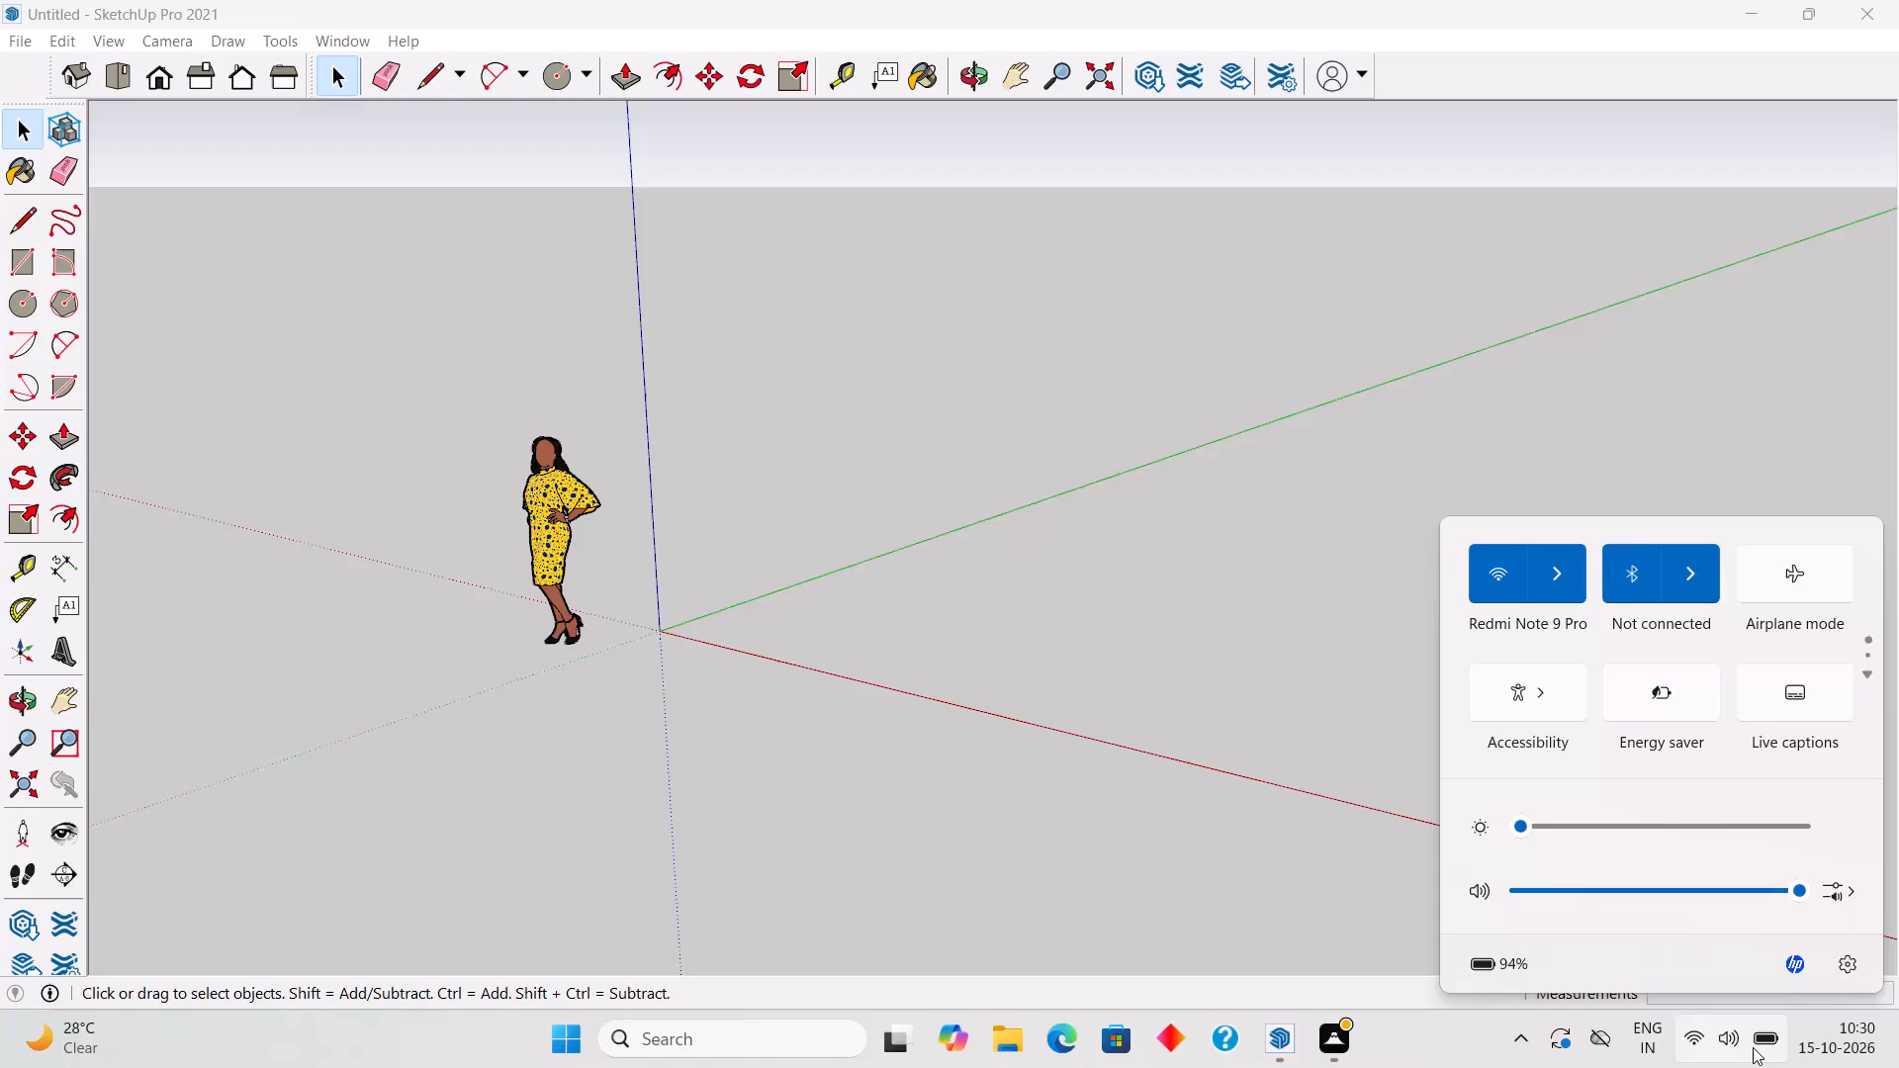
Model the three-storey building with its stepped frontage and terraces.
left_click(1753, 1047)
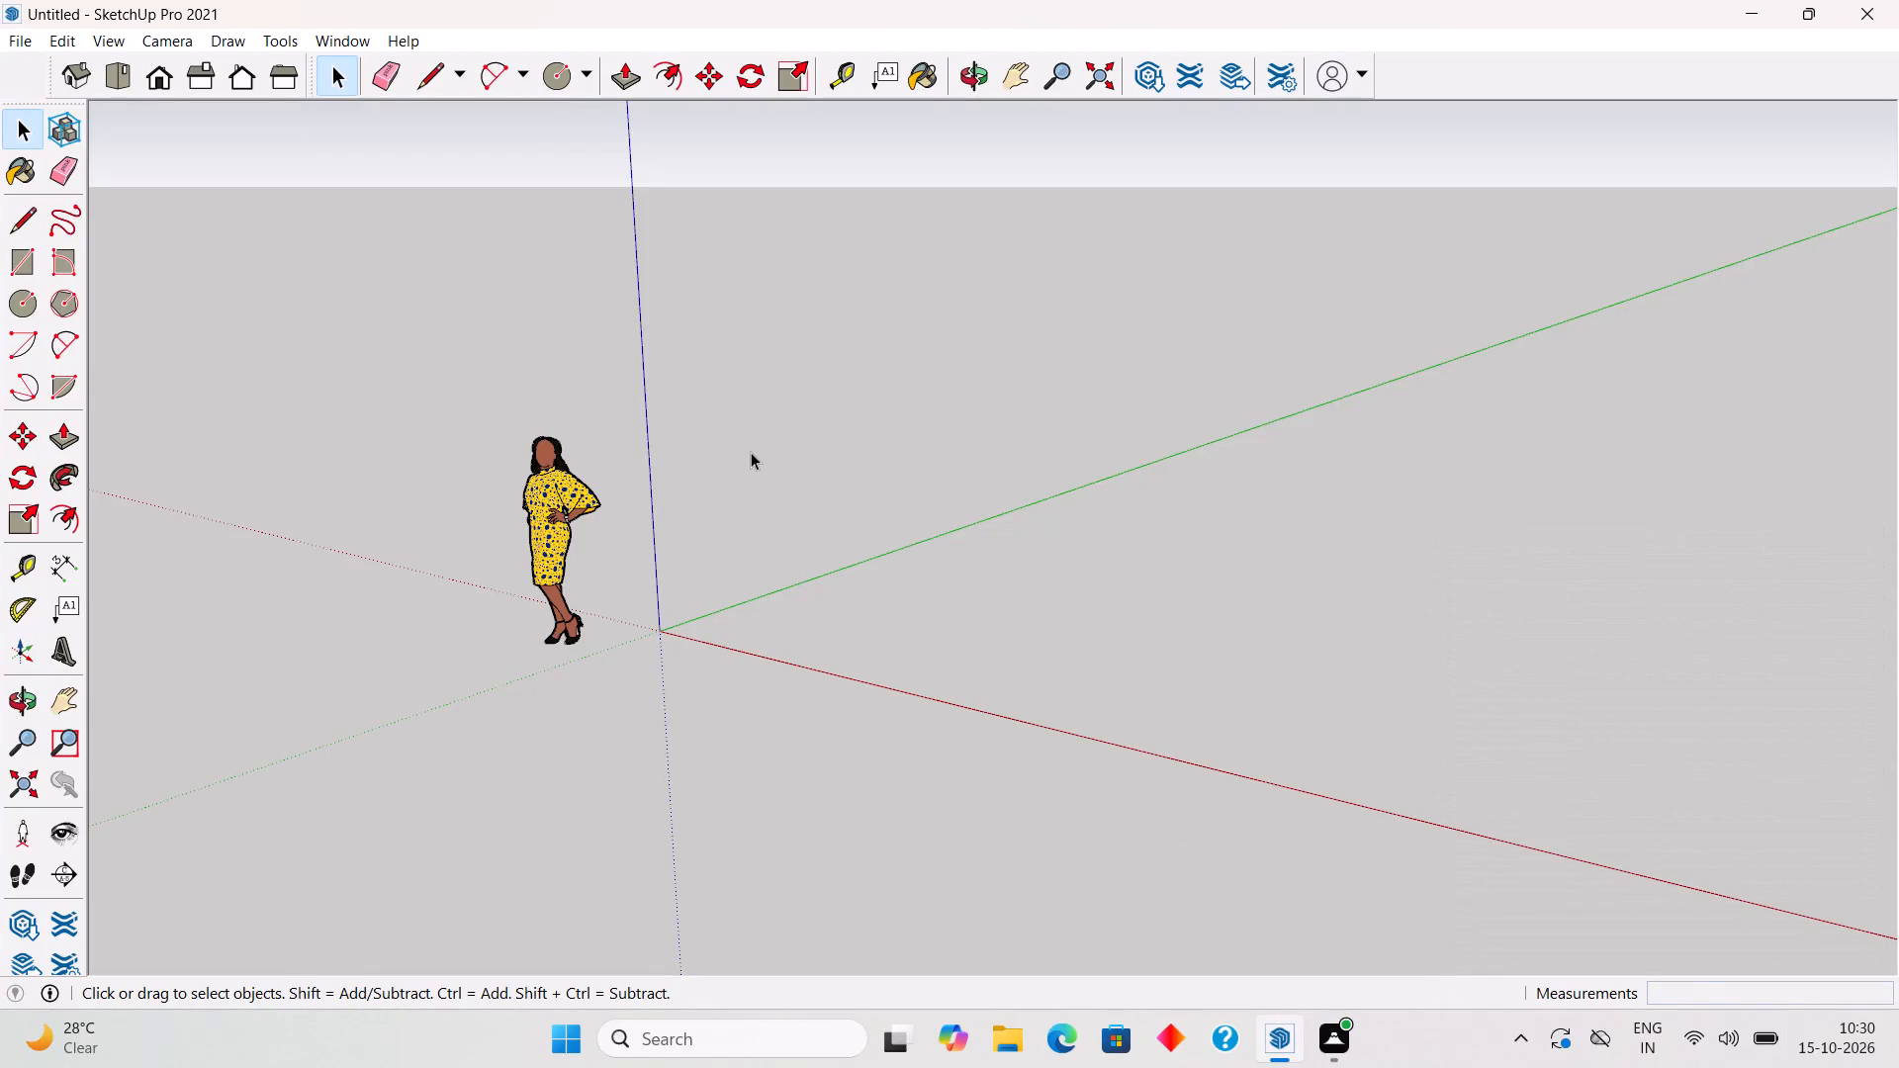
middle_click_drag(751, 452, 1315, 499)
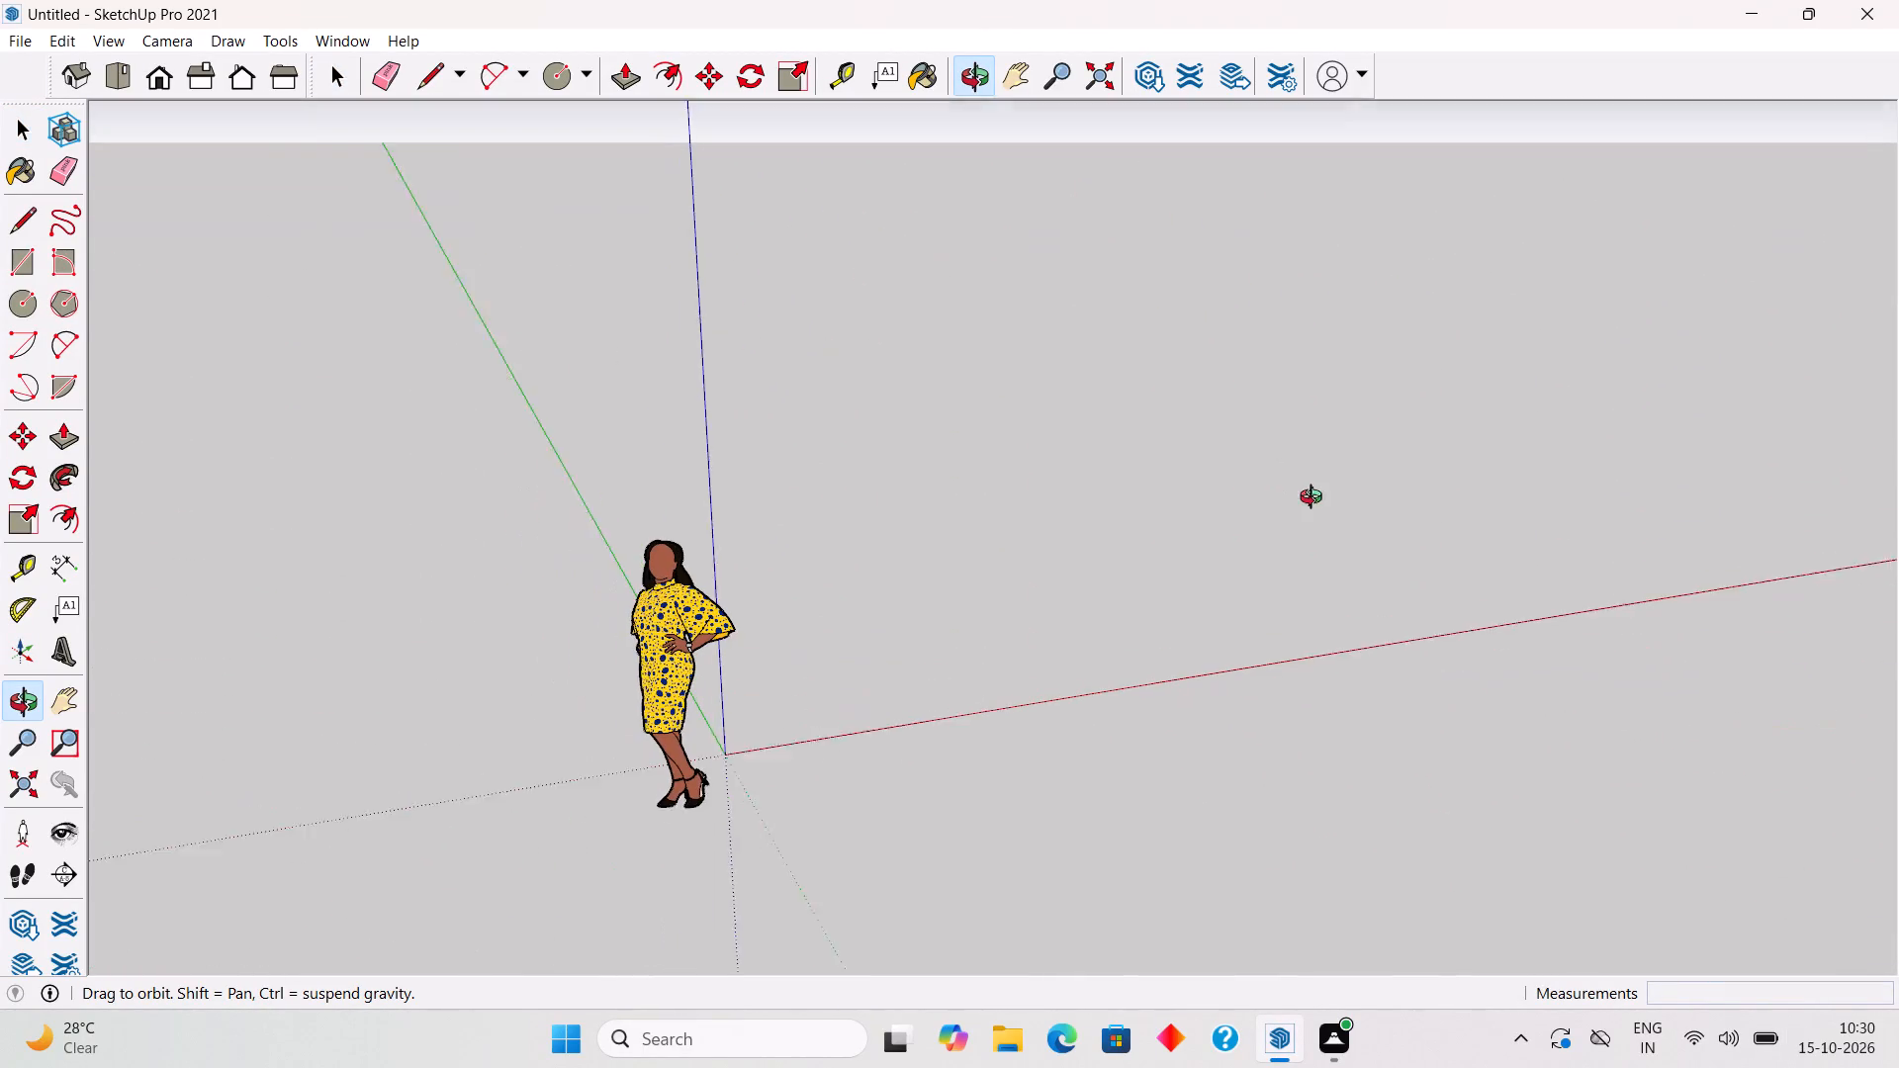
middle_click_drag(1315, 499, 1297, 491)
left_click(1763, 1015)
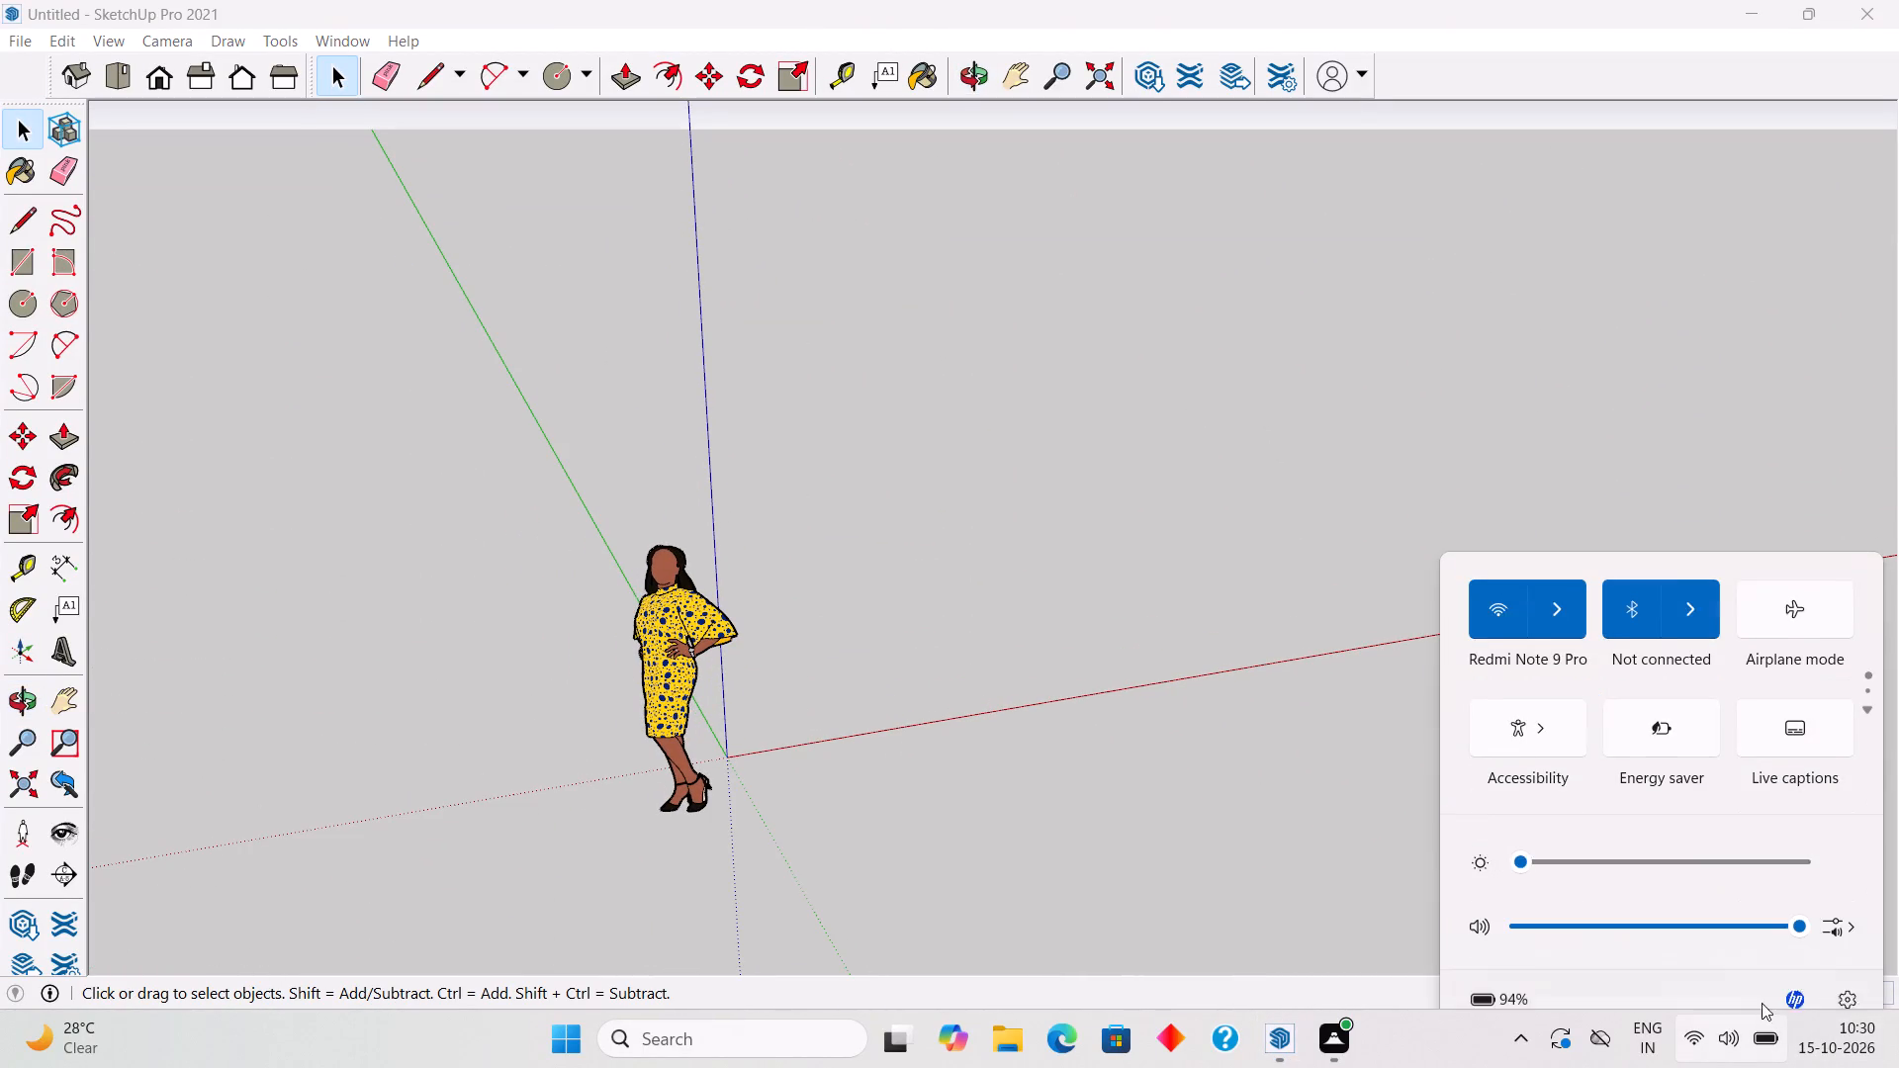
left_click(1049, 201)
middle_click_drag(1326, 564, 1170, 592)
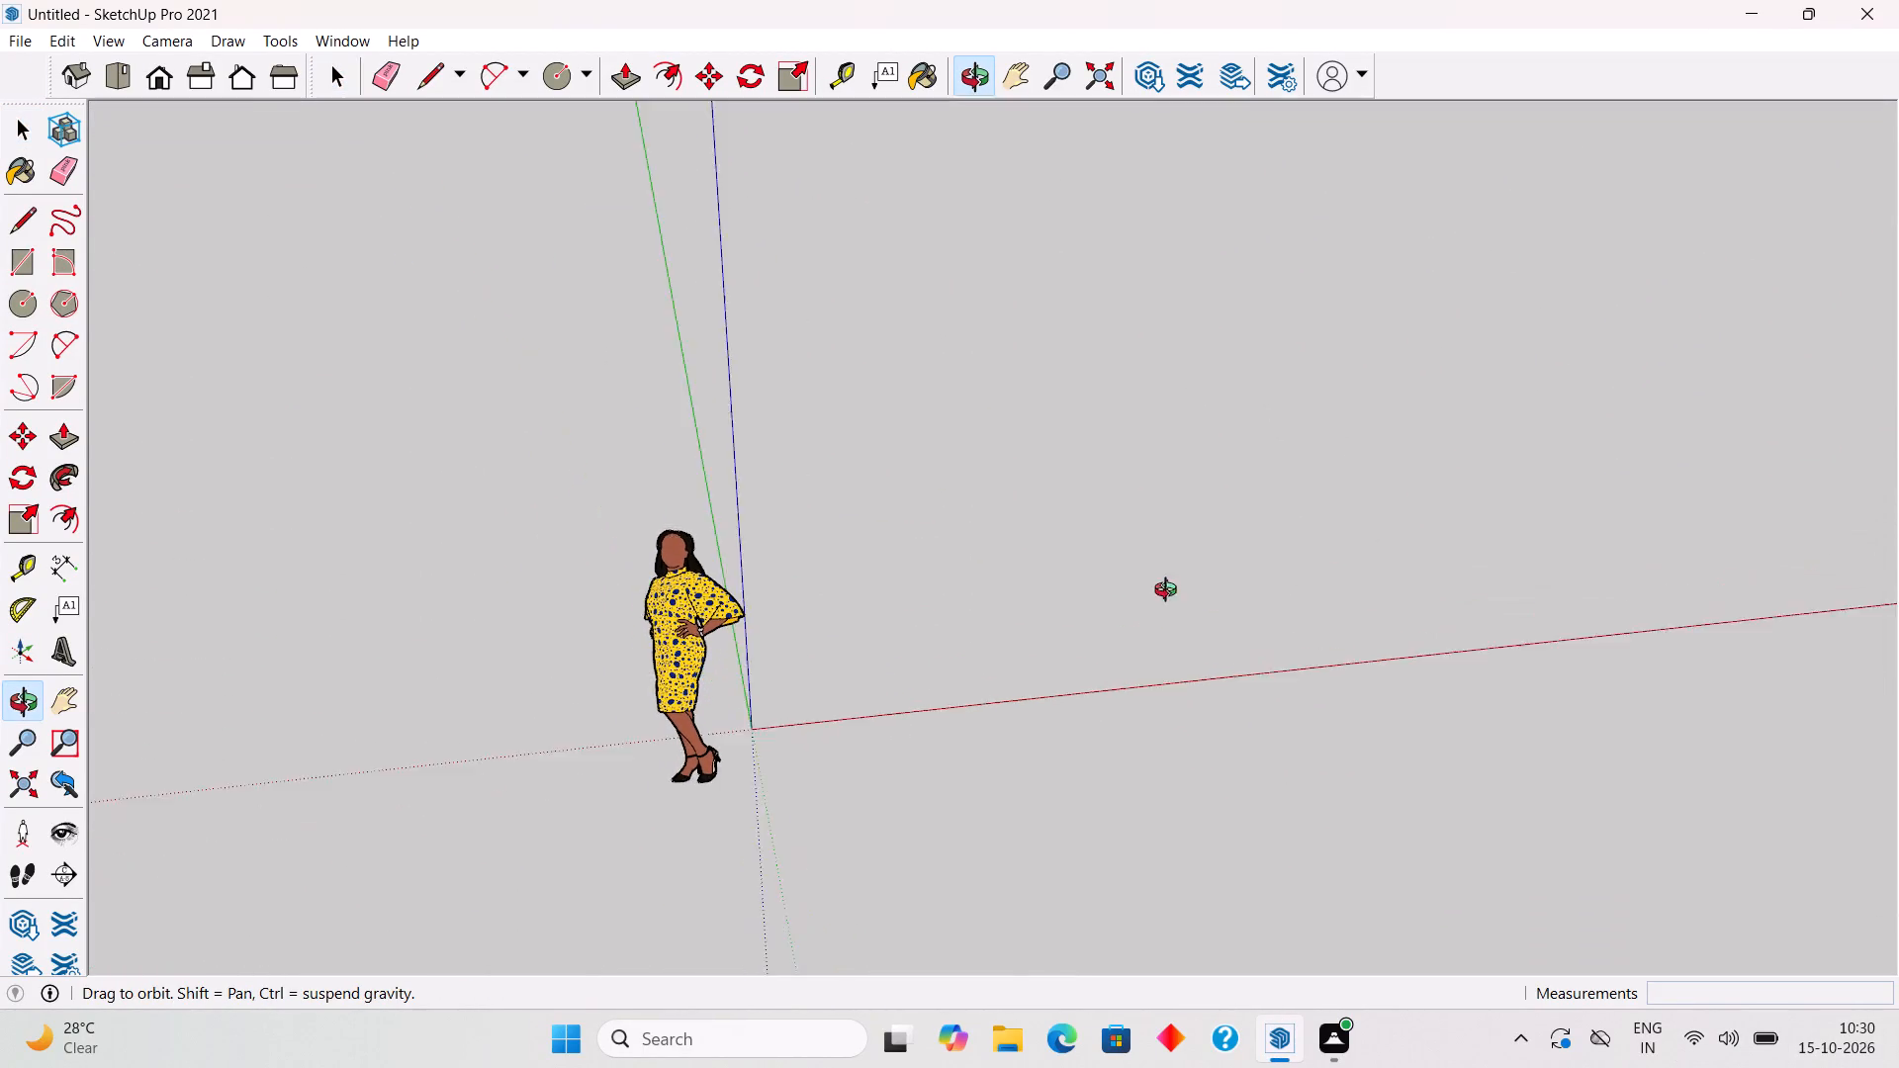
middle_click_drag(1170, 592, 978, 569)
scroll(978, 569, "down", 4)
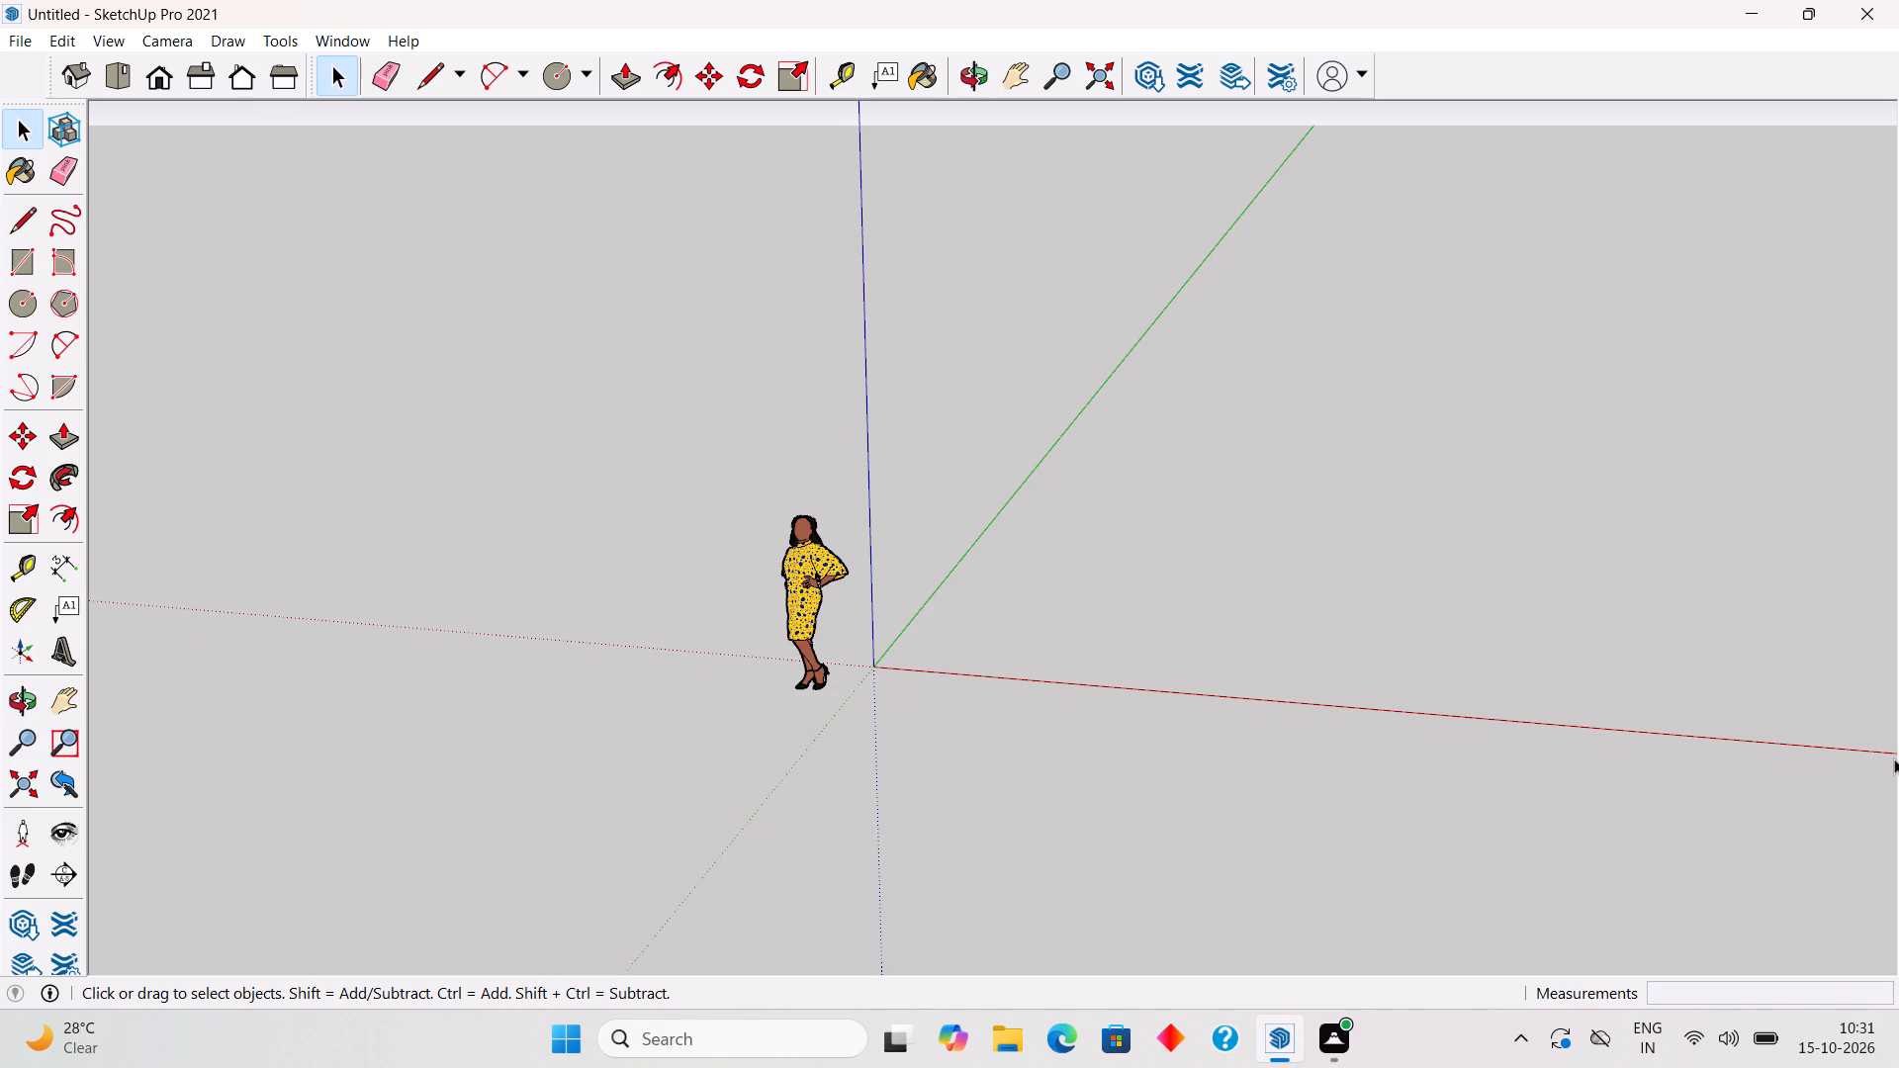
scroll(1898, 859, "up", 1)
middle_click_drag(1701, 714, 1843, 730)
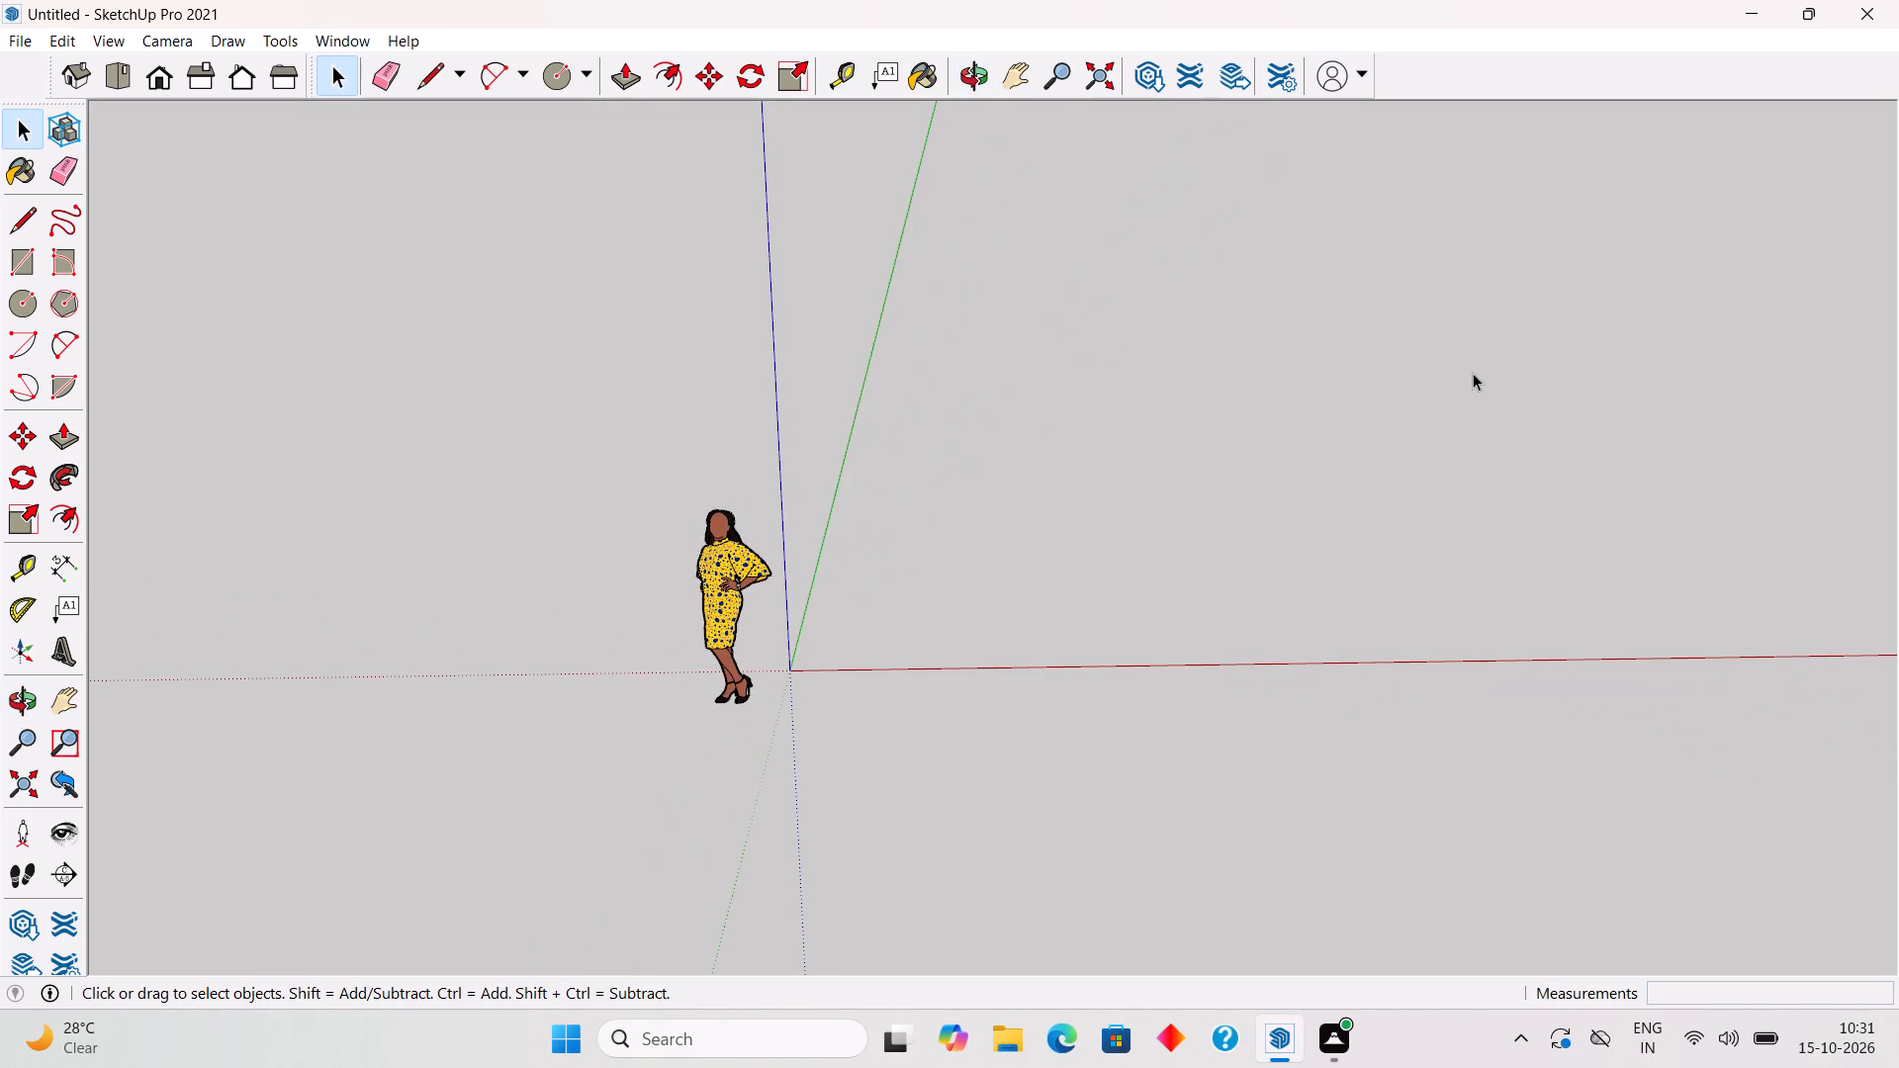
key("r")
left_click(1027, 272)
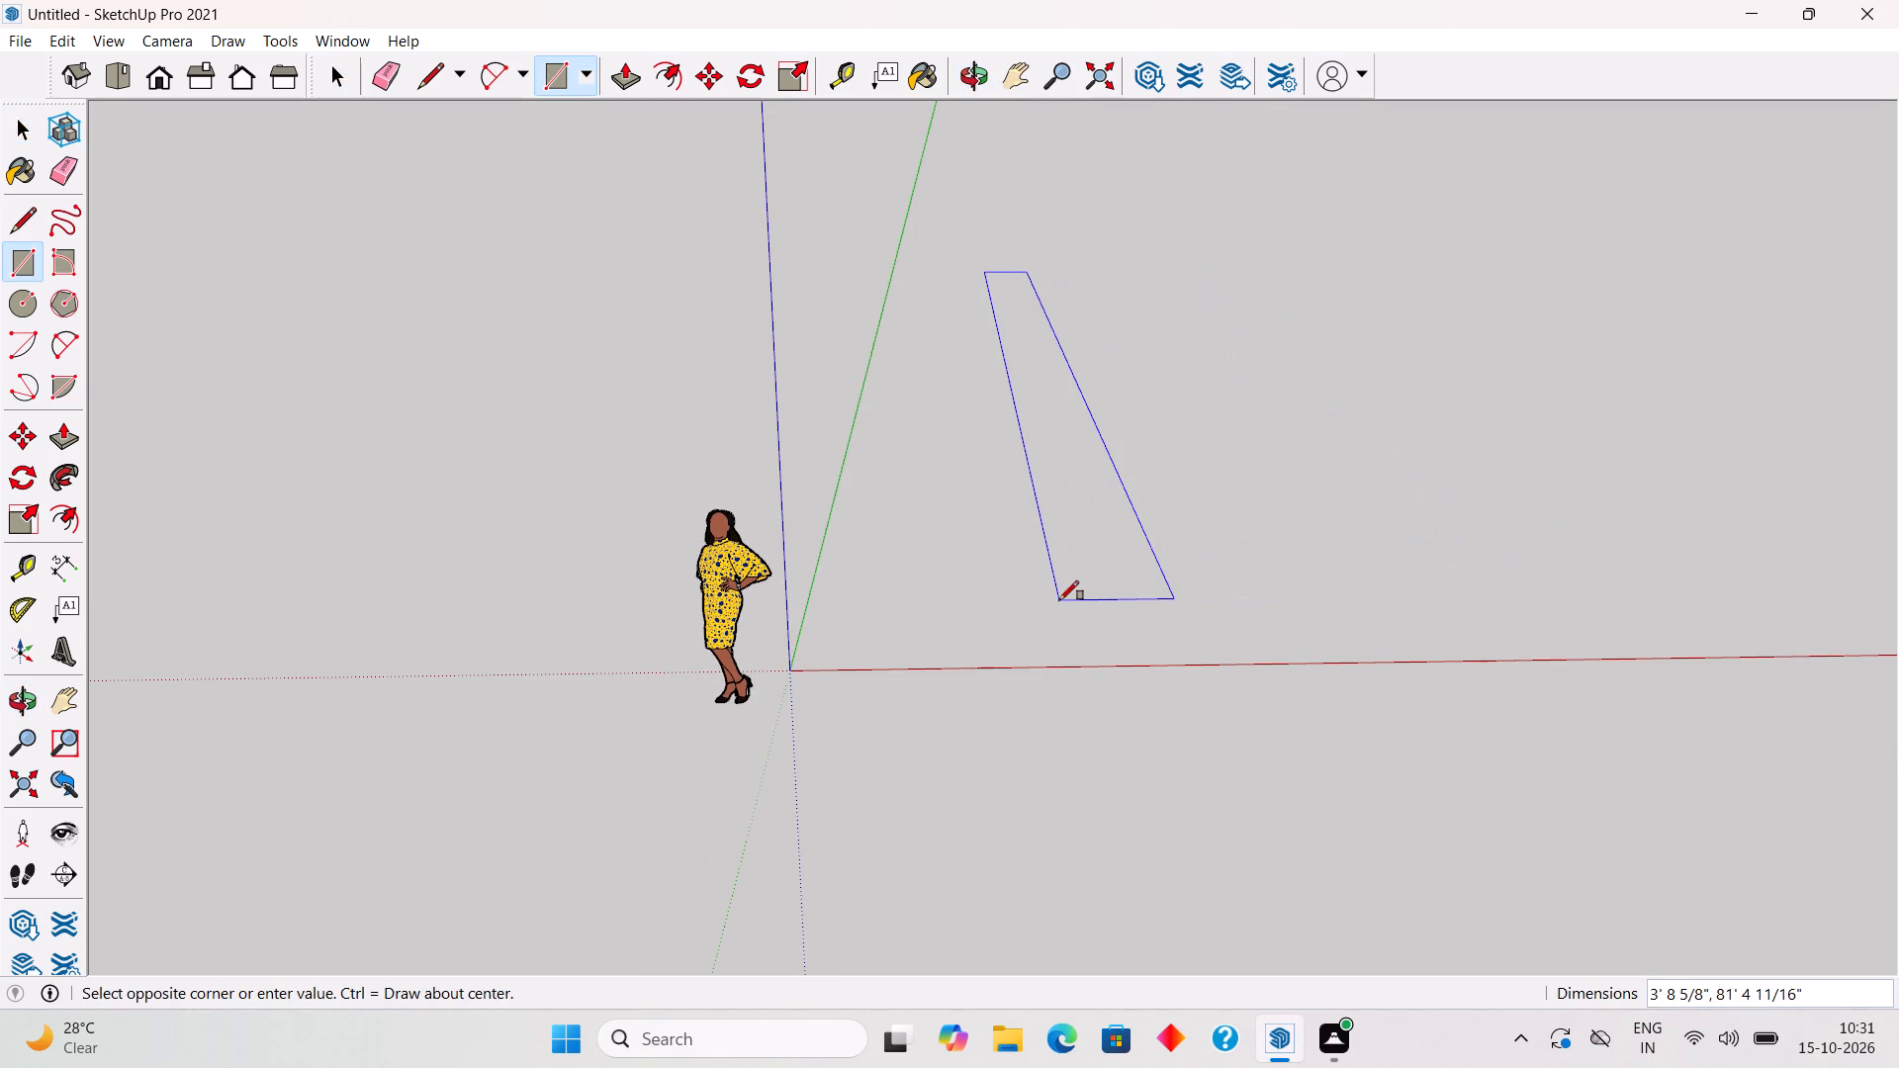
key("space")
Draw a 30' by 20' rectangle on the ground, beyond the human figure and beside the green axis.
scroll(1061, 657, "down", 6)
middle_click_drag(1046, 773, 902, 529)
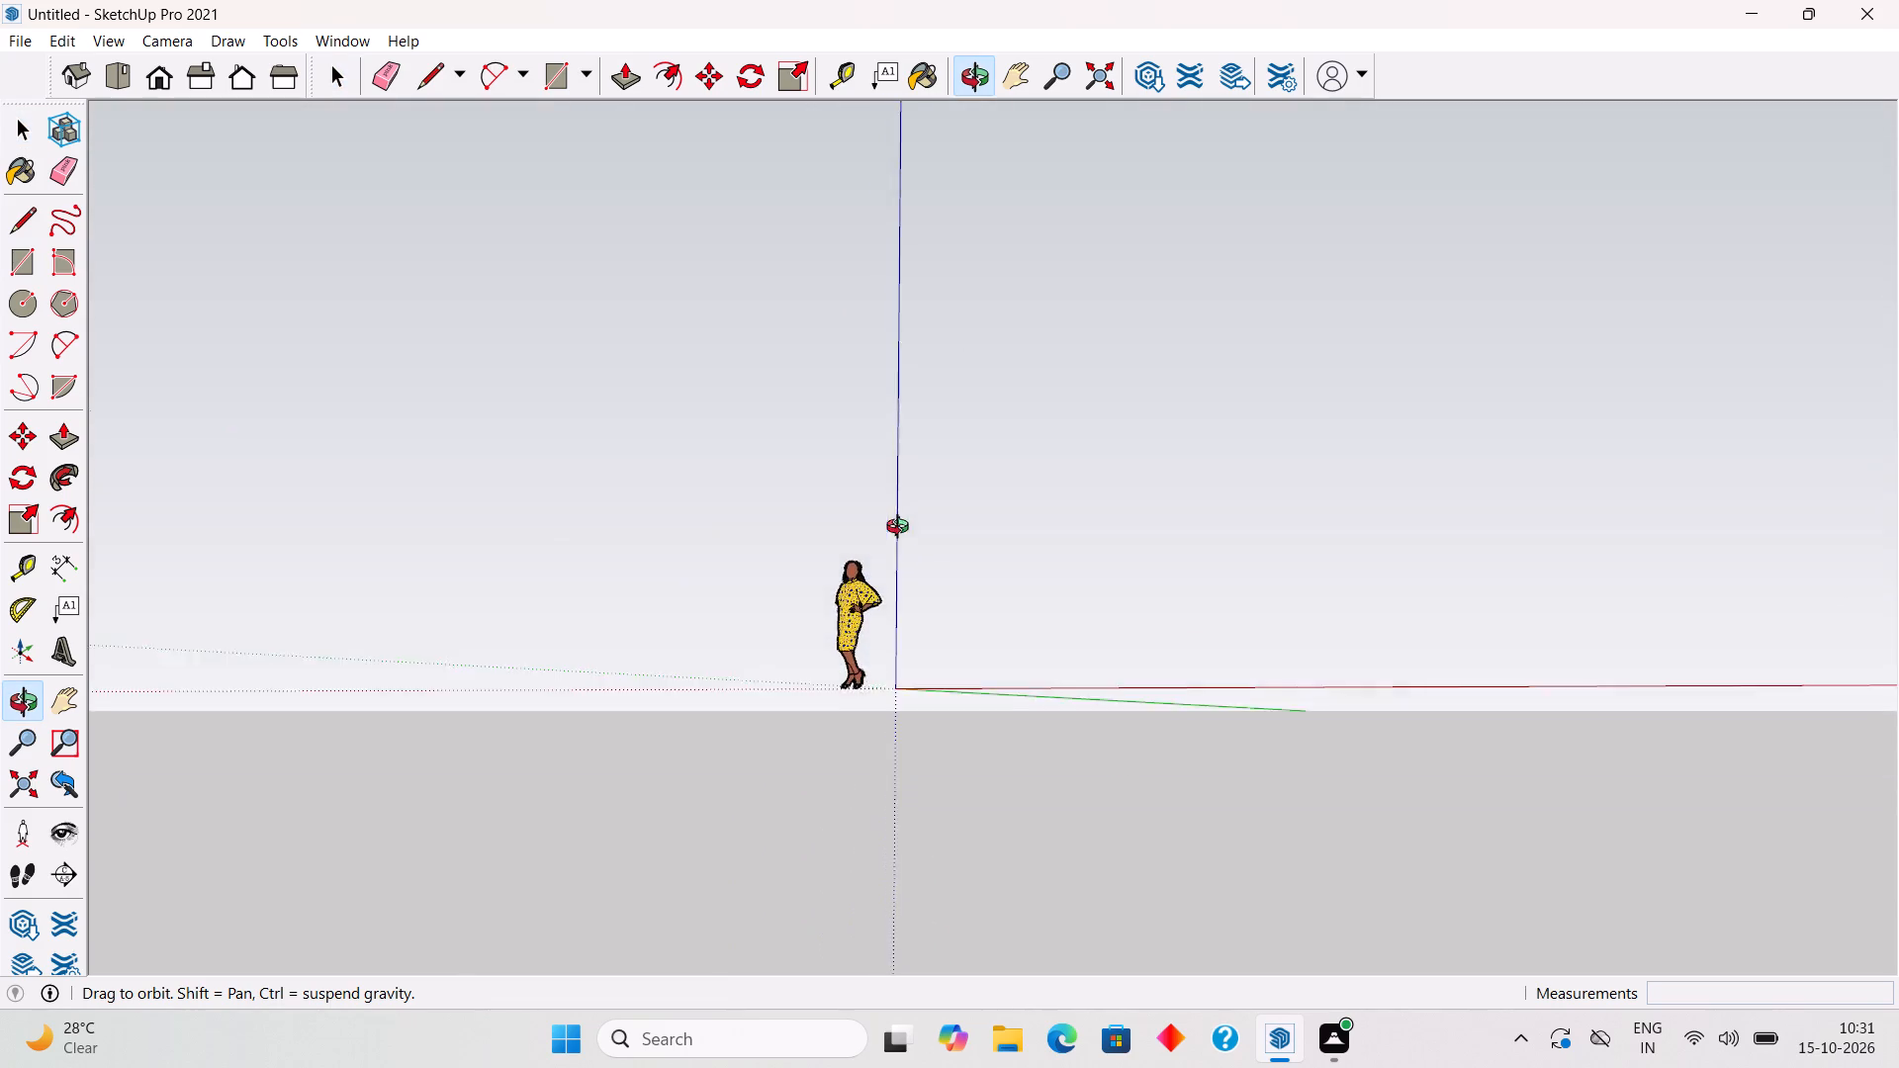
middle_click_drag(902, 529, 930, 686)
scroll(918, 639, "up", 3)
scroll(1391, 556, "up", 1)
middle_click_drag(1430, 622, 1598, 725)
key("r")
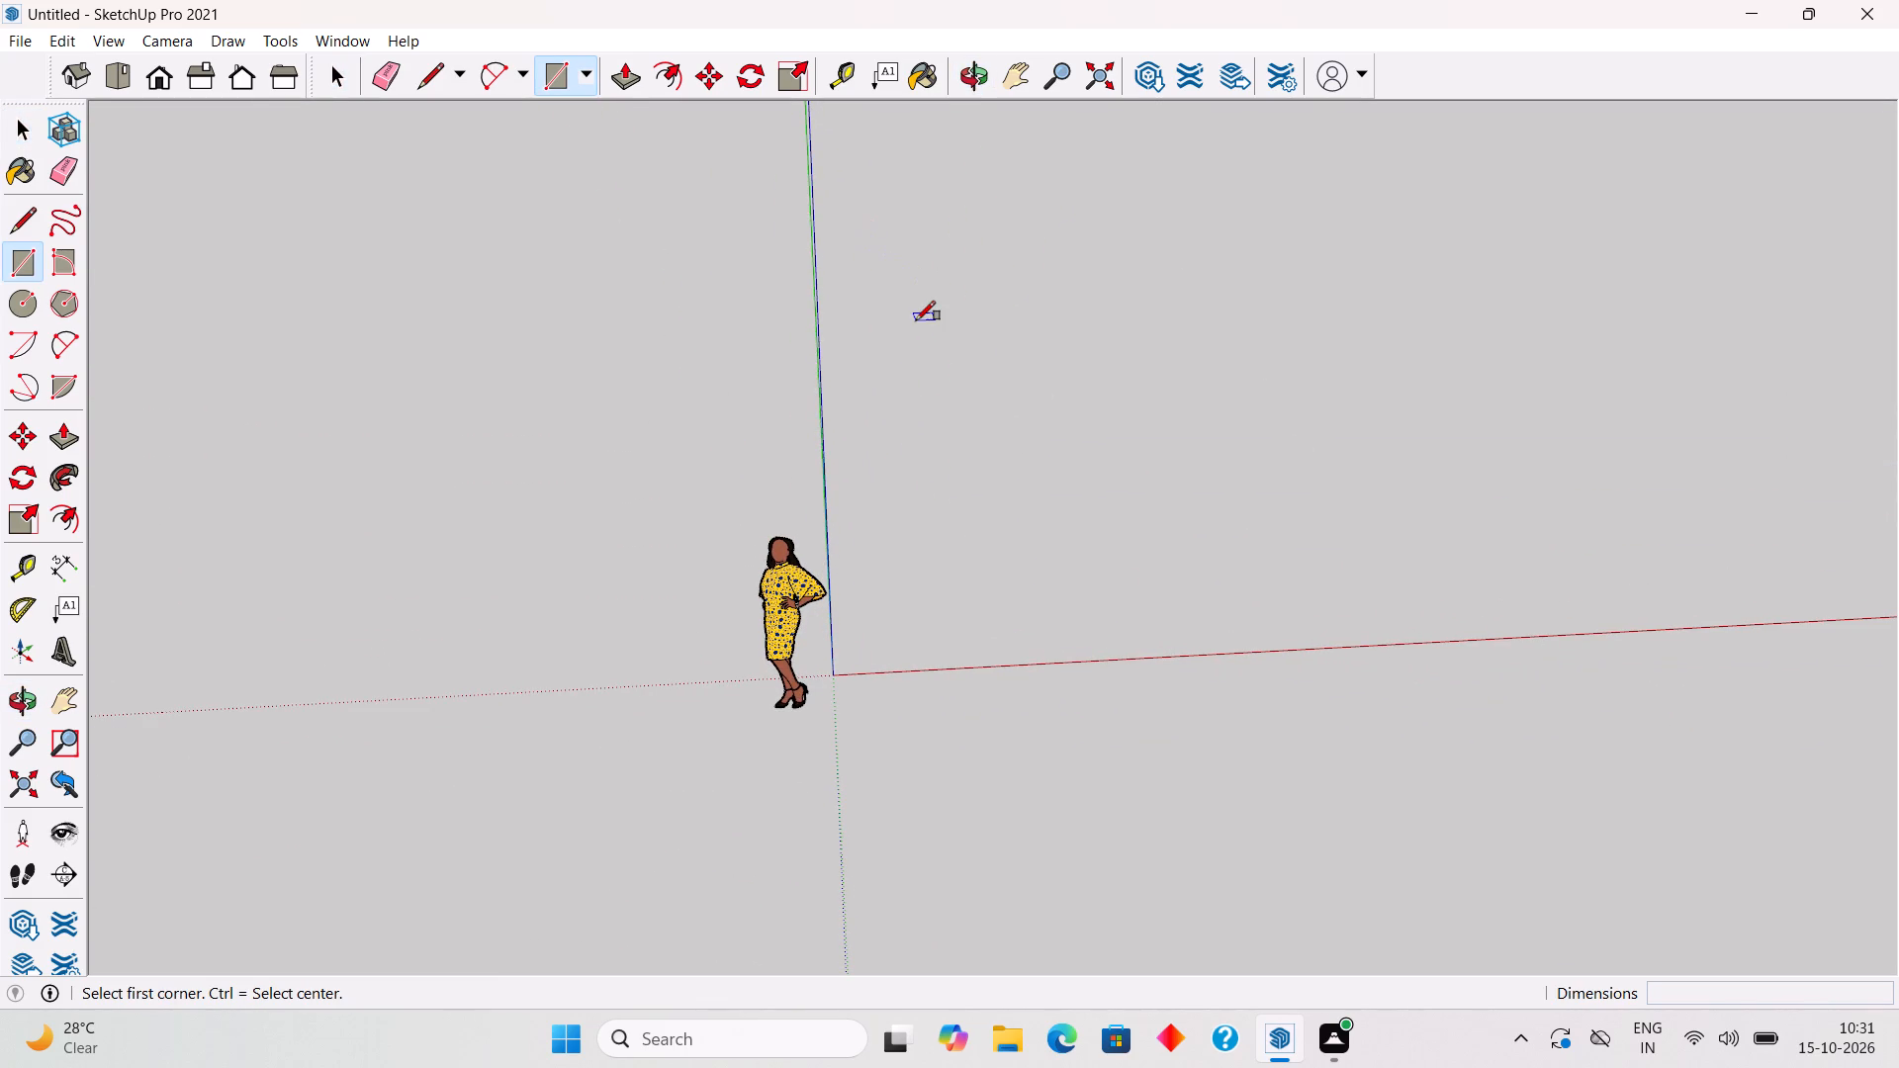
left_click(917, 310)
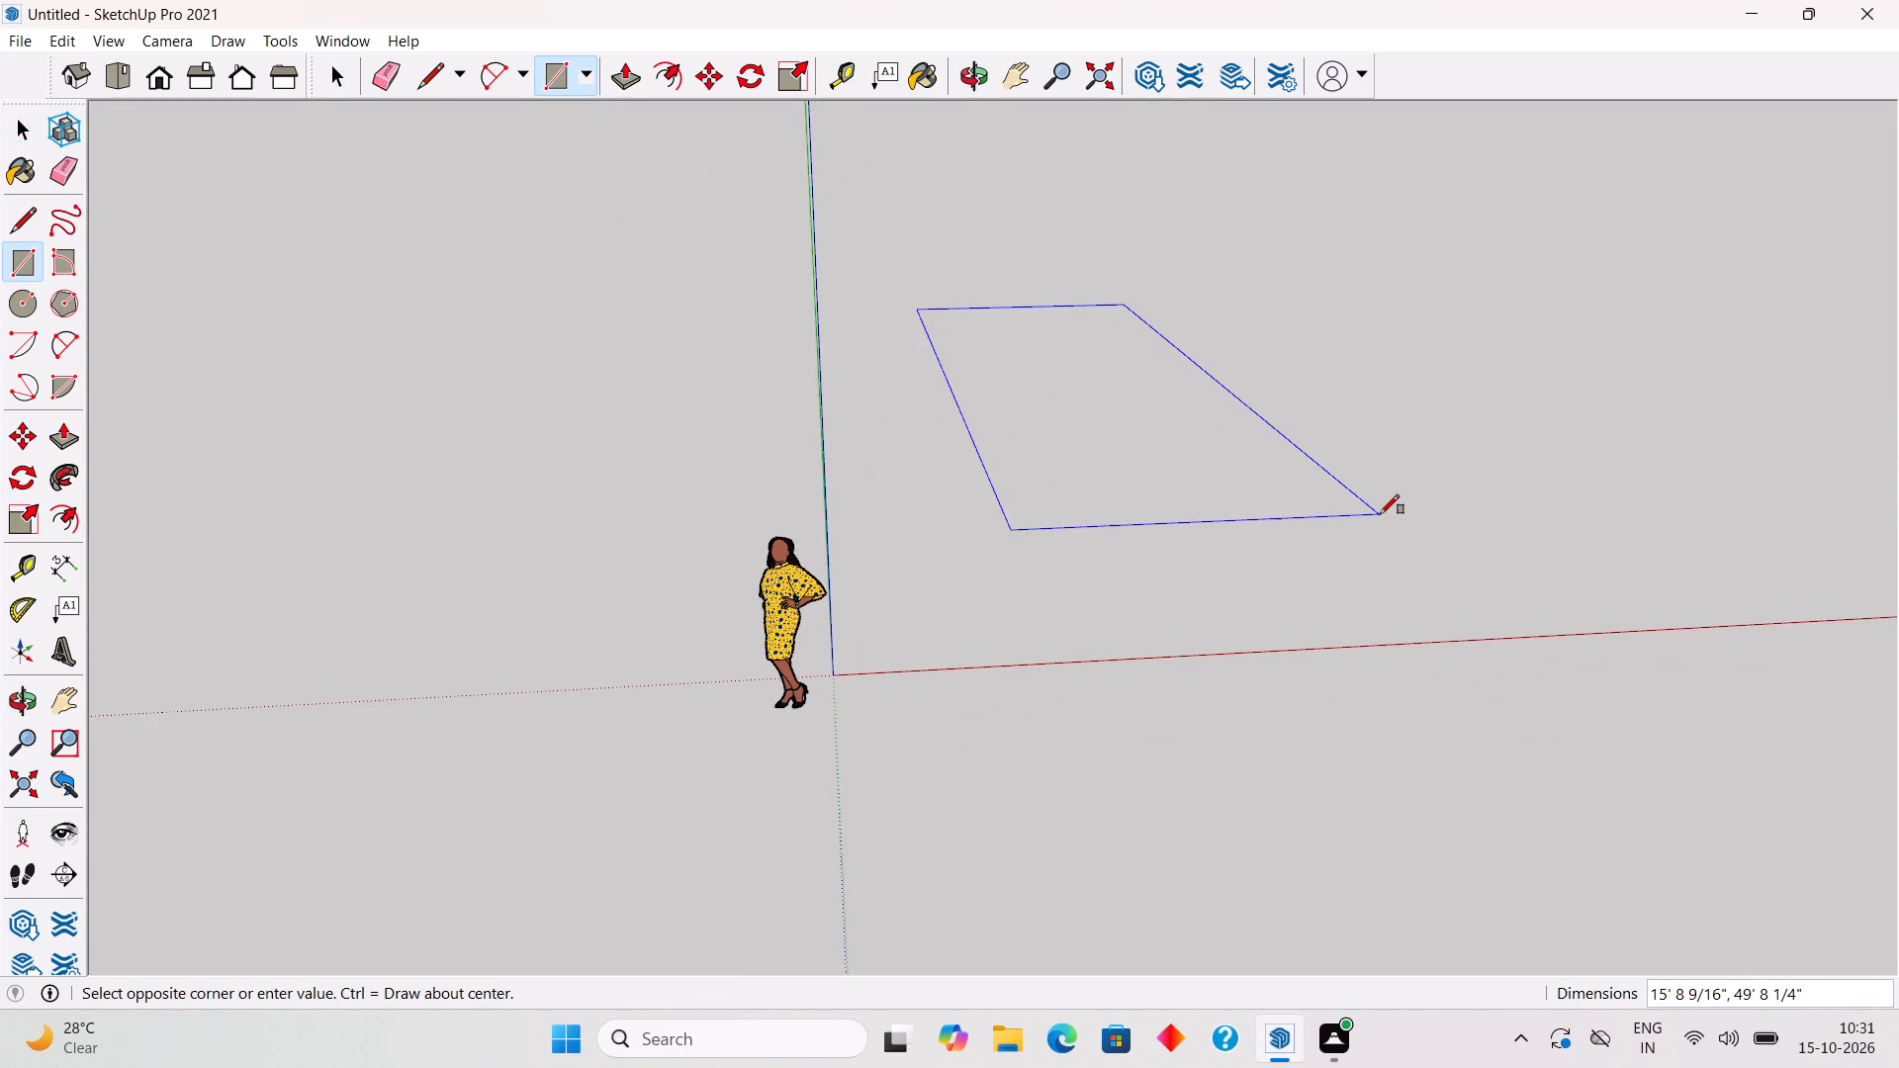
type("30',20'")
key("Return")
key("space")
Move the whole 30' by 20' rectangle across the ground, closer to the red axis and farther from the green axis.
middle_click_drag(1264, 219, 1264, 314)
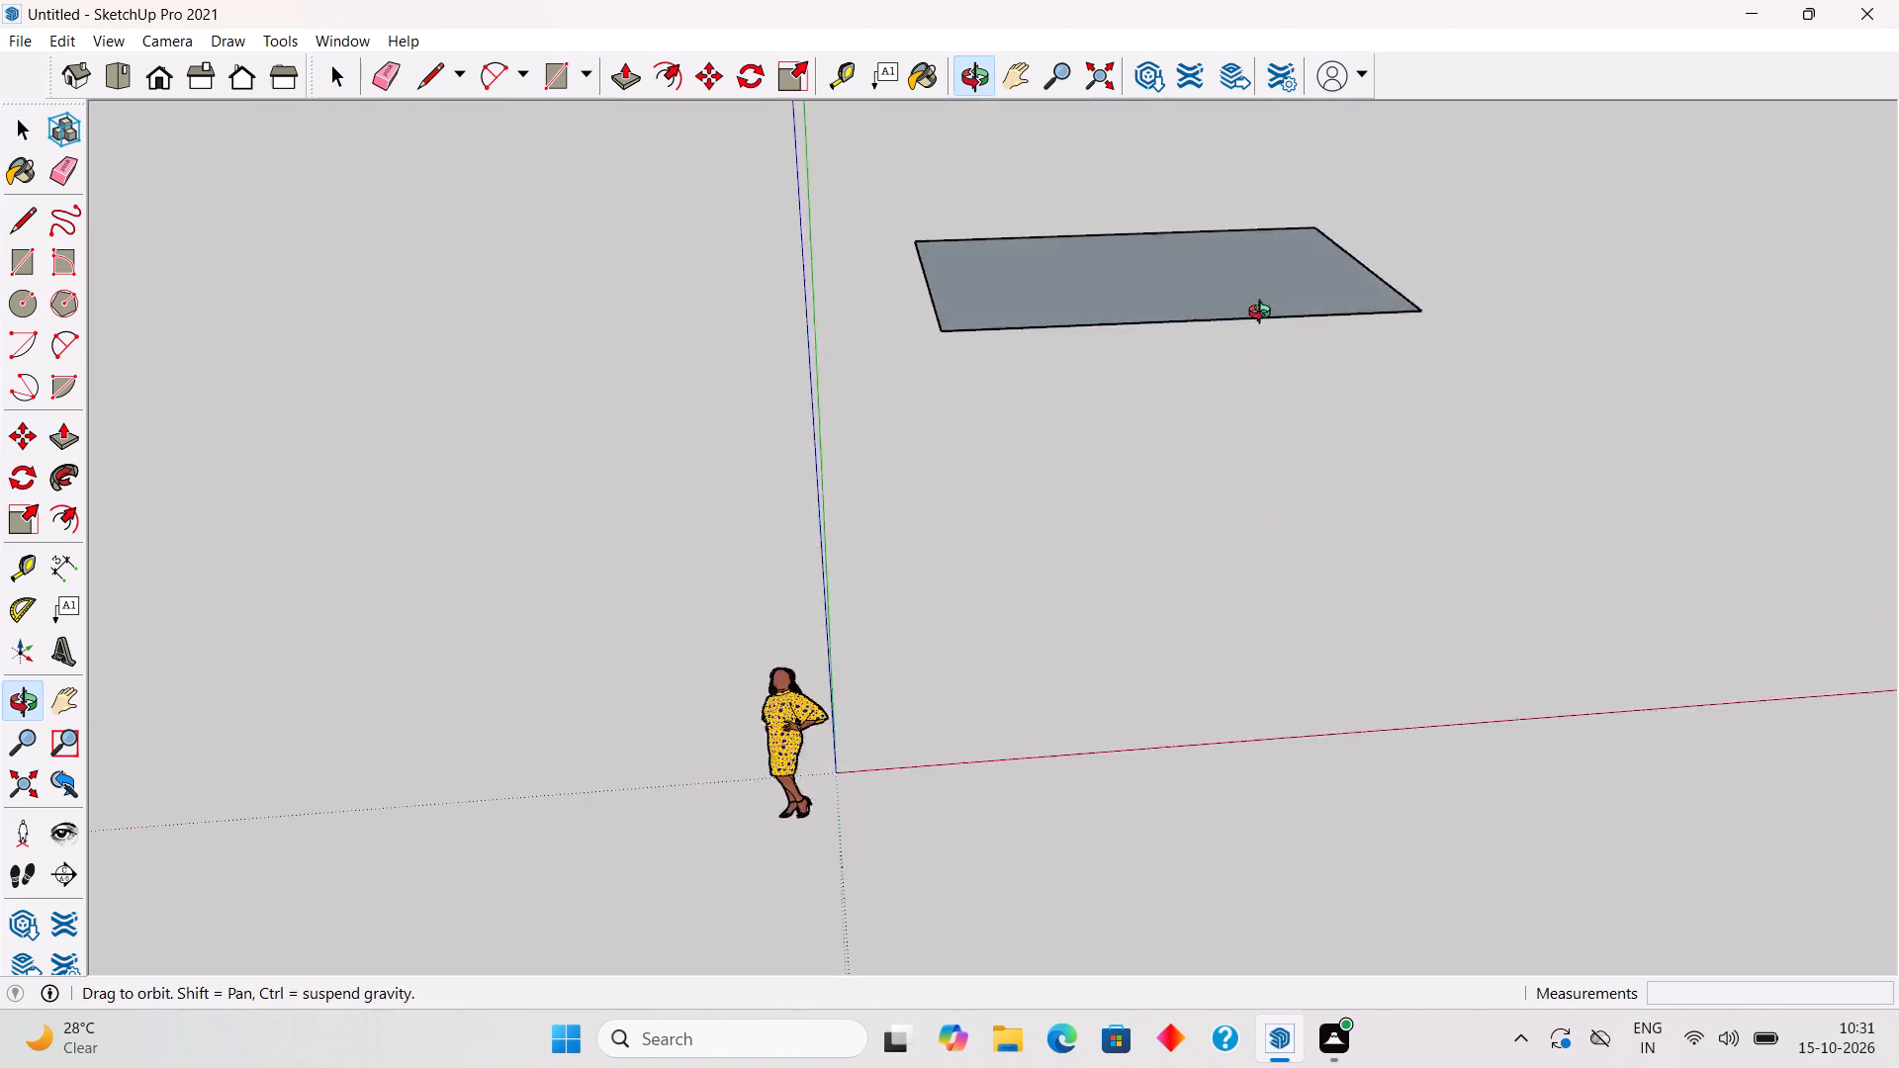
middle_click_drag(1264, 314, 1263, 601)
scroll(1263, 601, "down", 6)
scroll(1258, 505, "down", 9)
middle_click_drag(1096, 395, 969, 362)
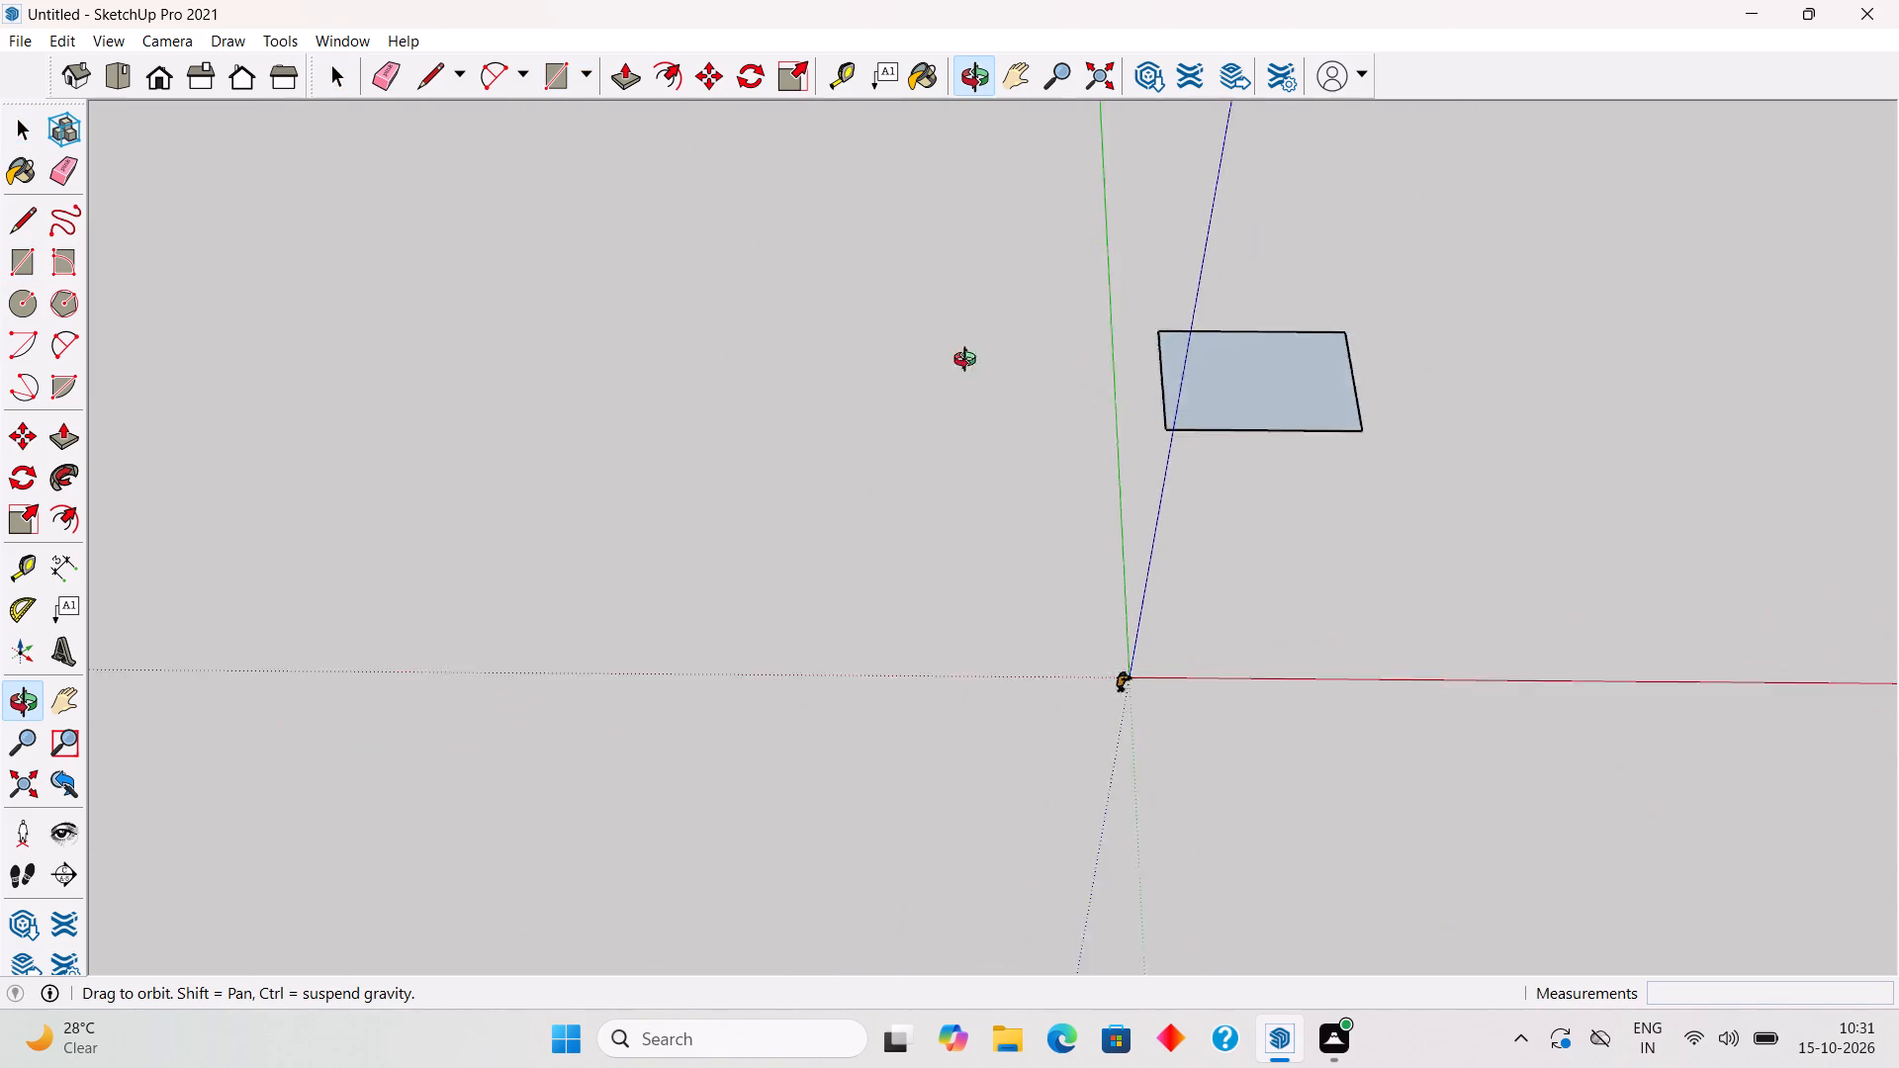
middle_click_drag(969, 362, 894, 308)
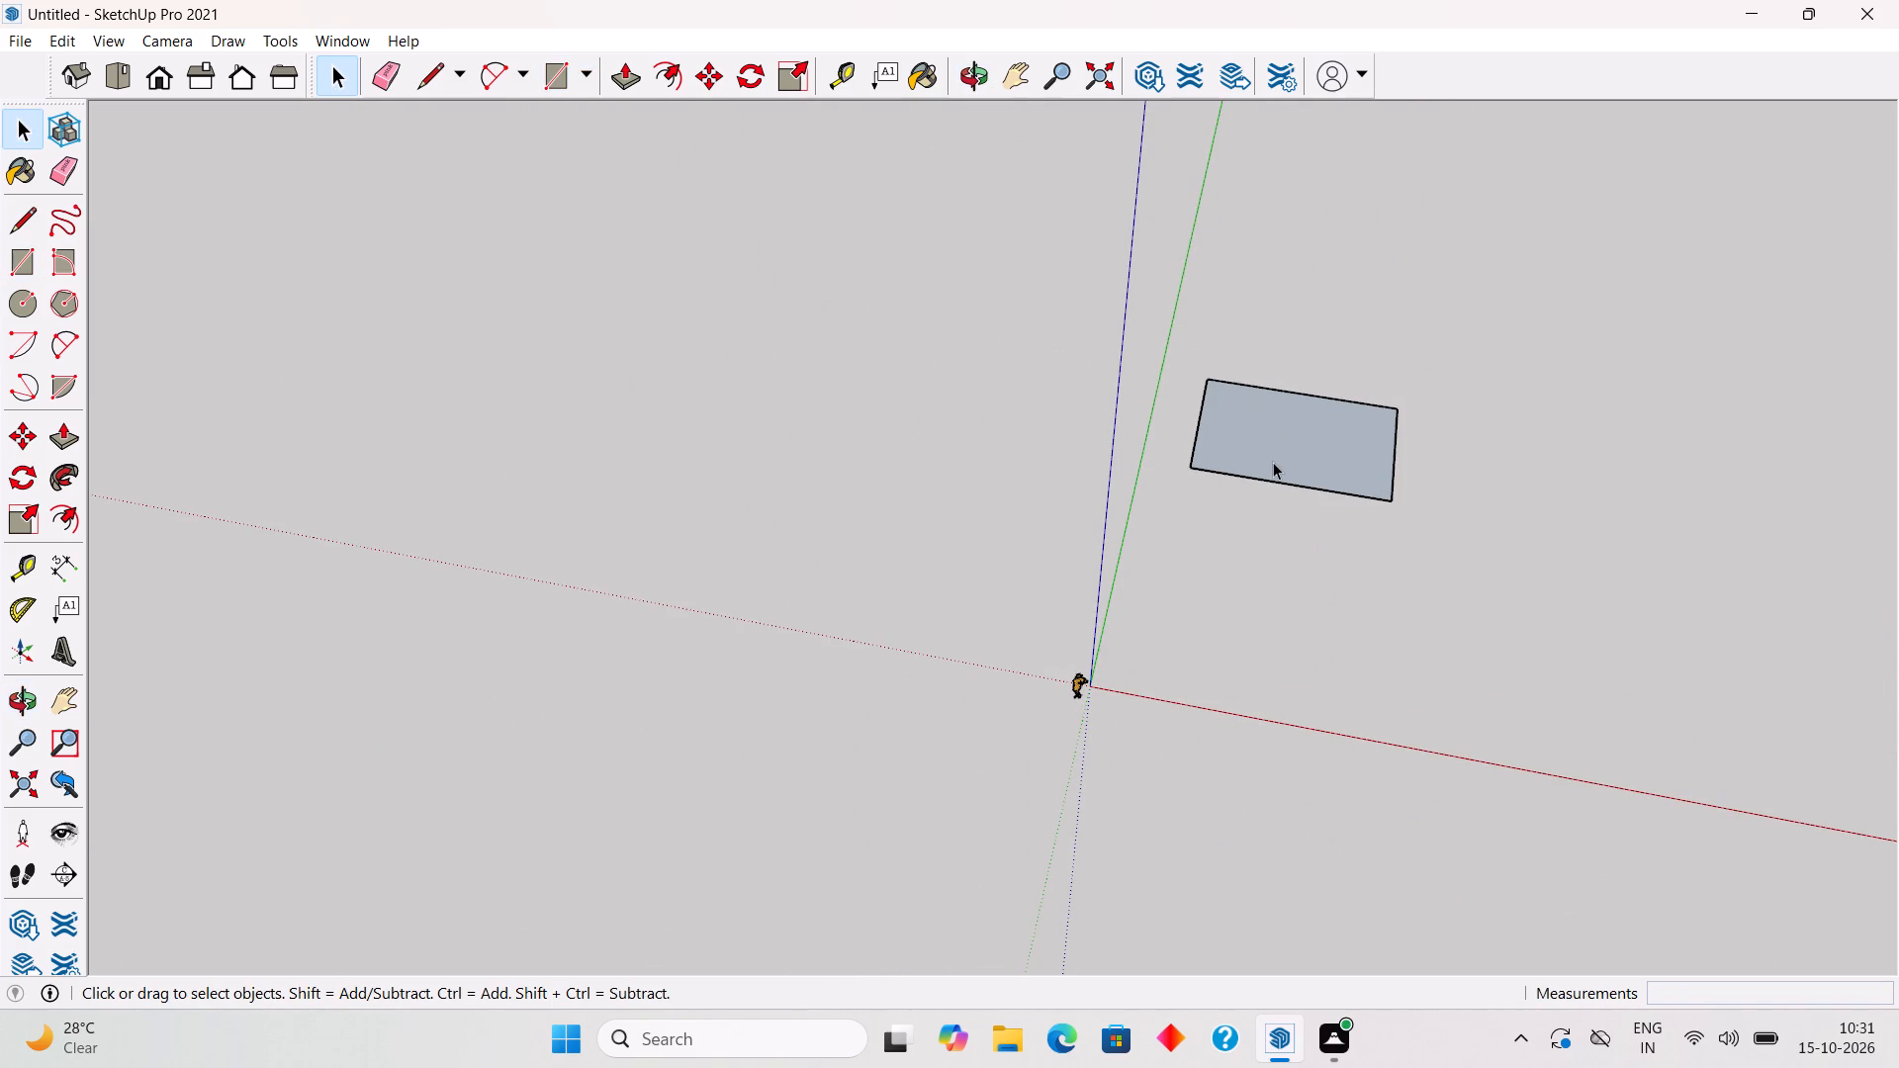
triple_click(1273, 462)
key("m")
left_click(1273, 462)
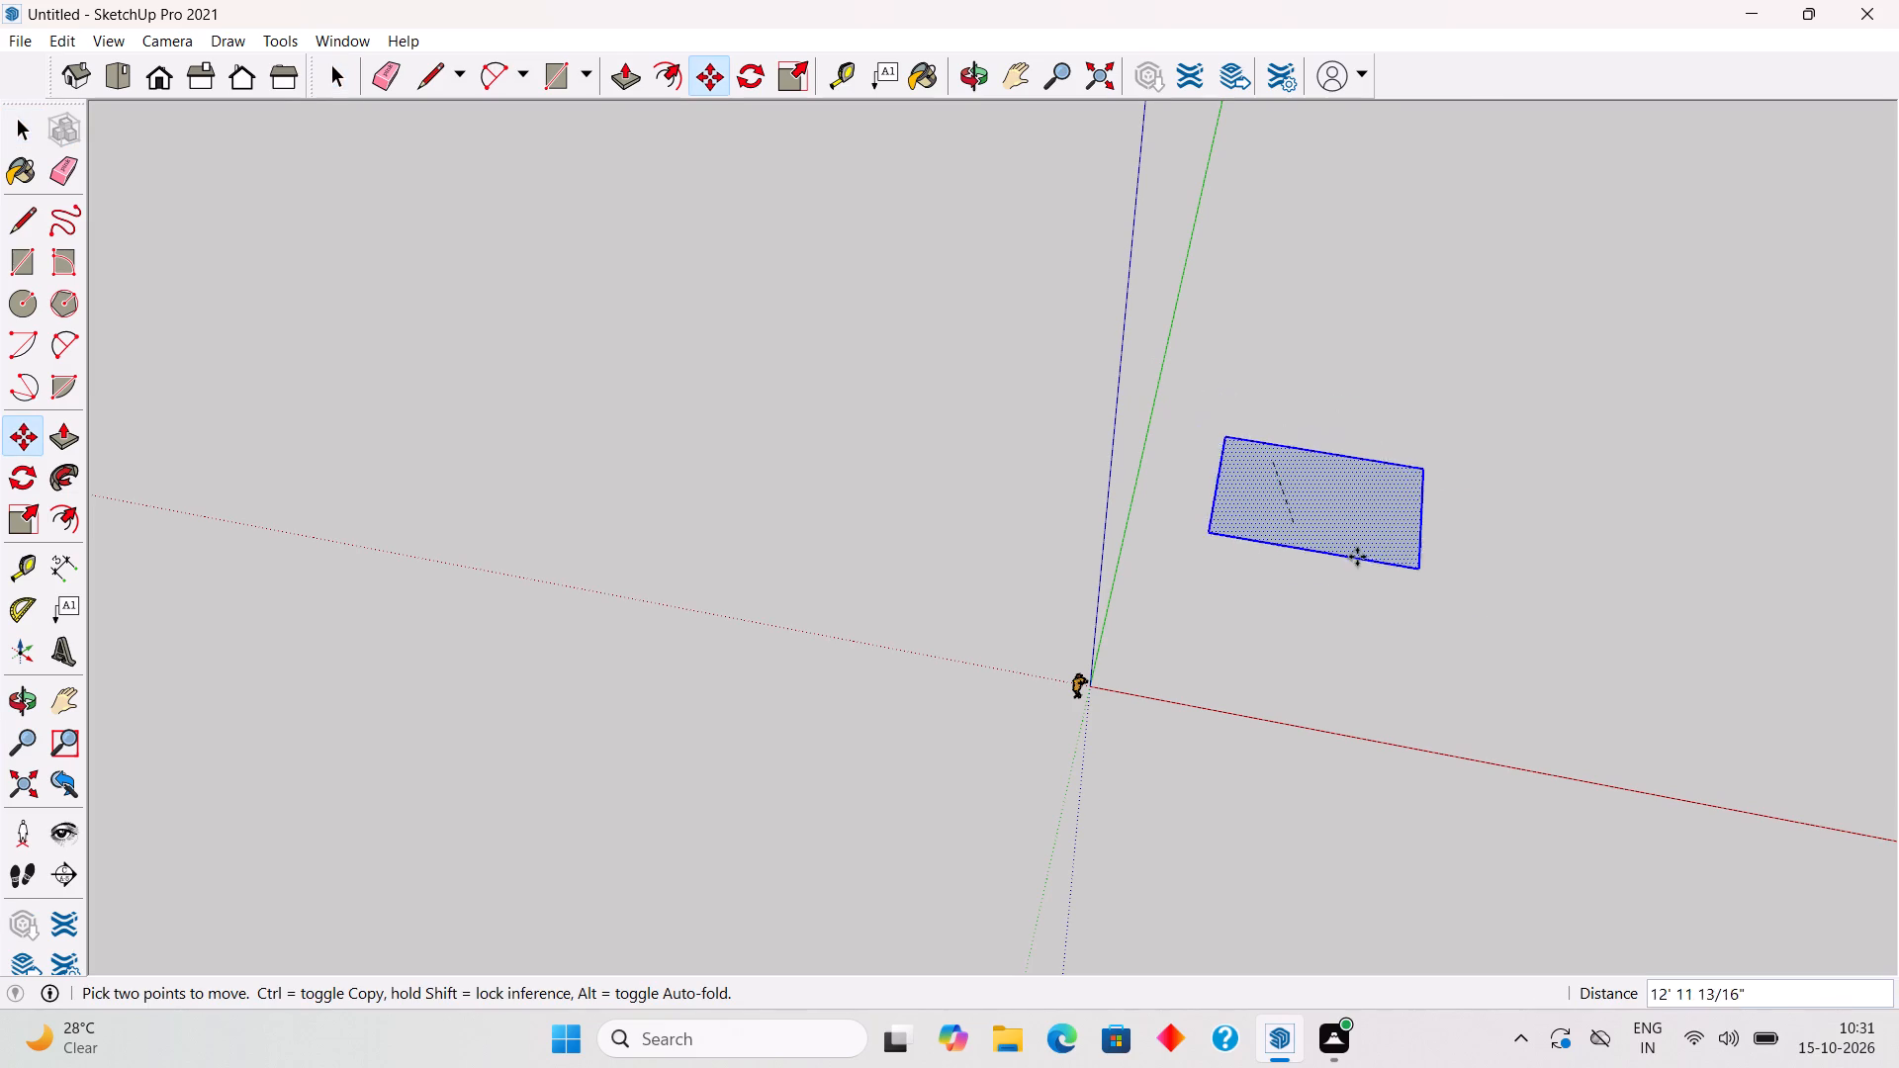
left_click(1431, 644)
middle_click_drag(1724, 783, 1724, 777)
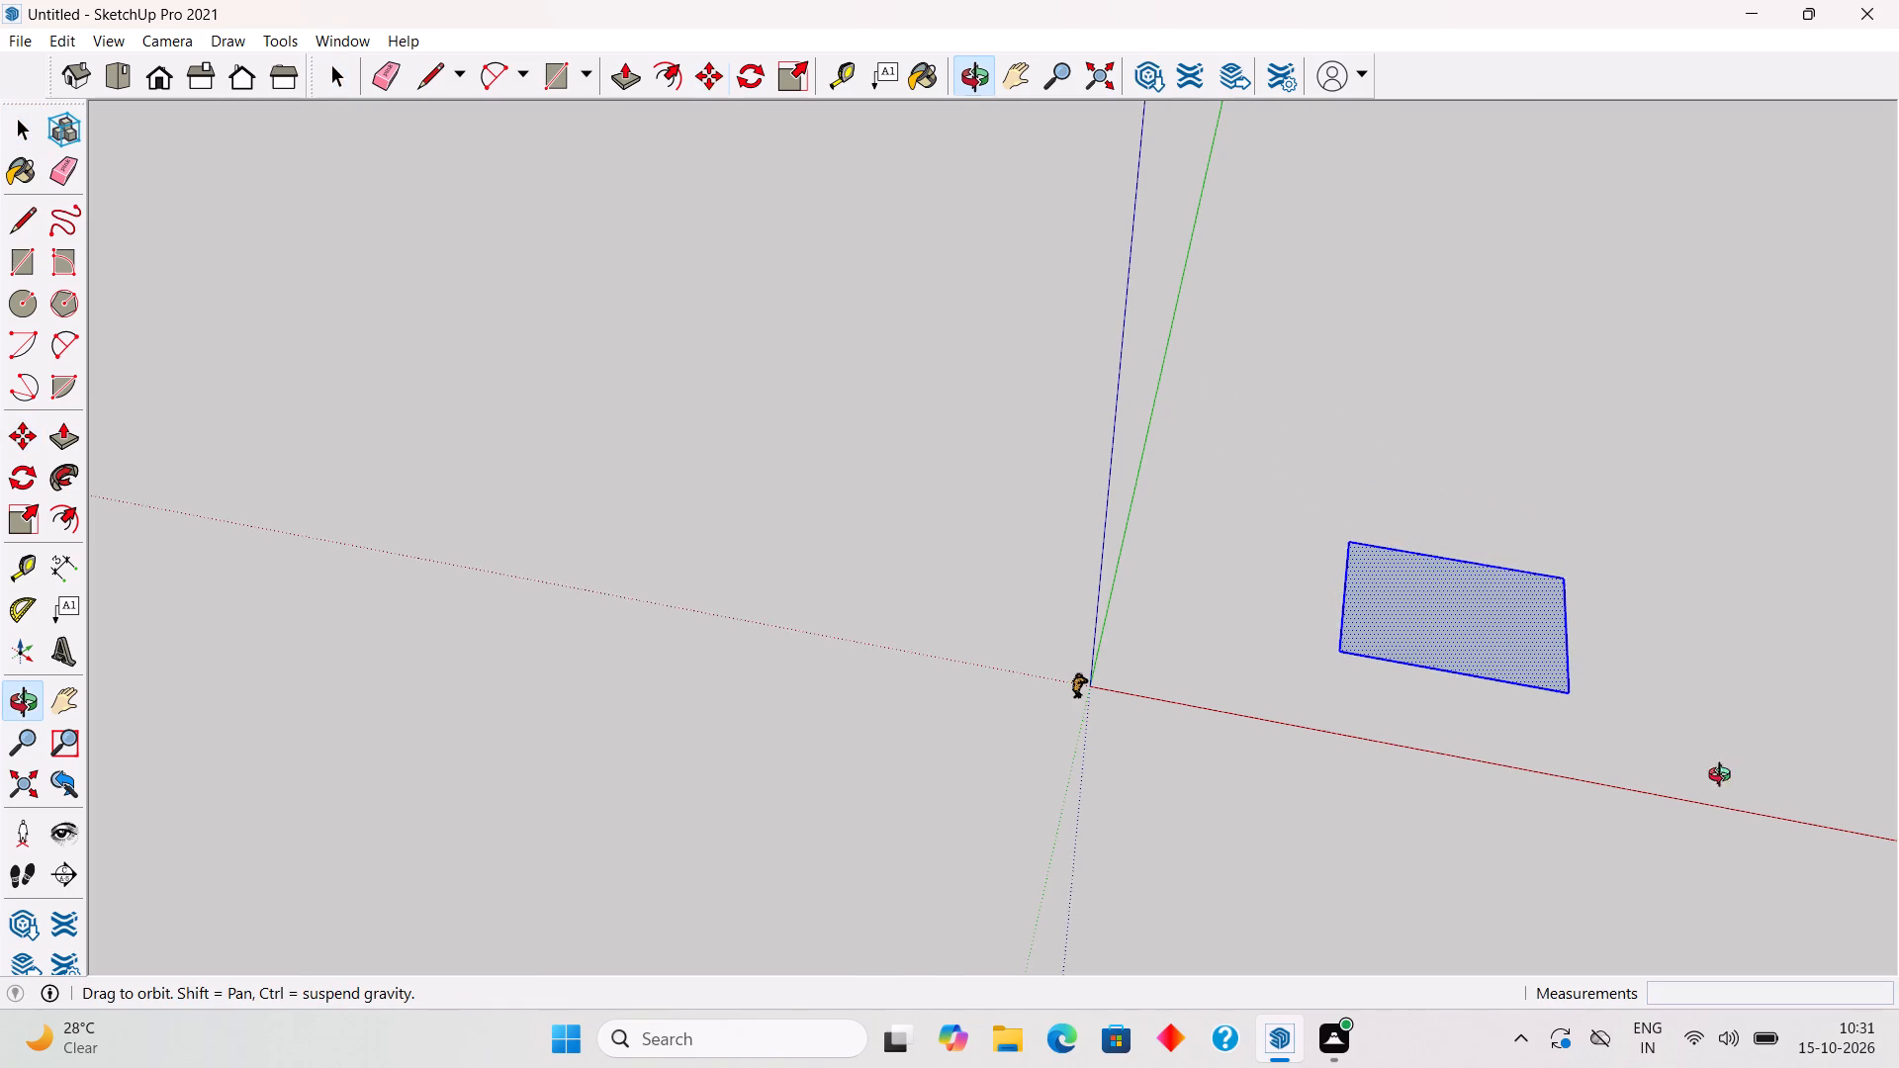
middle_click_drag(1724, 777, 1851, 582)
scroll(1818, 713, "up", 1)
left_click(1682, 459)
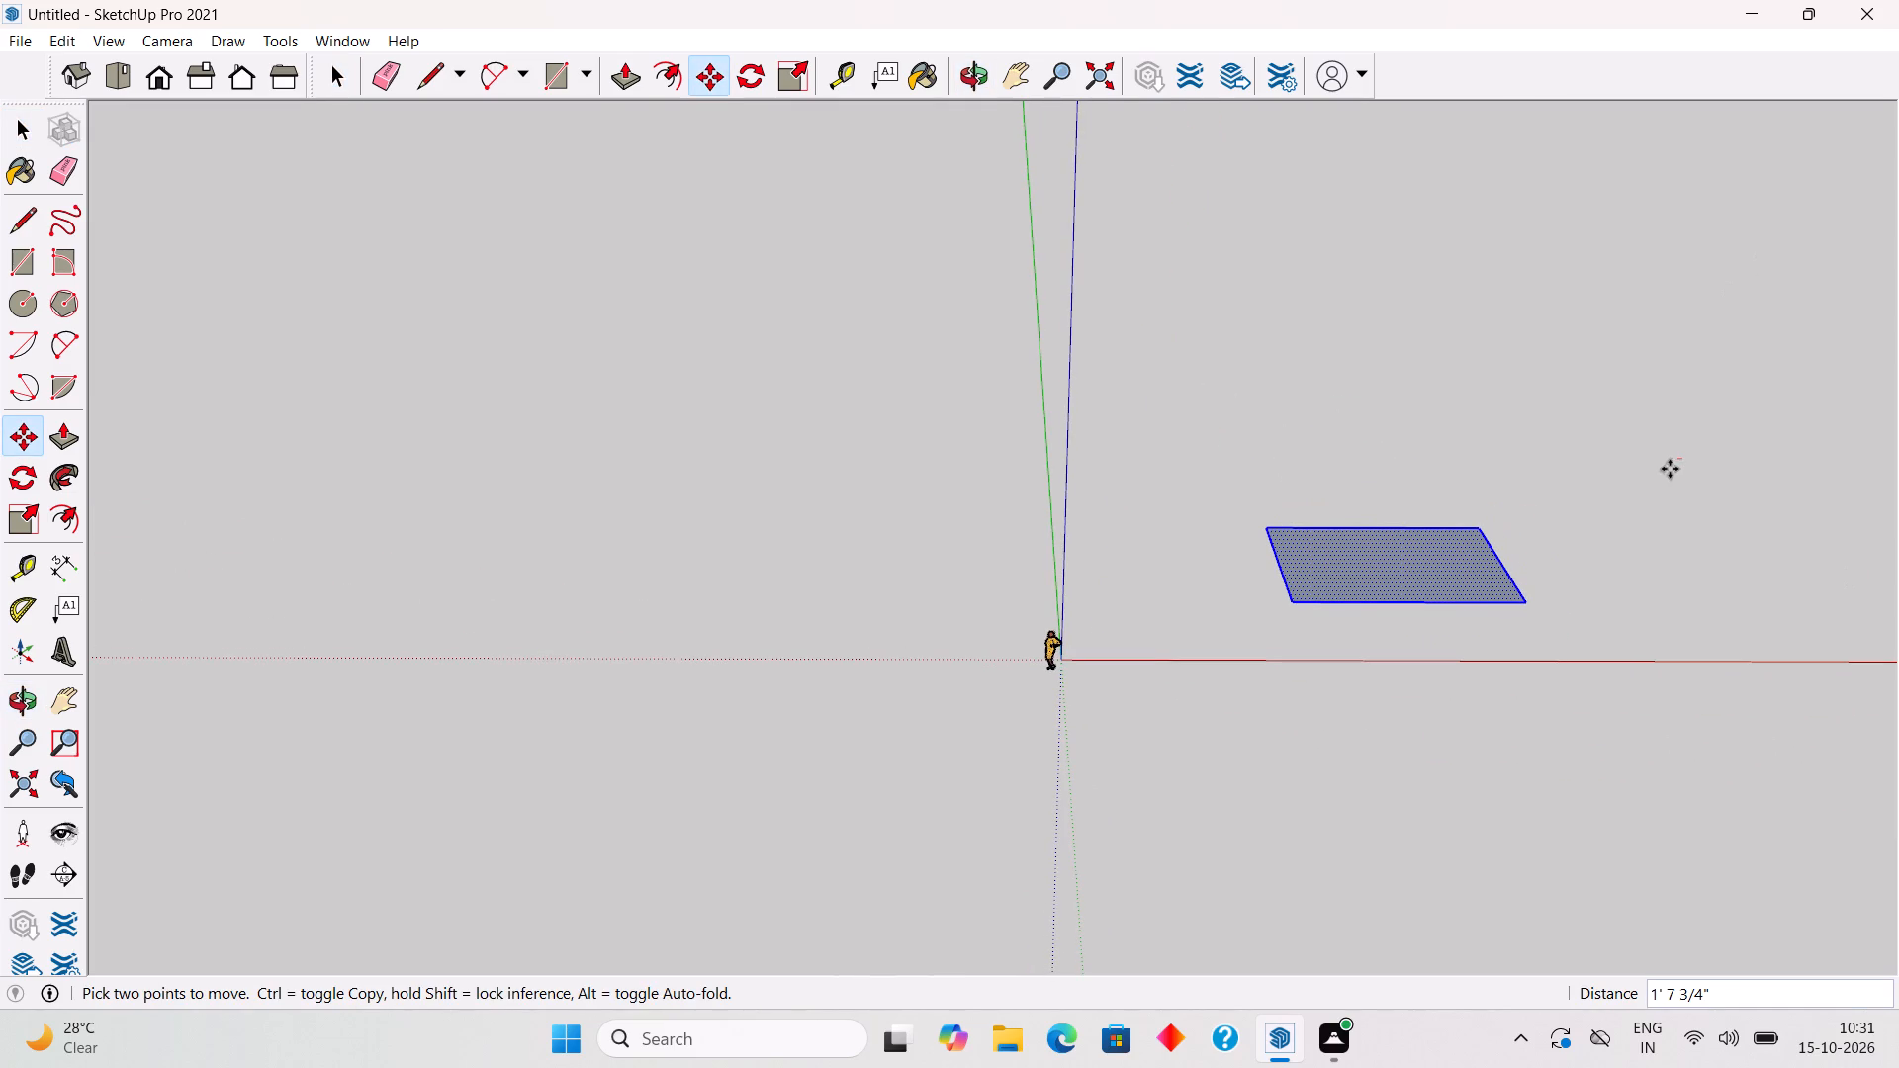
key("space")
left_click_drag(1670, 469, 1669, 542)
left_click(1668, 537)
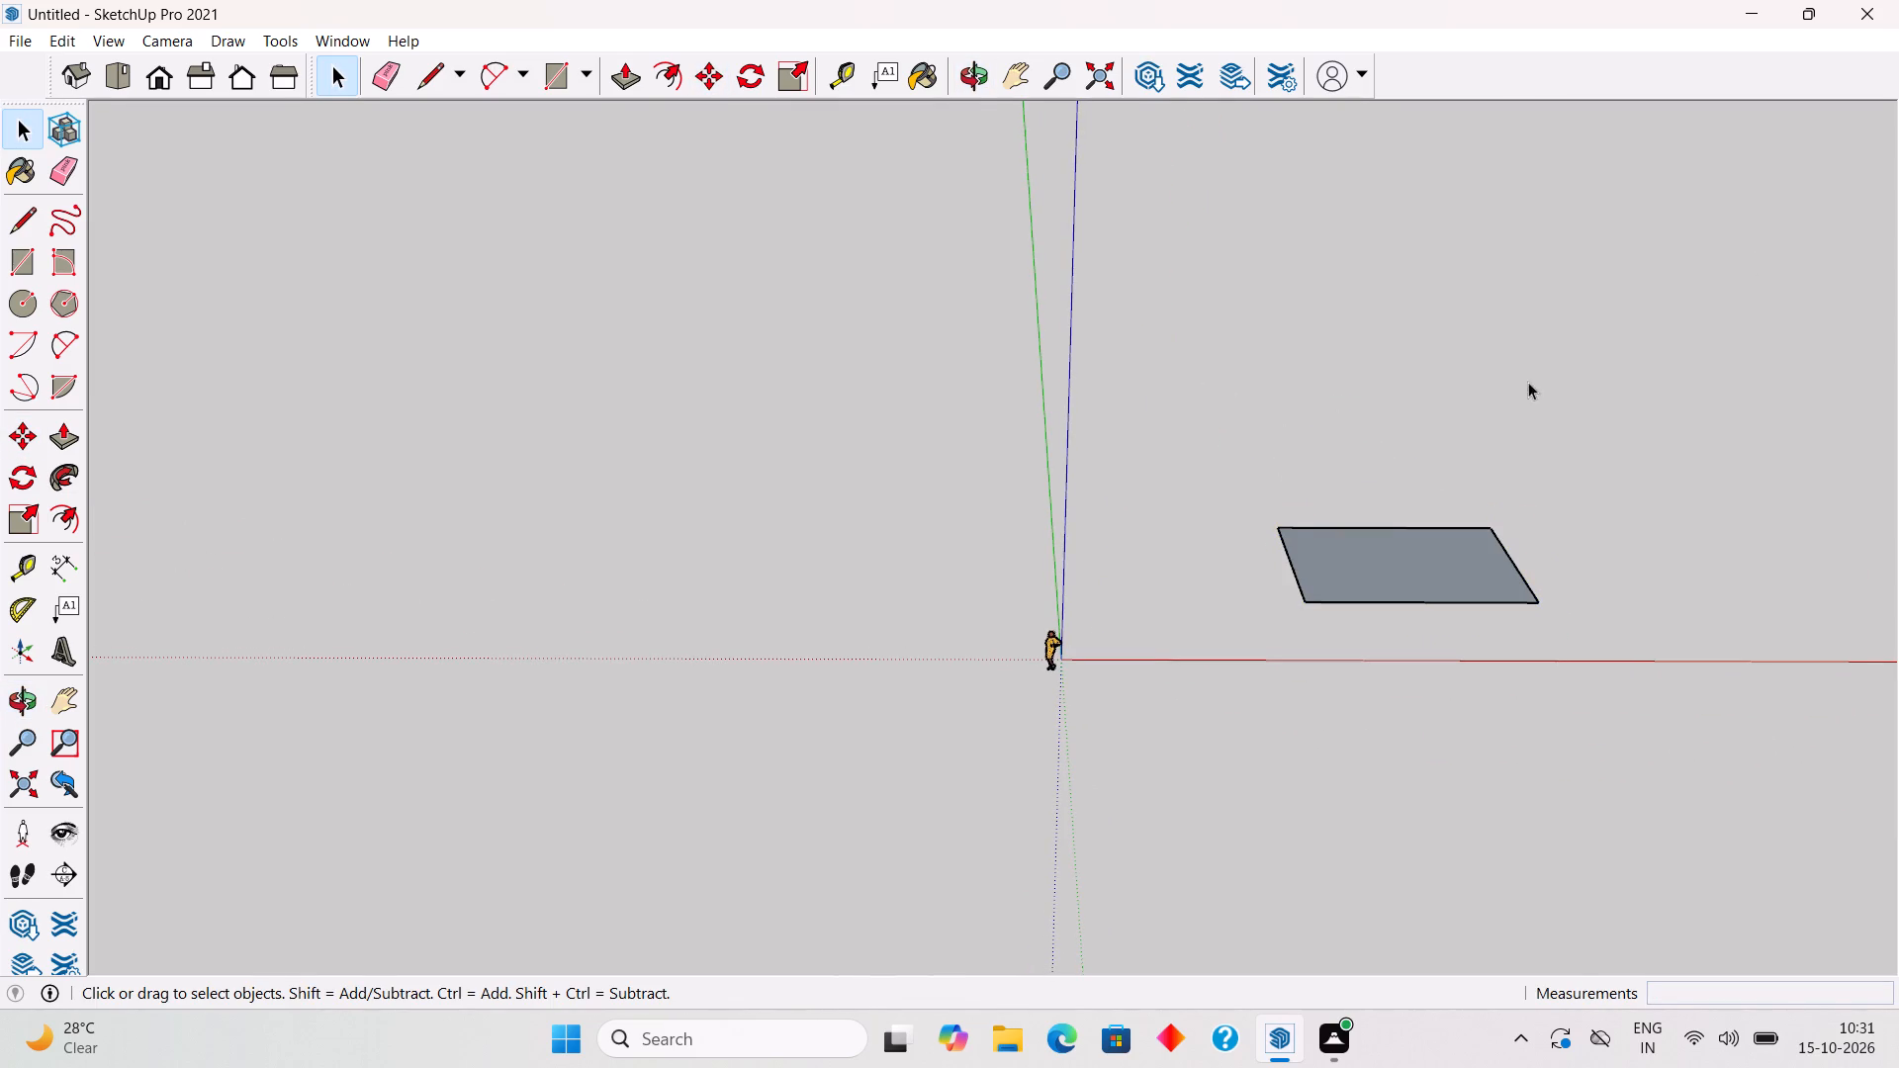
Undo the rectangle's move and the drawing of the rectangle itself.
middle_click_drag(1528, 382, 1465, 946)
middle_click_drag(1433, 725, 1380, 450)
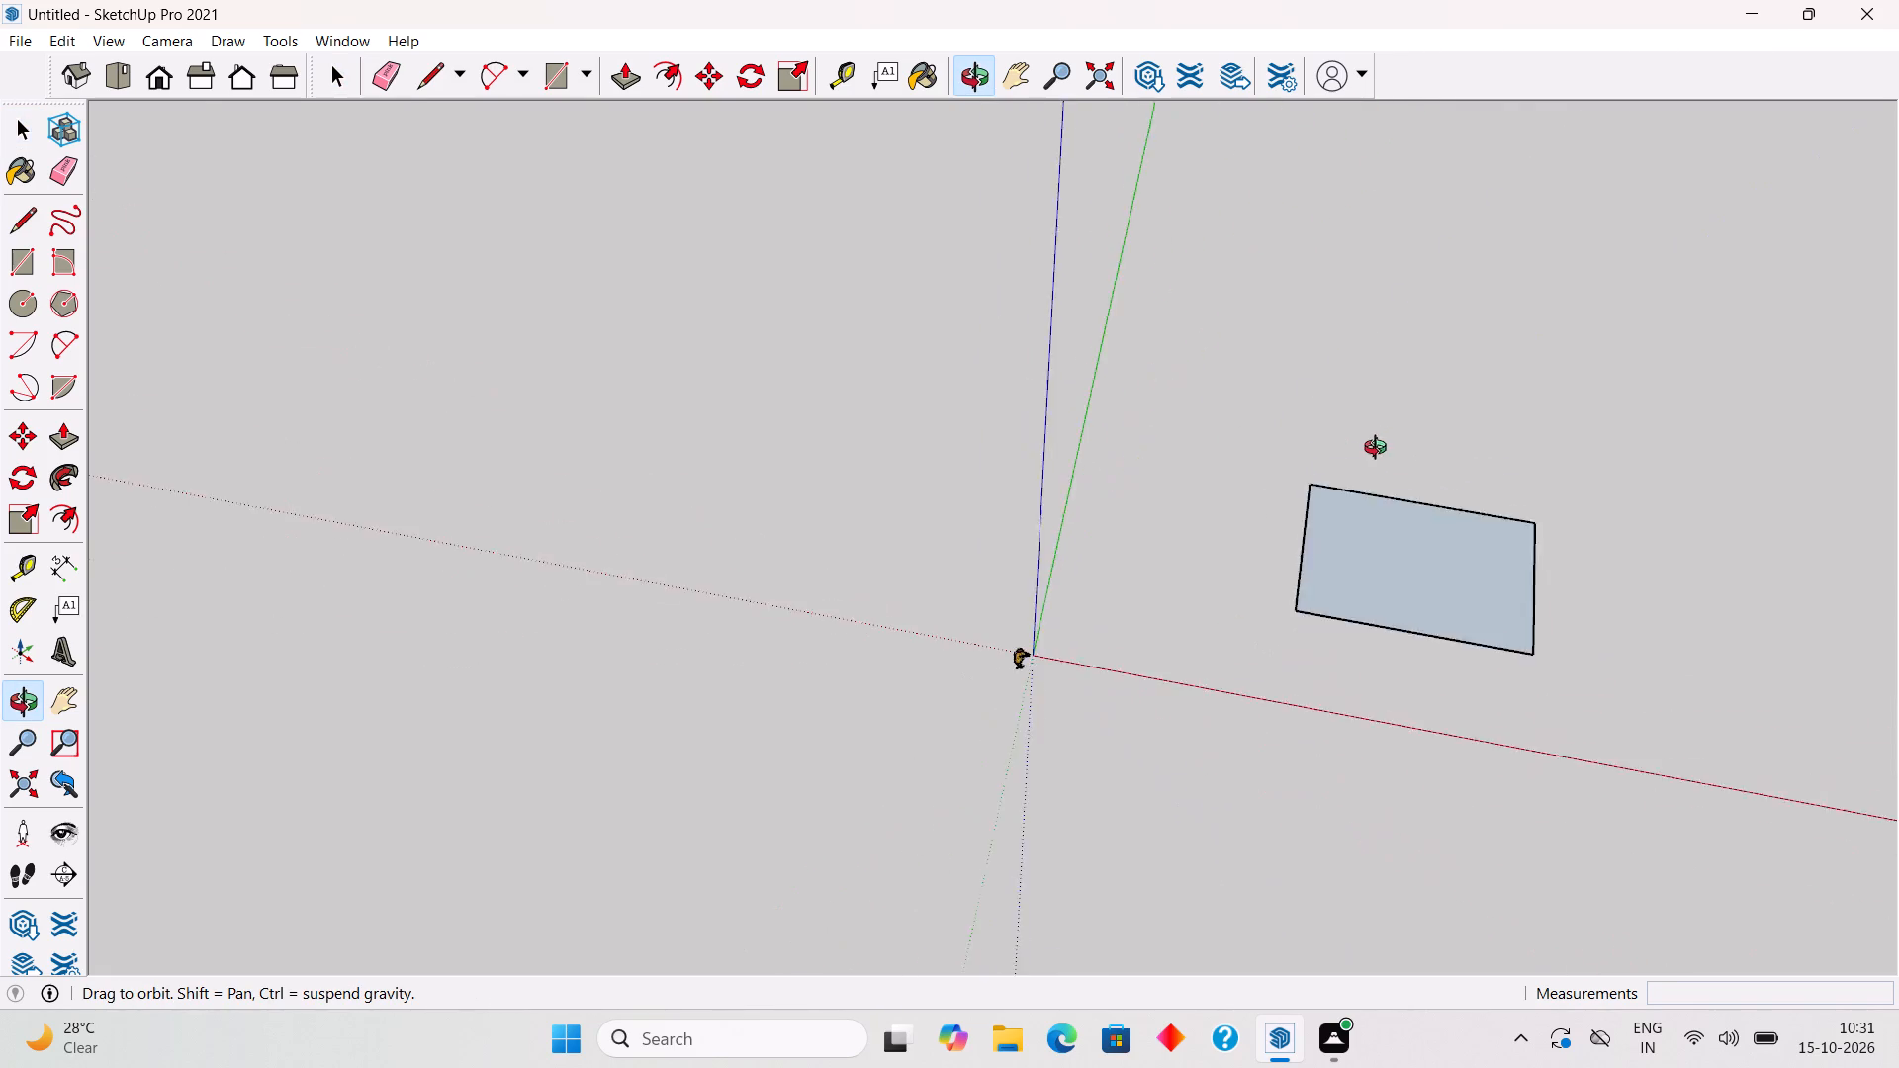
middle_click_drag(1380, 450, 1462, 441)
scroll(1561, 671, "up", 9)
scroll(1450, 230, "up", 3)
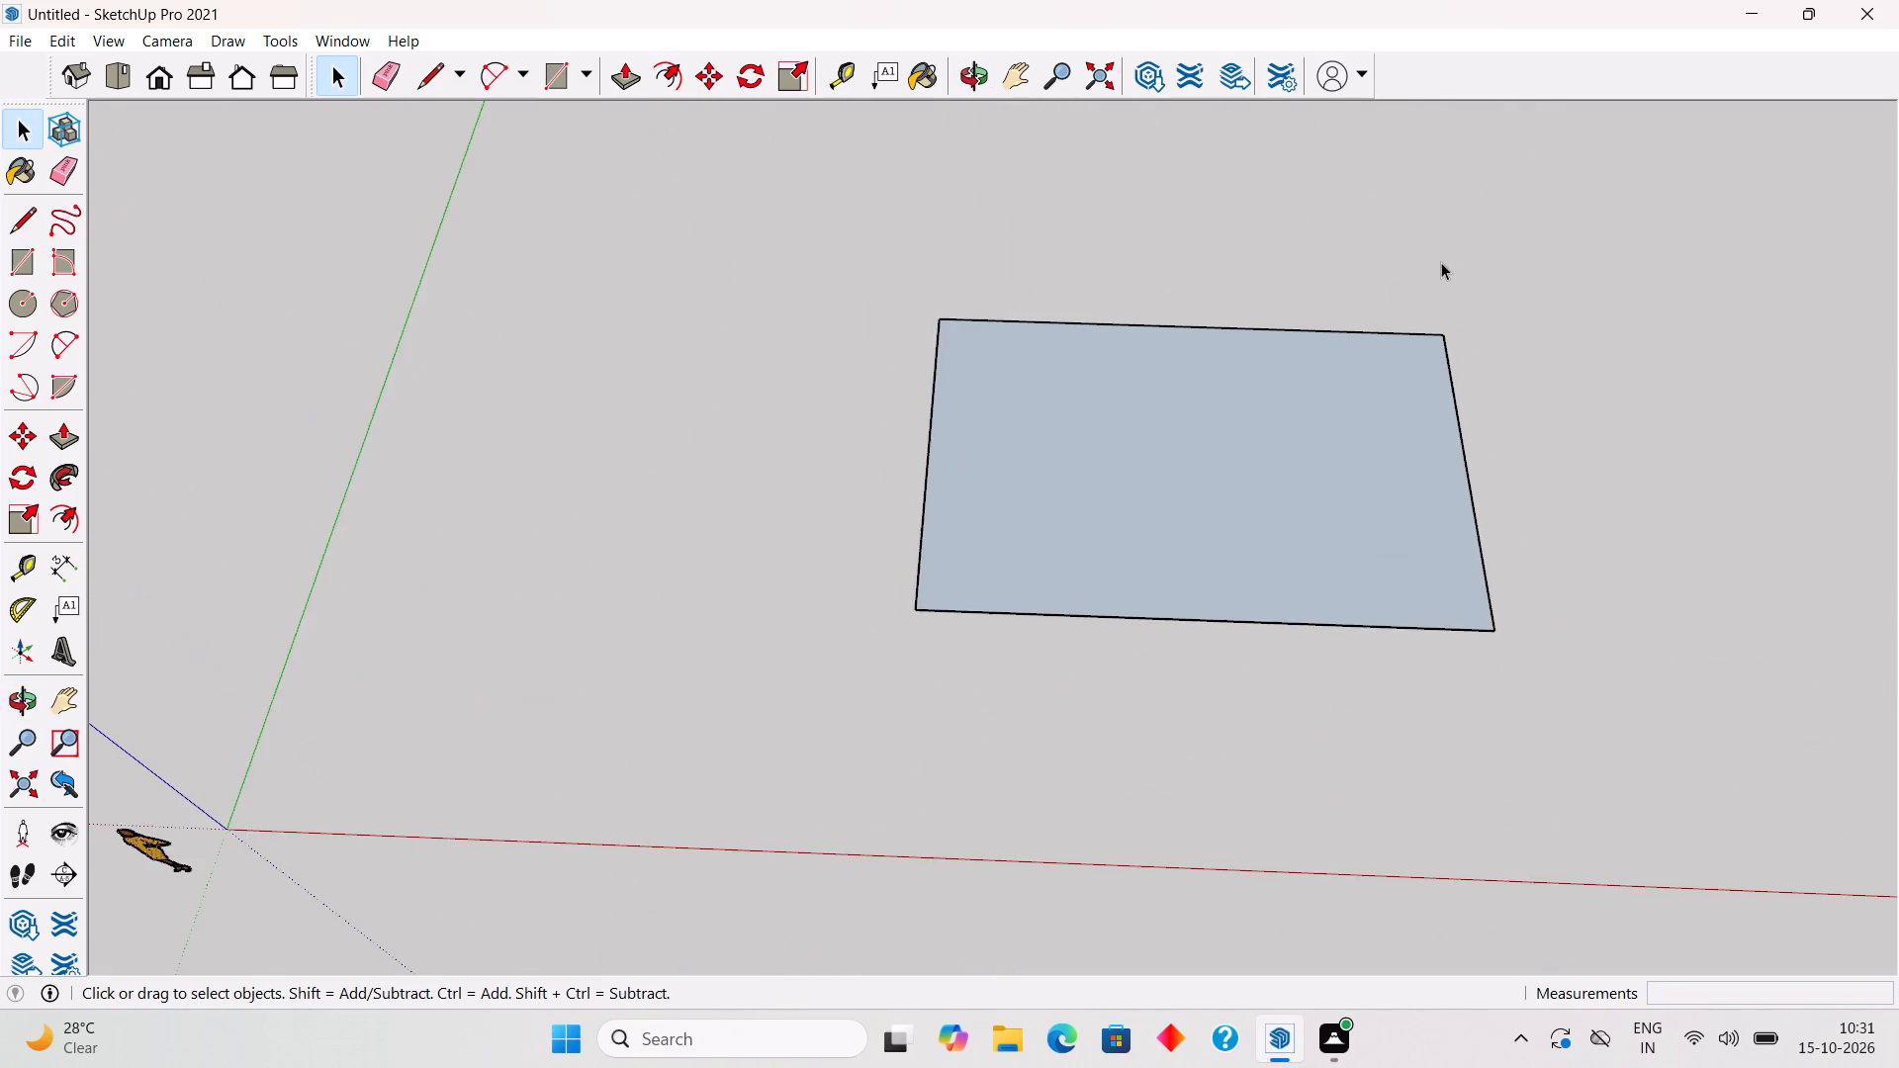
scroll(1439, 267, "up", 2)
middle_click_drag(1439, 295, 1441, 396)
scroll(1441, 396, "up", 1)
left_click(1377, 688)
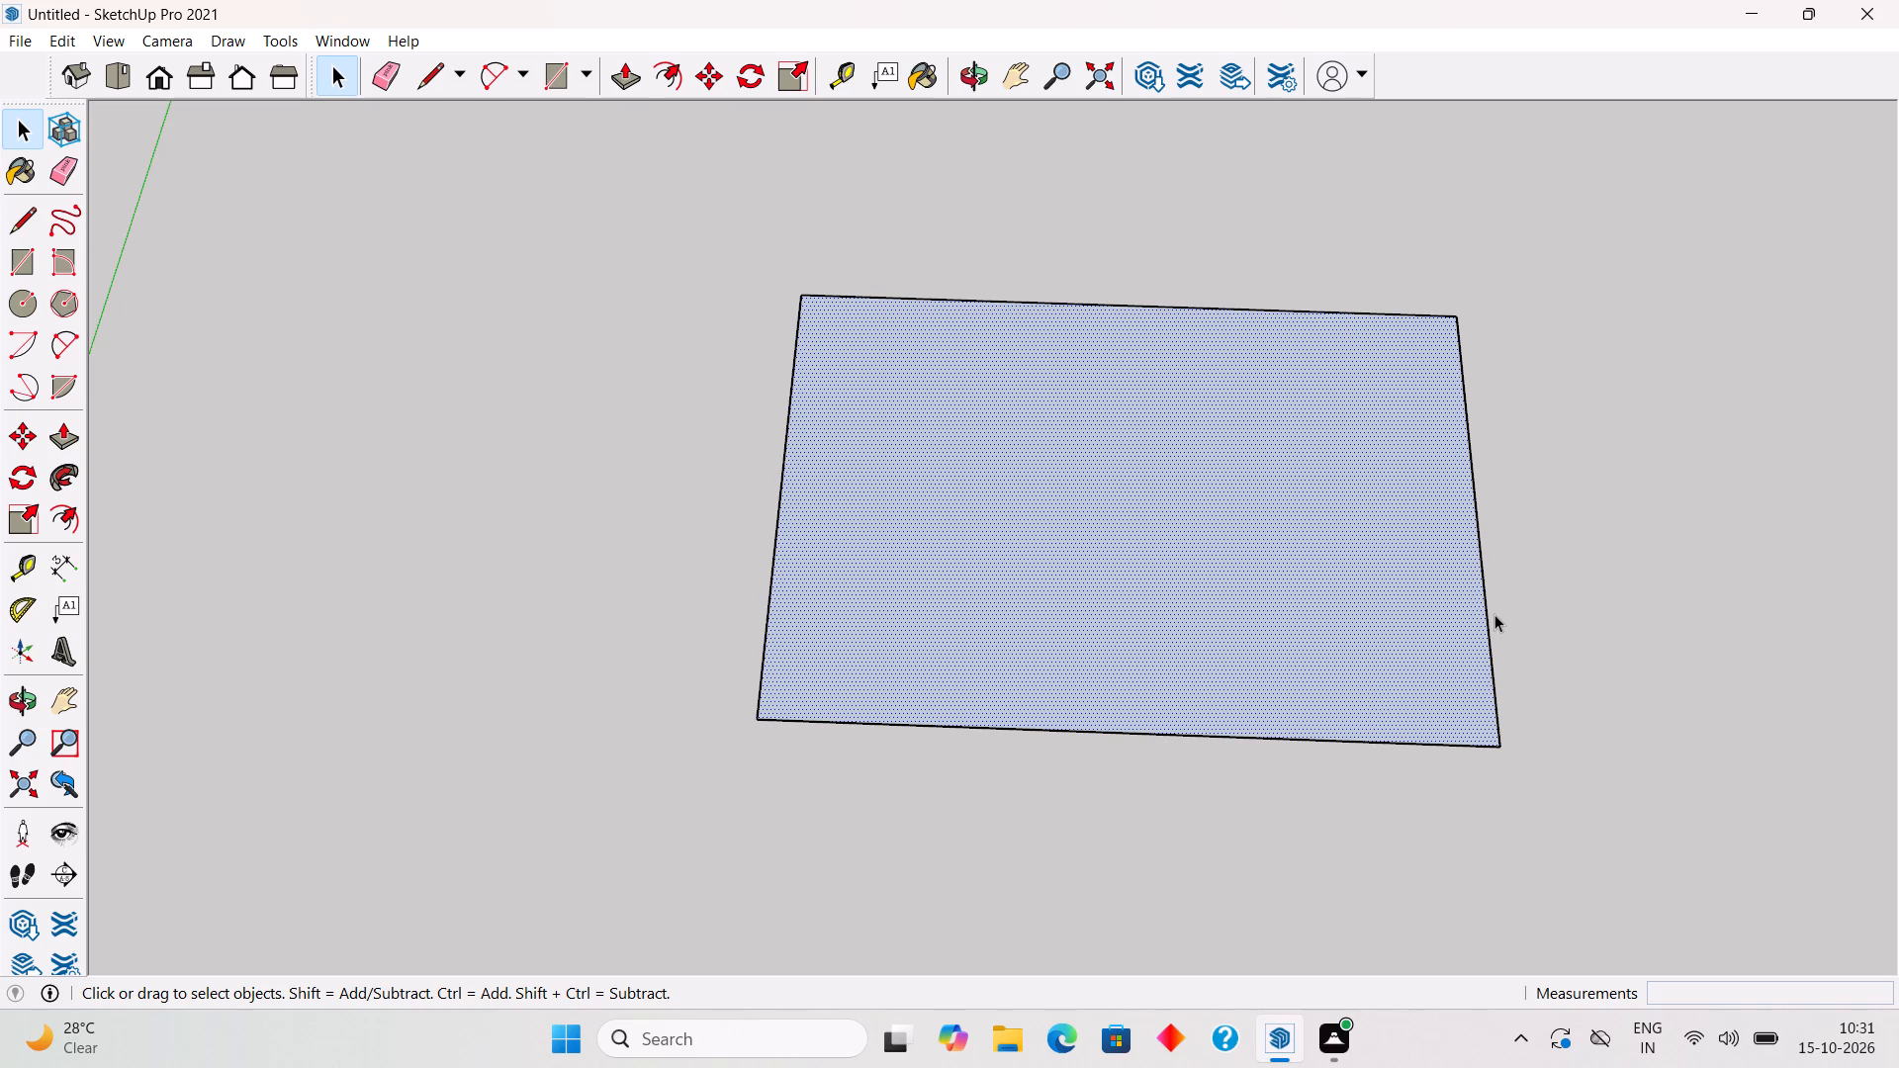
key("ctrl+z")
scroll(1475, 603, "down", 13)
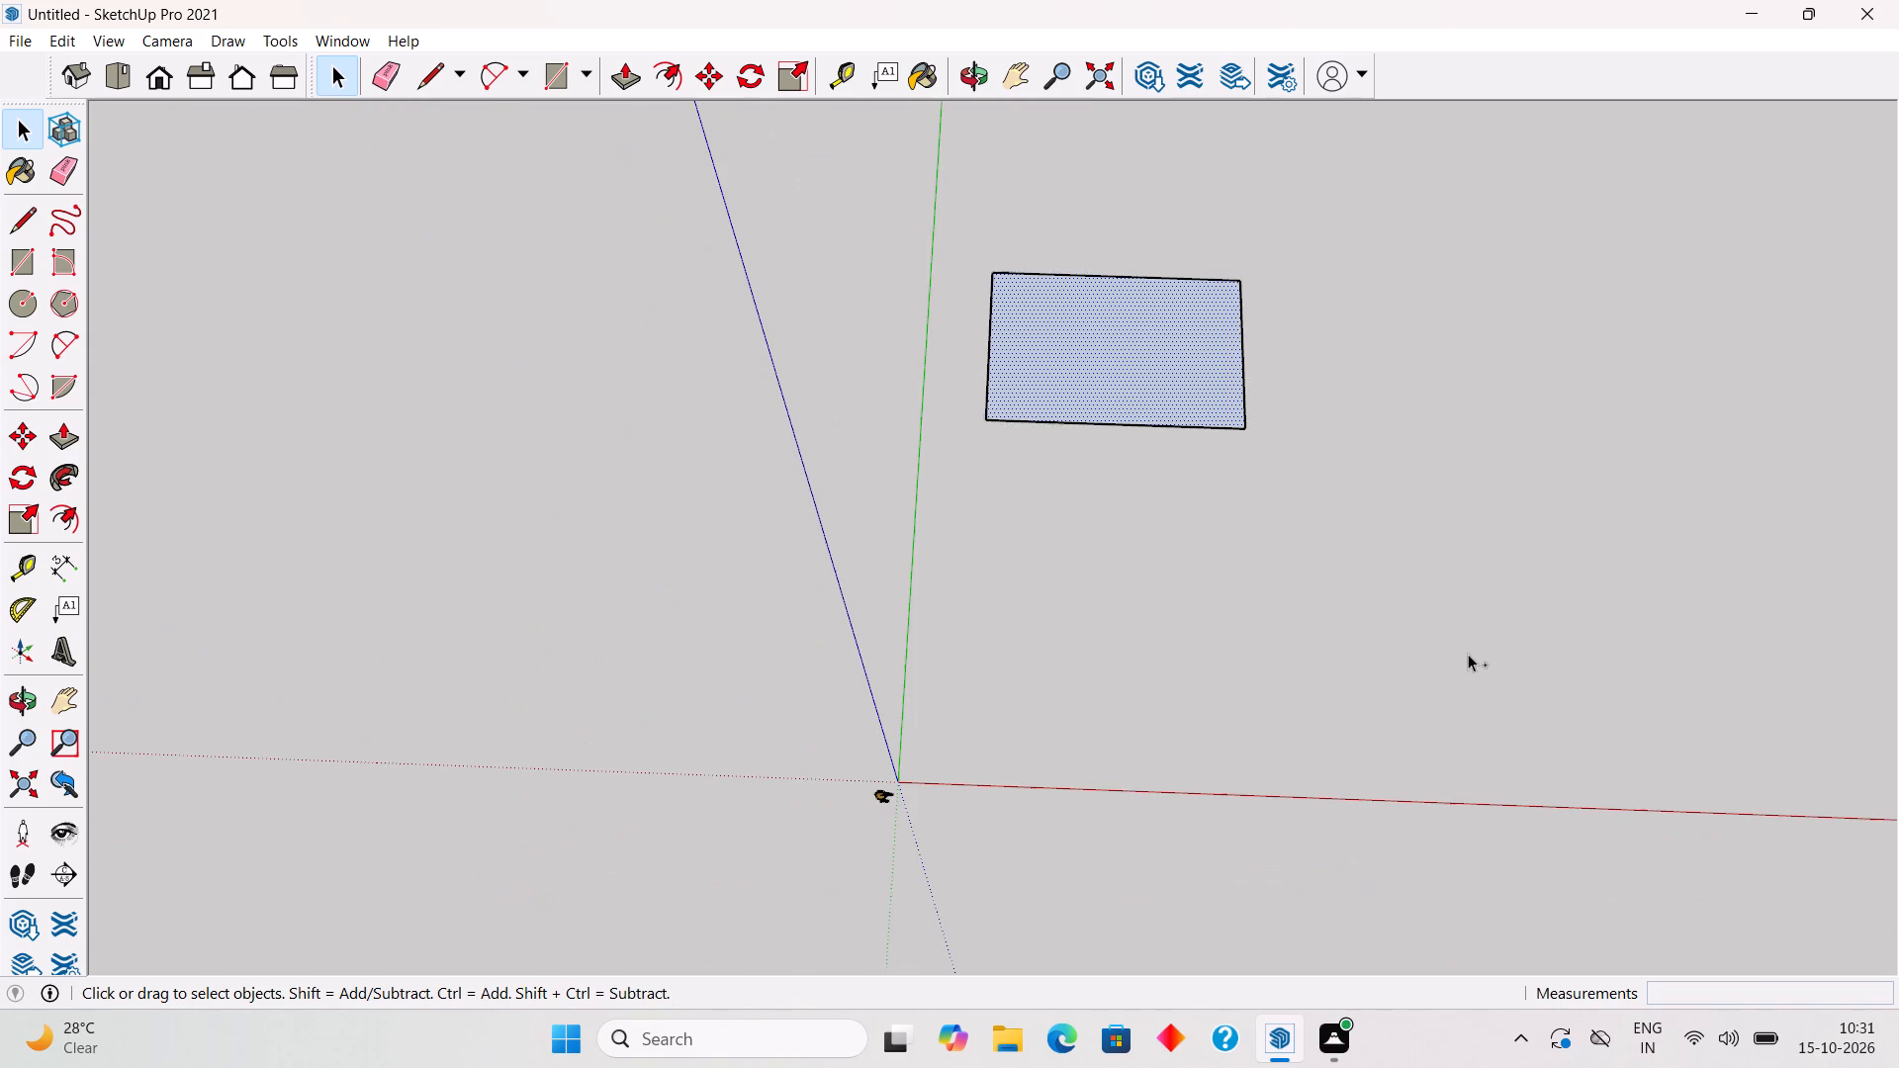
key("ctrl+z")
Draw a large ground rectangle about 78' 2" by 71' 9" between the red and green axes.
key("r")
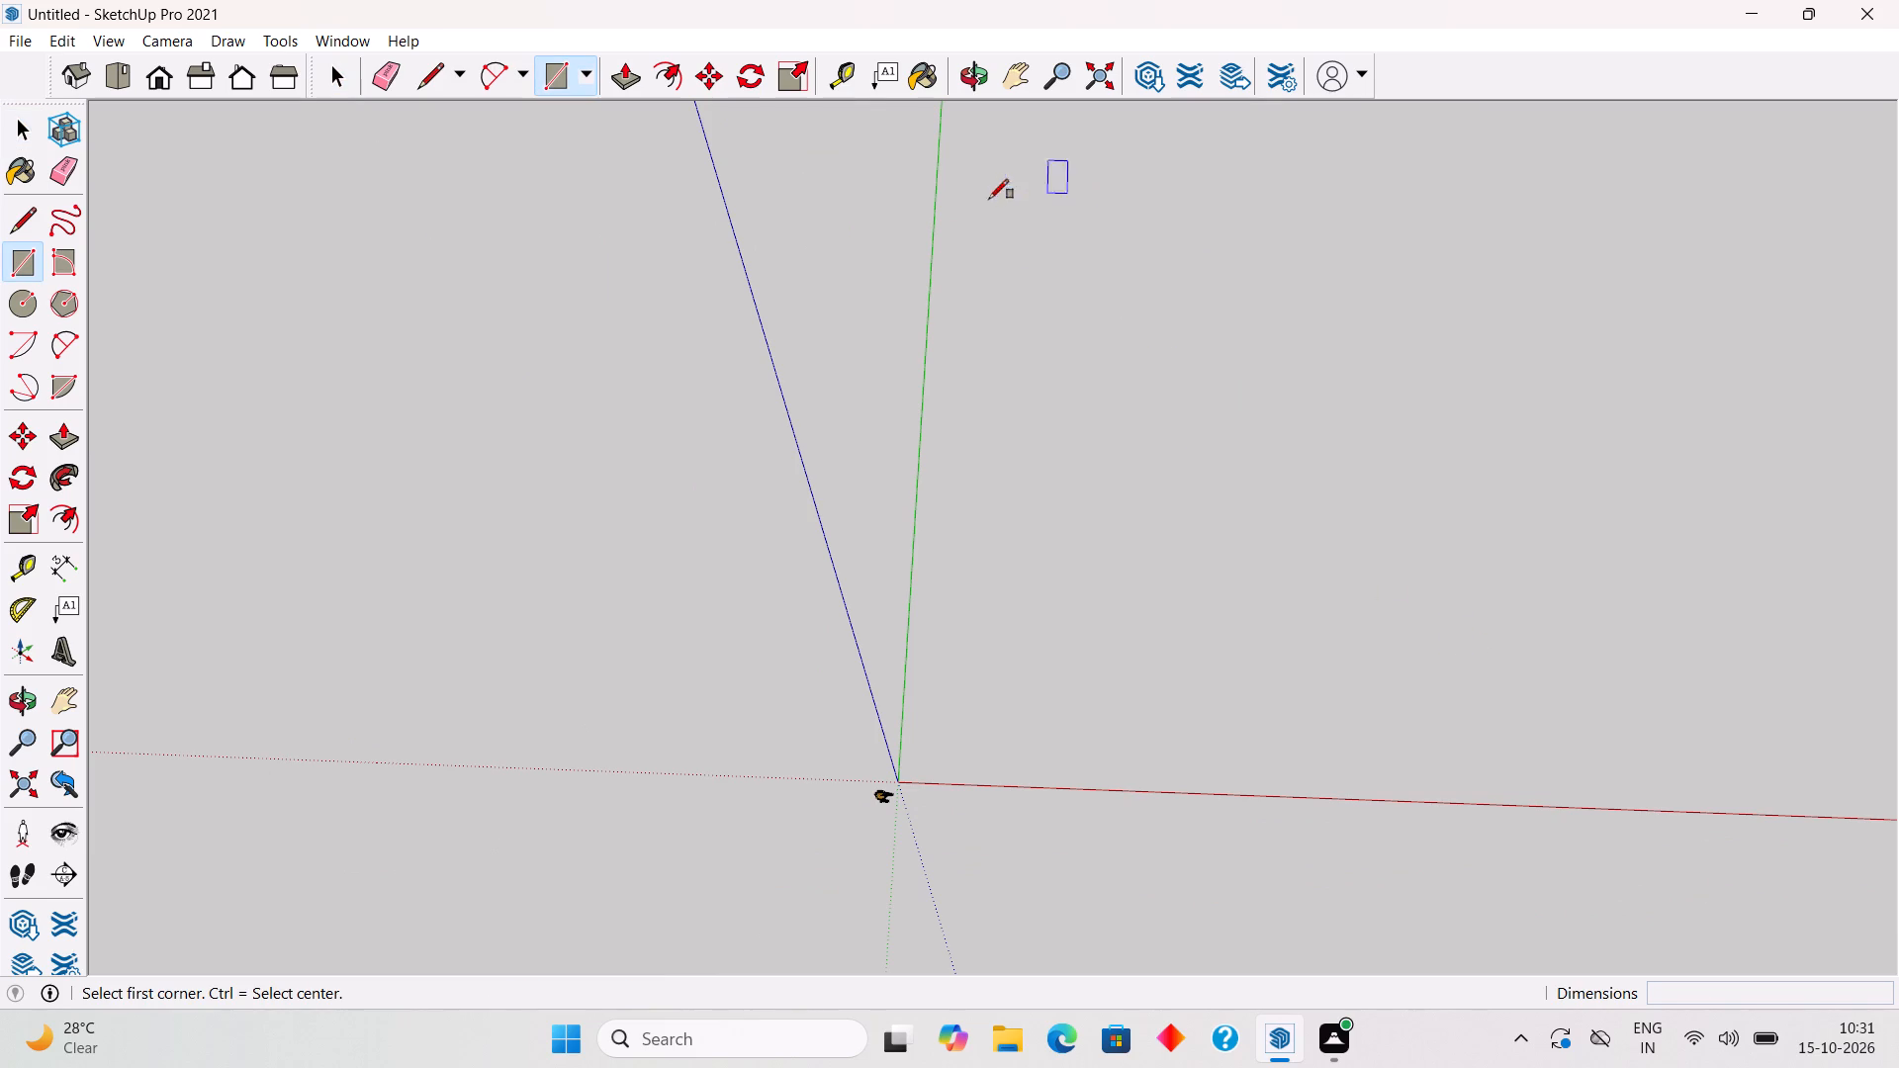
left_click(1045, 142)
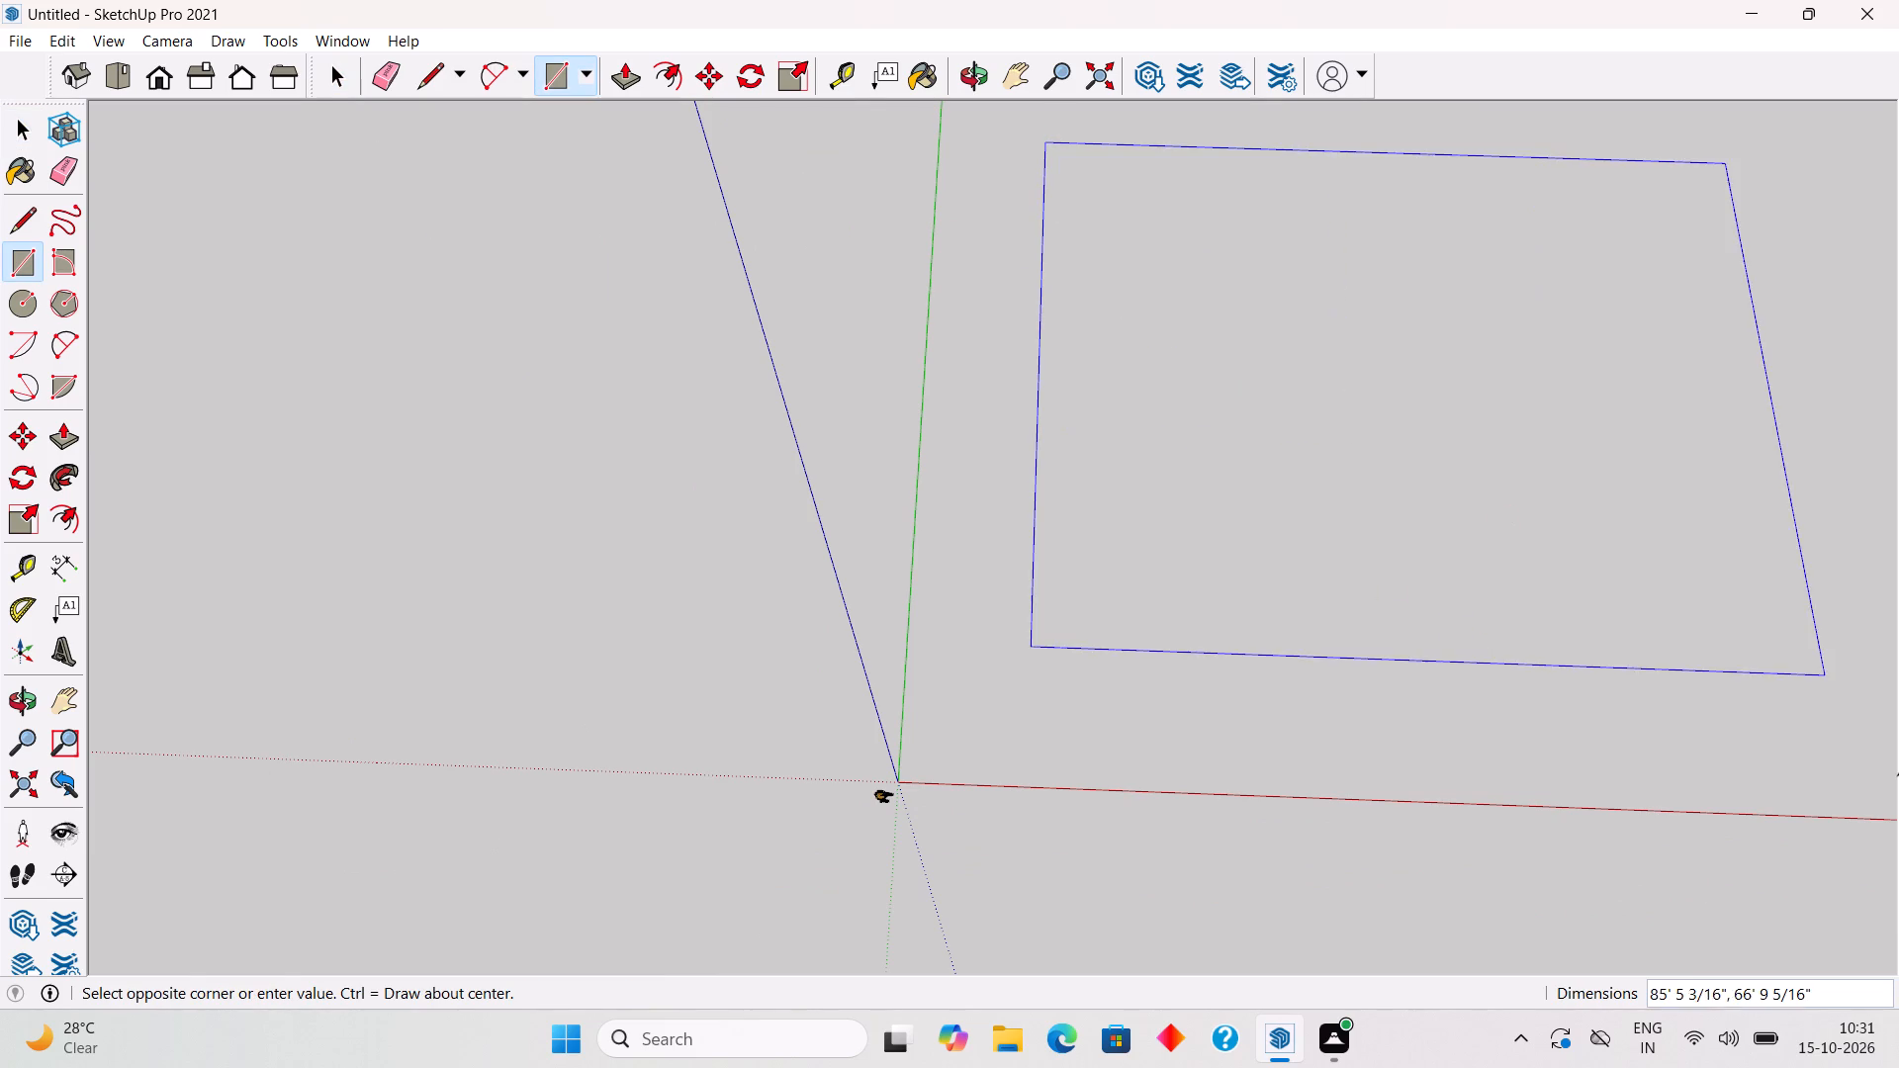
left_click(1764, 718)
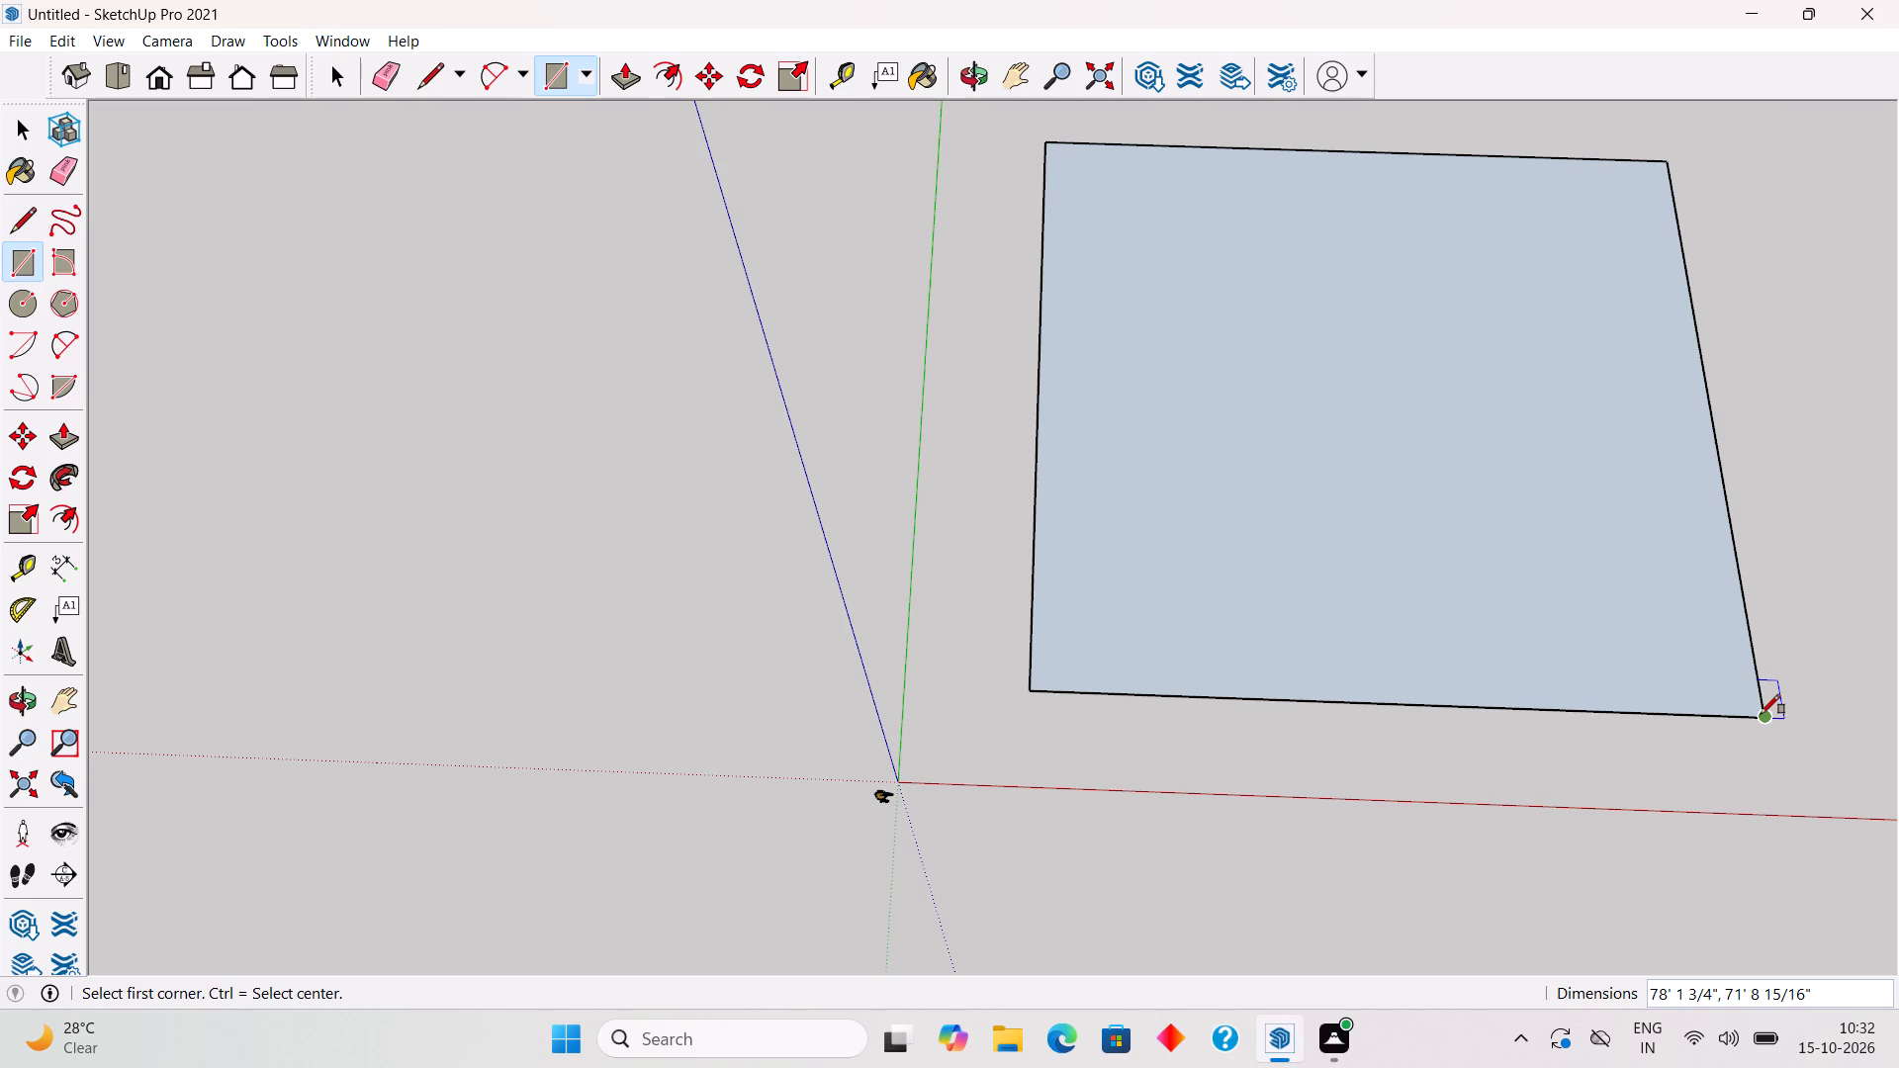
key("space")
Push/Pull the large ground rectangle up 6" into a base slab.
key("p")
left_click(1557, 631)
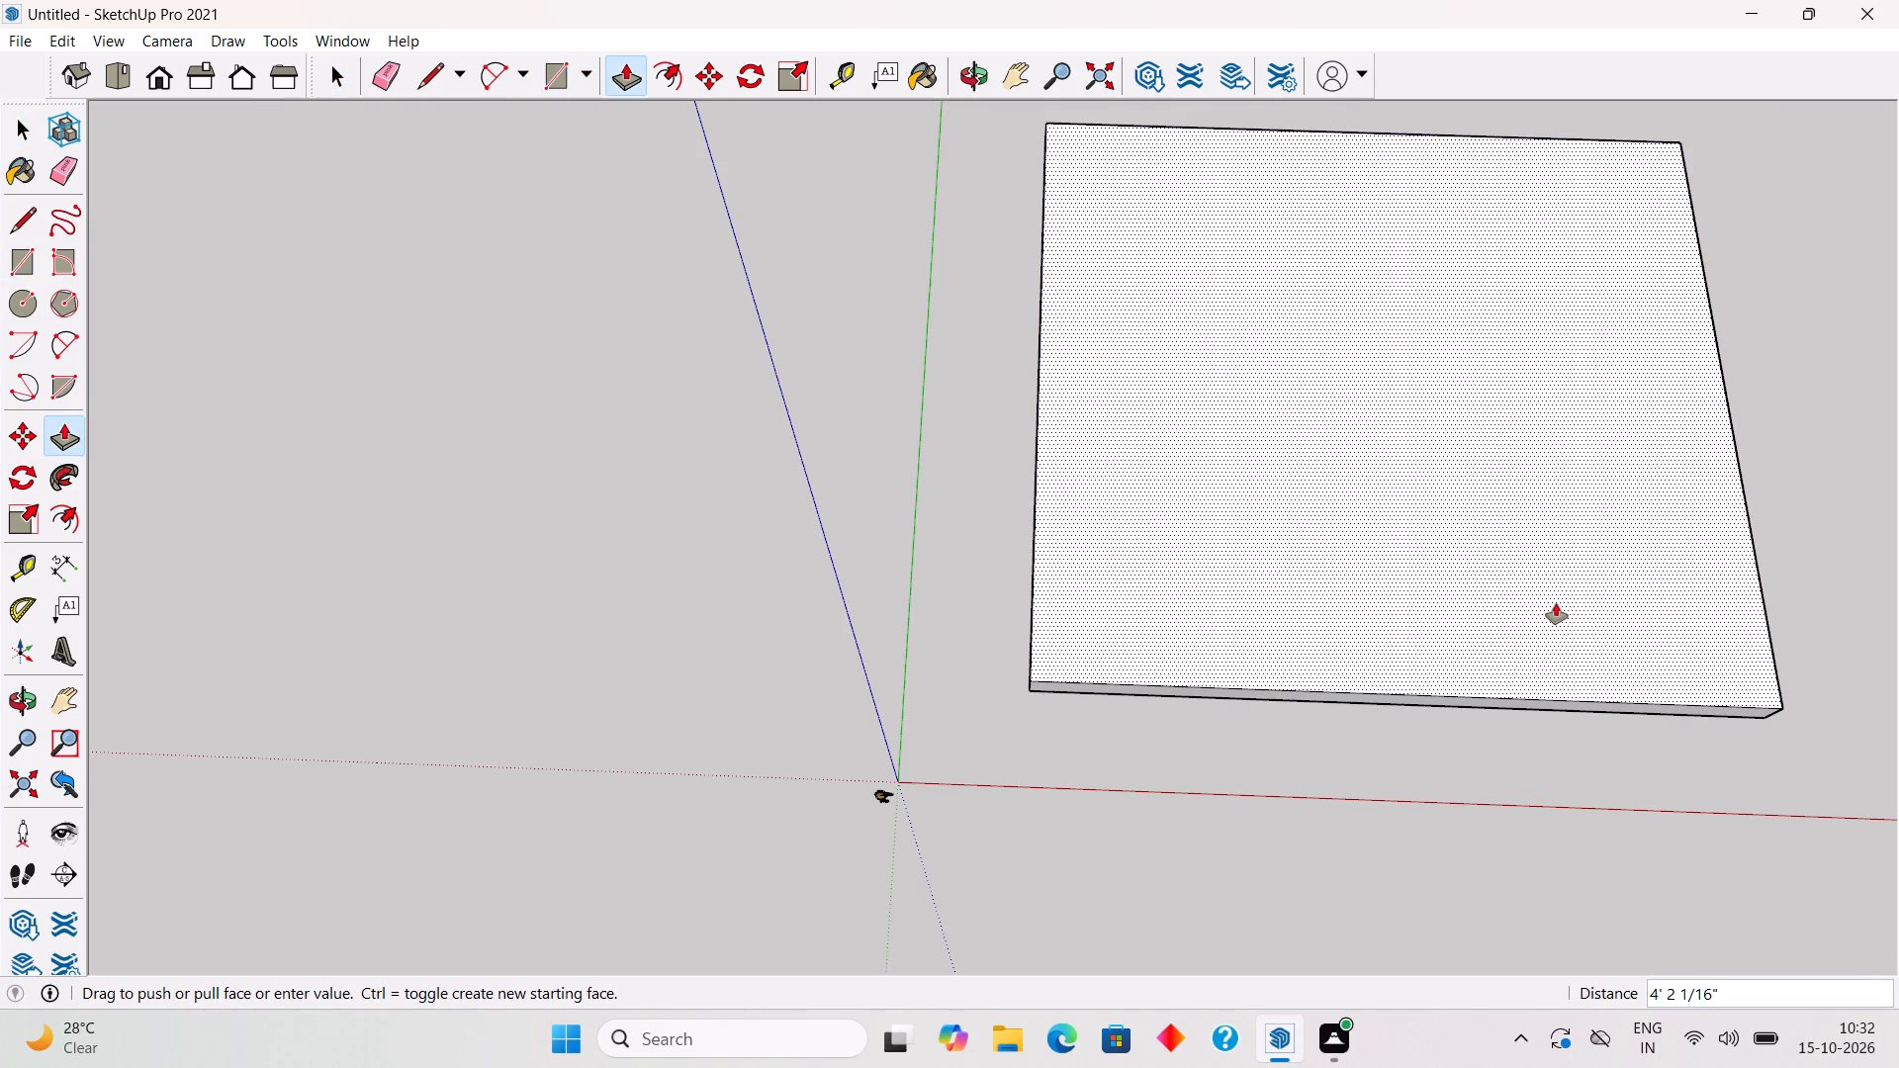
key("6")
key("shift+quotedbl")
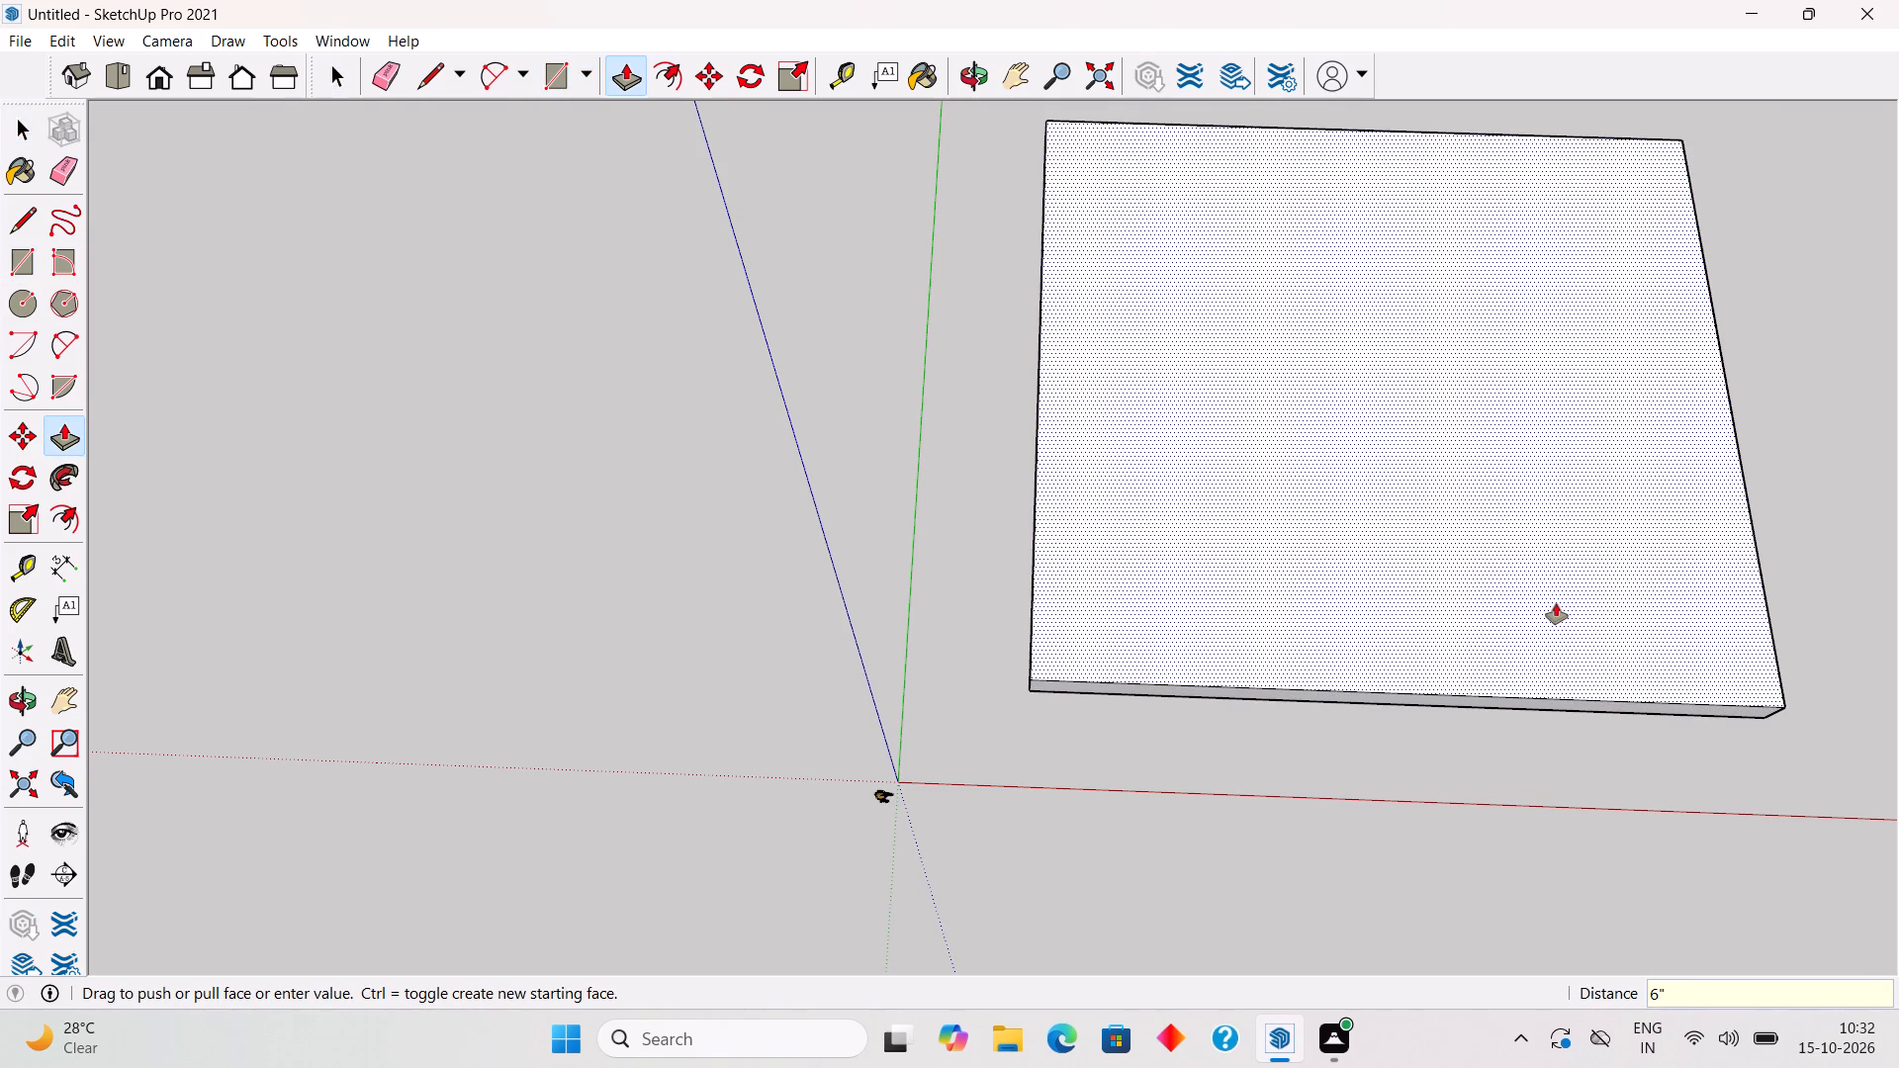
key("Return")
key("space")
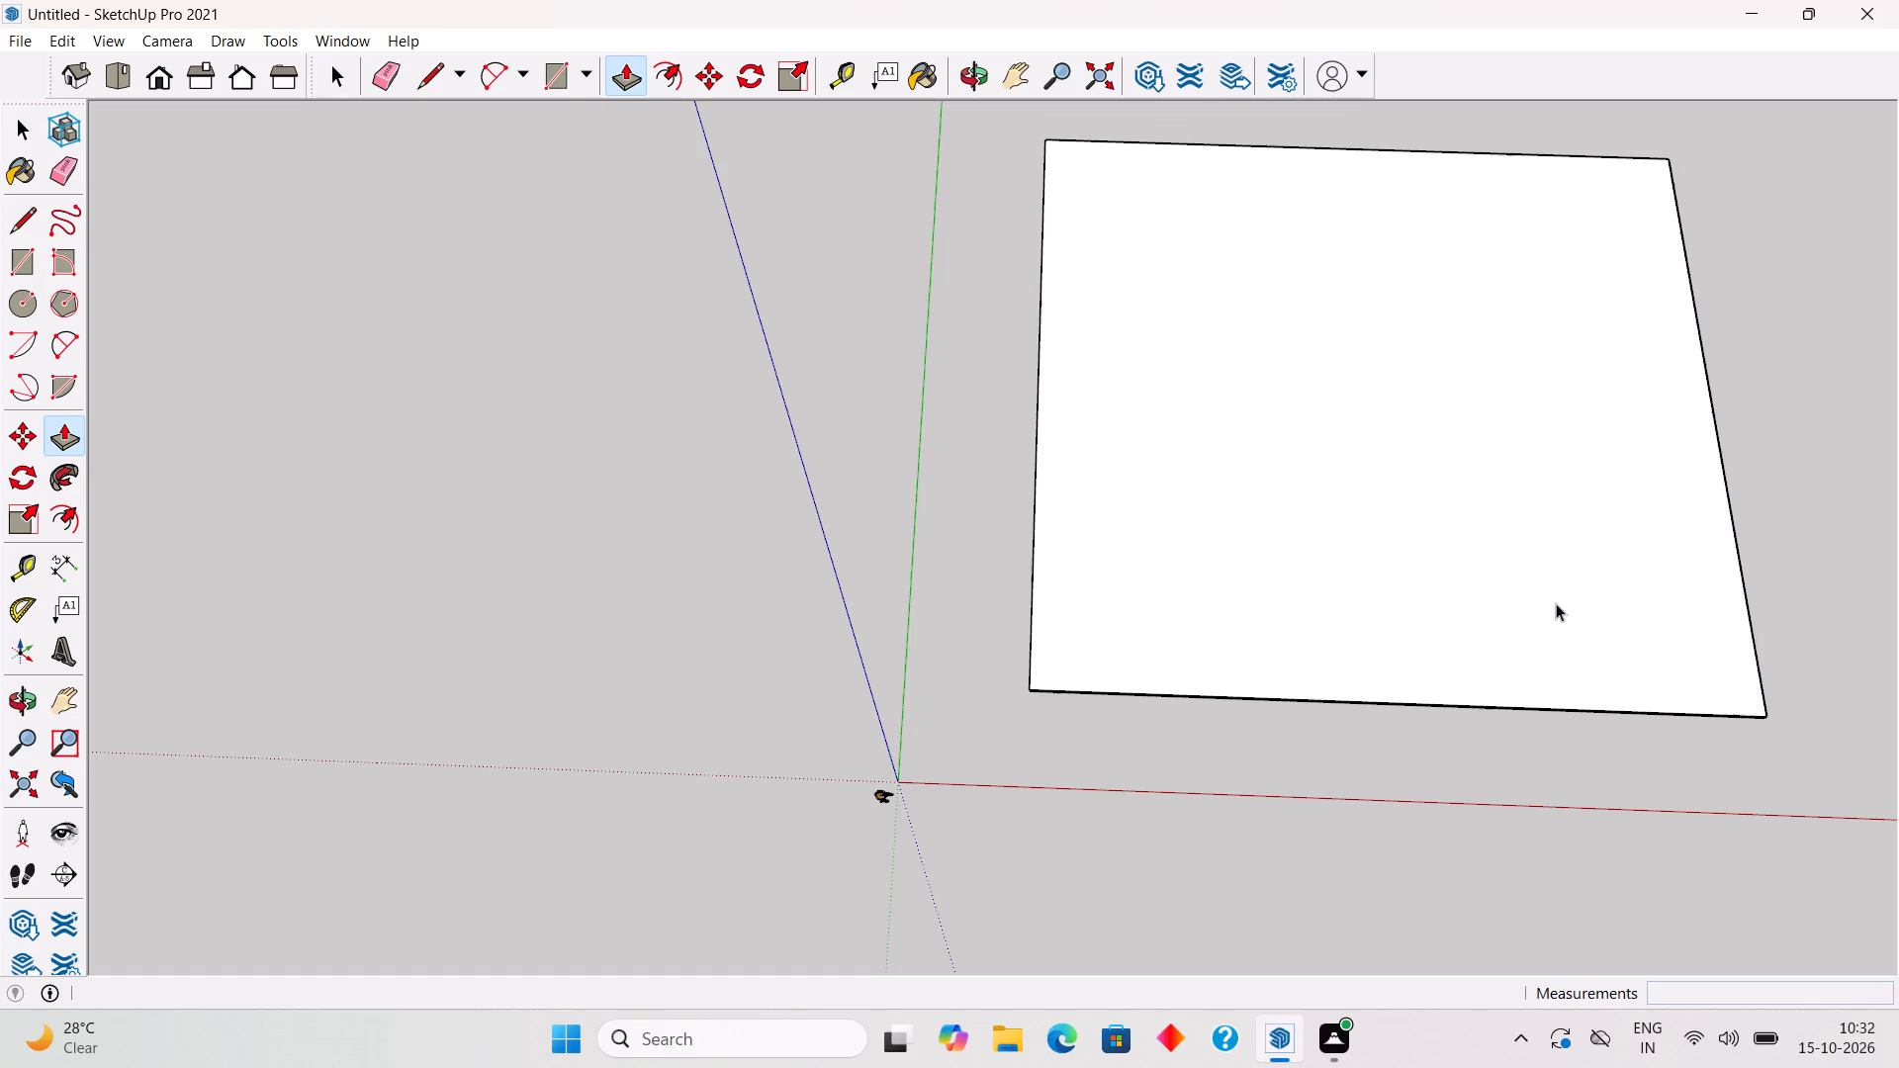
Make the entire base slab a group.
triple_click(1536, 648)
right_click(1536, 648)
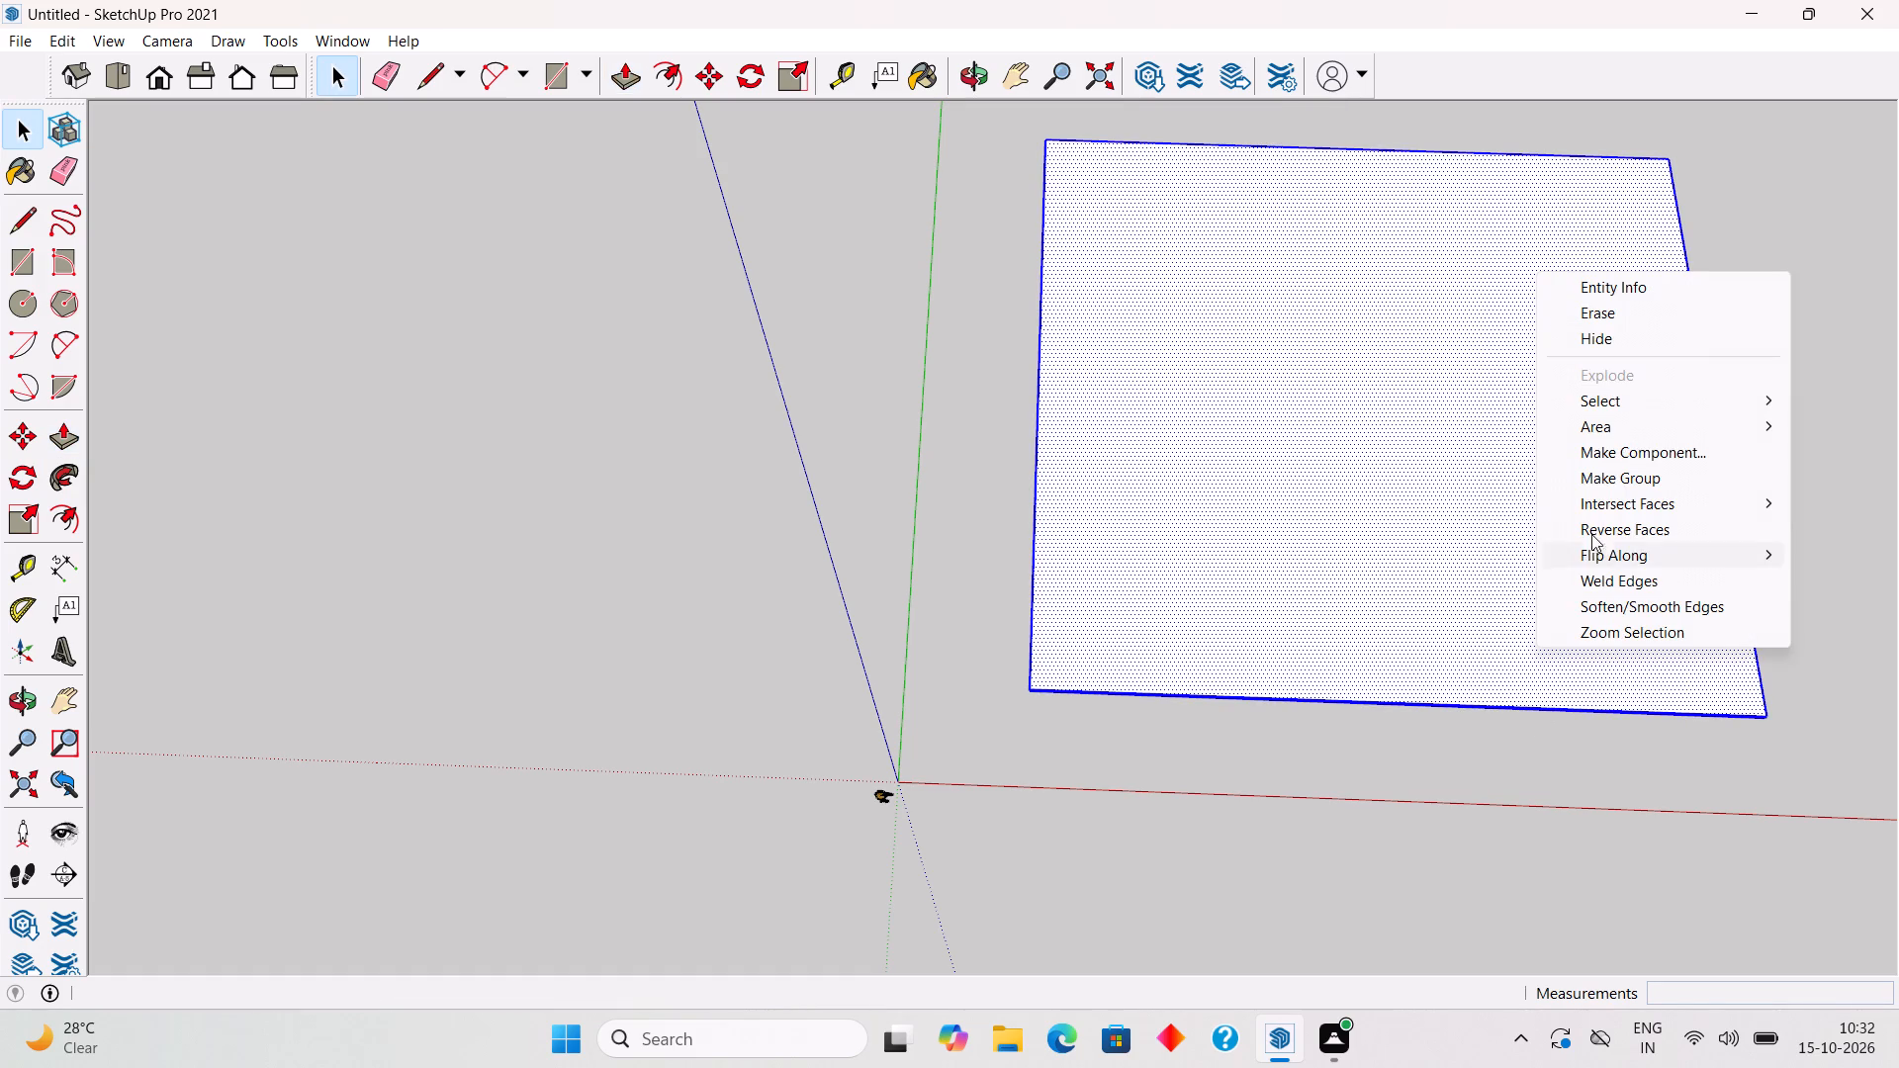
left_click(1678, 482)
left_click(1727, 421)
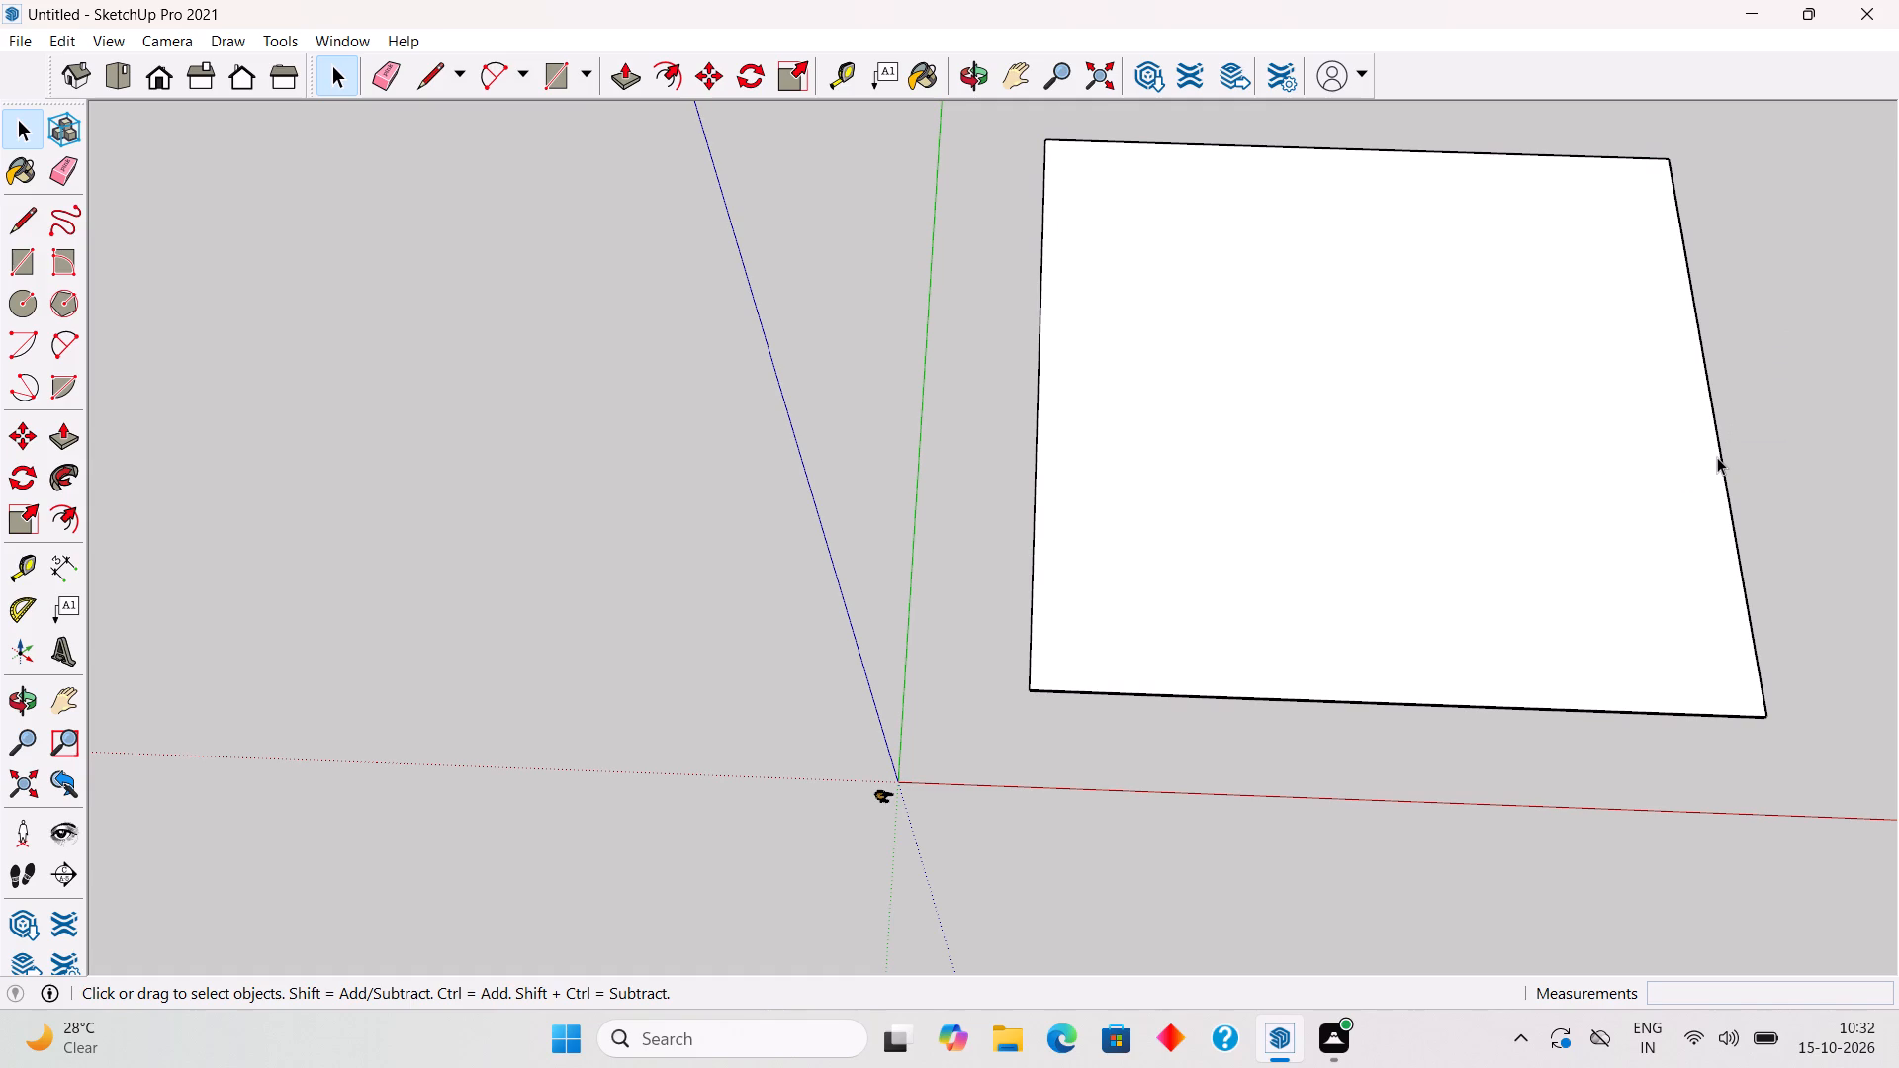
Draw a 30' by 20' rectangle on top of the base slab, near its far corner by the green axis.
type("tr")
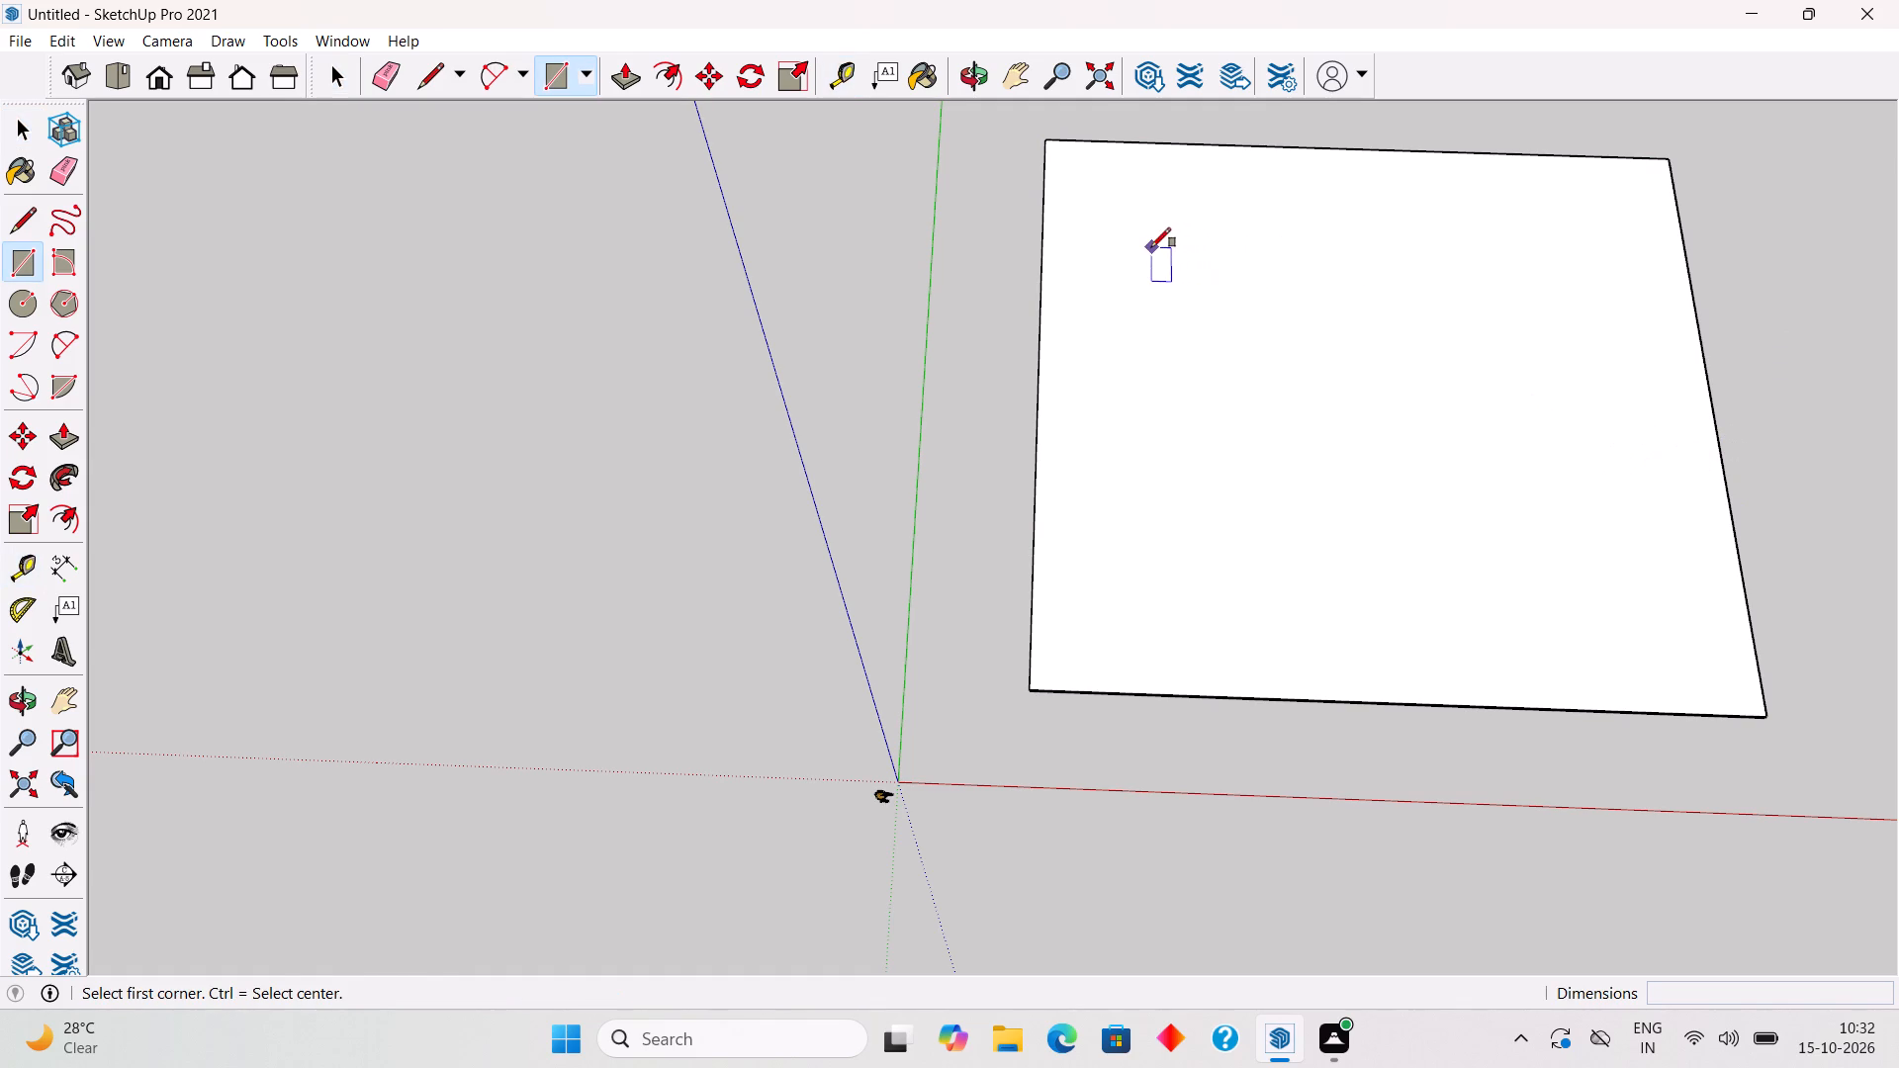
left_click(1151, 247)
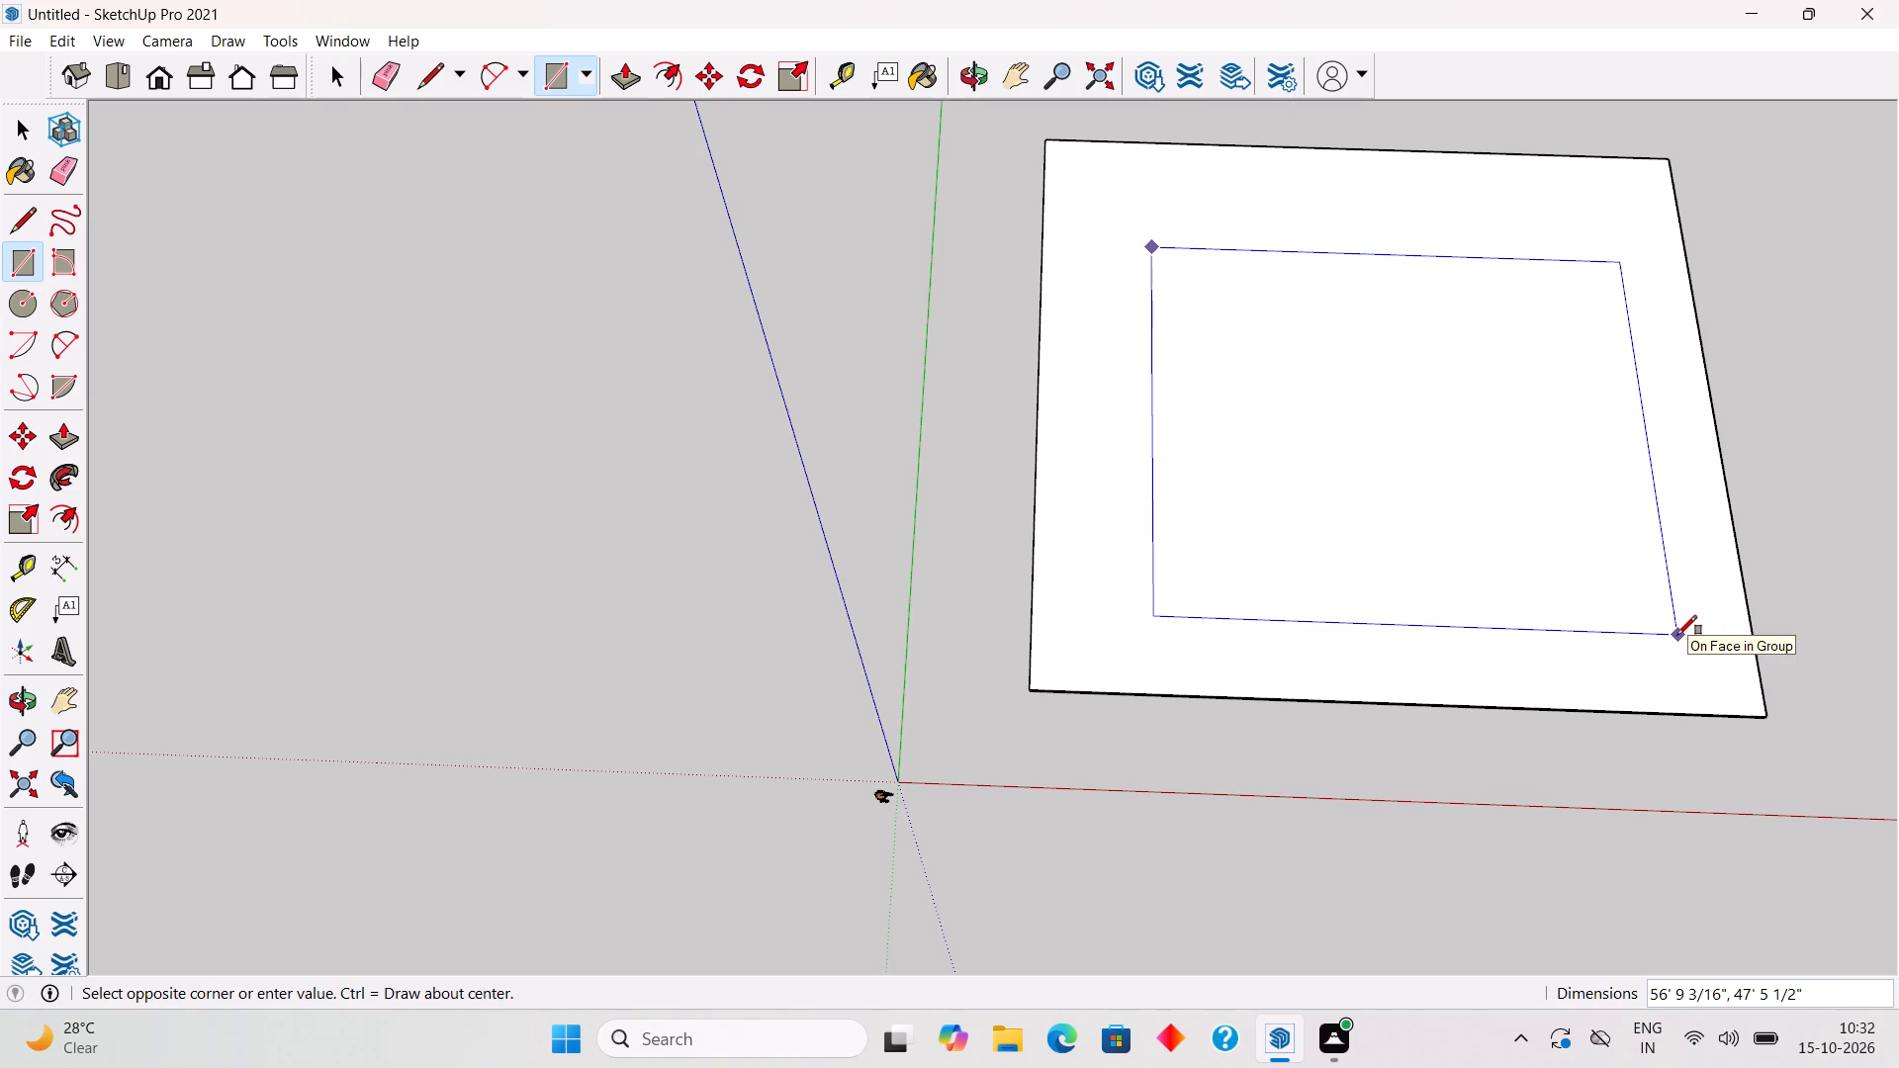
type("30',20'")
key("Return")
key("space")
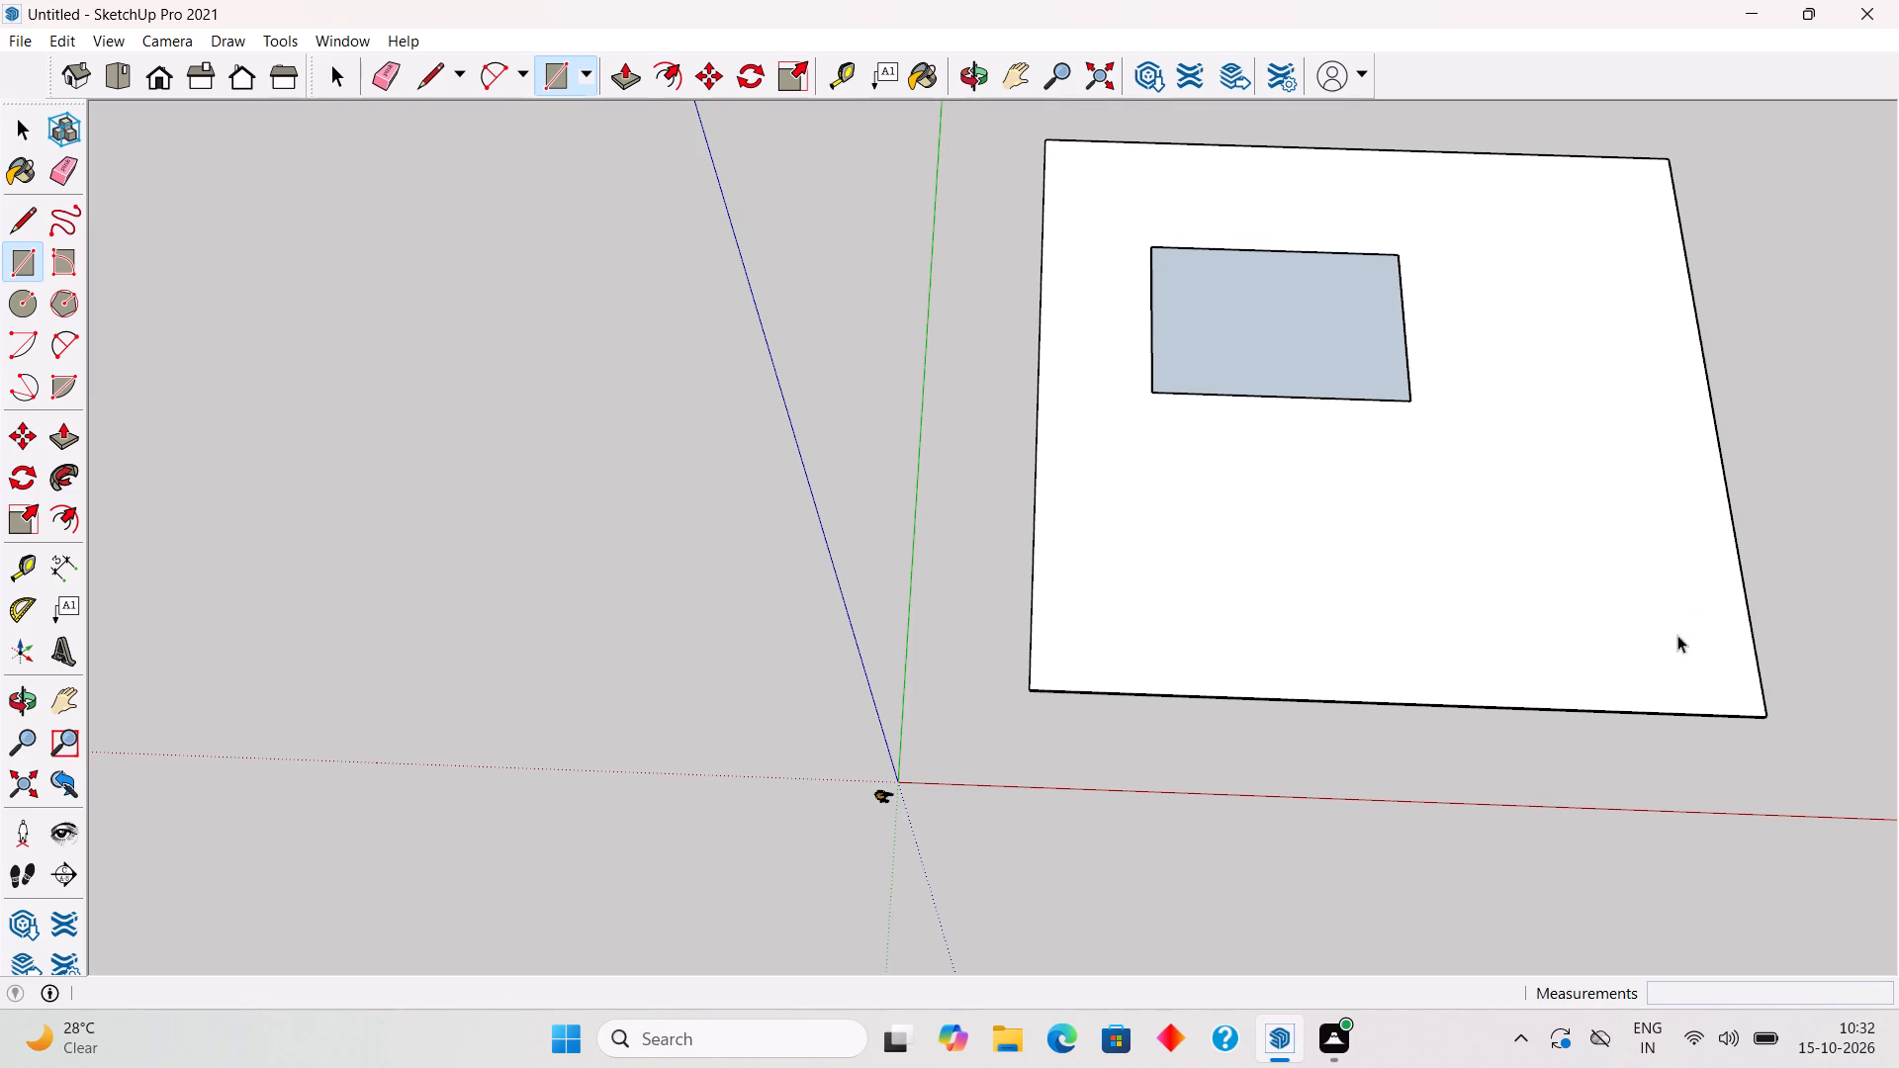
Push/Pull the 30' by 20' rectangle on the slab up 2'.
left_click(1257, 281)
middle_click_drag(1344, 486, 1324, 777)
scroll(1358, 689, "down", 1)
scroll(1390, 273, "up", 4)
key("p")
left_click(1370, 299)
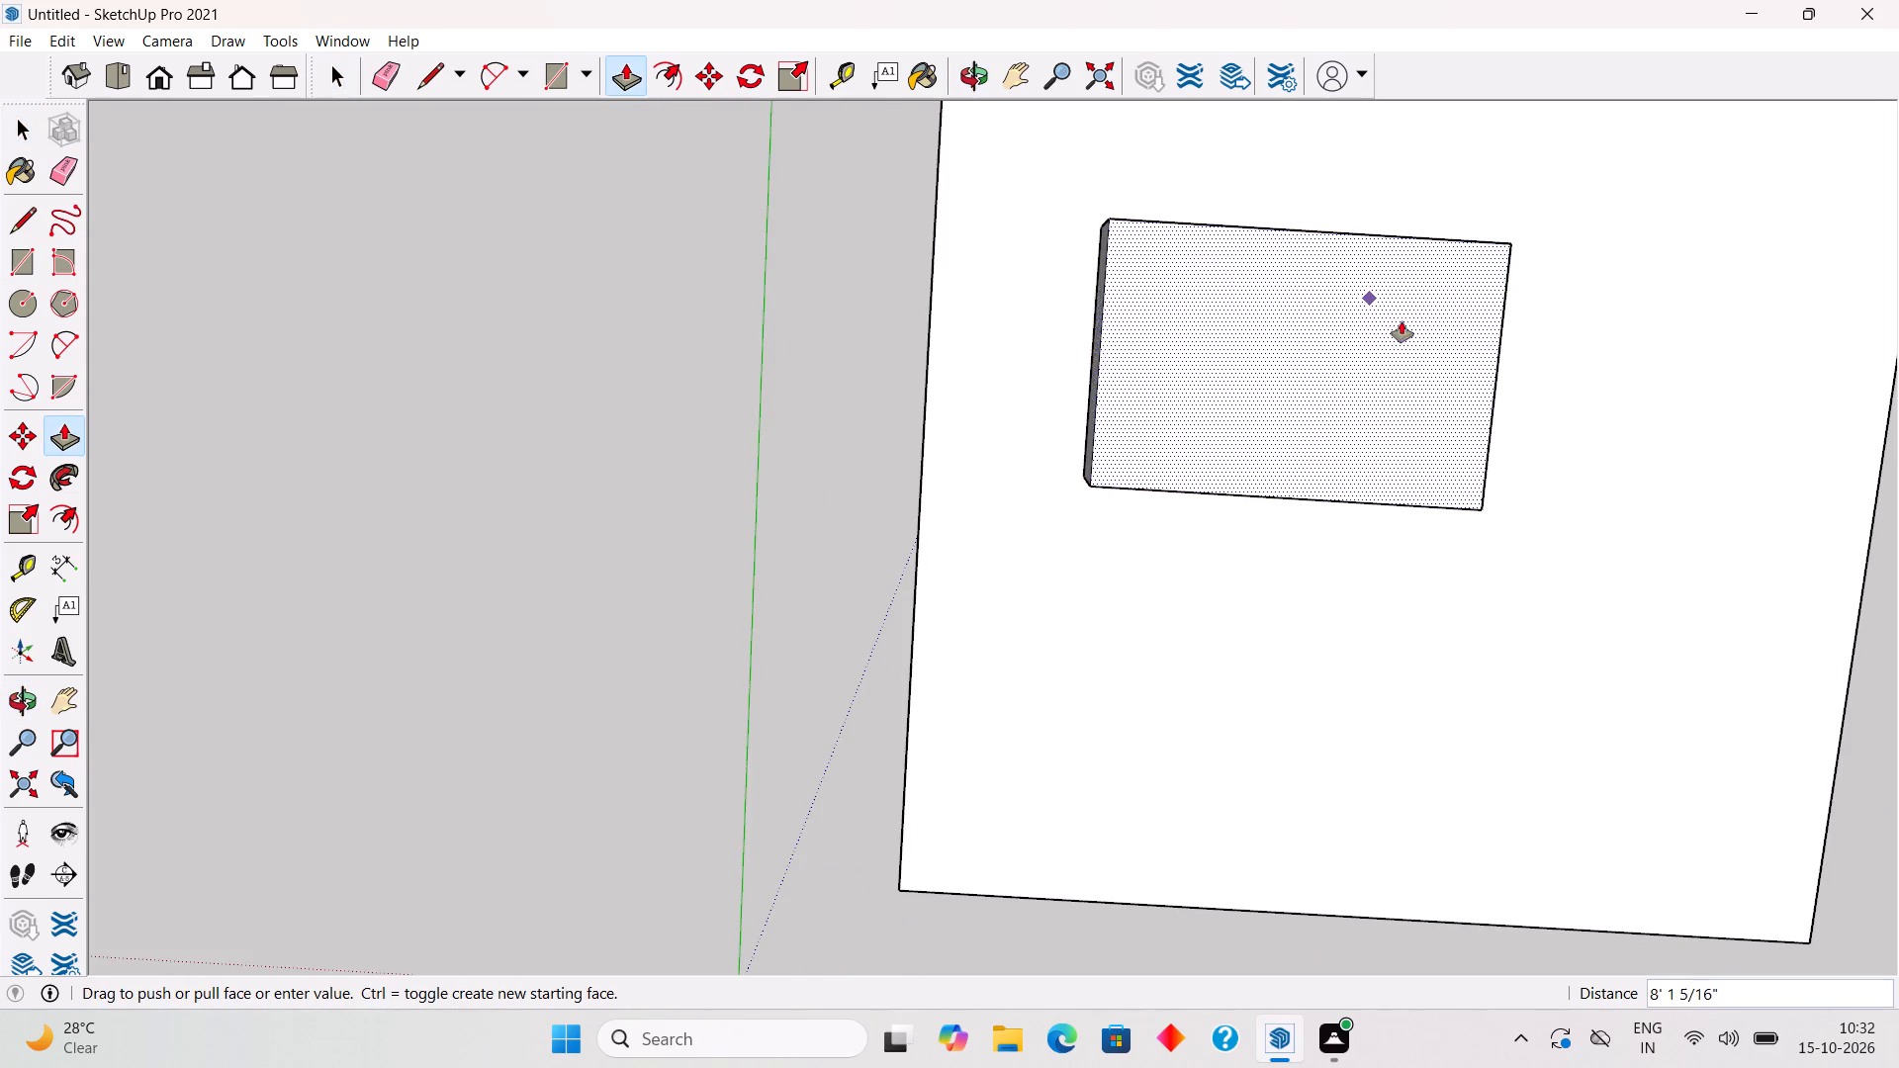
type("2'")
key("Return")
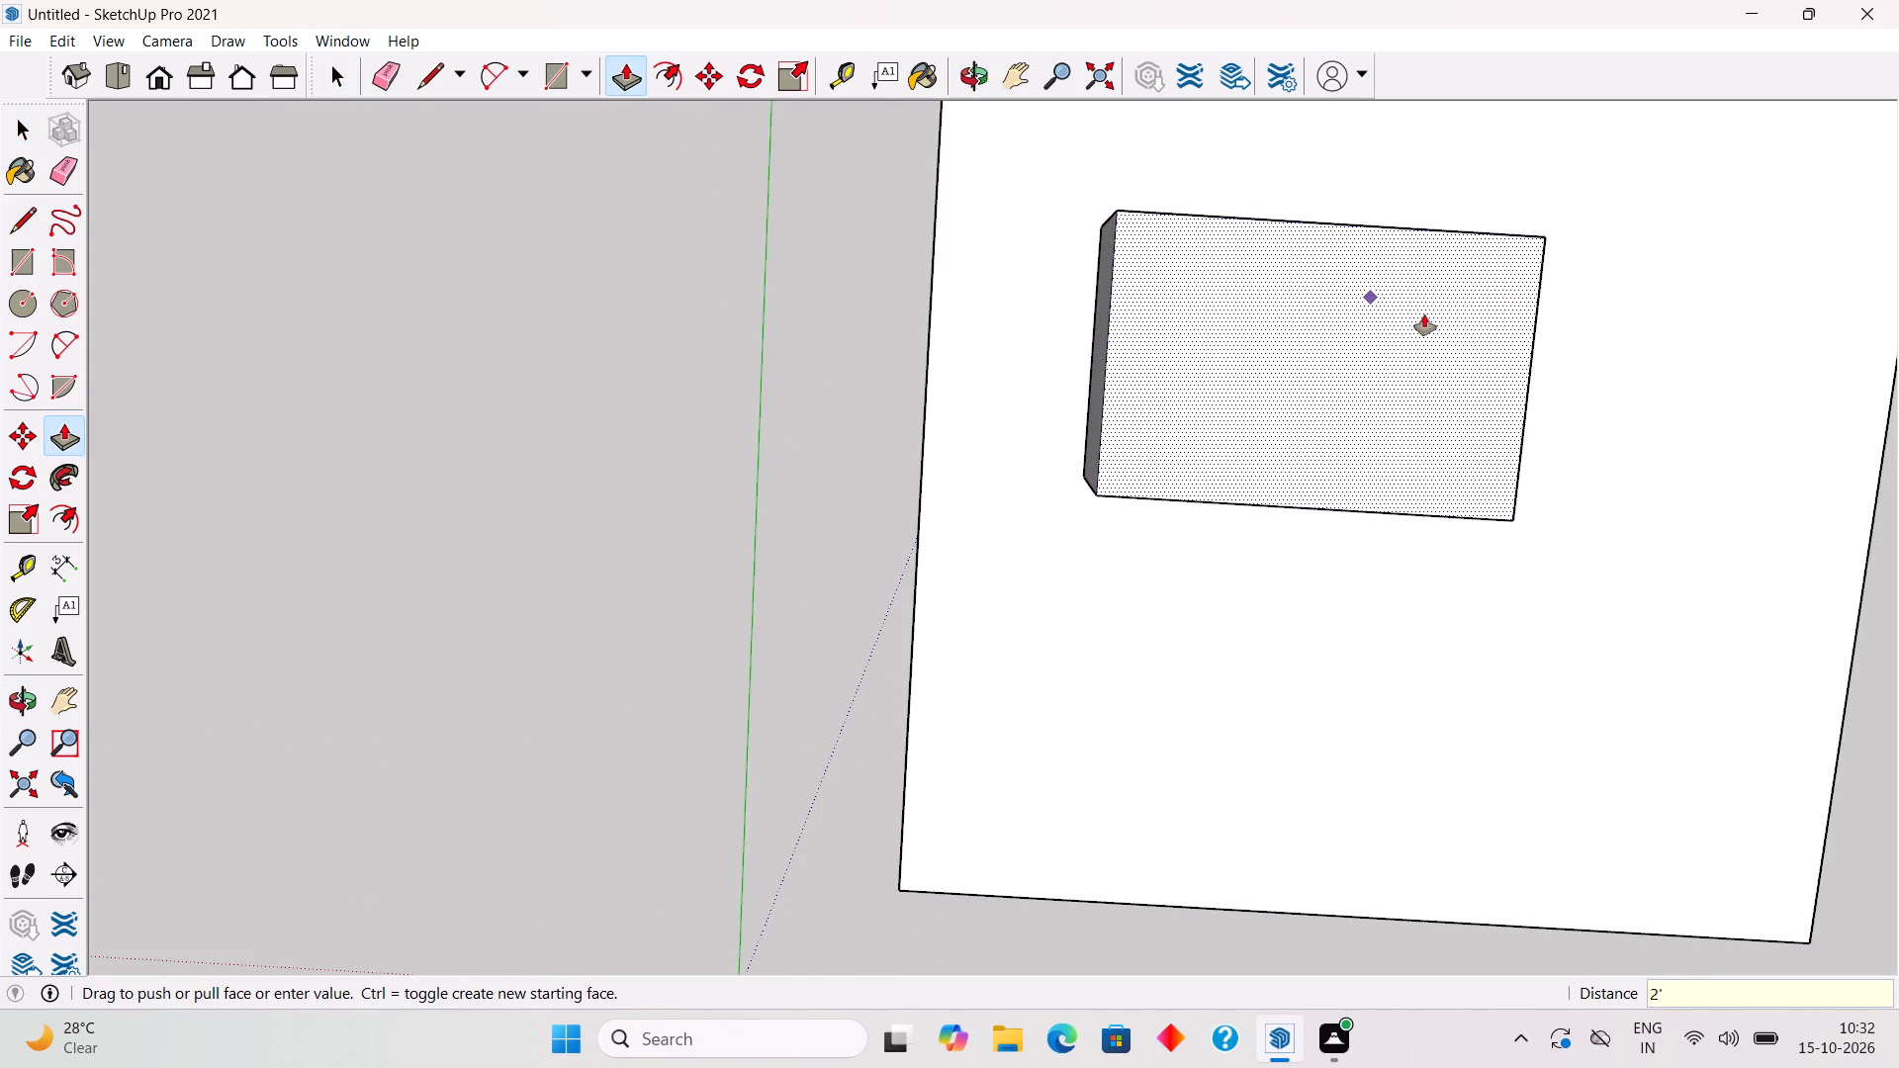
Make the entire raised 30' by 20' plinth a group.
key("space")
scroll(1364, 596, "down", 5)
middle_click_drag(1372, 610, 1563, 165)
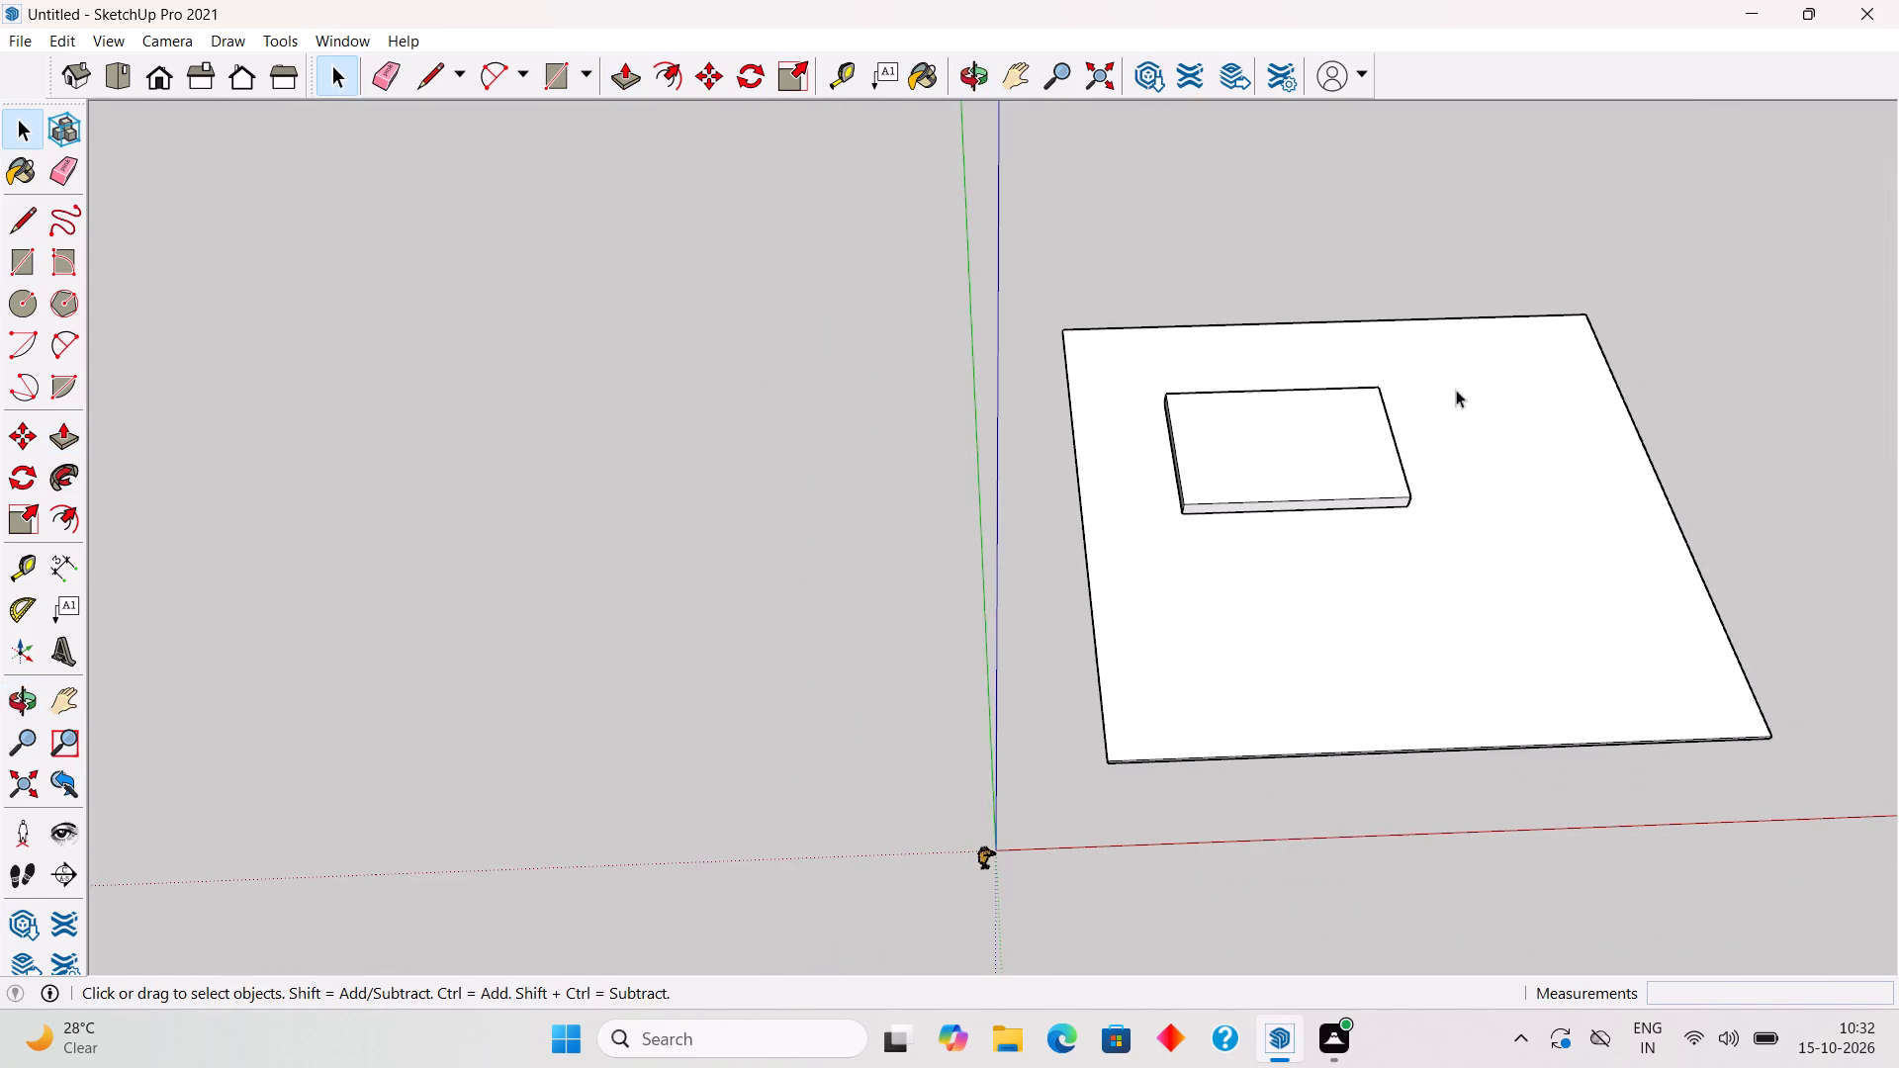
middle_click_drag(1380, 491, 1363, 385)
triple_click(1321, 486)
right_click(1321, 486)
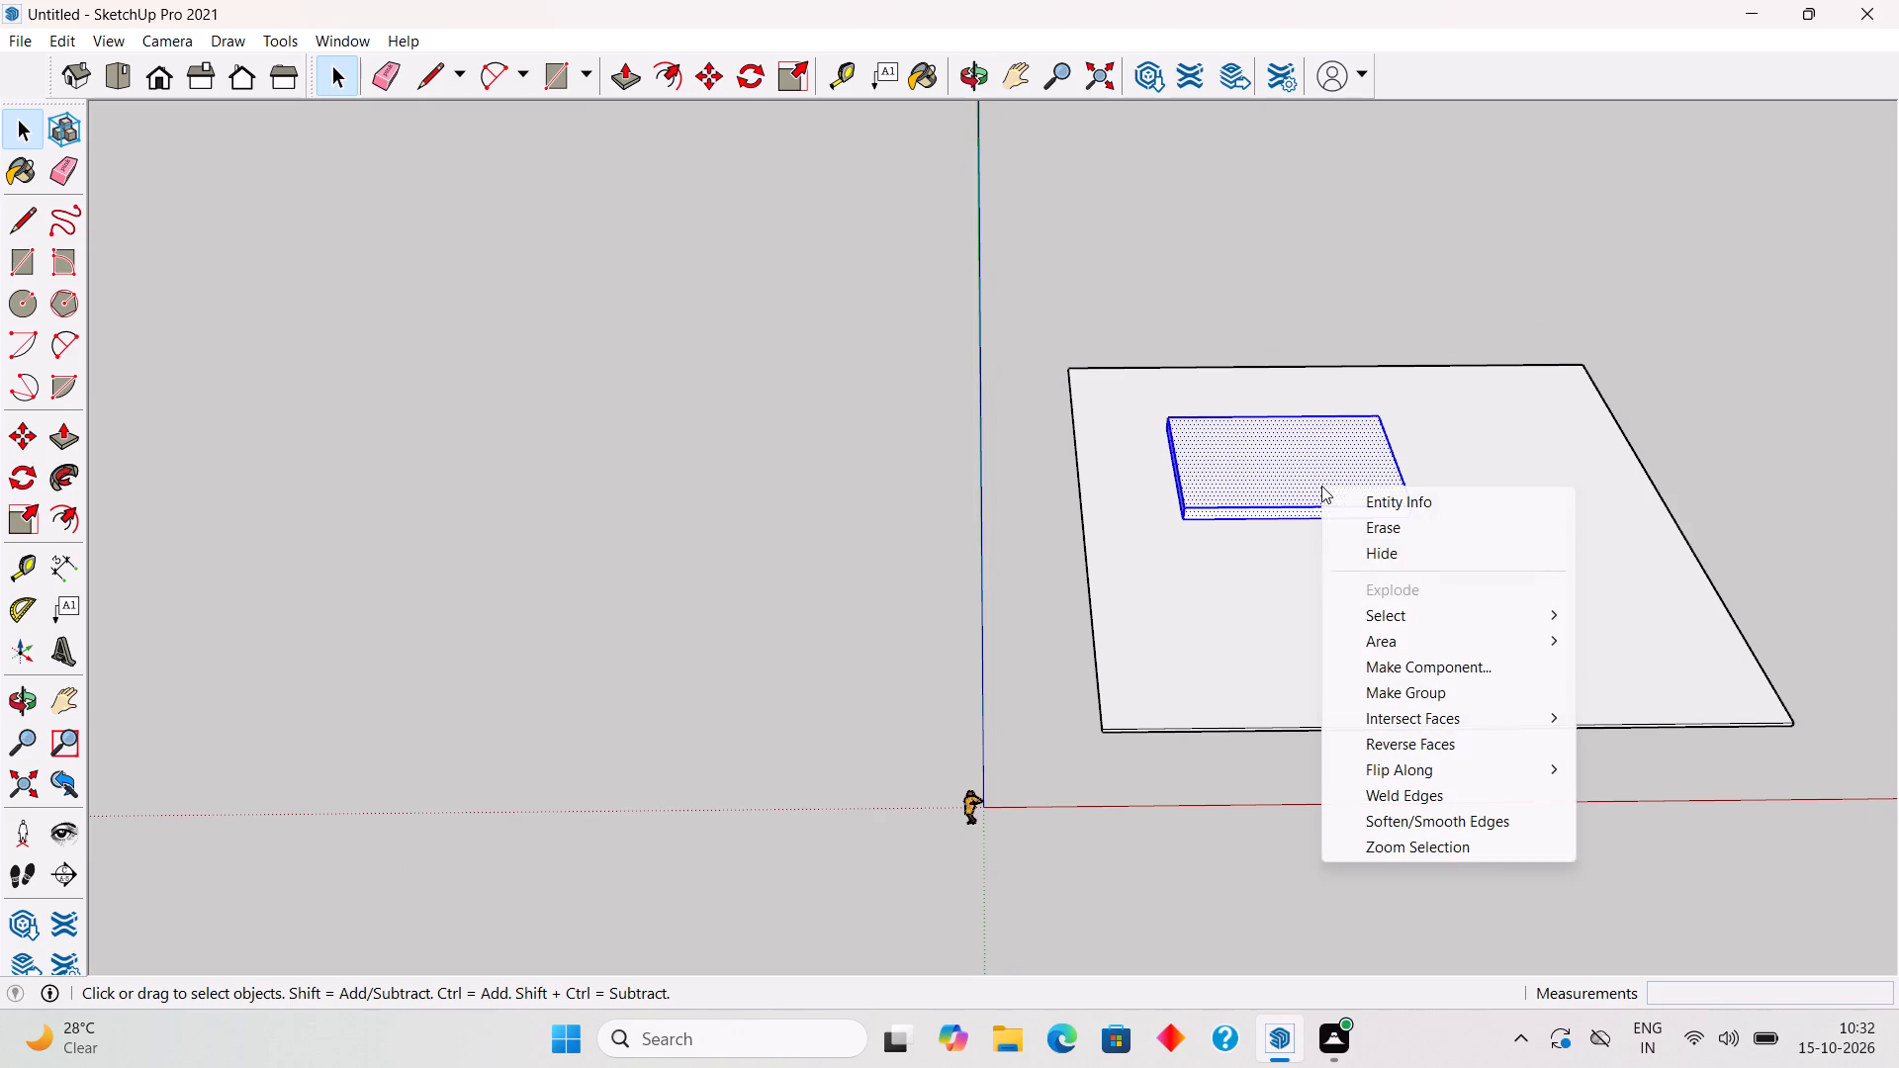
left_click(1426, 686)
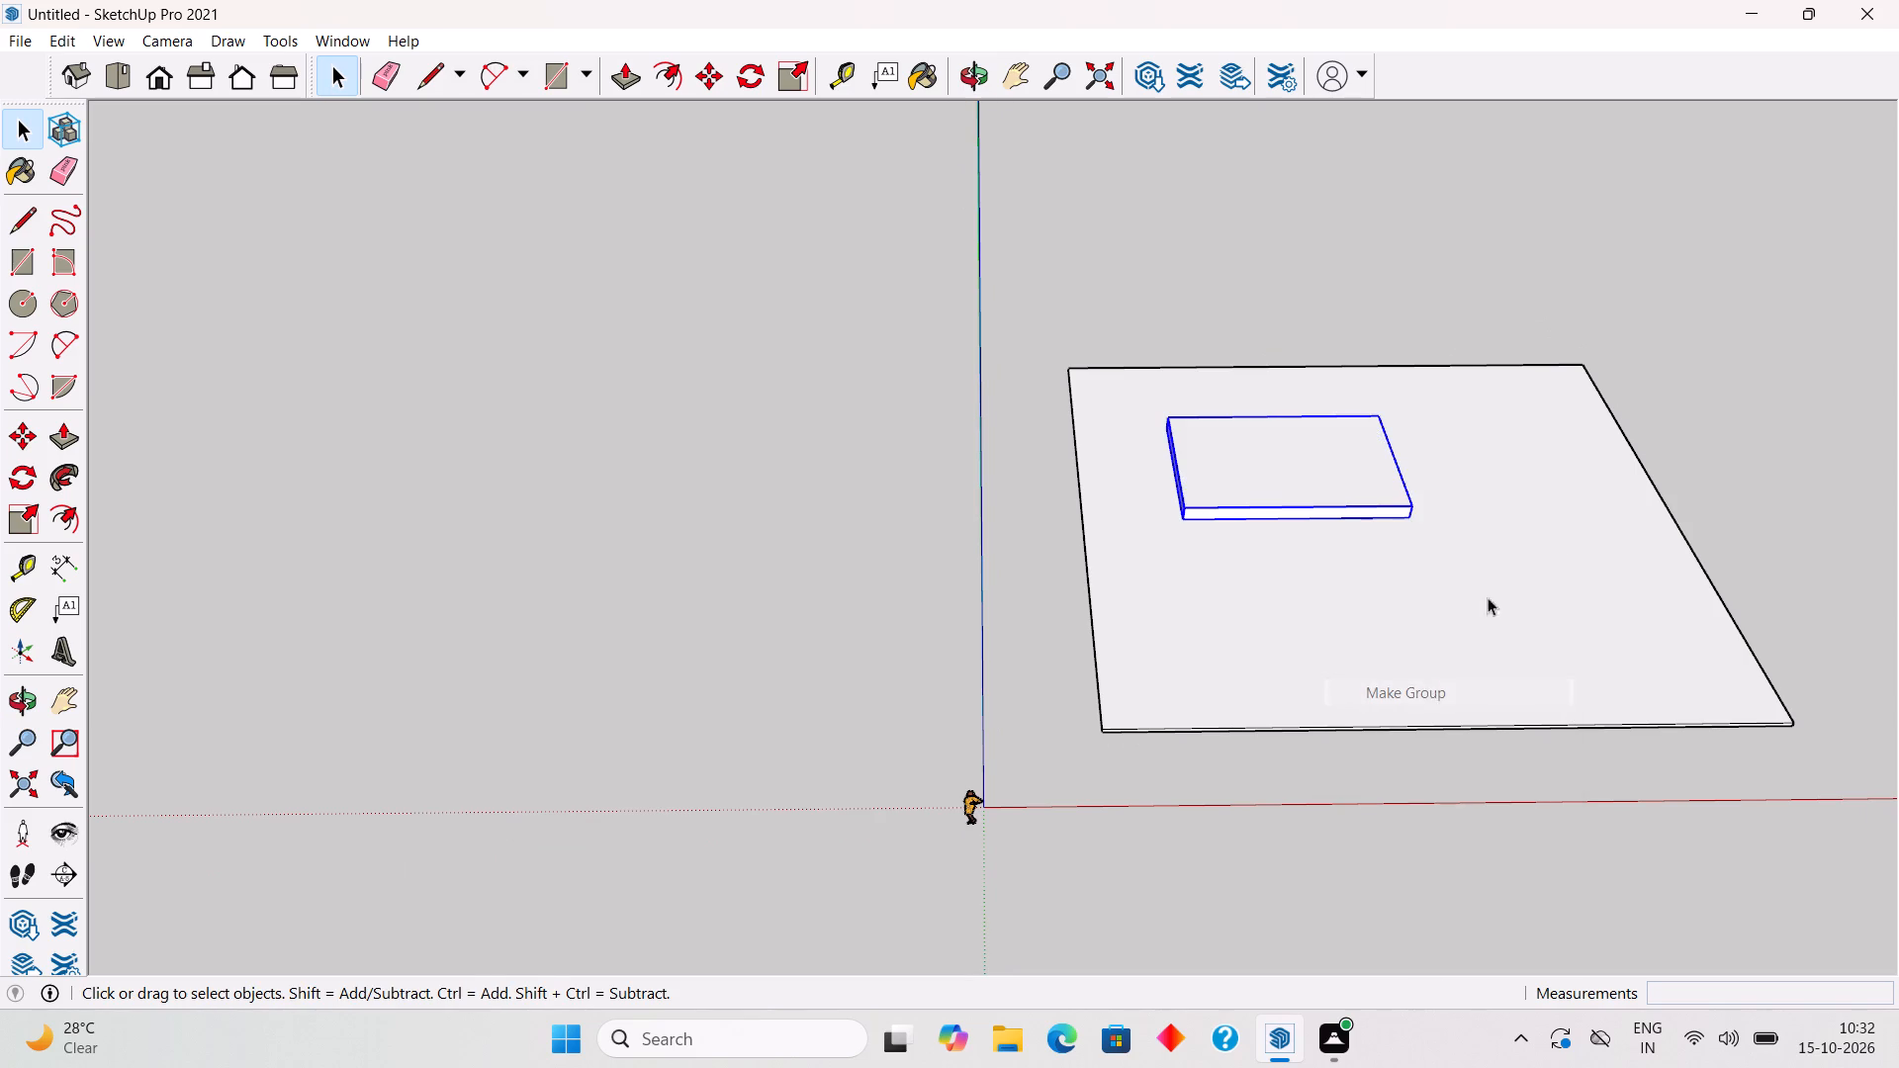
left_click(1676, 457)
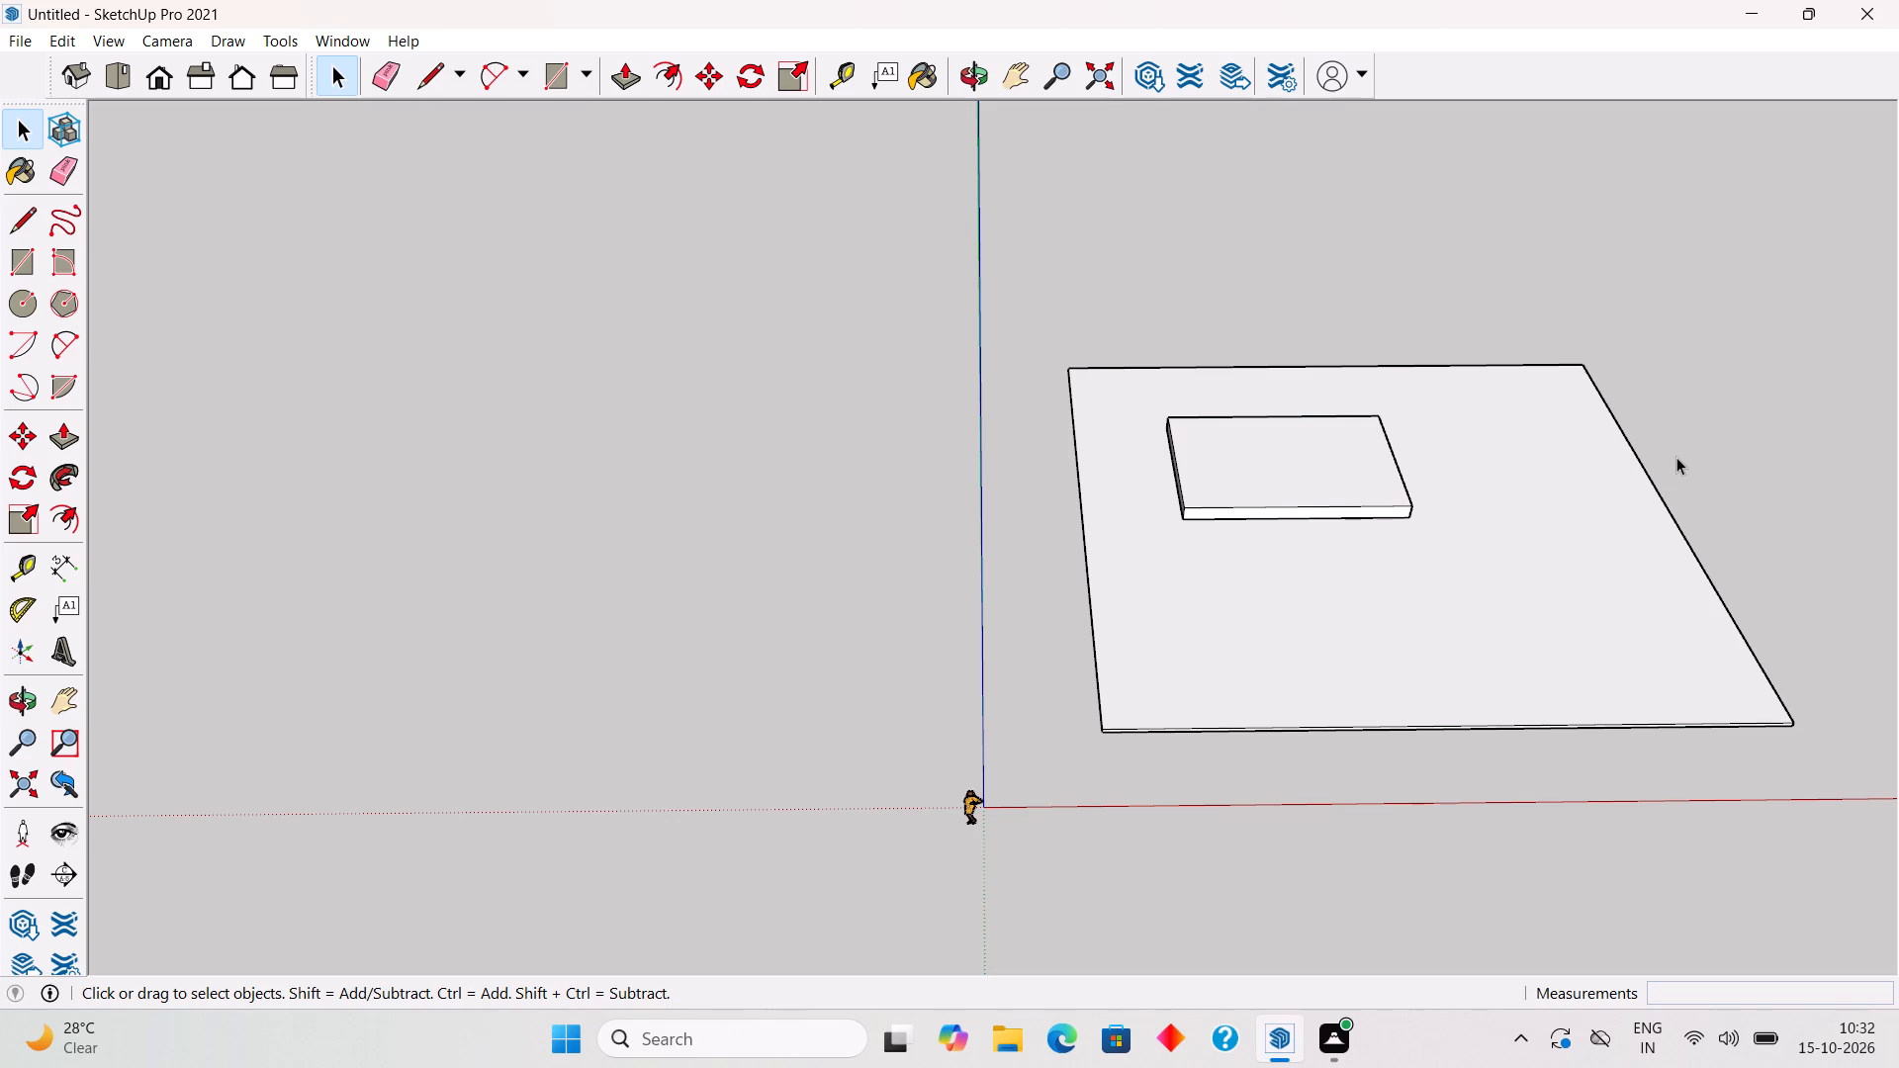
Inside the plinth group, Push/Pull the long side face nearest the red axis outward 5'.
middle_click_drag(1377, 440, 1362, 705)
scroll(1362, 705, "down", 2)
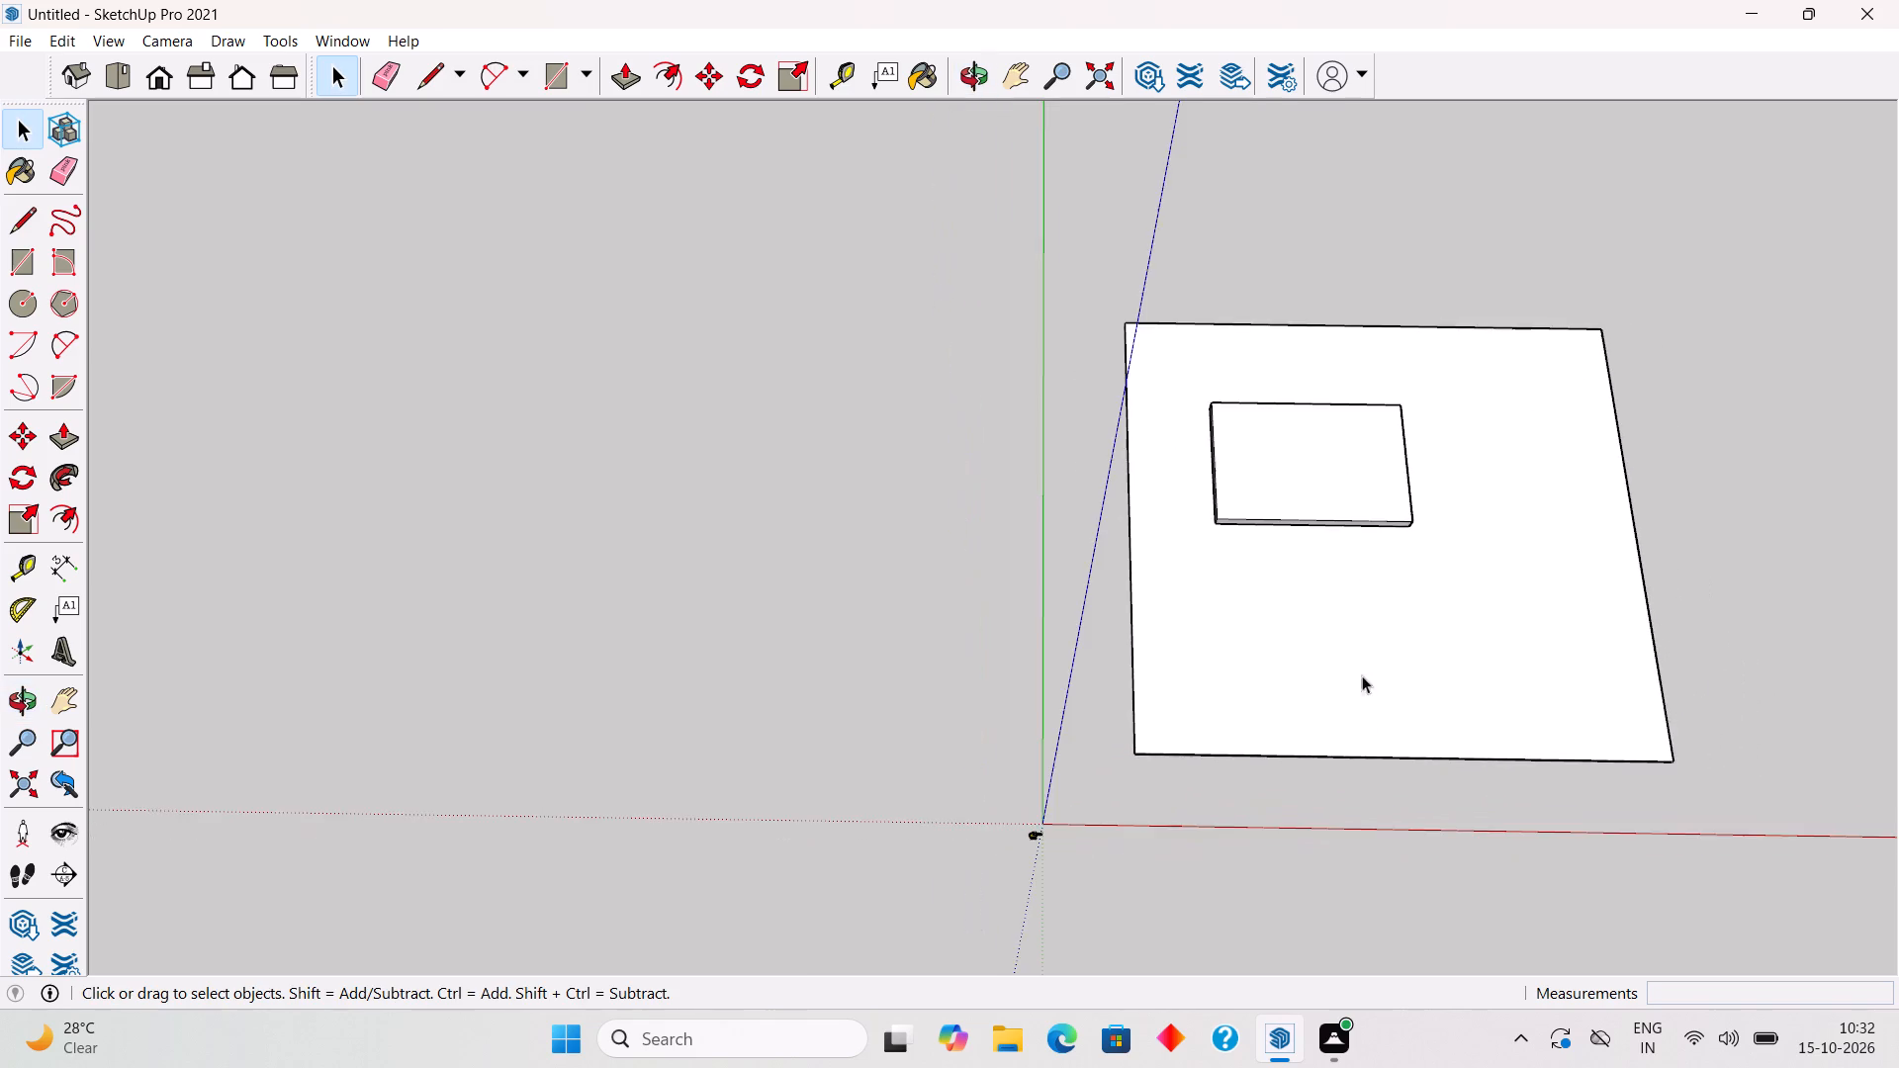
scroll(1311, 424, "up", 10)
scroll(1453, 550, "up", 1)
middle_click_drag(1443, 532, 1369, 386)
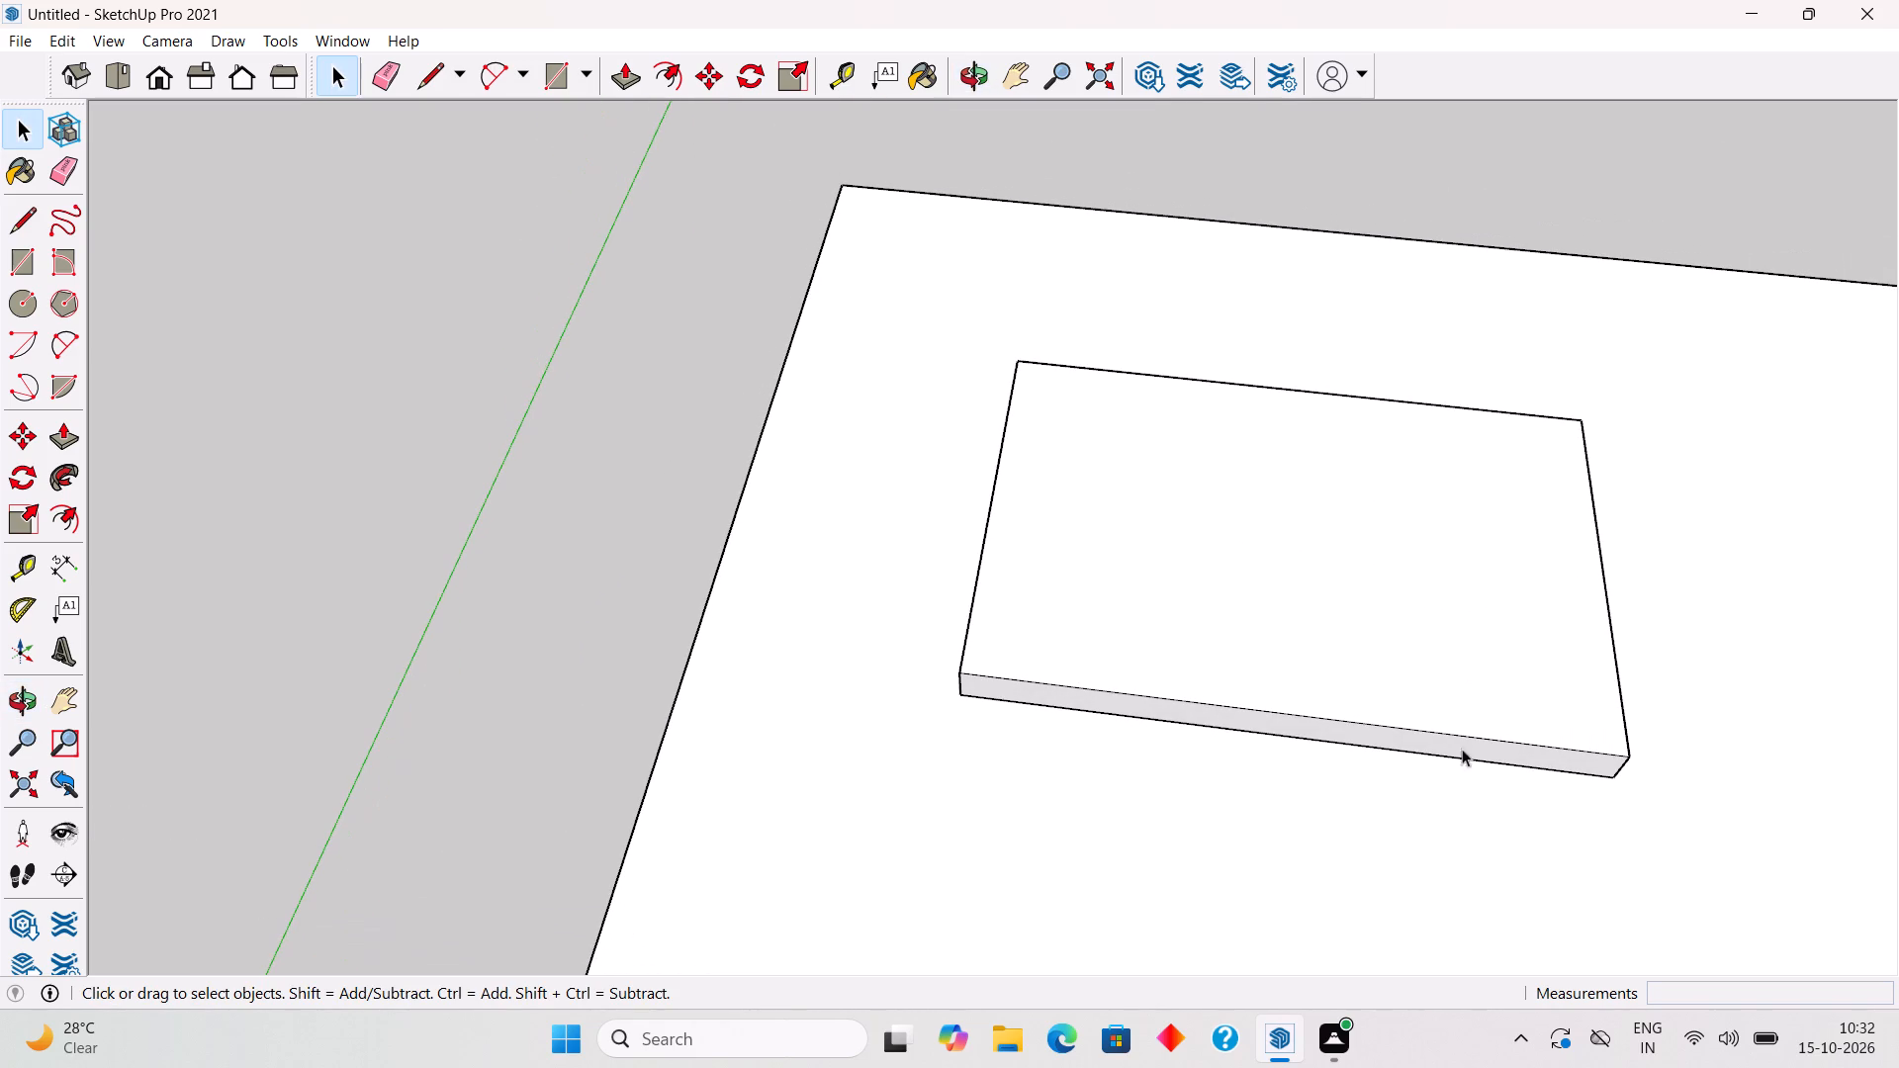
triple_click(1462, 747)
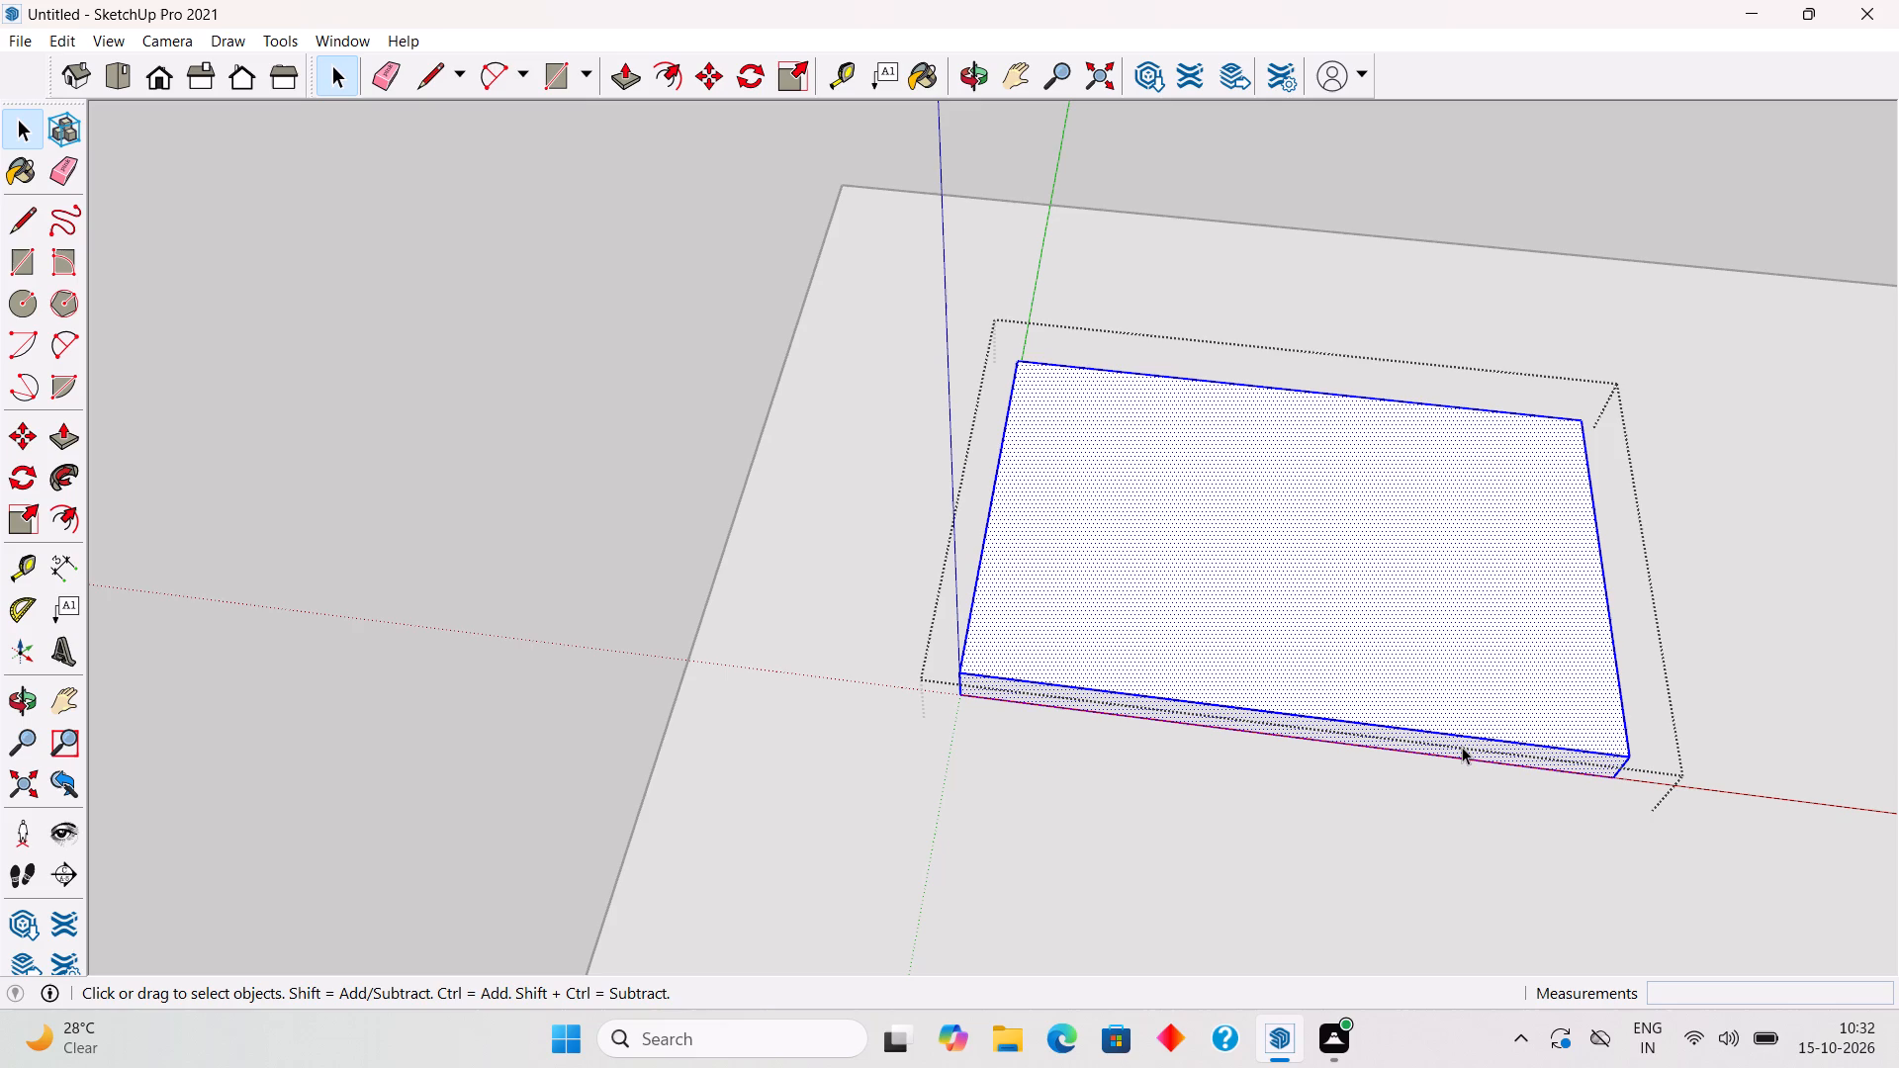
key("p")
left_click(1464, 736)
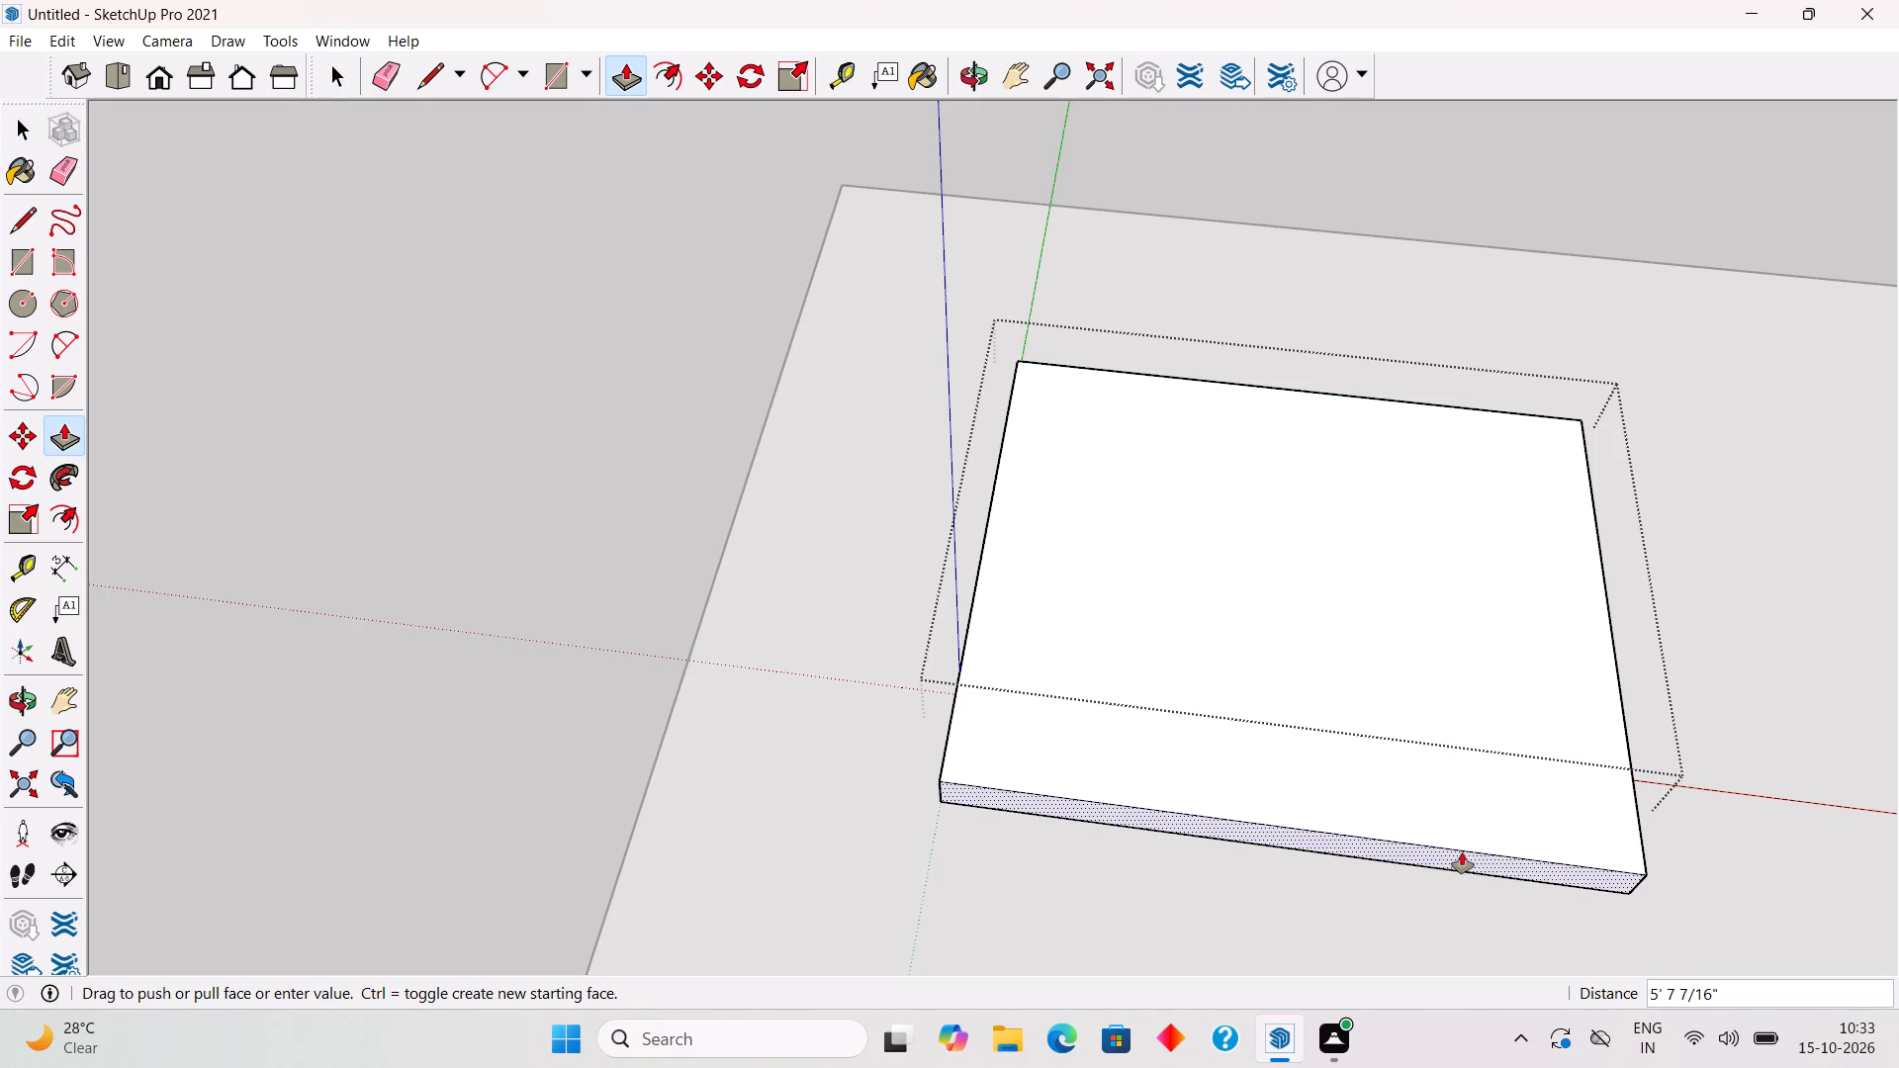
type("5'")
key("Return")
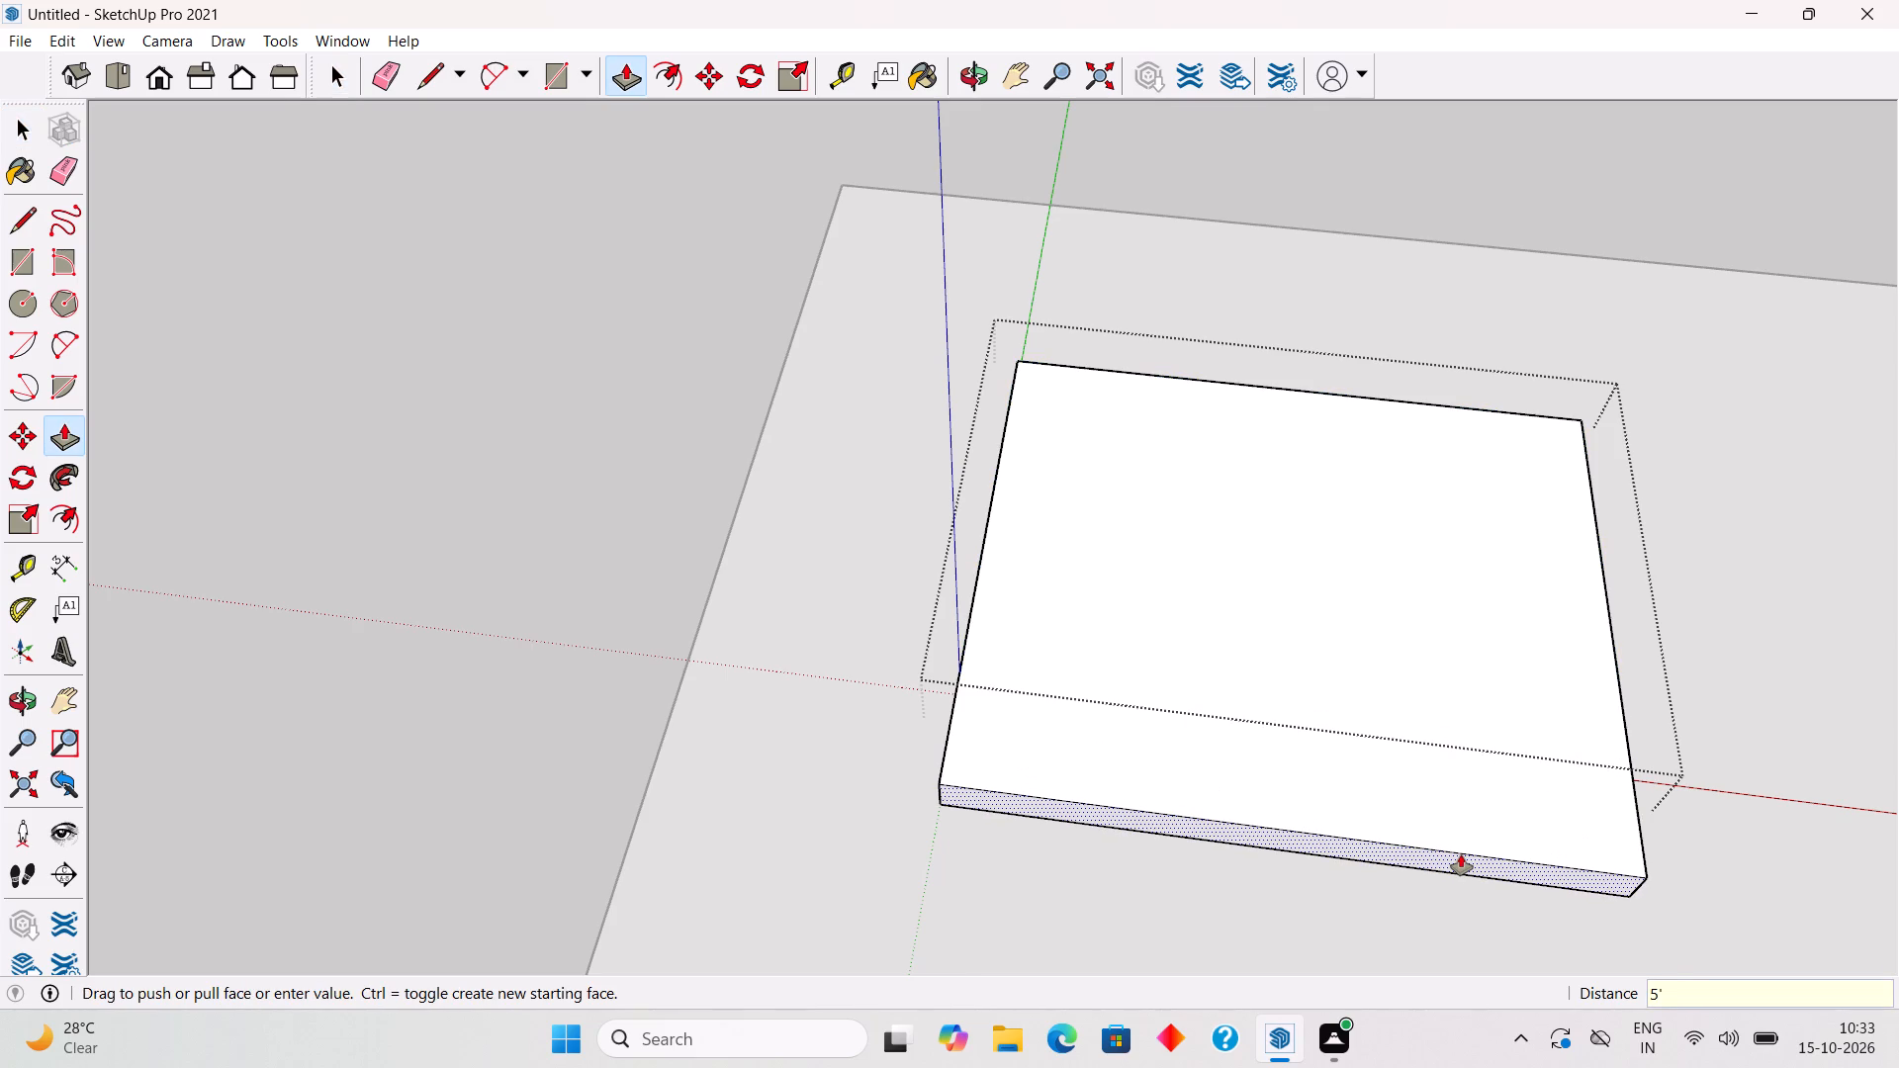
Push/Pull the plinth's short end face farthest from the green axis outward 10' and close the group.
middle_click_drag(1532, 782, 1089, 560)
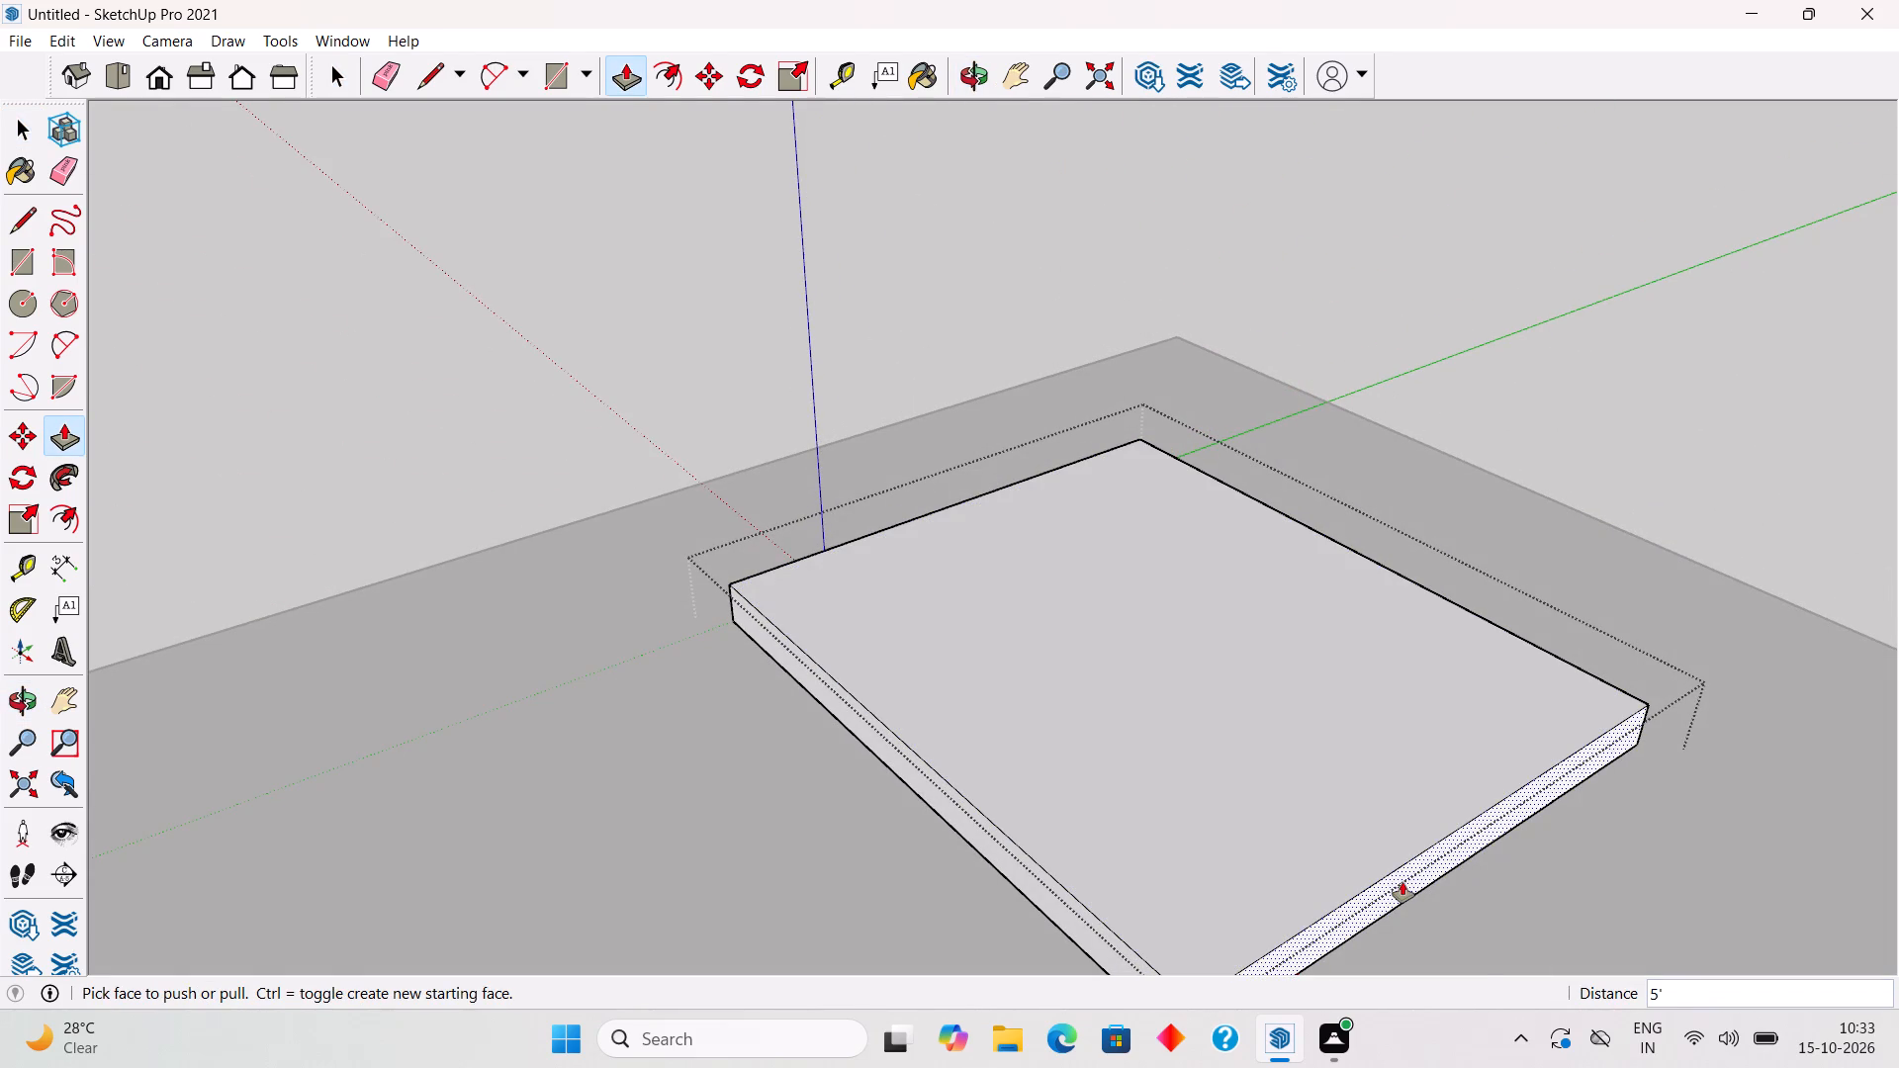
left_click(1402, 882)
type("10'")
key("Return")
key("space")
scroll(1320, 596, "down", 4)
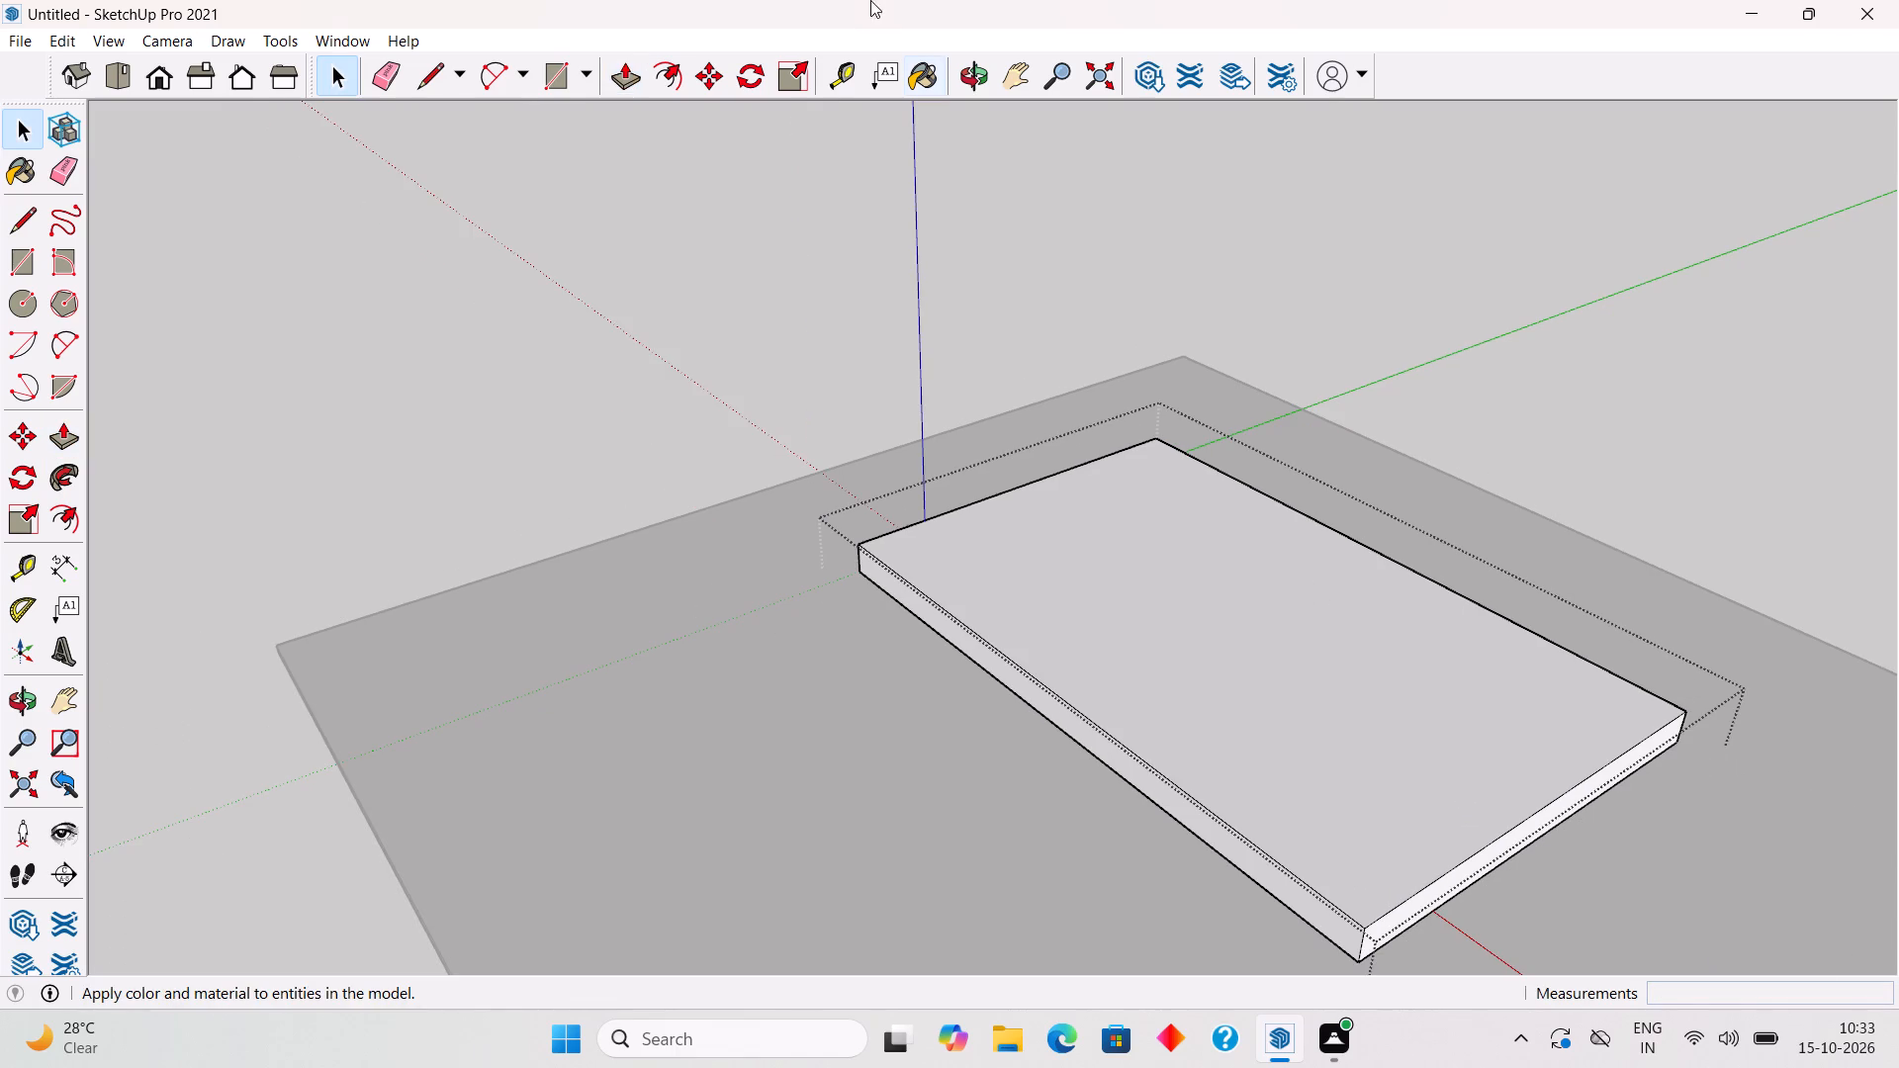
left_click(945, 239)
Draw a 40' by 25' rectangle covering the plinth's top face from corner to opposite corner.
middle_click_drag(1185, 787, 1667, 869)
scroll(1667, 869, "down", 5)
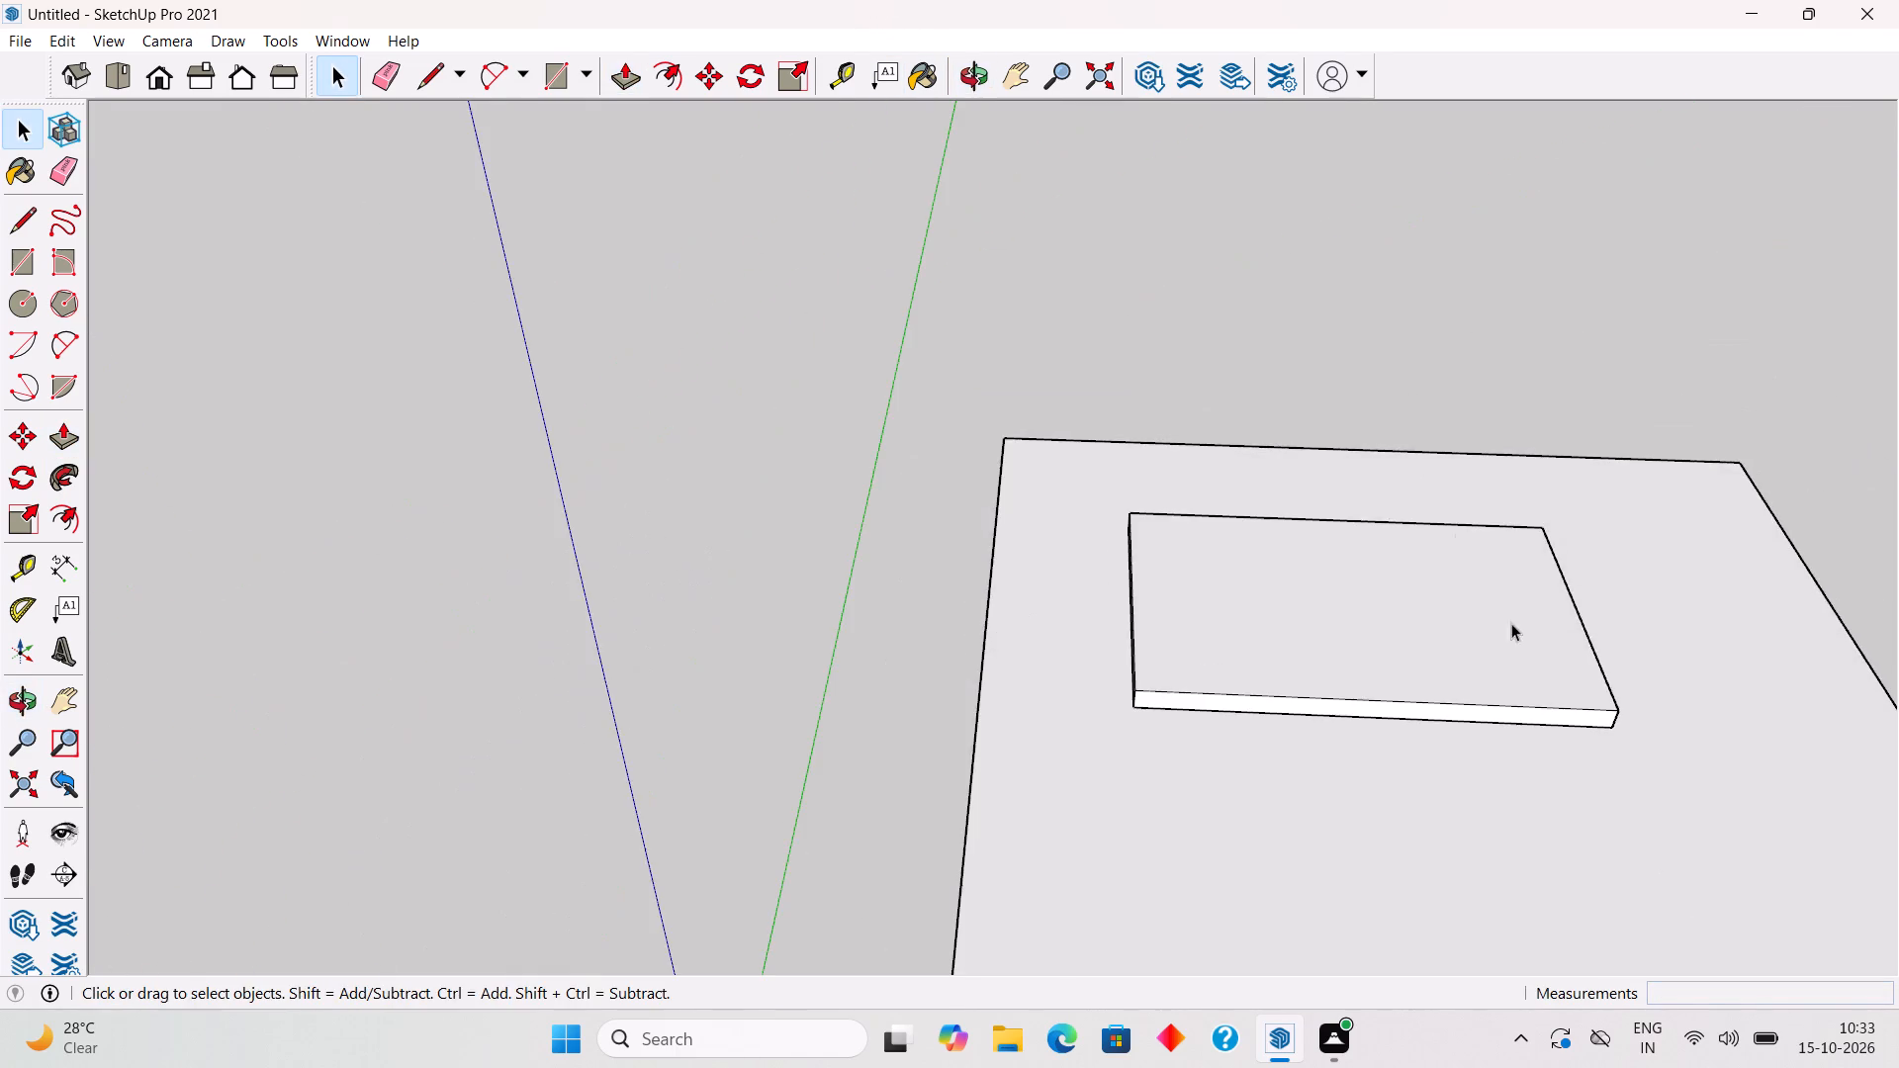
middle_click_drag(1444, 522, 1475, 818)
scroll(1618, 668, "up", 4)
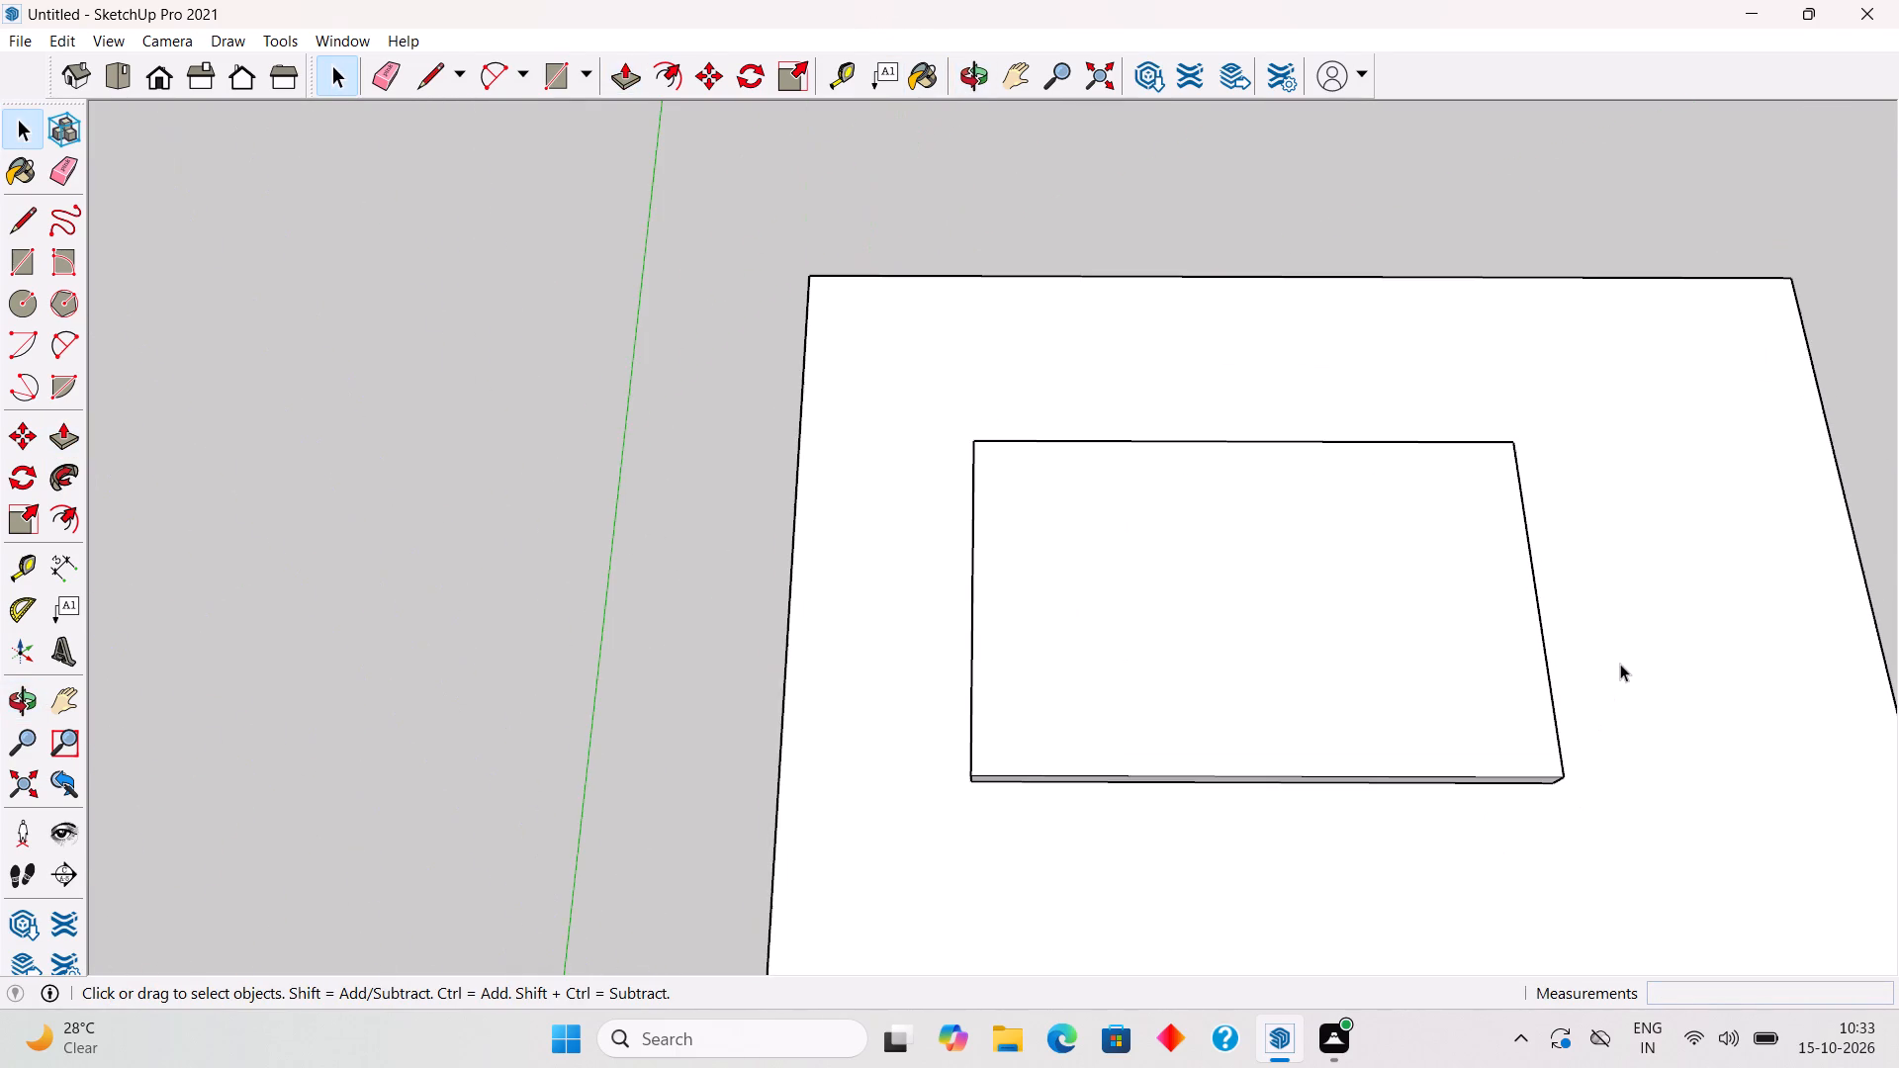
key("r")
left_click(916, 415)
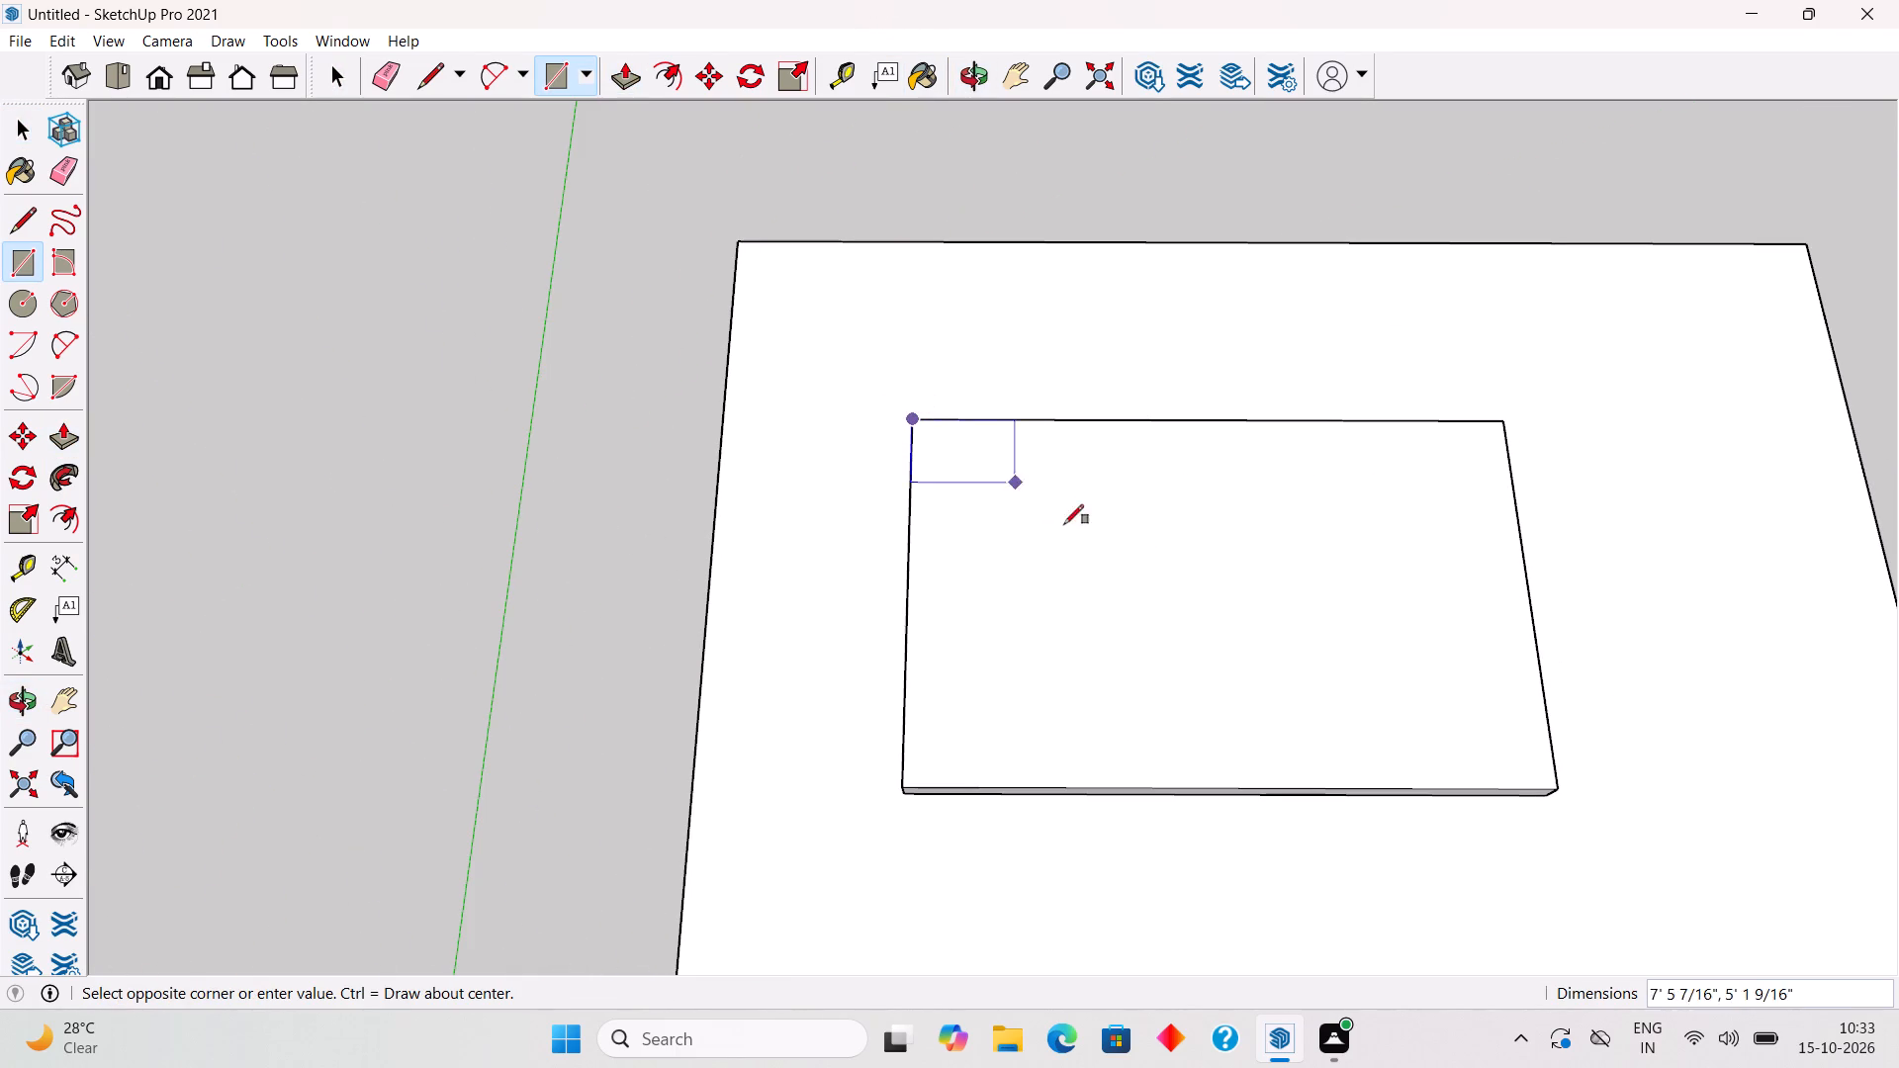
left_click(1558, 782)
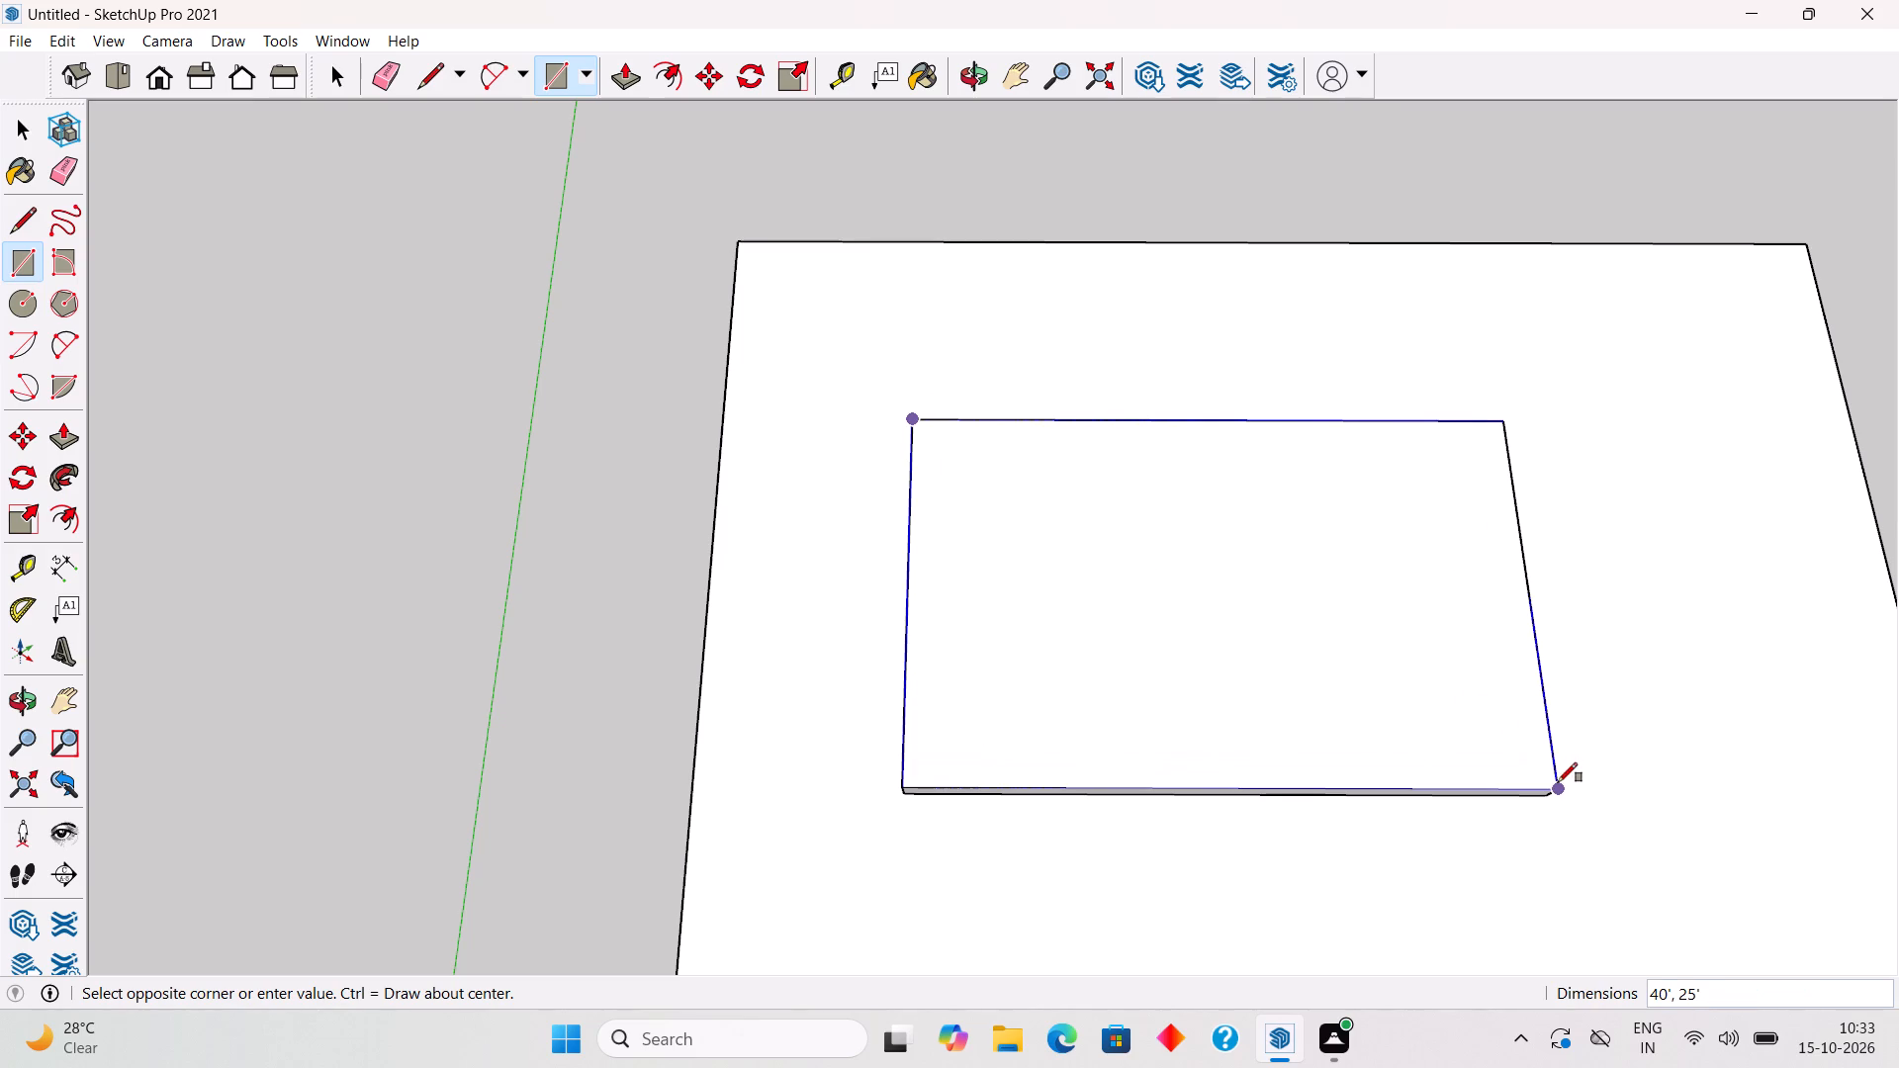
Push/Pull the rectangle on top of the plinth up 6" into a floor slab.
key("p")
left_click(1457, 750)
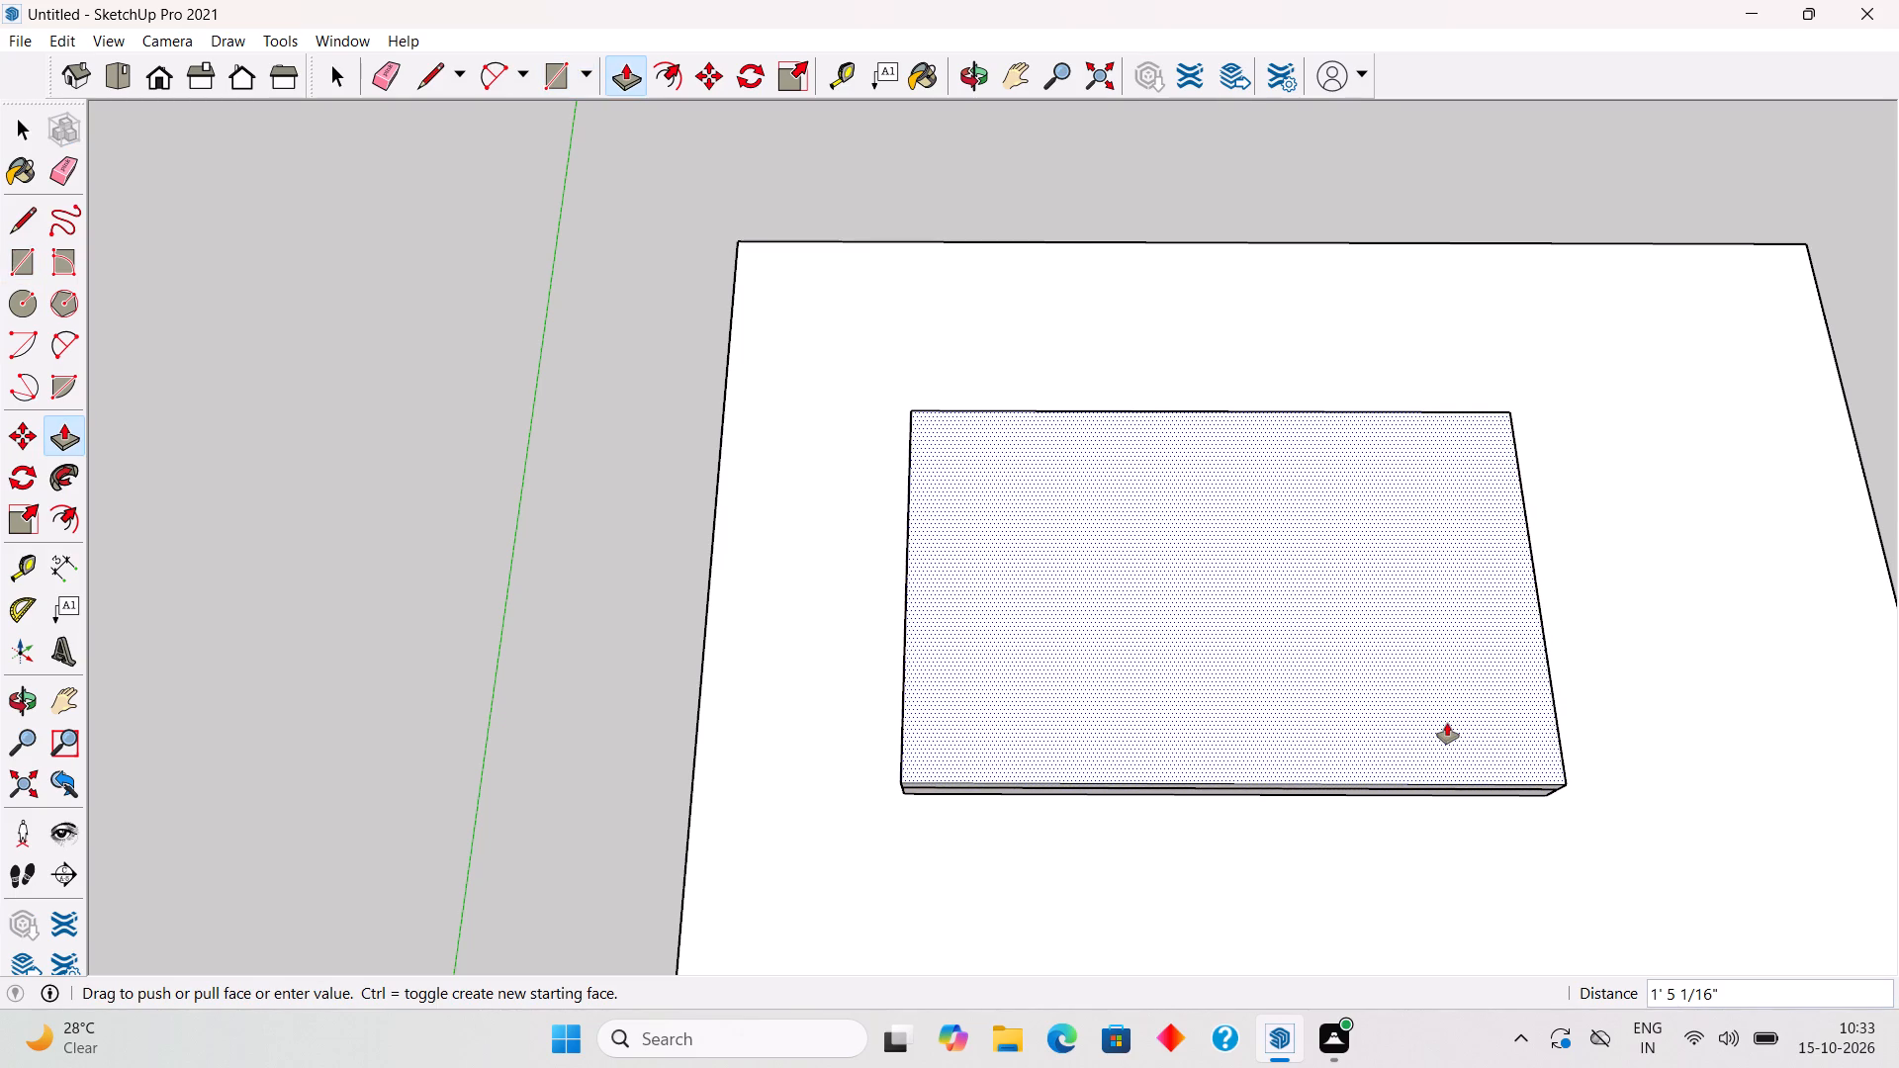
type("6\"")
key("Return")
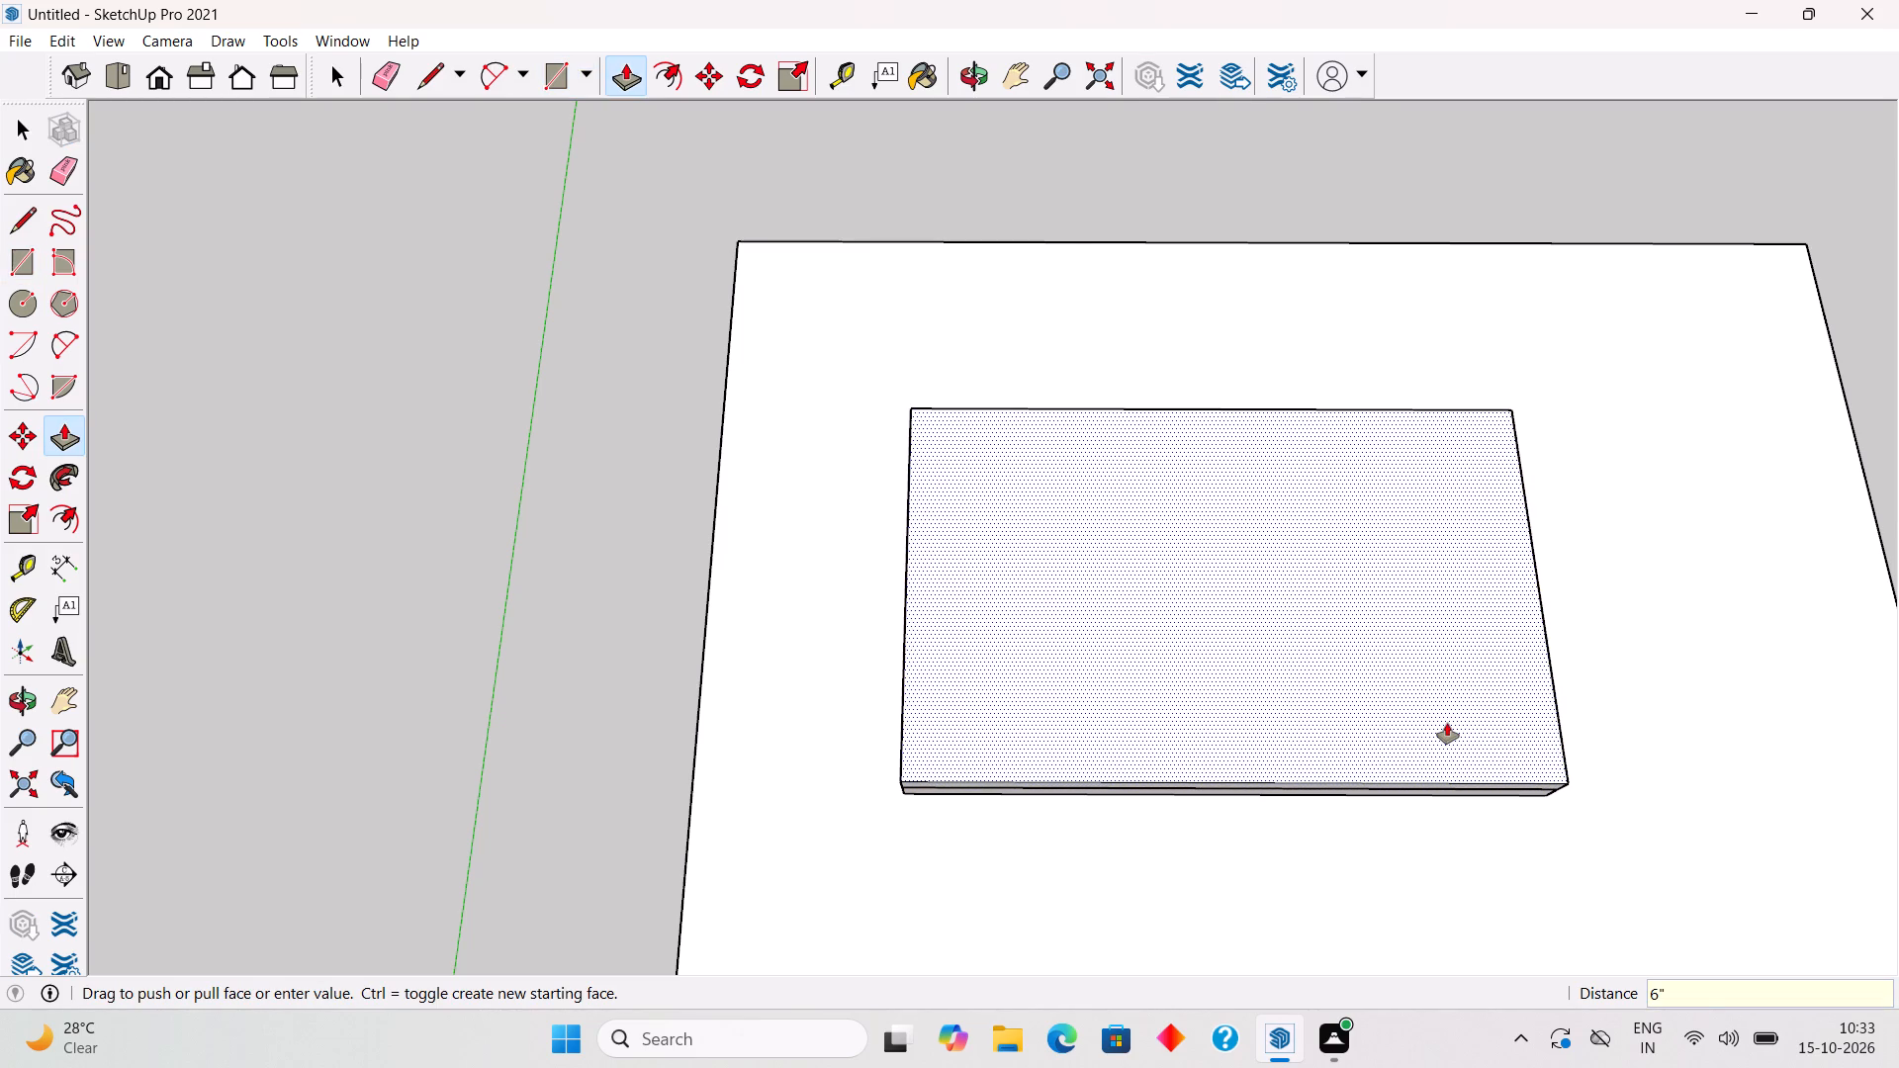
Make the entire 6" slab on top of the plinth a group.
key("space")
triple_click(1450, 708)
right_click(1450, 708)
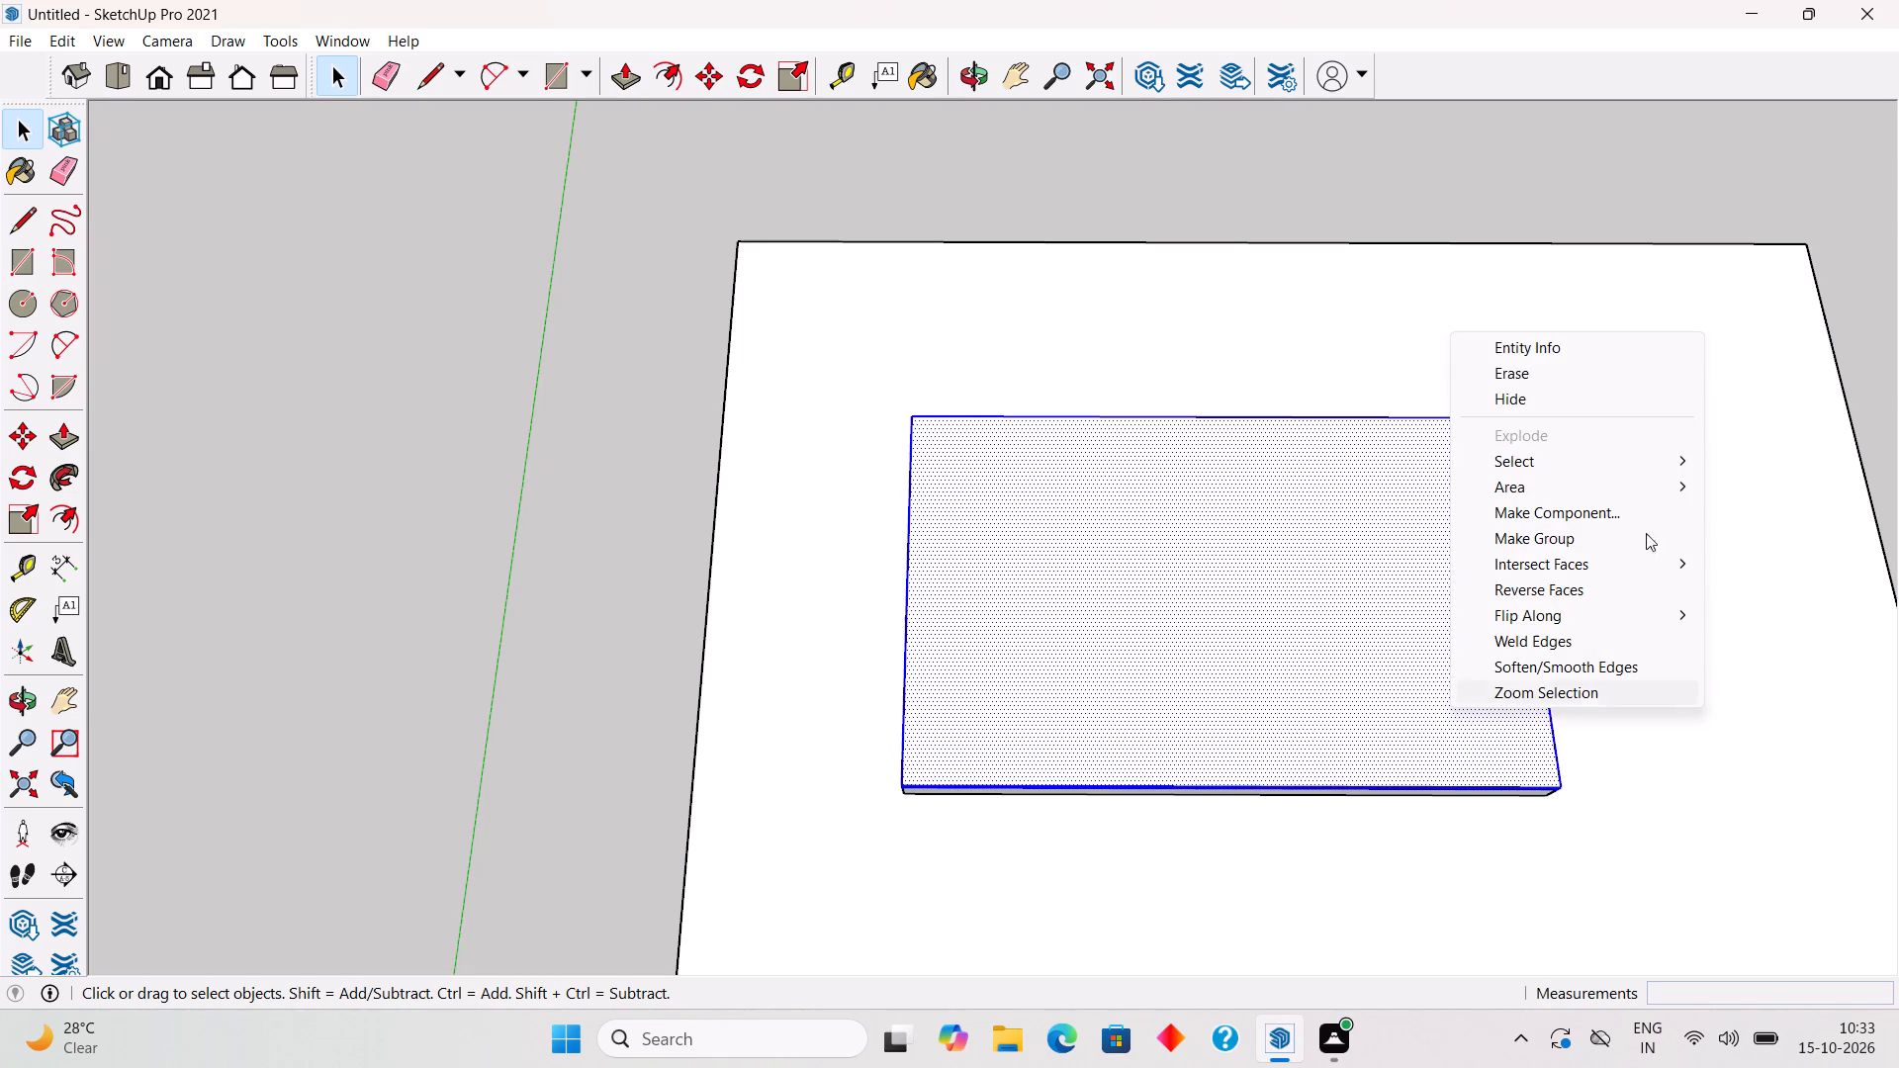
left_click(1616, 540)
left_click(1557, 152)
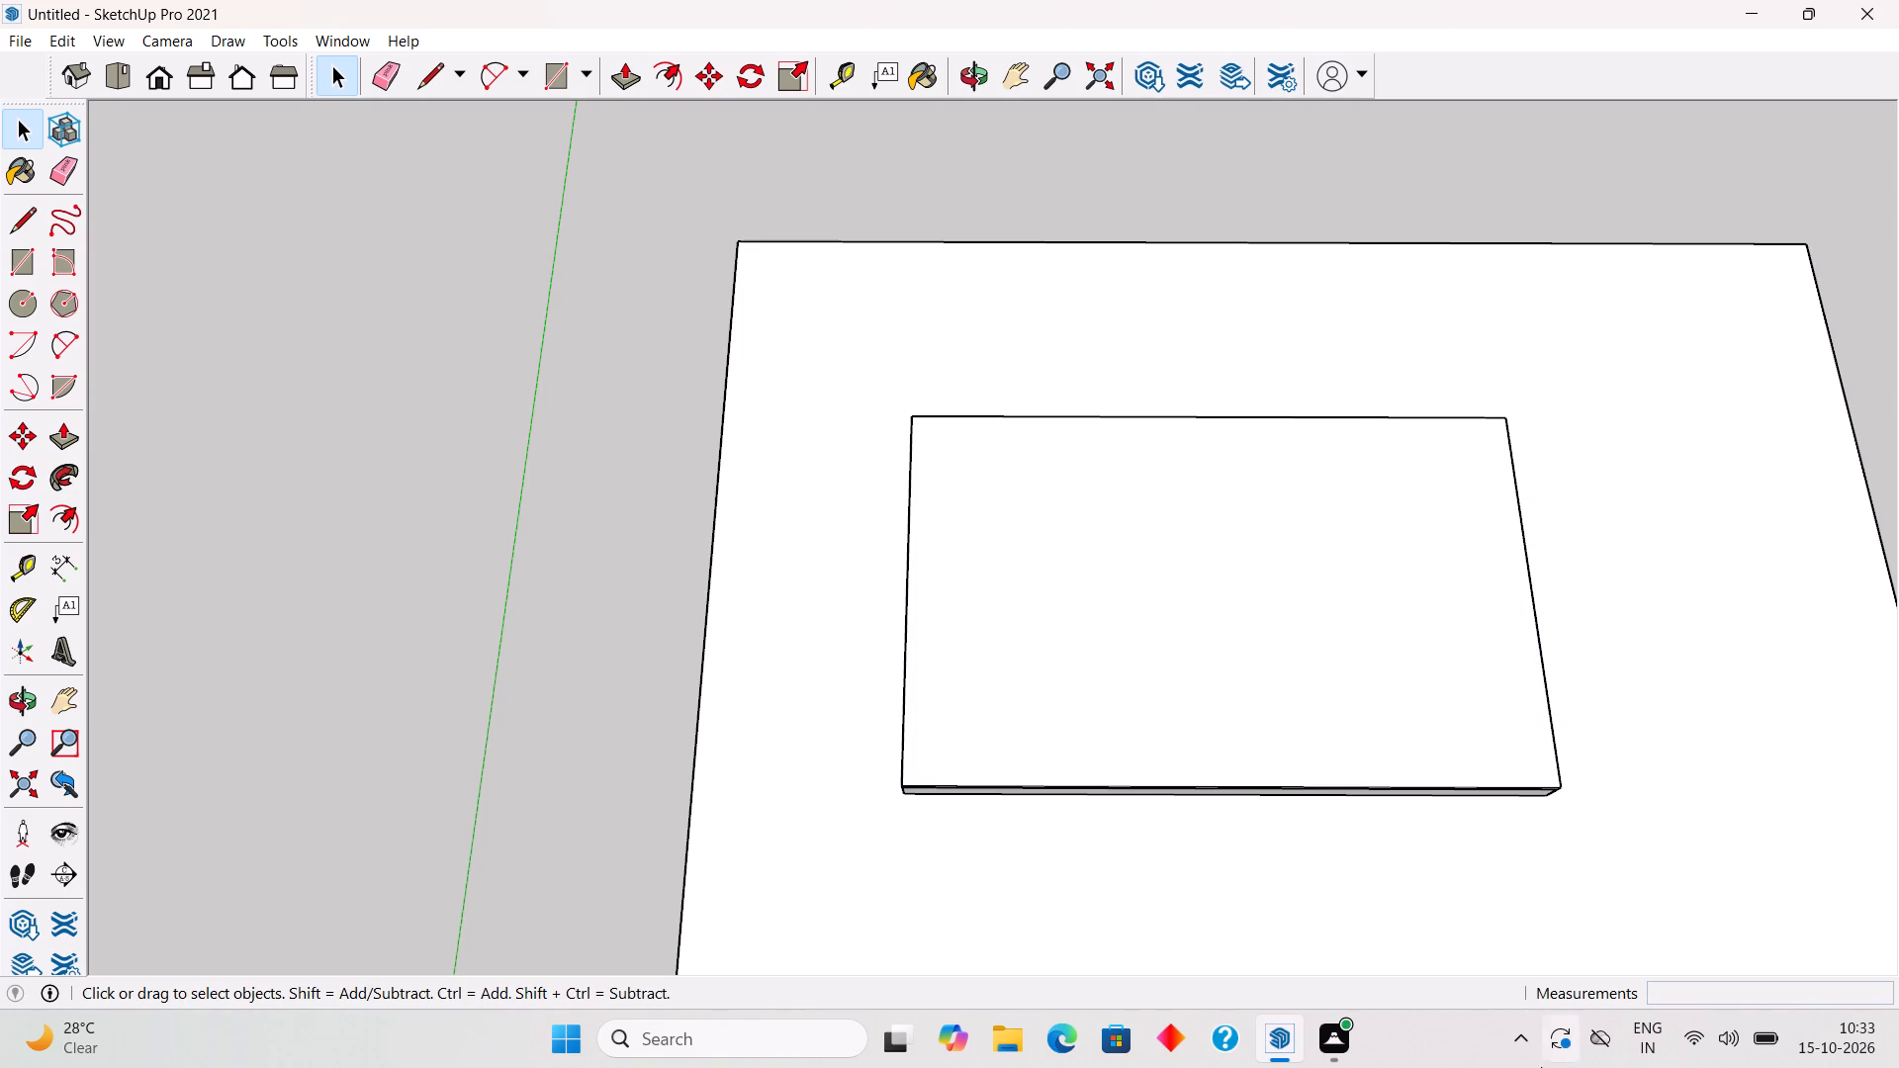
Inside the 6" slab's group, Push/Pull the long edge face nearest the red axis outward 3".
middle_click_drag(1536, 1067, 1487, 621)
middle_click_drag(1338, 921, 1371, 612)
scroll(1333, 681, "up", 10)
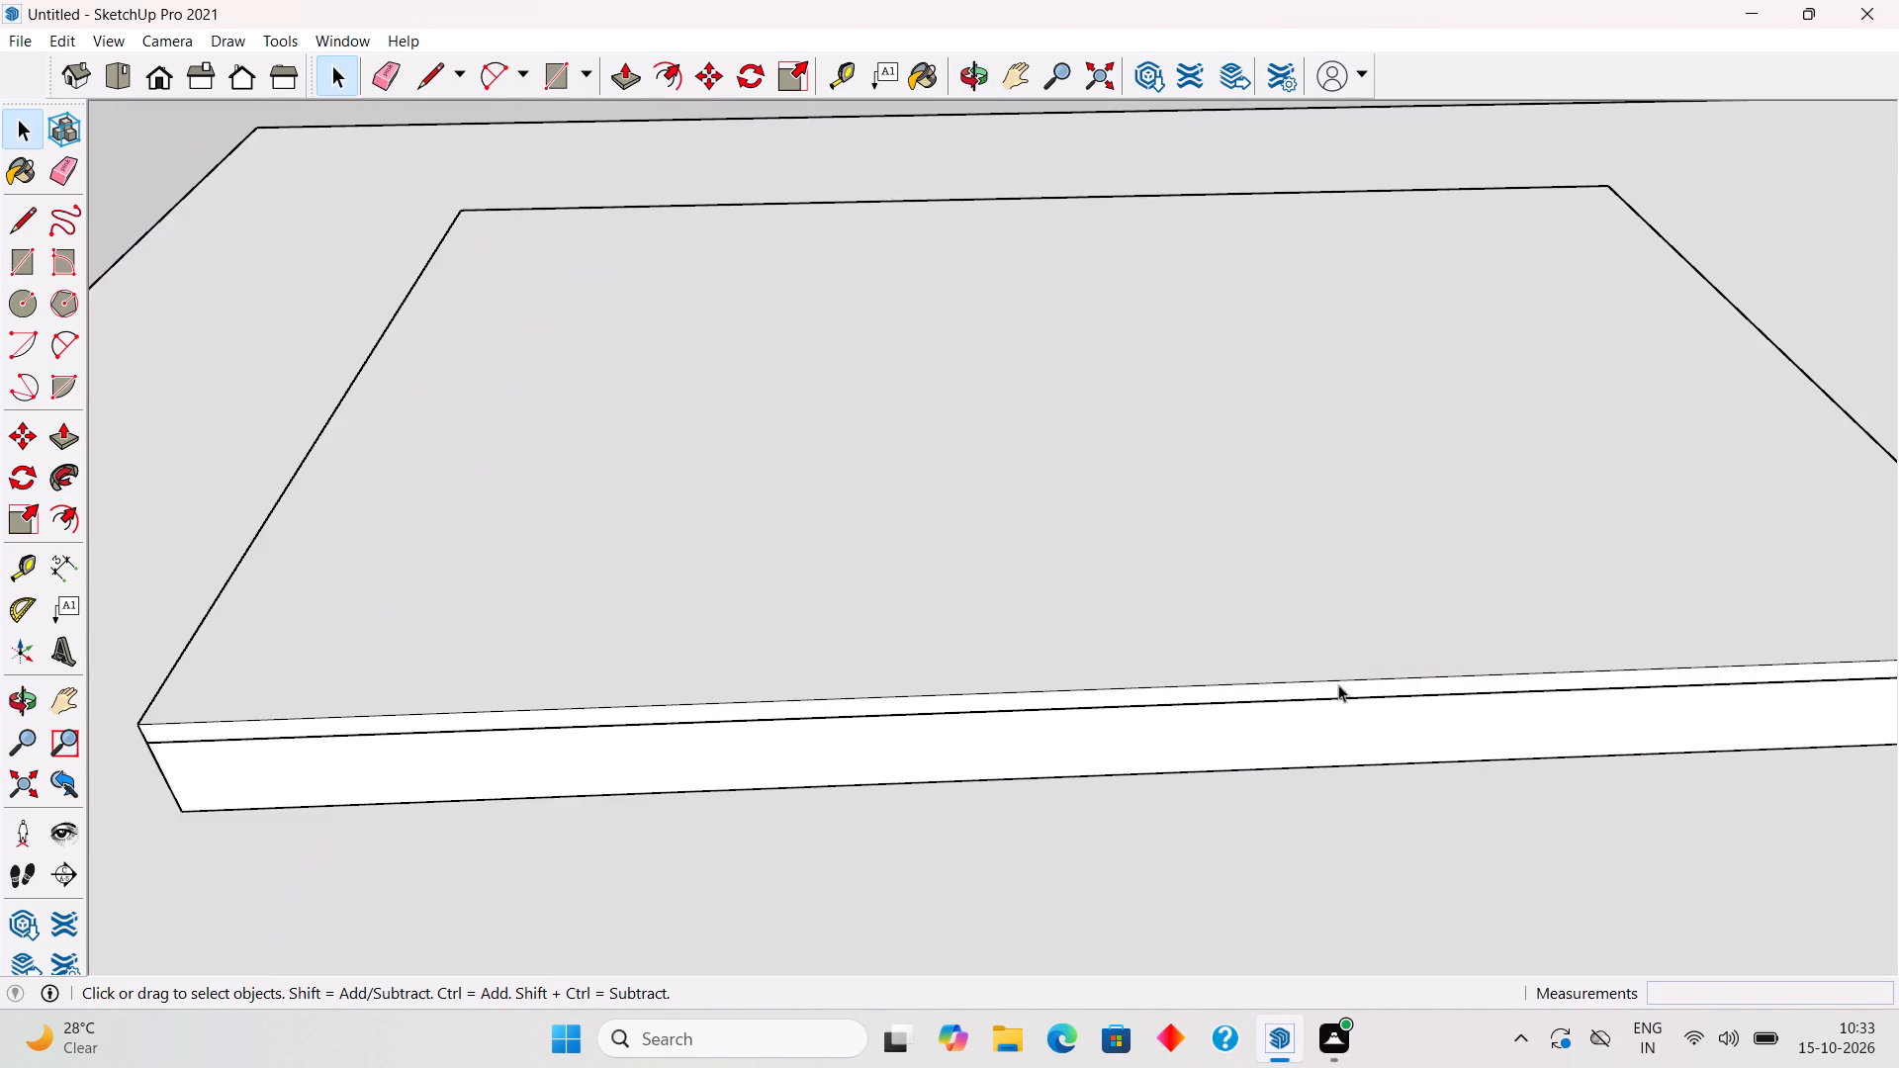
triple_click(1339, 685)
key("p")
left_click(1339, 685)
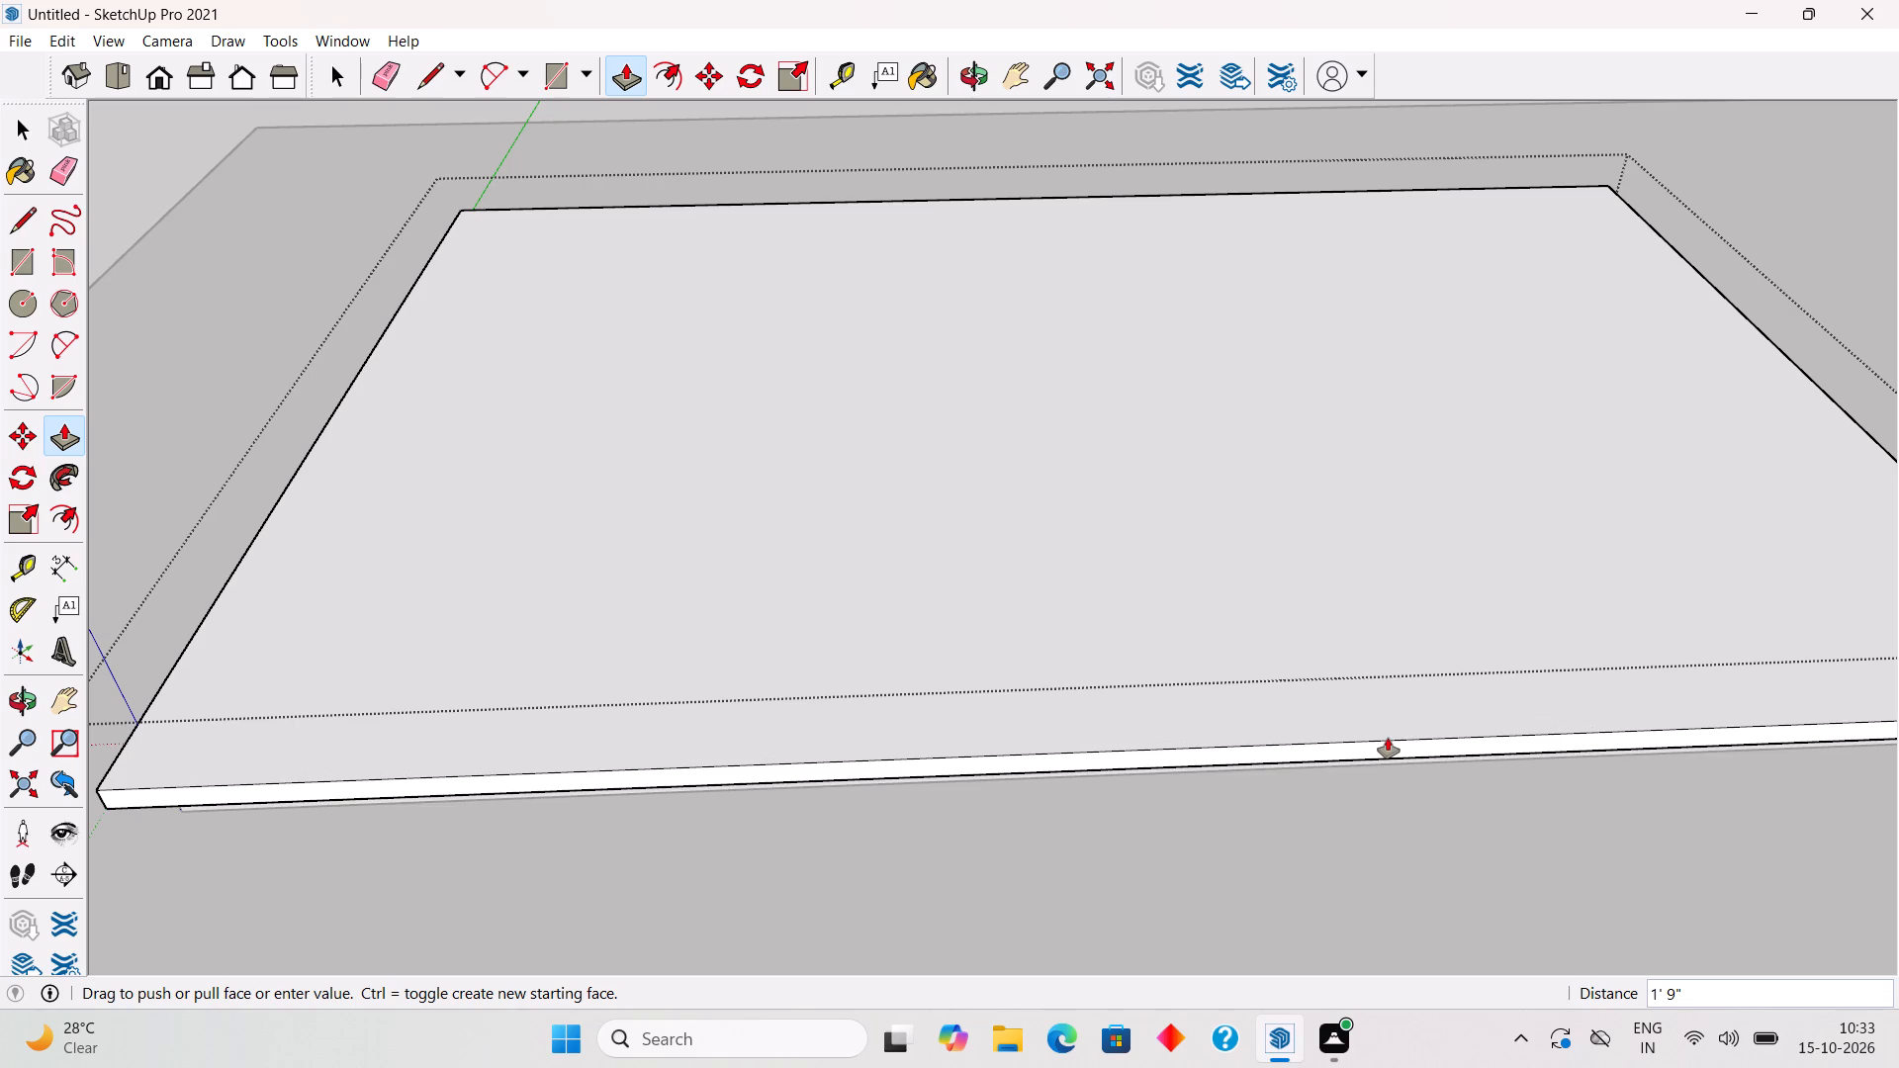
type("3\"")
key("Return")
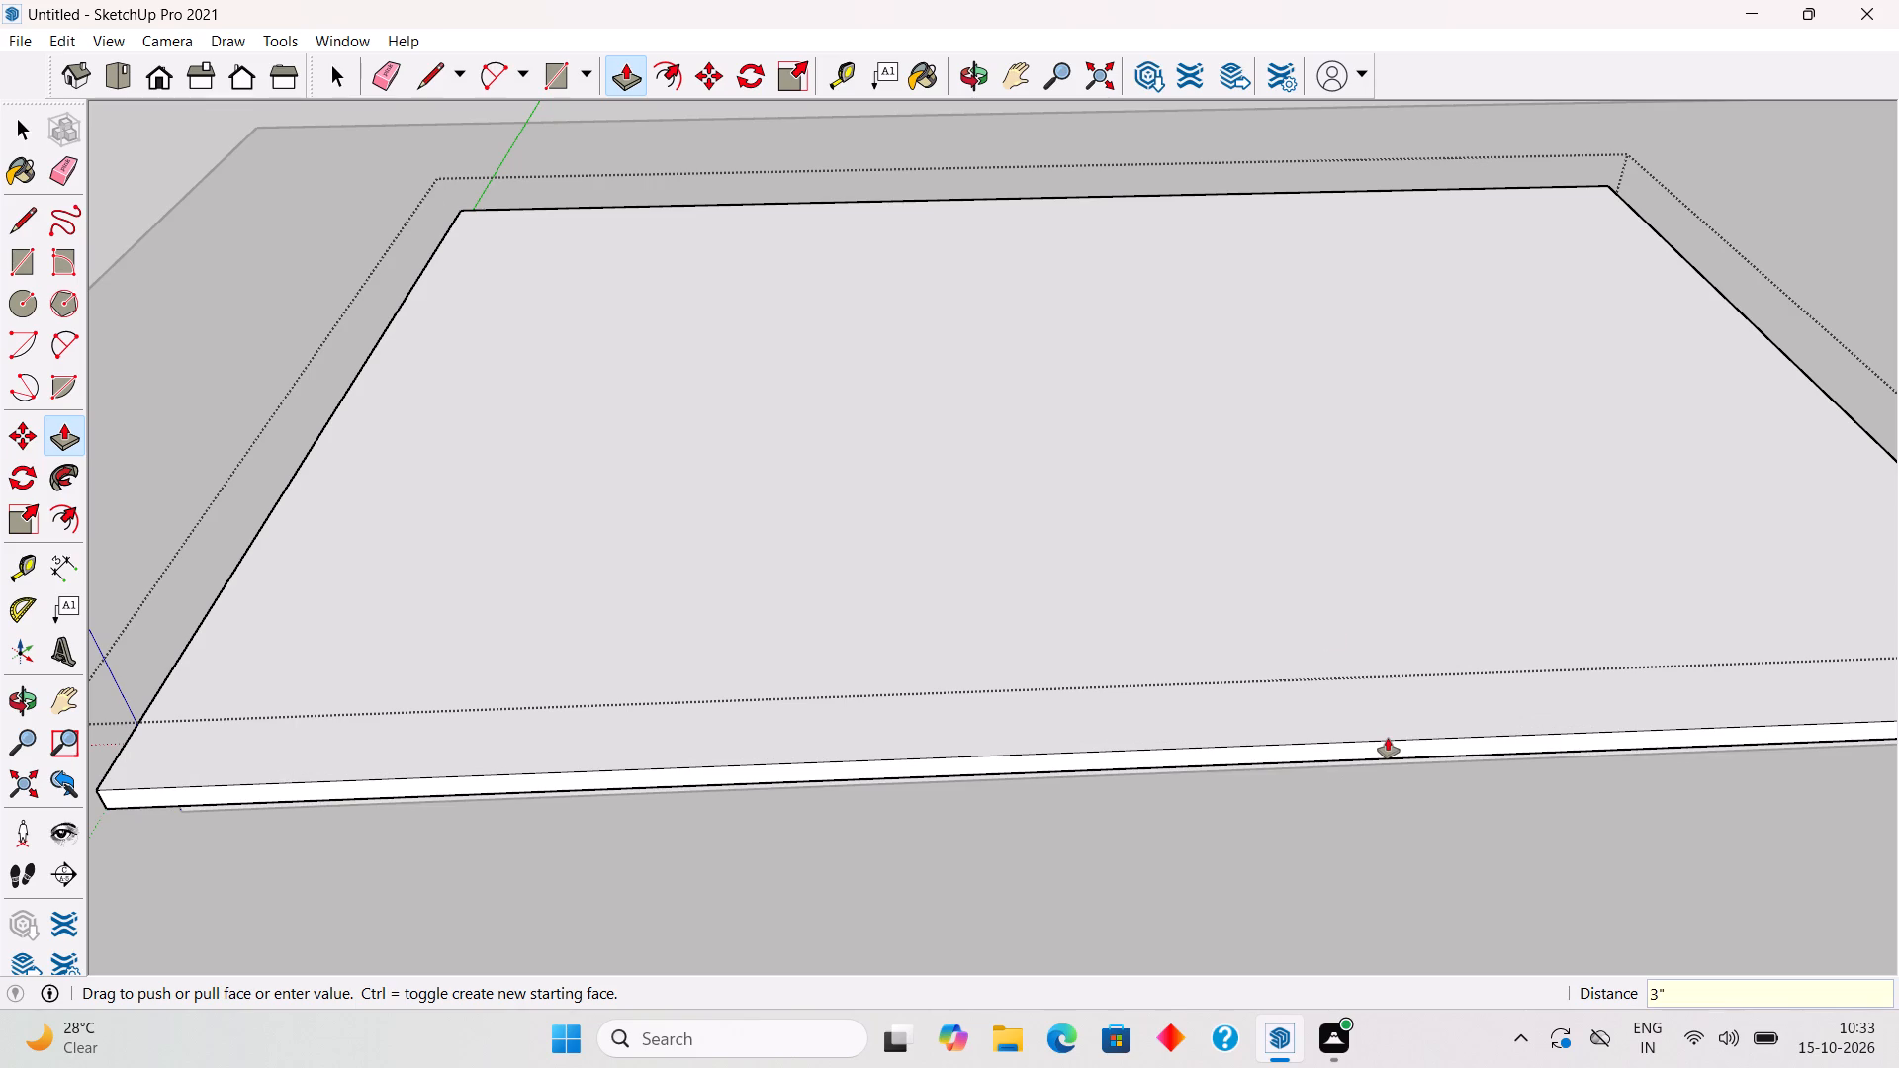
Repeat the 3" outward Push/Pull on the 6" slab's three remaining edge faces and close the group.
scroll(1321, 616, "down", 5)
middle_click_drag(945, 696, 1740, 610)
scroll(1236, 598, "up", 5)
double_click(1276, 562)
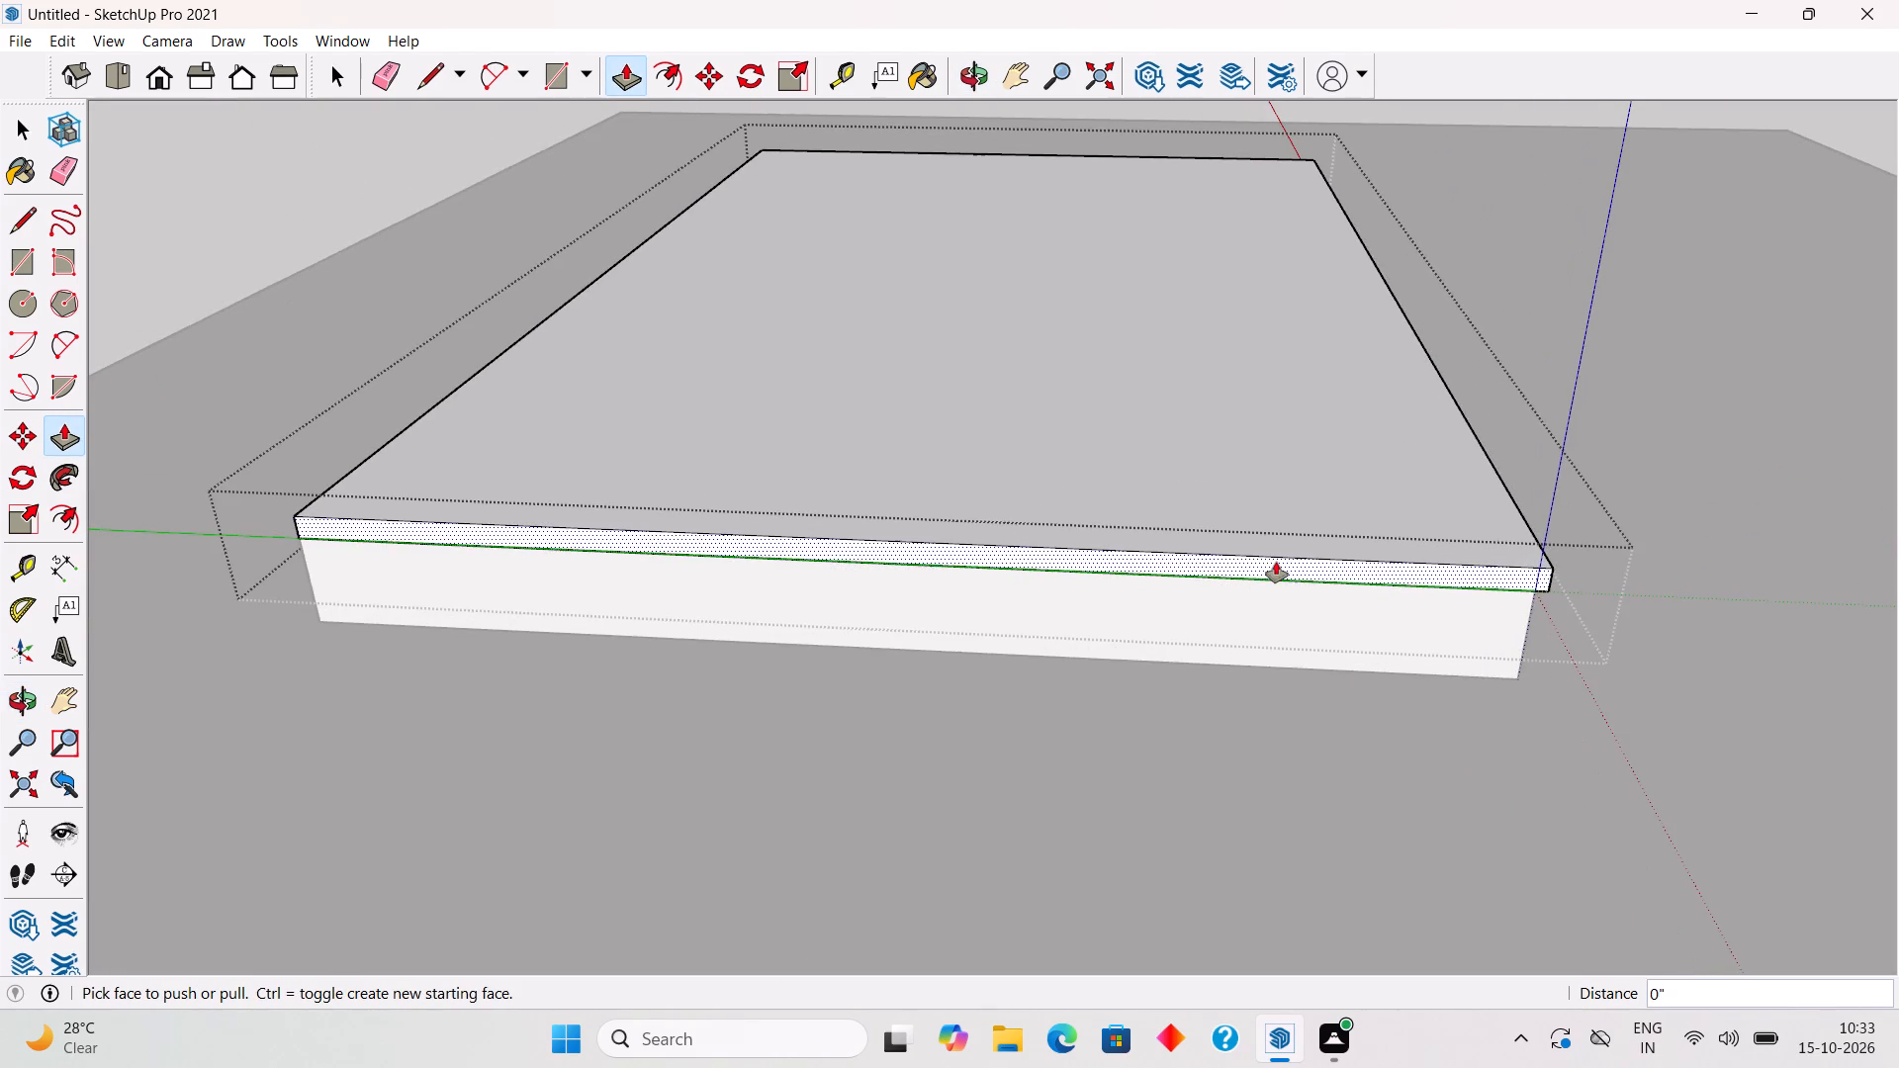
middle_click_drag(1129, 612, 1895, 654)
scroll(1898, 654, "down", 5)
scroll(1042, 727, "down", 6)
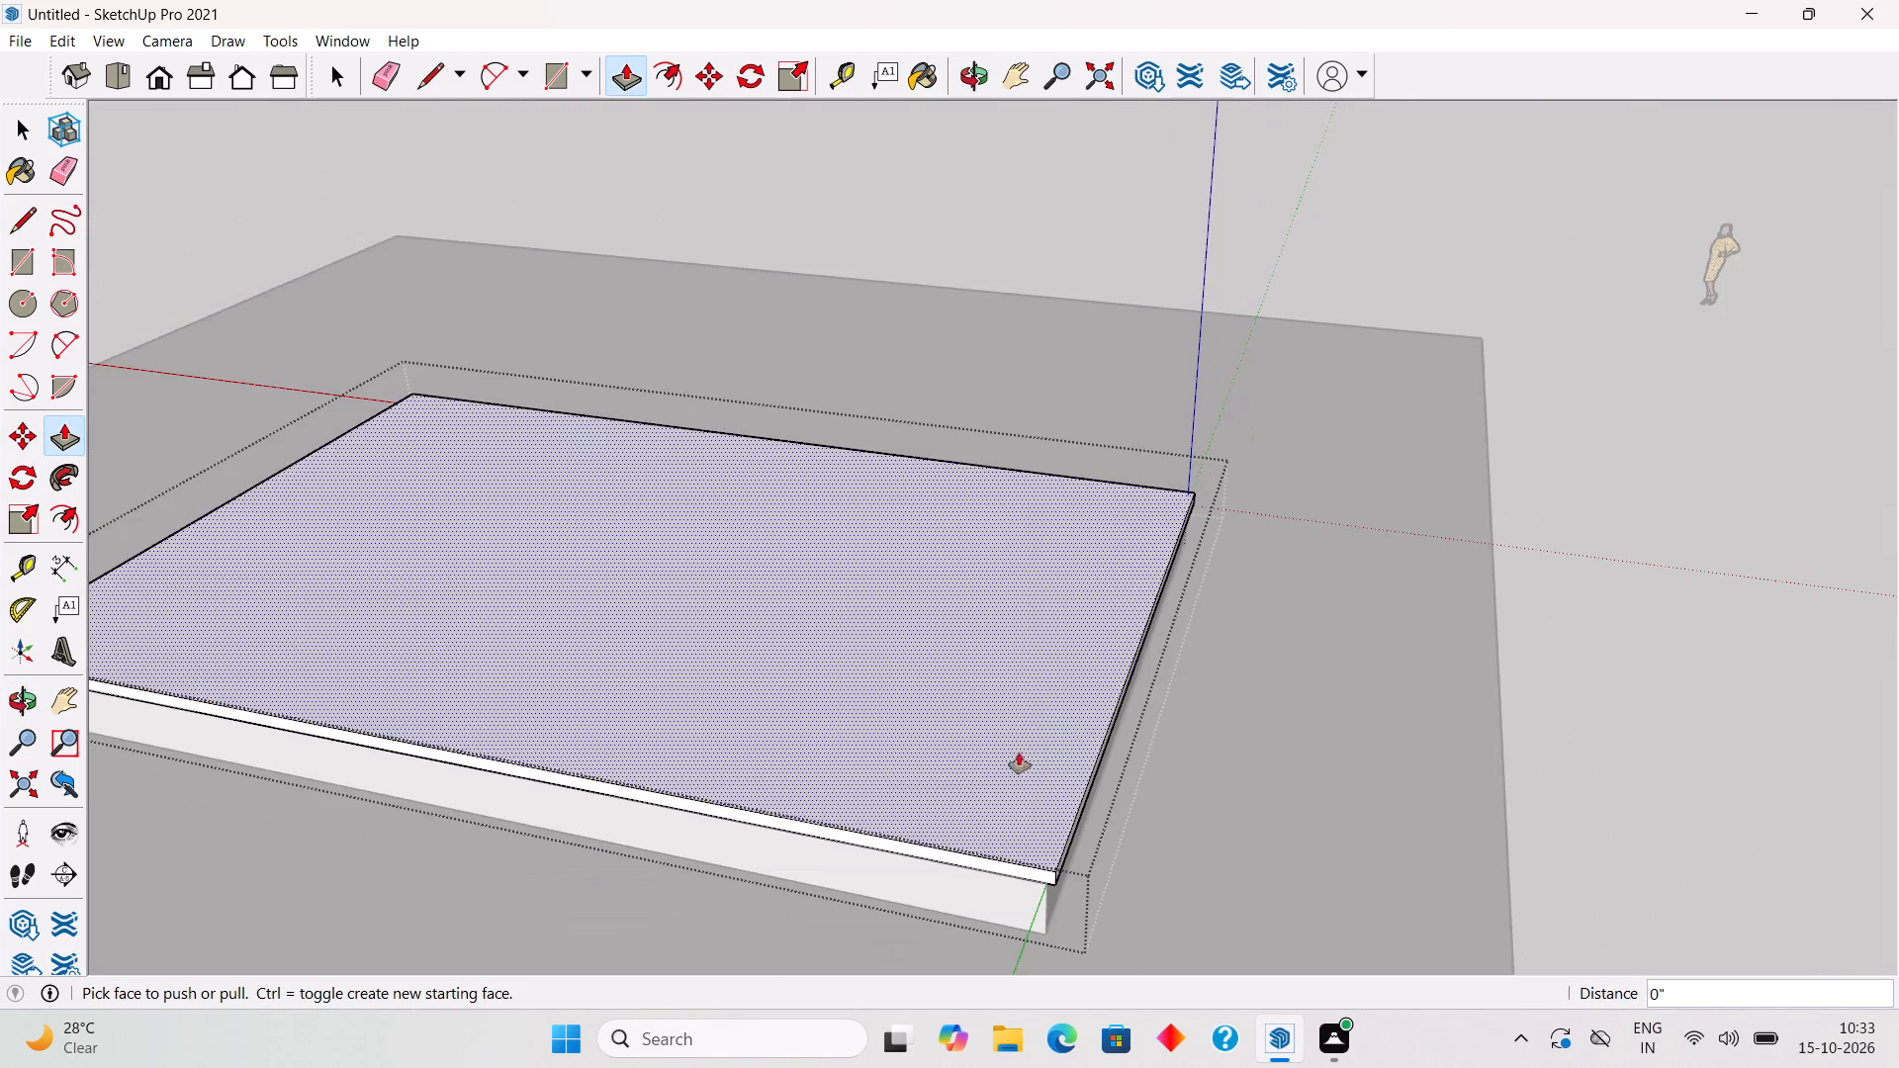
scroll(959, 850, "up", 3)
double_click(961, 849)
scroll(902, 825, "down", 1)
middle_click_drag(1129, 816, 1500, 743)
scroll(1514, 743, "down", 5)
middle_click_drag(850, 805, 1241, 725)
double_click(1097, 811)
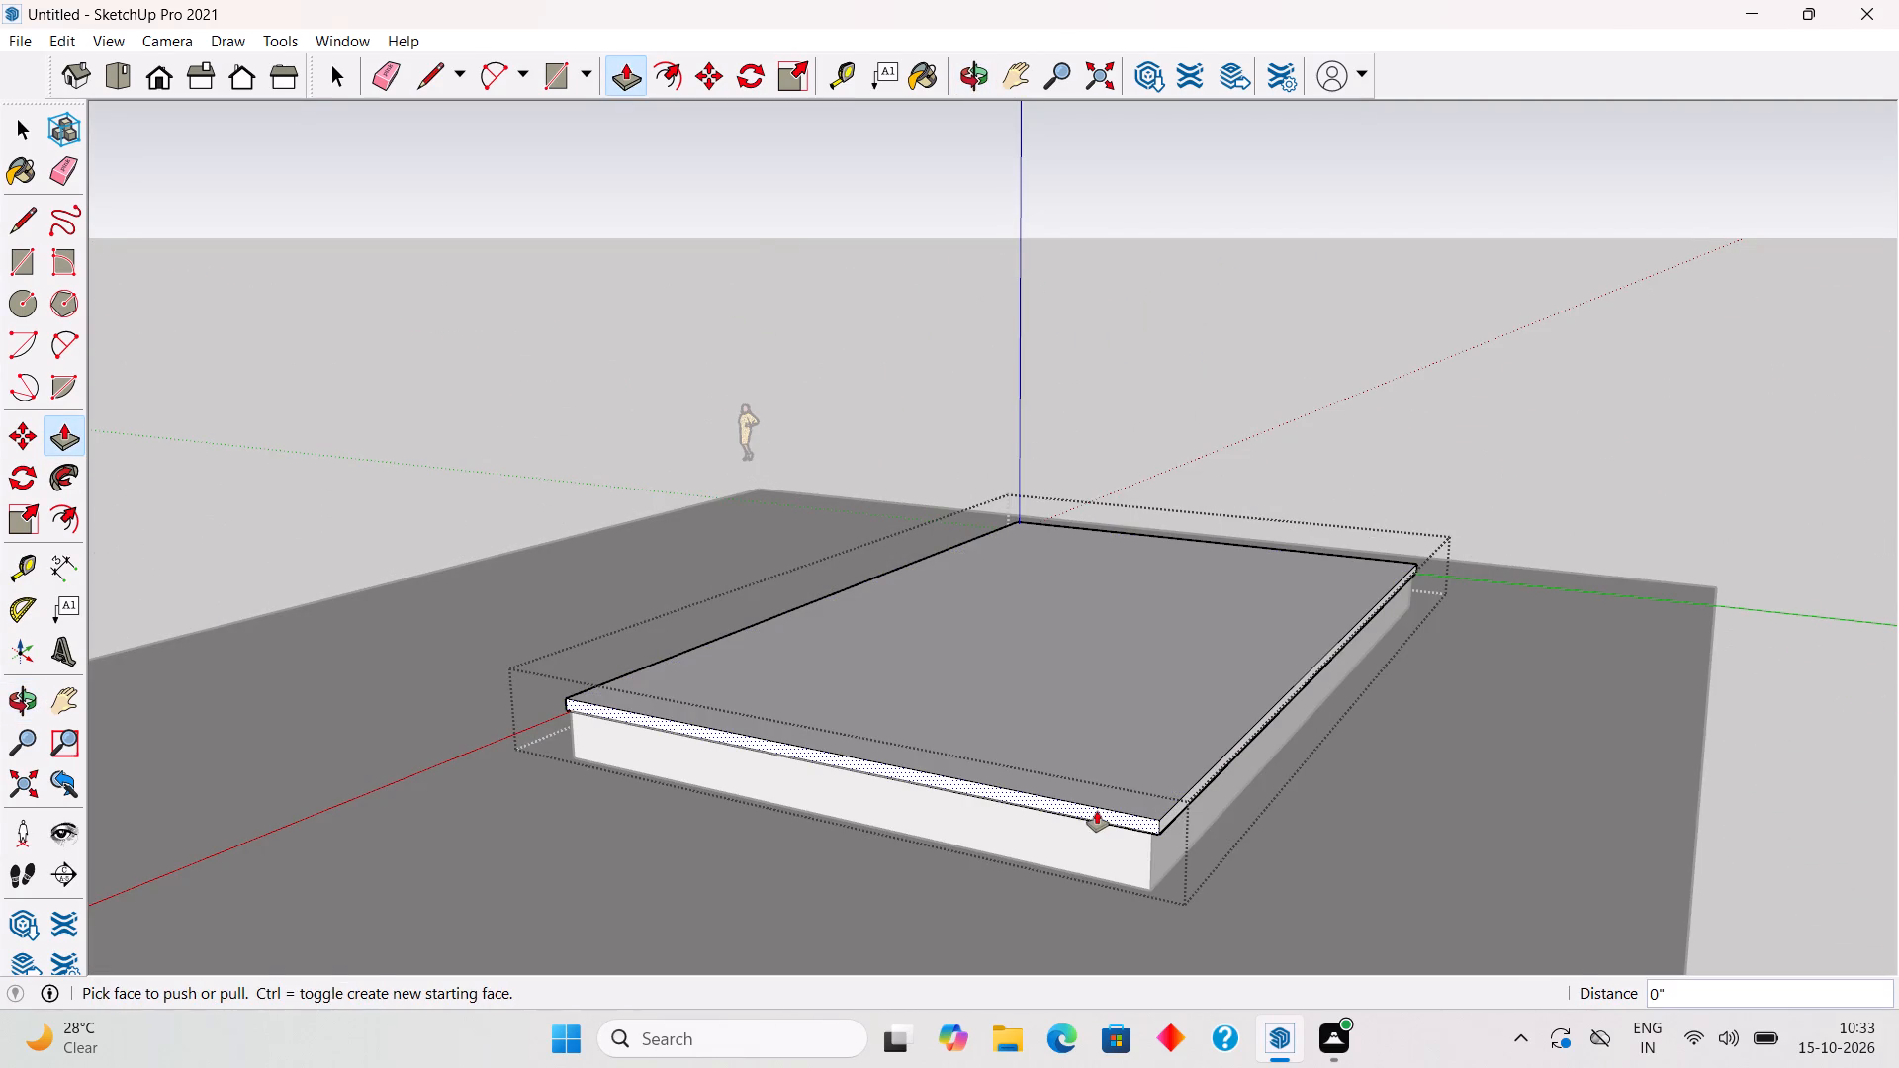
key("space")
left_click(1402, 360)
Hide the large ground slab group beneath the plinth.
middle_click_drag(375, 757, 1439, 592)
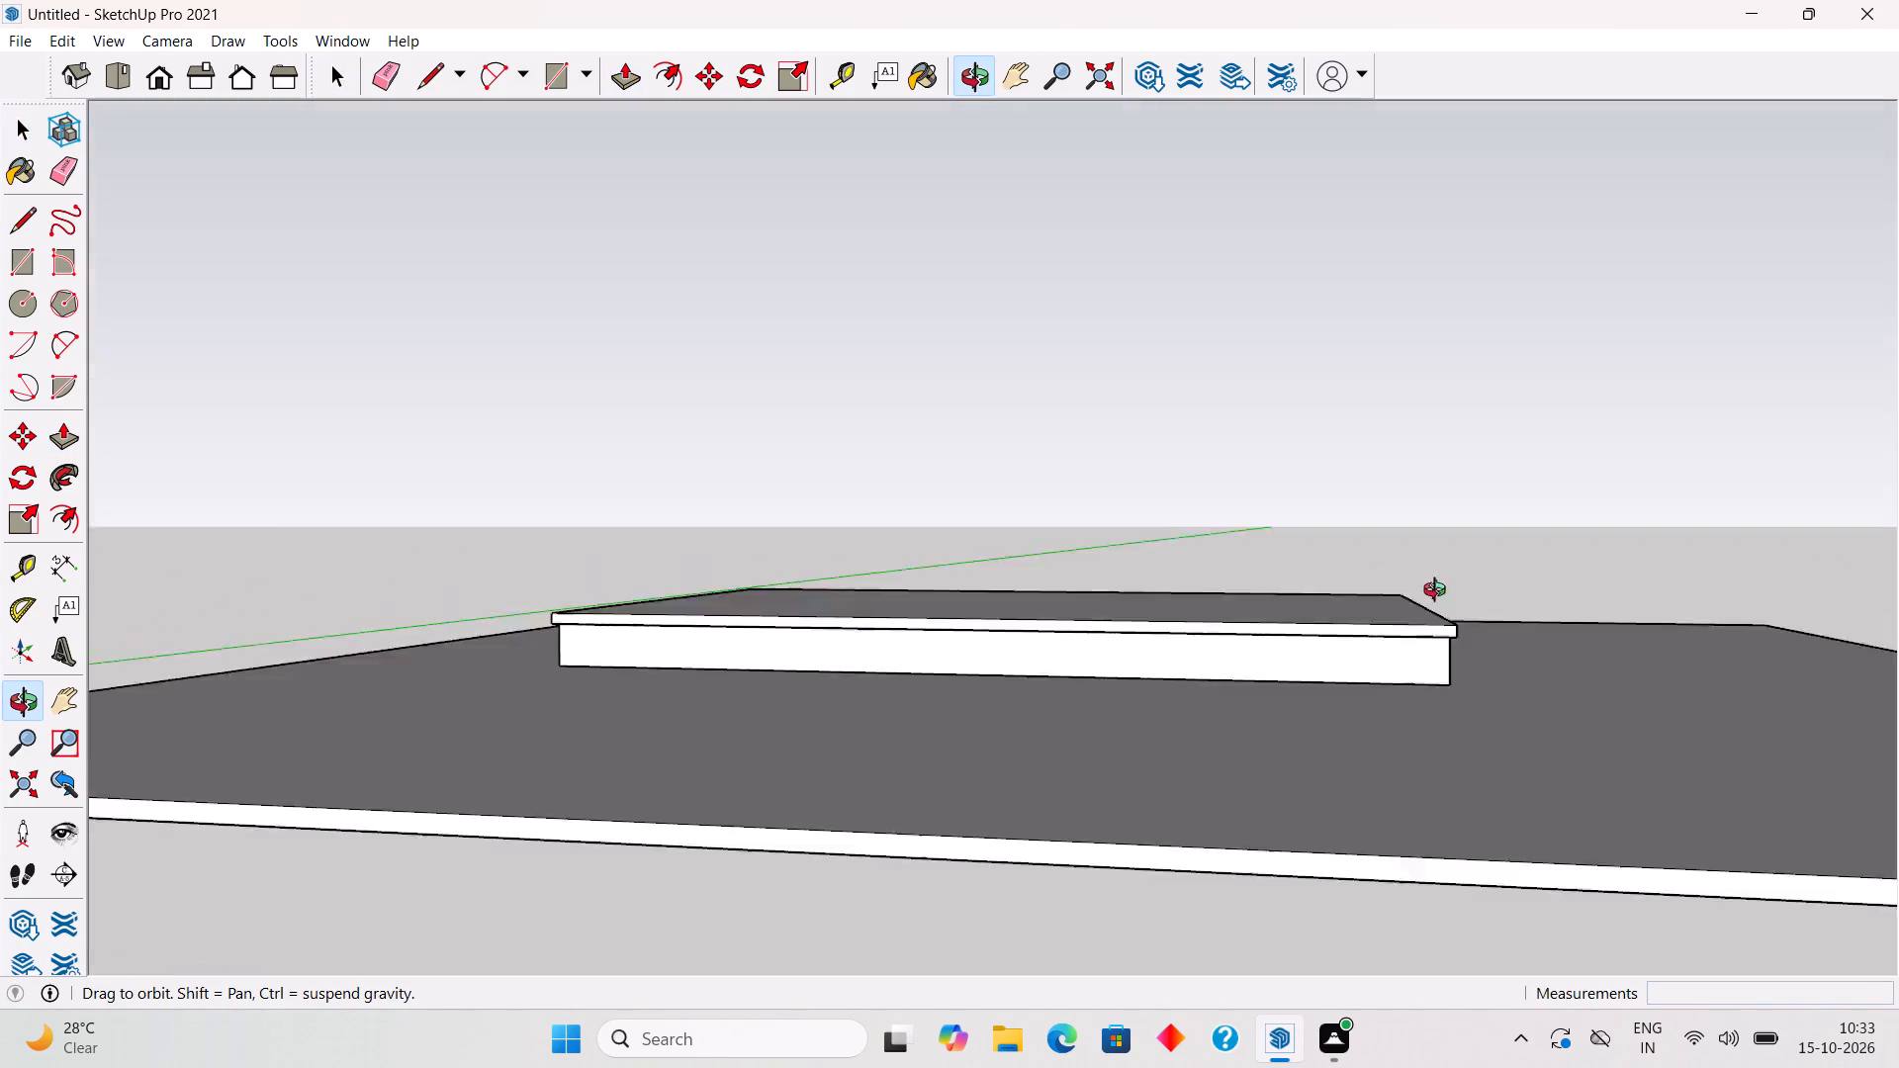
middle_click_drag(1439, 592, 1538, 723)
scroll(1539, 723, "up", 1)
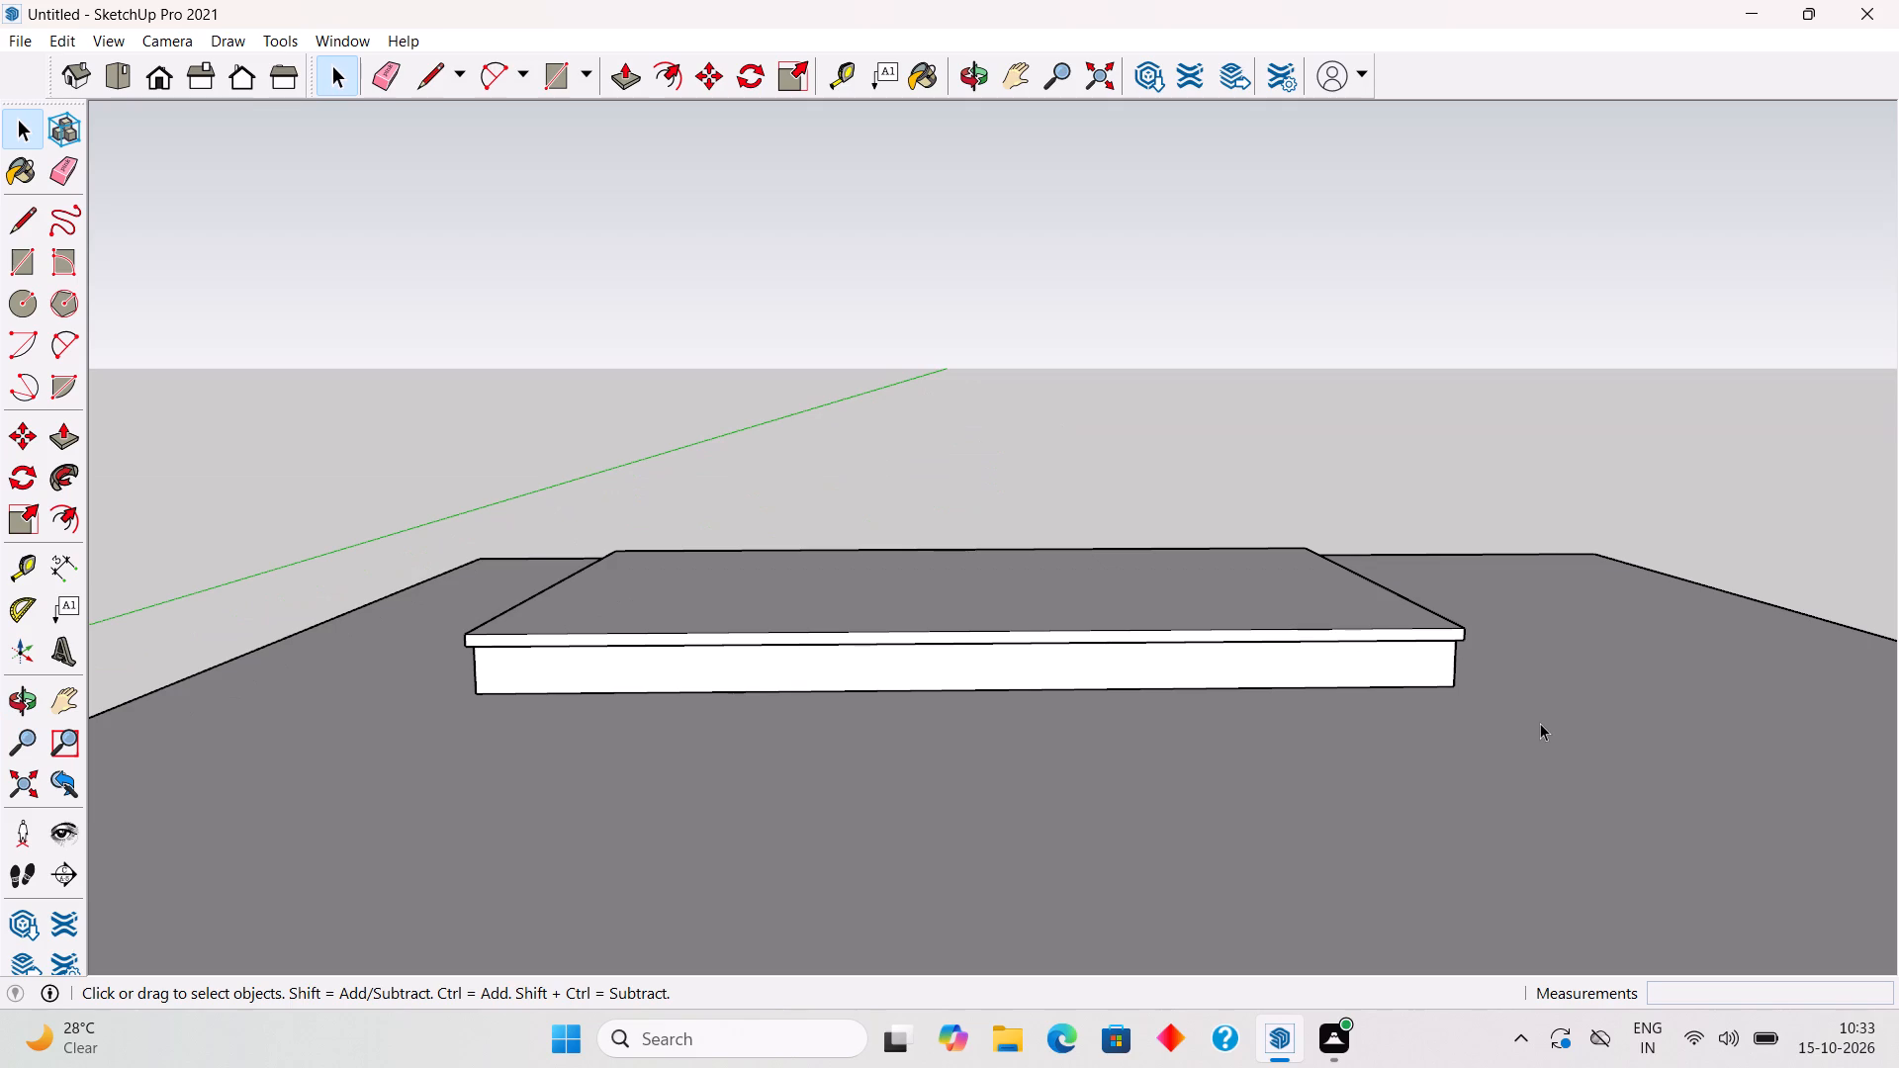
middle_click_drag(1353, 761, 1330, 1047)
middle_click_drag(1157, 583, 1159, 733)
scroll(1159, 733, "down", 8)
middle_click_drag(1168, 655, 1188, 694)
scroll(1371, 742, "up", 1)
left_click(1390, 744)
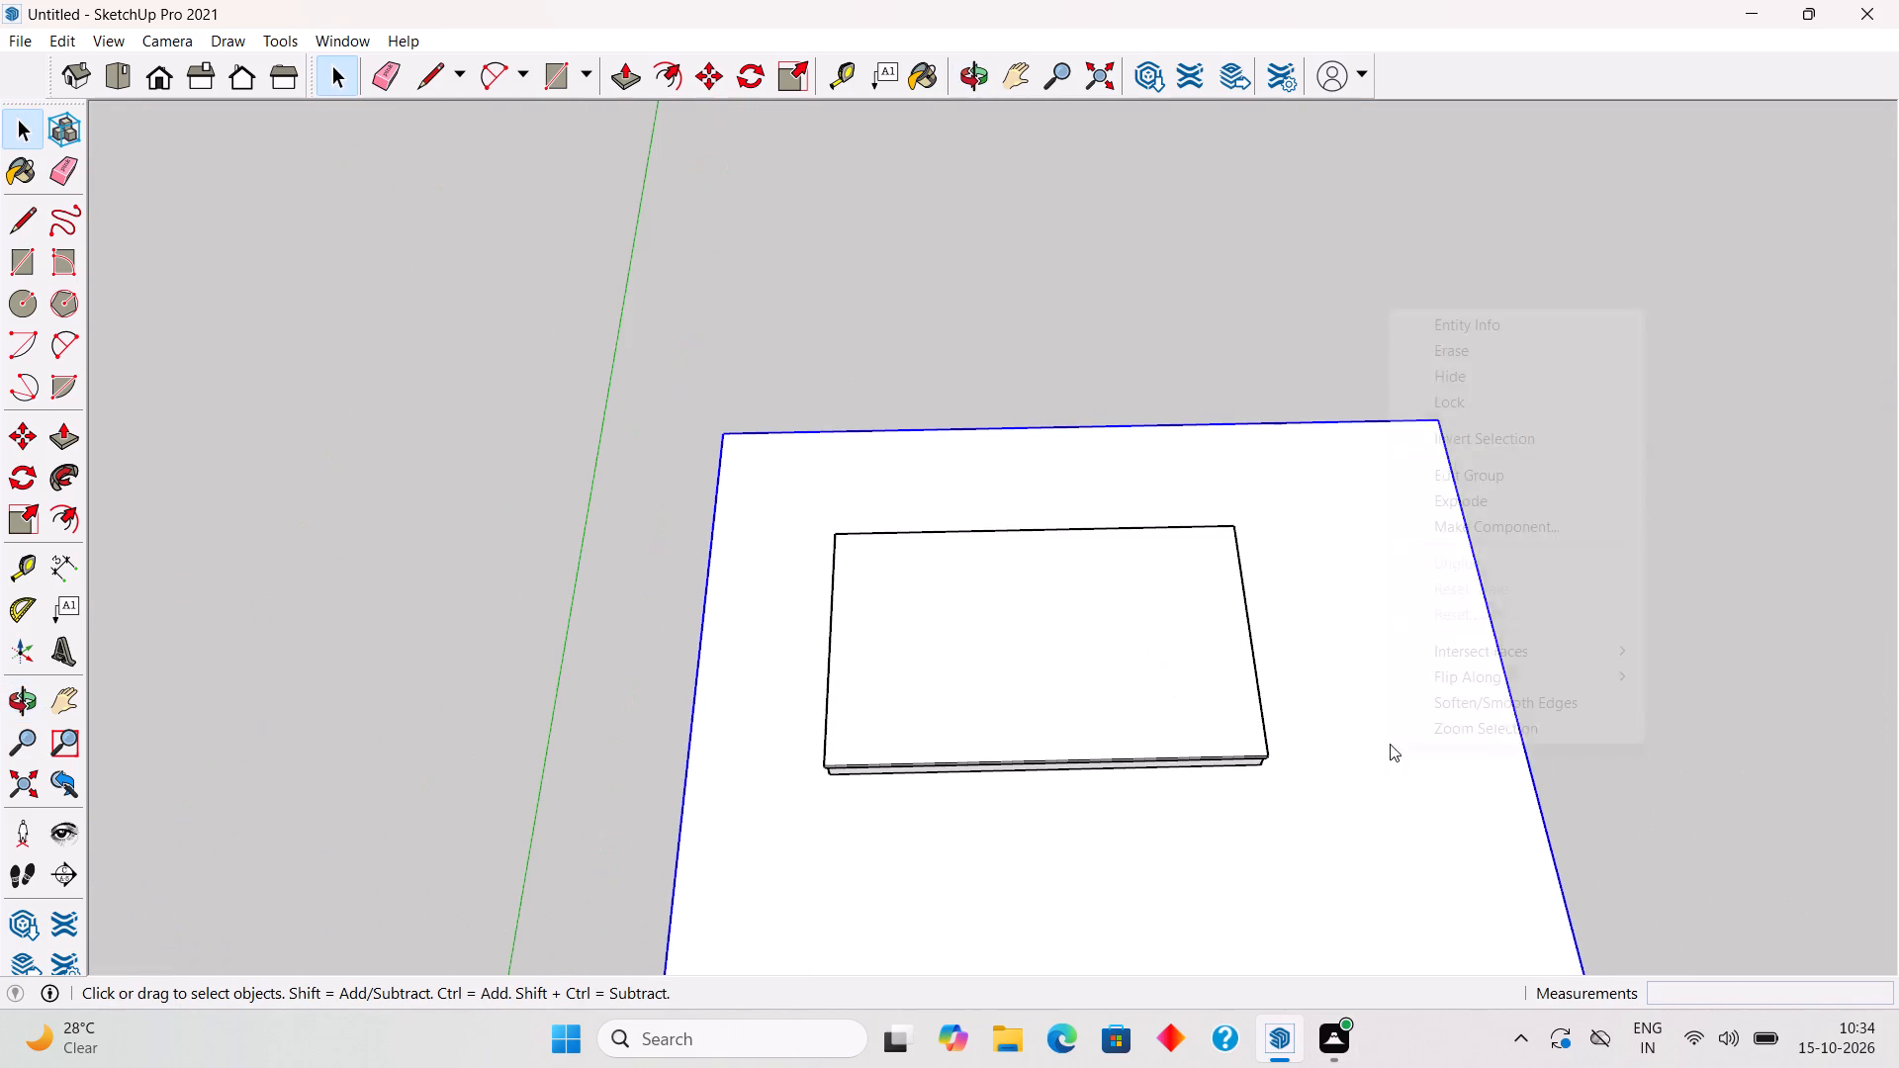
right_click(1390, 744)
left_click(1466, 381)
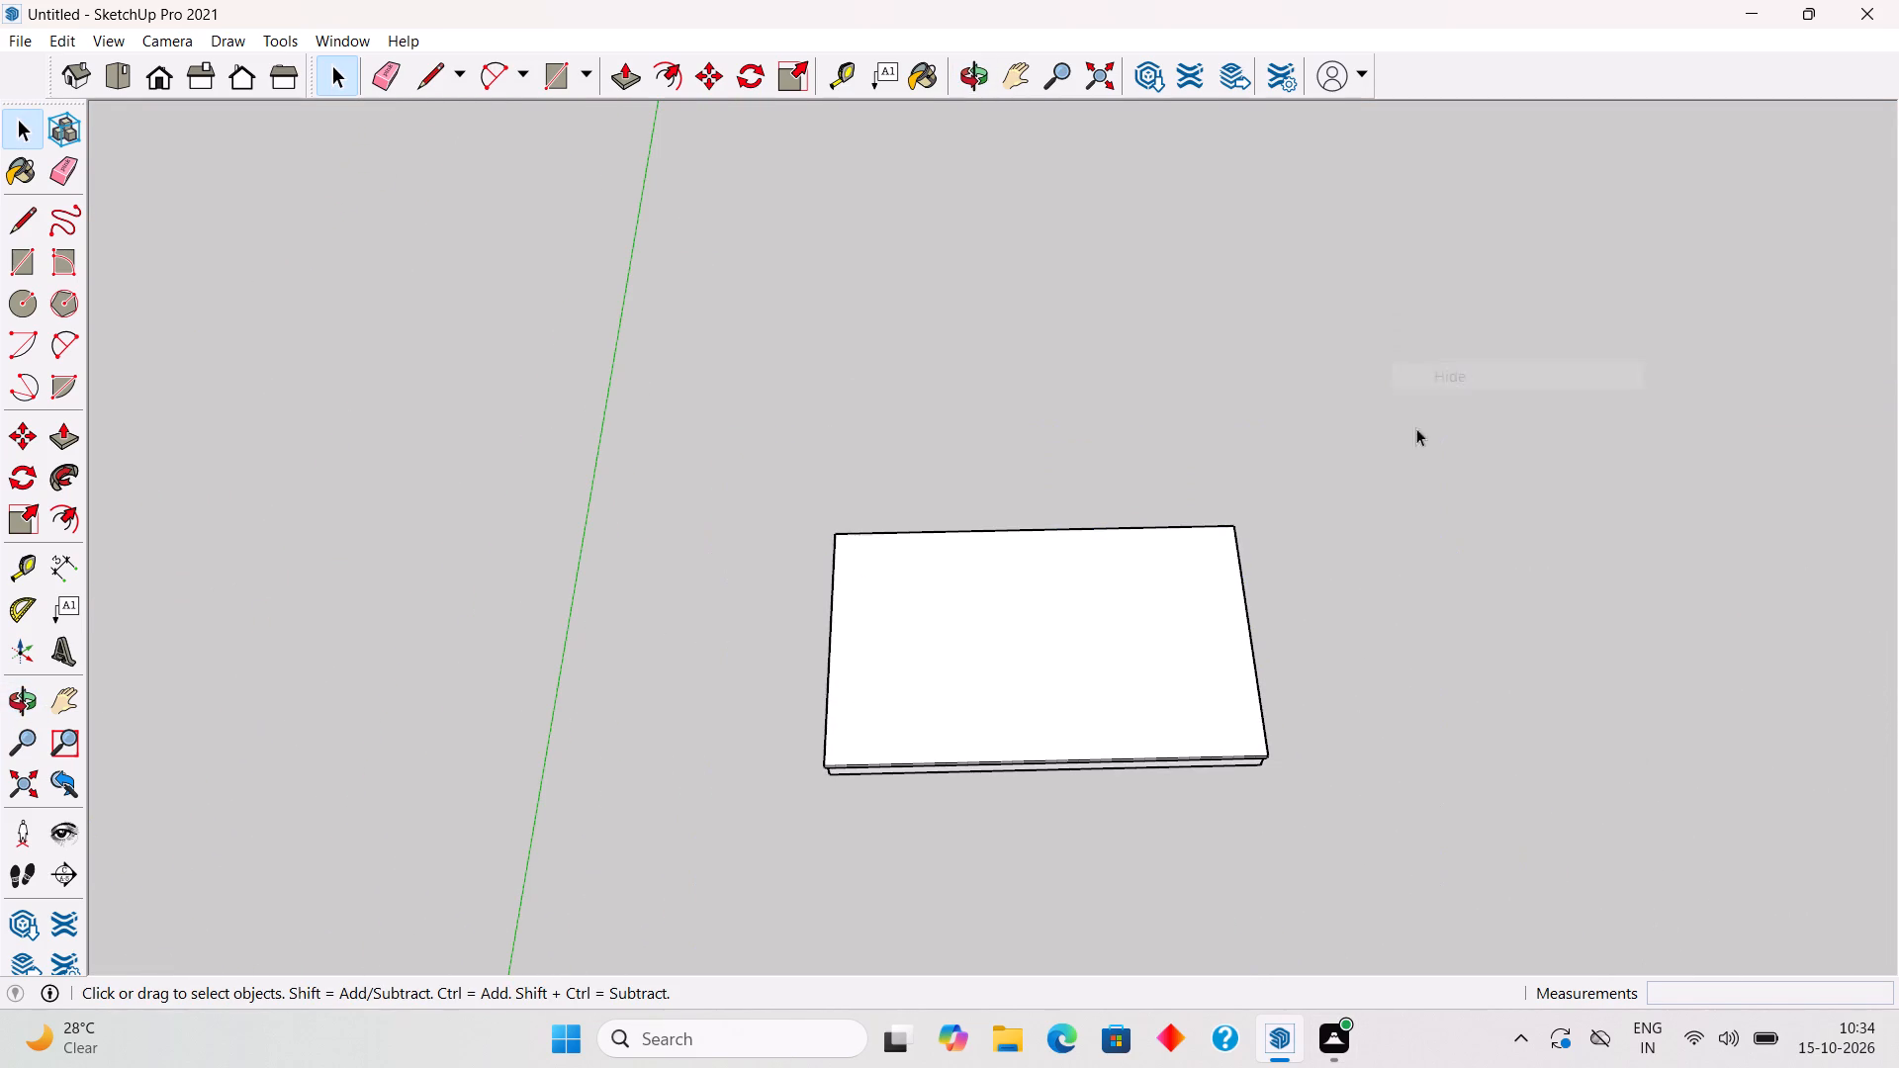
Place a Tape Measure guide 2' inside the top slab's short edge farthest from the green axis.
middle_click_drag(1242, 707, 1209, 514)
scroll(991, 591, "up", 6)
middle_click_drag(1043, 838, 1067, 689)
scroll(1067, 689, "up", 3)
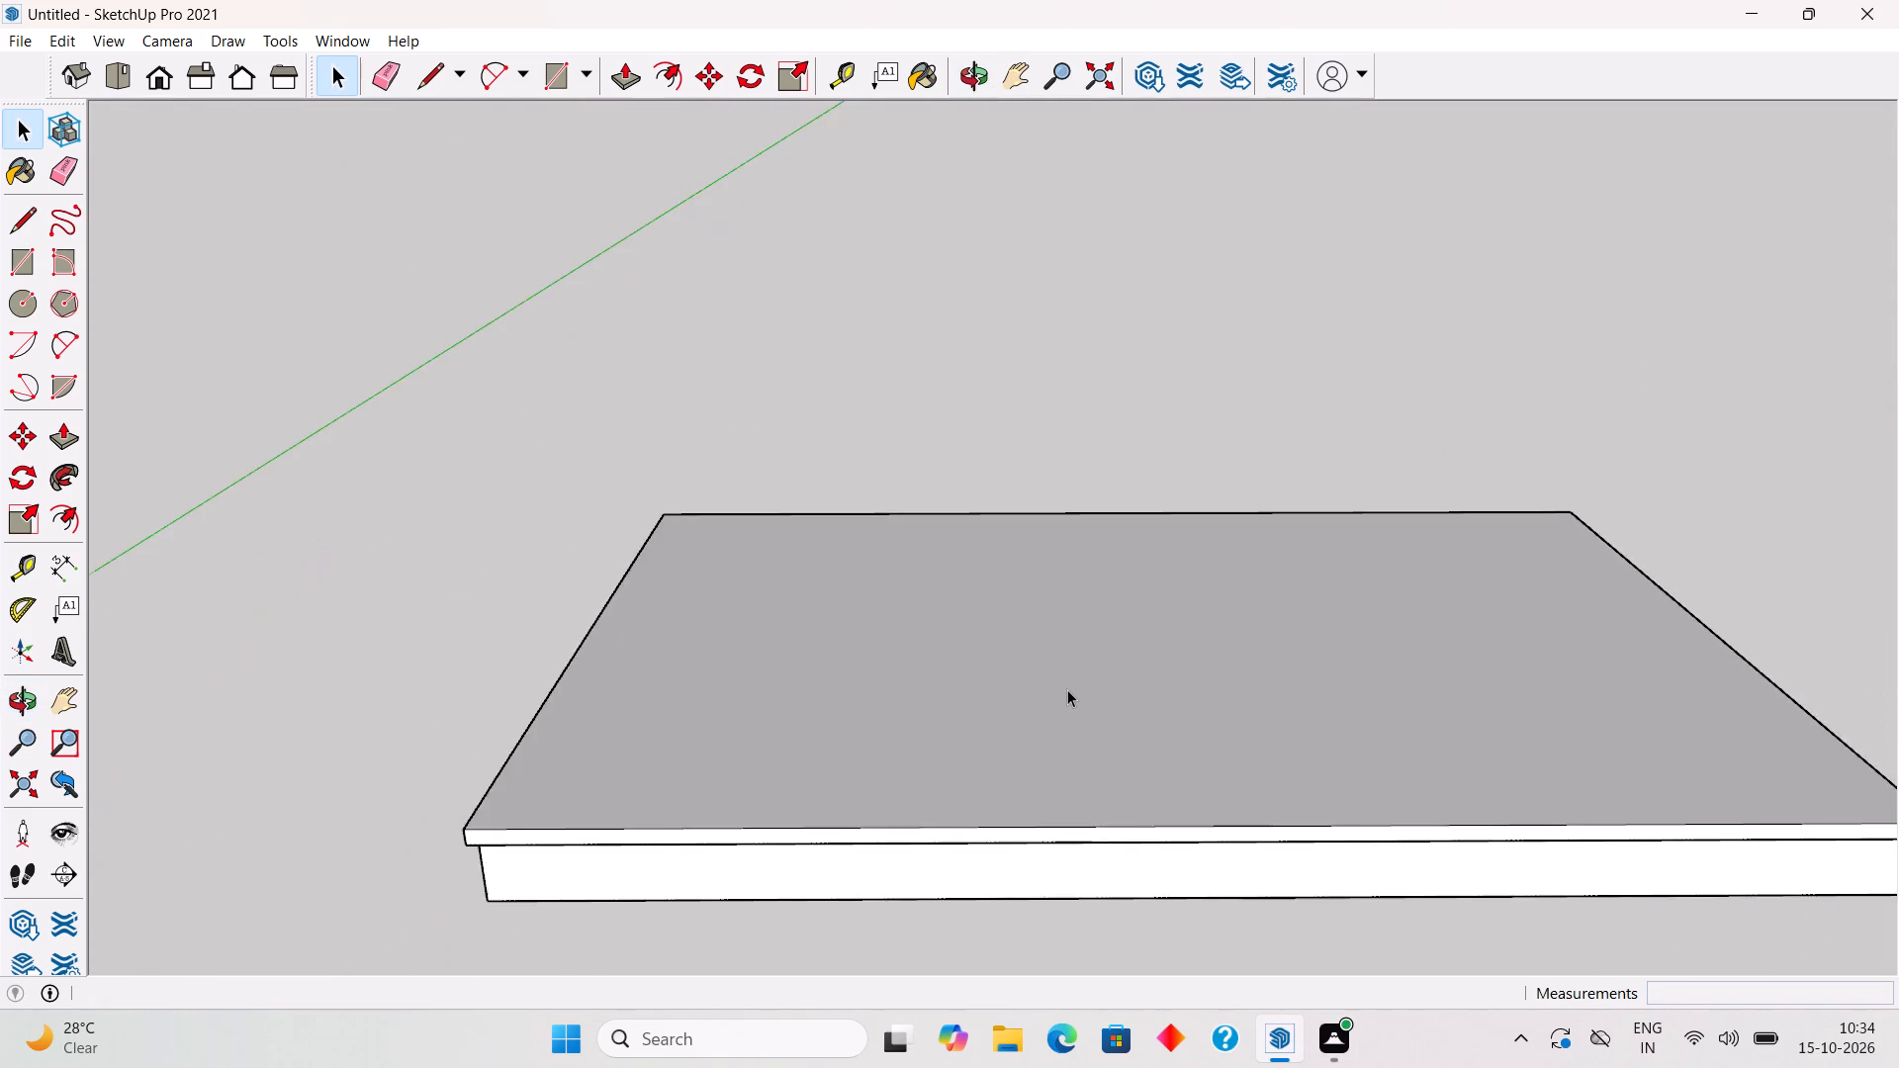
scroll(1067, 689, "down", 3)
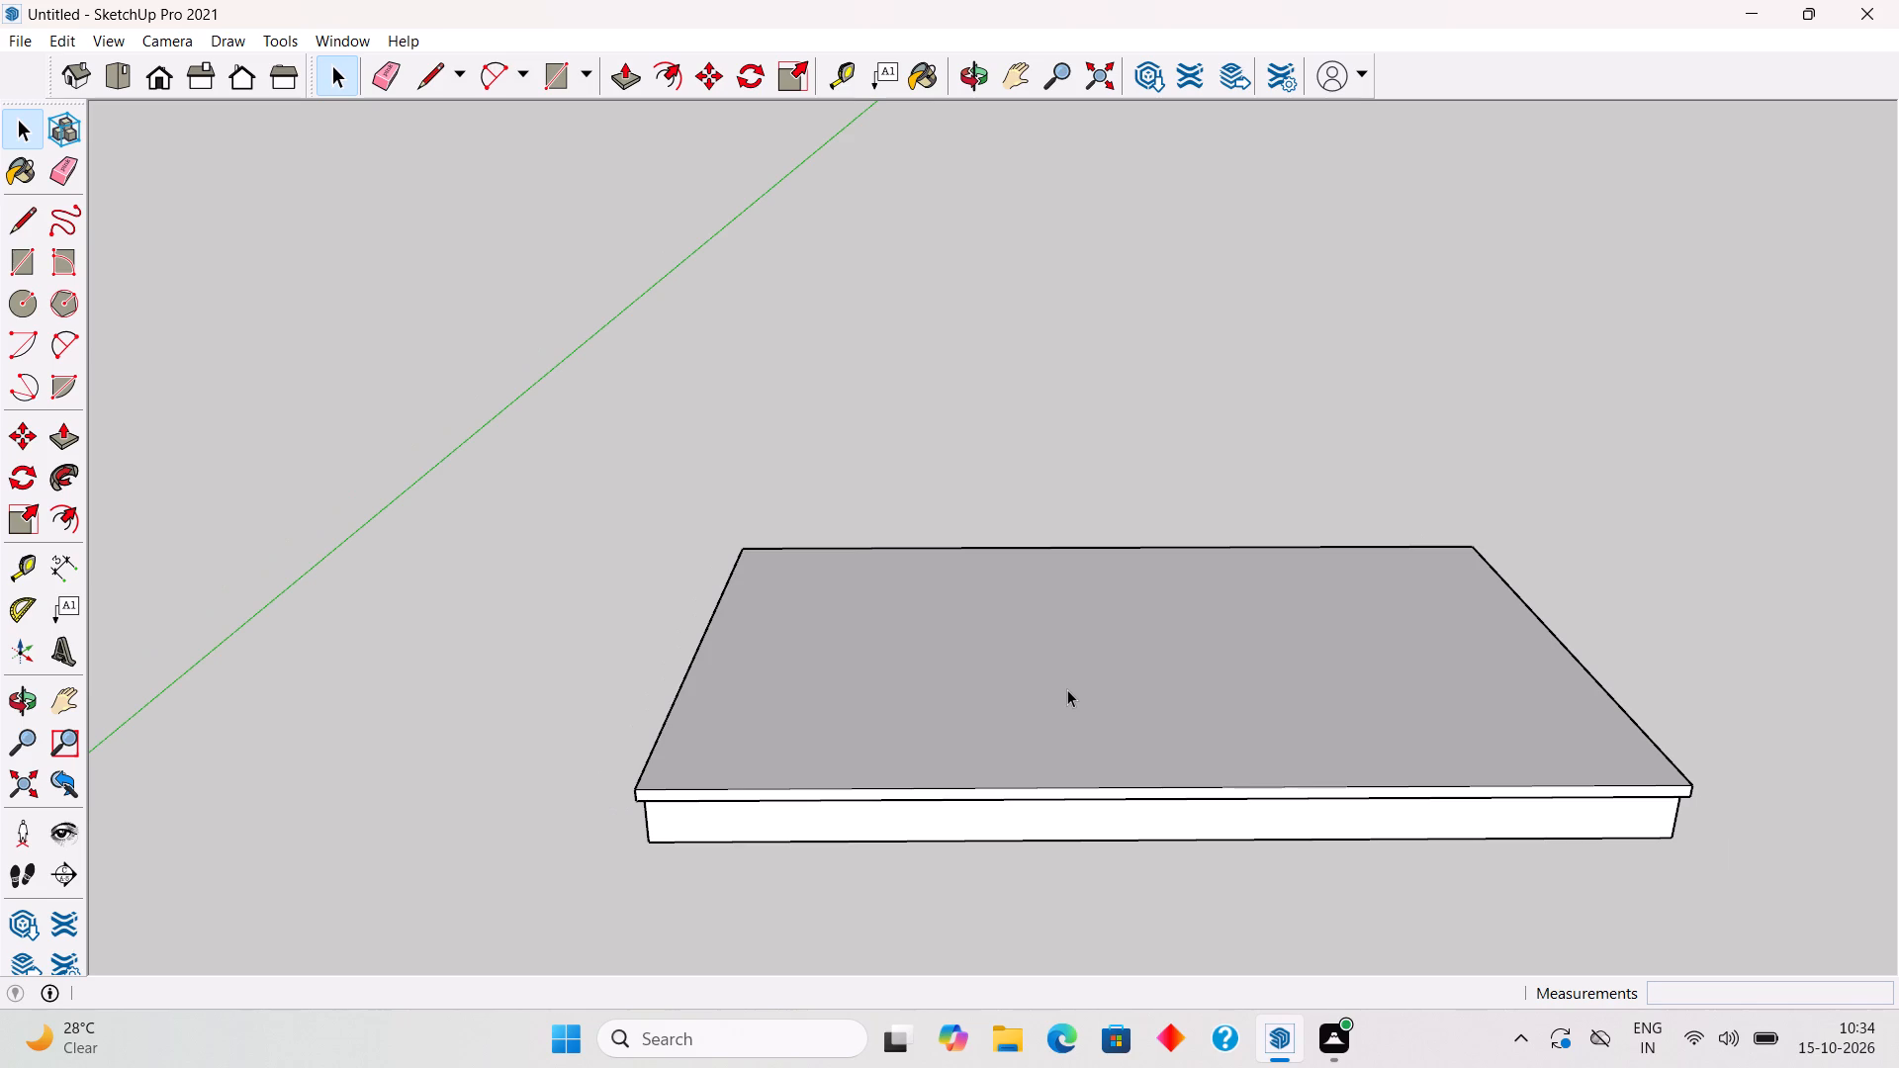
middle_click_drag(1219, 664, 1225, 940)
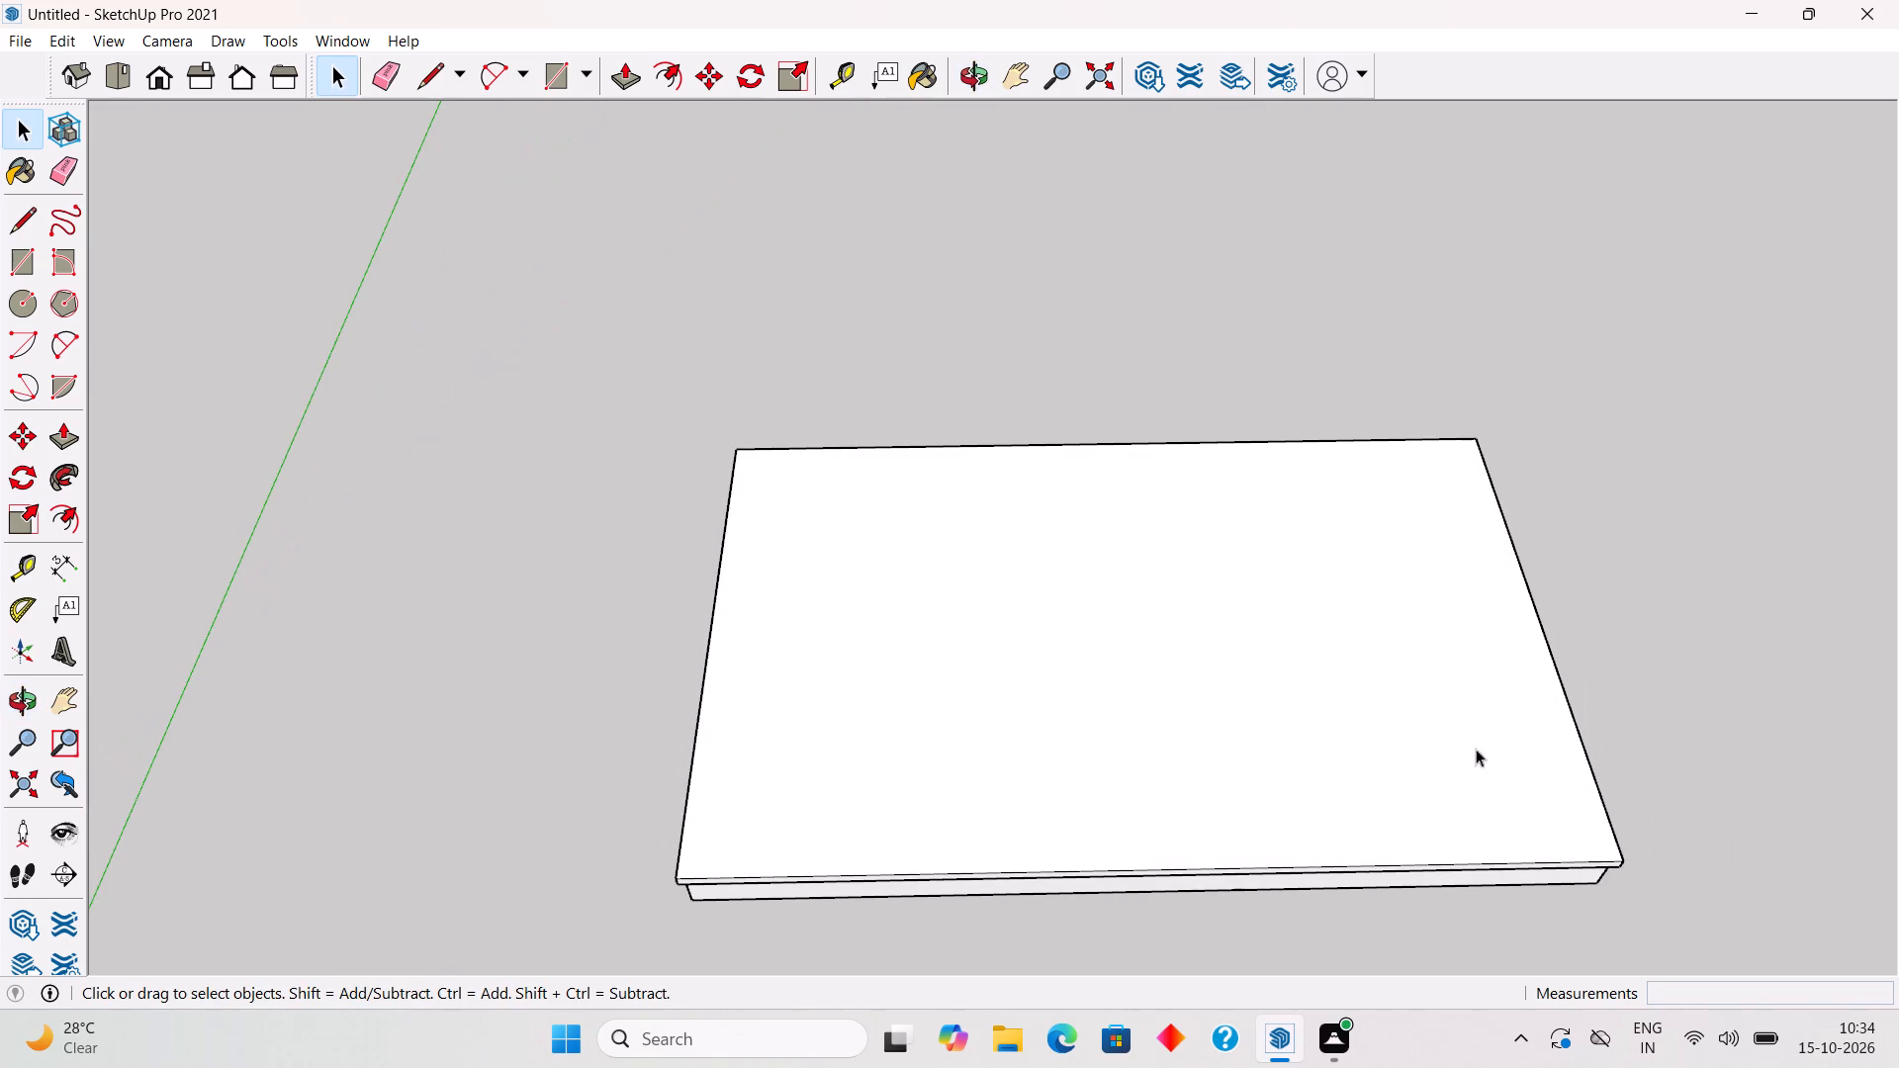
middle_click_drag(1531, 708, 1413, 659)
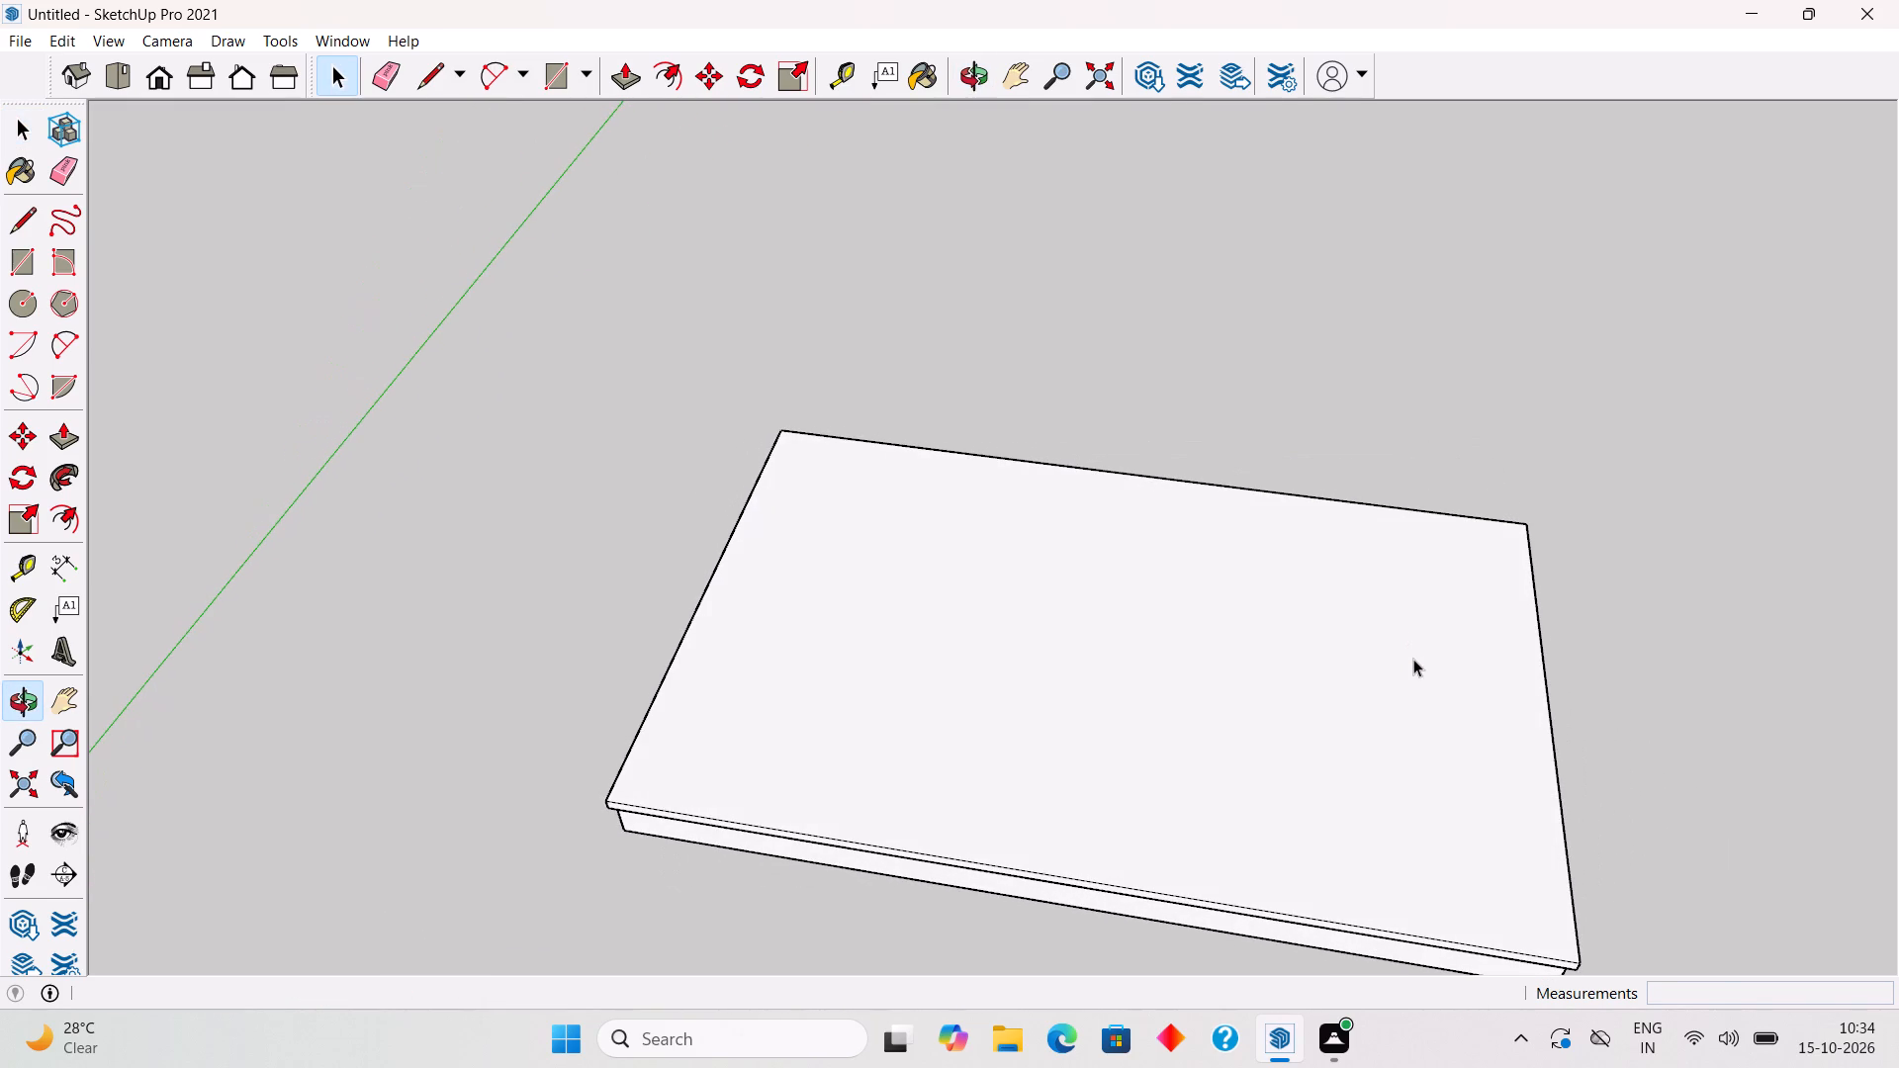
key("t")
left_click(1550, 767)
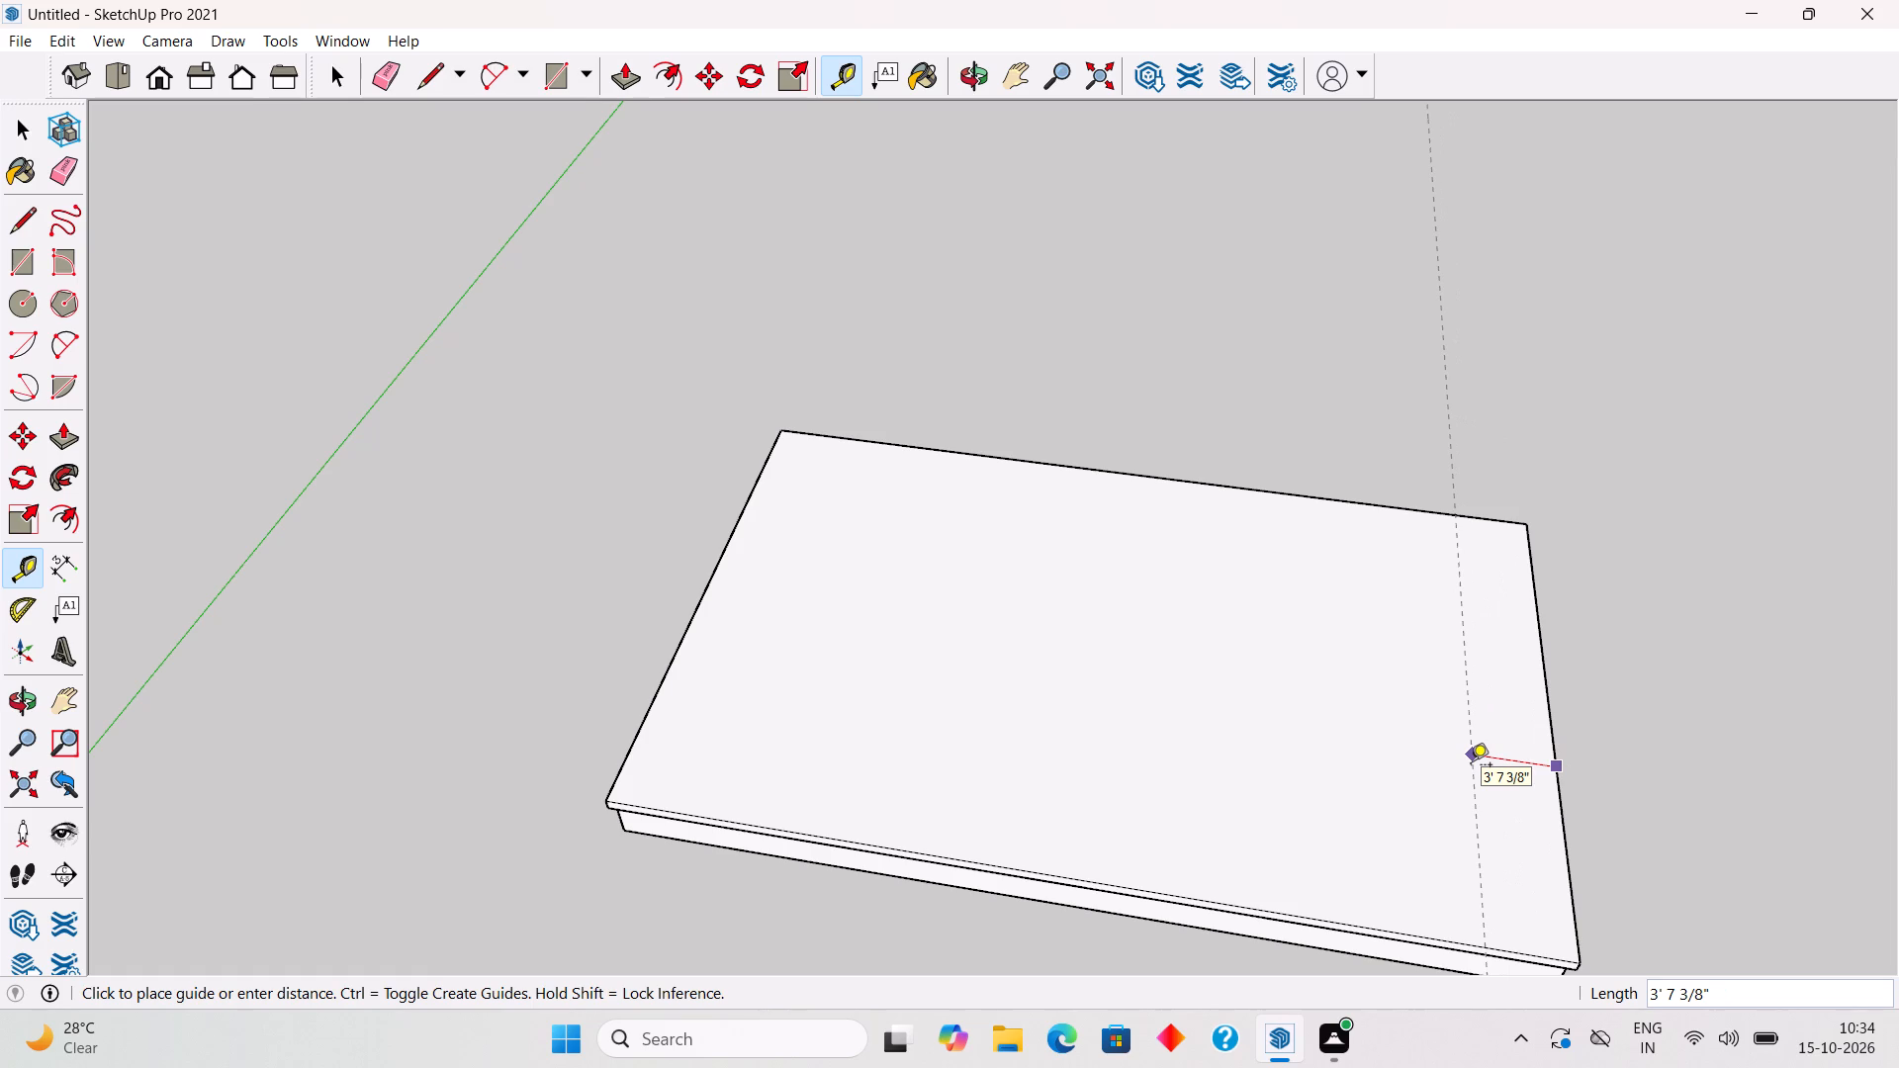
type("2'")
key("Return")
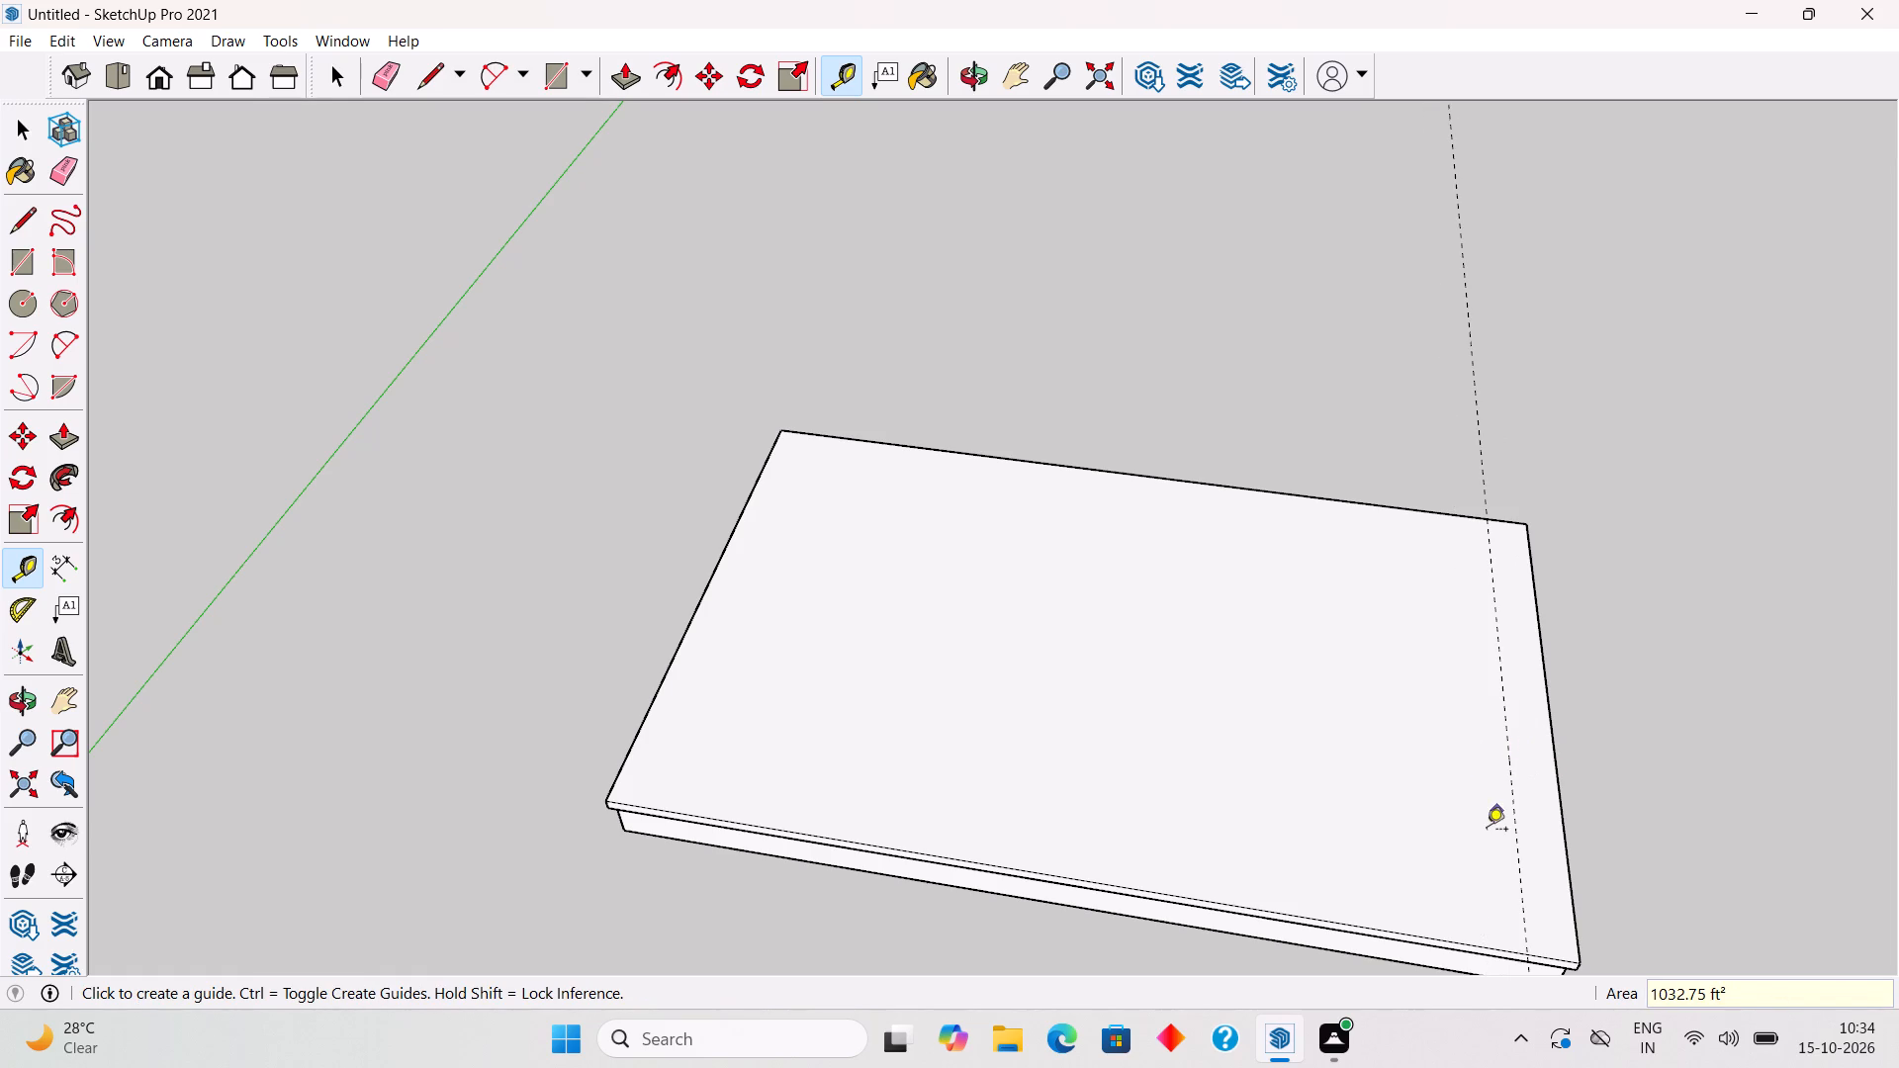
Place a second Tape Measure guide 9" inward from the guide along the slab's short edge farthest from the green axis.
left_click(1520, 816)
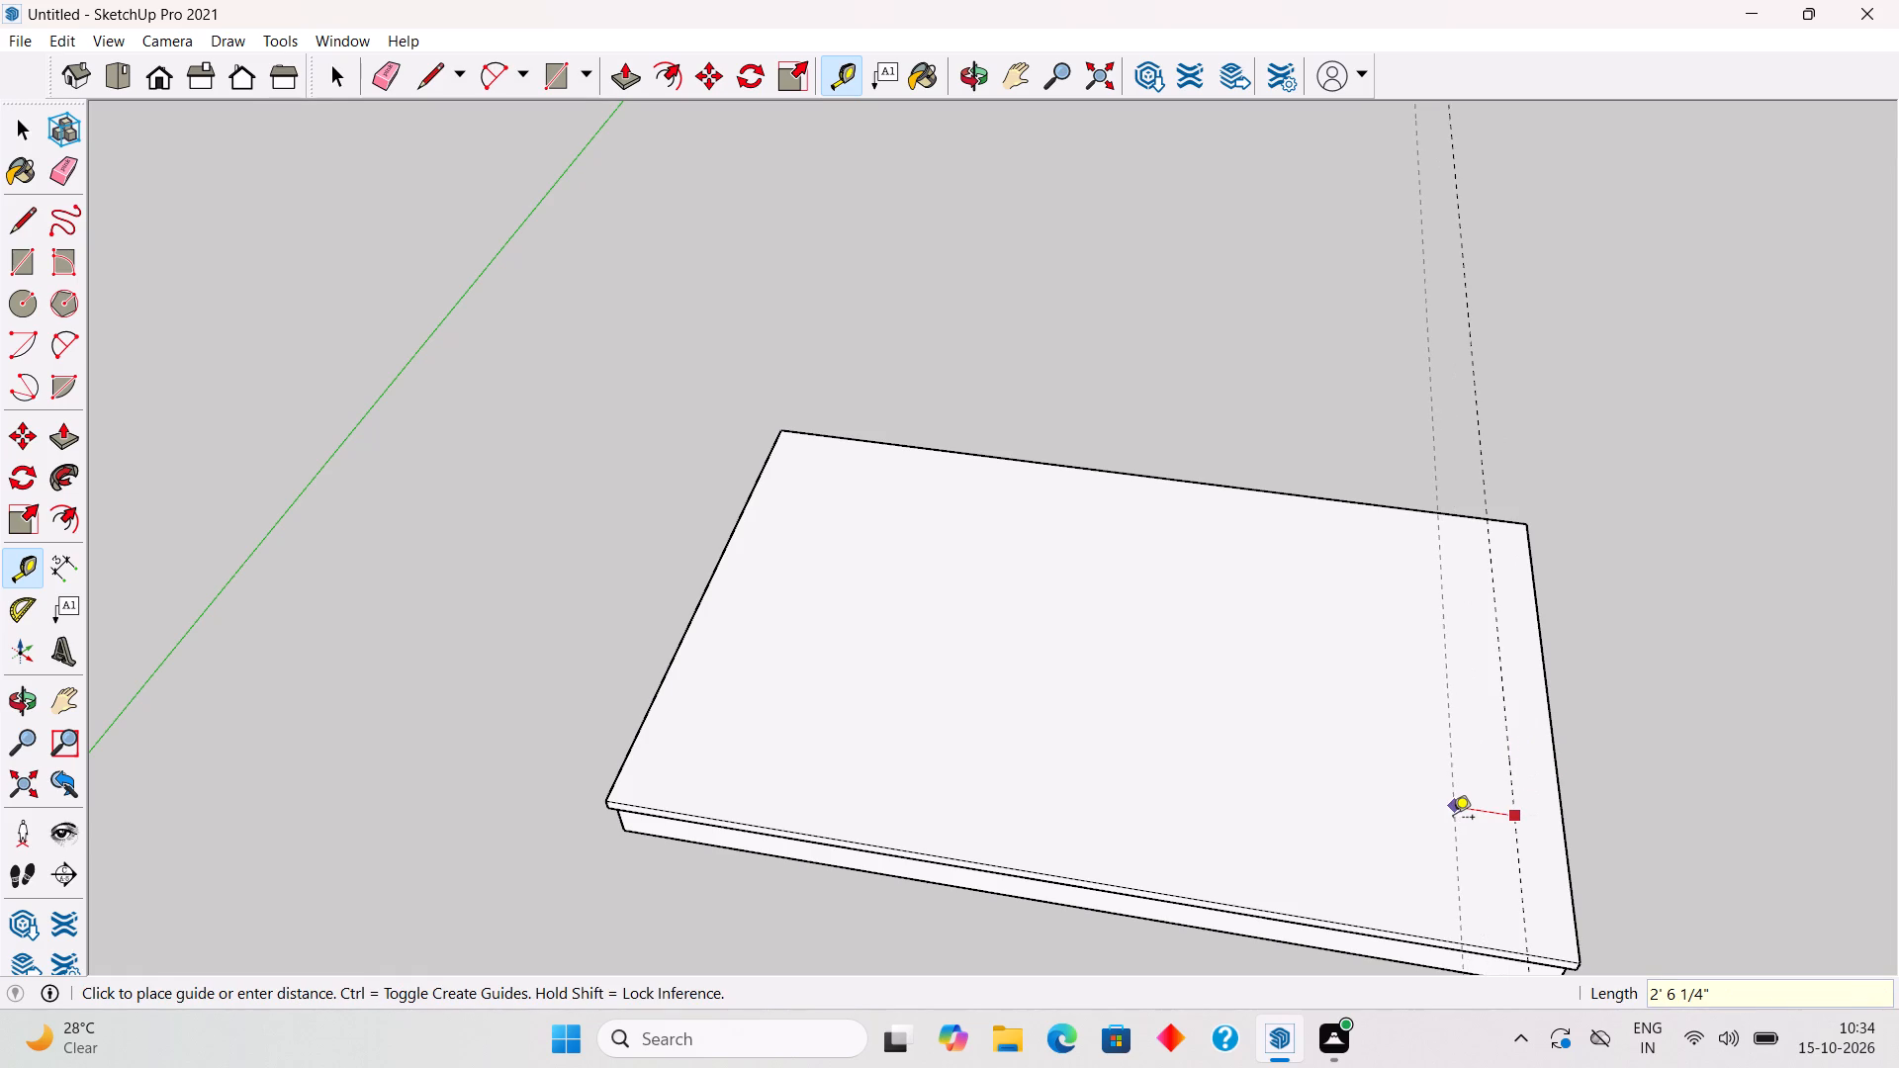
key("9")
key("shift+quotedbl")
key("Return")
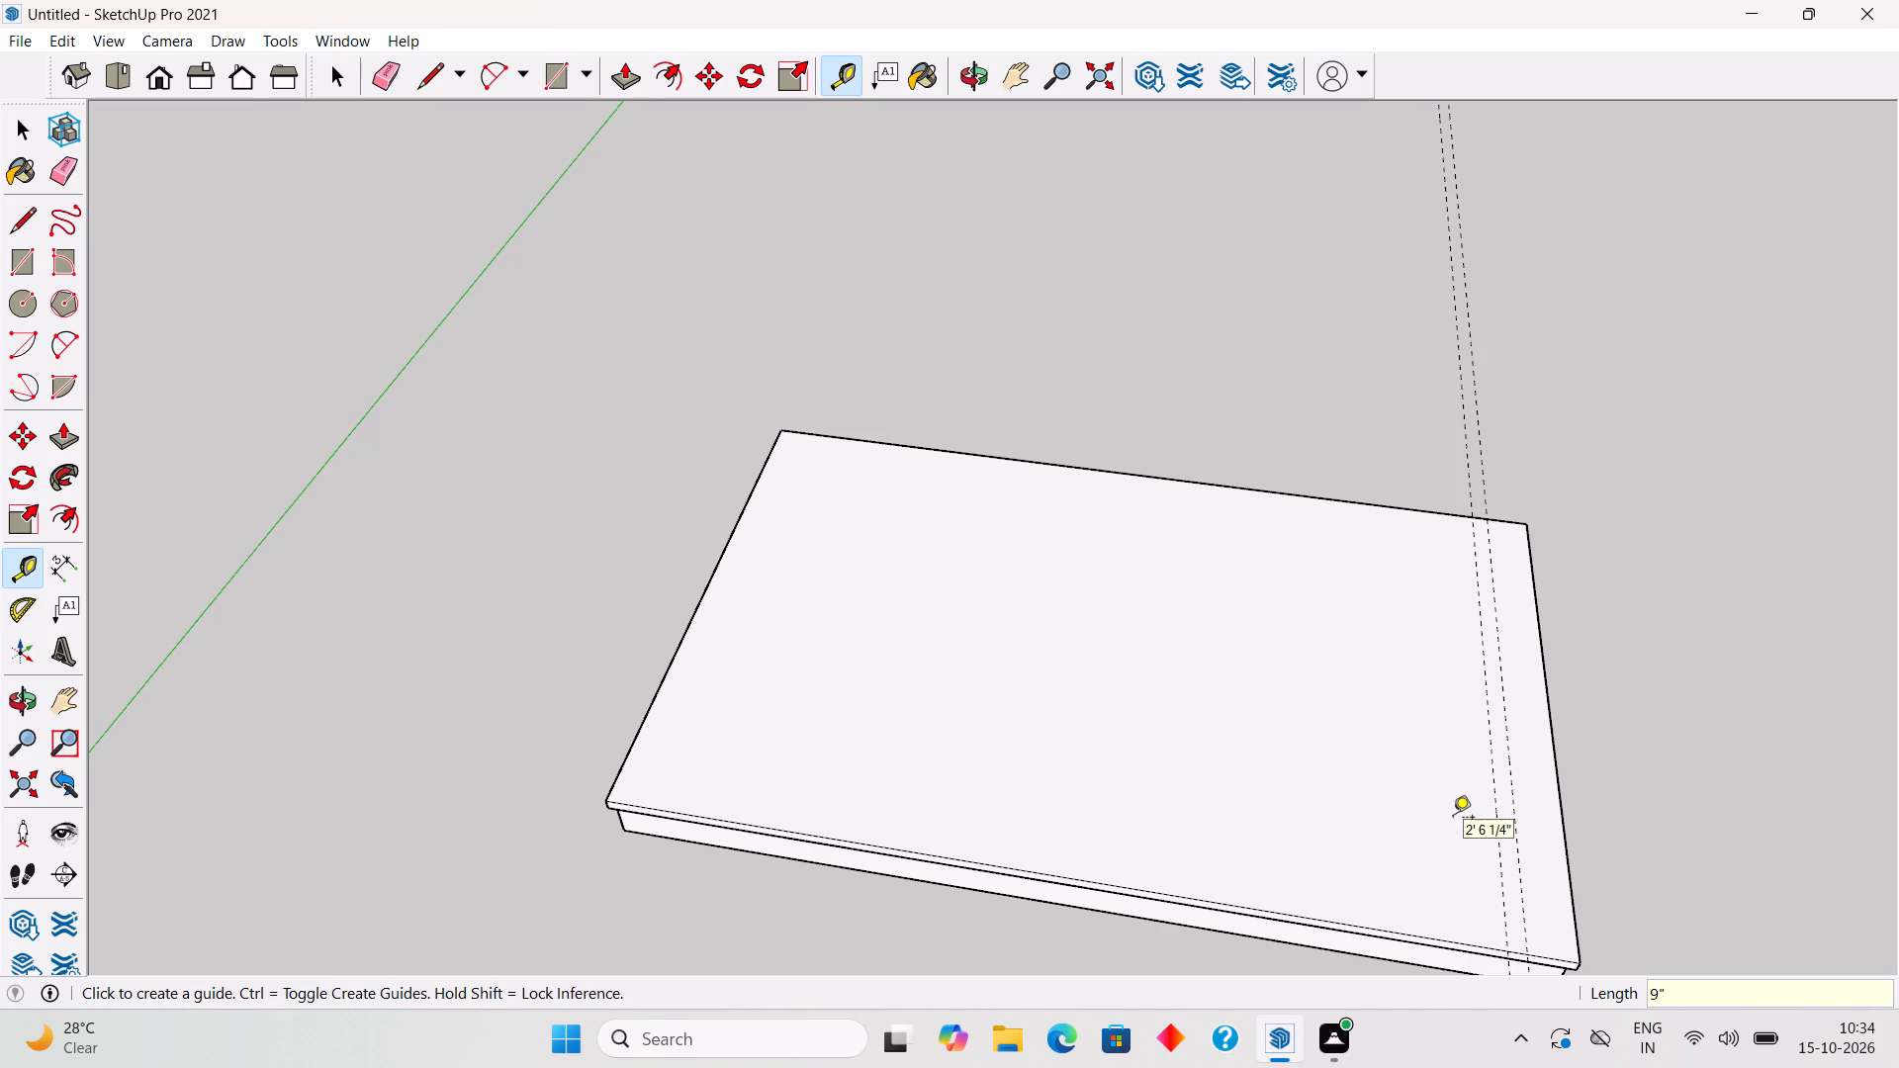
Place a guide 6' inside the top slab's long edge nearest the red axis, and another 9" farther inward from it.
left_click(1433, 945)
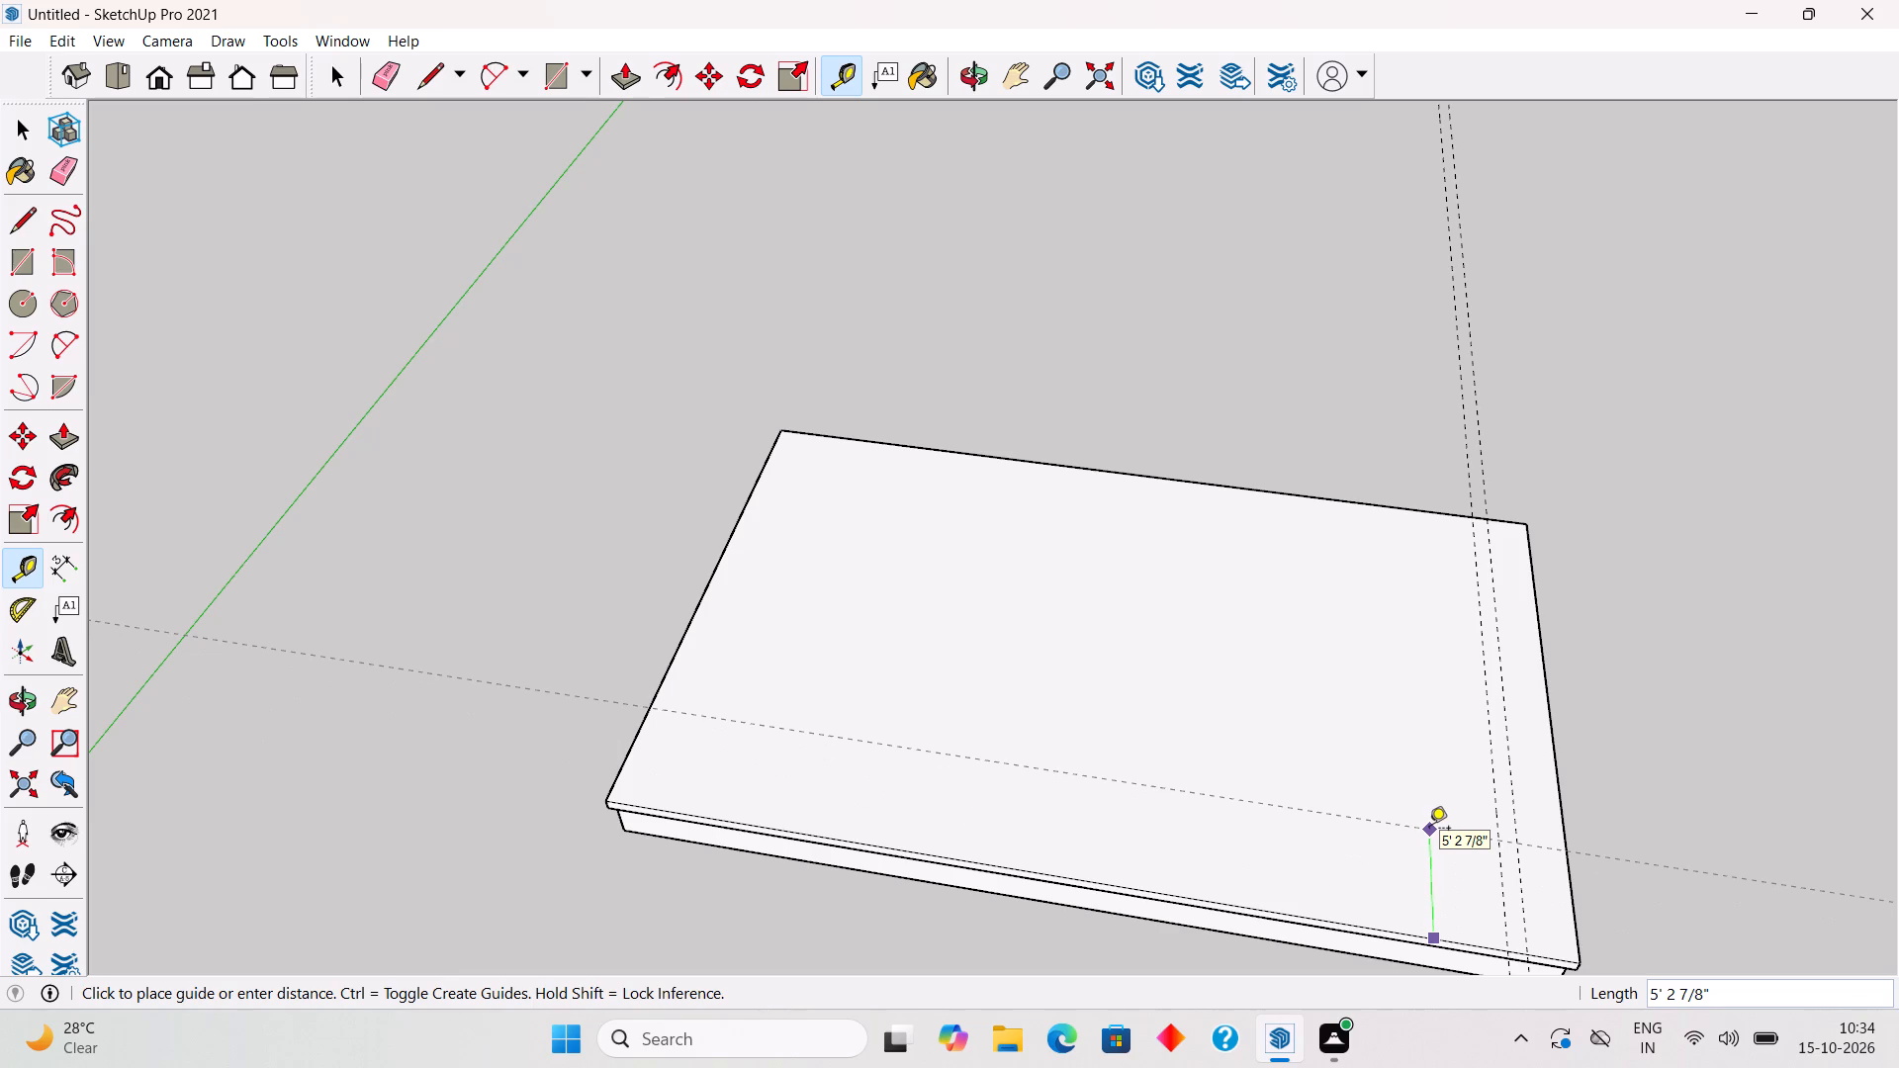
type("6'")
key("Return")
left_click(1426, 811)
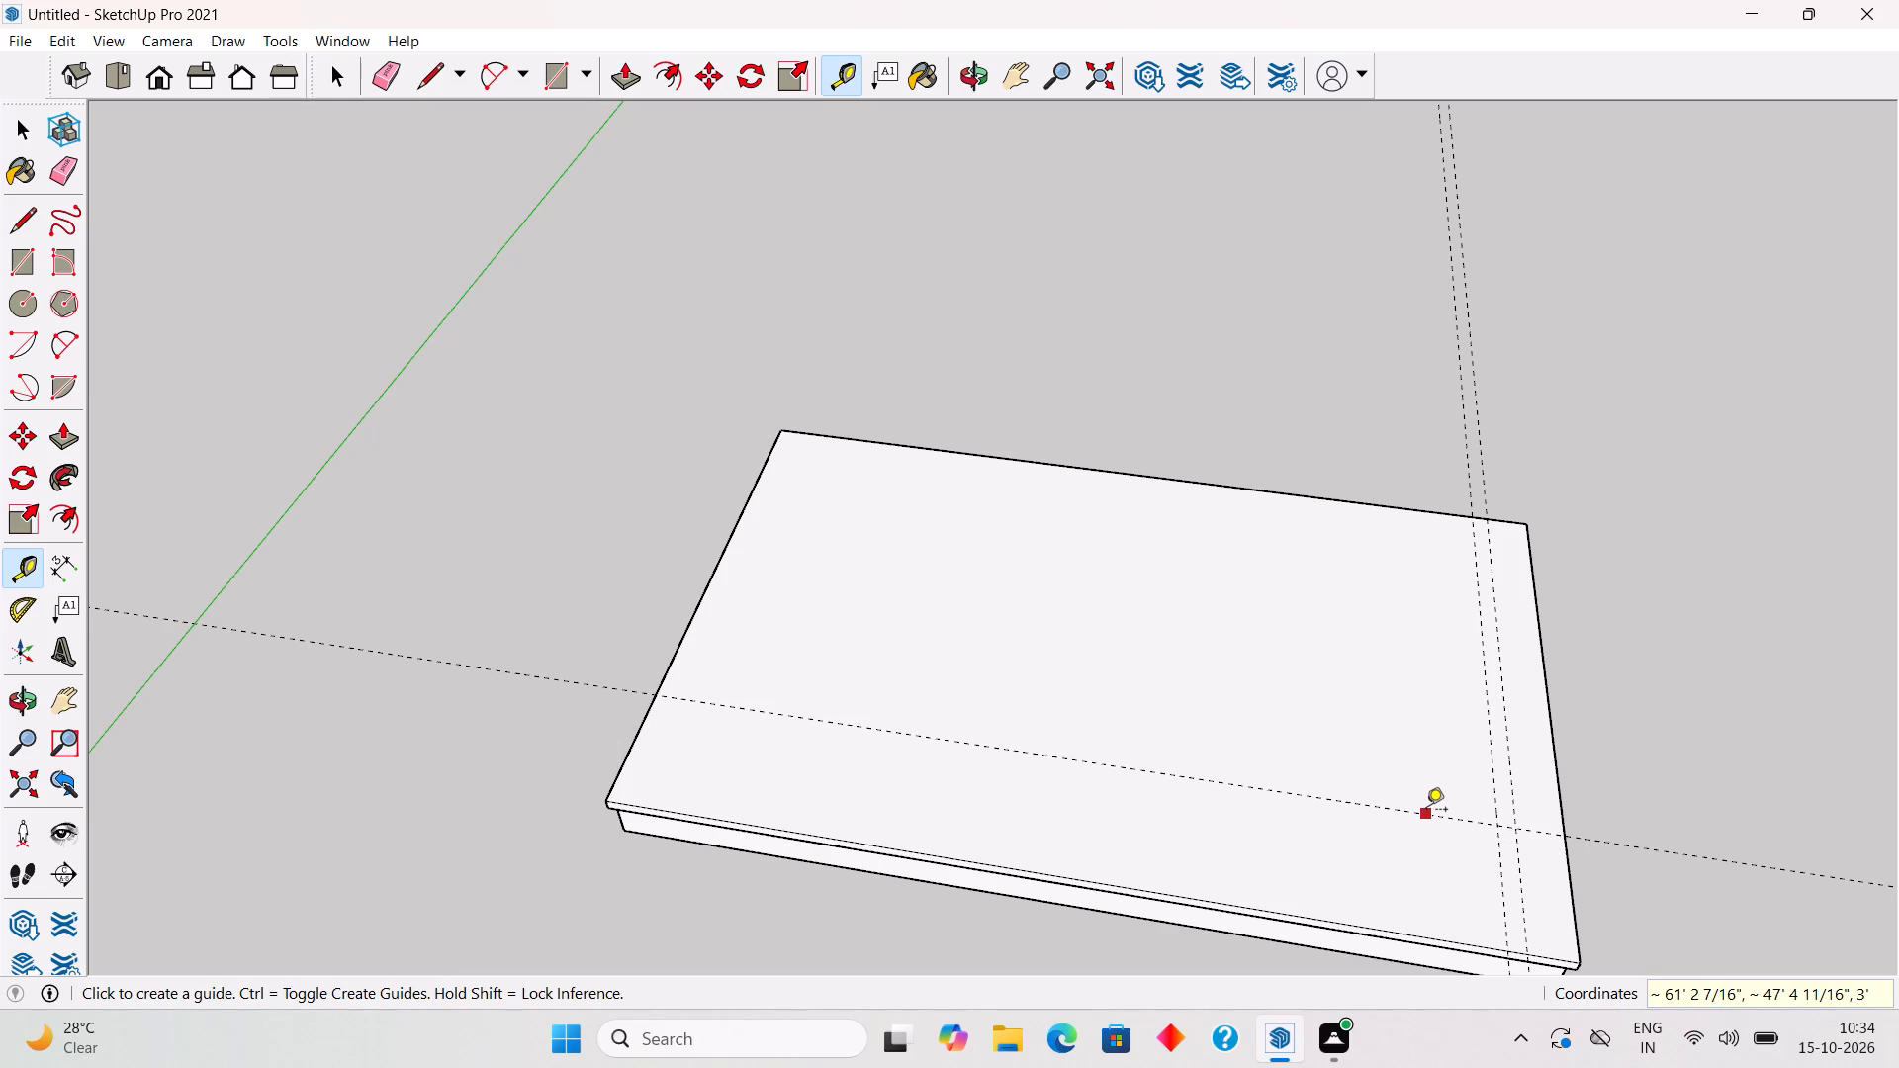
type("9\"")
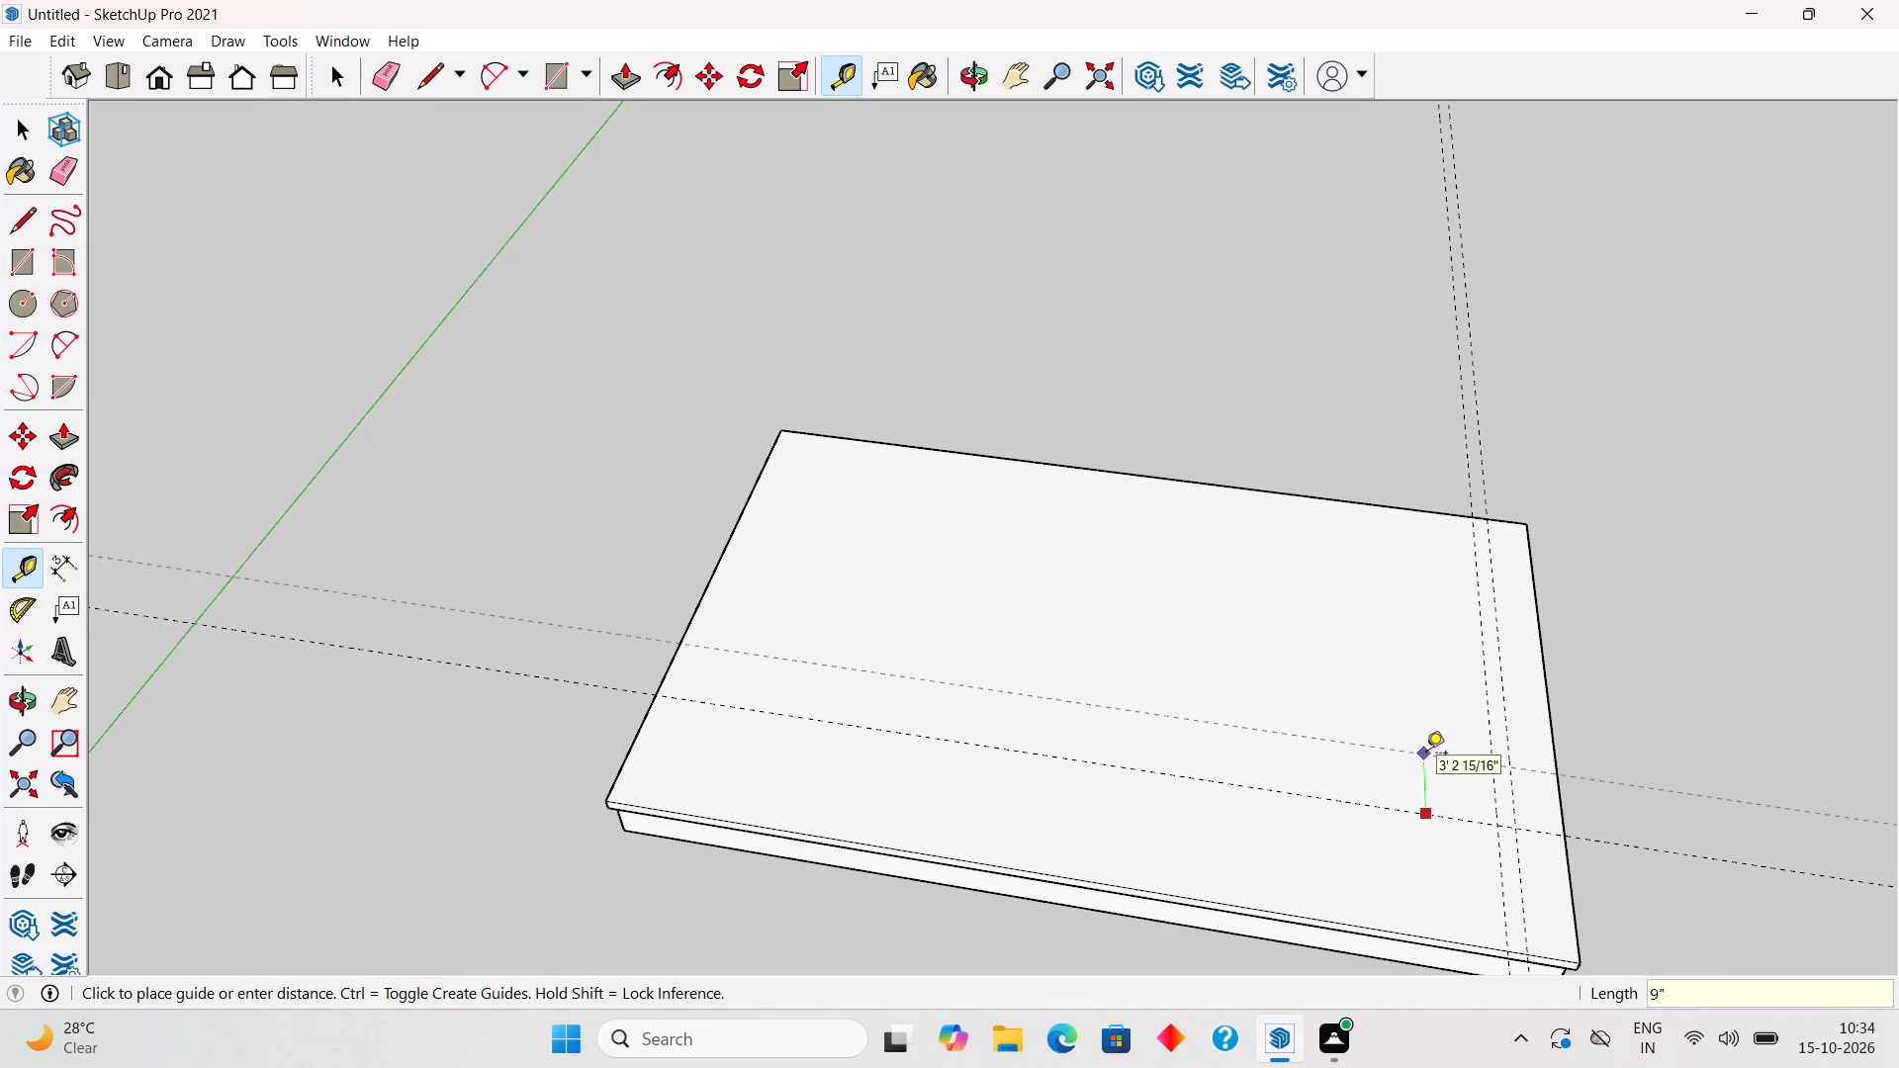
key("Return")
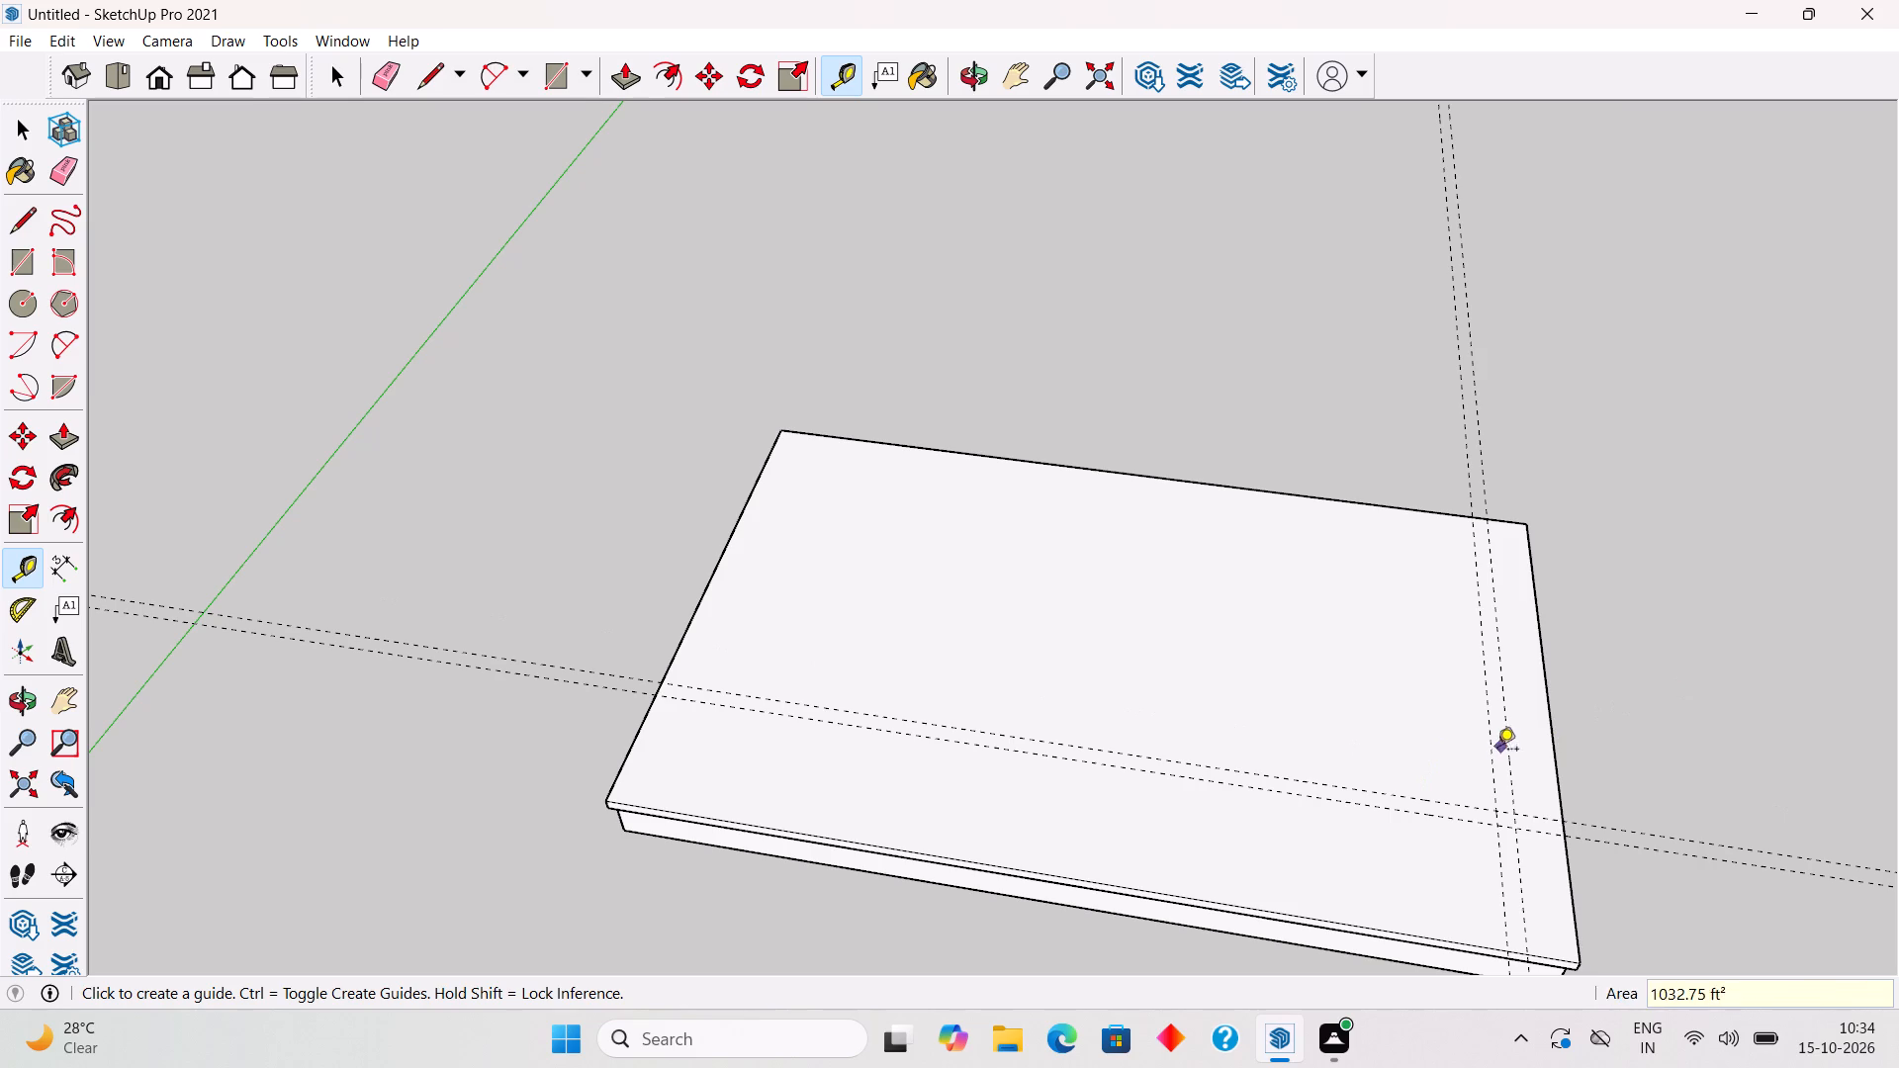
Place a guide 14' inward from the inner short-edge guide, and a second guide 9" beyond it.
left_click(1488, 765)
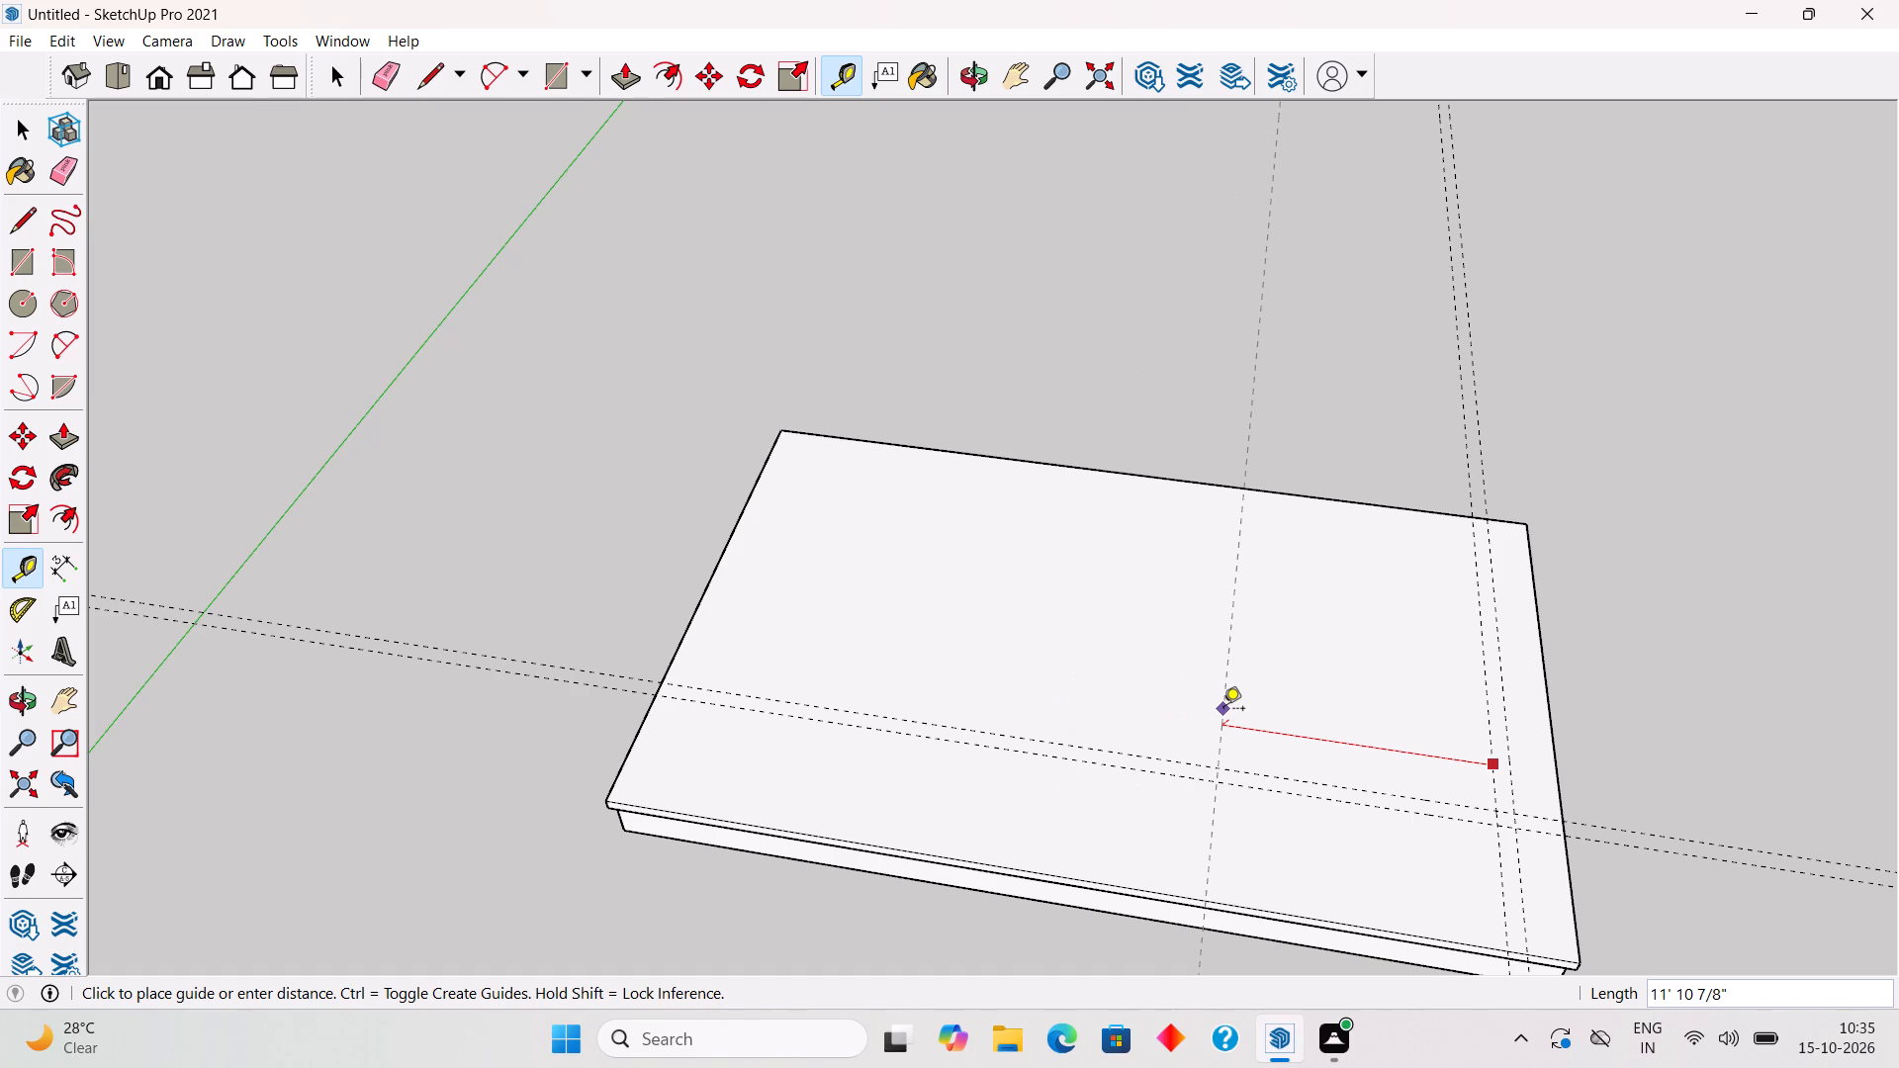
type("14'")
key("Return")
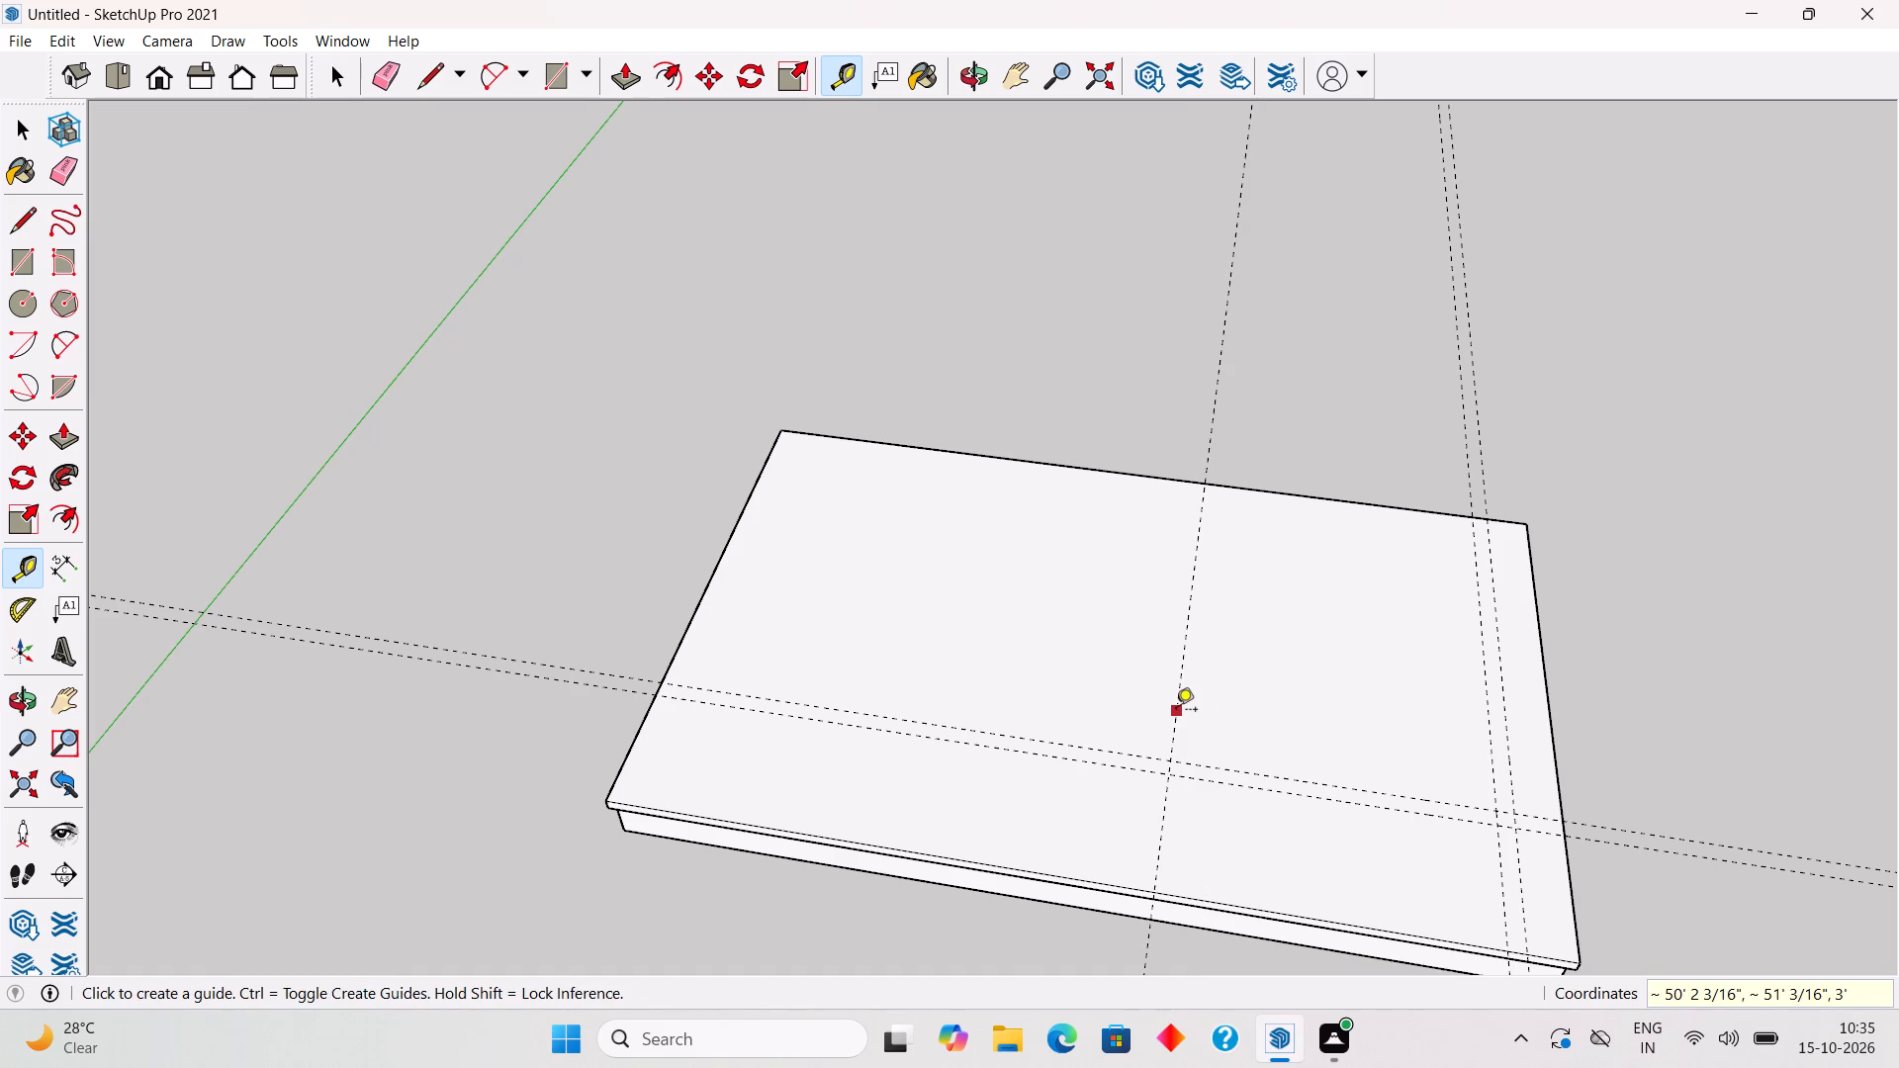
left_click(1176, 711)
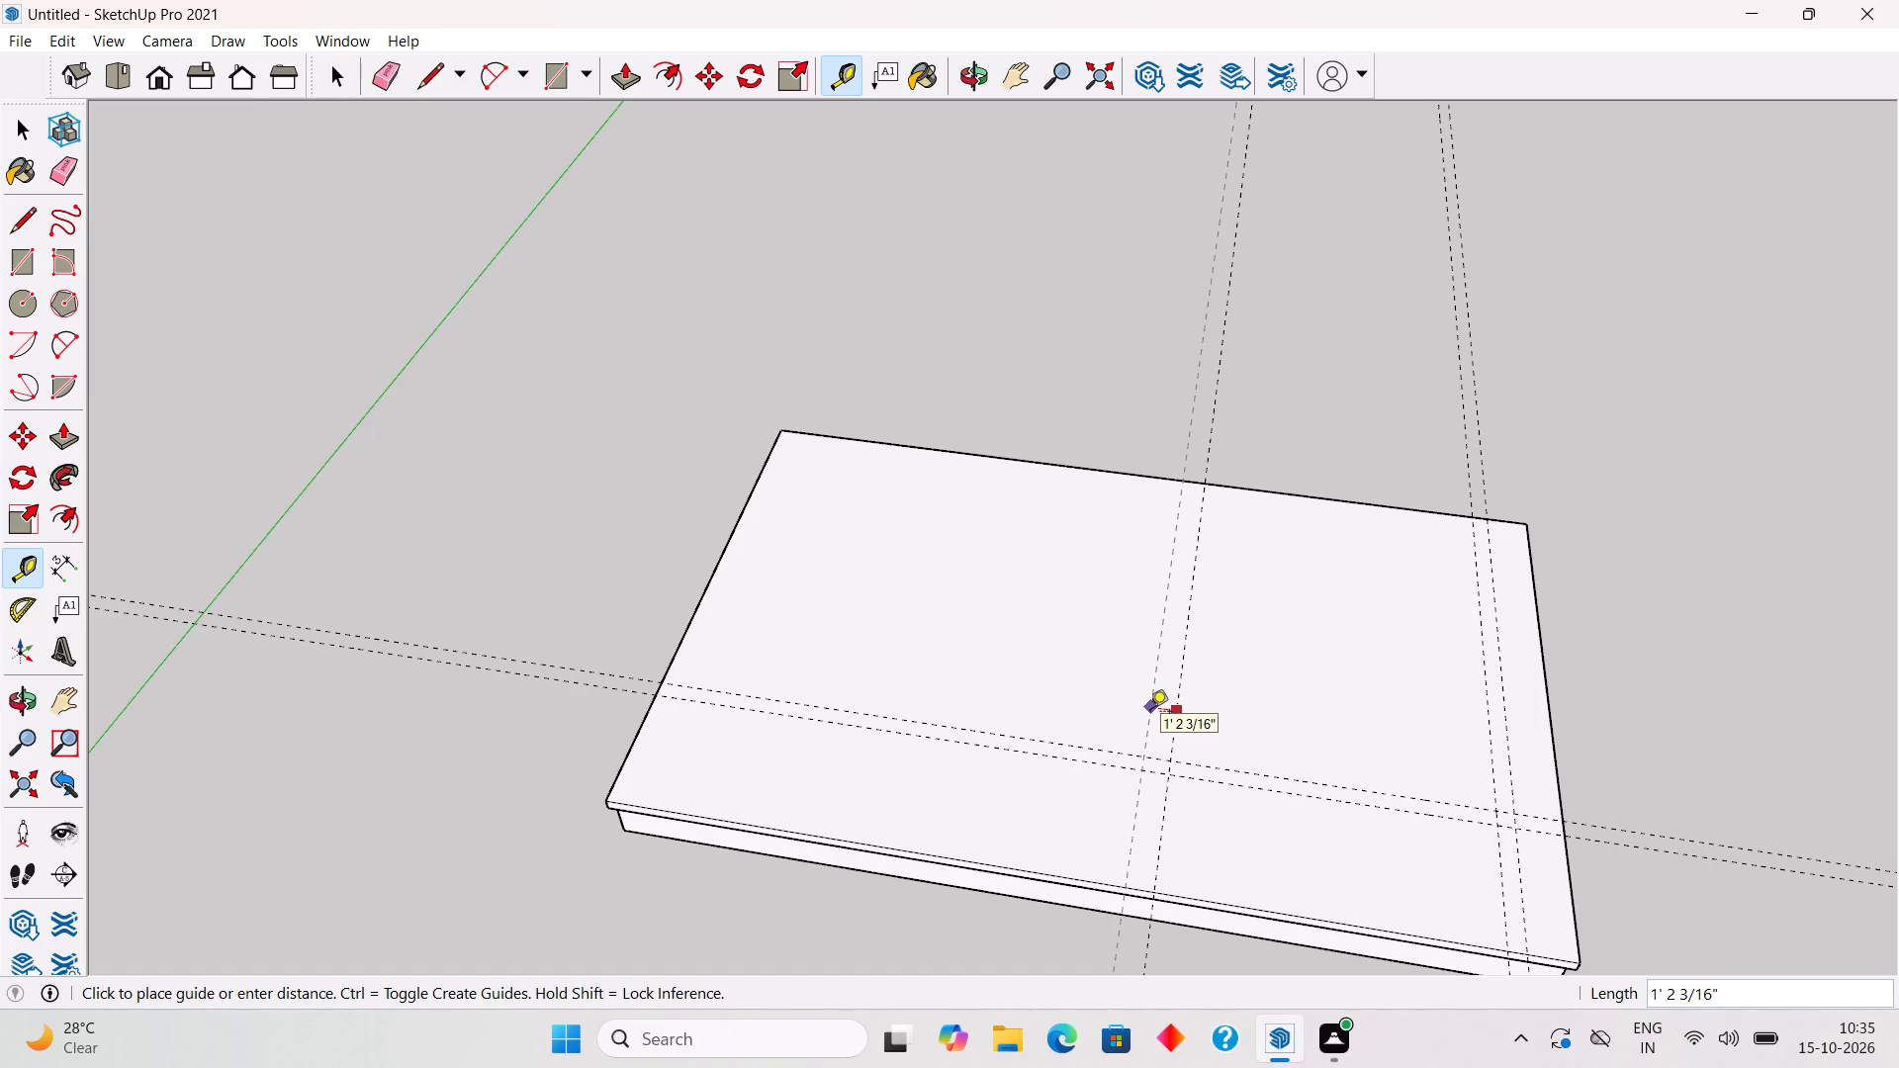
type("9\"")
key("Return")
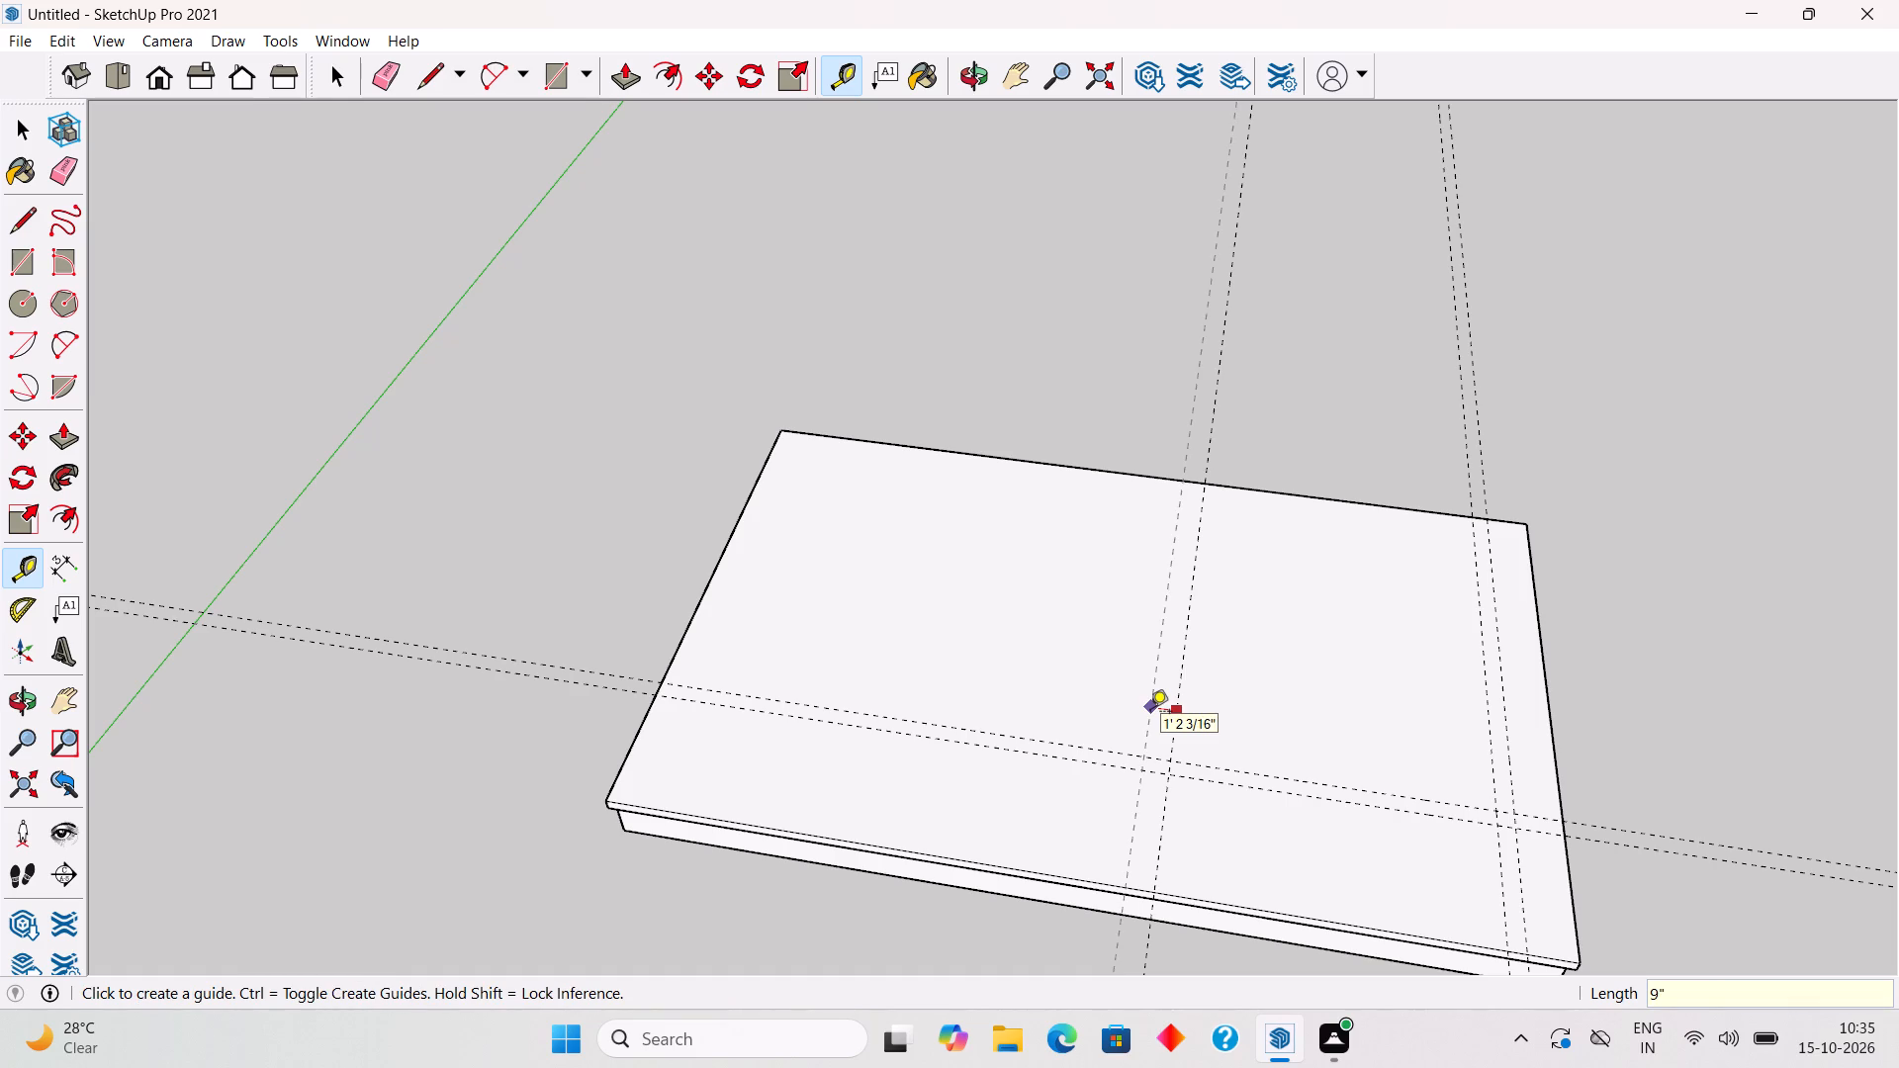
key("space")
Draw a 15' 6" by 9" rectangle between the outer guide intersections along the long guide pair and Push/Pull it up 10'.
type("r")
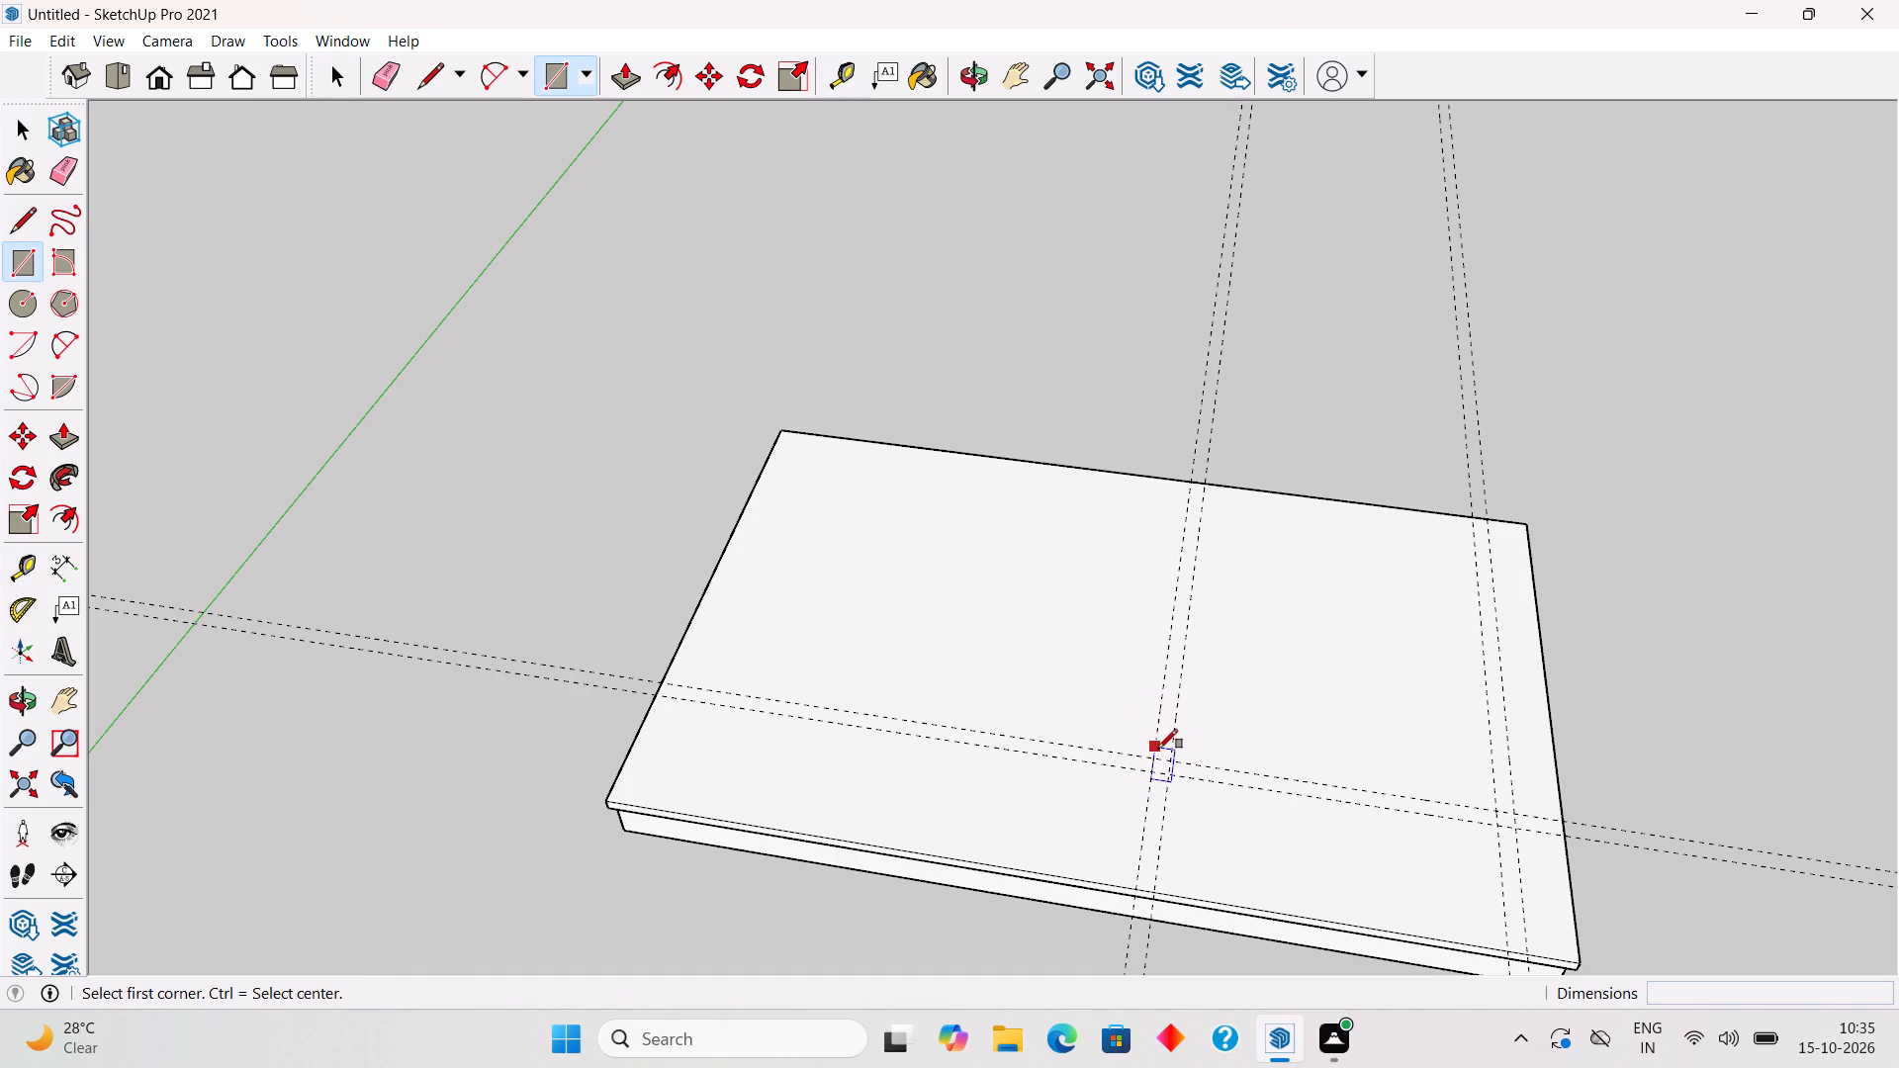
left_click(1156, 756)
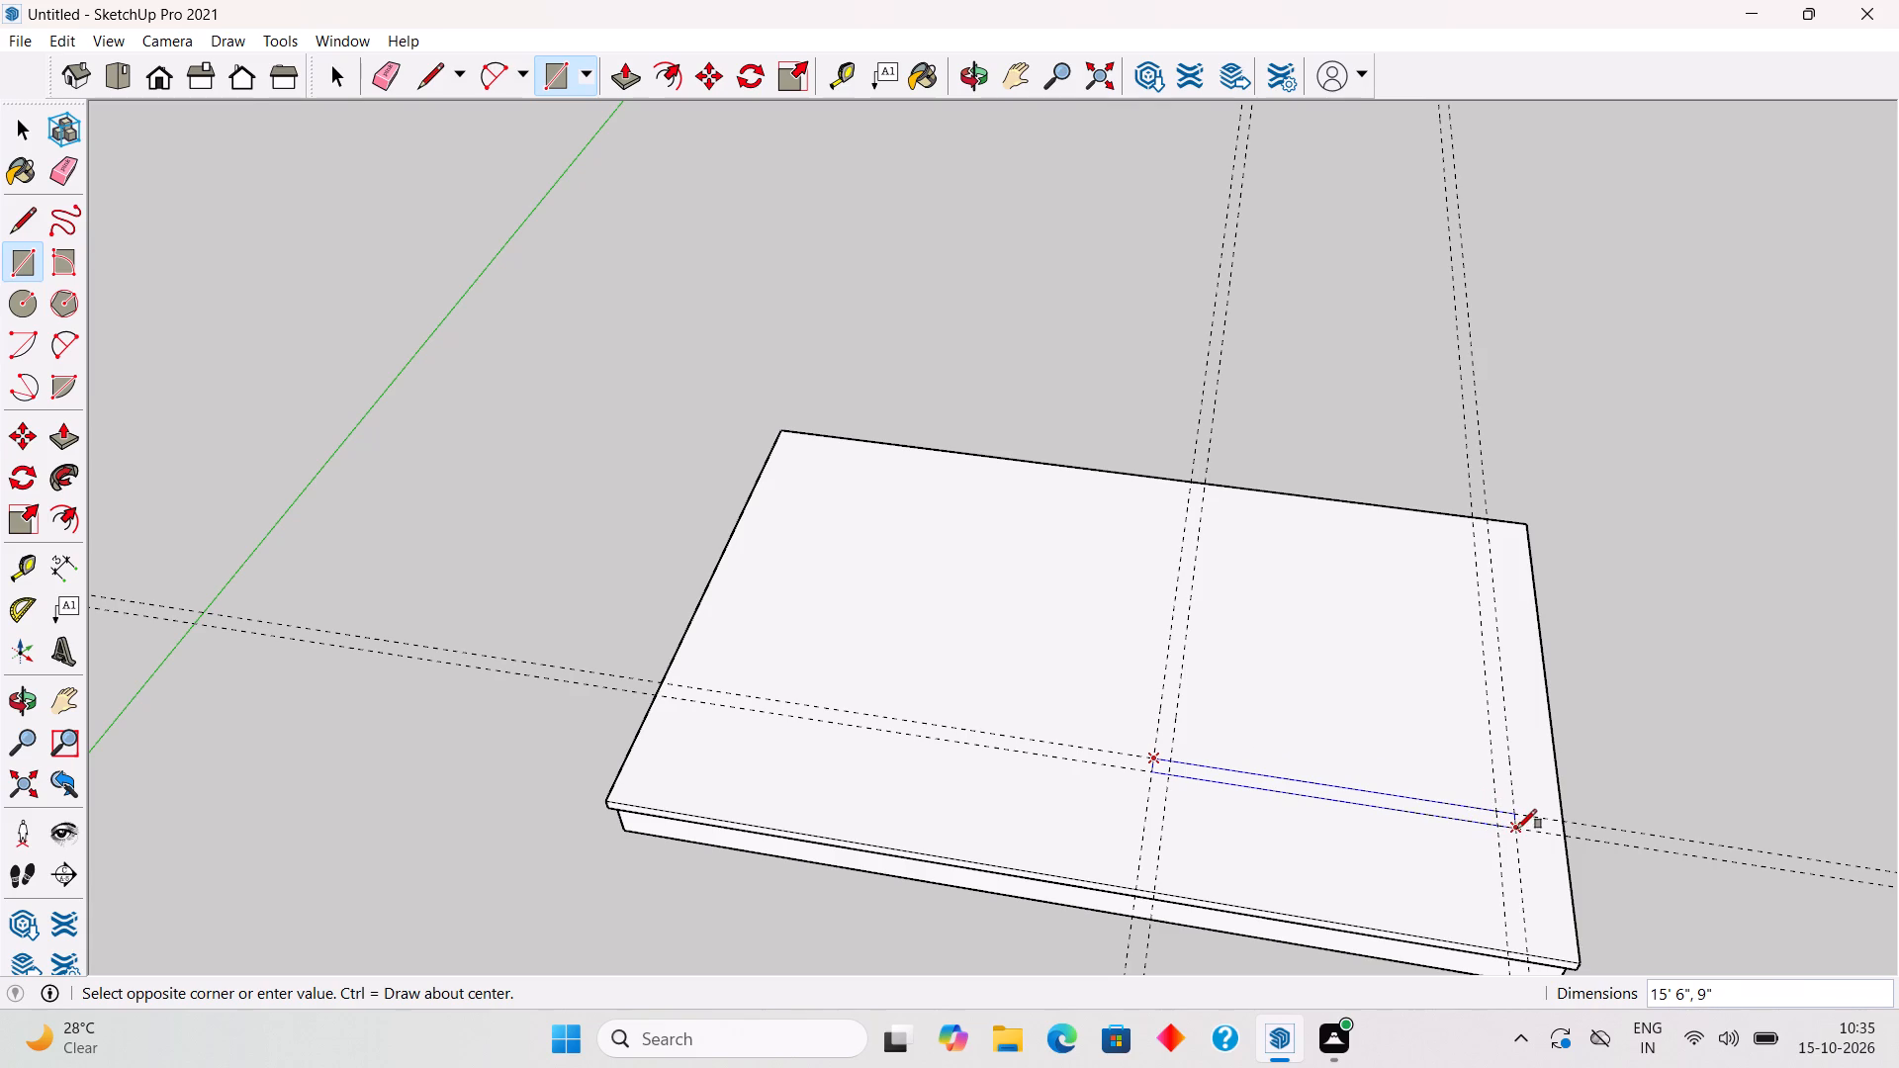
left_click(1518, 830)
key("p")
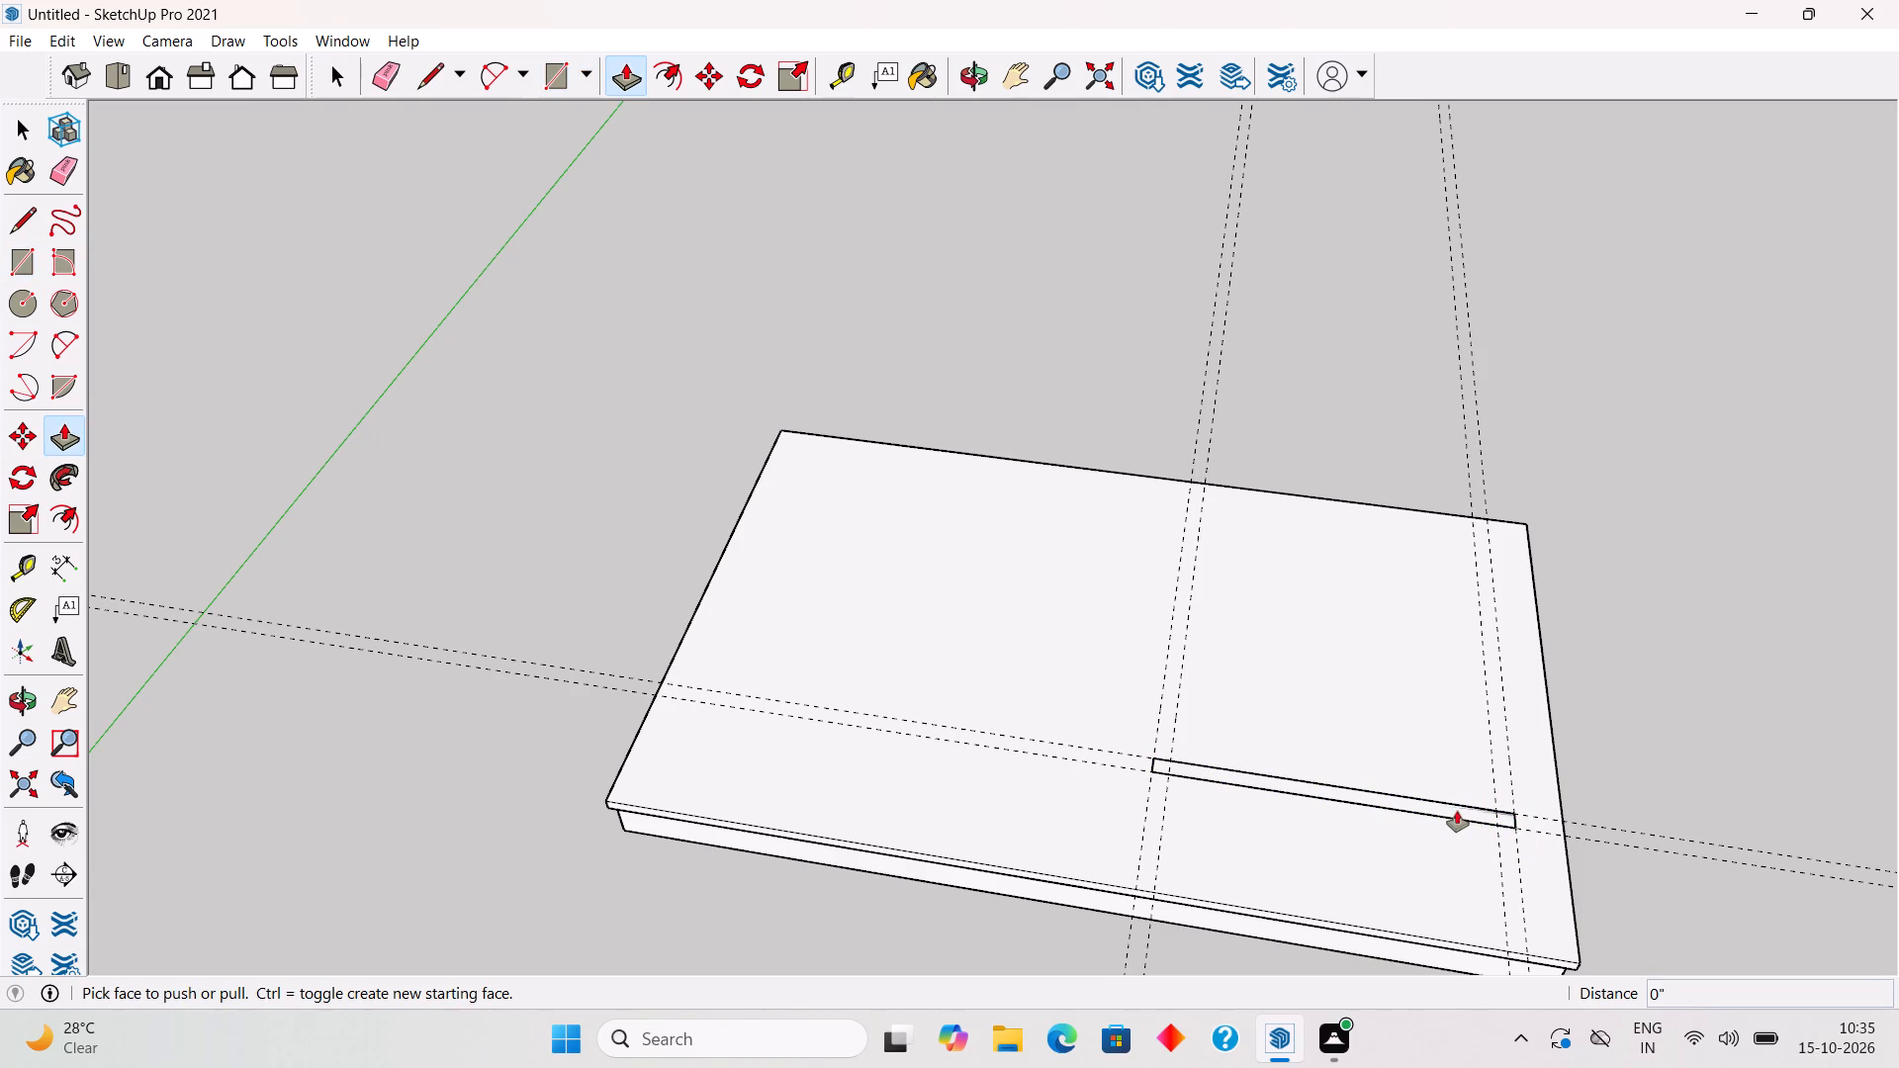
left_click(1457, 811)
type("10'")
key("Return")
key("space")
Make the whole 15' 6" long wall a group.
scroll(1490, 643, "down", 5)
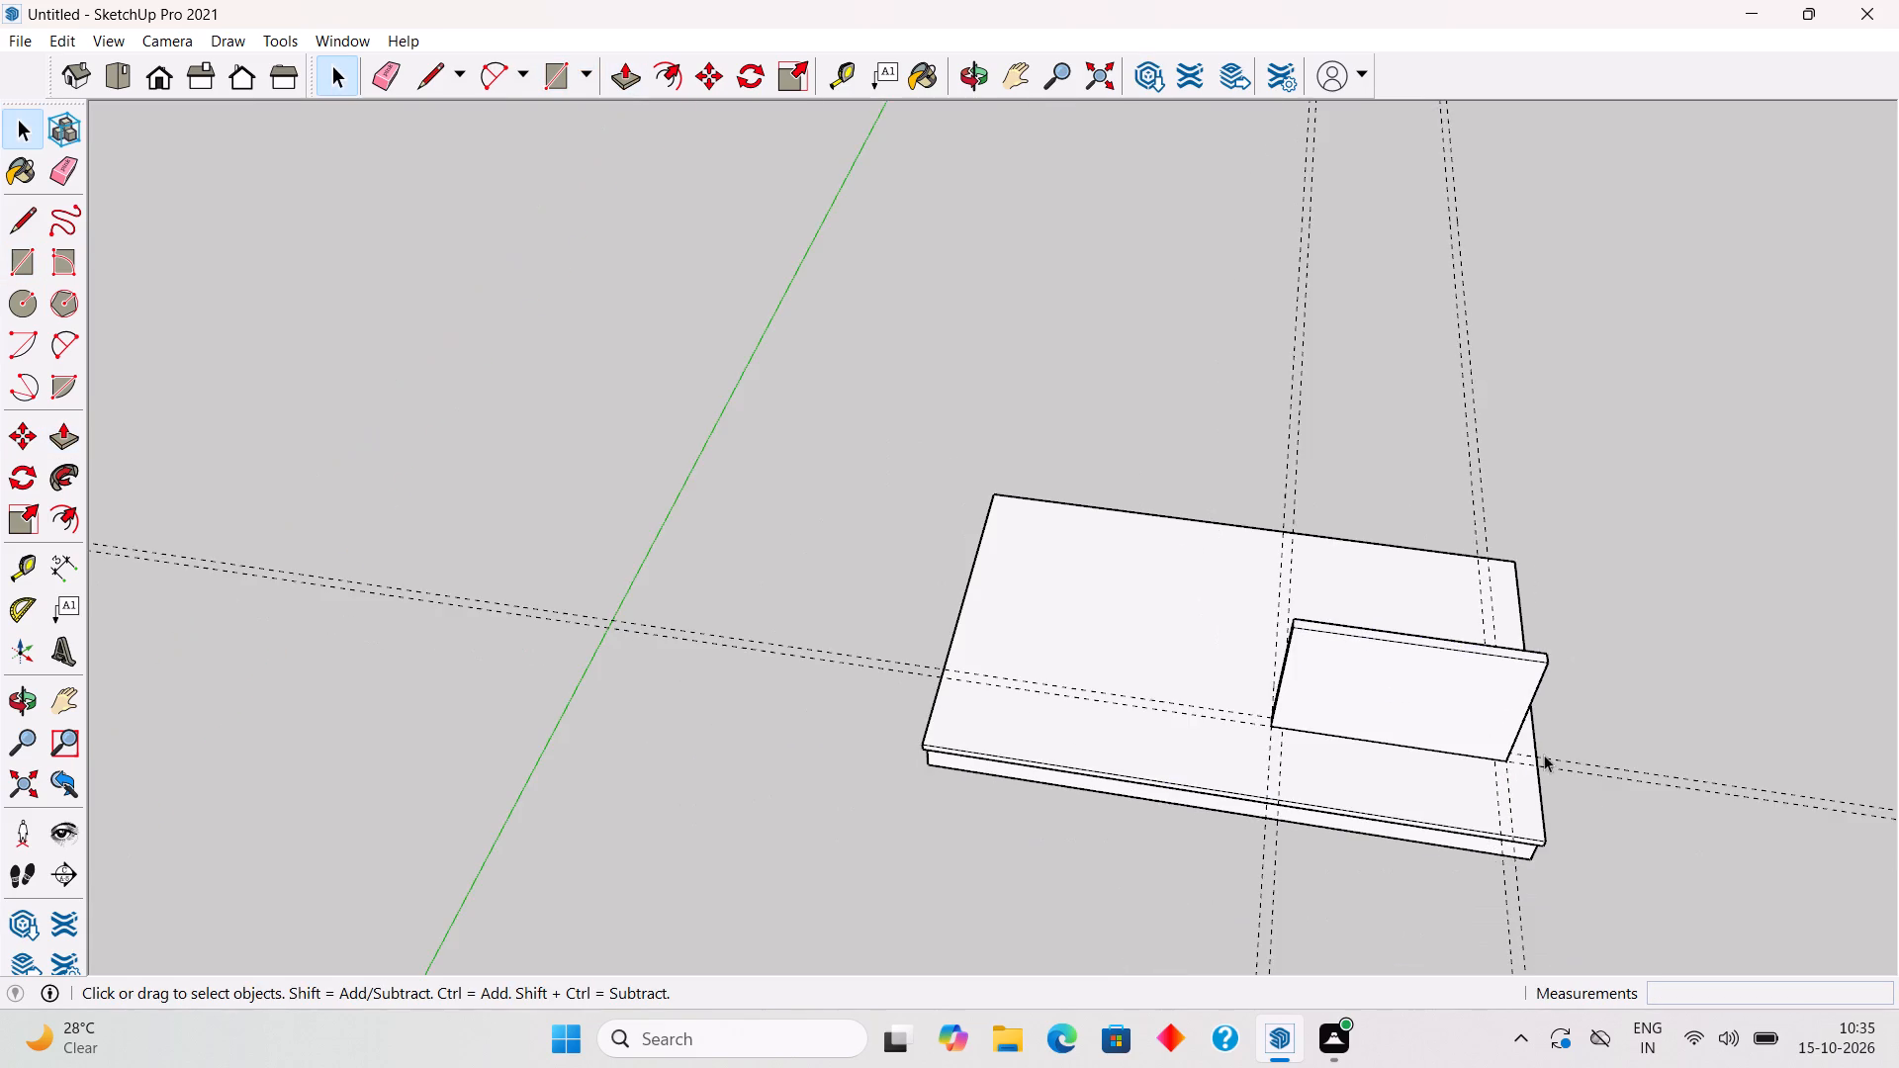
middle_click_drag(1600, 833, 1641, 470)
scroll(1591, 528, "up", 6)
middle_click_drag(1610, 591, 1447, 562)
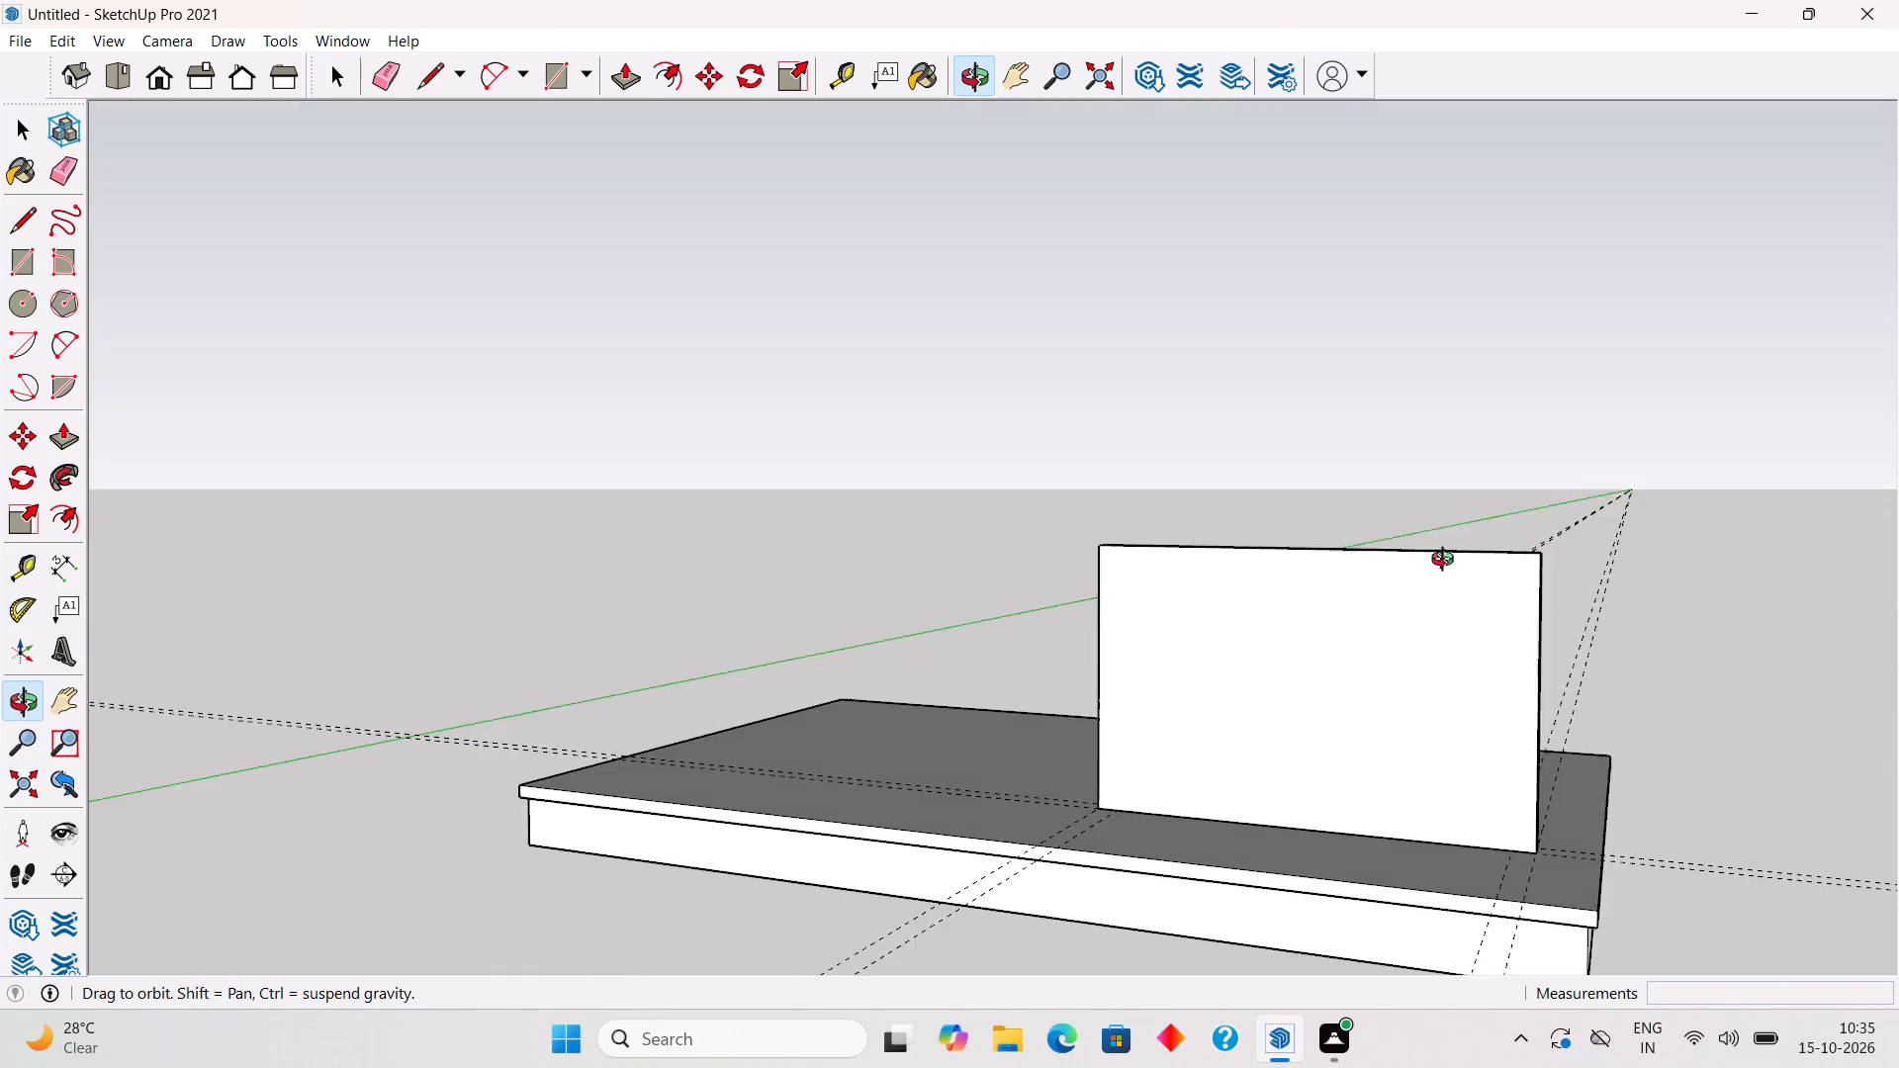
middle_click_drag(1447, 562, 1524, 621)
triple_click(1437, 675)
right_click(1431, 675)
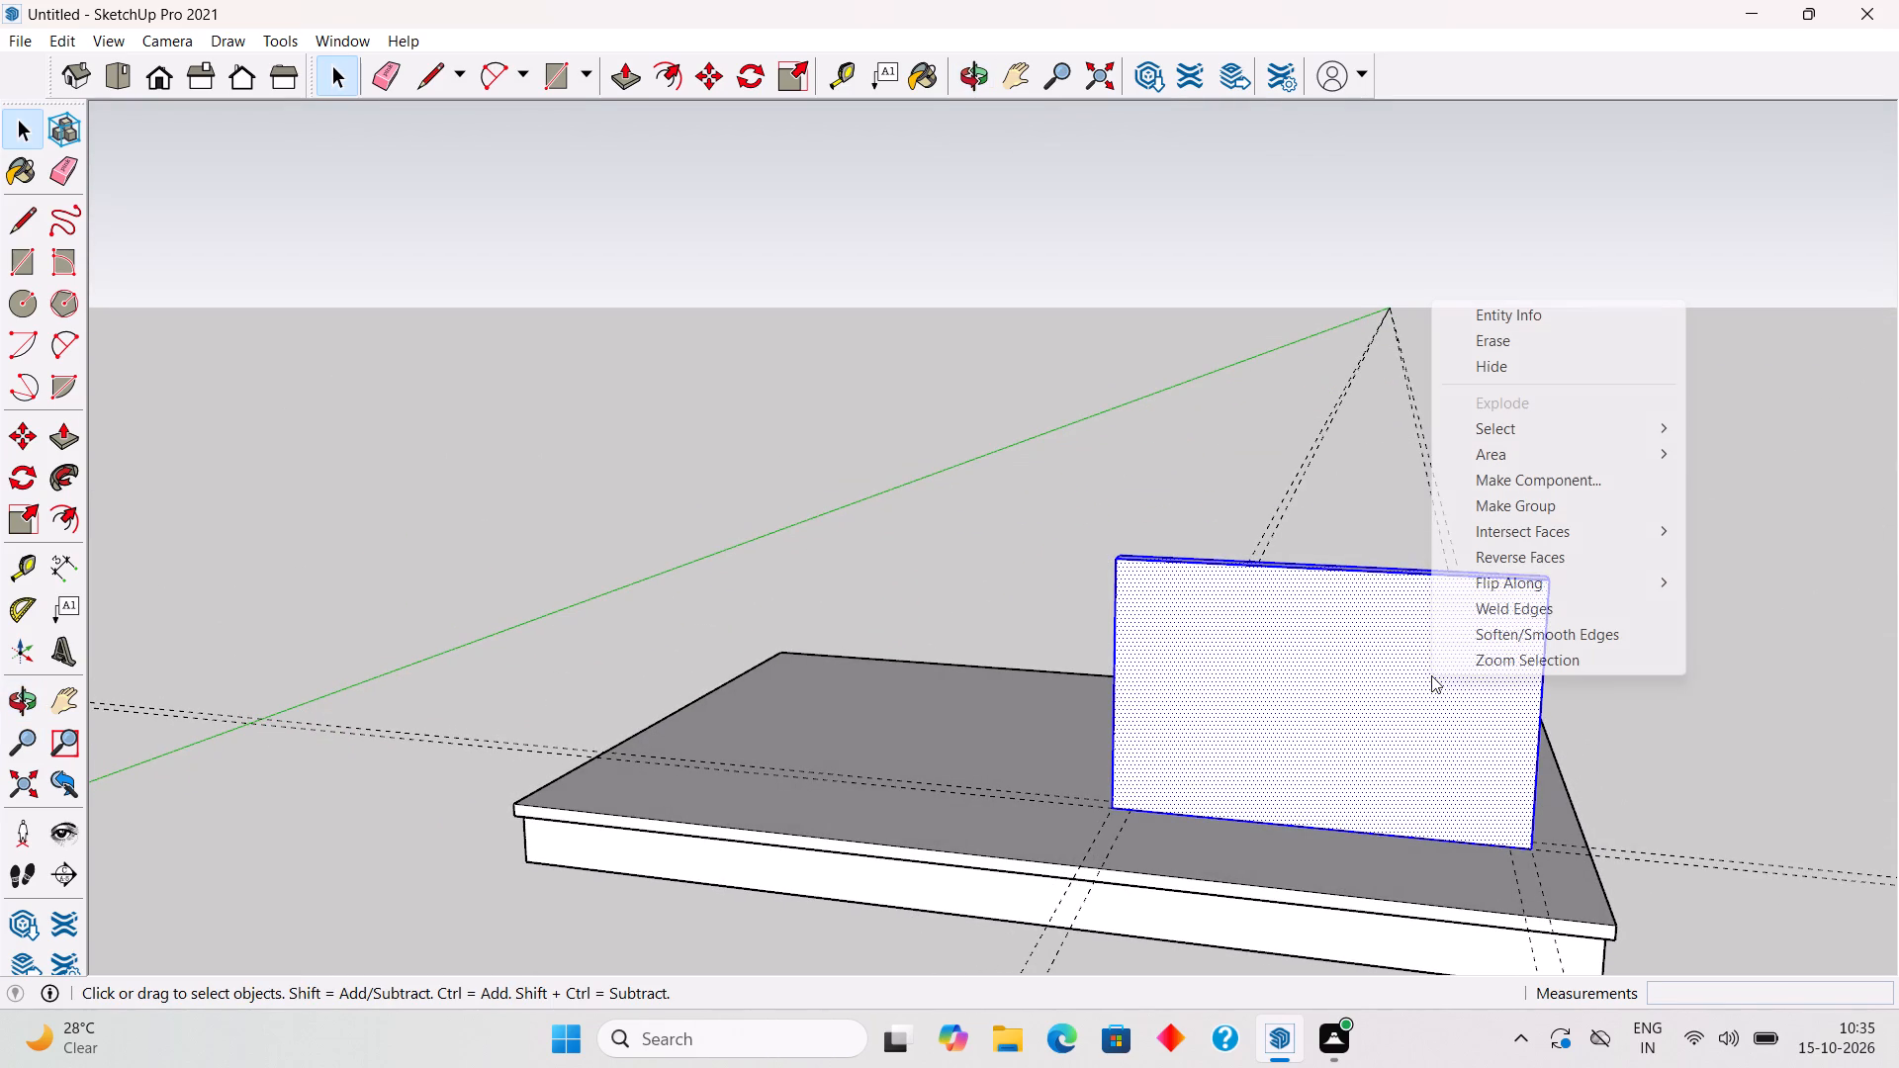
left_click(1488, 510)
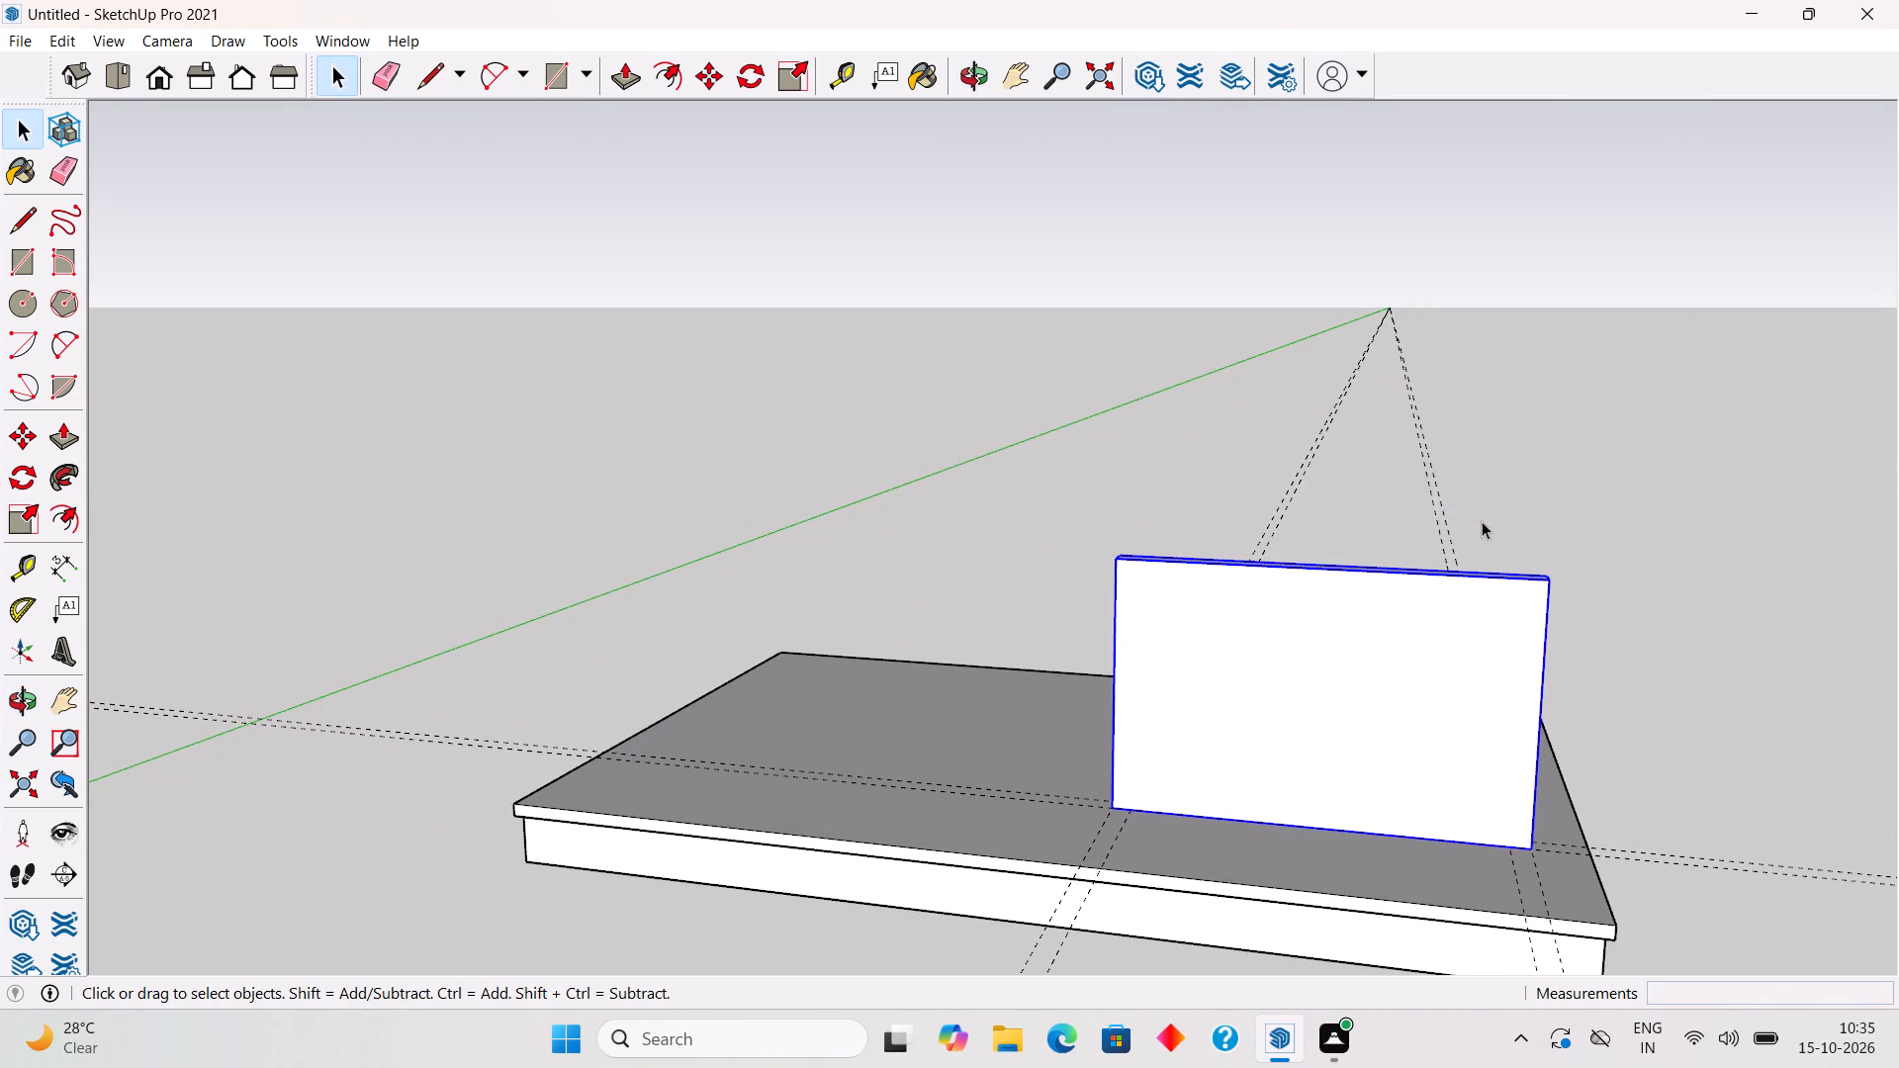
middle_click_drag(1414, 679, 1443, 688)
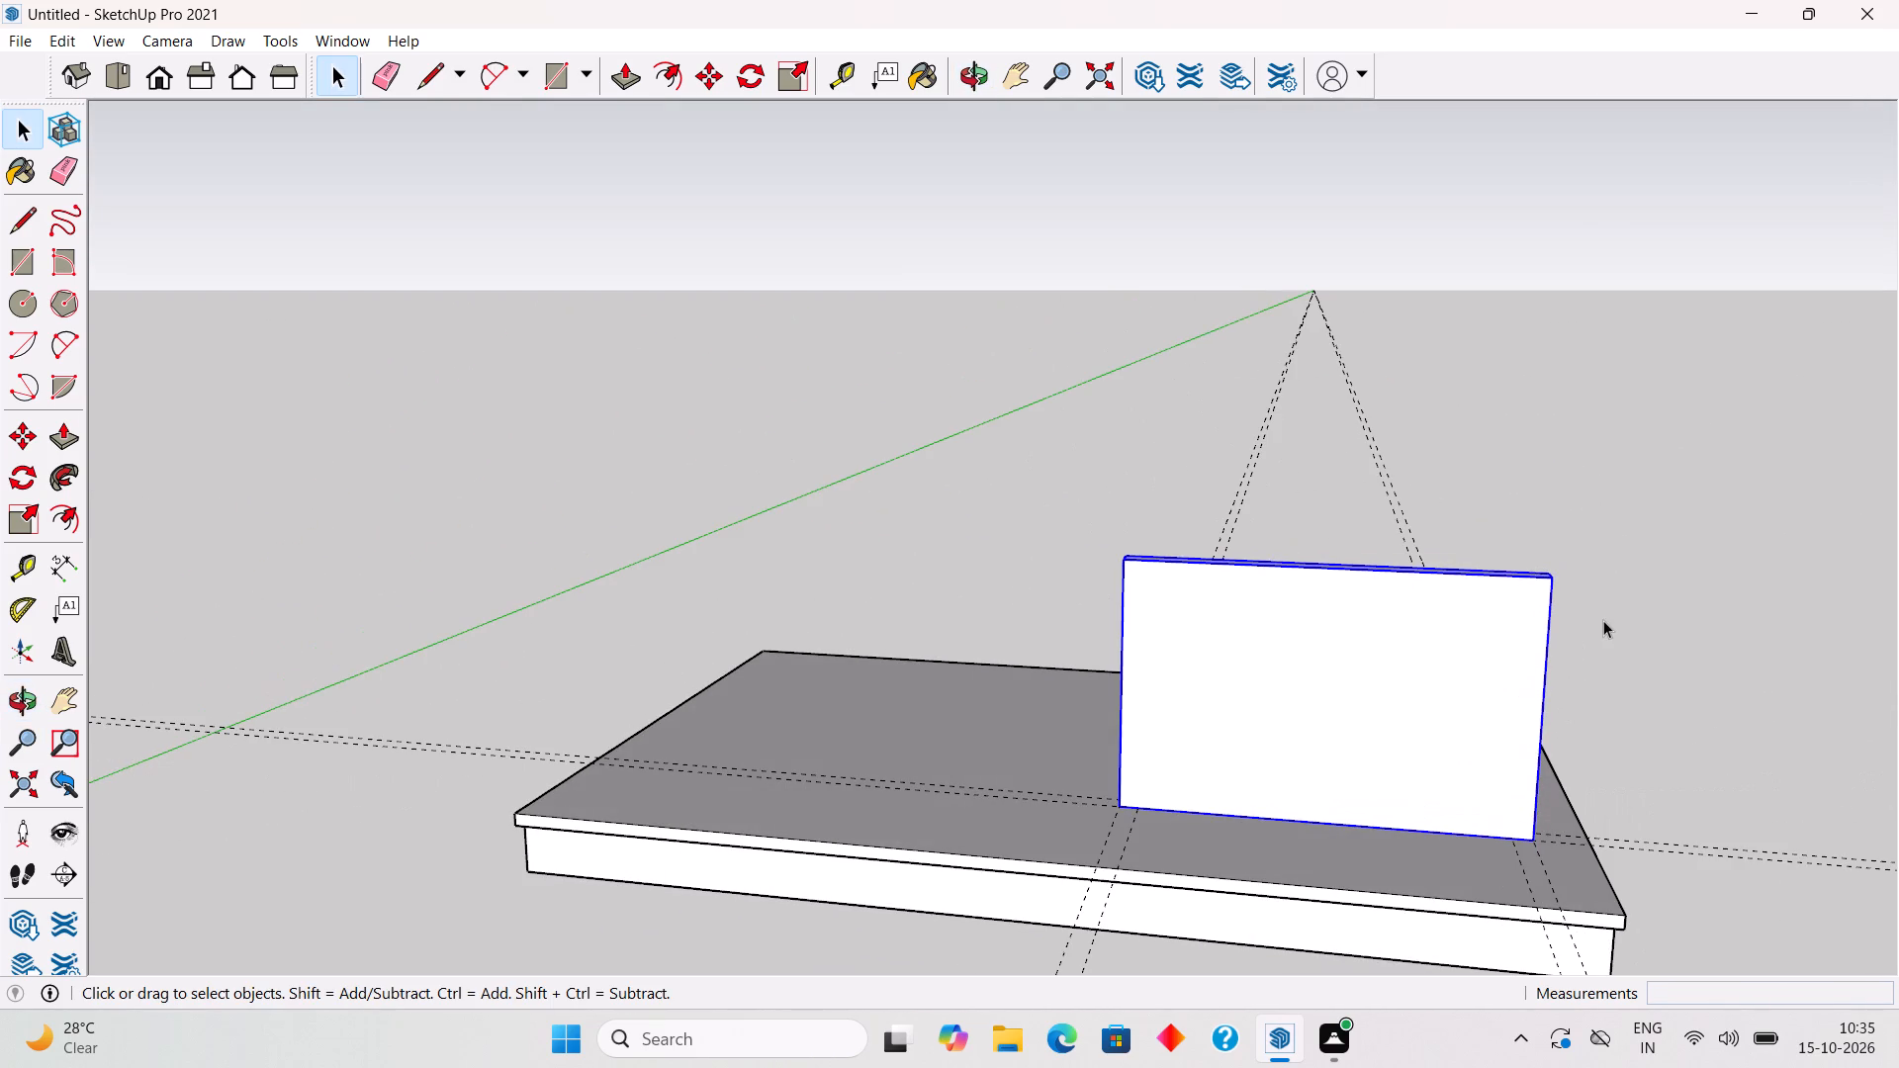
left_click(1613, 612)
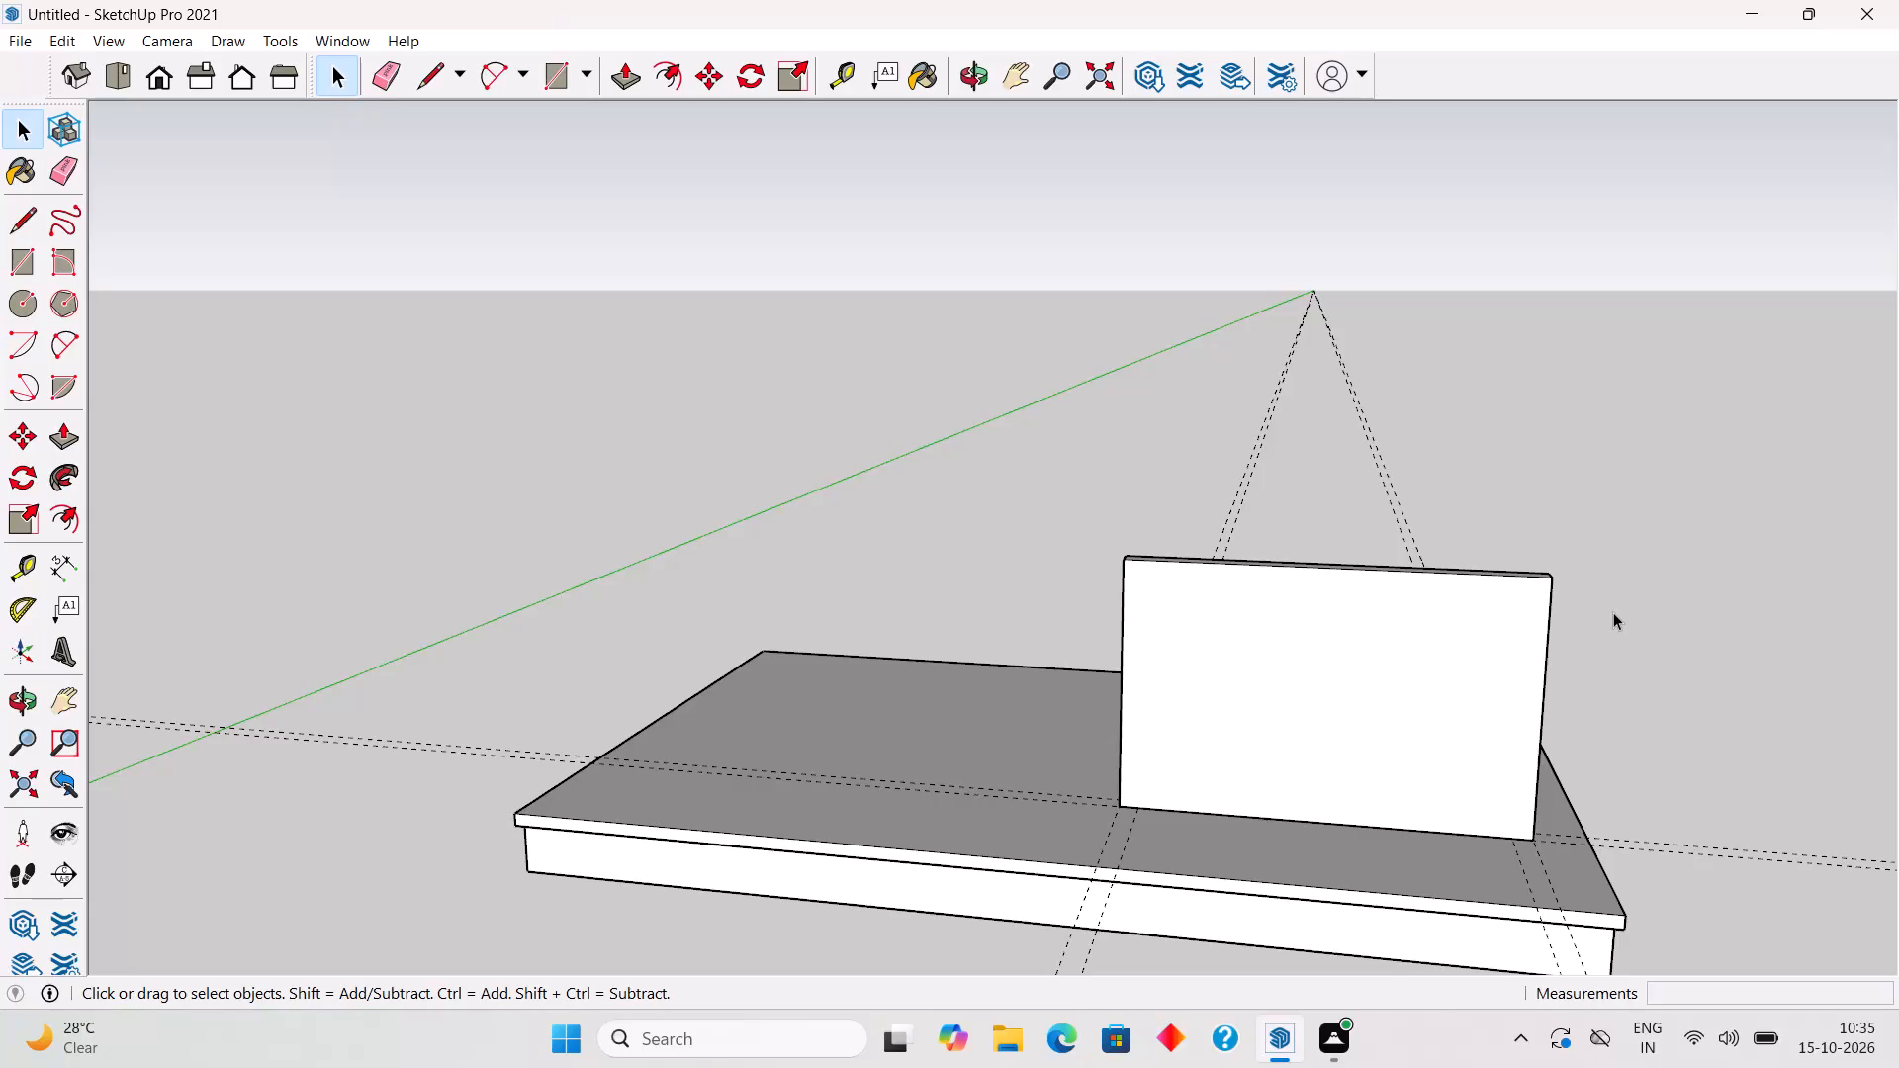
Draw a 9" by 18' 9" rectangle between the short-edge guides, from the wall's inner face to the slab's opposite long edge.
middle_click_drag(1479, 676, 548, 611)
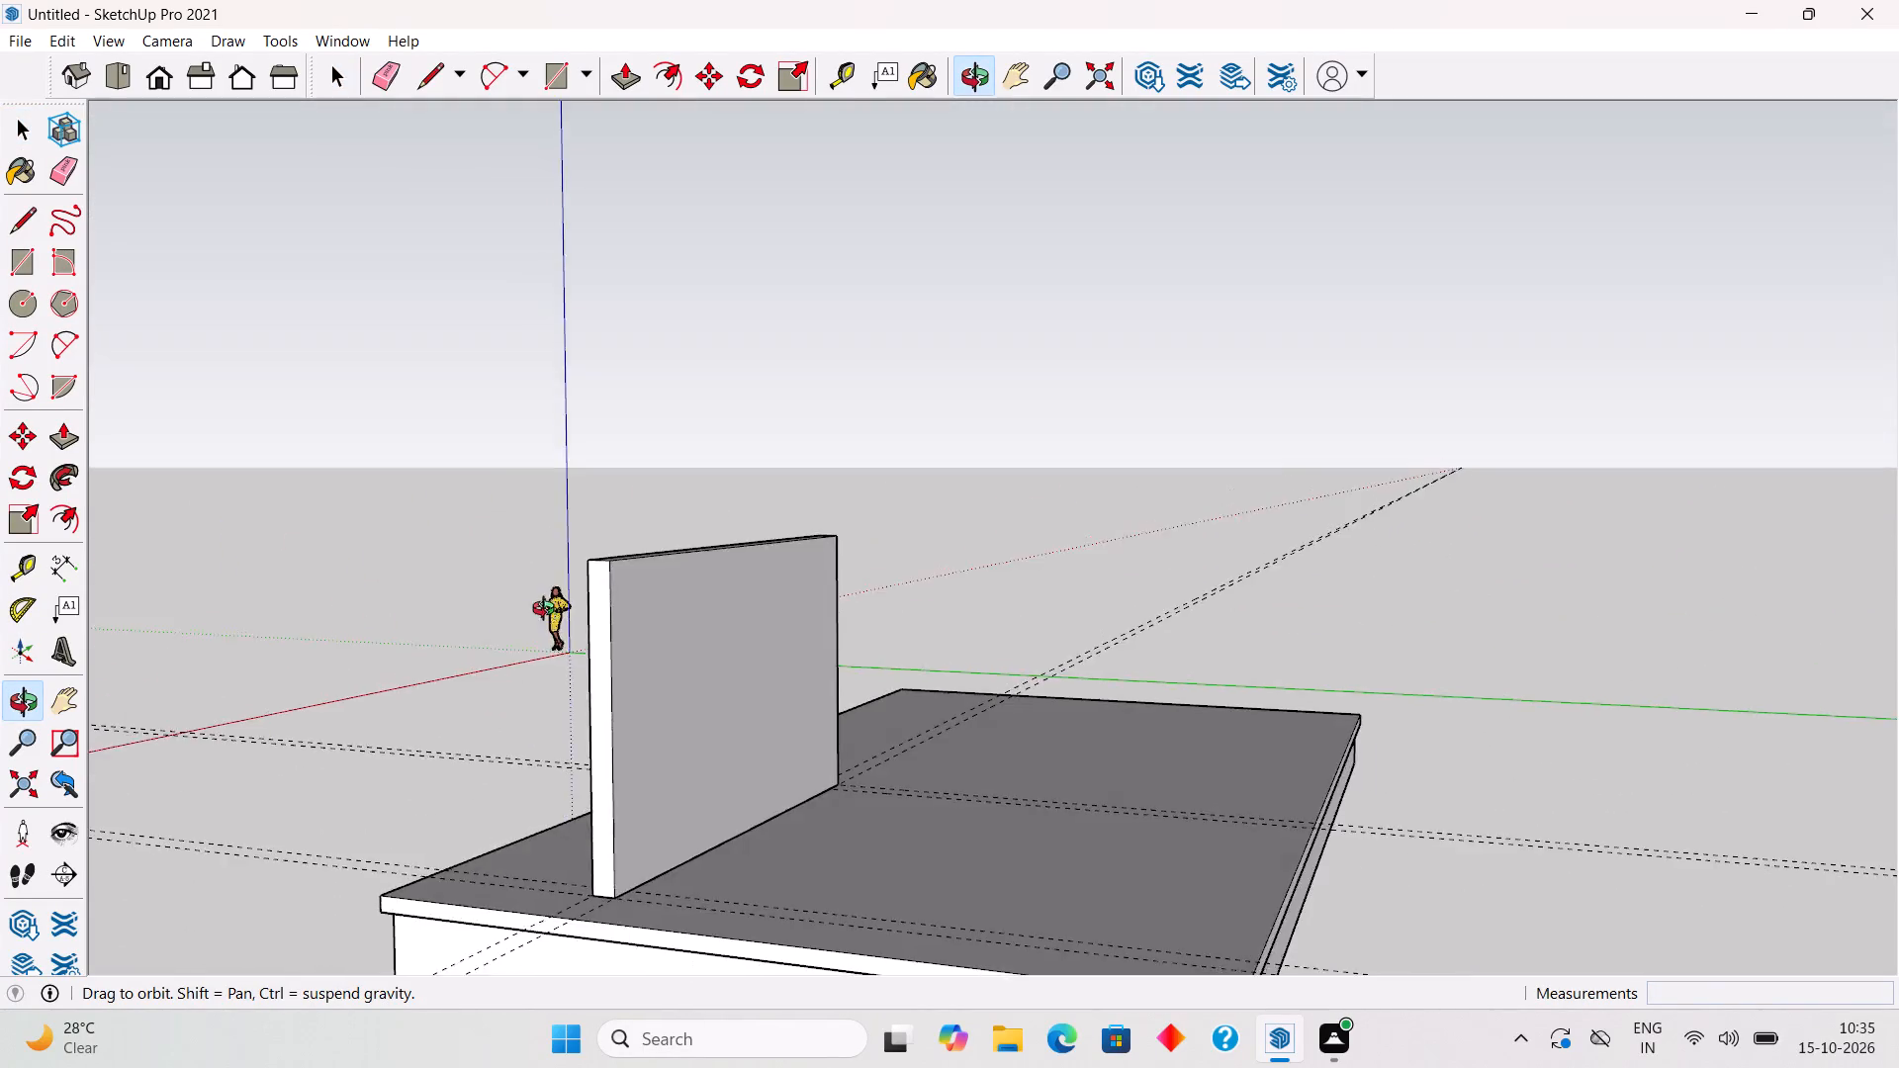
middle_click_drag(548, 611, 616, 660)
scroll(592, 657, "down", 4)
middle_click_drag(704, 668, 743, 776)
scroll(827, 644, "down", 5)
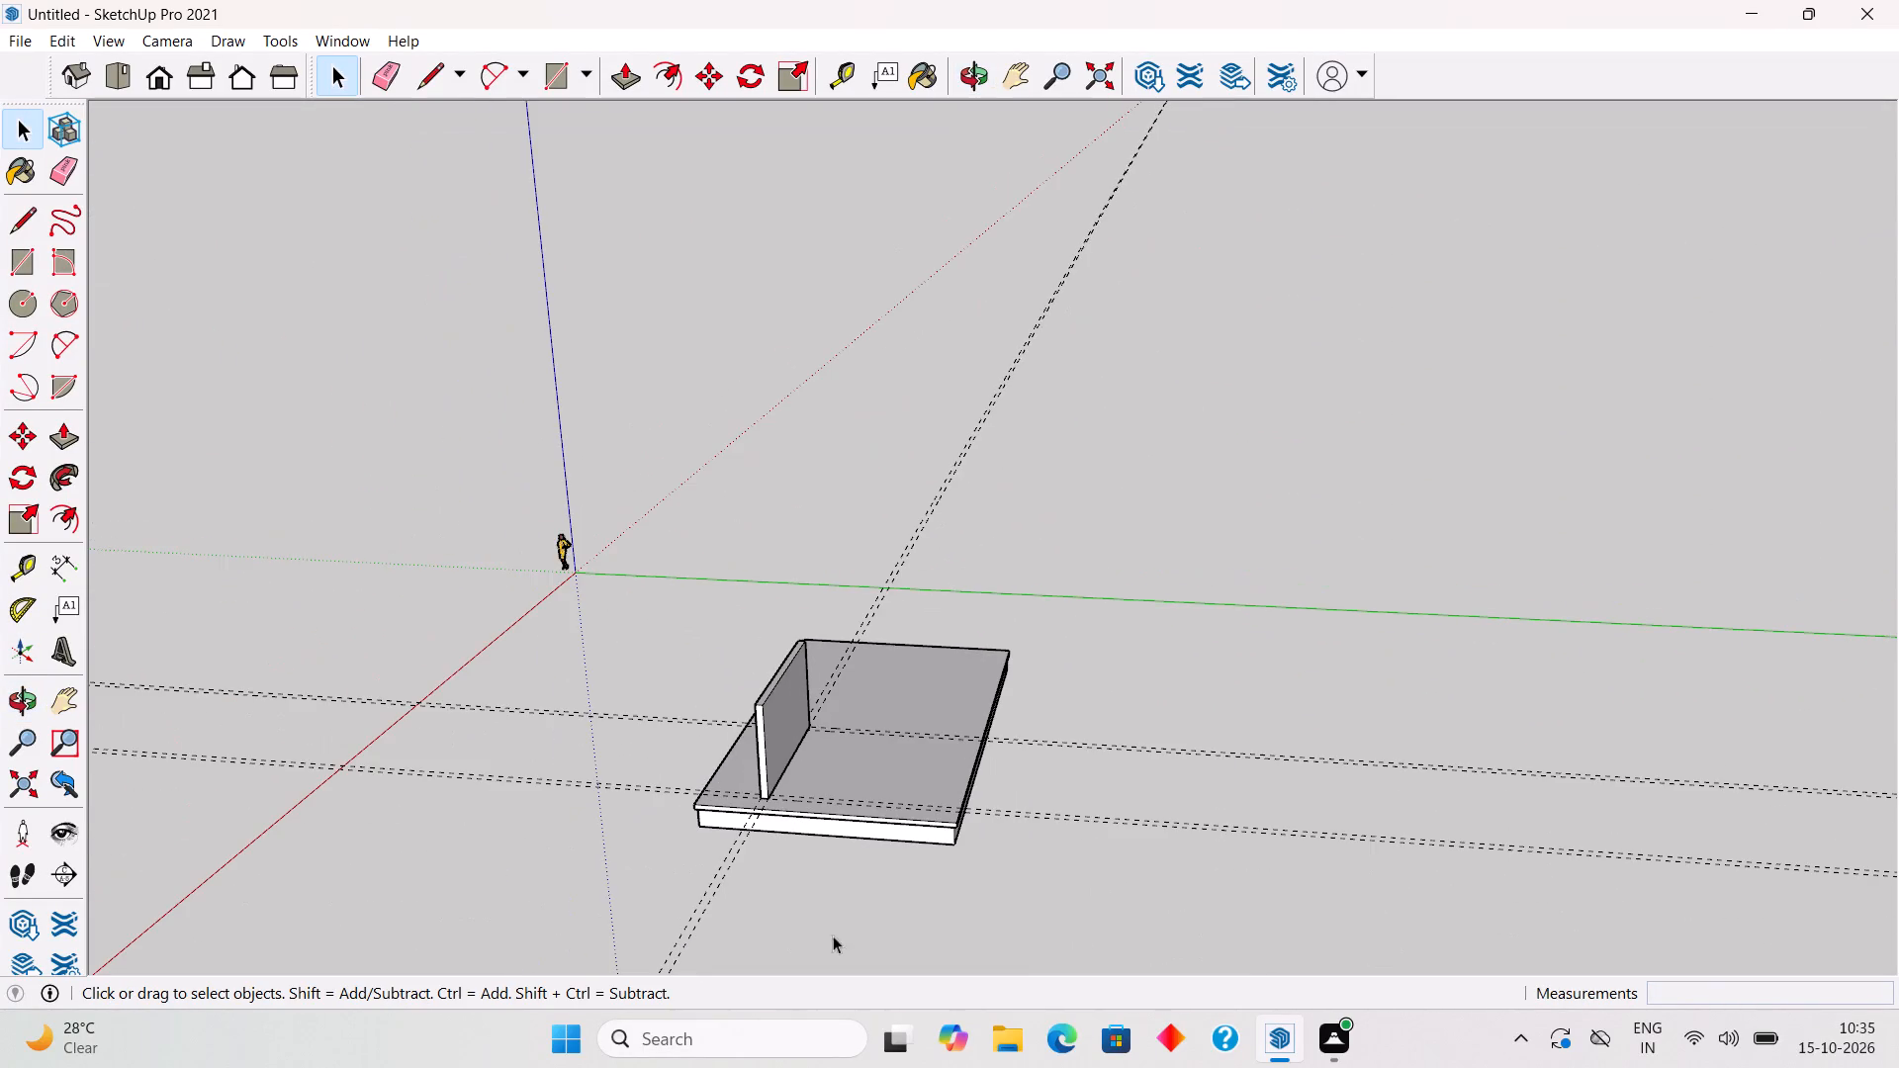
scroll(860, 1025, "up", 5)
scroll(876, 876, "up", 11)
middle_click_drag(859, 734, 873, 827)
scroll(882, 860, "up", 3)
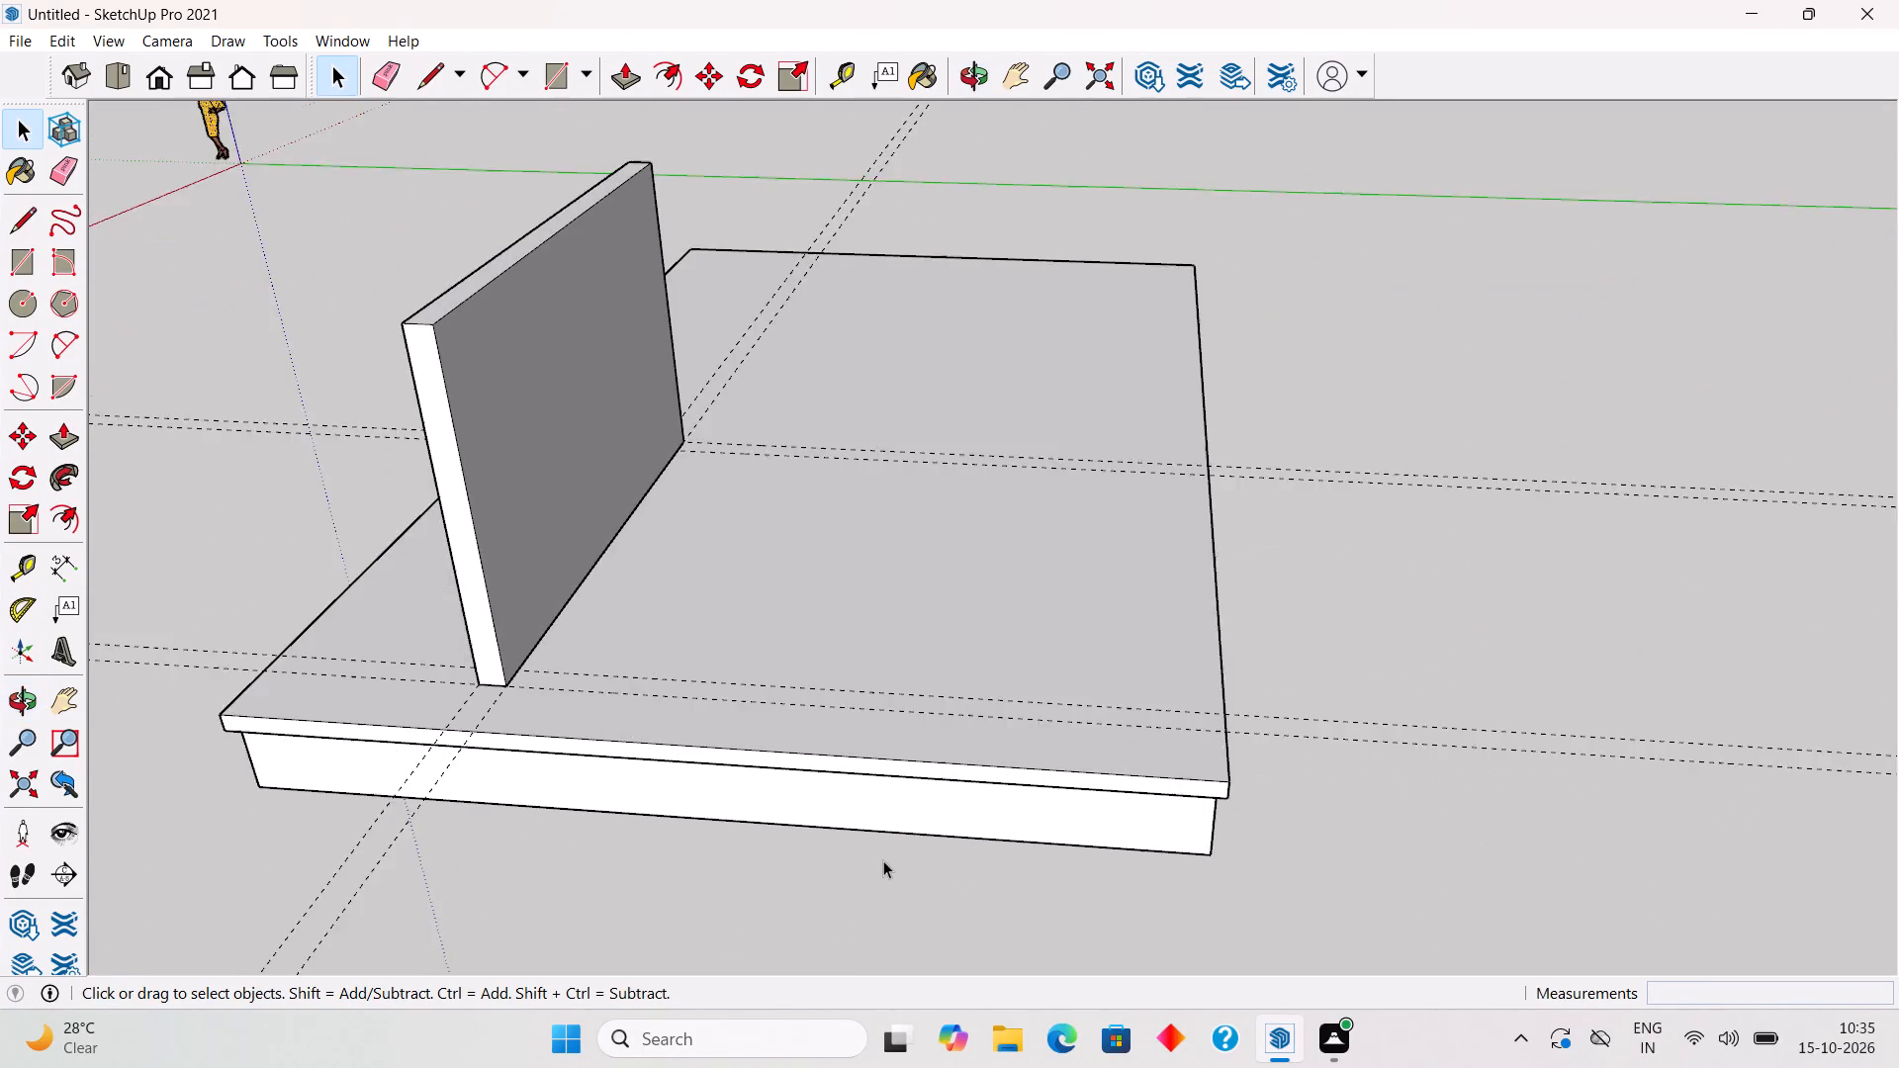
scroll(883, 860, "up", 2)
key("r")
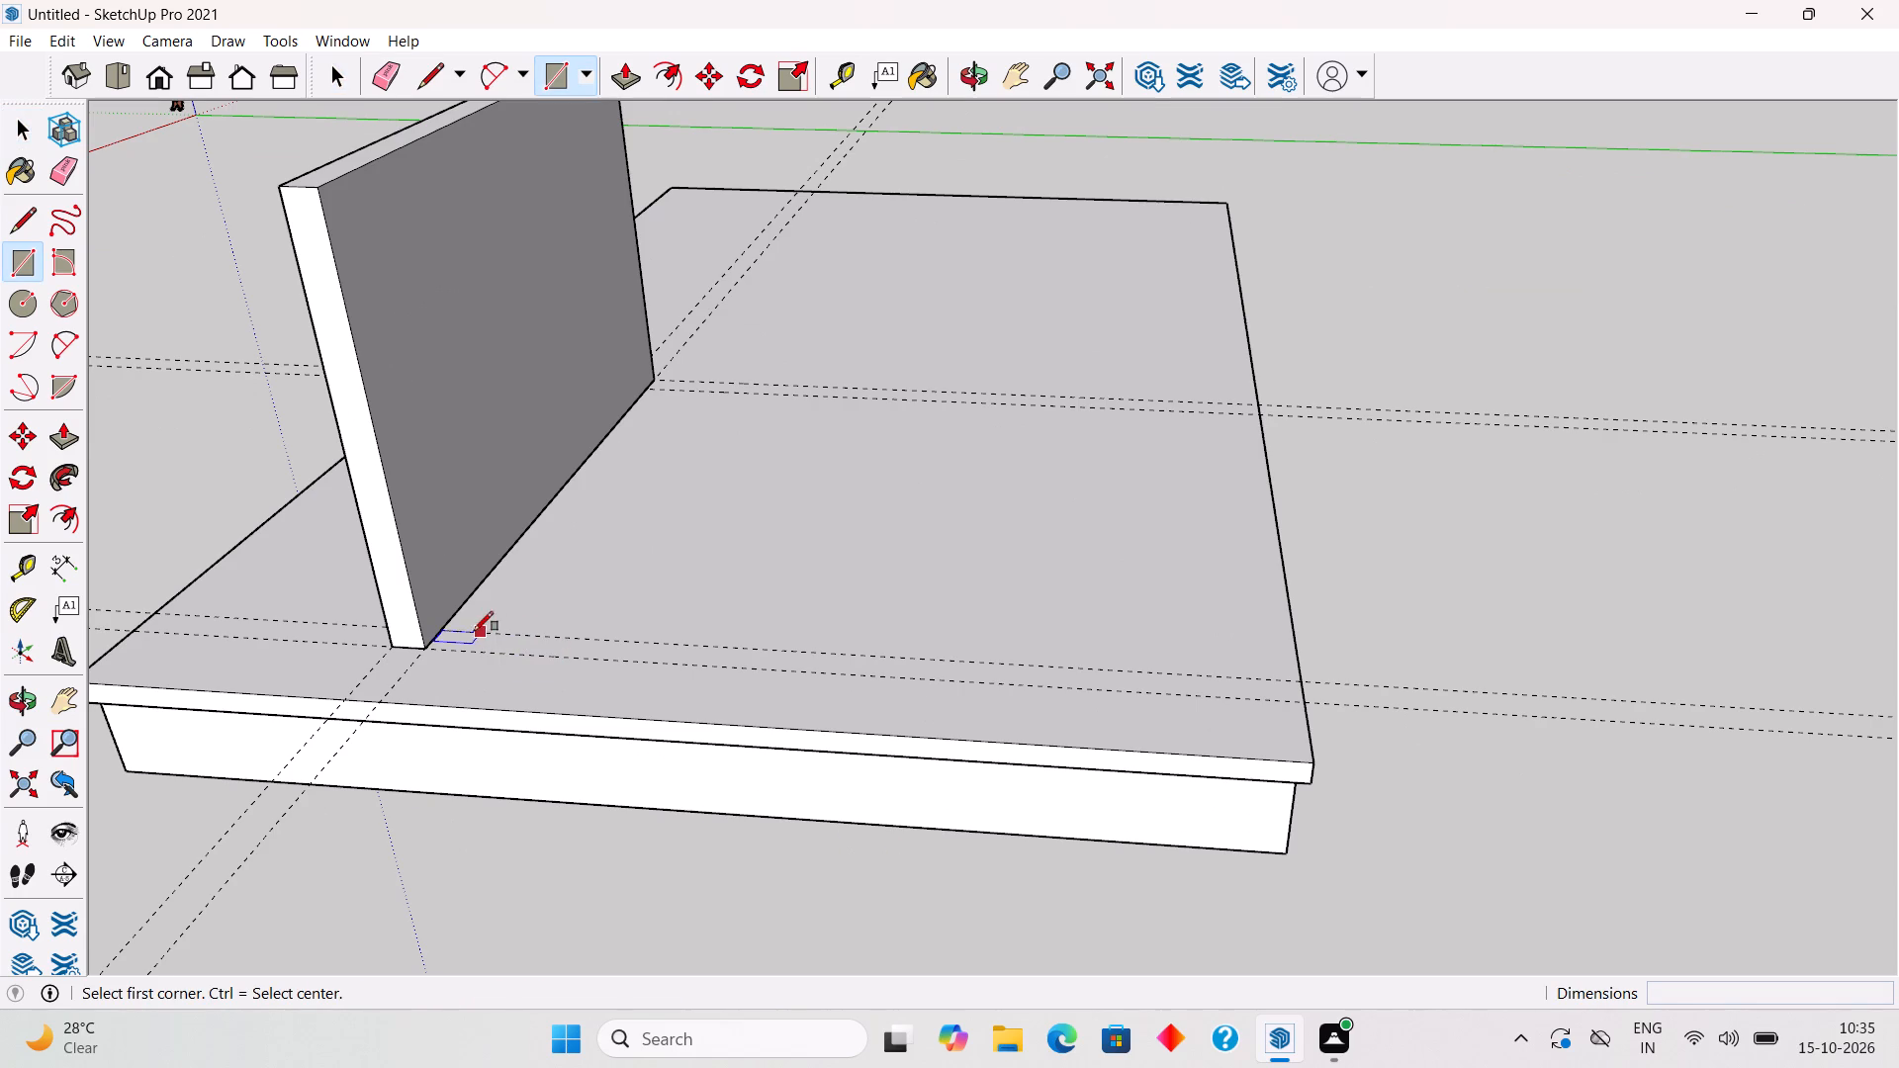
left_click(438, 631)
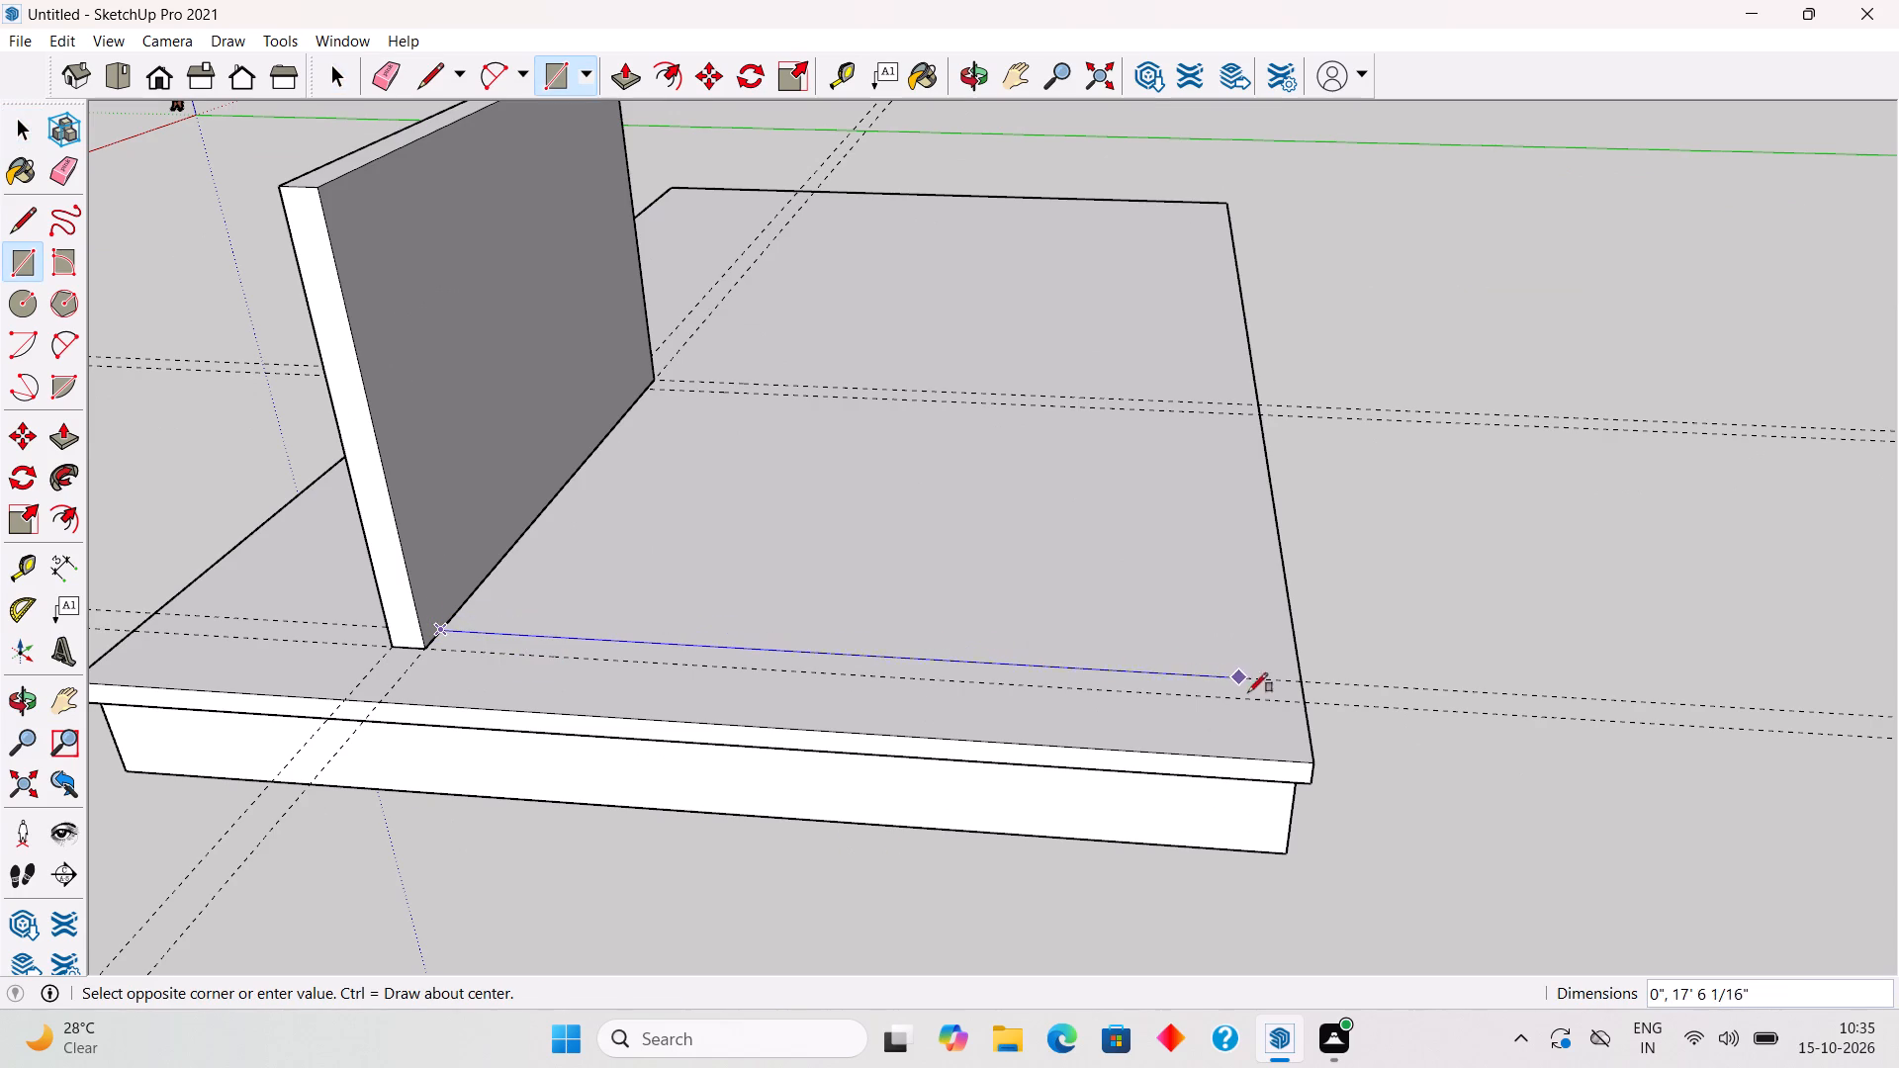
left_click(1305, 703)
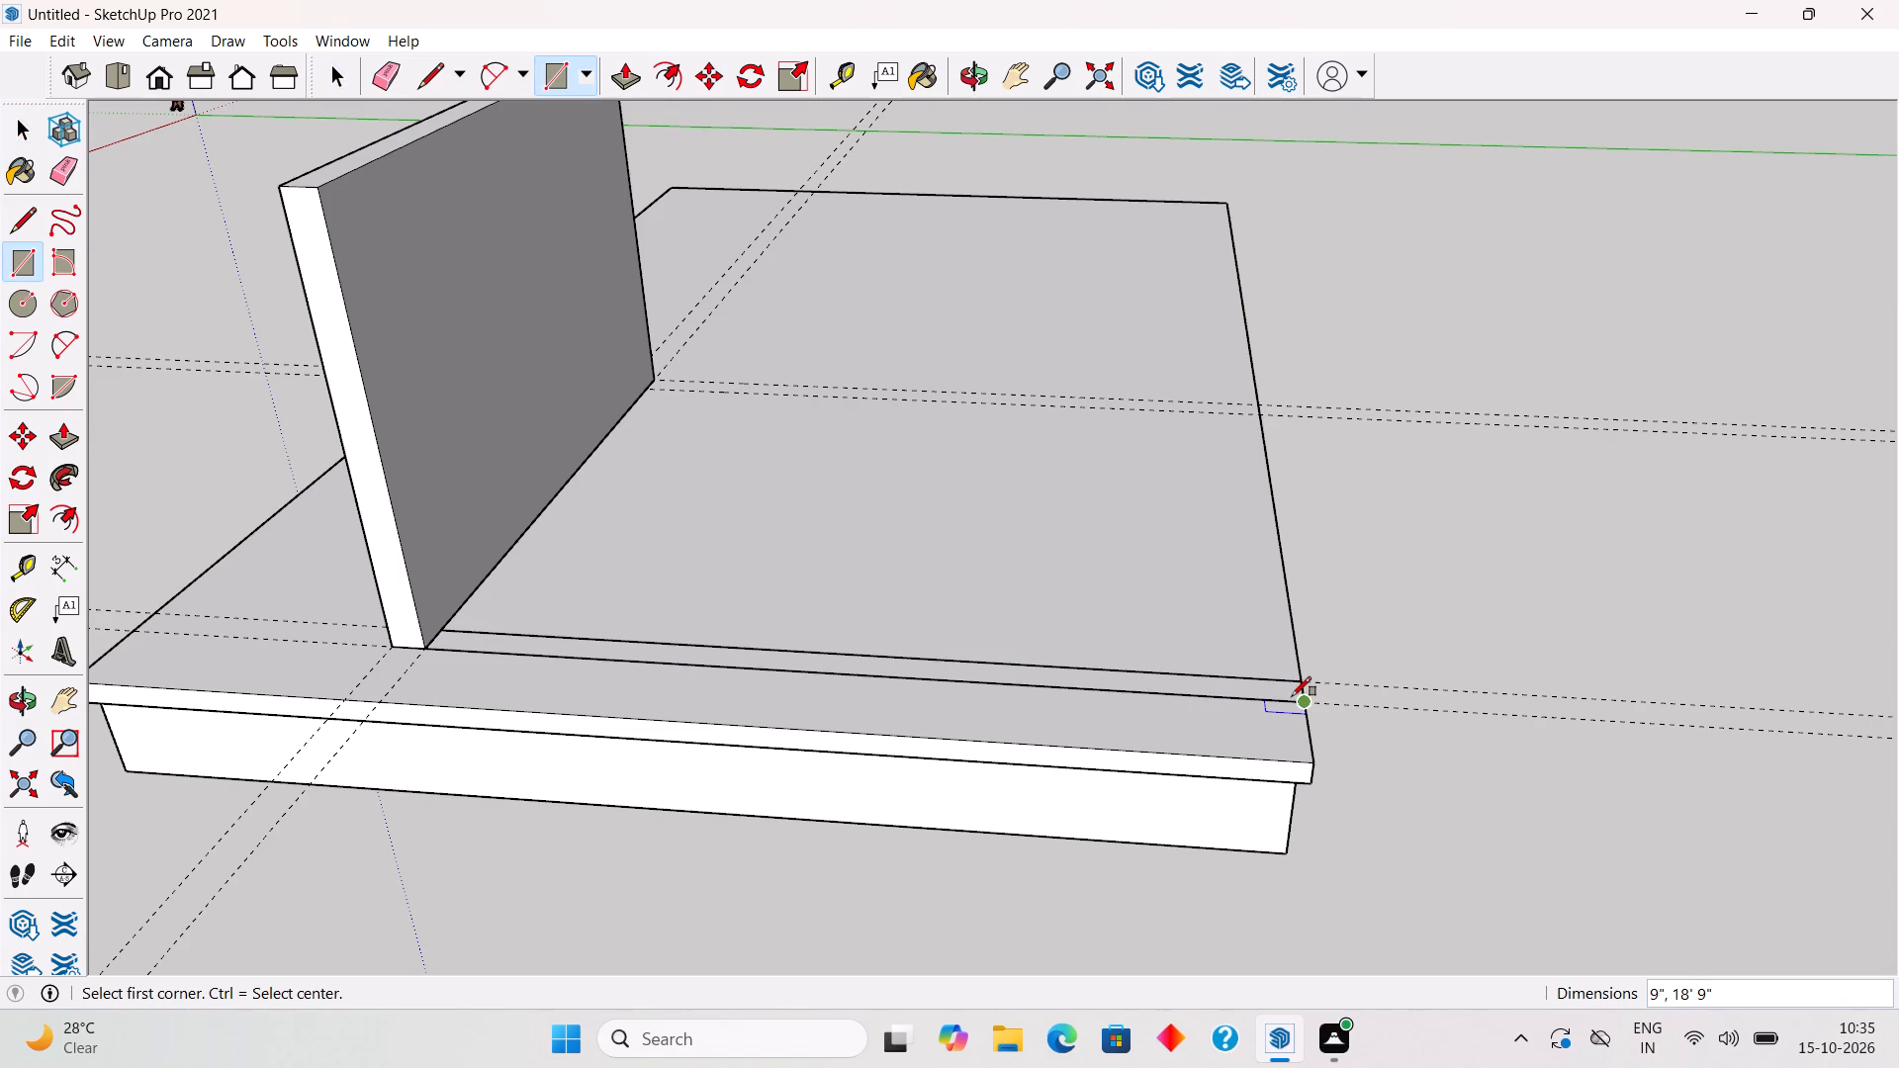
Push/Pull the 9" by 18' 9" rectangle up 10' to form the second wall.
key("p")
left_click(1256, 684)
type("10'")
key("Return")
key("space")
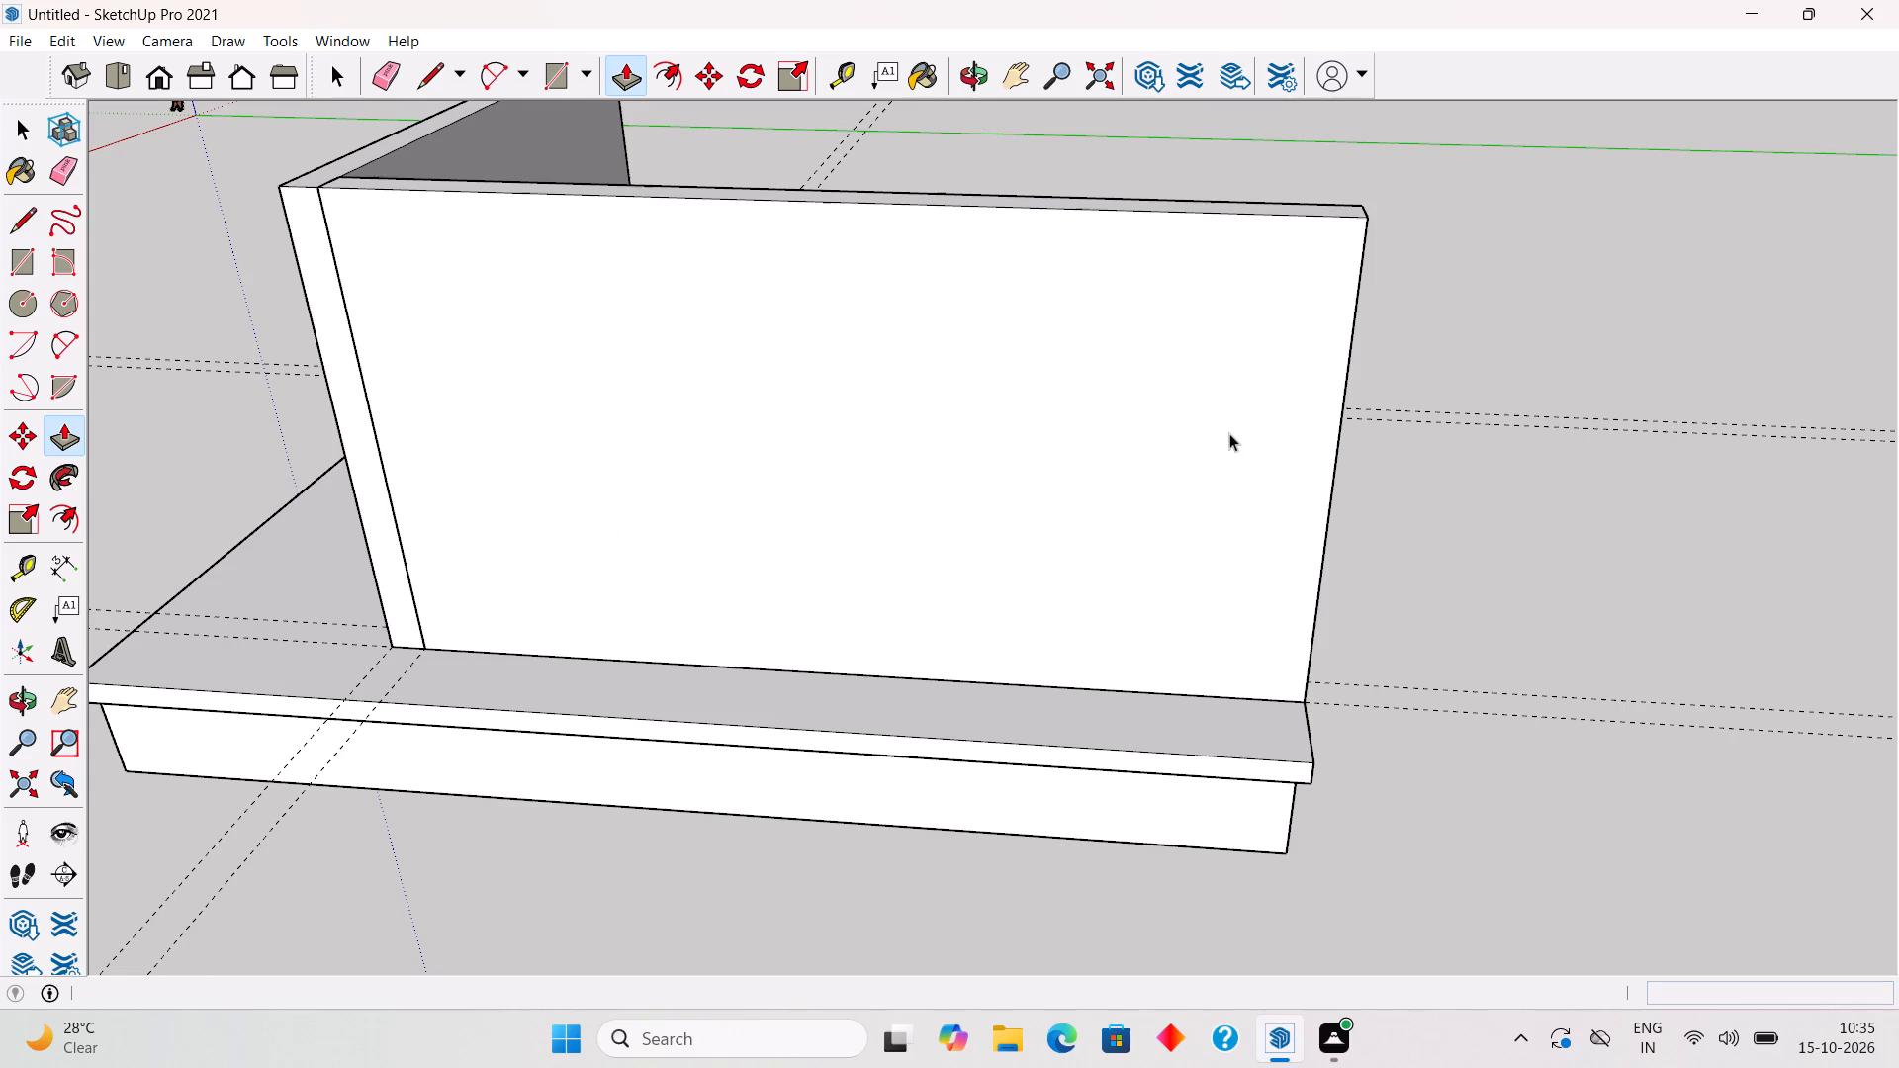
Make the whole 18' 9" long wall a group.
triple_click(1229, 433)
right_click(1229, 433)
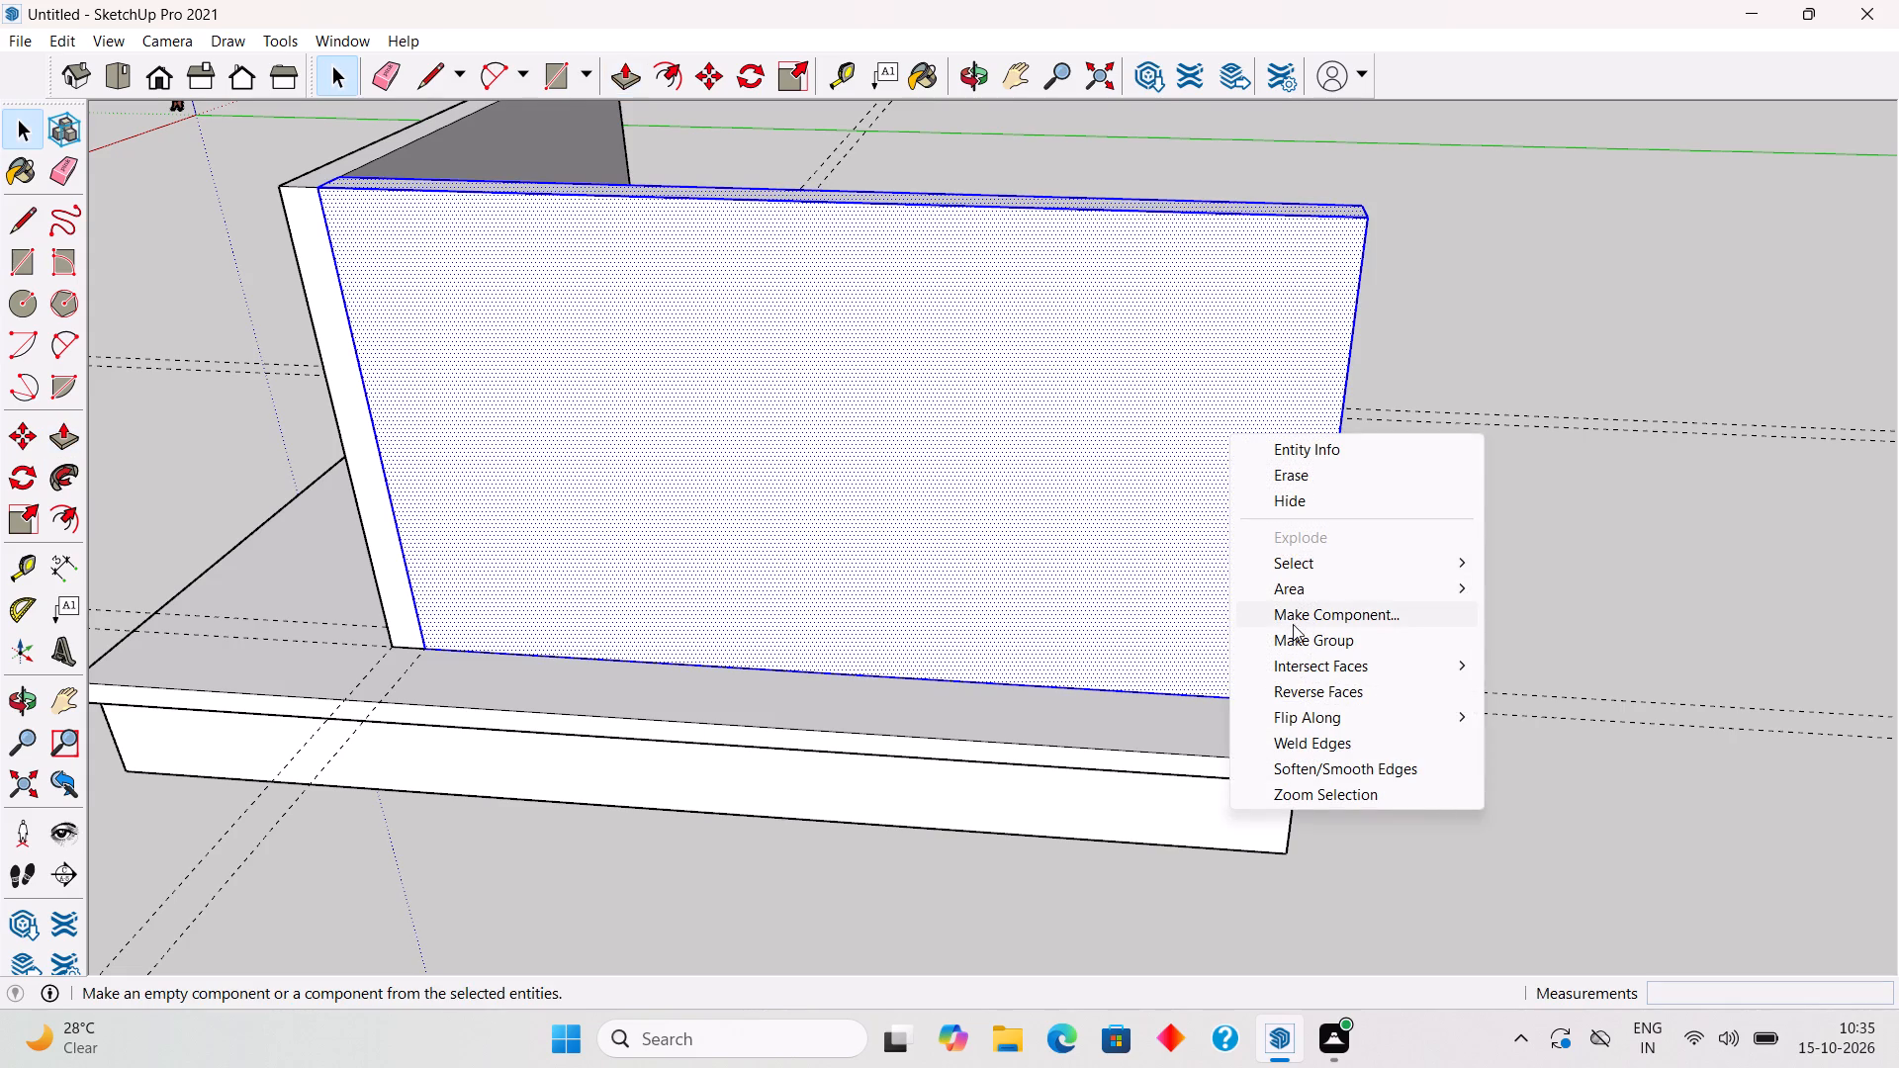
left_click(1294, 637)
Place a guide 6' from the 15' 6" wall's inner face and another 9" back from it toward that wall.
scroll(635, 613, "down", 5)
scroll(317, 607, "down", 1)
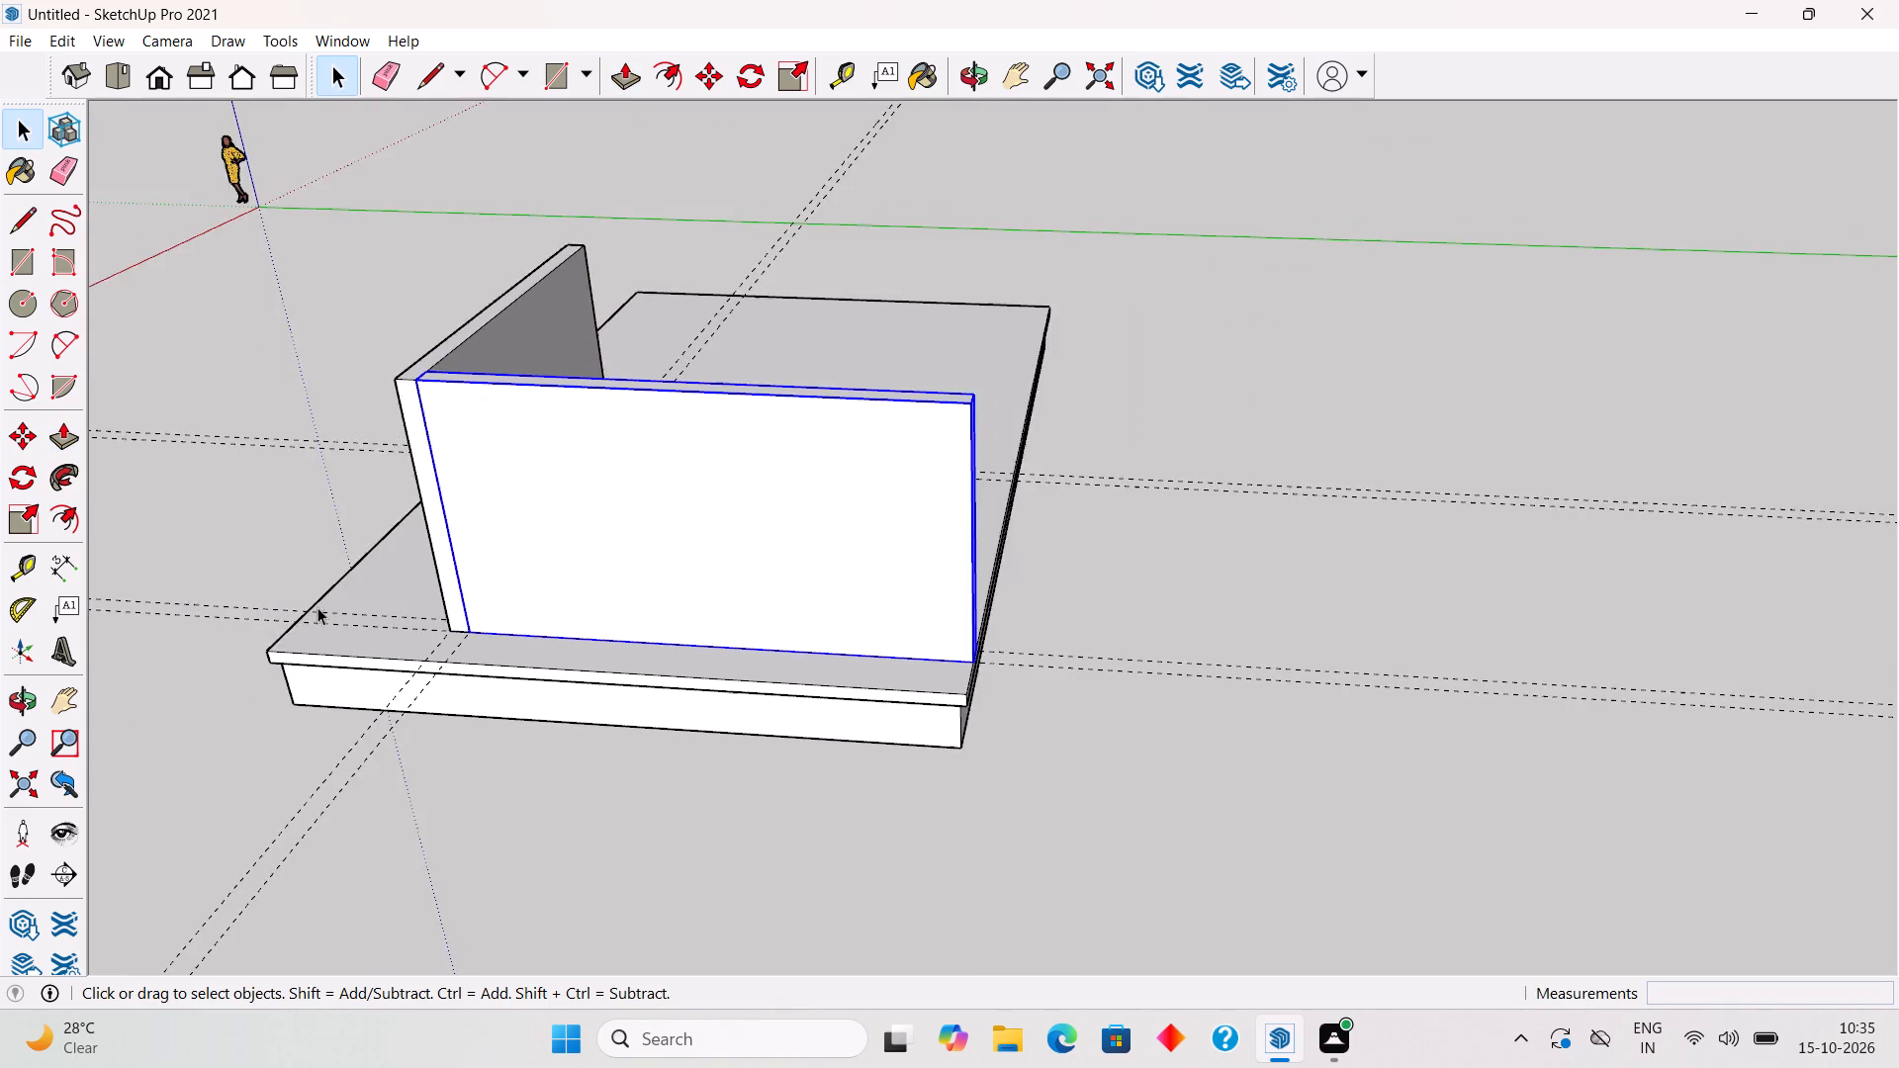
middle_click_drag(327, 660, 1801, 678)
middle_click_drag(1180, 834, 1592, 826)
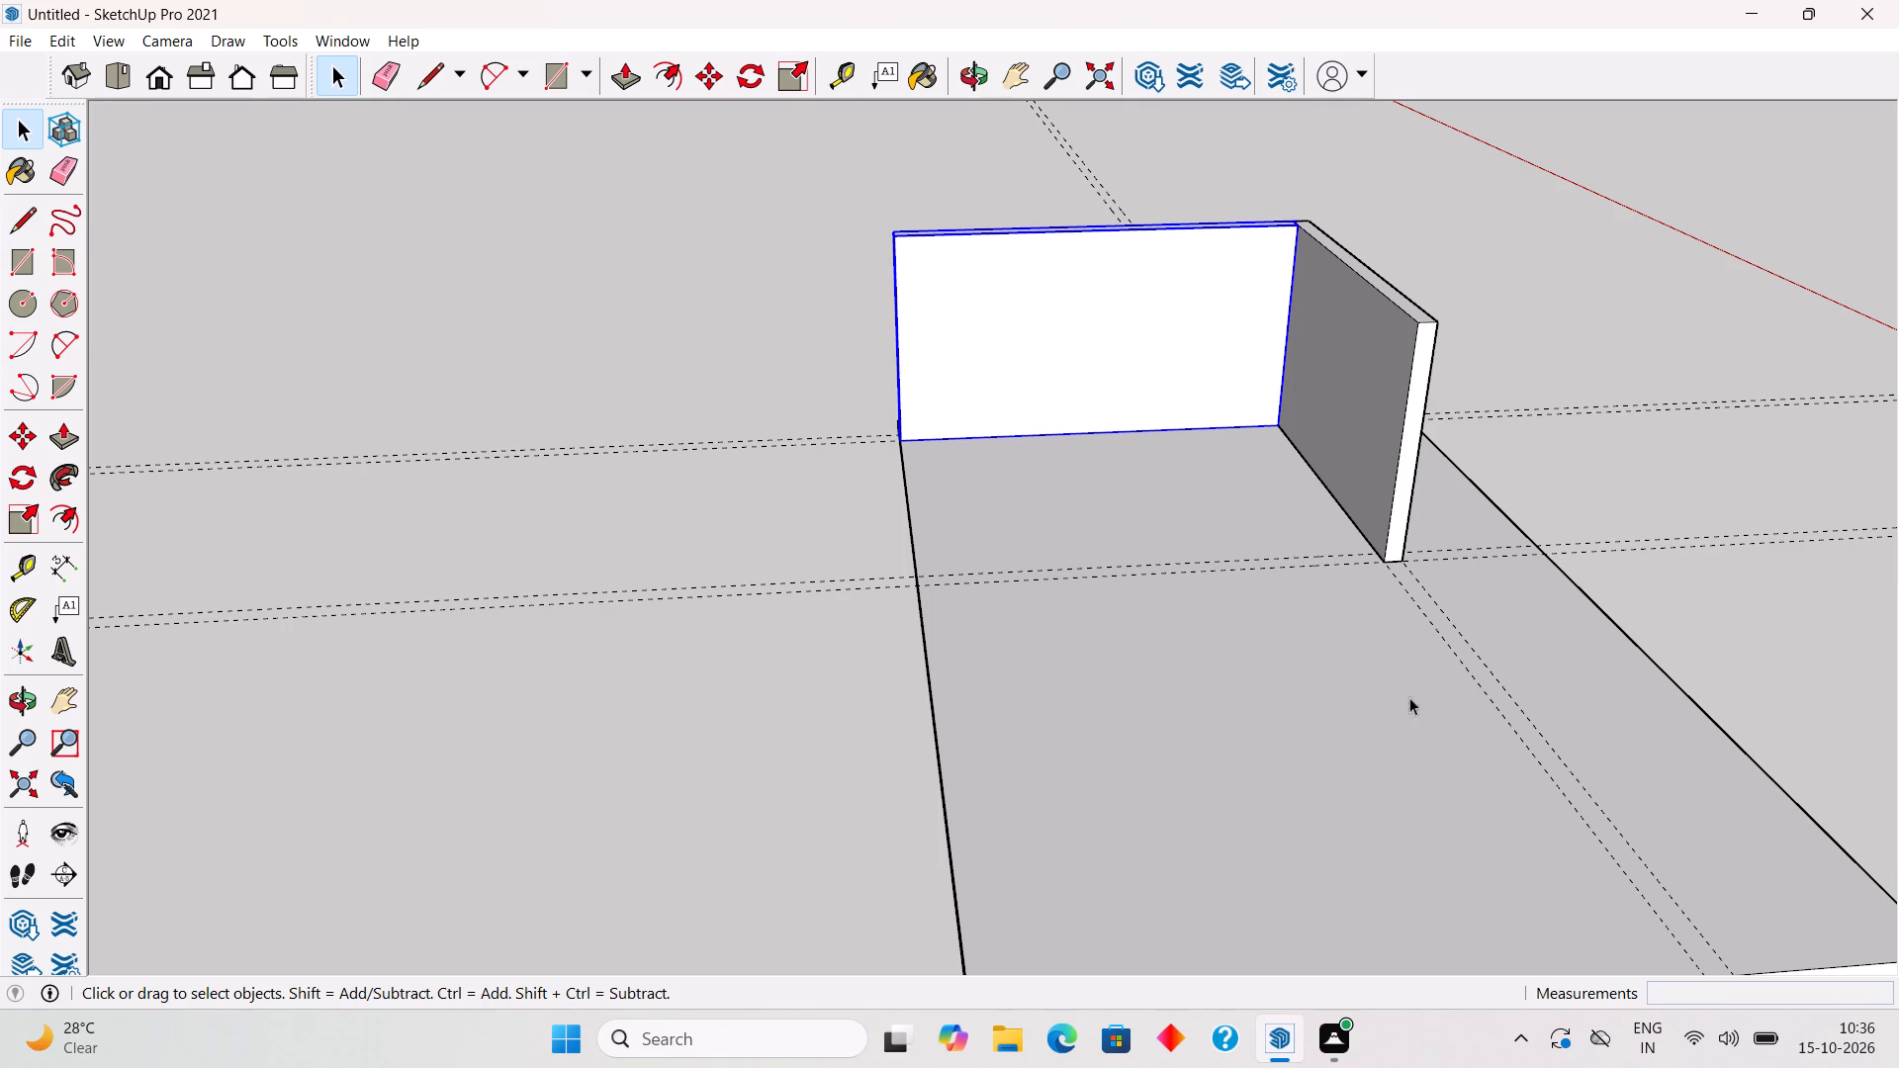
middle_click_drag(1325, 543, 1337, 750)
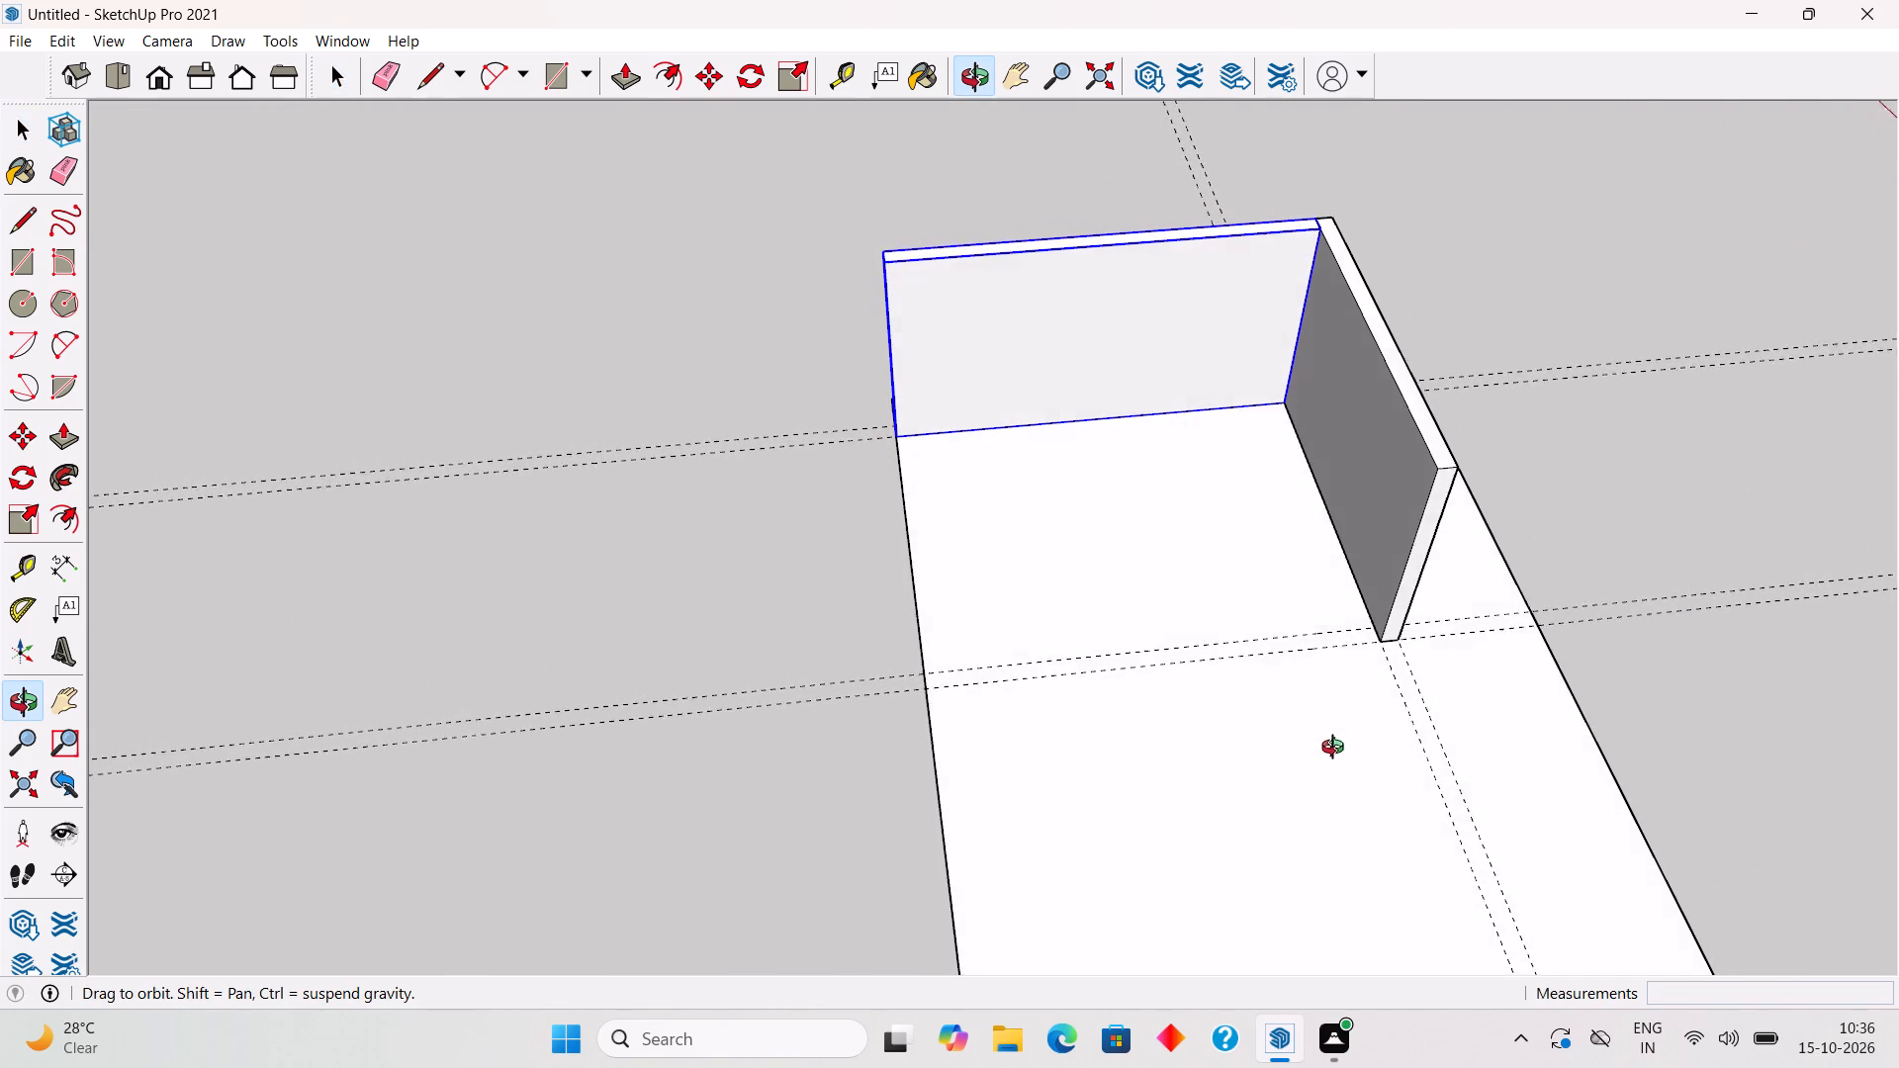
middle_click_drag(1337, 750, 1335, 757)
scroll(1335, 757, "up", 2)
scroll(1335, 757, "down", 2)
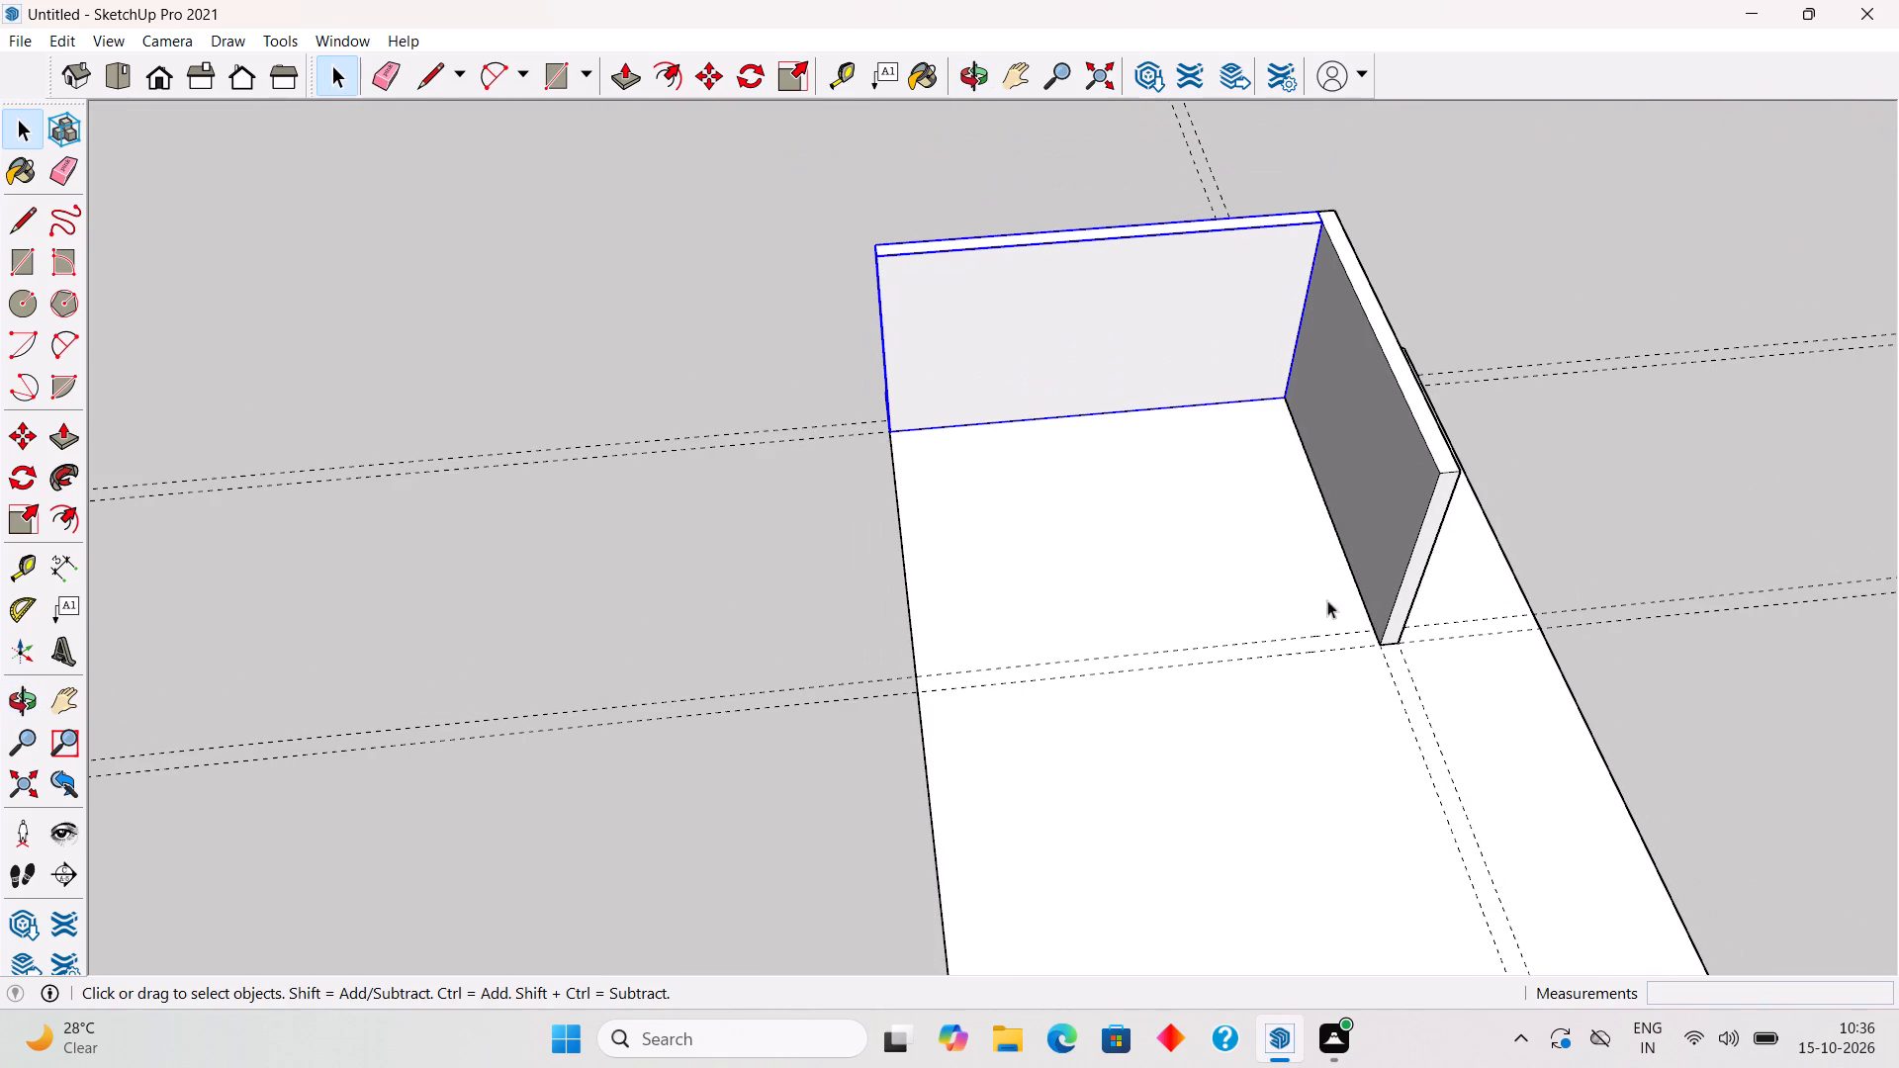
scroll(1339, 472, "up", 1)
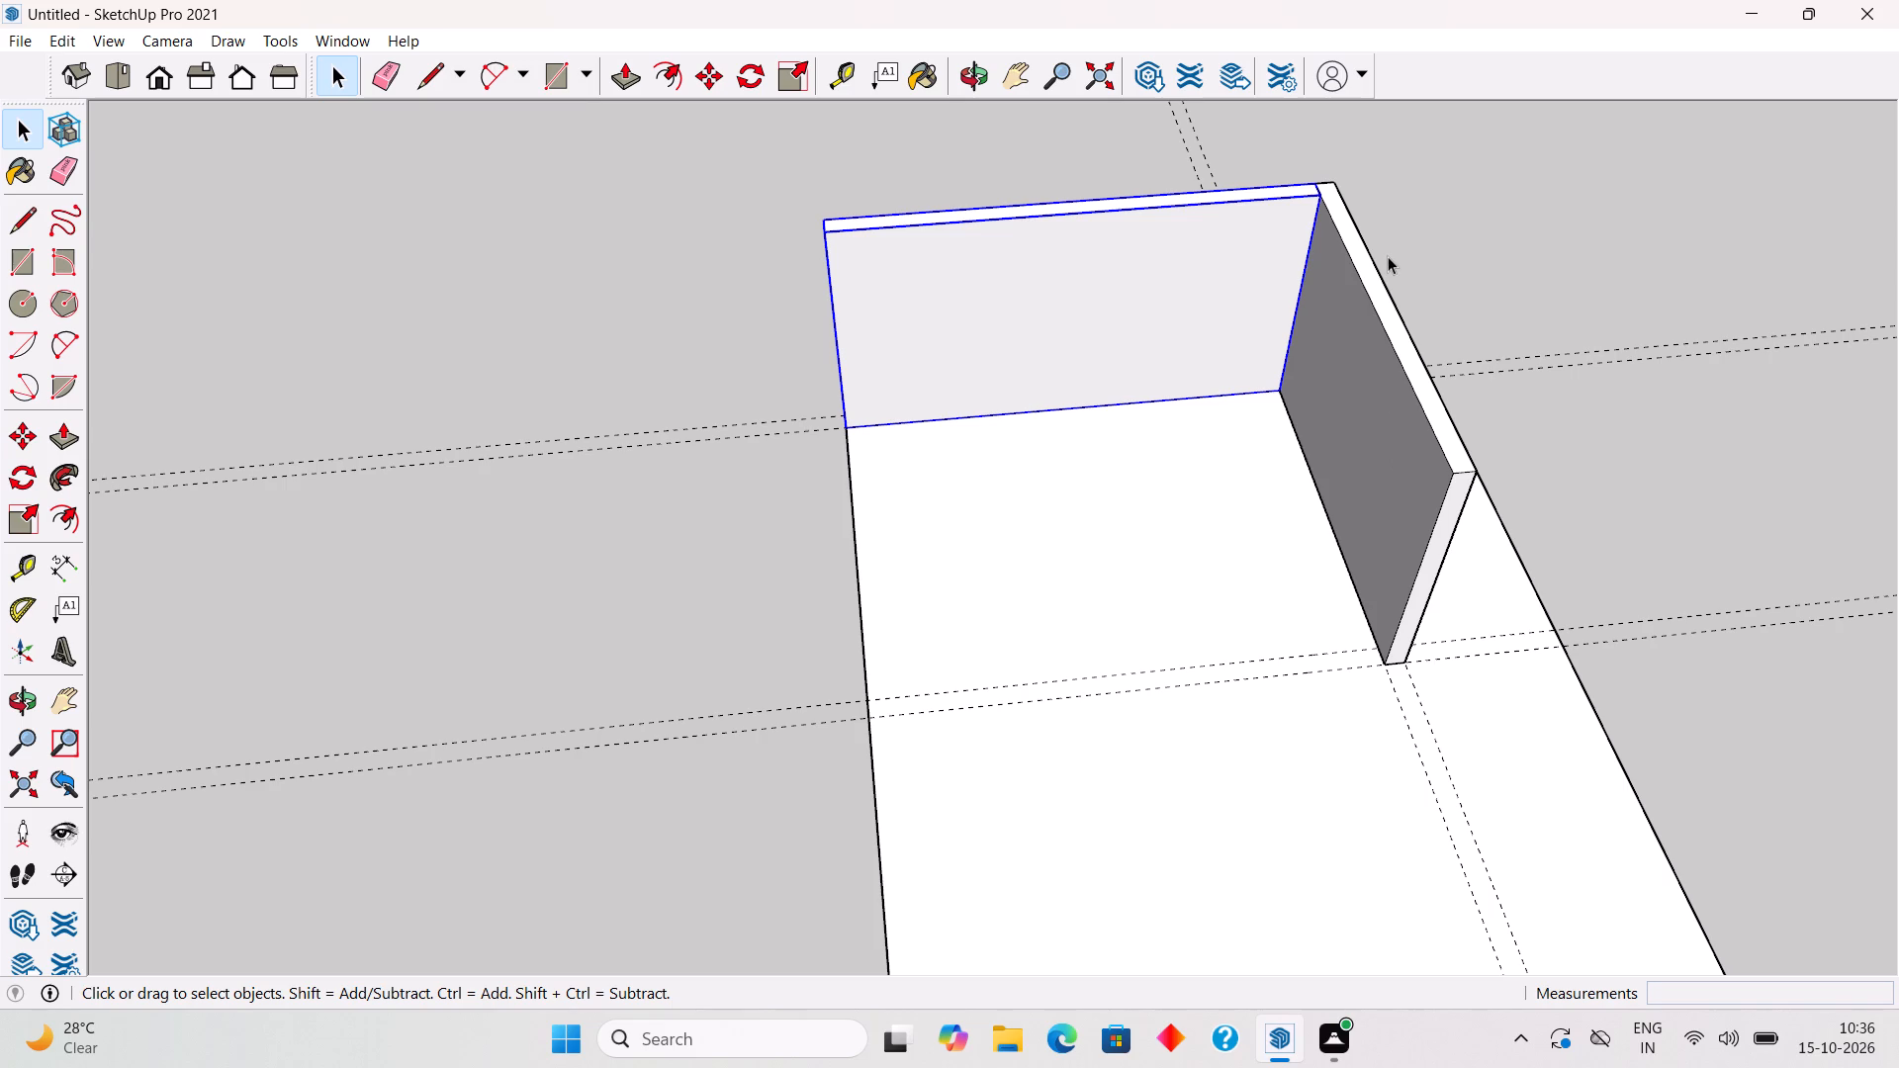
left_click(1388, 256)
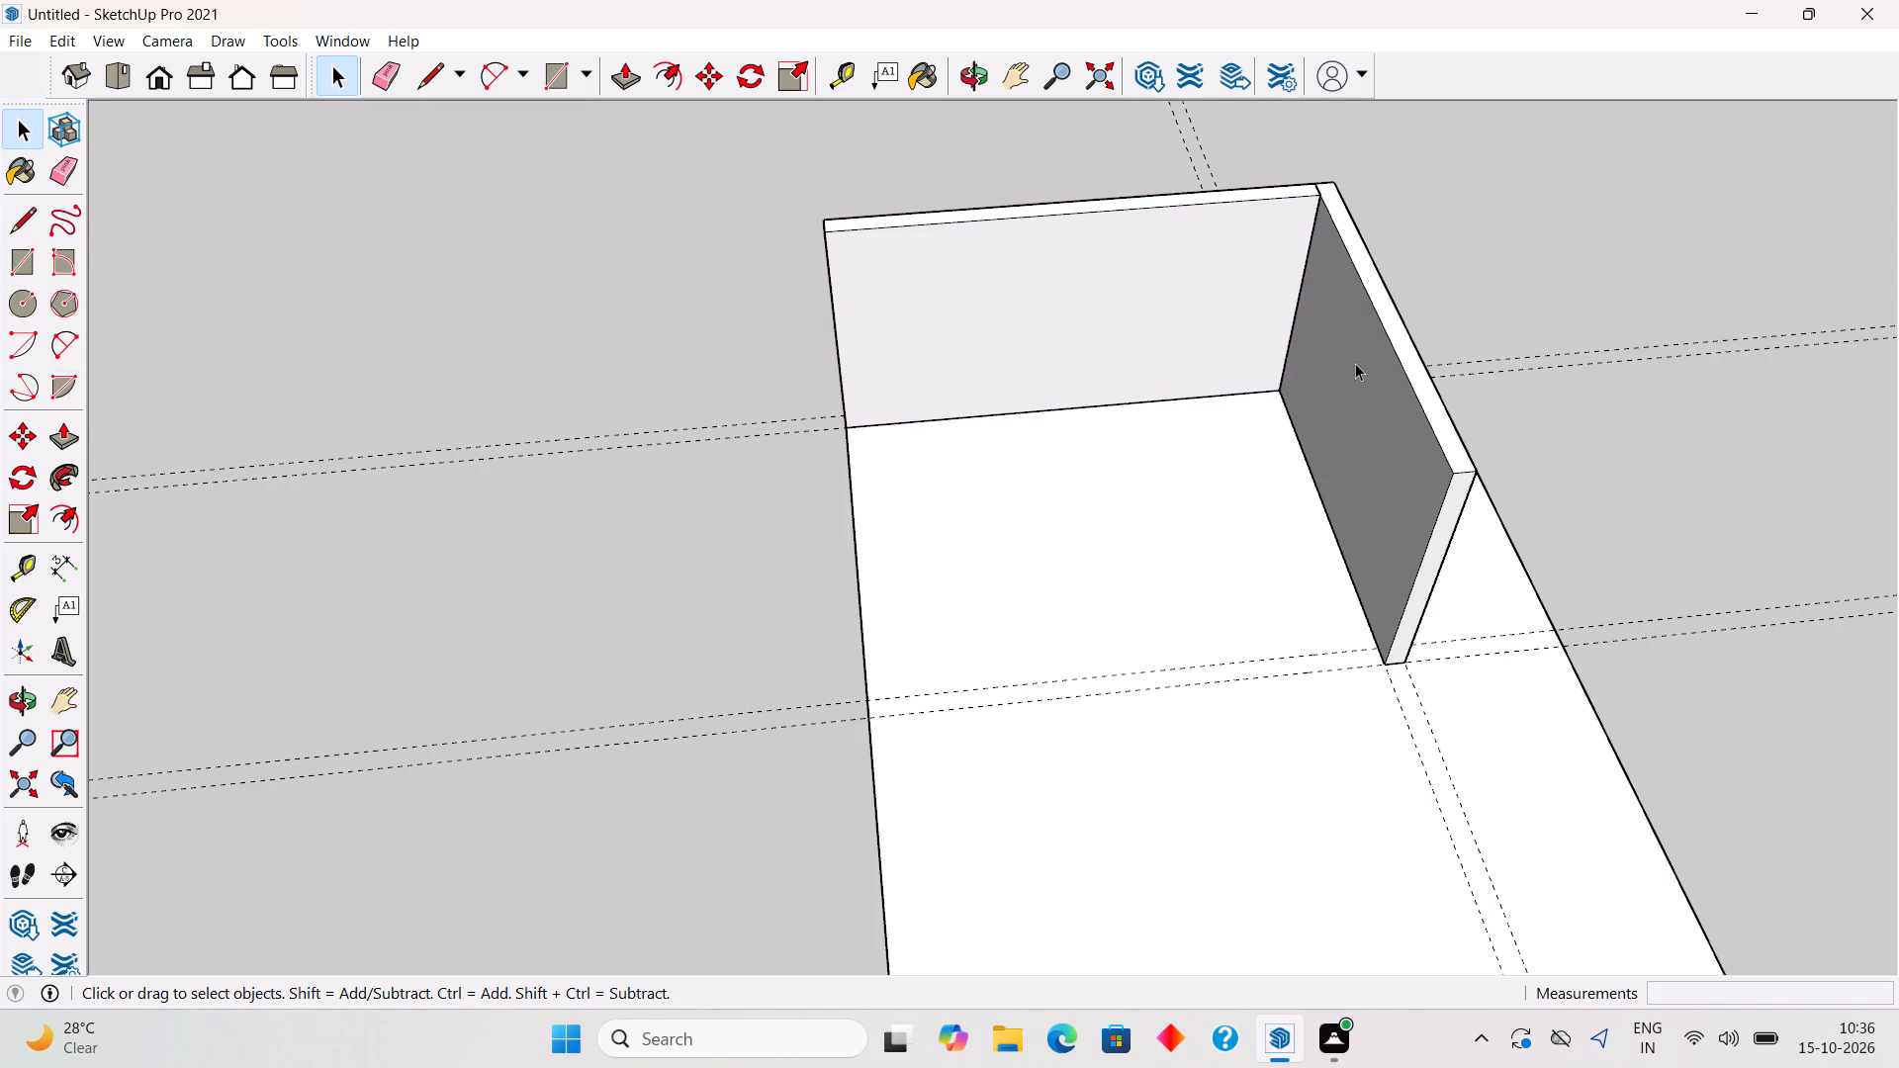
key("t")
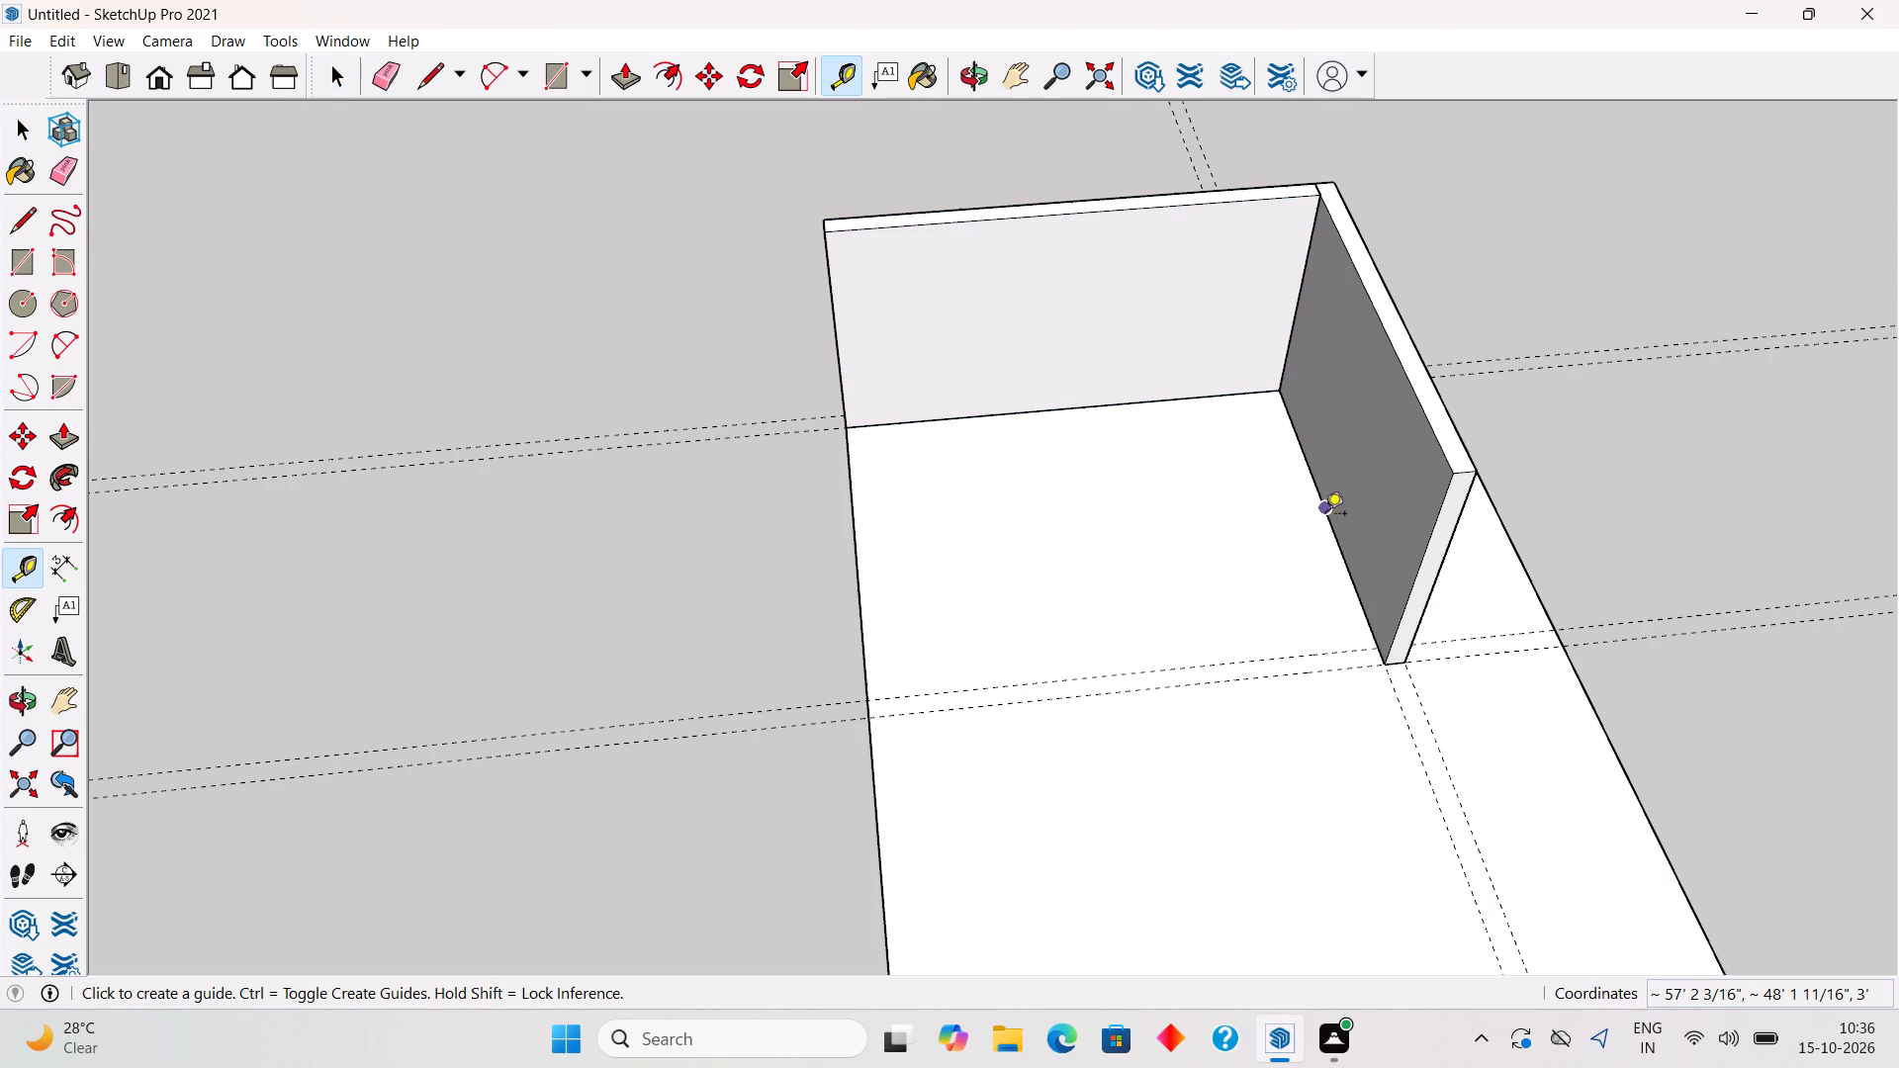
left_click(1337, 558)
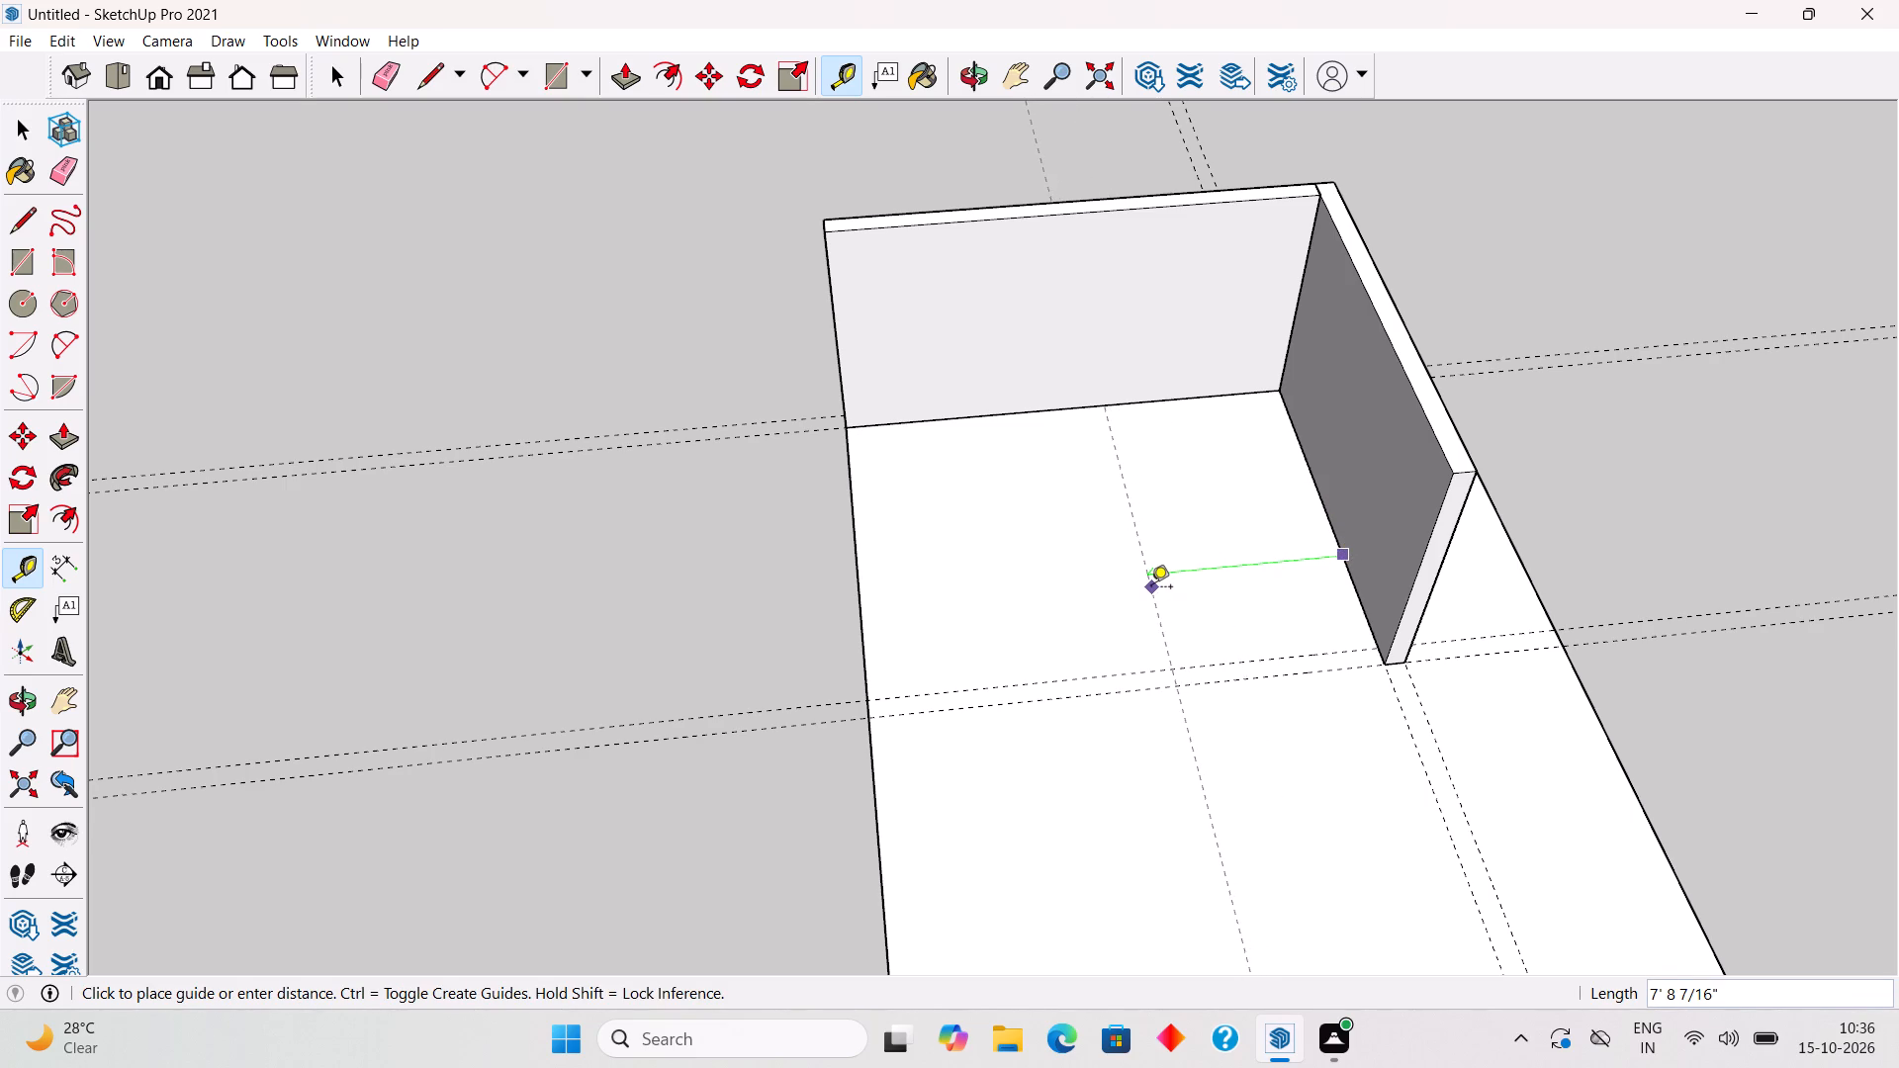
type("6'")
key("Return")
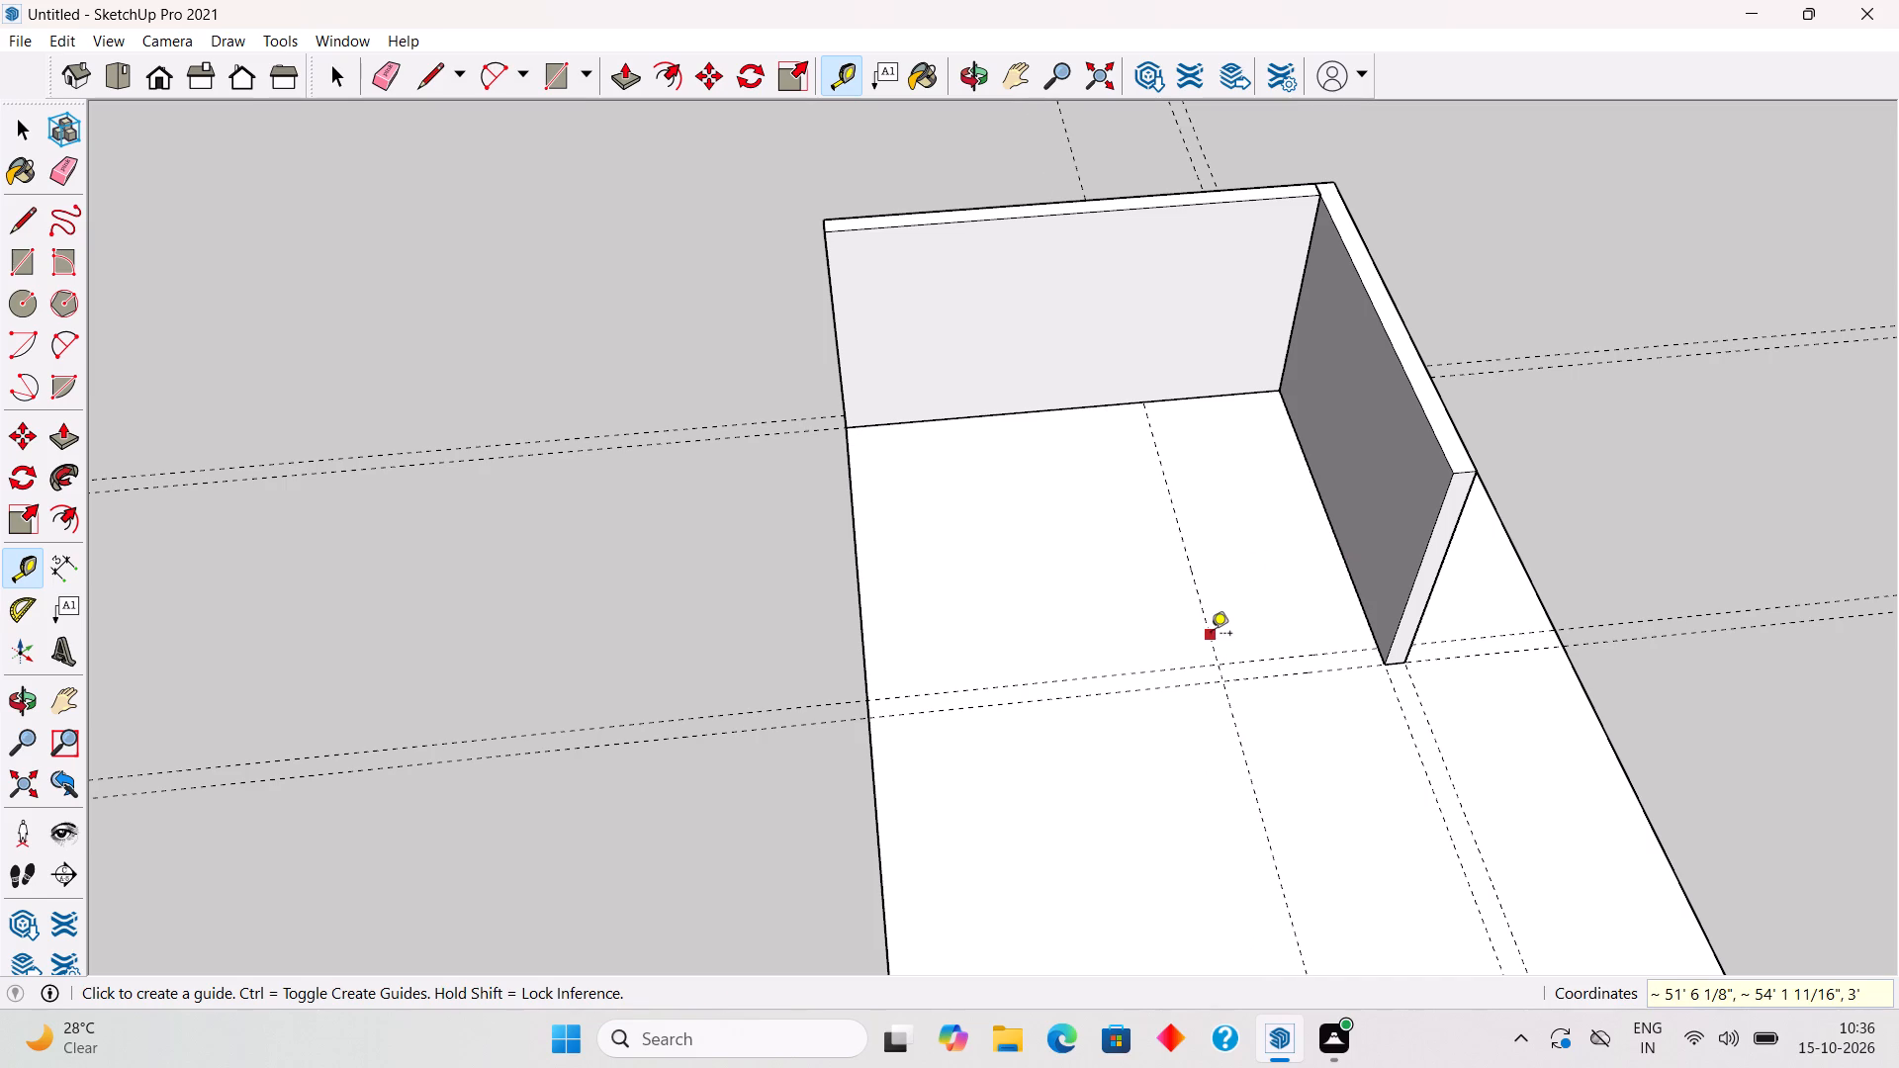
left_click(1211, 635)
type("9\"")
key("Return")
key("space")
Draw a 9" by 5' 3" rectangle on the slab between the guides, ending at the free end of the 15' 6" wall.
key("r")
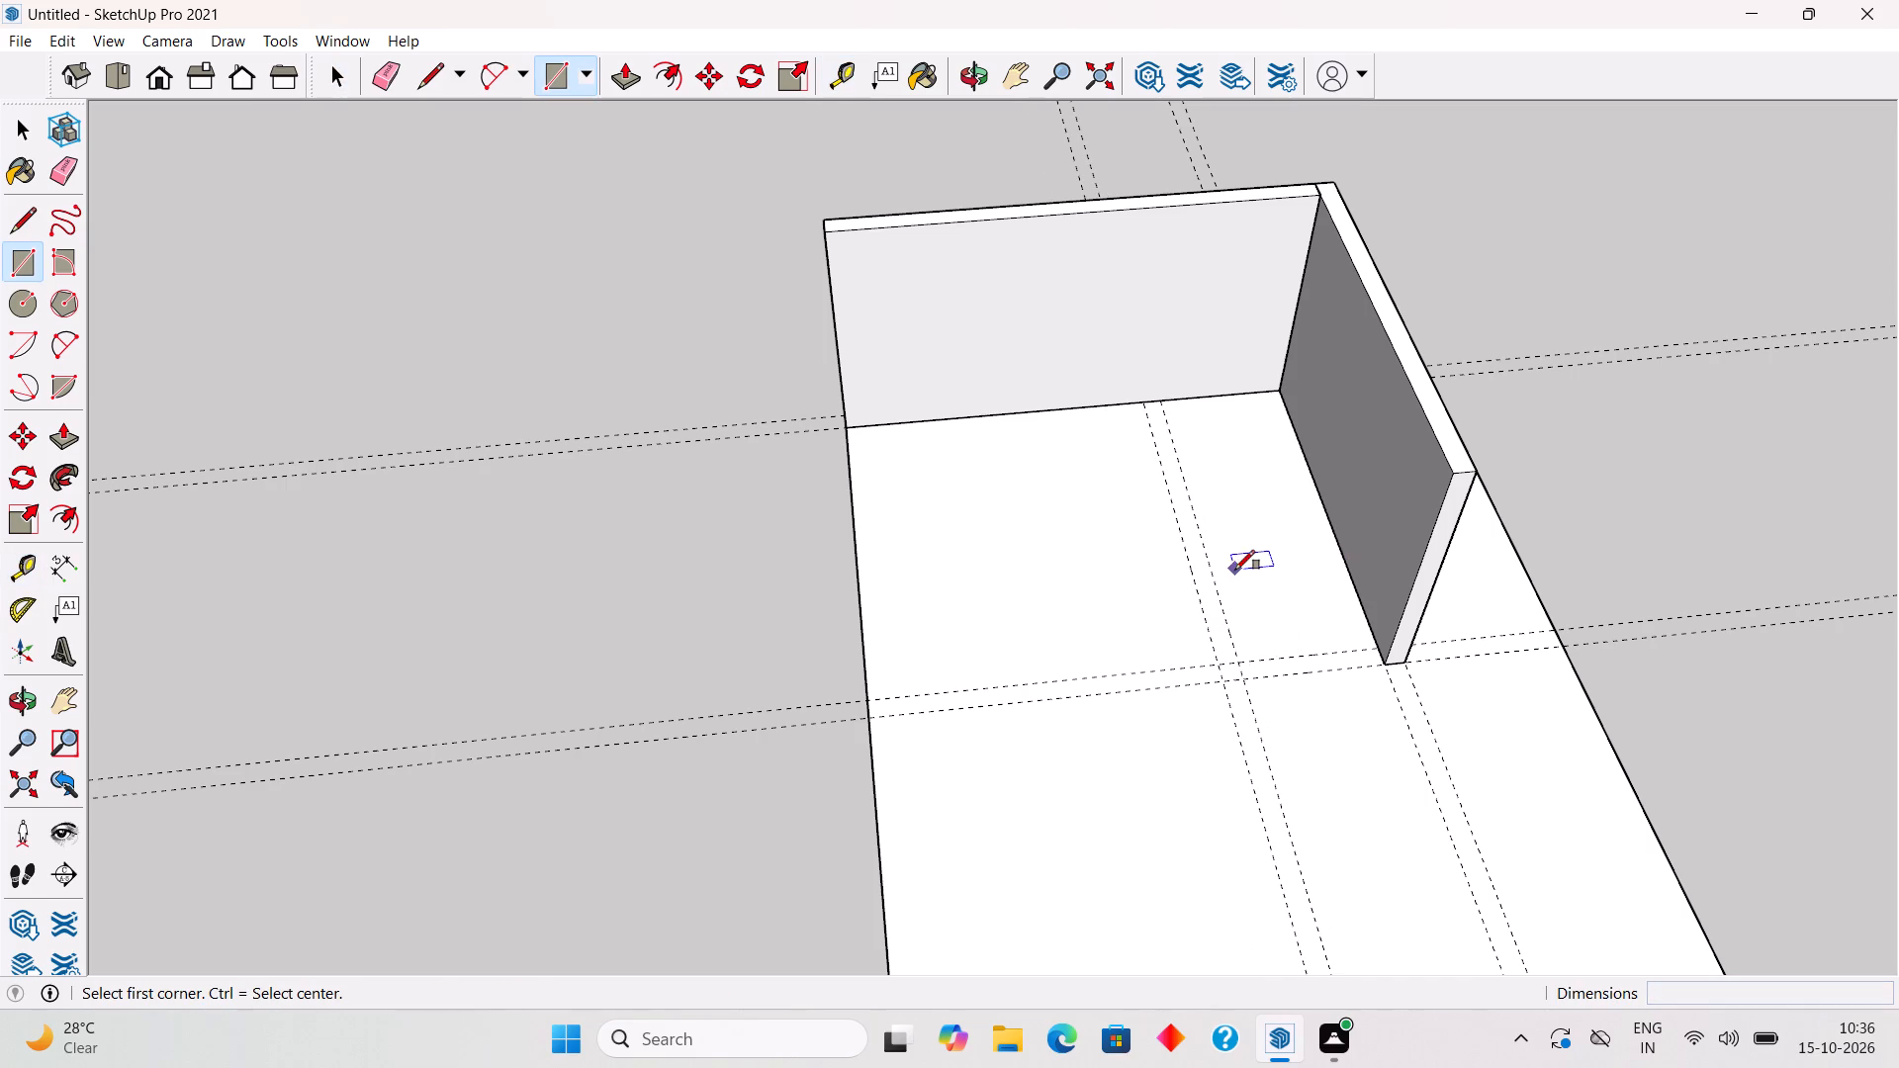
left_click(1235, 662)
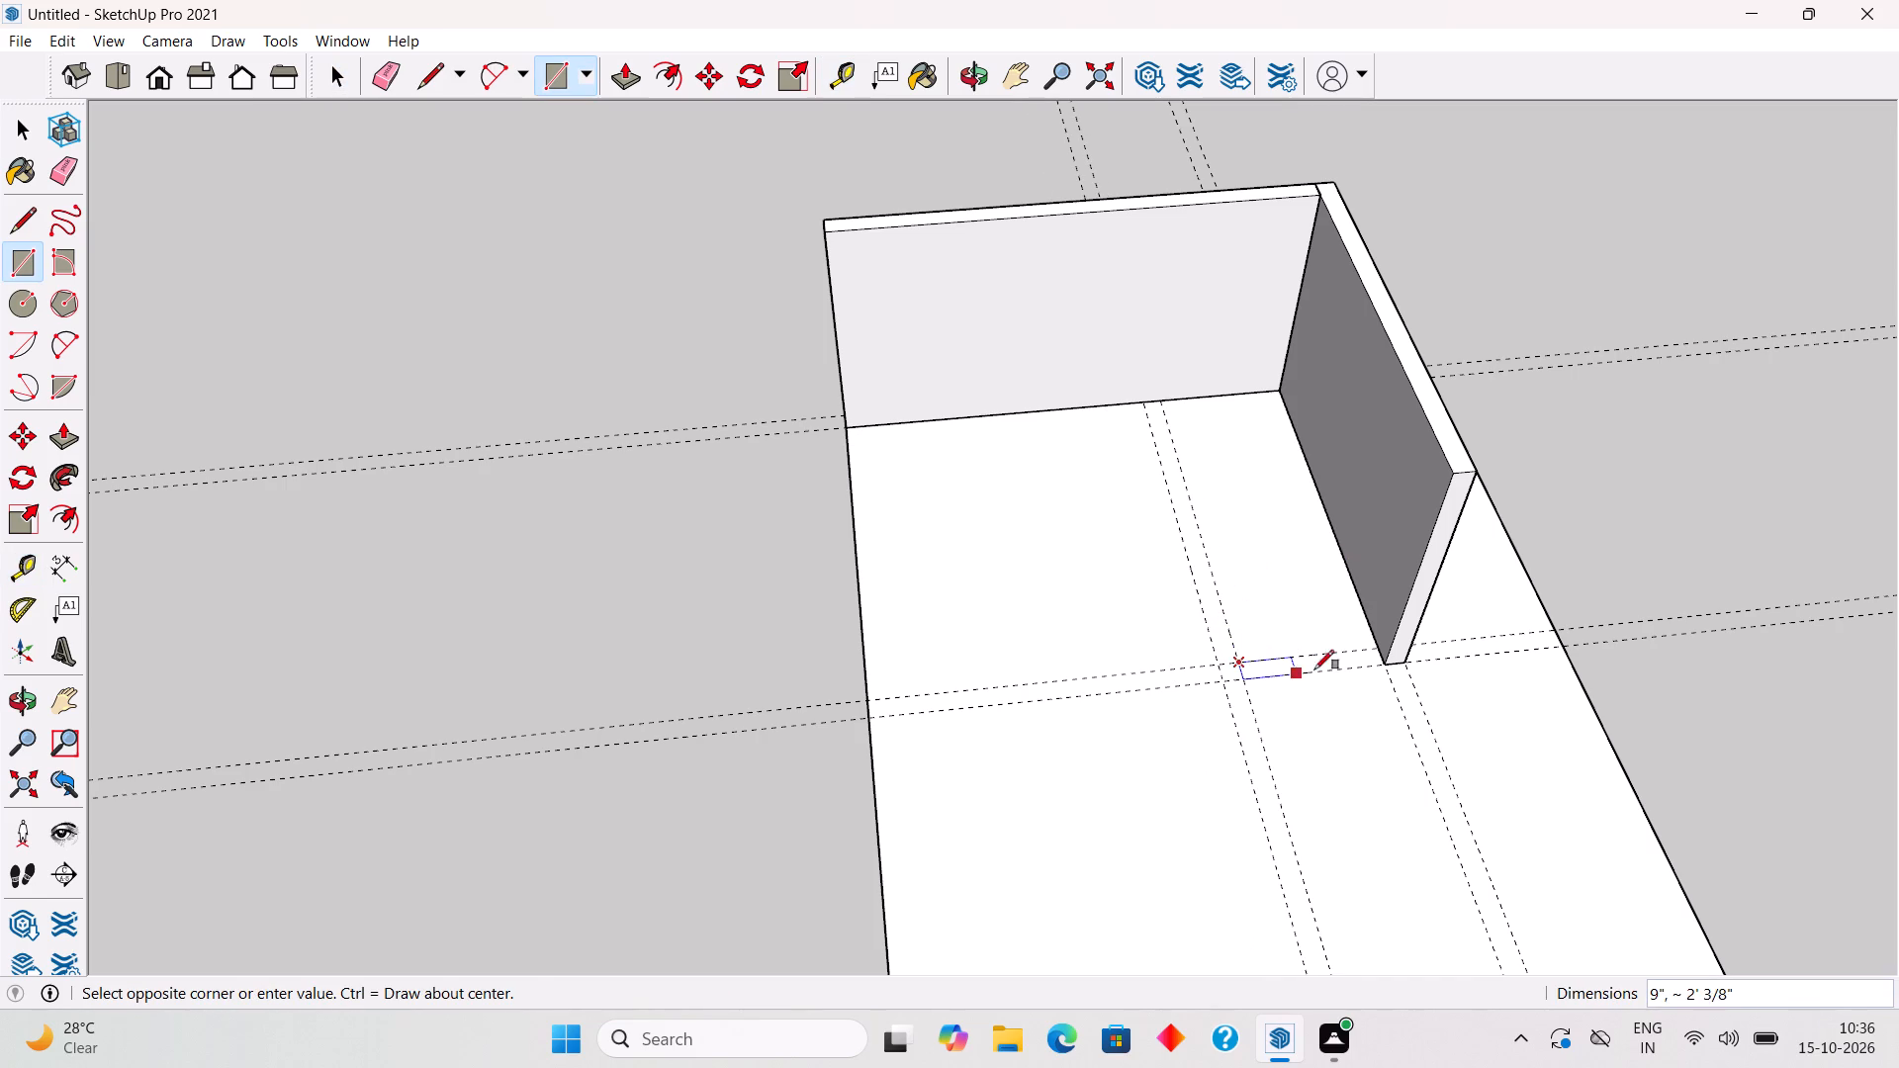
left_click(1386, 667)
Push/Pull the 9" by 5' 3" rectangle up to the top of the adjoining 10' high wall.
key("p")
left_click(1336, 659)
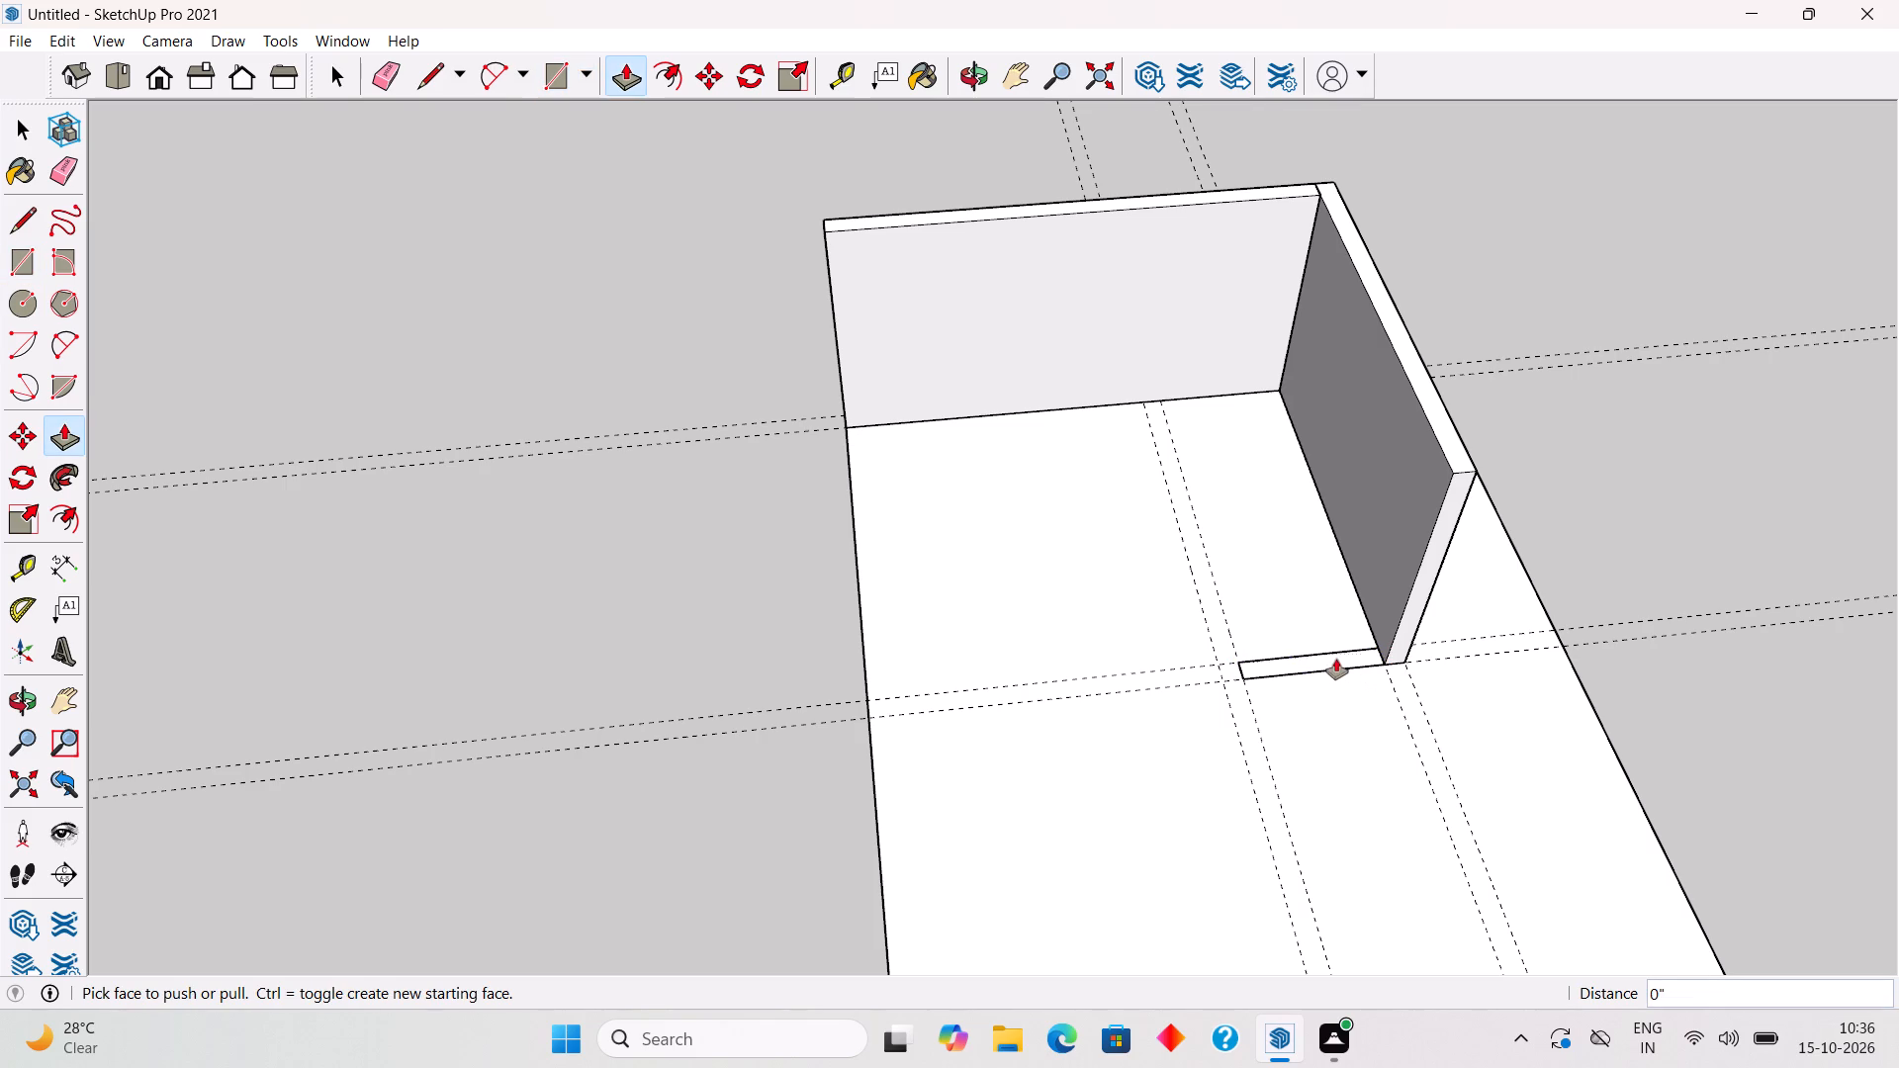
left_click(1452, 464)
key("space")
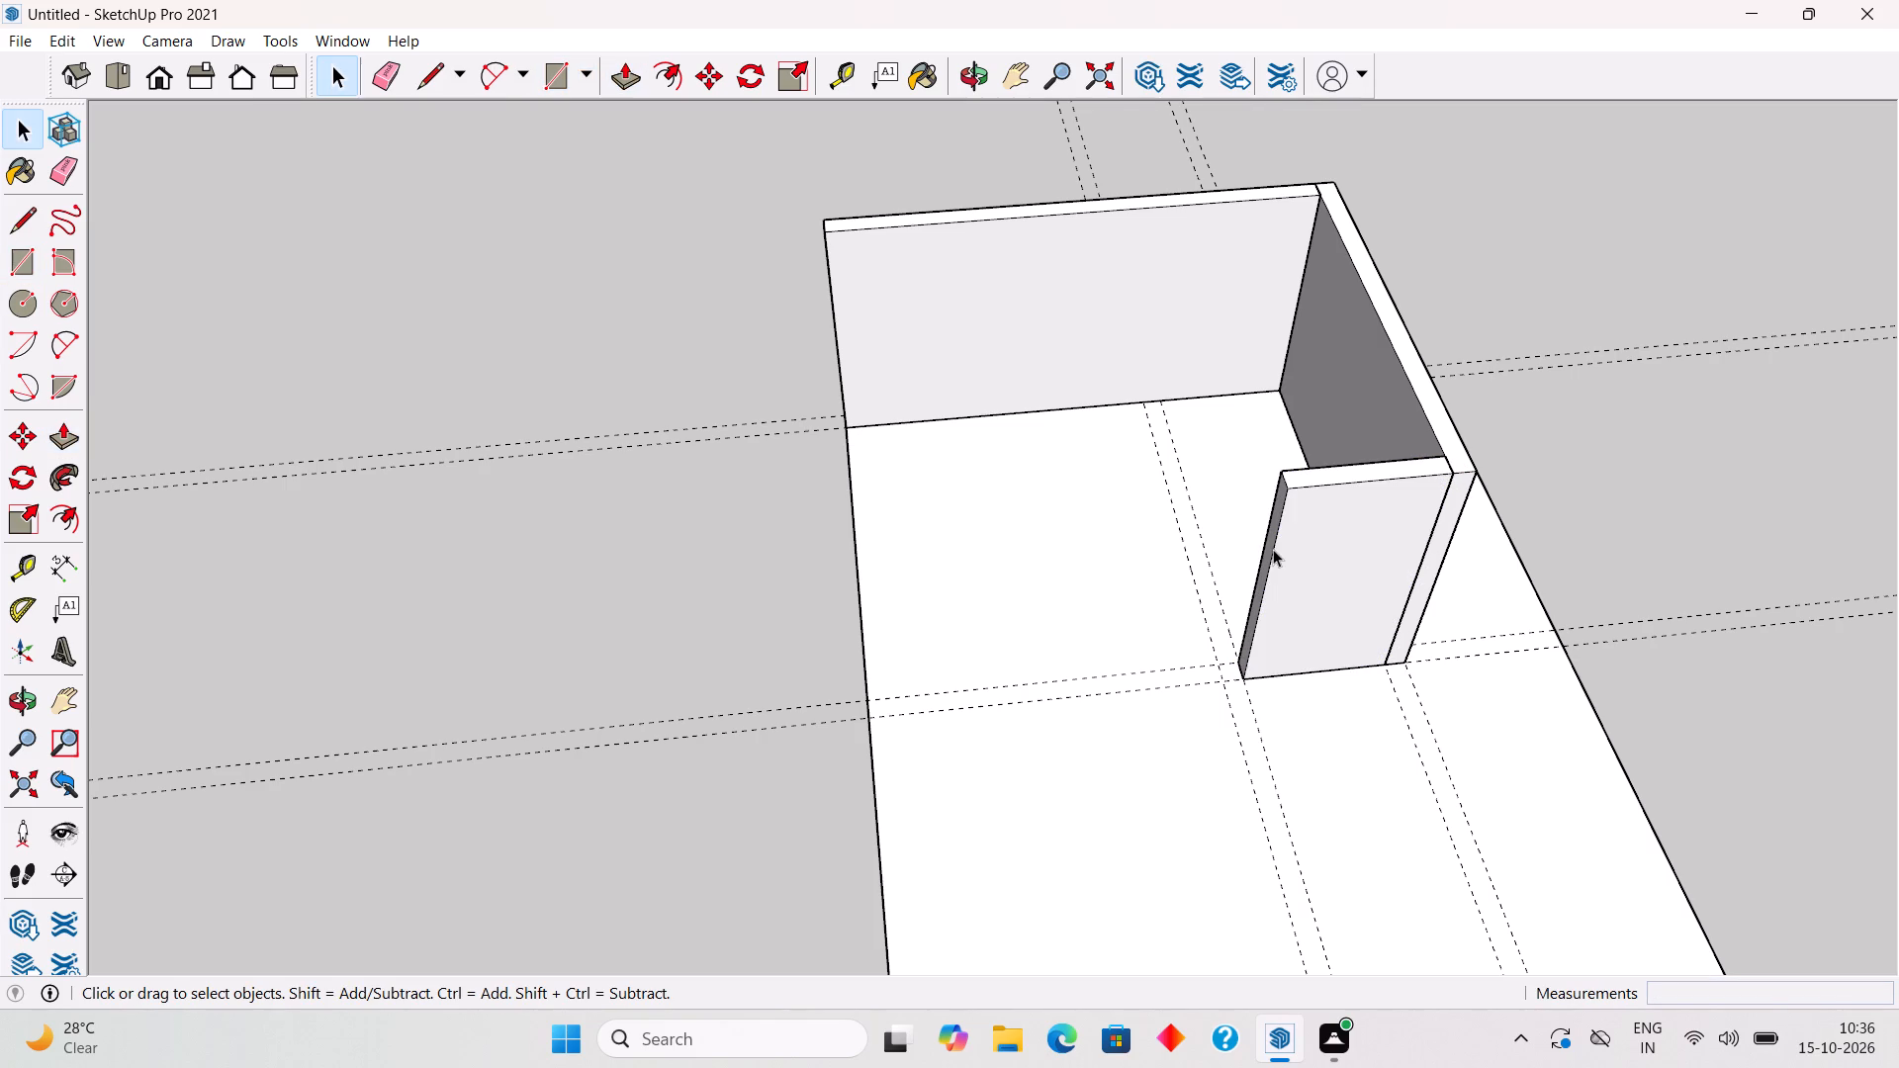
Make the whole 5' 3" long wall a group.
triple_click(1294, 574)
right_click(1294, 574)
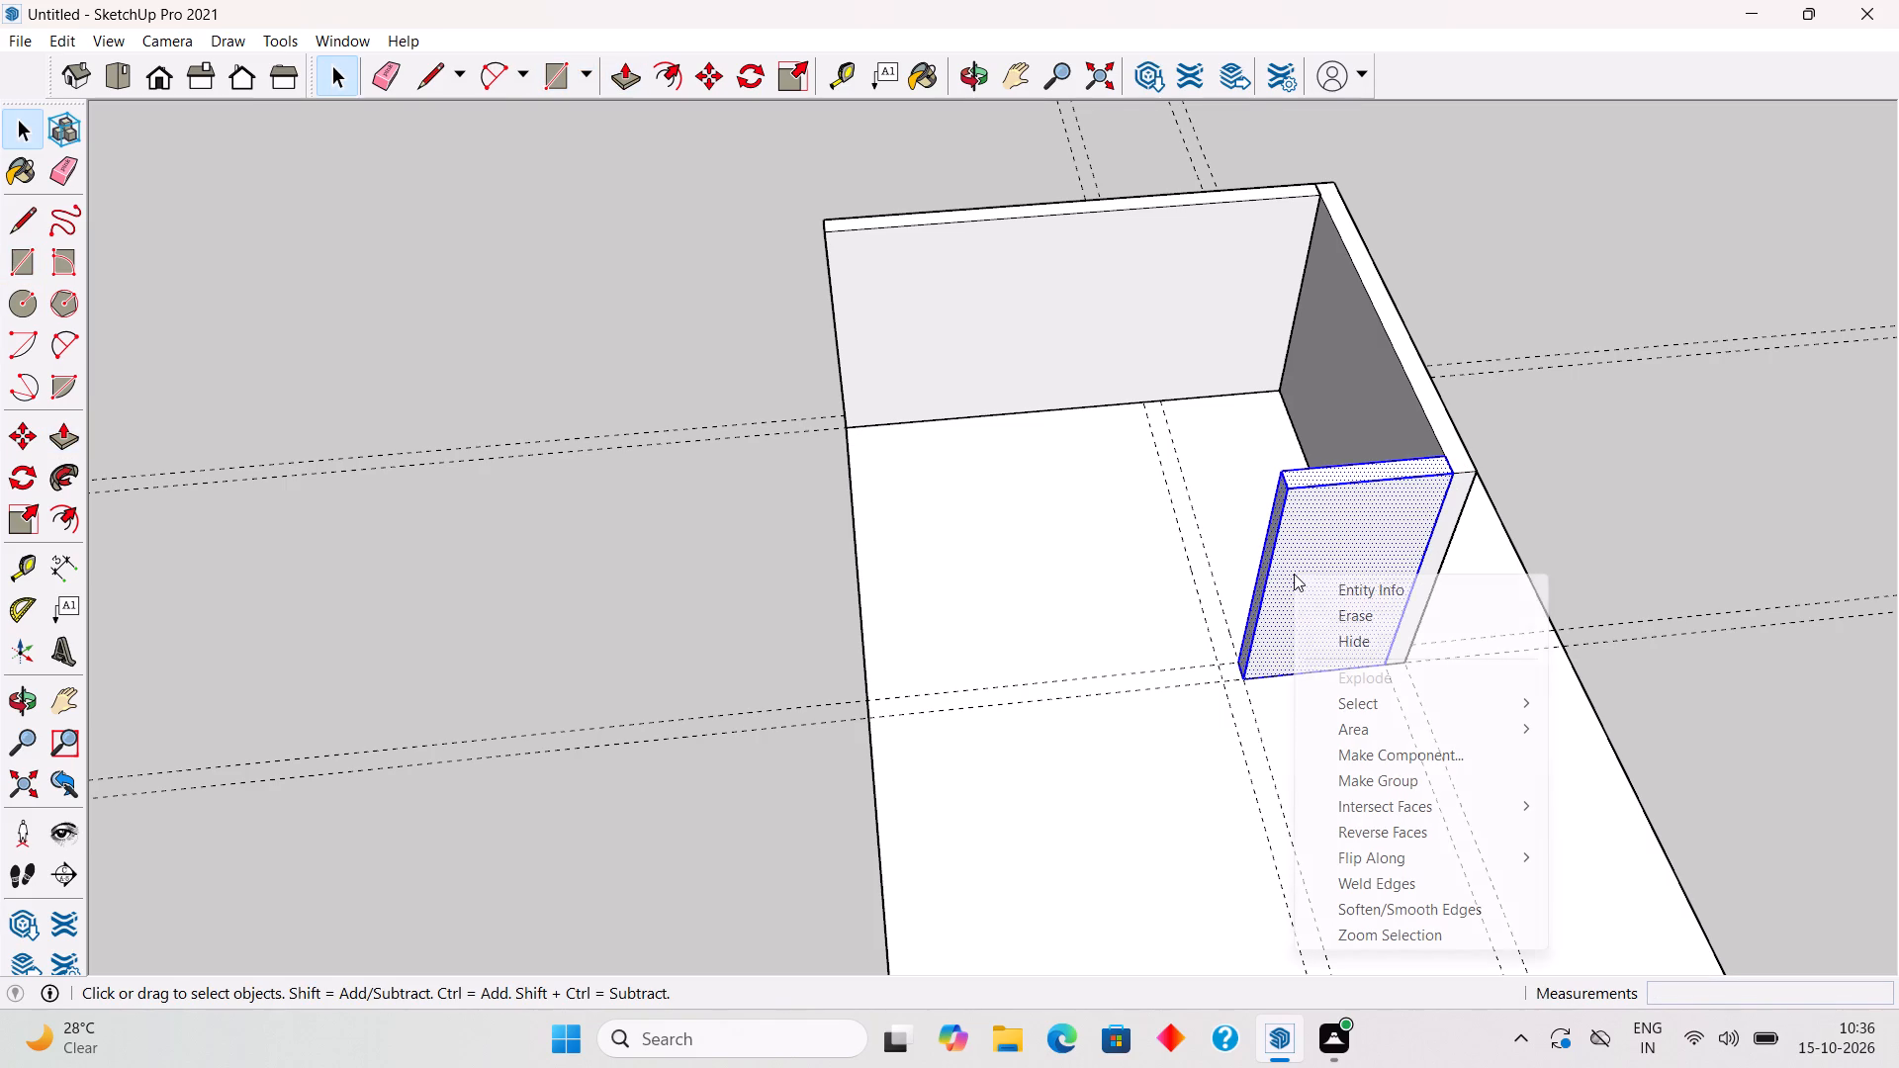
left_click(1358, 778)
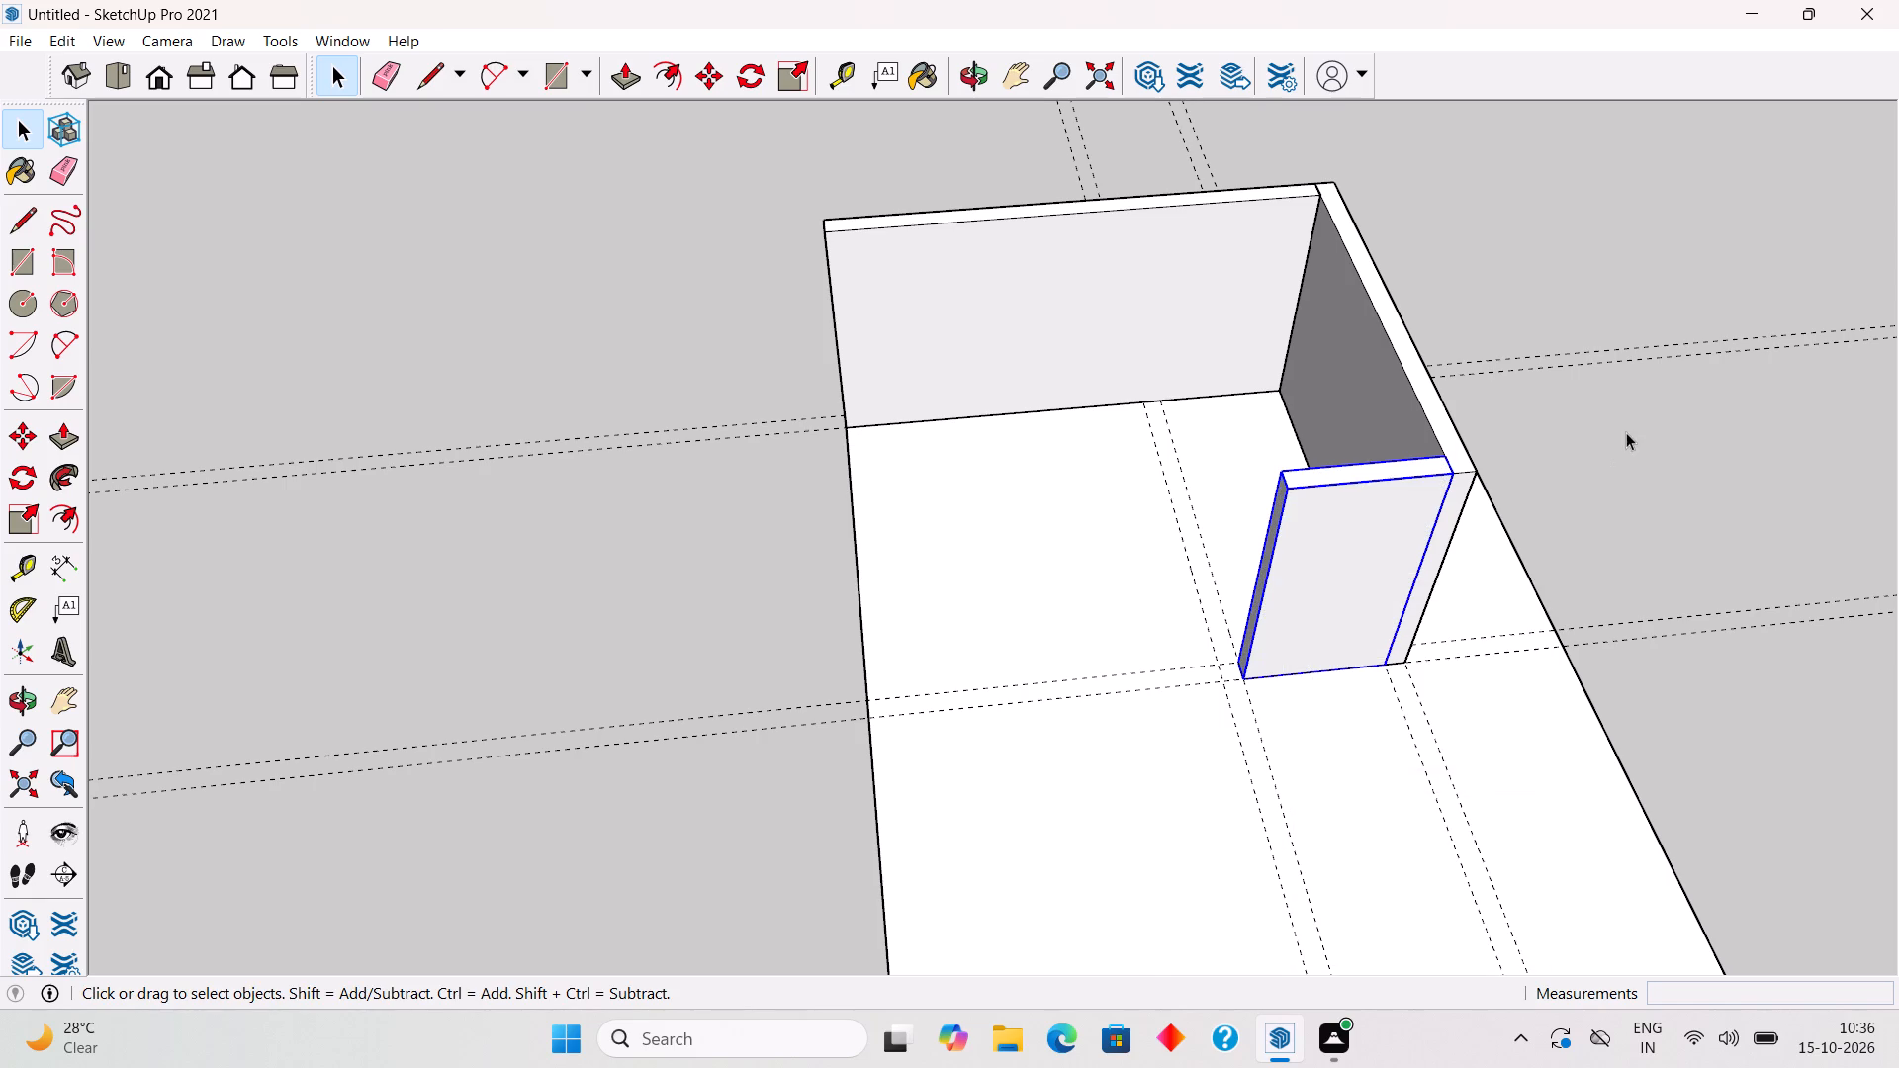
left_click(1626, 431)
Open the 15' 6" wall's group and place a vertical guide on its outer face, 6' from the edge at the 18' 9" wall.
scroll(1627, 470, "down", 8)
middle_click_drag(1592, 587, 1096, 409)
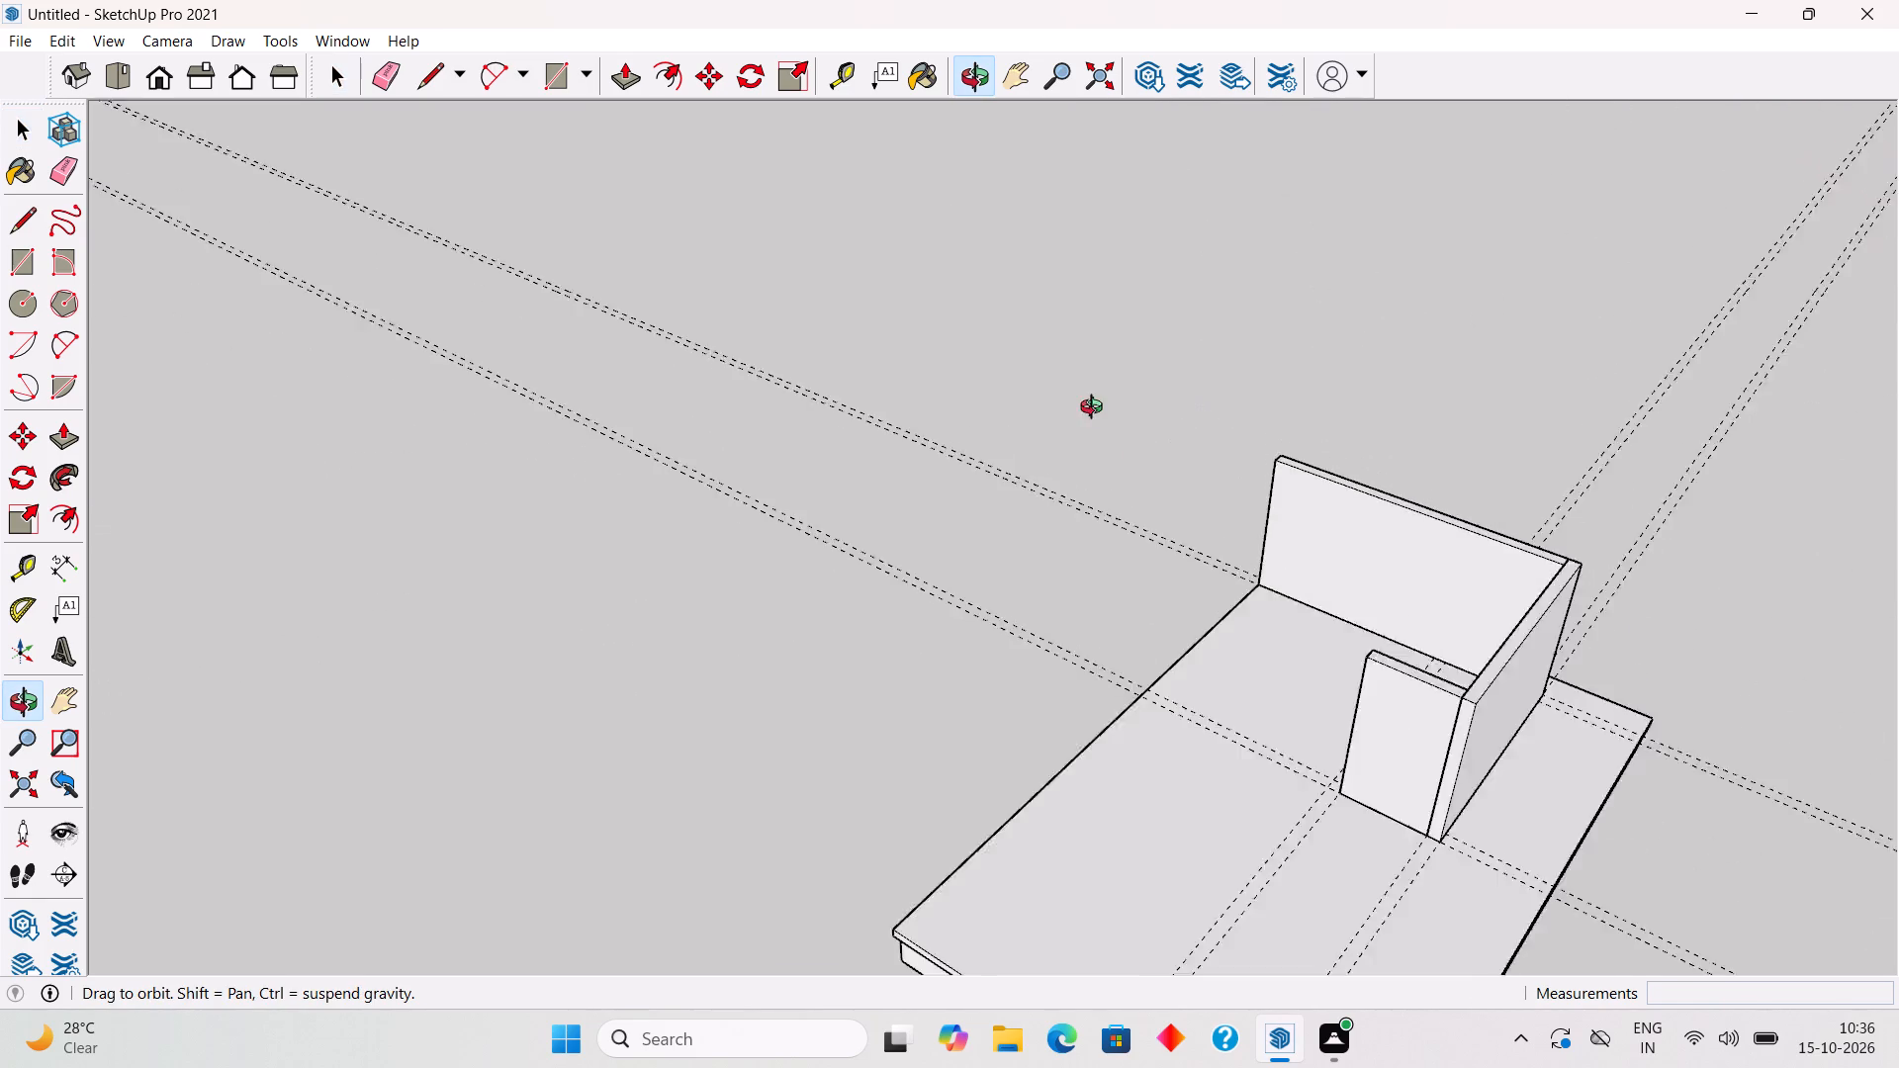
middle_click_drag(1096, 409, 1094, 407)
scroll(1088, 407, "down", 6)
middle_click_drag(994, 625, 500, 532)
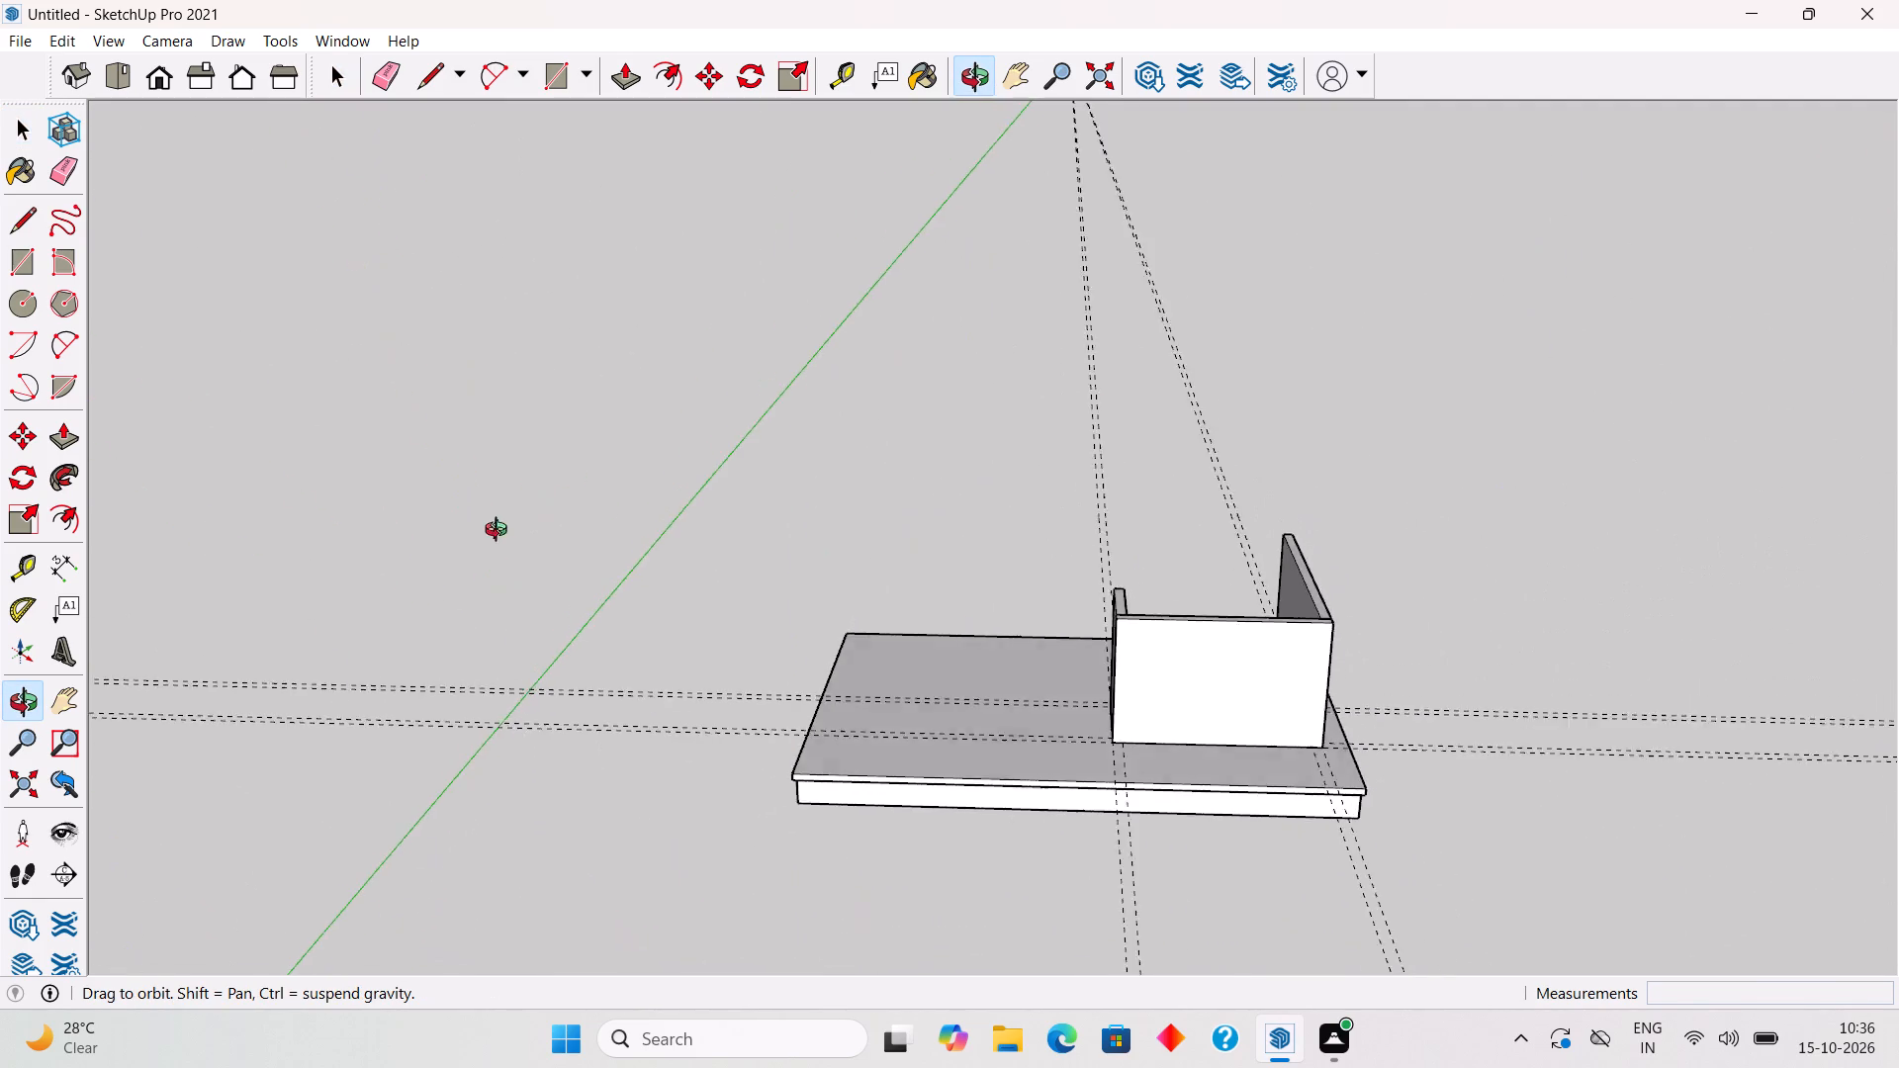
middle_click_drag(500, 532, 497, 533)
scroll(969, 702, "up", 5)
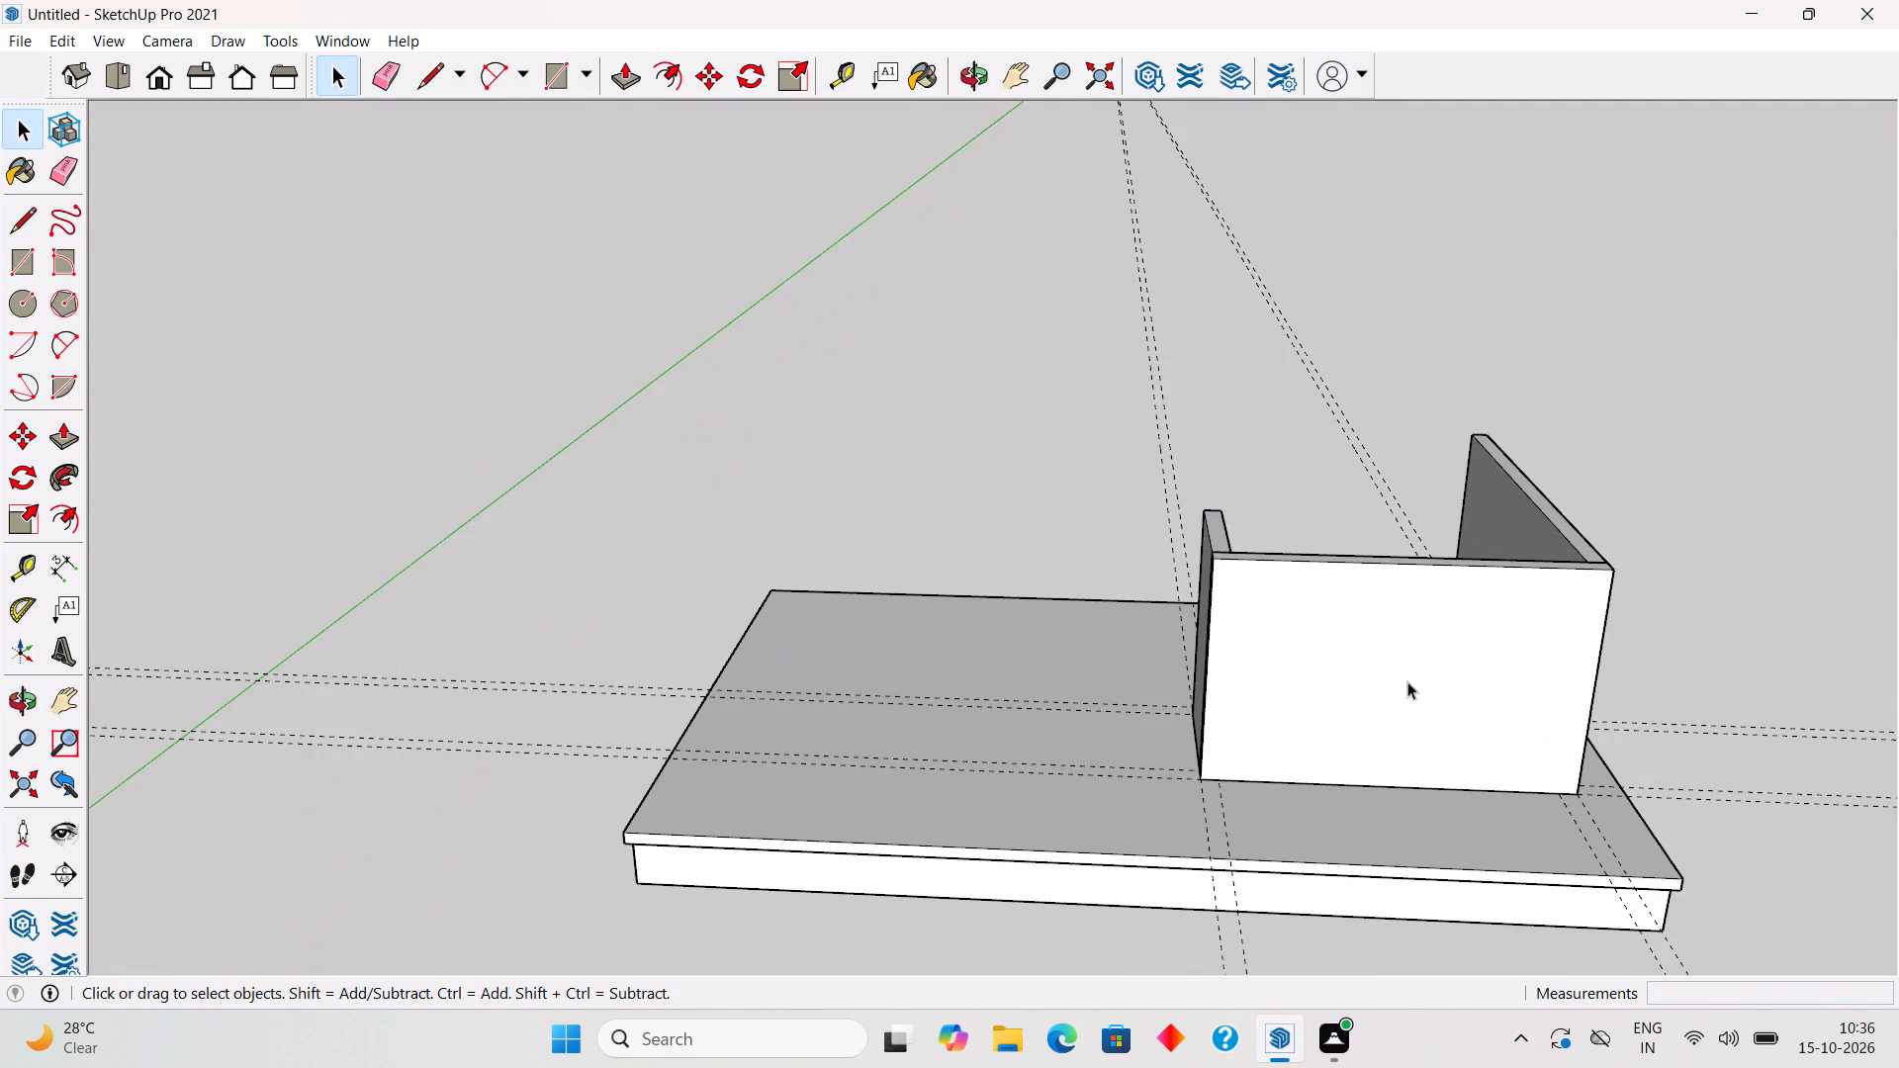
middle_click_drag(1496, 639, 1421, 477)
scroll(1737, 838, "up", 3)
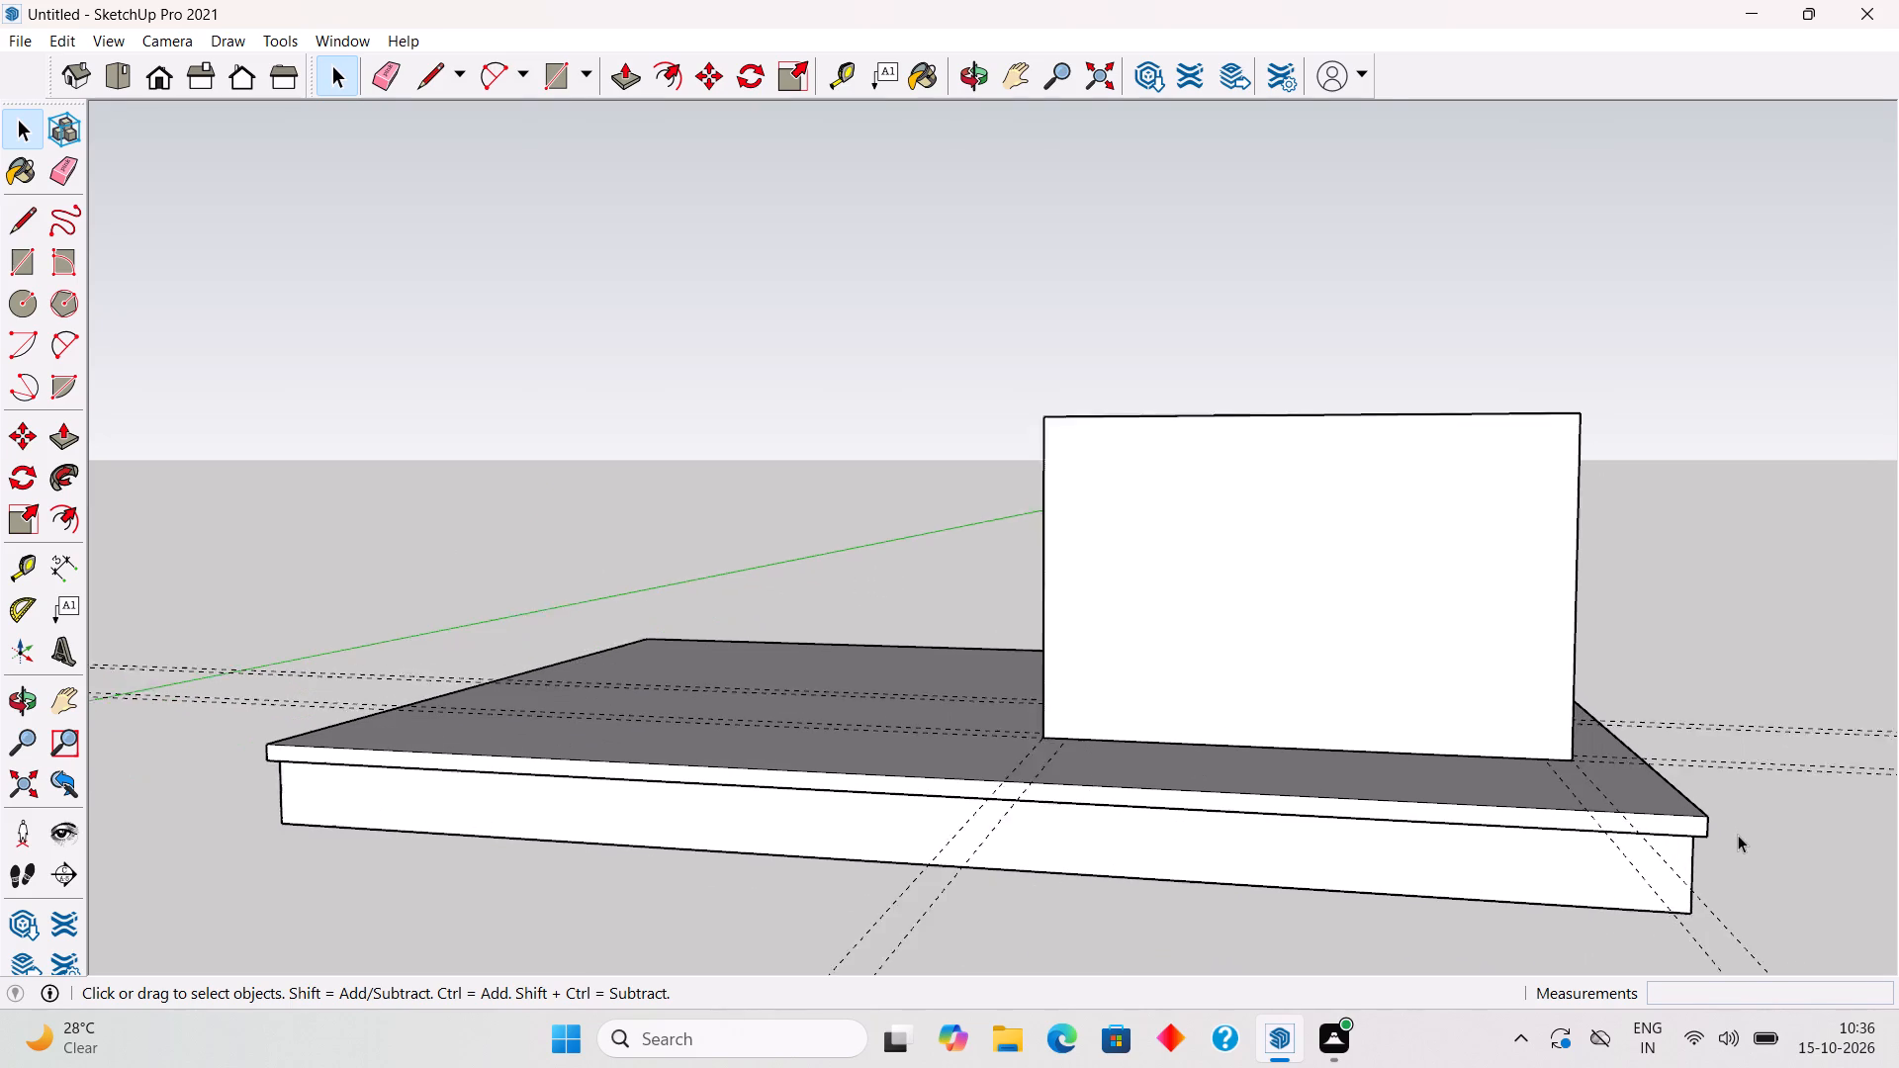
scroll(1738, 835, "up", 1)
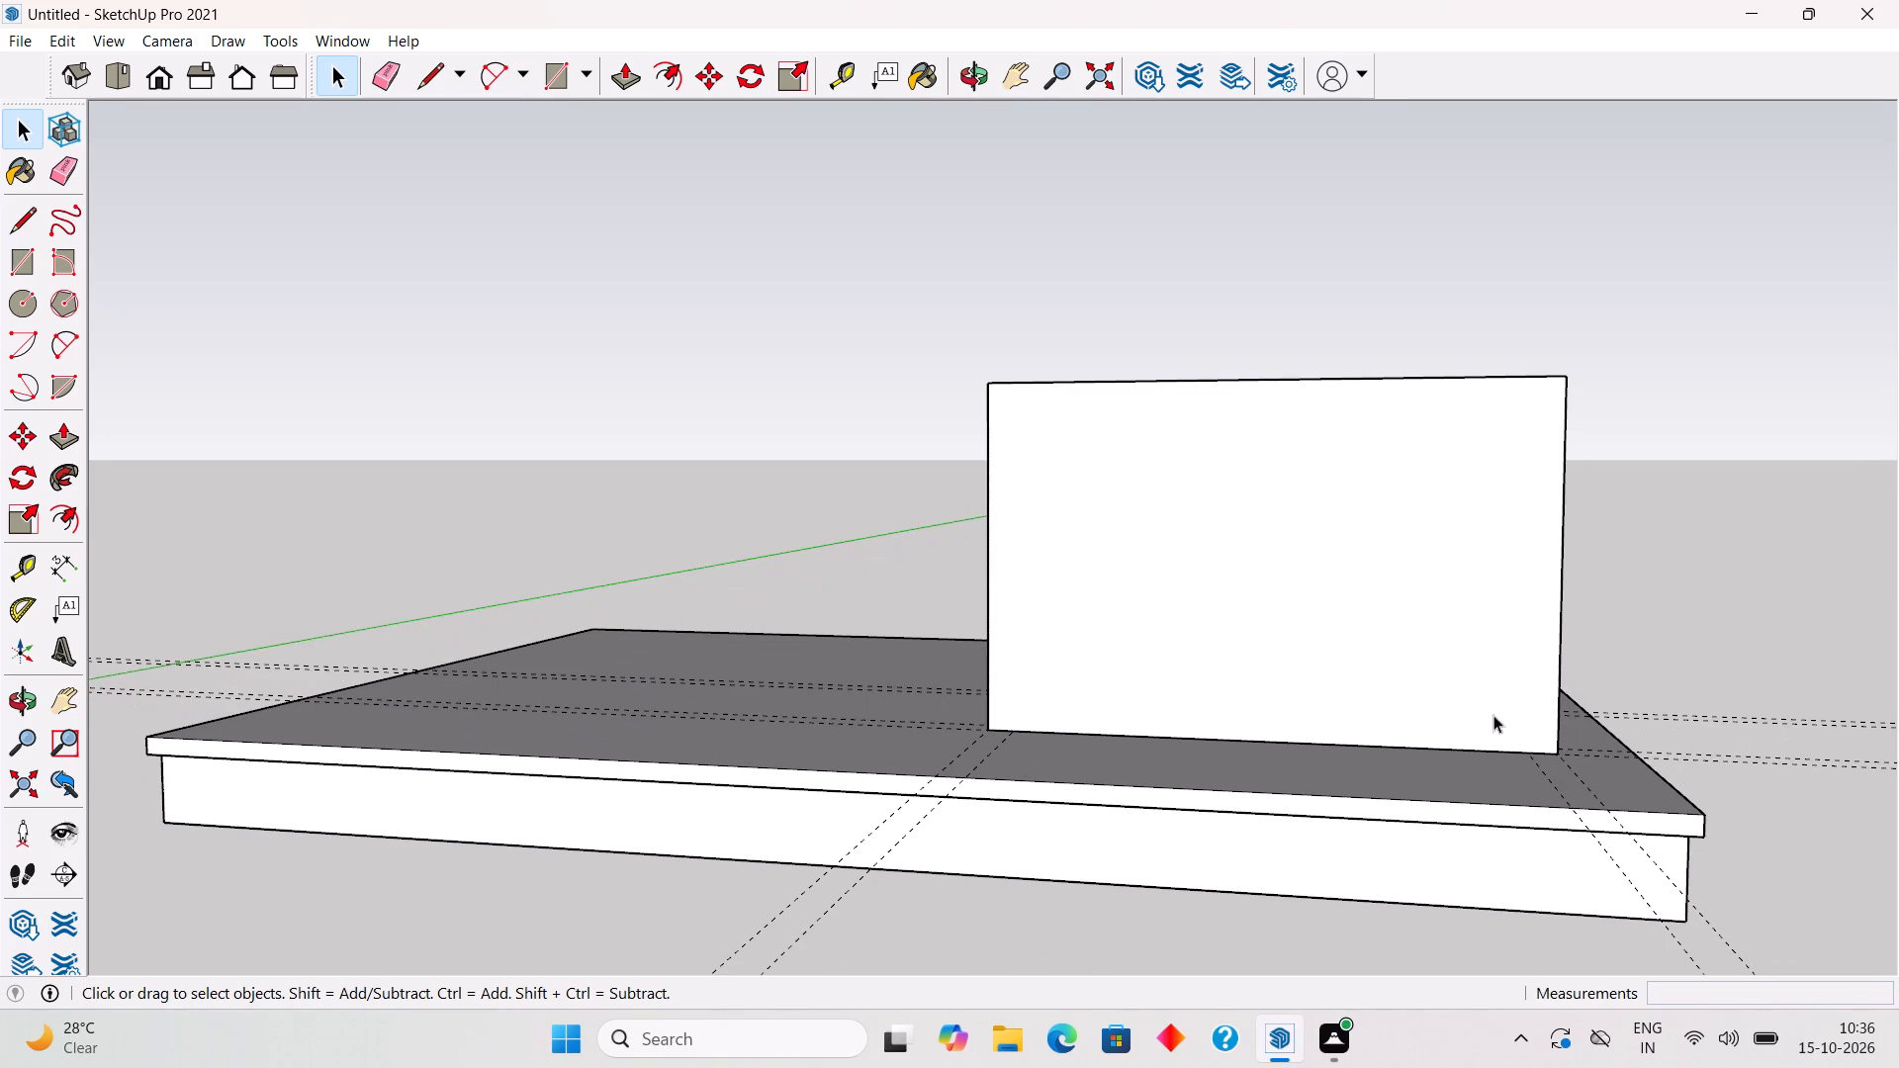
middle_click_drag(1387, 709, 1538, 778)
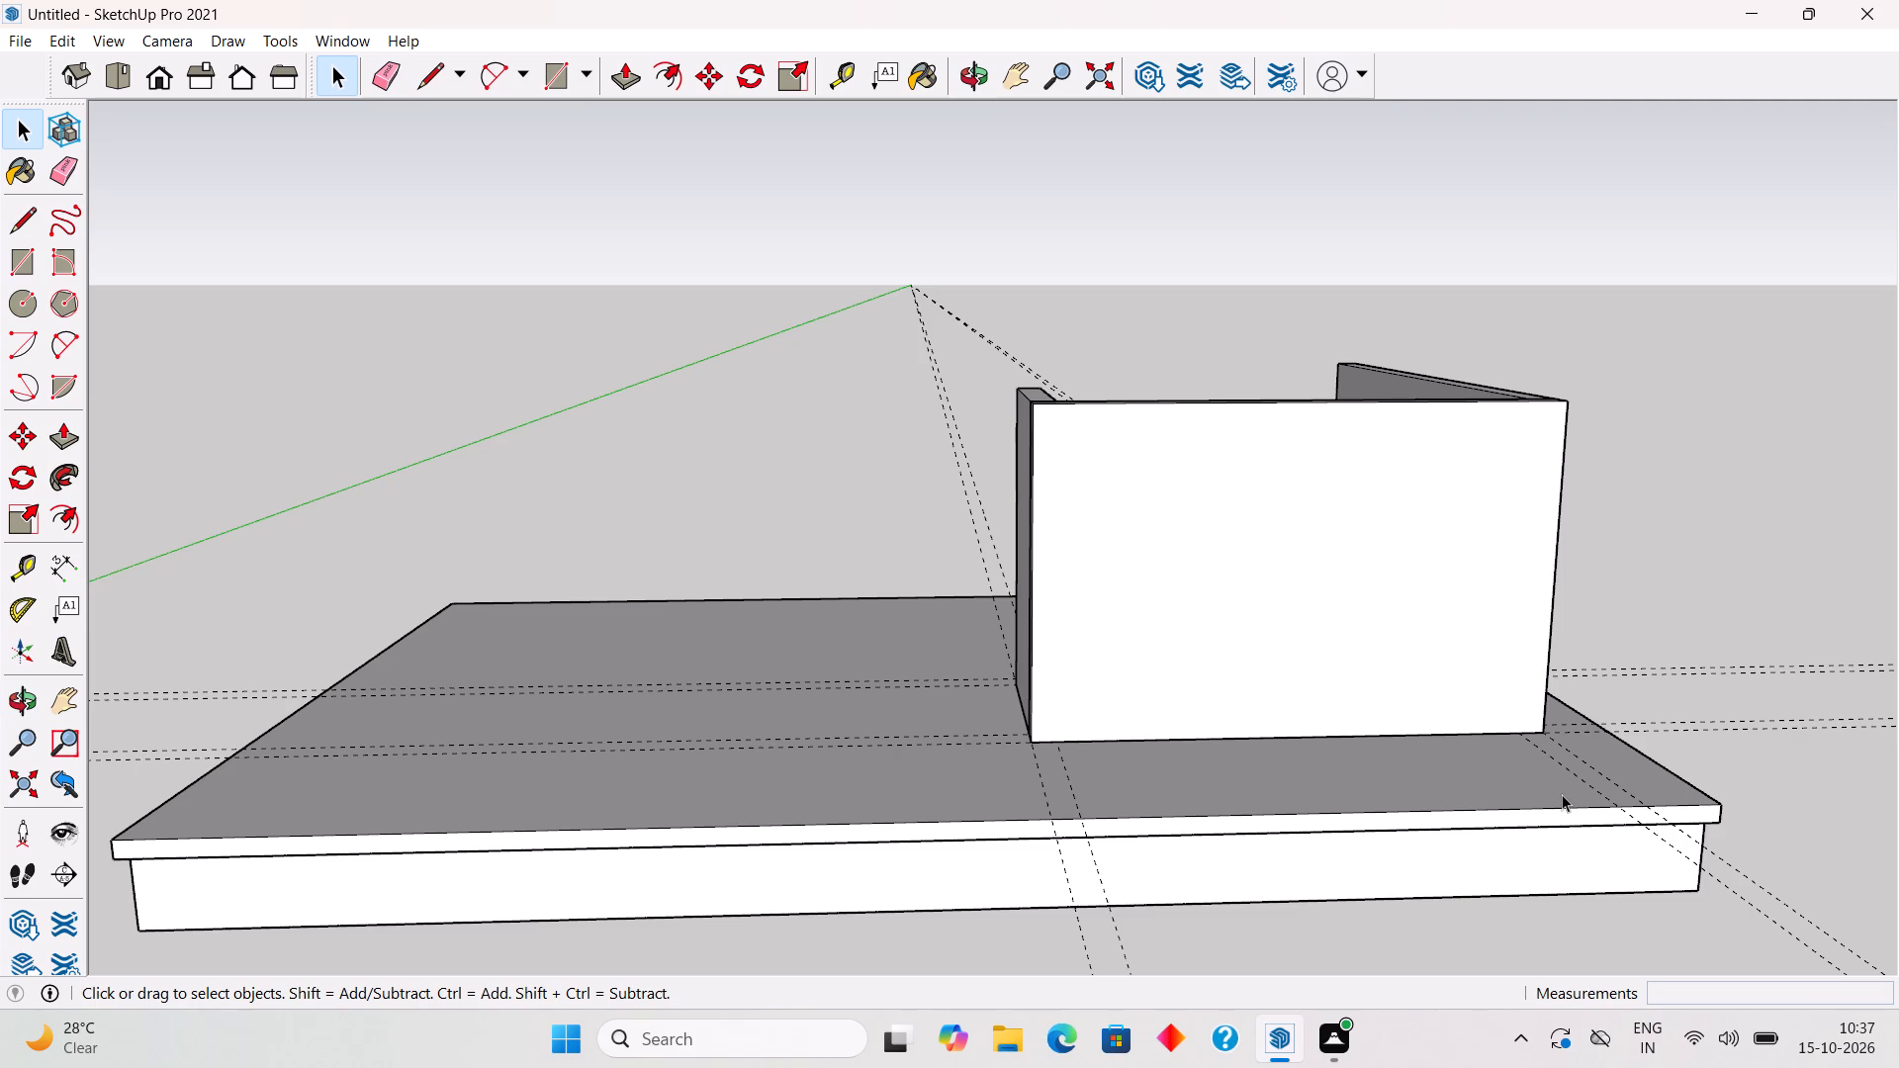
middle_click_drag(1296, 646, 1145, 590)
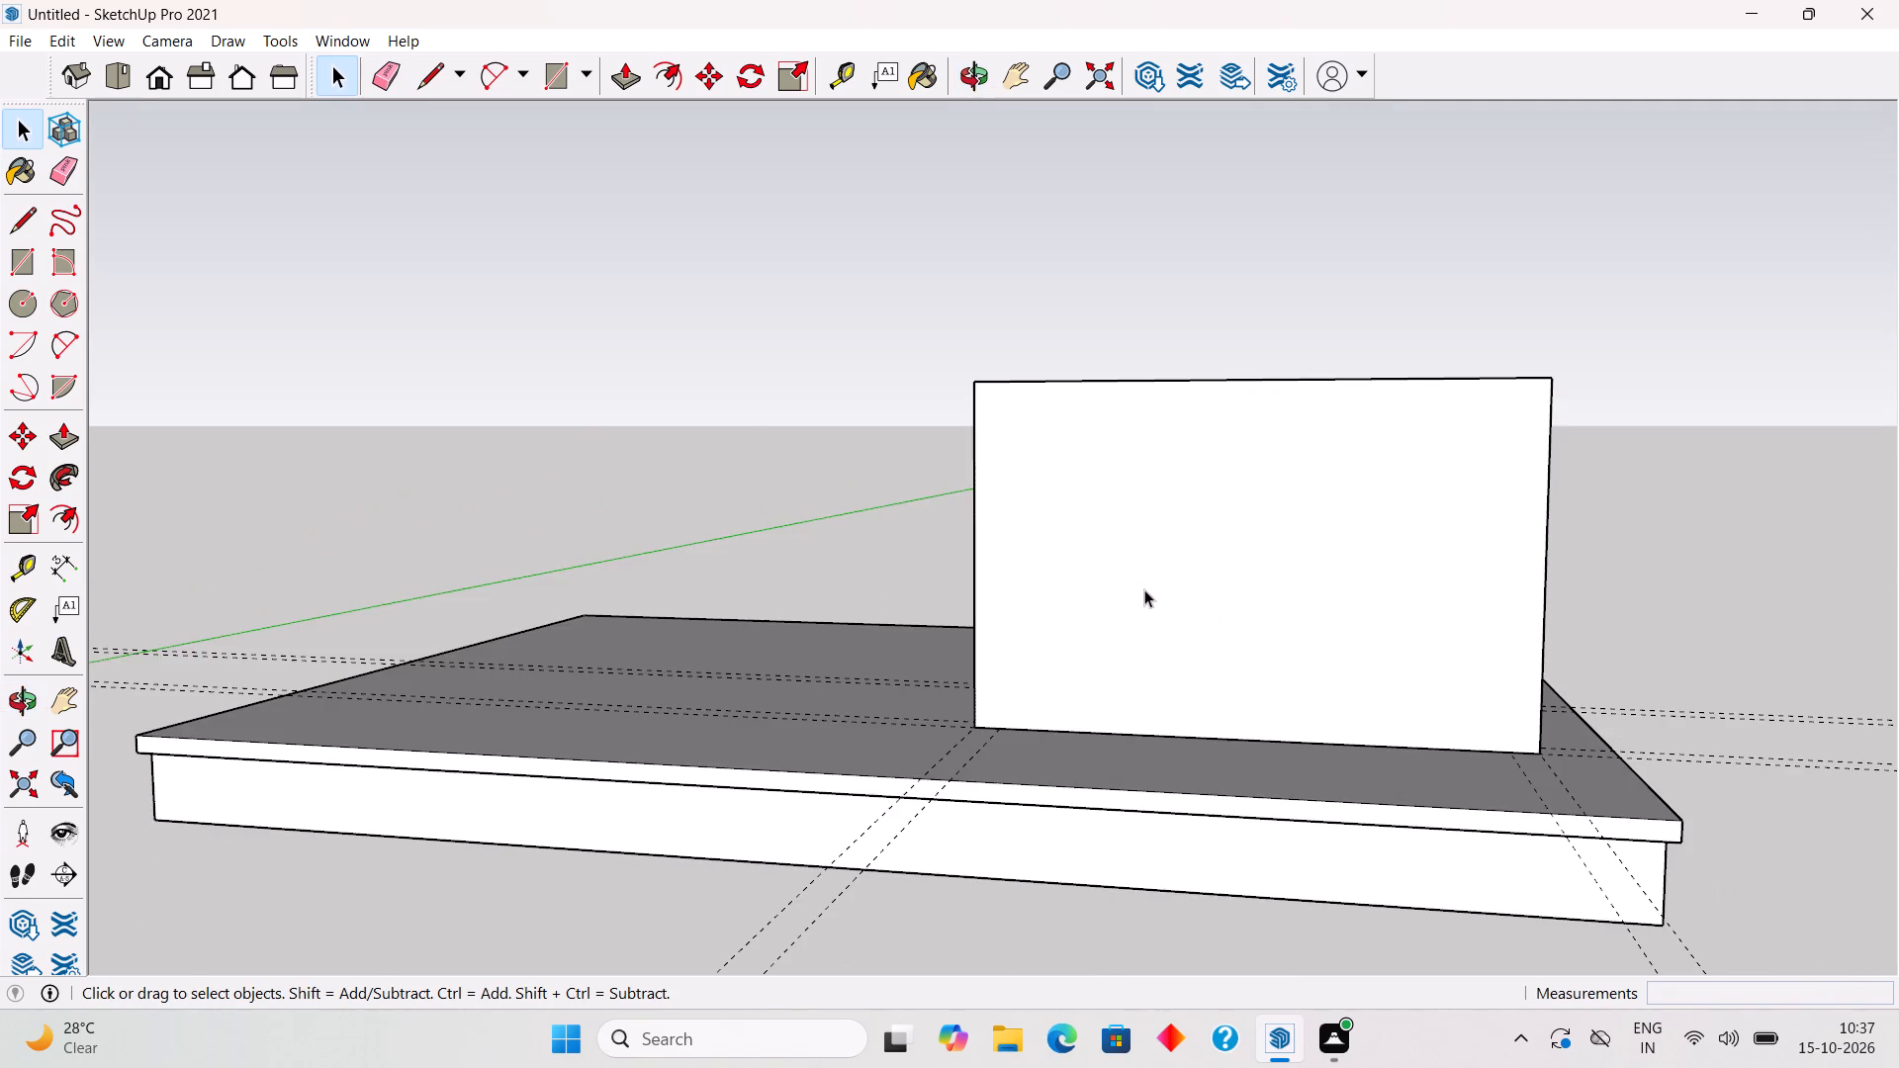
triple_click(1159, 588)
key("t")
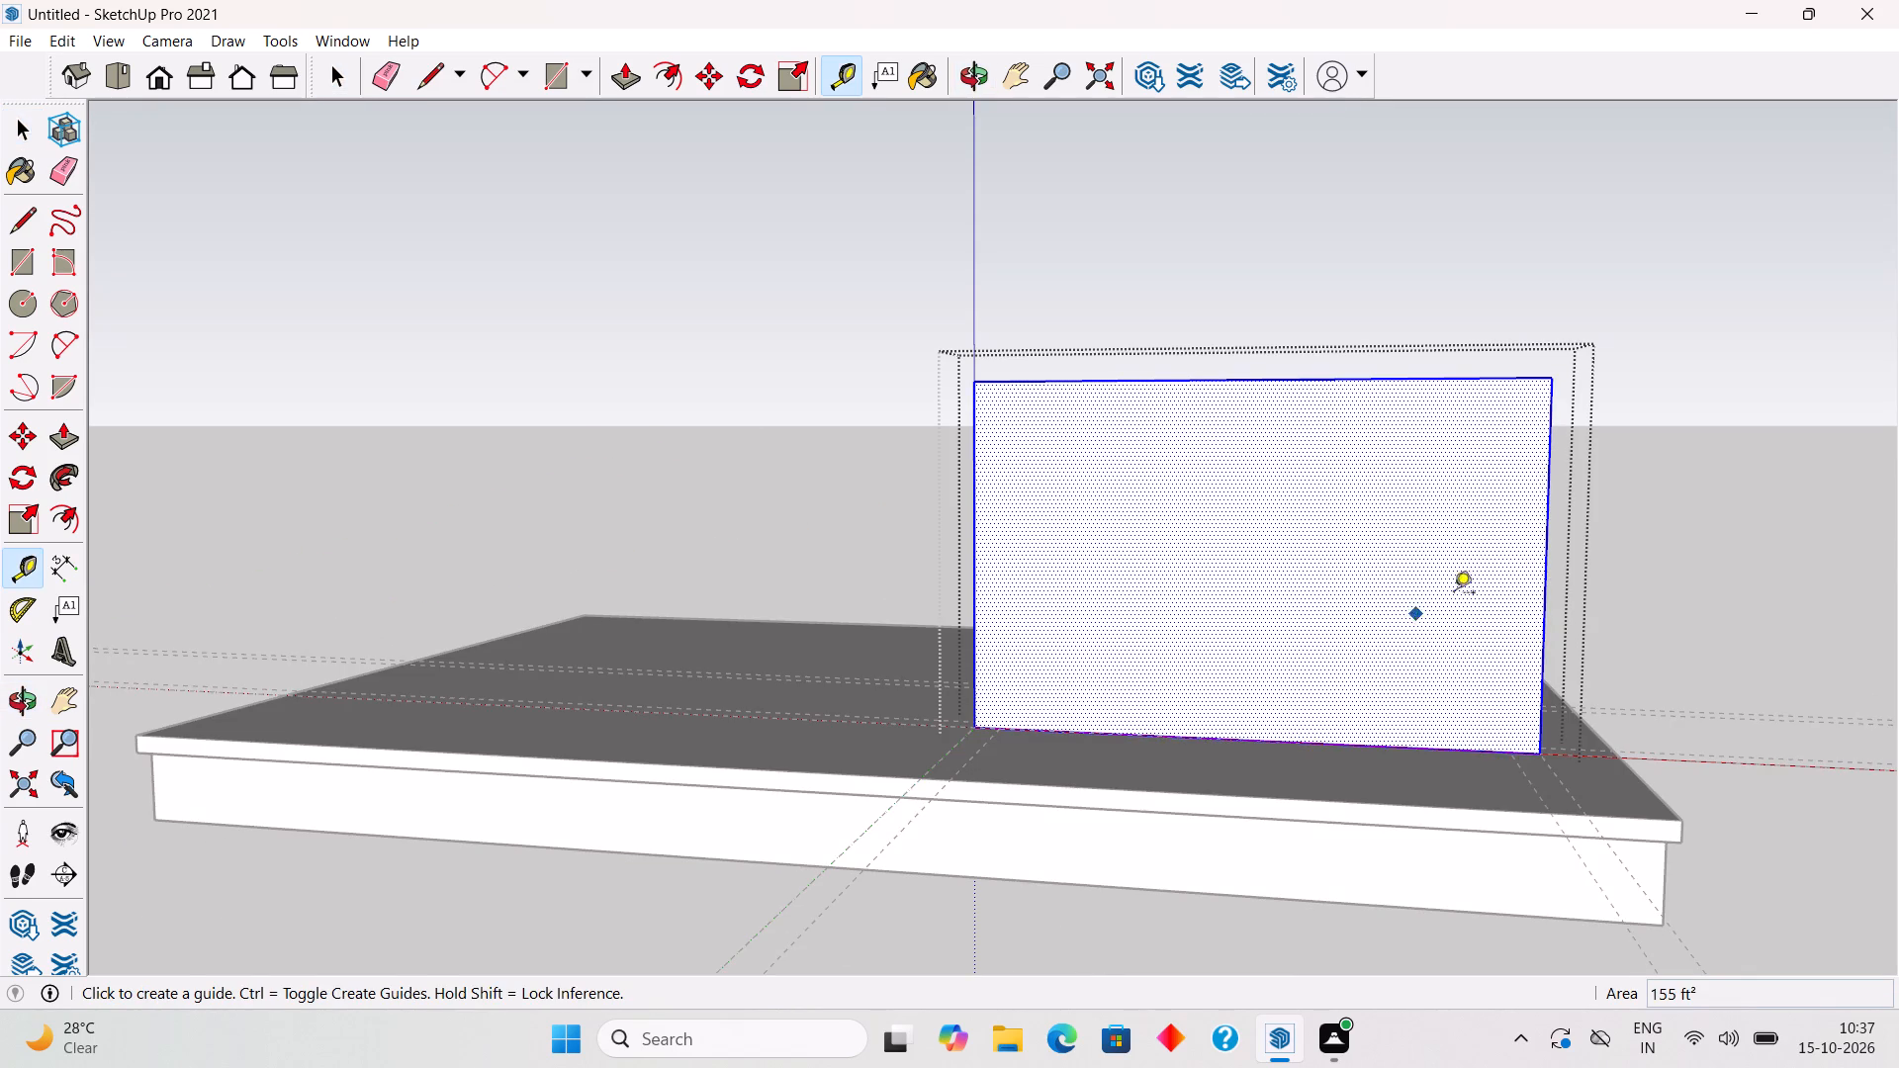
left_click(1541, 544)
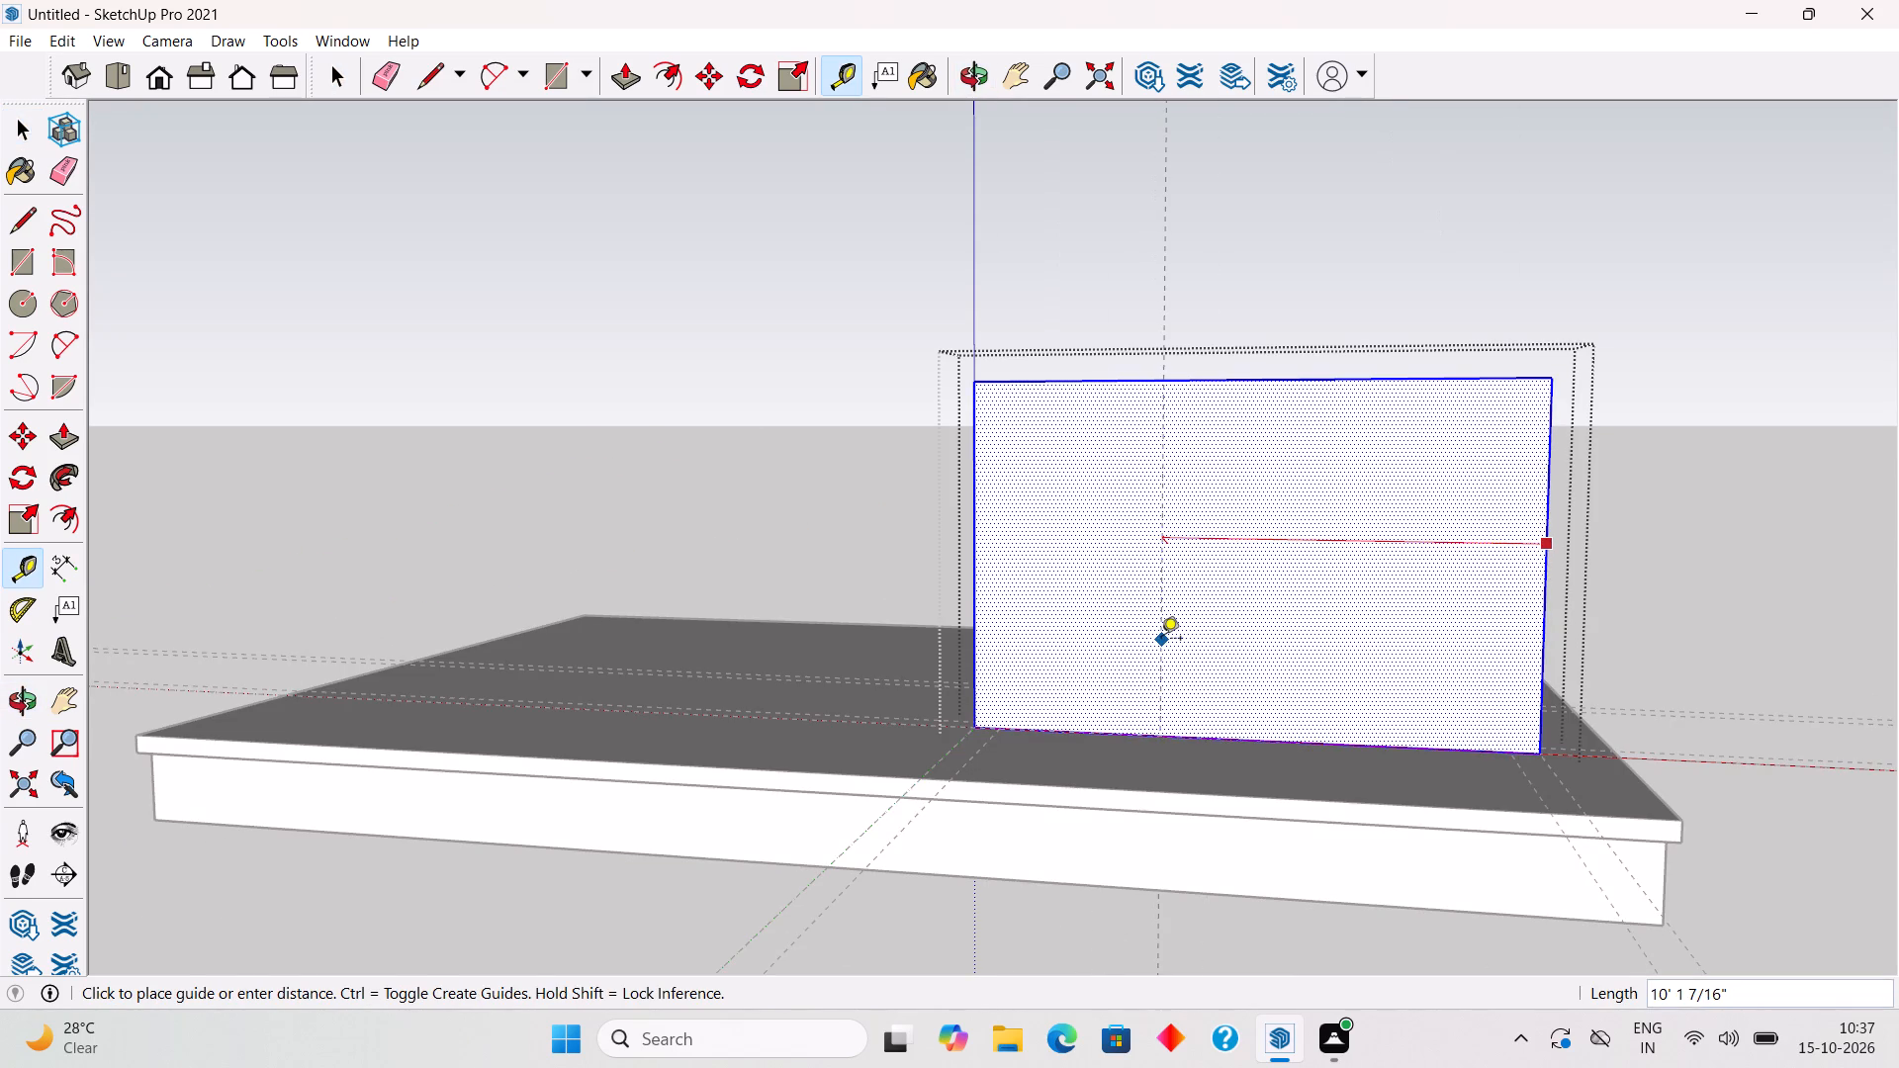
type("6'")
key("Return")
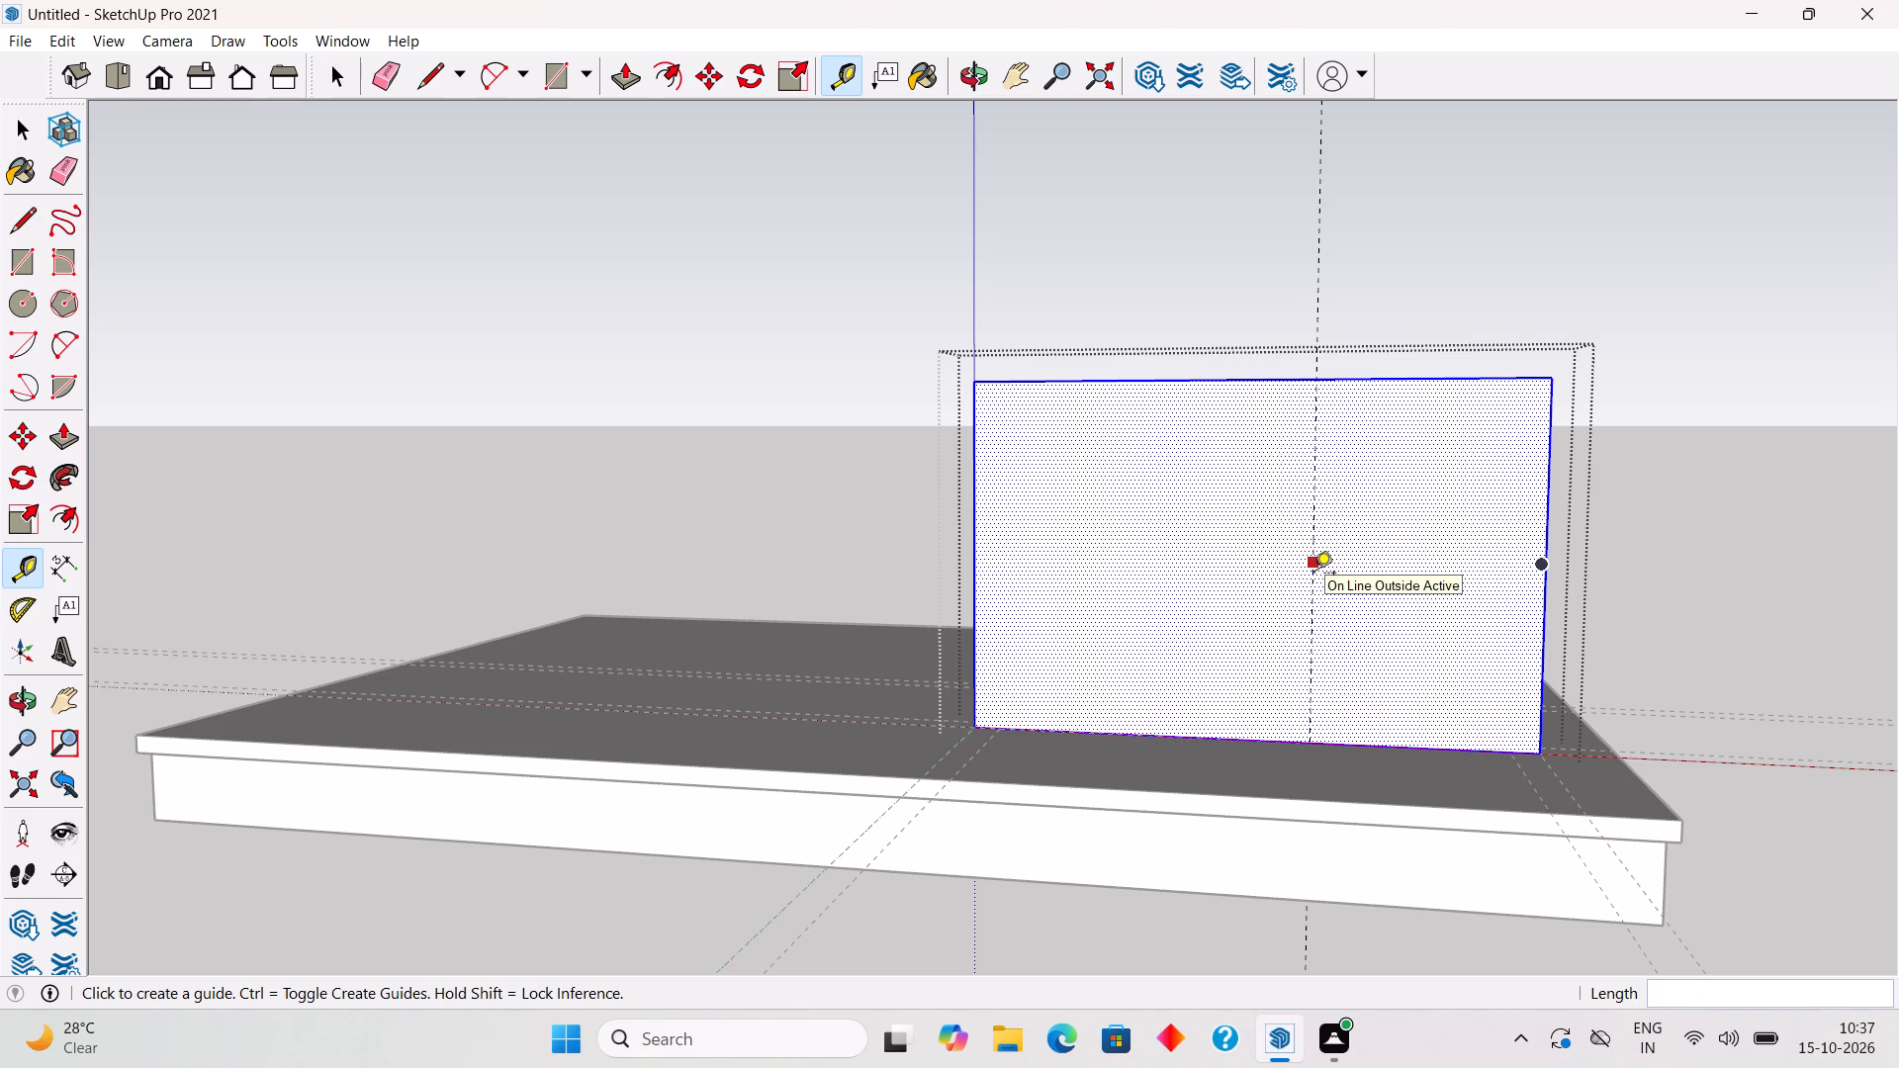
Place a second vertical guide on the wall's outer face, 6' beyond the first one toward the 5' 3" wall.
left_click(1314, 575)
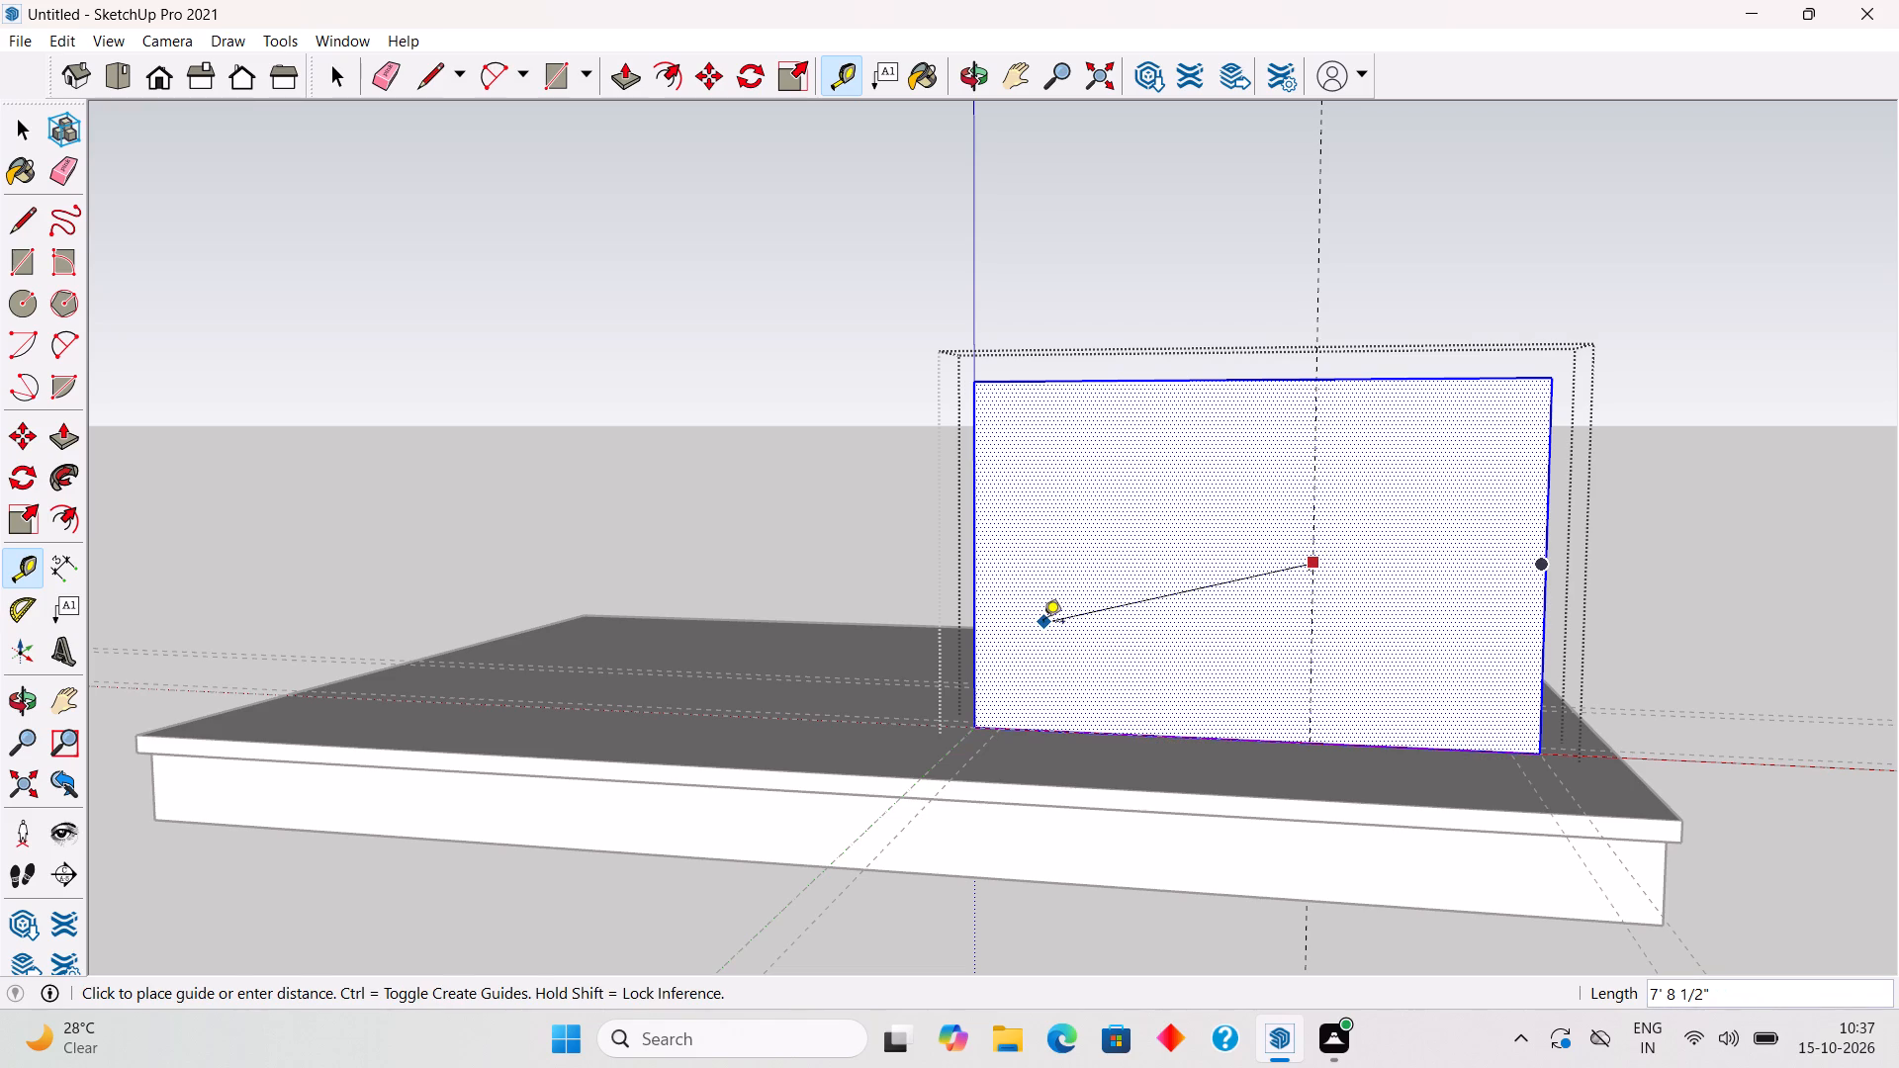
key("t")
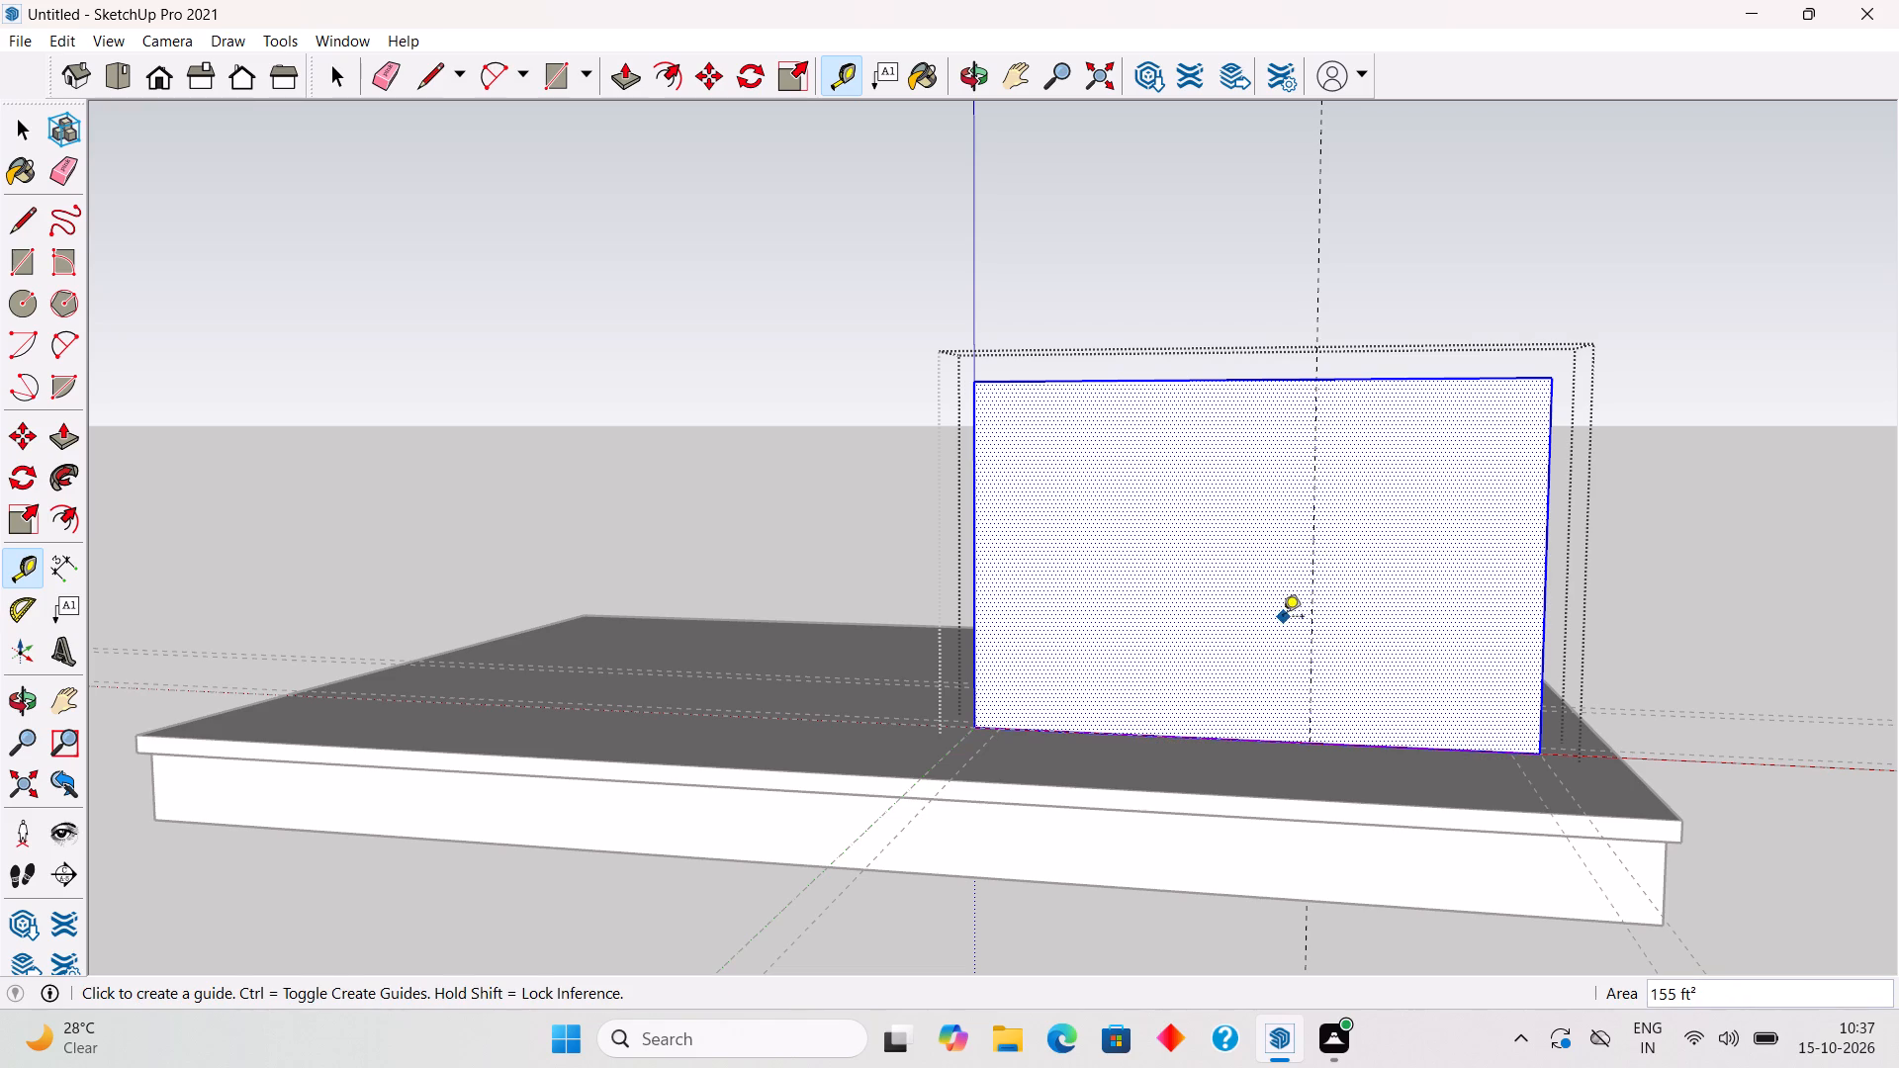
left_click(1313, 661)
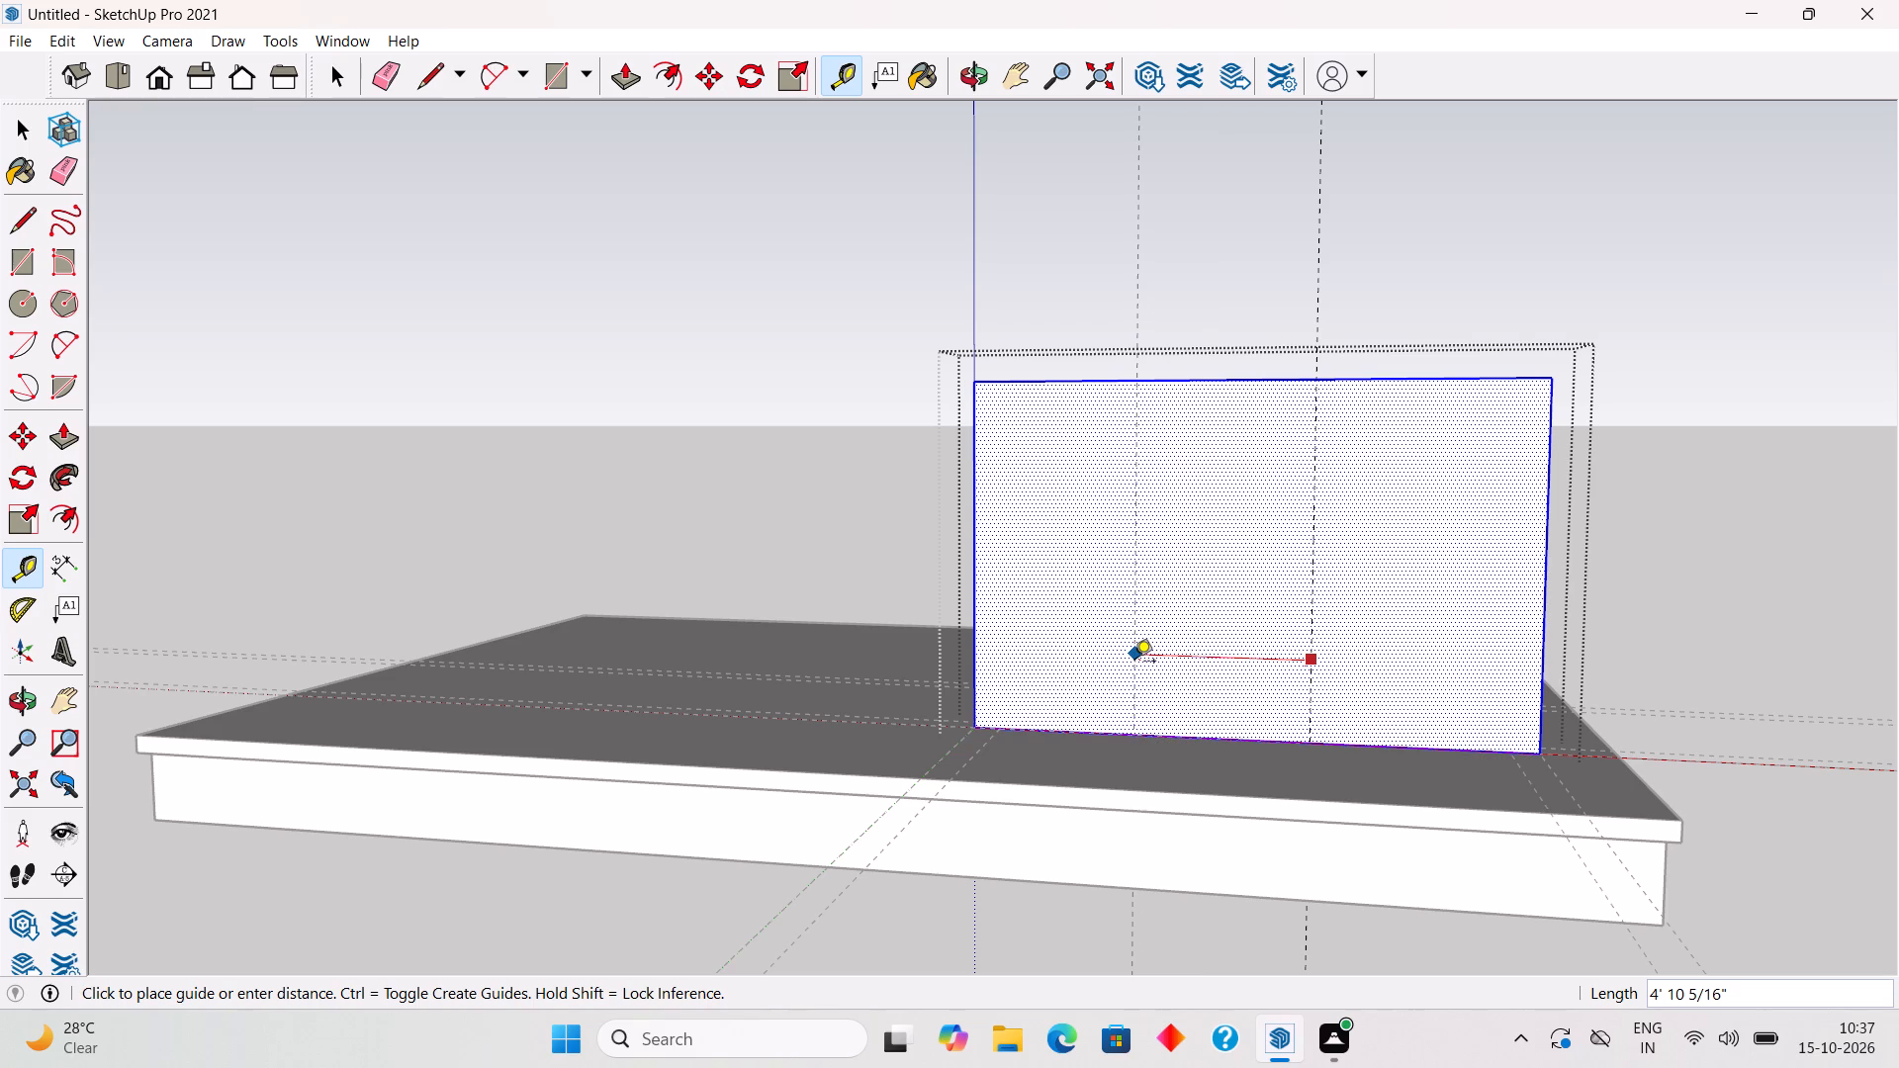
type("6'")
key("Return")
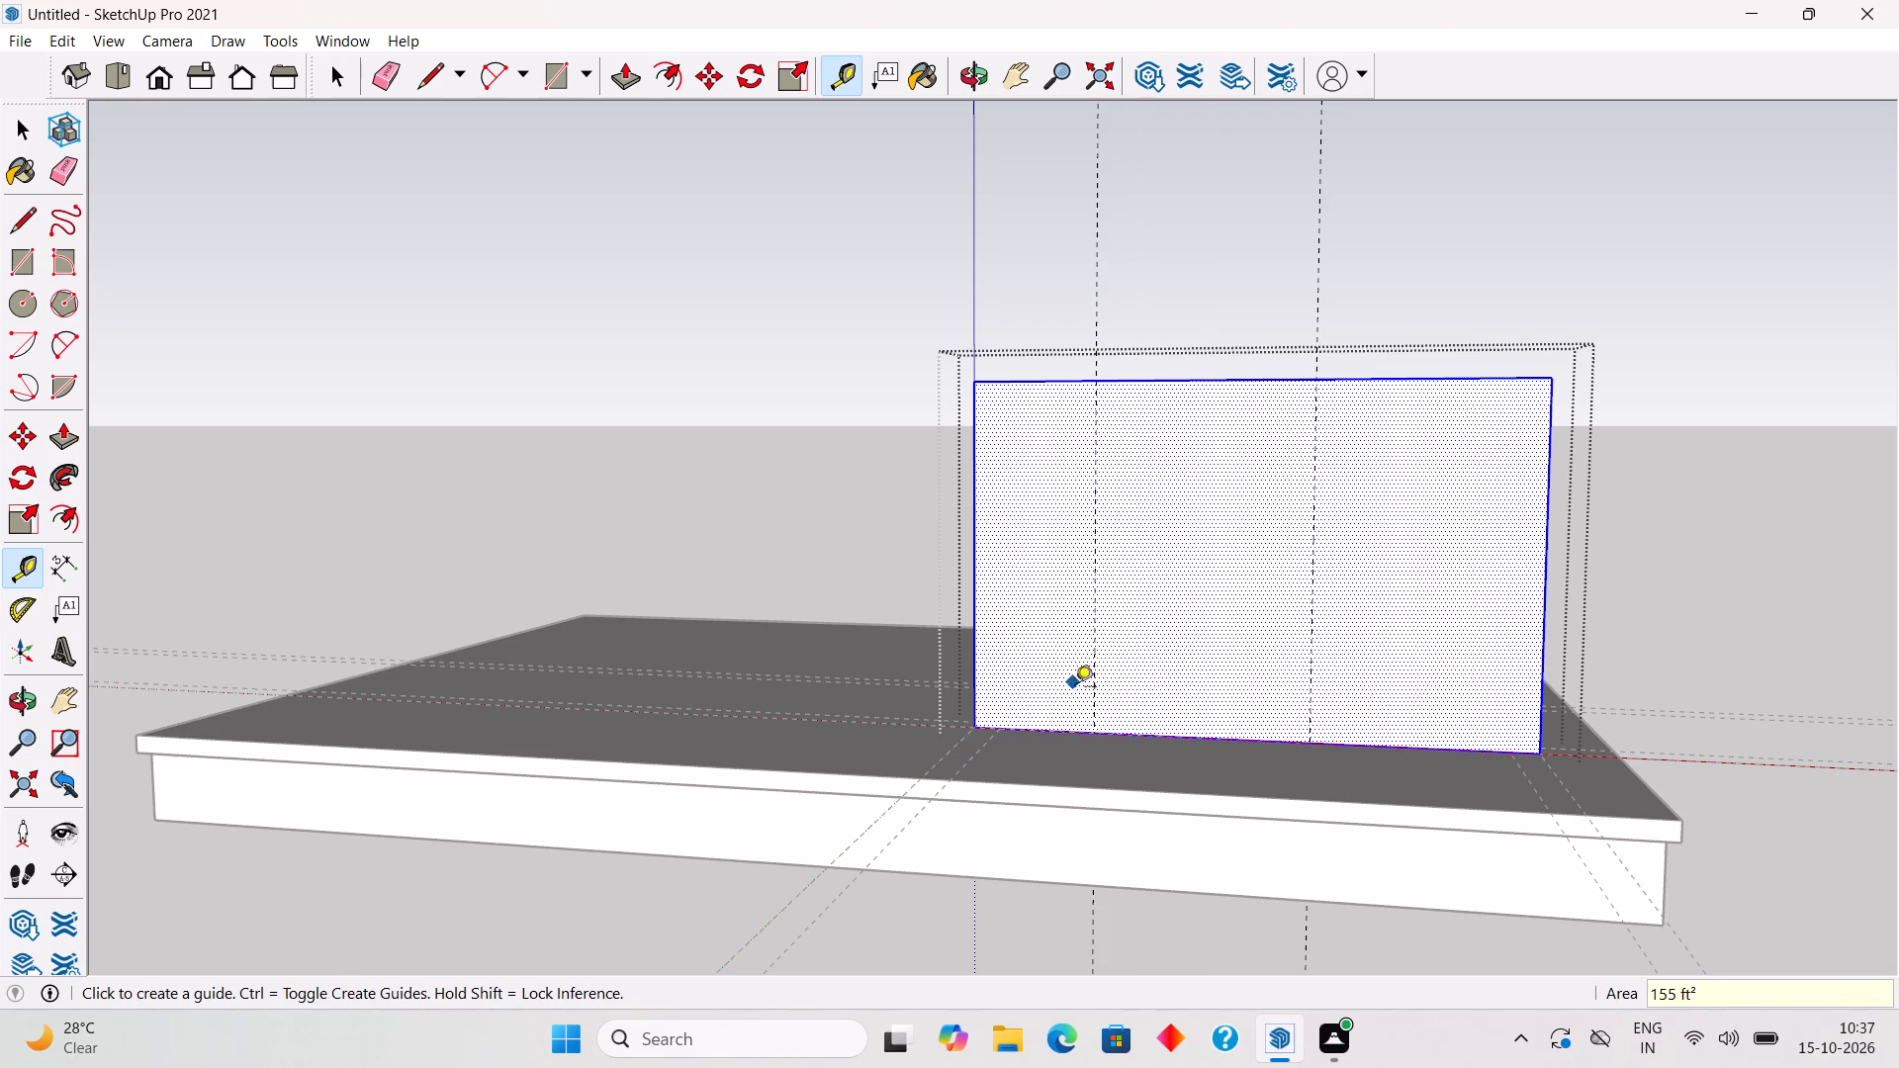
Place a horizontal guide on the wall's outer face, 8' above its bottom edge.
middle_click_drag(1089, 705, 1187, 742)
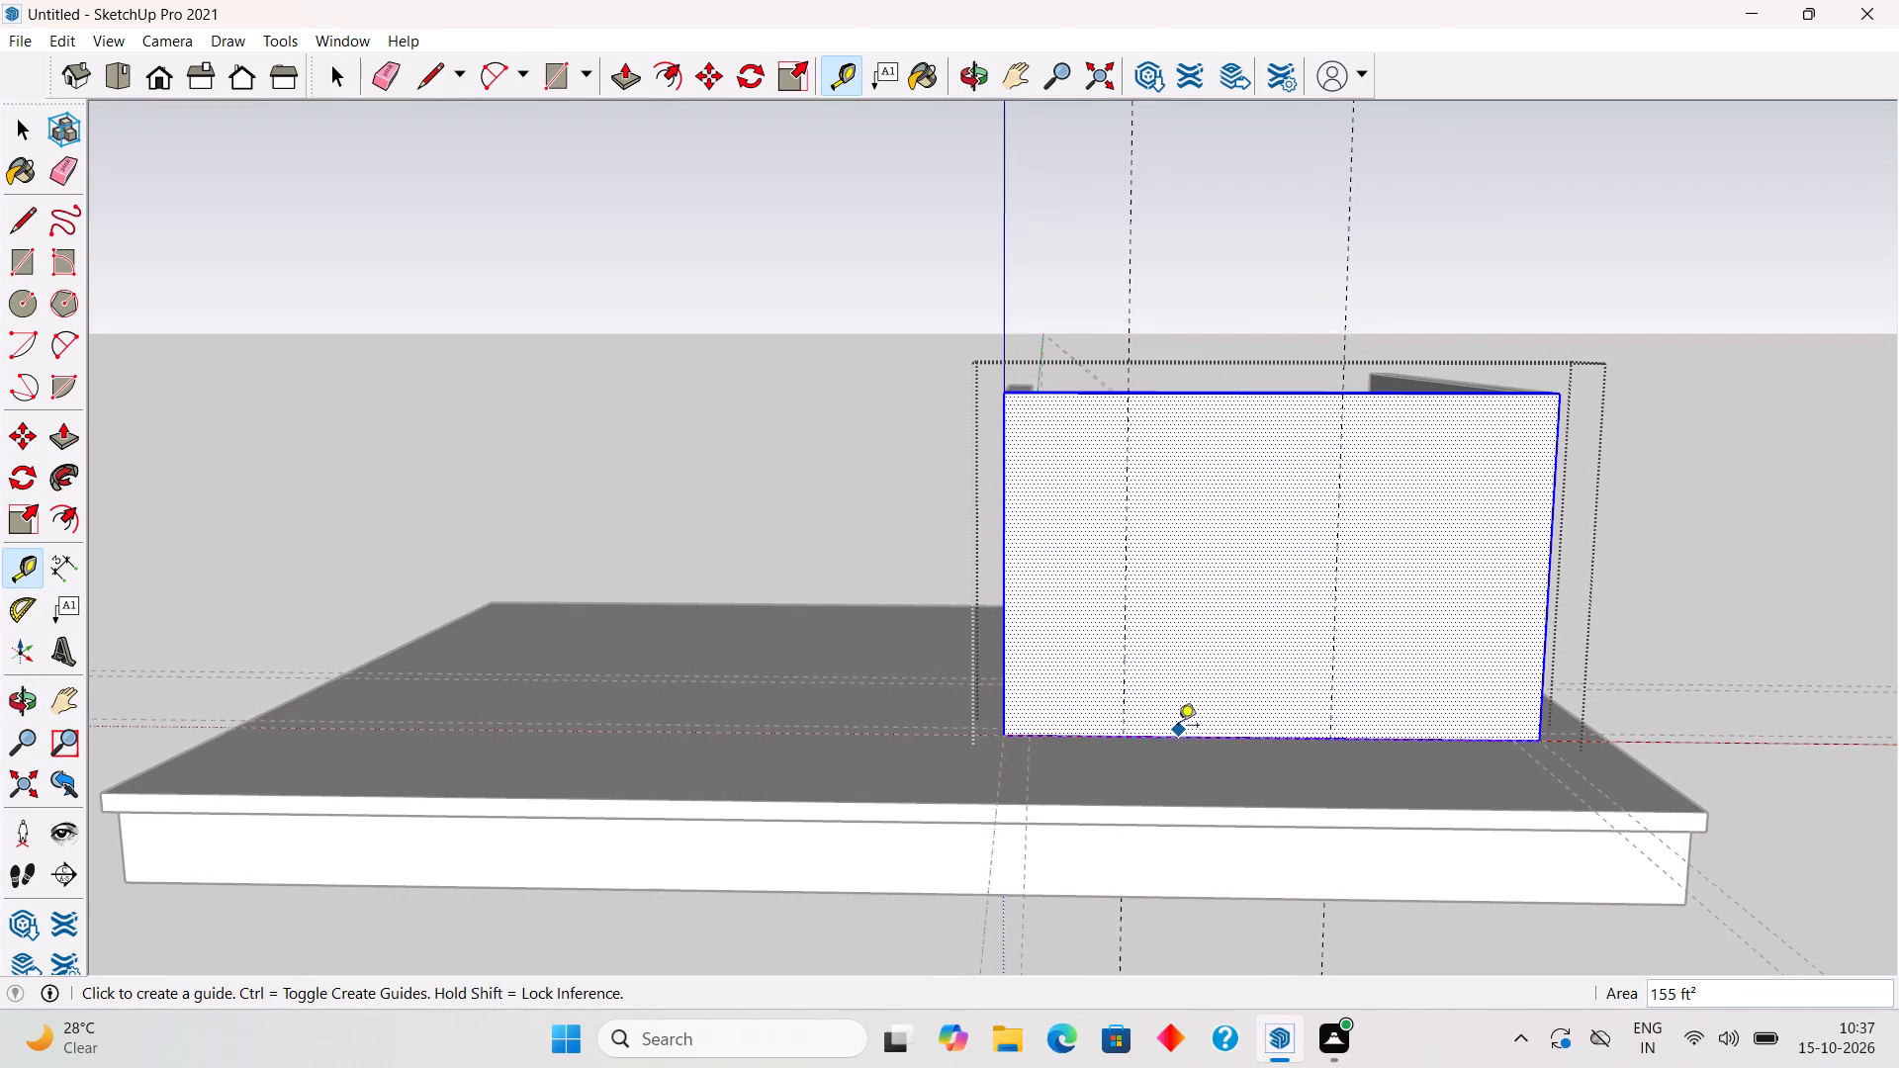
scroll(1178, 727, "up", 2)
left_click(1182, 738)
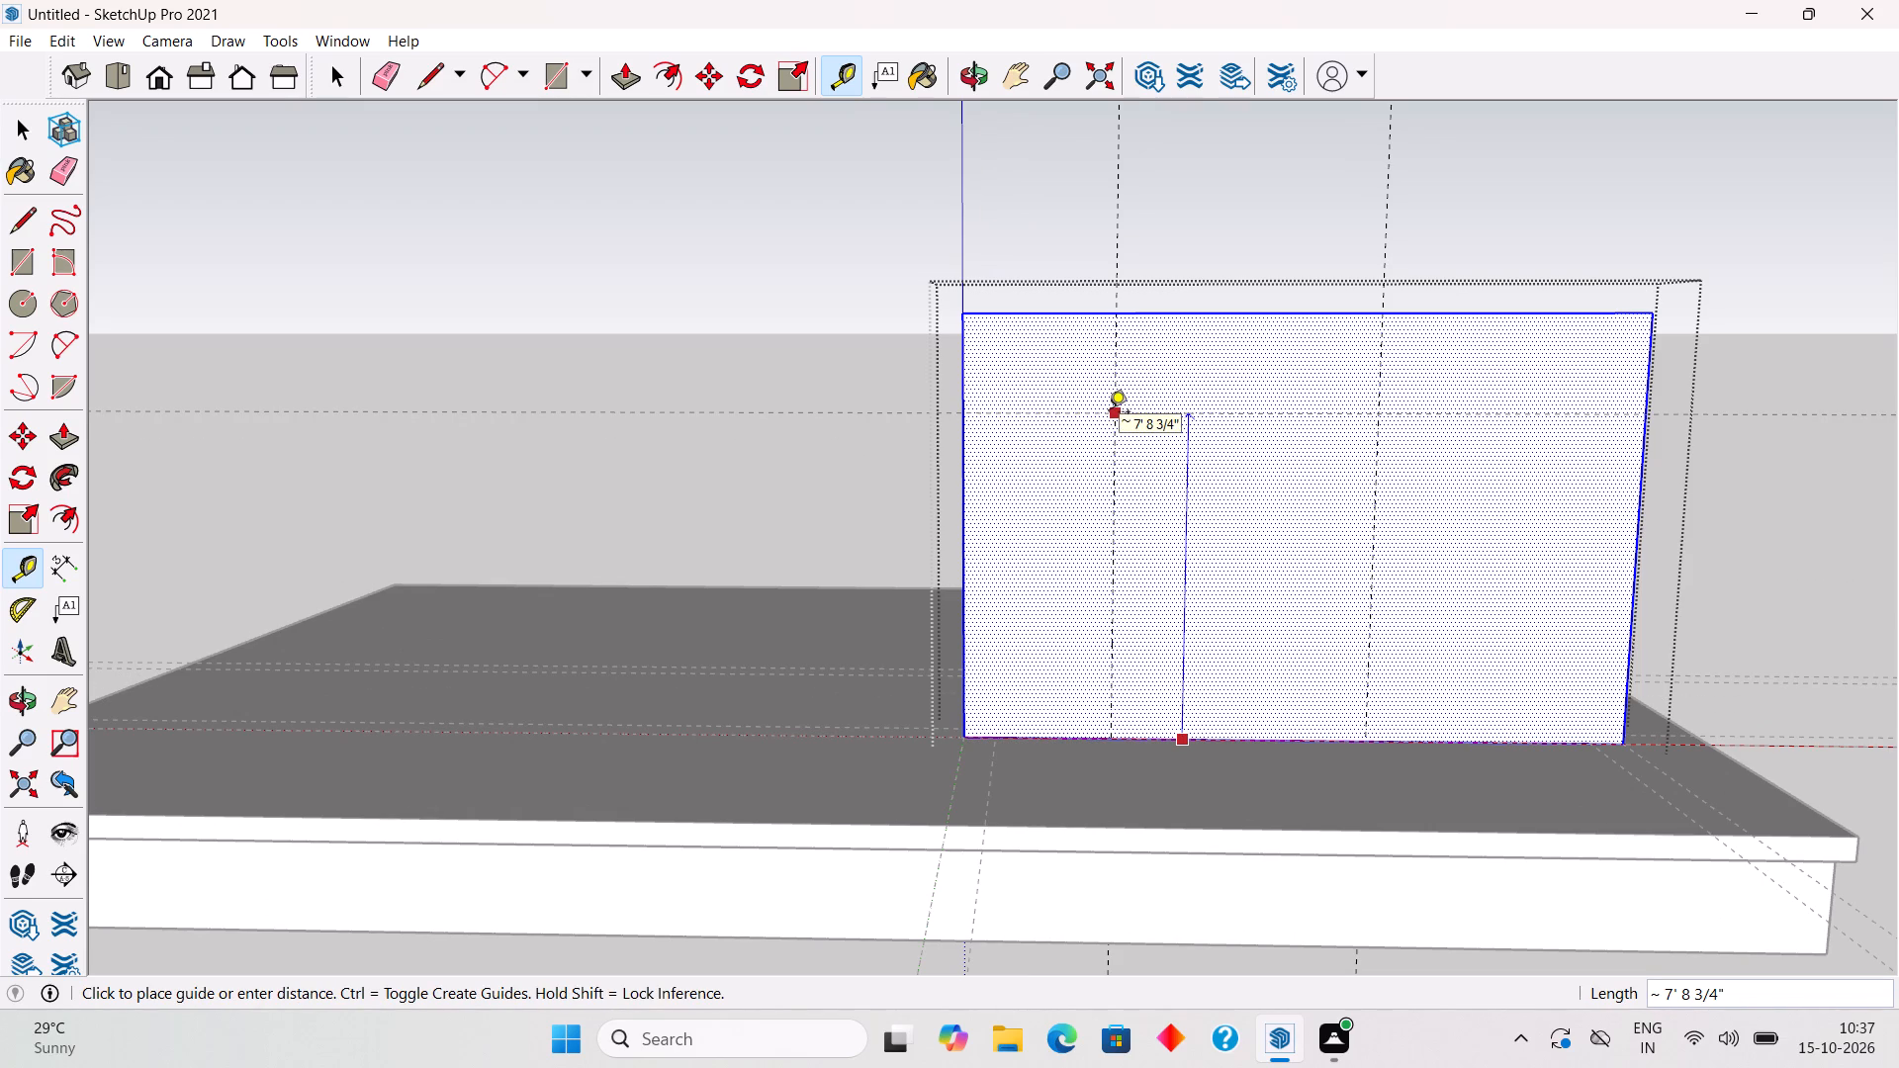
type("8'")
key("Return")
key("space")
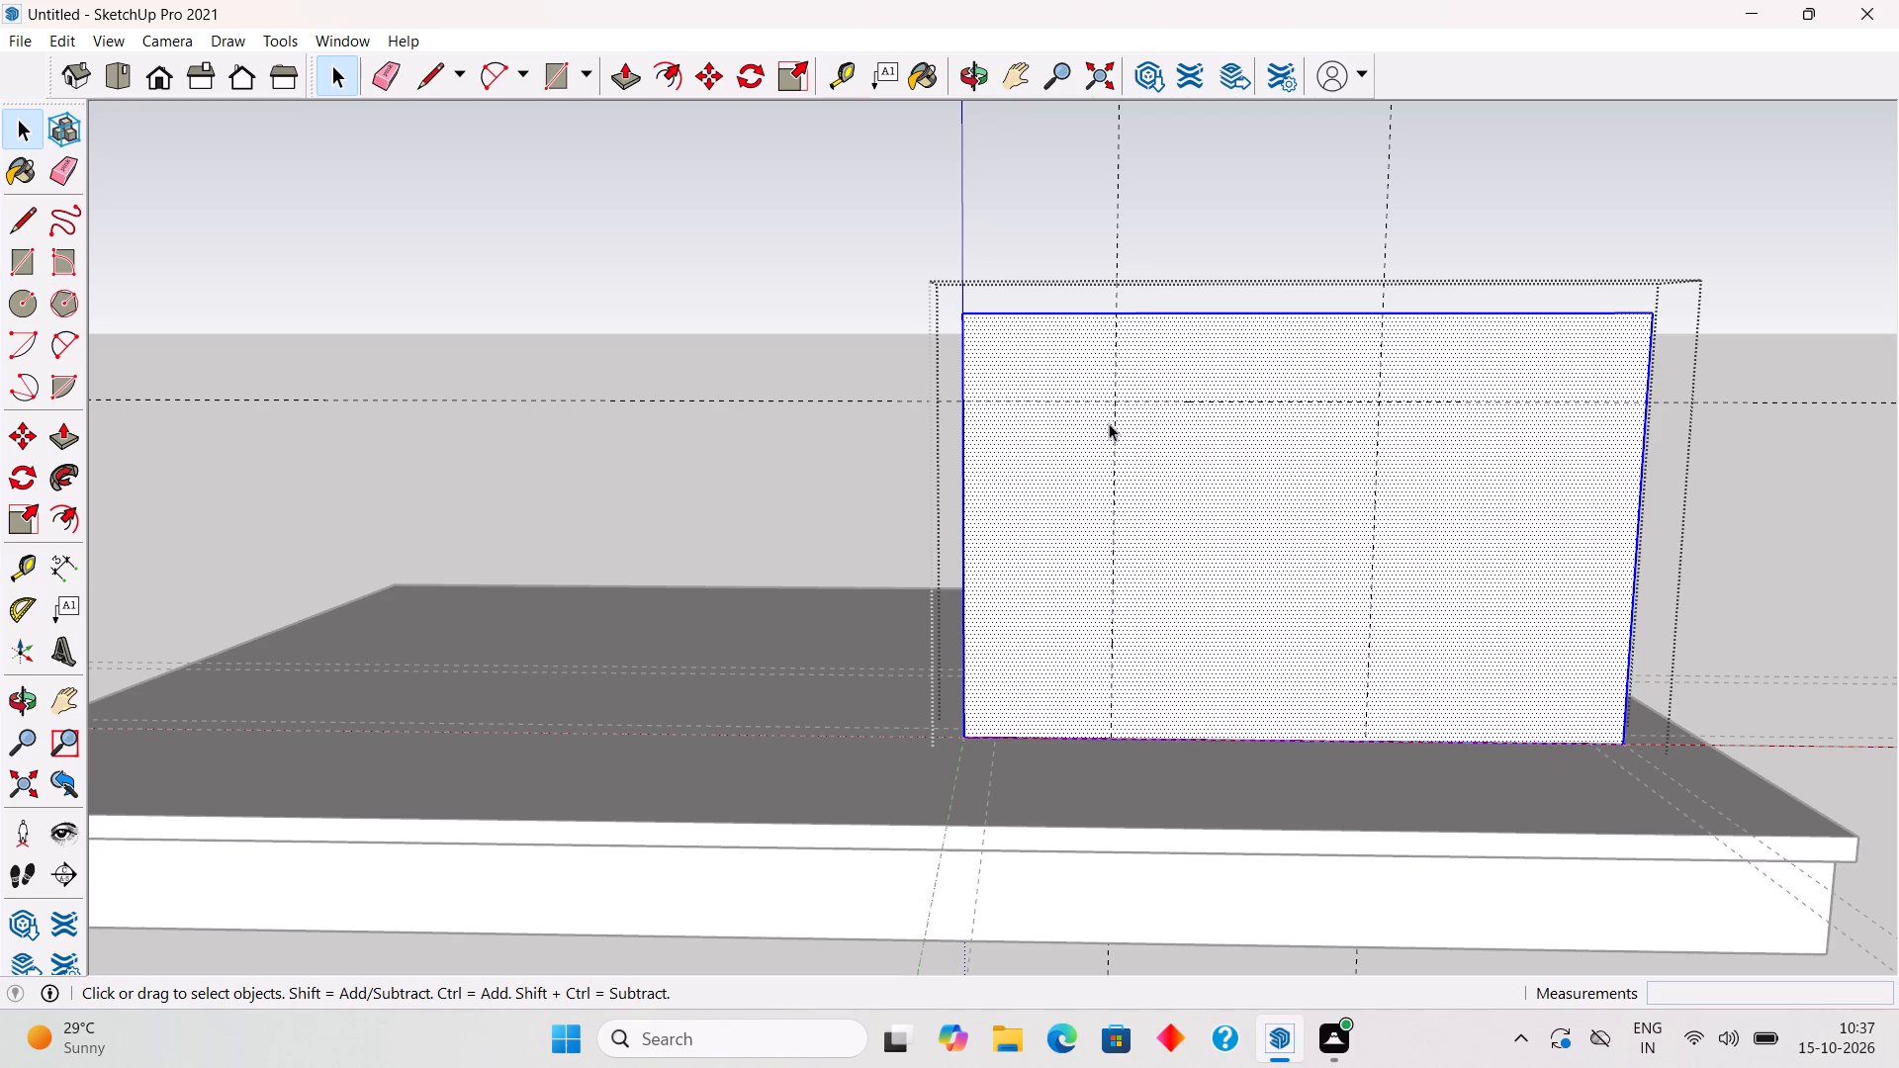
Cut a 6' wide, 8' high opening through the 9" wall, bounded by the guides and the wall's bottom edge, and exit the group.
type("er")
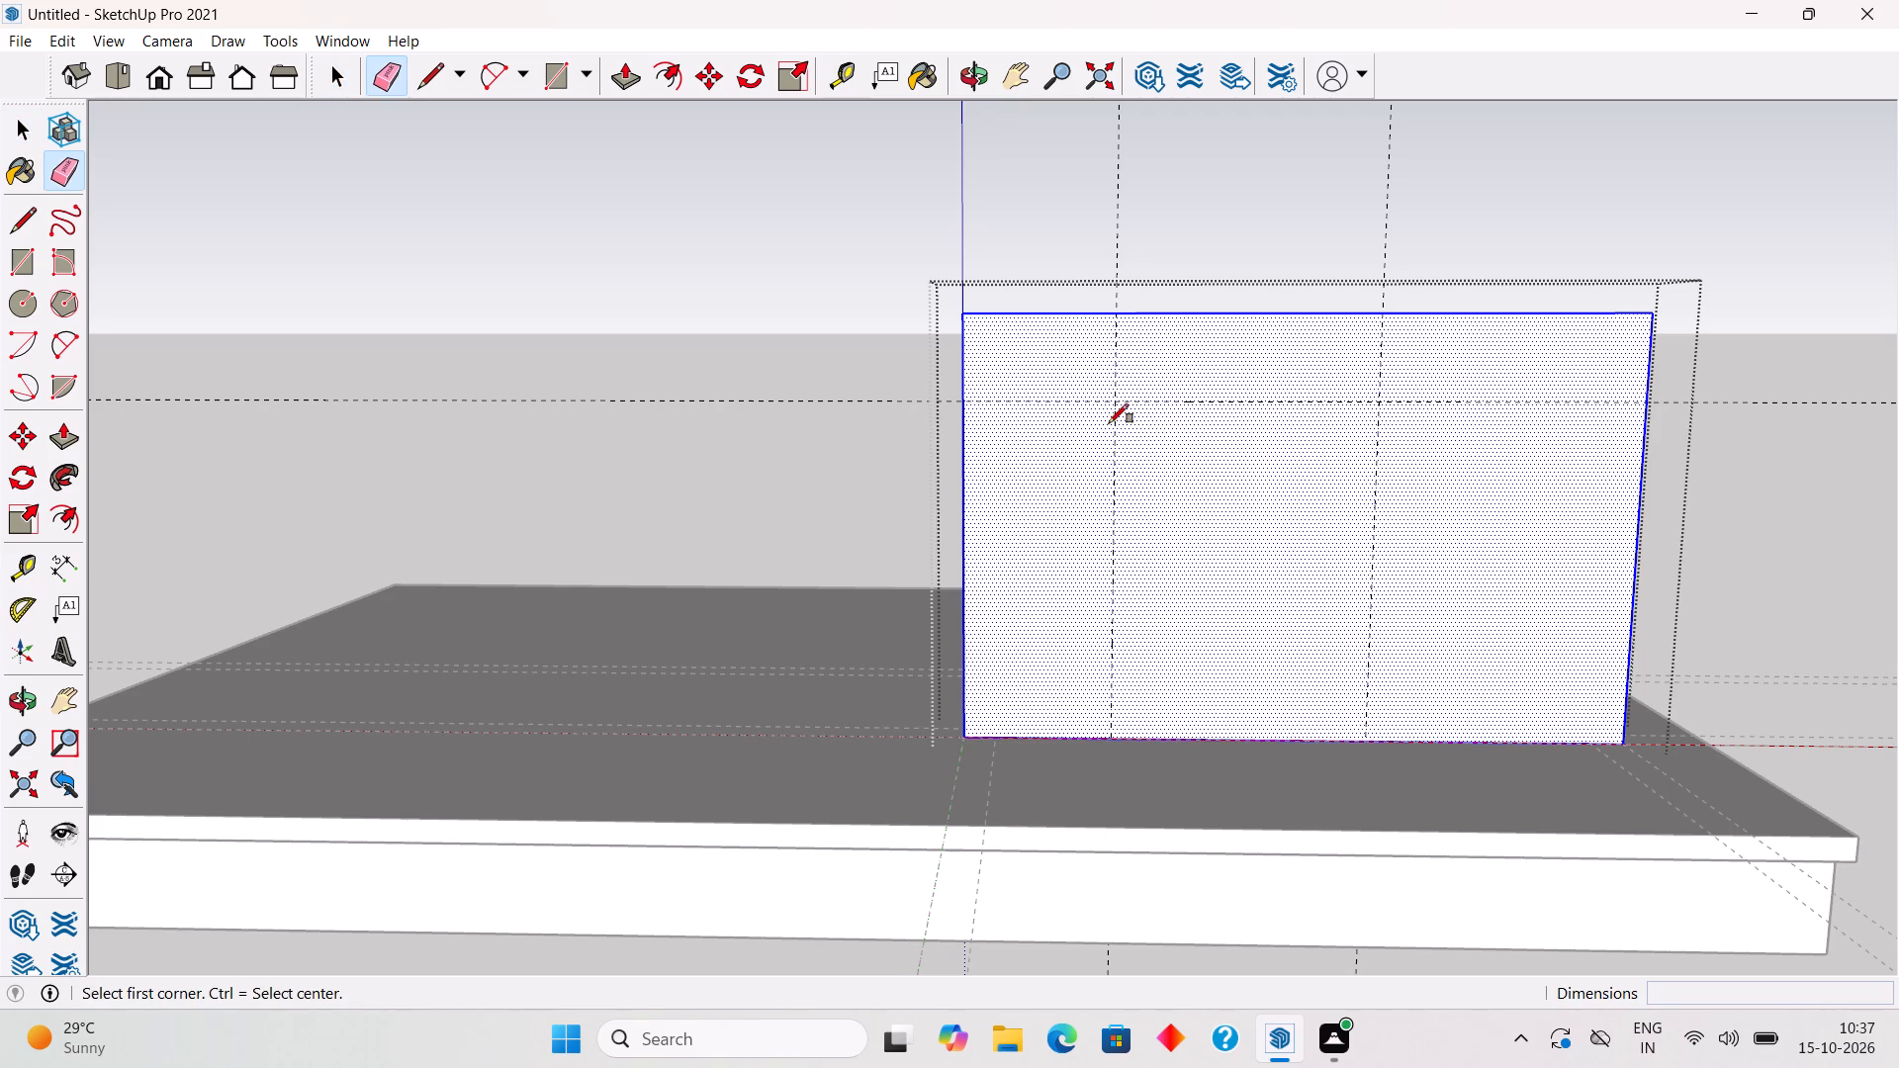
left_click(1109, 405)
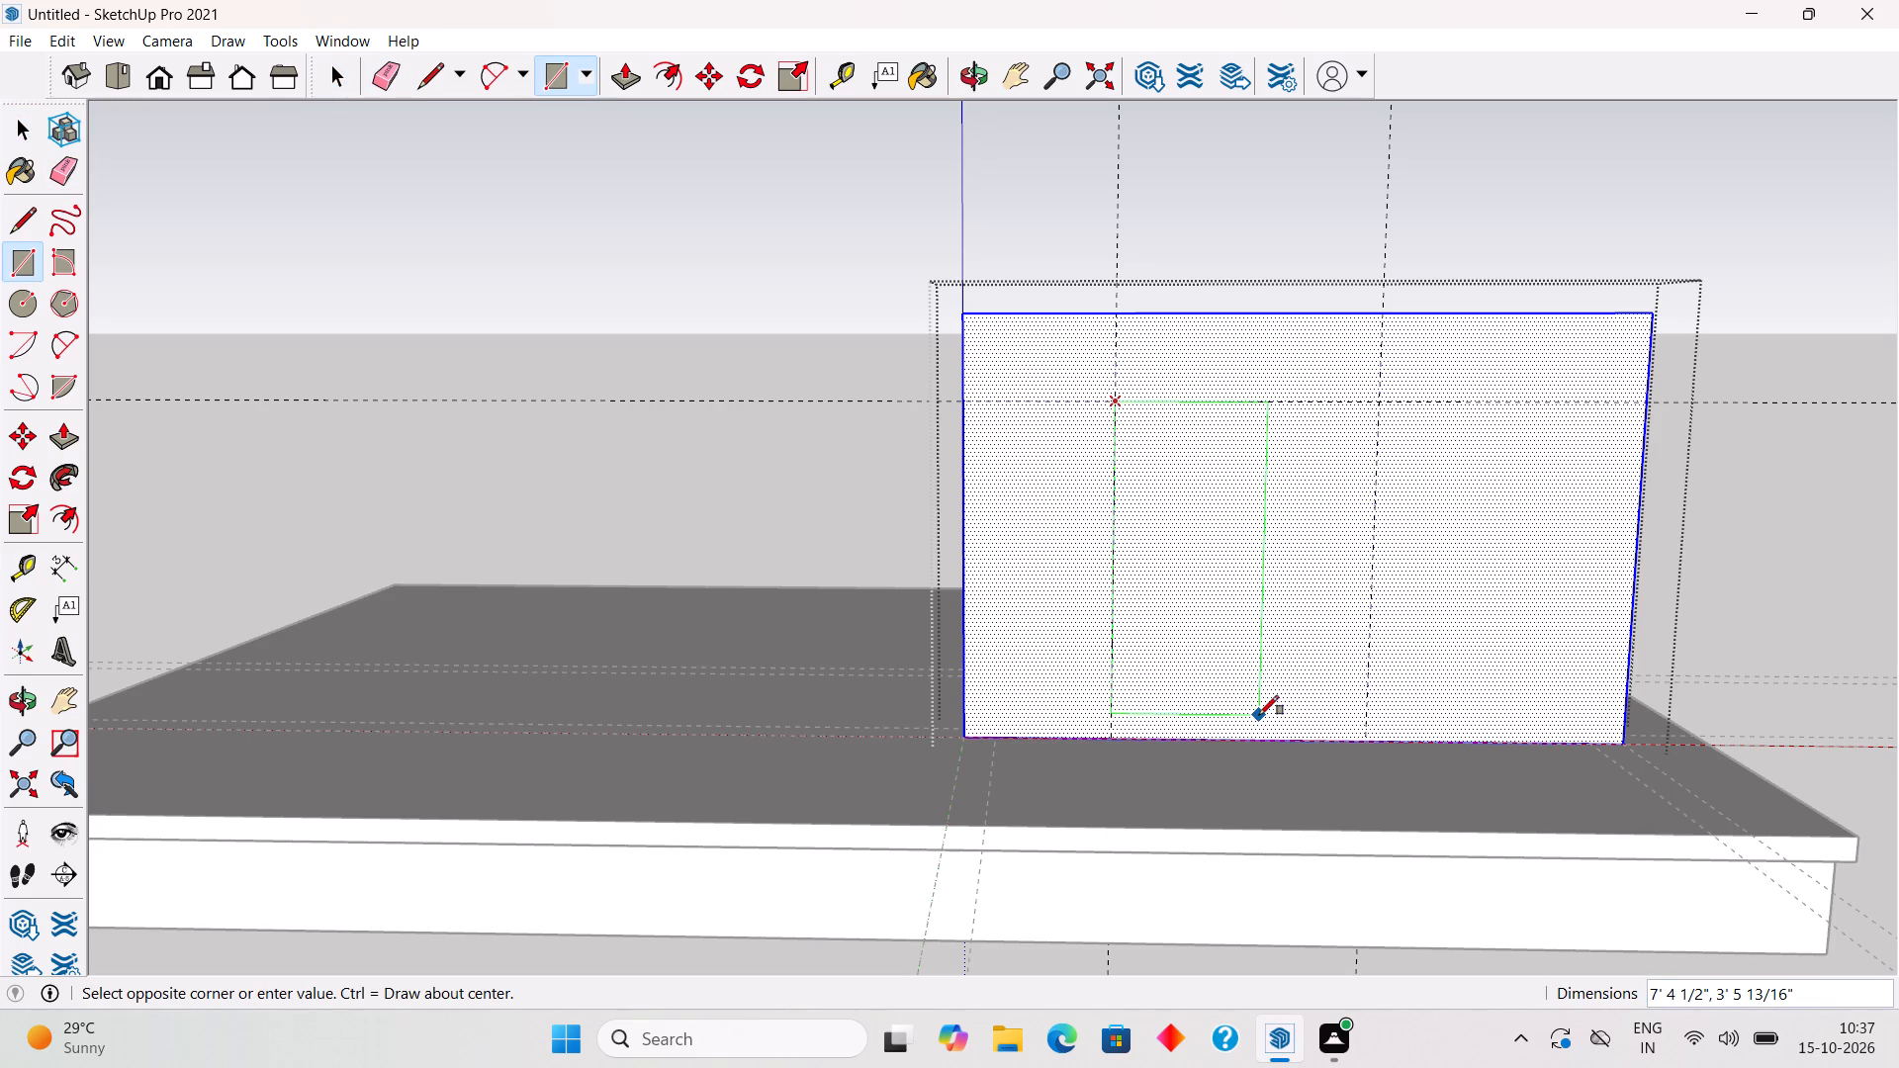
left_click(1364, 740)
key("p")
left_click_drag(1288, 722, 1275, 707)
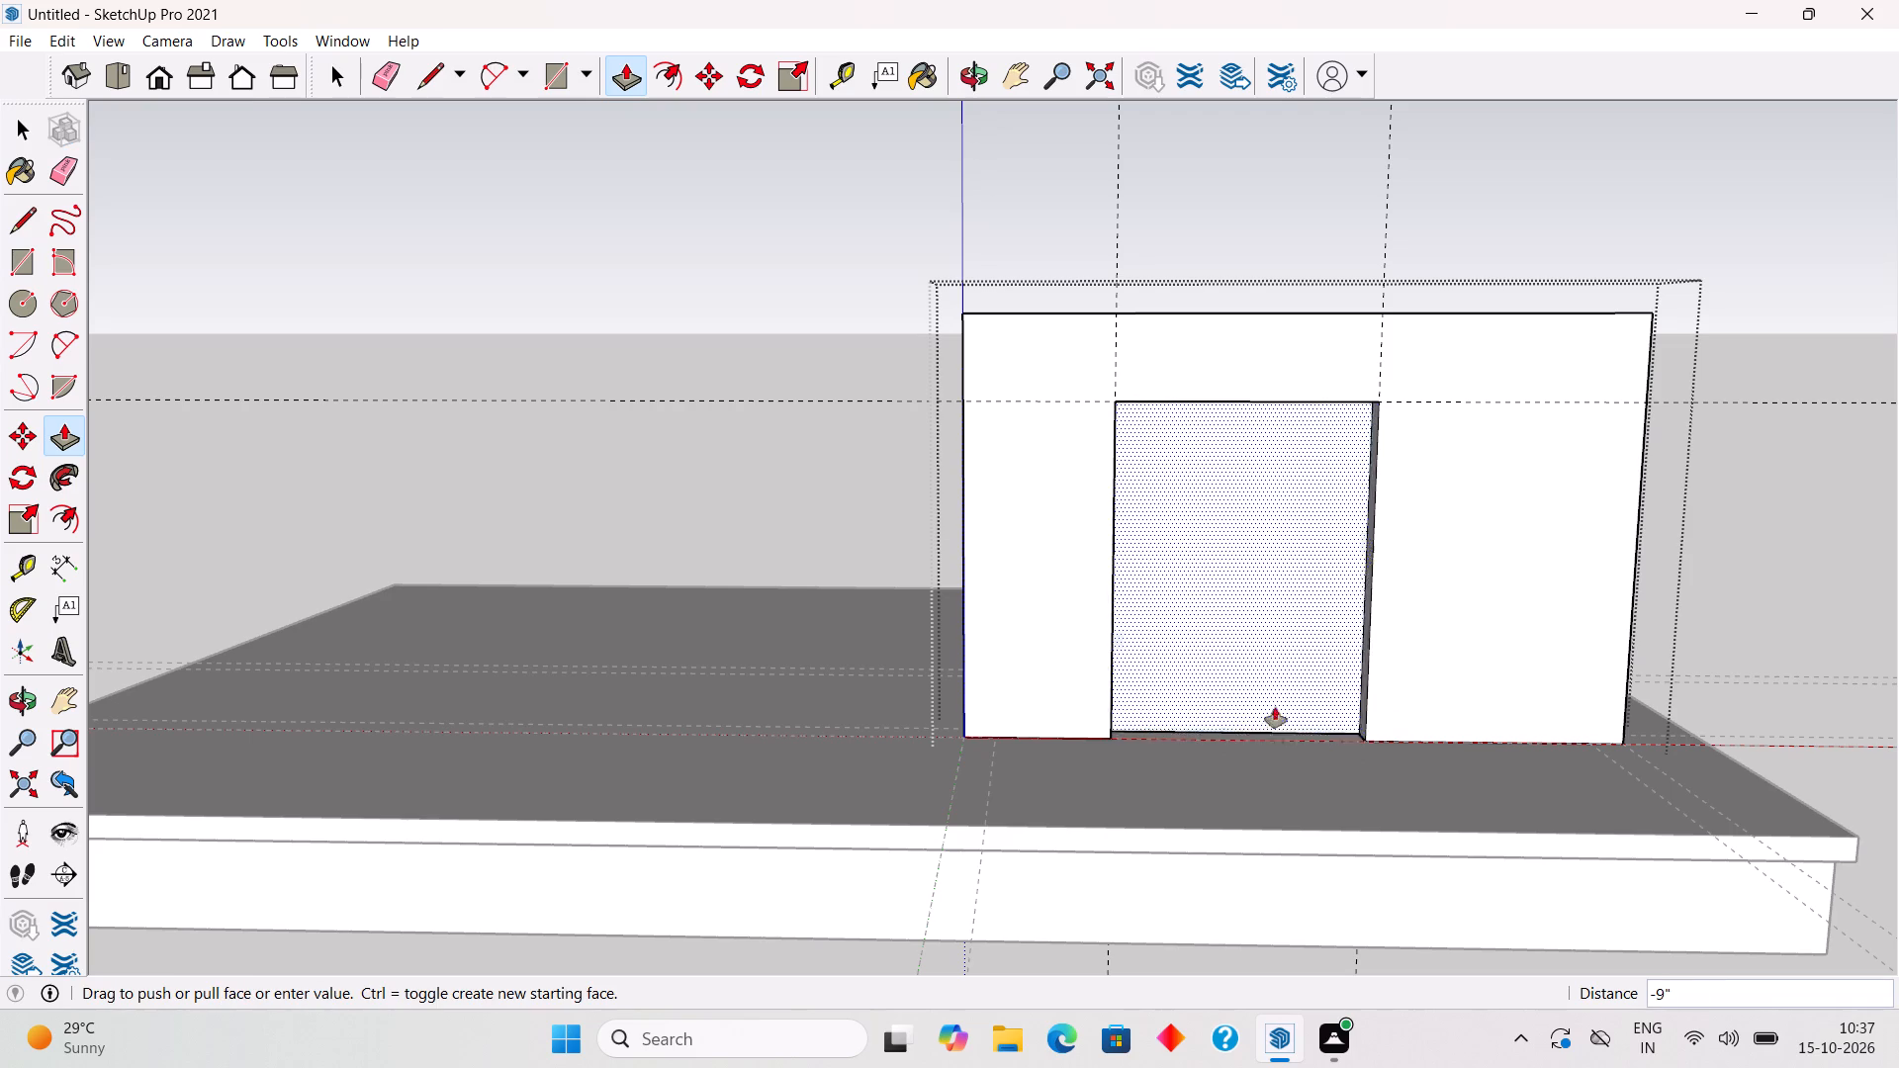
left_click_drag(1275, 707, 1254, 511)
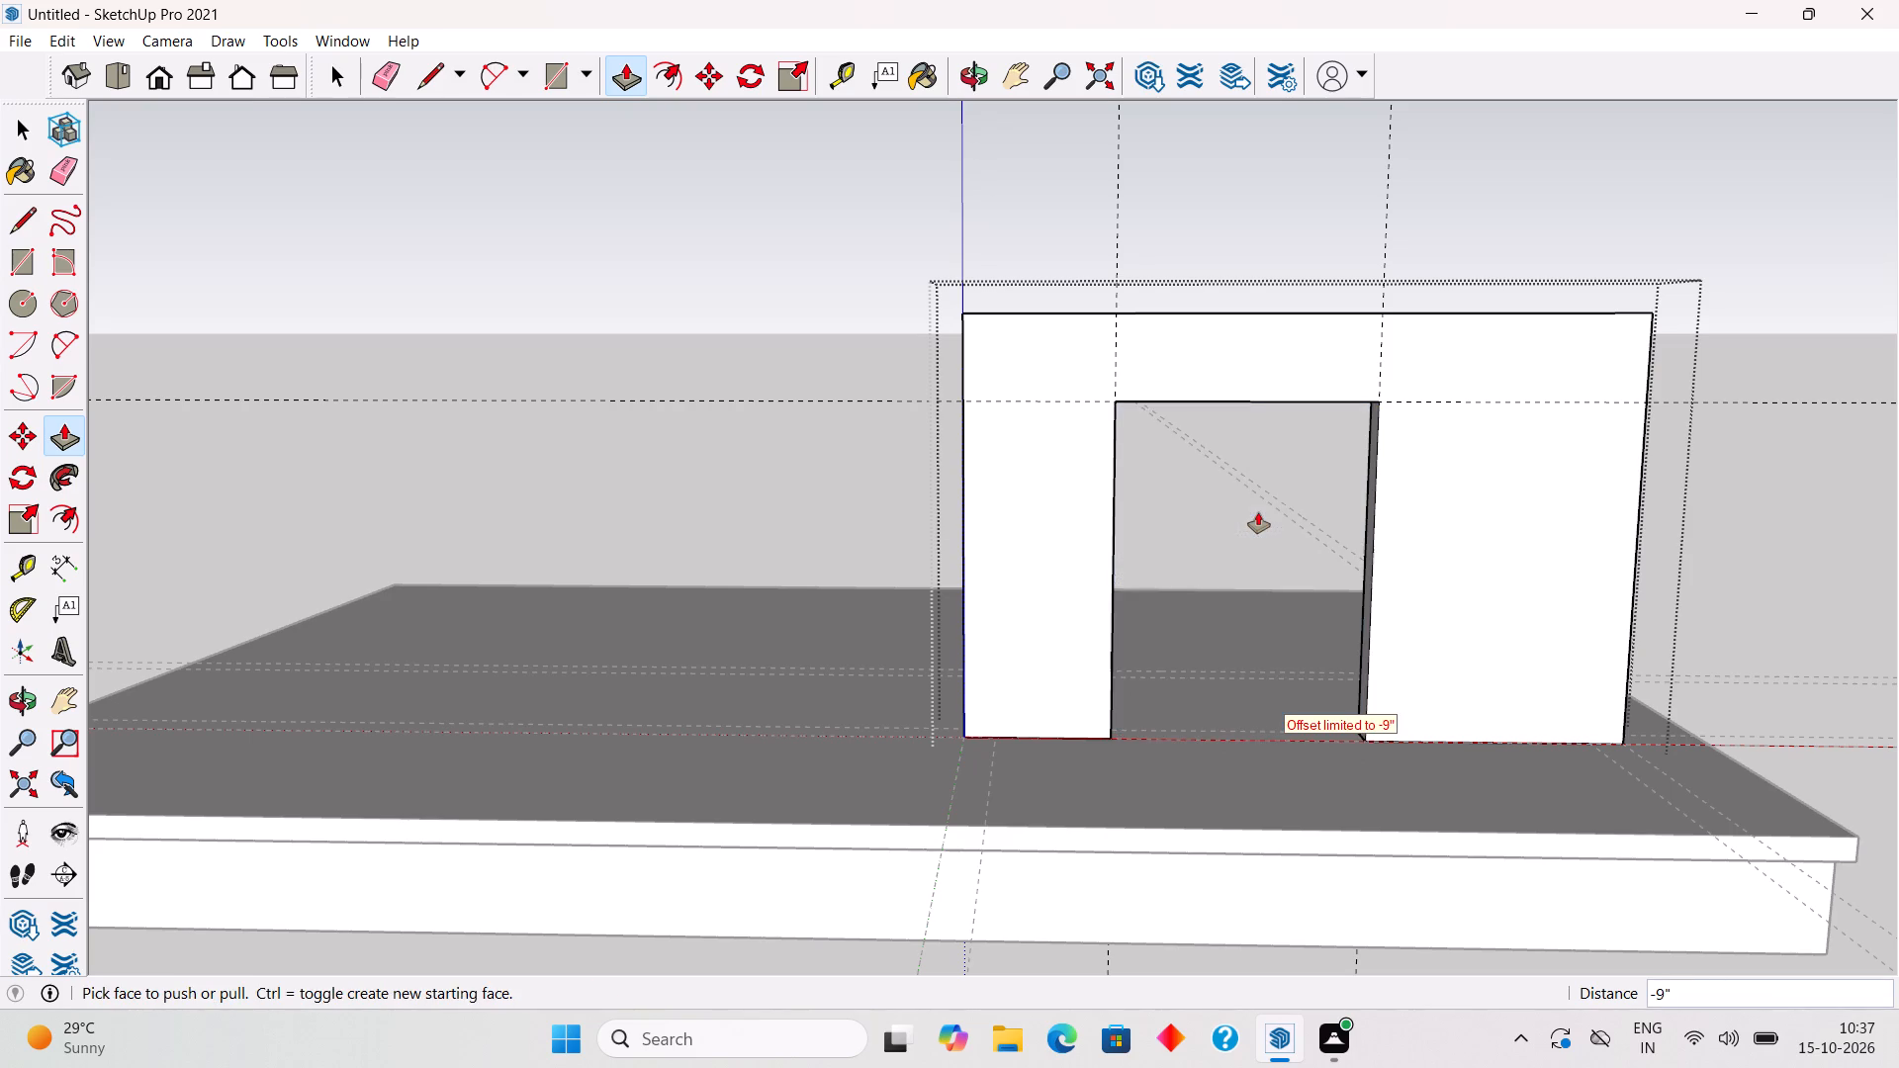
key("space")
left_click(1289, 230)
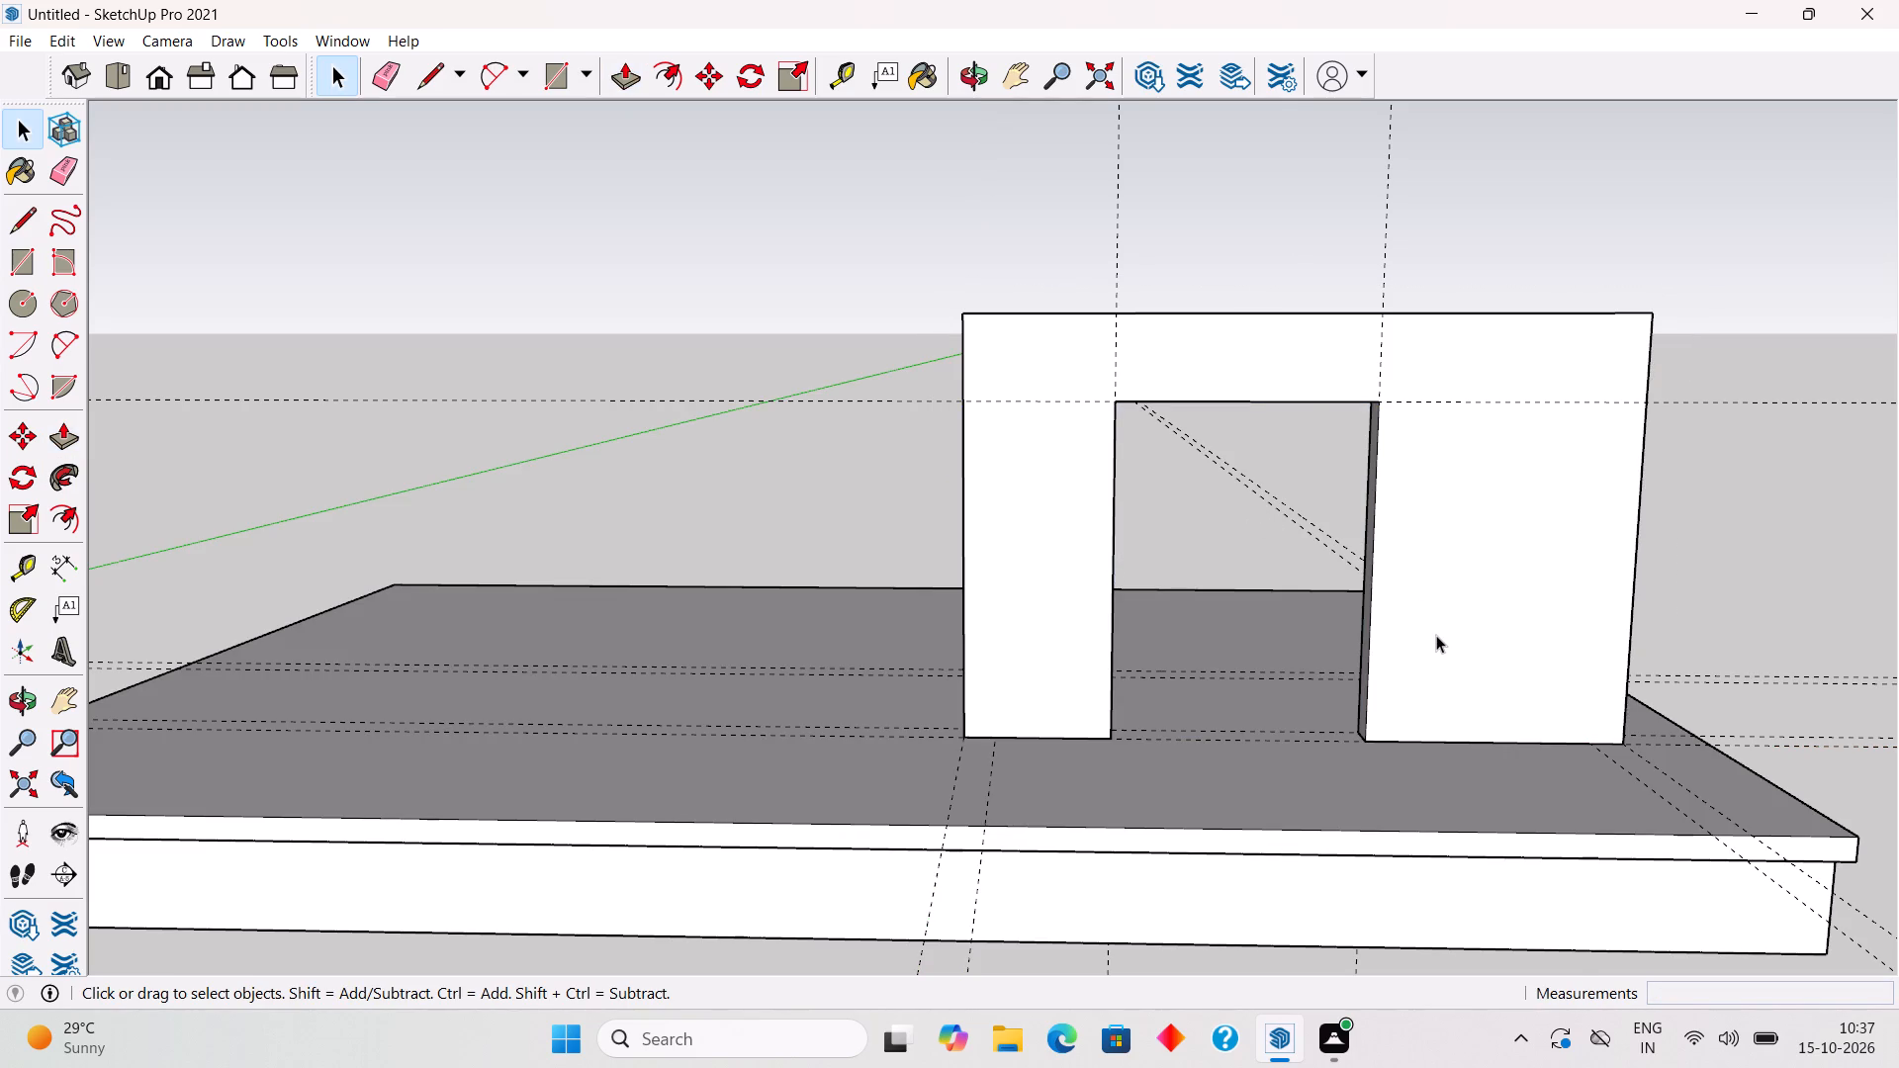
Draw a 6' by 8' rectangle filling the opening, flush with the wall's outer face and outside the wall's group.
key("r")
left_click(1111, 400)
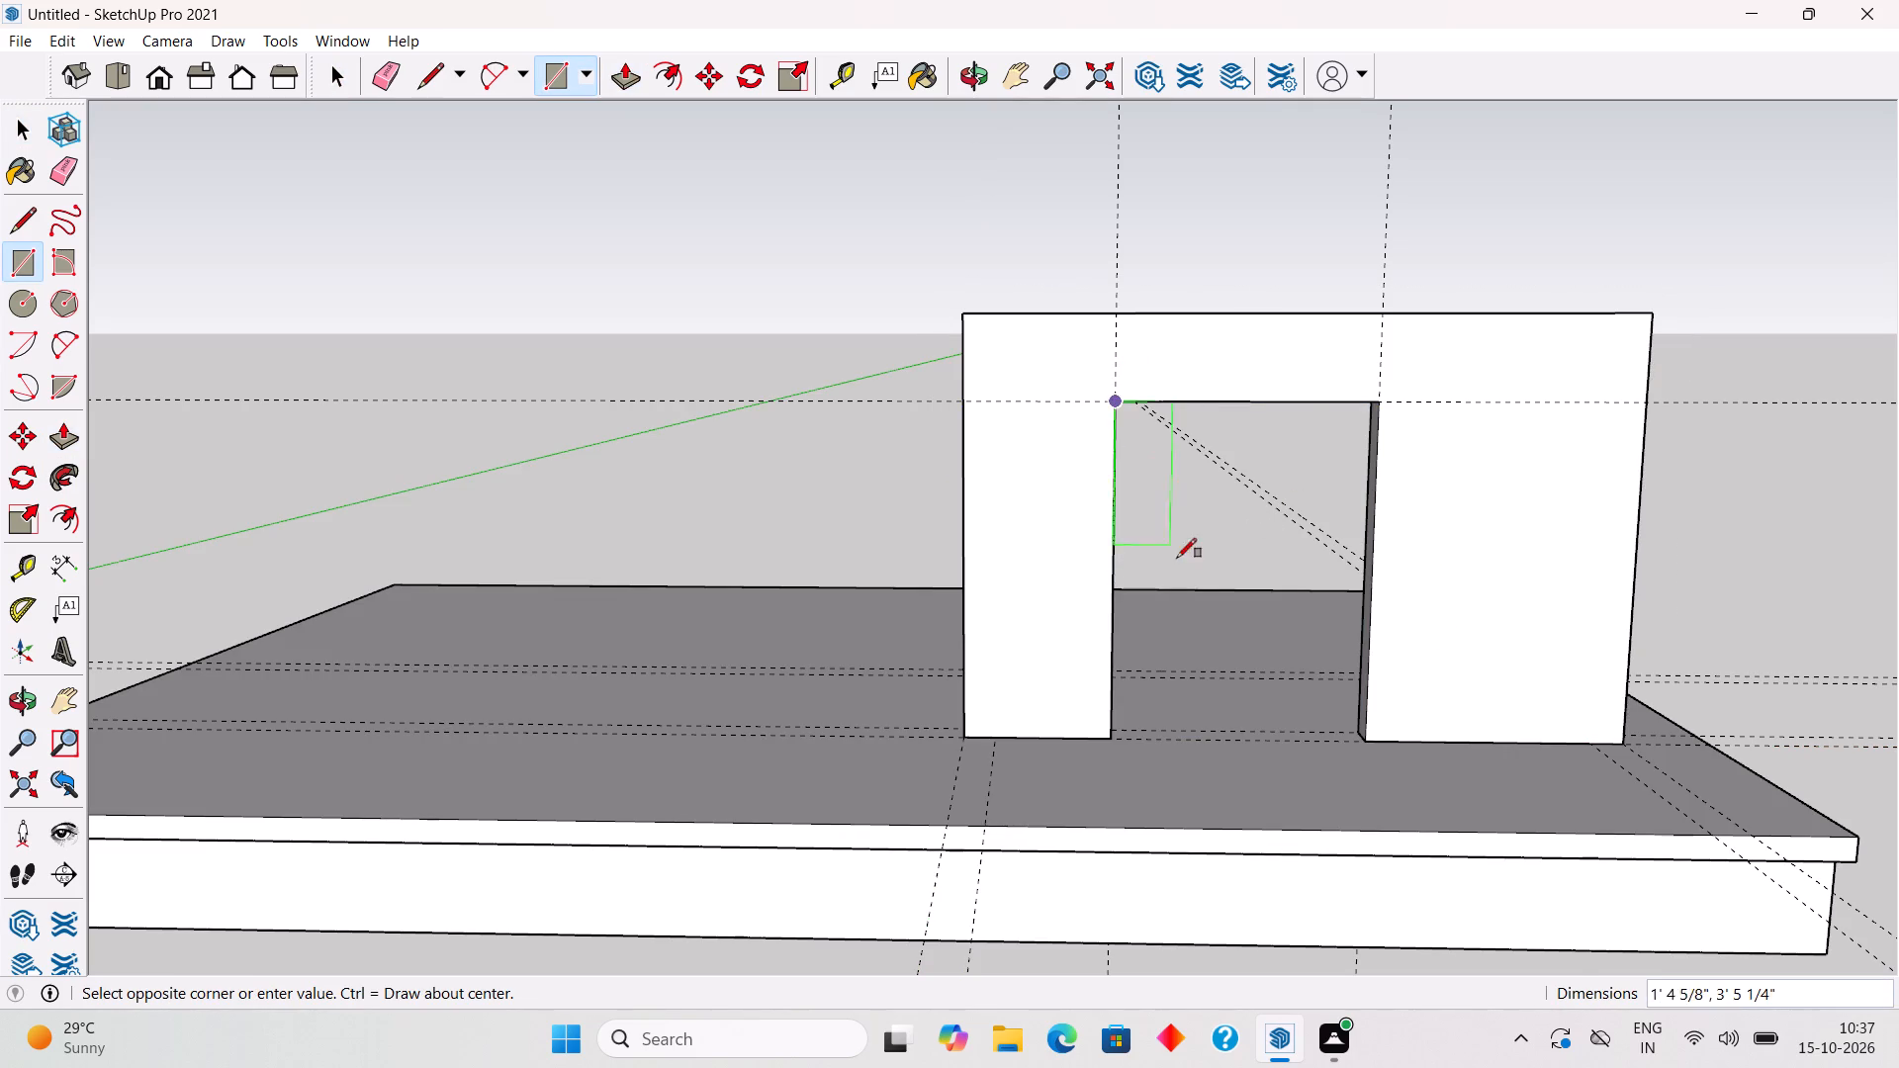
left_click(1367, 747)
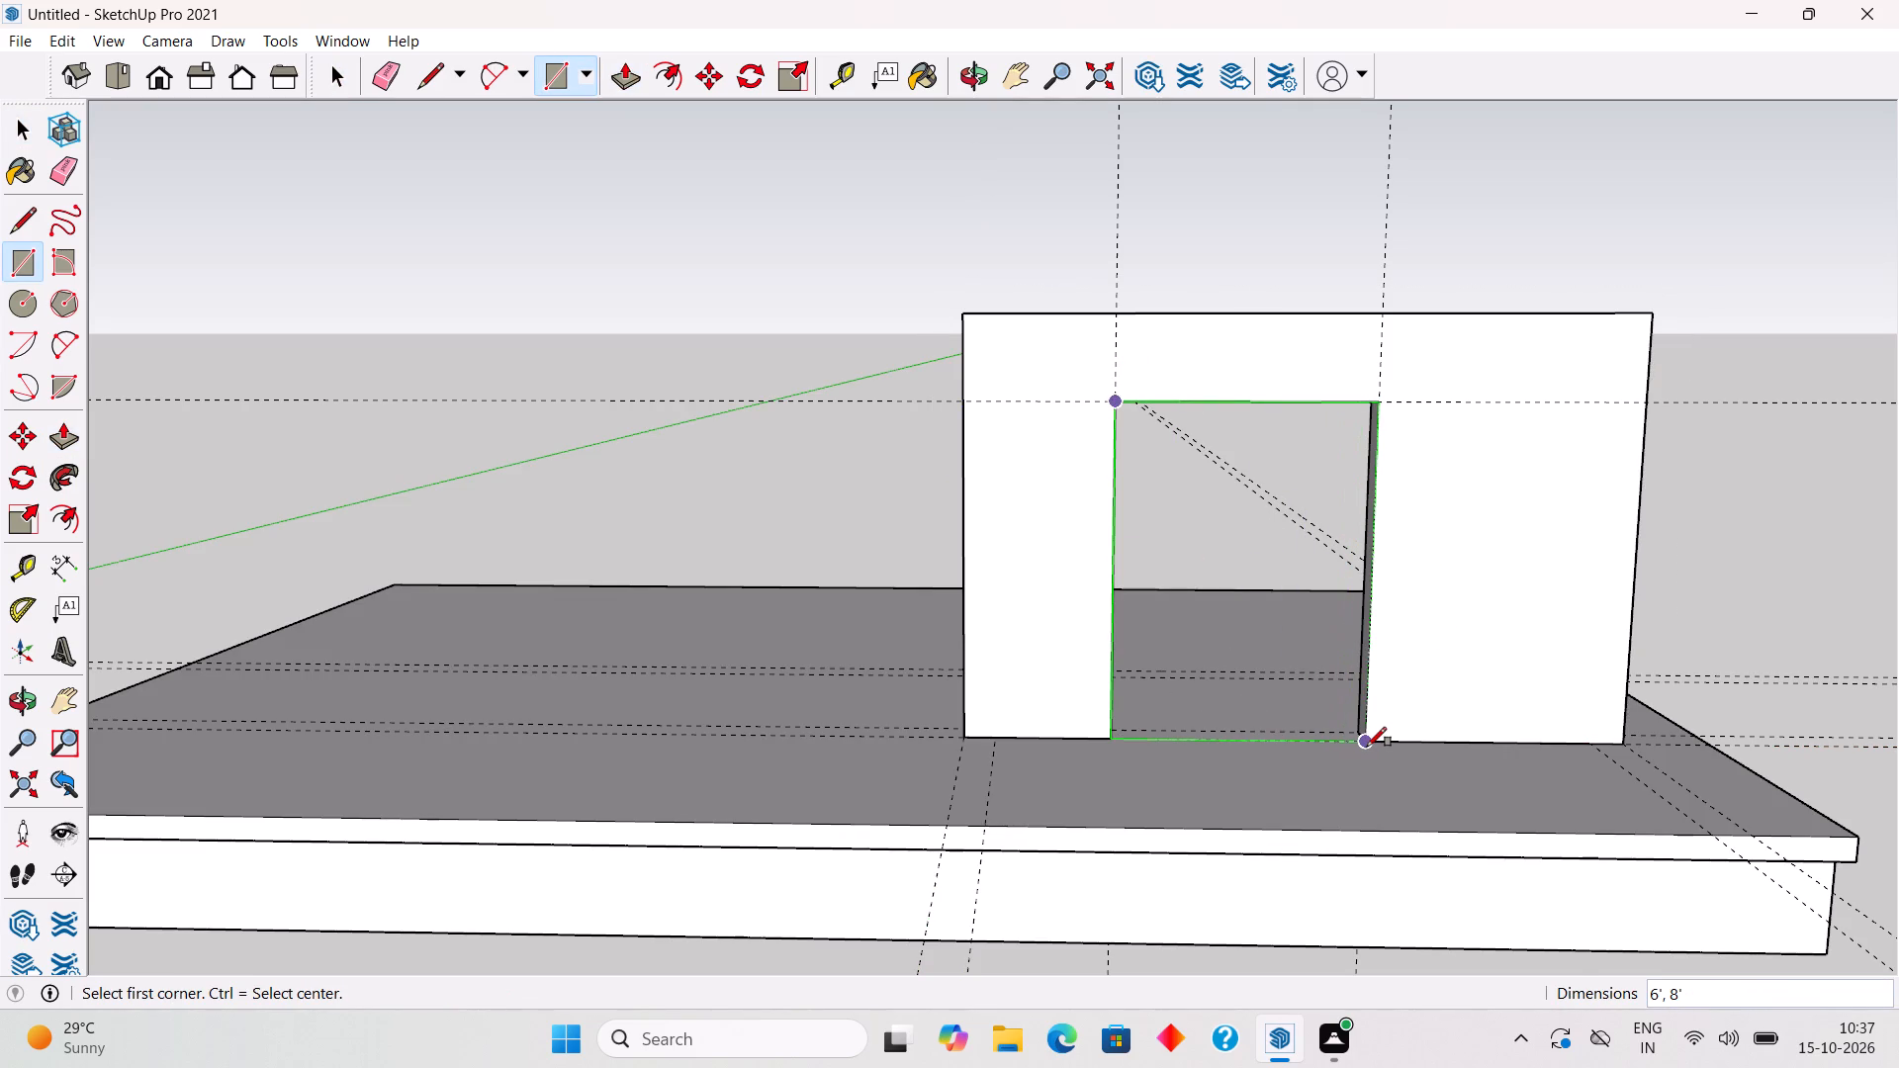
Offset the rectangle's outline 3" inward to outline a frame.
key("f")
left_click(1316, 728)
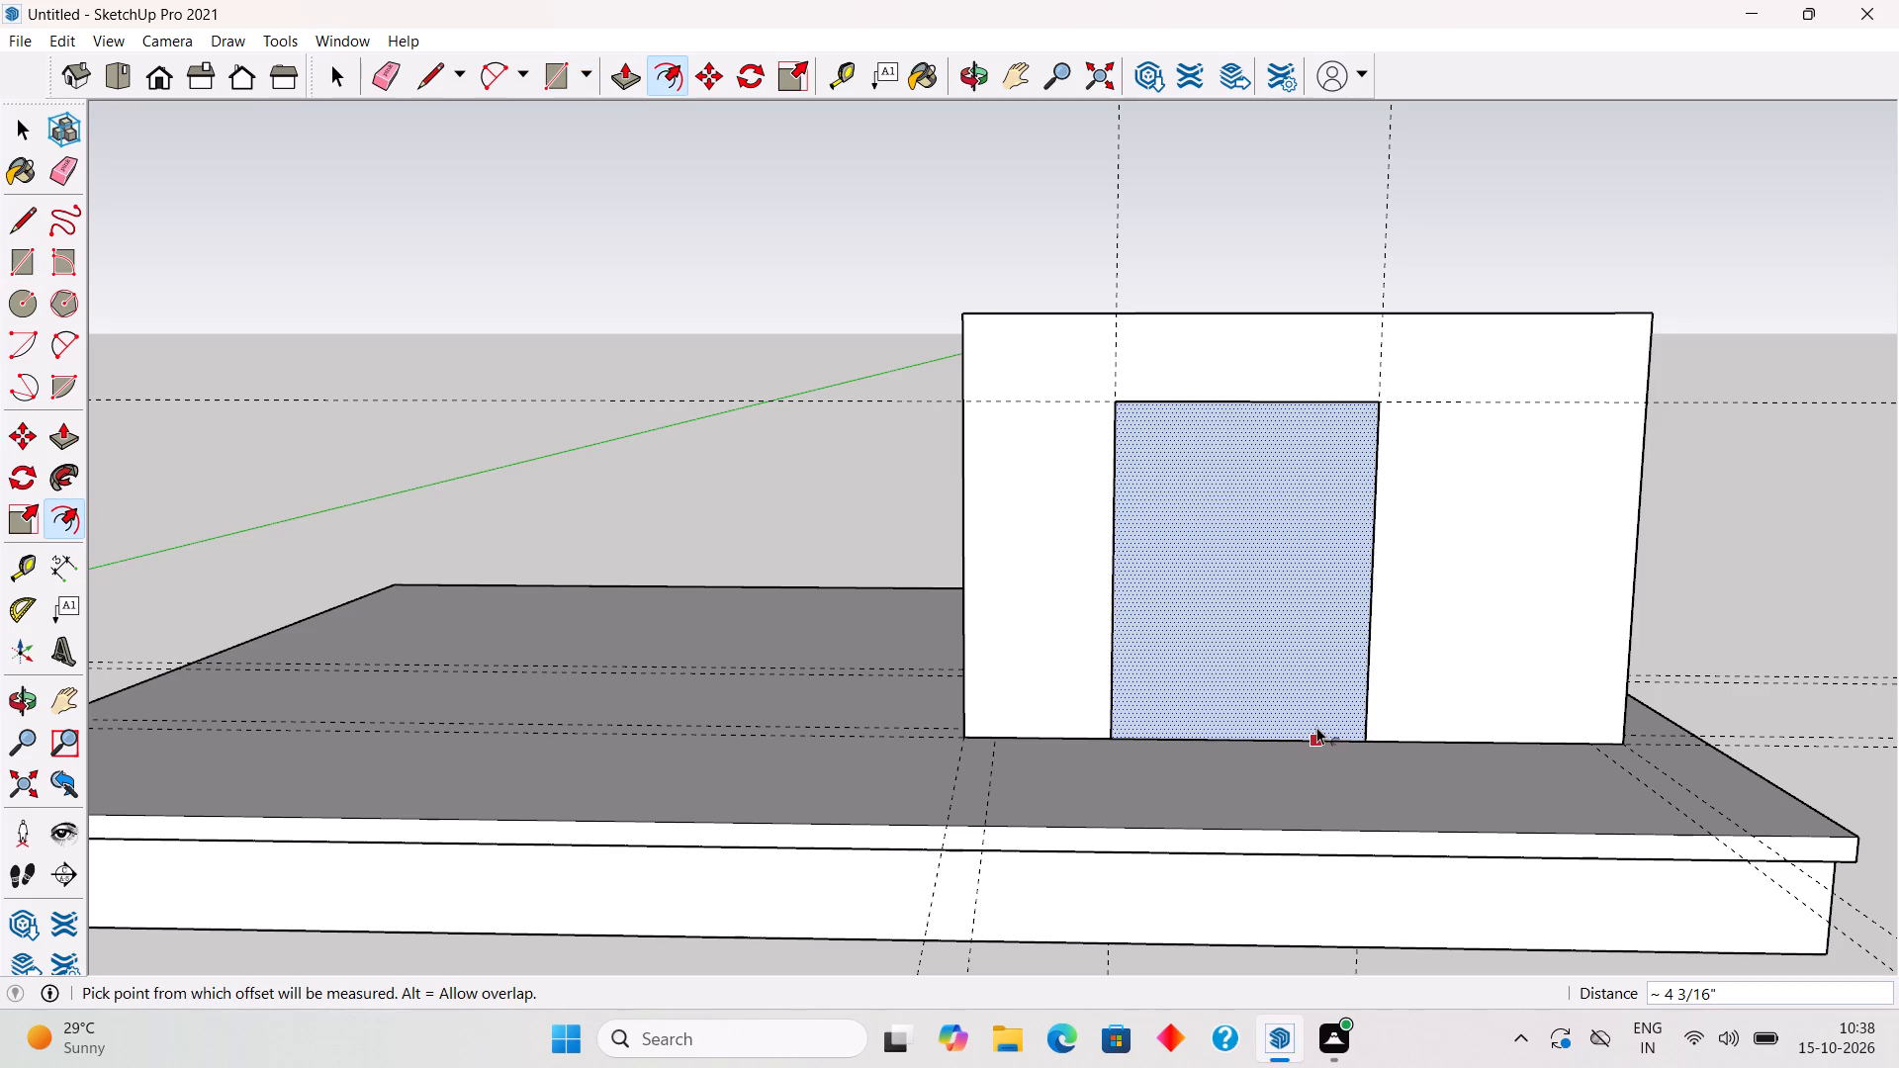
type("3\"")
key("Return")
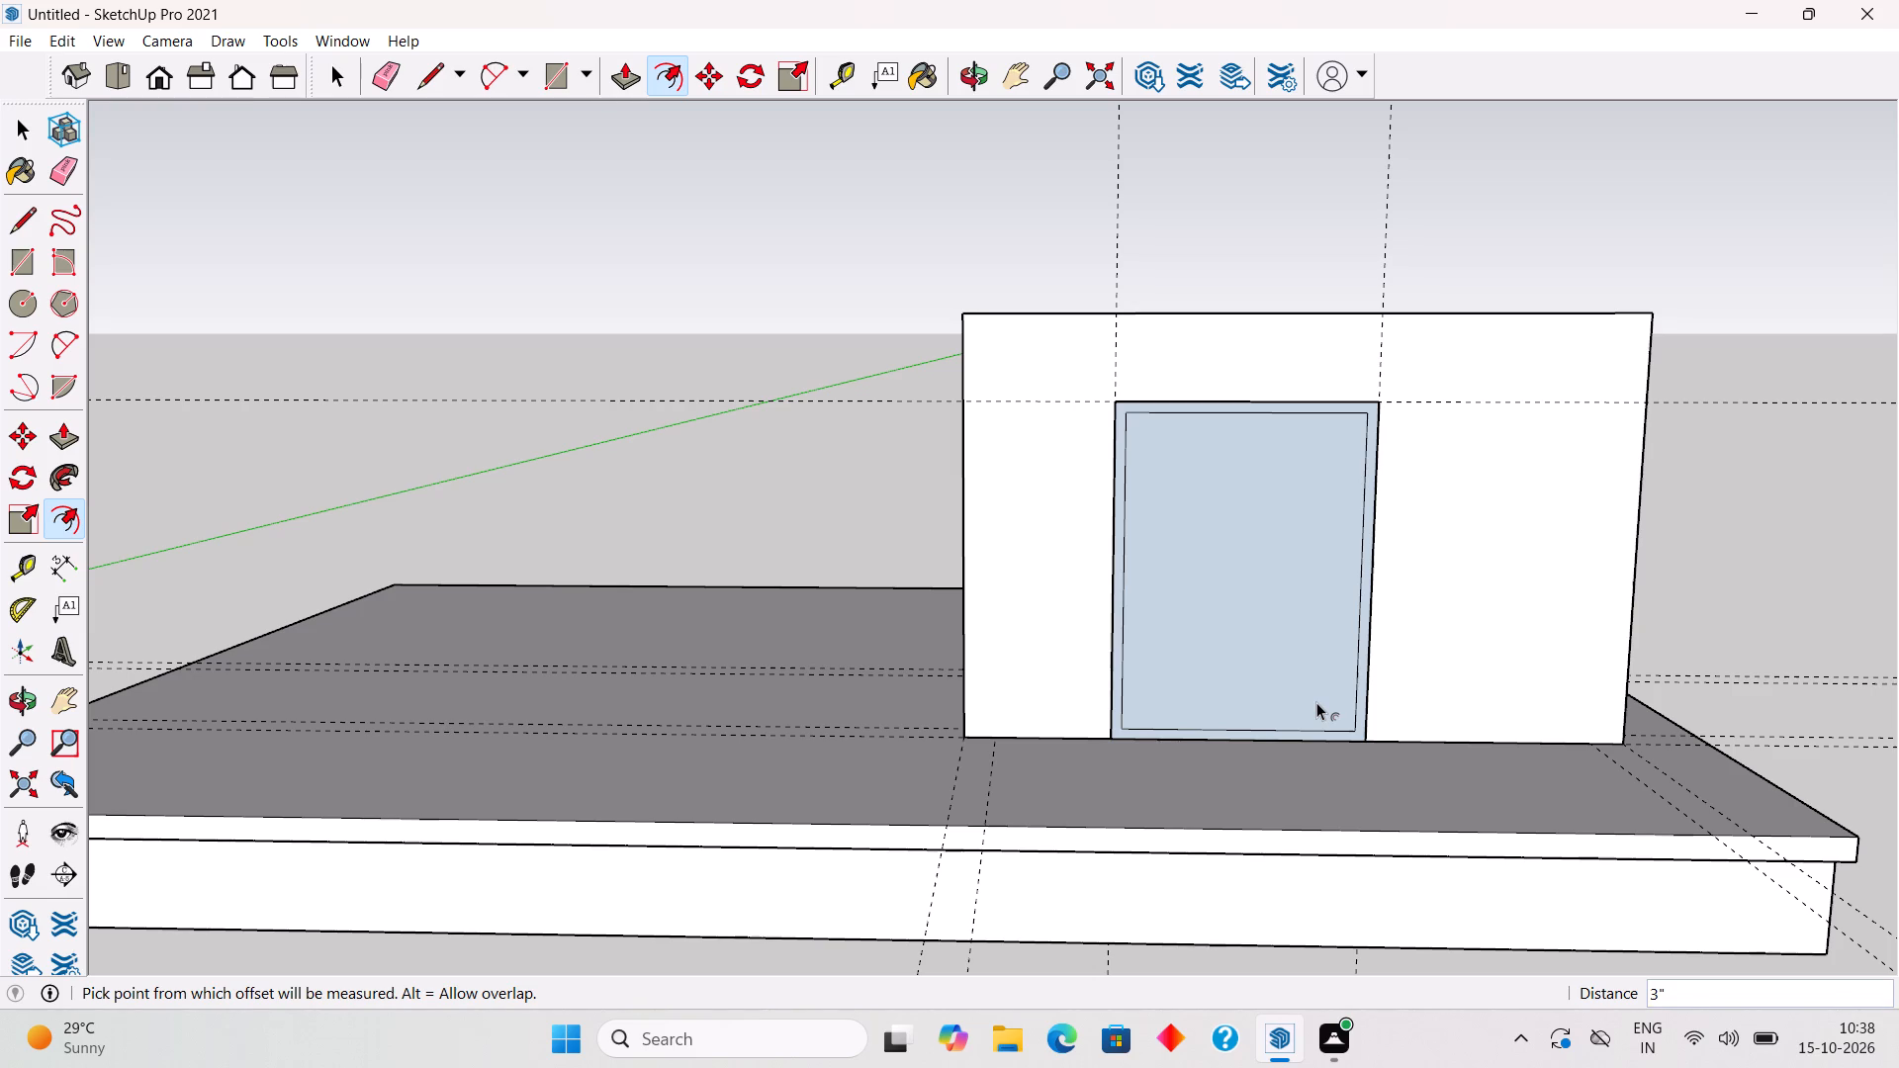
Place a vertical guide through the middle of the frame, 2' 9" from its inner side edge.
key("t")
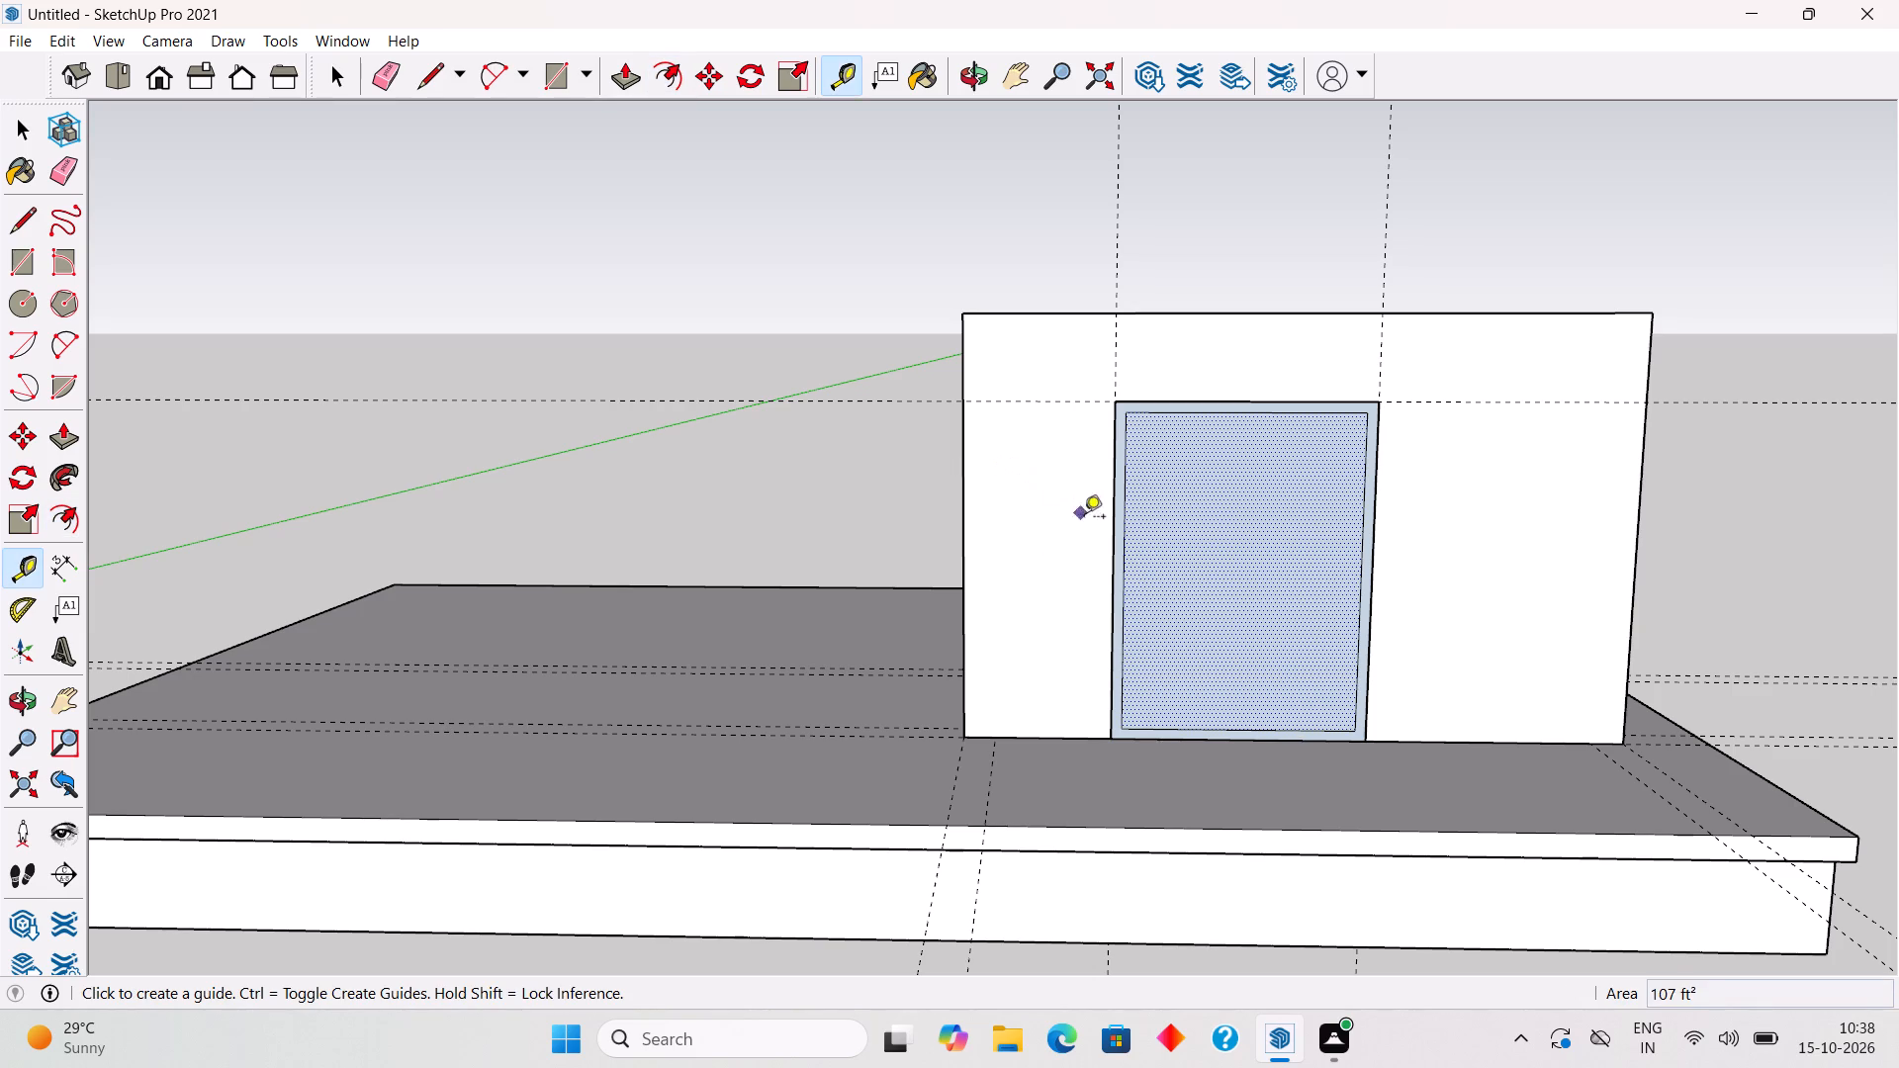
left_click(1127, 612)
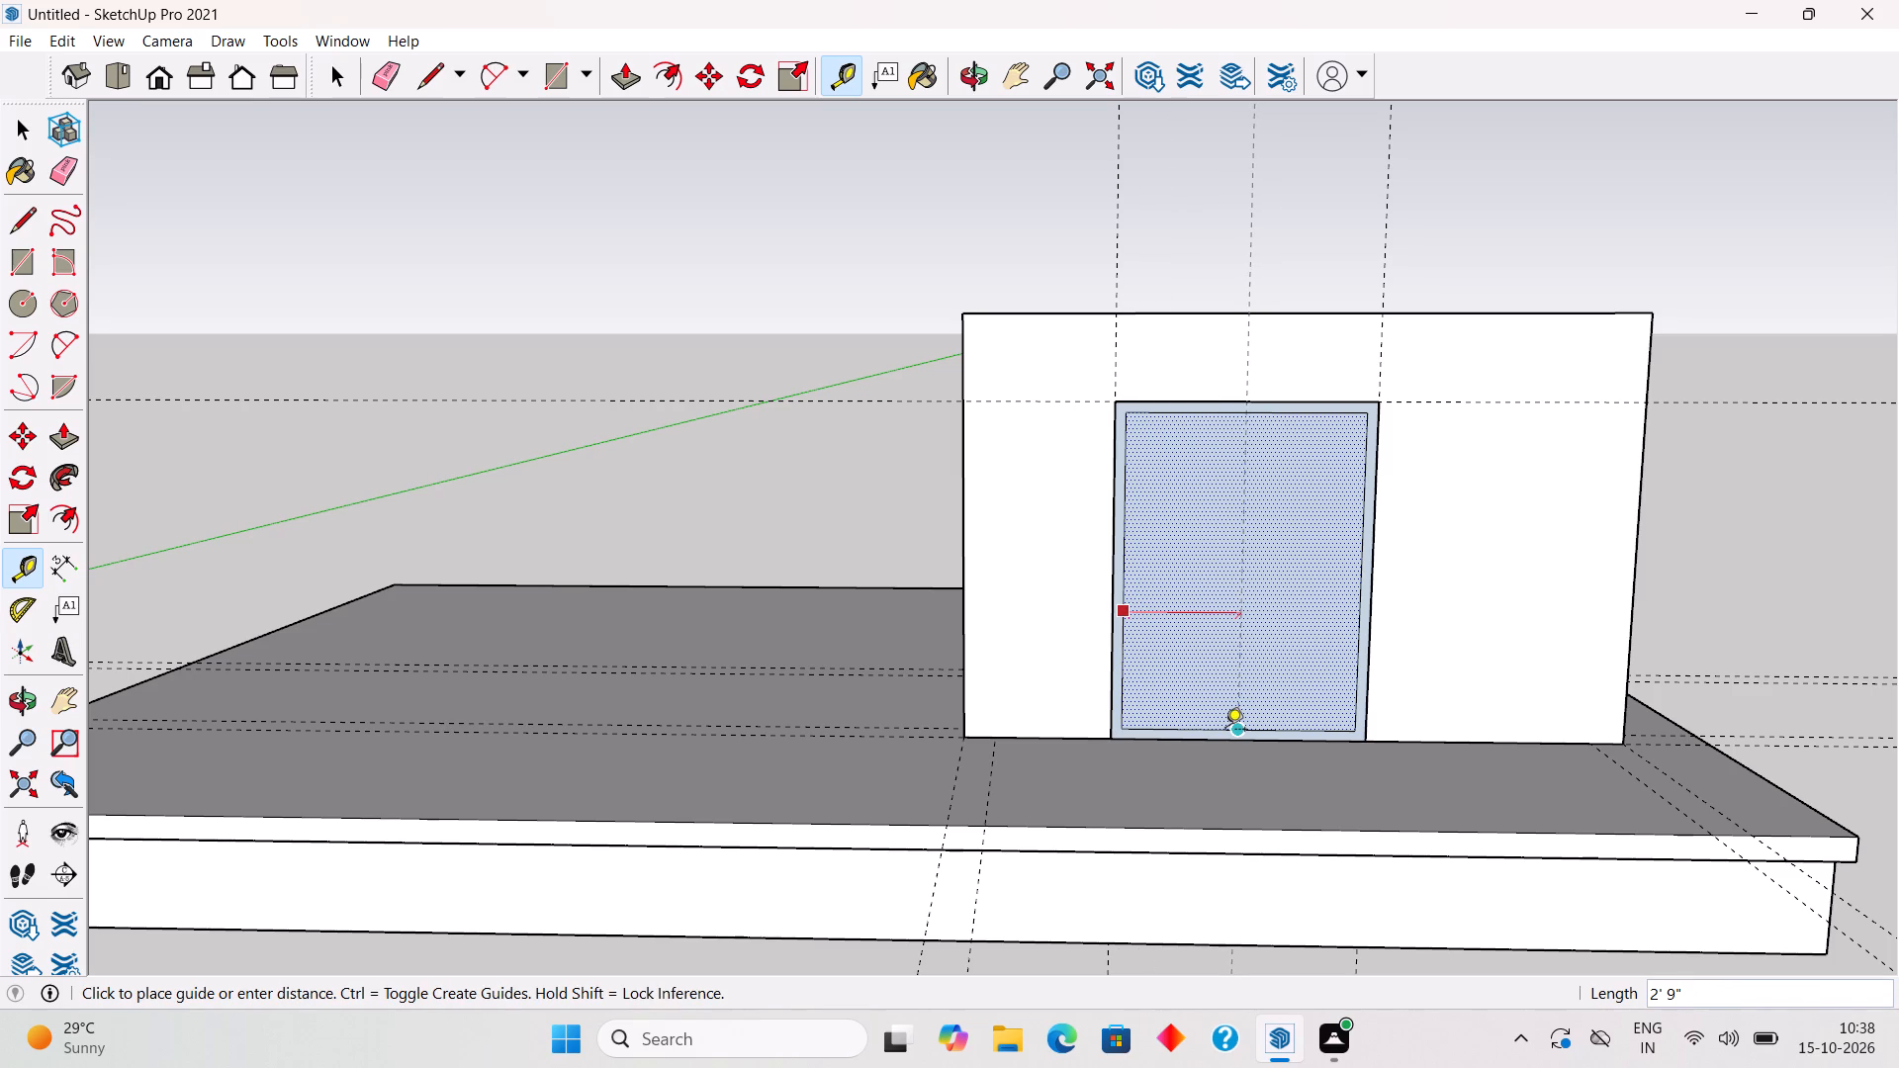
left_click(1225, 731)
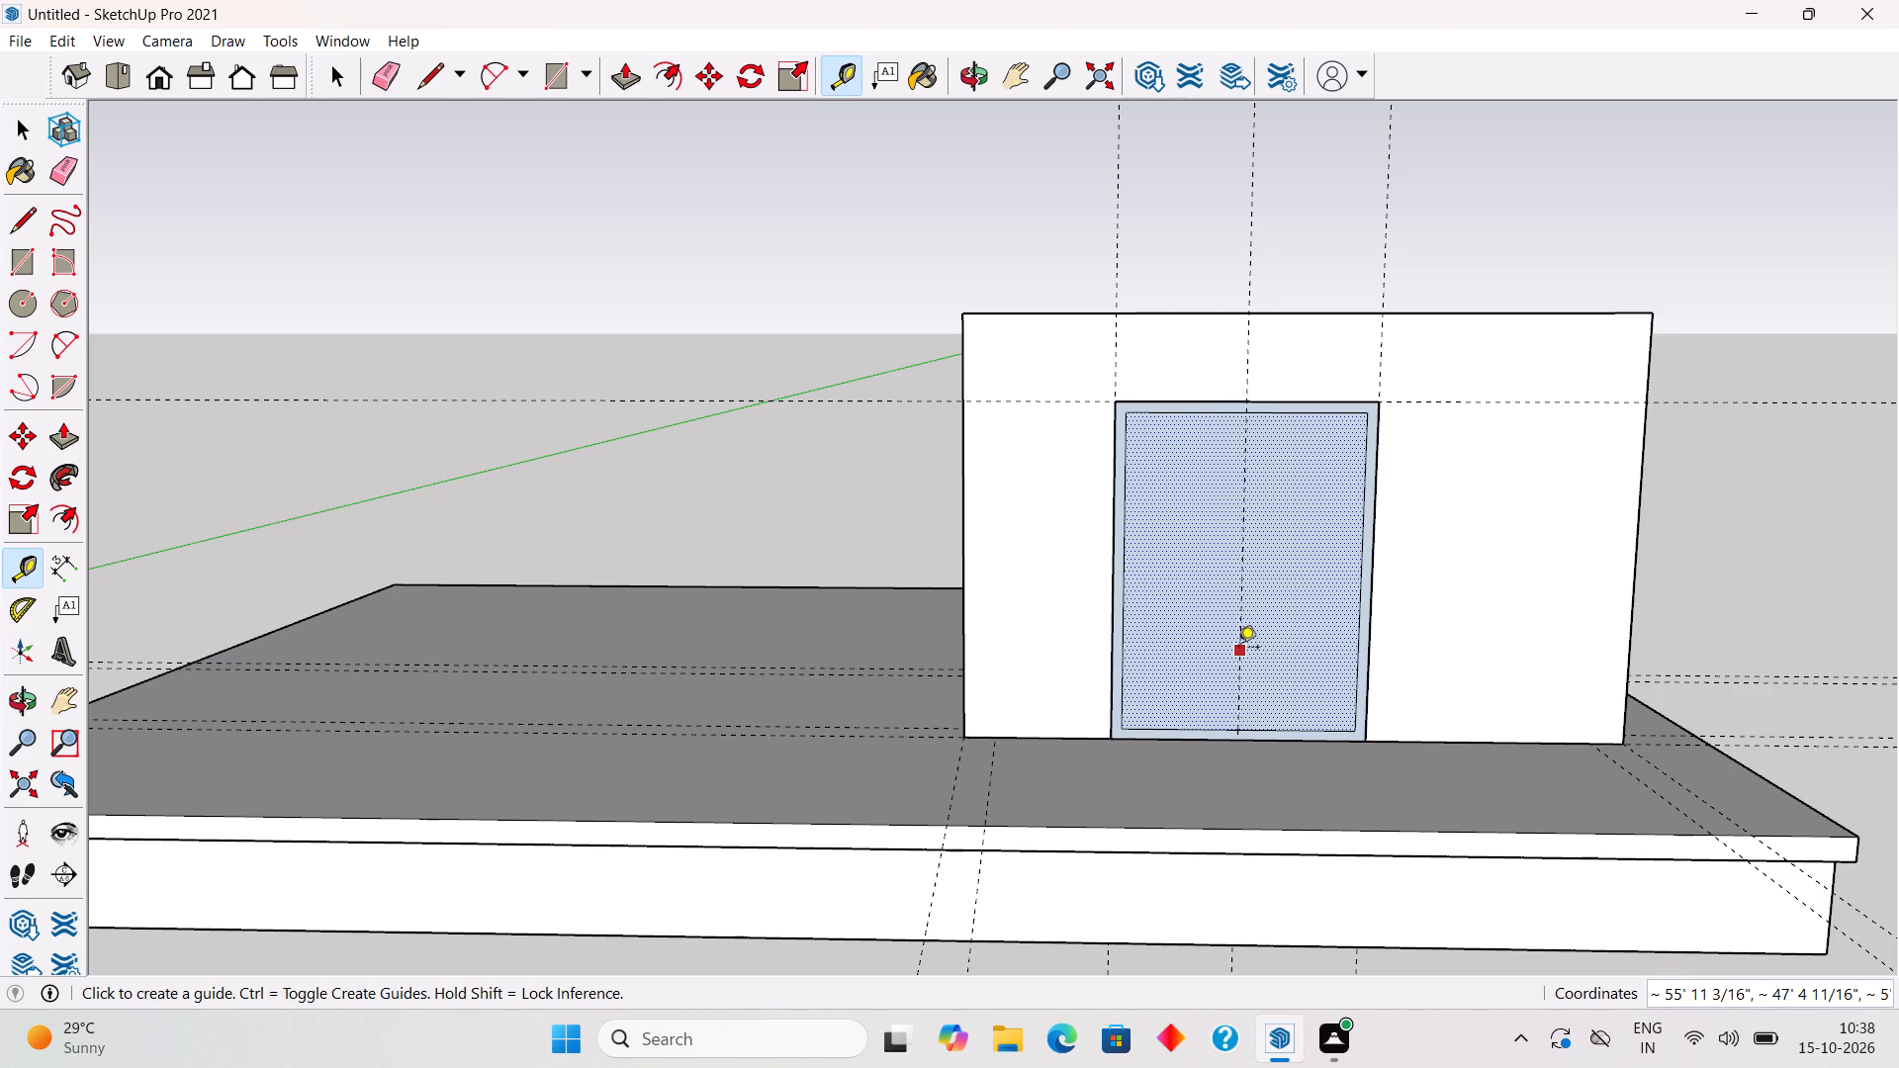
Place two more vertical guides, one 1.5" to each side of the frame's centre guide.
left_click(1238, 649)
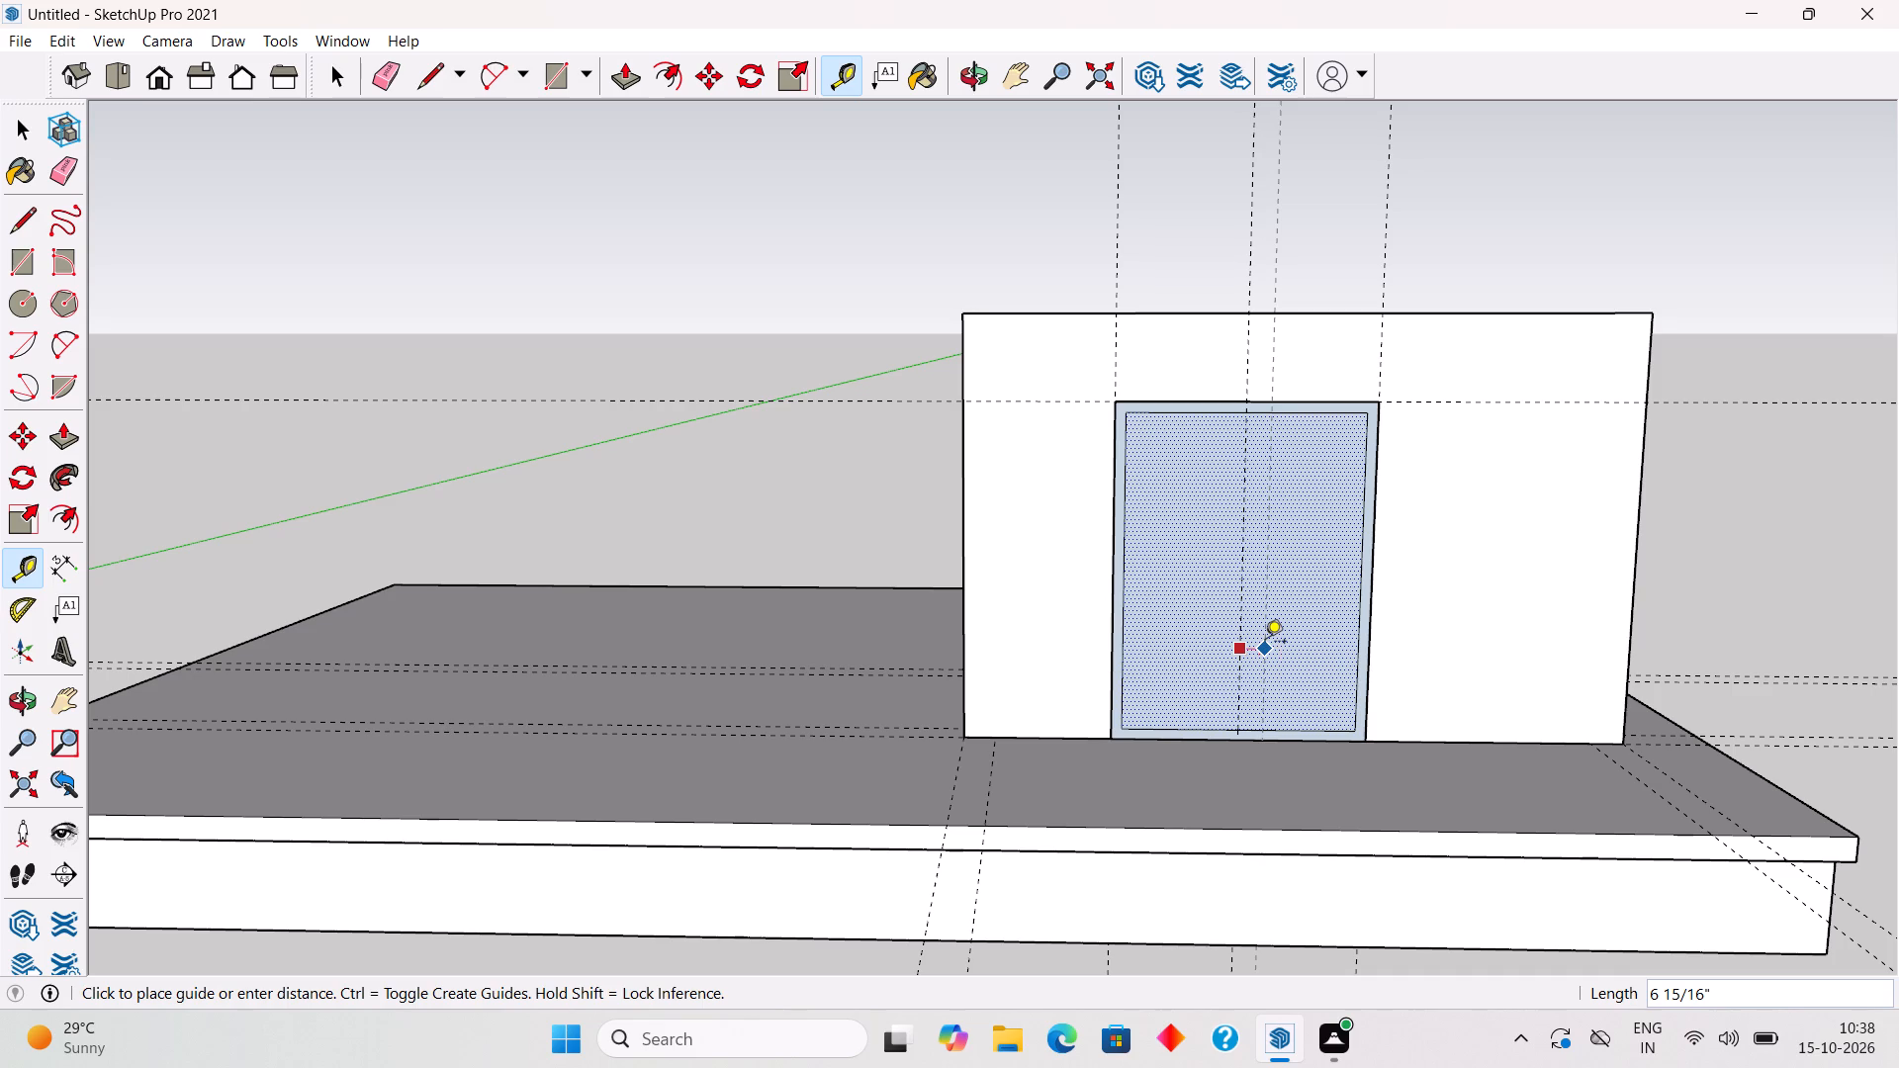
type("1.5\"")
key("Return")
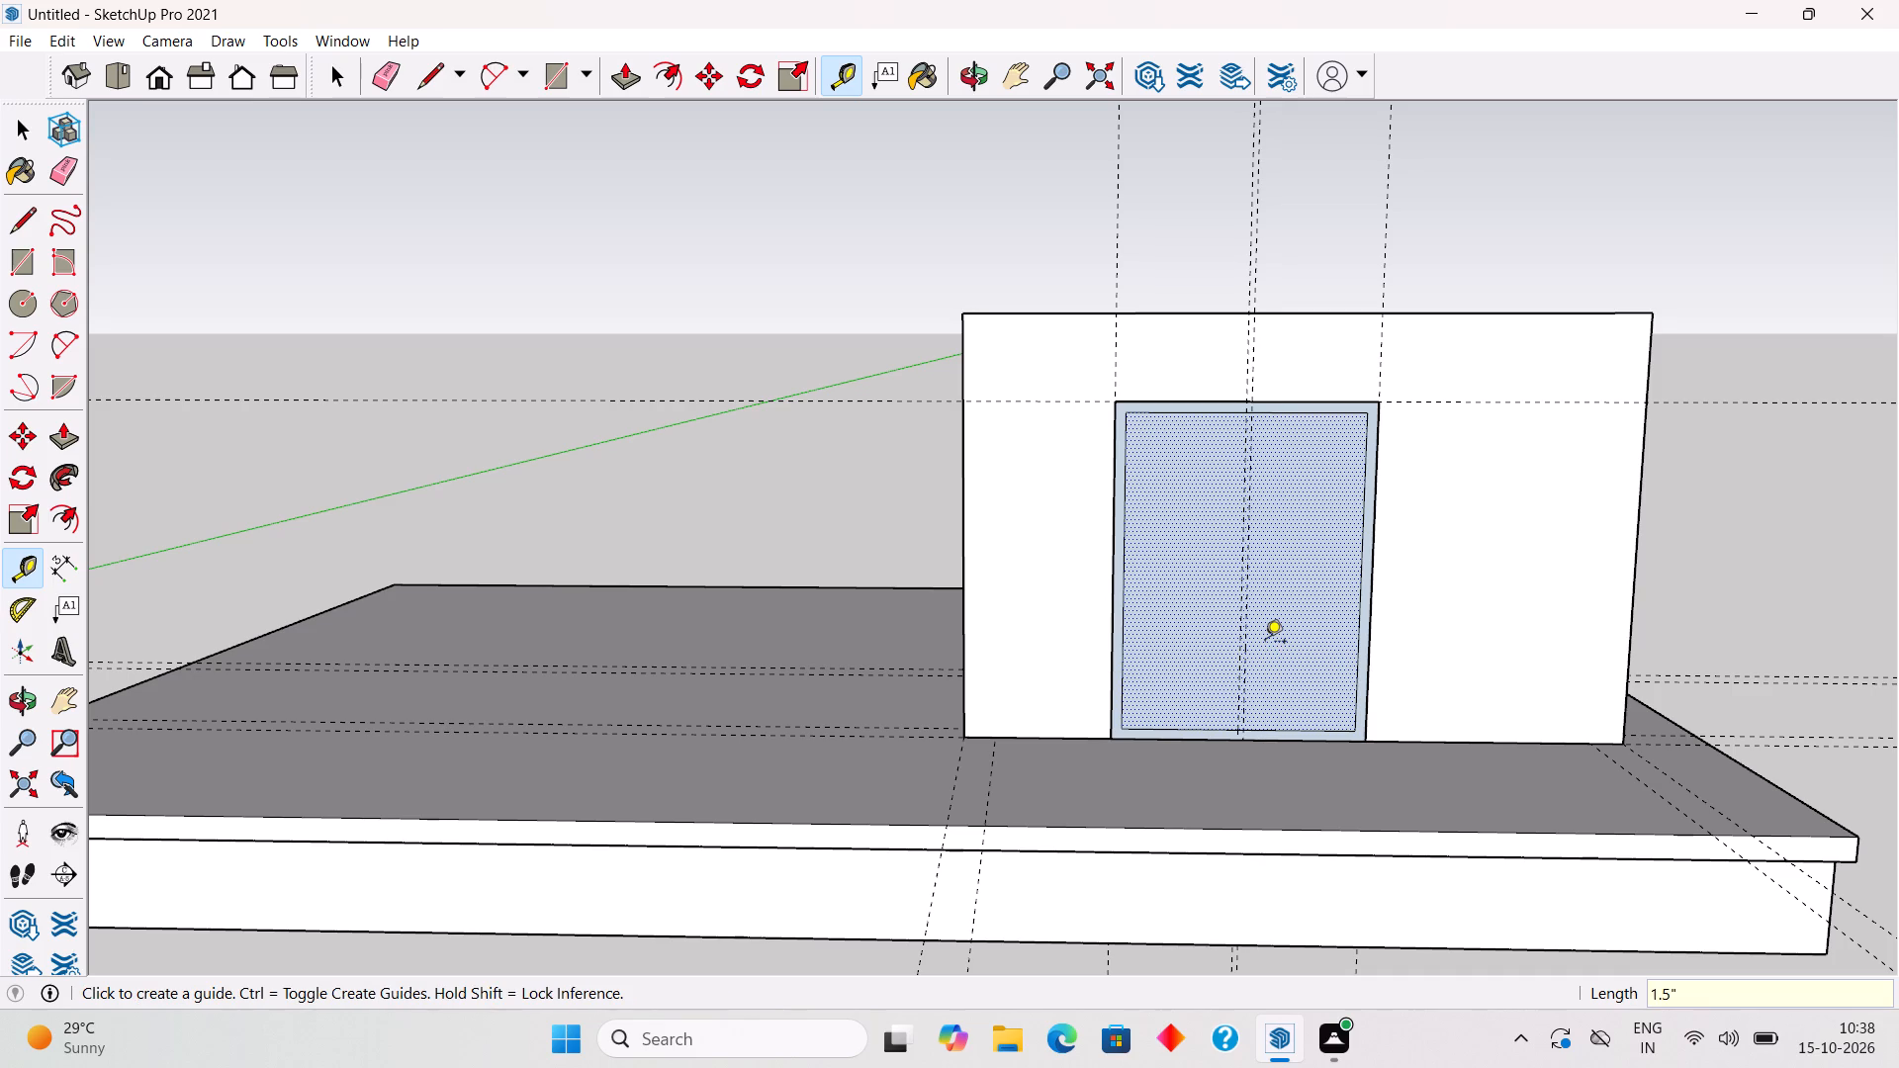
scroll(1265, 643, "up", 5)
scroll(1130, 613, "down", 1)
scroll(1130, 612, "up", 3)
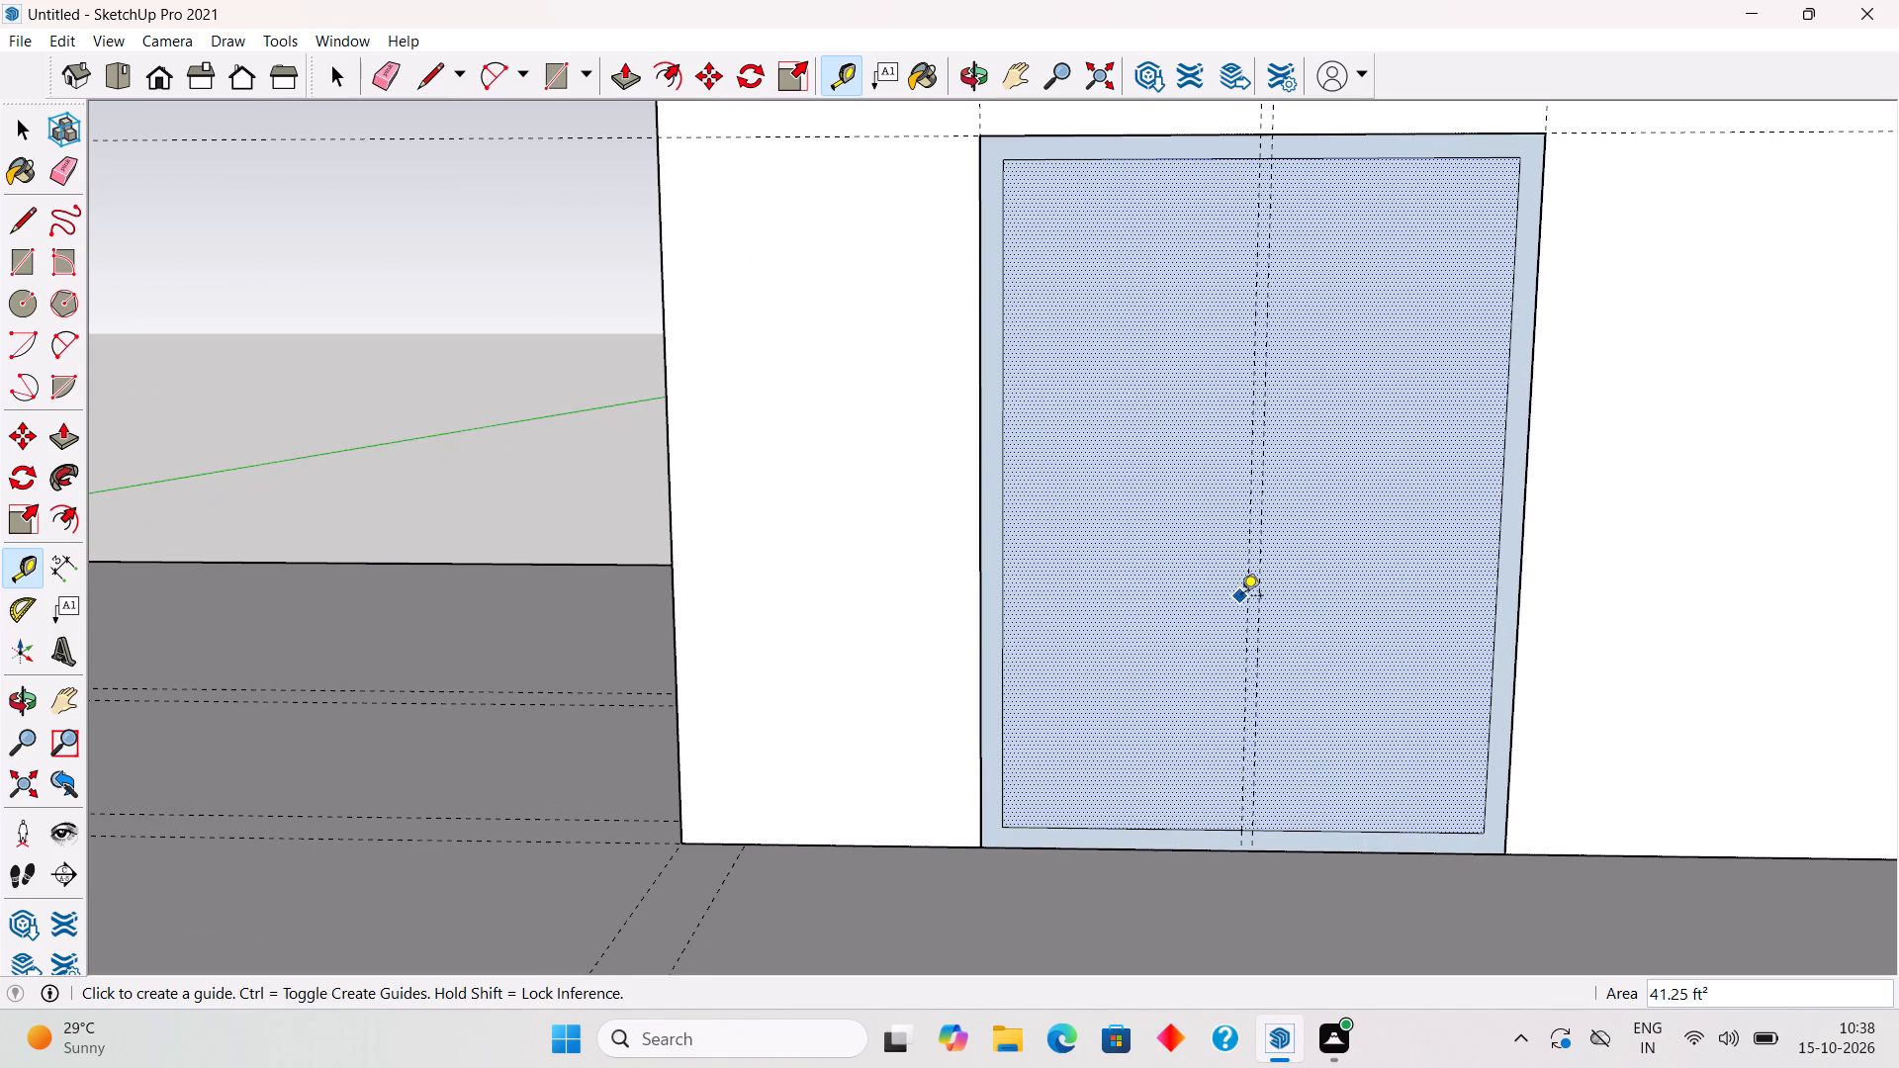
left_click(1244, 604)
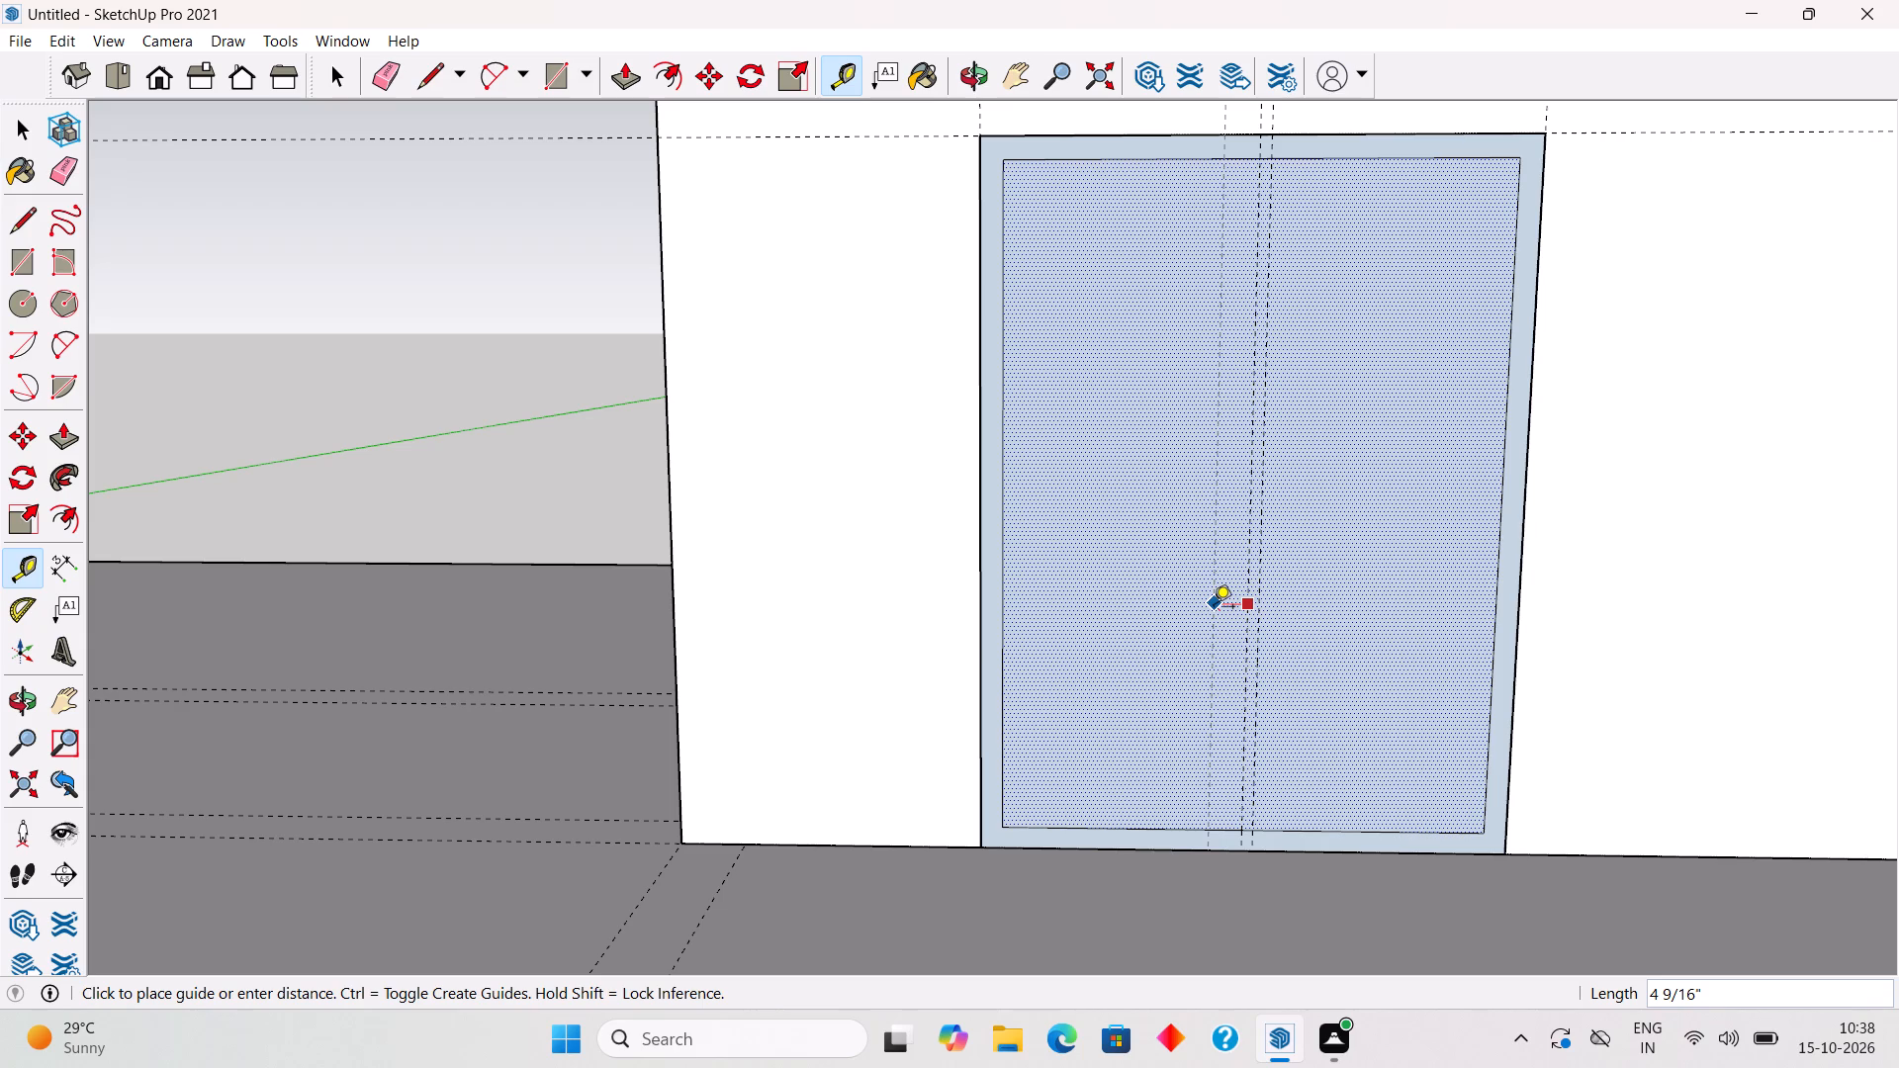
key("period")
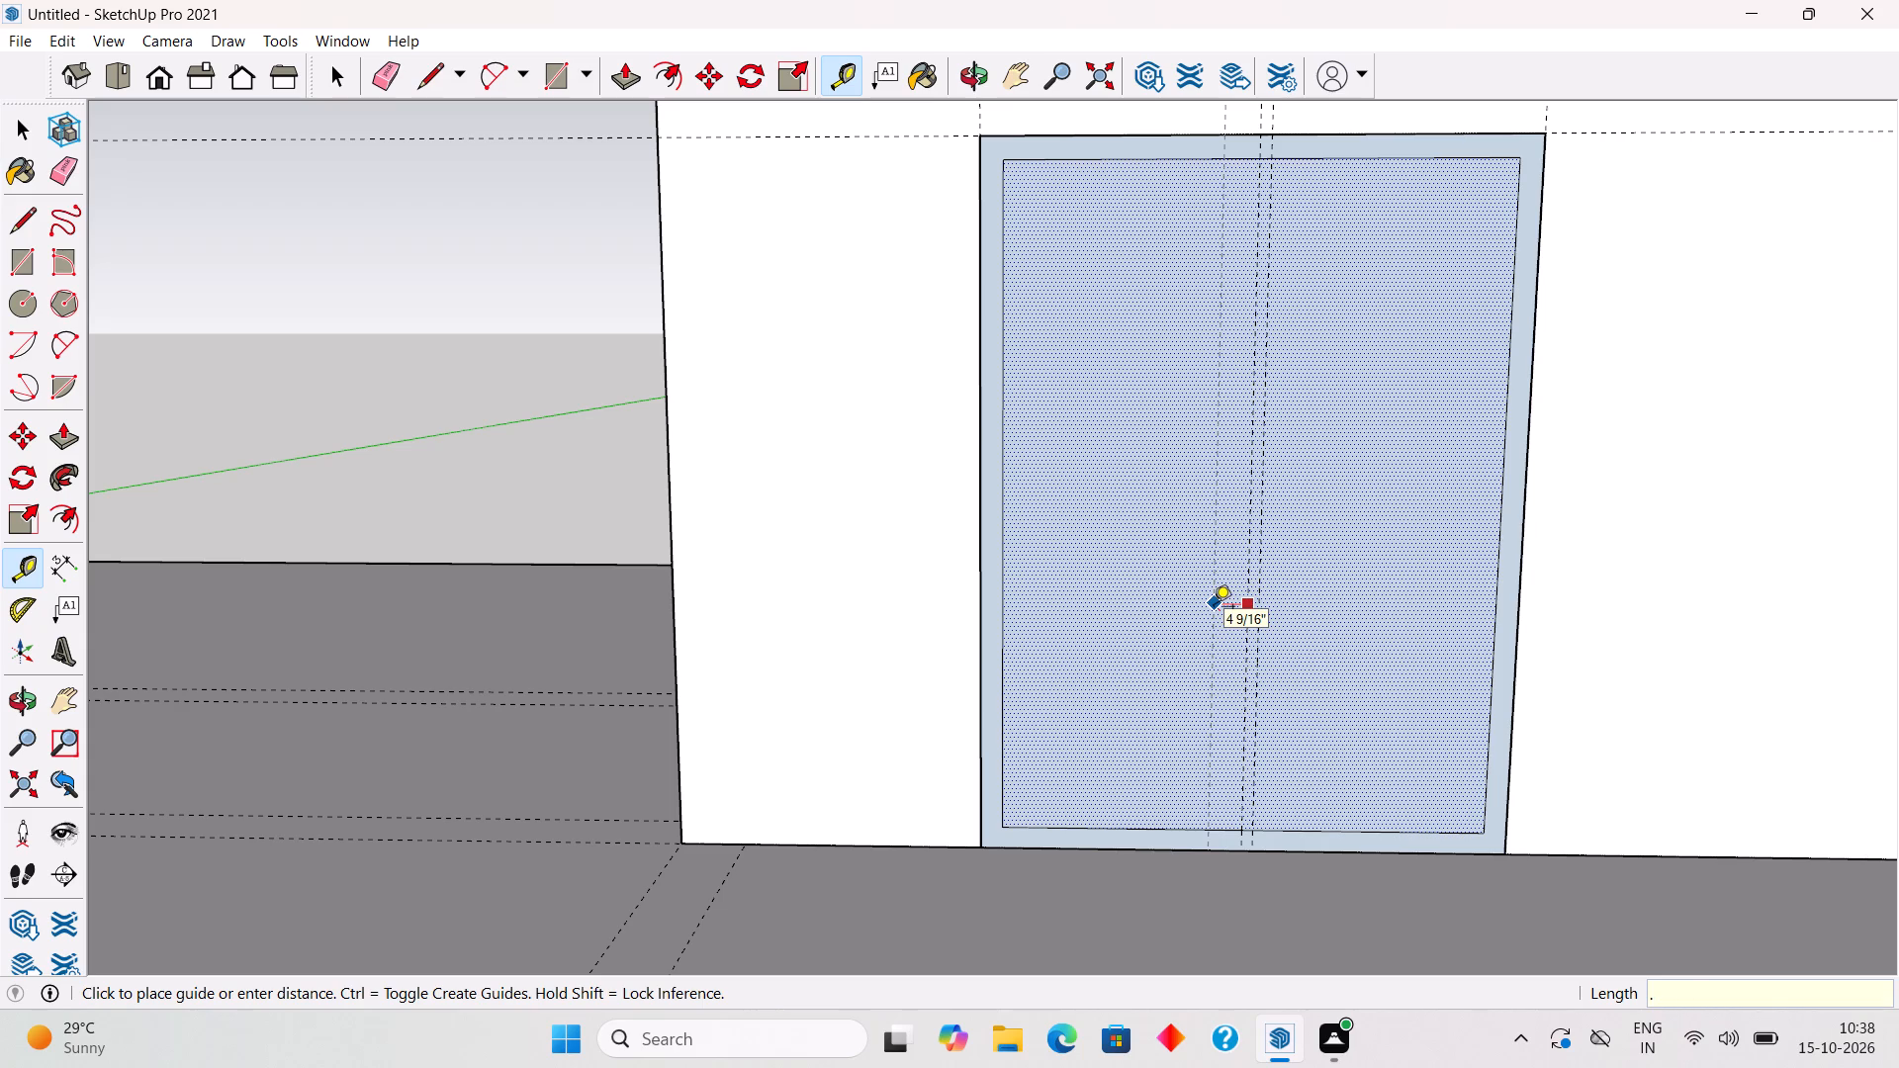
key("BackSpace")
type("1.5\"")
key("Return")
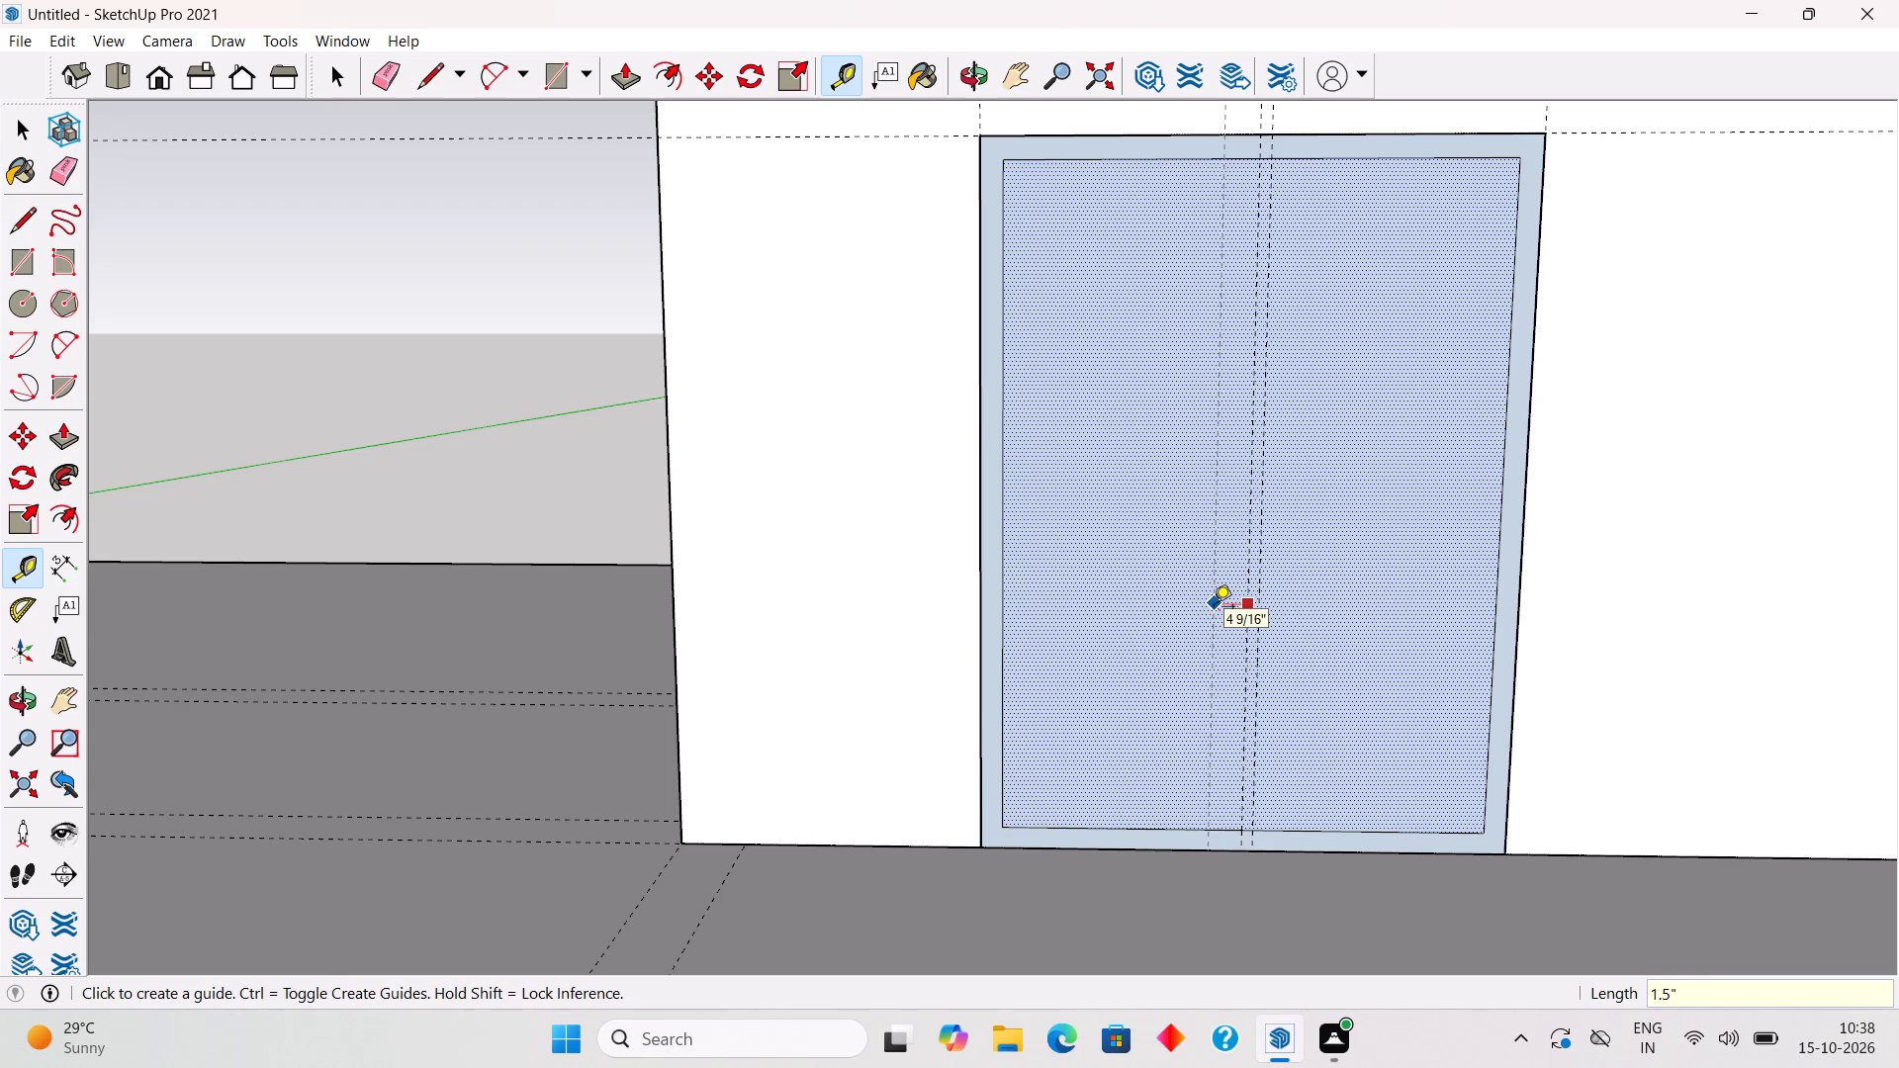
Draw two 7' 6" vertical lines along the outer guides, between the frame's inner bottom and top edges, to outline a centre mullion.
key("l")
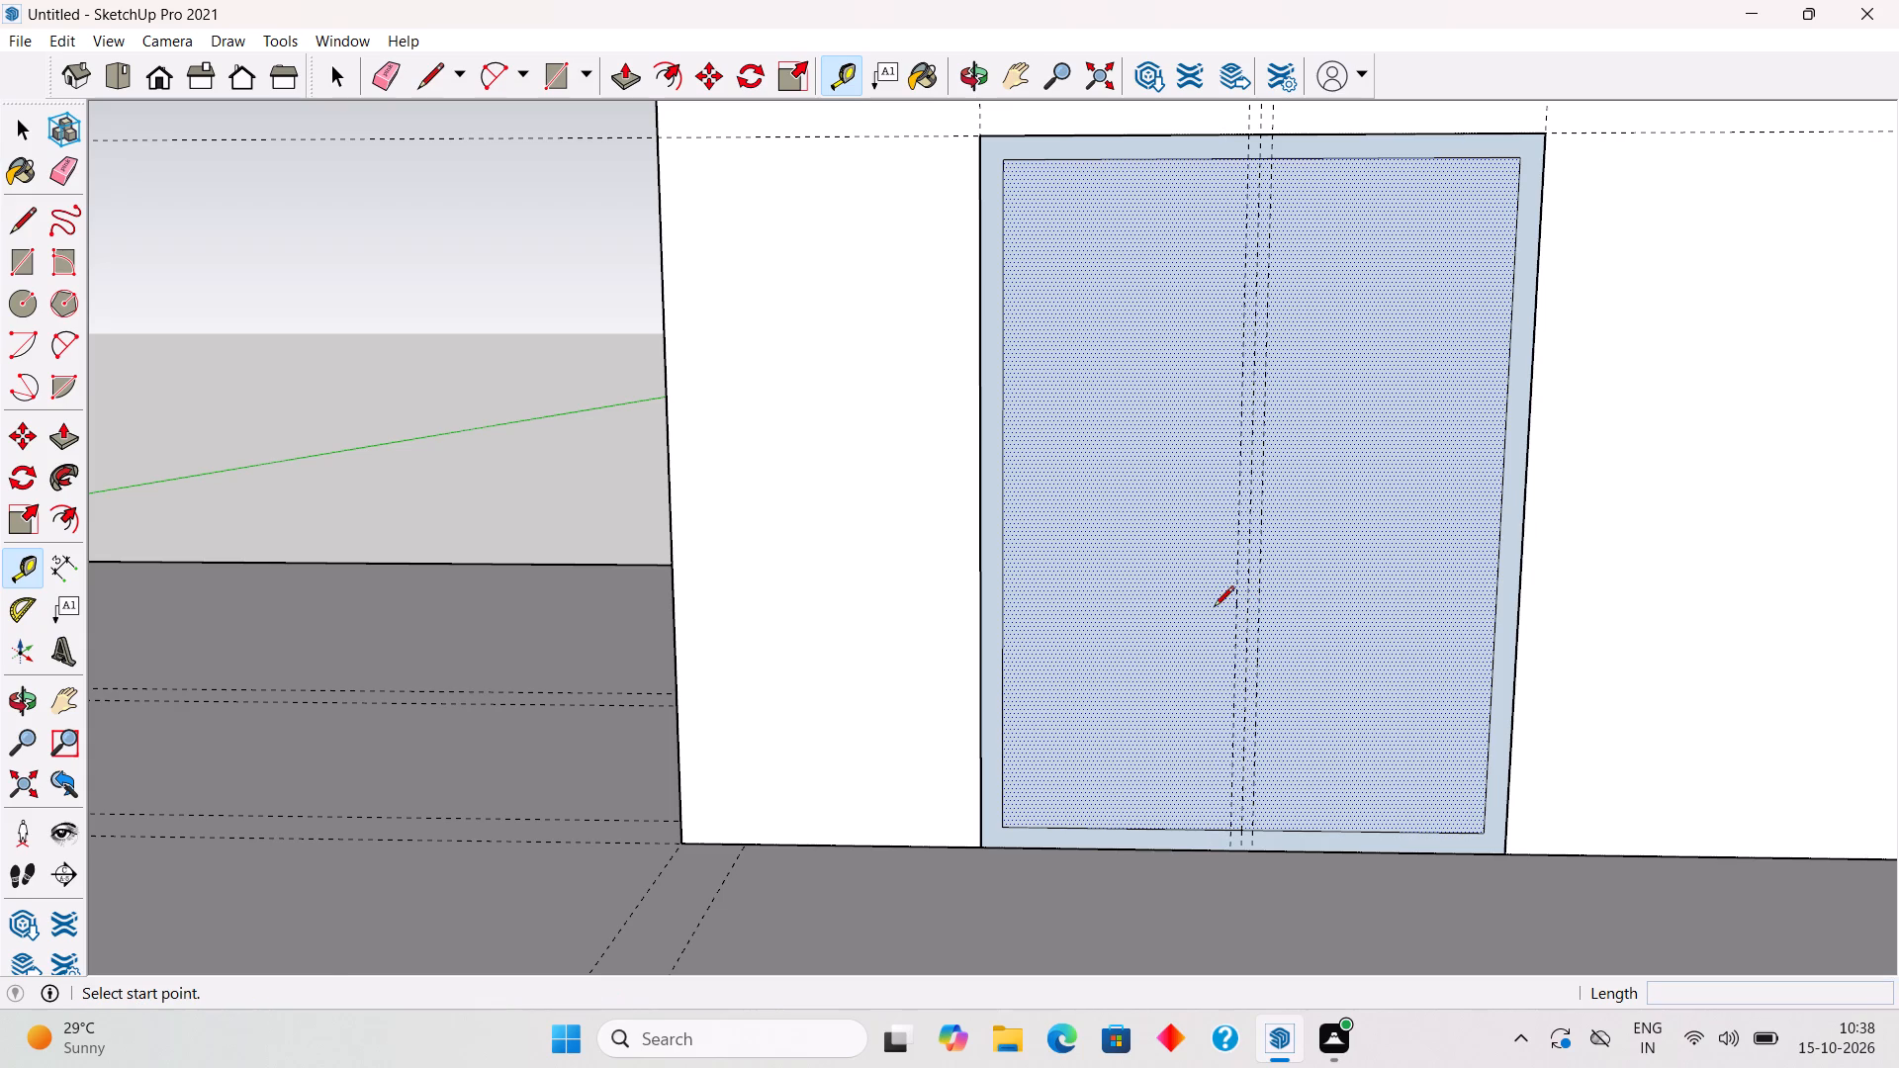
left_click(1230, 833)
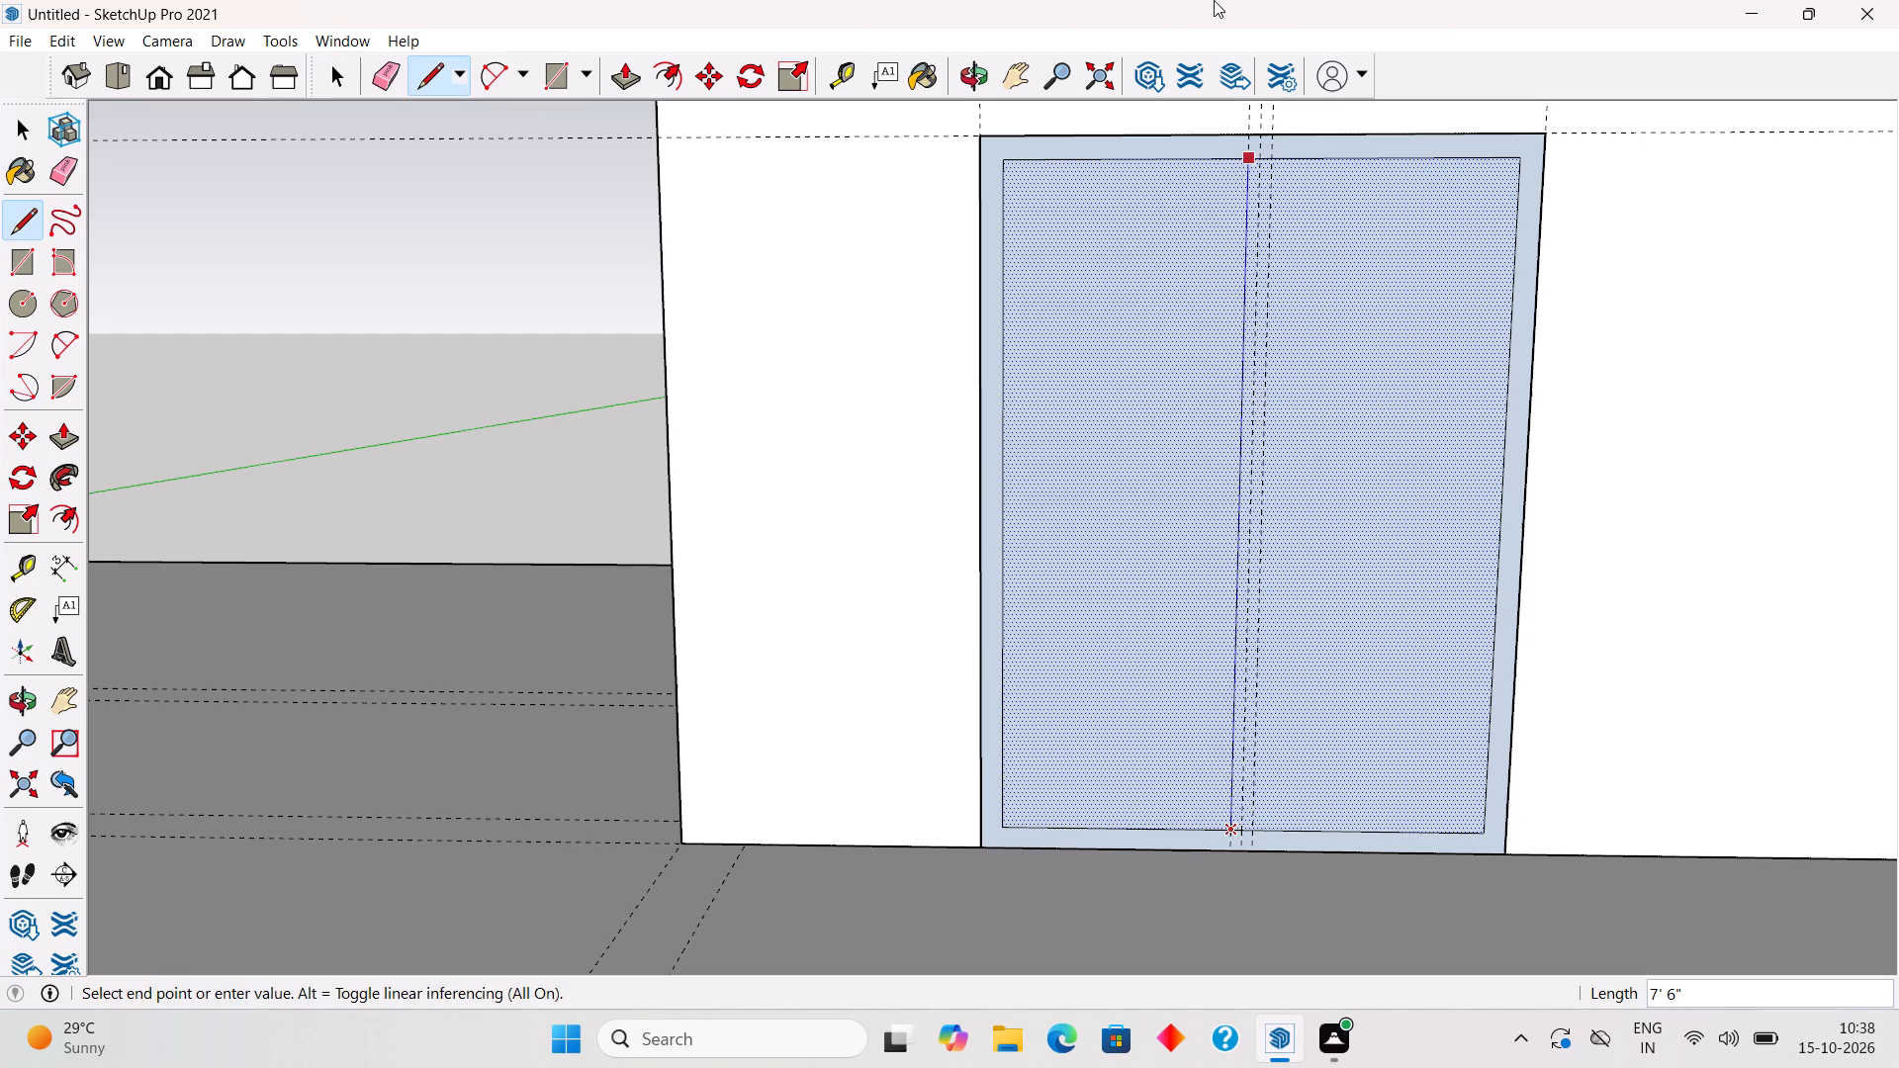
left_click(1244, 158)
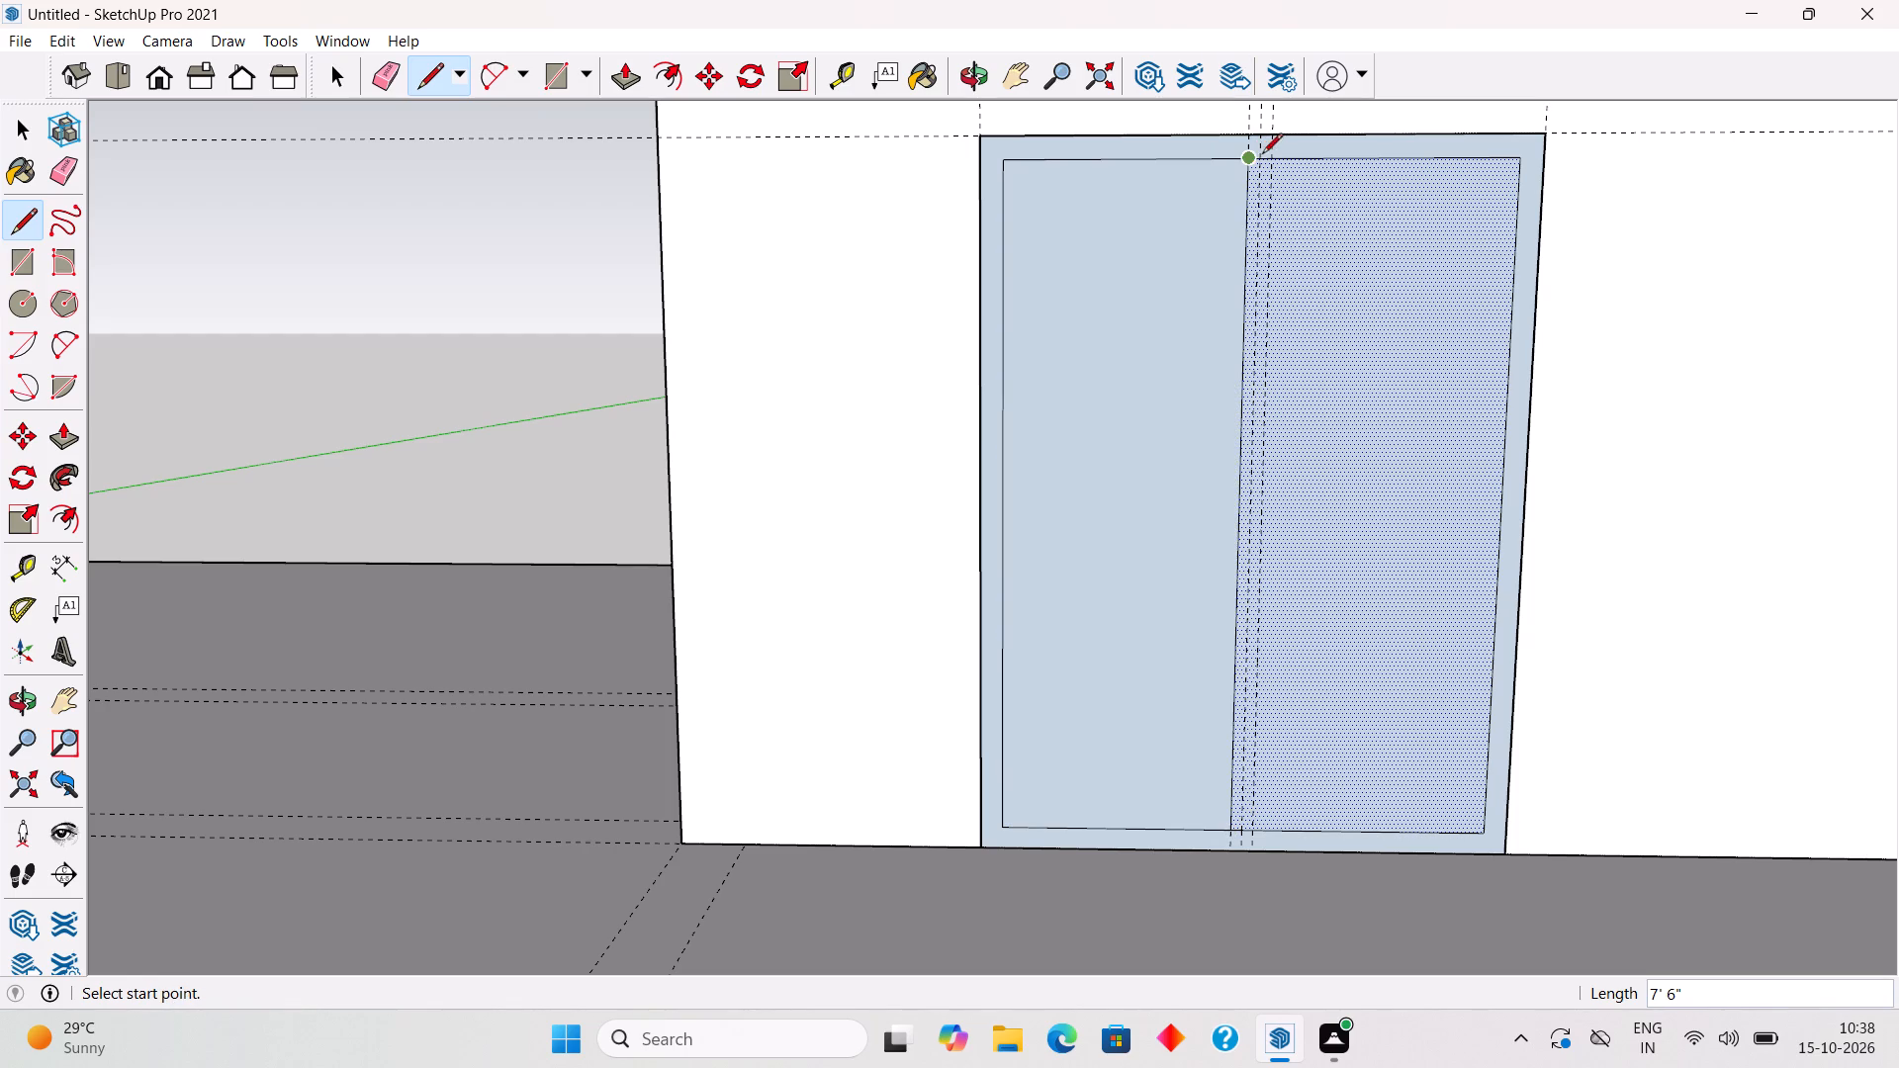
left_click(1270, 161)
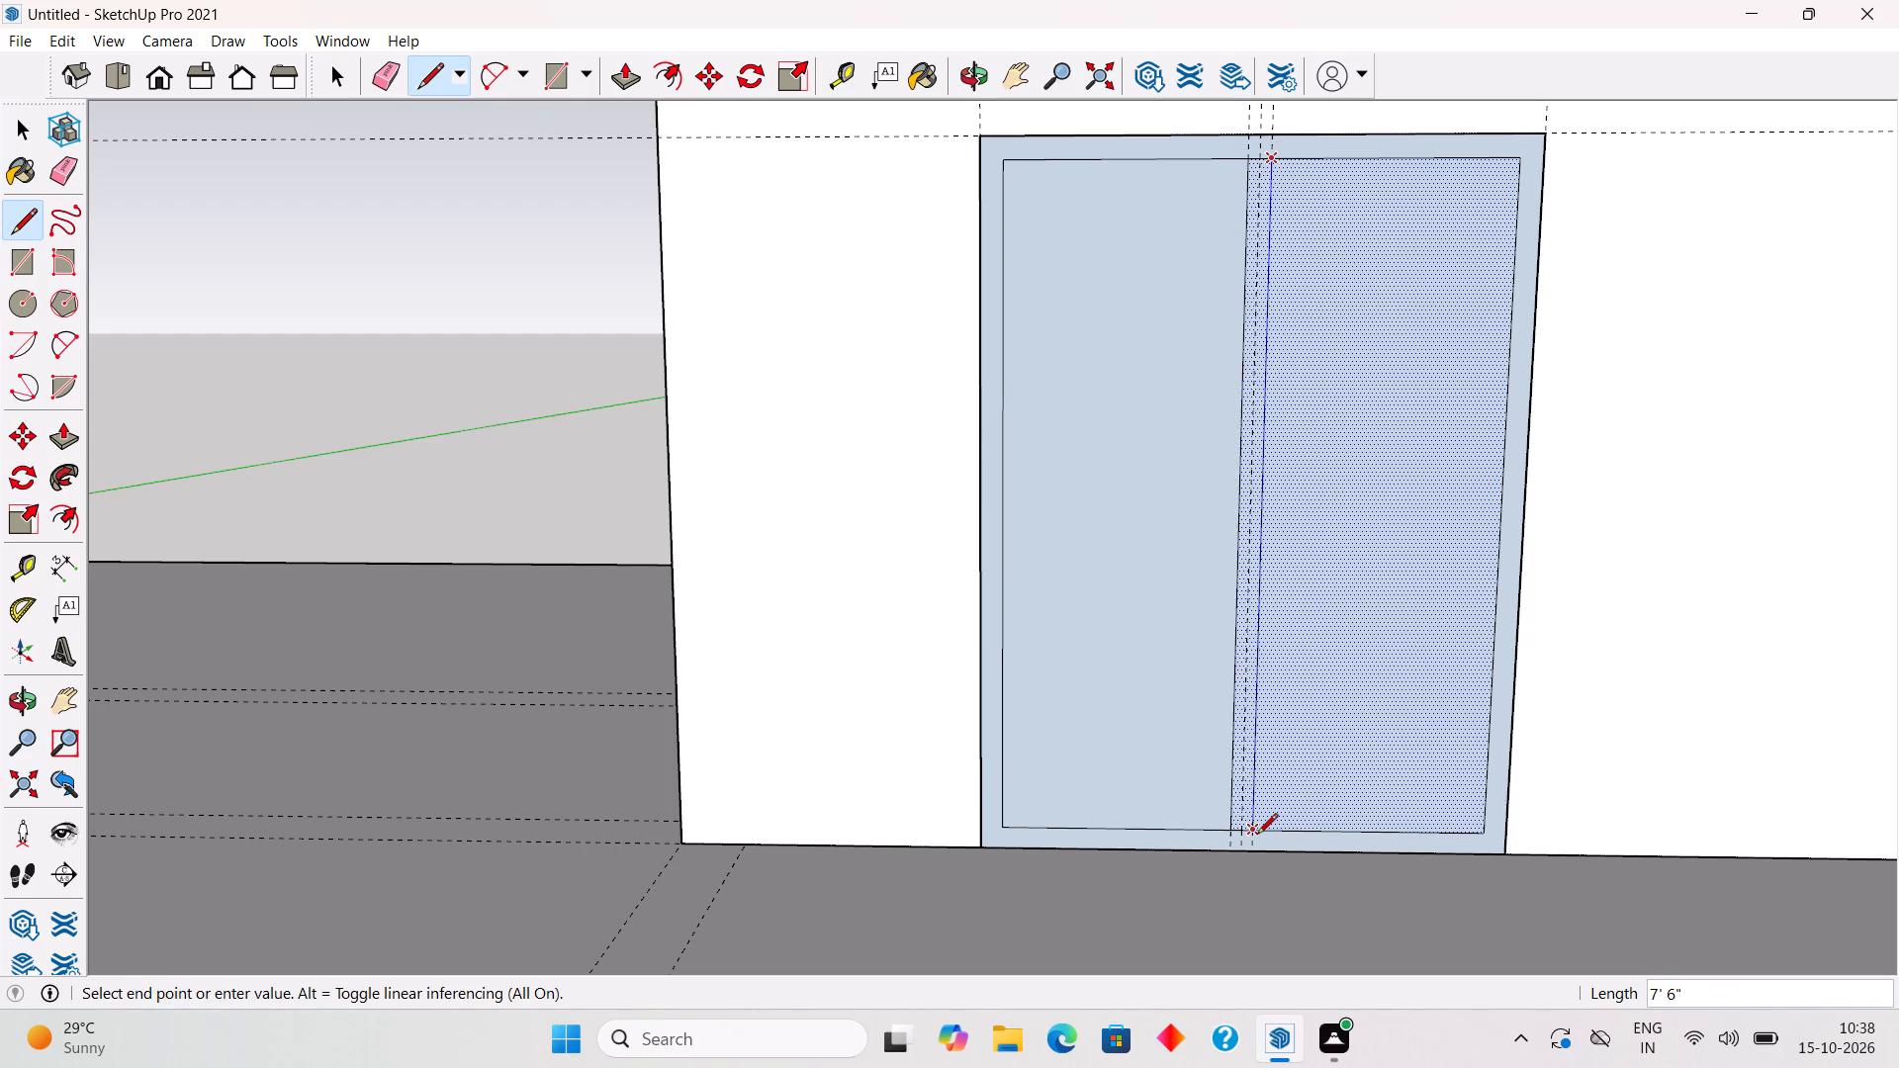
left_click(1257, 836)
key("space")
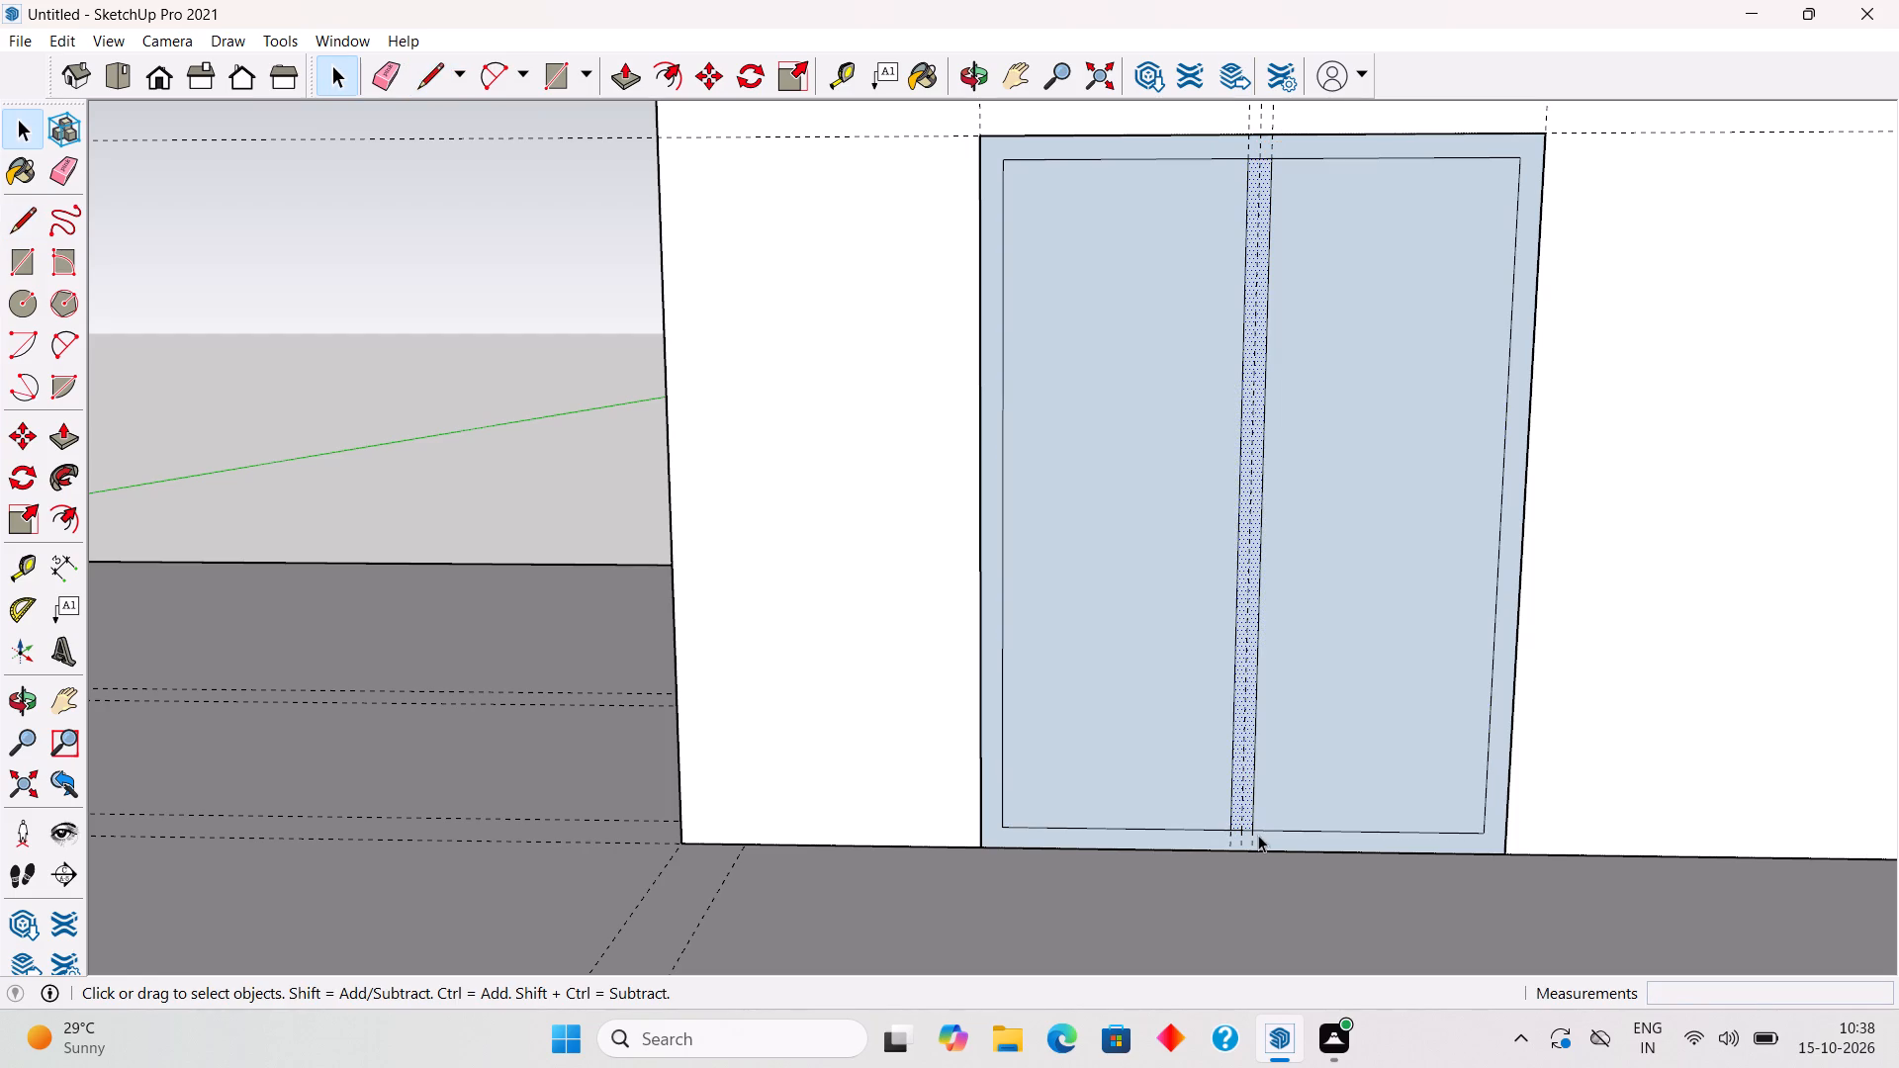
Erase the centre guide and the short edge segments that separate the mullion from the frame's bottom and top rails.
key("e")
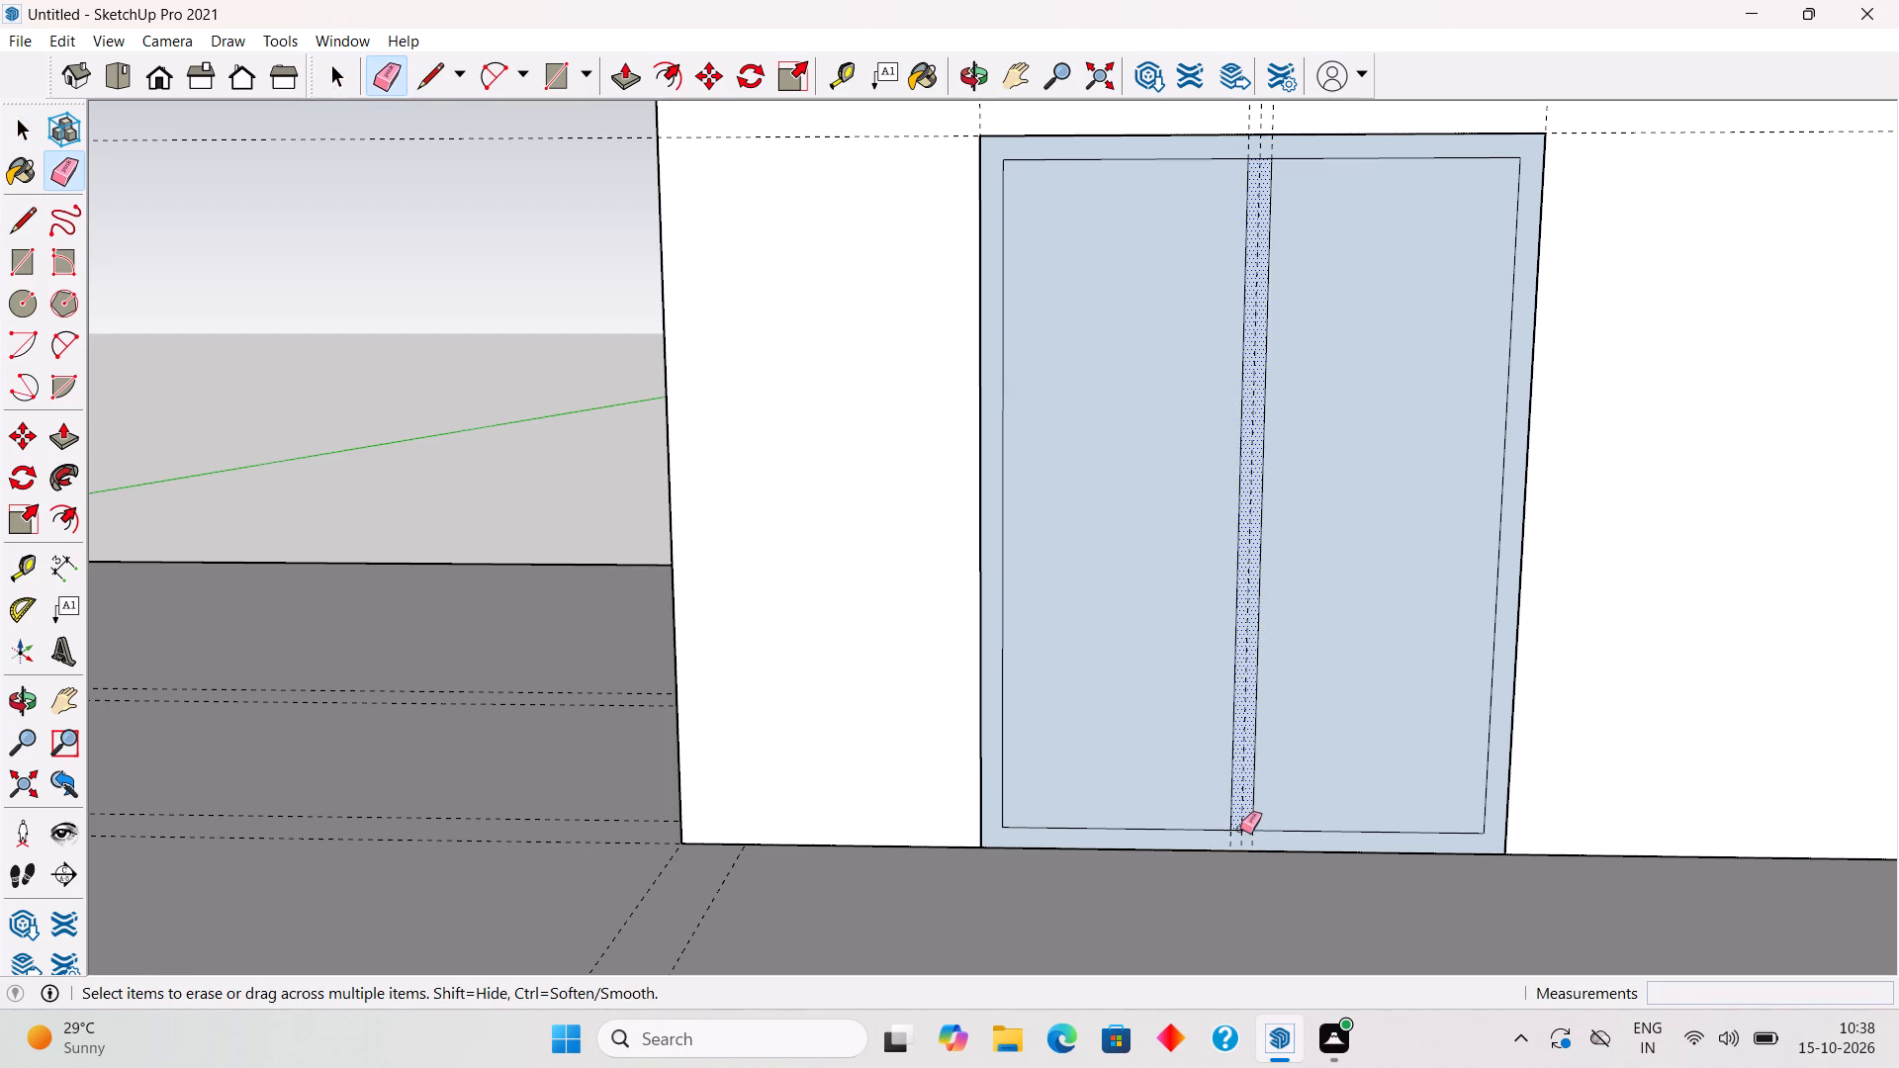
left_click(1240, 829)
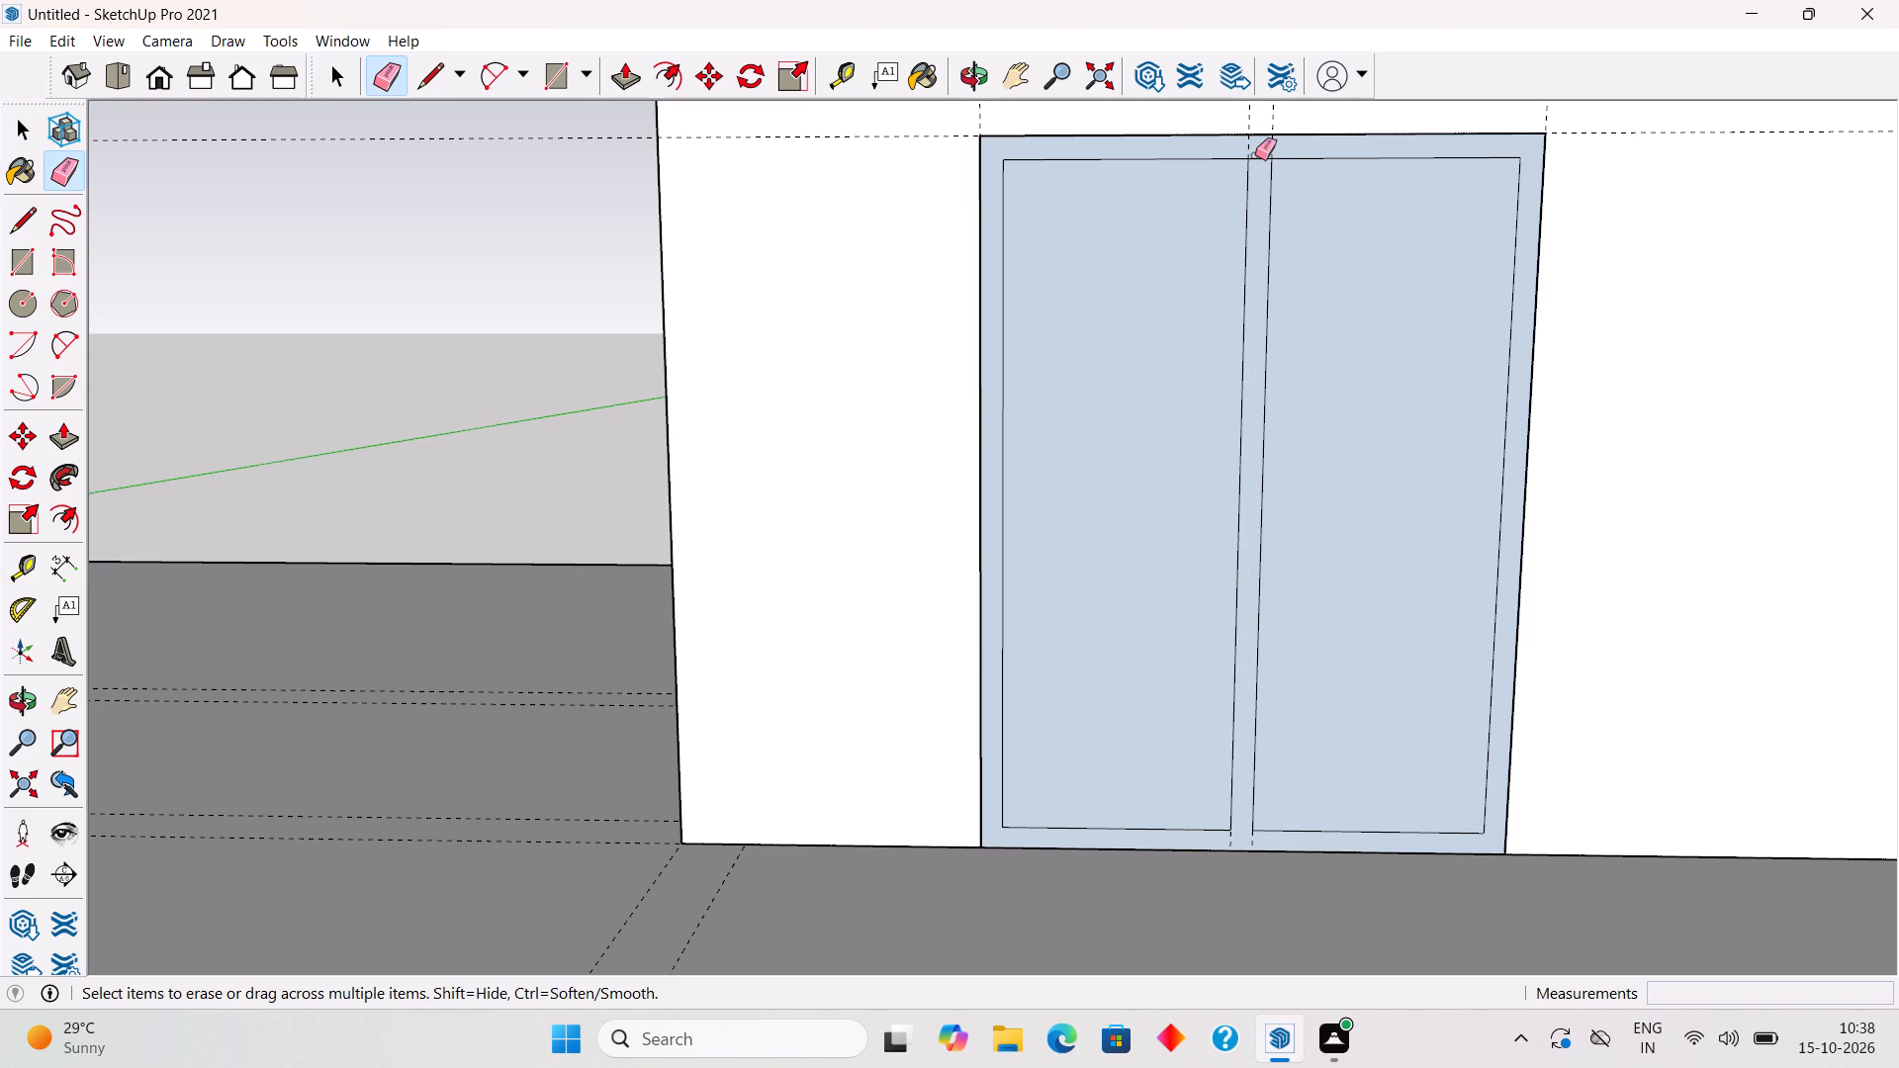
left_click(1256, 159)
Delete the two panel faces on either side of the mullion, leaving only the frame face.
key("space")
left_click(1193, 338)
key("Delete")
left_click(1343, 474)
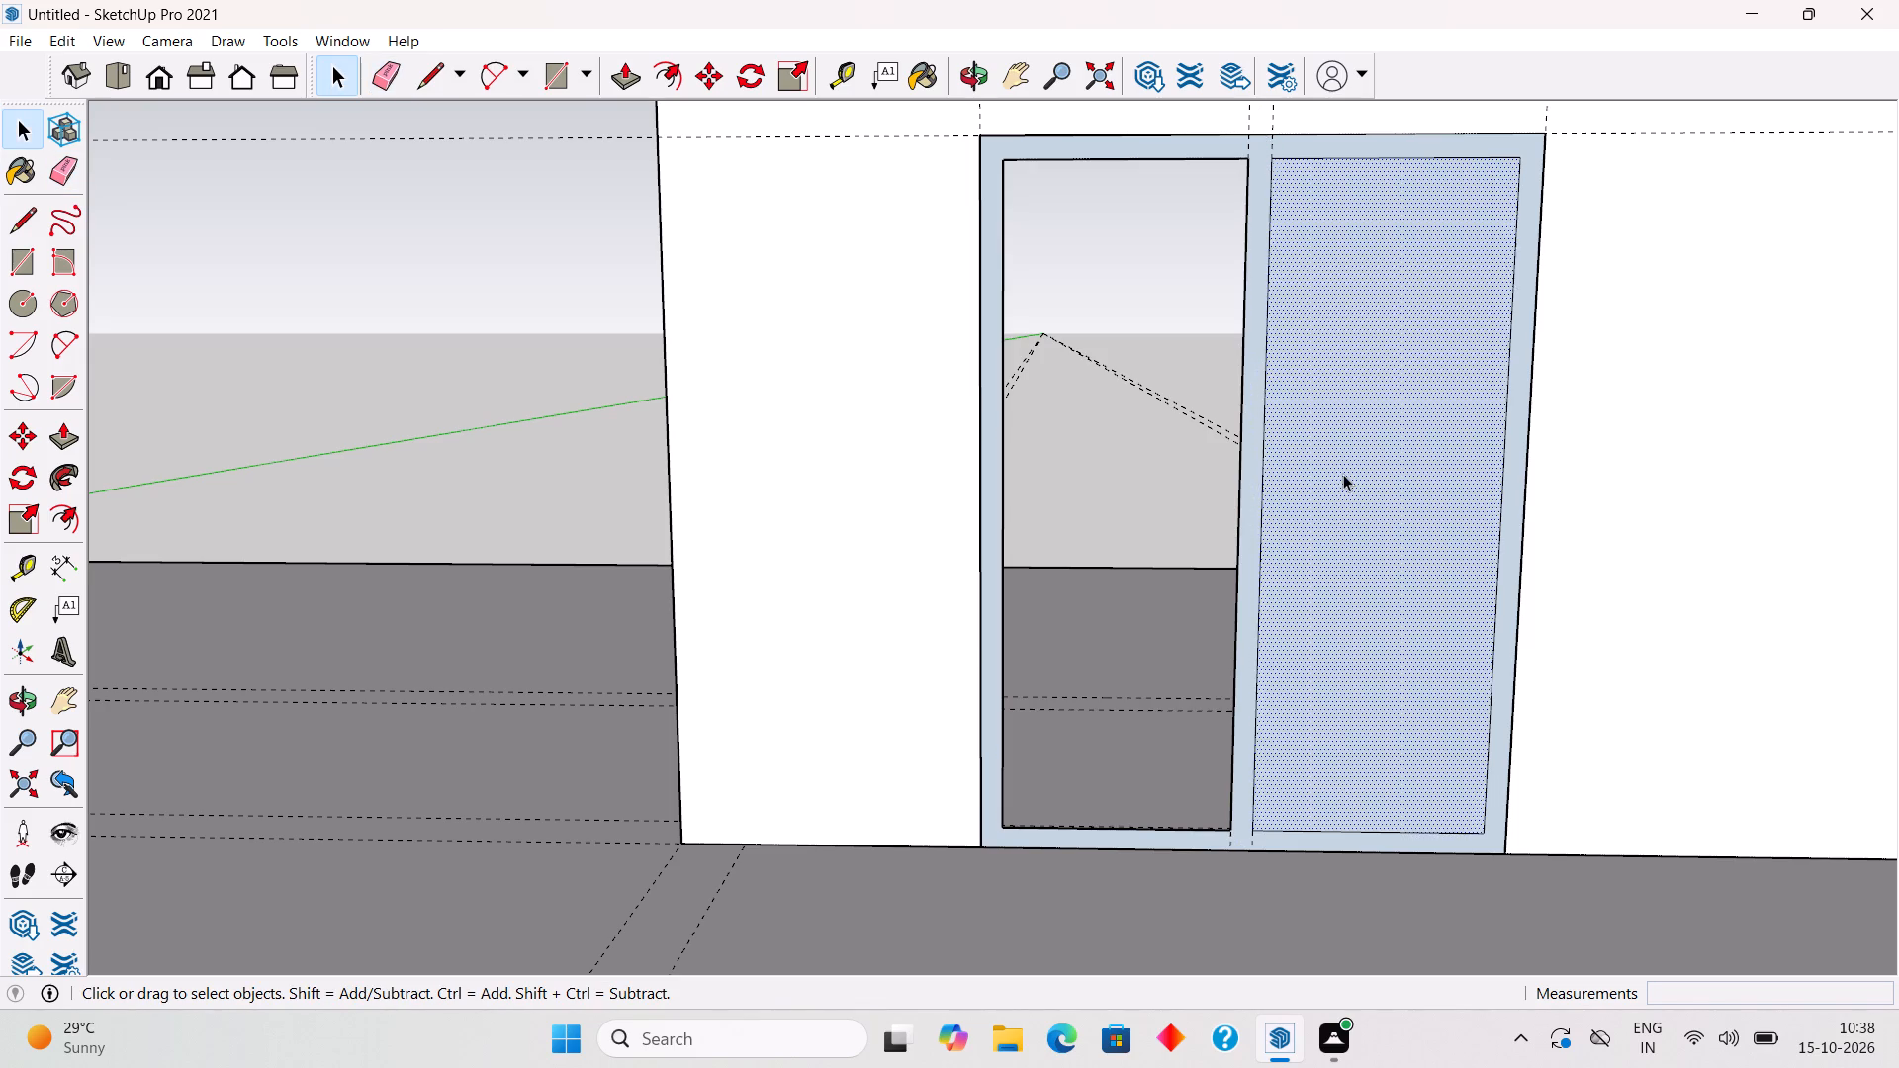
key("Delete")
Extrude the frame face 3" outward from the wall.
key("p")
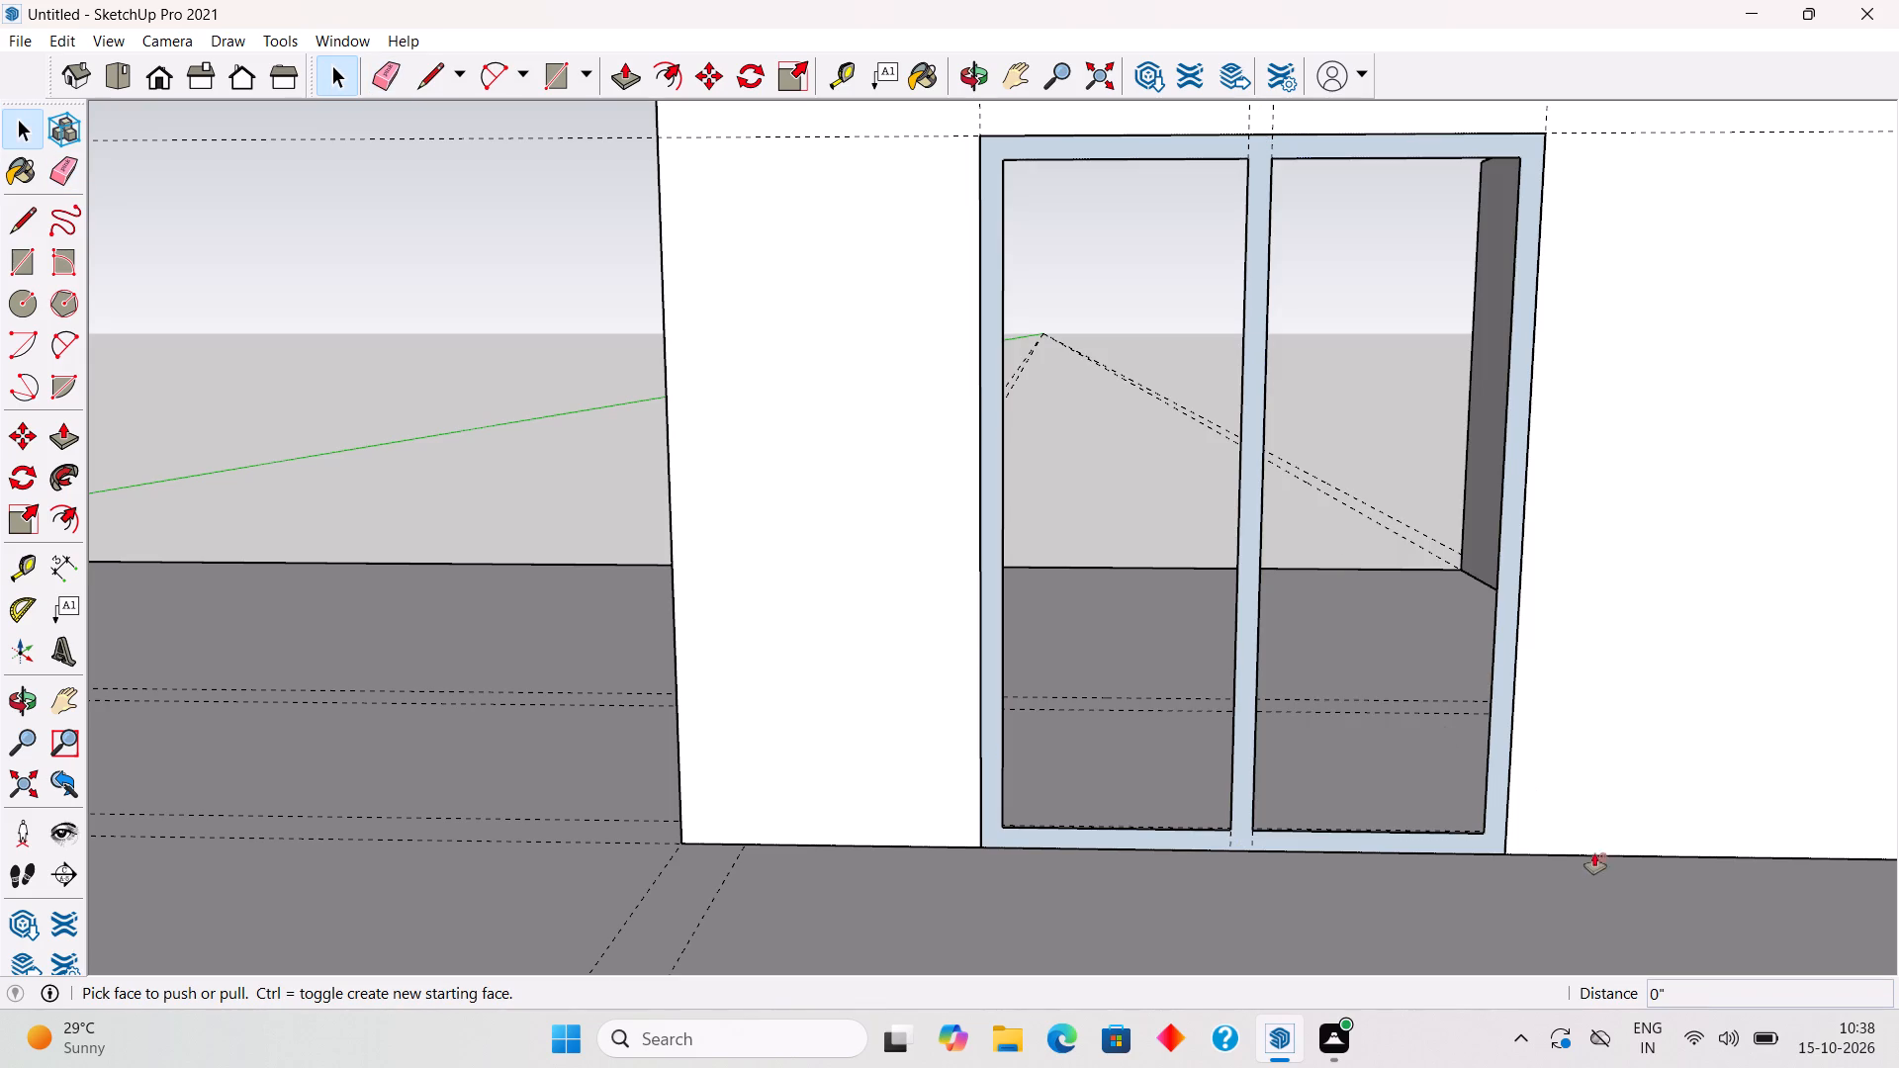
left_click(1486, 828)
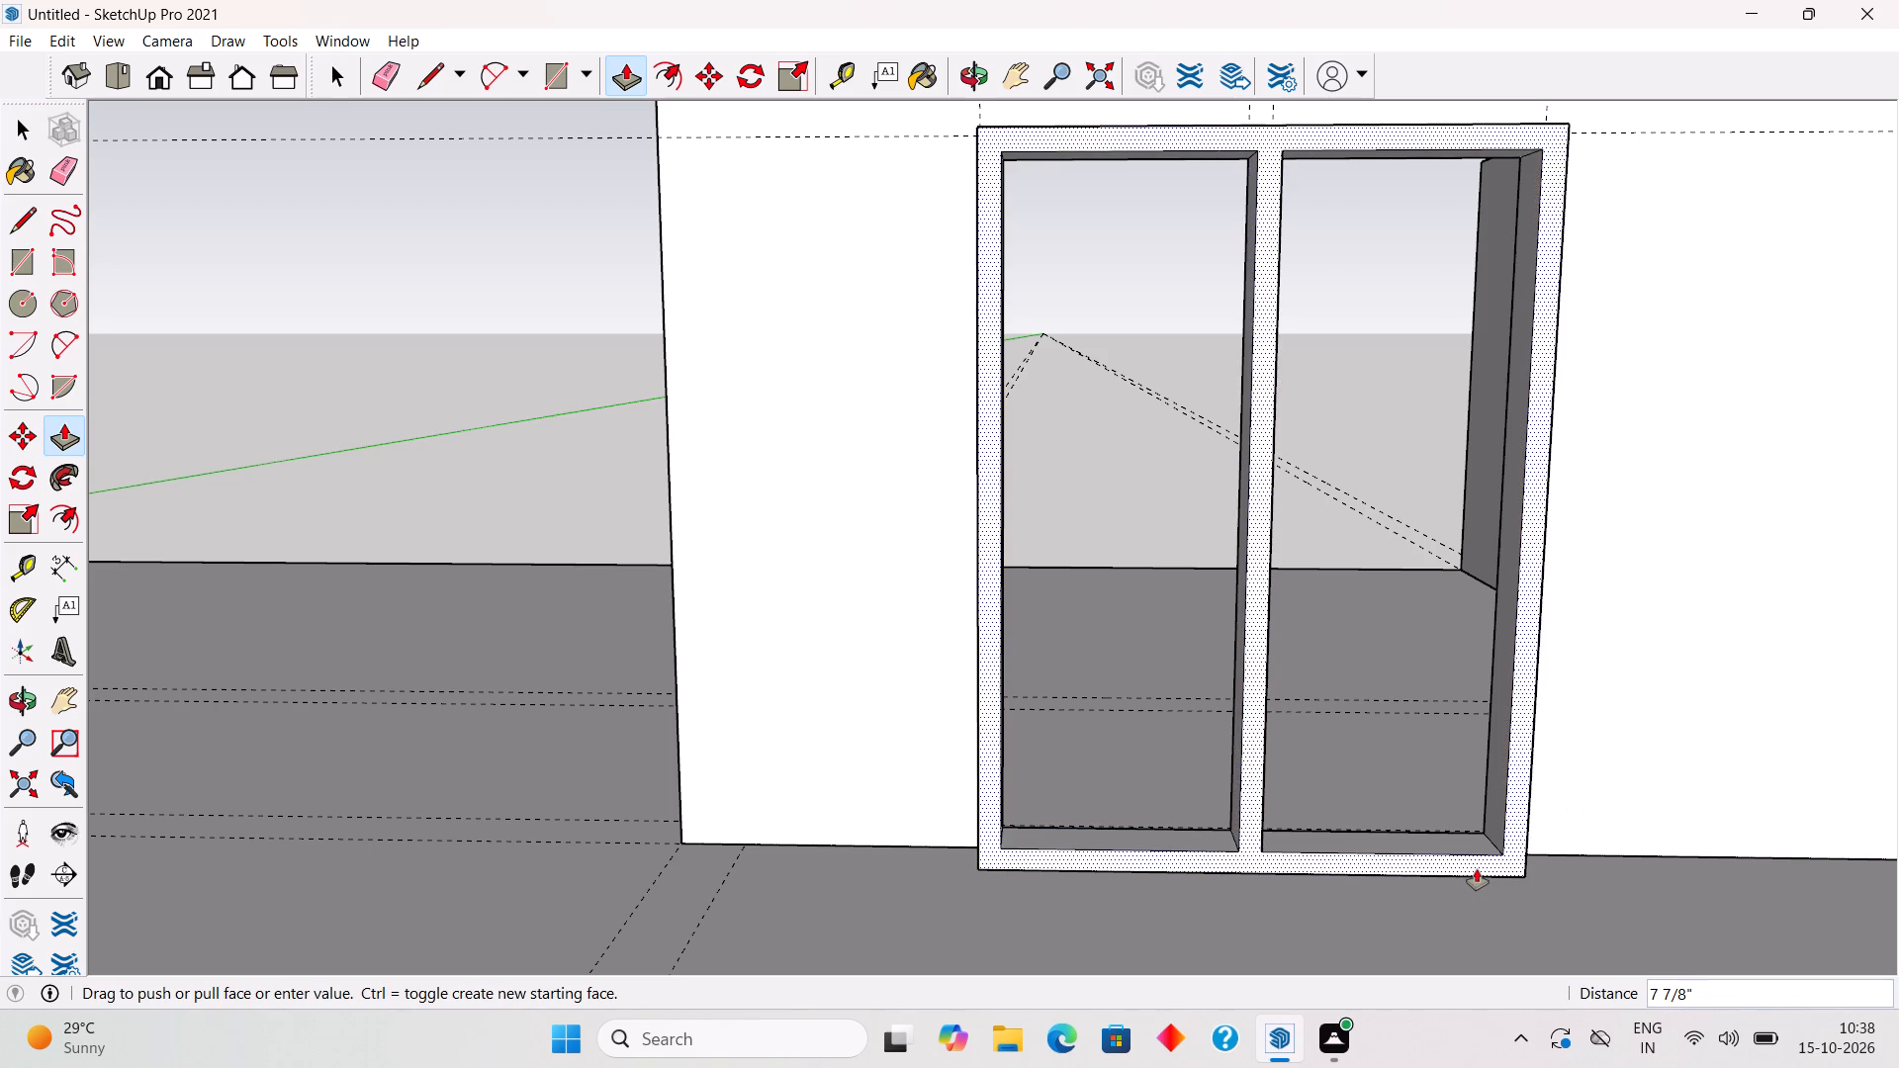
type("3\"")
key("Return")
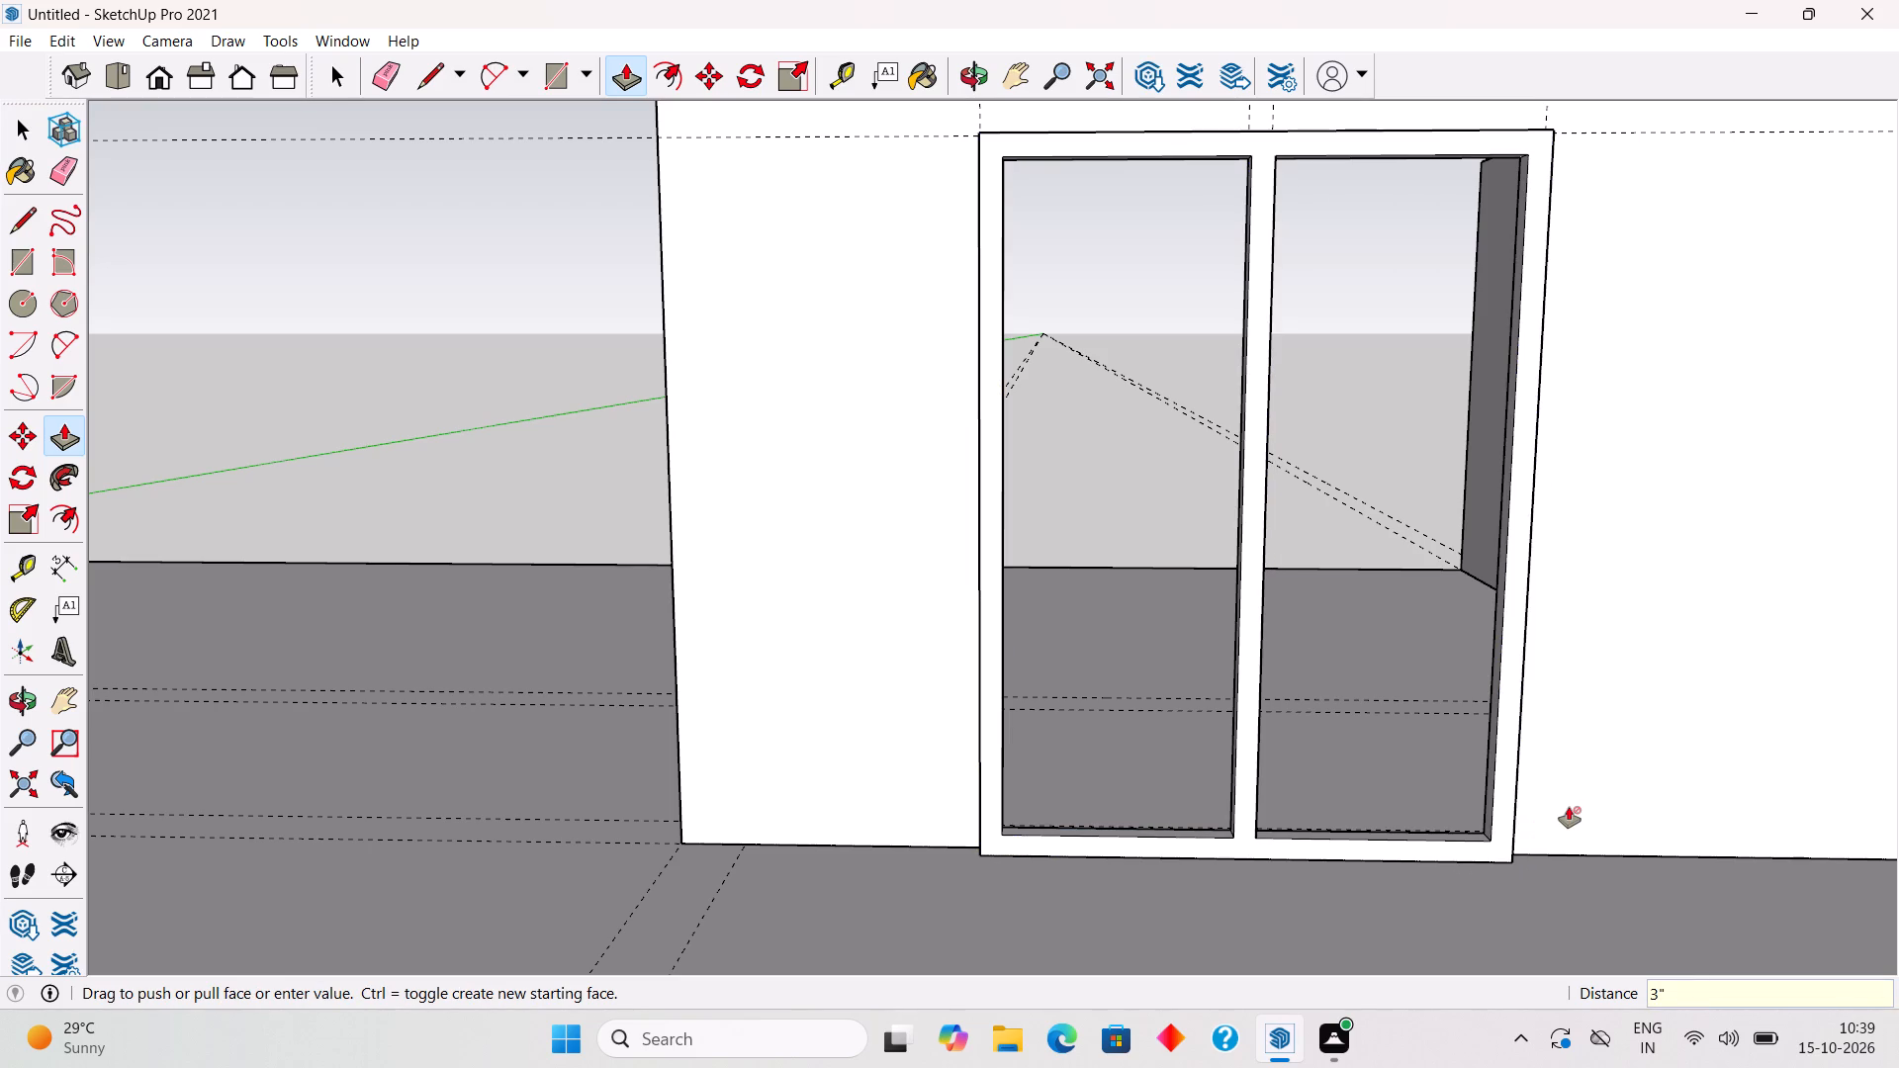
Make the whole extruded frame with its mullion a group.
key("space")
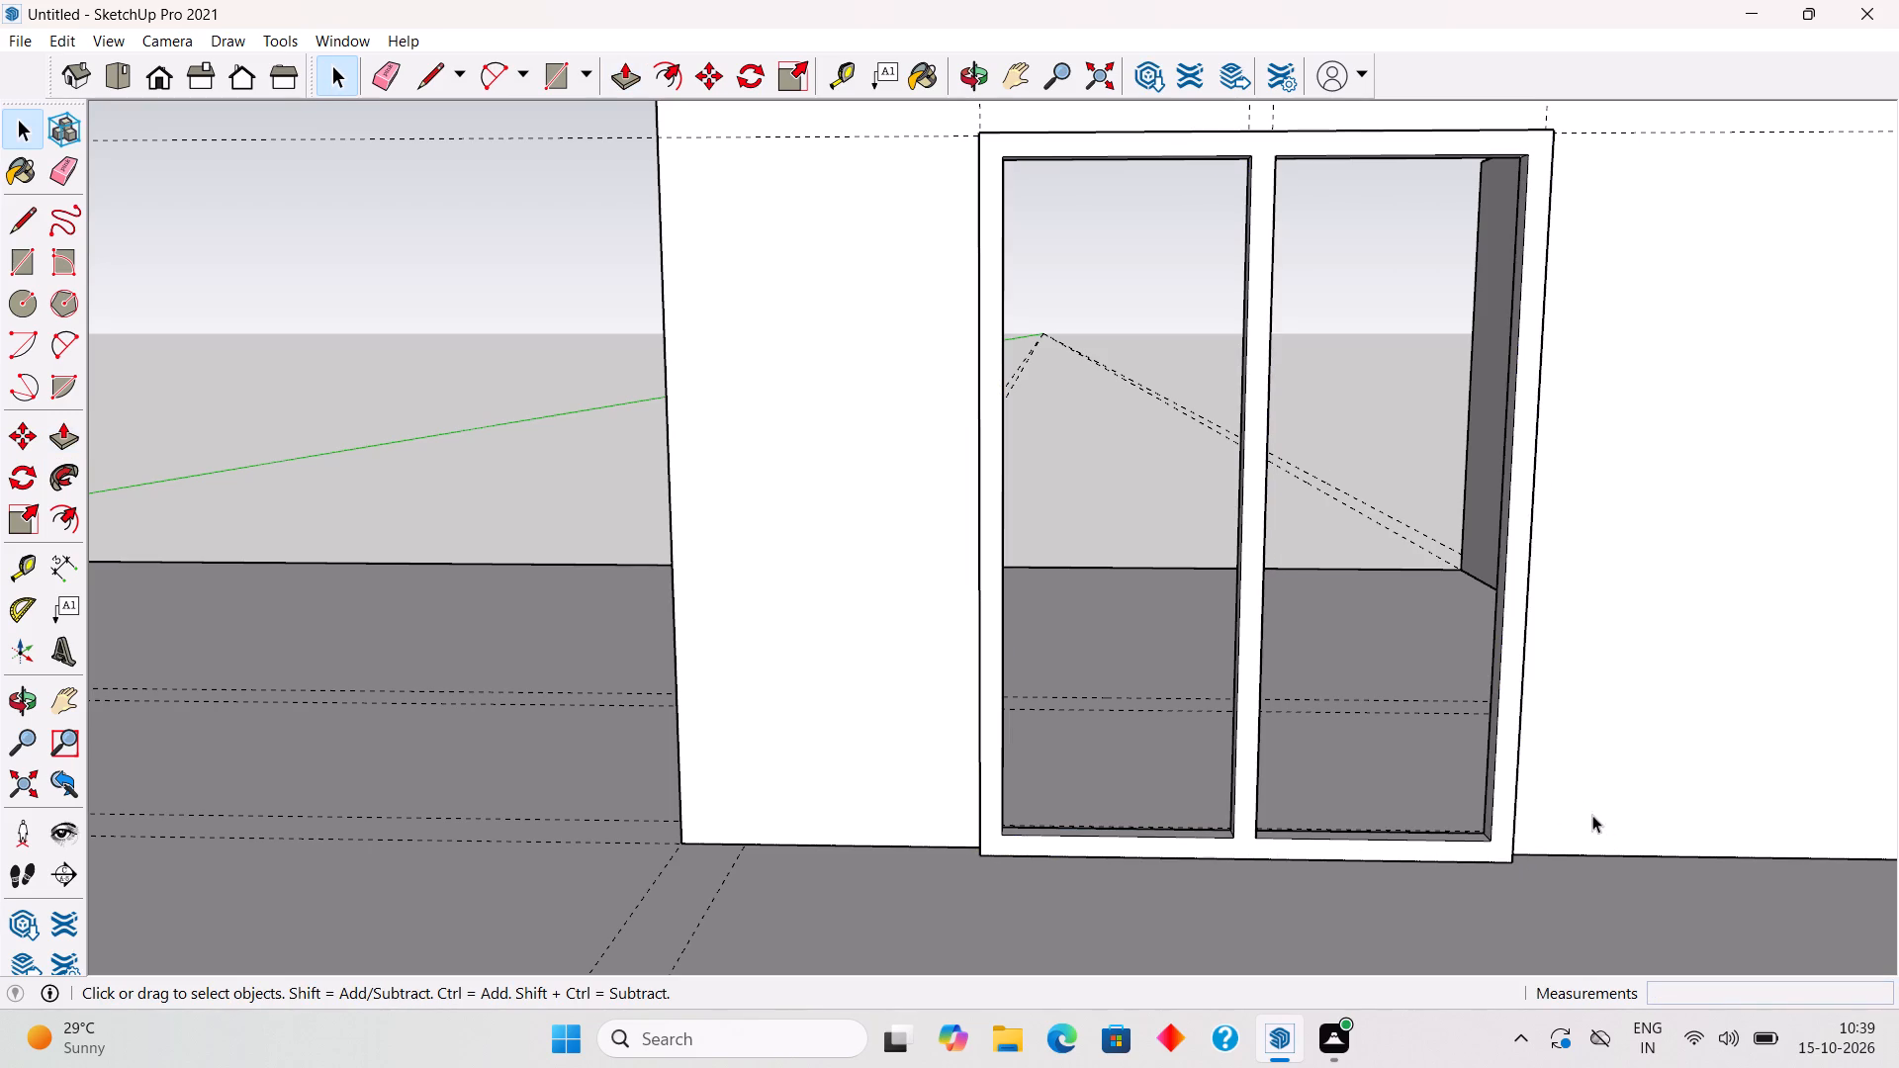
middle_click_drag(1591, 815, 1287, 800)
scroll(1286, 801, "down", 4)
scroll(1443, 925, "up", 3)
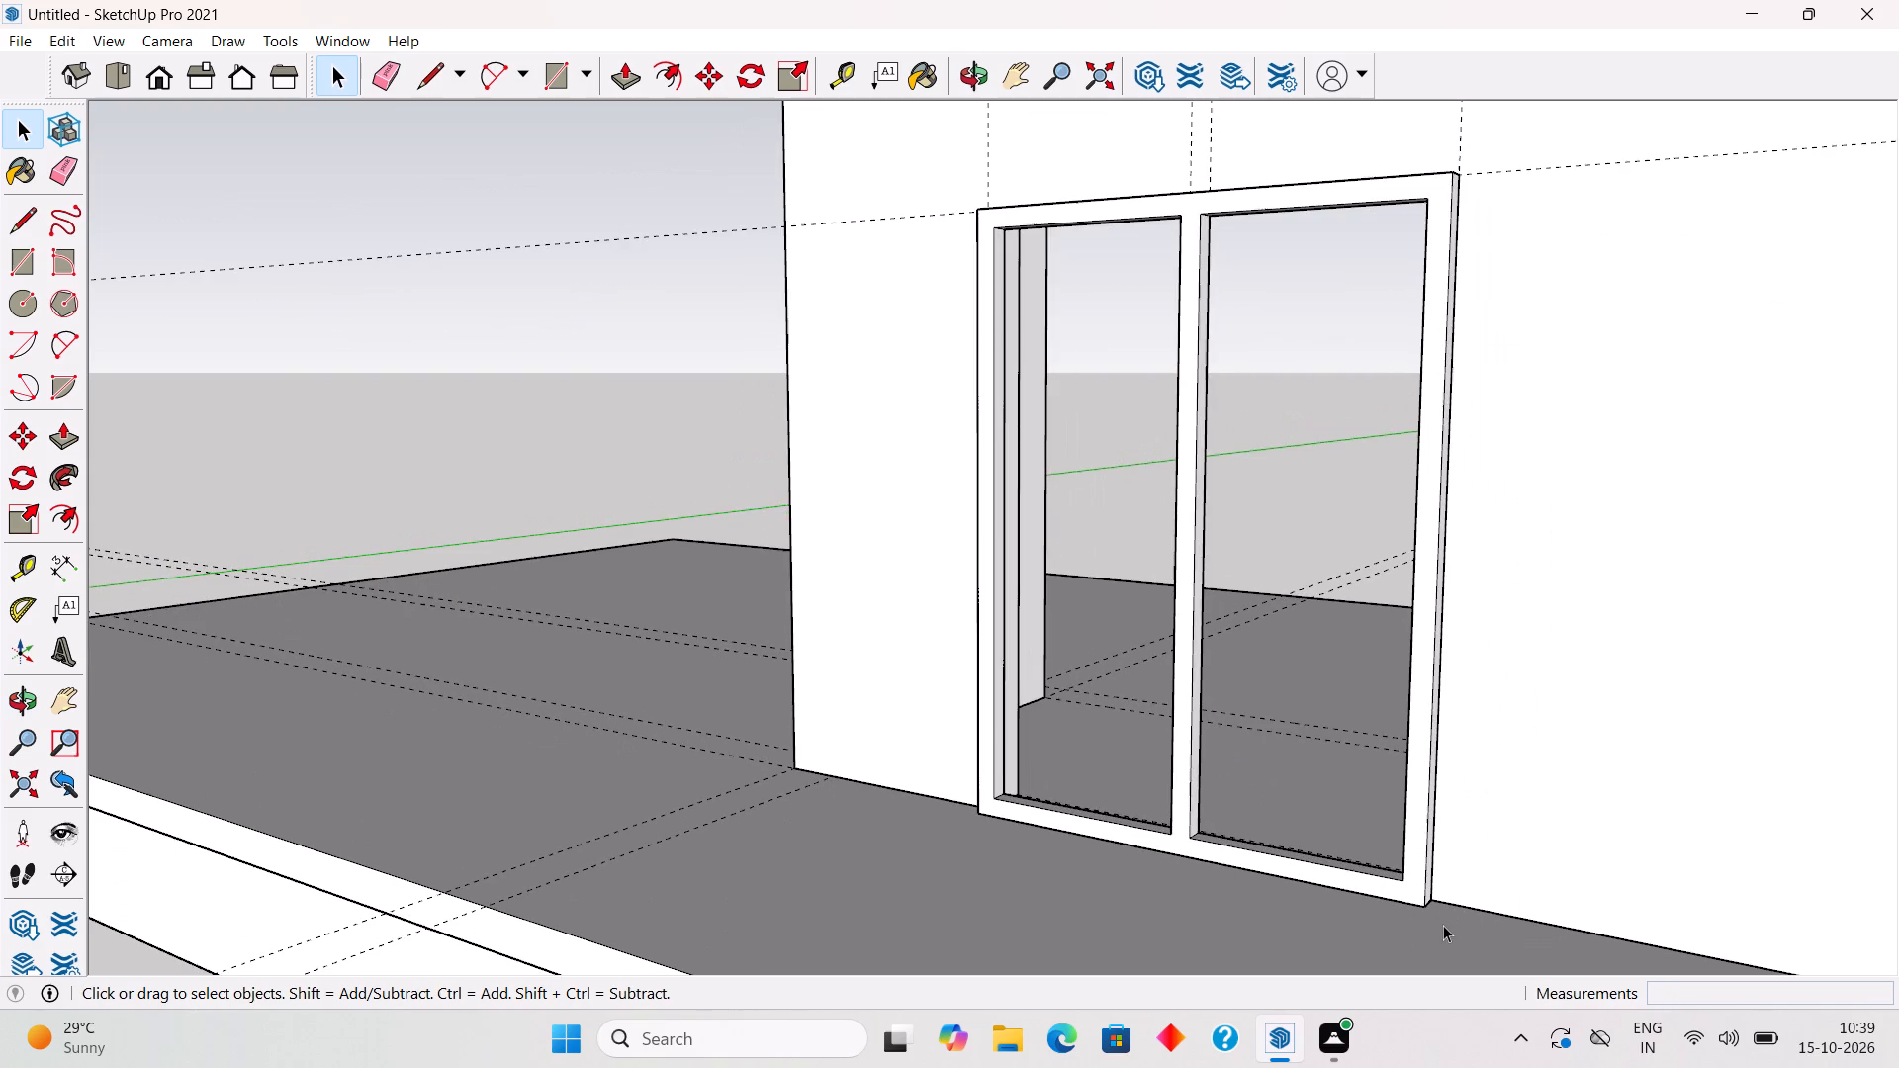
scroll(1443, 925, "up", 8)
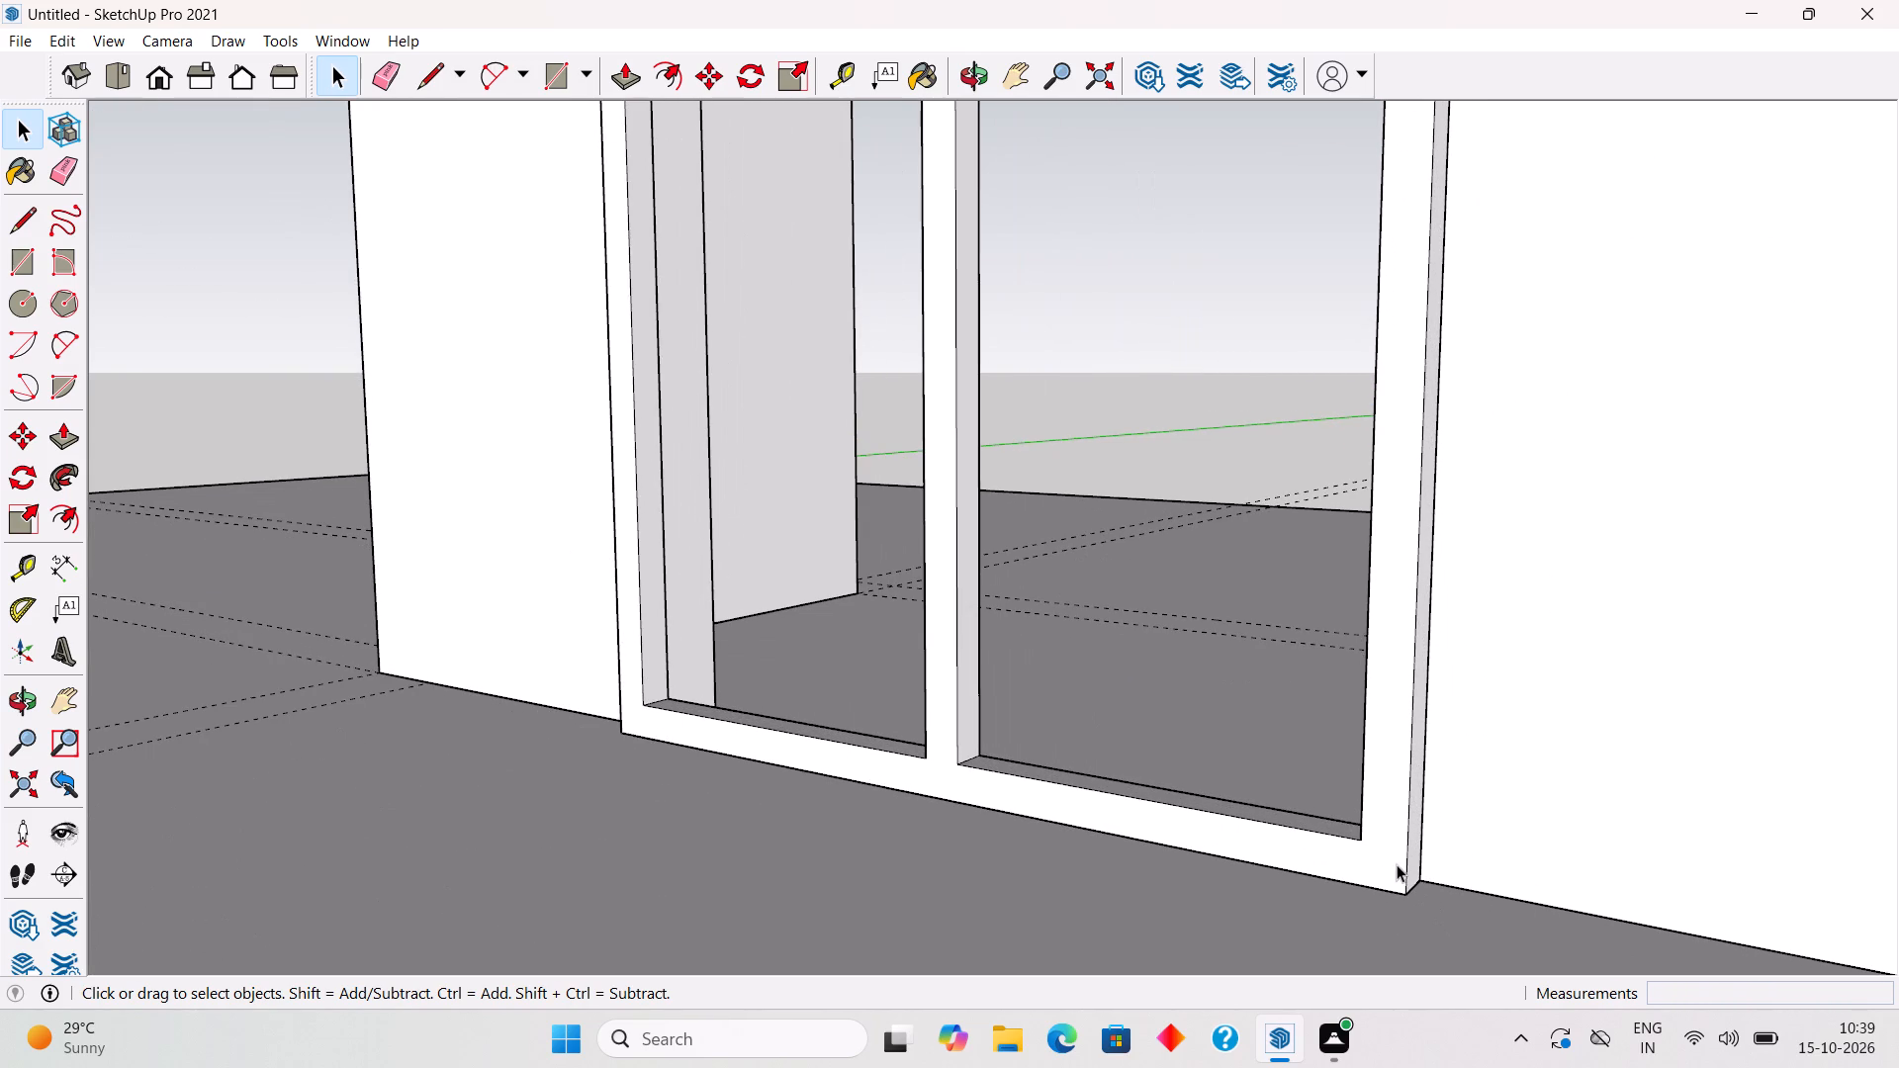
triple_click(1397, 864)
right_click(1397, 863)
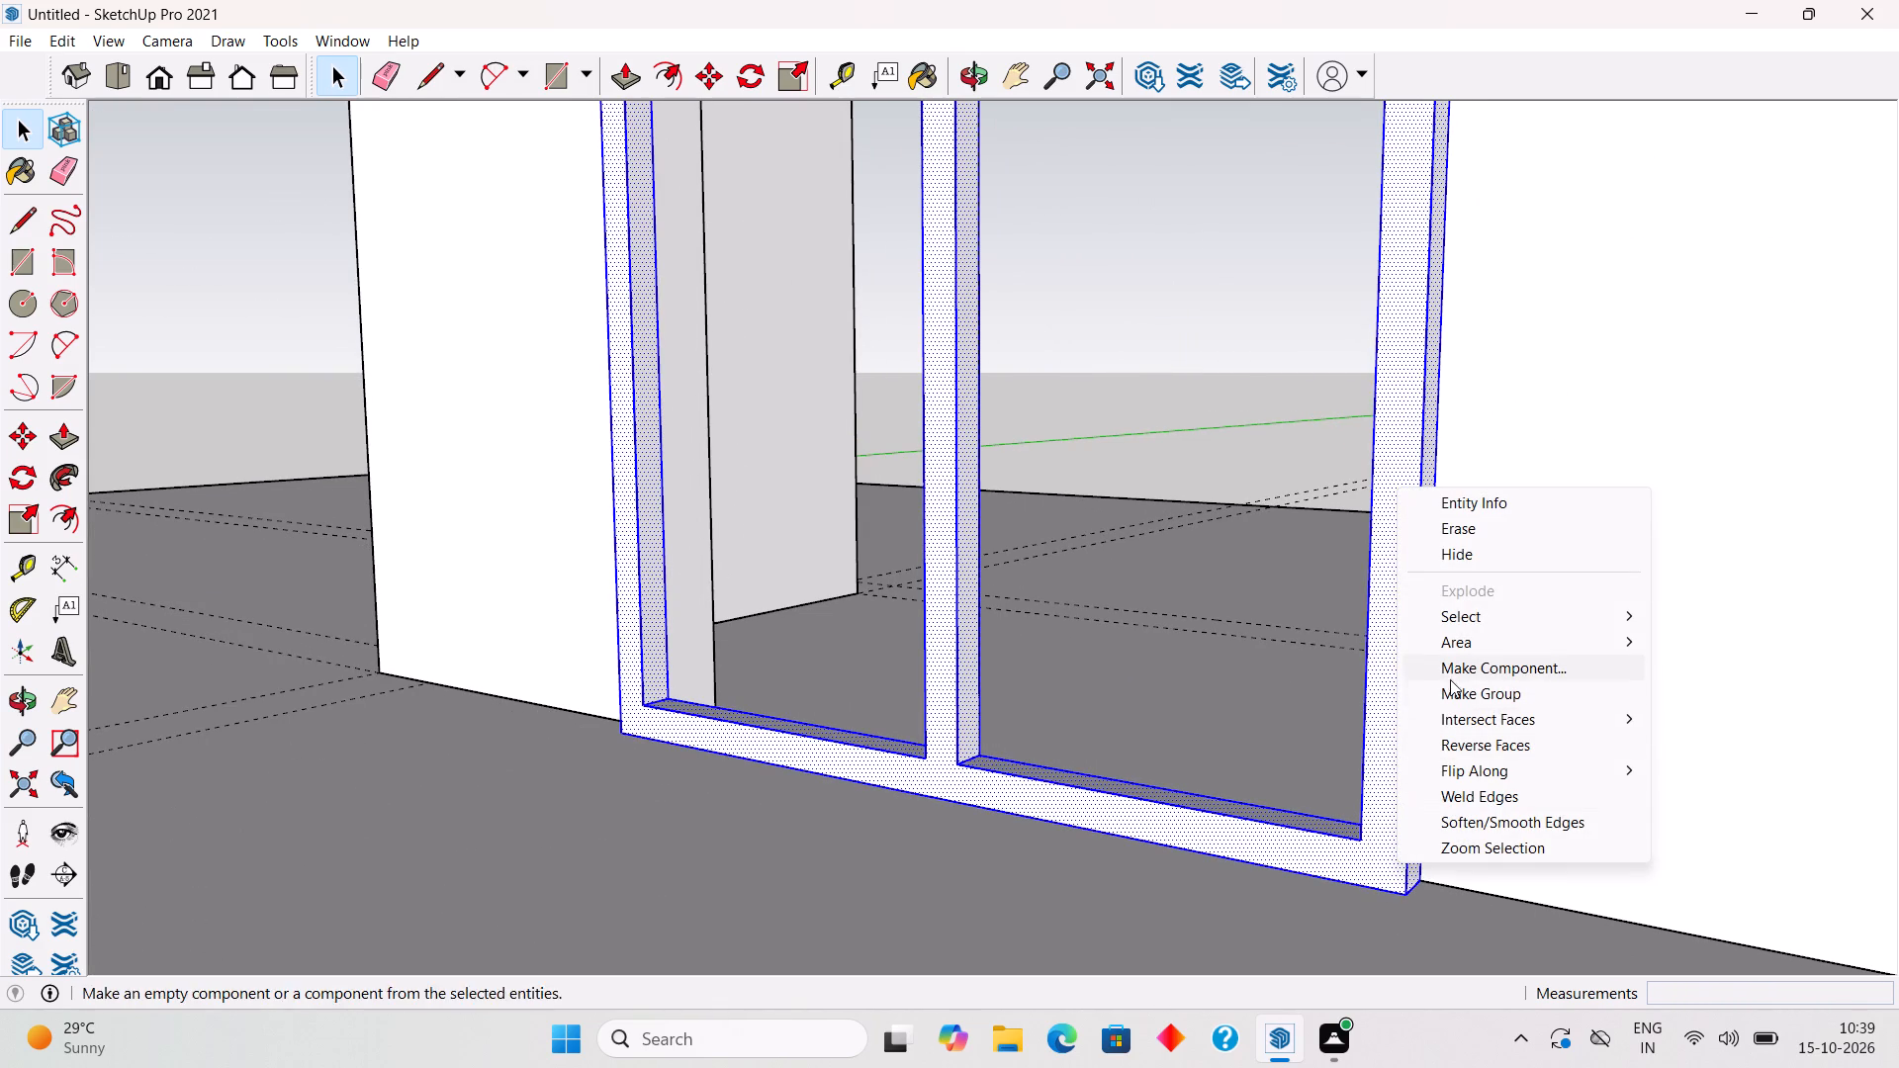
left_click(1453, 690)
scroll(1423, 864, "up", 4)
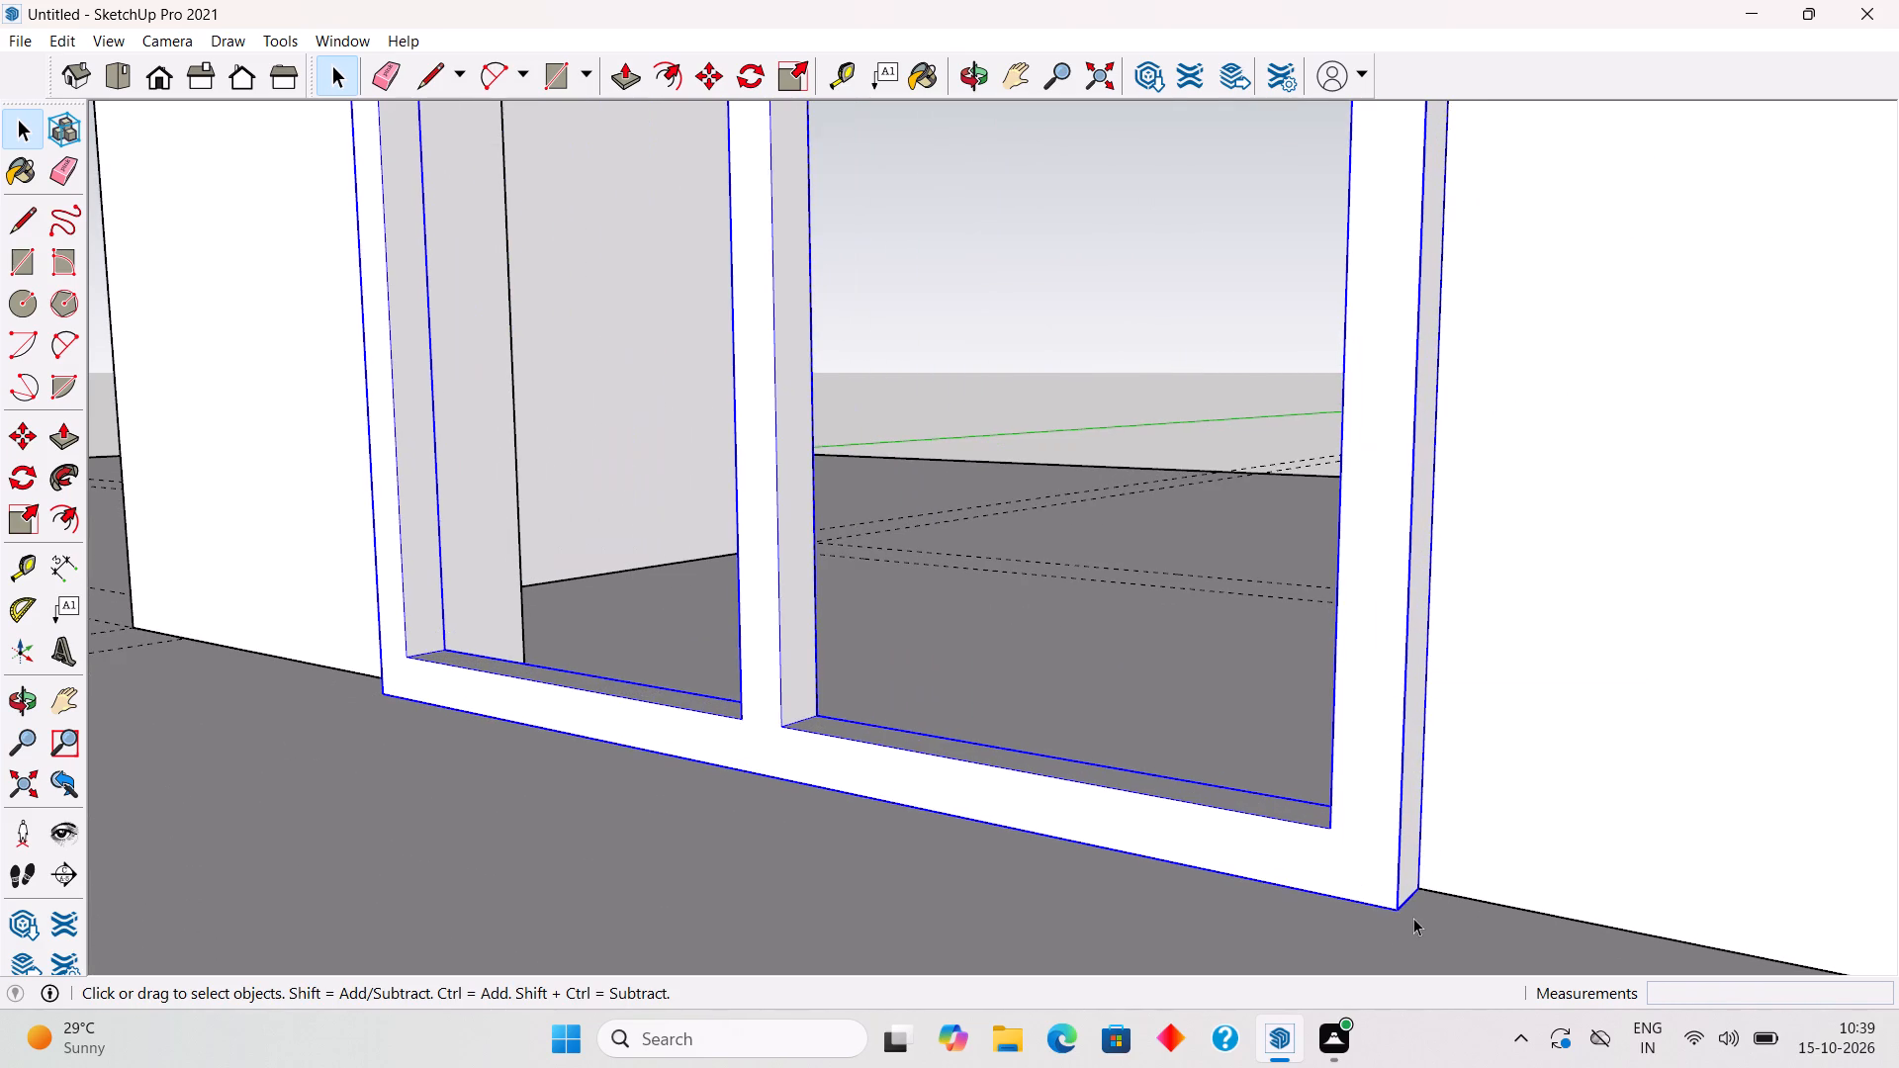
Move the frame group 3" back into the opening, from its outer bottom corner to the wall's corner, flush with the wall face.
key("m")
left_click(1398, 910)
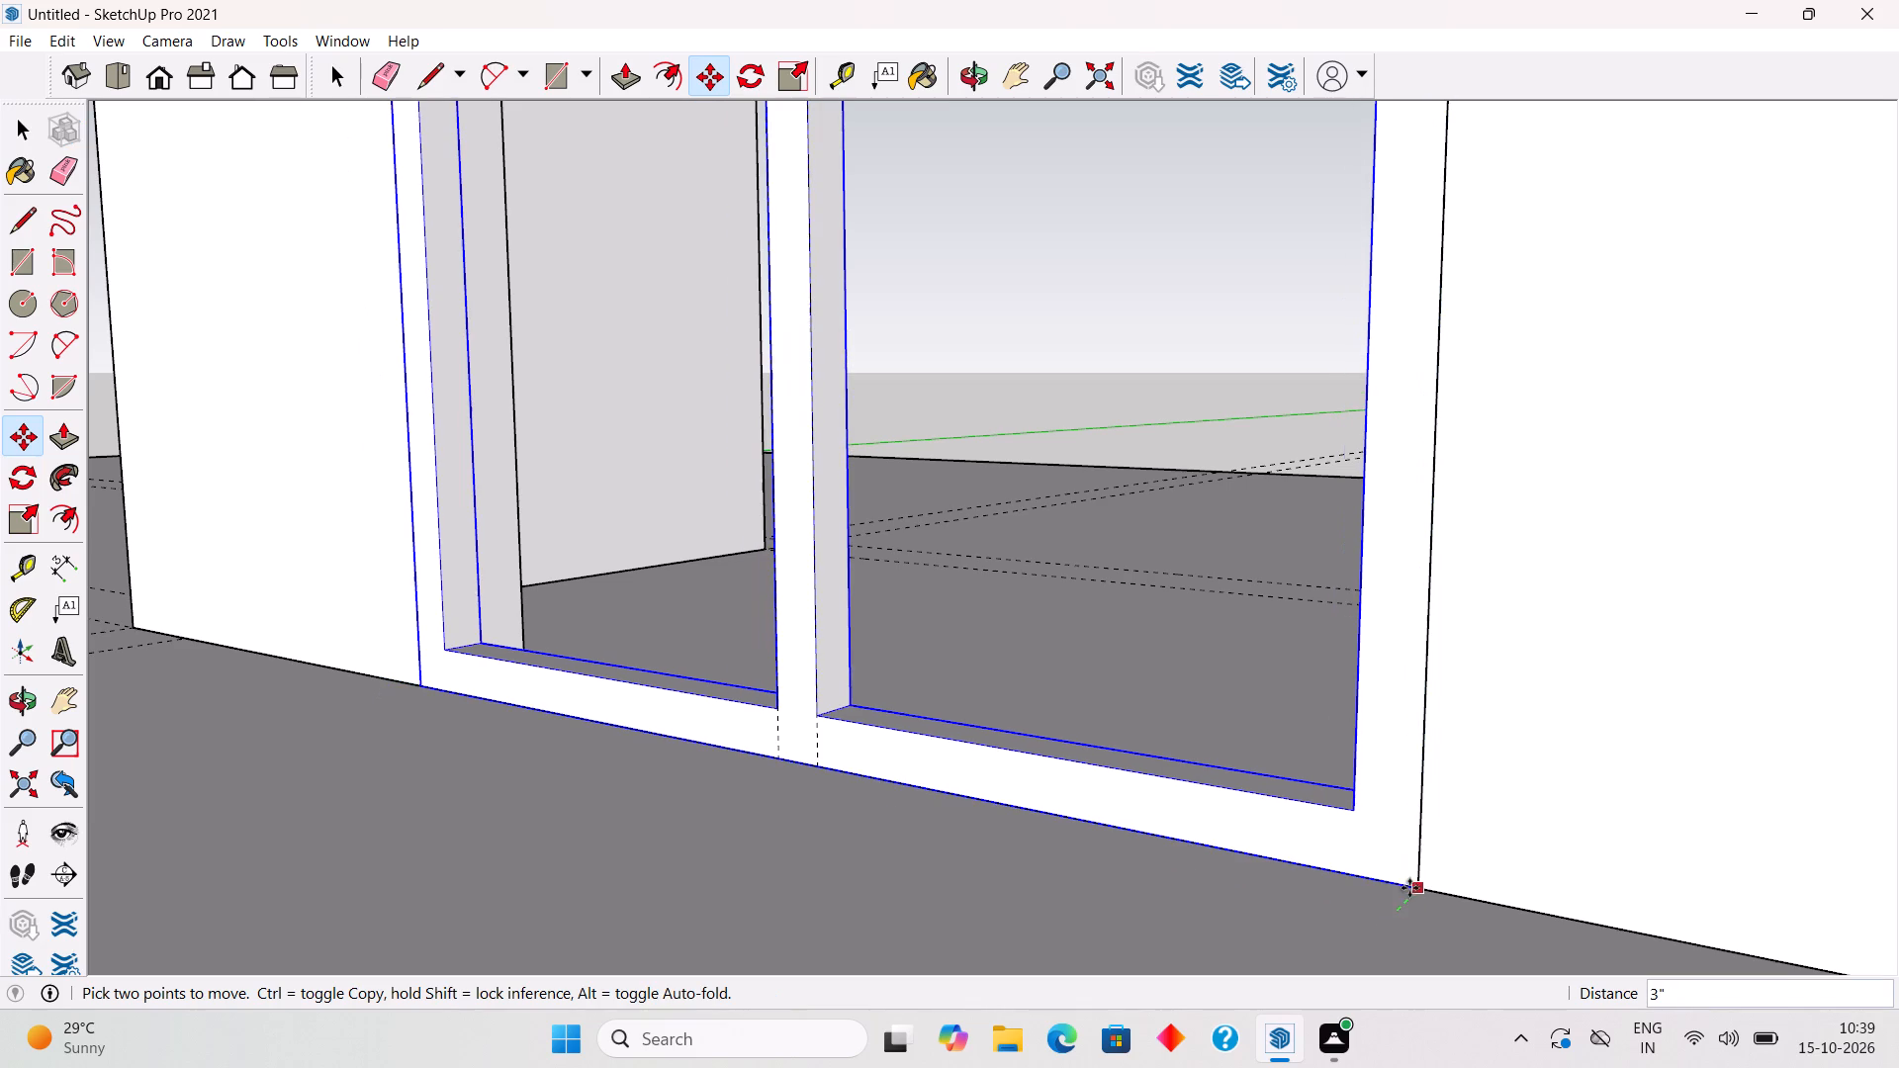
left_click(1412, 883)
Move the frame group a further 1.5" inward into the wall opening.
middle_click_drag(930, 699, 1244, 730)
scroll(1244, 730, "down", 3)
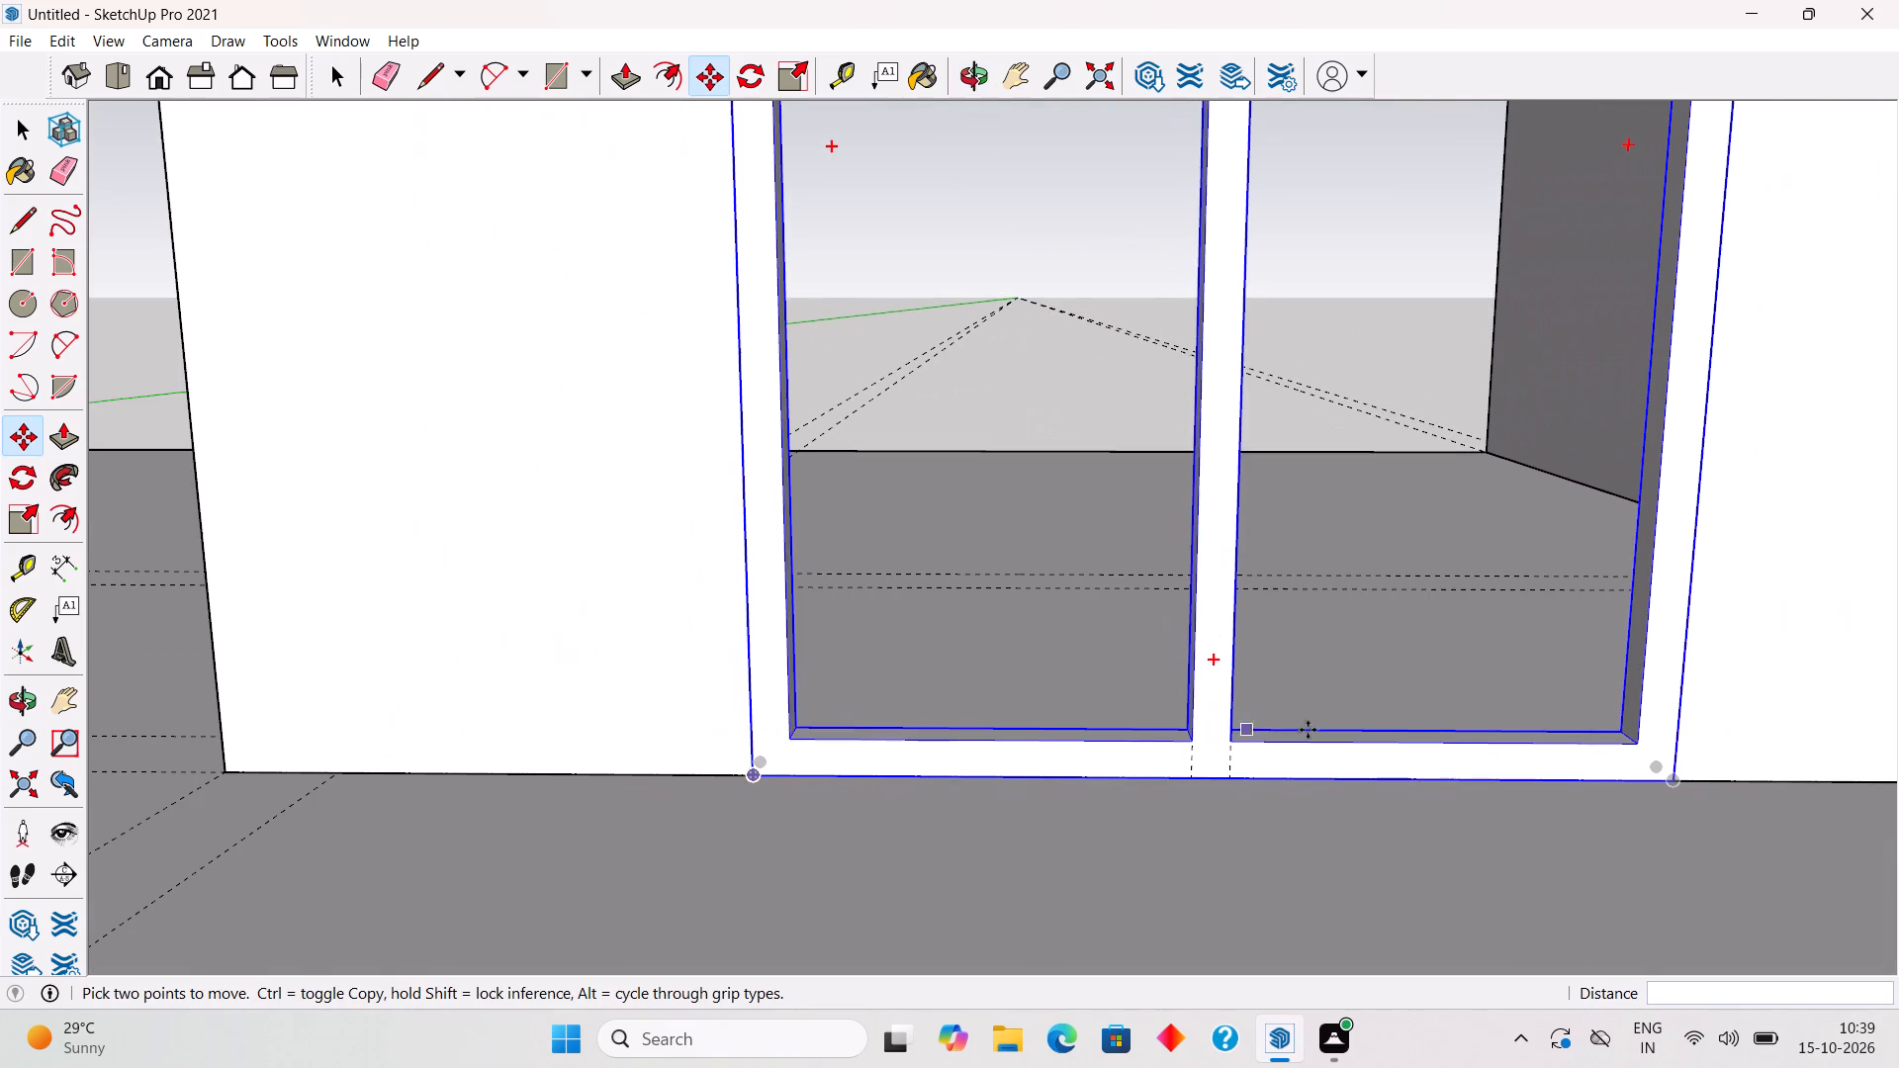
scroll(1704, 804, "up", 4)
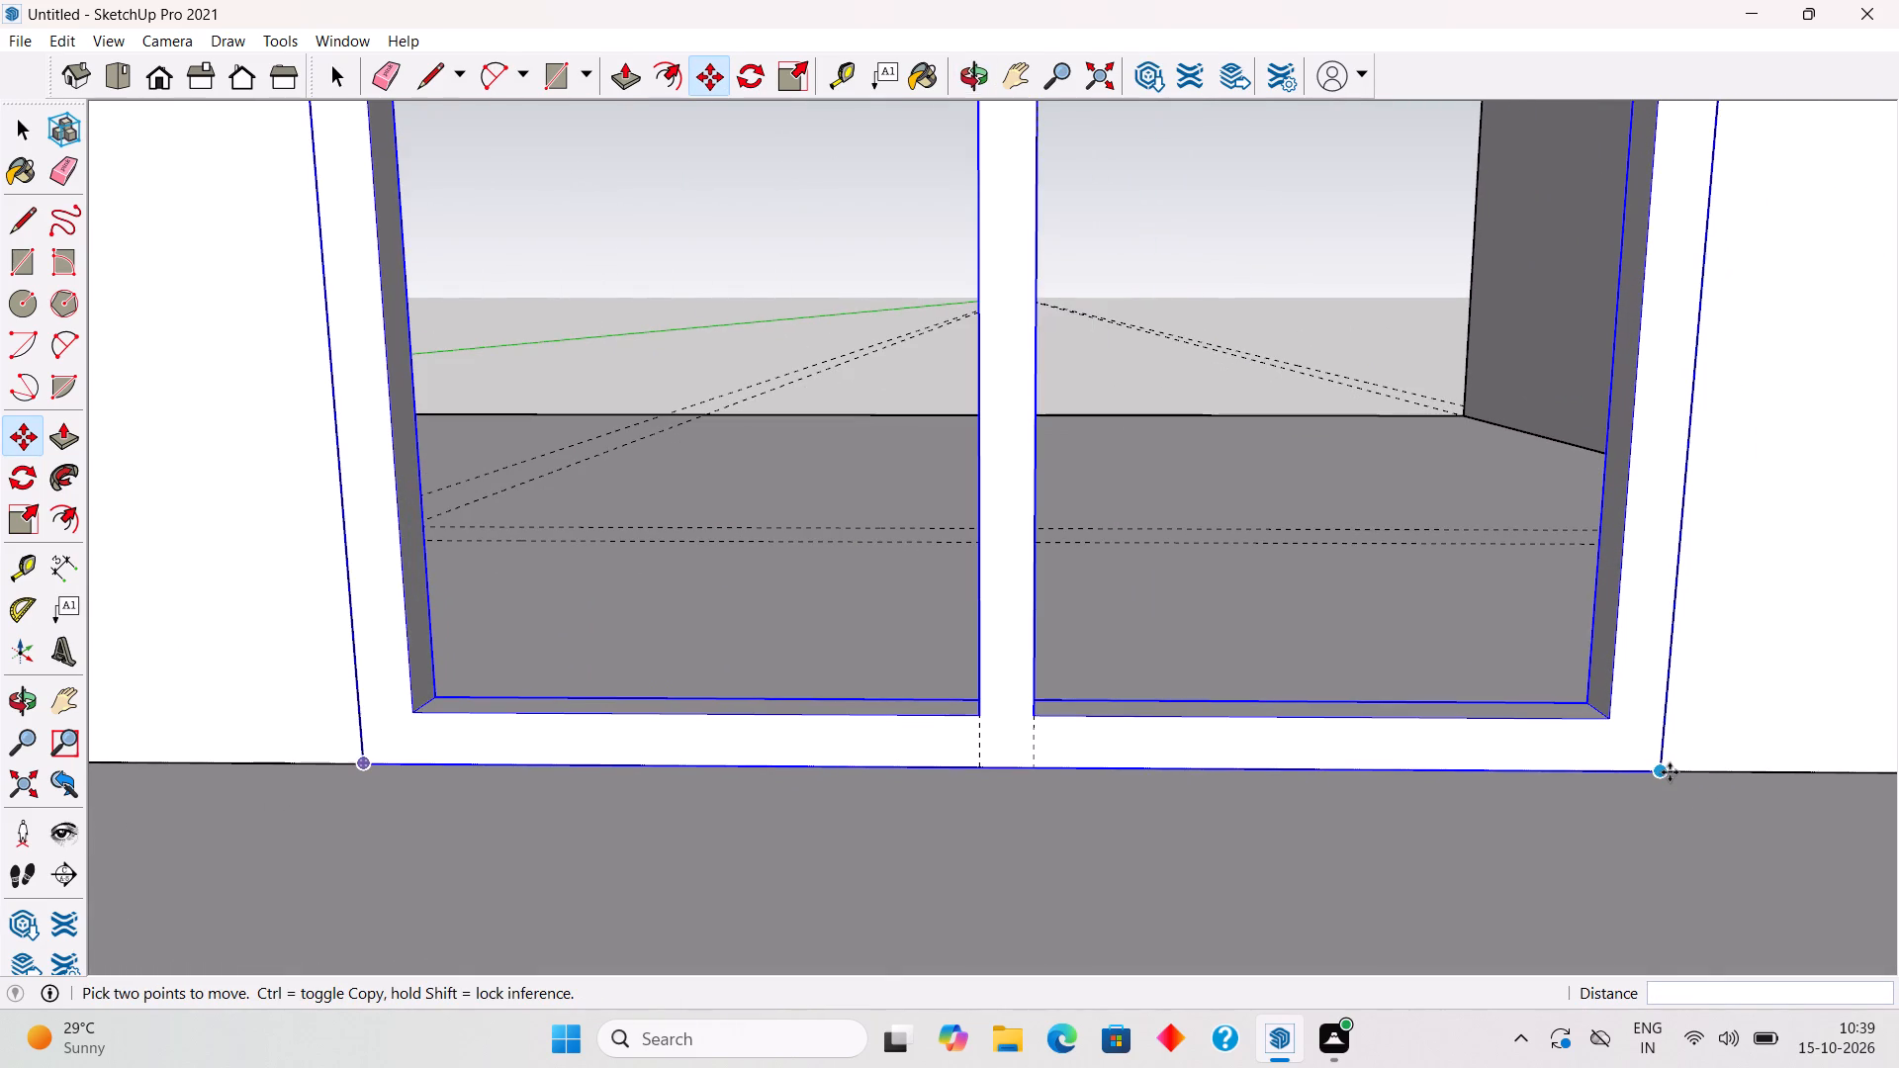
left_click(1666, 774)
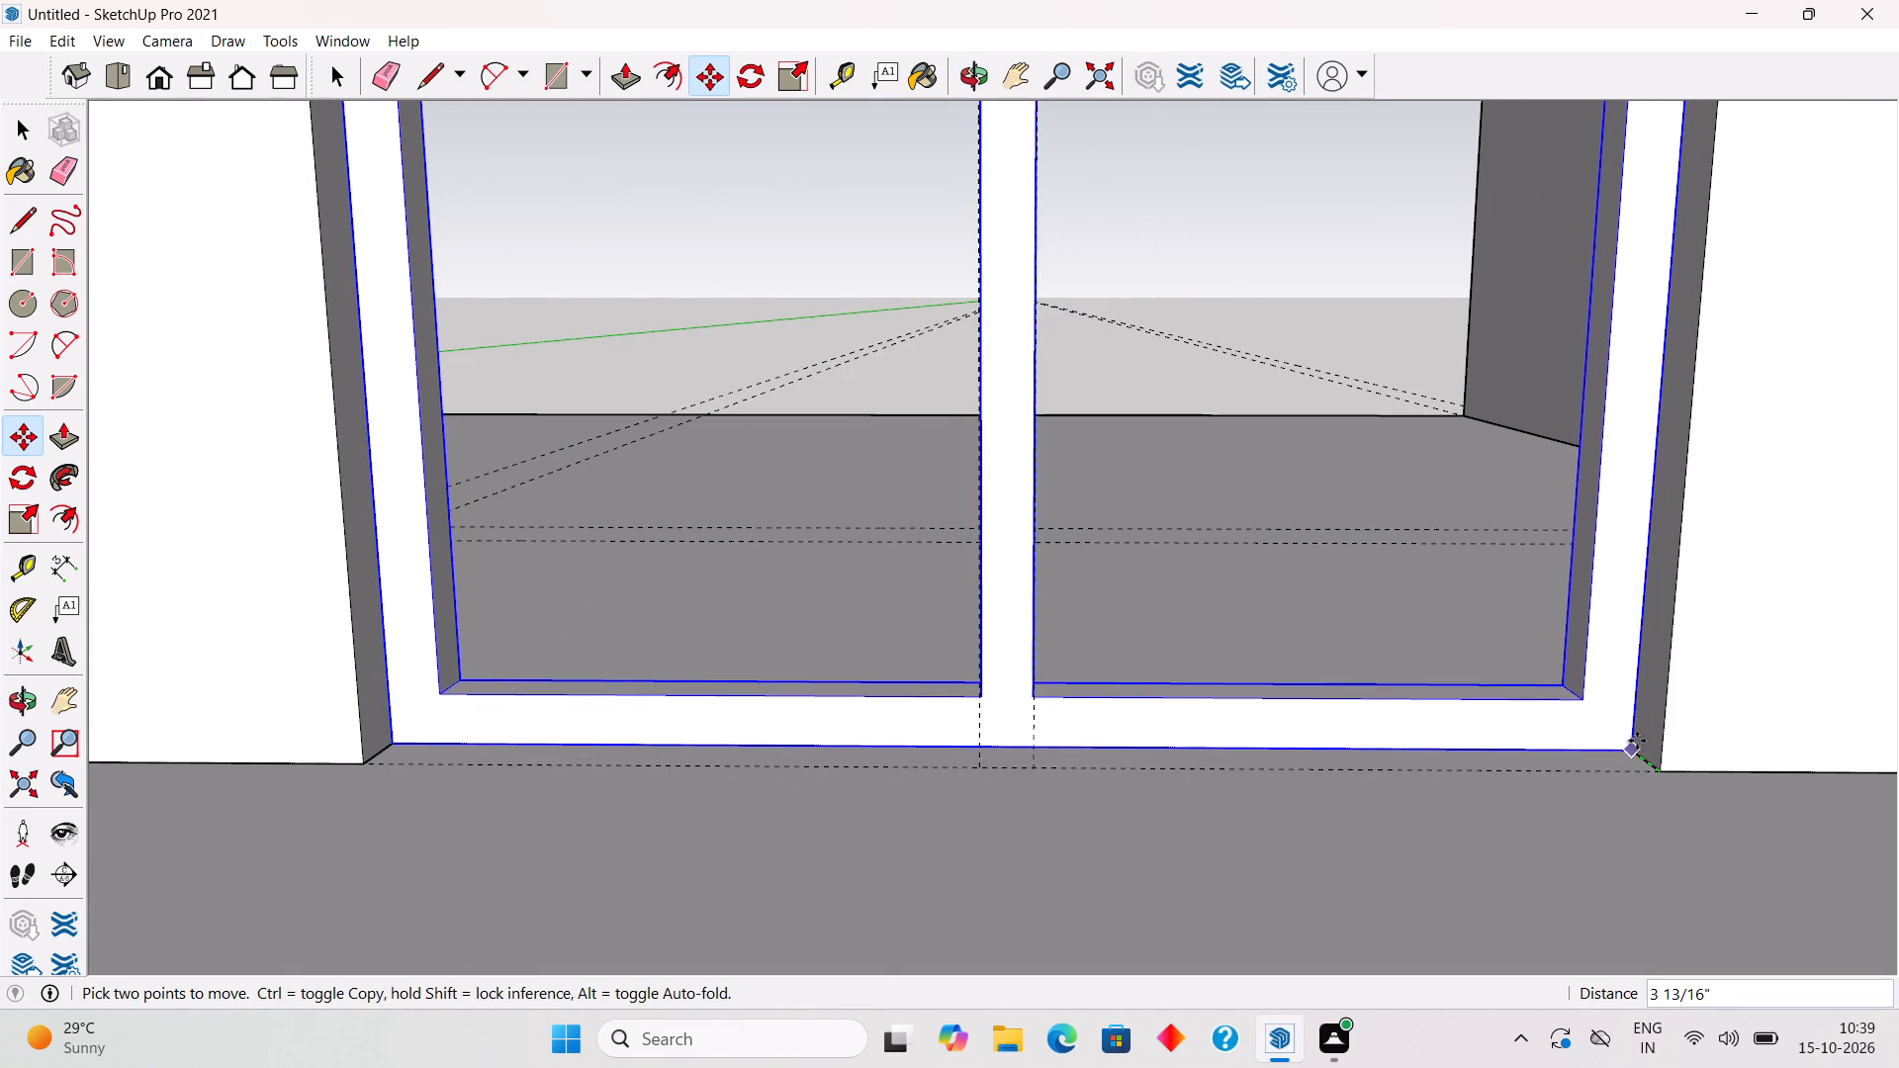
type("1.5\"")
key("Return")
key("space")
scroll(1486, 728, "down", 5)
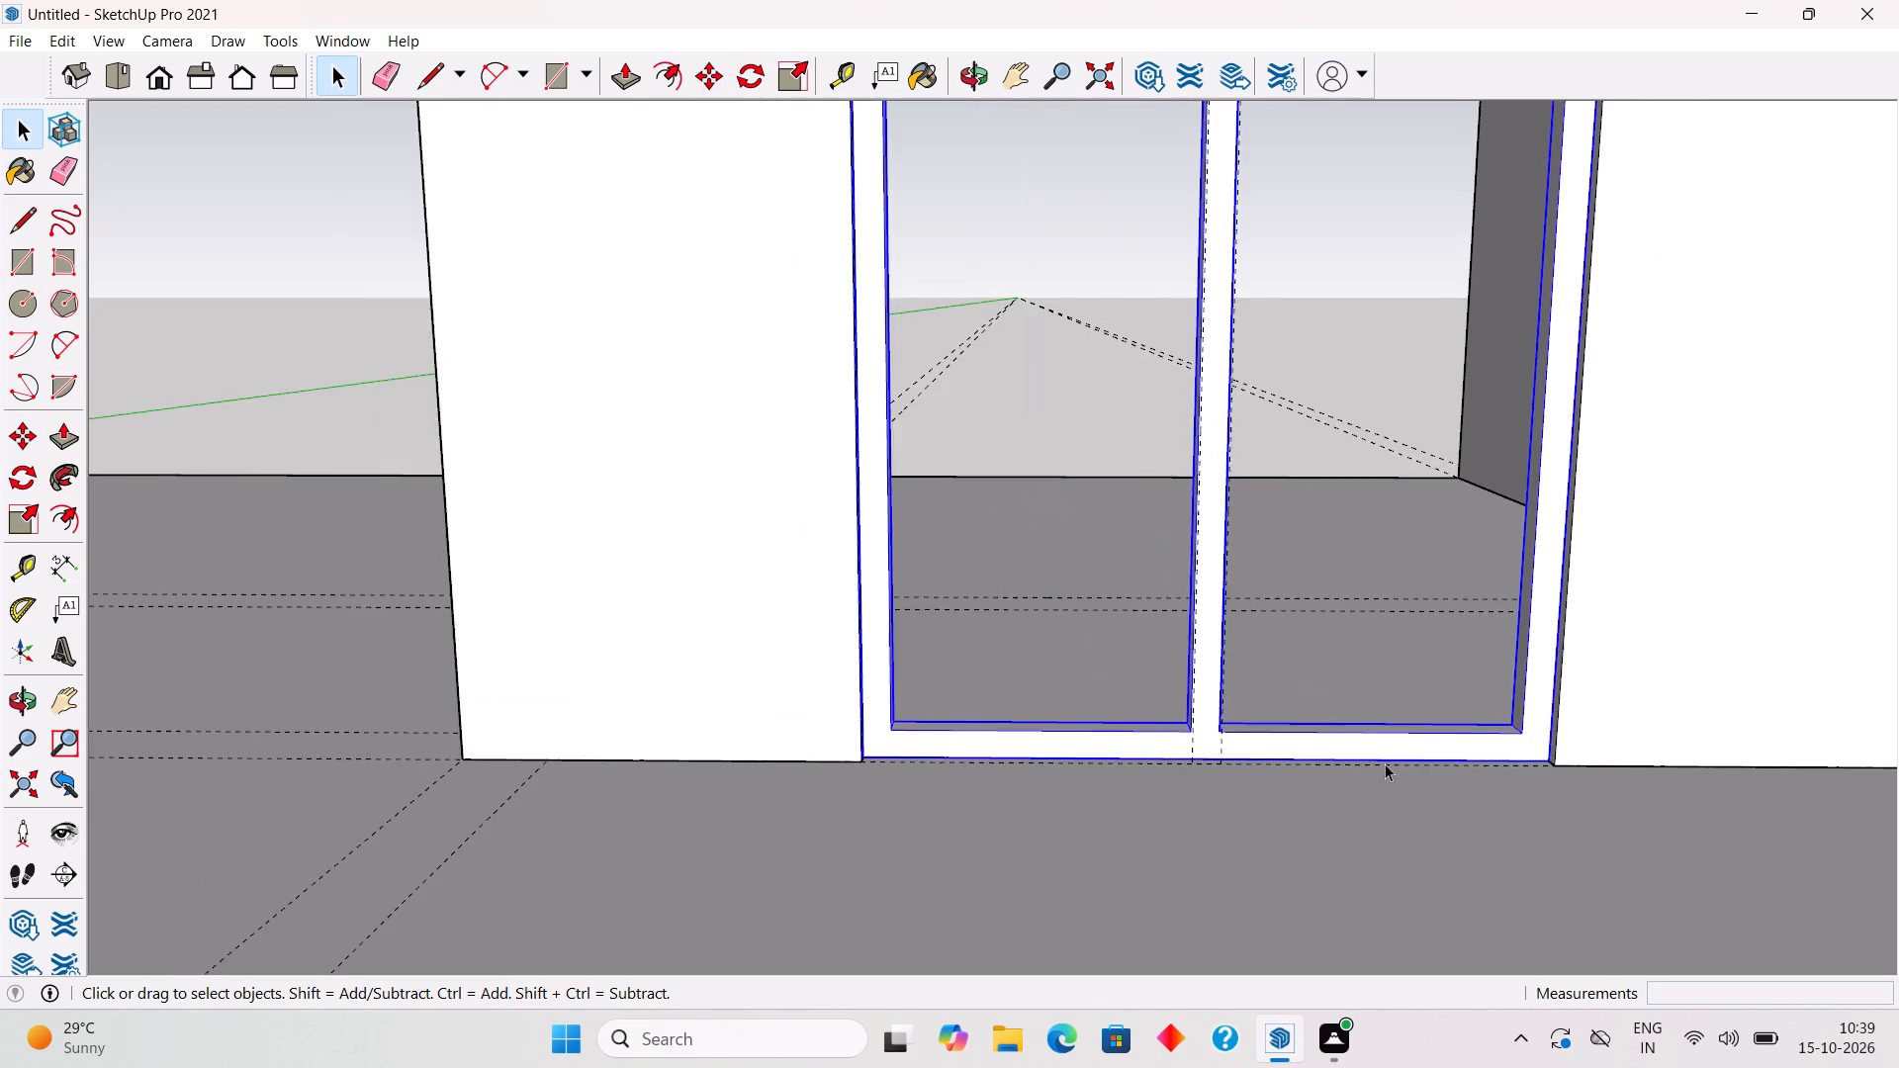
scroll(1385, 763, "down", 13)
left_click(1840, 509)
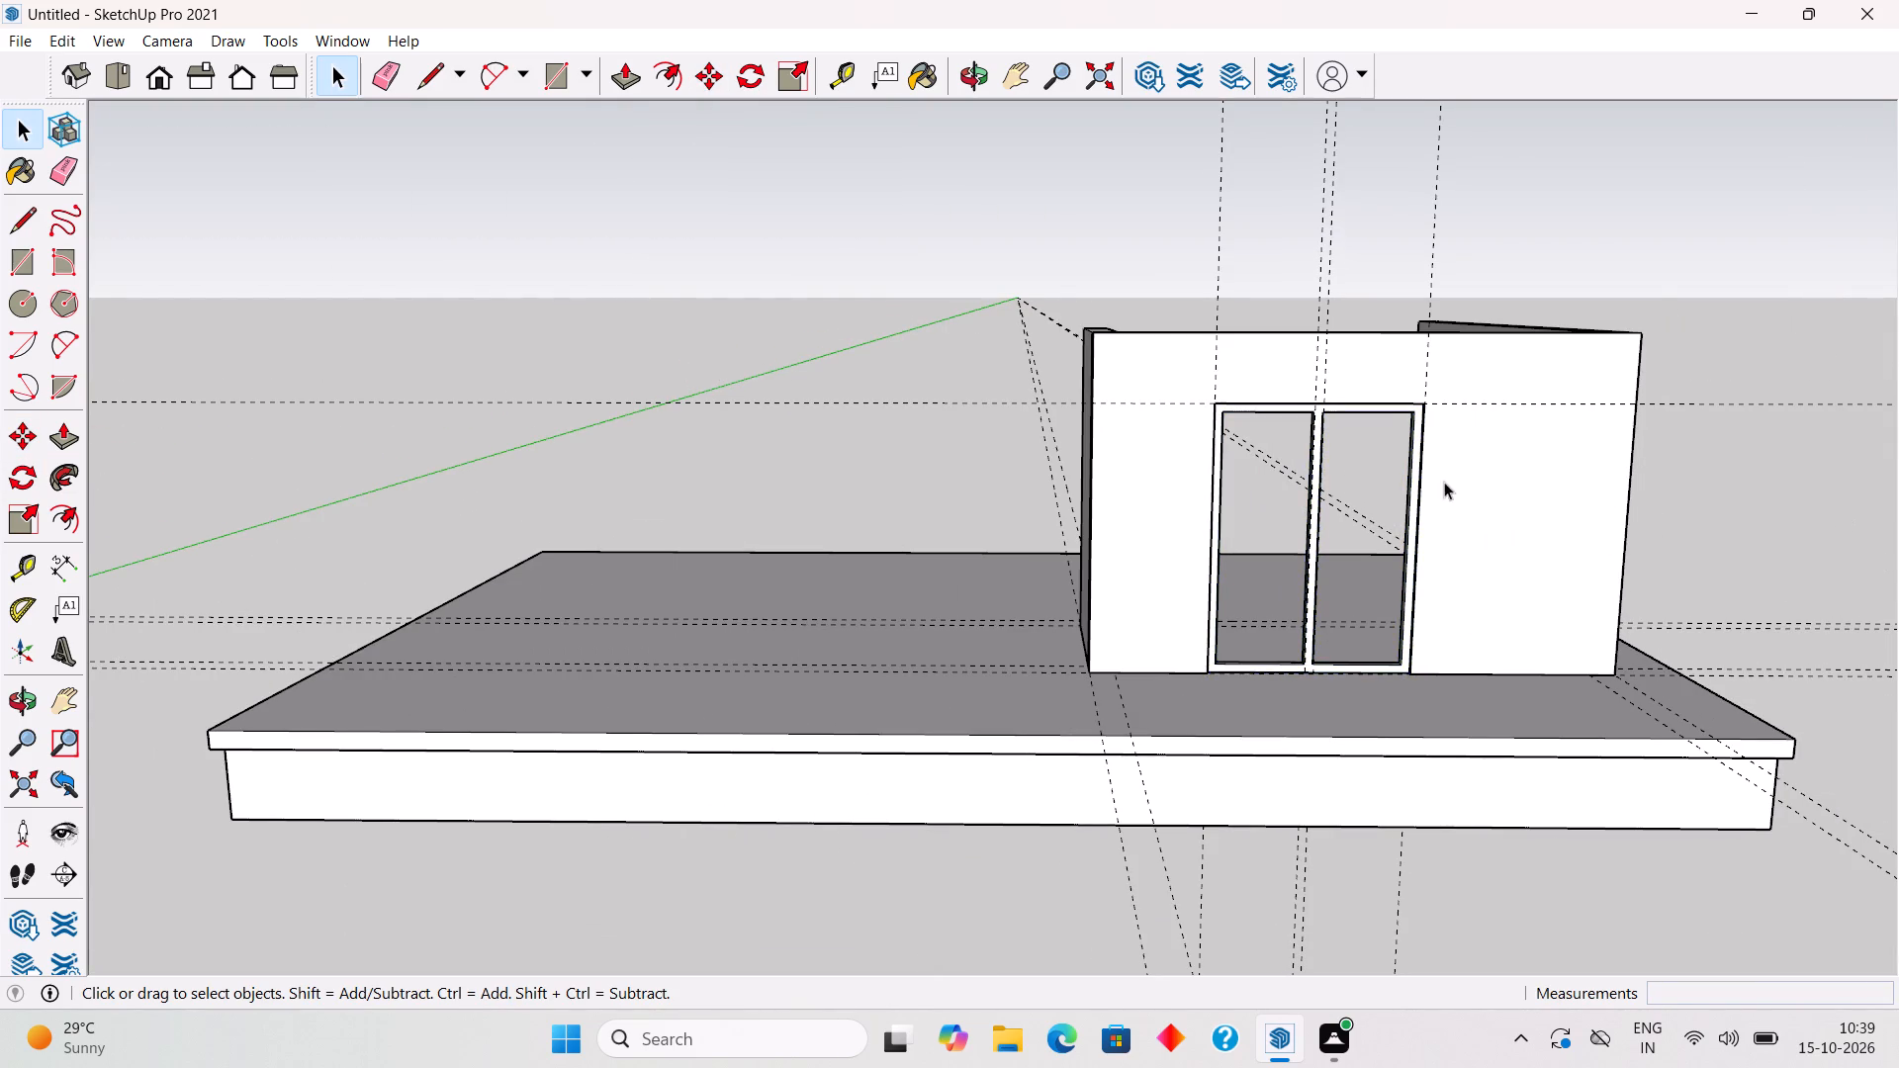
Draw a 2' 7 1/2" by 7' 6" rectangle in each of the frame's two openings as glass panes.
scroll(1435, 487, "up", 1)
scroll(1533, 670, "up", 3)
middle_click_drag(1577, 746, 1616, 698)
scroll(1589, 737, "up", 4)
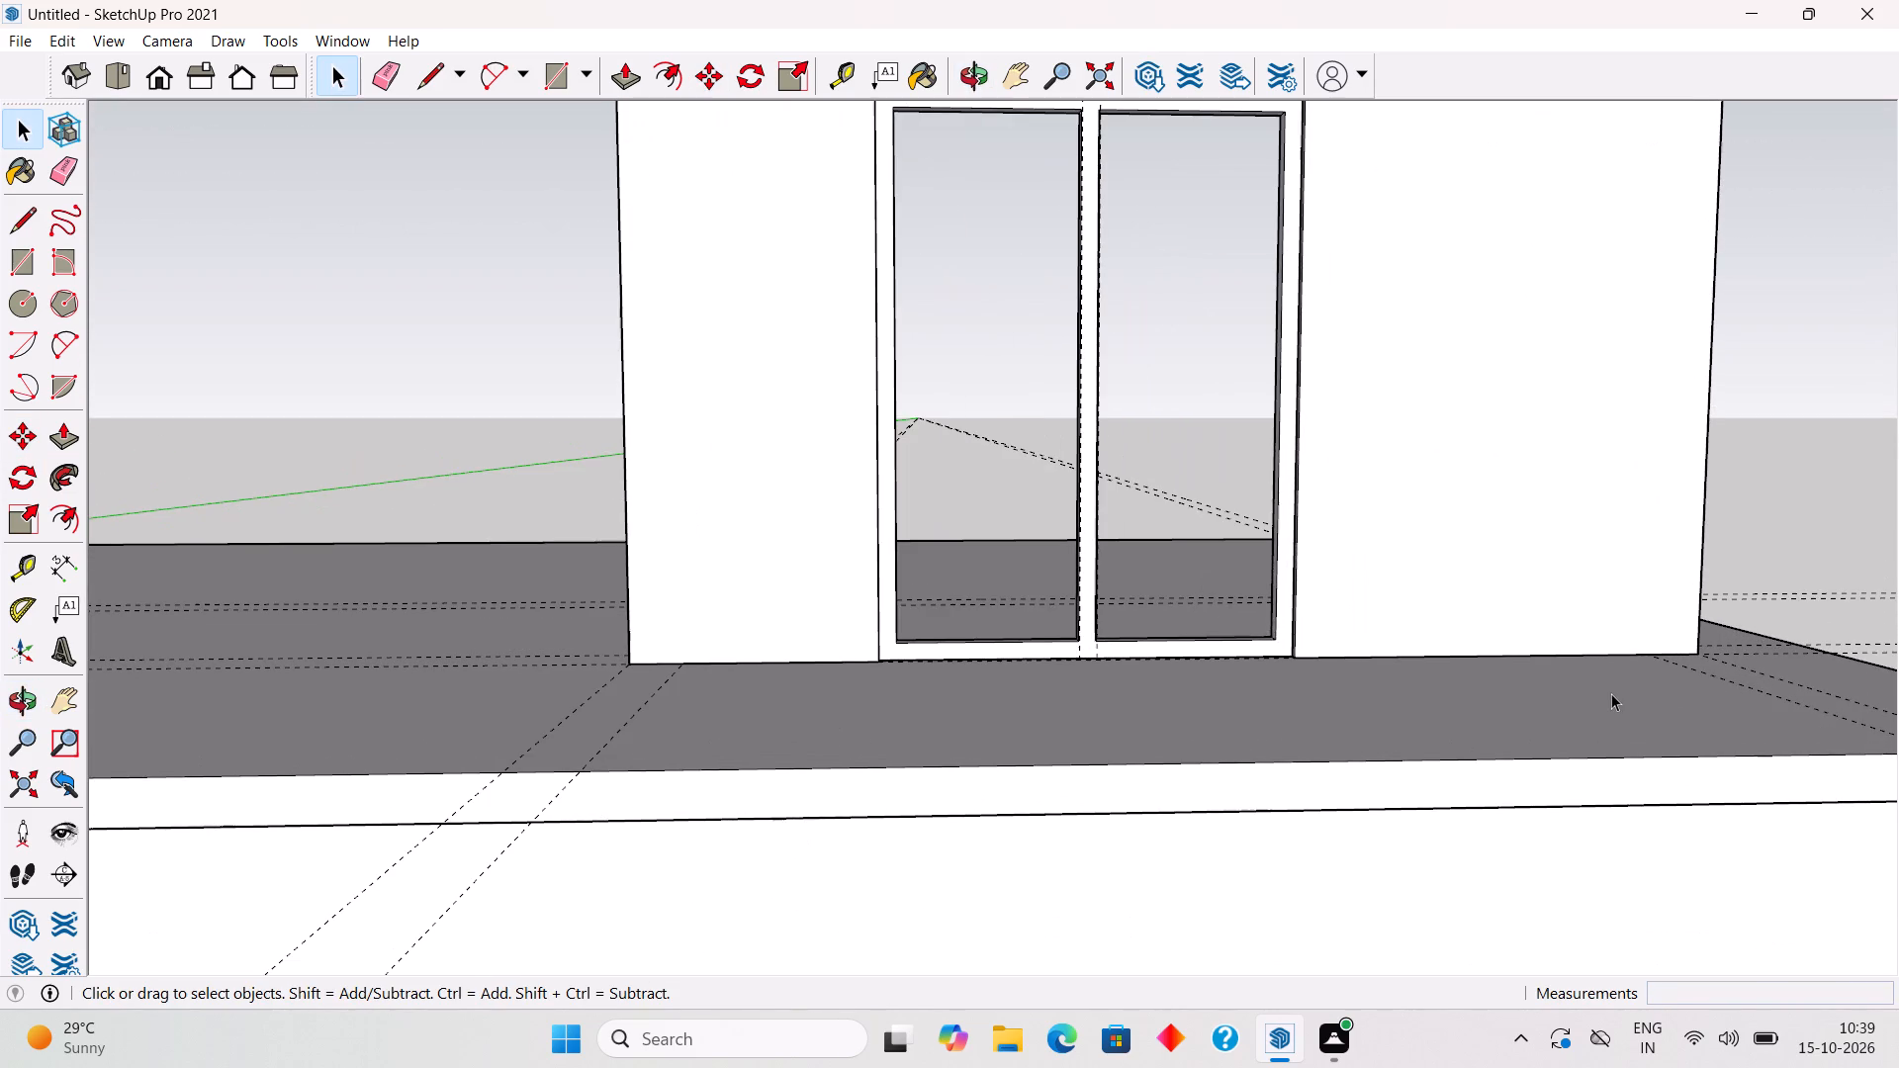
key("r")
scroll(1087, 252, "down", 2)
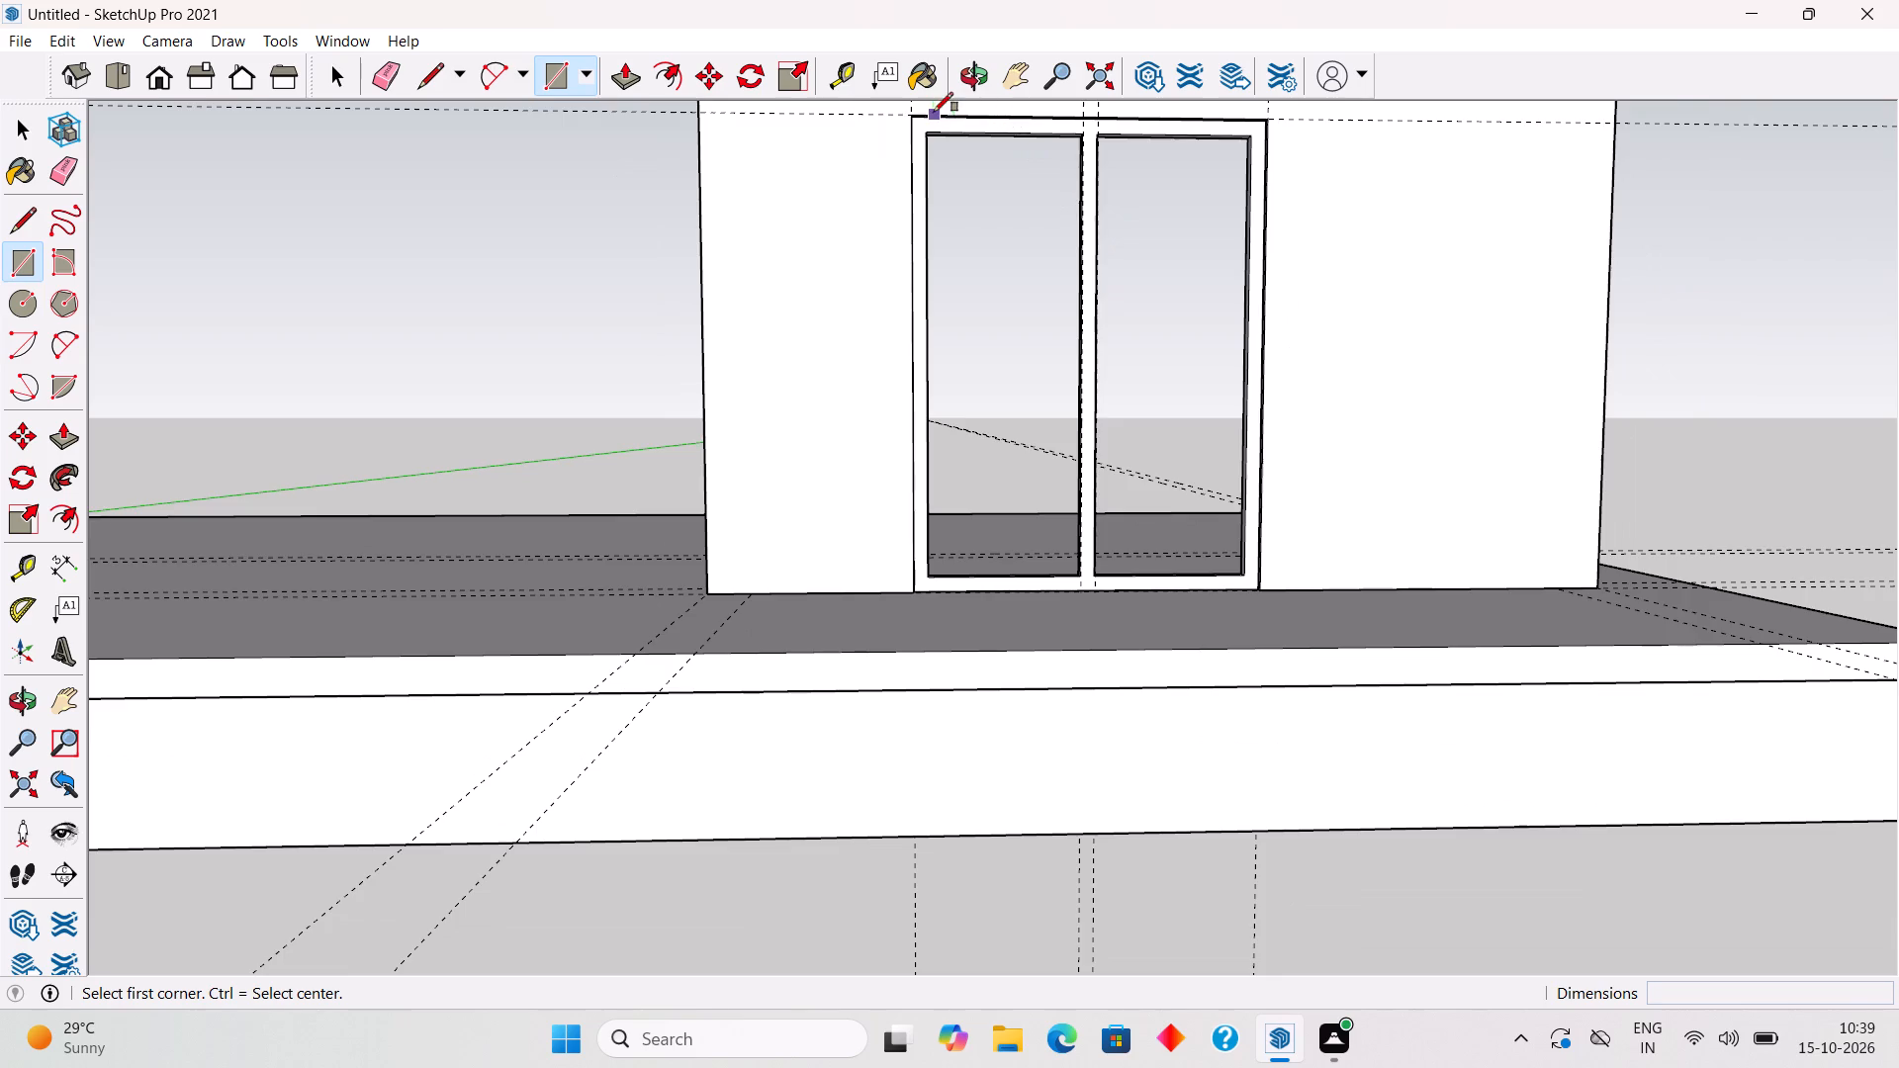
scroll(934, 112, "up", 3)
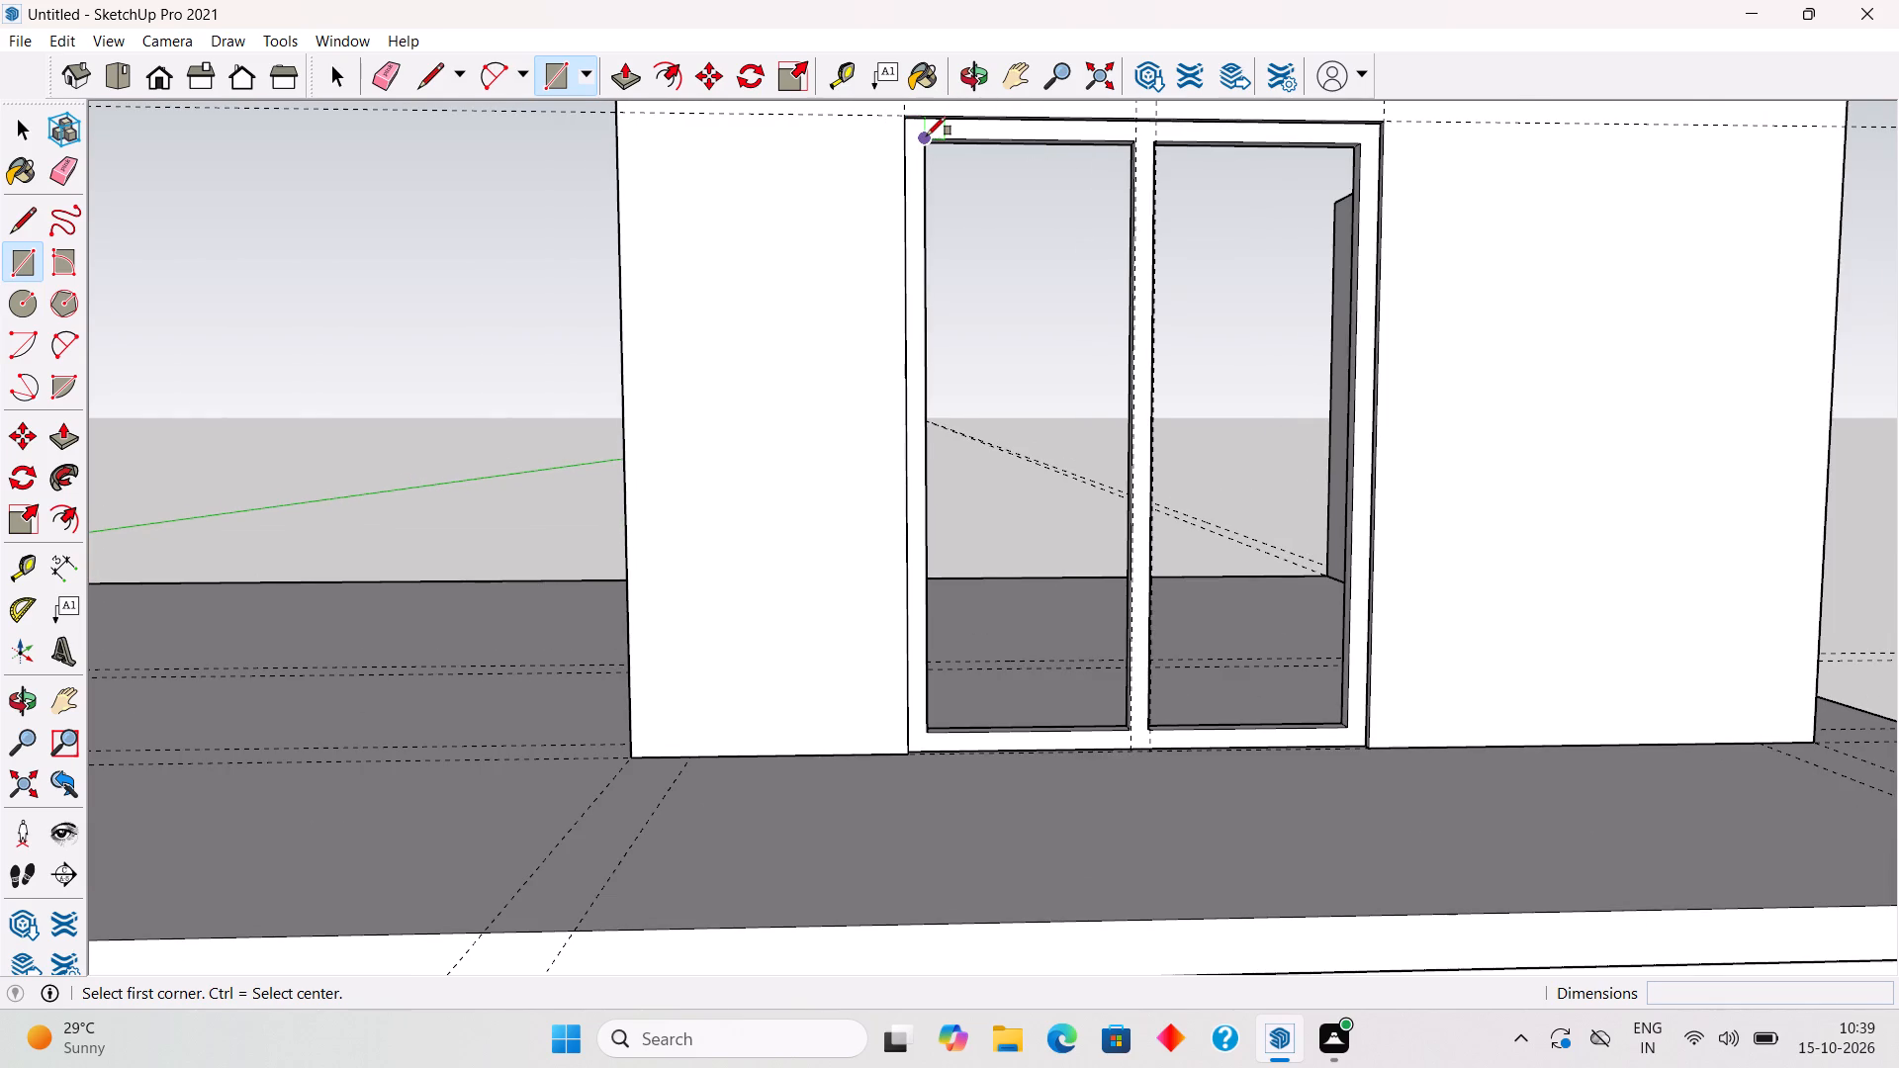
left_click(927, 135)
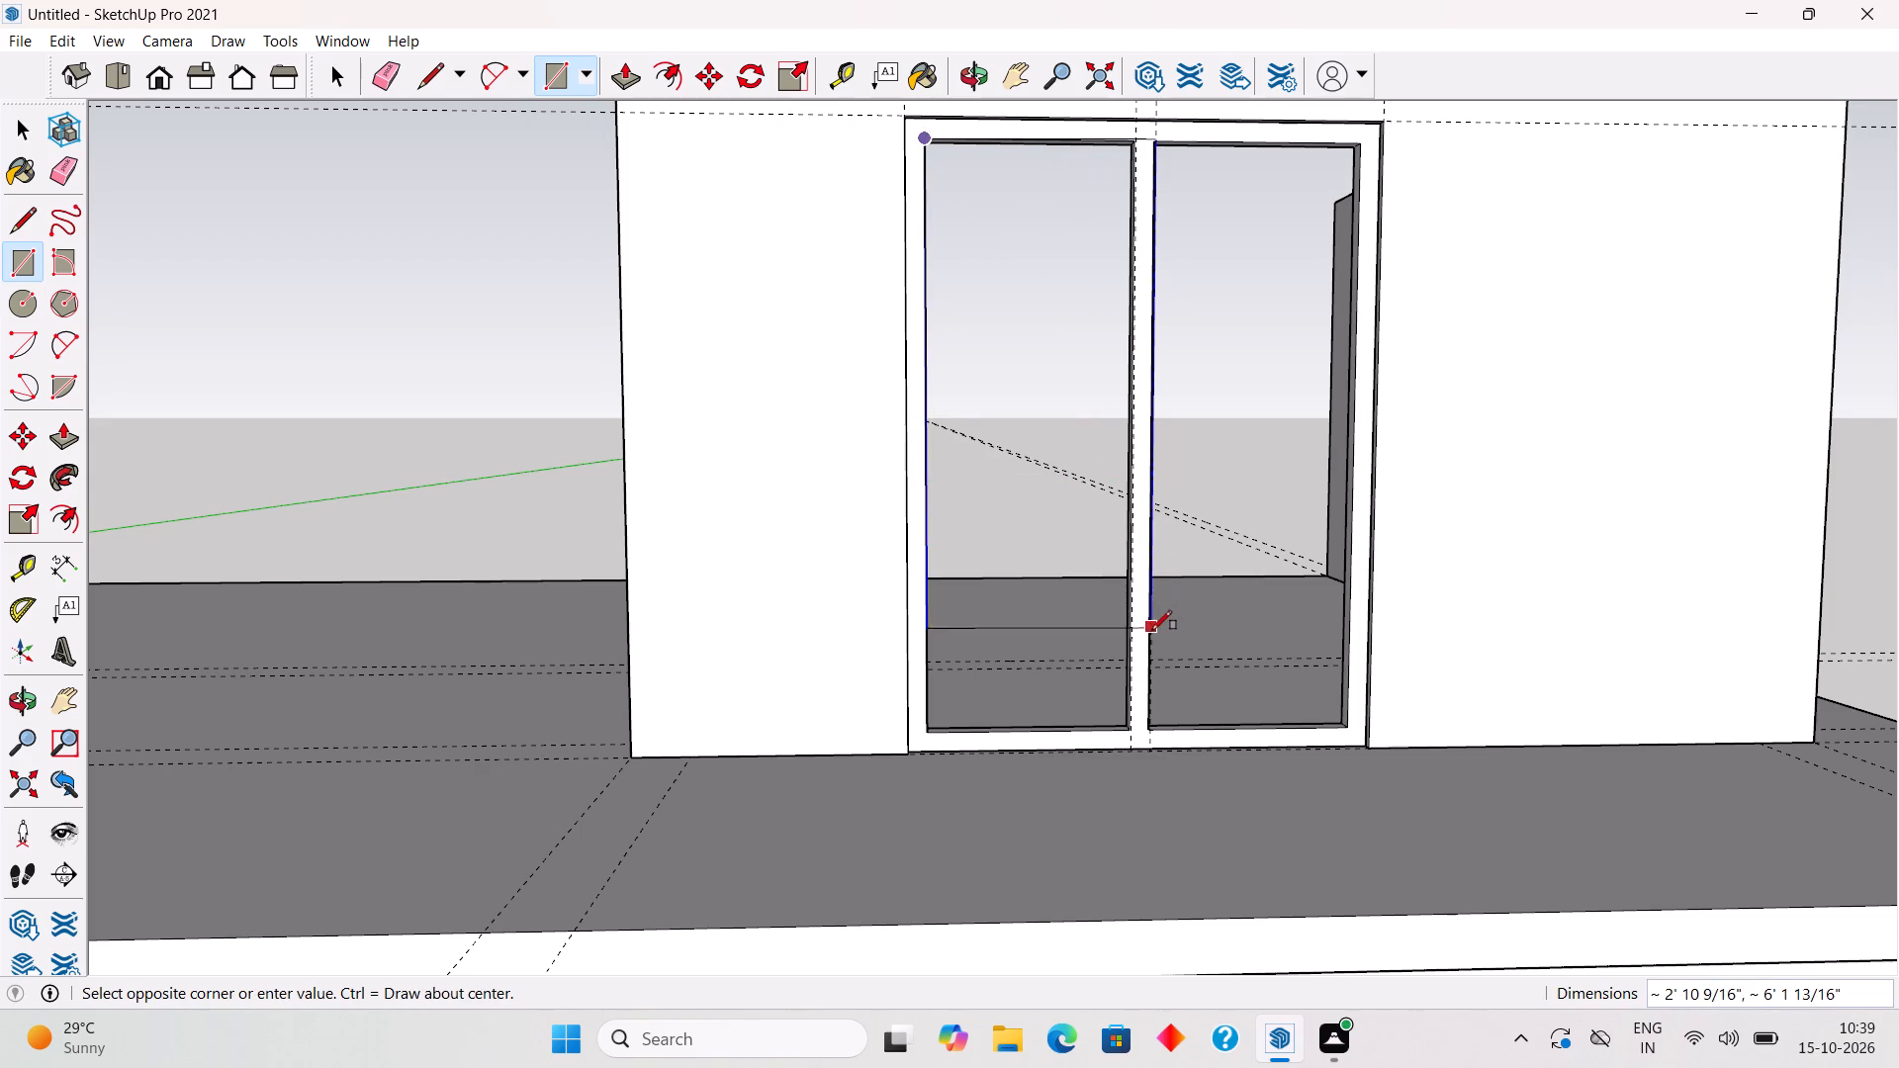
left_click(1128, 727)
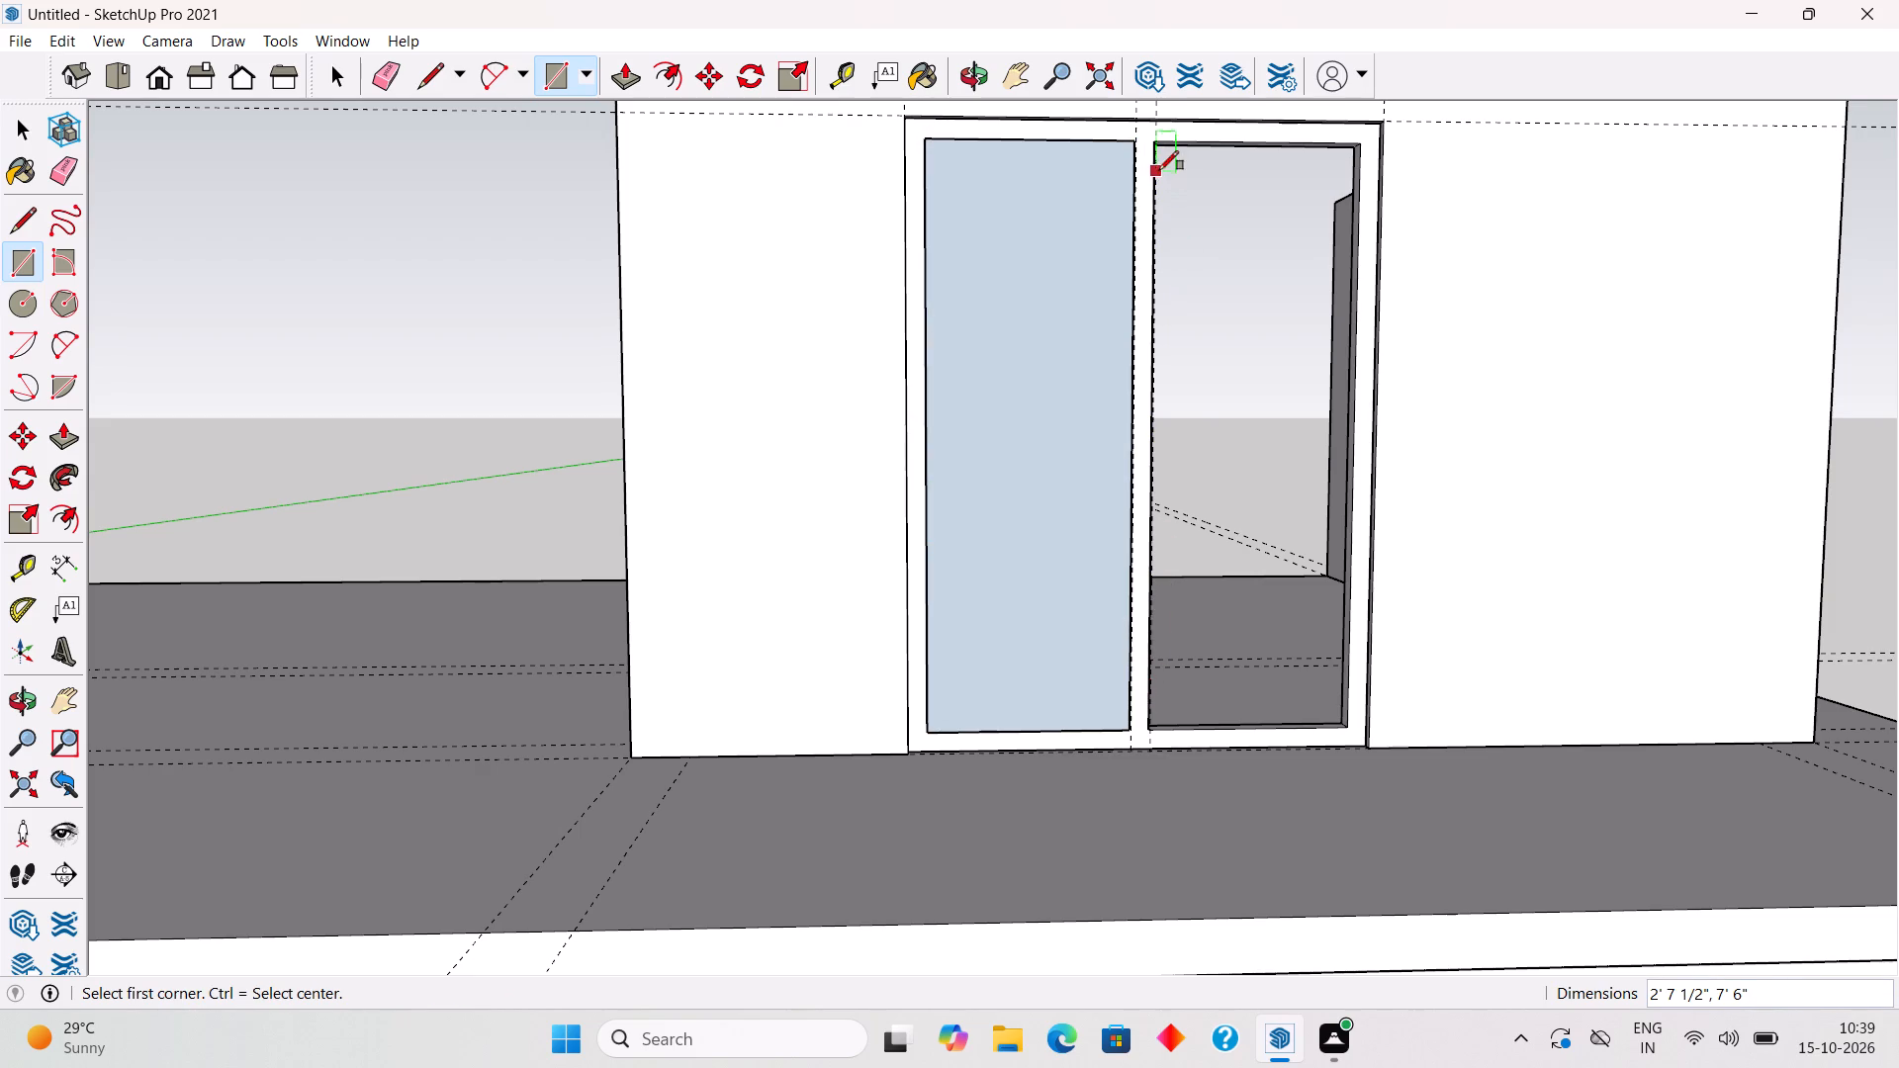
left_click(1159, 144)
left_click(1351, 726)
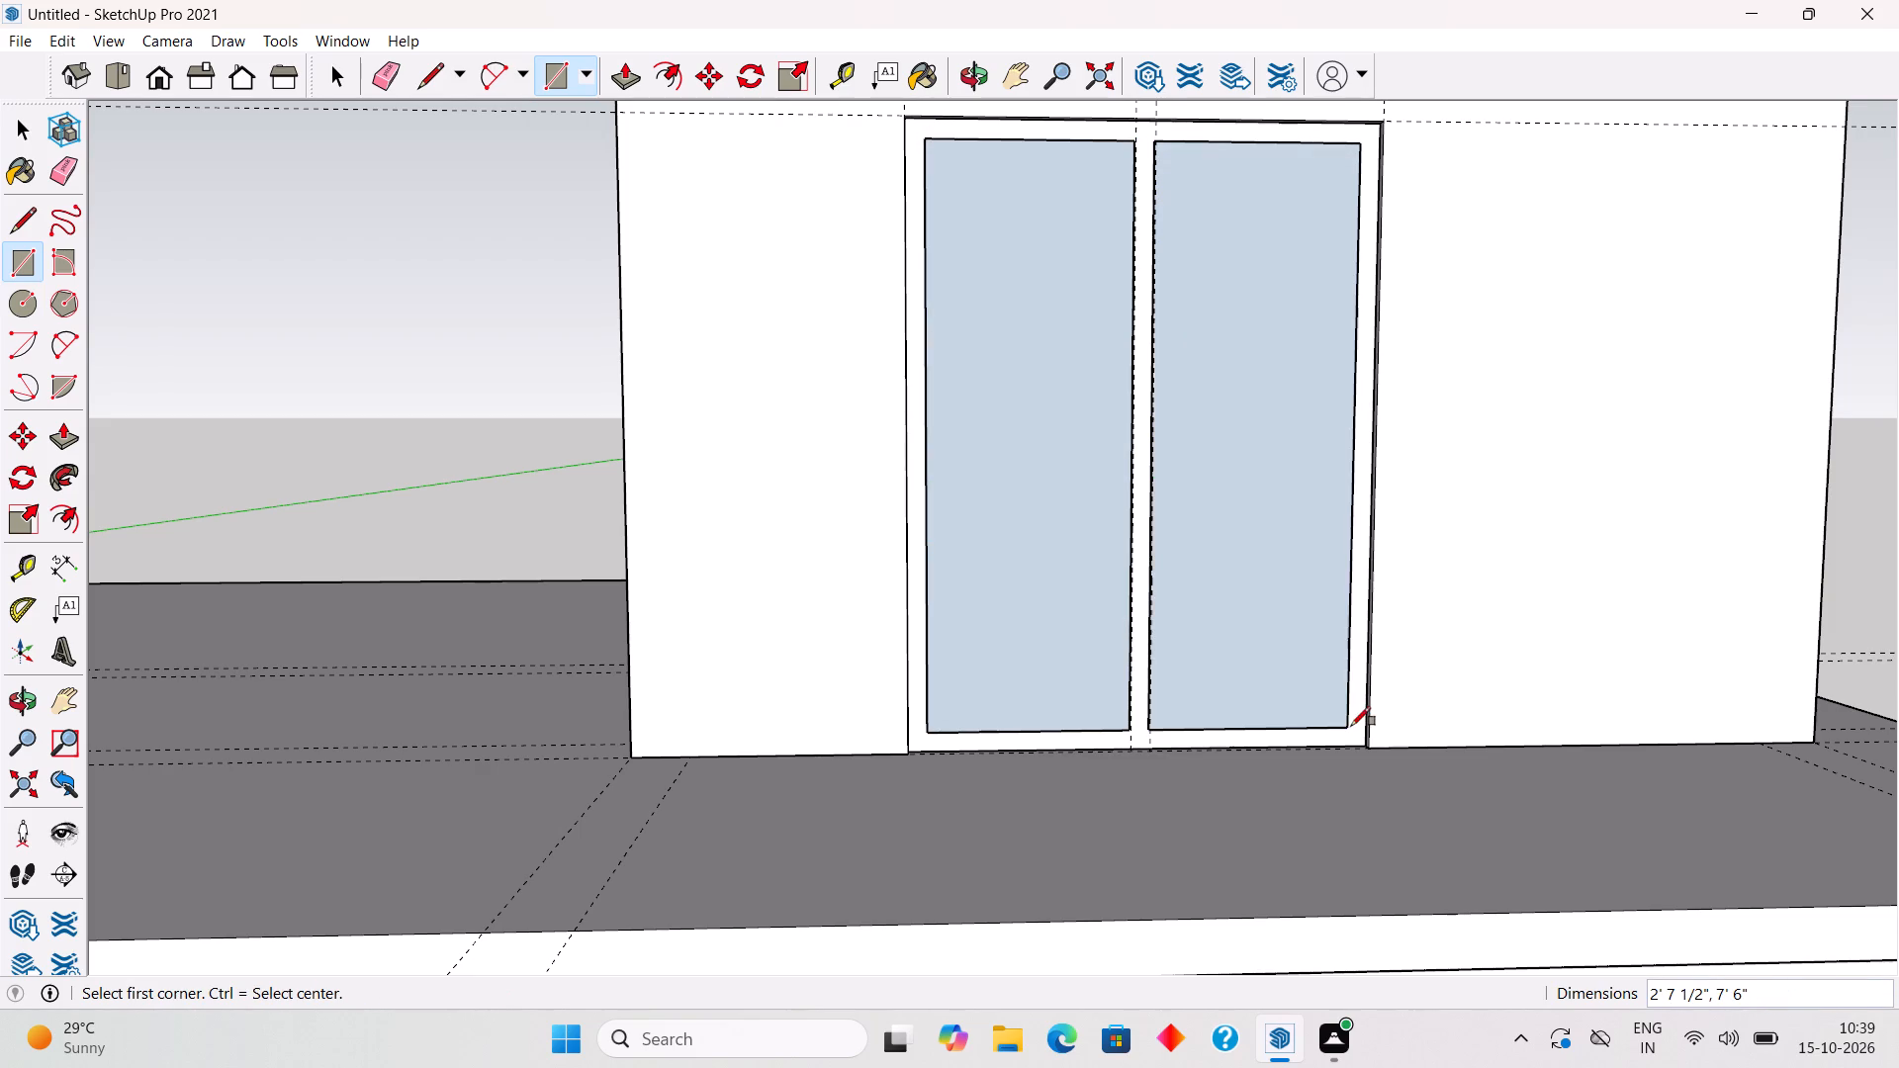
Make each of the two pane rectangles, with its edges, a separate group.
key("space")
triple_click(1325, 619)
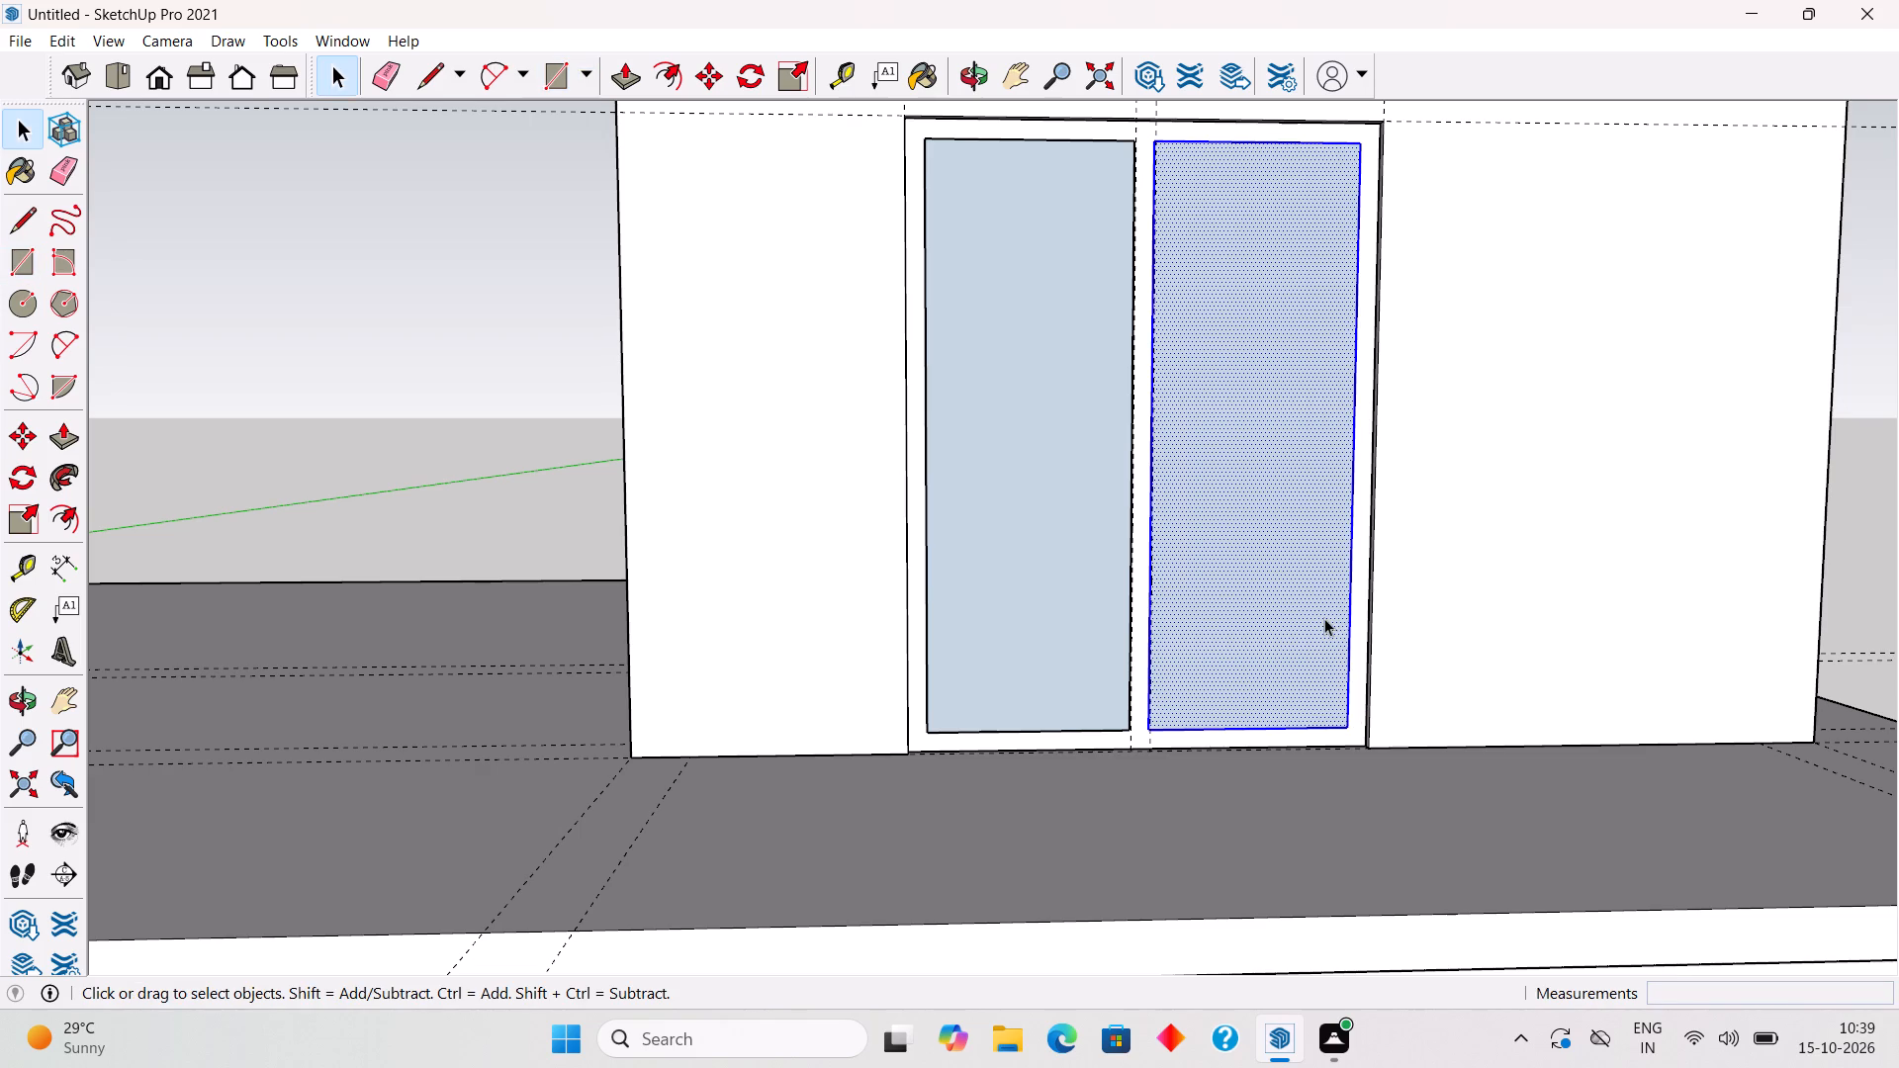
right_click(1324, 618)
left_click(1409, 823)
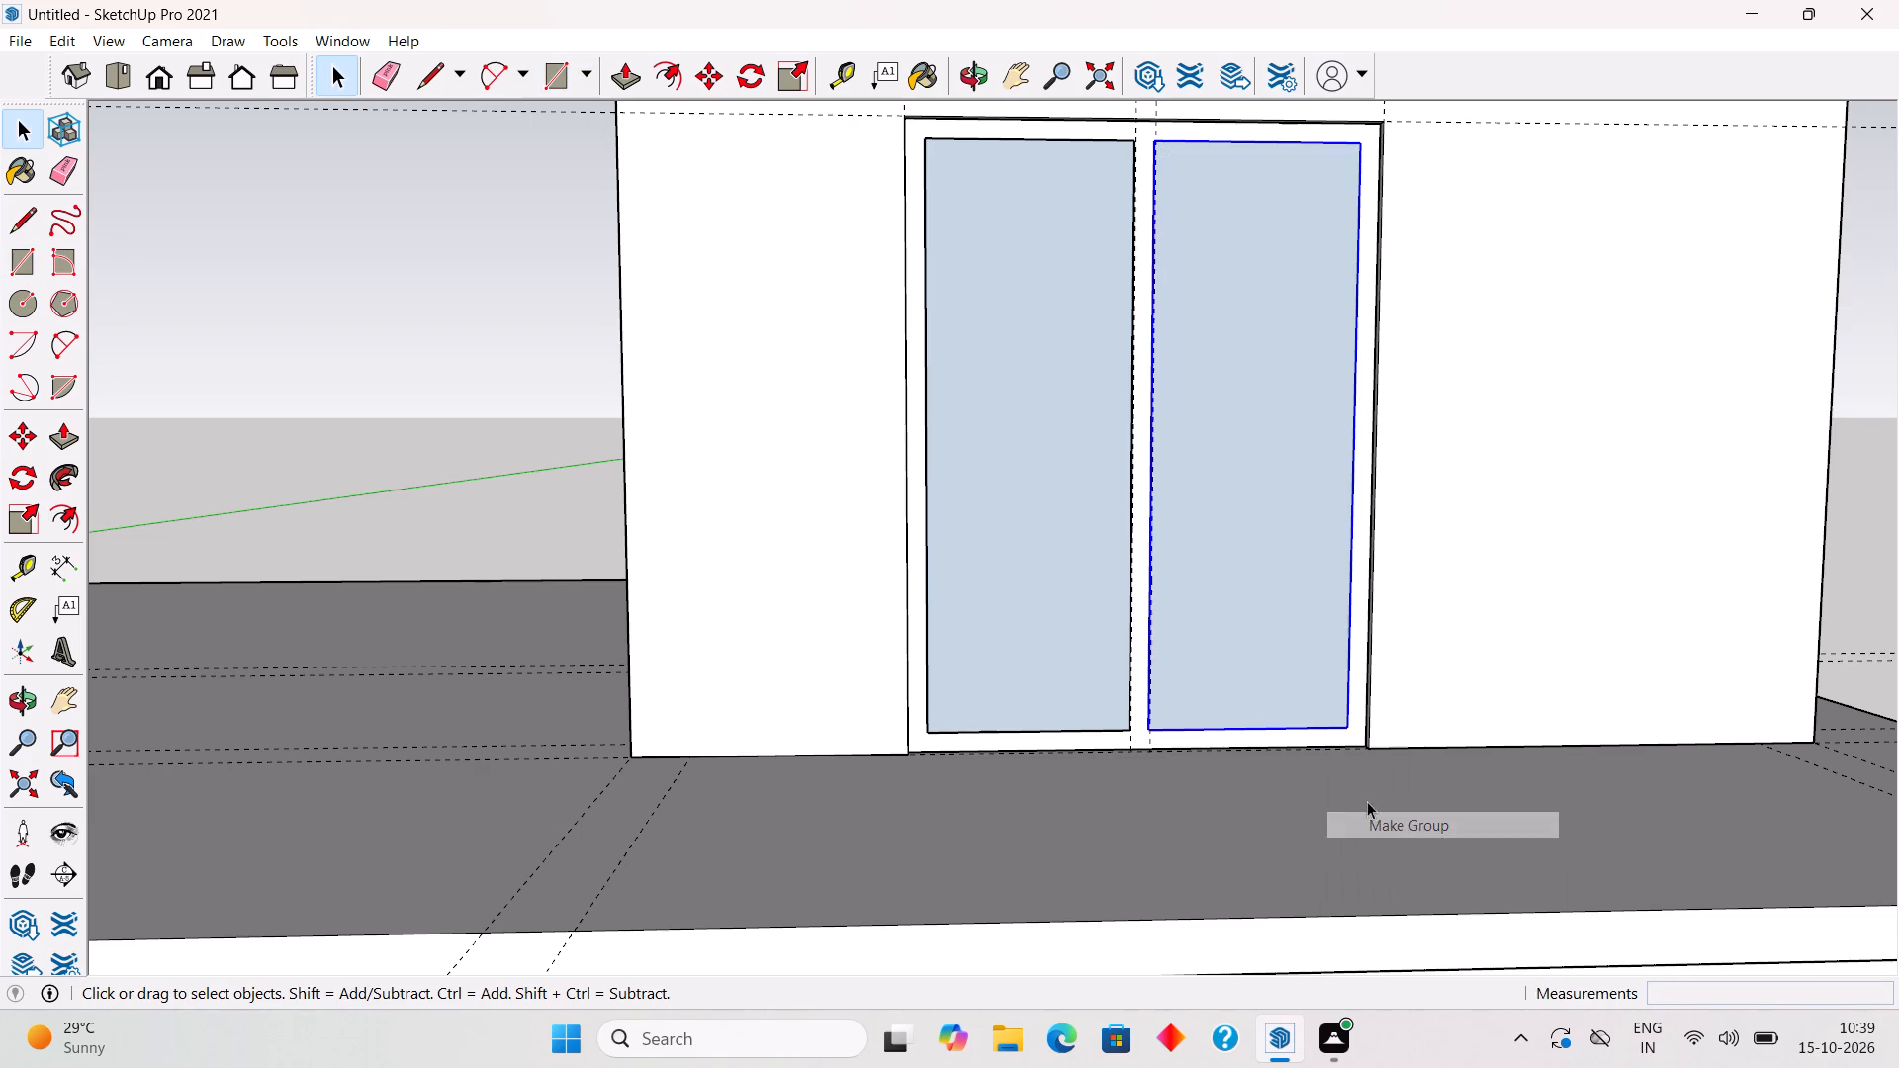
triple_click(1108, 618)
right_click(1106, 613)
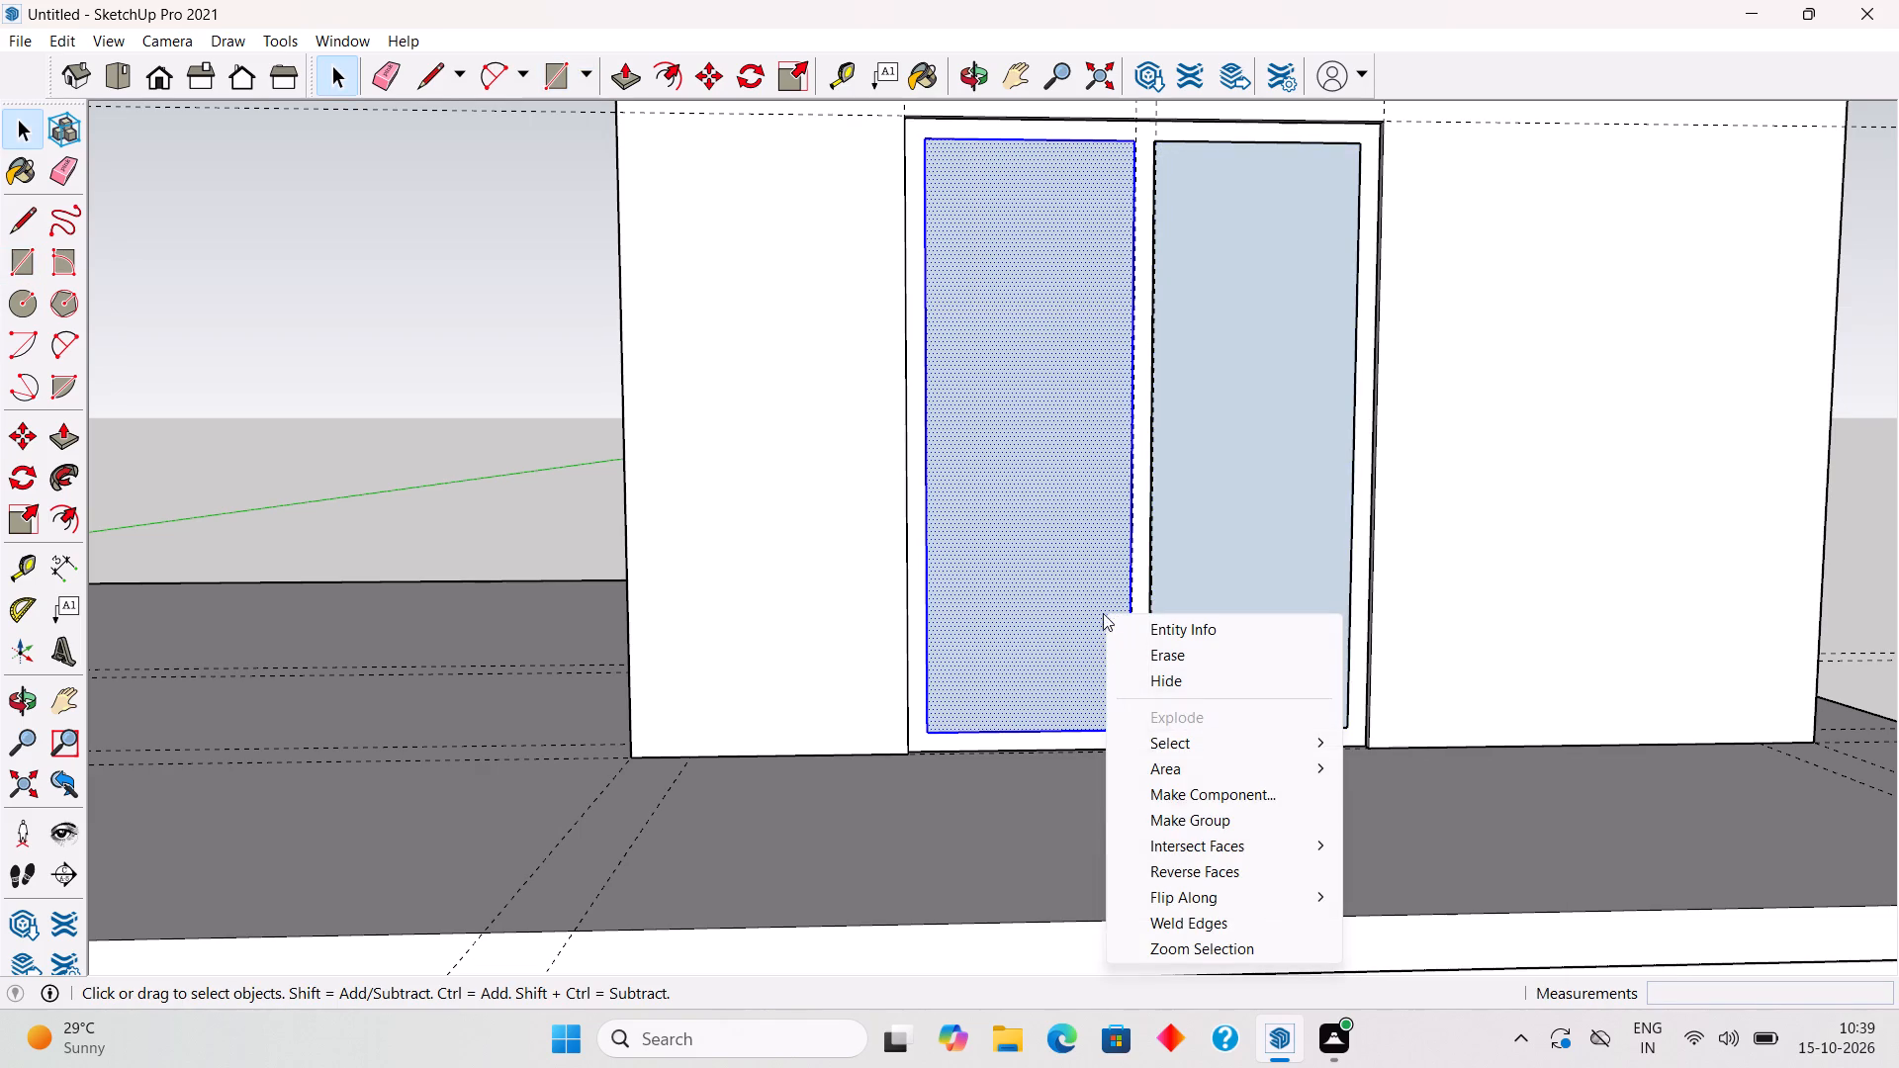
left_click(1181, 816)
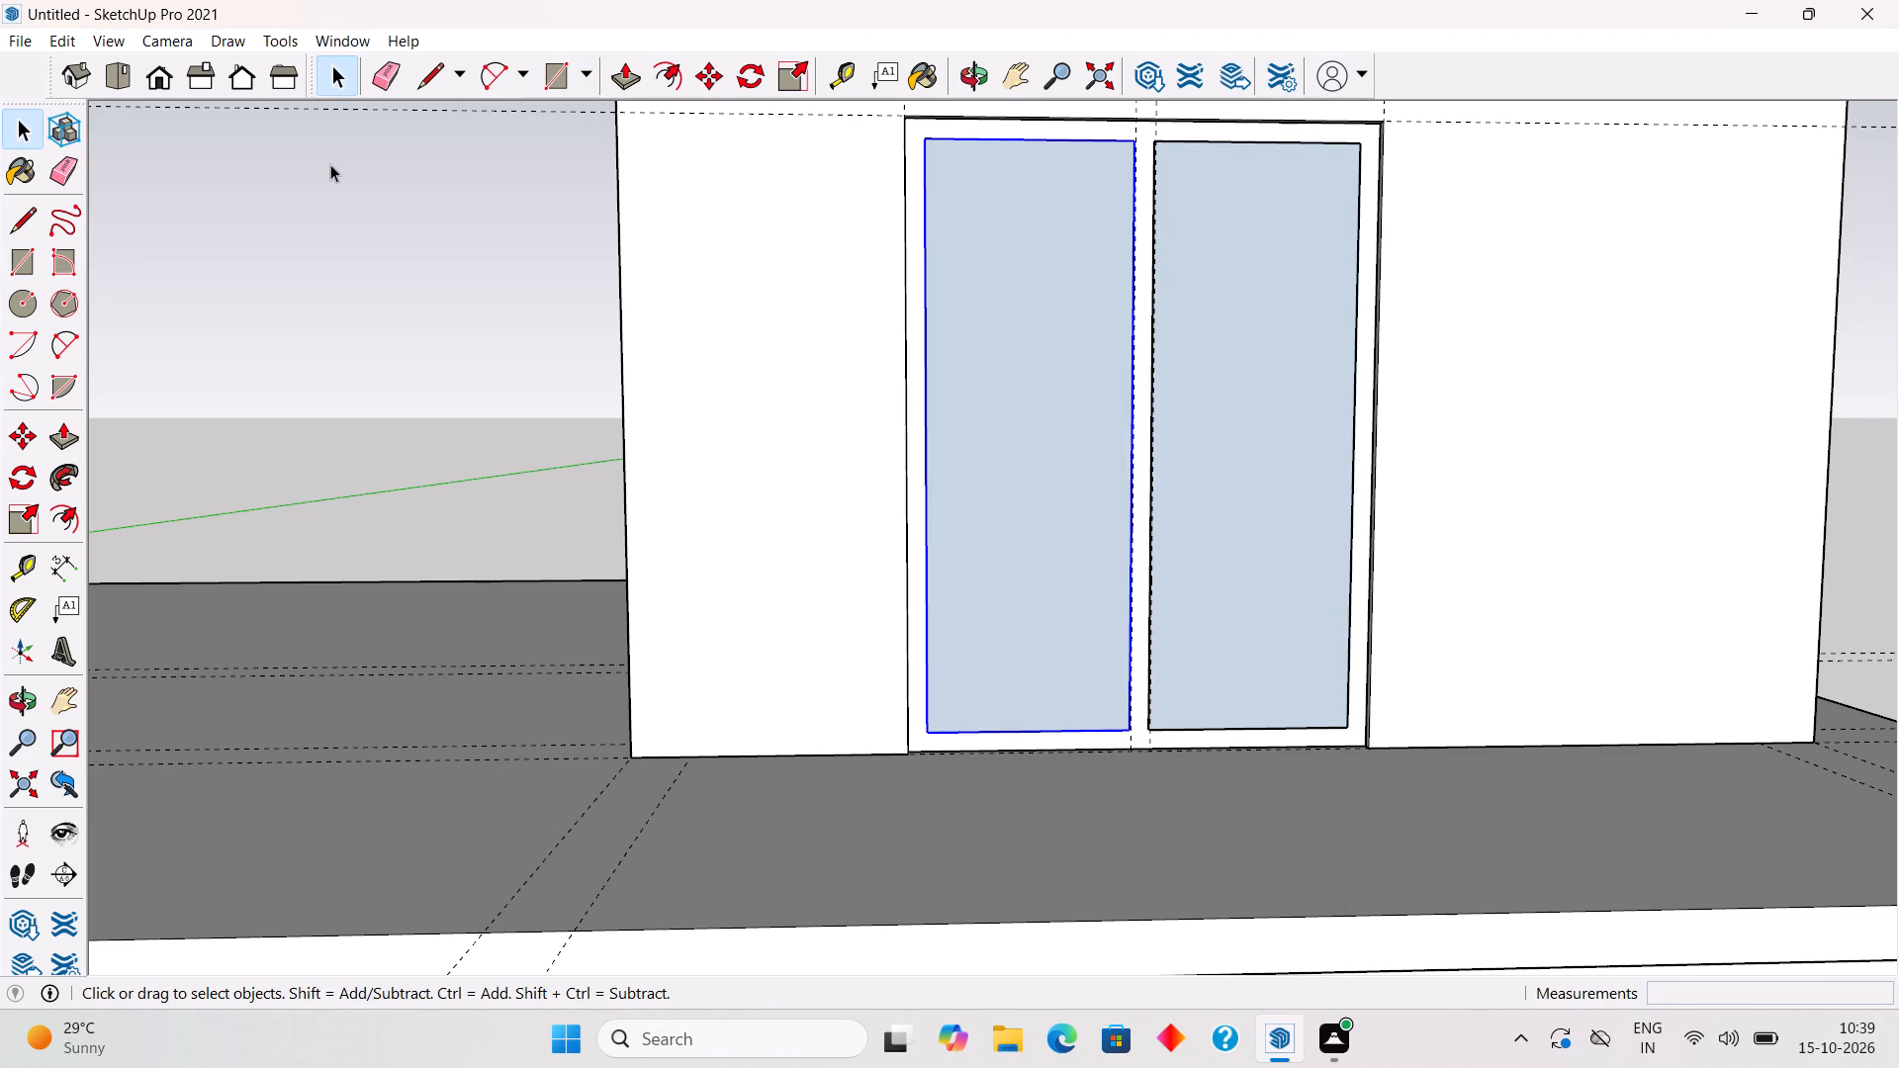
left_click(330, 164)
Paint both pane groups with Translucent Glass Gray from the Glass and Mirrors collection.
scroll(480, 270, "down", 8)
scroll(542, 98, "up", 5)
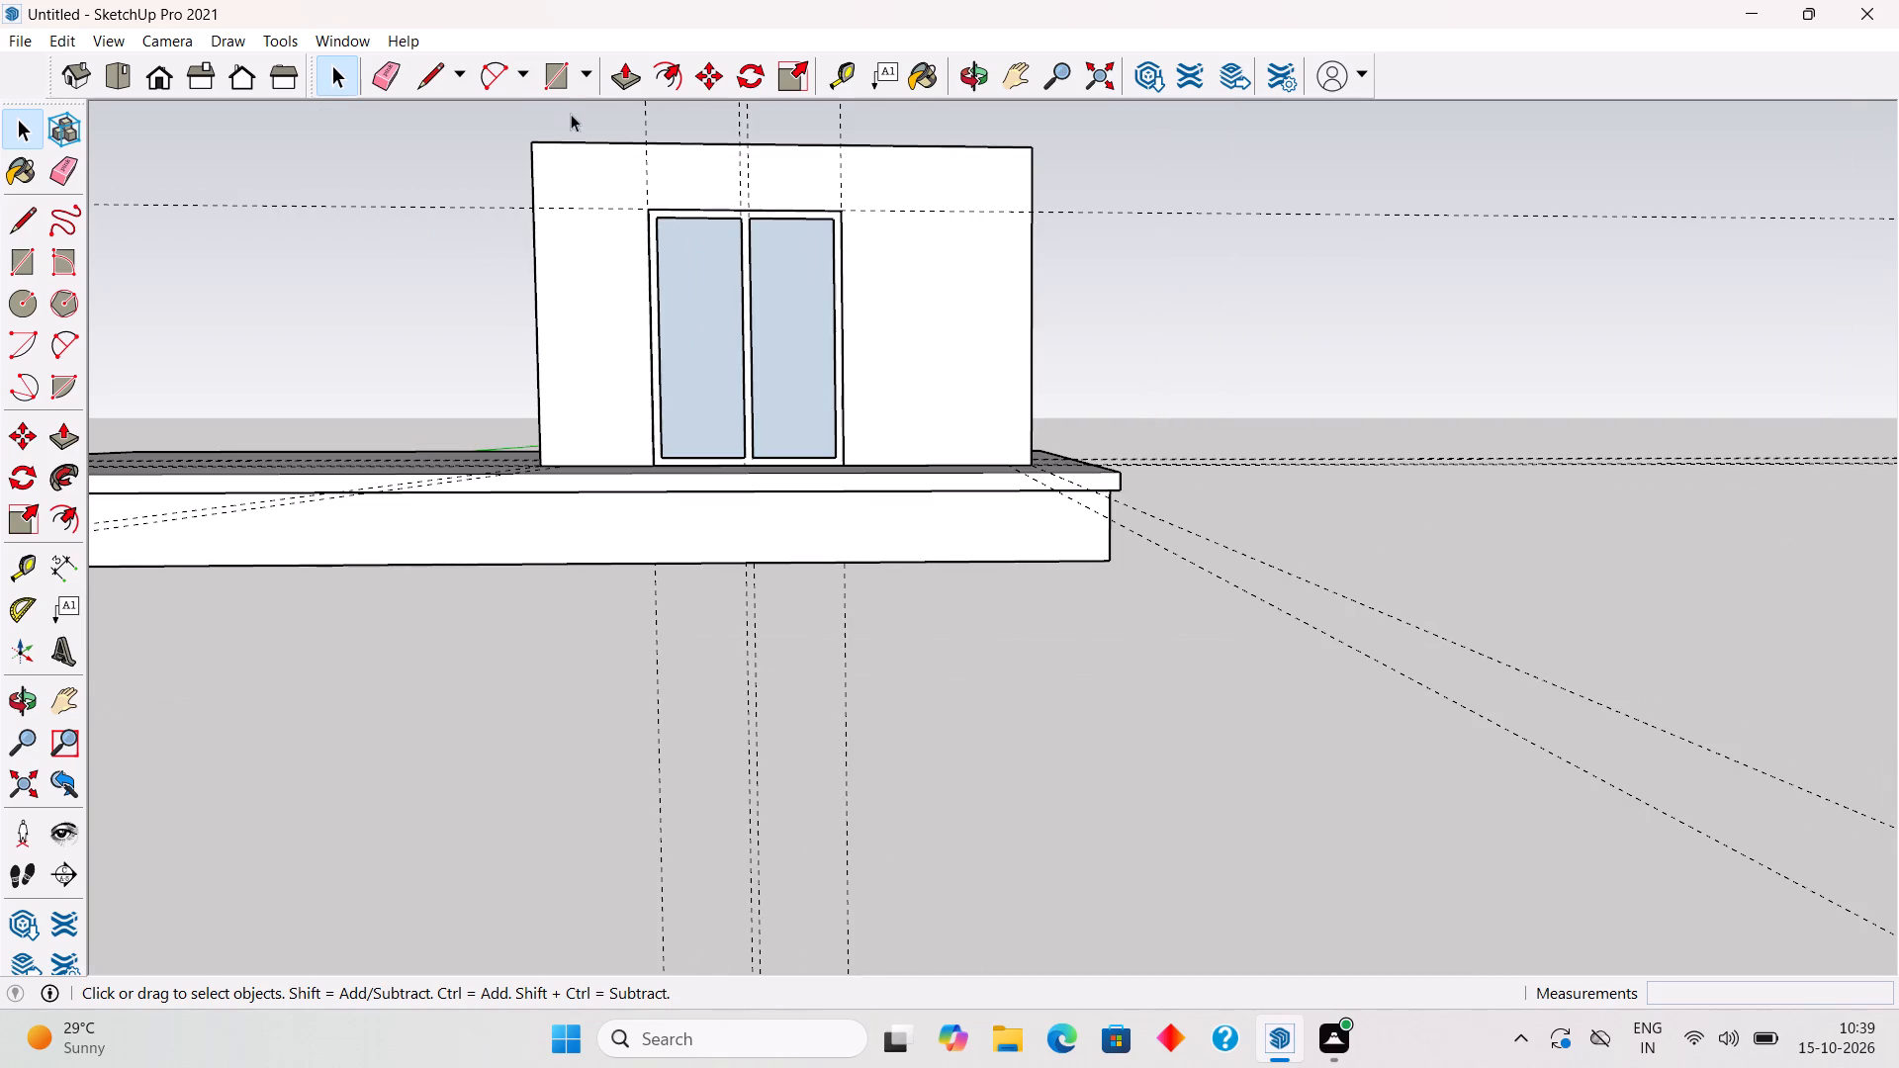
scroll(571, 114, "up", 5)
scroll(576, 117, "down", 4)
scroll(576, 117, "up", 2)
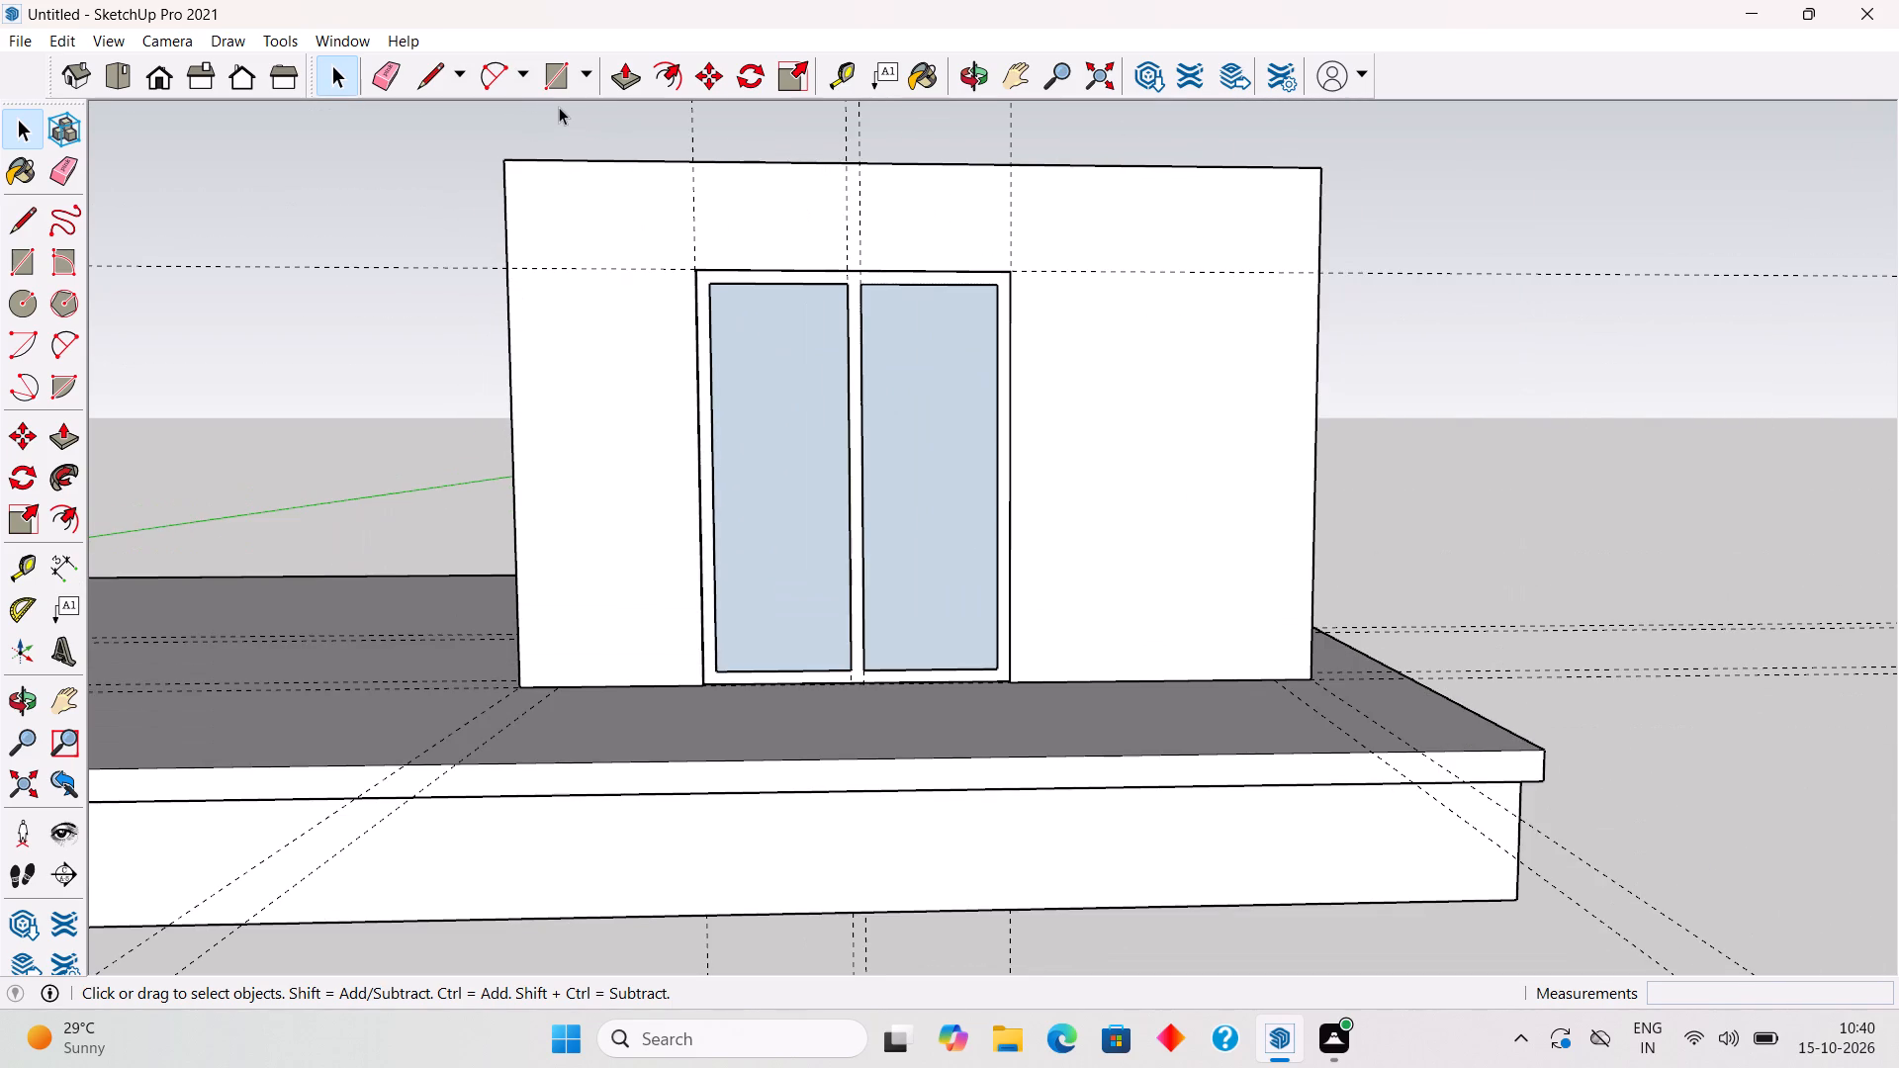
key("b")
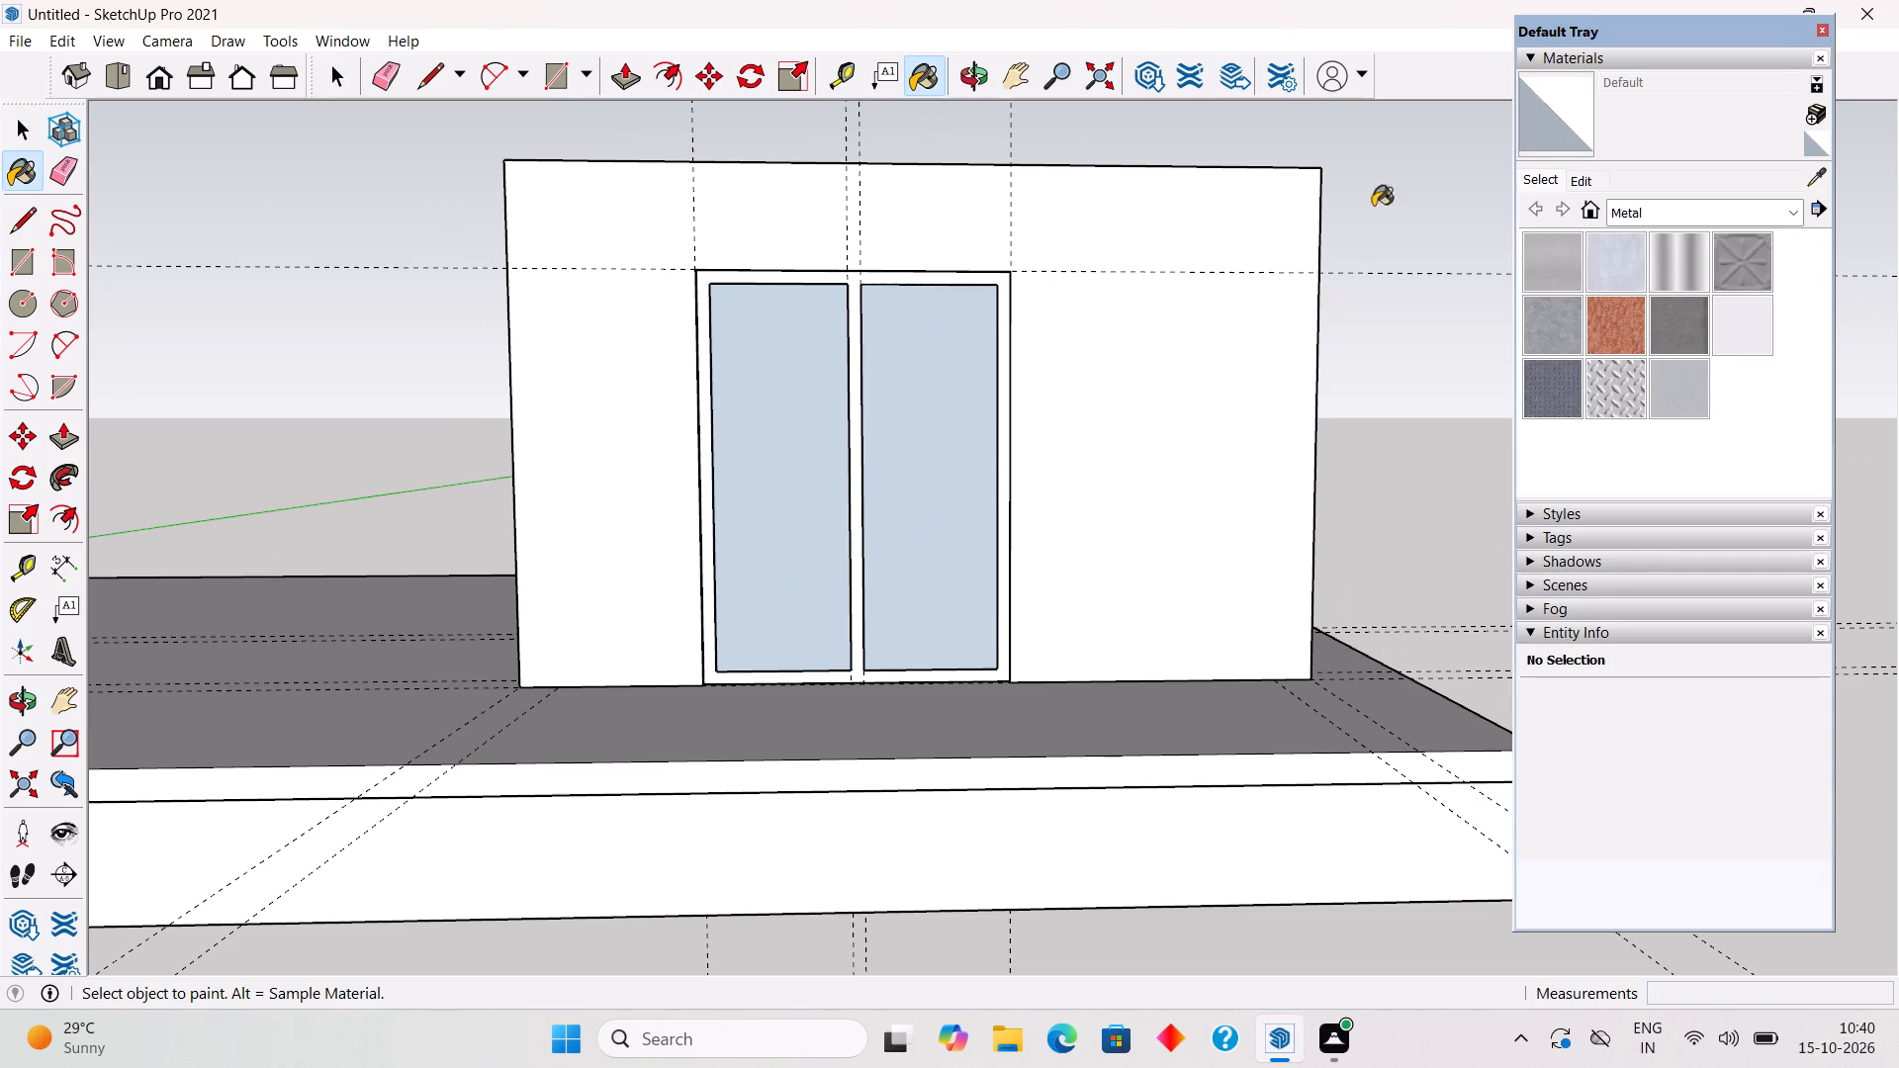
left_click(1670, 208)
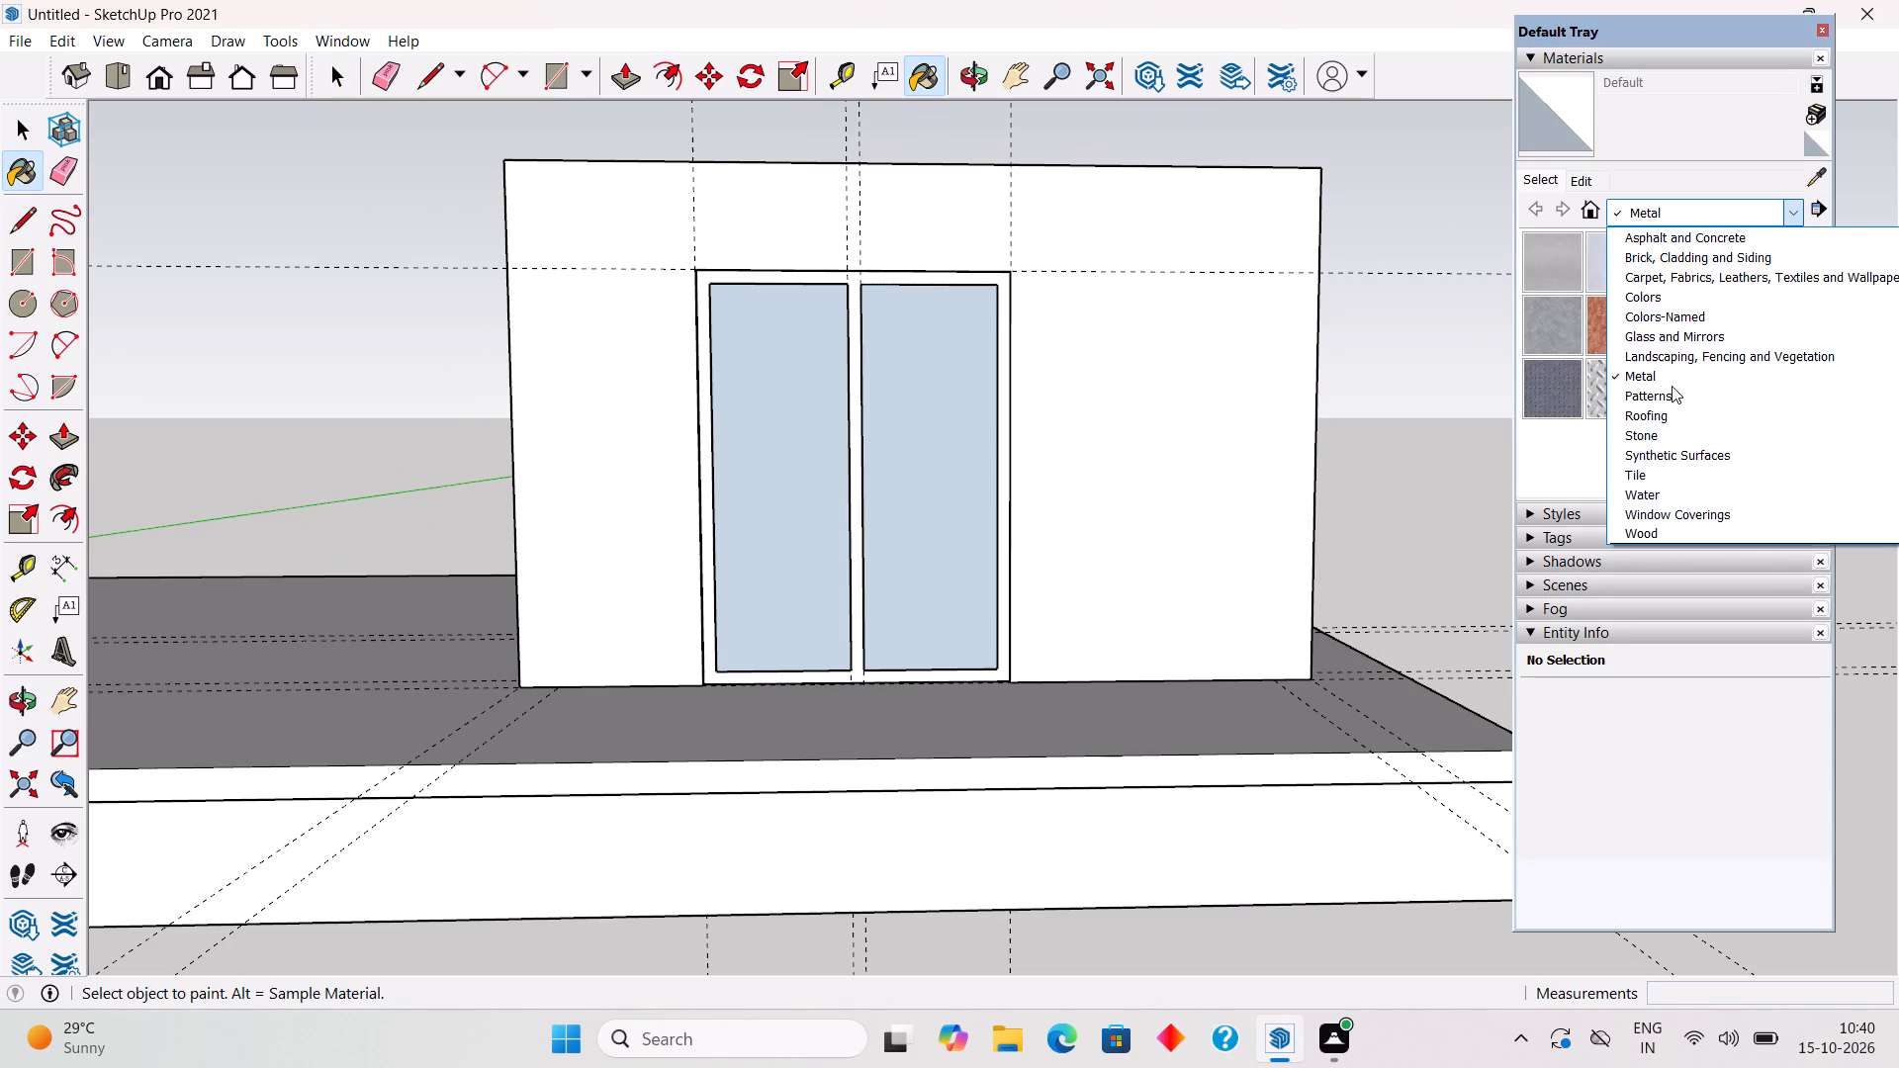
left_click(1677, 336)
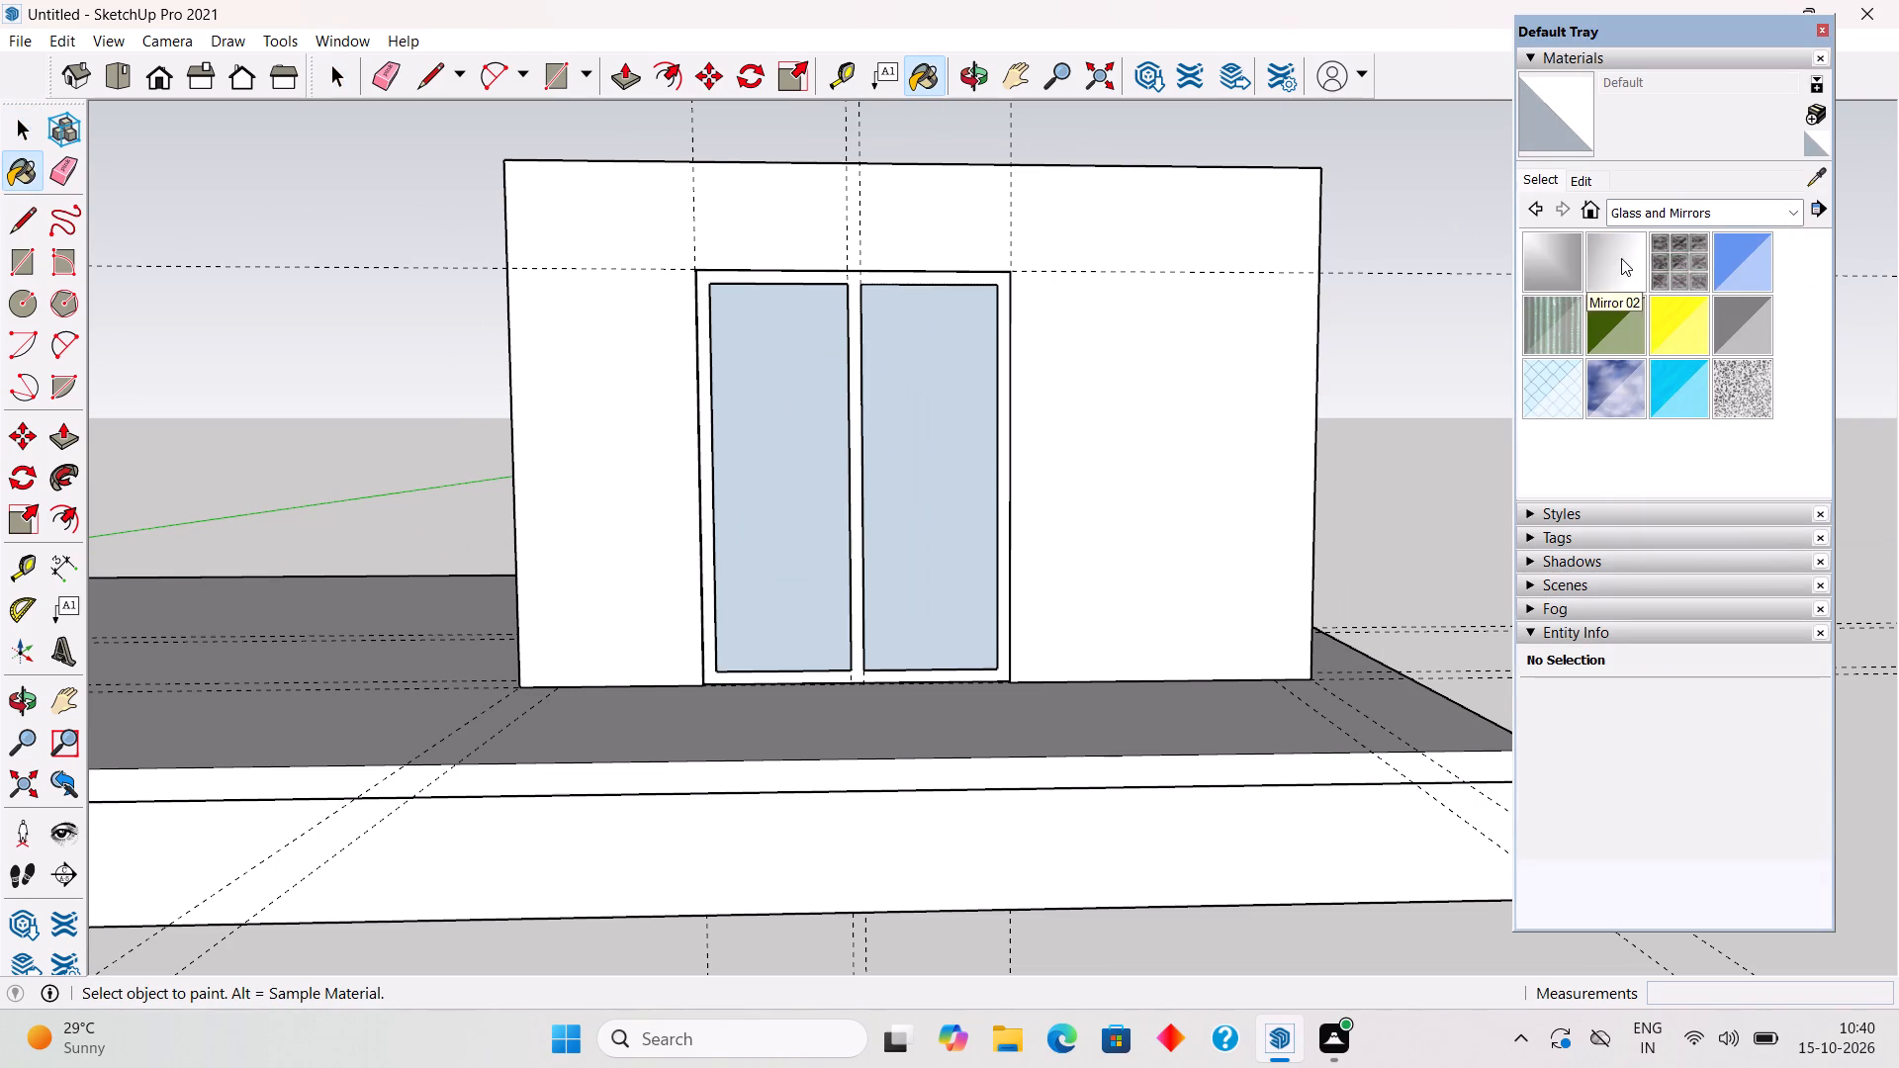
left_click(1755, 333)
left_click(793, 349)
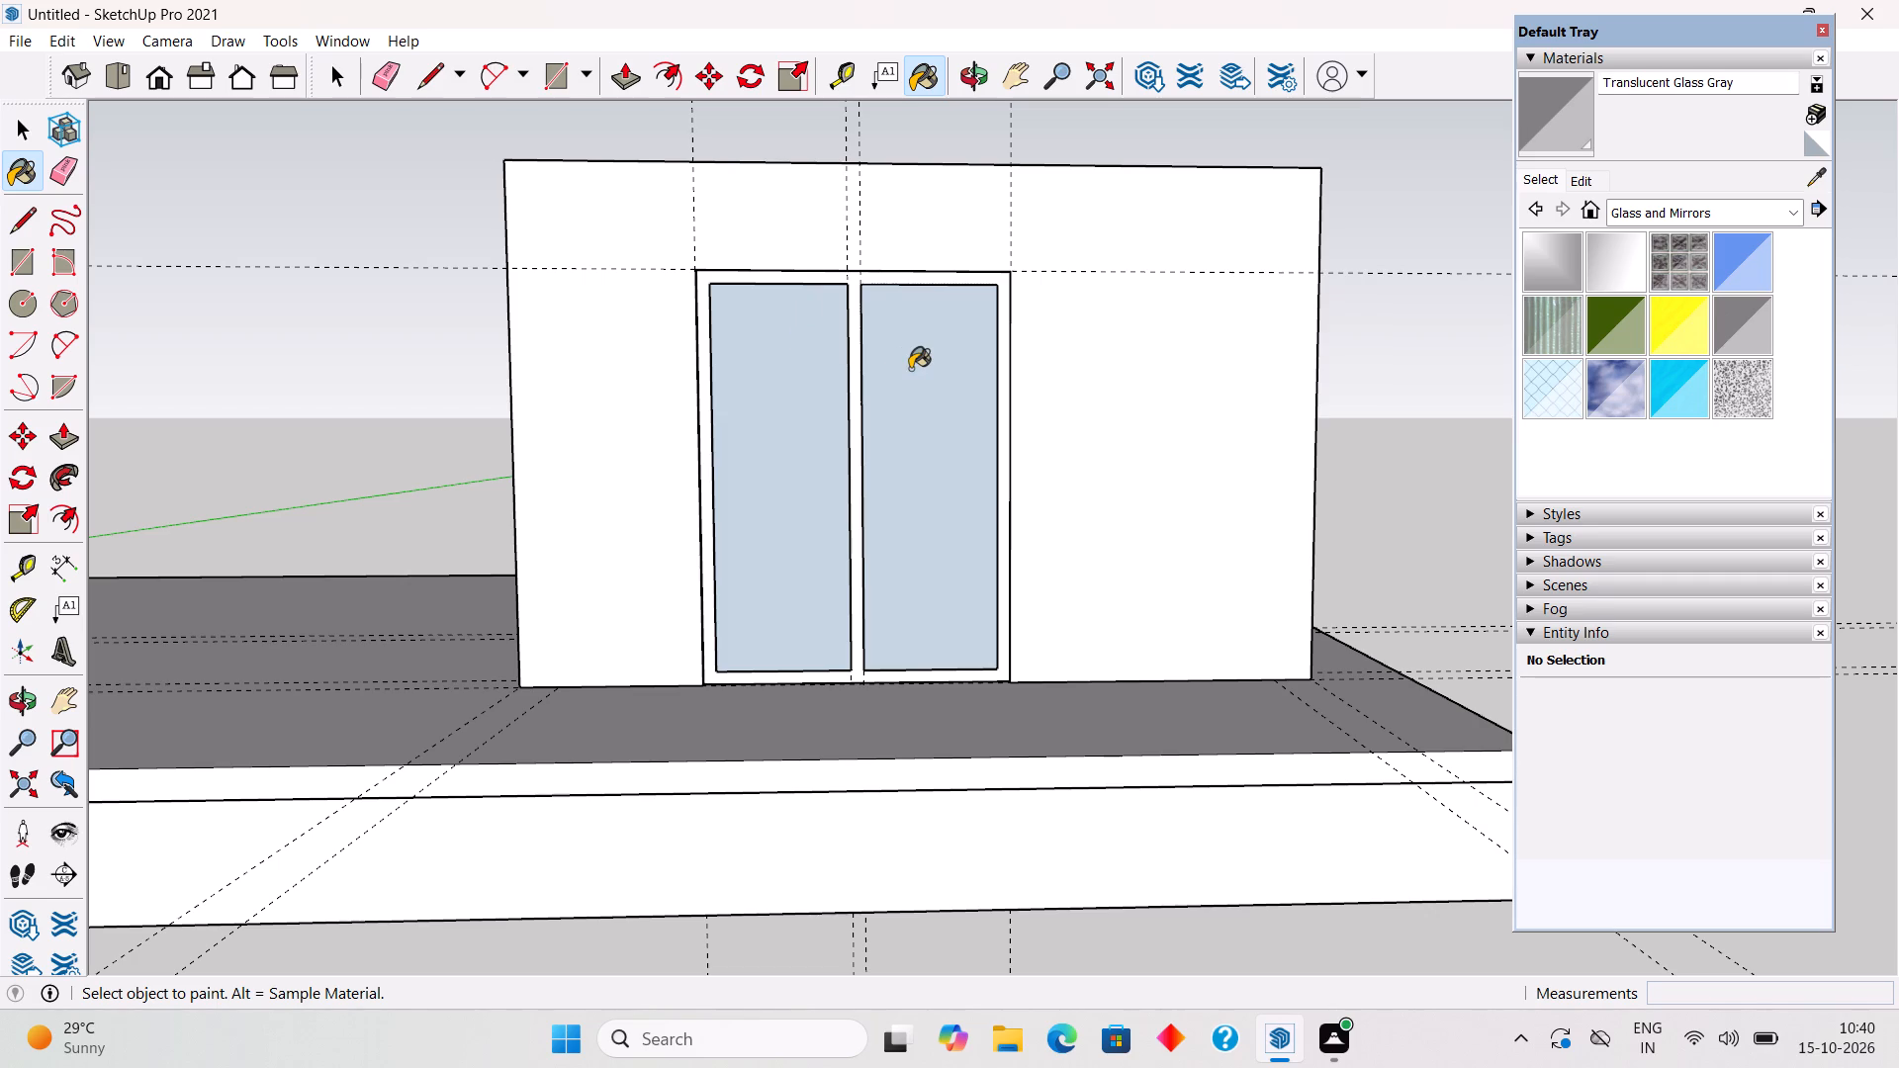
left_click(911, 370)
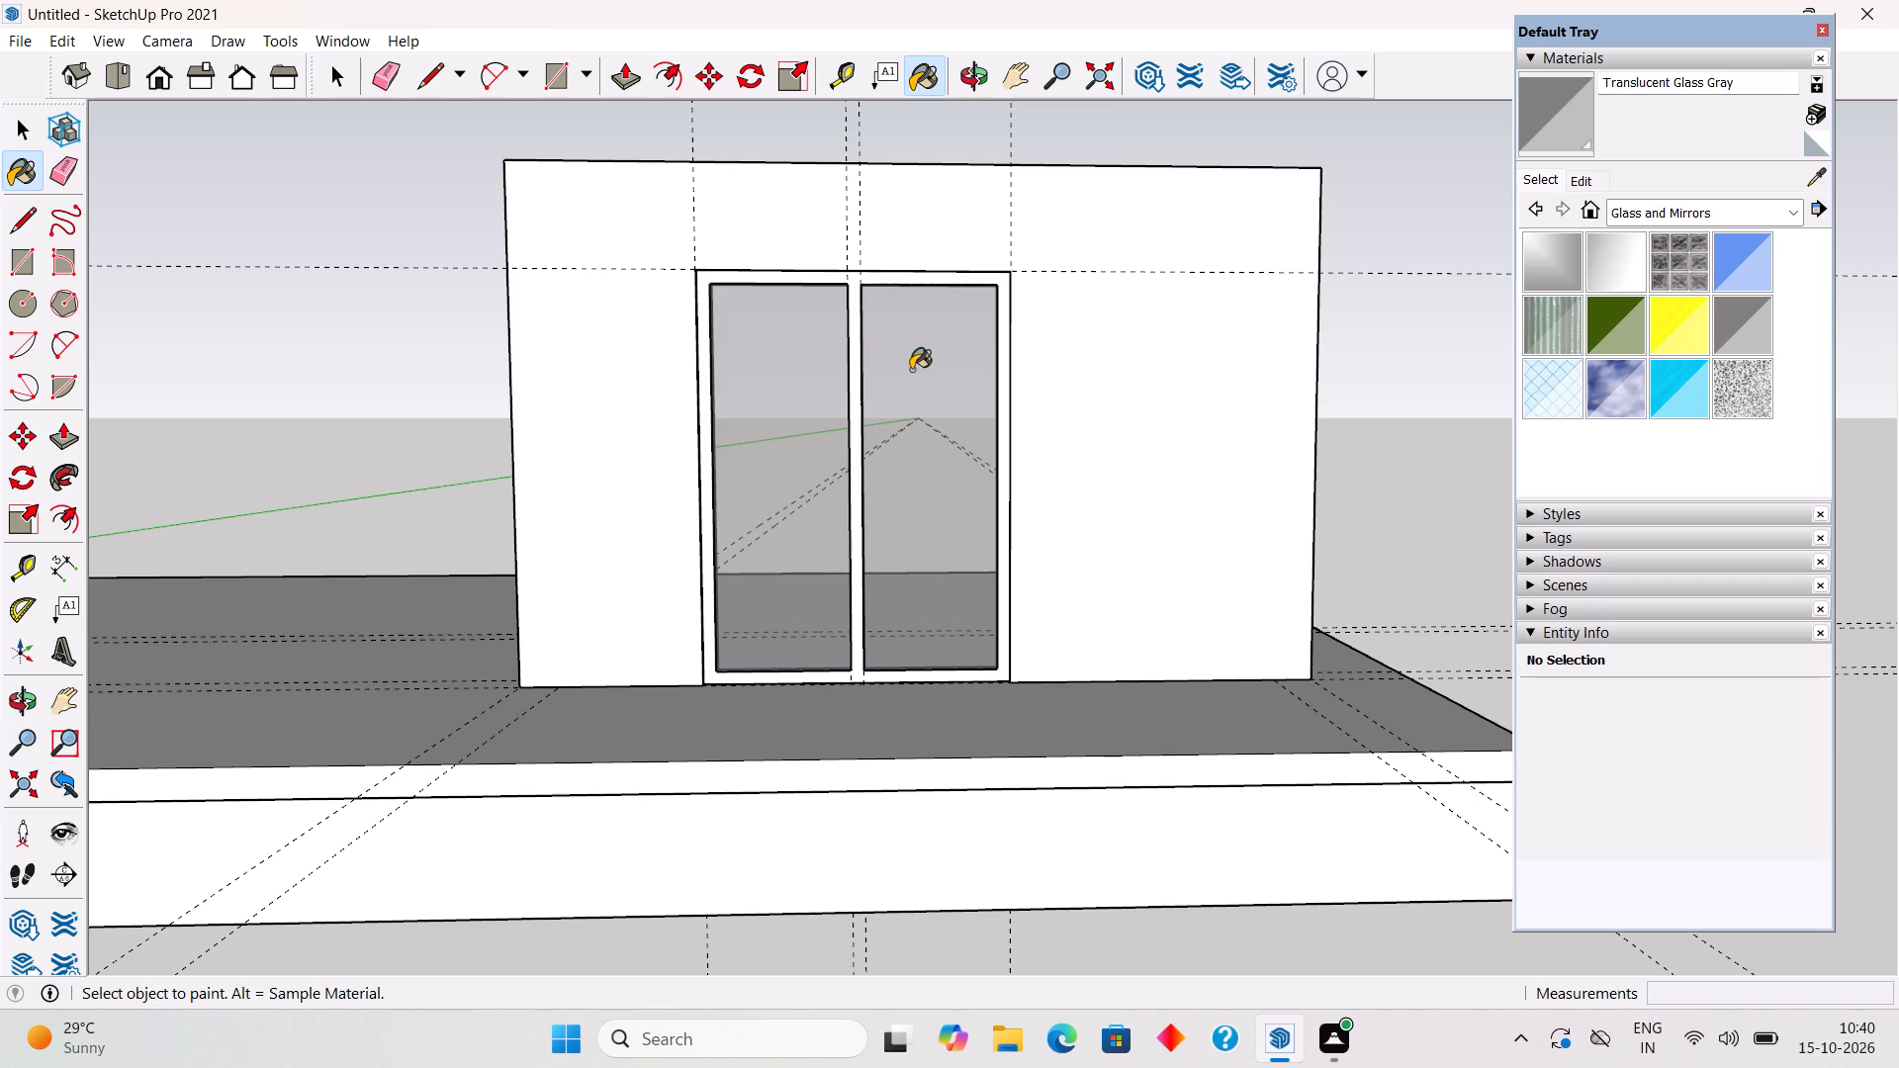
Paint both pane groups with Translucent Glass Gold.
left_click(1676, 320)
left_click(924, 413)
left_click(822, 425)
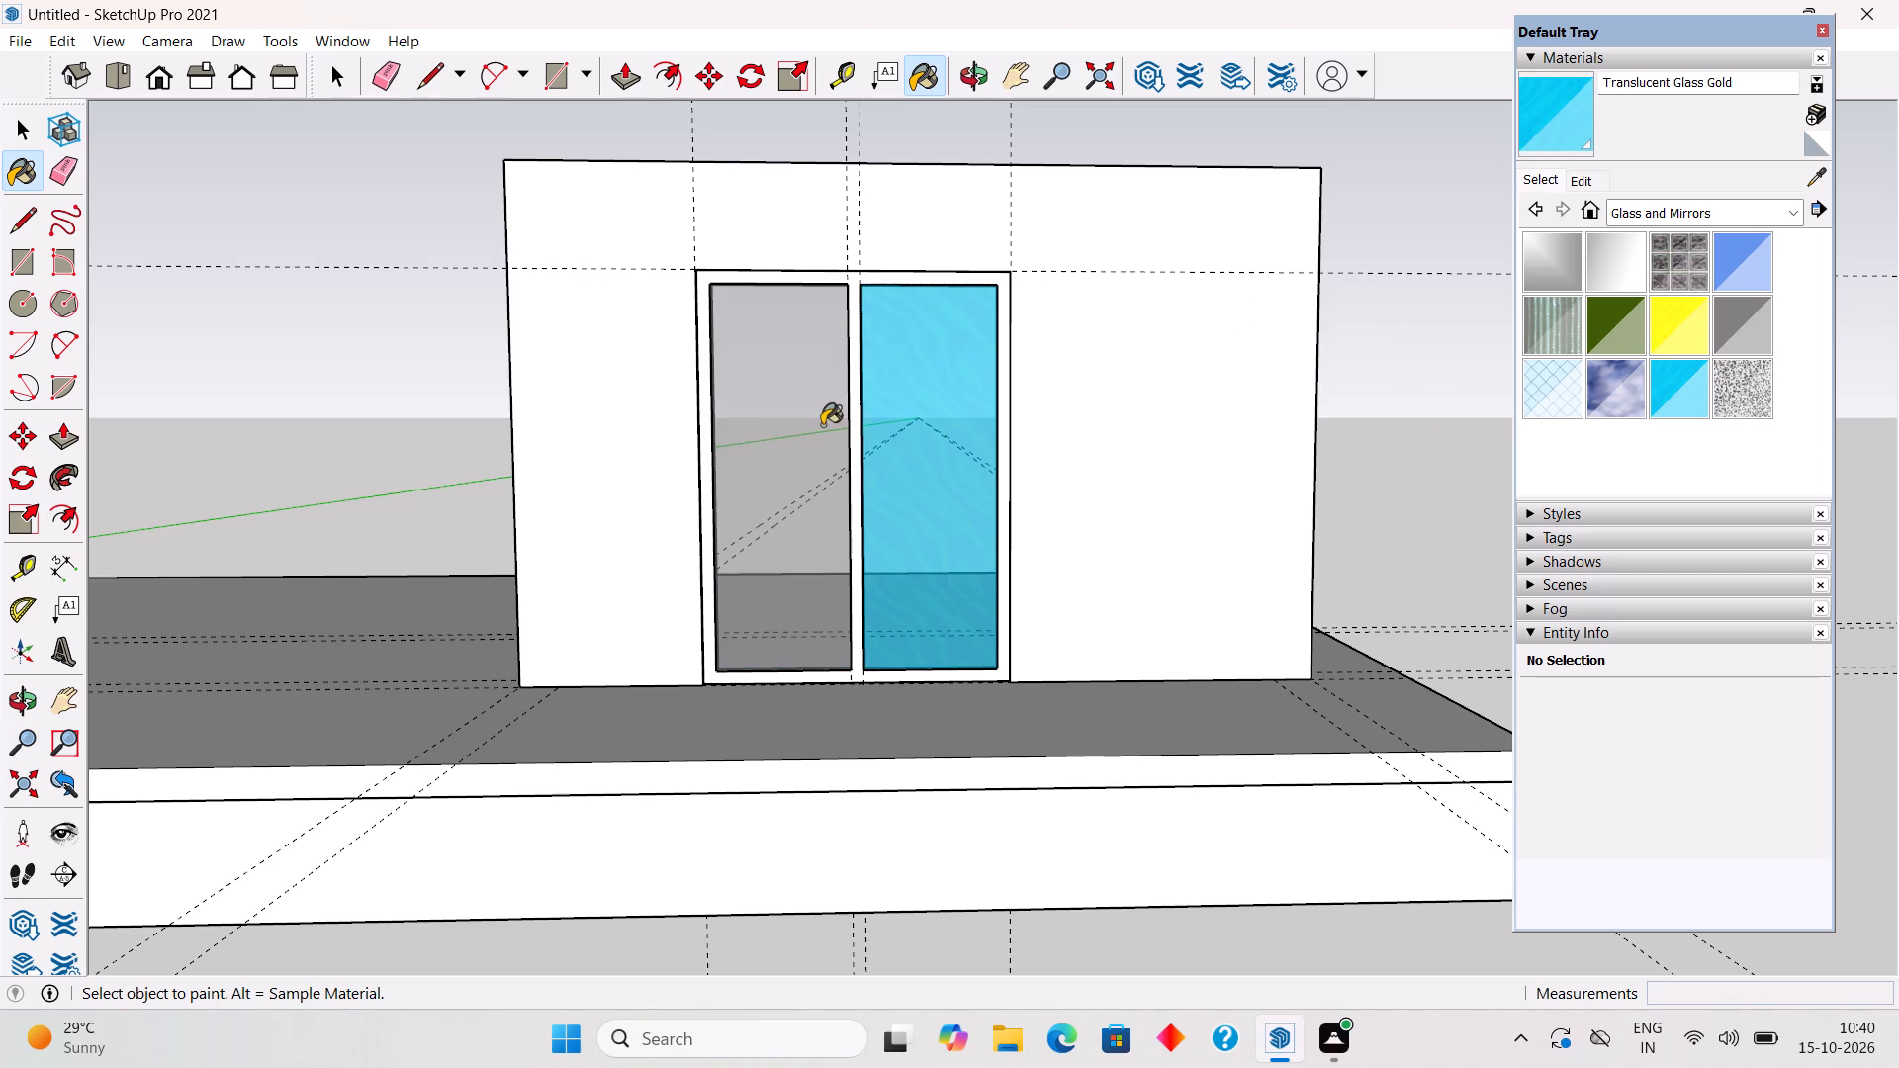
Change the Translucent Glass Gold material's color to a near-white tone at the centre of the color wheel.
left_click(1584, 176)
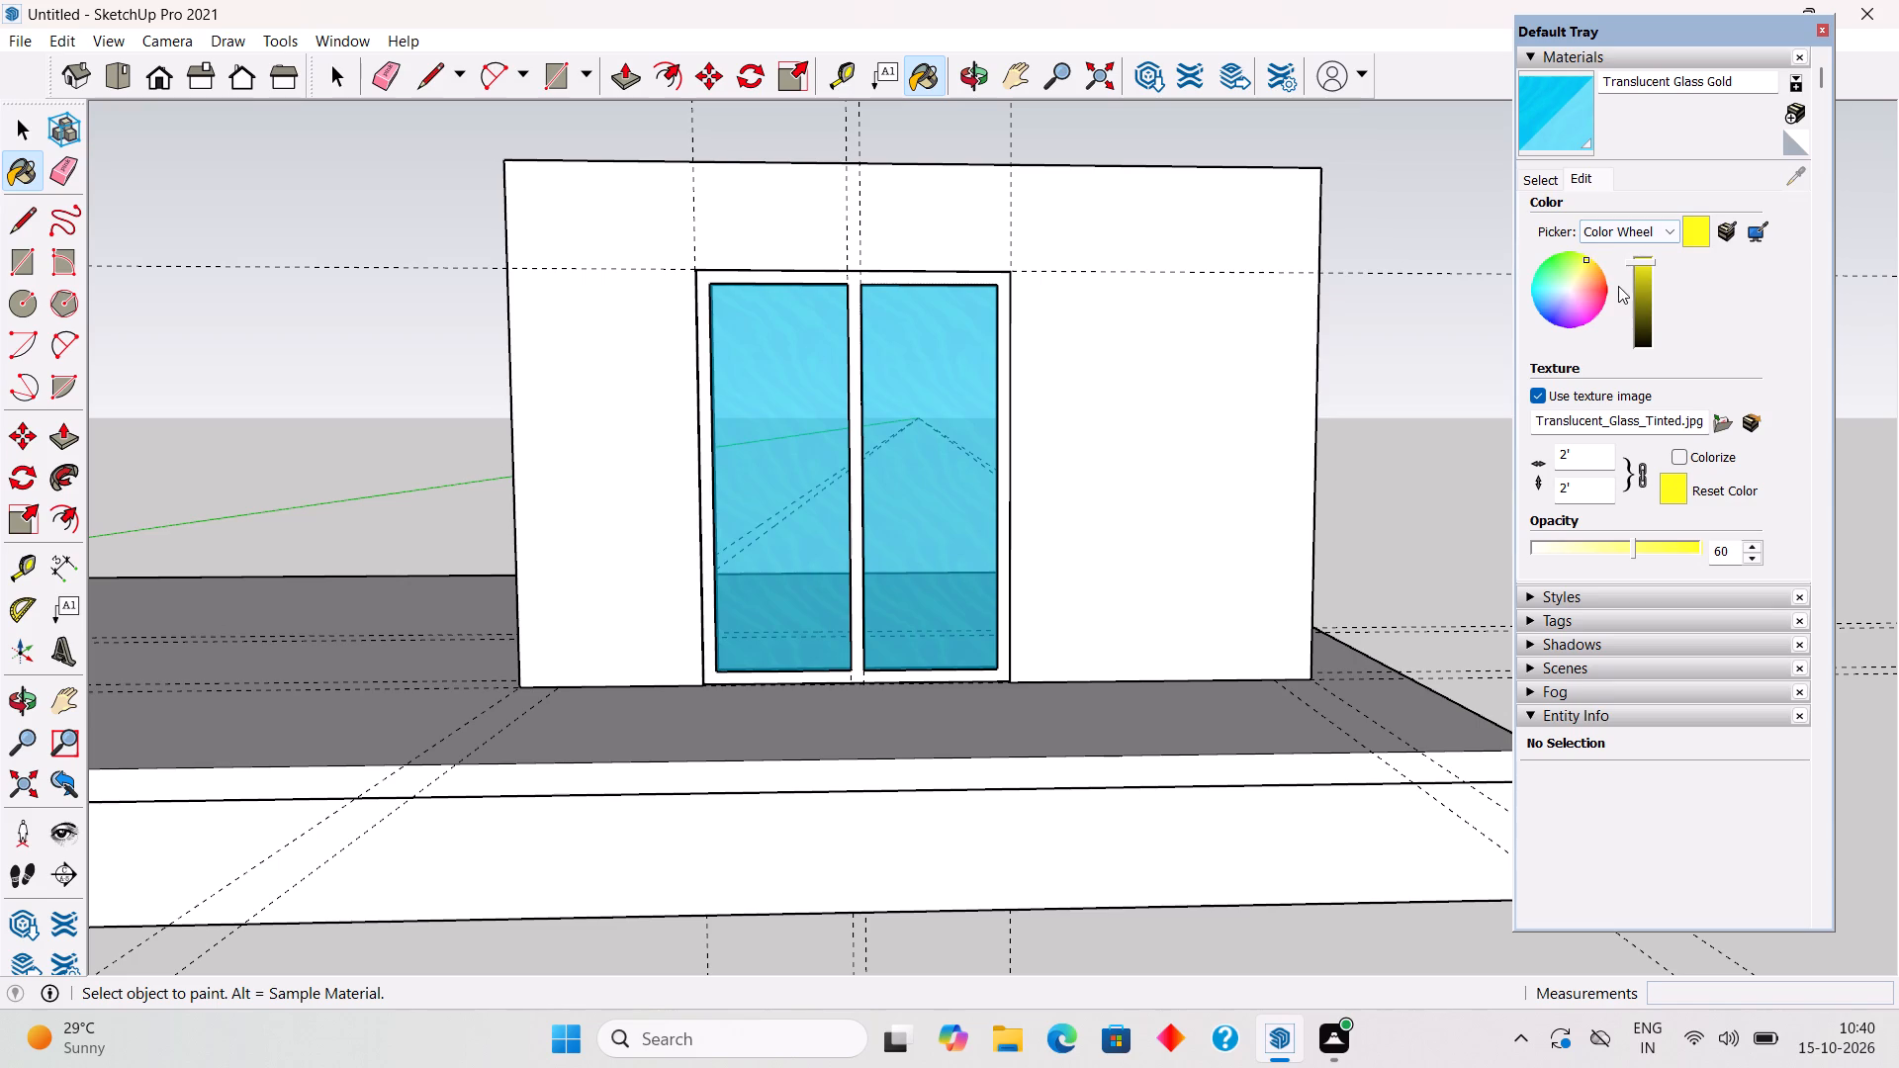
left_click(1583, 265)
left_click(1583, 265)
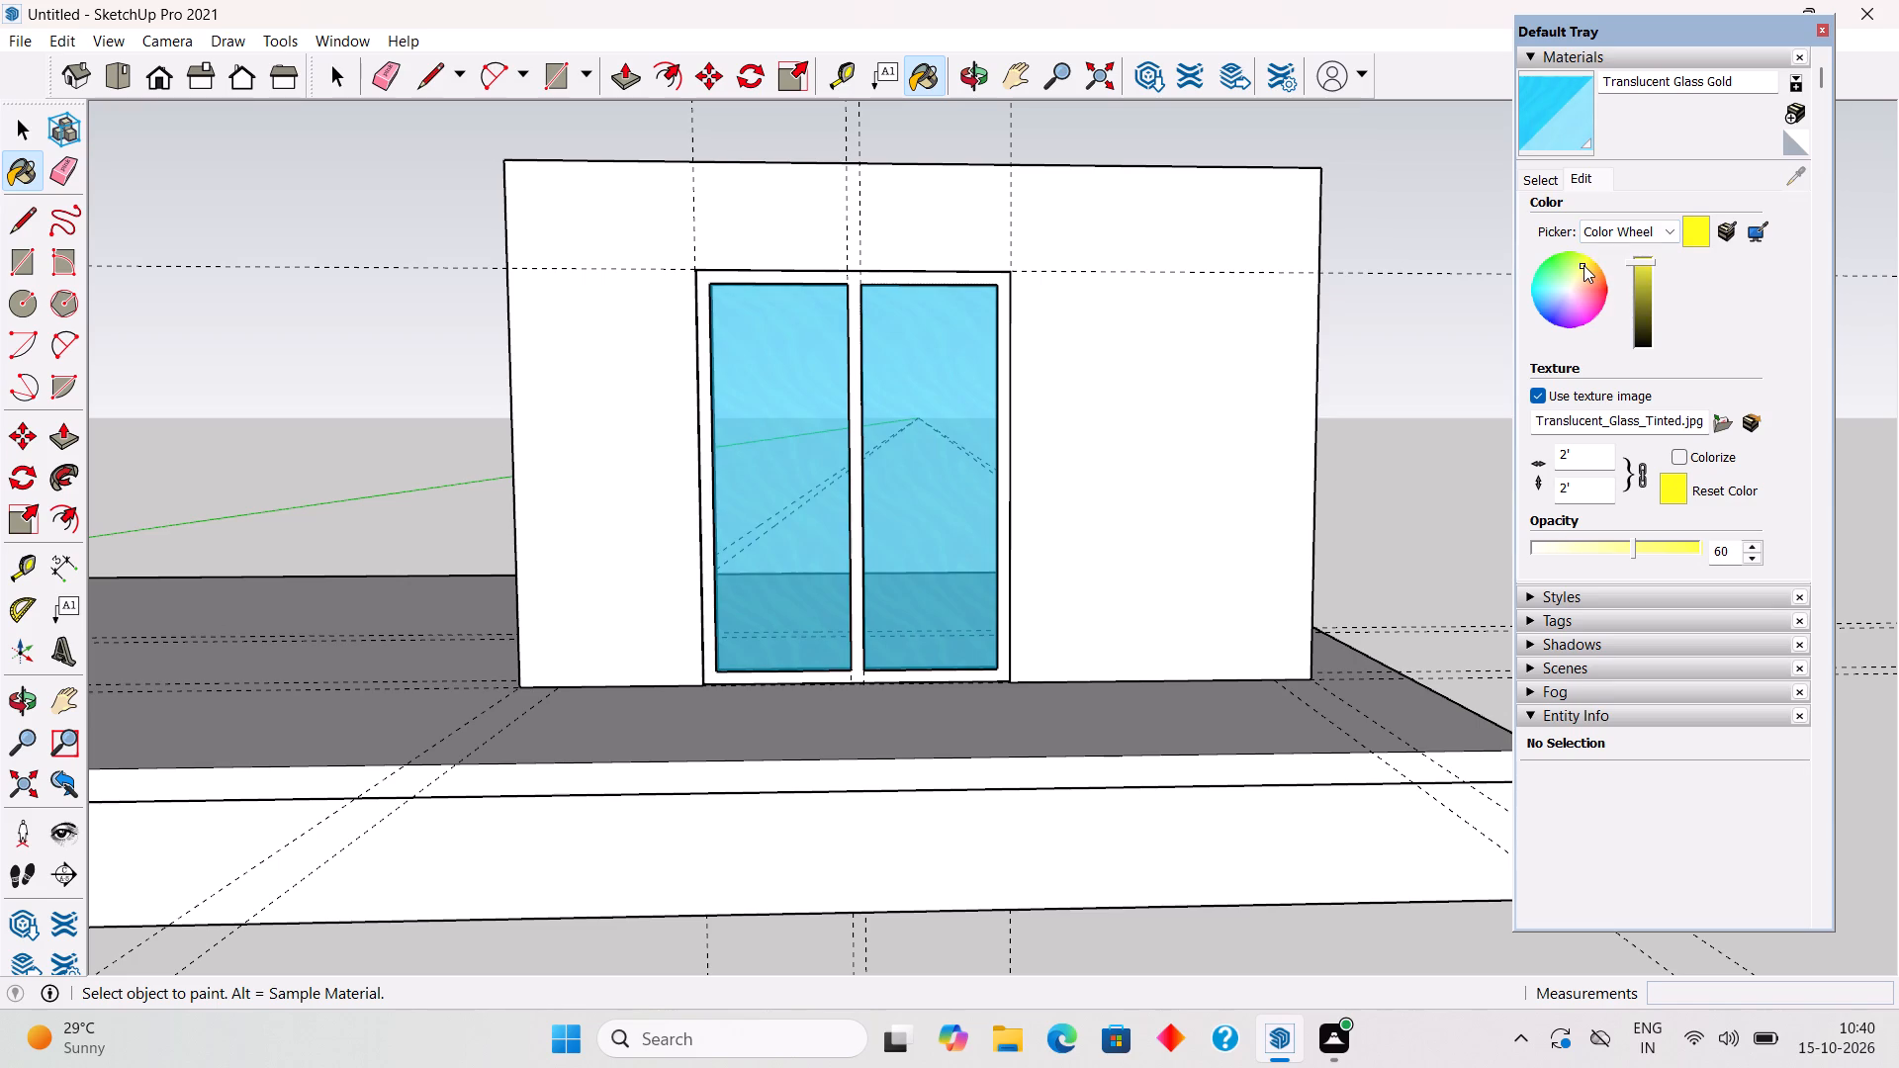
left_click(1571, 292)
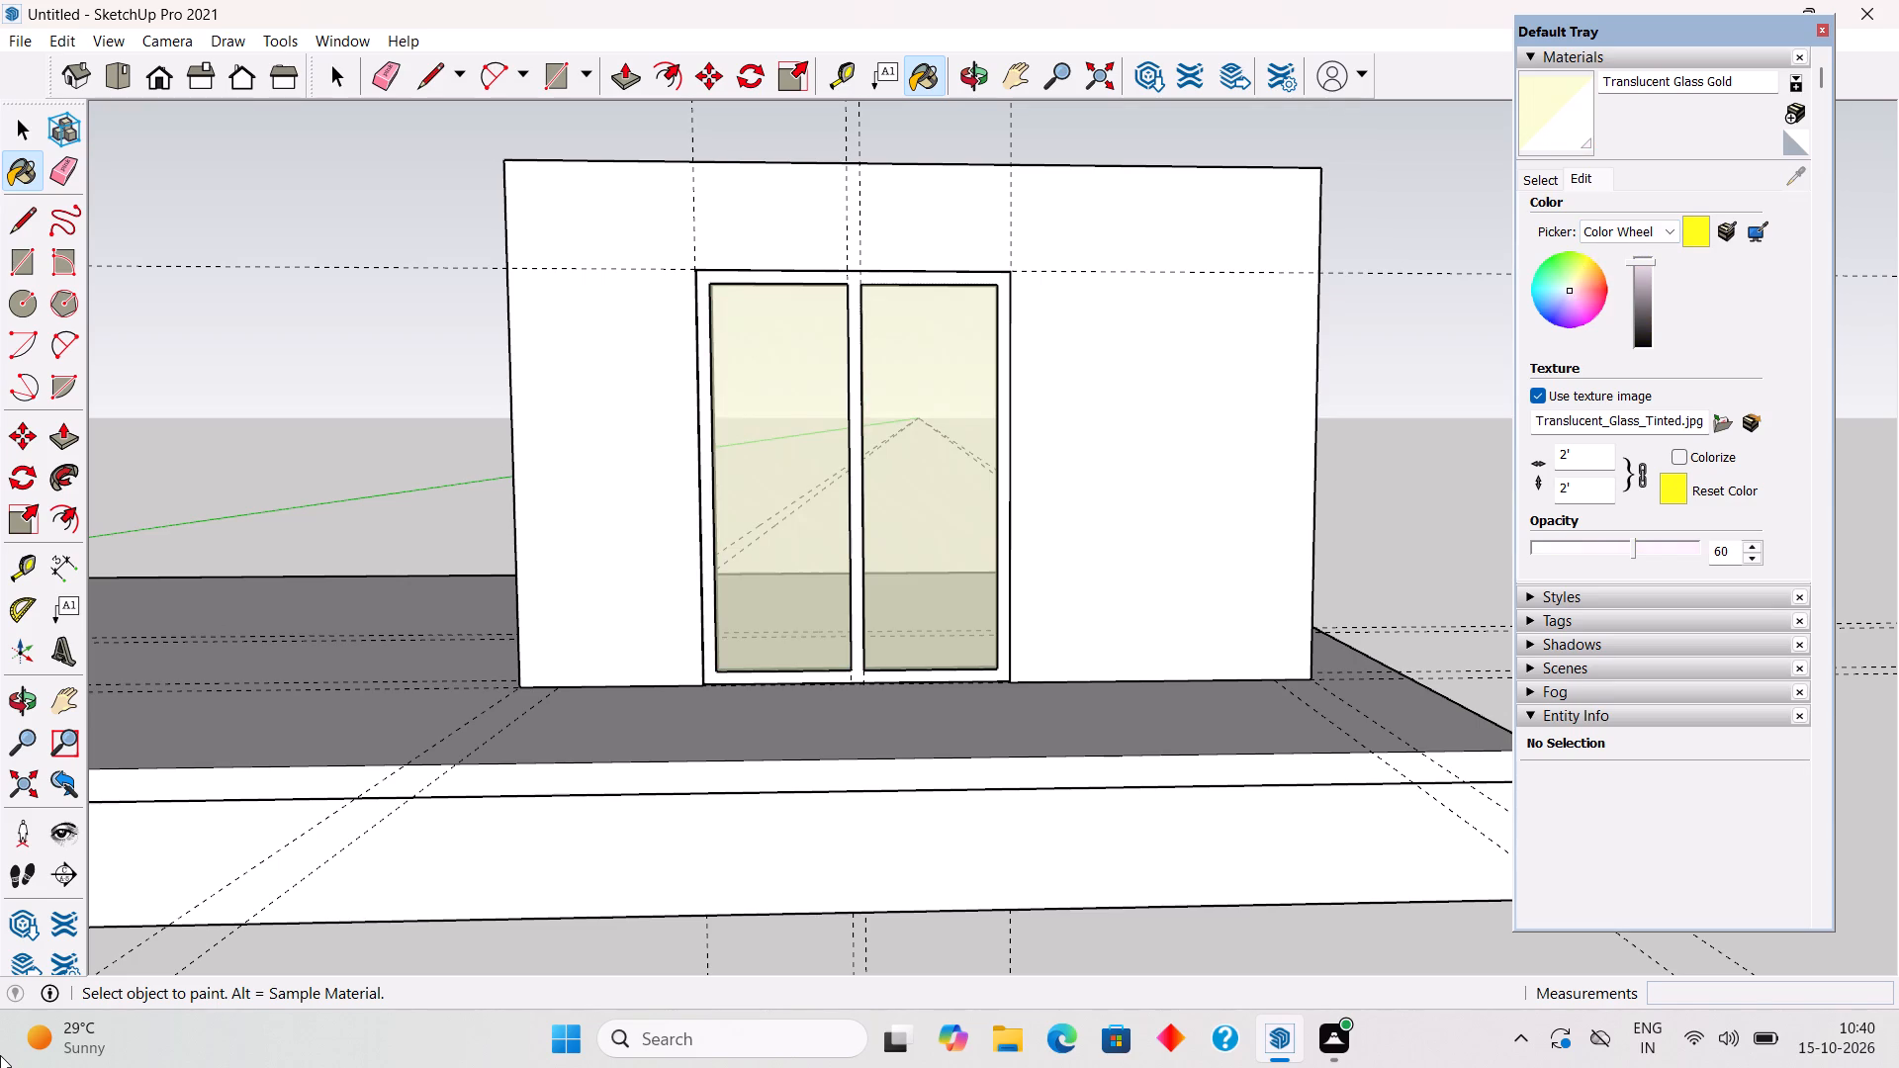
key("space")
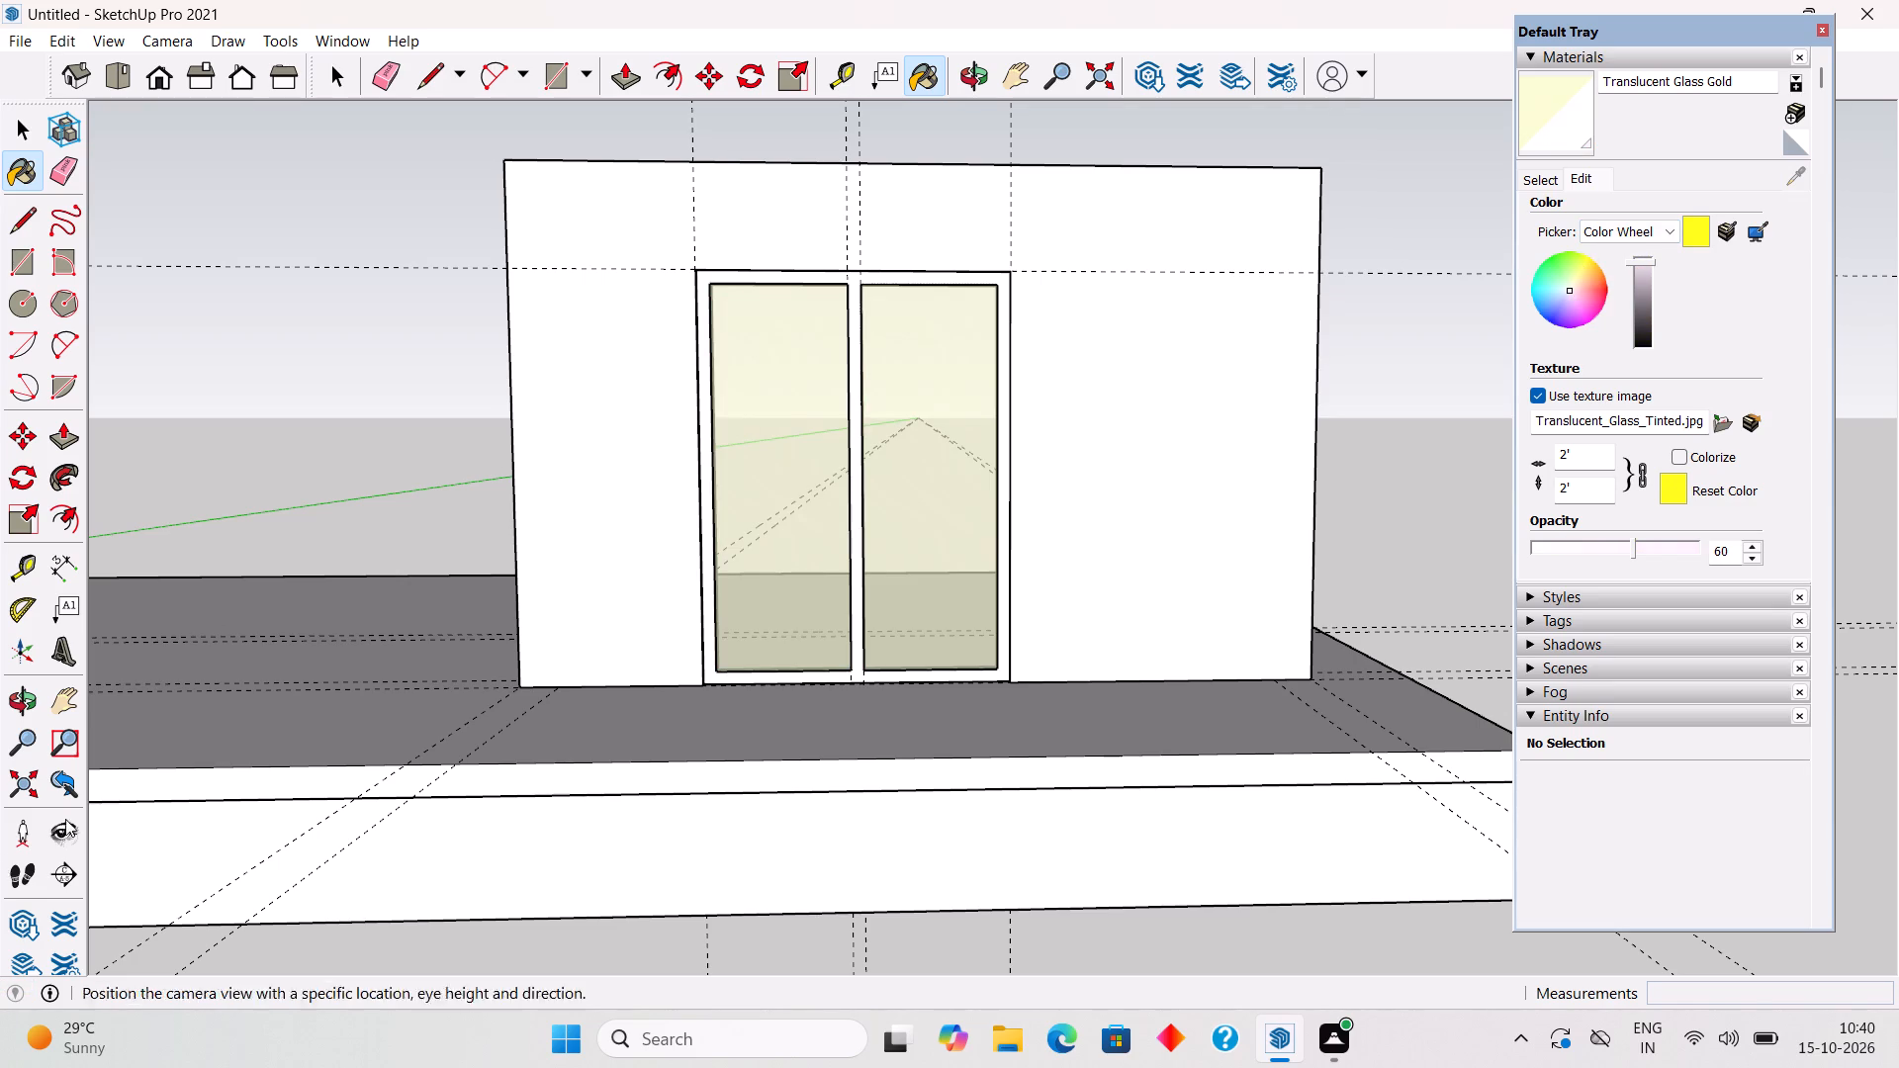
key("space")
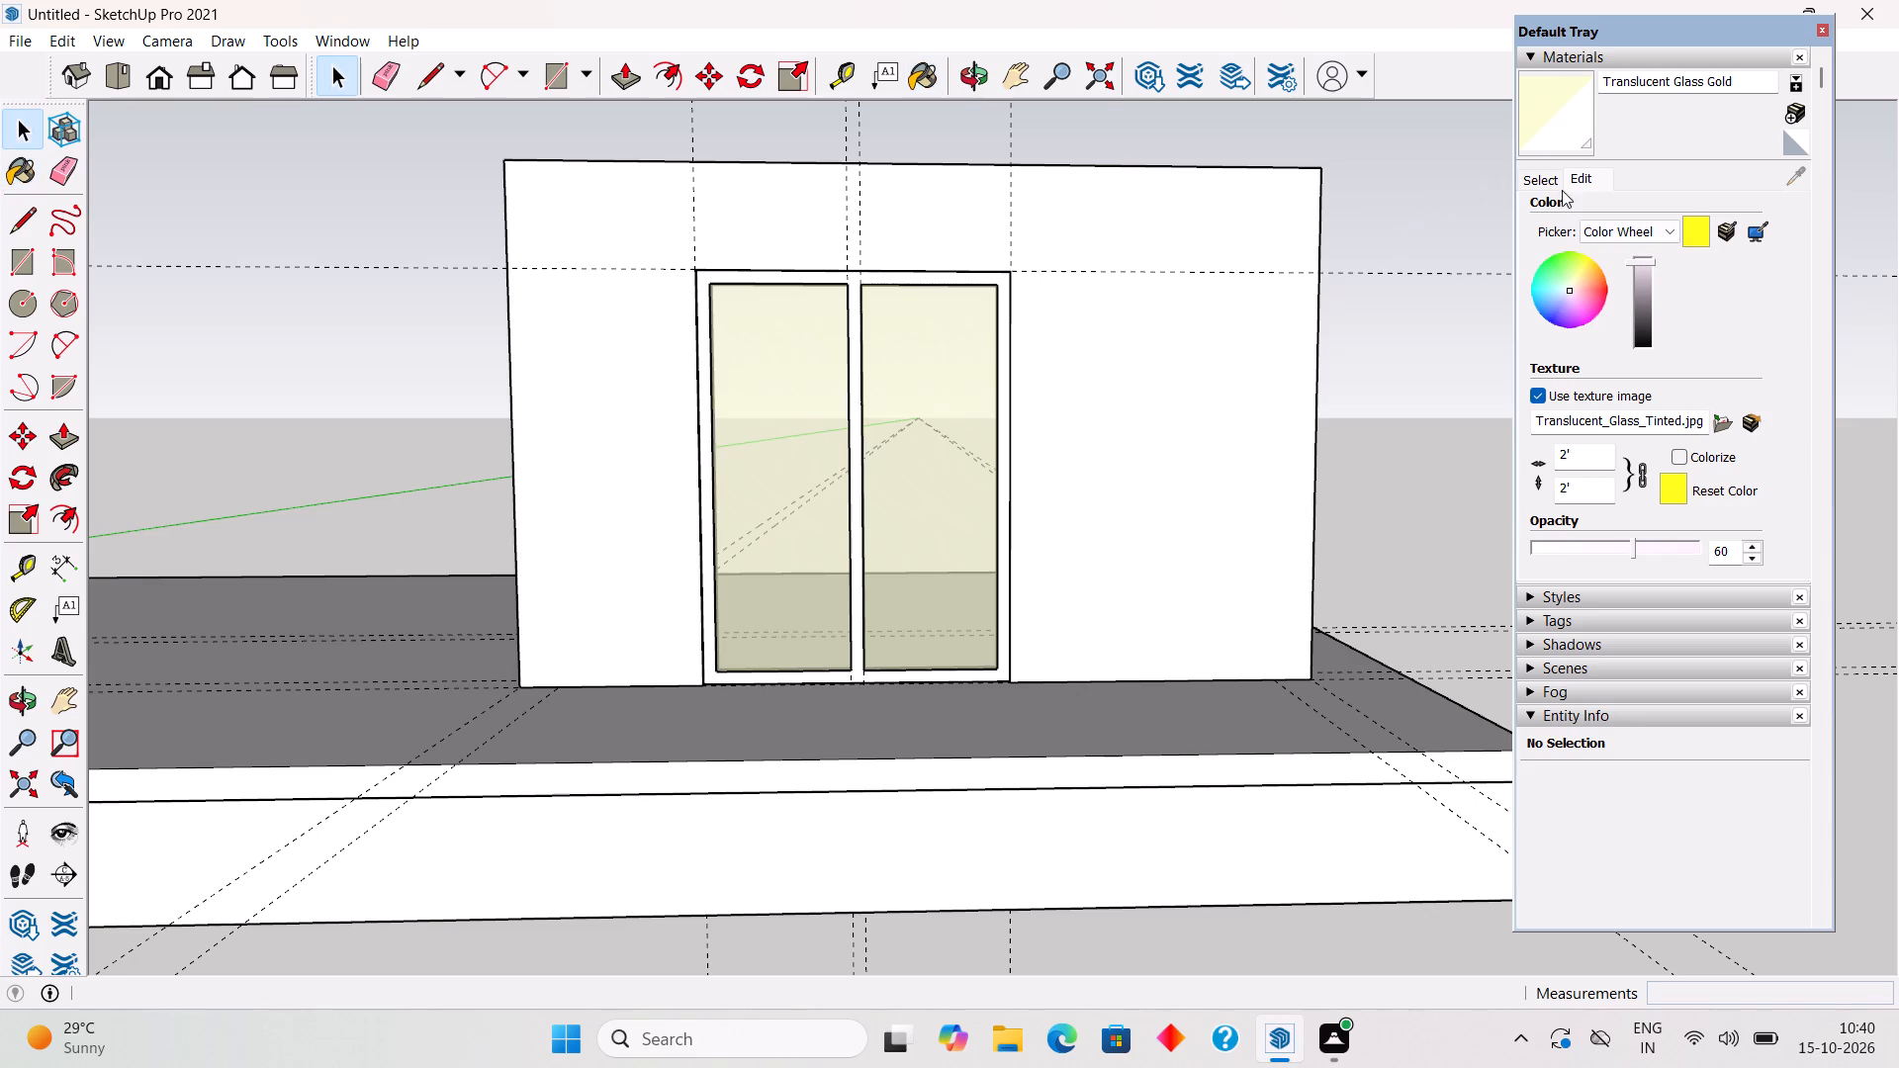
Paint the frame group with its mullion black, using Color M09 from the Colors collection.
left_click(1542, 185)
left_click(1660, 207)
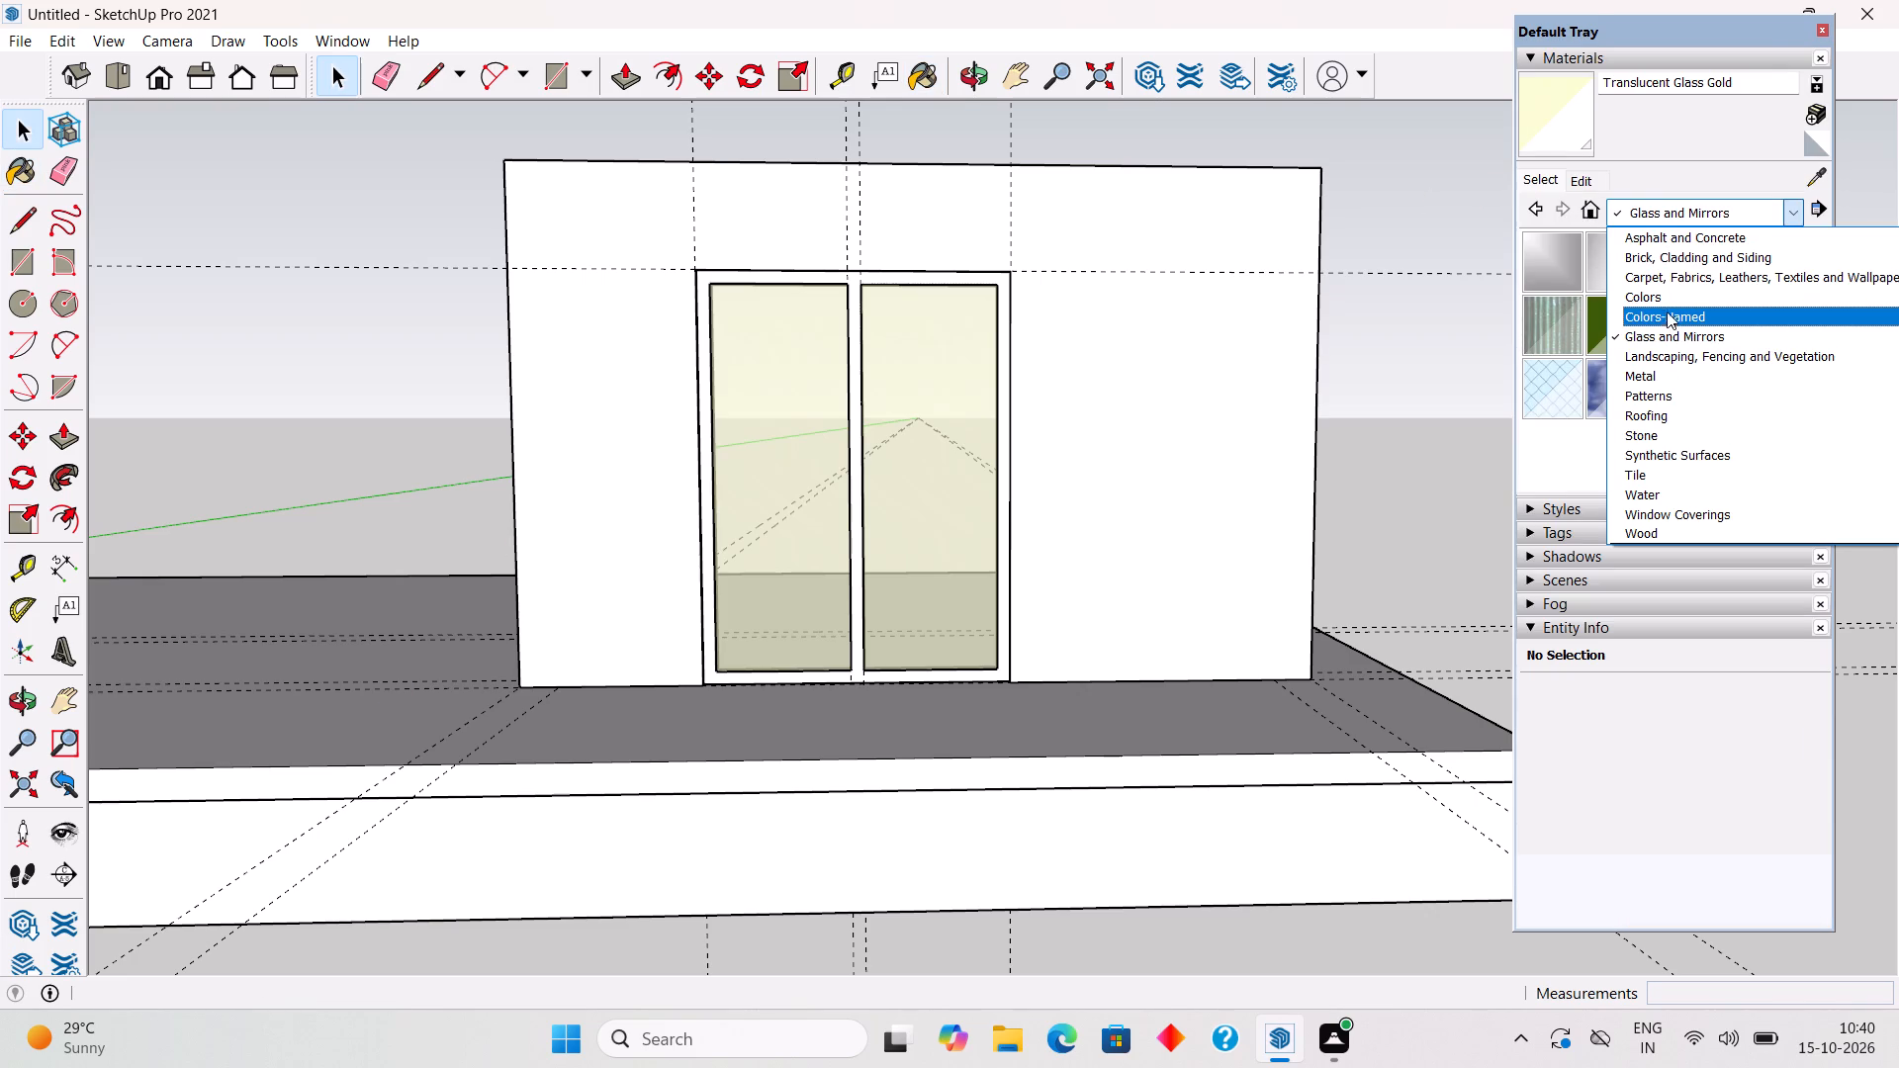
left_click(1657, 296)
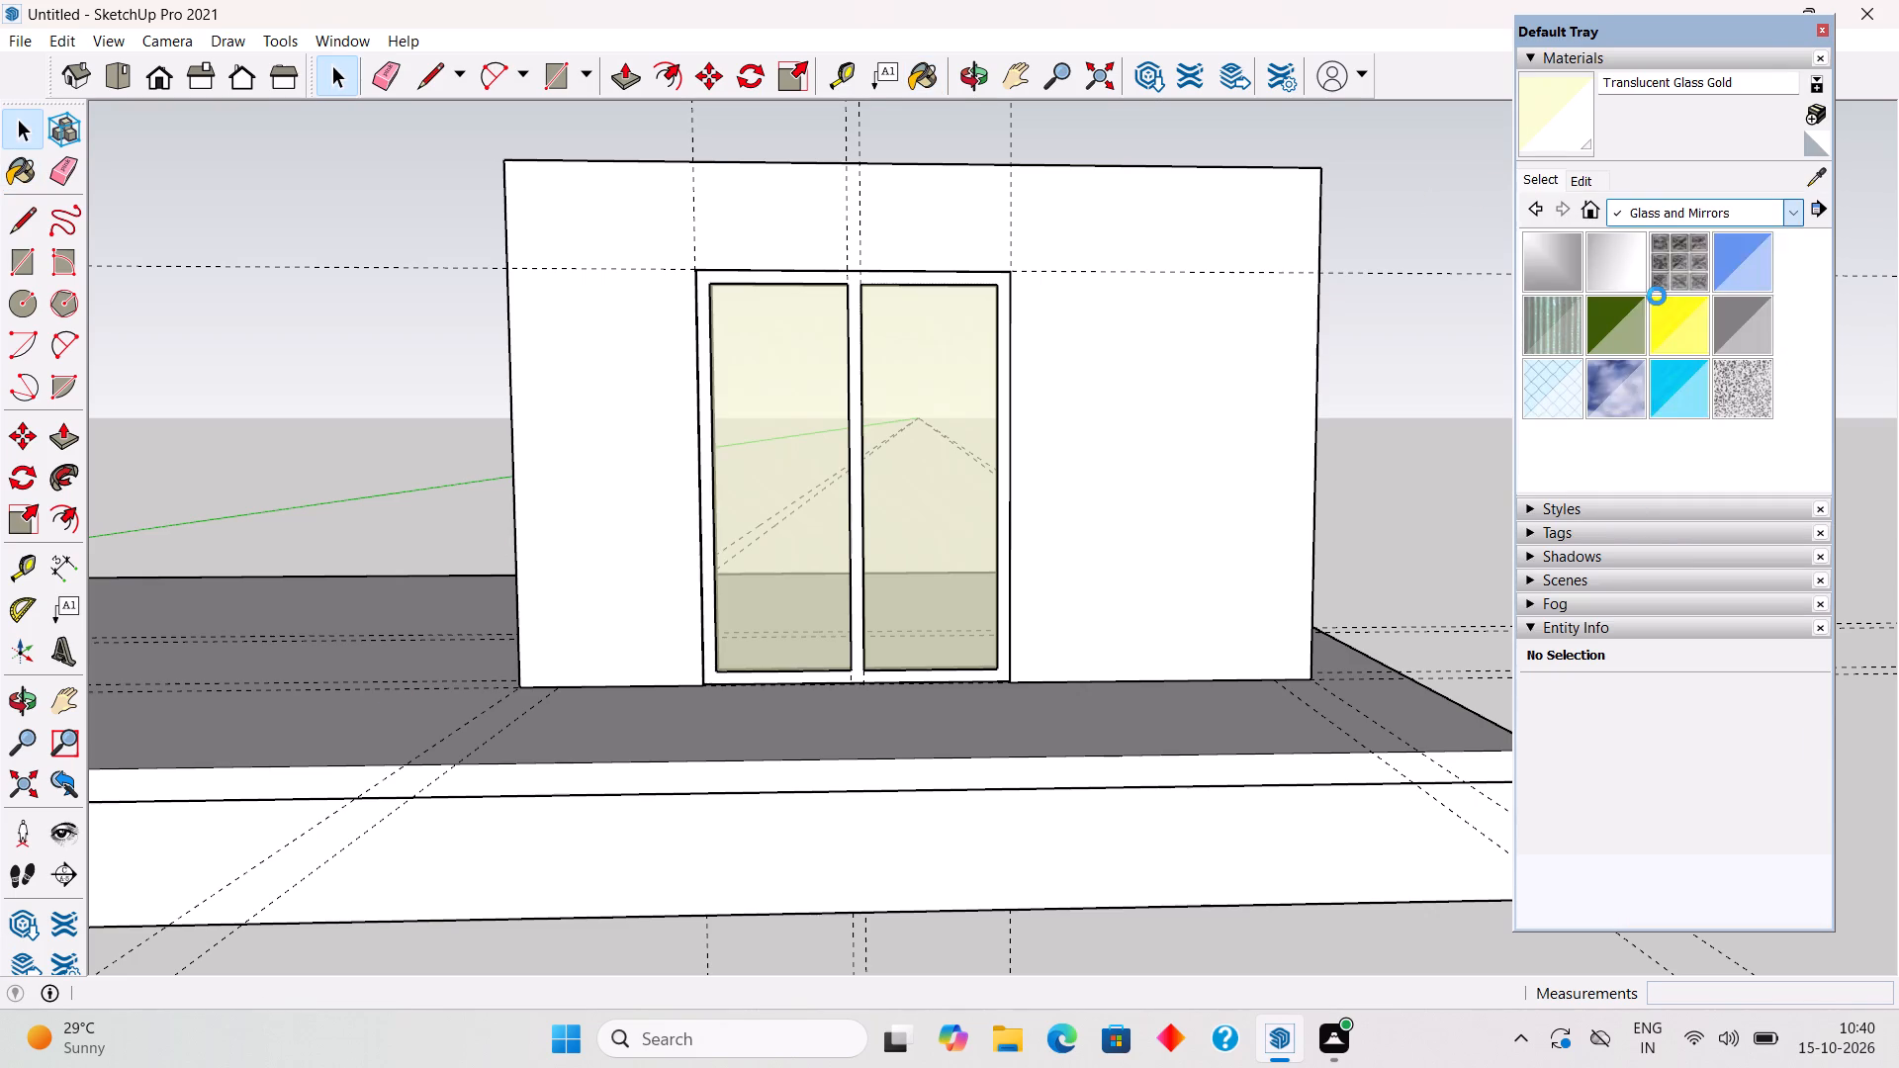
scroll(1657, 297, "down", 10)
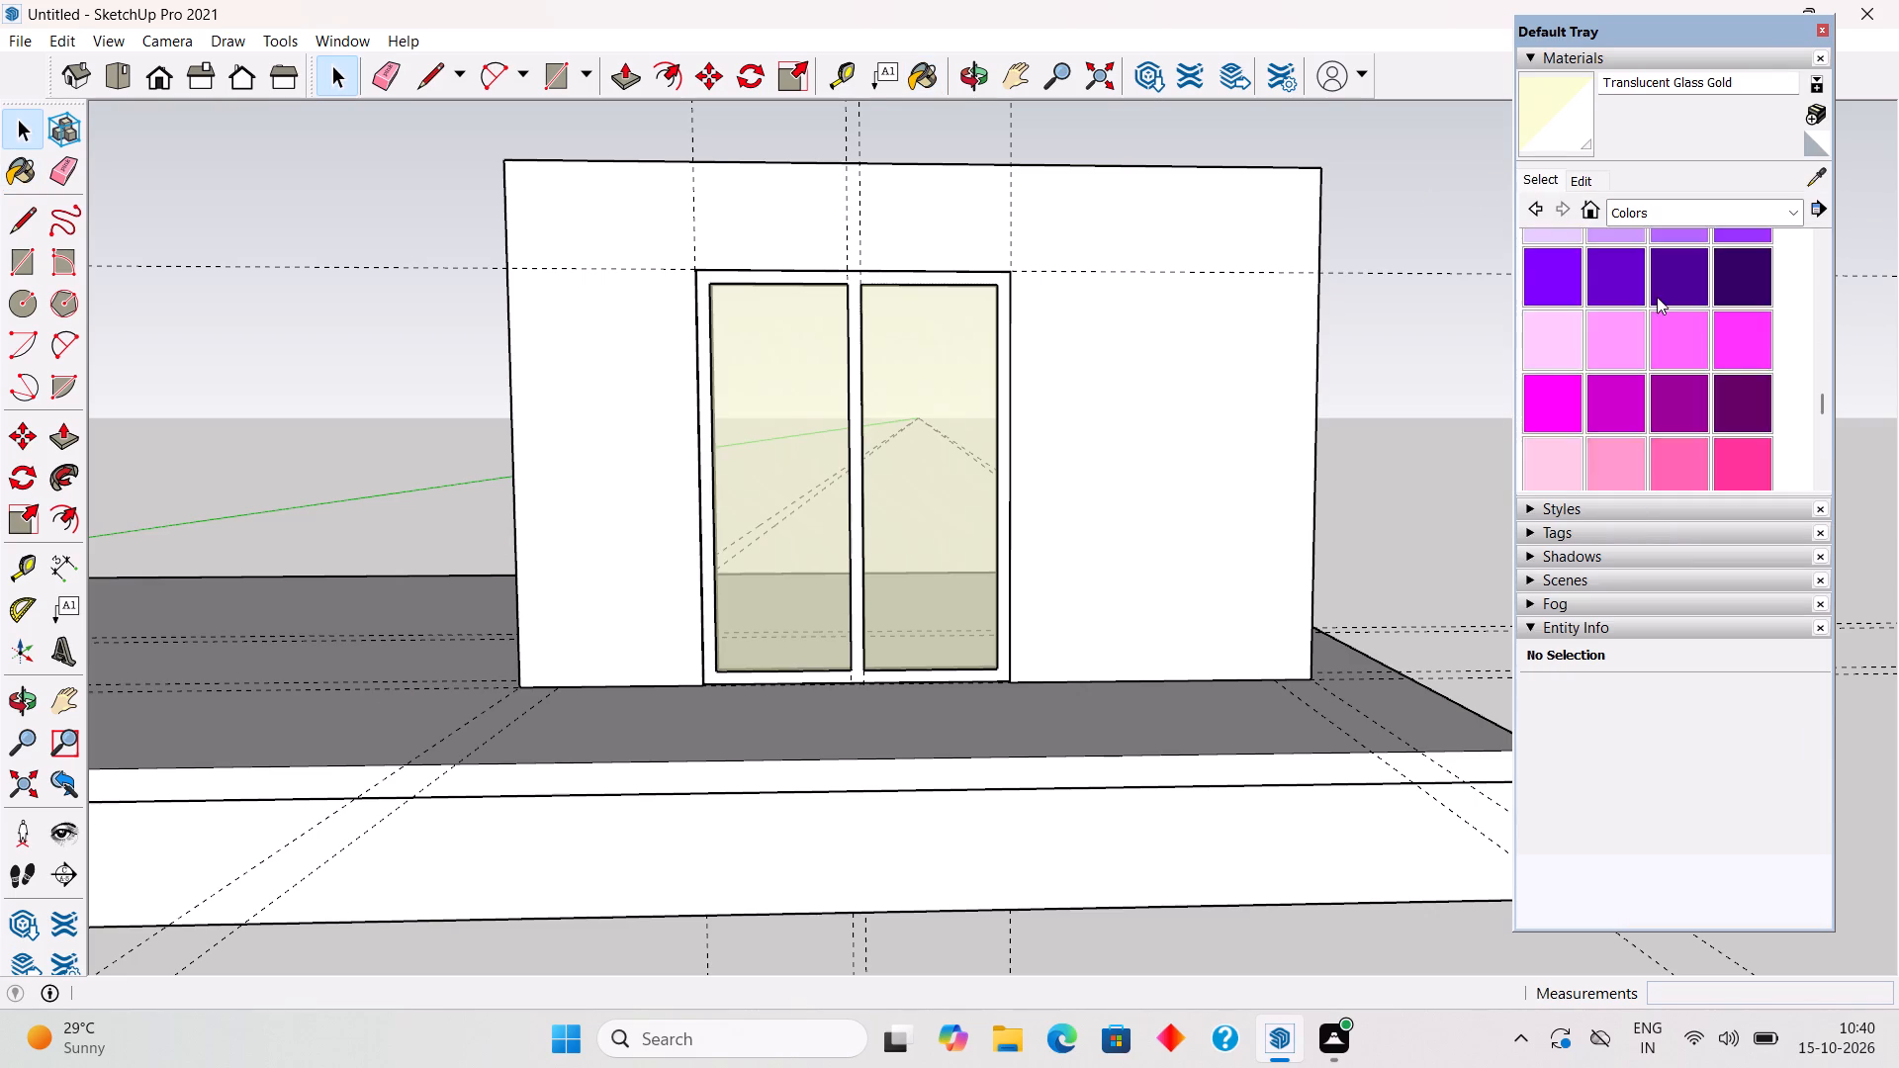
scroll(1657, 297, "down", 3)
left_click(1625, 369)
scroll(792, 409, "up", 4)
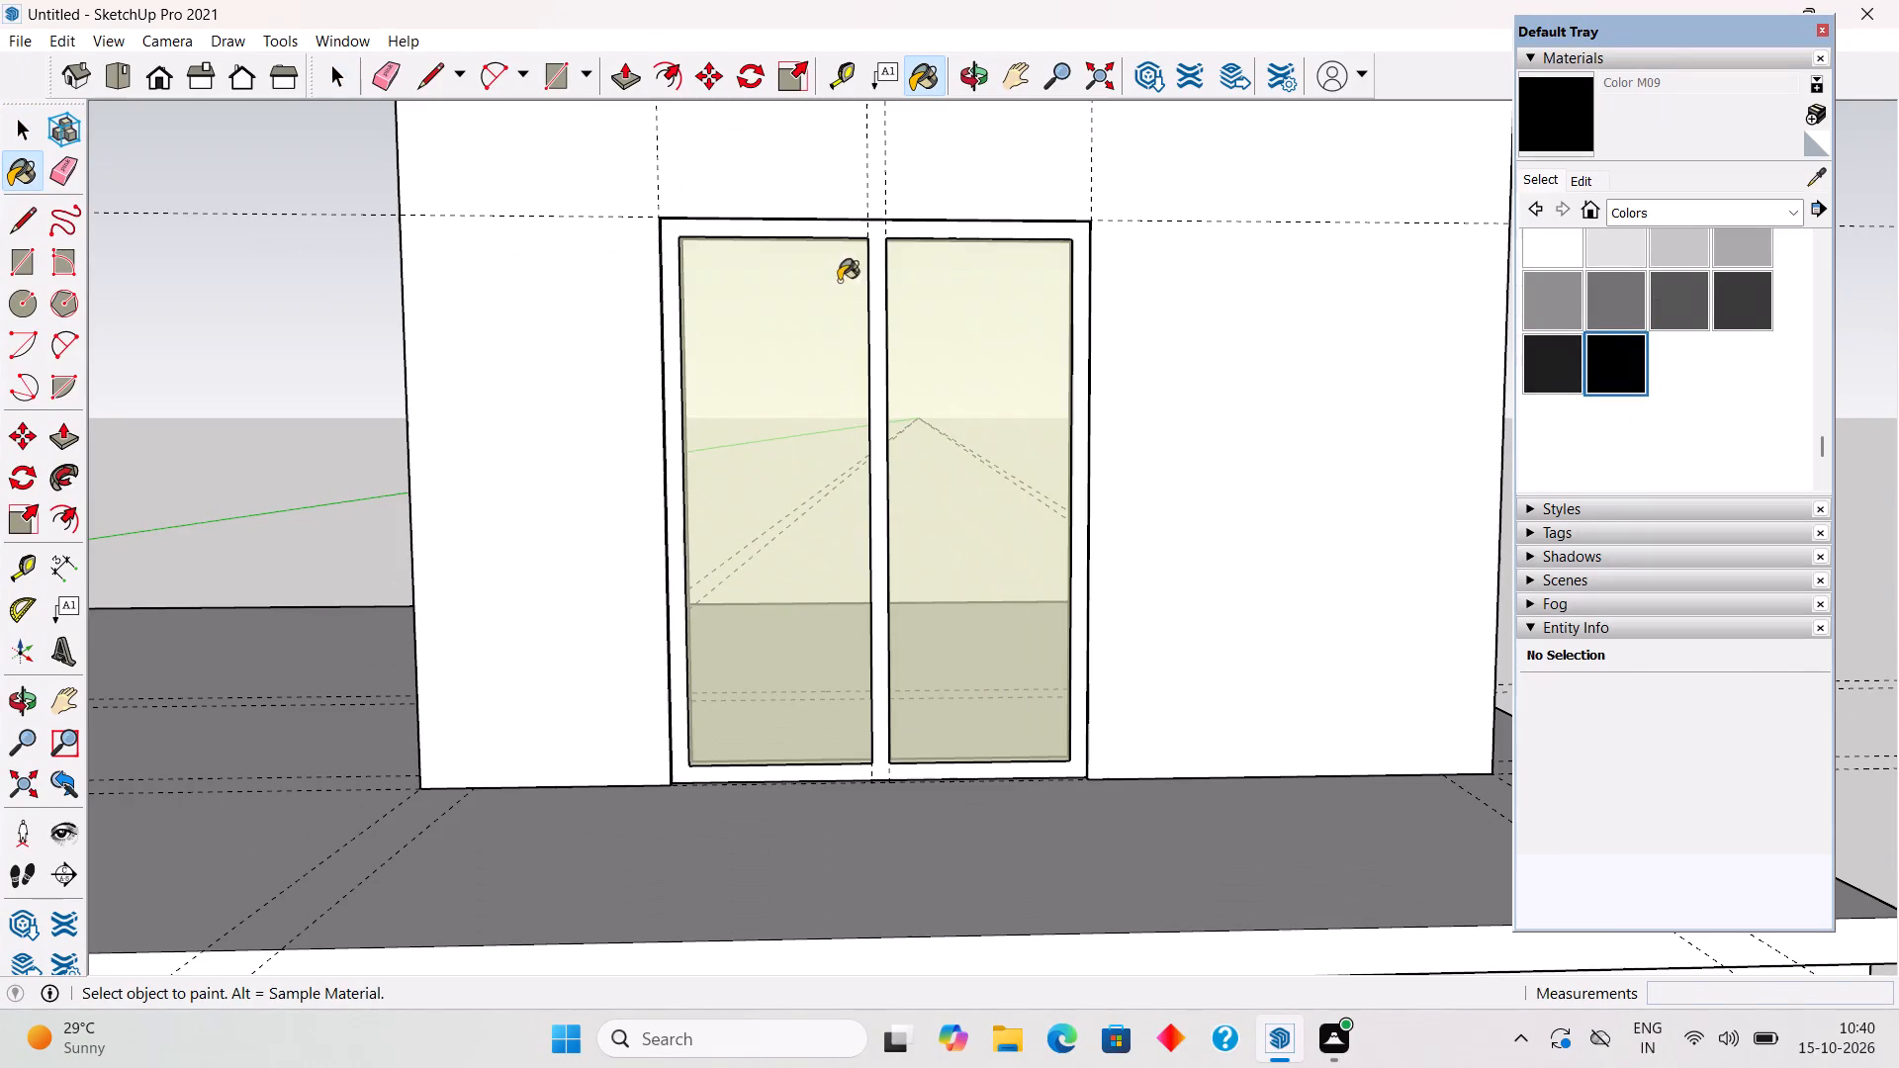
left_click(874, 267)
key("space")
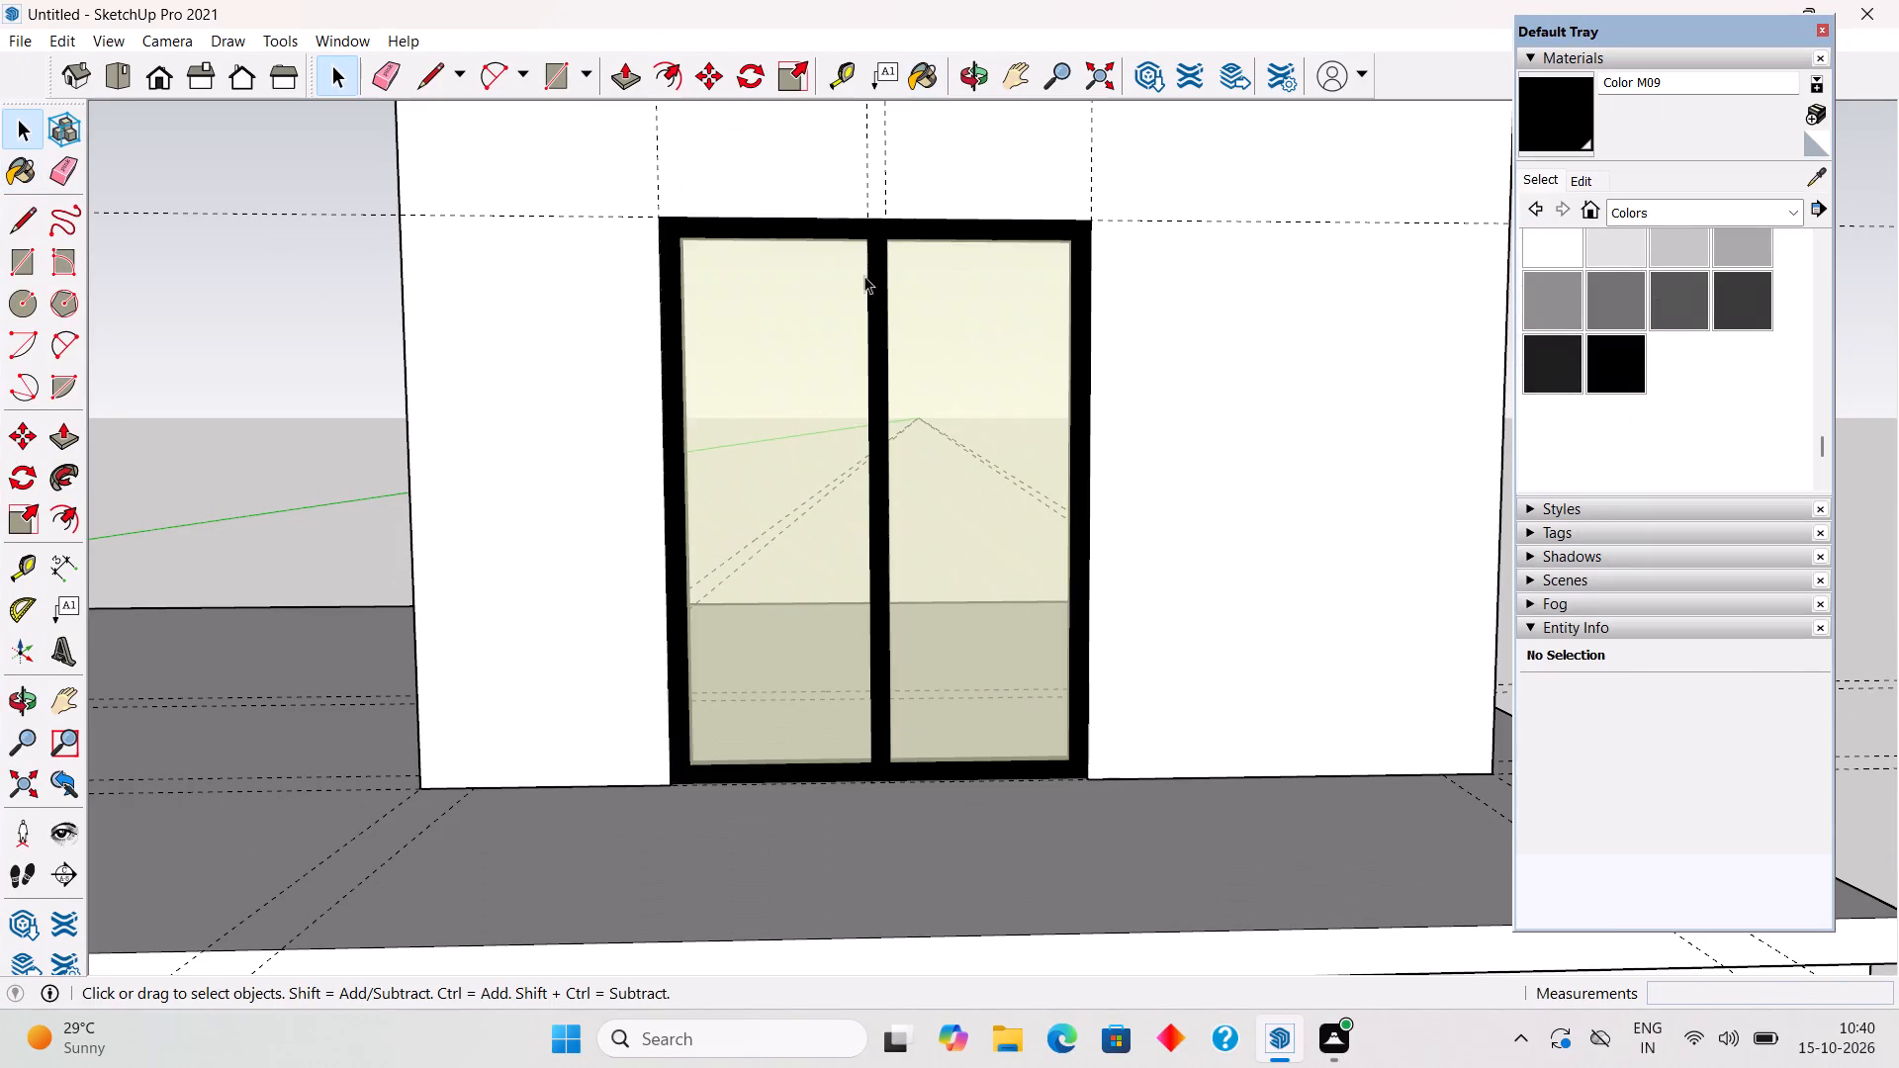
Examine the framed, glazed opening, the walls around it and the empty part of the slab from the front, sides and above.
scroll(859, 295, "down", 9)
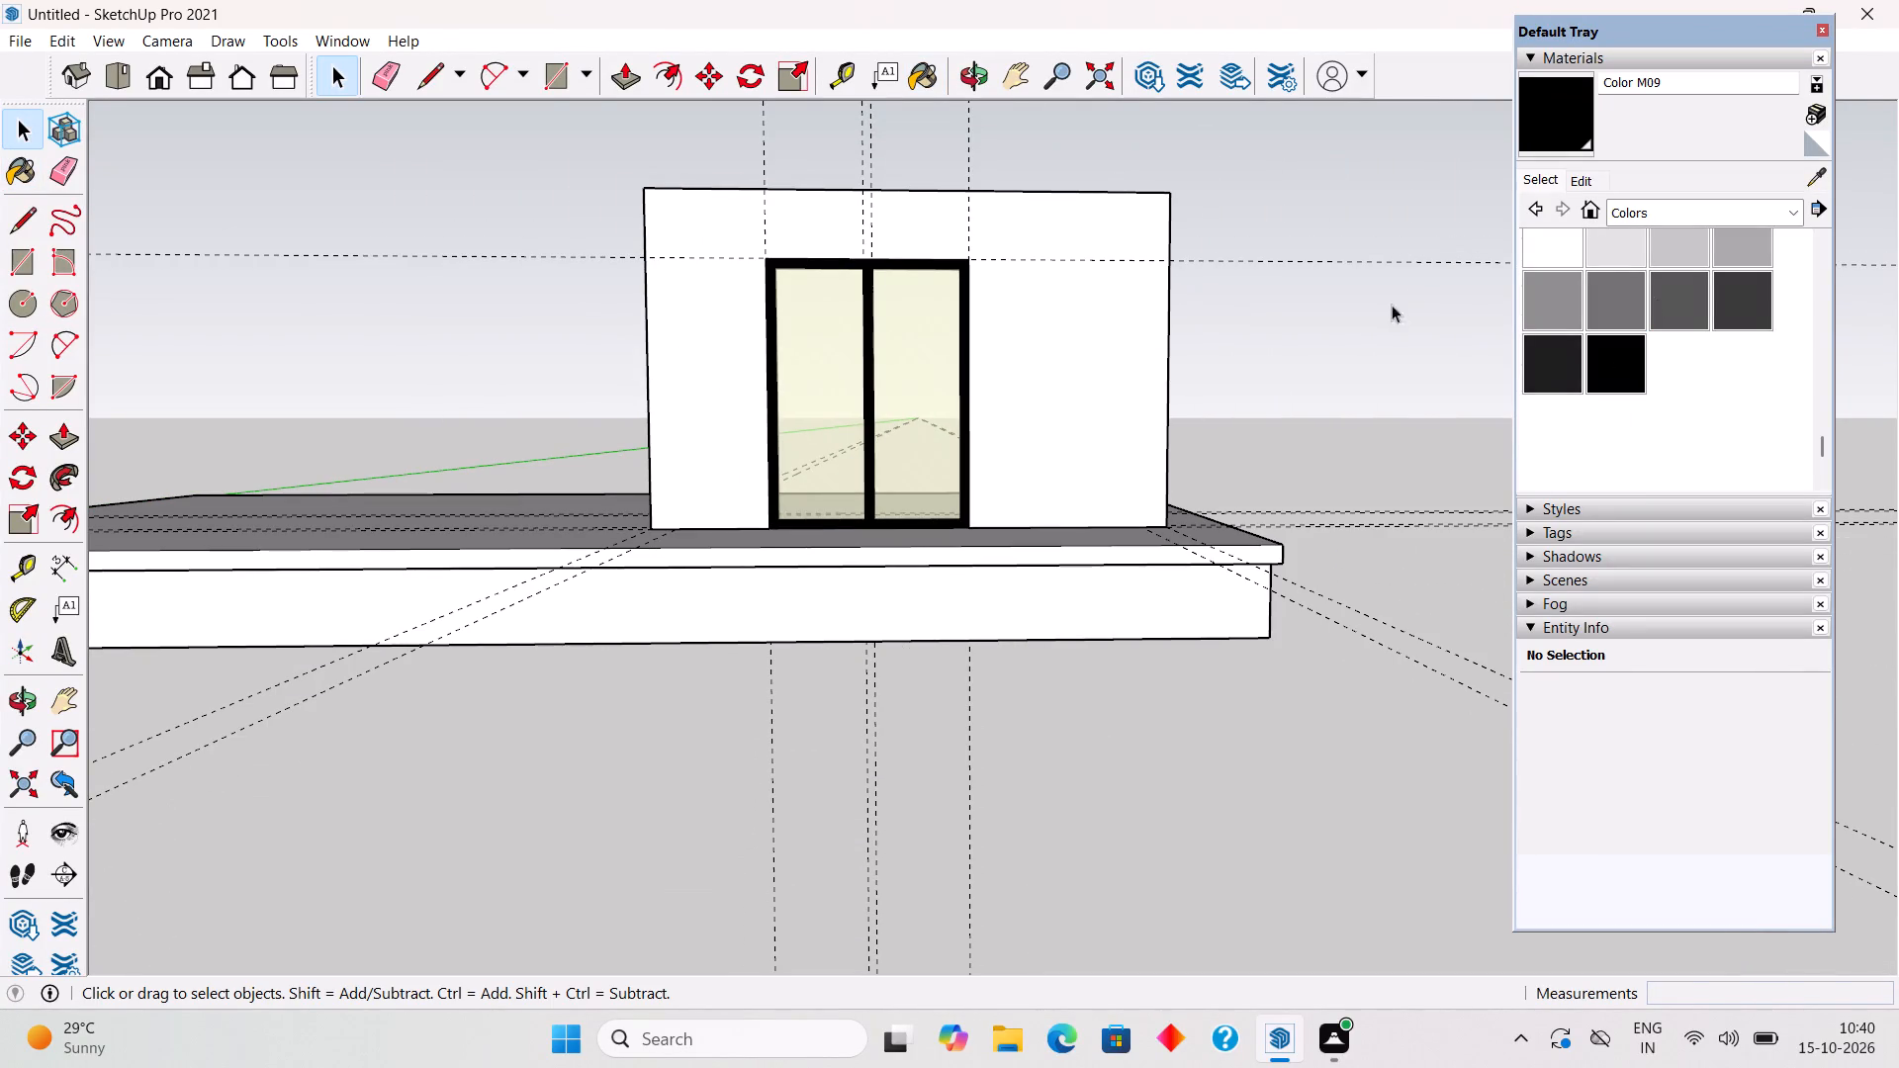
scroll(0, 443, "down", 4)
scroll(523, 410, "down", 8)
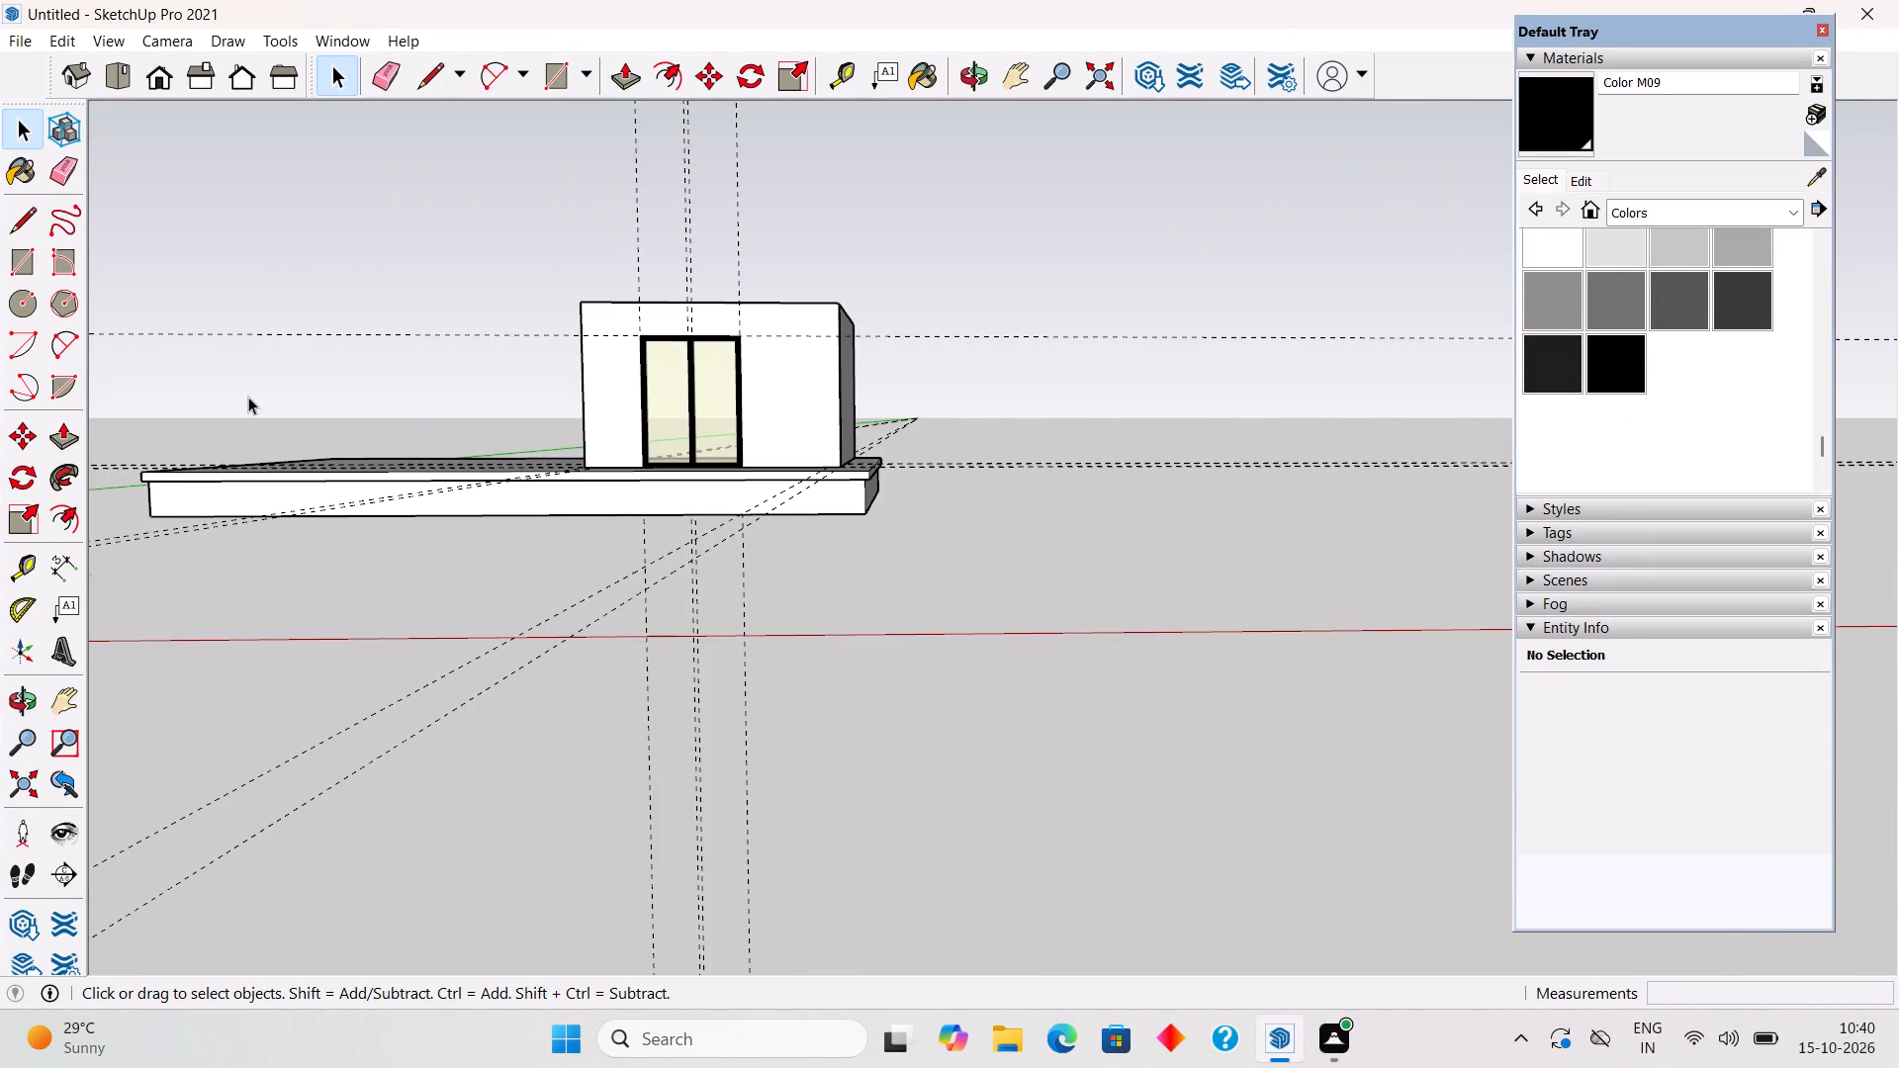
scroll(248, 397, "up", 4)
middle_click_drag(164, 385, 473, 406)
scroll(473, 406, "down", 5)
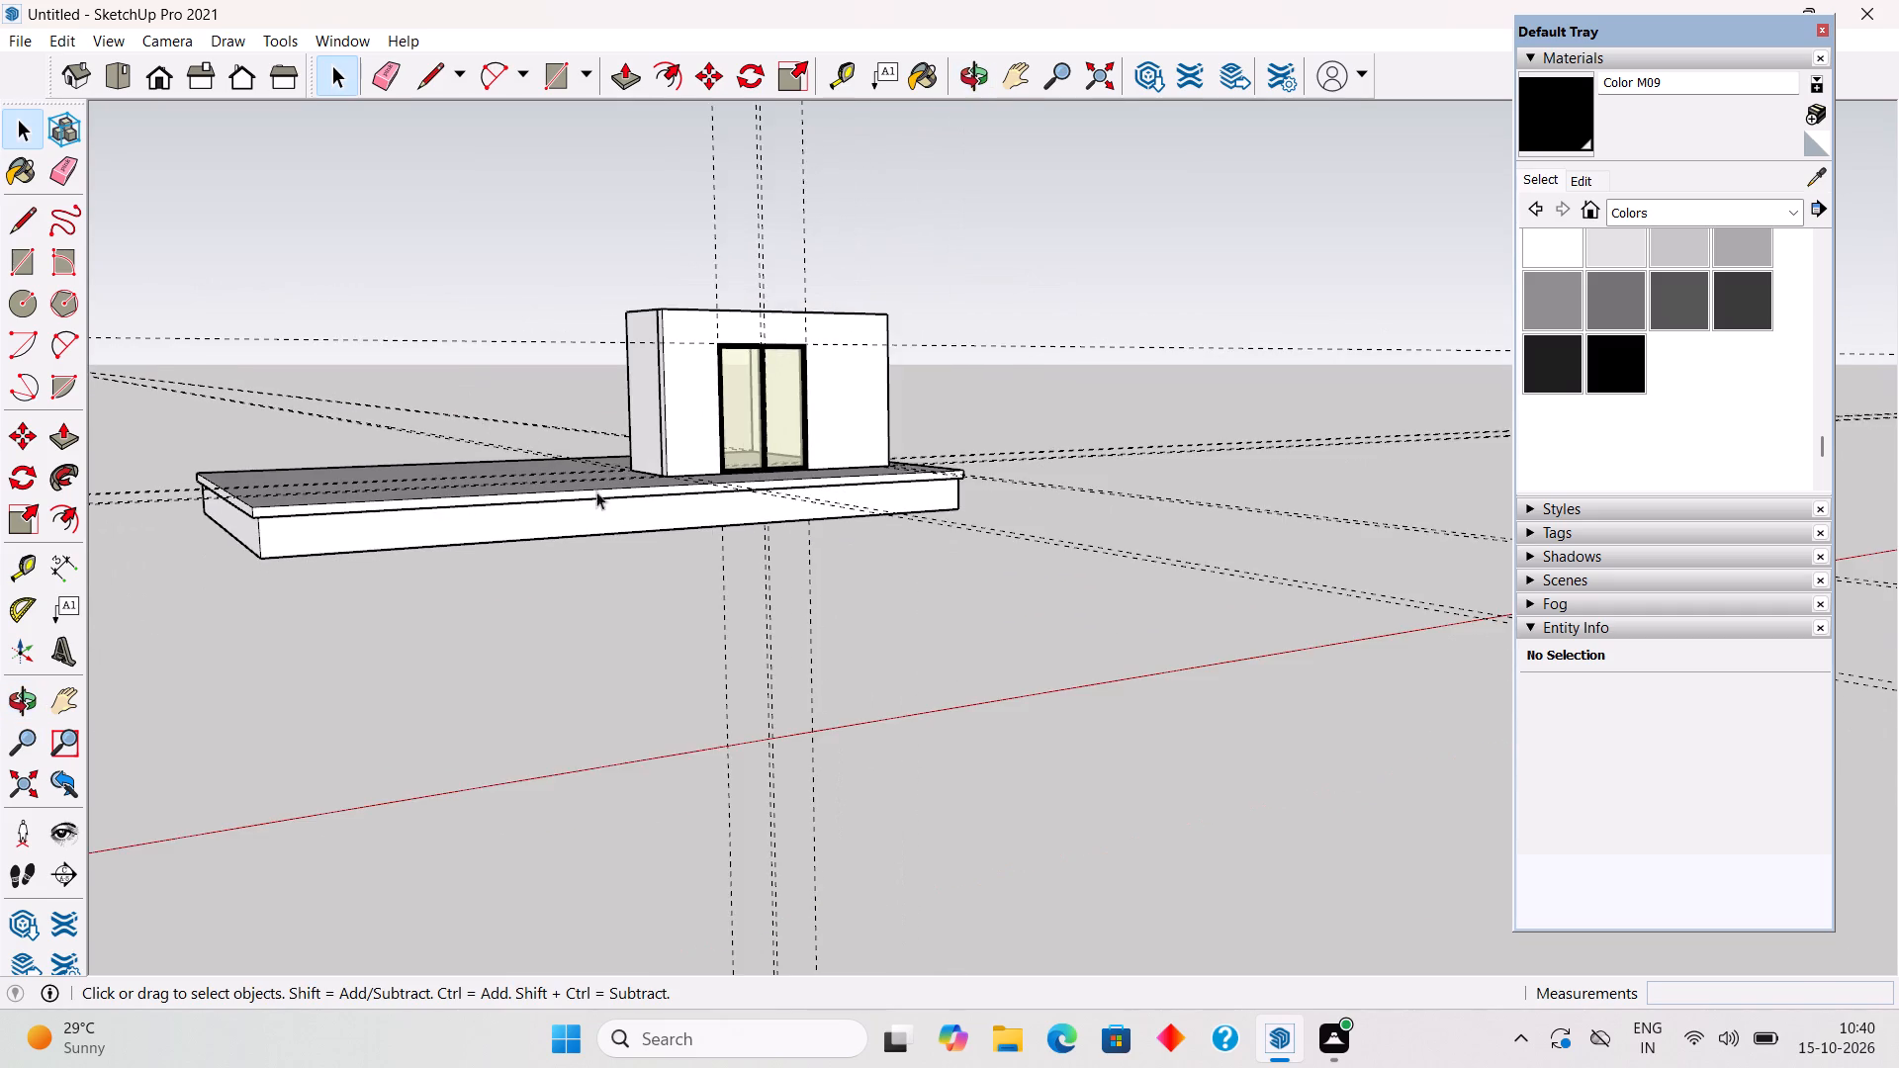
scroll(594, 557, "down", 4)
middle_click_drag(556, 619, 378, 615)
scroll(341, 494, "up", 4)
middle_click_drag(759, 401, 759, 407)
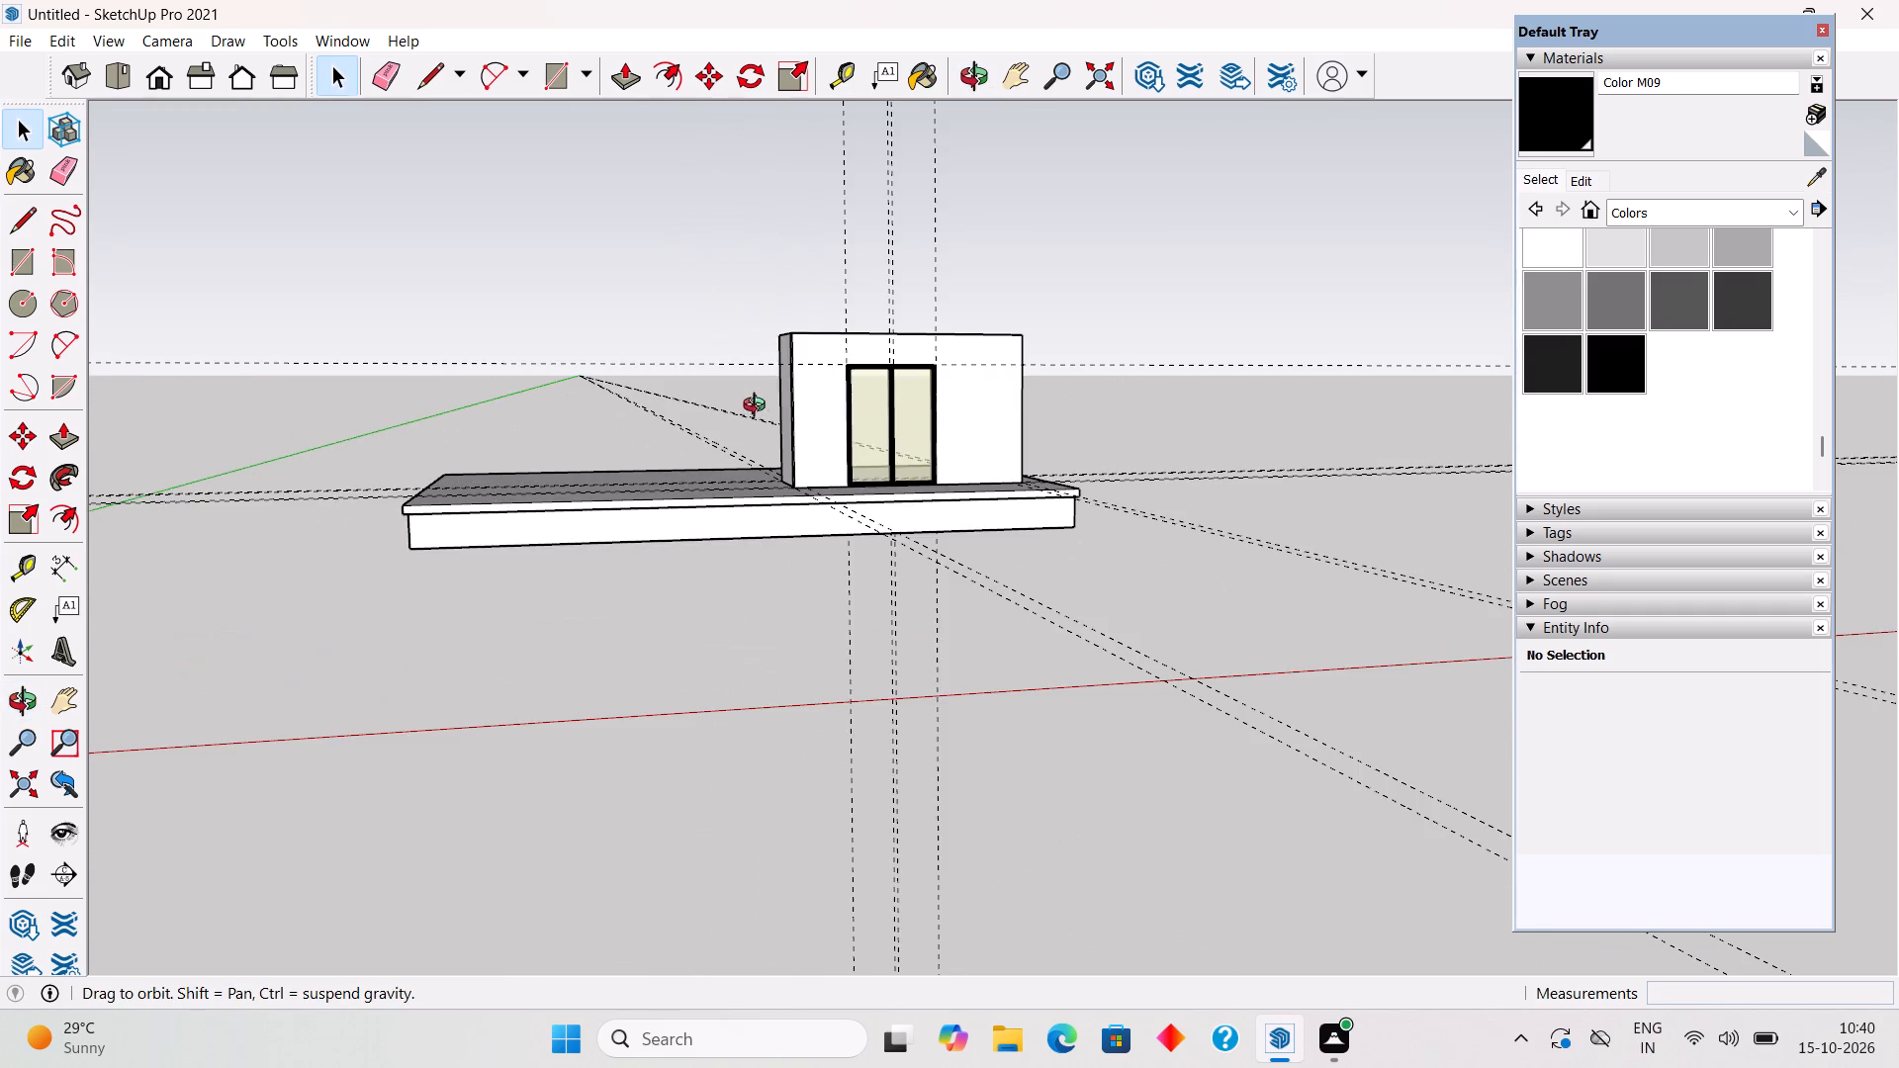
middle_click_drag(759, 407, 808, 759)
scroll(750, 790, "up", 2)
middle_click_drag(592, 816, 442, 828)
scroll(442, 828, "up", 1)
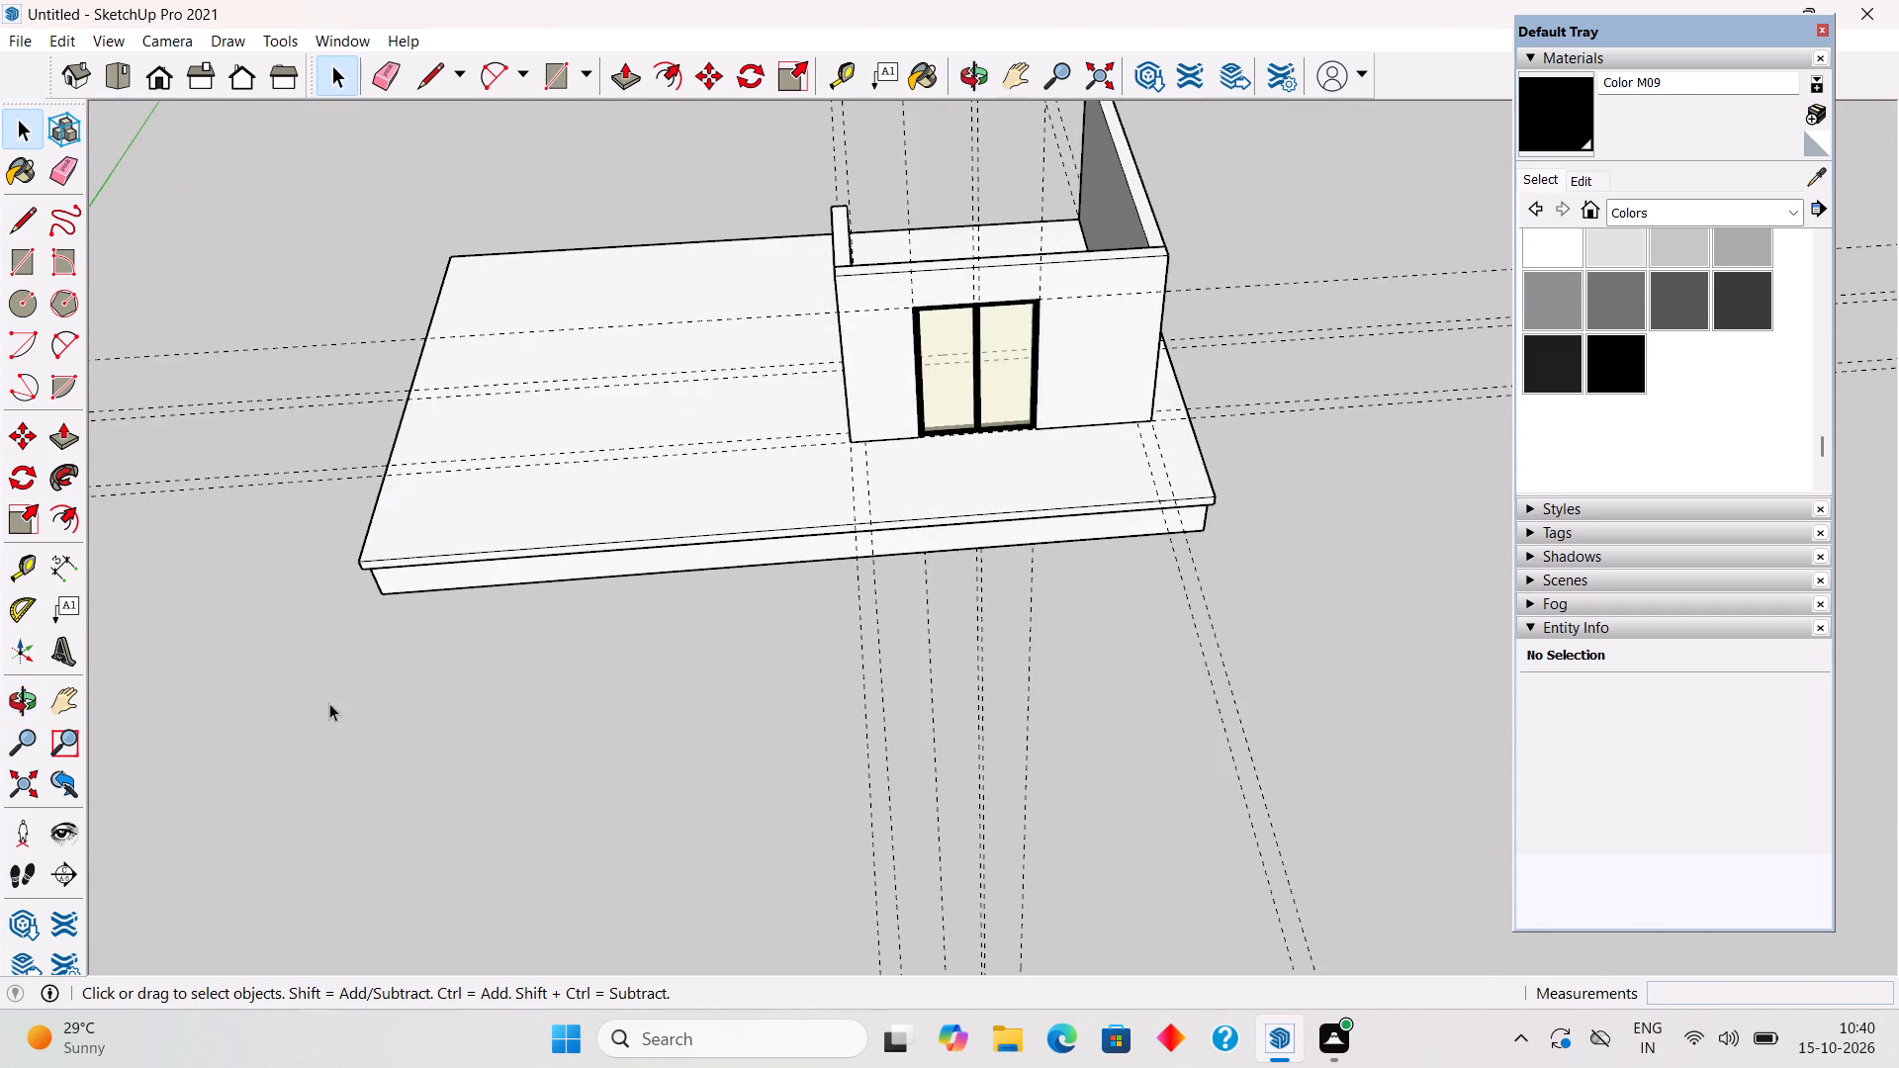
scroll(286, 621, "up", 3)
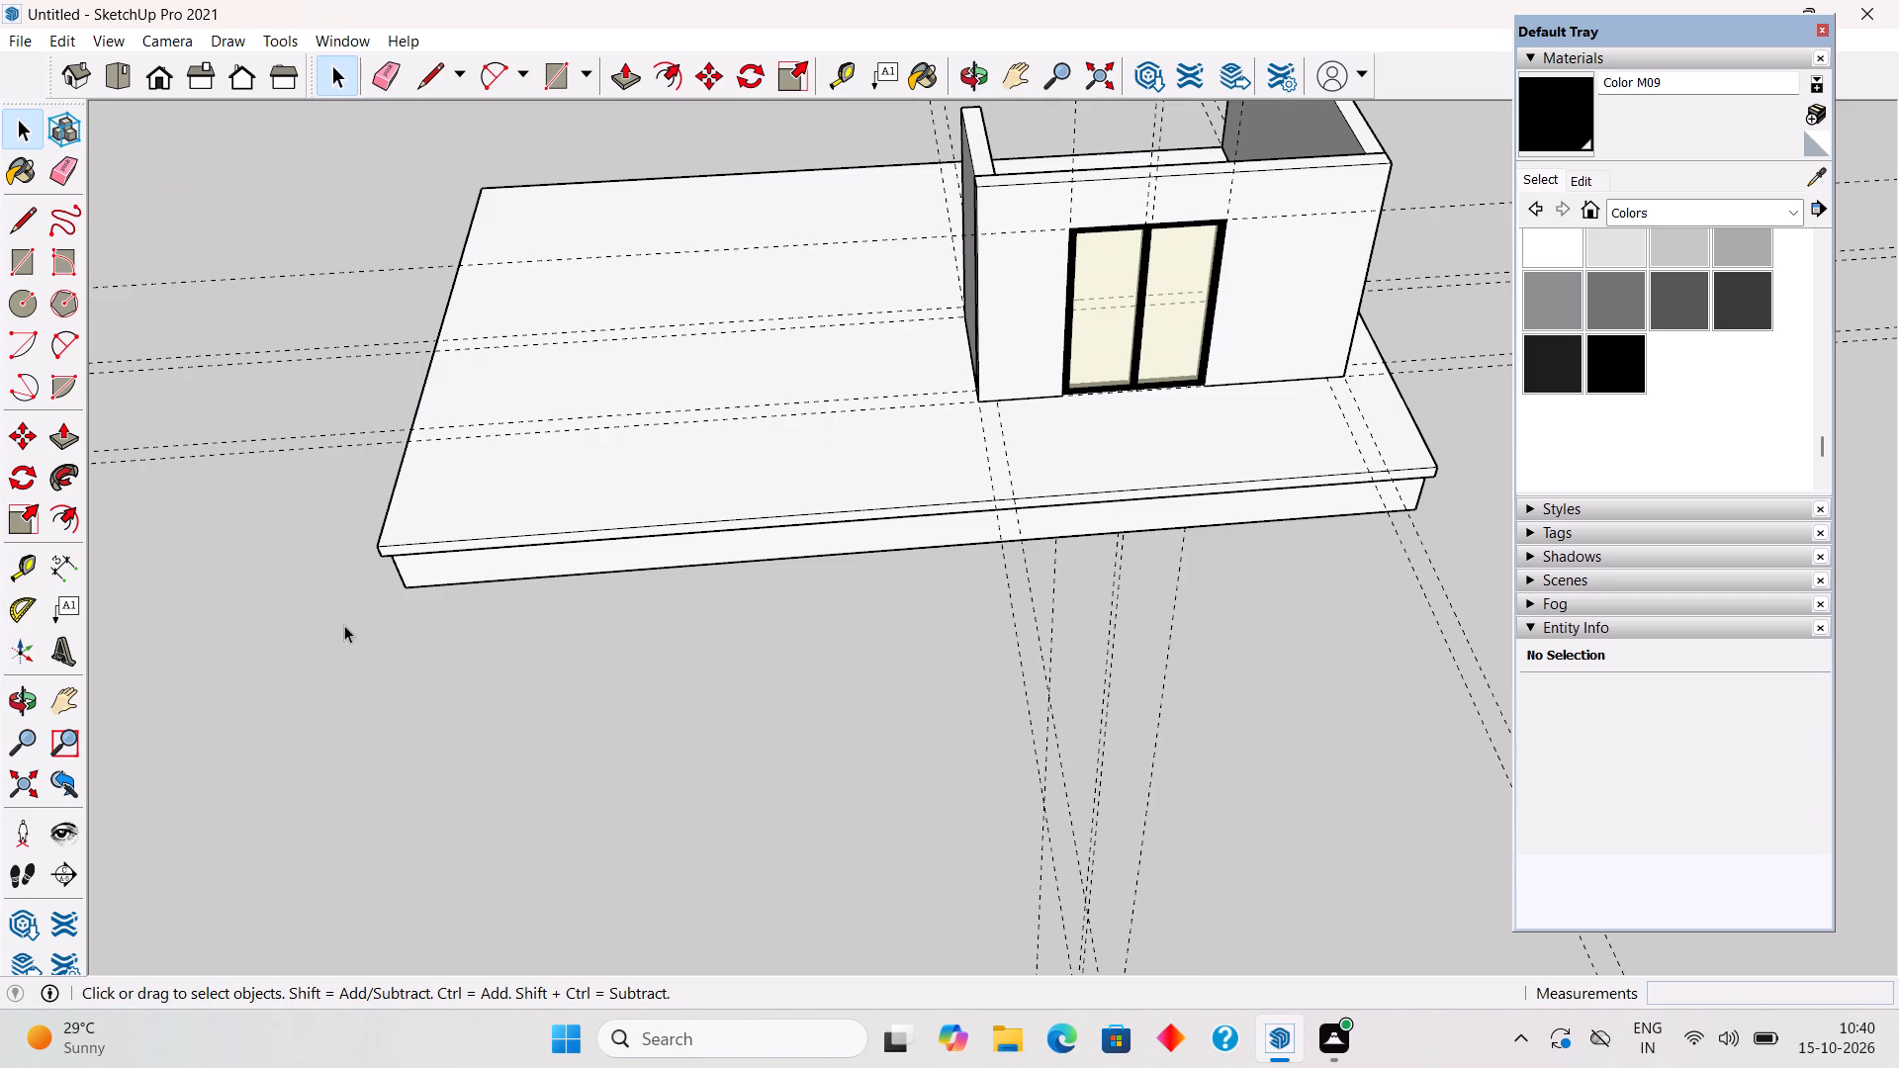
Place a guide 21' from the guide along the short side wall's outer face, toward the slab's empty end.
middle_click_drag(319, 602, 319, 672)
scroll(319, 672, "down", 4)
scroll(317, 484, "up", 5)
scroll(659, 442, "up", 1)
middle_click_drag(659, 442, 770, 401)
scroll(770, 401, "down", 3)
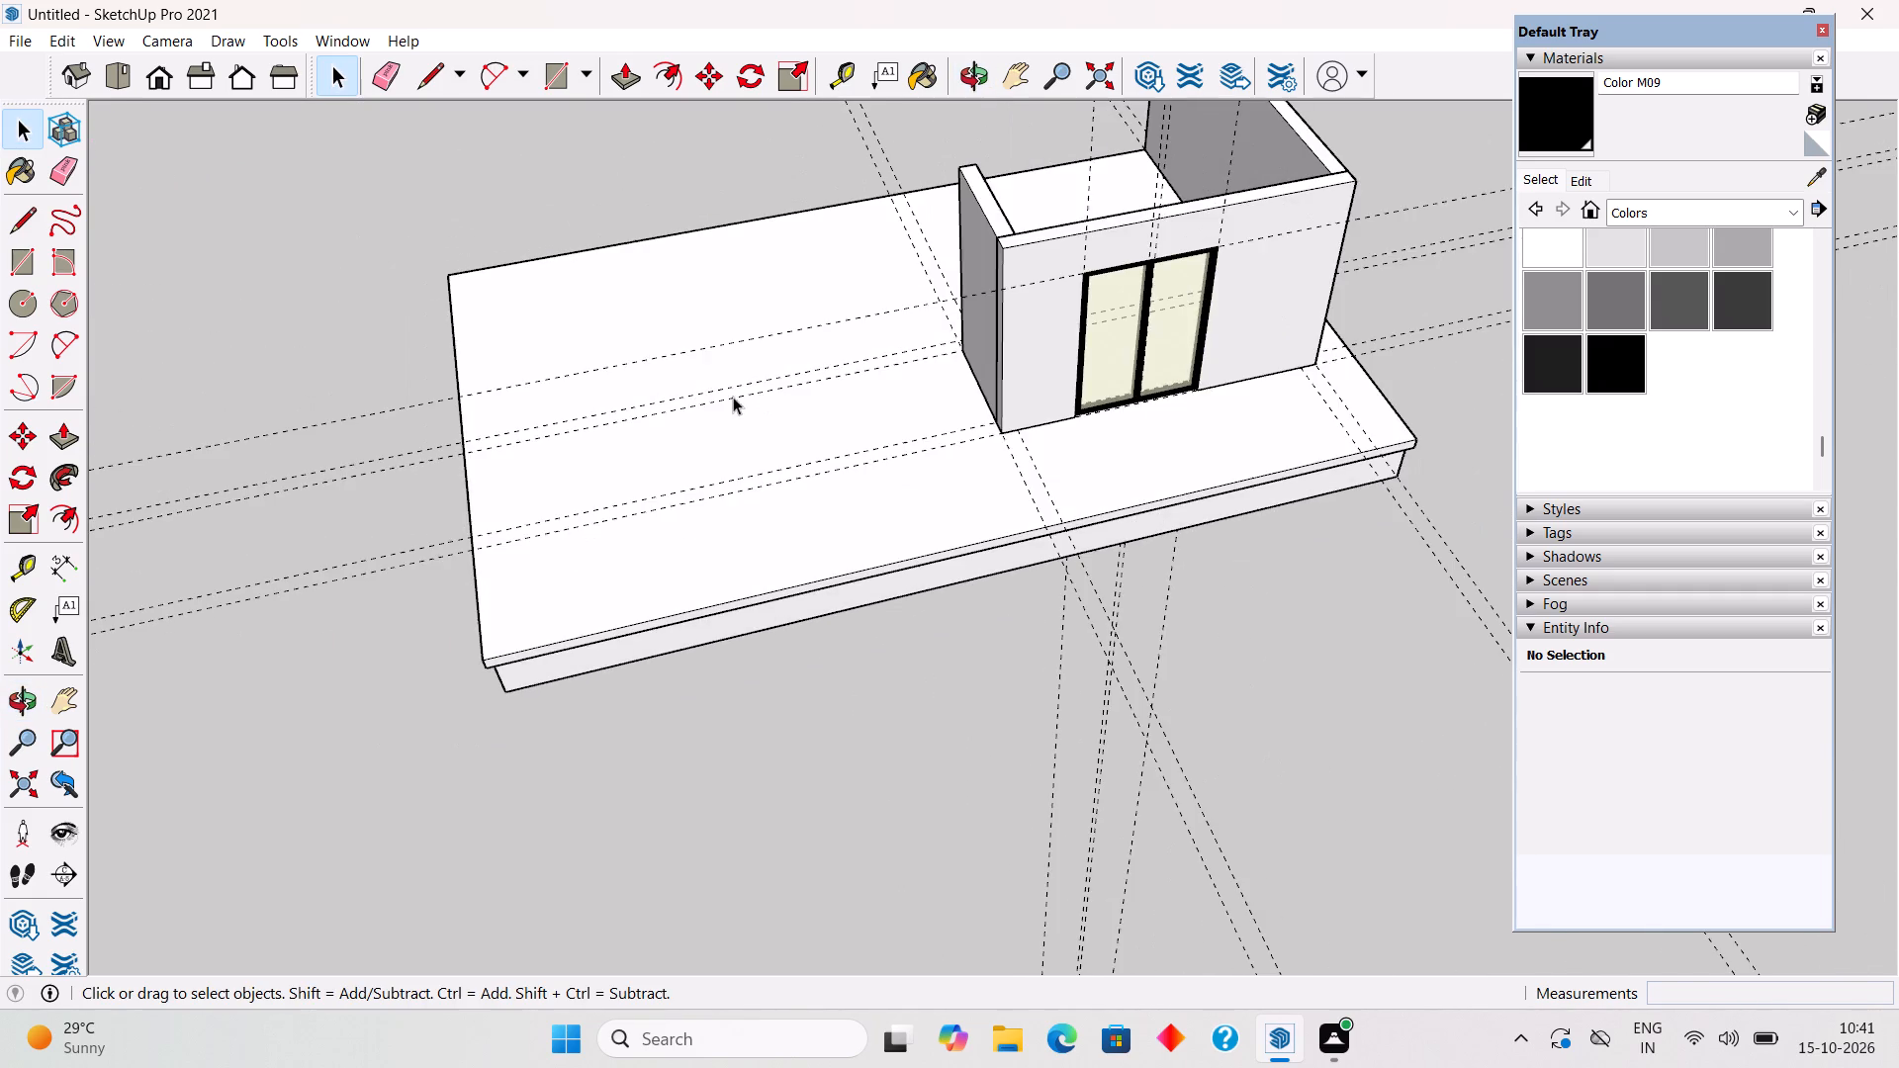
scroll(727, 394, "up", 5)
middle_click_drag(781, 400, 1252, 413)
middle_click(677, 467)
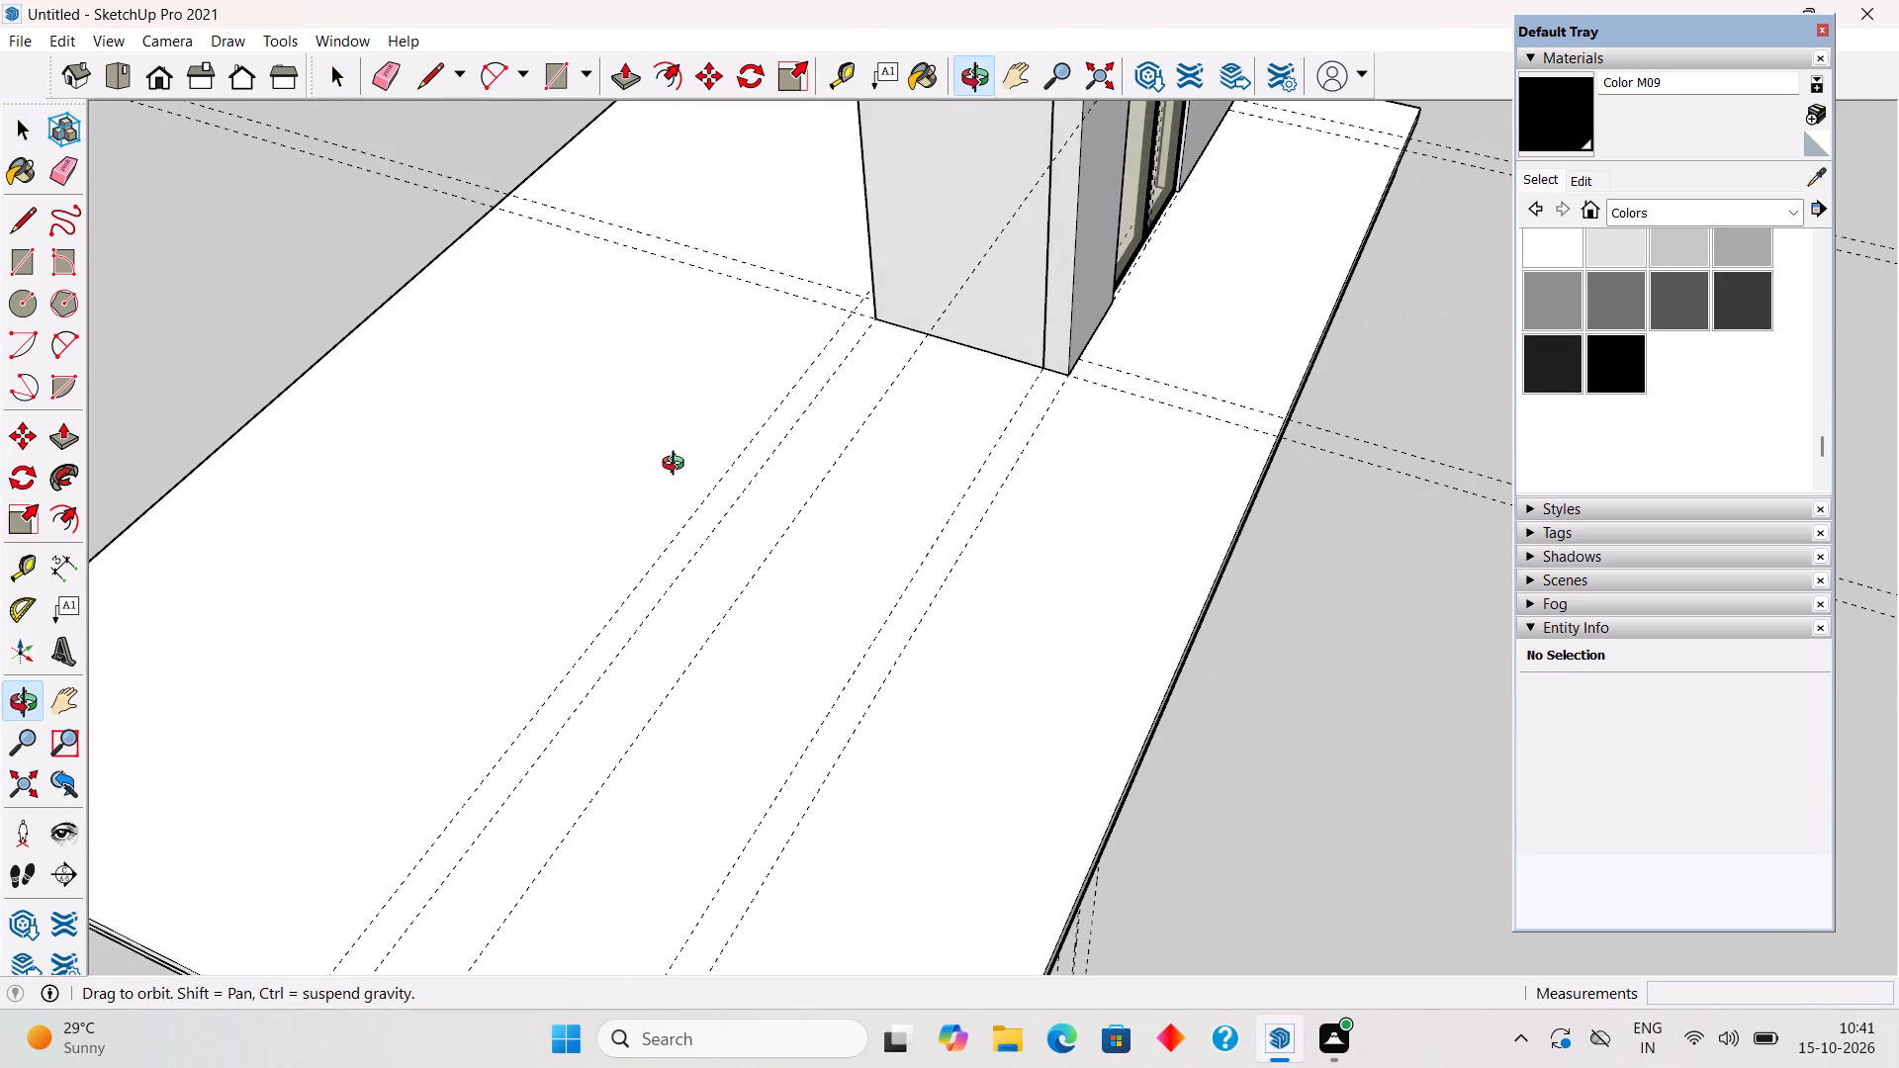
scroll(678, 459, "down", 3)
key("t")
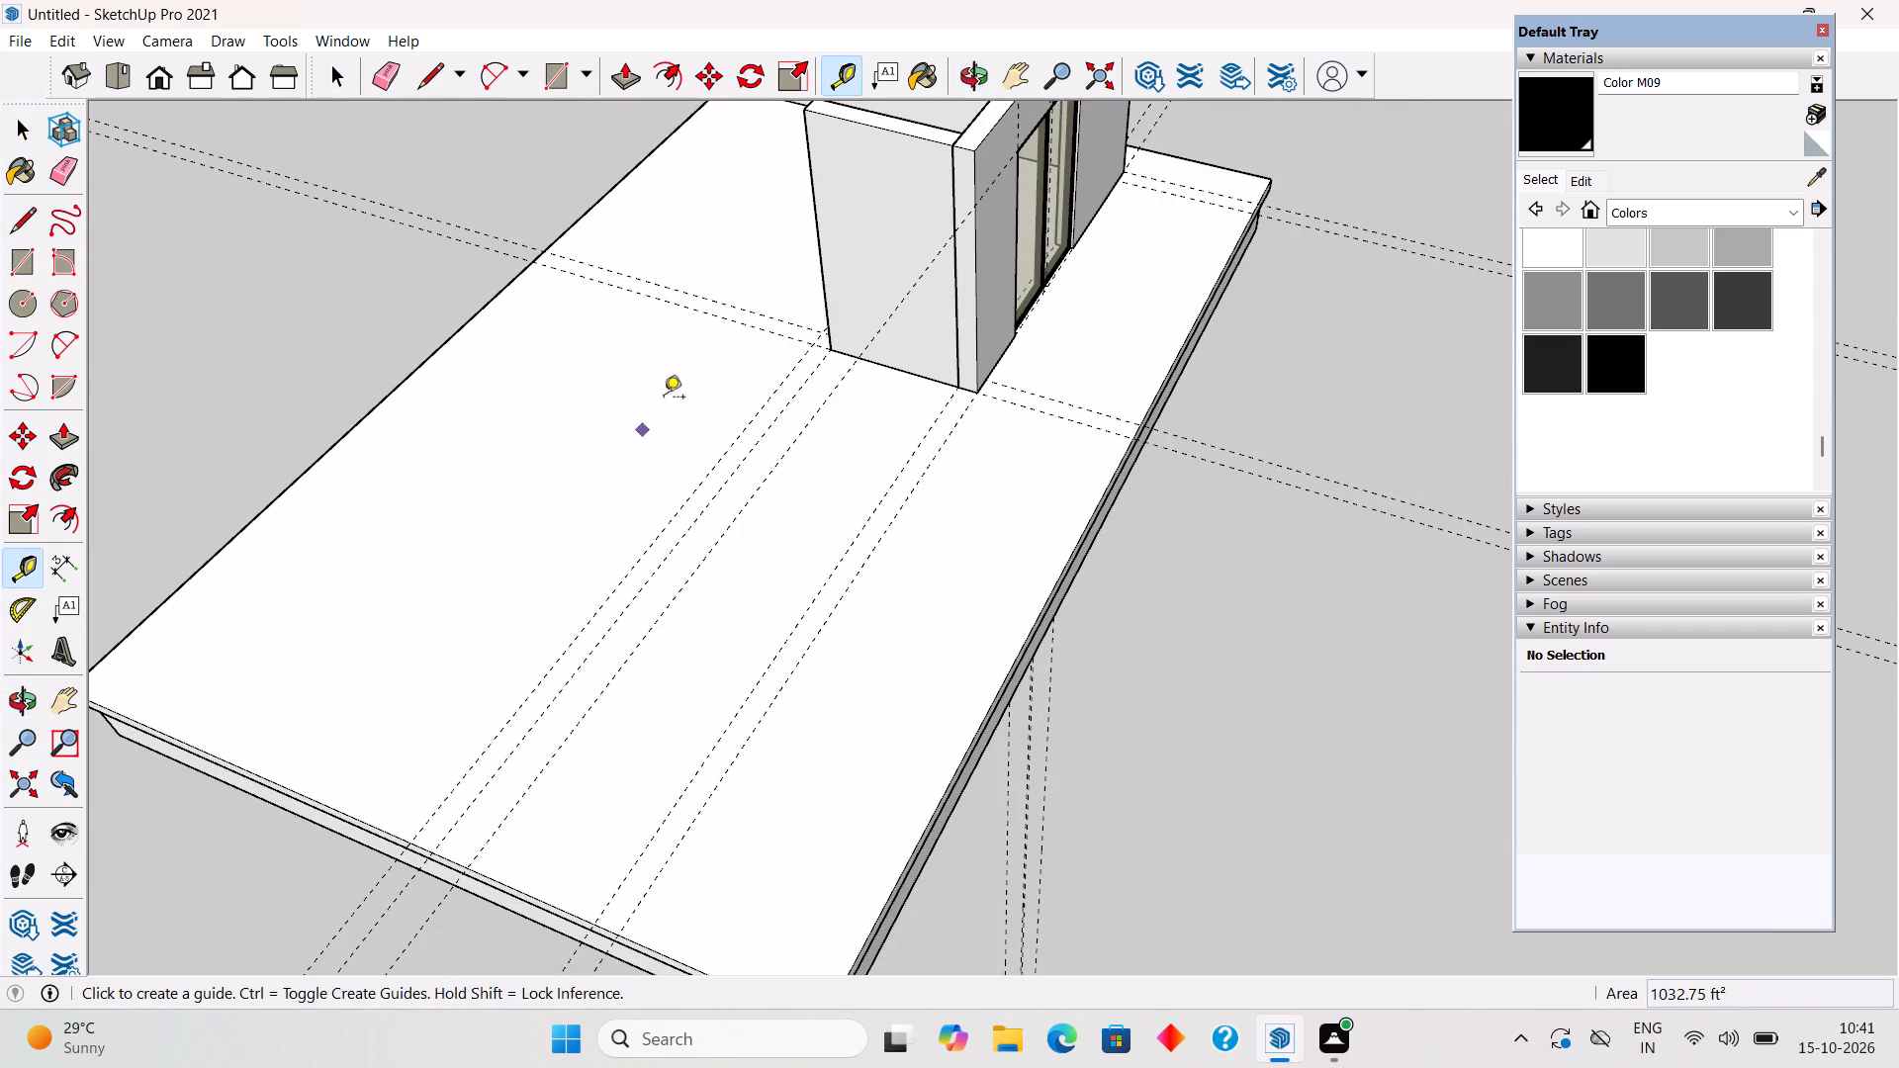
left_click(745, 326)
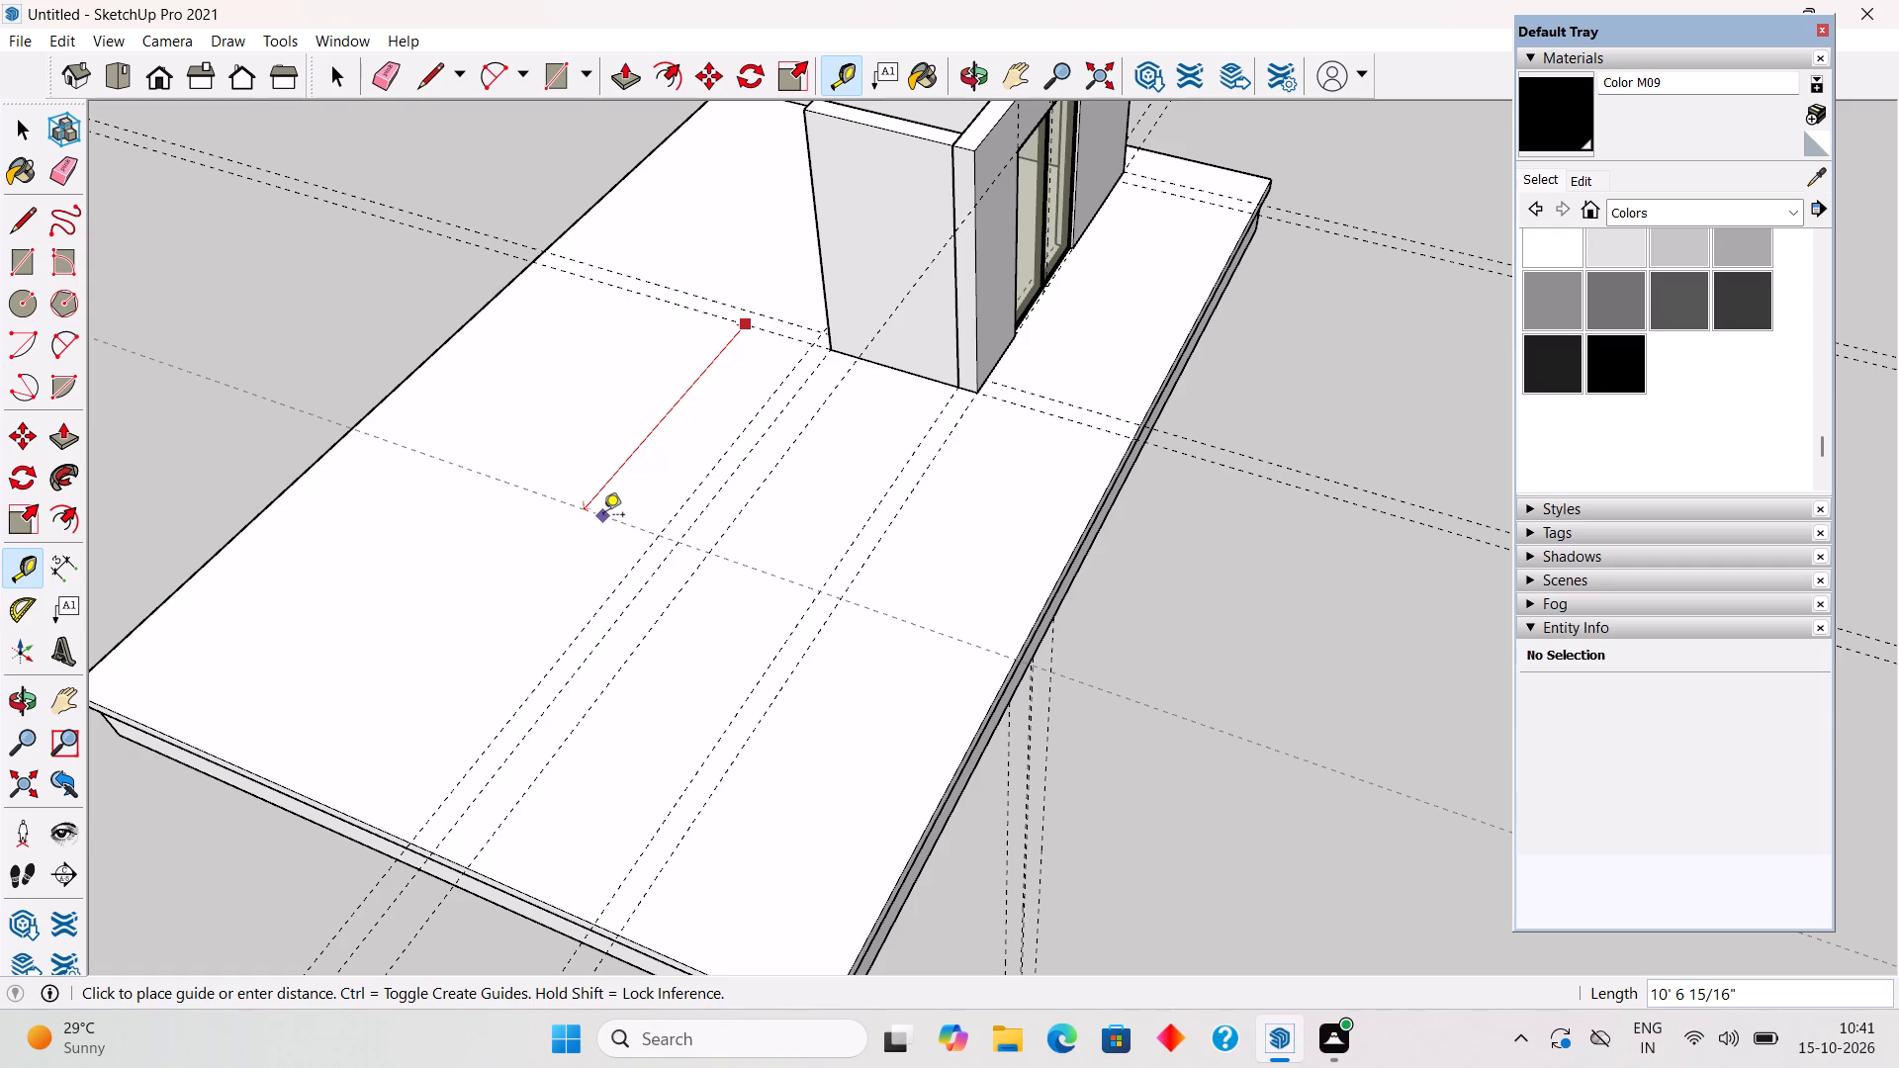
type("21")
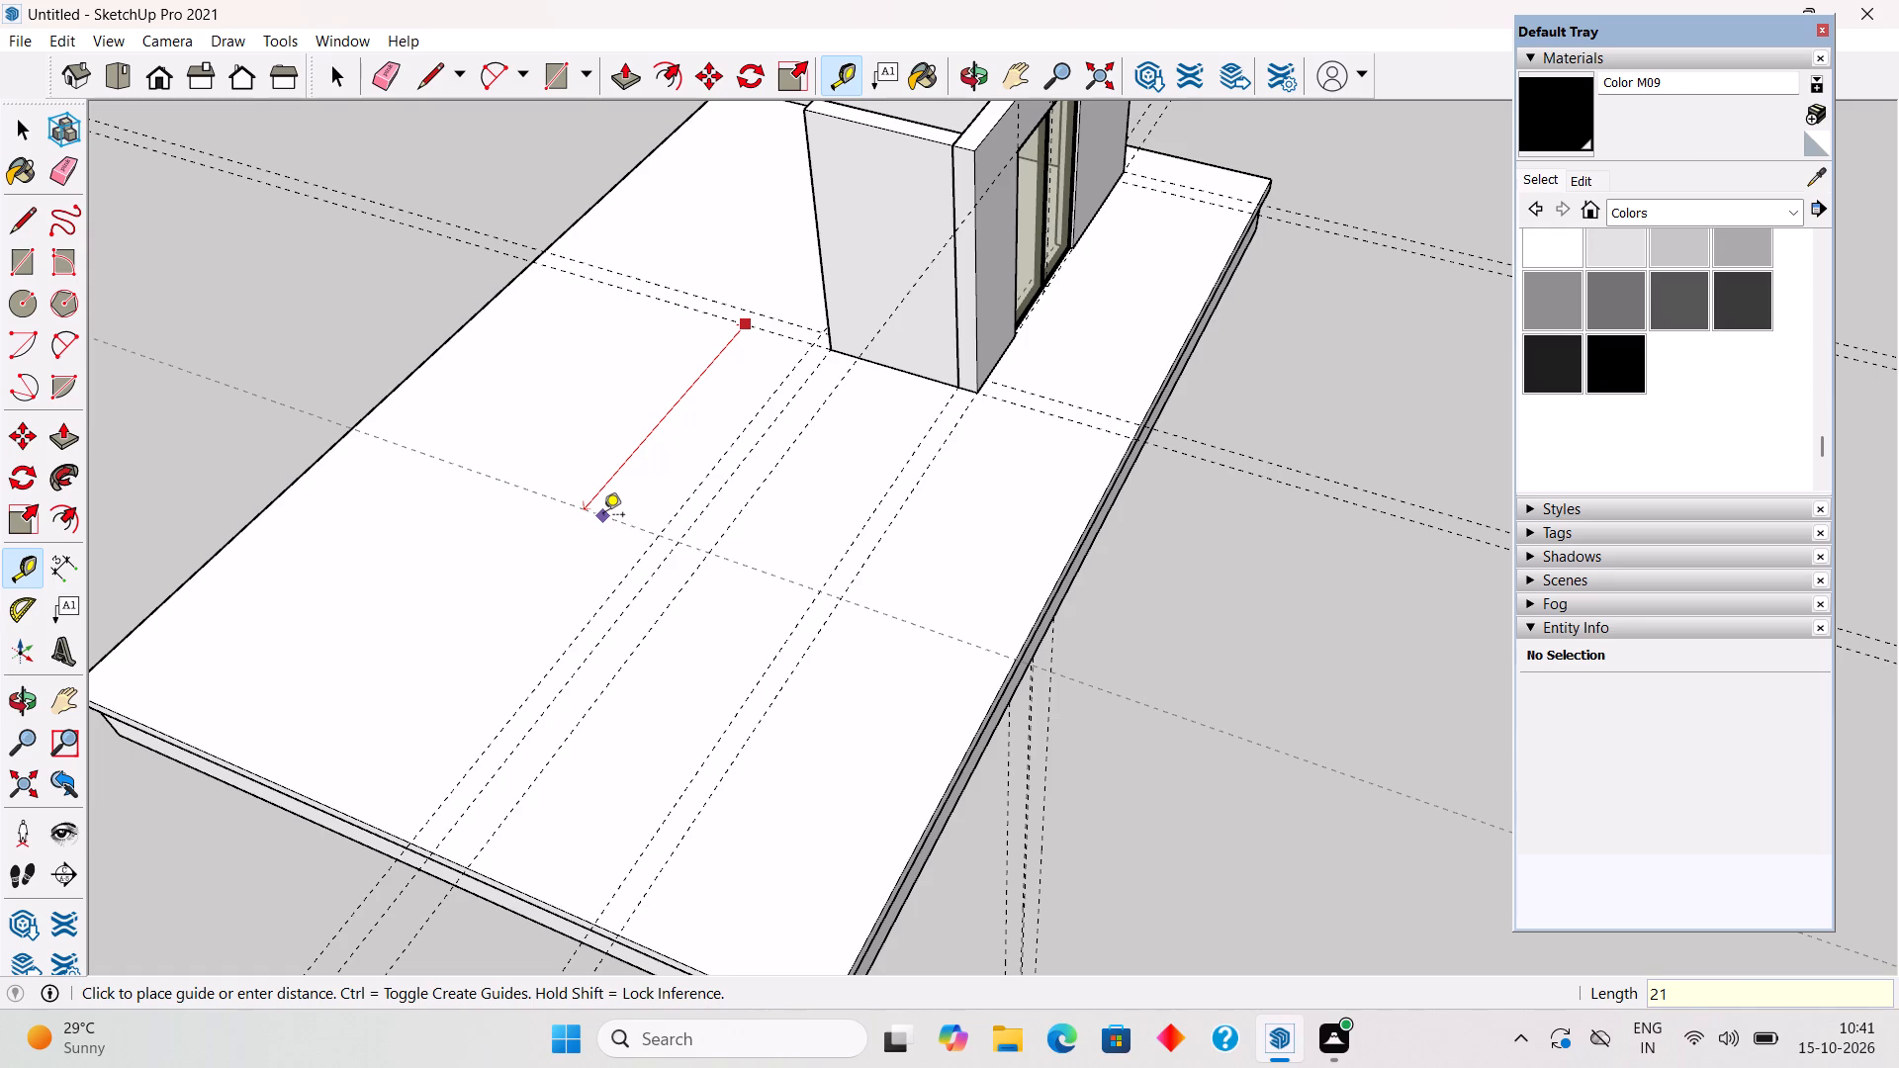
key("apostrophe")
key("Return")
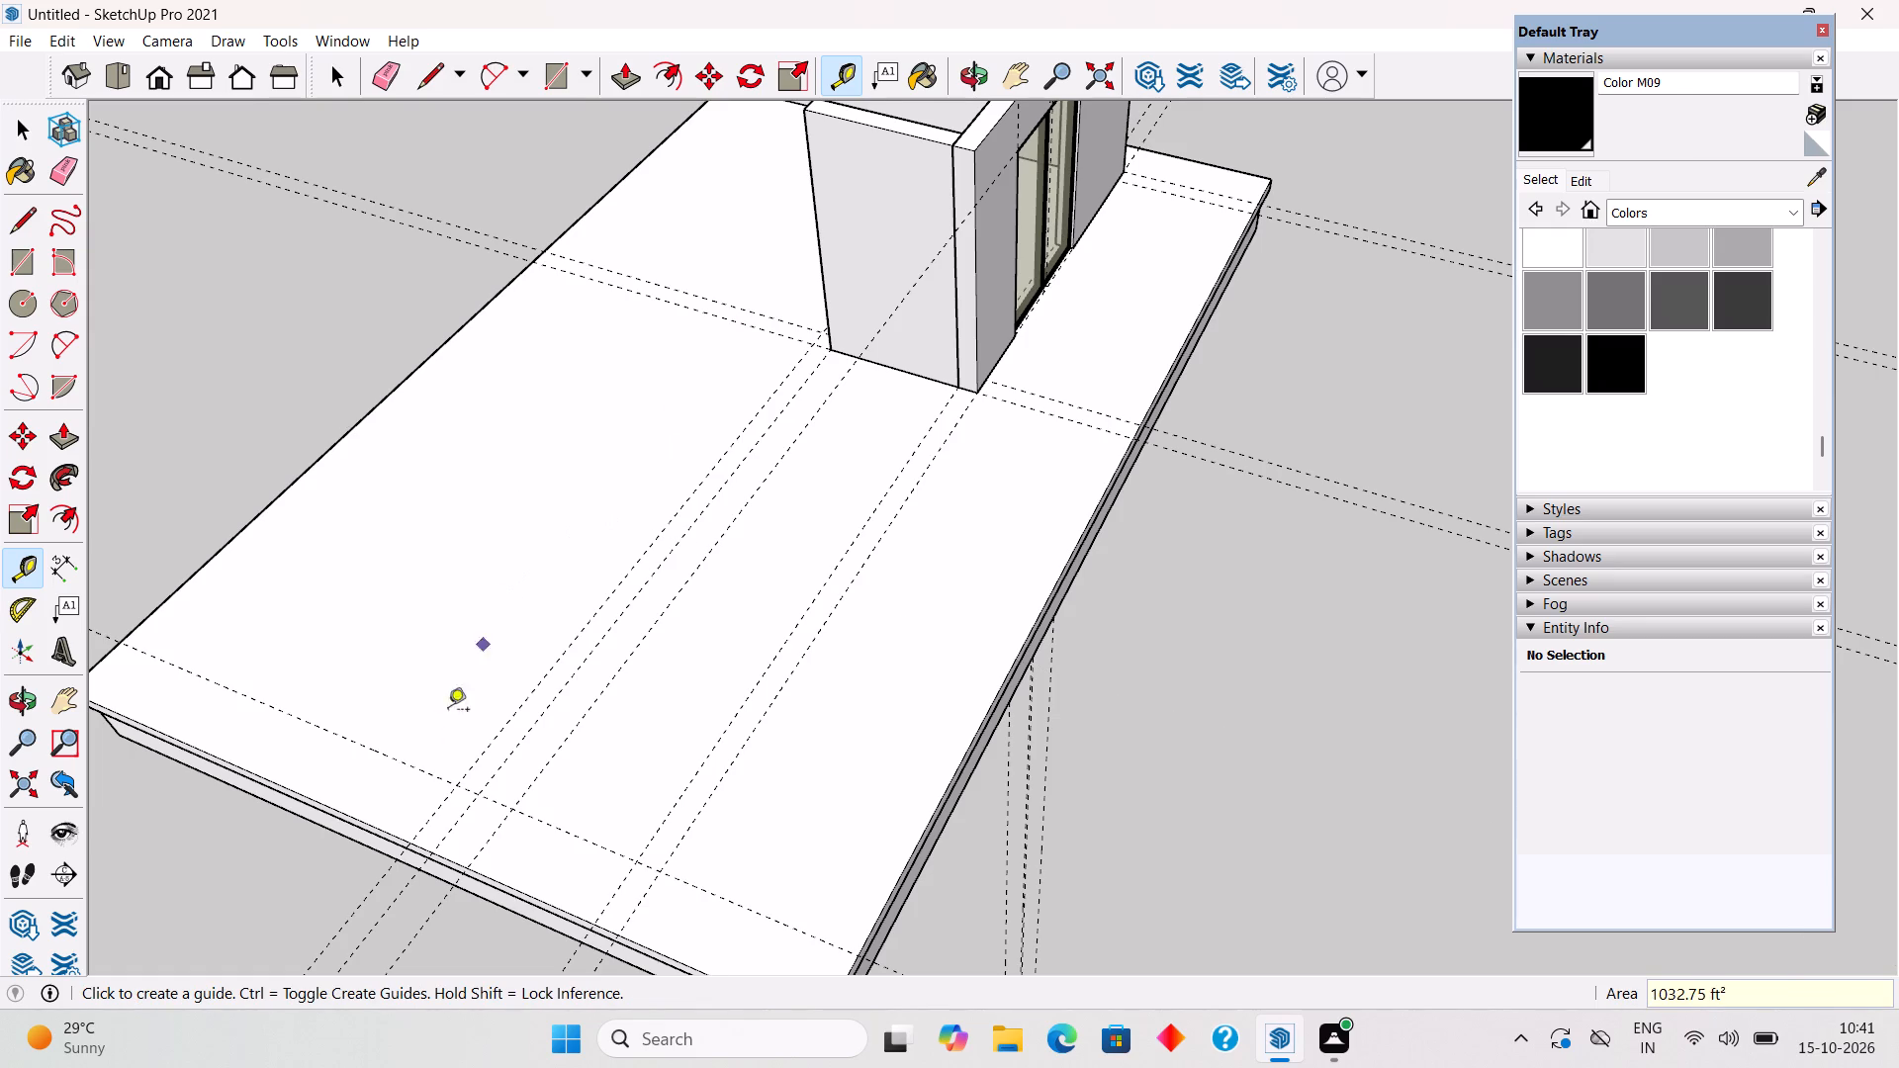
Place a parallel guide 4' back from the 21' guide, toward the existing walls.
left_click(410, 766)
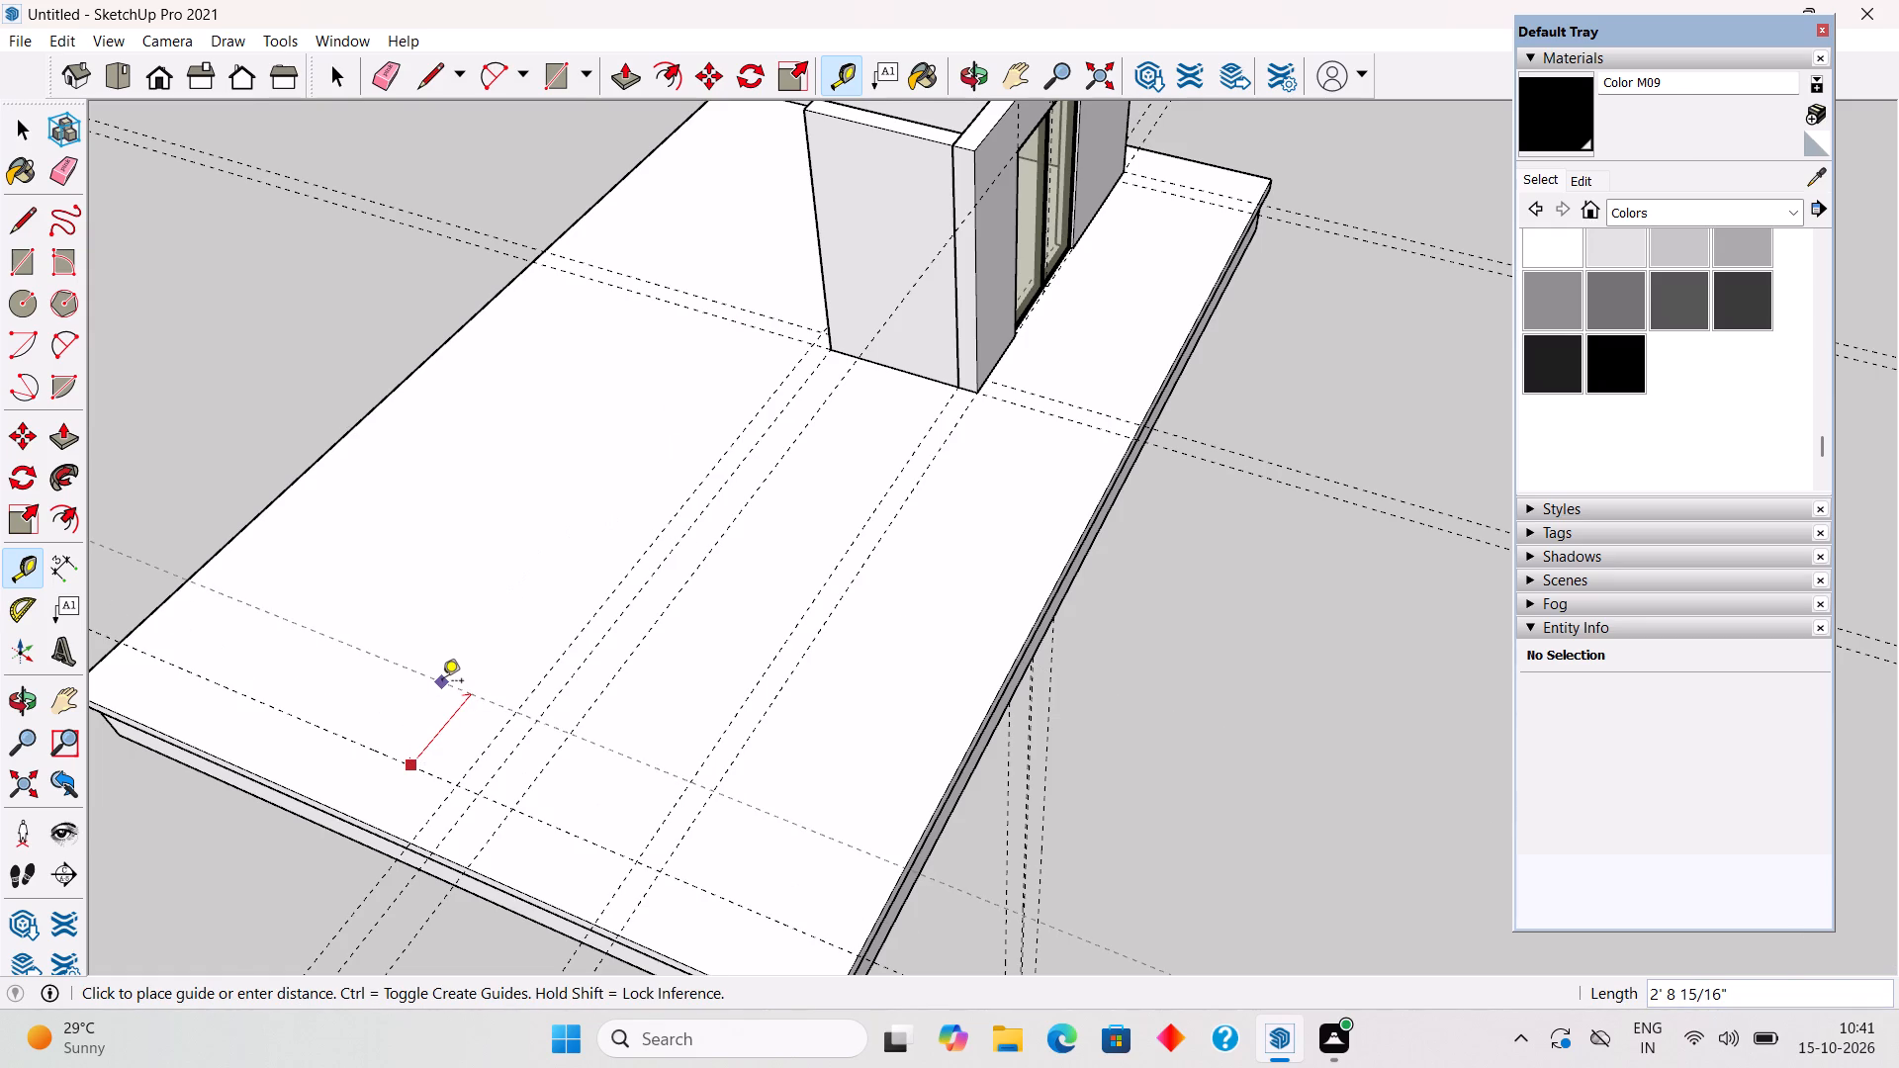
type("4'")
key("Return")
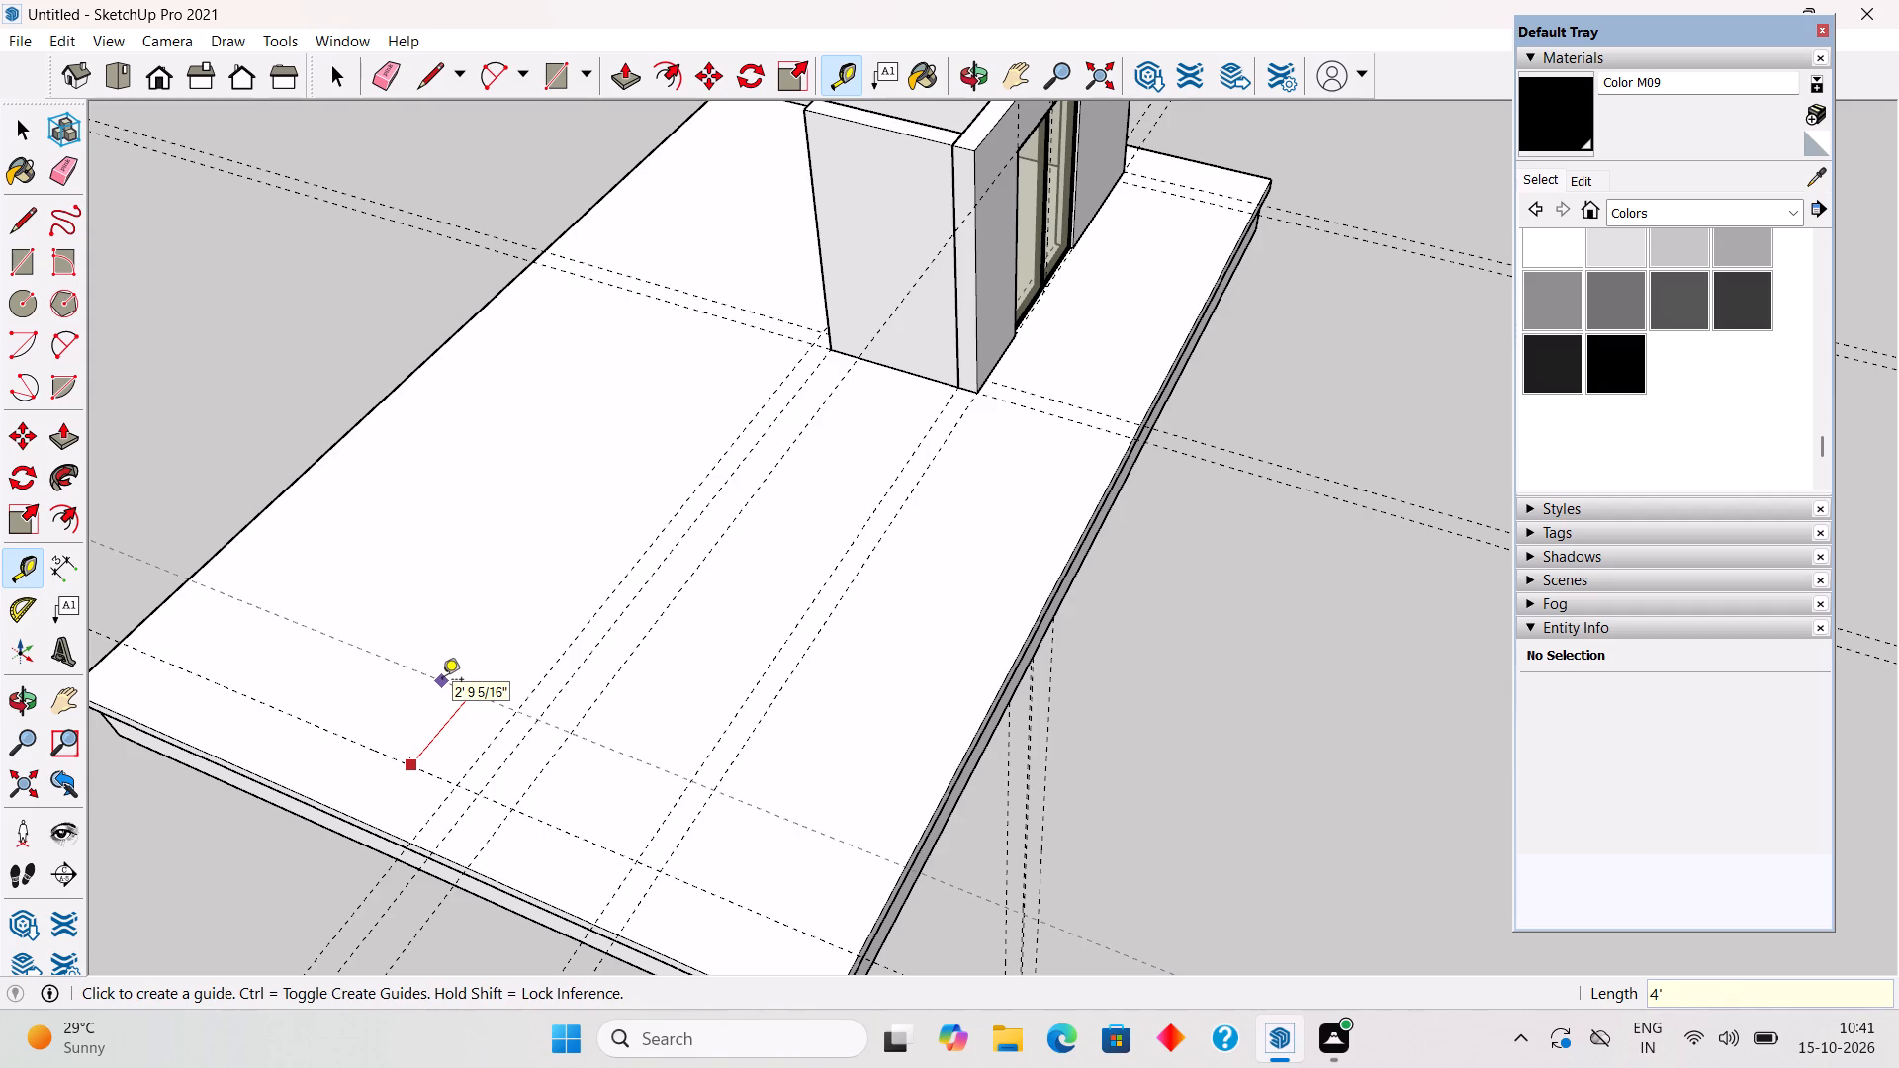
Draw a 17' 9" by 9" wall rectangle on the slab, from the guide intersection at the short side wall's inner end to the 4' offset guide.
middle_click_drag(879, 679, 1277, 653)
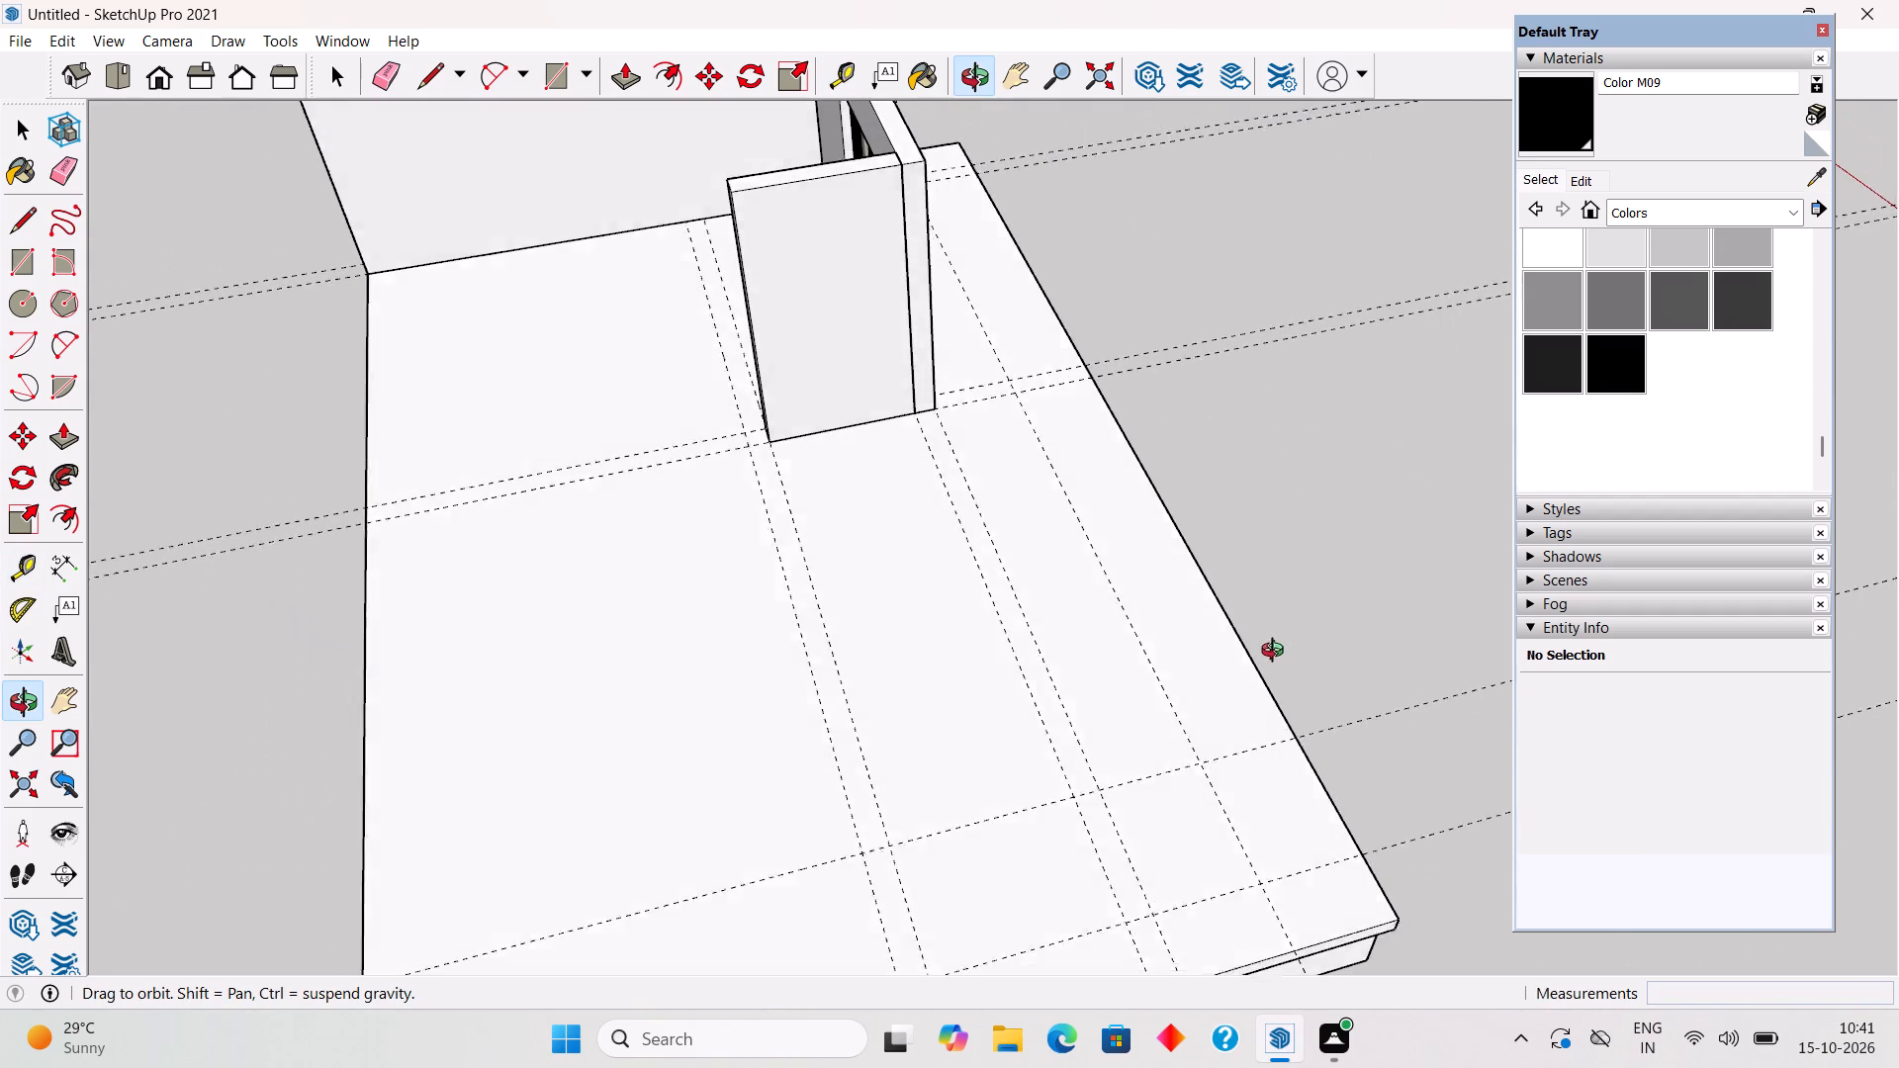
middle_click_drag(1277, 653, 1275, 657)
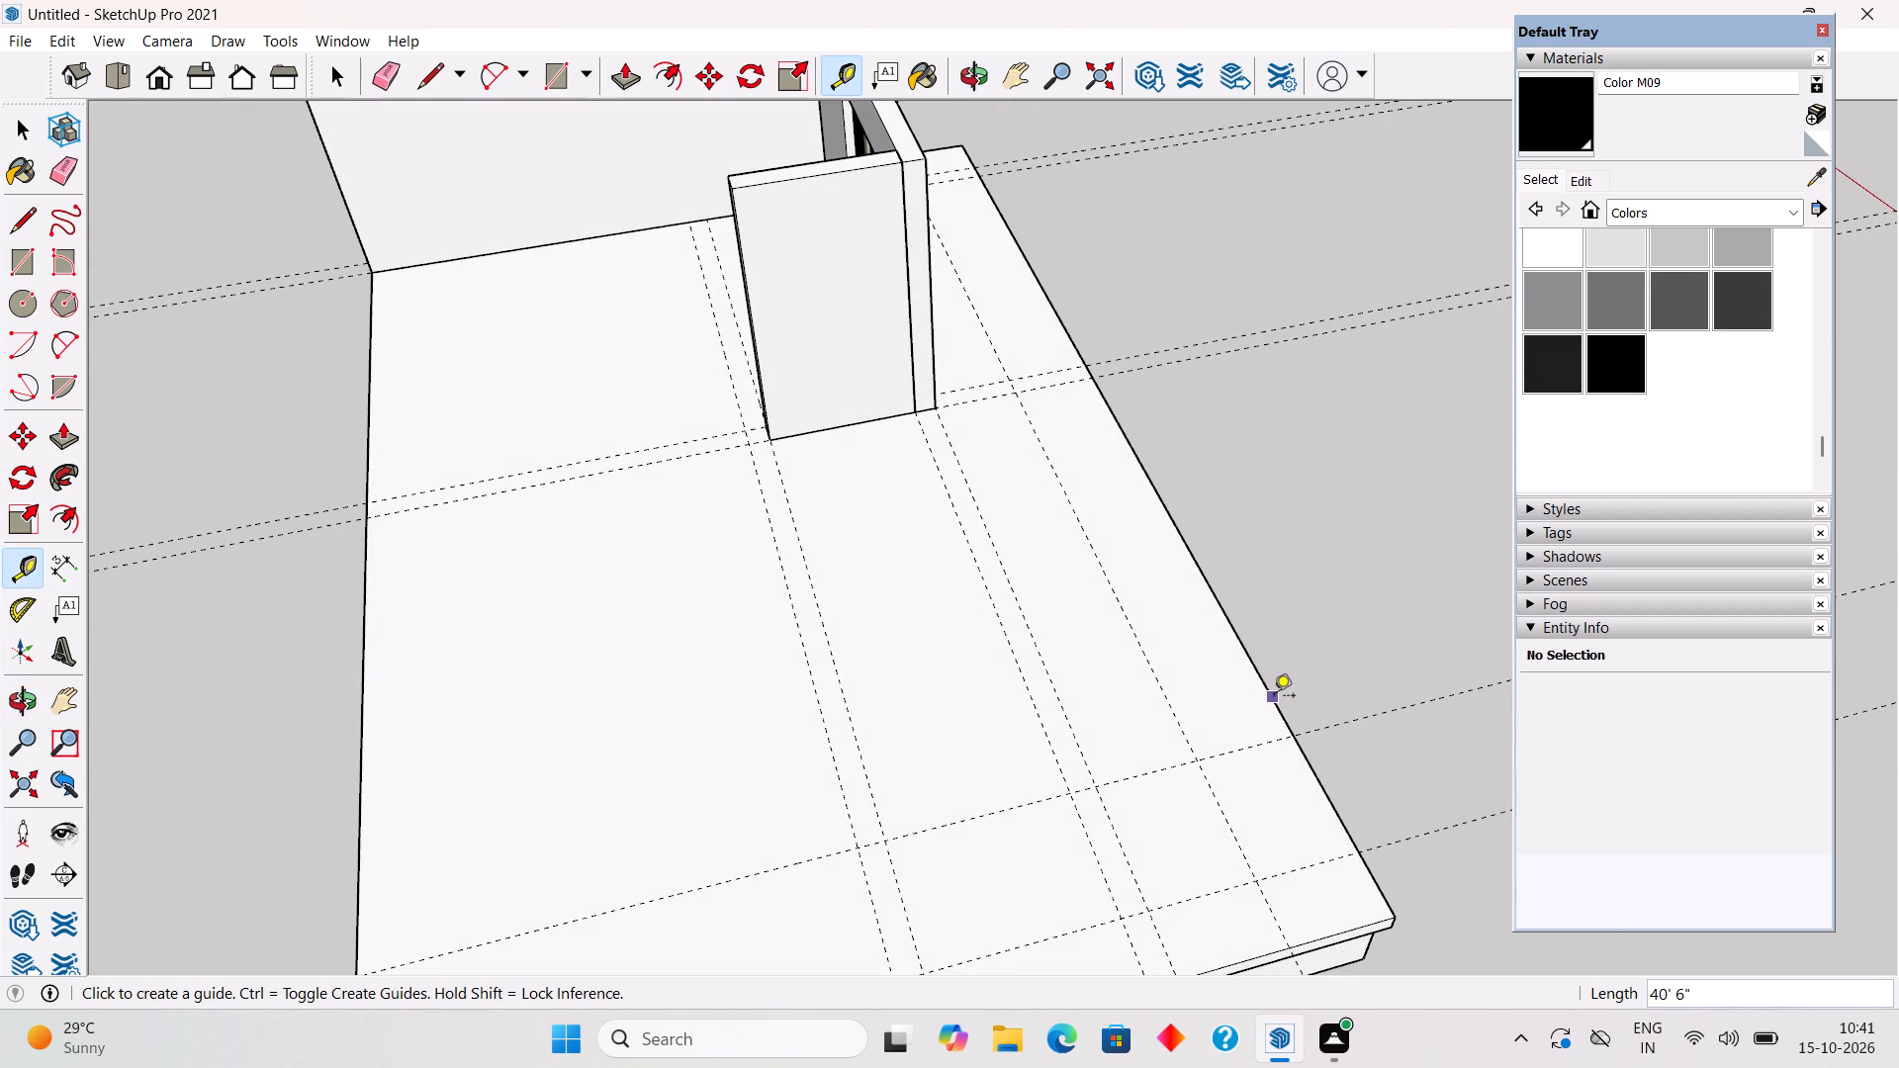
key("r")
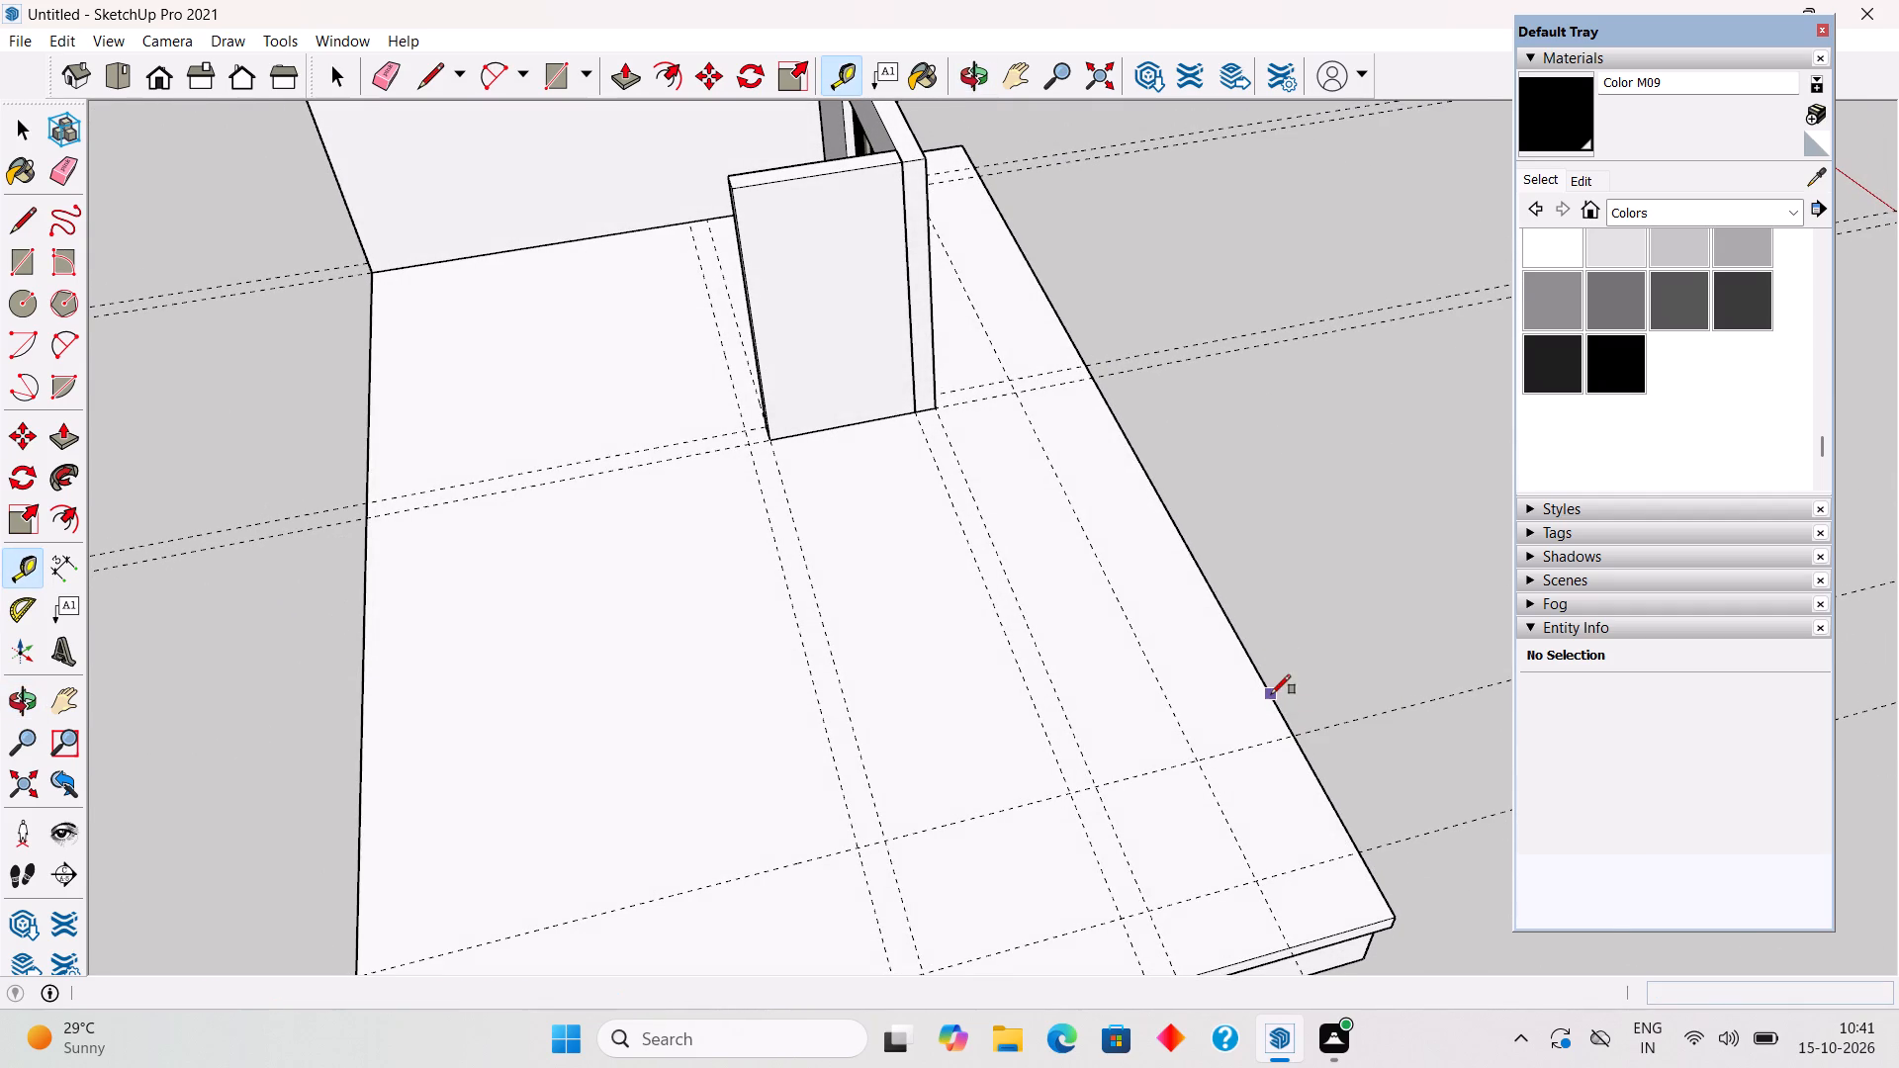
scroll(795, 473, "up", 5)
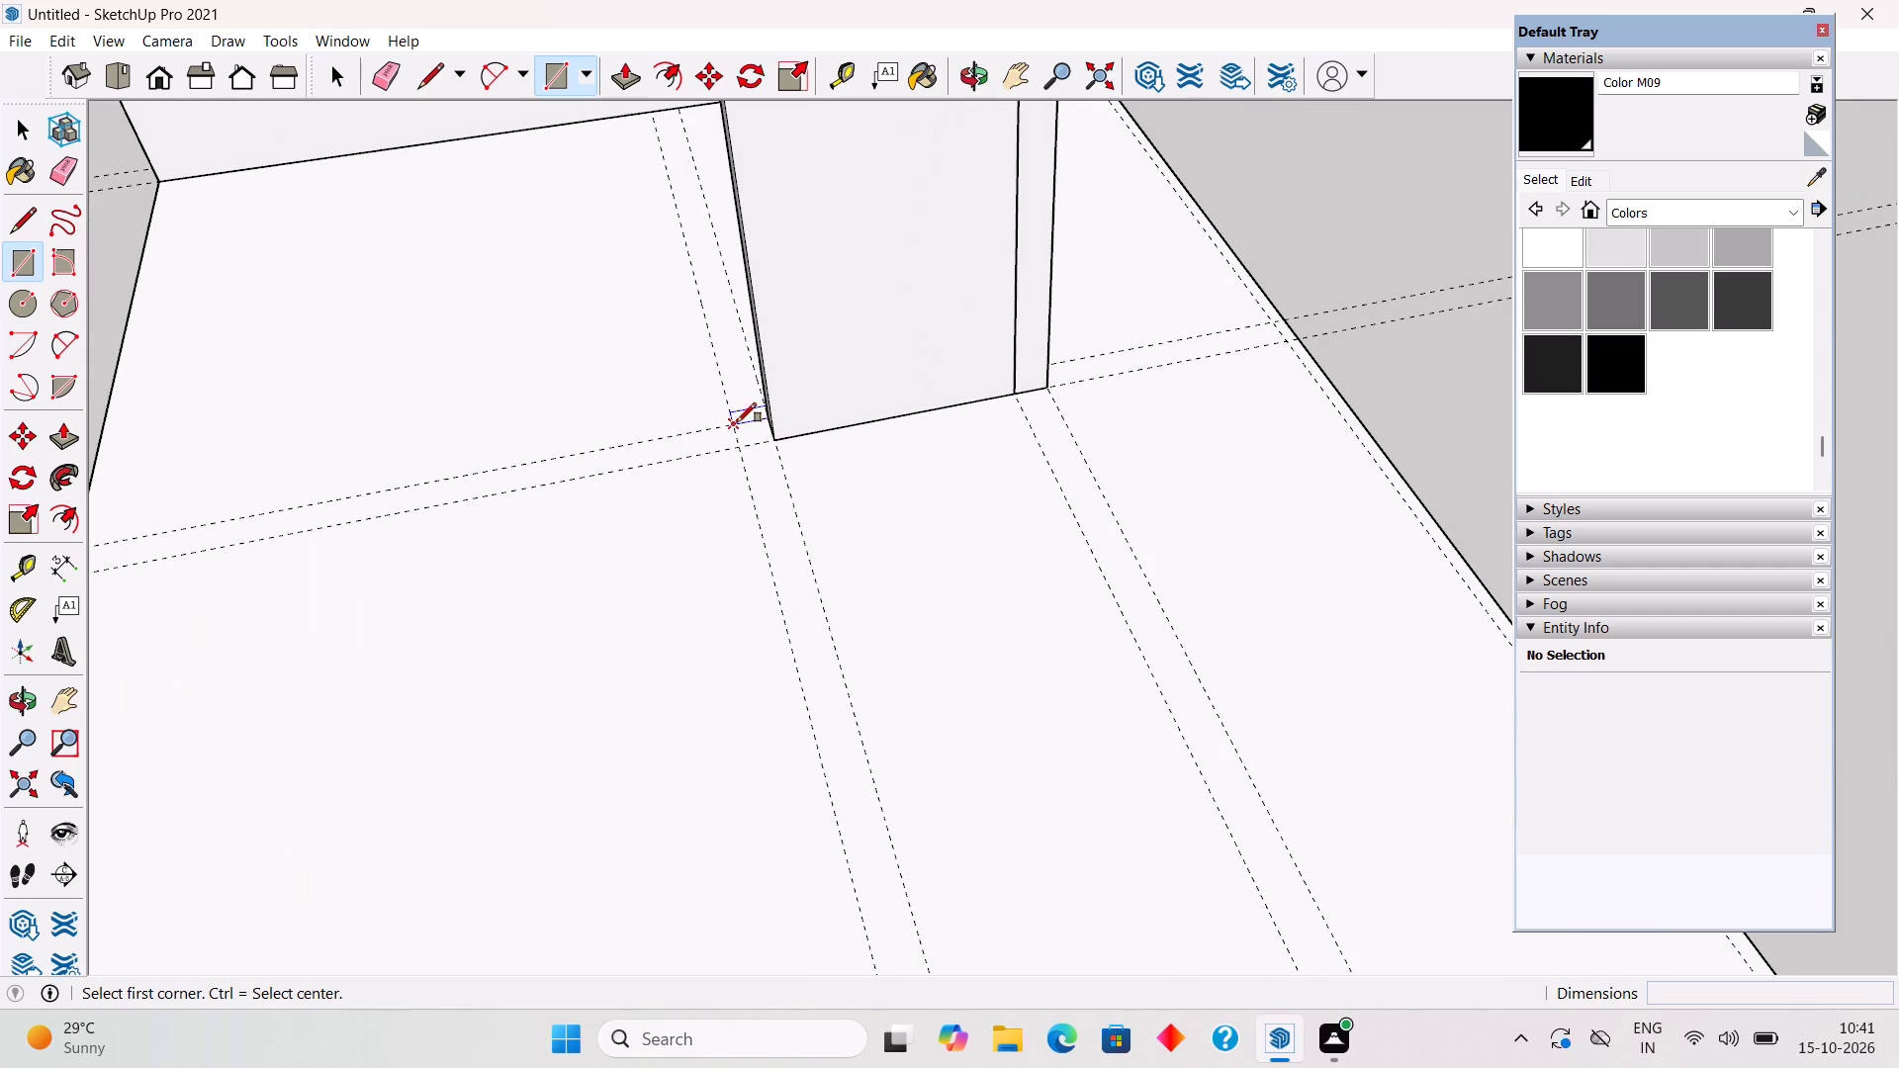
left_click(736, 422)
scroll(883, 664, "down", 8)
scroll(943, 906, "up", 1)
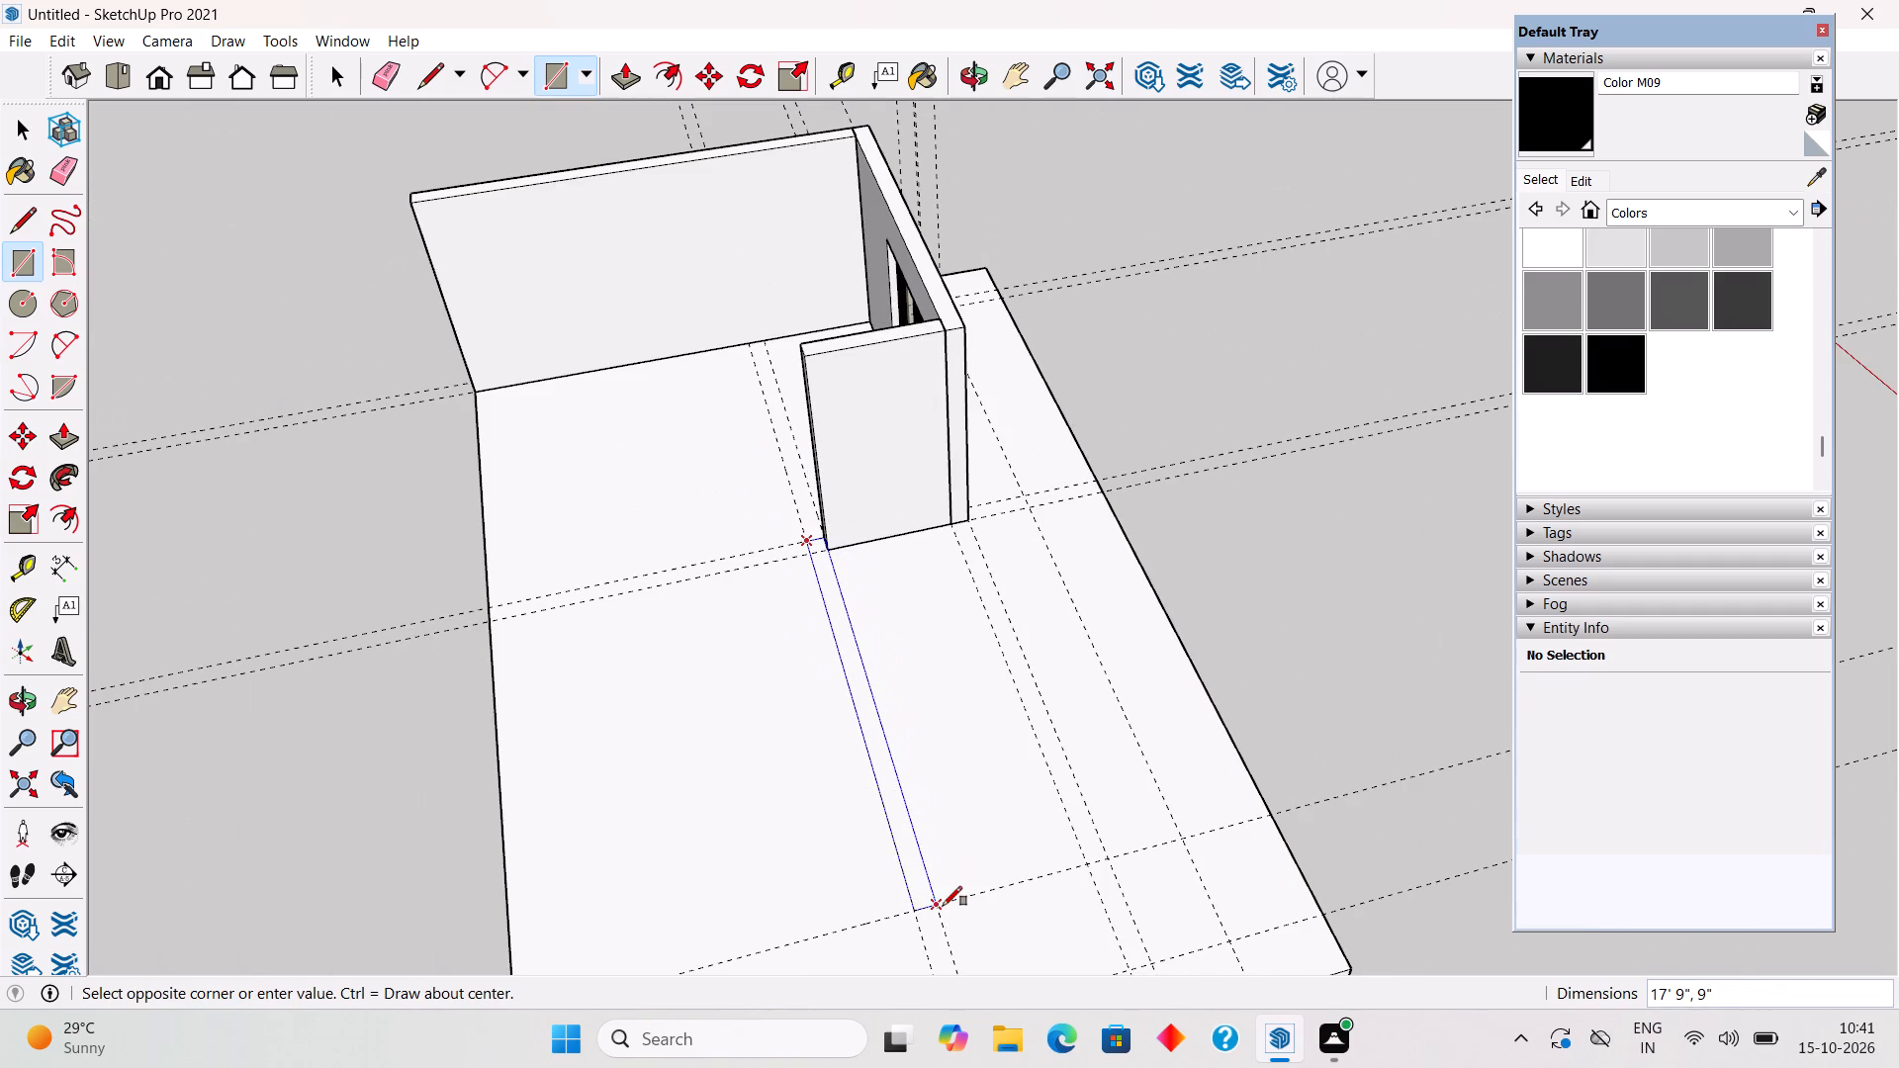
left_click(943, 907)
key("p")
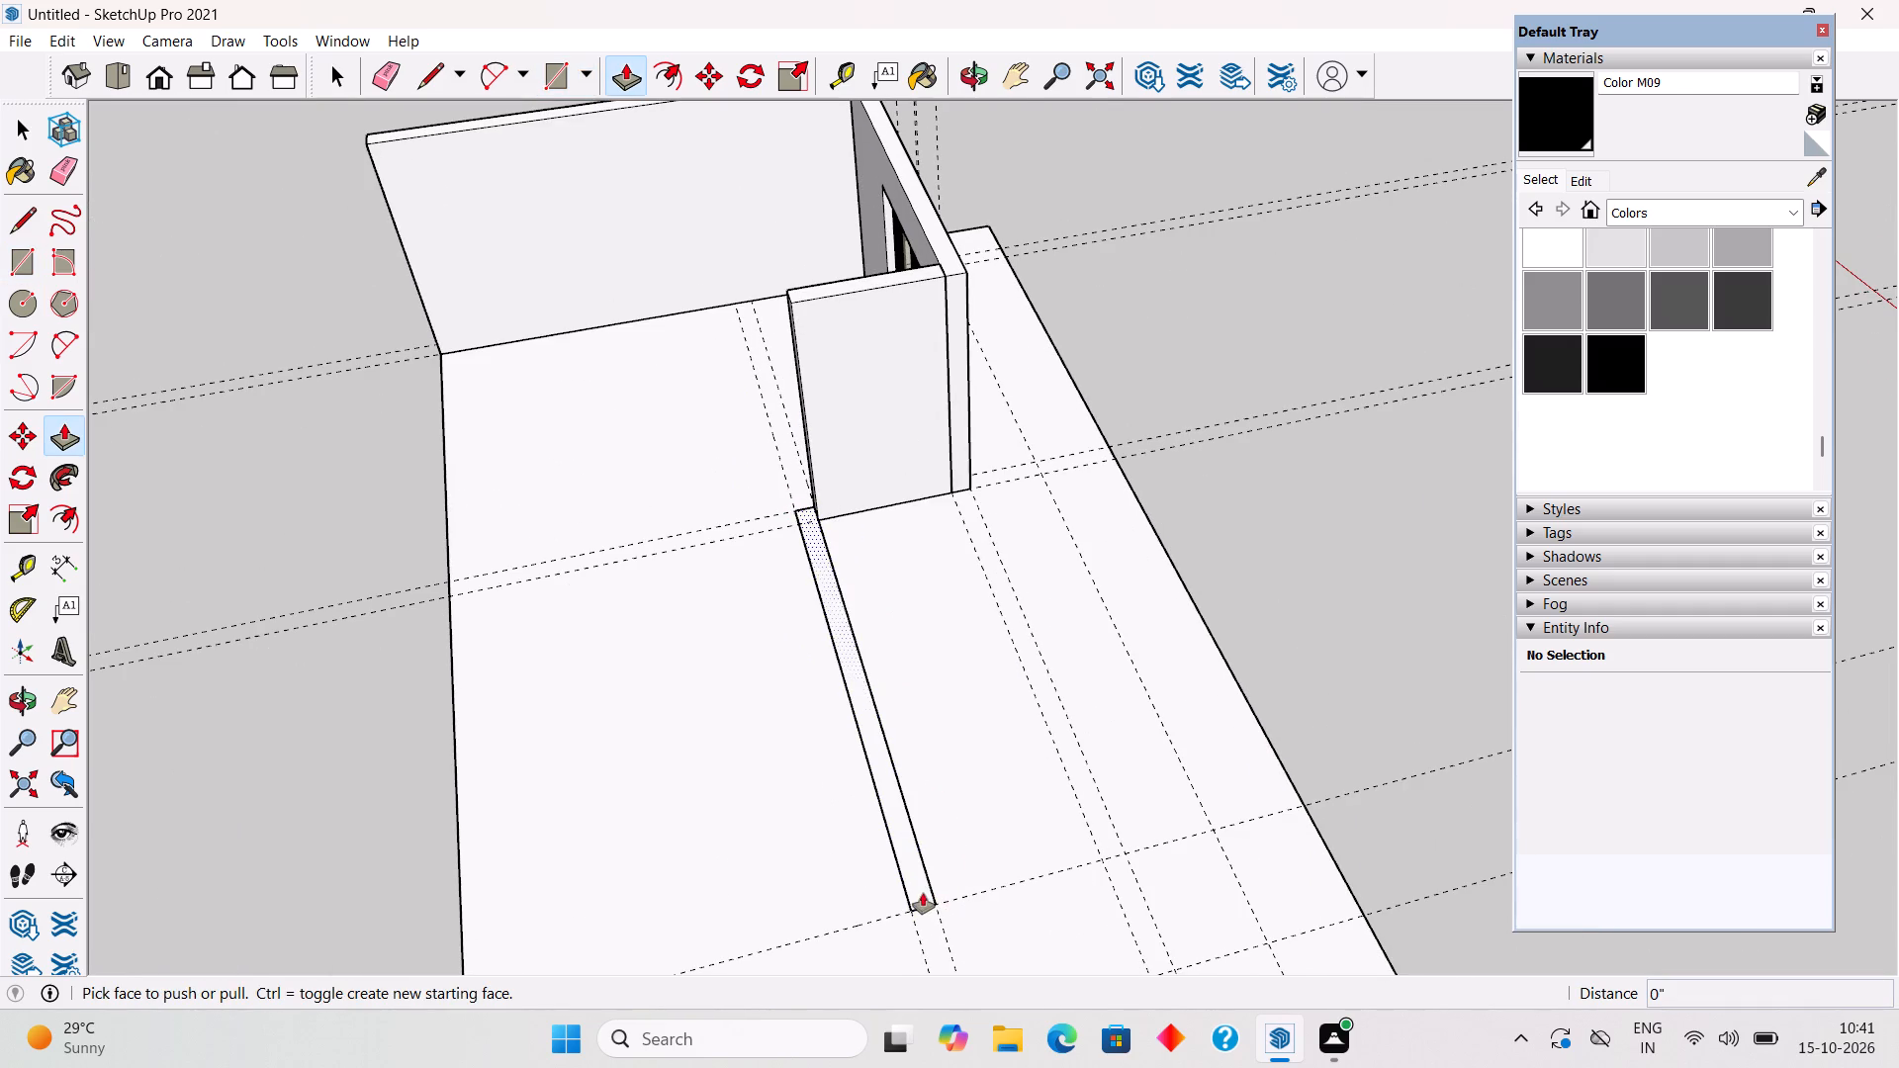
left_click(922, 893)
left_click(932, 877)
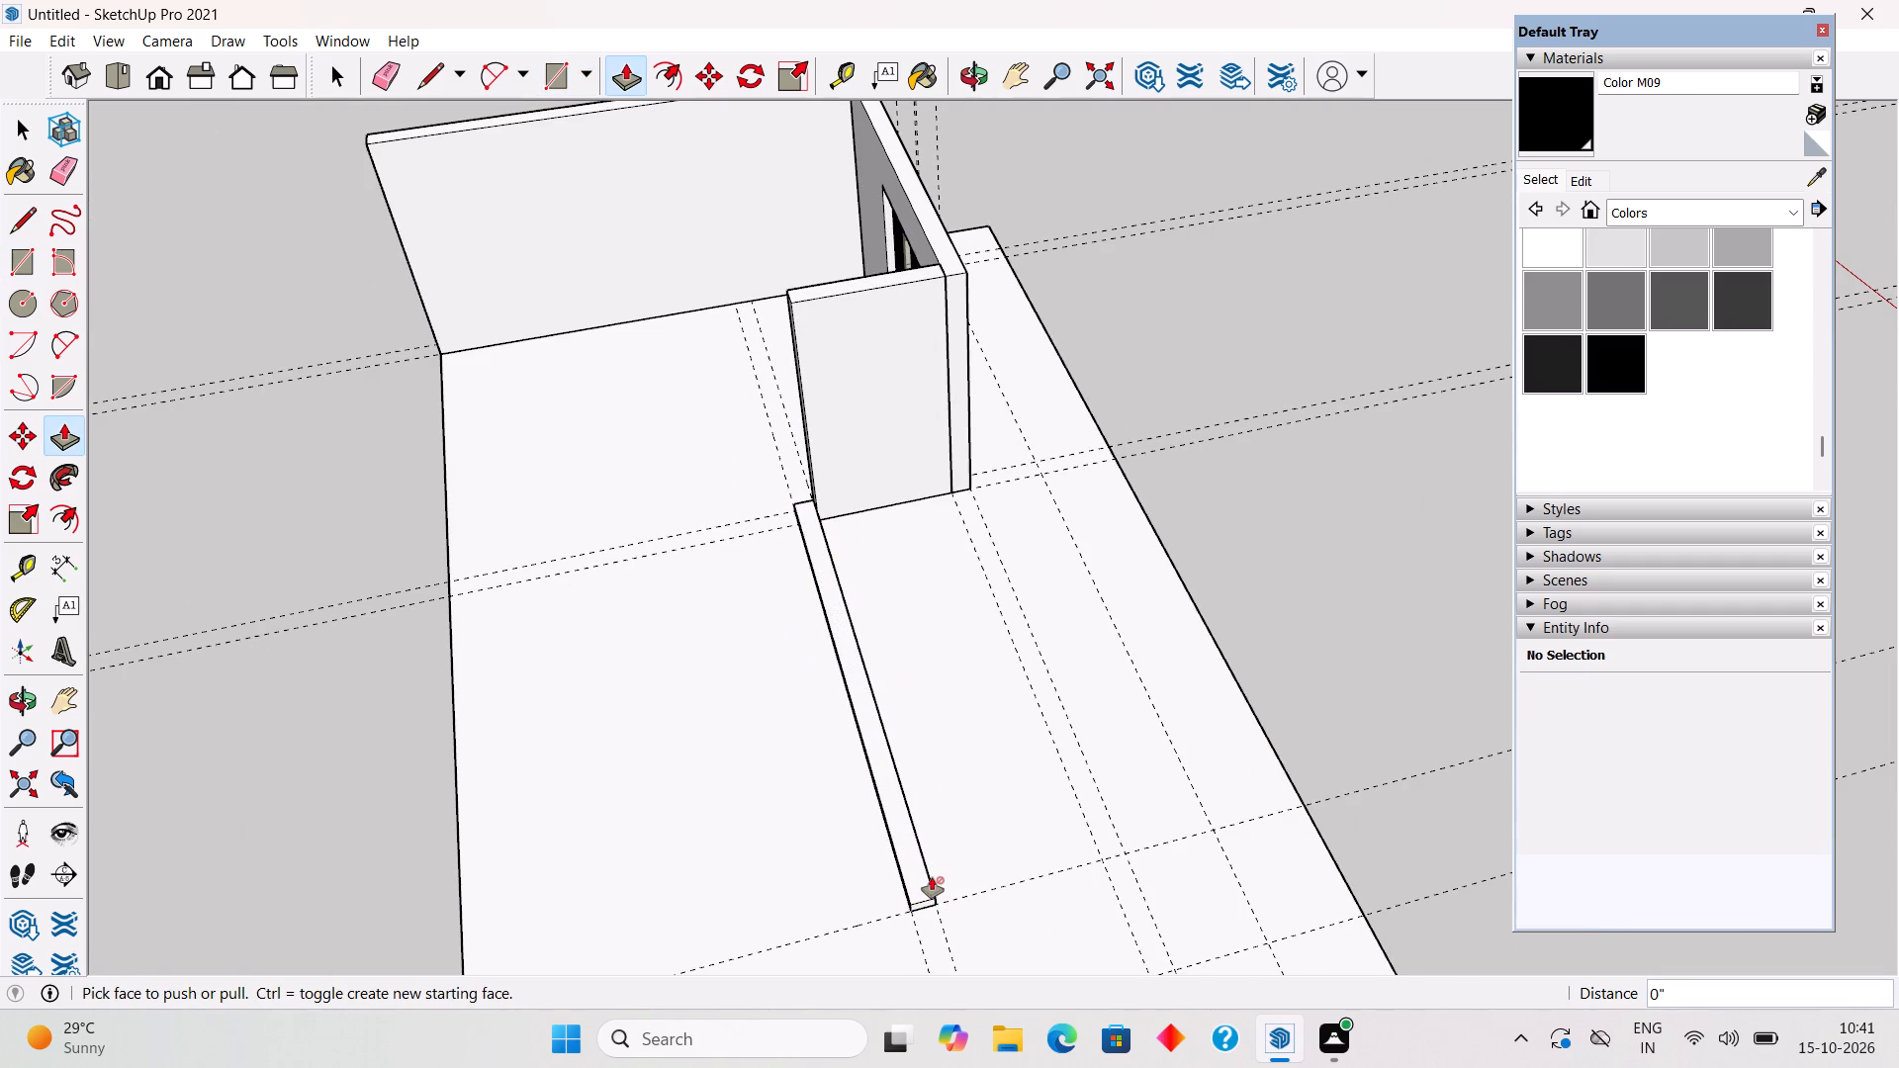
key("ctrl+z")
Push/pull the 17' 9" by 9" wall rectangle up 10'.
left_click(927, 889)
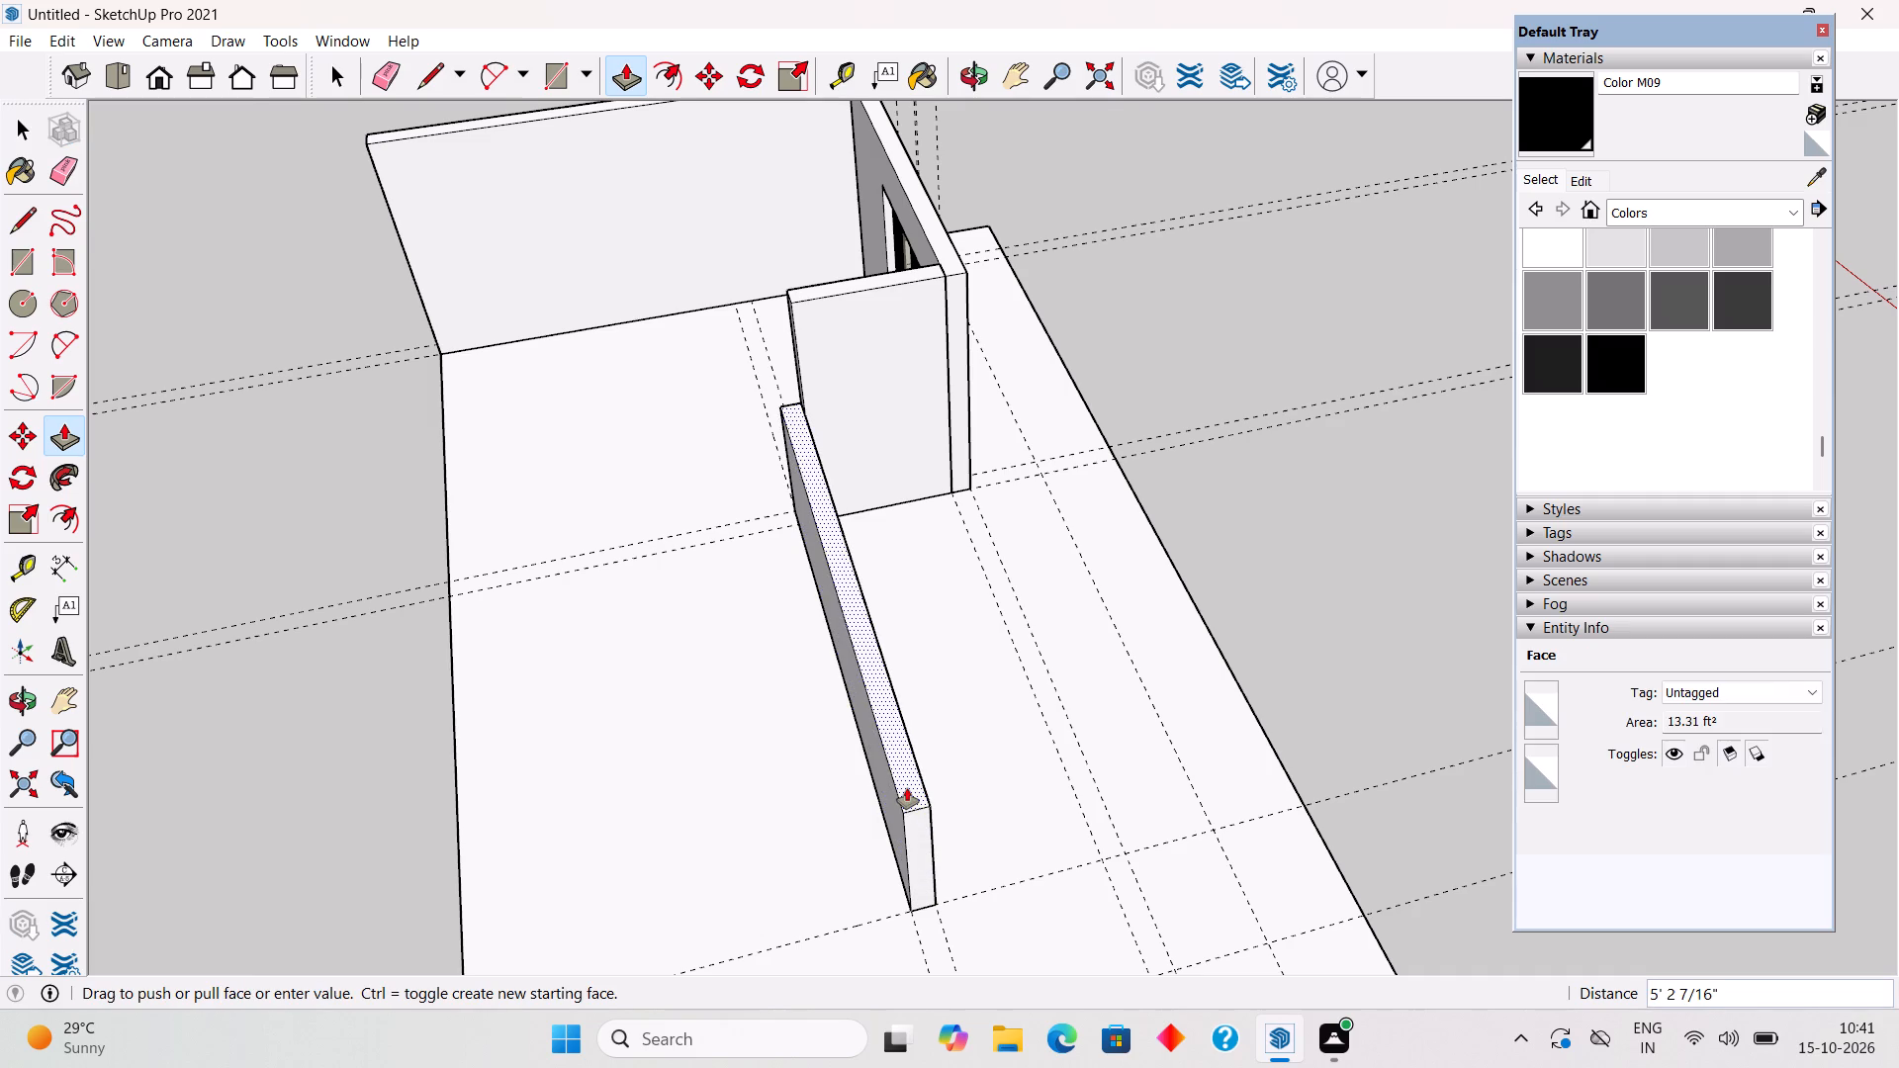
type("10'")
key("Return")
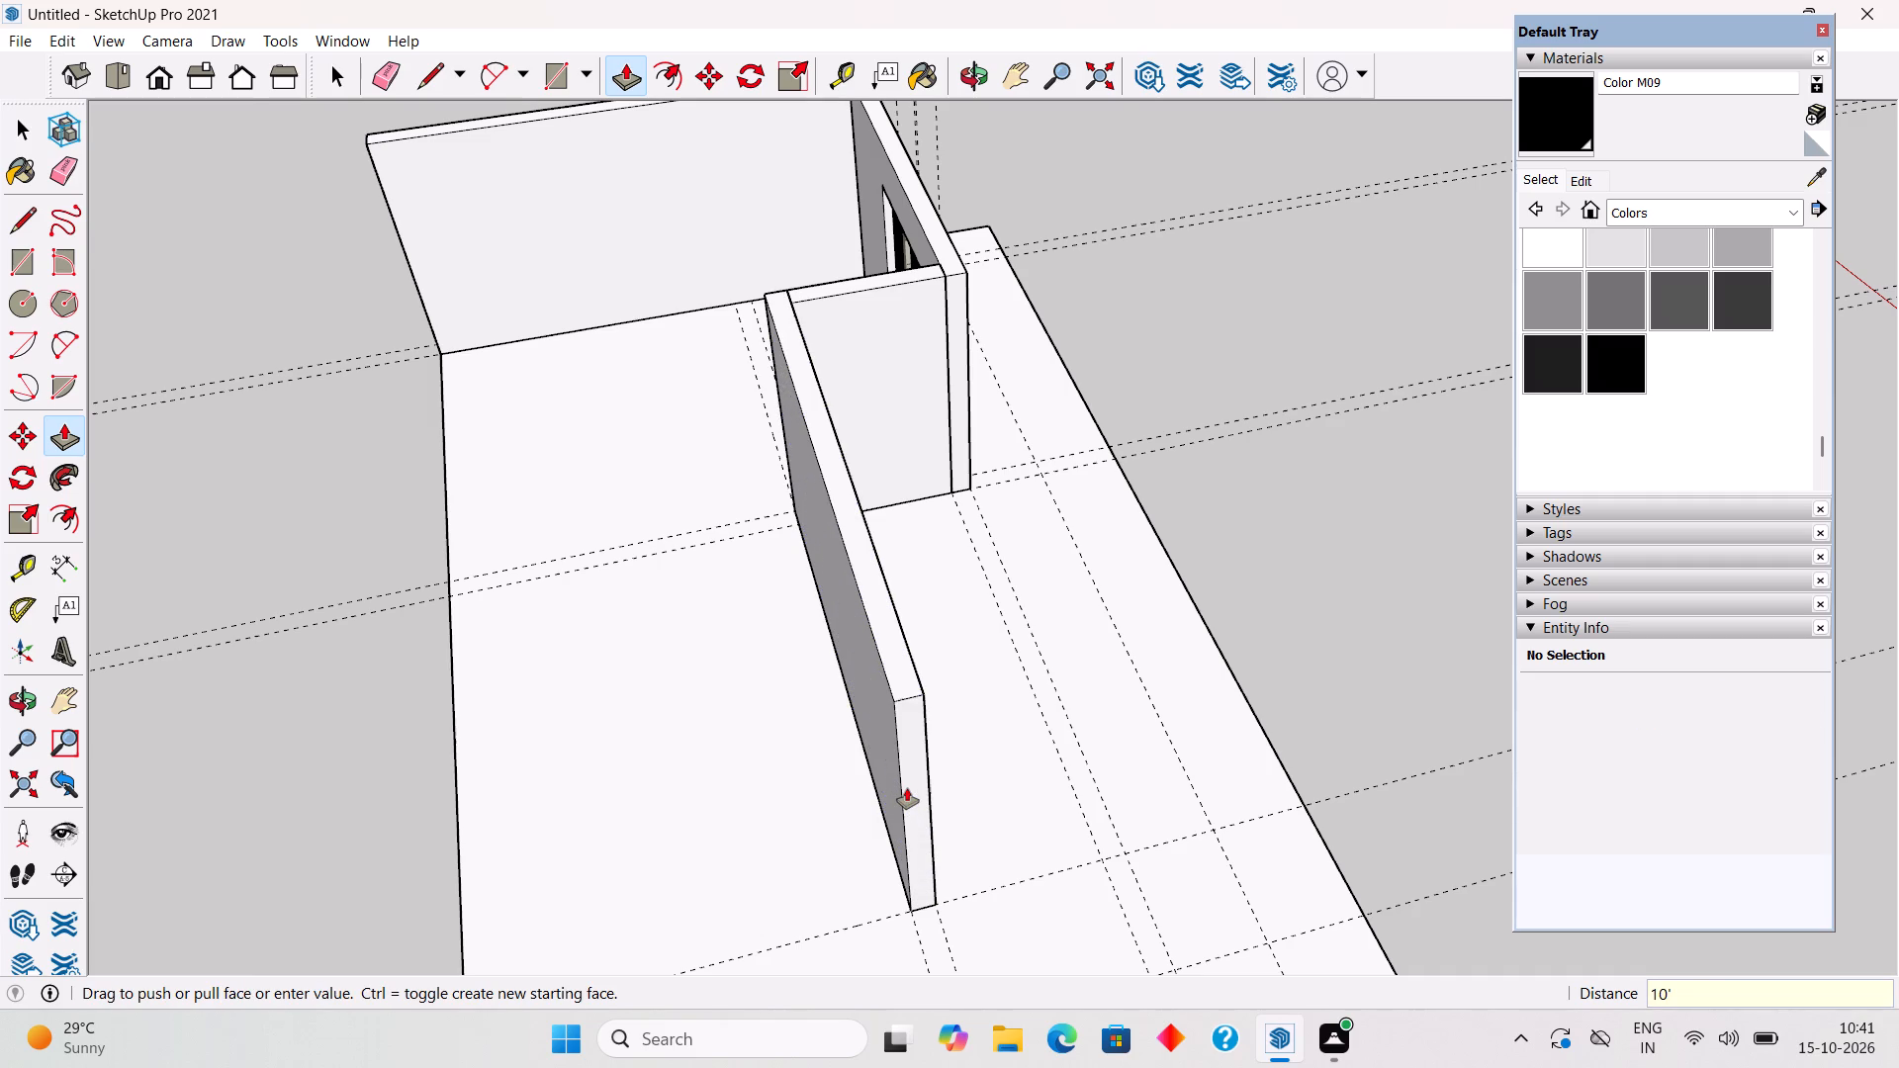
Make the new 10' high wall a group, including all its connected faces and edges.
key("space")
triple_click(907, 788)
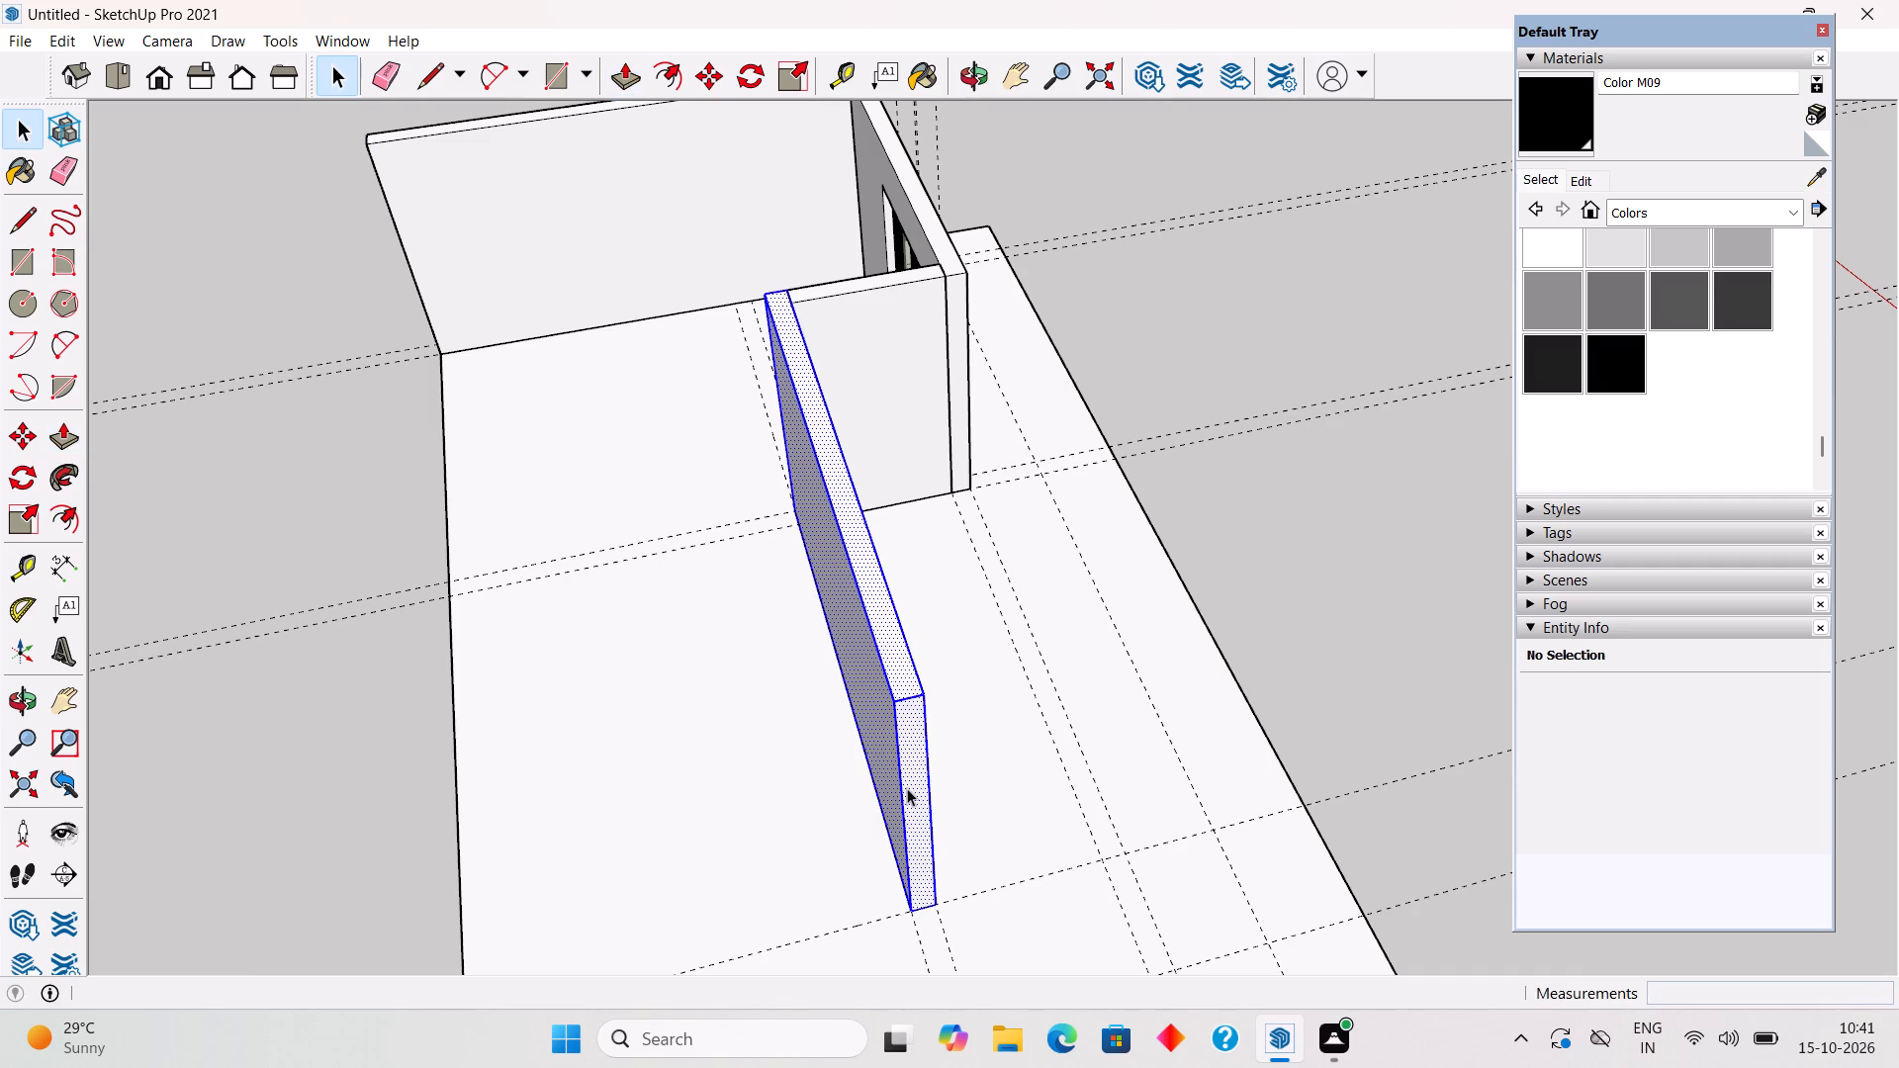
right_click(907, 788)
left_click(1017, 620)
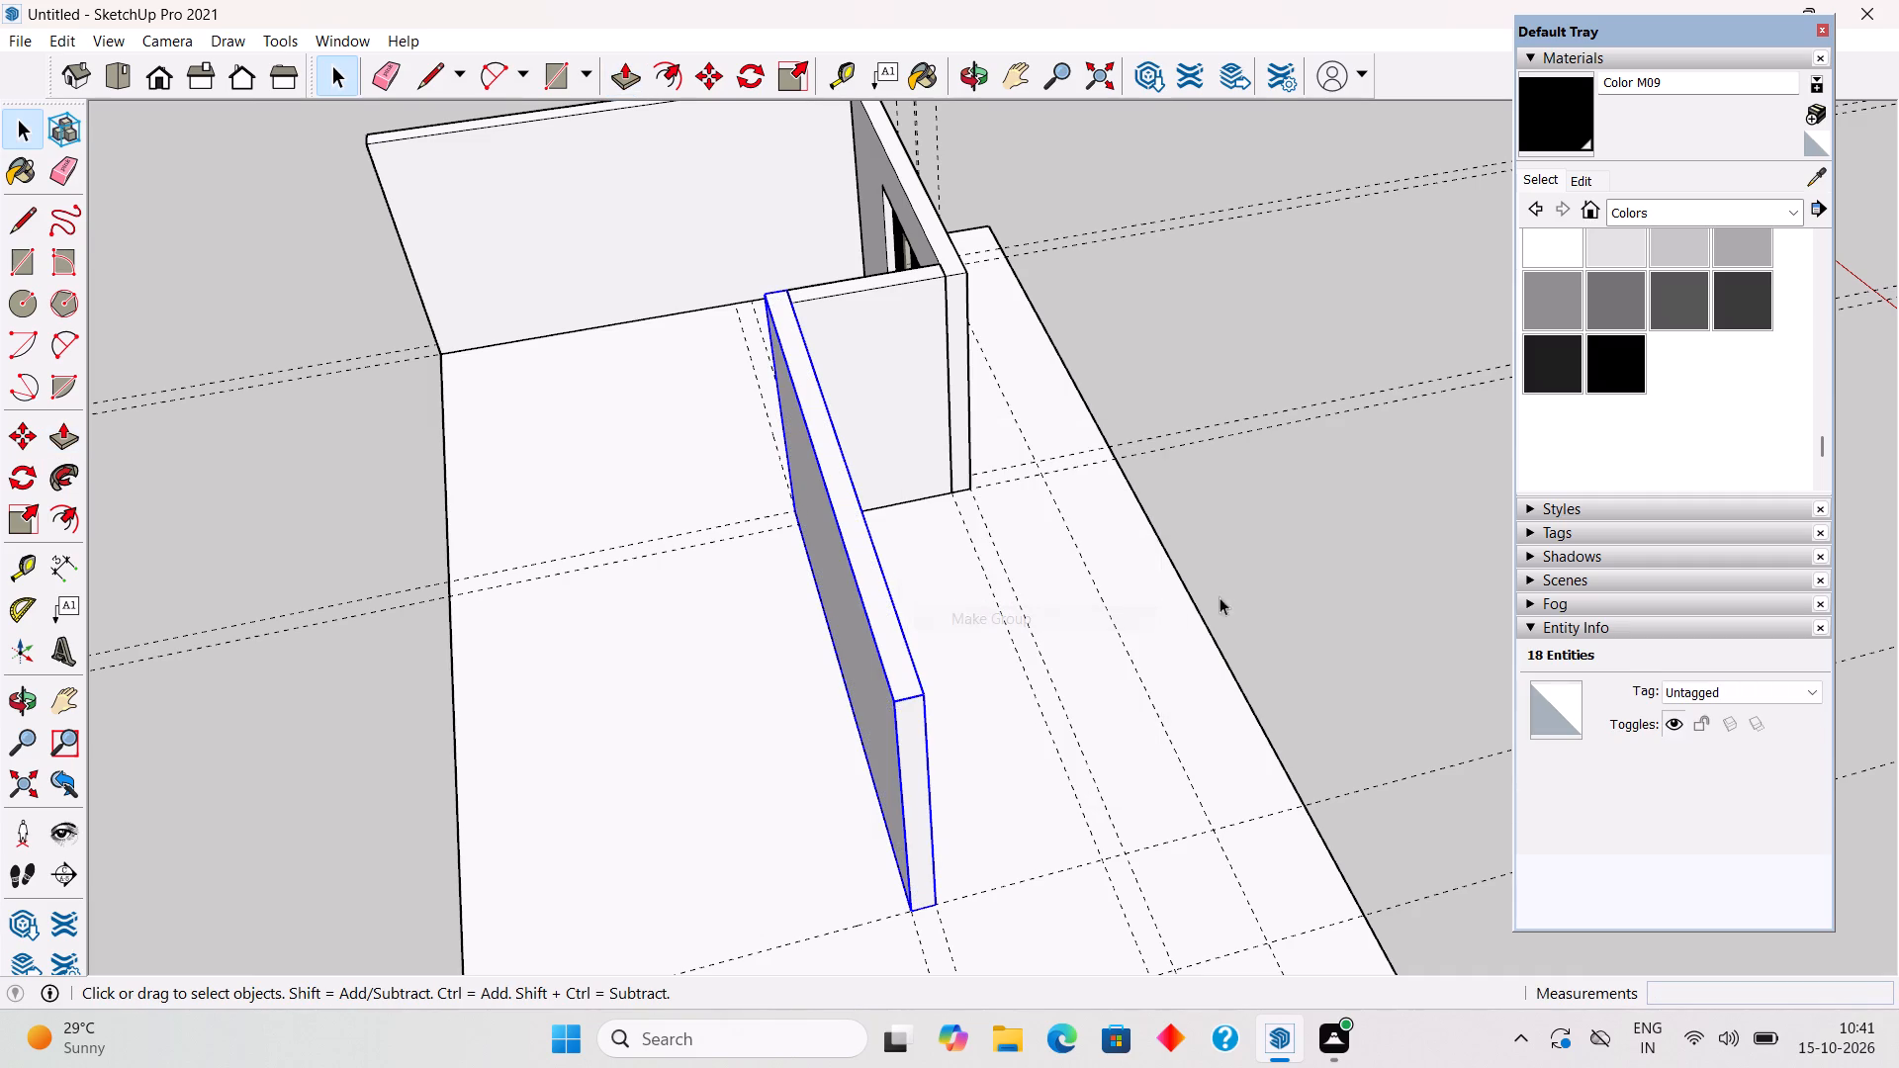
left_click(1302, 591)
Place a vertical guide on the new wall's front face, 5' from its corner with the short side wall.
middle_click_drag(1260, 717, 798, 717)
scroll(961, 758, "down", 3)
middle_click_drag(915, 789, 515, 722)
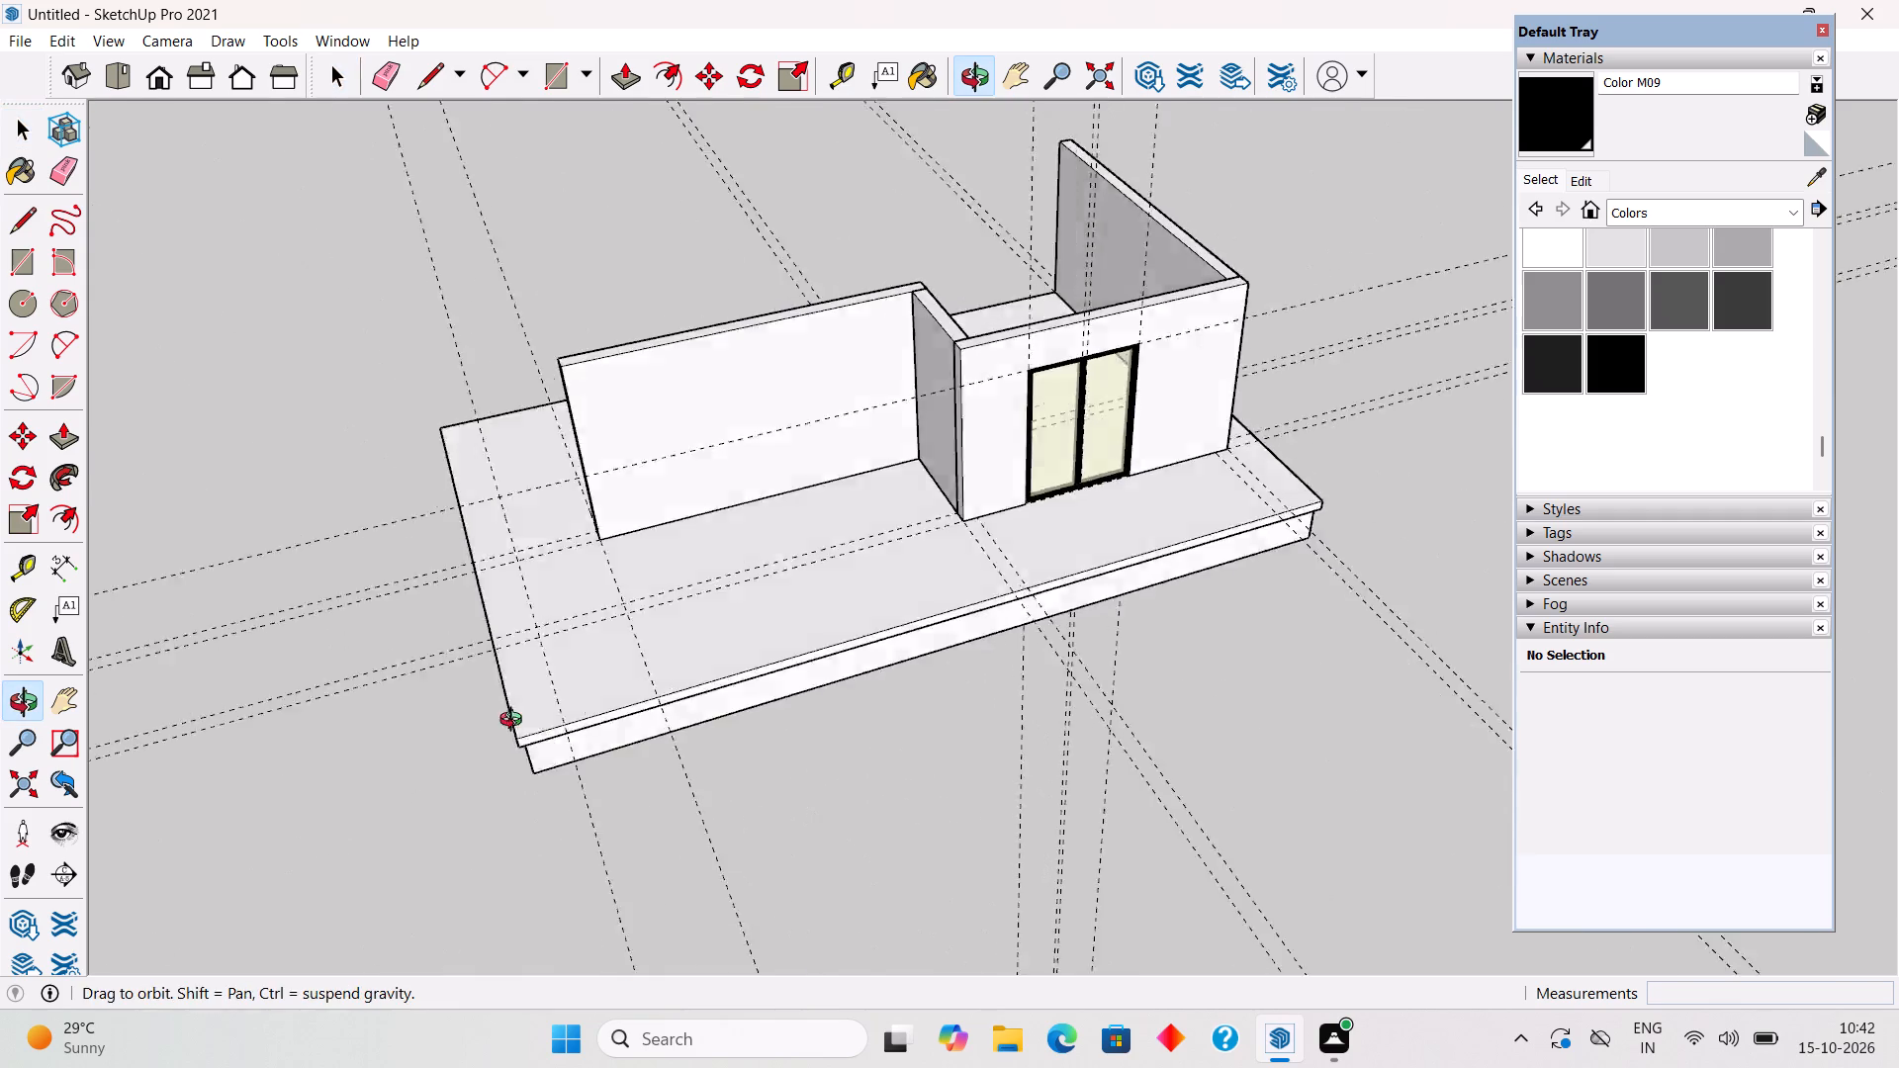
middle_click_drag(515, 722, 492, 712)
scroll(727, 563, "up", 6)
scroll(803, 498, "down", 8)
scroll(893, 303, "up", 5)
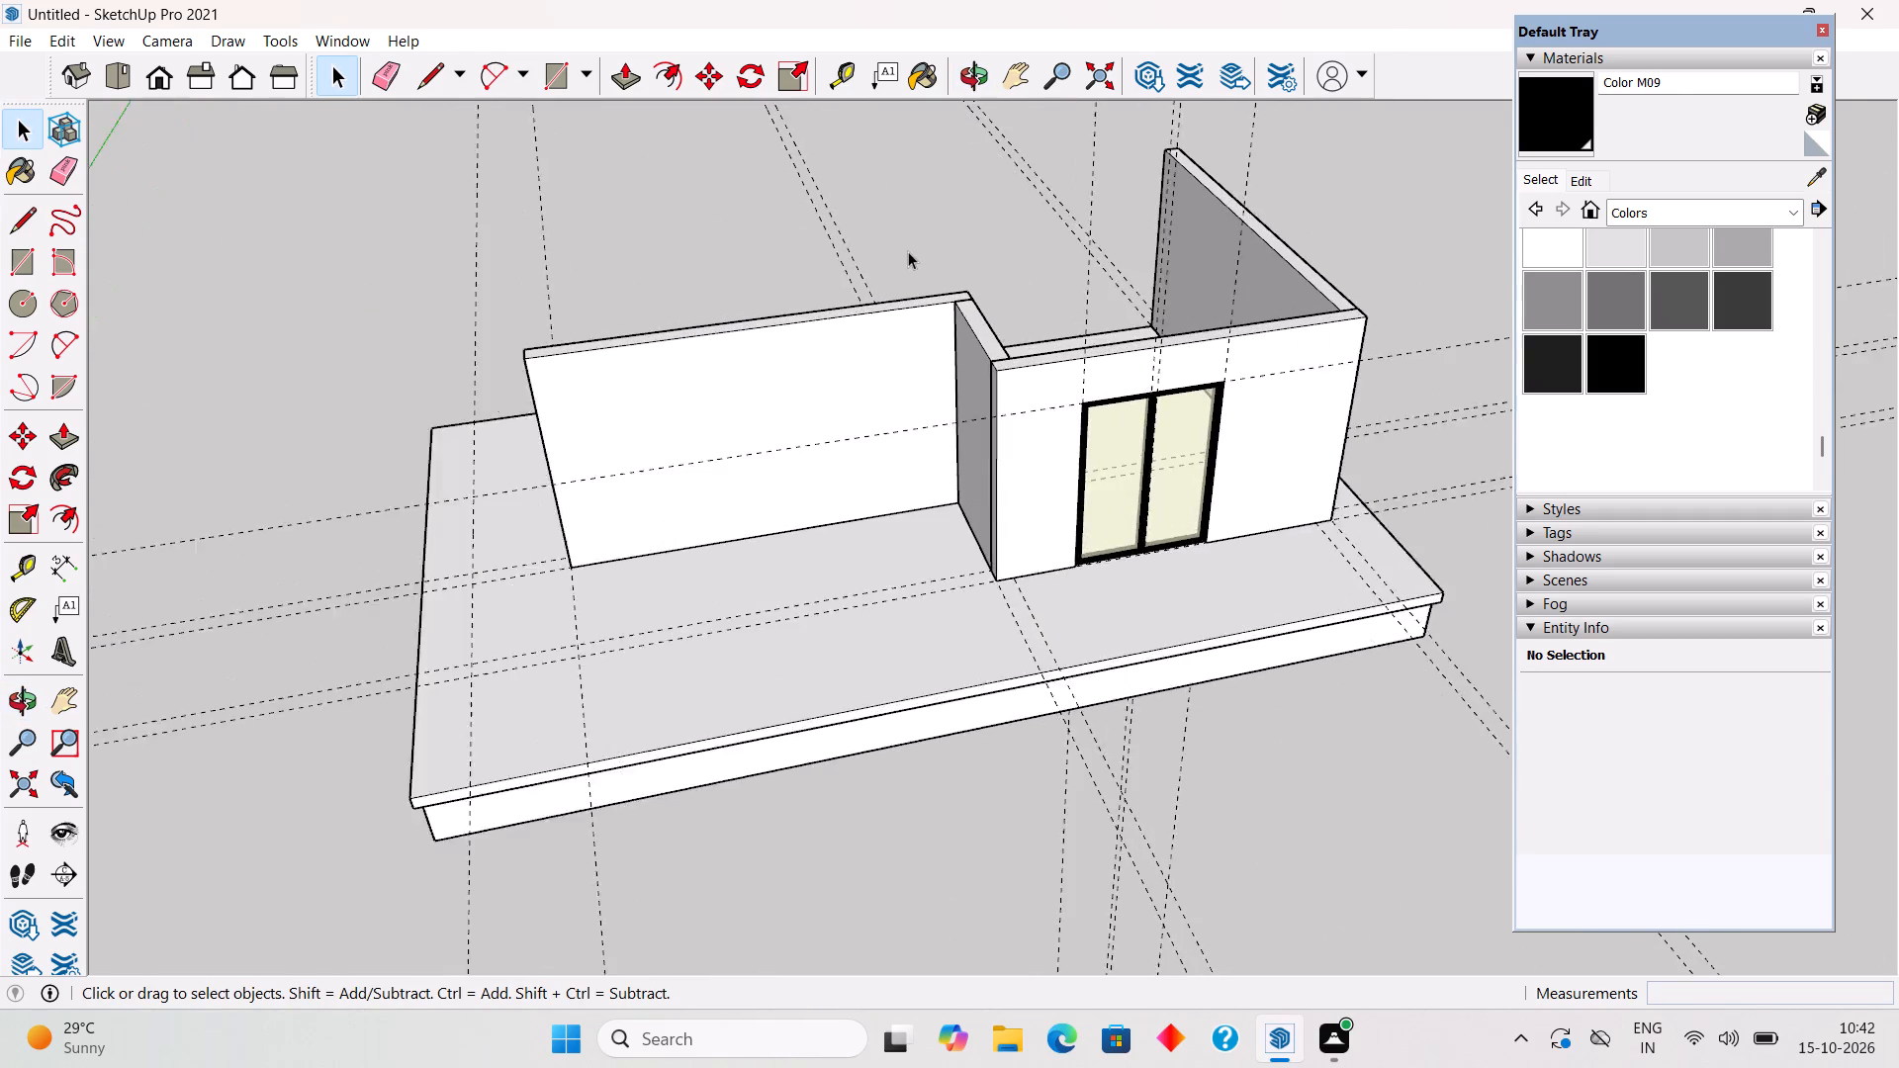
scroll(993, 412, "up", 1)
middle_click_drag(1010, 482, 963, 351)
scroll(894, 212, "up", 5)
scroll(962, 356, "down", 4)
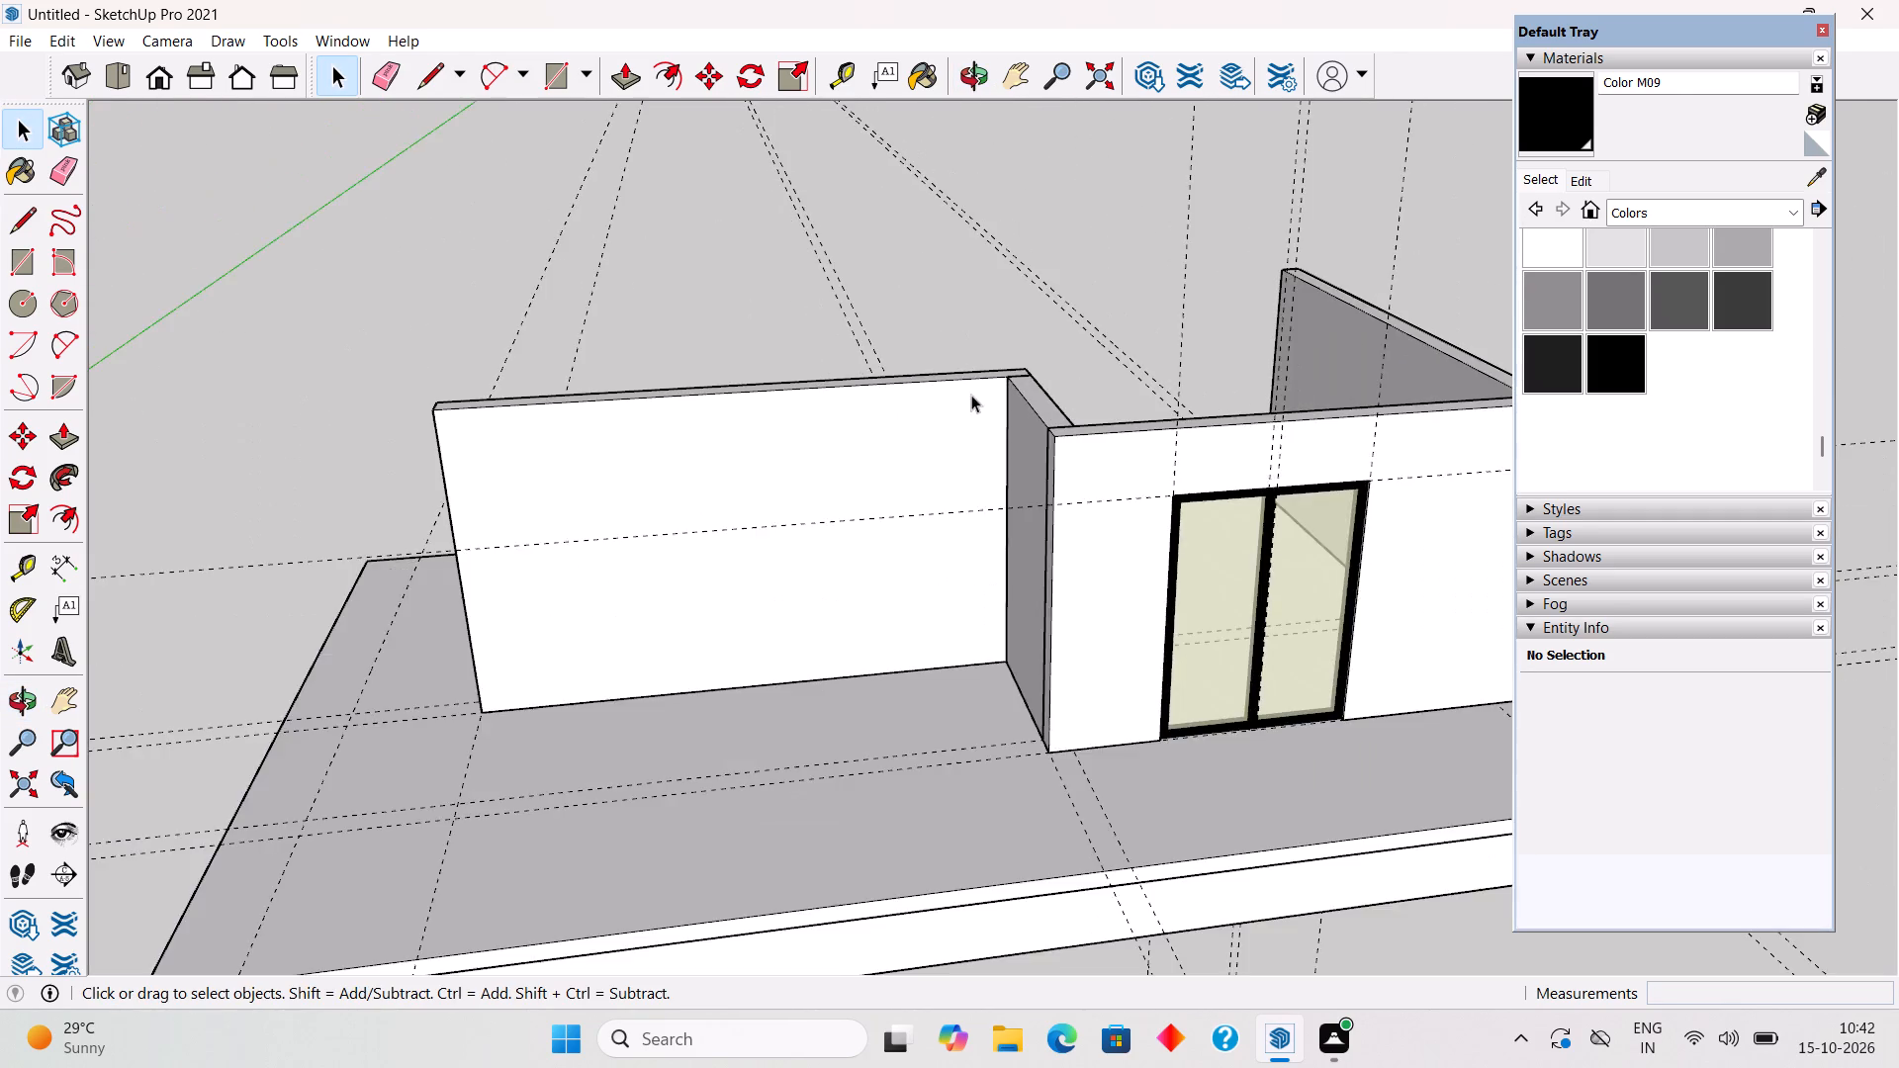
middle_click_drag(963, 387, 952, 254)
scroll(952, 254, "up", 3)
scroll(961, 260, "down", 2)
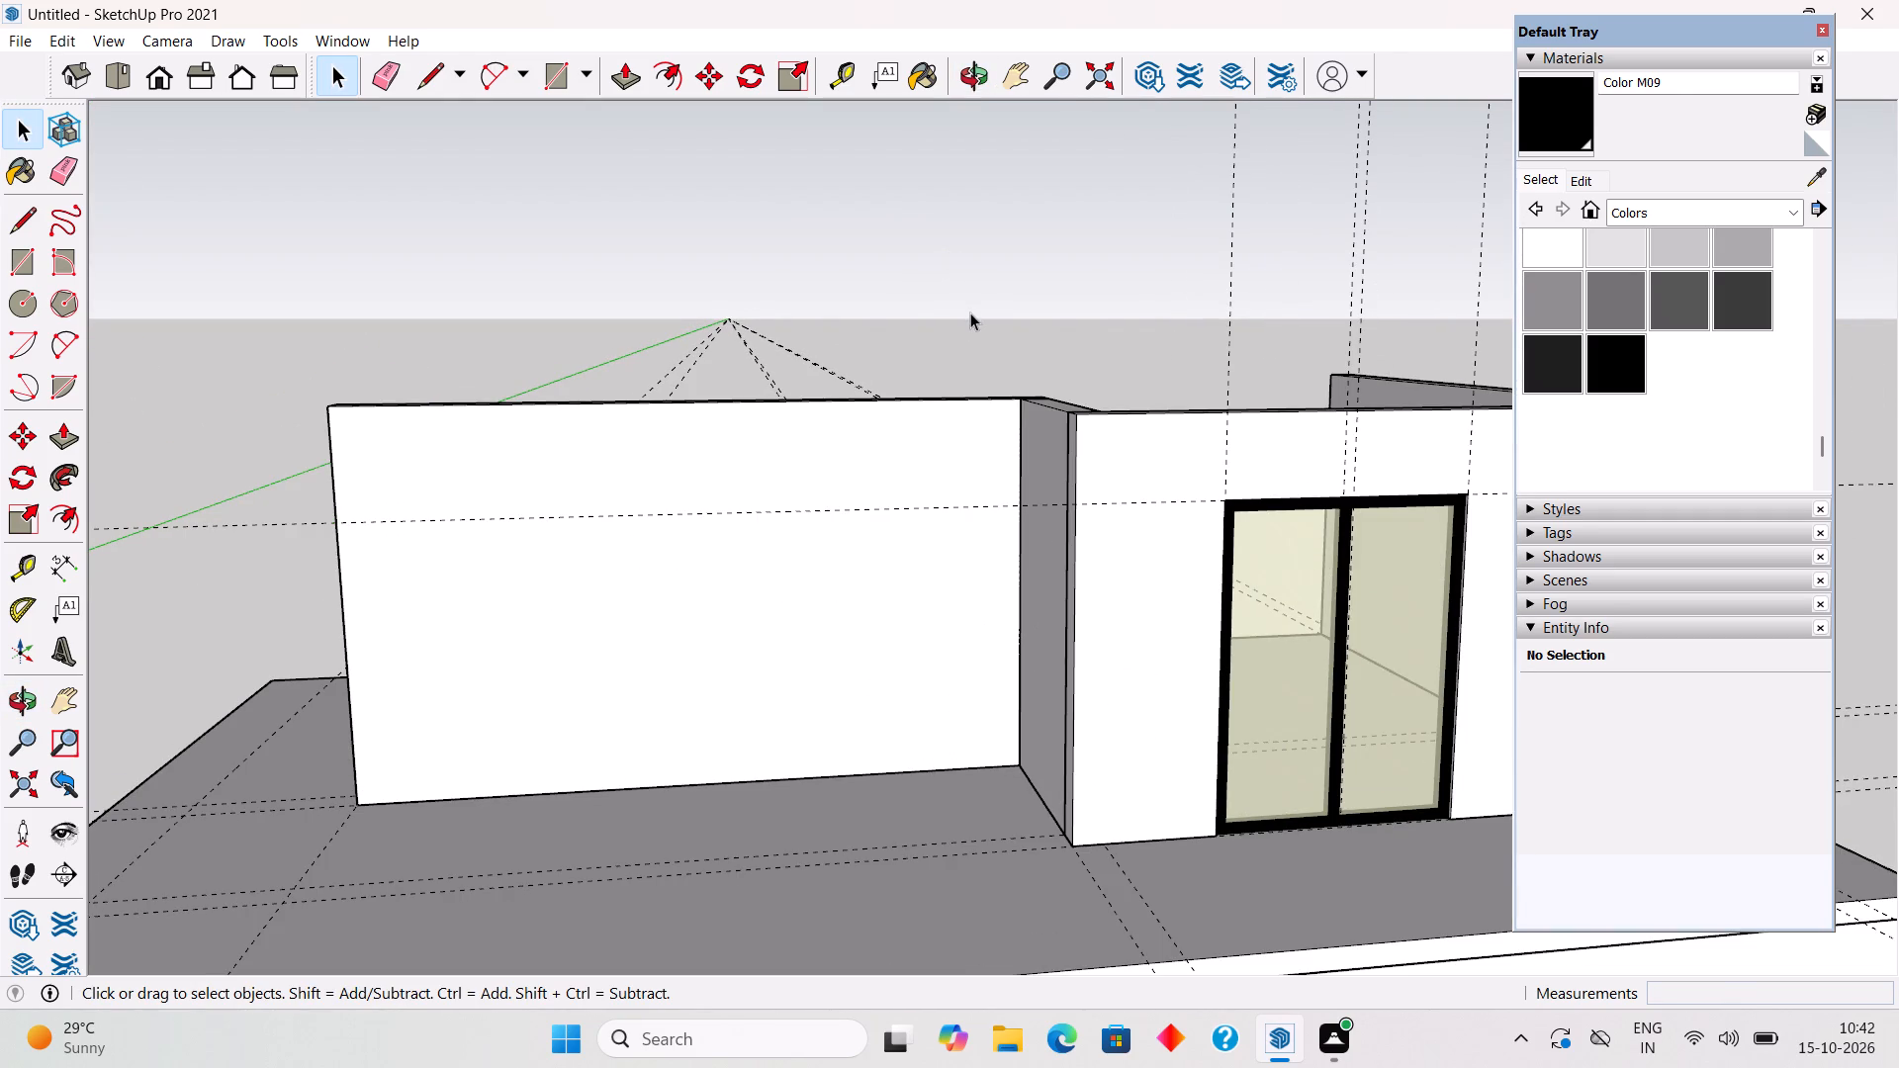
key("t")
left_click(1022, 452)
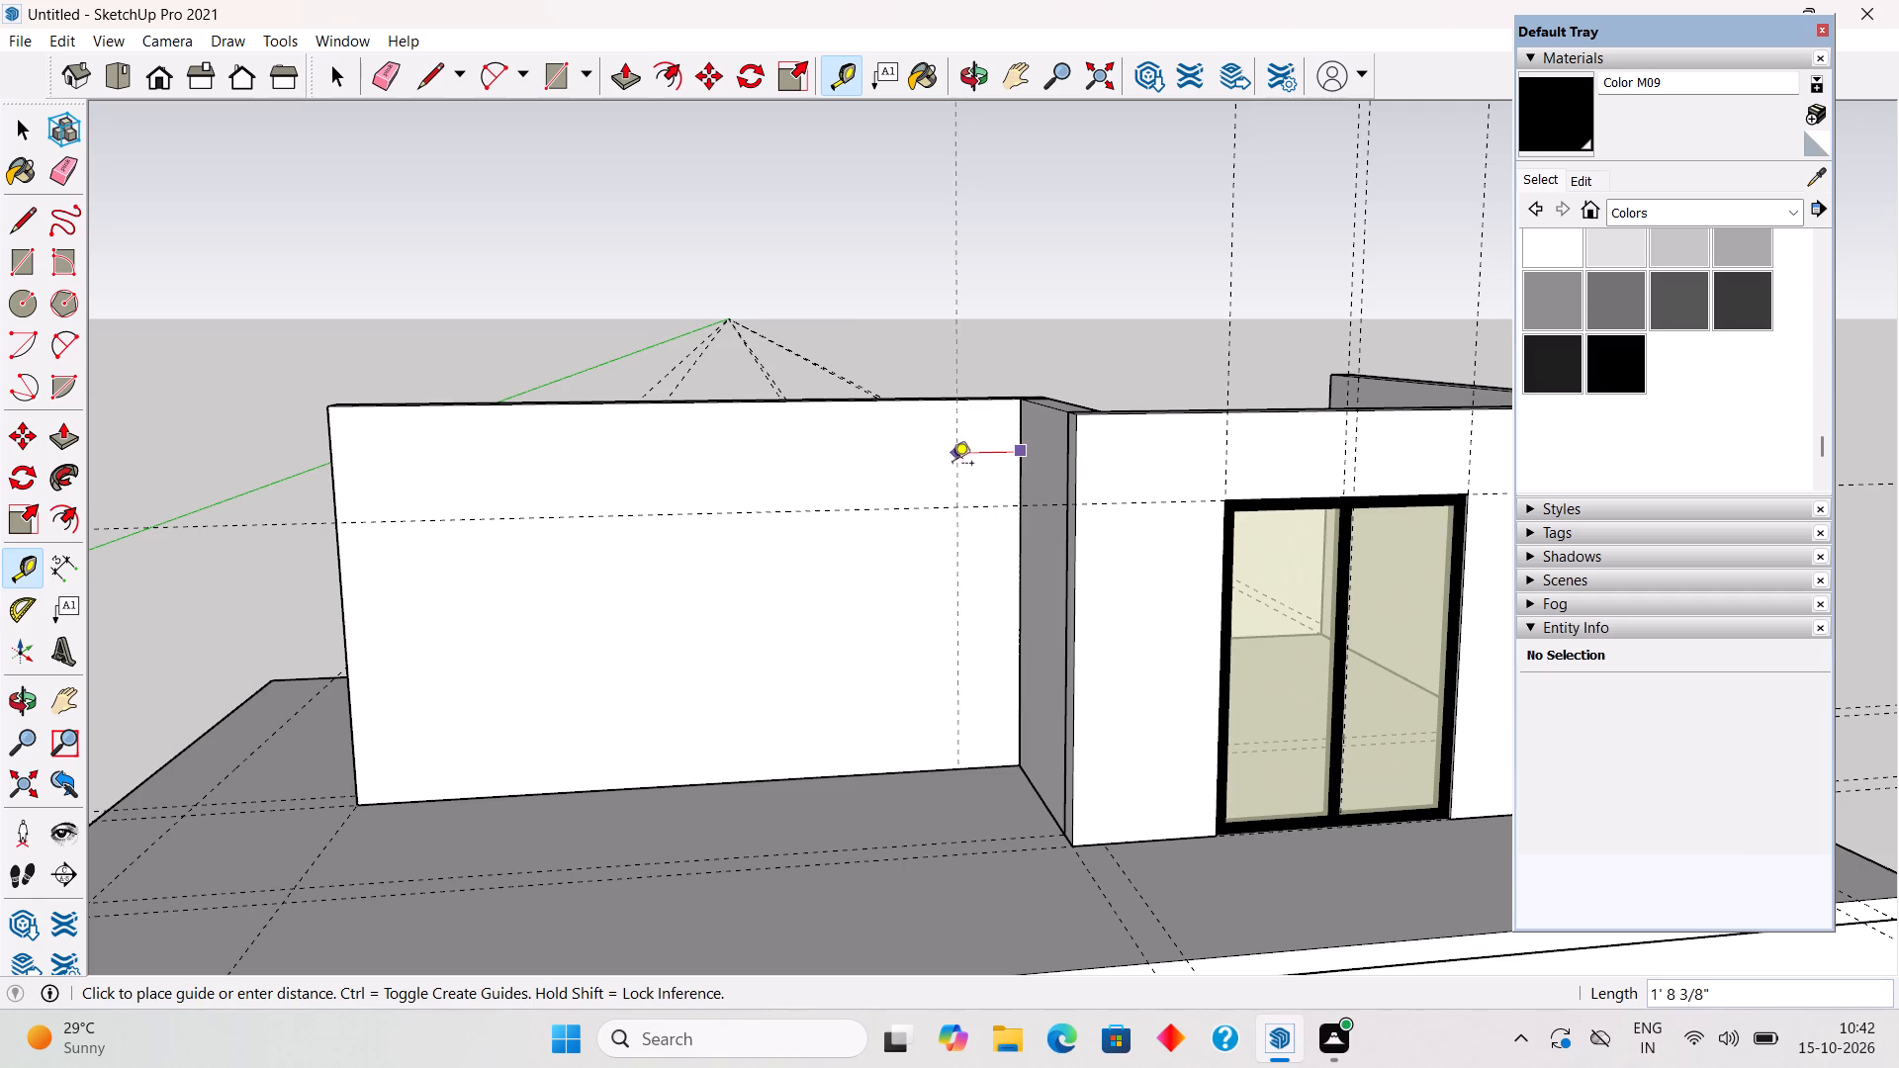
type("5'")
key("Return")
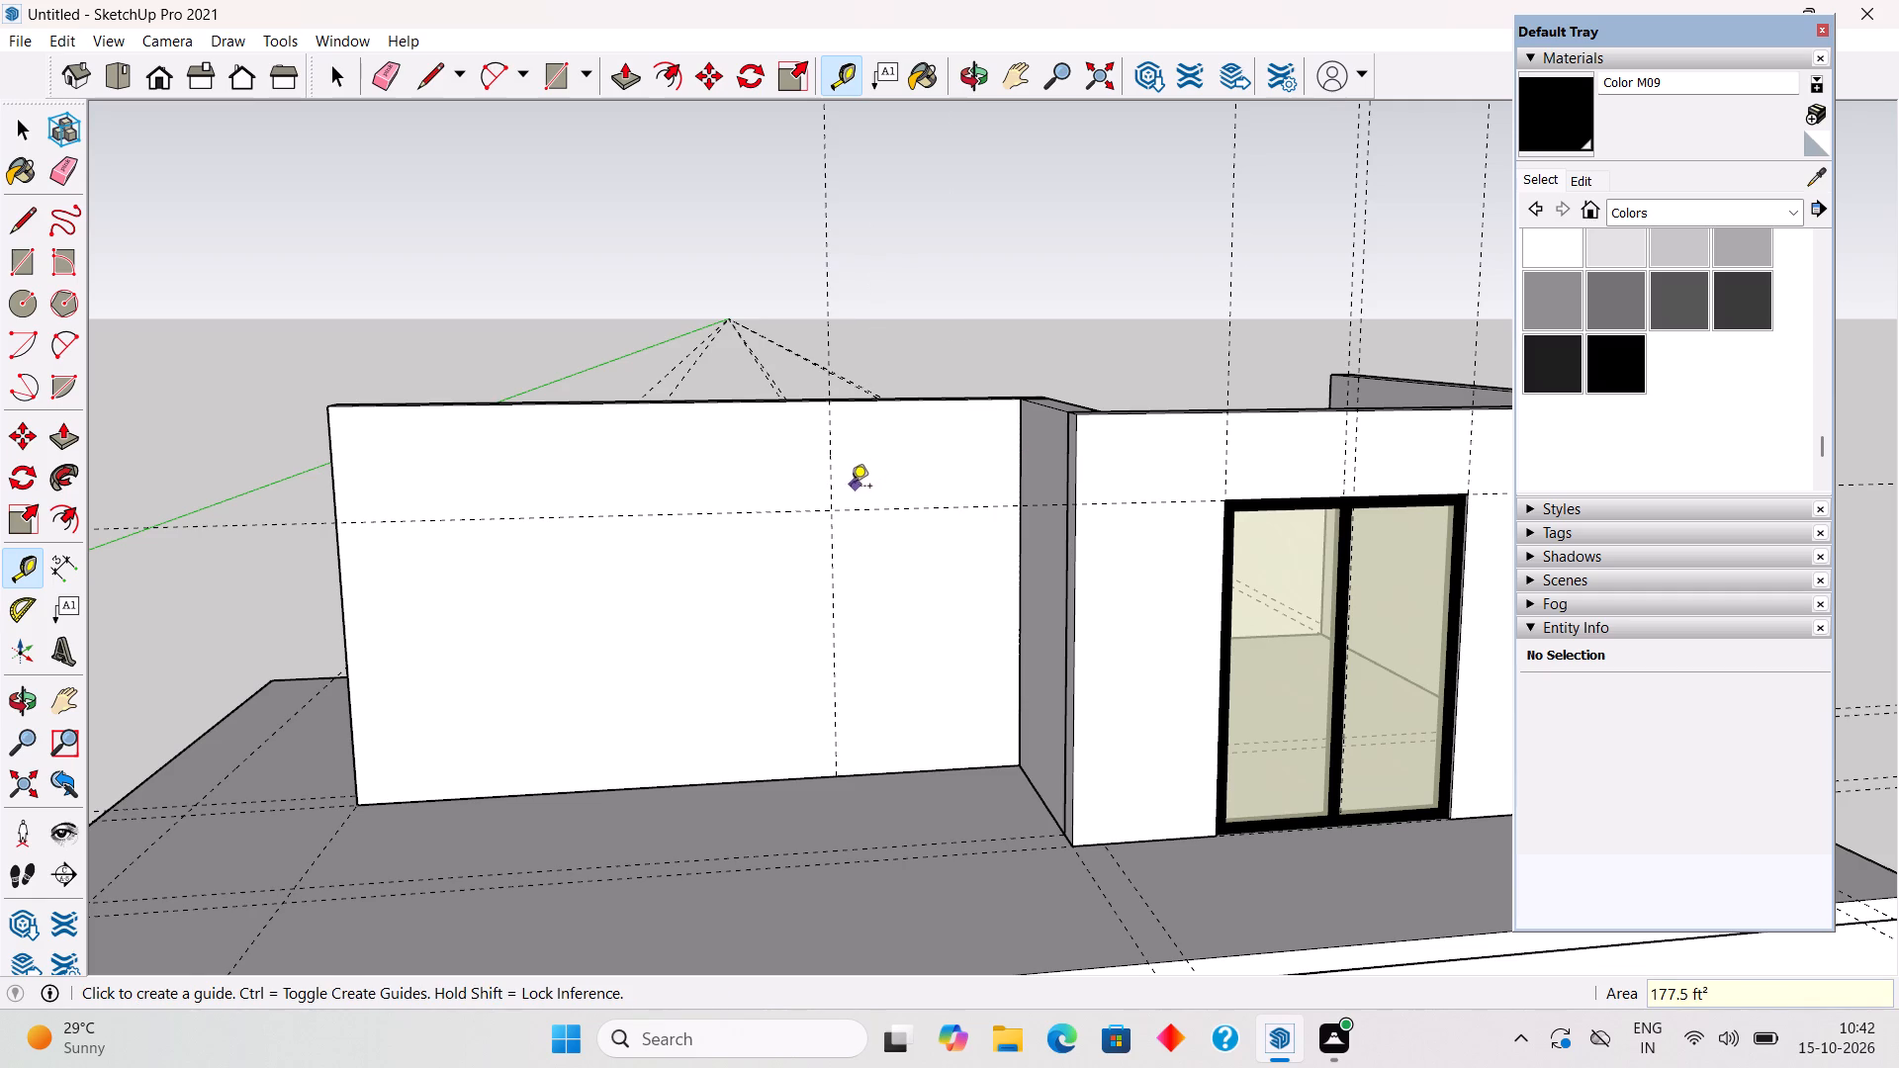
Place two more vertical guides on the new wall's front face, 11' and 10' from the 5' guide, toward the wall's free end.
left_click(834, 497)
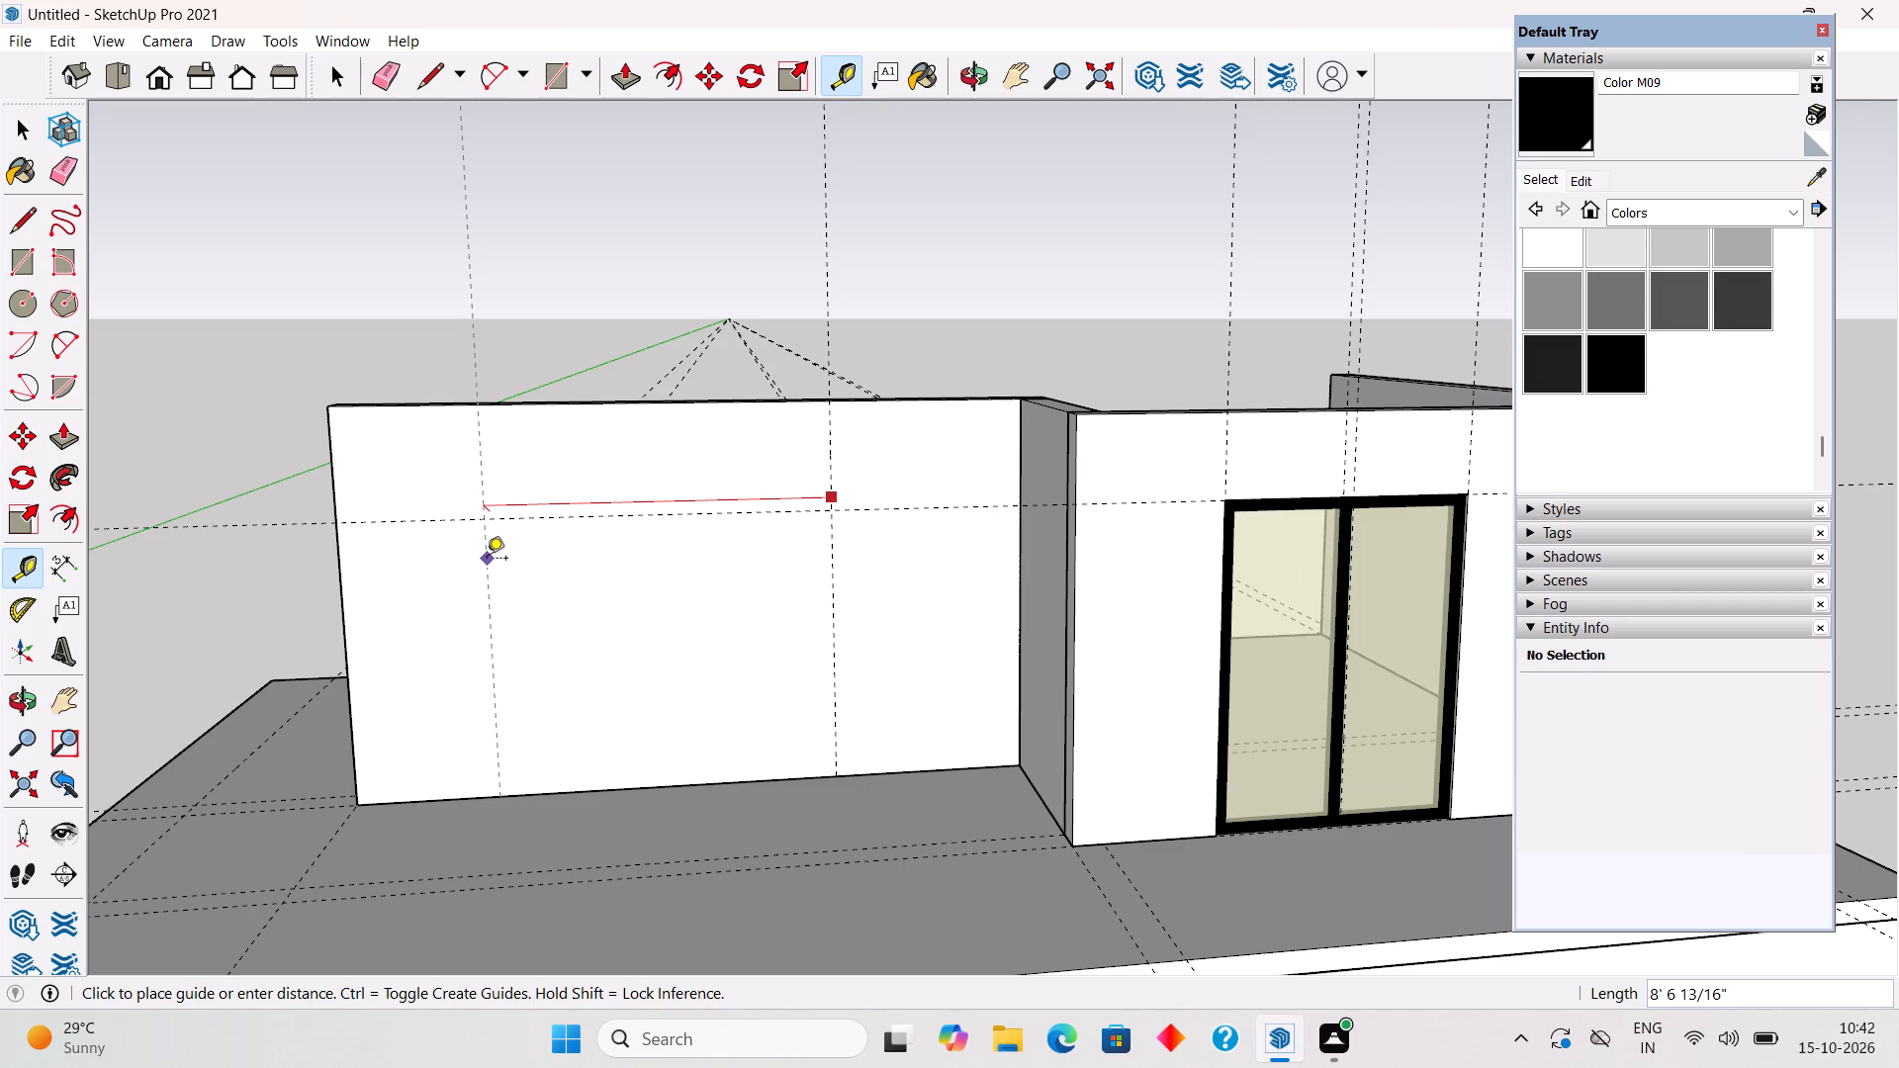
type("11'")
key("Return")
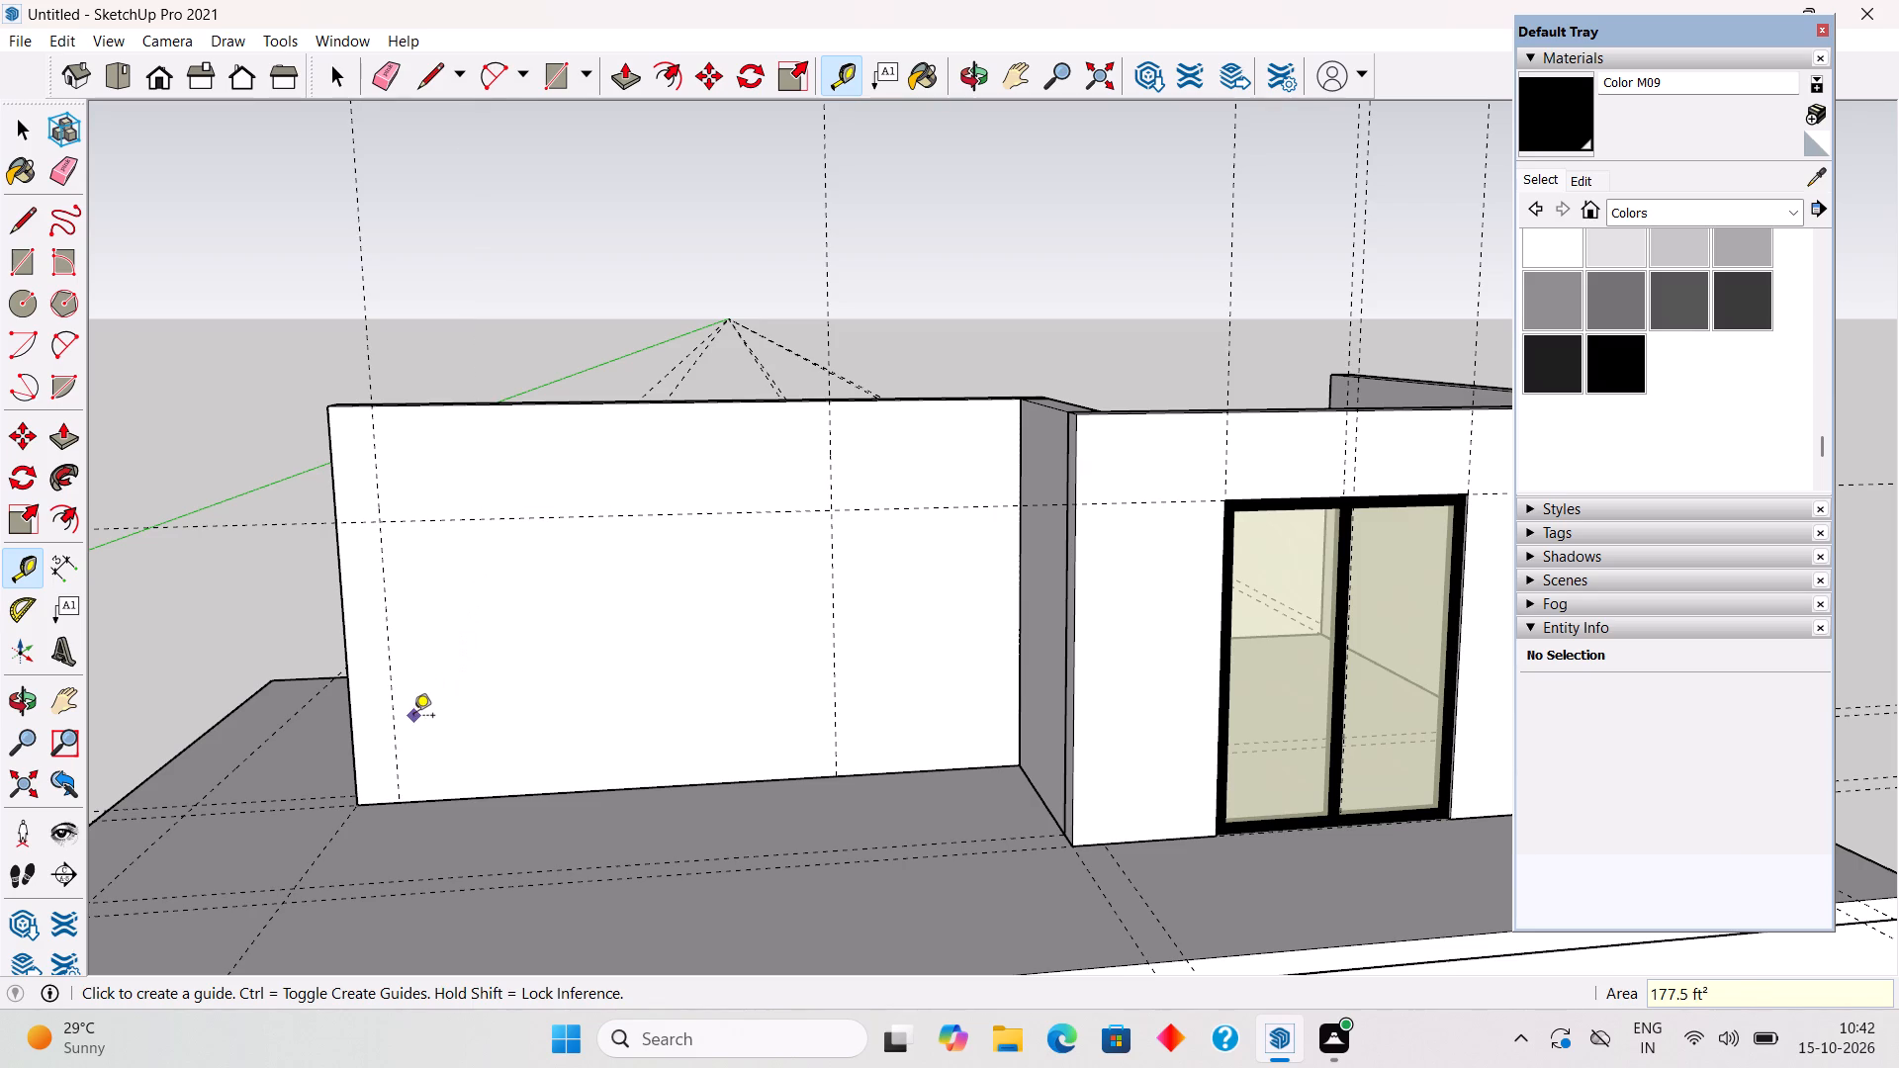
left_click(835, 670)
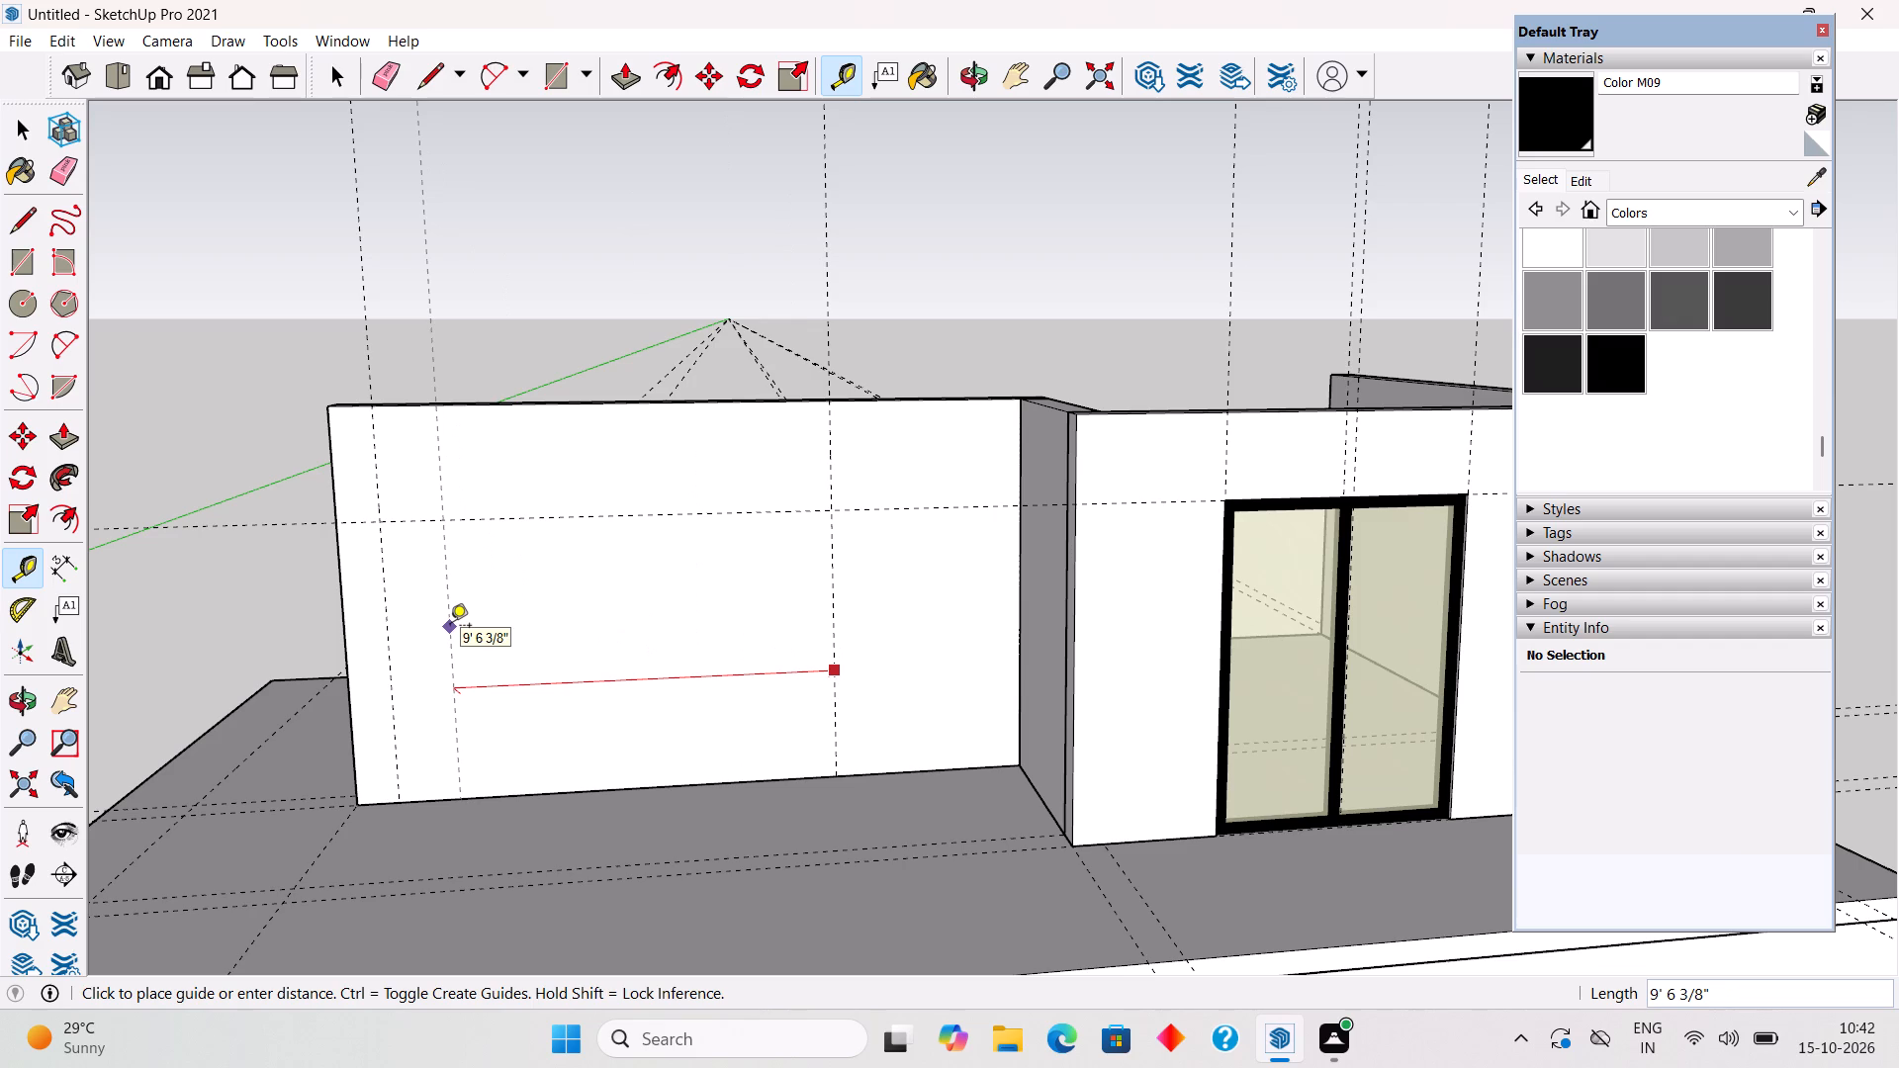
type("10'")
key("Return")
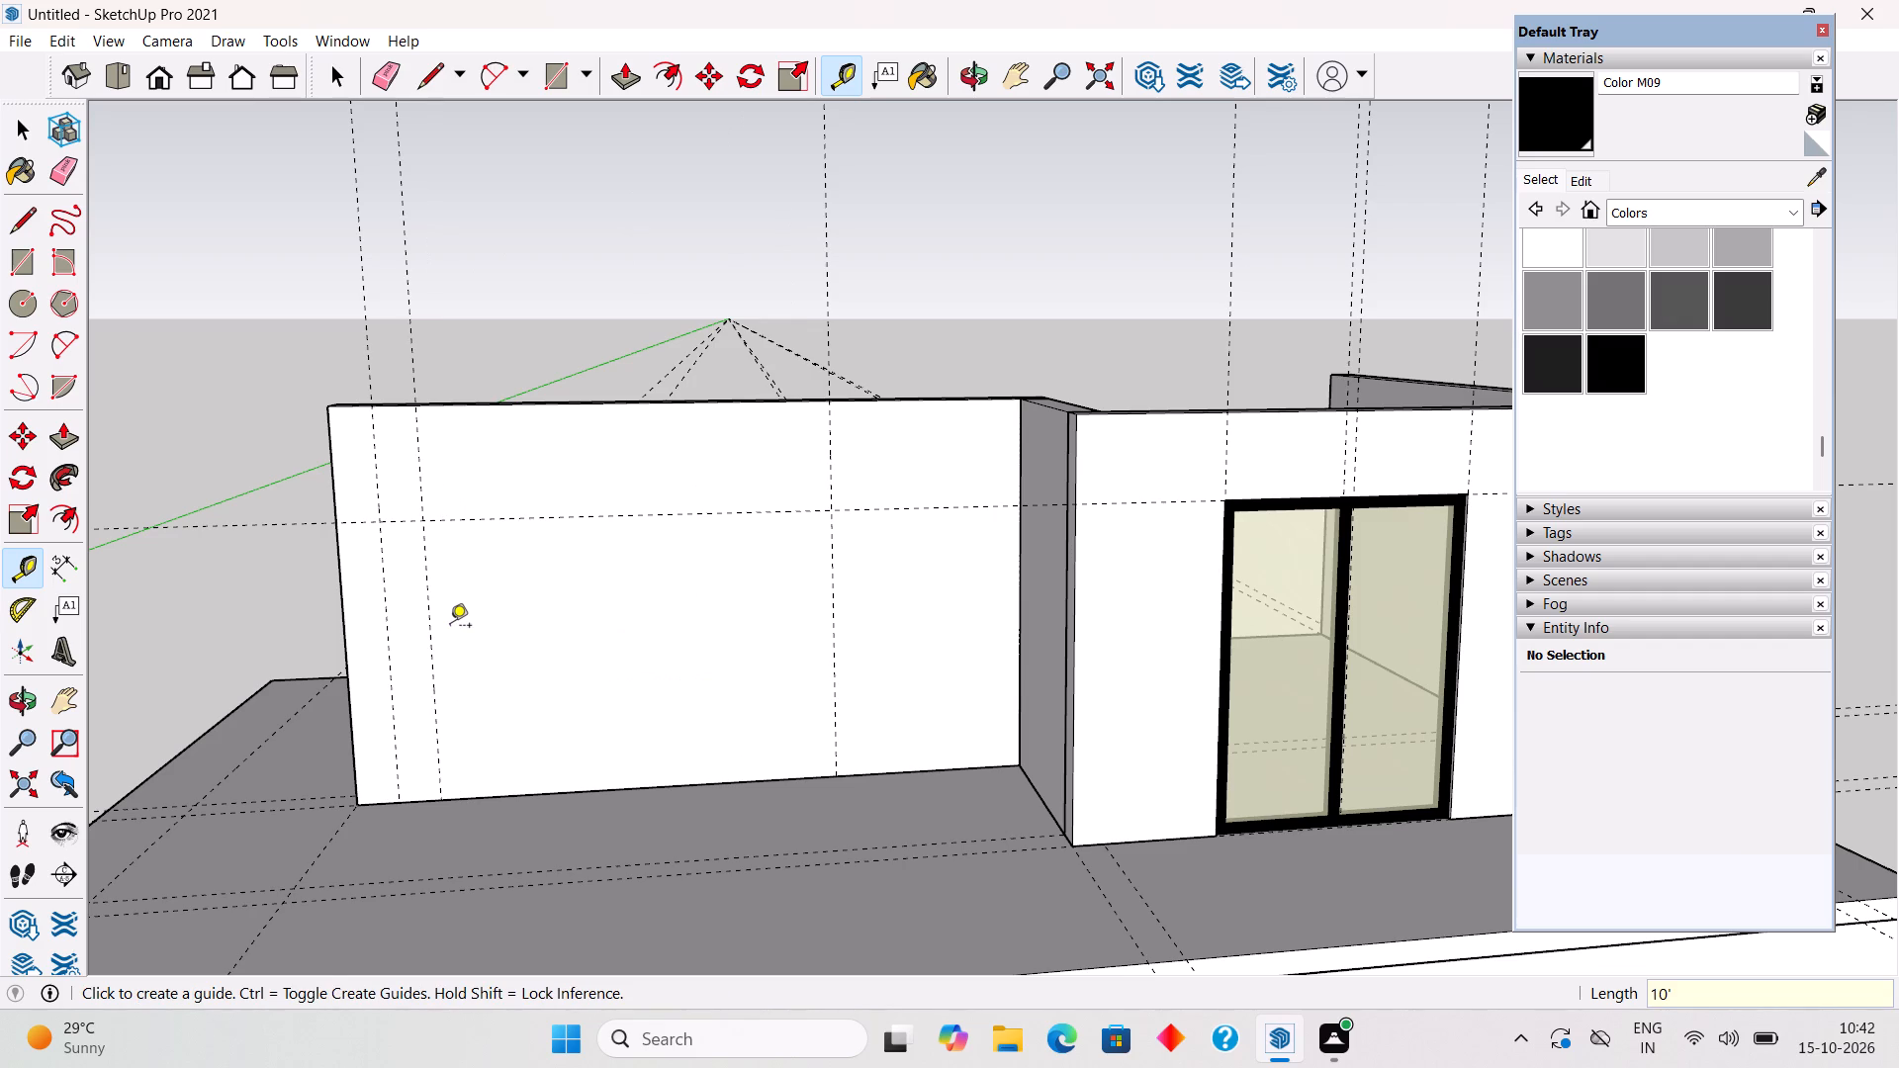
Open the new 17' 9" wall's group for editing and select its front face.
key("space")
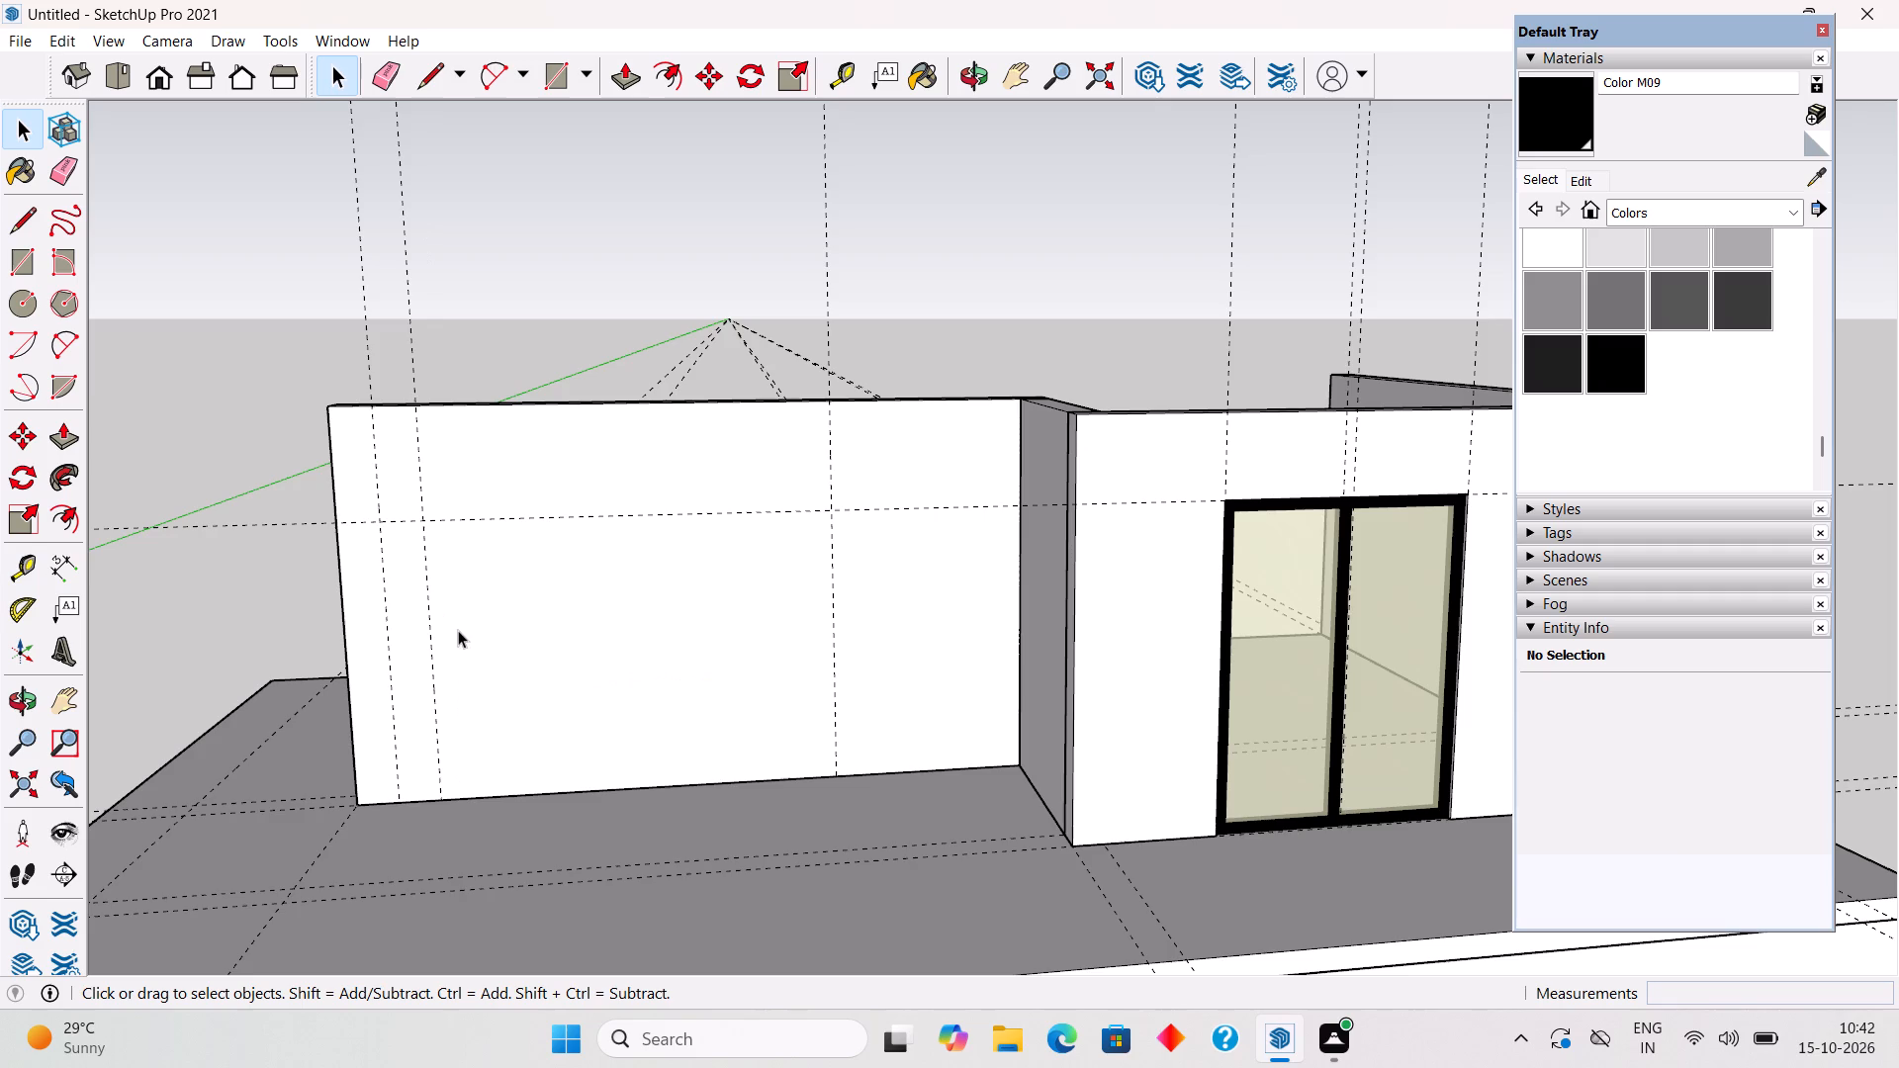
triple_click(497, 630)
key("r")
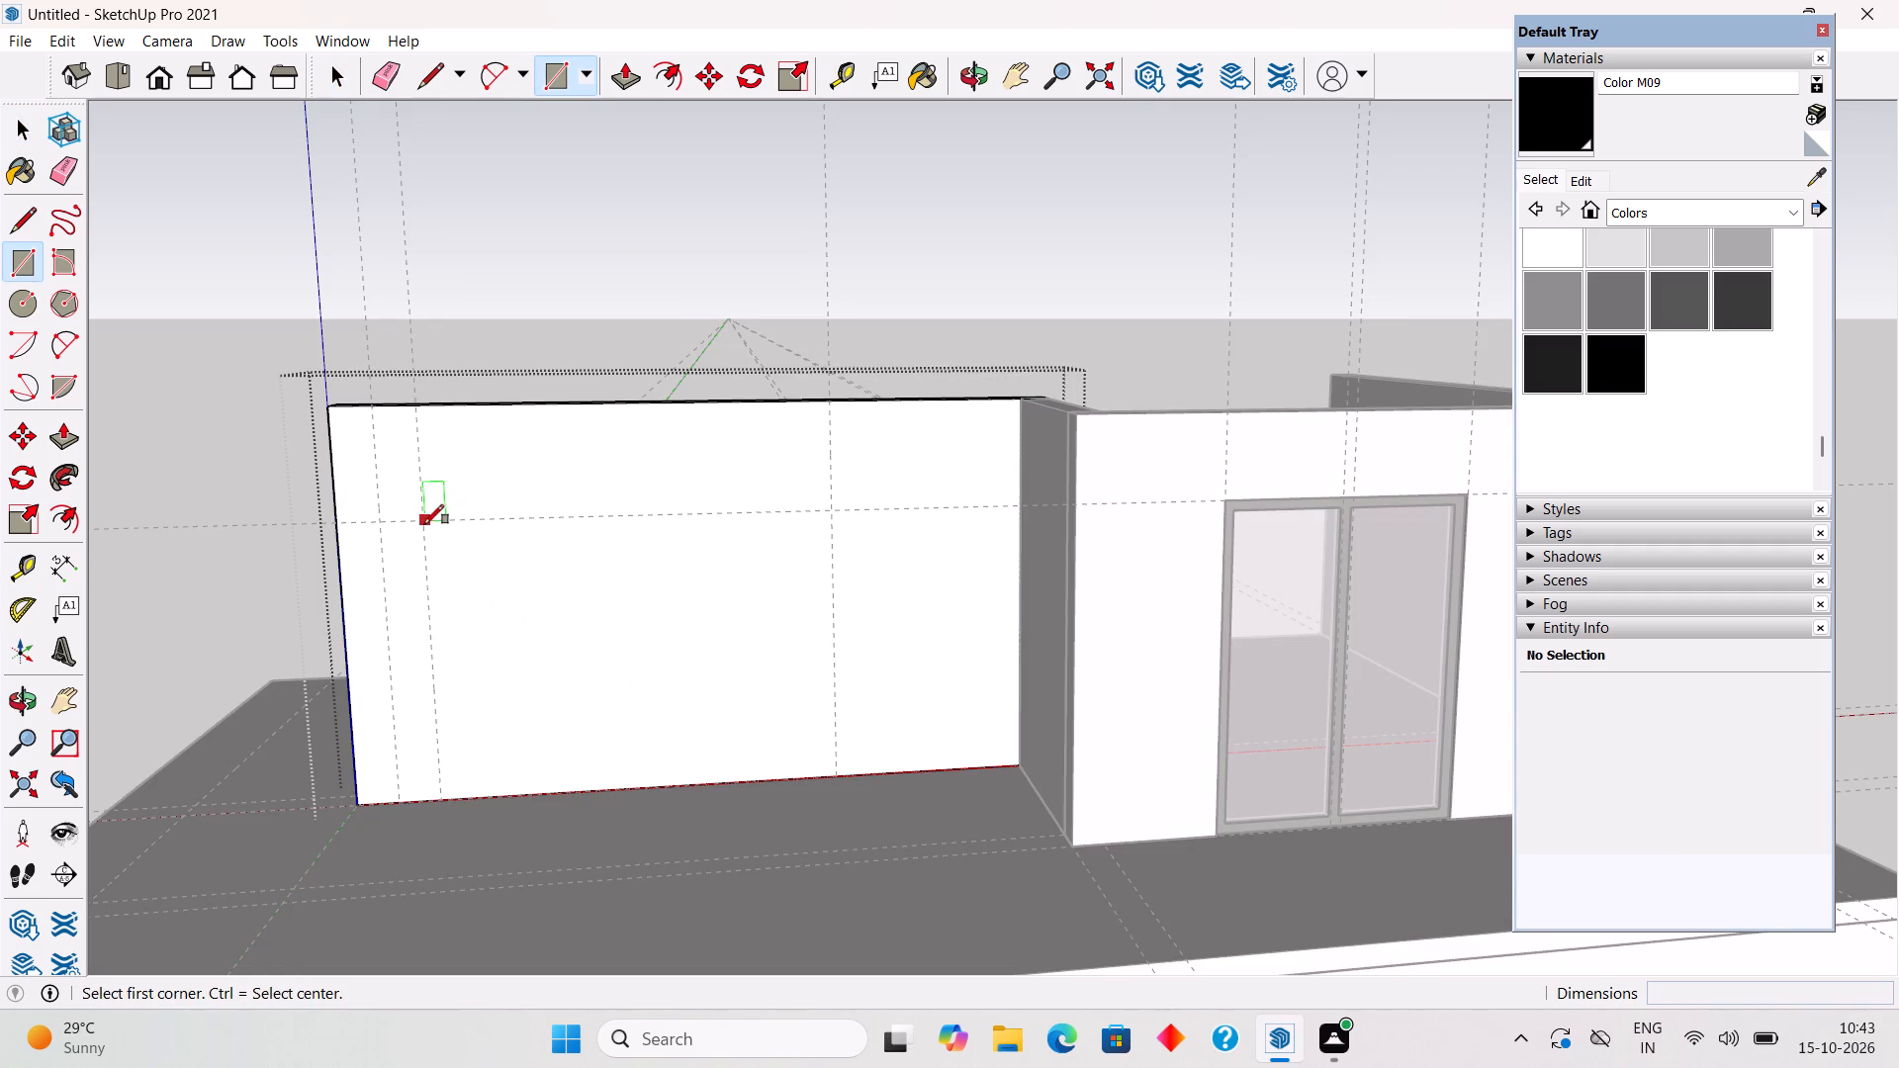
key("space")
left_click(505, 621)
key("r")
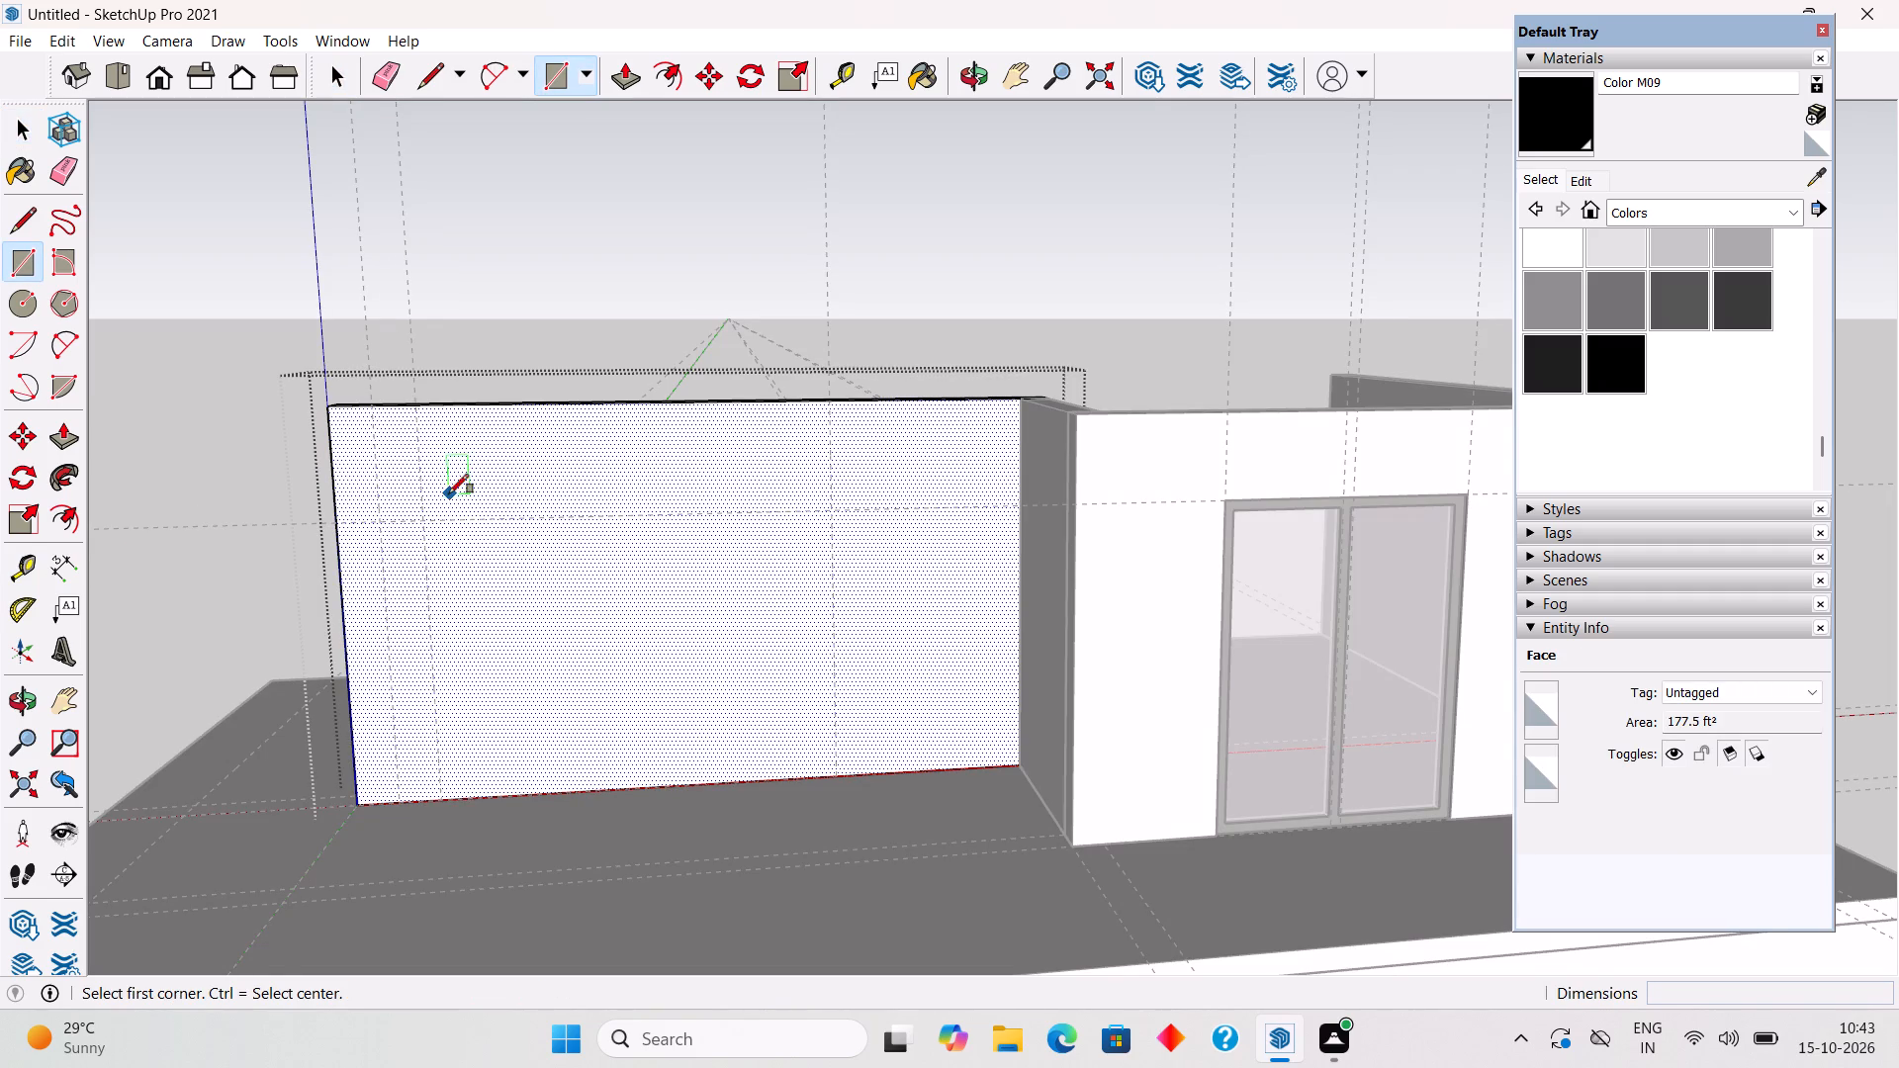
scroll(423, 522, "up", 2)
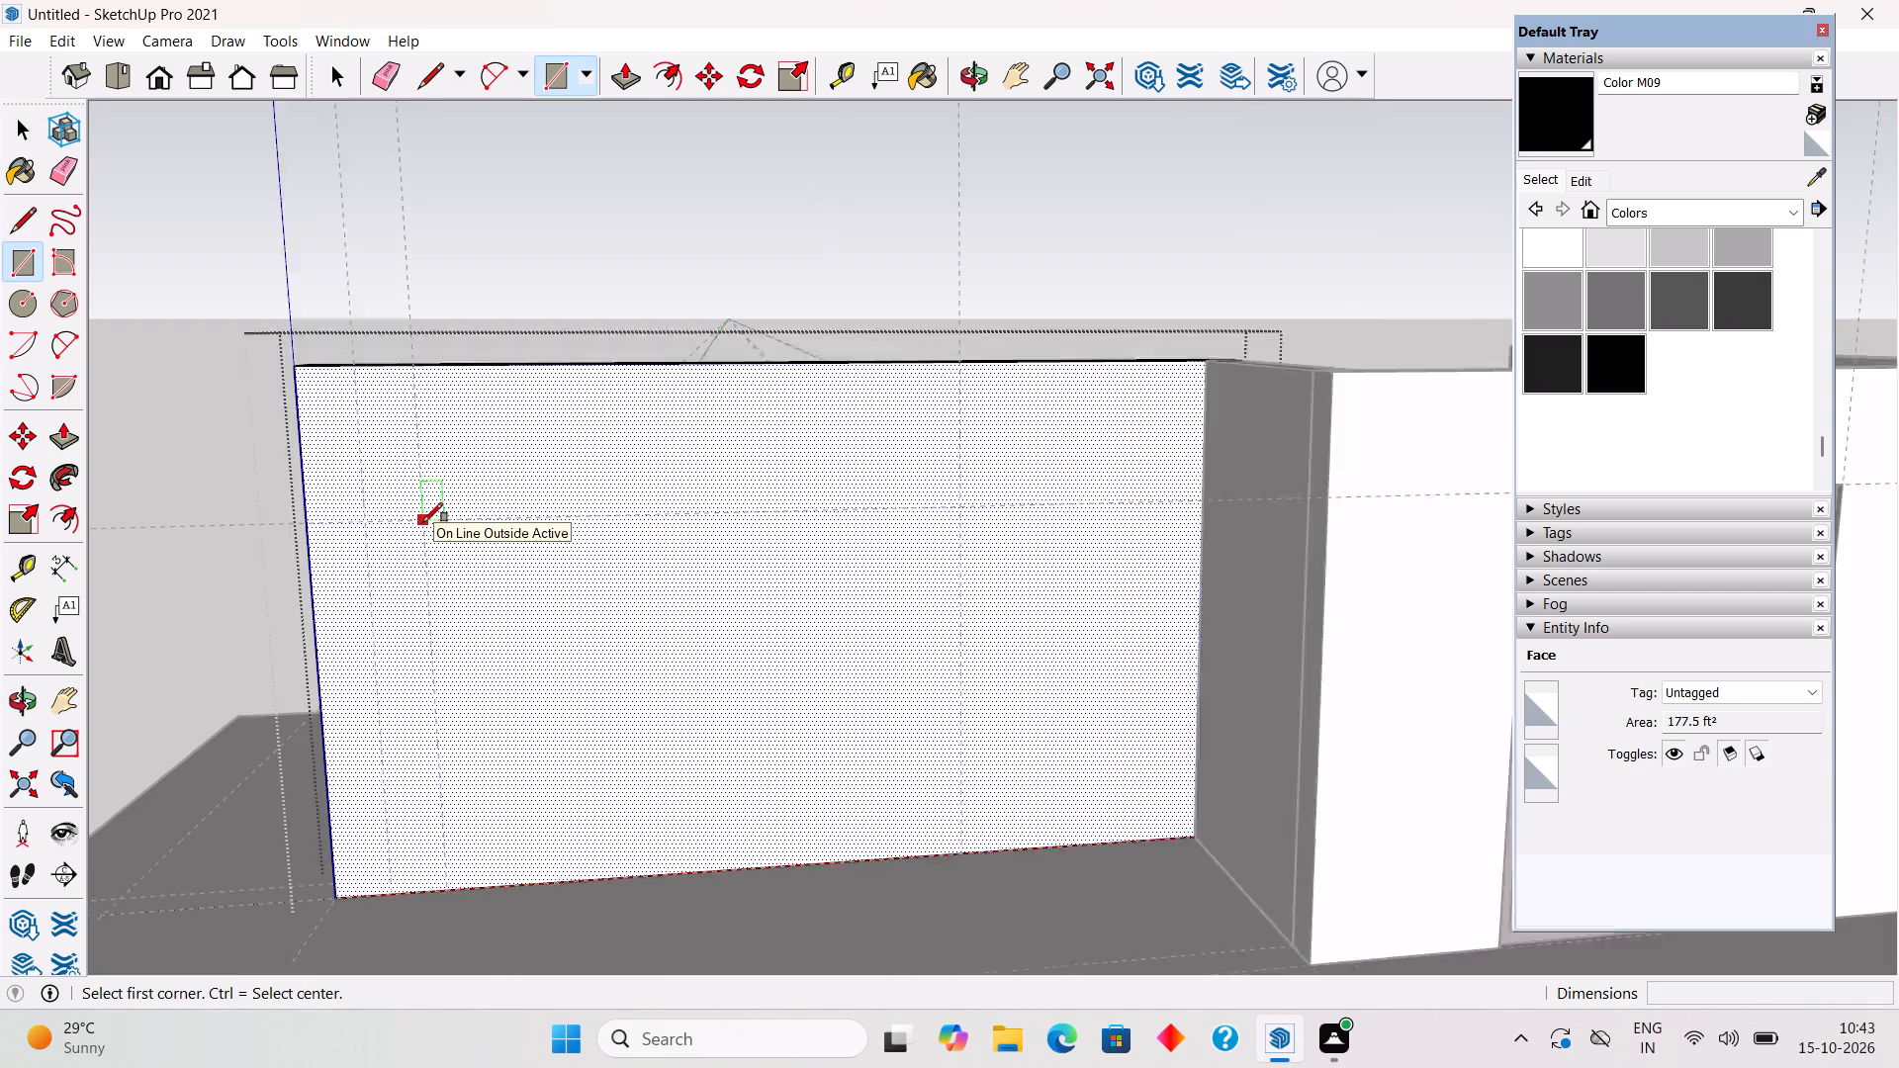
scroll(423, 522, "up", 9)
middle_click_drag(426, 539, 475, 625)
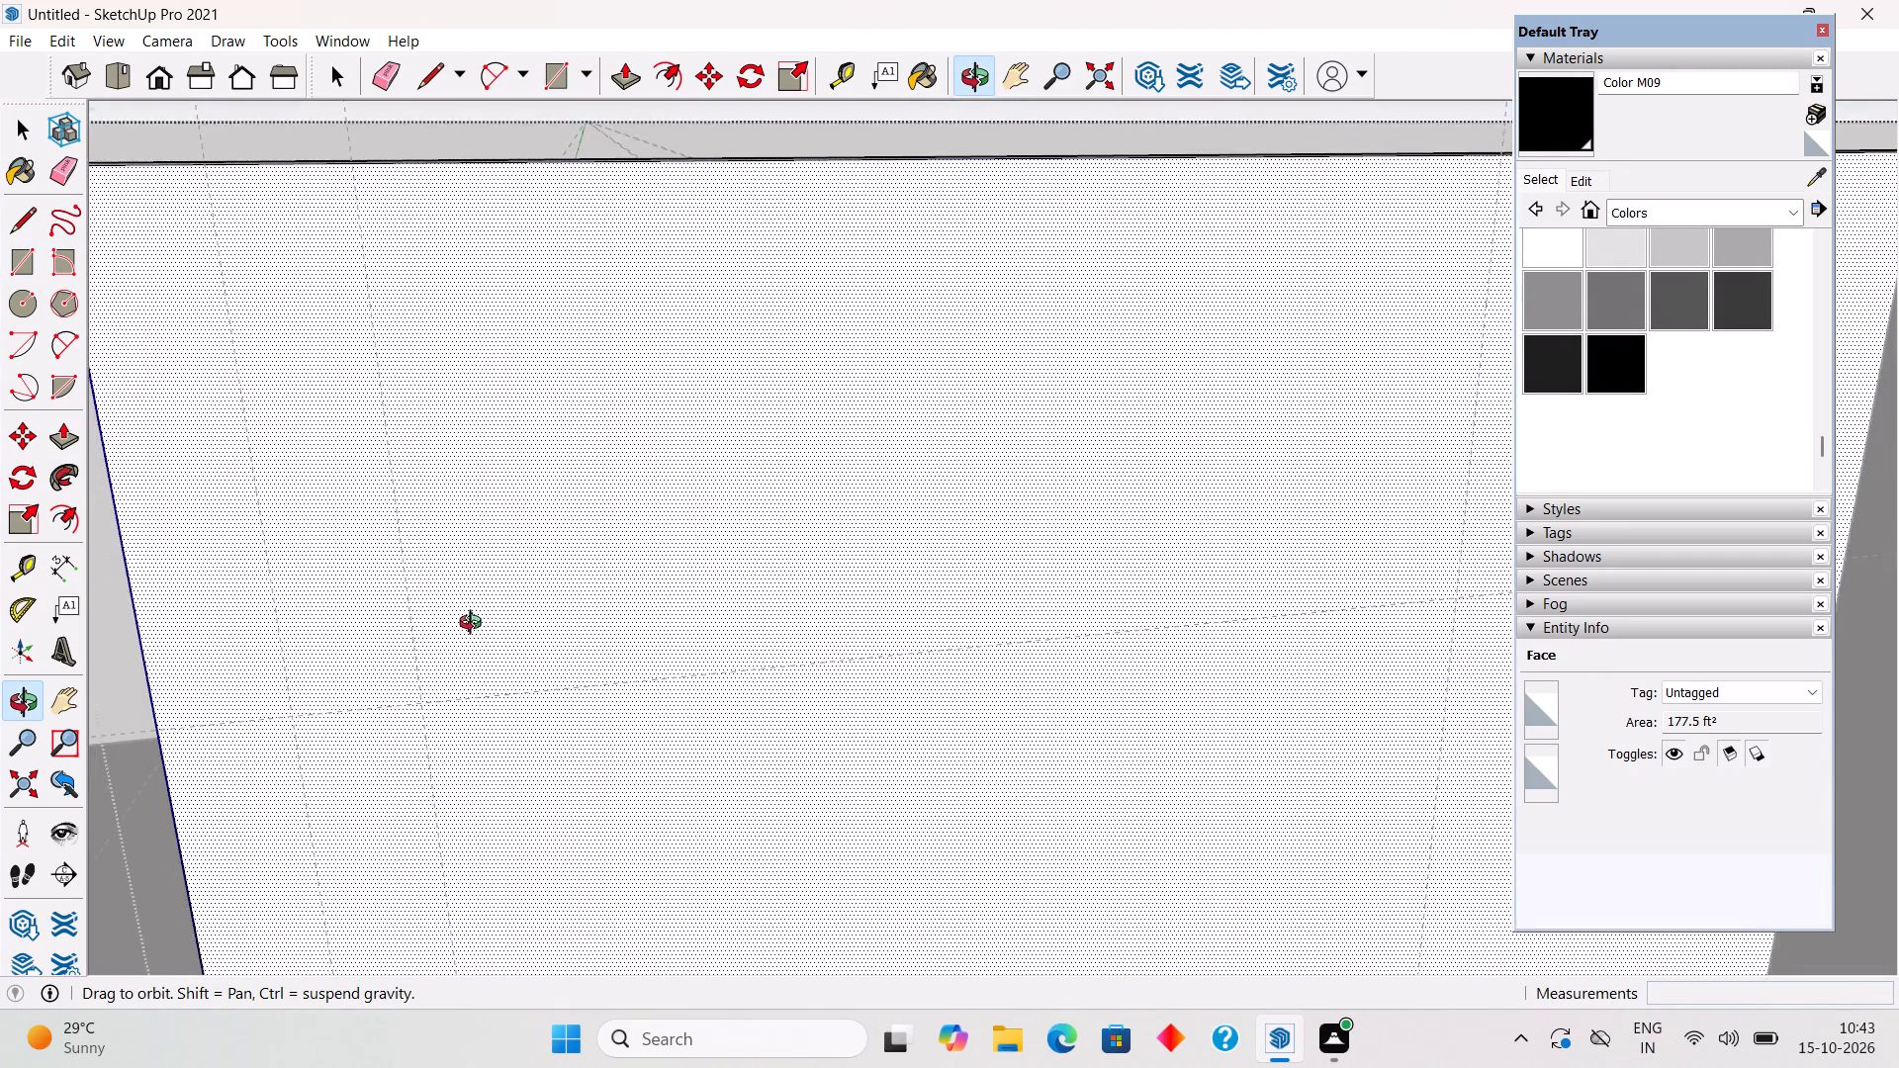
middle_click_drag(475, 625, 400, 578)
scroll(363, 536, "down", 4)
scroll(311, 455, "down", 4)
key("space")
Place a horizontal guide on the wall's front face 7' above its base edge, and another 1' above that guide.
key("t")
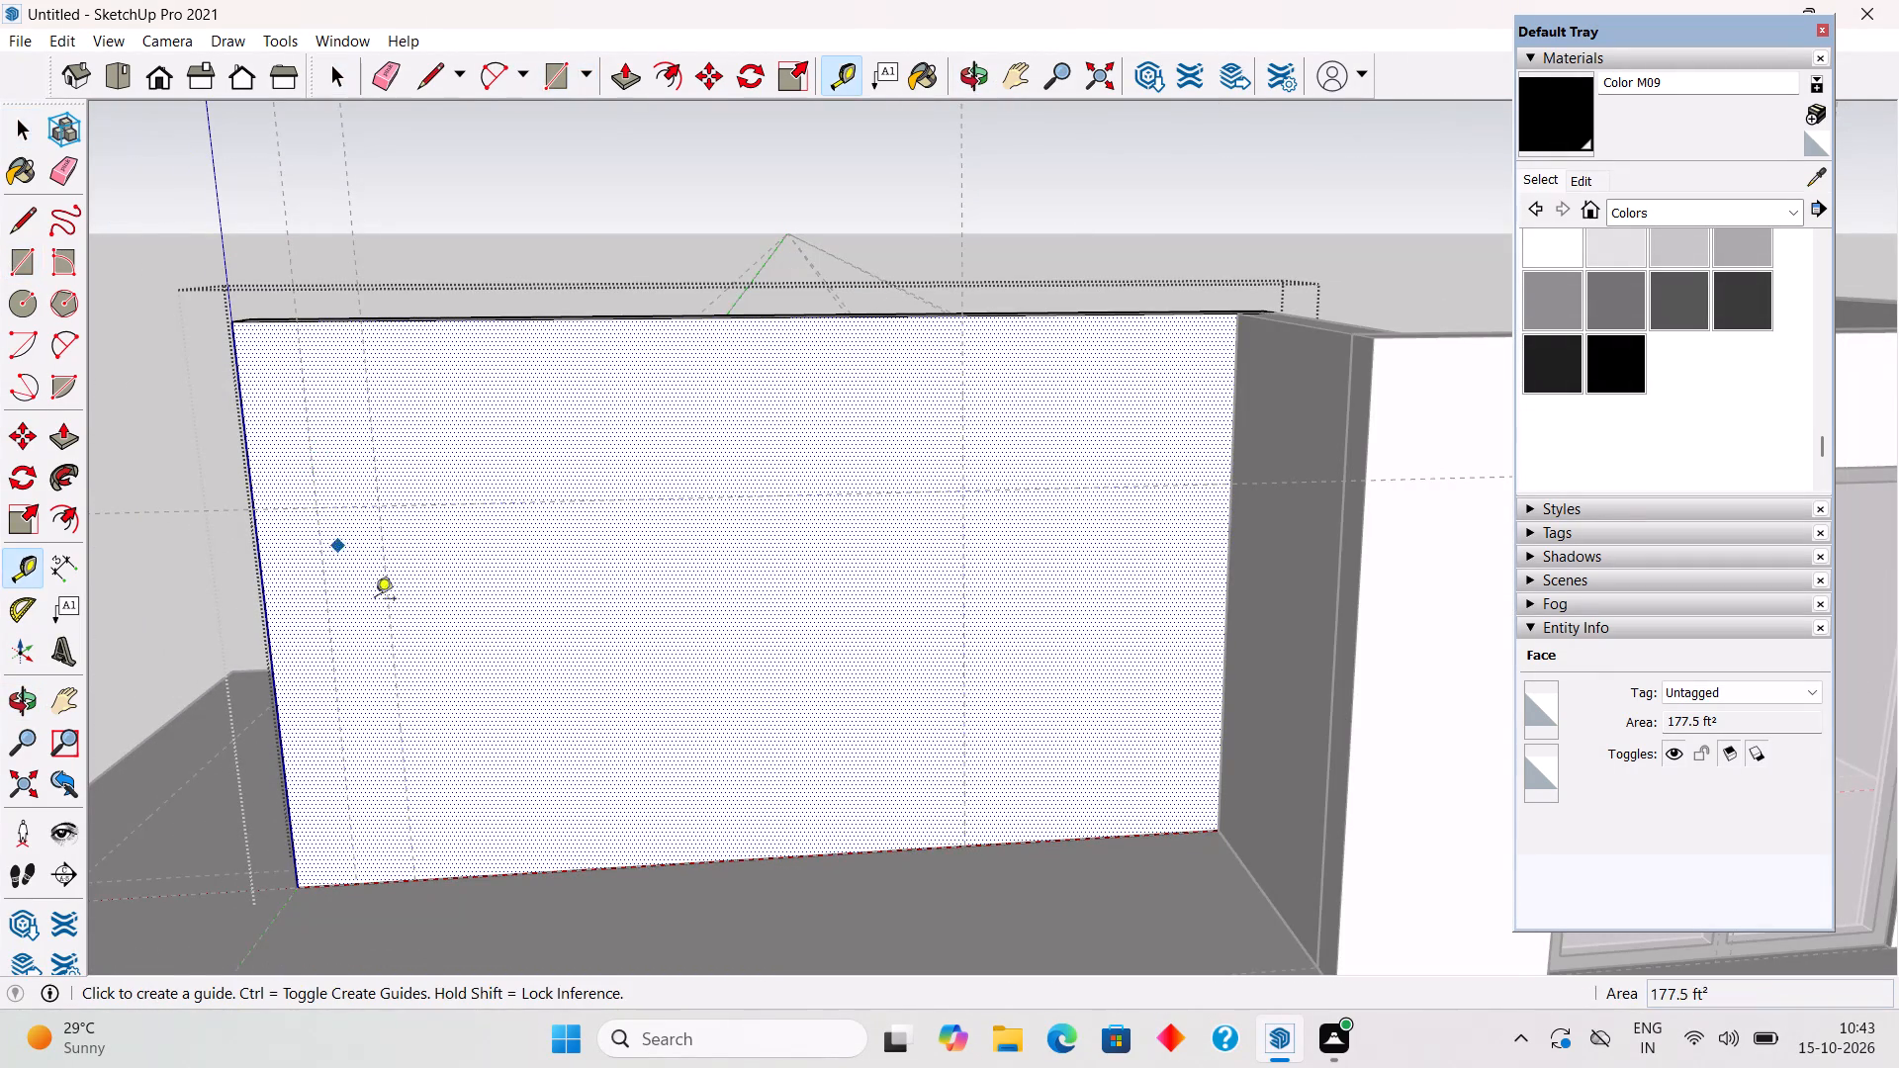
left_click(614, 866)
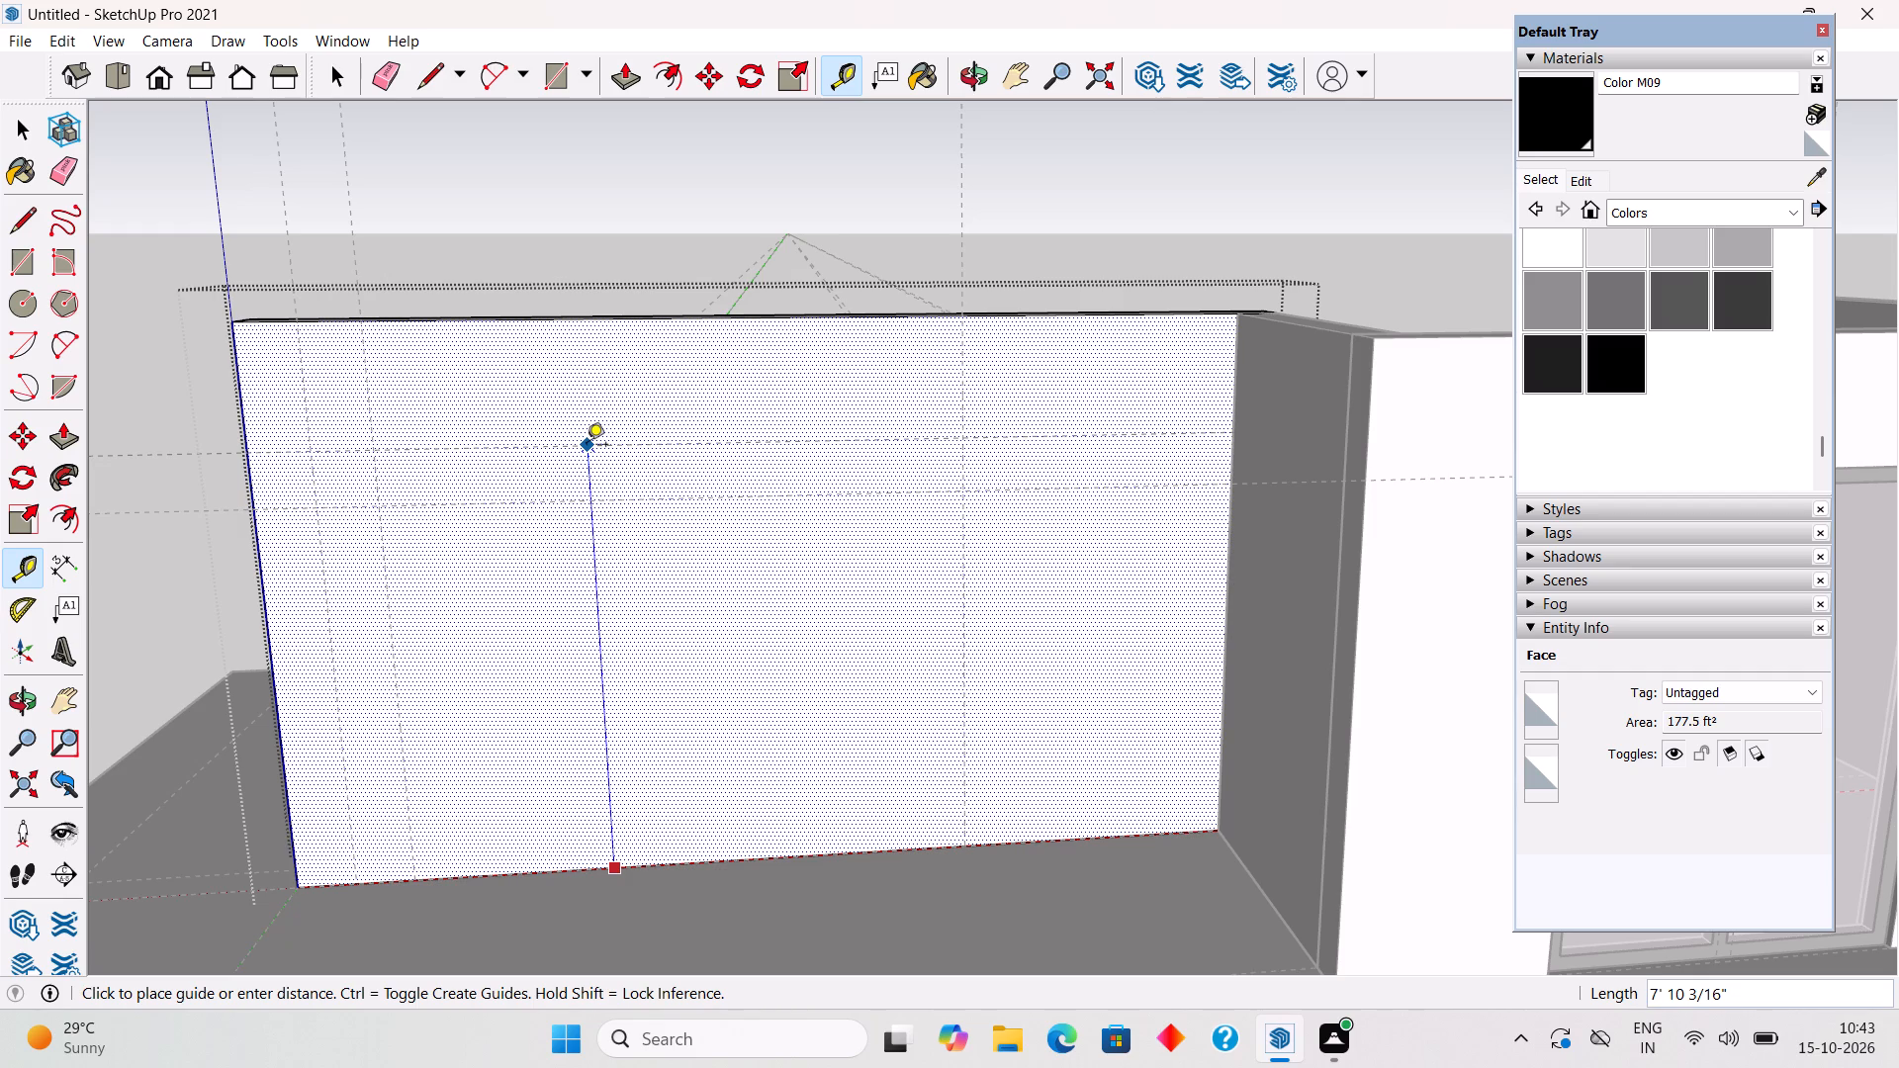
type("7'")
key("Return")
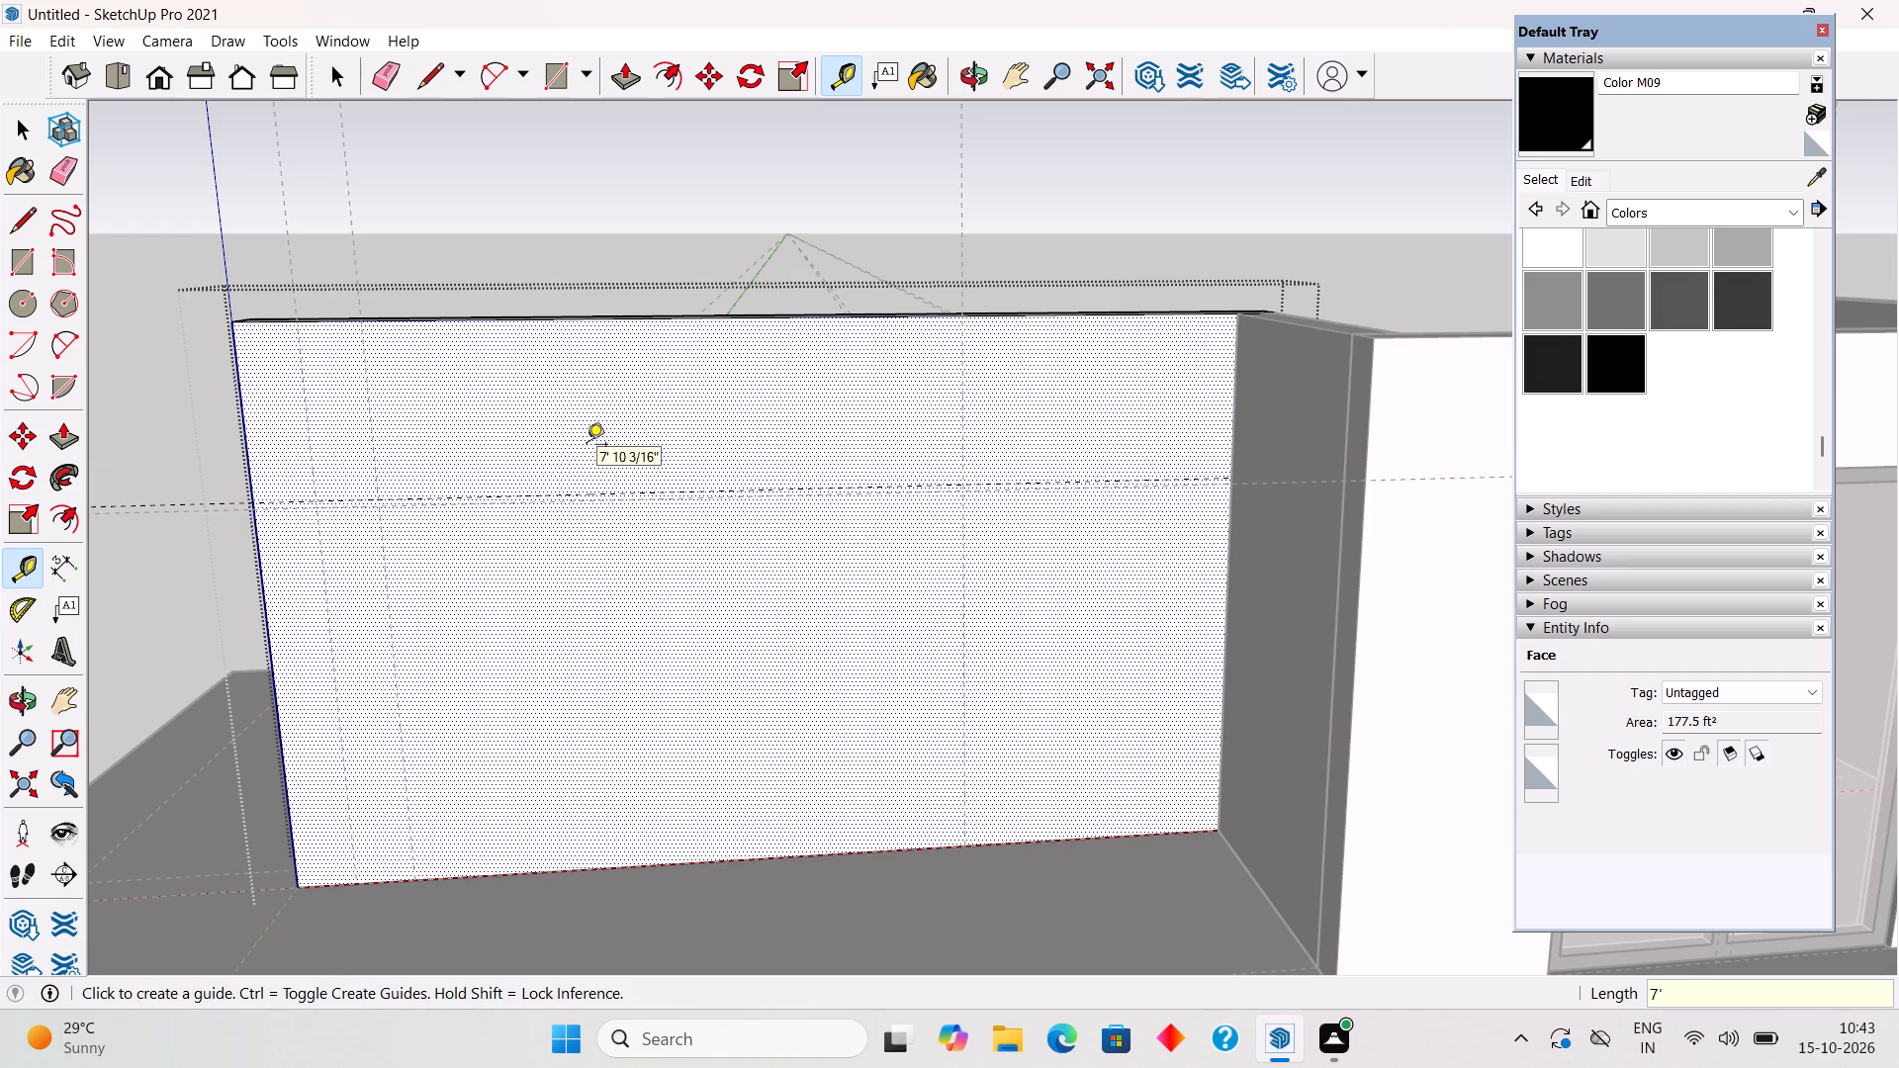
middle_click_drag(767, 632, 790, 363)
scroll(790, 378, "down", 4)
middle_click_drag(786, 415, 732, 764)
scroll(717, 671, "up", 4)
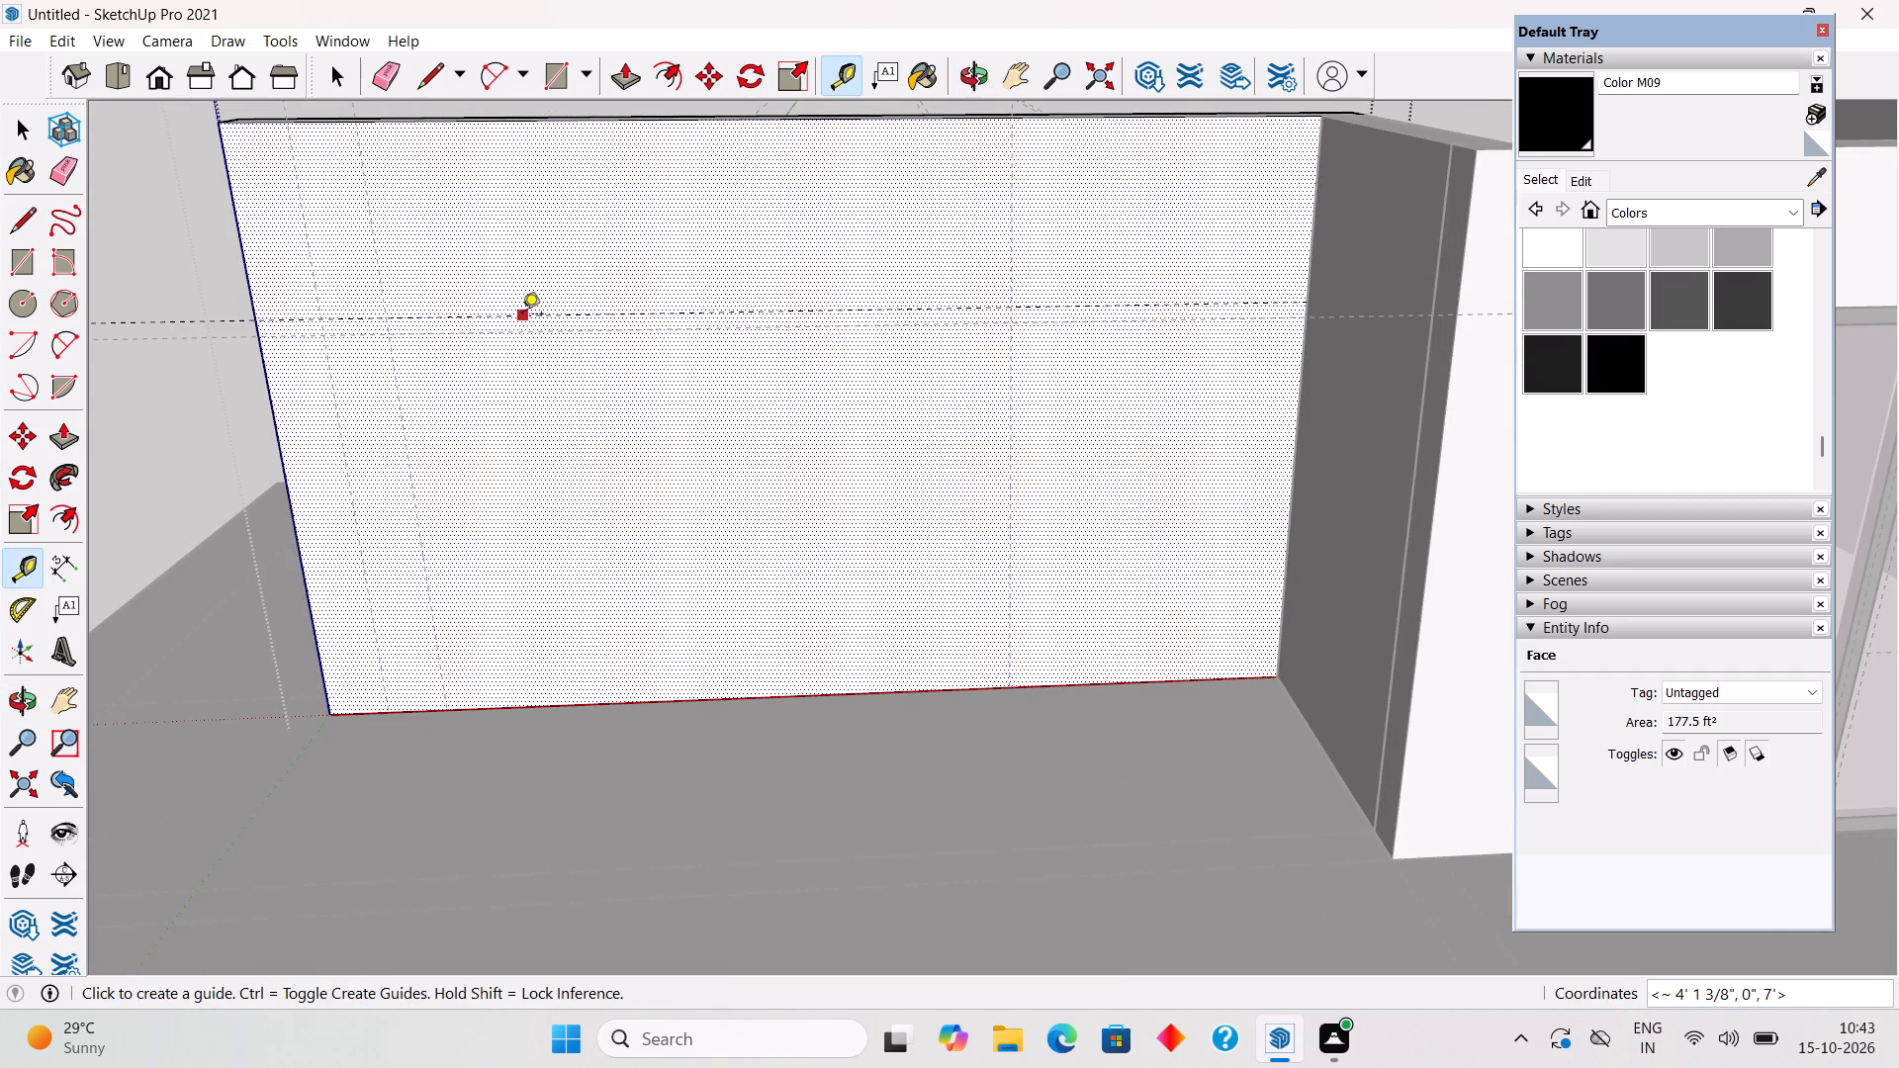
left_click(522, 315)
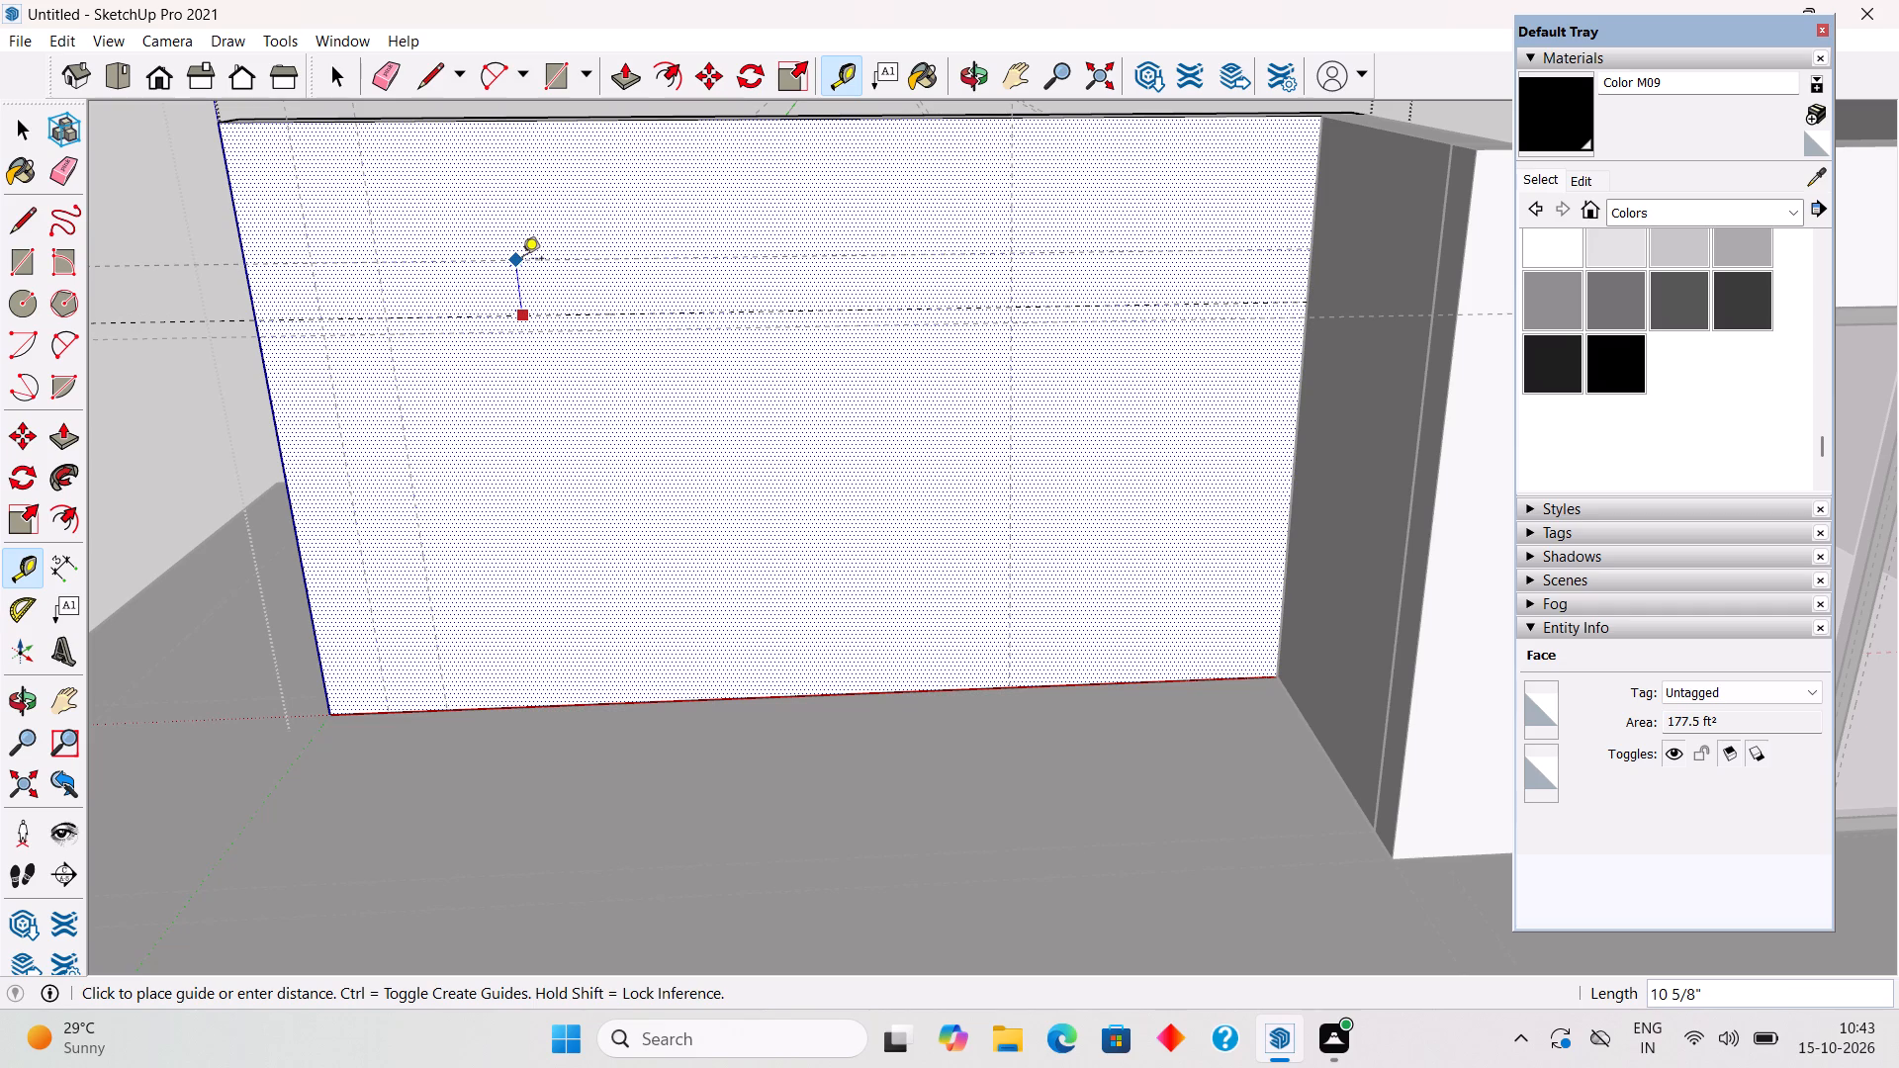
type("1'")
key("Return")
Draw a 10' by 8' rectangle between the guides down to the wall's base, and push it 9" to cut the opening through the wall.
key("r")
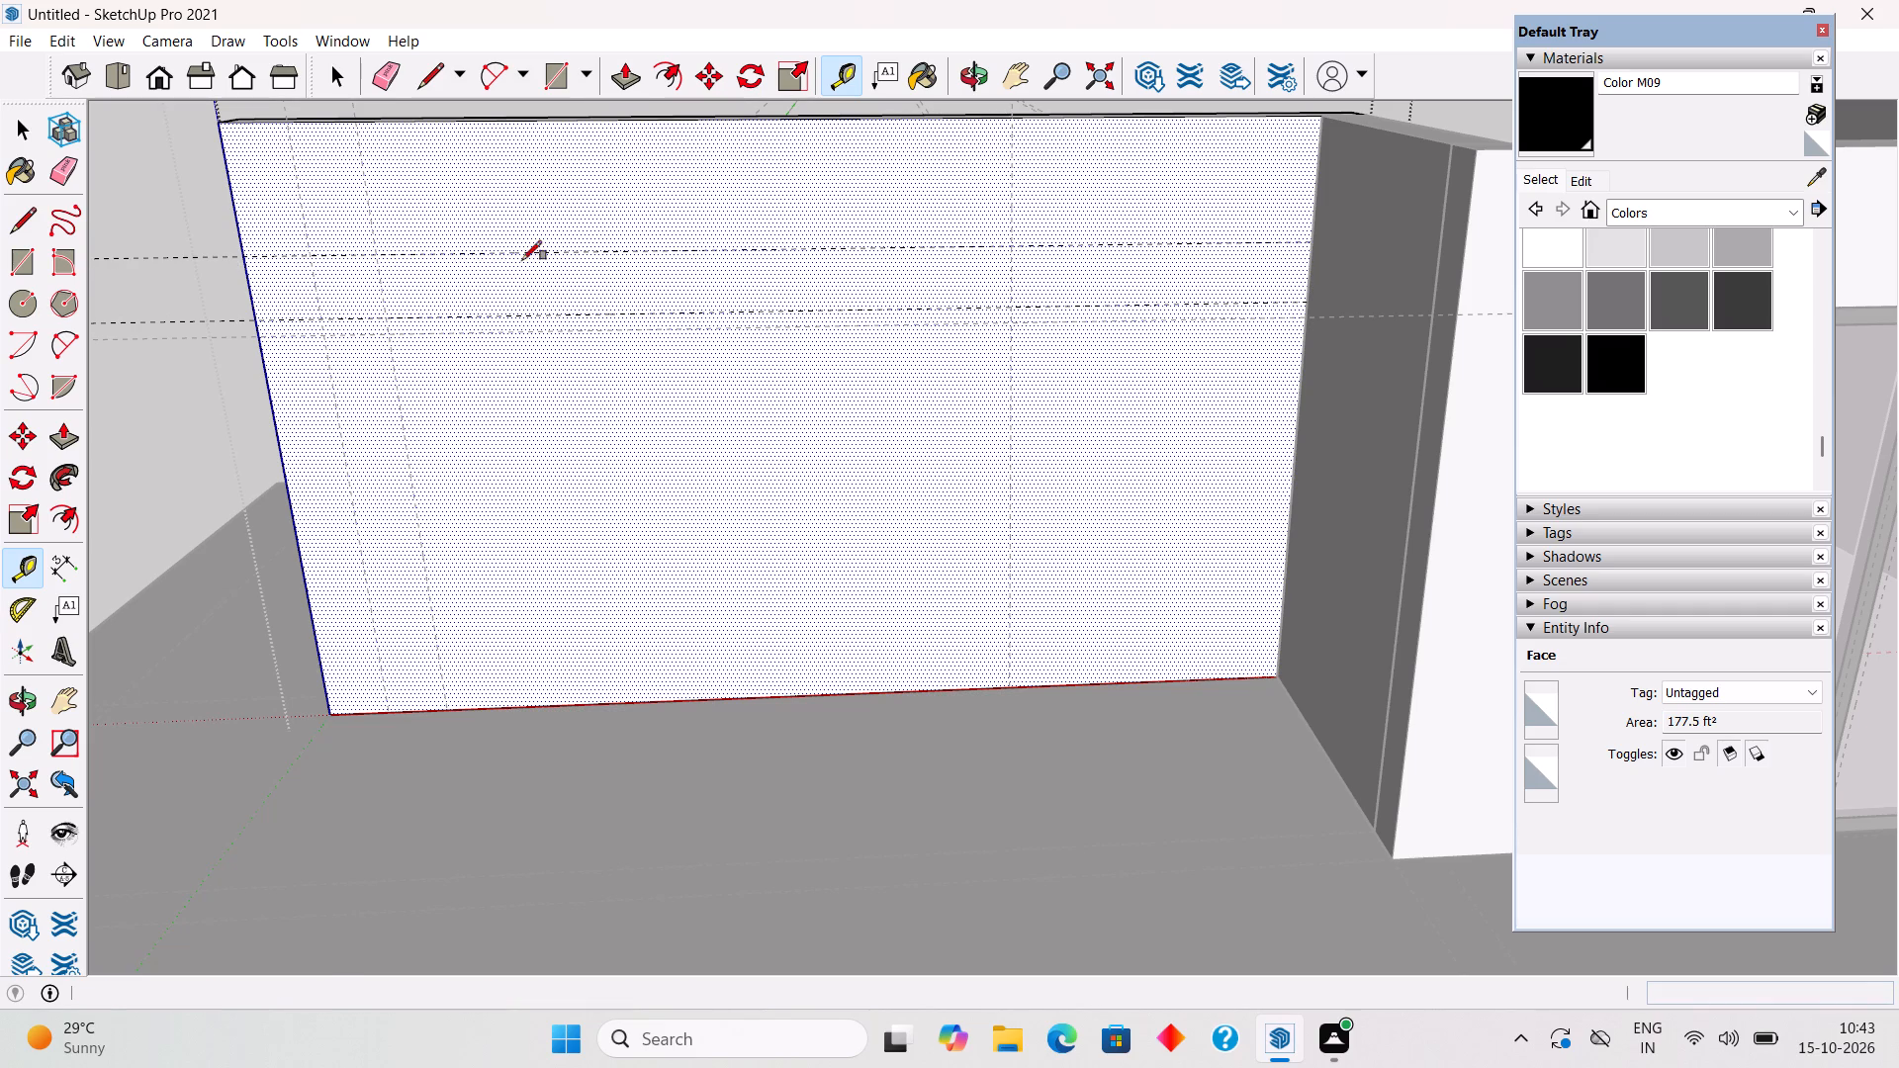
left_click(377, 259)
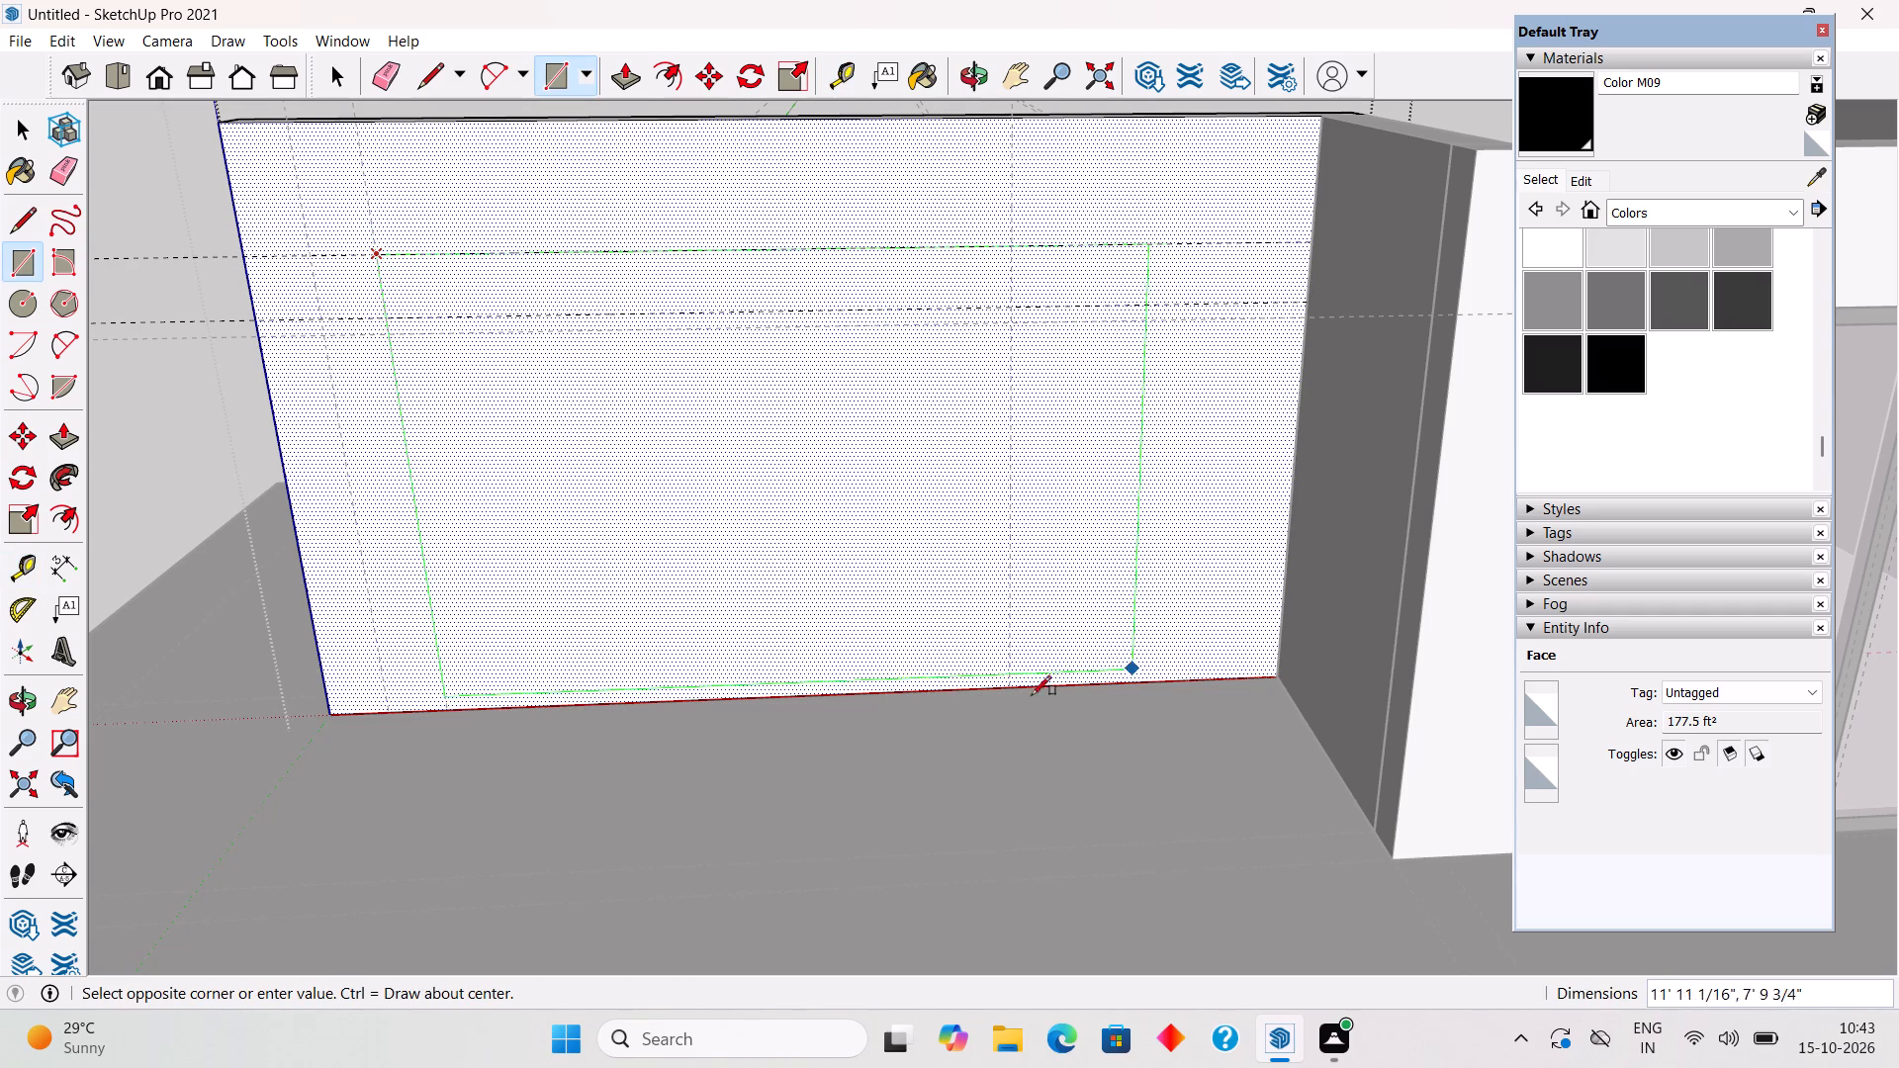
left_click(1005, 685)
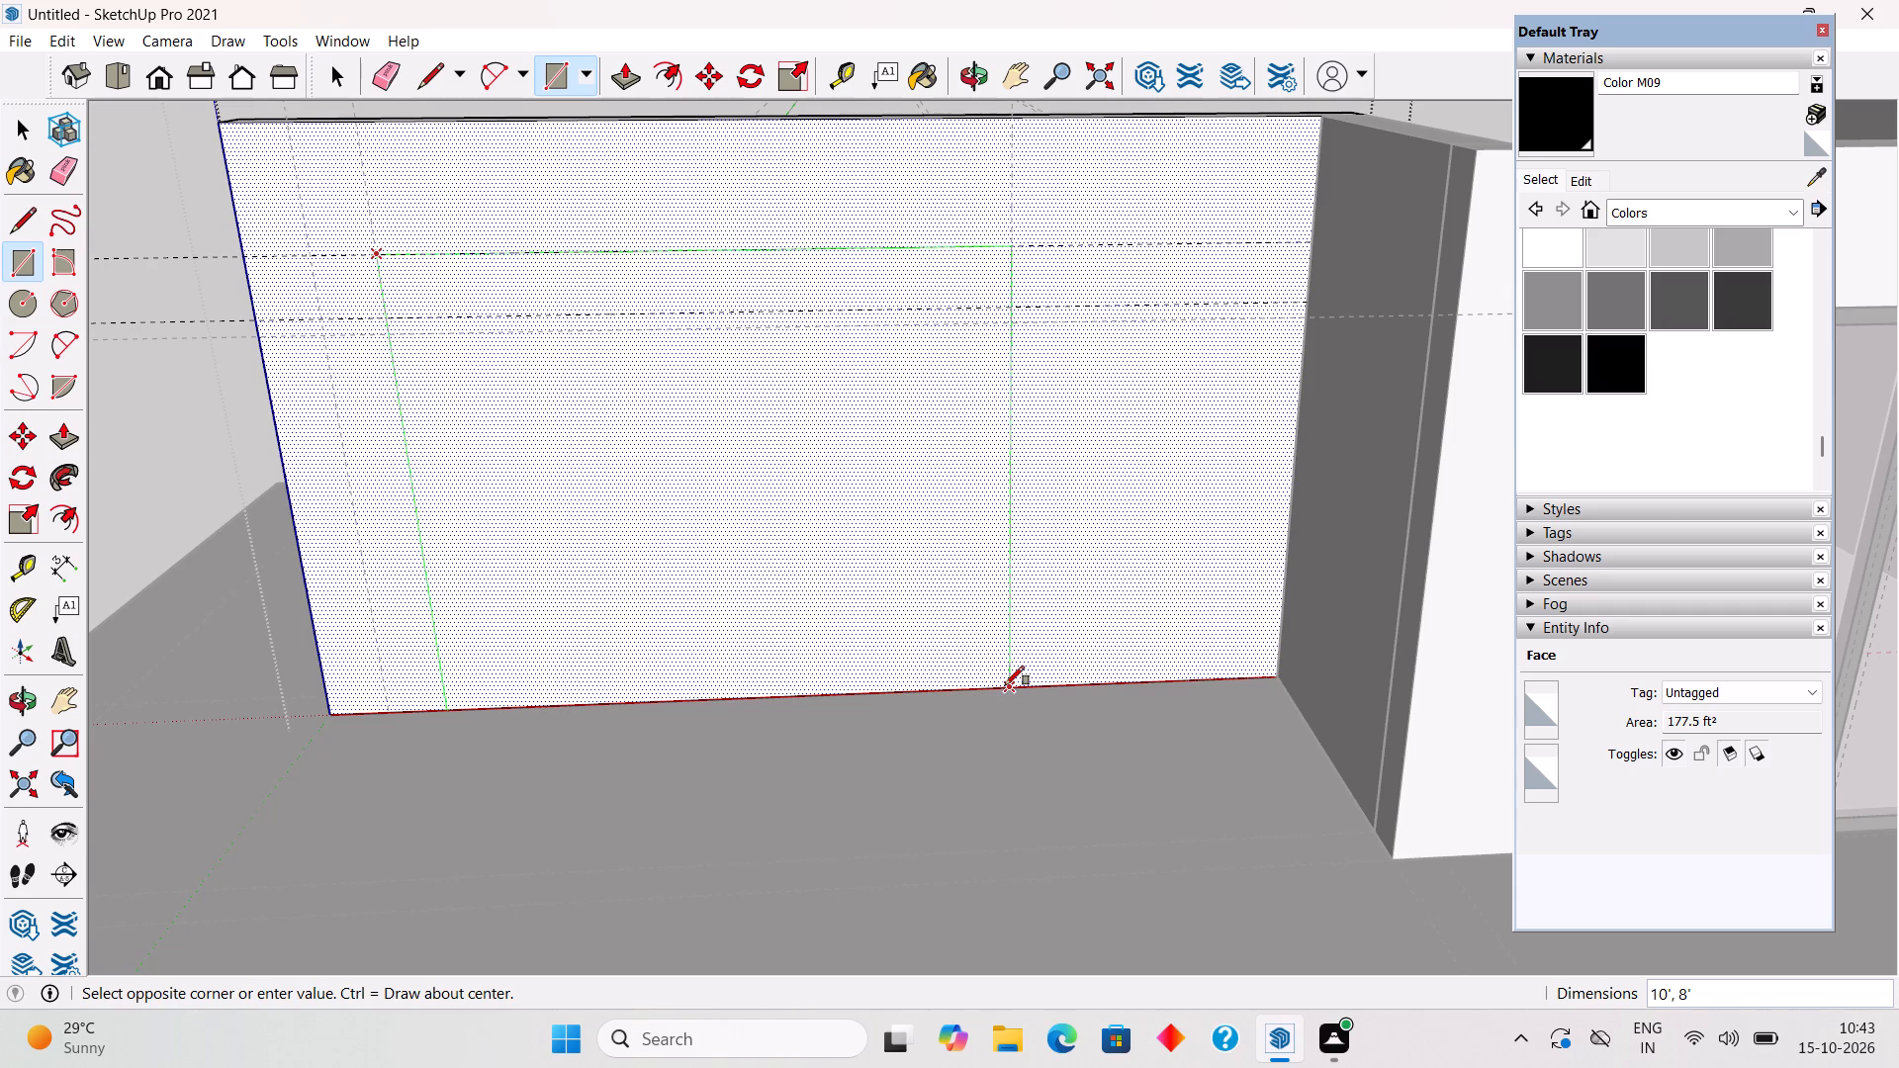
key("p")
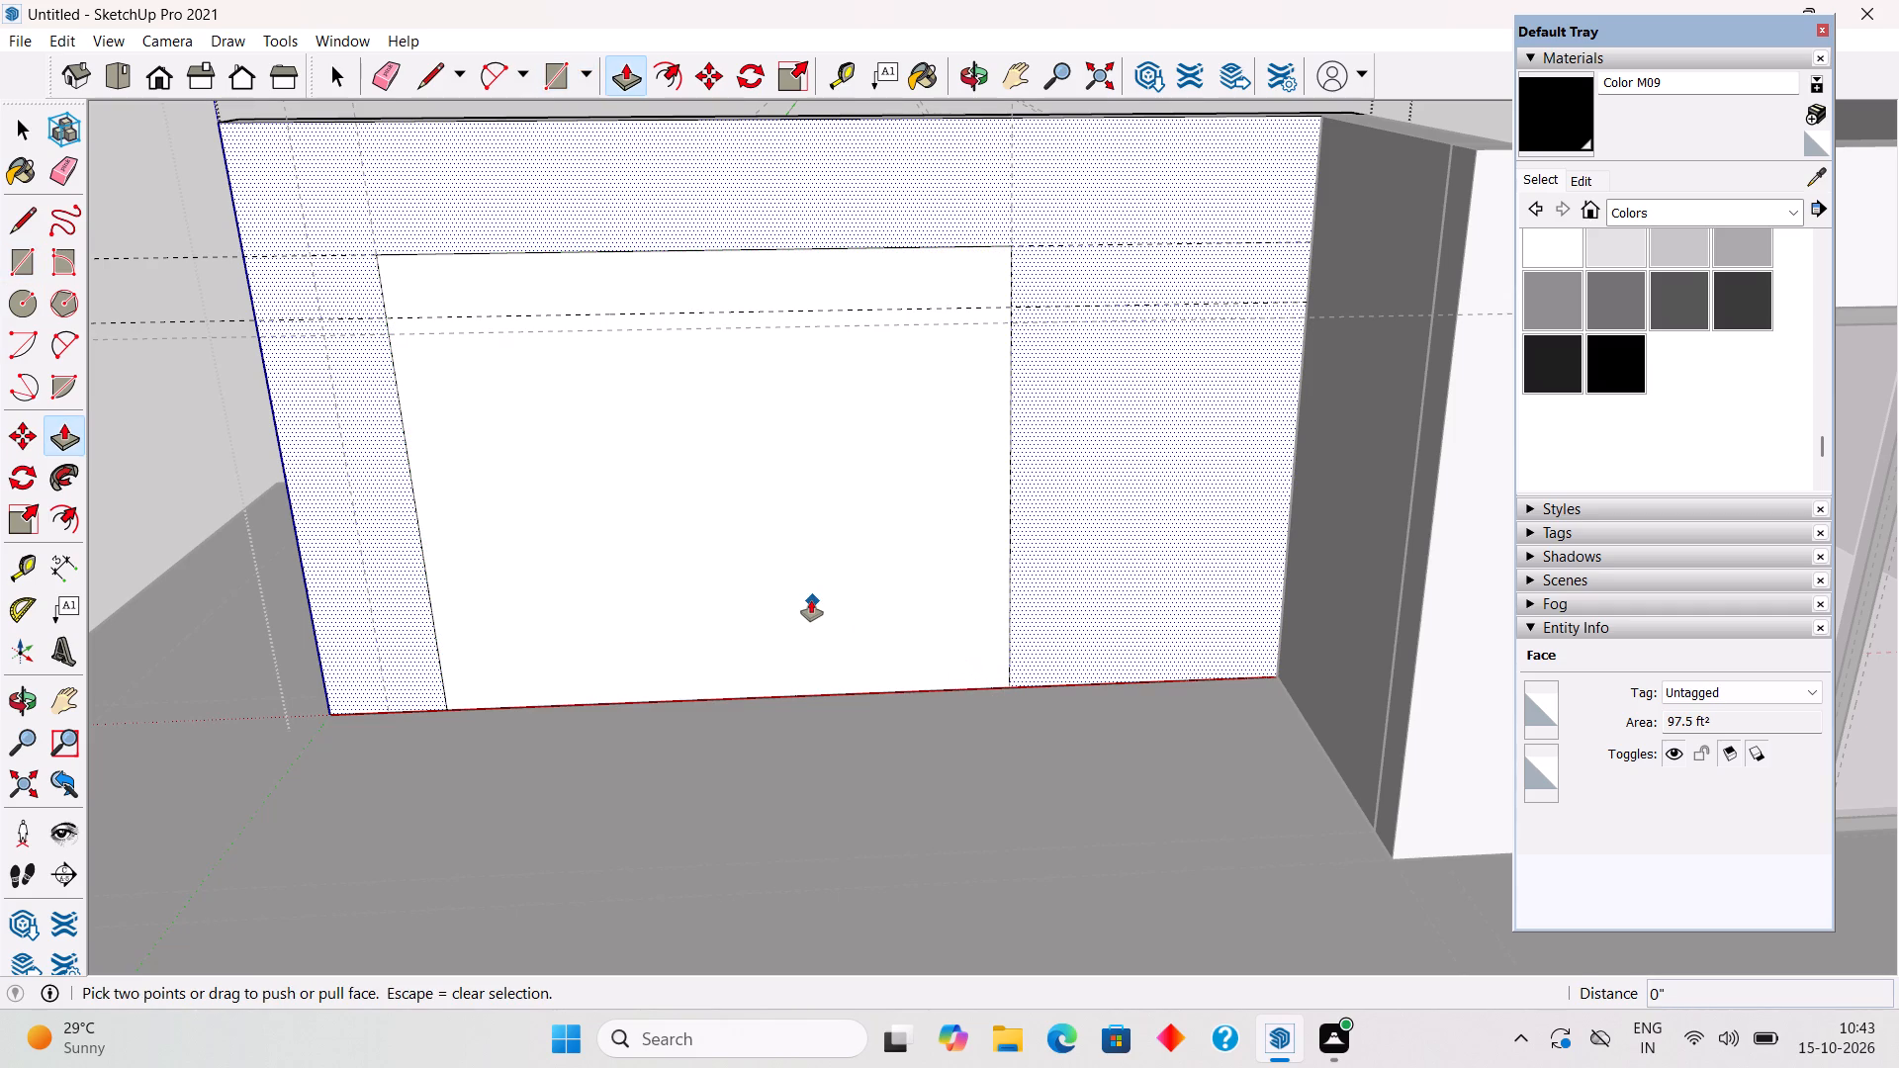
key("space")
left_click(811, 600)
key("p")
left_click_drag(811, 600, 794, 532)
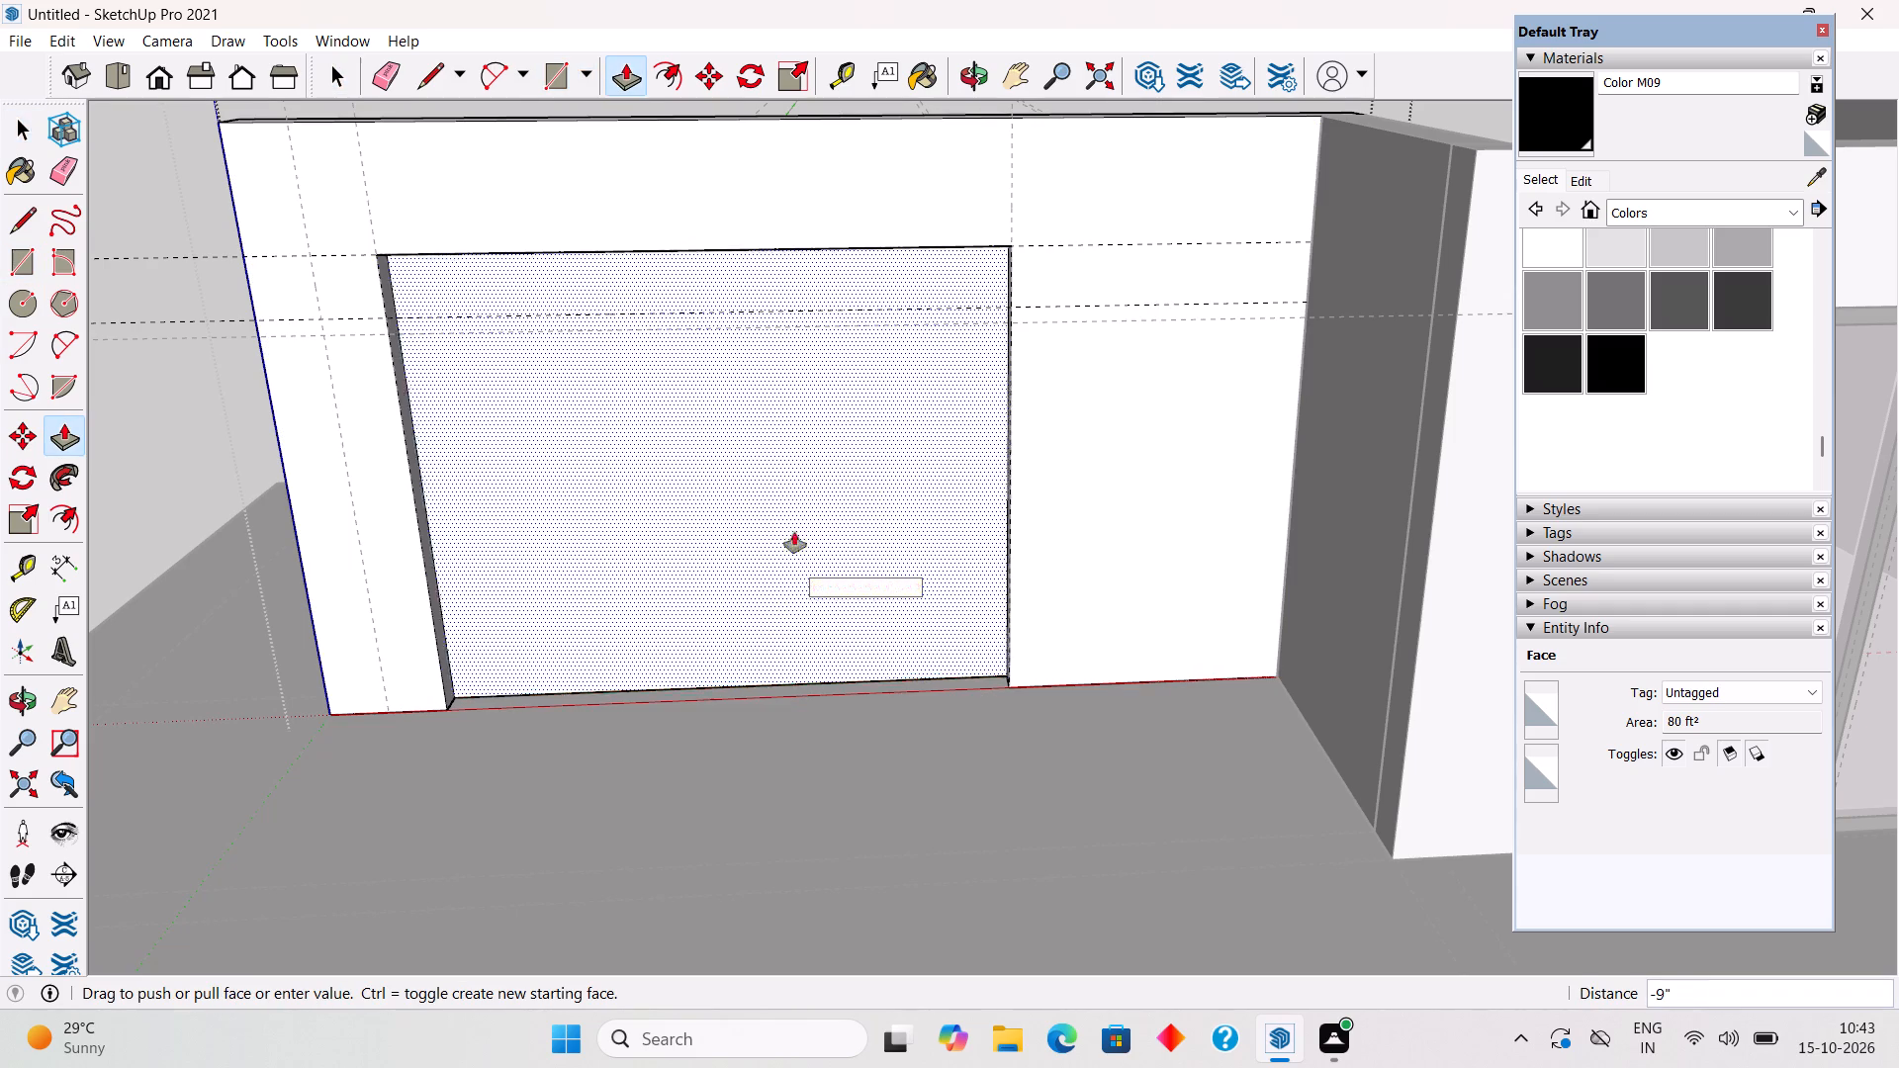
left_click_drag(794, 532, 790, 471)
scroll(790, 470, "down", 3)
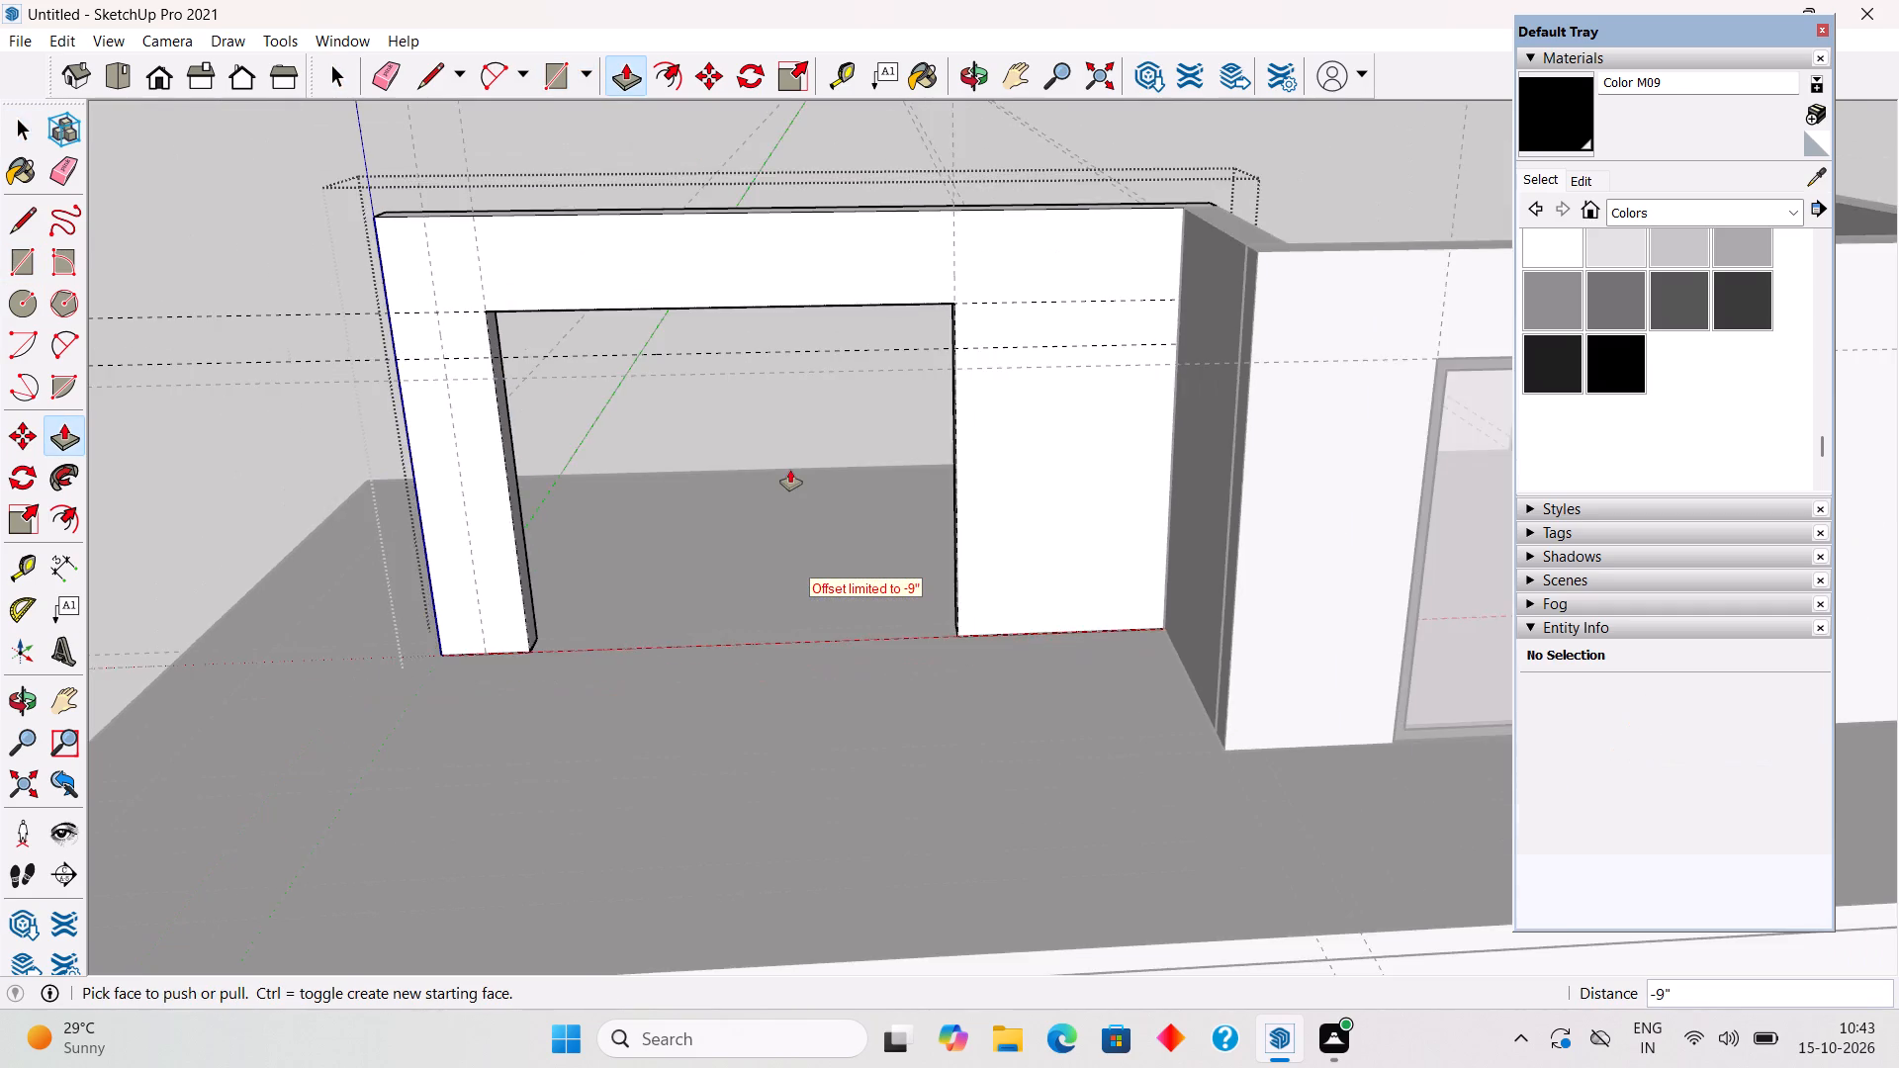
key("space")
scroll(792, 470, "down", 4)
left_click(495, 268)
Delete the horizontal guide and the two vertical guides inside the glazed door wall's group.
middle_click_drag(1124, 597, 1160, 511)
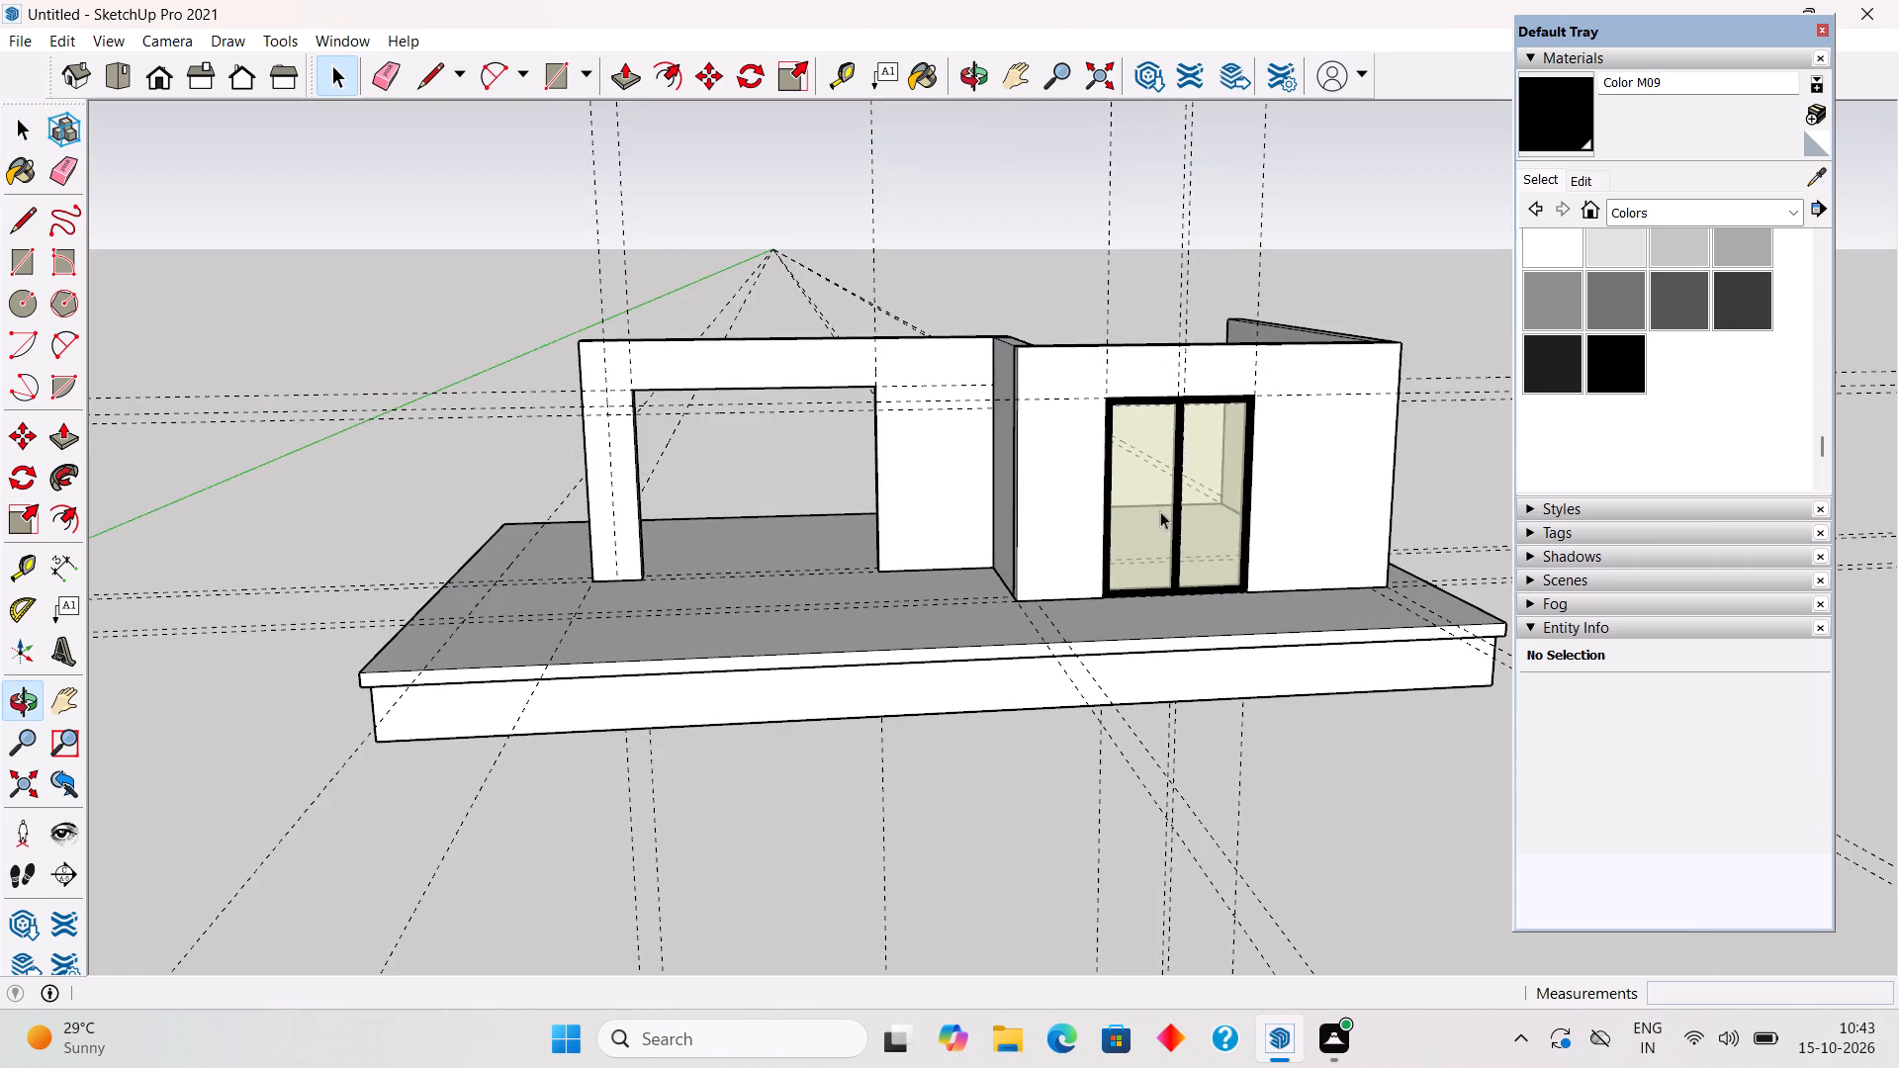
scroll(949, 501, "down", 1)
scroll(948, 500, "up", 1)
scroll(948, 499, "down", 2)
middle_click_drag(1282, 482, 1281, 535)
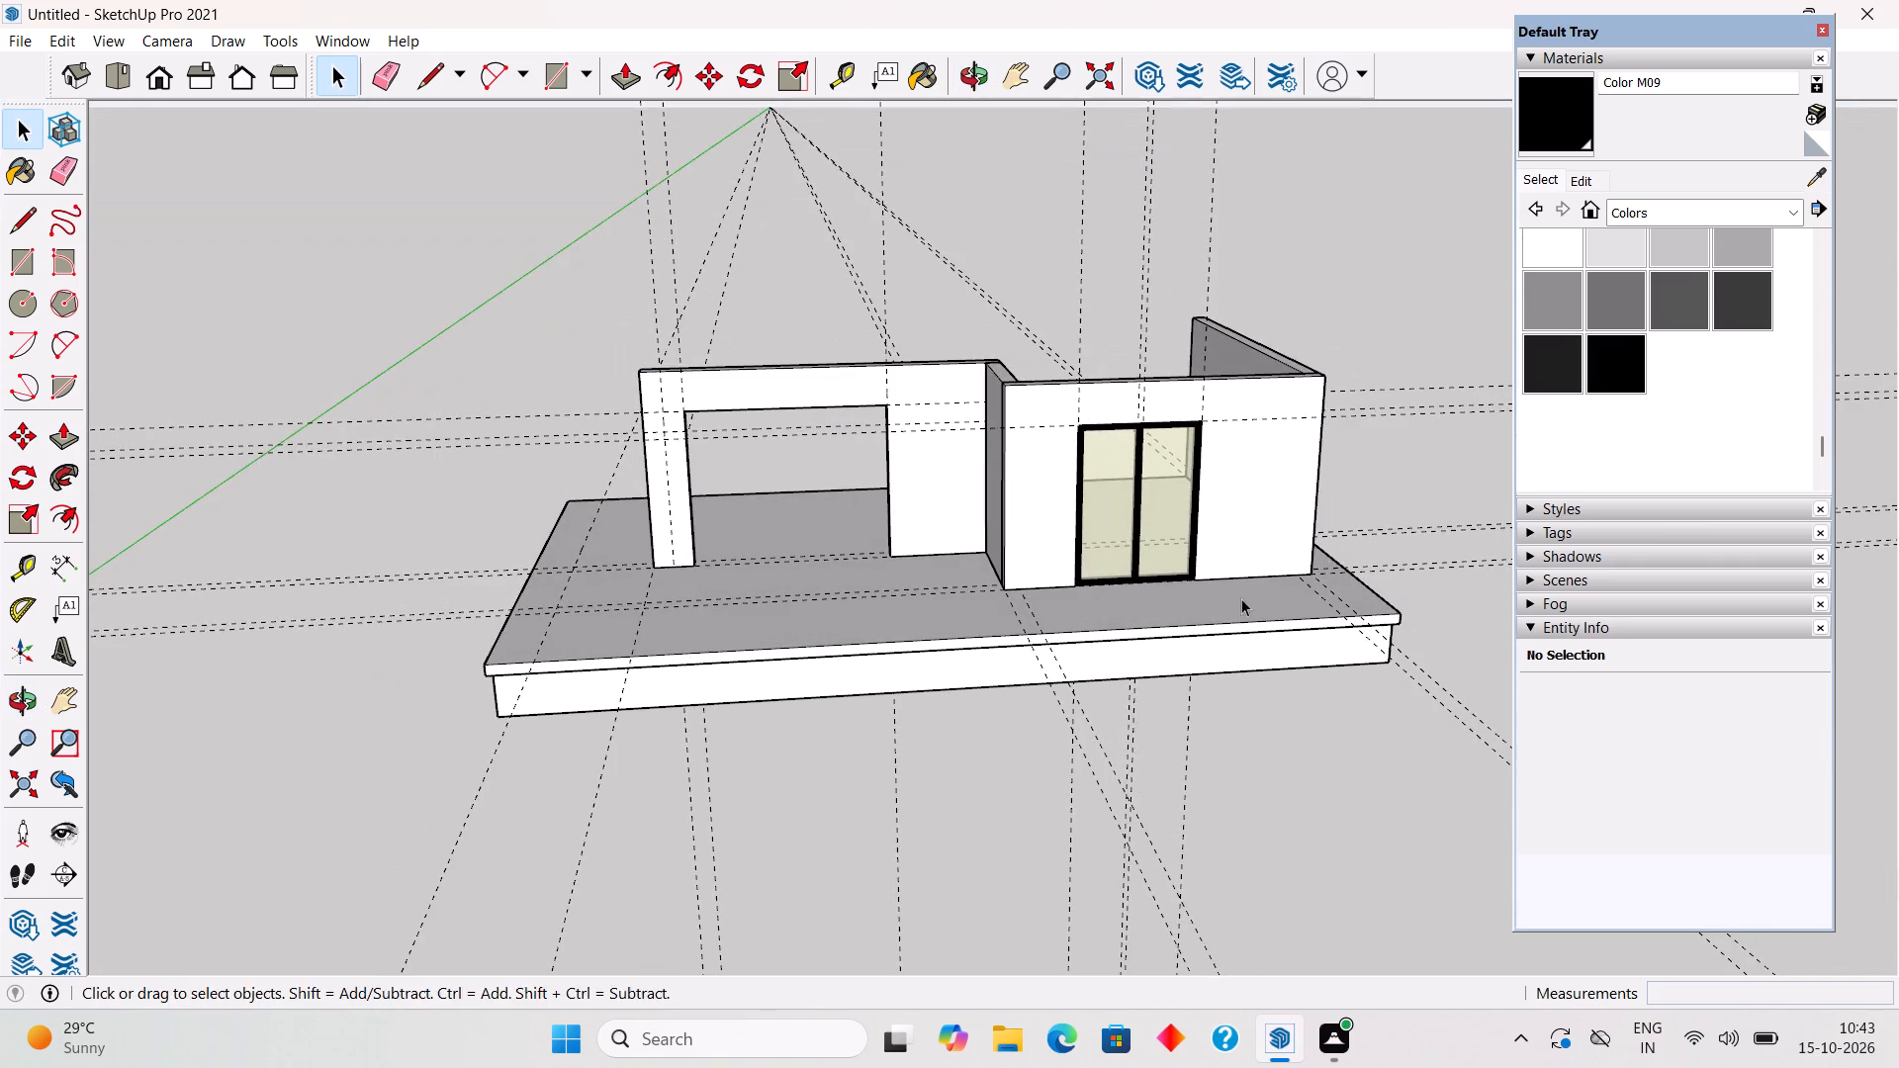
middle_click_drag(1240, 611, 1237, 835)
scroll(864, 478, "up", 2)
left_click(858, 498)
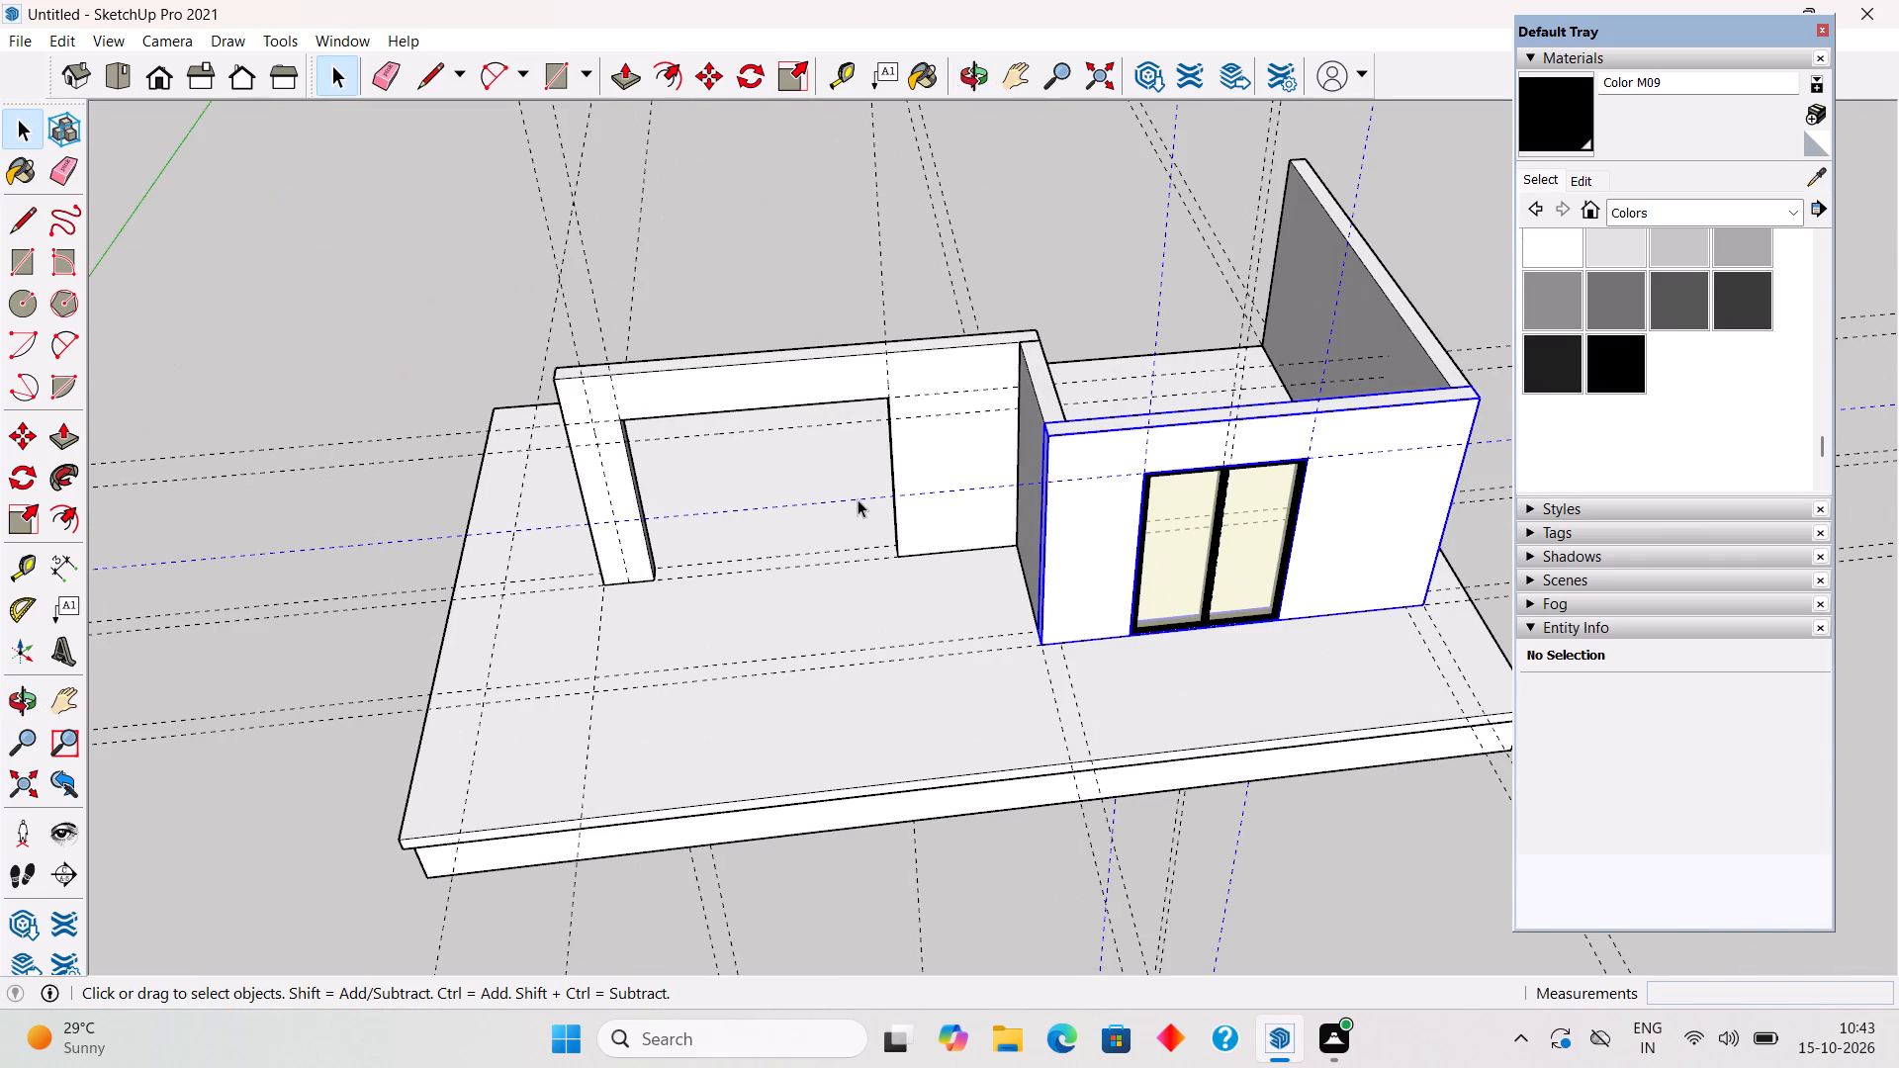
triple_click(1052, 559)
left_click(968, 487)
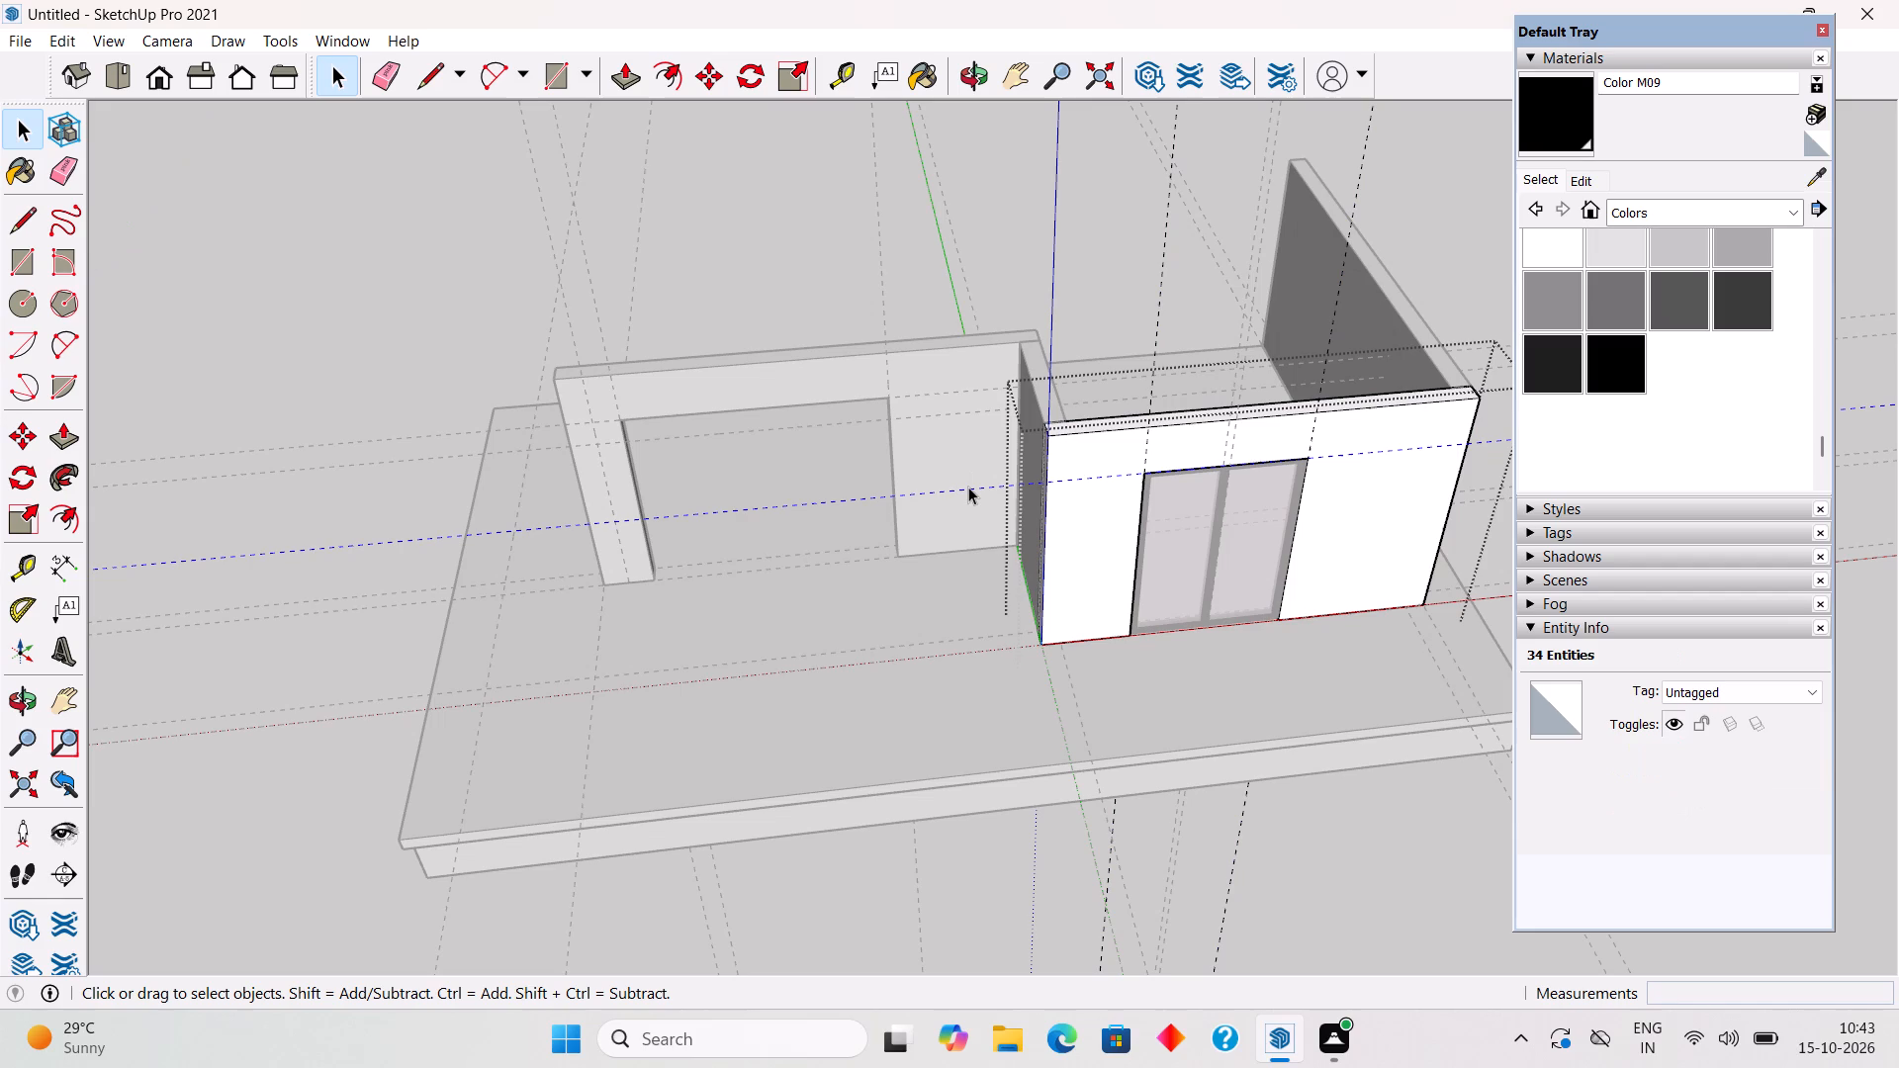
key("Delete")
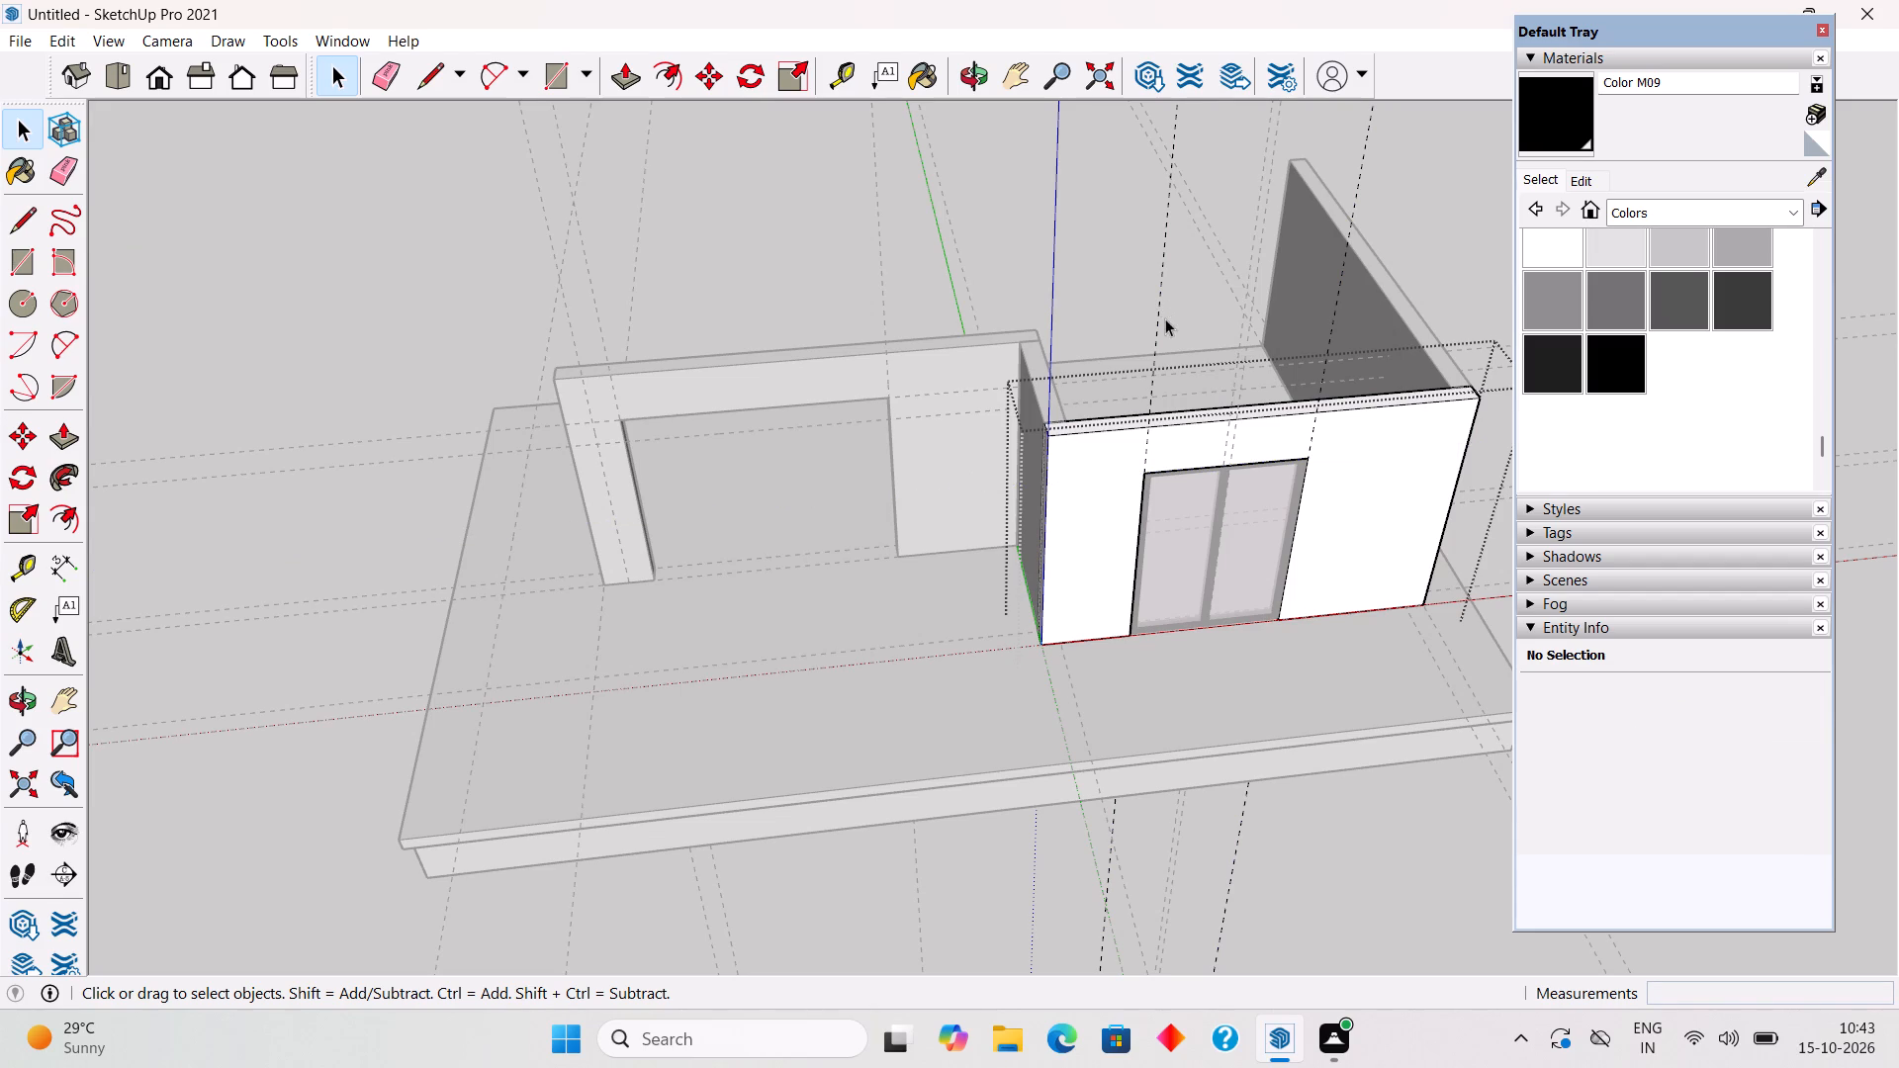
left_click(1156, 339)
key("Delete")
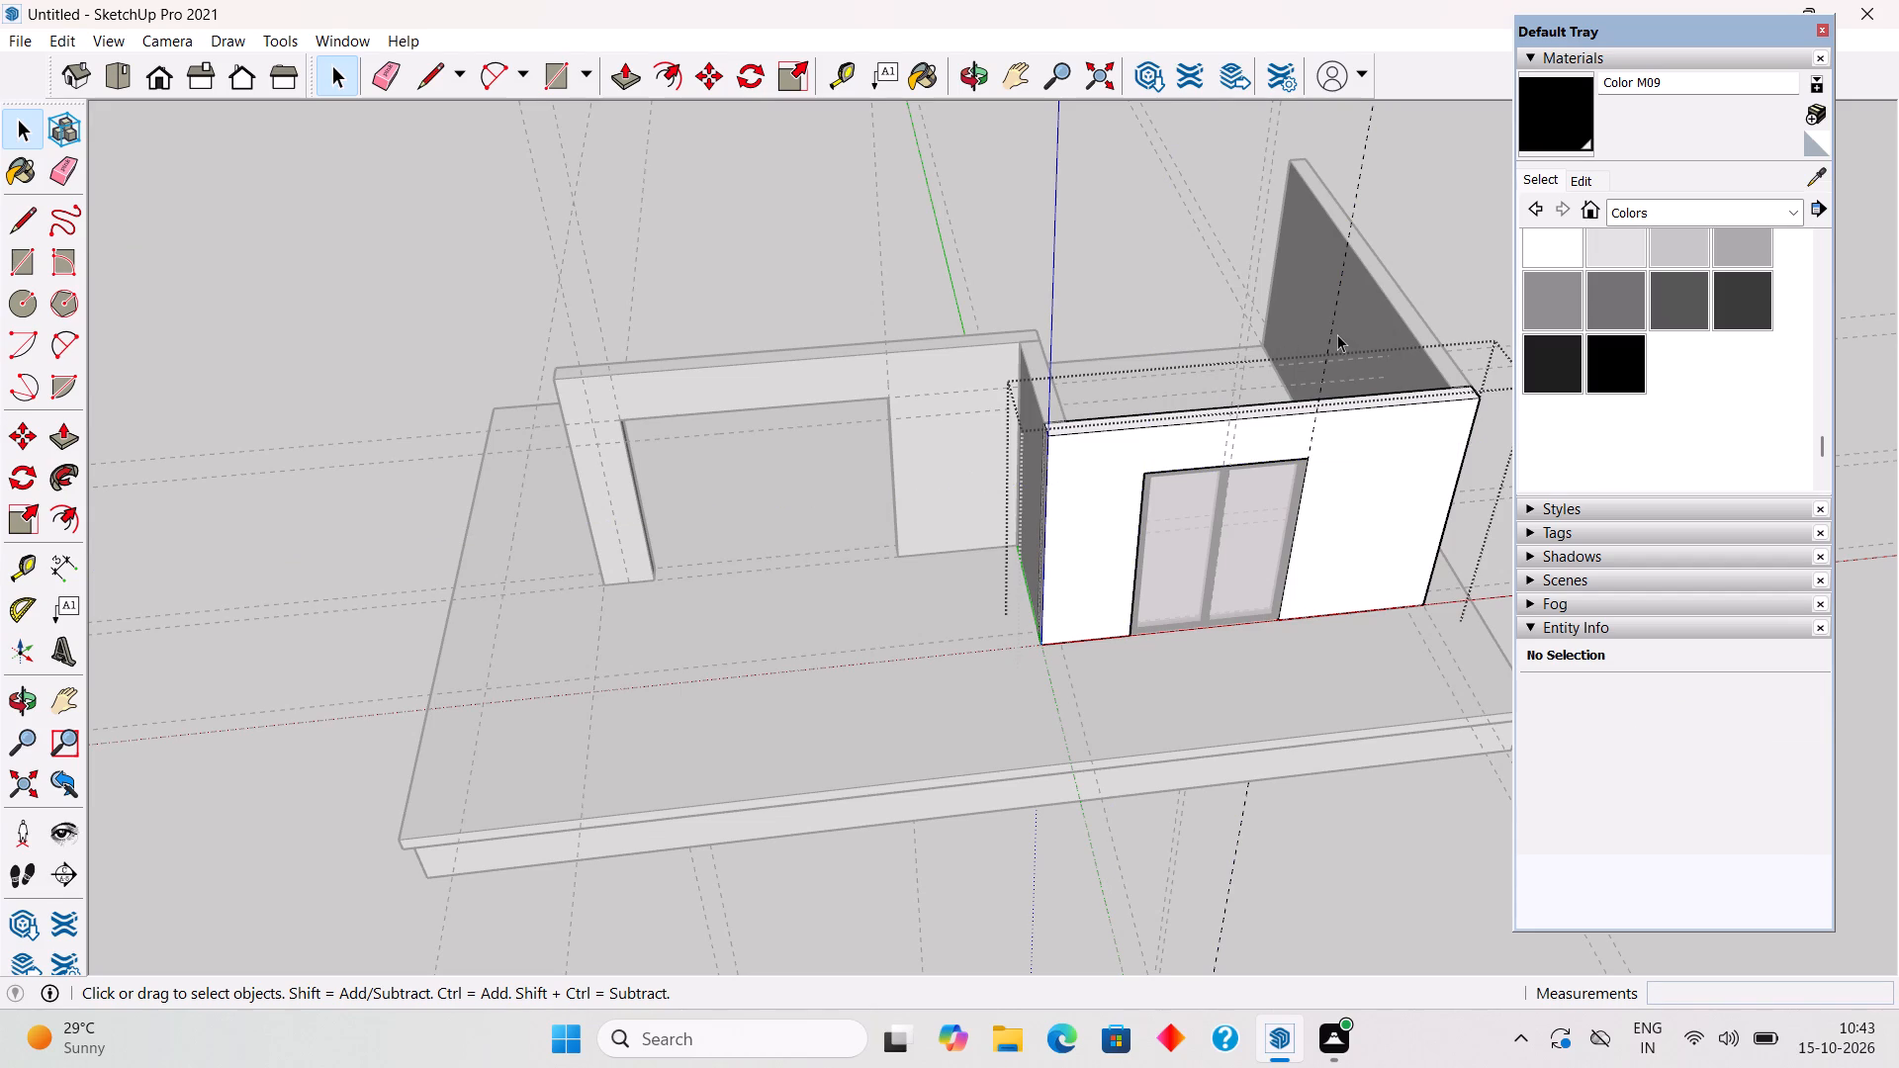
left_click(1331, 337)
key("Delete")
left_click(1416, 240)
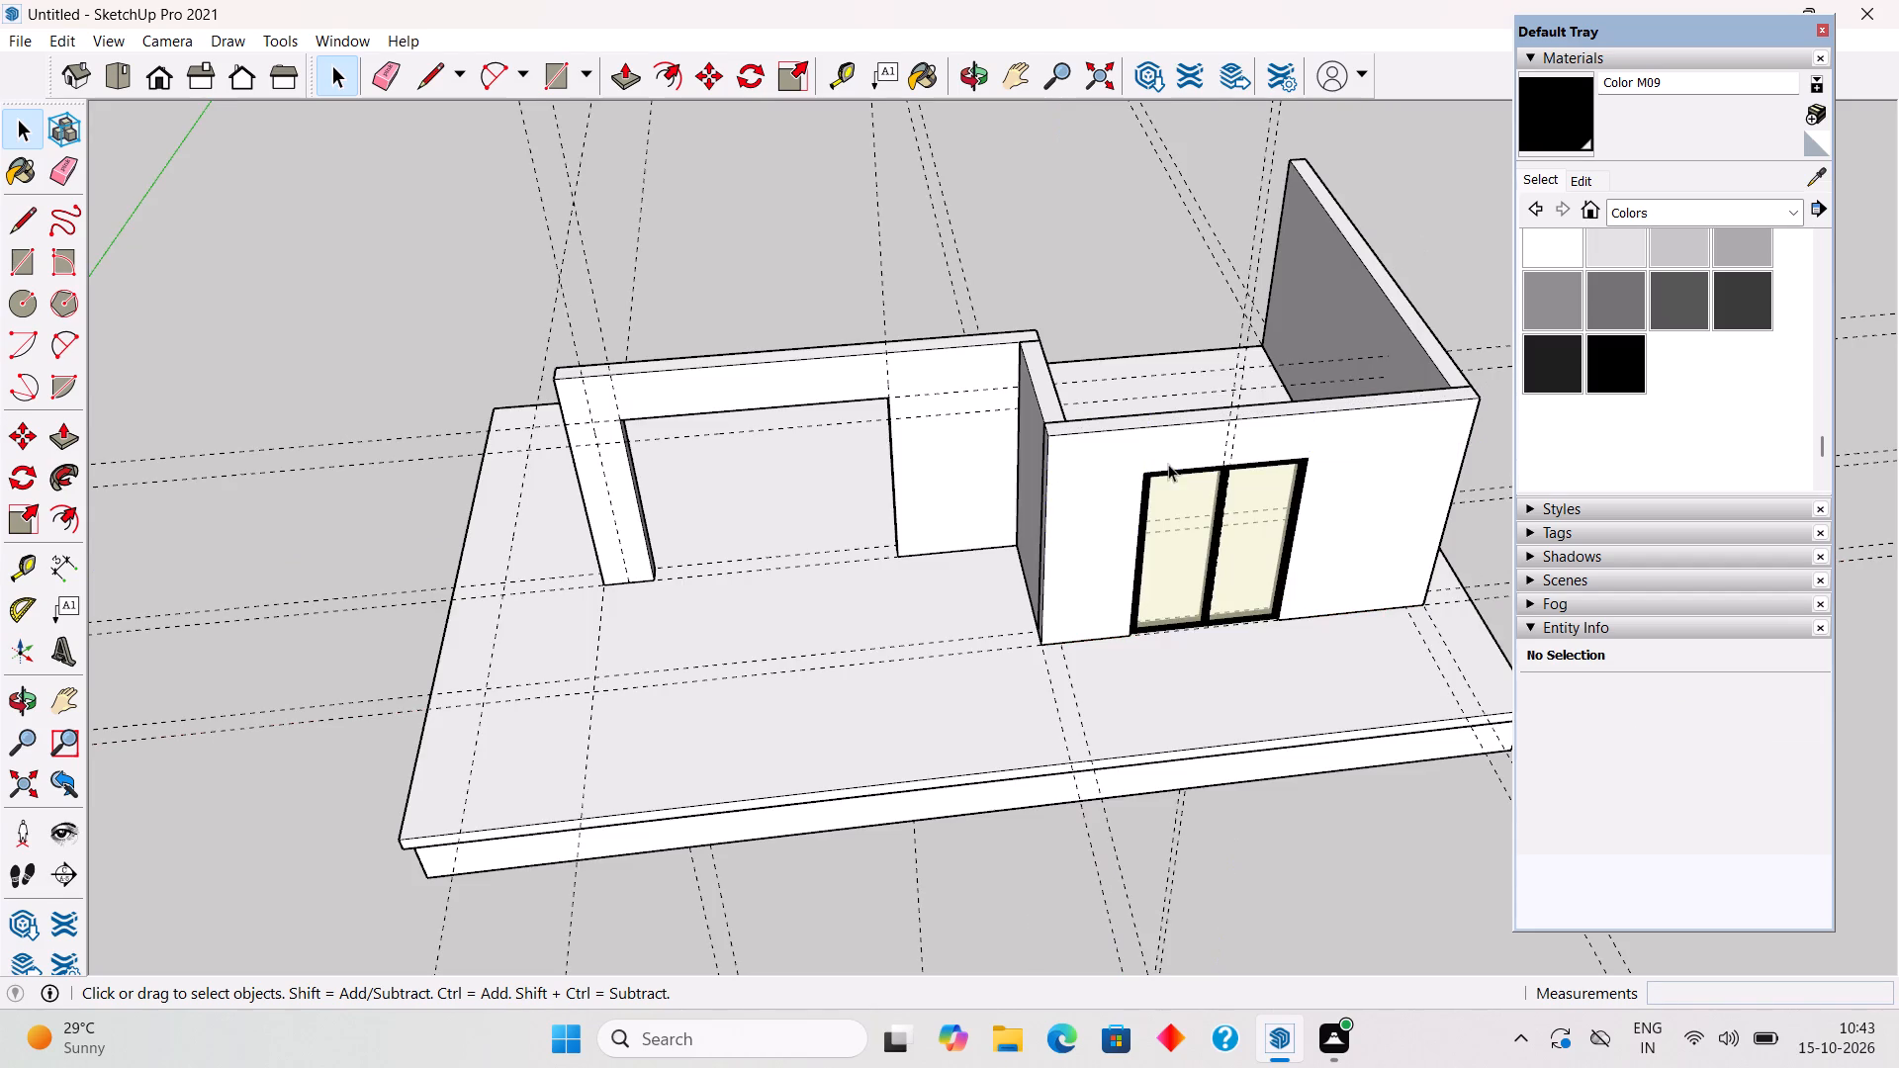
Draw a 10' by 8' rectangle filling the new wall's opening, flush with the front face.
middle_click_drag(817, 599, 793, 450)
scroll(795, 414, "down", 1)
scroll(795, 414, "up", 6)
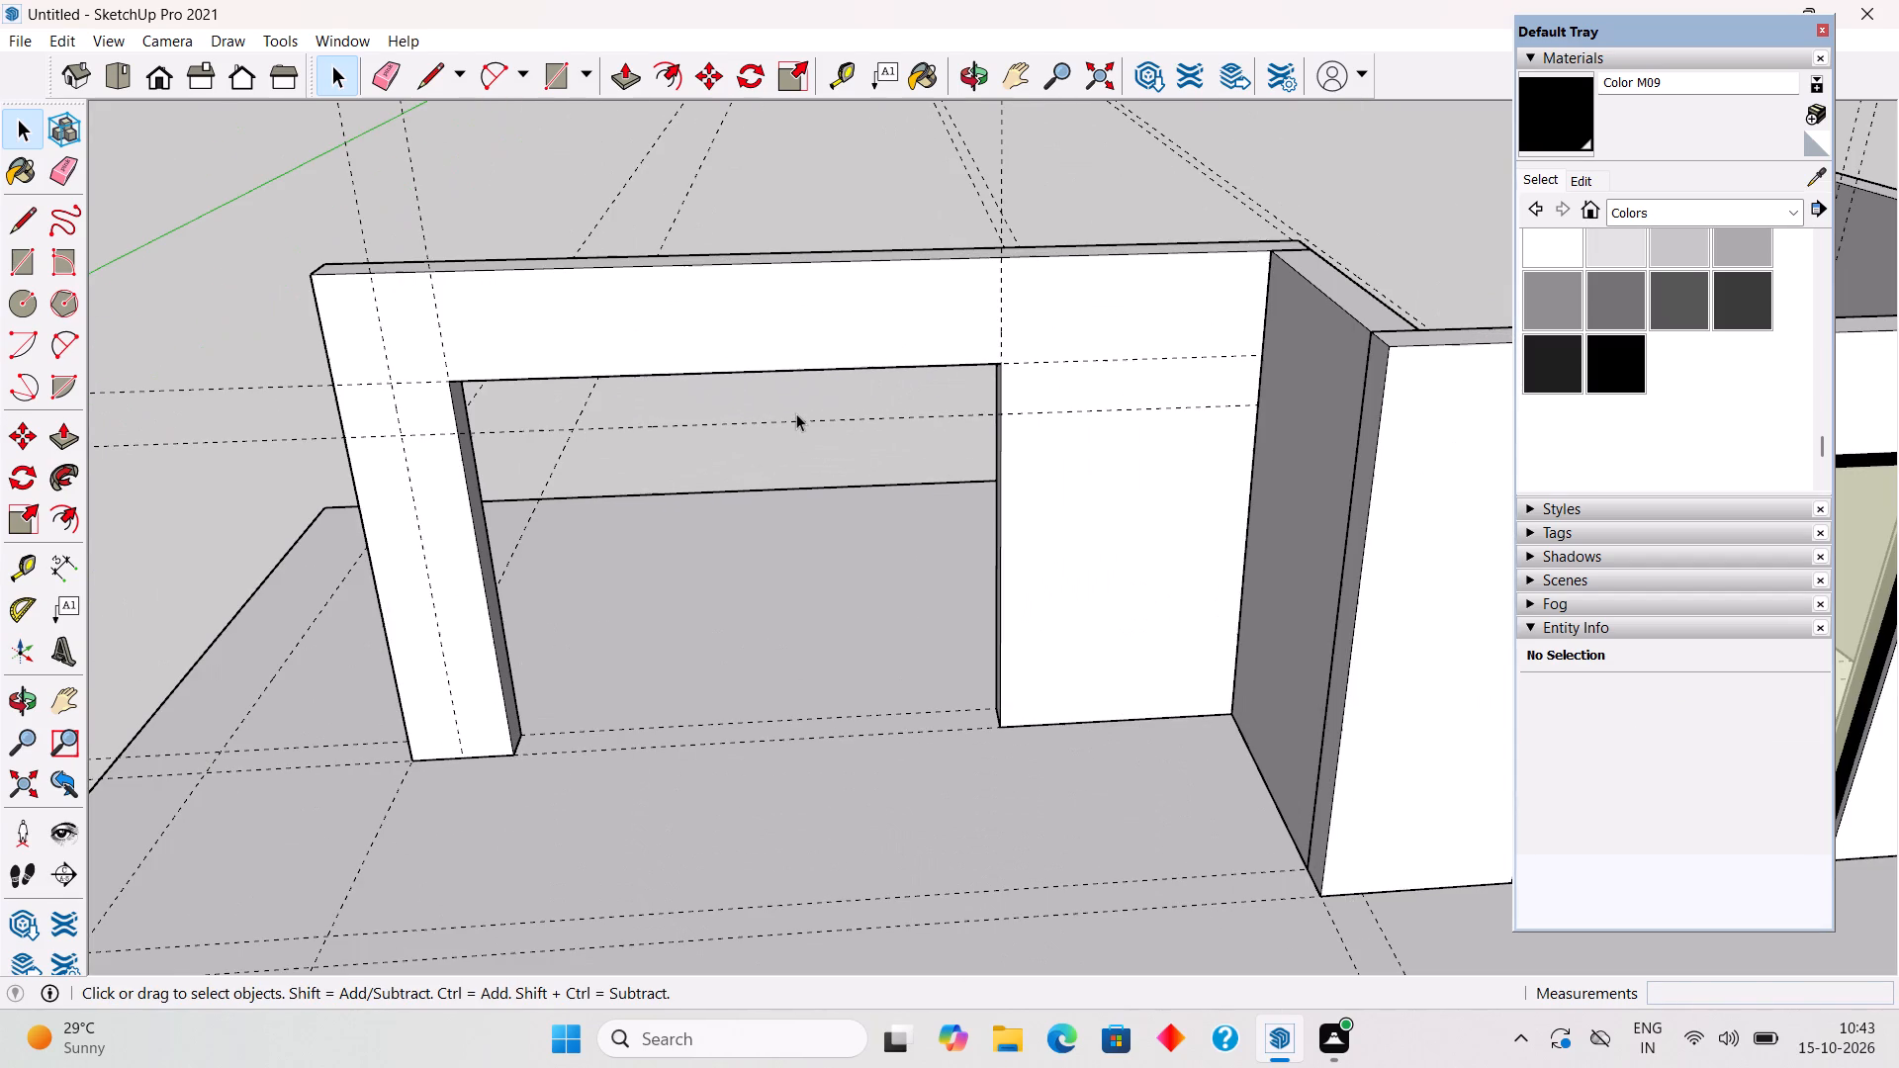
key("r")
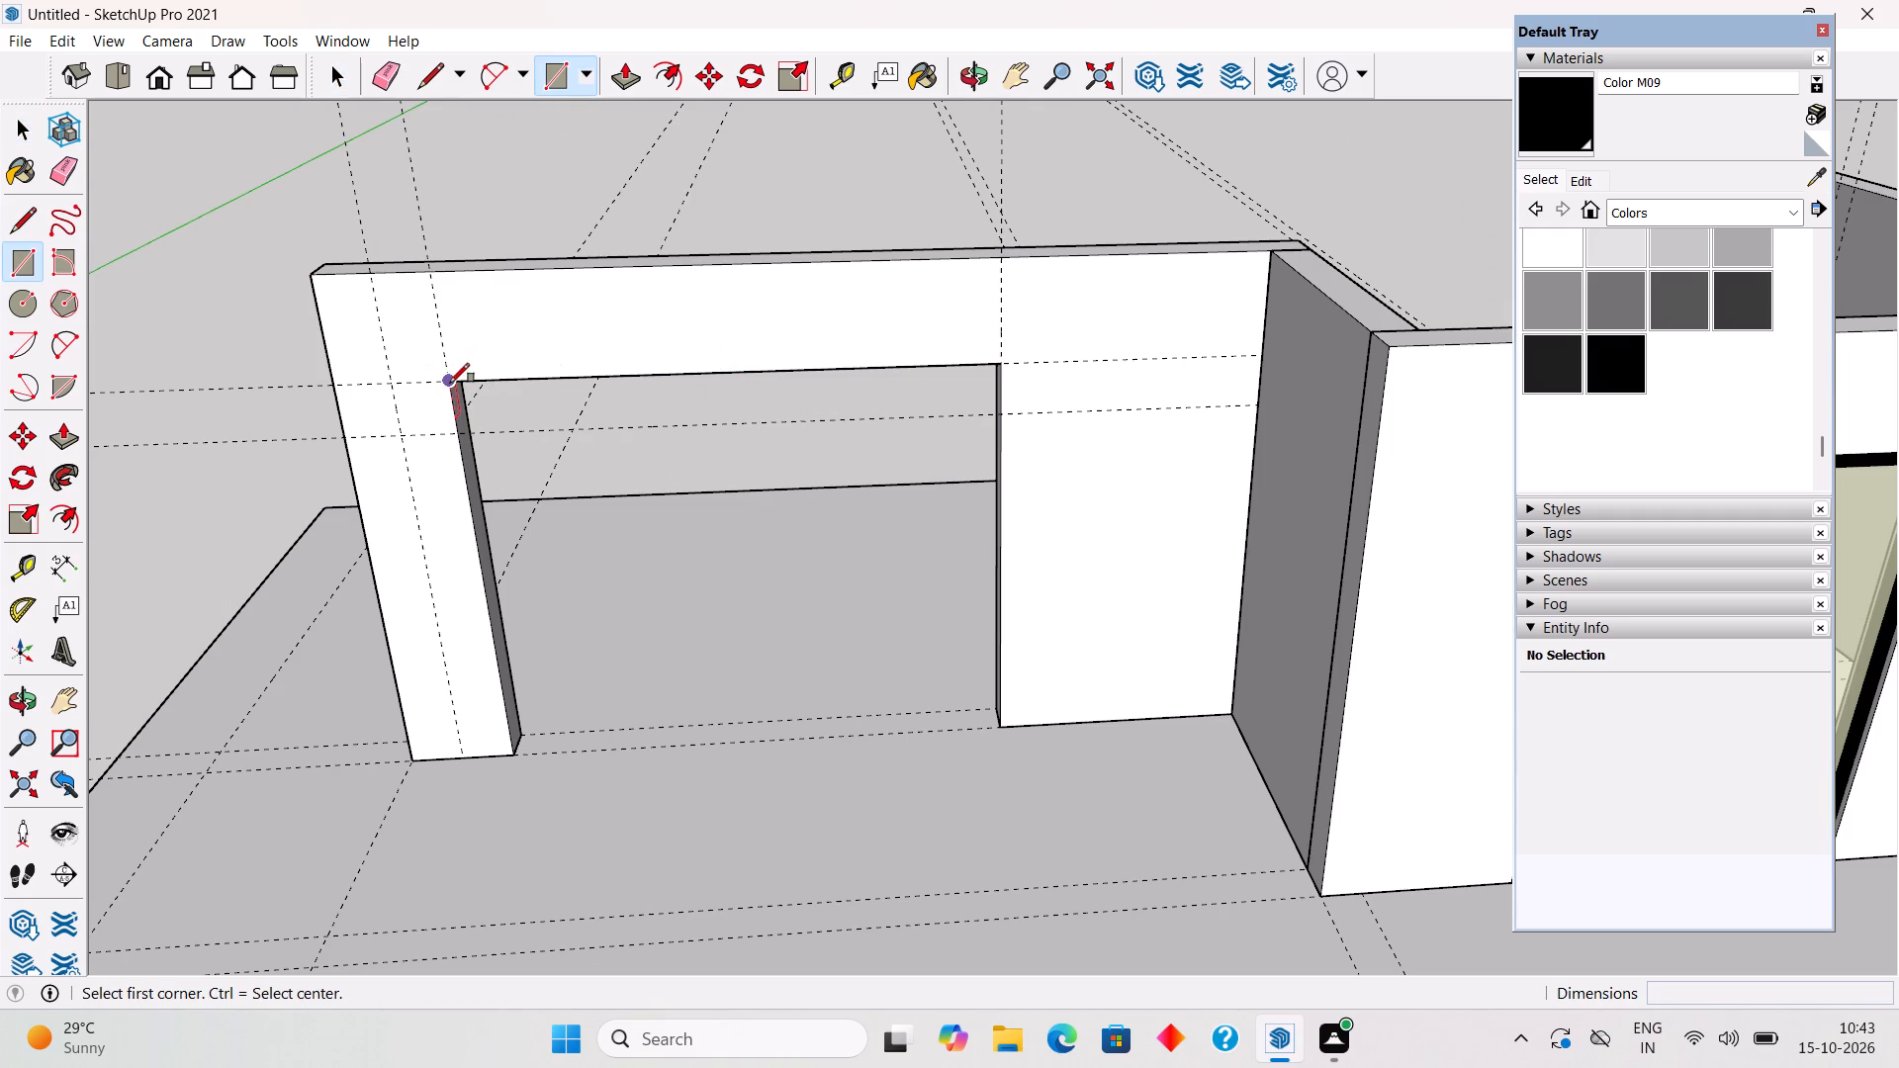
left_click(450, 383)
left_click(1007, 726)
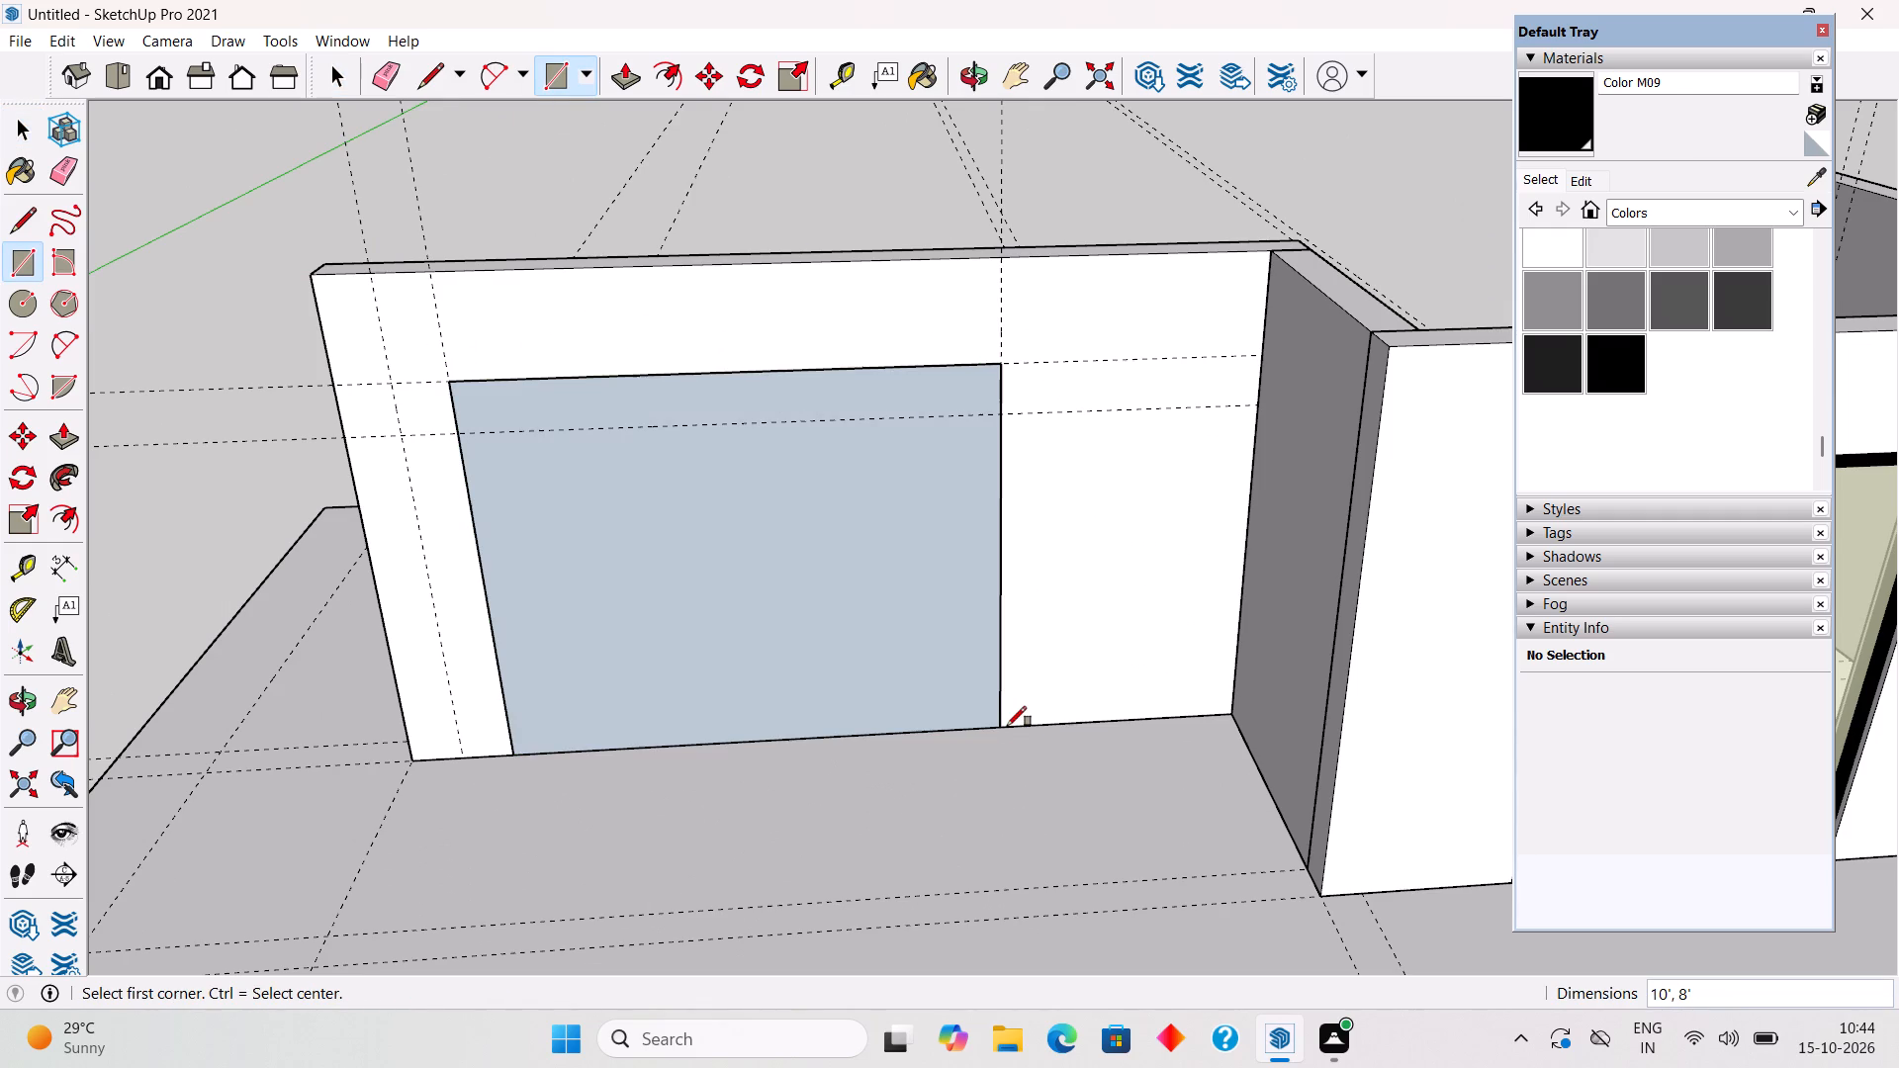
Offset the opening rectangle's edges 3" inward for the frame outline.
key("f")
left_click(918, 724)
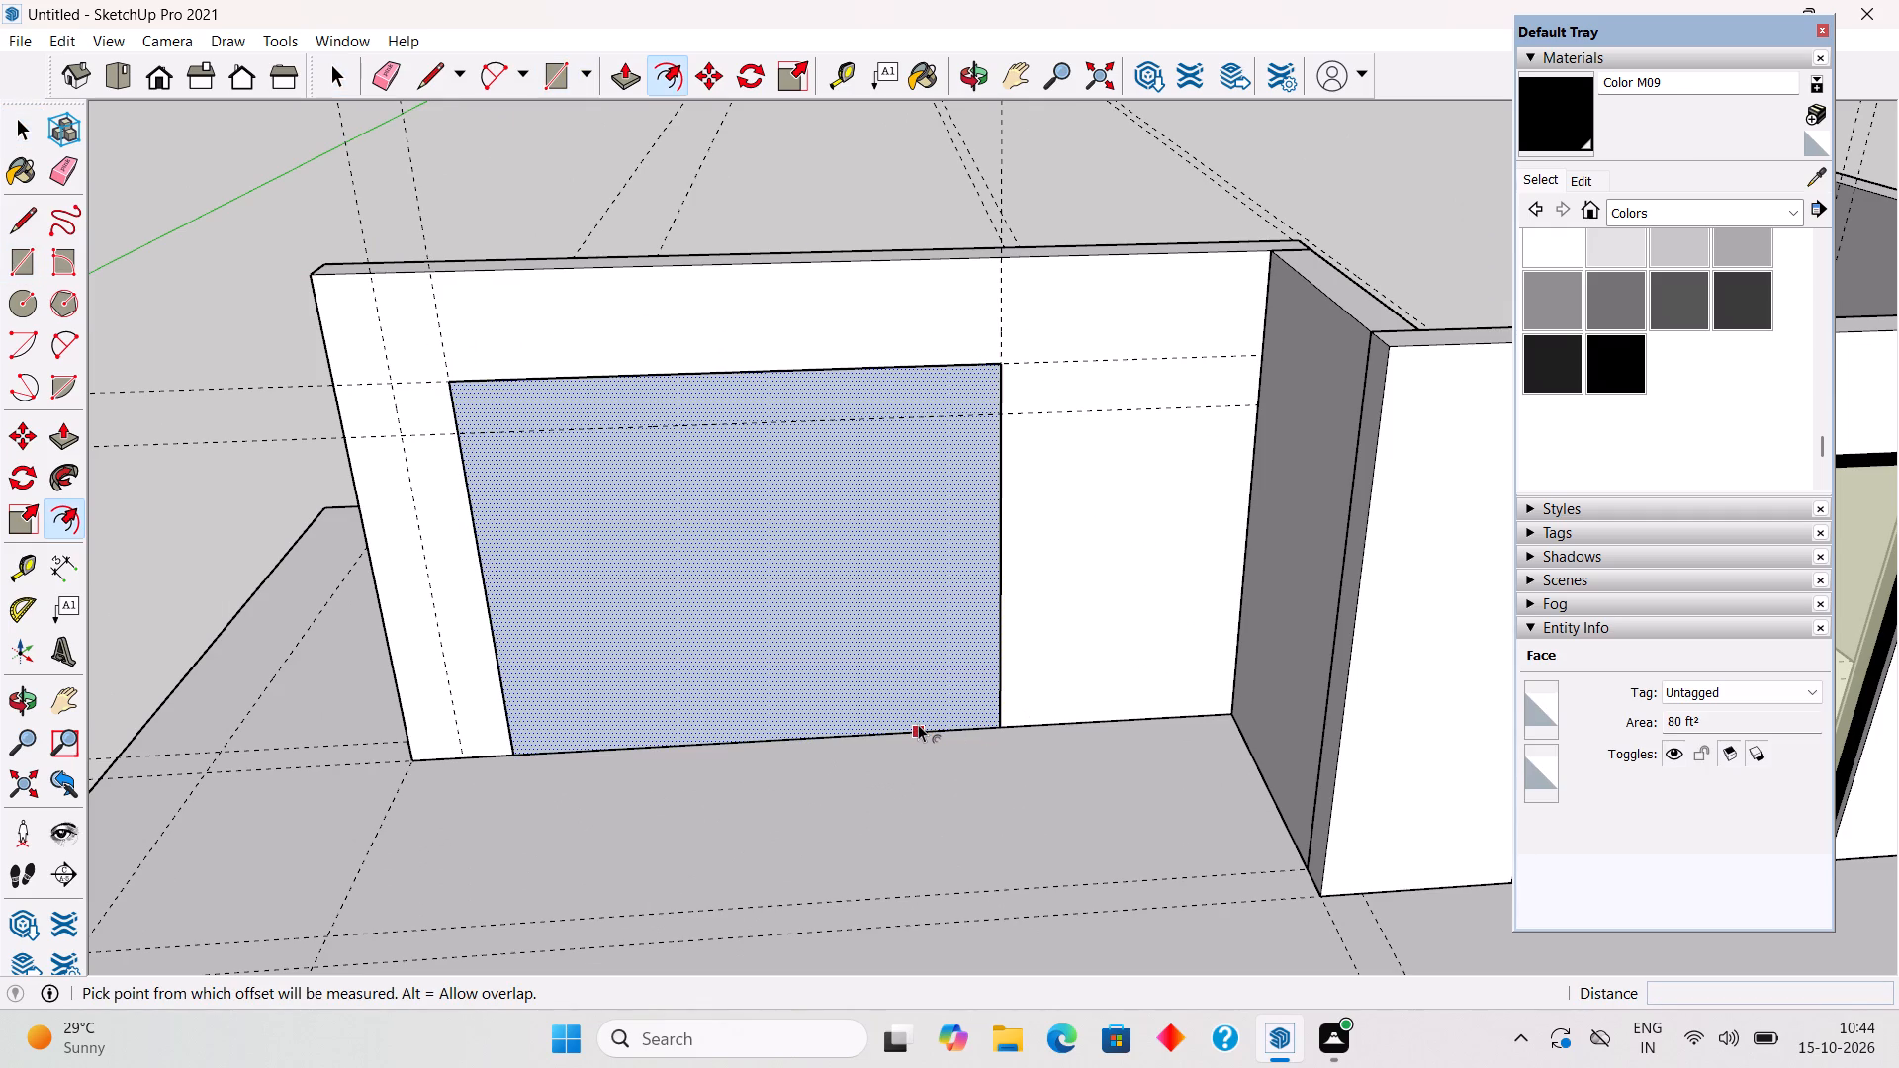
type("3\"")
key("Return")
key("space")
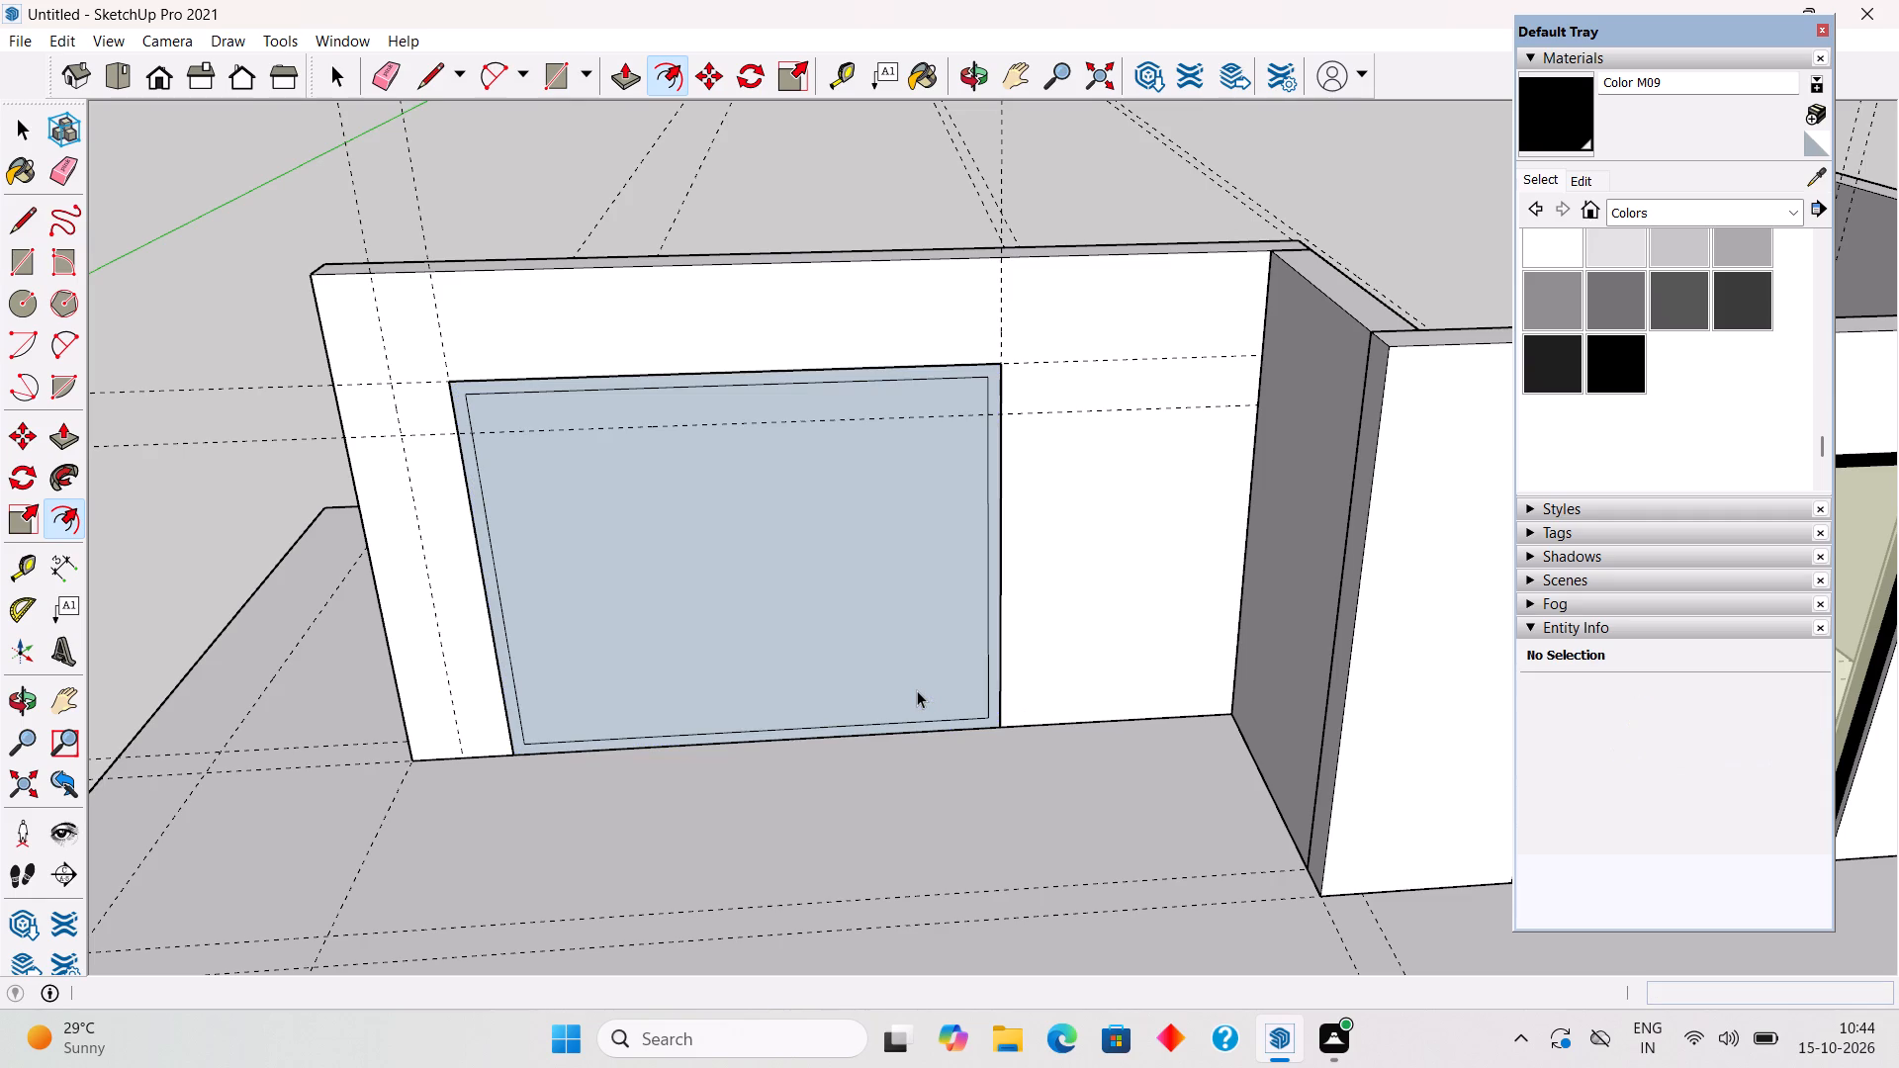
Place a vertical guide at the midpoint of the frame's bottom edge, parallel to the inner frame outline's side edge.
type("rt")
left_click(517, 690)
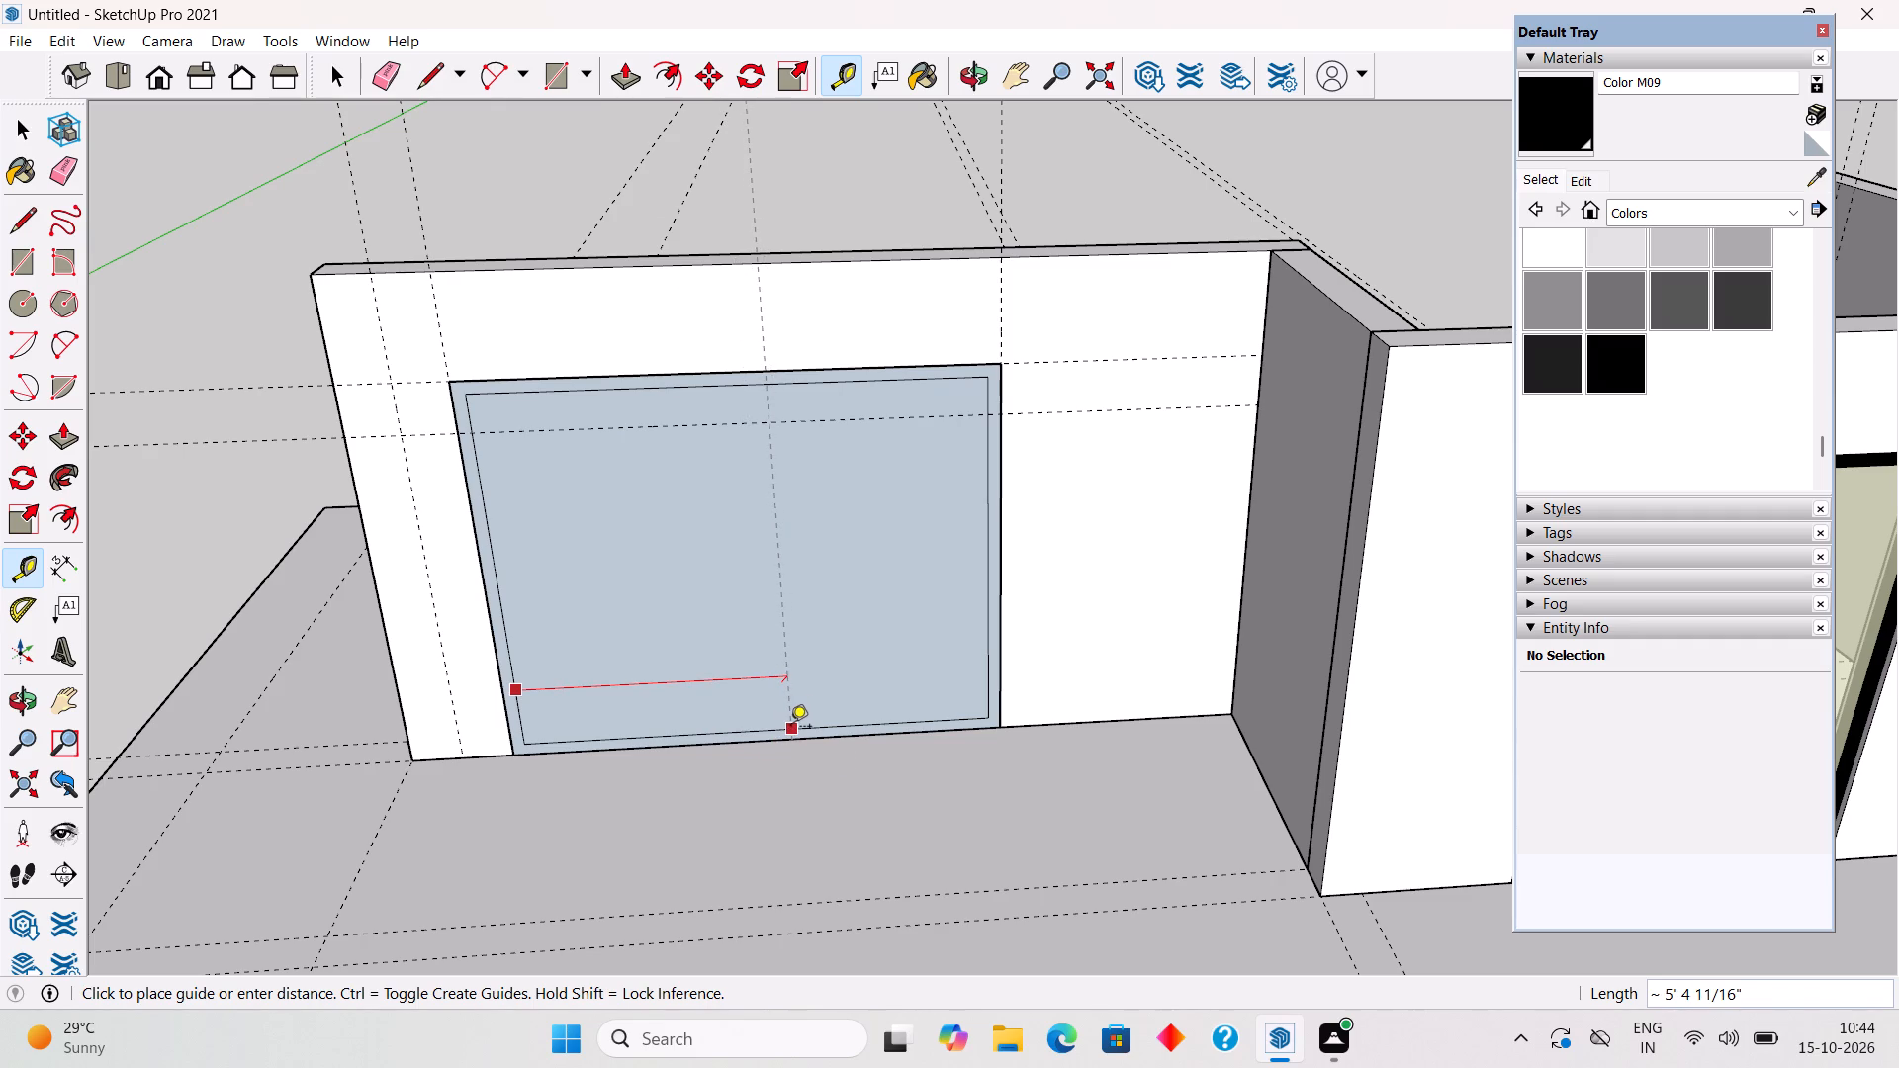
left_click(751, 731)
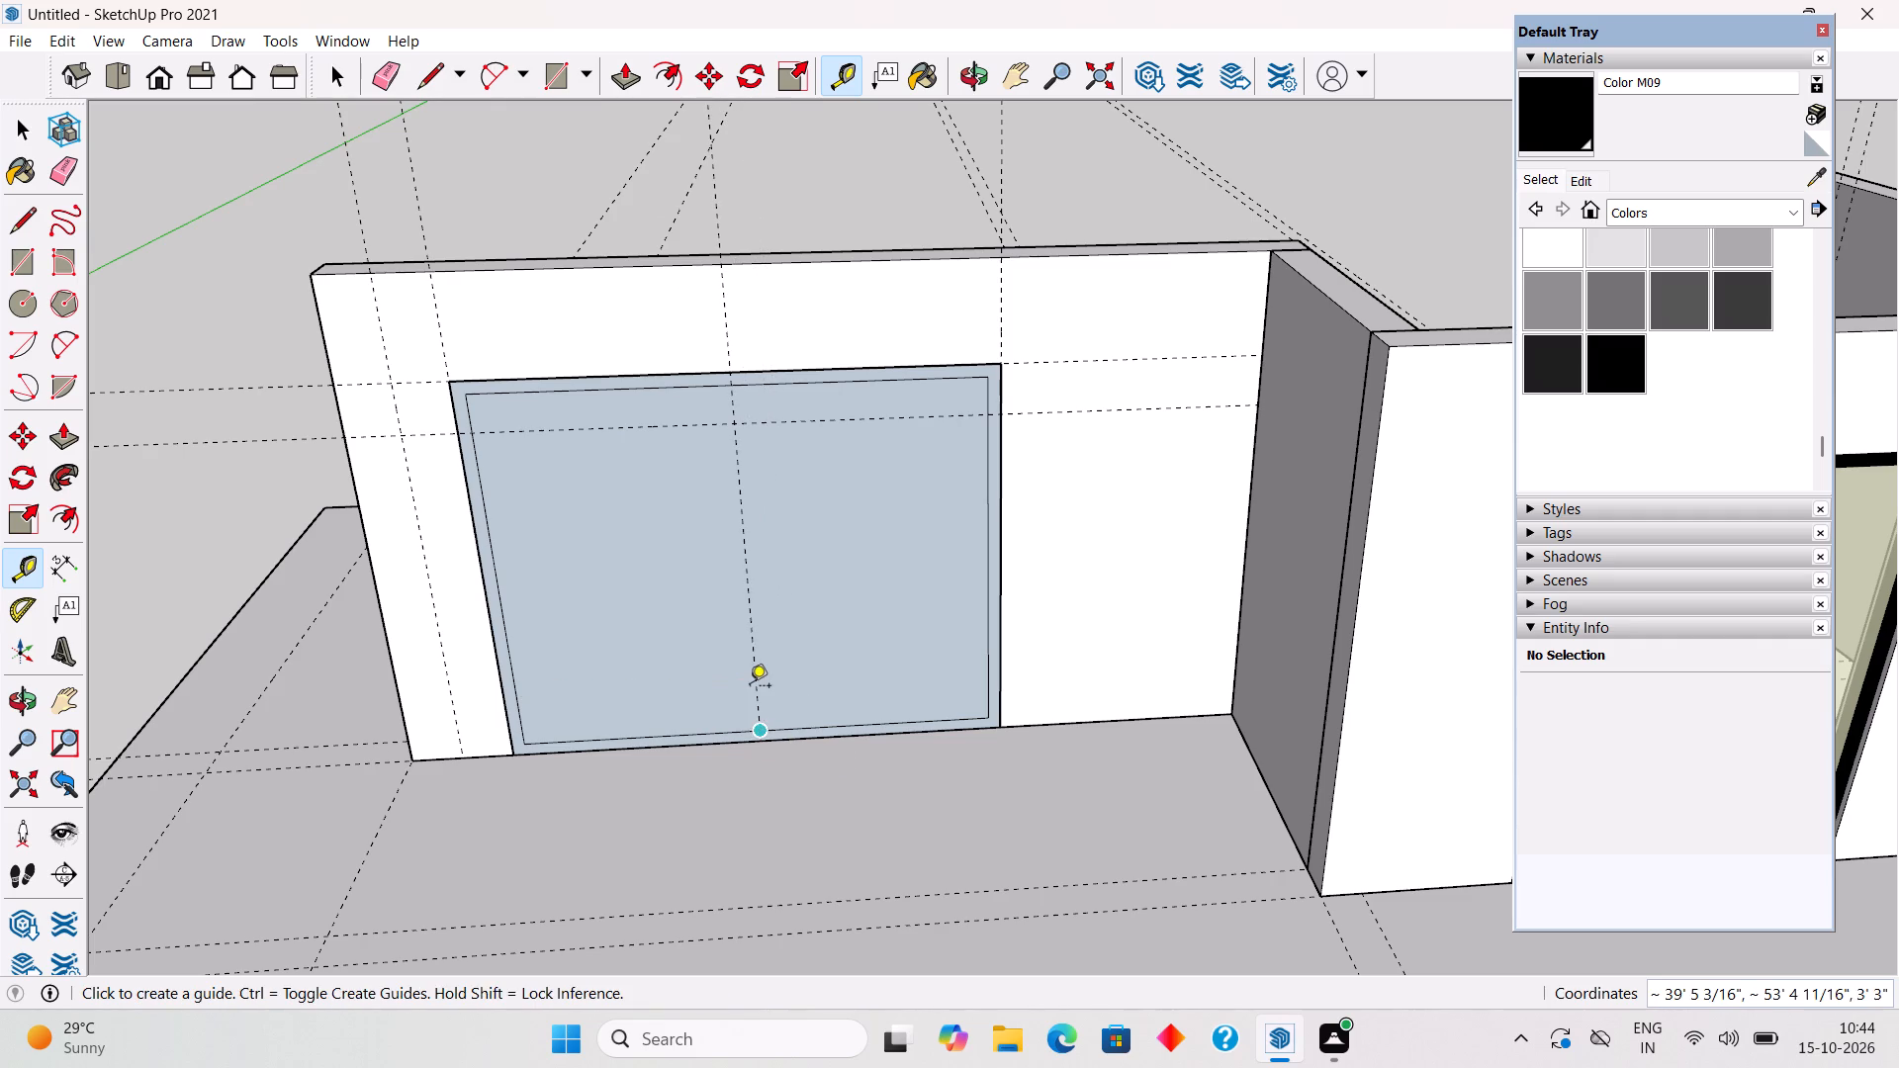
Place two more vertical guides at successive 3" spacings from the frame's centre guide, toward the short side wall.
left_click(750, 663)
type("3\"")
key("Return")
scroll(824, 719, "down", 2)
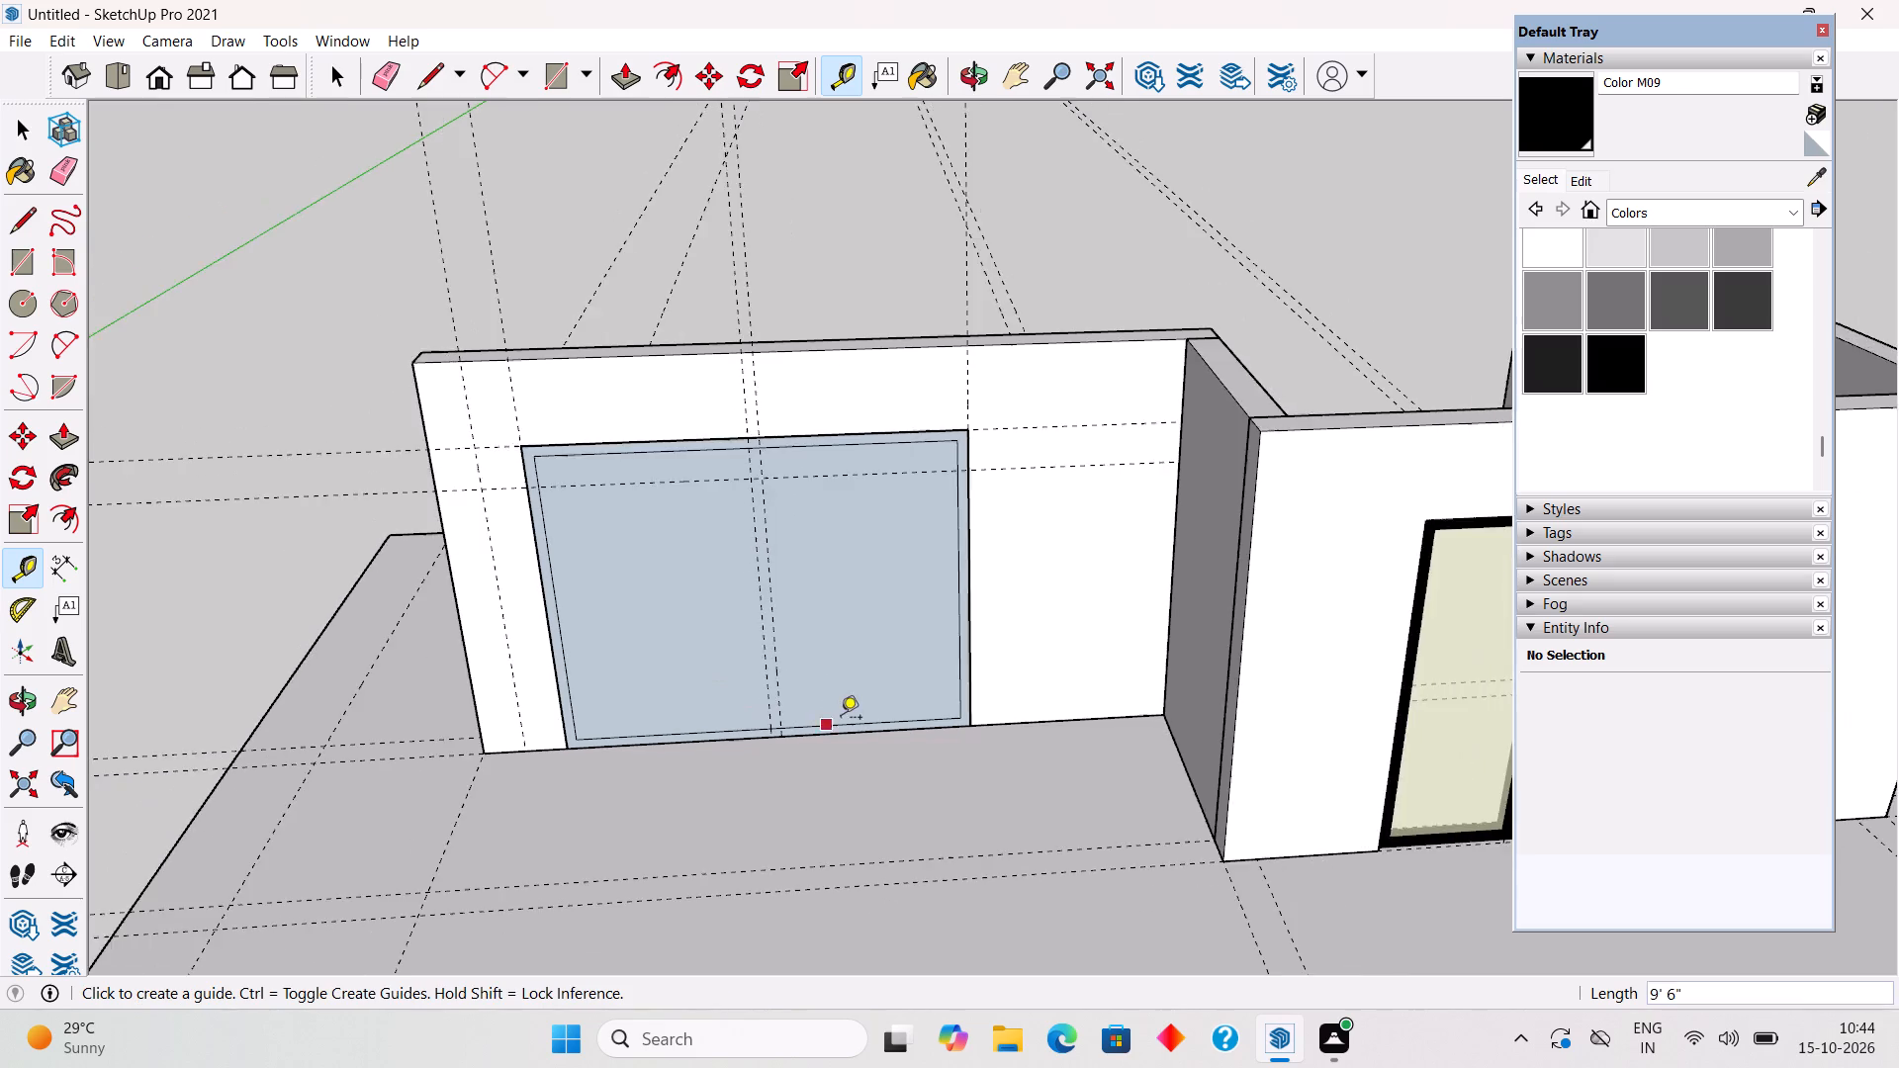
scroll(844, 719, "down", 5)
middle_click_drag(955, 758, 937, 631)
scroll(937, 631, "up", 2)
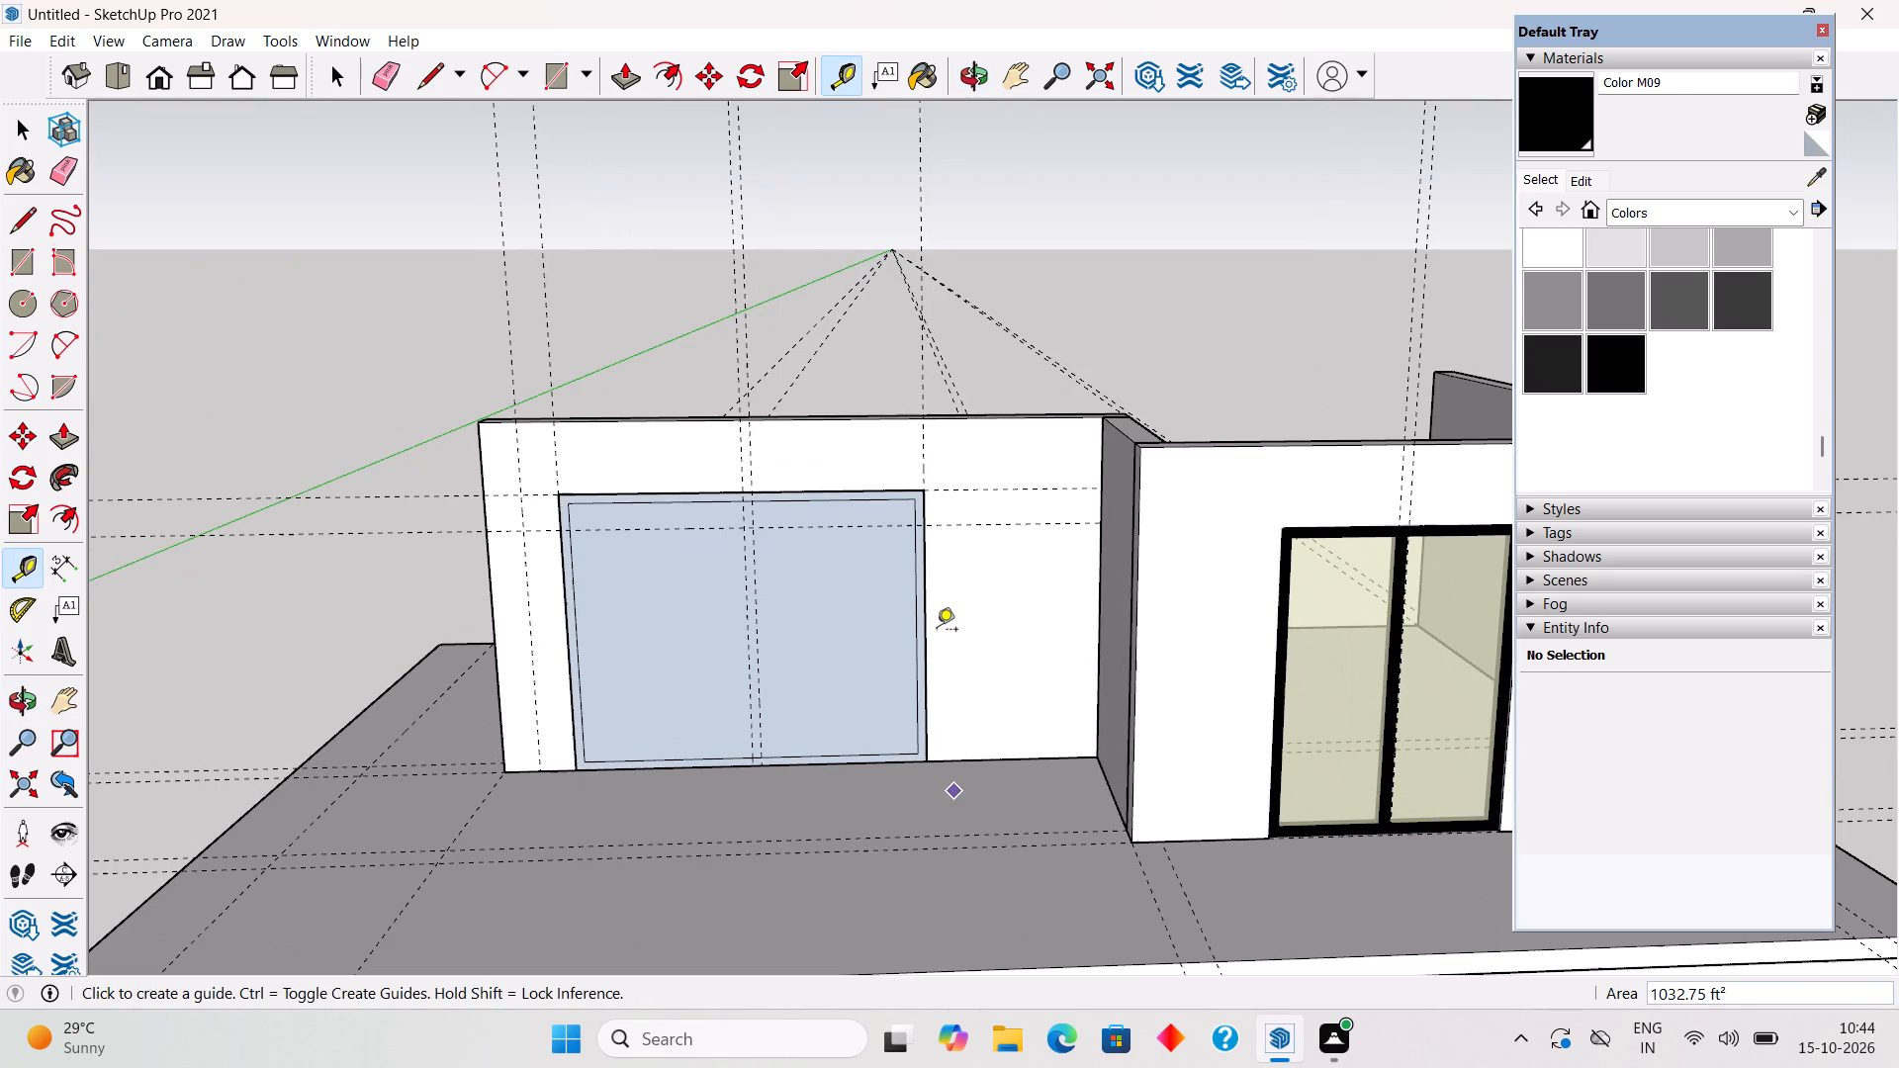
scroll(740, 668, "up", 4)
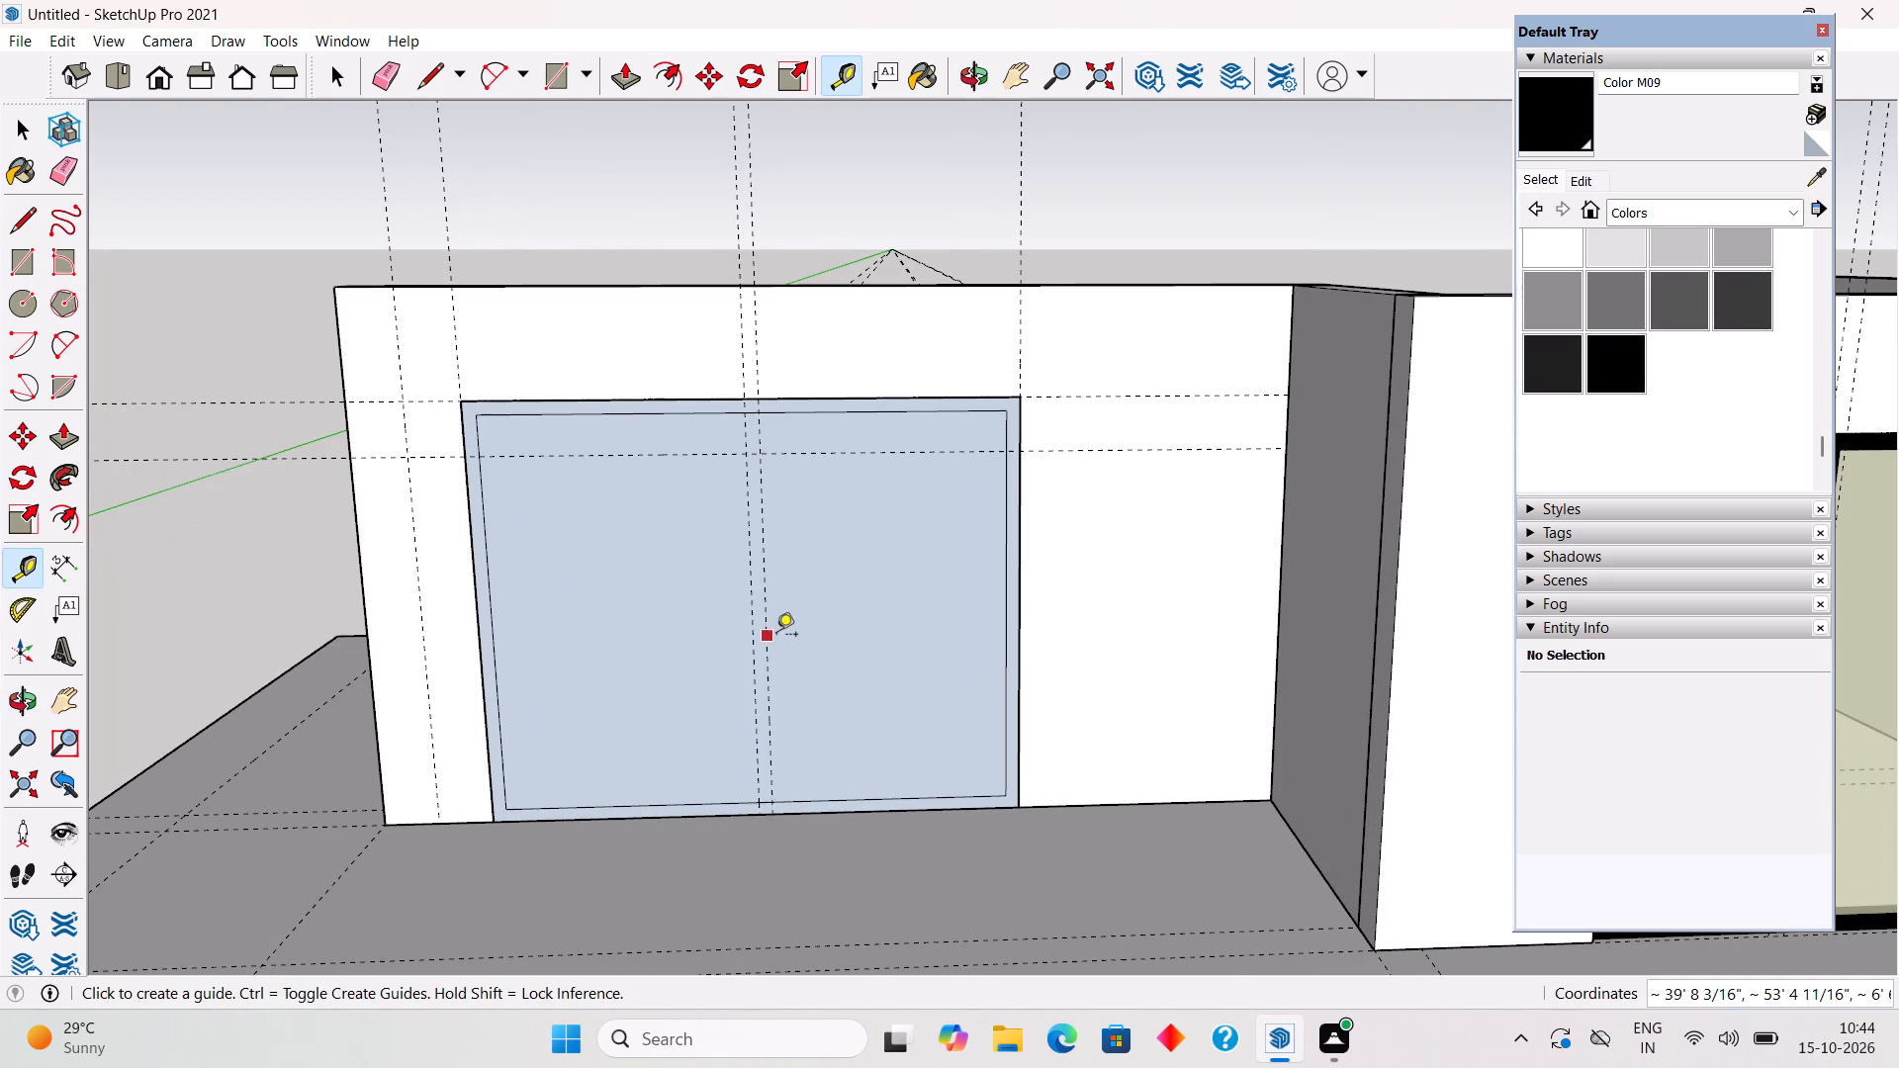
left_click(765, 656)
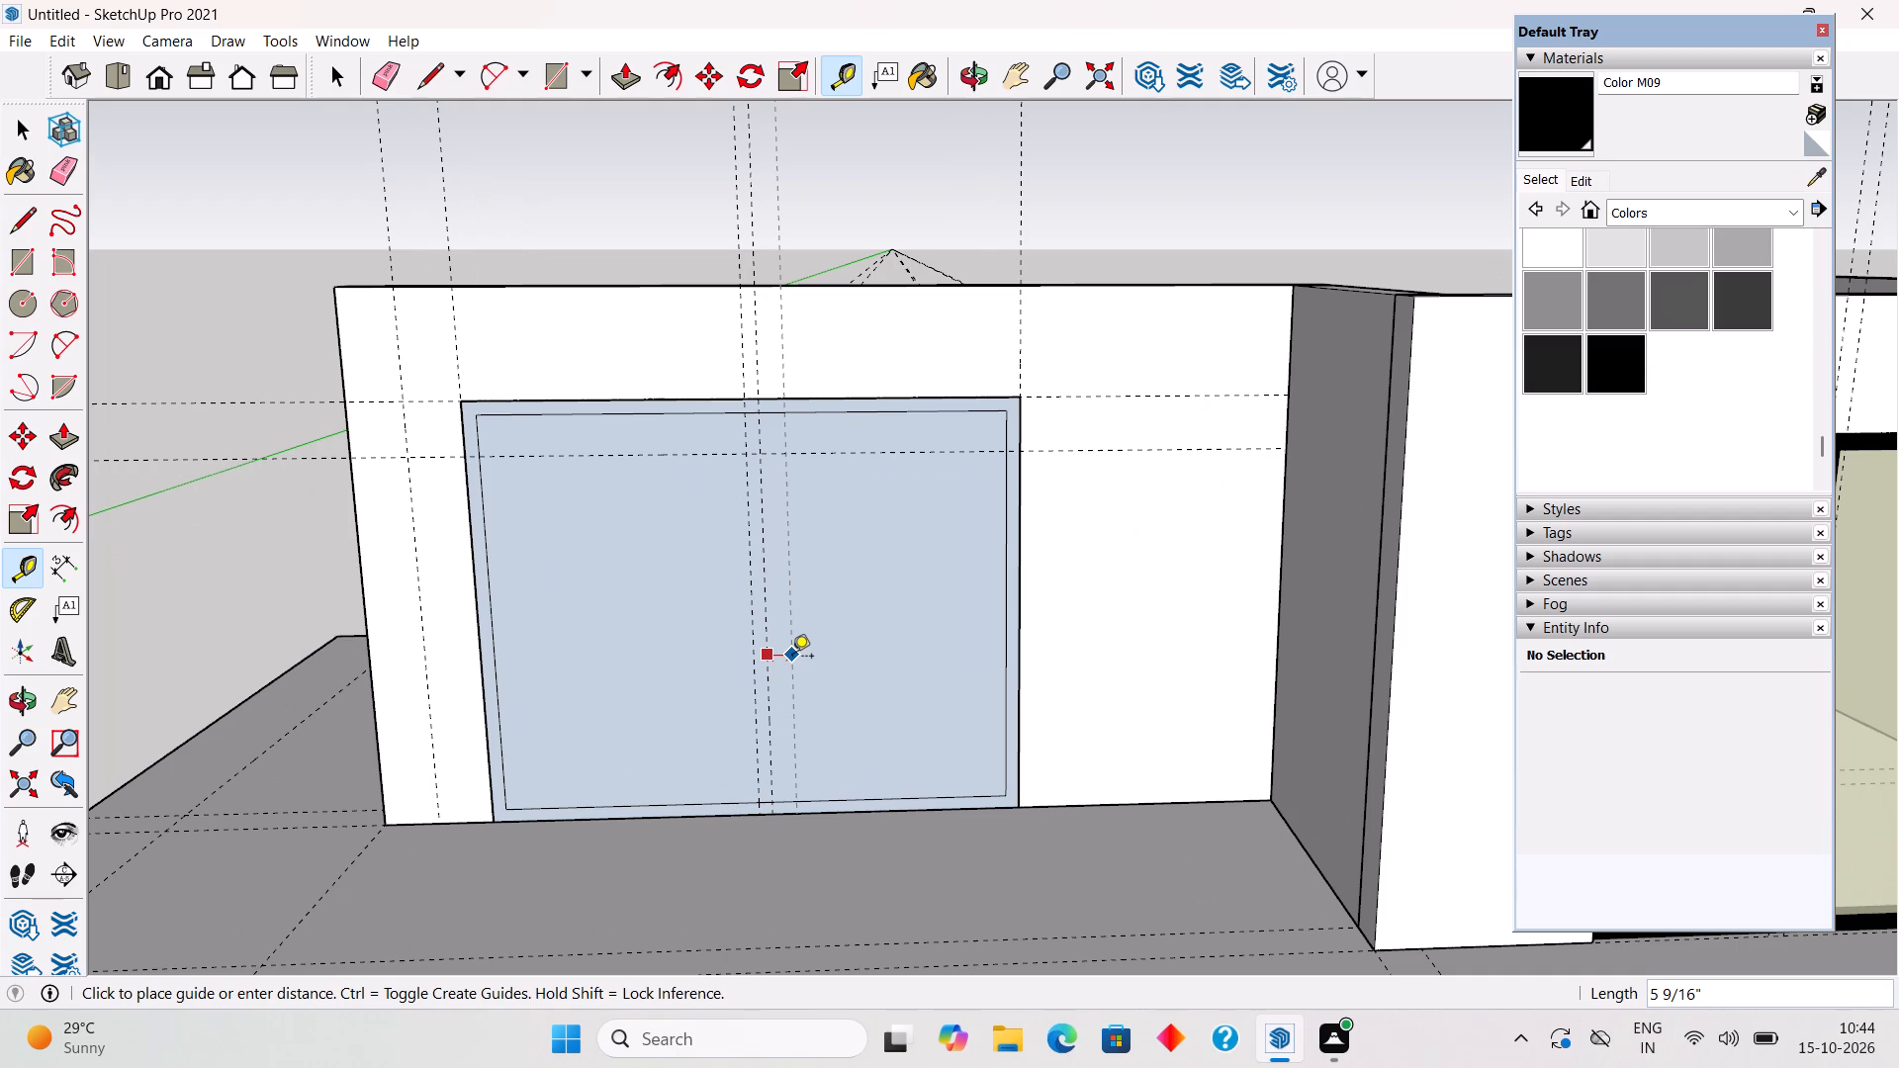
type("3\"")
key("Return")
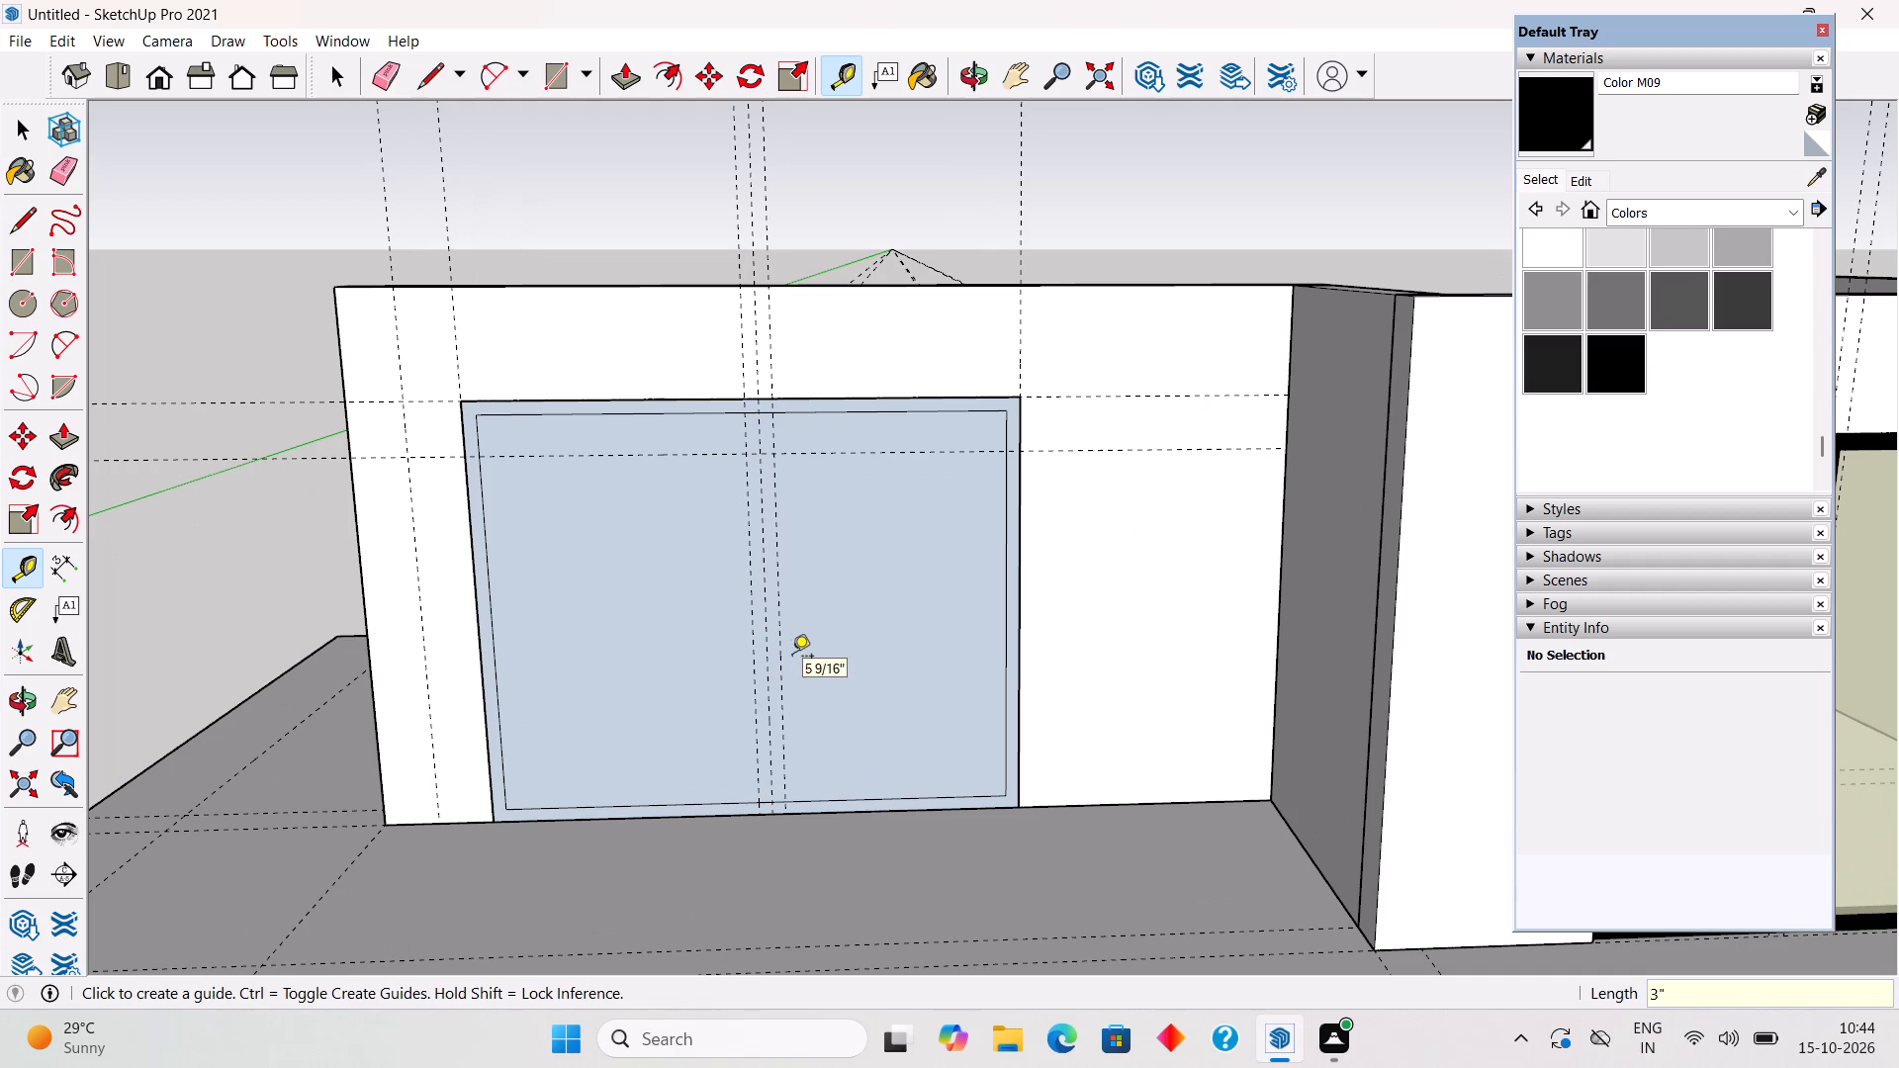
Draw two vertical centre-mullion lines across the inner frame outline, along the two guides nearest the short side wall.
key("space")
type("l")
scroll(786, 464, "up", 2)
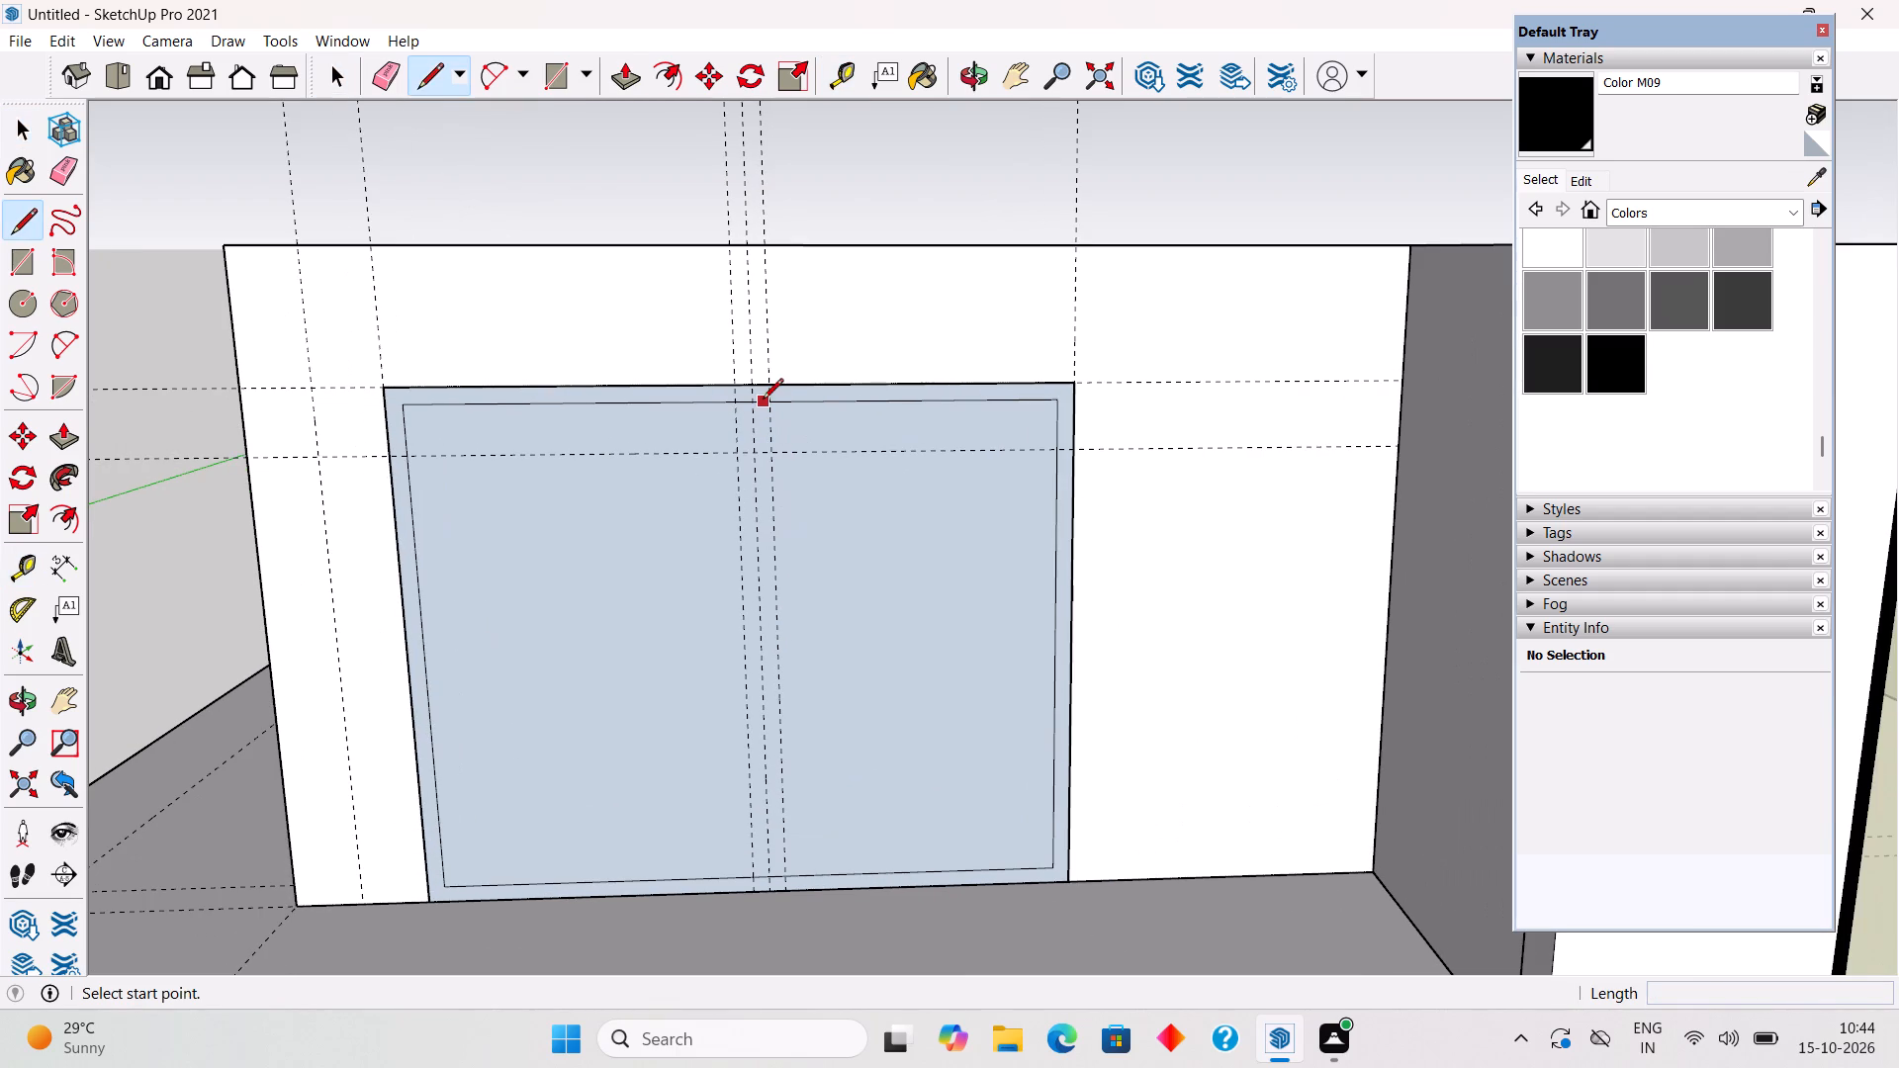
left_click(769, 403)
left_click(786, 876)
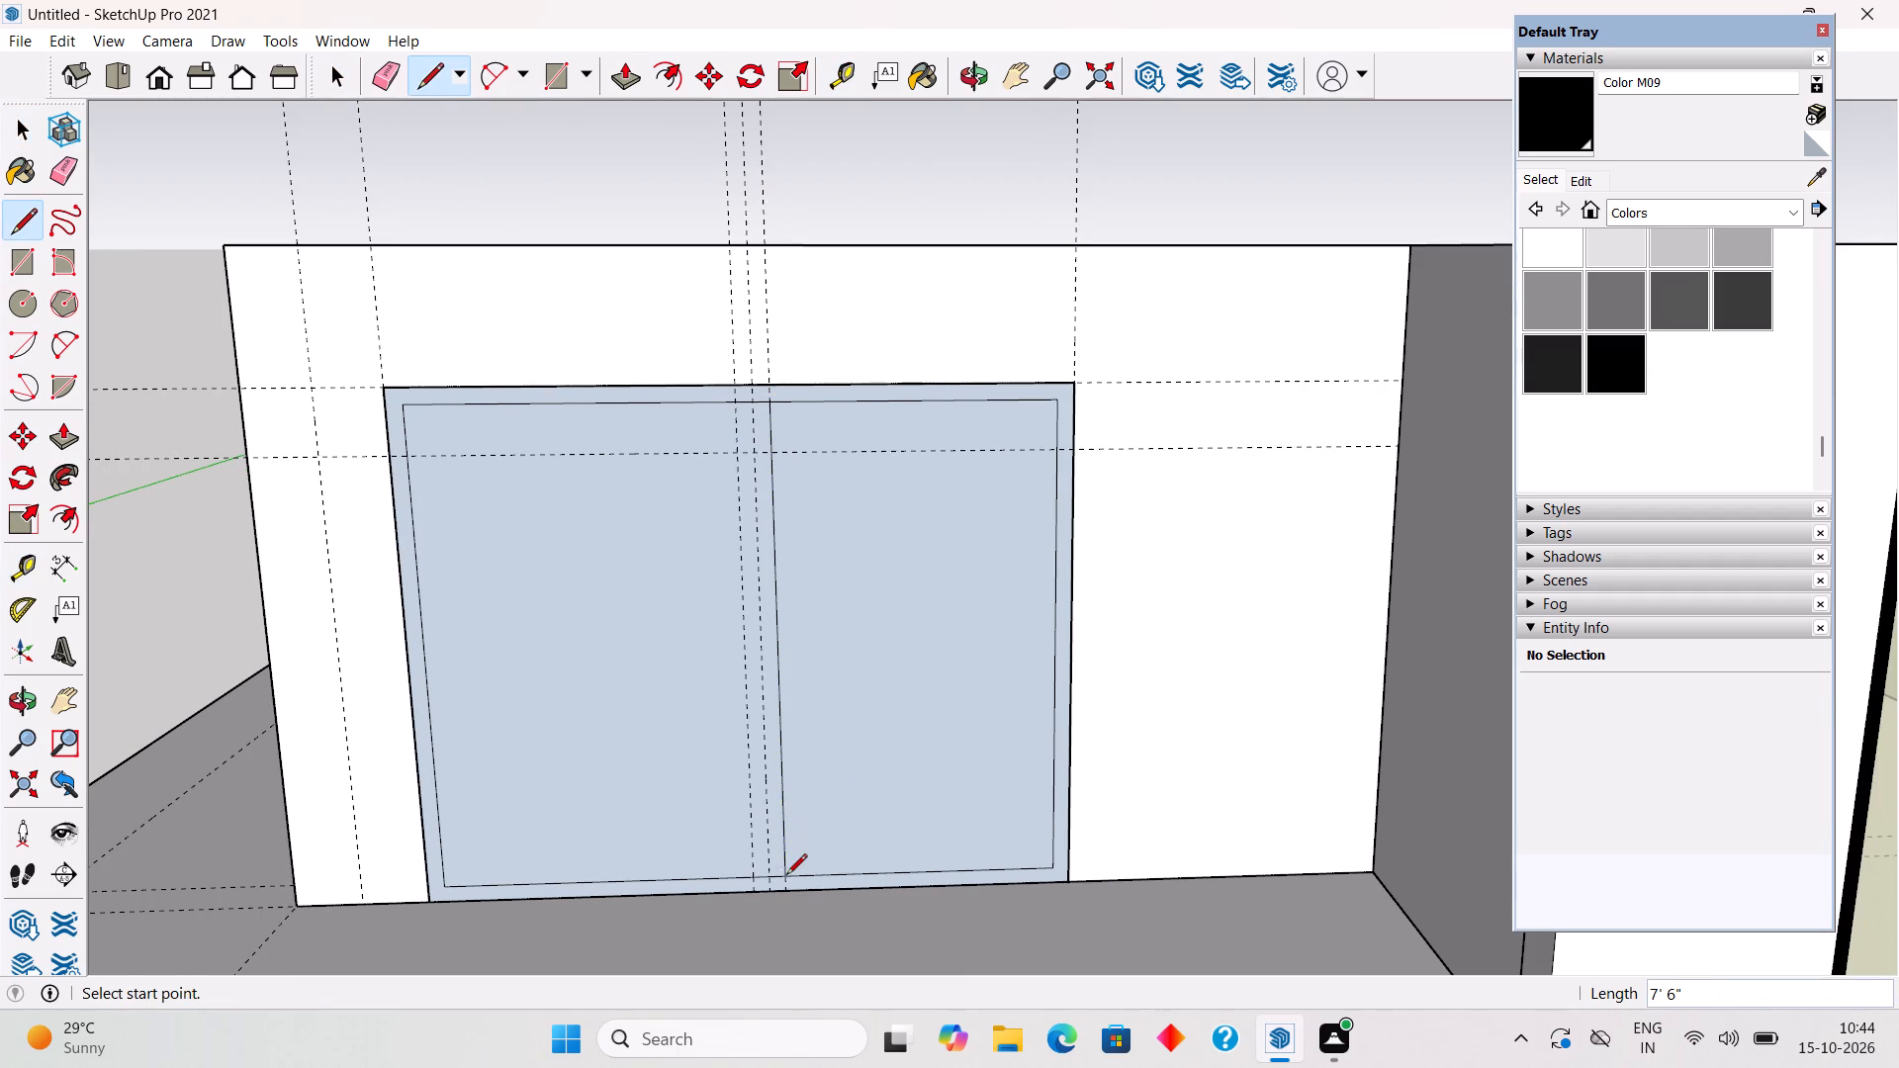
left_click(750, 400)
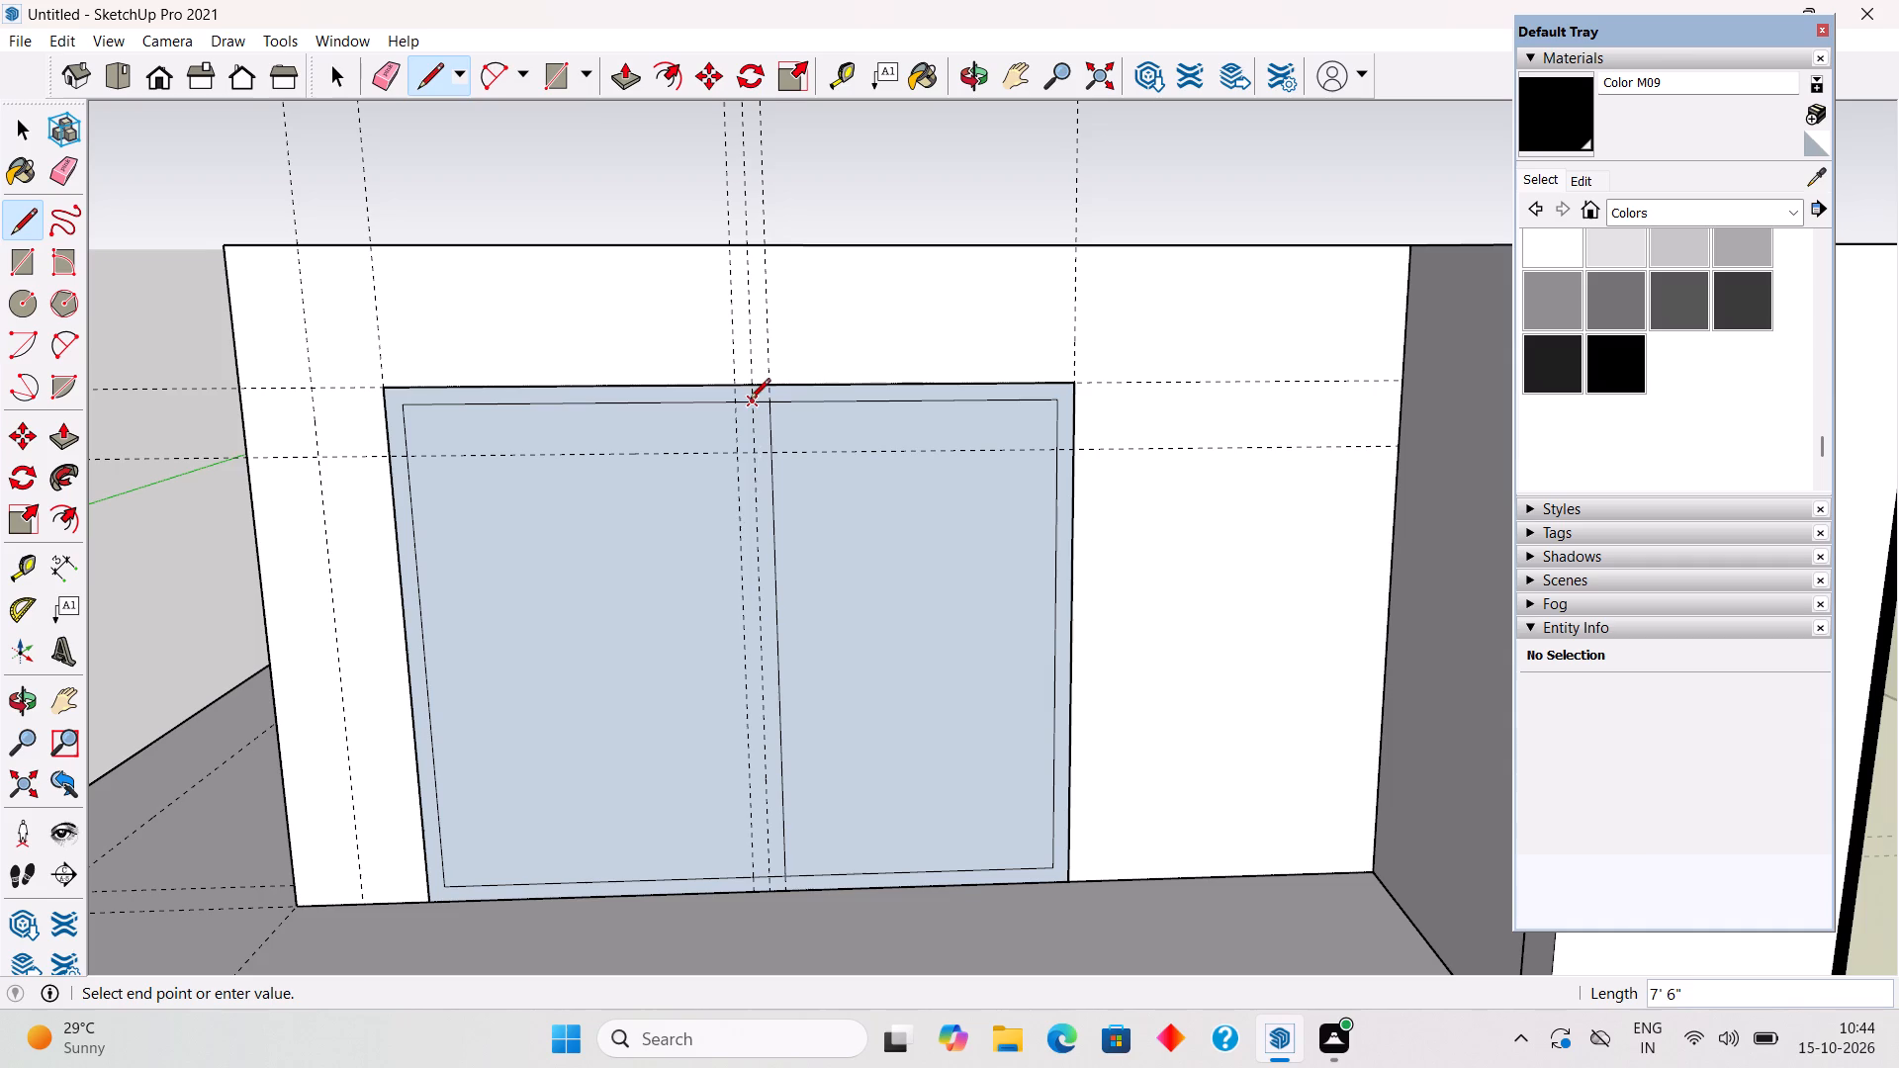
left_click(771, 876)
key("space")
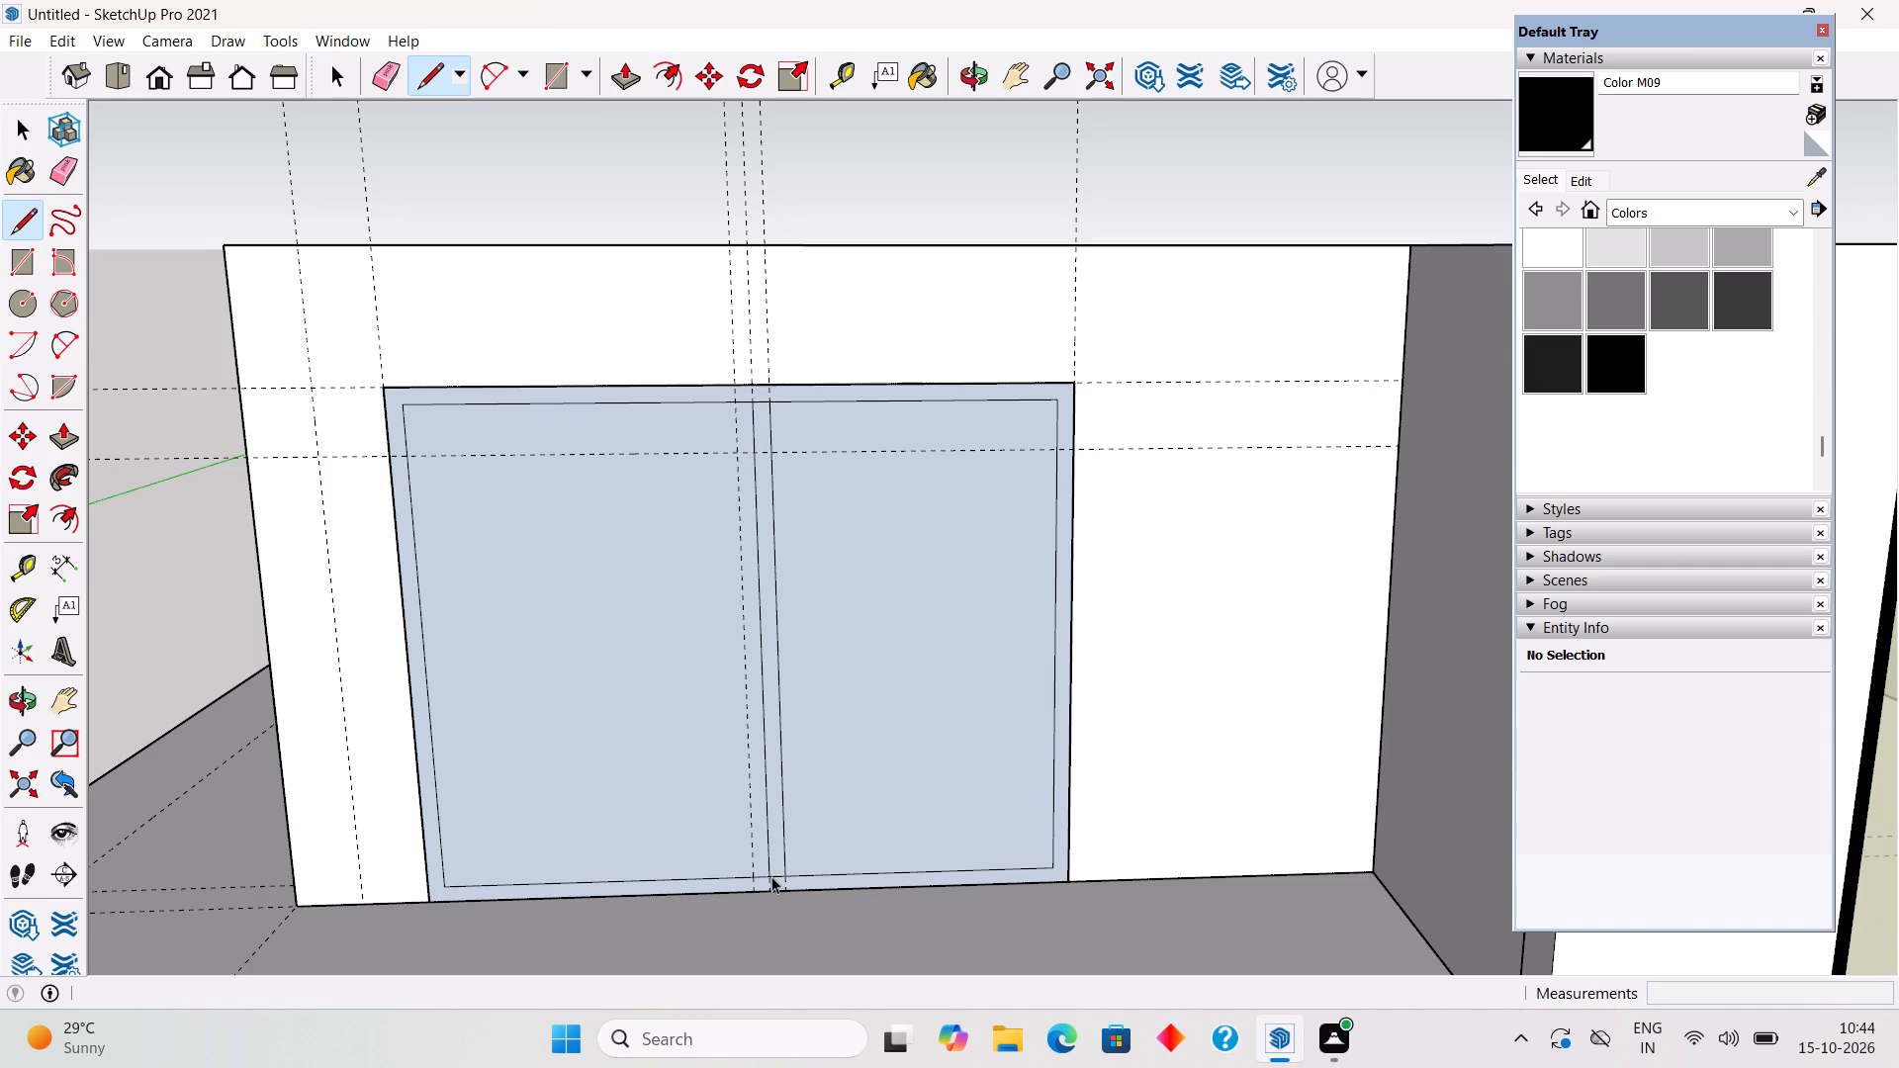
Erase the inner outline's short segments between the mullion lines at top and bottom, plus the leftover guide beside the mullion.
type("e")
scroll(775, 875, "up", 5)
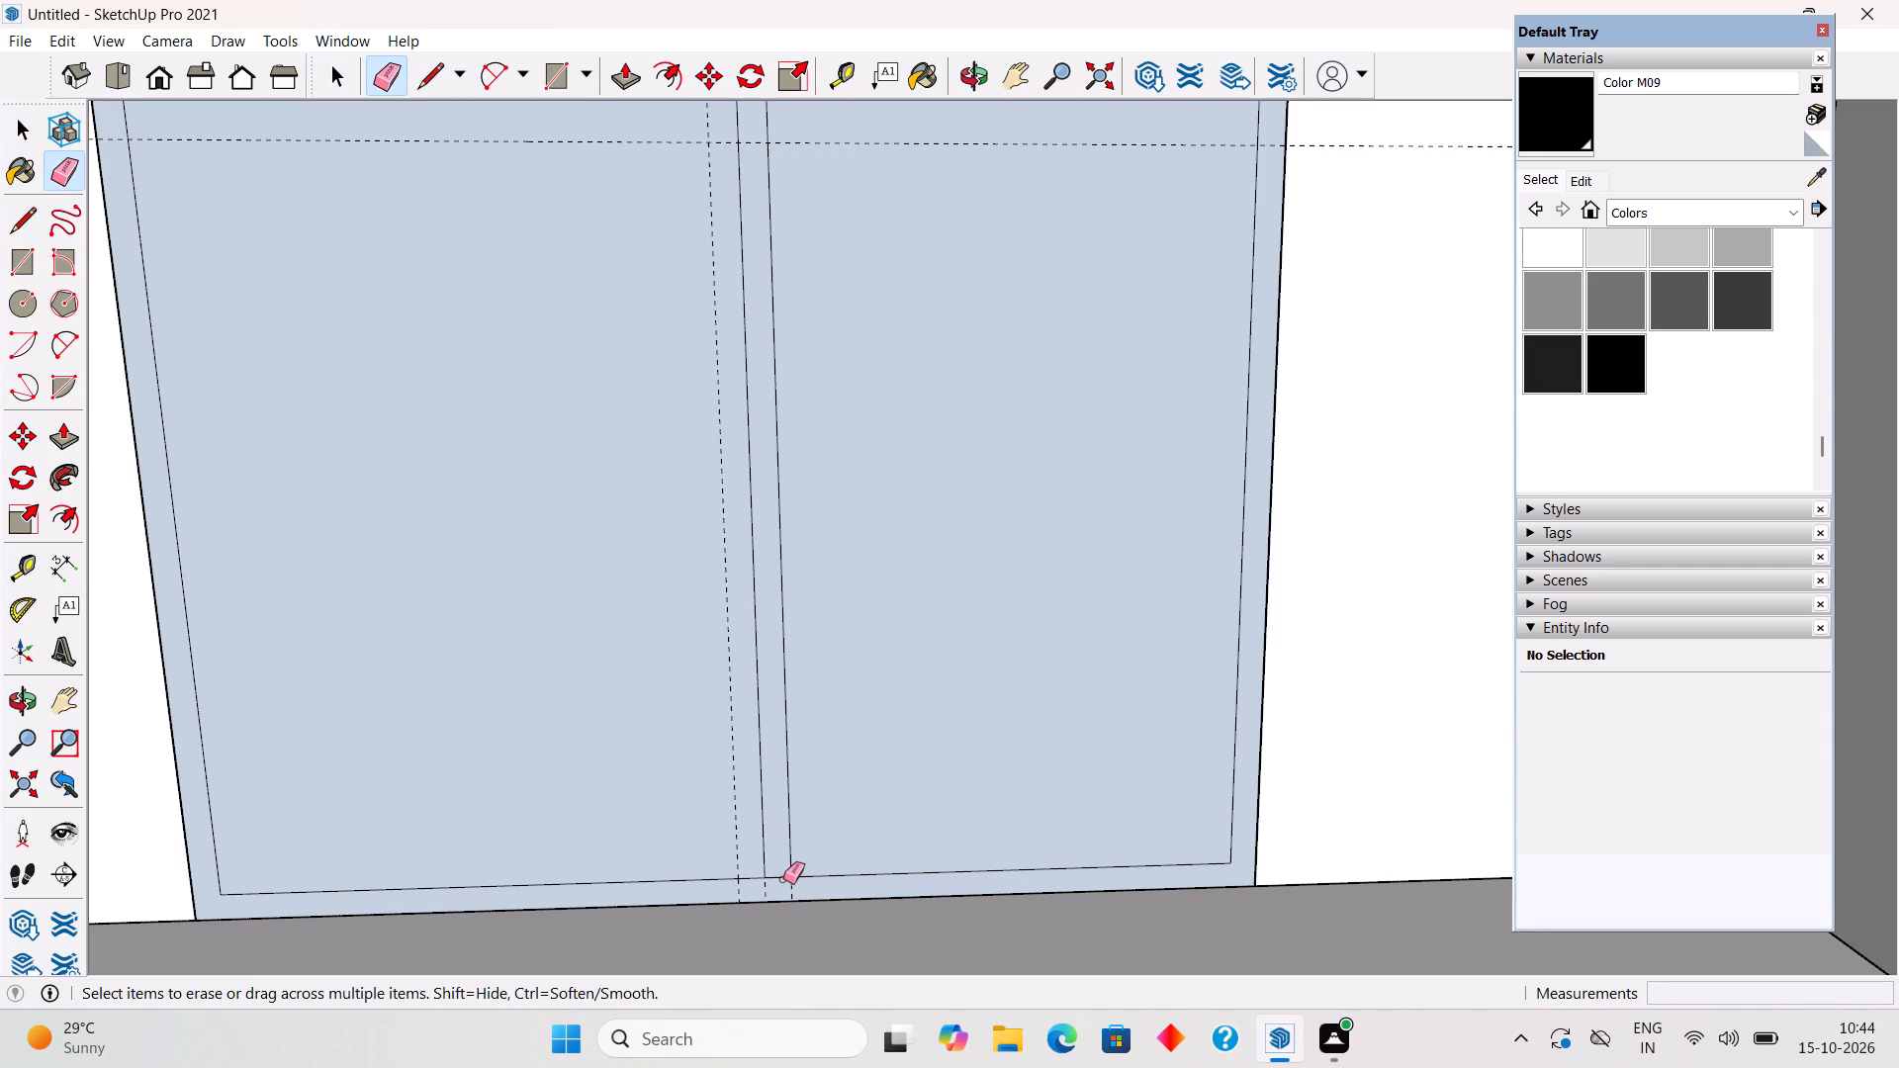
left_click(783, 876)
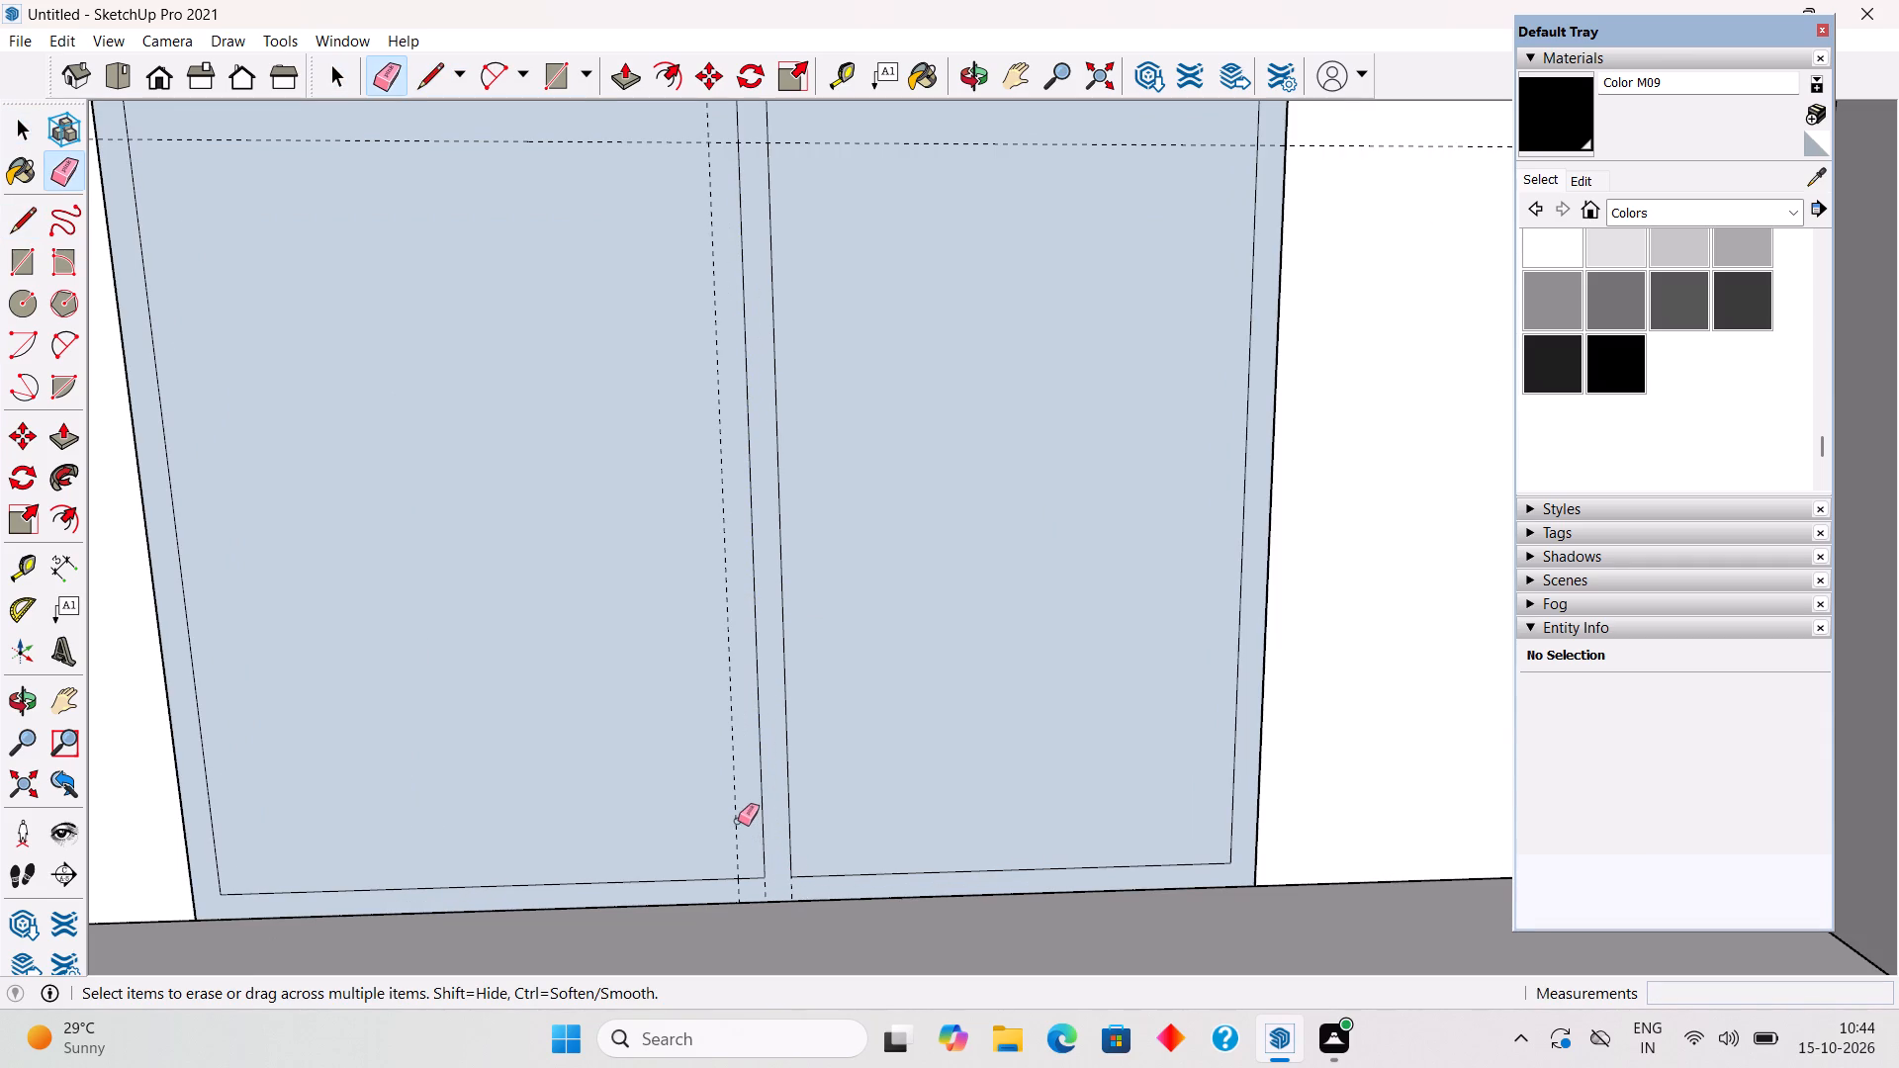
left_click(738, 819)
scroll(735, 807, "down", 6)
scroll(726, 392, "up", 4)
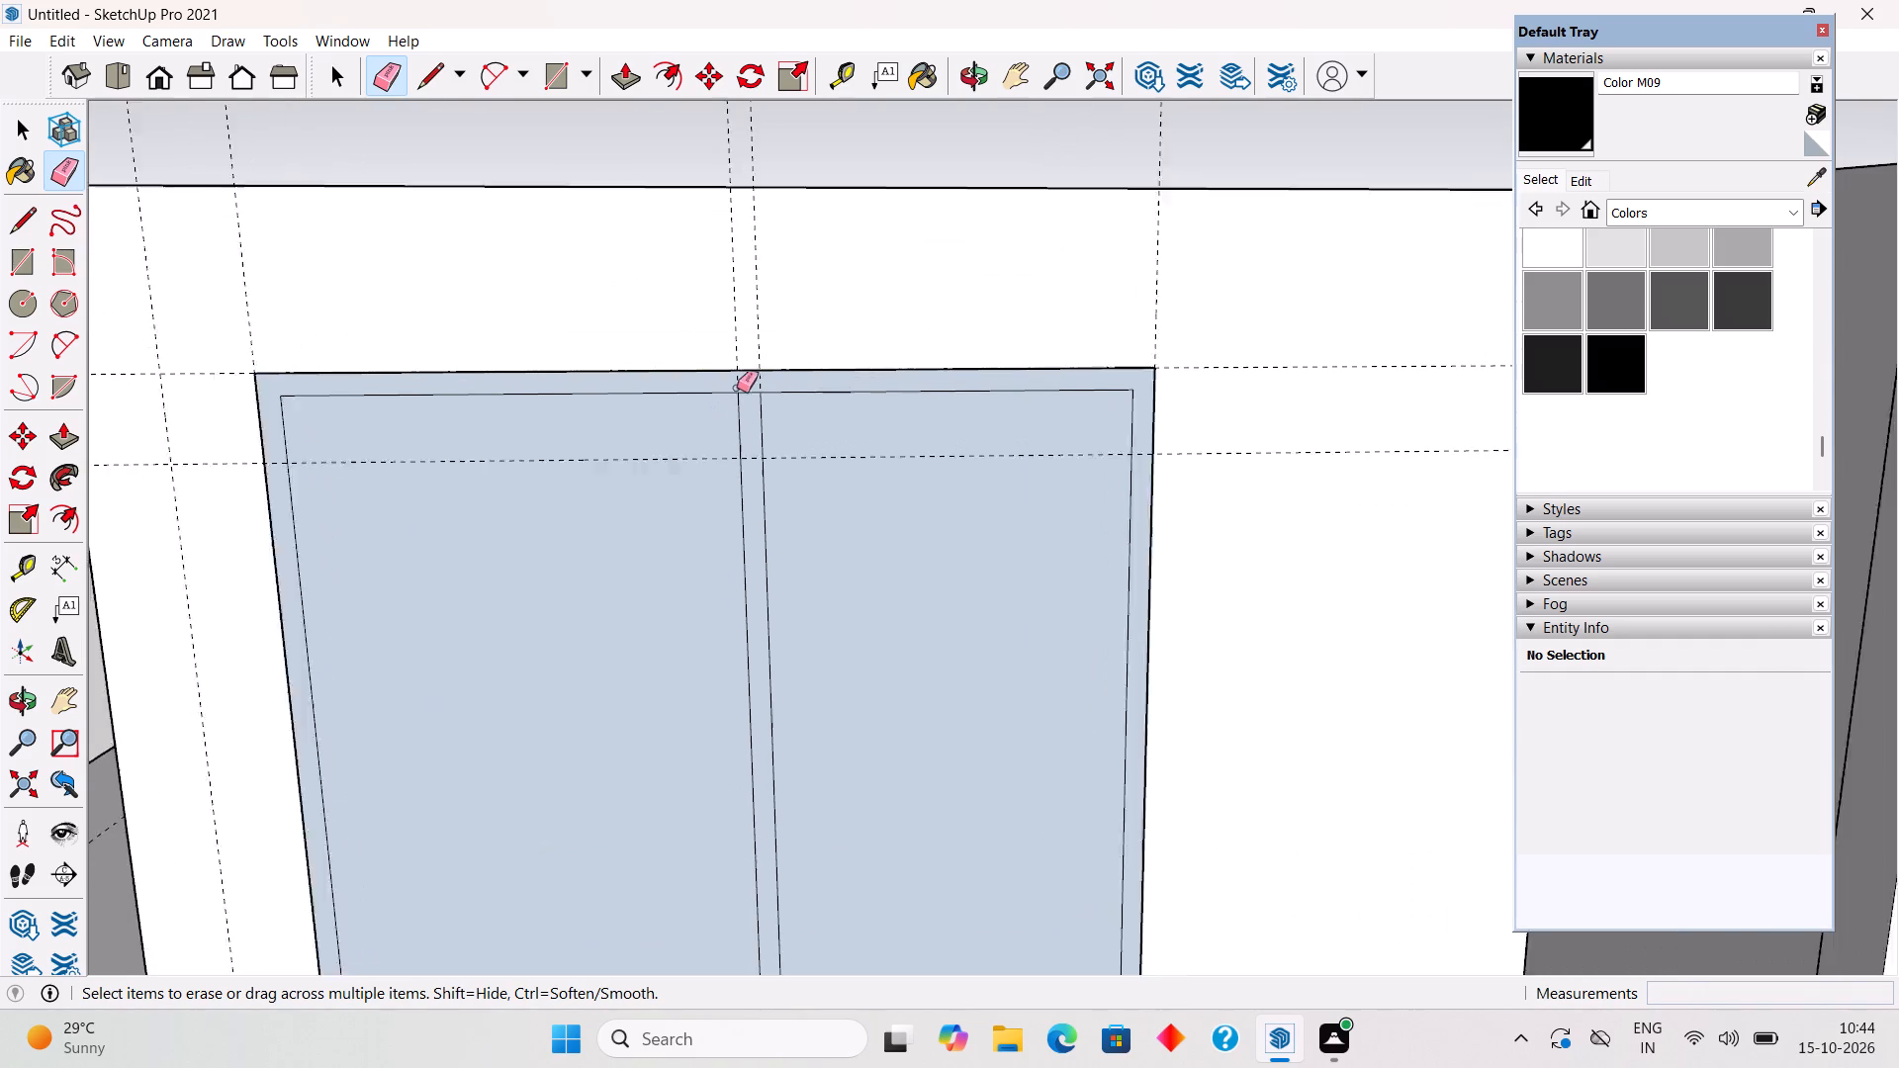
left_click(747, 394)
scroll(747, 394, "down", 3)
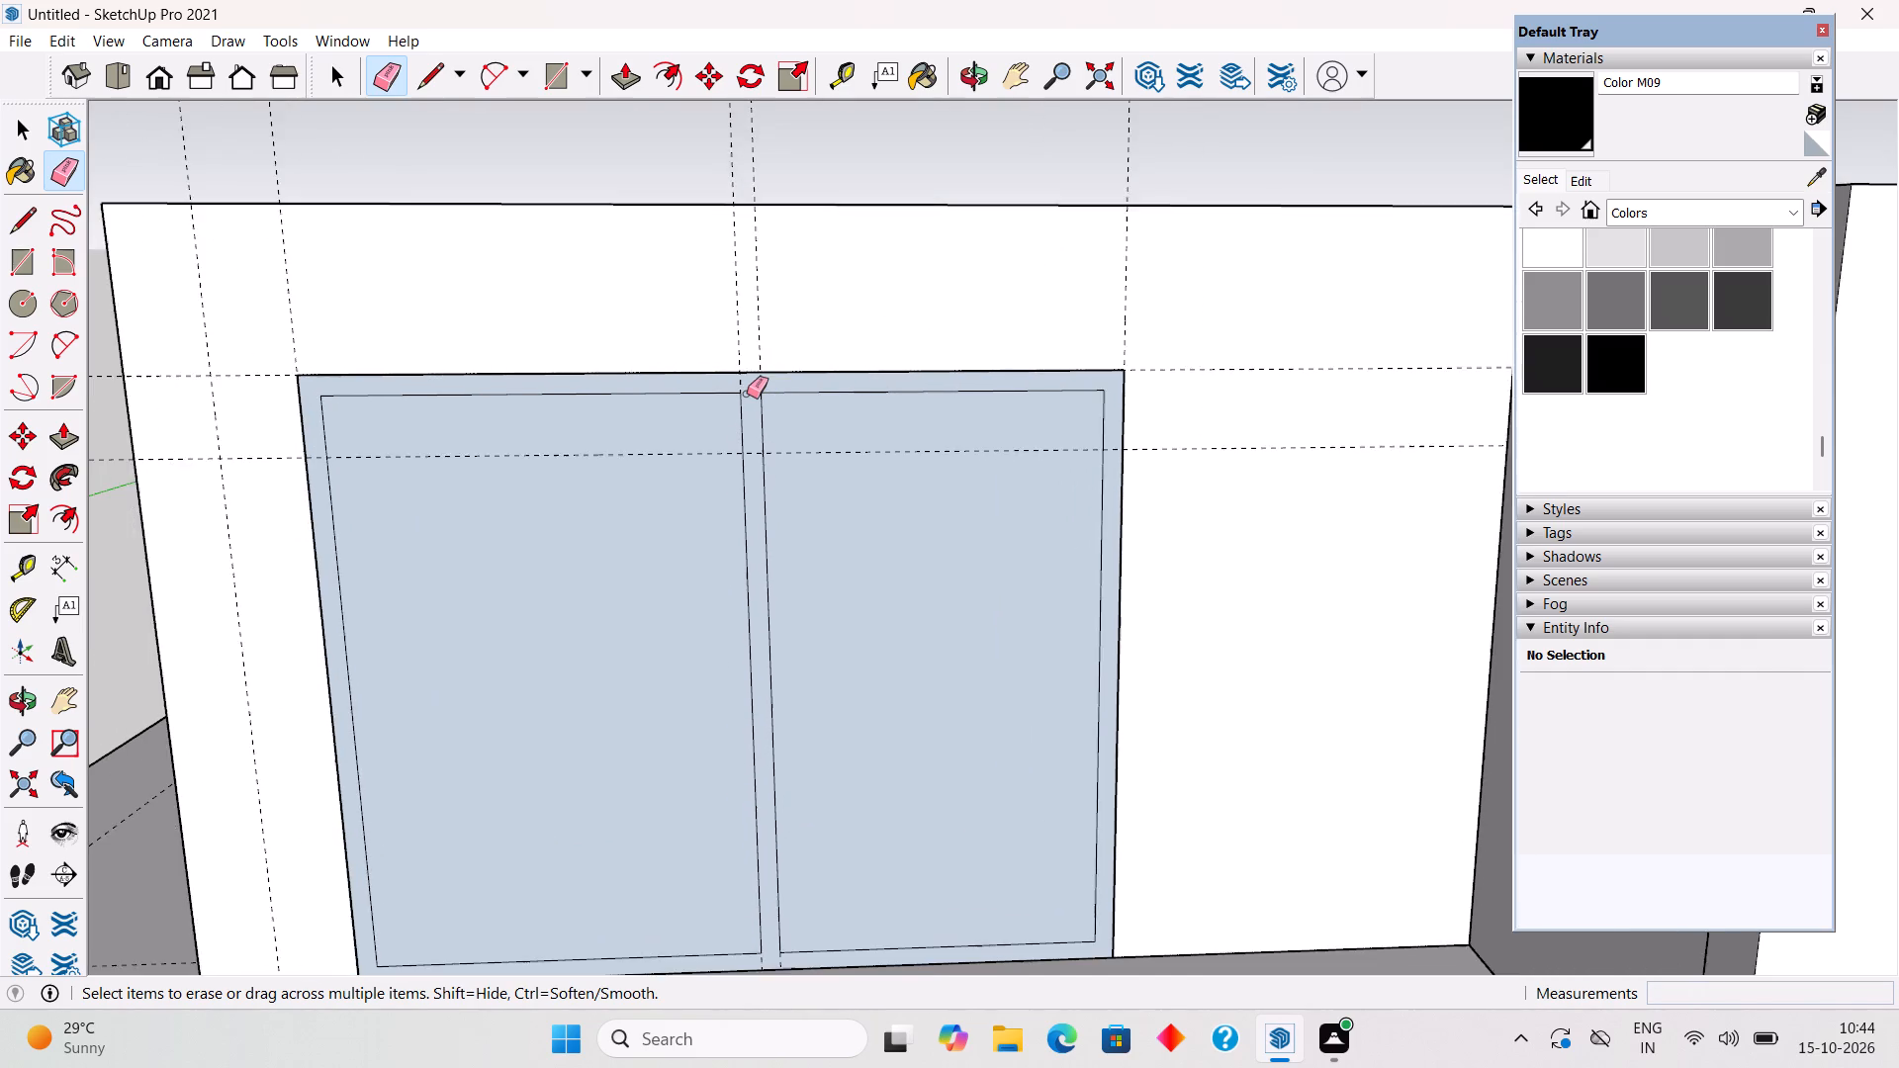
scroll(747, 394, "down", 2)
Delete the two pane faces on either side of the mullion, leaving only the frame face.
key("space")
left_click(663, 618)
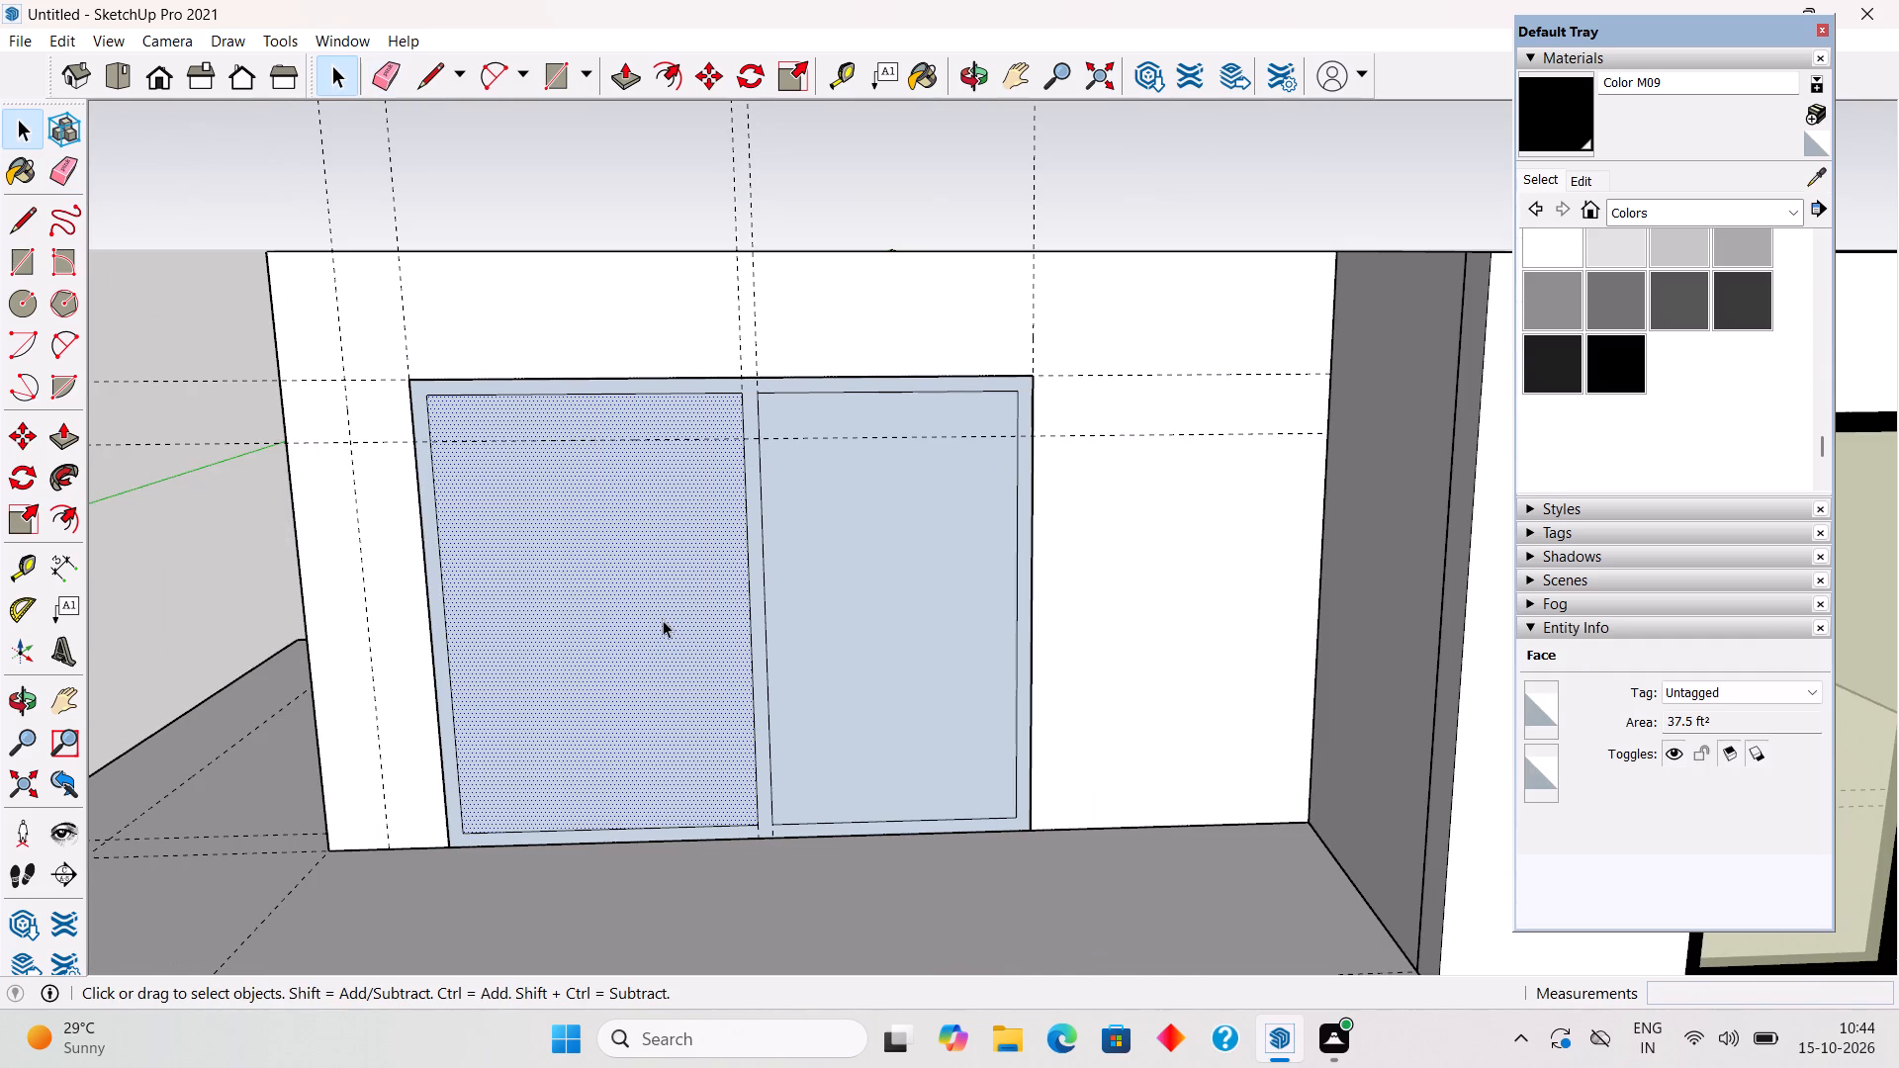
key("Delete")
left_click(892, 697)
key("Delete")
Extrude the frame face 3" outward from the wall with Push/Pull.
scroll(793, 832, "up", 5)
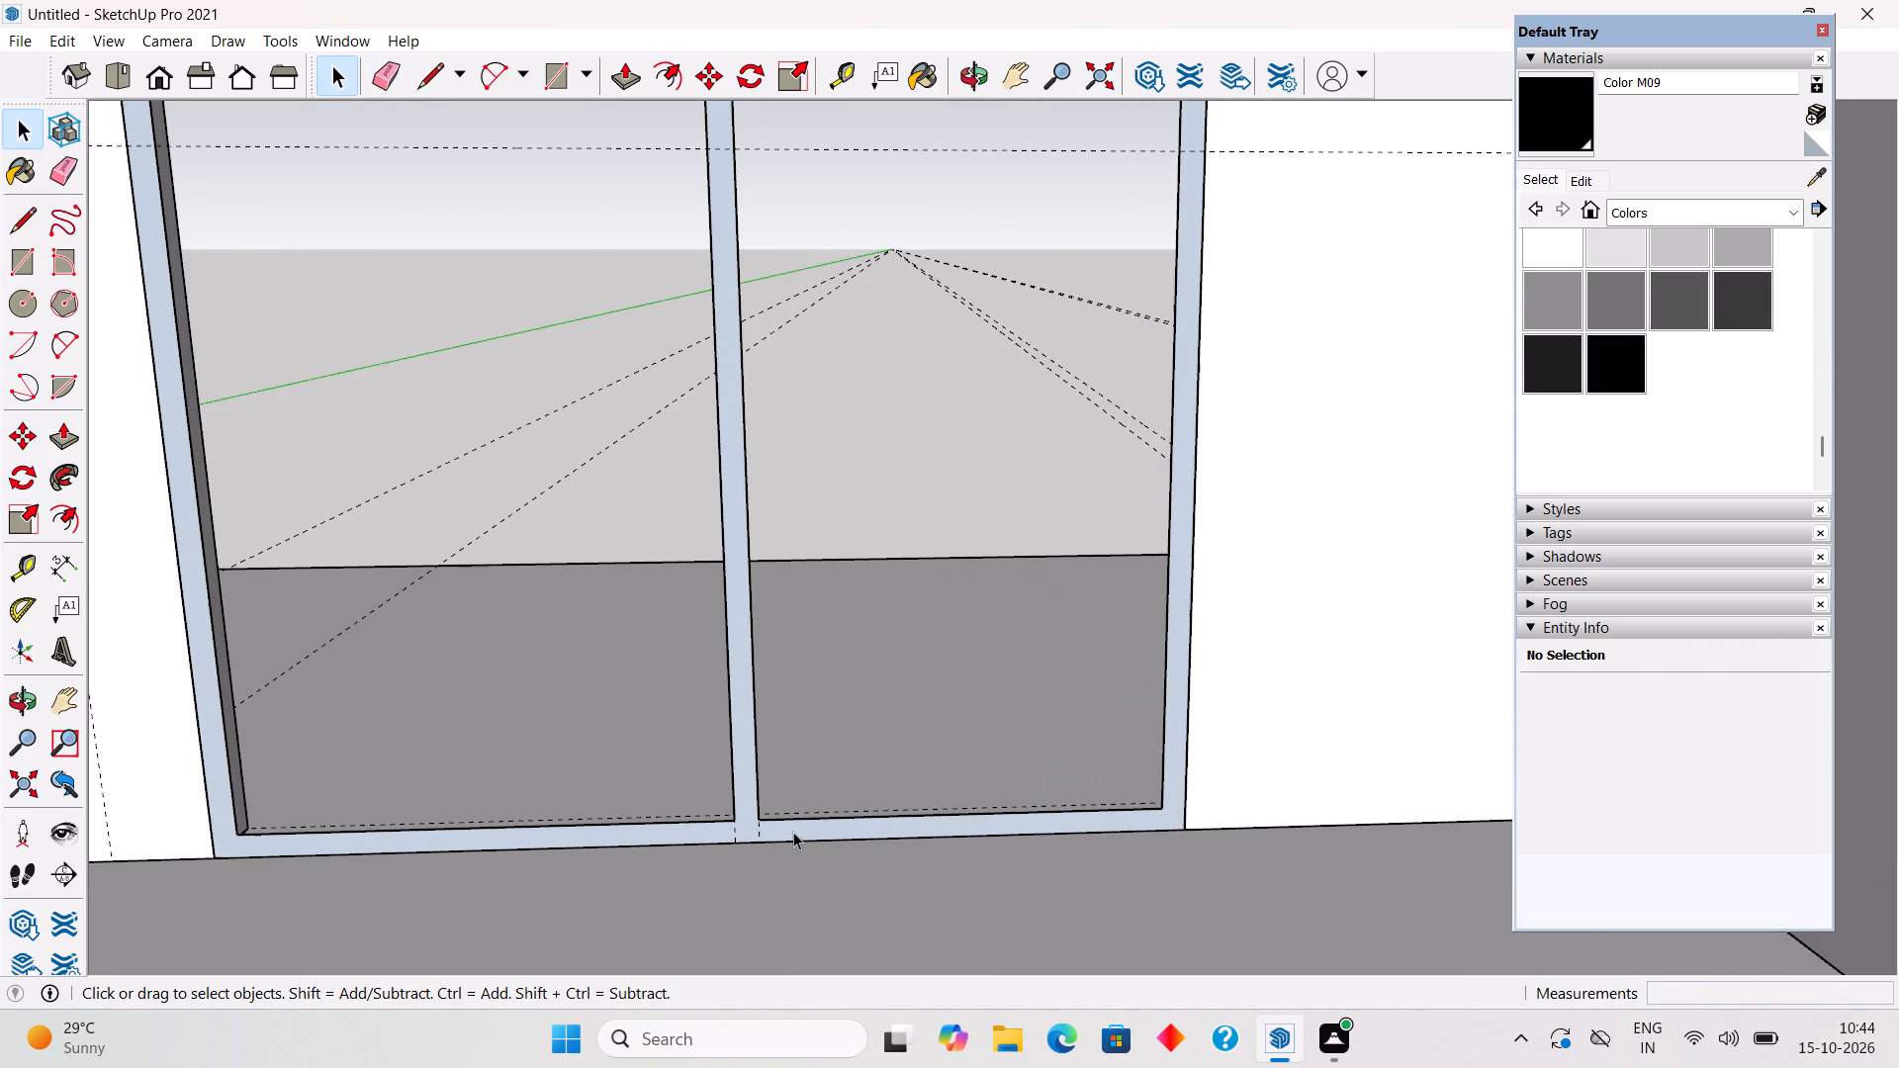
key("p")
left_click(791, 827)
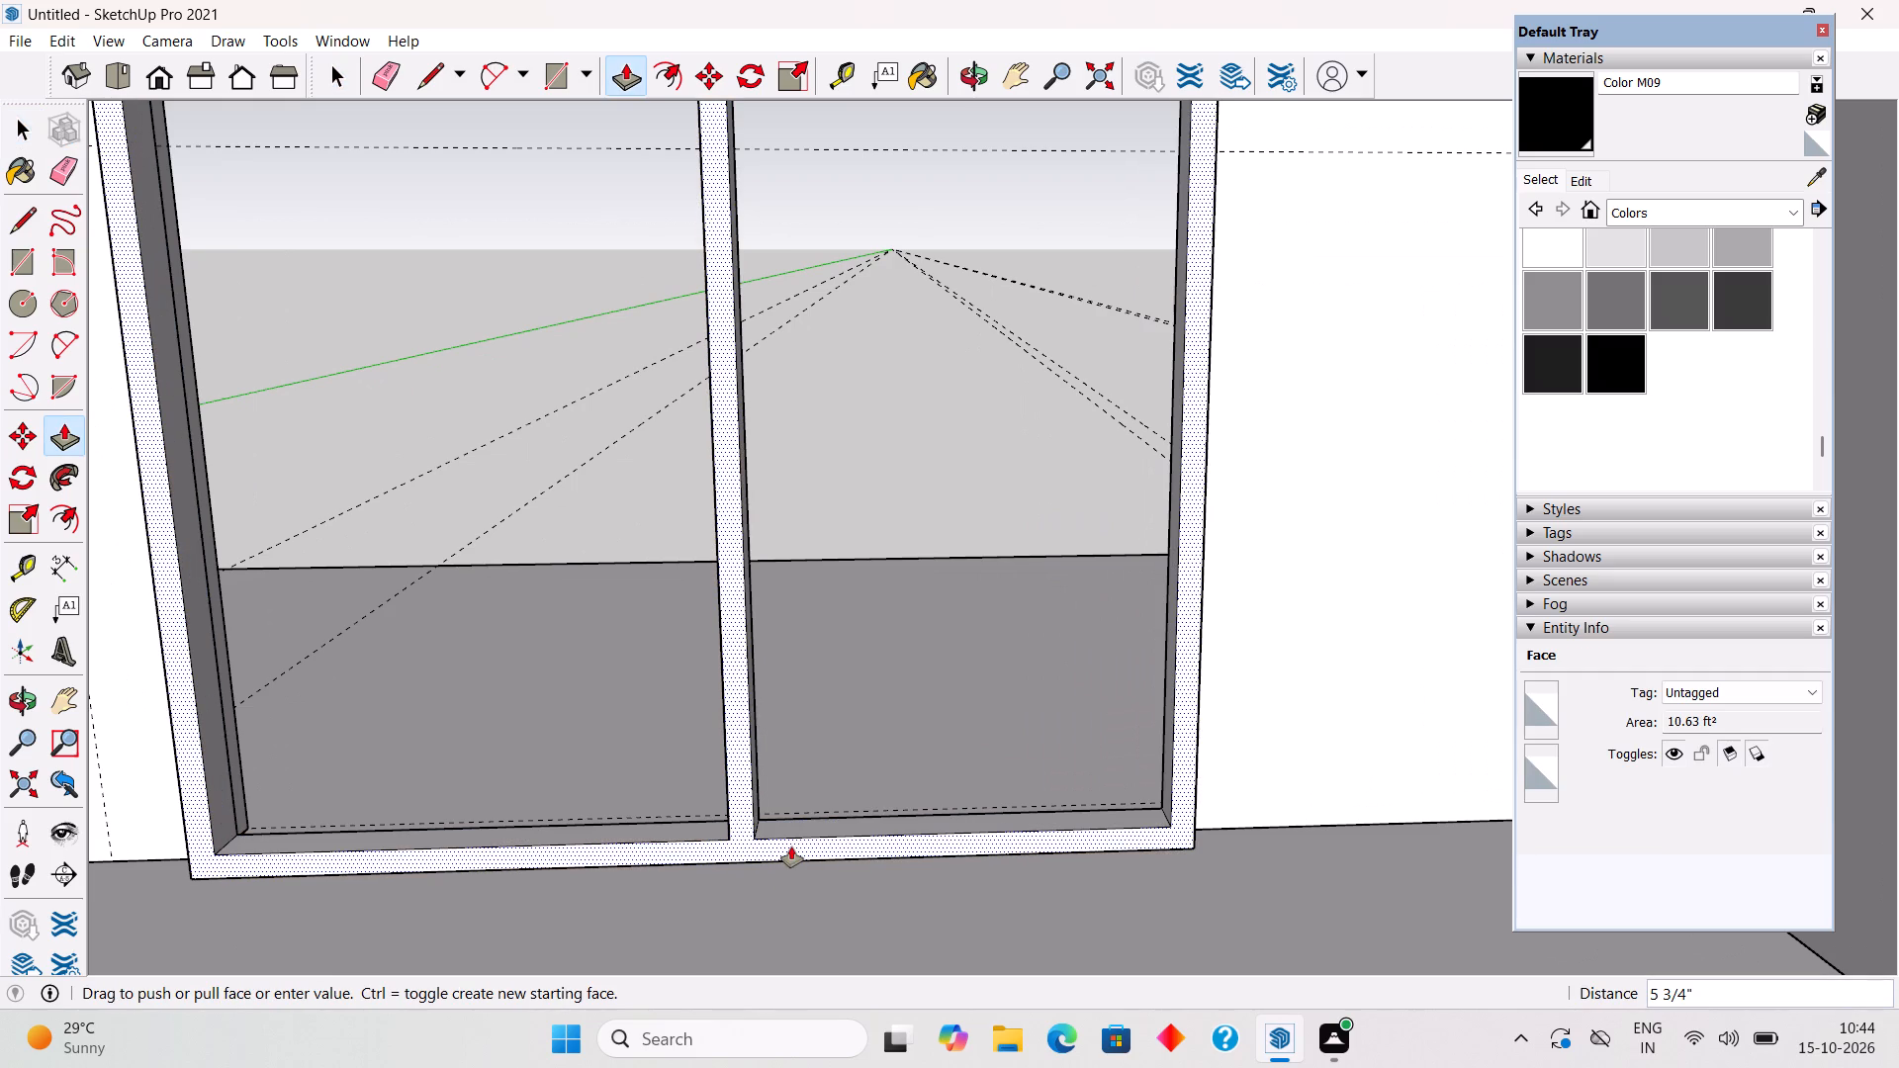
type("3\"")
key("Return")
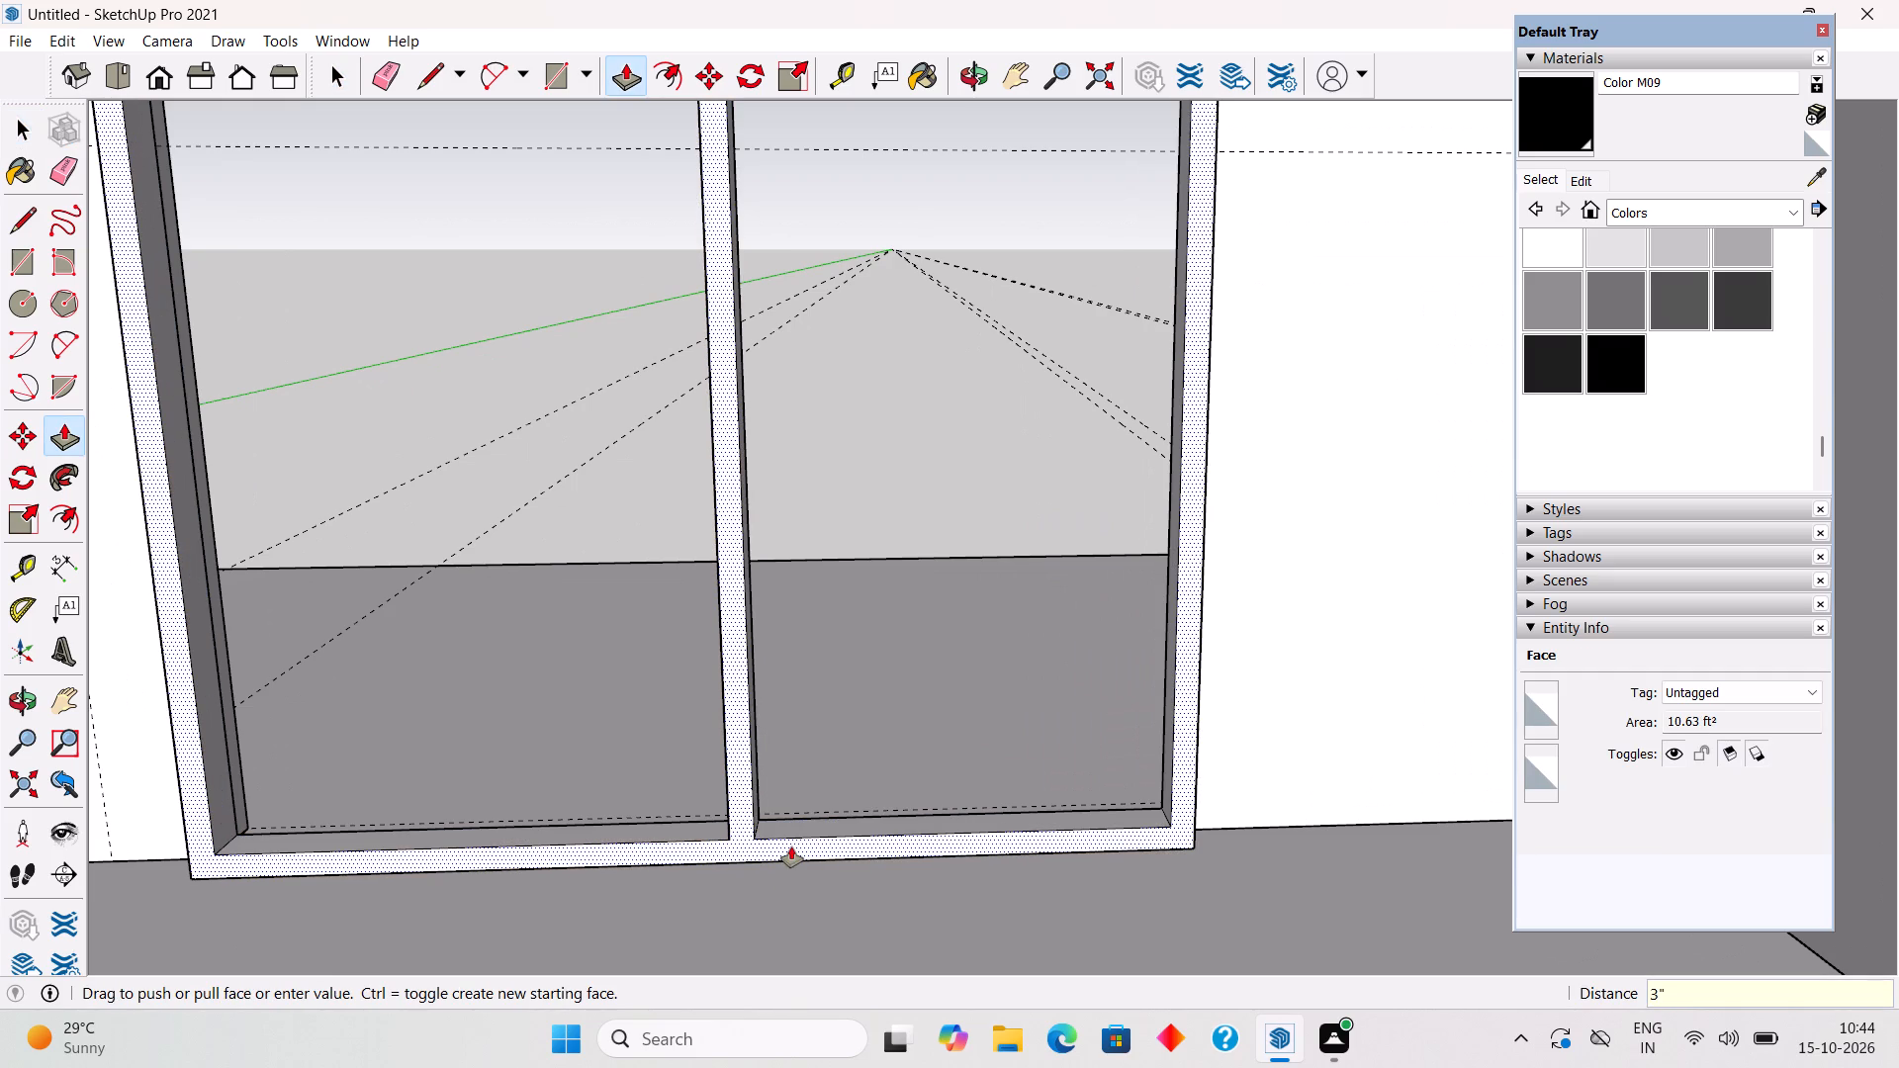
key("space")
Select the entire extruded frame with its mullion and make it a group.
scroll(800, 854, "down", 4)
middle_click_drag(1334, 815, 1171, 845)
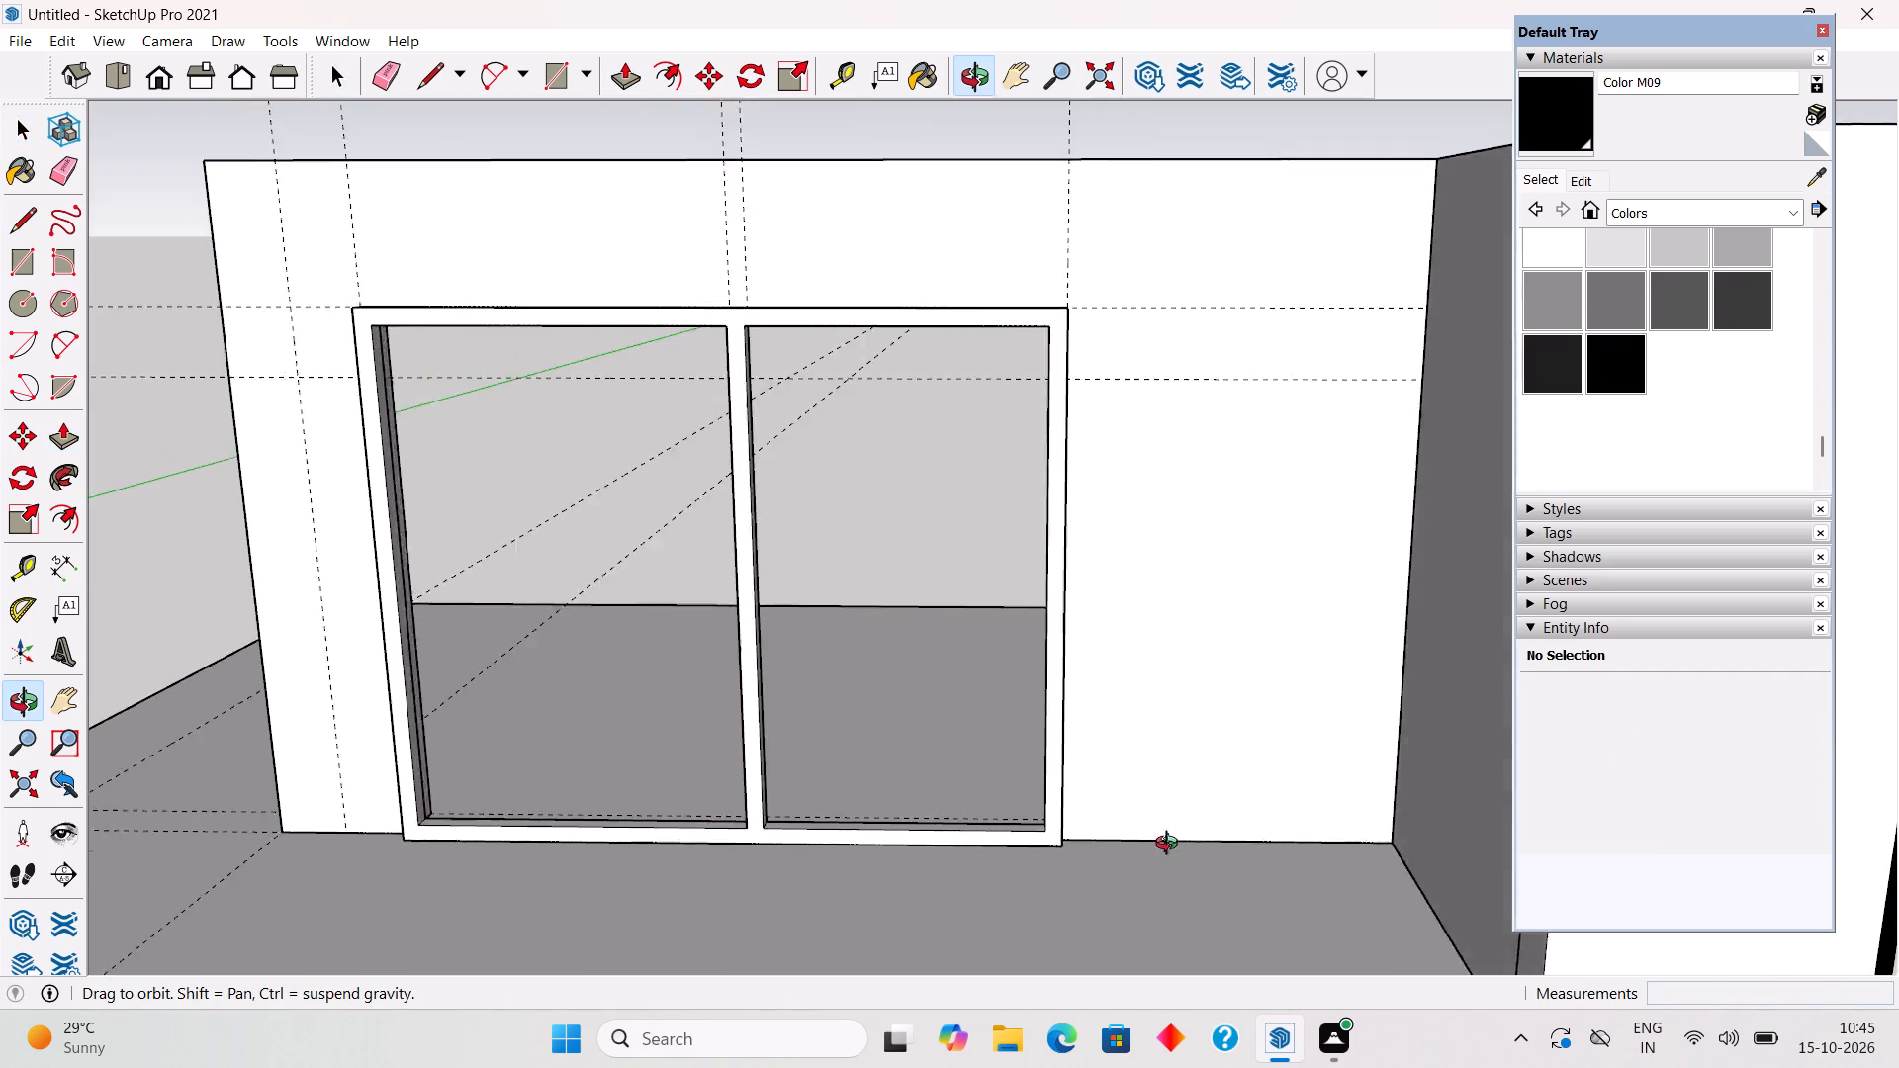
middle_click_drag(1171, 845, 1104, 871)
scroll(1082, 880, "up", 7)
triple_click(1008, 773)
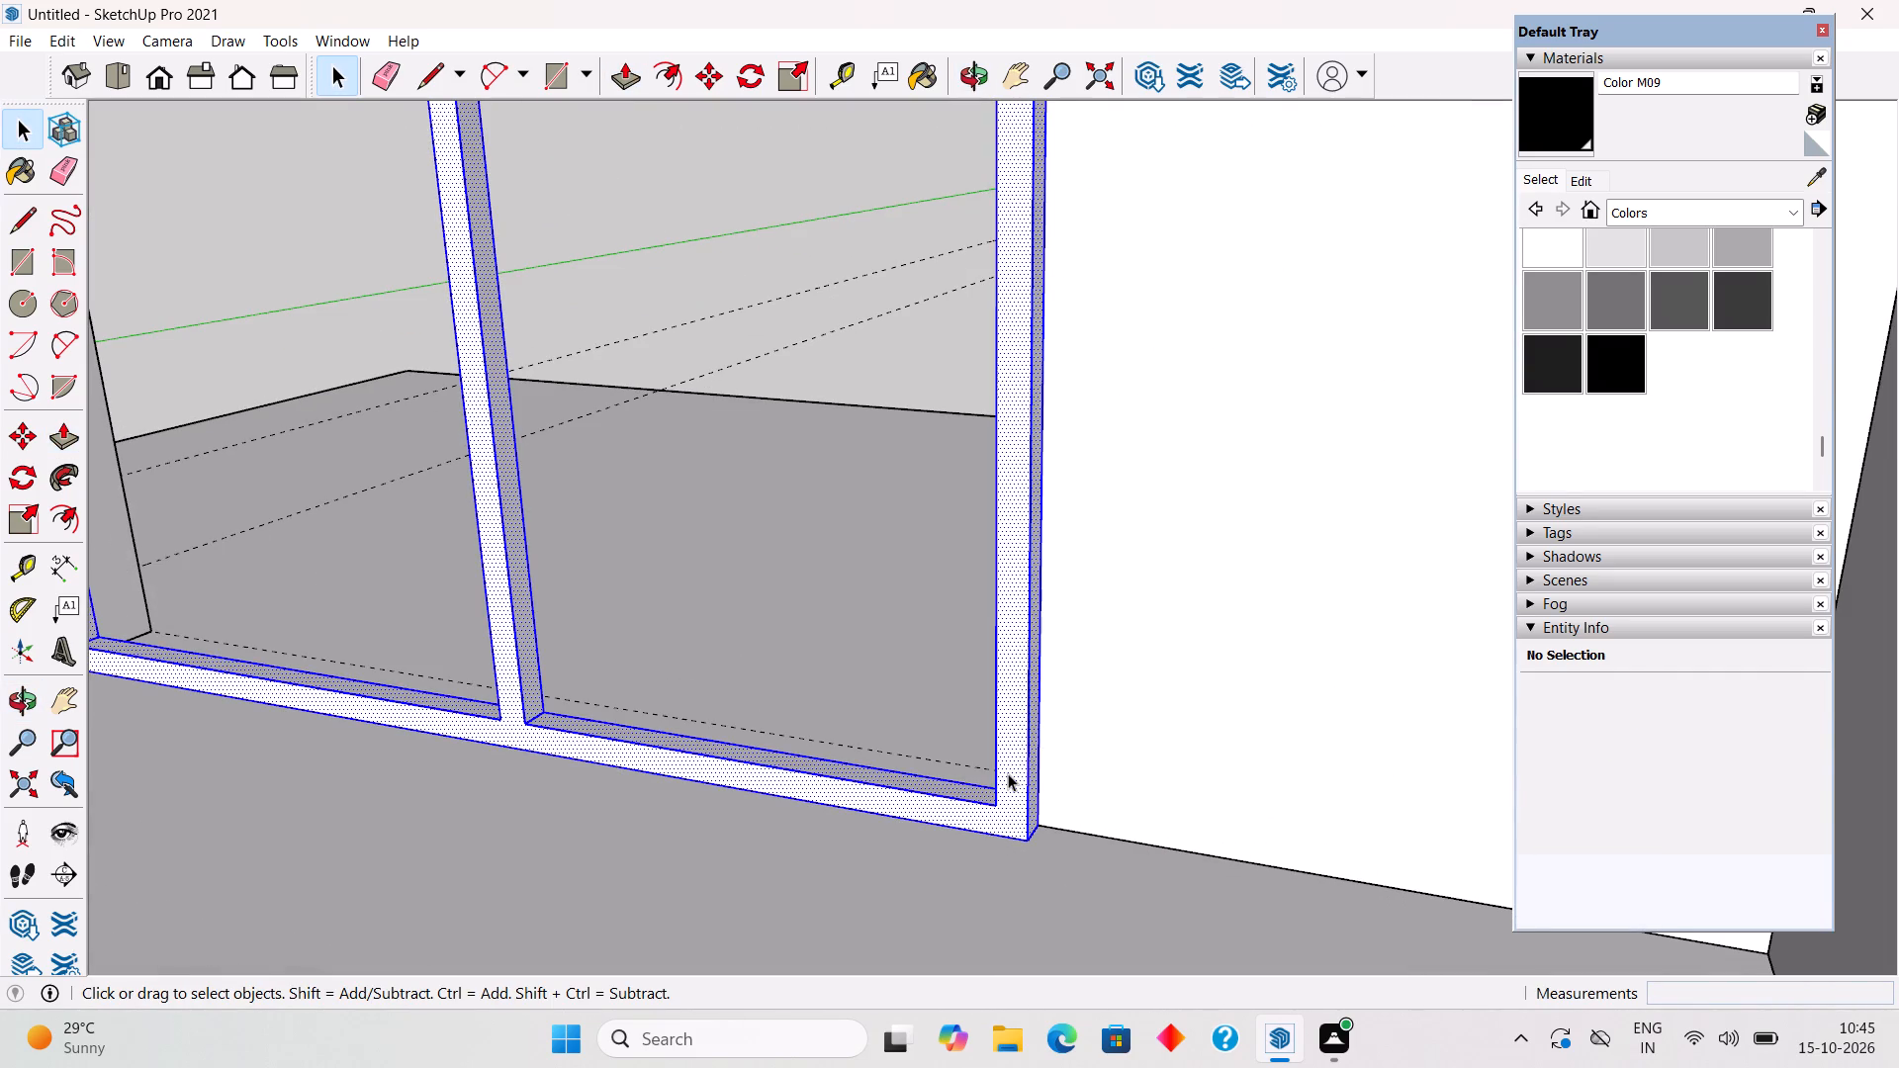
right_click(1008, 773)
left_click(1056, 606)
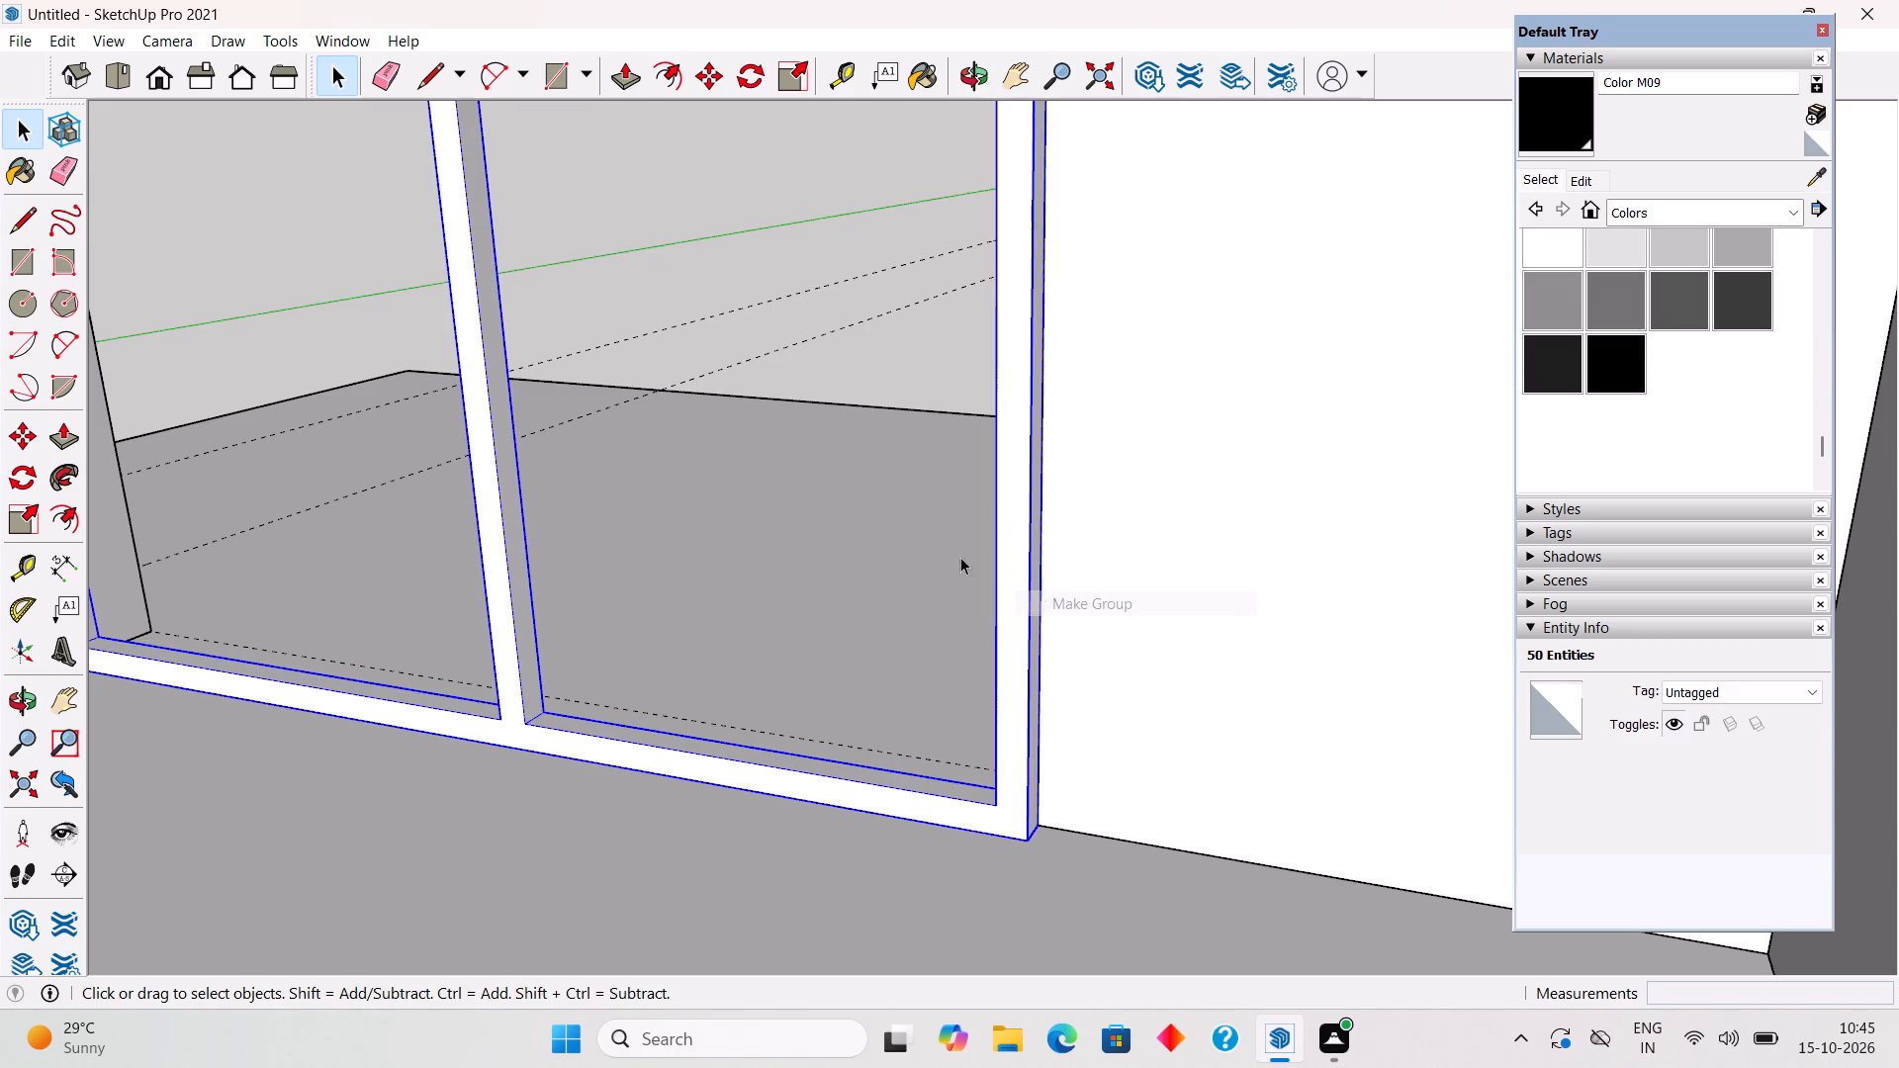
left_click(891, 370)
Move the frame group 3" back into the opening, flush with the wall's front face.
middle_click_drag(887, 879, 1082, 864)
scroll(1115, 802, "up", 3)
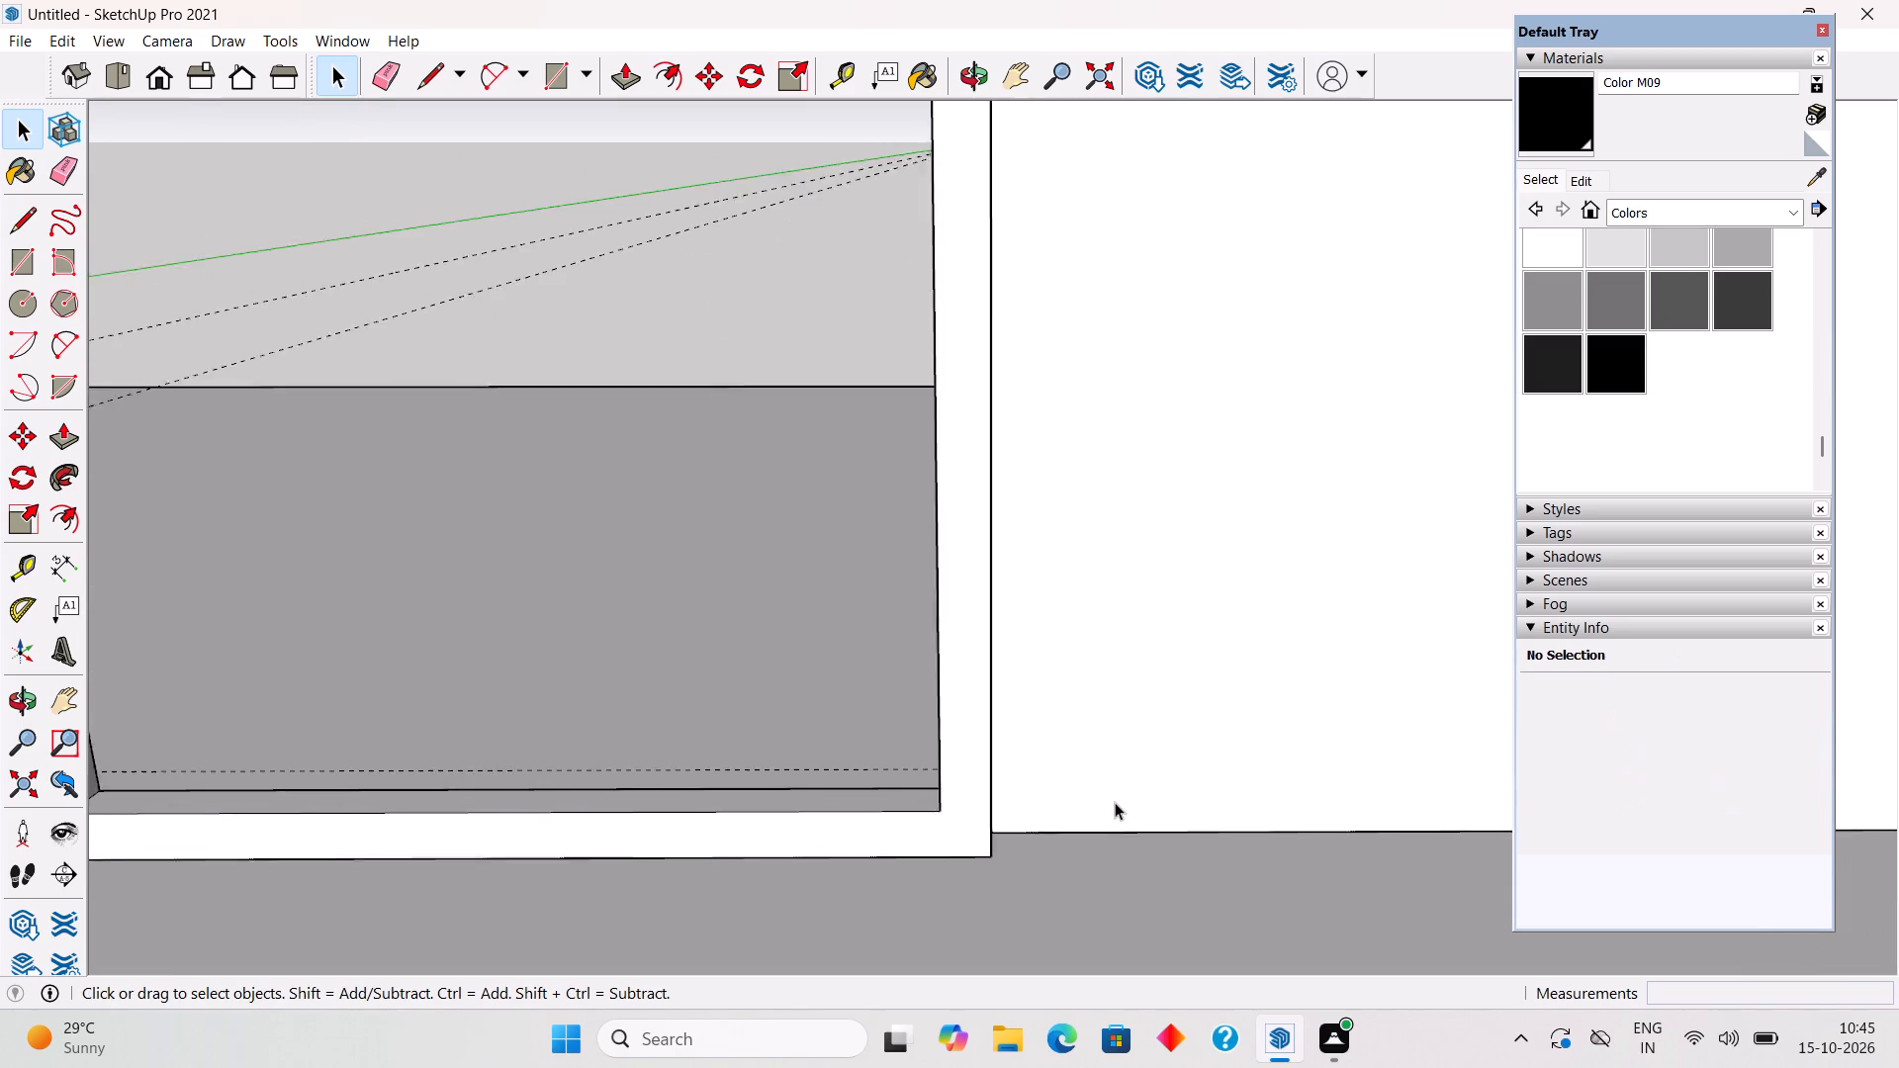
scroll(1115, 802, "up", 3)
middle_click_drag(946, 784, 875, 696)
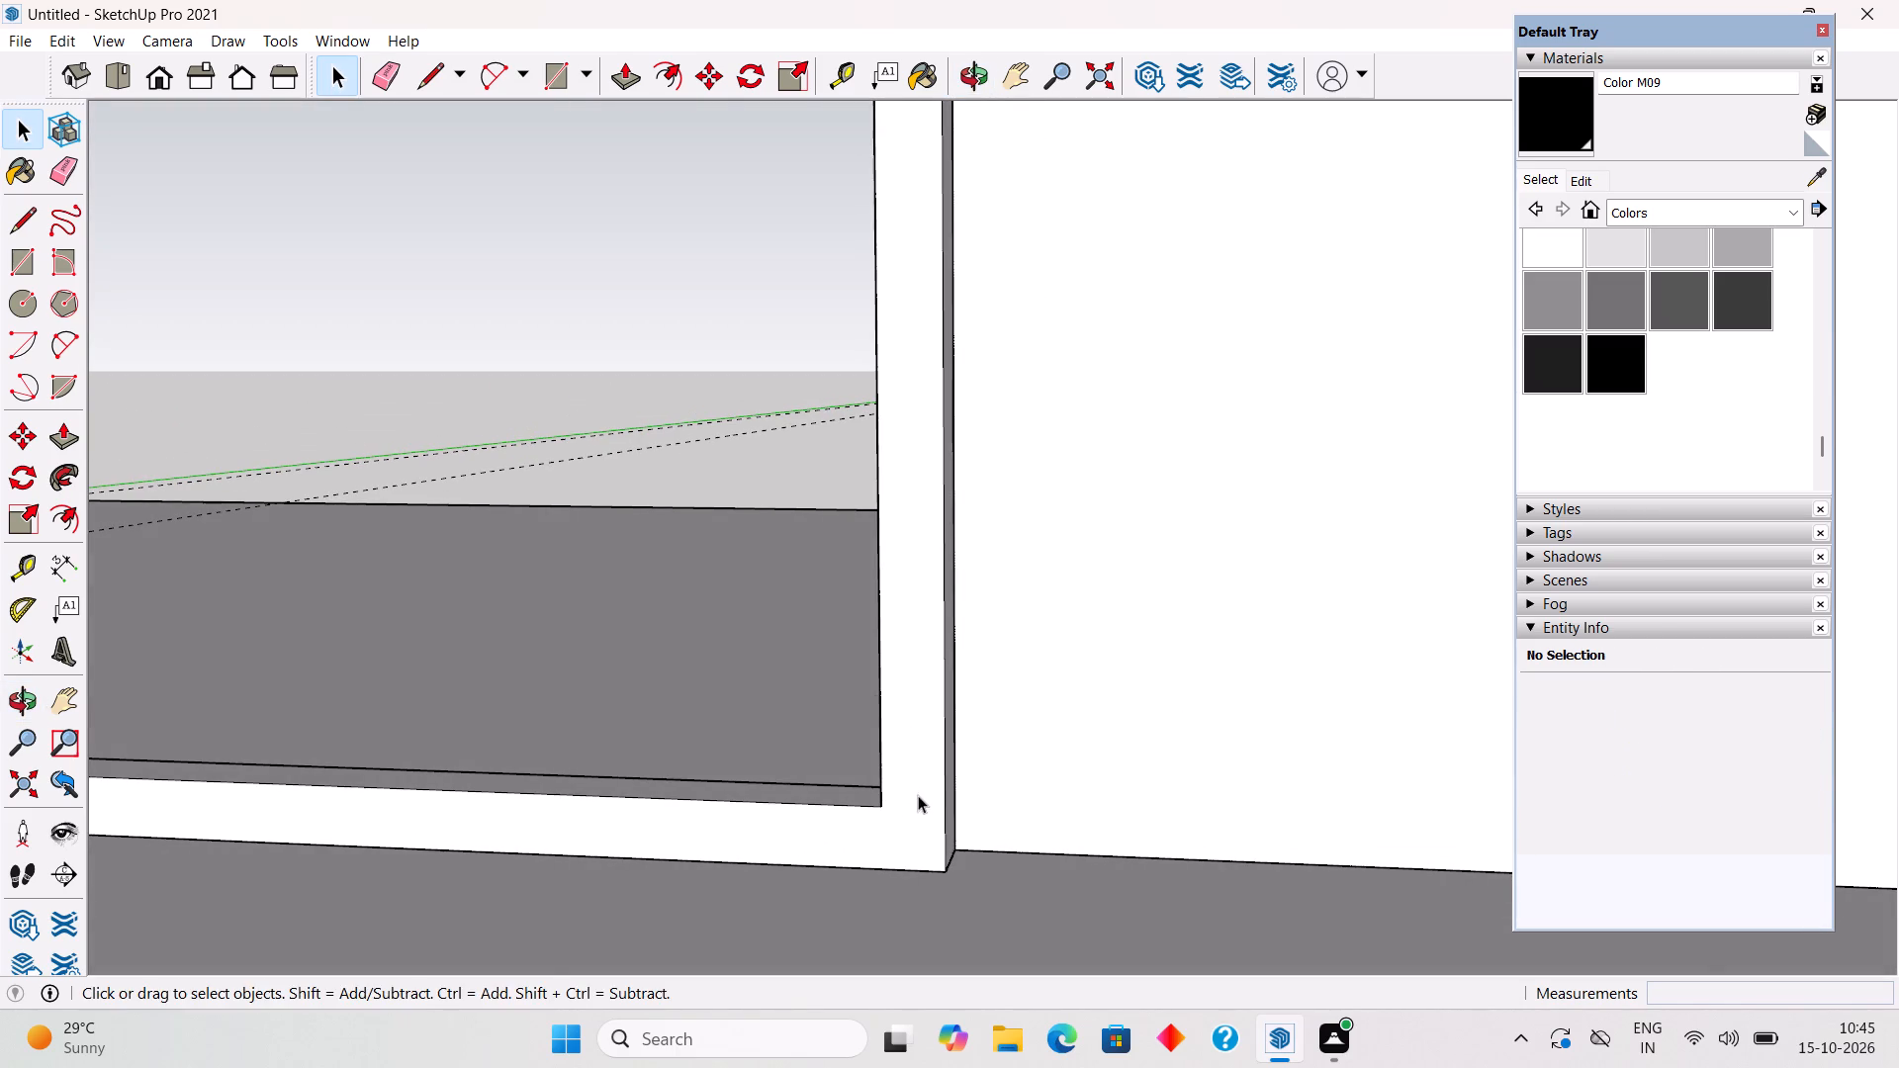
key("m")
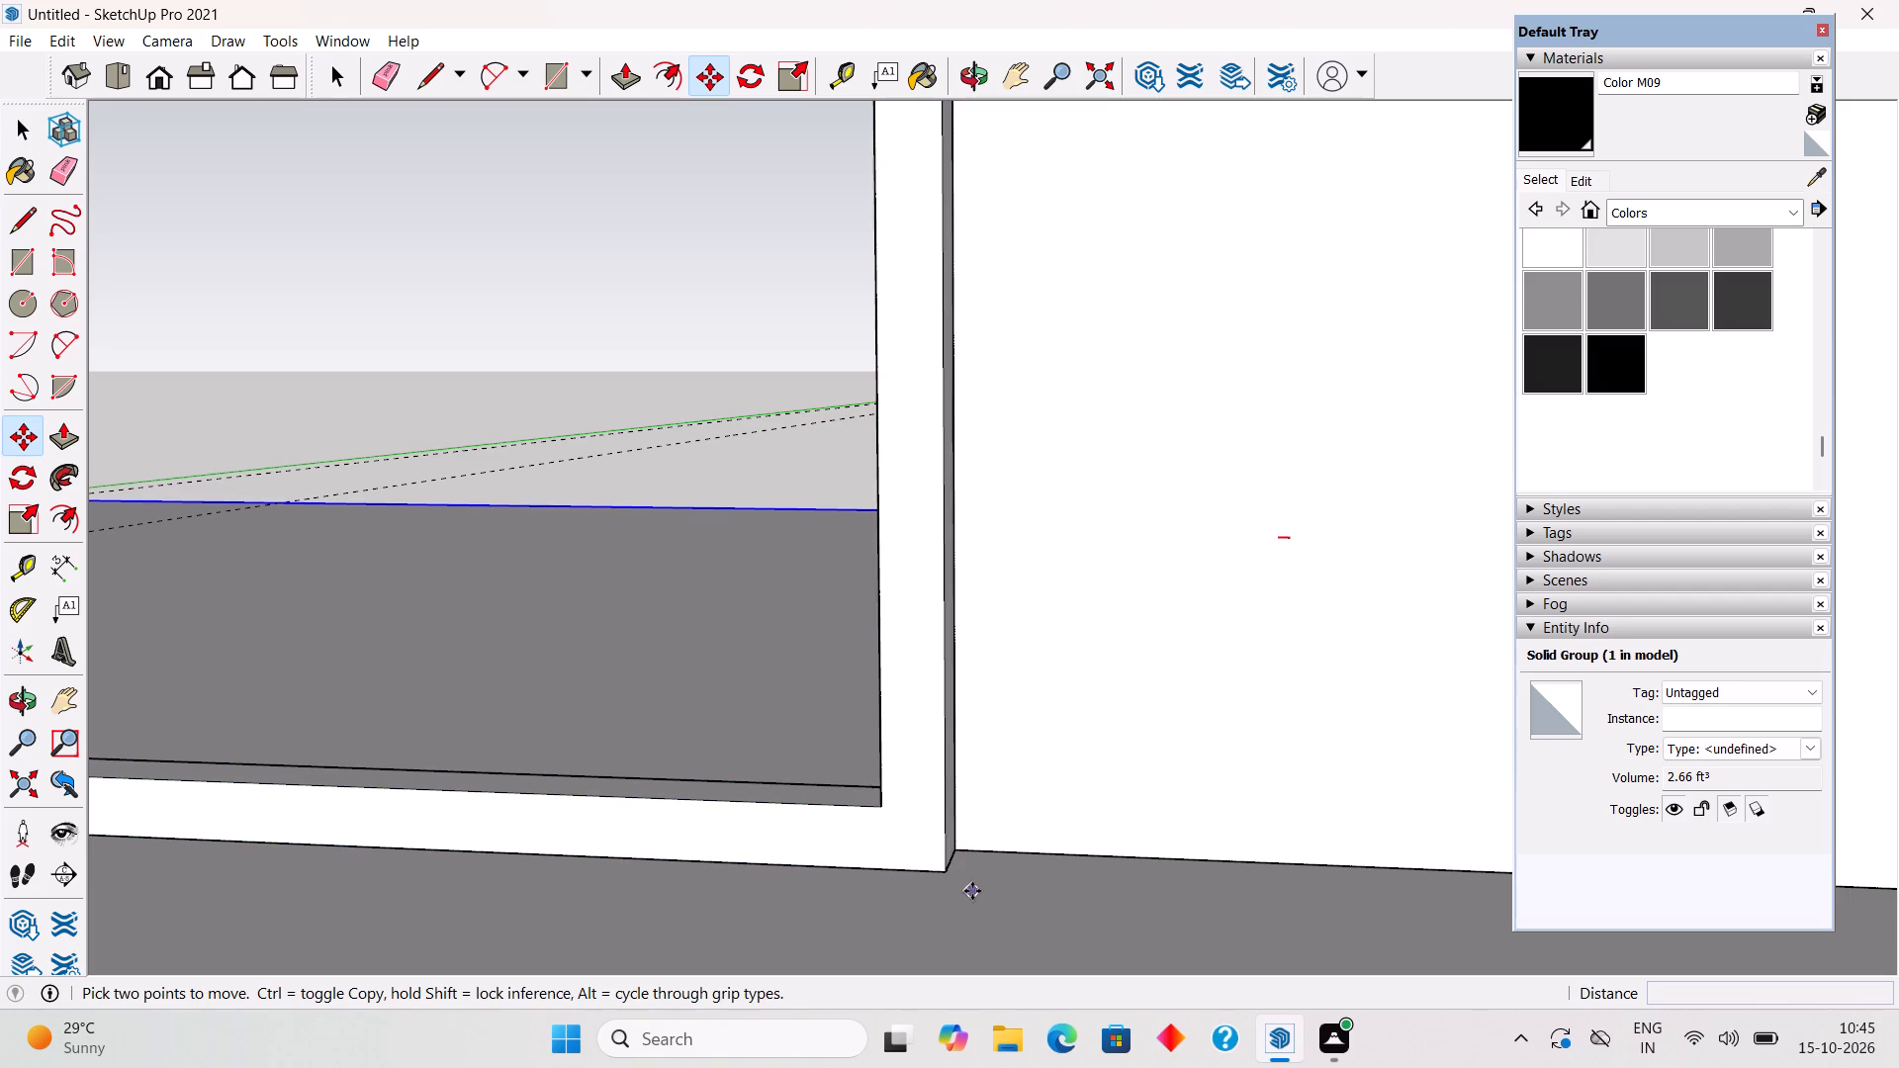
left_click(935, 878)
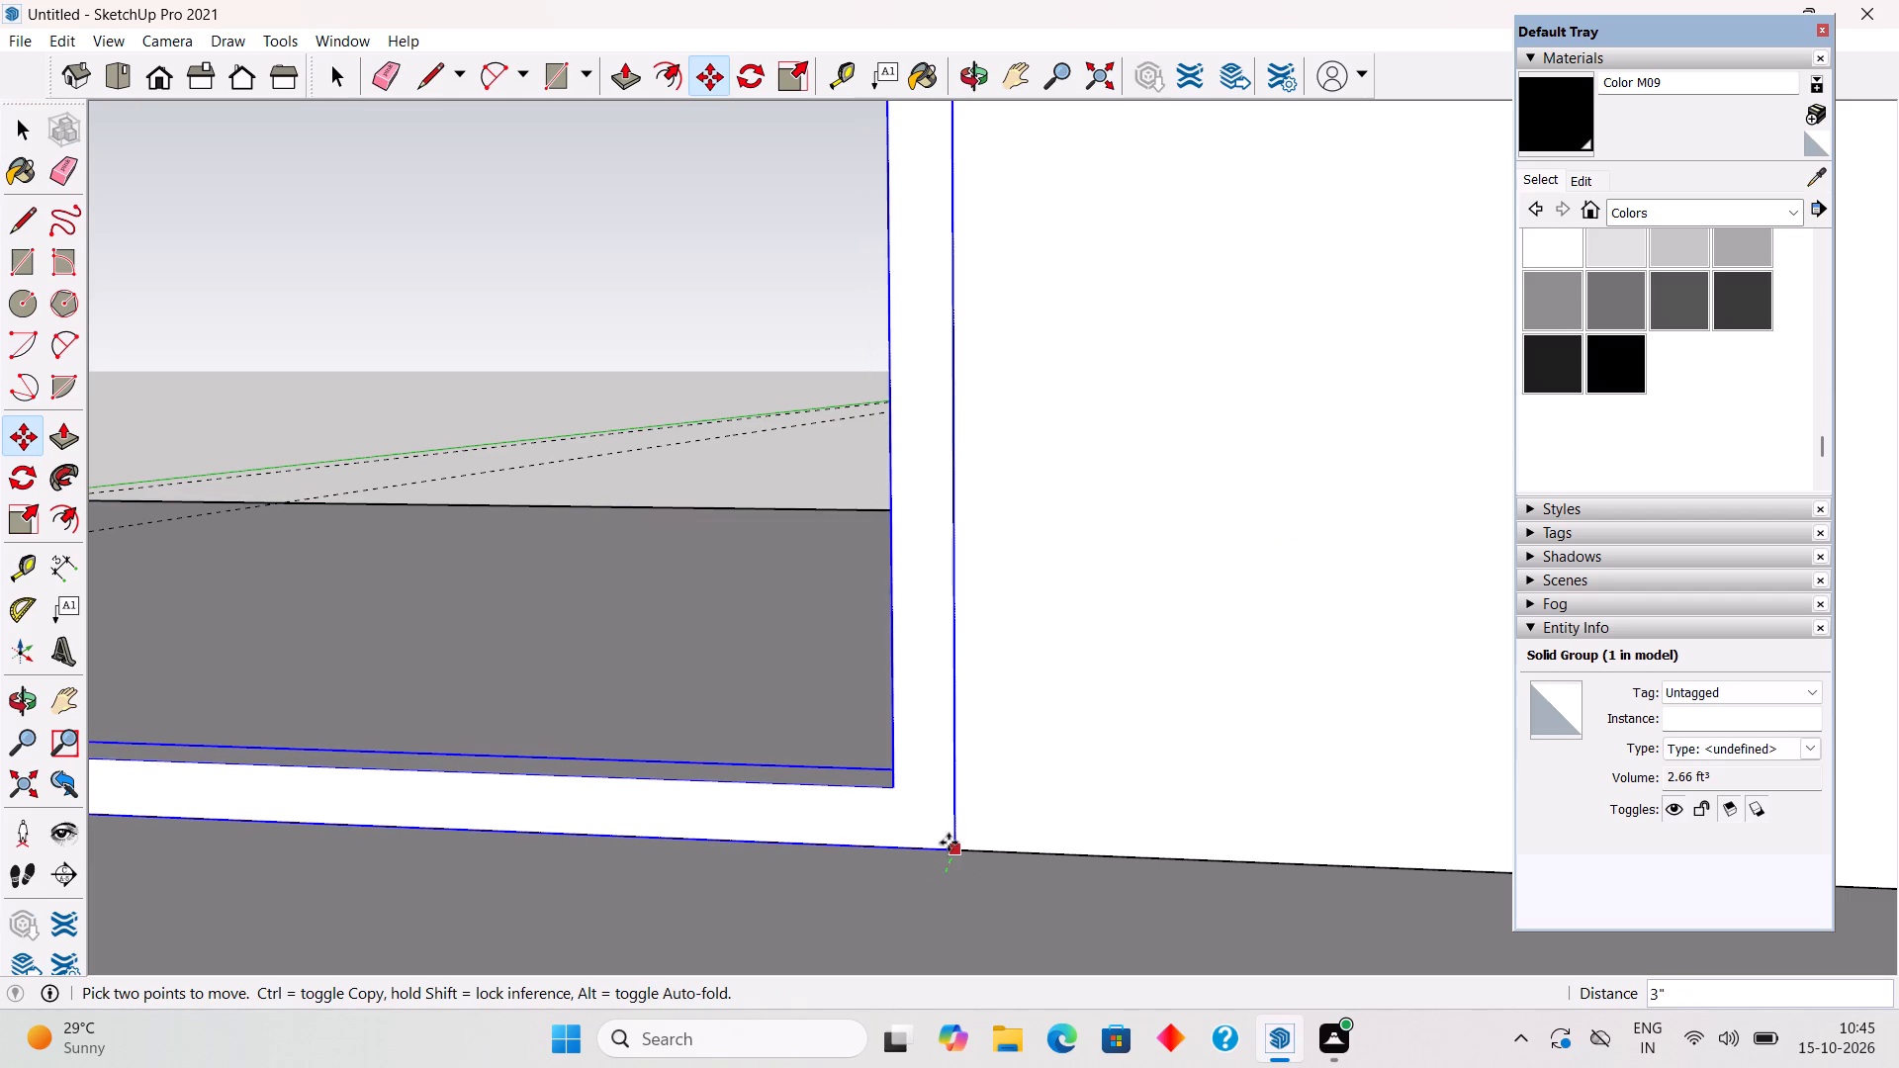
left_click(949, 841)
scroll(949, 841, "down", 5)
key("space")
left_click(770, 519)
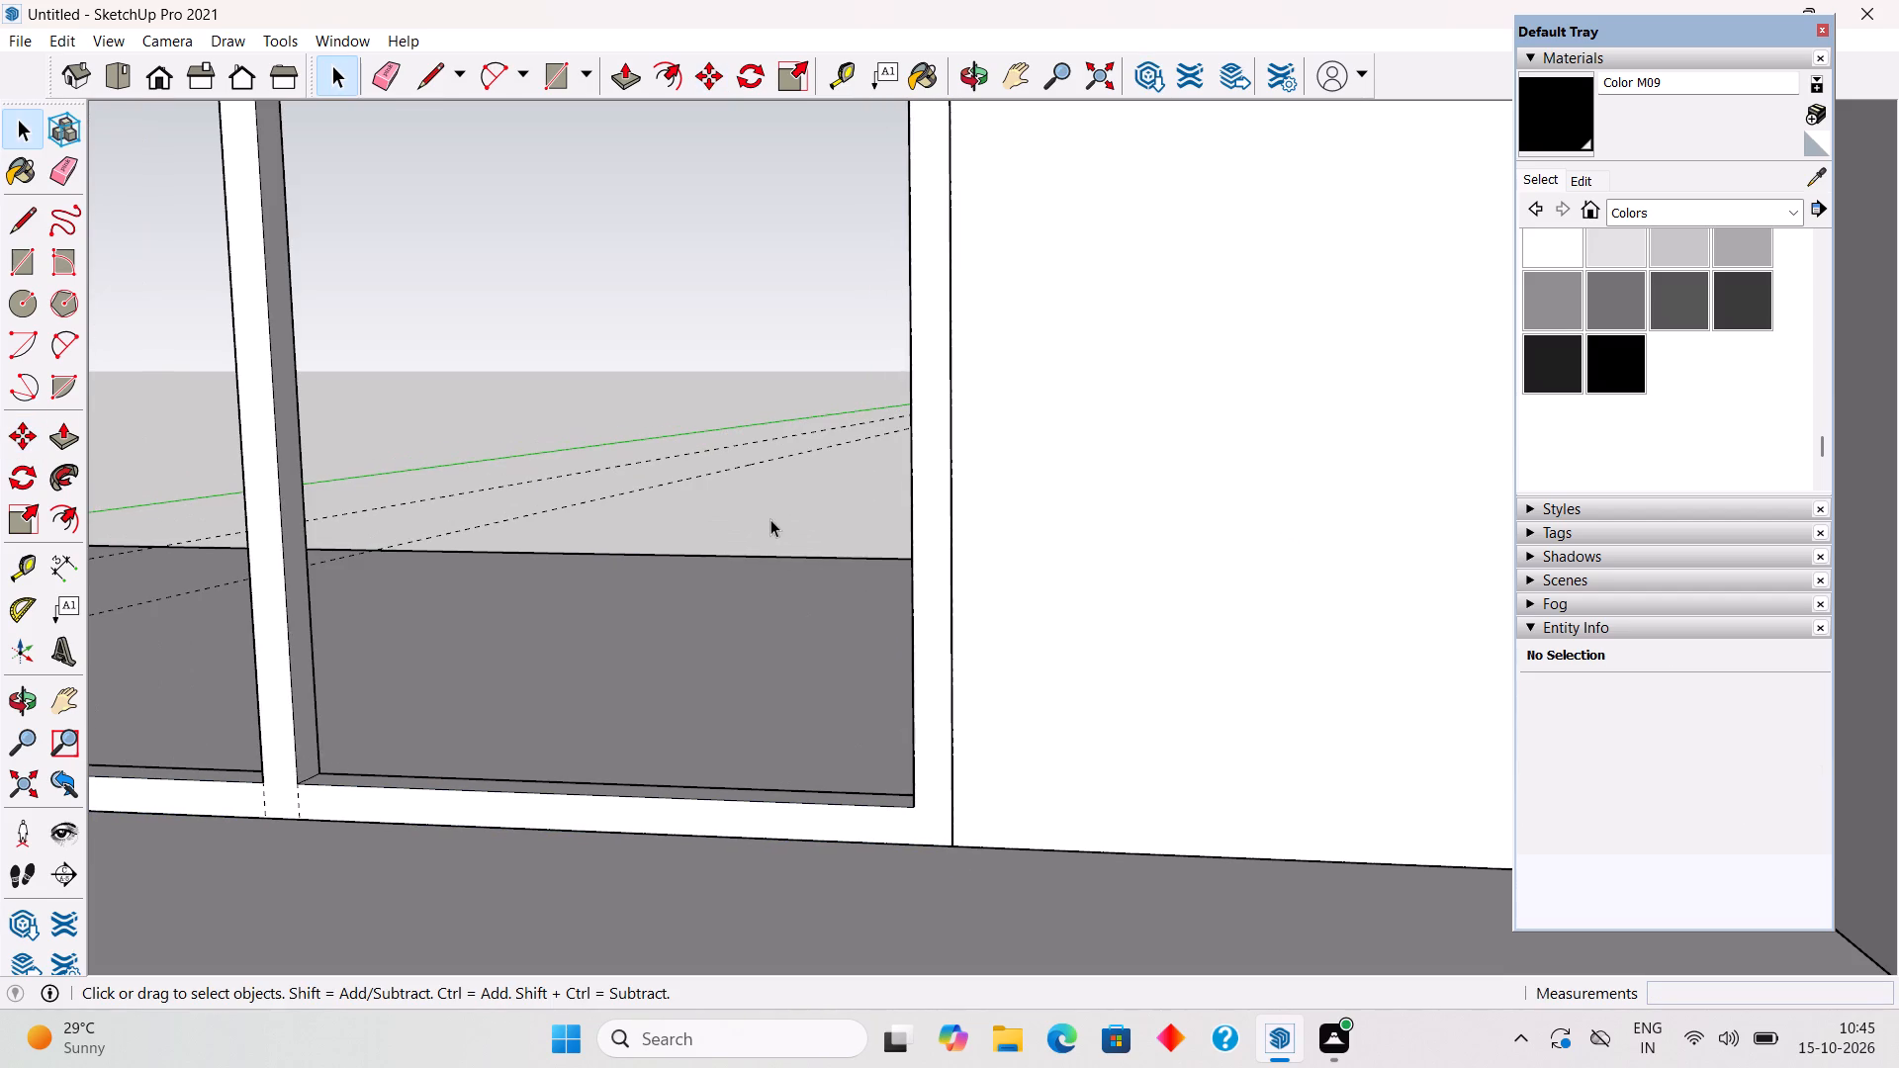
Draw a glass-pane rectangle in each of the frame's two openings, the one farther from the short side wall 5' by 7' 6".
scroll(741, 615, "down", 9)
middle_click_drag(842, 687, 1108, 707)
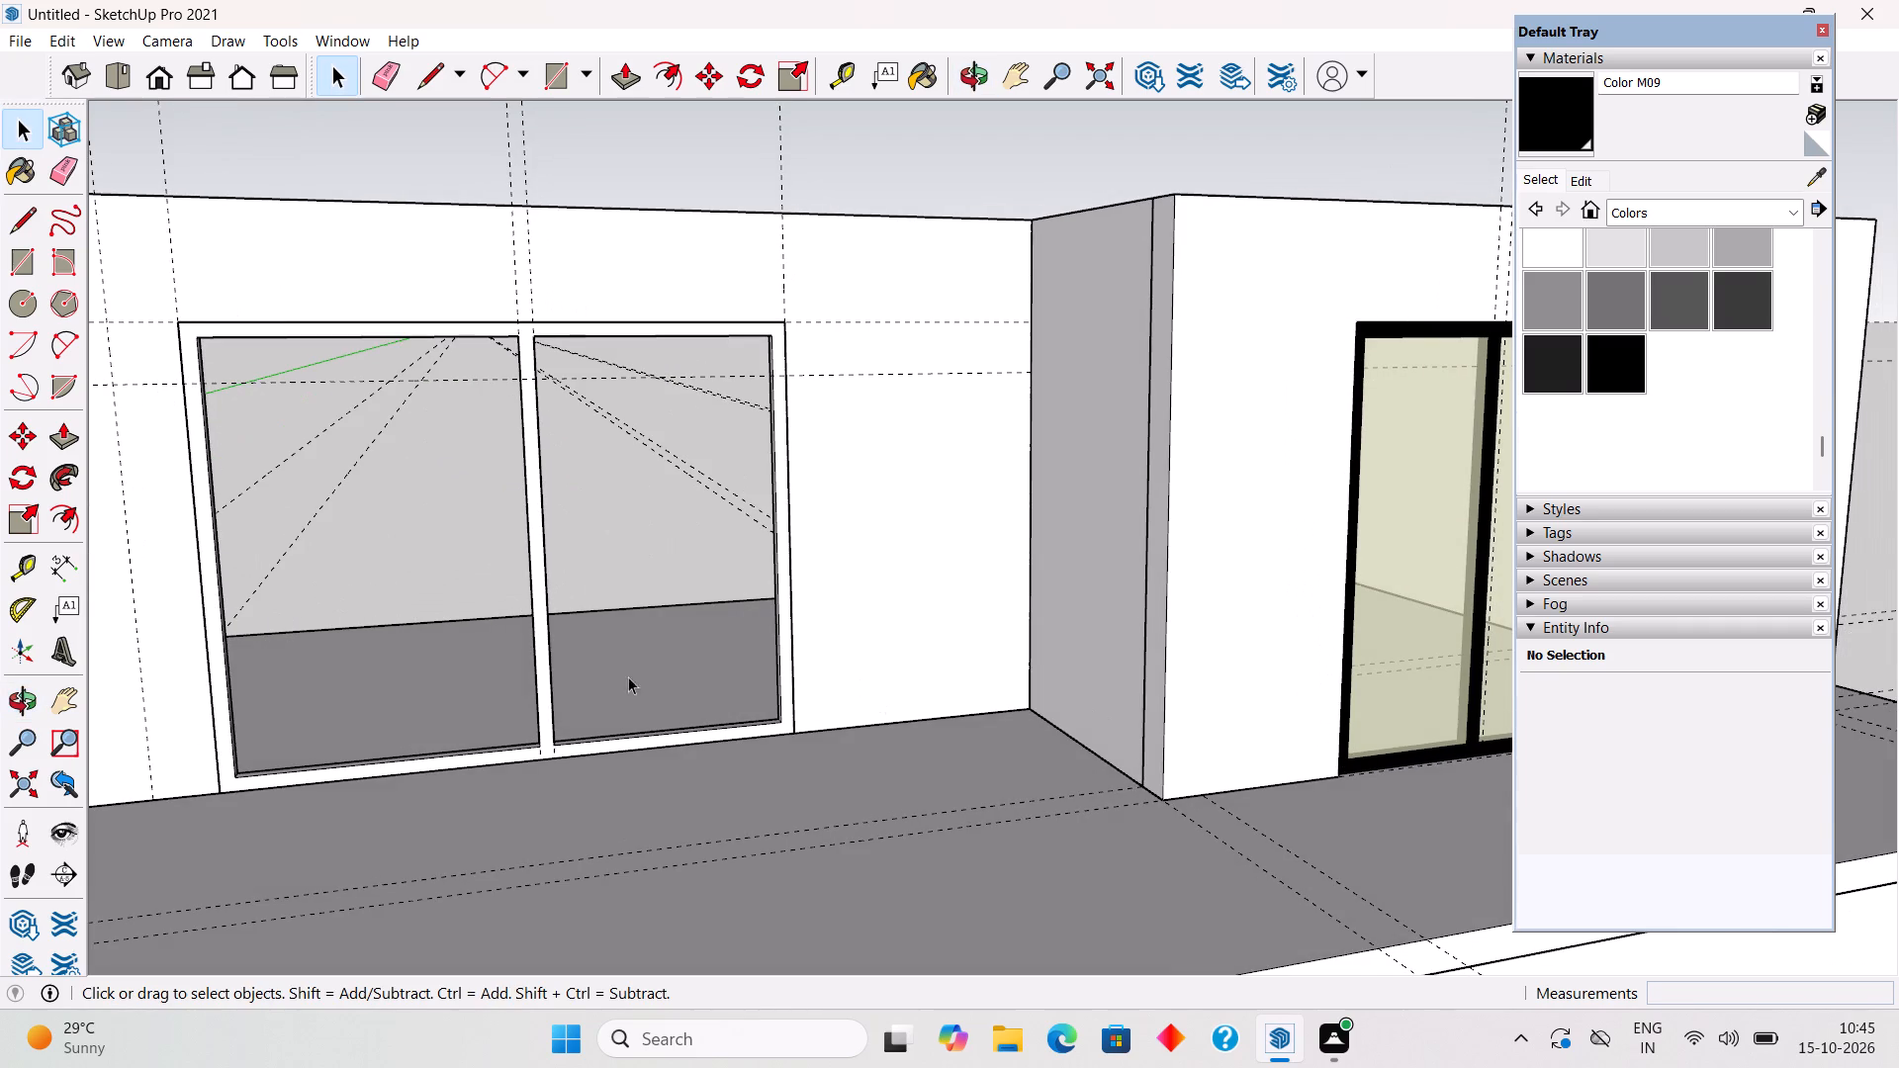
scroll(0, 554, "up", 4)
scroll(105, 441, "up", 3)
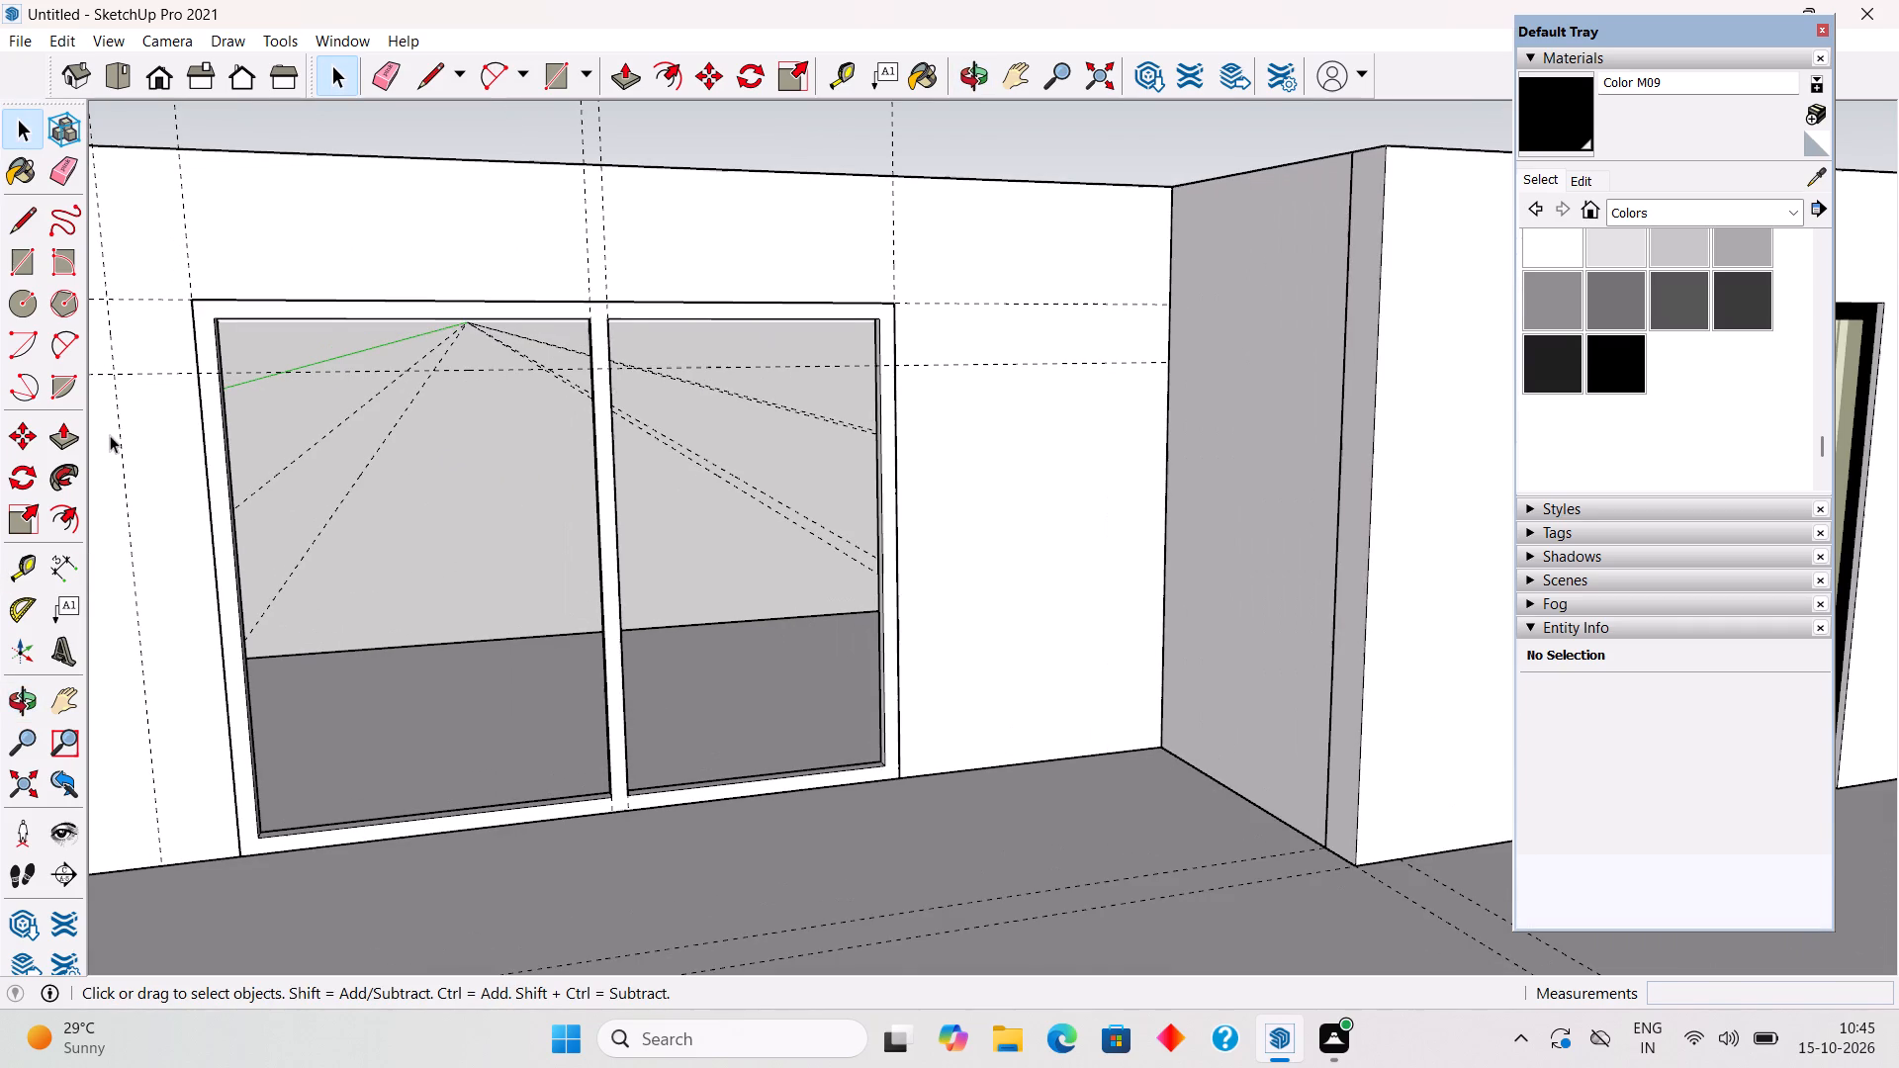
key("r")
left_click(226, 311)
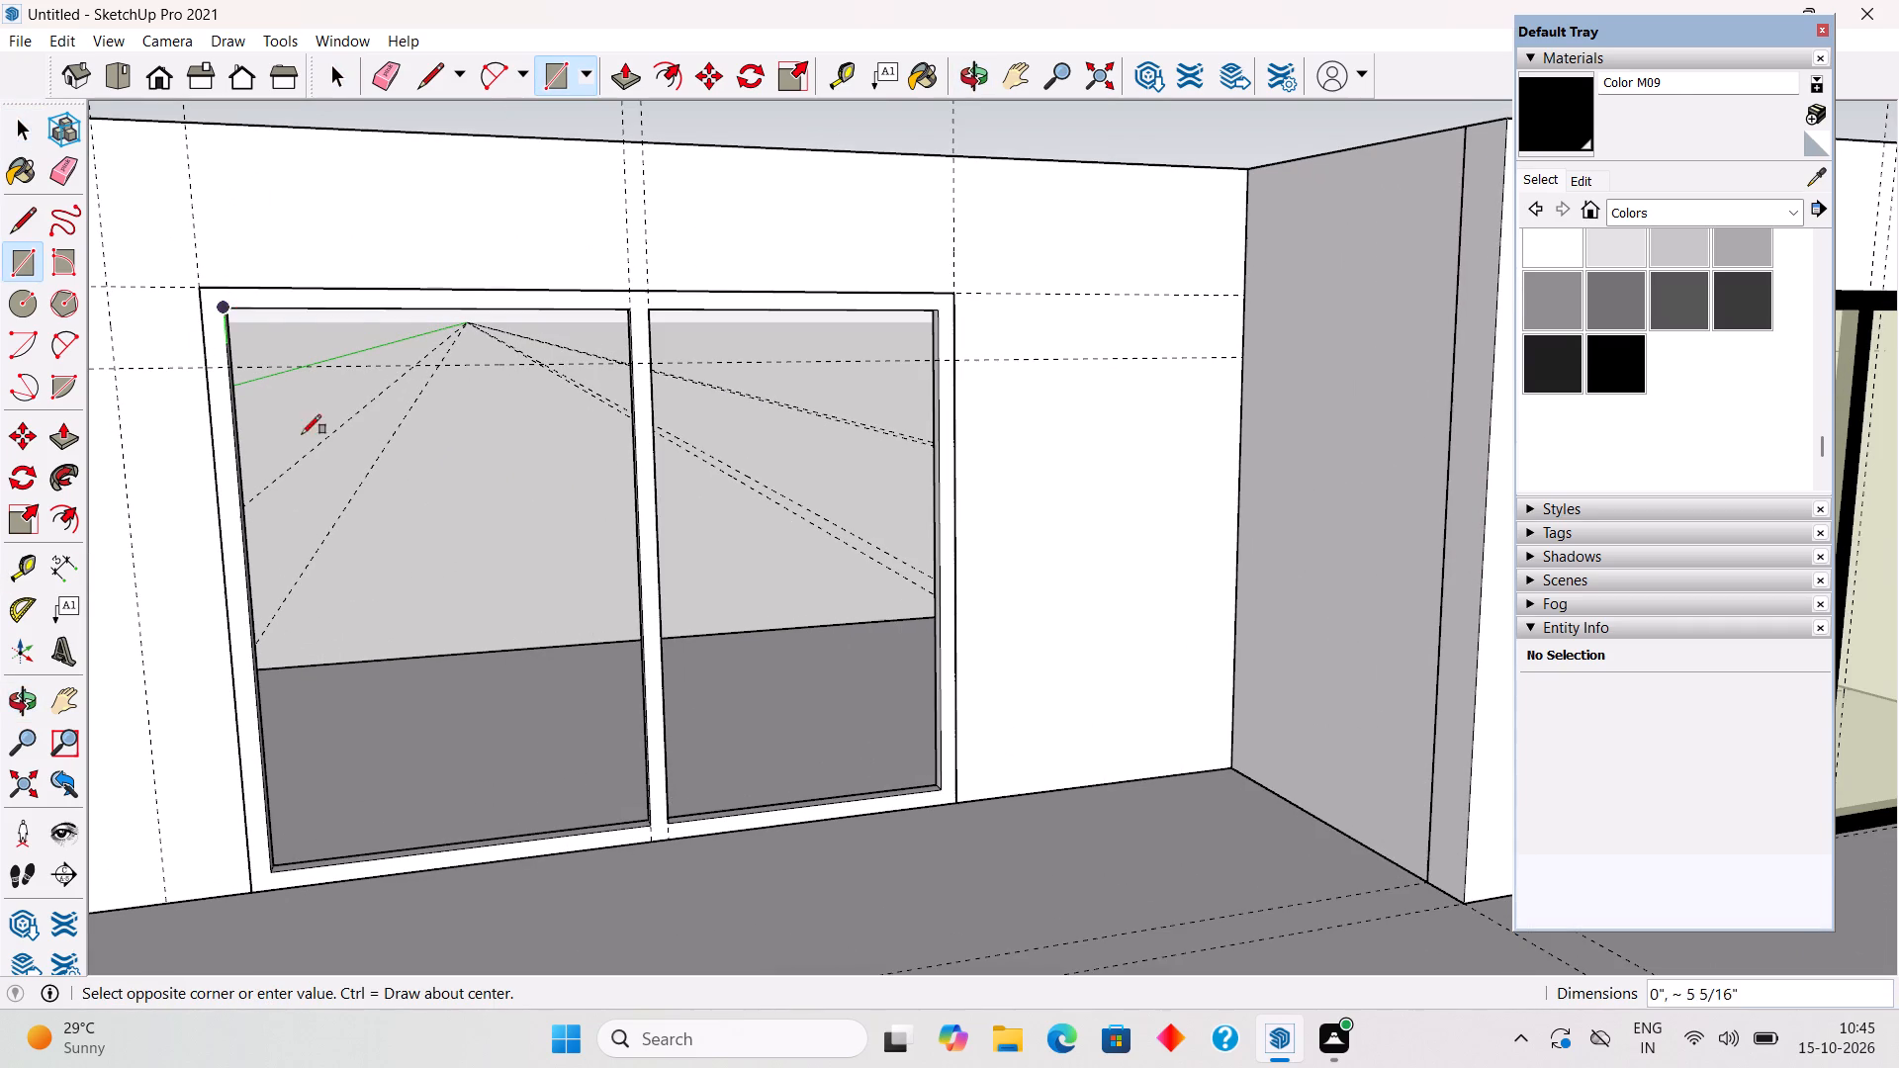
left_click(649, 833)
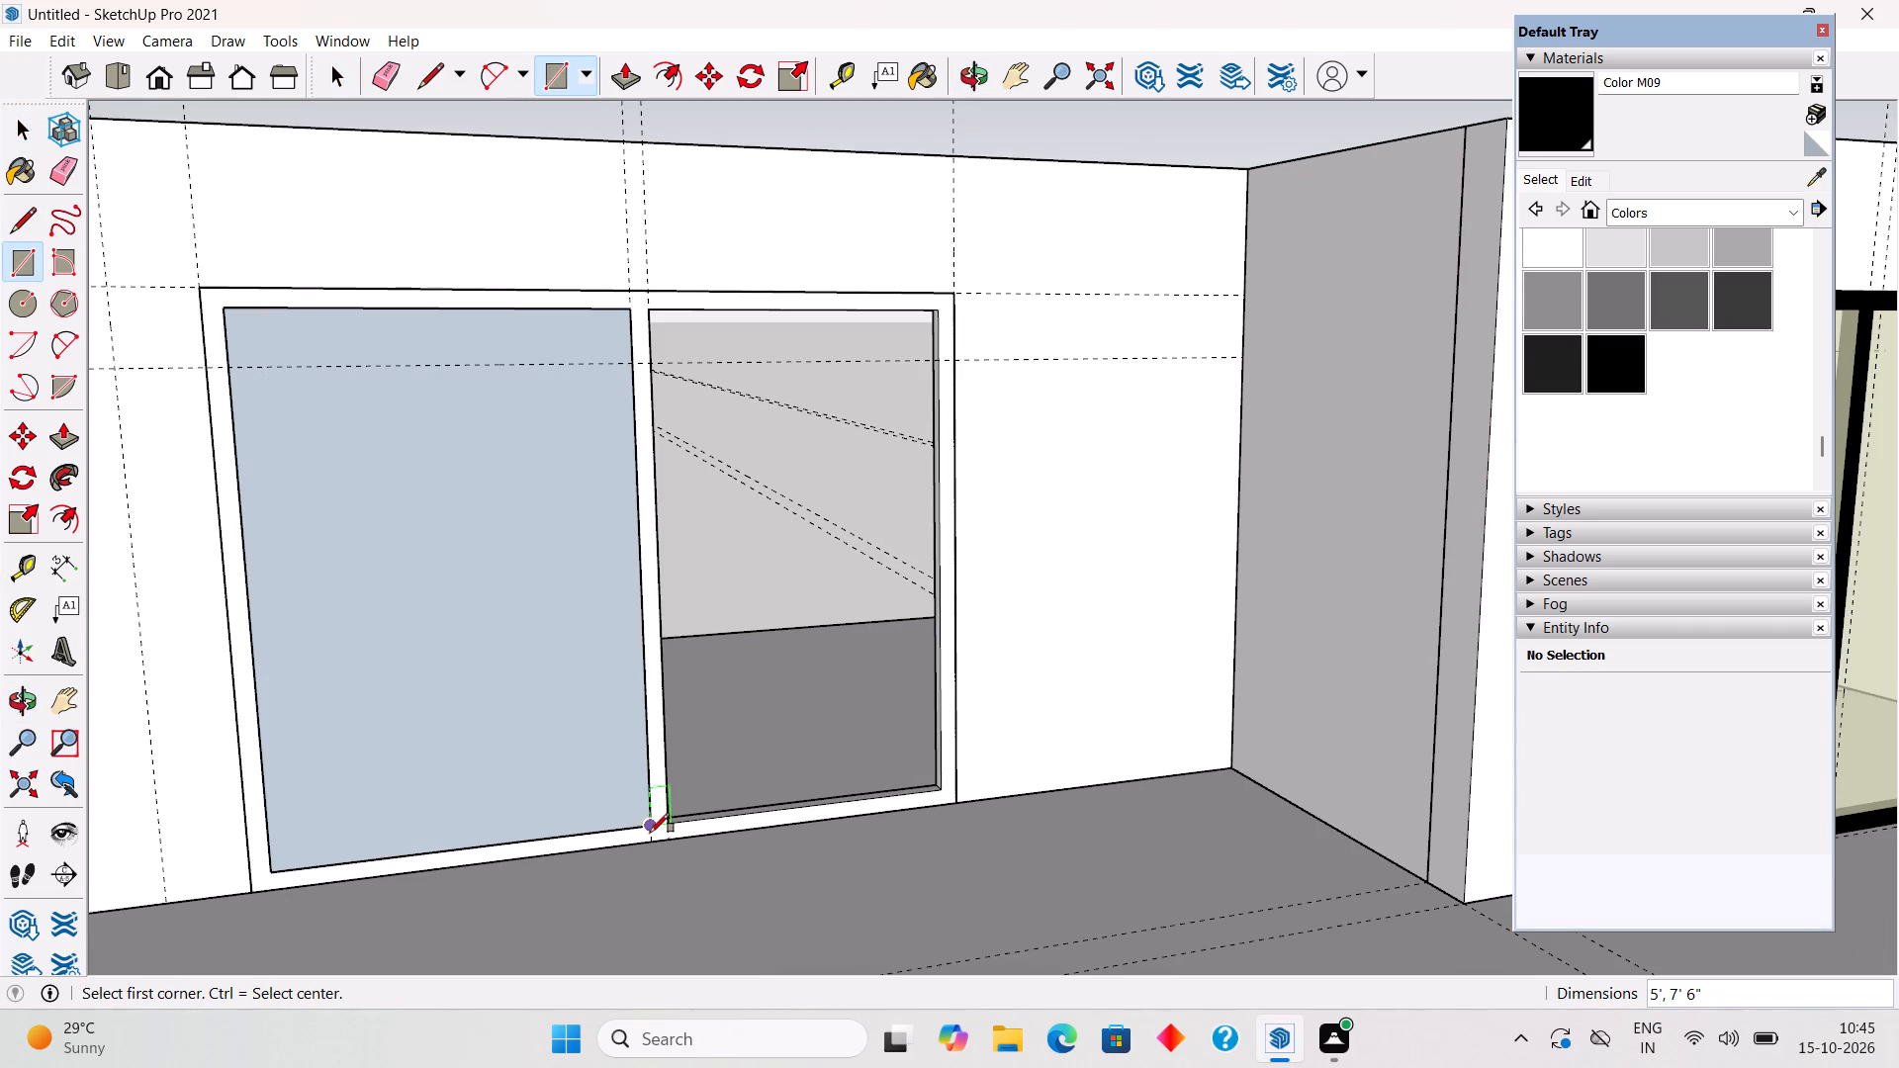
left_click(642, 309)
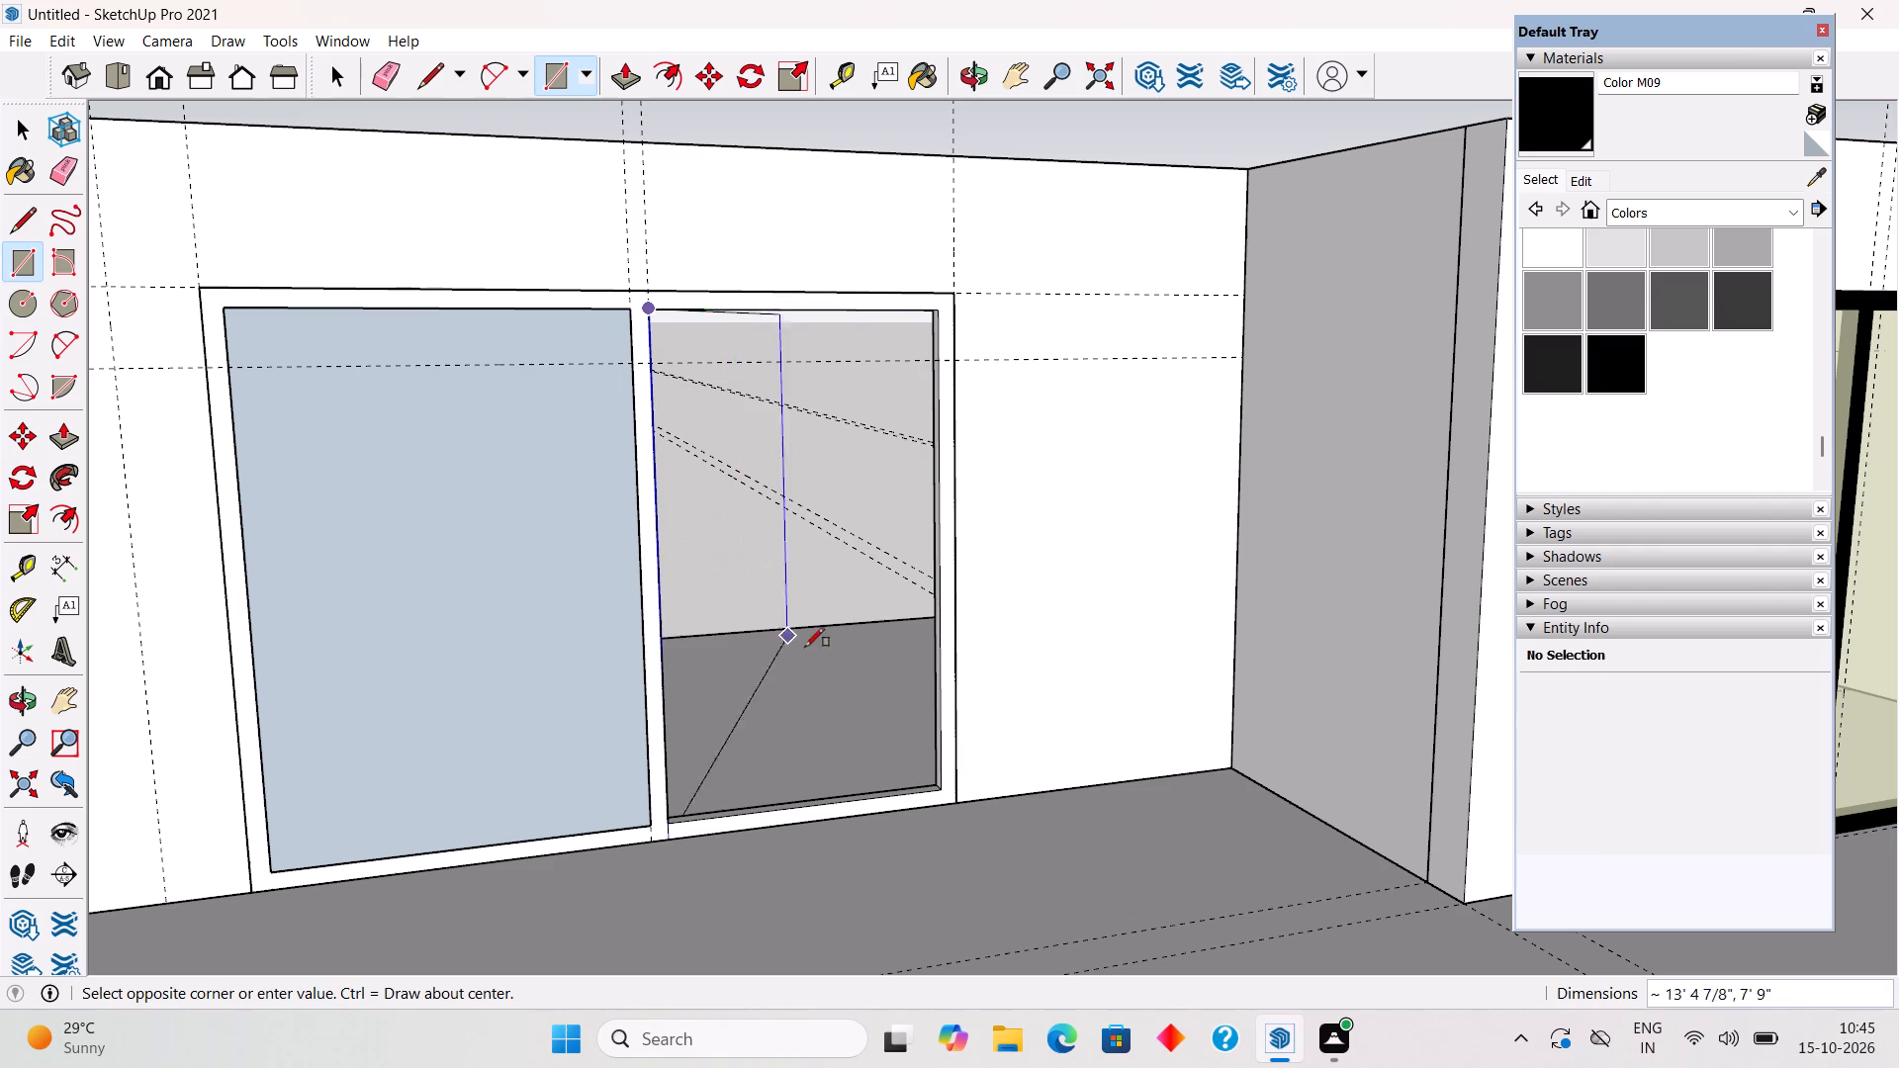
left_click(942, 792)
key("space")
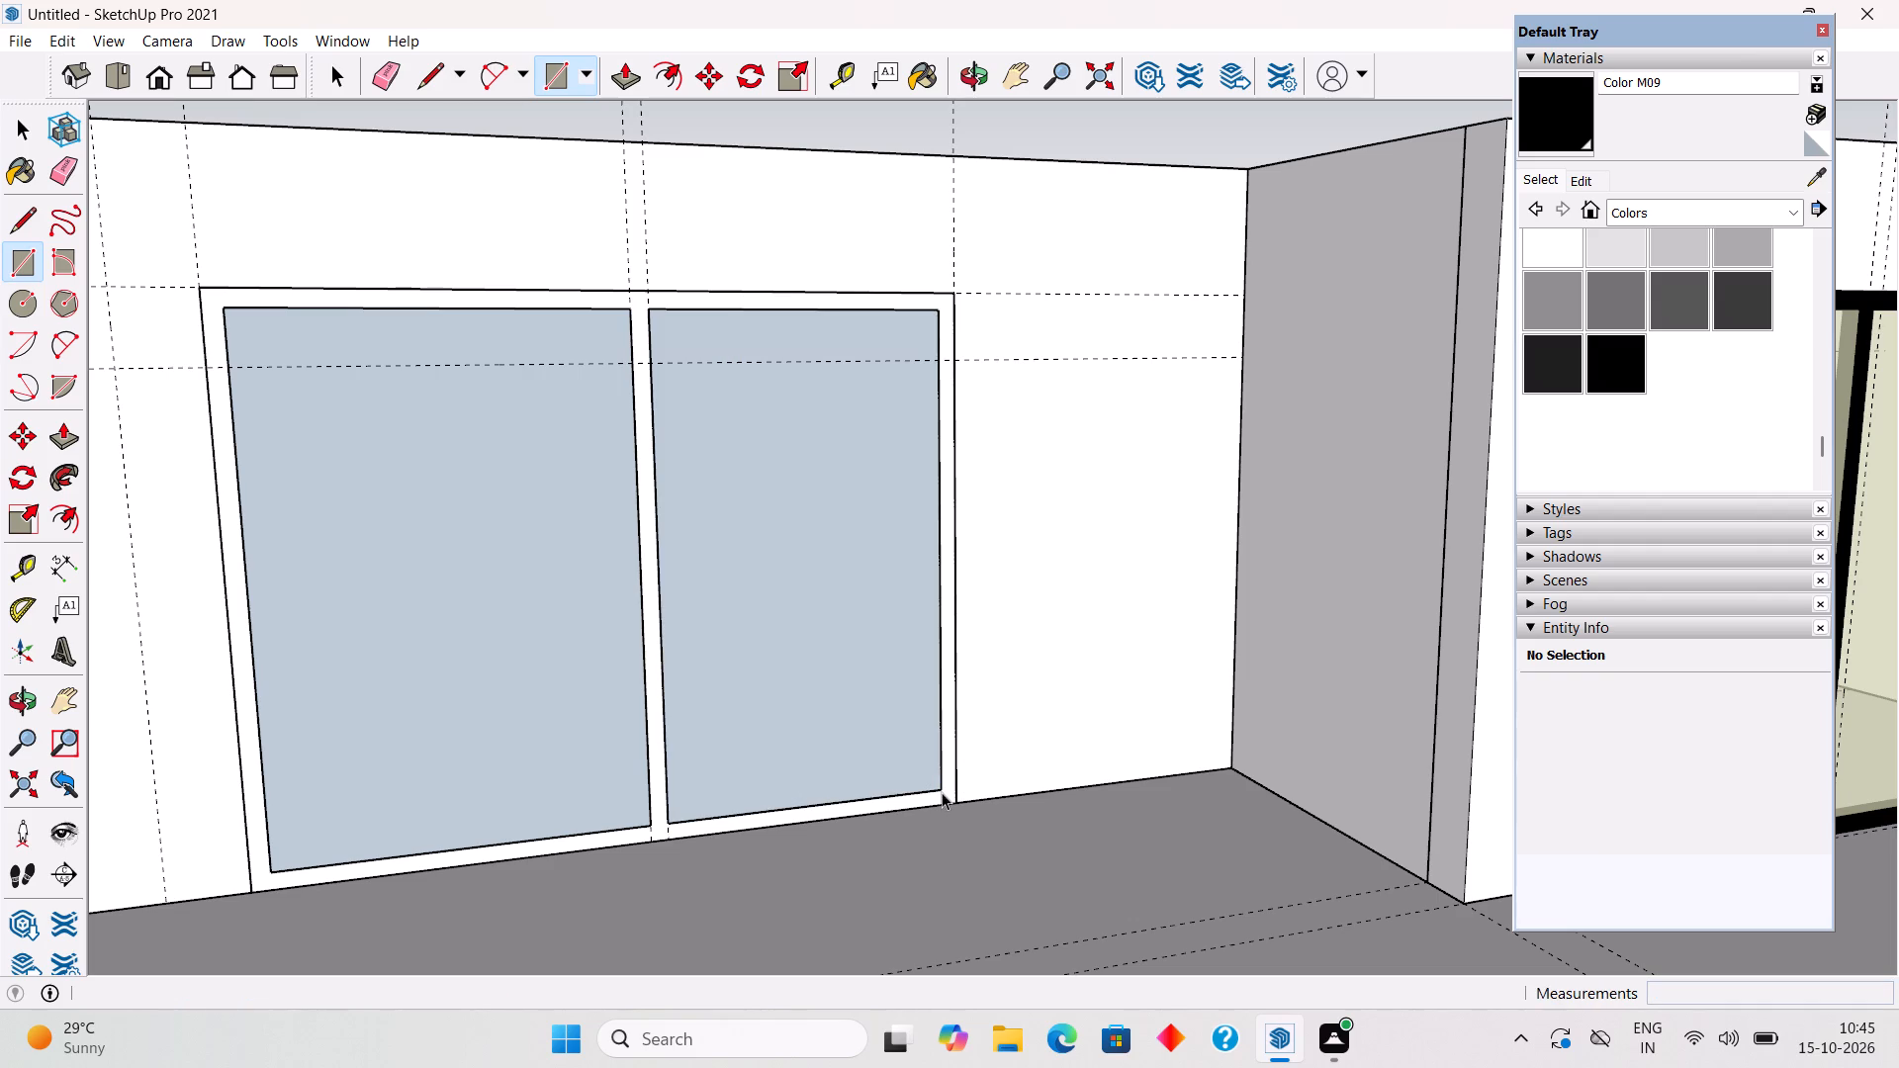
Make each of the two glass-pane rectangles its own separate group.
triple_click(891, 683)
right_click(891, 683)
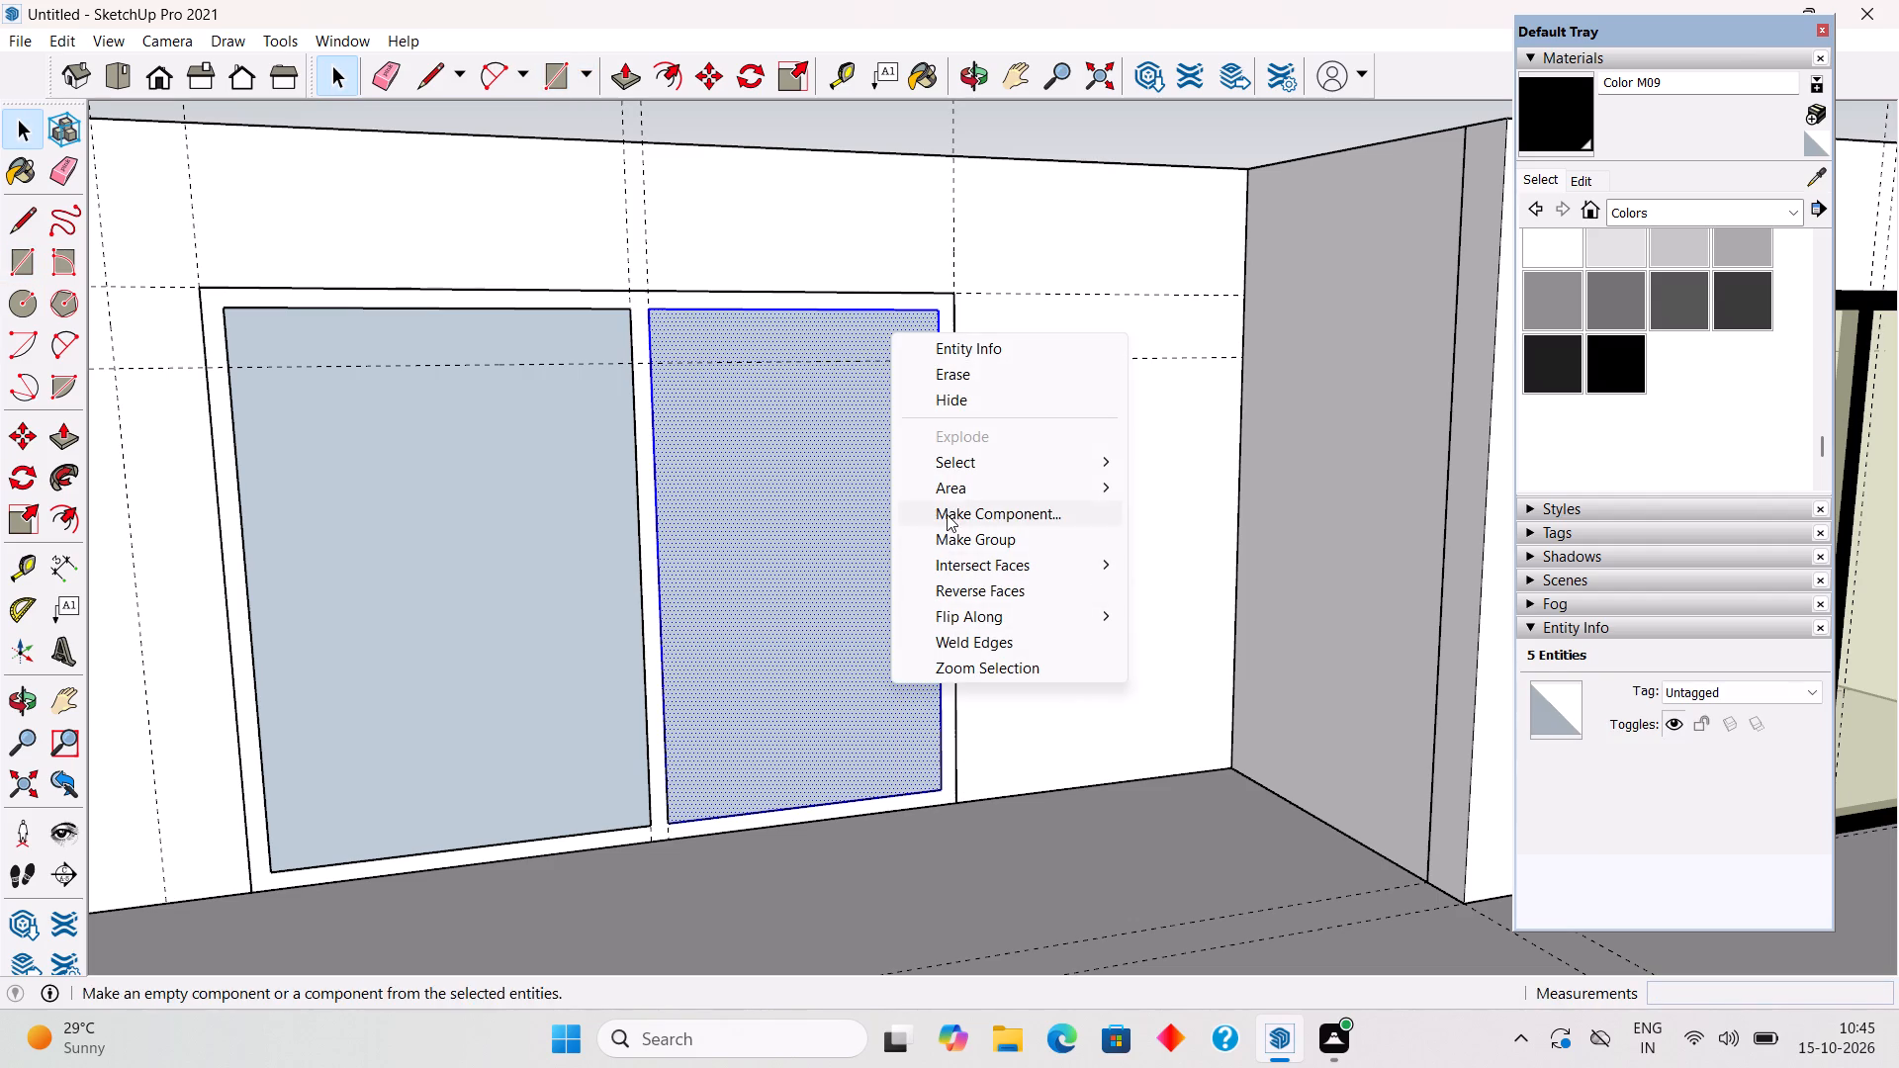
left_click(951, 540)
triple_click(446, 529)
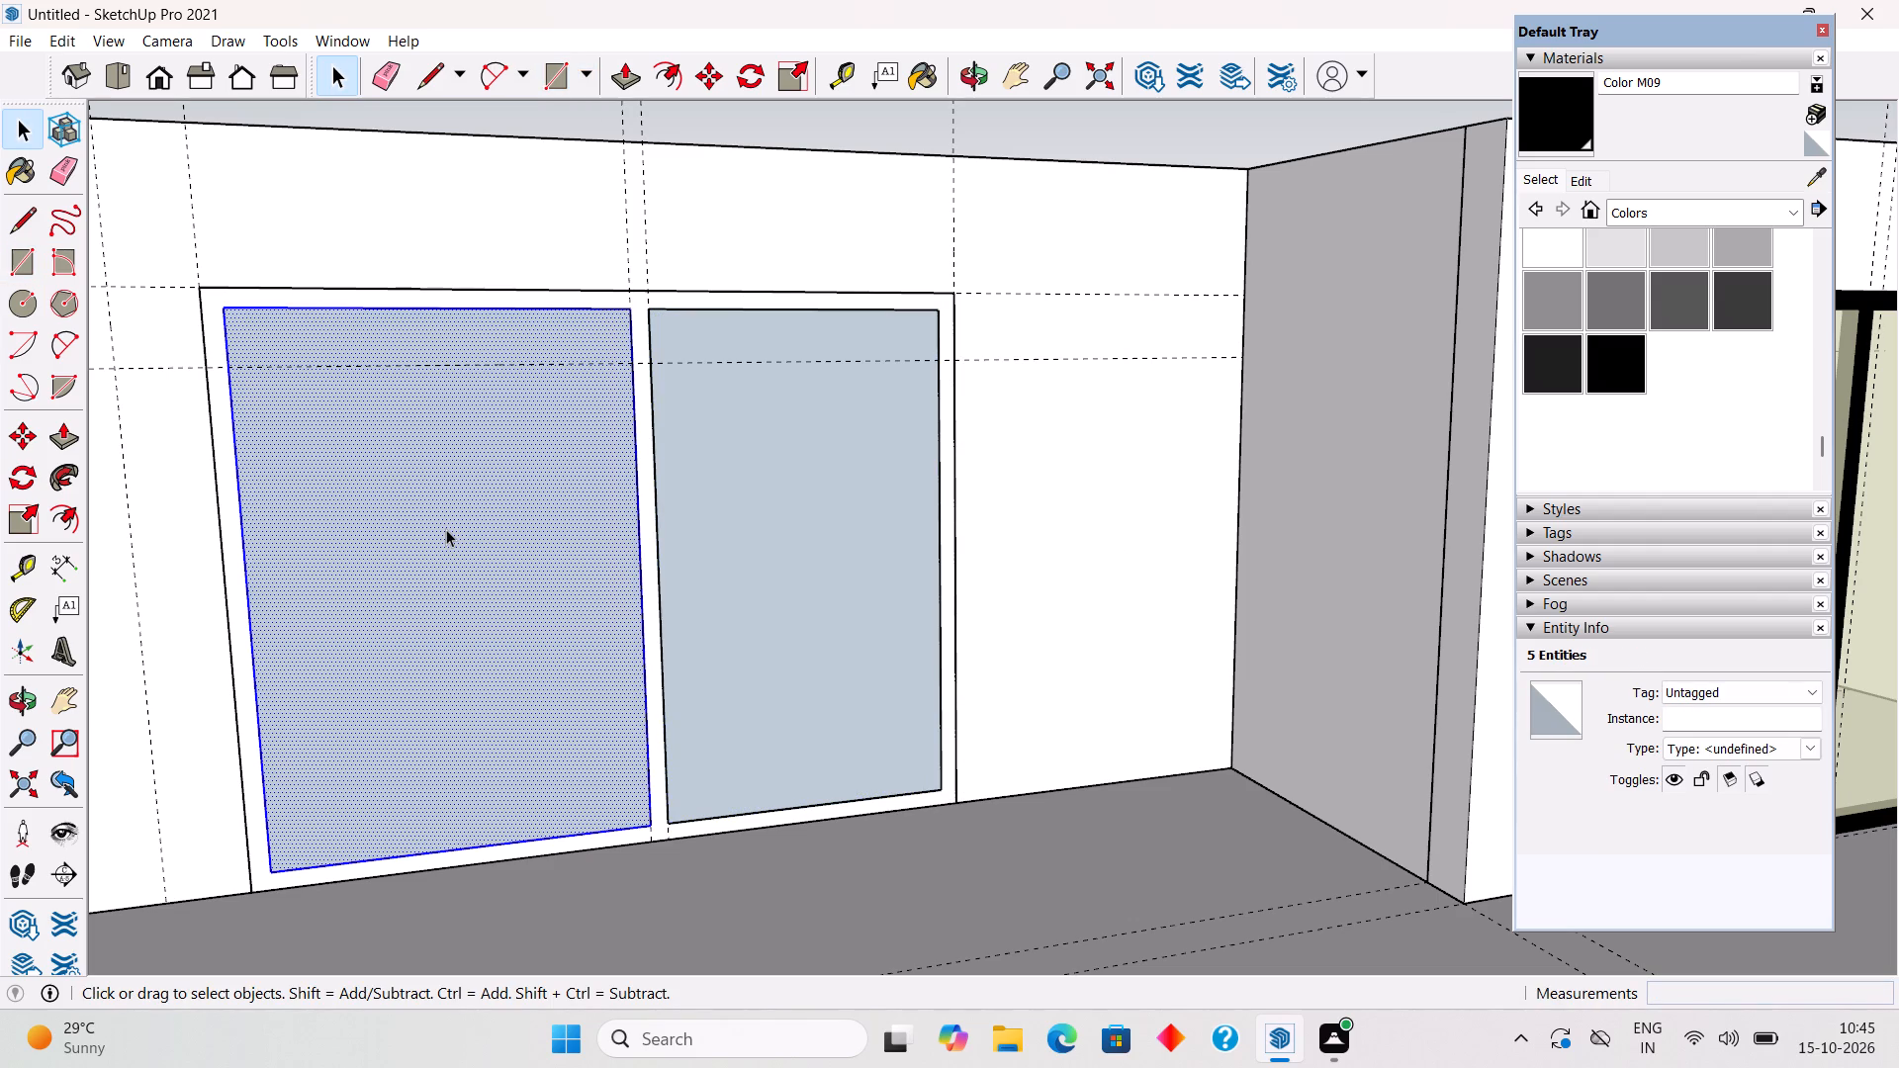
right_click(446, 529)
left_click(480, 732)
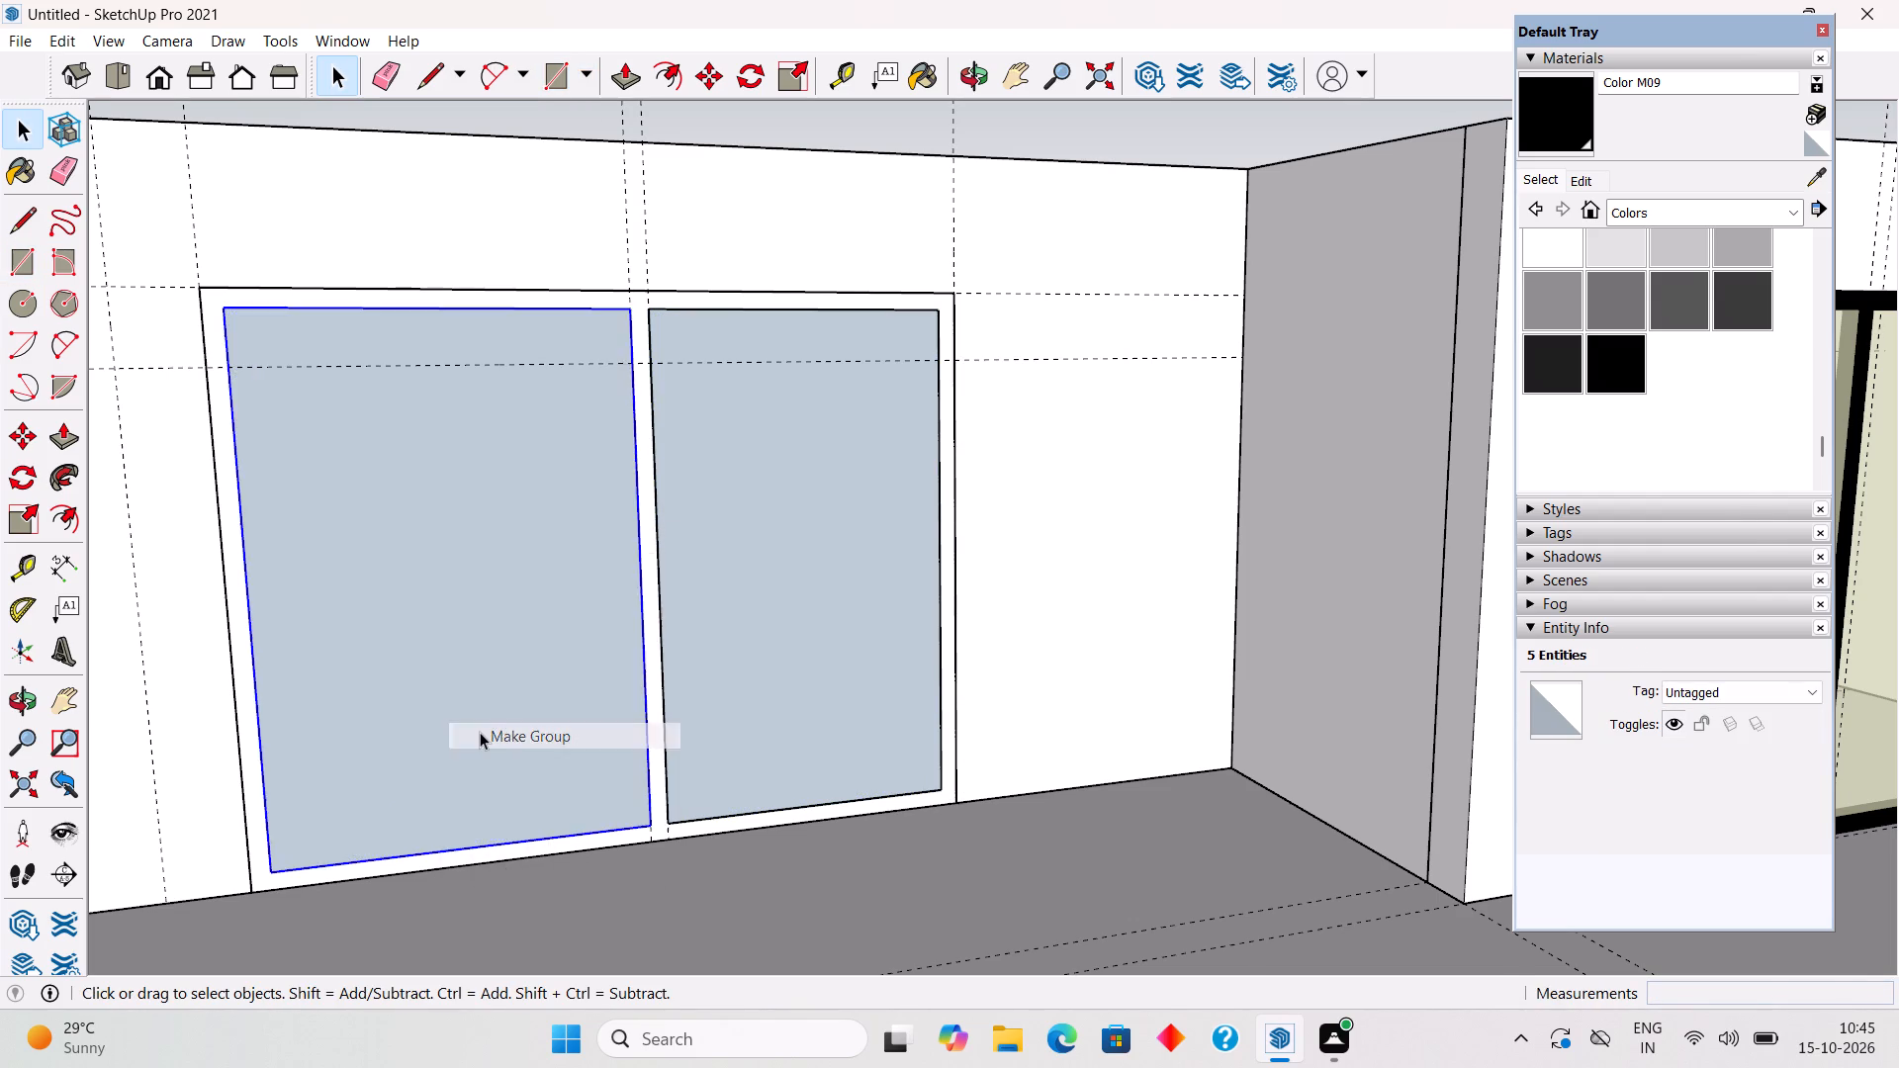
scroll(480, 732, "down", 9)
left_click(461, 420)
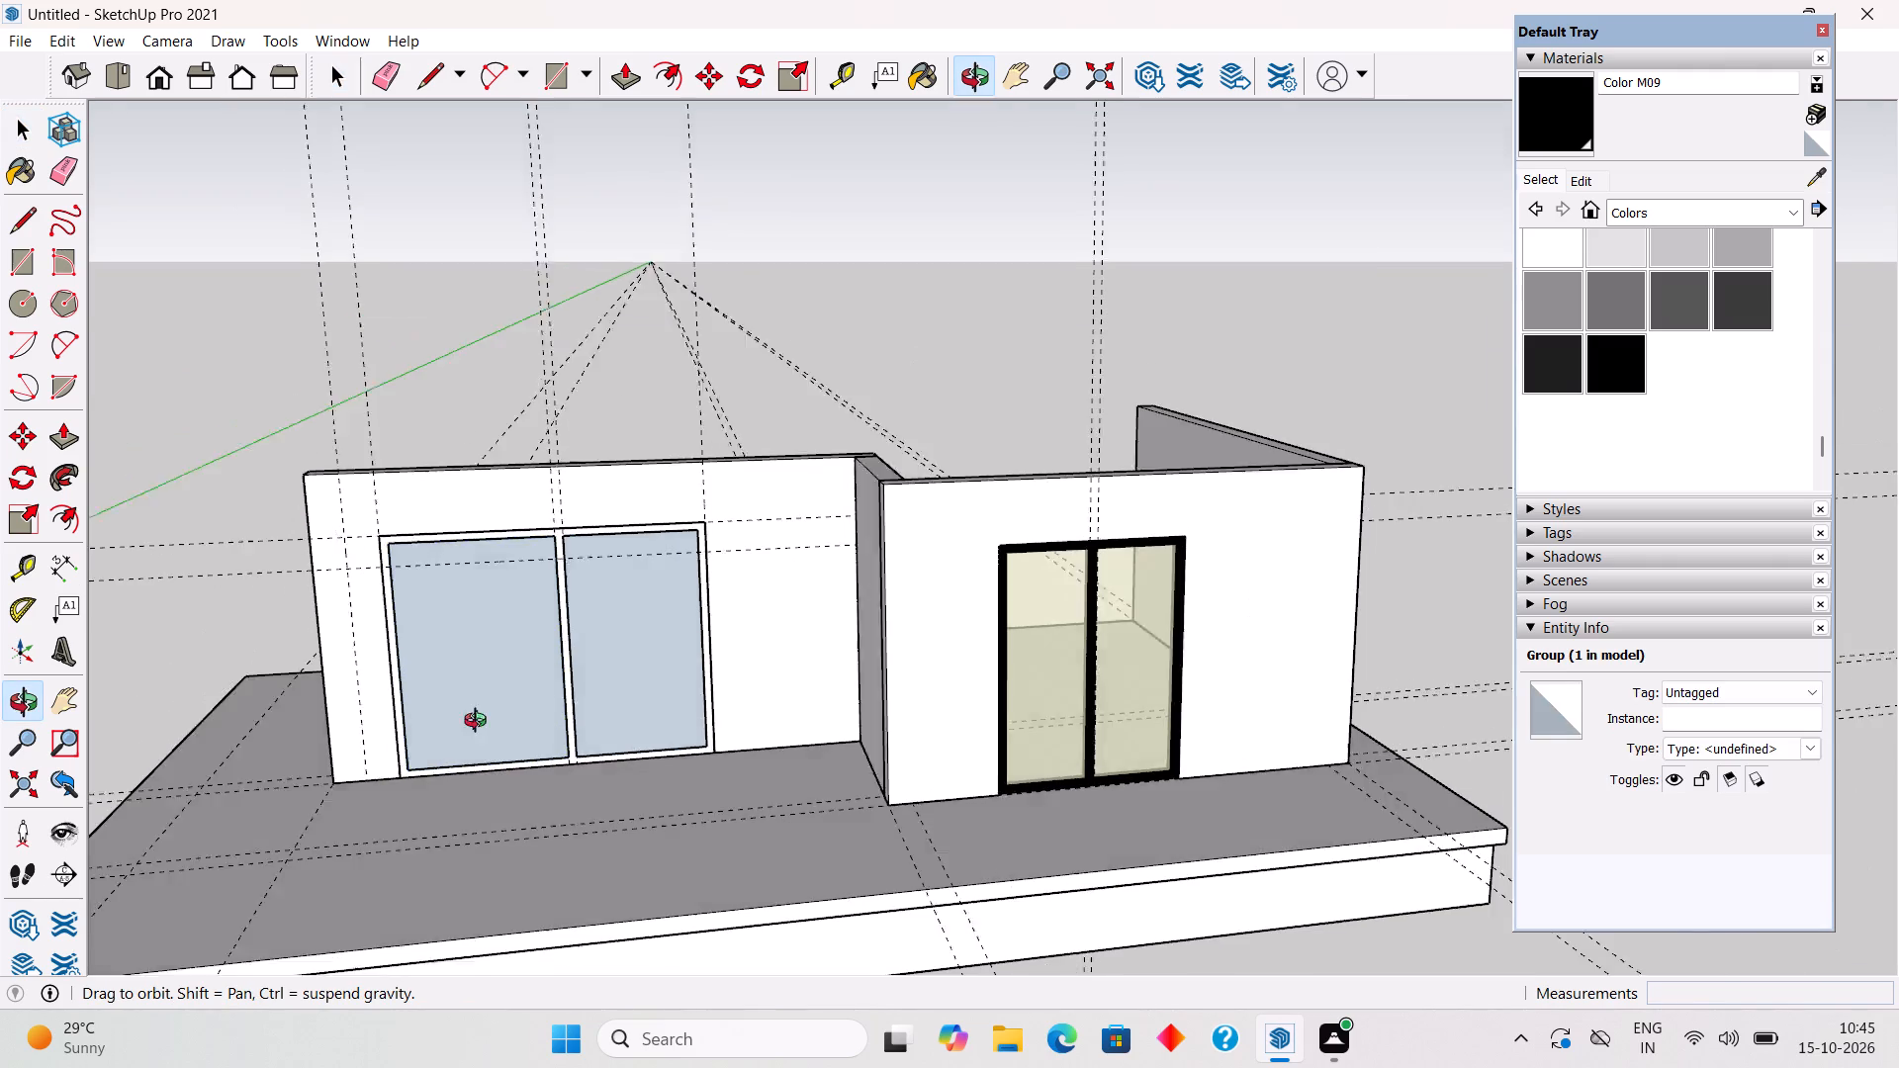
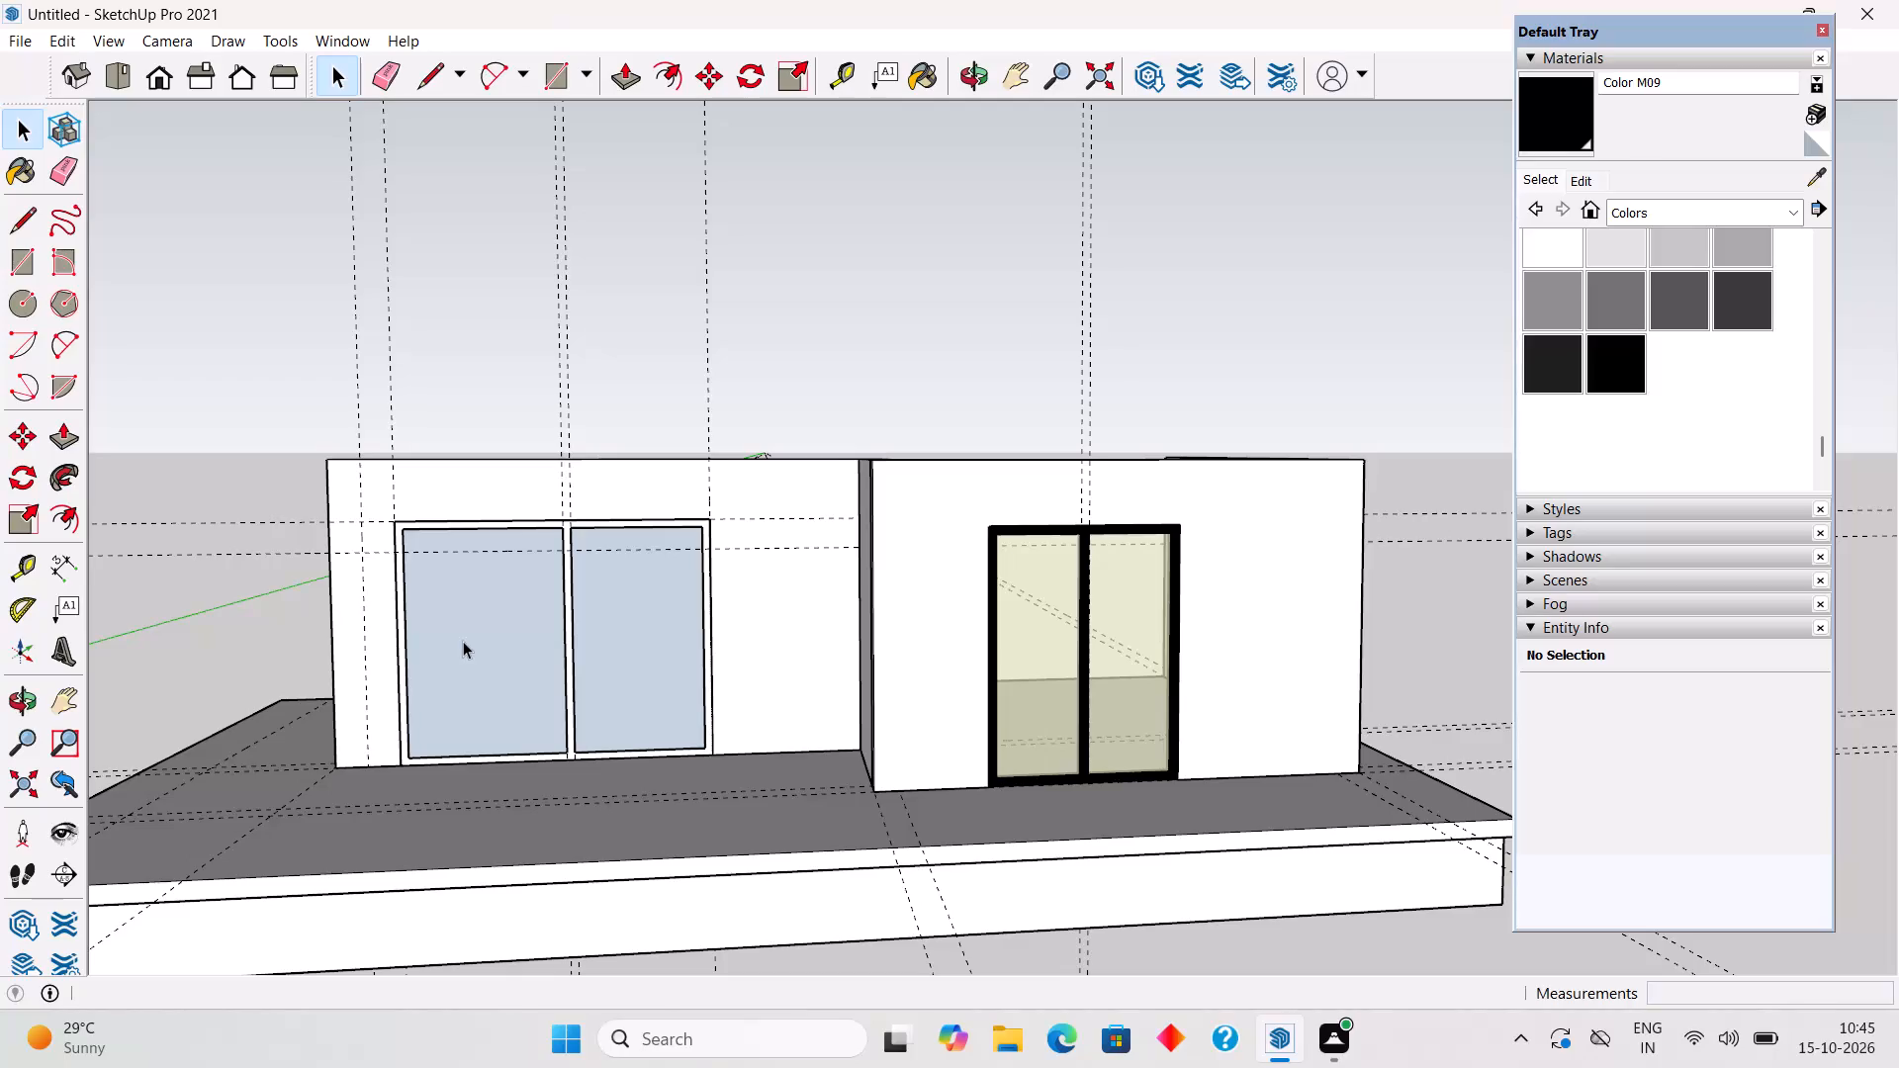
Place a guide 1' in front of the wall holding the unpainted frame, parallel to the guide along its front face.
scroll(386, 440, "down", 5)
middle_click_drag(581, 683, 1171, 641)
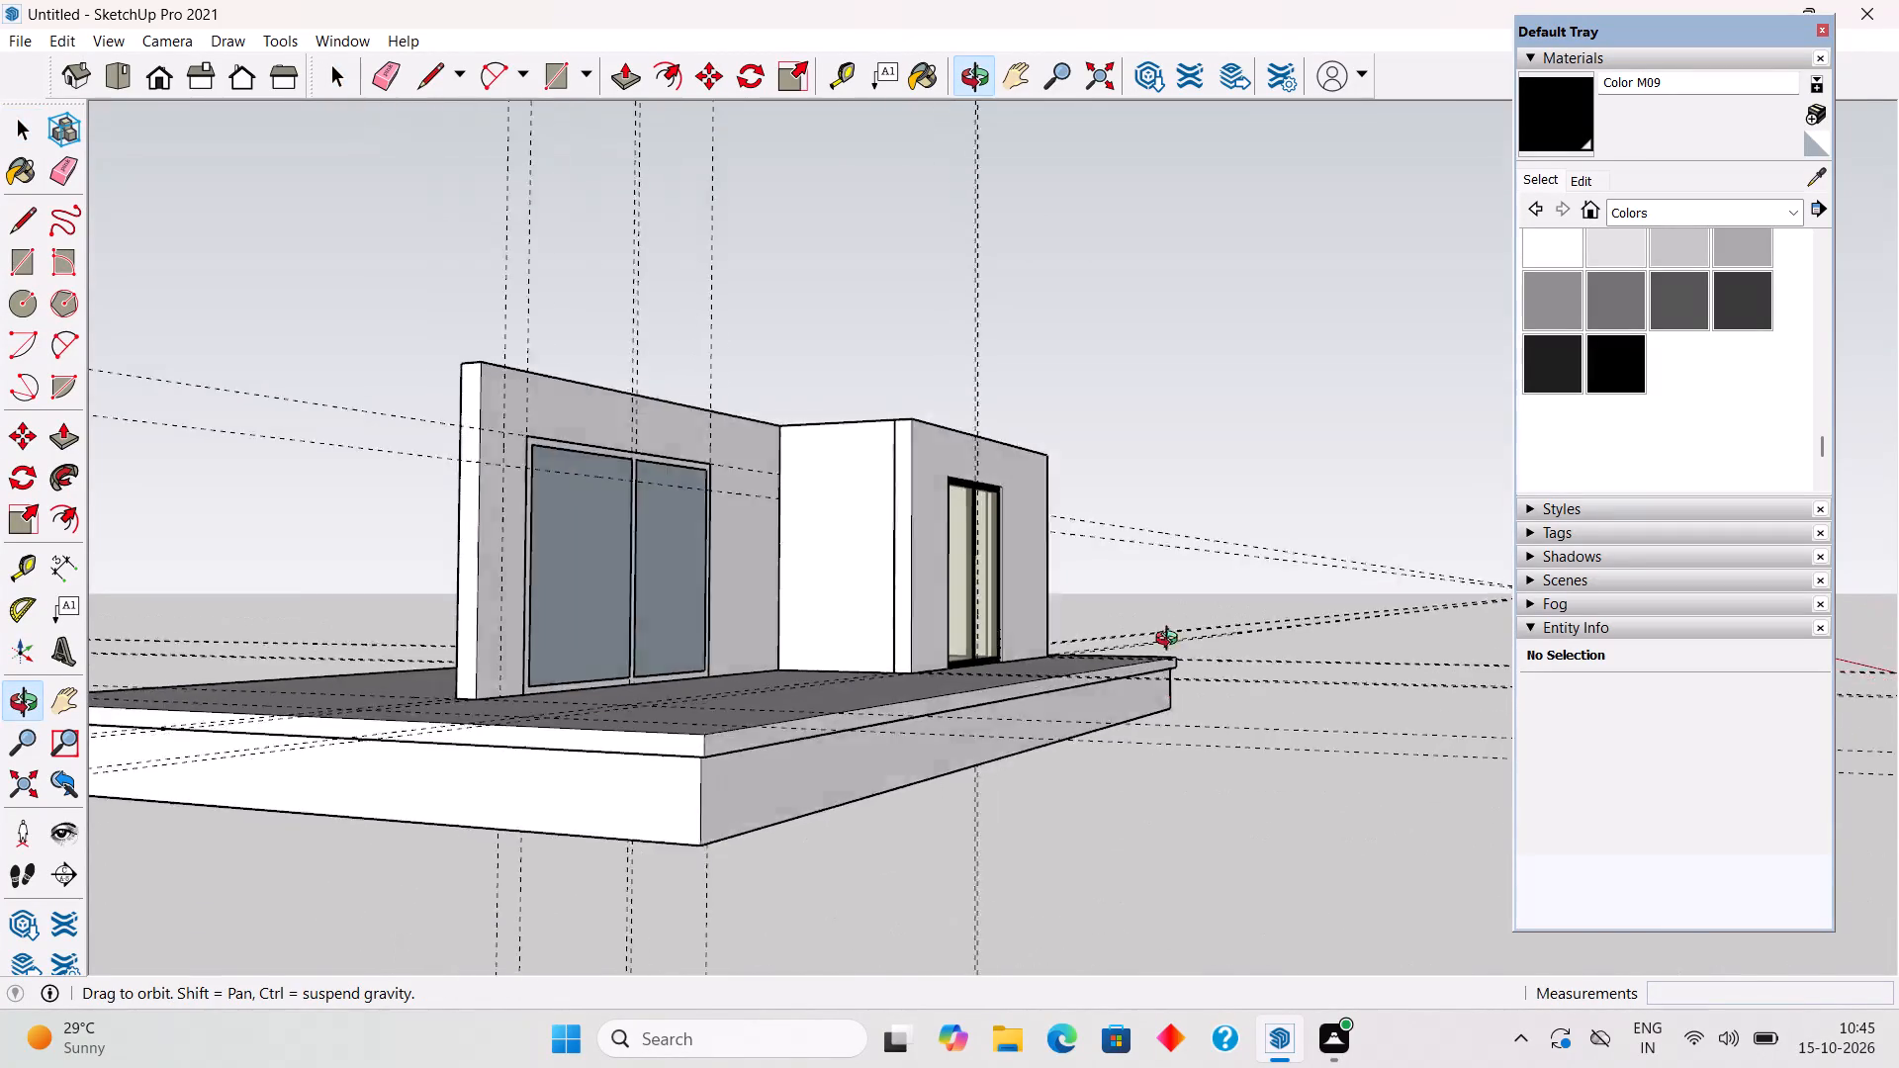
middle_click_drag(1171, 641, 1186, 733)
scroll(1186, 733, "down", 2)
middle_click_drag(889, 837, 467, 814)
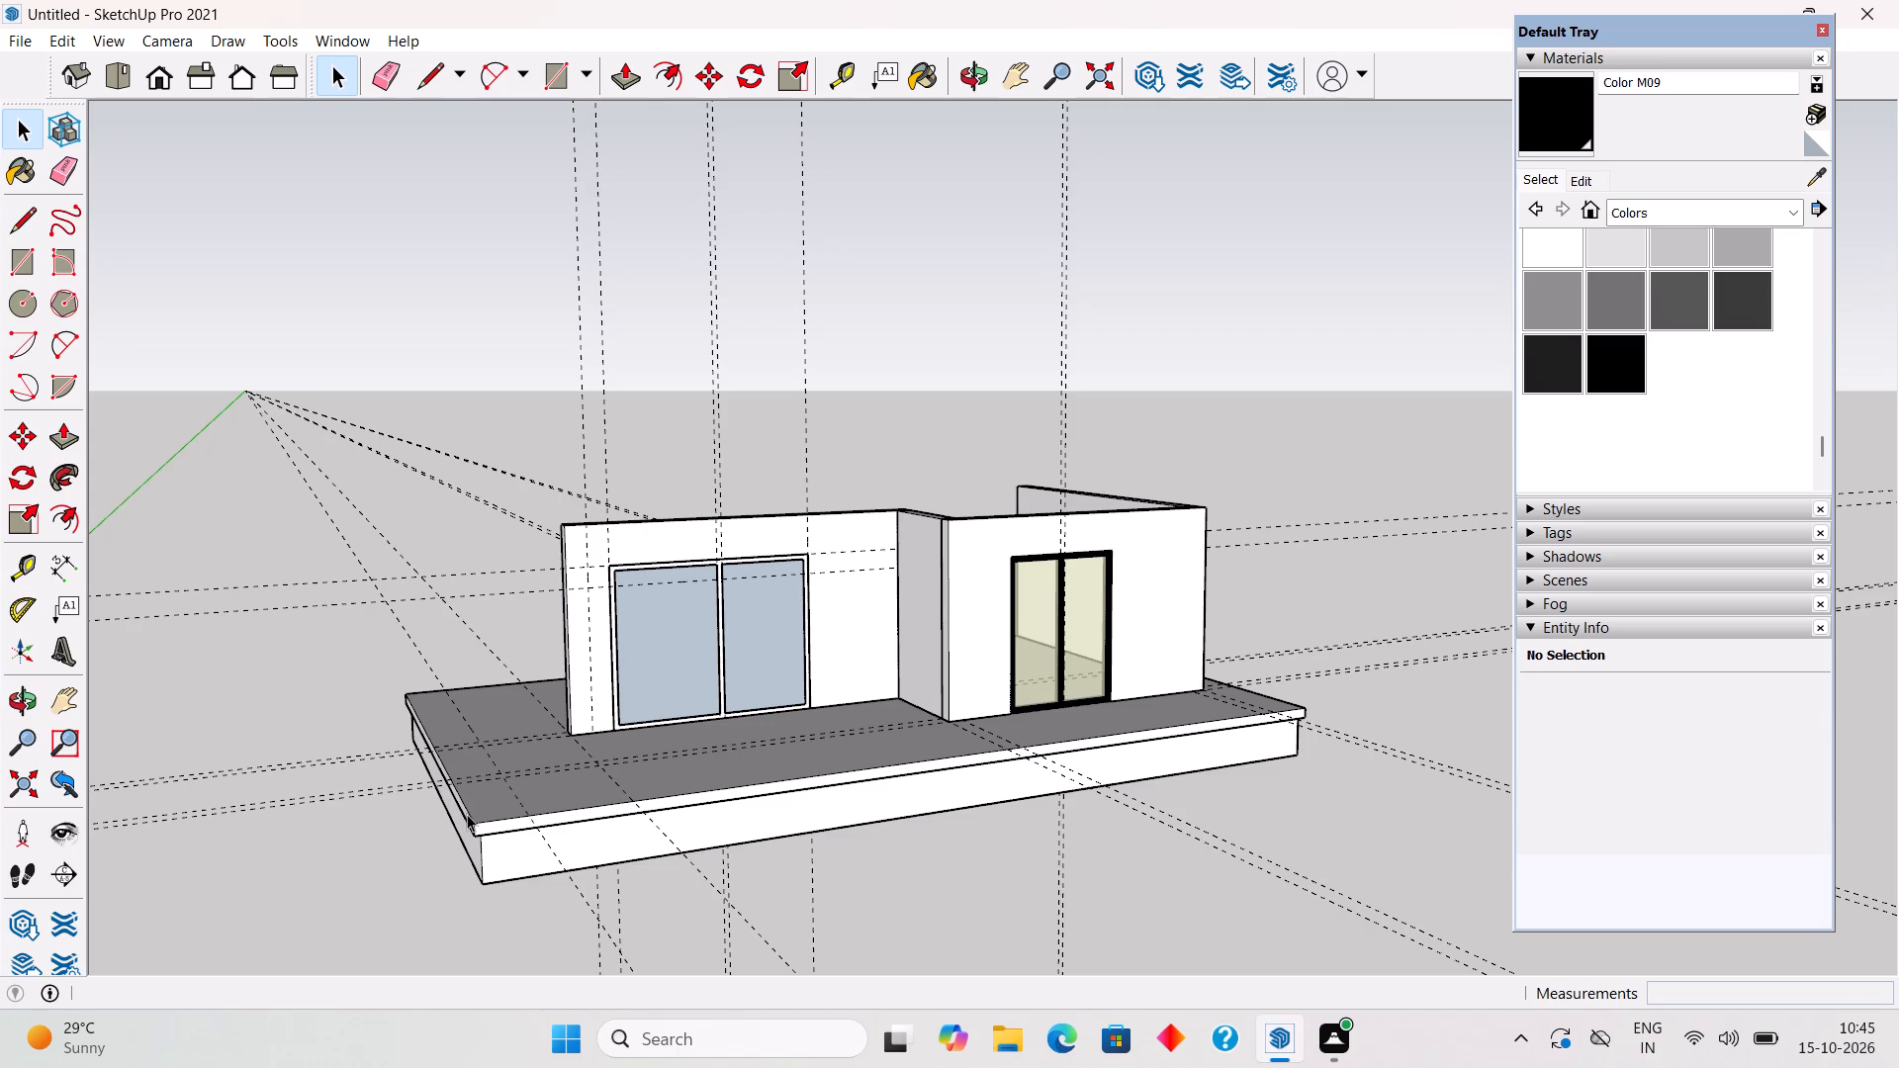
middle_click_drag(490, 656, 518, 818)
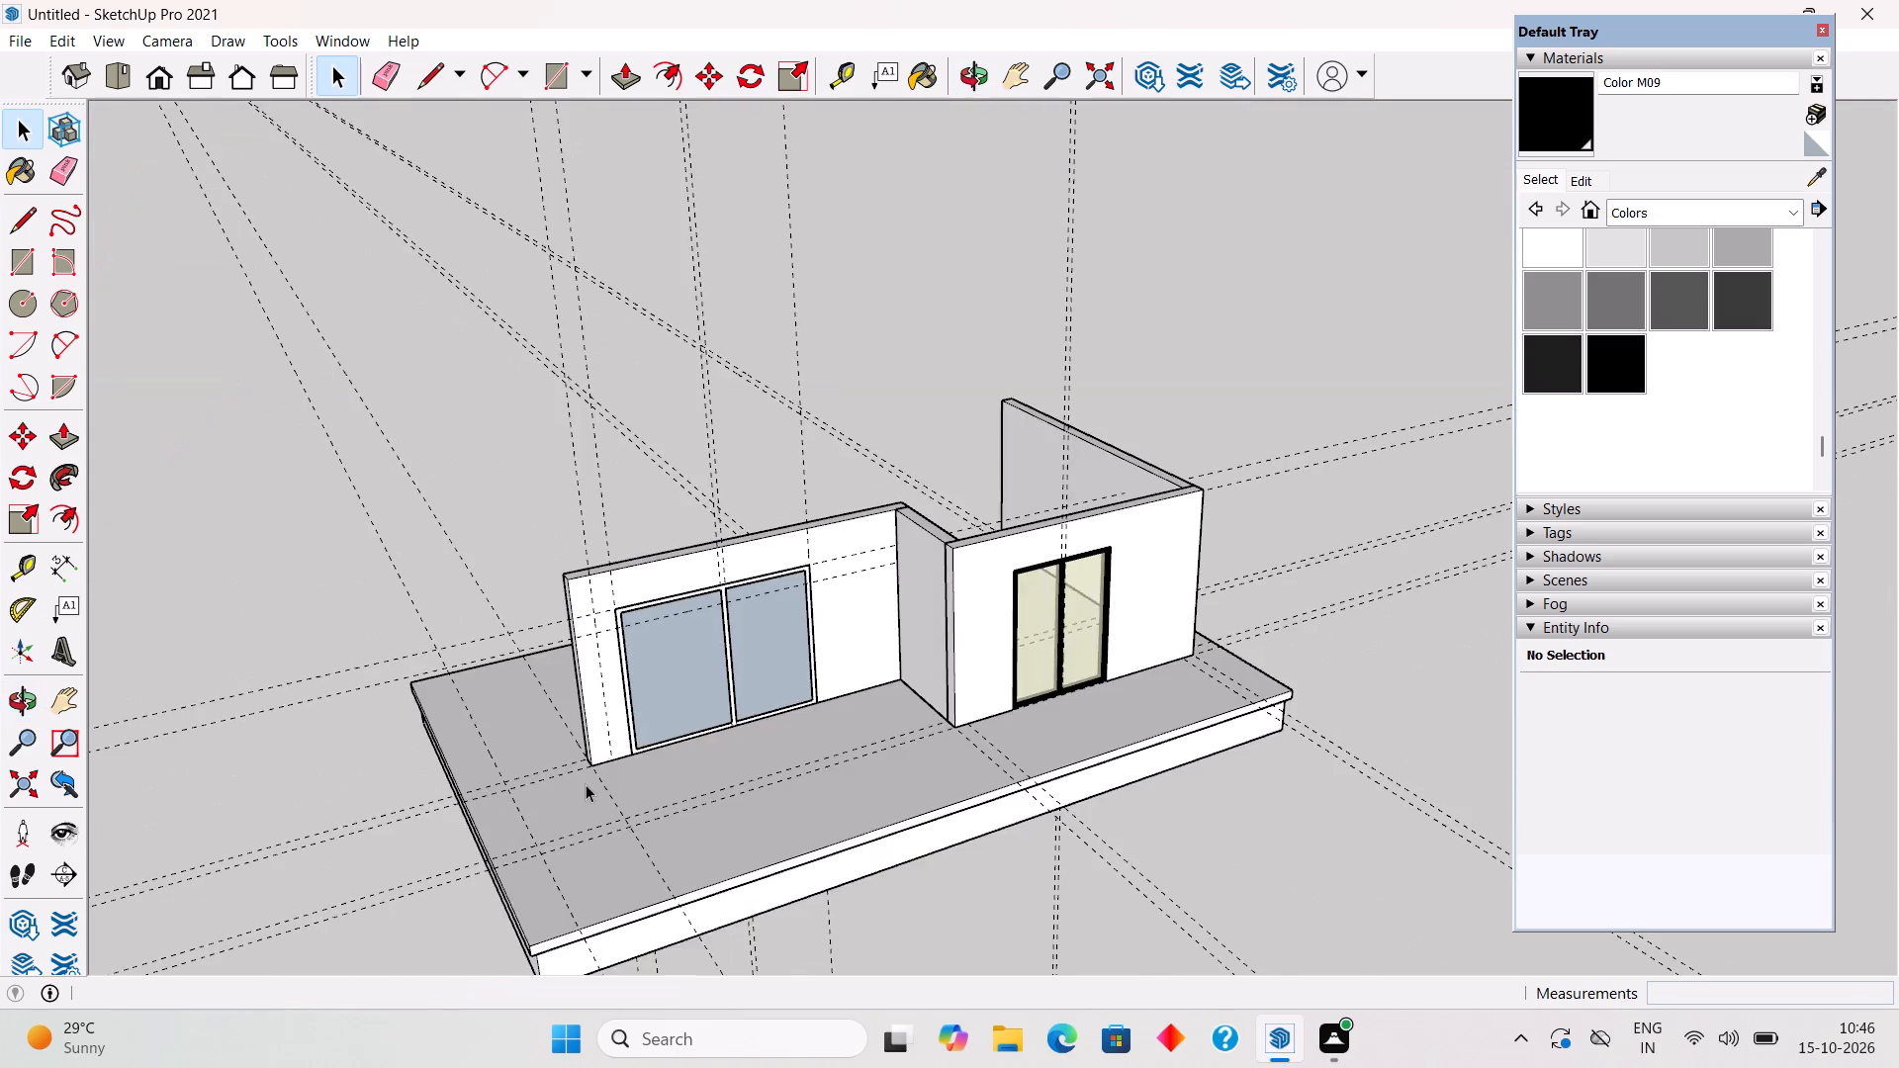
scroll(609, 757, "up", 7)
key("t")
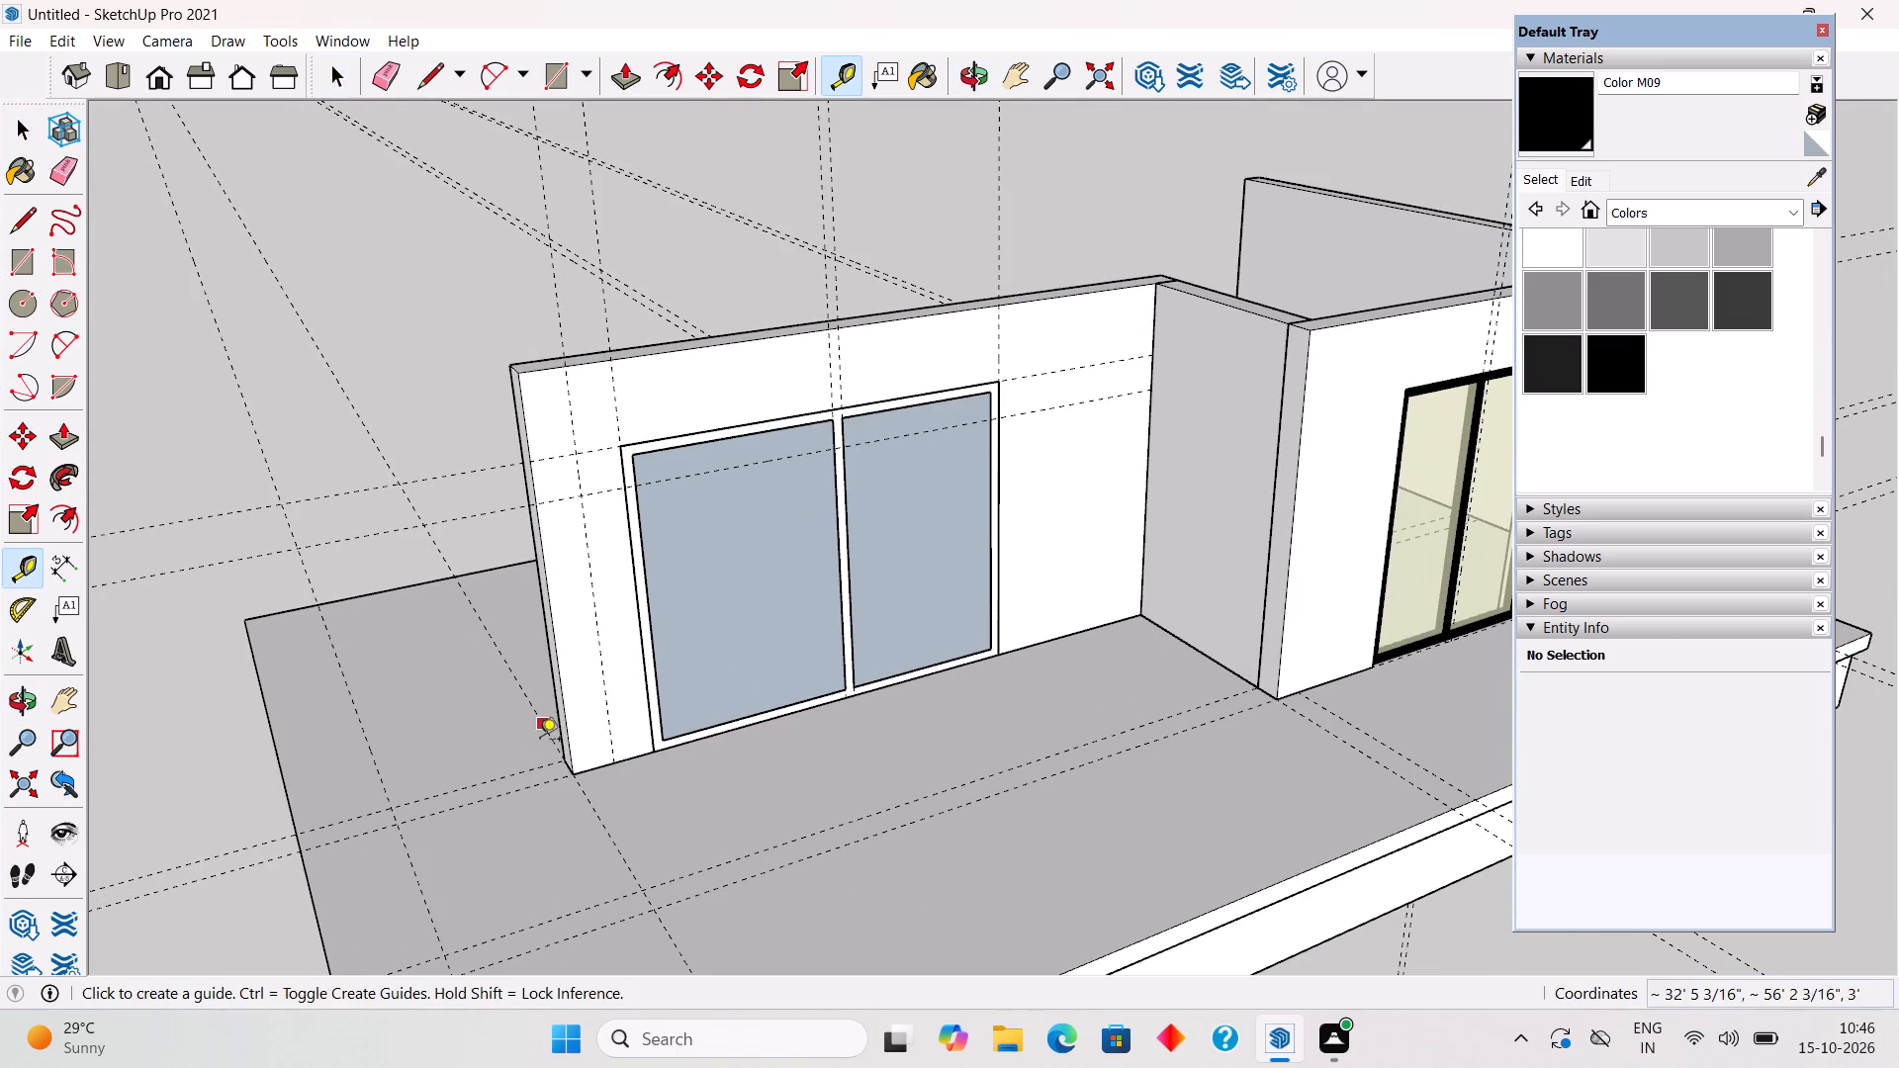
left_click(530, 792)
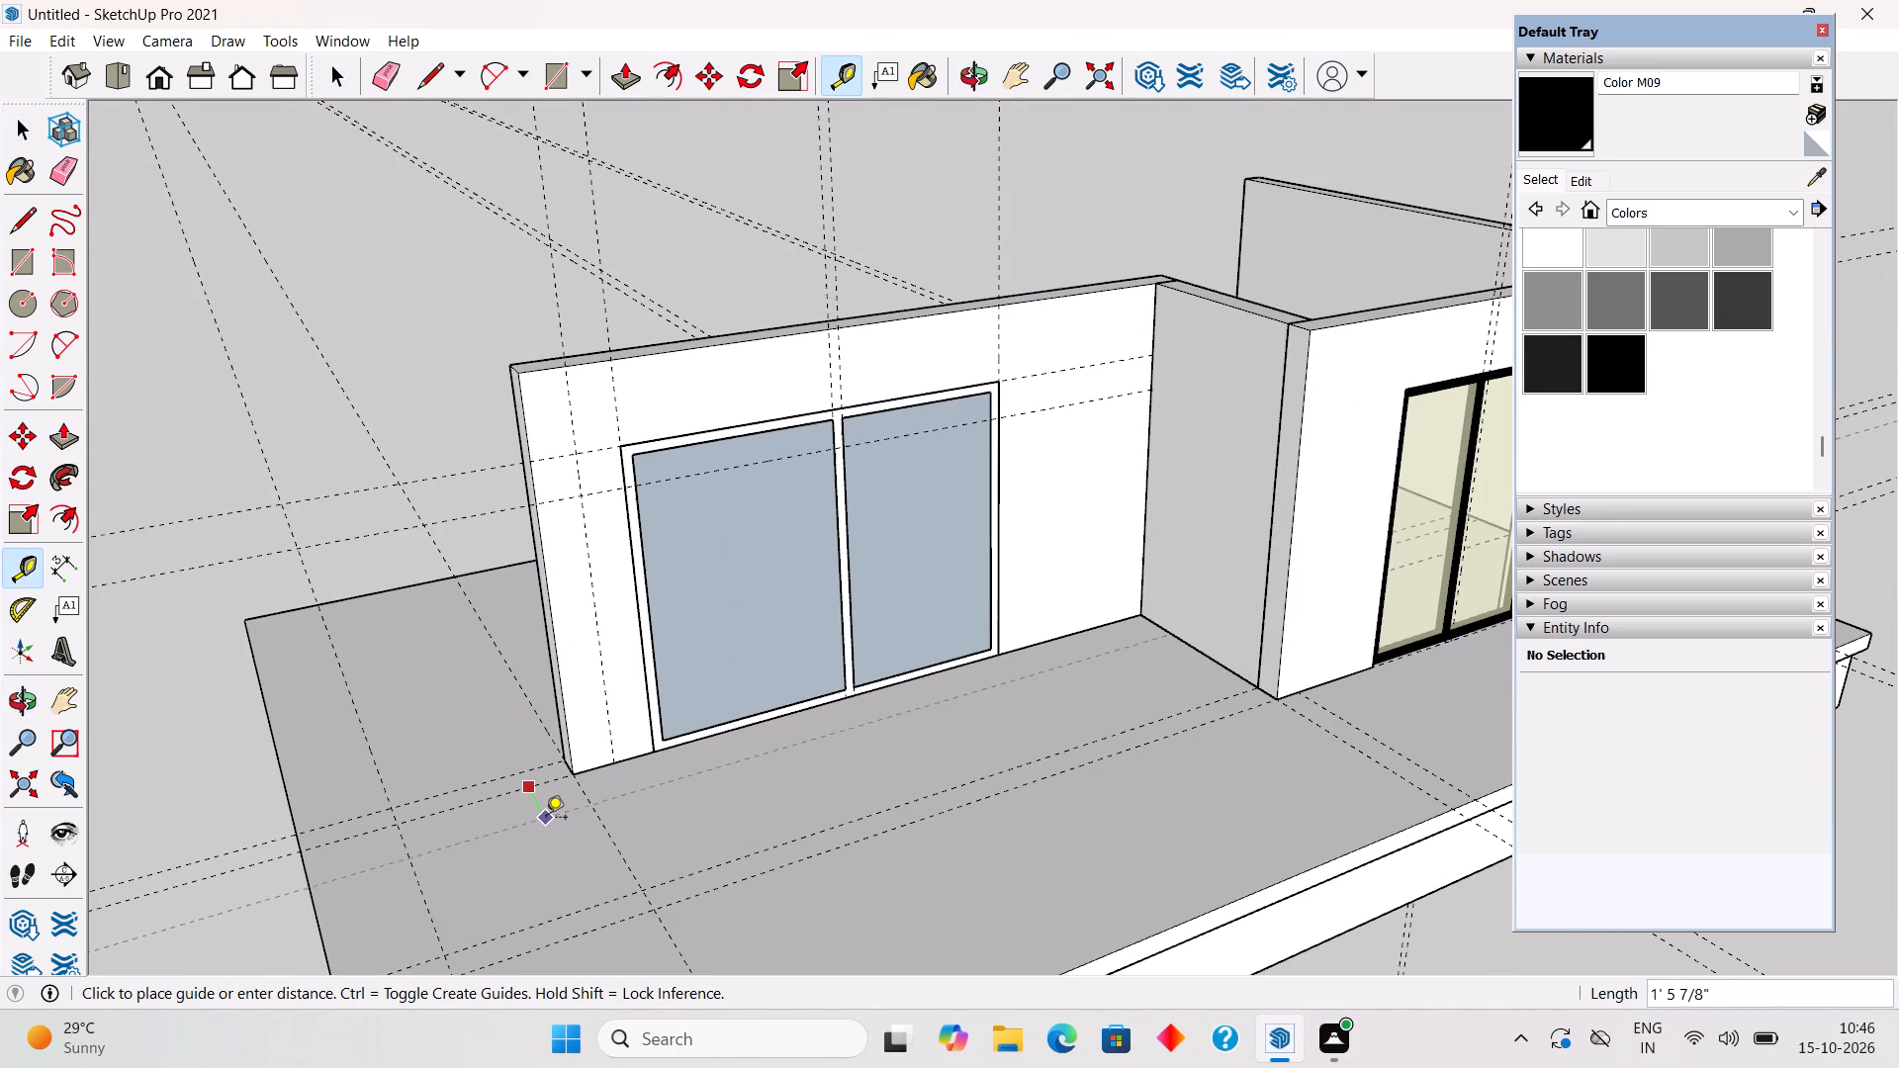
type("1'")
key("Return")
Place a guide 2.5' outward past the wall's free end, measured from the guide between that end and the frame.
scroll(549, 800, "up", 3)
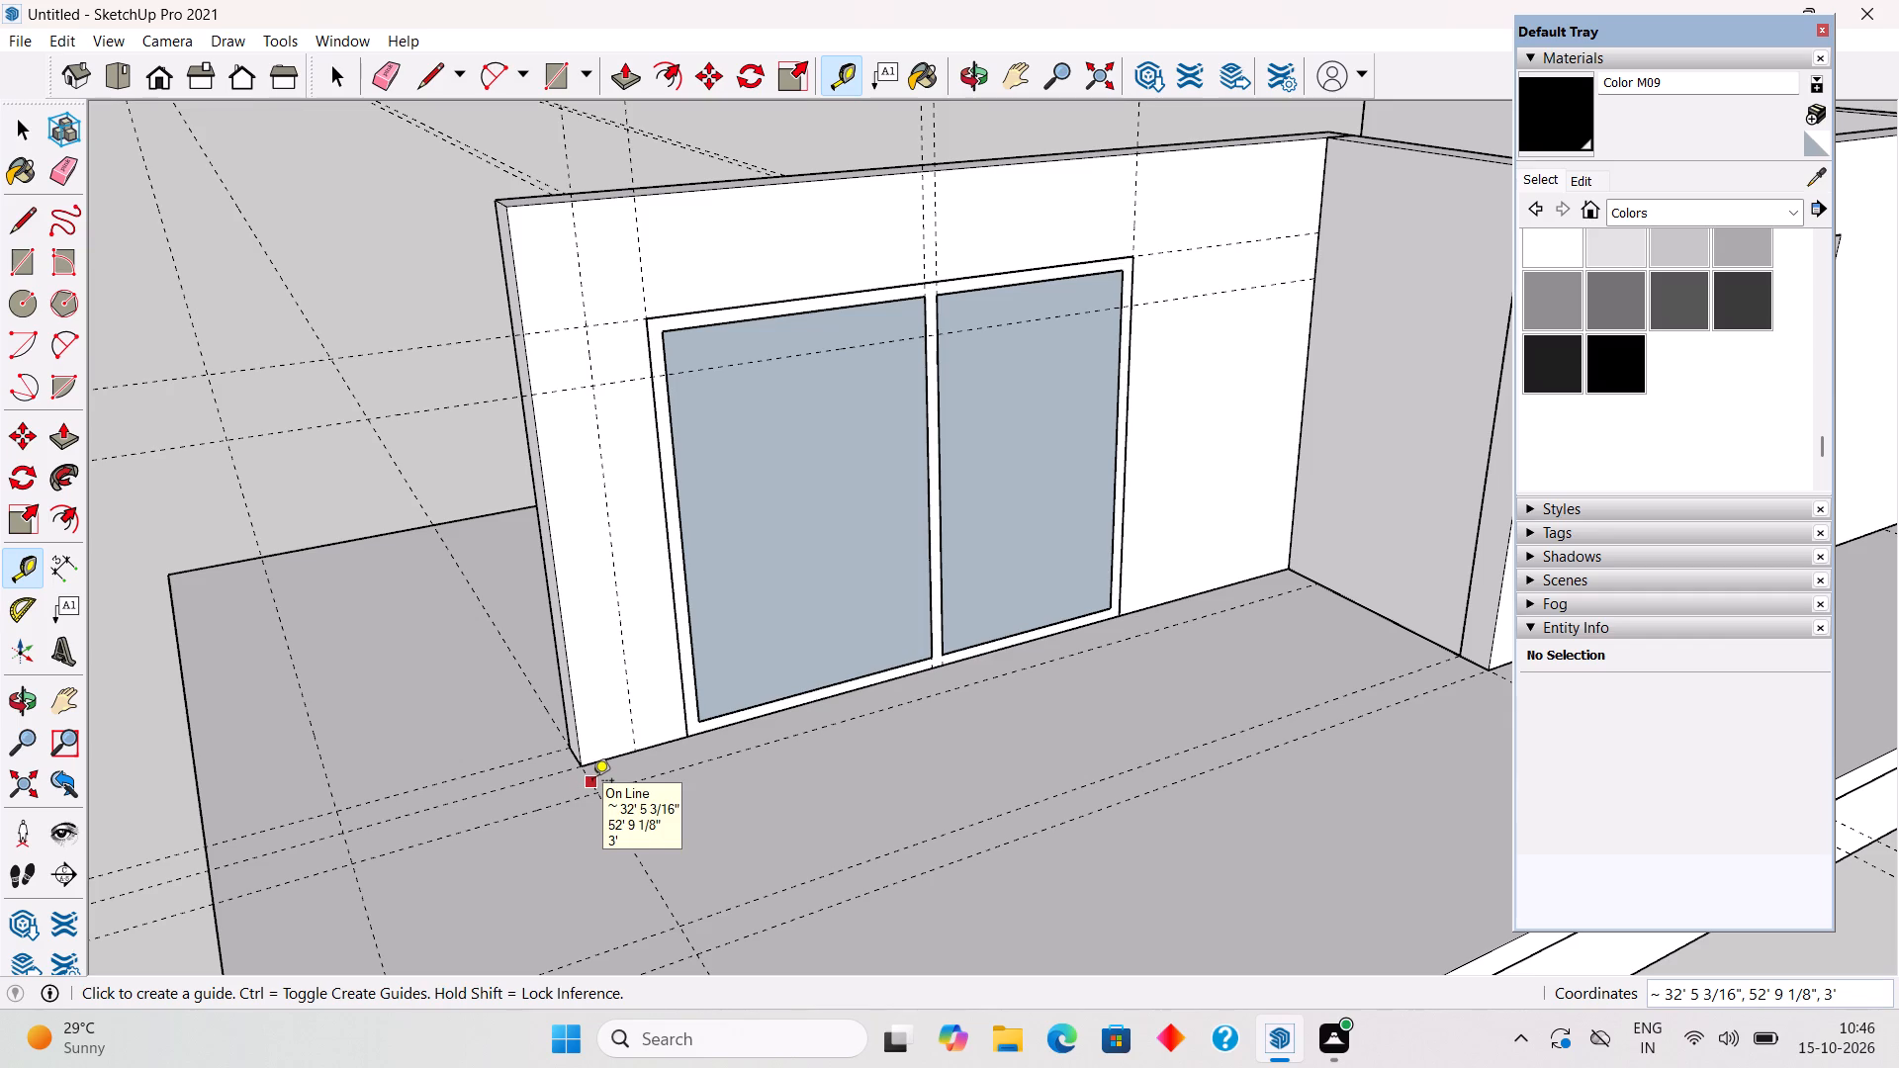
left_click(592, 782)
left_click(636, 741)
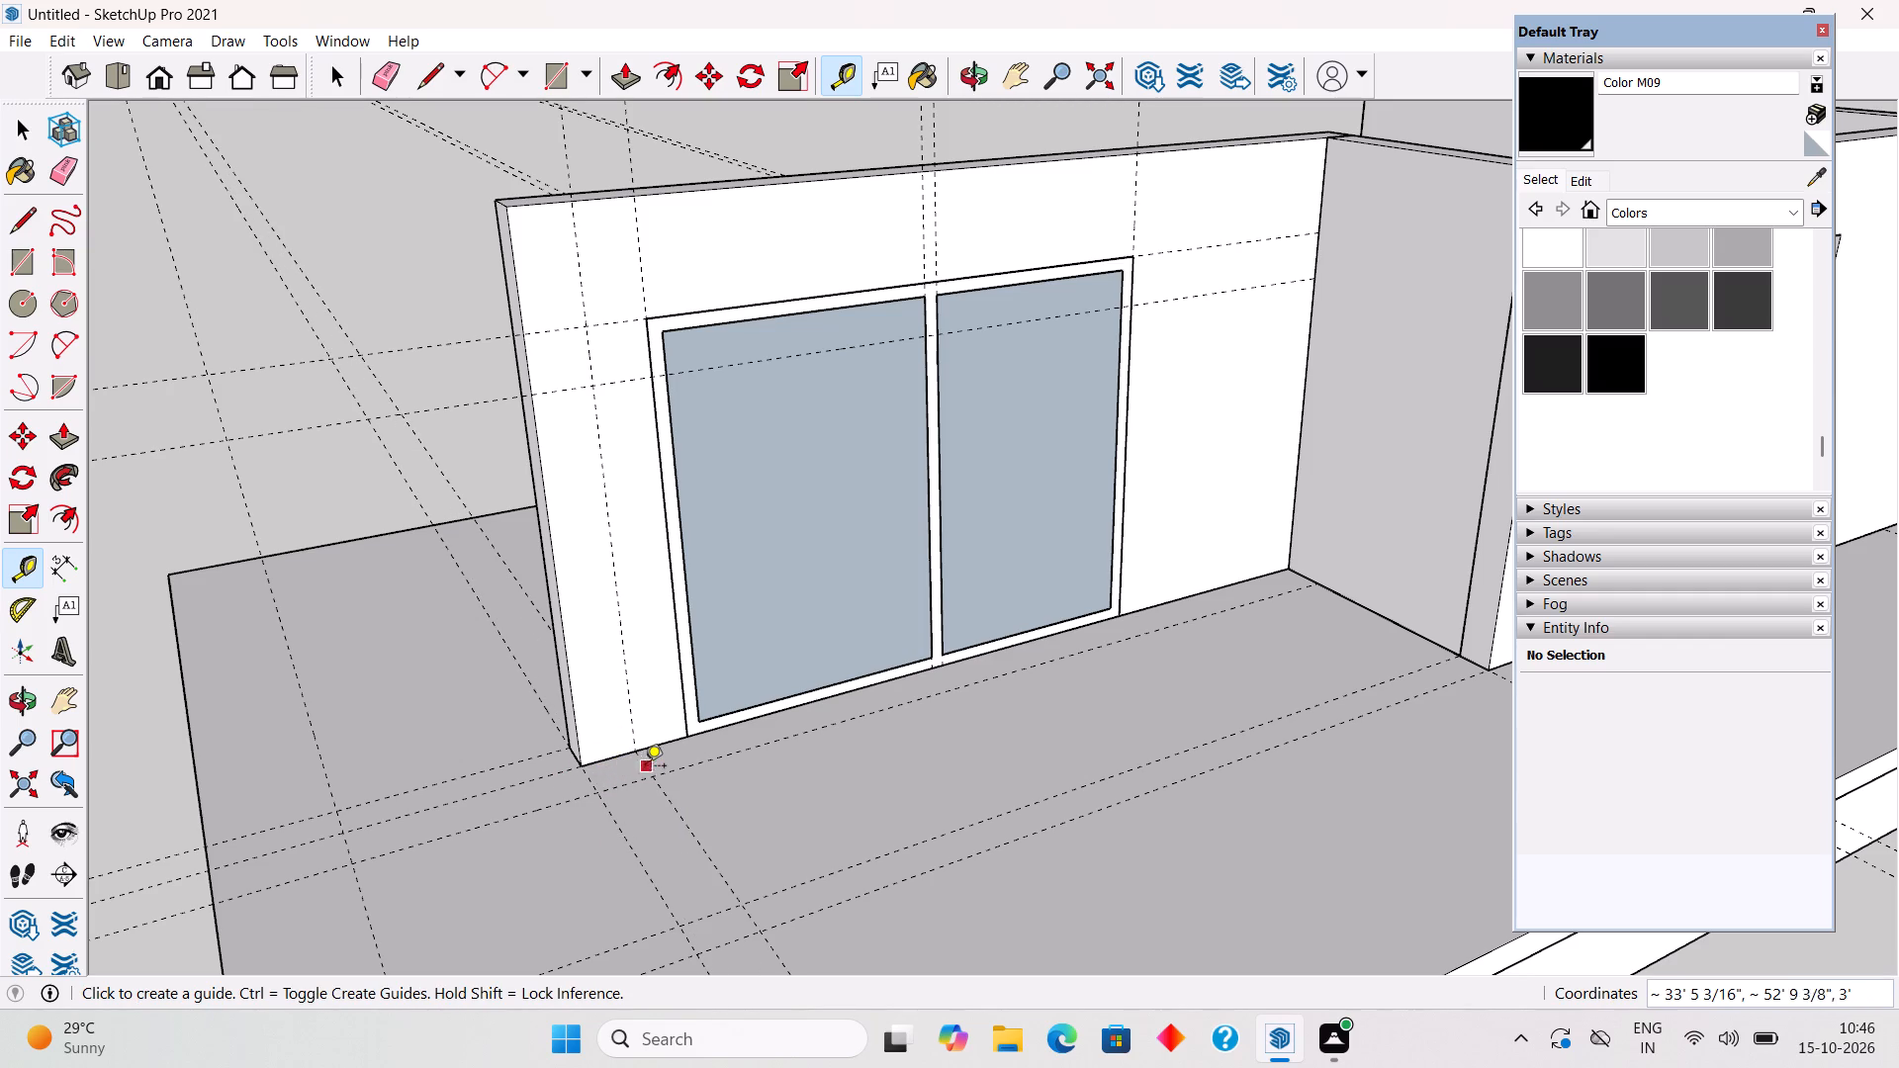
left_click(644, 768)
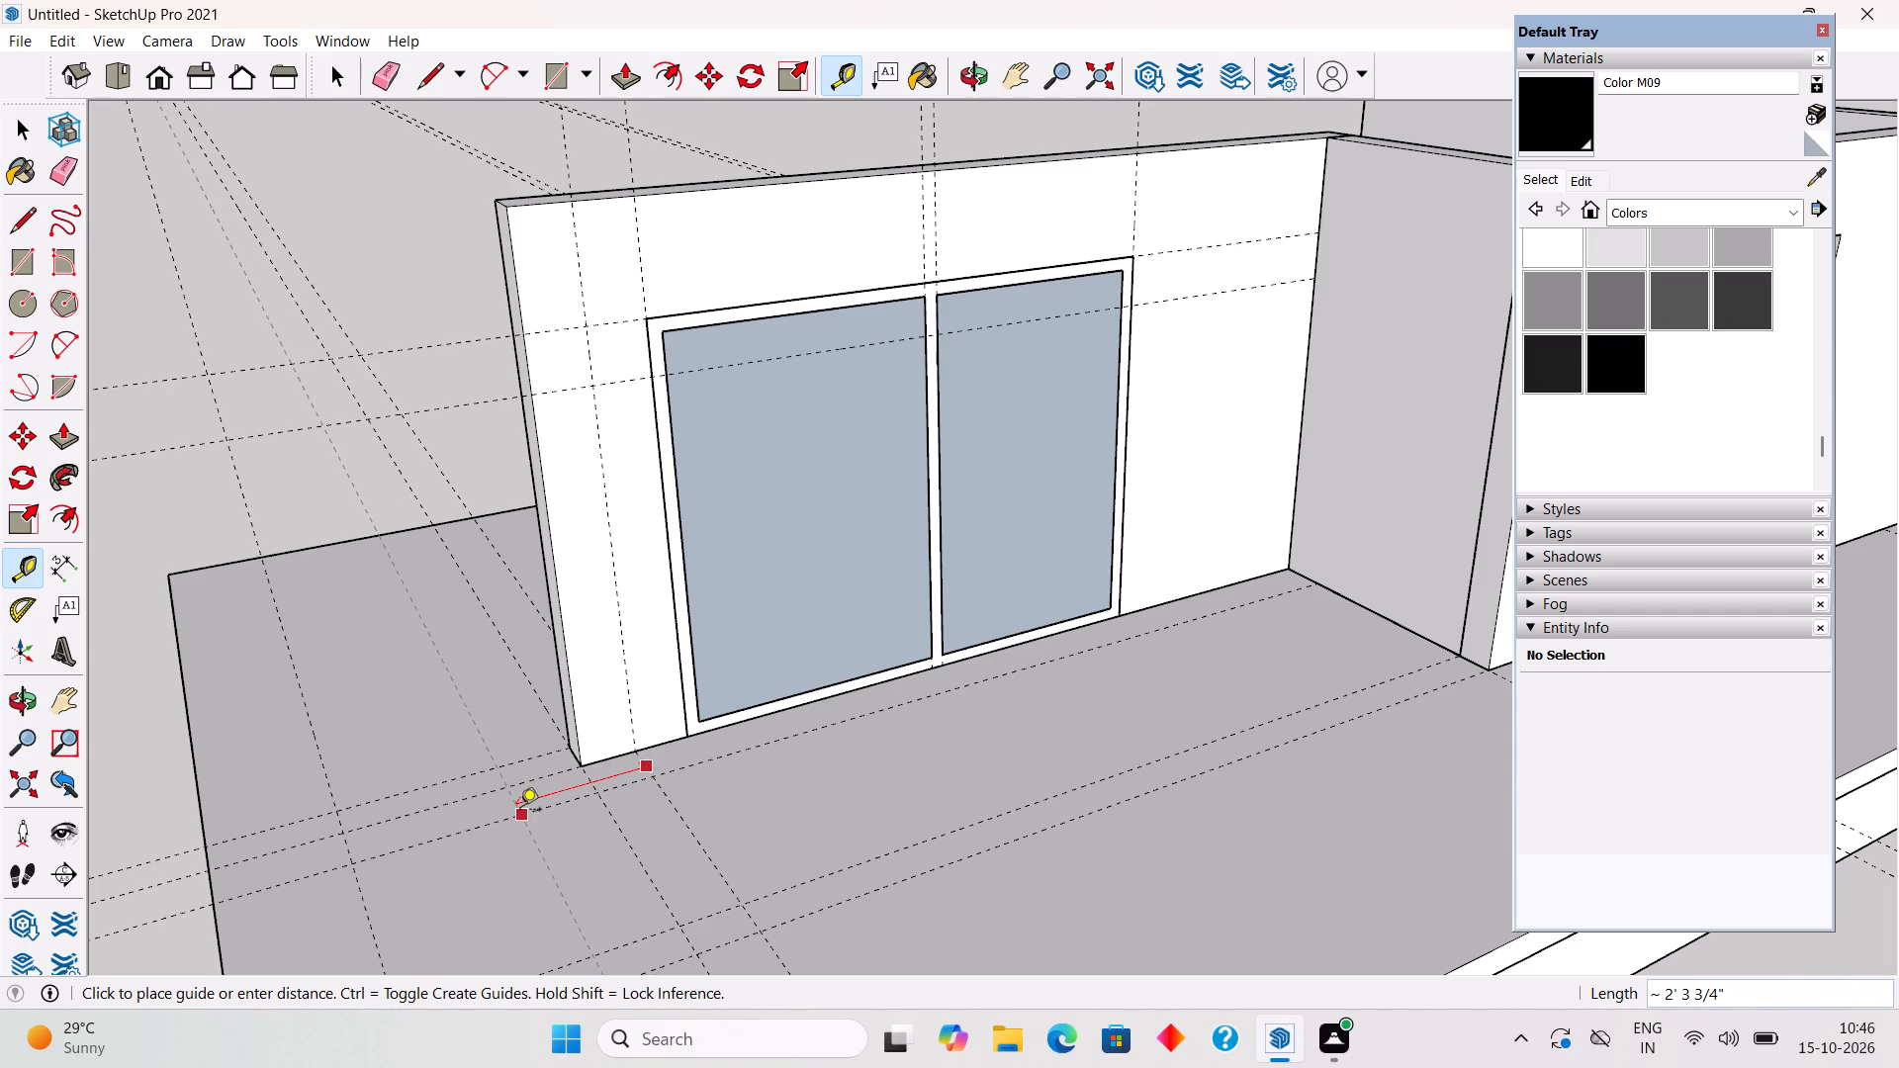
type("2.5'")
key("Return")
key("space")
Inside the wall group, push the free end face back to the nearby vertical guide beside the unpainted frame.
middle_click_drag(624, 620, 848, 607)
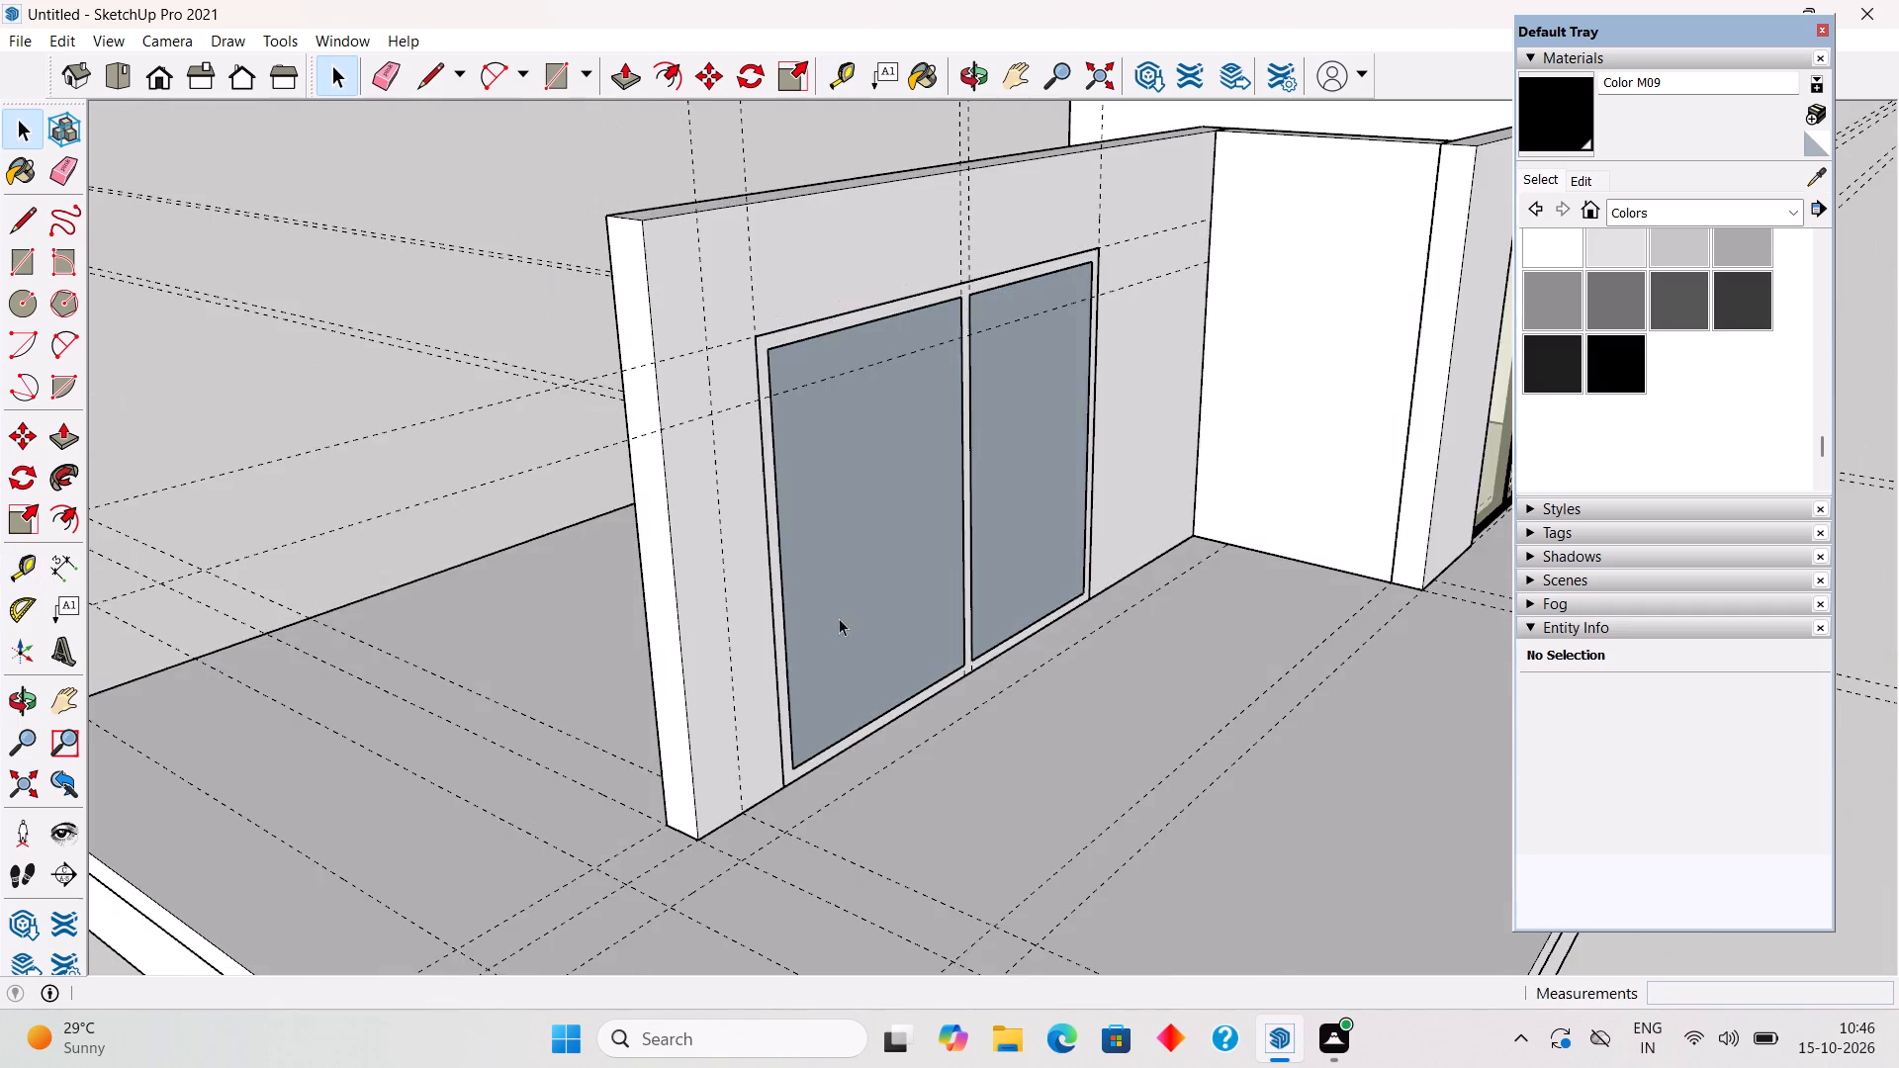
scroll(534, 808, "up", 6)
double_click(809, 749)
left_click(809, 749)
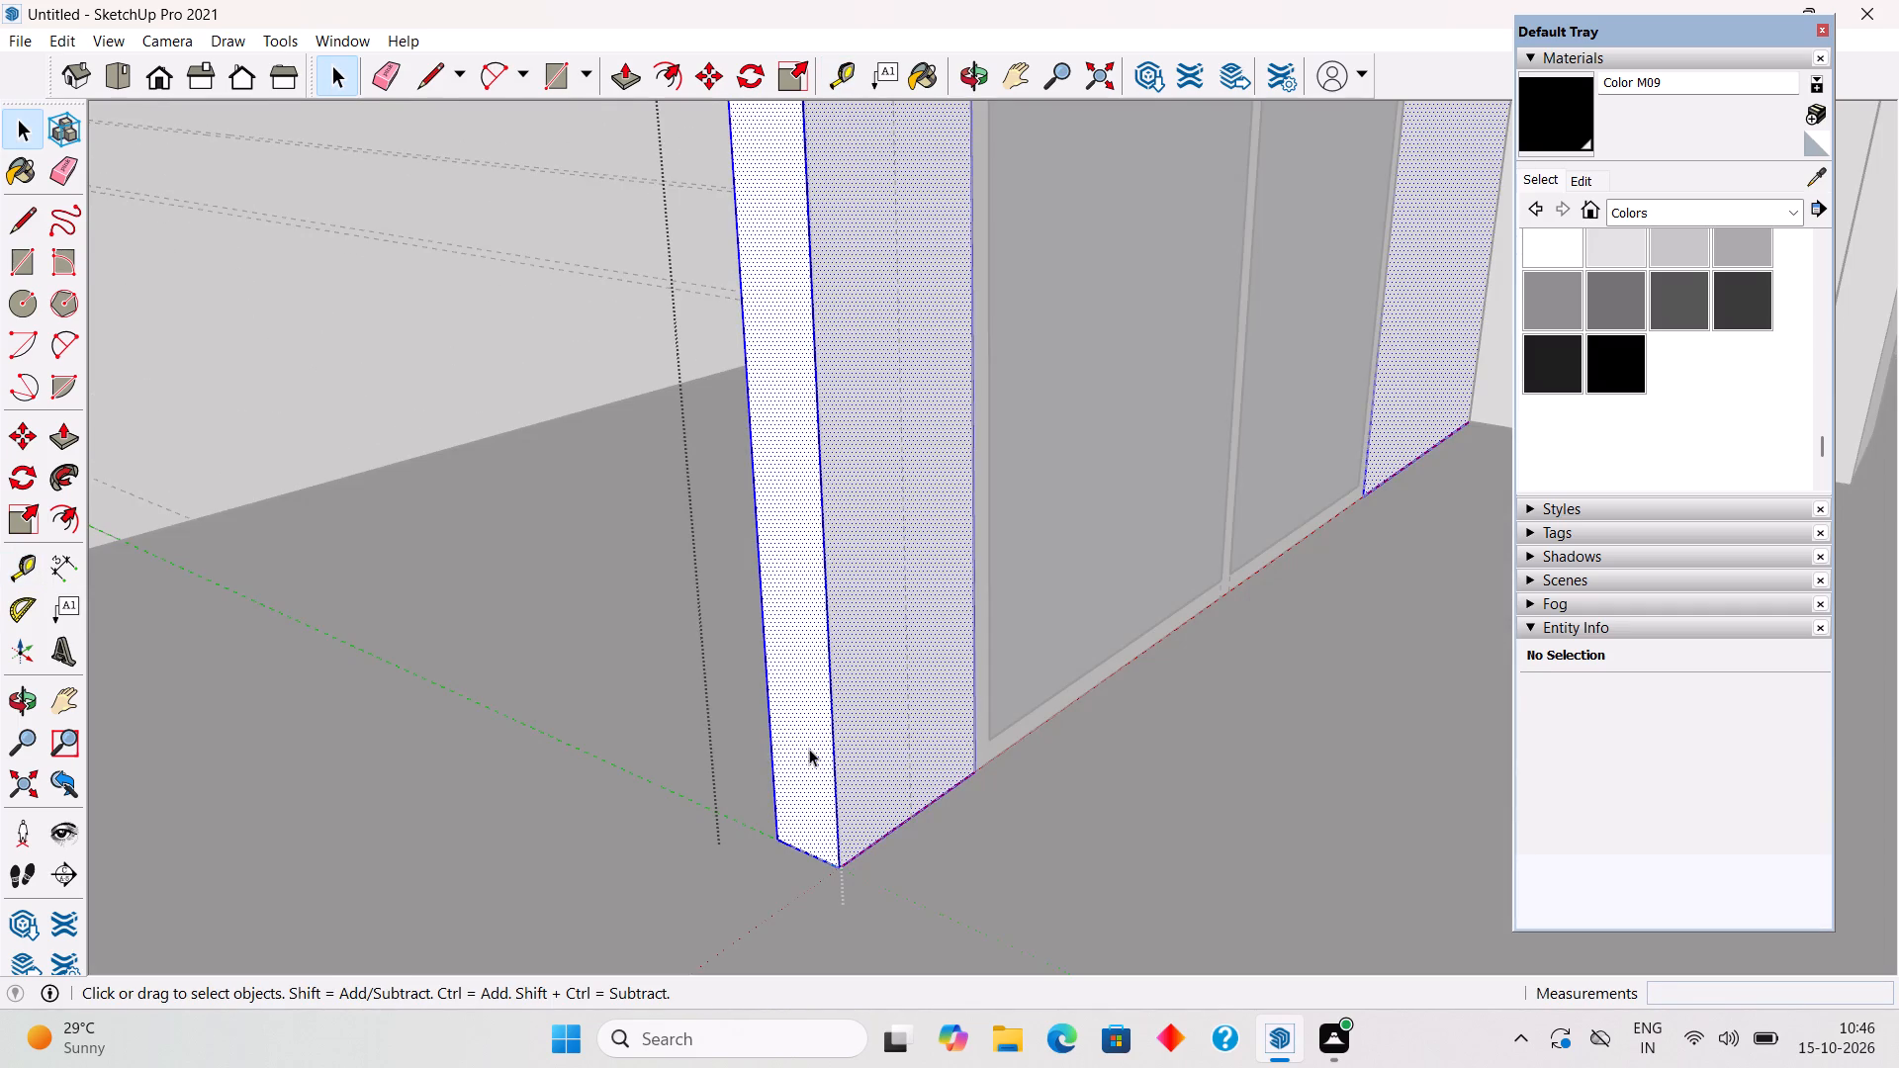
key("p")
left_click(809, 749)
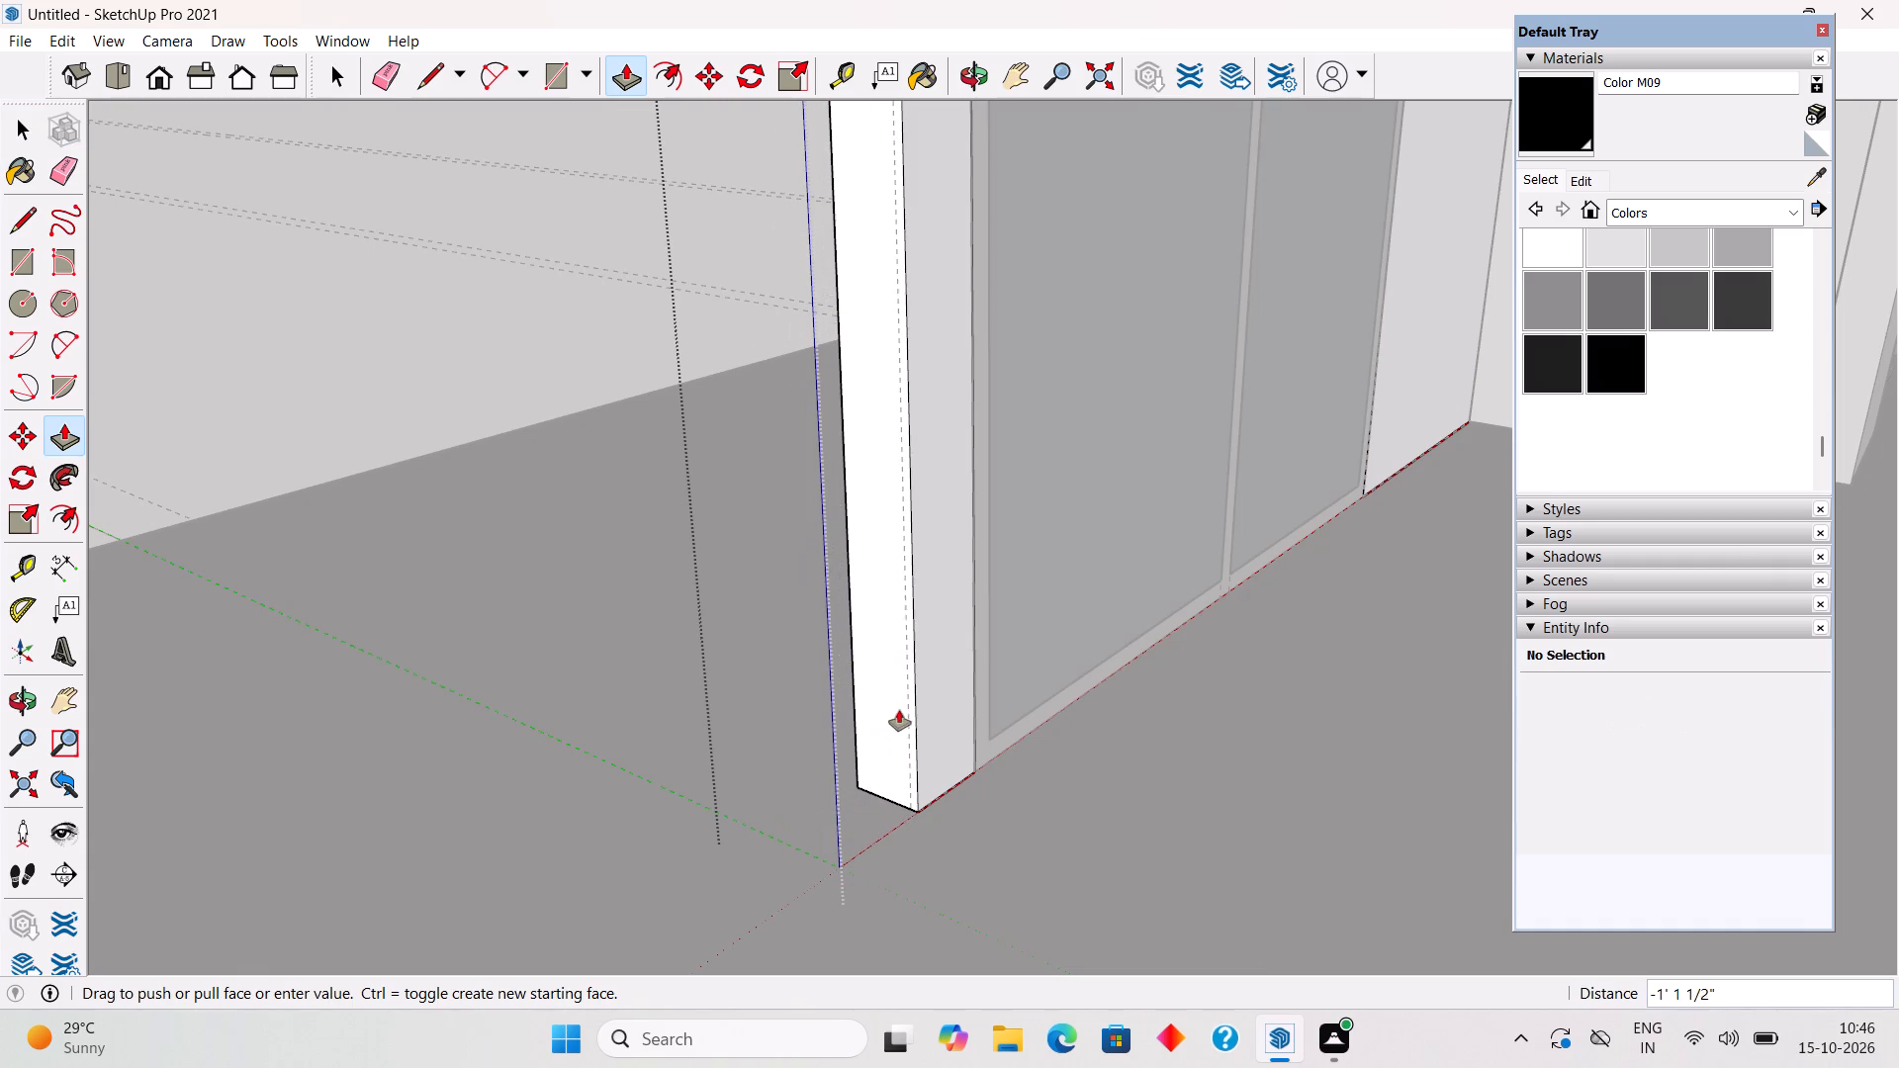
left_click(909, 721)
key("space")
left_click(530, 342)
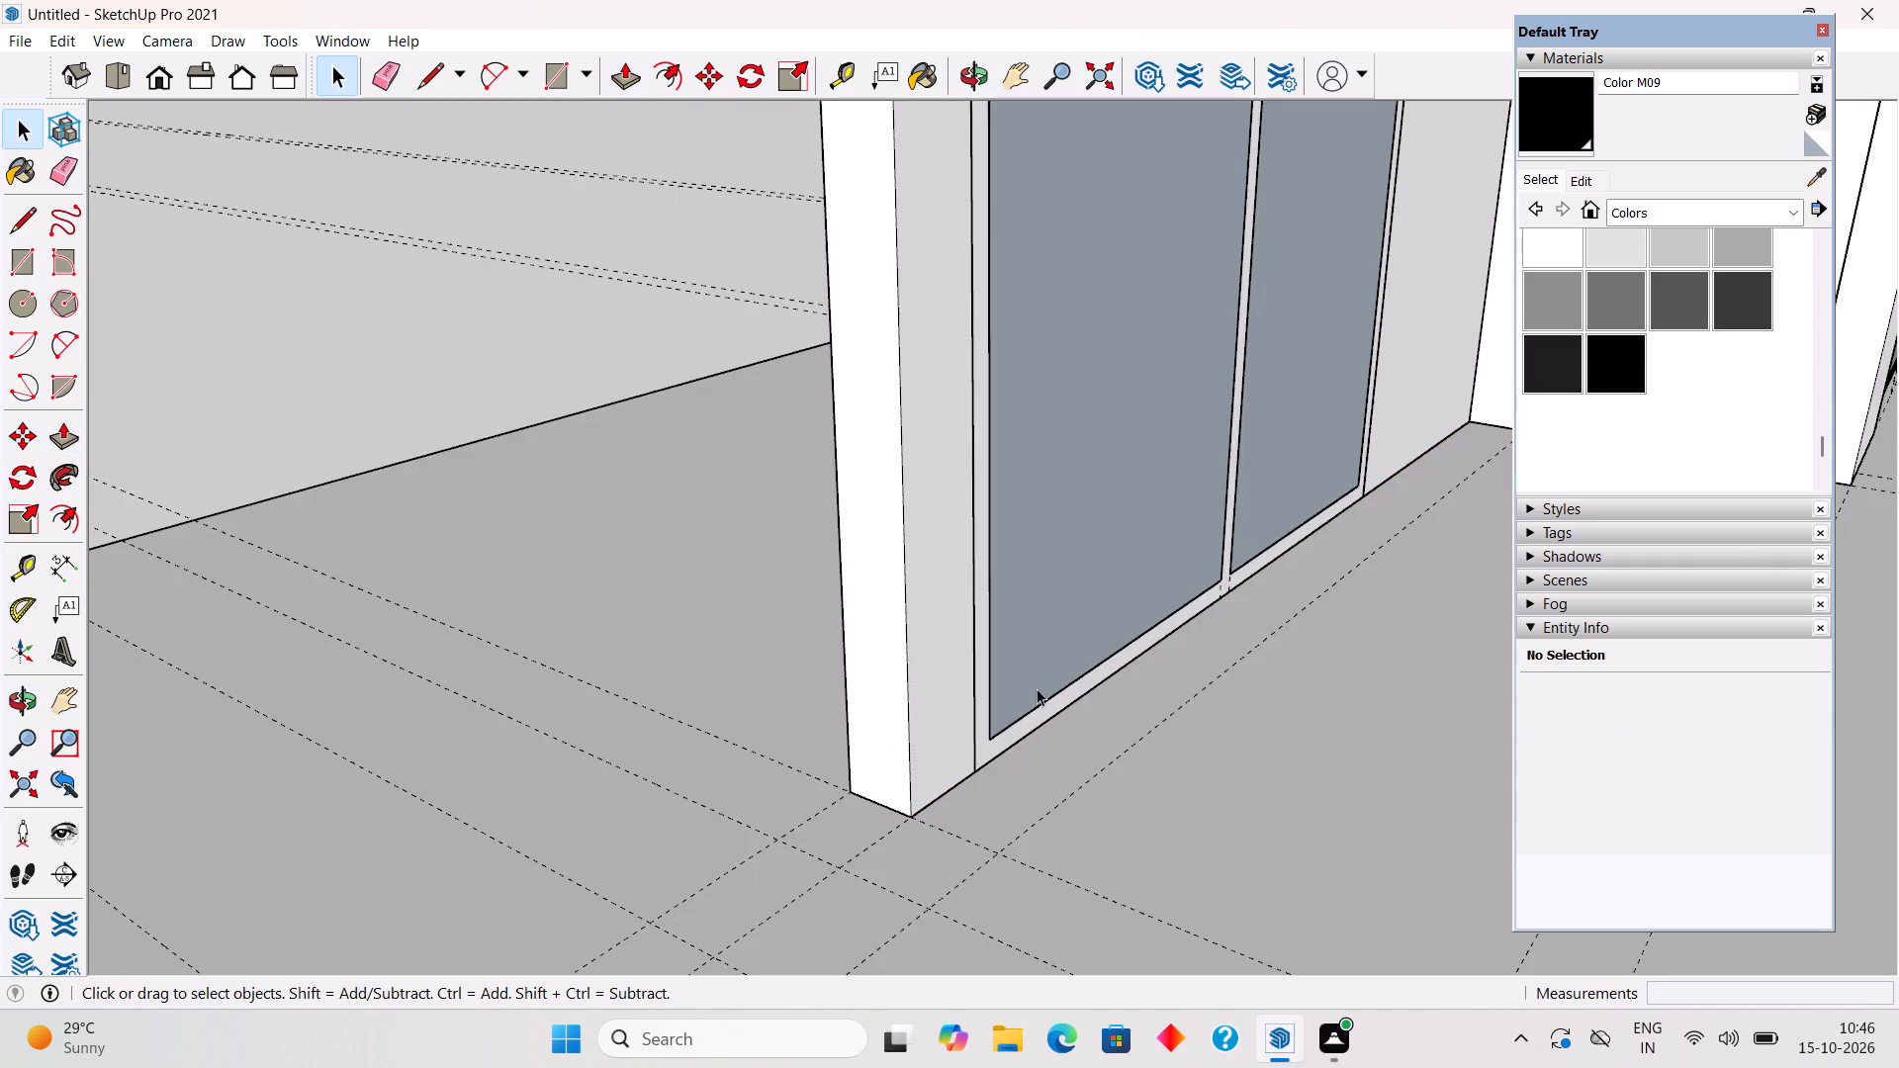
Draw a 2' 6" long pier rectangle between the guides at the wall's shortened end and extrude it 10' to the wall top.
middle_click_drag(1025, 718, 662, 737)
scroll(636, 726, "down", 5)
middle_click_drag(422, 698, 476, 756)
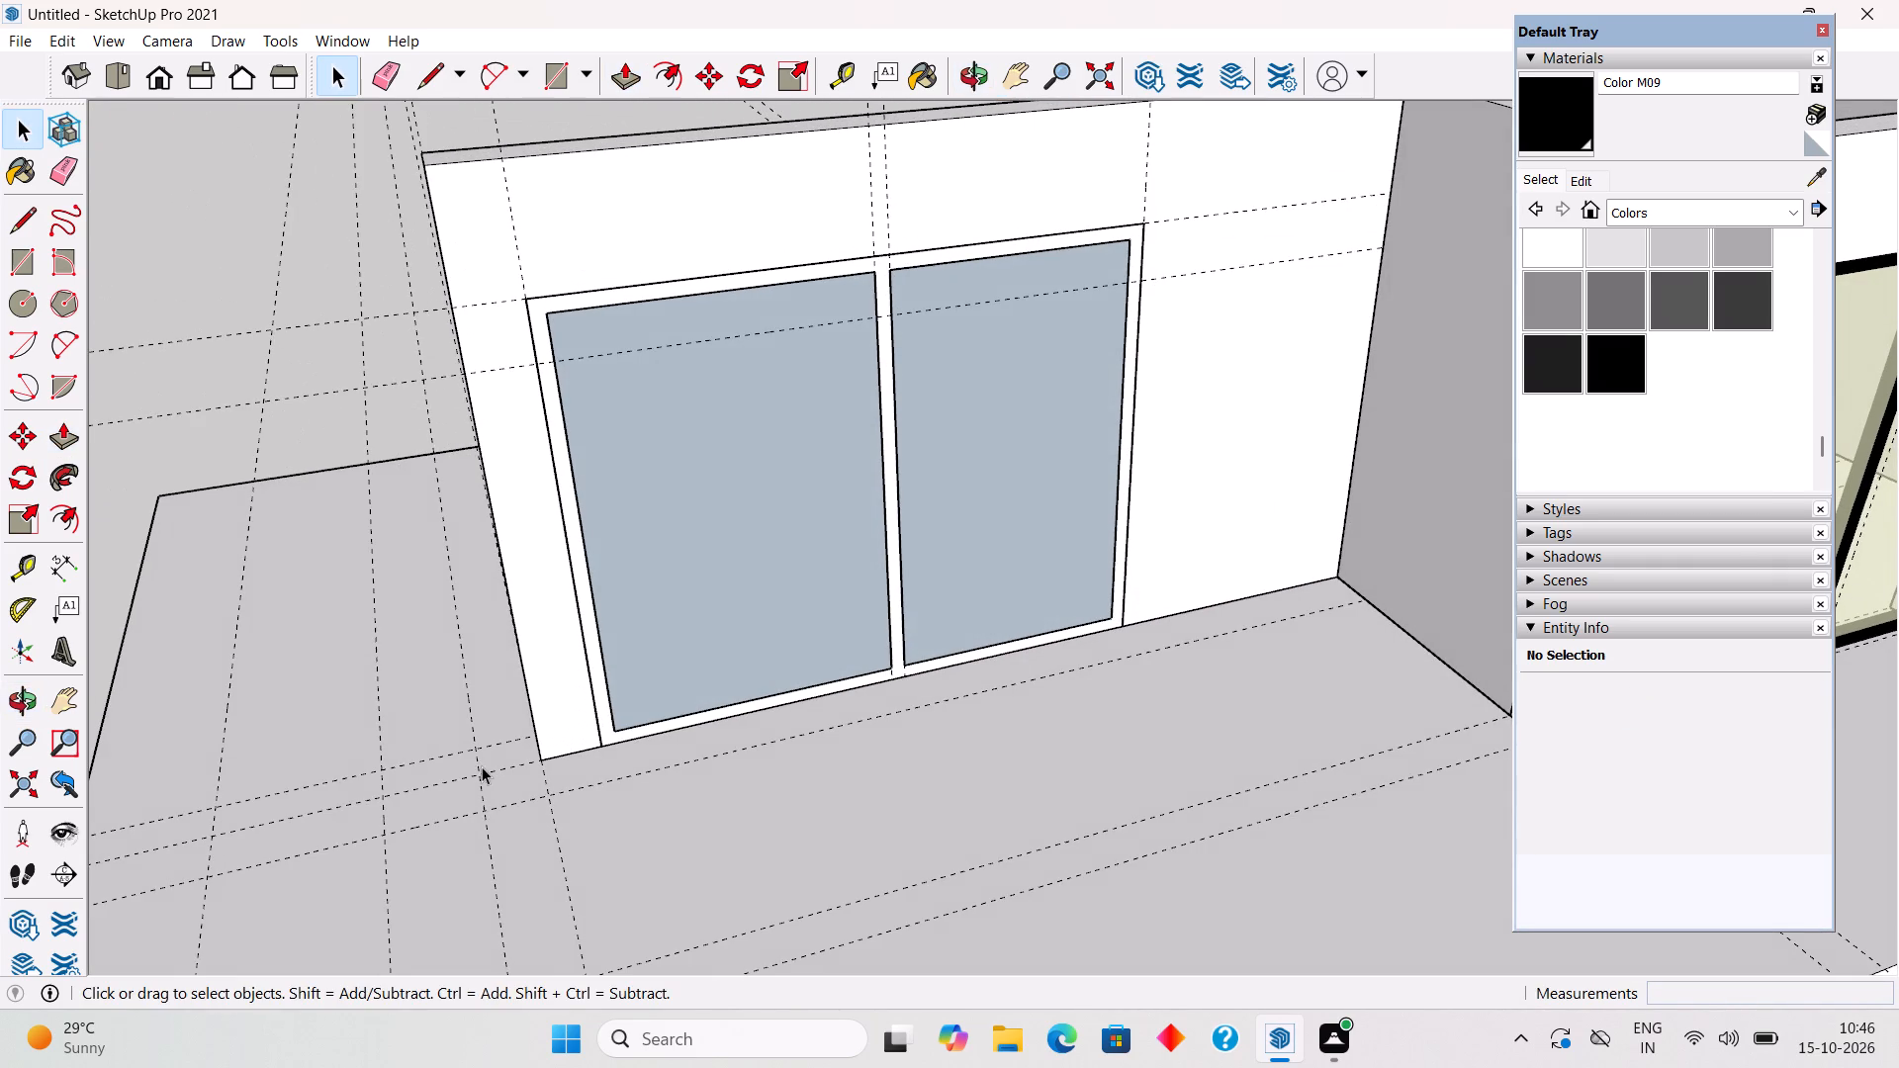
key("r")
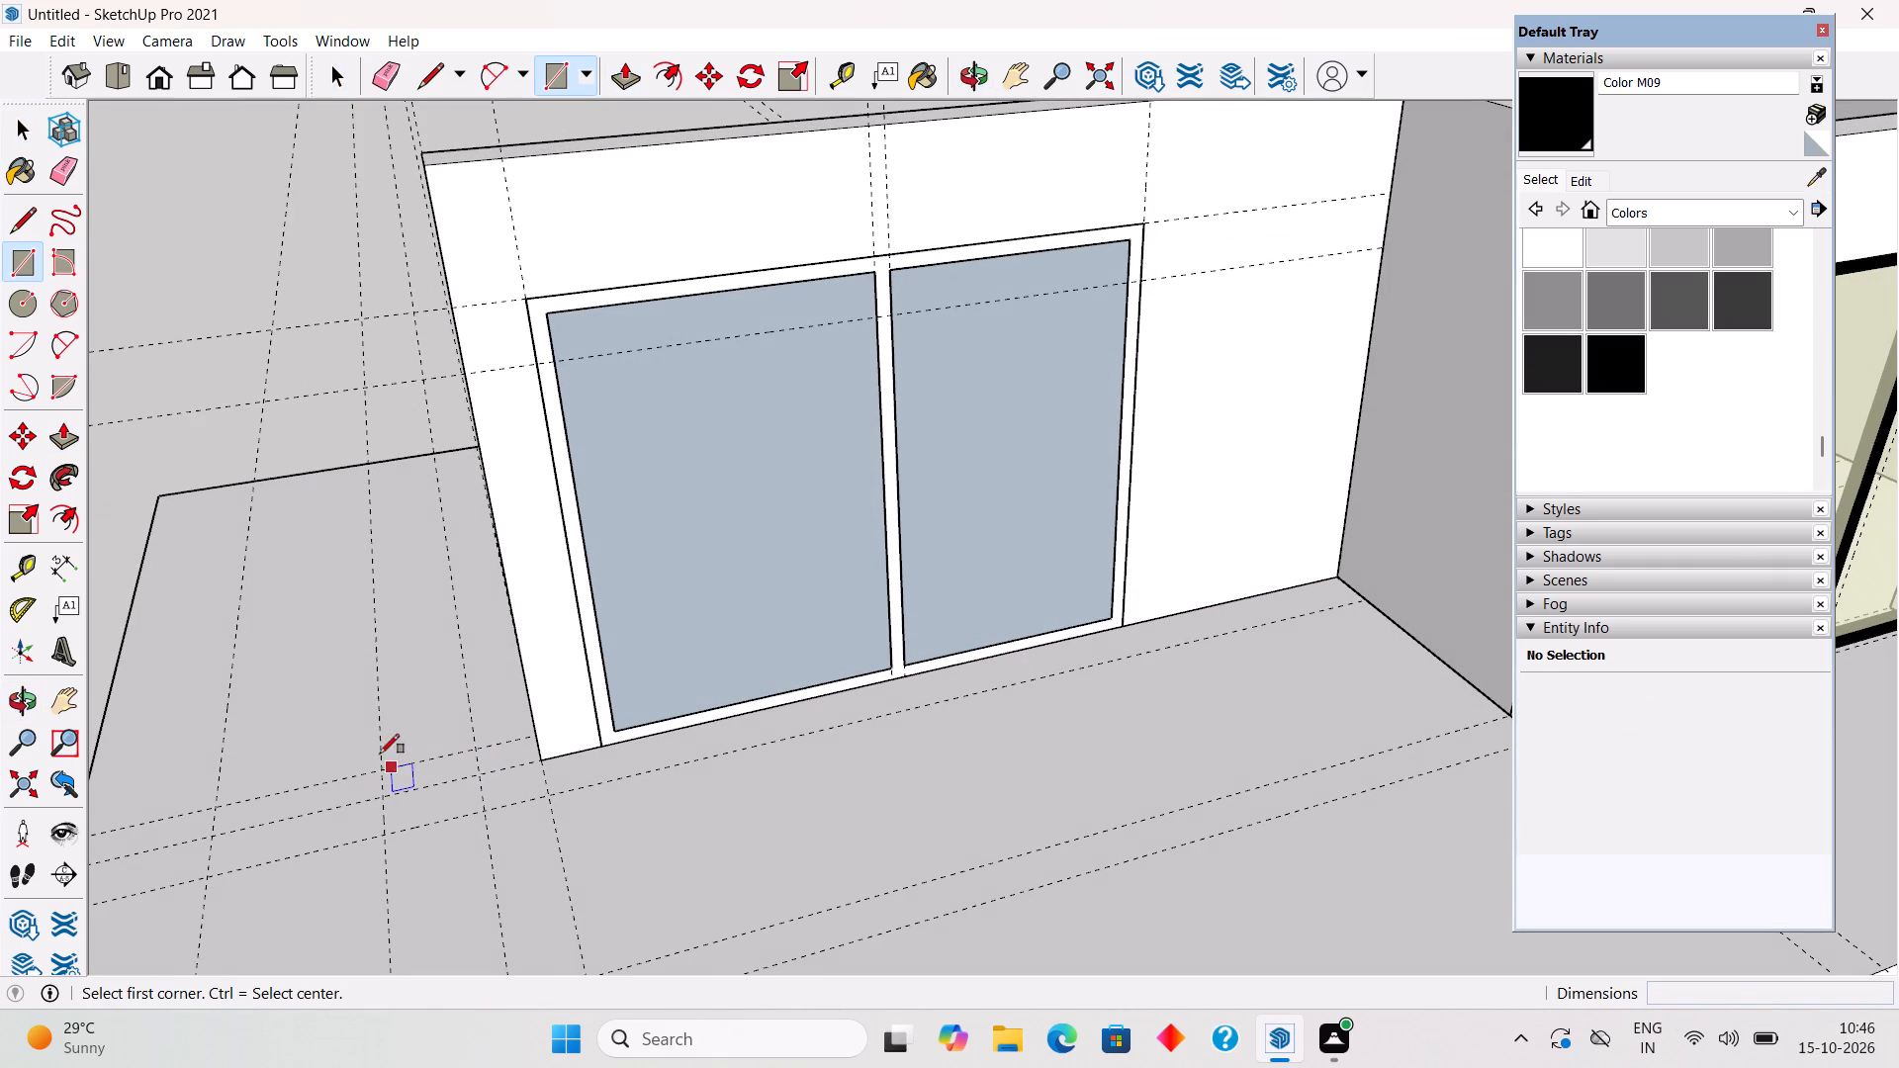
left_click(380, 766)
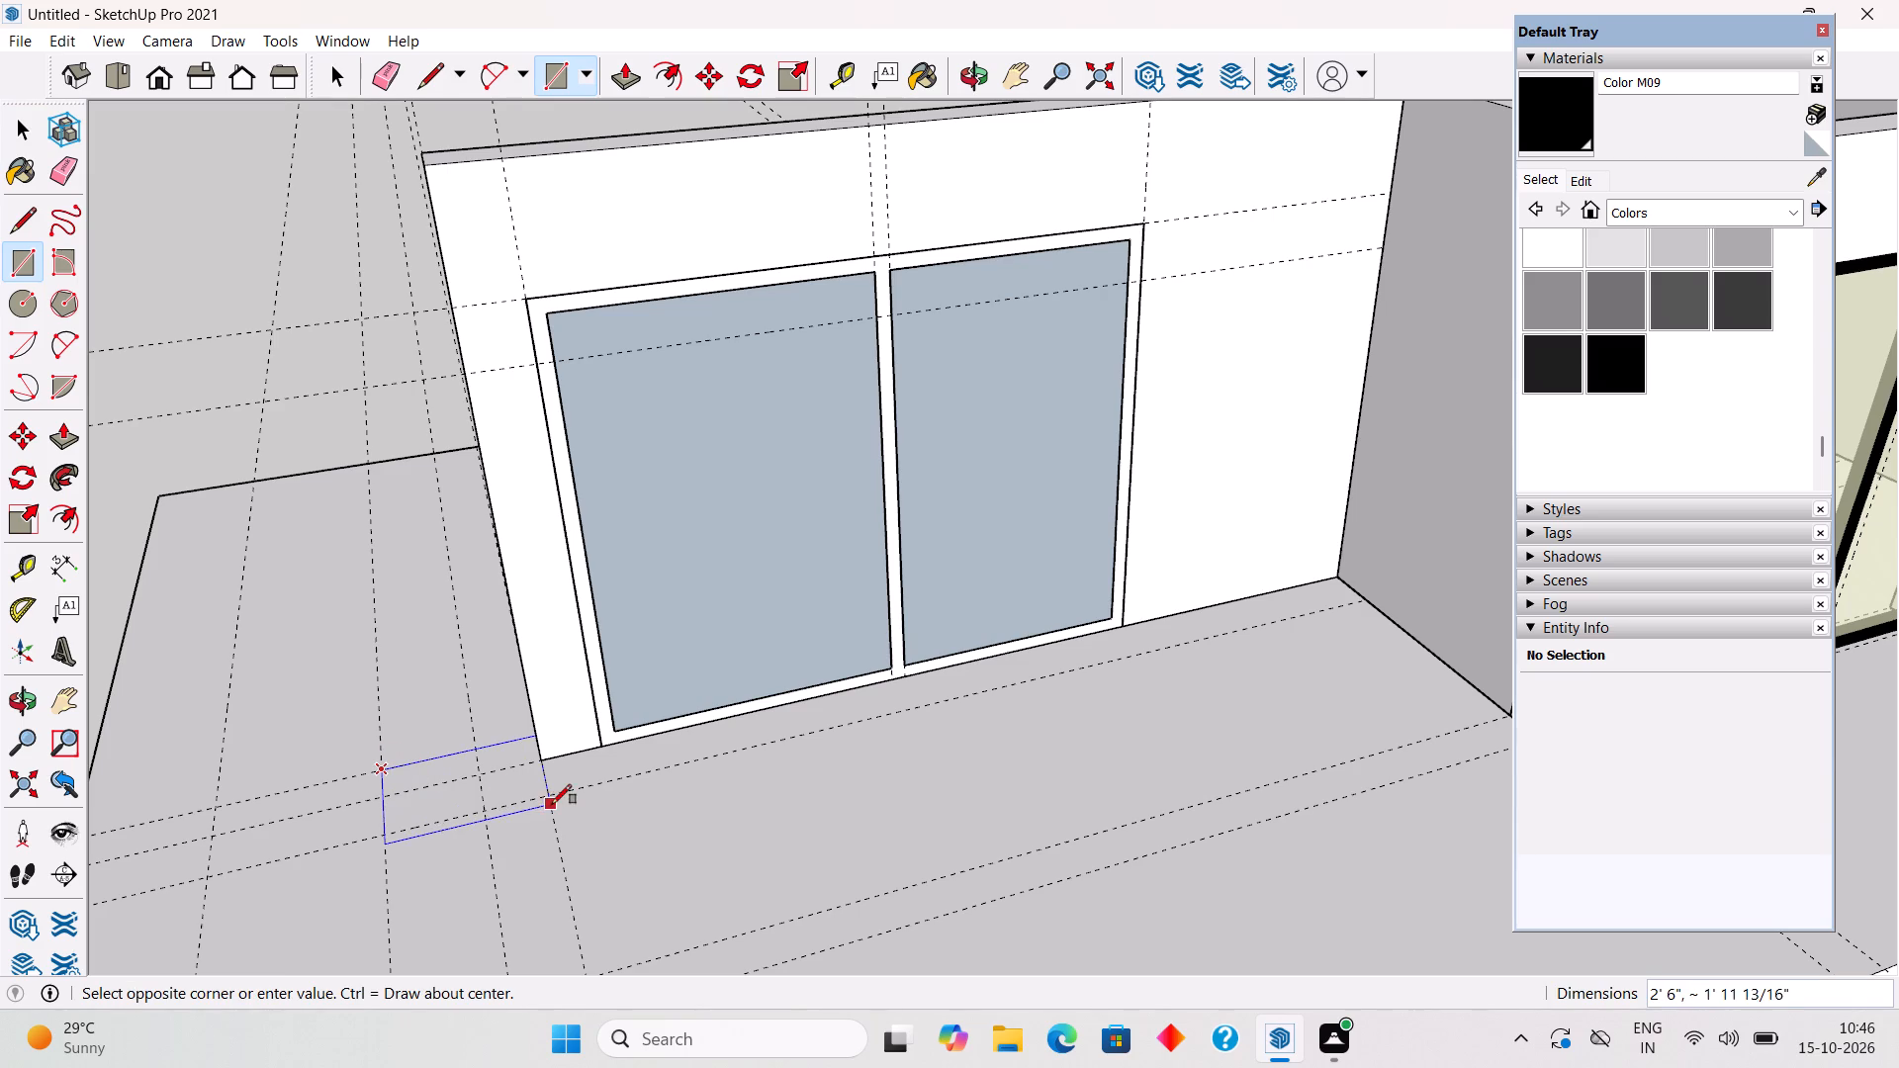
left_click(551, 790)
key("p")
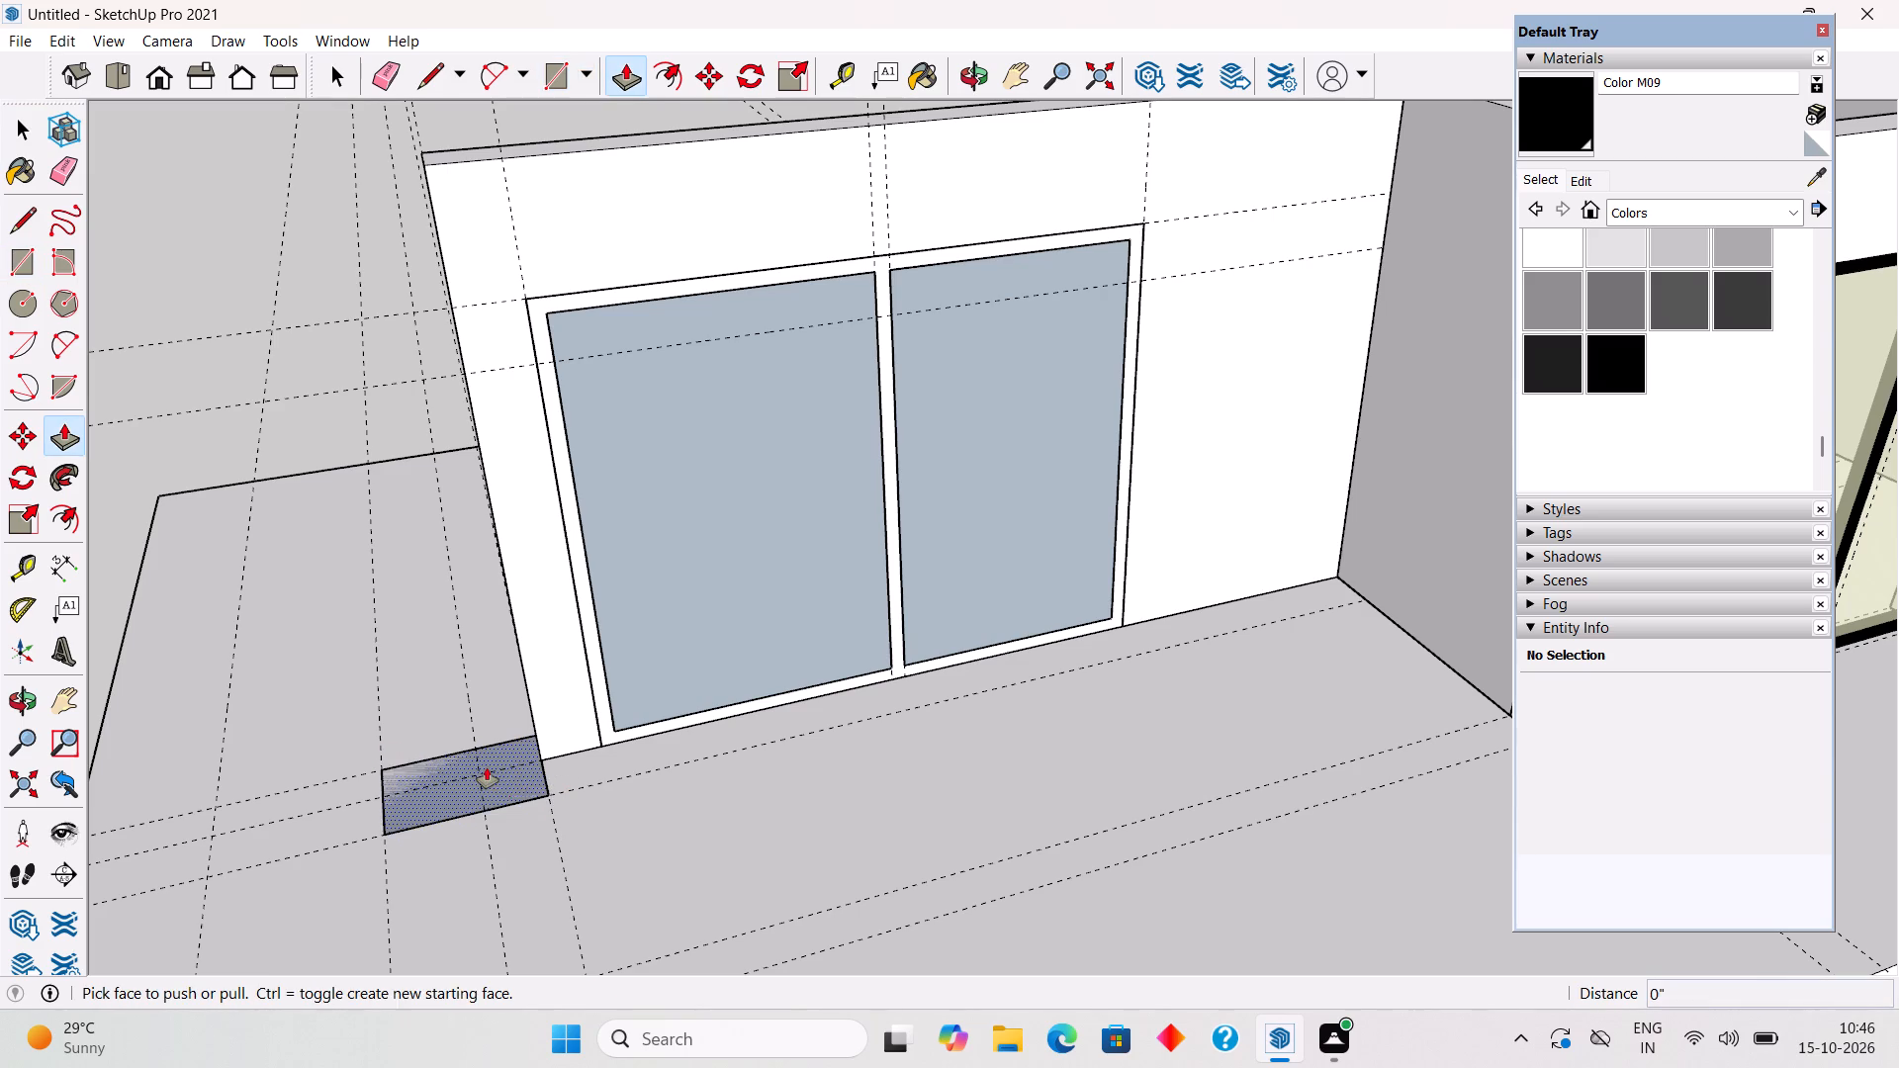
left_click(487, 767)
left_click(464, 151)
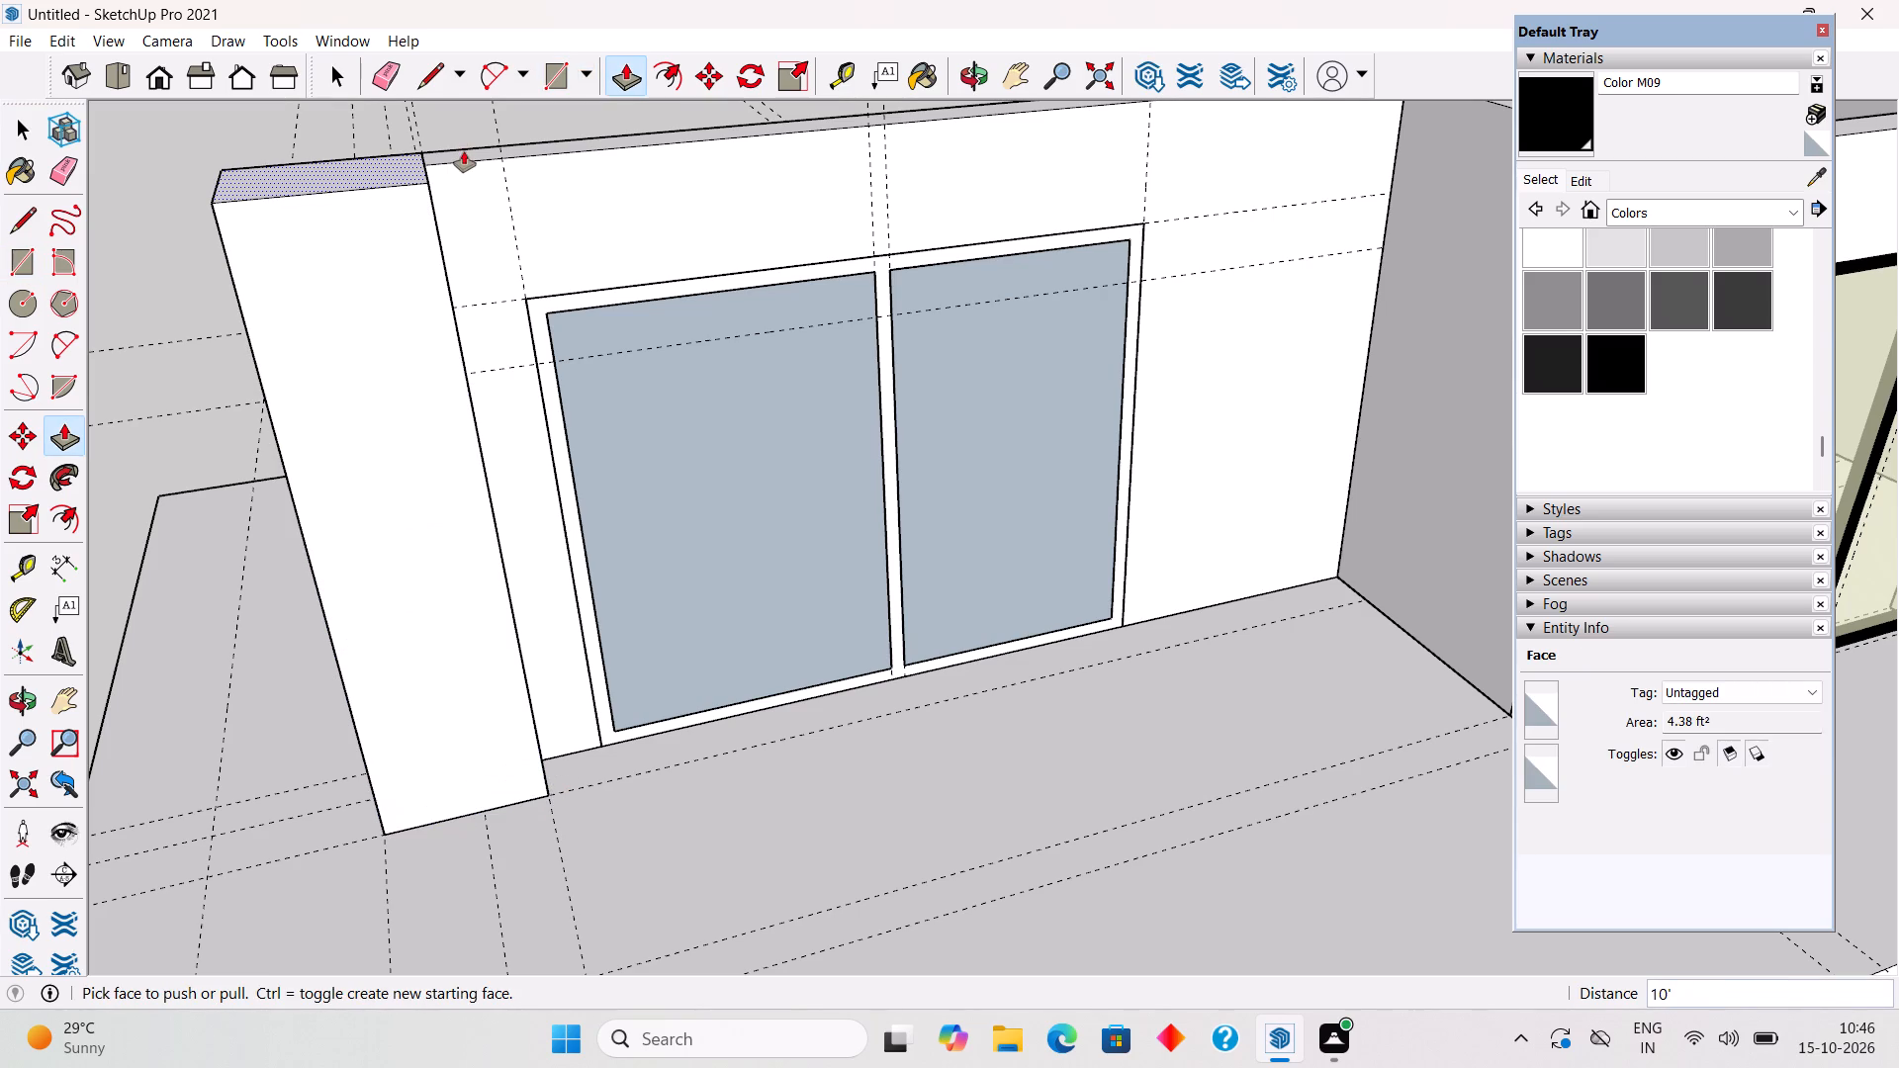
Make the entire extruded pier at the wall's end a group.
key("space")
triple_click(415, 345)
right_click(415, 345)
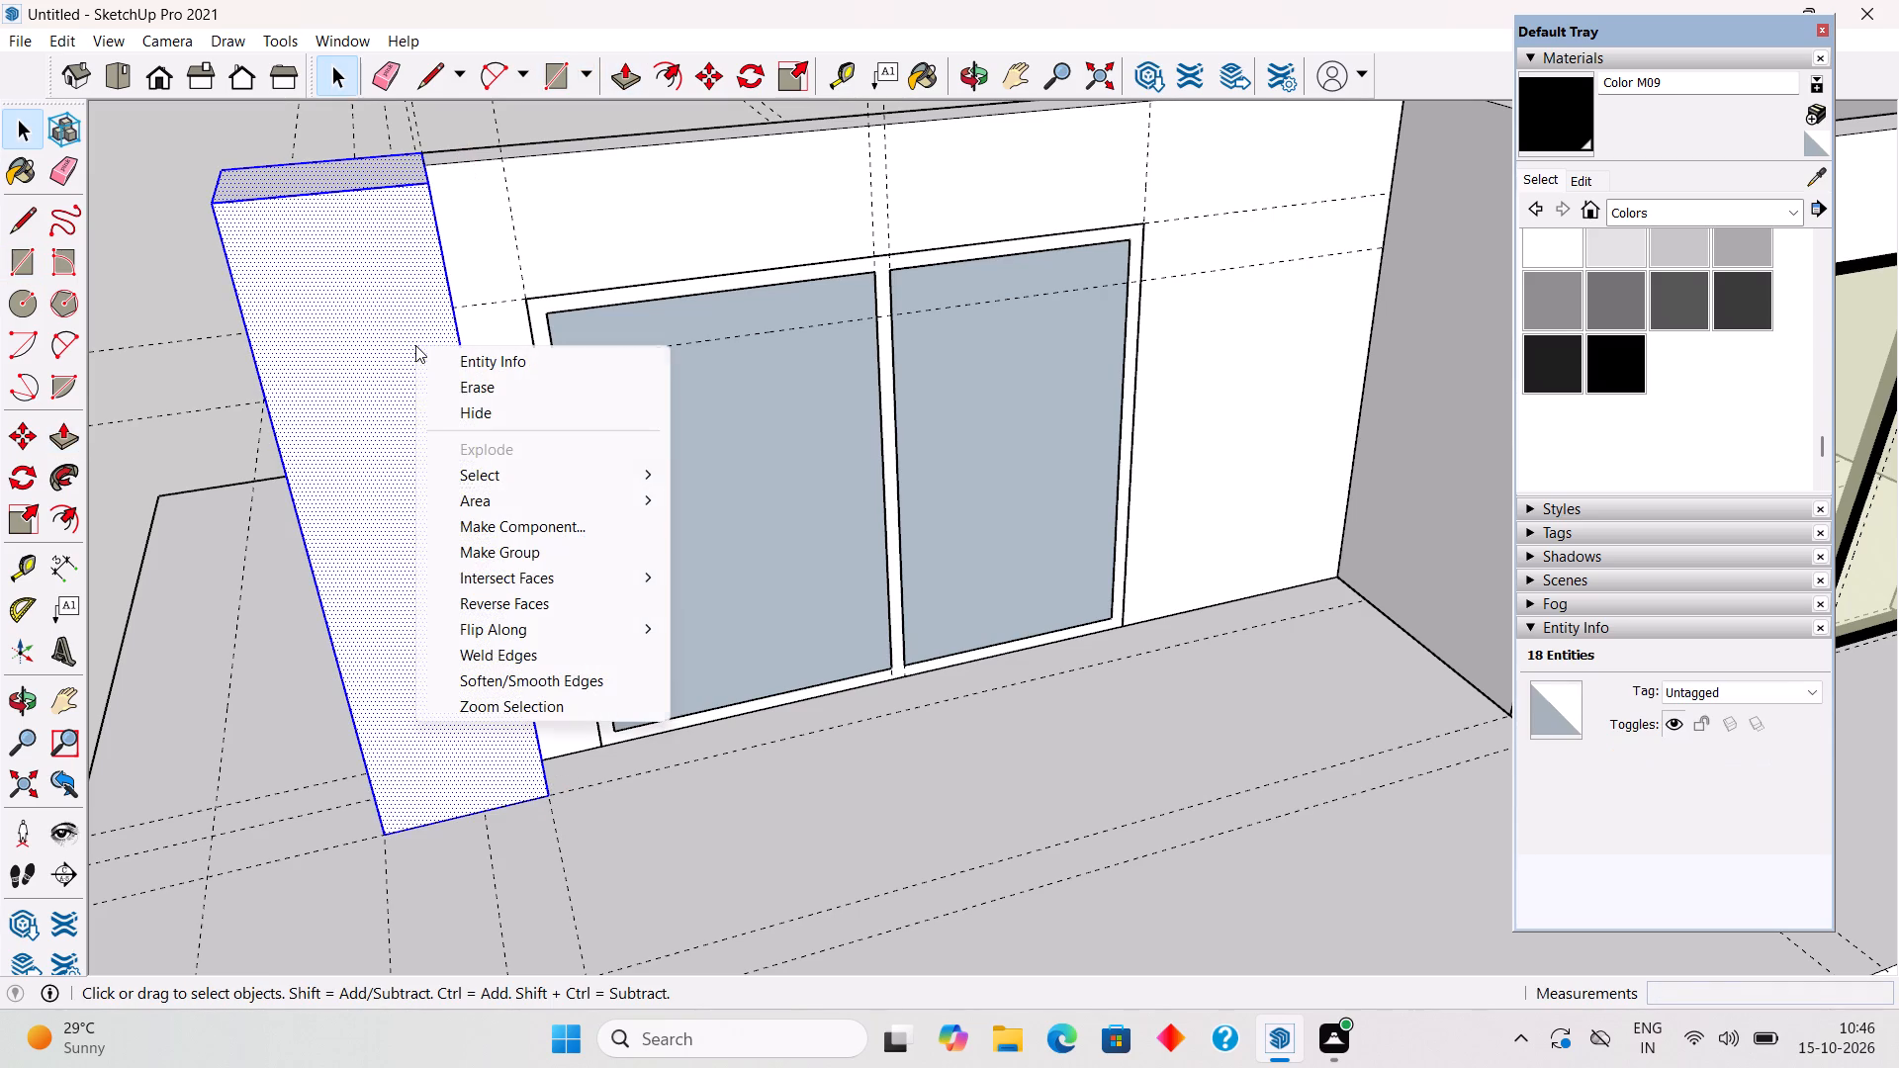
left_click(487, 556)
scroll(487, 556, "down", 11)
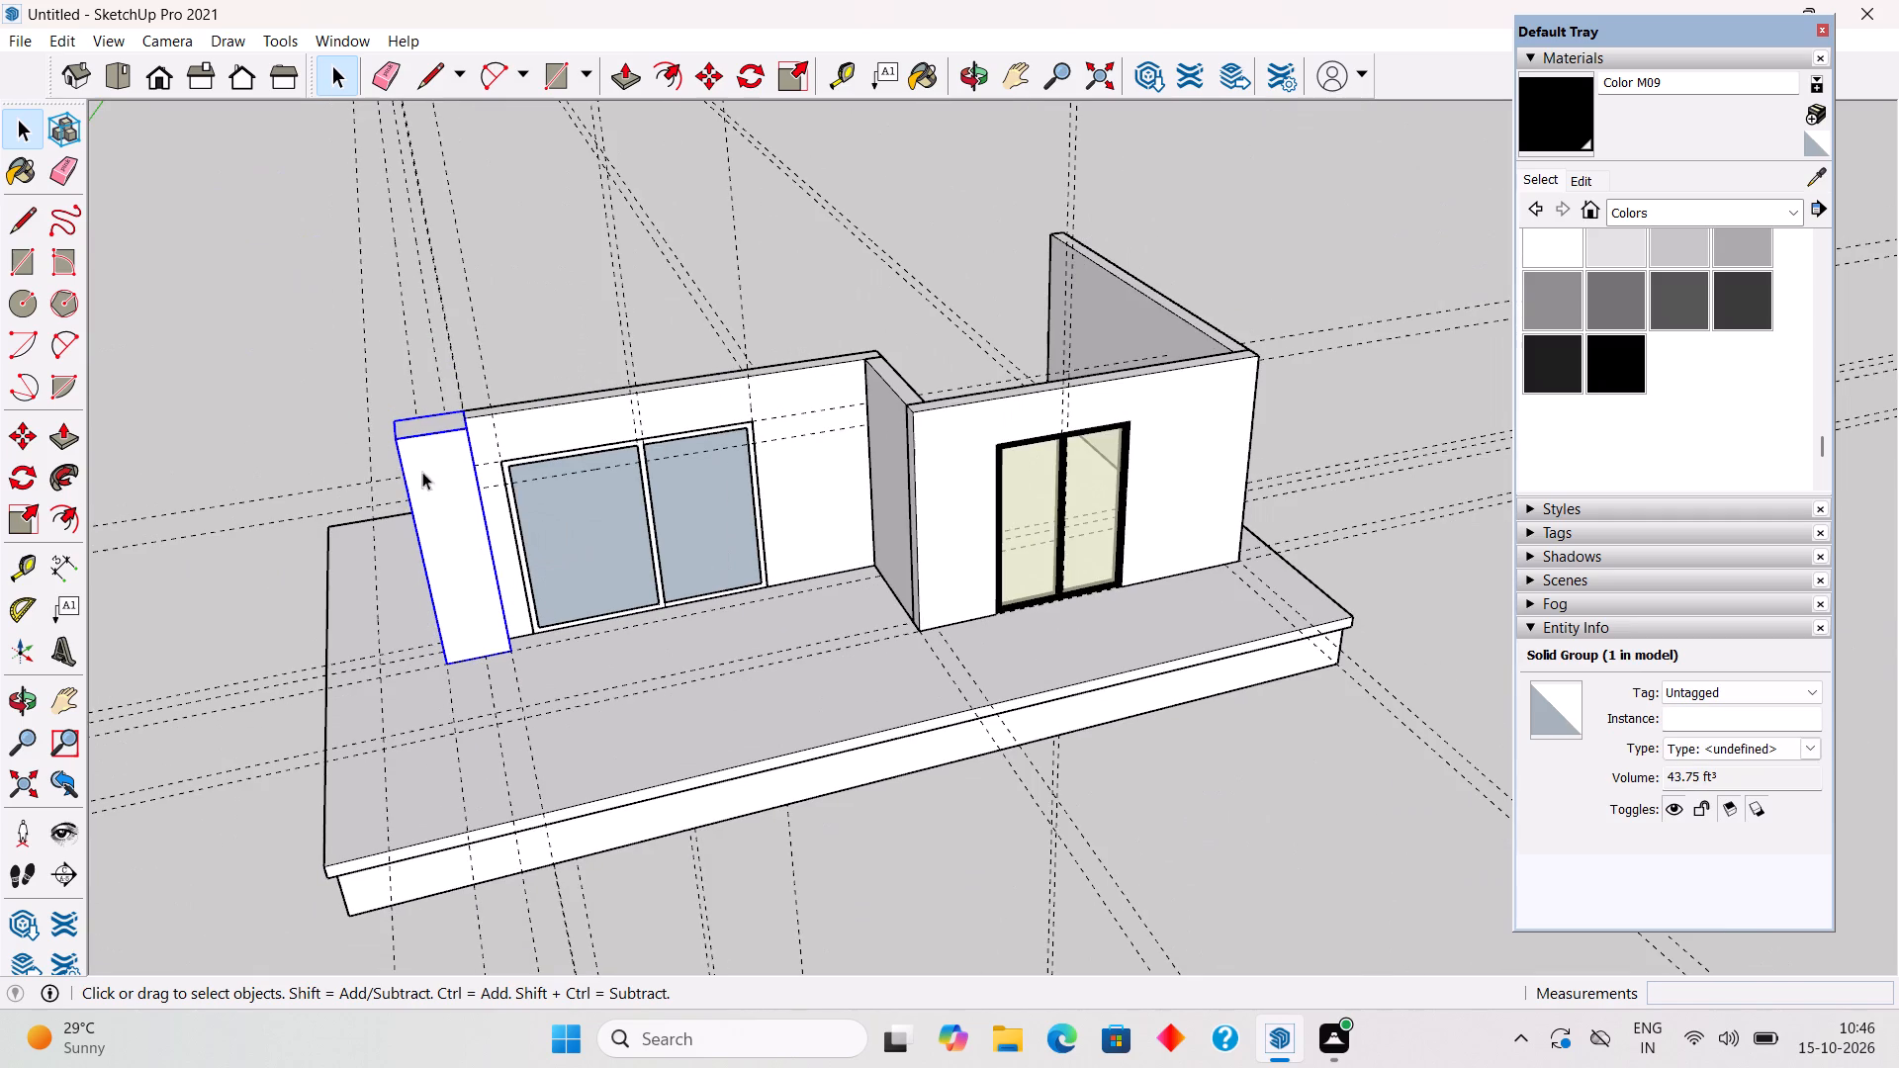
left_click(330, 401)
Paint the unpainted frame and mullion beside the new pier with black Color M09.
middle_click_drag(888, 770, 802, 586)
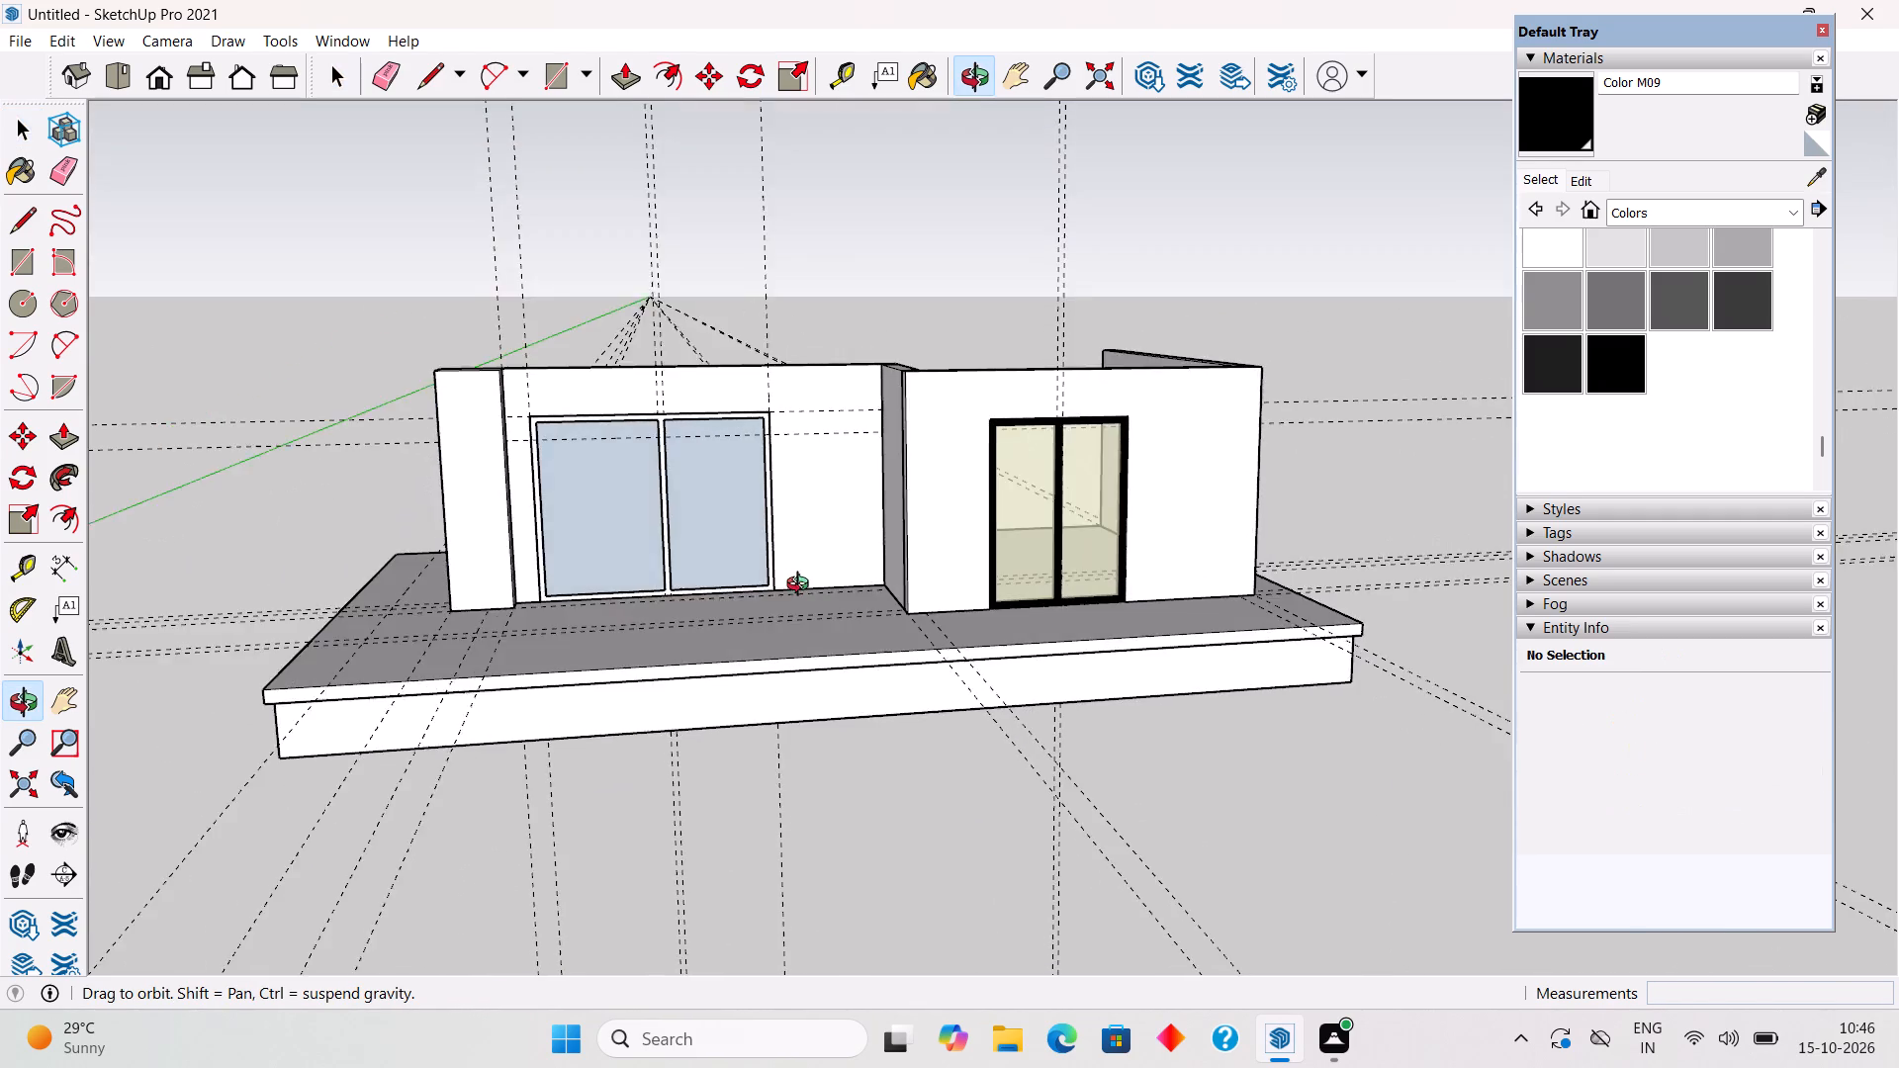
middle_click_drag(802, 586, 783, 539)
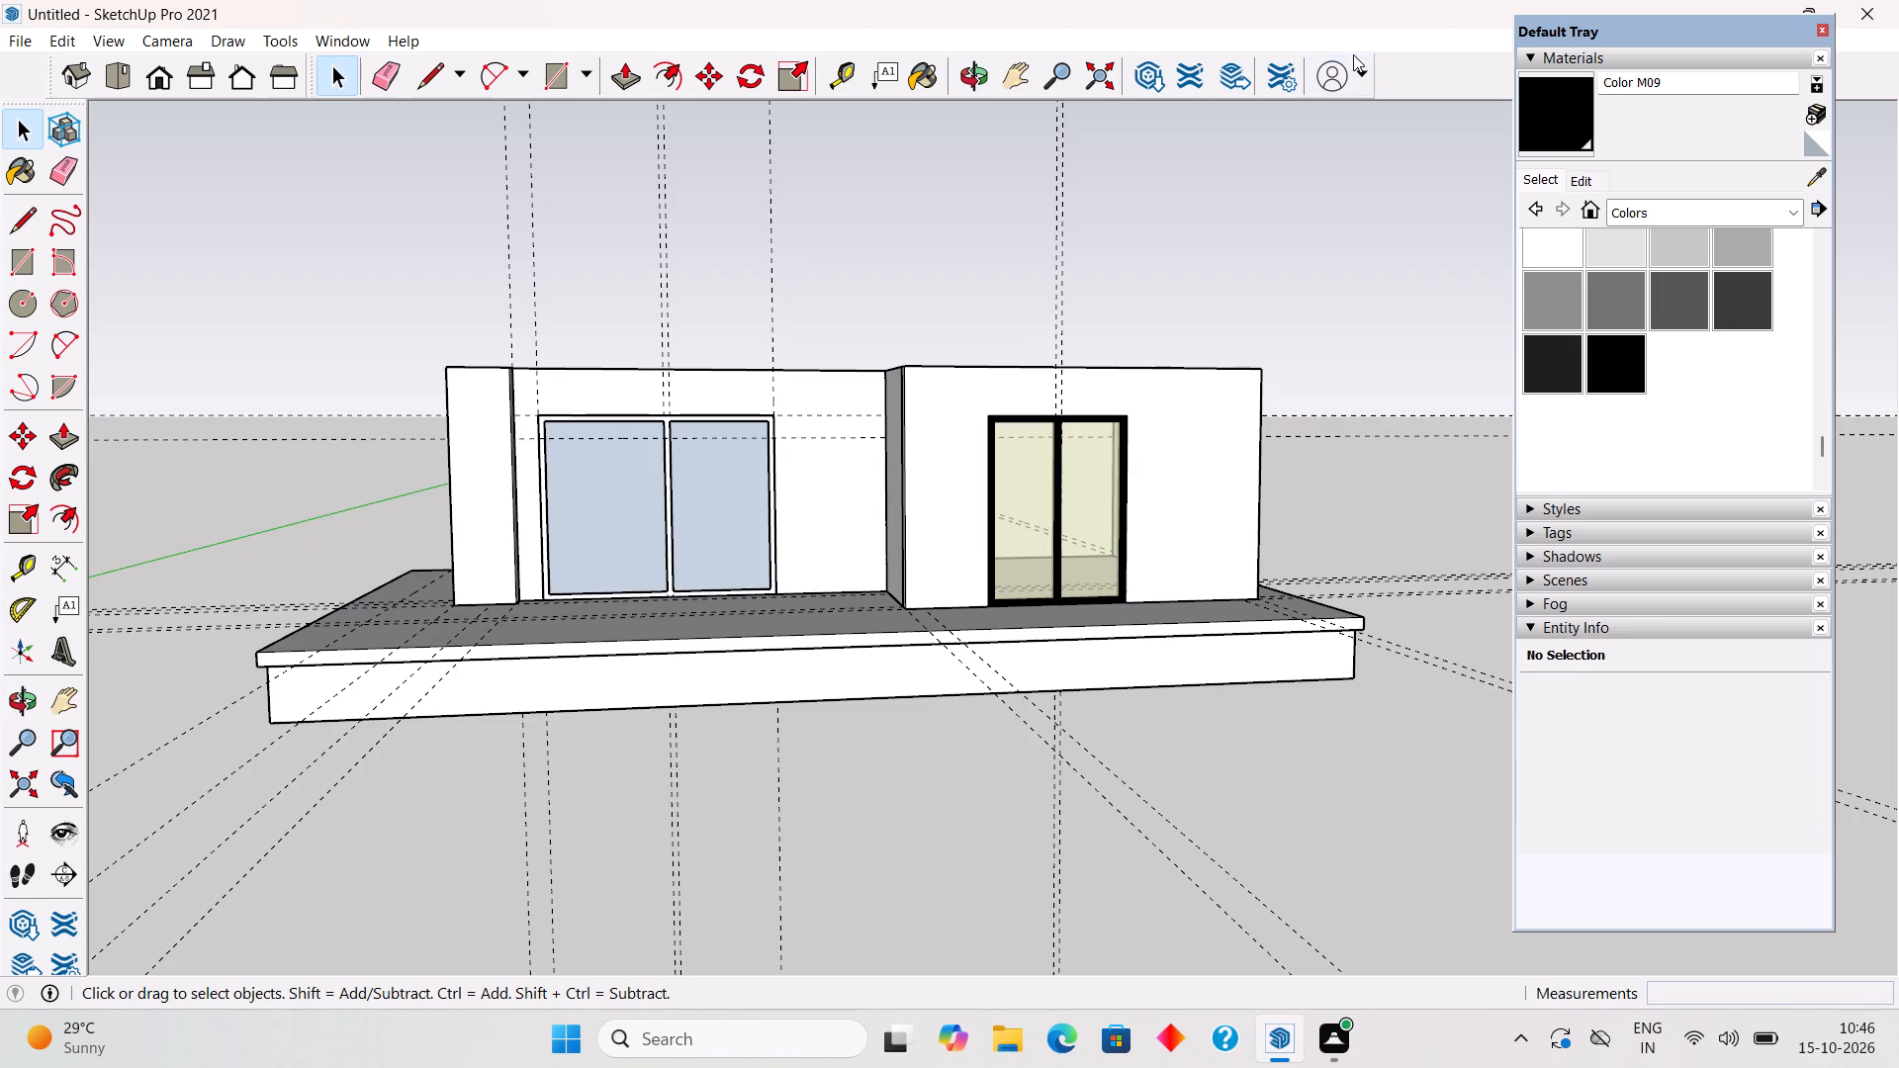
left_click(1571, 116)
scroll(524, 488, "up", 6)
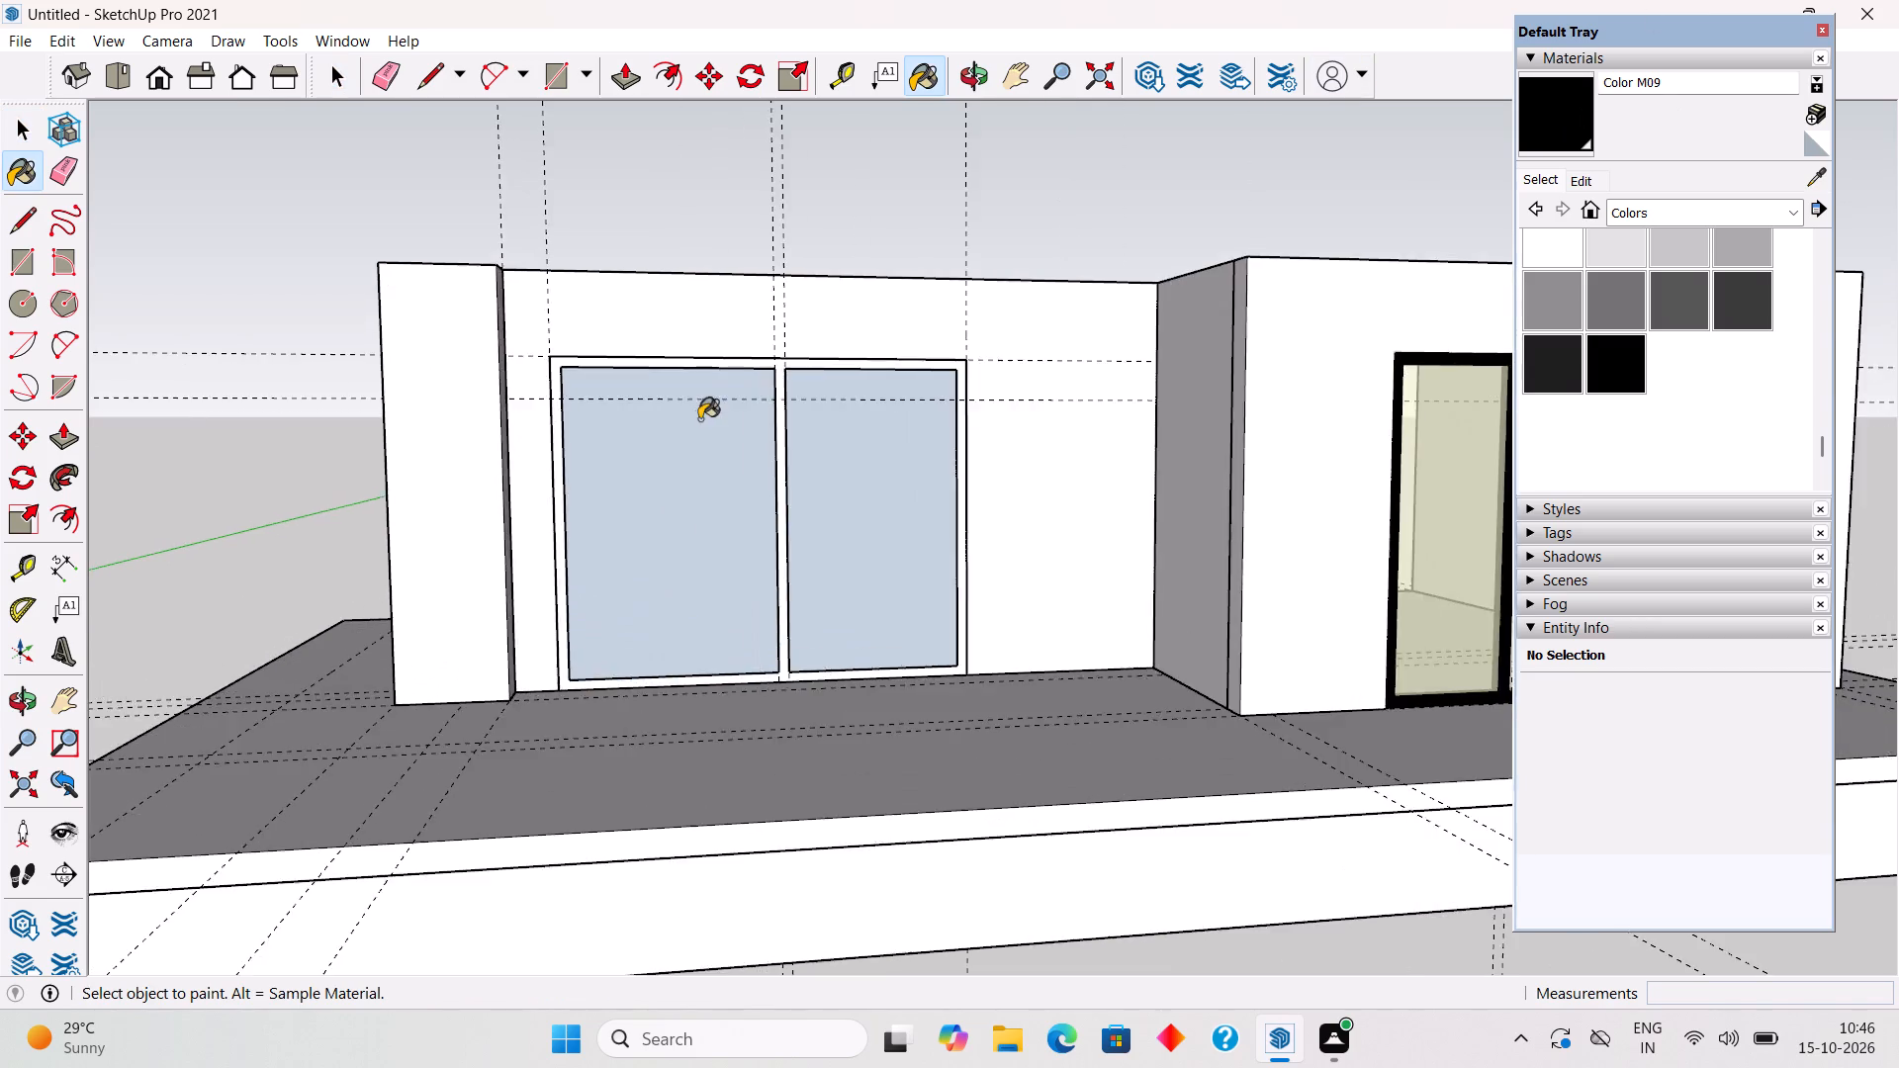
scroll(703, 415, "up", 5)
left_click(825, 338)
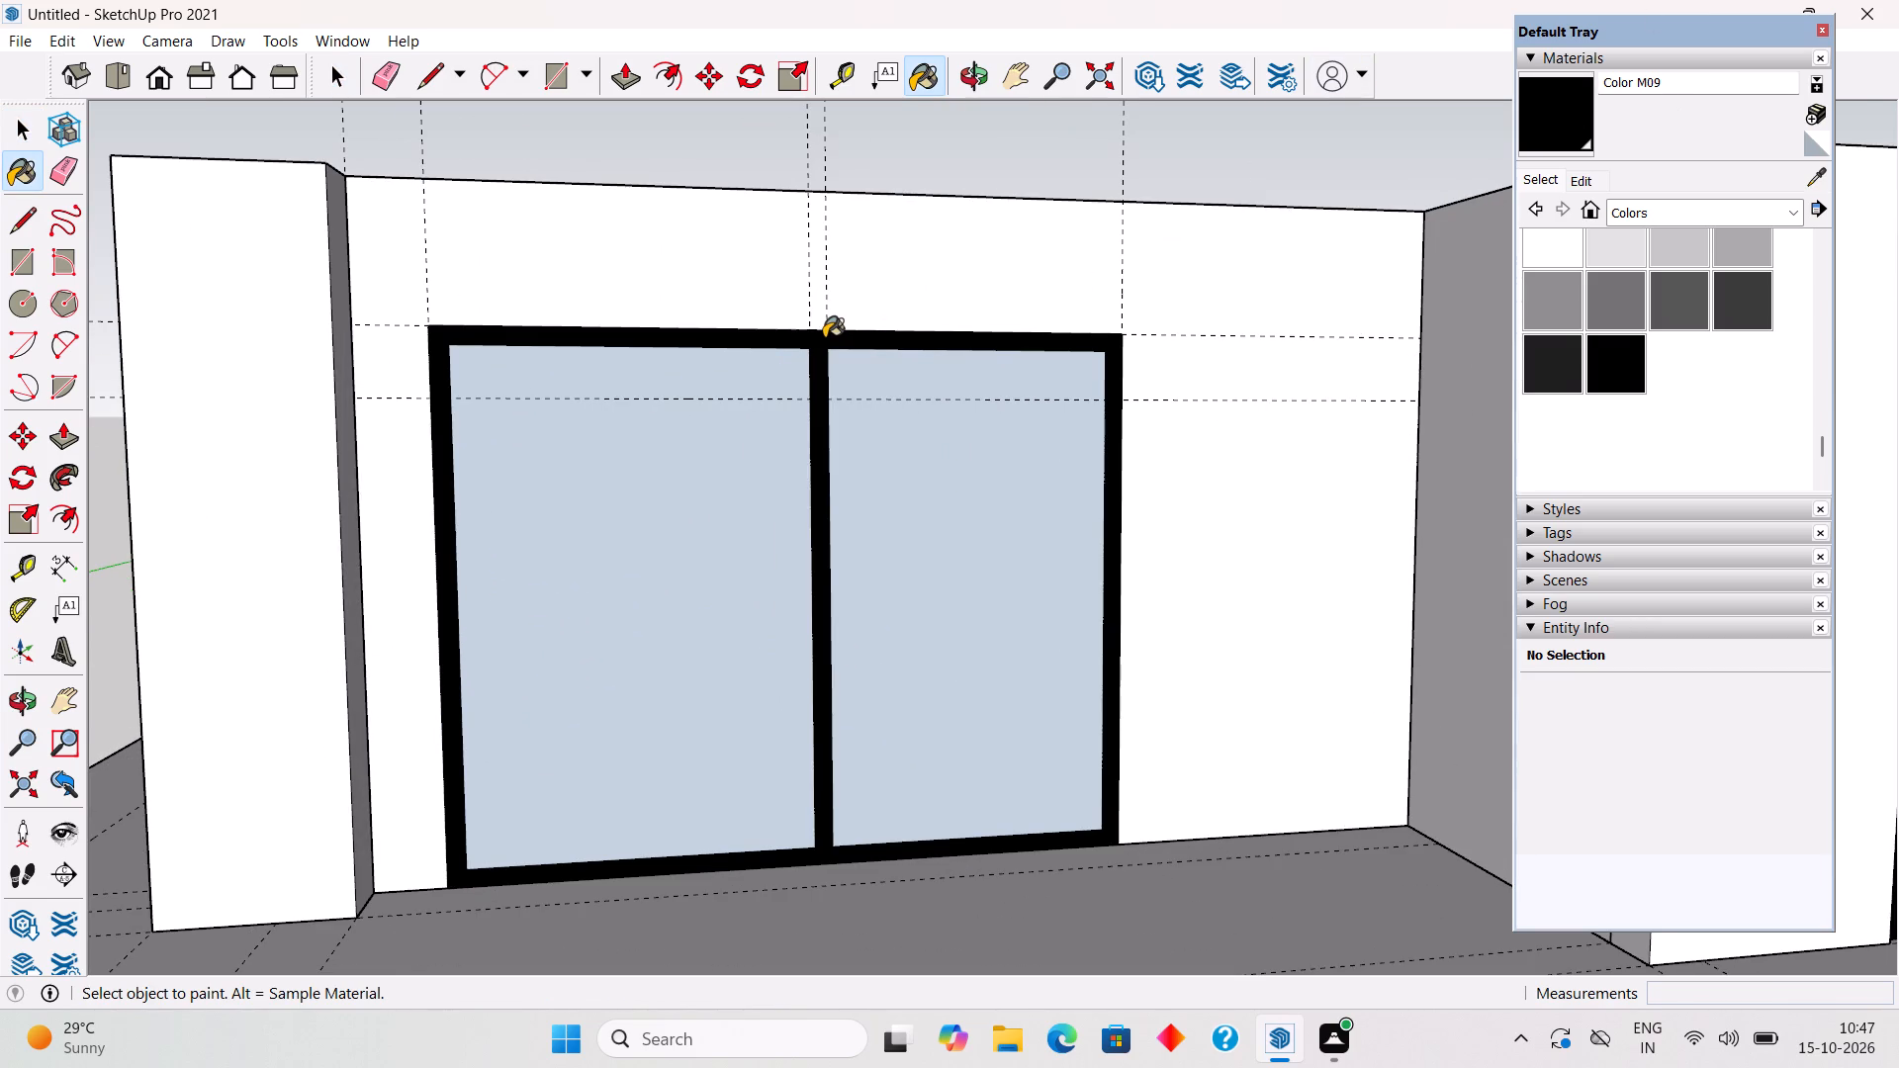
key("space")
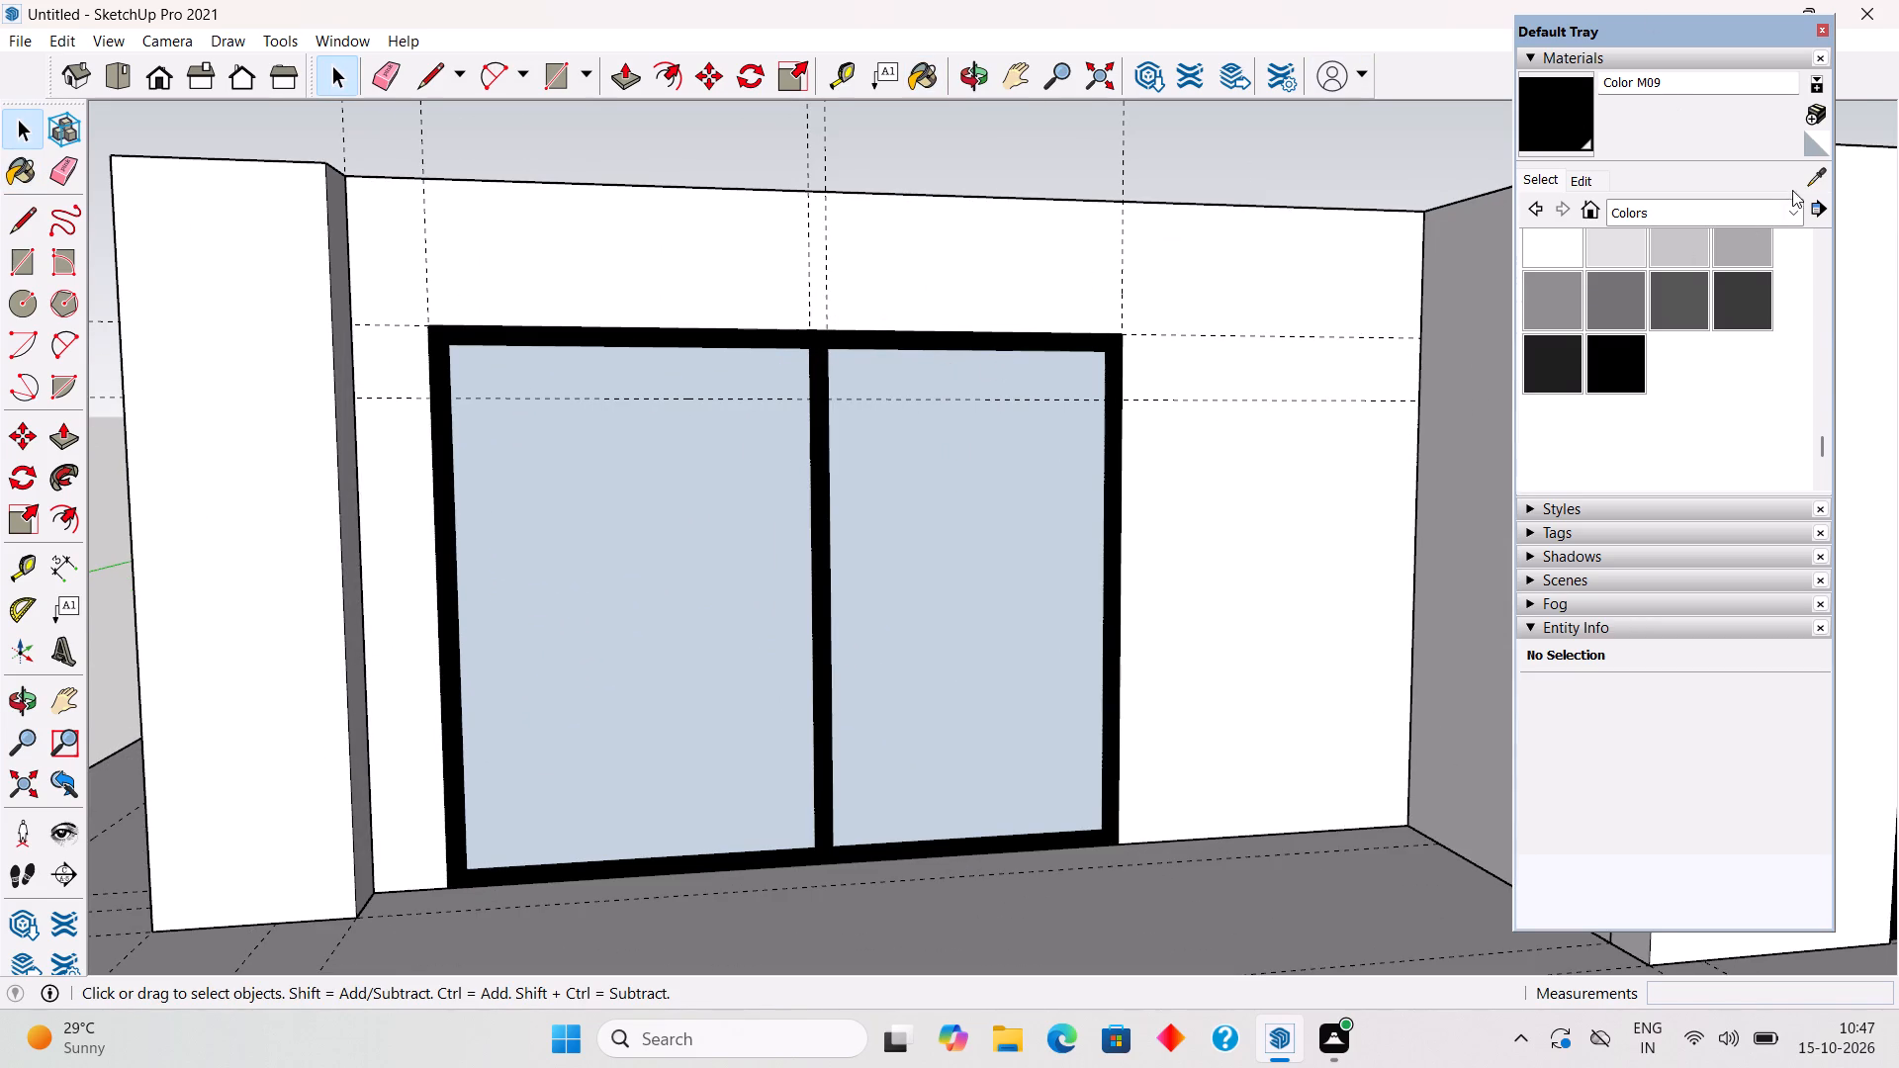
Sample Translucent Glass Gold from the other opening's glass and paint both panes of the newly blackened frame with it.
left_click(1807, 186)
scroll(1116, 455, "down", 9)
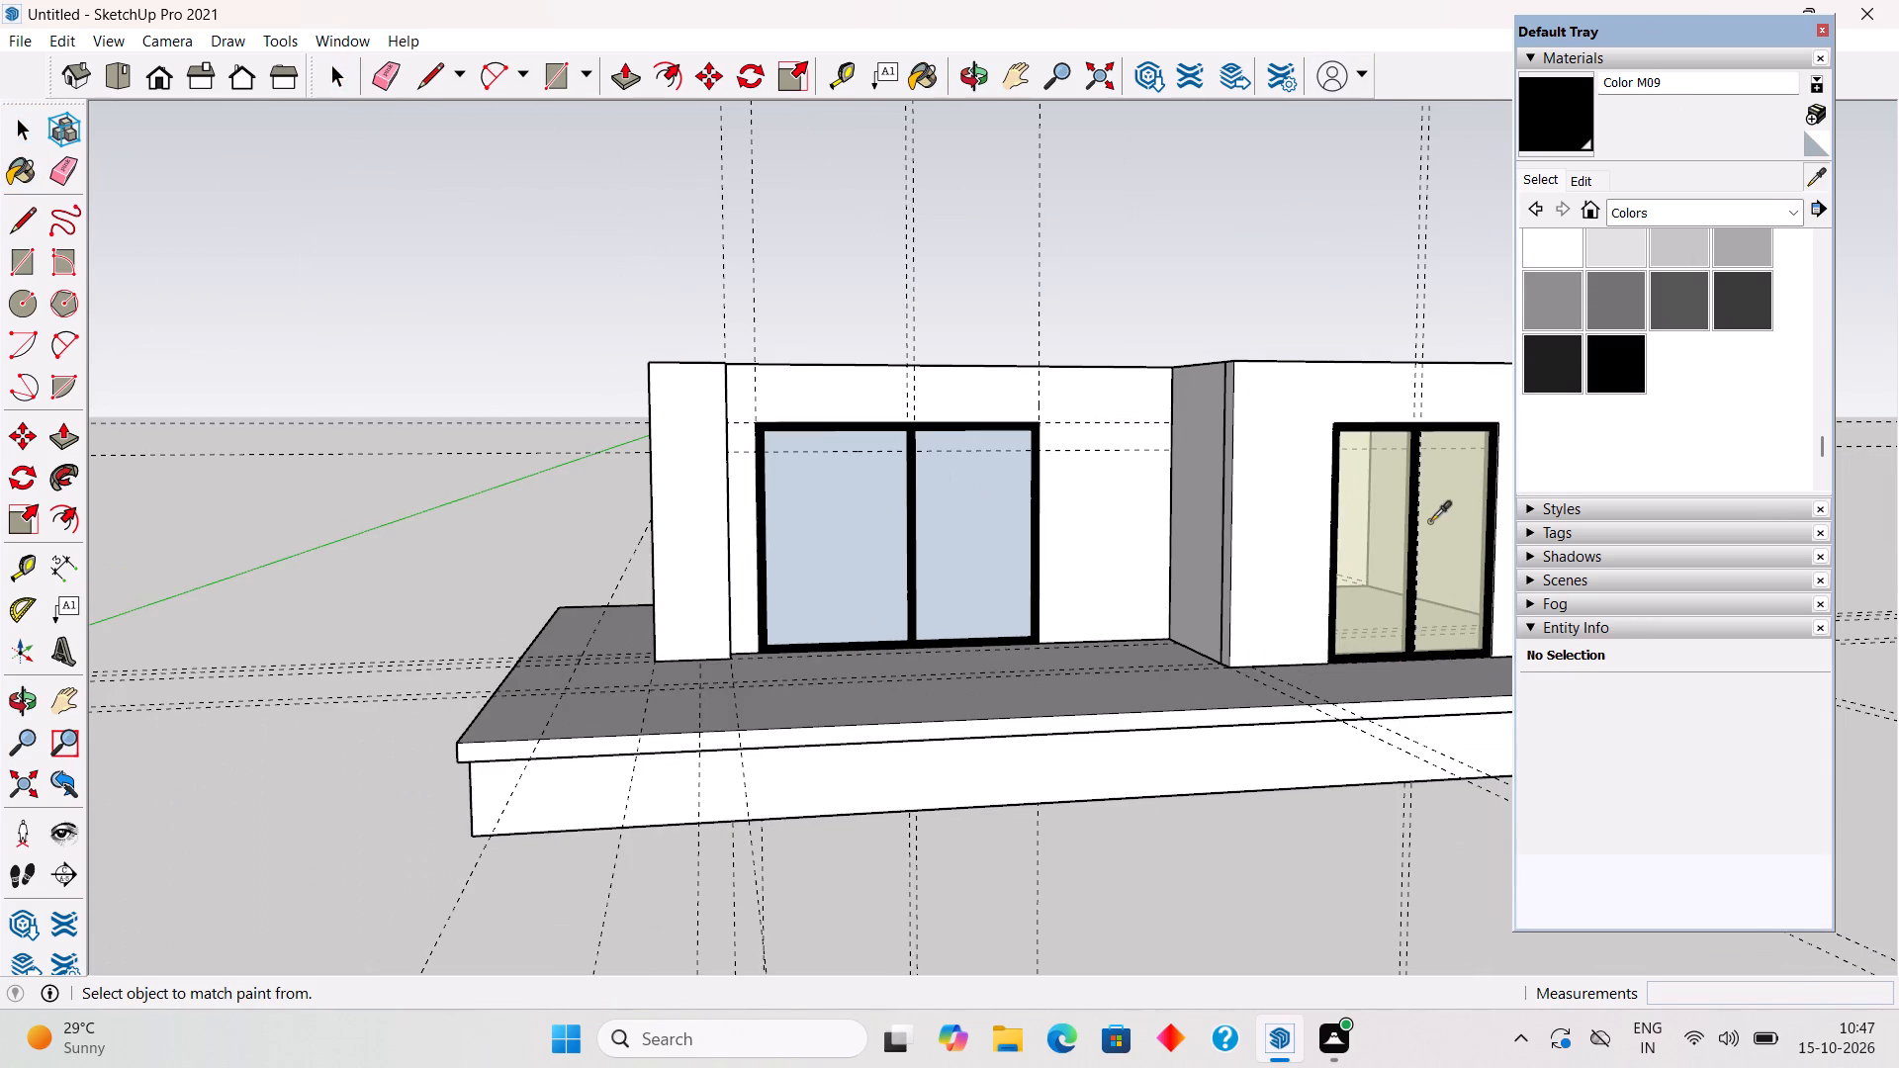
left_click(1430, 521)
left_click(952, 534)
left_click(789, 517)
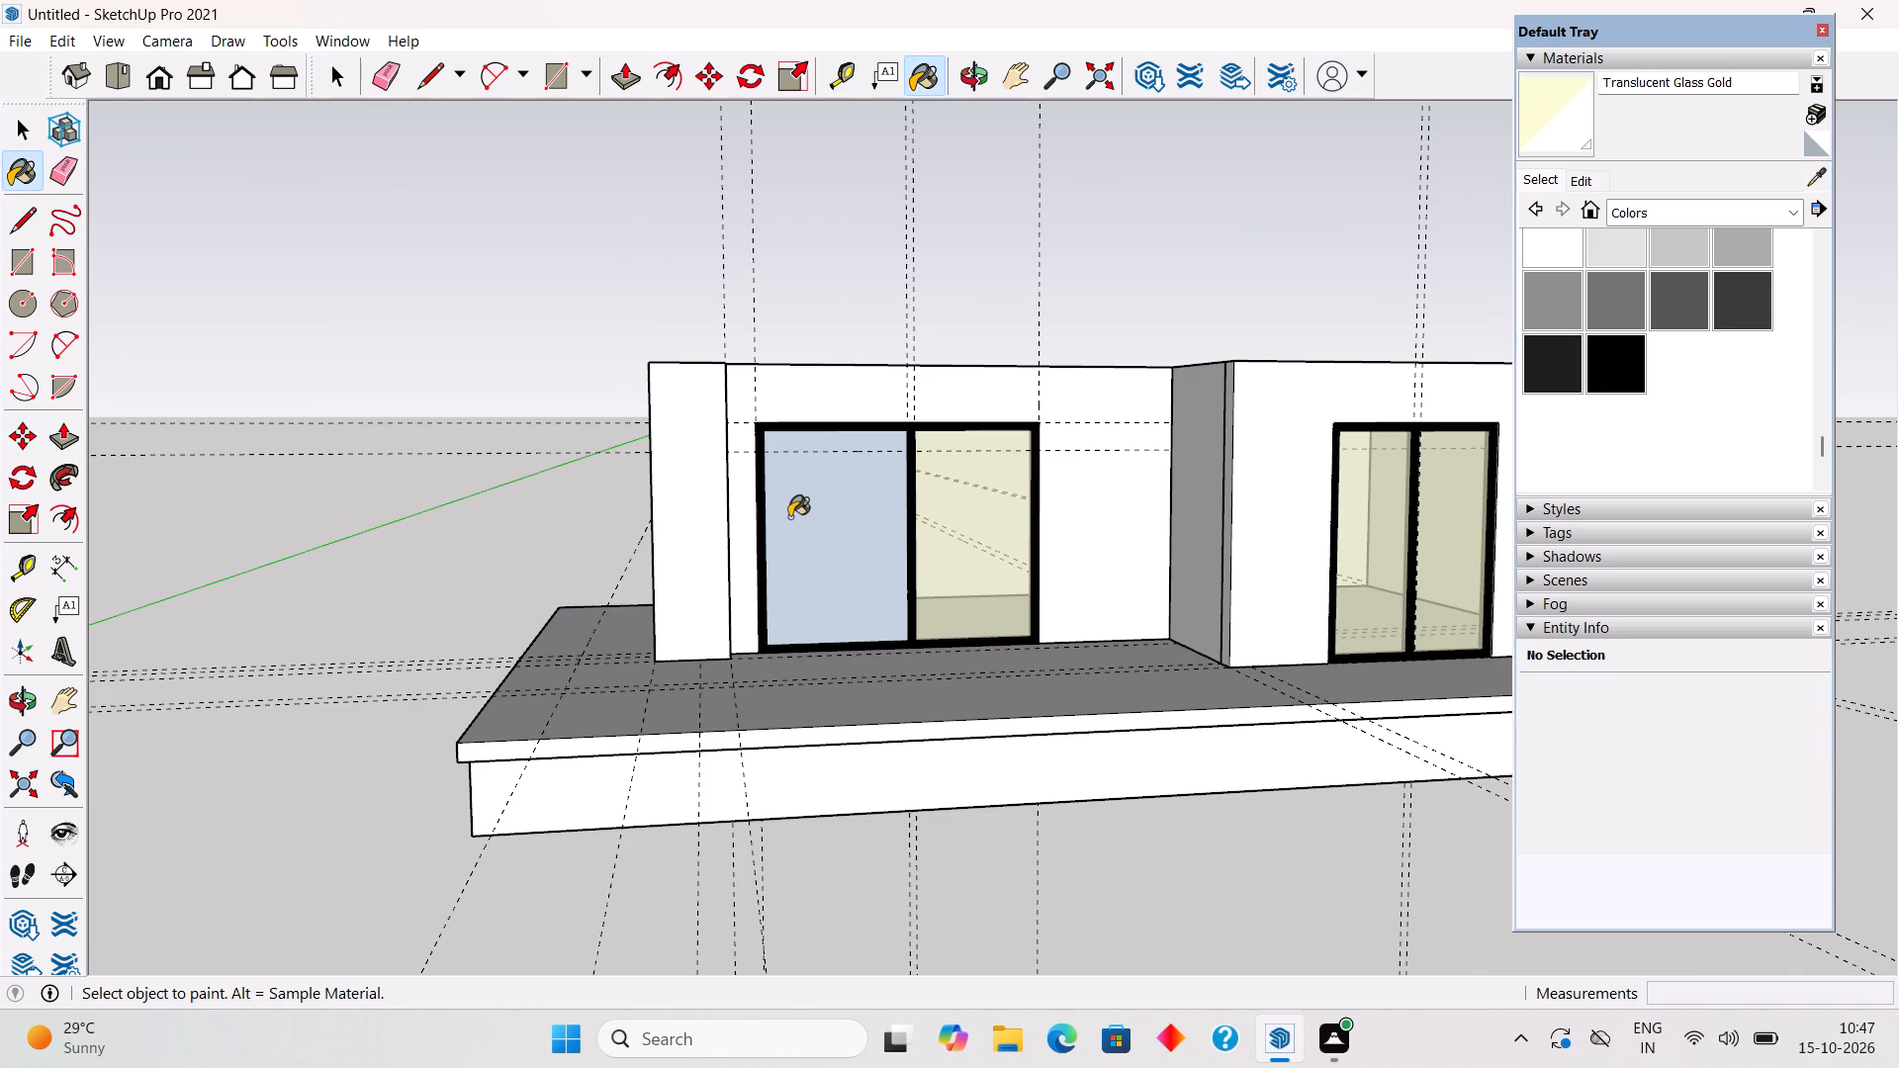
key("space")
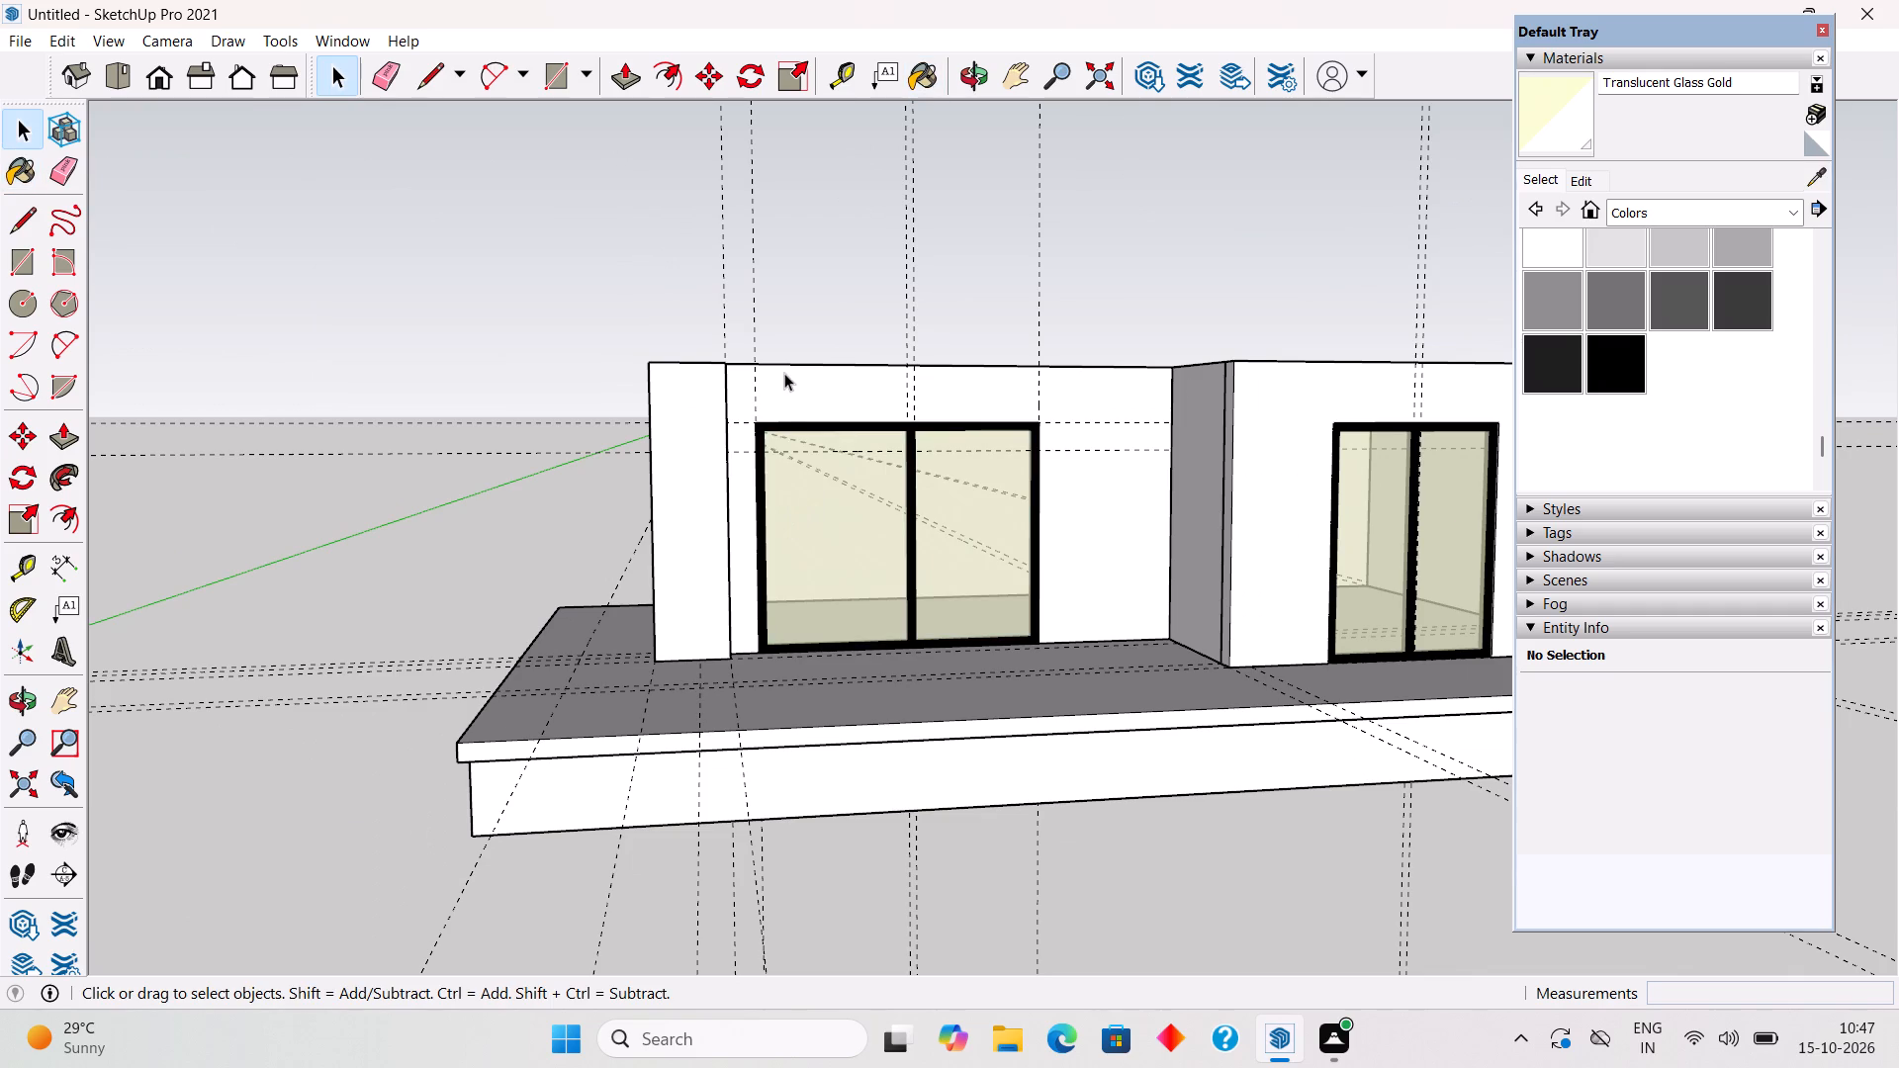
Draw a 1' by 8' rectangle on the wall strip between the pier and the black frame, down to the slab.
middle_click_drag(746, 443, 588, 511)
scroll(623, 518, "up", 4)
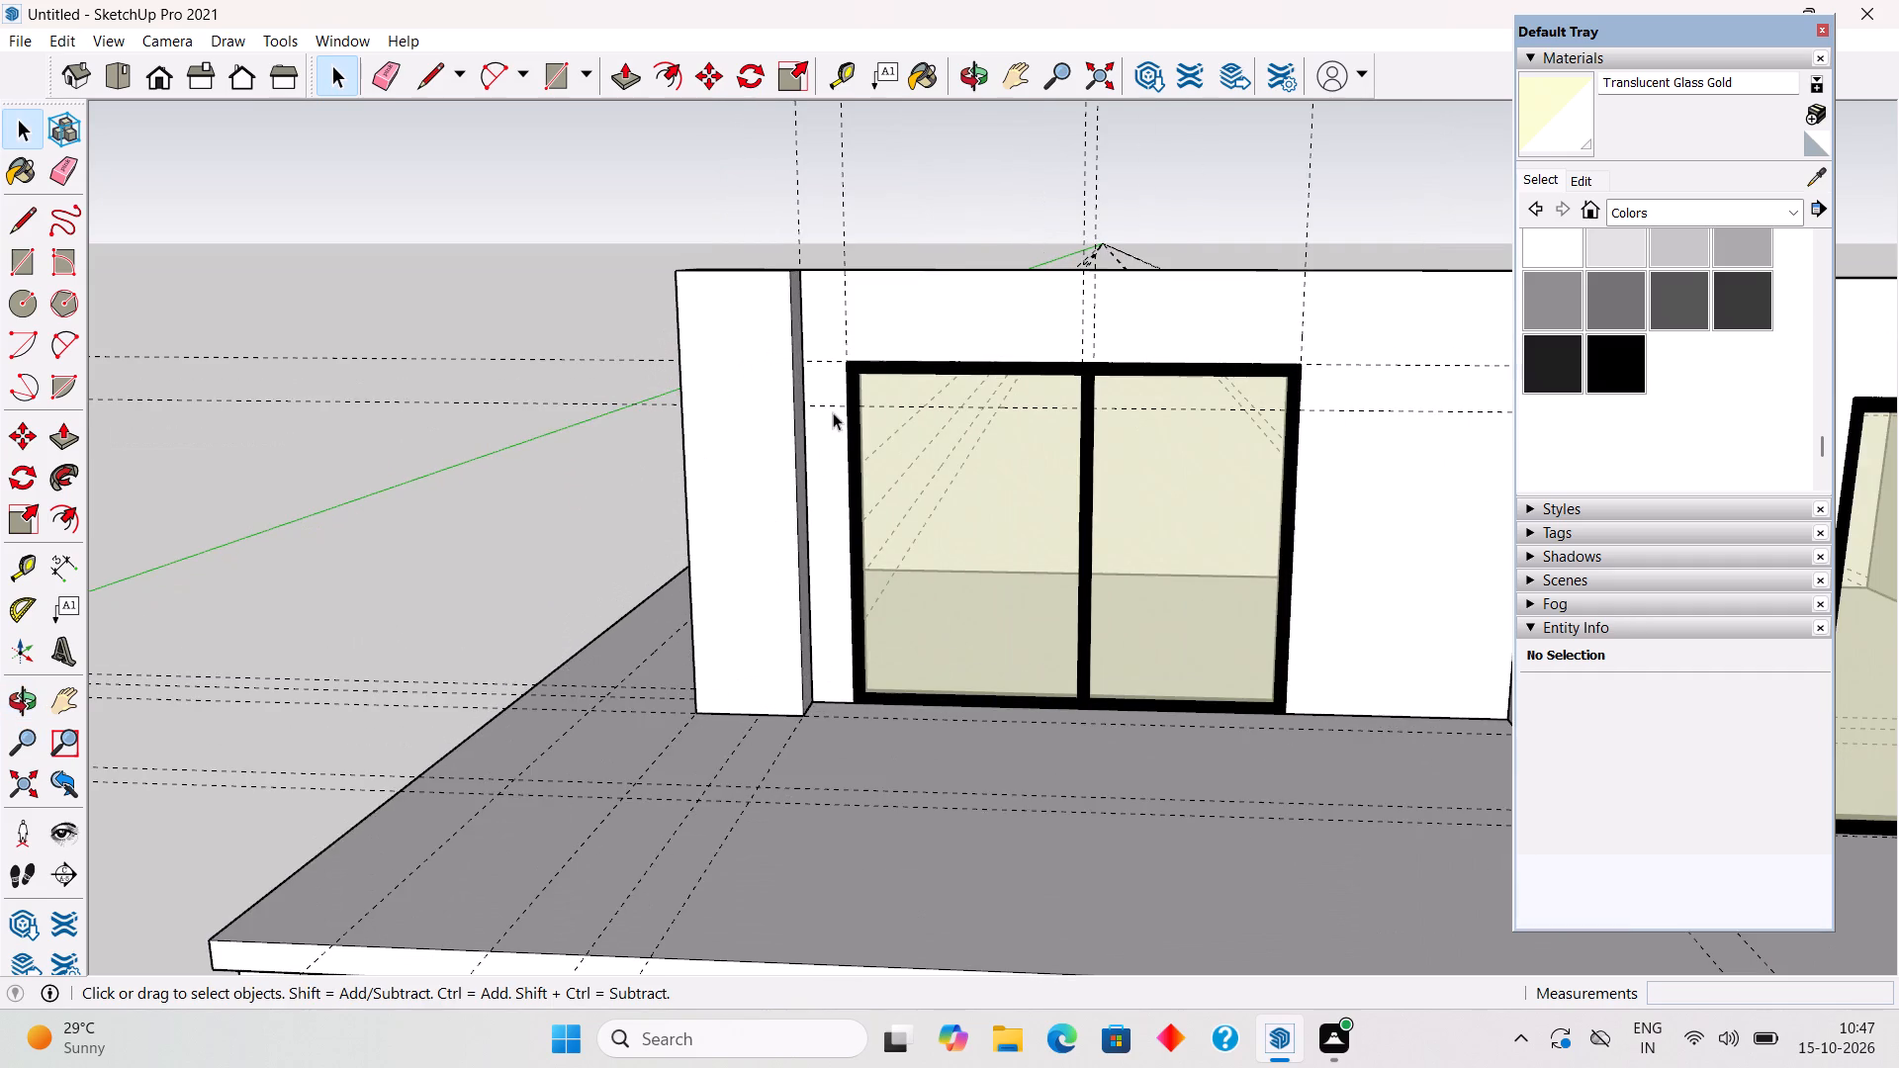
middle_click_drag(808, 437, 763, 470)
scroll(824, 383, "up", 10)
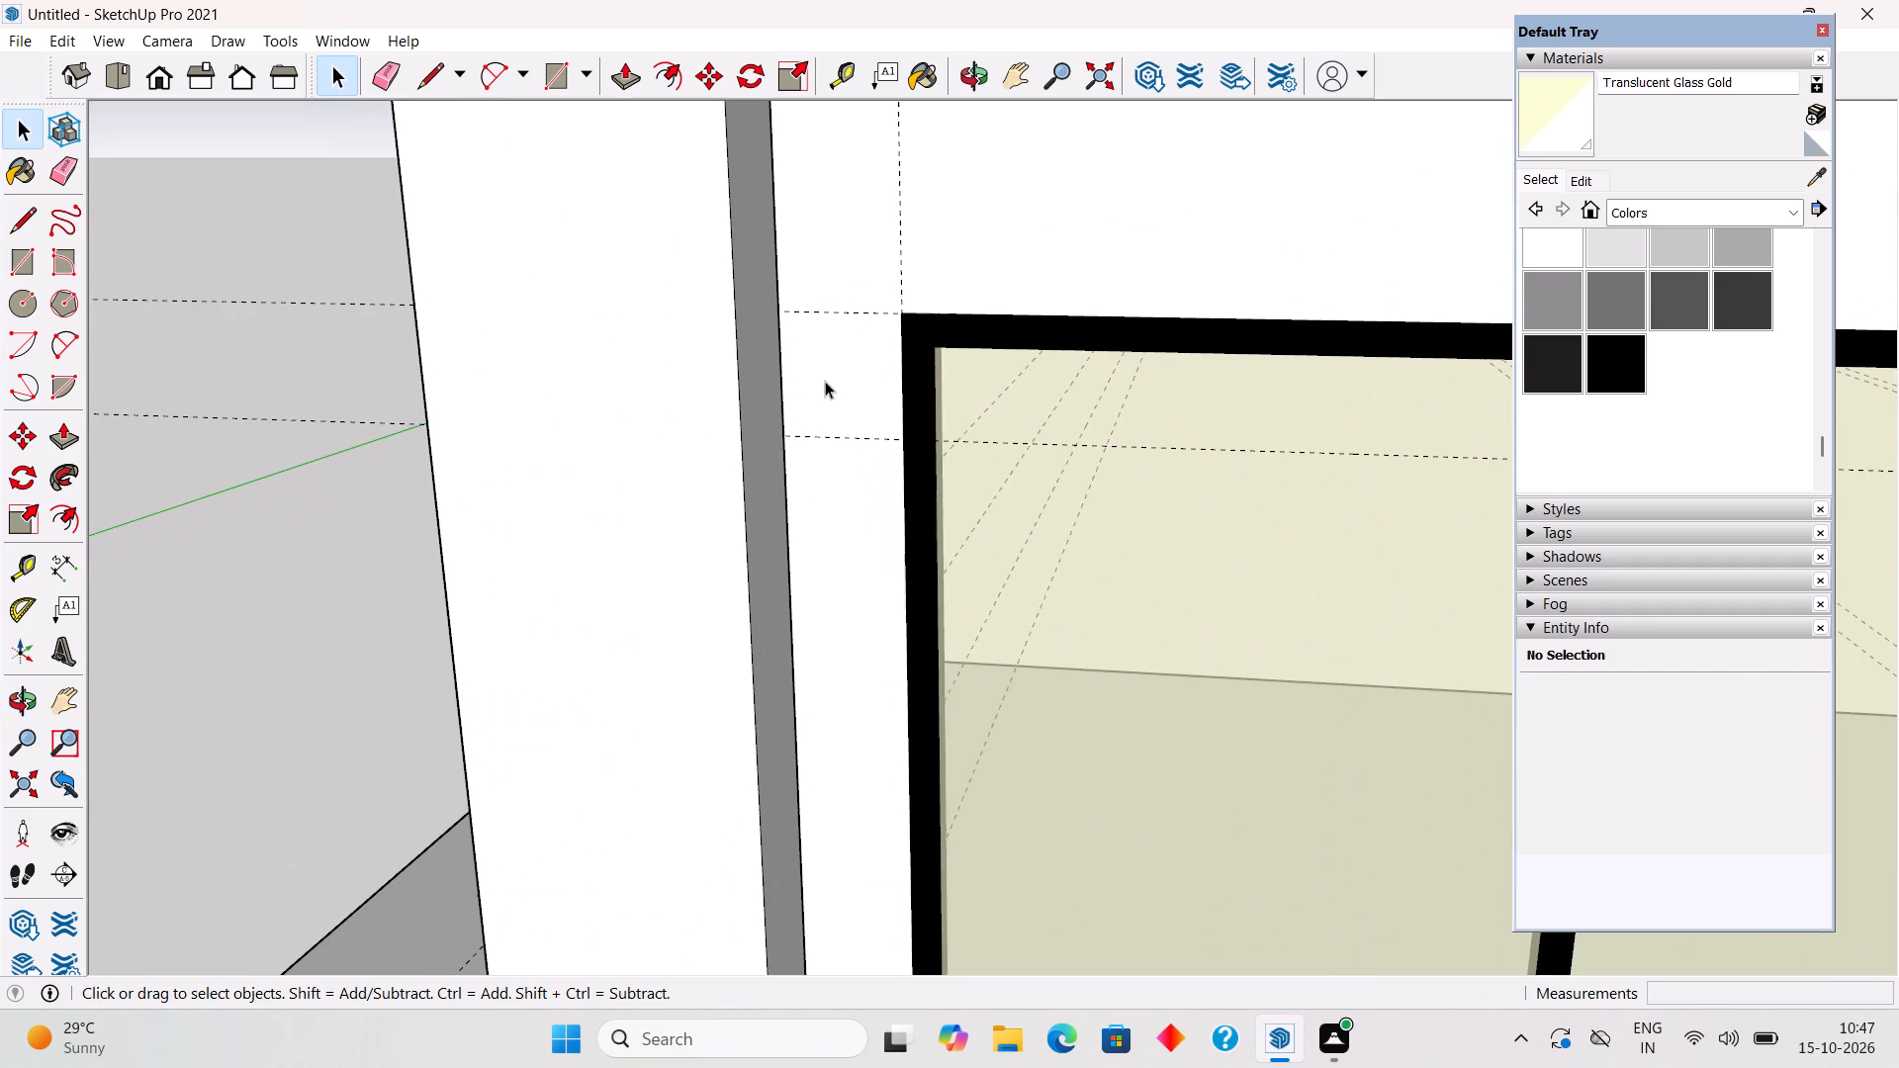
middle_click_drag(825, 440, 832, 831)
key("r")
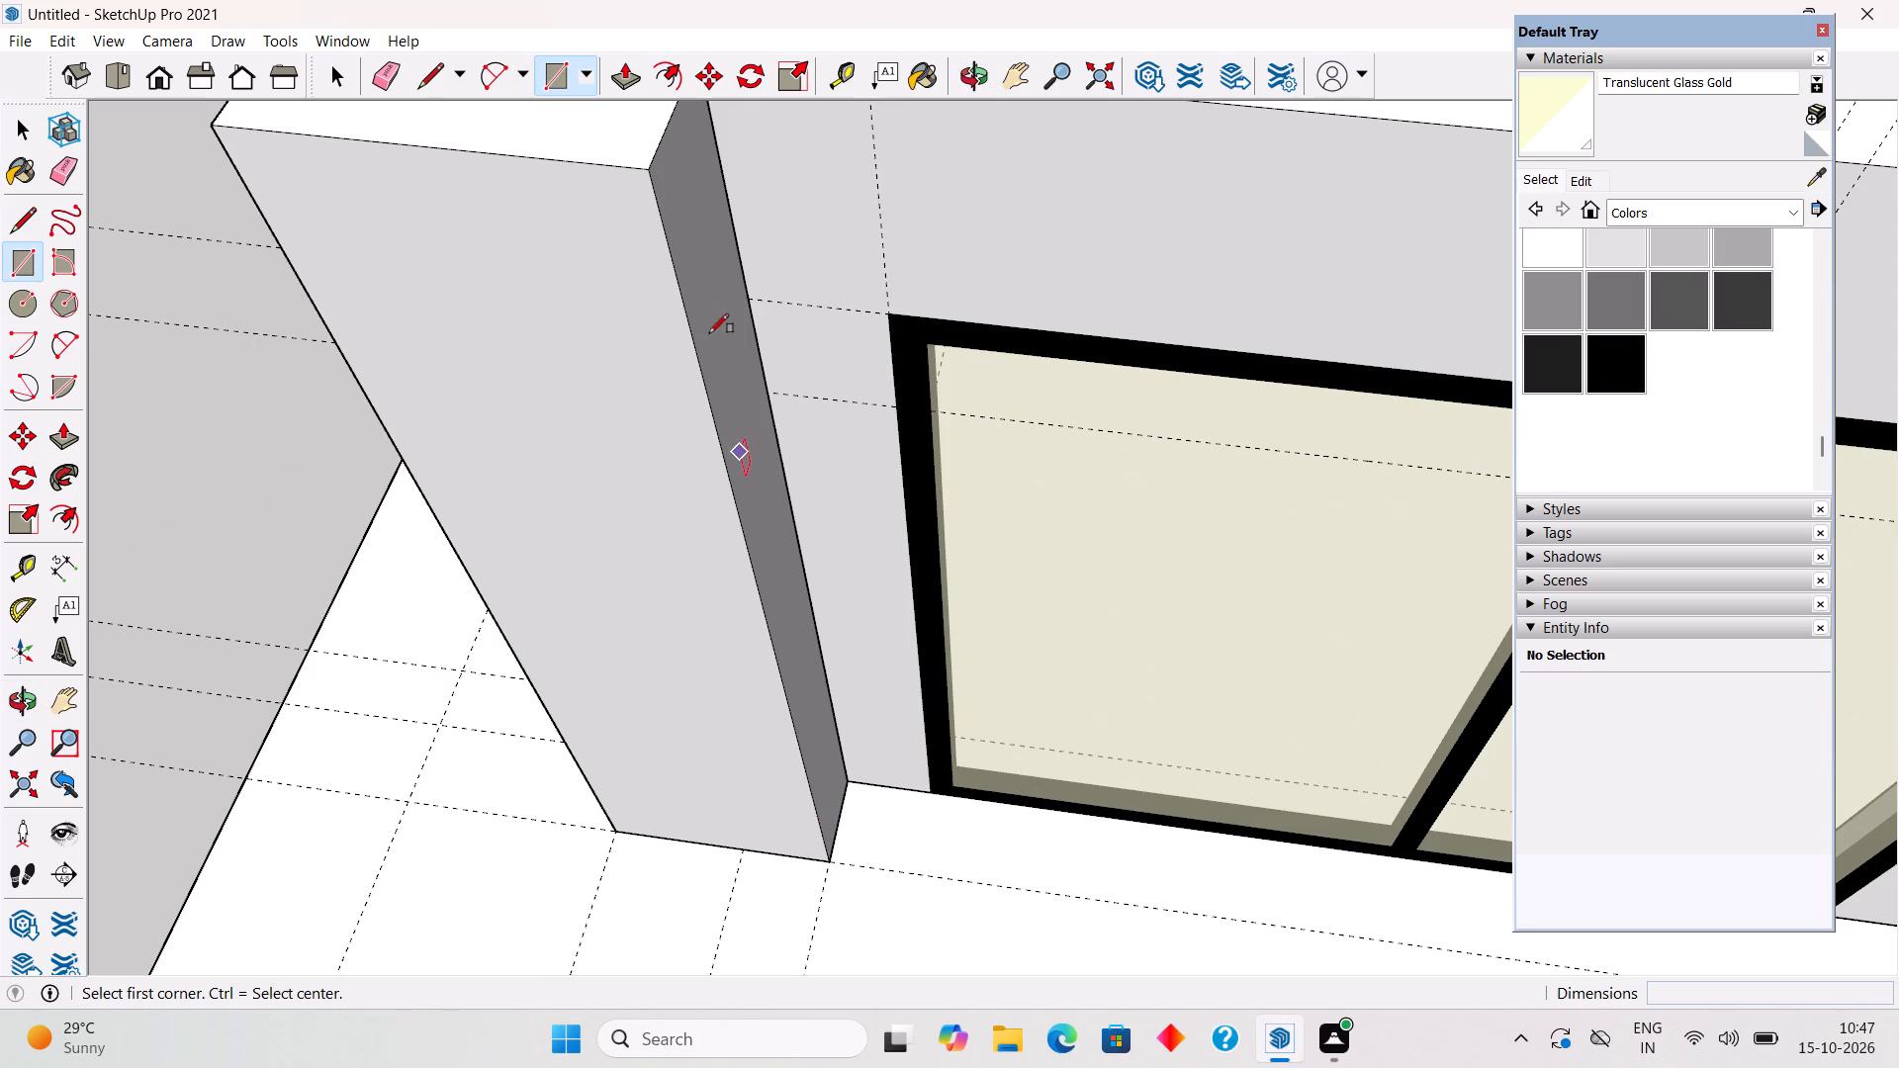
left_click(751, 297)
scroll(859, 713, "up", 11)
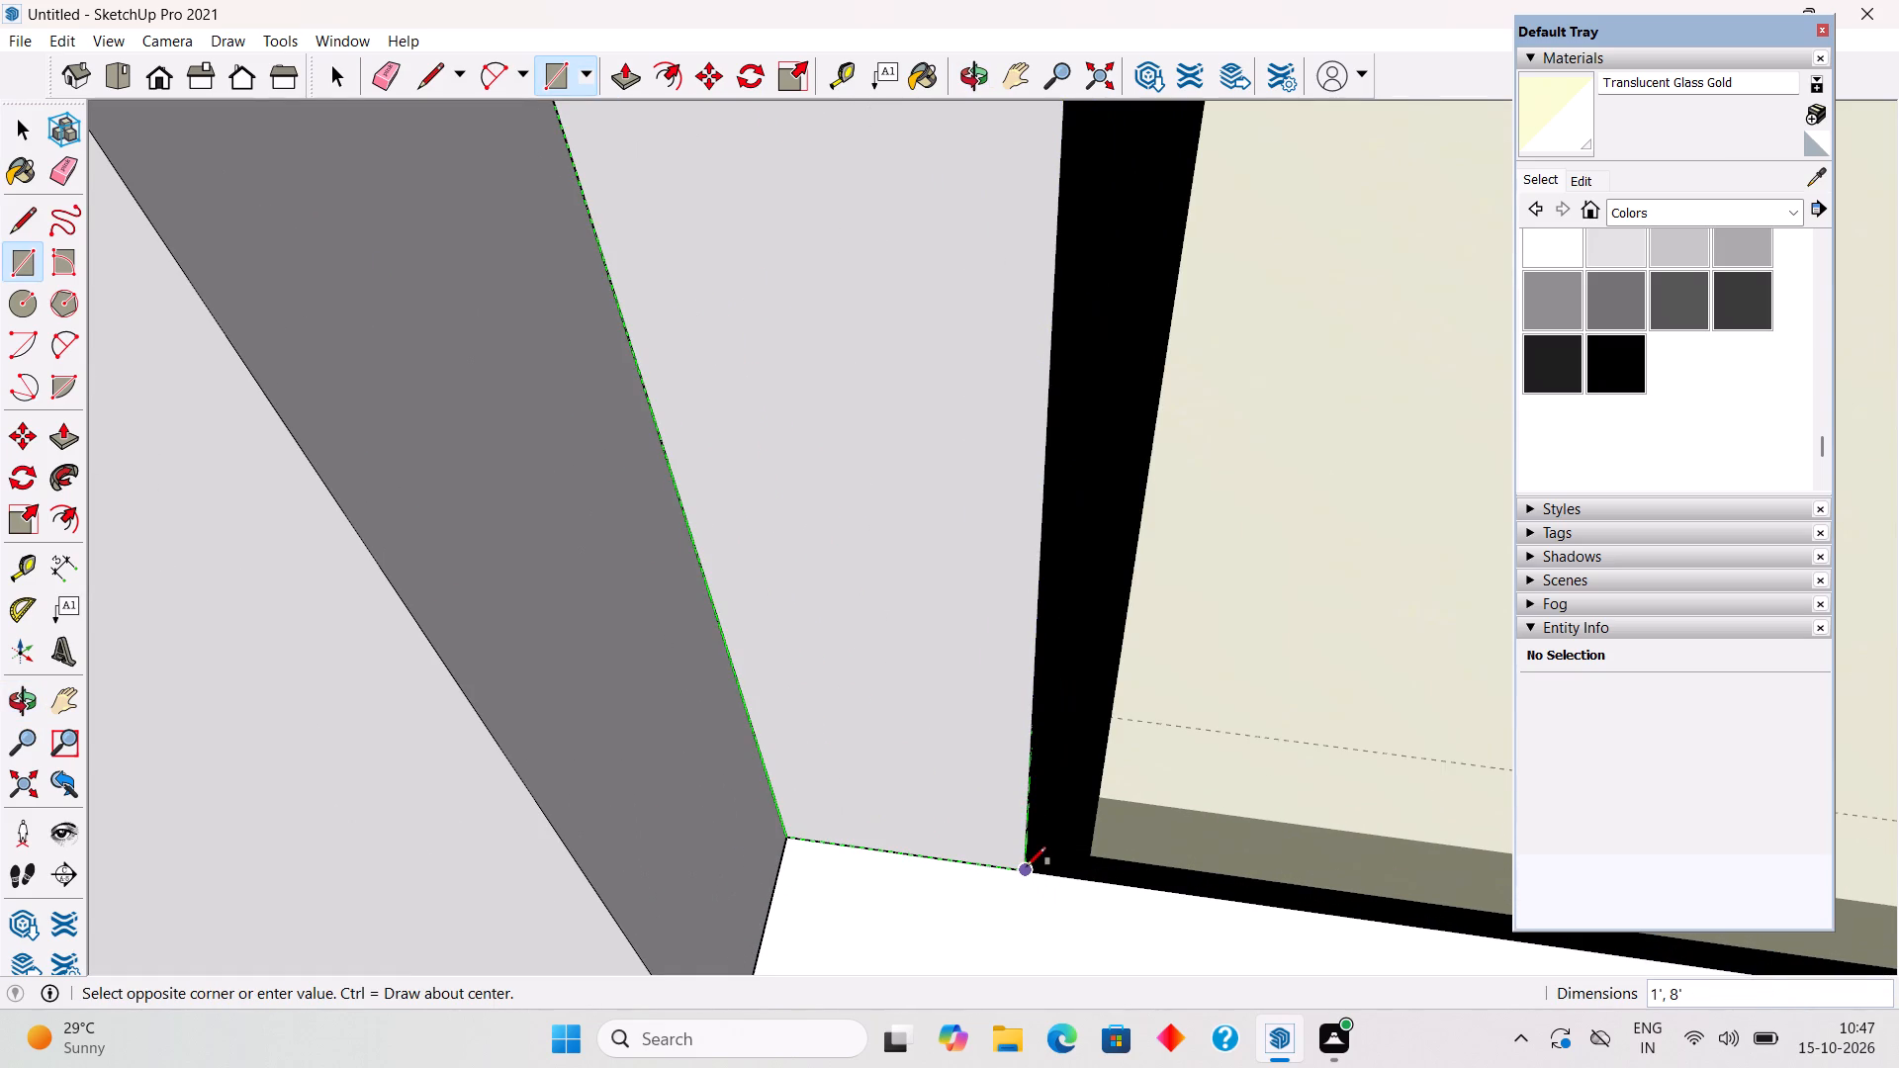
left_click(1027, 866)
Extrude the narrow wall-strip rectangle 1" outward.
key("p")
left_click(987, 819)
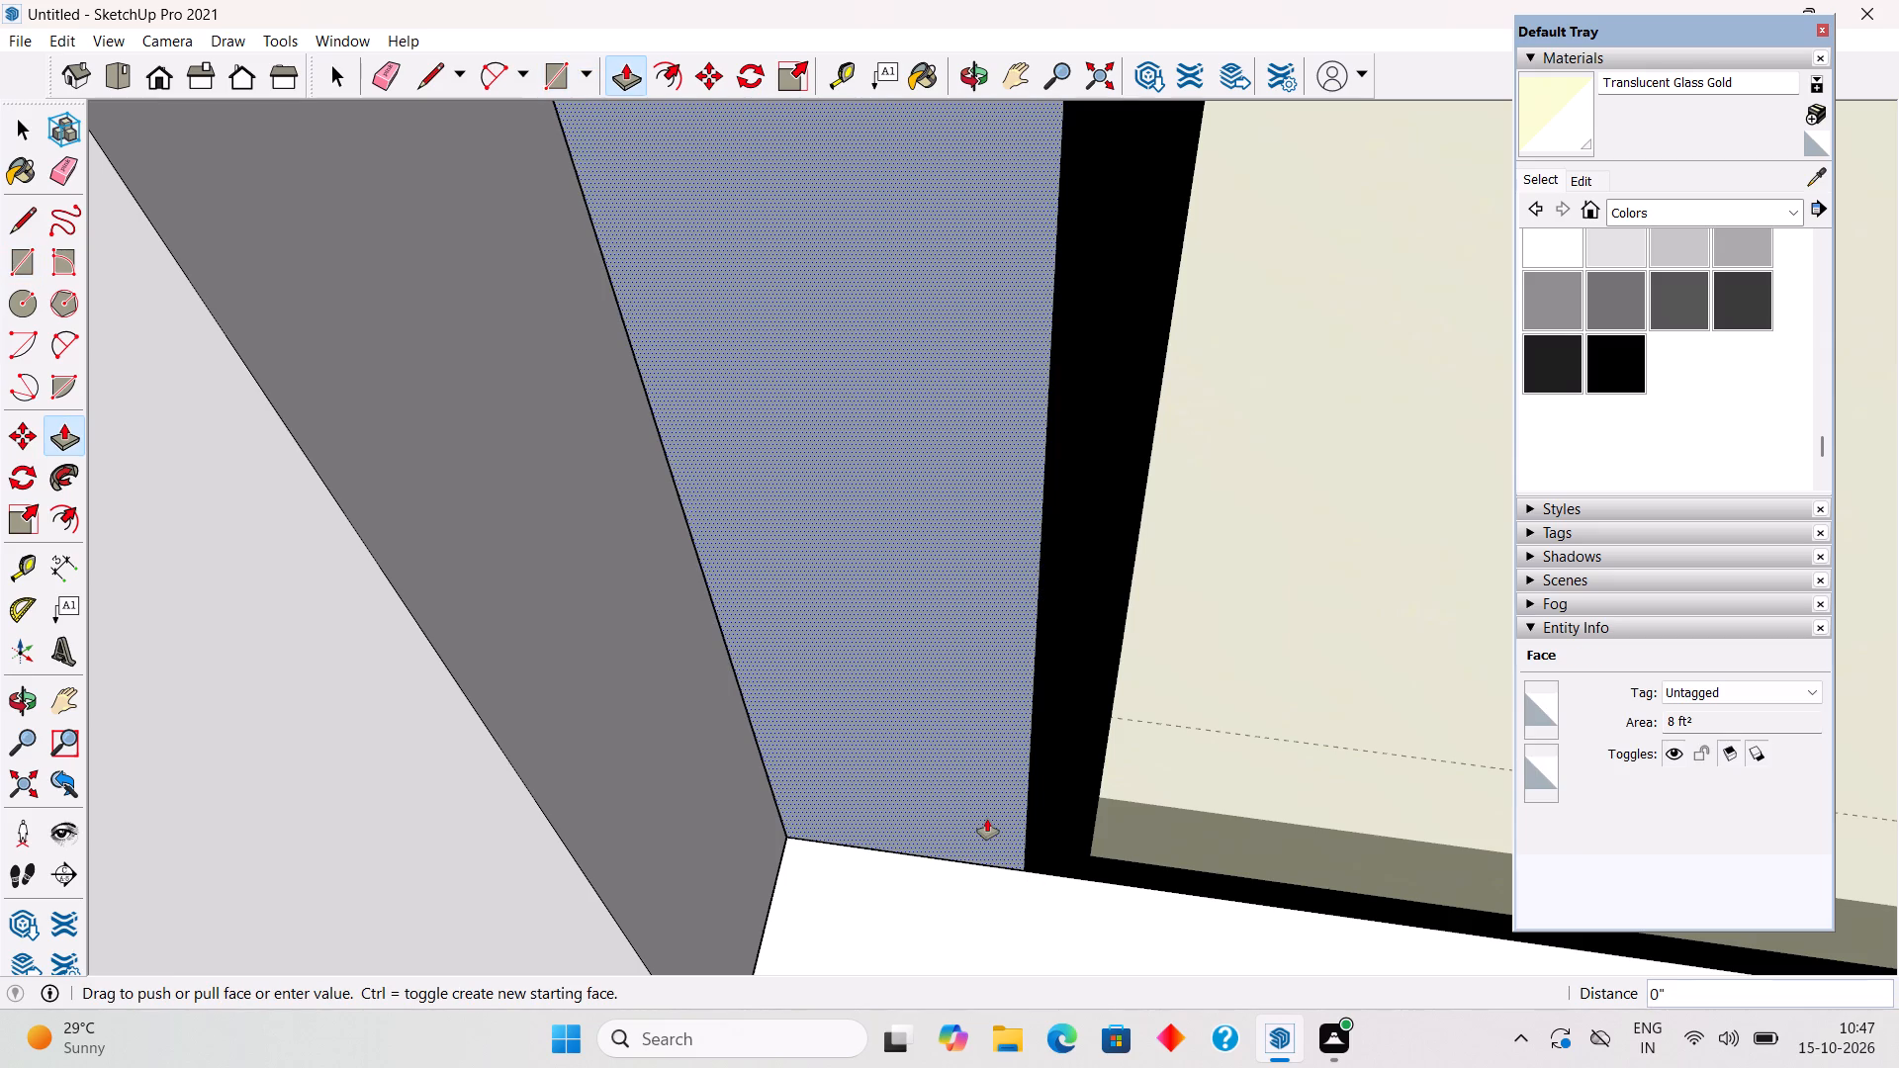
type("1\"")
key("Return")
key("space")
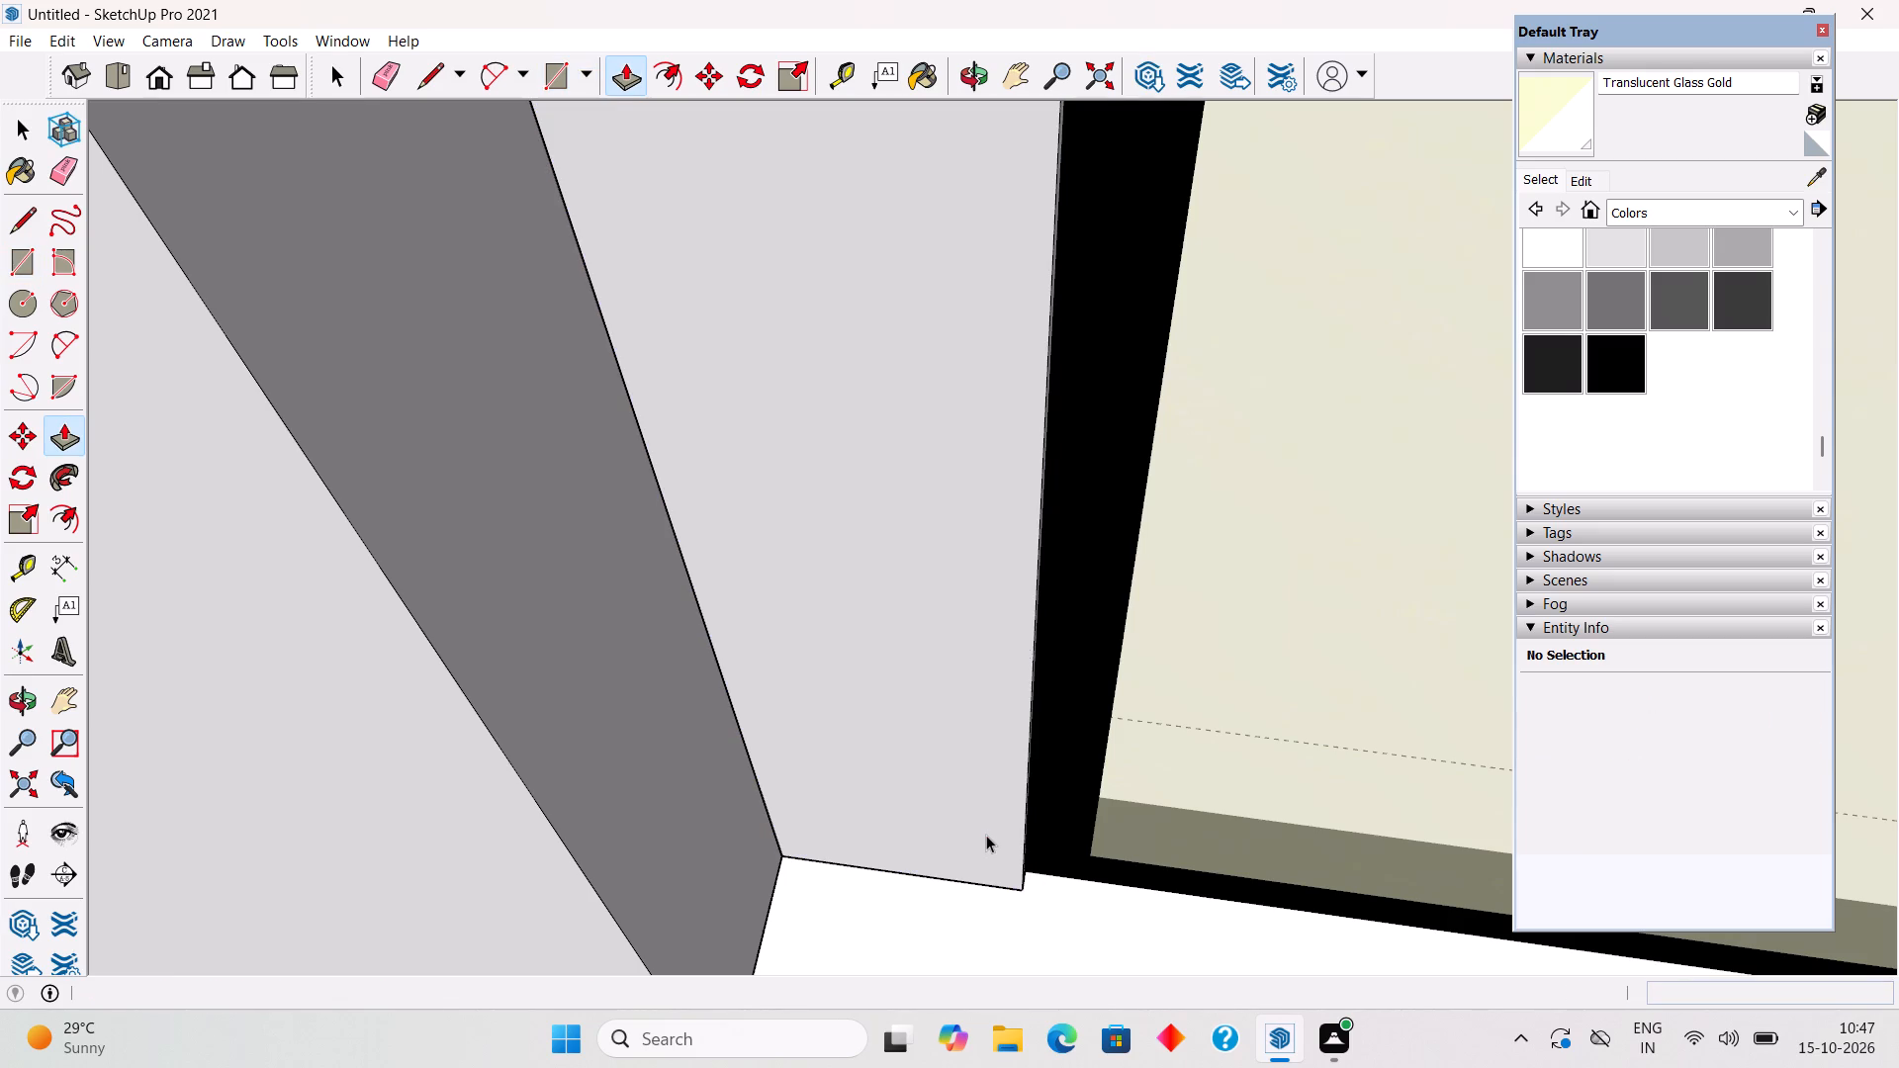
Select the whole extruded strip between the pier and the black frame and make it a group.
triple_click(986, 835)
right_click(986, 835)
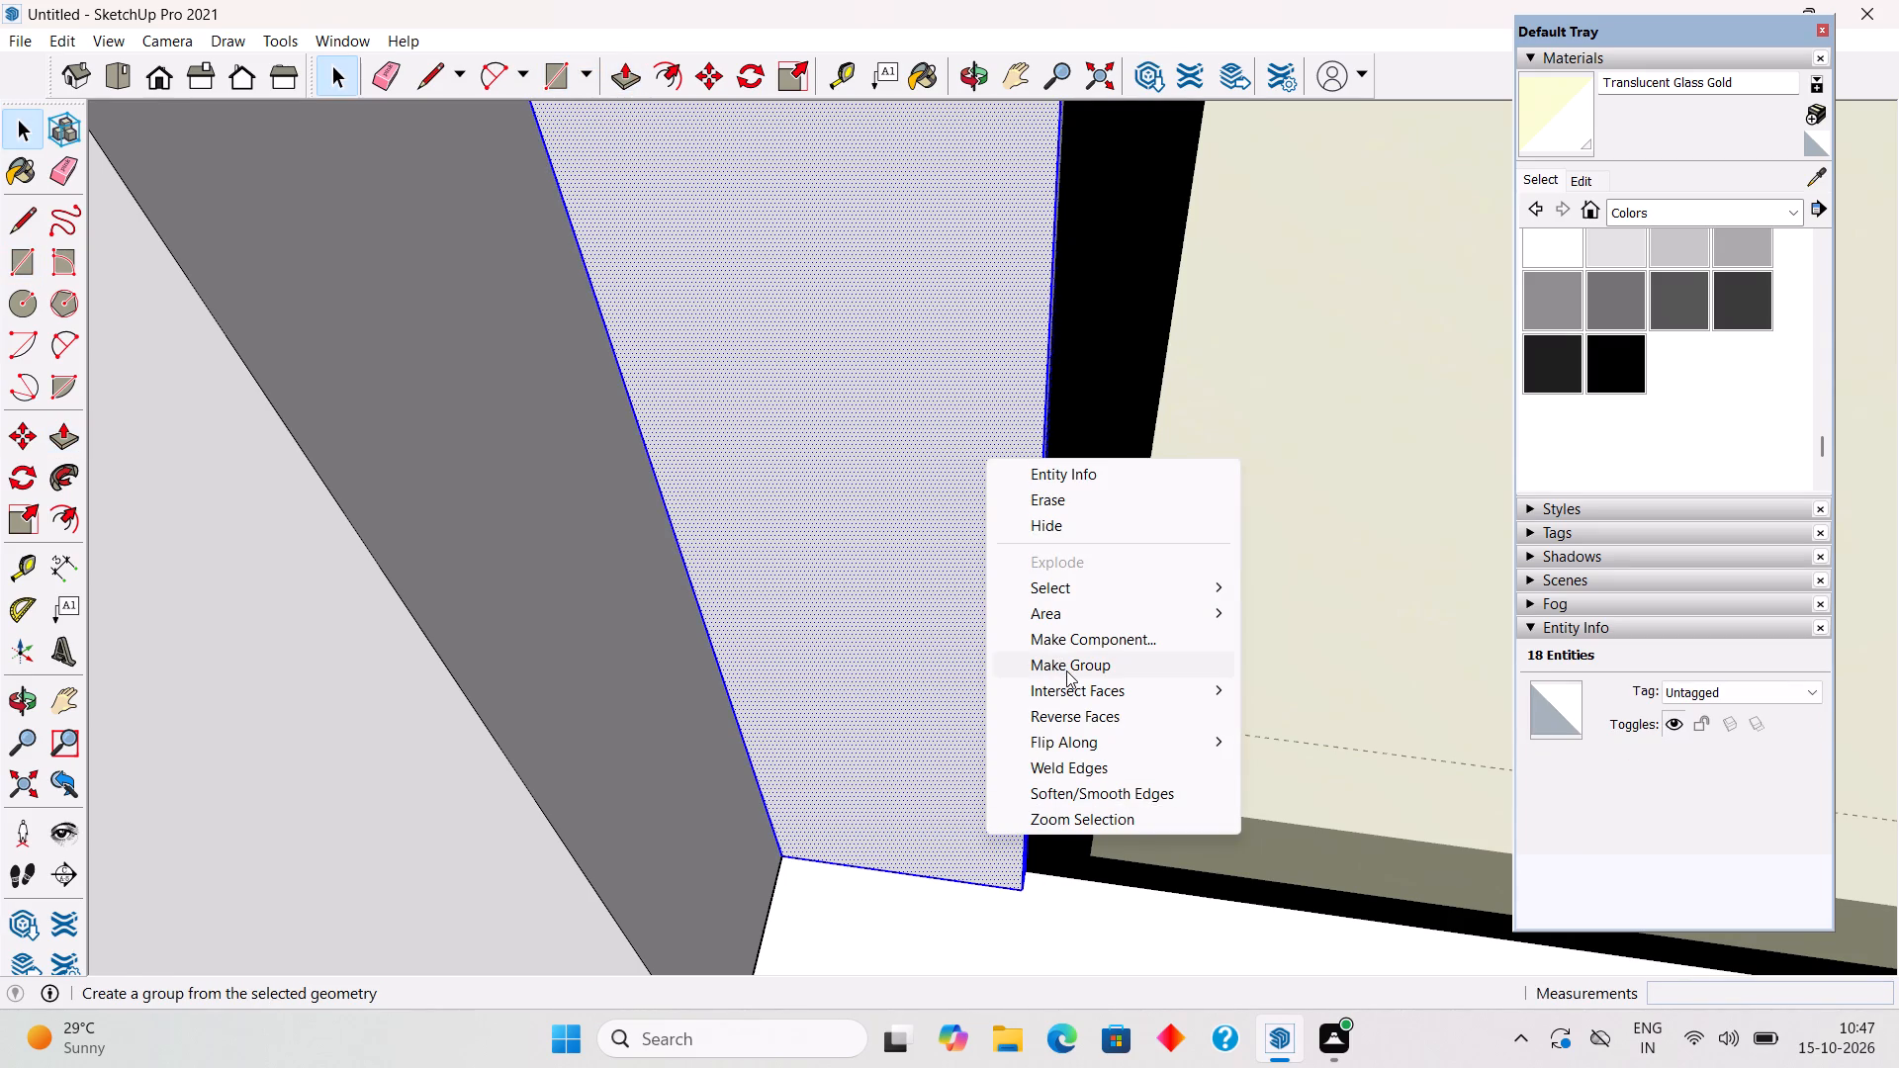
left_click(1067, 670)
scroll(1067, 670, "down", 20)
scroll(1067, 670, "down", 2)
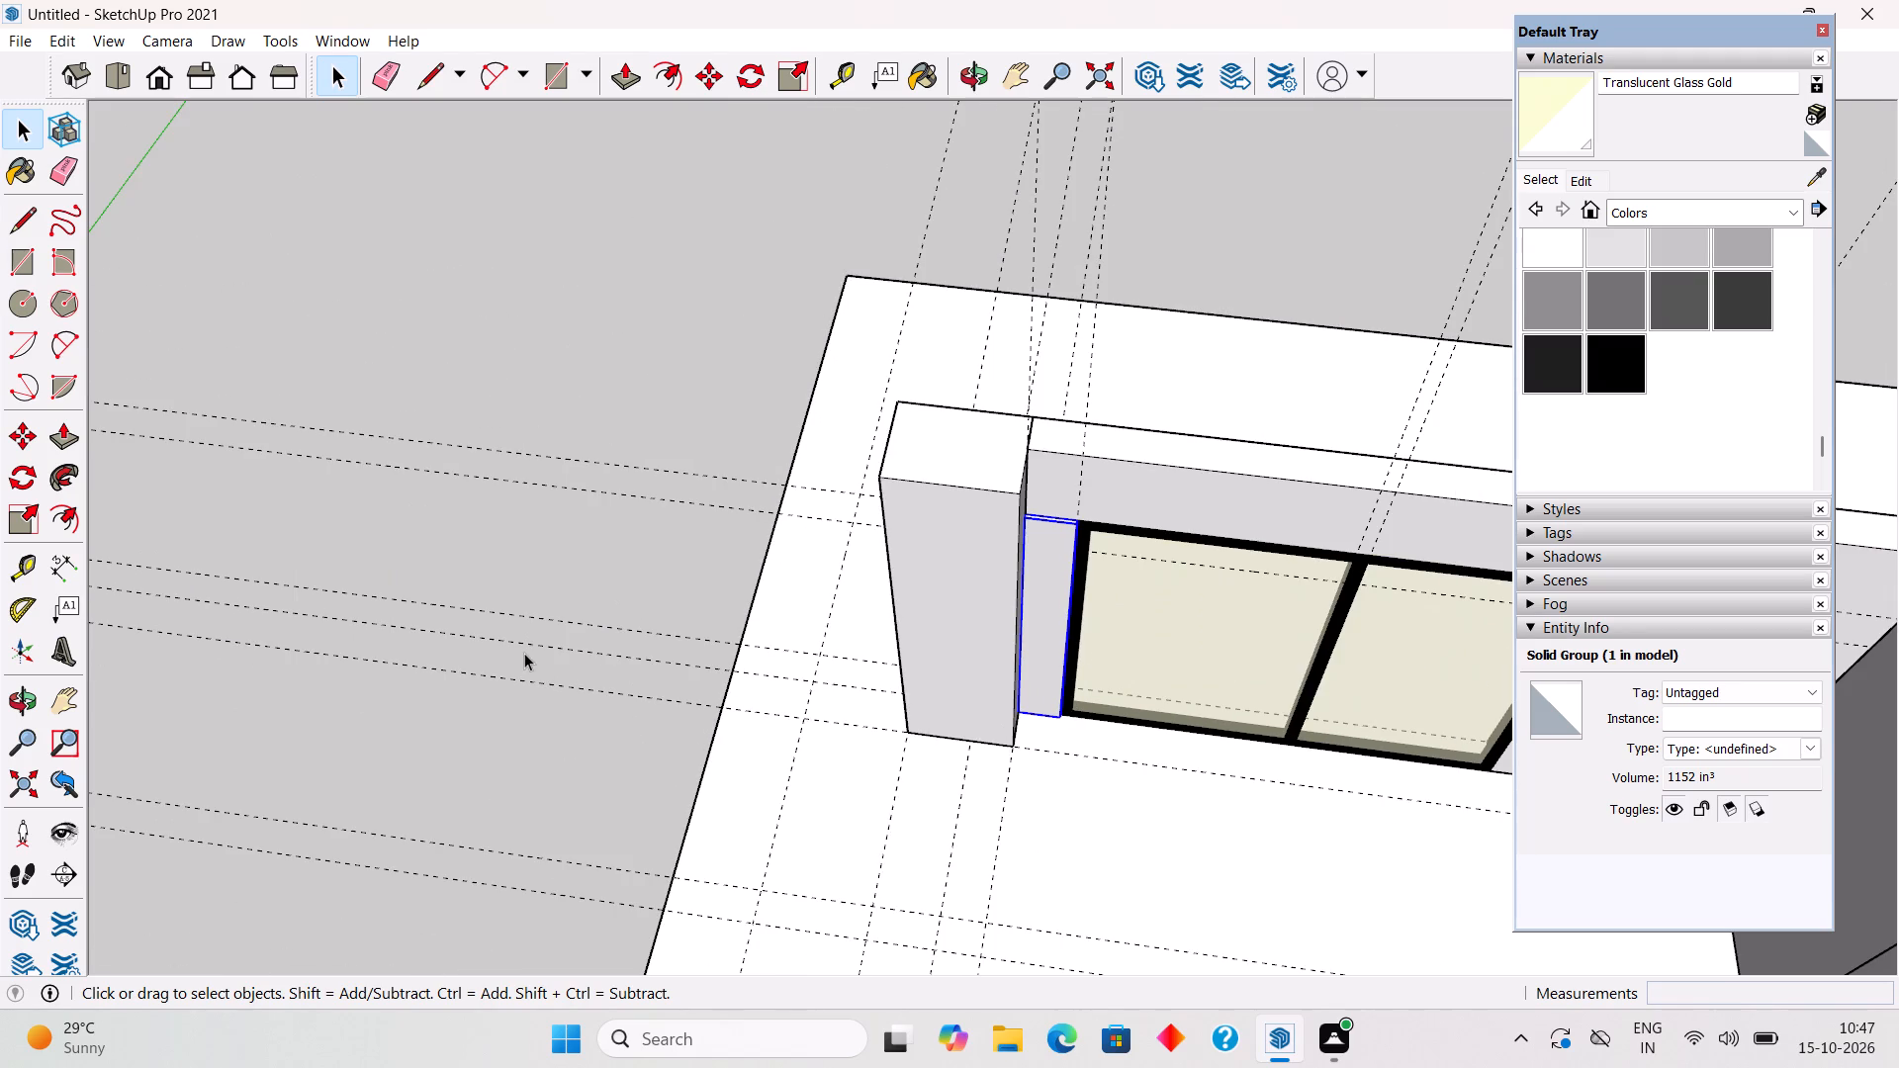
Paint the projecting wall block around the narrower glazed opening with Color D01 from the Colors collection.
left_click(543, 521)
middle_click_drag(884, 850, 932, 738)
scroll(932, 739, "down", 10)
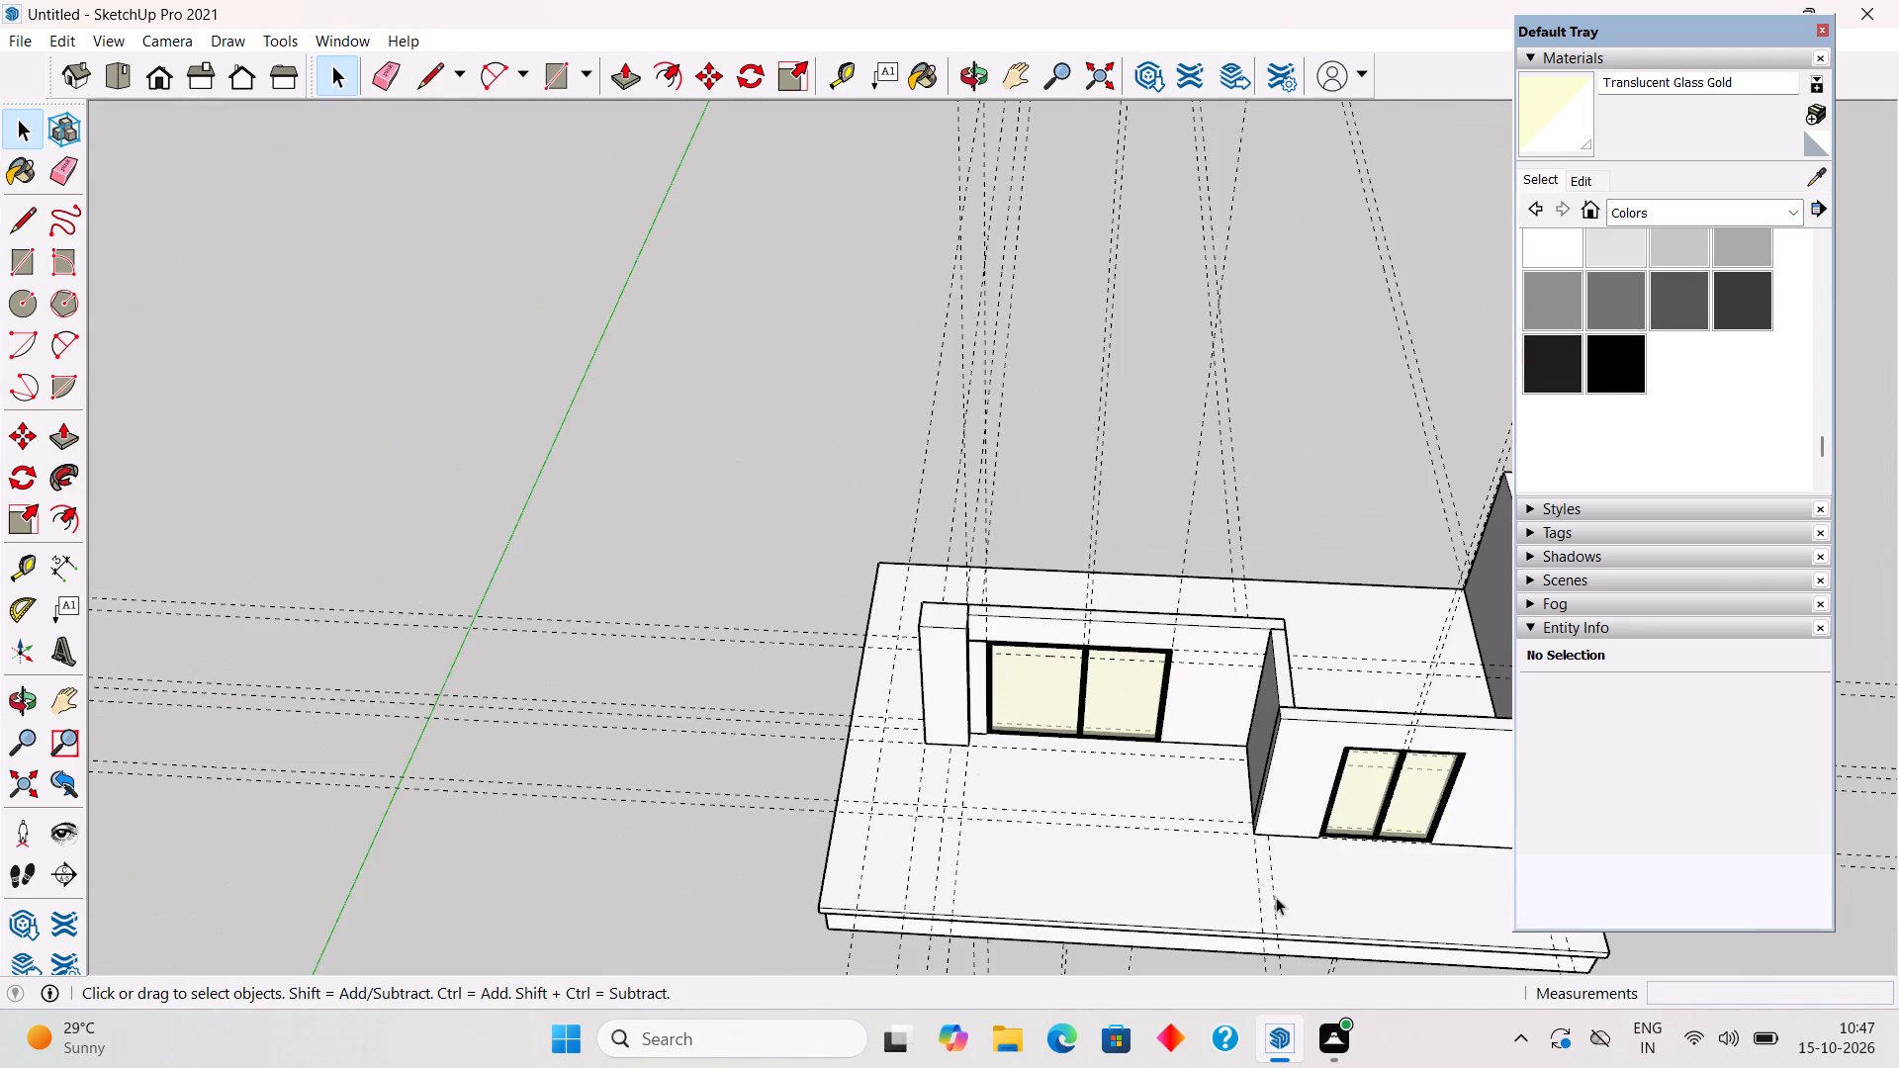
middle_click_drag(1384, 695, 1348, 625)
scroll(1329, 612, "down", 8)
middle_click_drag(1404, 760, 1454, 655)
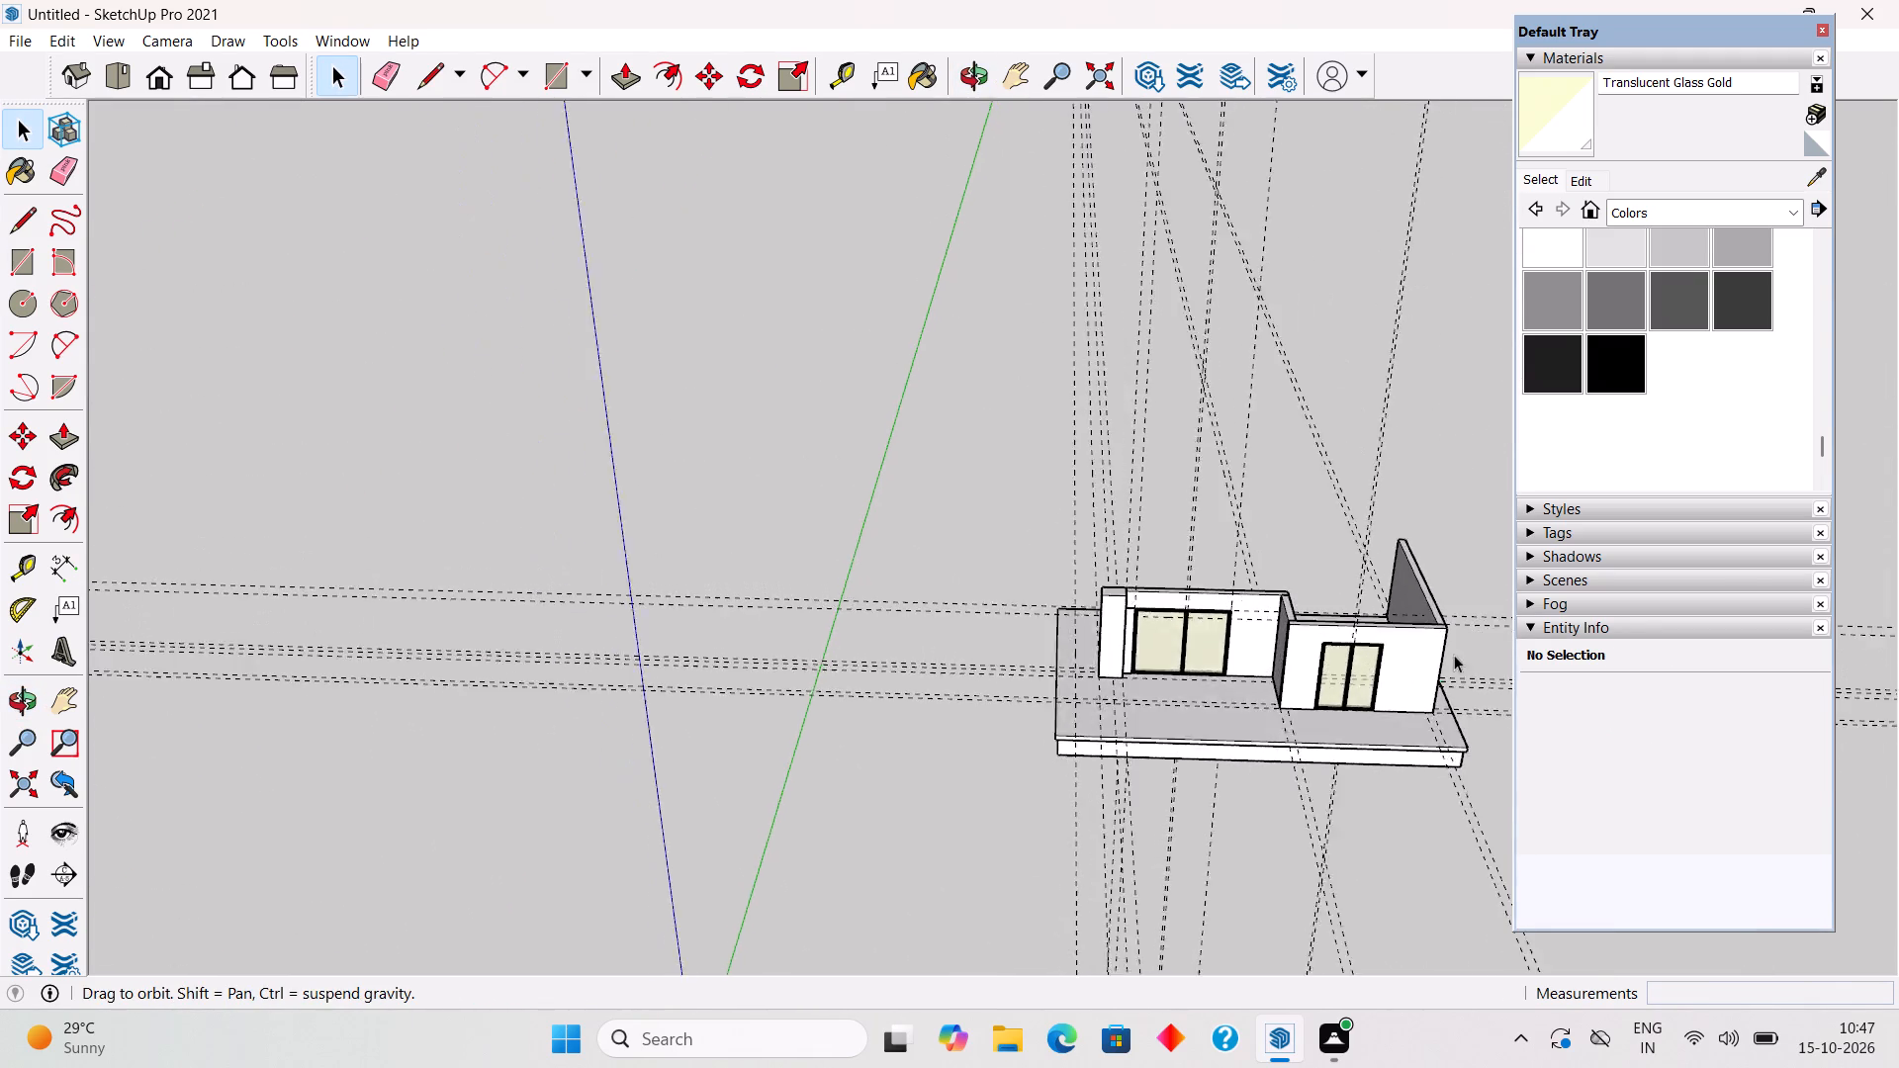
scroll(1451, 659, "up", 3)
middle_click_drag(1454, 655, 1451, 658)
scroll(1466, 647, "up", 8)
middle_click_drag(1385, 682, 1420, 578)
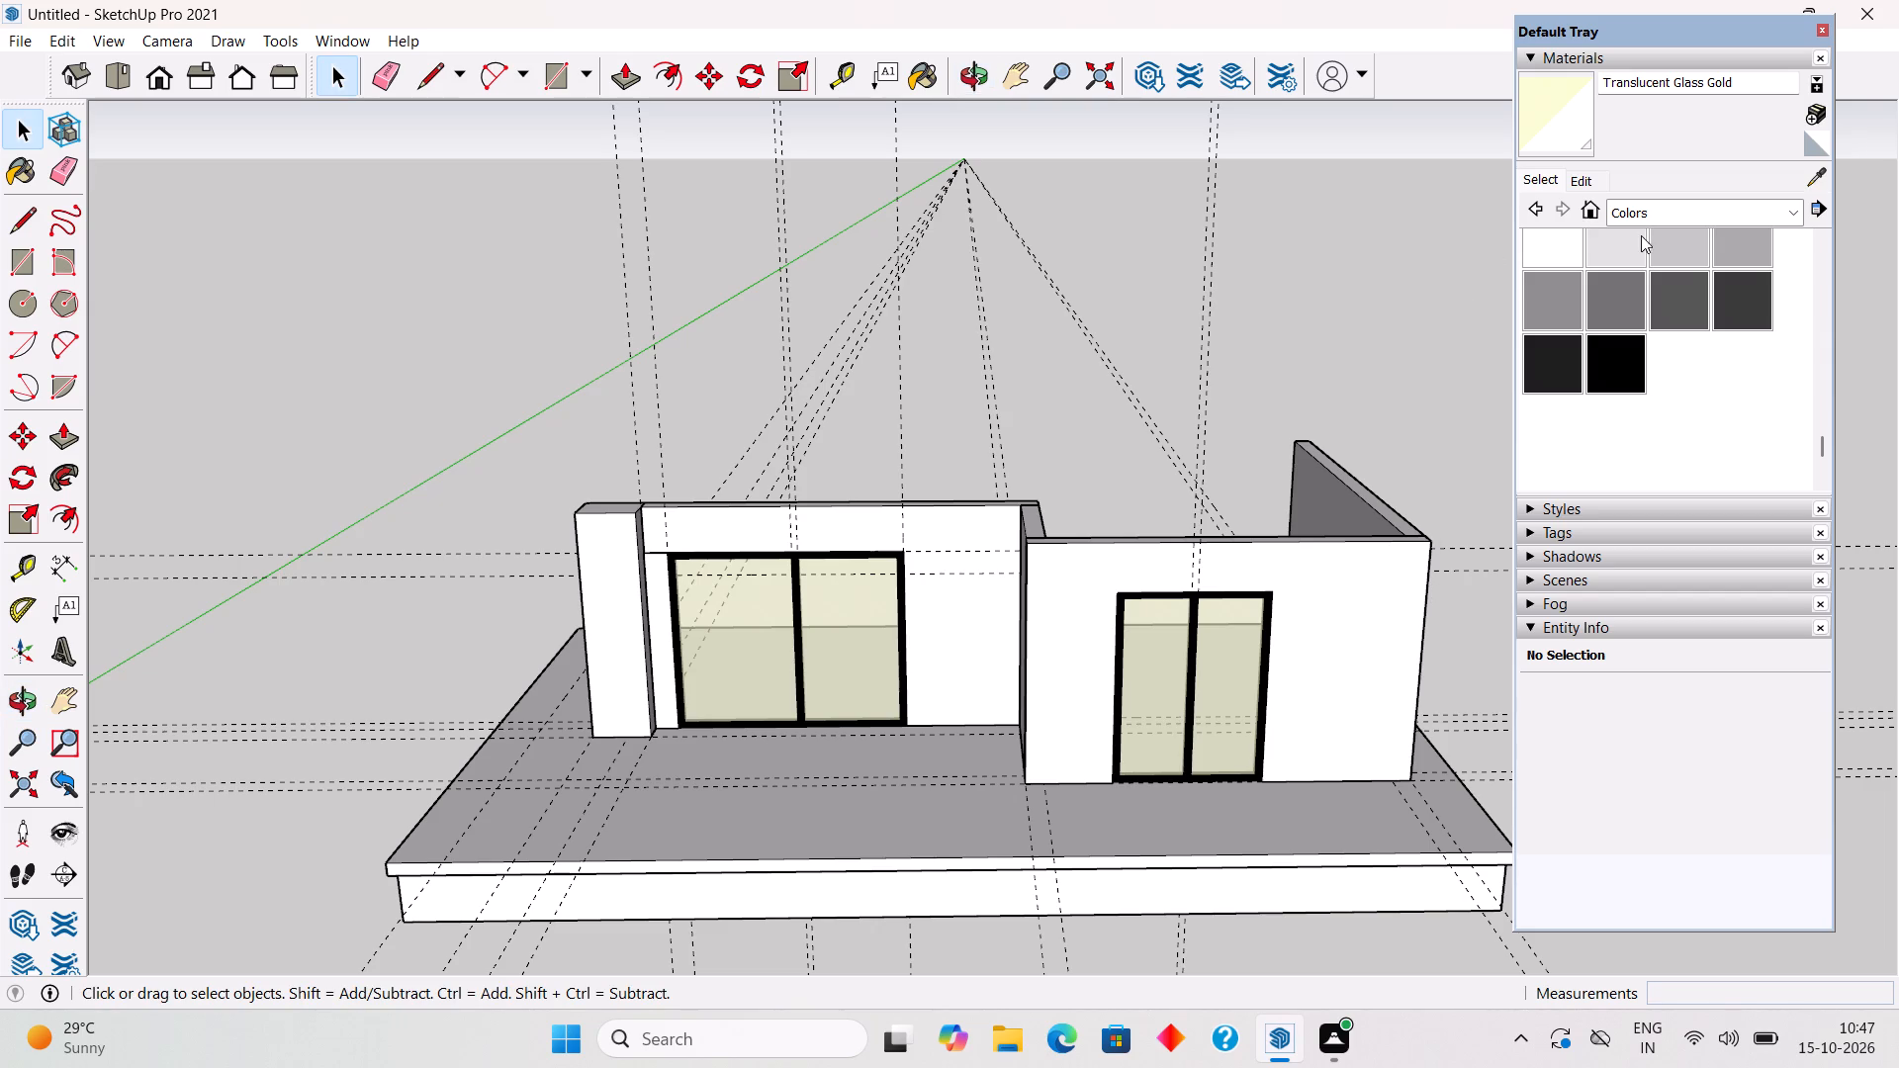
left_click(1672, 210)
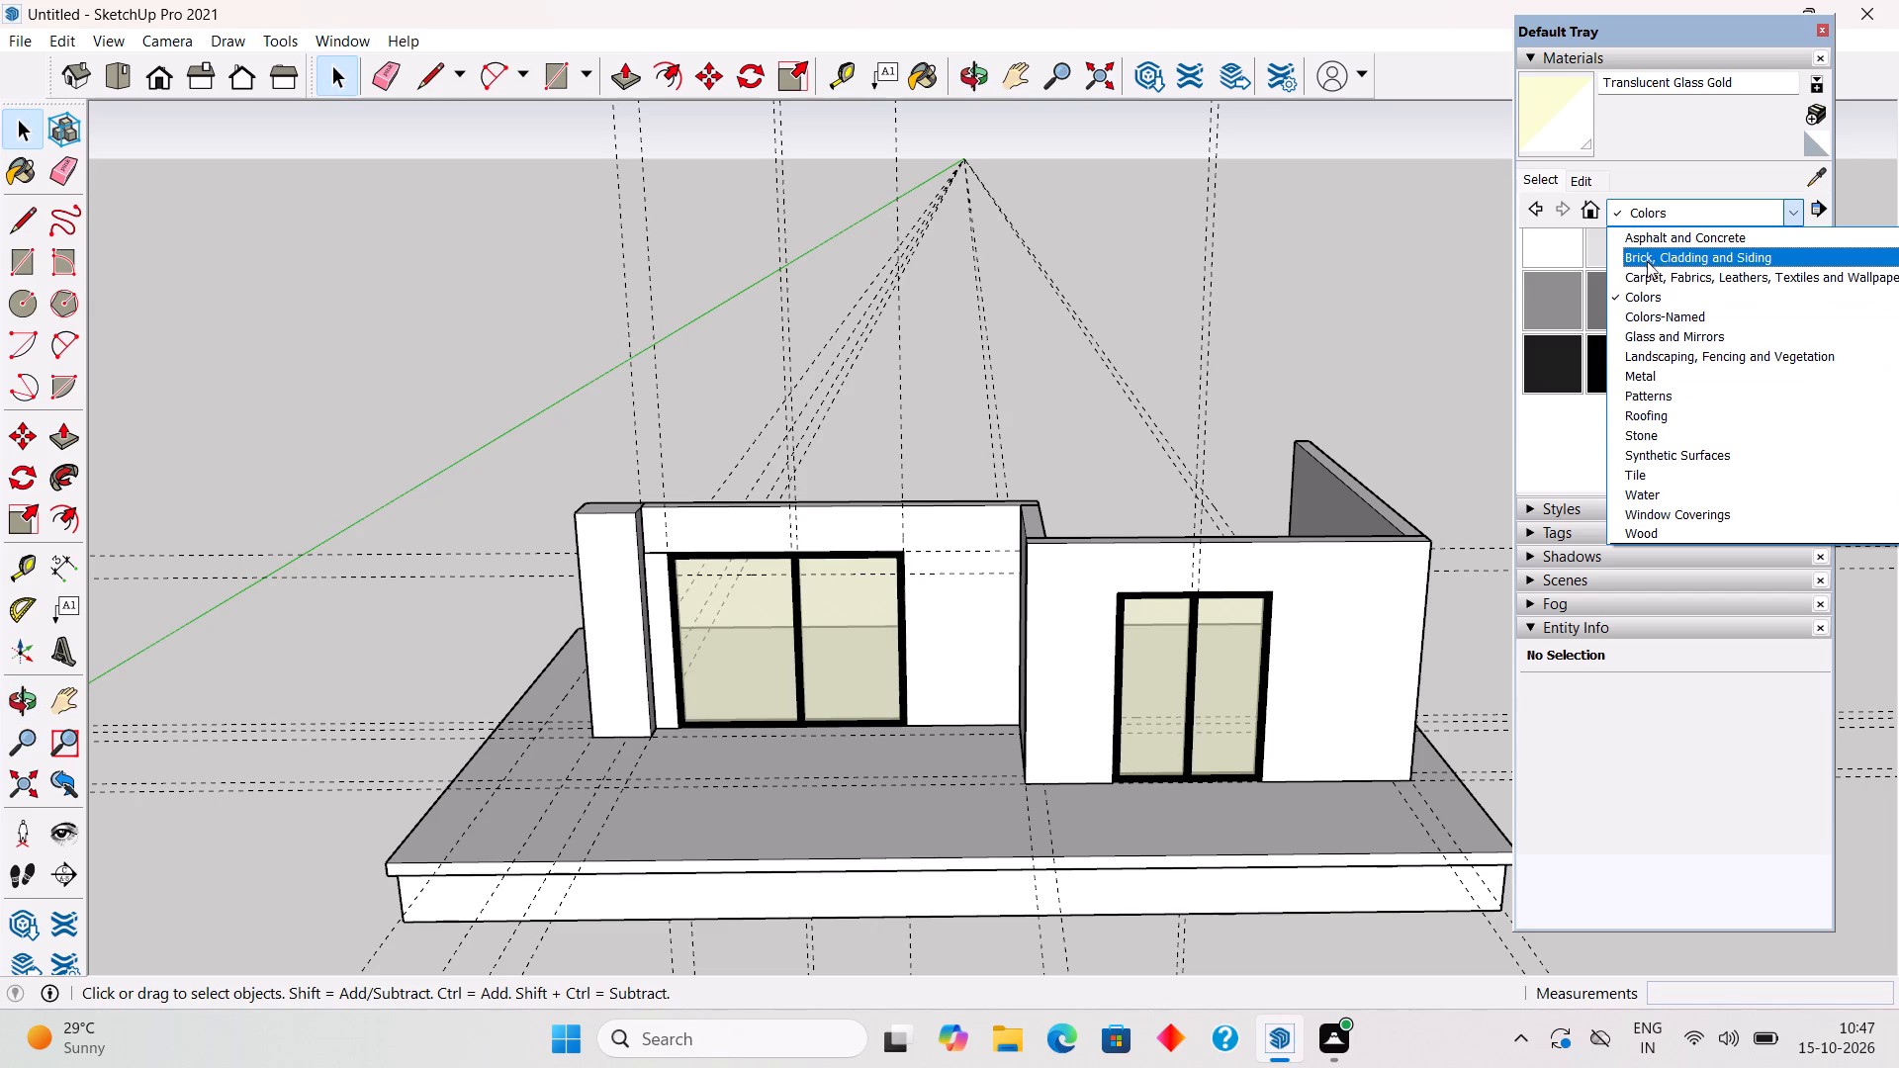
left_click(1637, 300)
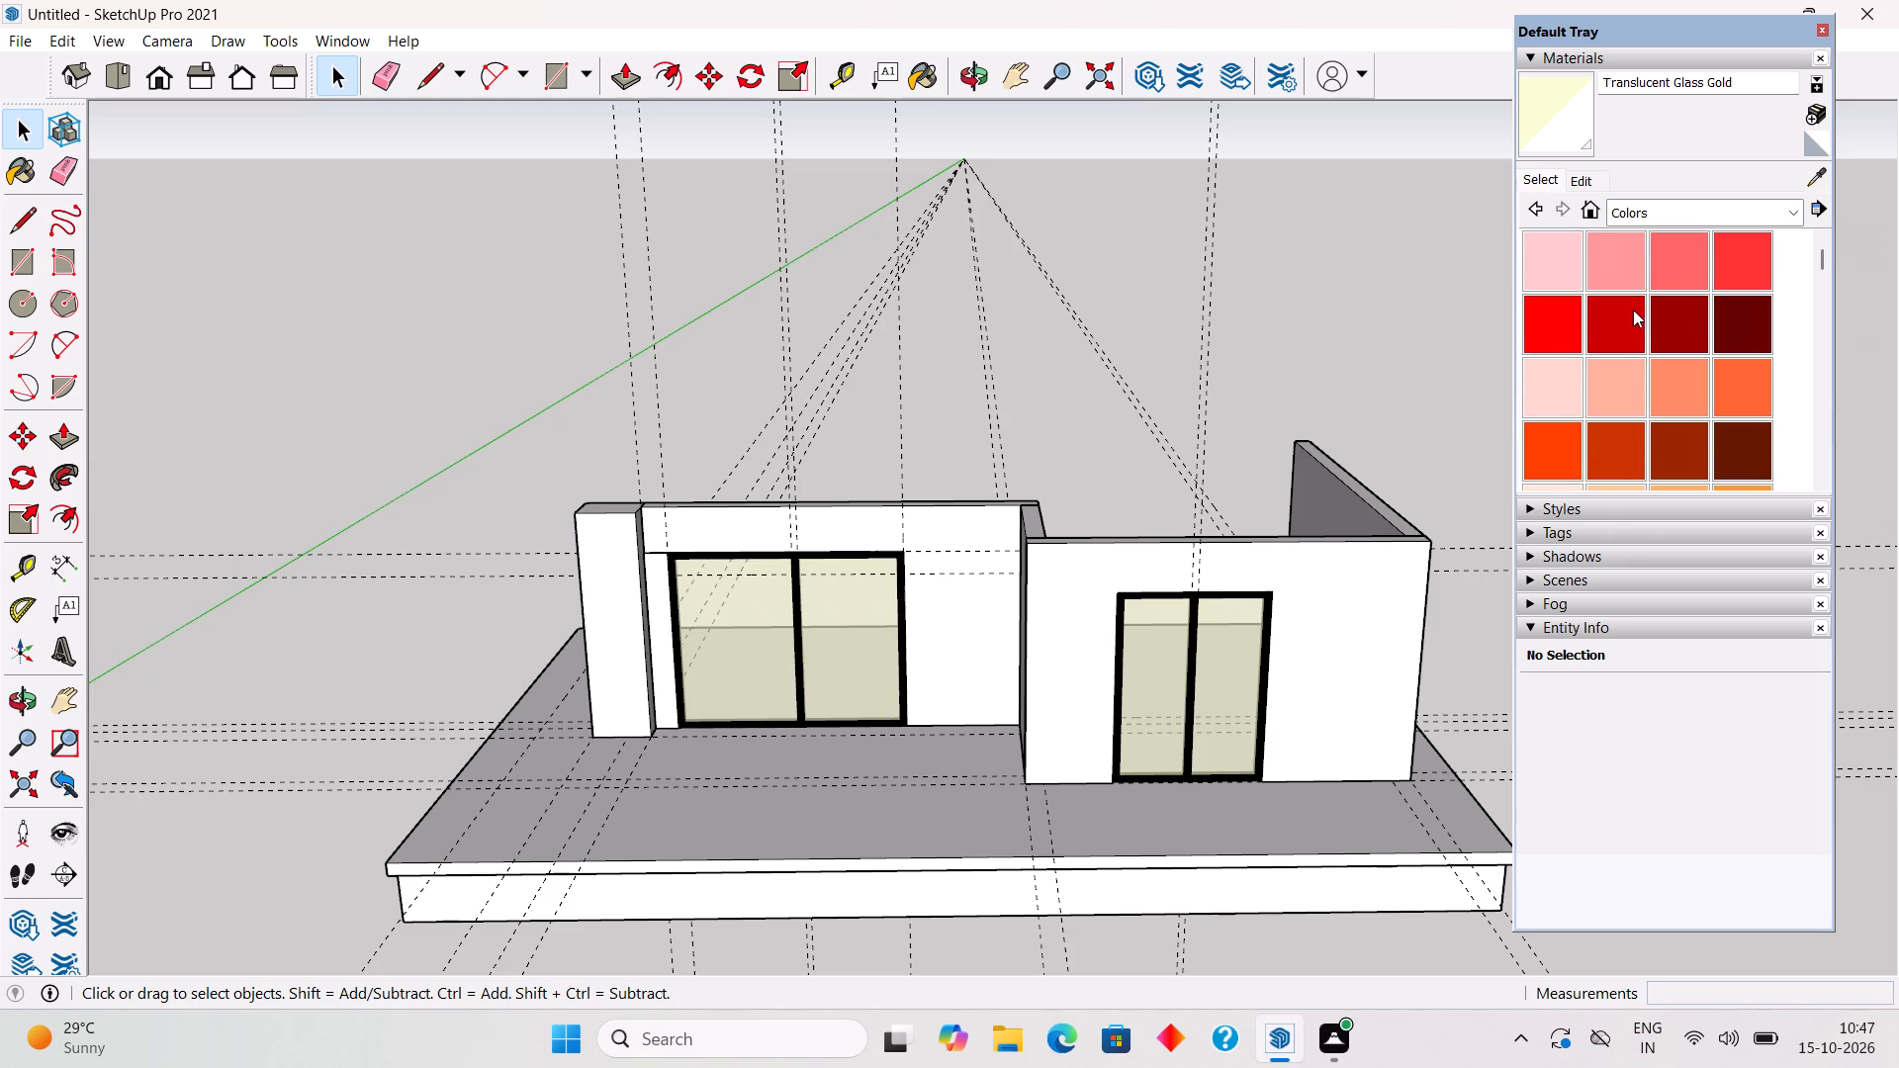
scroll(1631, 312, "down", 3)
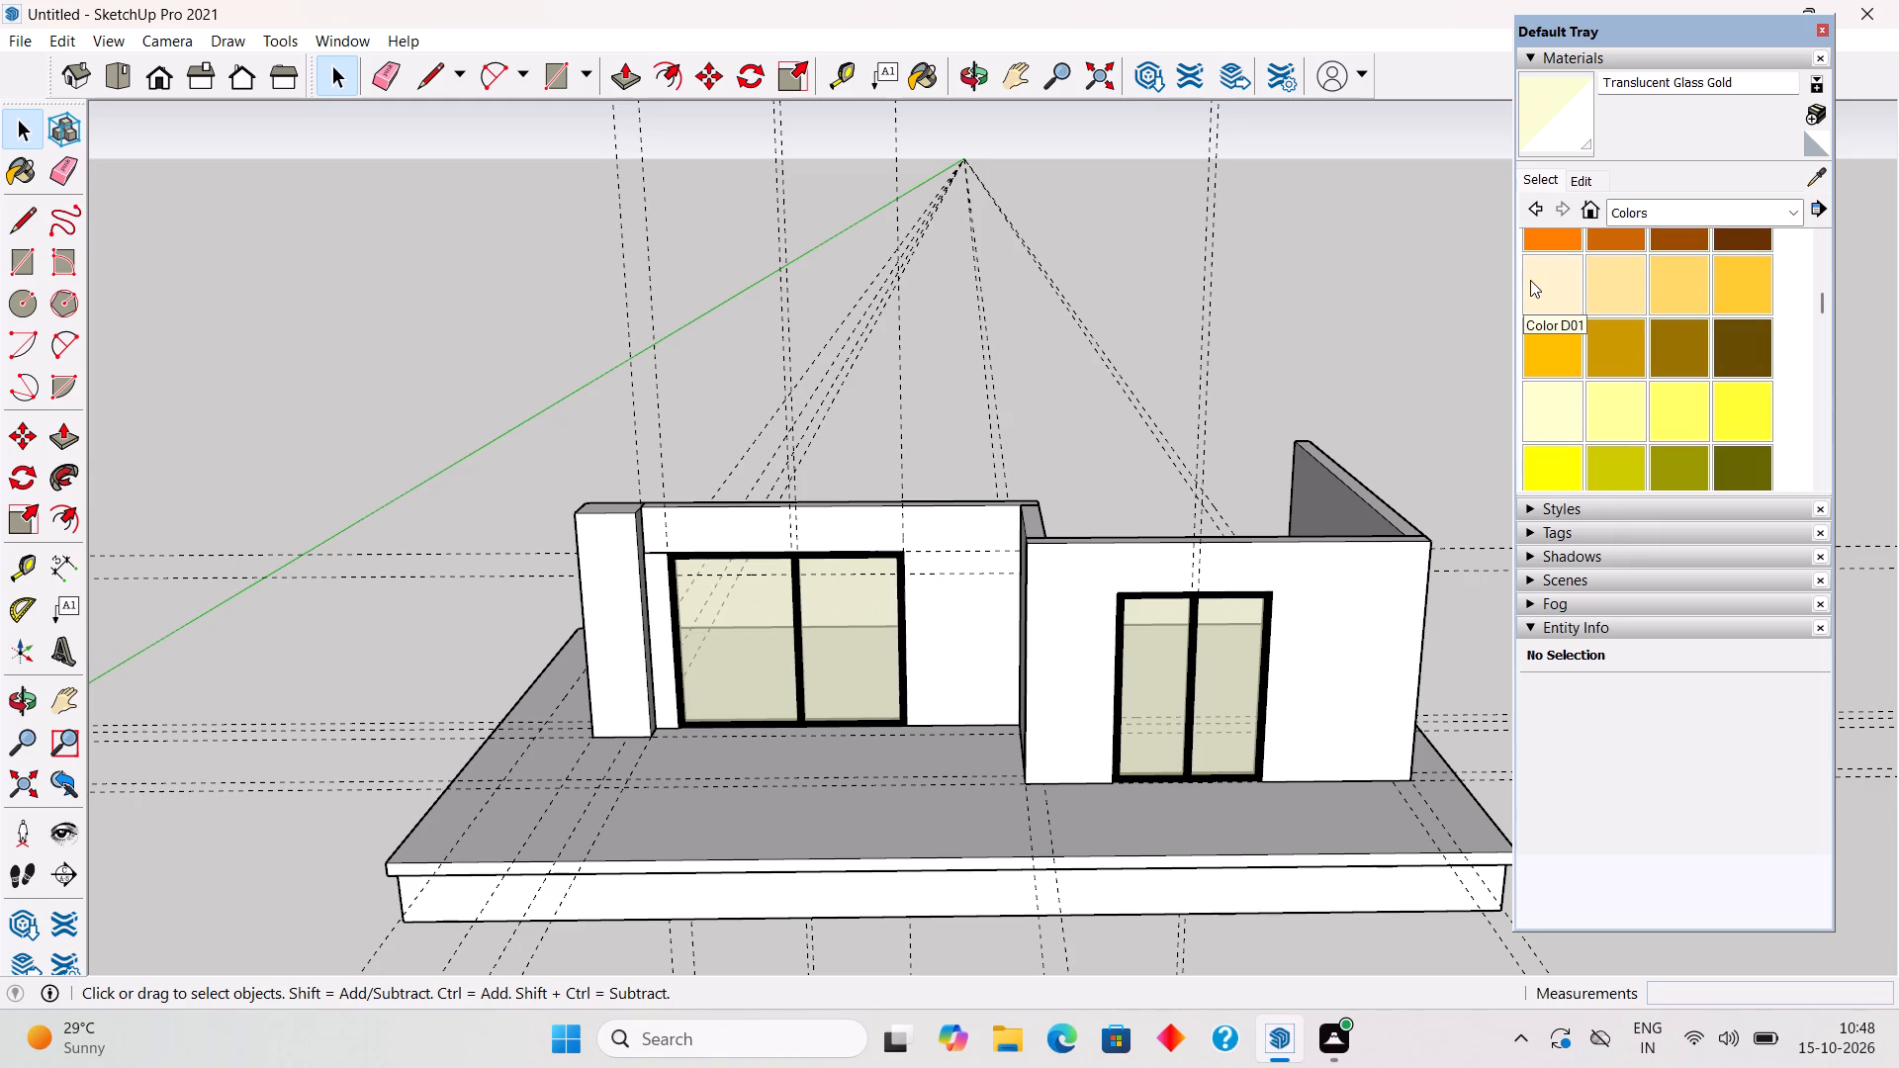
left_click(1529, 295)
left_click(1398, 637)
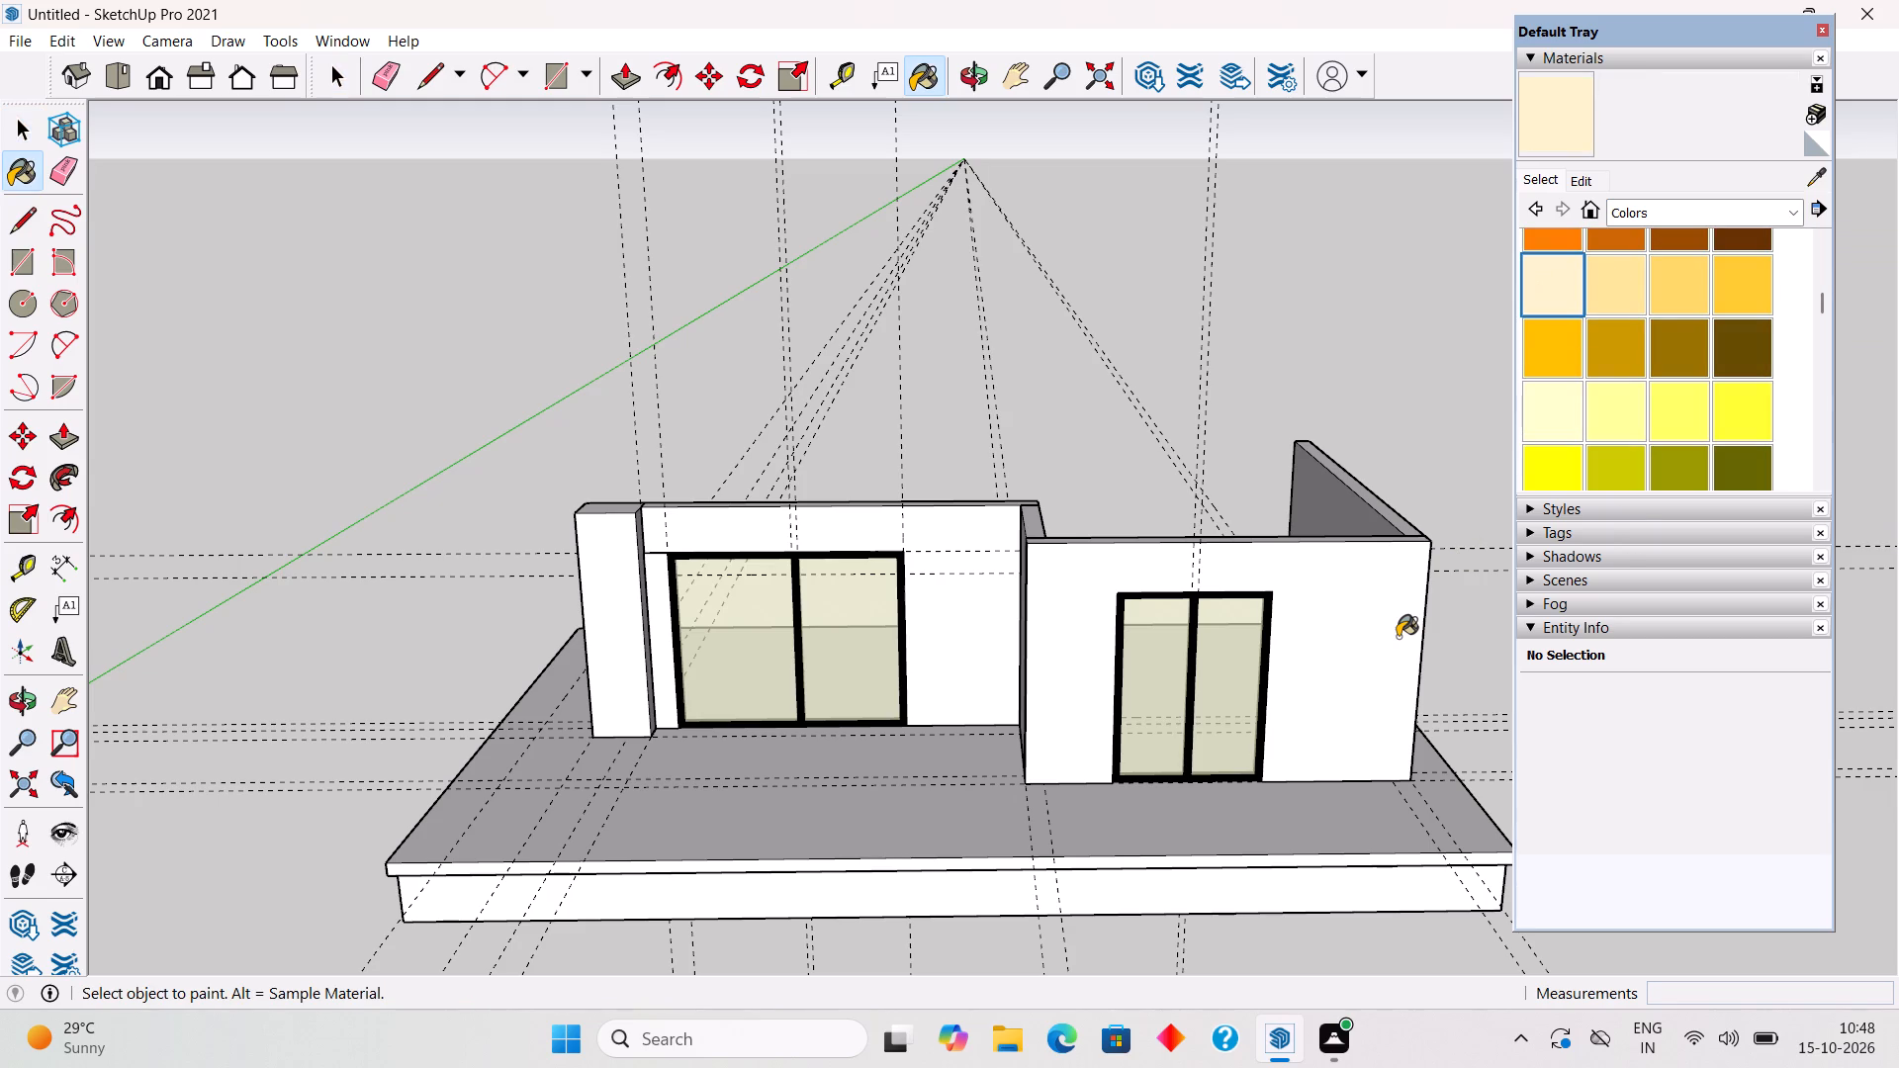
Paint the pier and the narrow strip beside the wide black frame with the same Color D01.
middle_click_drag(871, 795, 1267, 720)
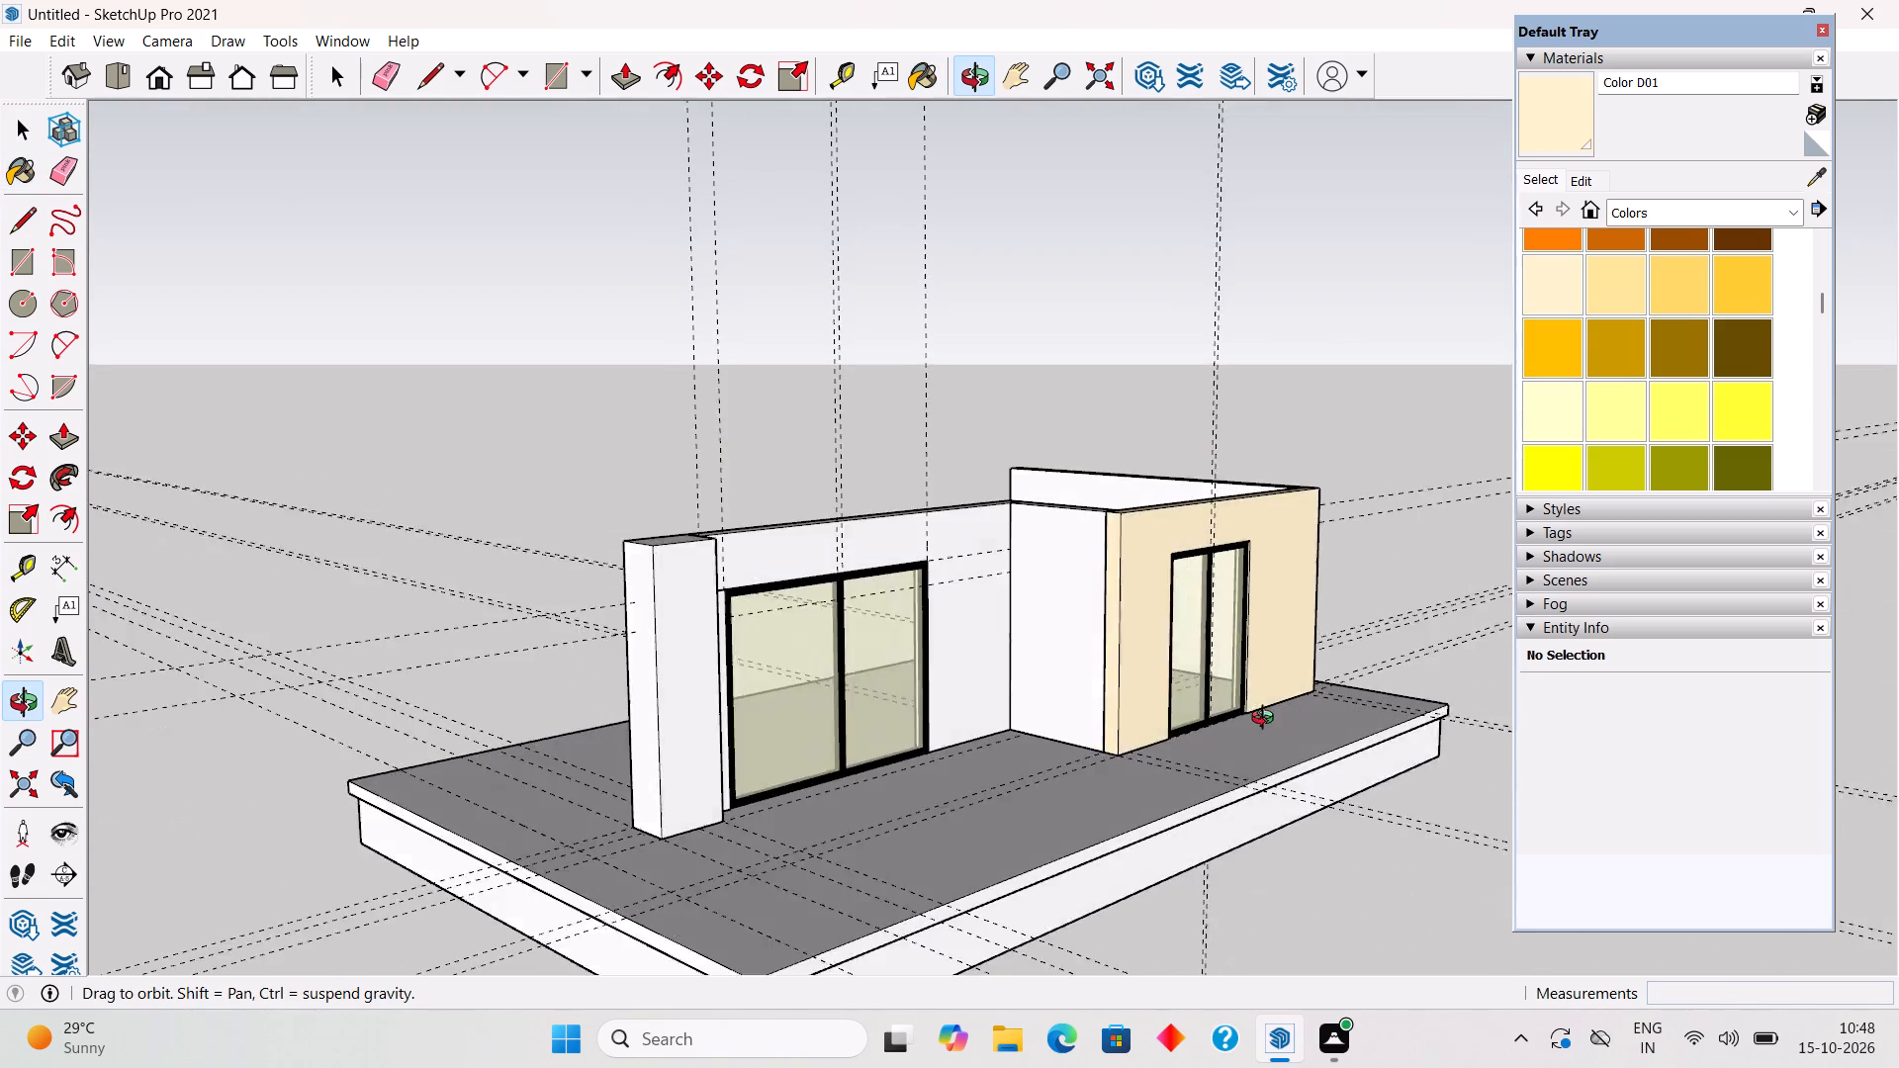
middle_click_drag(1267, 720, 1158, 707)
left_click(651, 713)
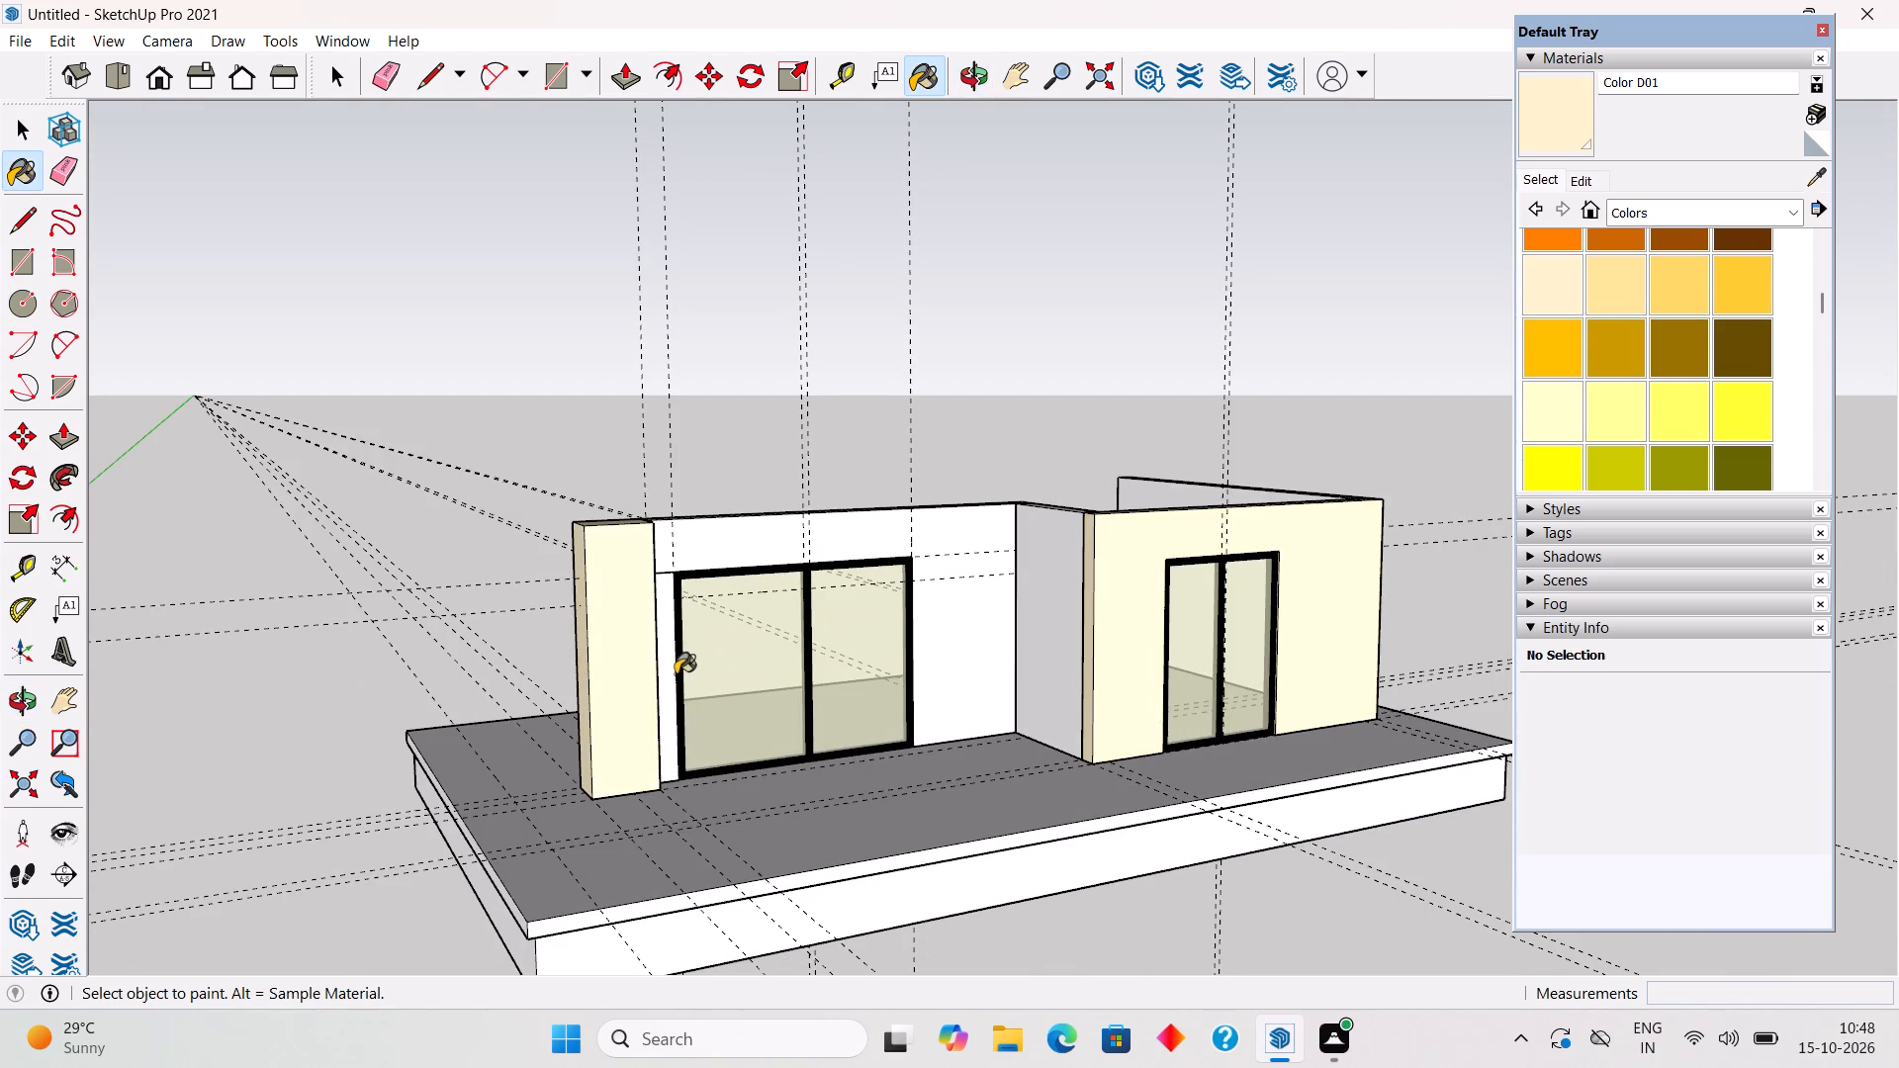
left_click(668, 675)
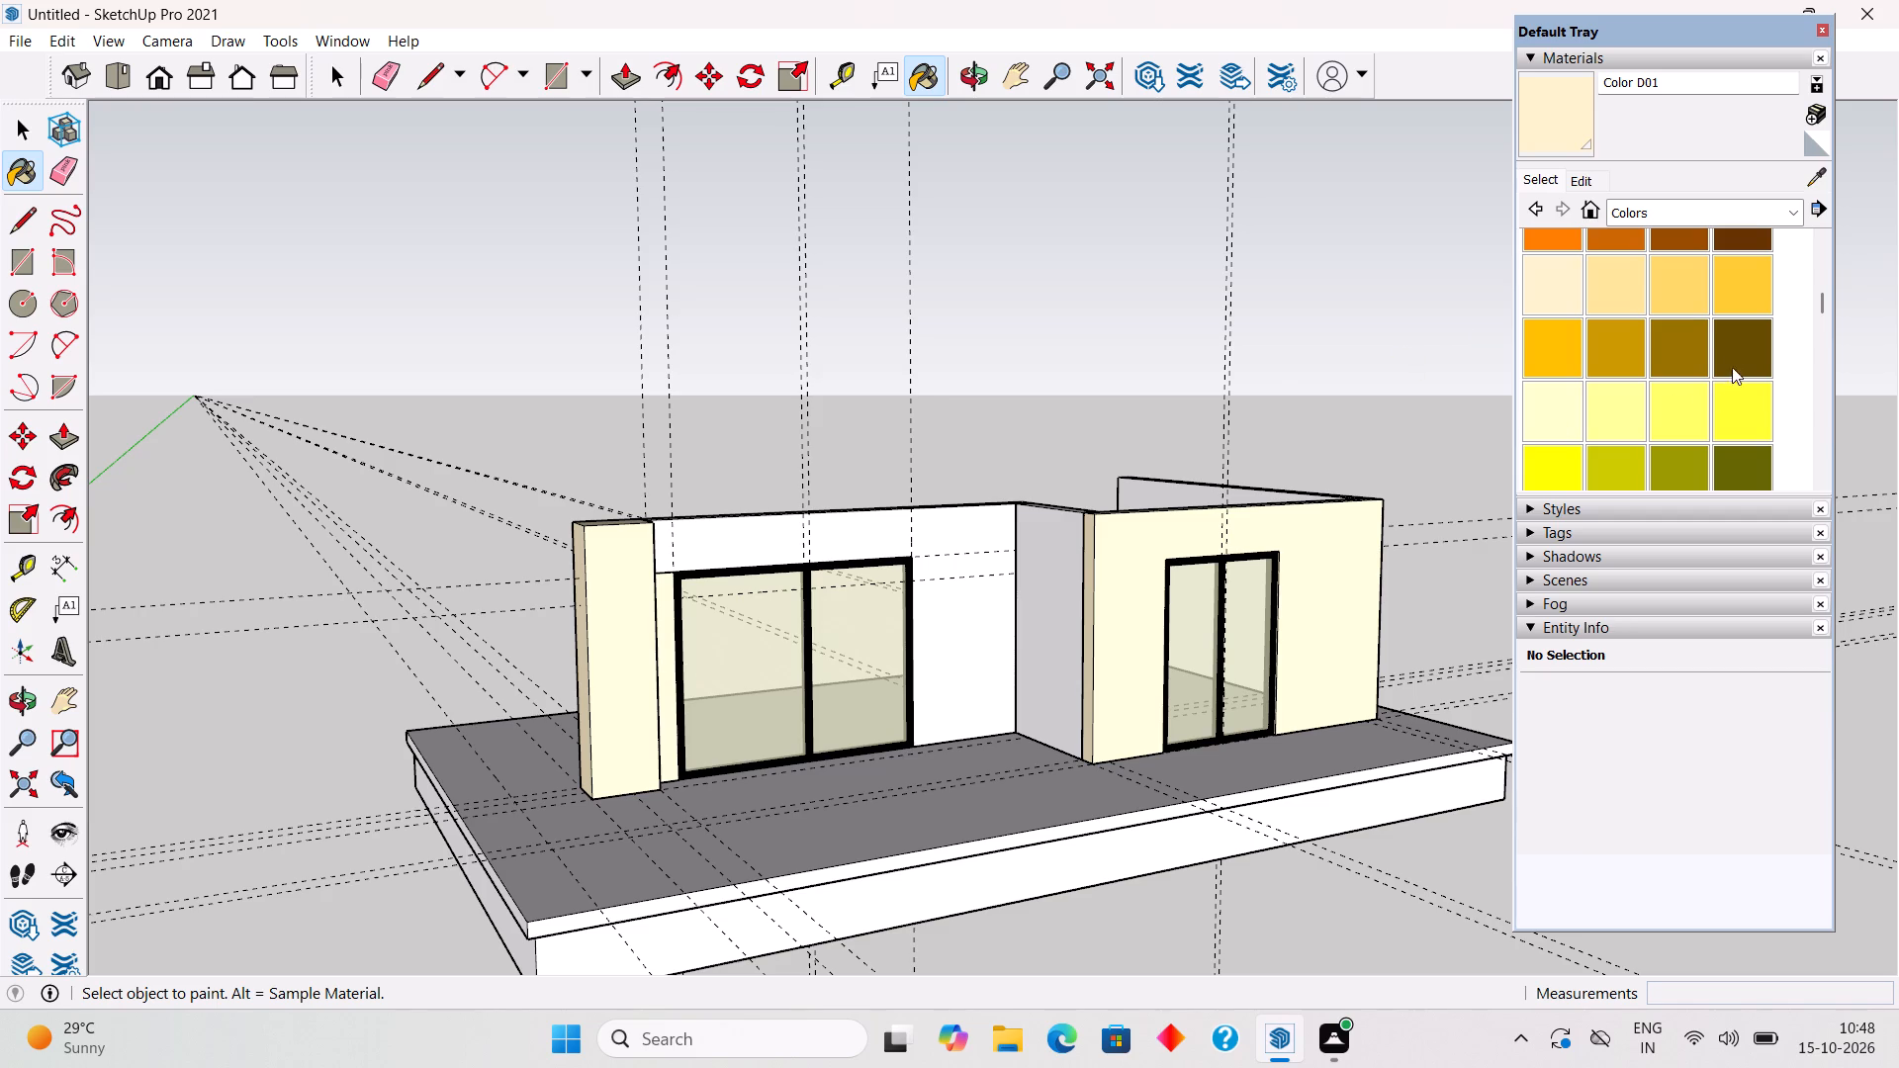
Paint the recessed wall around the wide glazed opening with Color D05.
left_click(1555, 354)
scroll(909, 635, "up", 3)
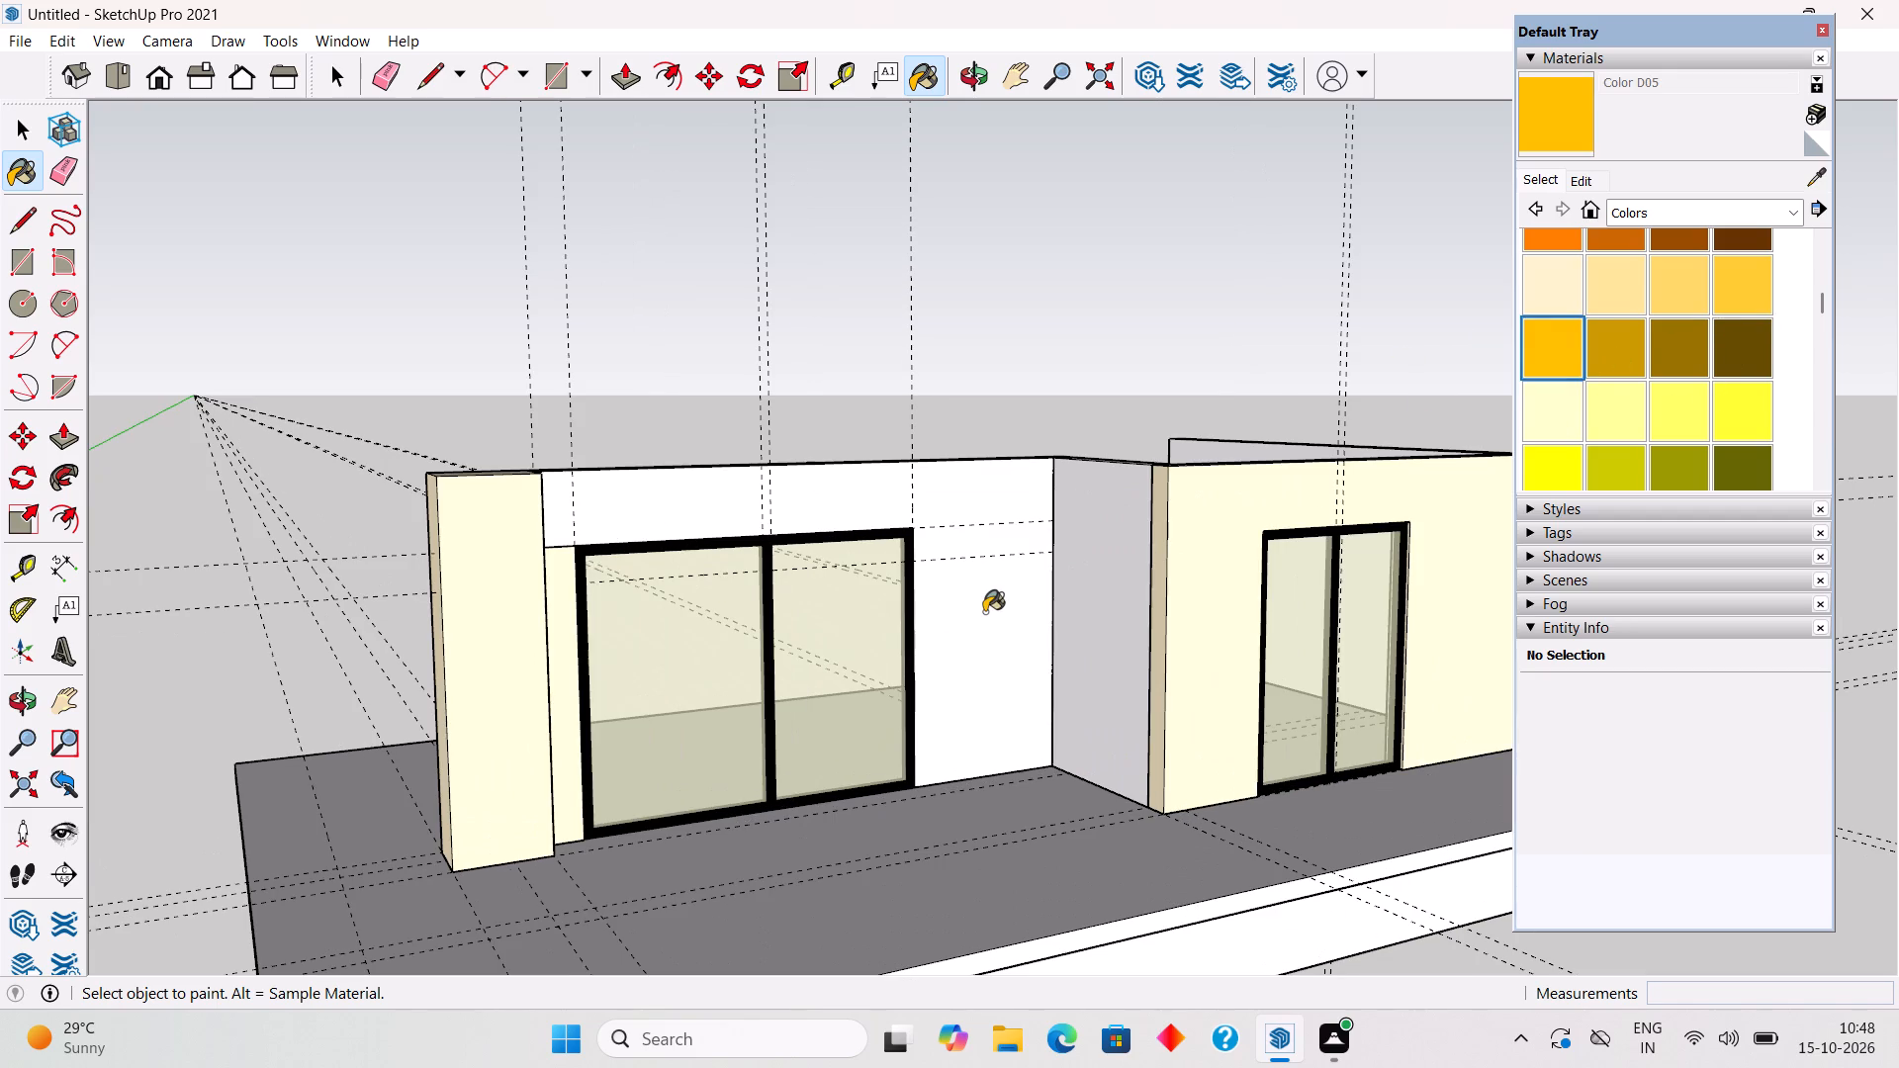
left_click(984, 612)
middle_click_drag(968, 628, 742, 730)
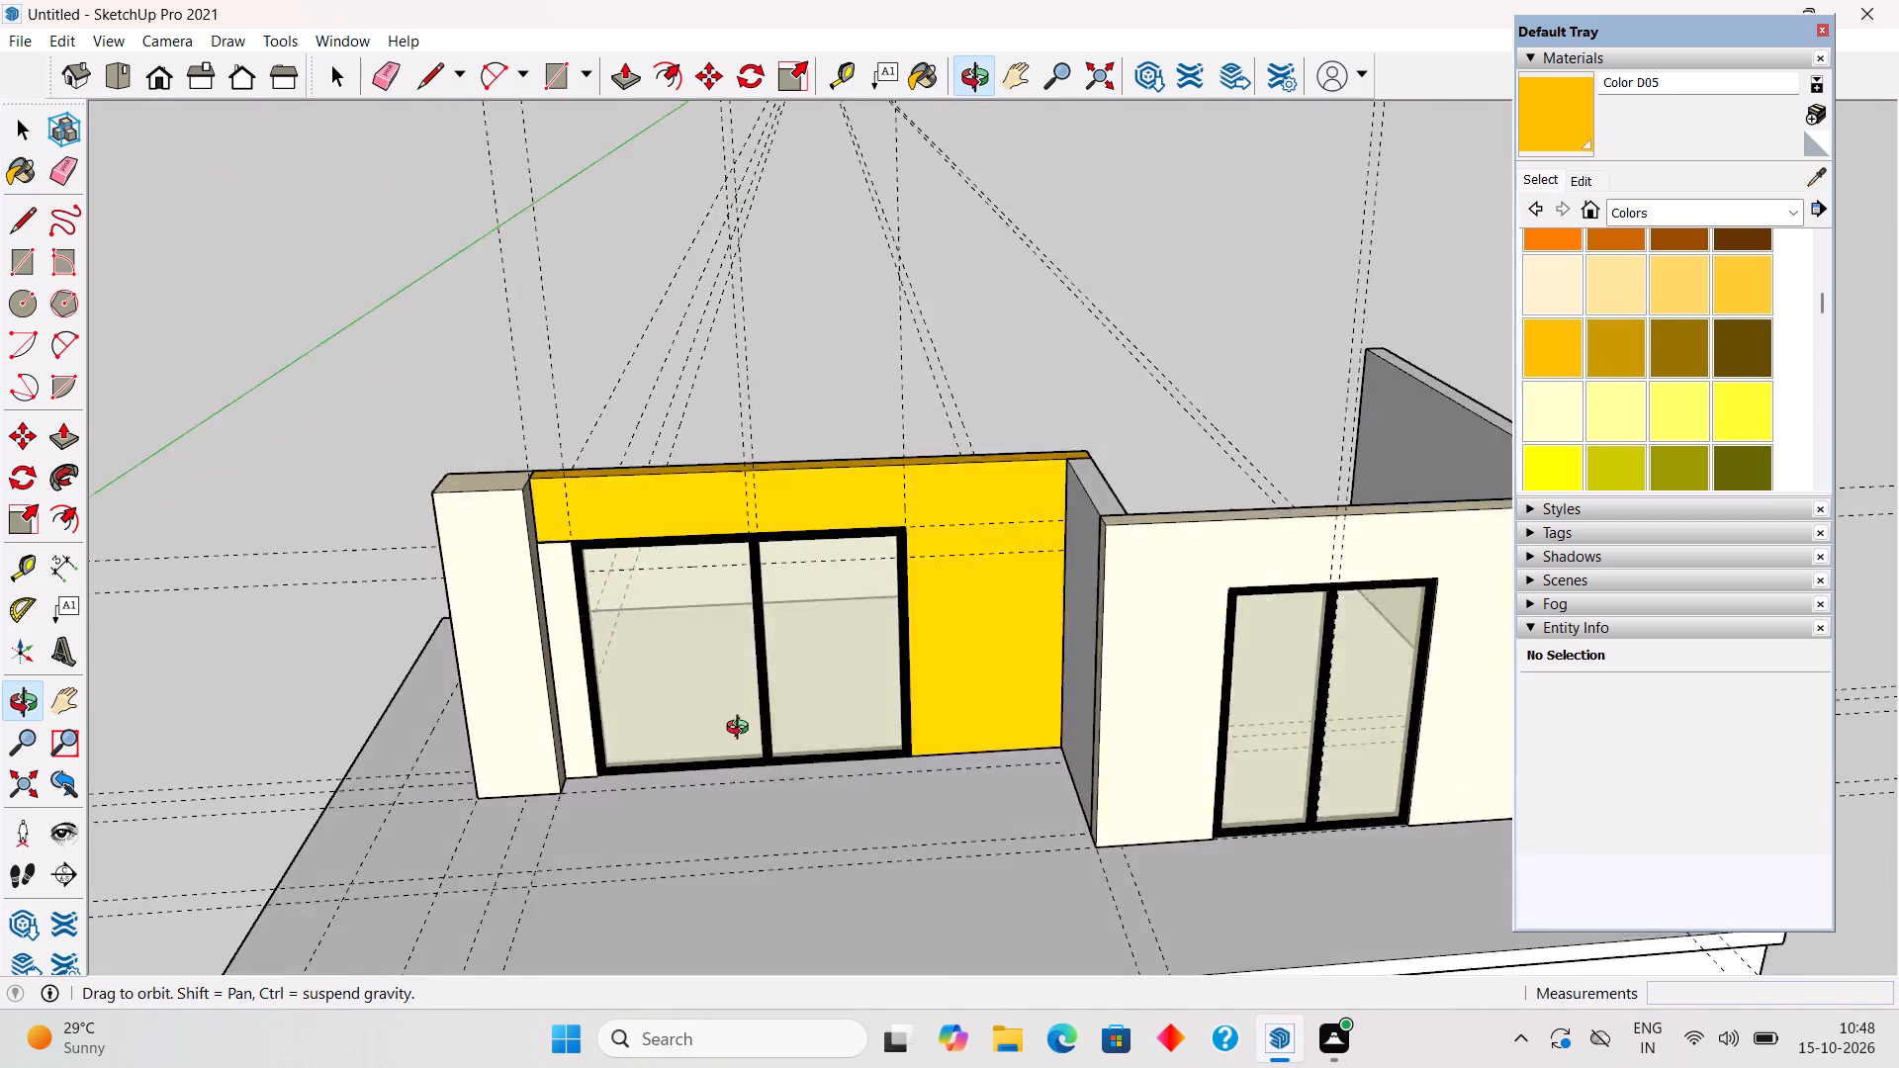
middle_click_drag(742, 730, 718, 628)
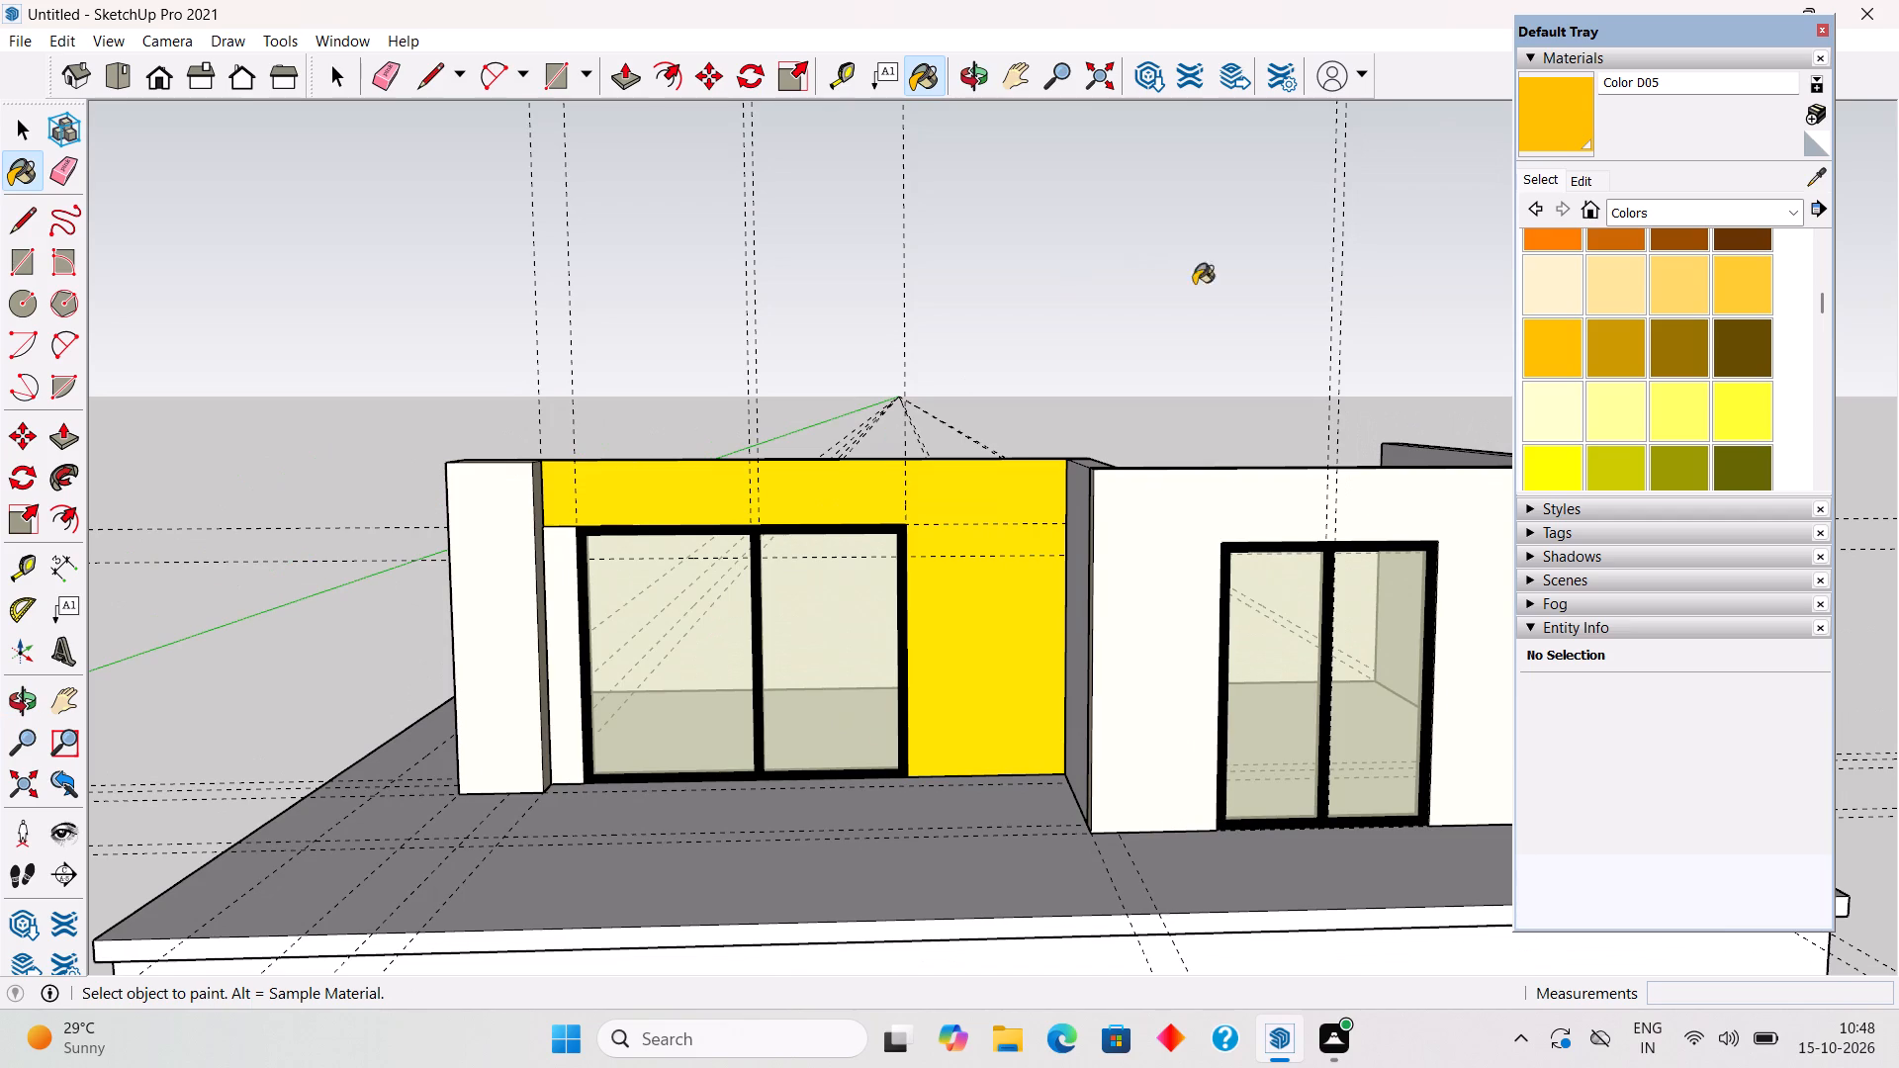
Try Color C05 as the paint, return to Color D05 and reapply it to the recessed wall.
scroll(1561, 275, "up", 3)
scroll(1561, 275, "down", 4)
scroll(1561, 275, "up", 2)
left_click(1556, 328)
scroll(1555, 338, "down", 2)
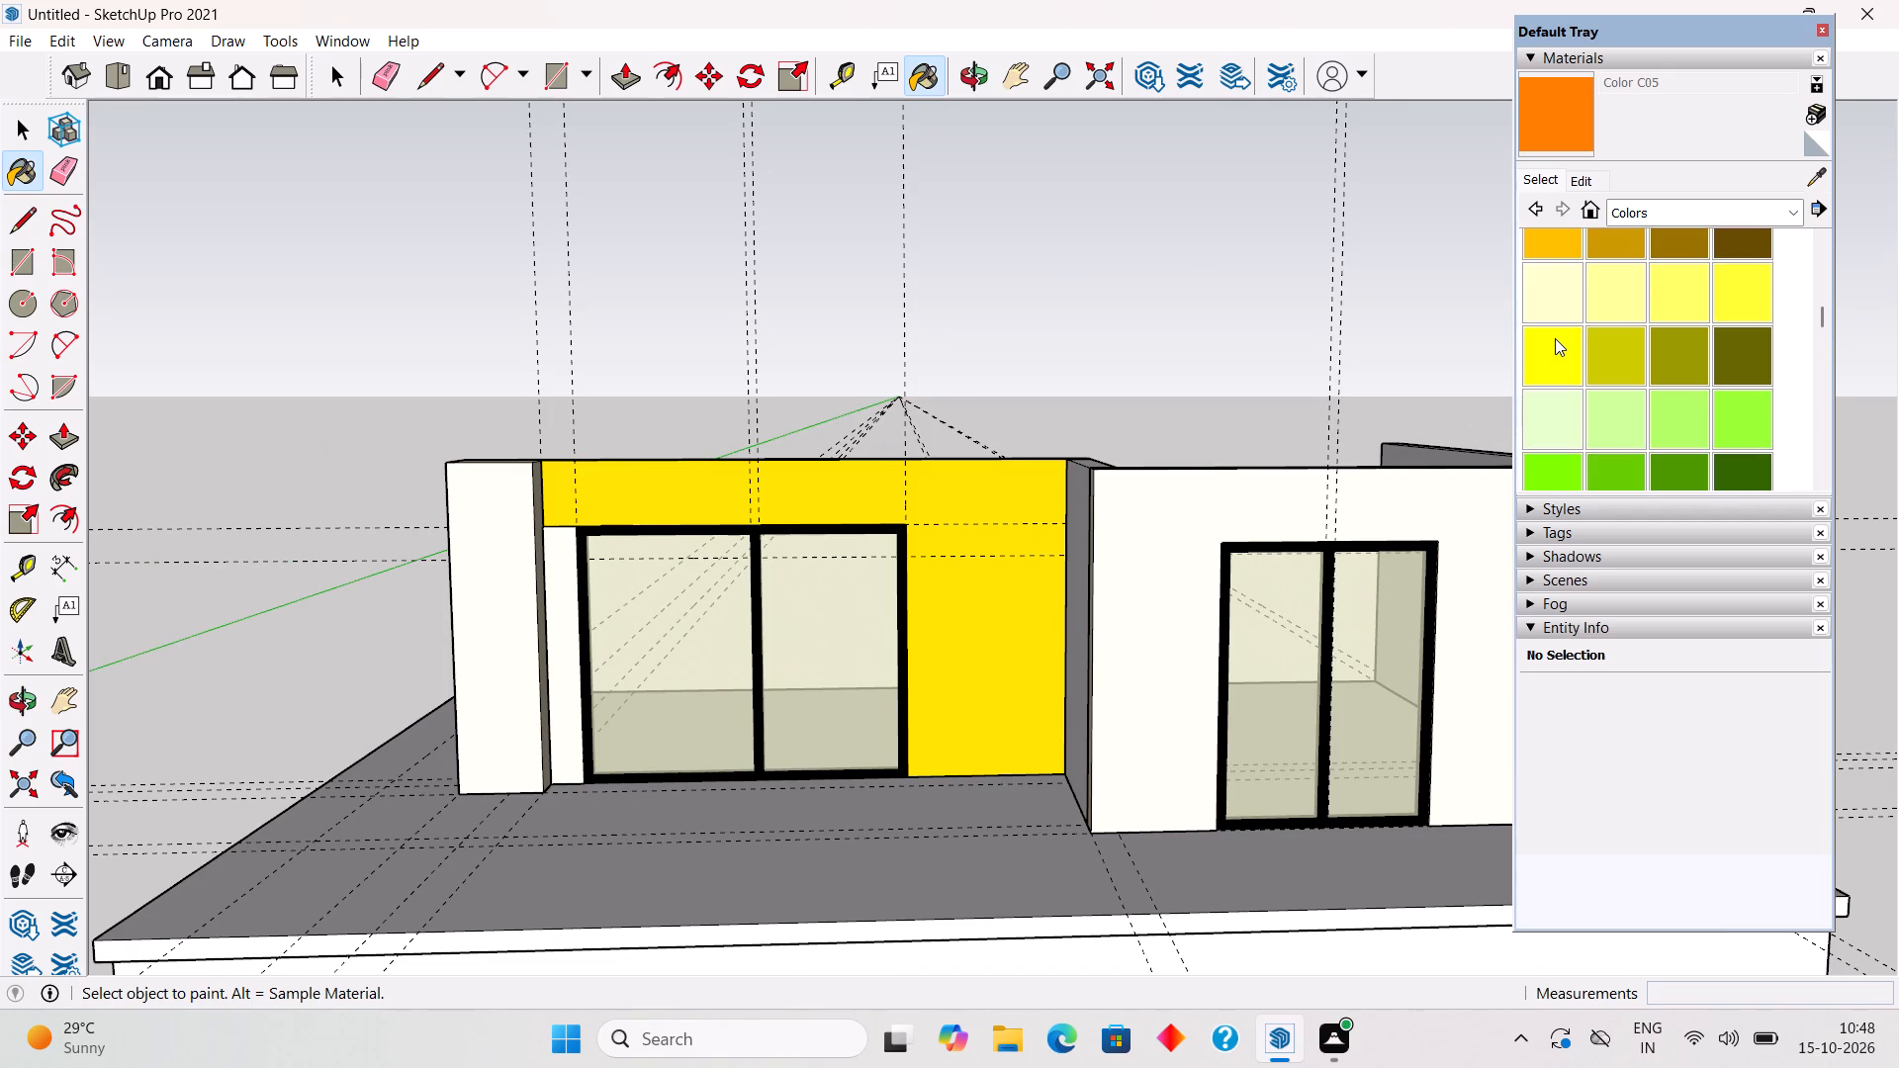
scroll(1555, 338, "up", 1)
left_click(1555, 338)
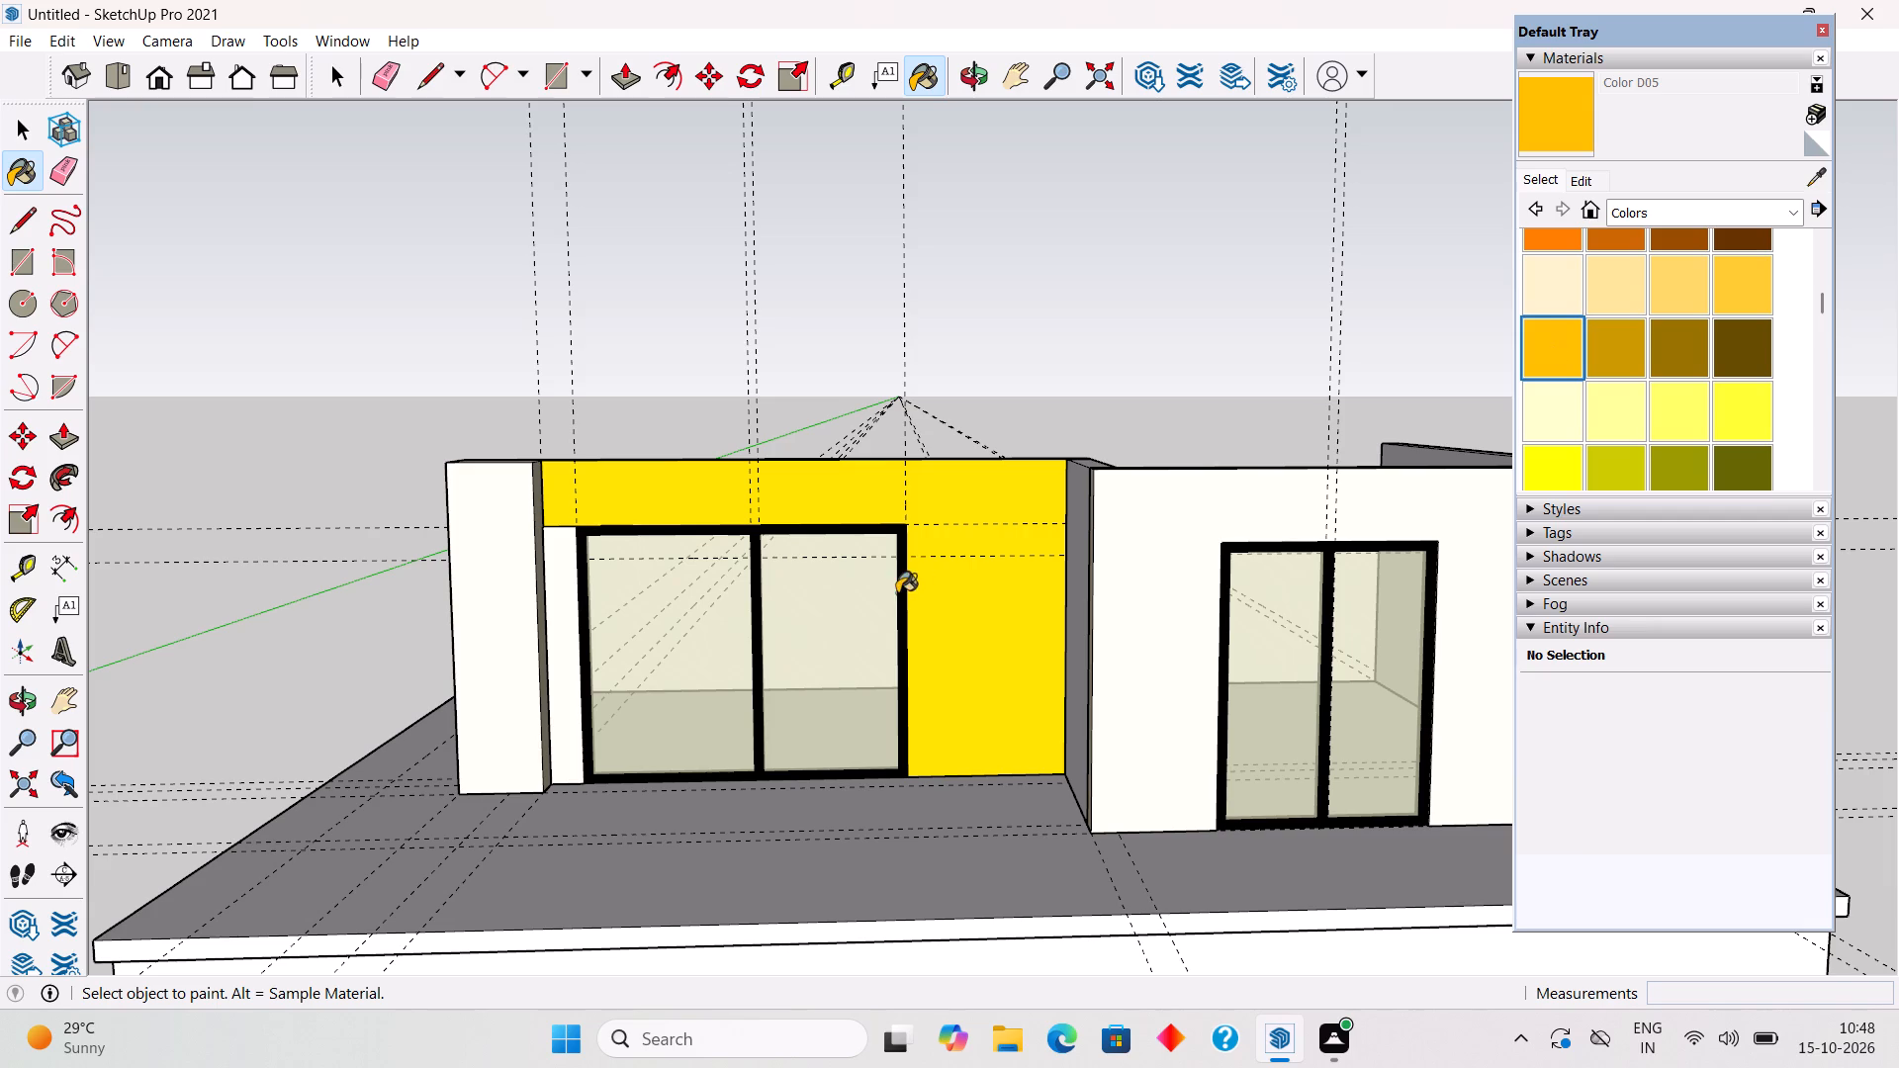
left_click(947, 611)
Paint the recessed wall around the wide glazed opening with Color D06.
scroll(1620, 347, "down", 1)
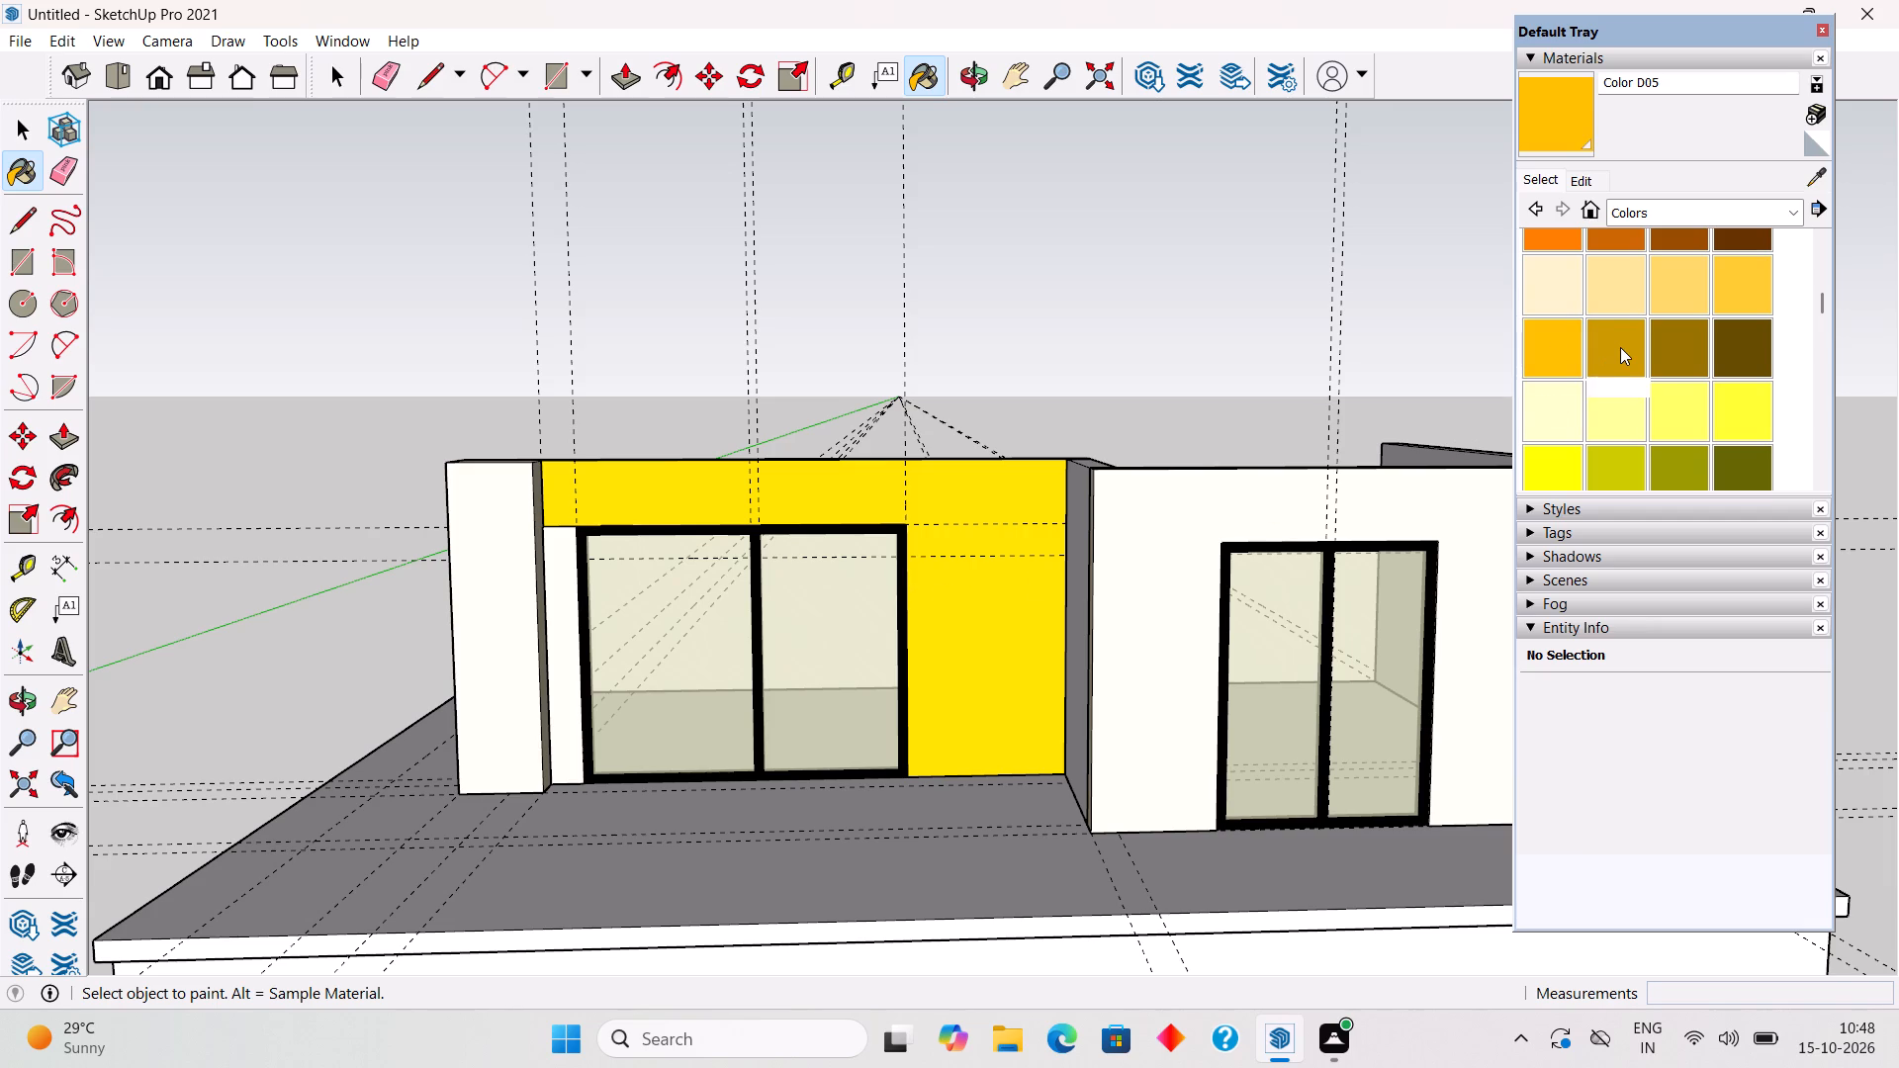
left_click(1609, 241)
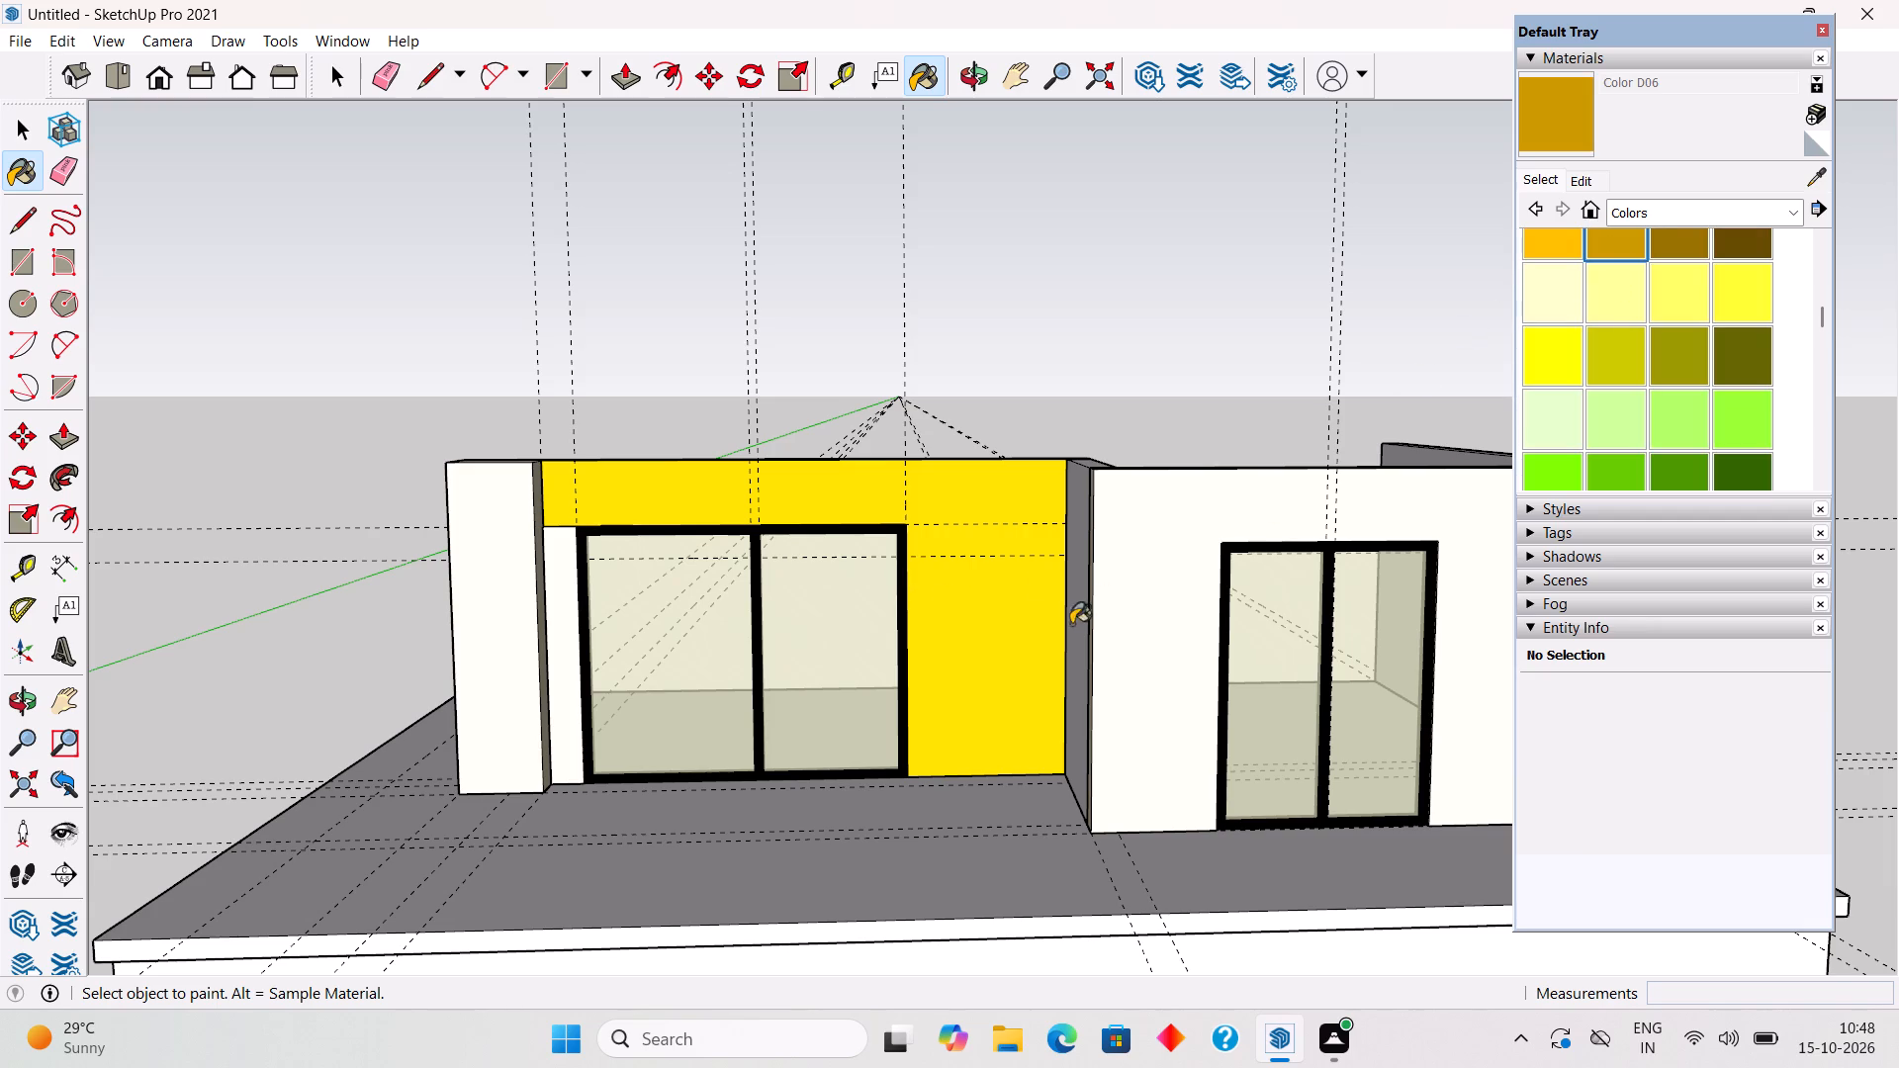
left_click(992, 651)
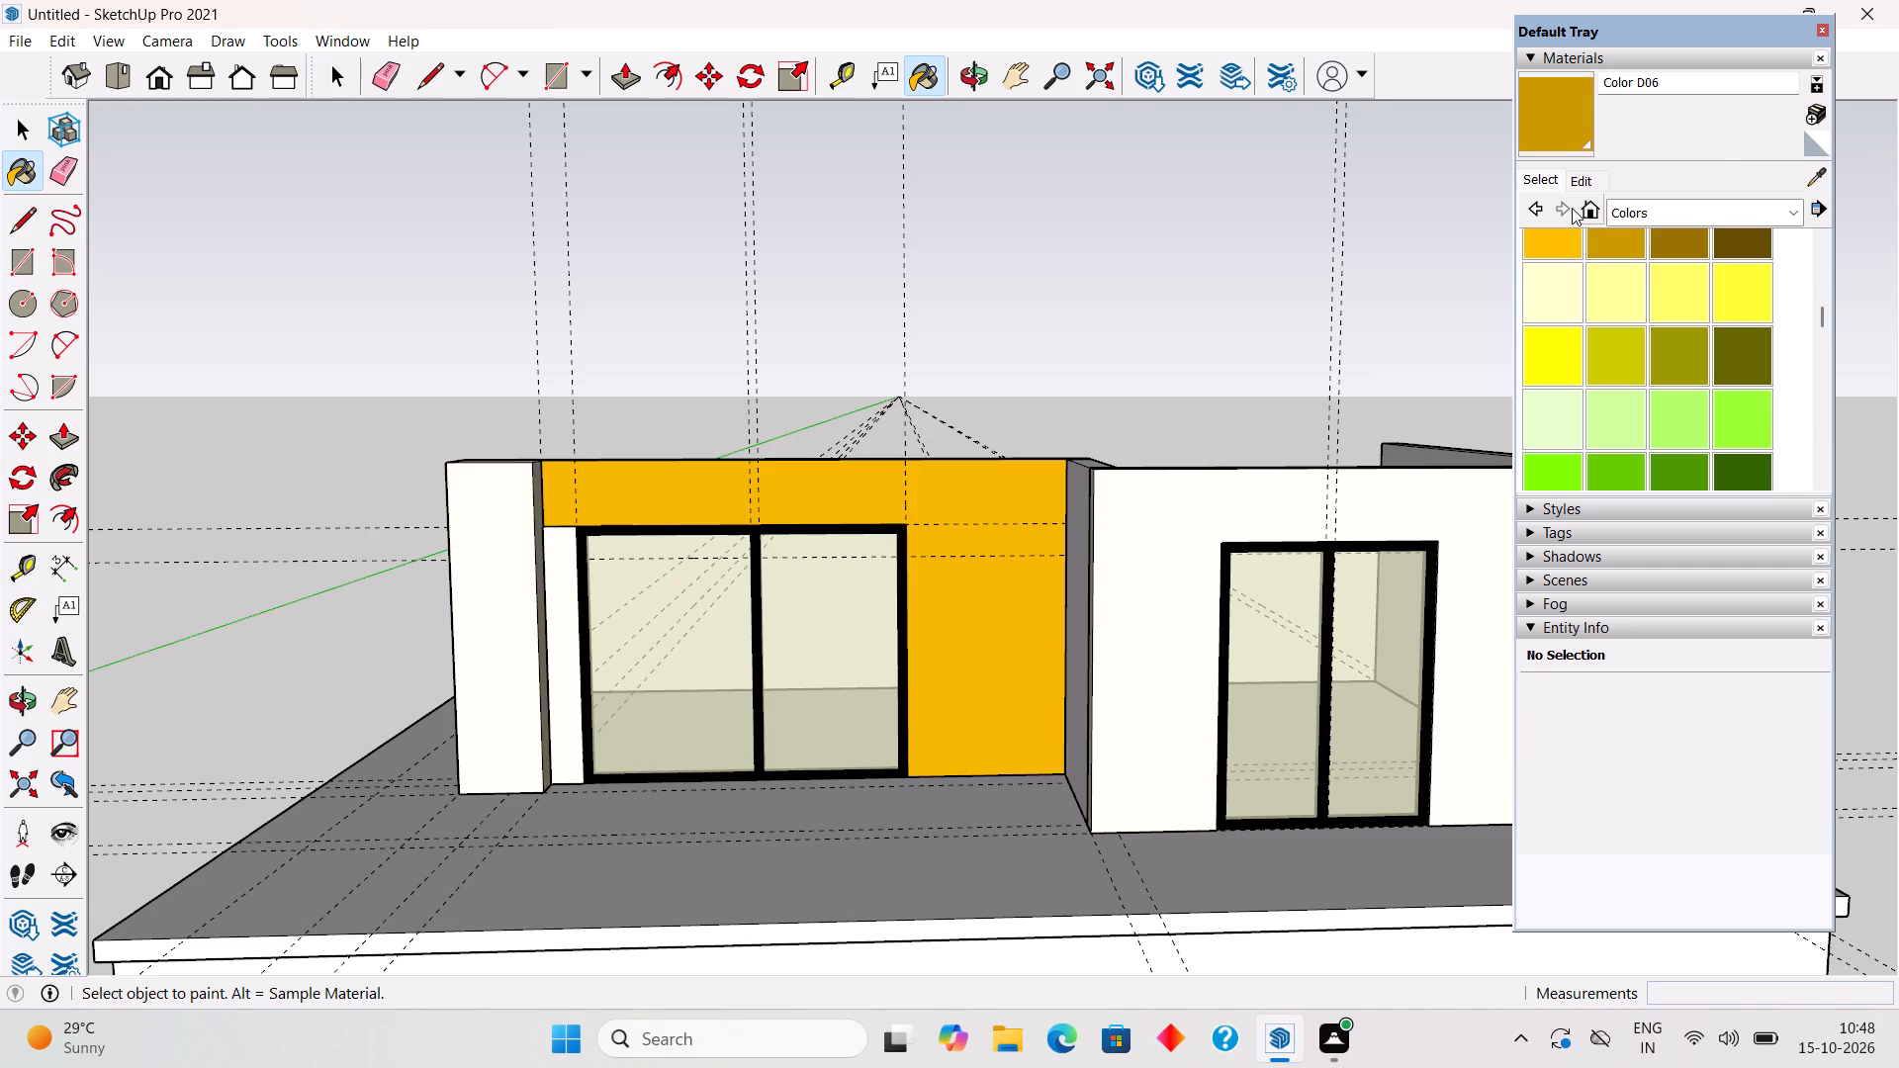
Edit Color D06 with the Color Wheel picker, making its brightness slightly darker, and leave the Paint Bucket.
left_click(1583, 180)
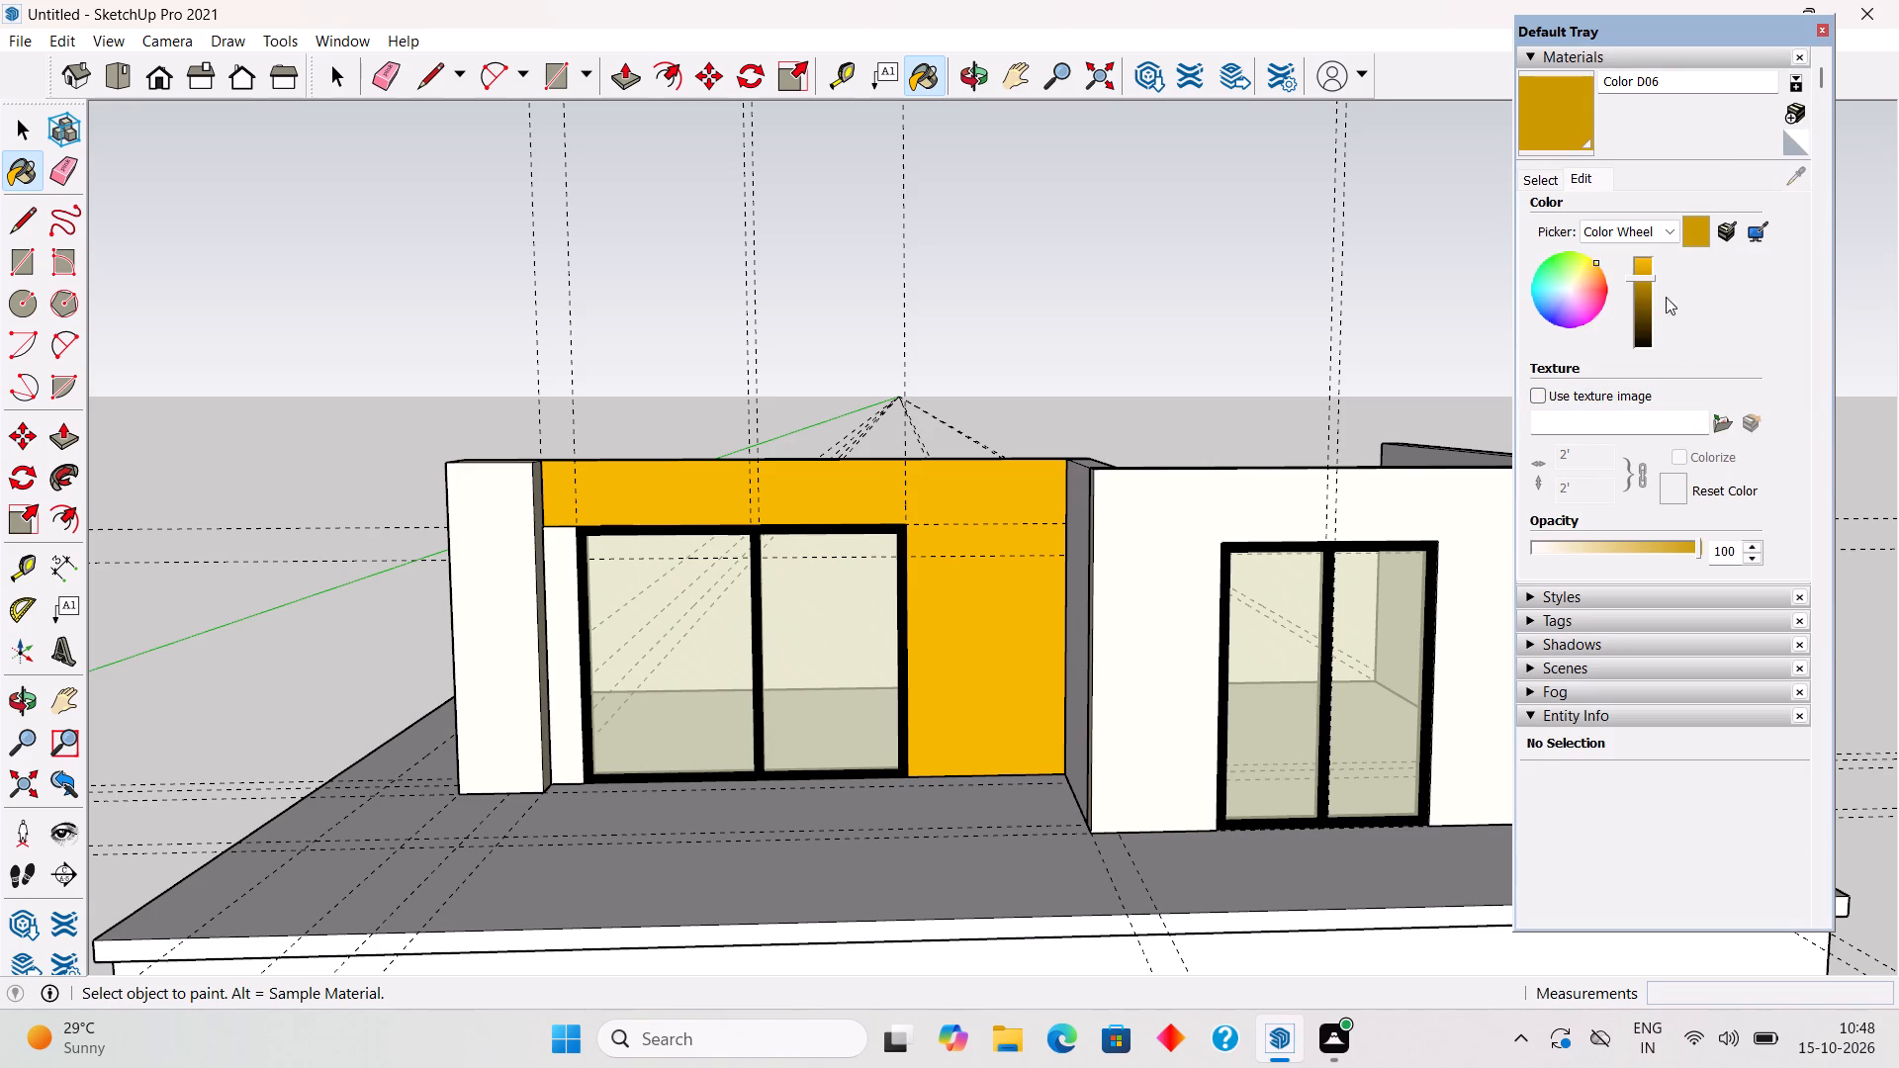
left_click_drag(1642, 269, 1644, 287)
left_click_drag(1644, 287, 1644, 288)
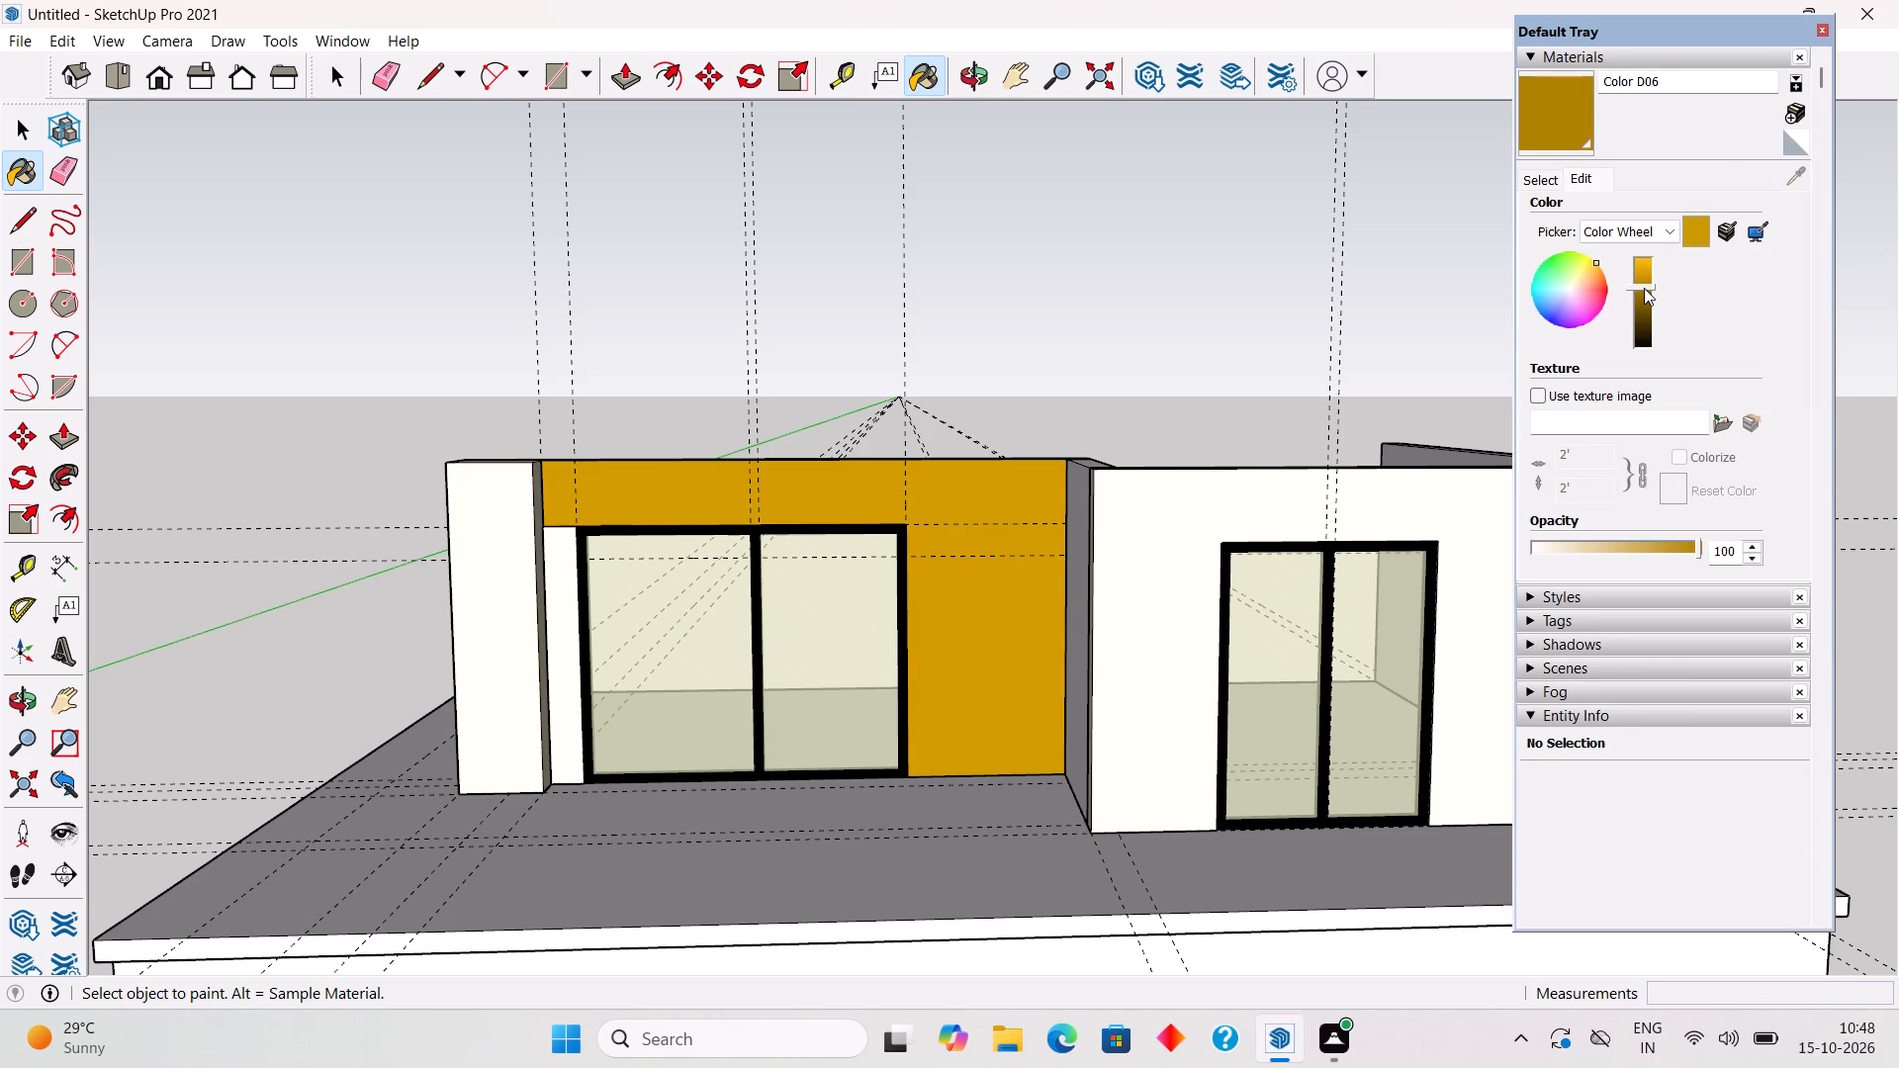
left_click_drag(1644, 288, 1644, 294)
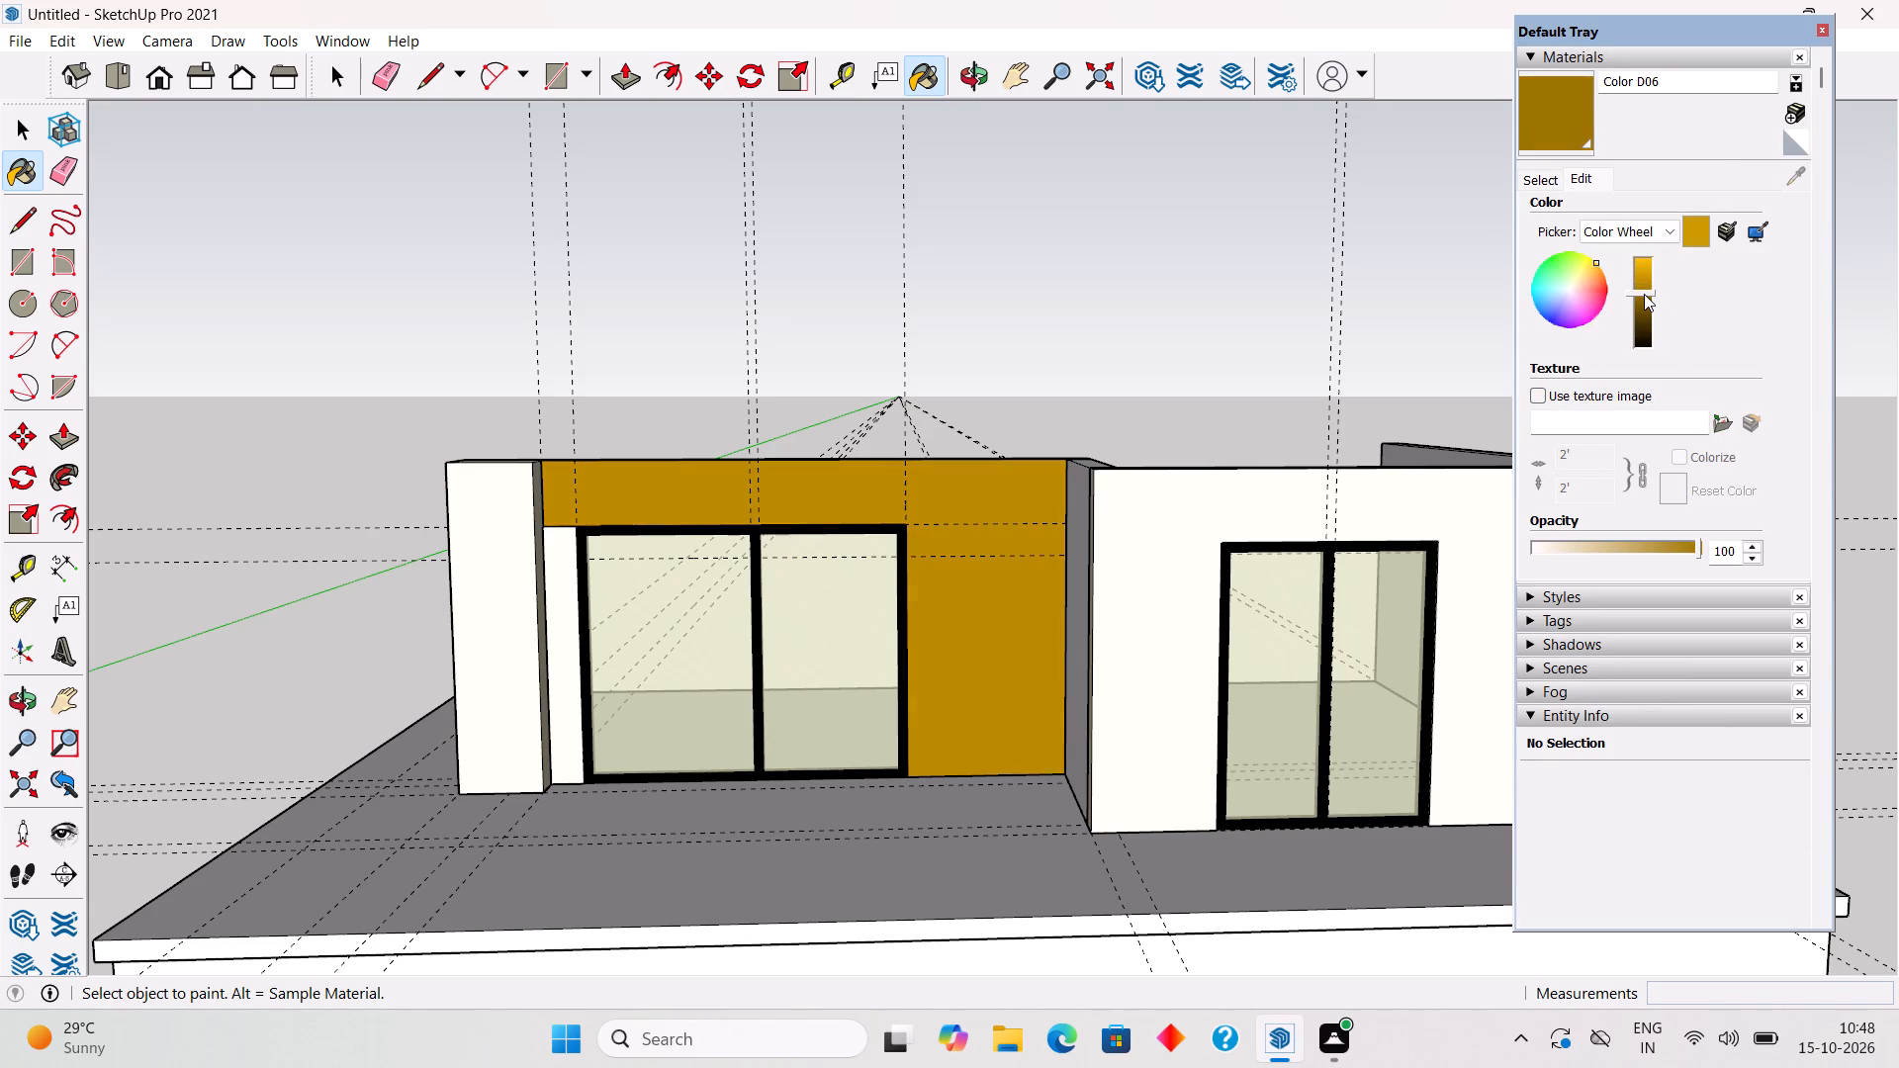
left_click_drag(1644, 294, 1644, 291)
left_click_drag(1644, 291, 1643, 284)
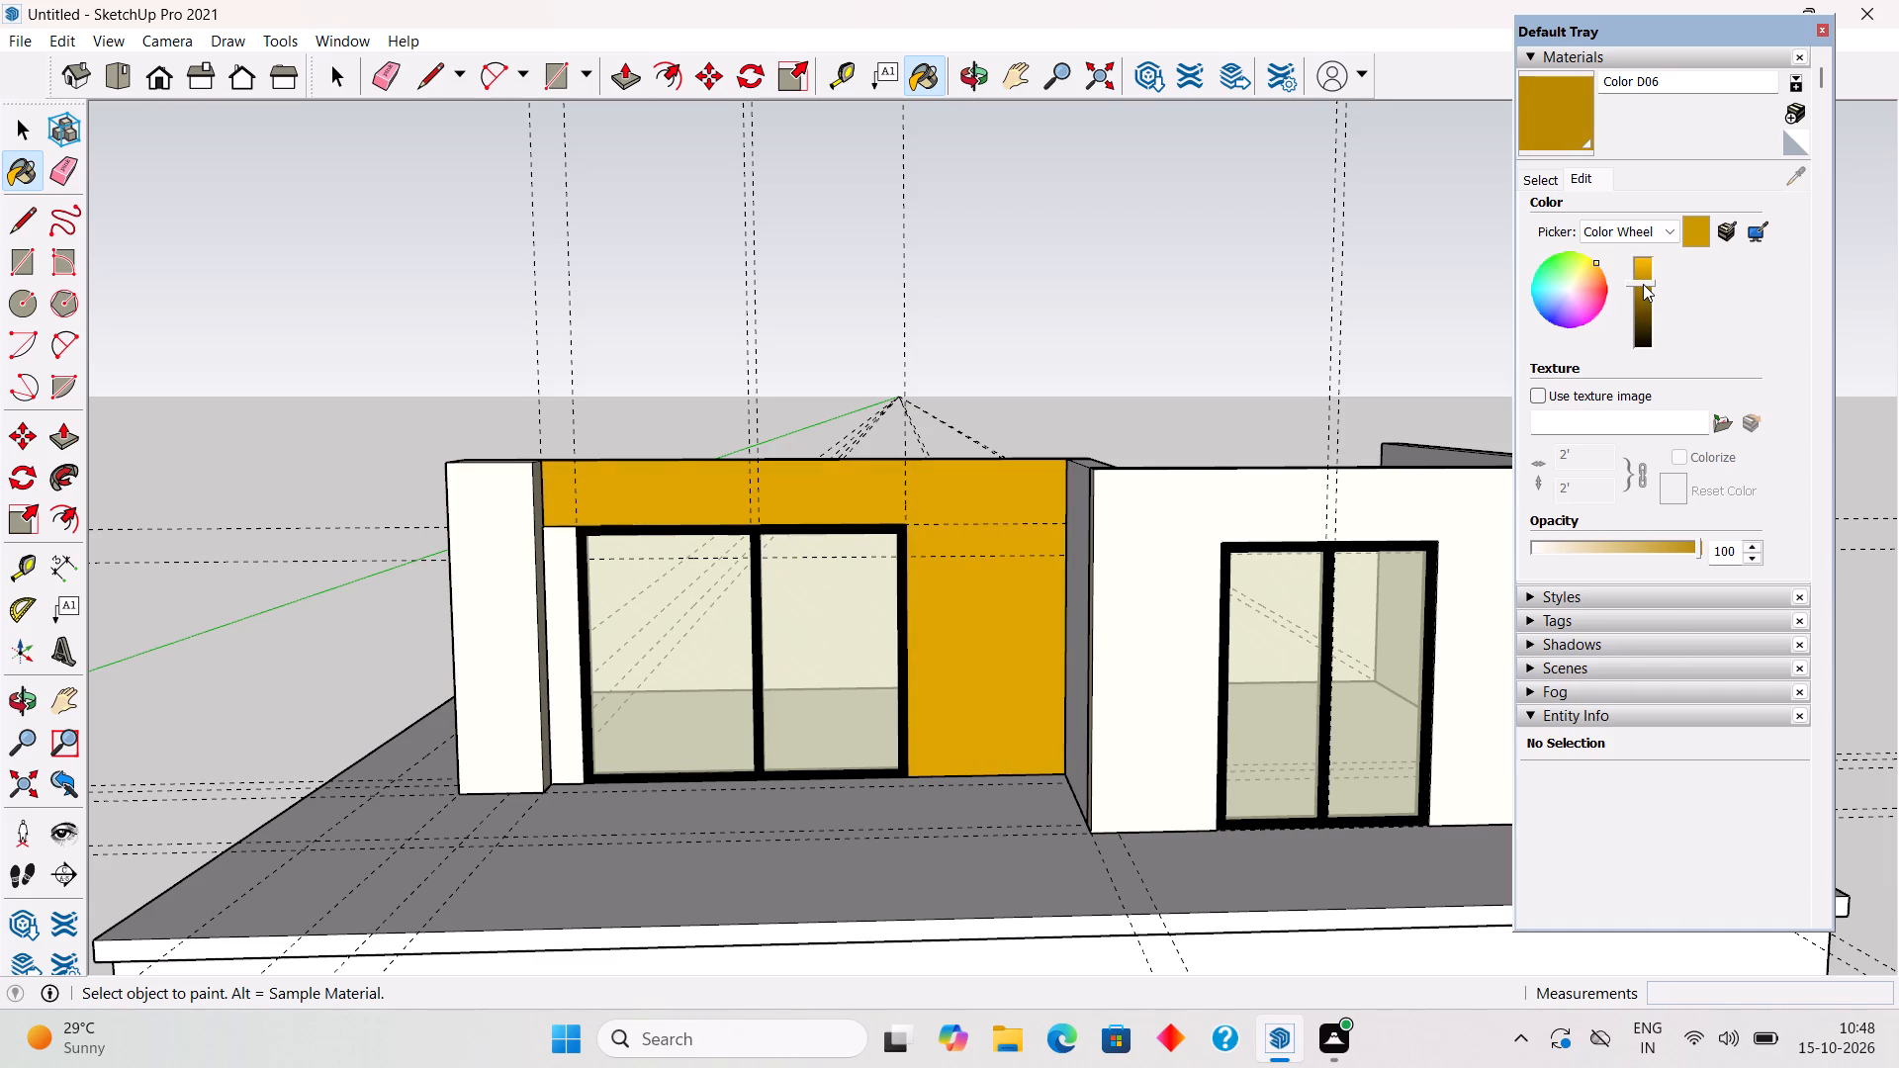
left_click_drag(1643, 284, 1643, 281)
key("space")
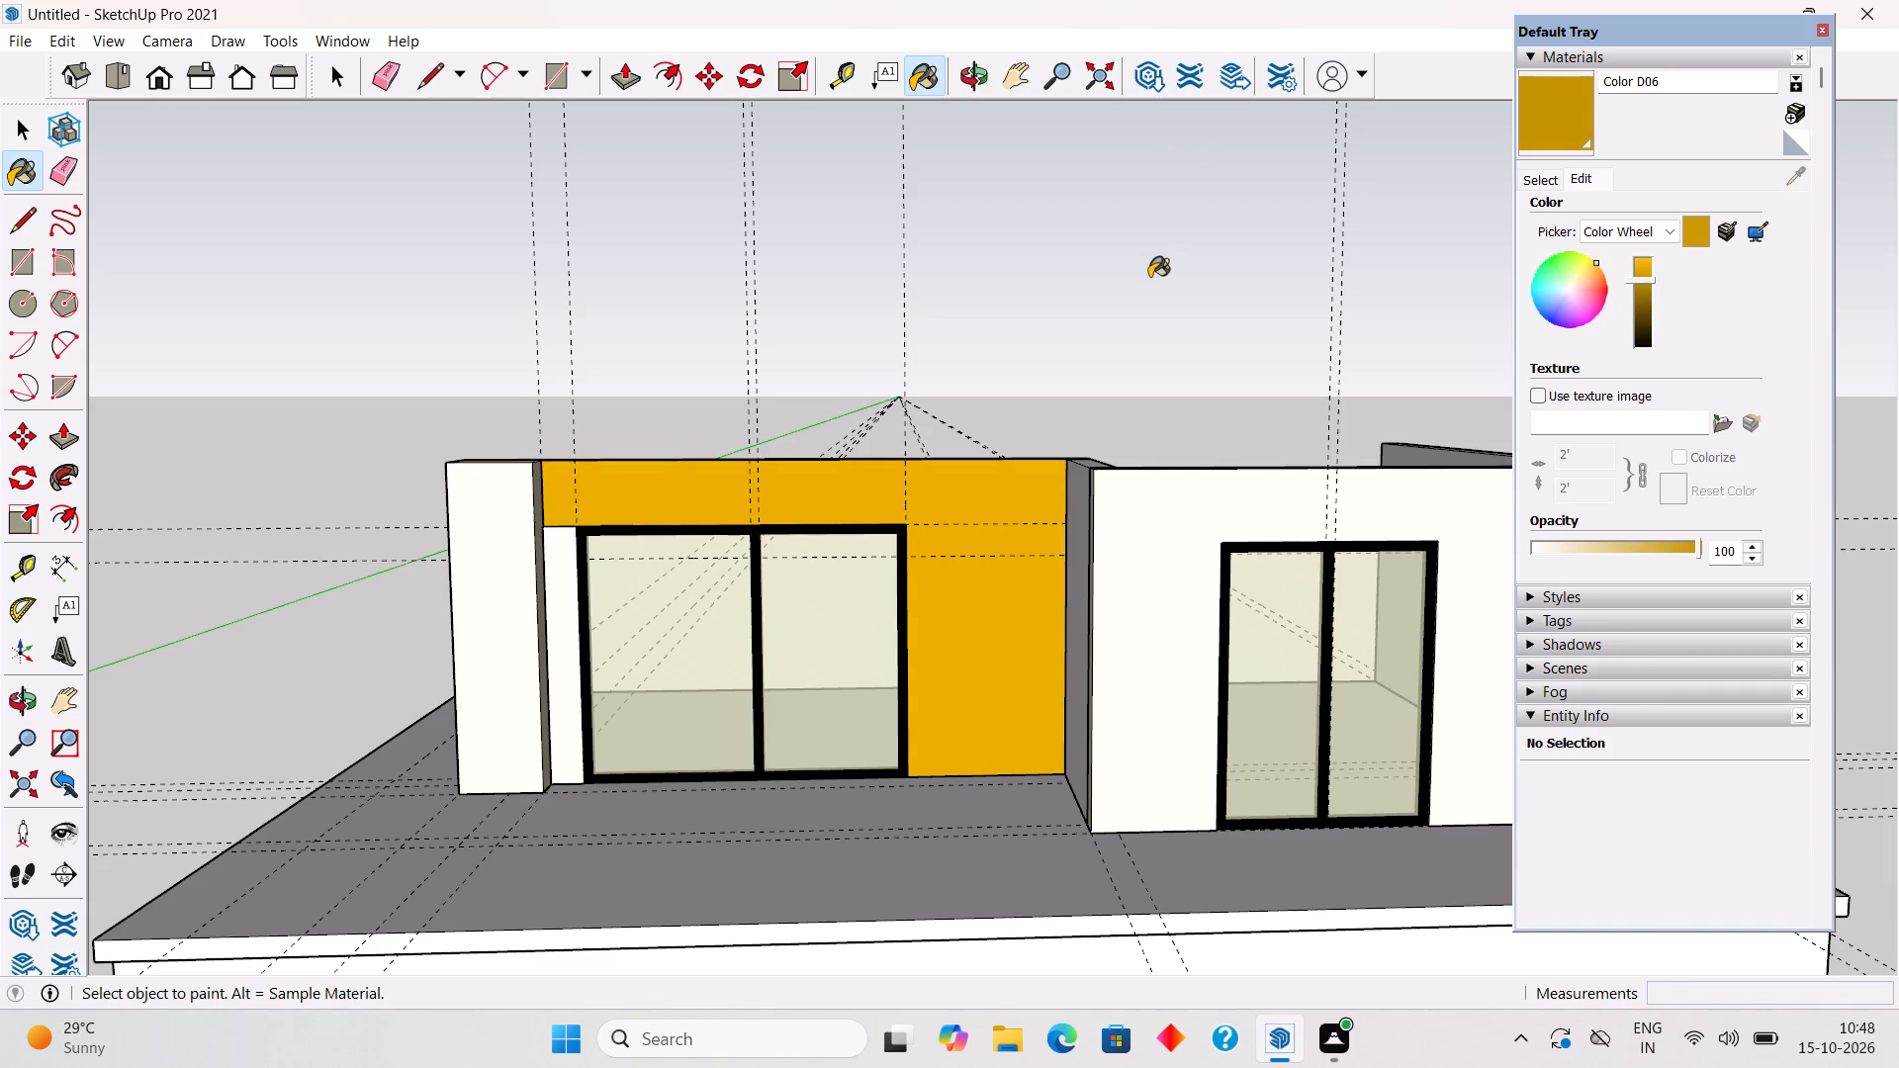
key("space")
double_click(1148, 286)
key("space")
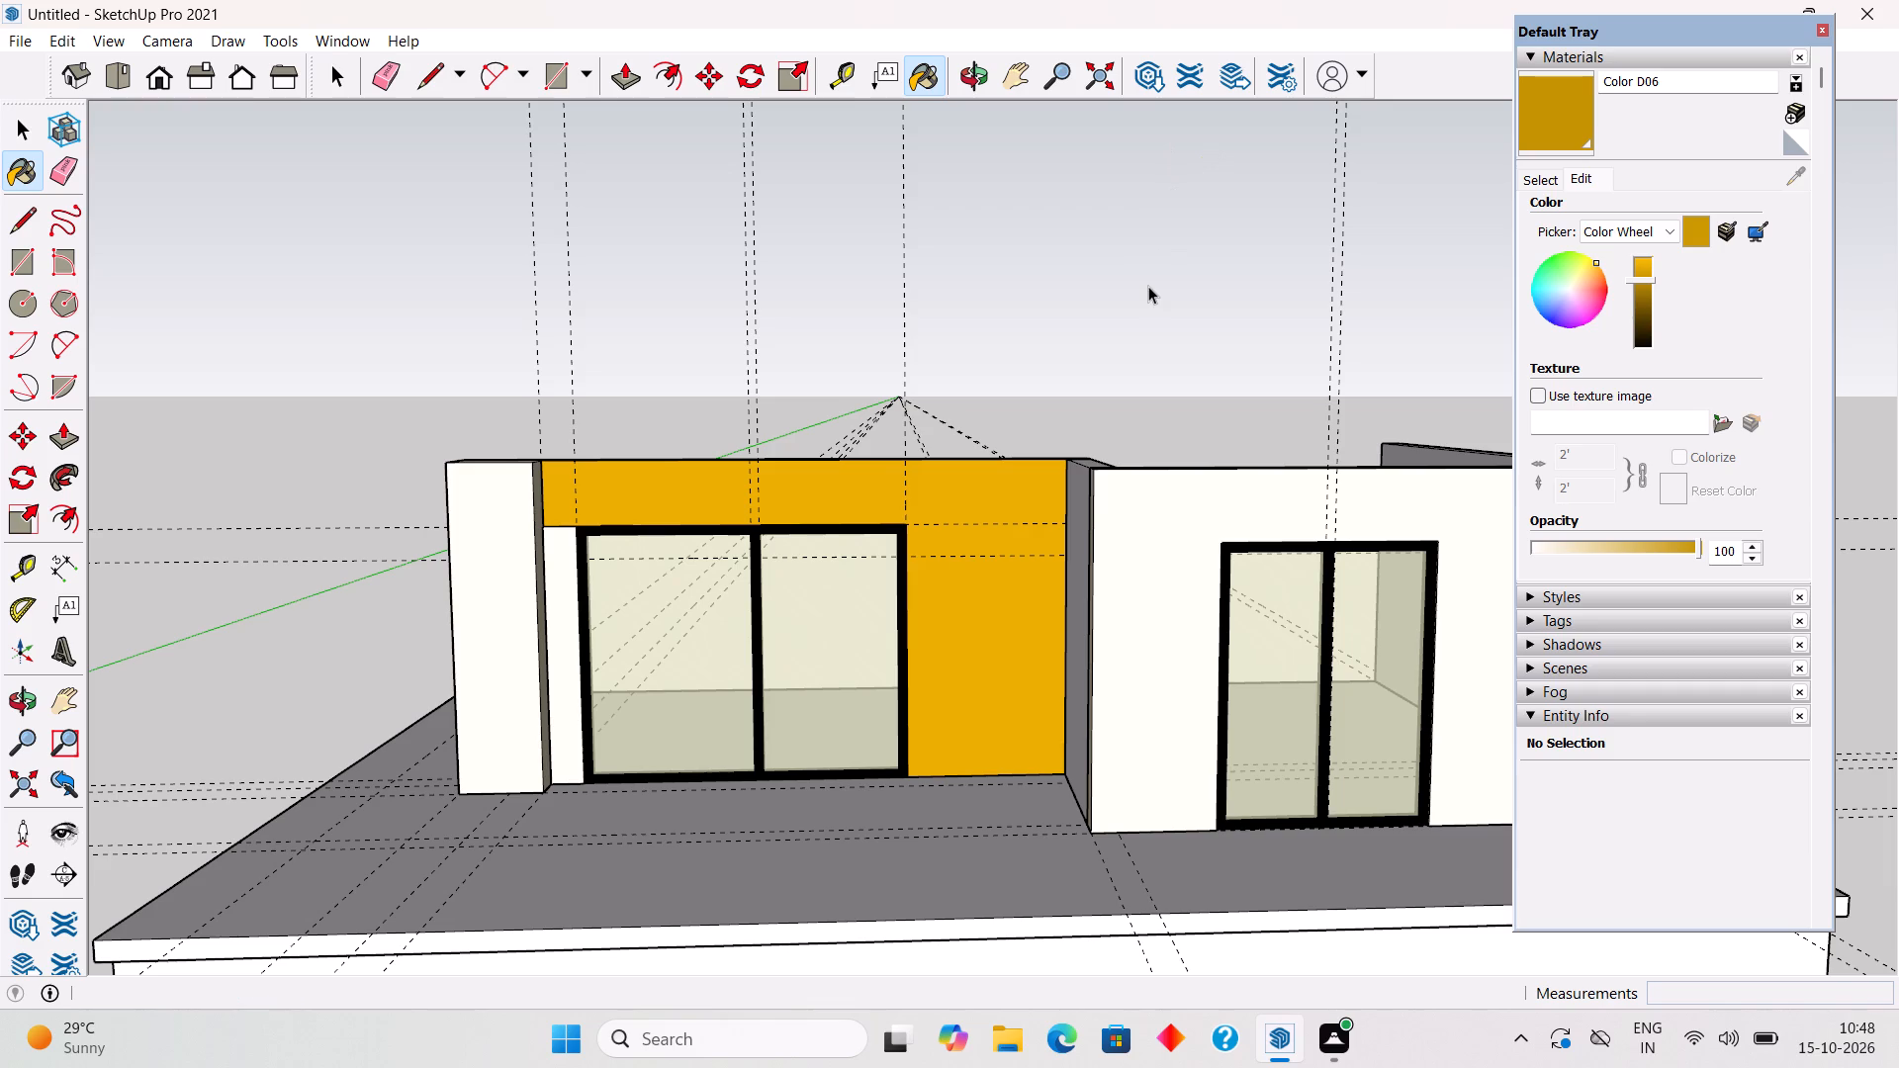
left_click(1148, 286)
Sample Color D01 from the projecting front wall and paint the return wall beside it and the far side wall.
scroll(933, 664, "down", 8)
middle_click_drag(1017, 746, 1401, 795)
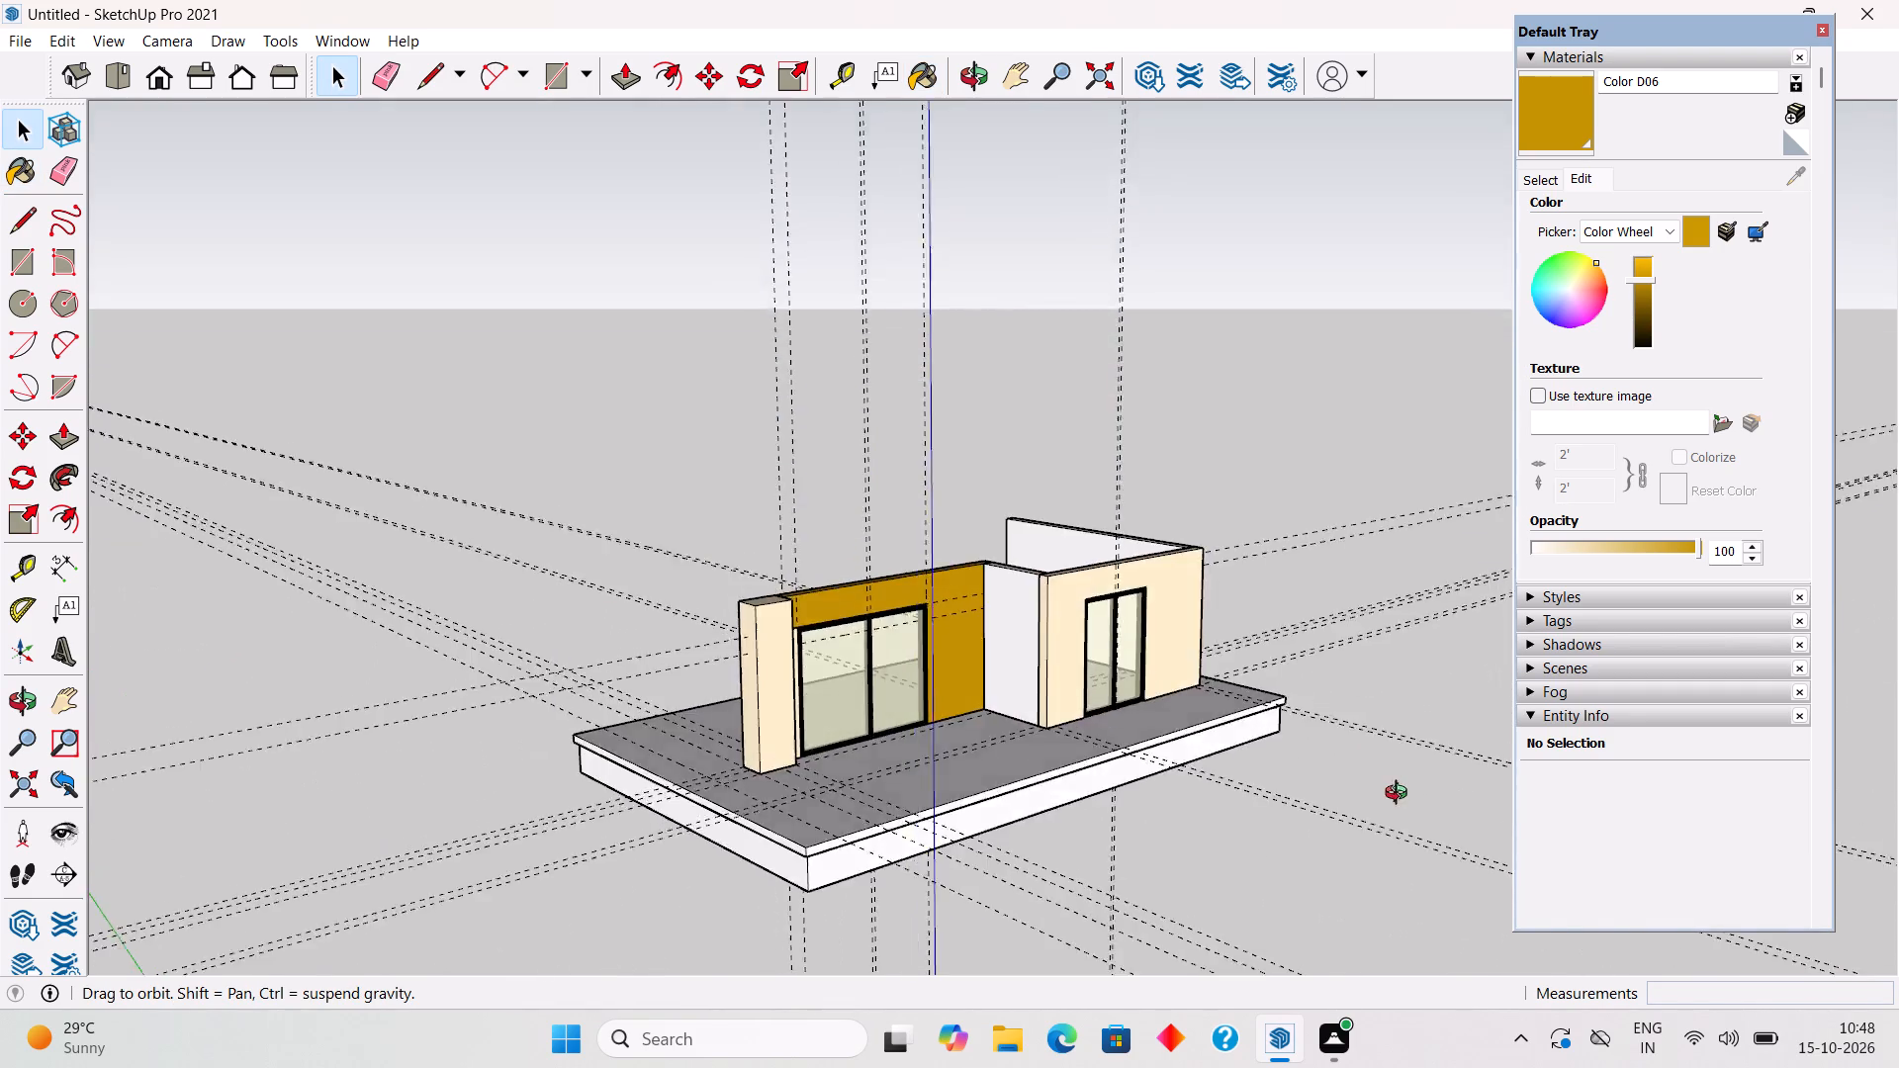
middle_click_drag(1401, 795, 1153, 758)
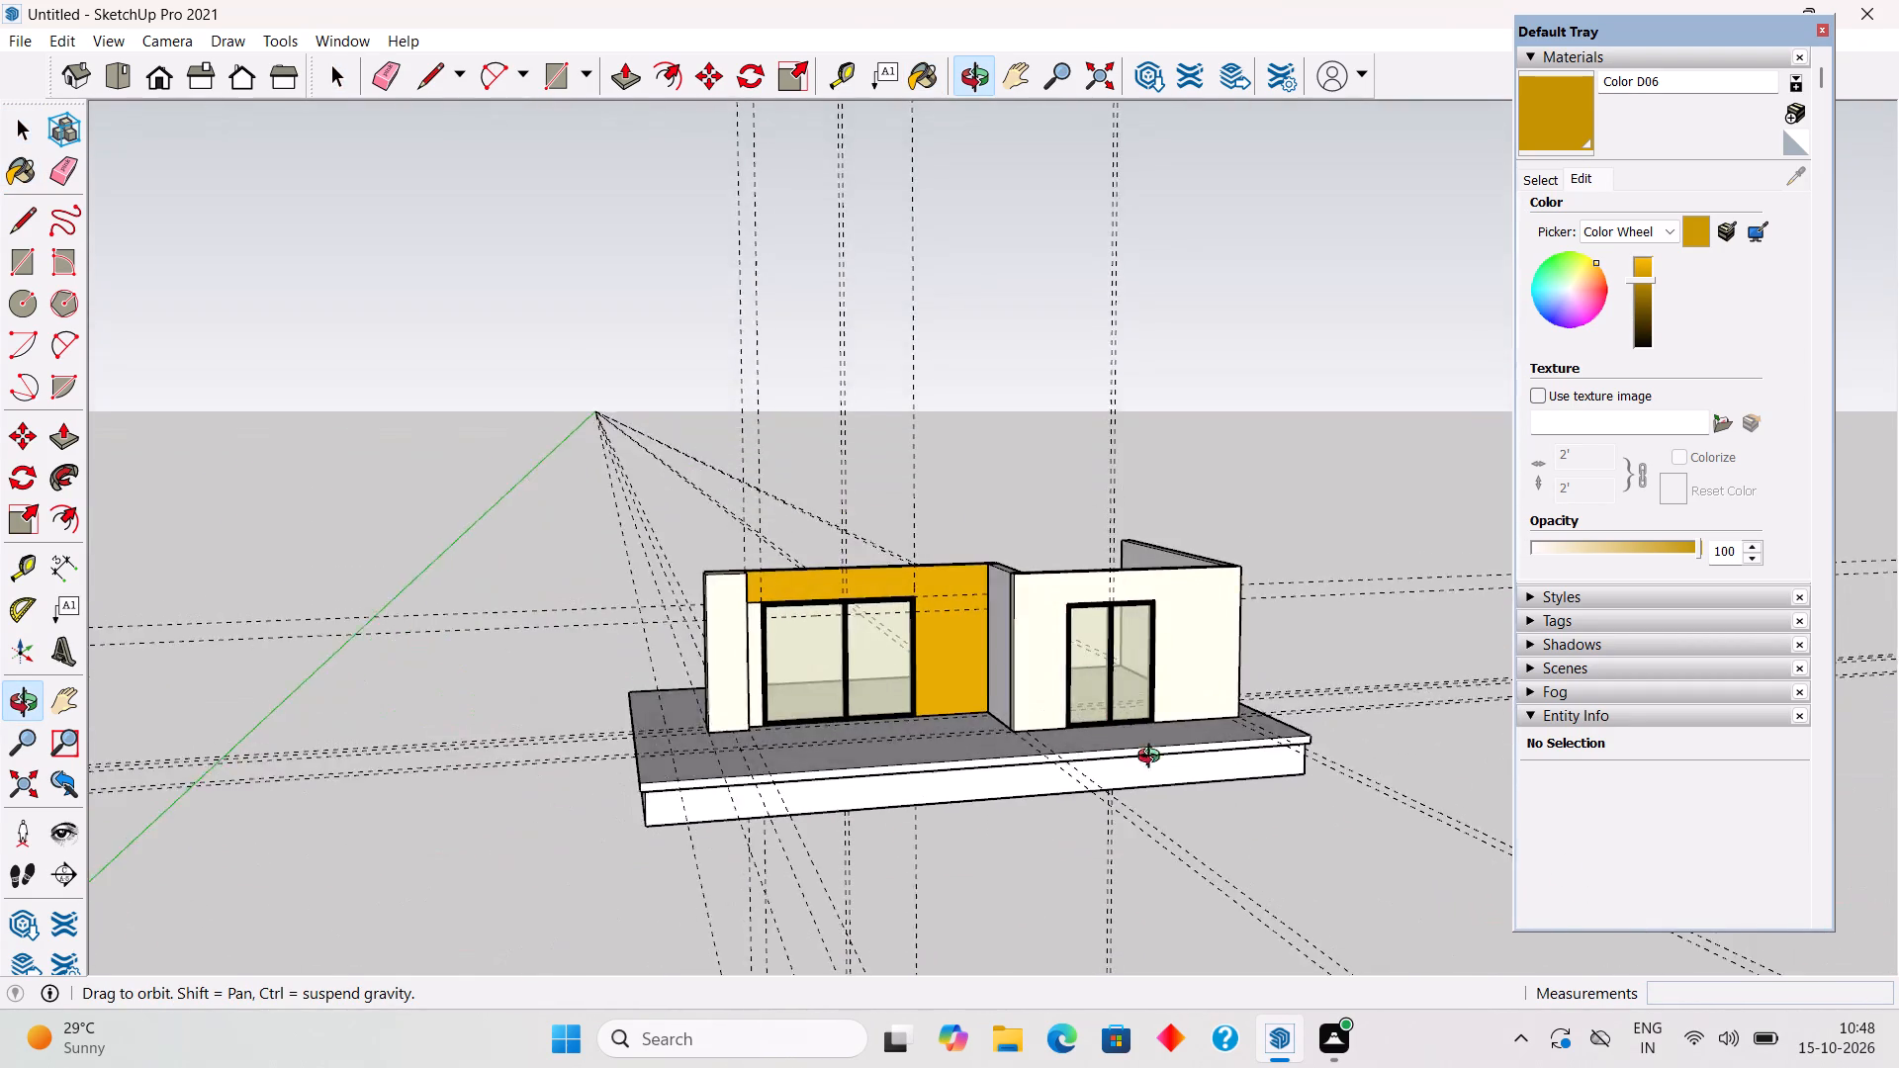
middle_click_drag(1153, 758, 1323, 773)
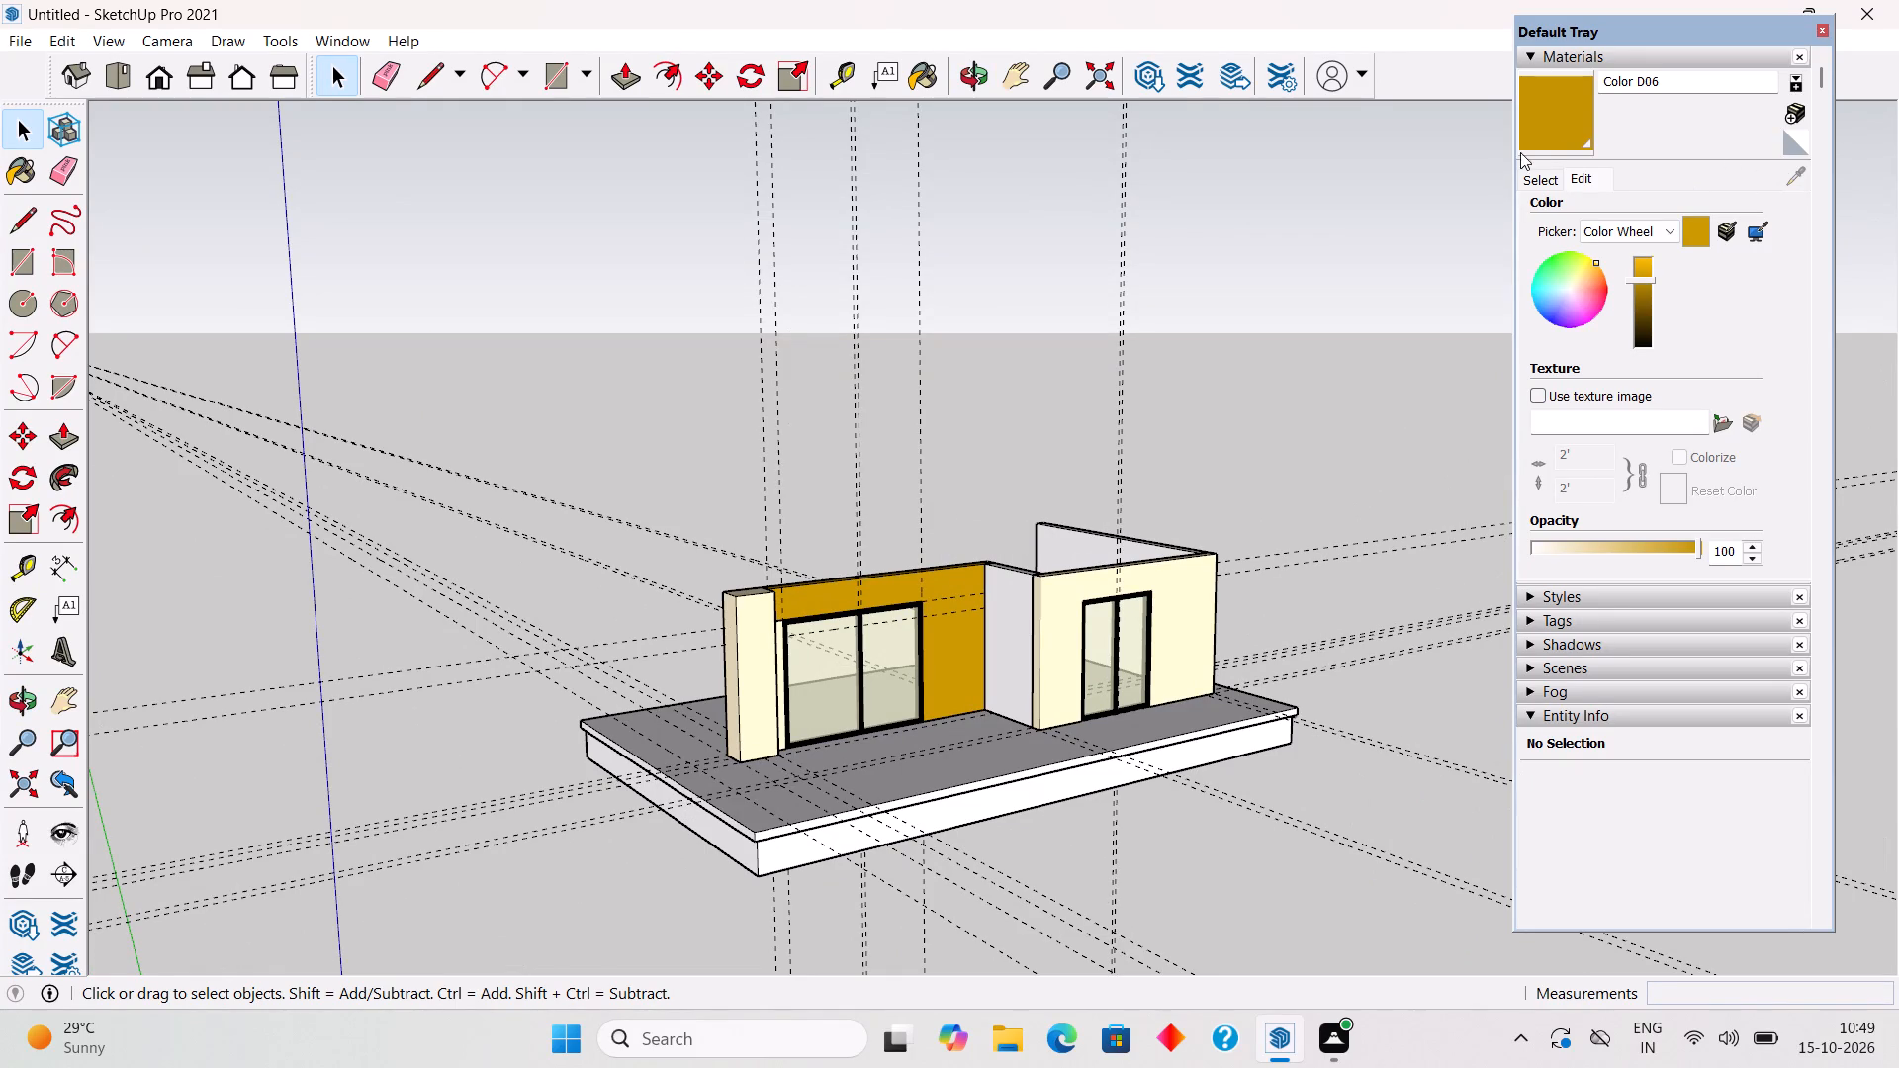
left_click(1551, 175)
left_click(1808, 184)
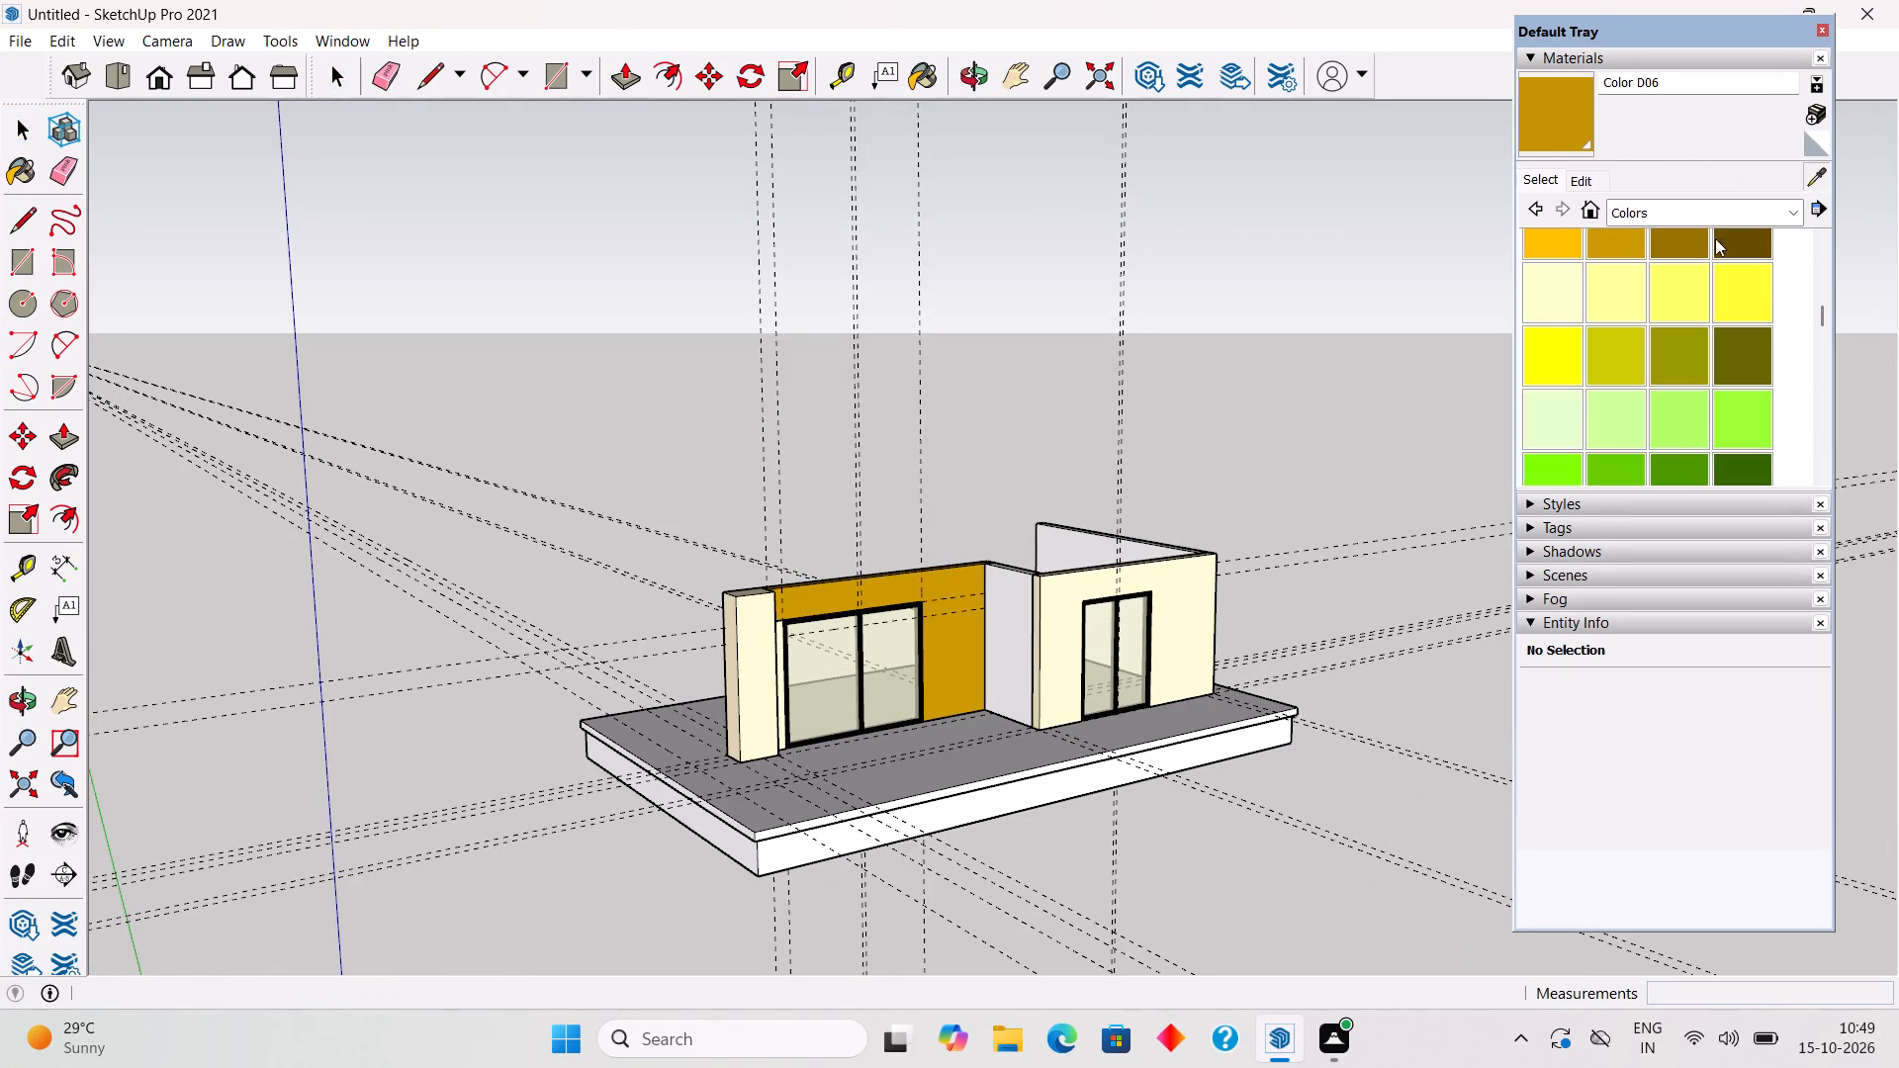
left_click(1042, 640)
left_click(1013, 624)
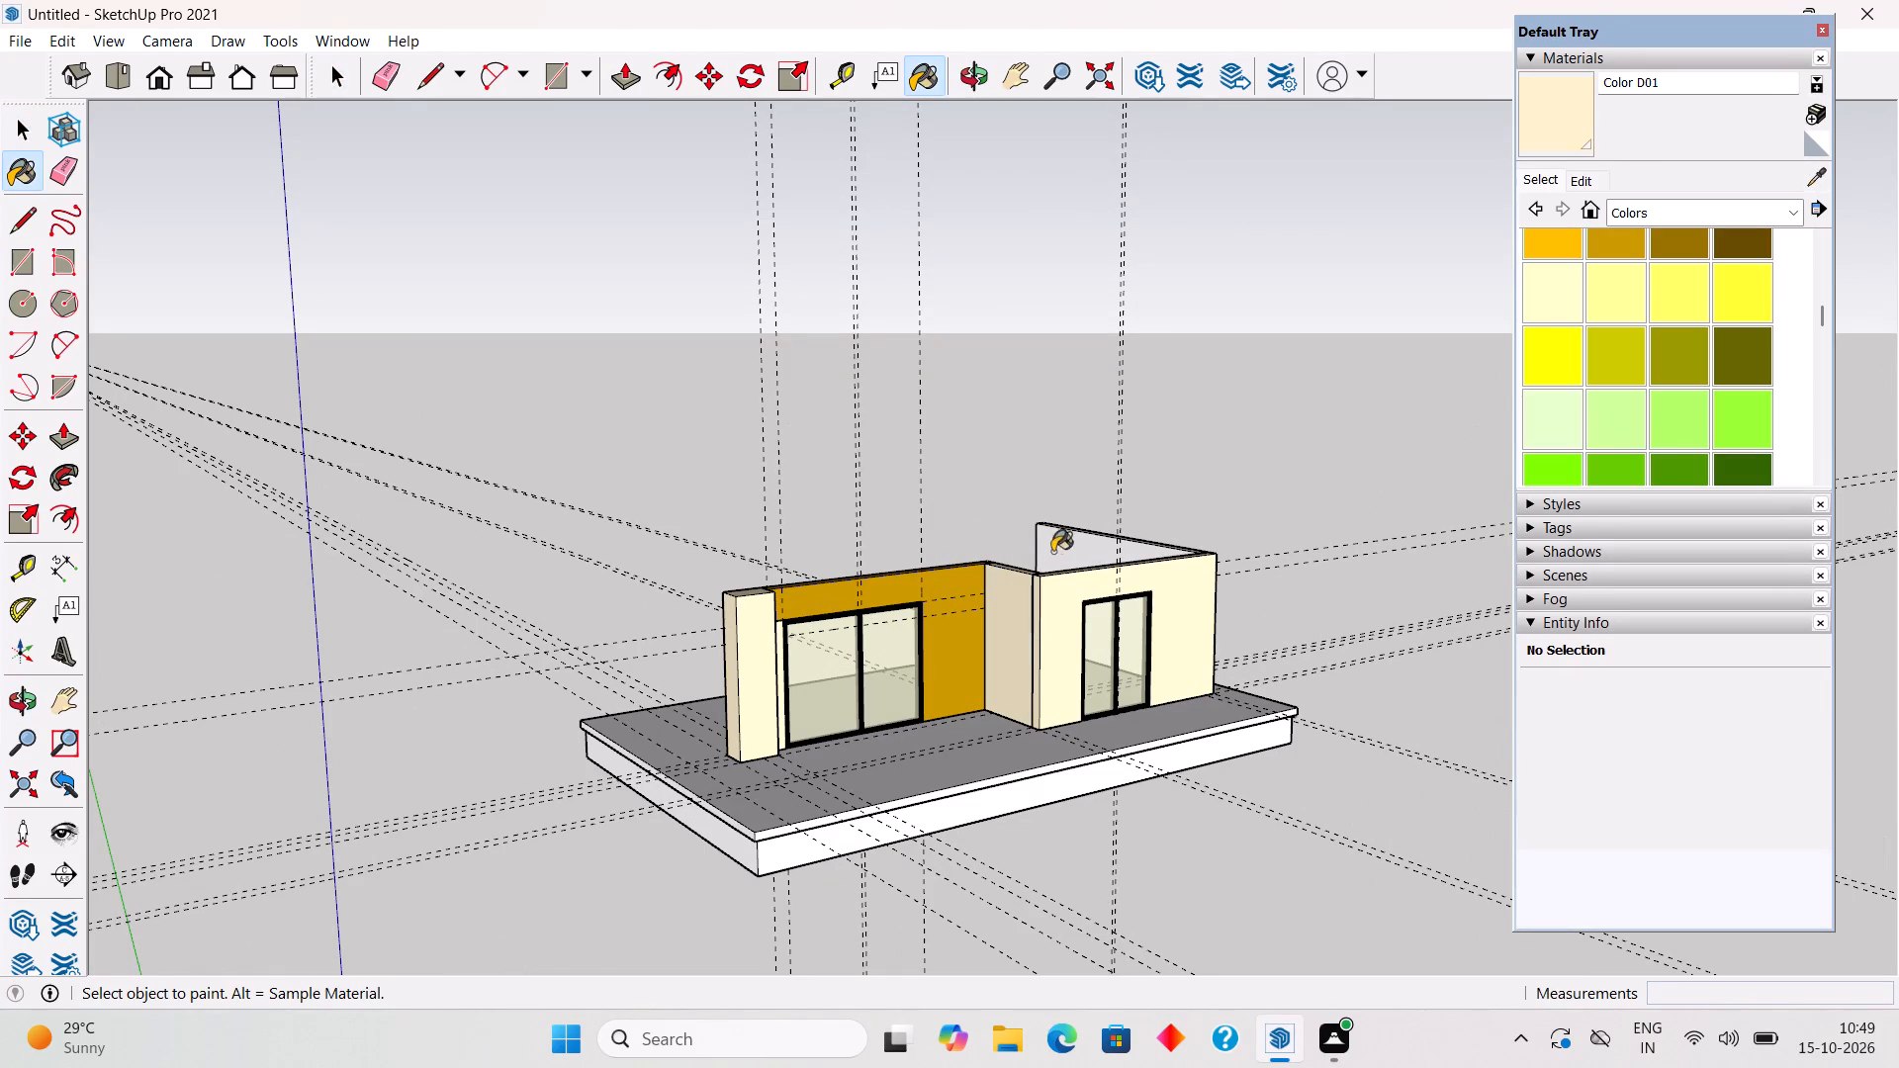
left_click(1087, 540)
Apply Color D01 again to the narrow strip between the pier and the wide black frame.
middle_click_drag(1119, 558, 351, 366)
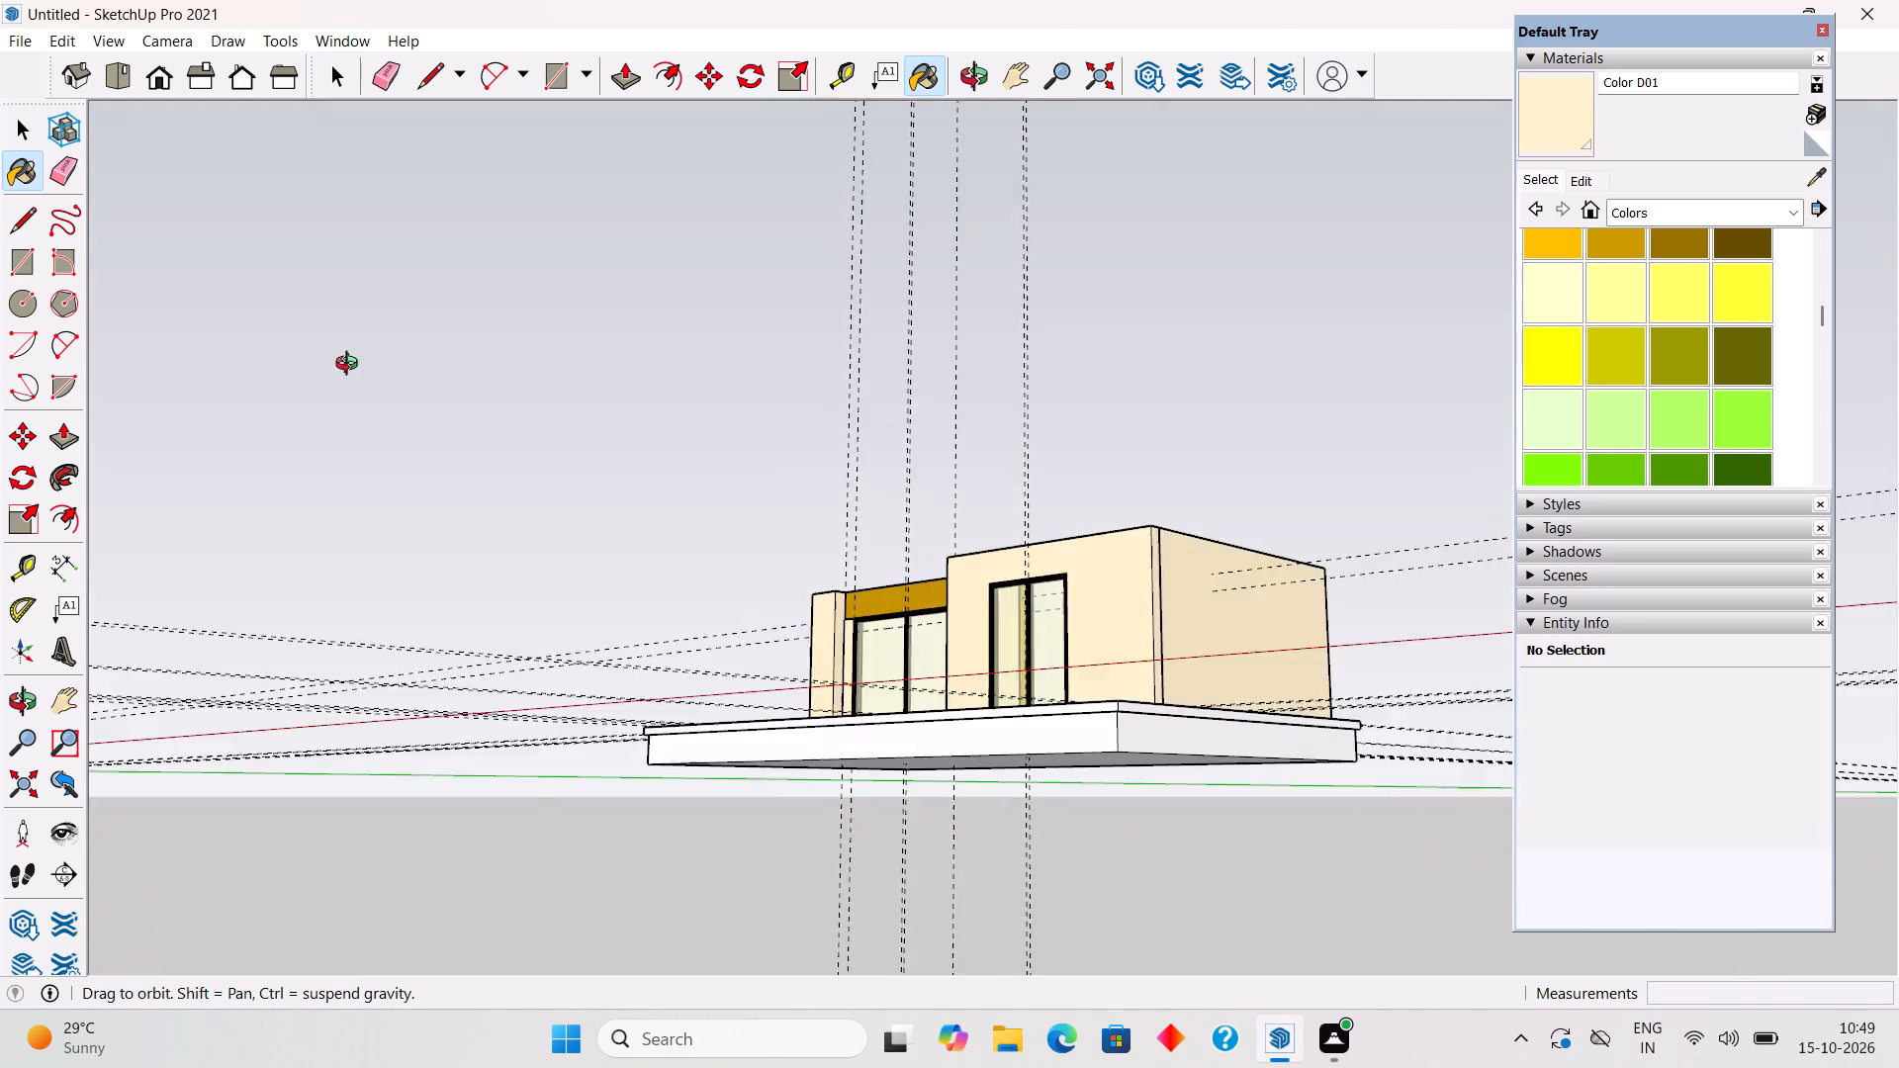
middle_click_drag(351, 366, 769, 452)
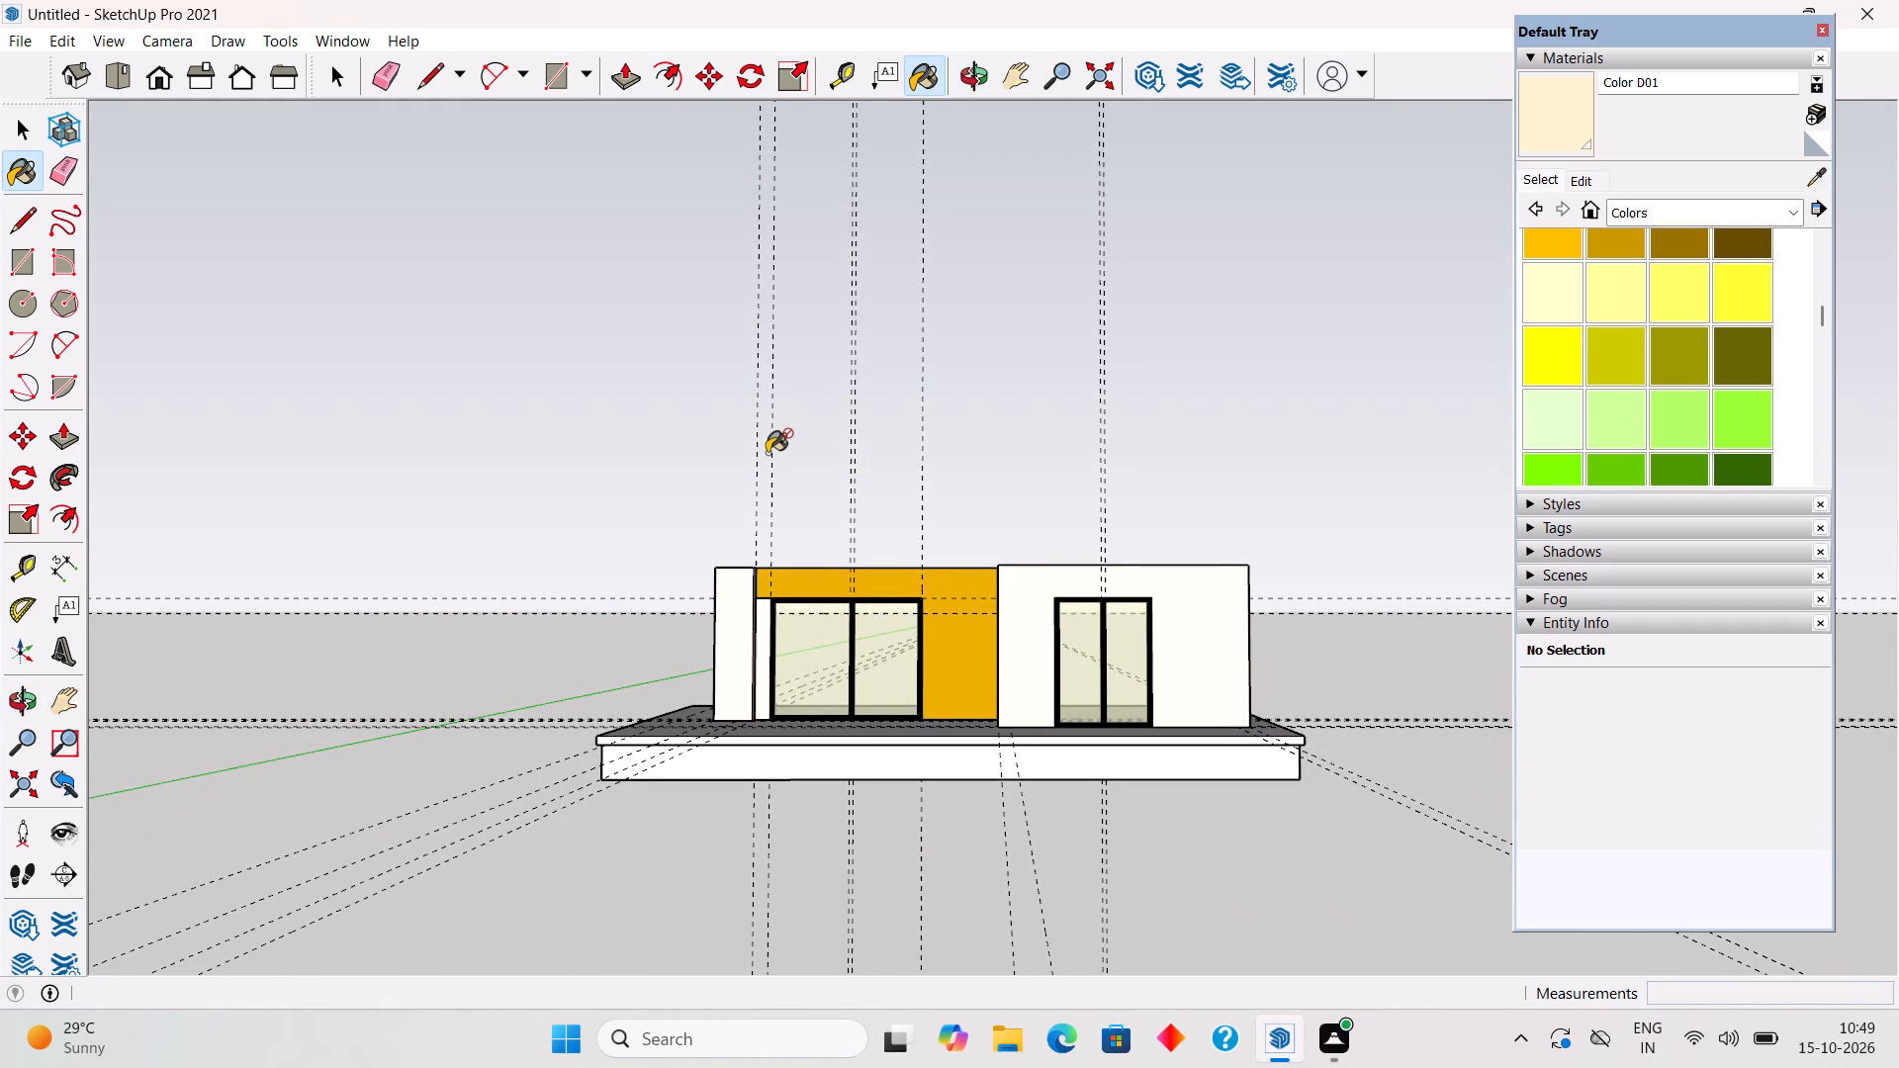
scroll(760, 588, "up", 10)
left_click(767, 665)
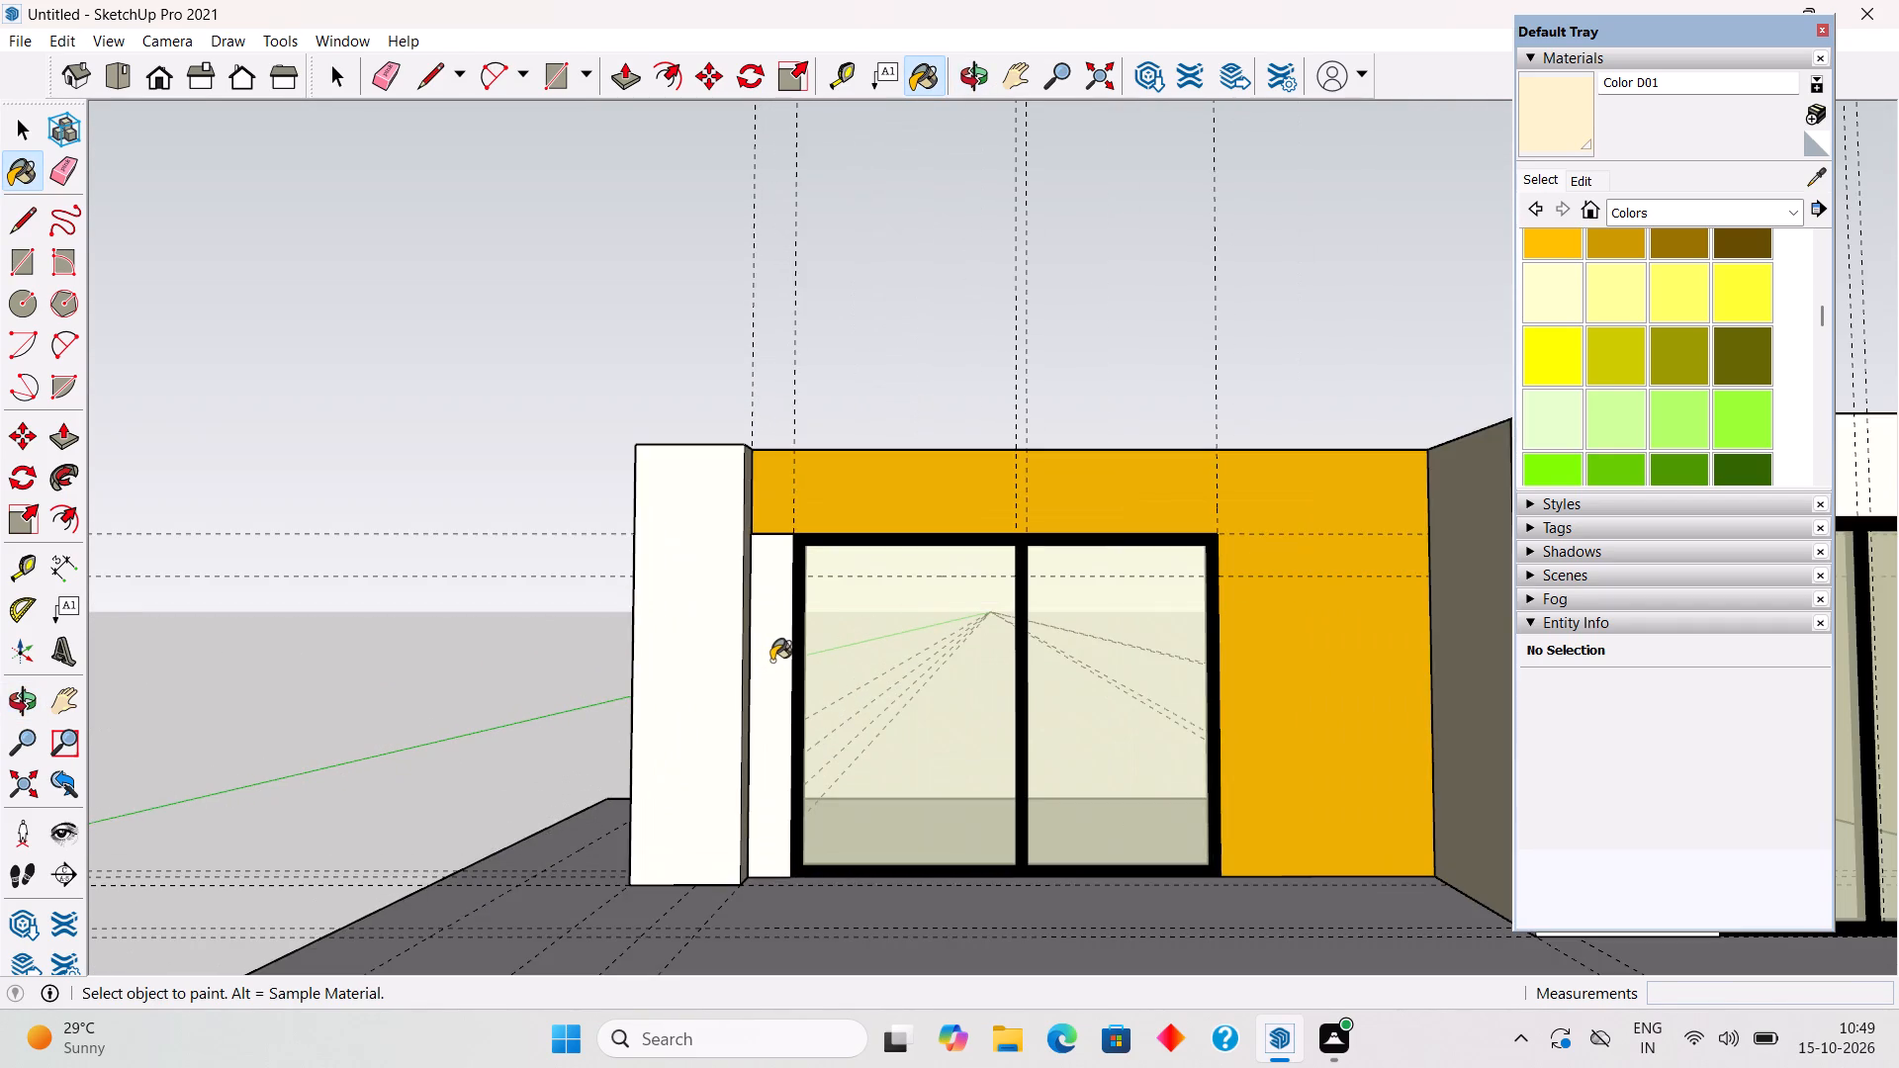
Leave the Paint Bucket and examine the painted front walls, pier and openings from several angles.
scroll(769, 658, "down", 5)
middle_click_drag(704, 686, 135, 712)
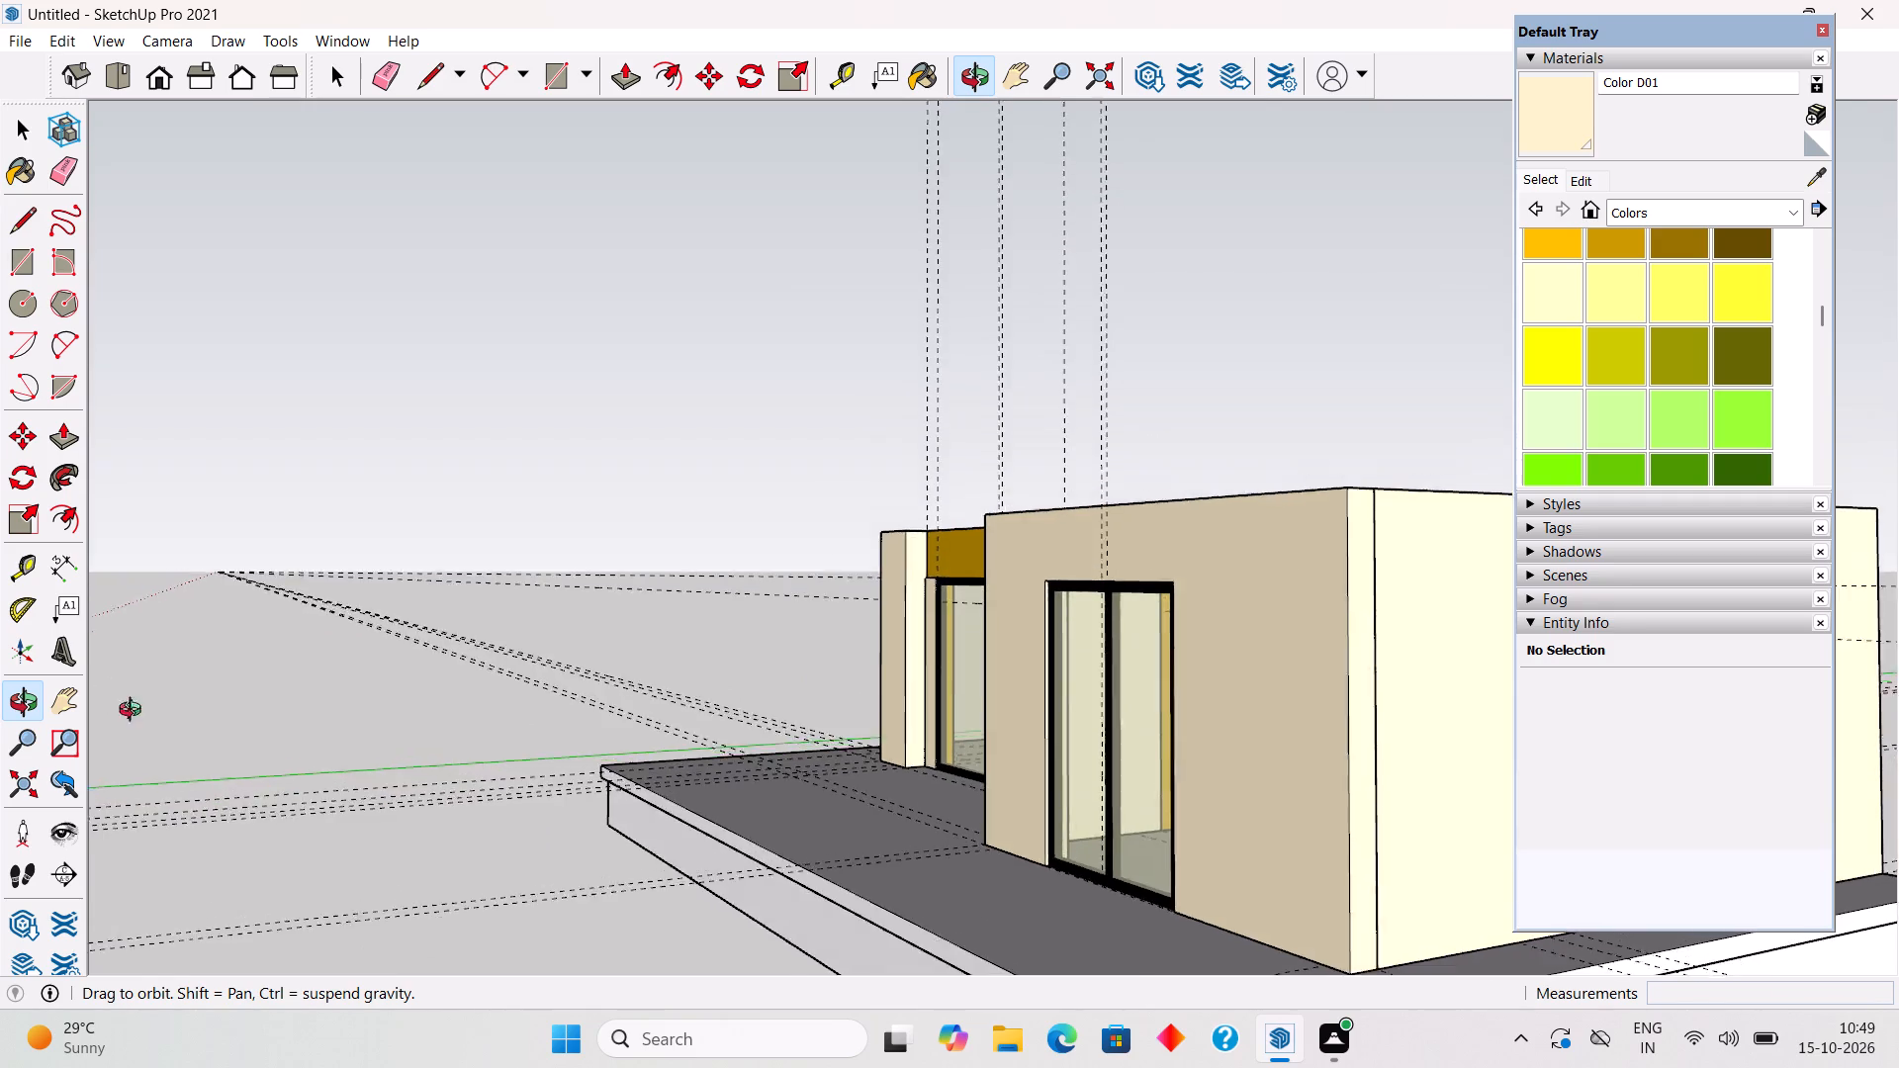
middle_click_drag(135, 712, 649, 934)
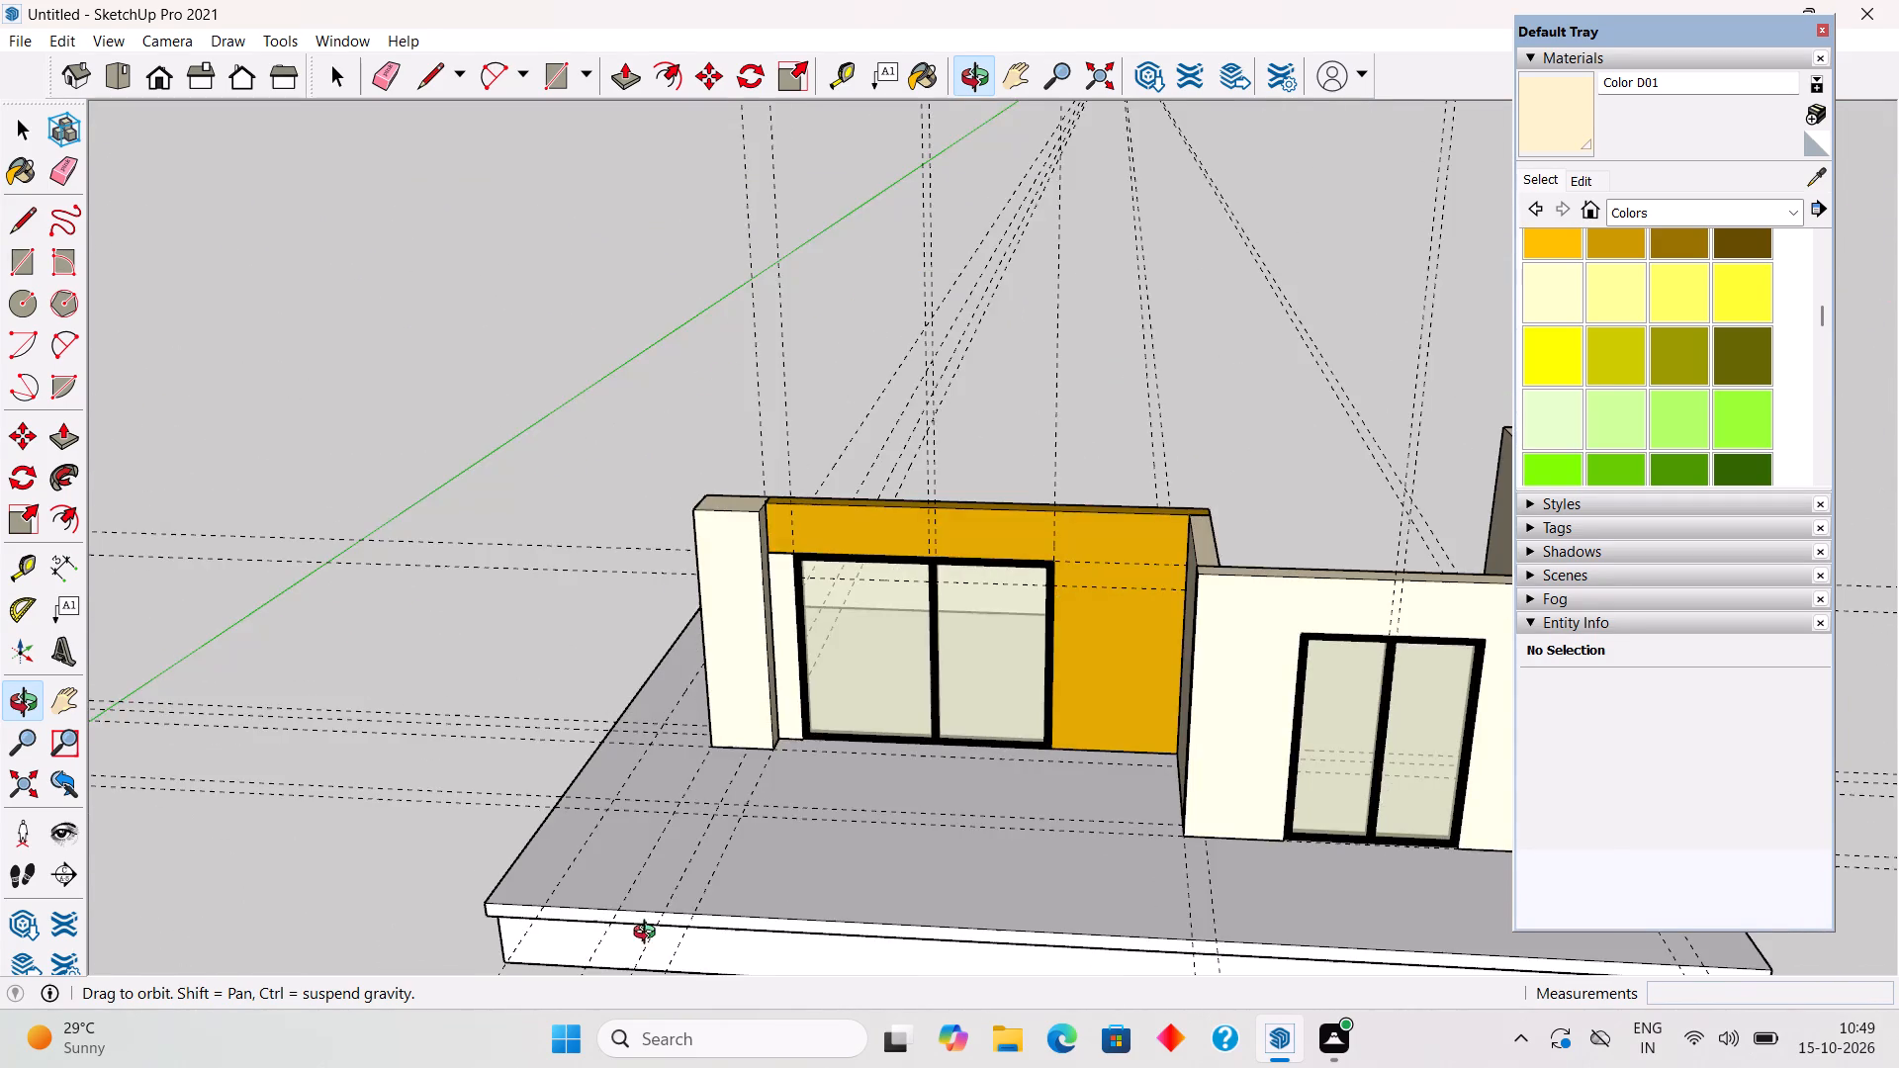
middle_click_drag(649, 934, 646, 907)
key("space")
scroll(632, 828, "up", 1)
left_click(352, 283)
scroll(465, 443, "down", 2)
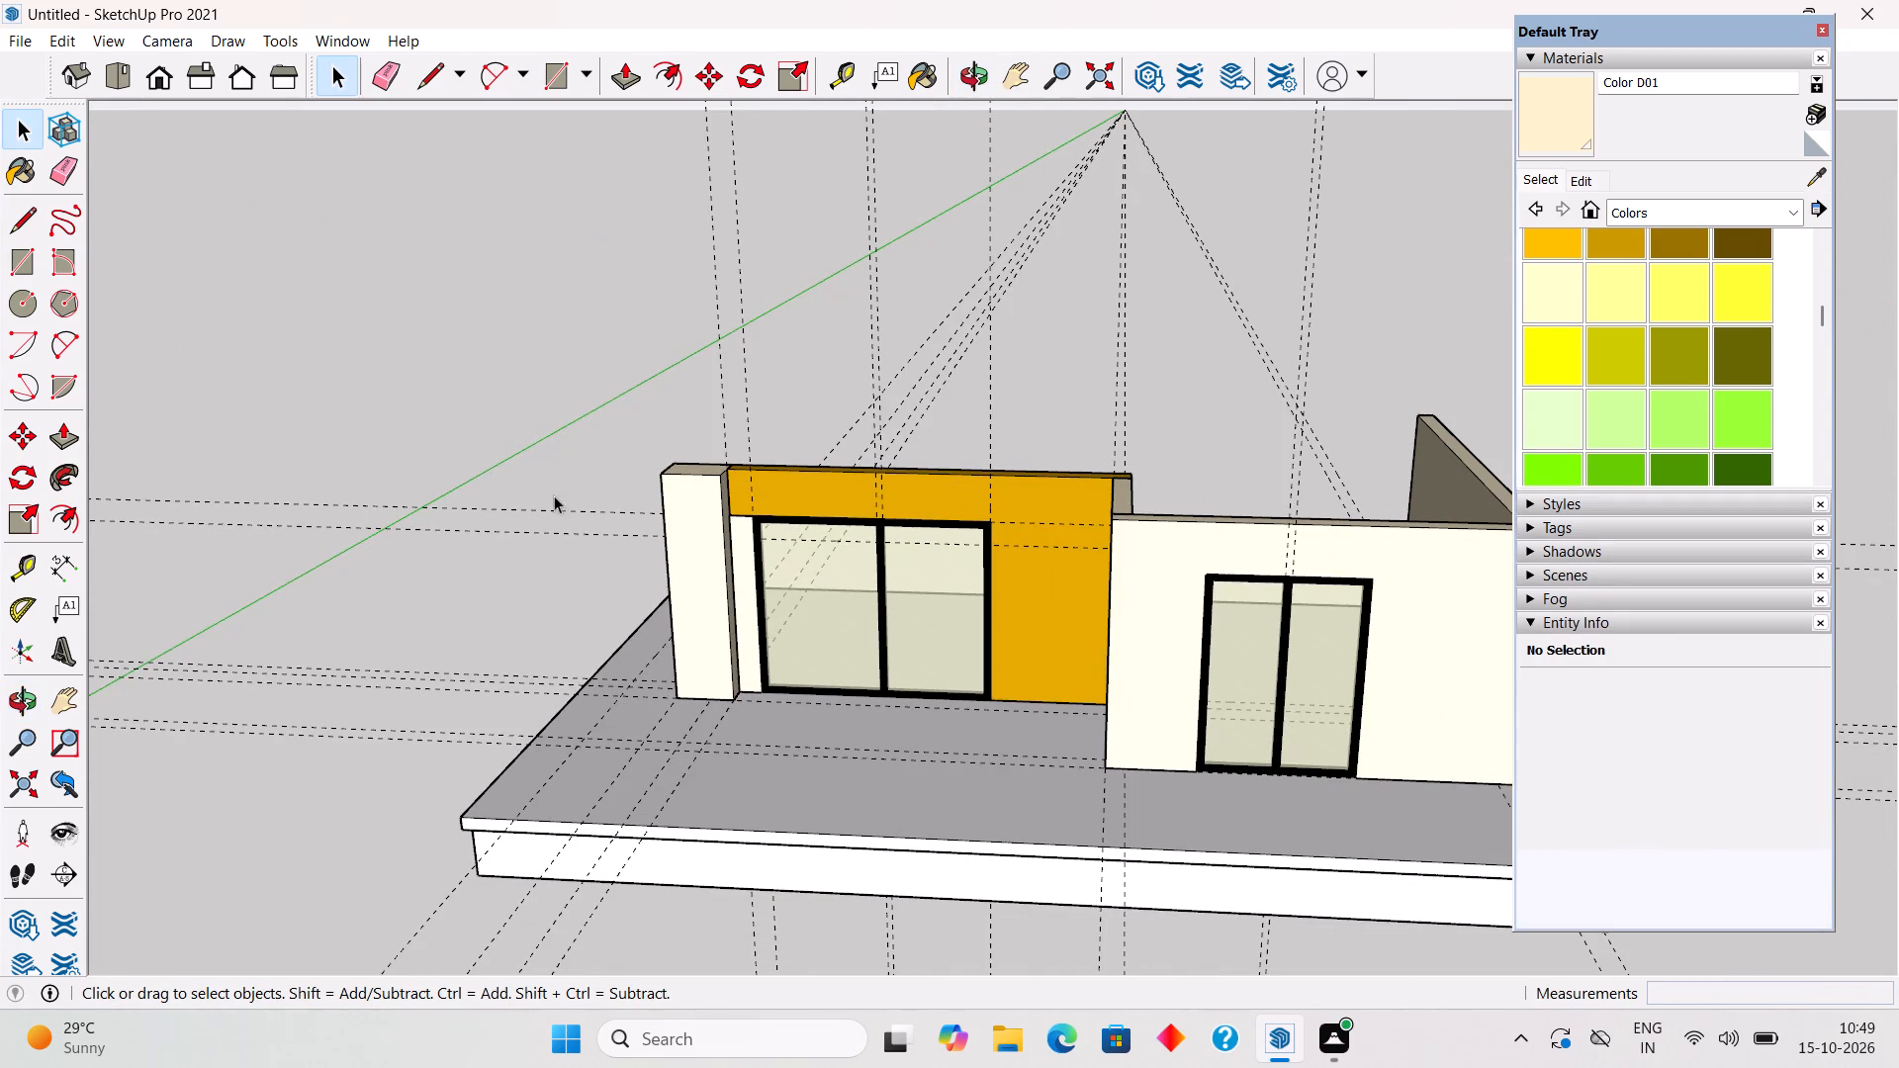
Place a guide on the slab behind the pier, offset 9" inward from the guide along the pier's outer side.
middle_click_drag(655, 521, 1180, 561)
middle_click_drag(607, 787, 1345, 821)
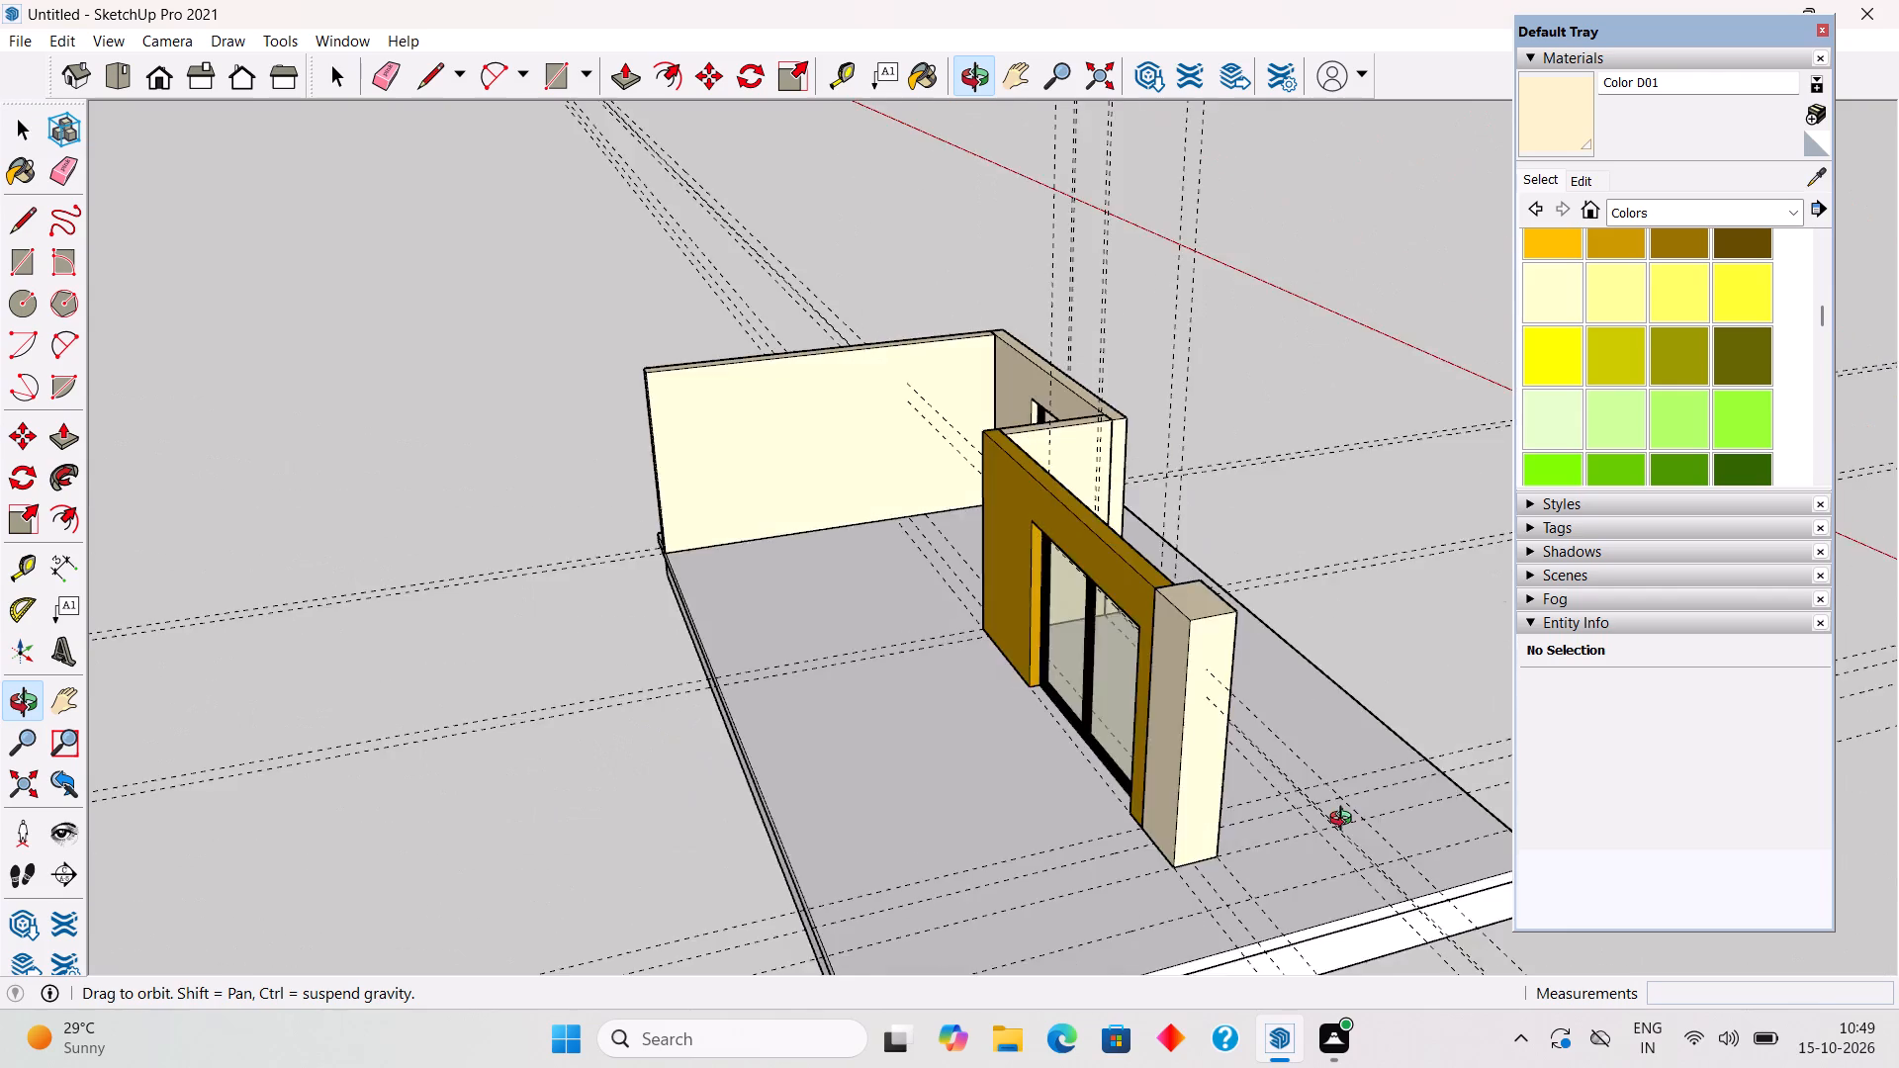
middle_click_drag(1345, 821, 1851, 801)
scroll(1422, 767, "up", 9)
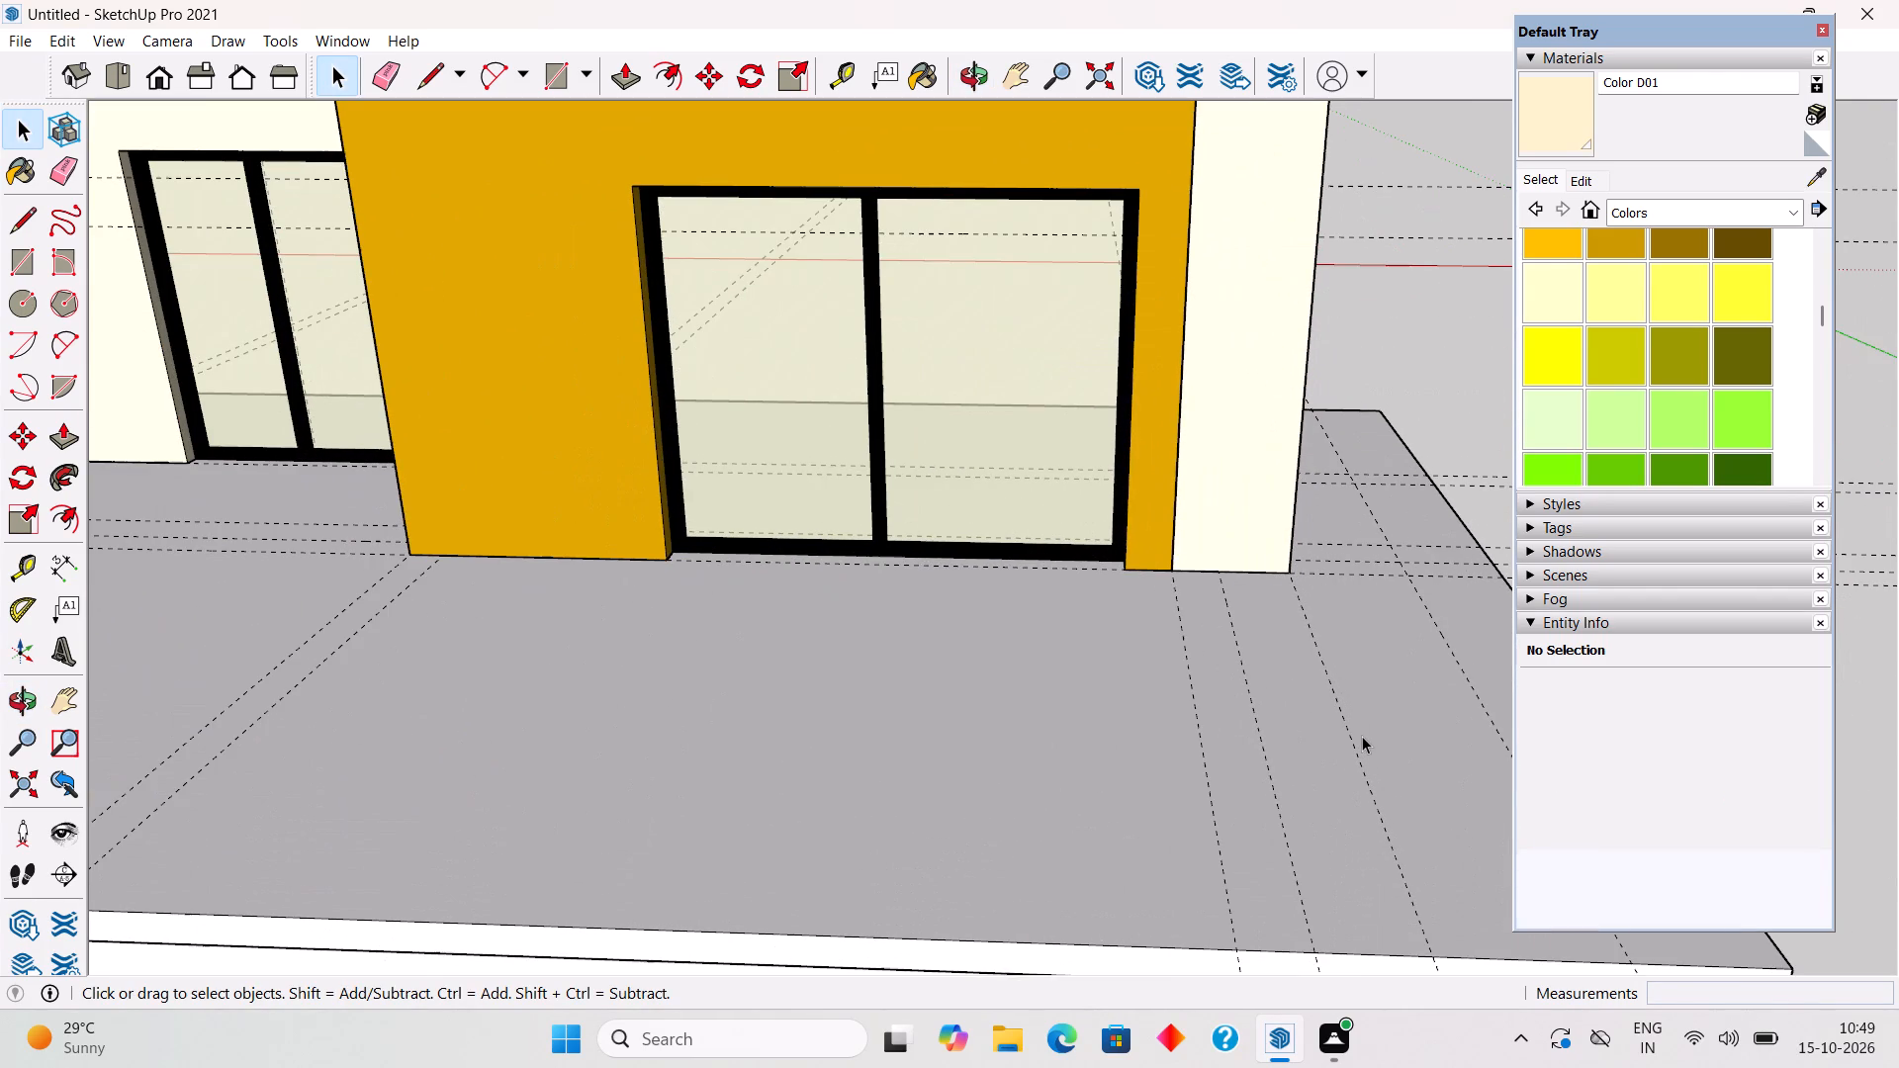
key("t")
left_click(1356, 767)
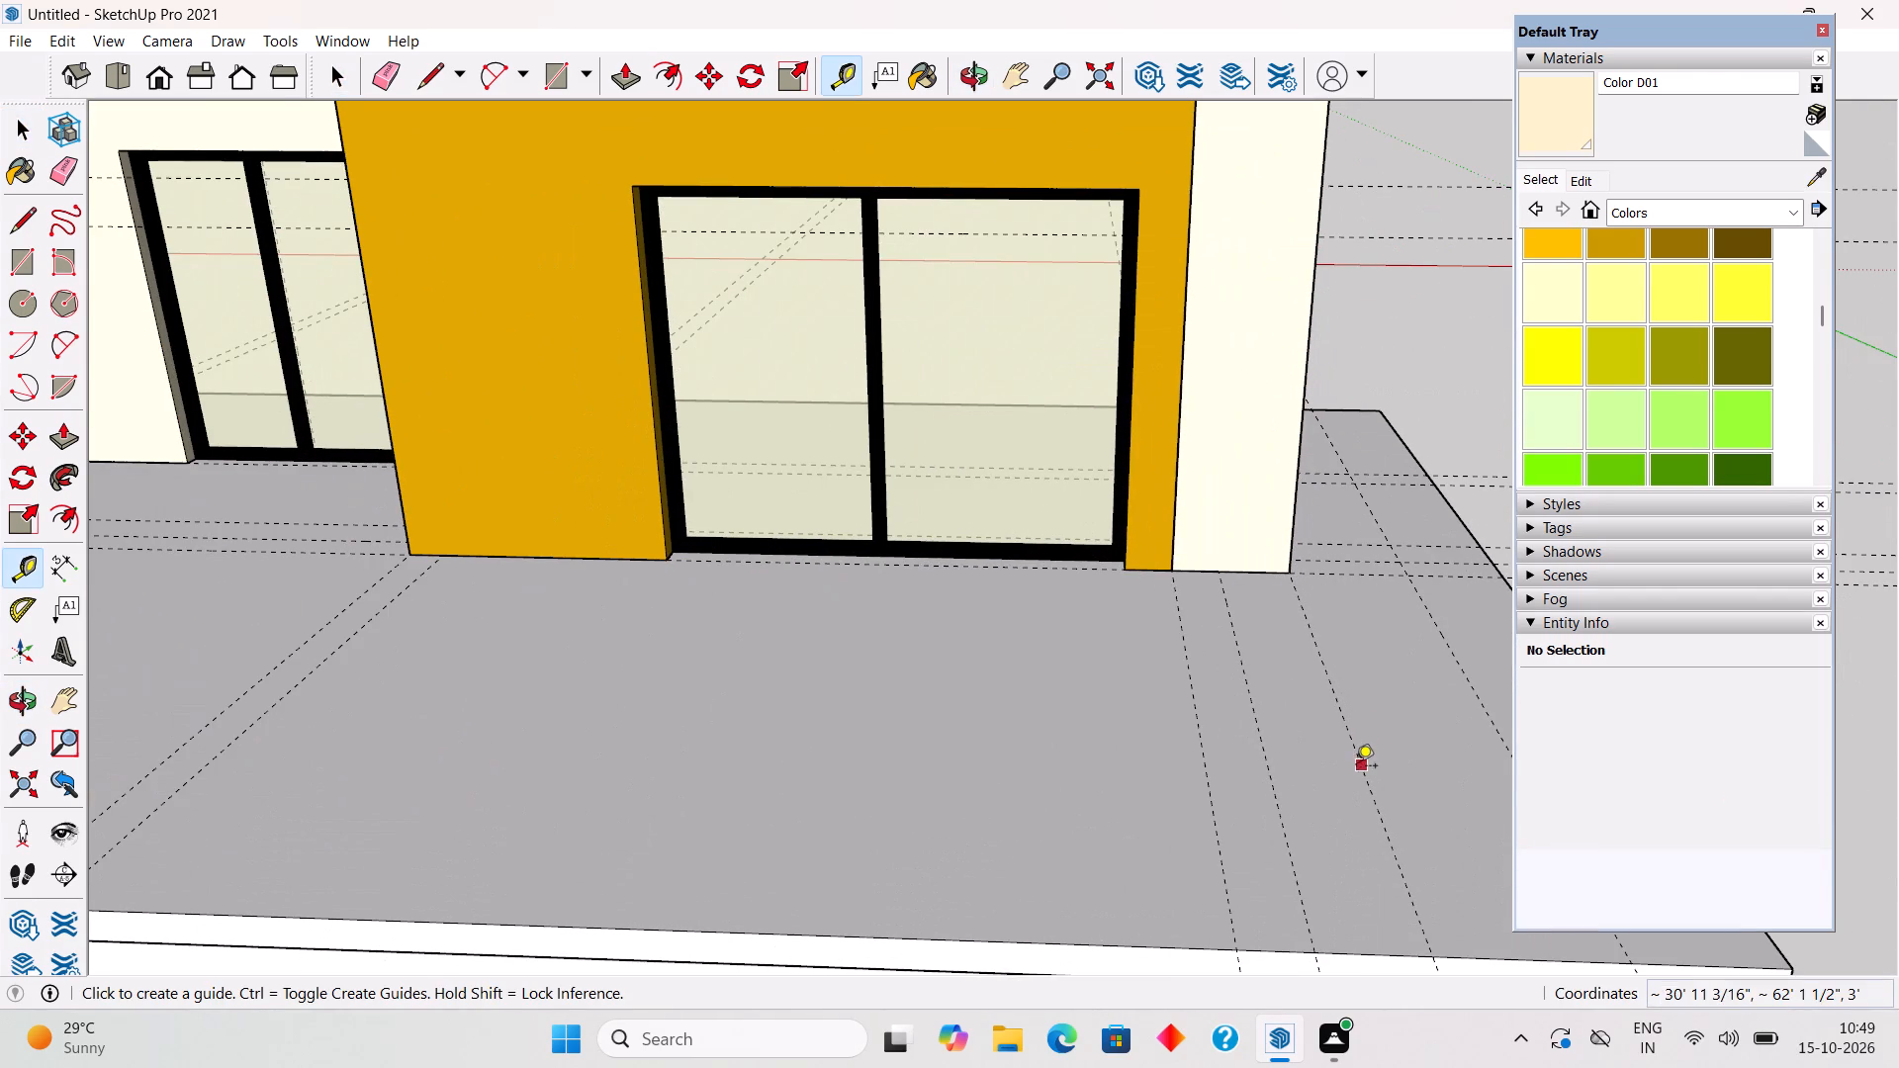
type("9'")
key("Return")
Draw a 9" by 12' 9" rectangle on the slab, from the pier's back face to the slab's rear edge between the two guides.
key("r")
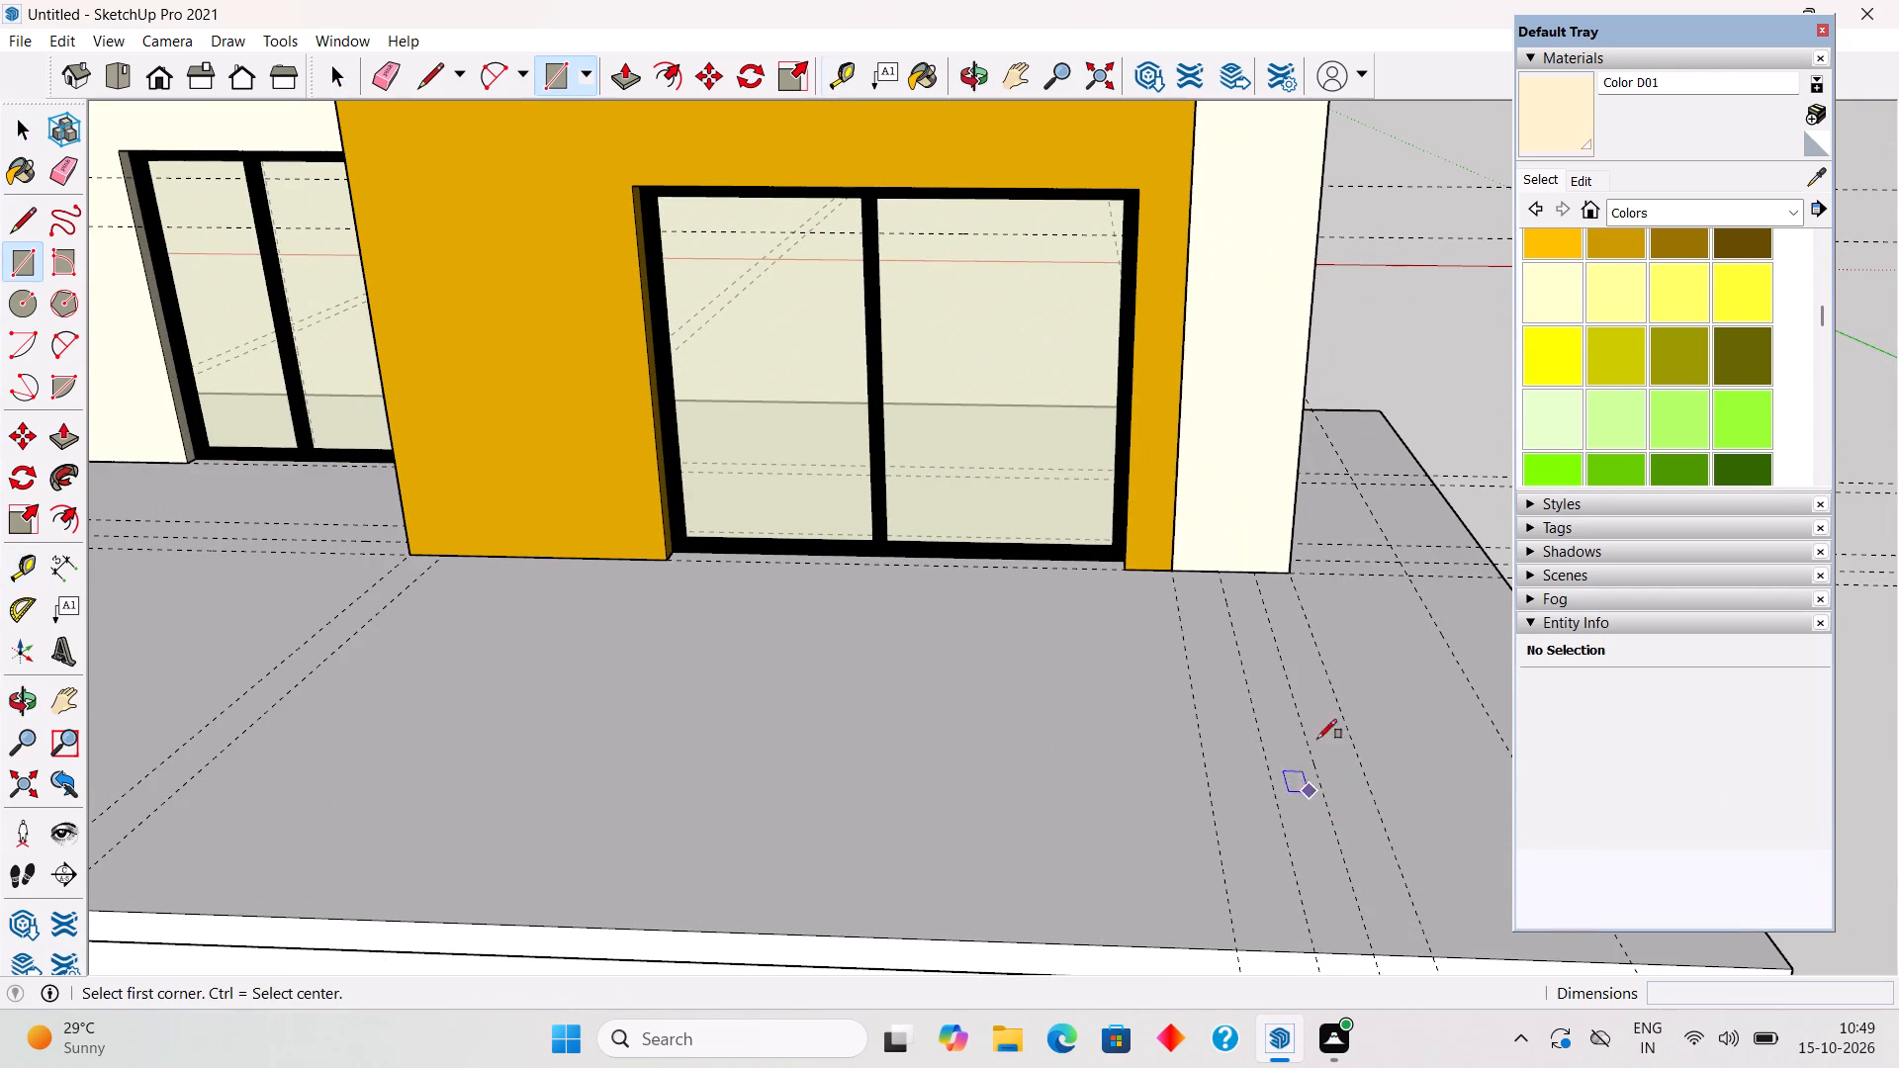
left_click(1258, 572)
scroll(1258, 572, "down", 9)
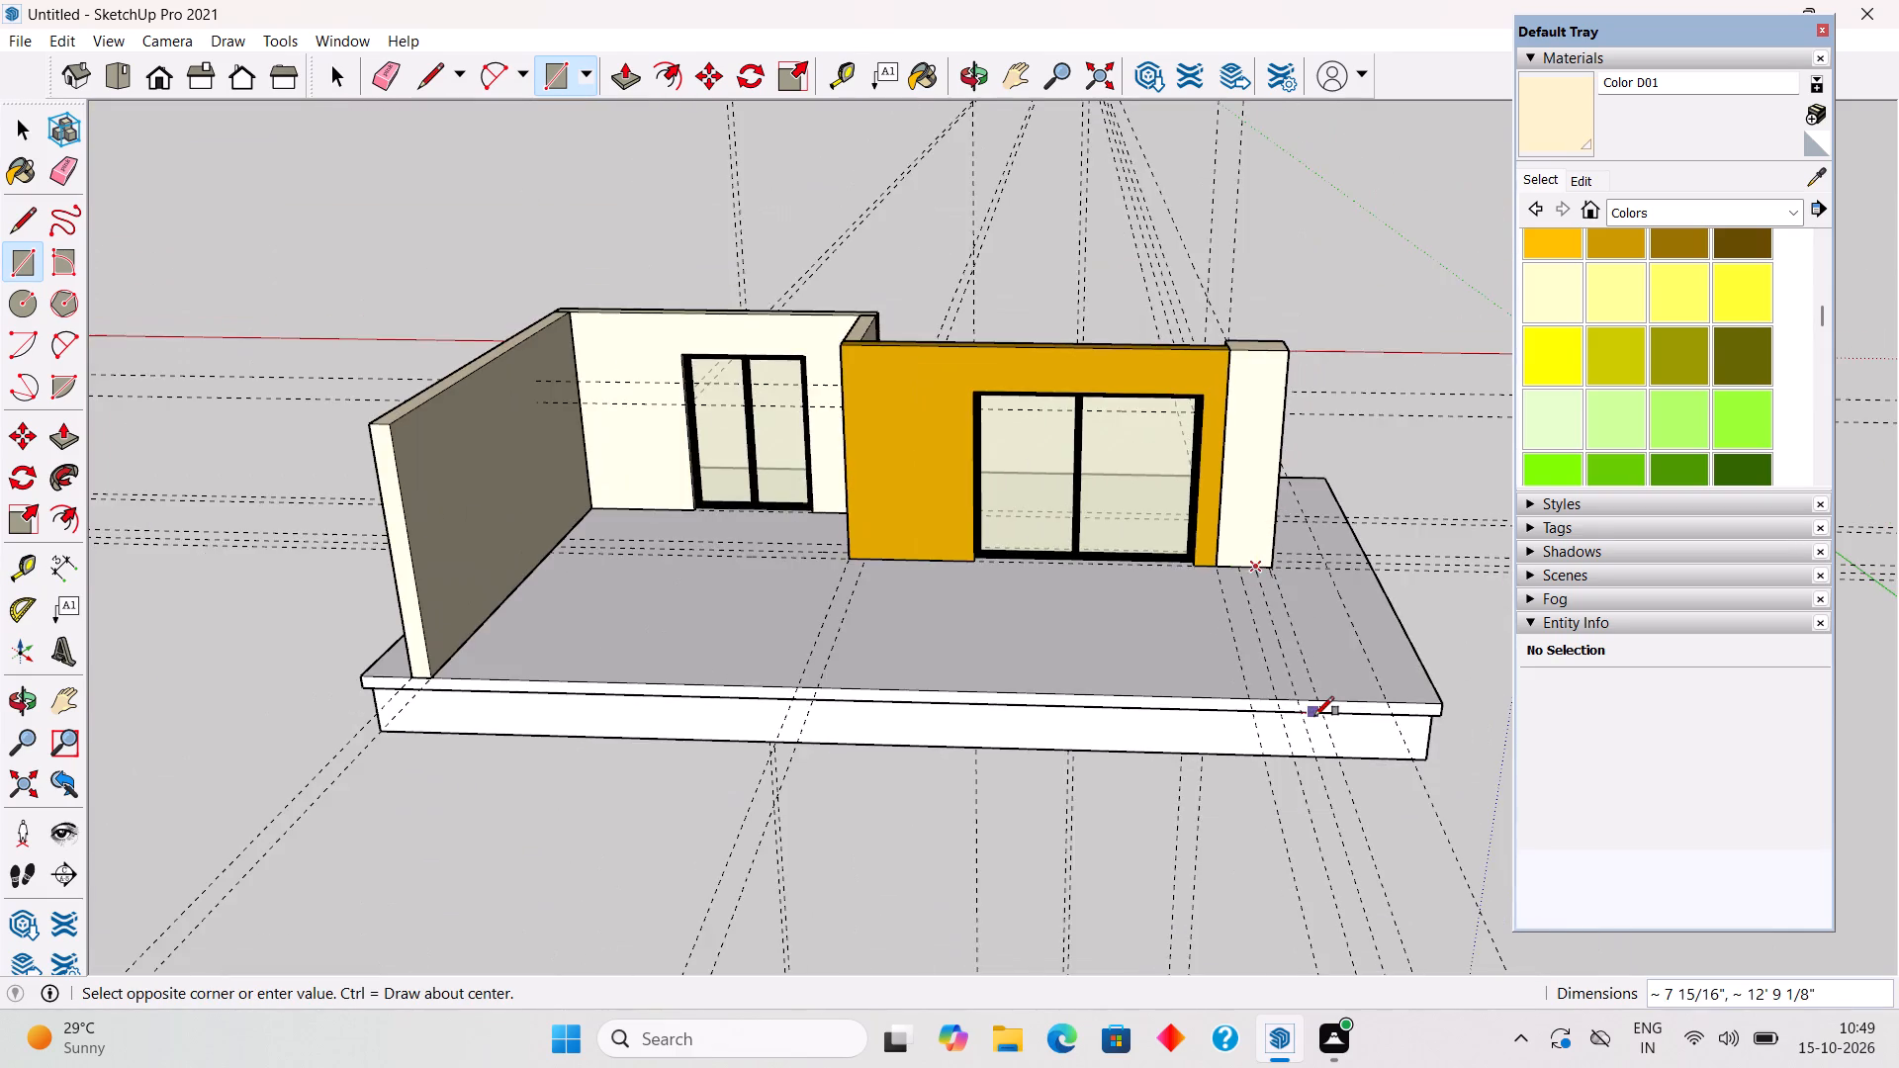
scroll(1314, 716, "up", 11)
left_click(1331, 695)
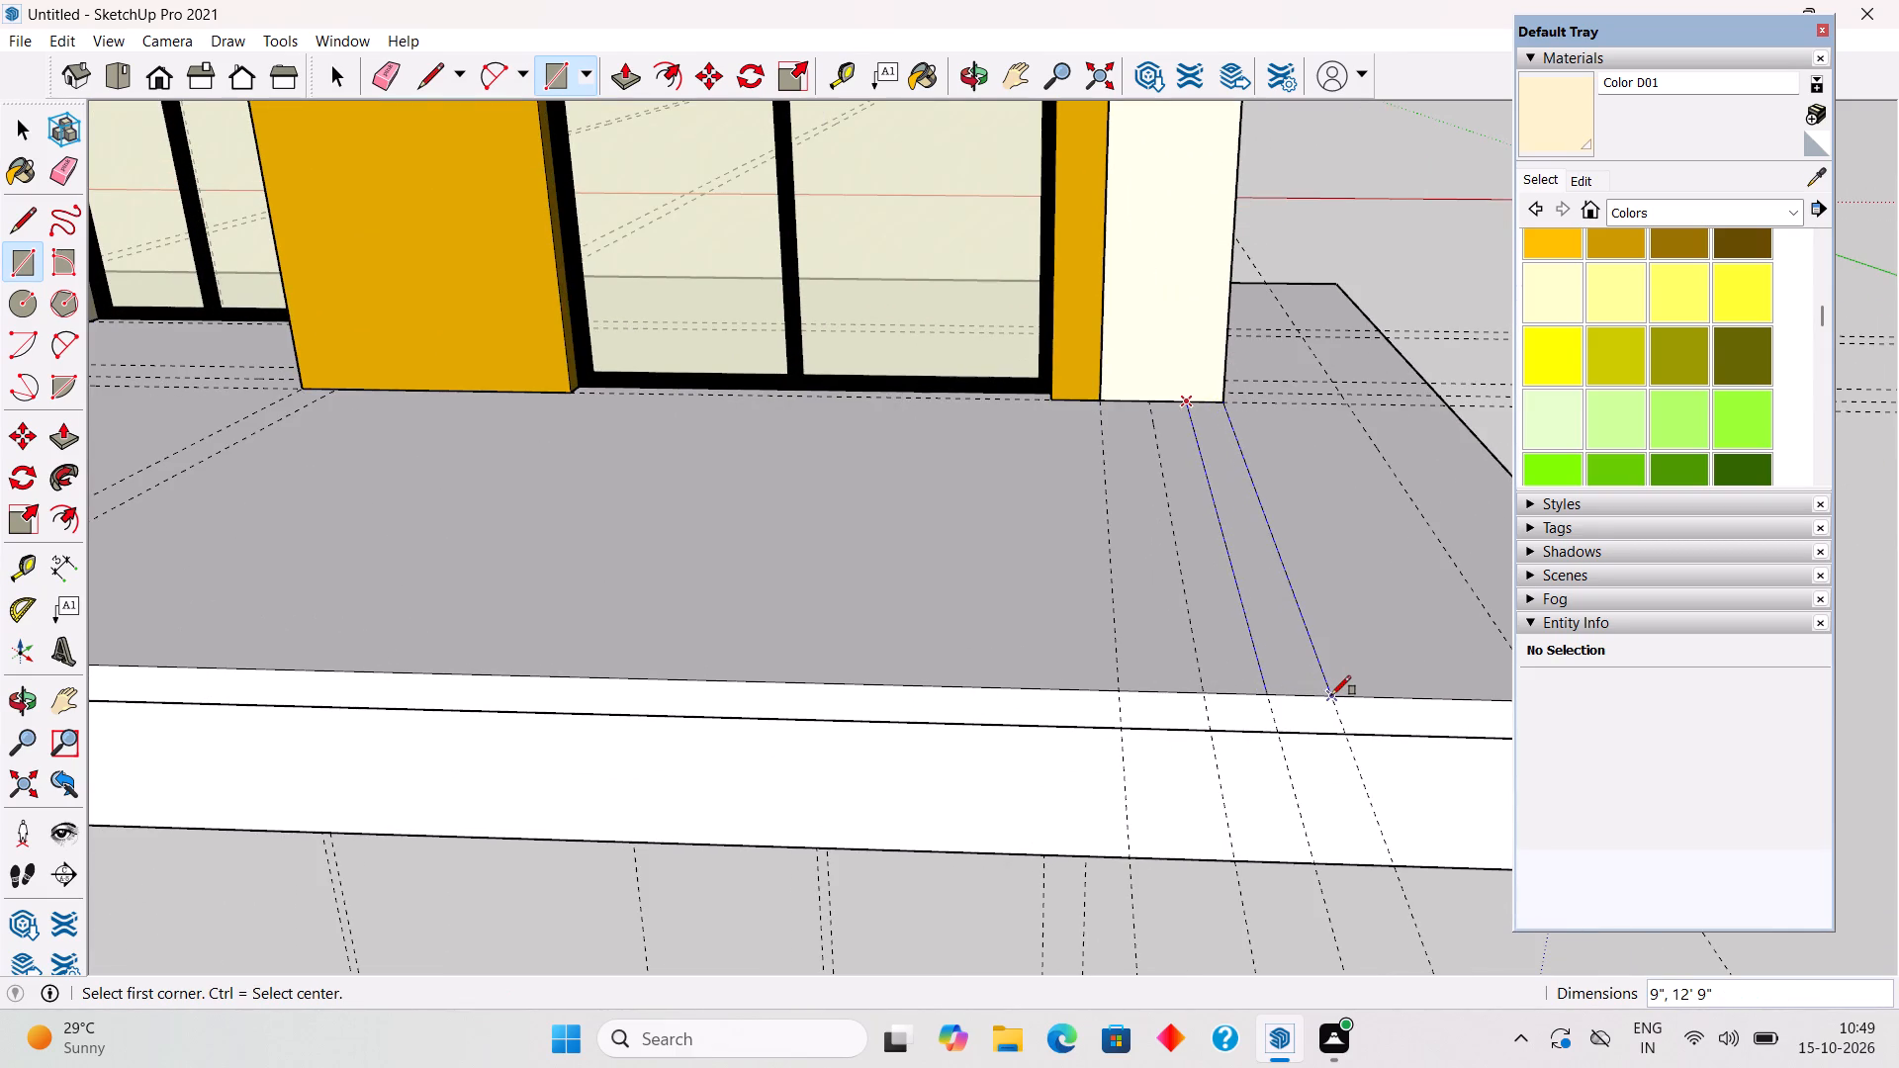
Extrude the narrow rectangle behind the pier up 10' to form a side wall.
key("p")
left_click(1277, 658)
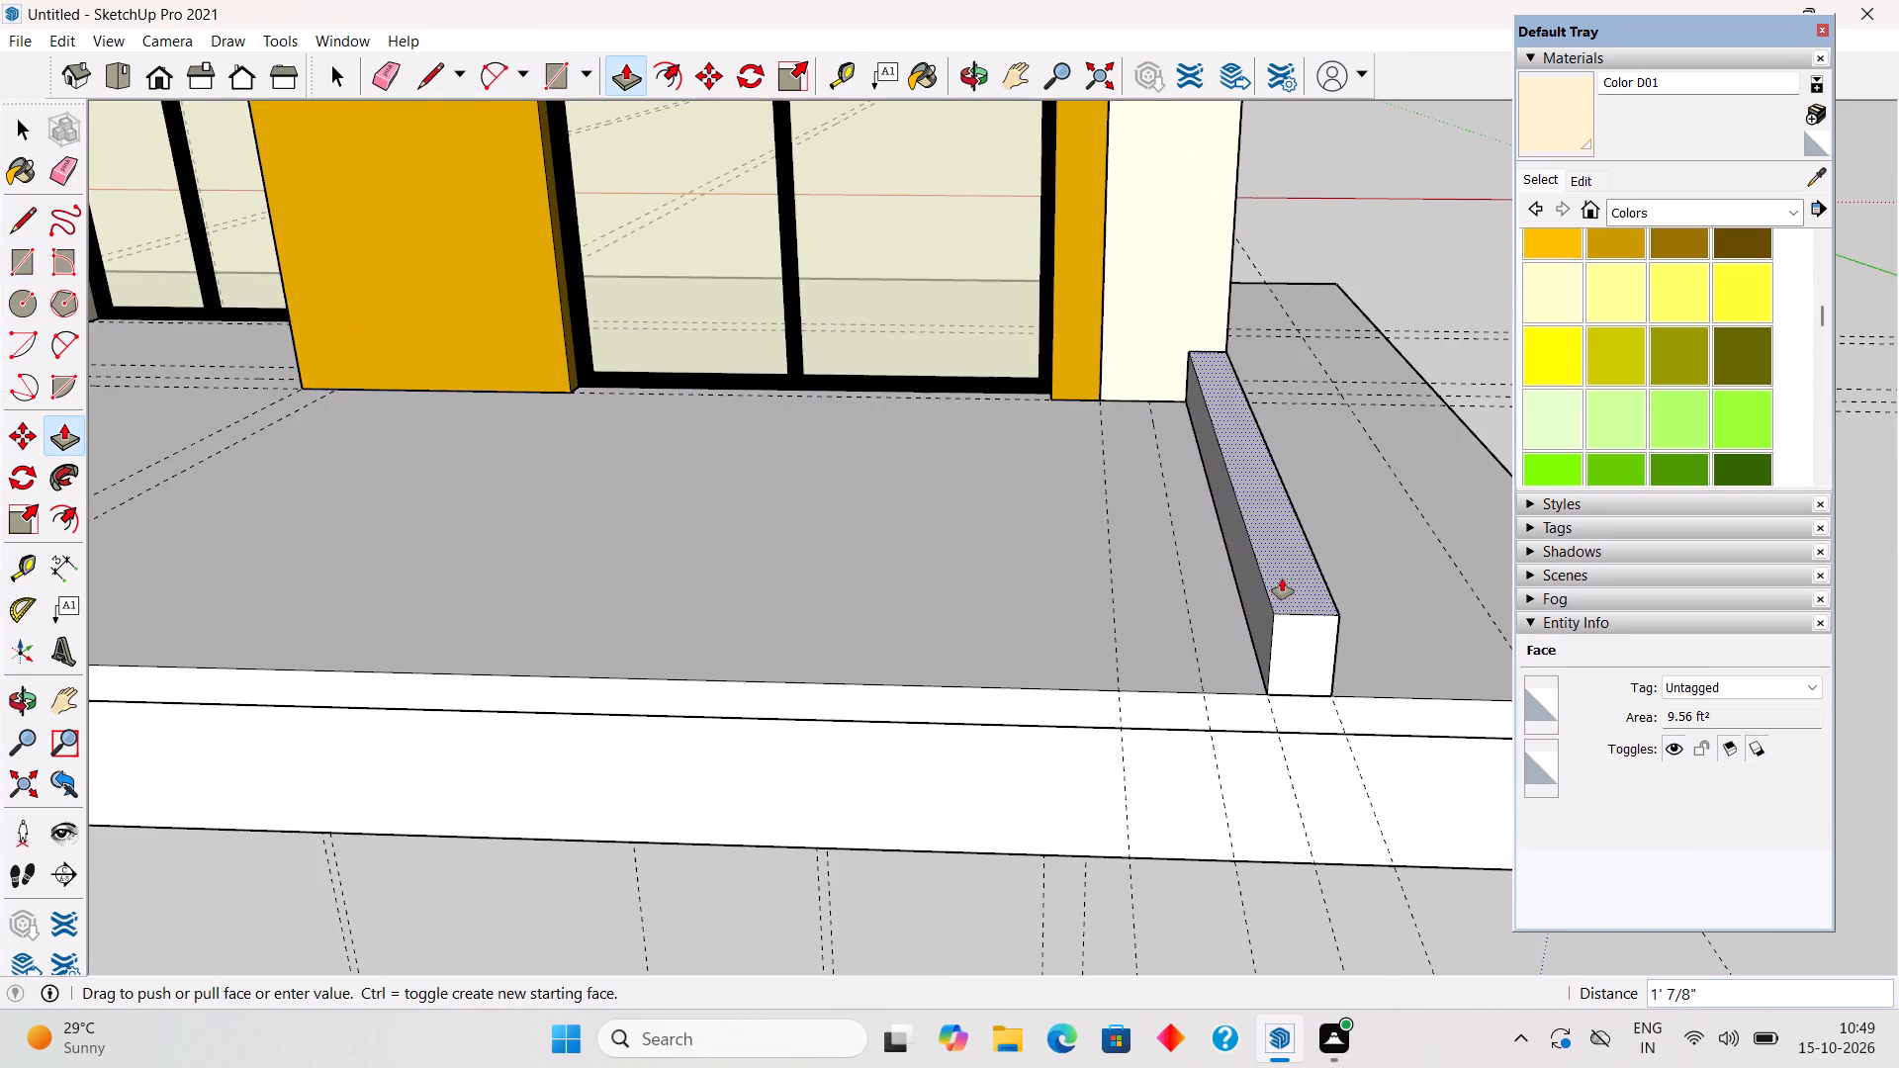
type("10'")
key("Return")
key("space")
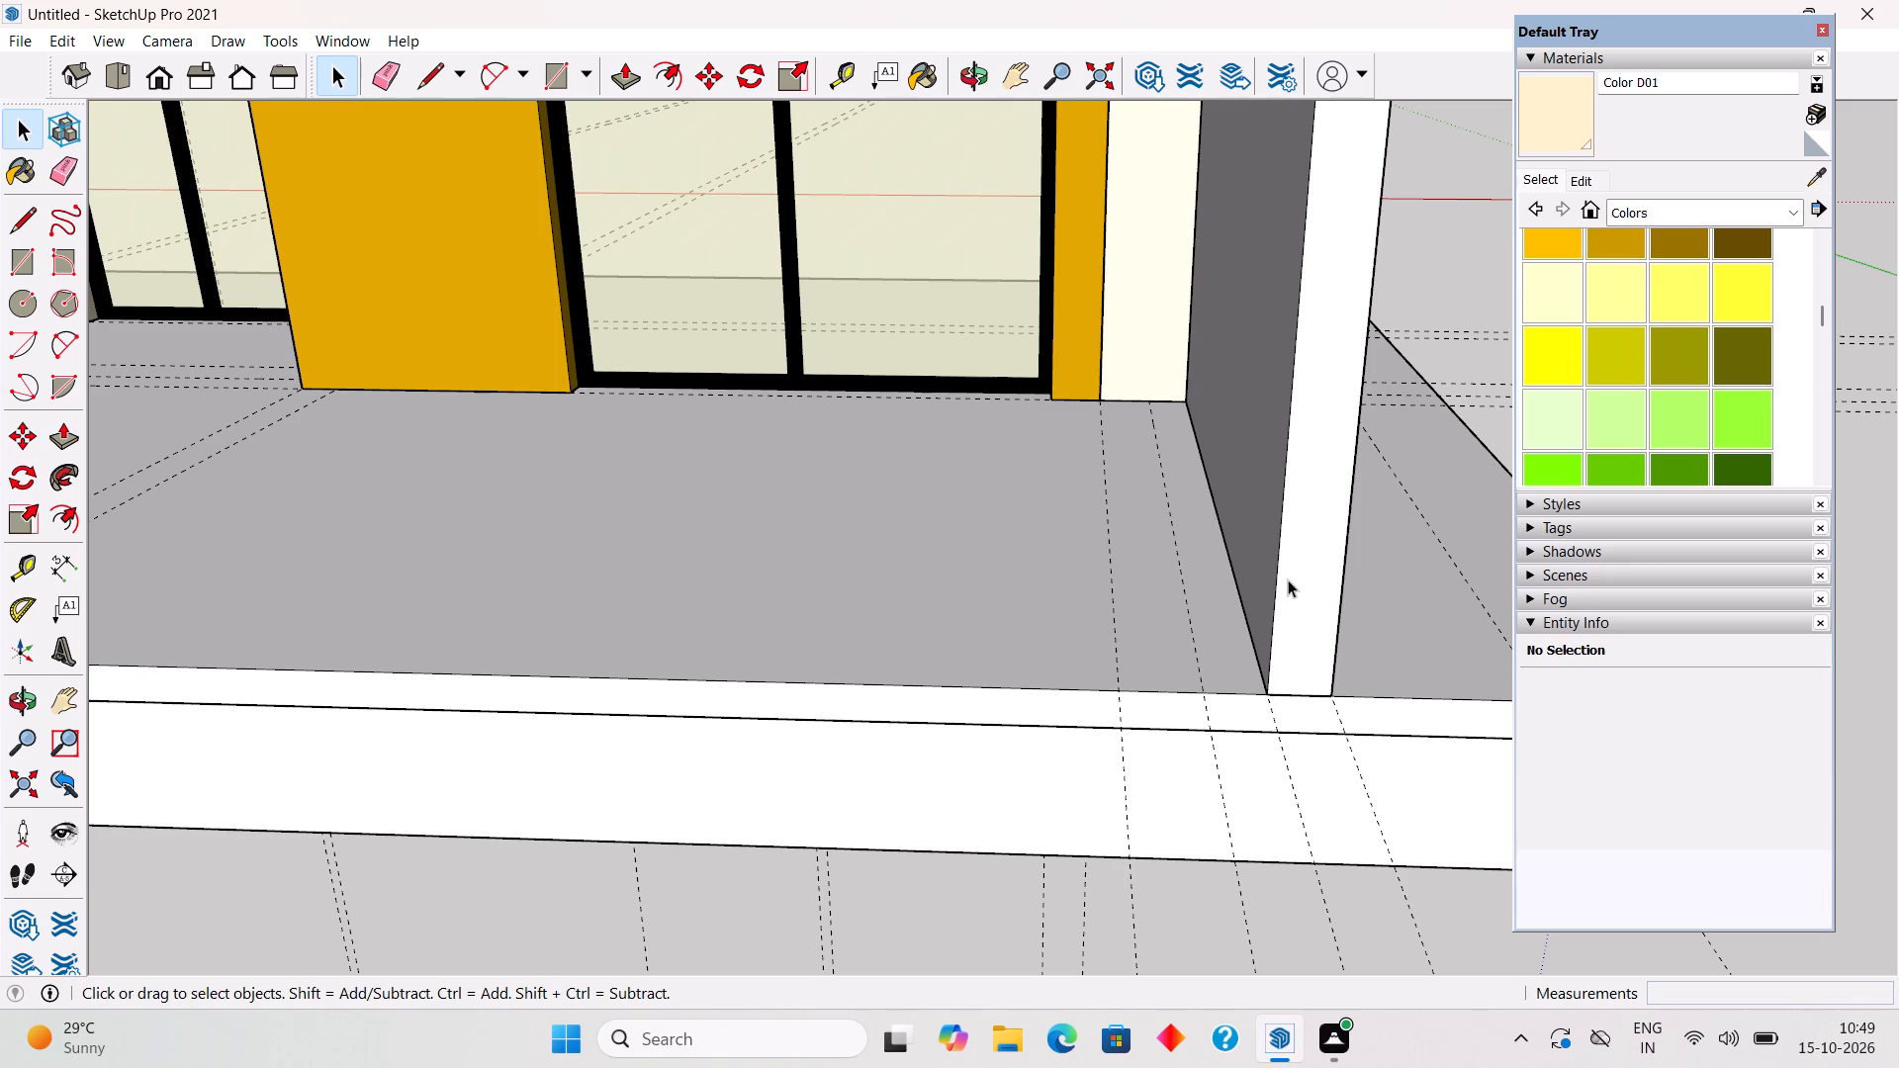
Select all the connected geometry of the new side wall and make it a group.
triple_click(1288, 579)
right_click(1288, 579)
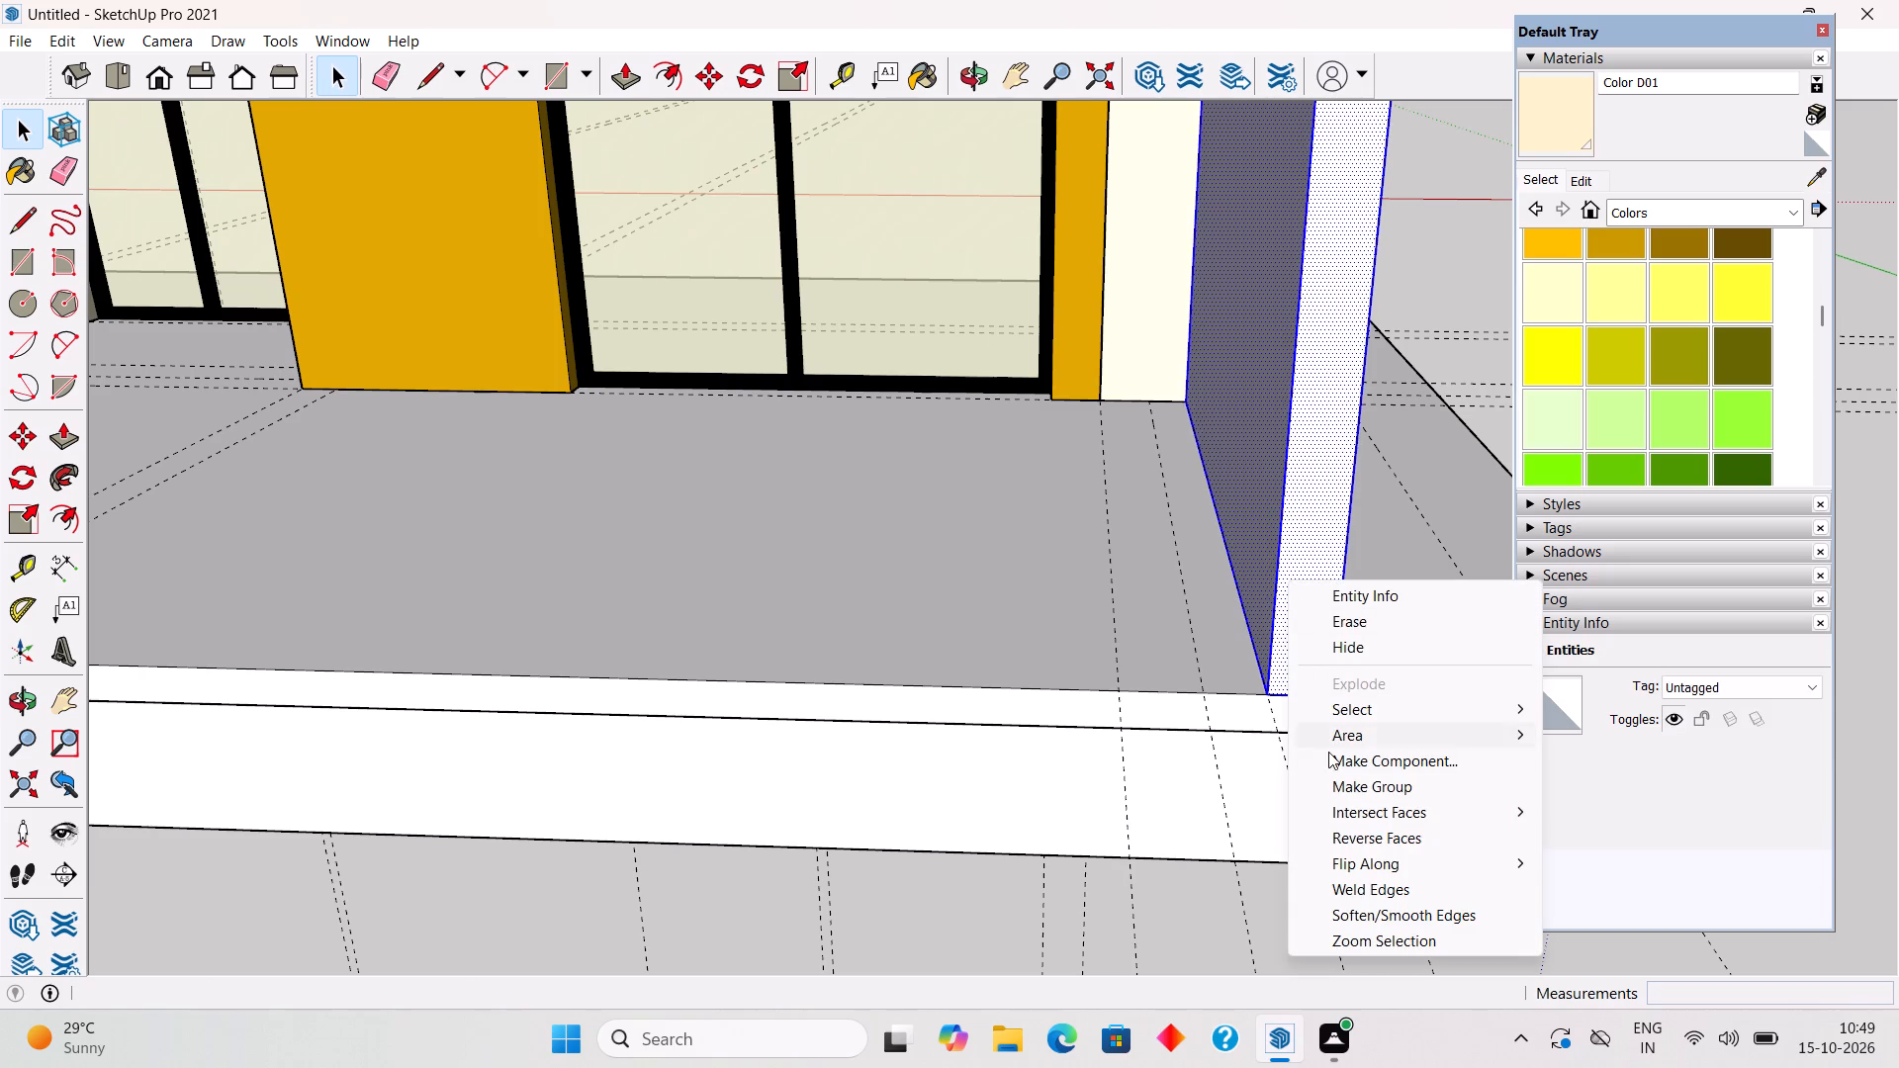
left_click(1338, 786)
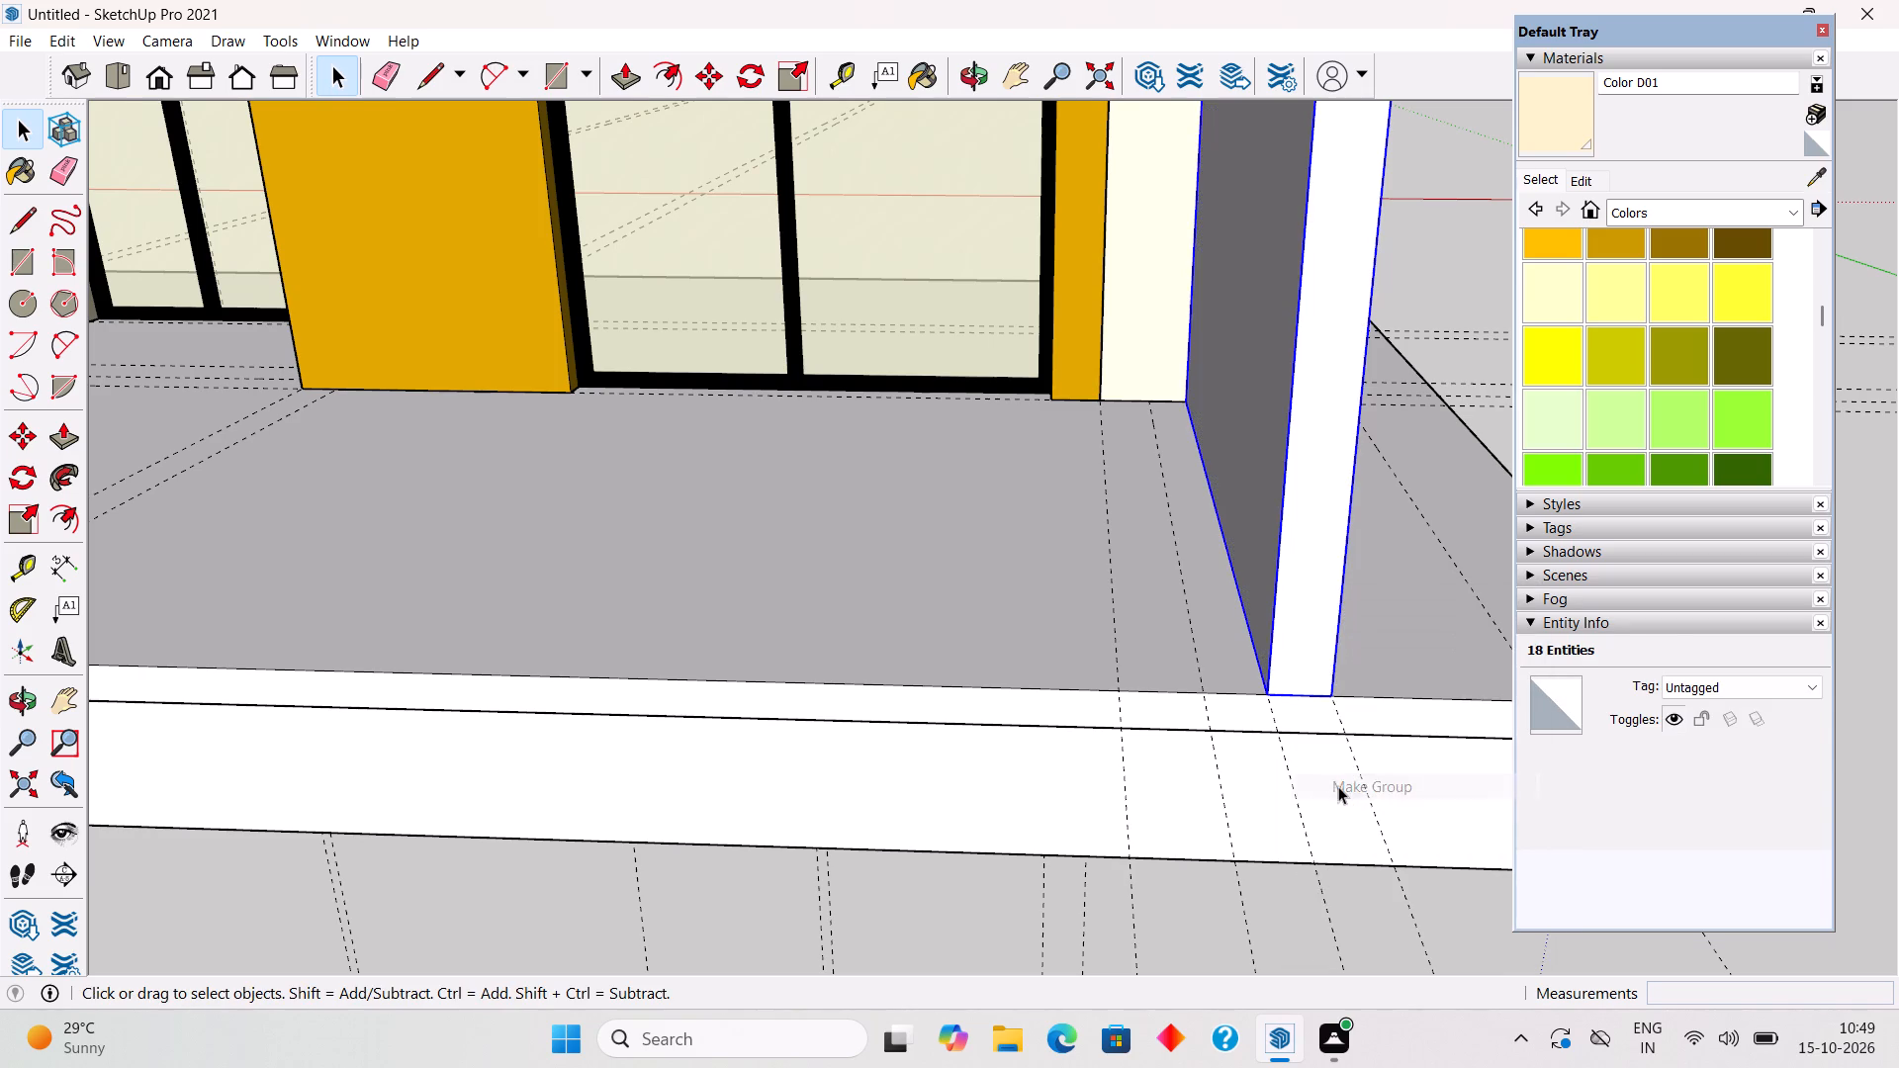
left_click(1340, 913)
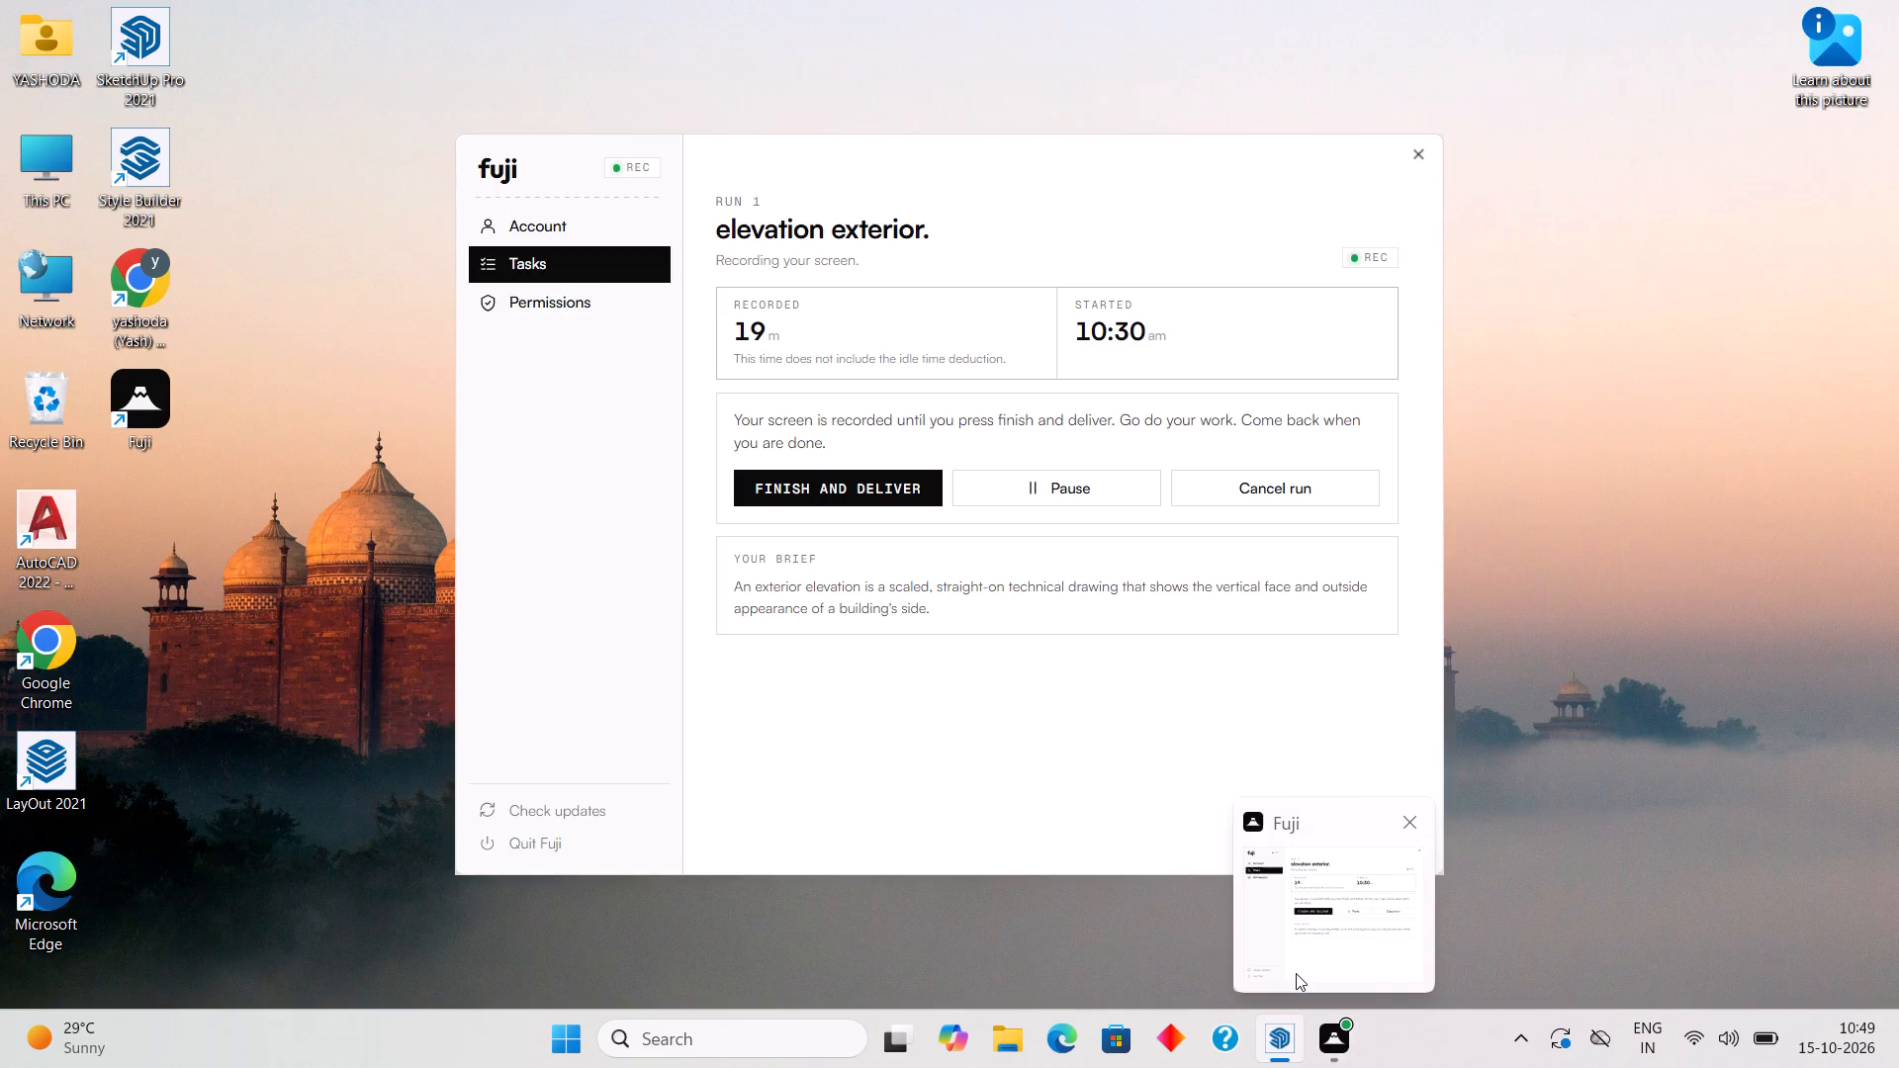
Examine the new side wall from outside, from the rear and from above.
scroll(1047, 788, "down", 6)
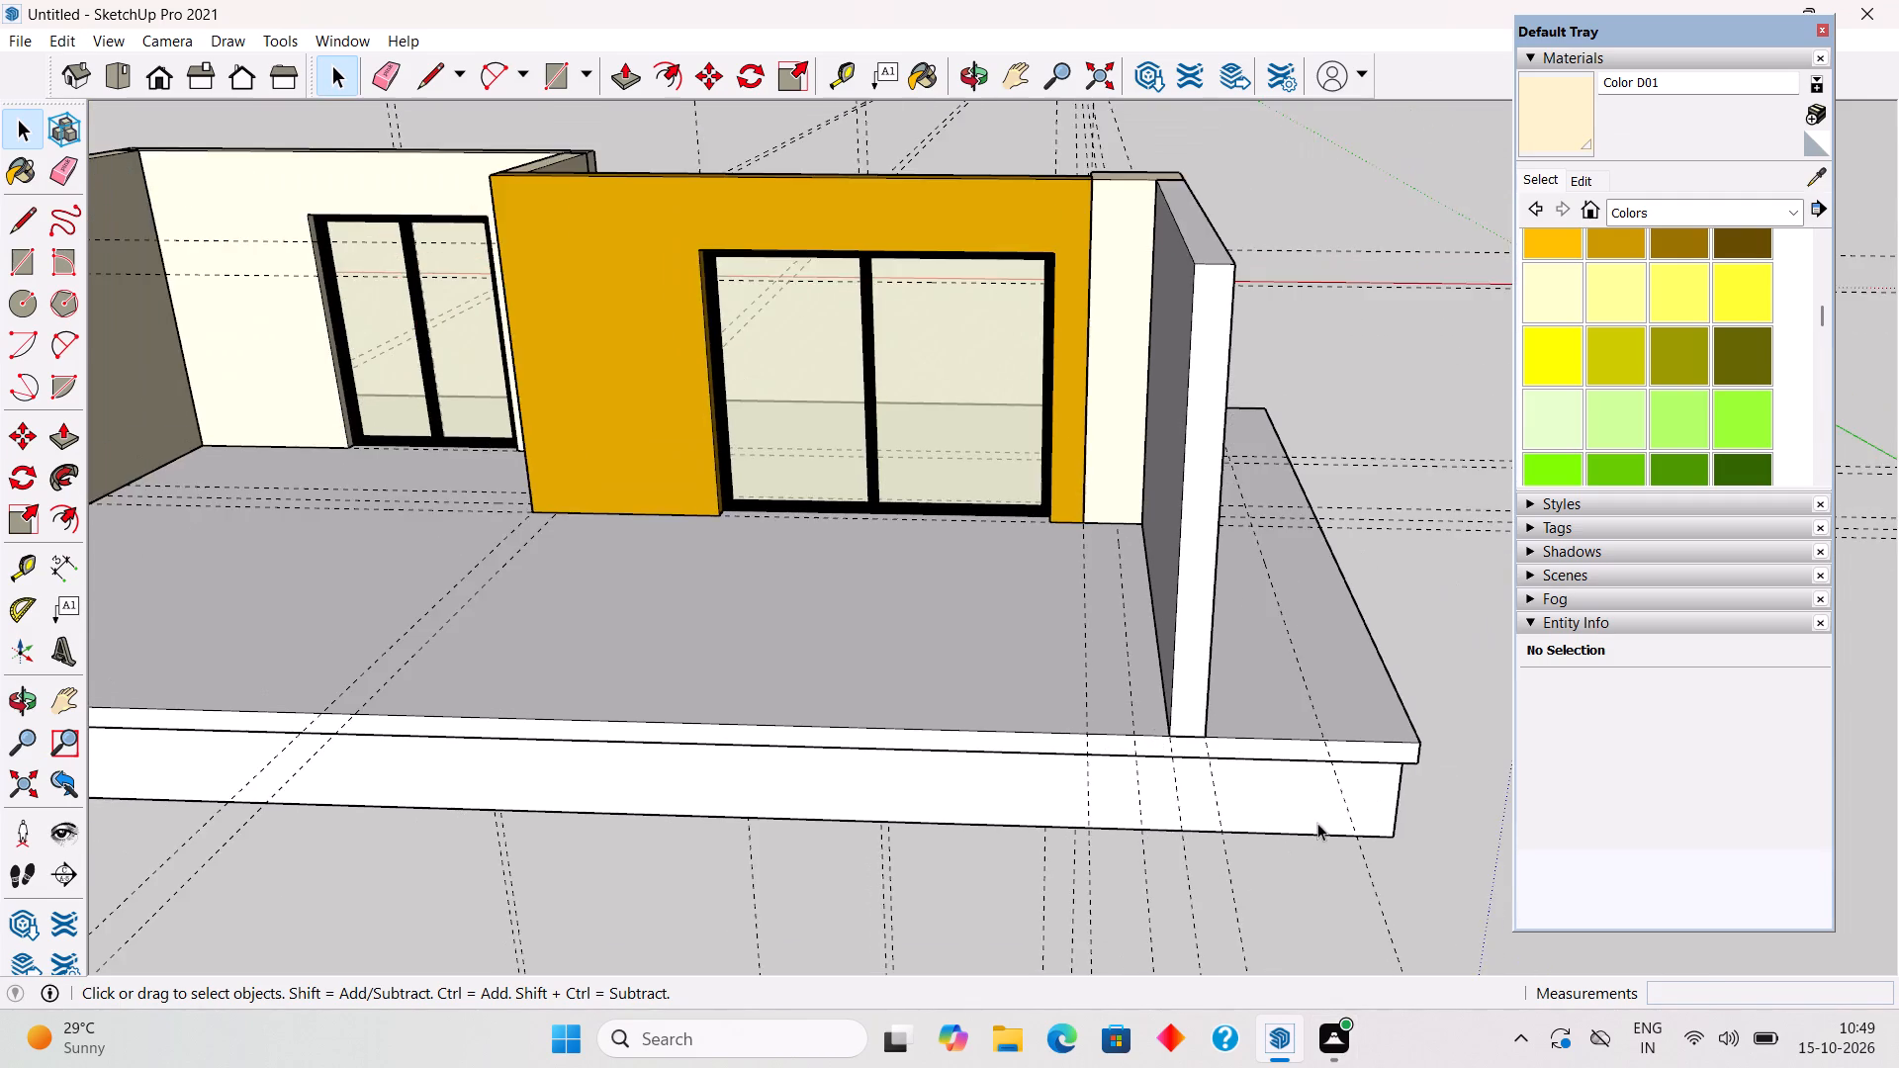
scroll(1317, 823, "down", 4)
middle_click_drag(1331, 744, 717, 843)
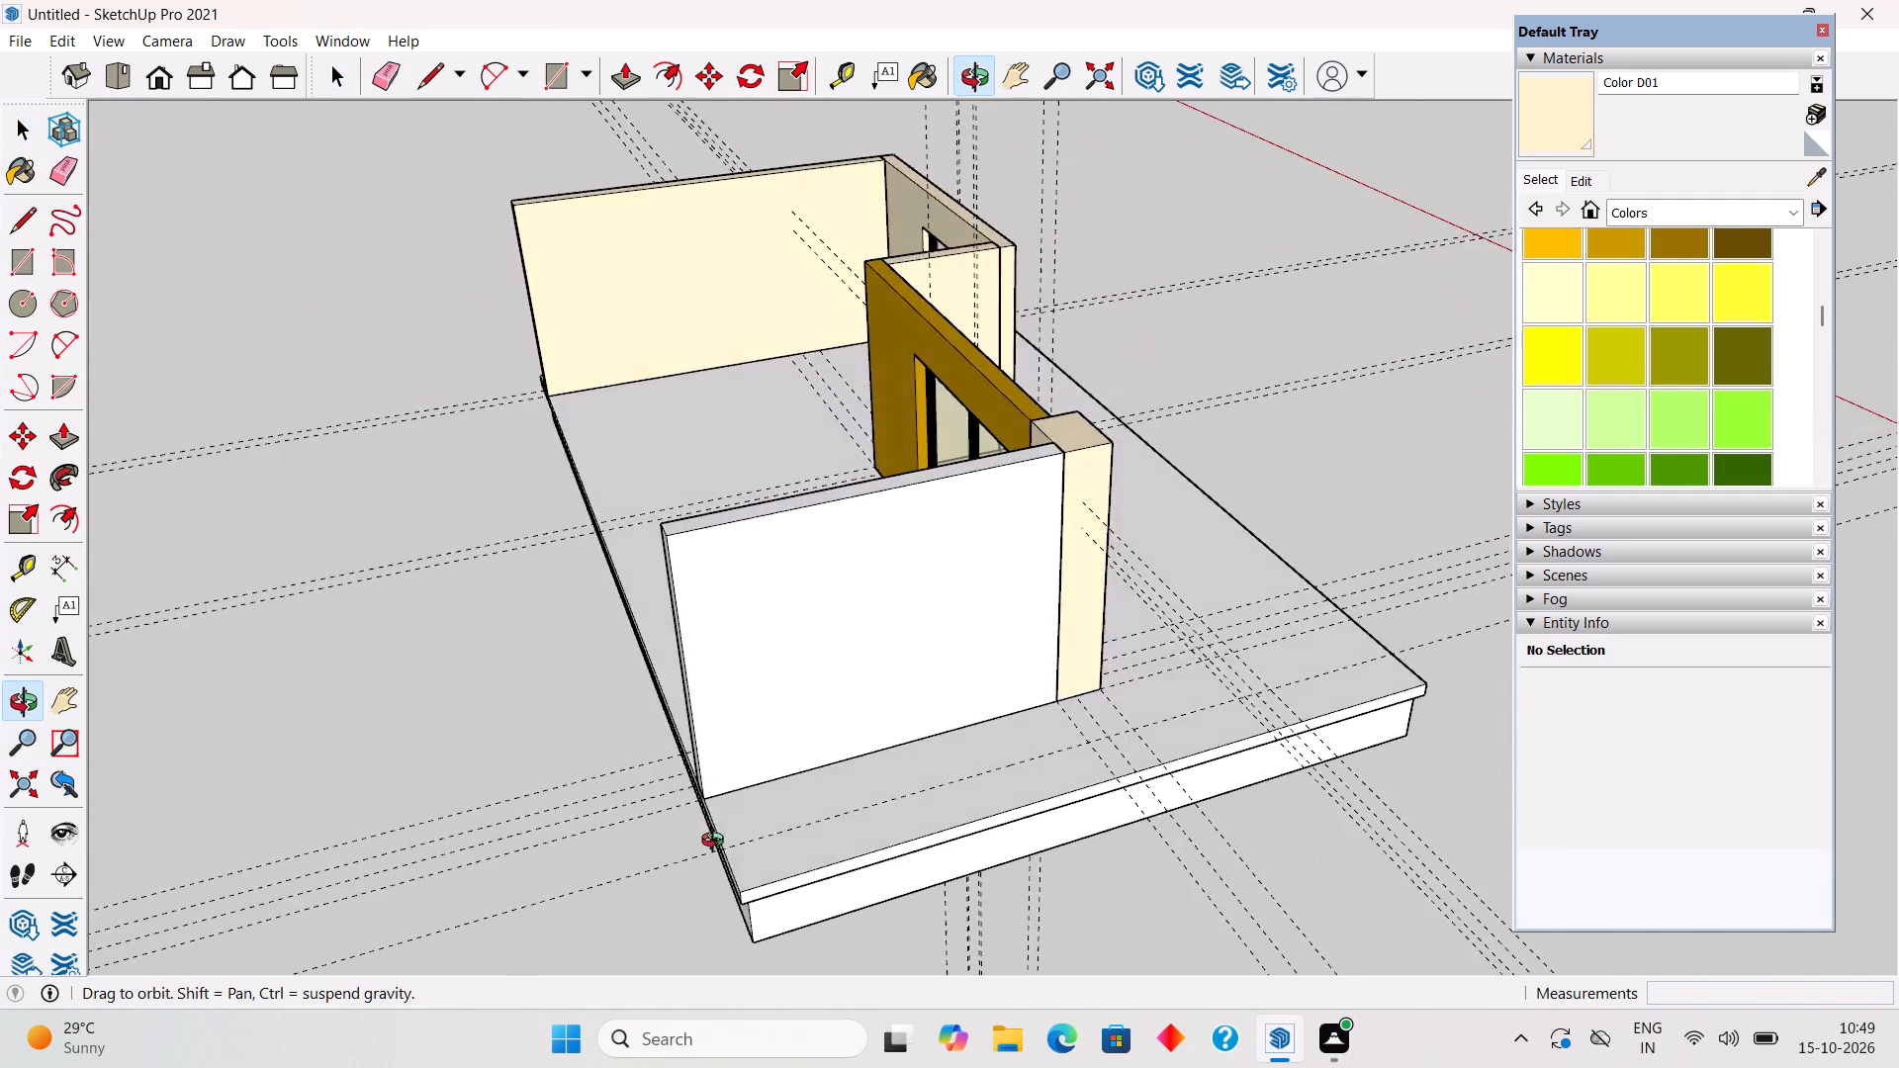
middle_click_drag(717, 843, 569, 787)
scroll(566, 782, "down", 3)
scroll(533, 730, "up", 5)
triple_click(948, 667)
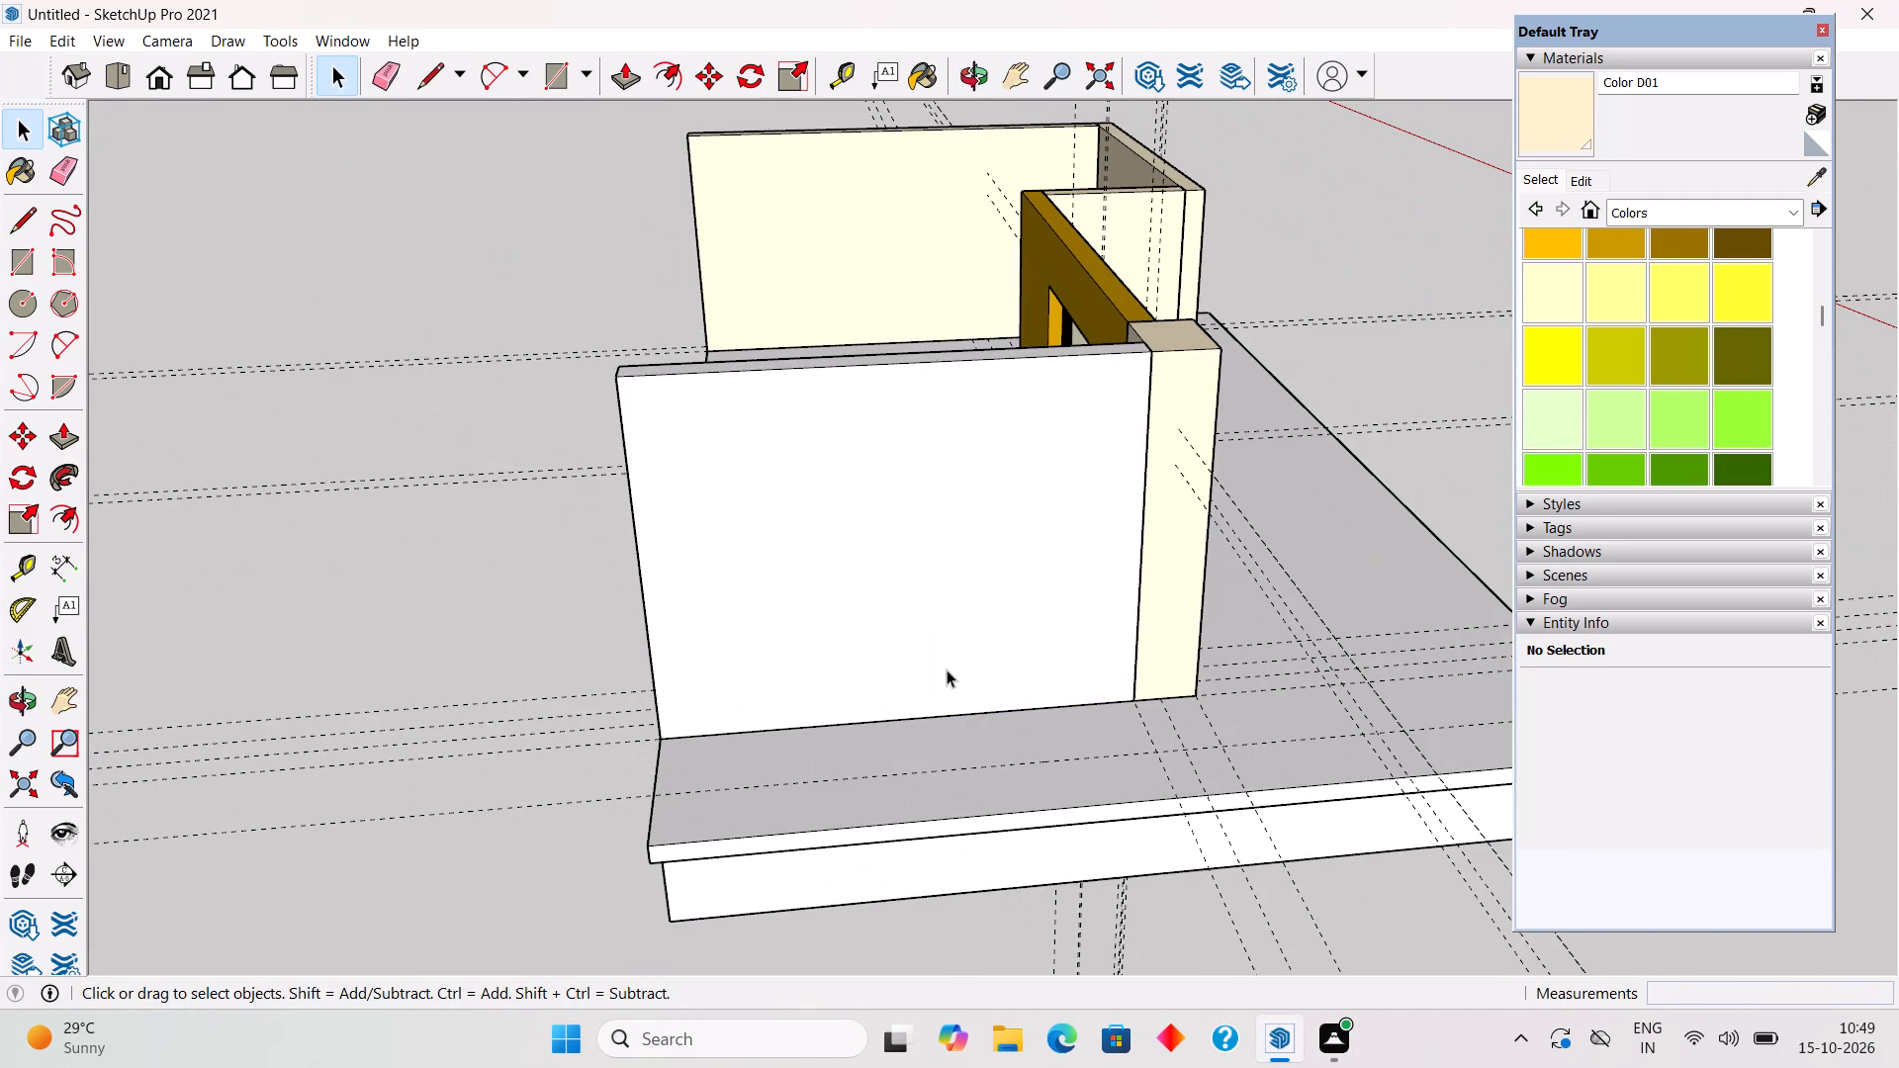
left_click(448, 595)
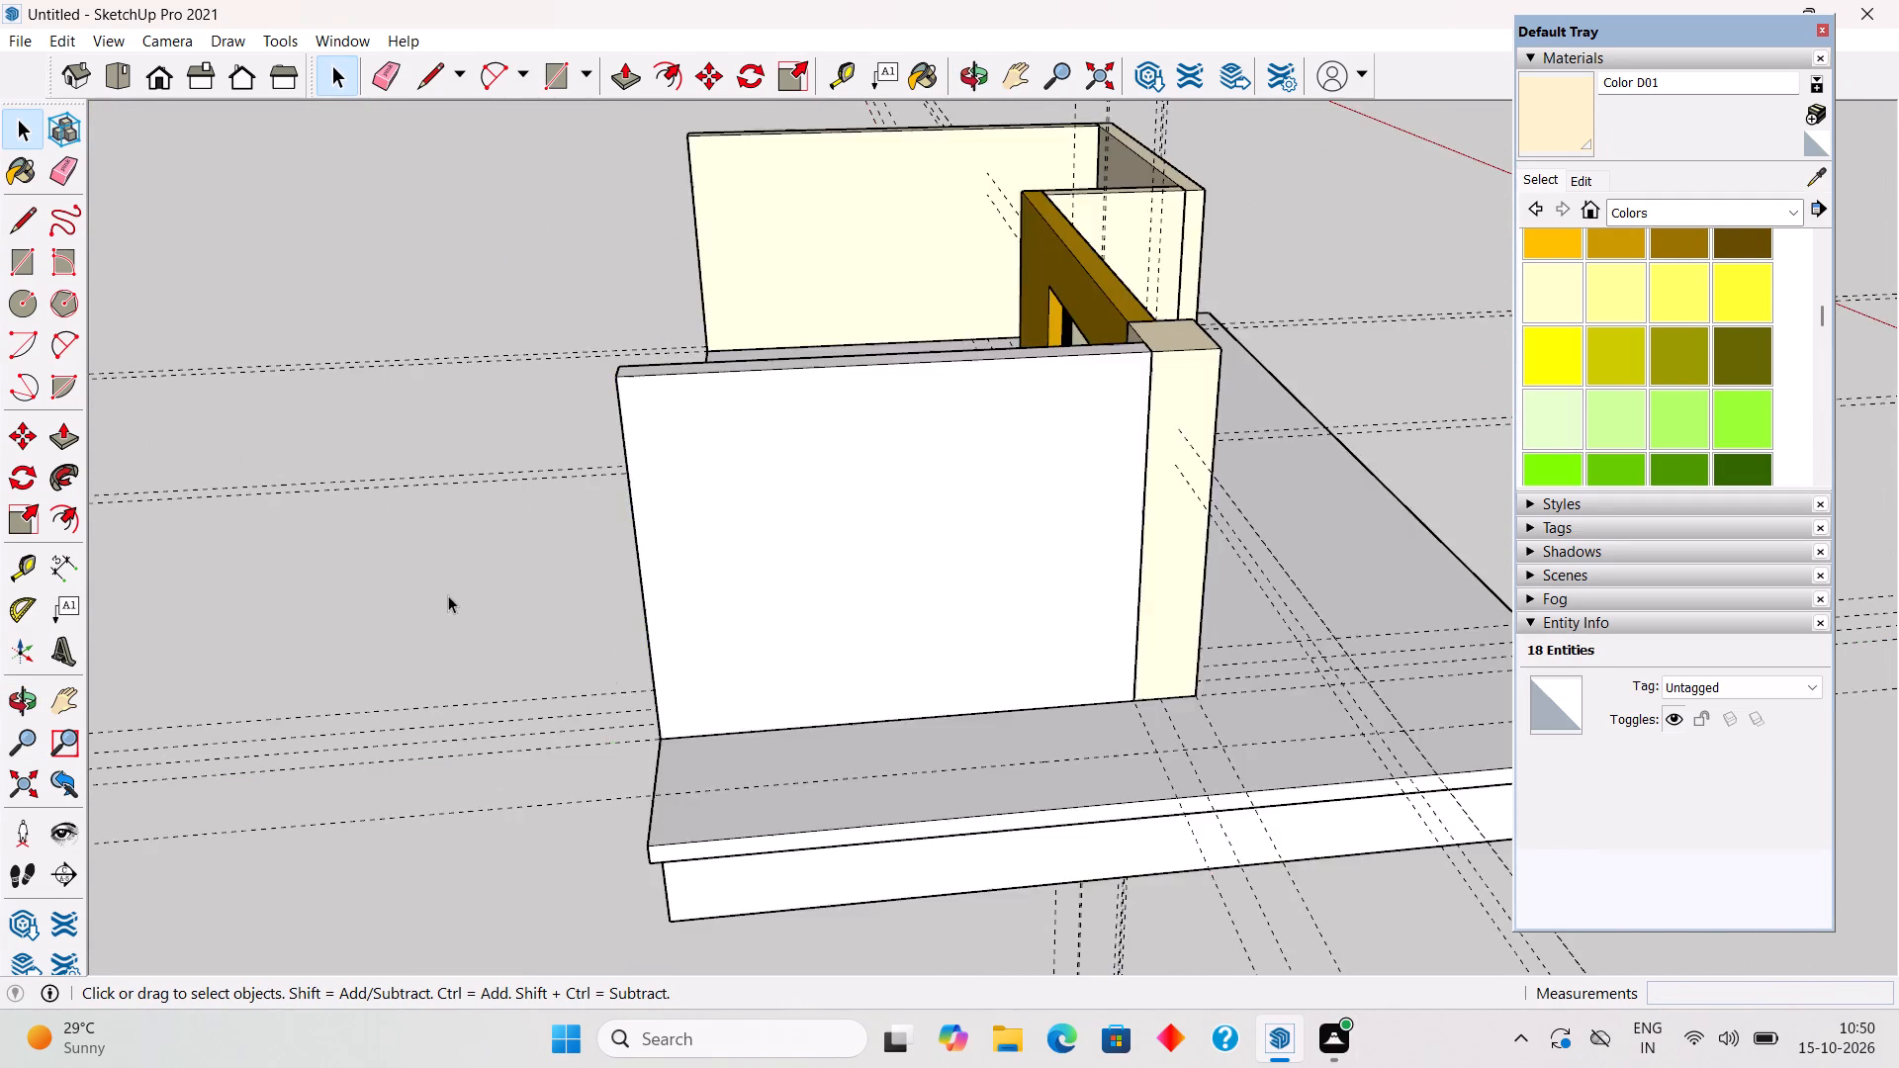
middle_click_drag(647, 647, 1209, 731)
scroll(1028, 524, "down", 3)
middle_click_drag(1028, 530, 1016, 569)
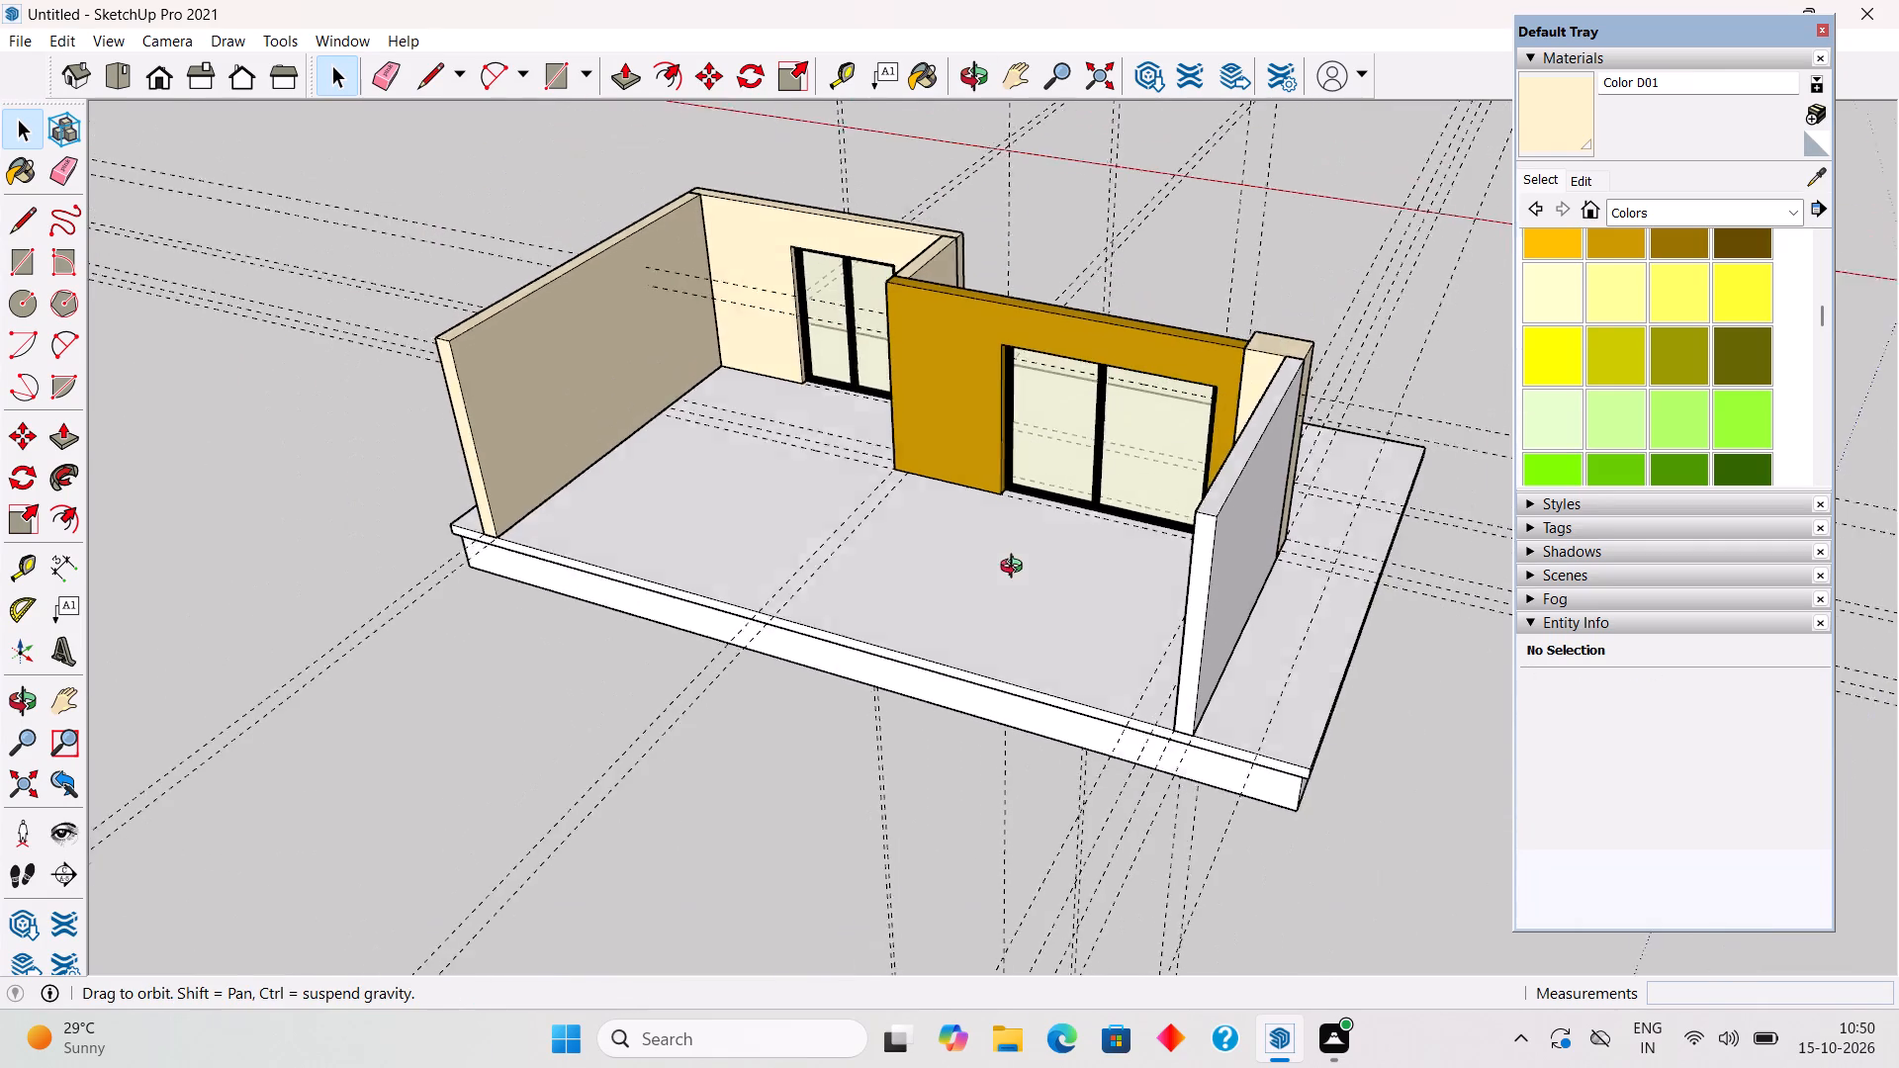
middle_click_drag(1016, 569, 986, 839)
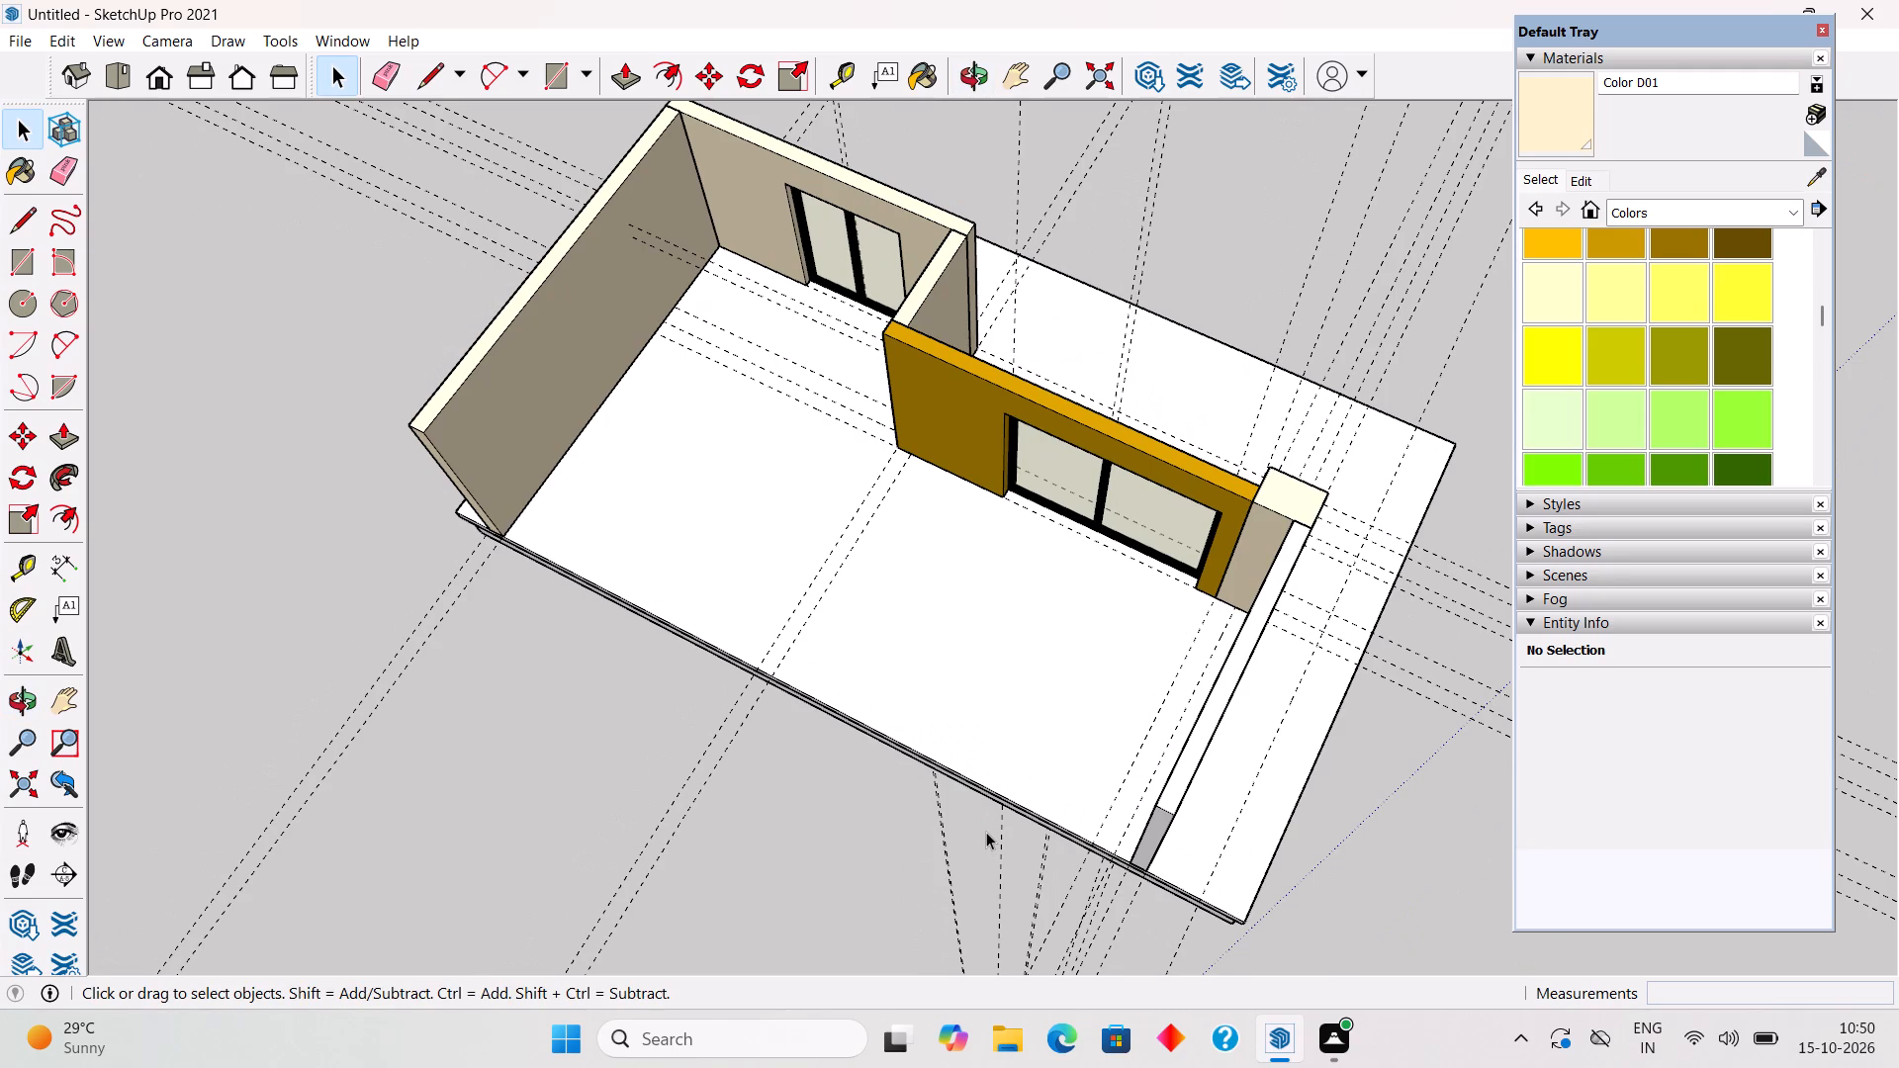
key("t")
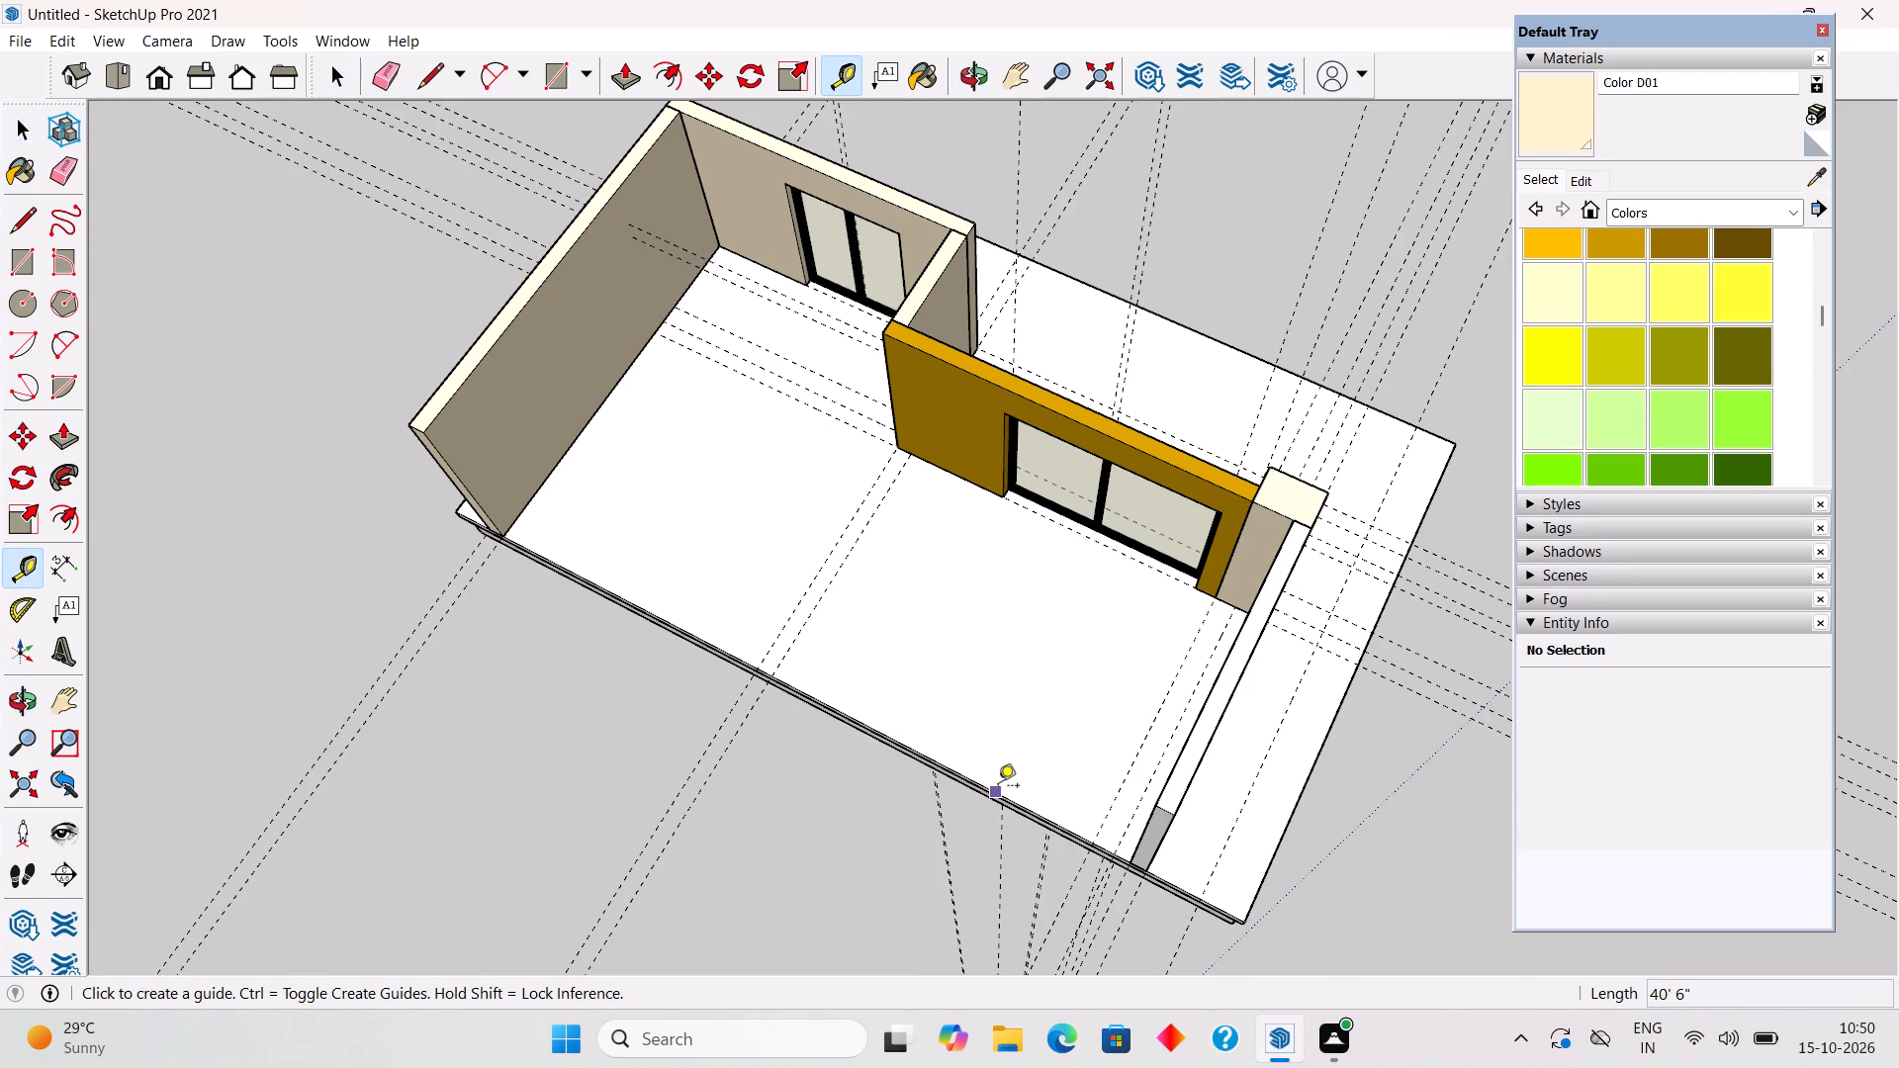
key("space")
left_click(1343, 879)
Paint the new side wall group behind the pier with Color E01.
middle_click_drag(1438, 645, 442, 369)
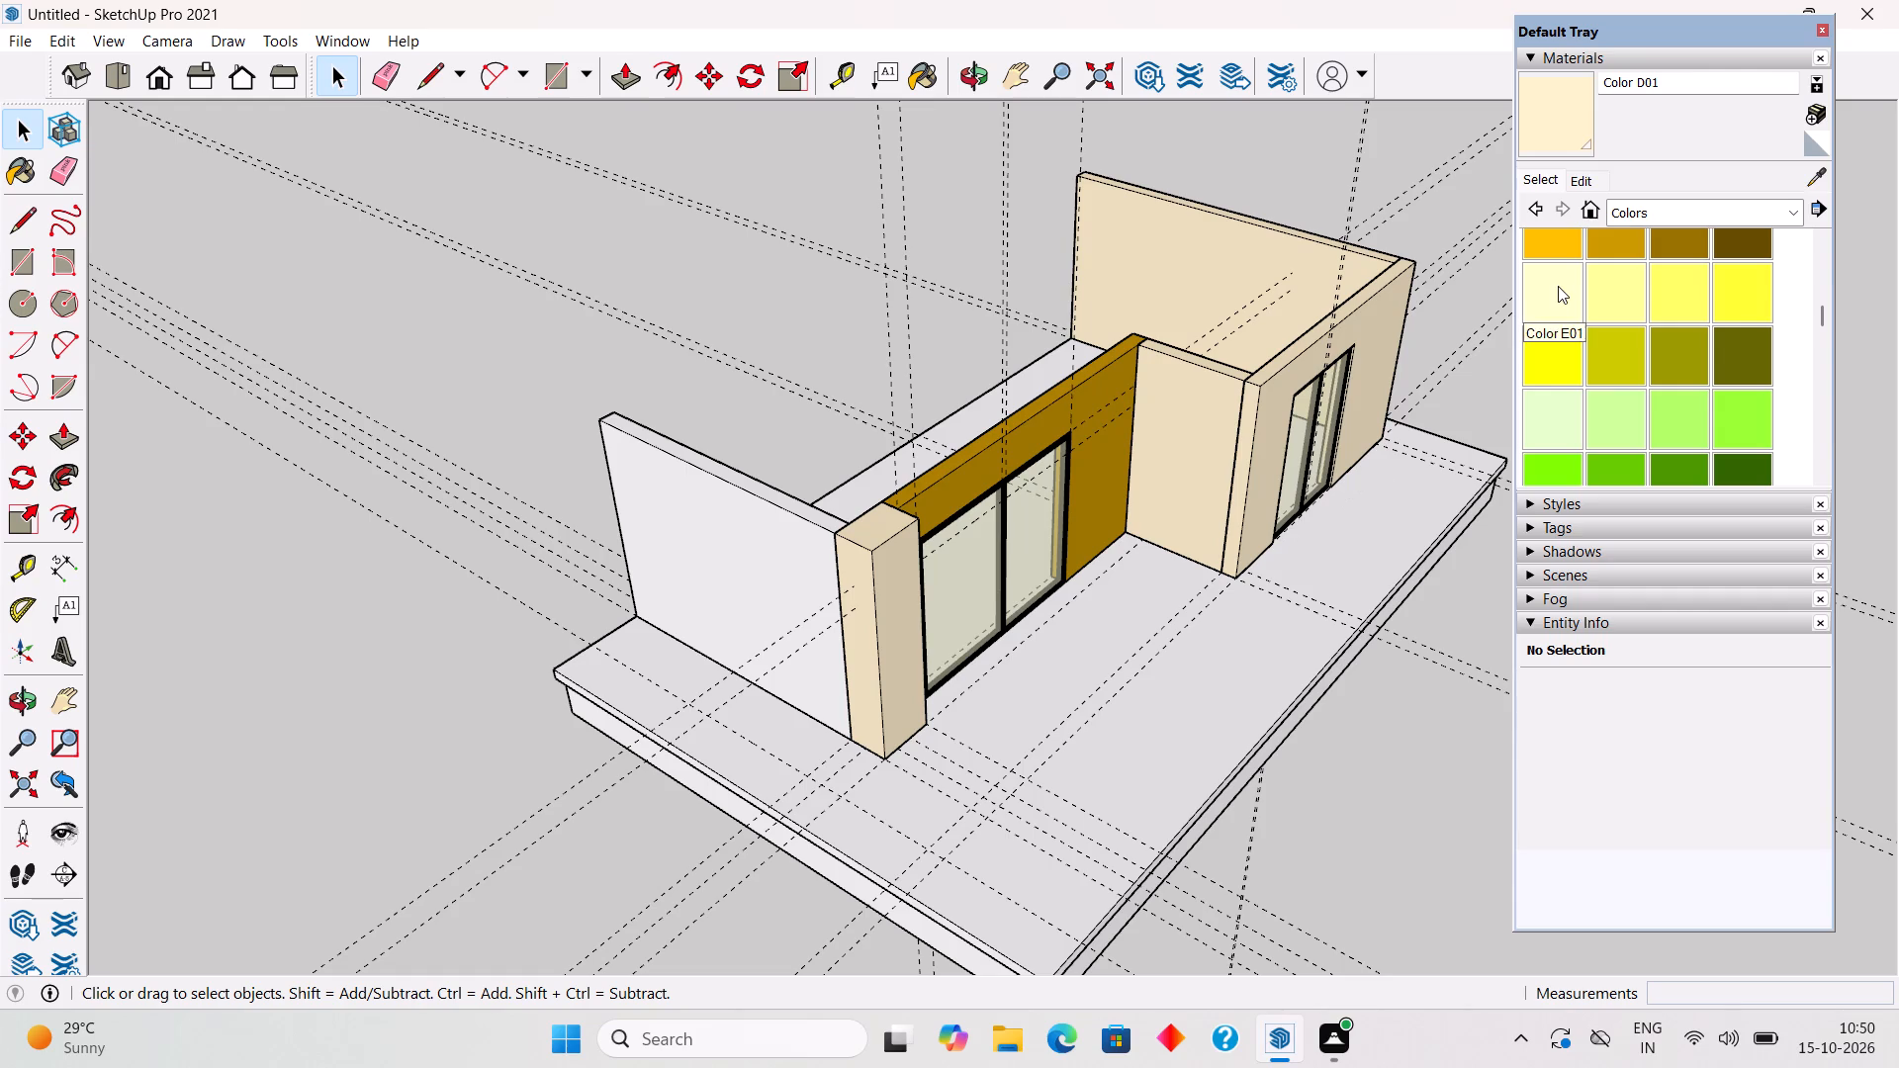
left_click(1558, 286)
left_click(738, 514)
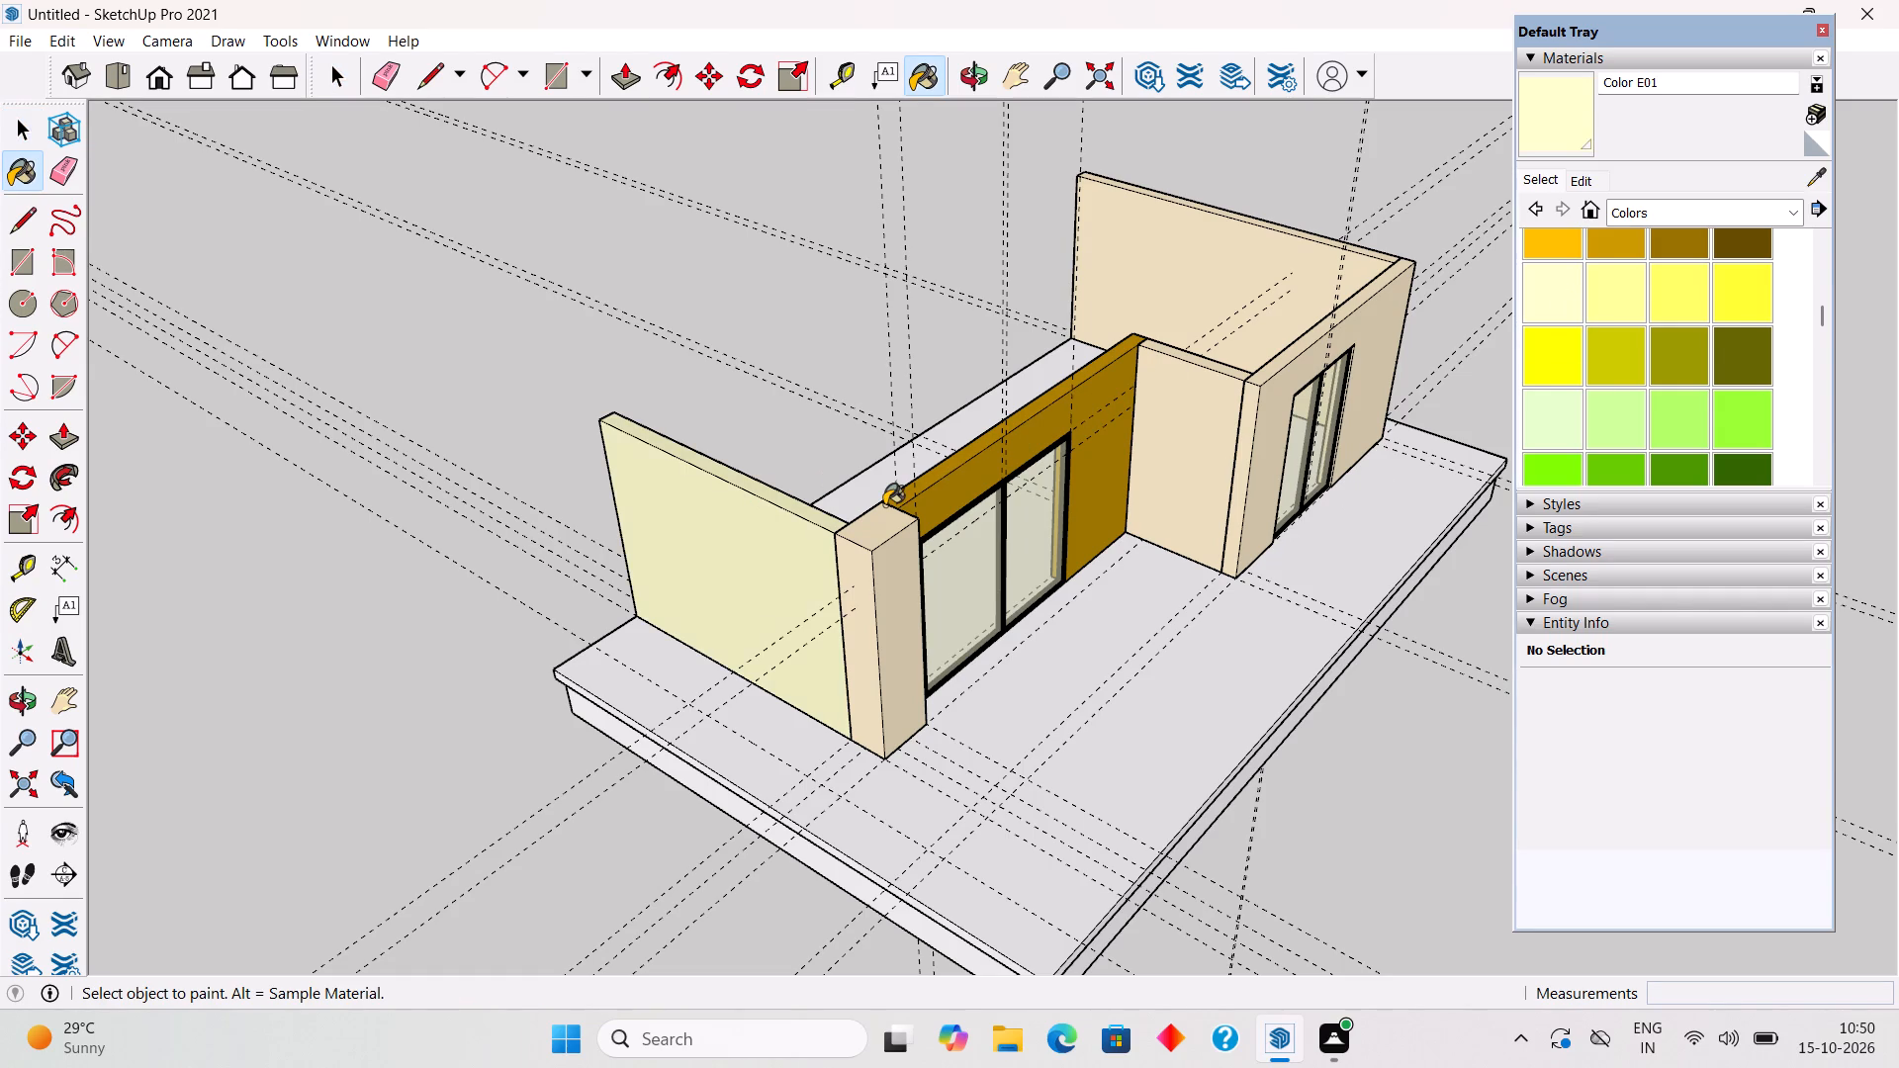
key("space")
left_click(852, 338)
Examine the building's front elevation with the side wall, pier and glazed openings.
middle_click_drag(1246, 621, 1445, 522)
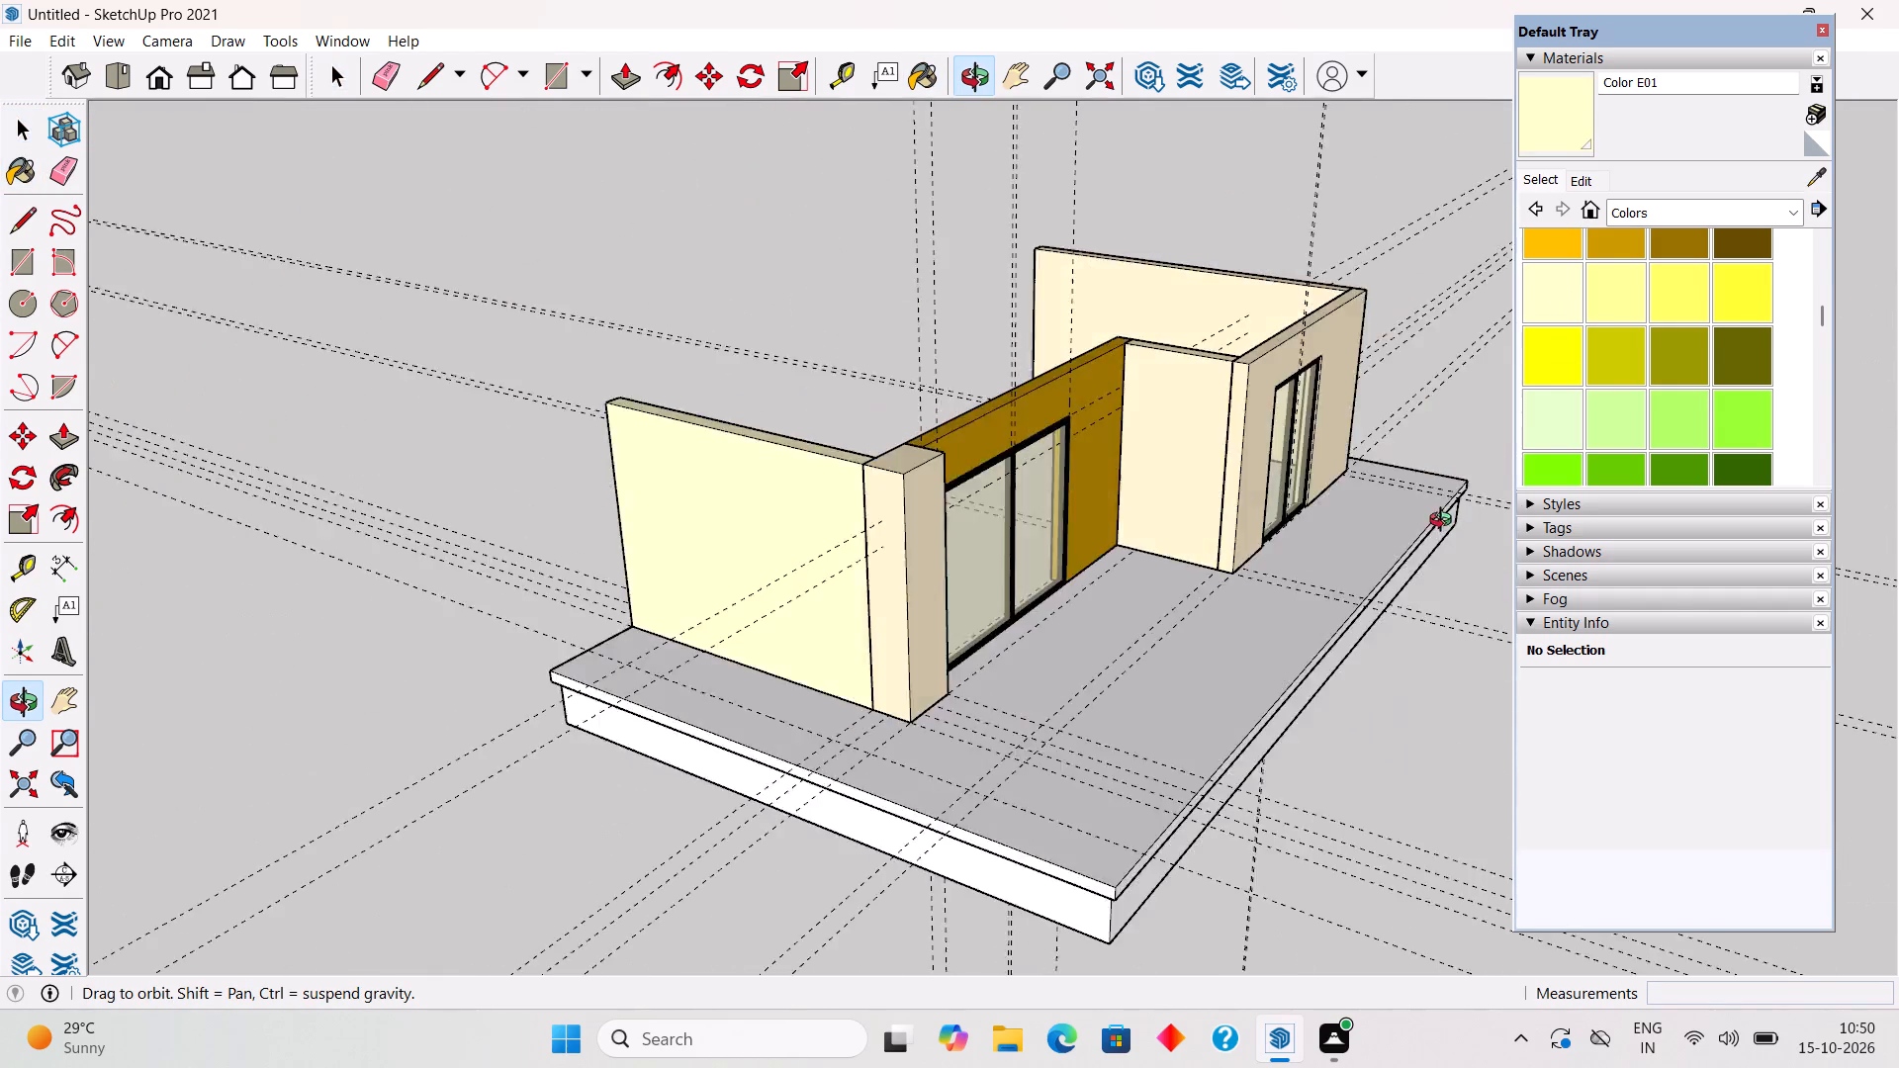
middle_click_drag(1445, 522, 766, 524)
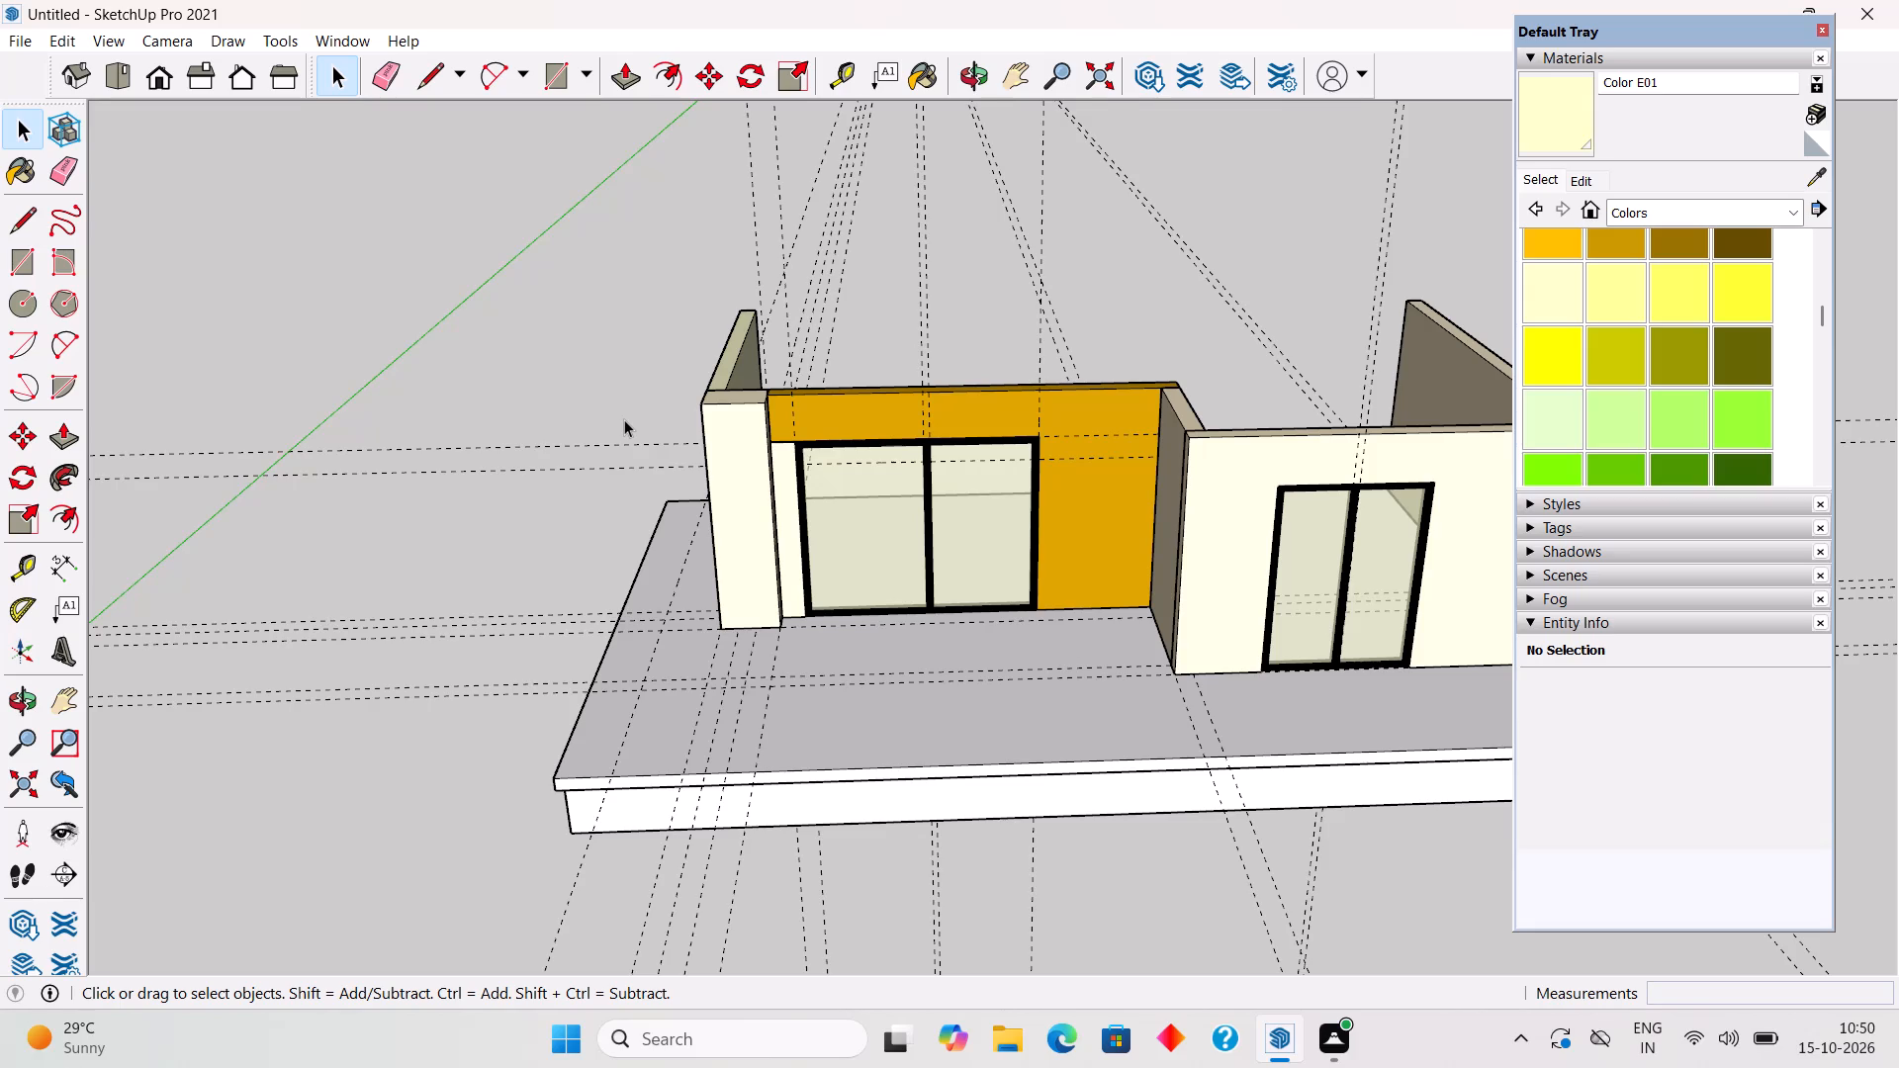
scroll(642, 438, "down", 6)
middle_click_drag(884, 595, 807, 389)
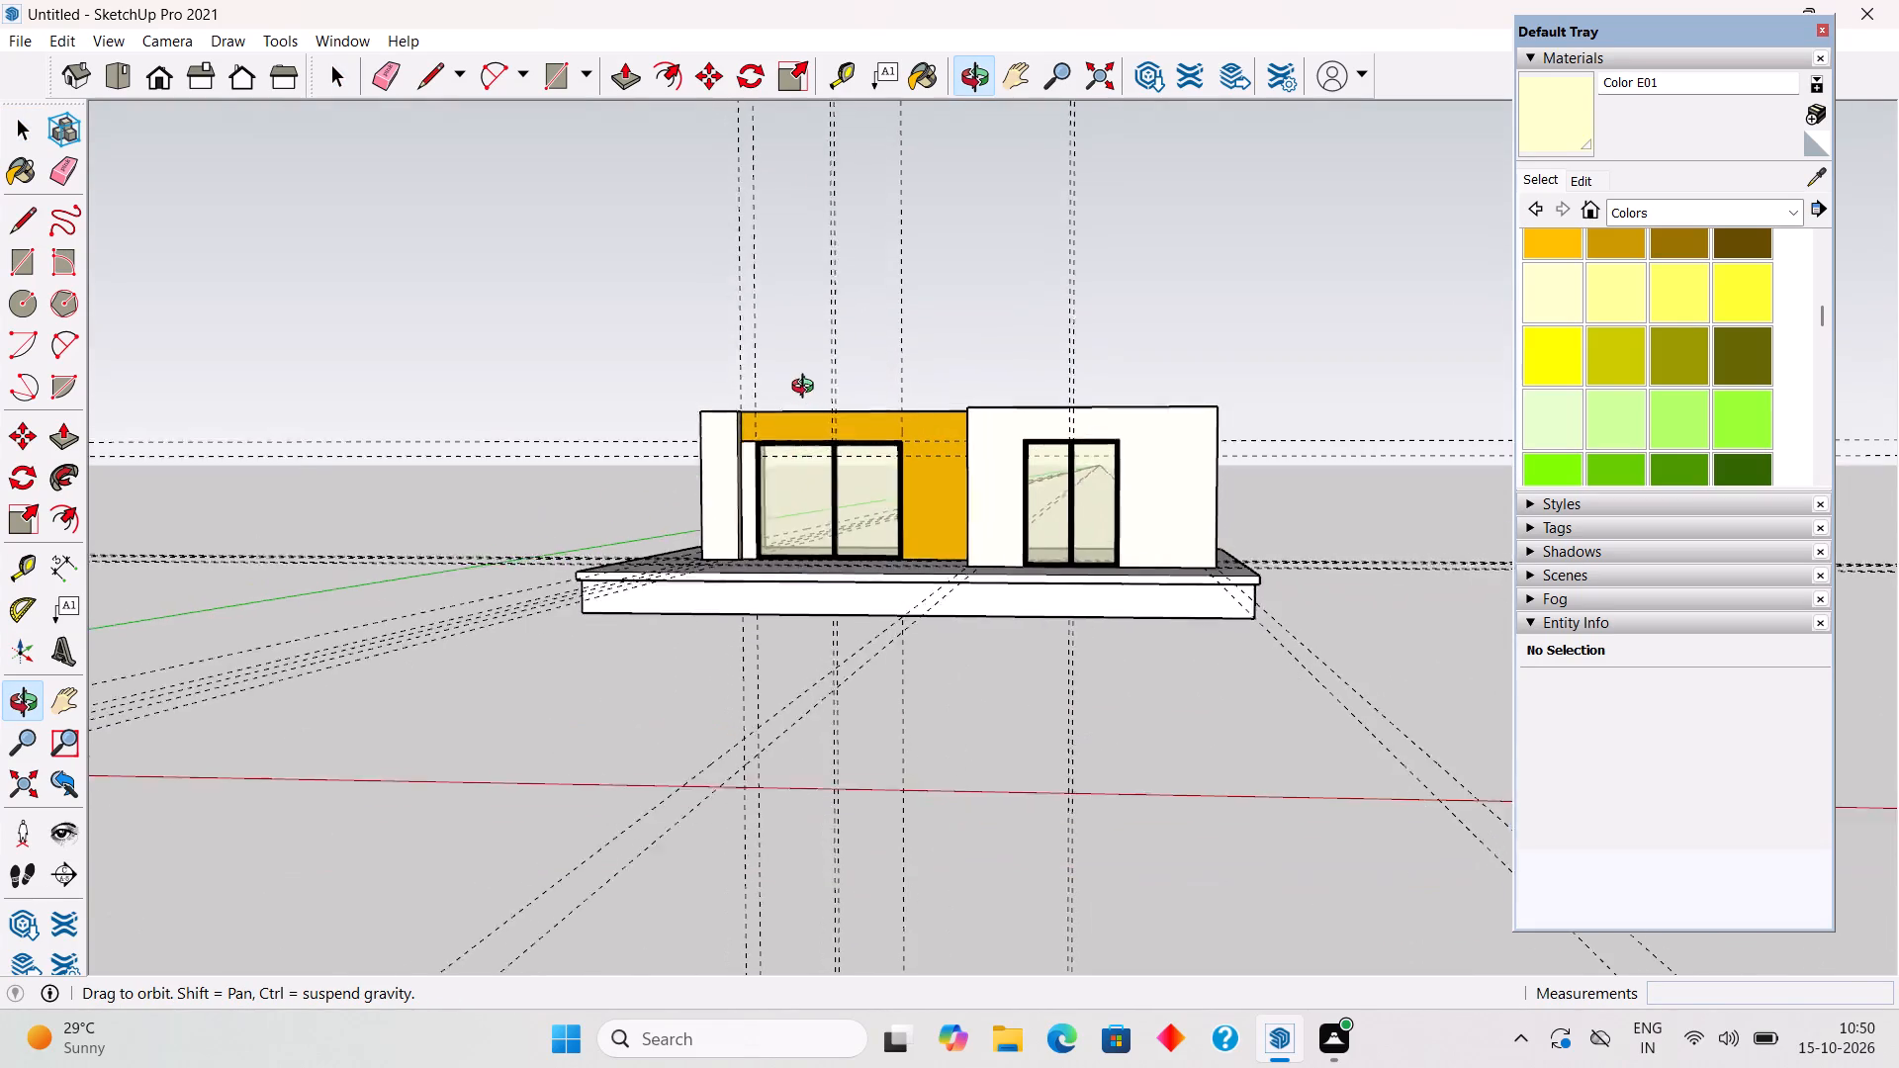
middle_click_drag(807, 389, 806, 388)
scroll(806, 388, "up", 5)
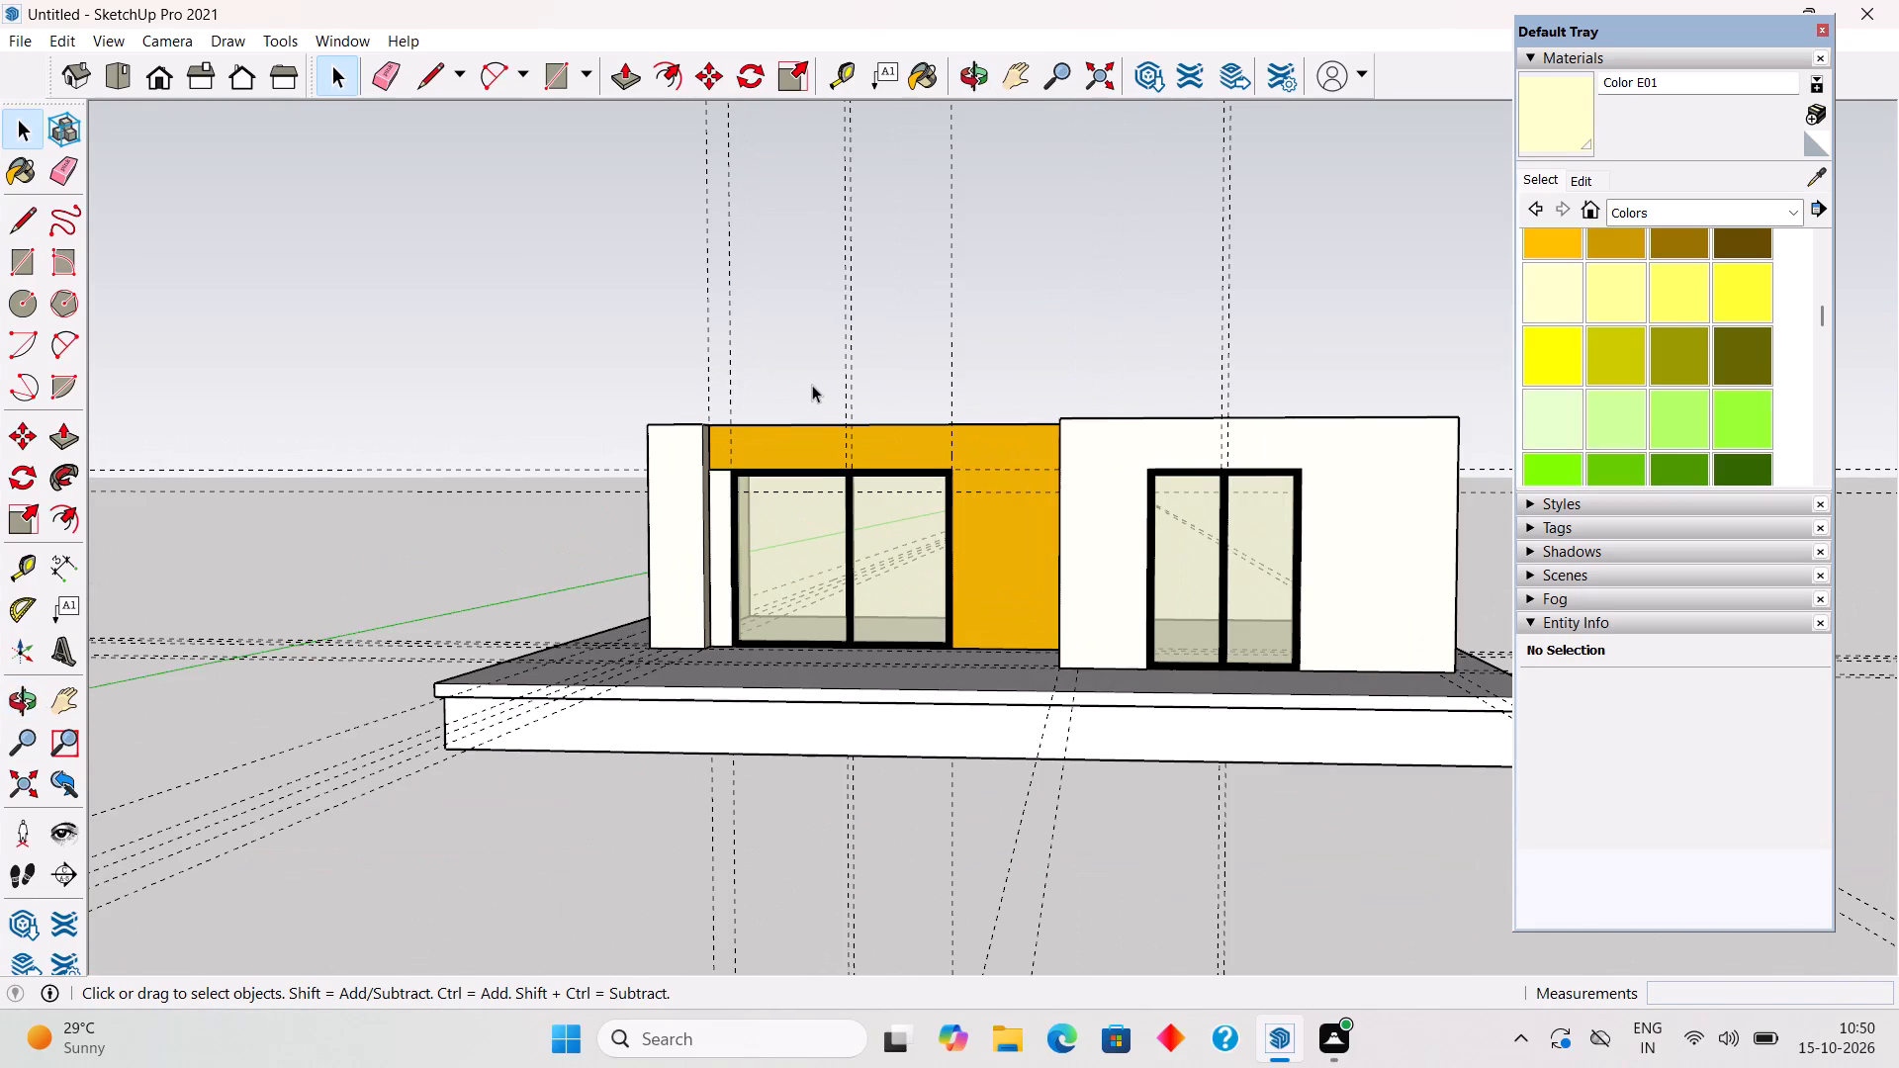
scroll(812, 385, "up", 2)
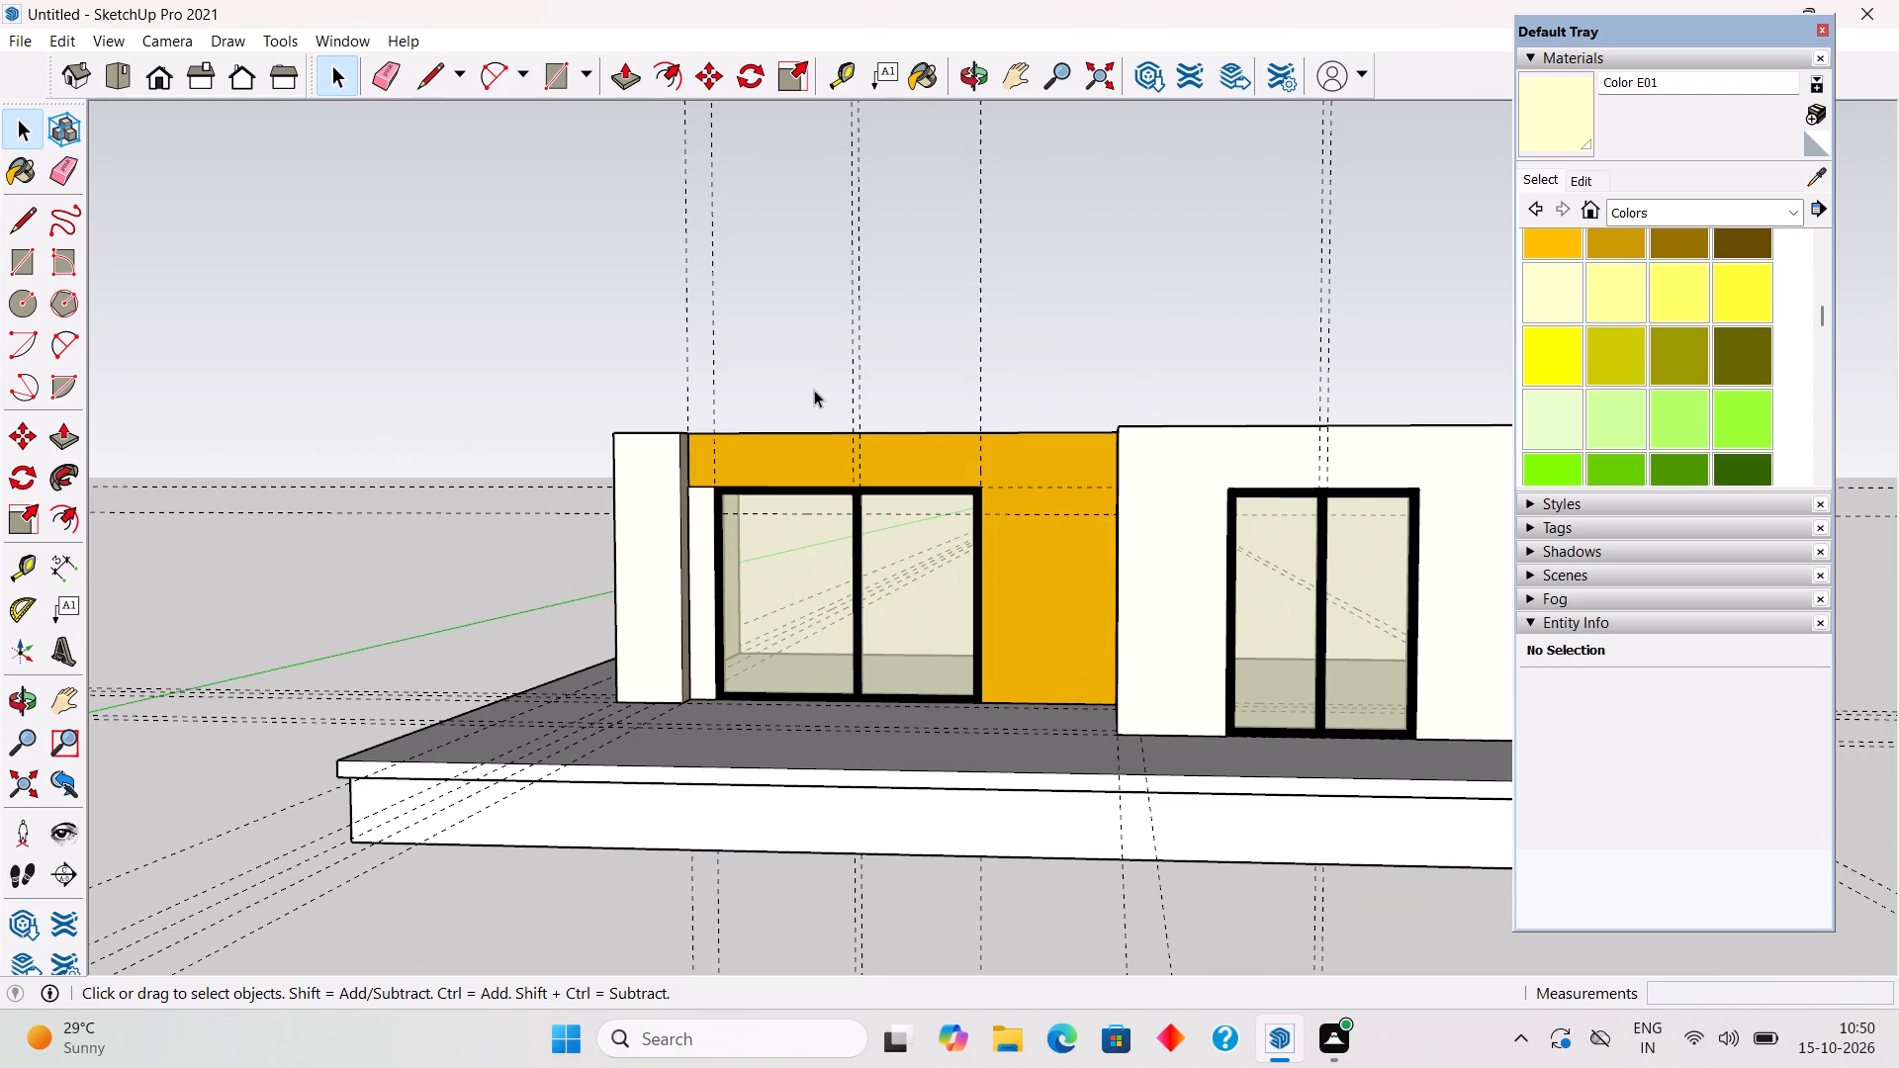
middle_click_drag(962, 534, 1096, 594)
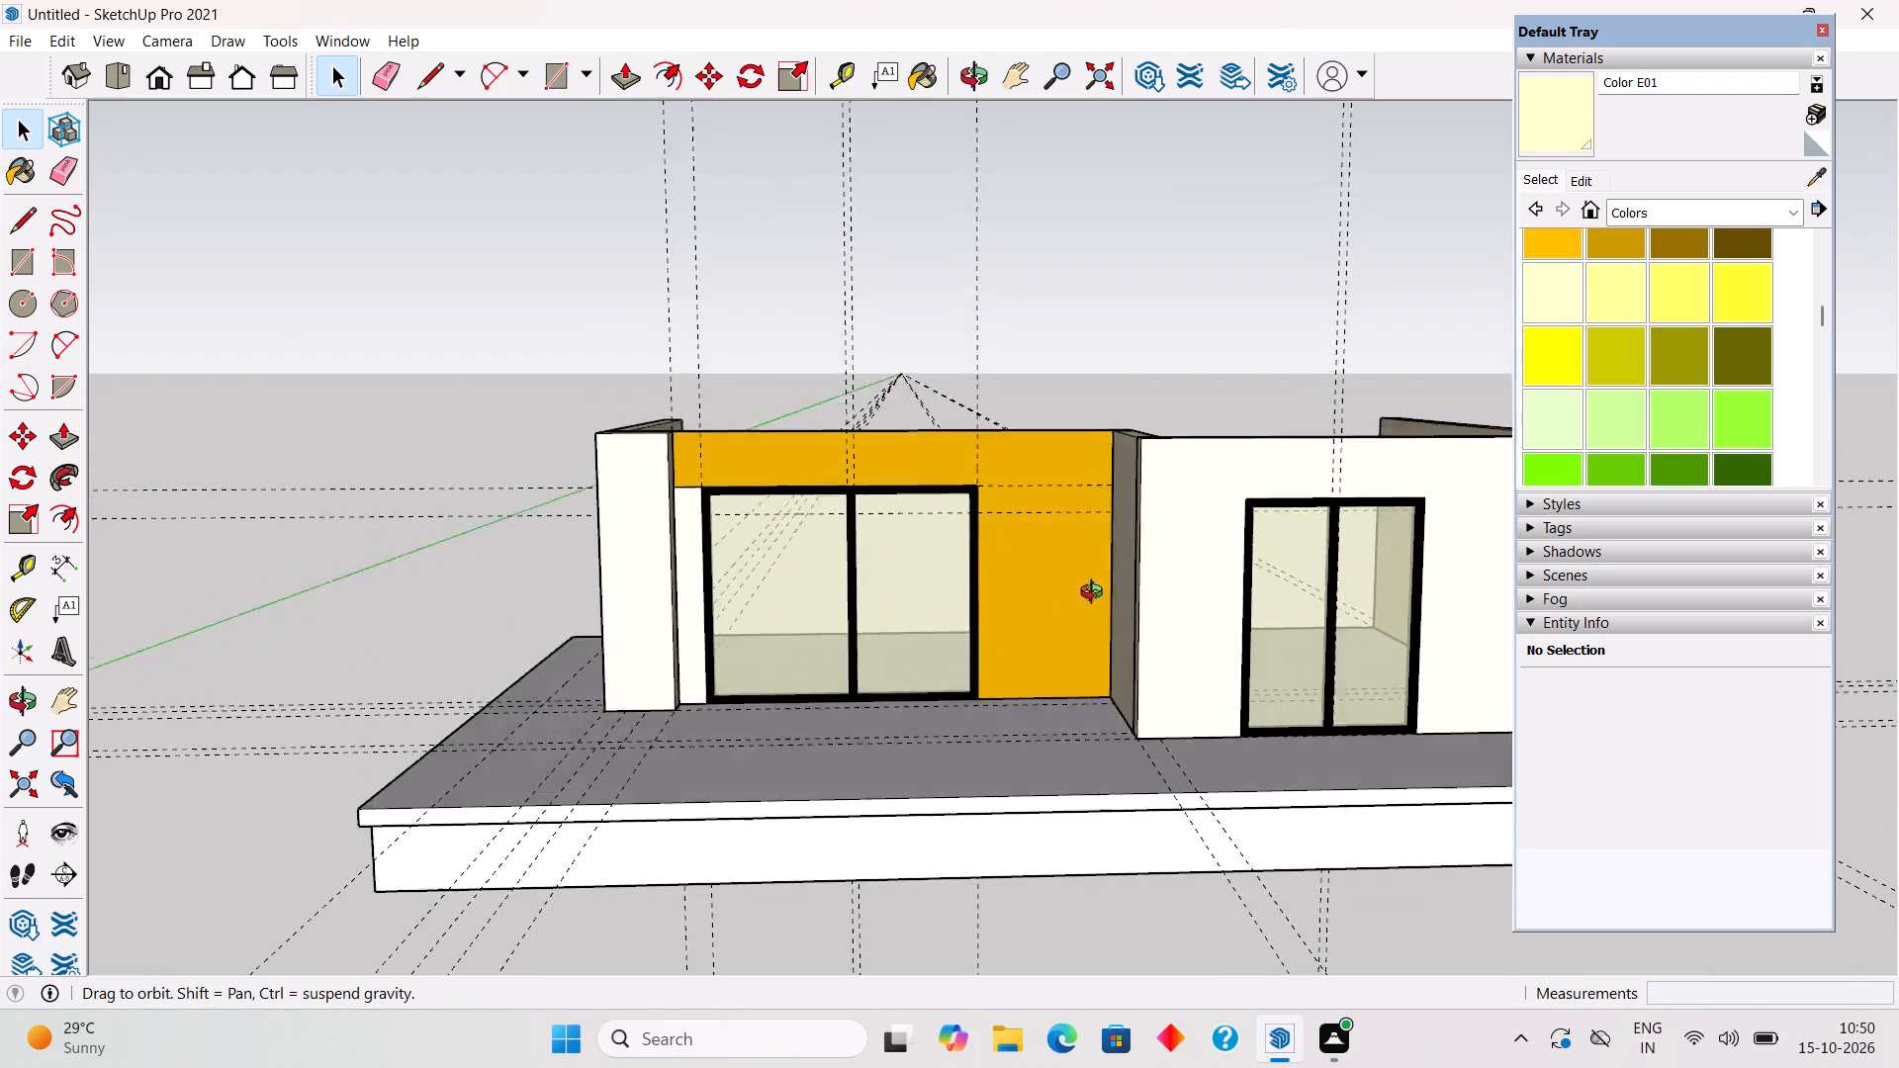
middle_click_drag(1096, 594, 972, 519)
scroll(671, 490, "up", 2)
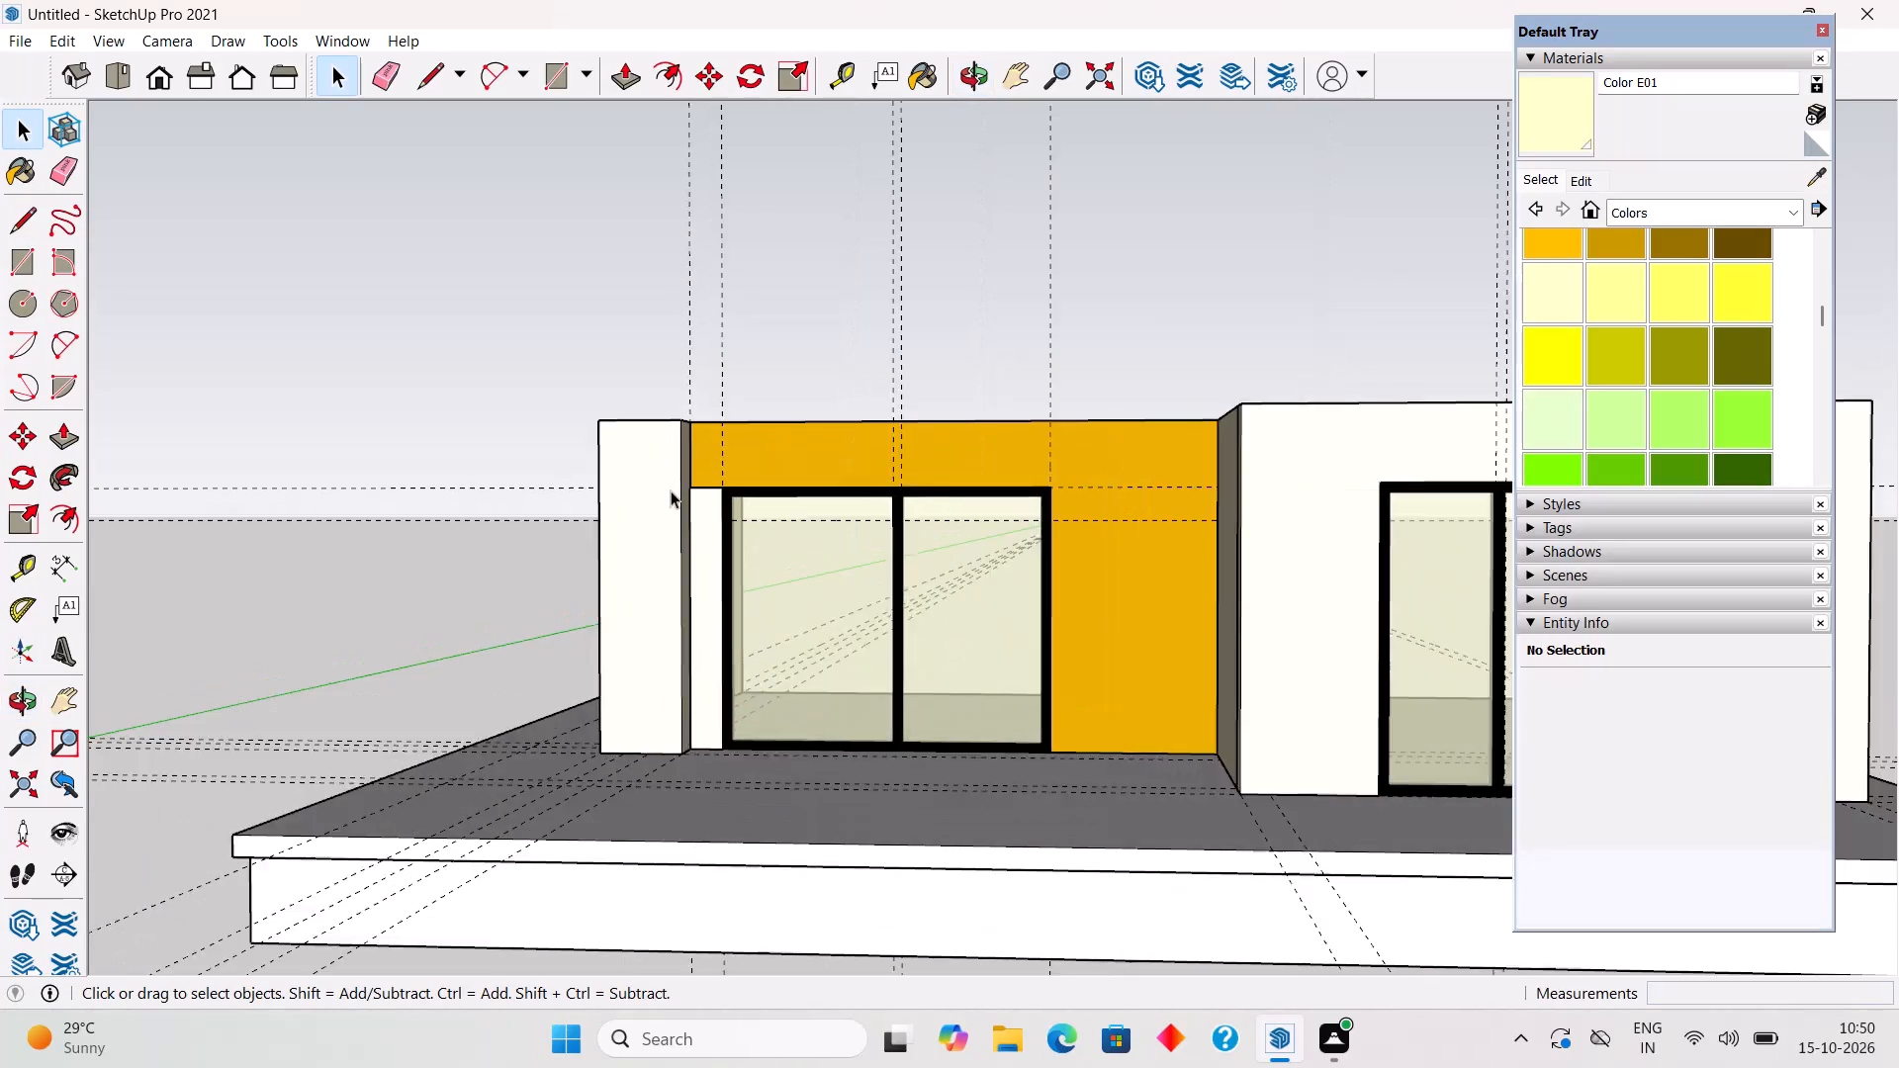
Place a guide on the pier's front face, offset 1' below its top edge.
scroll(671, 490, "up", 2)
middle_click_drag(688, 490, 1085, 787)
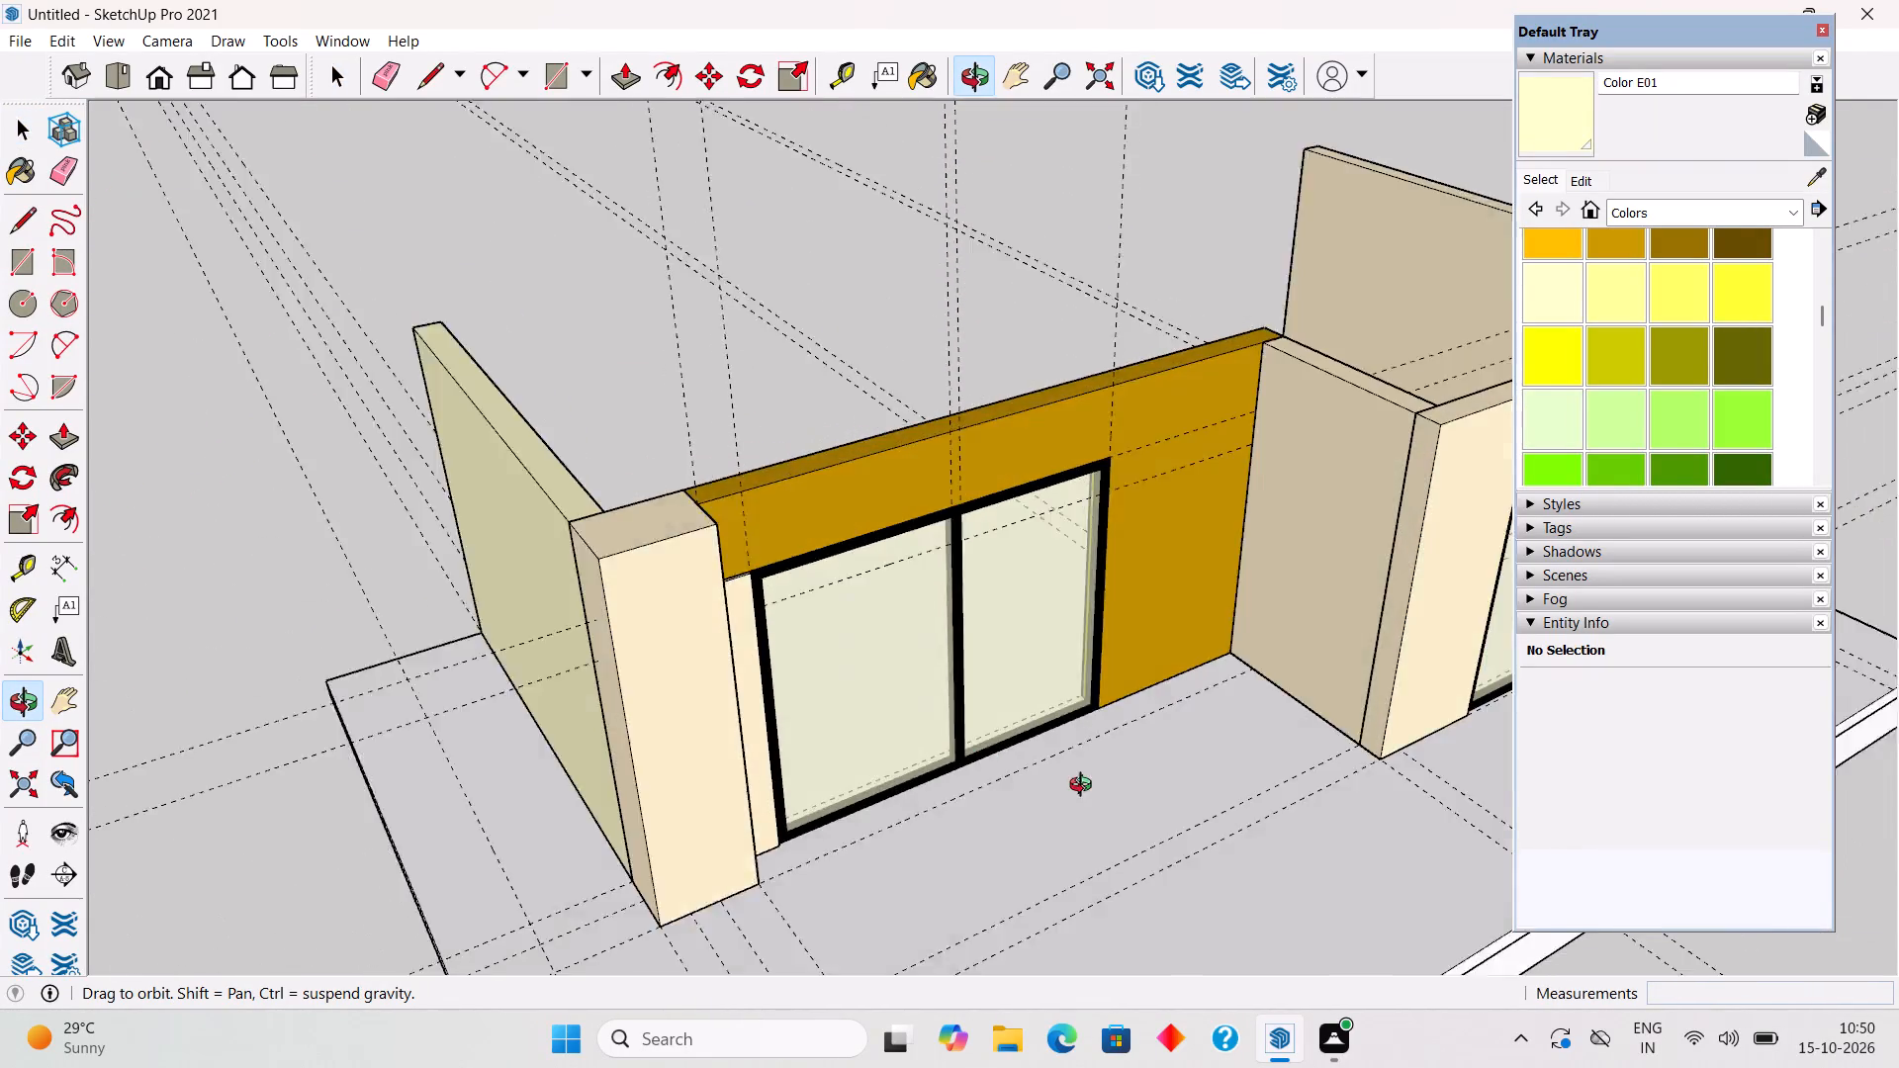
middle_click_drag(1085, 787, 852, 891)
scroll(841, 830, "up", 2)
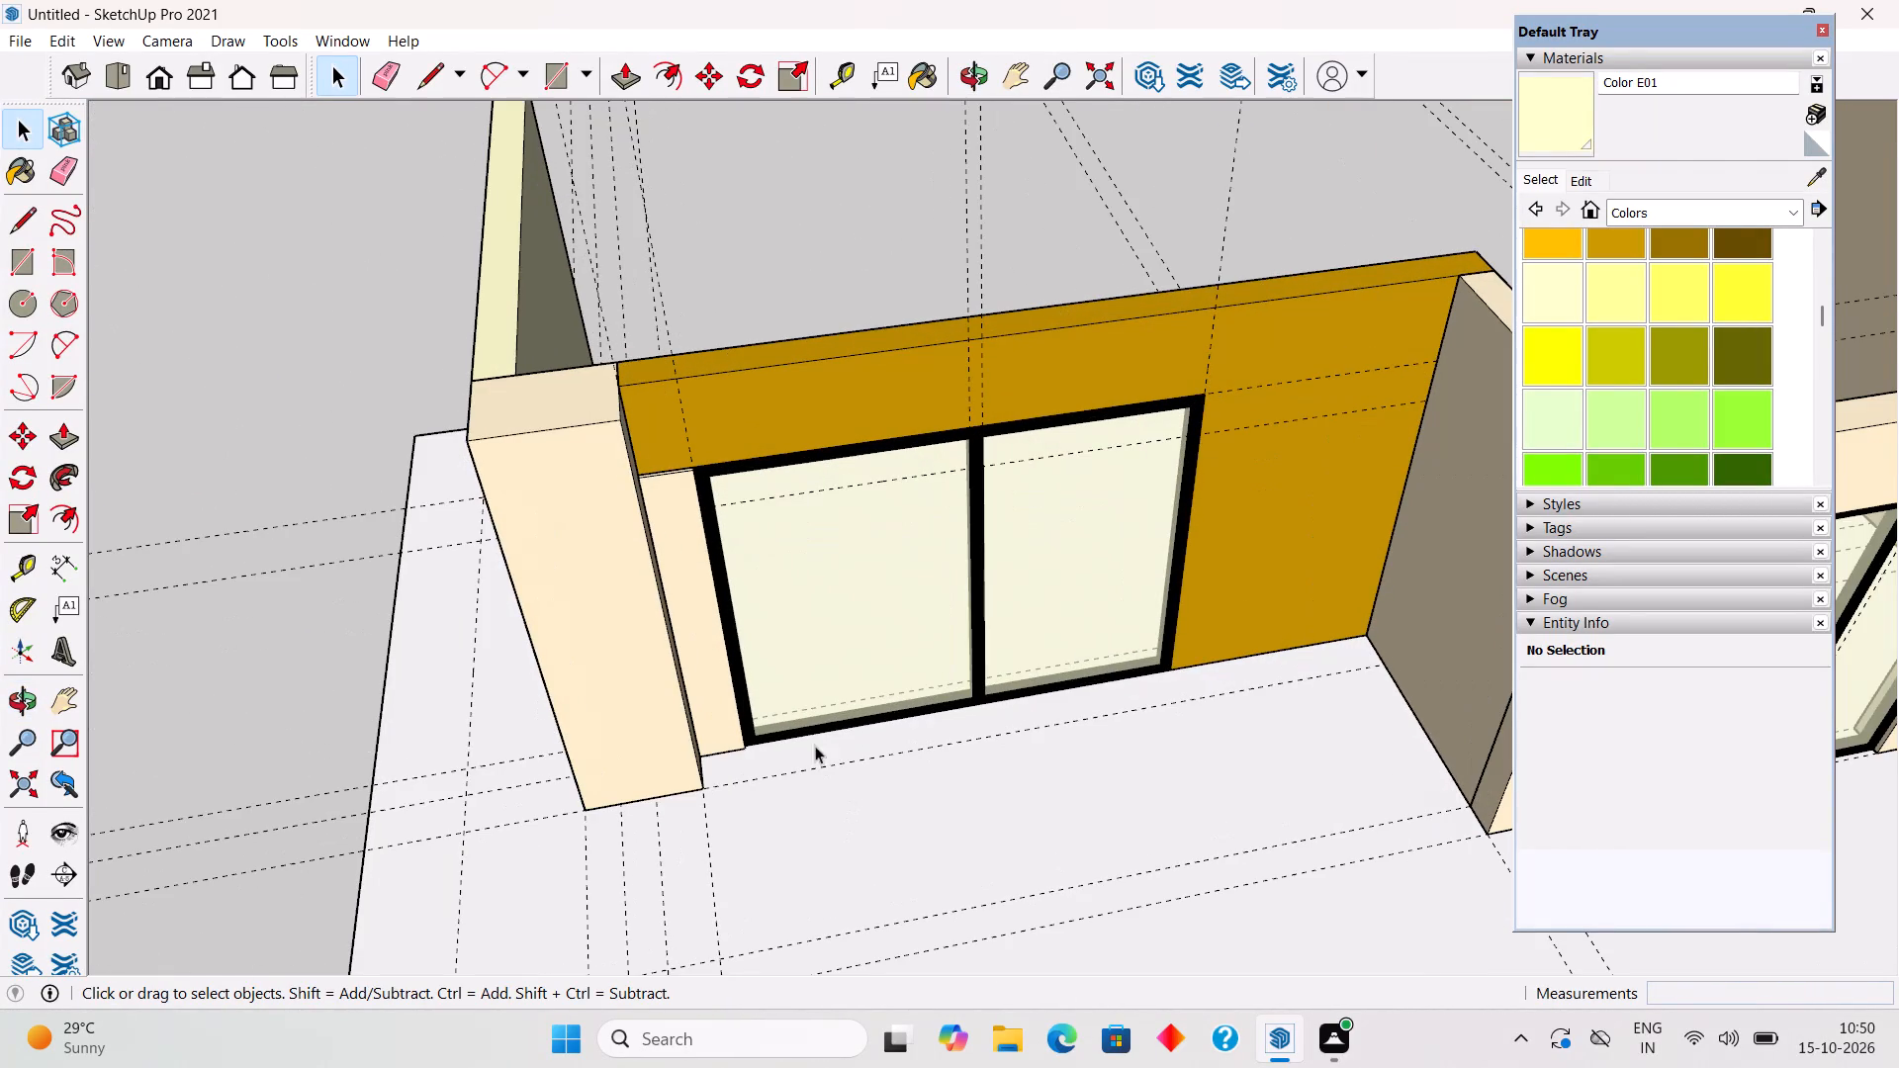
key("t")
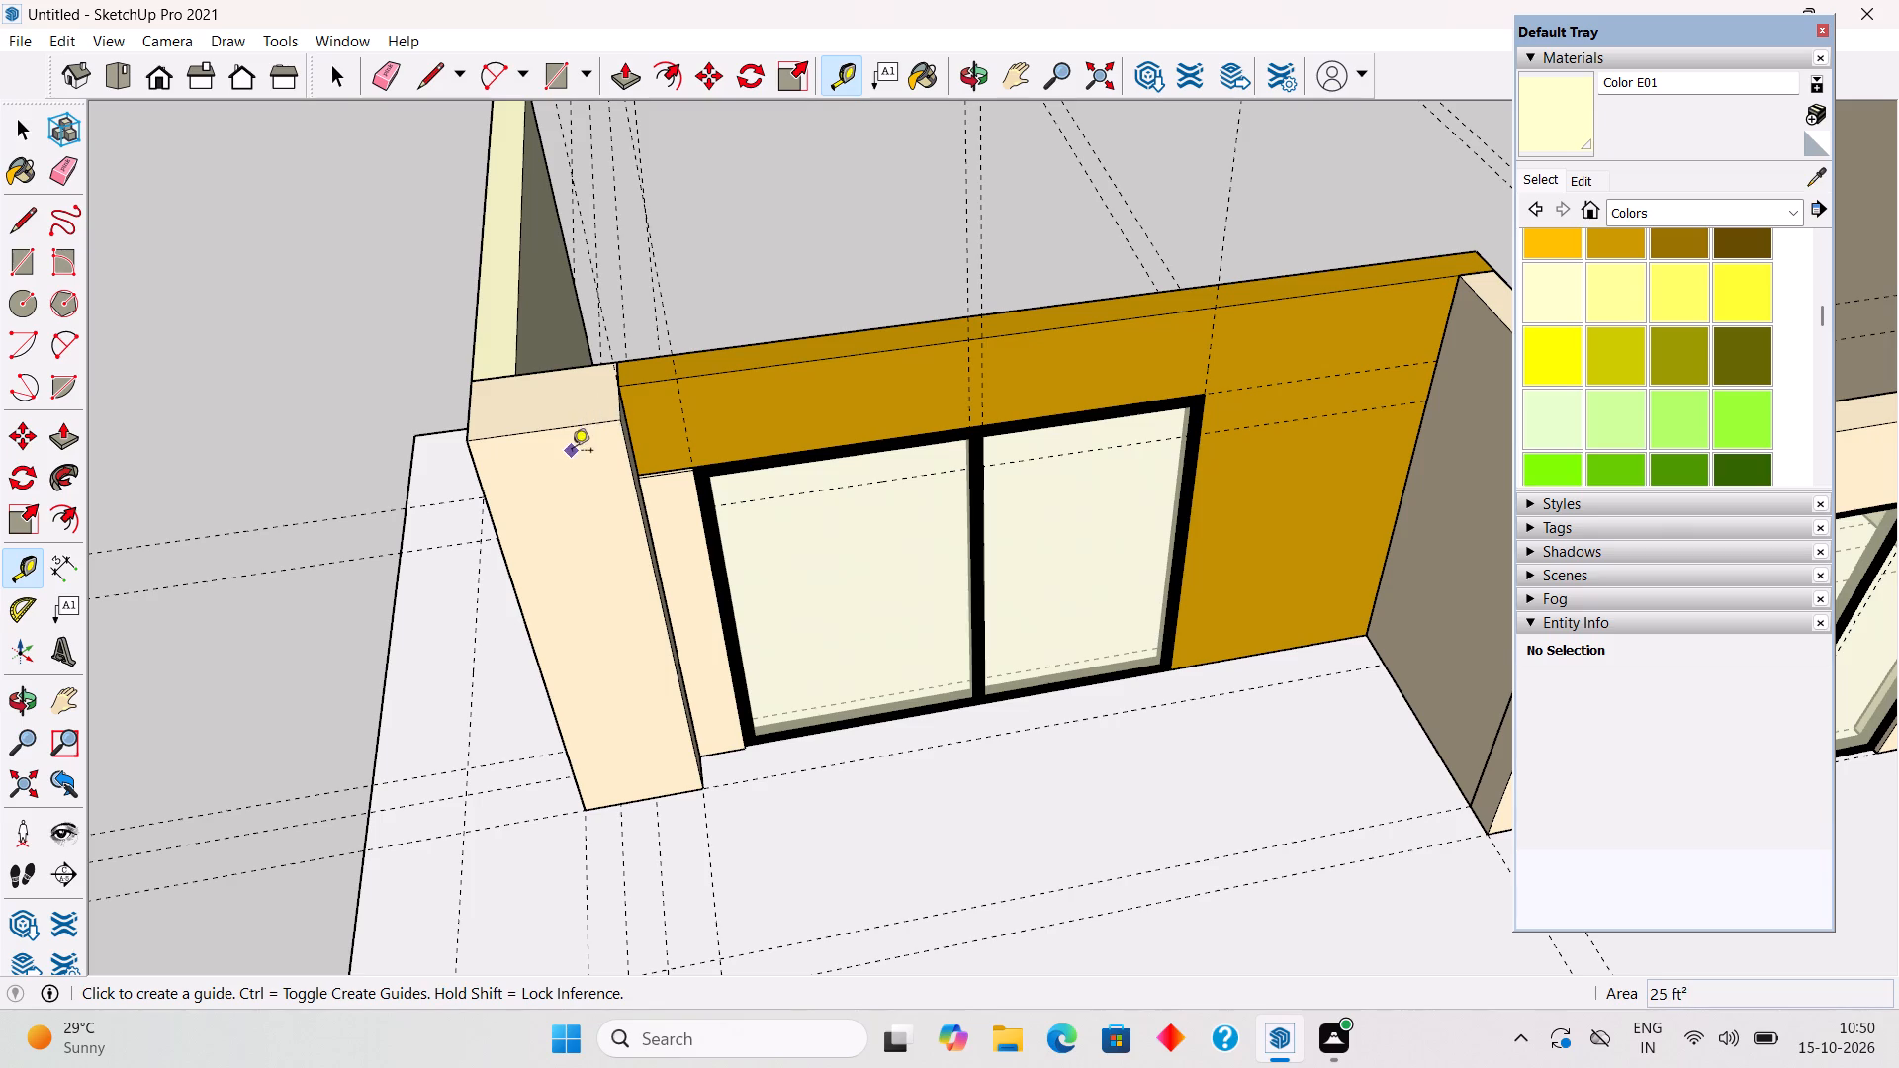
left_click(579, 425)
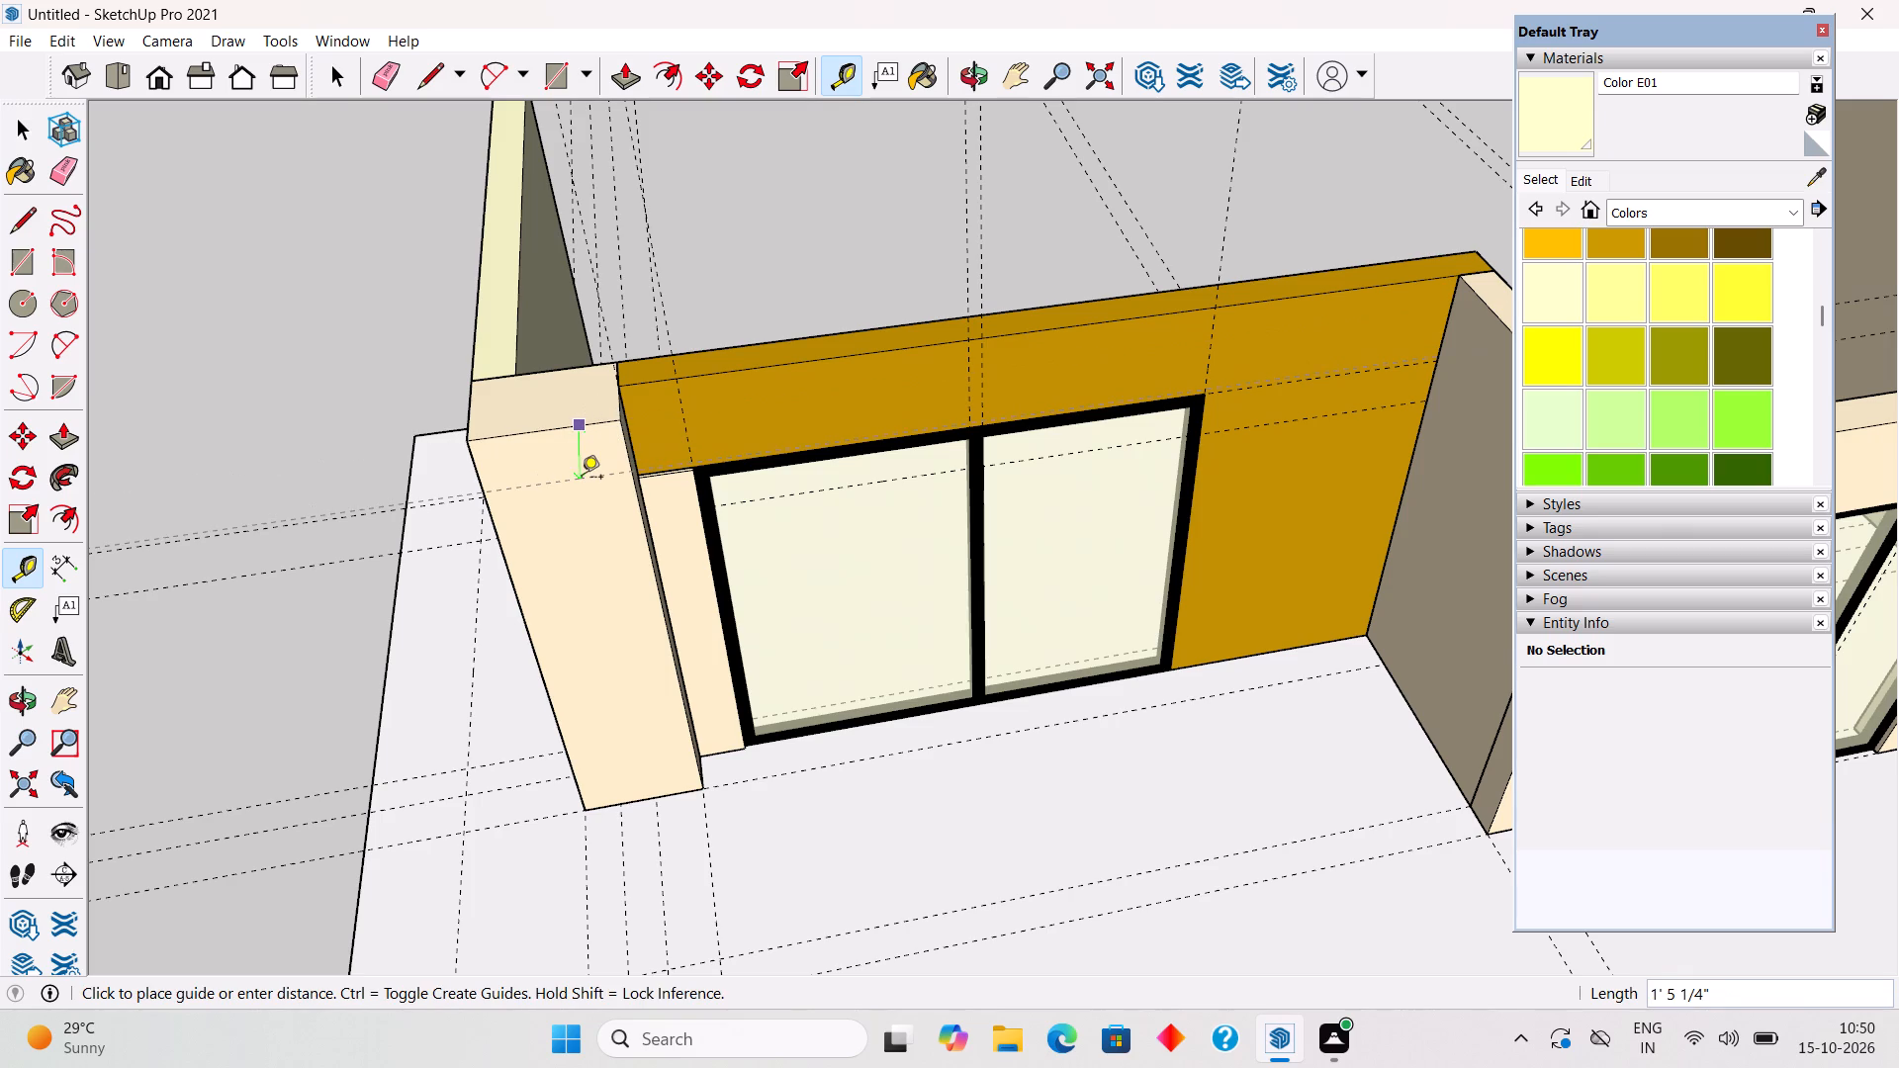
type("1'")
key("Return")
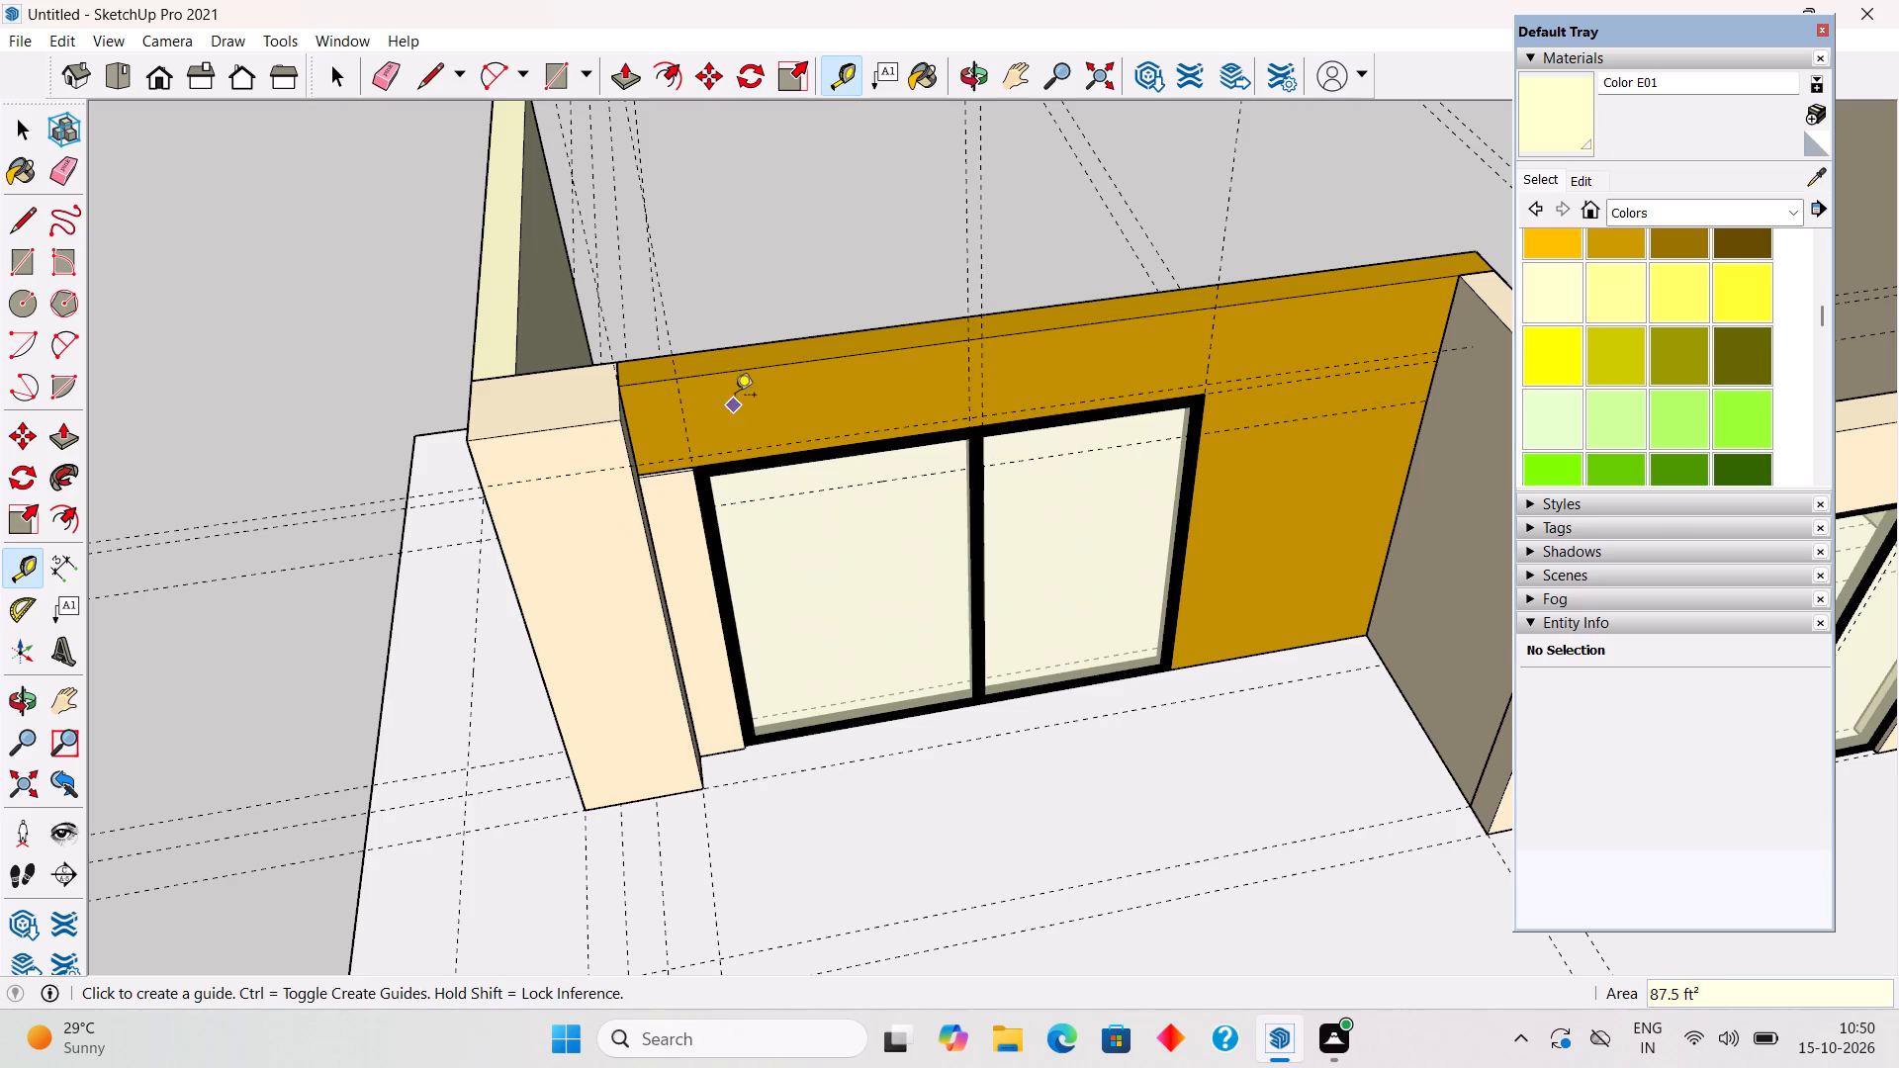
Place a guide on the orange wall above the glazed opening, offset 1' from its top edge.
left_click(738, 370)
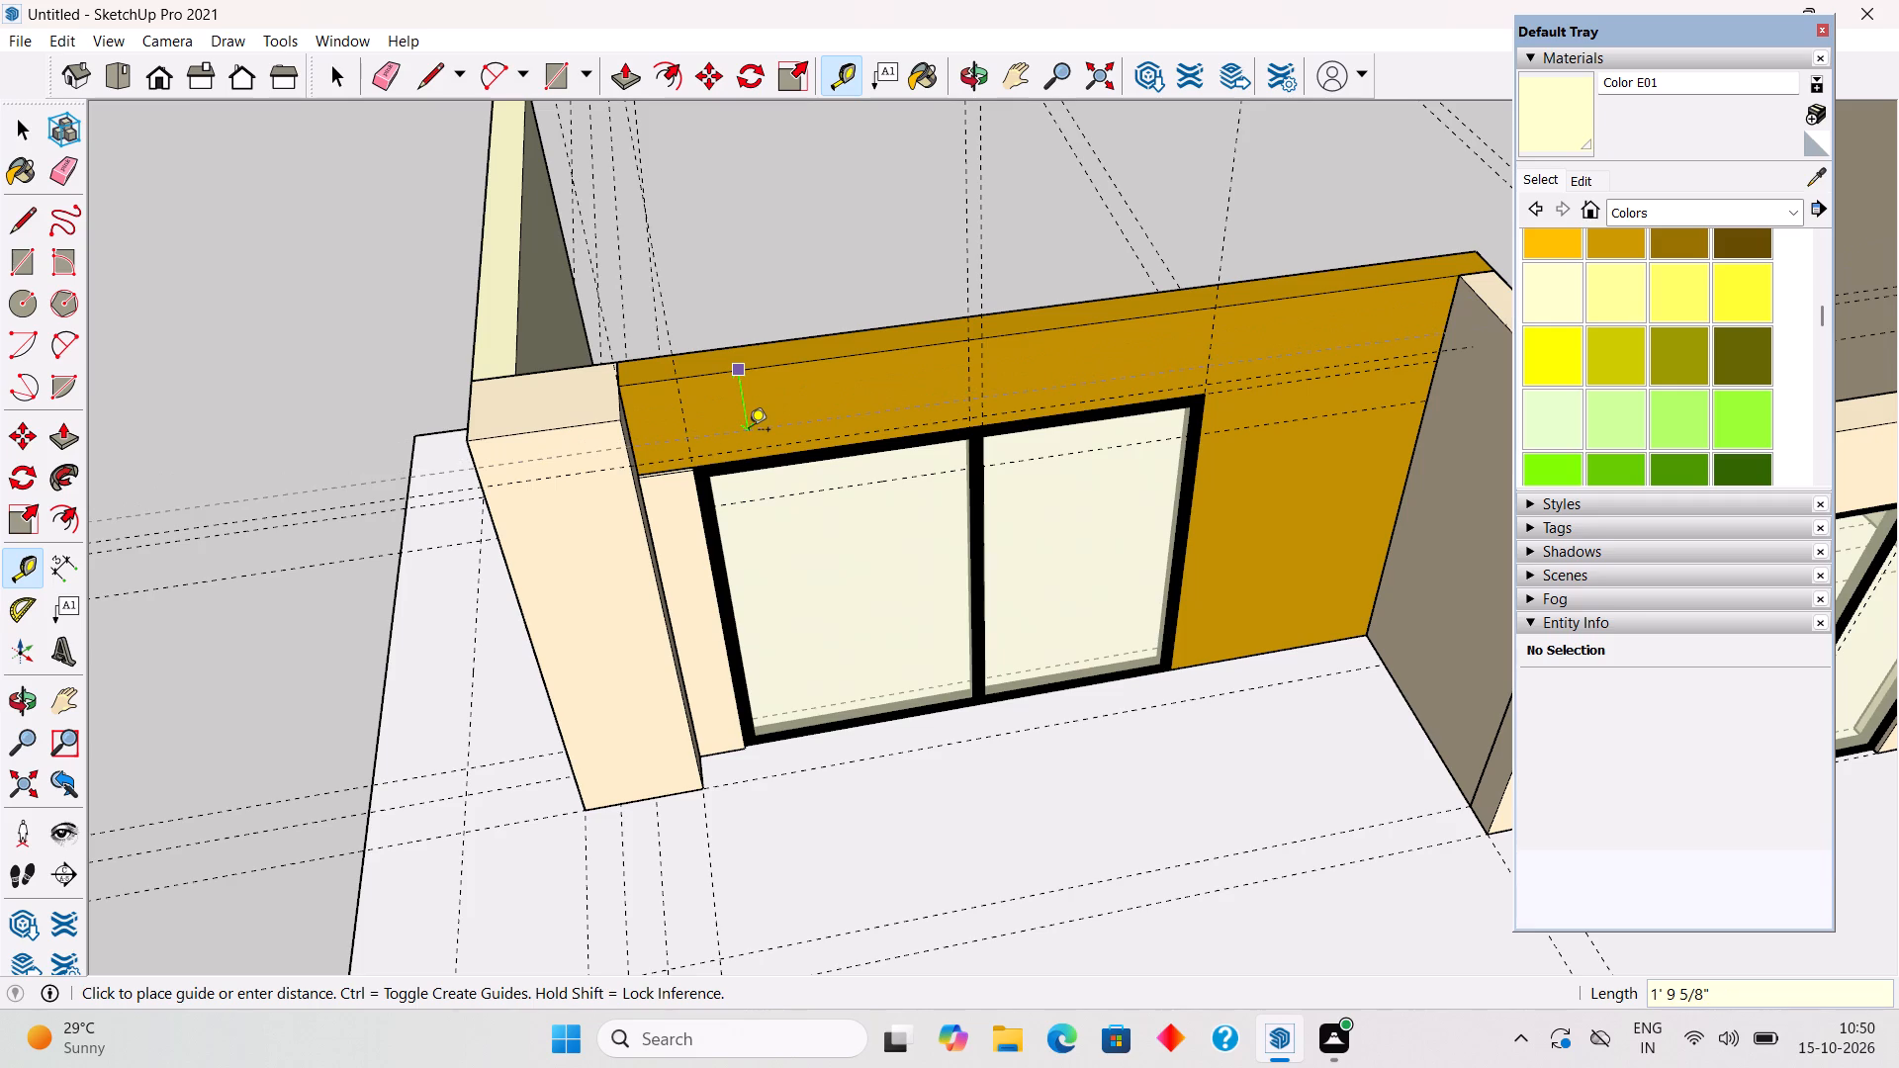
type("1'")
key("Return")
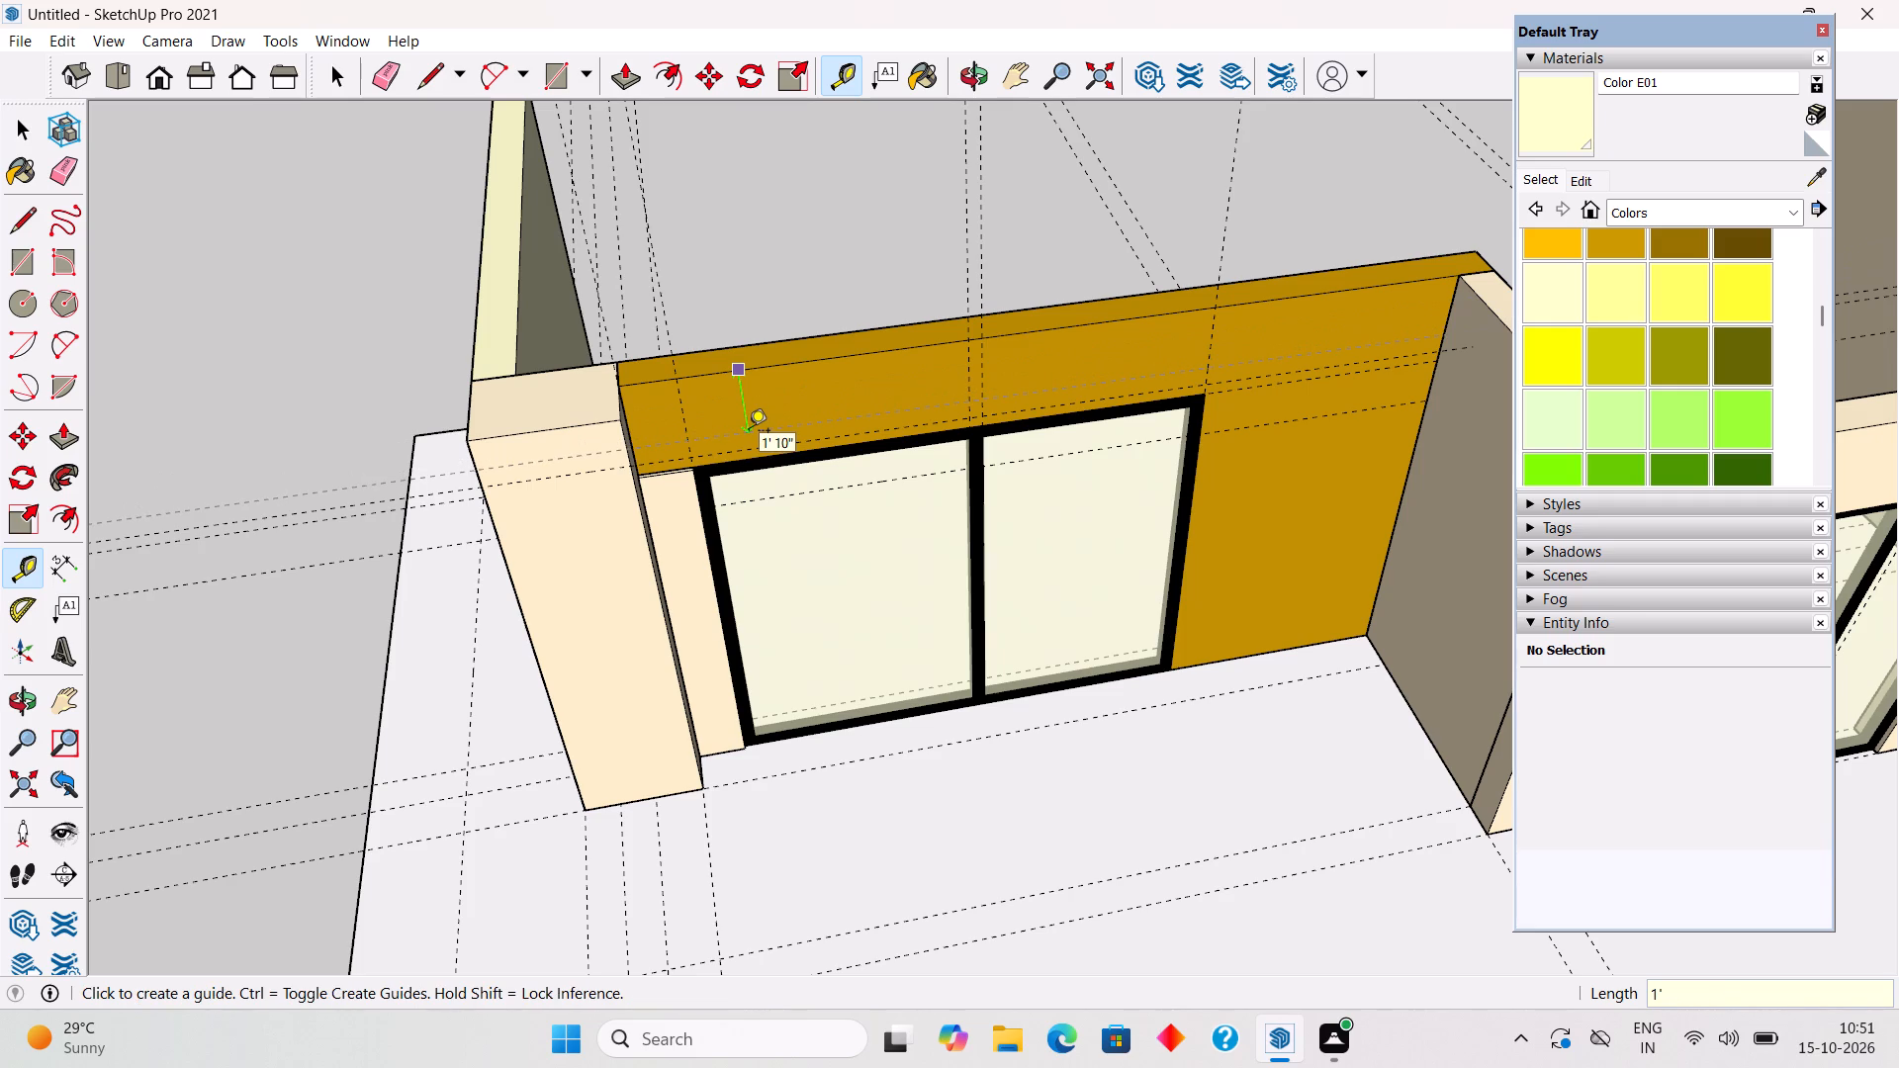
Place a second guide across the pier's front face, offset 2" above the existing guide near its top.
scroll(749, 434, "down", 1)
middle_click_drag(794, 562, 802, 377)
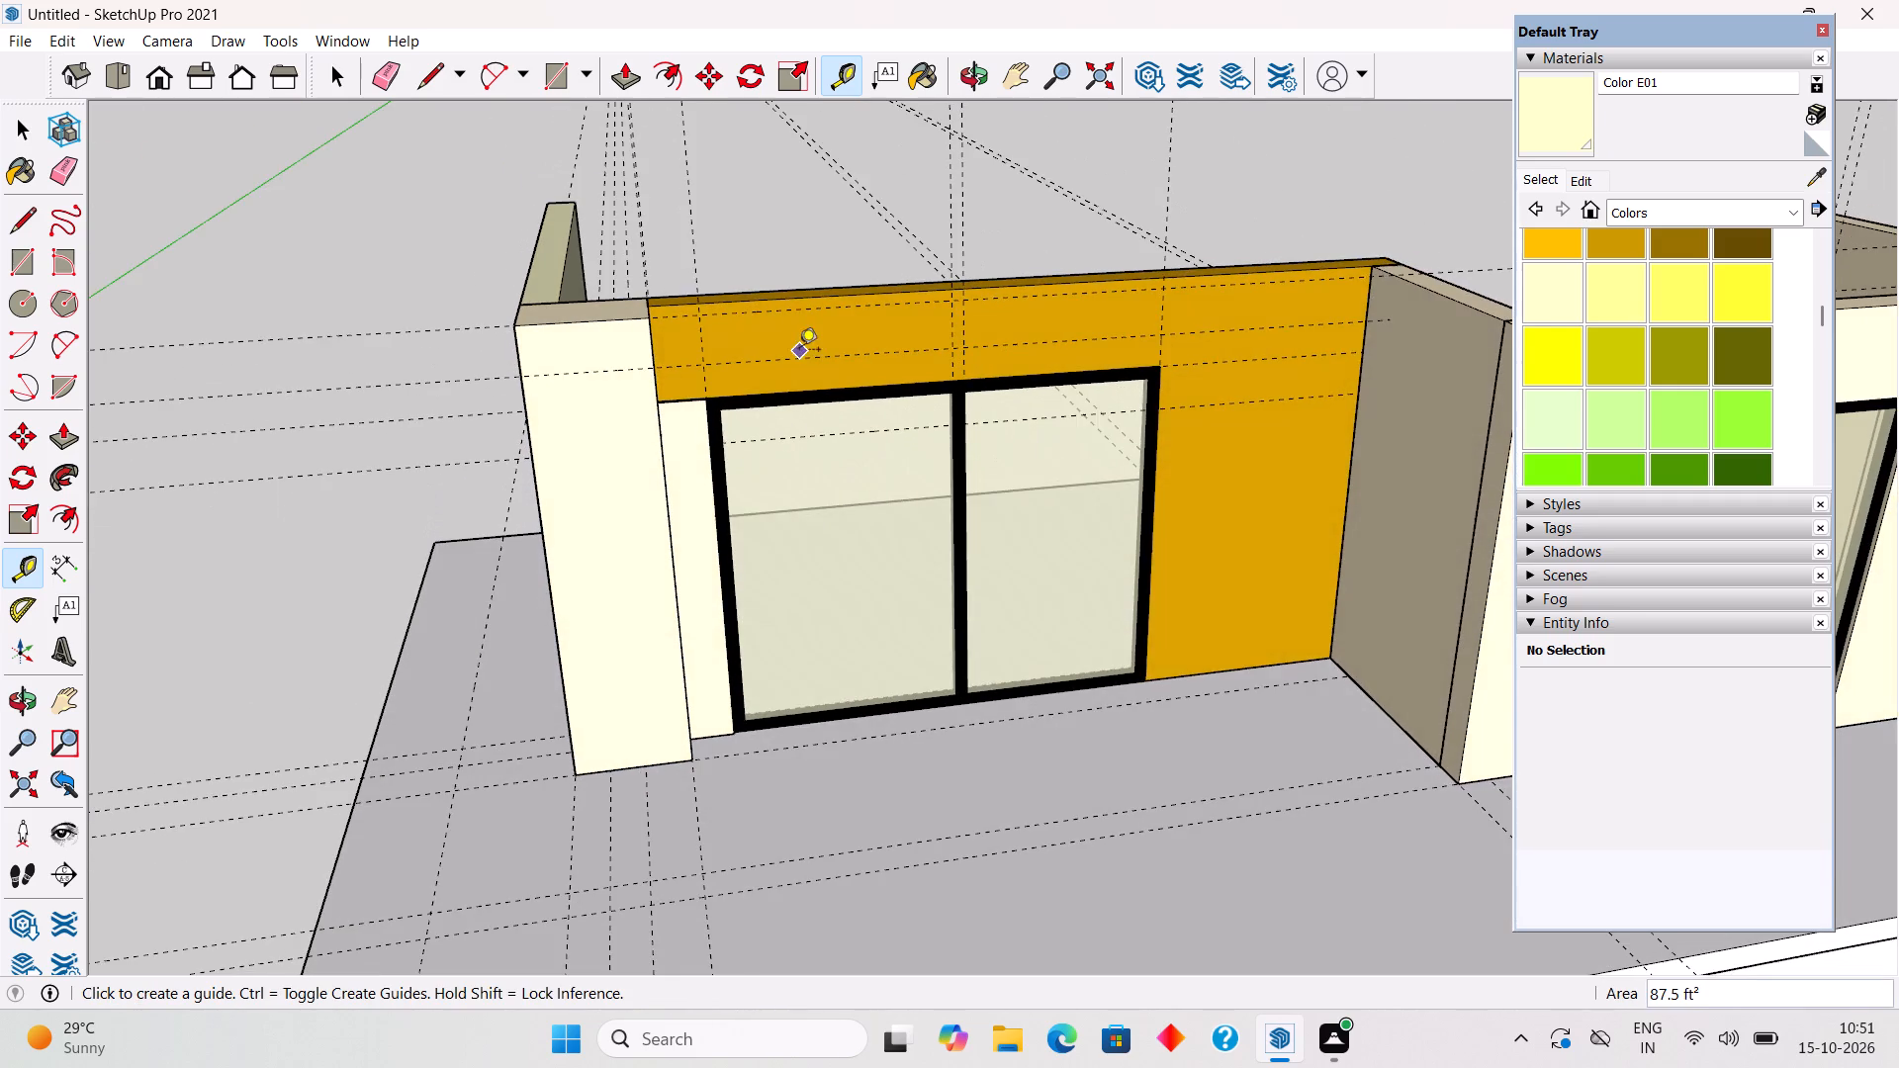
scroll(598, 377, "up", 5)
left_click(597, 377)
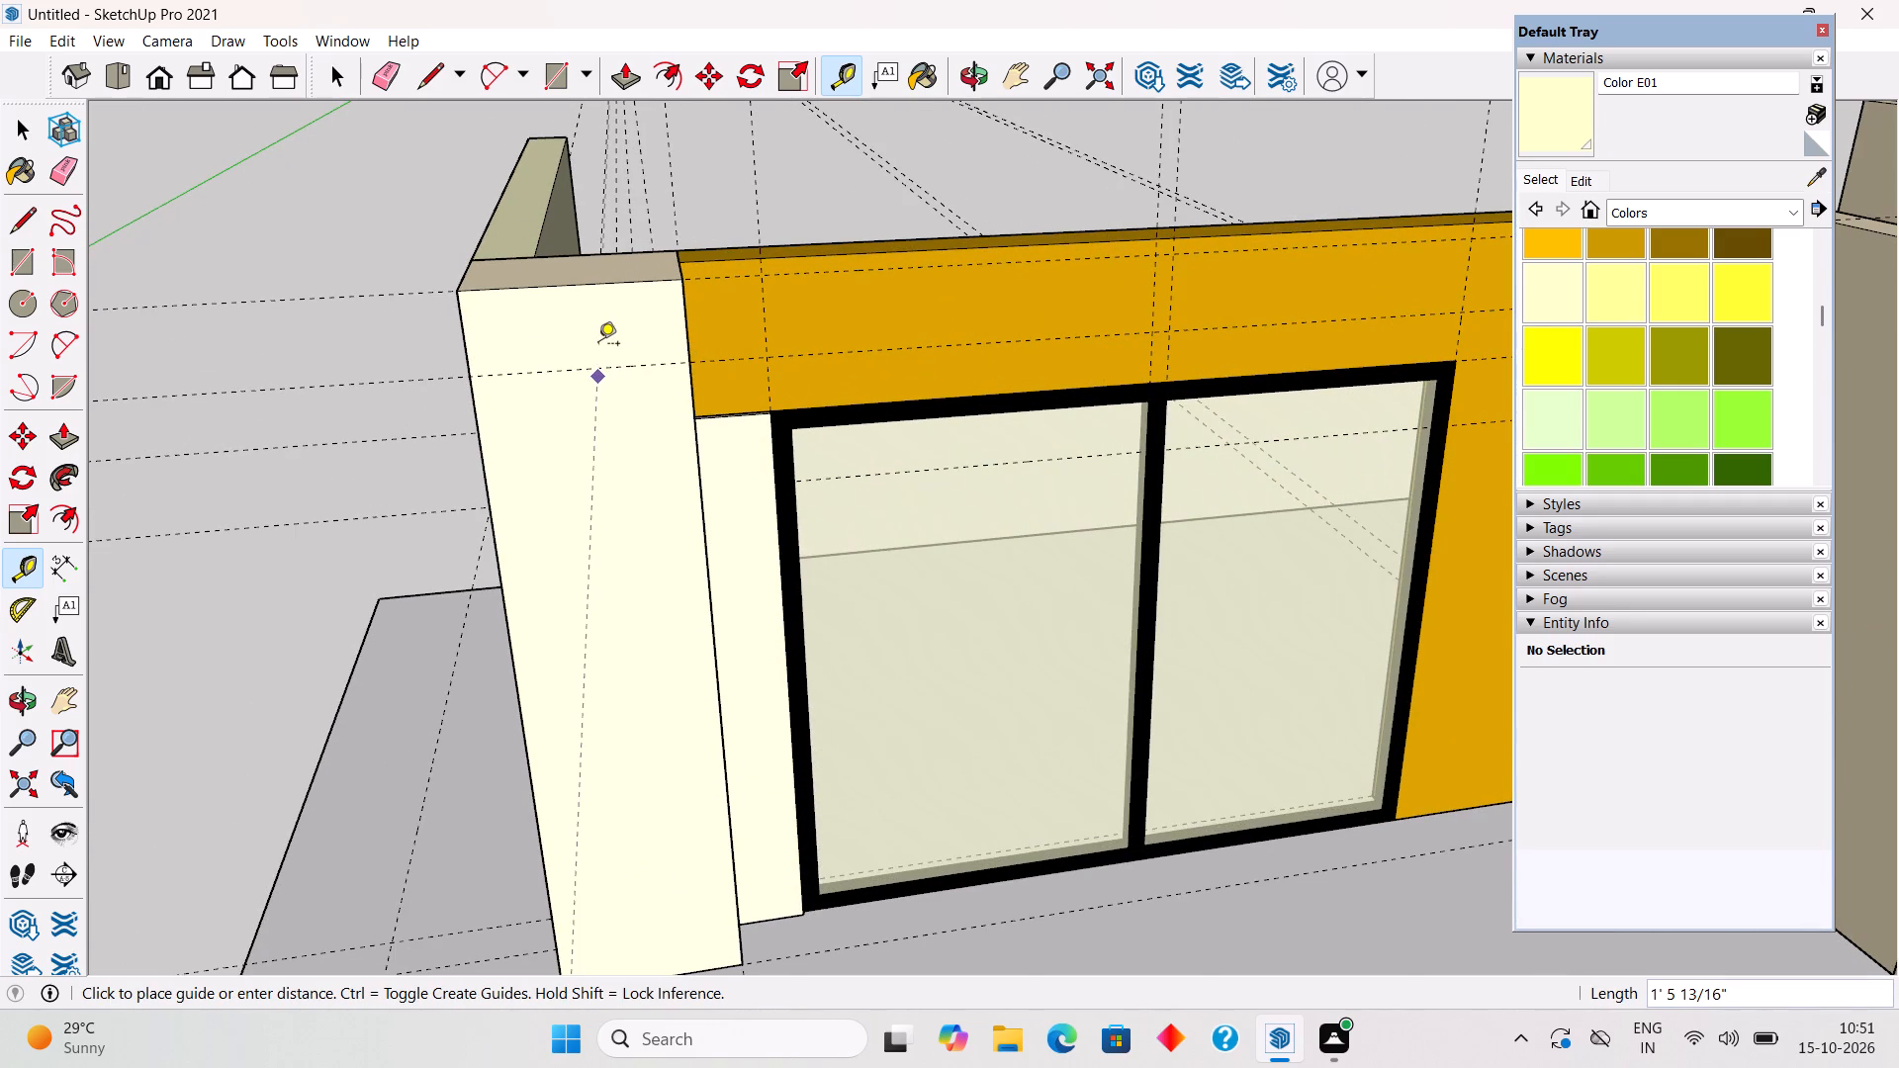
key("space")
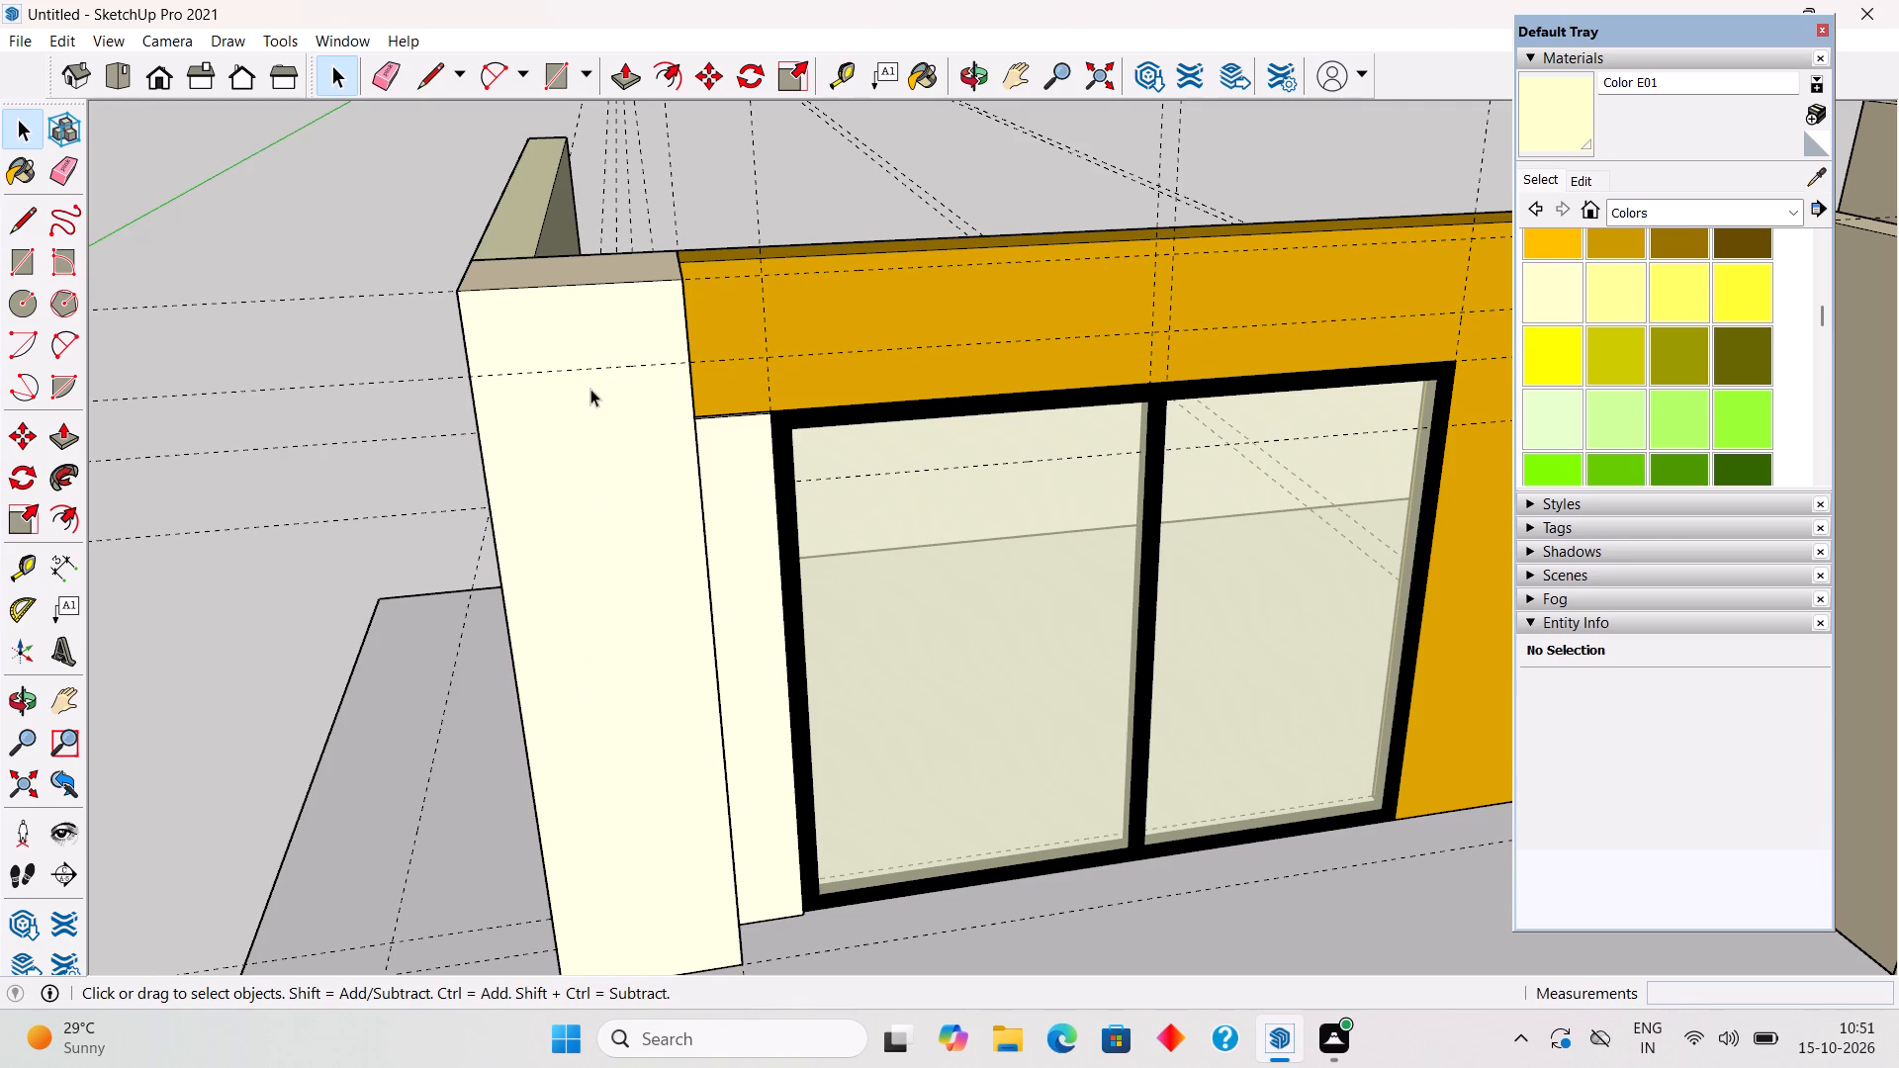
scroll(599, 364, "up", 1)
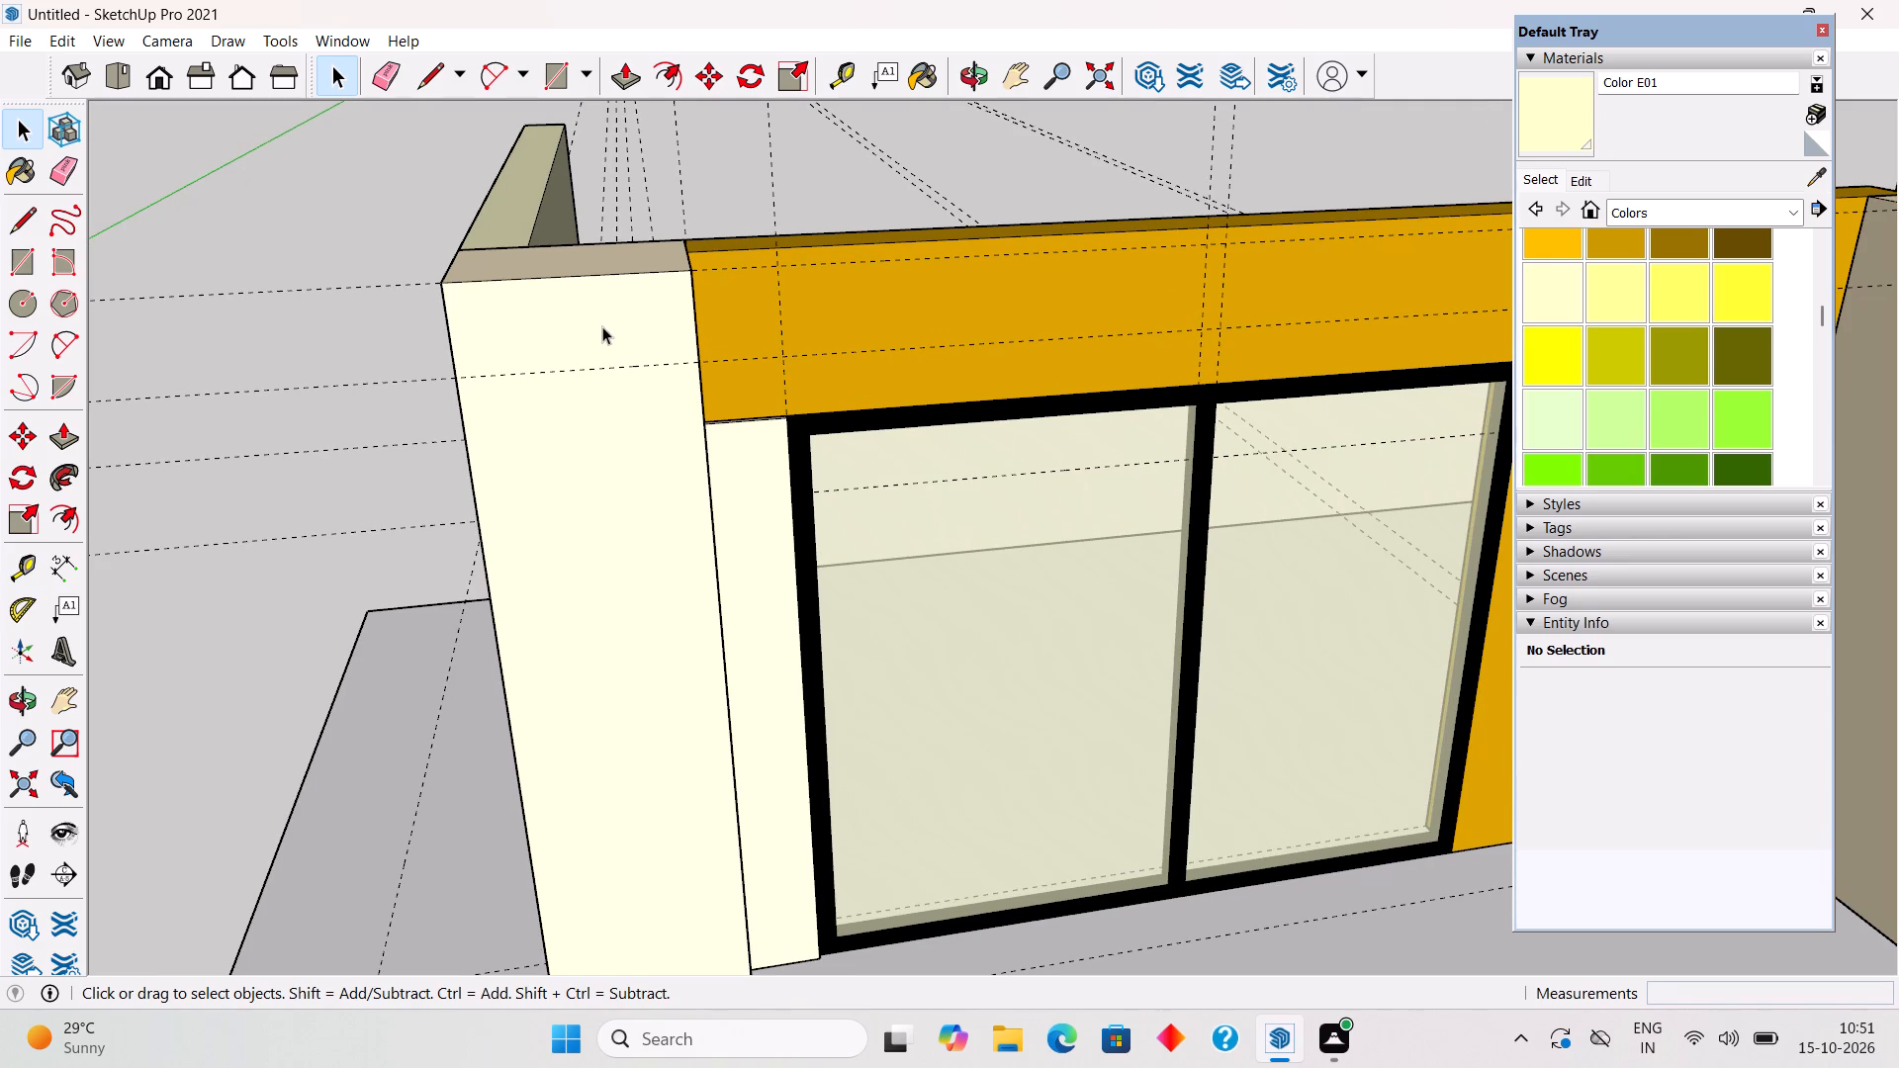
middle_click_drag(609, 347, 605, 272)
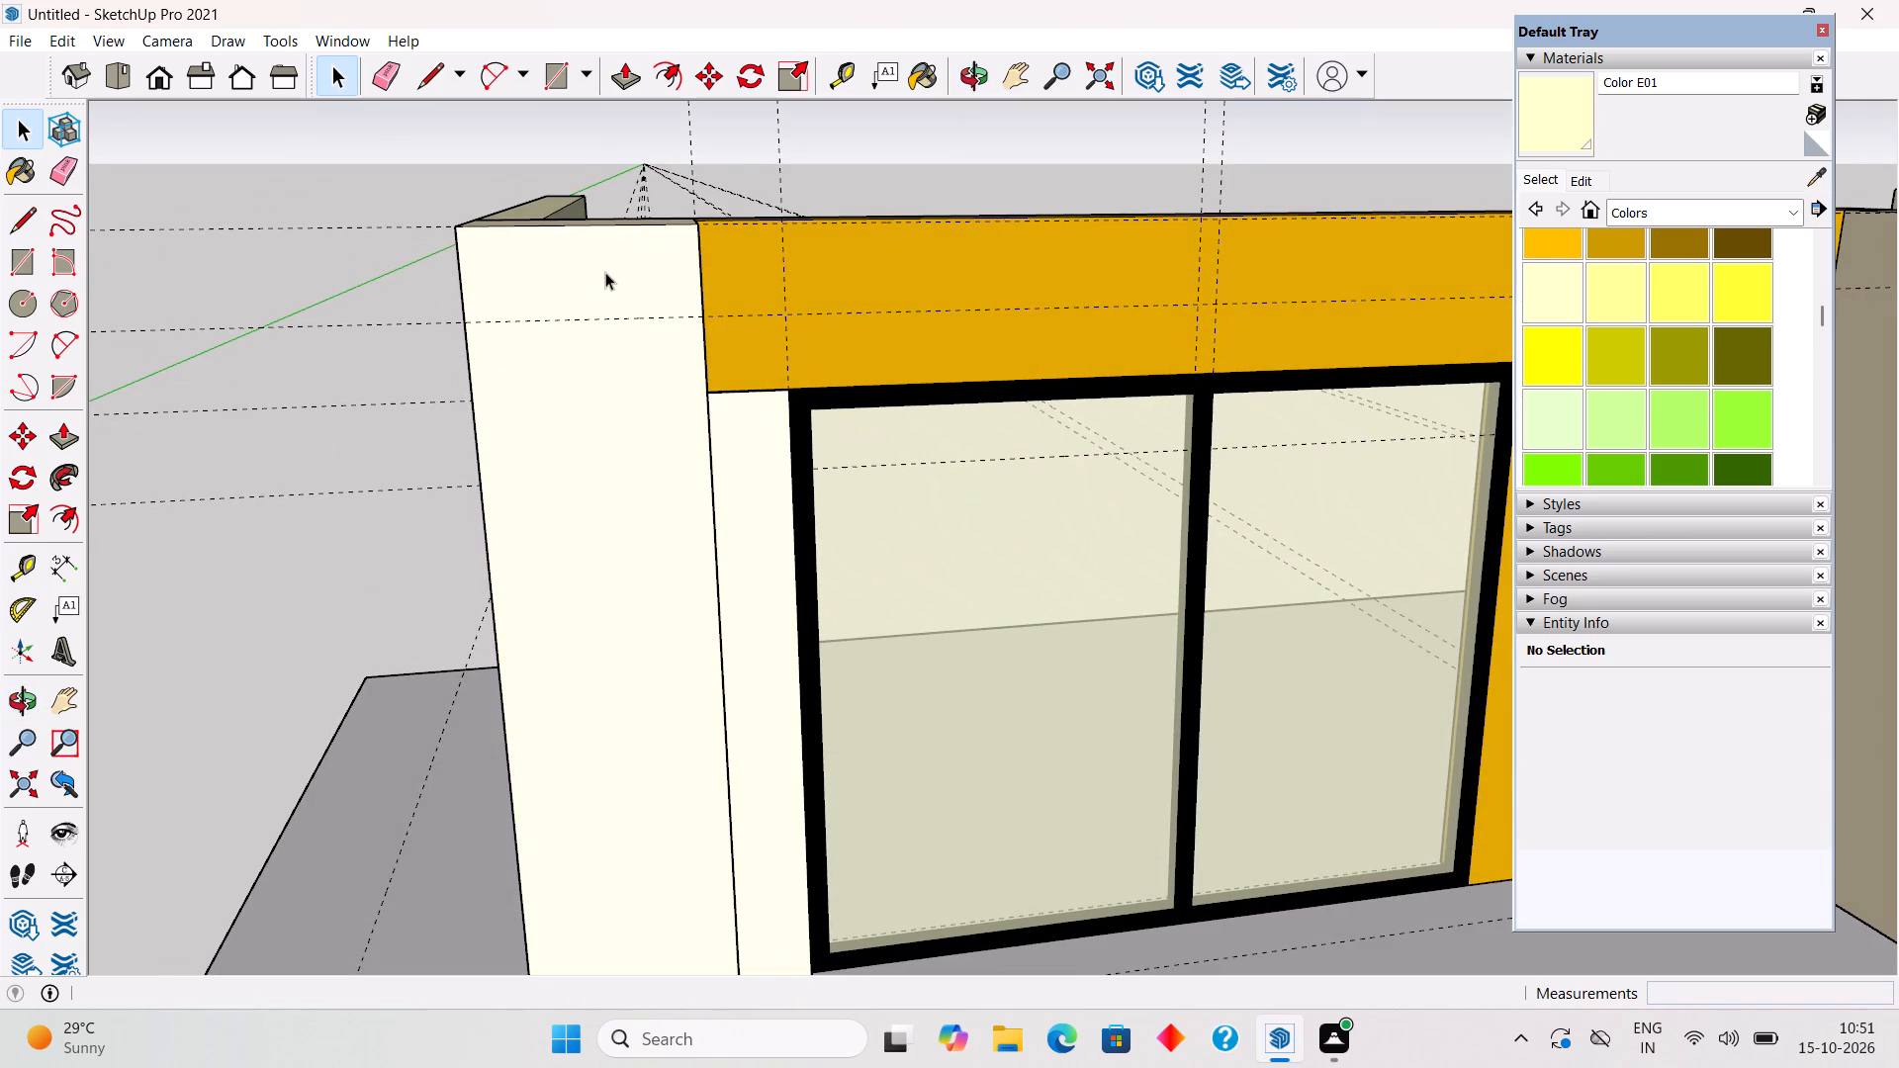
key("t")
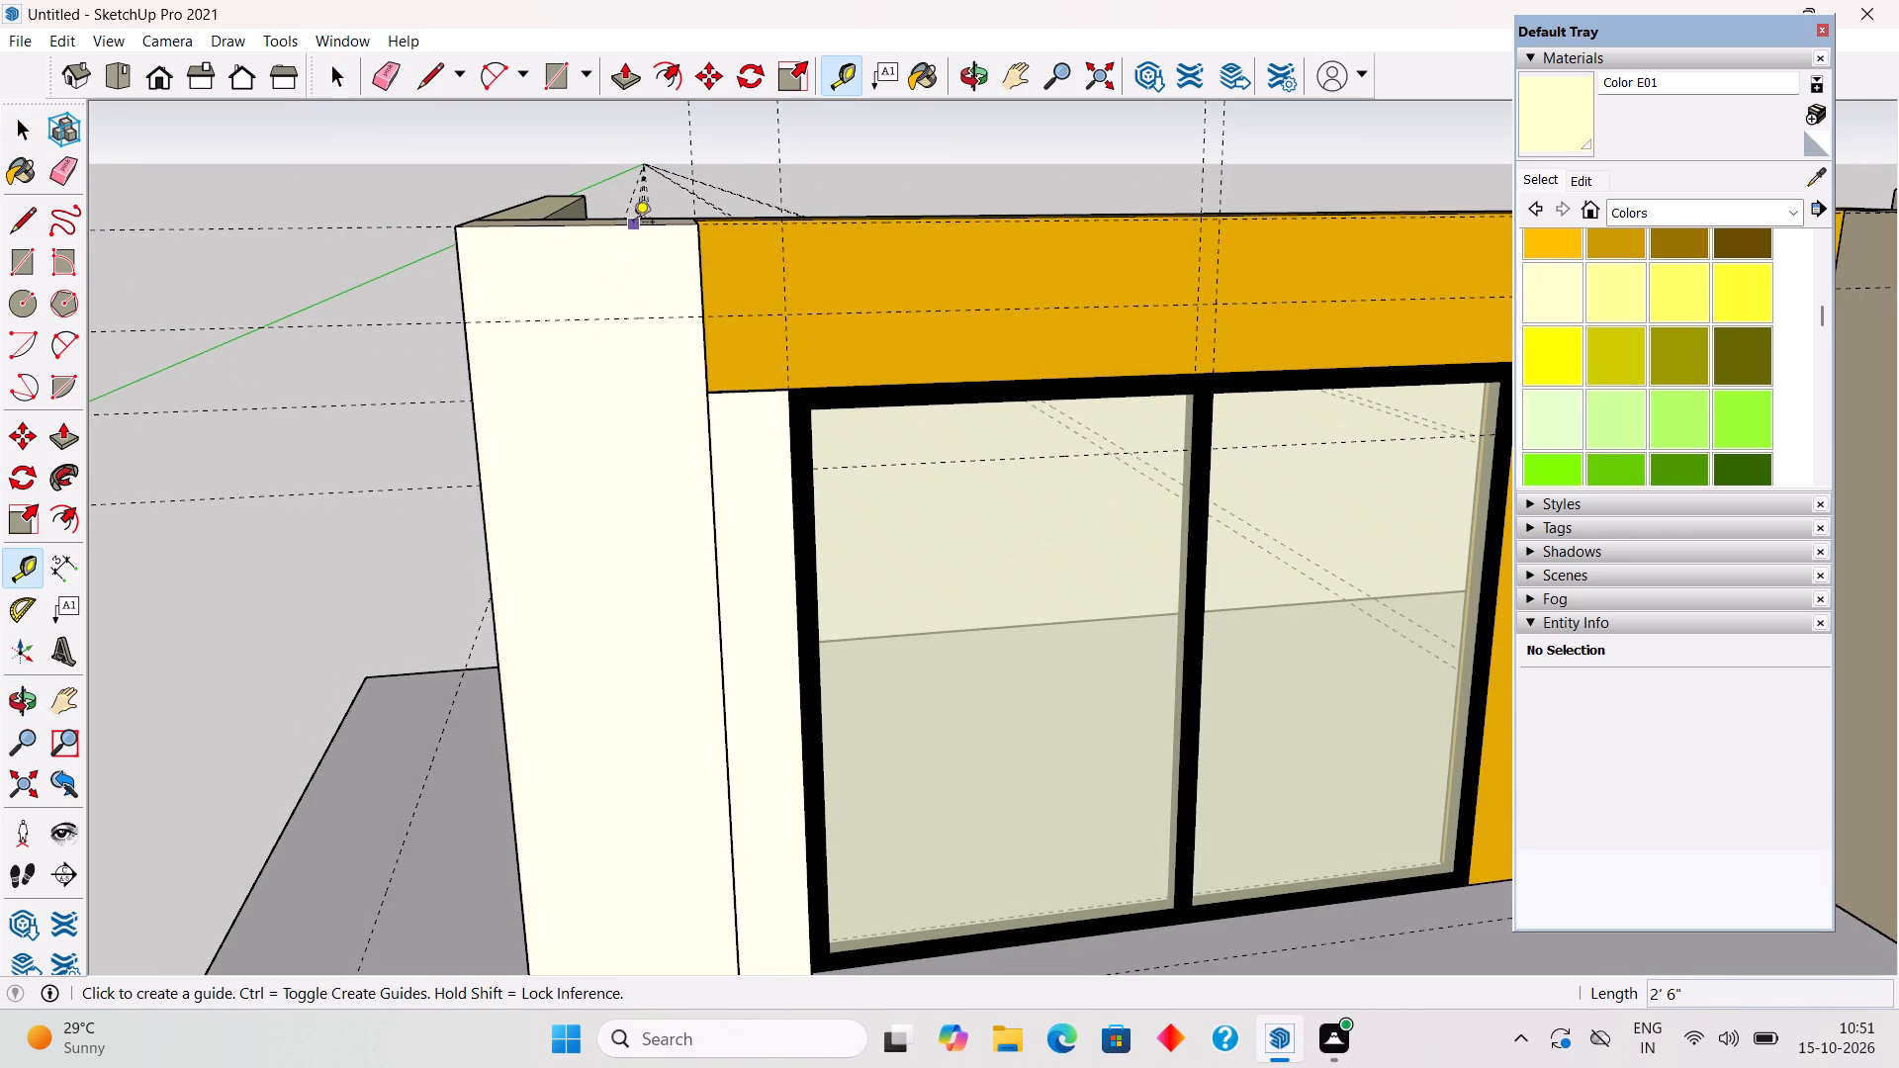
left_click(646, 318)
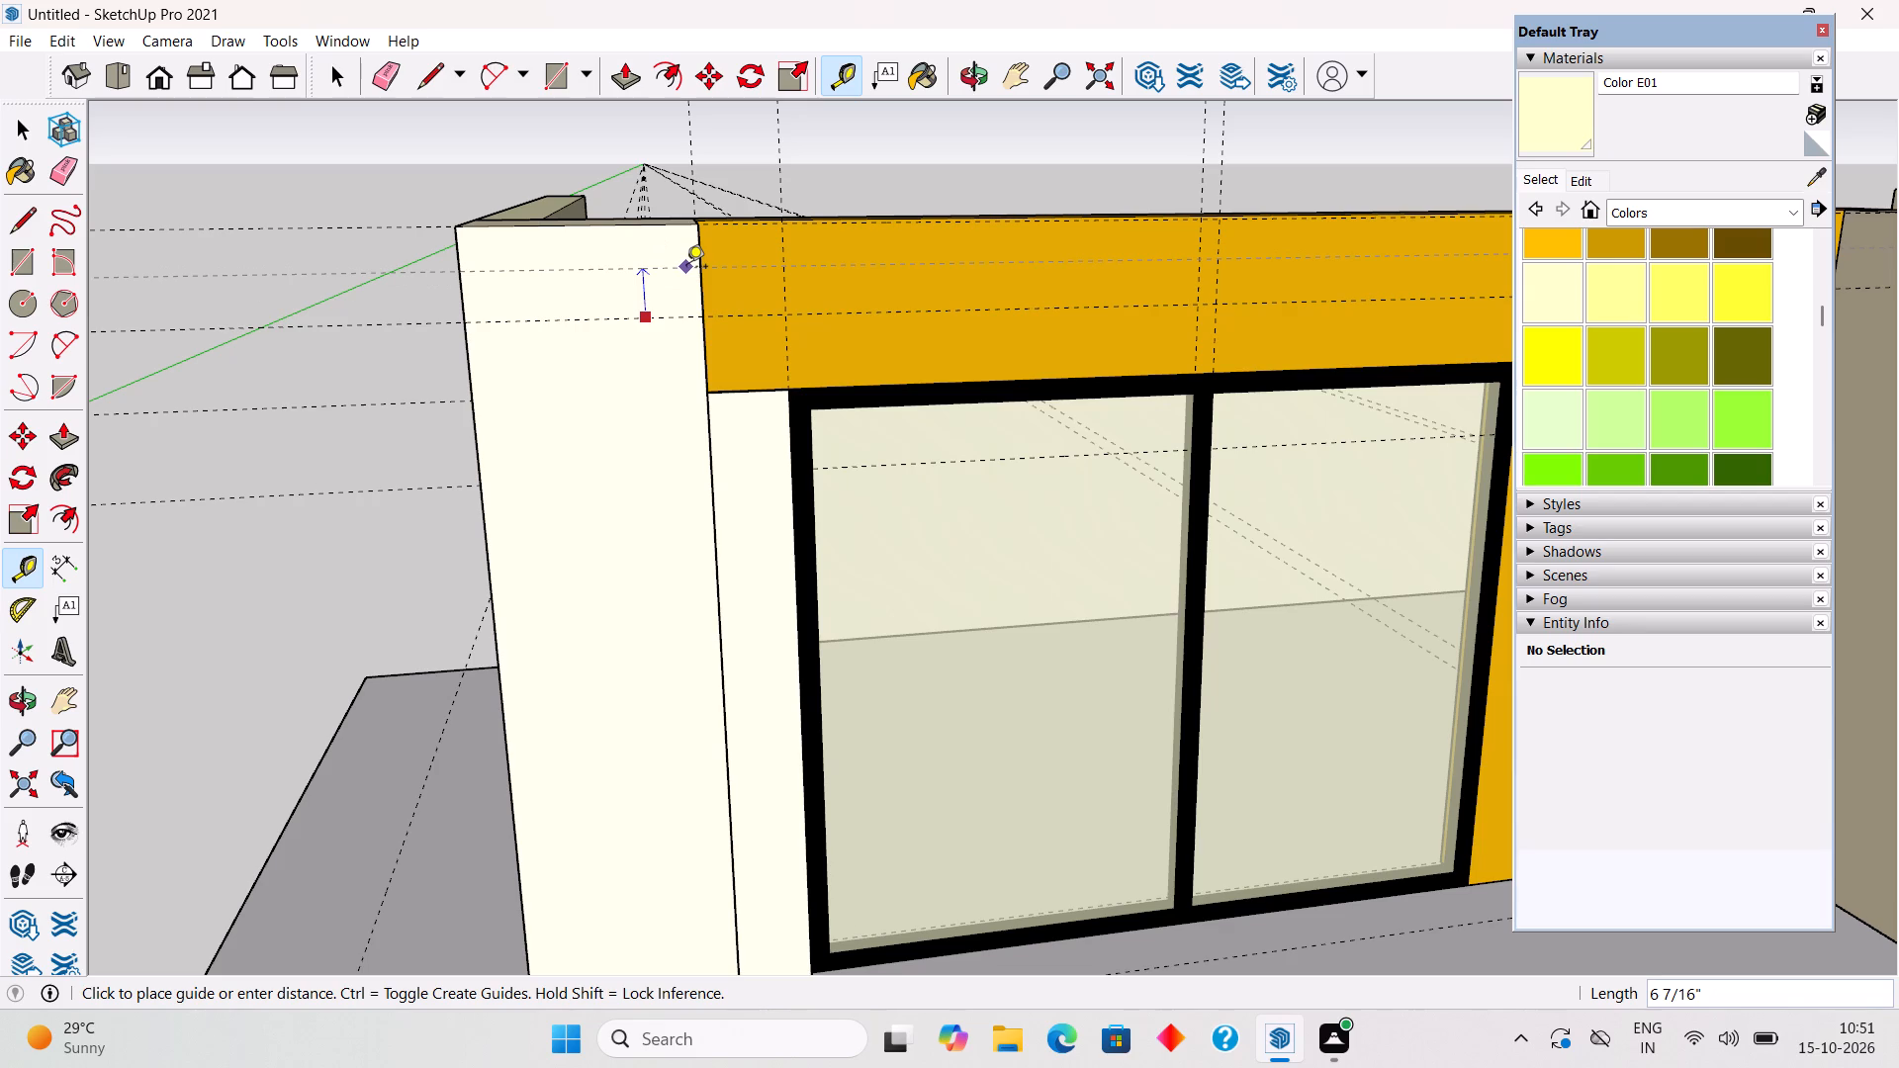
type("2\"")
key("Return")
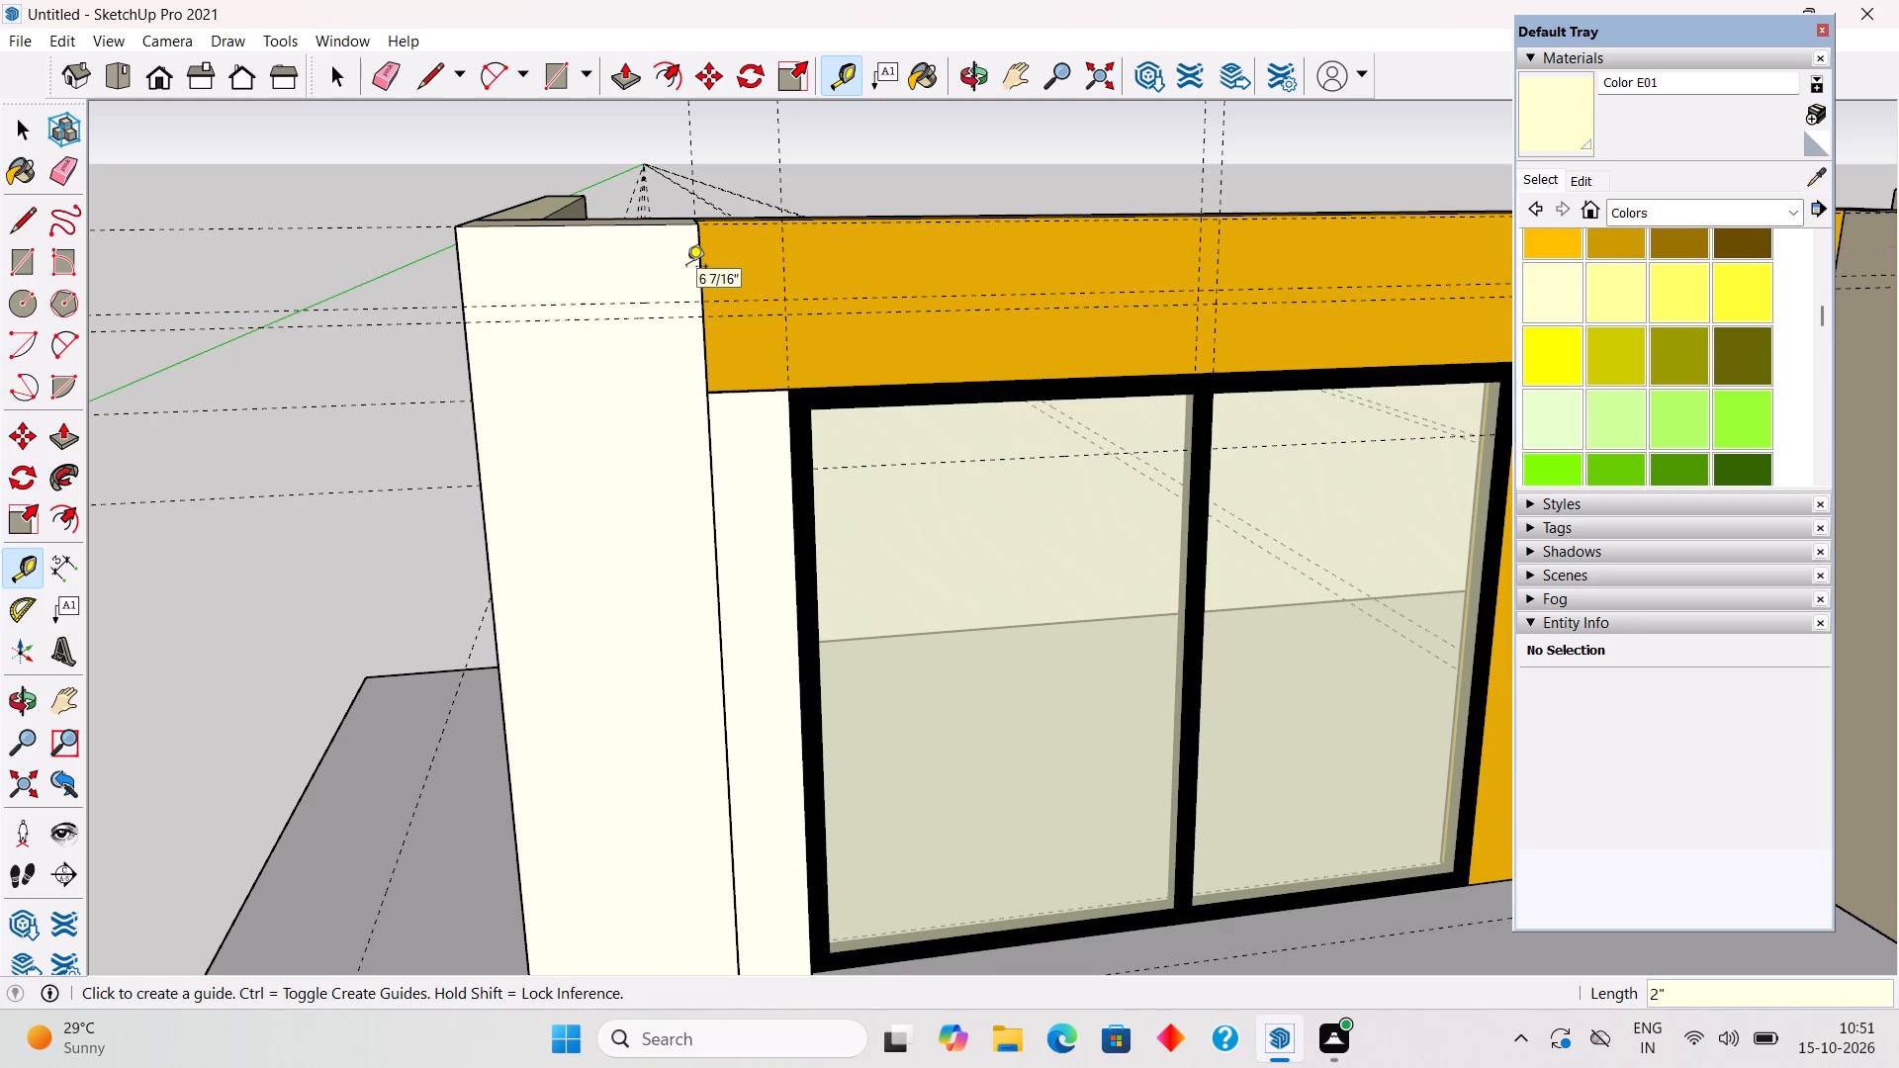
Draw a 2" high rectangle between the two guides, from the pier's outer edge across to the opposite side wall.
key("r")
left_click(467, 309)
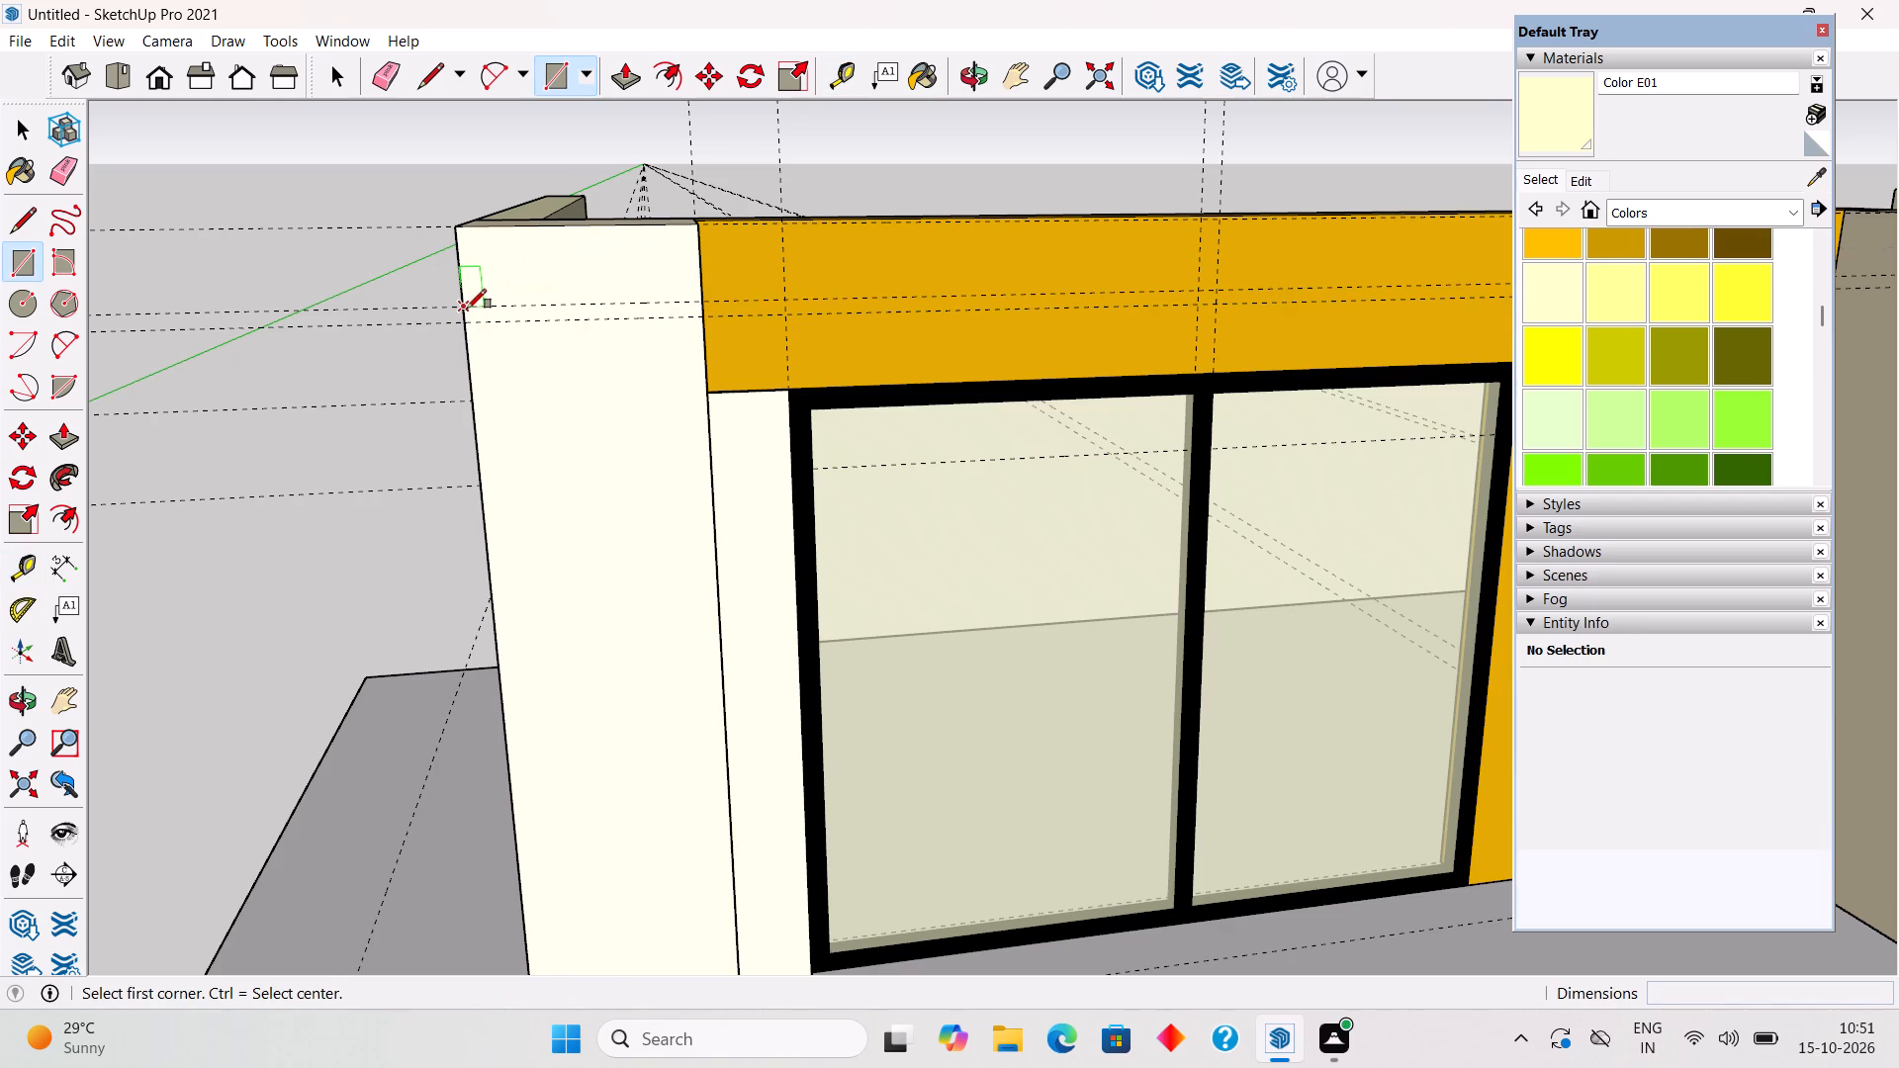
scroll(588, 301, "down", 4)
scroll(911, 325, "down", 3)
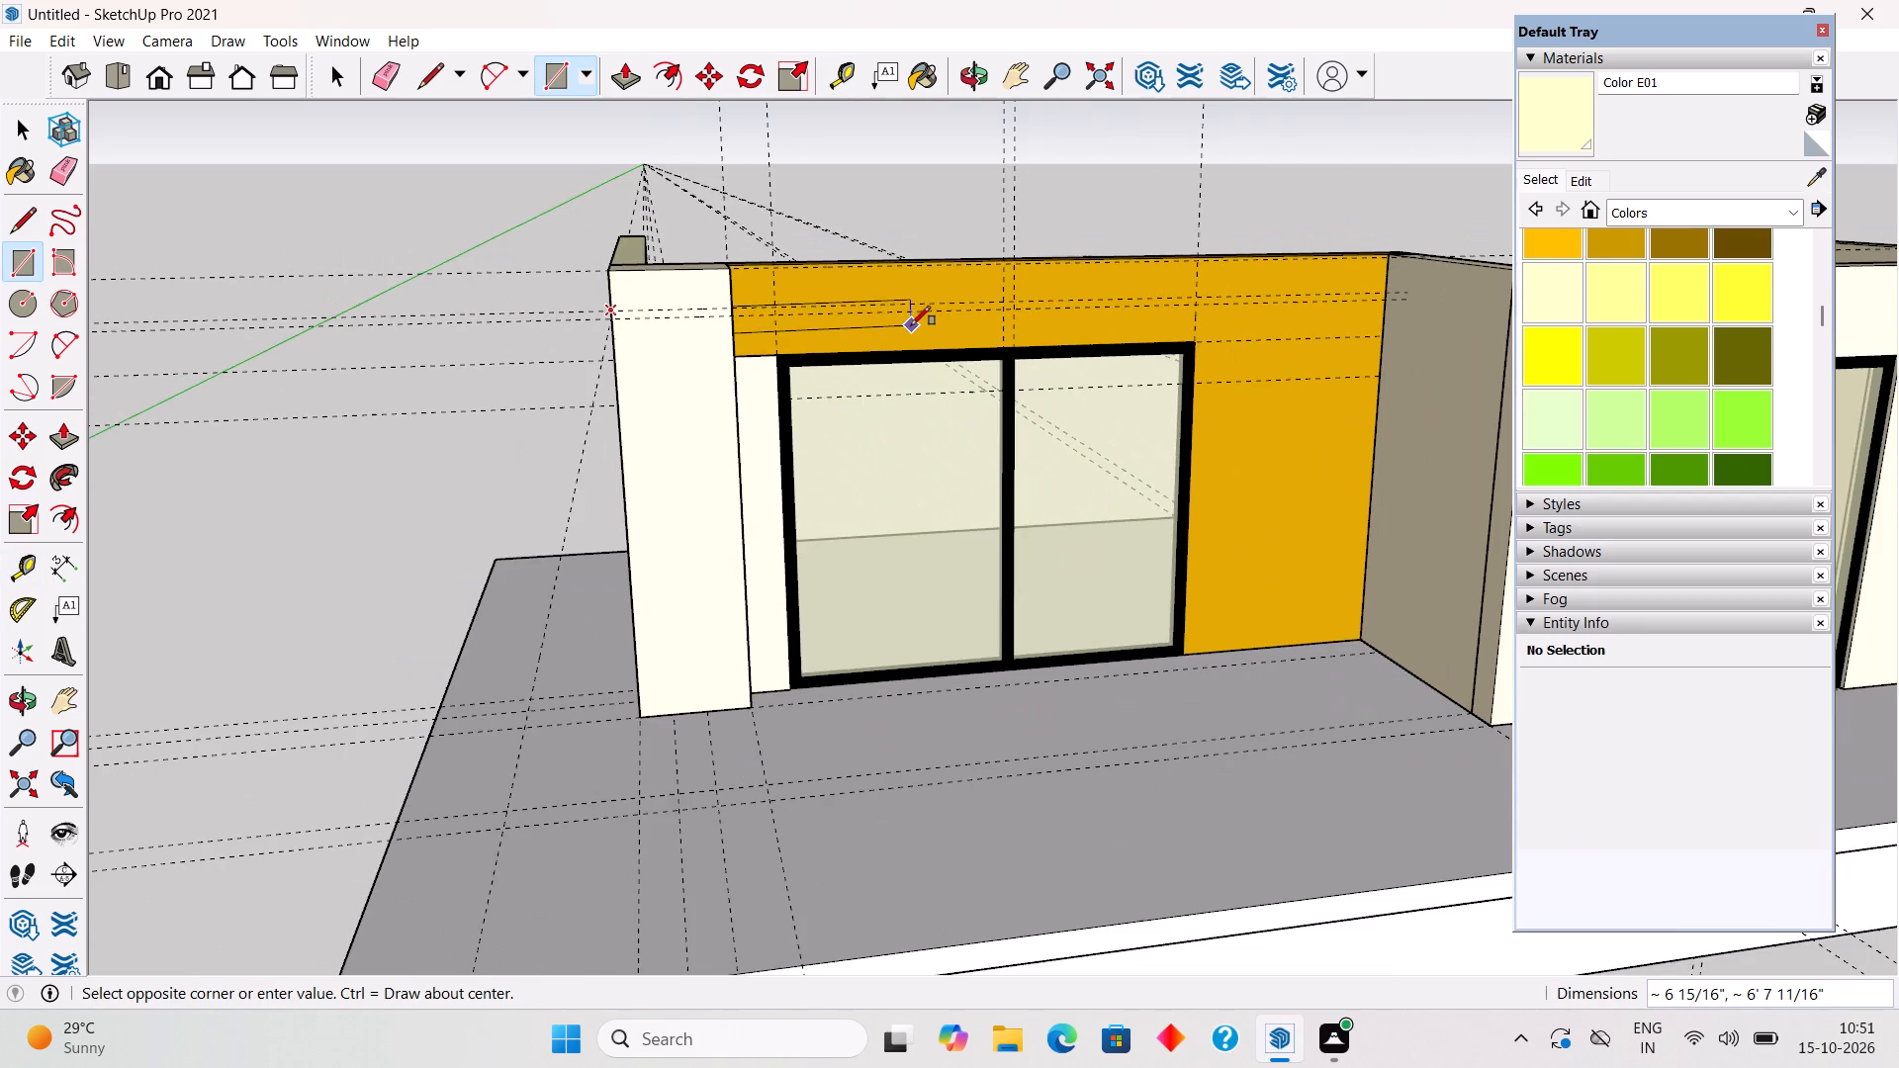
scroll(1359, 302, "up", 8)
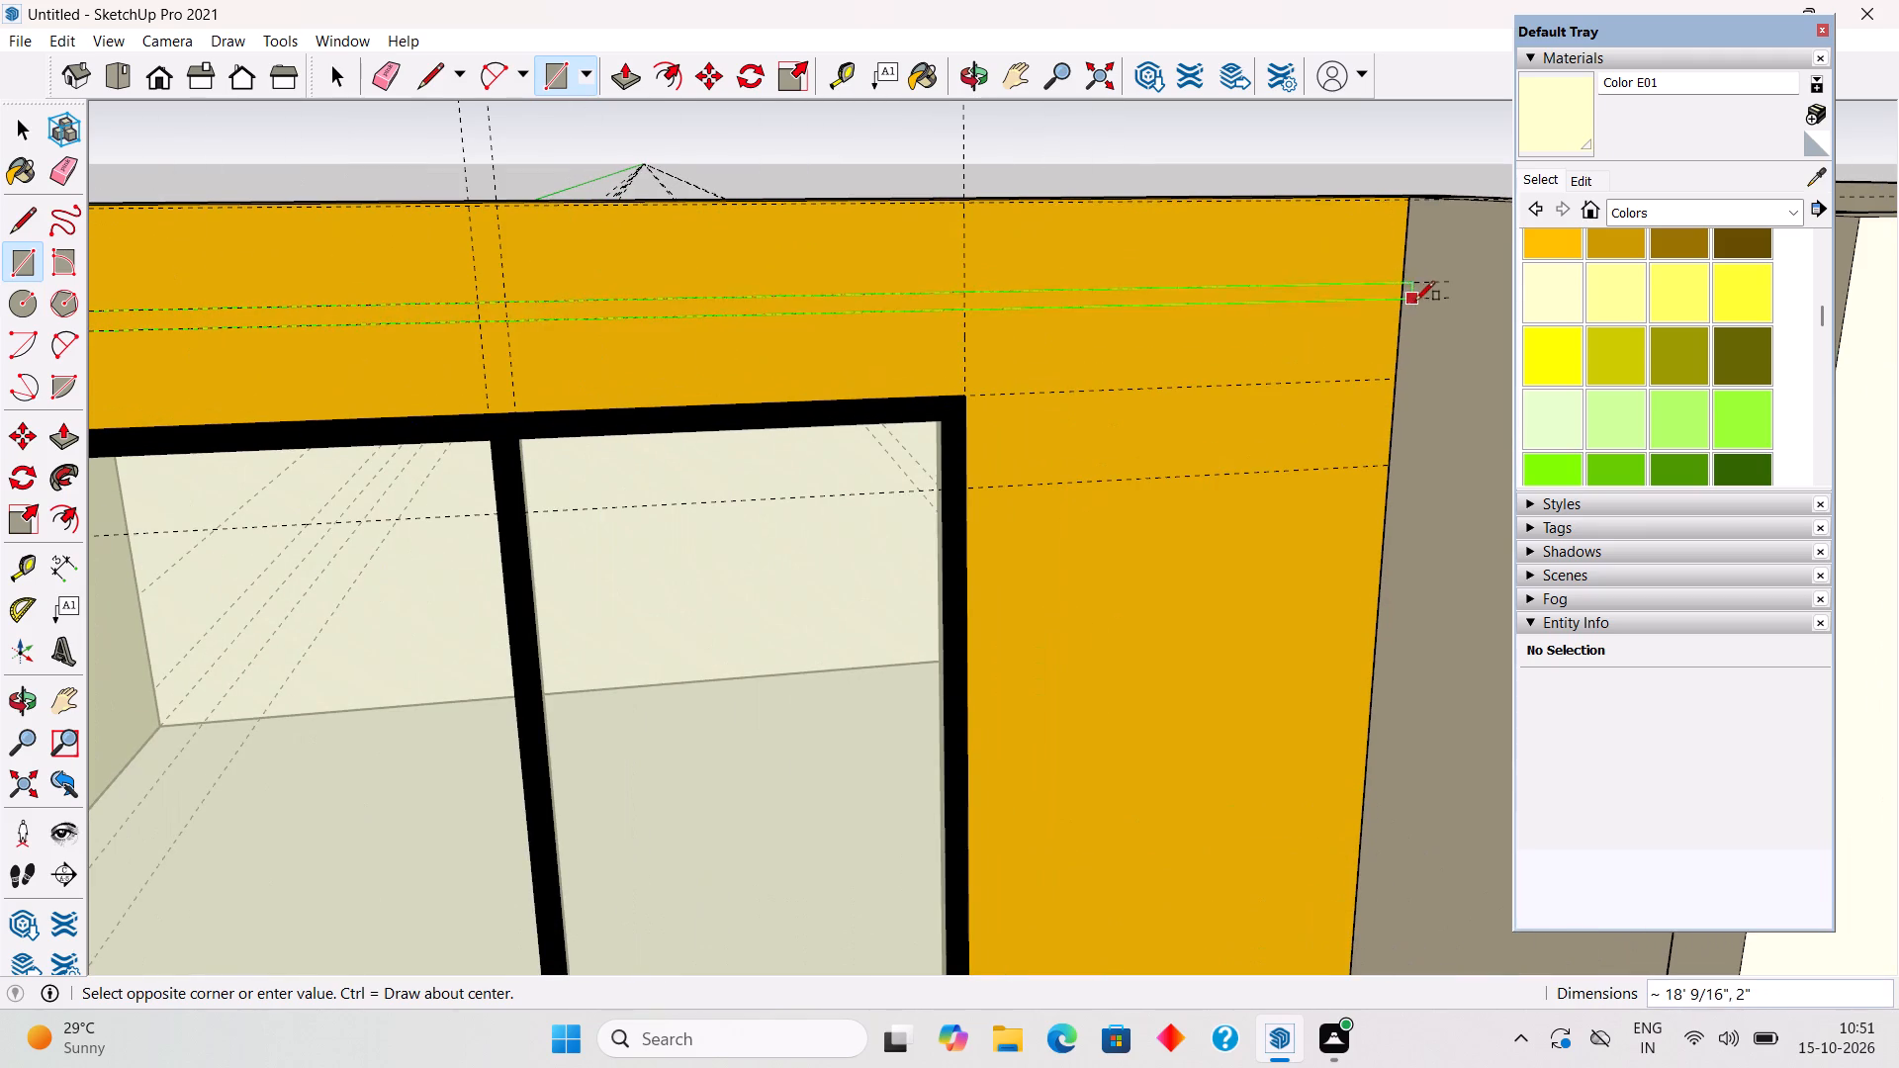
left_click(1451, 303)
Extrude the thin rectangle outward 5' with Push/Pull to form a canopy slab over the recessed opening.
scroll(1334, 359, "down", 3)
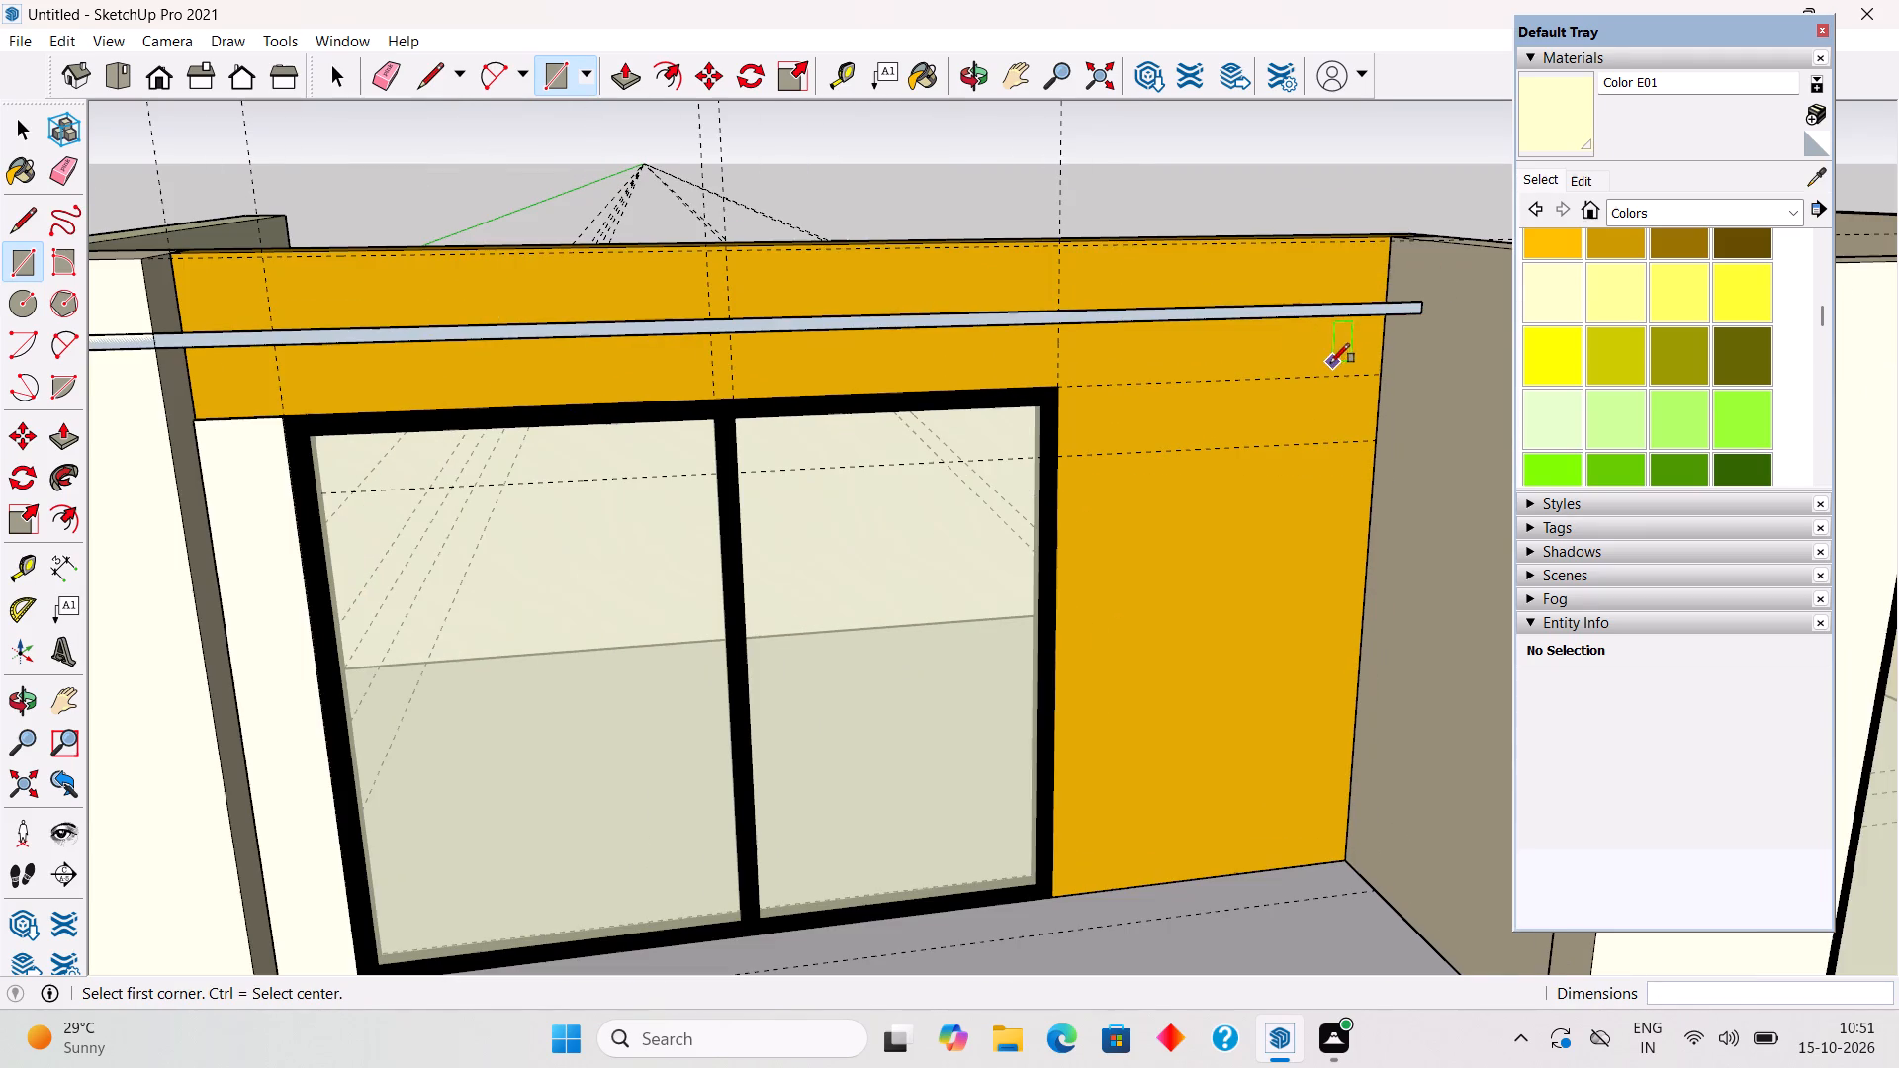
key("p")
left_click(1306, 311)
scroll(1303, 449, "down", 4)
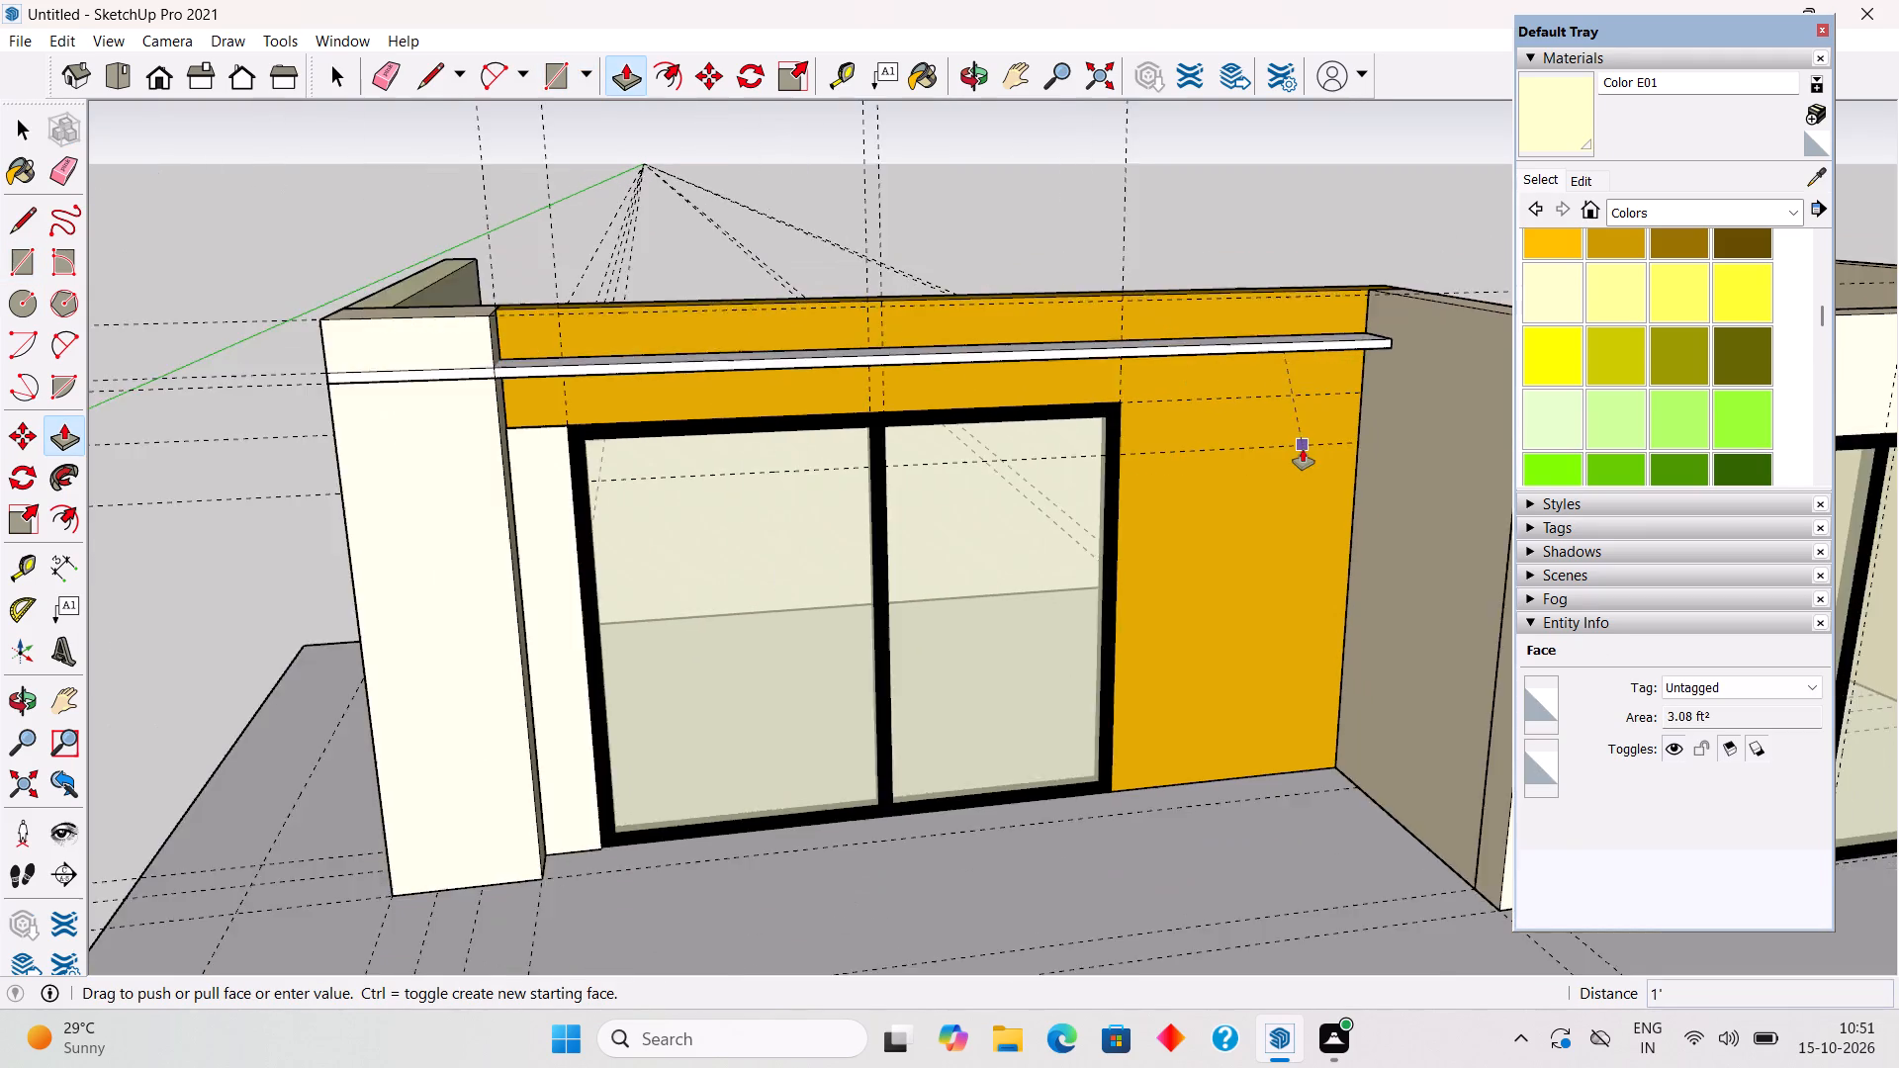
scroll(1303, 449, "down", 5)
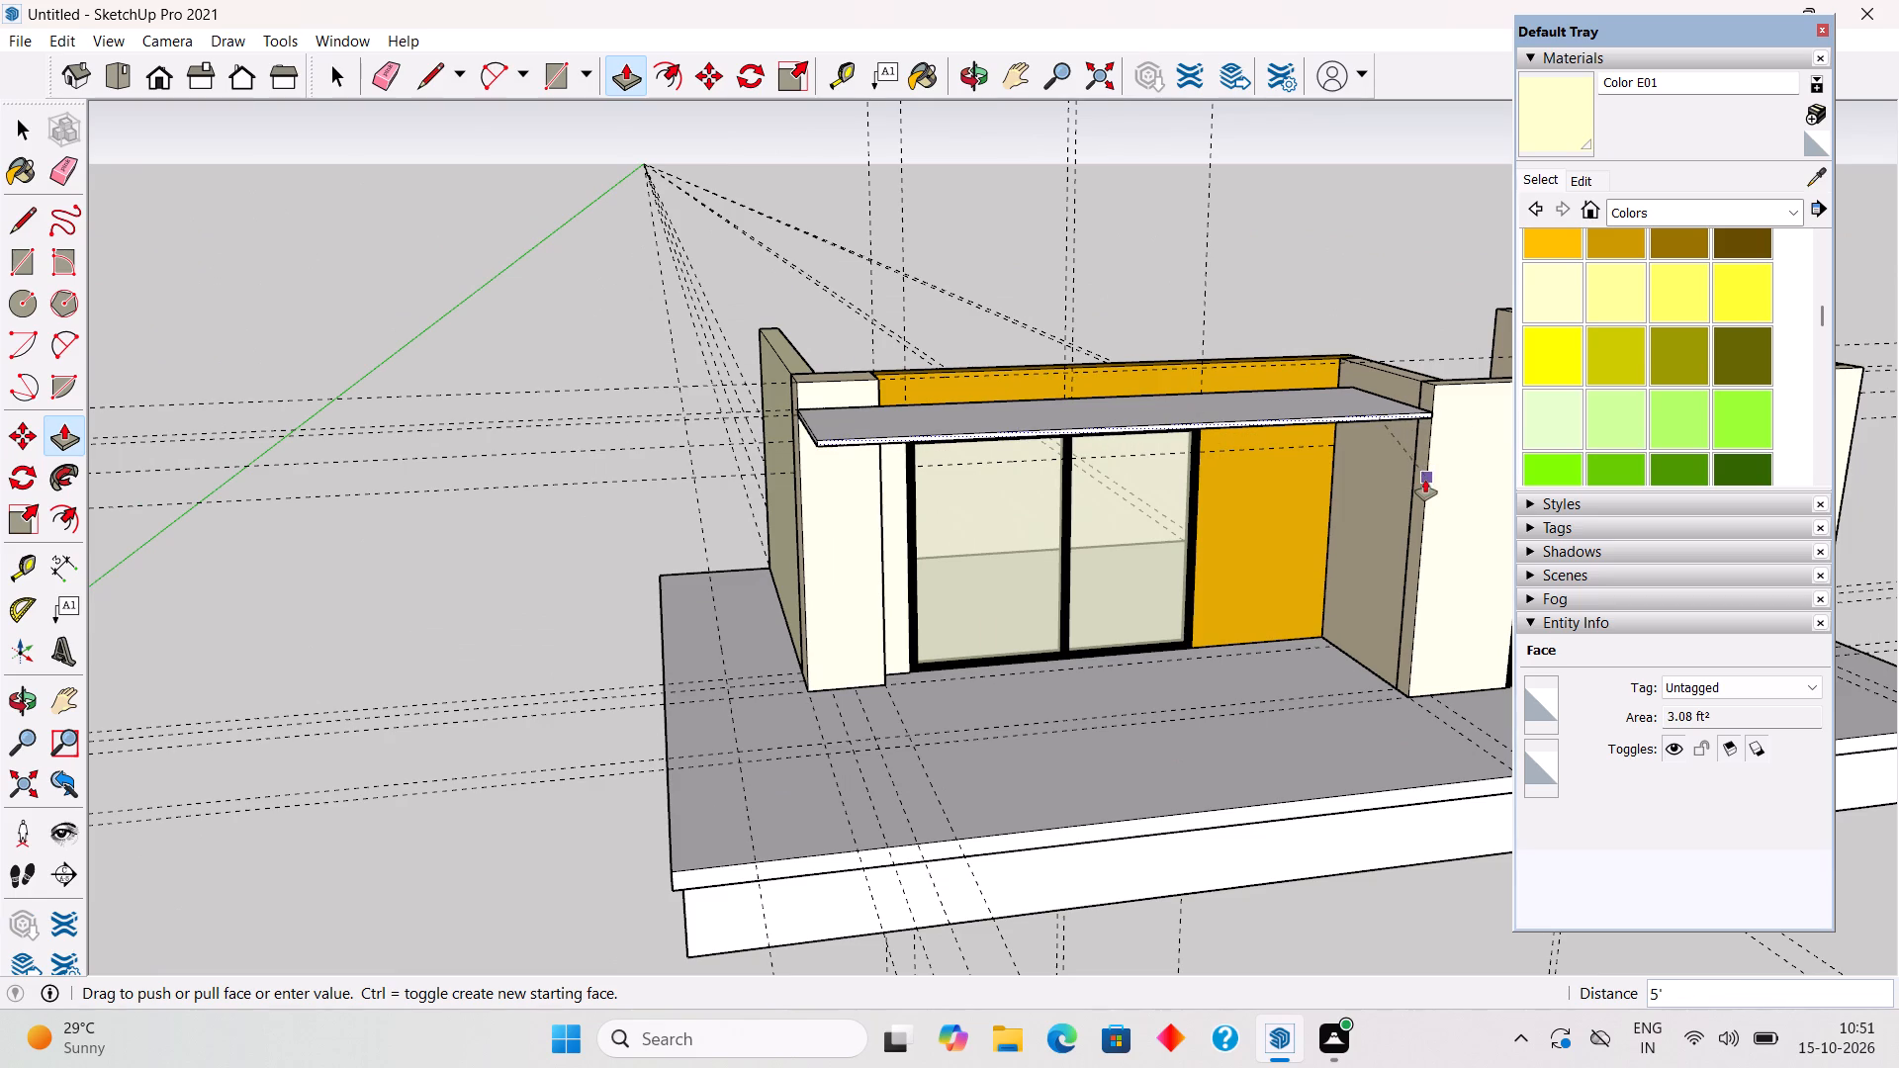
left_click(1425, 480)
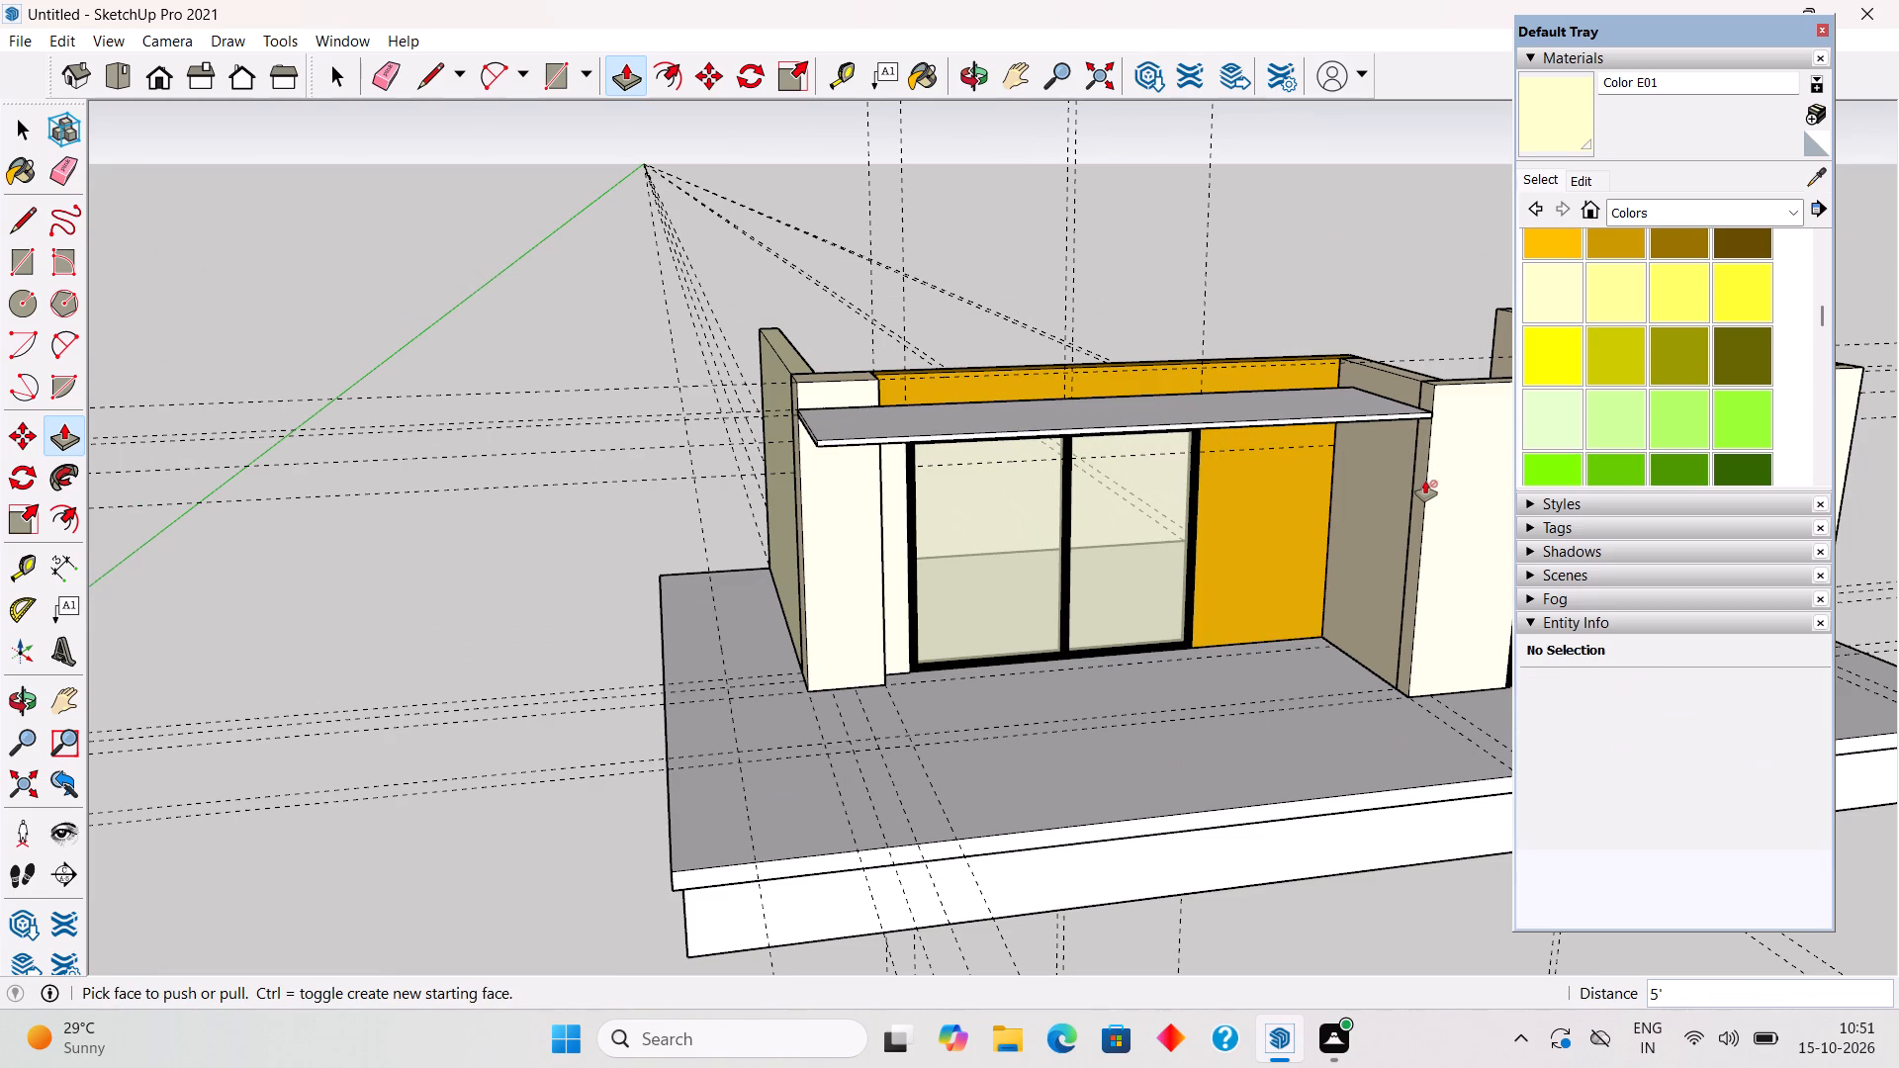
key("space")
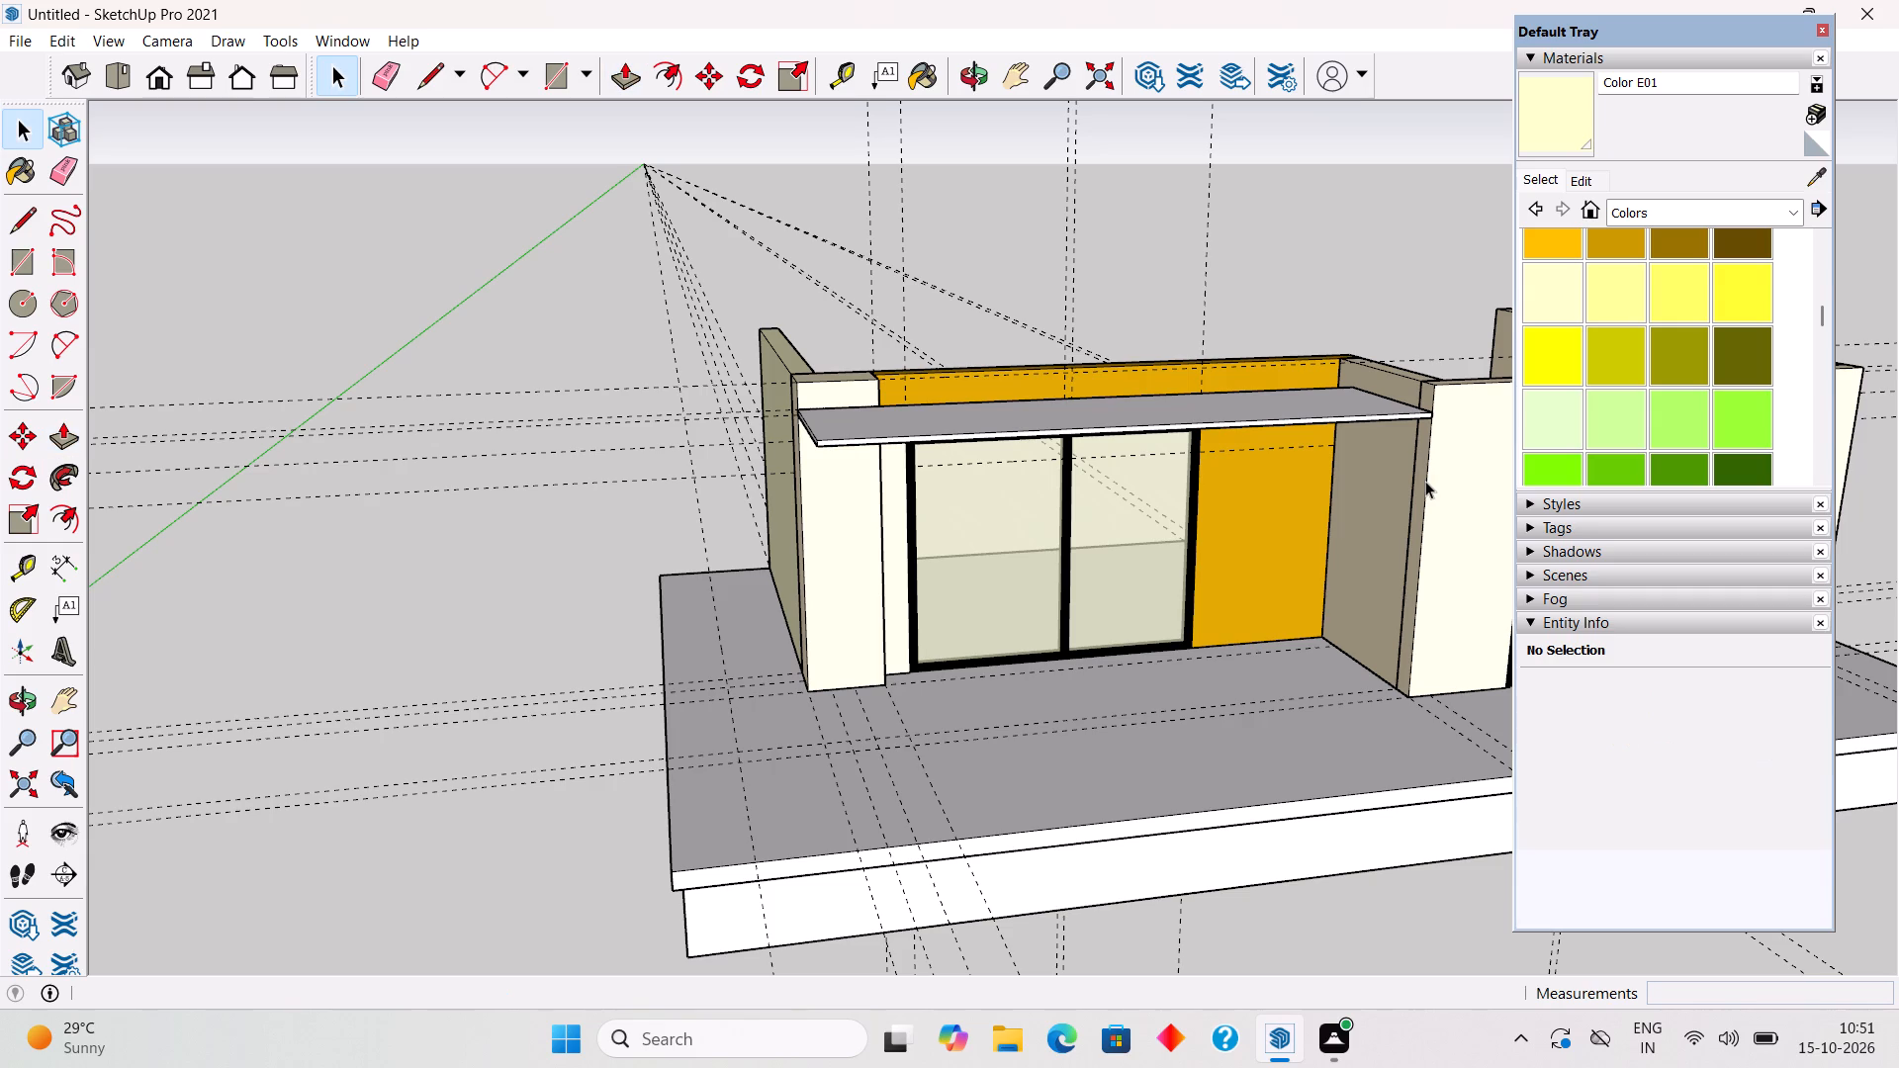
Make the whole canopy slab a group.
middle_click_drag(1293, 395, 1227, 542)
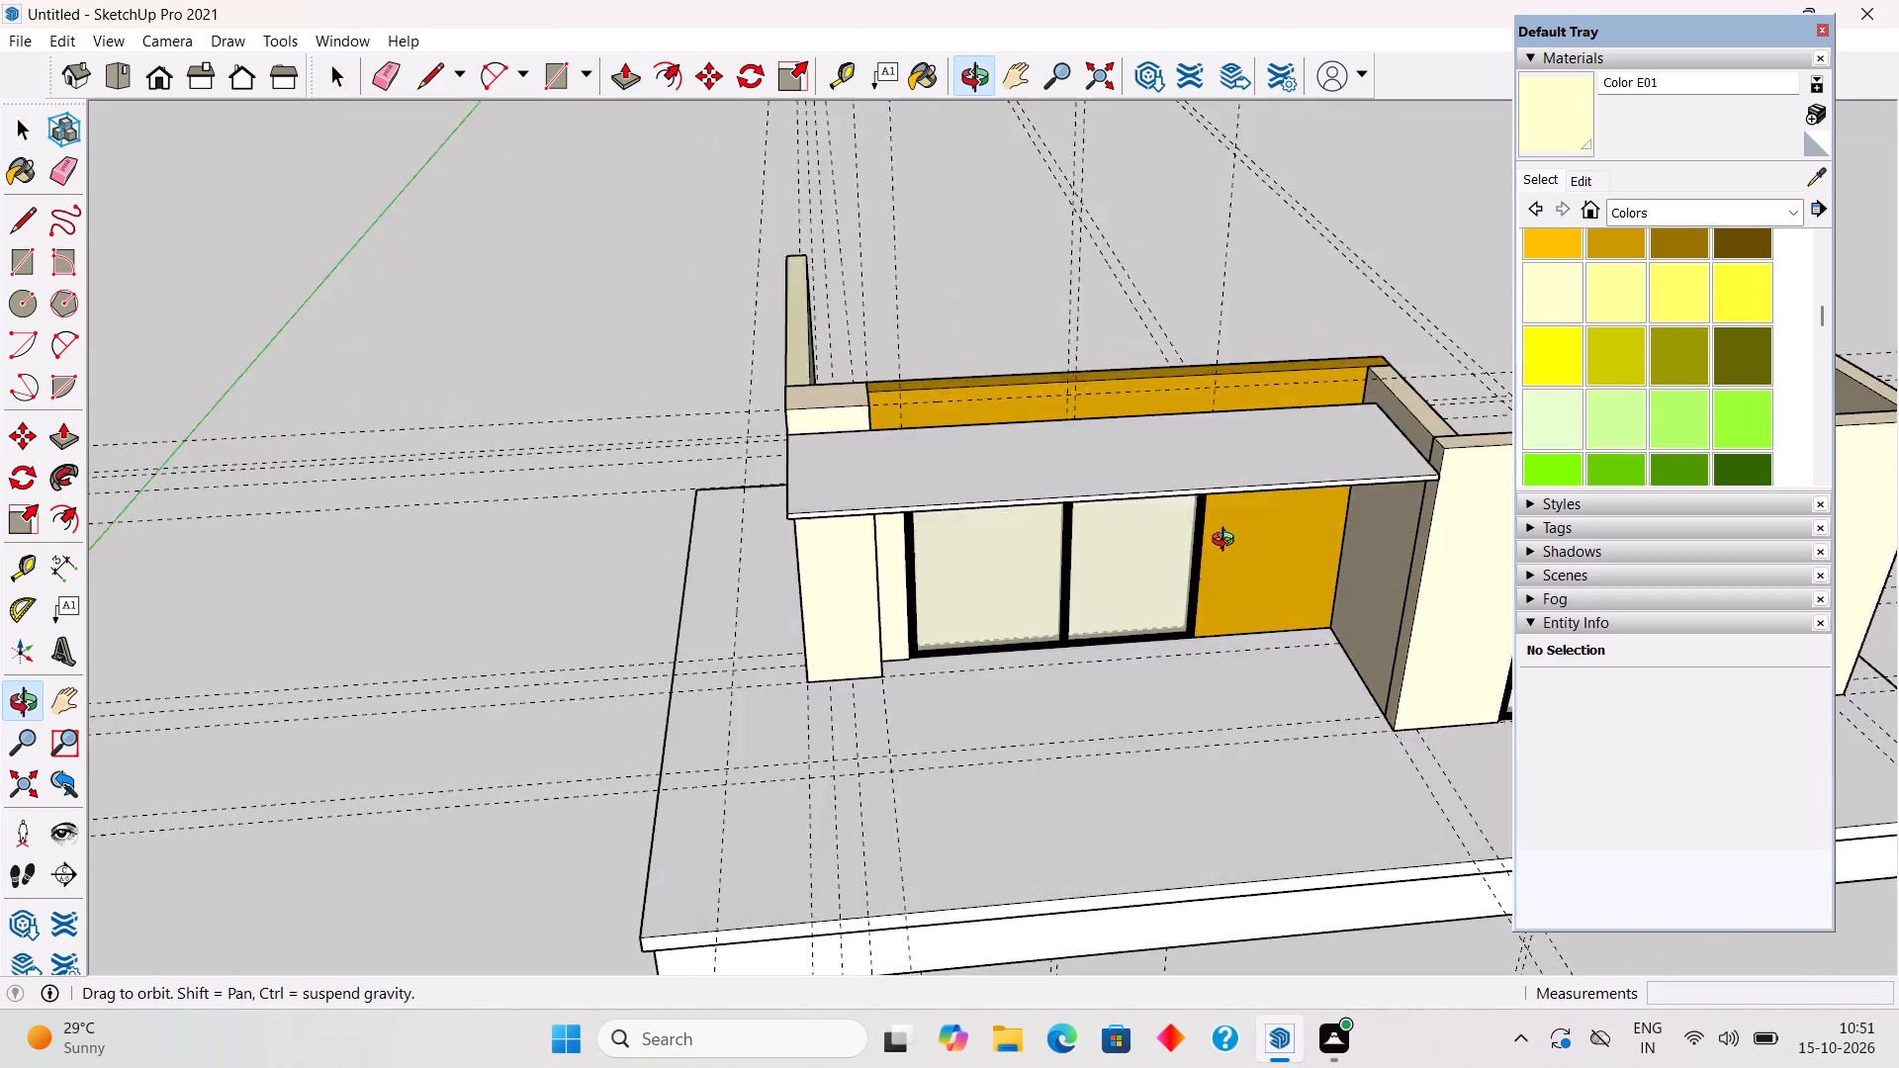
middle_click_drag(1227, 542, 1150, 747)
scroll(1146, 546, "up", 3)
triple_click(1146, 546)
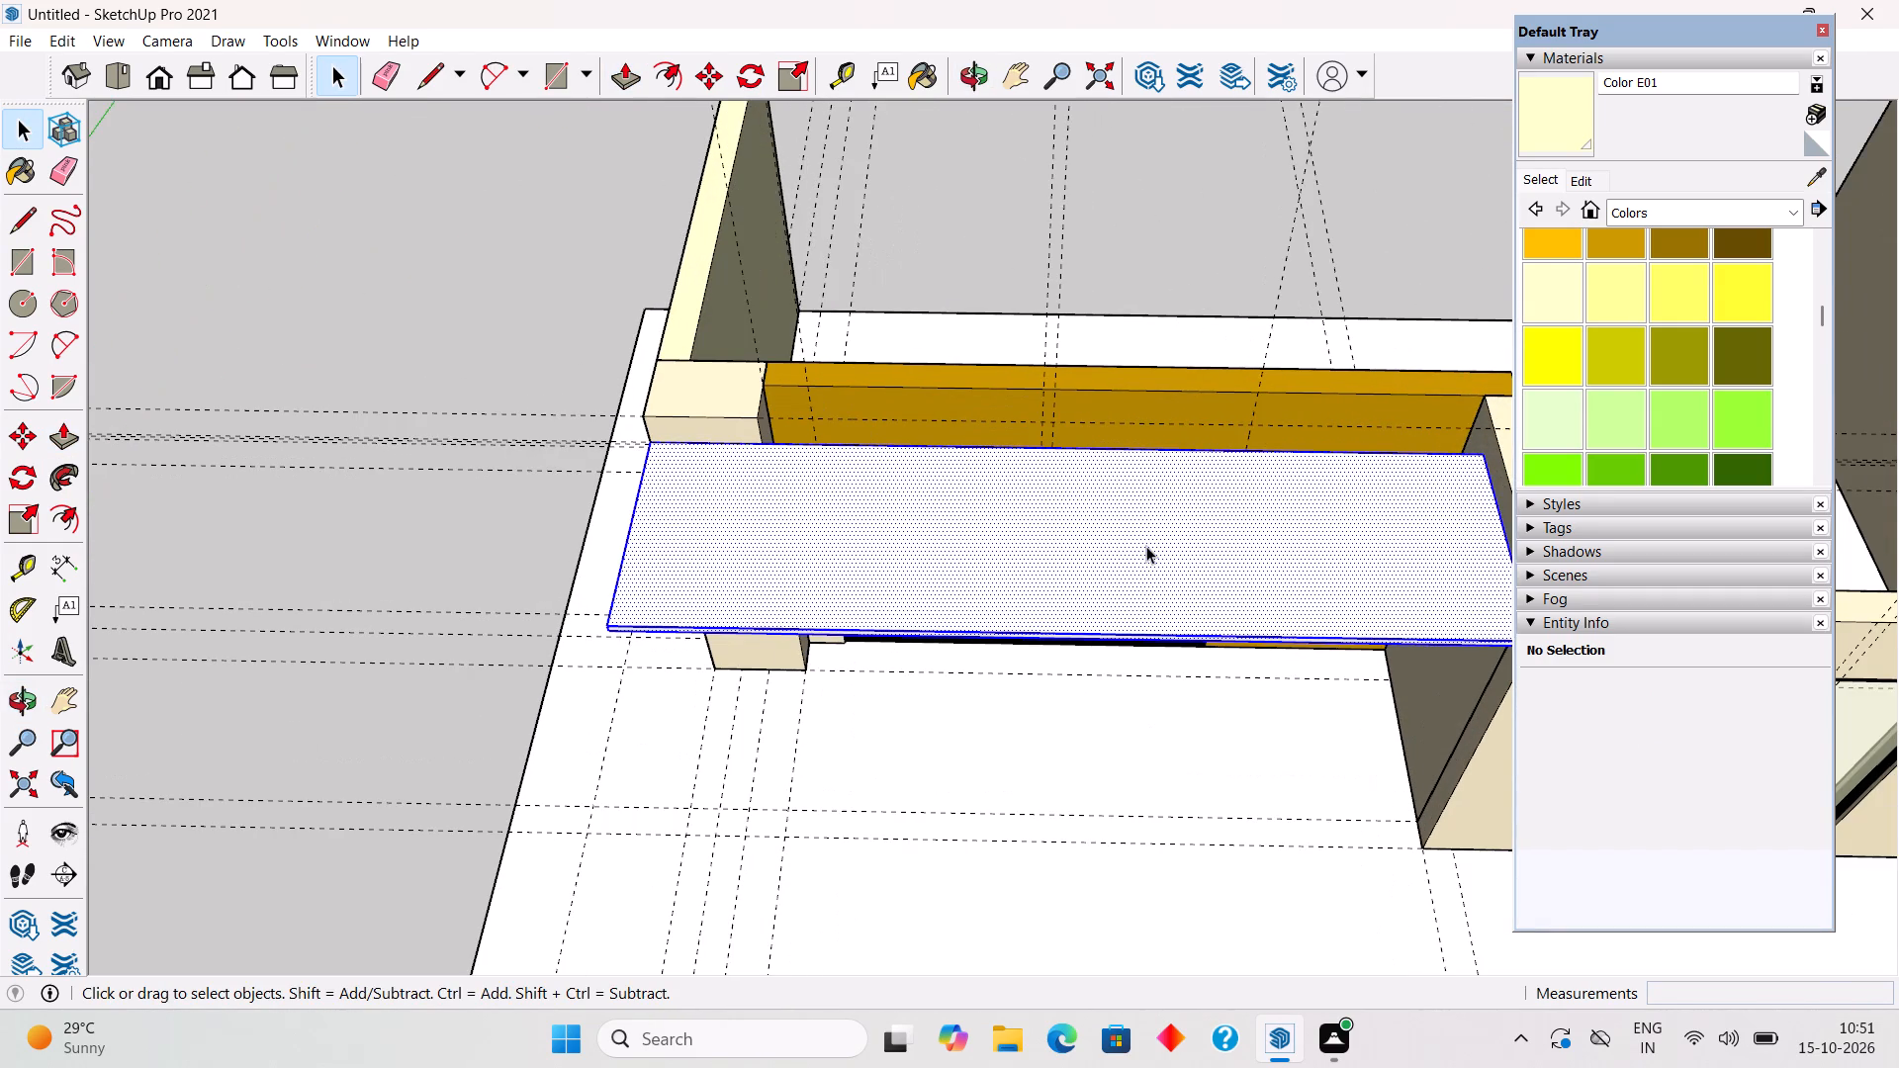
right_click(1146, 546)
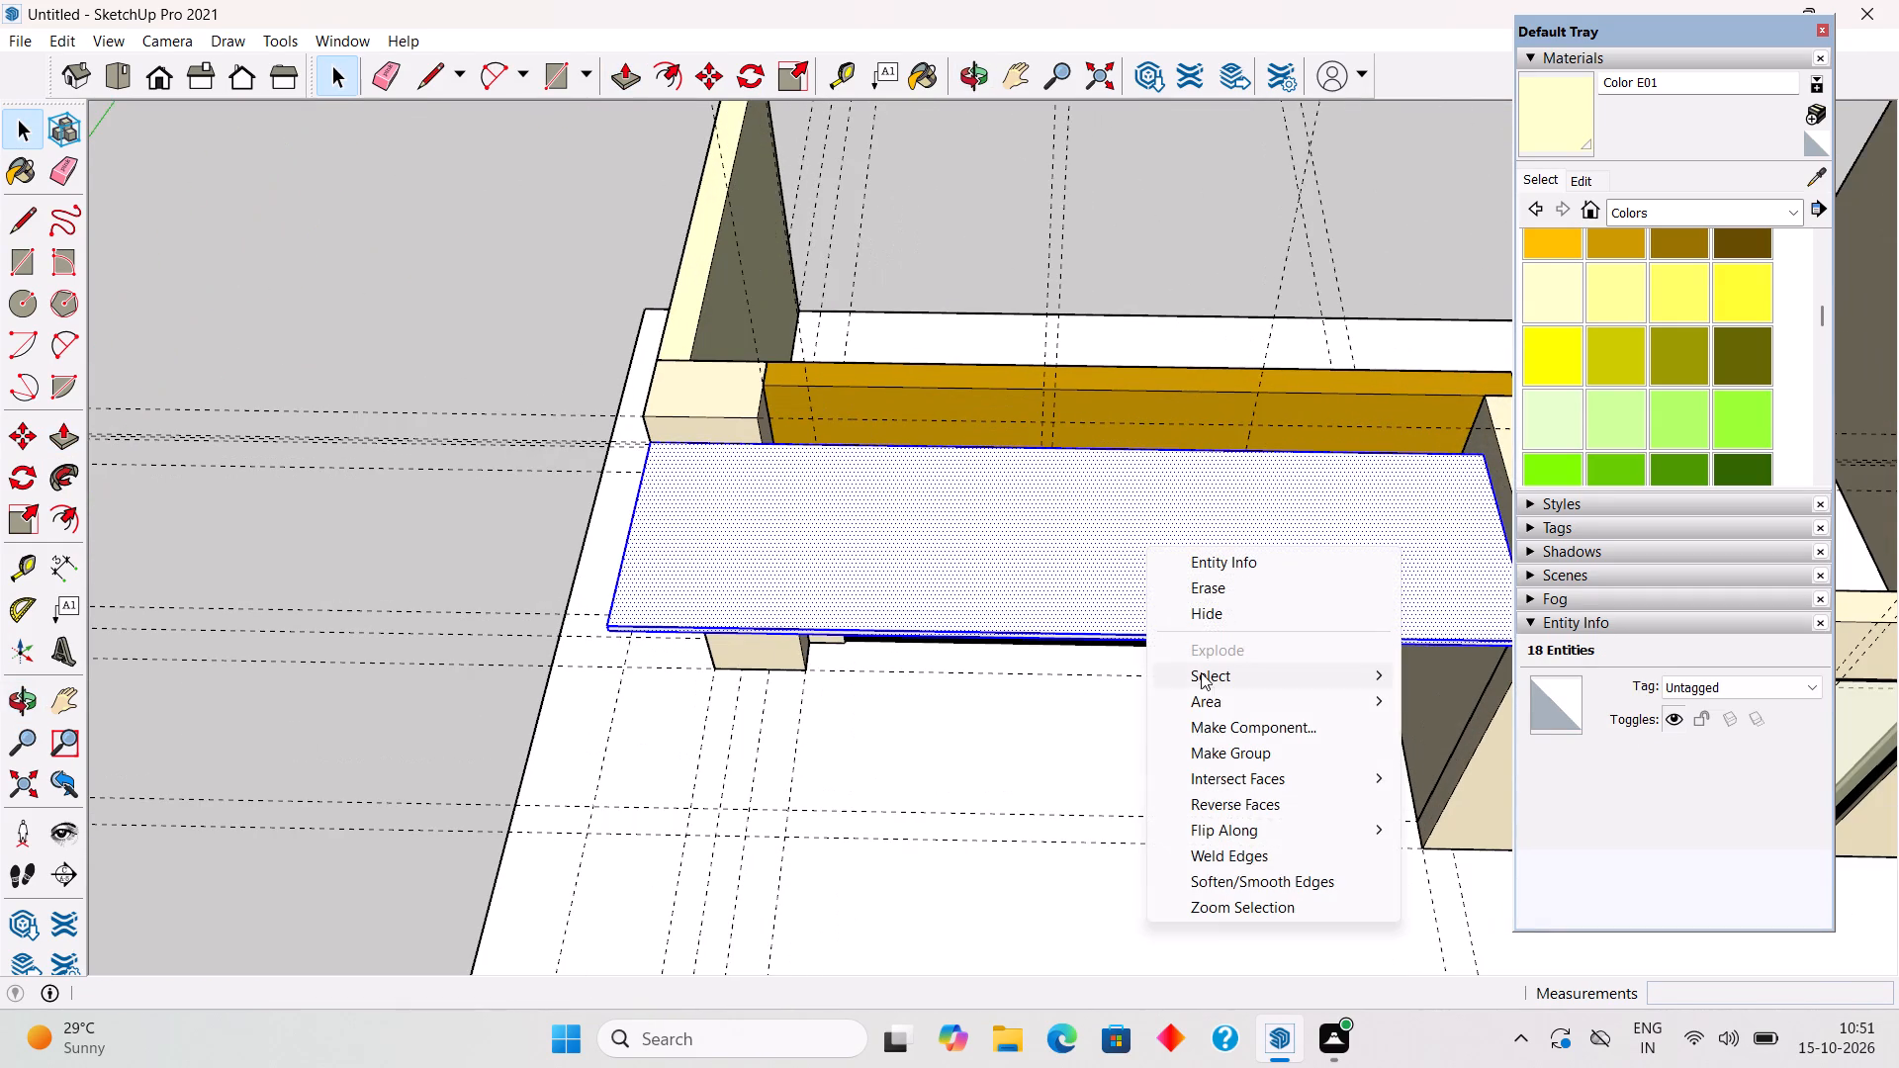
left_click(1232, 742)
Raise the canopy slab's top face by 10" inside its group, using Push/Pull.
key("p")
left_click(1253, 582)
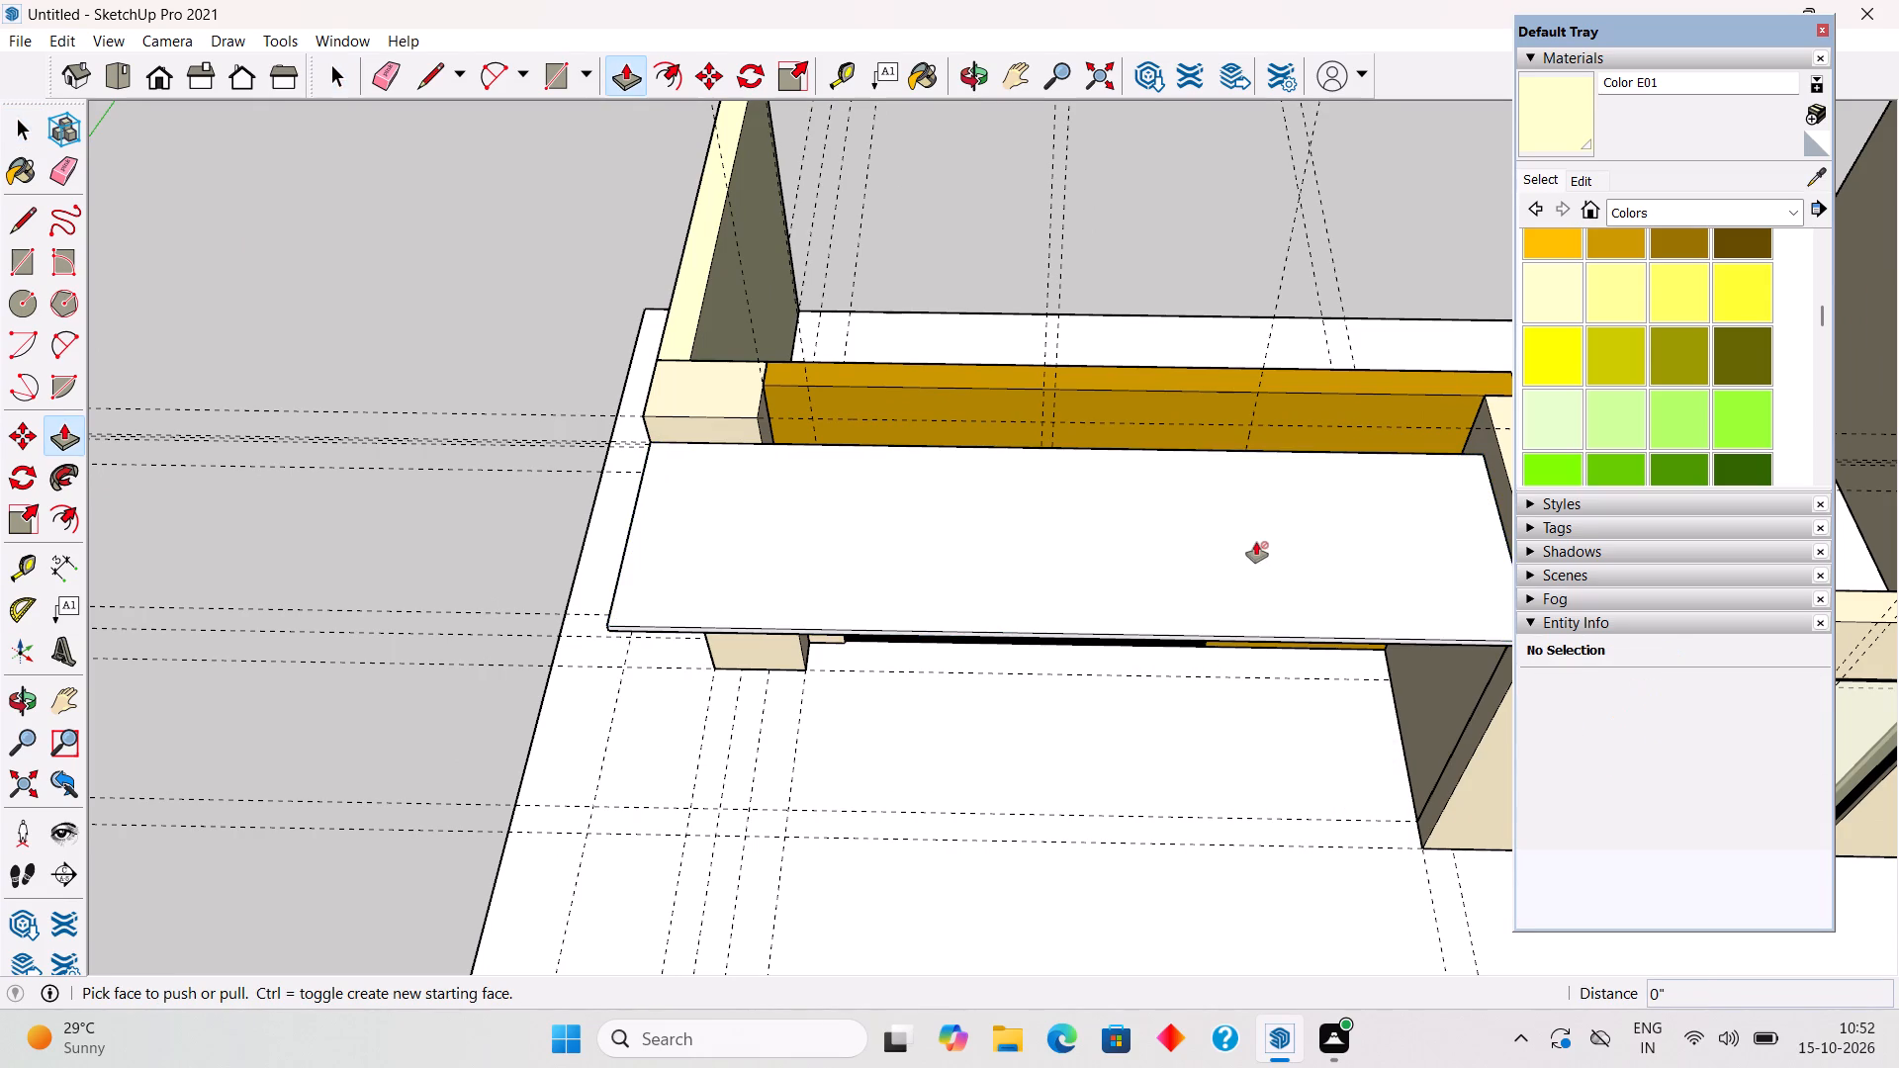
key("l")
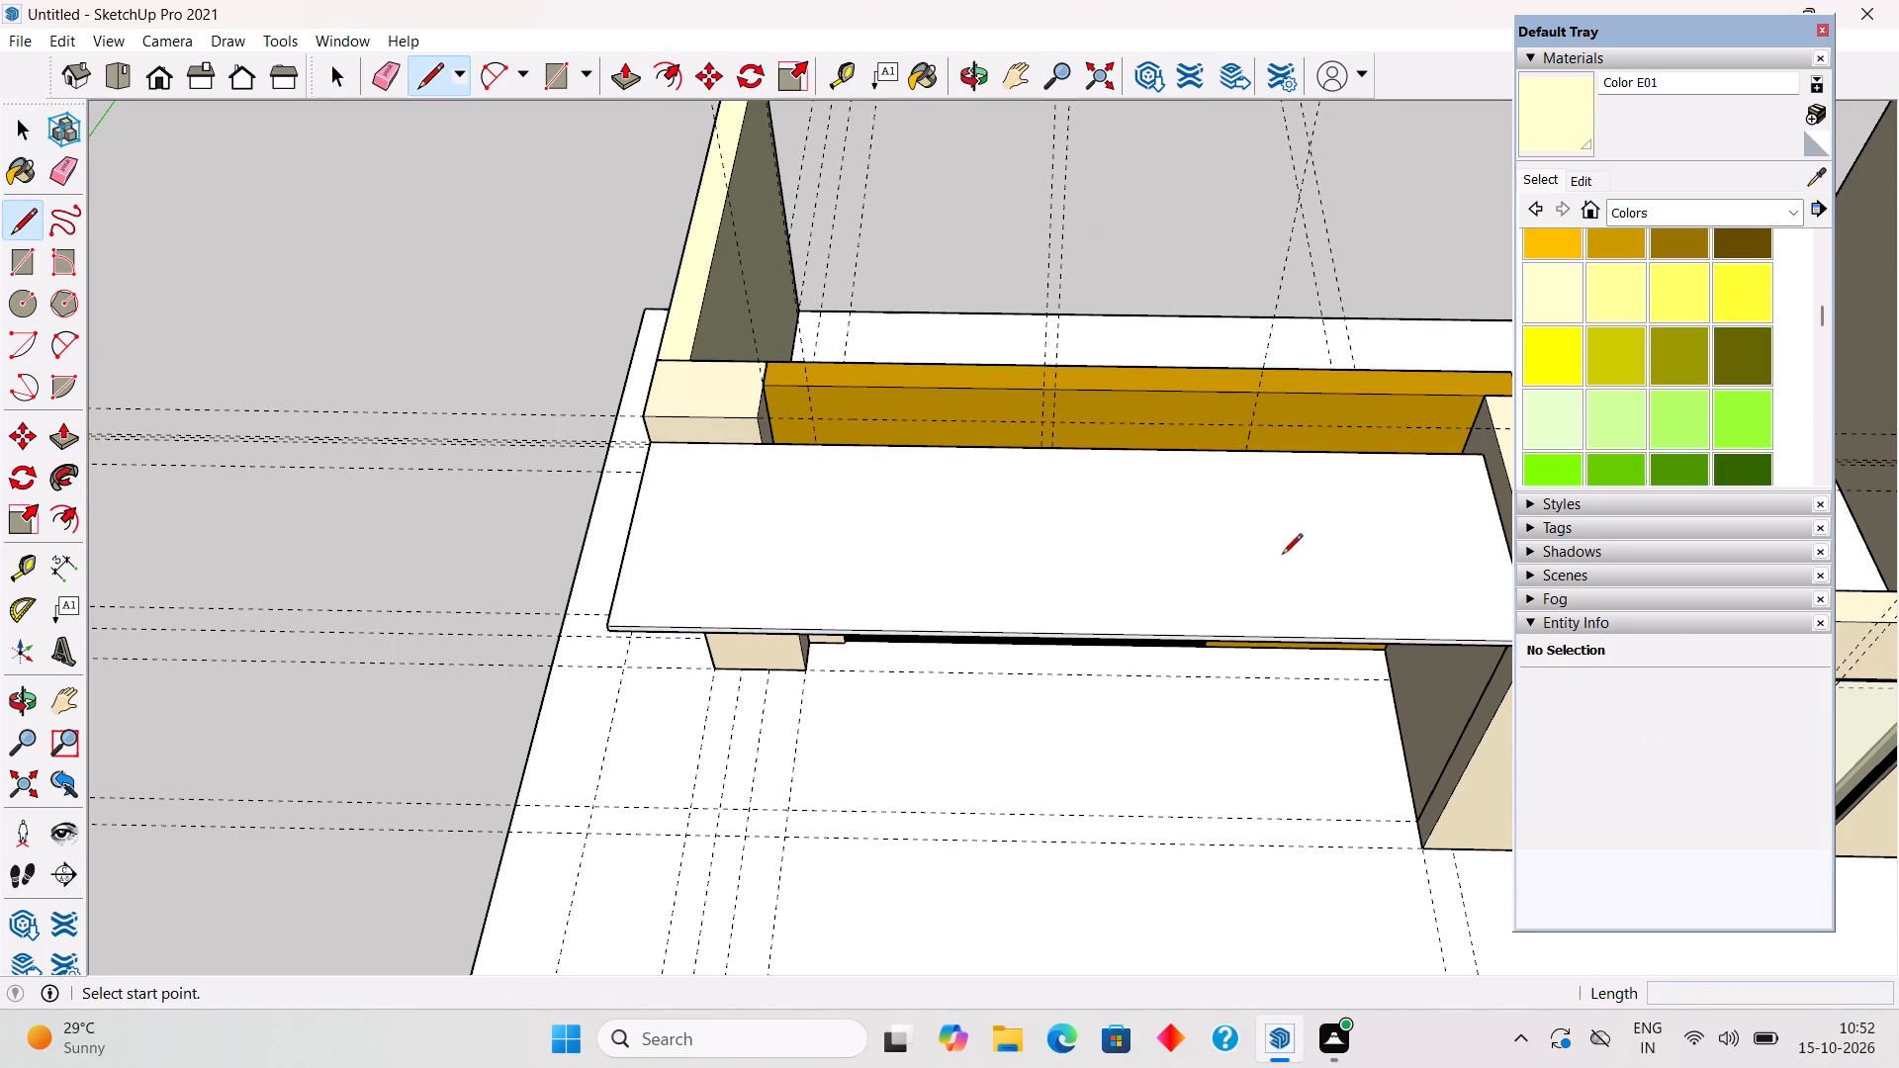
key("space")
triple_click(1283, 560)
key("p")
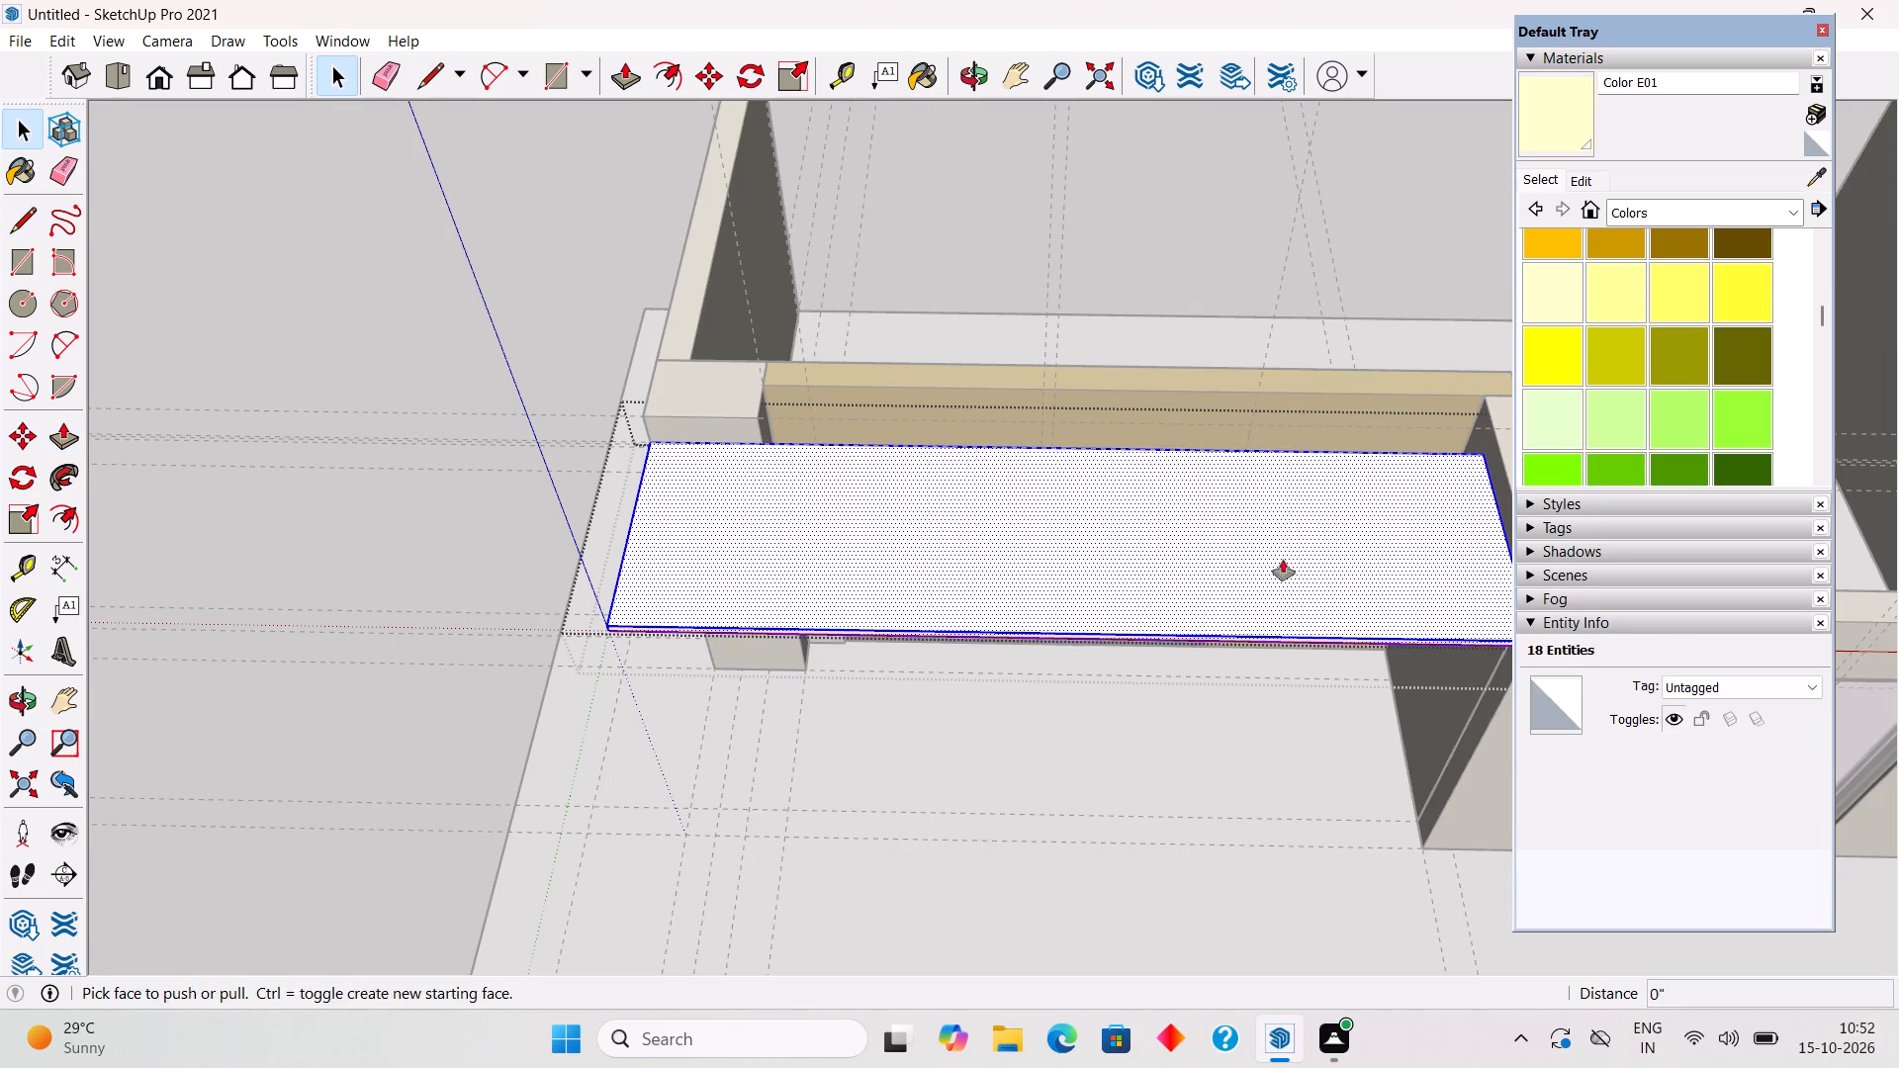
left_click(1283, 560)
middle_click_drag(1287, 557, 1829, 584)
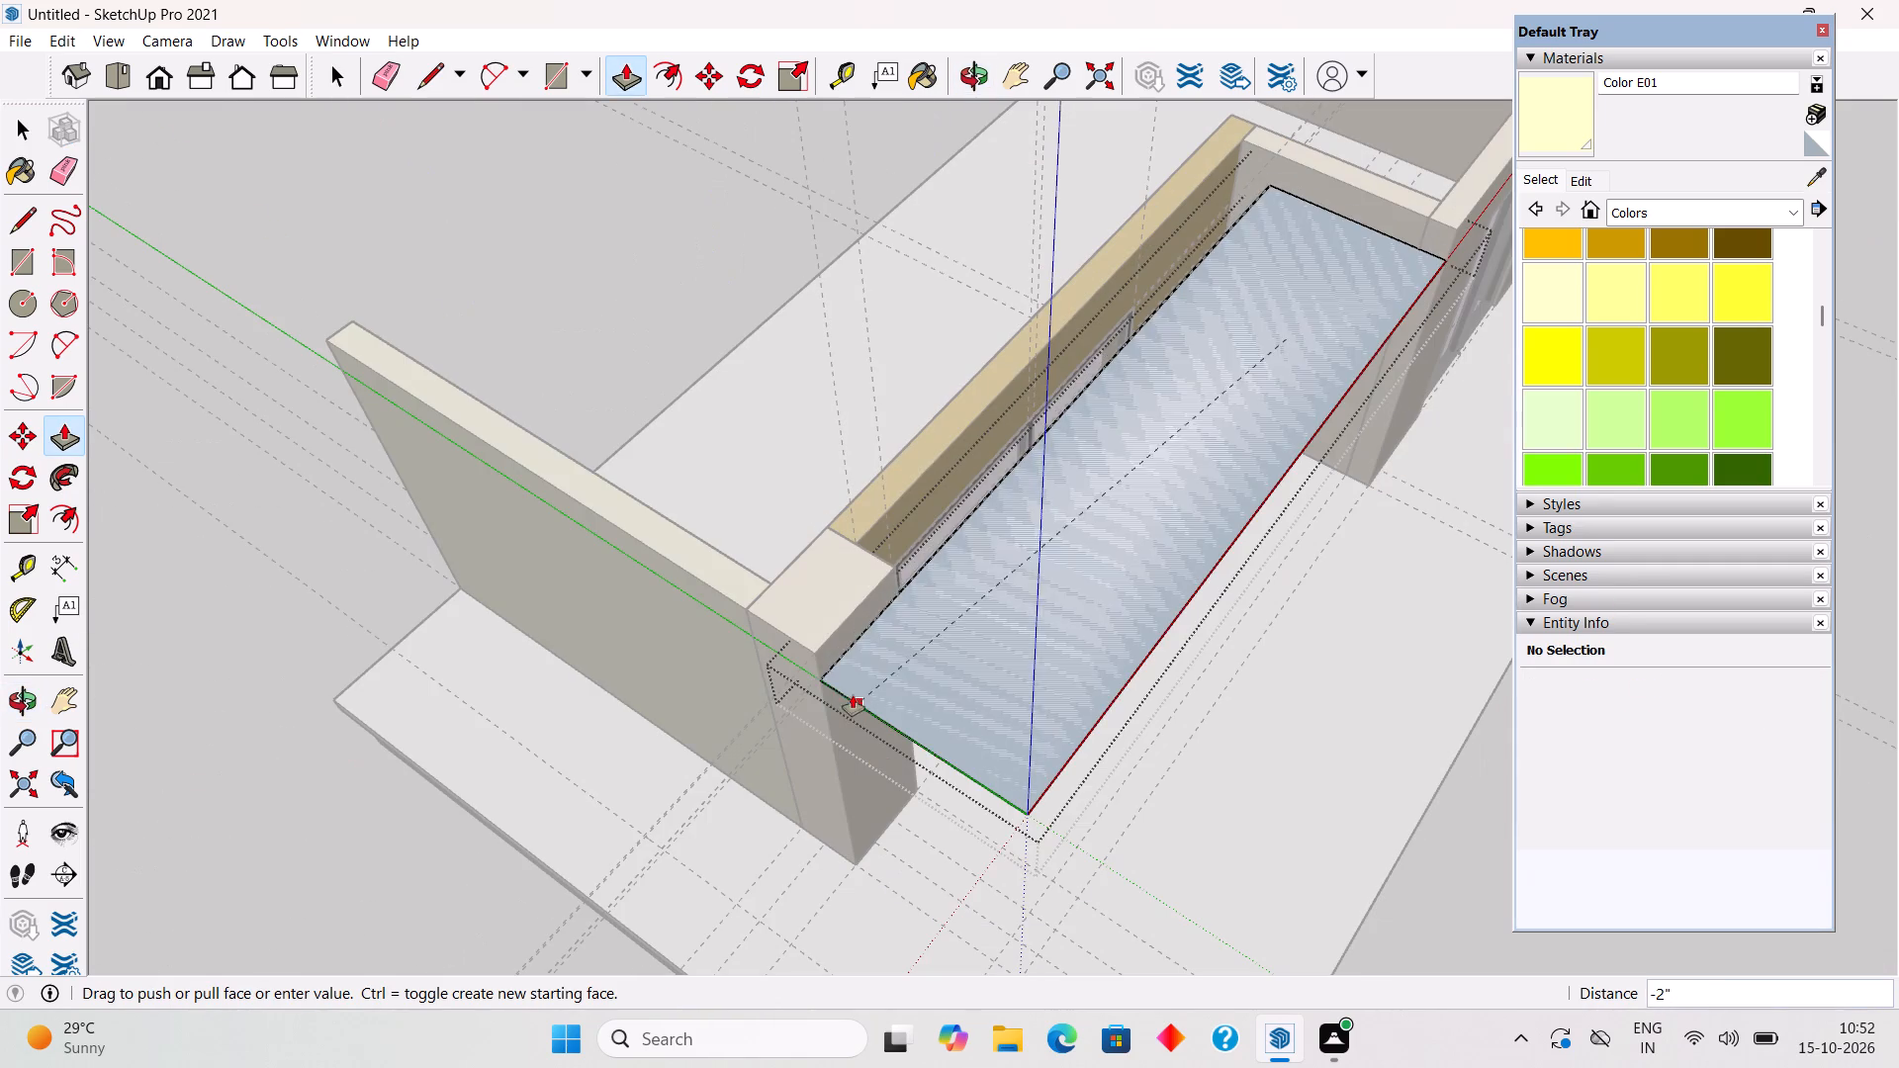
left_click(823, 624)
Draw a 1' vertical line on the canopy's rear face at the pier's inner corner, splitting that face.
middle_click_drag(800, 551, 1473, 621)
scroll(1158, 485, "up", 5)
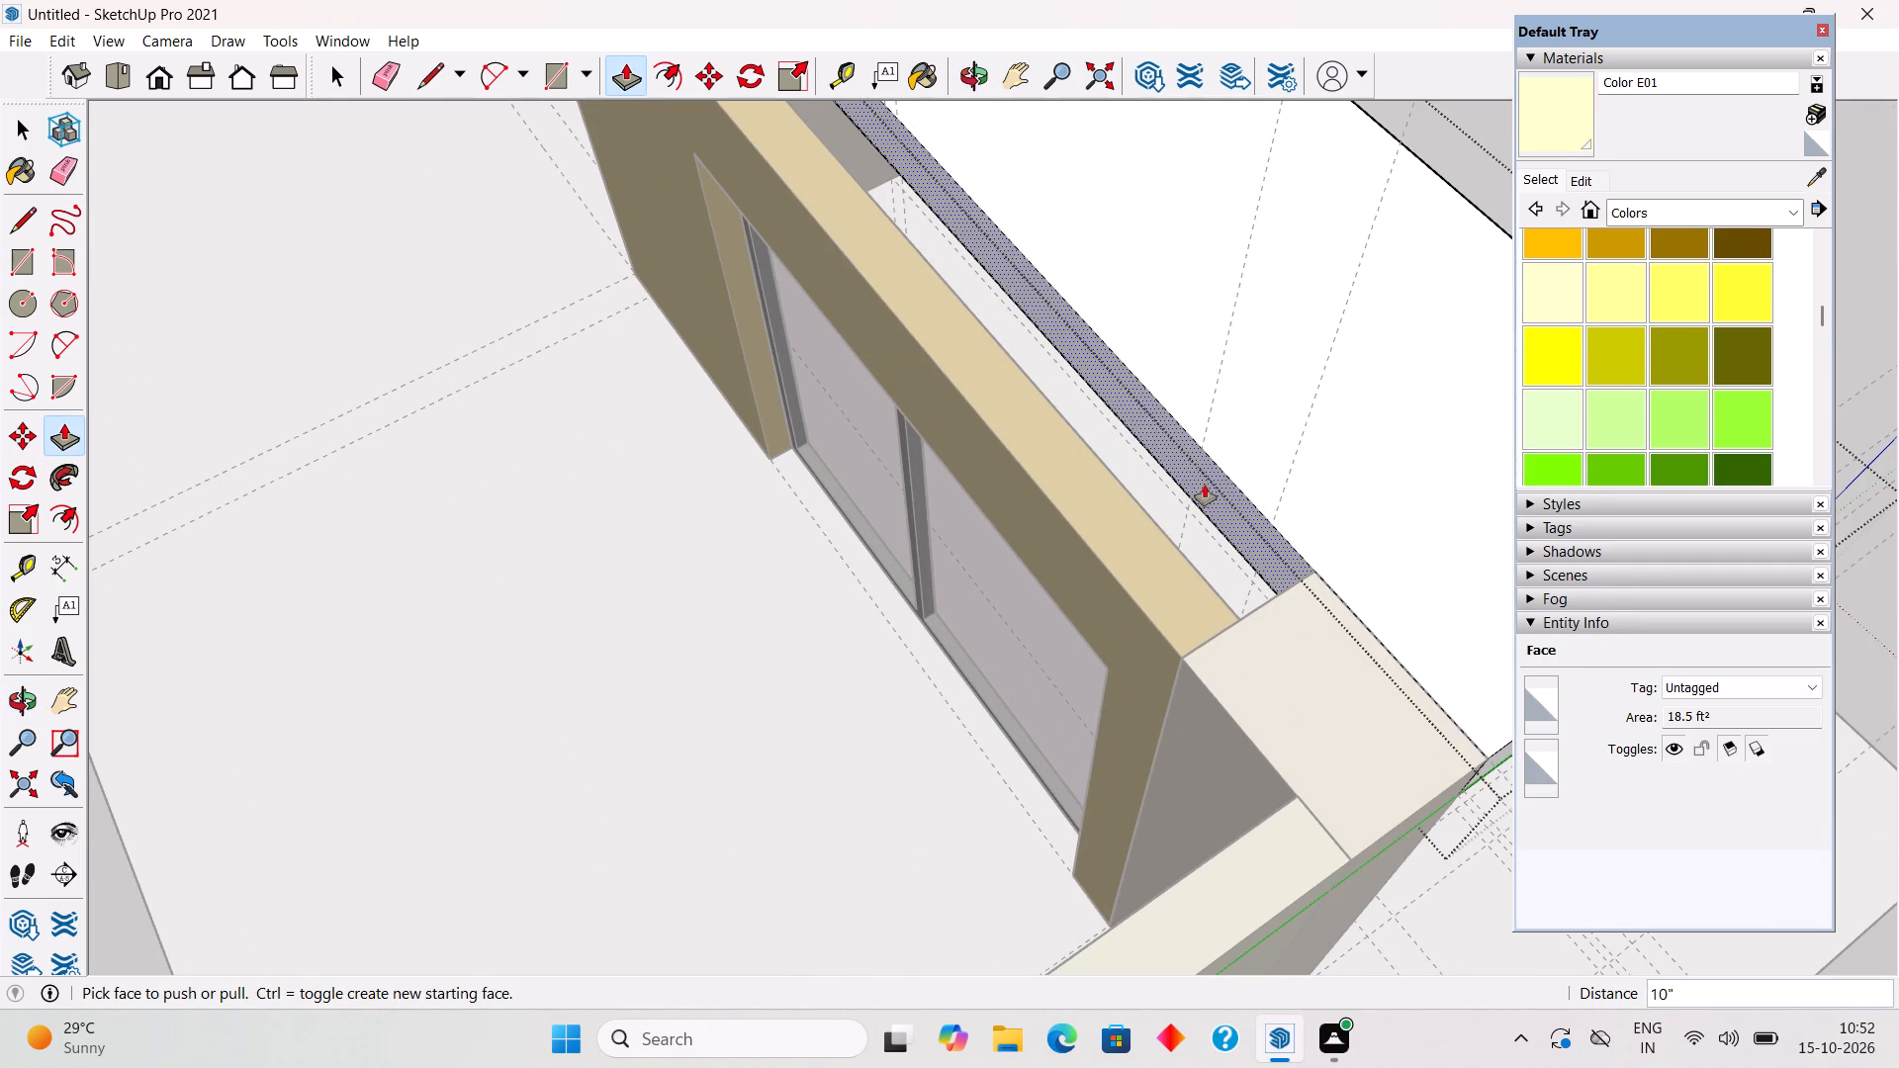
middle_click_drag(1186, 676, 1600, 783)
scroll(1303, 425, "up", 4)
scroll(1398, 394, "up", 3)
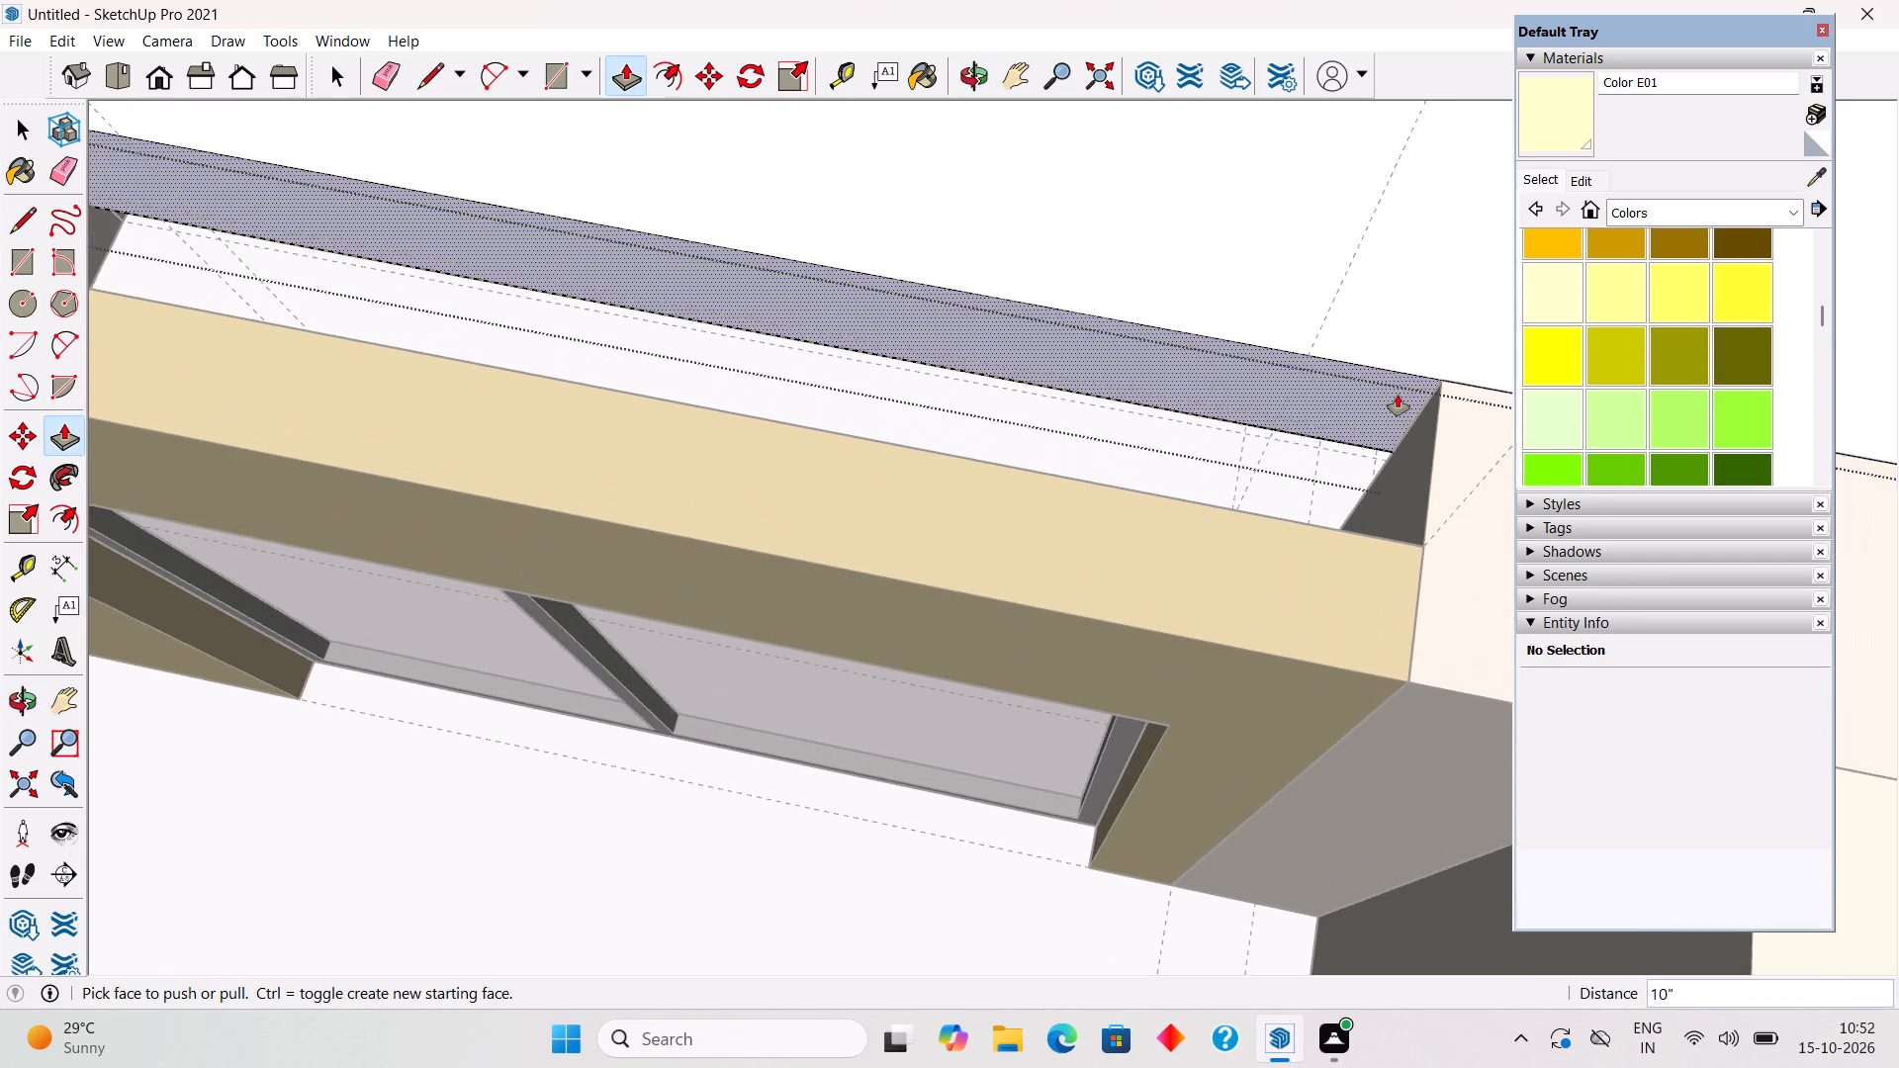
scroll(1402, 398, "up", 8)
key("l")
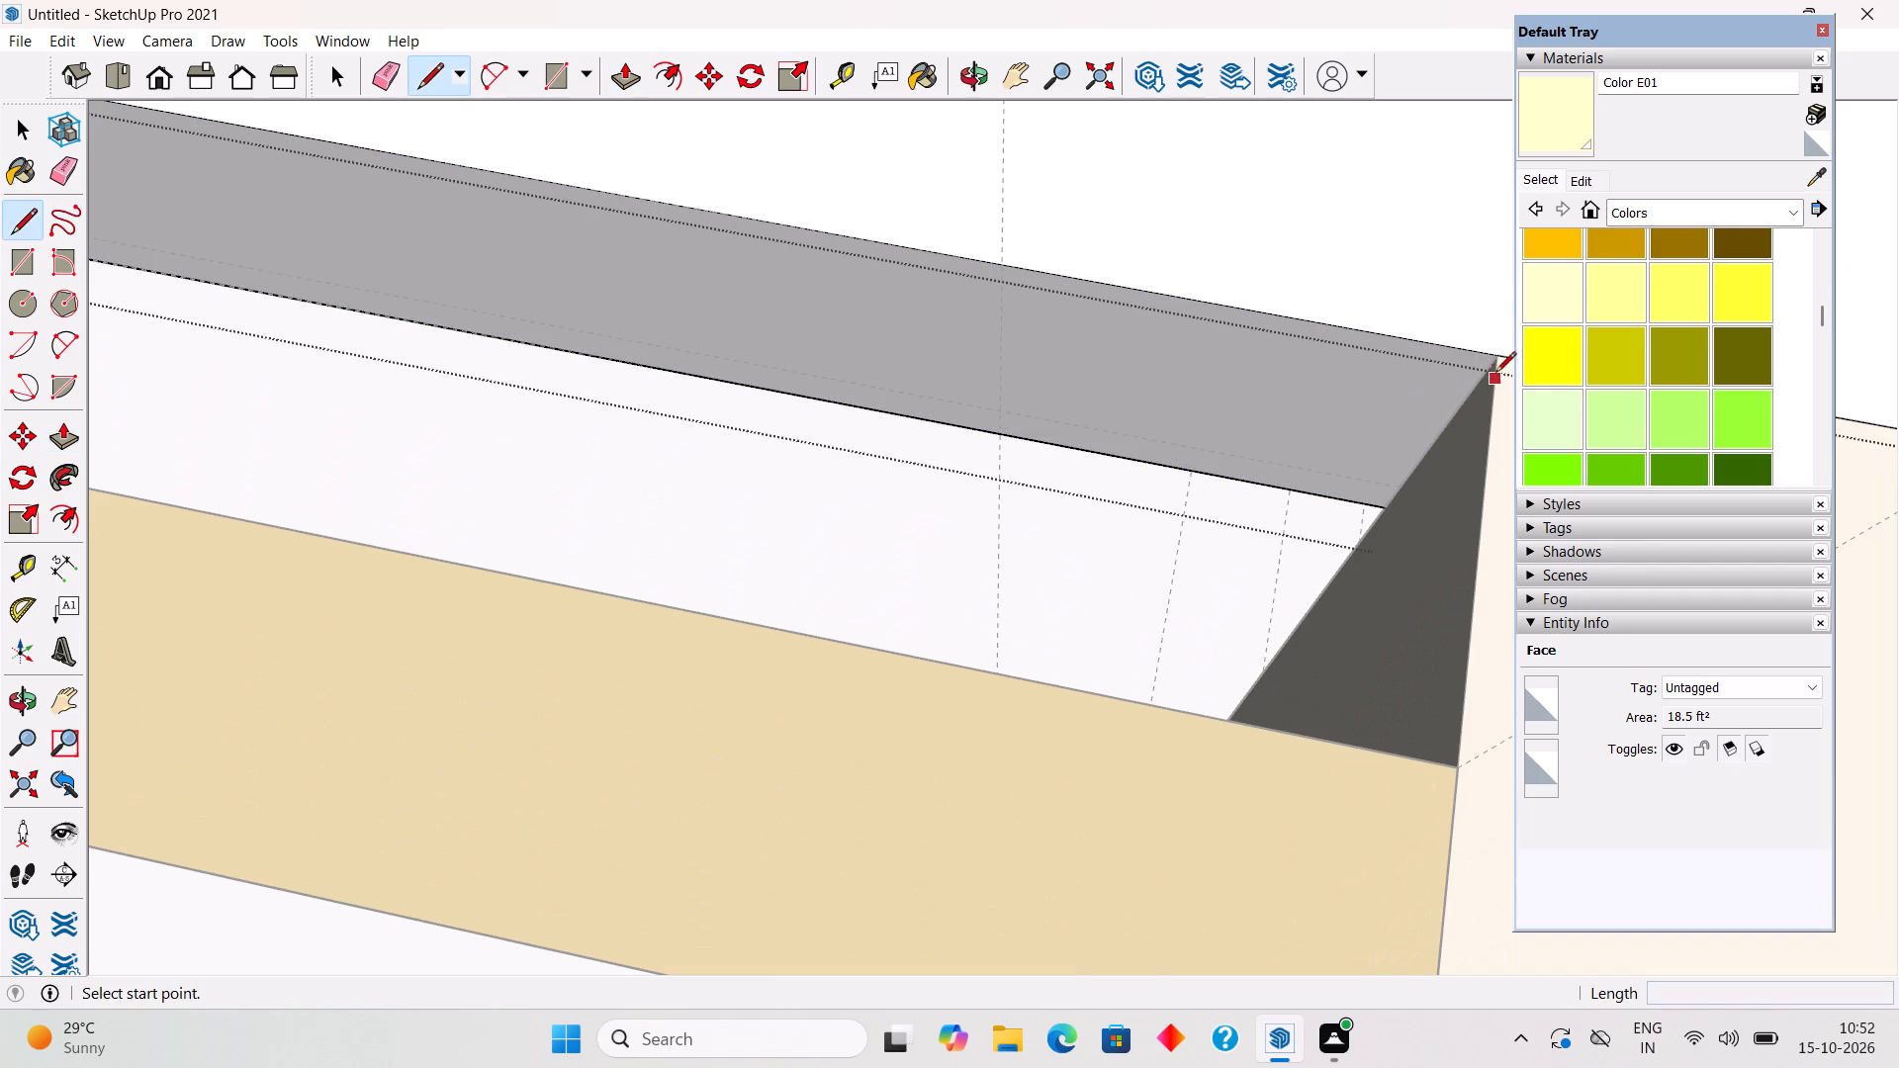
left_click(1496, 354)
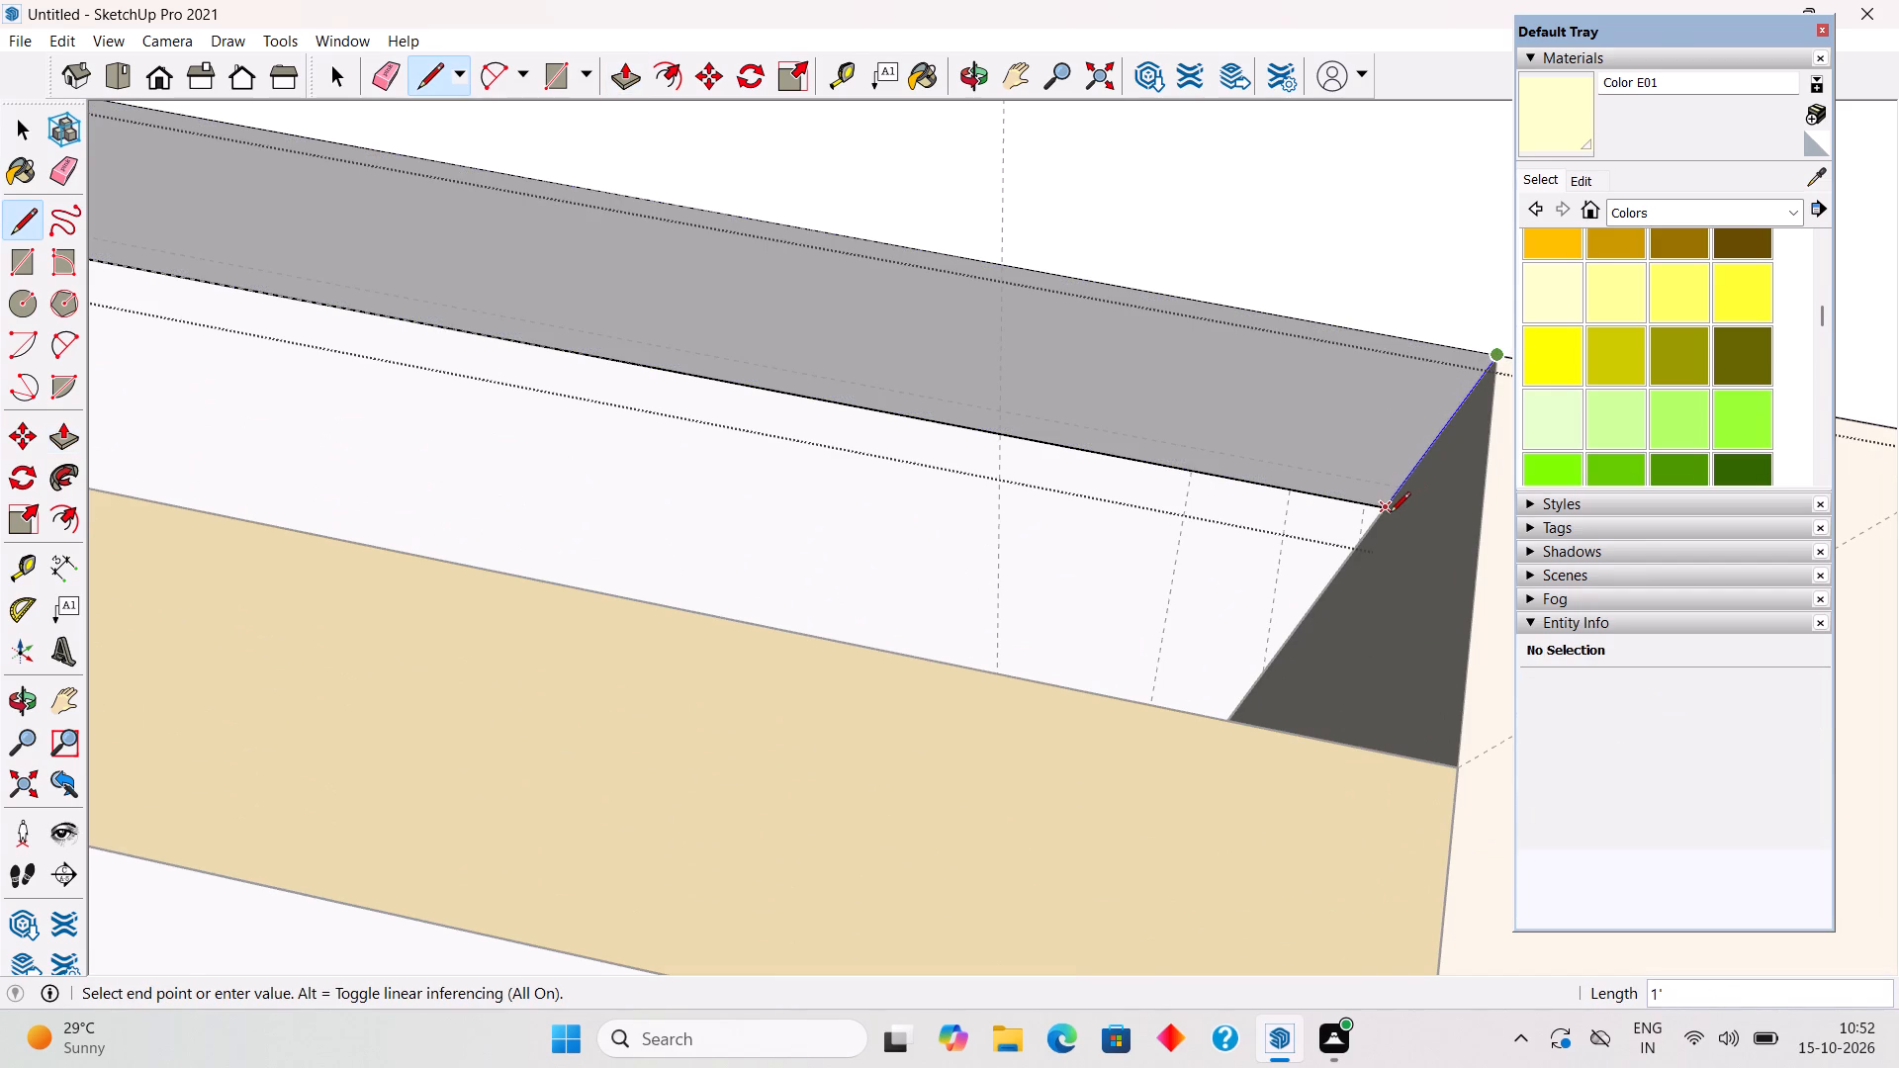
left_click(1390, 514)
Extend the canopy's rear face between the pier and side wall back 1' to the orange wall, and leave the group.
key("p")
left_click(1315, 456)
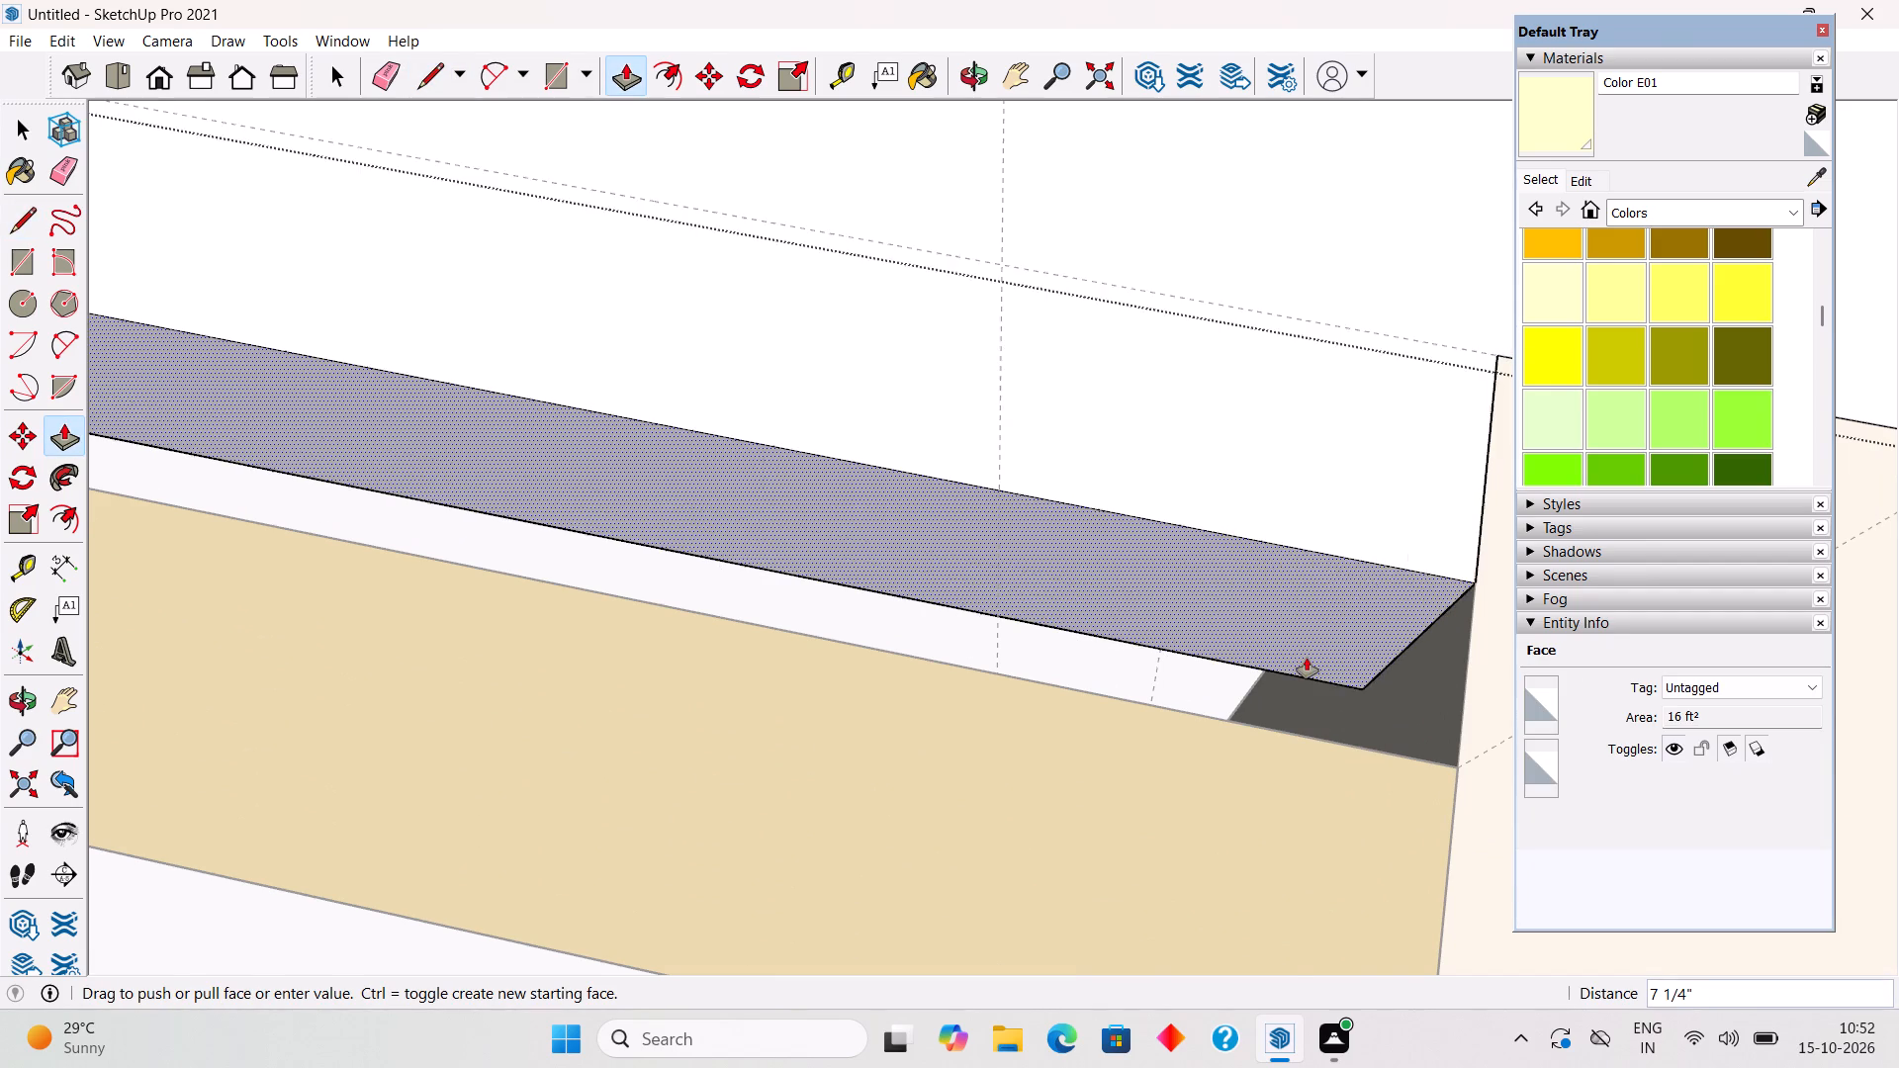
scroll(1307, 658, "down", 4)
left_click(1311, 706)
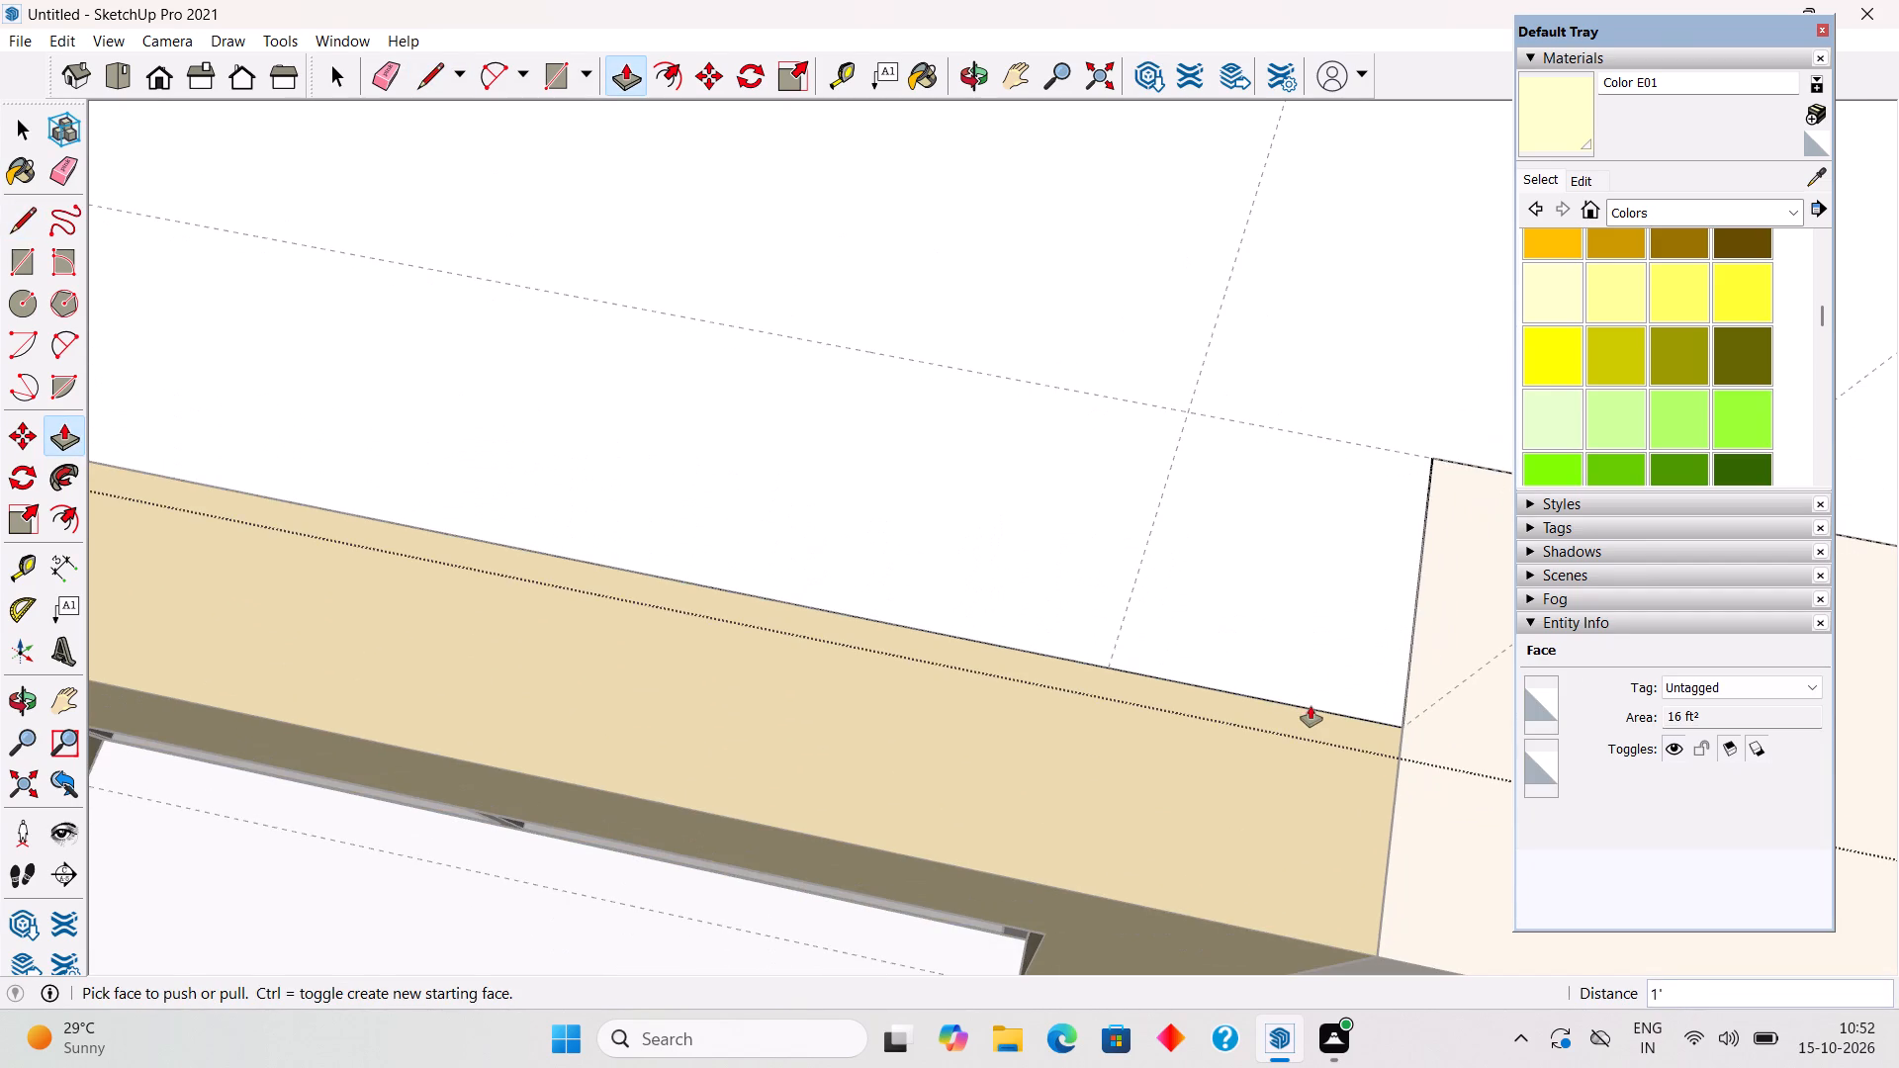
key("space")
scroll(1300, 707, "down", 20)
scroll(1300, 707, "down", 5)
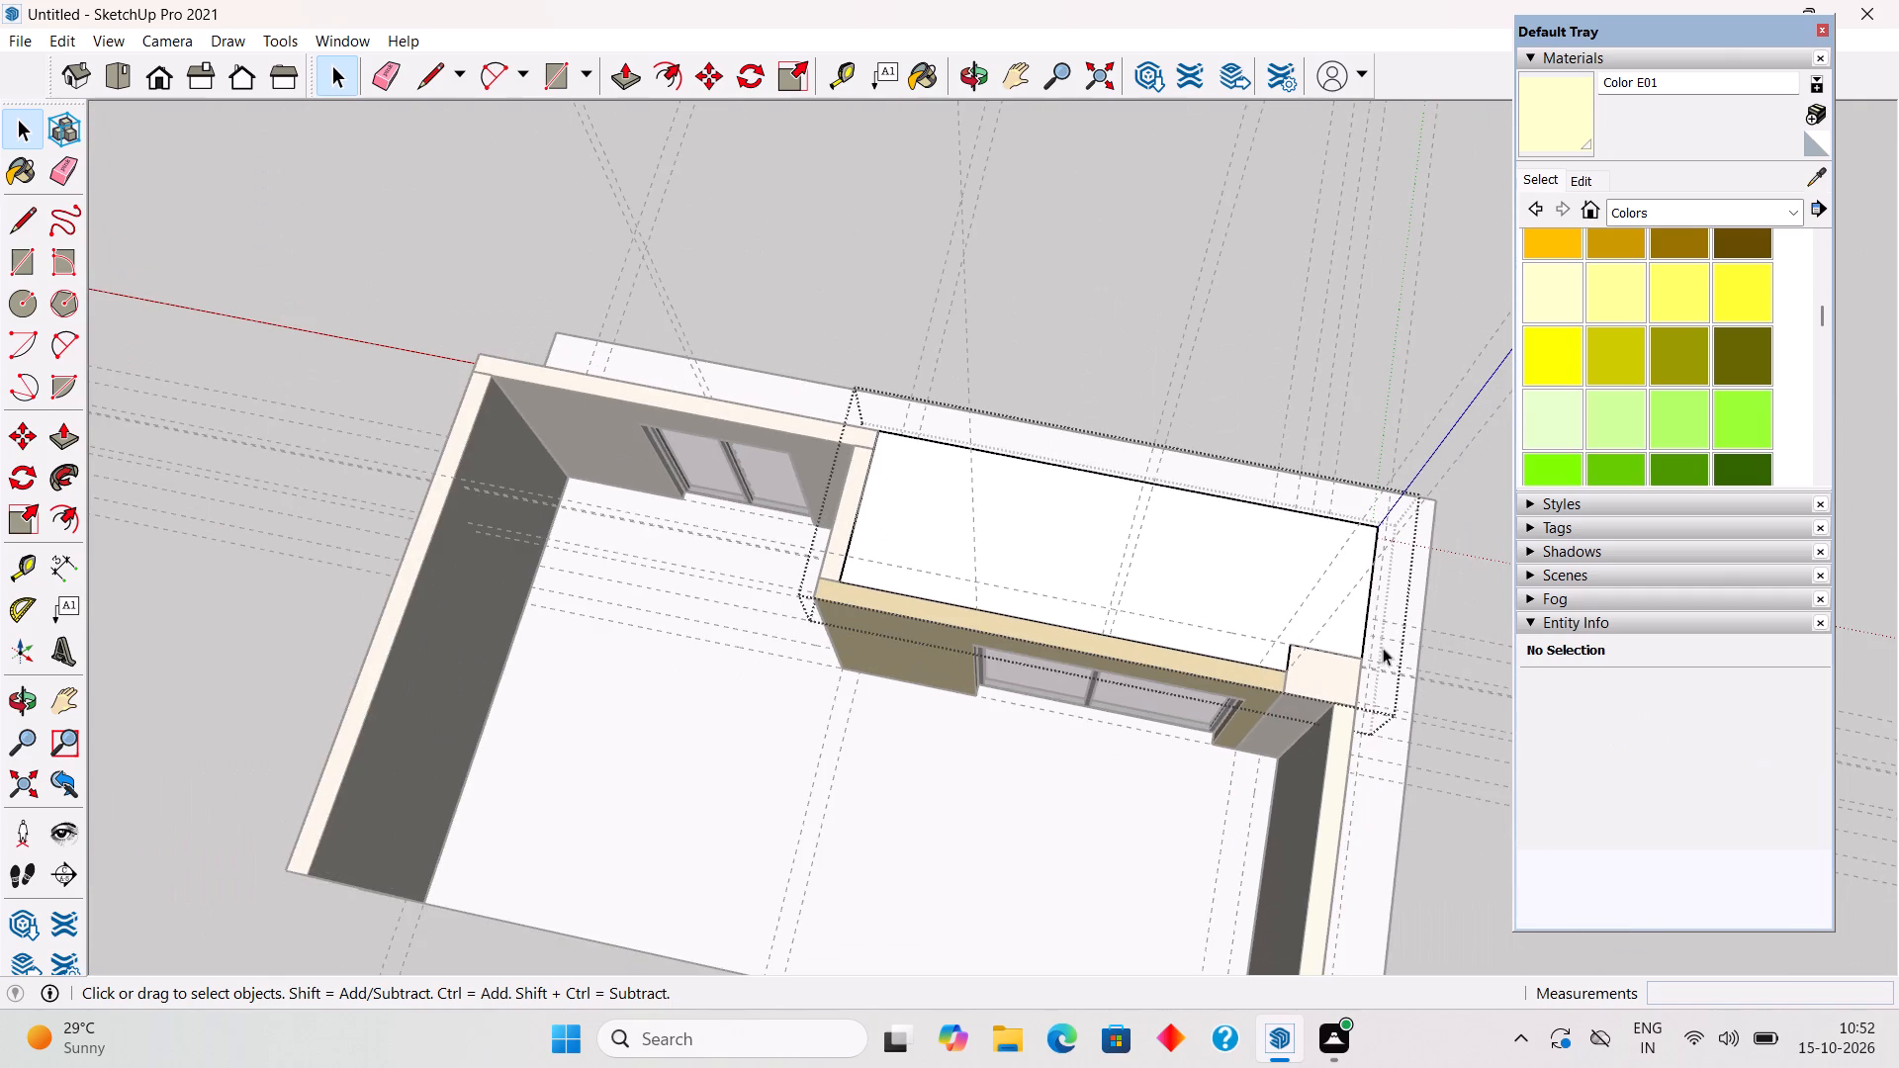
left_click(1446, 577)
Examine the canopy from the side, from below and in the front elevation.
middle_click_drag(1307, 802, 477, 483)
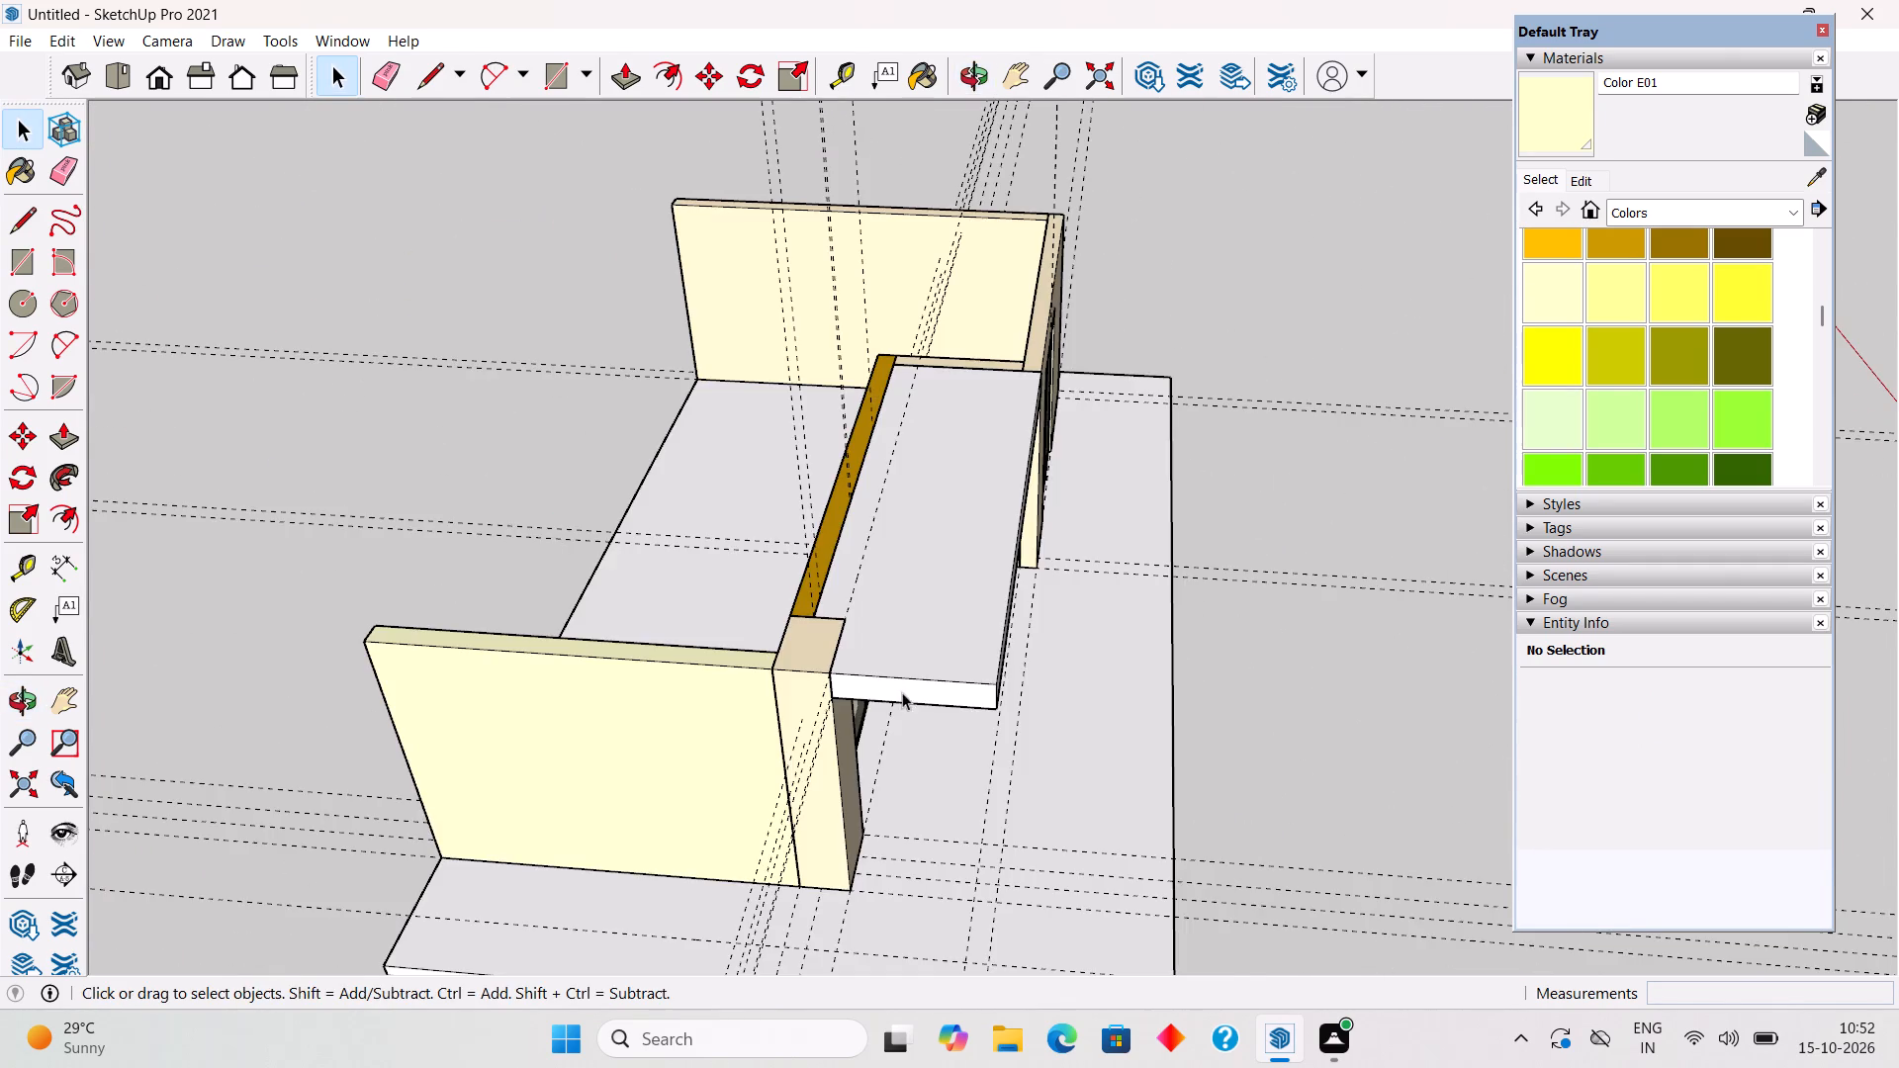
middle_click_drag(912, 695, 384, 351)
middle_click_drag(972, 407, 861, 295)
scroll(888, 376, "up", 7)
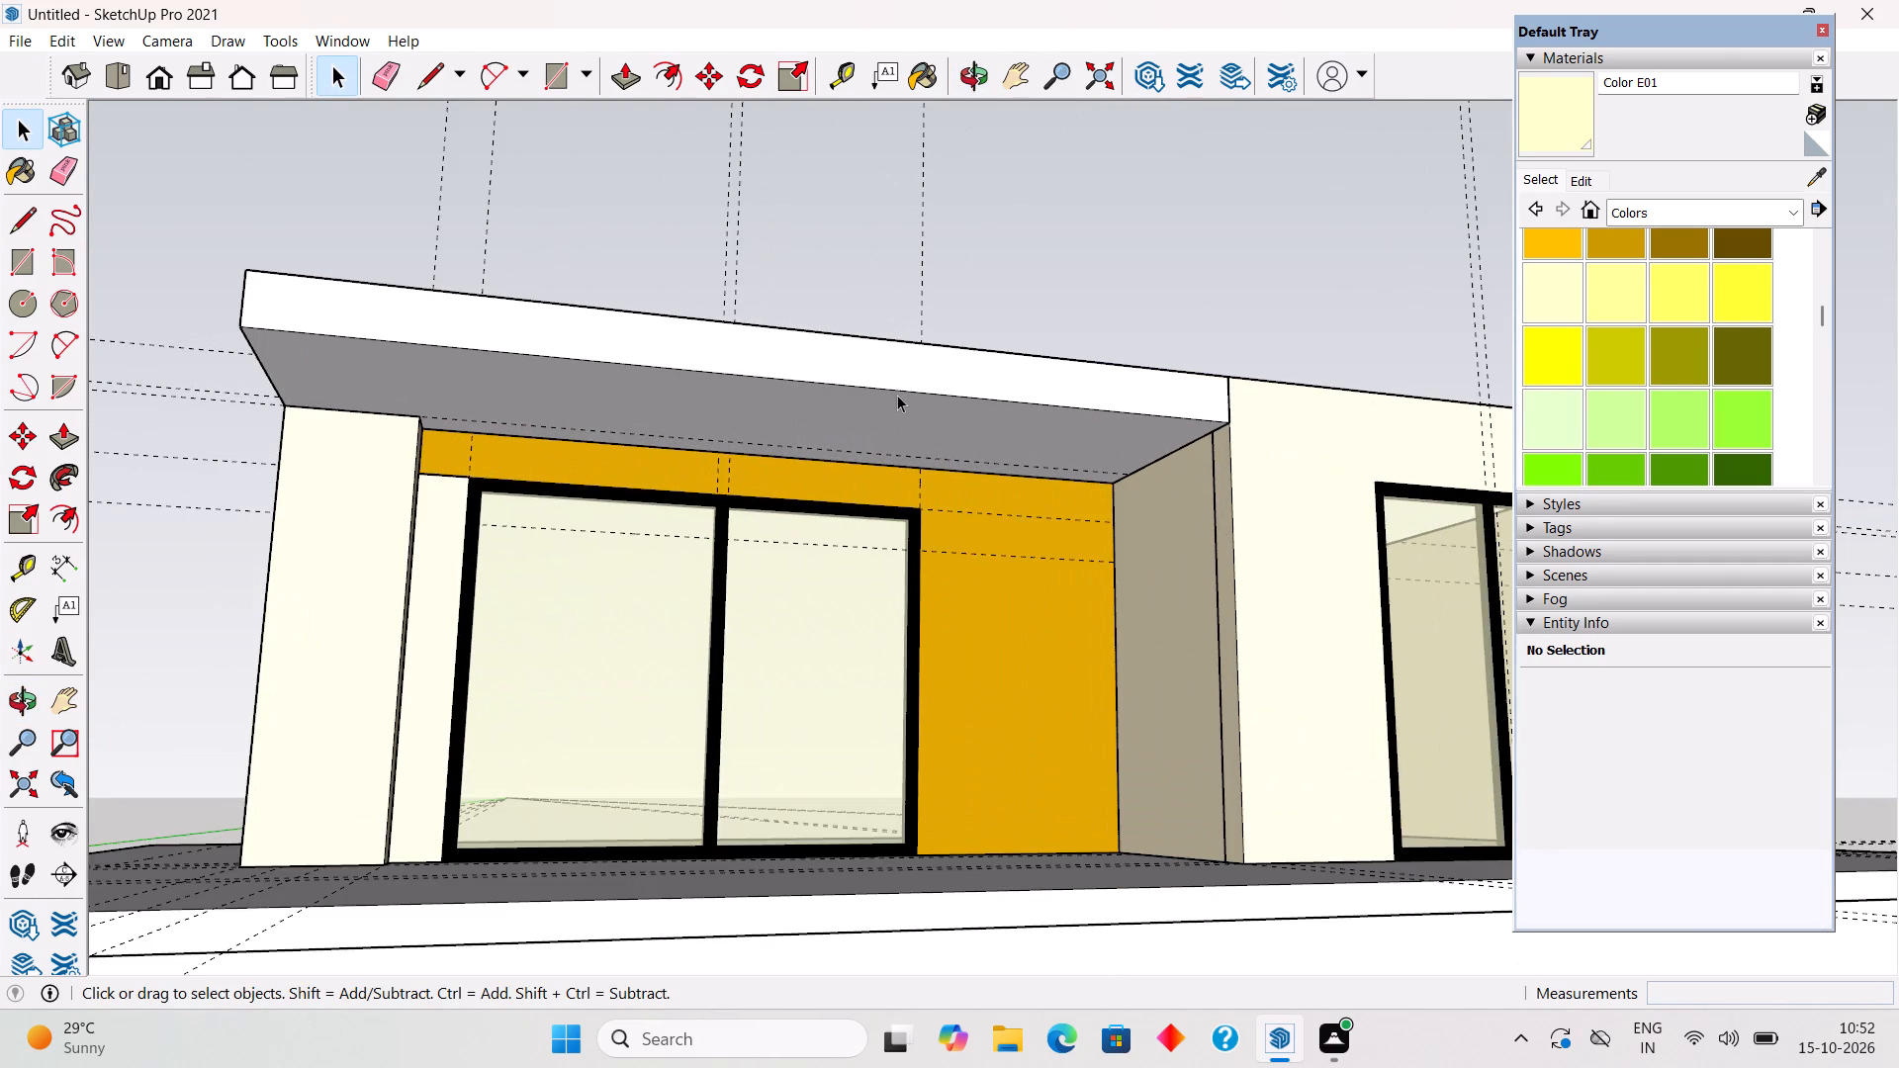
triple_click(897, 395)
left_click(1015, 250)
scroll(1034, 379, "down", 4)
middle_click_drag(995, 446, 885, 524)
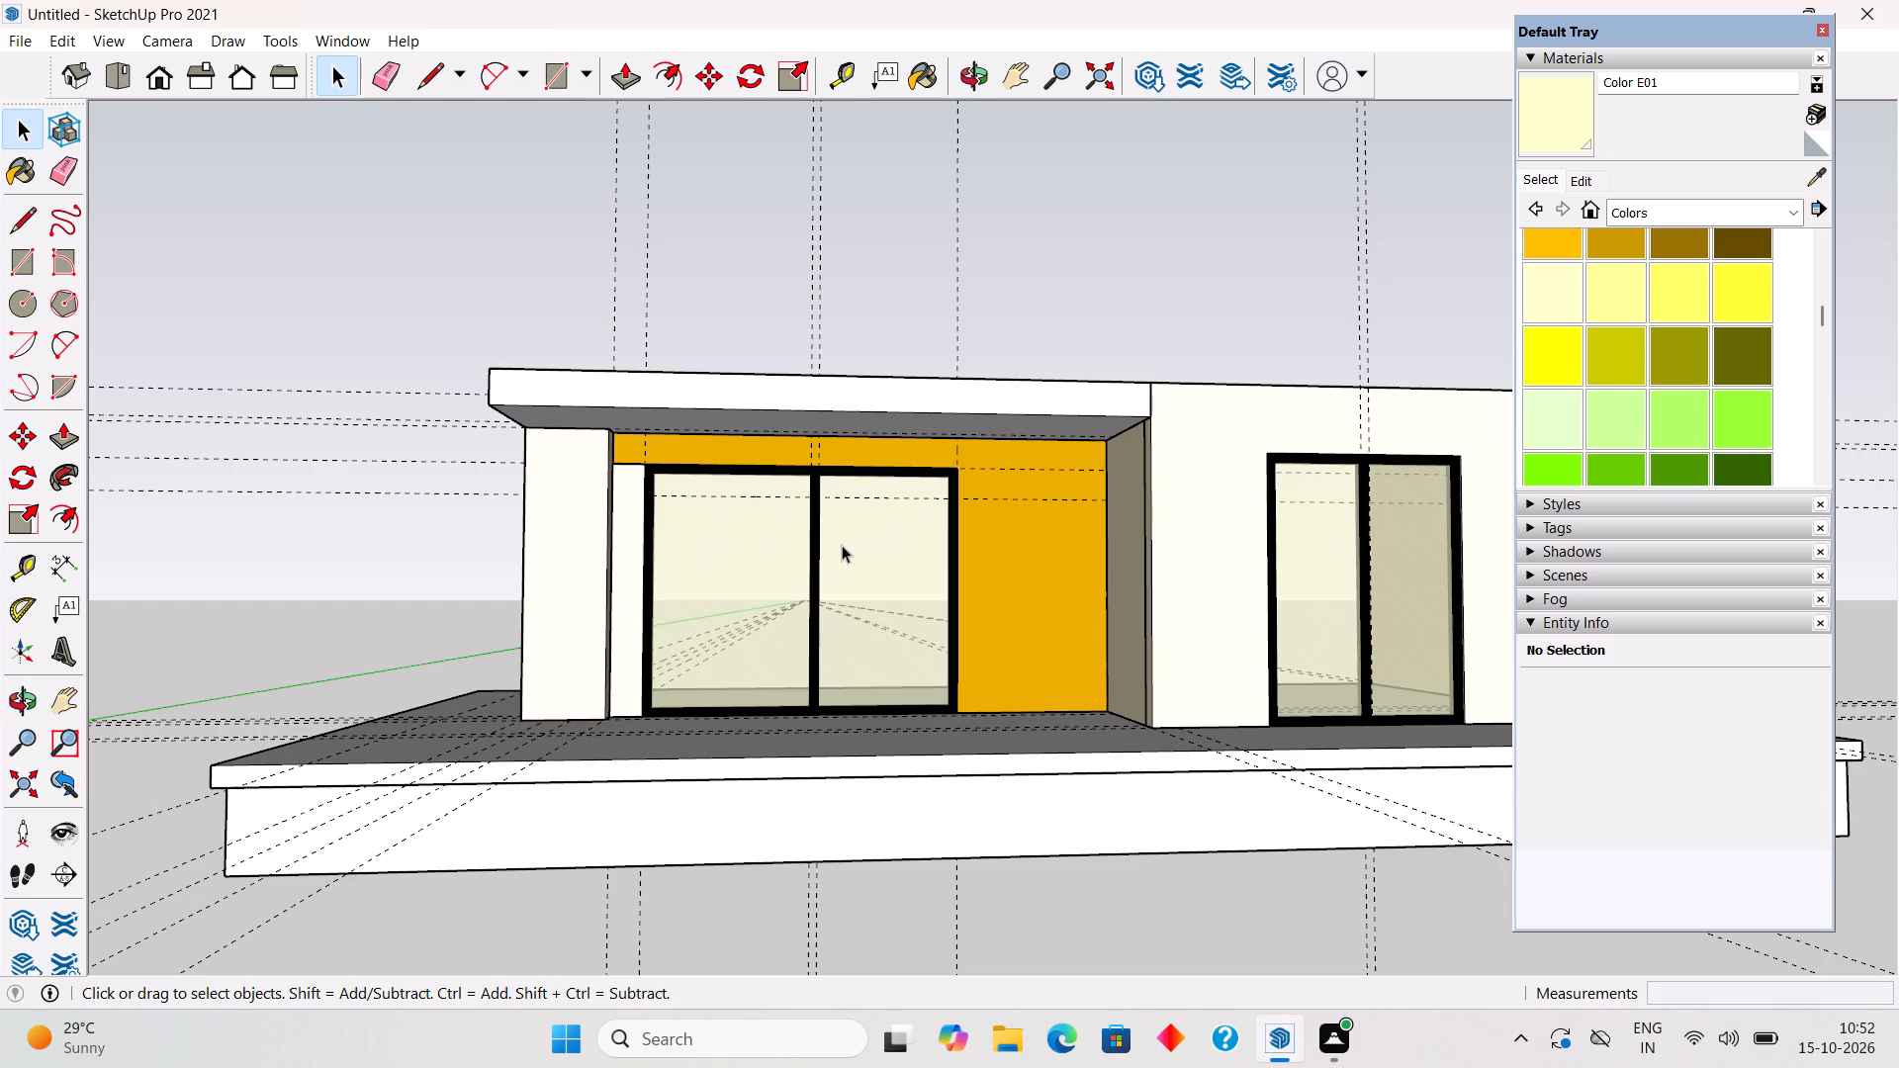
Draw a 34' by 19' 6" roof rectangle across the wall tops, from the rear corner to the opposite front corner.
middle_click_drag(827, 556, 811, 751)
middle_click_drag(896, 599, 889, 637)
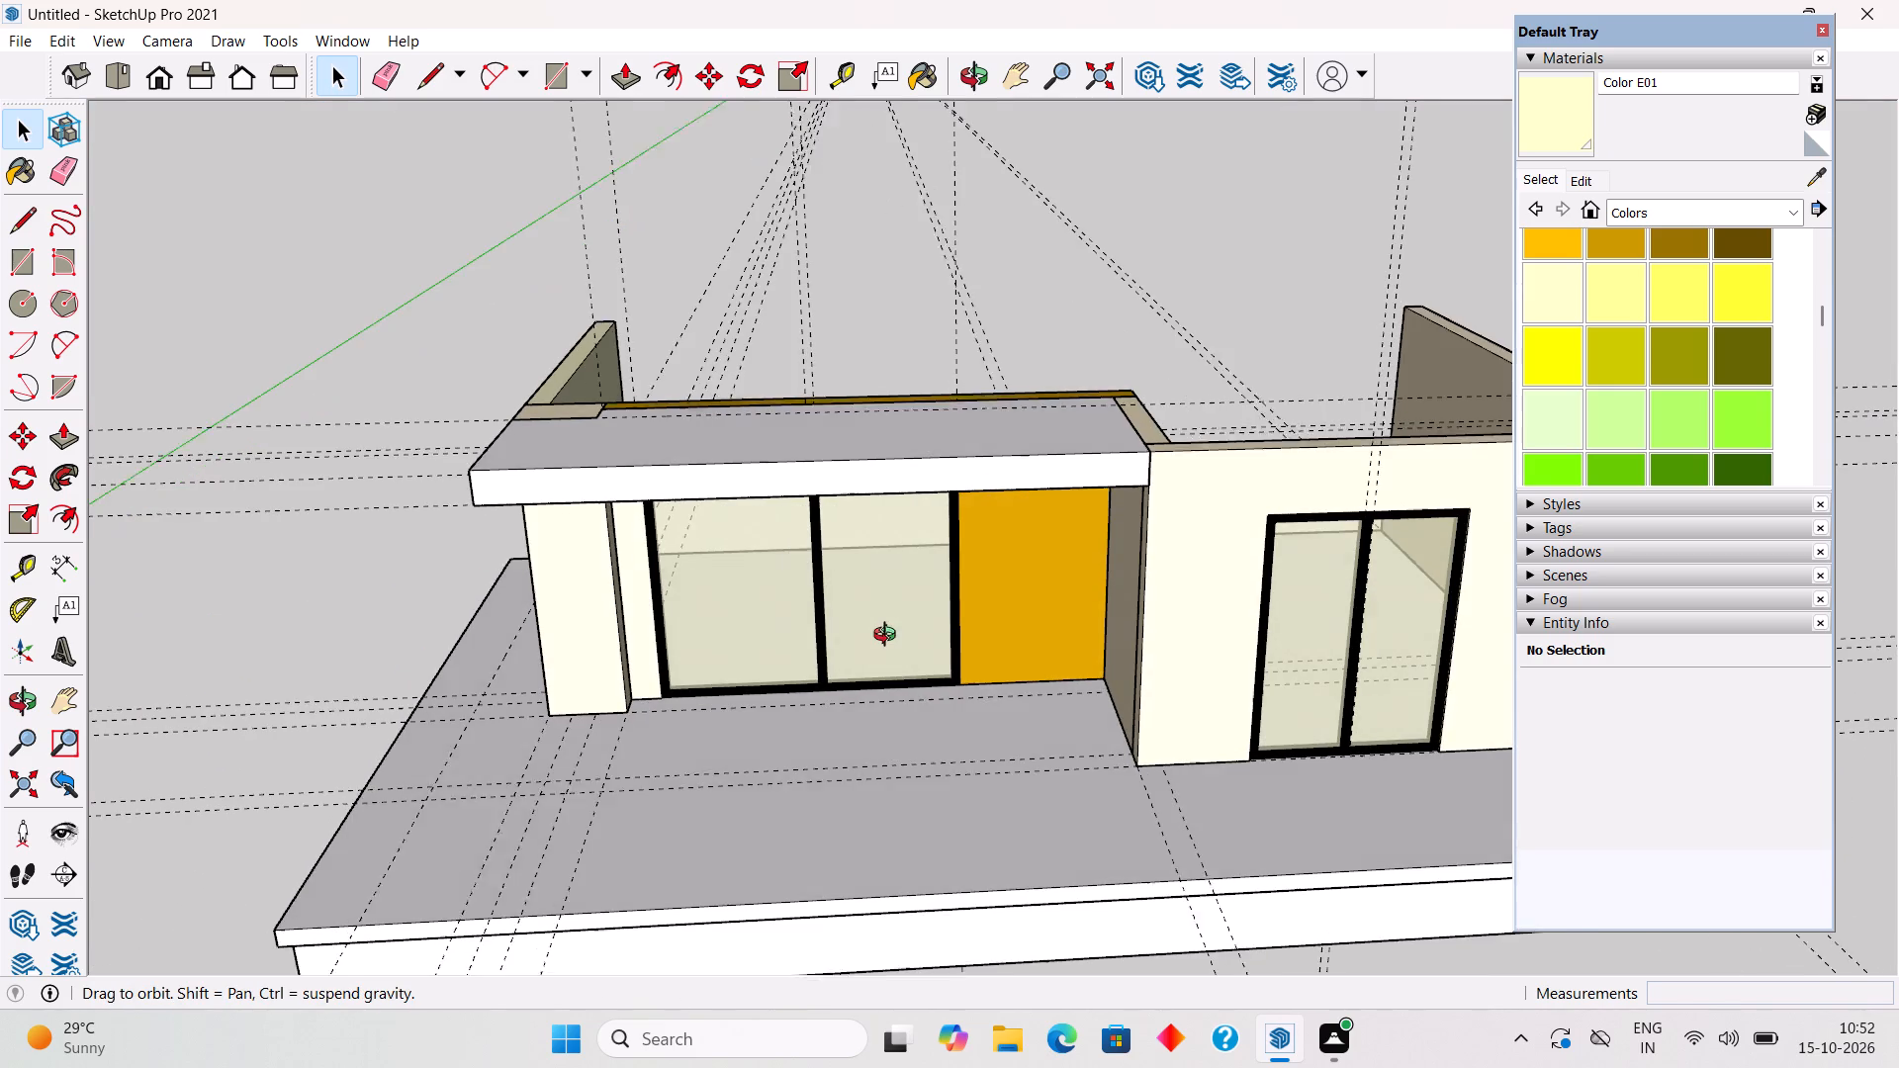
middle_click_drag(889, 637, 889, 714)
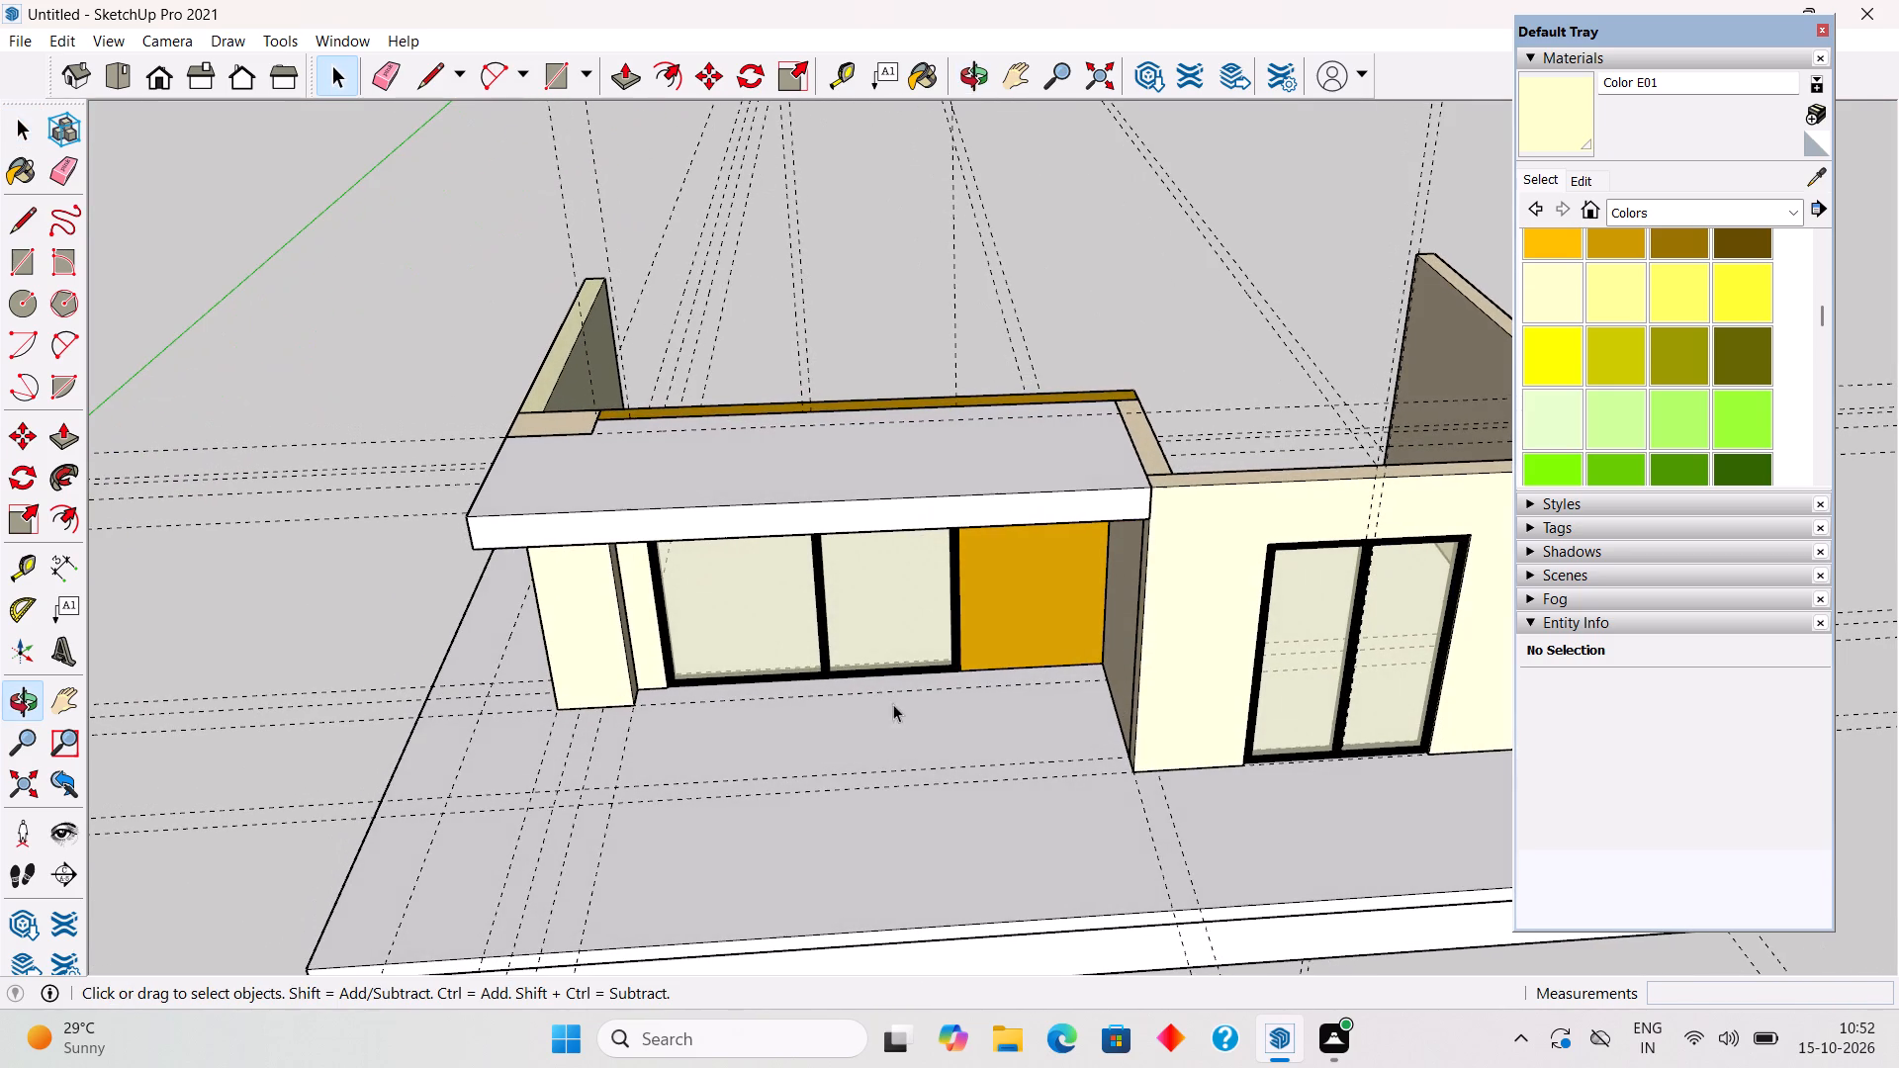
middle_click_drag(967, 569, 967, 665)
scroll(967, 665, "down", 4)
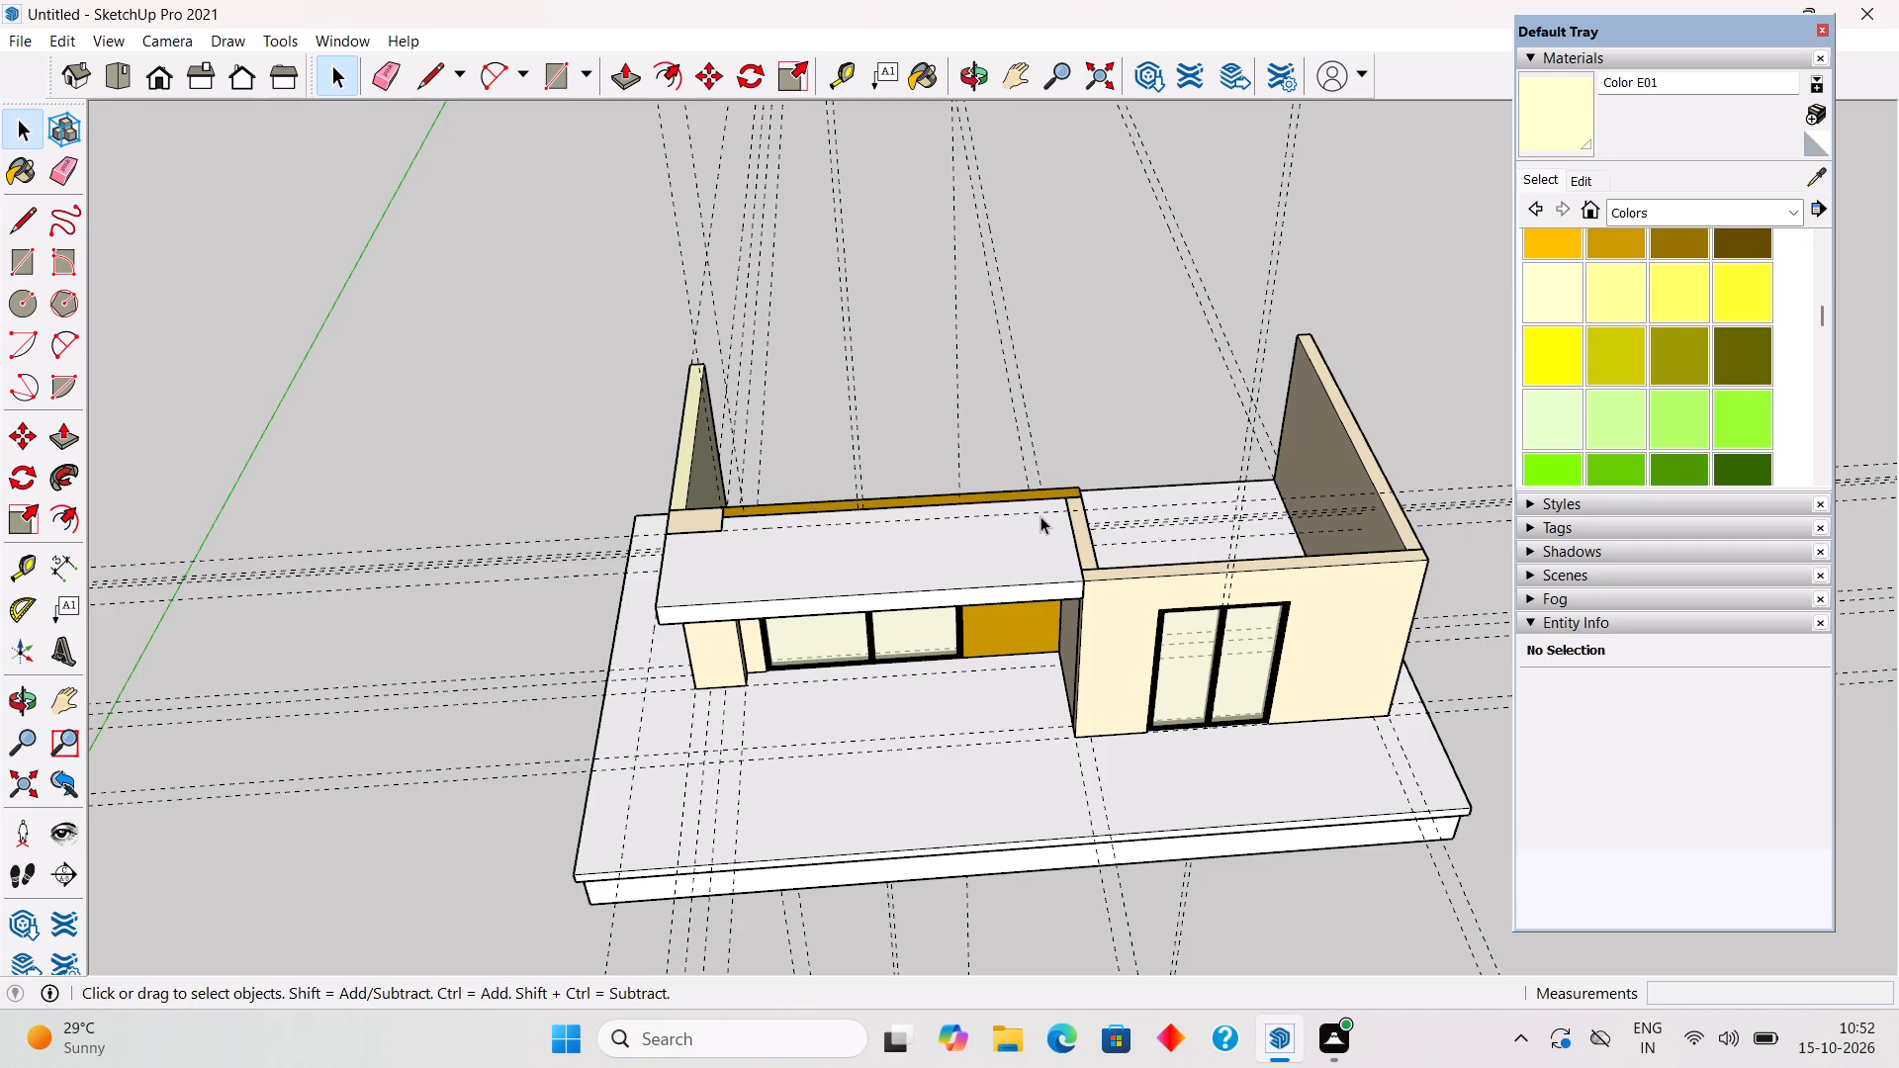
key("r")
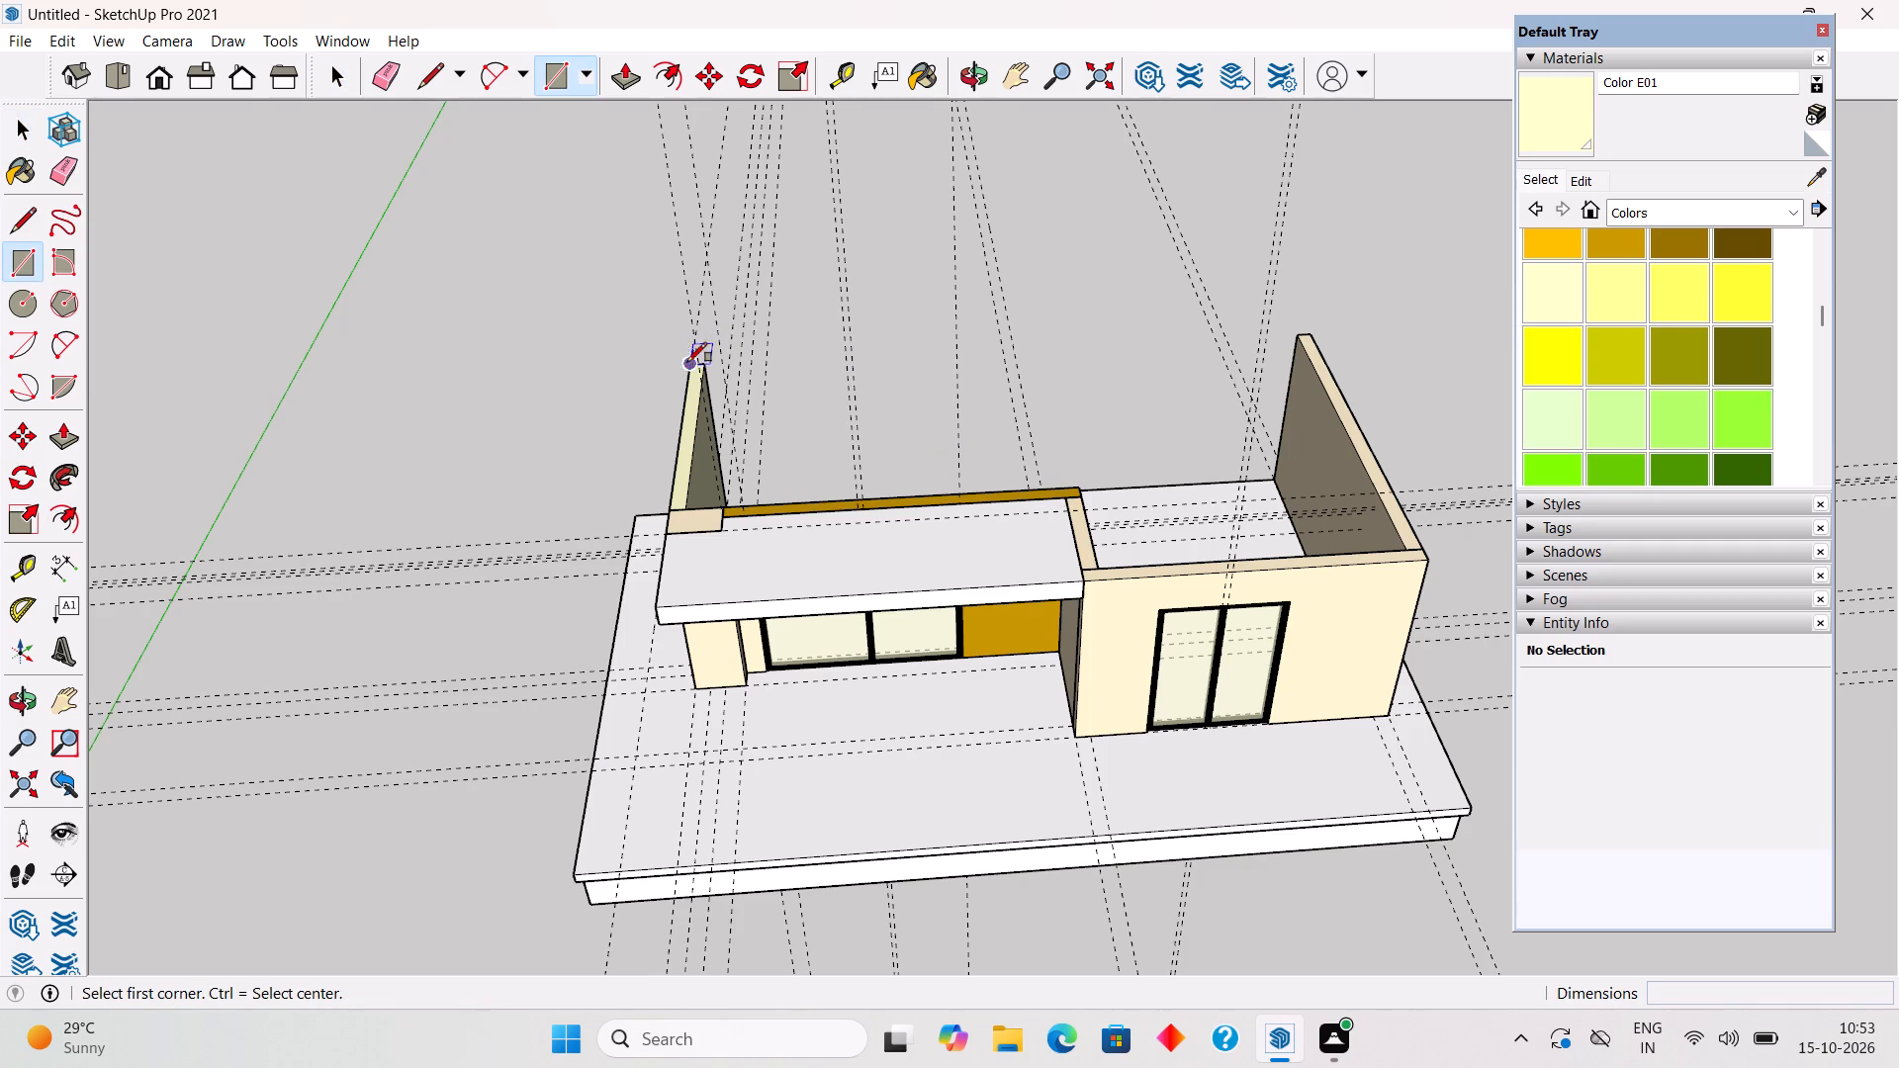
left_click(684, 368)
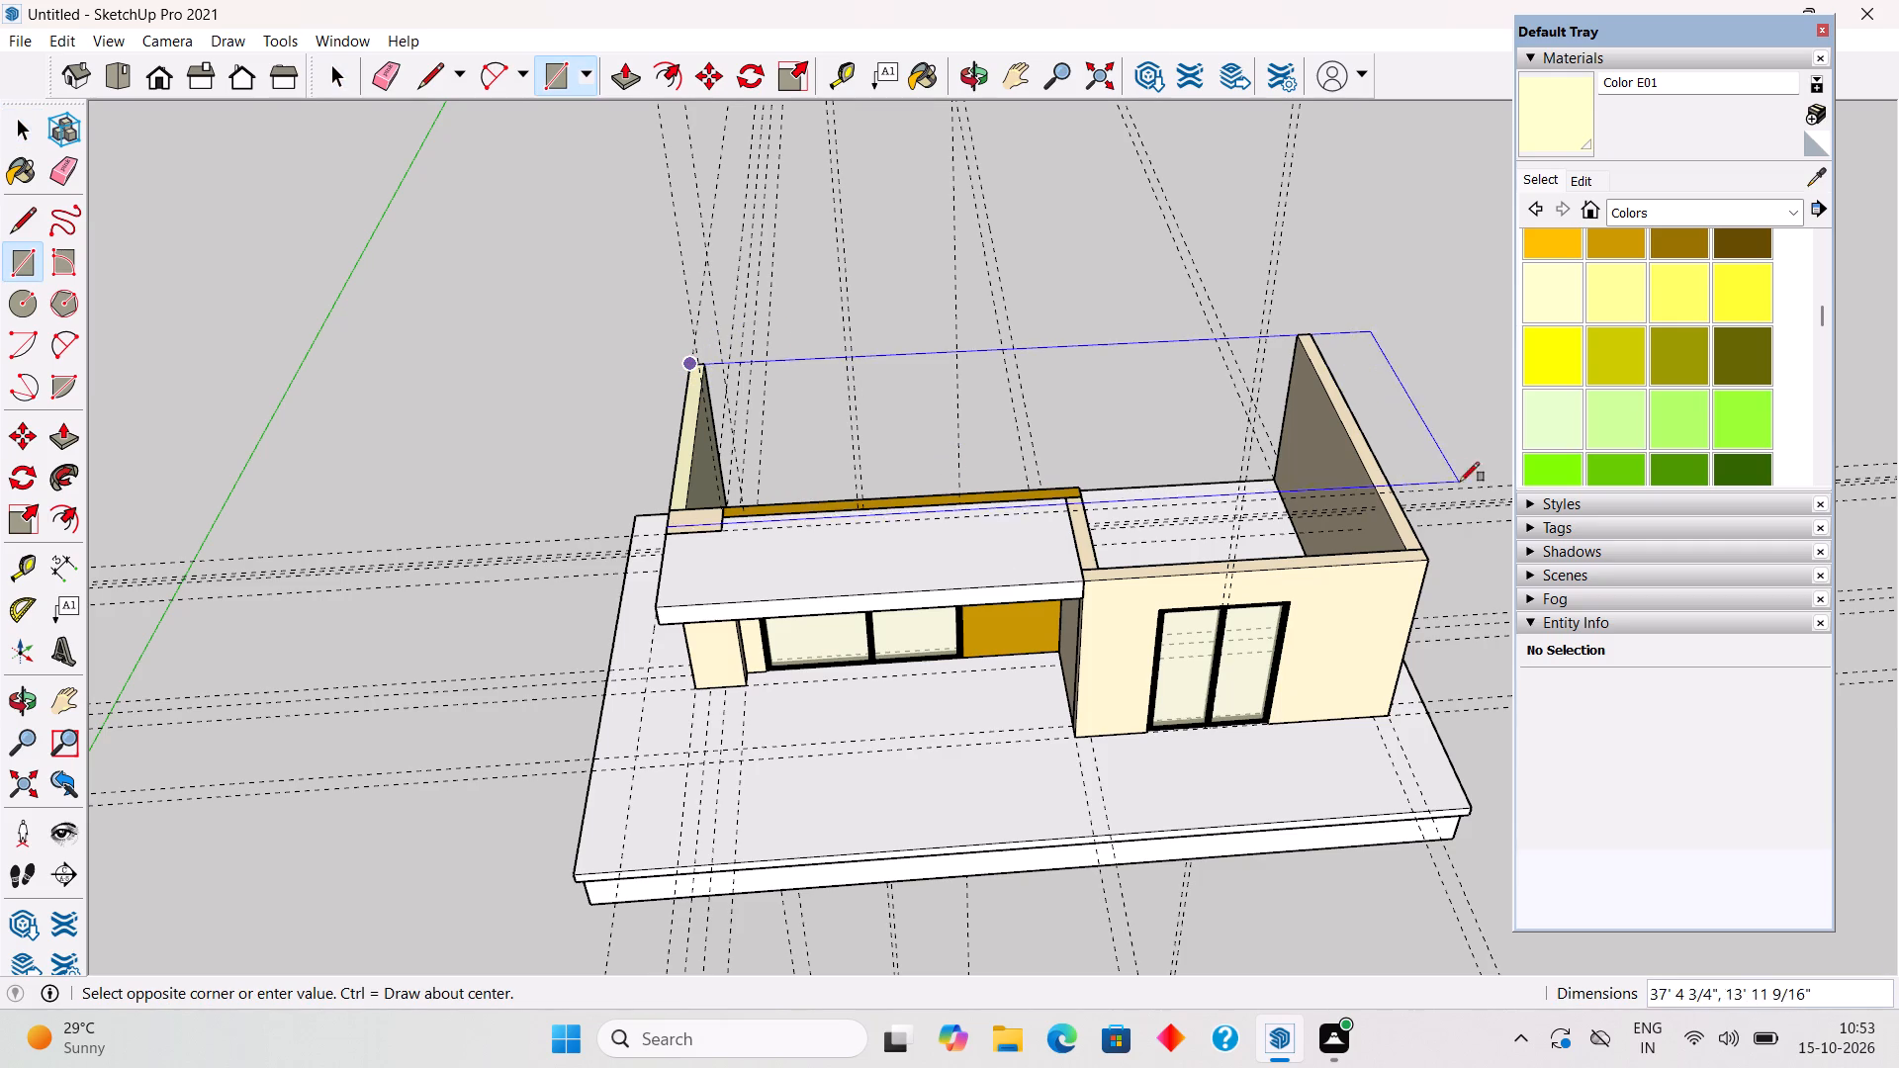
left_click(1425, 557)
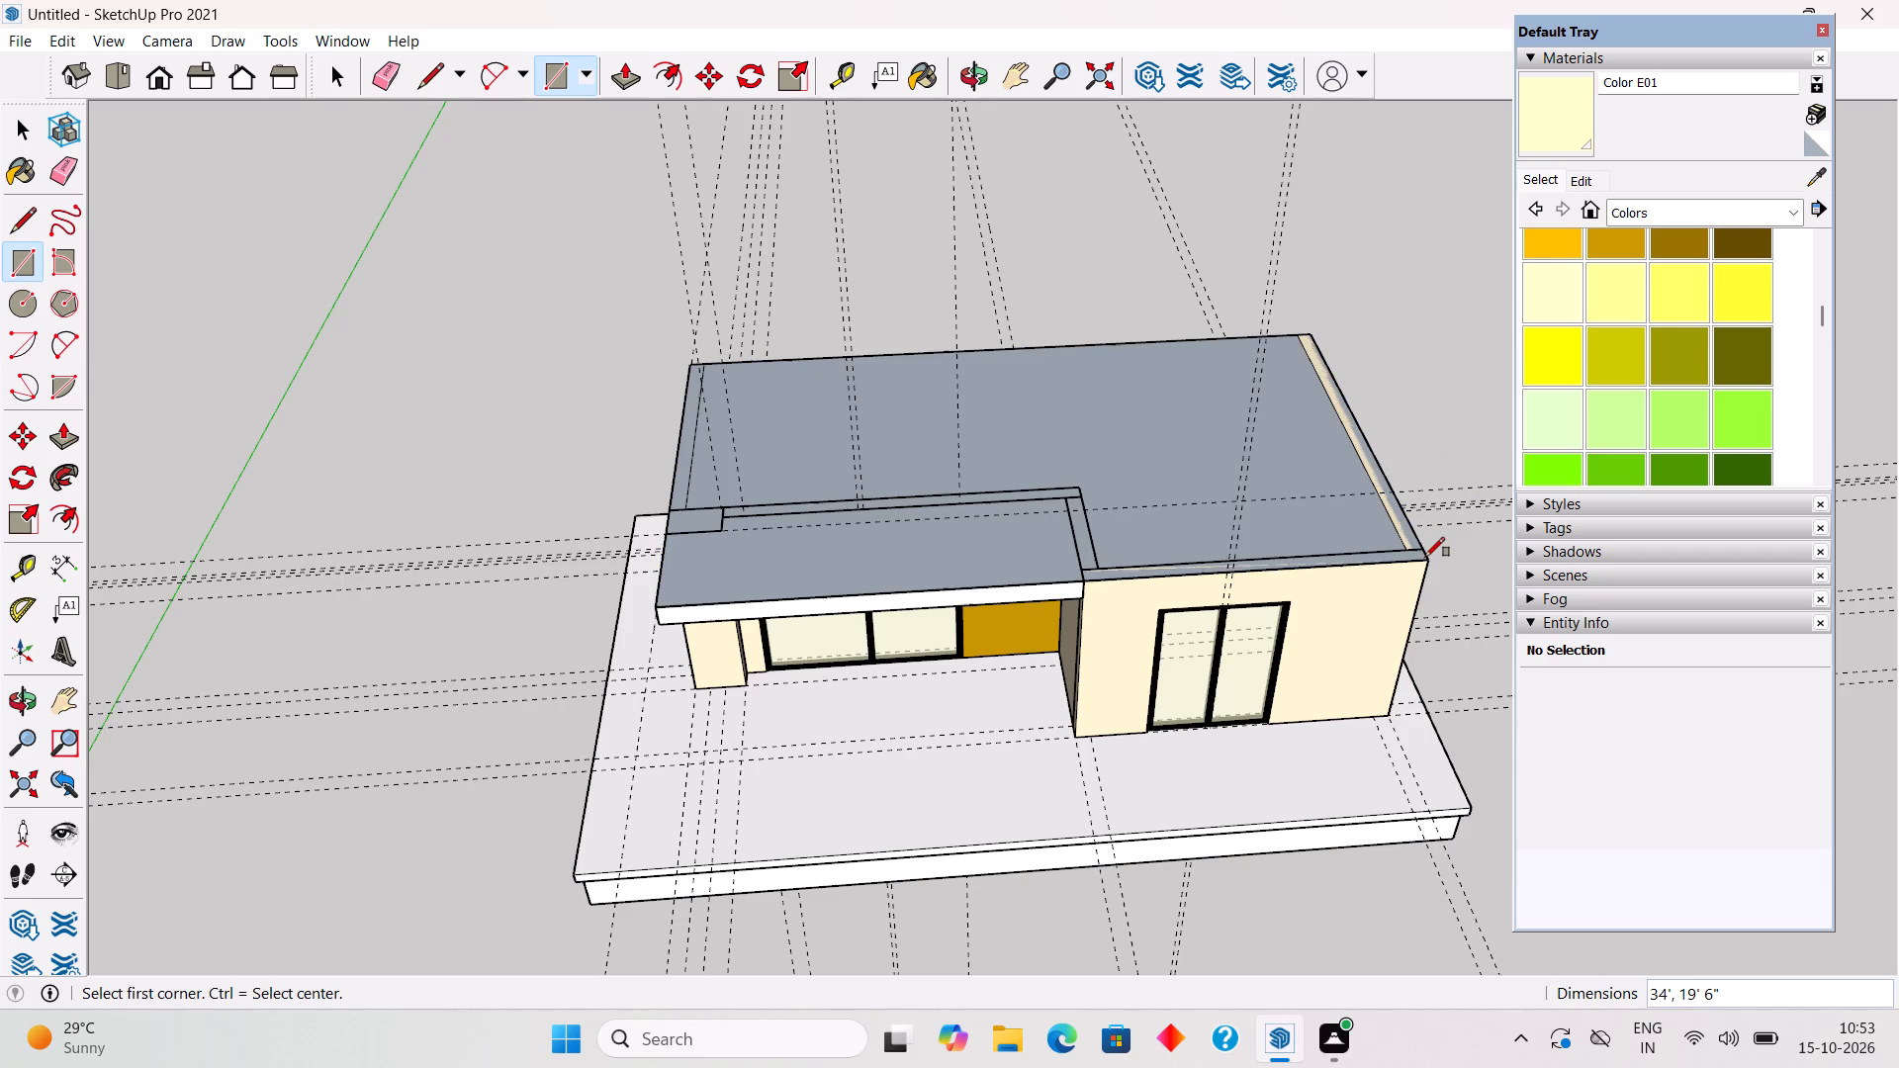
Push/Pull the roof rectangle up 6" to form a slab.
key("p")
left_click(1374, 517)
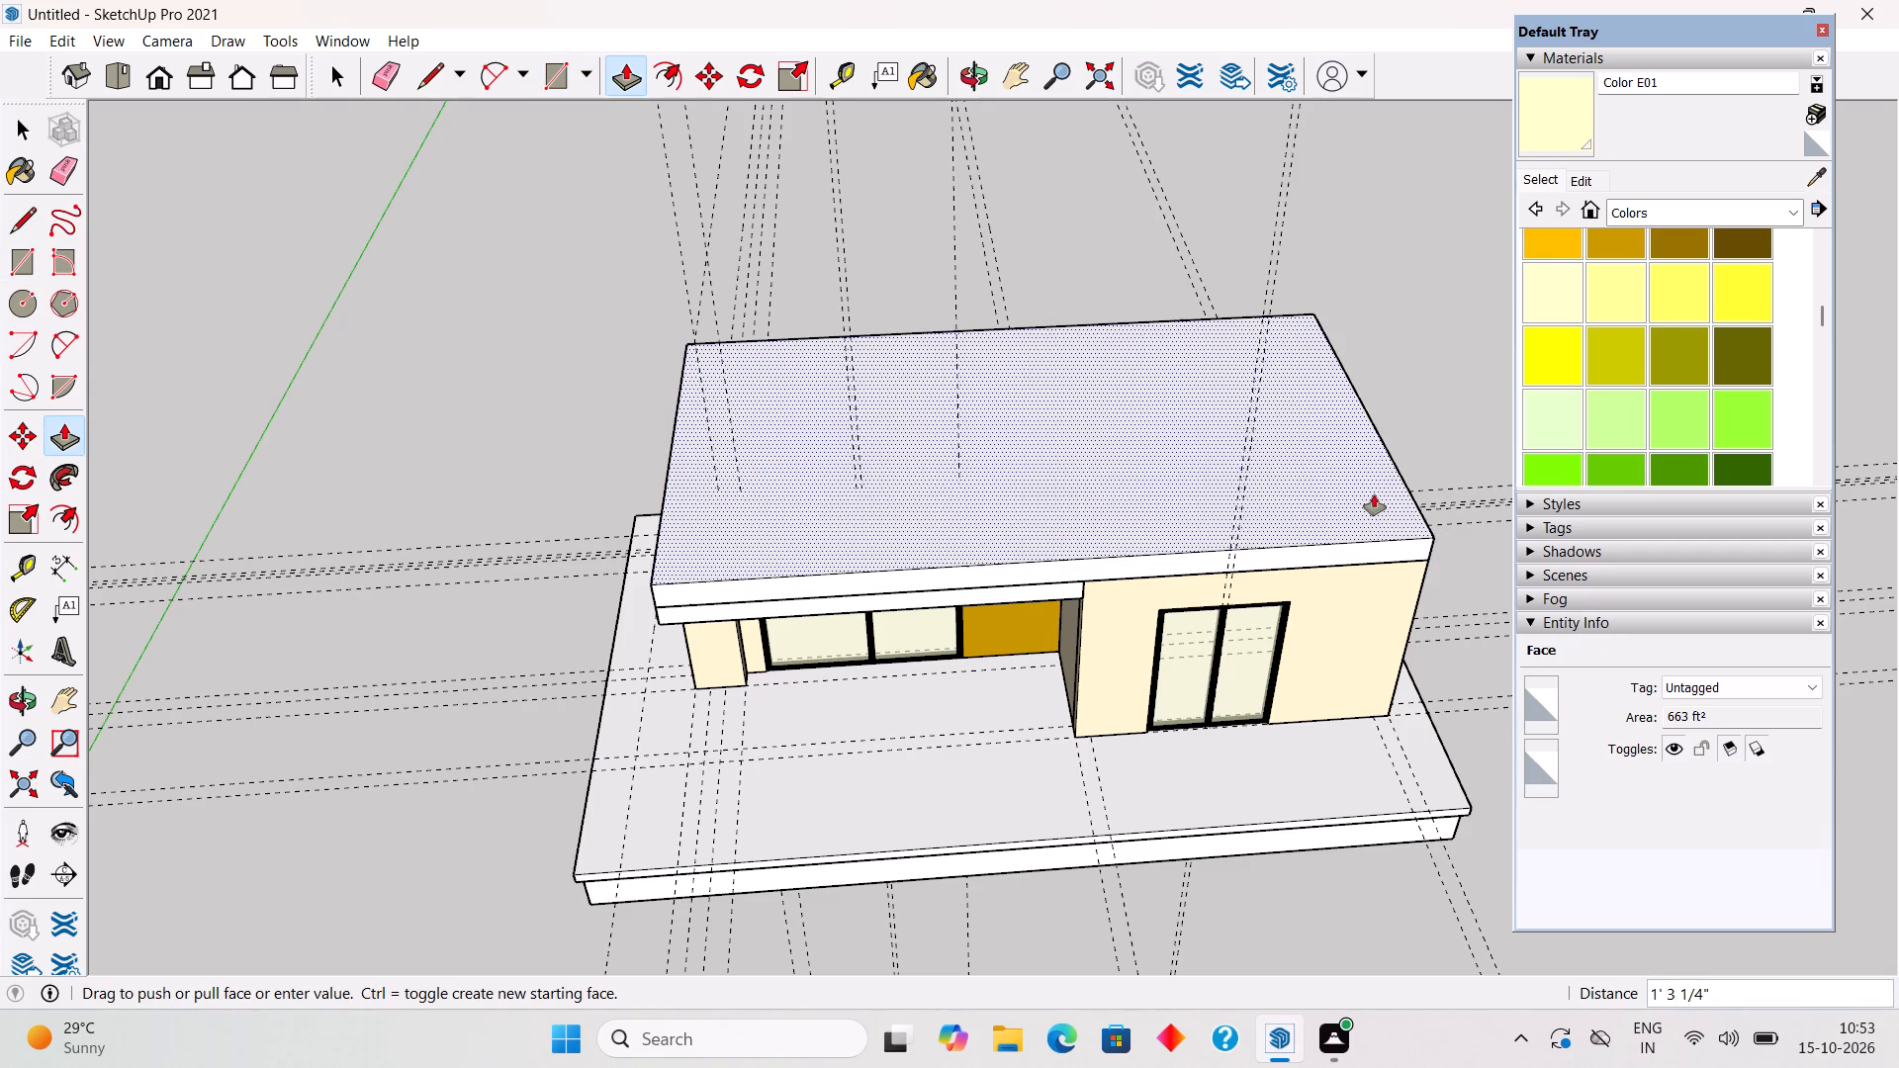
type("6\"")
key("Return")
key("space")
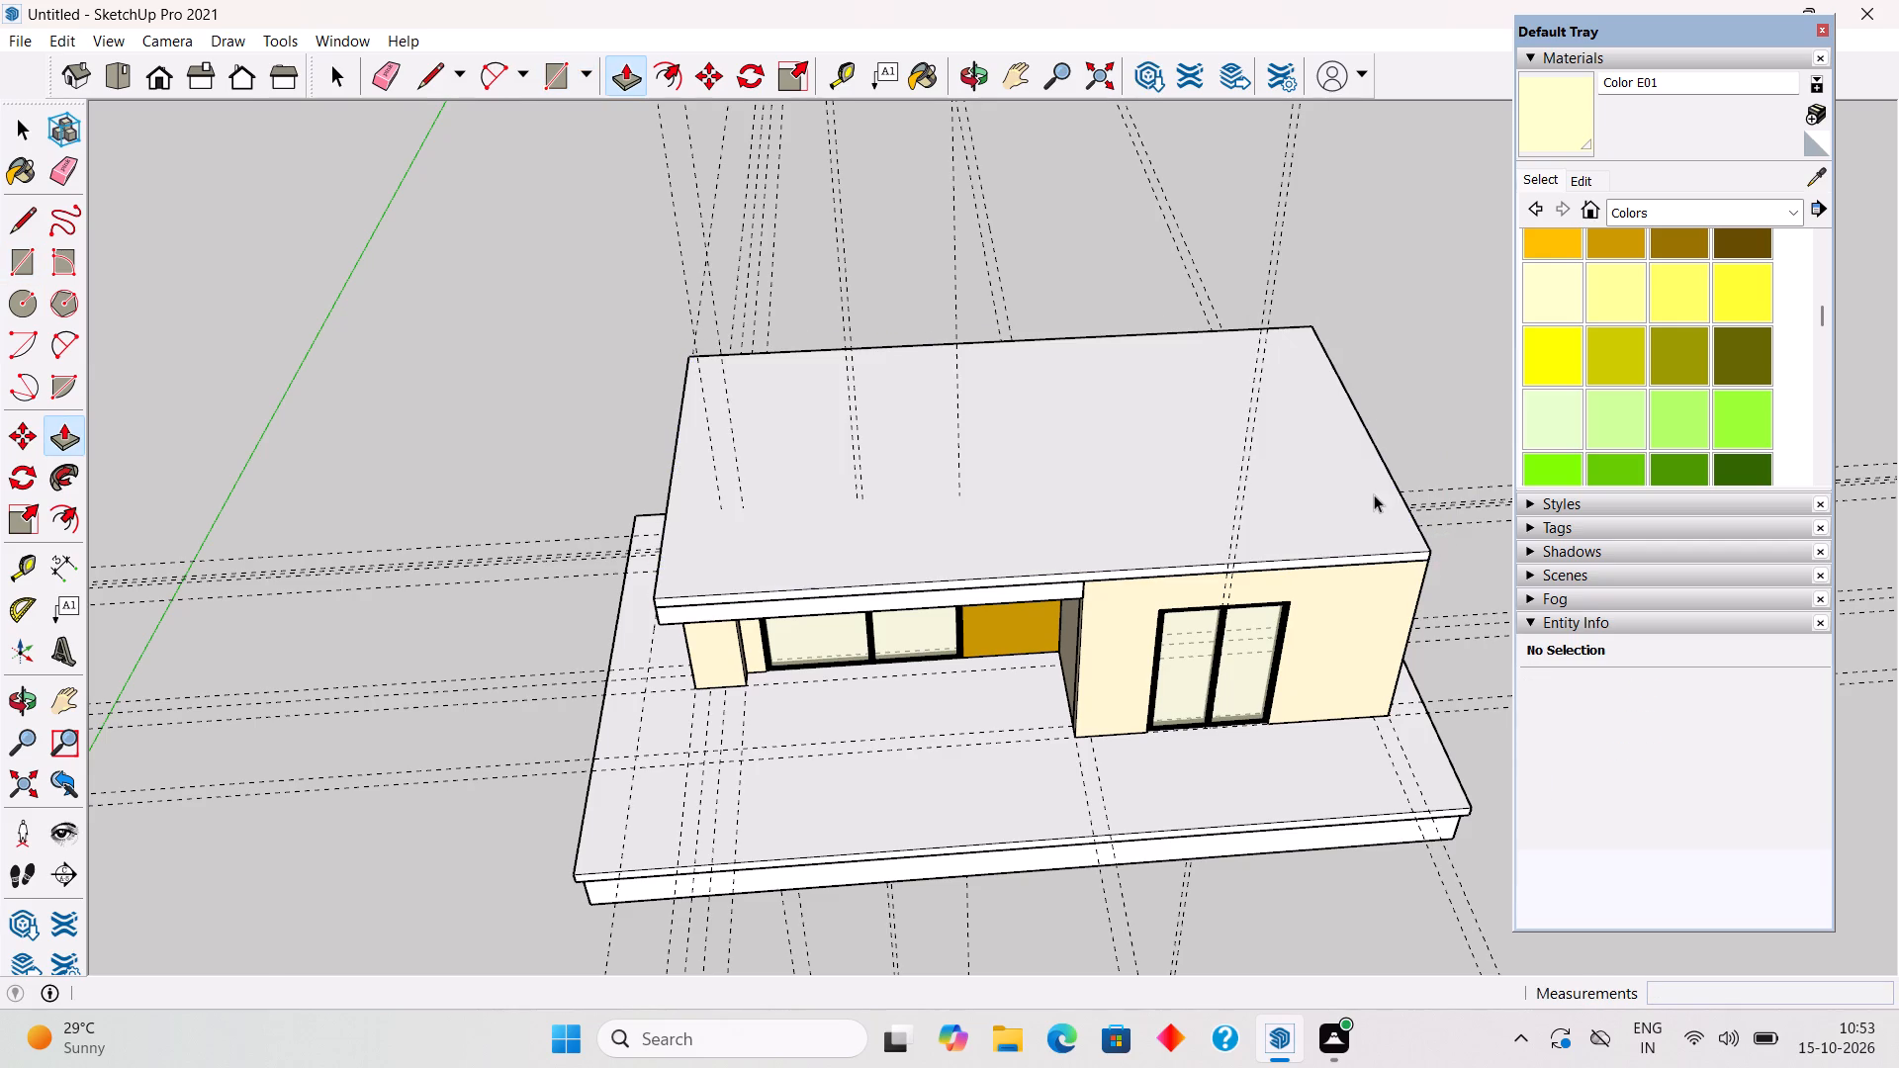
Make the whole roof slab a group and deselect it.
triple_click(1334, 530)
right_click(1334, 530)
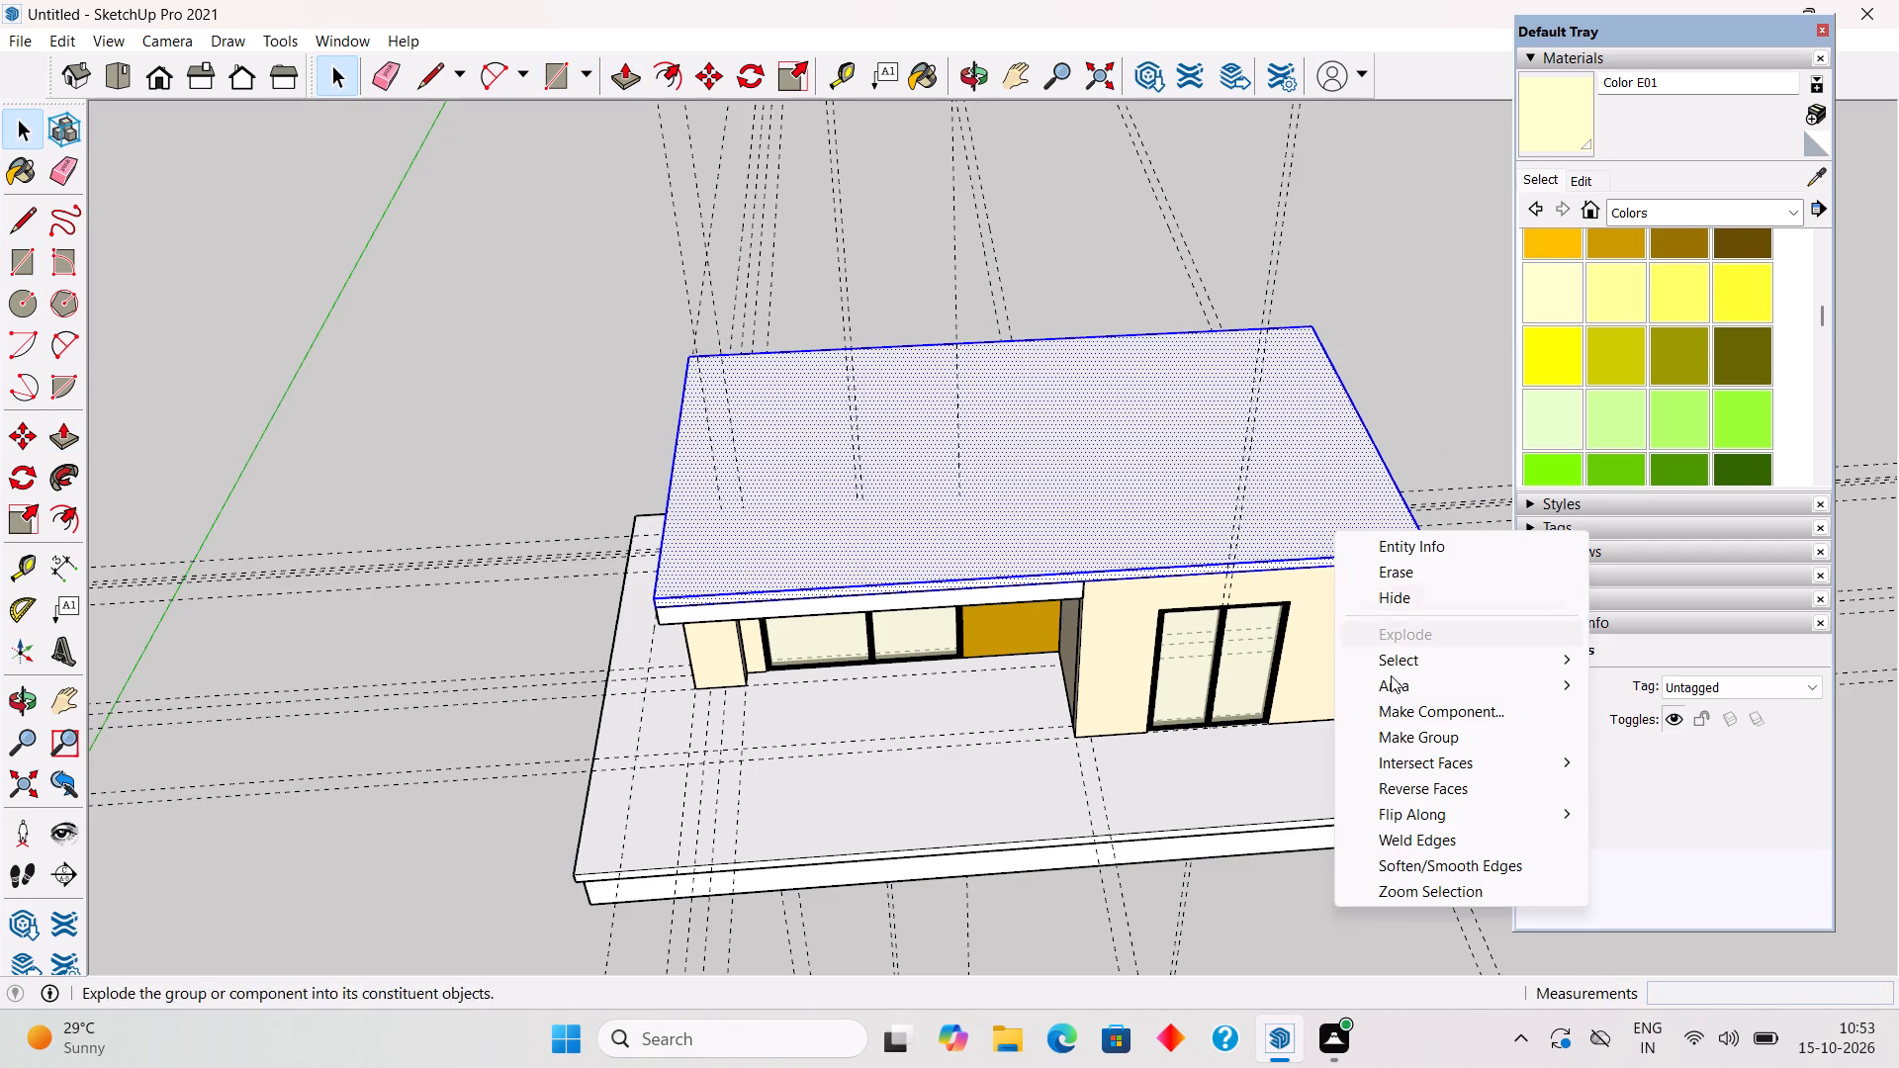
left_click(1422, 738)
left_click(1441, 434)
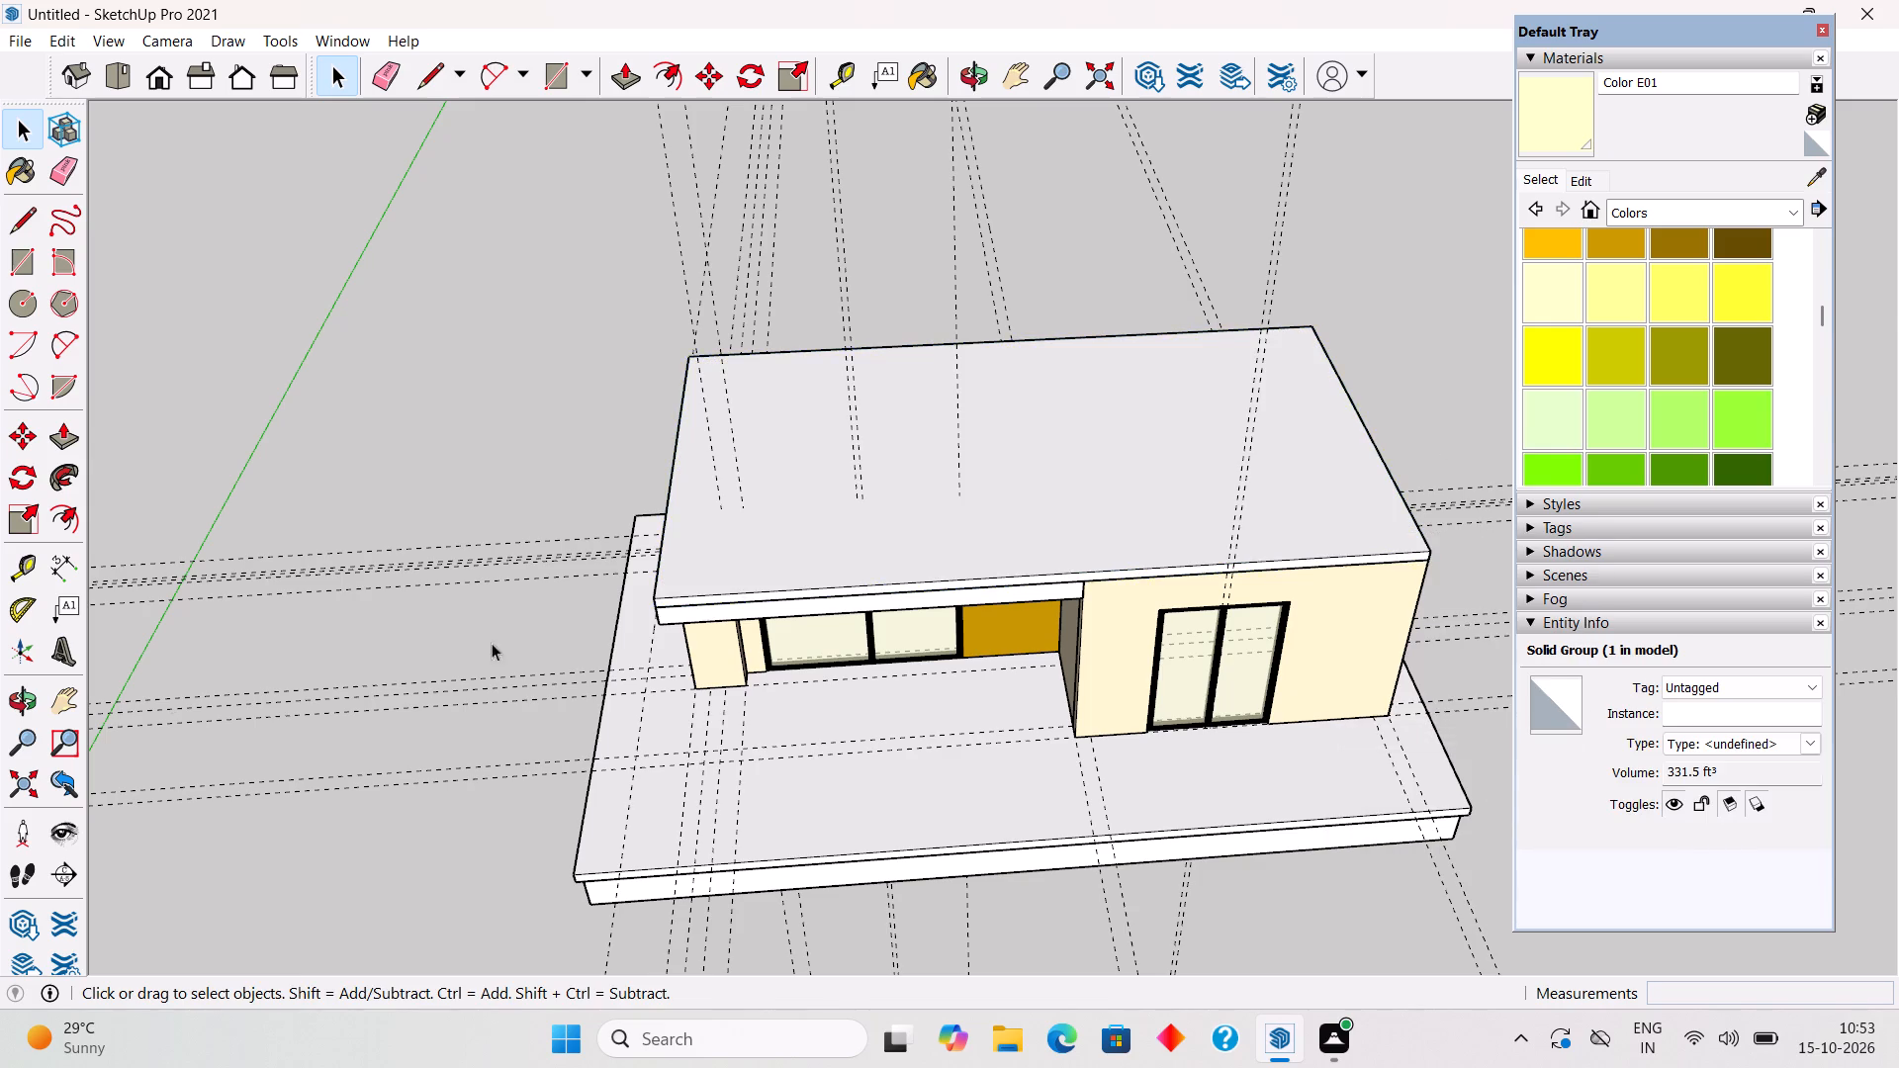
Delete all construction guides from the model.
middle_click_drag(181, 685, 907, 454)
scroll(886, 553, "up", 14)
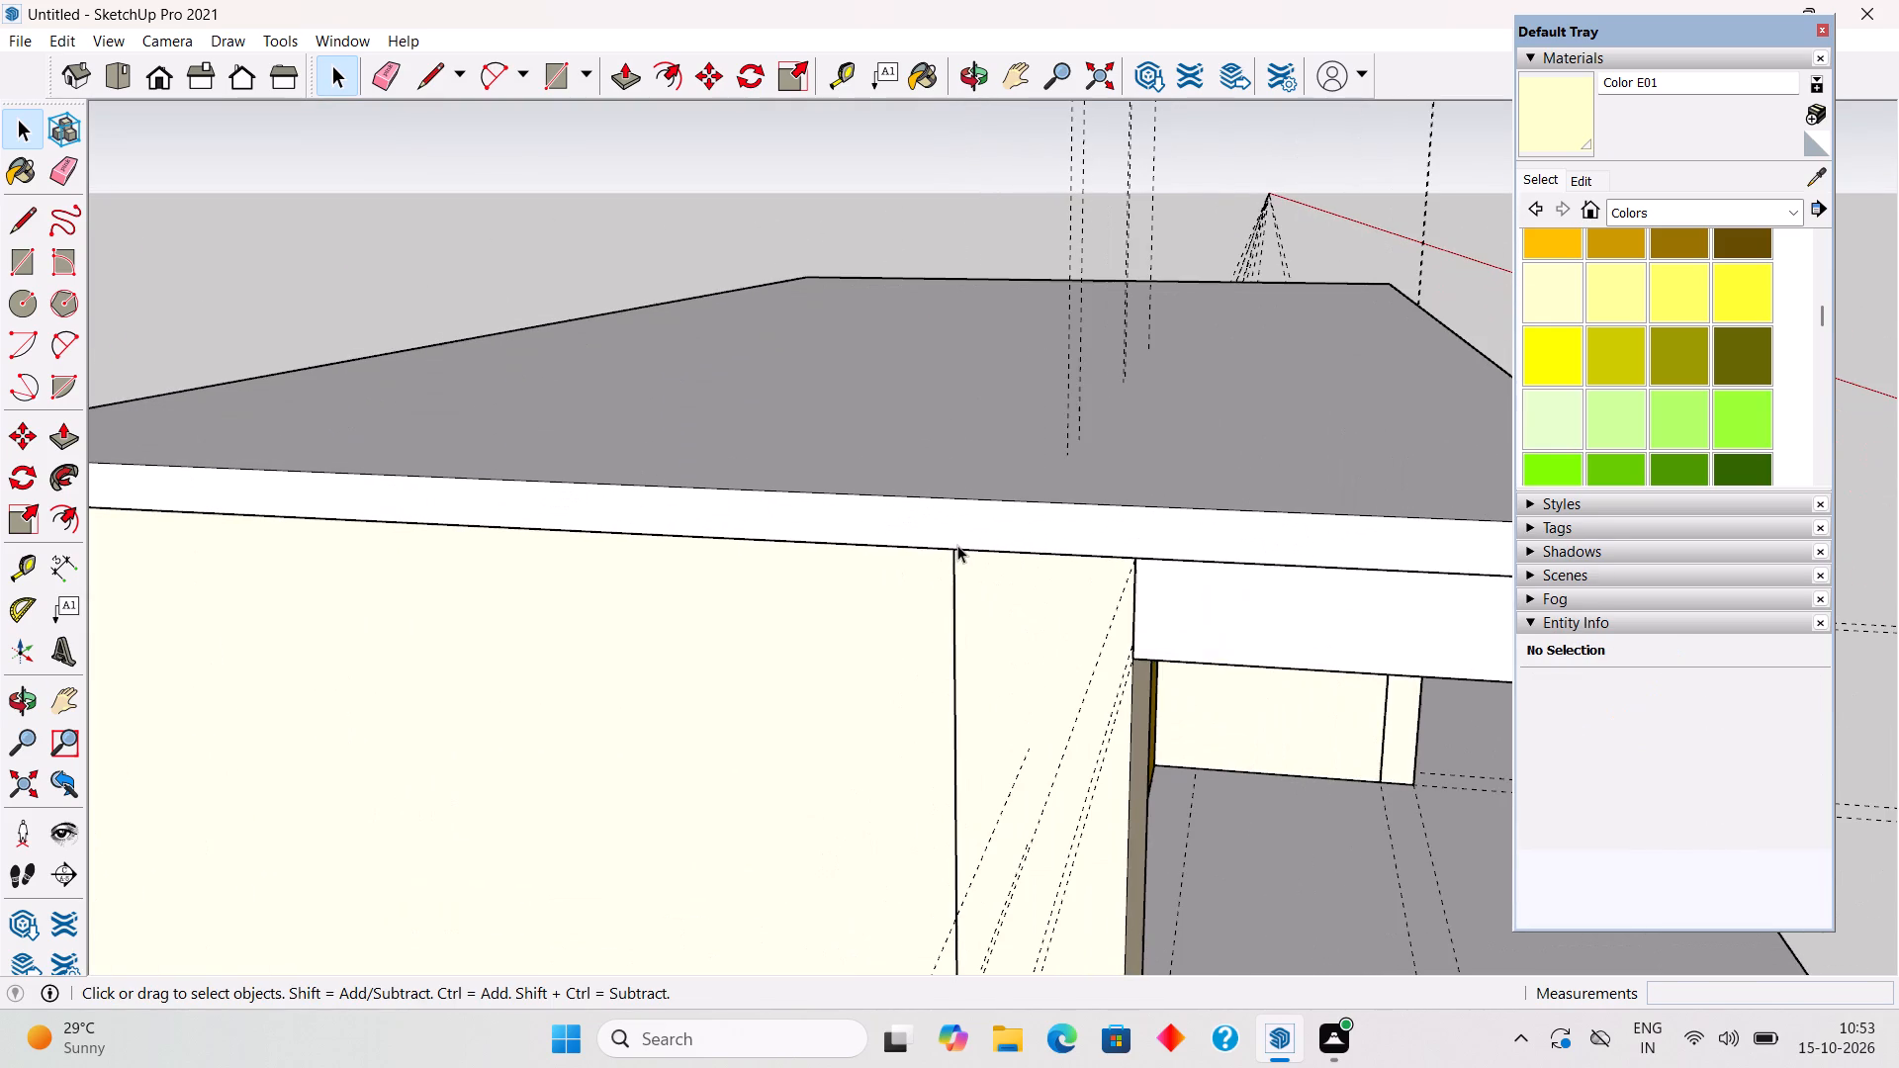
middle_click_drag(965, 557, 1036, 541)
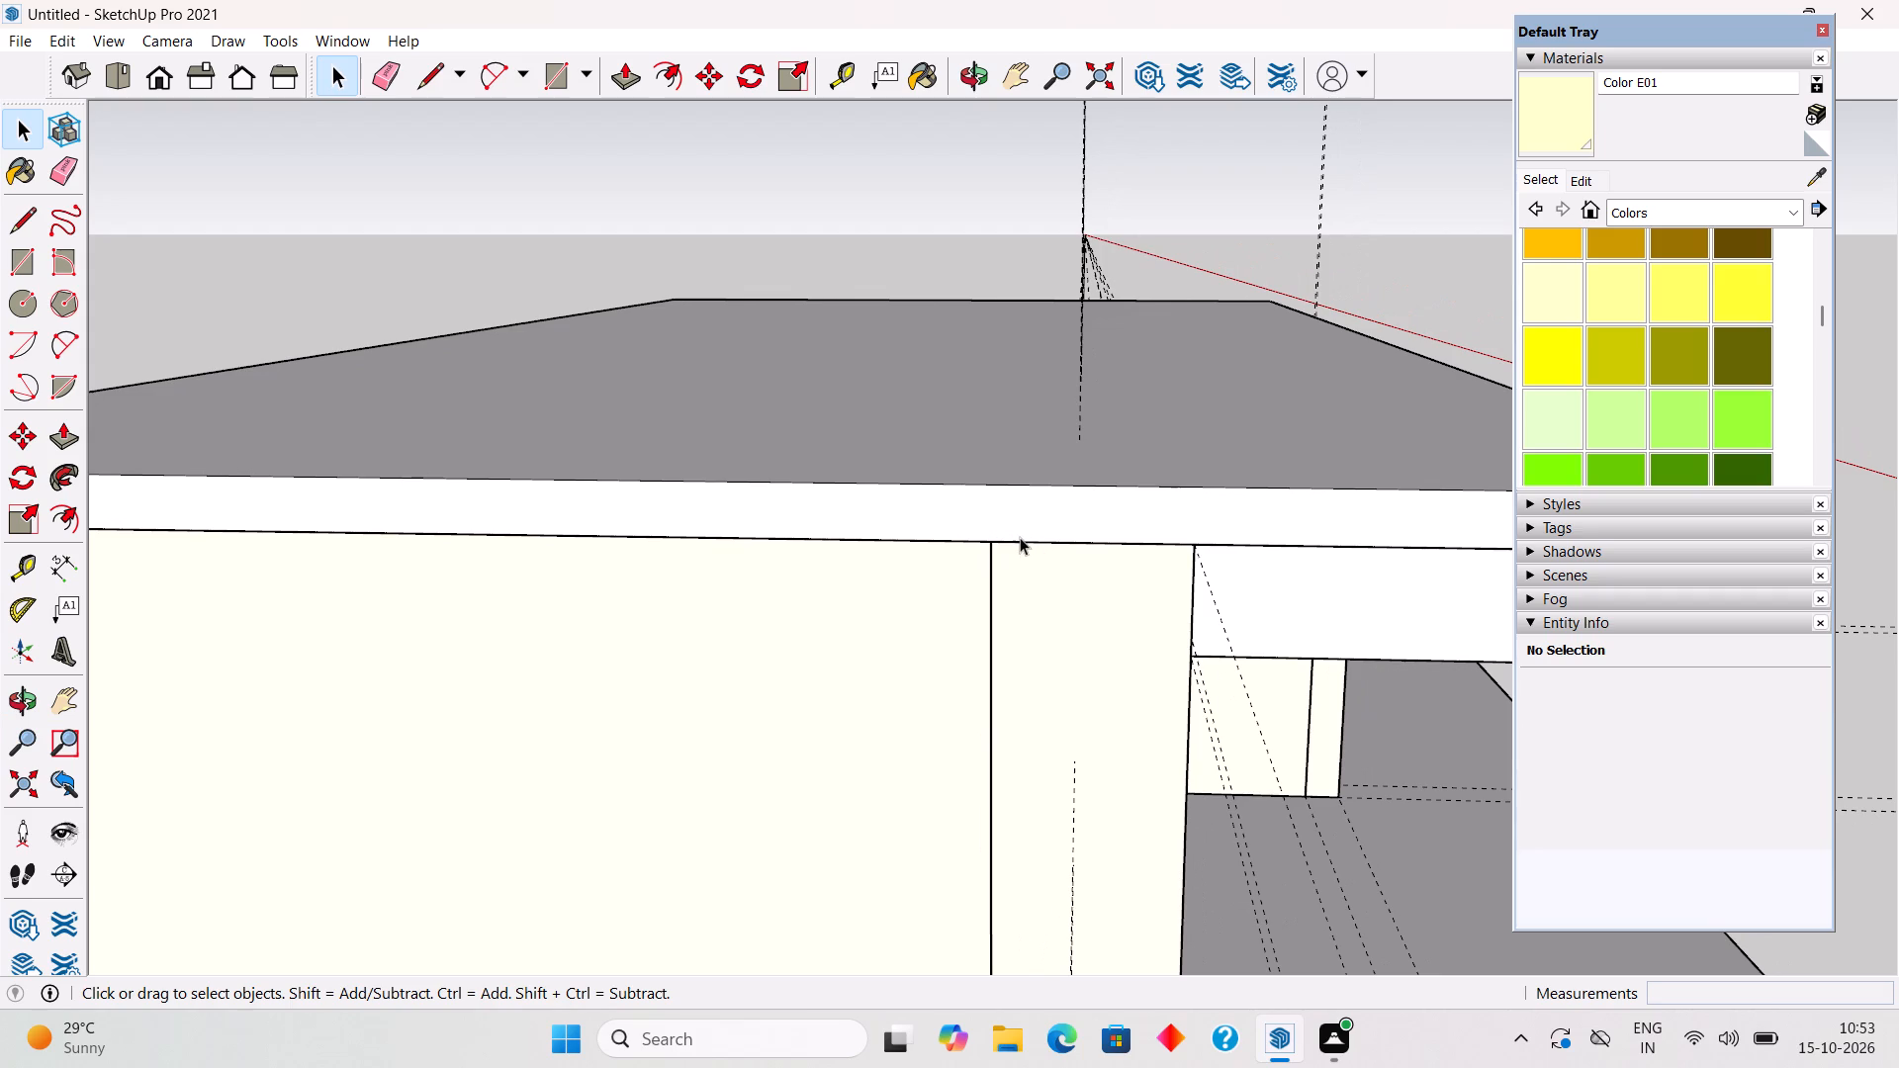
middle_click_drag(1175, 424, 1081, 394)
key("t")
scroll(1081, 394, "down", 3)
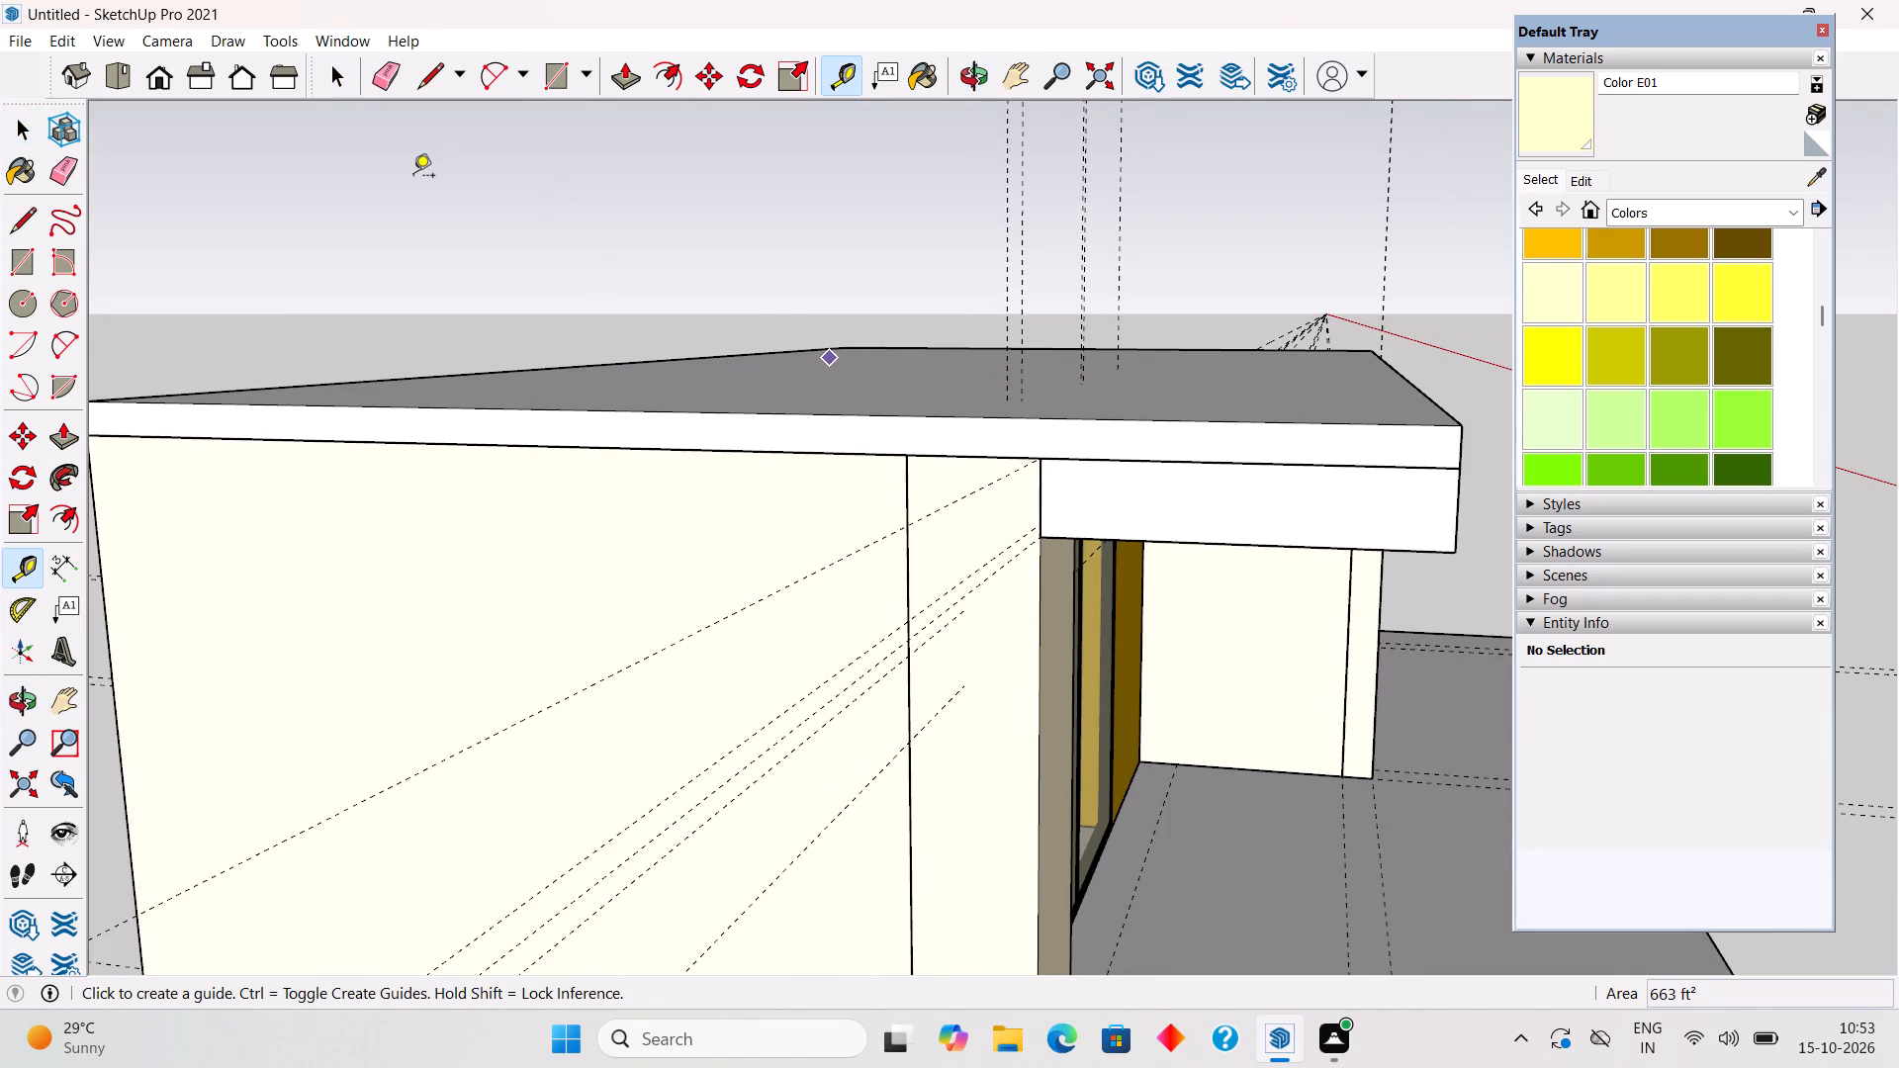
key("space")
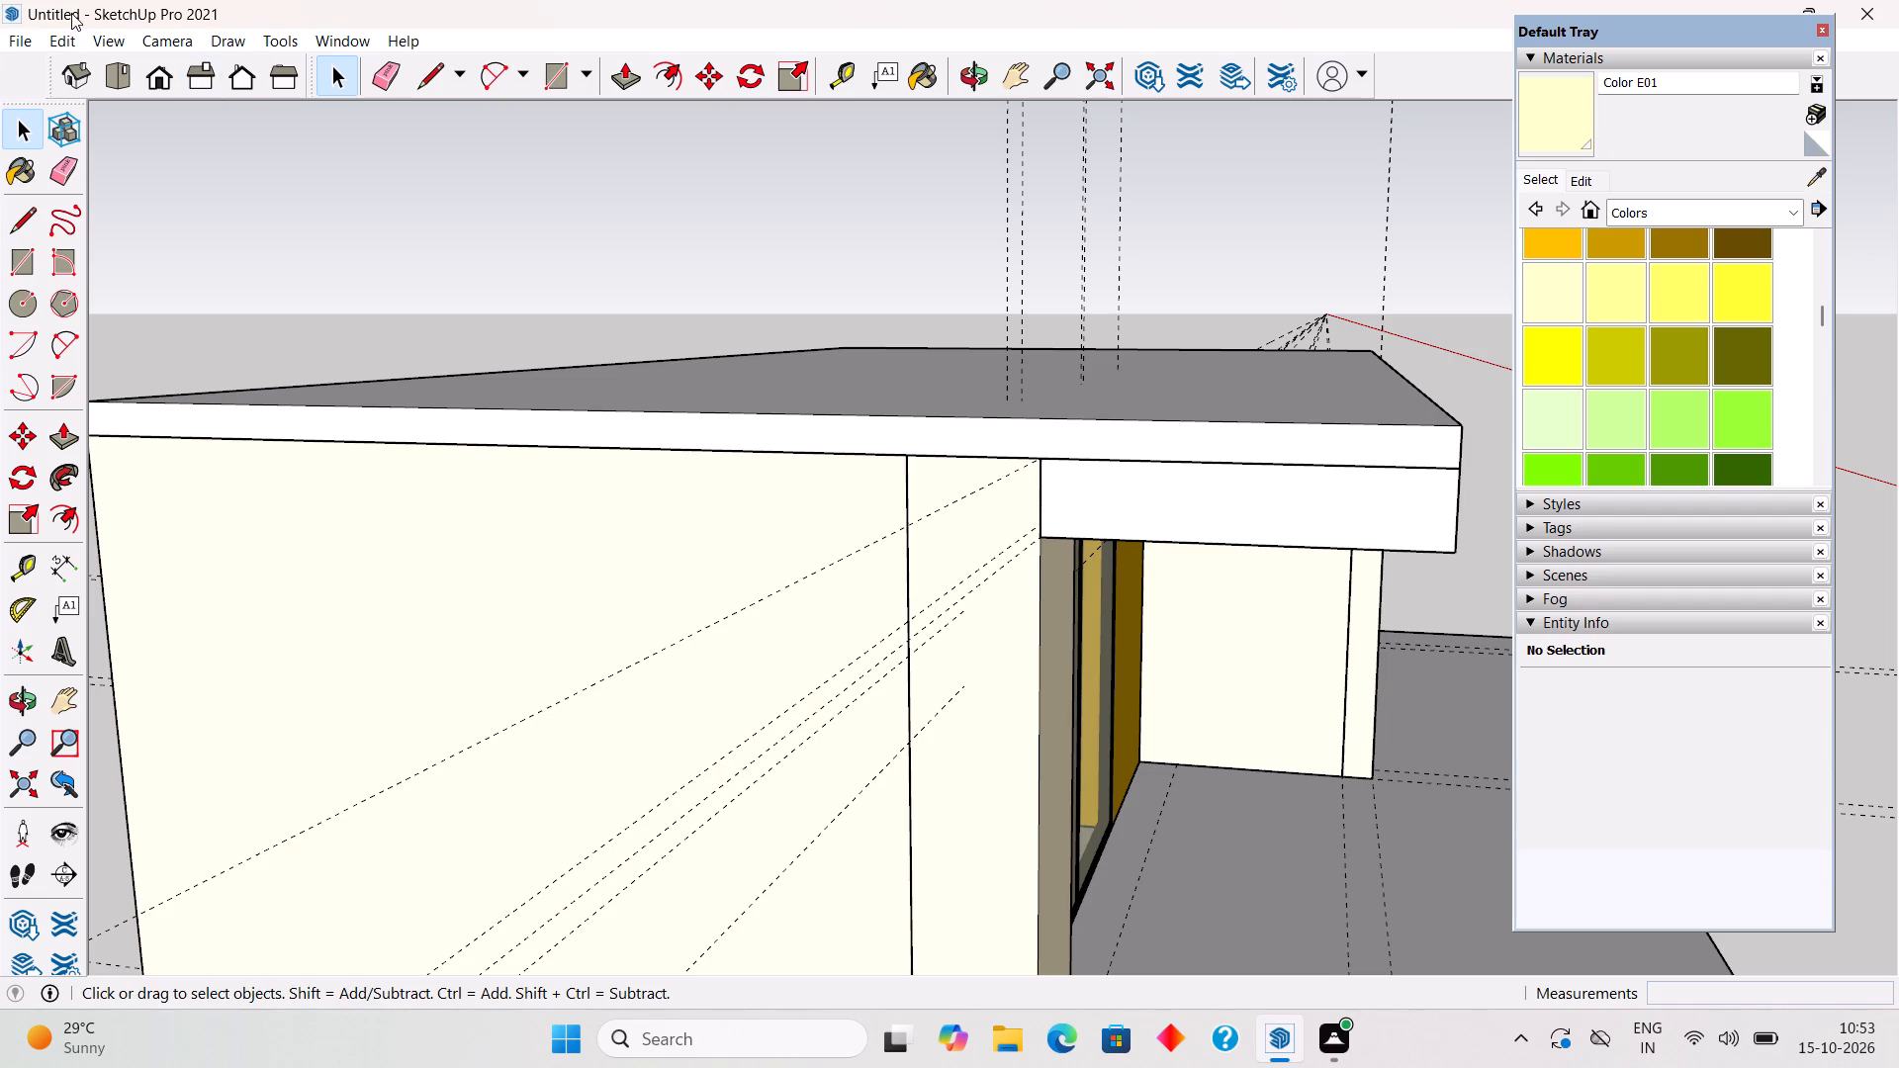
left_click(43, 44)
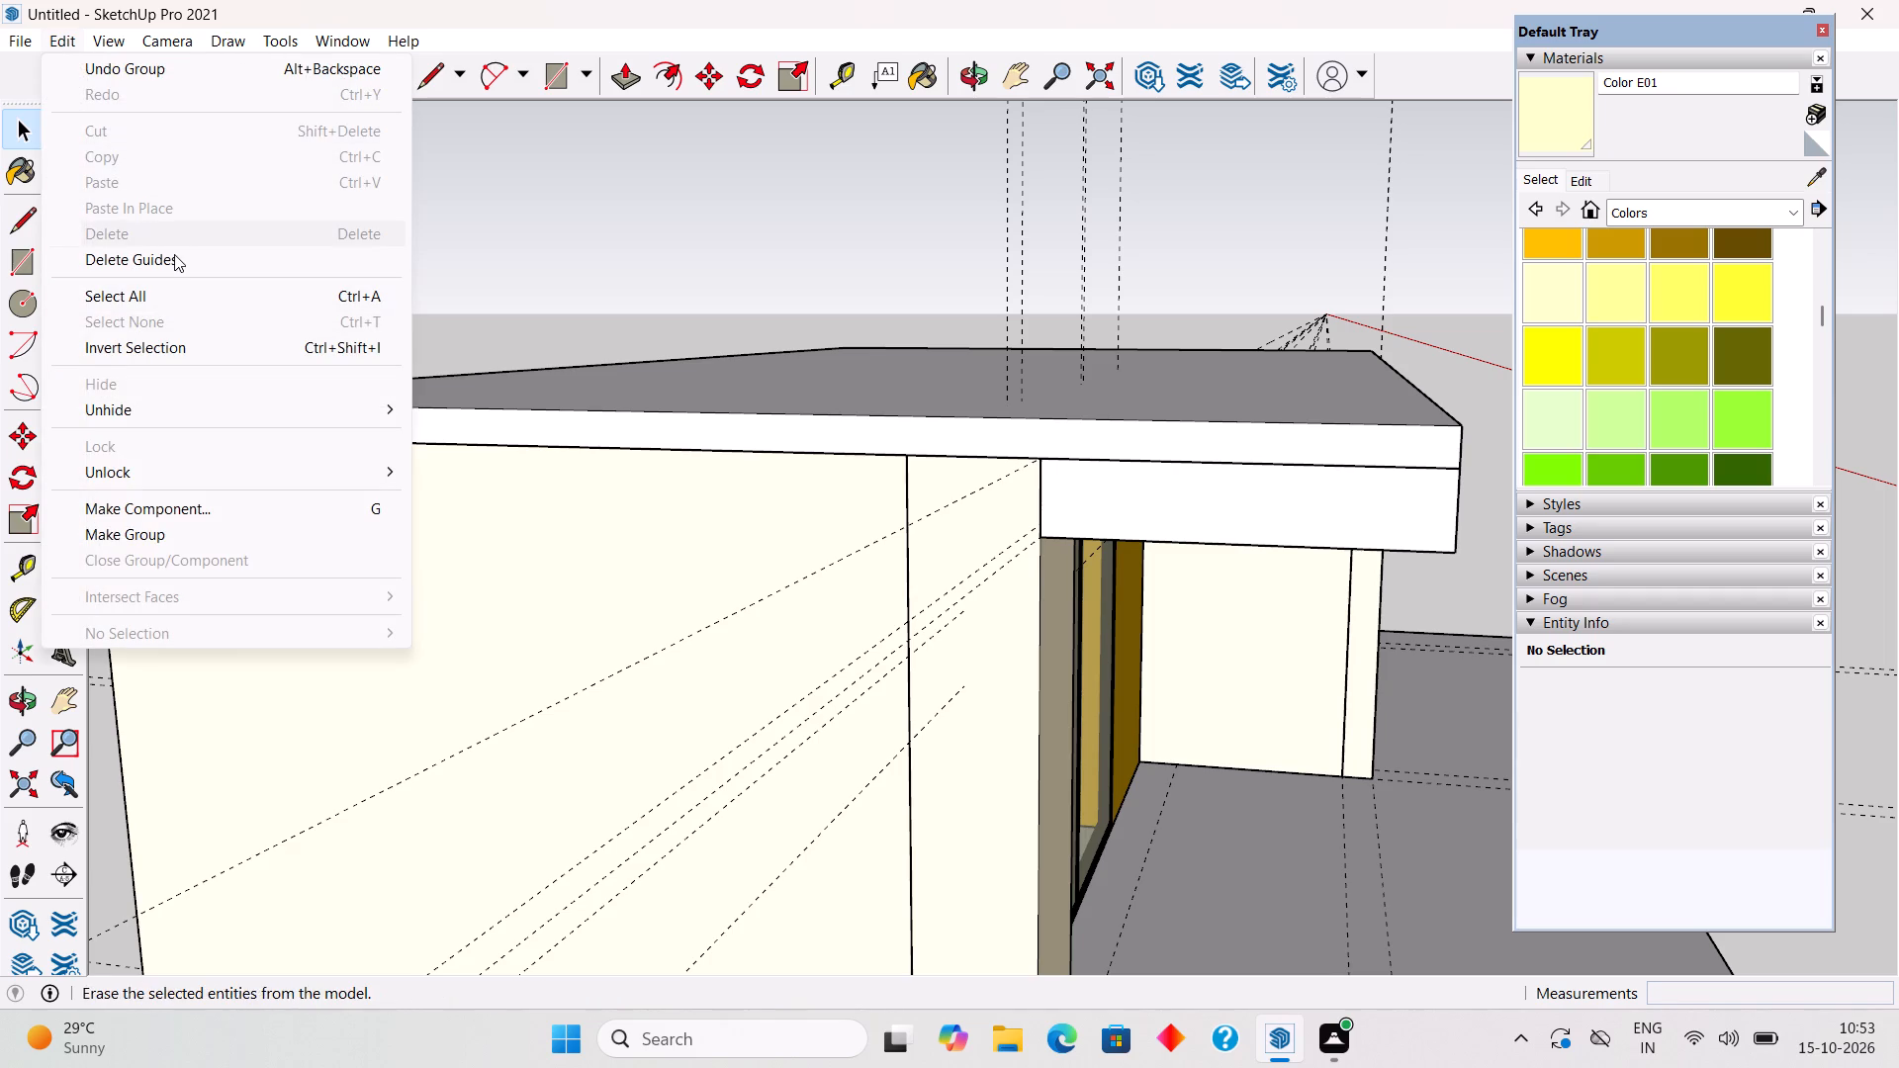
left_click(174, 254)
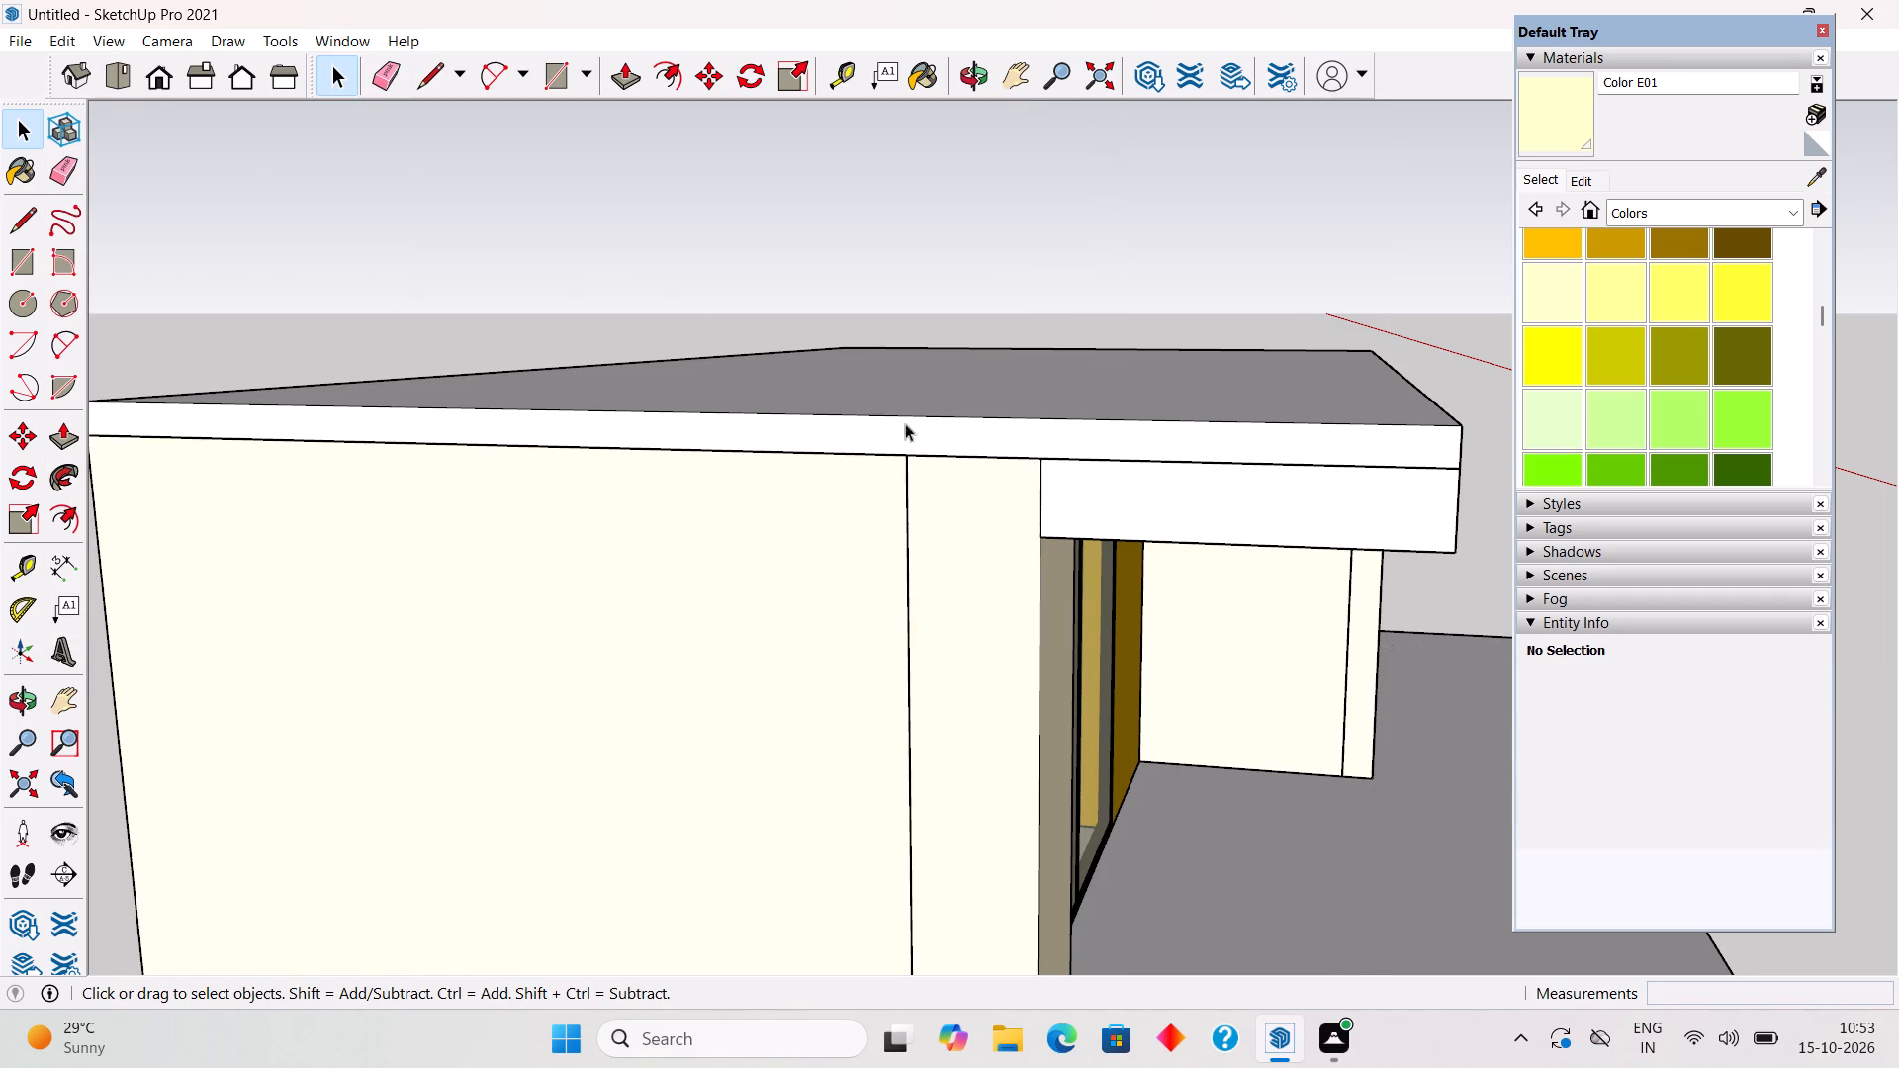
Place a vertical guide at the pier's outer front corner and a guide through it parallel to the roof's front edge.
middle_click_drag(930, 445, 1088, 485)
key("t")
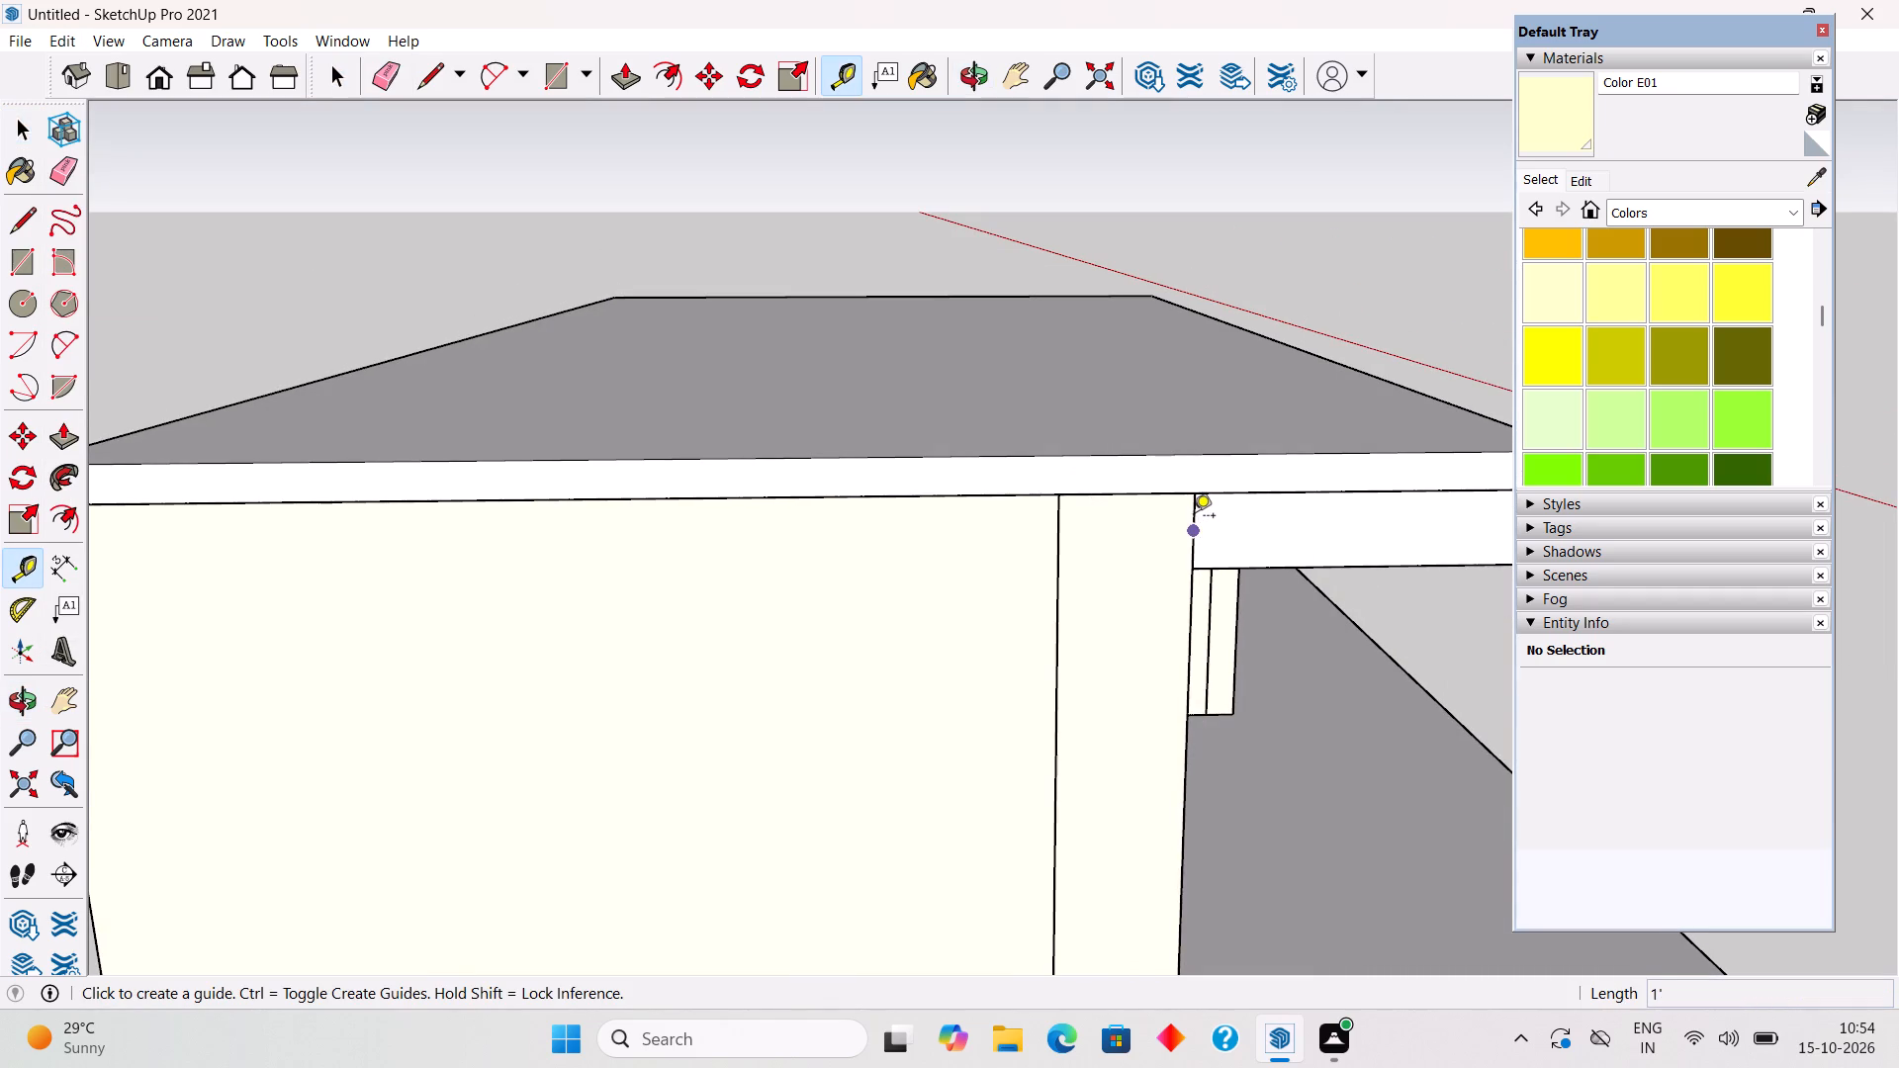
double_click(1194, 517)
middle_click_drag(1270, 446, 1163, 509)
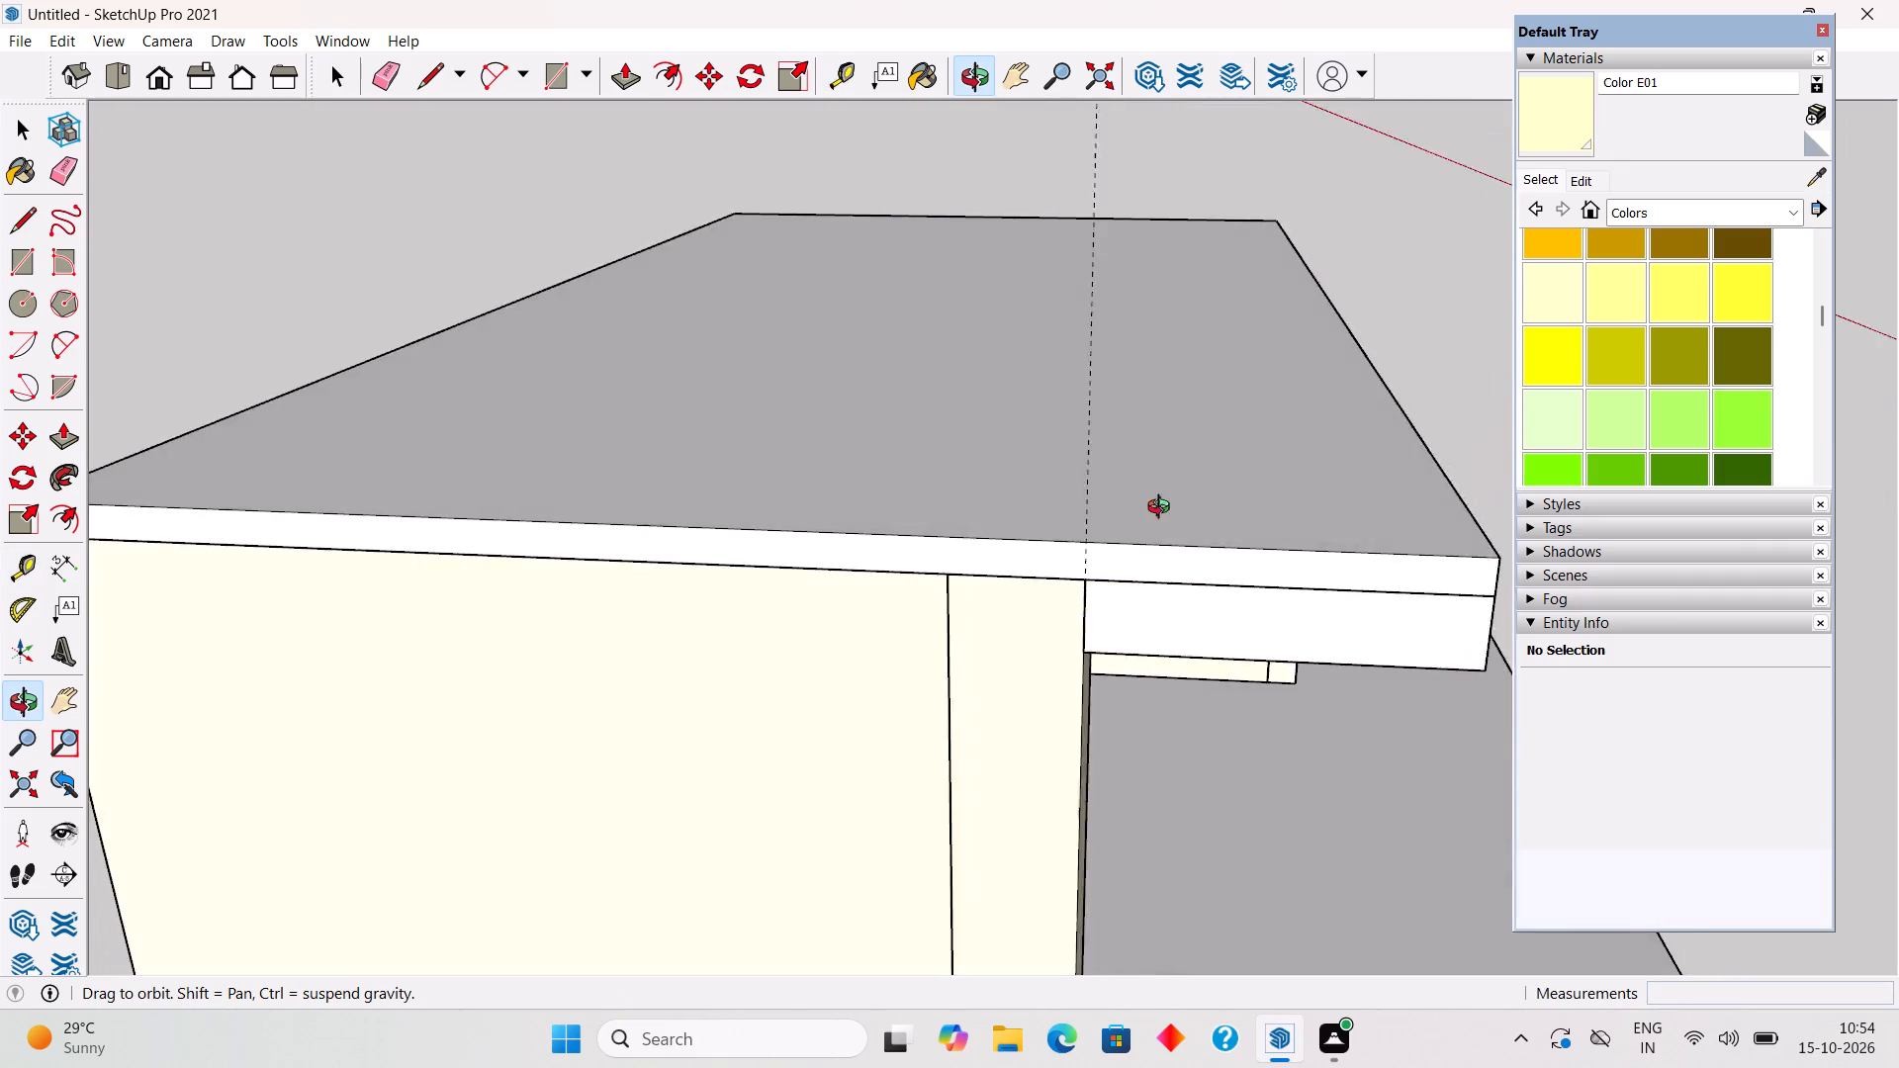
middle_click_drag(1163, 509, 899, 583)
scroll(1171, 700, "up", 4)
left_click(1115, 696)
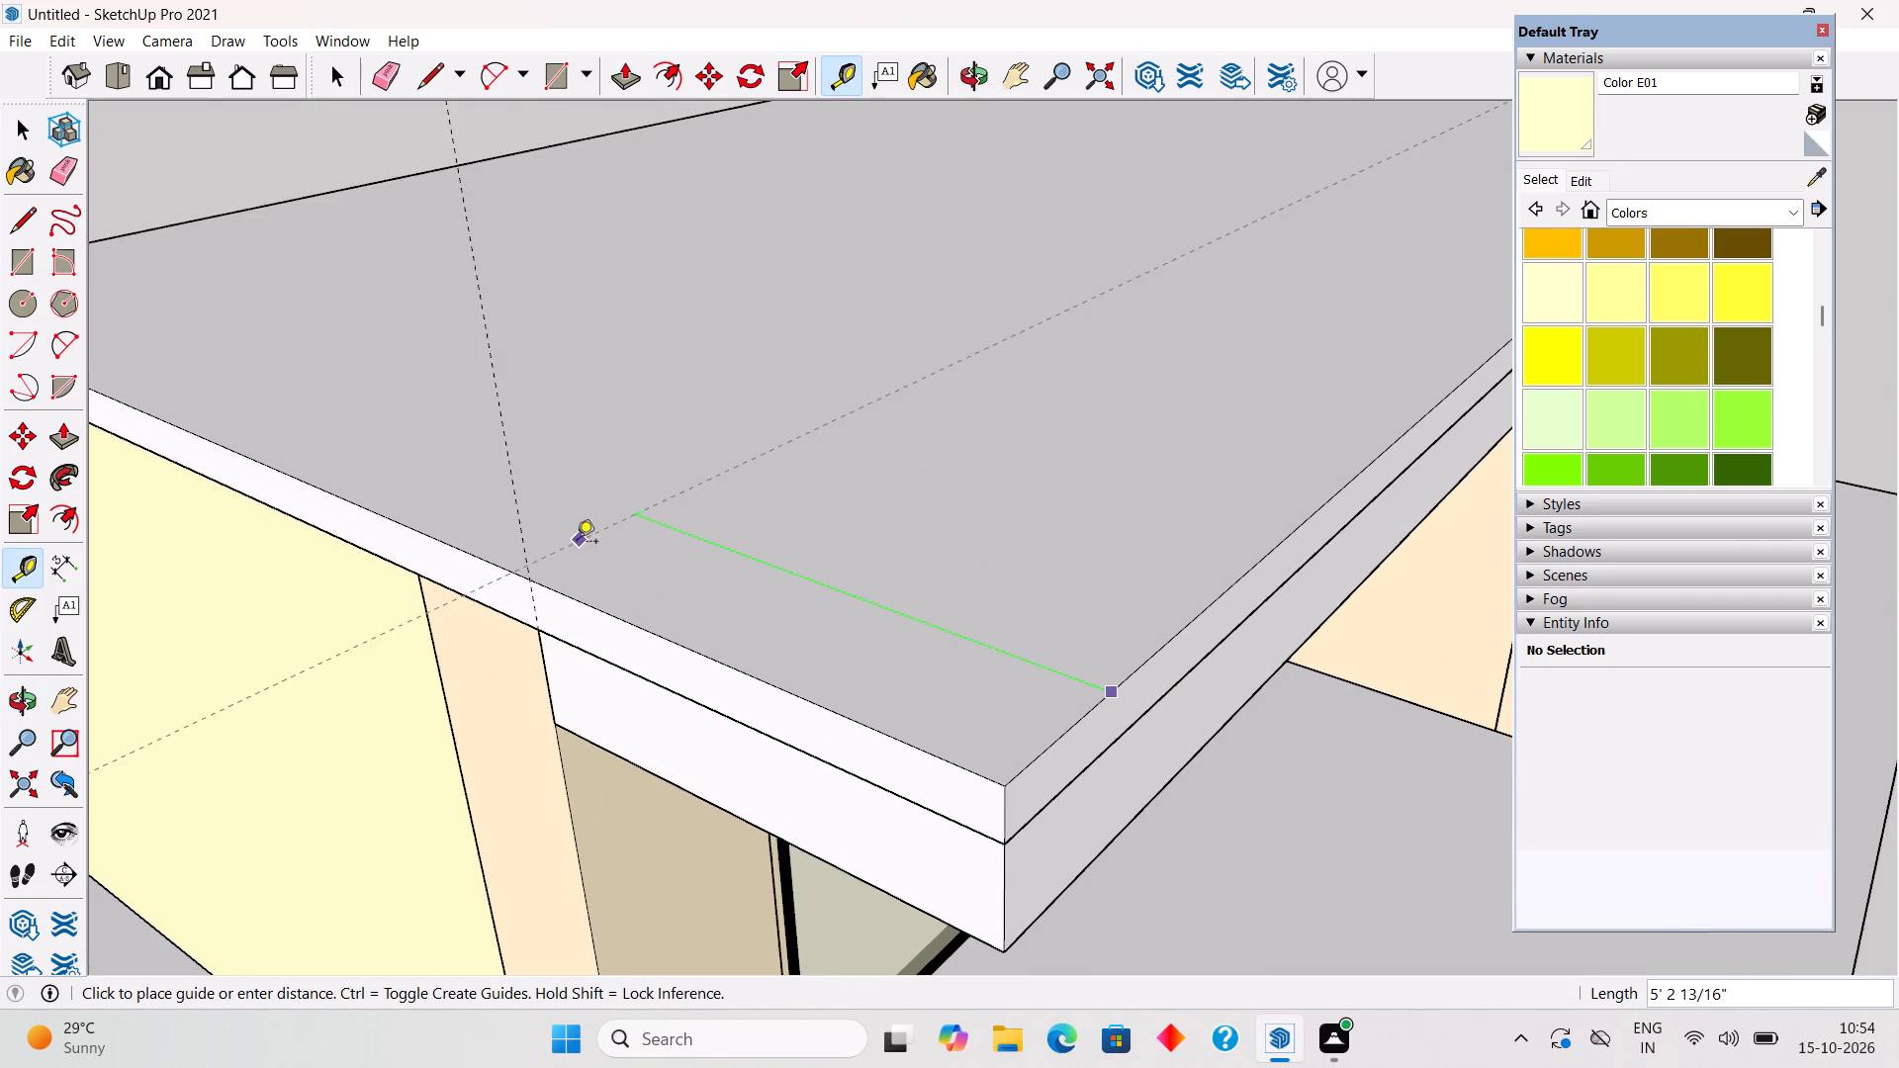
left_click(537, 584)
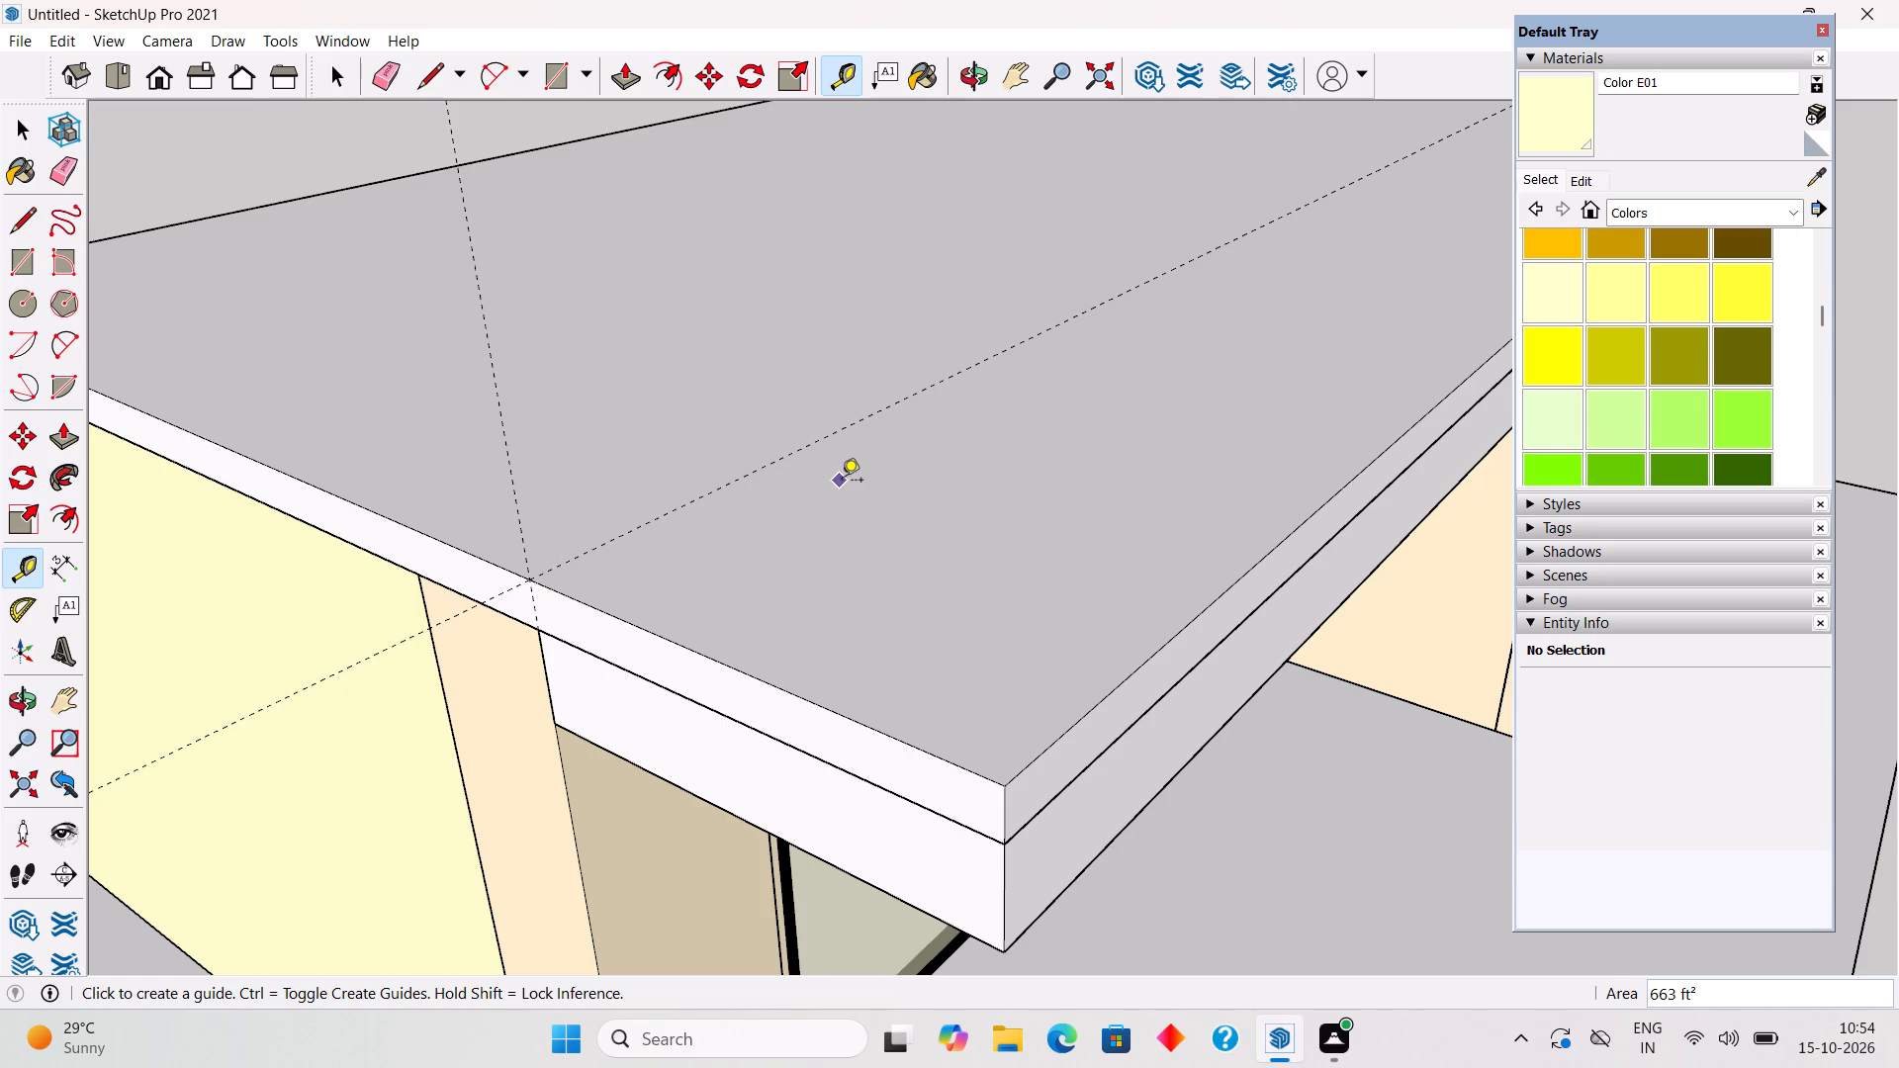
Place a vertical guide at the canopy's end by the projecting wall and a guide through it, 18' 6" from the roof's side edge.
scroll(853, 482, "down", 10)
middle_click_drag(983, 529, 784, 596)
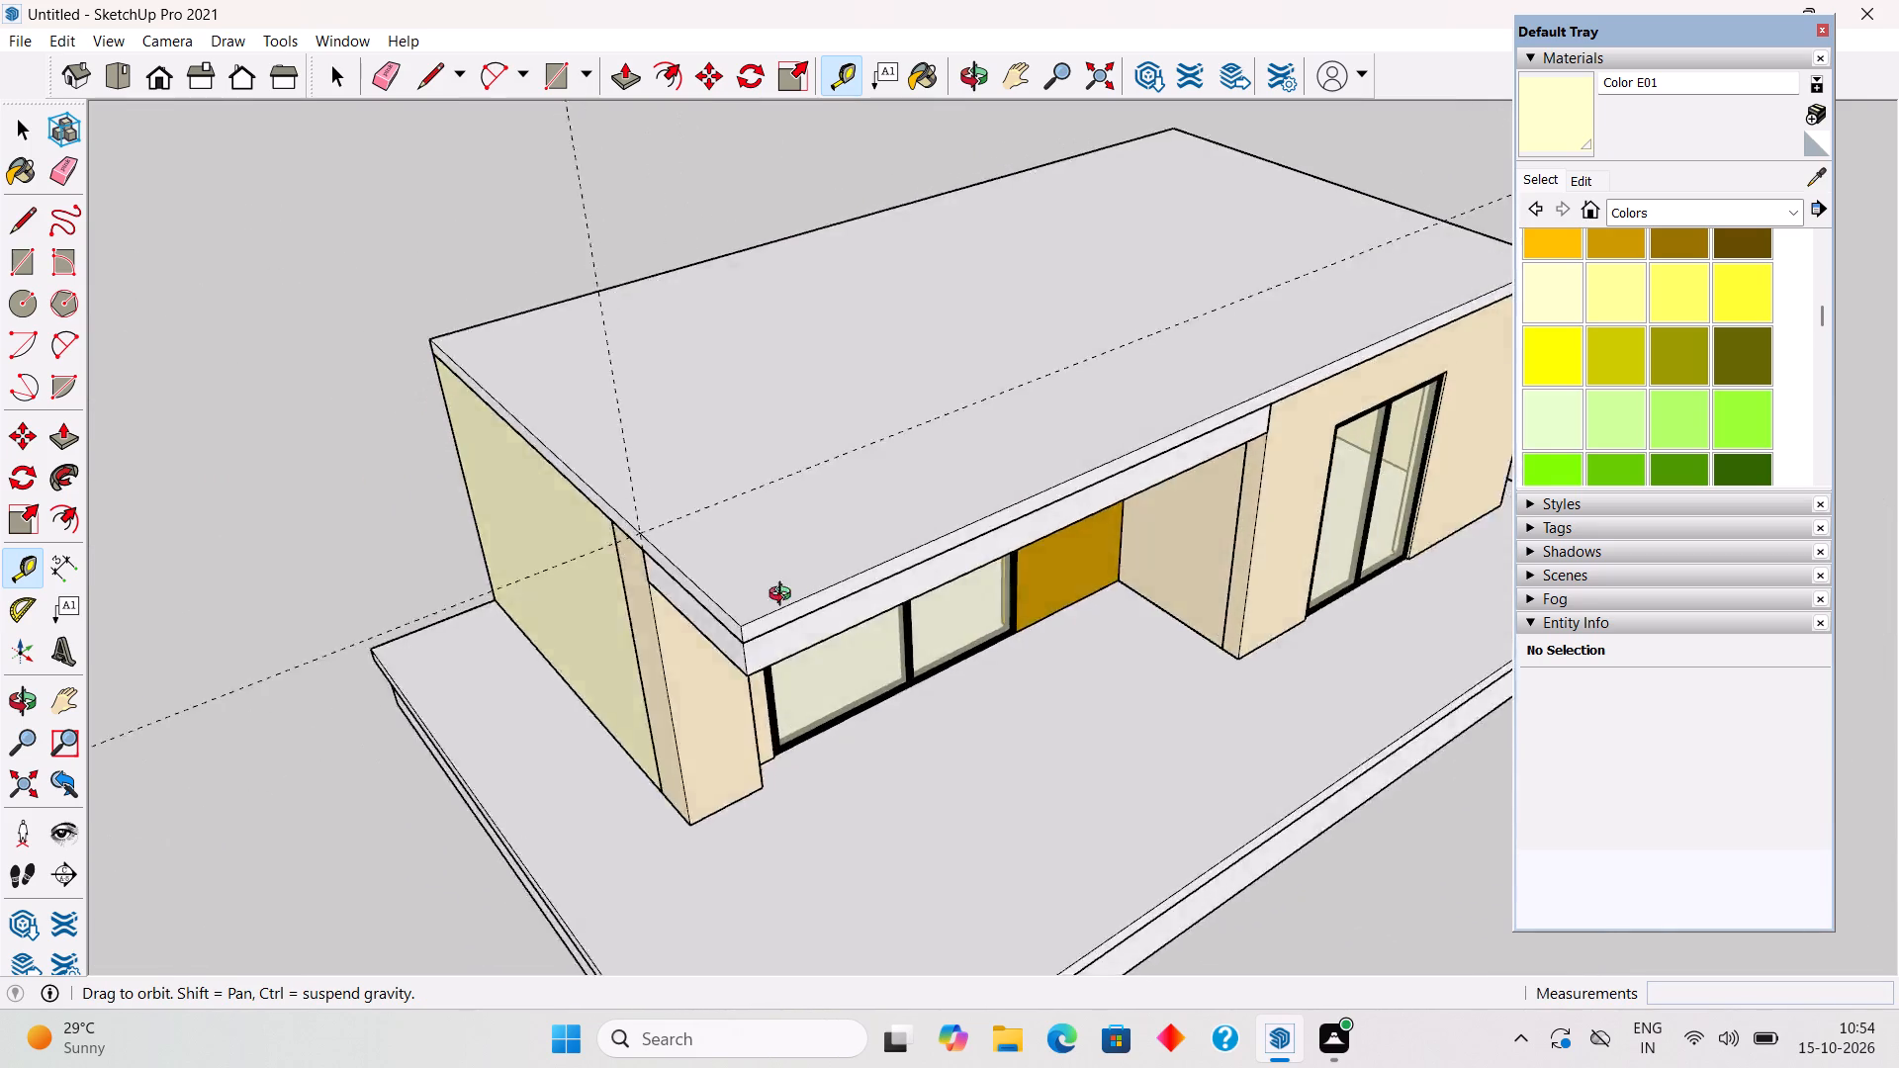
middle_click_drag(784, 596, 538, 708)
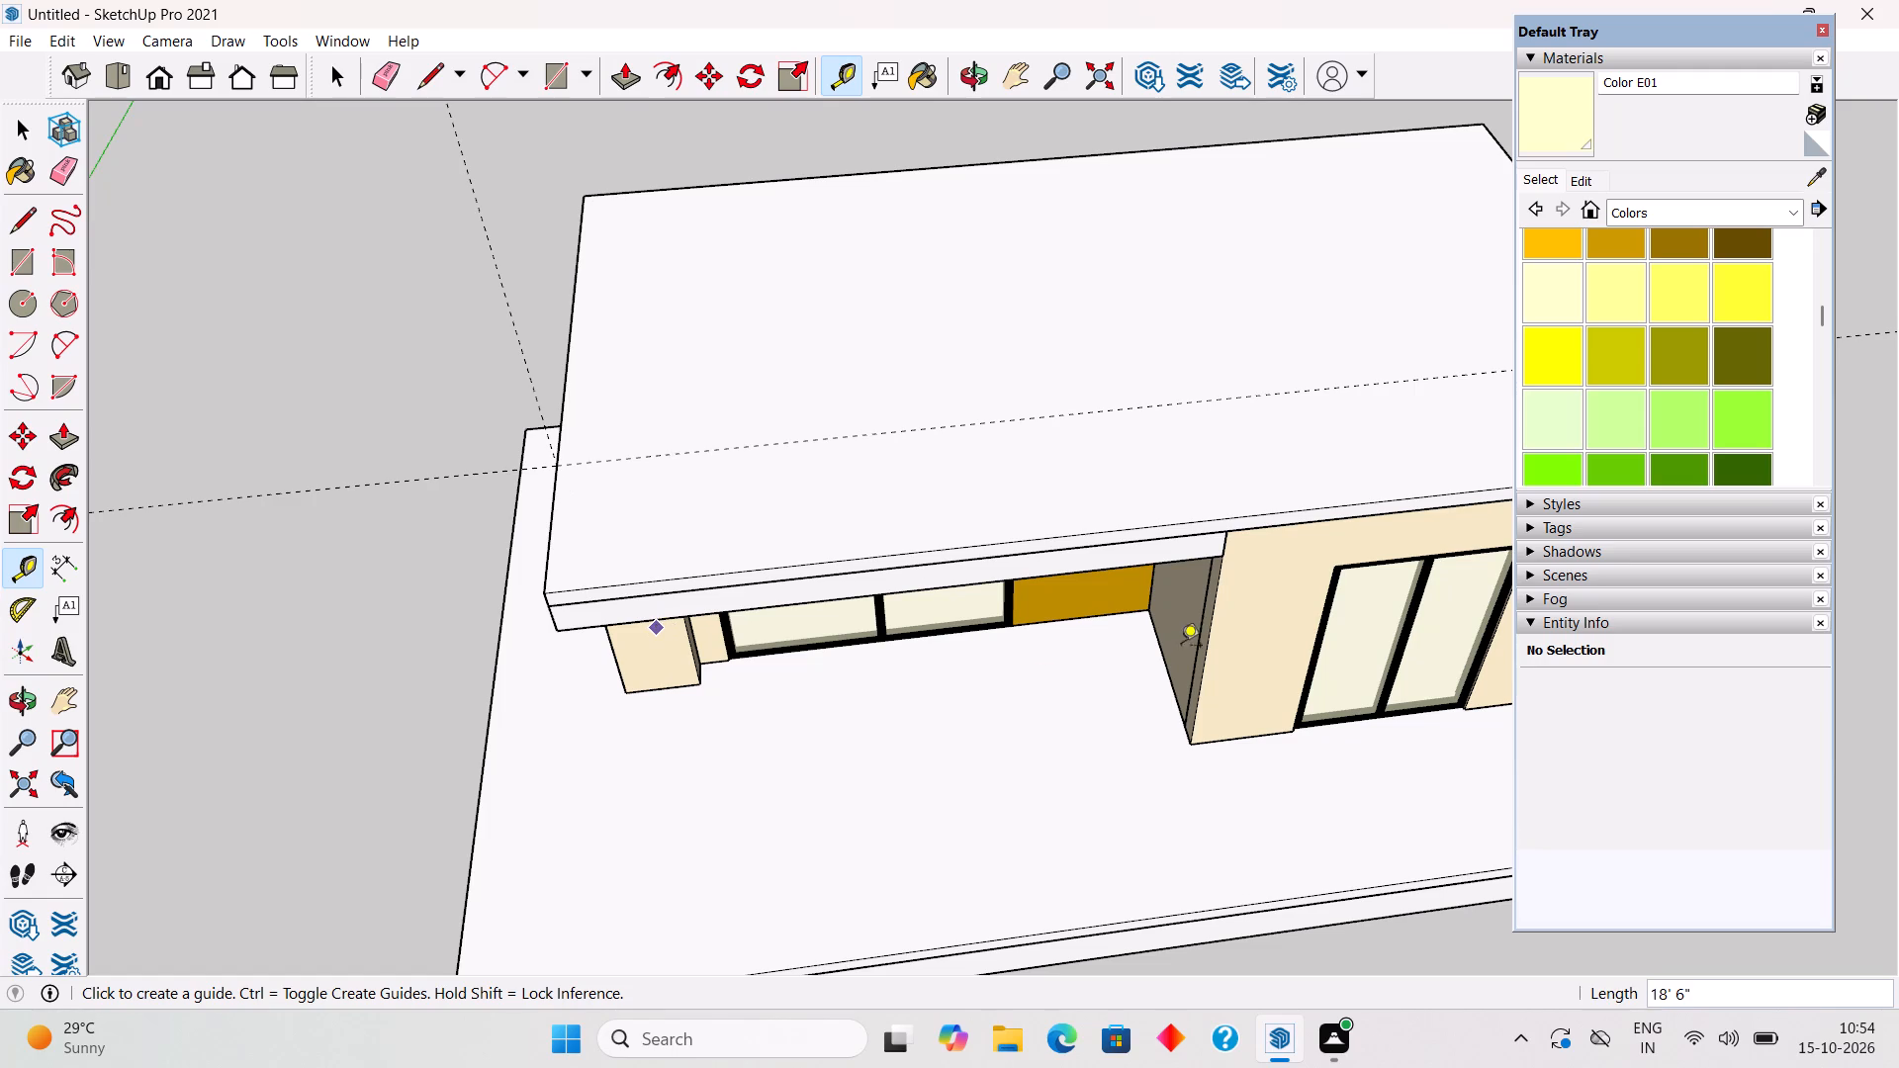
double_click(1222, 592)
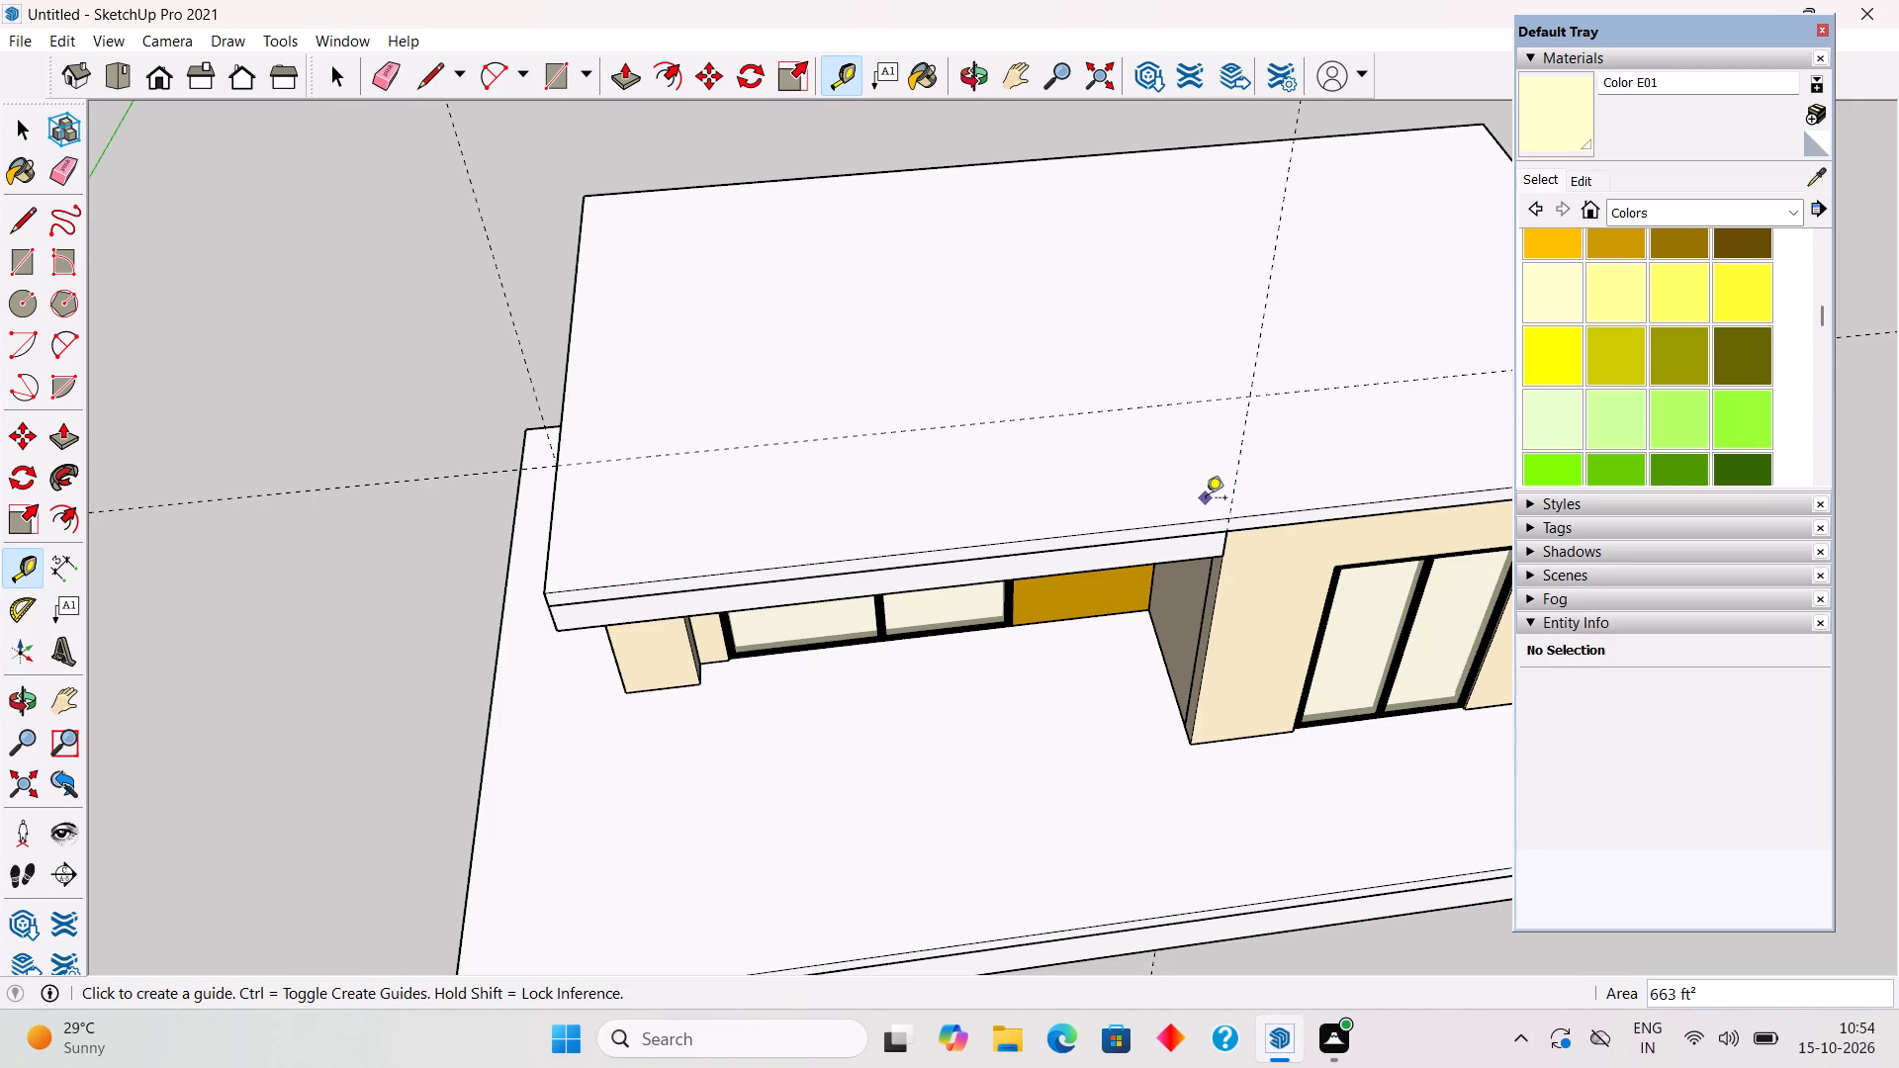
scroll(1198, 432, "up", 3)
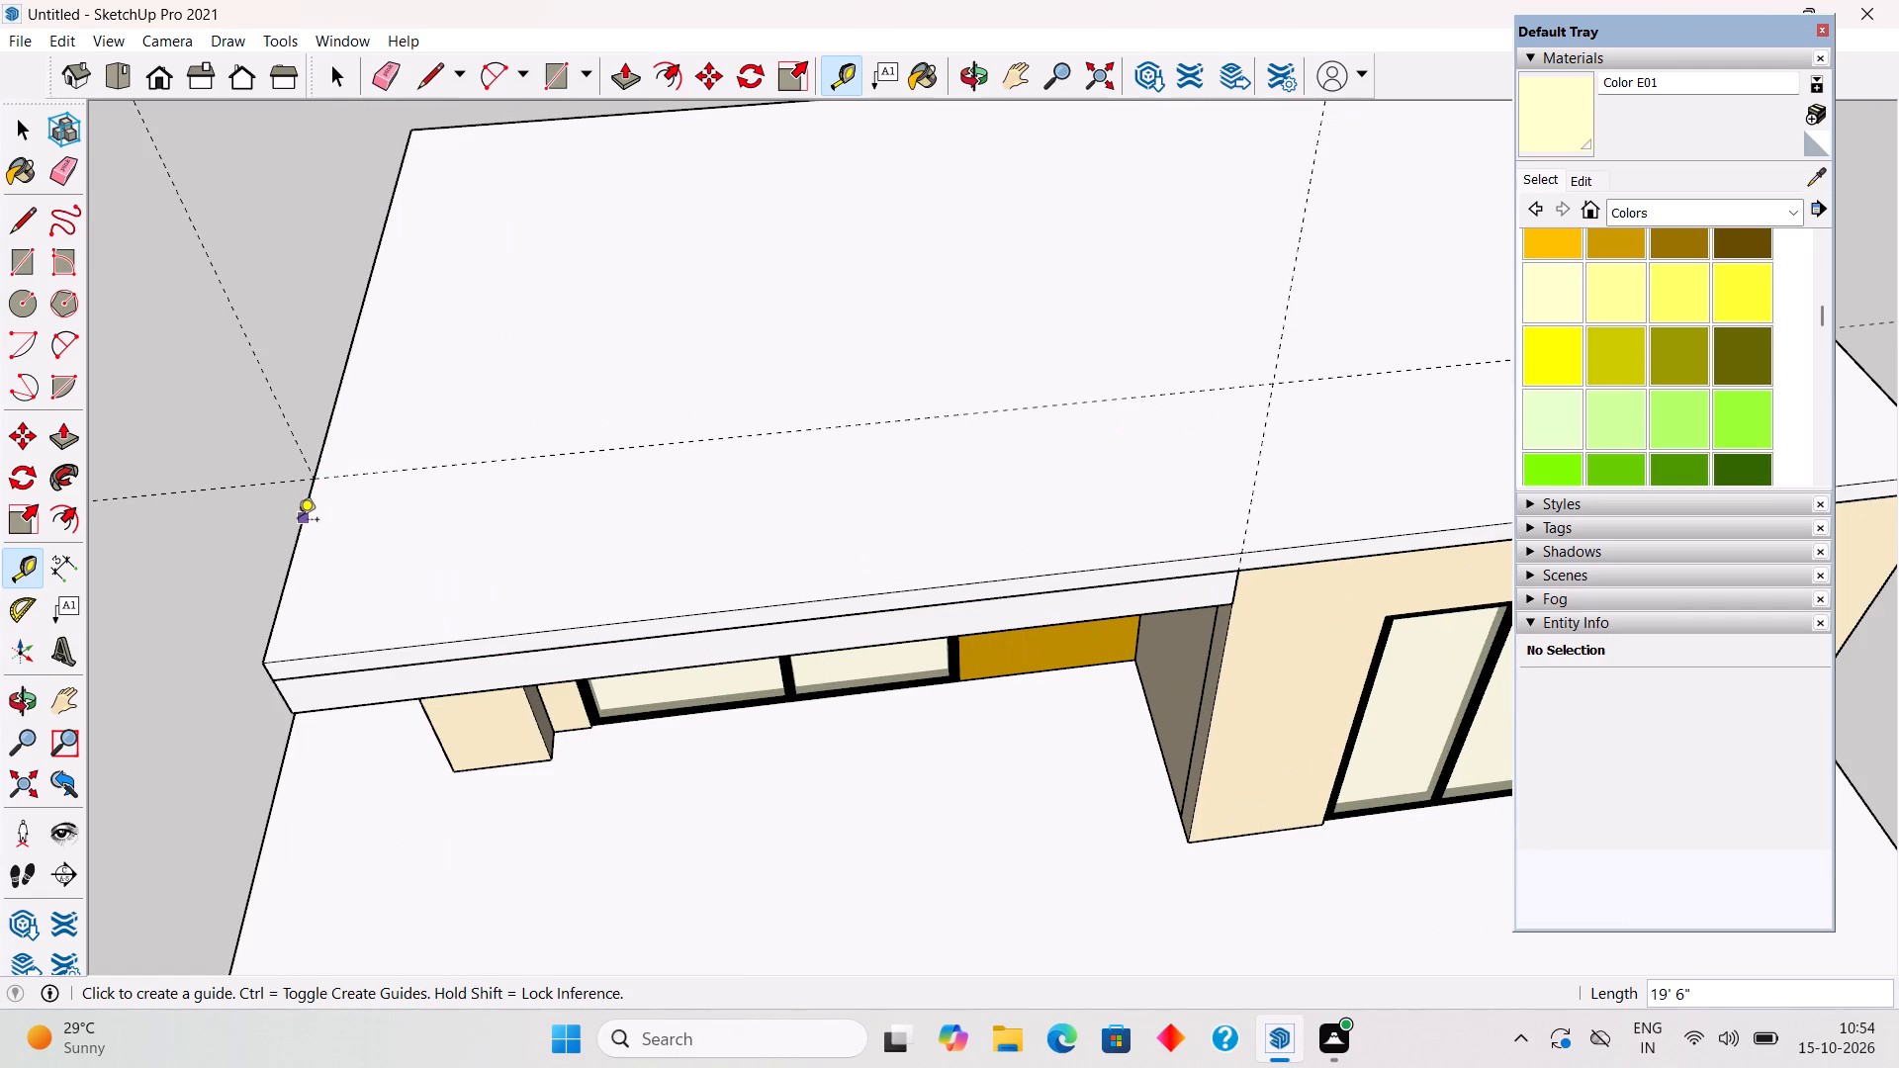
left_click(298, 521)
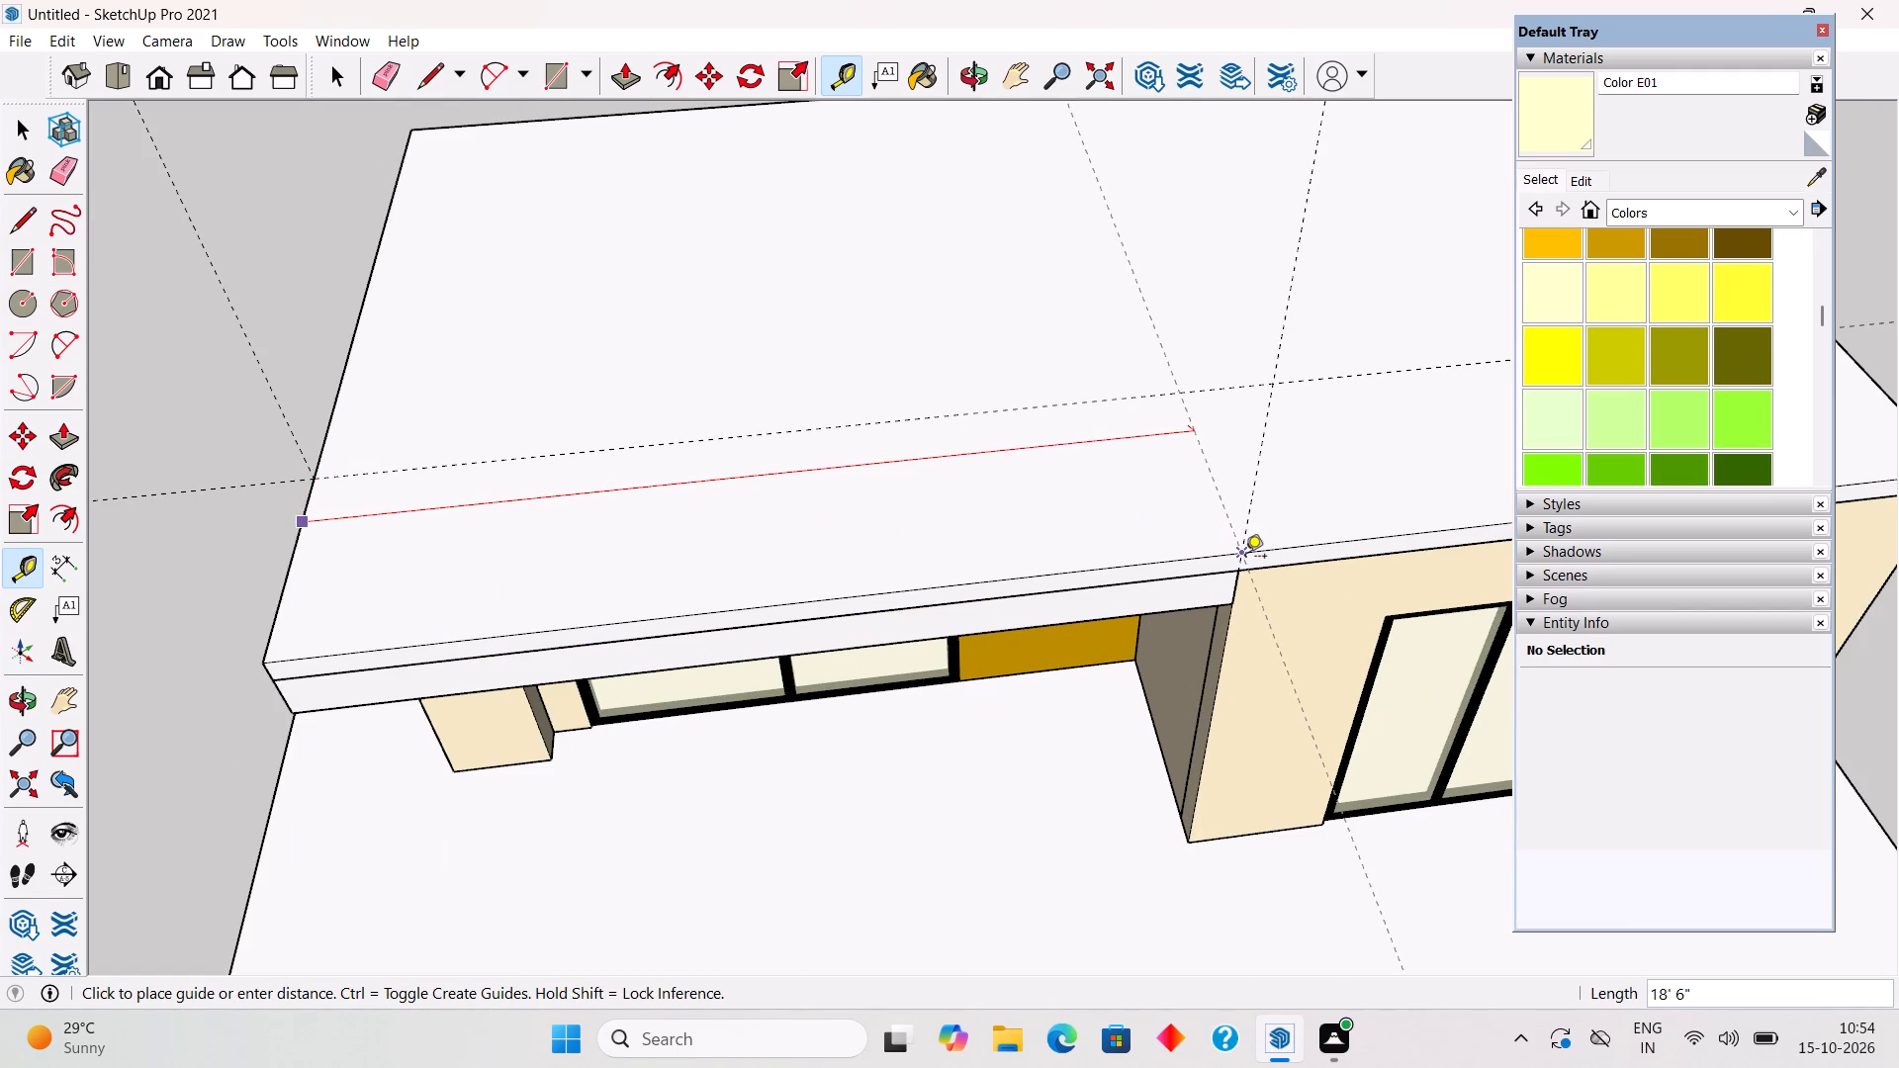
left_click(1245, 558)
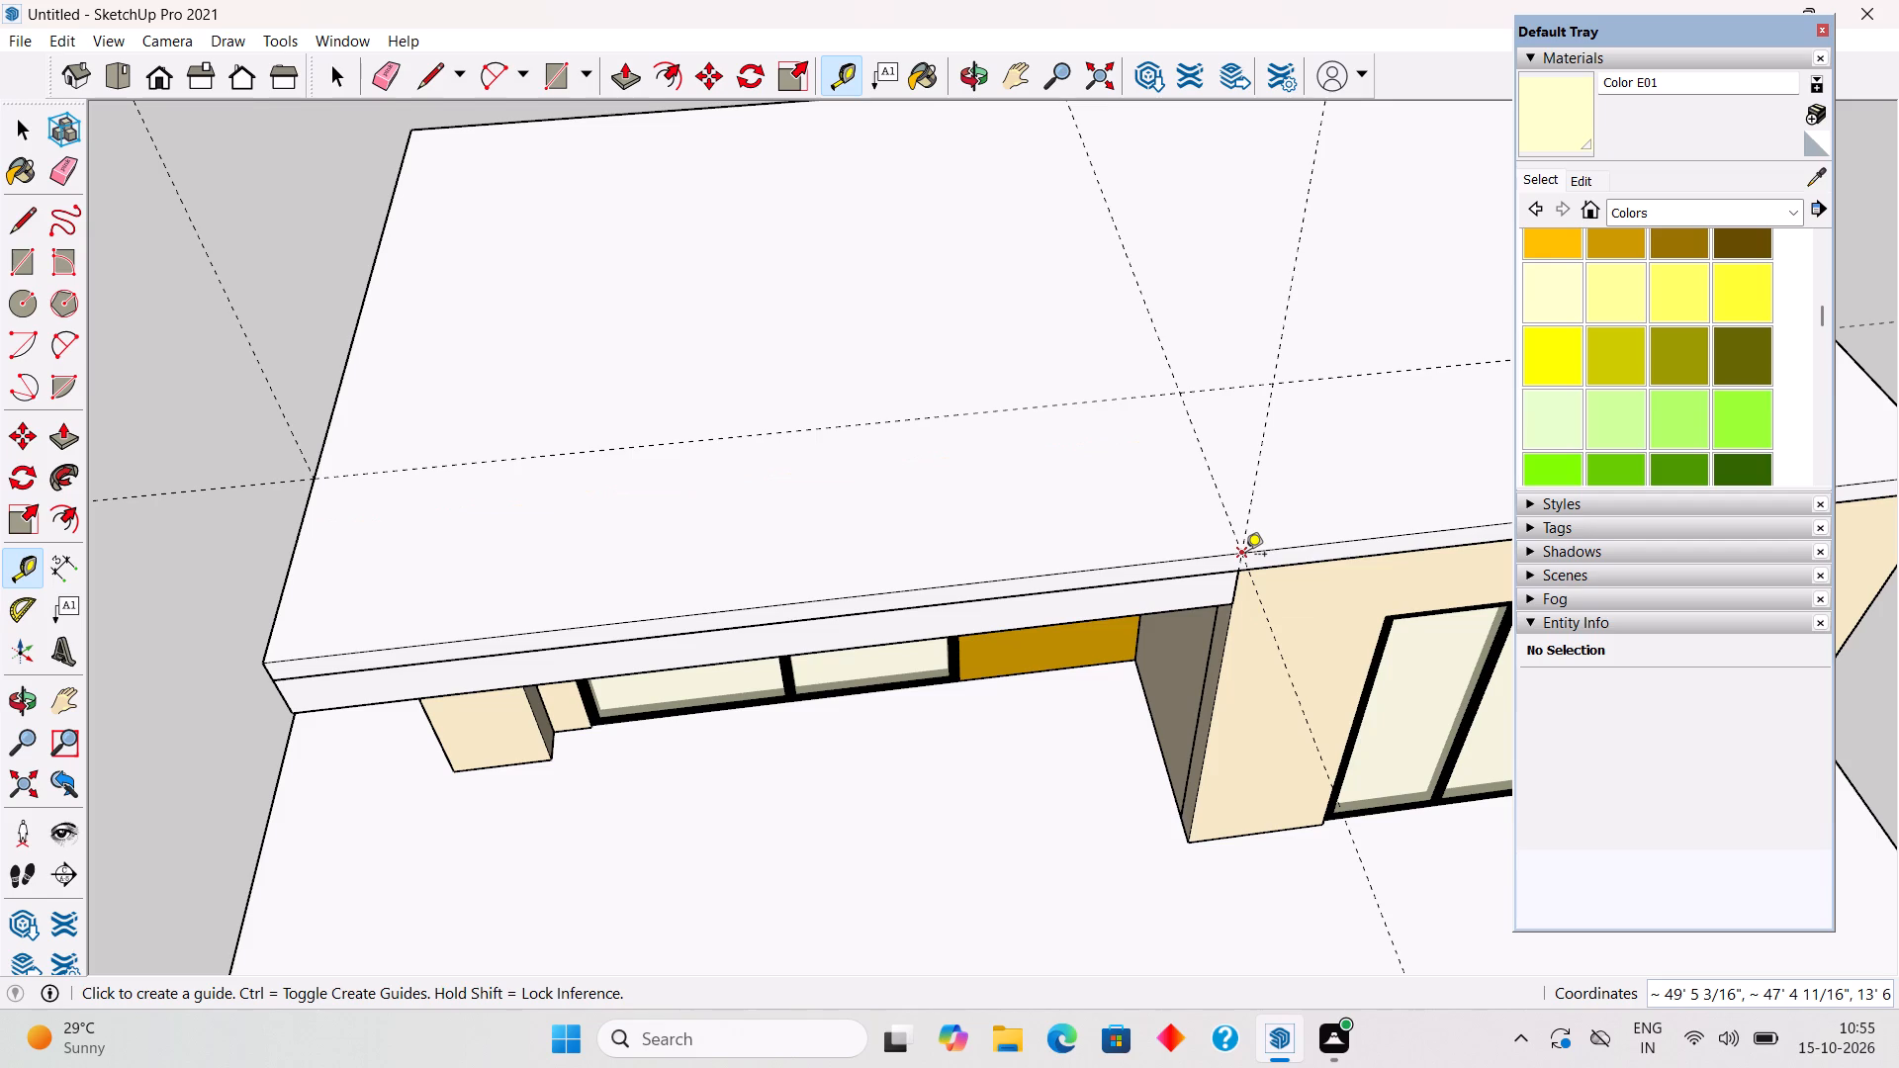
Offset a parallel guide 9" from the roof guide at the projecting wall's corner.
middle_click(1207, 428)
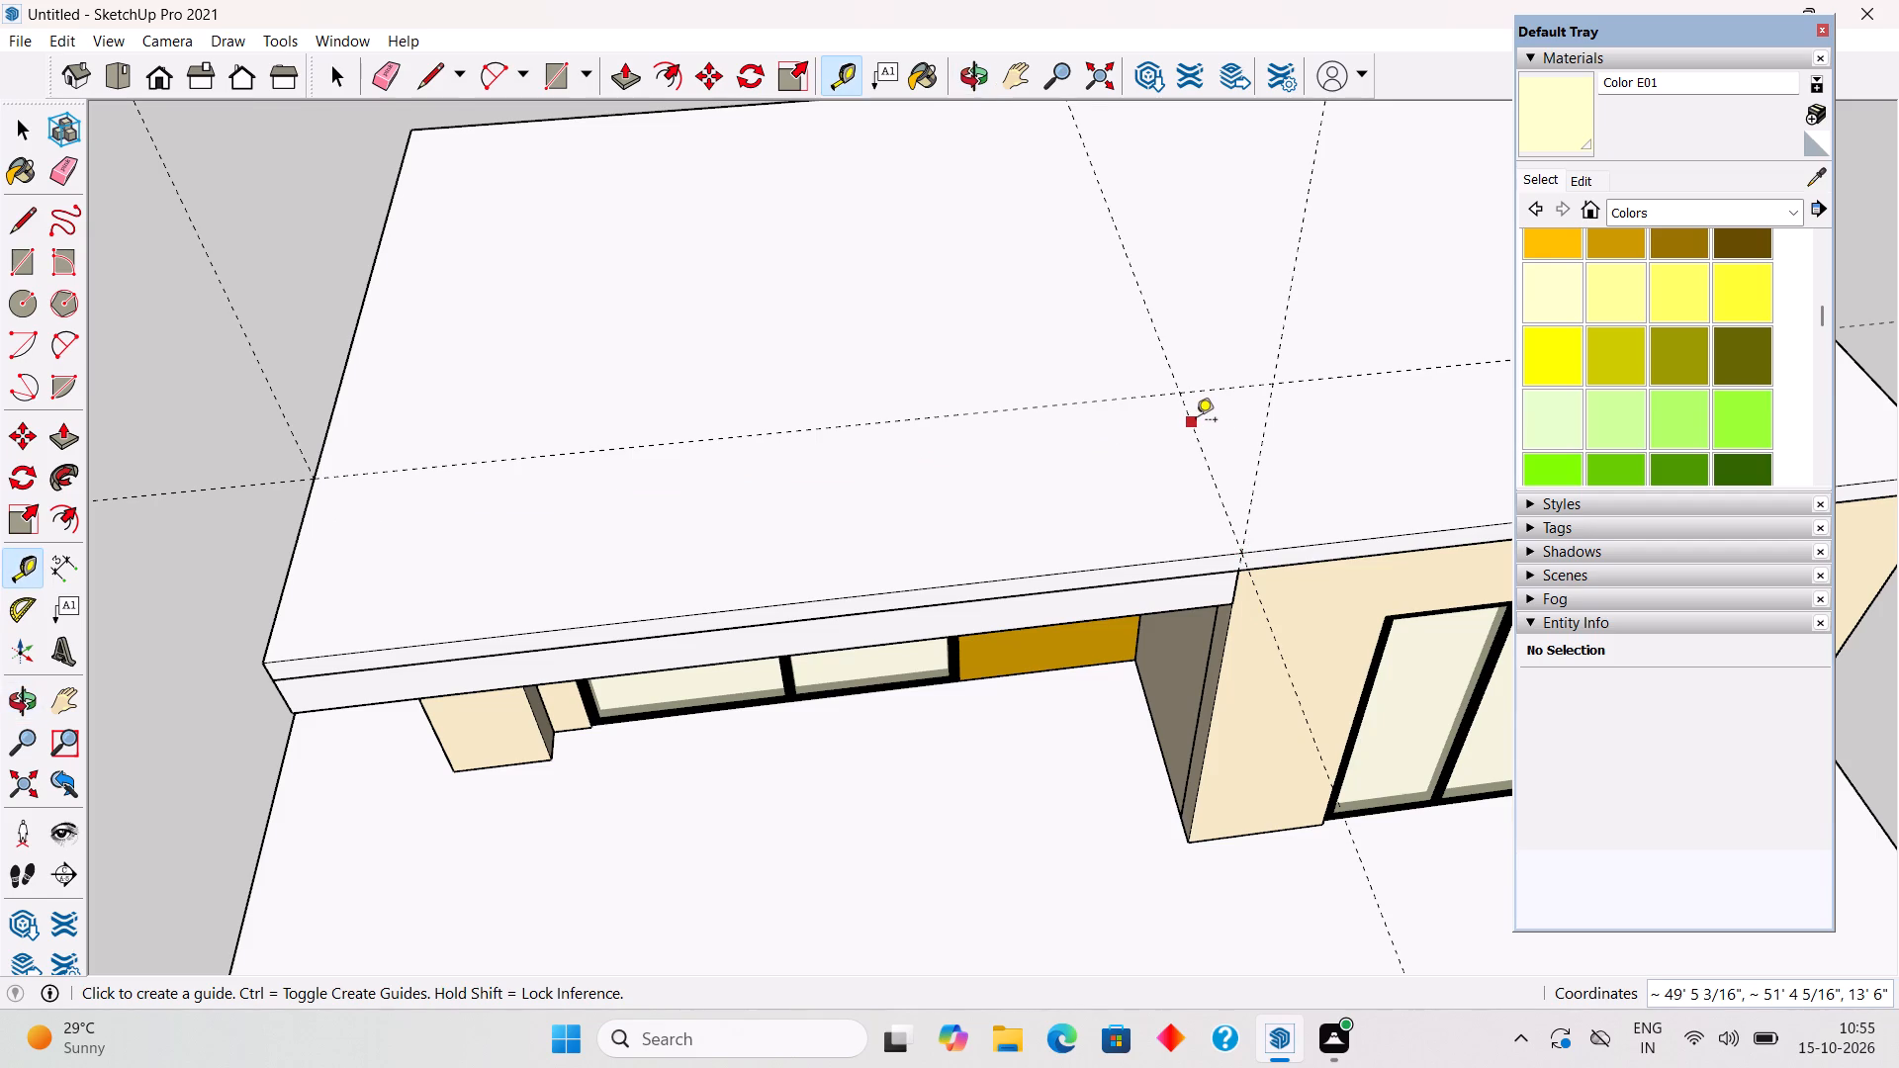
left_click(1196, 421)
key("9")
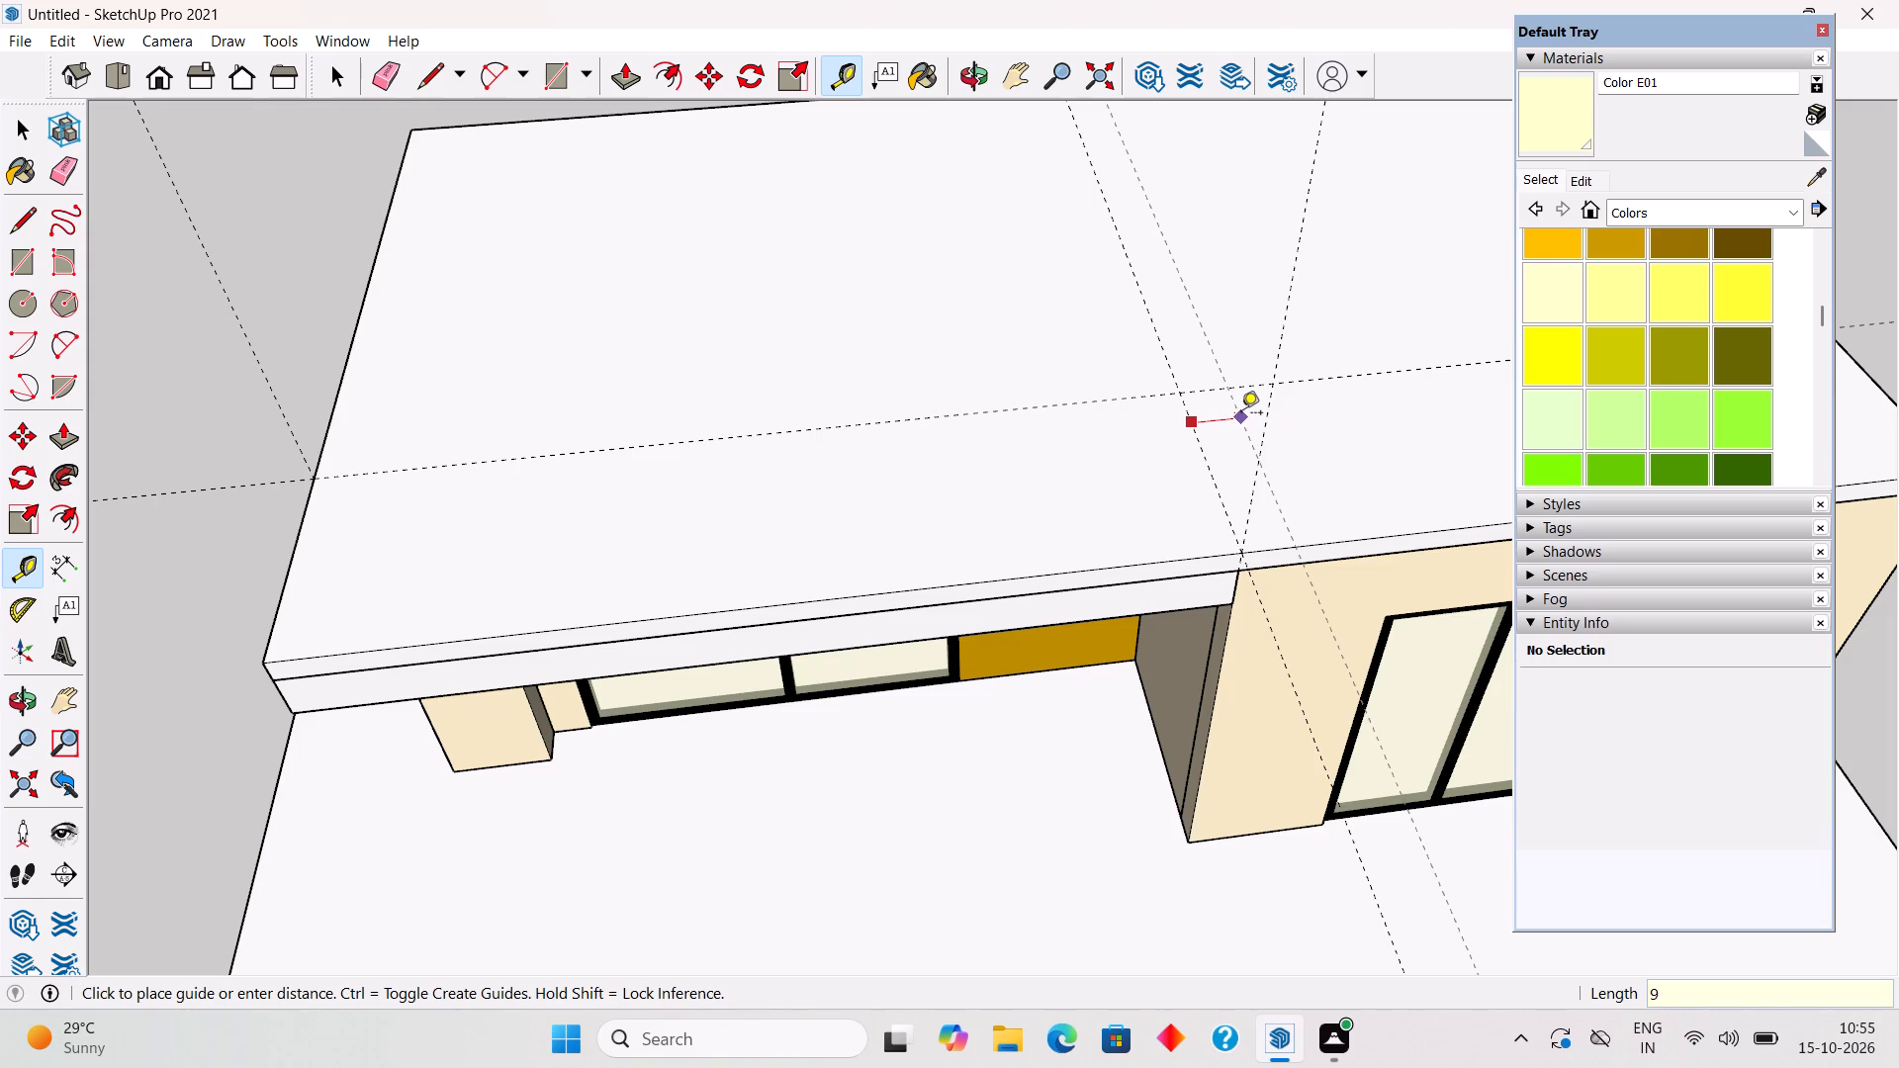
key("shift+quotedbl")
key("Return")
Offset a guide inward from the roof slab's front edge above the projecting wall.
scroll(1233, 416, "down", 7)
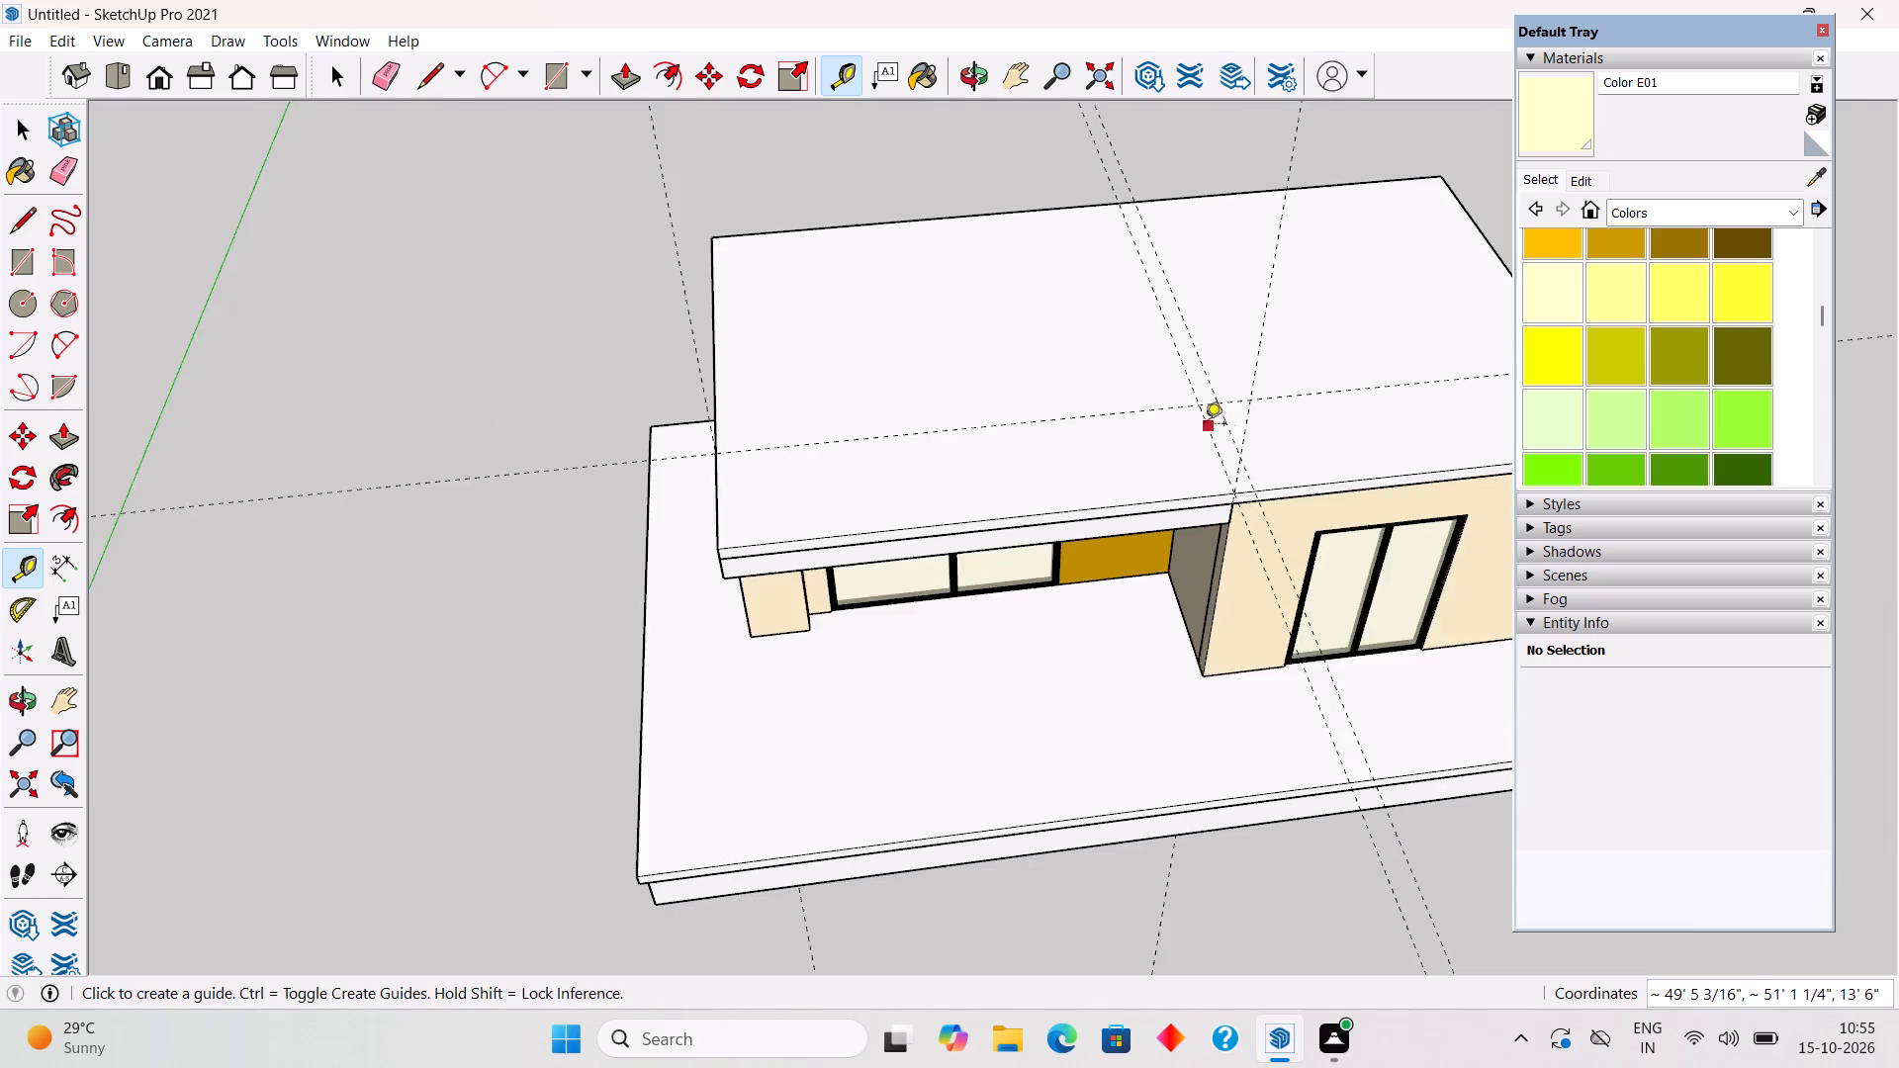
scroll(1205, 425, "down", 8)
scroll(1289, 437, "up", 5)
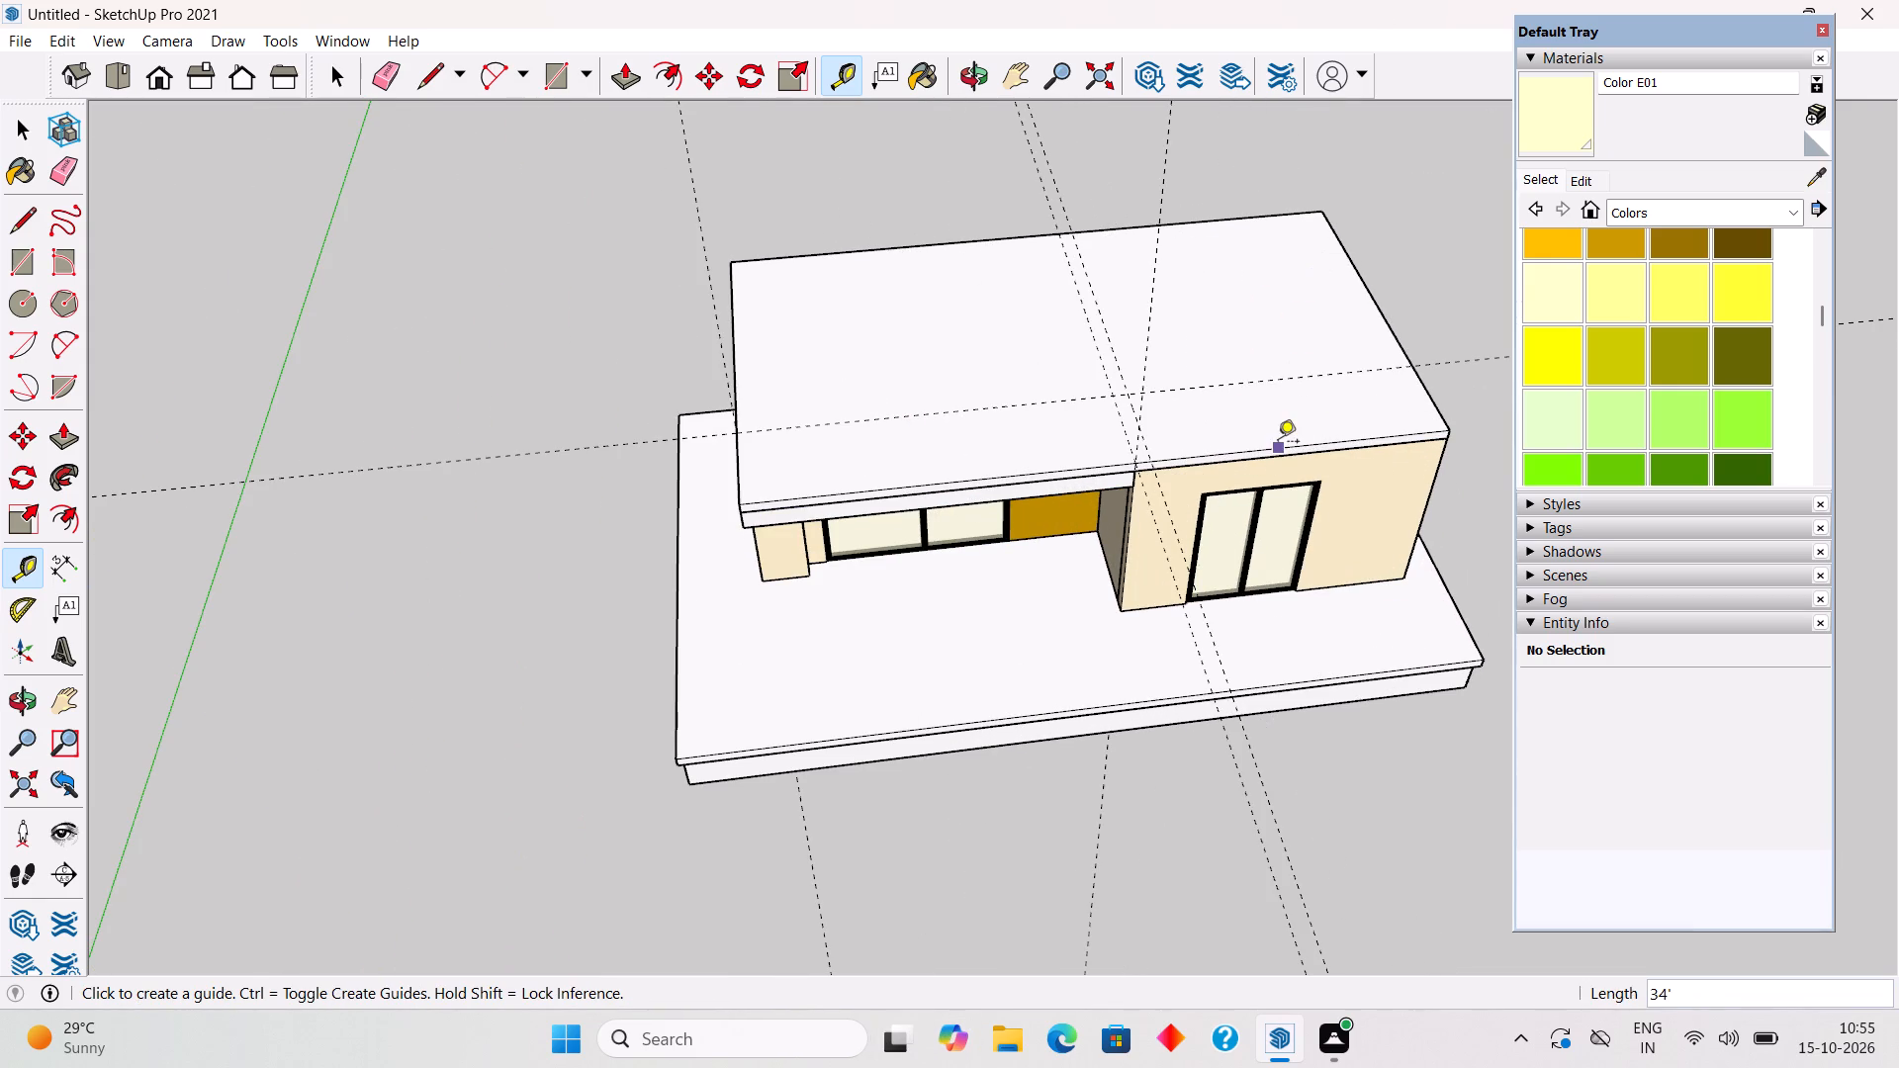
middle_click_drag(1277, 430, 1129, 276)
scroll(901, 397, "up", 2)
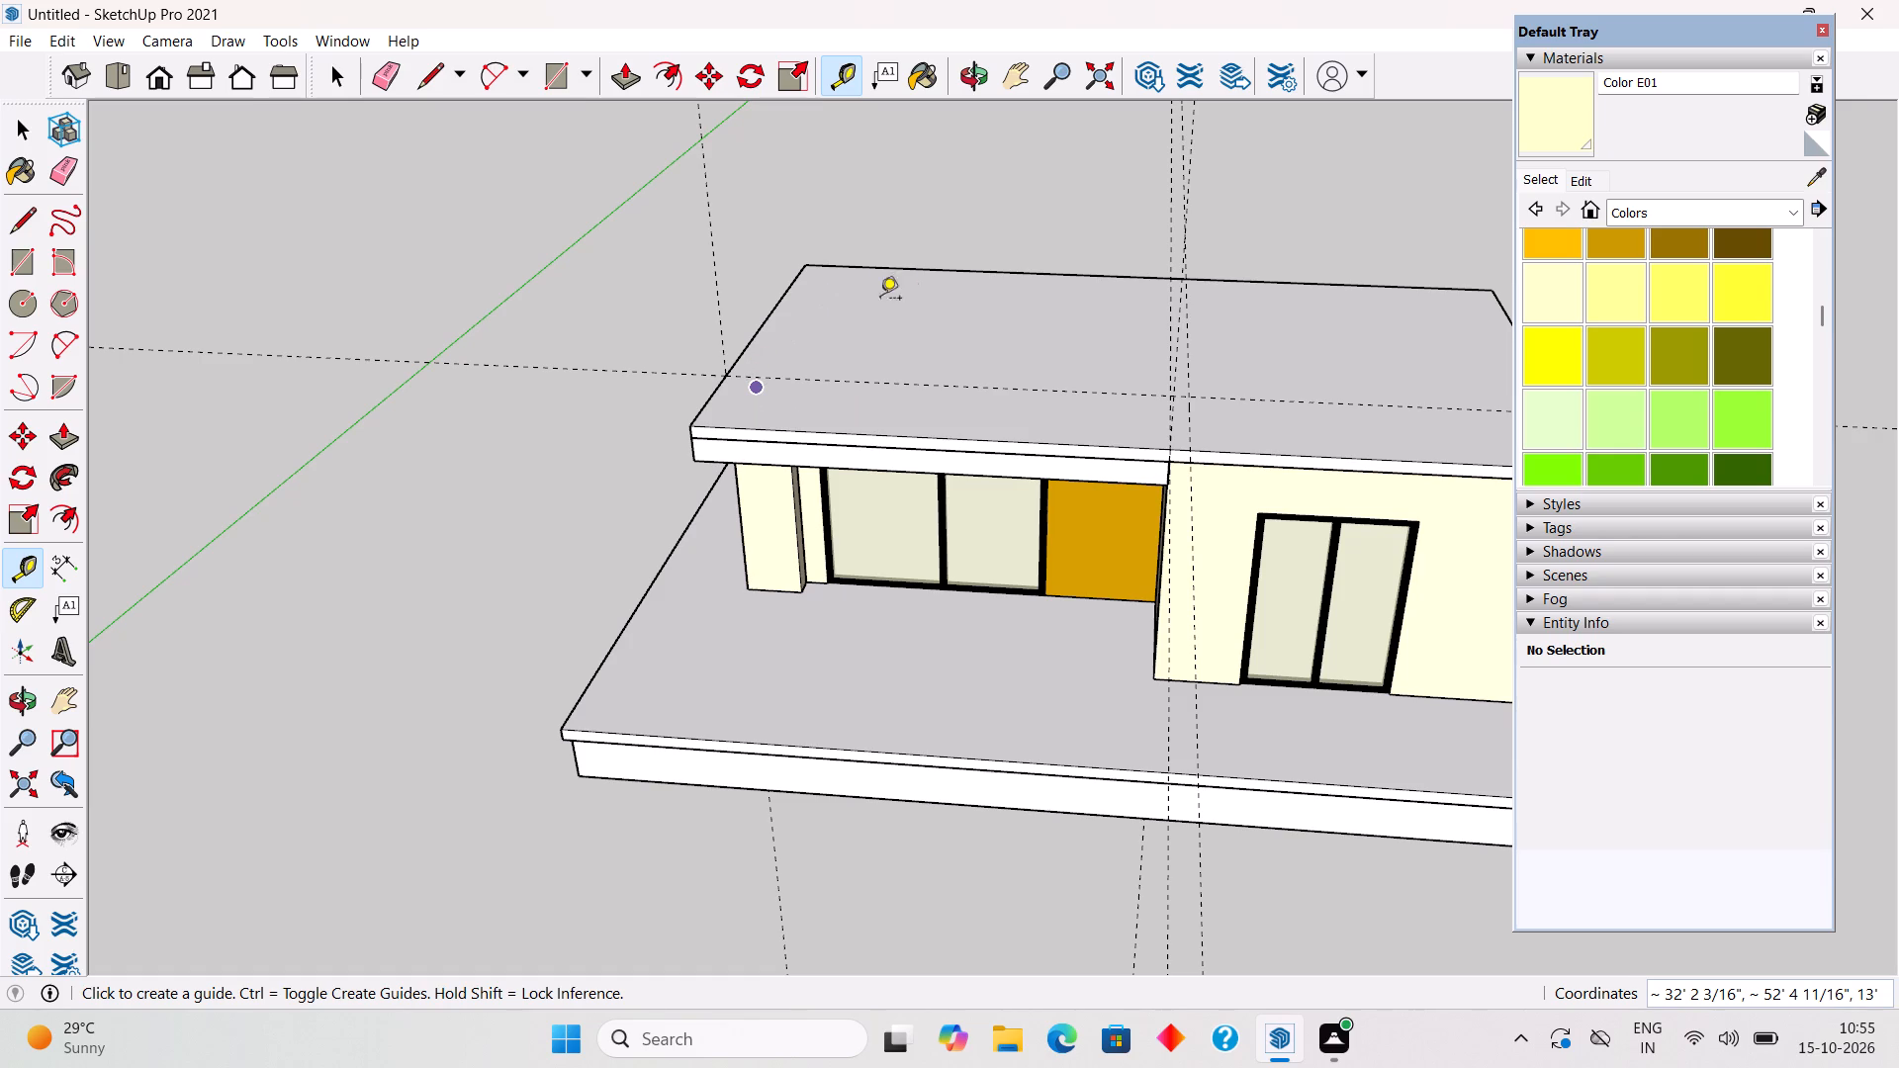
middle_click_drag(977, 405, 16, 15)
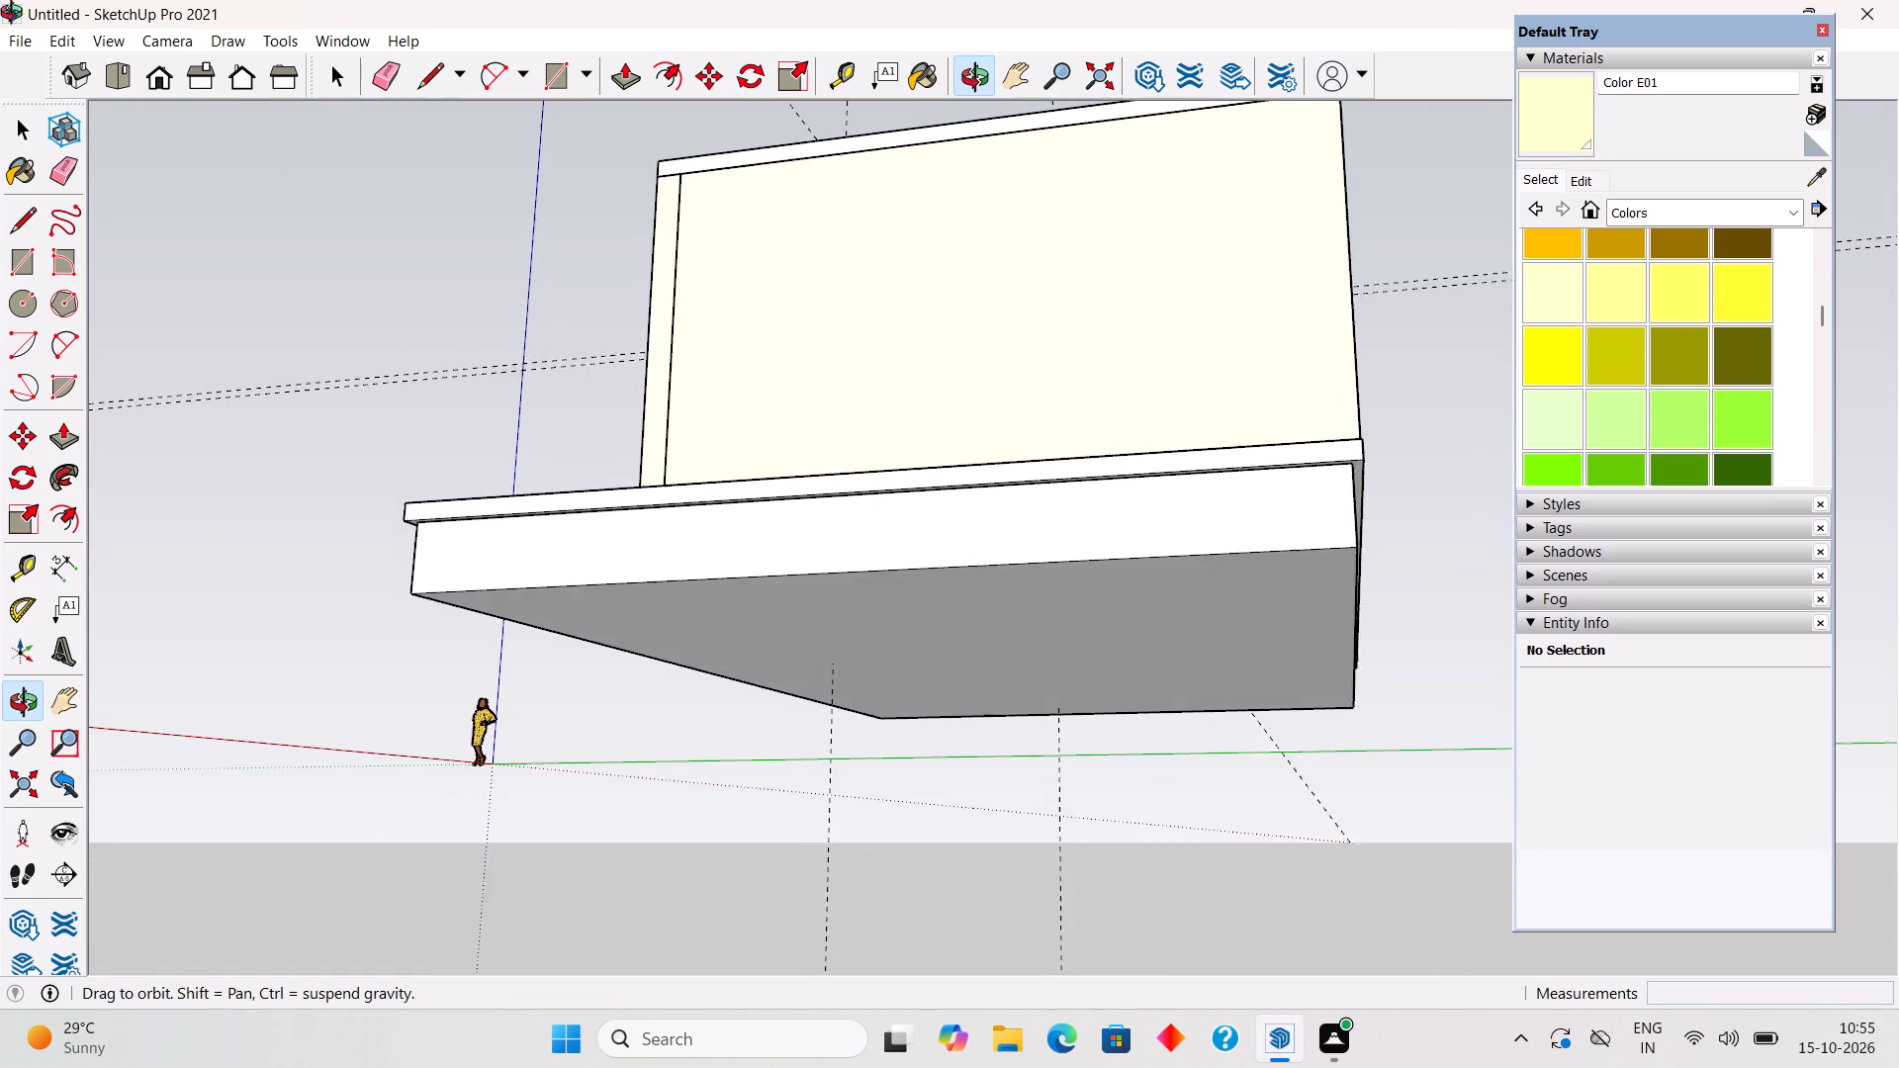
middle_click_drag(16, 15, 119, 28)
scroll(119, 28, "down", 2)
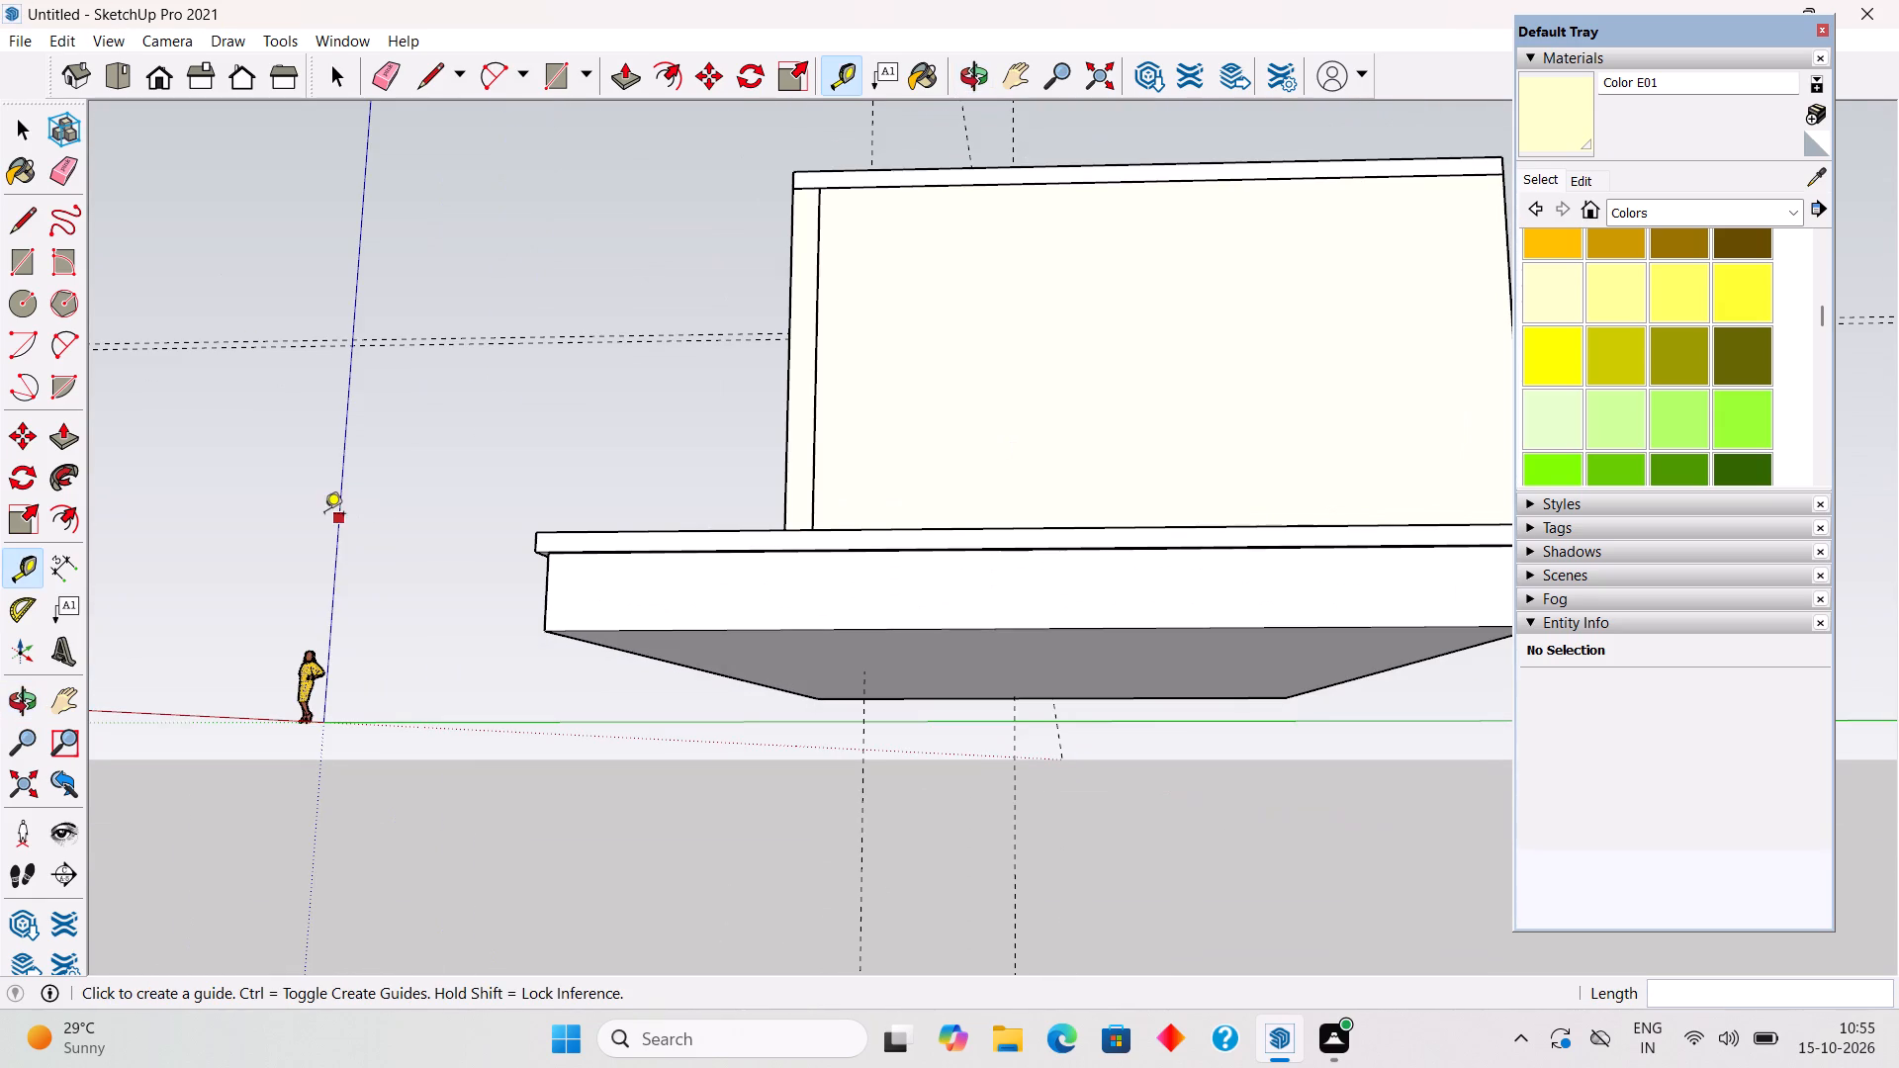
middle_click_drag(351, 530, 1105, 751)
middle_click_drag(1046, 431, 1218, 794)
scroll(1093, 518, "up", 5)
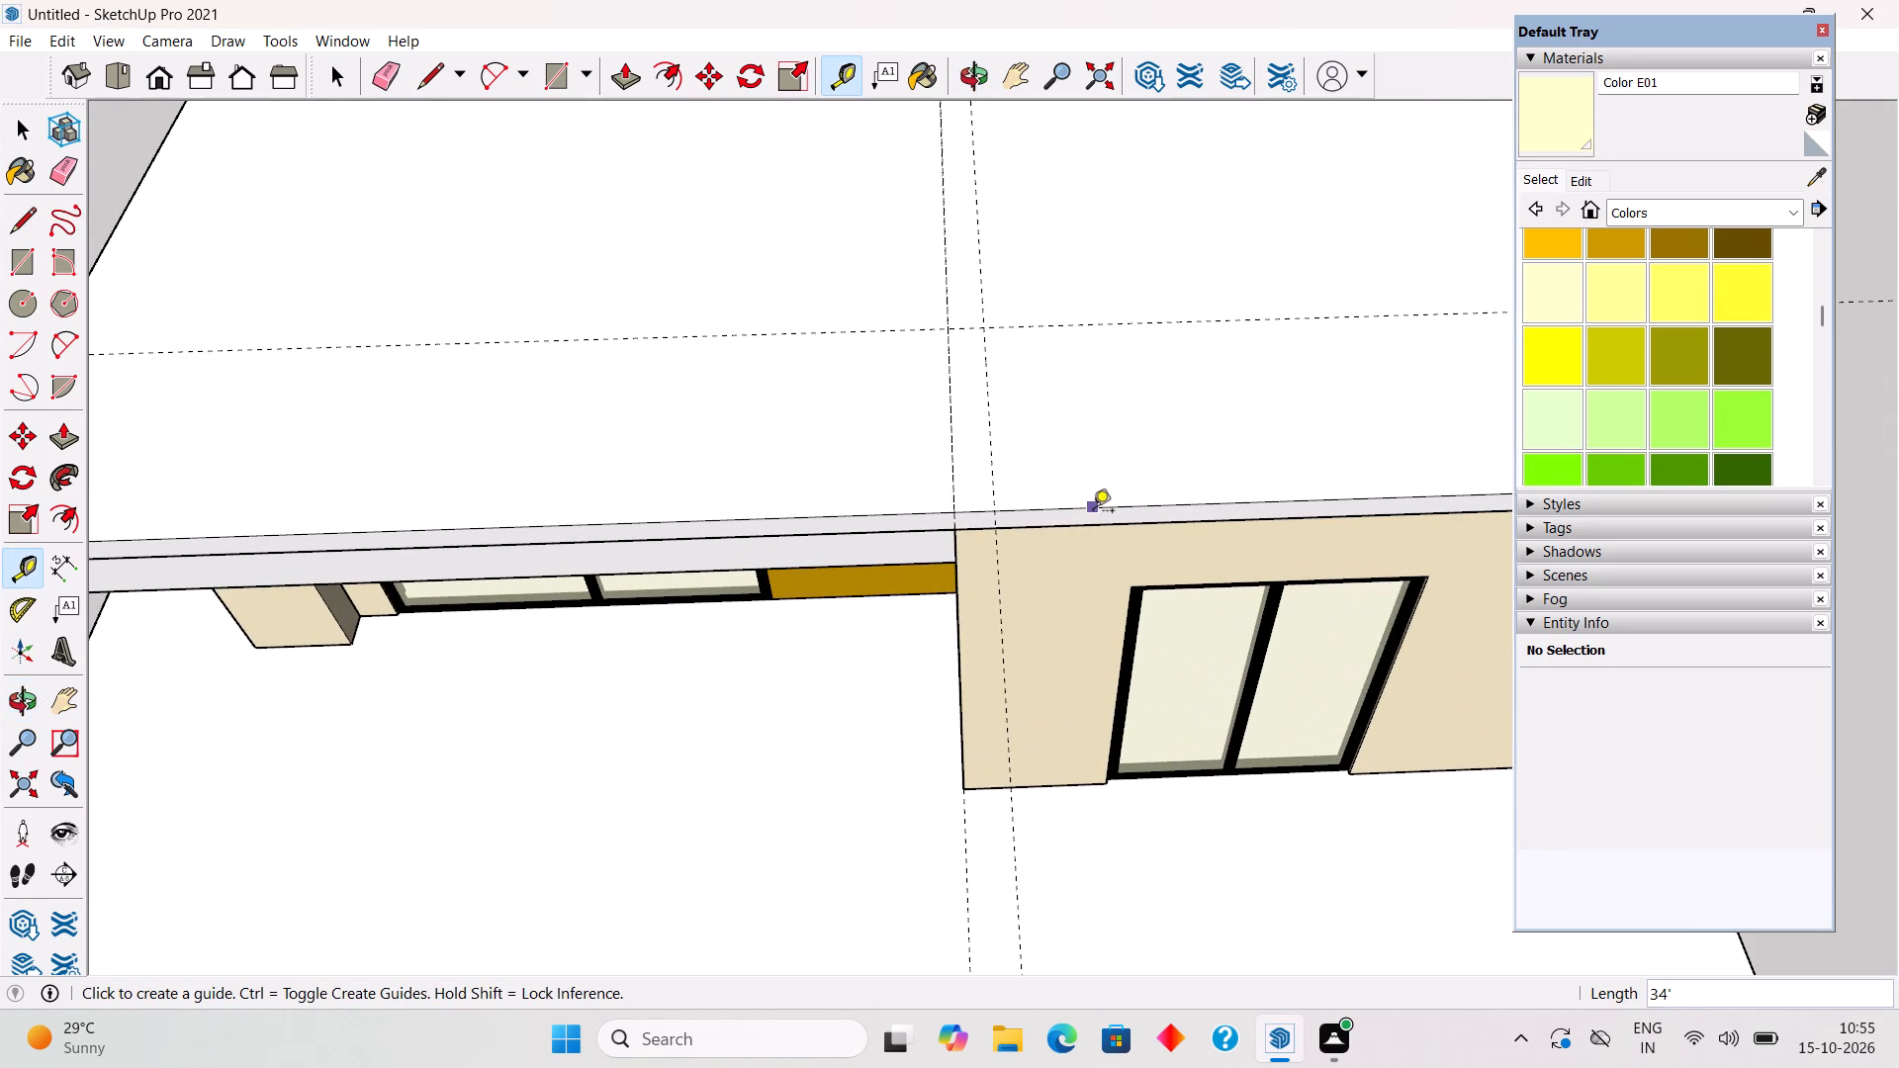
left_click(1097, 505)
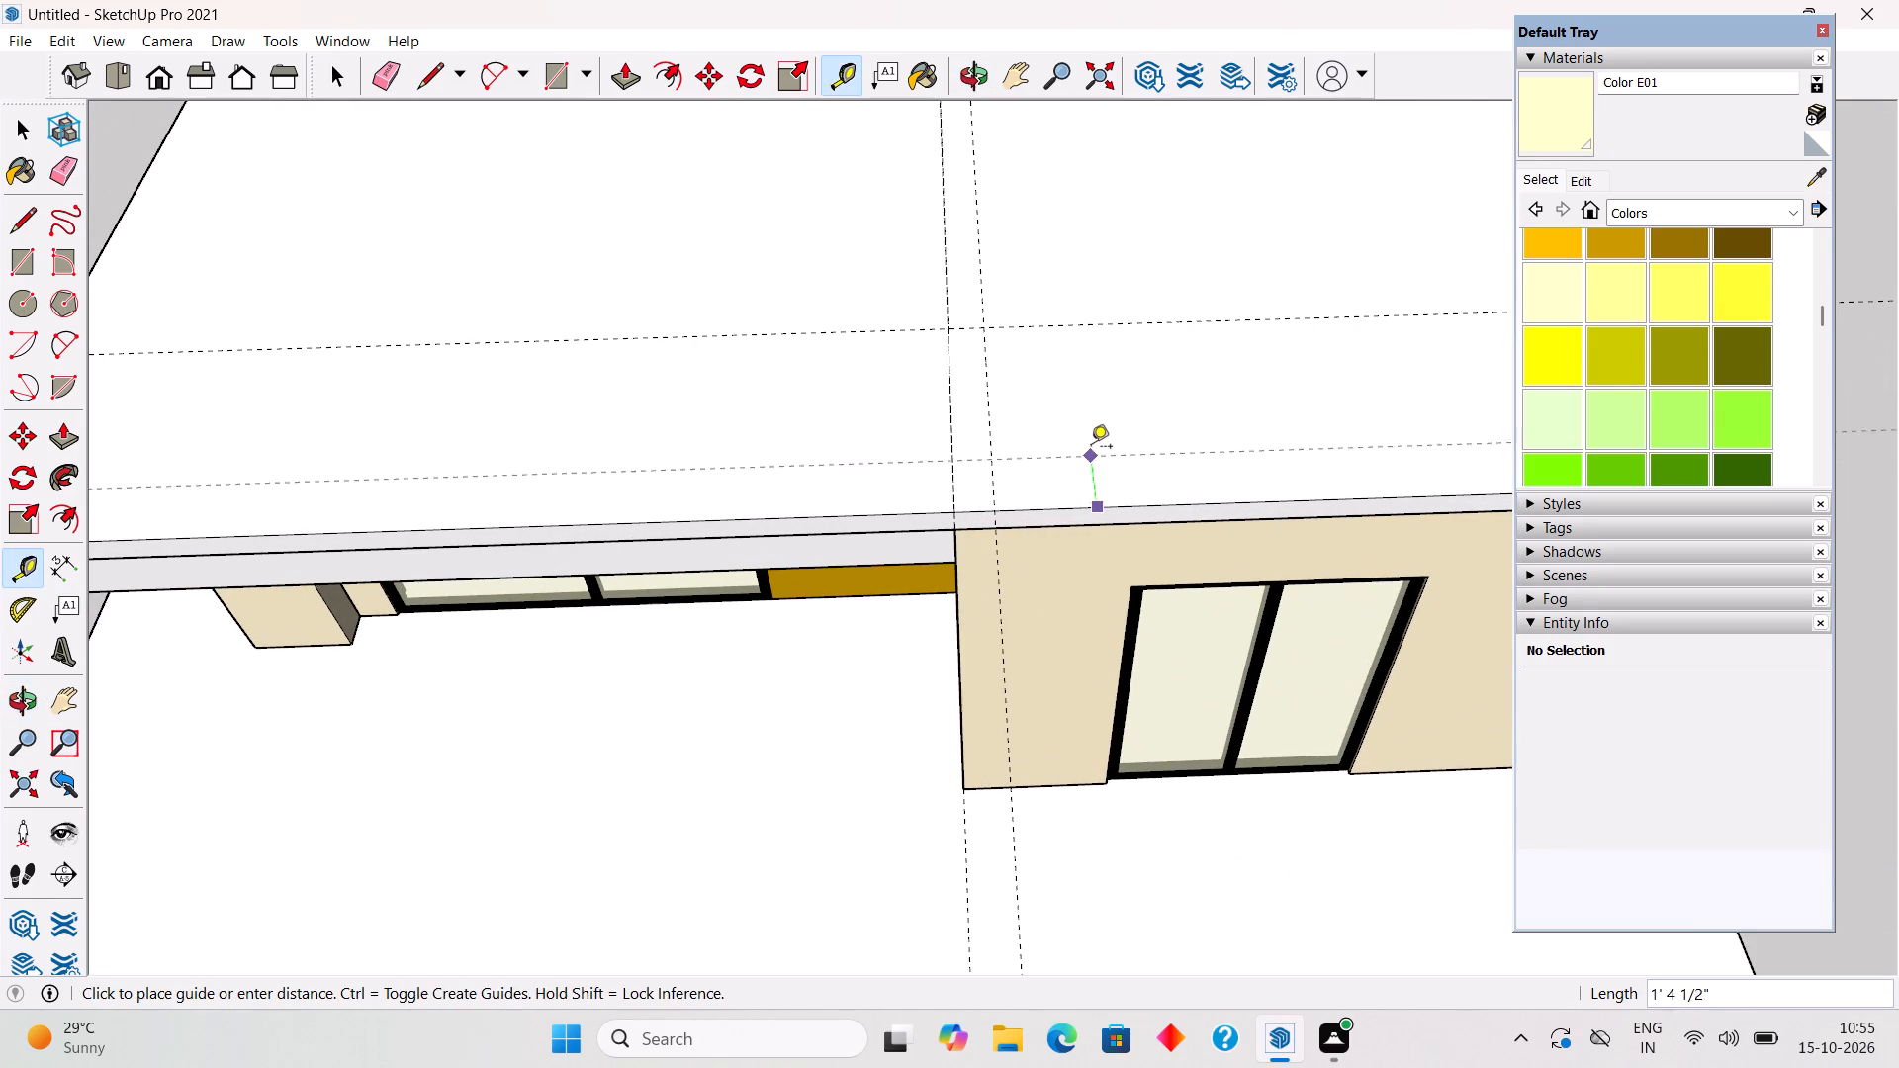
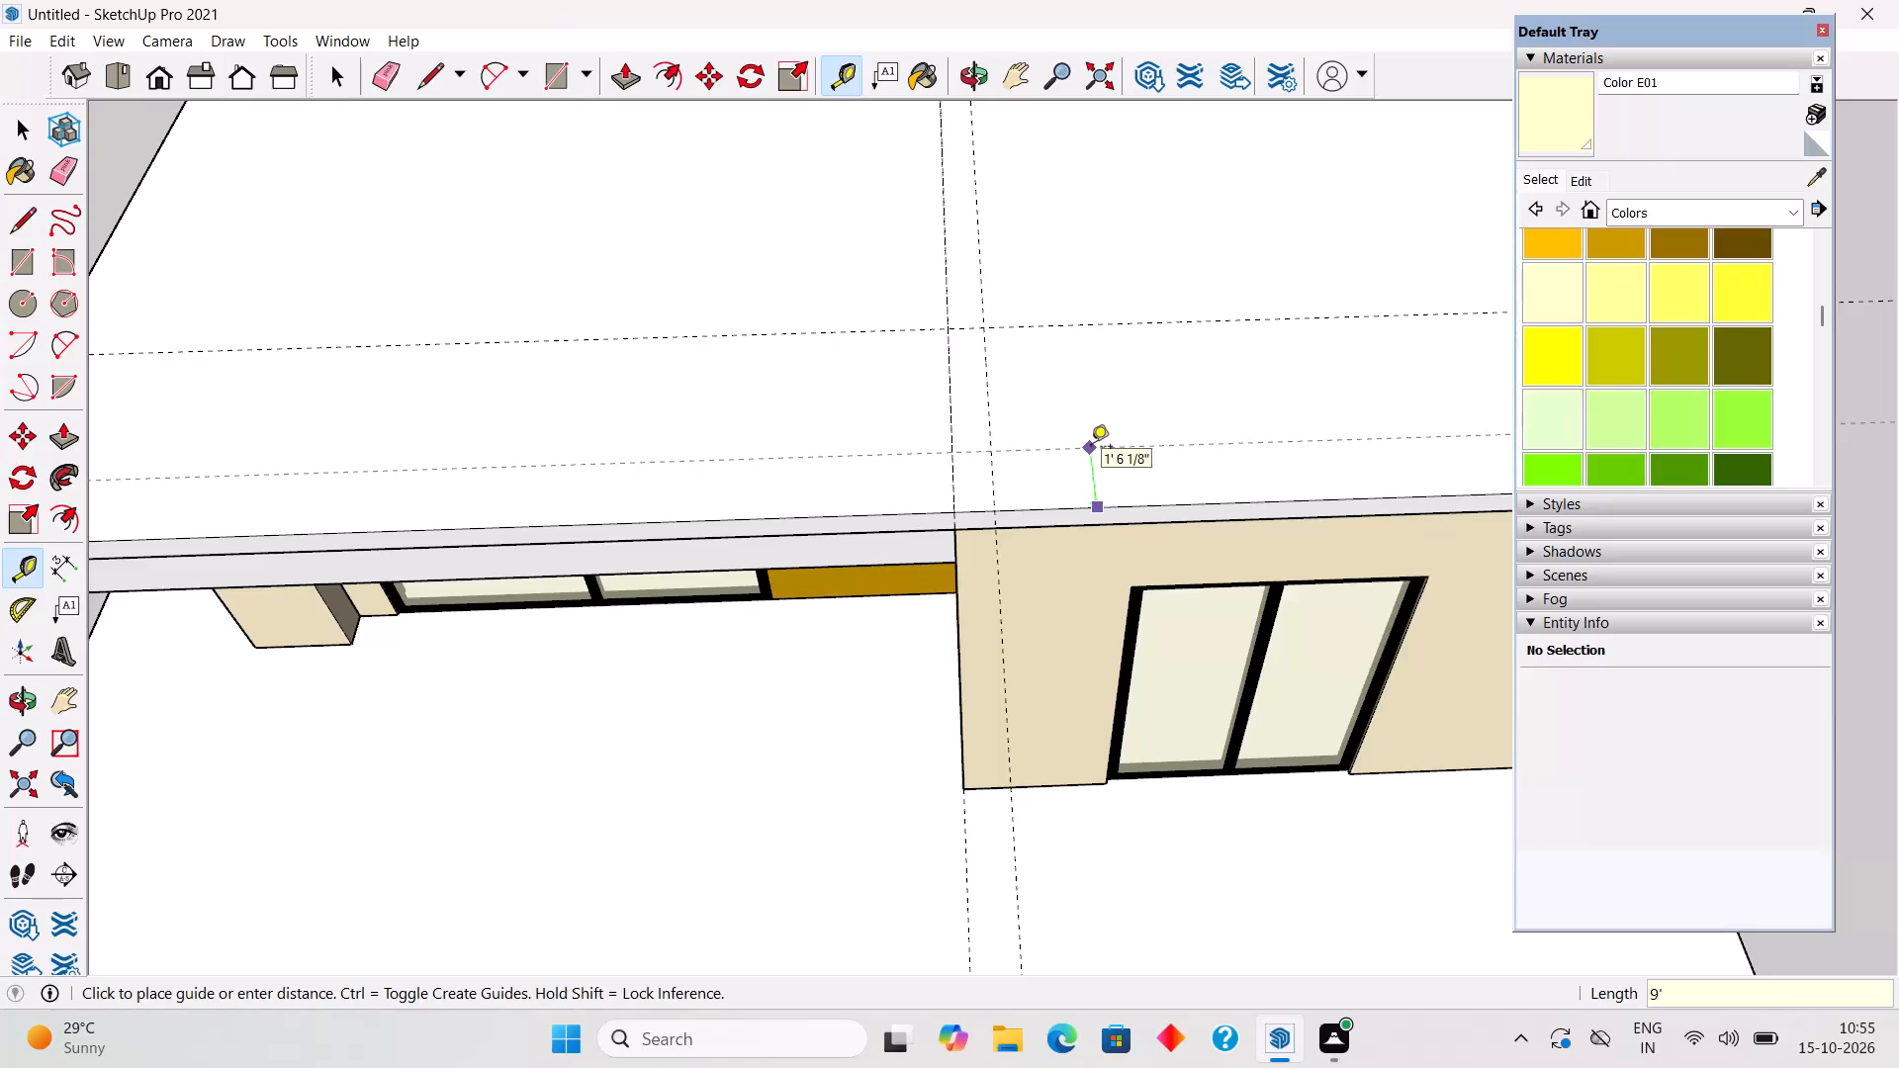
Undo the guide offset 9' from the roof slab's front edge and offset one 9" inward instead.
key("Return")
key("ctrl+z")
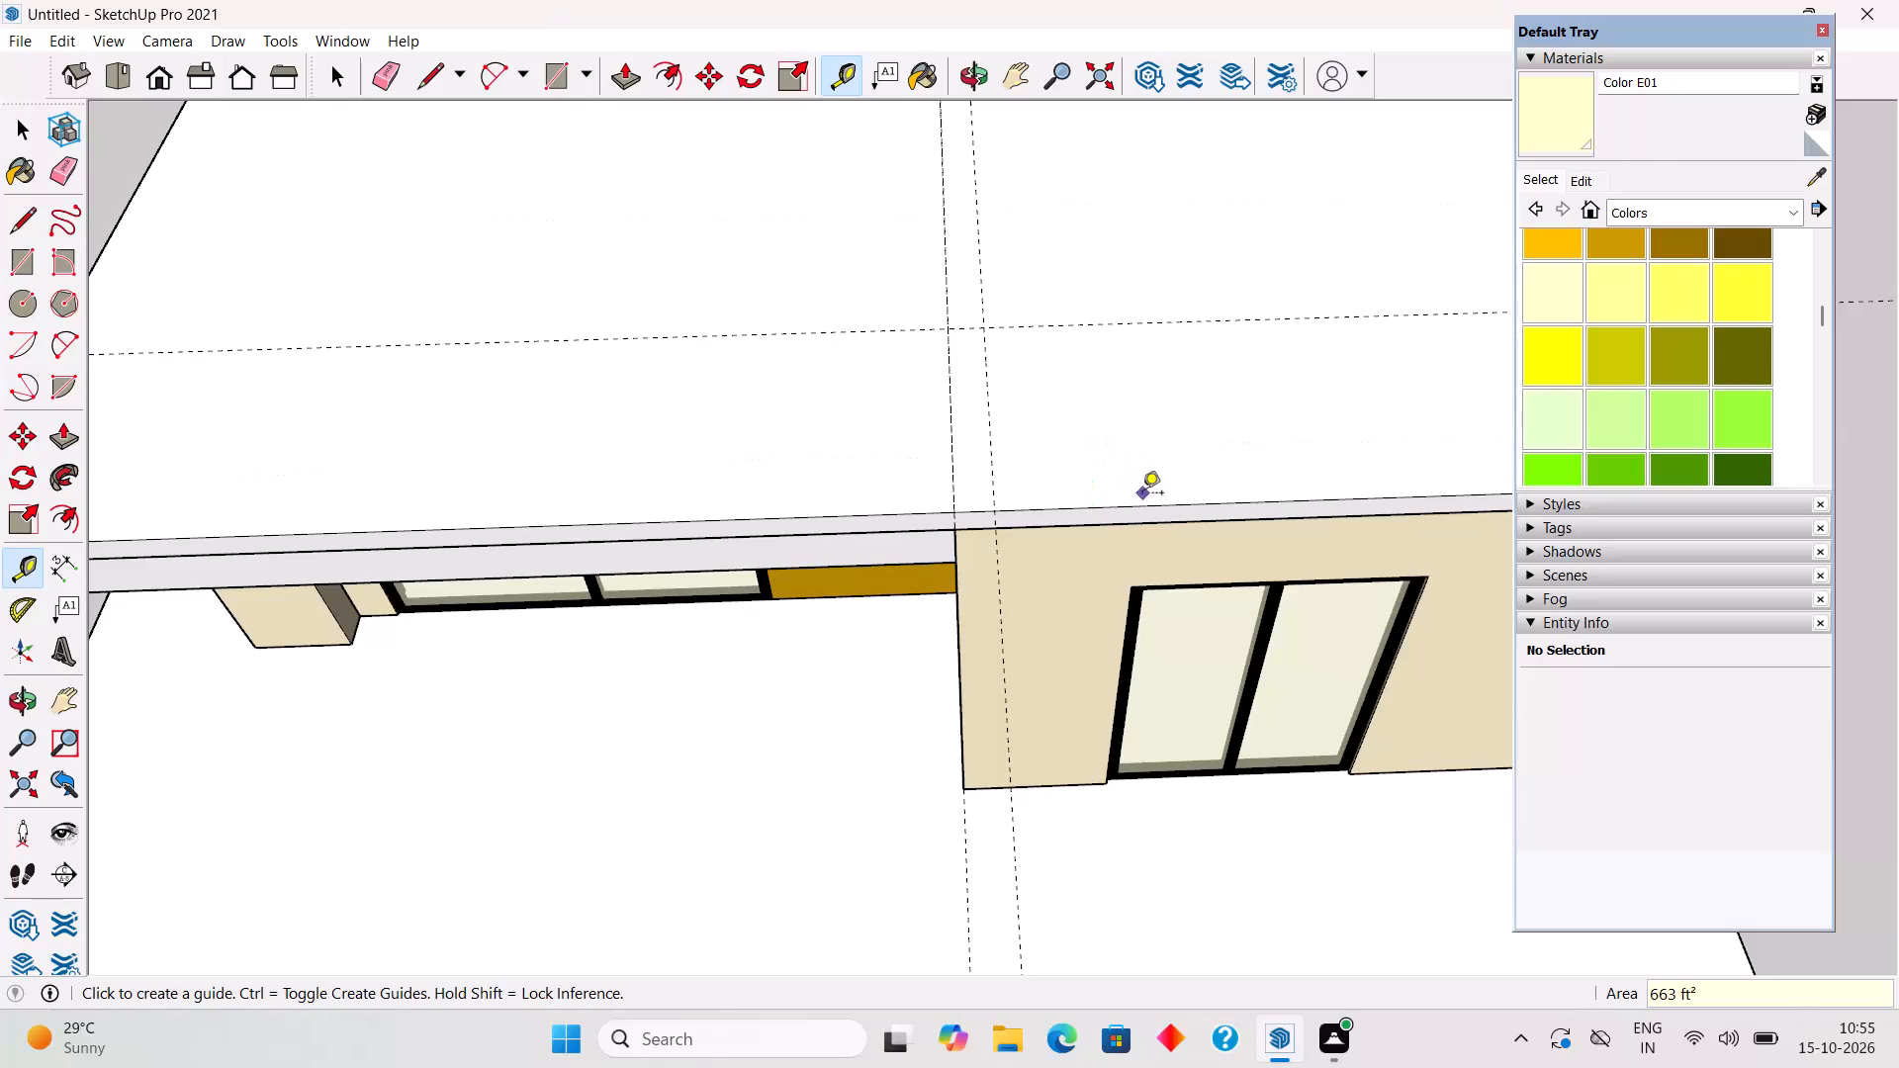
left_click(1150, 504)
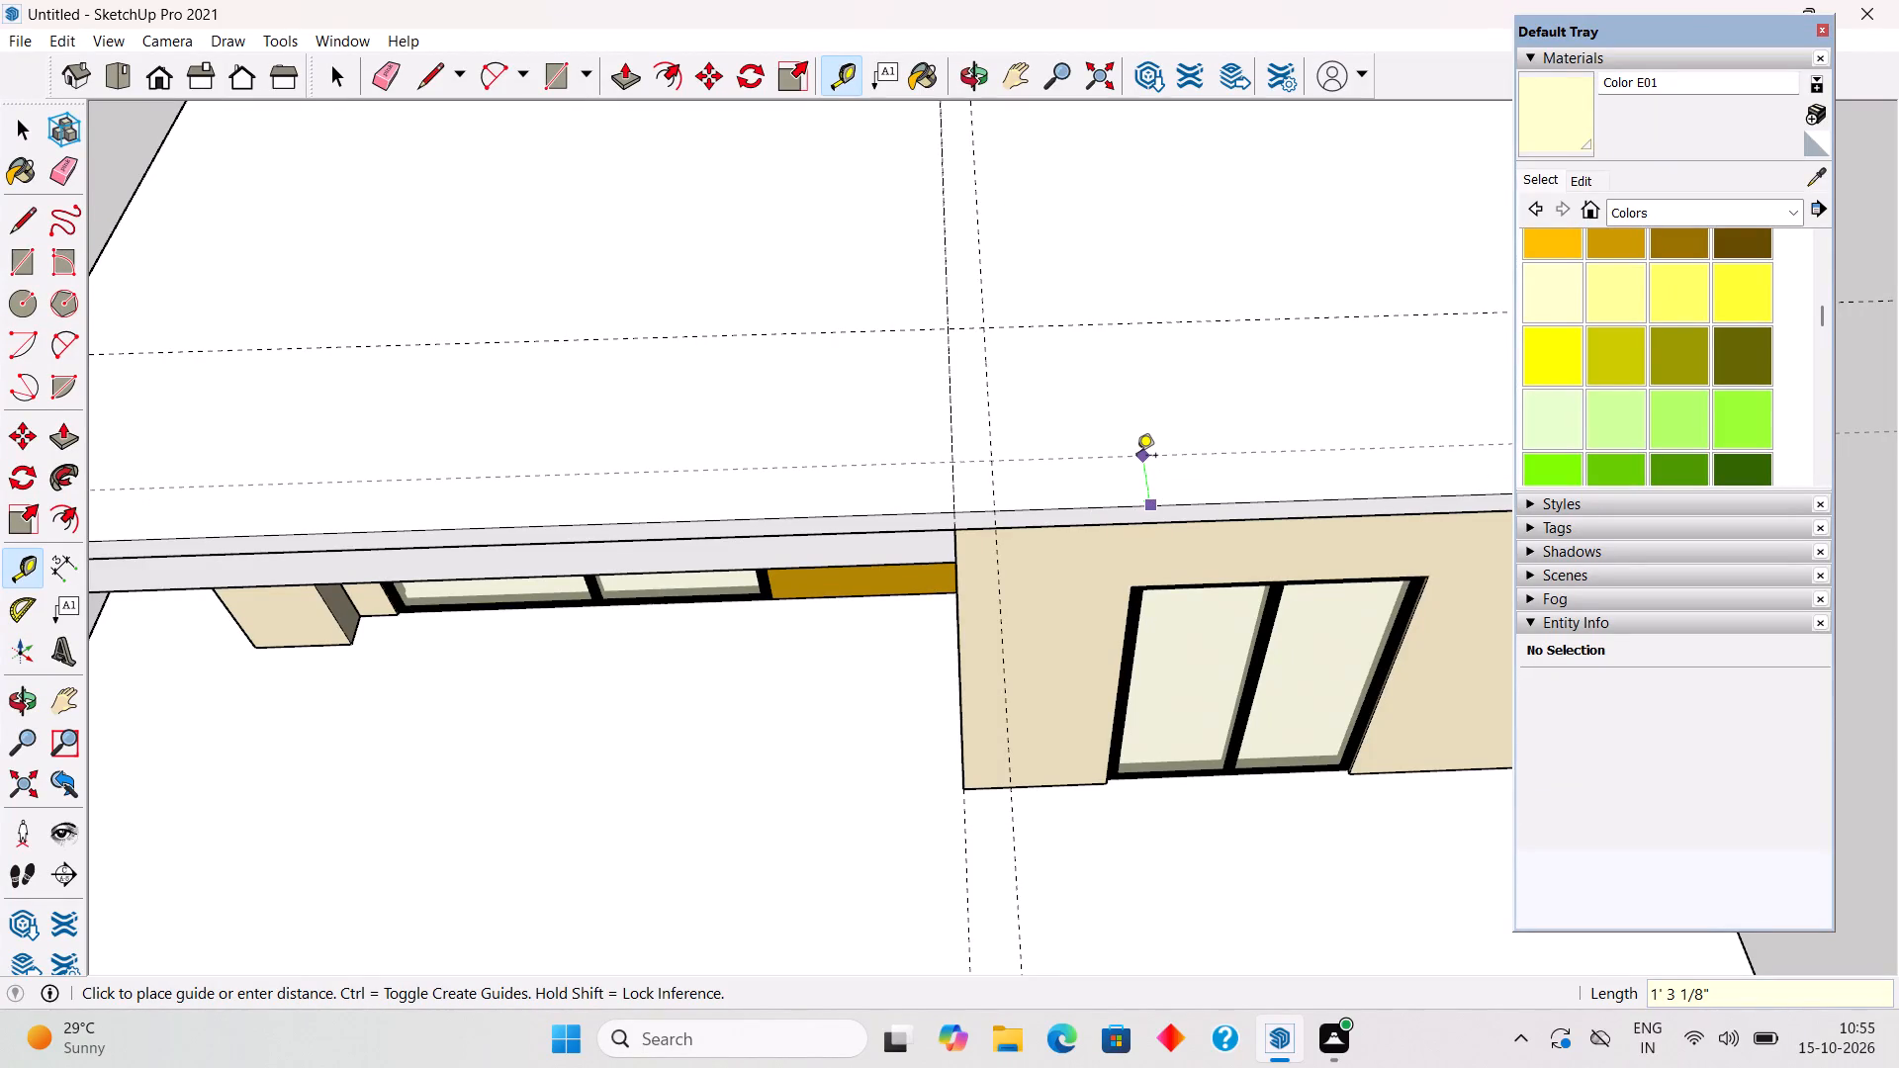
type("9\"")
key("Return")
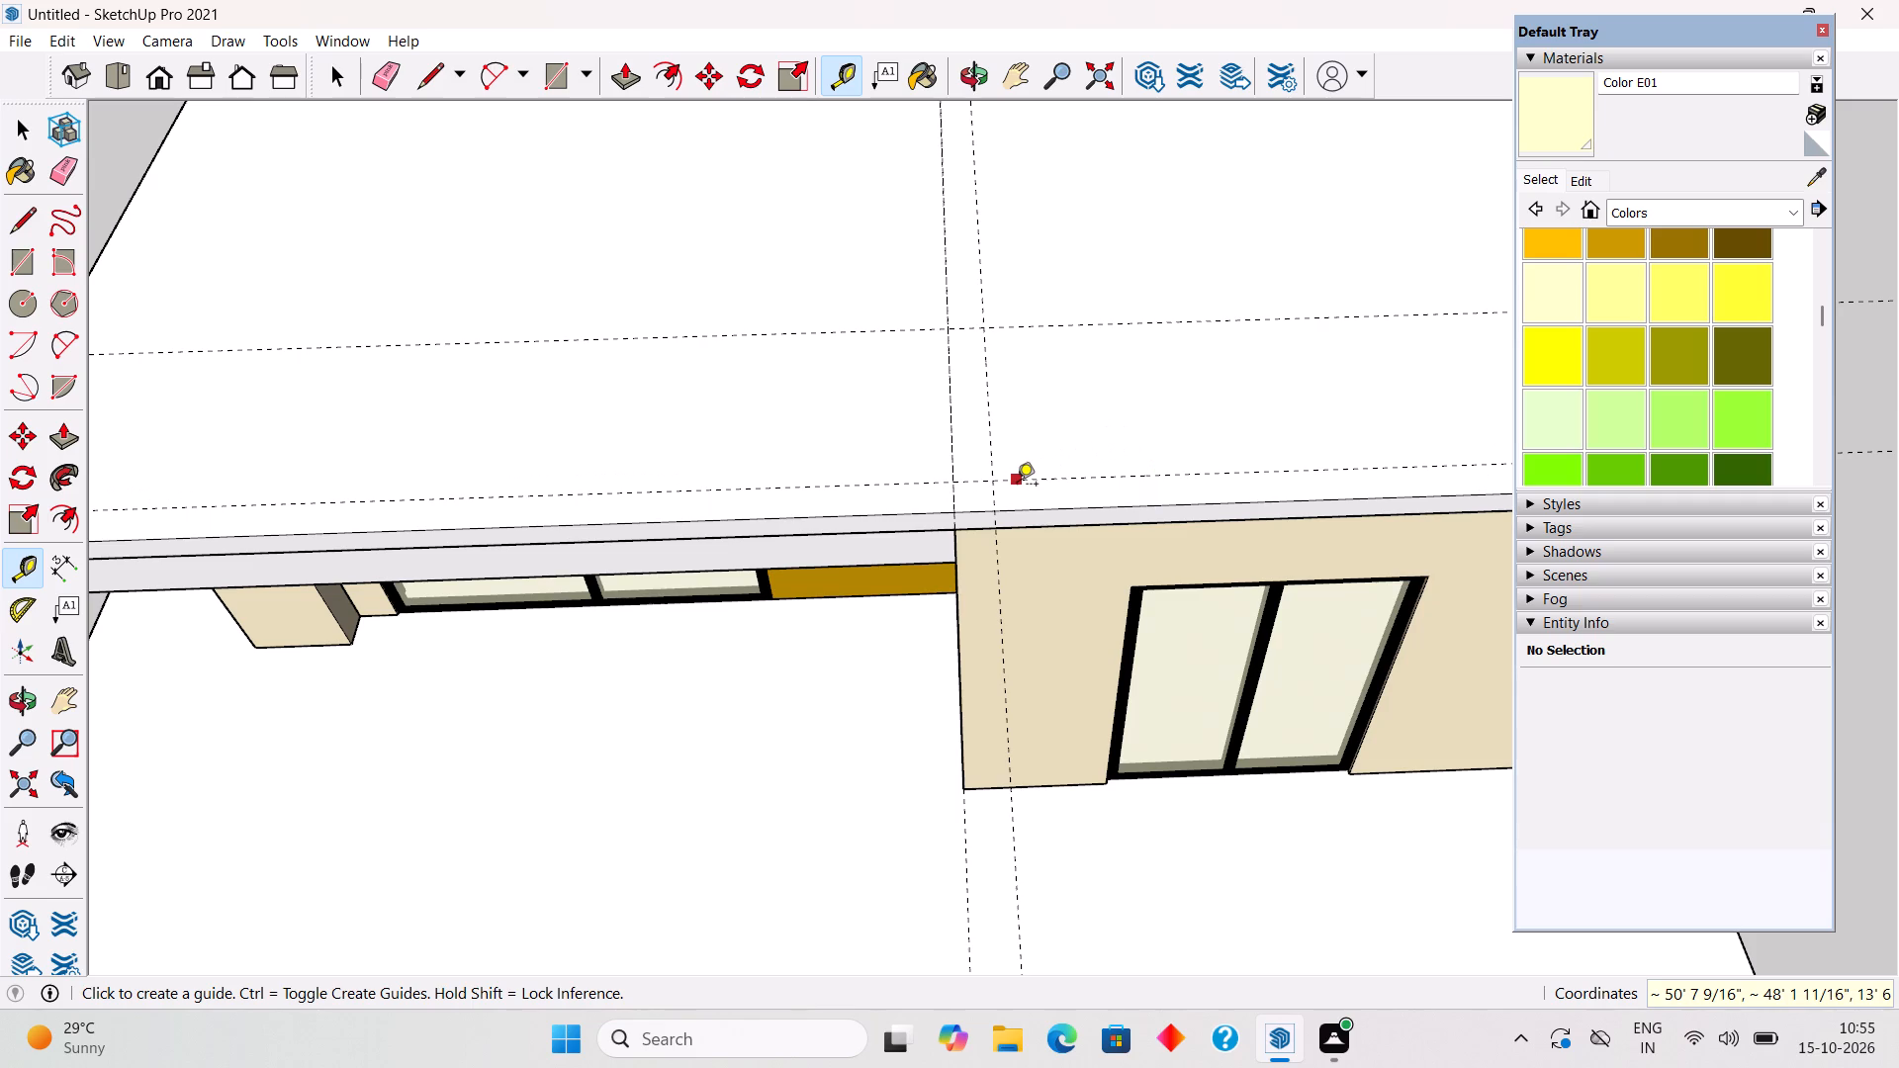
Offset a guide 9" inward from the roof slab's side edge above the projecting wall.
scroll(987, 497, "down", 3)
scroll(921, 438, "down", 4)
scroll(1259, 253, "up", 3)
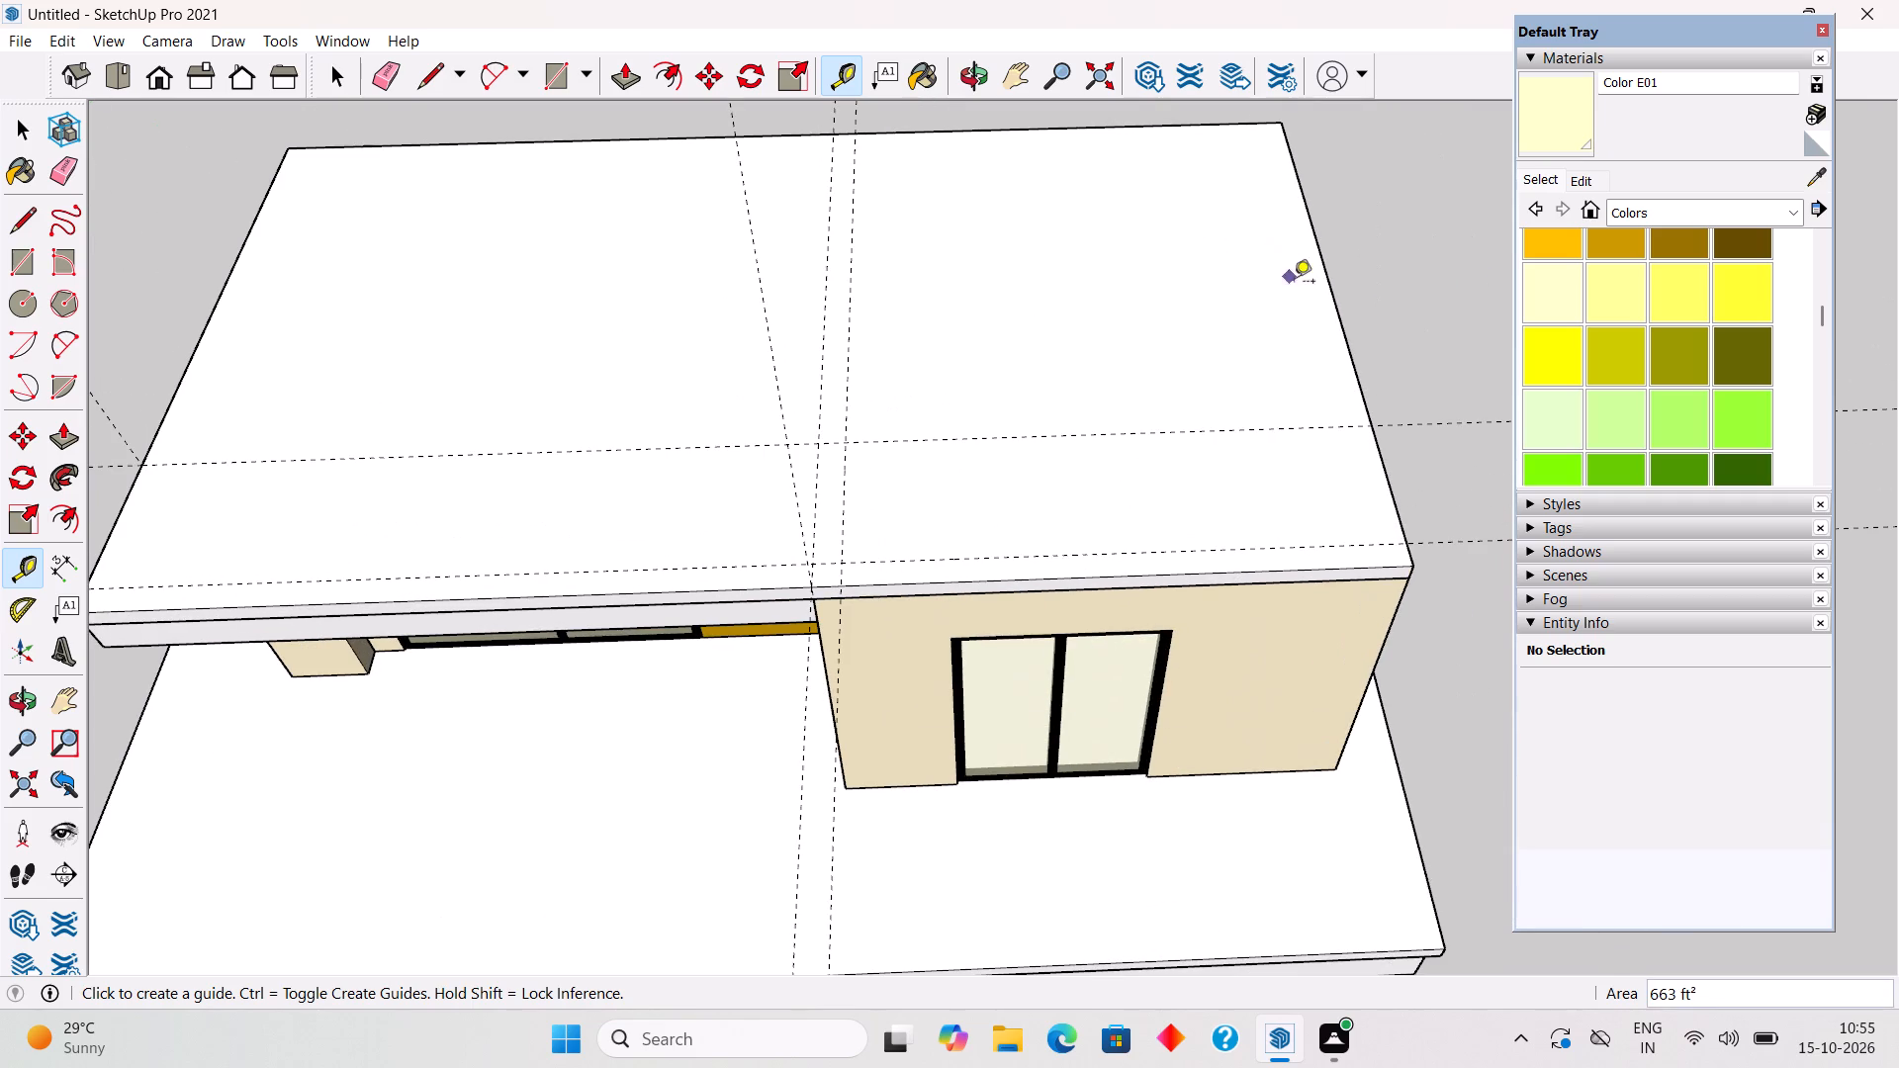
left_click(1340, 329)
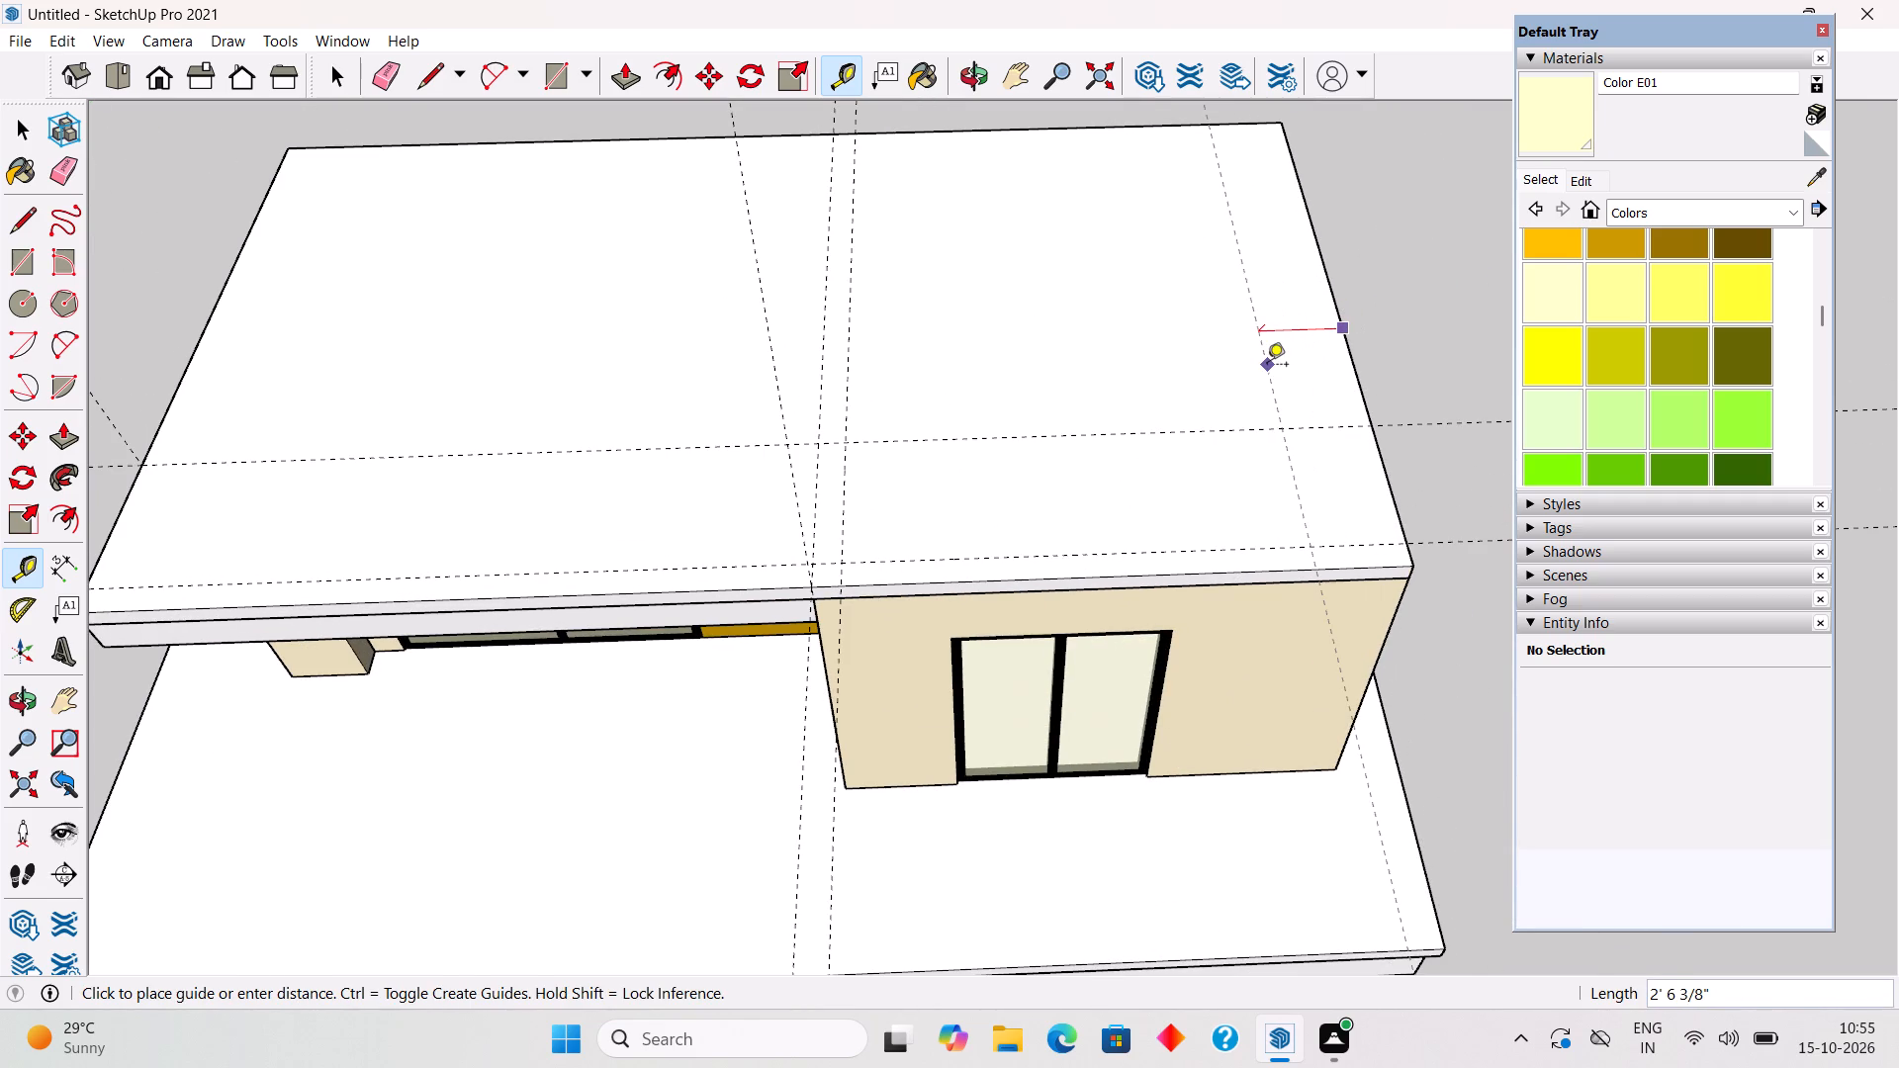
type("9\"")
key("Return")
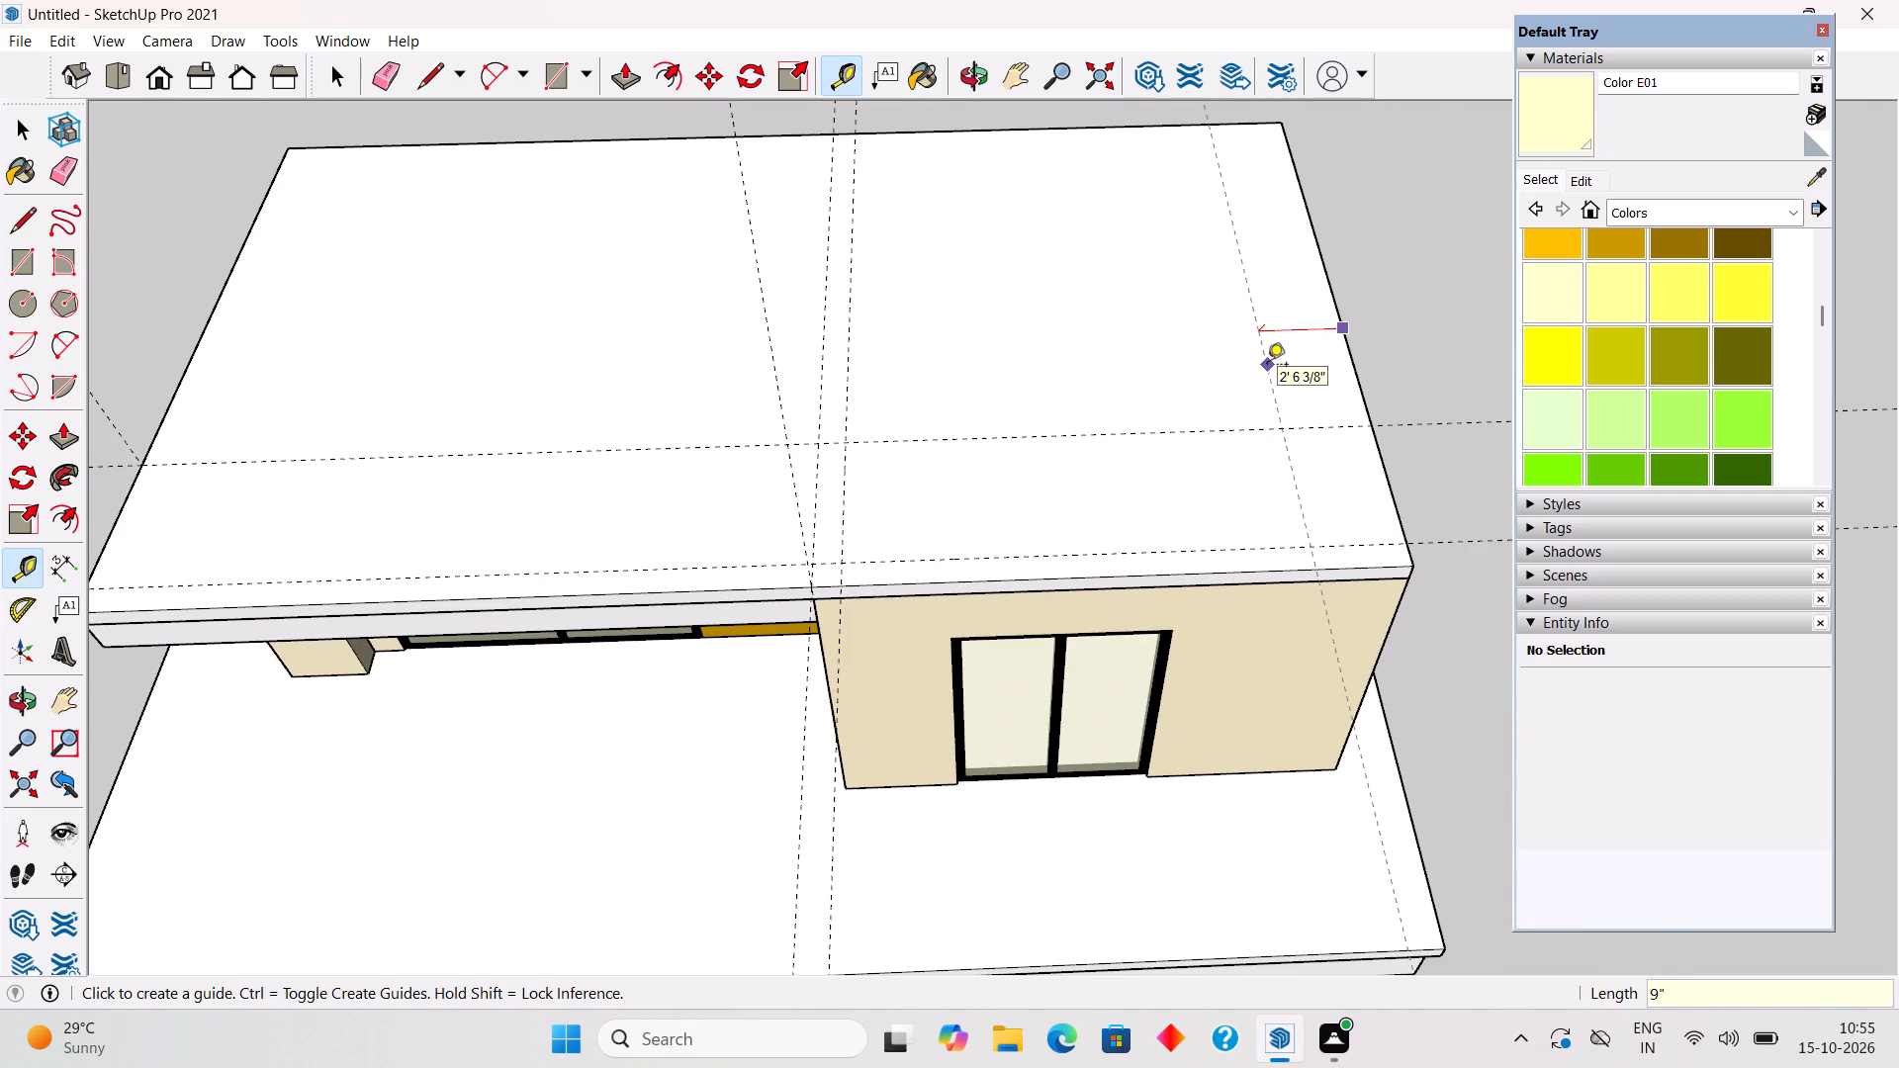
Draw a rectangle between the front guide and the roof's front edge above the projecting wall and extrude it up 10'.
key("space")
key("r")
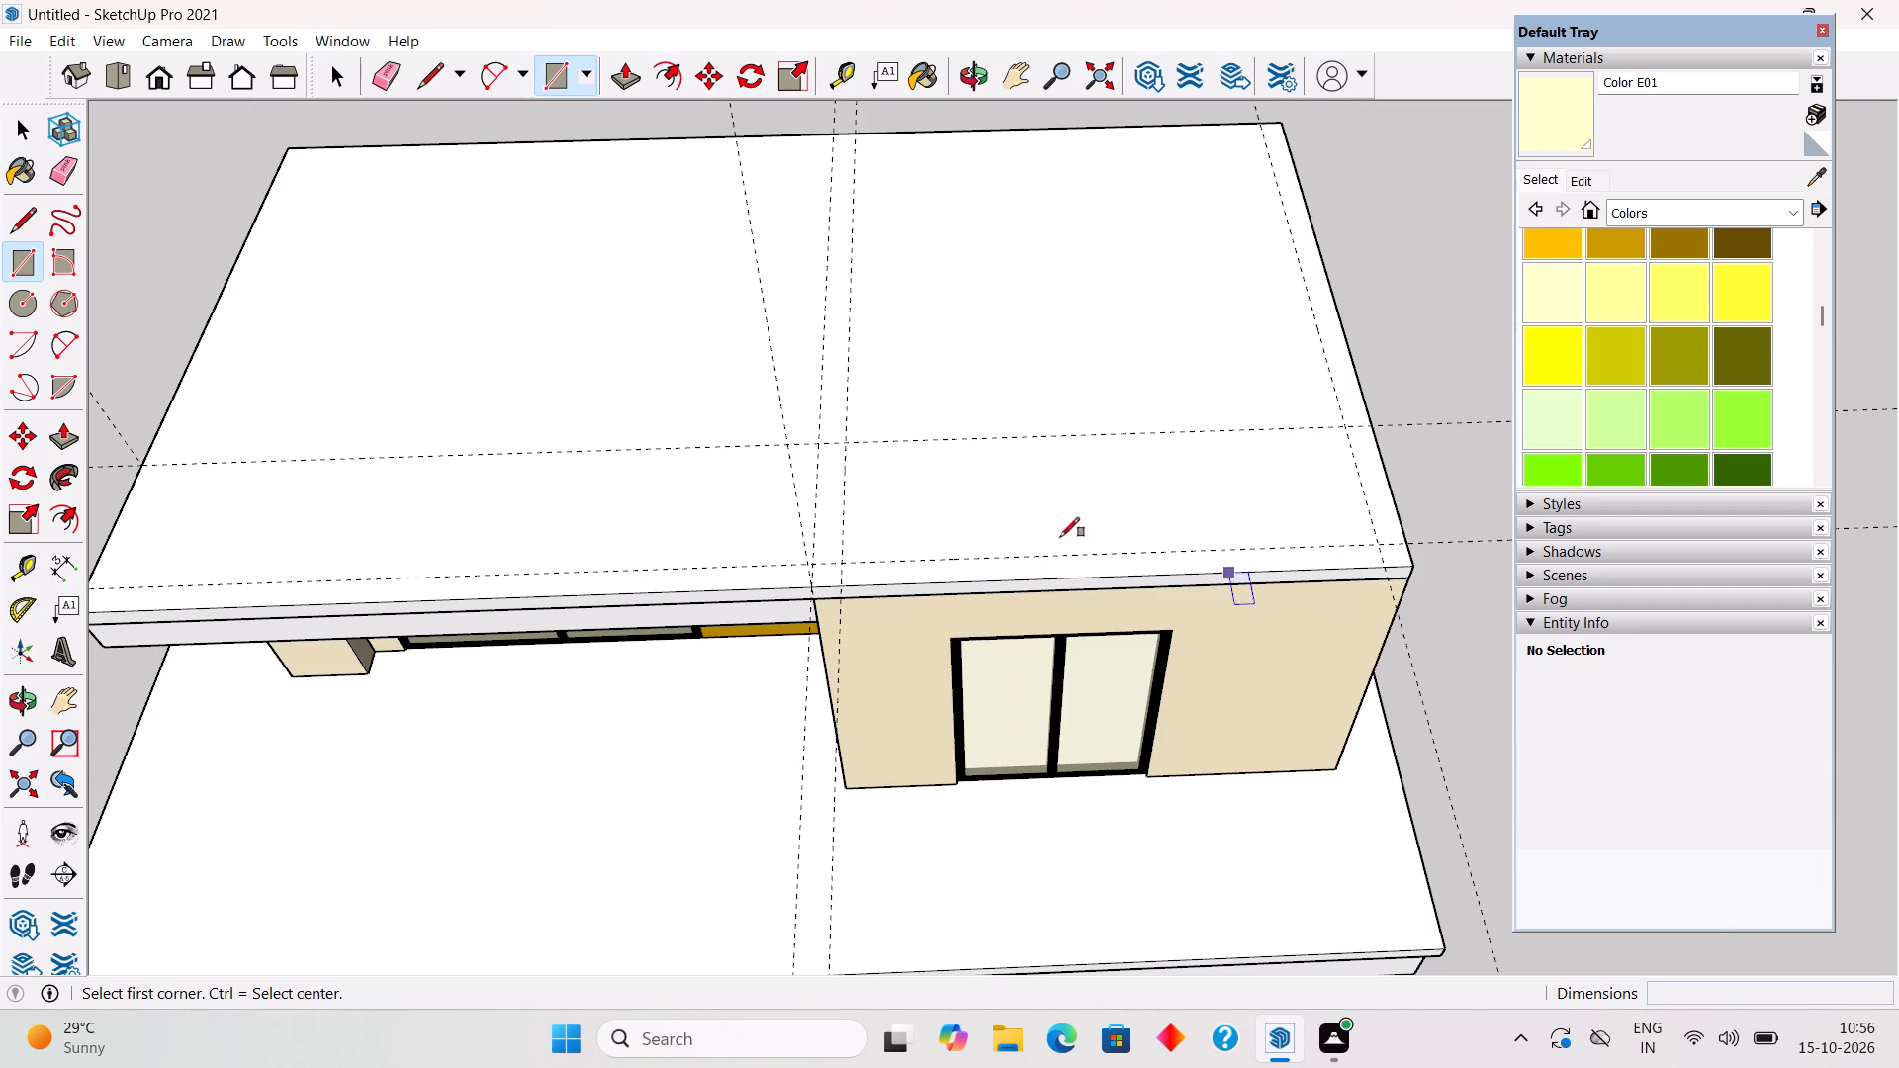
left_click(810, 563)
left_click(1411, 567)
key("p")
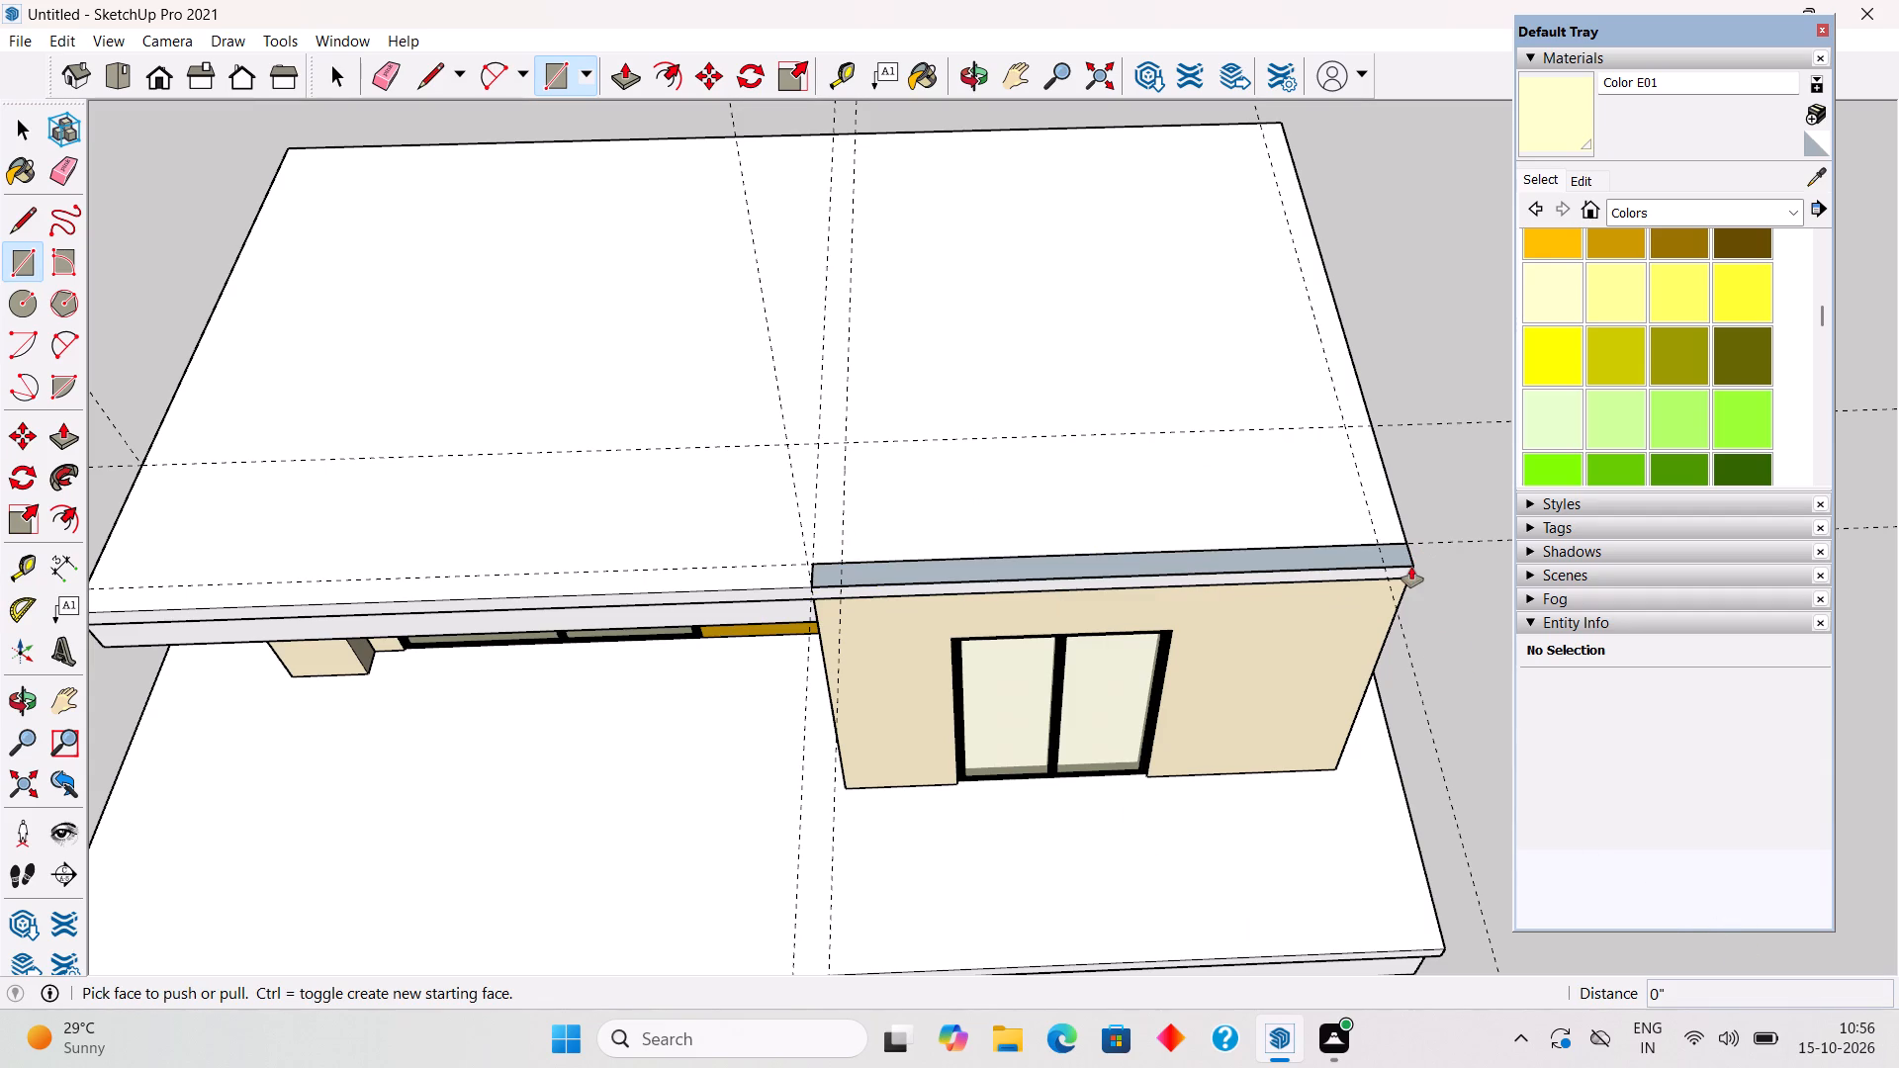
left_click(1377, 559)
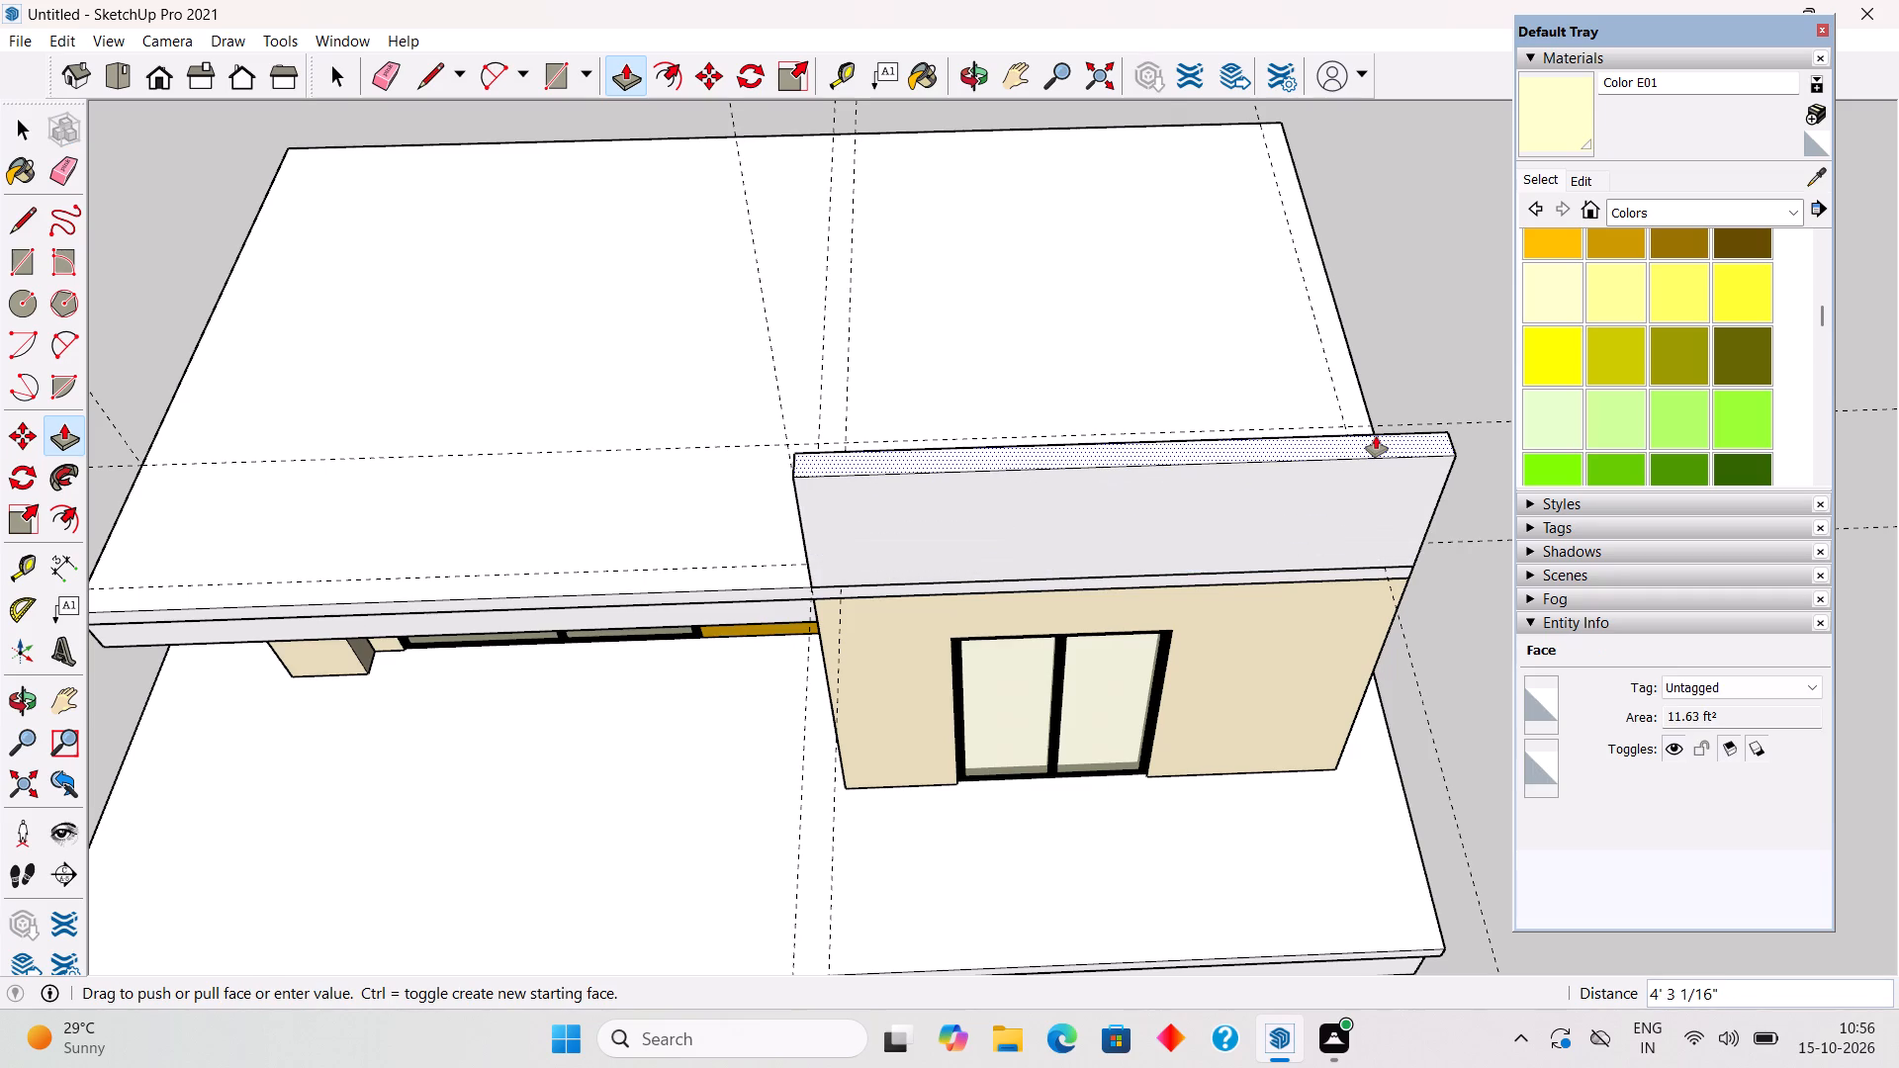
type("10'")
key("Return")
key("space")
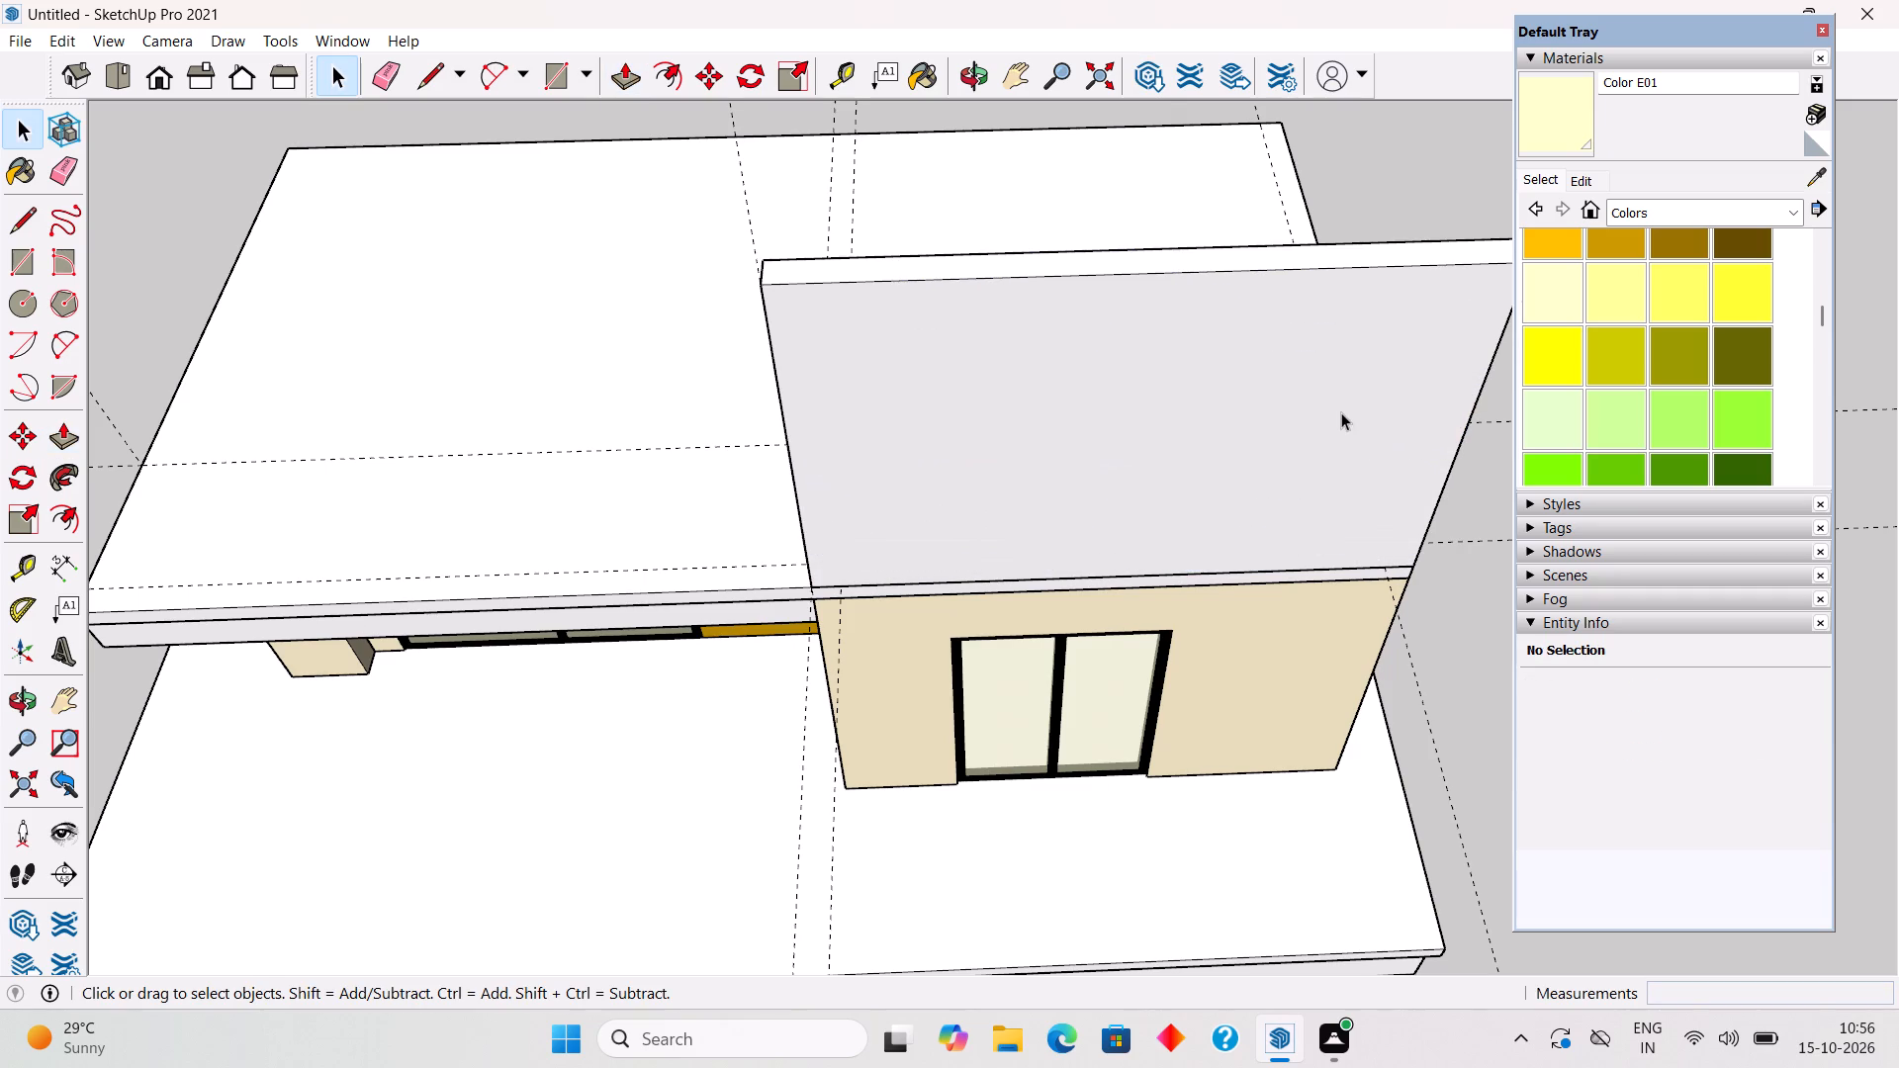
Group all the geometry of the new upper wall.
triple_click(1341, 412)
right_click(1341, 412)
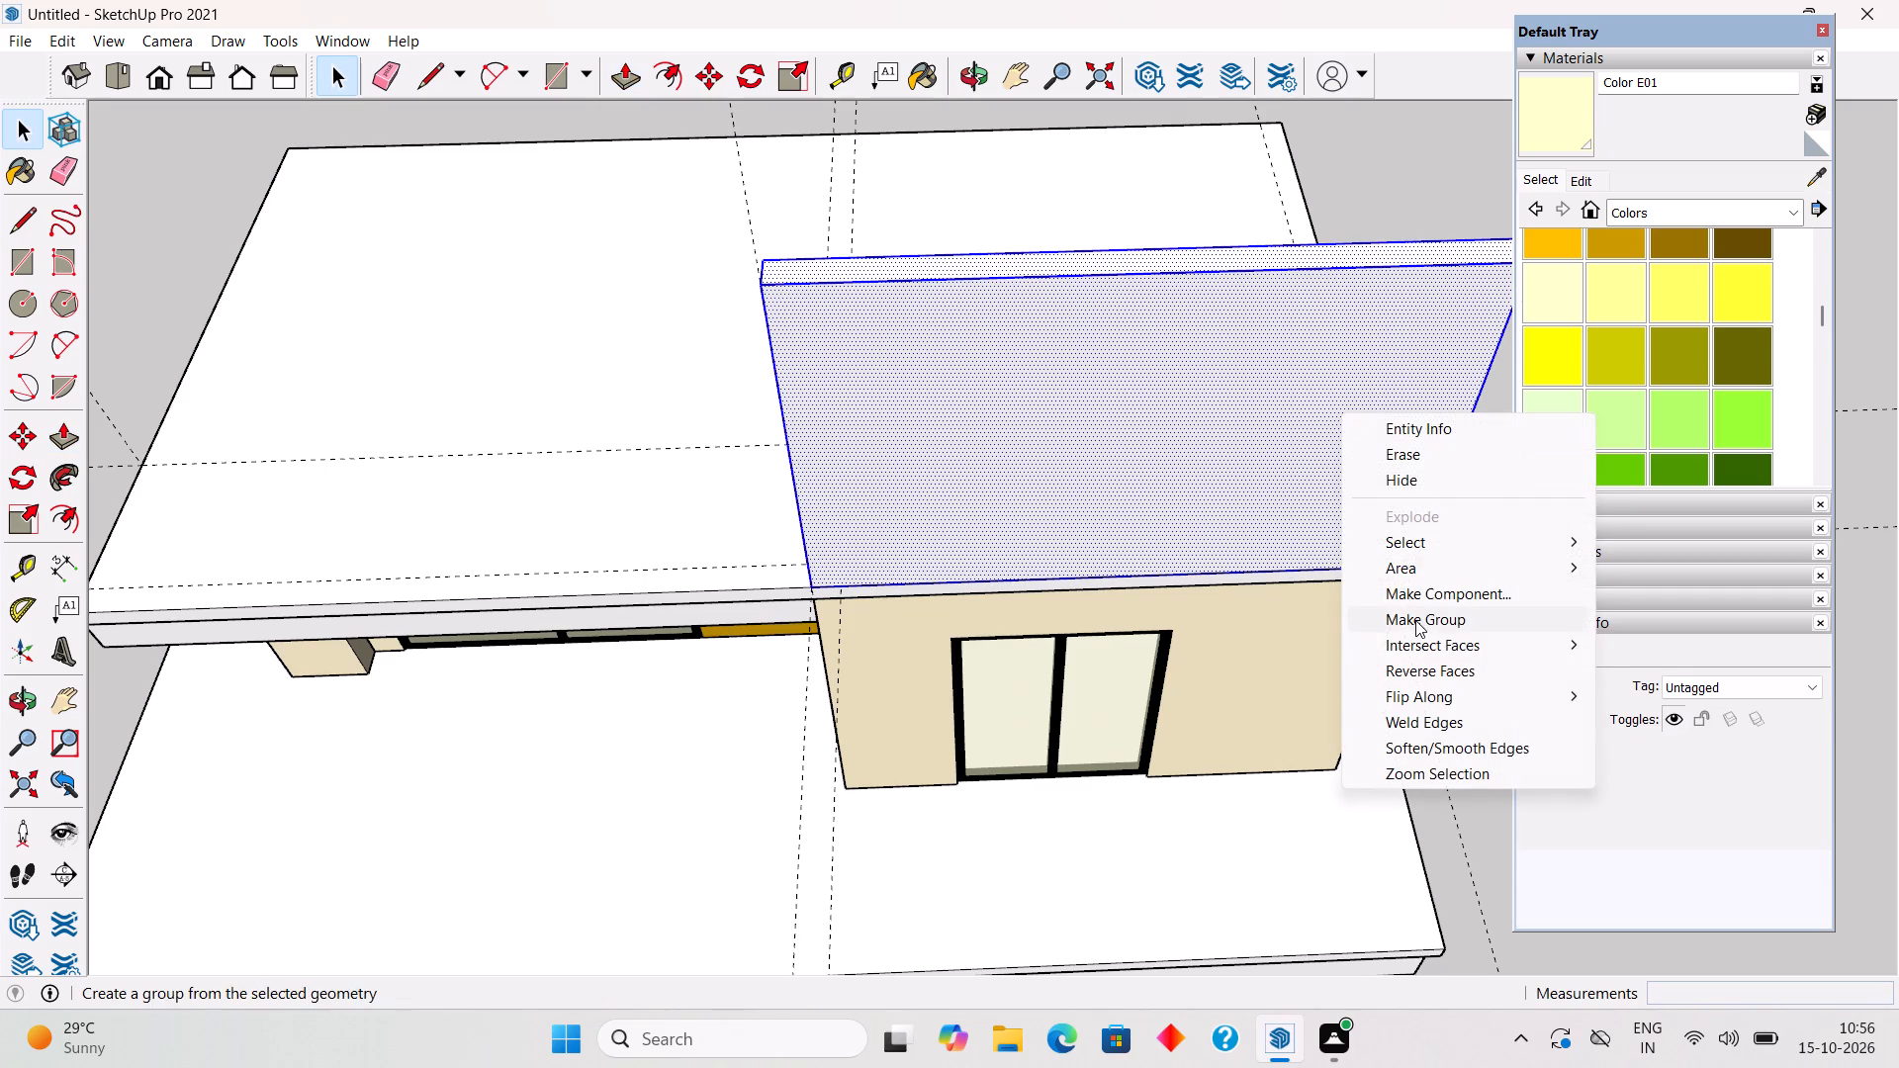
left_click(1415, 620)
left_click(1445, 597)
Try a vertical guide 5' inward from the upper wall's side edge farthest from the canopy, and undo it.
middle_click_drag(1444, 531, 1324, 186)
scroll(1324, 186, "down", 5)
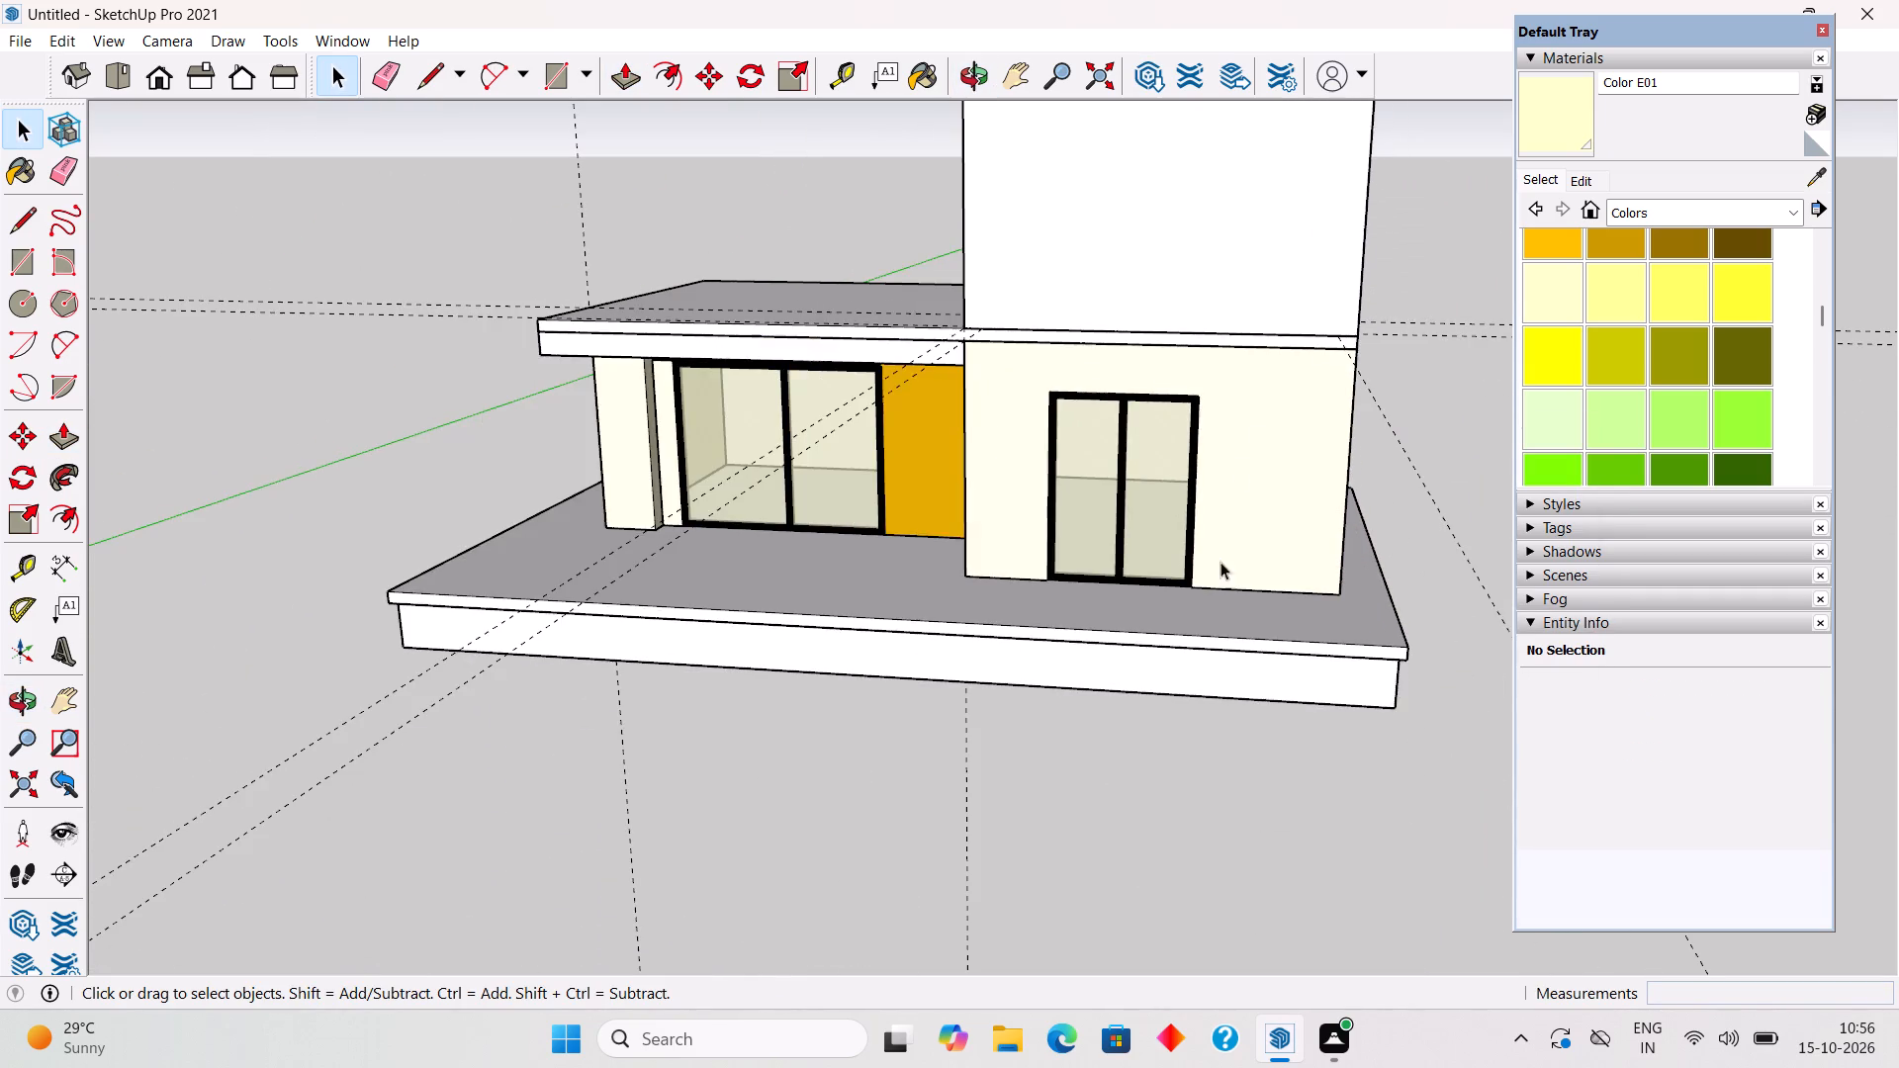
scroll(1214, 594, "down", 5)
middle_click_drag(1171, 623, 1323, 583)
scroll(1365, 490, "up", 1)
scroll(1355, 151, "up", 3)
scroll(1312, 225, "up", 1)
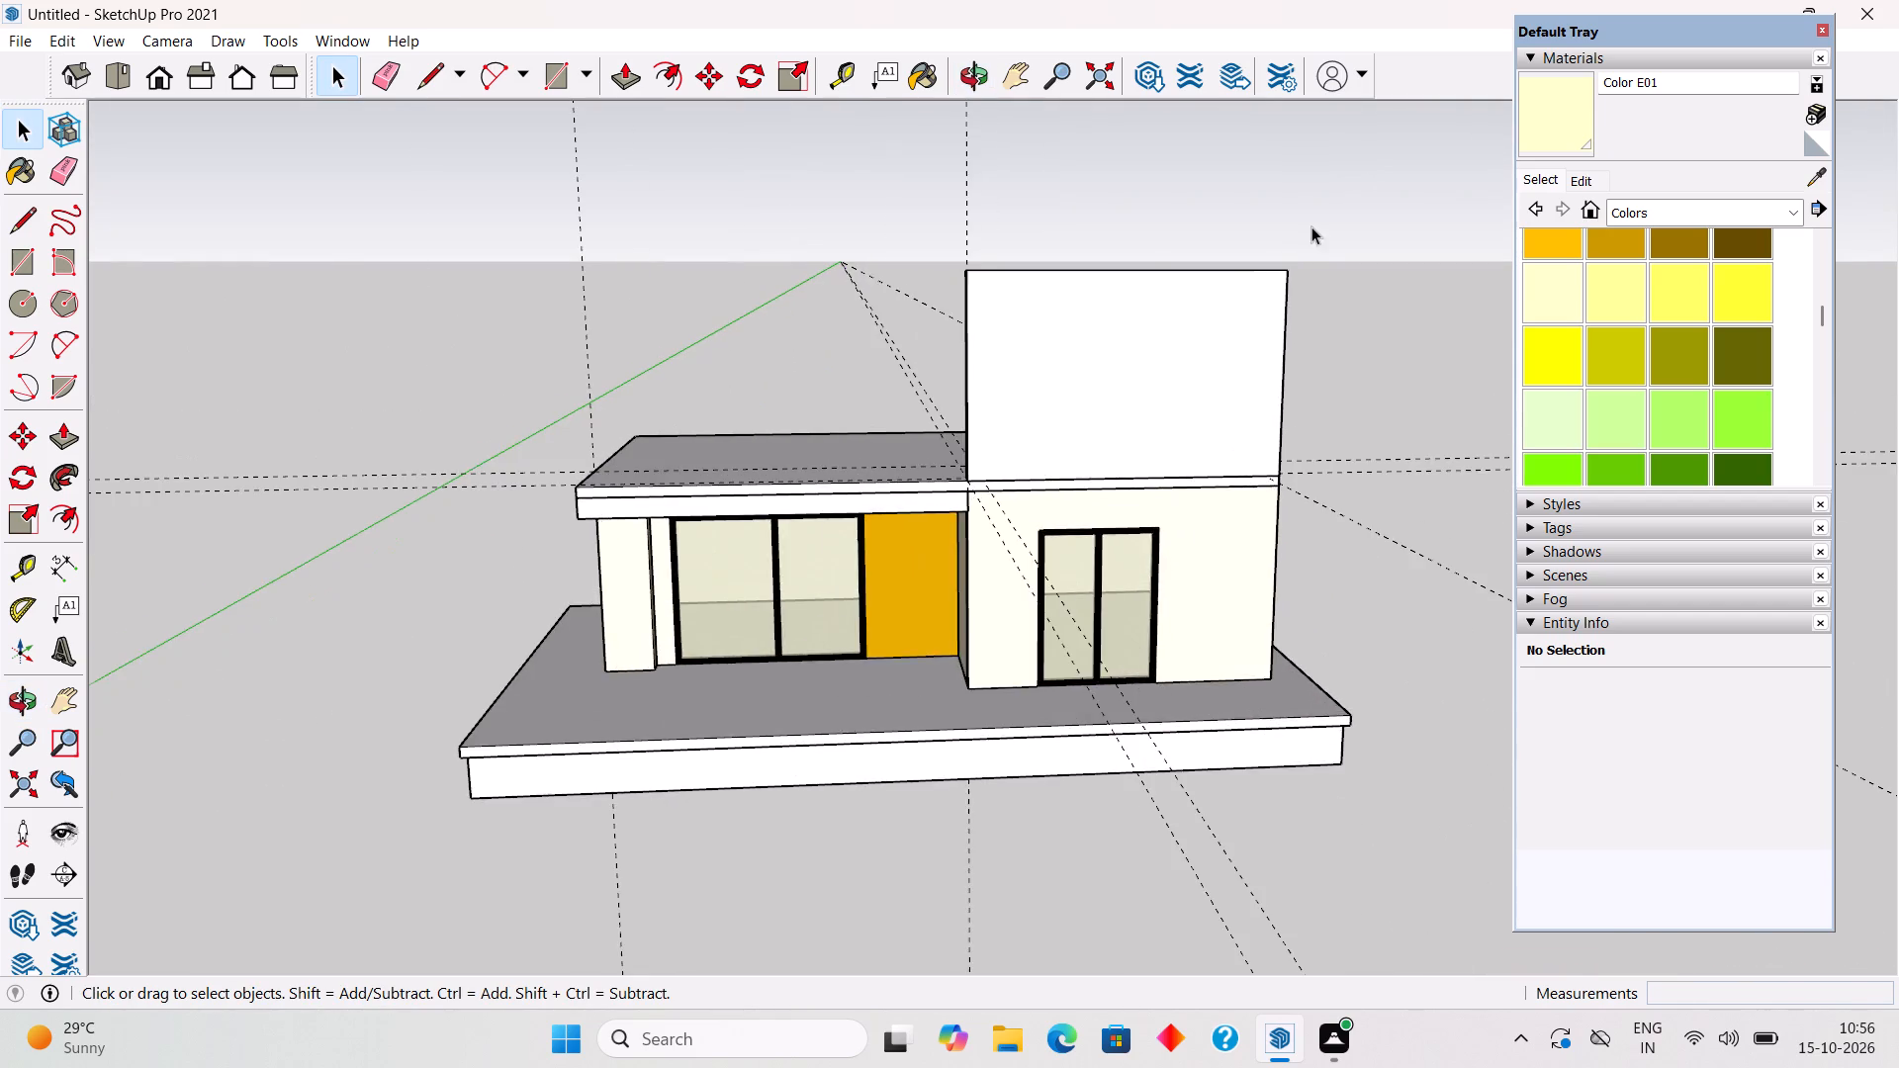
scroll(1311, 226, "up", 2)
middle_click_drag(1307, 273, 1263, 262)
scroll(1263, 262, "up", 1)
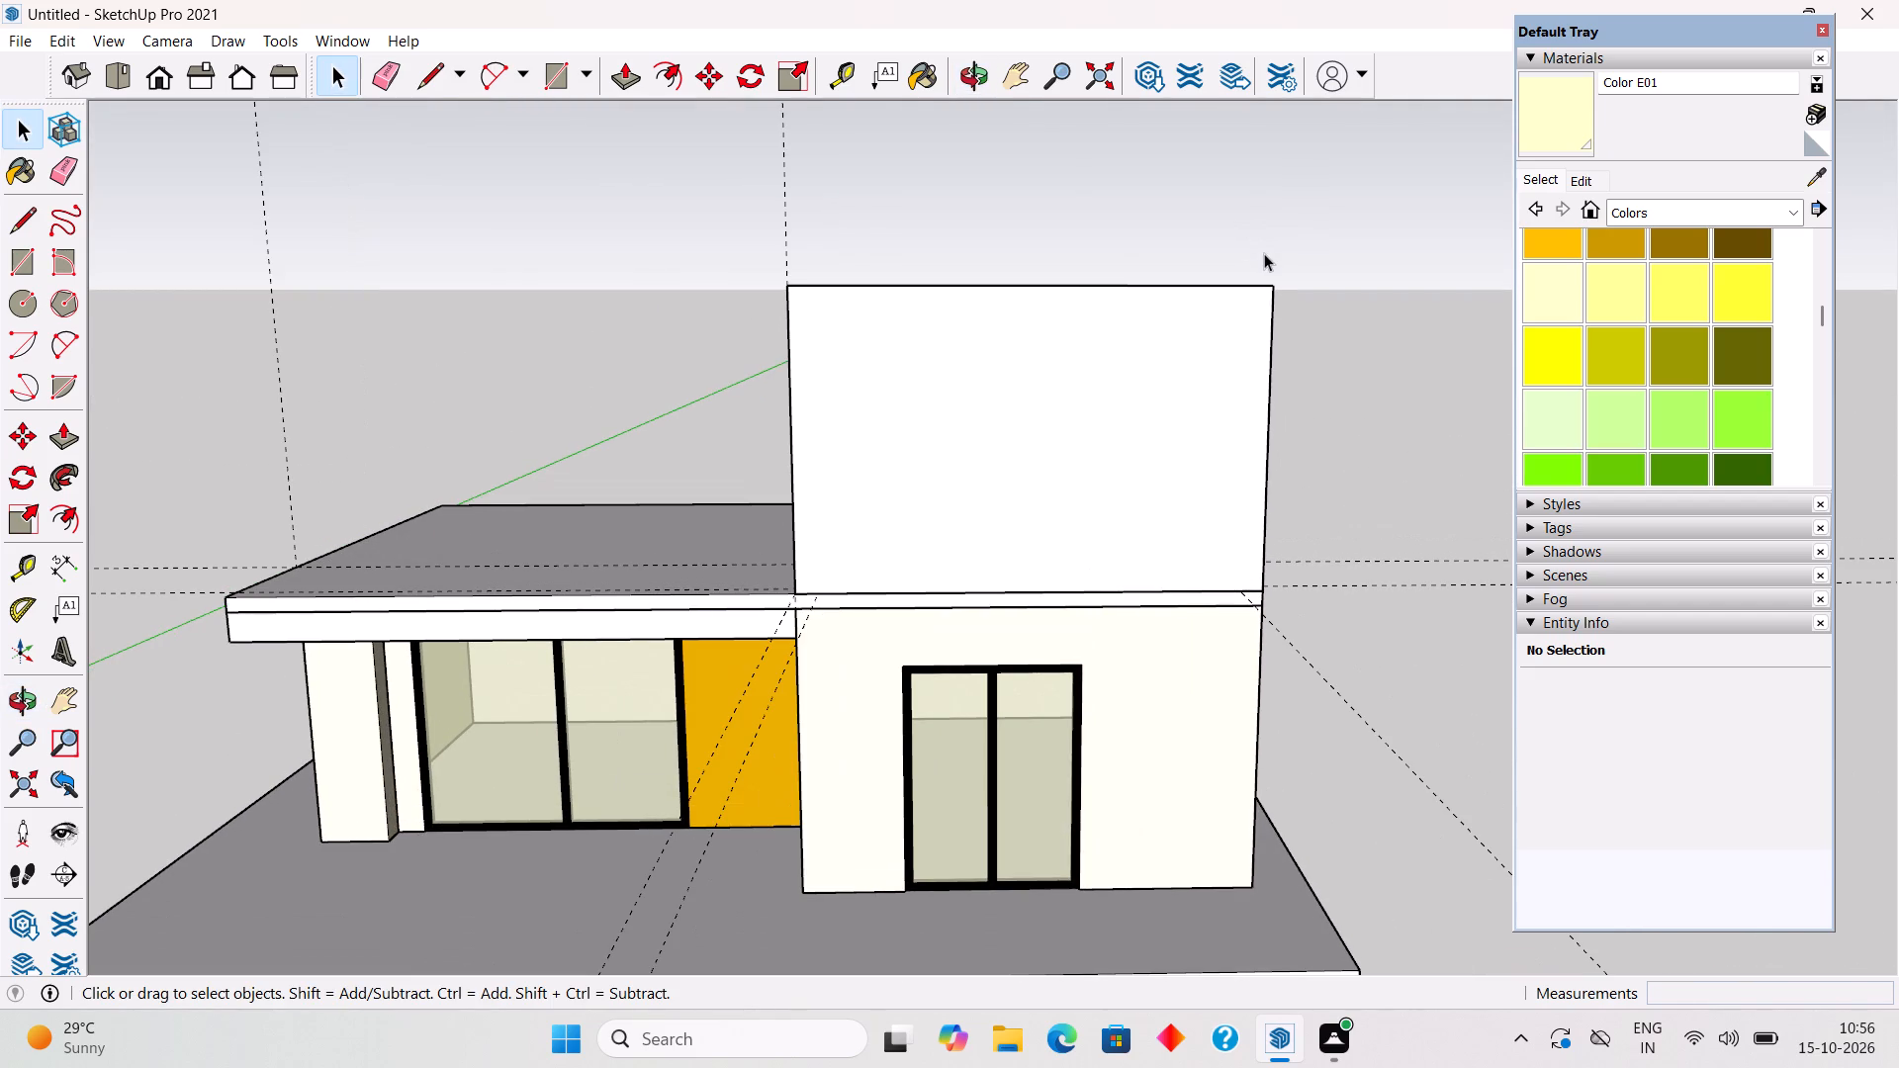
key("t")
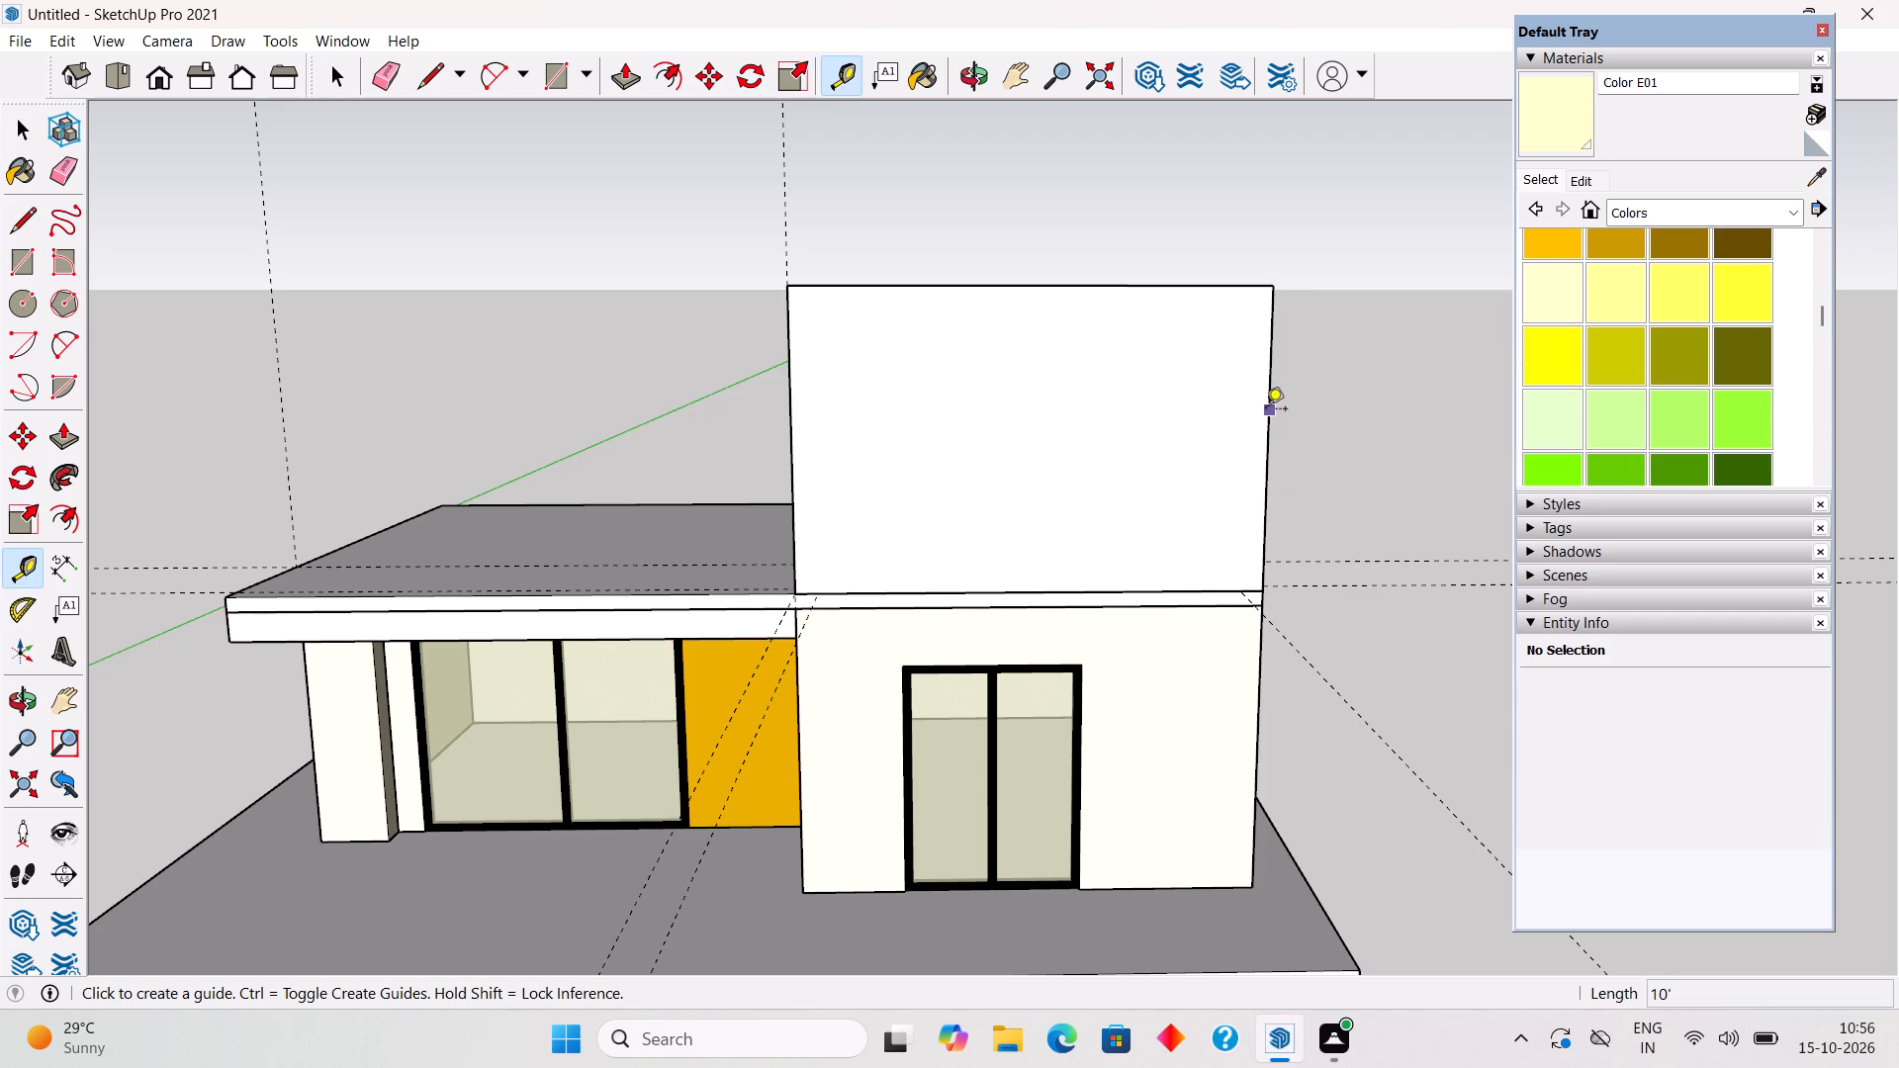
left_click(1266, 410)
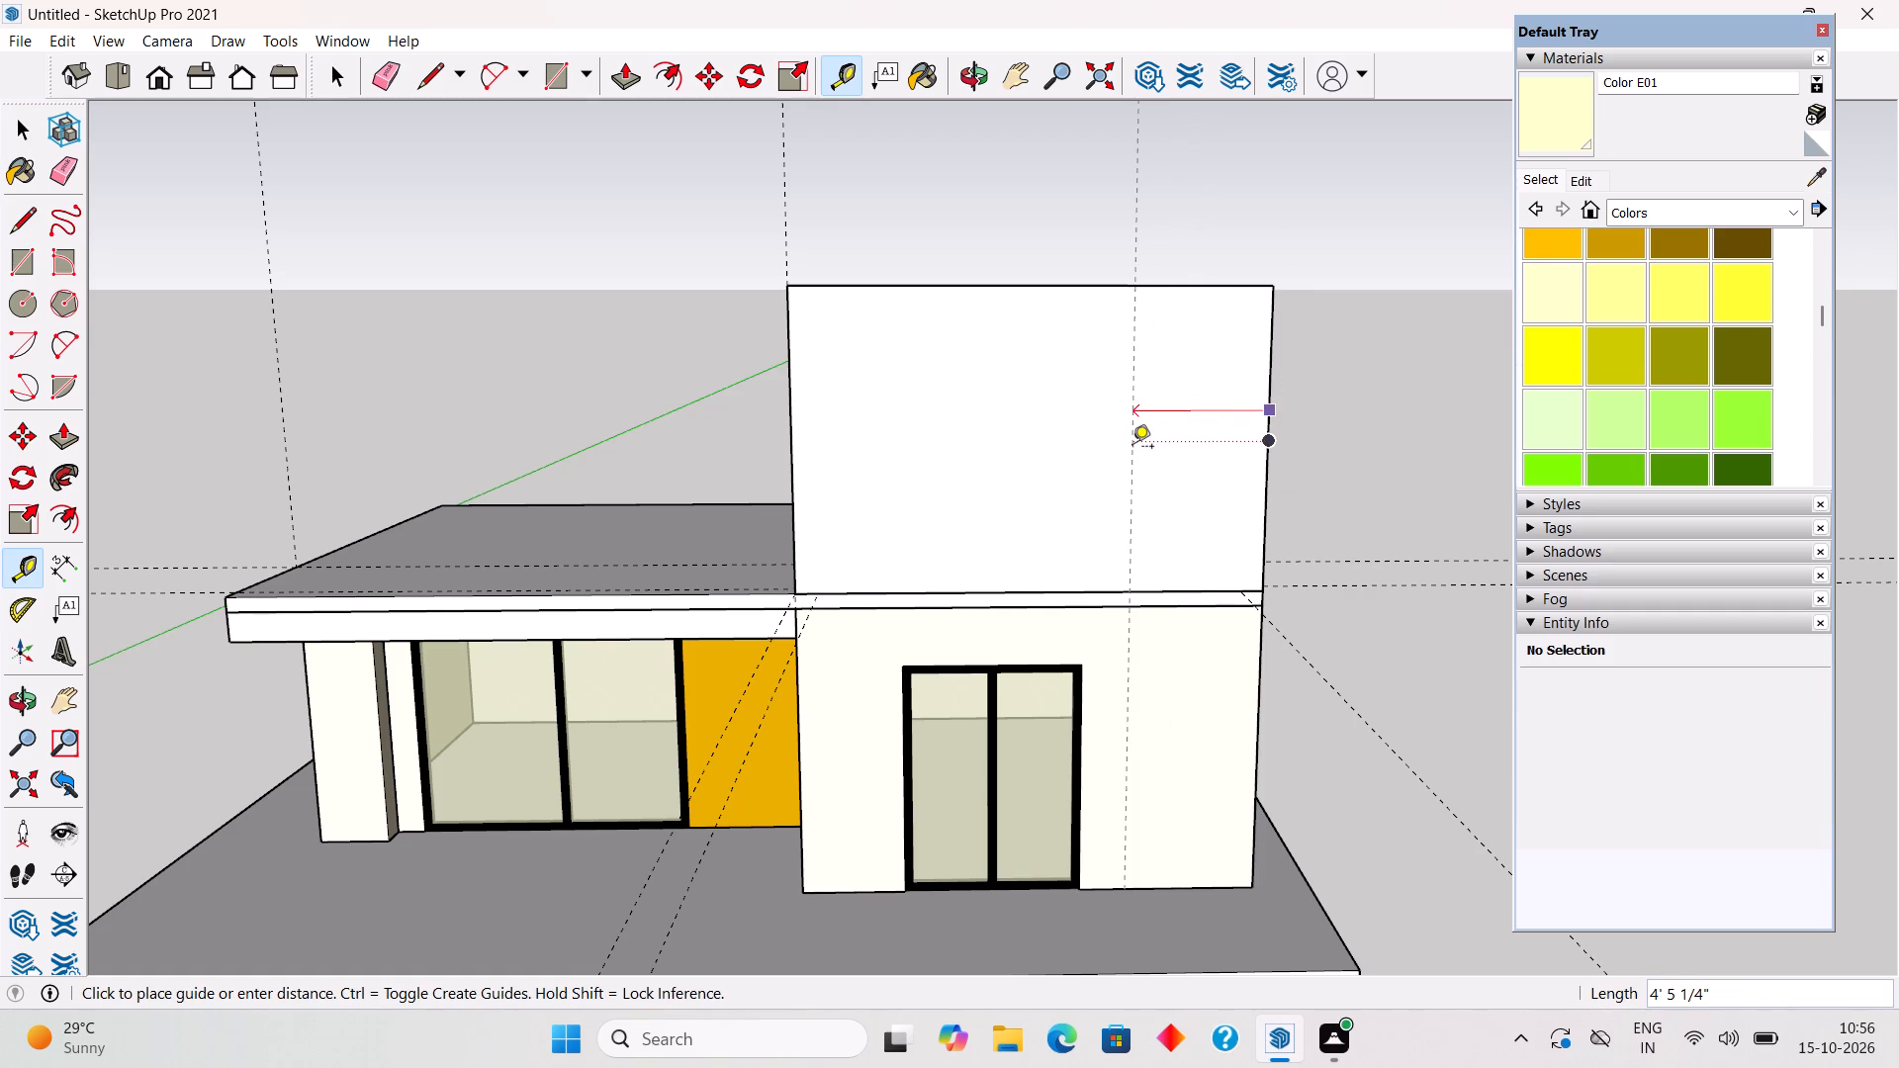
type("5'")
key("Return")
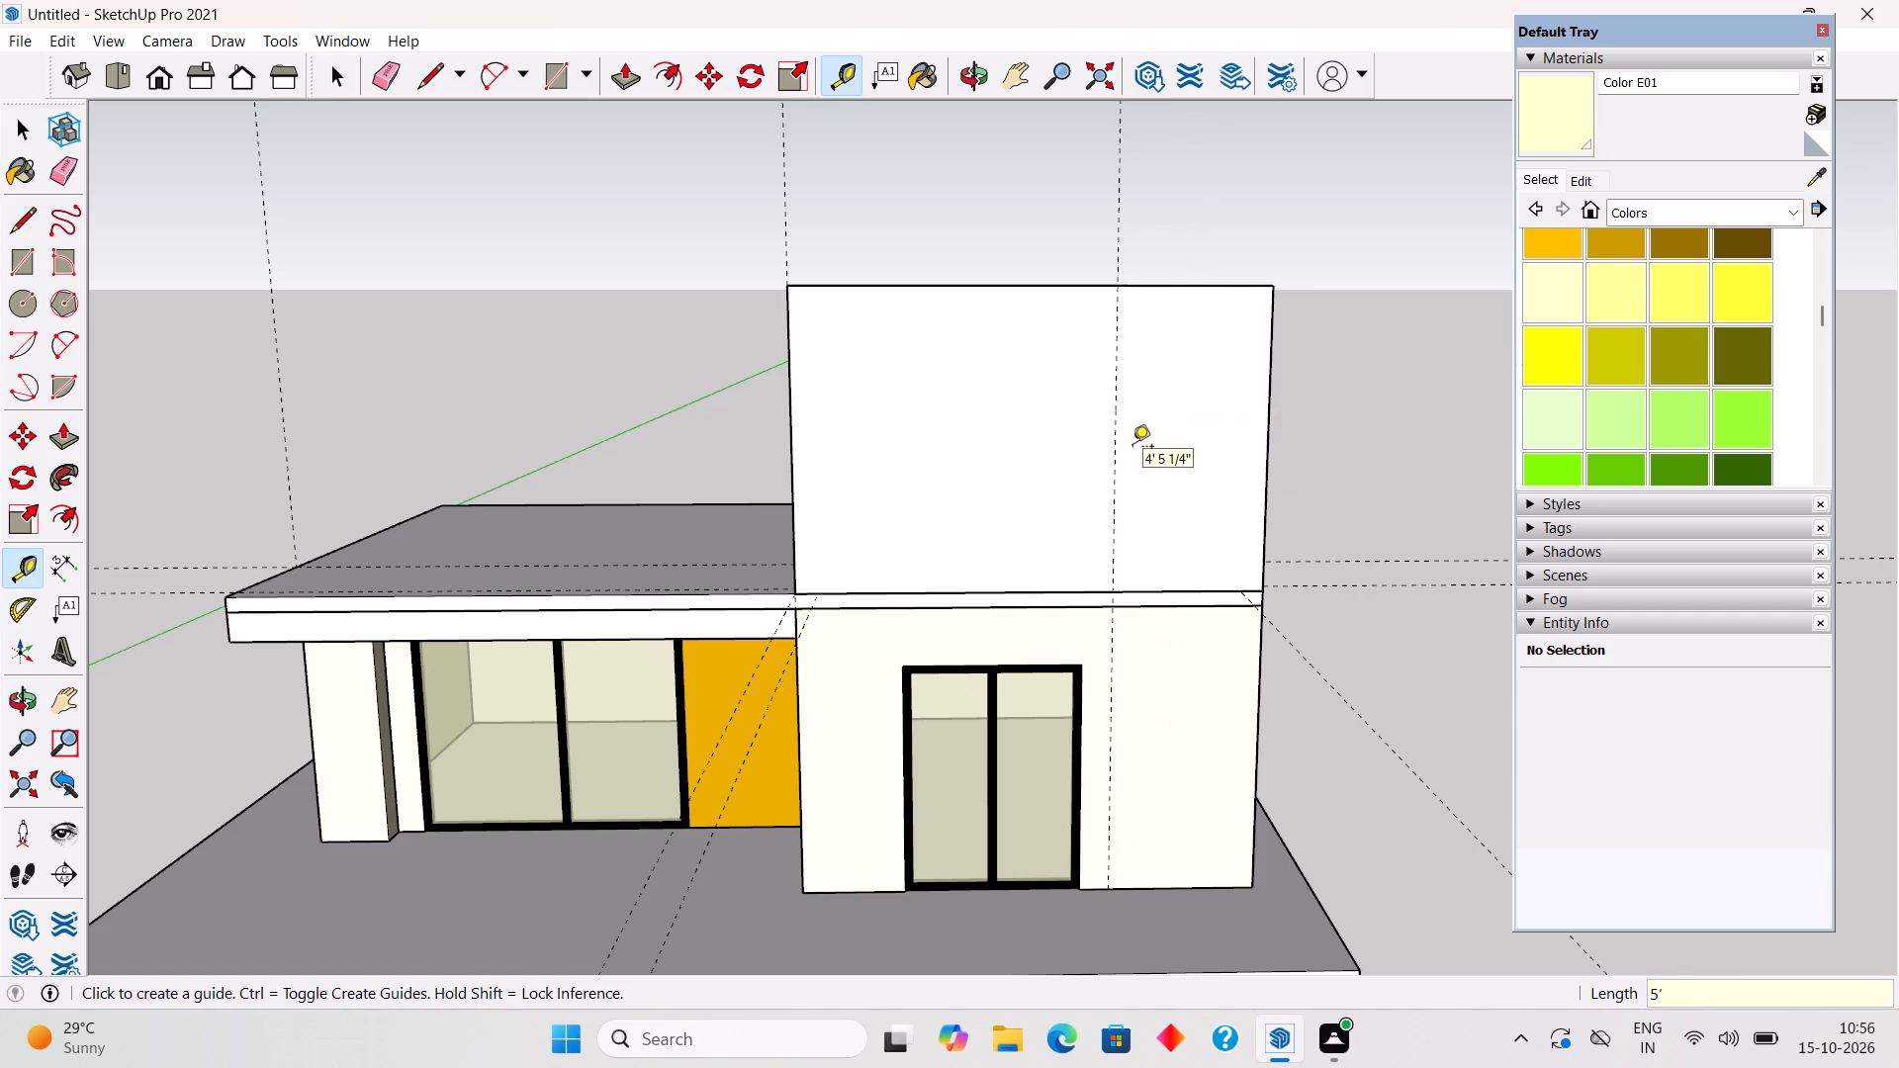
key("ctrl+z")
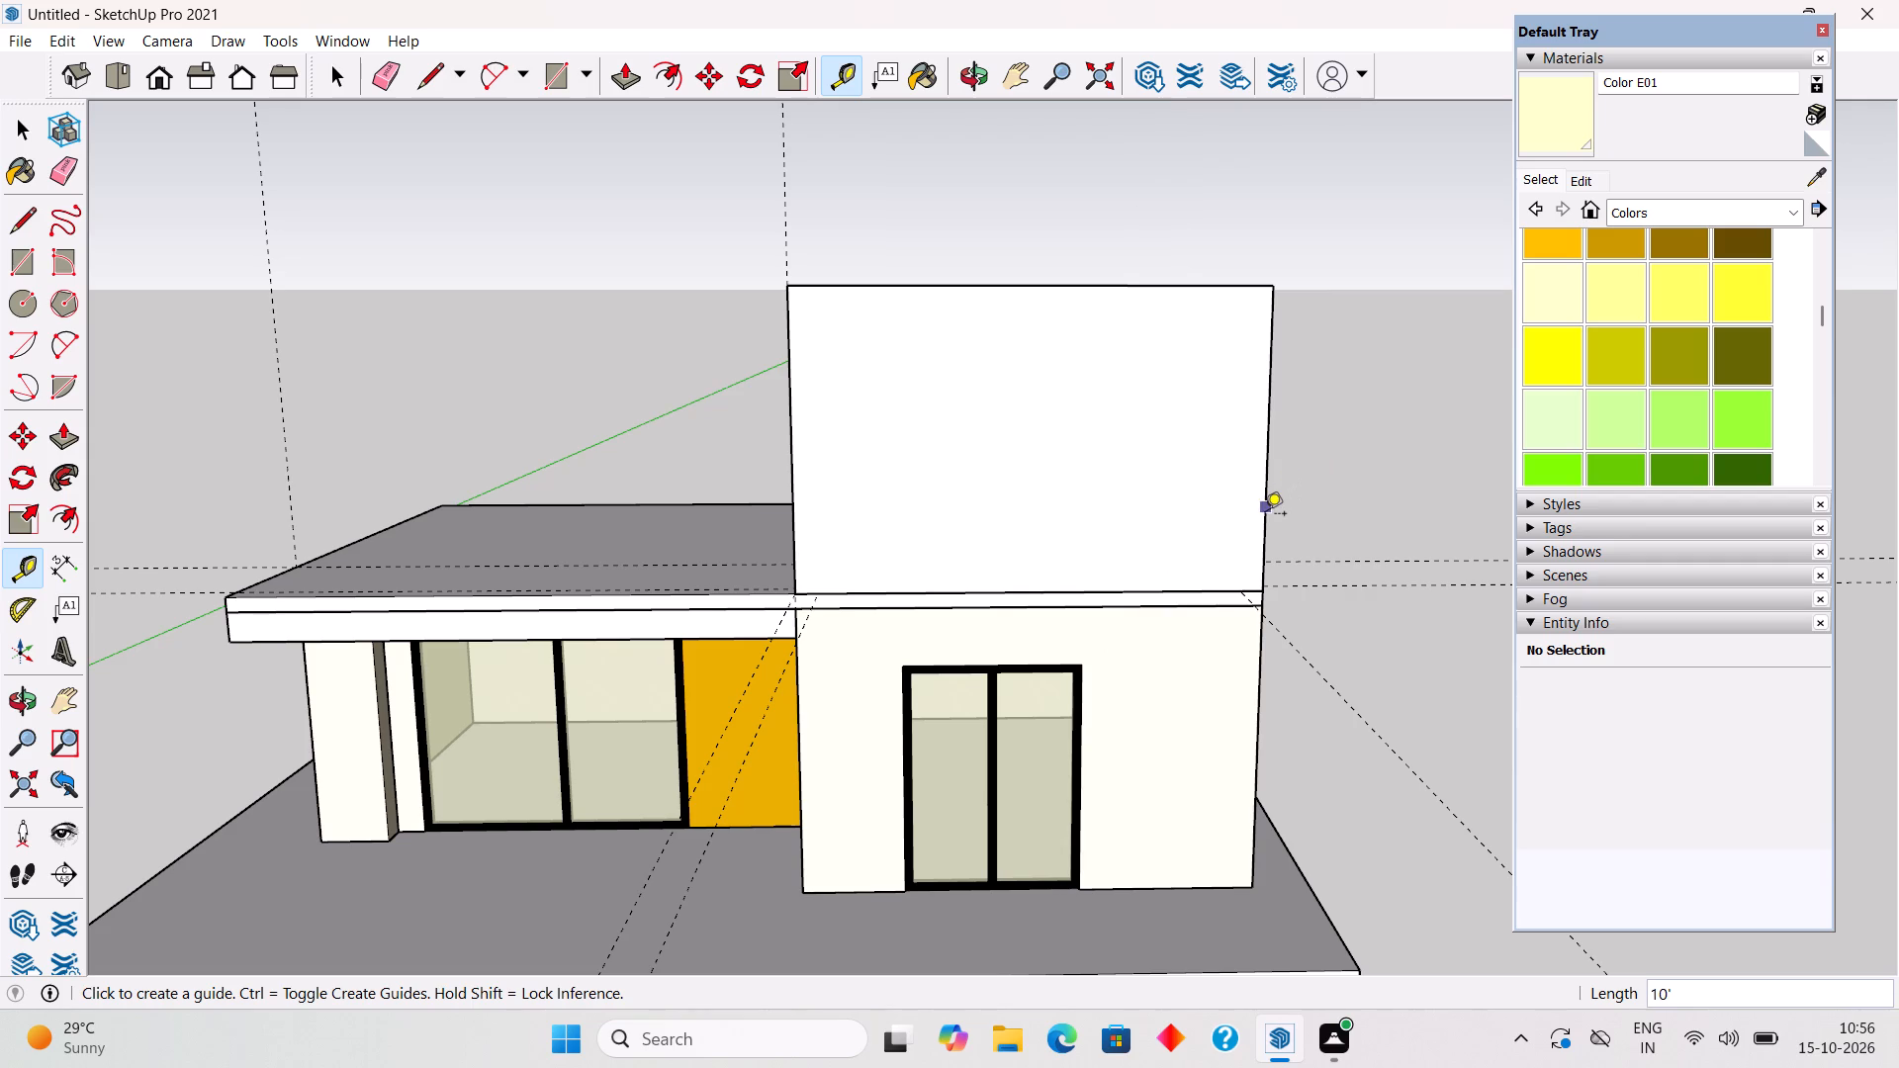
Place vertical guides 4.5' inward from the upper wall's outer side edge and in line with the lower opening's canopy-side frame edge.
left_click(1265, 515)
type("4.5'")
key("Return")
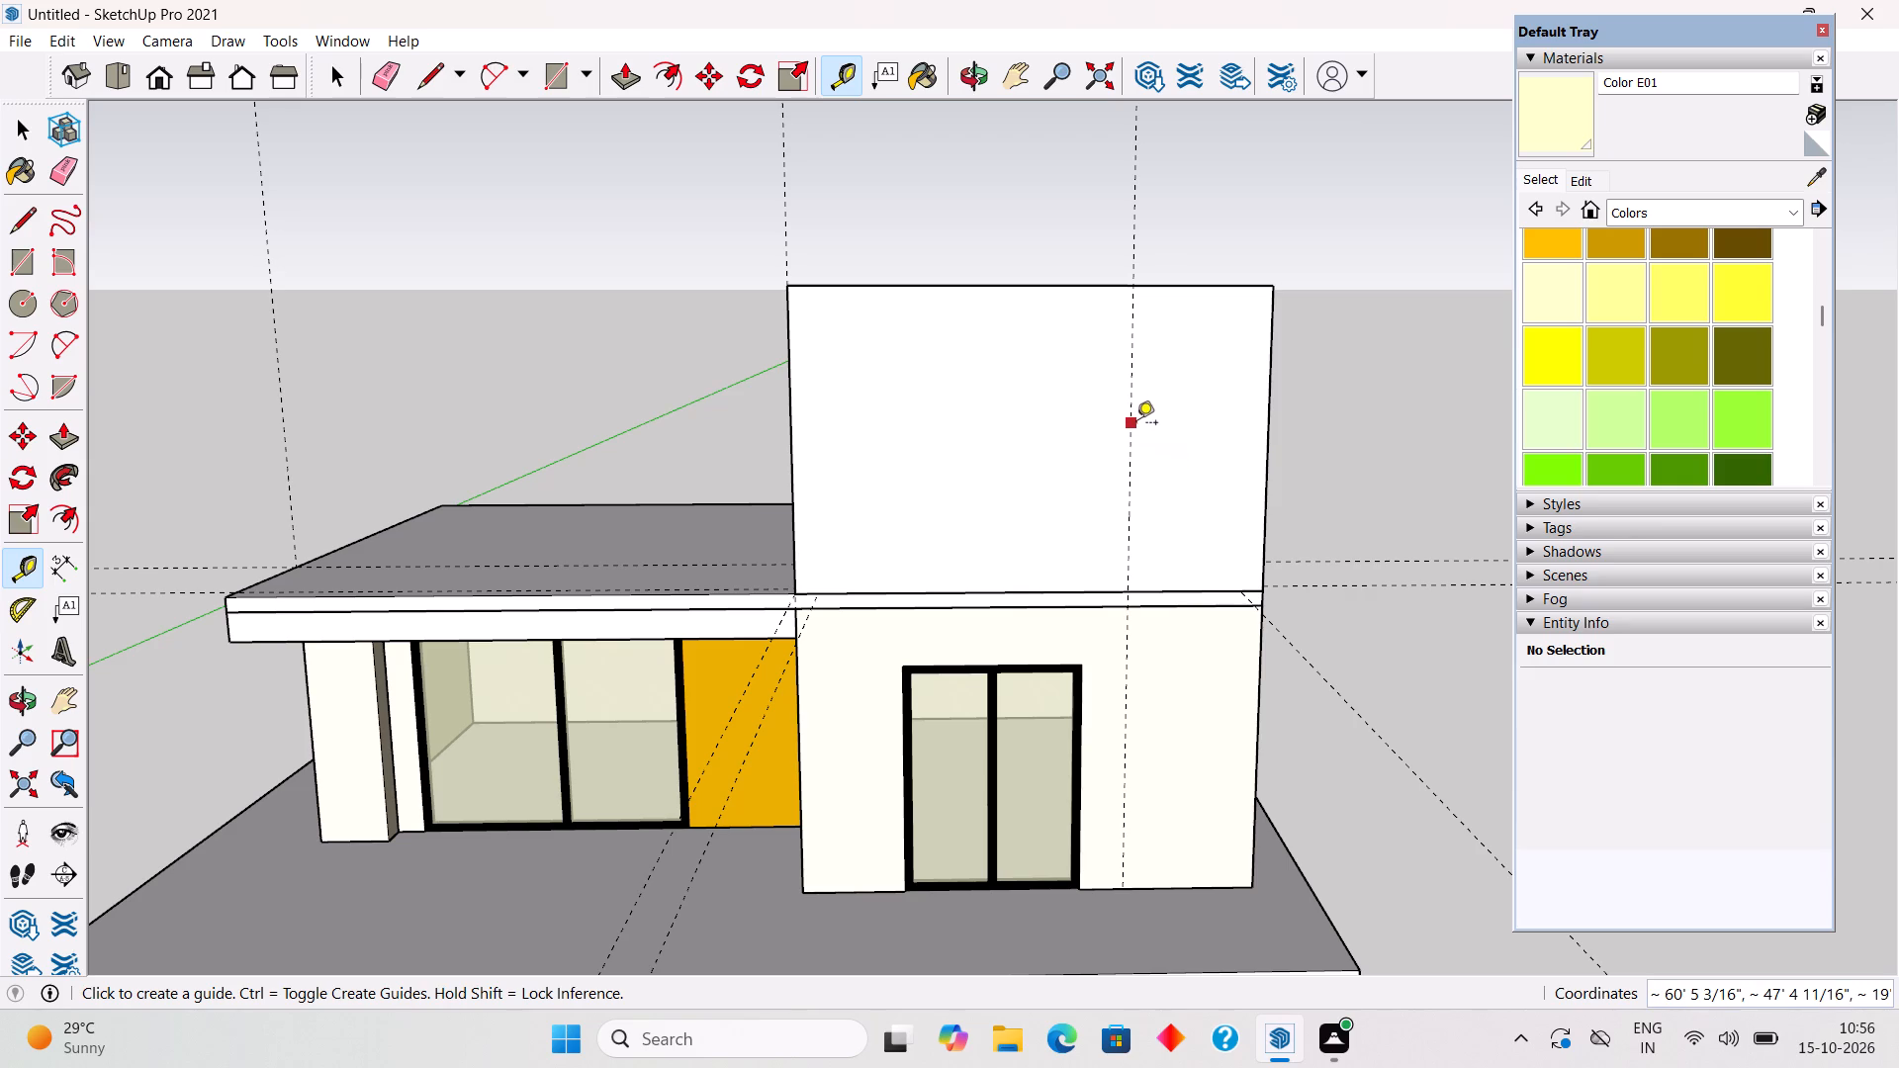
left_click(1136, 424)
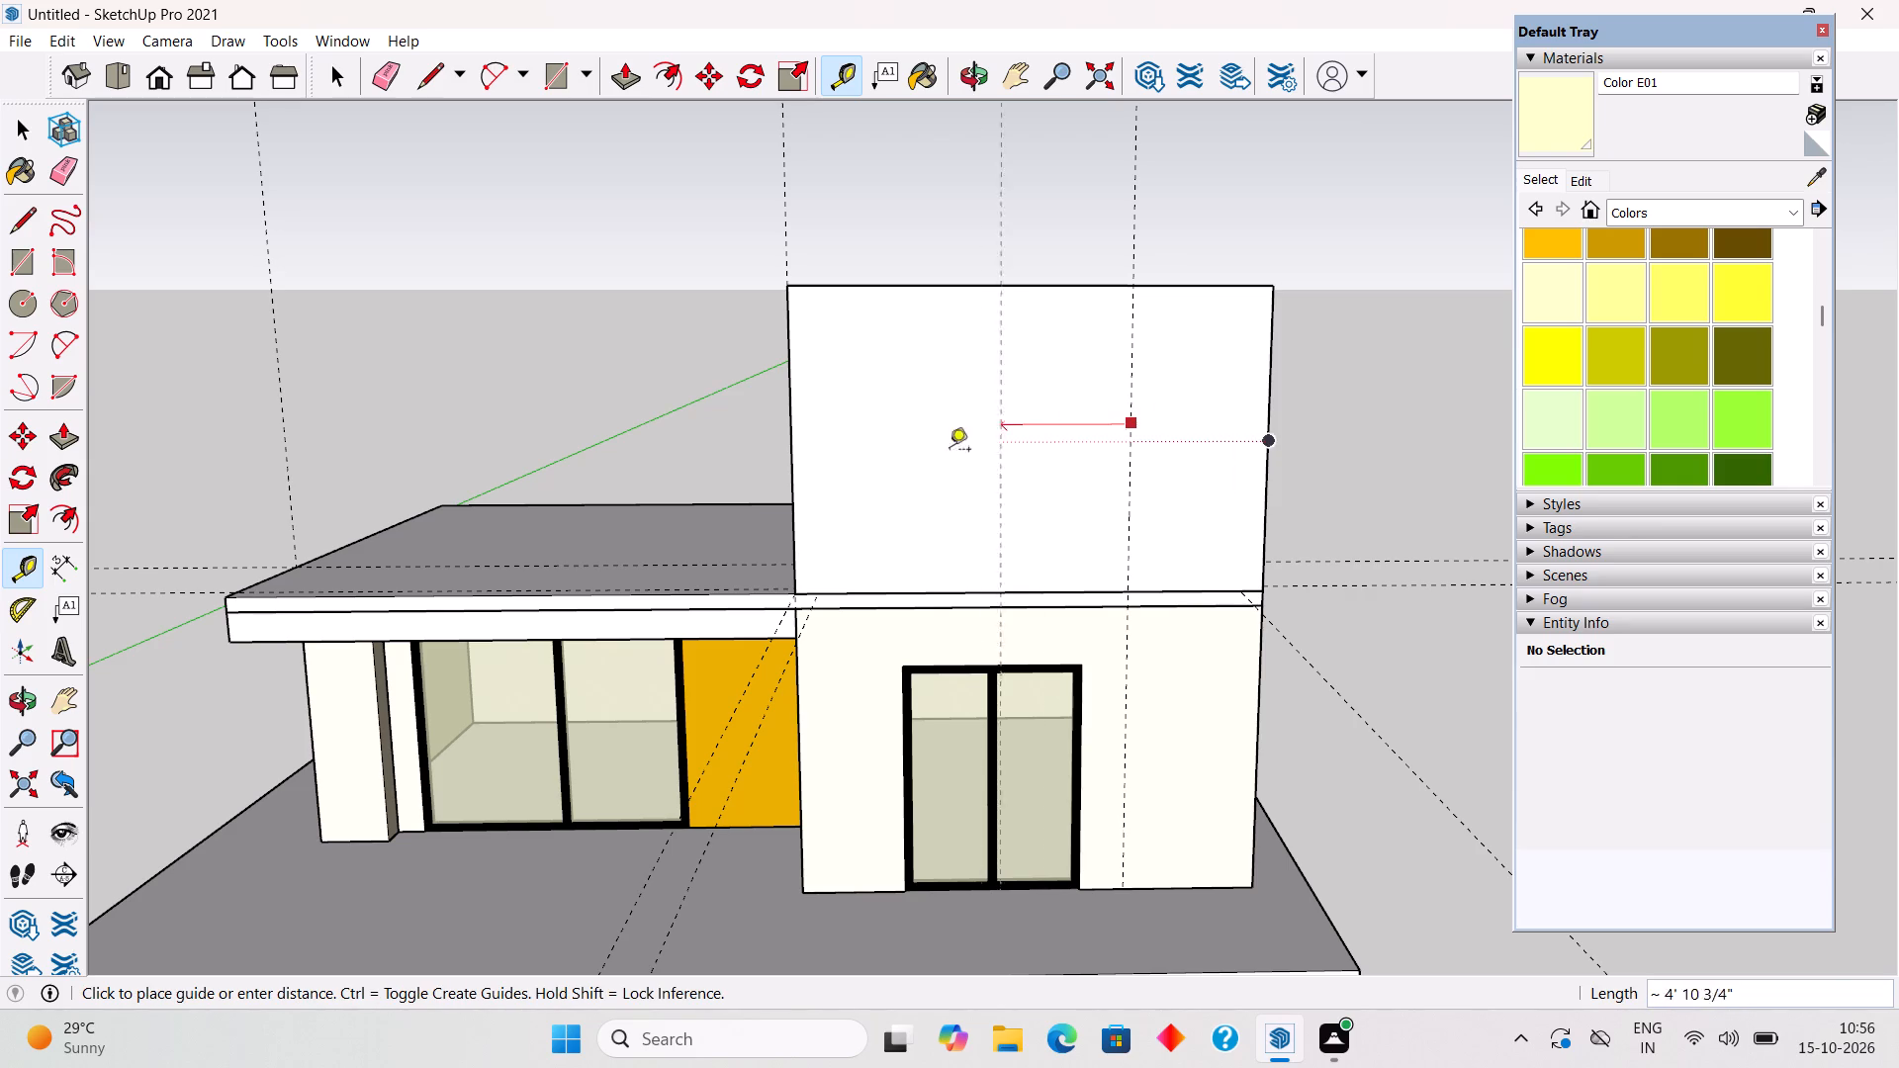
left_click(904, 696)
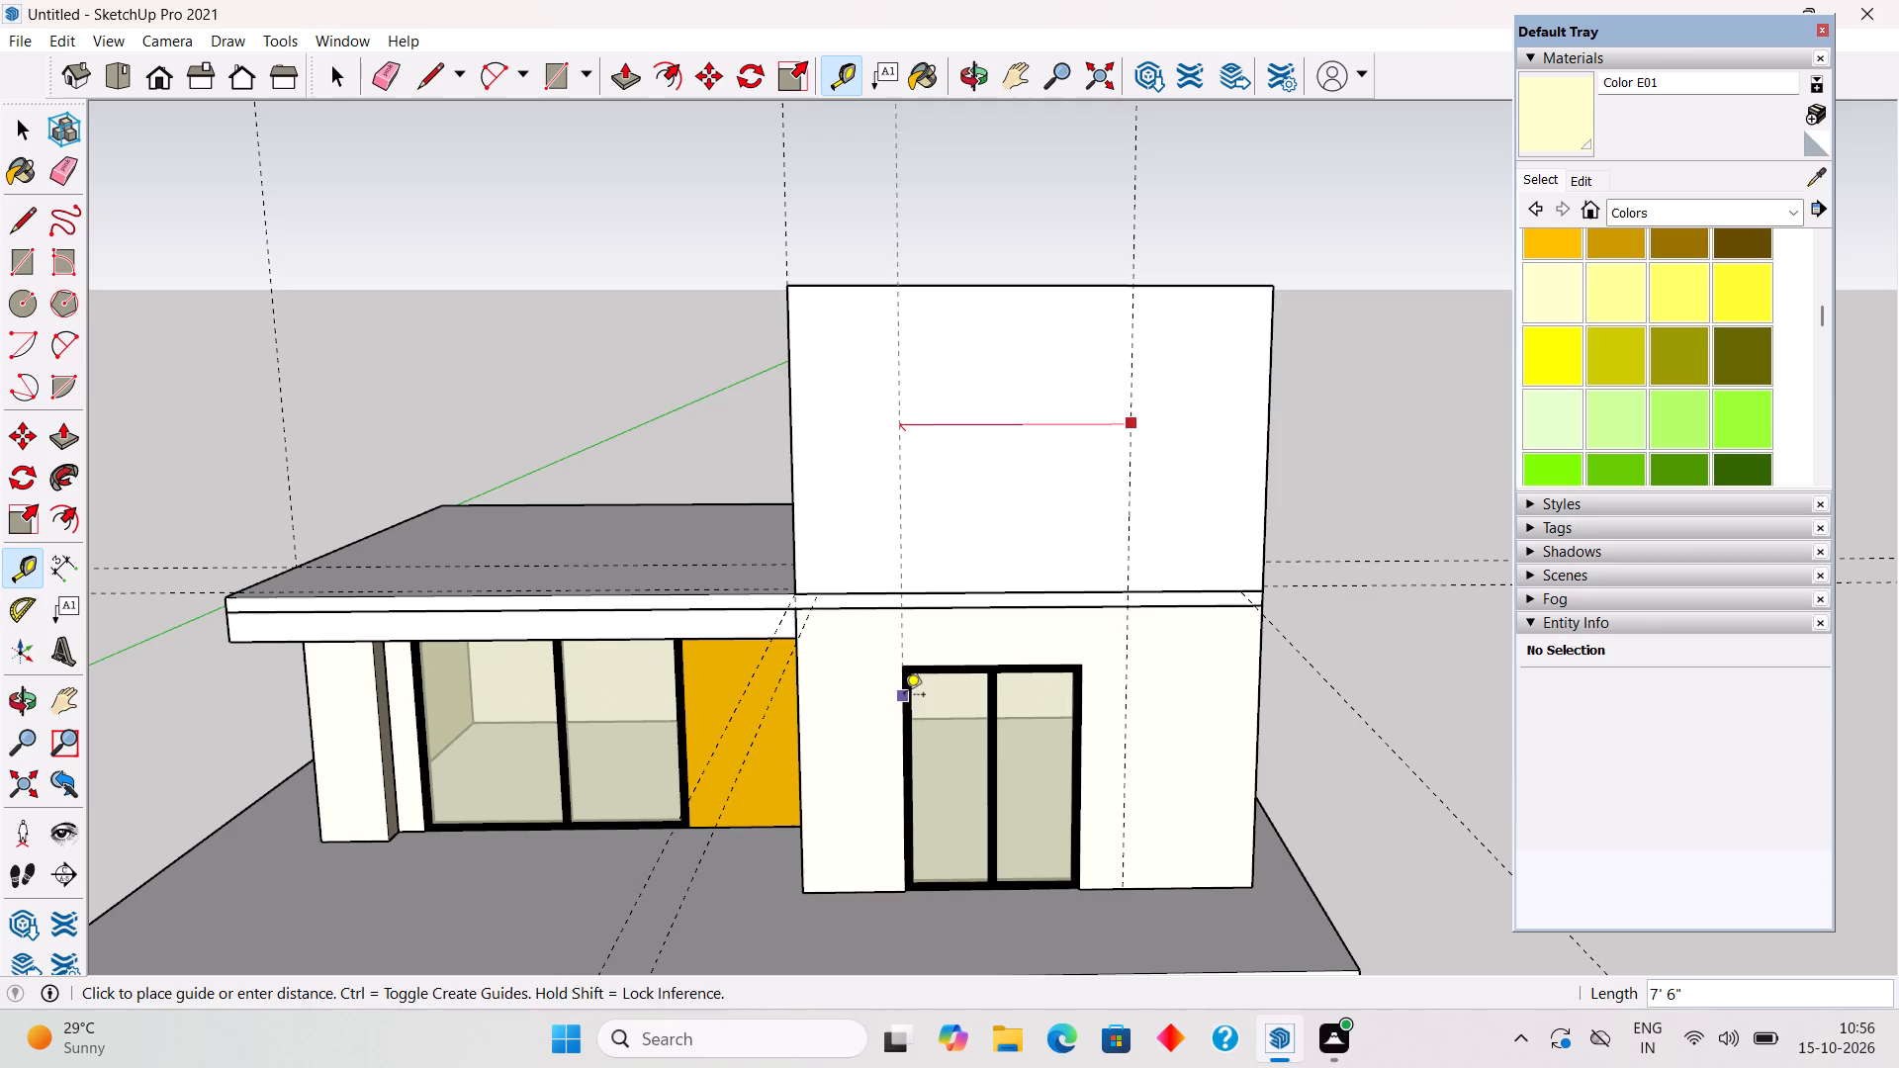
Offset a horizontal guide 8' above the upper wall's bottom edge.
left_click(962, 589)
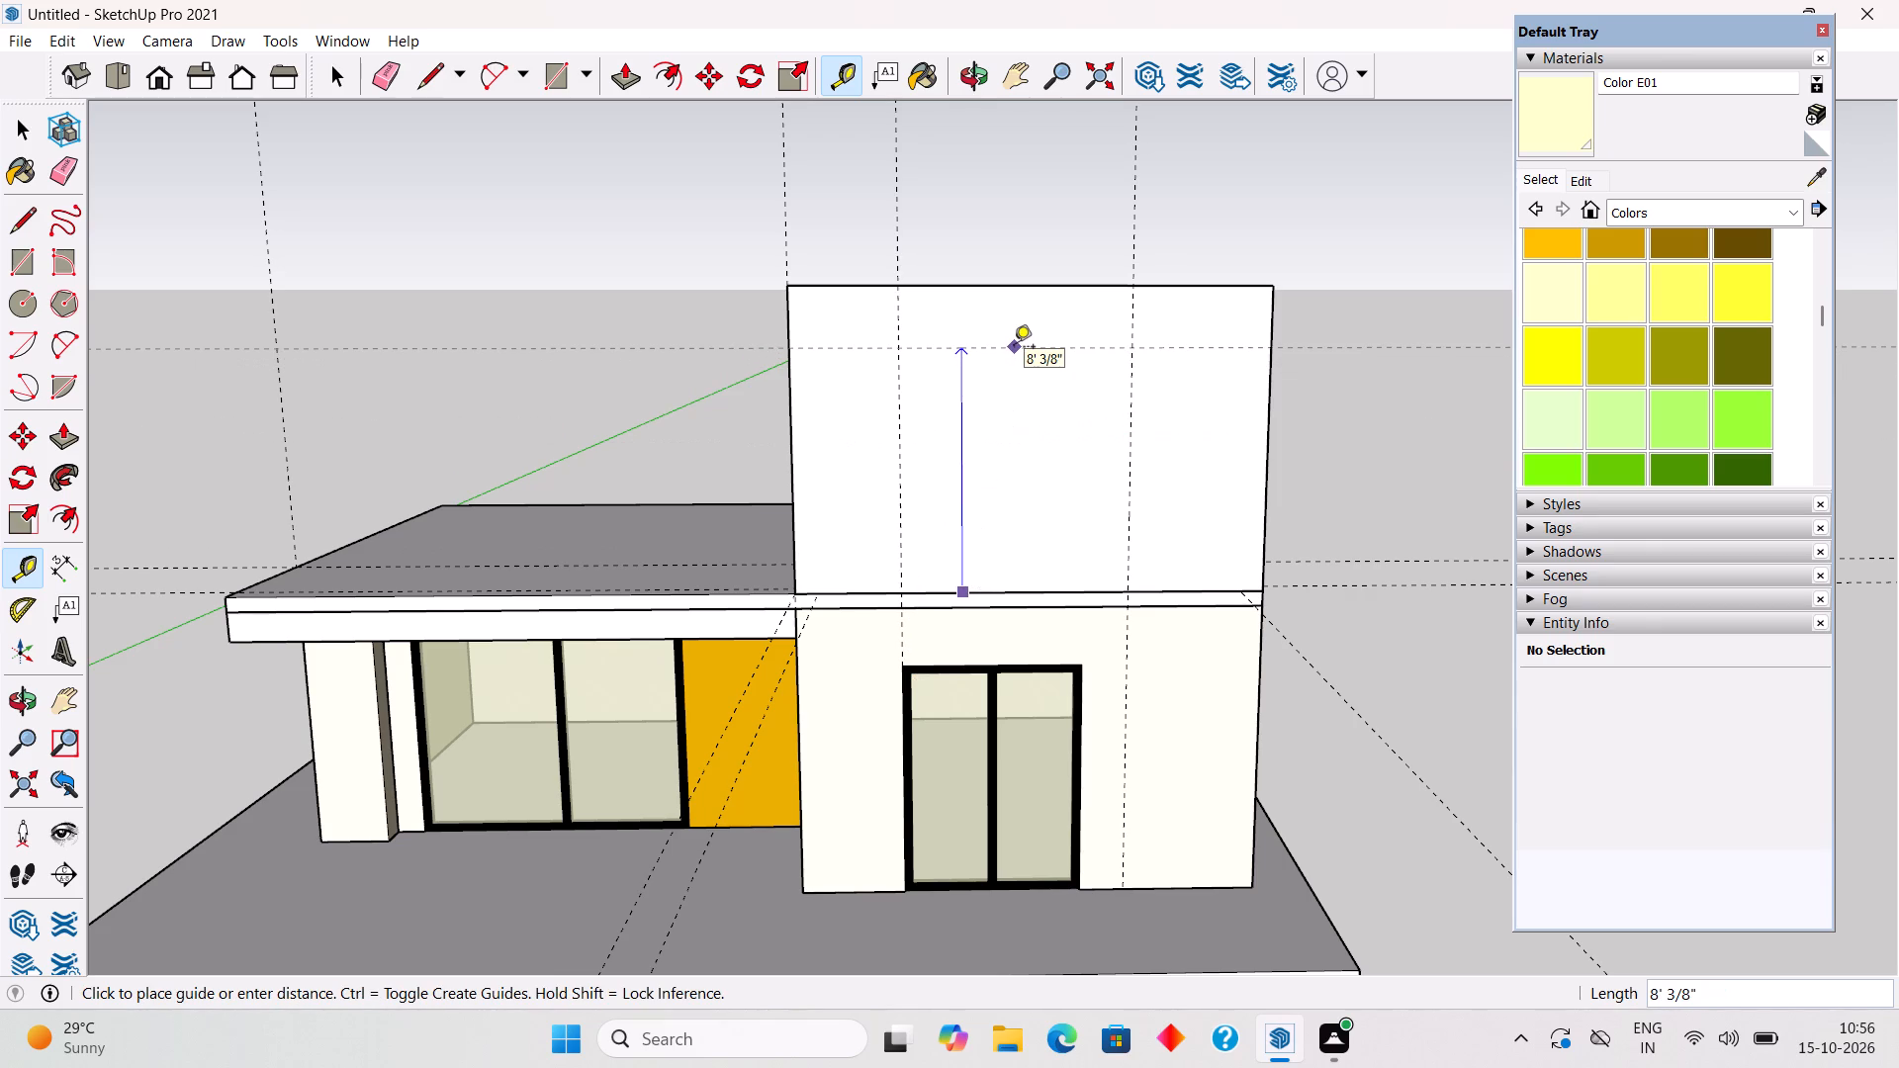
type("8'")
key("Return")
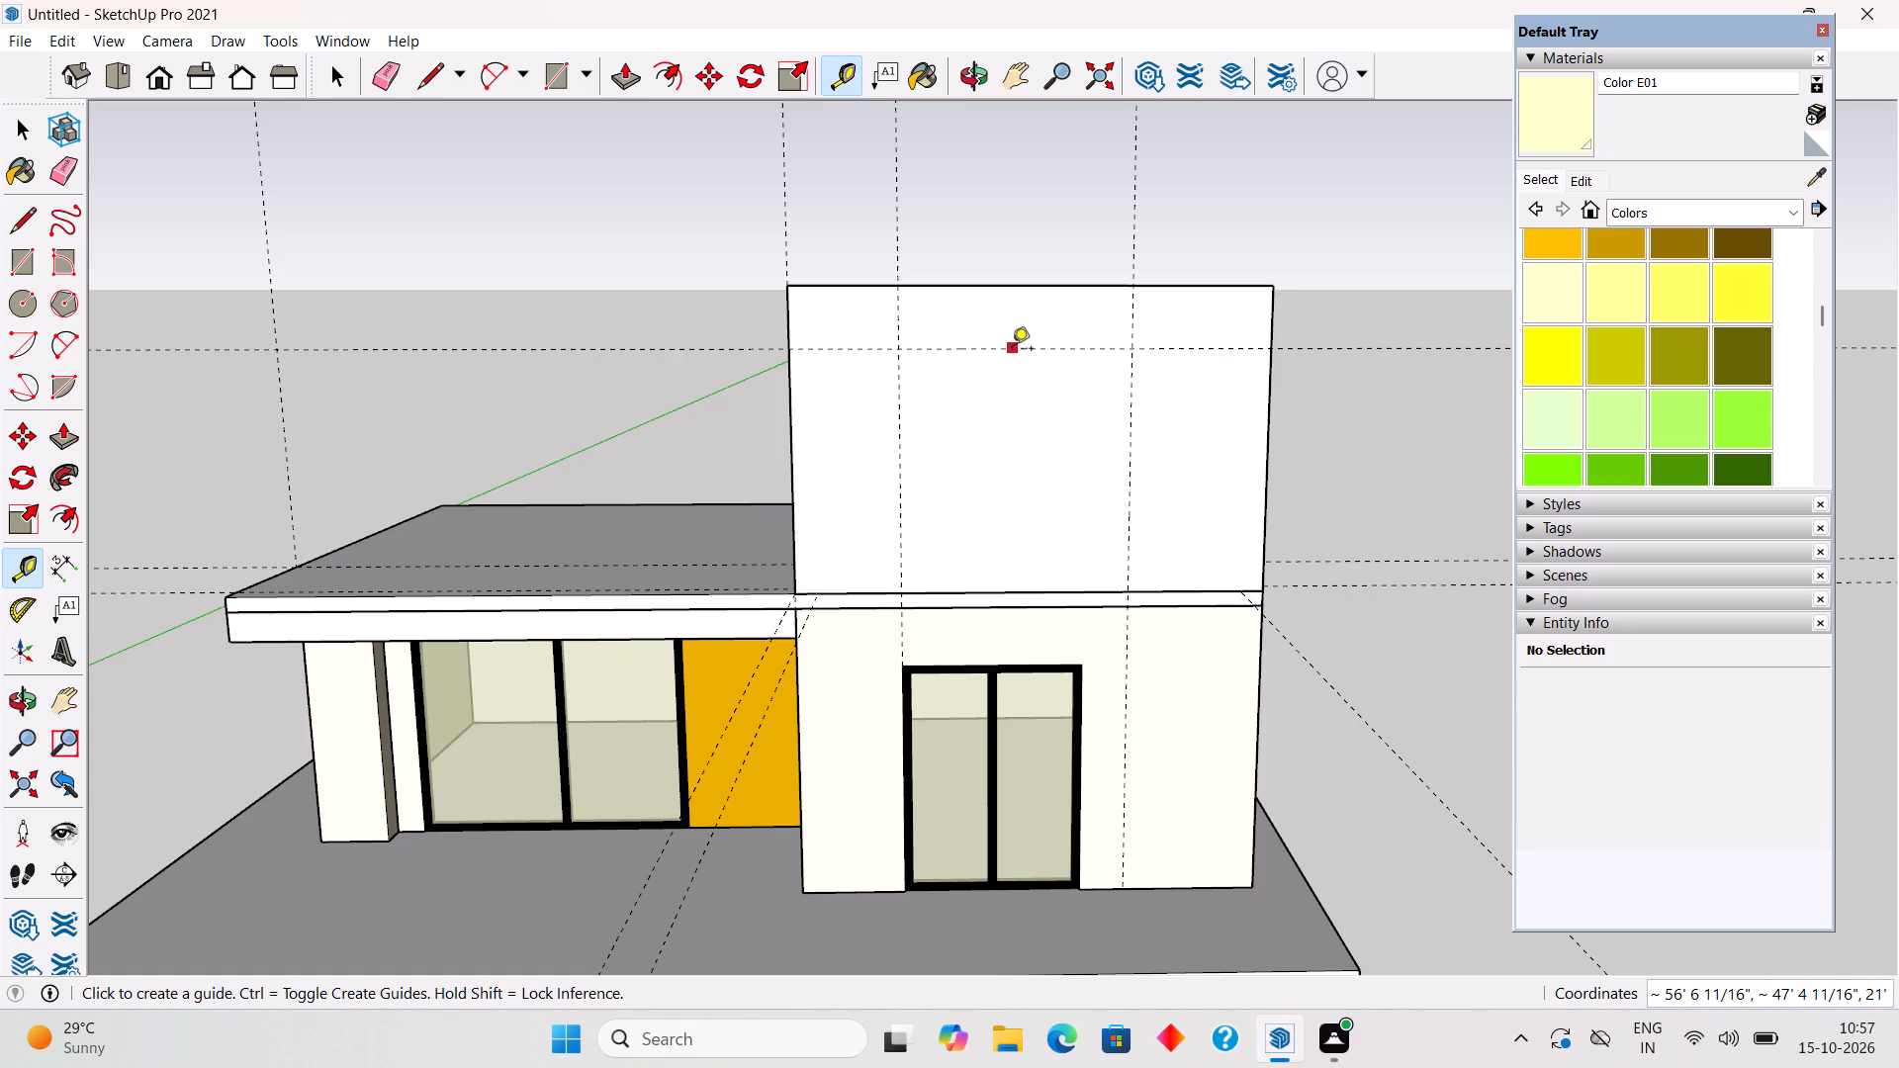
left_click(1067, 589)
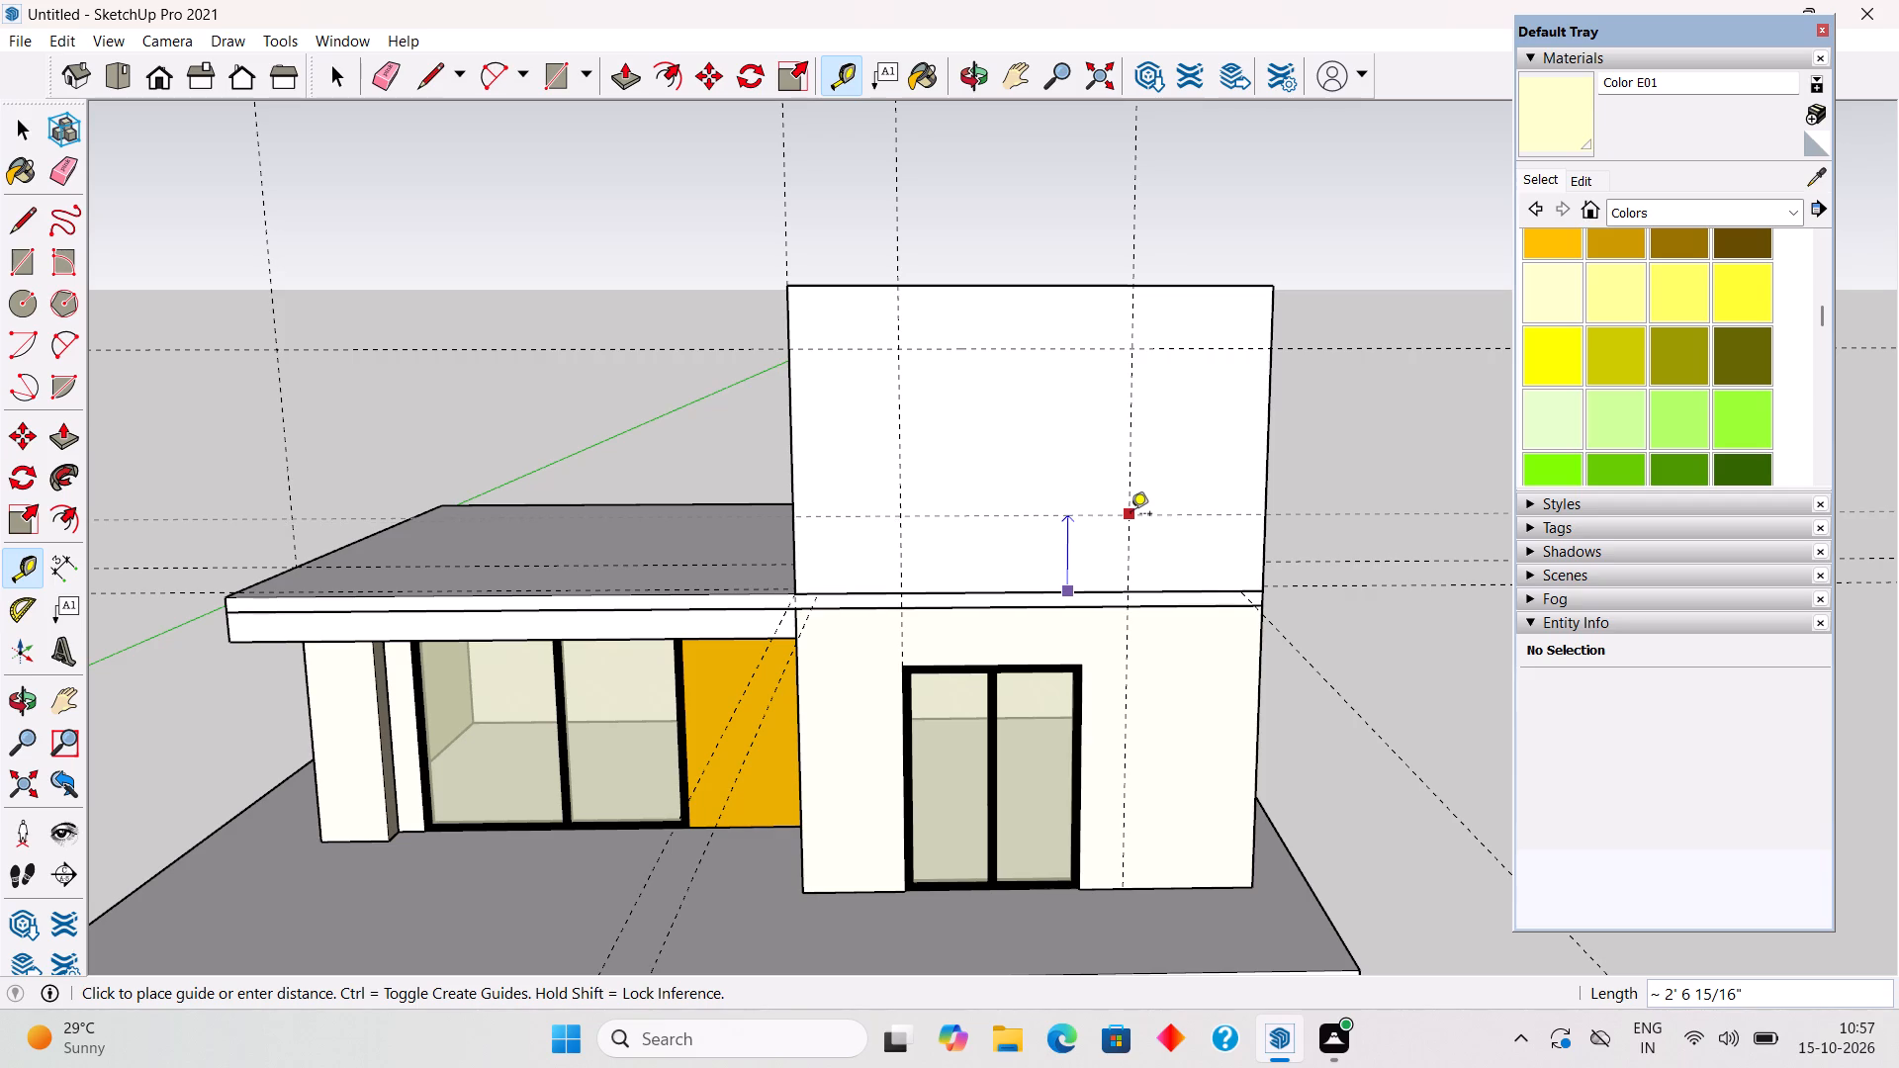
key("space")
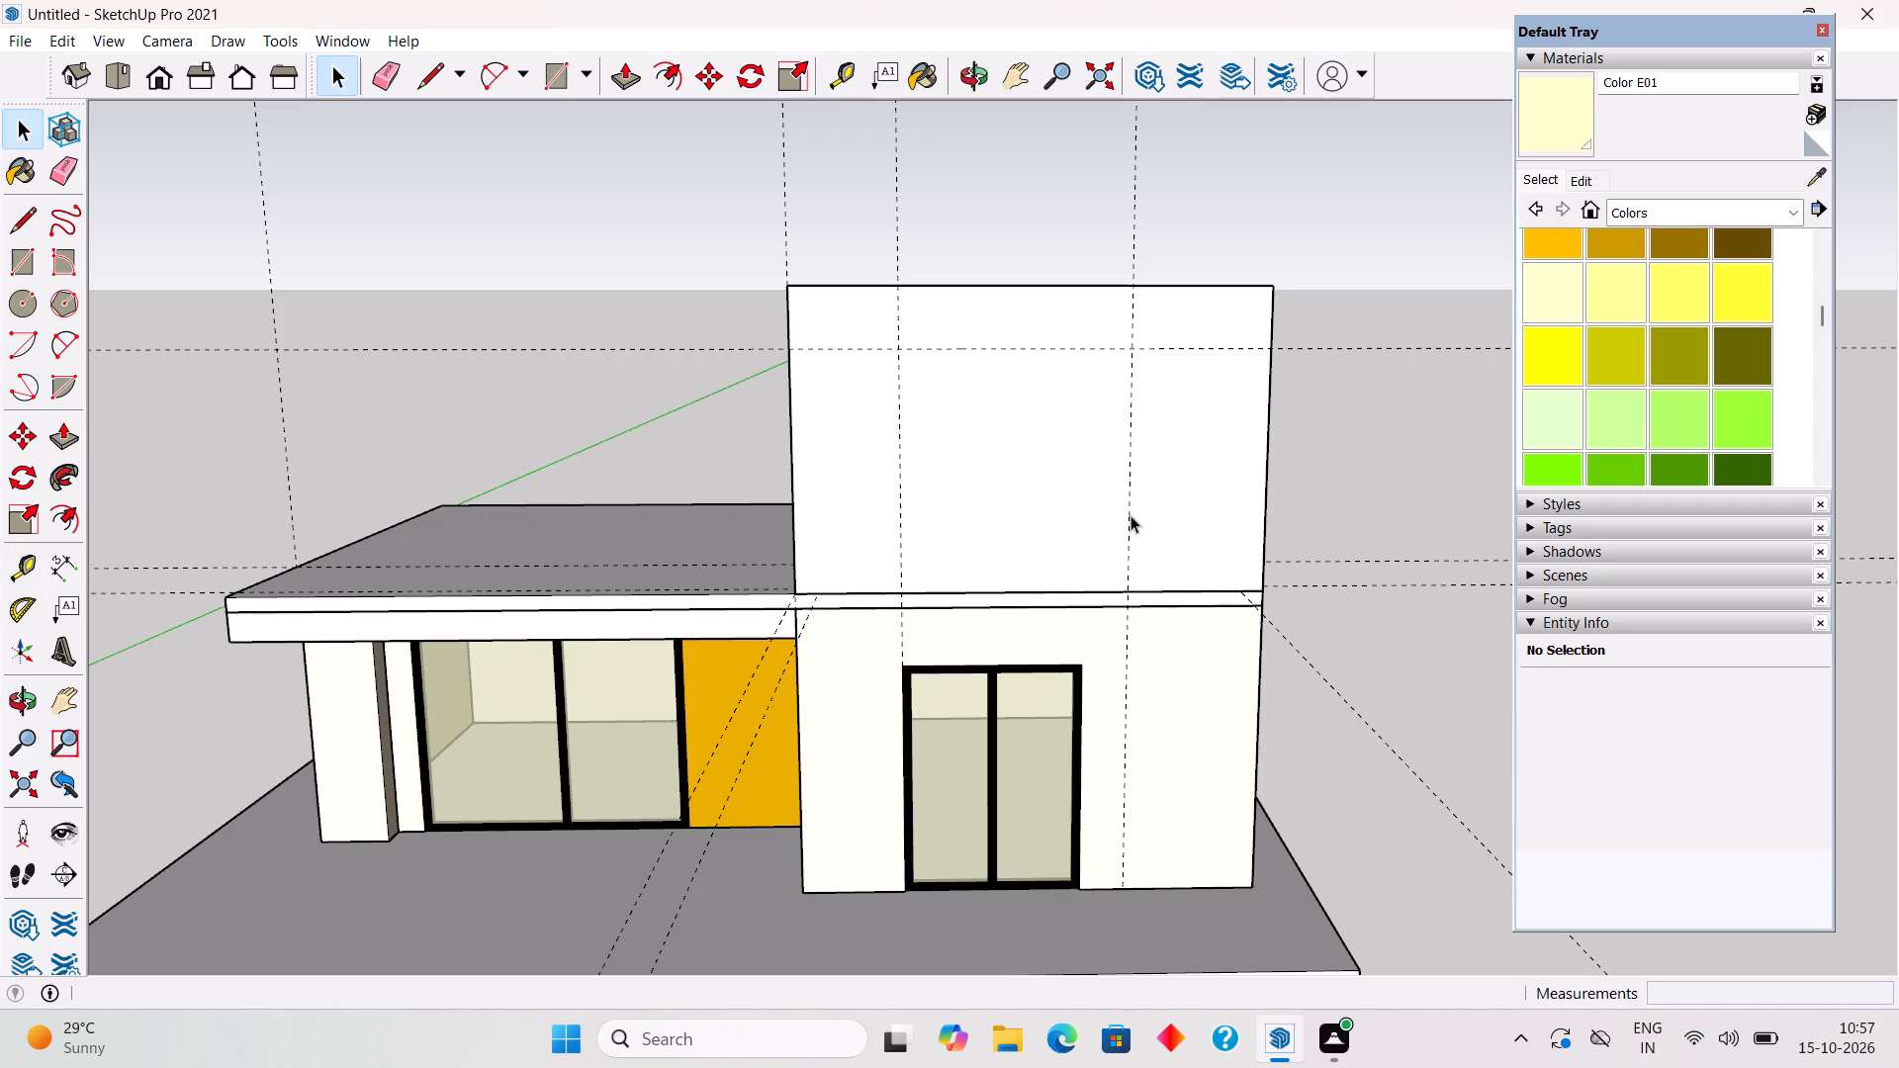
Inside the upper wall group, draw an 8' by 7' 6" rectangle between the guides and push it 9" through as an opening.
triple_click(1084, 493)
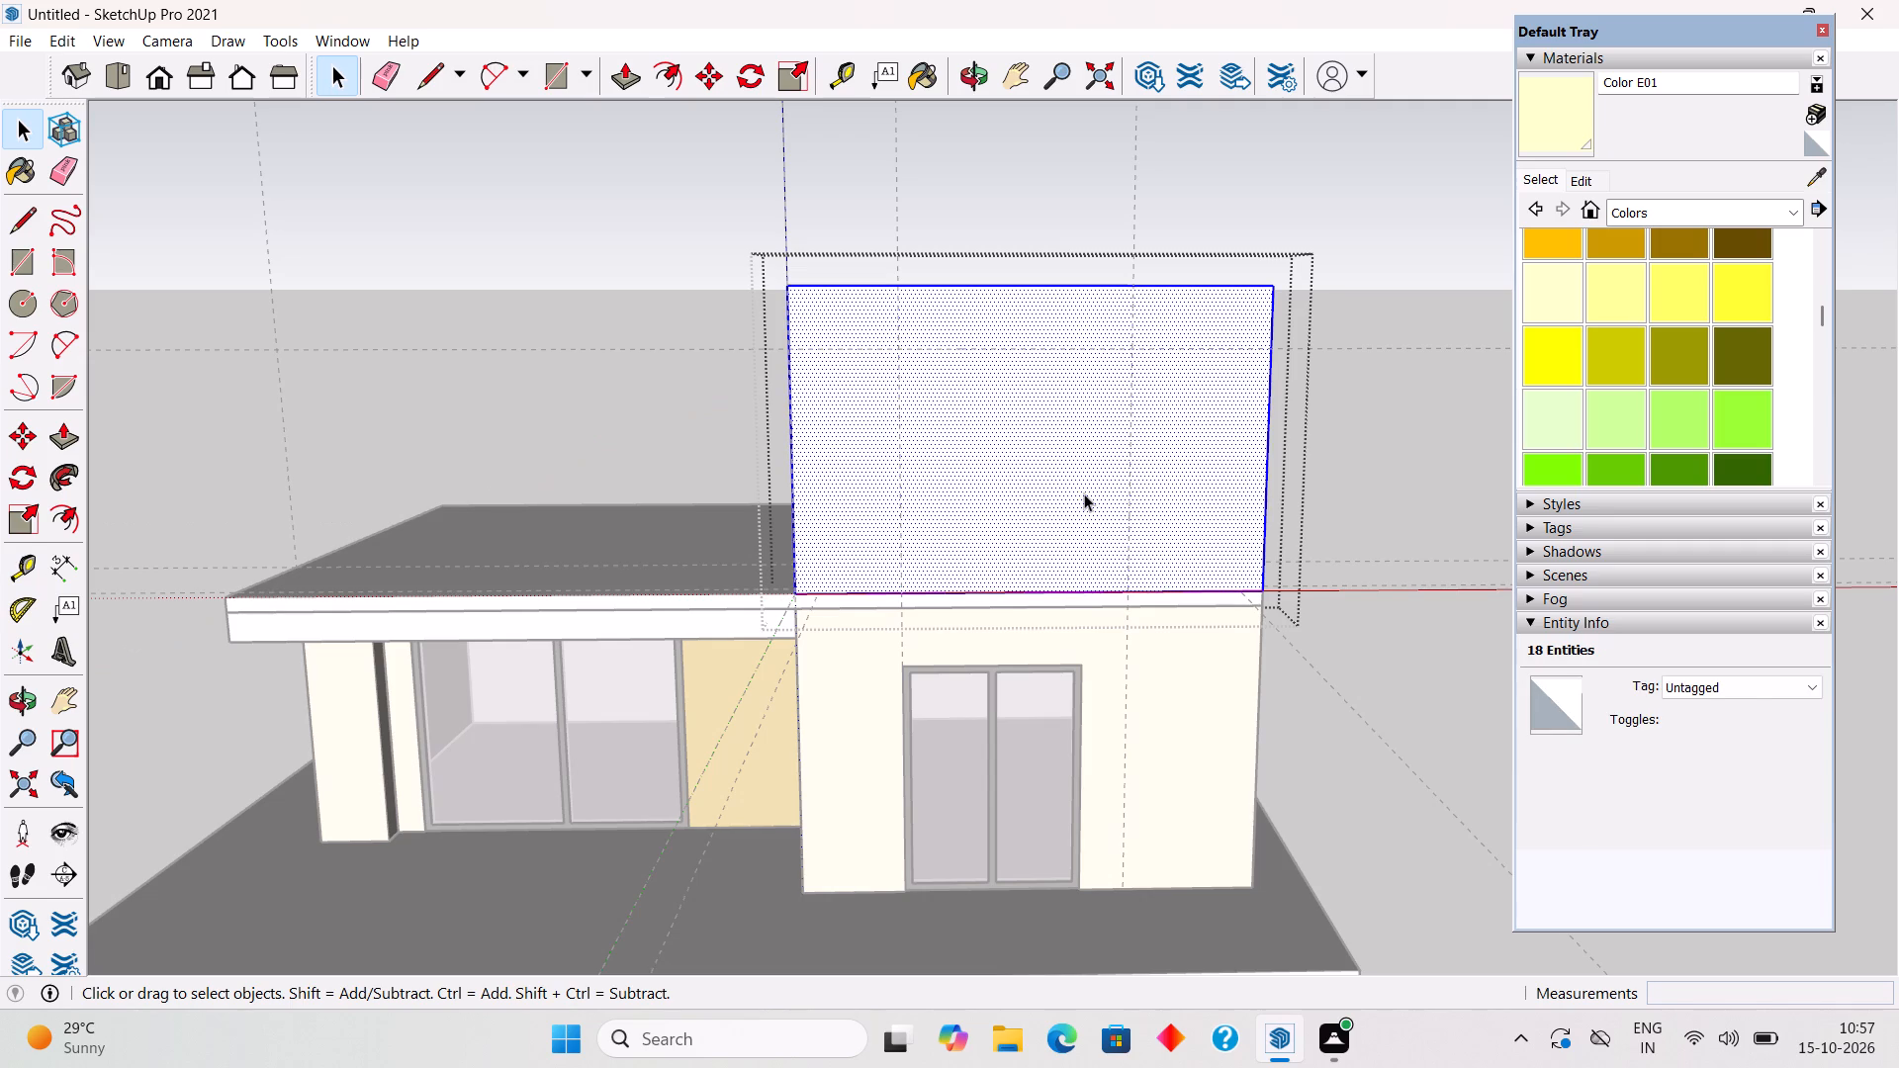
key("r")
left_click(905, 354)
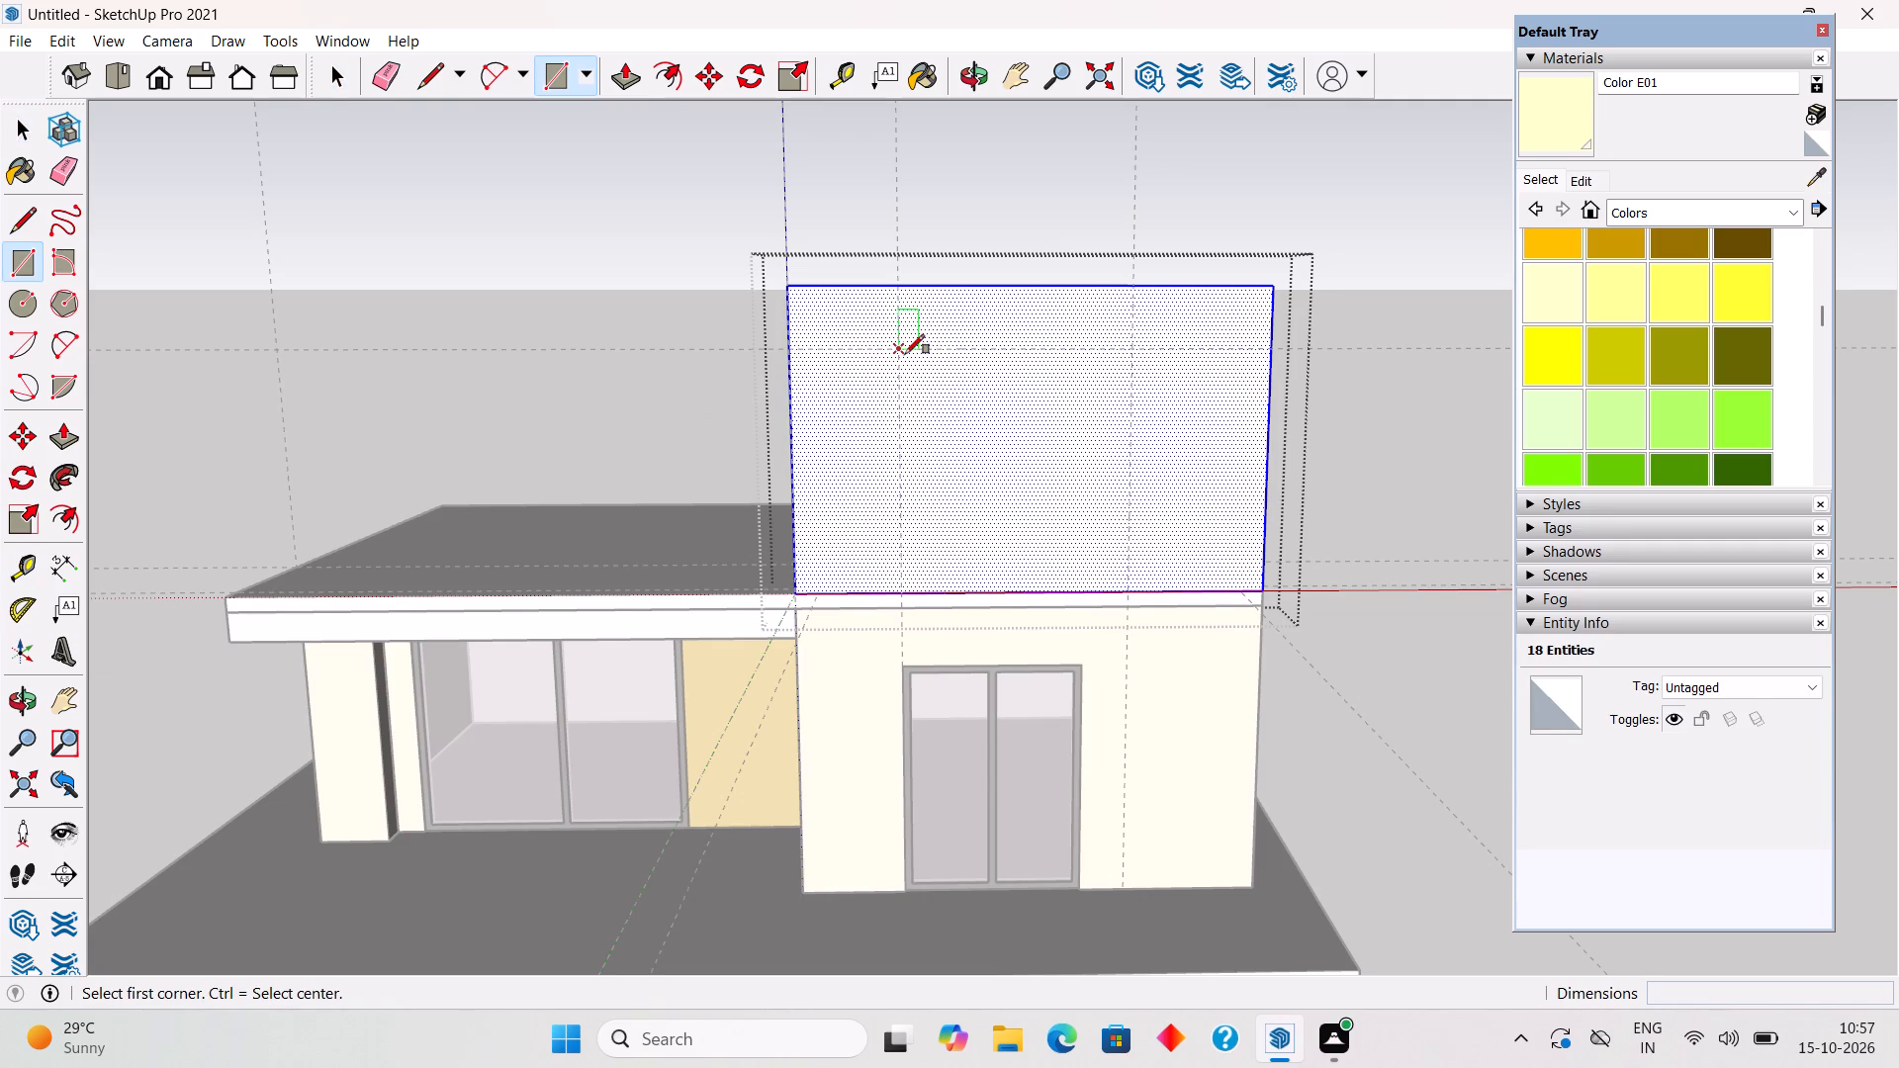
left_click(1125, 587)
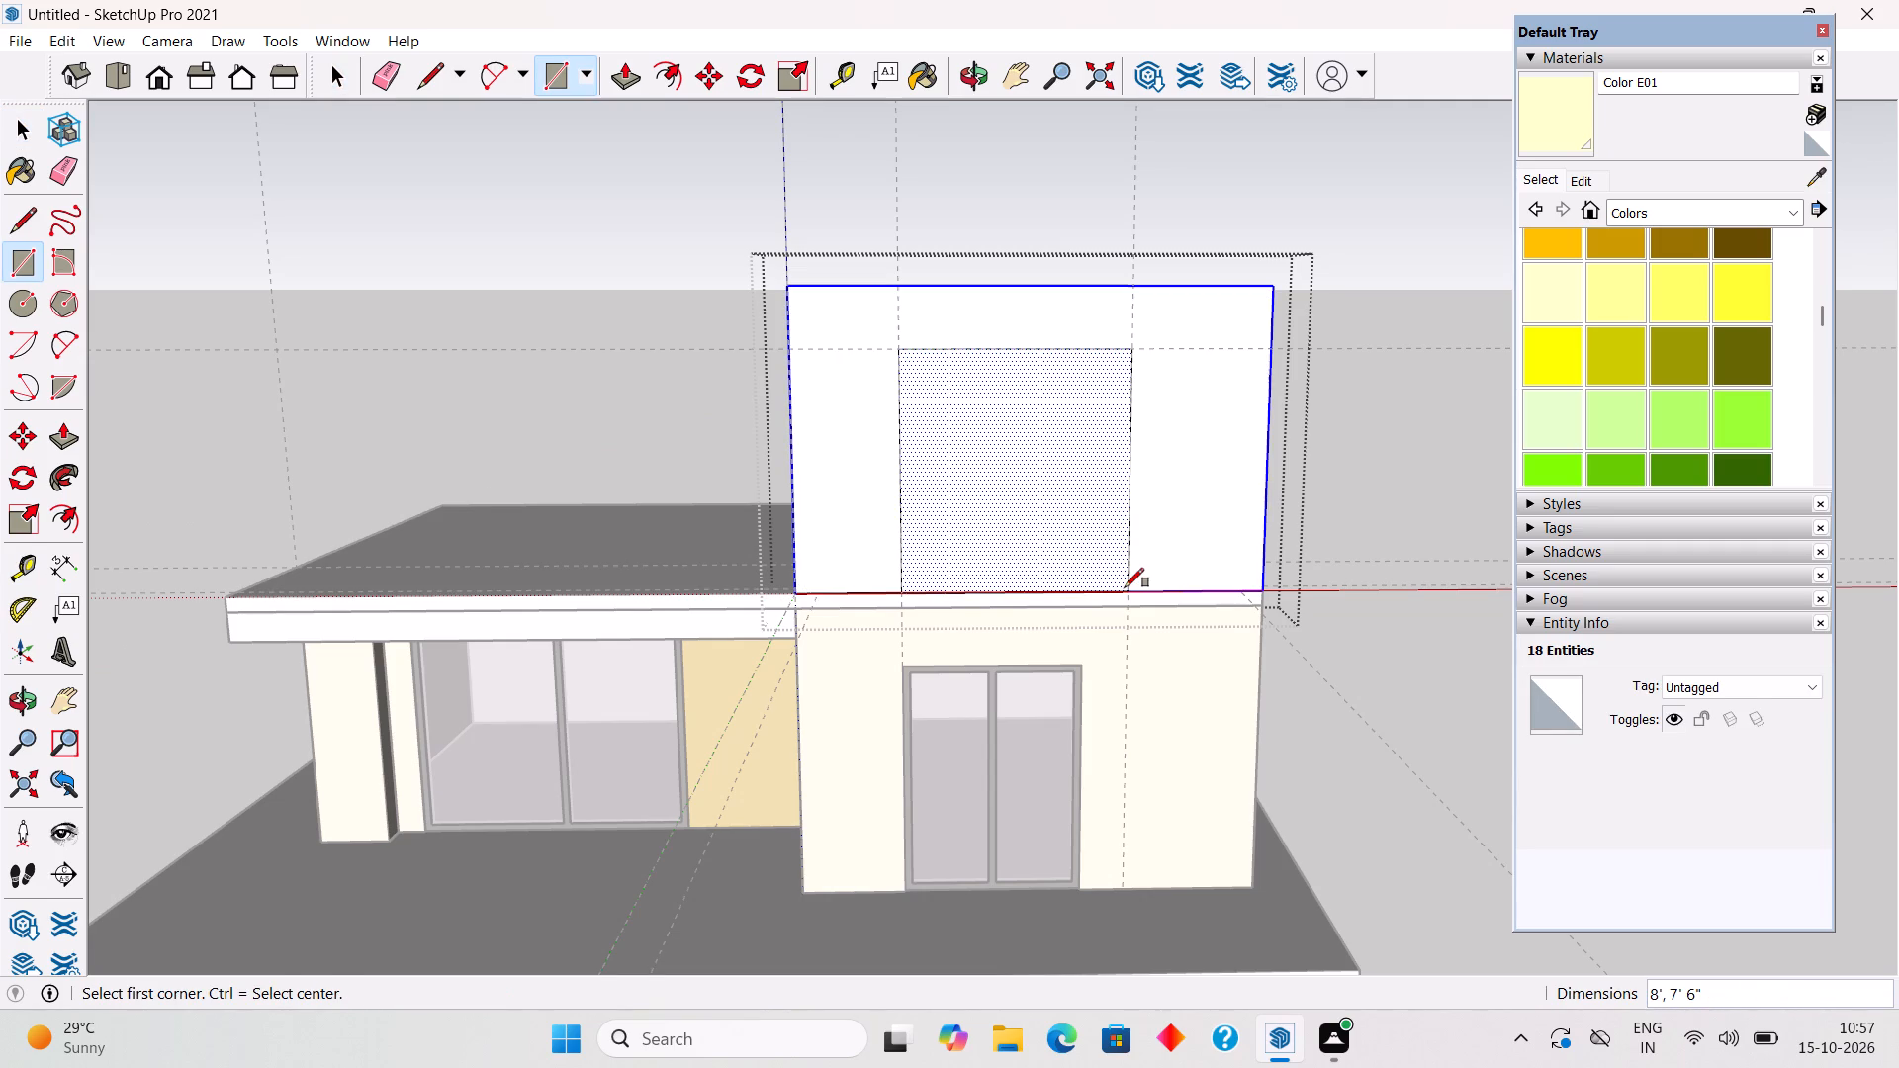
key("p")
left_click_drag(1092, 529, 1004, 381)
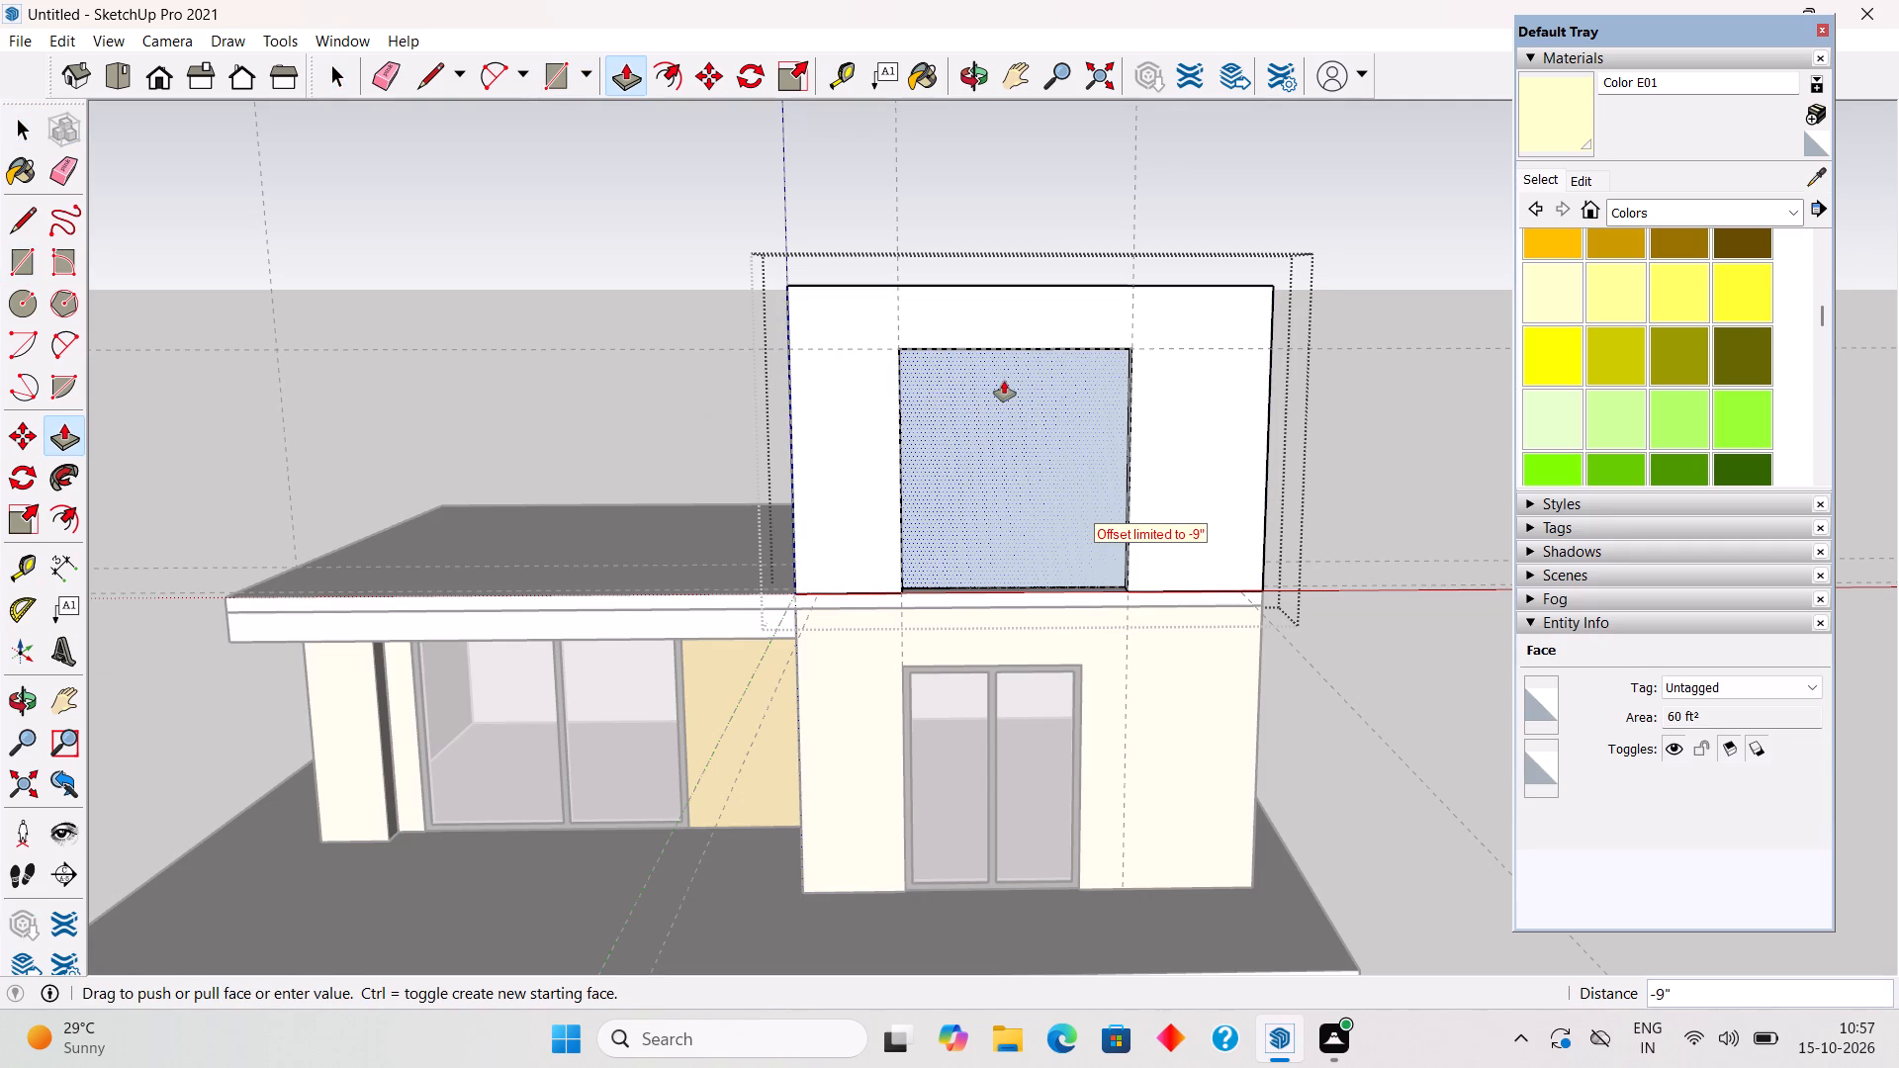
left_click_drag(1004, 381, 989, 391)
key("space")
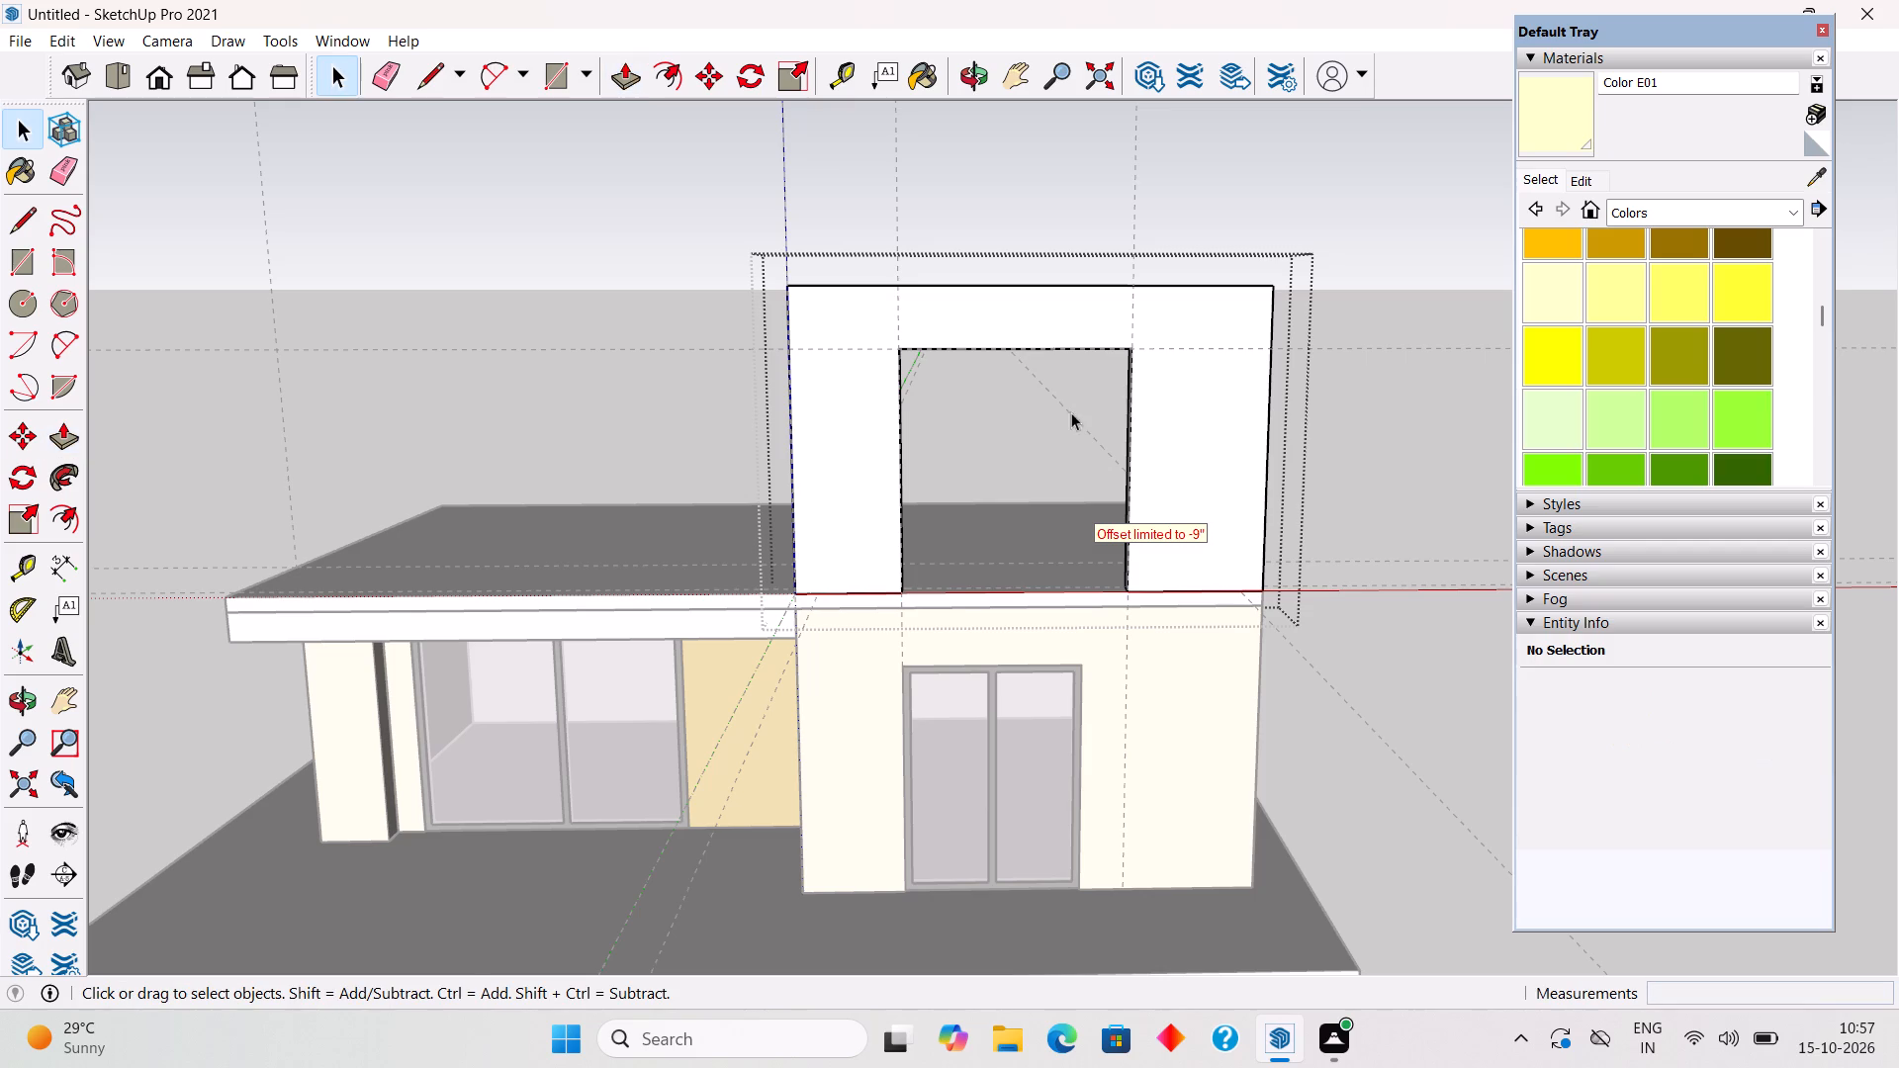
left_click(1122, 157)
Draw a 7' 6" by 8' rectangle filling the upper wall's opening, outside the wall group.
middle_click_drag(1311, 491, 1319, 441)
scroll(1319, 441, "up", 4)
key("r")
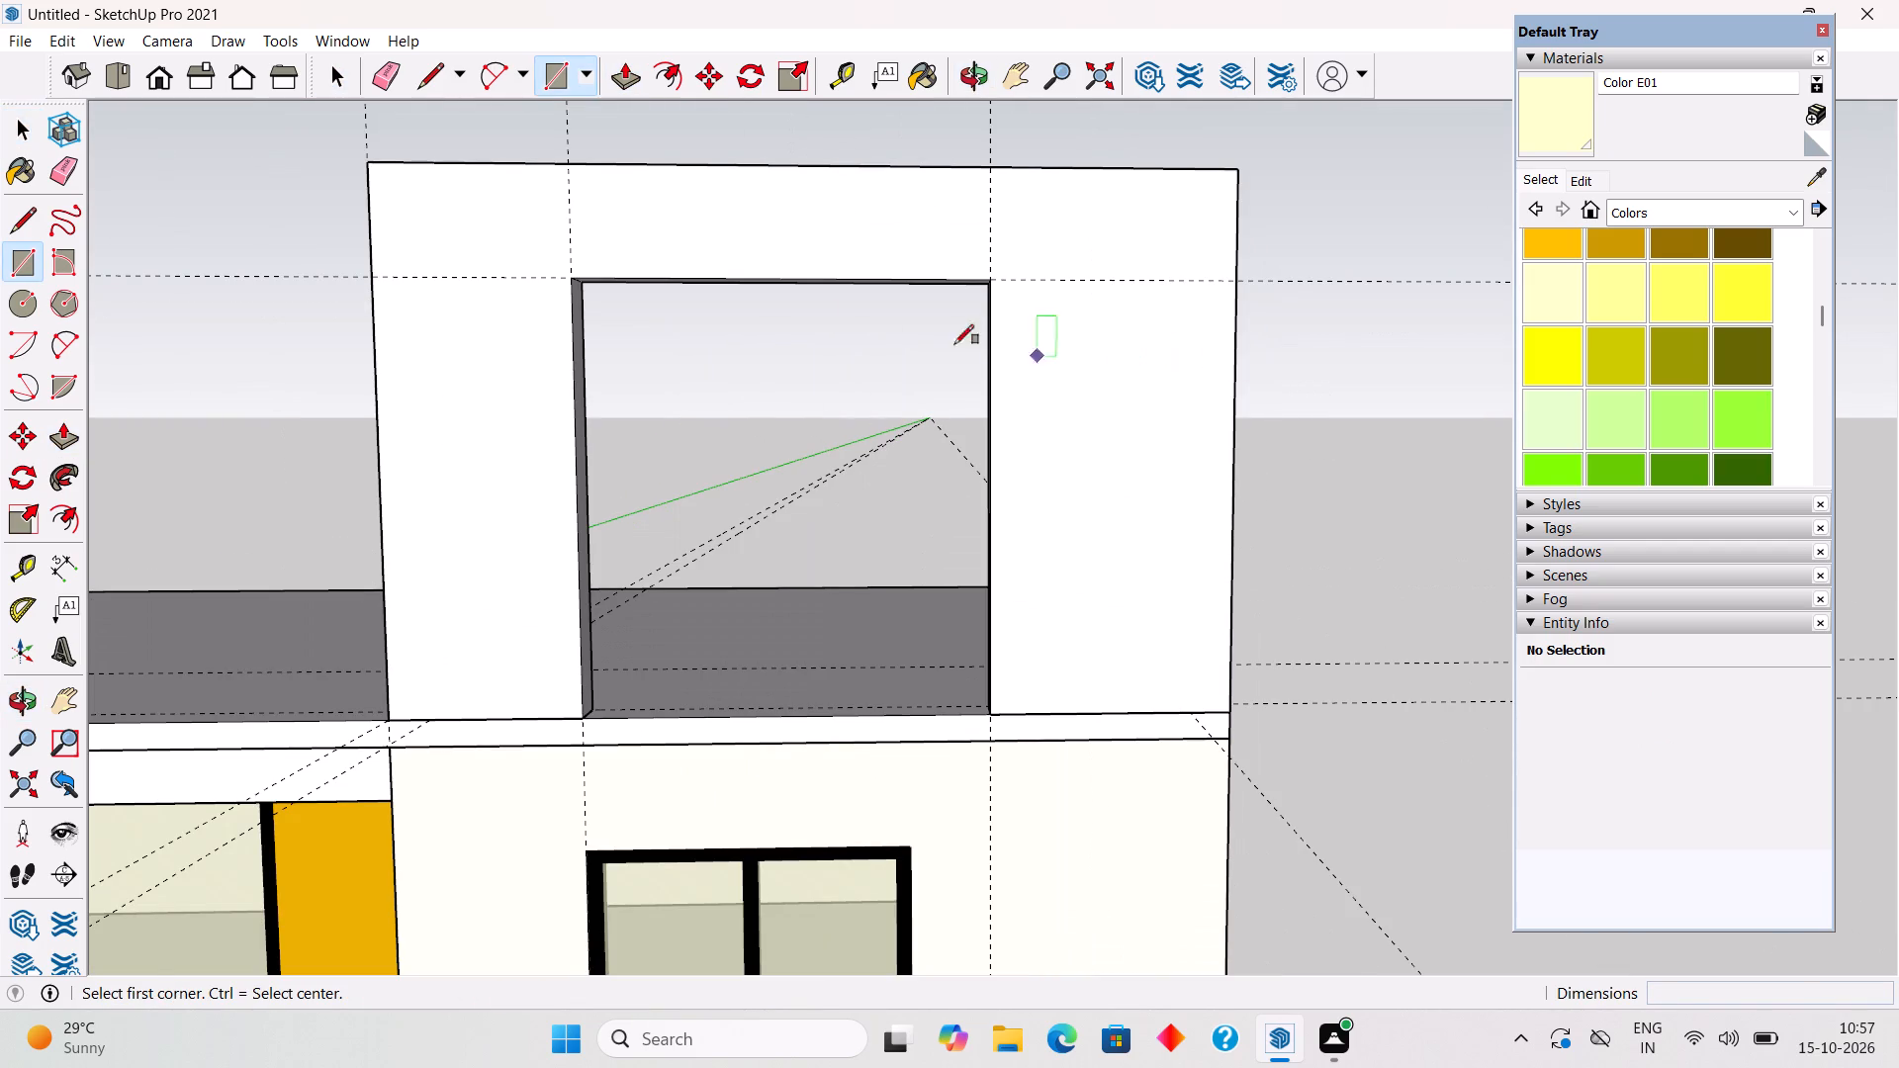
left_click(569, 282)
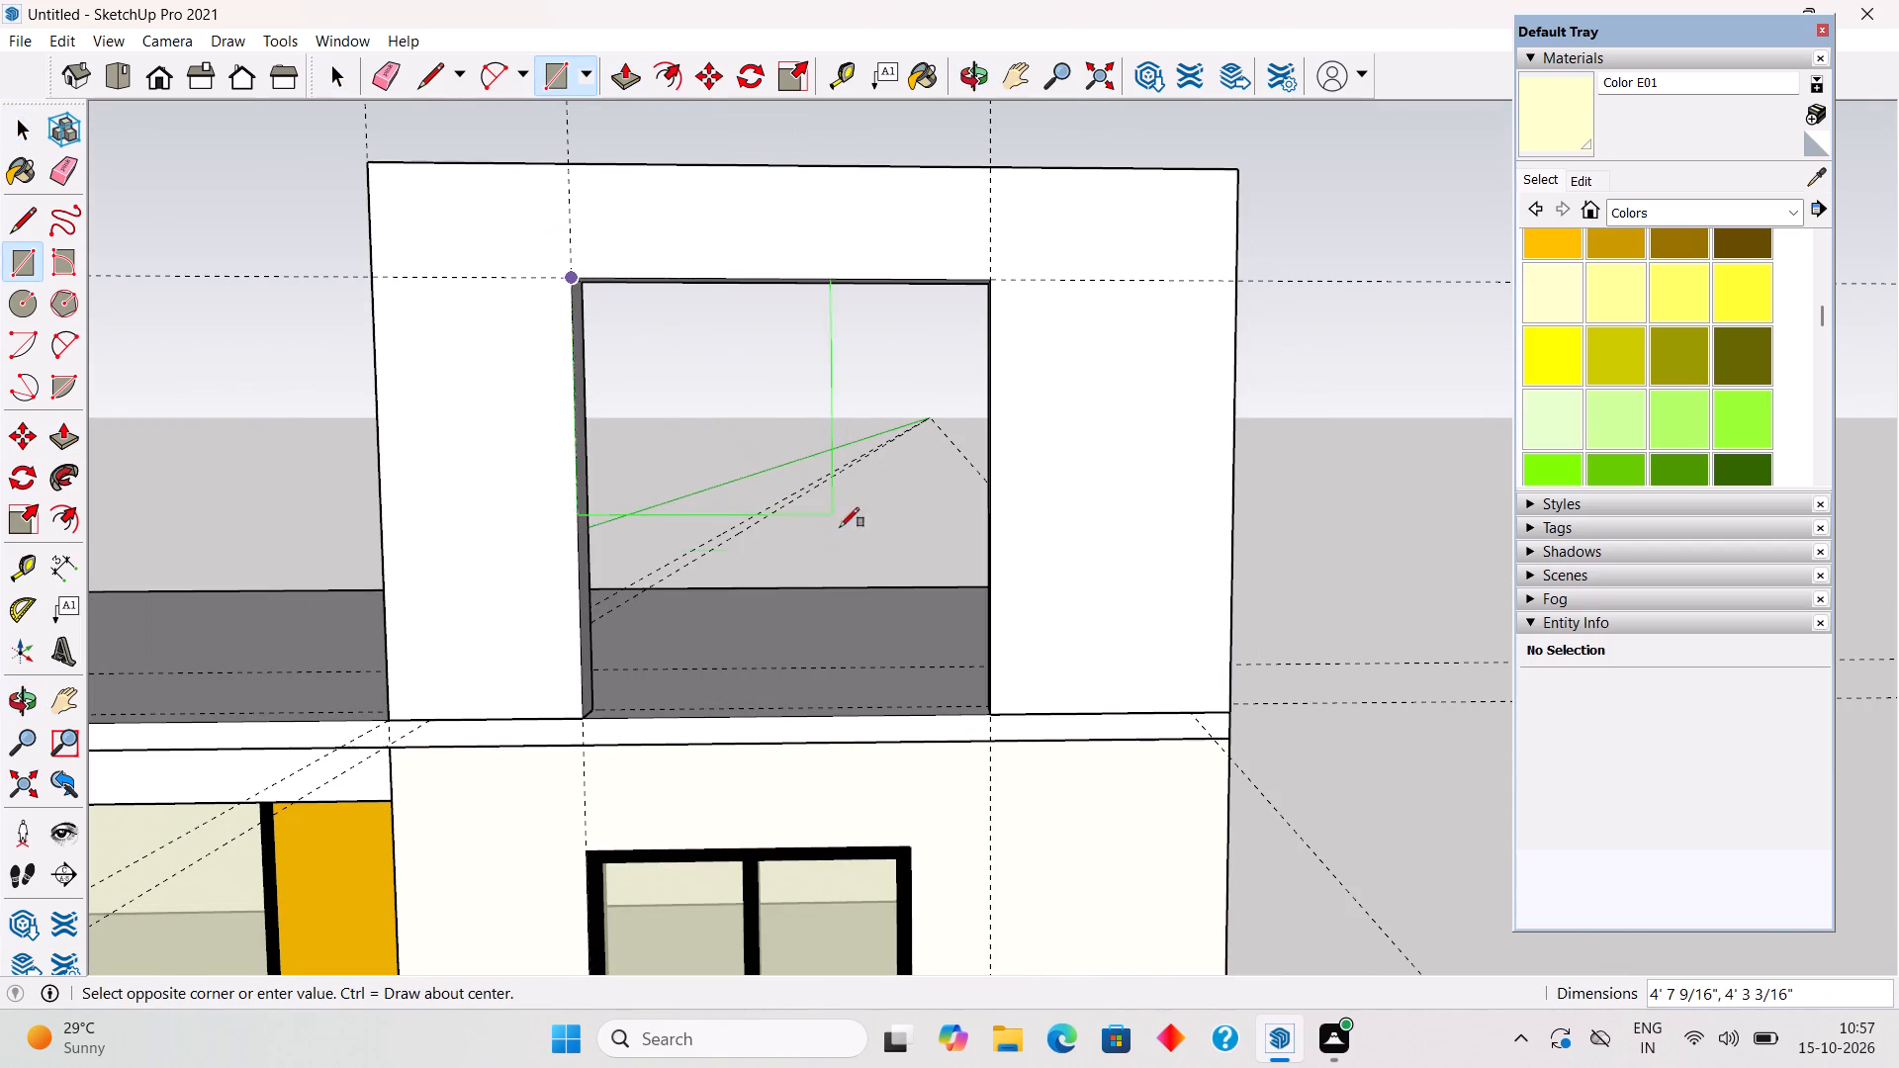
left_click(989, 703)
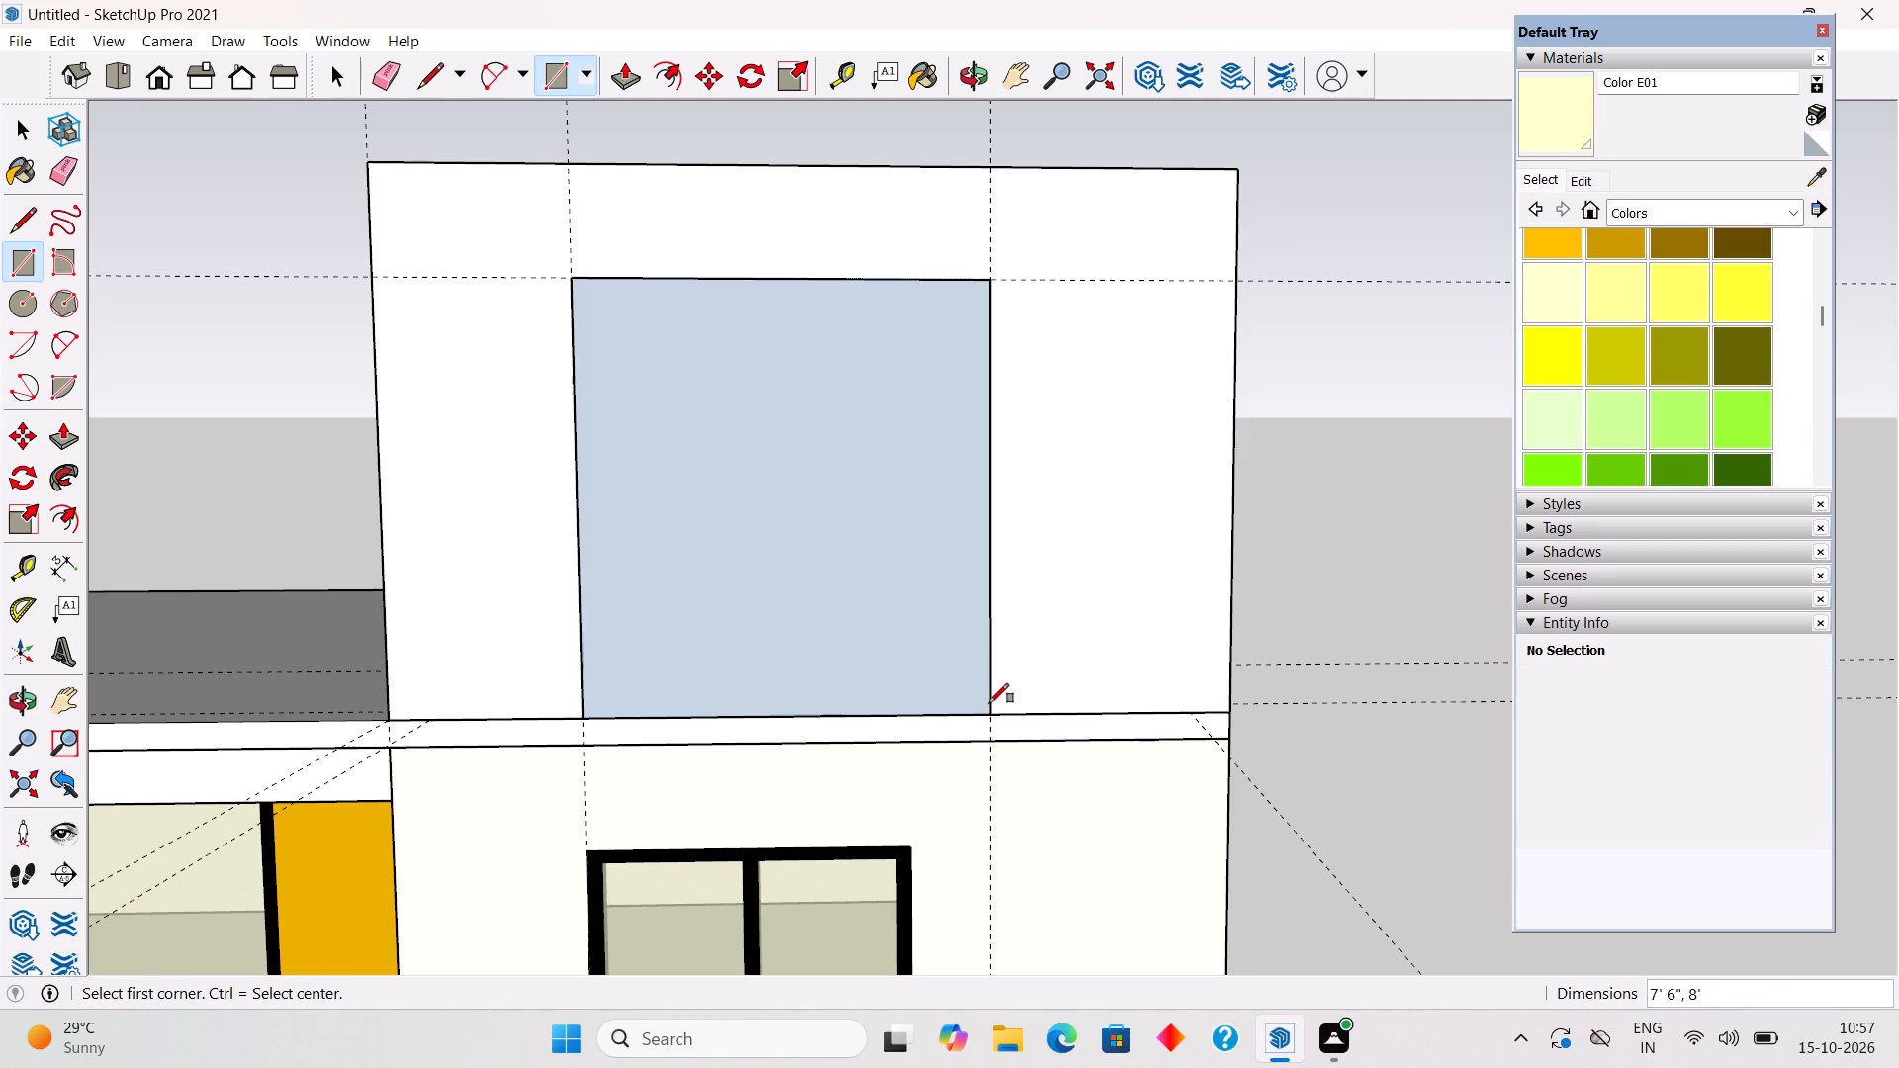
Offset the edges of the upper opening's panel 3" inward to outline the frame.
key("t")
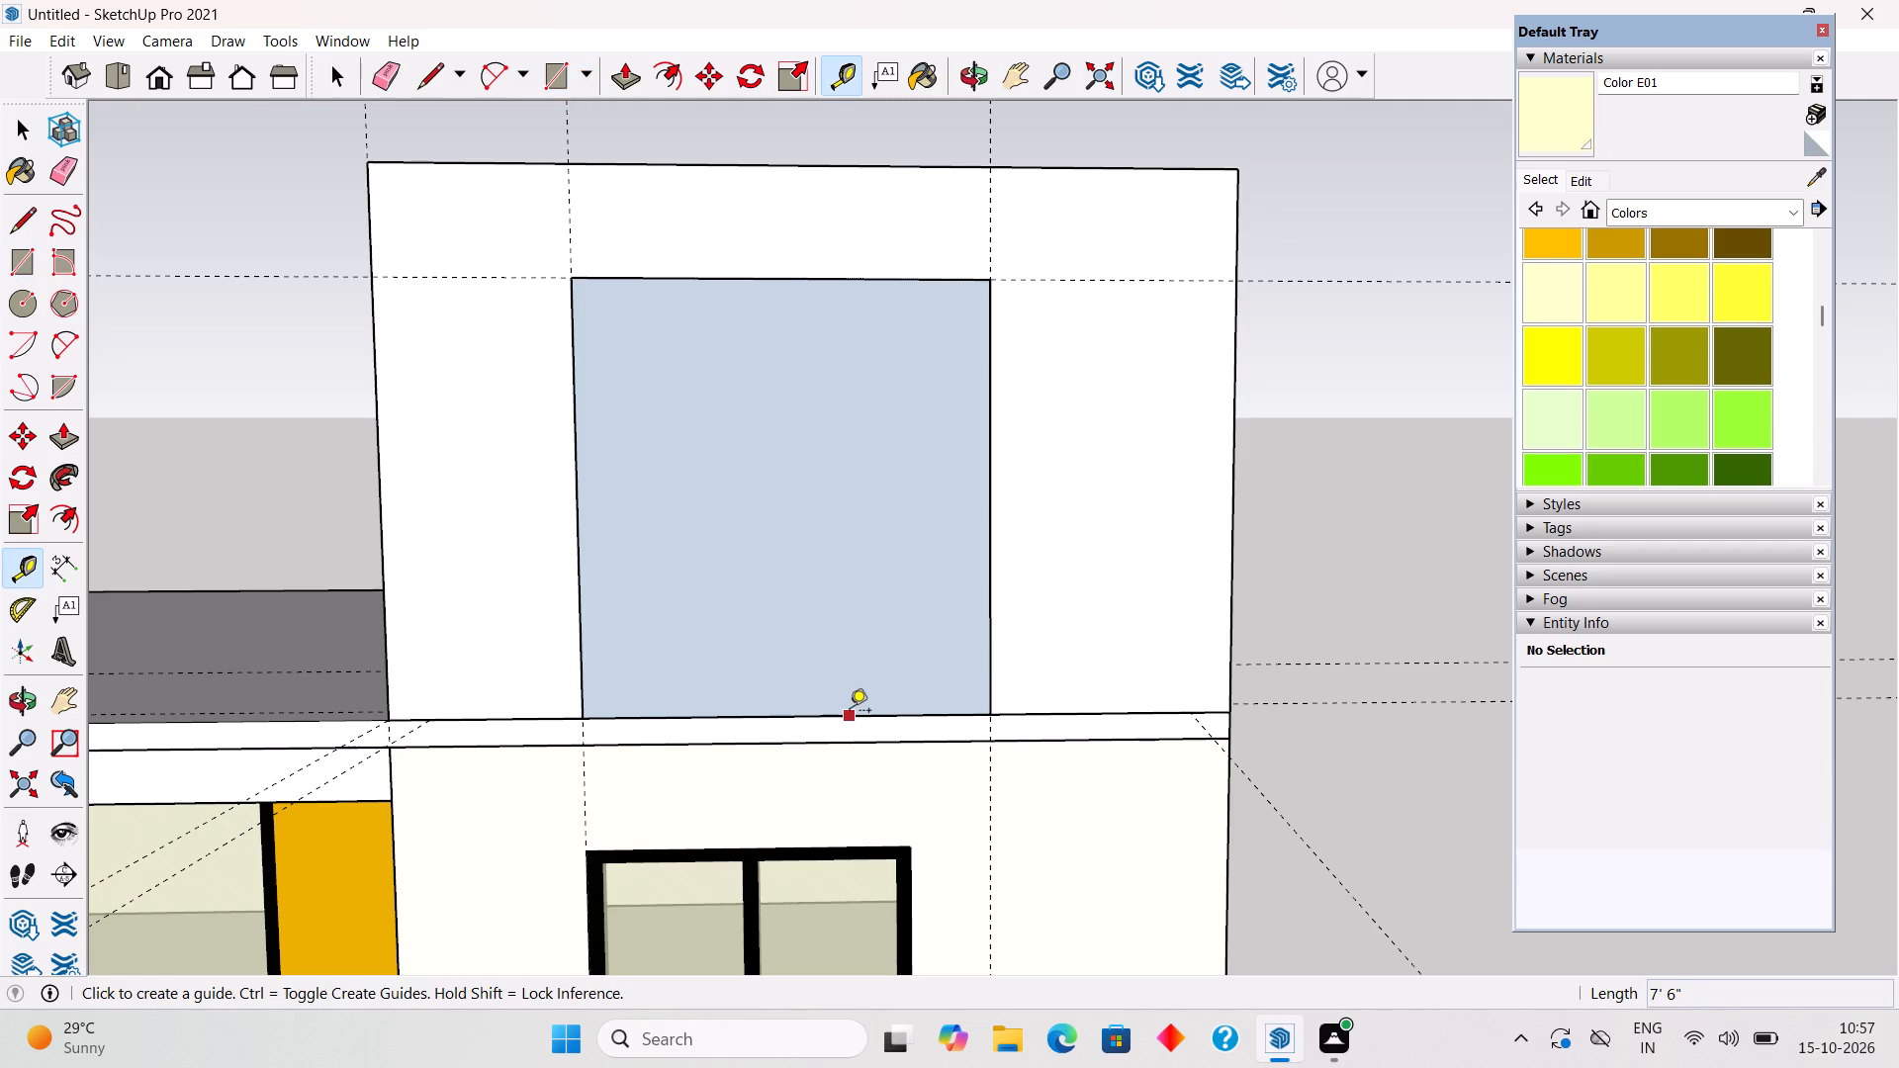
left_click(850, 712)
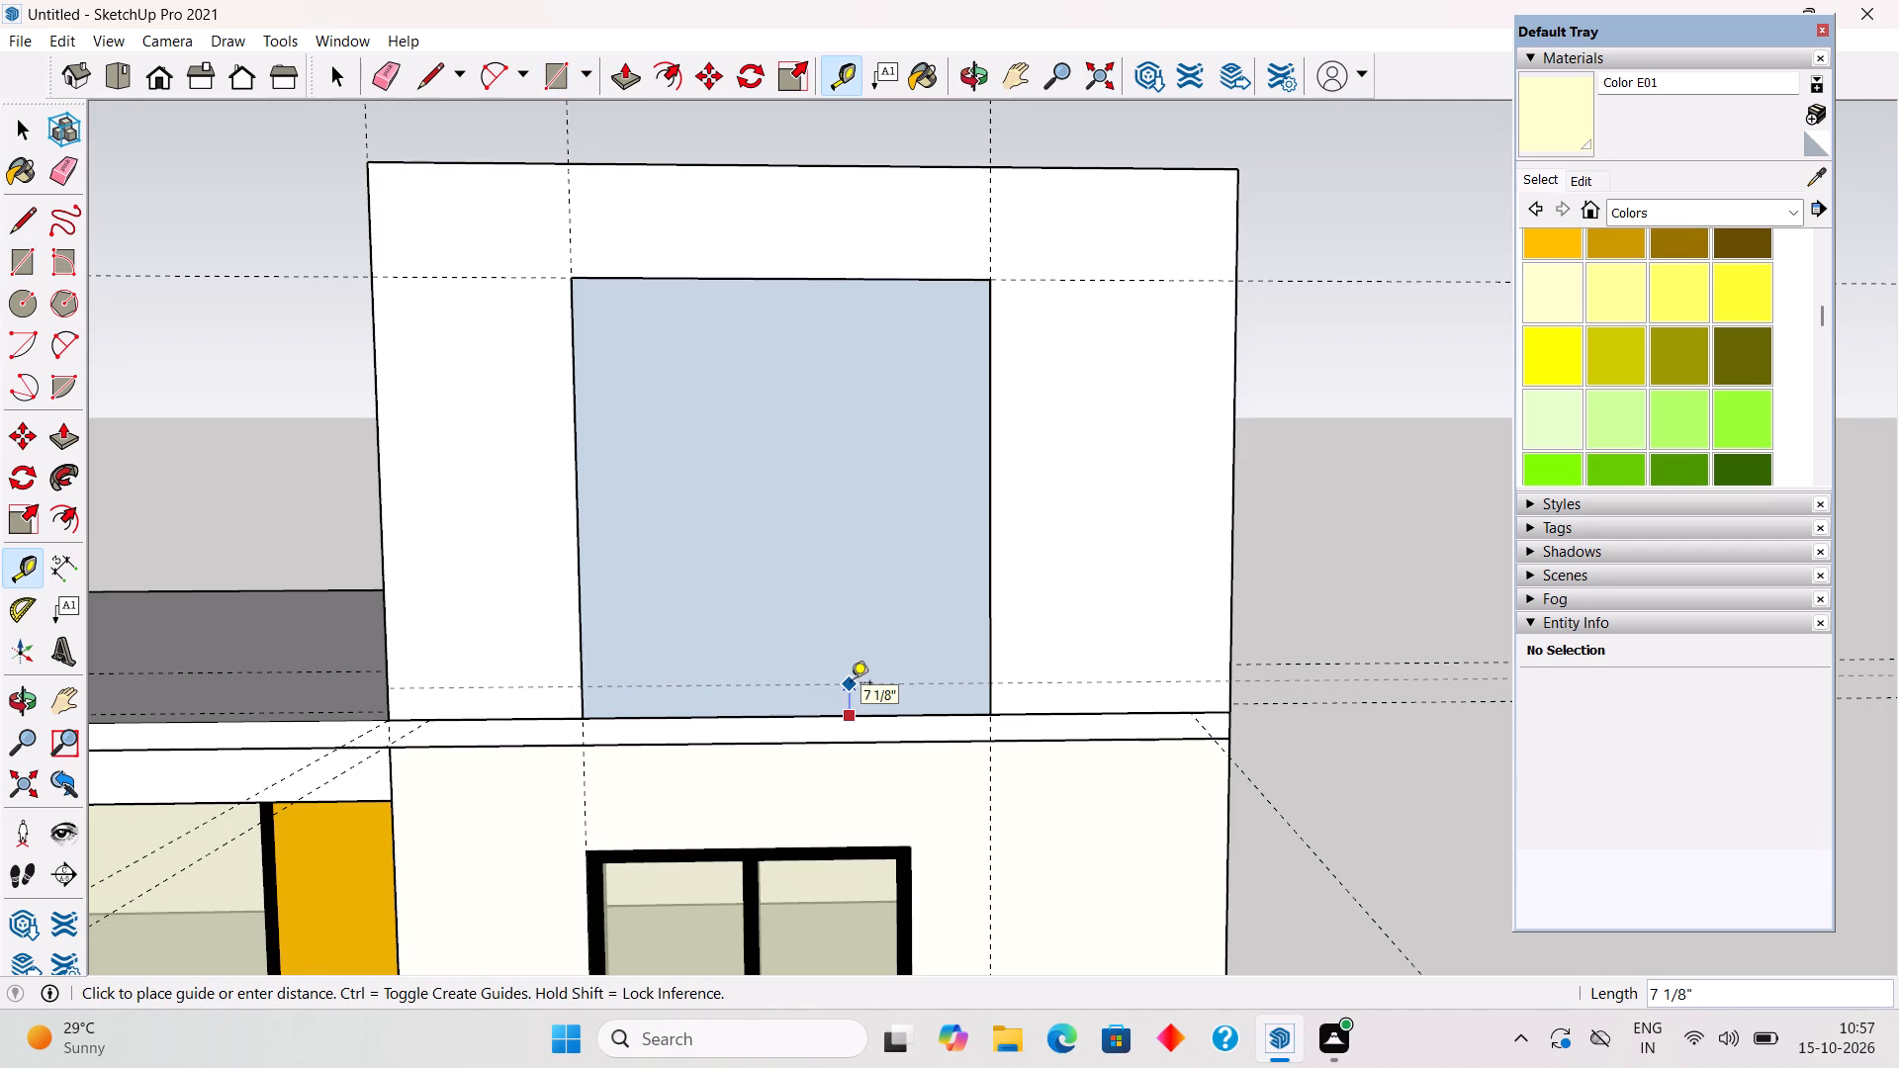
key("f")
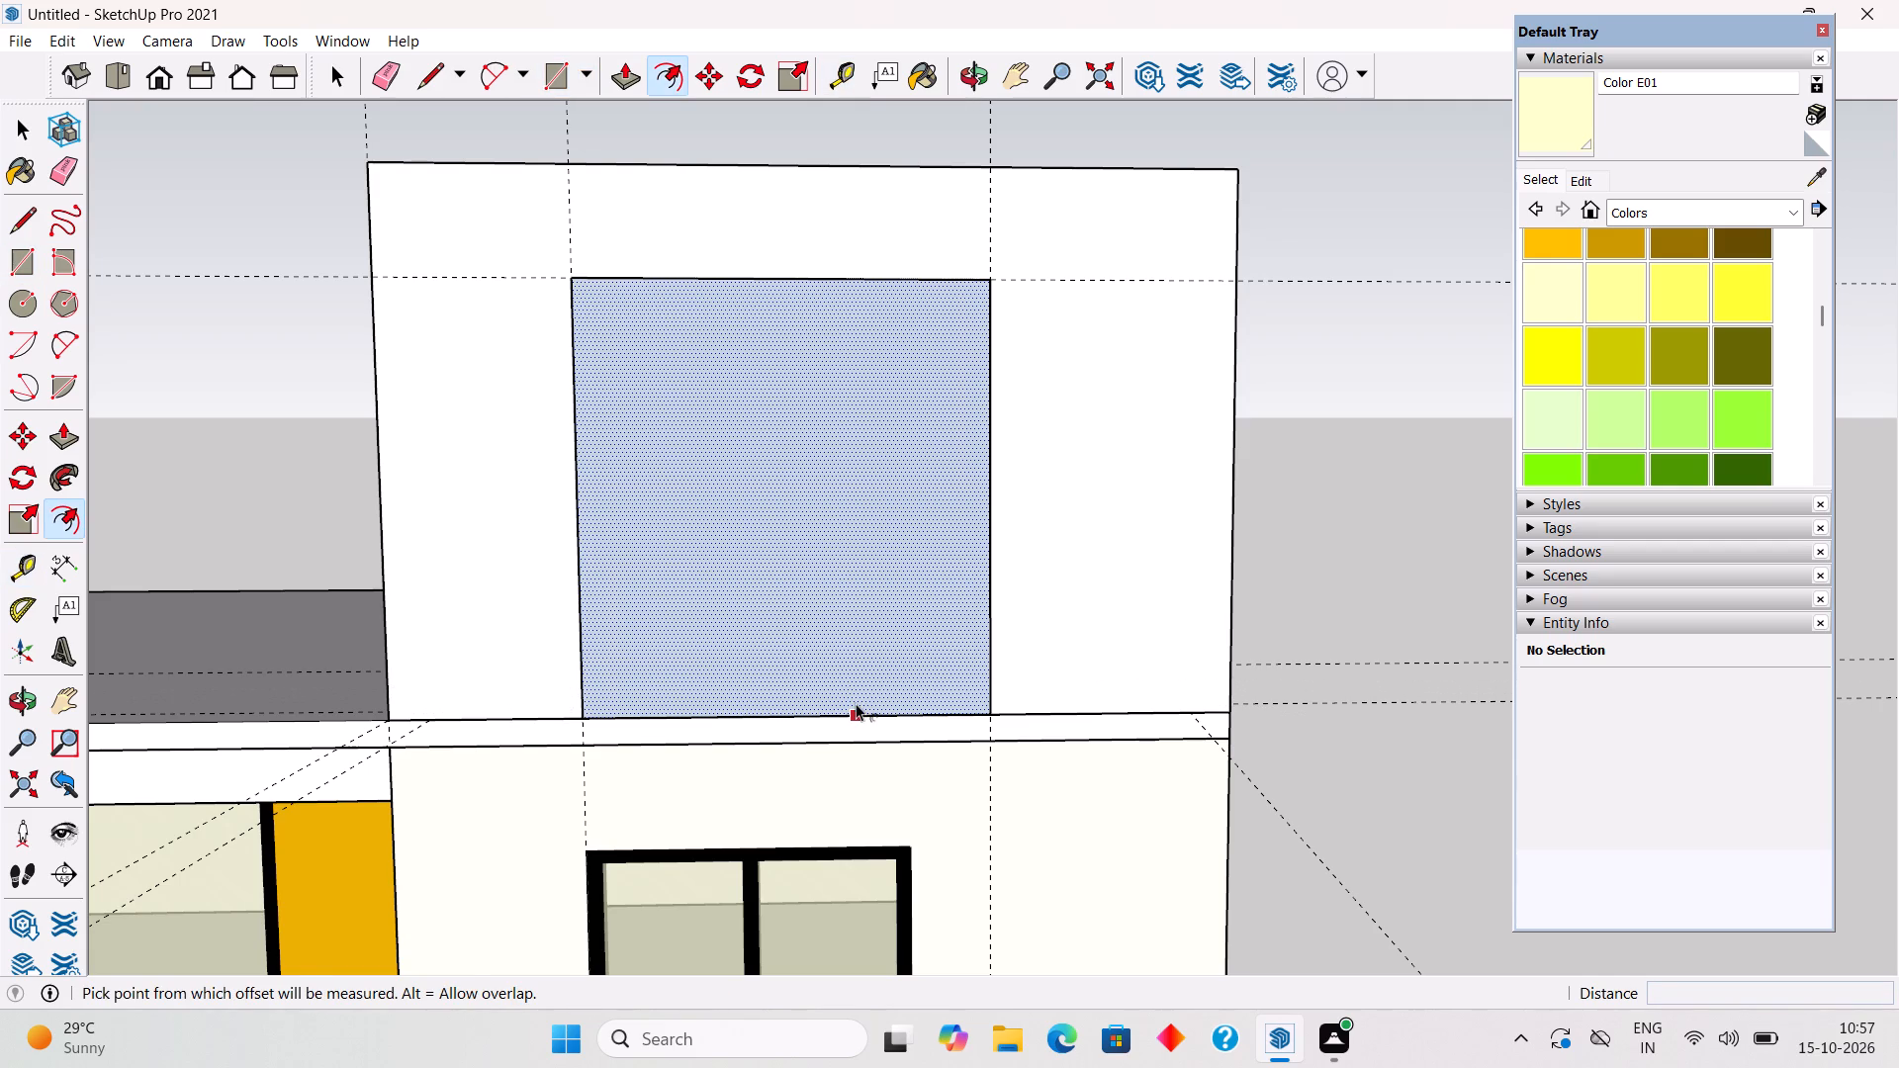
left_click(857, 710)
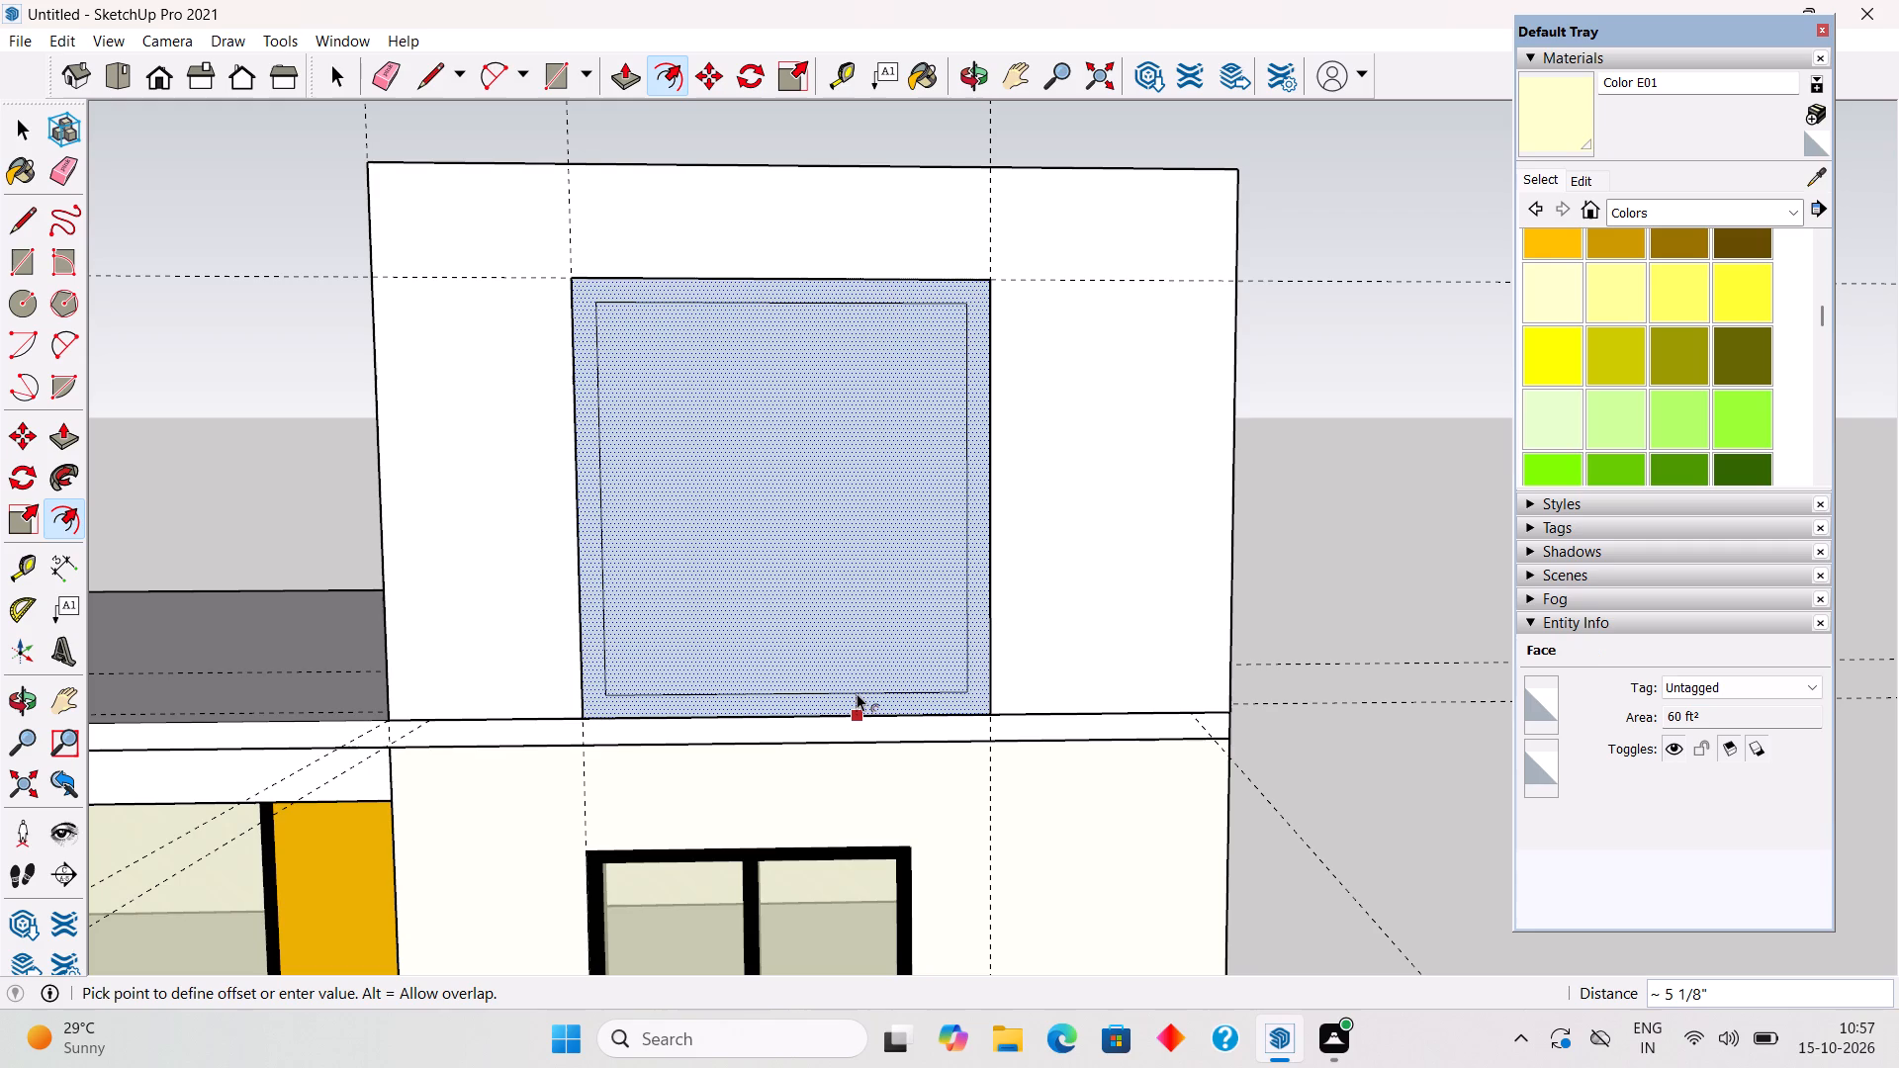
type("3\"")
key("Return")
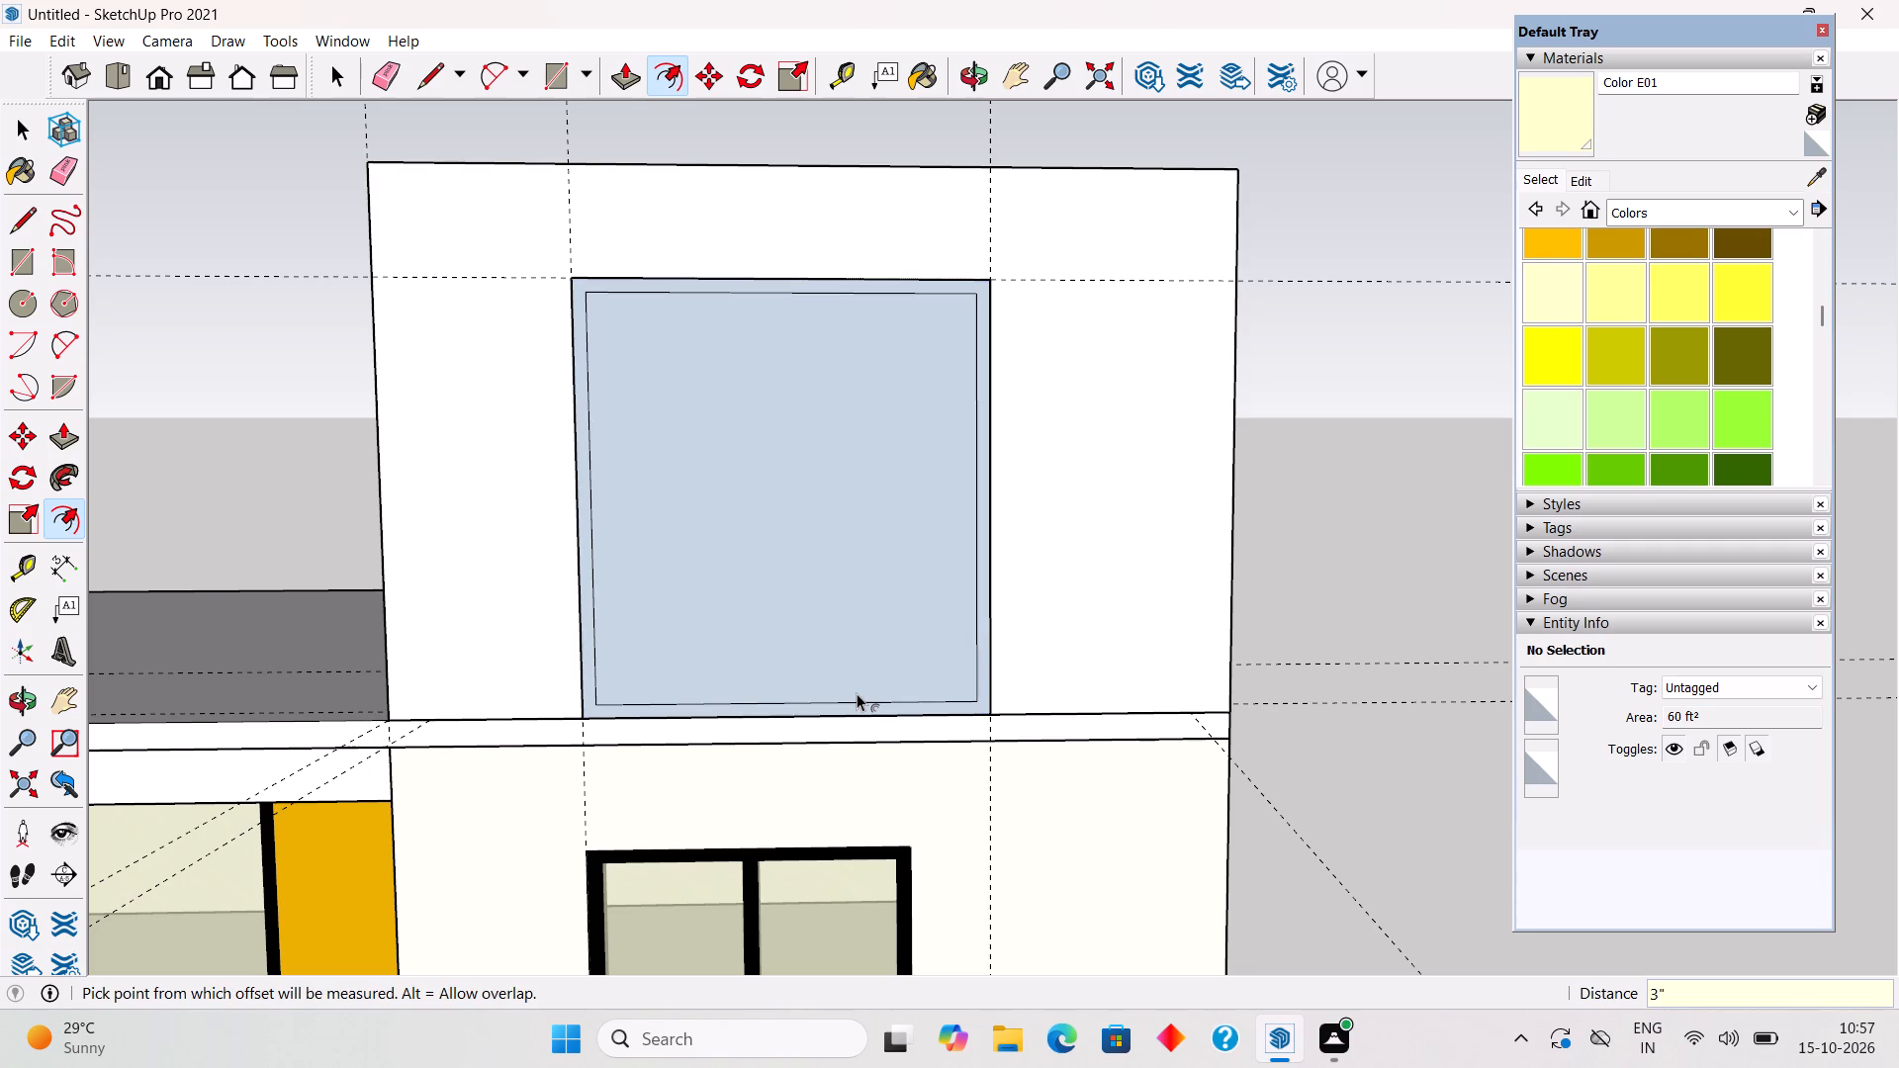
Place a vertical guide 2.5' inward from the inner frame's canopy-side edge and a second one 2.5' beyond it.
key("t")
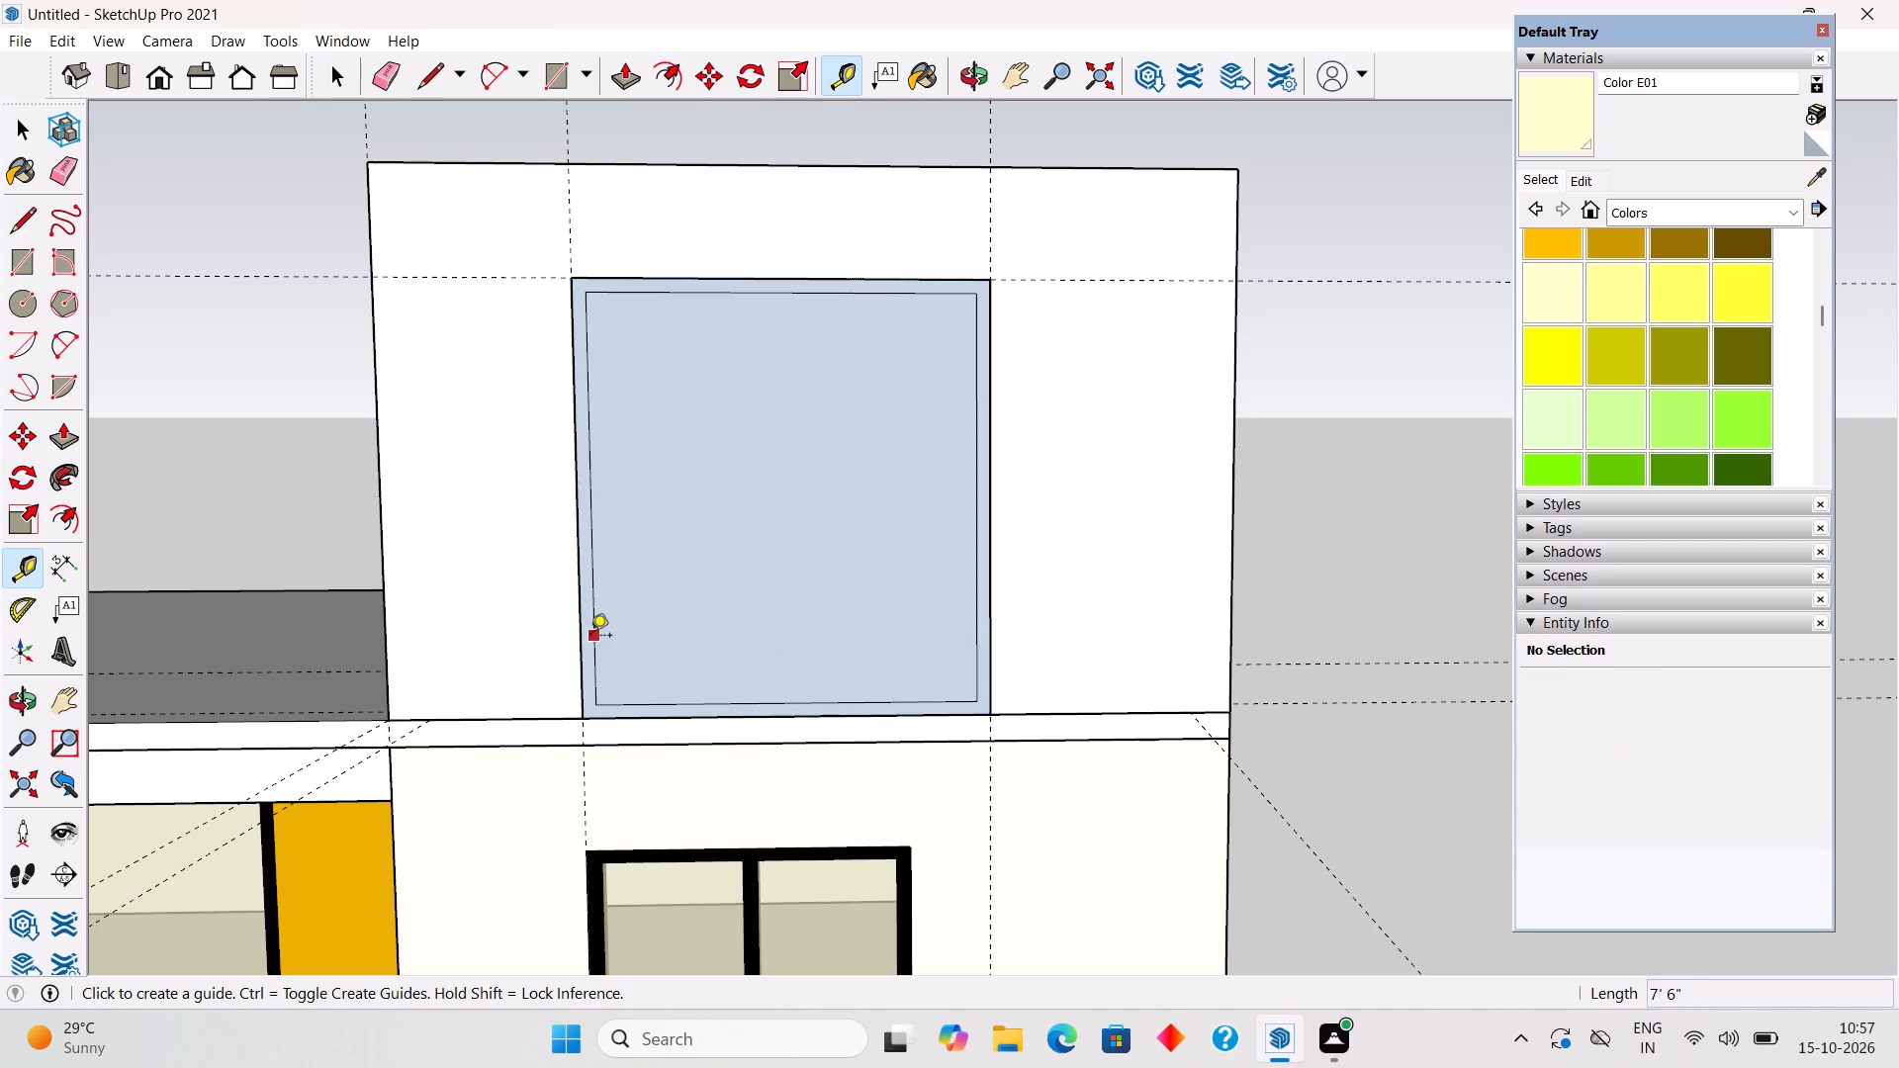
left_click(590, 637)
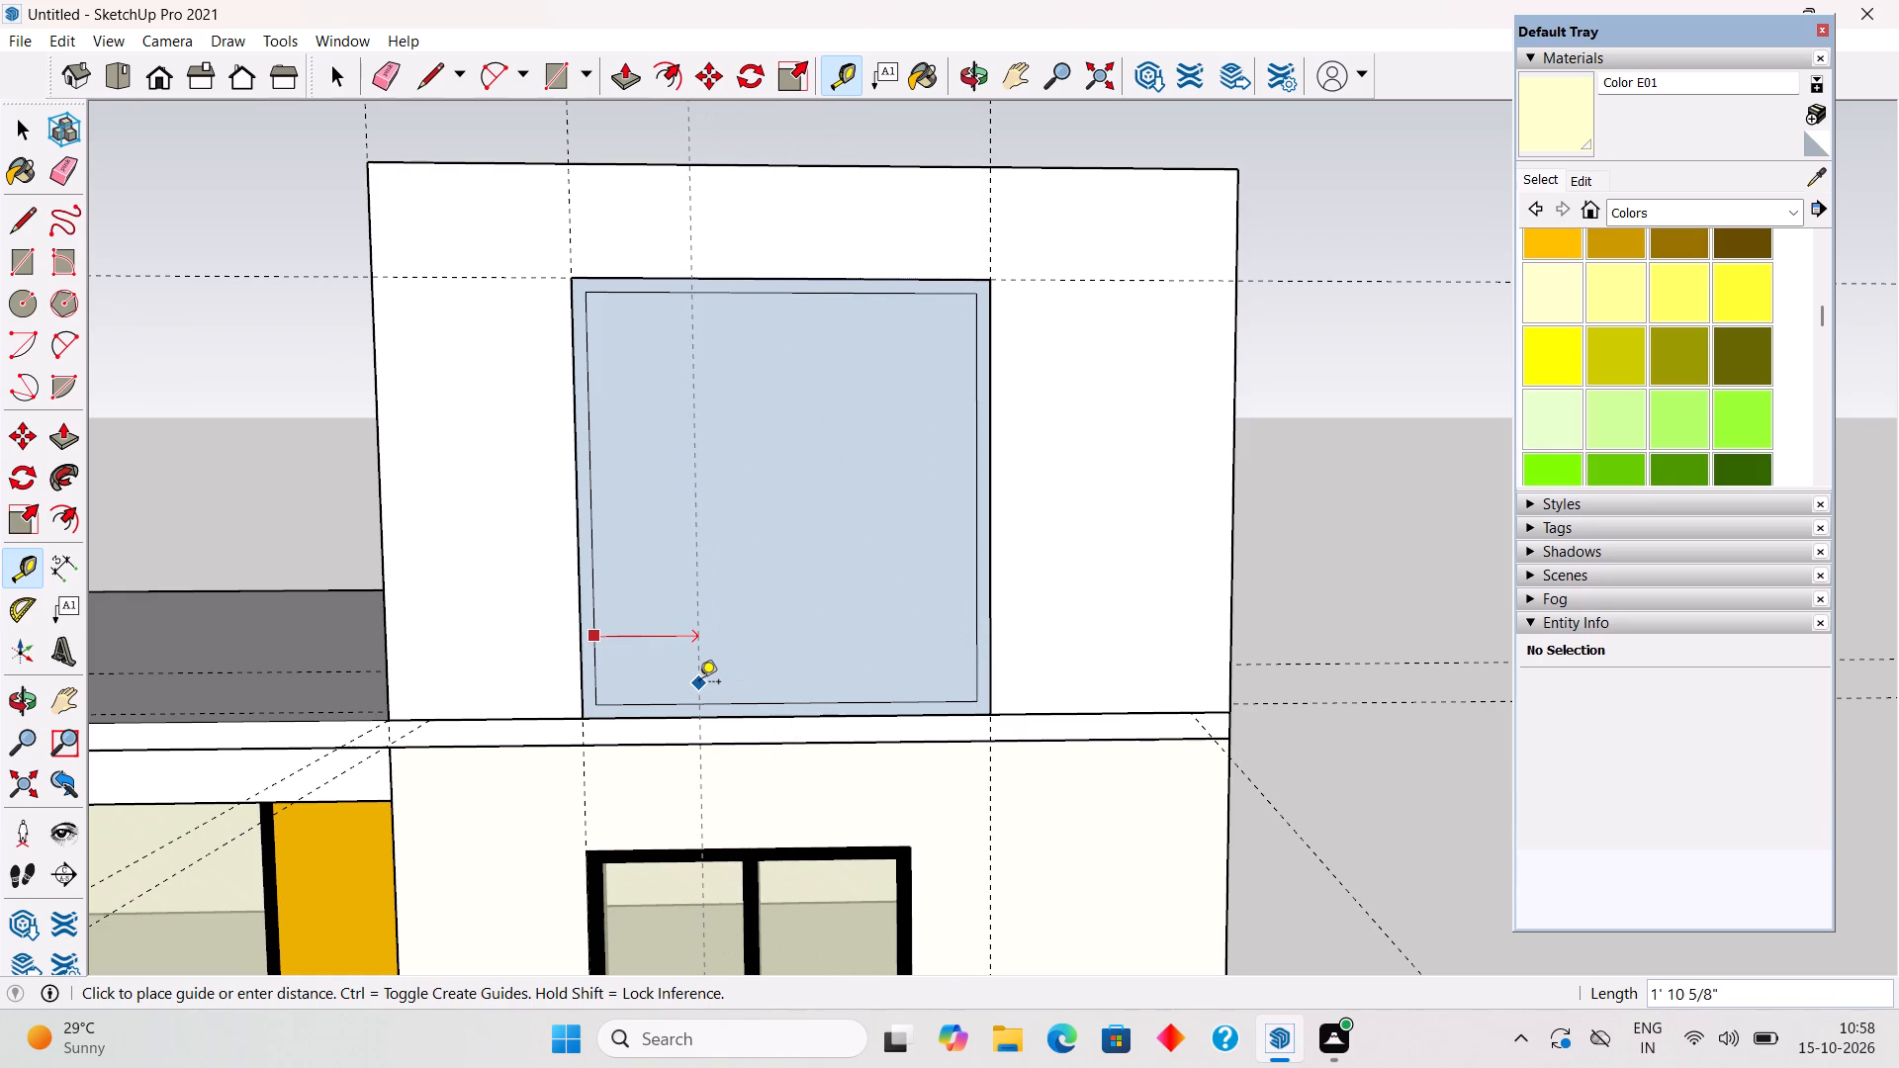
type("2.5'")
key("Return")
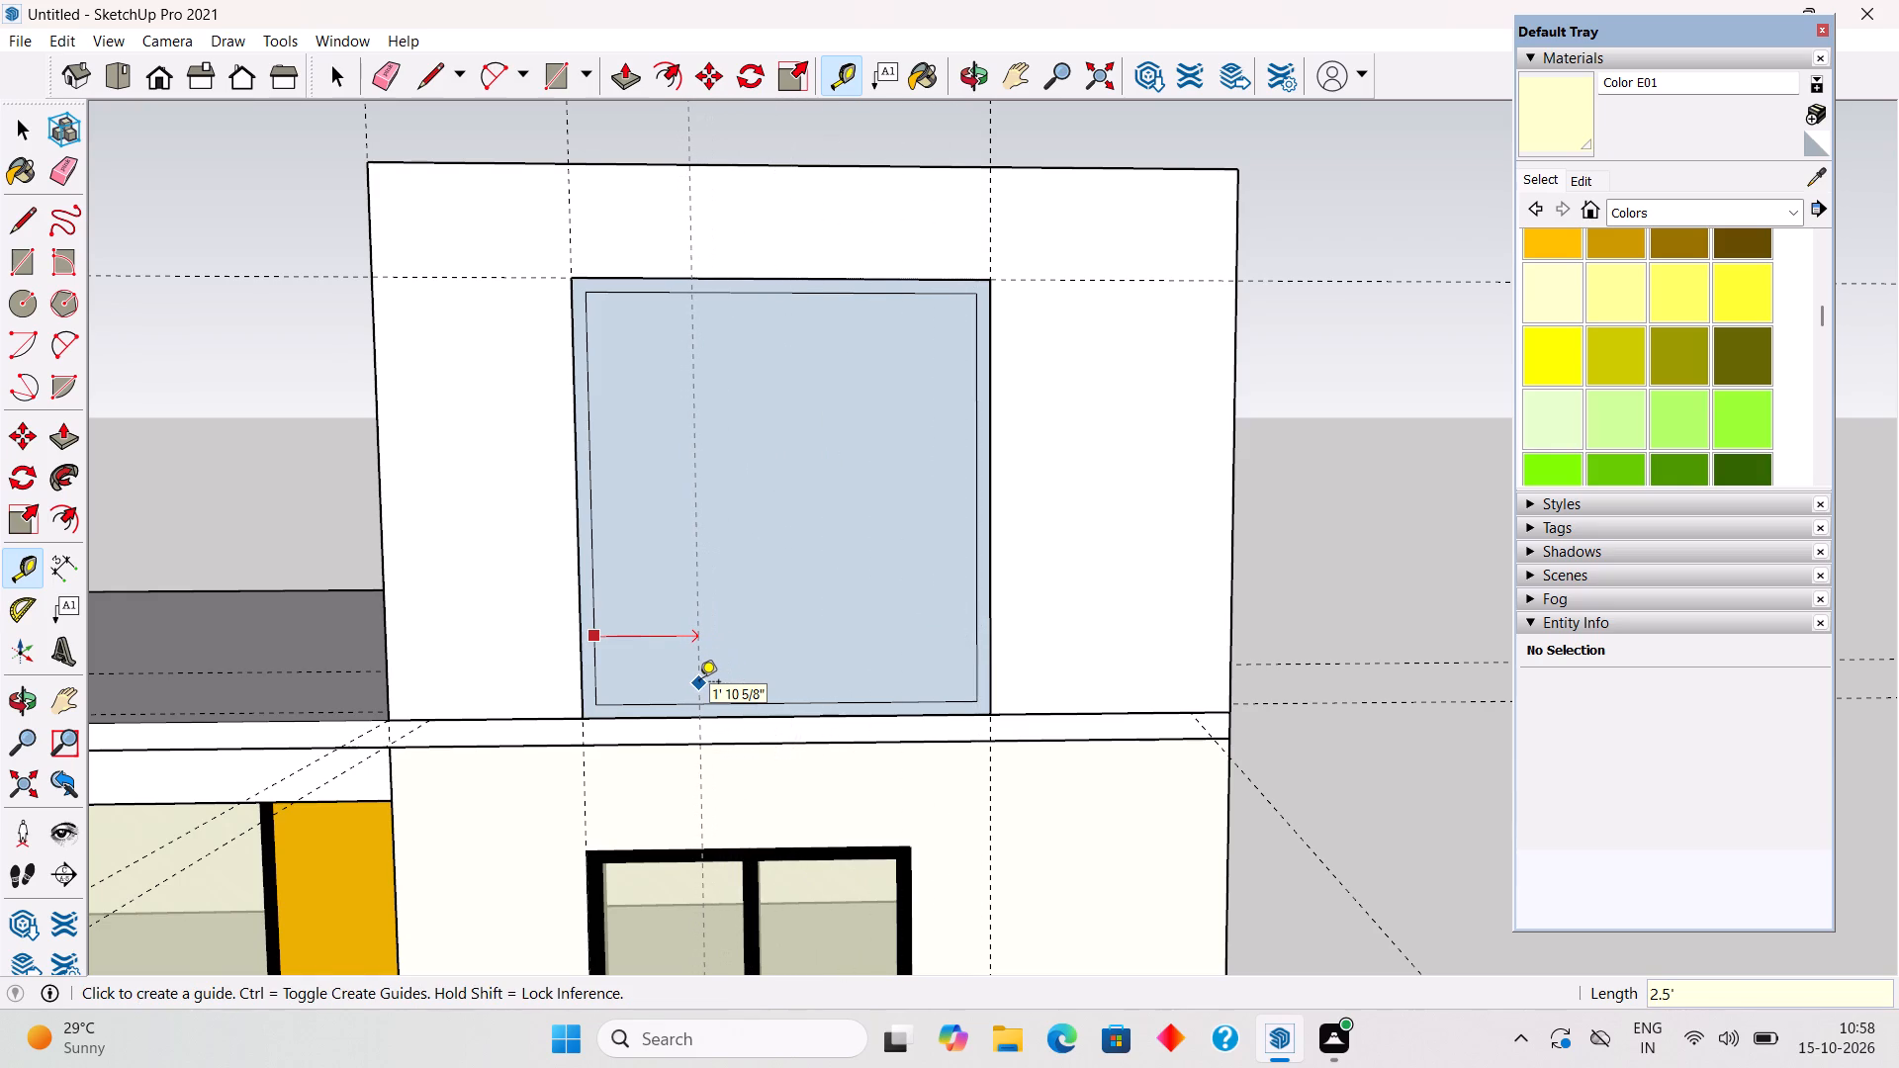
left_click(729, 582)
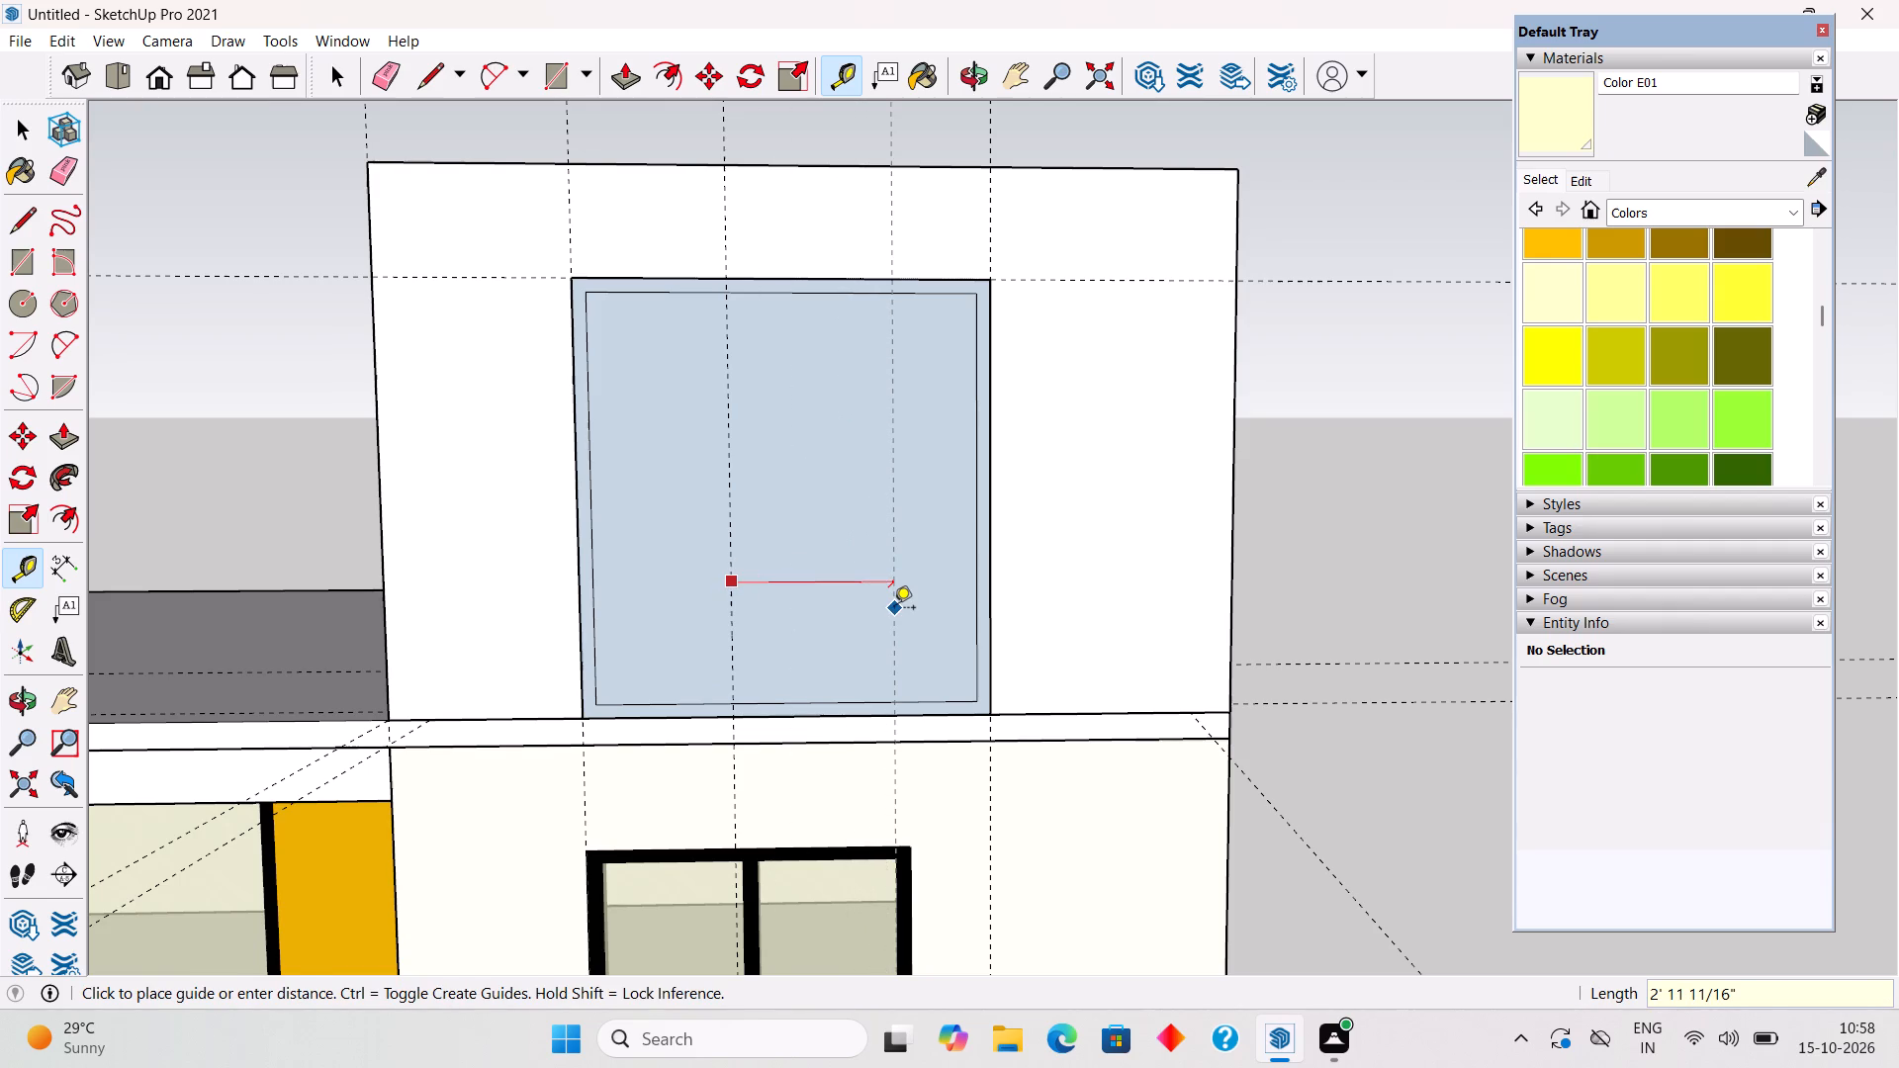
type("2.5'")
key("Return")
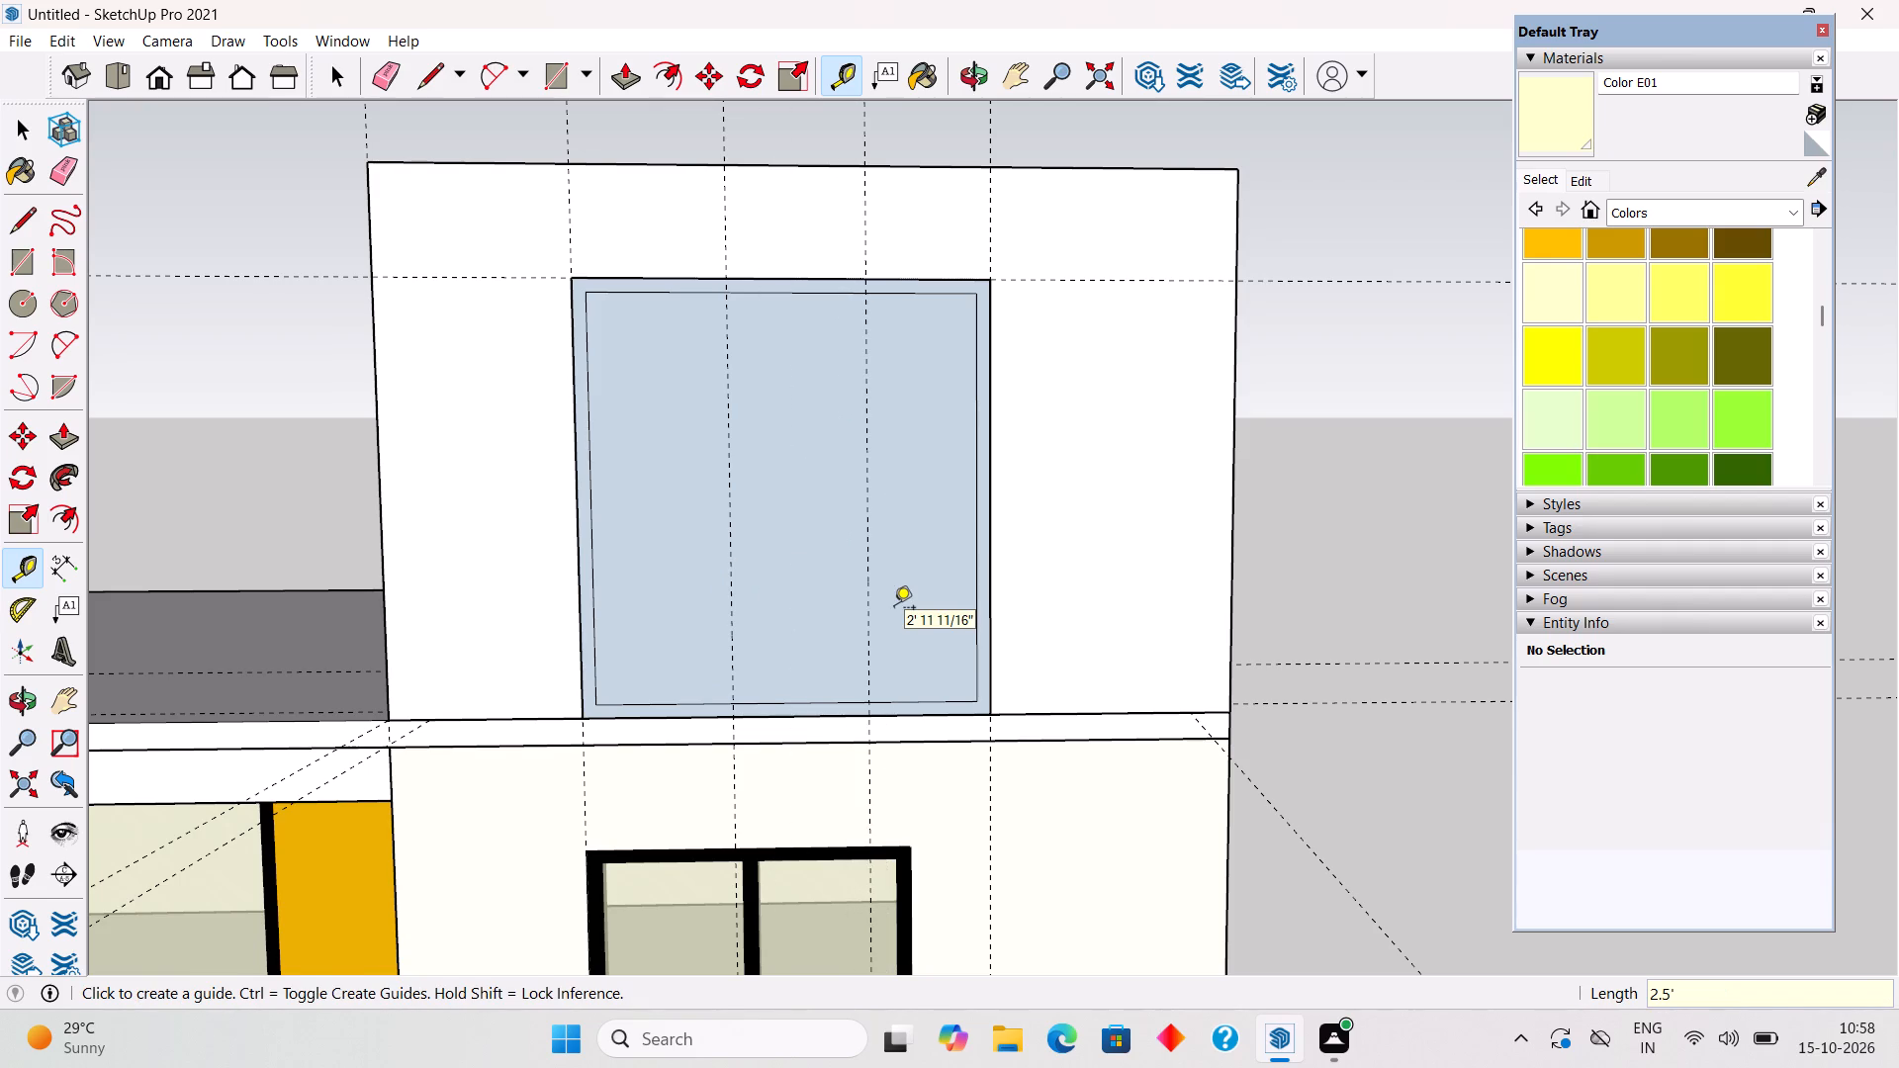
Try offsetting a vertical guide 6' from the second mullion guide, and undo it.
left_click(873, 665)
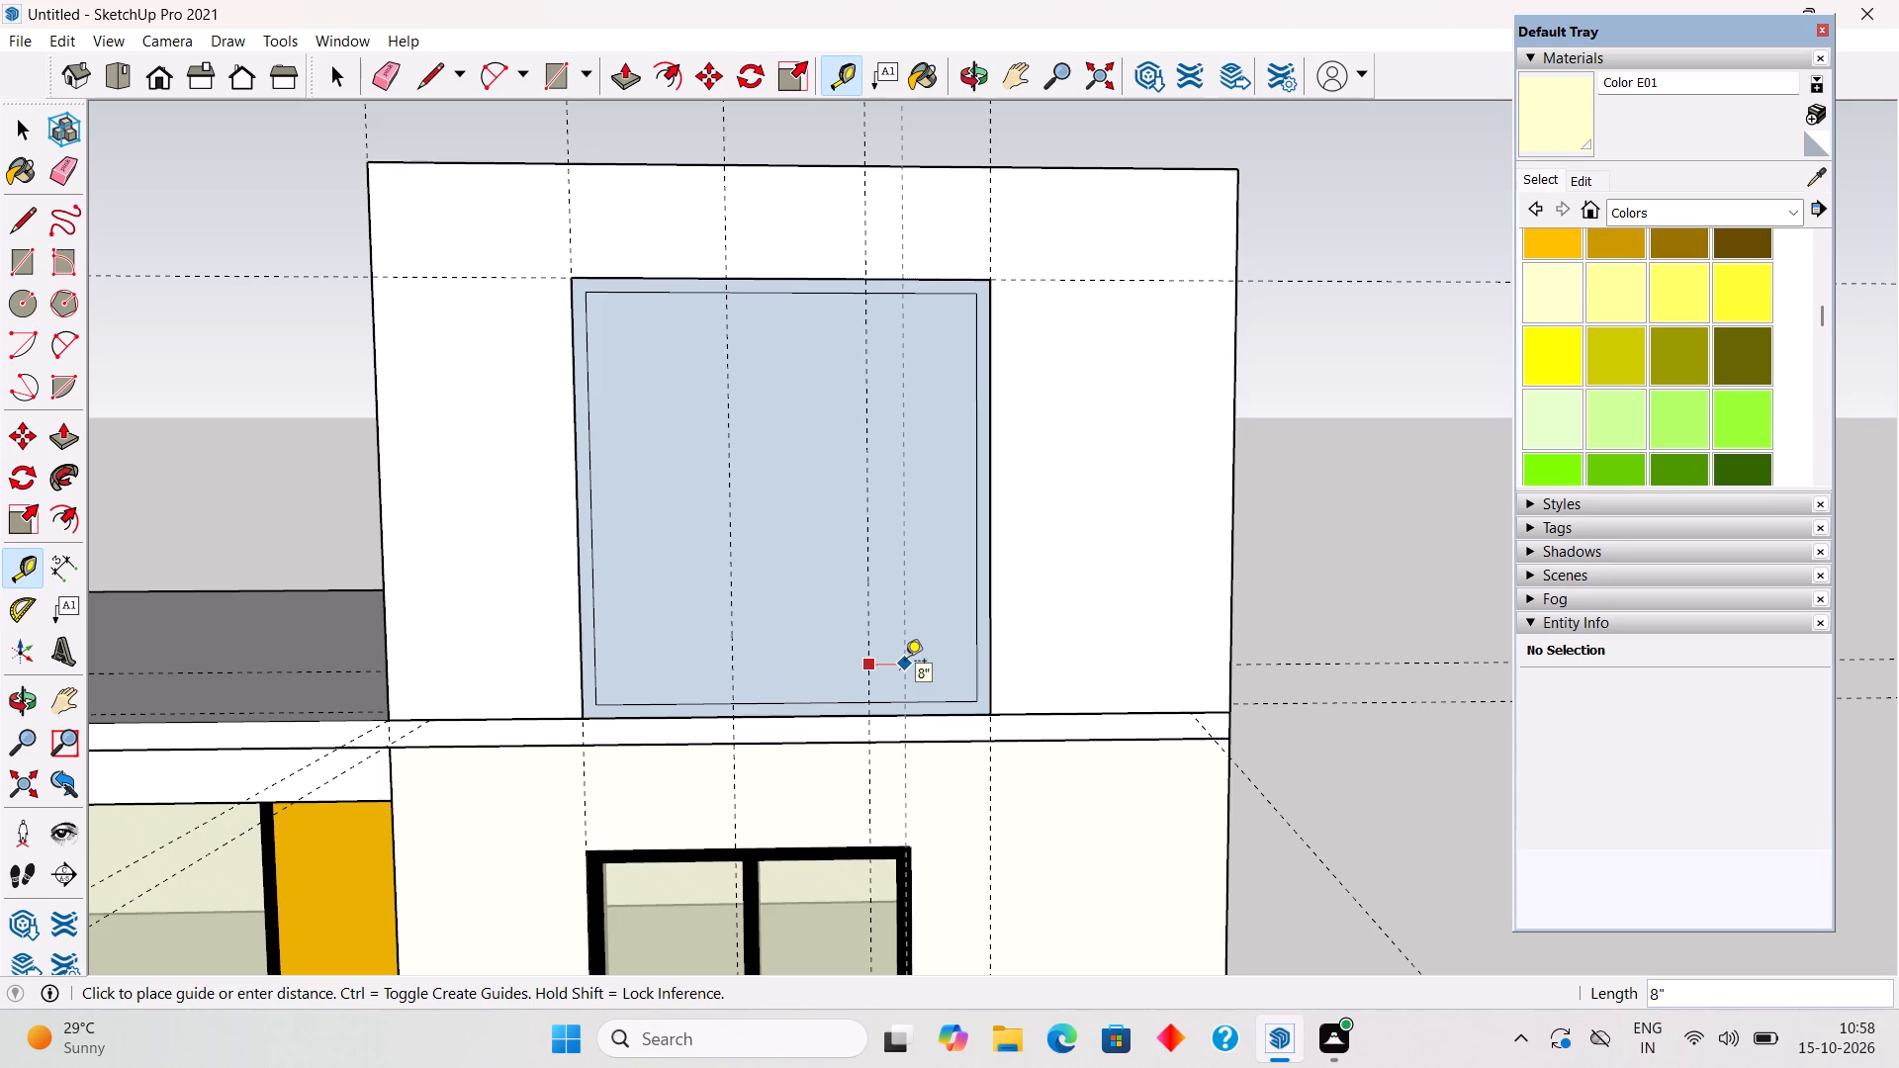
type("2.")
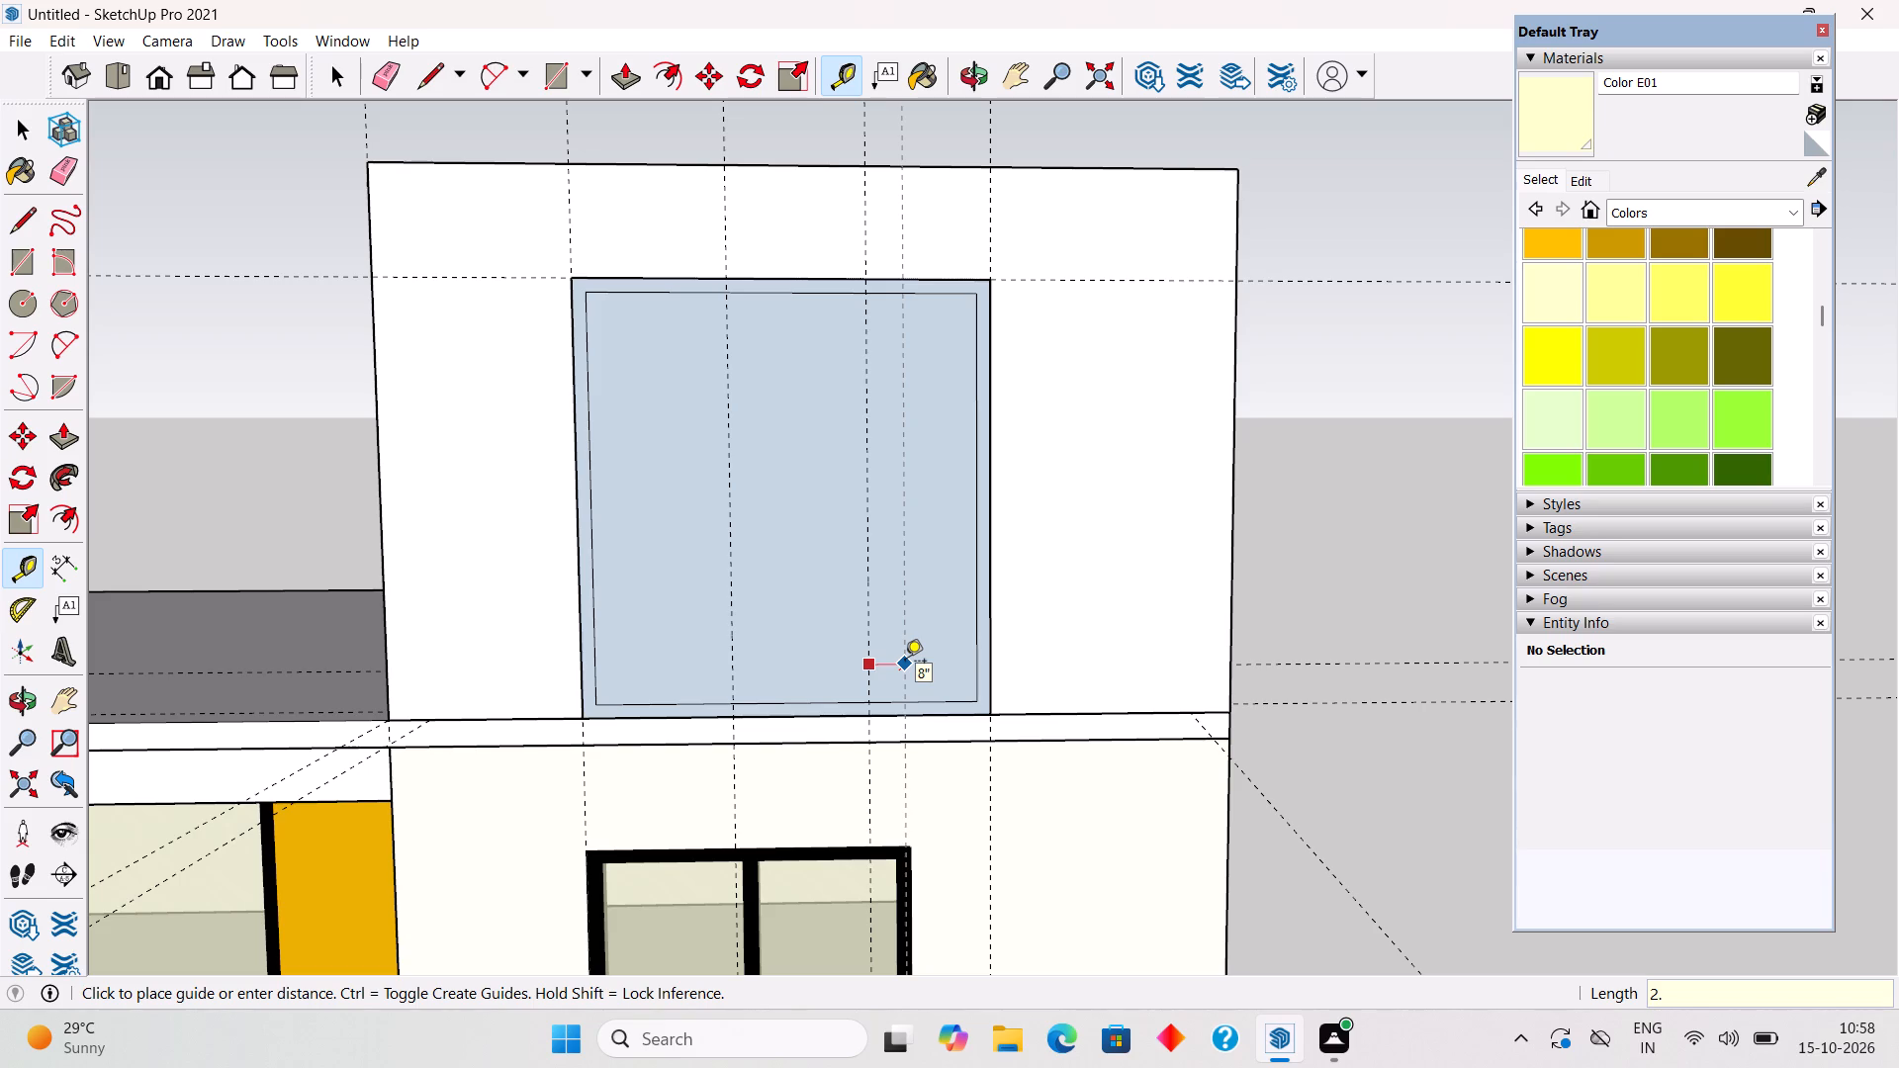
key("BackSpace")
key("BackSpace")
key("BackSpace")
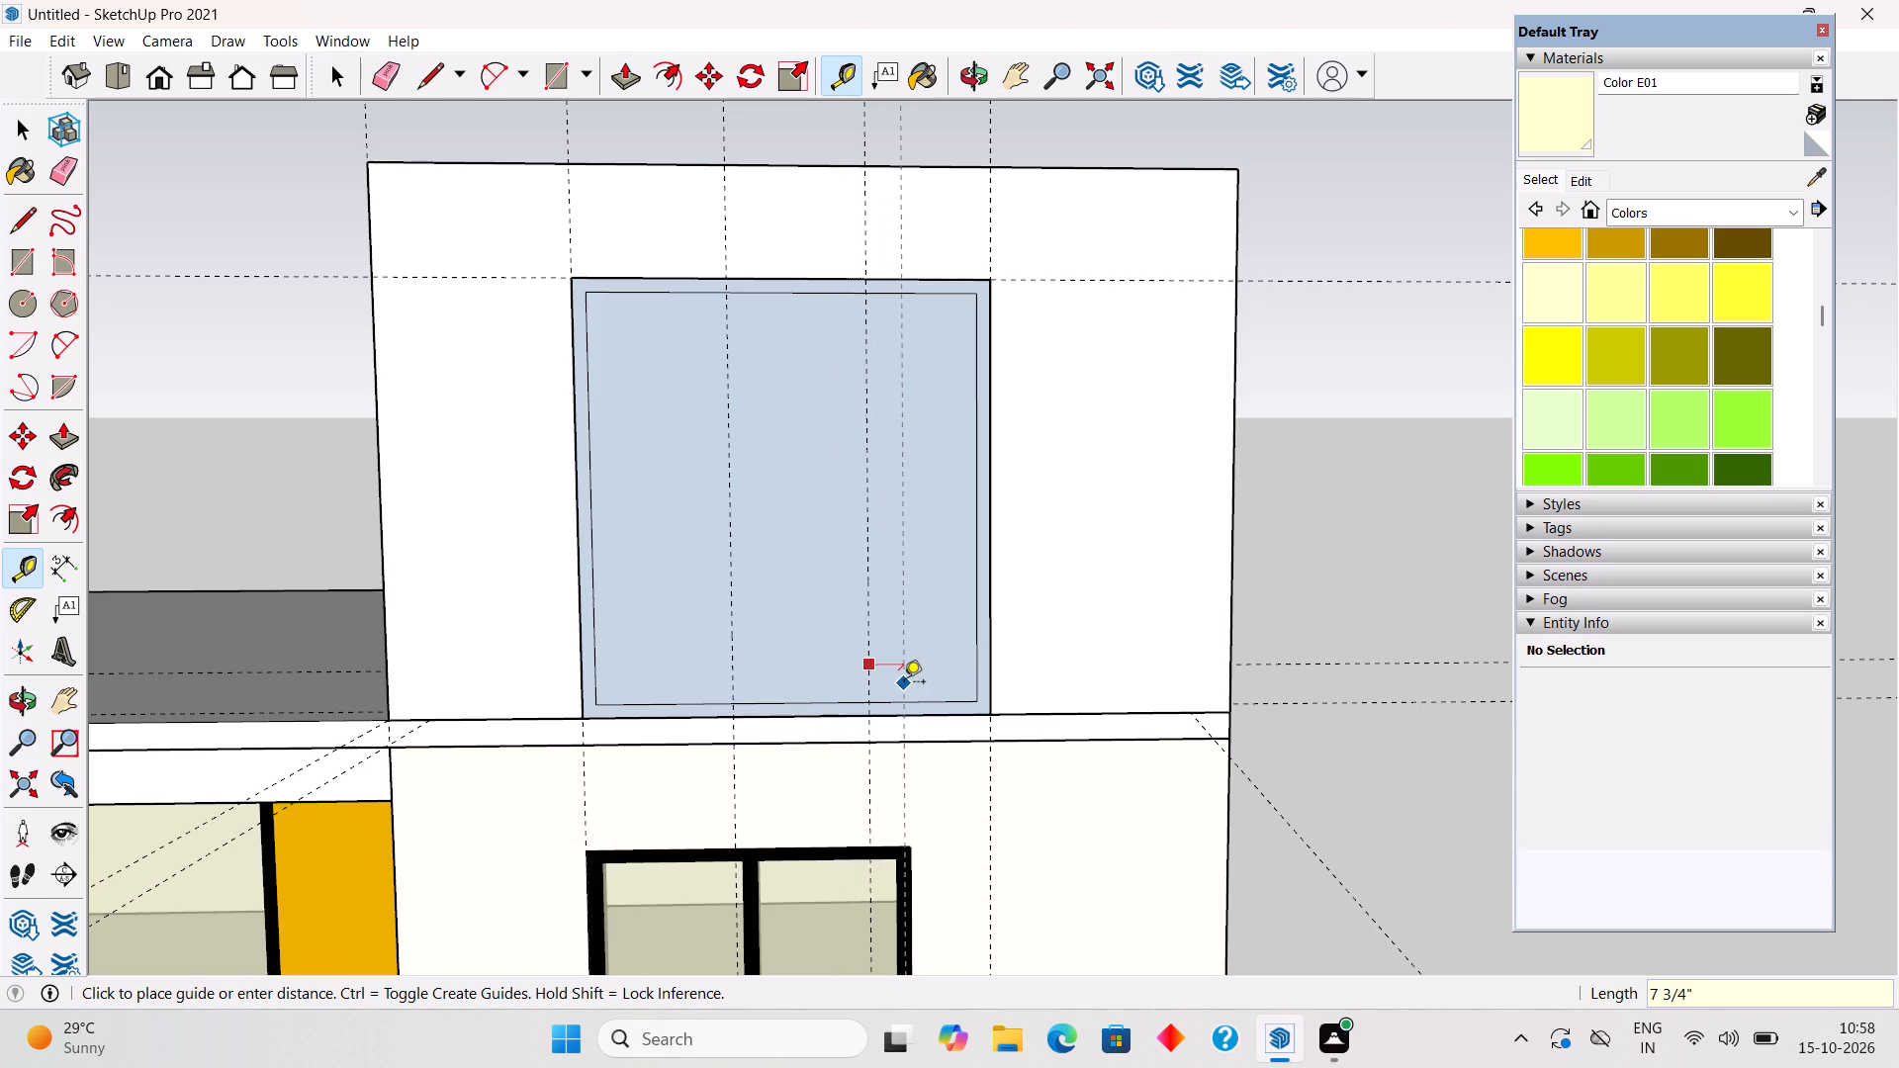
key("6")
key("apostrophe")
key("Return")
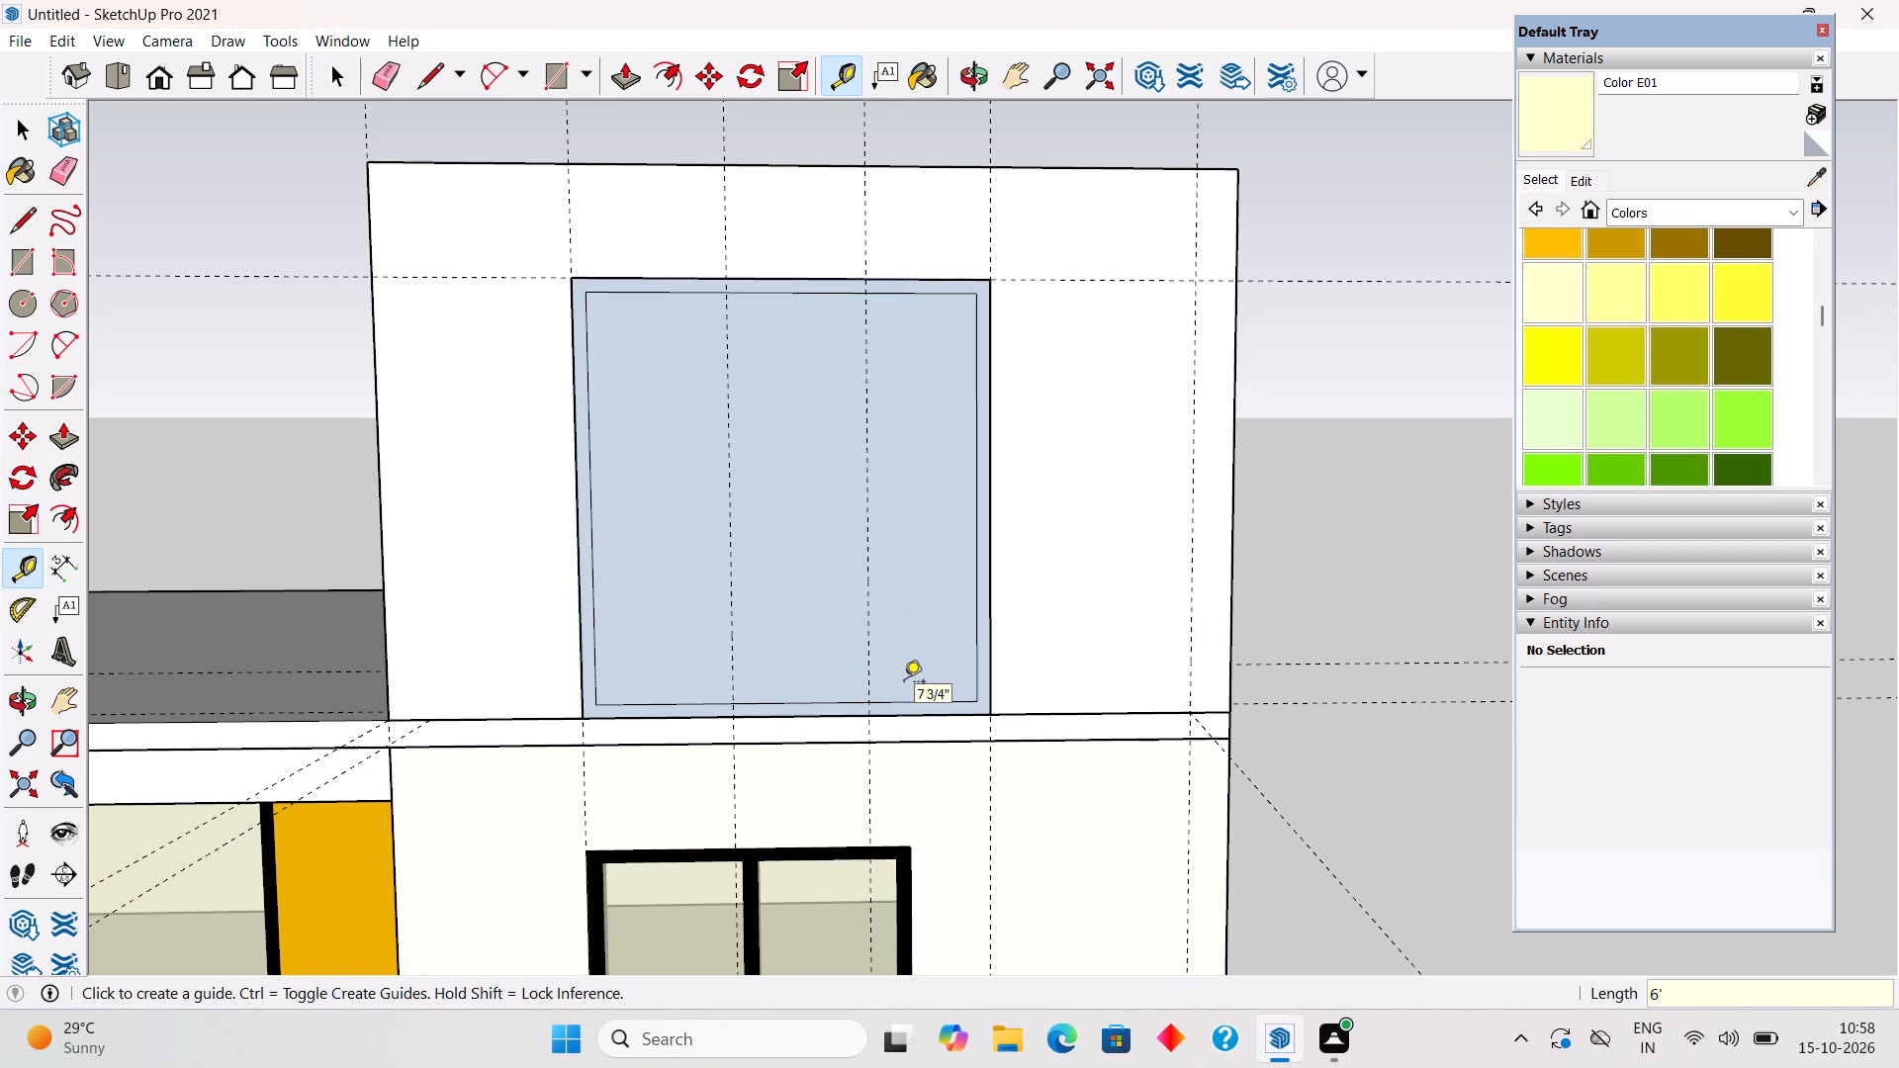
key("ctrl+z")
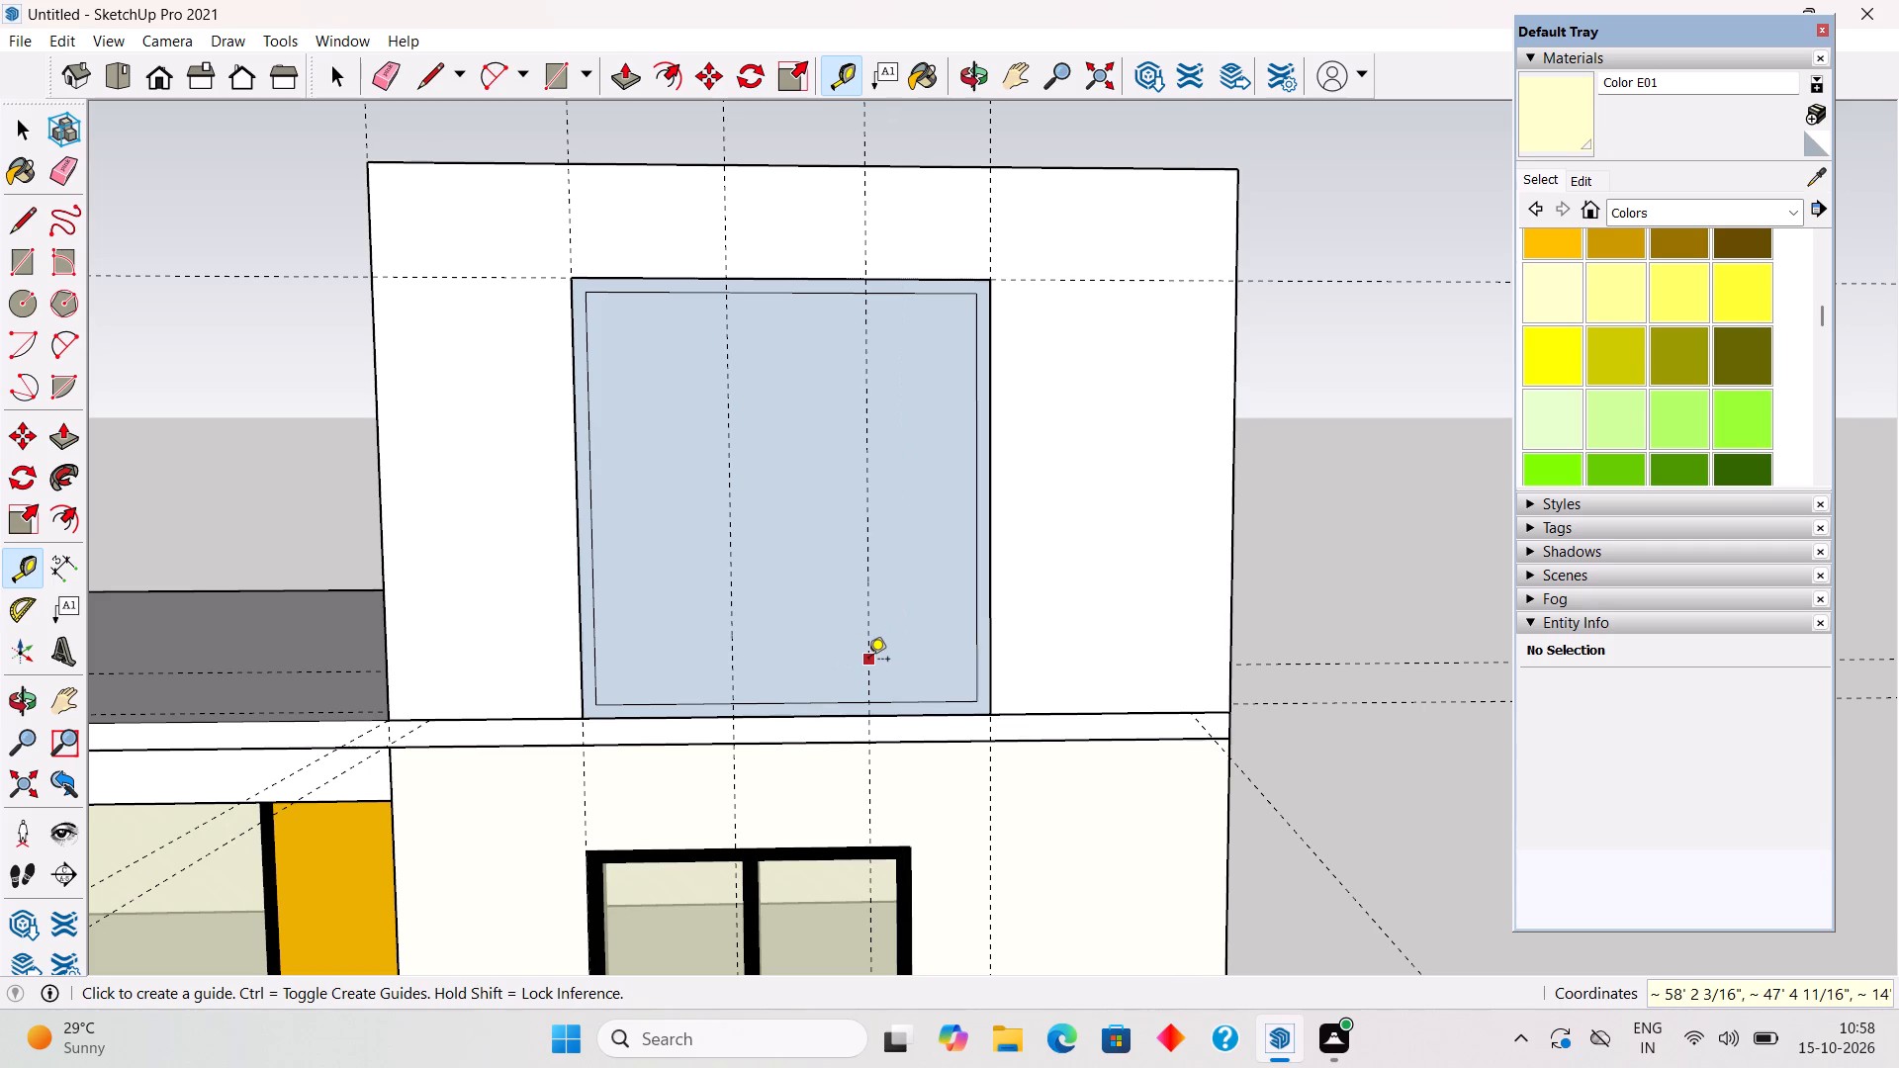
Place a vertical guide 6" beyond the second mullion guide, toward the outer side, and another 2" back from it.
left_click(868, 661)
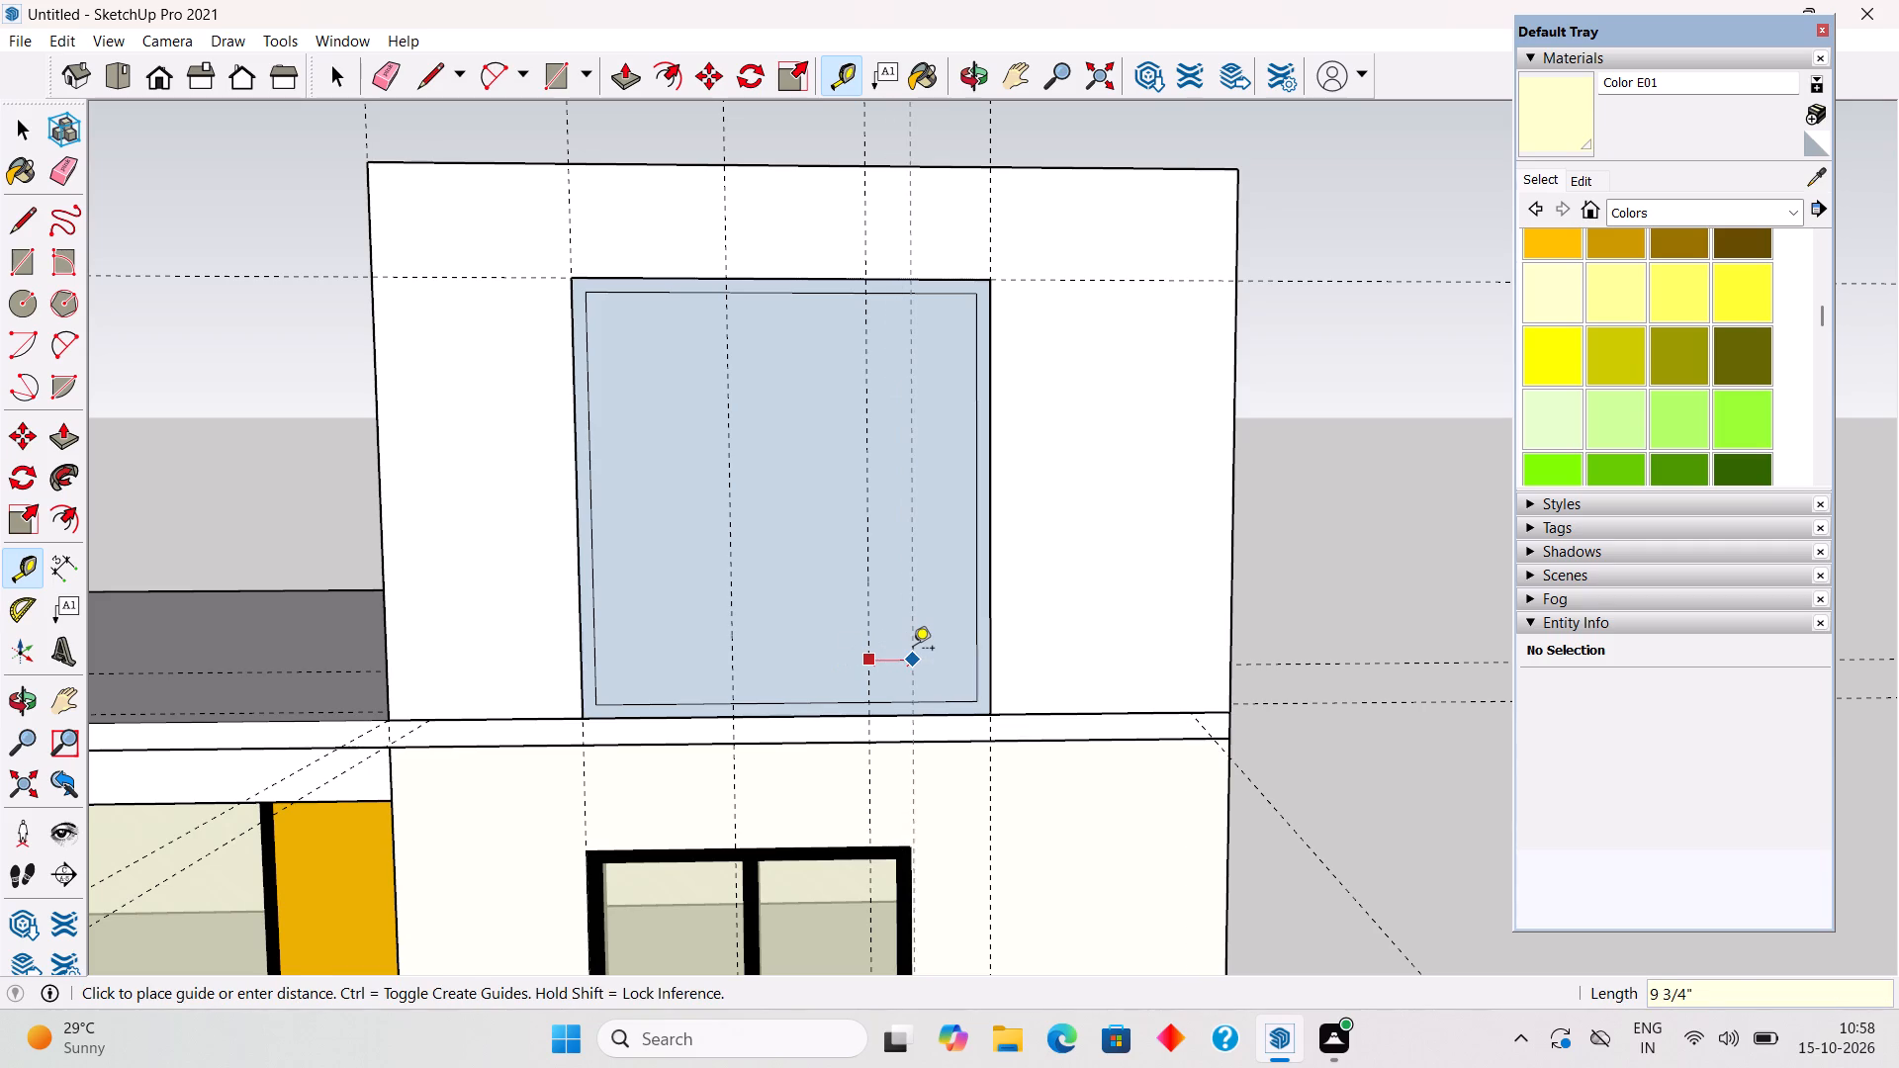
type("6\"")
key("Return")
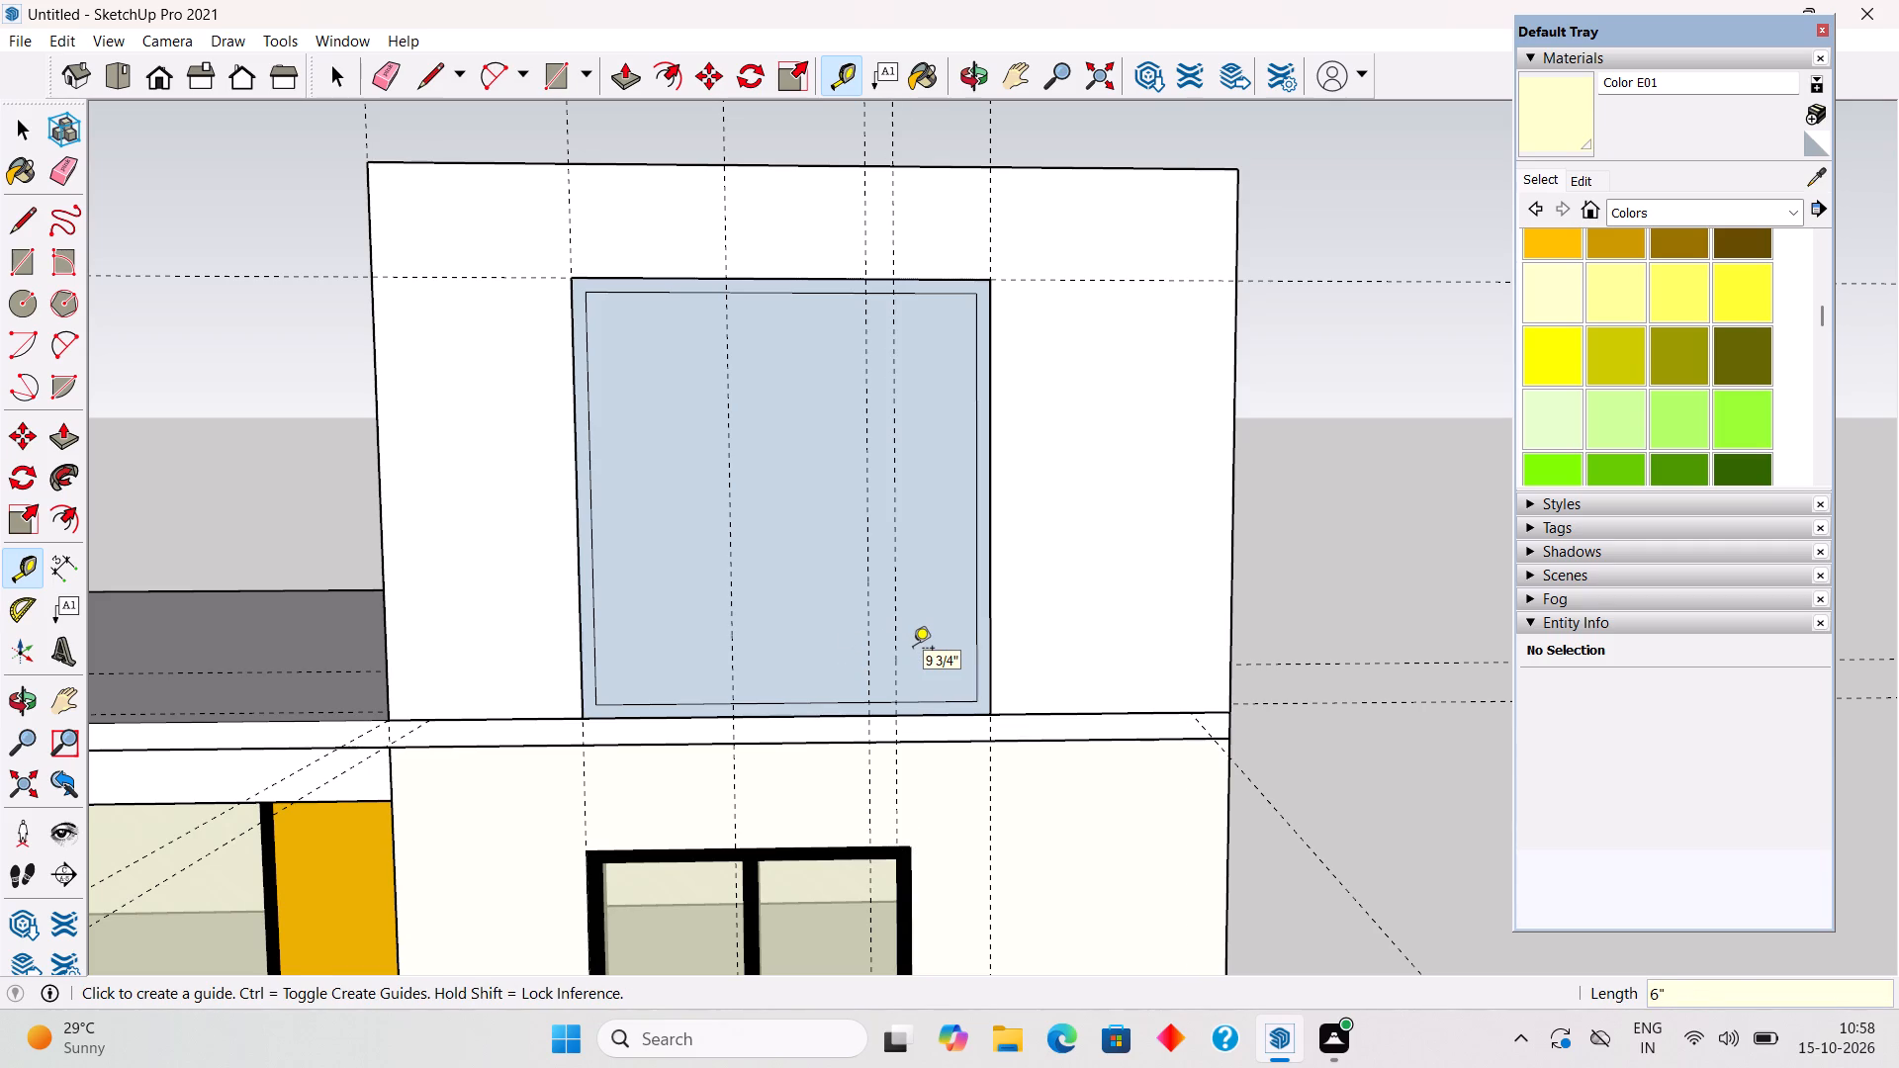
scroll(902, 649, "up", 6)
left_click(902, 649)
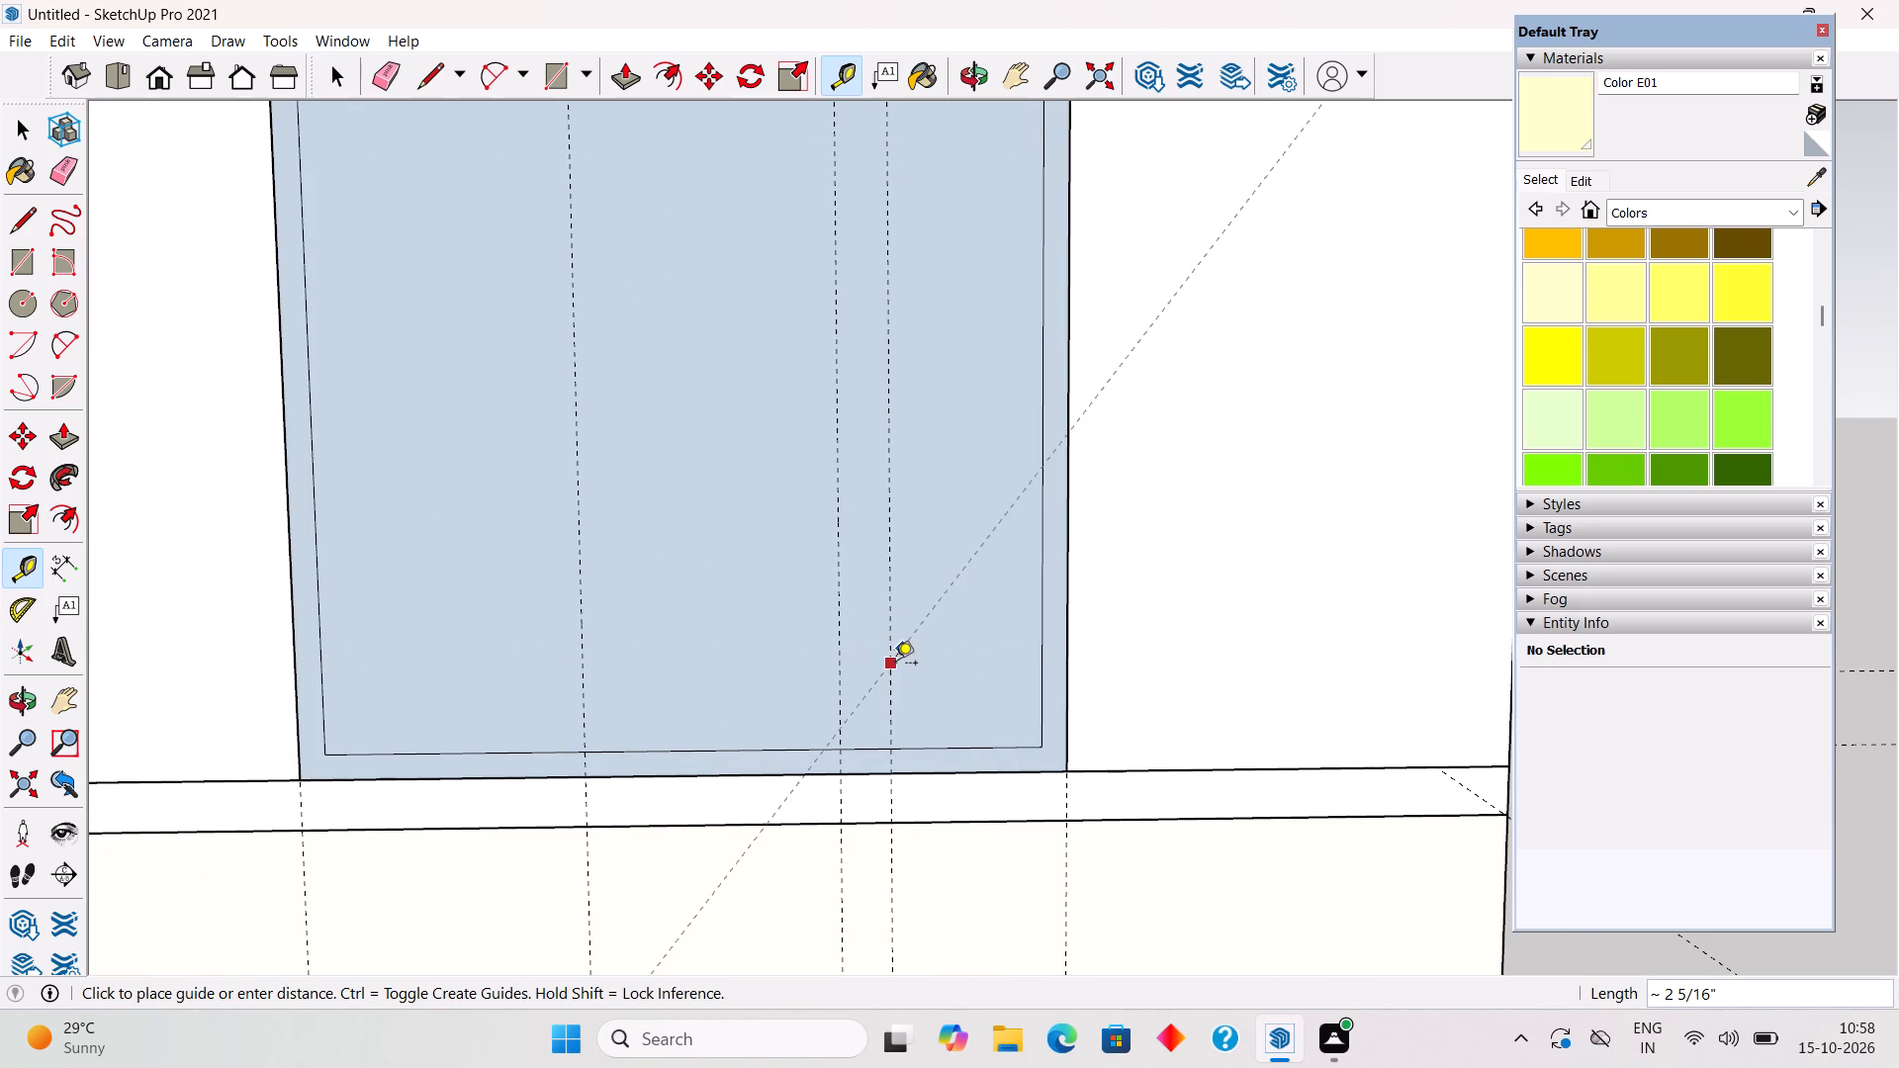
key("t")
left_click(887, 648)
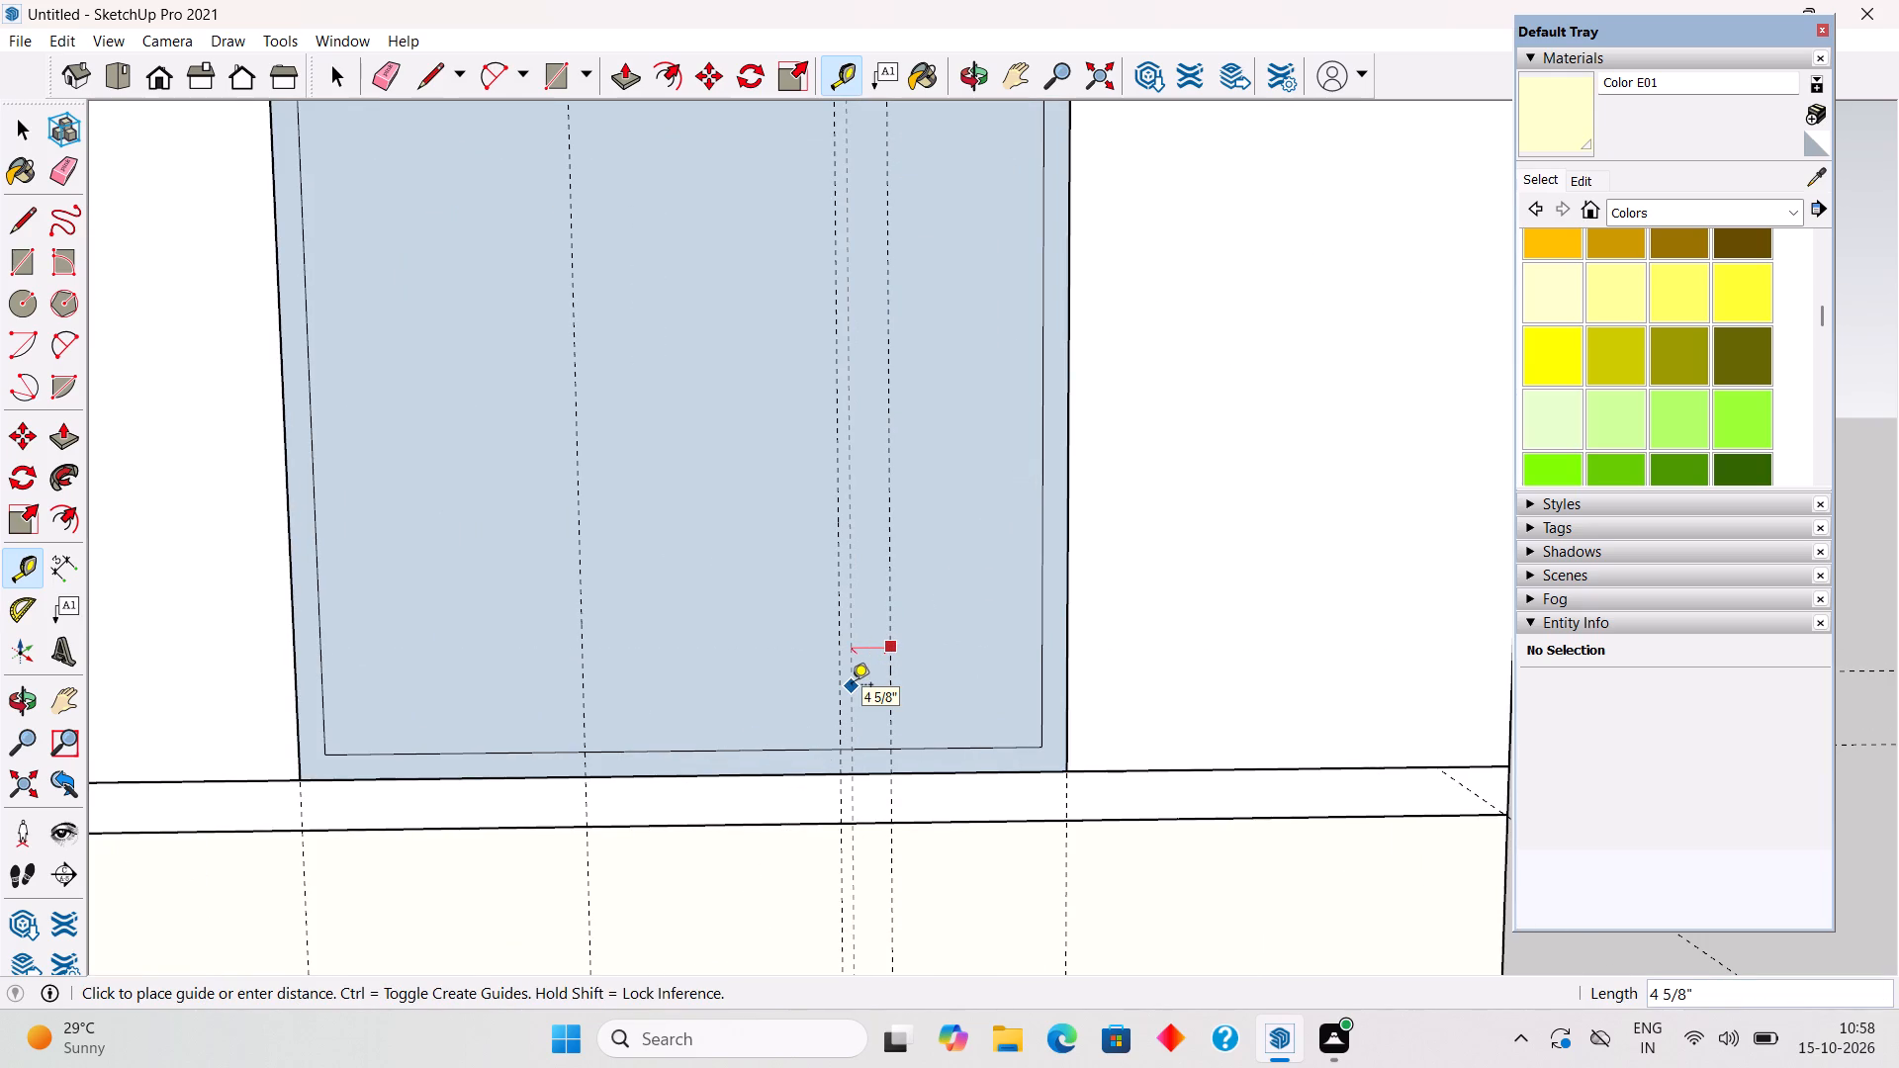
type("2\"")
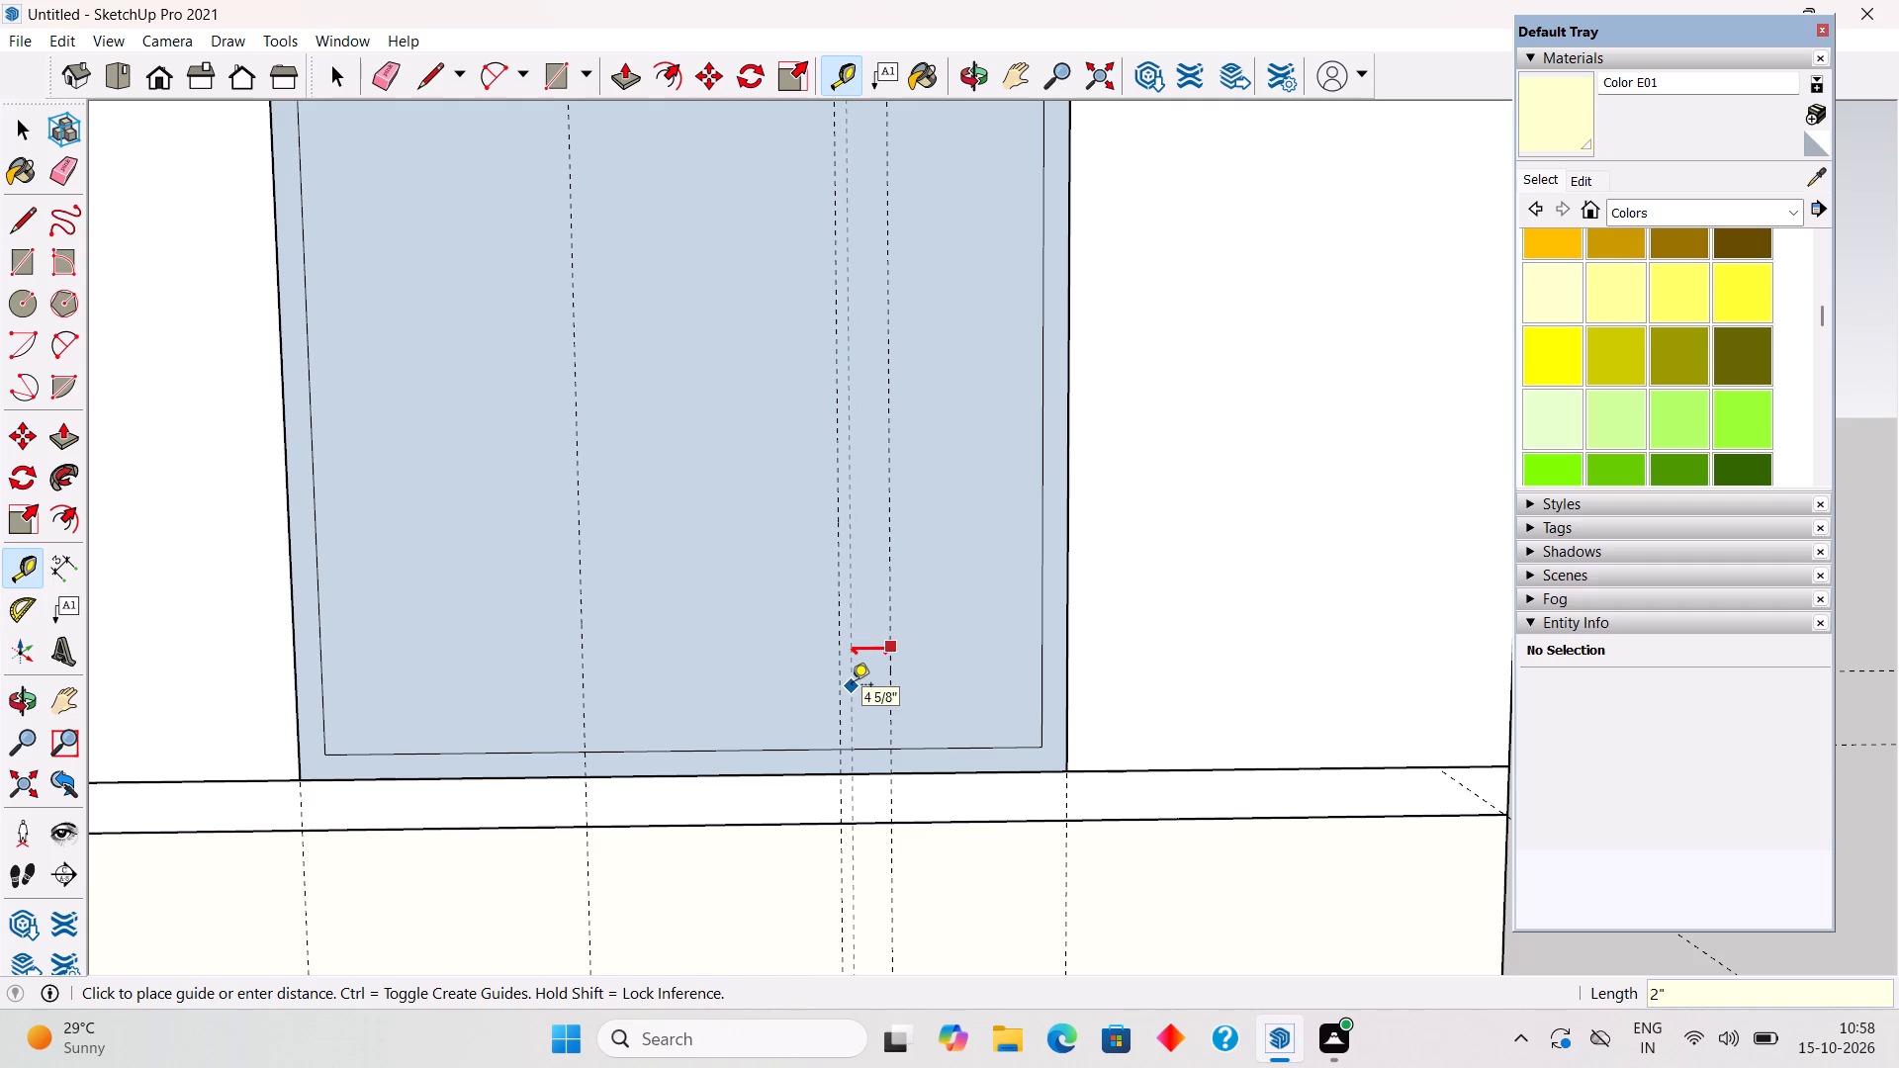
key("Return")
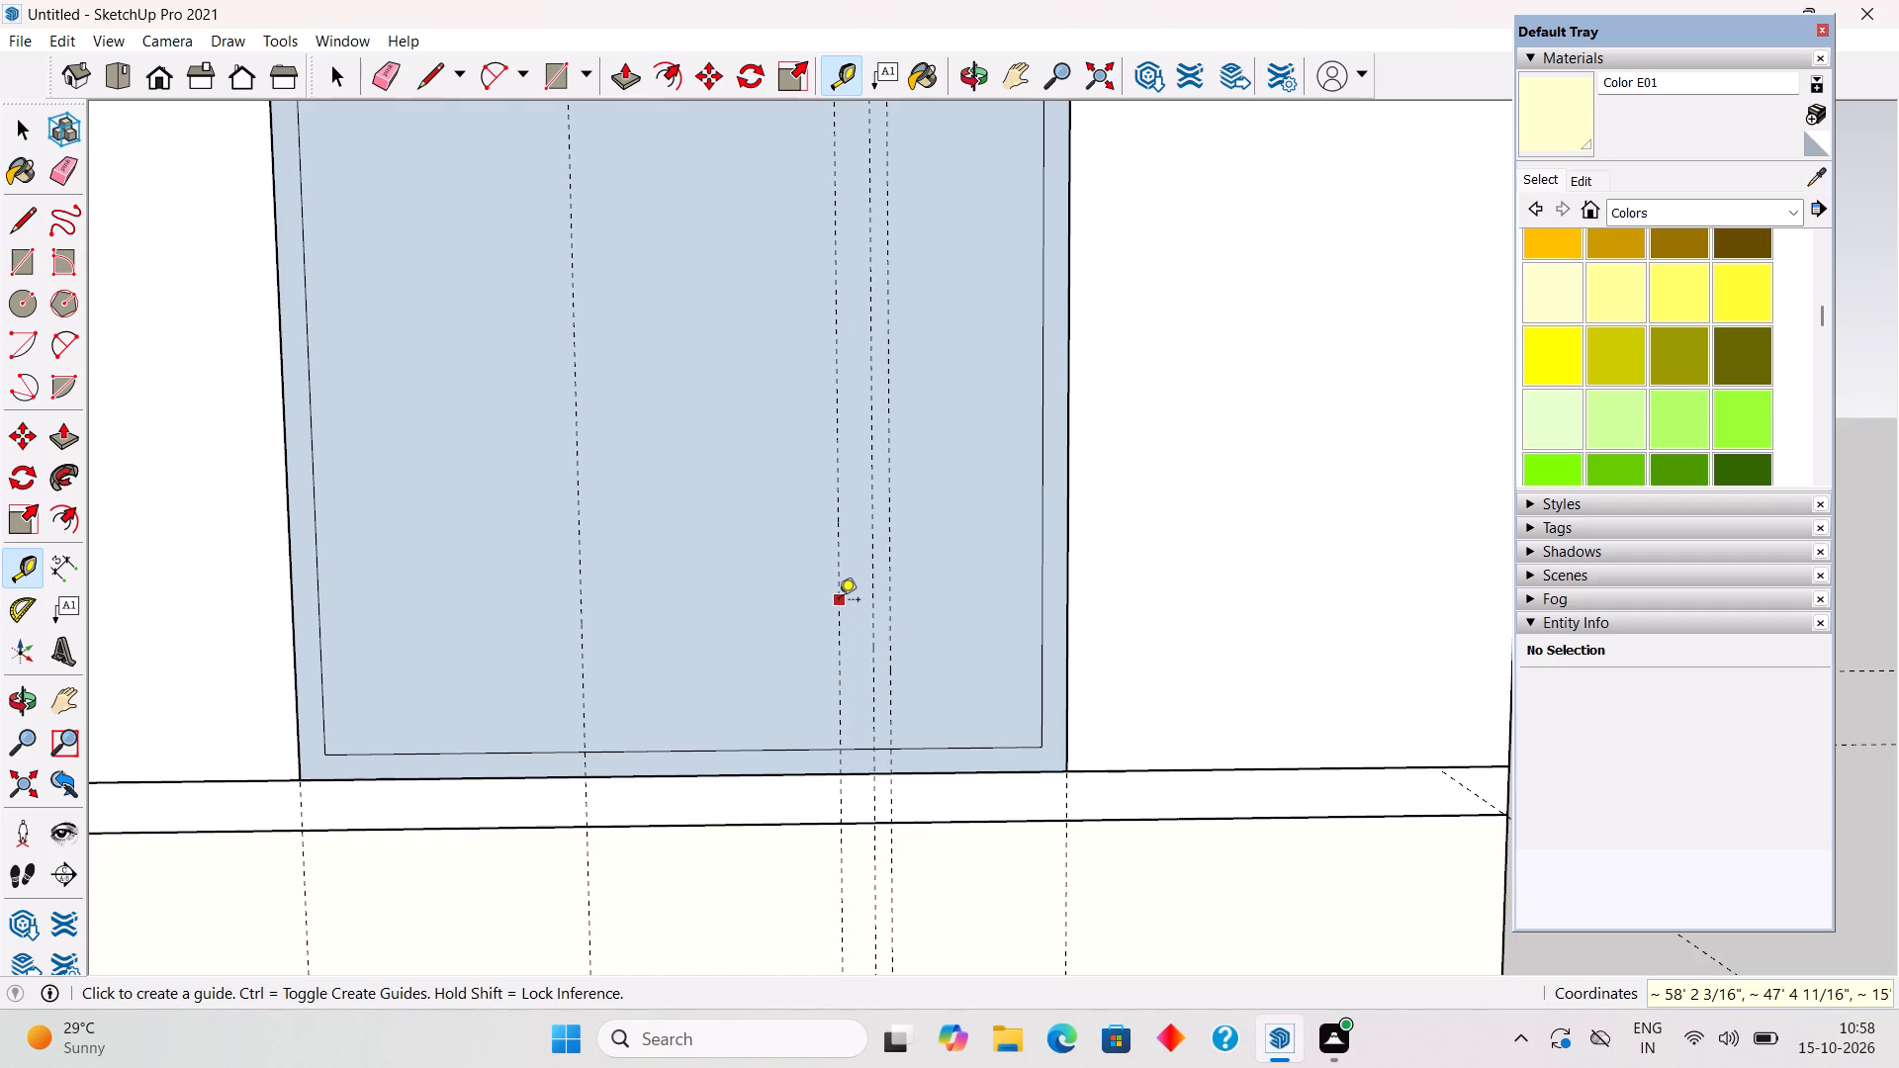
Offset a vertical guide 3" from the first mullion guide, toward the outer side.
left_click(582, 626)
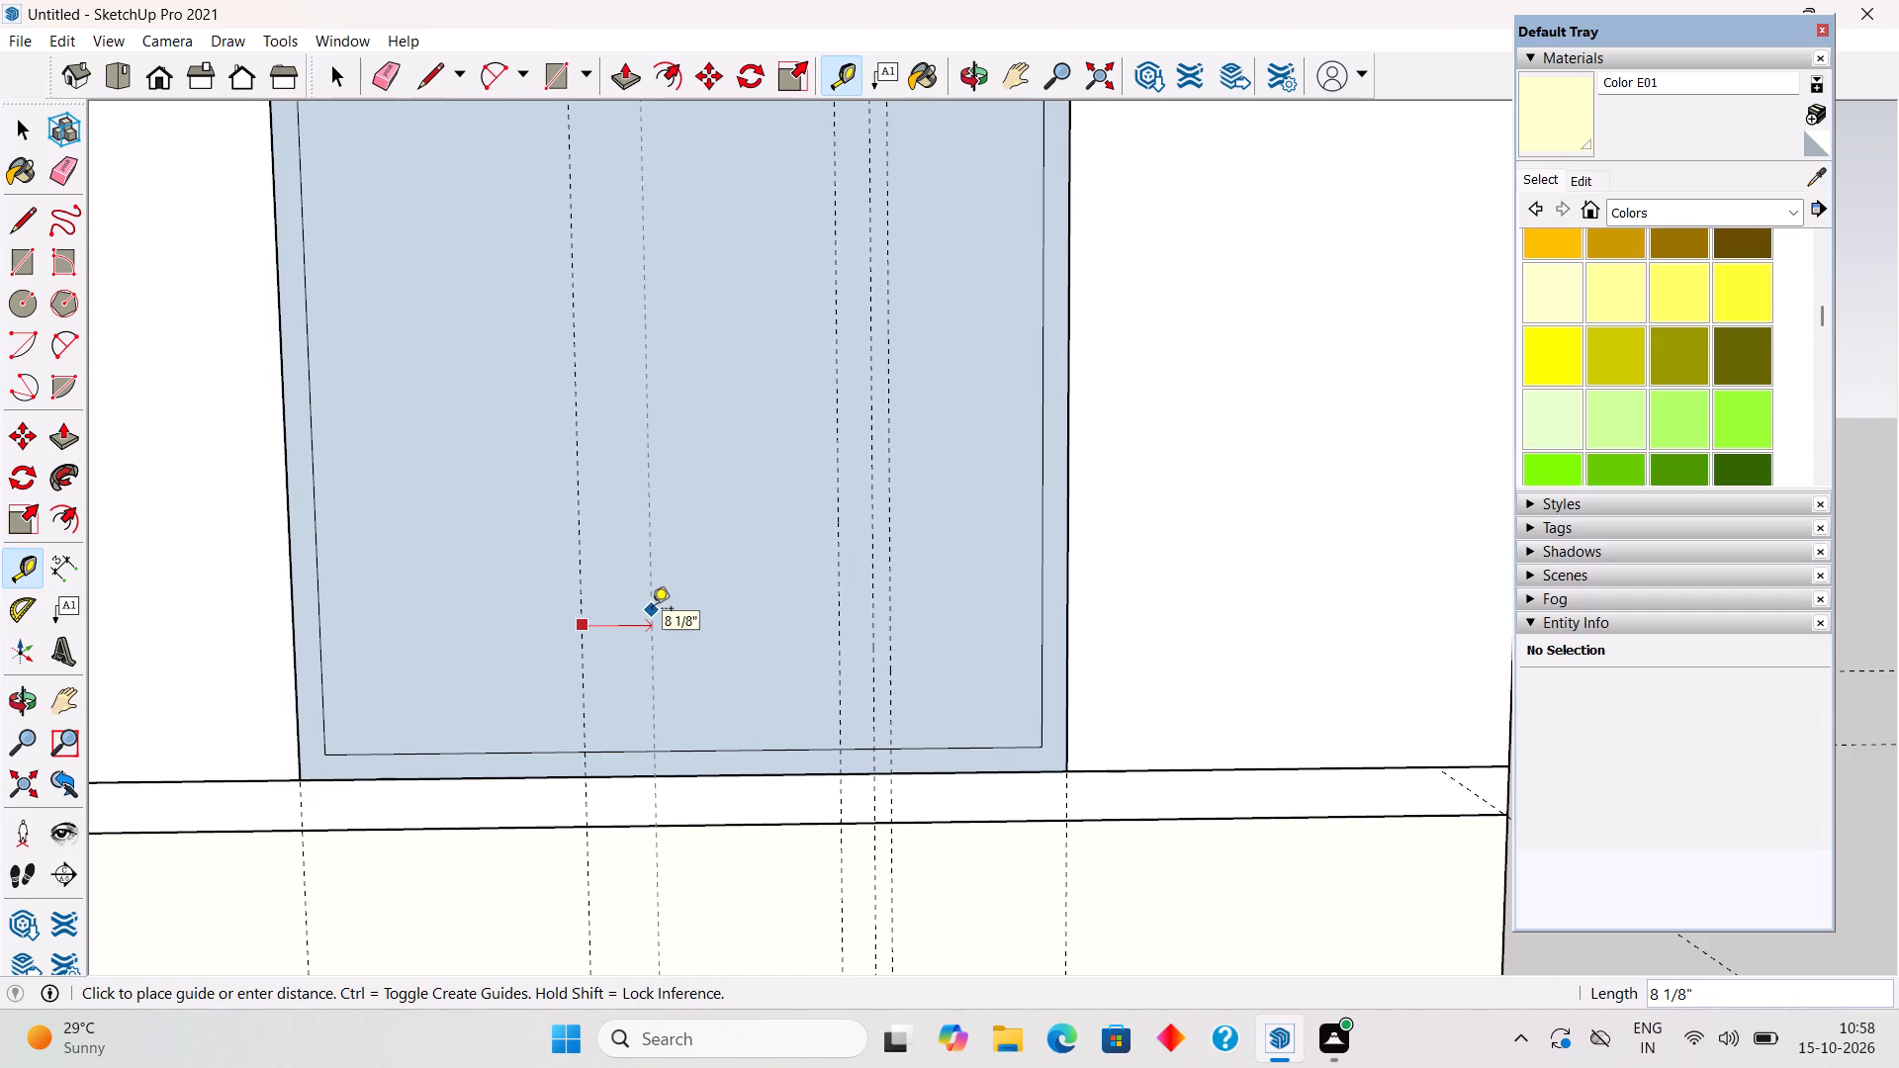
type("3\"")
key("Return")
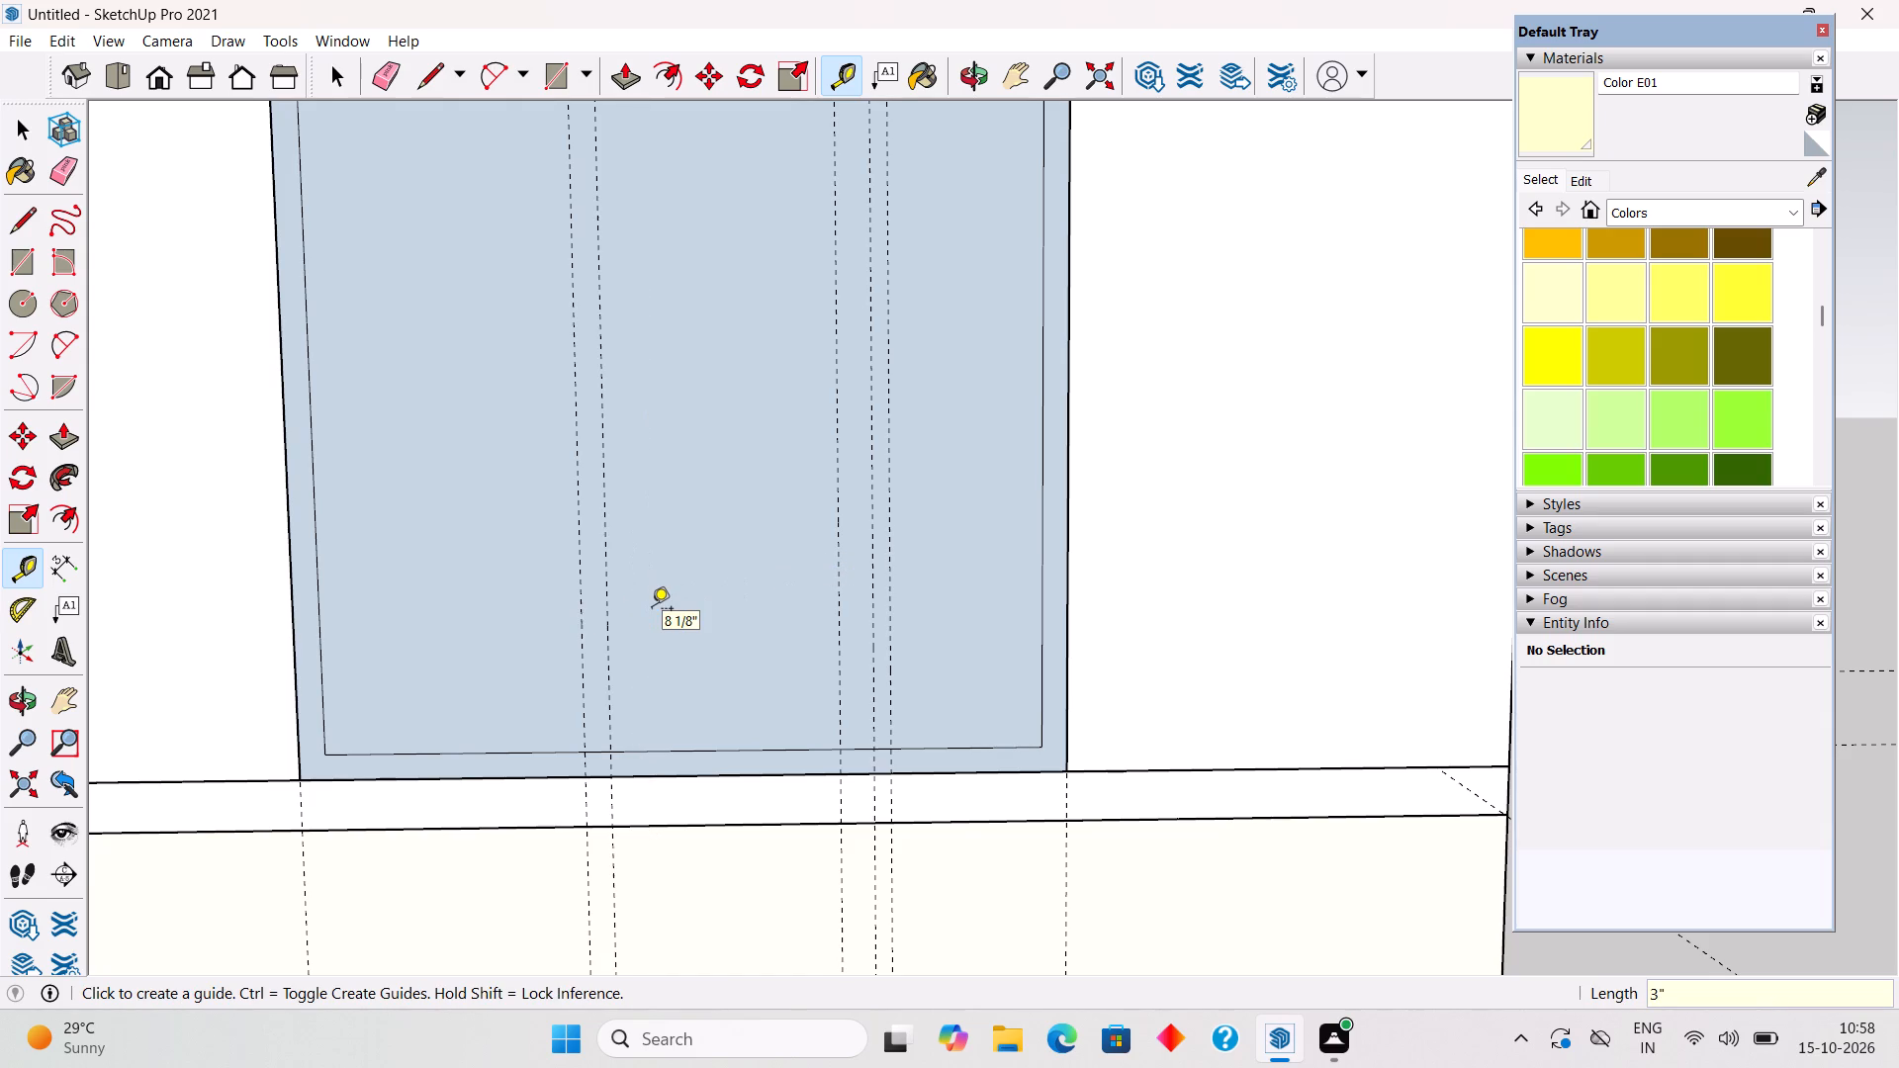
Place a horizontal guide 2' above the inner frame's bottom edge and another 3" above it.
scroll(652, 610, "down", 7)
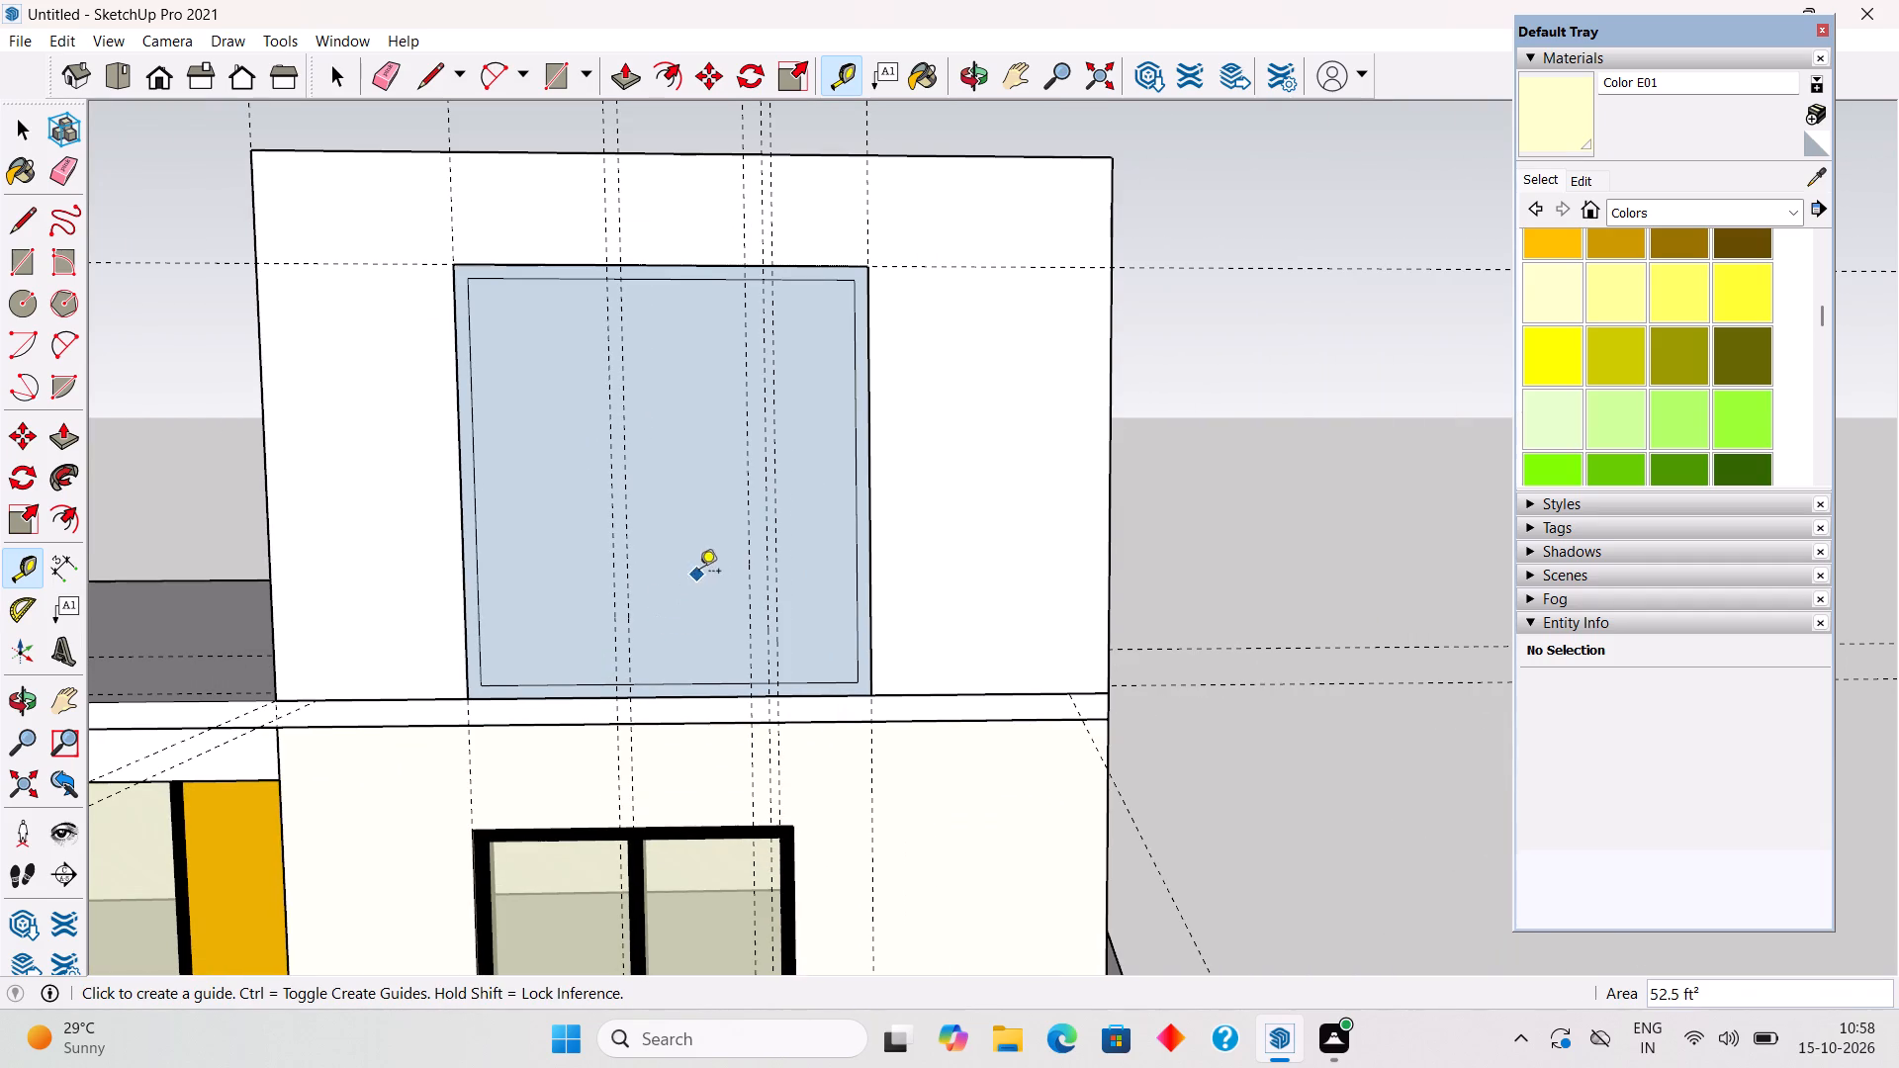
left_click(829, 682)
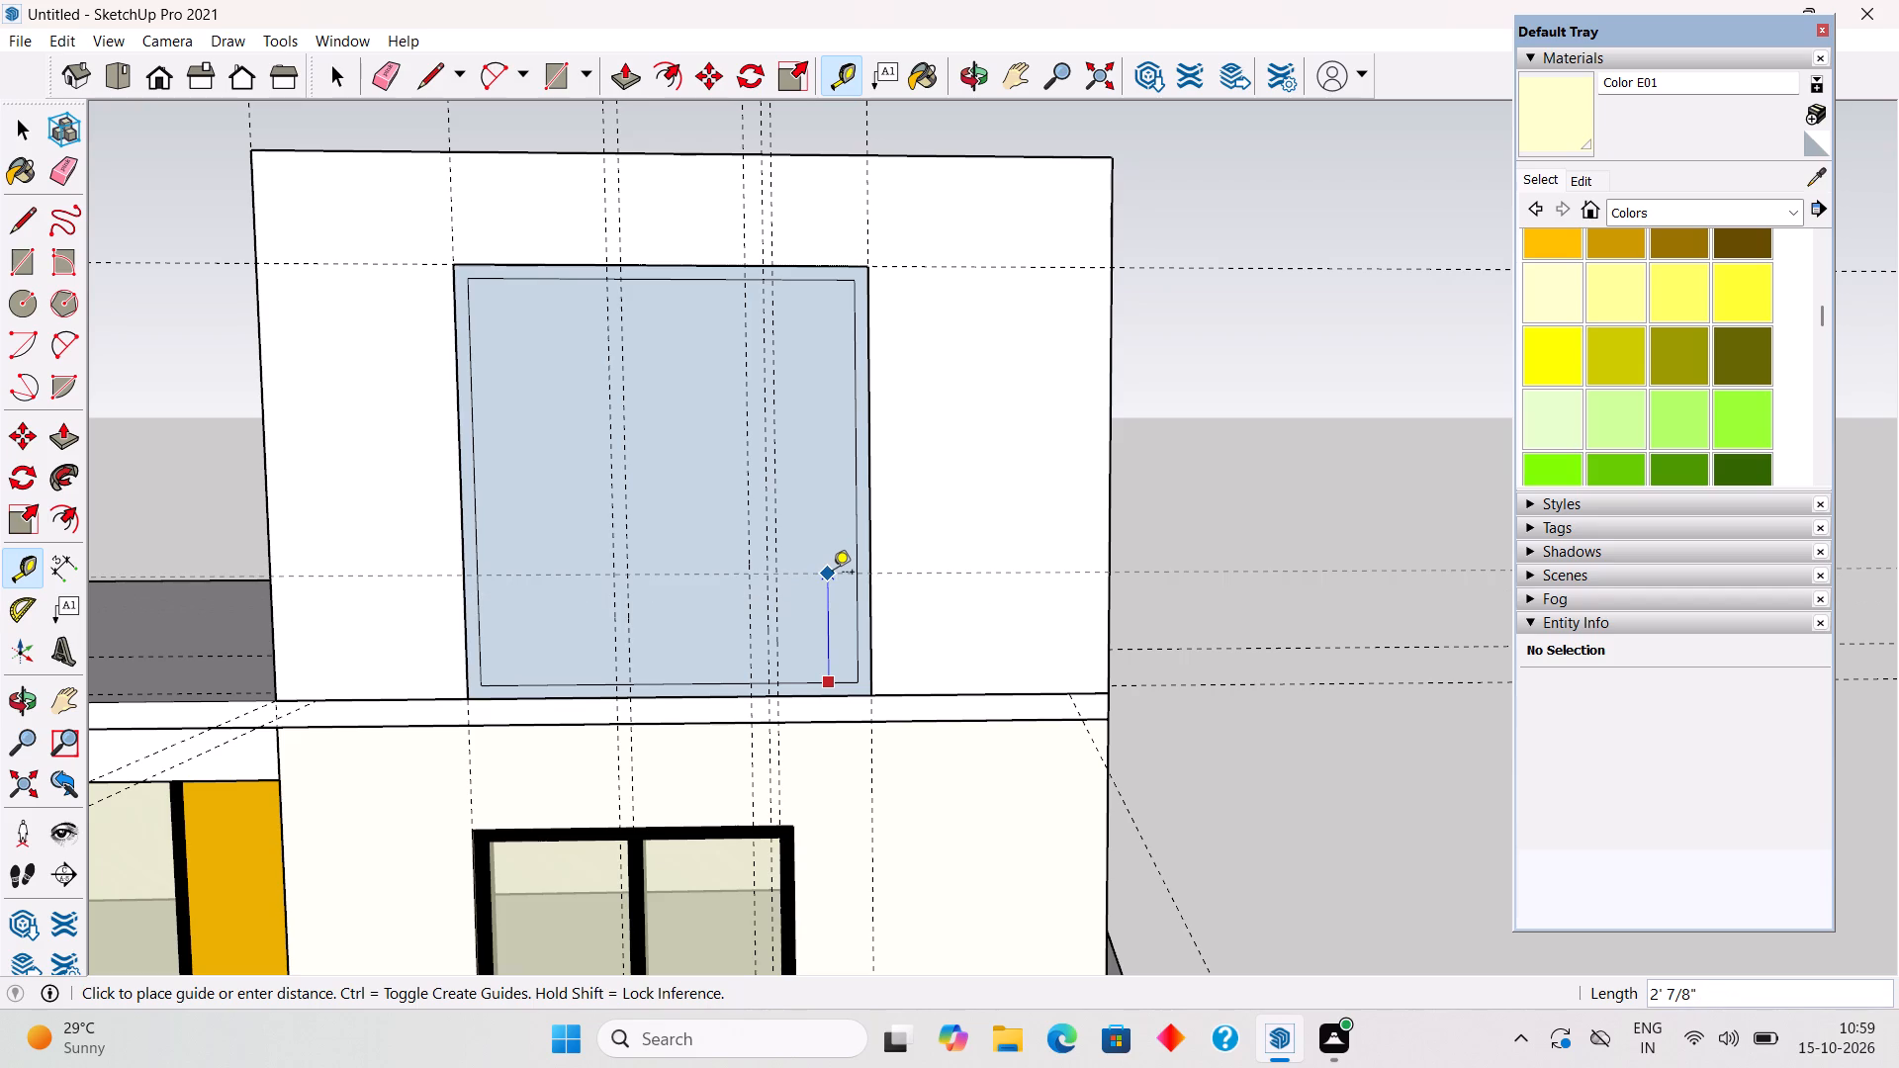
type("2'")
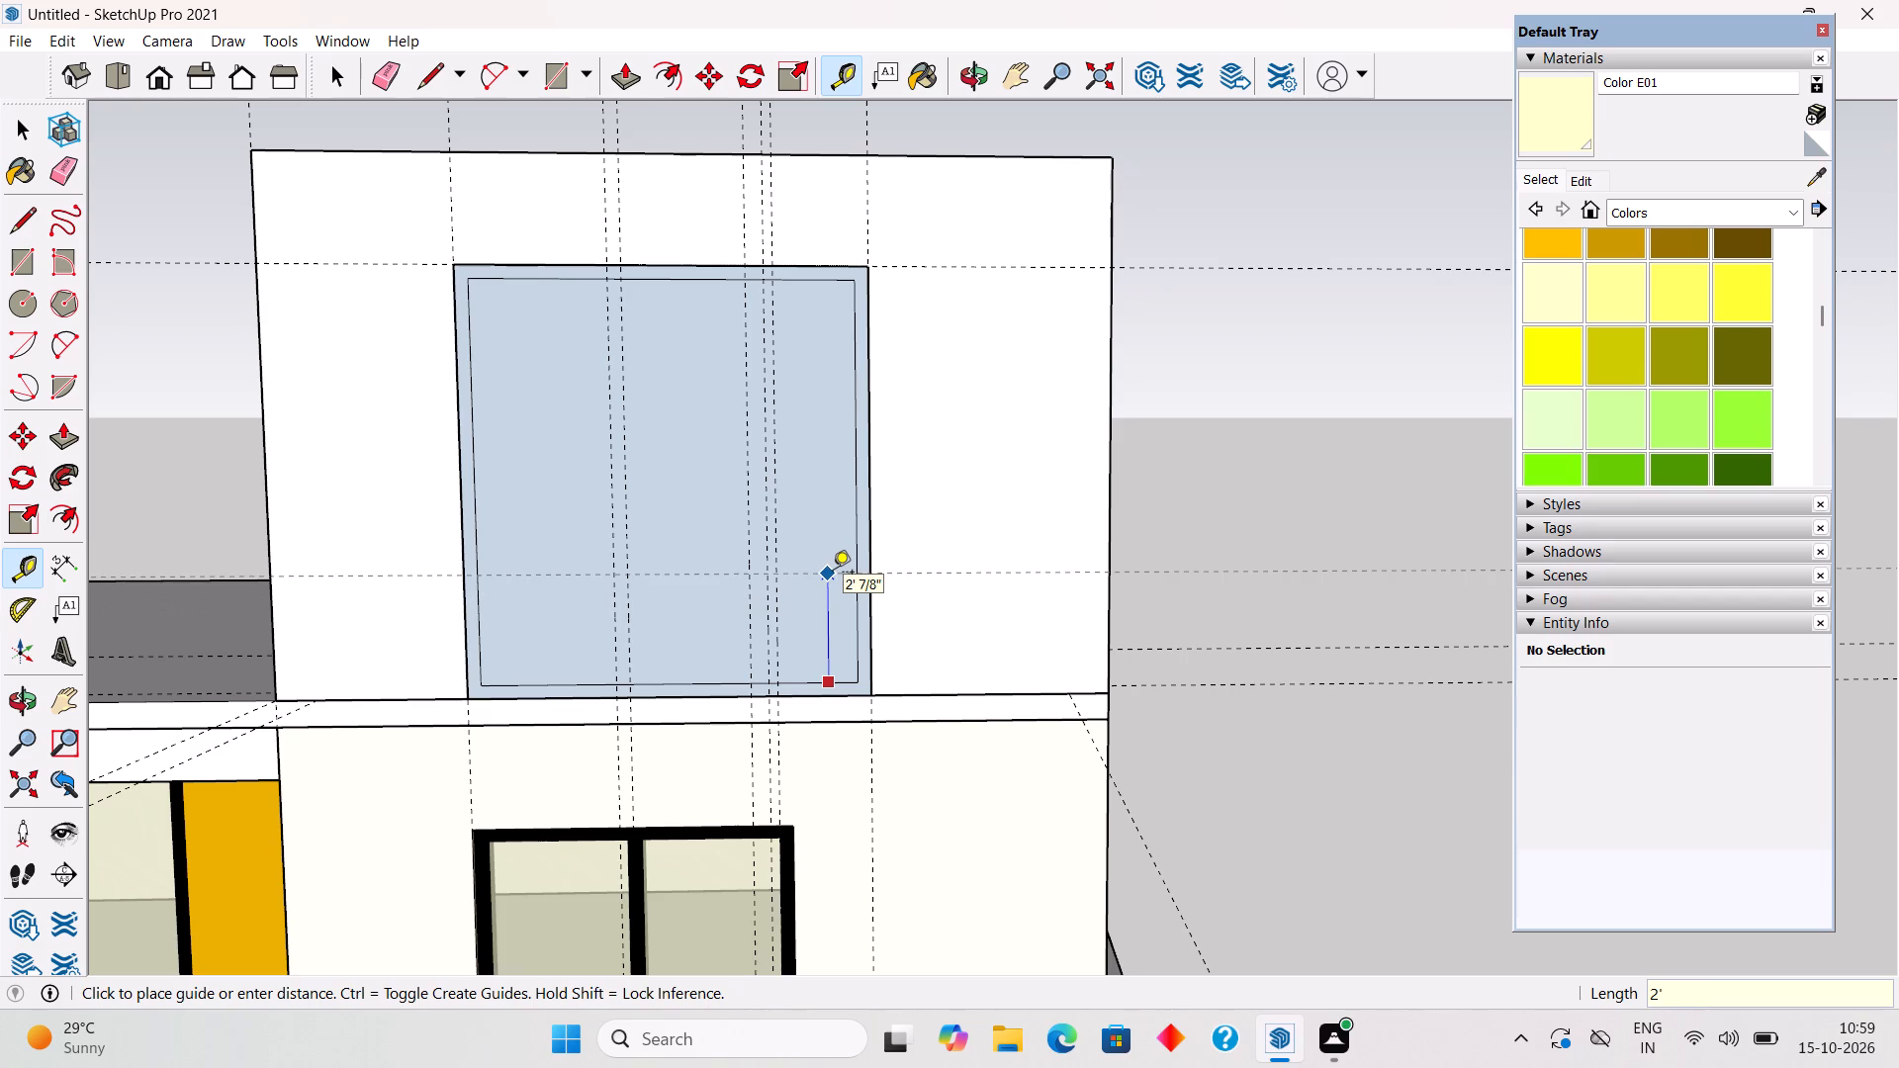
key("Return")
left_click(812, 573)
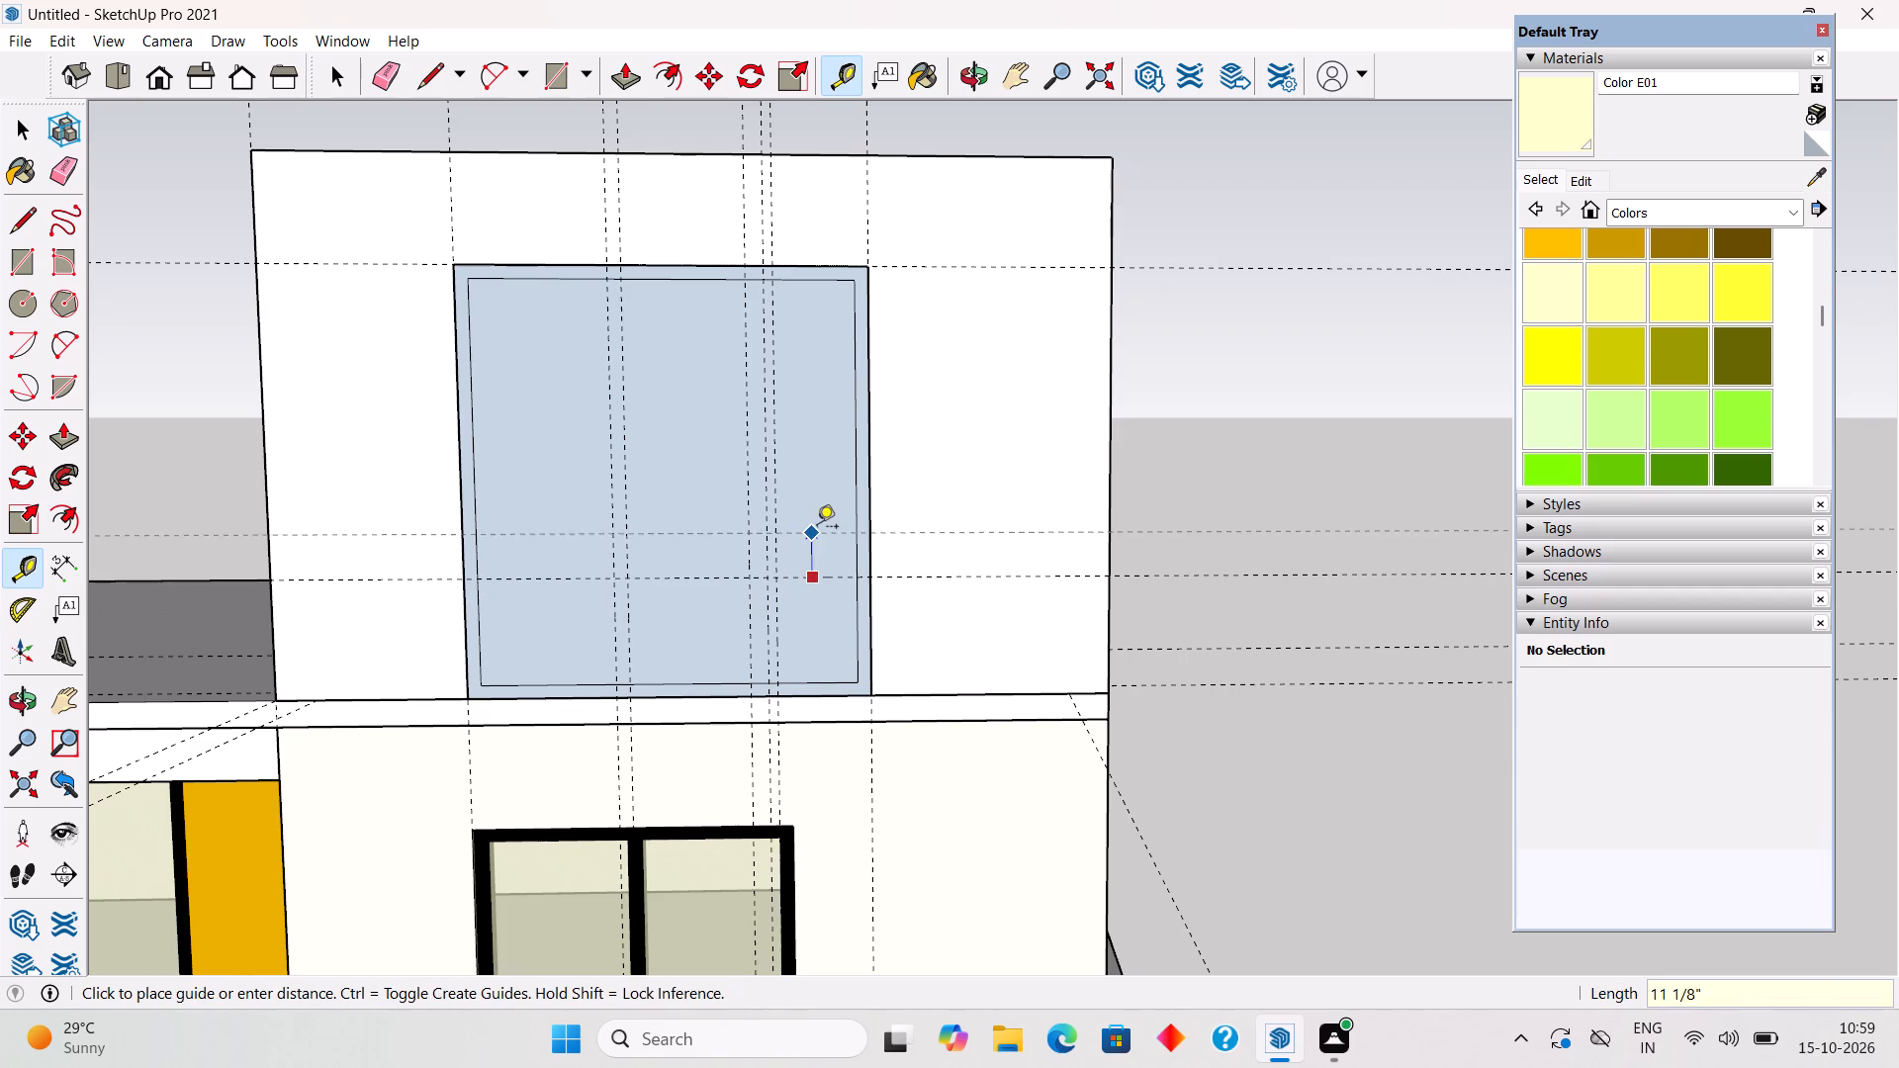
type("3\"")
key("Return")
key("space")
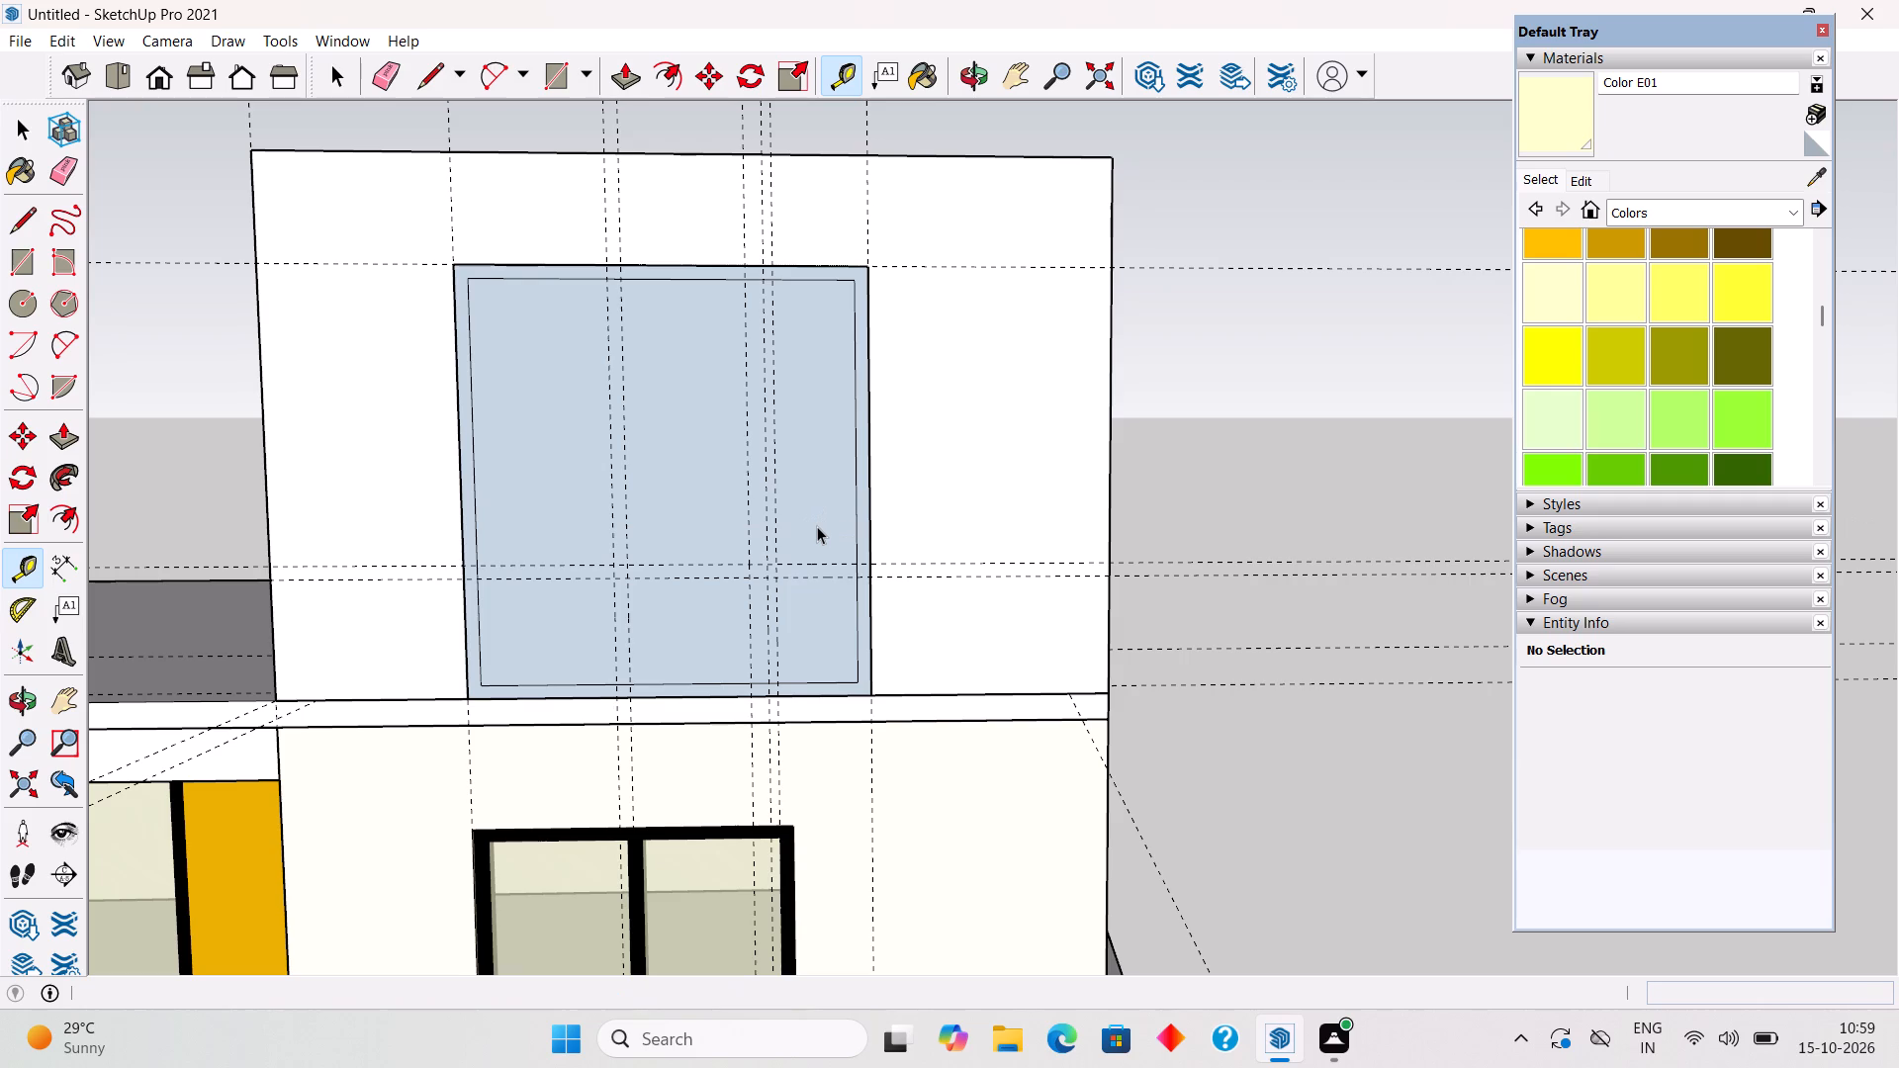
Draw two 7' 6" vertical lines along the 3"-spaced guides, from the inner frame's top edge to its bottom edge.
key("l")
scroll(582, 251, "up", 2)
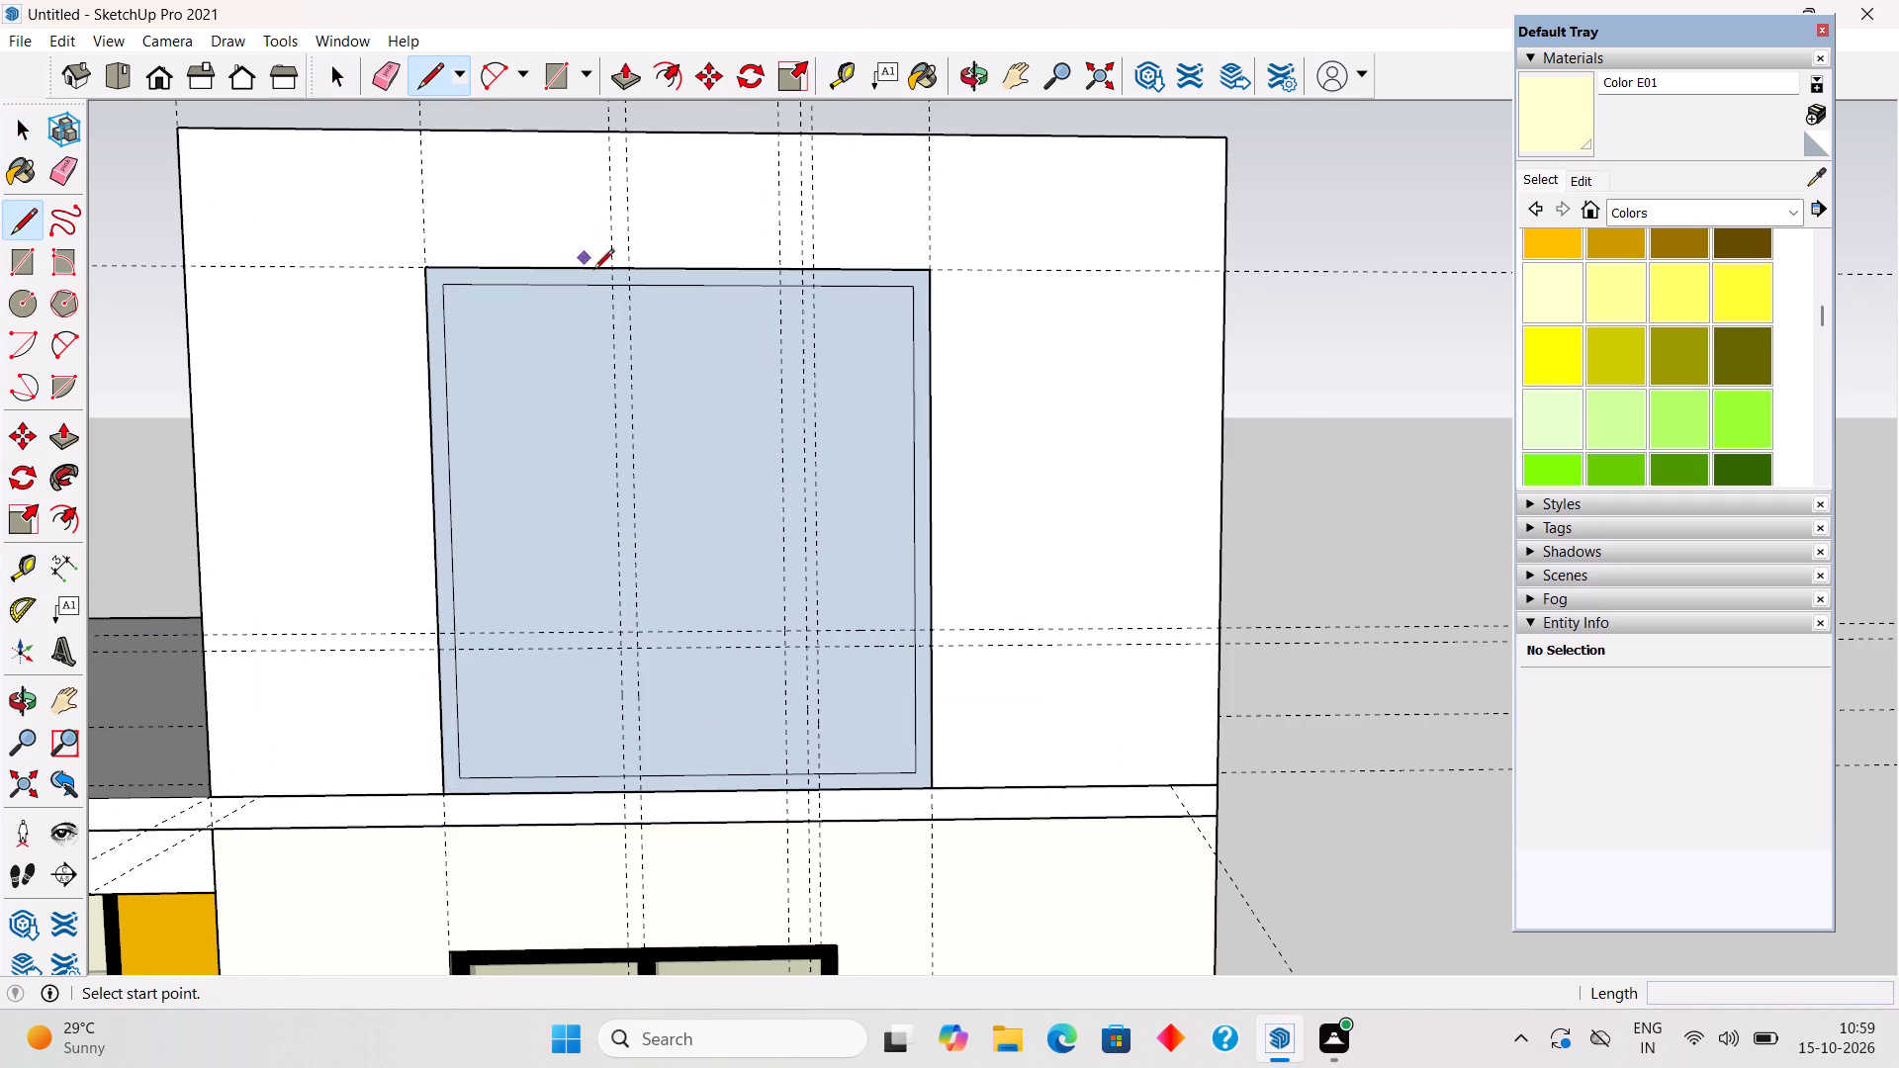
left_click(611, 285)
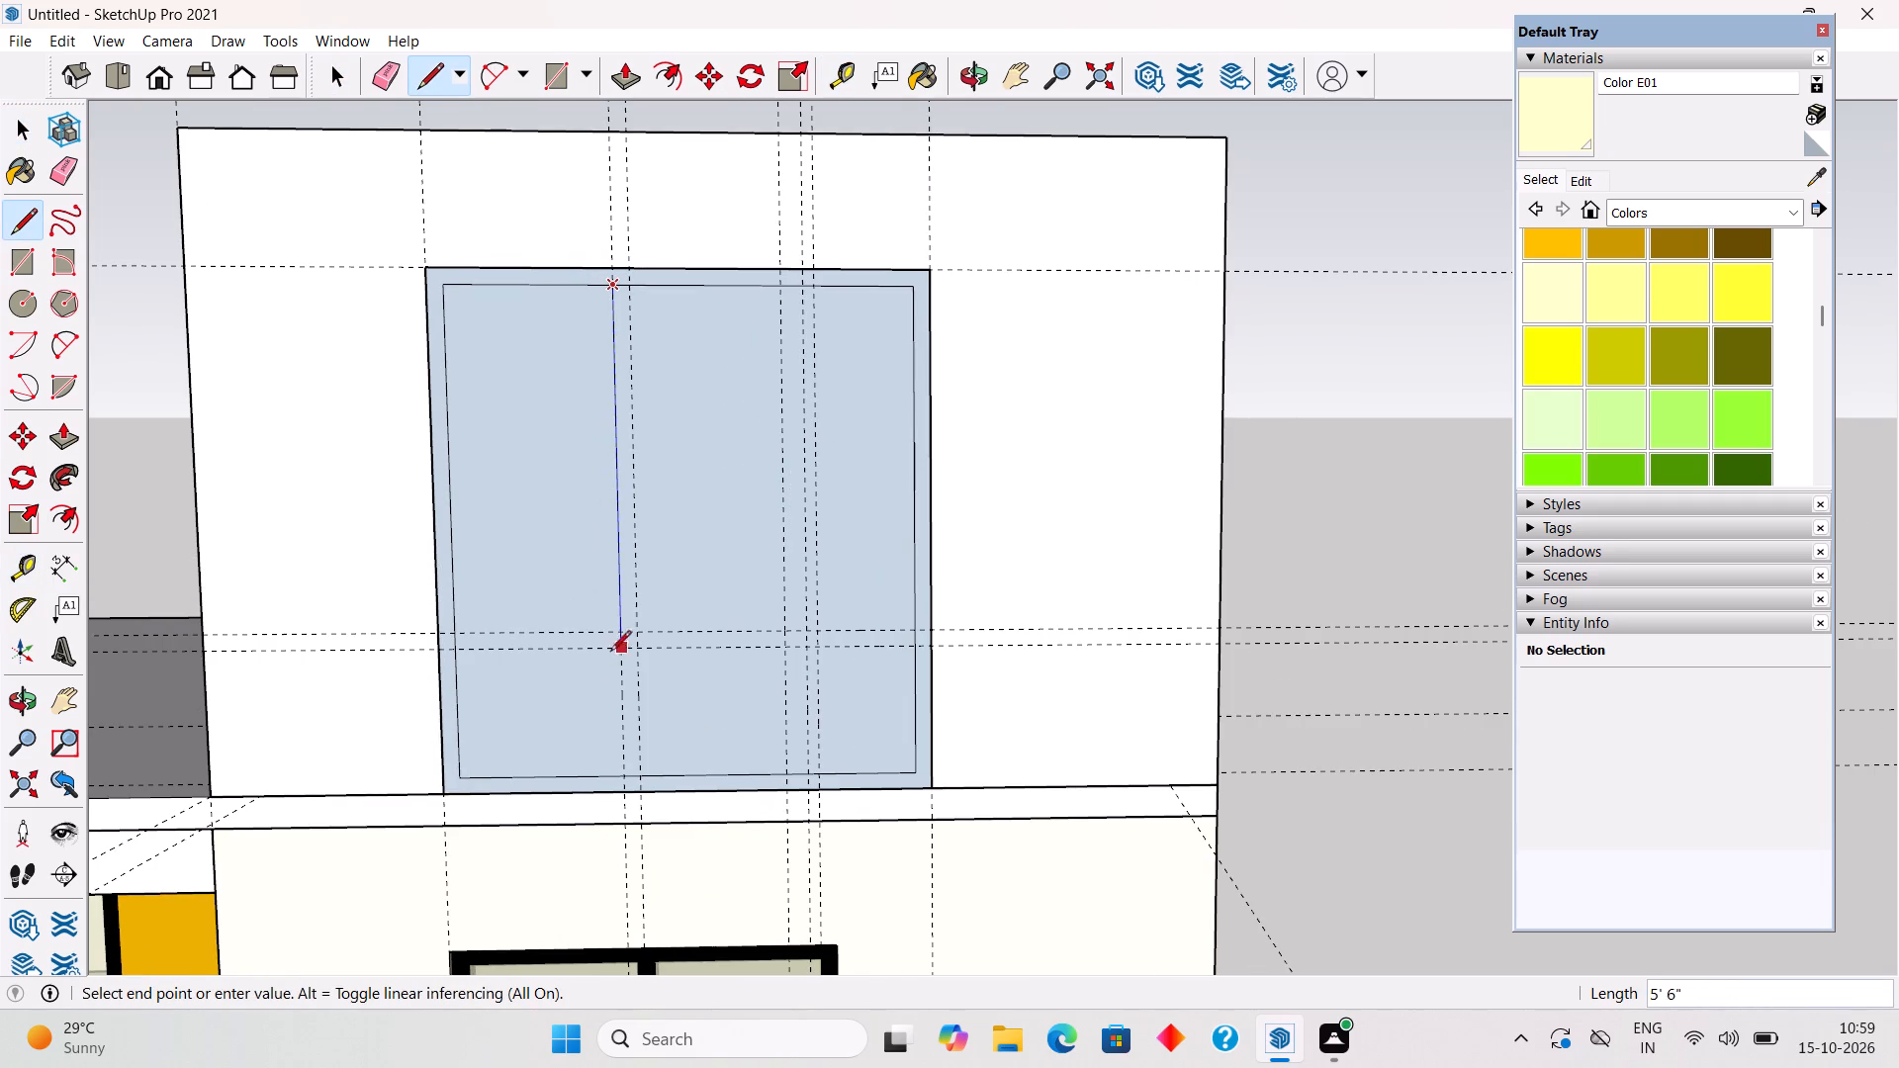
left_click(620, 781)
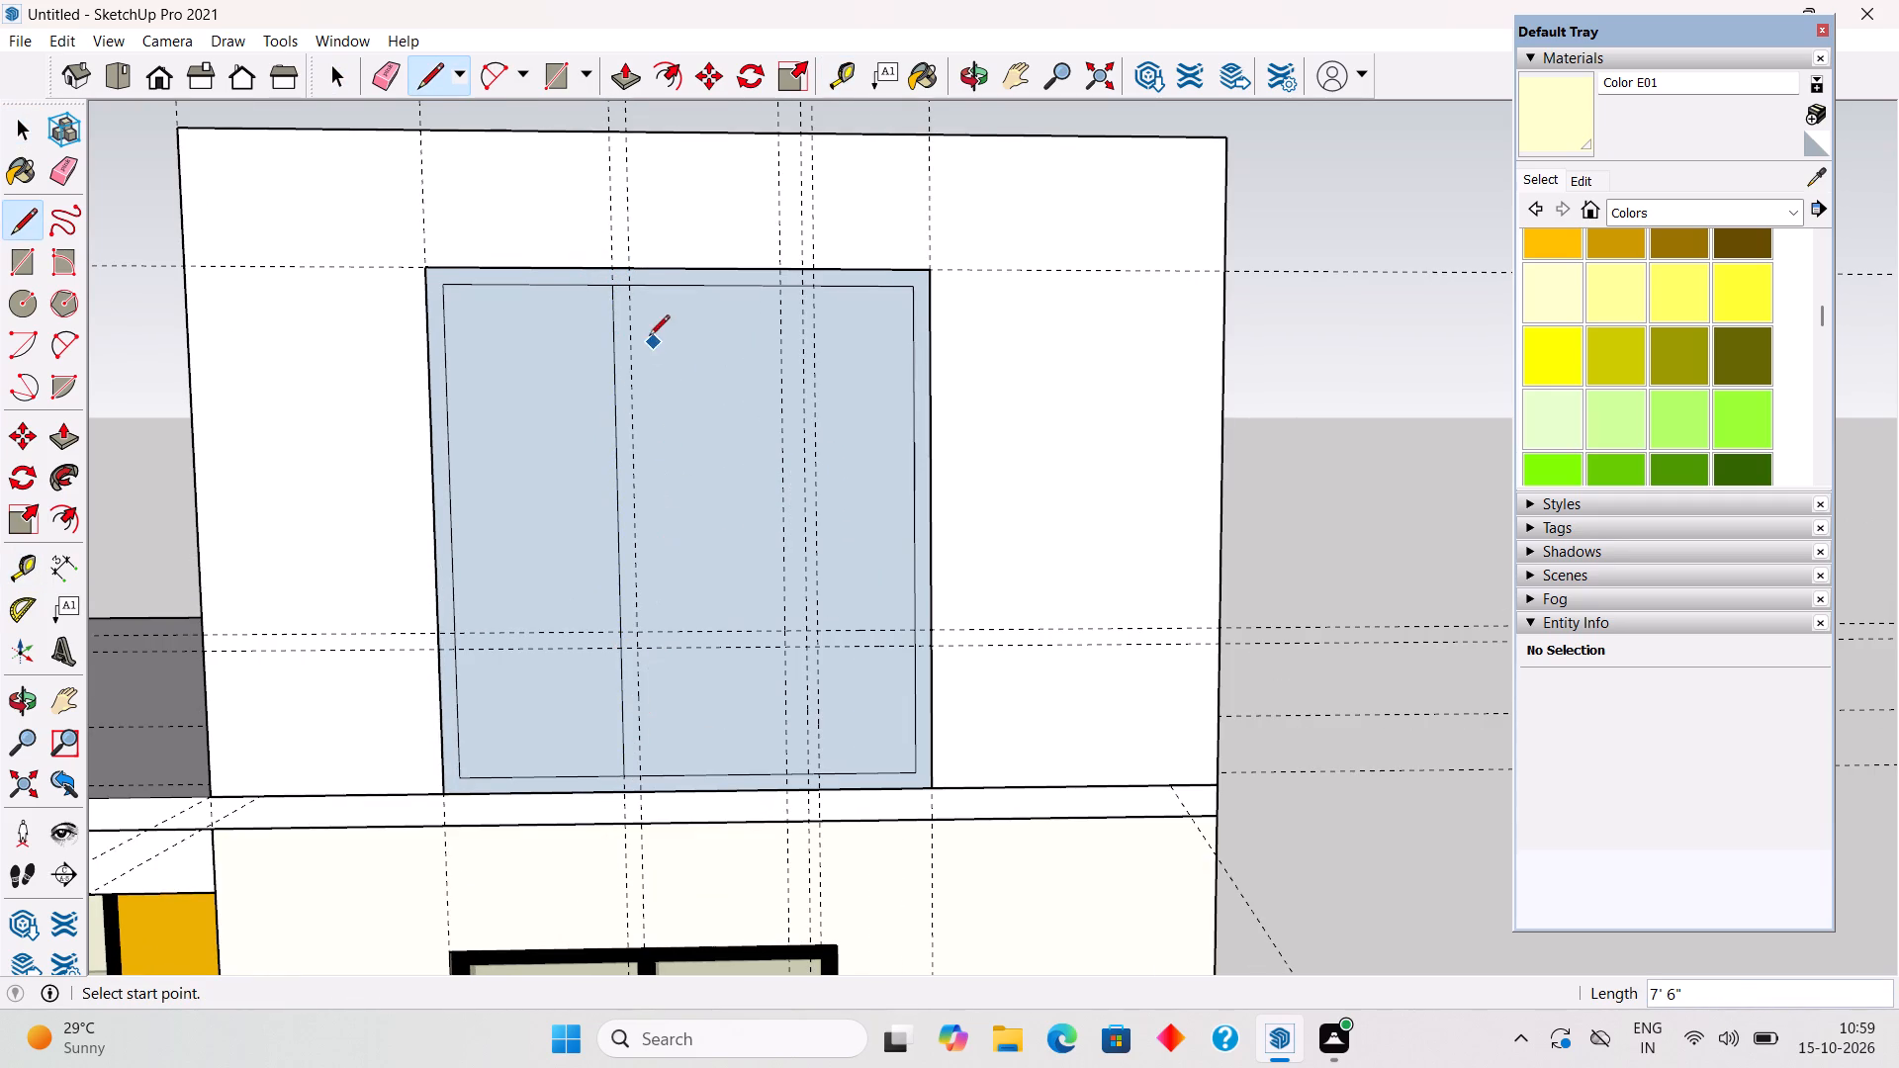
left_click(633, 283)
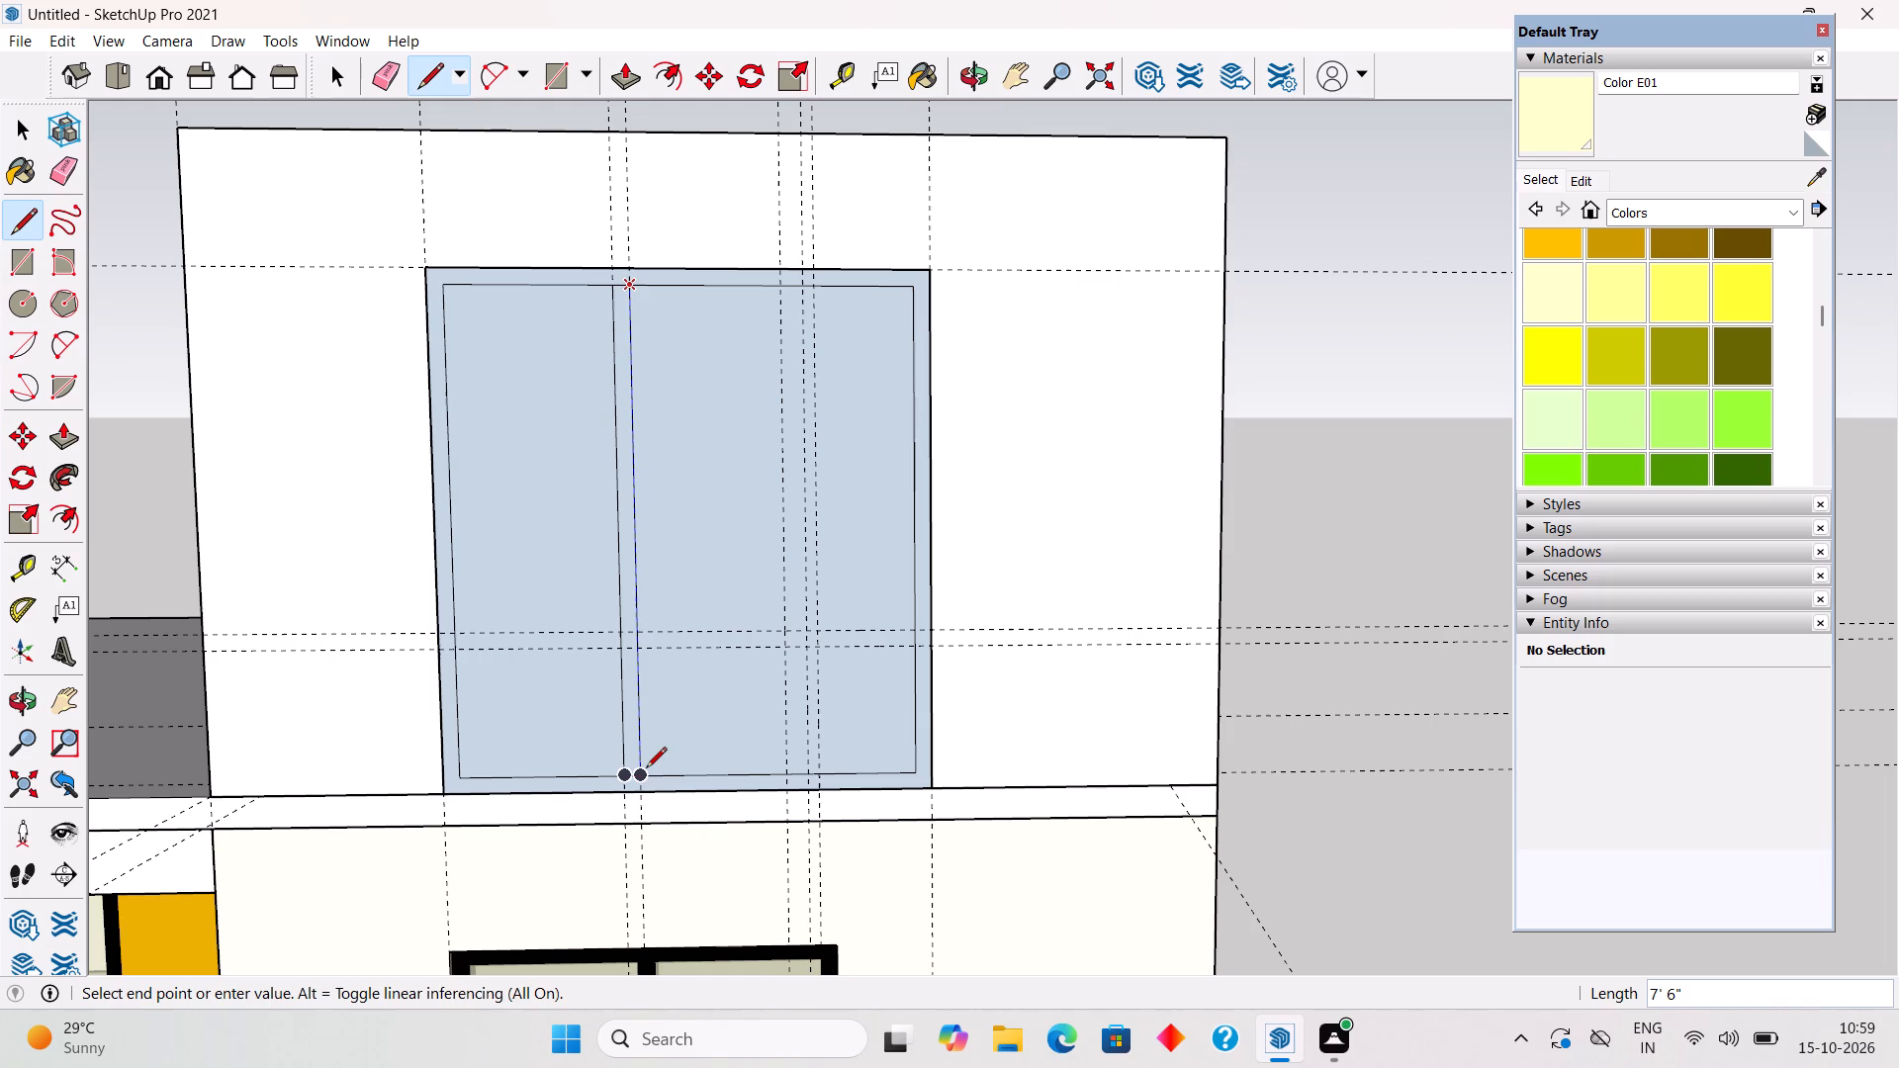
left_click(646, 769)
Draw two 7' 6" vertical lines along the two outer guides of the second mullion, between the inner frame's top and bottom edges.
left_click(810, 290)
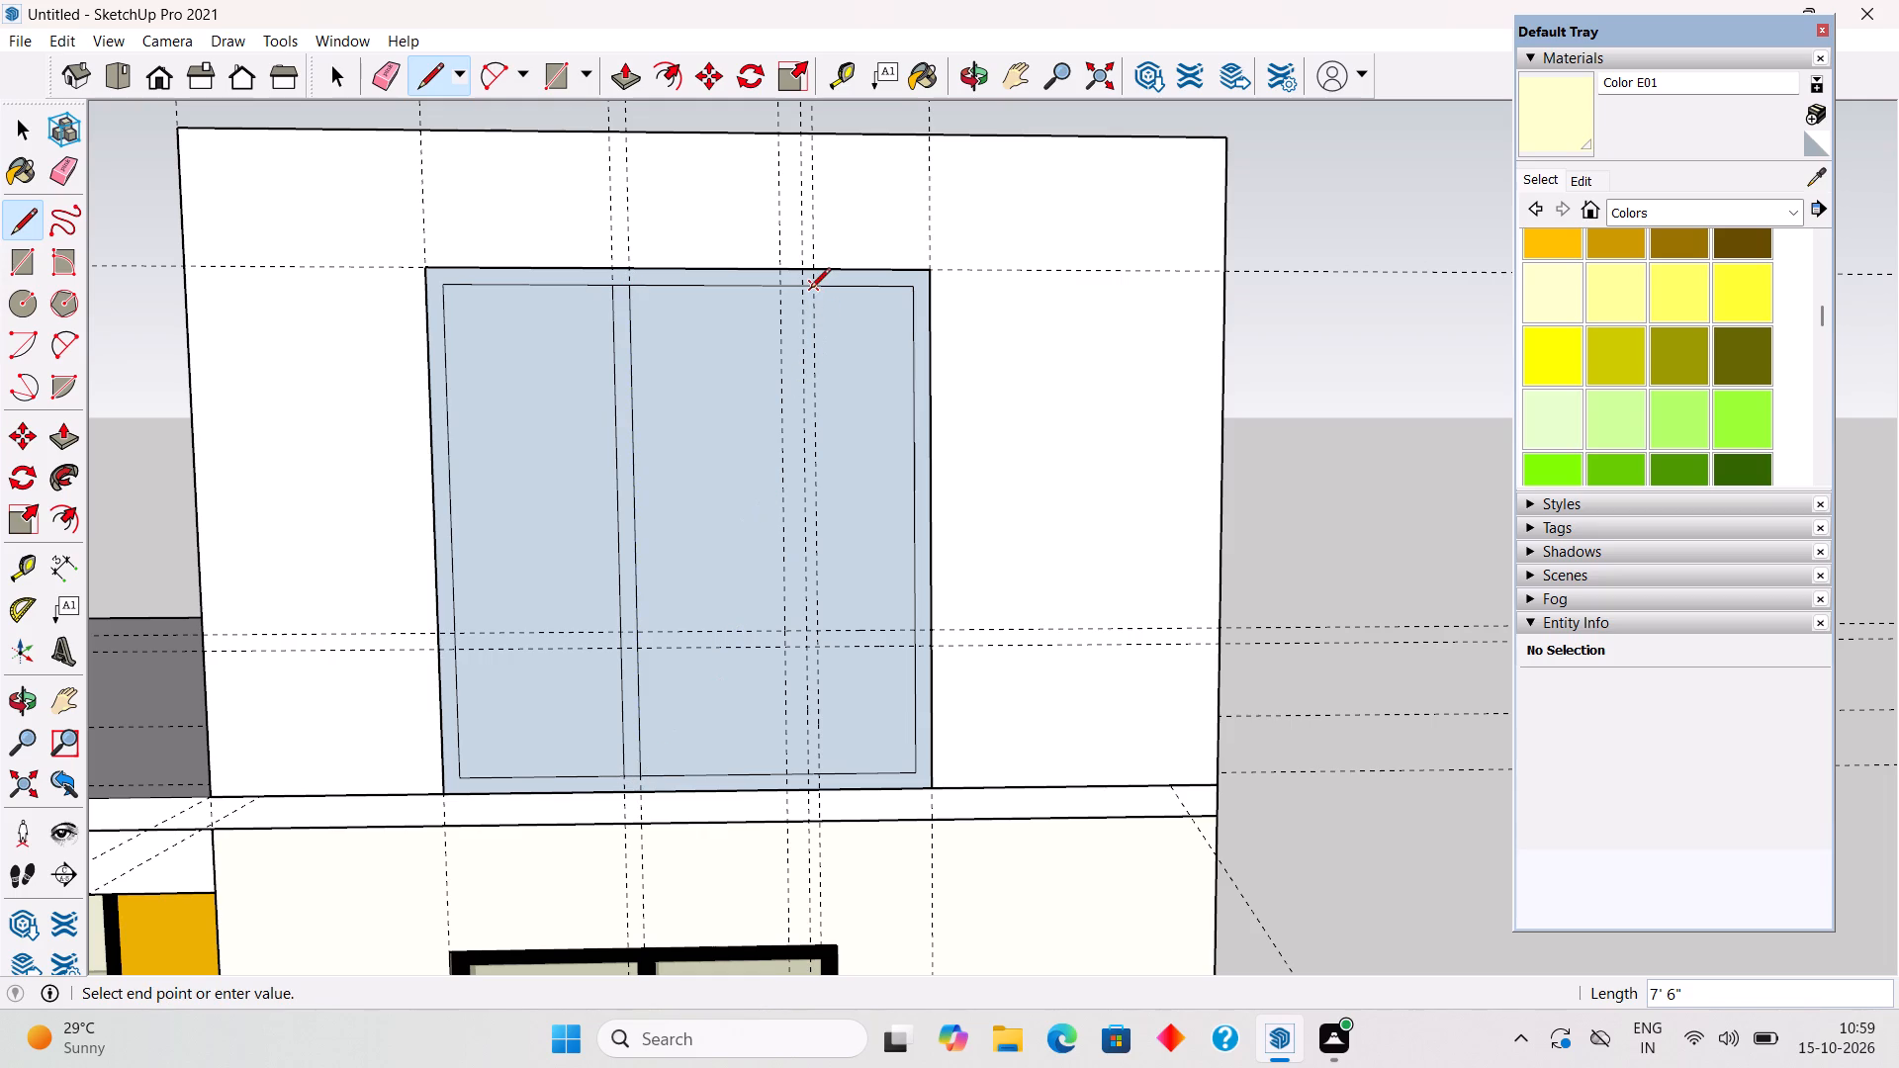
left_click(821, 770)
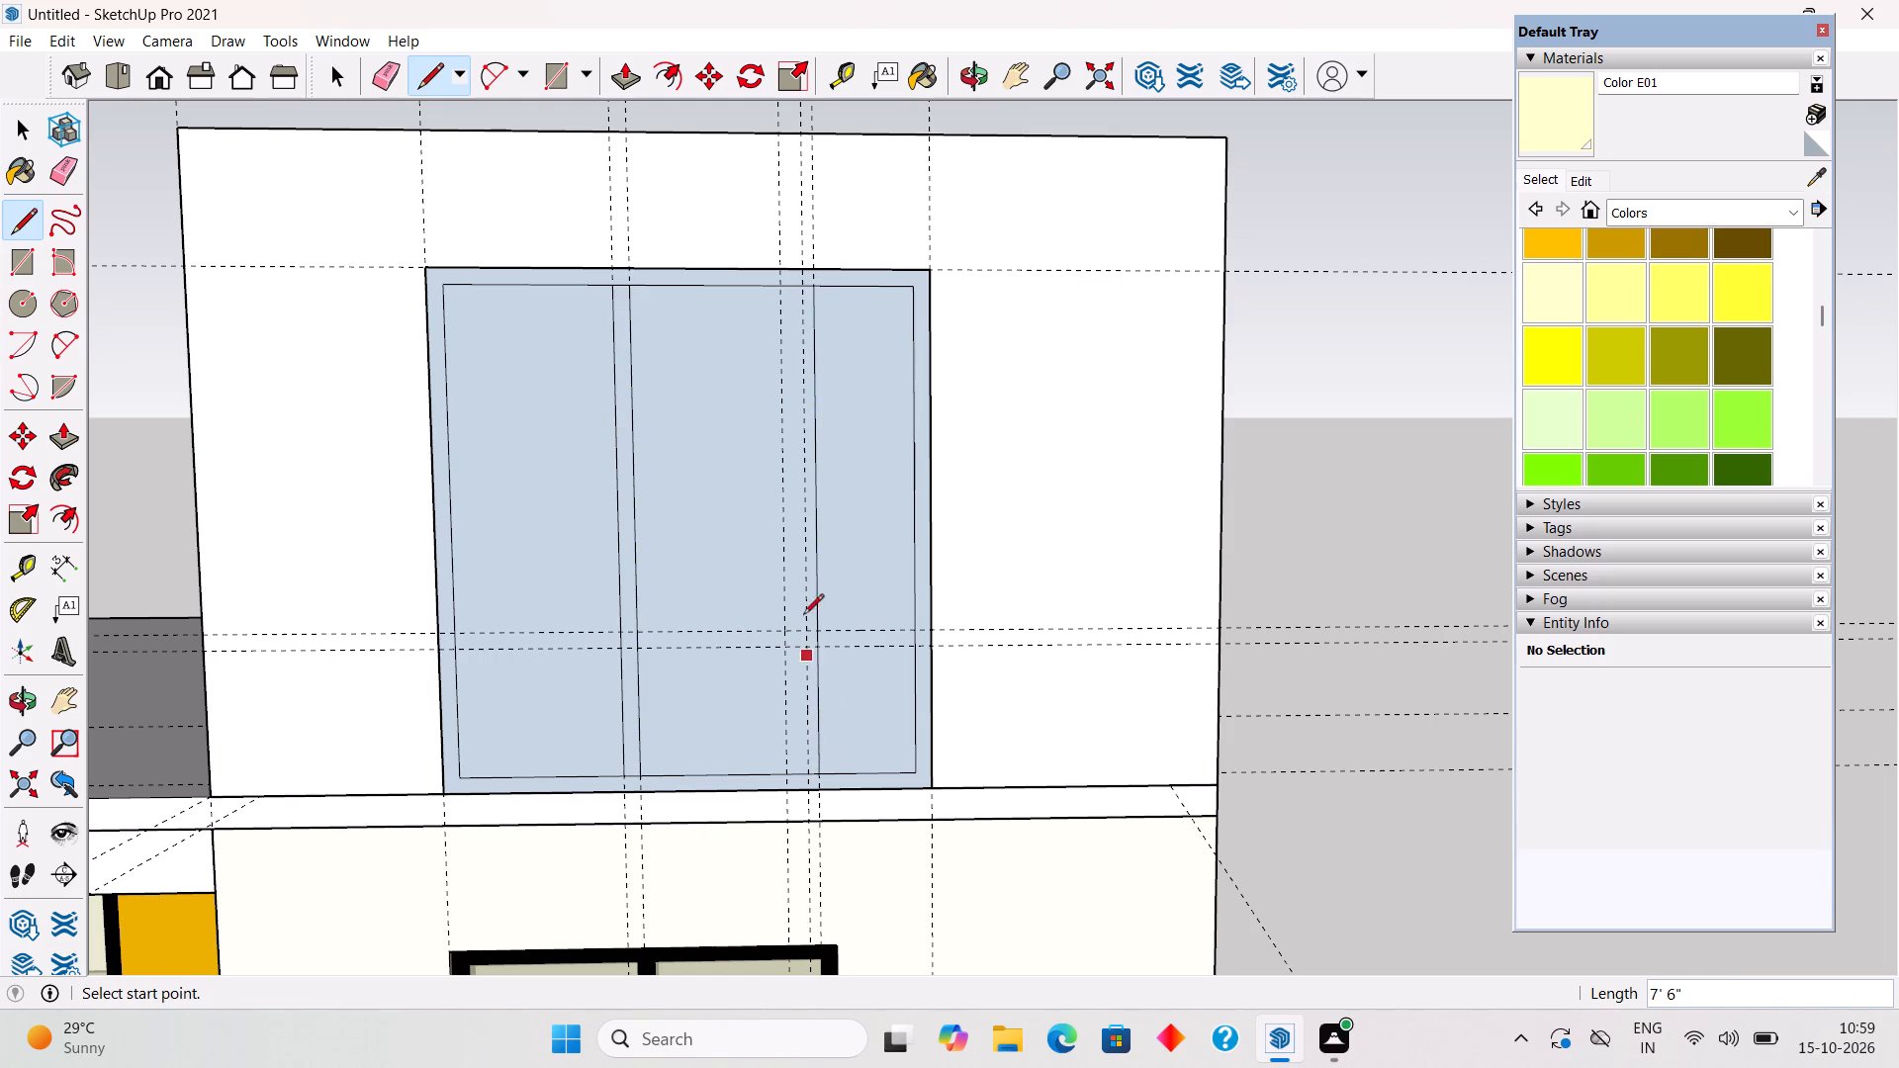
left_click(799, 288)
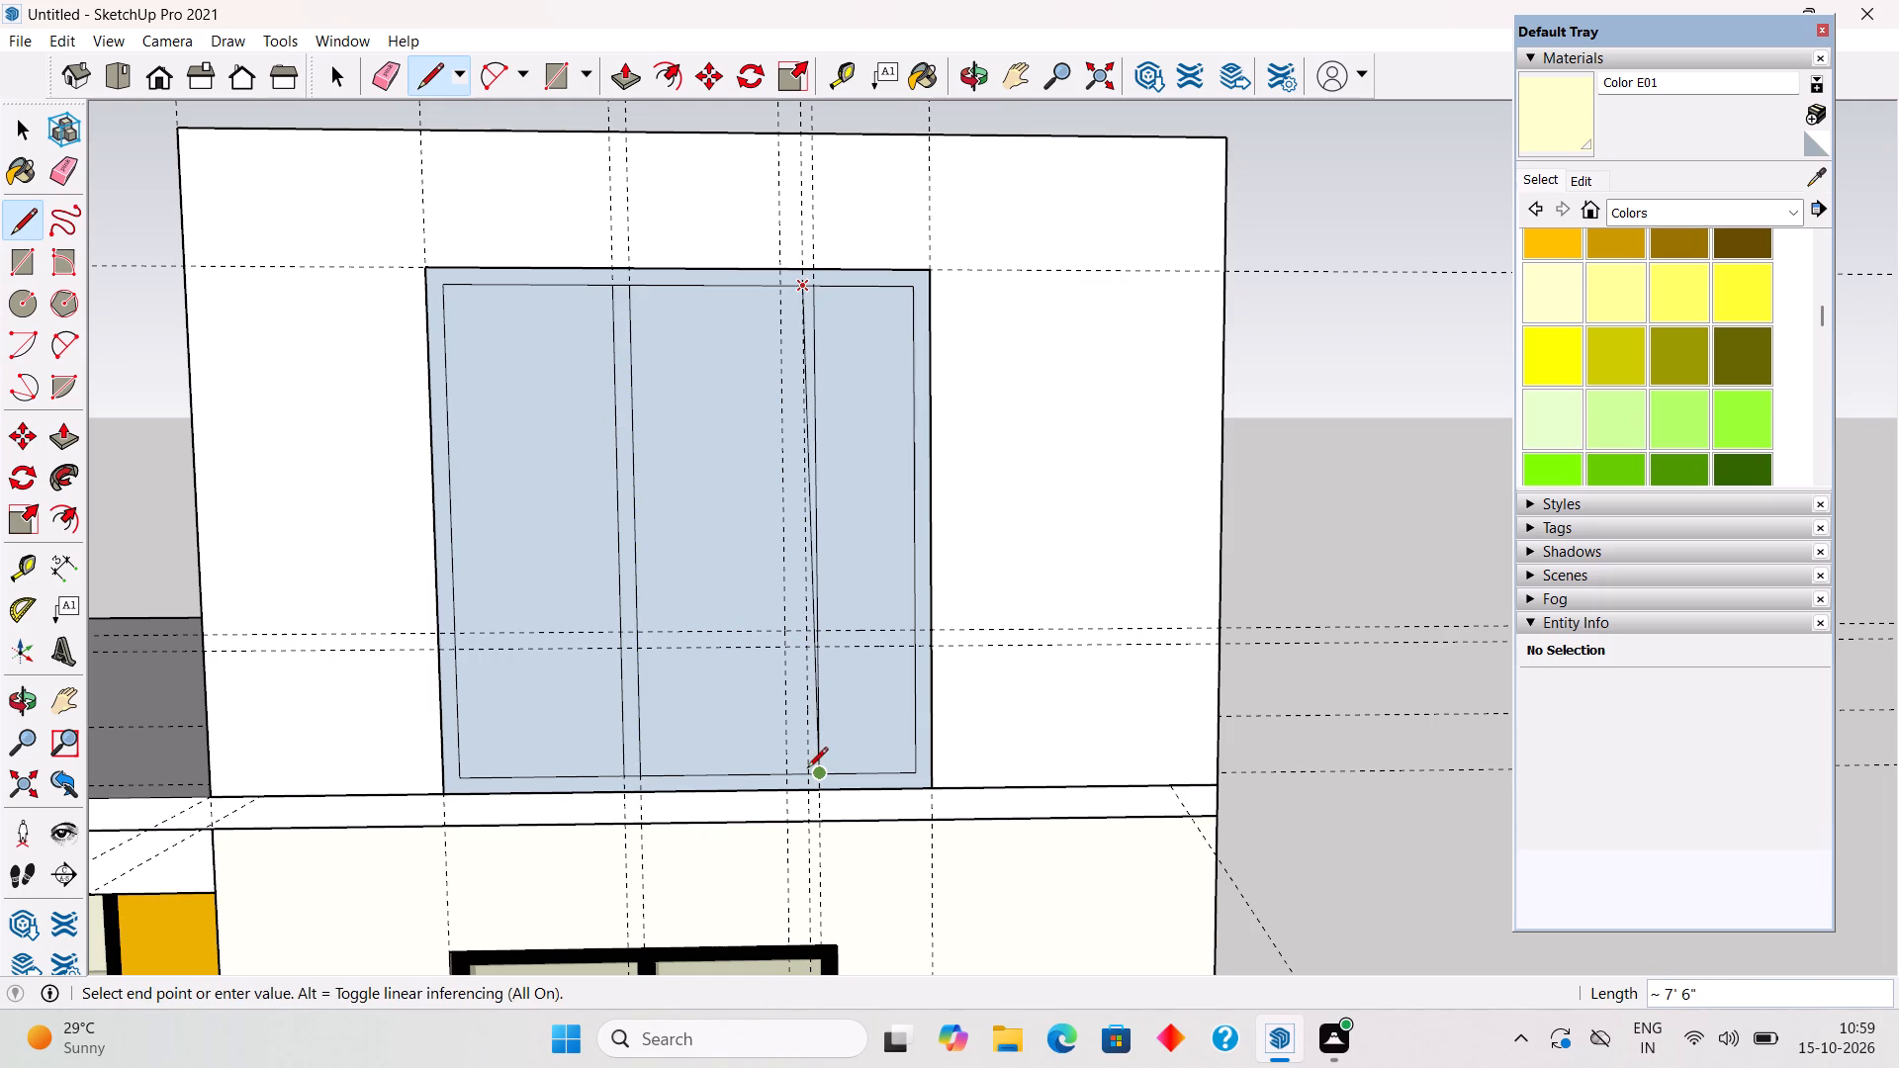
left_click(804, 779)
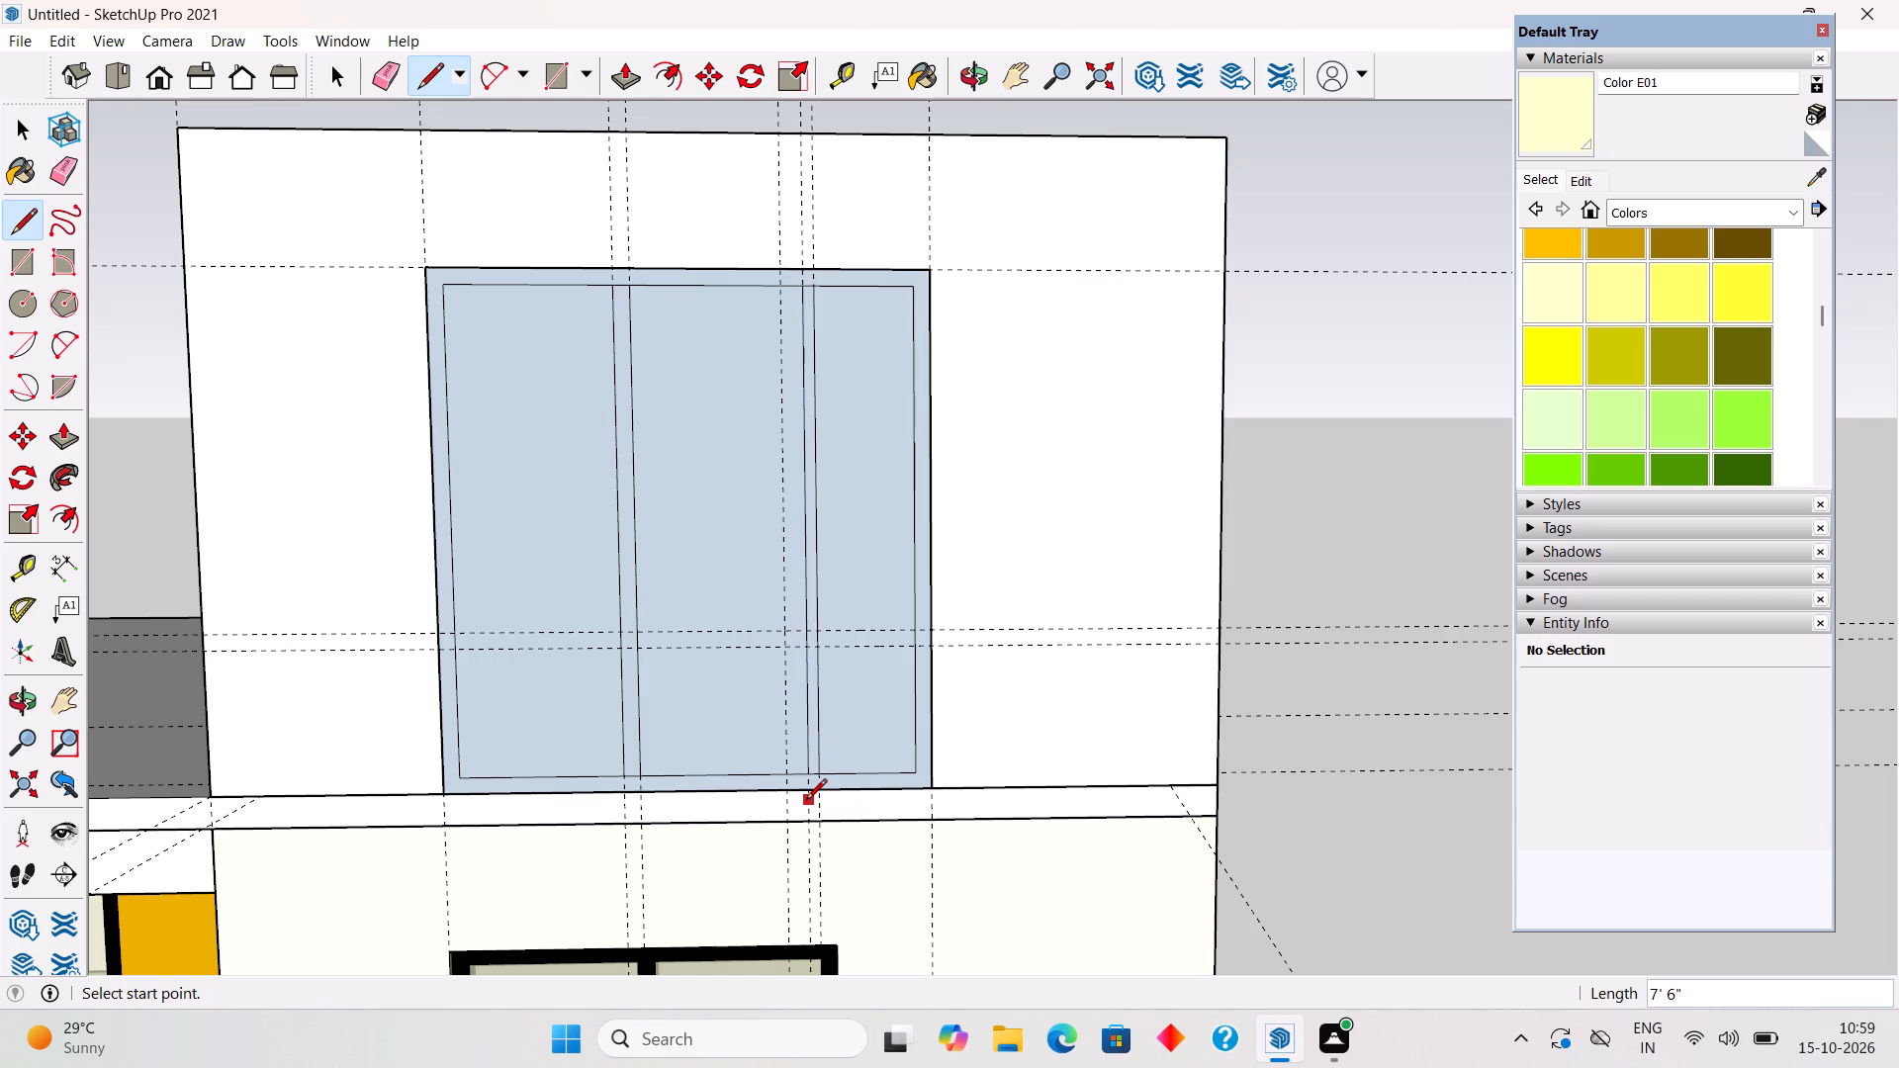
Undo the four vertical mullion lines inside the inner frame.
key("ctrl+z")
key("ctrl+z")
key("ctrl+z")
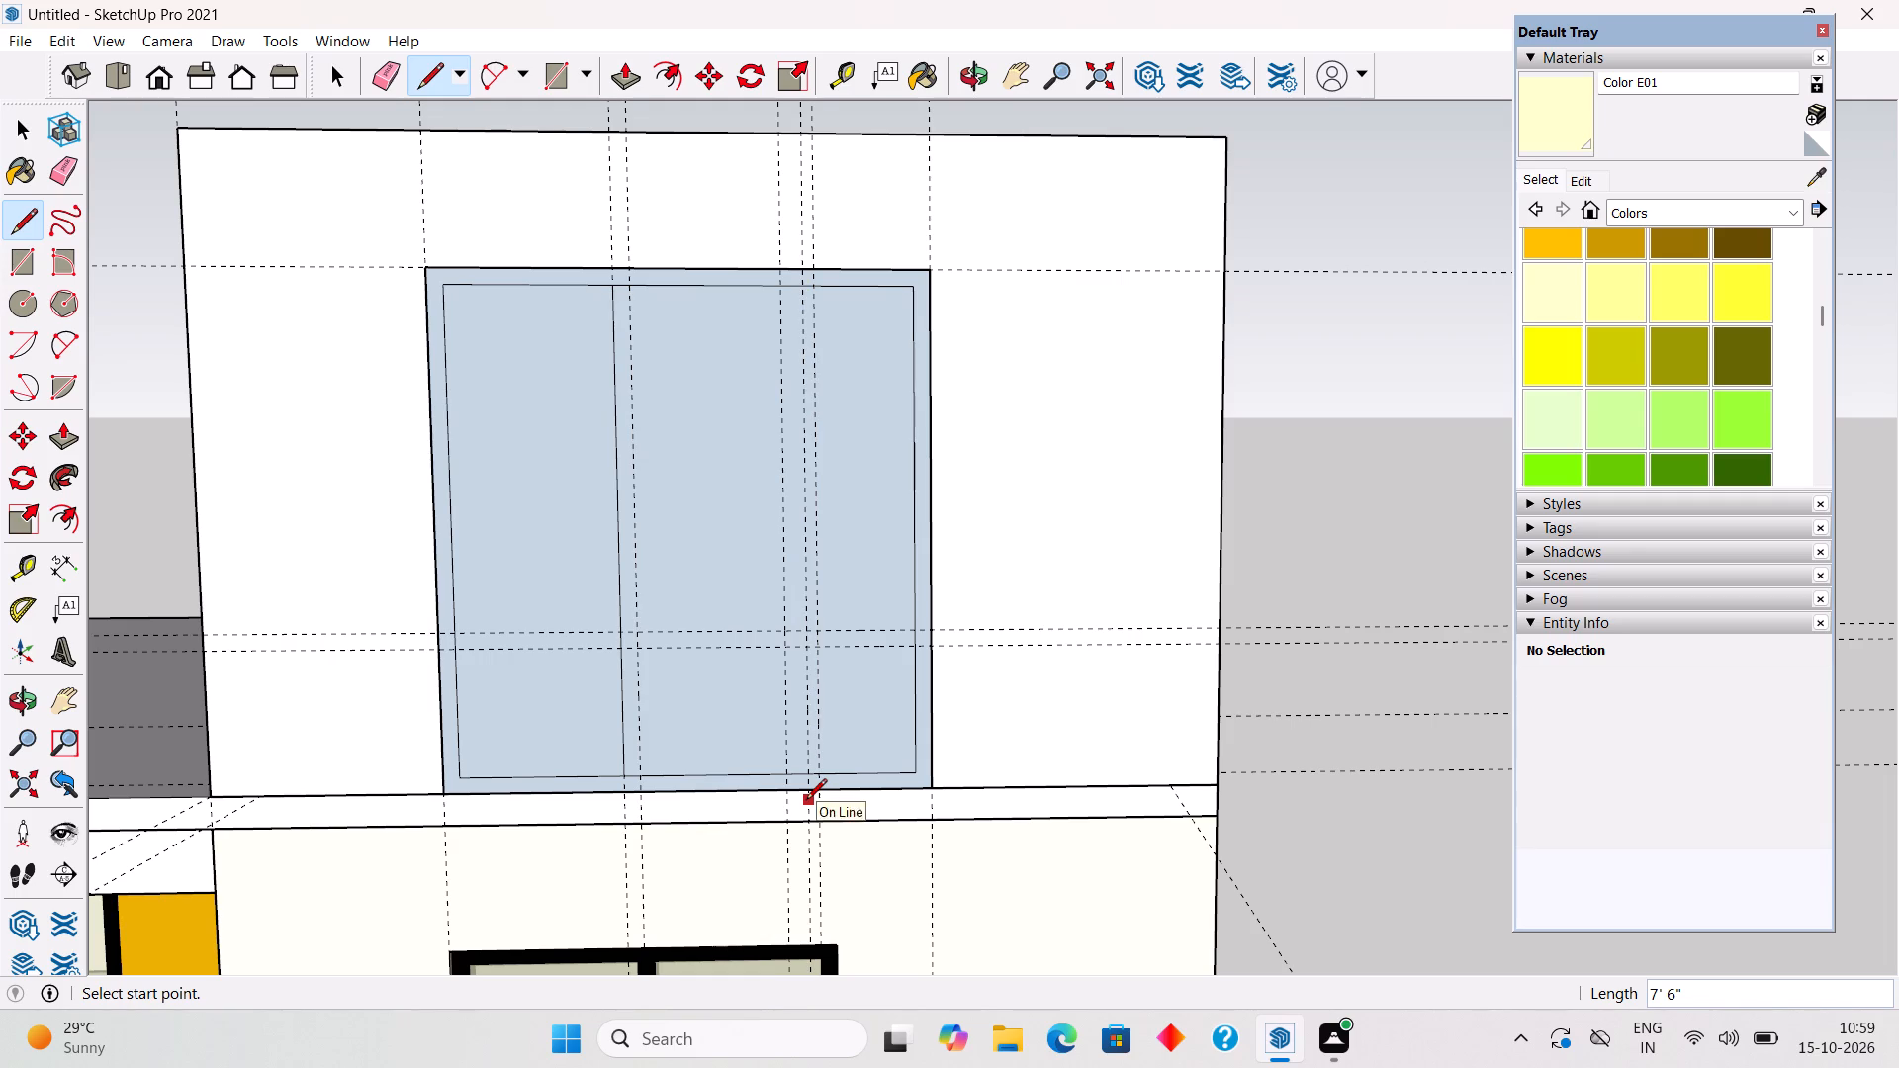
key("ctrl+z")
Delete the two inner vertical guides at the second mullion, keeping only its outermost guide.
key("t")
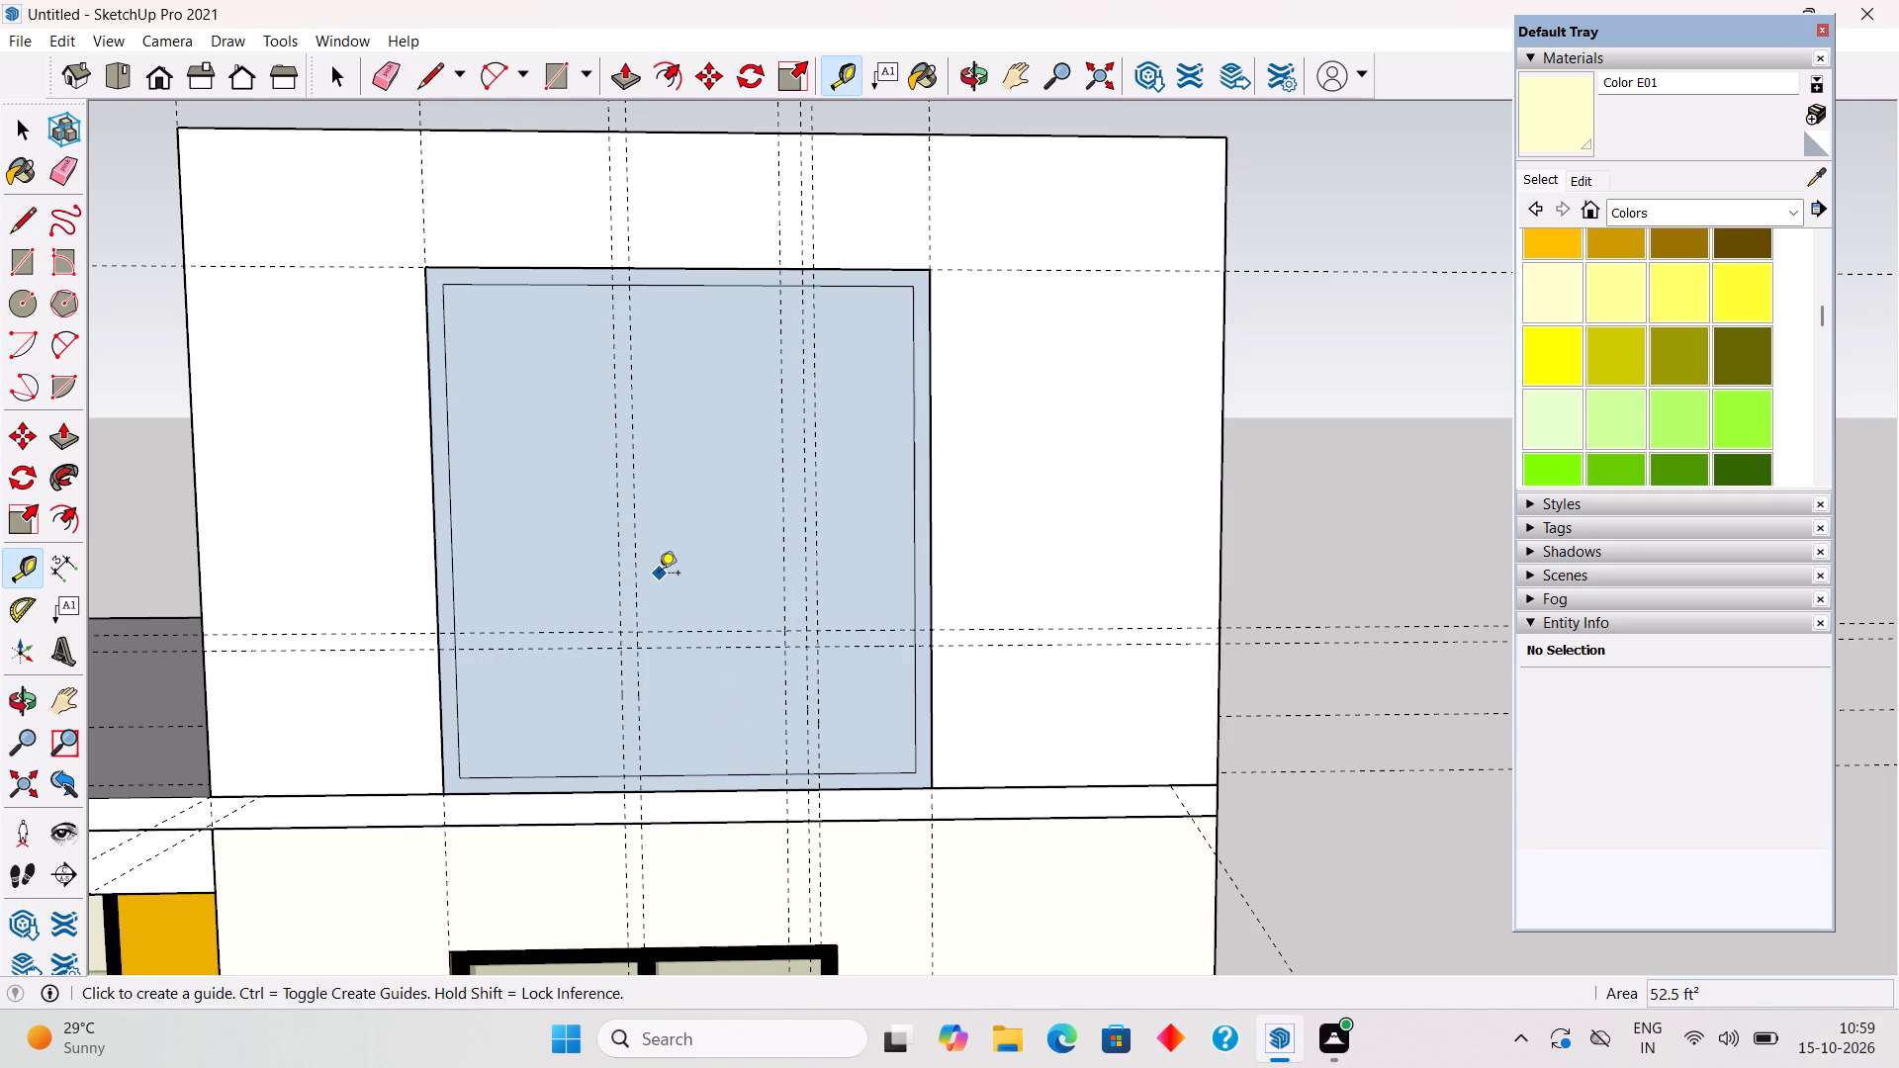
key("space")
left_click(782, 585)
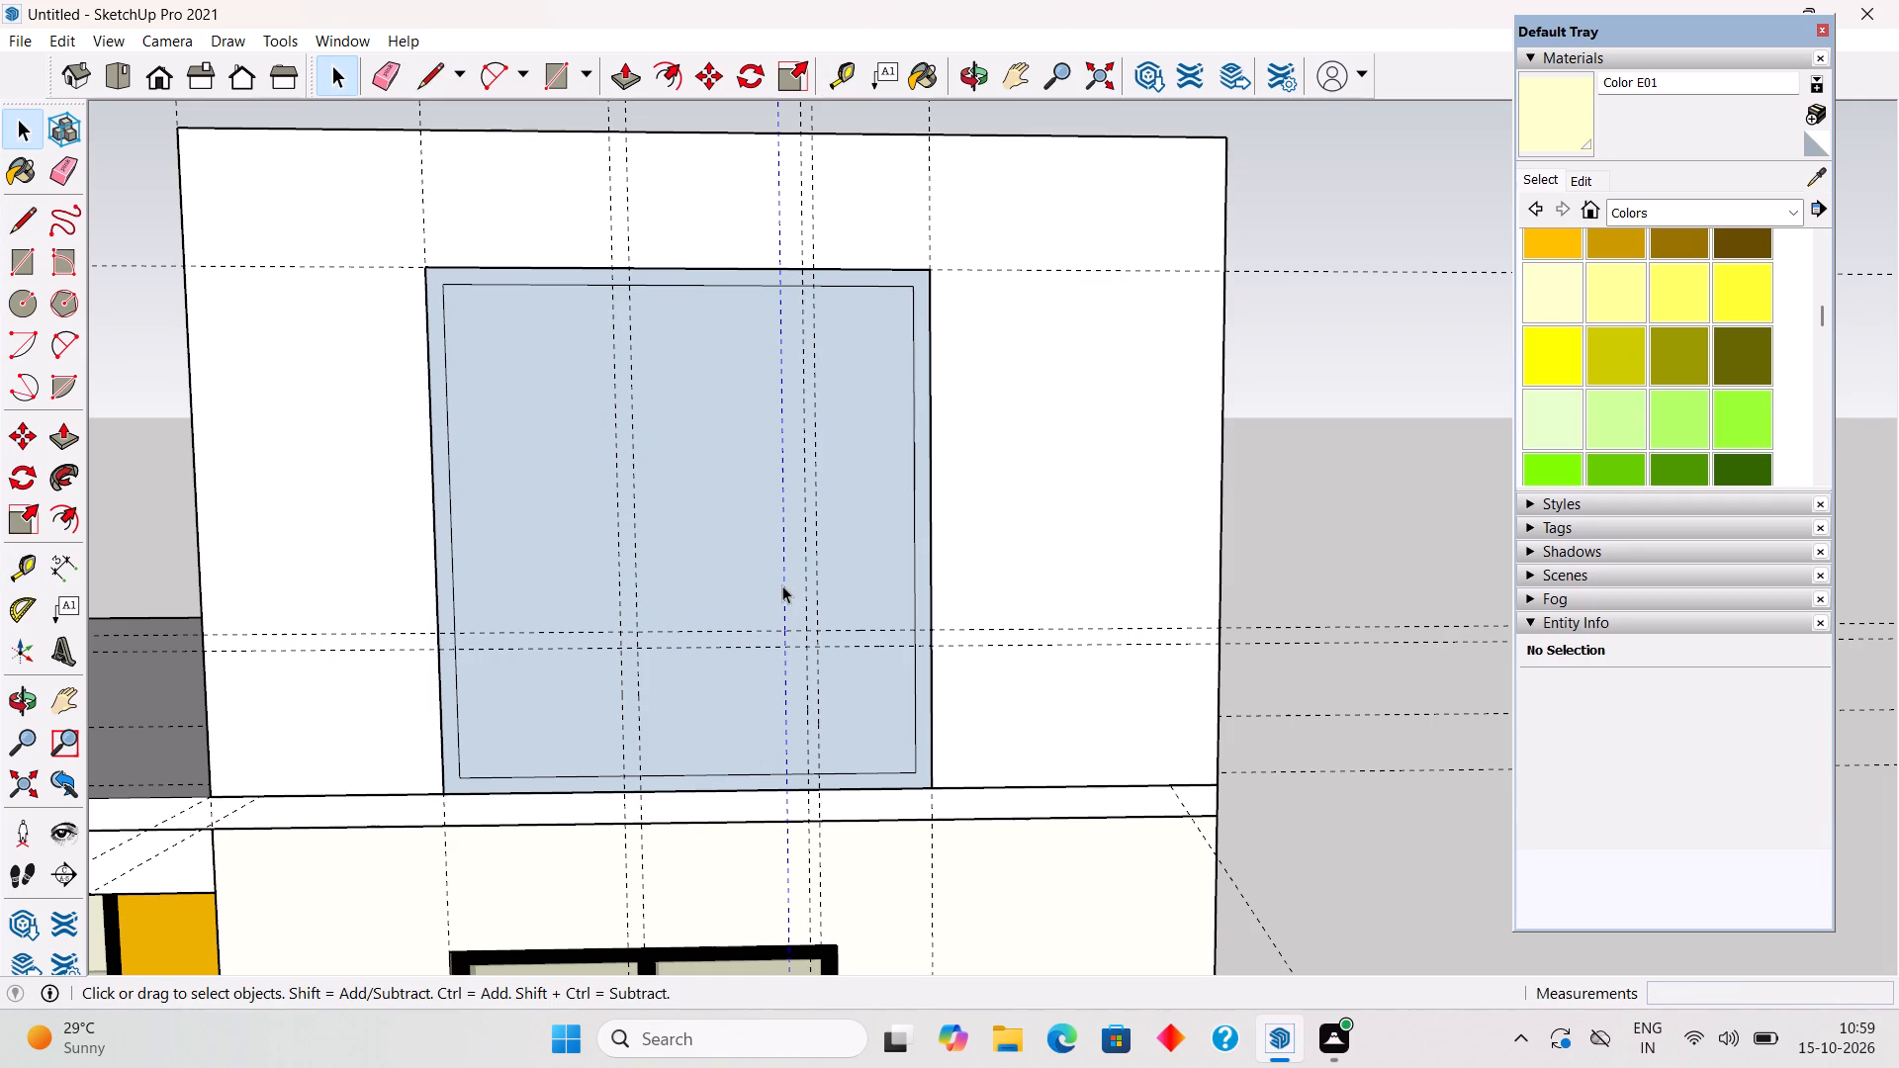
key("Delete")
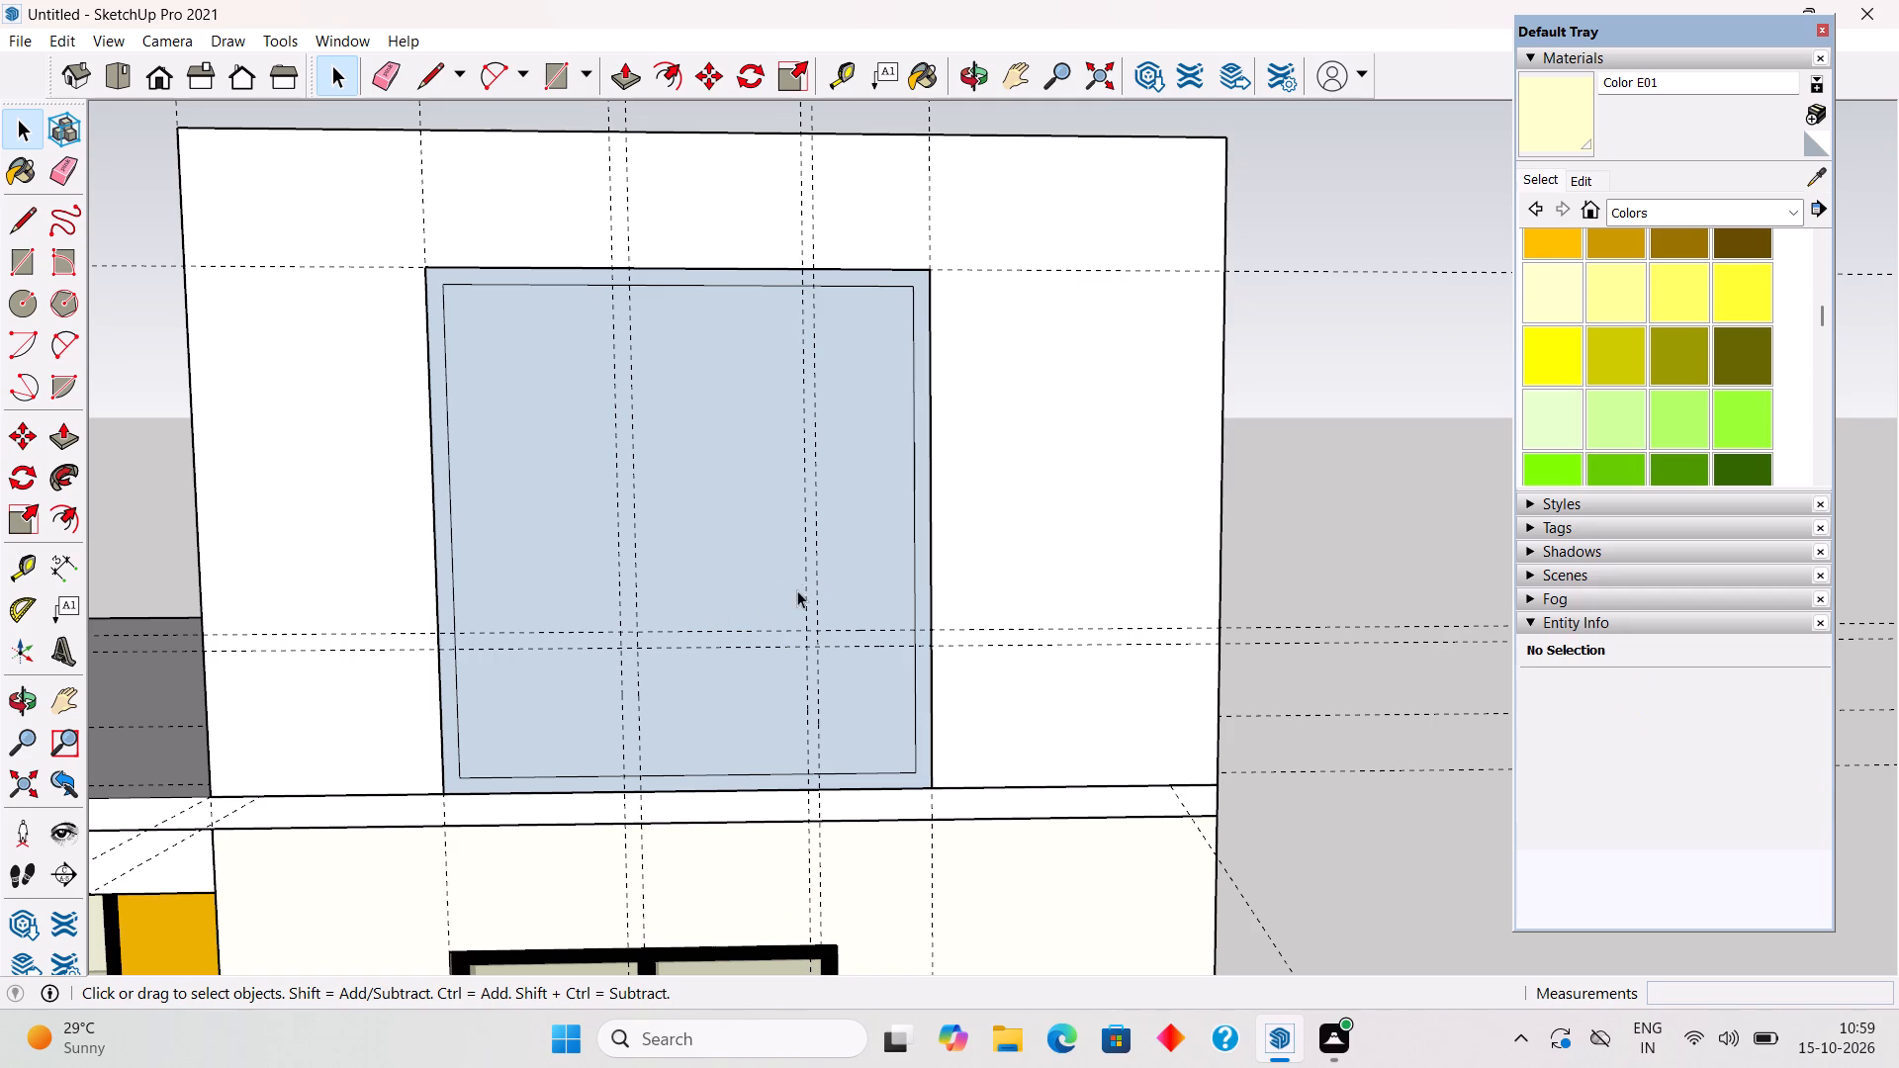
left_click(806, 591)
key("Delete")
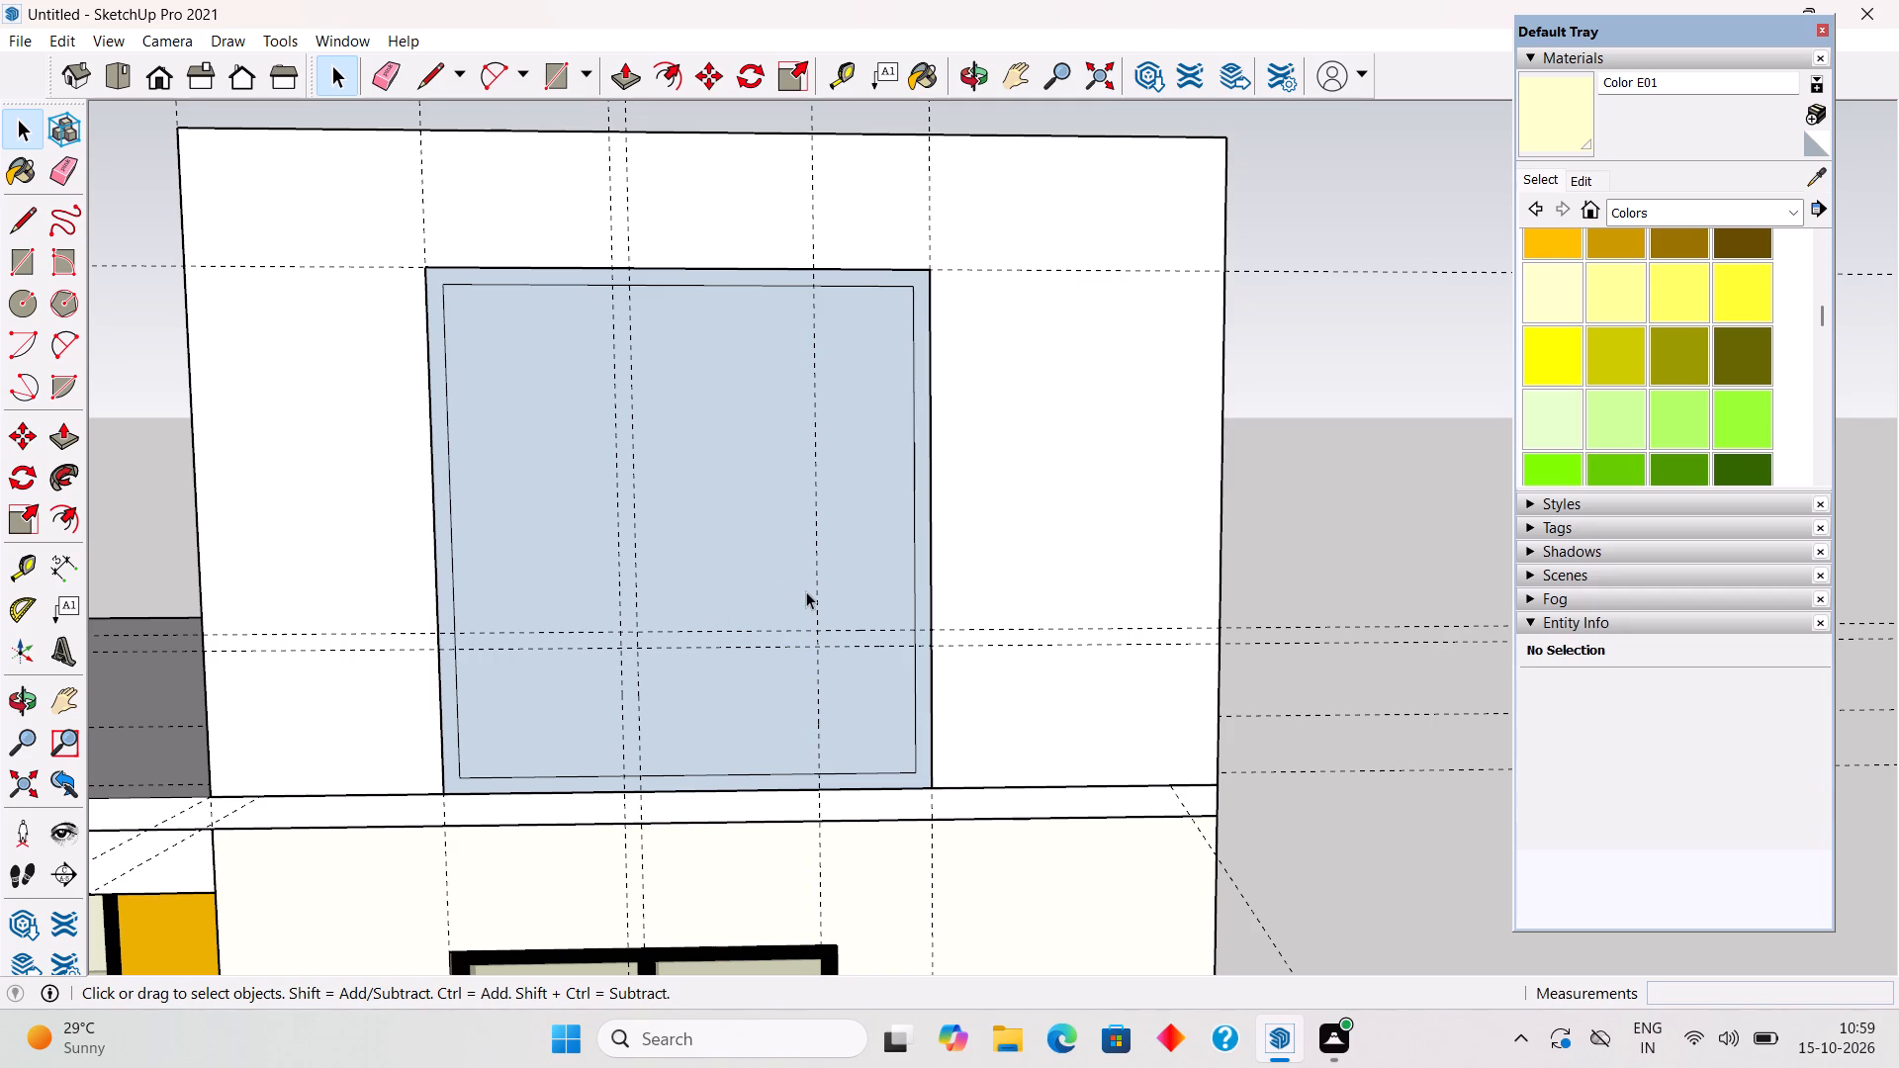
Offset a vertical guide 3" from the second mullion's remaining guide, toward the first mullion.
key("t")
left_click(816, 586)
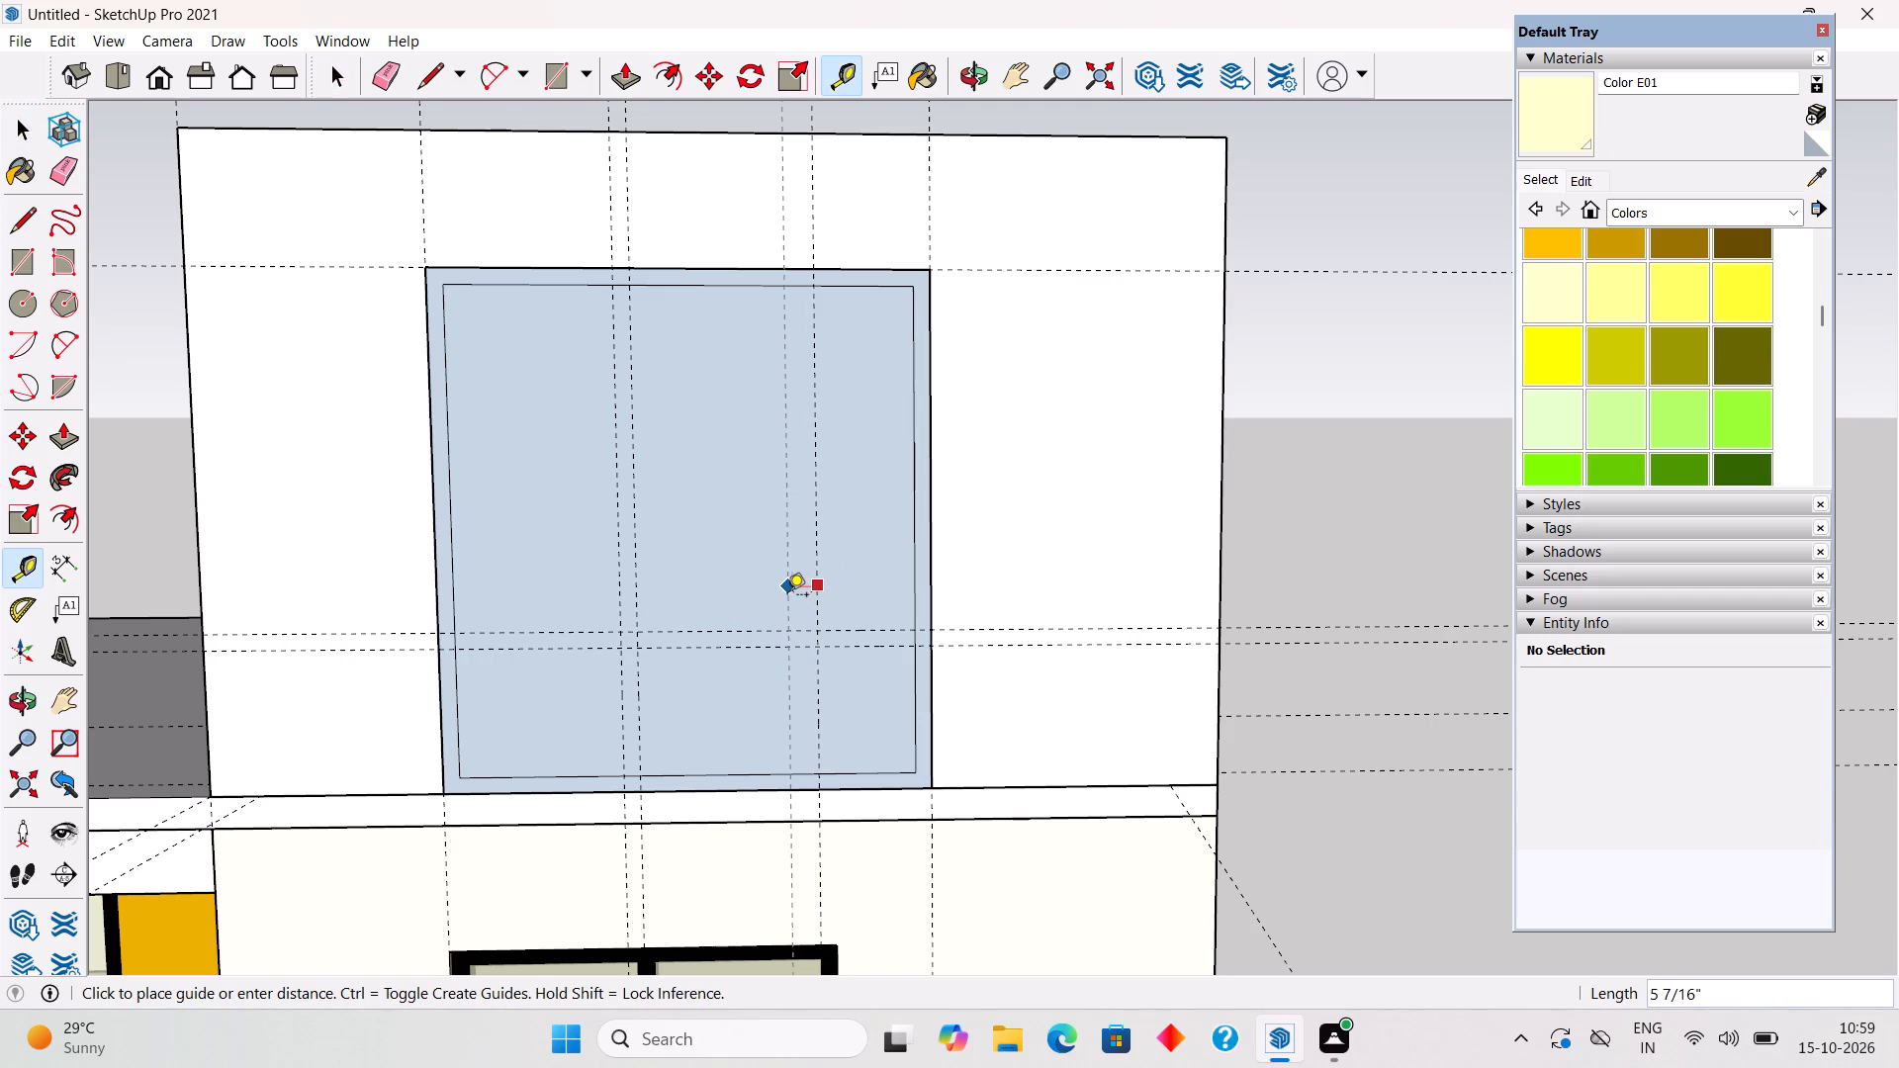
type("3\"")
key("Return")
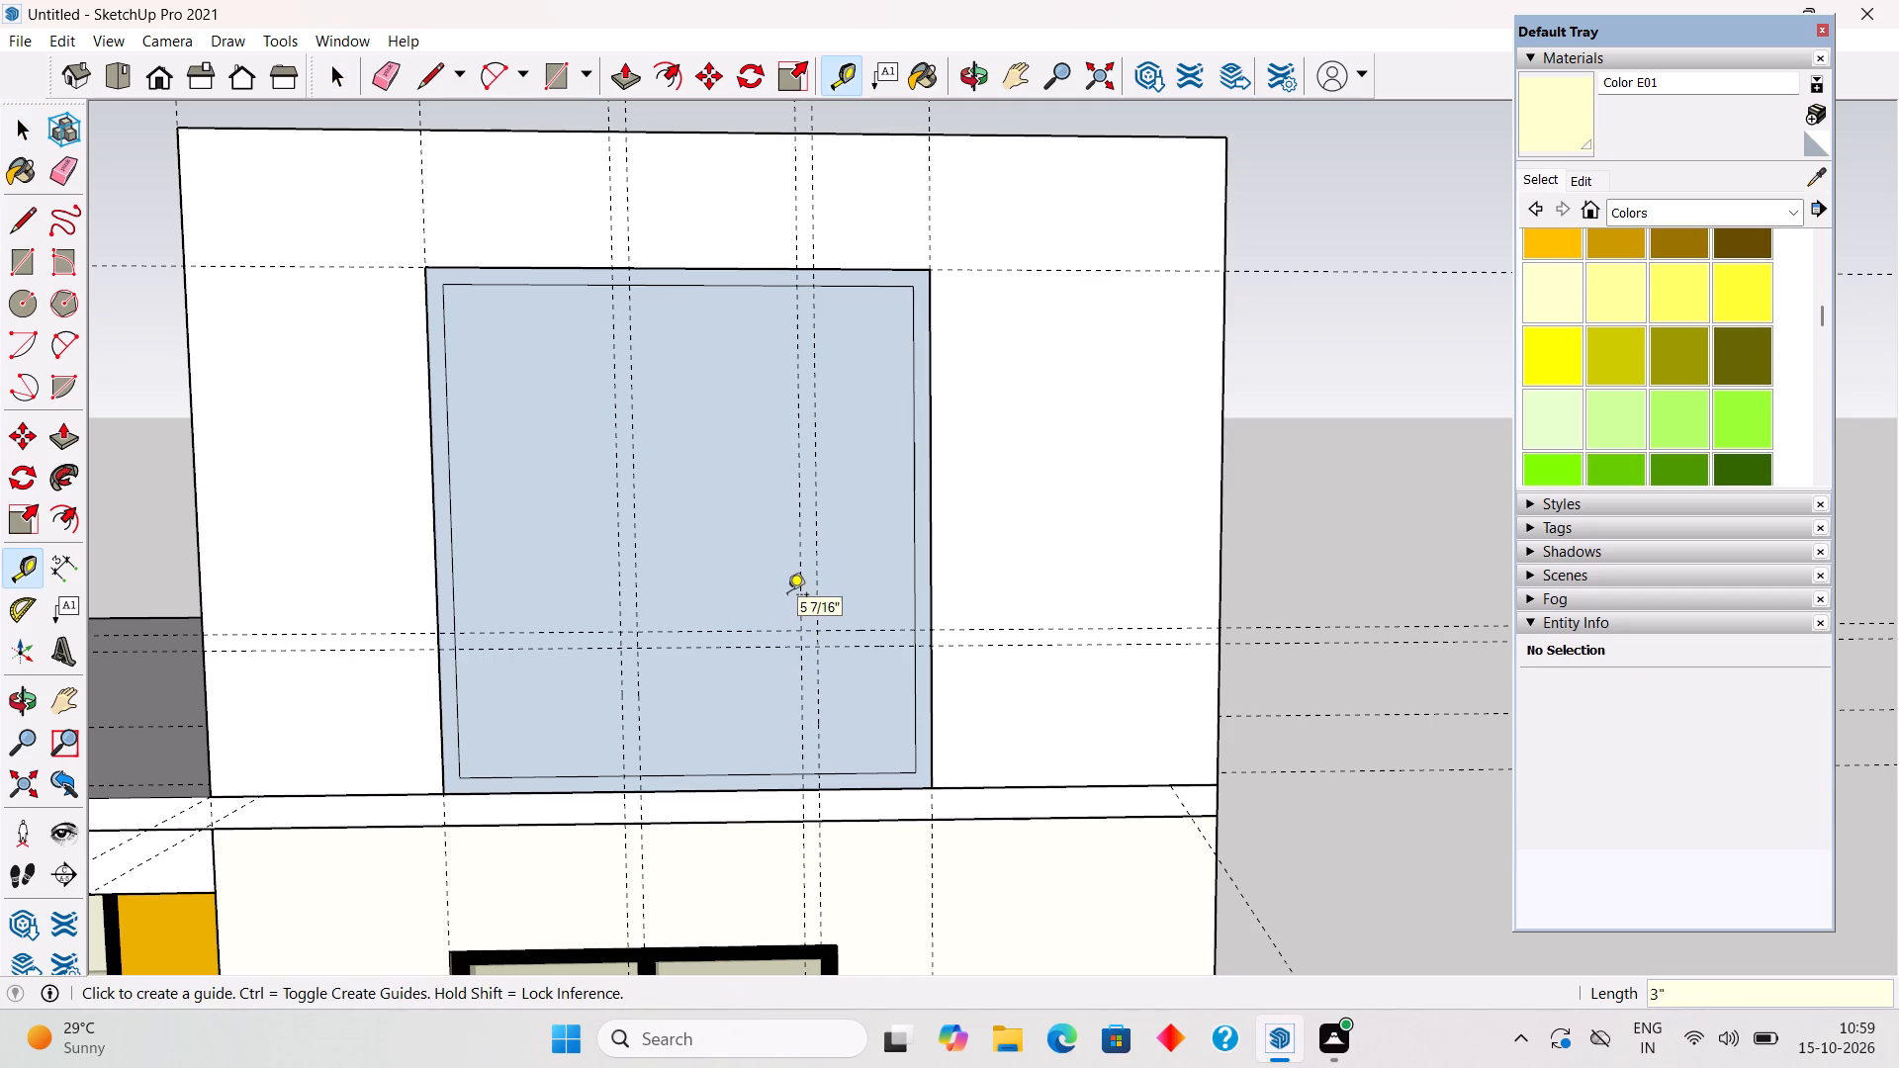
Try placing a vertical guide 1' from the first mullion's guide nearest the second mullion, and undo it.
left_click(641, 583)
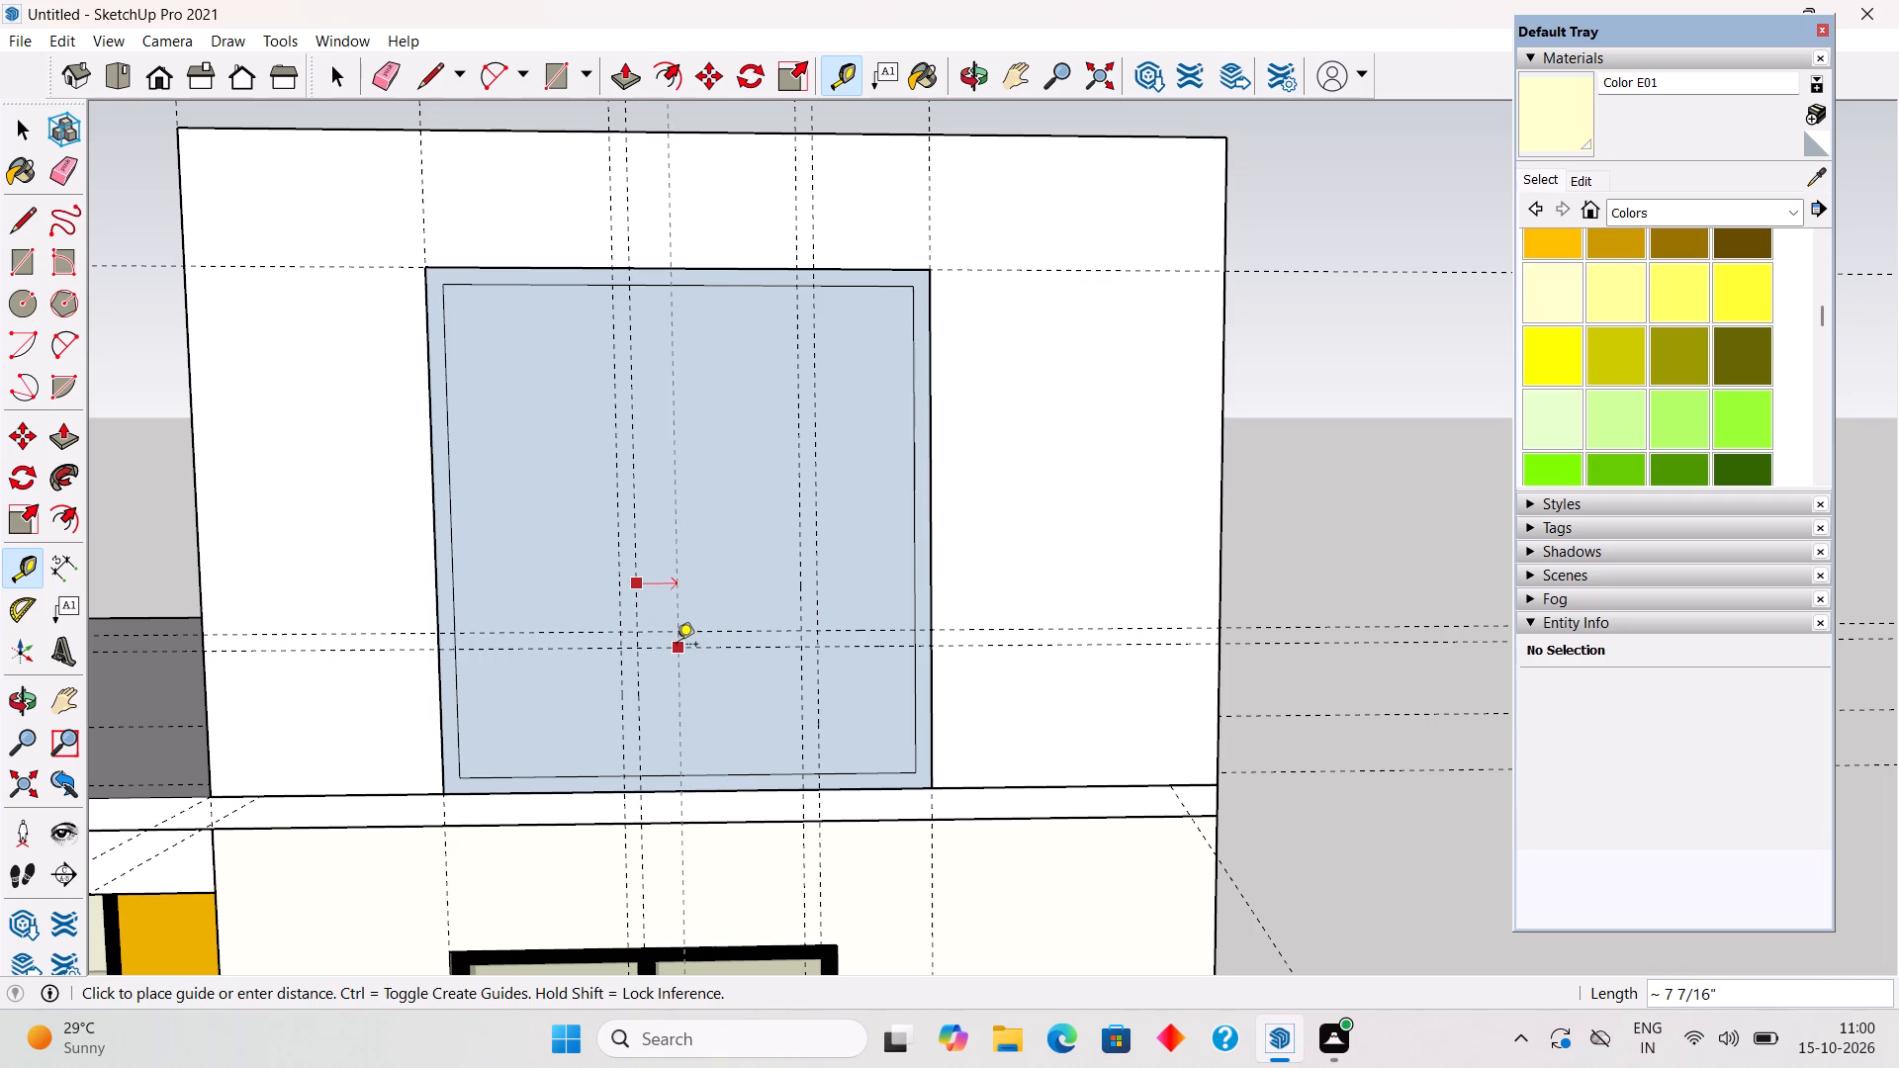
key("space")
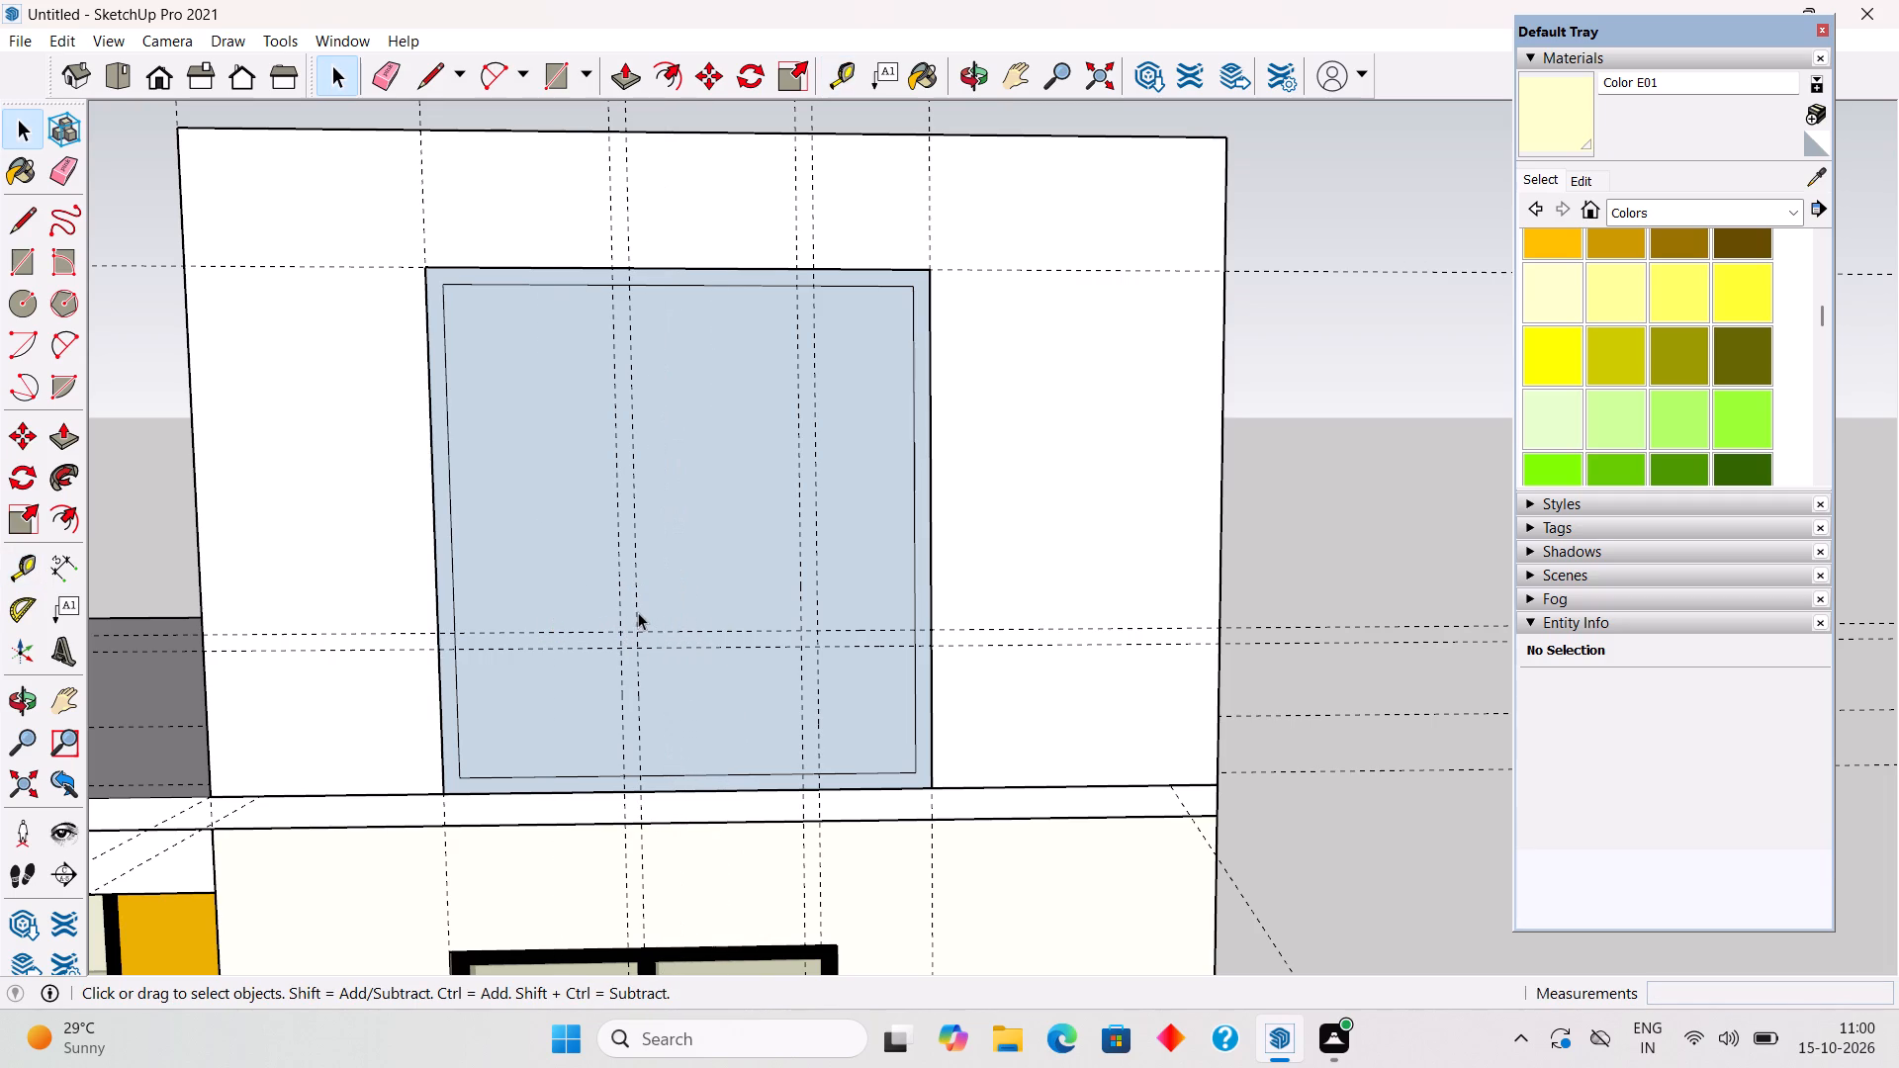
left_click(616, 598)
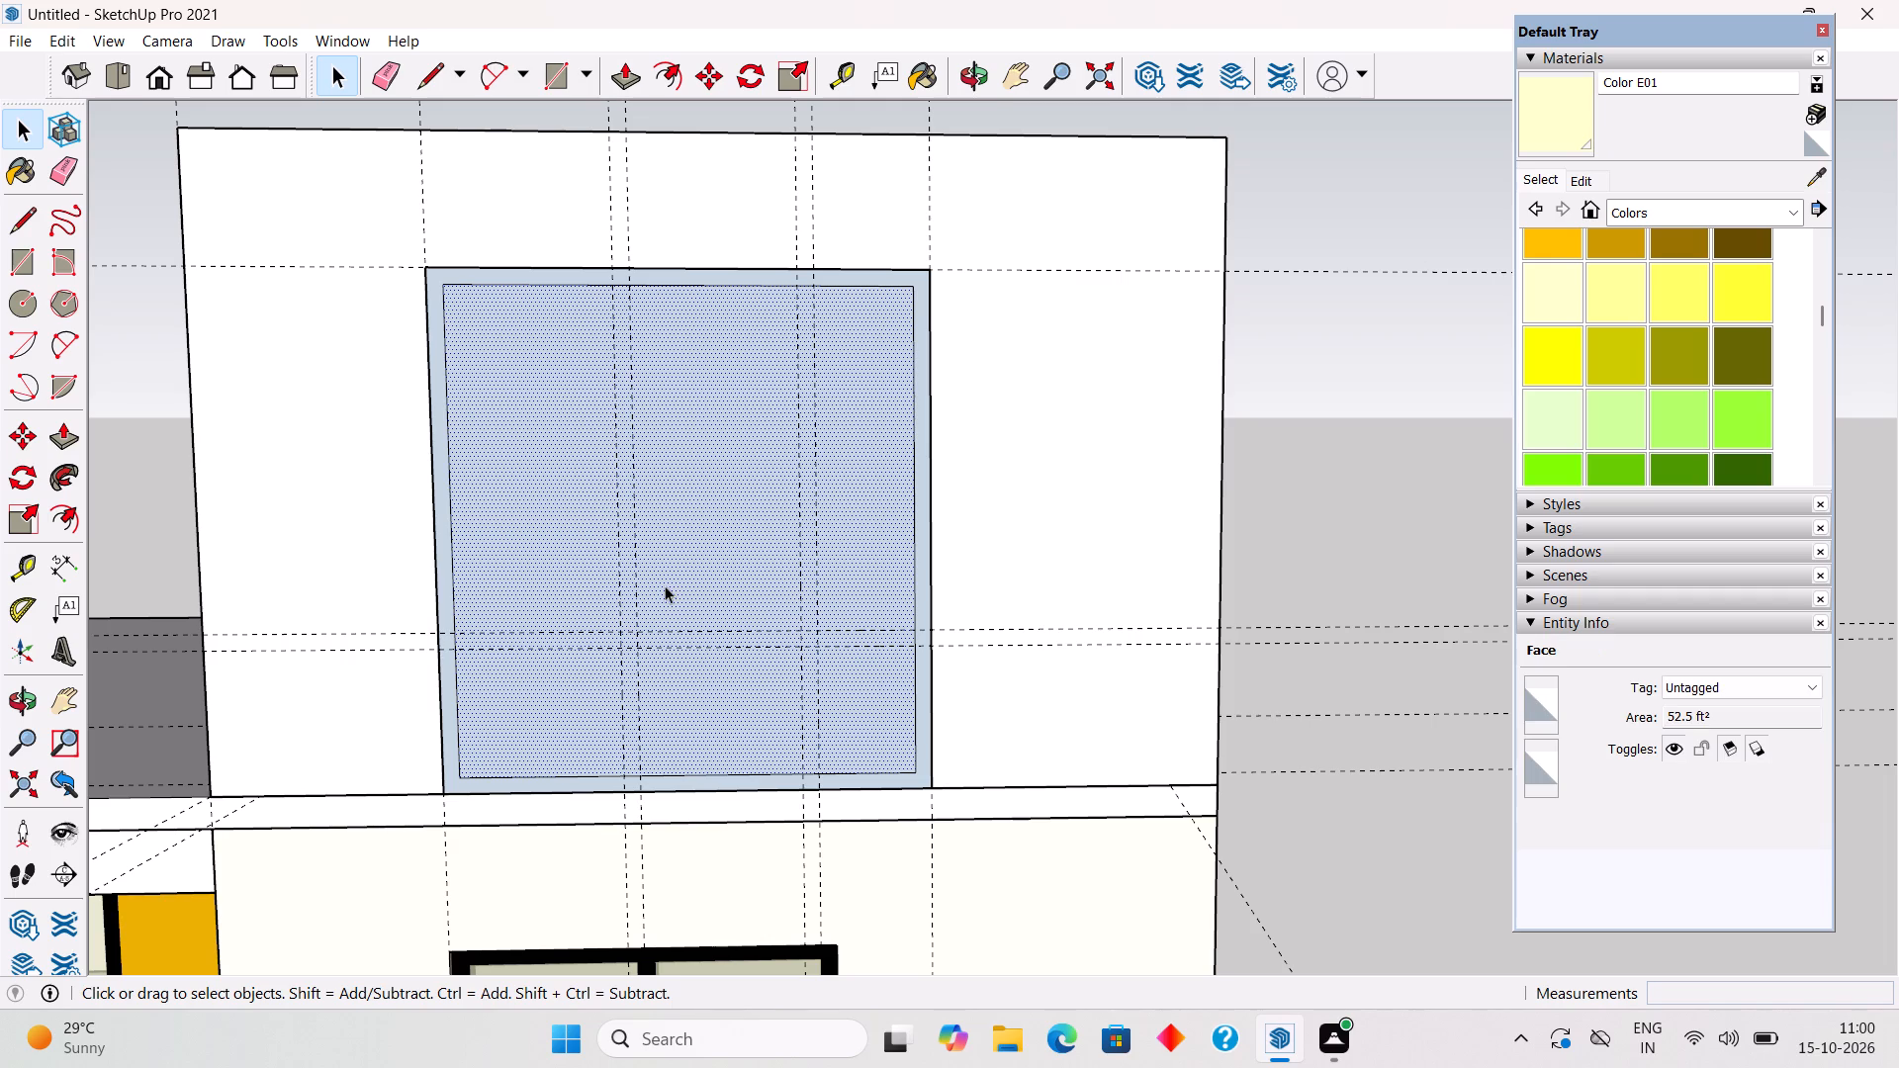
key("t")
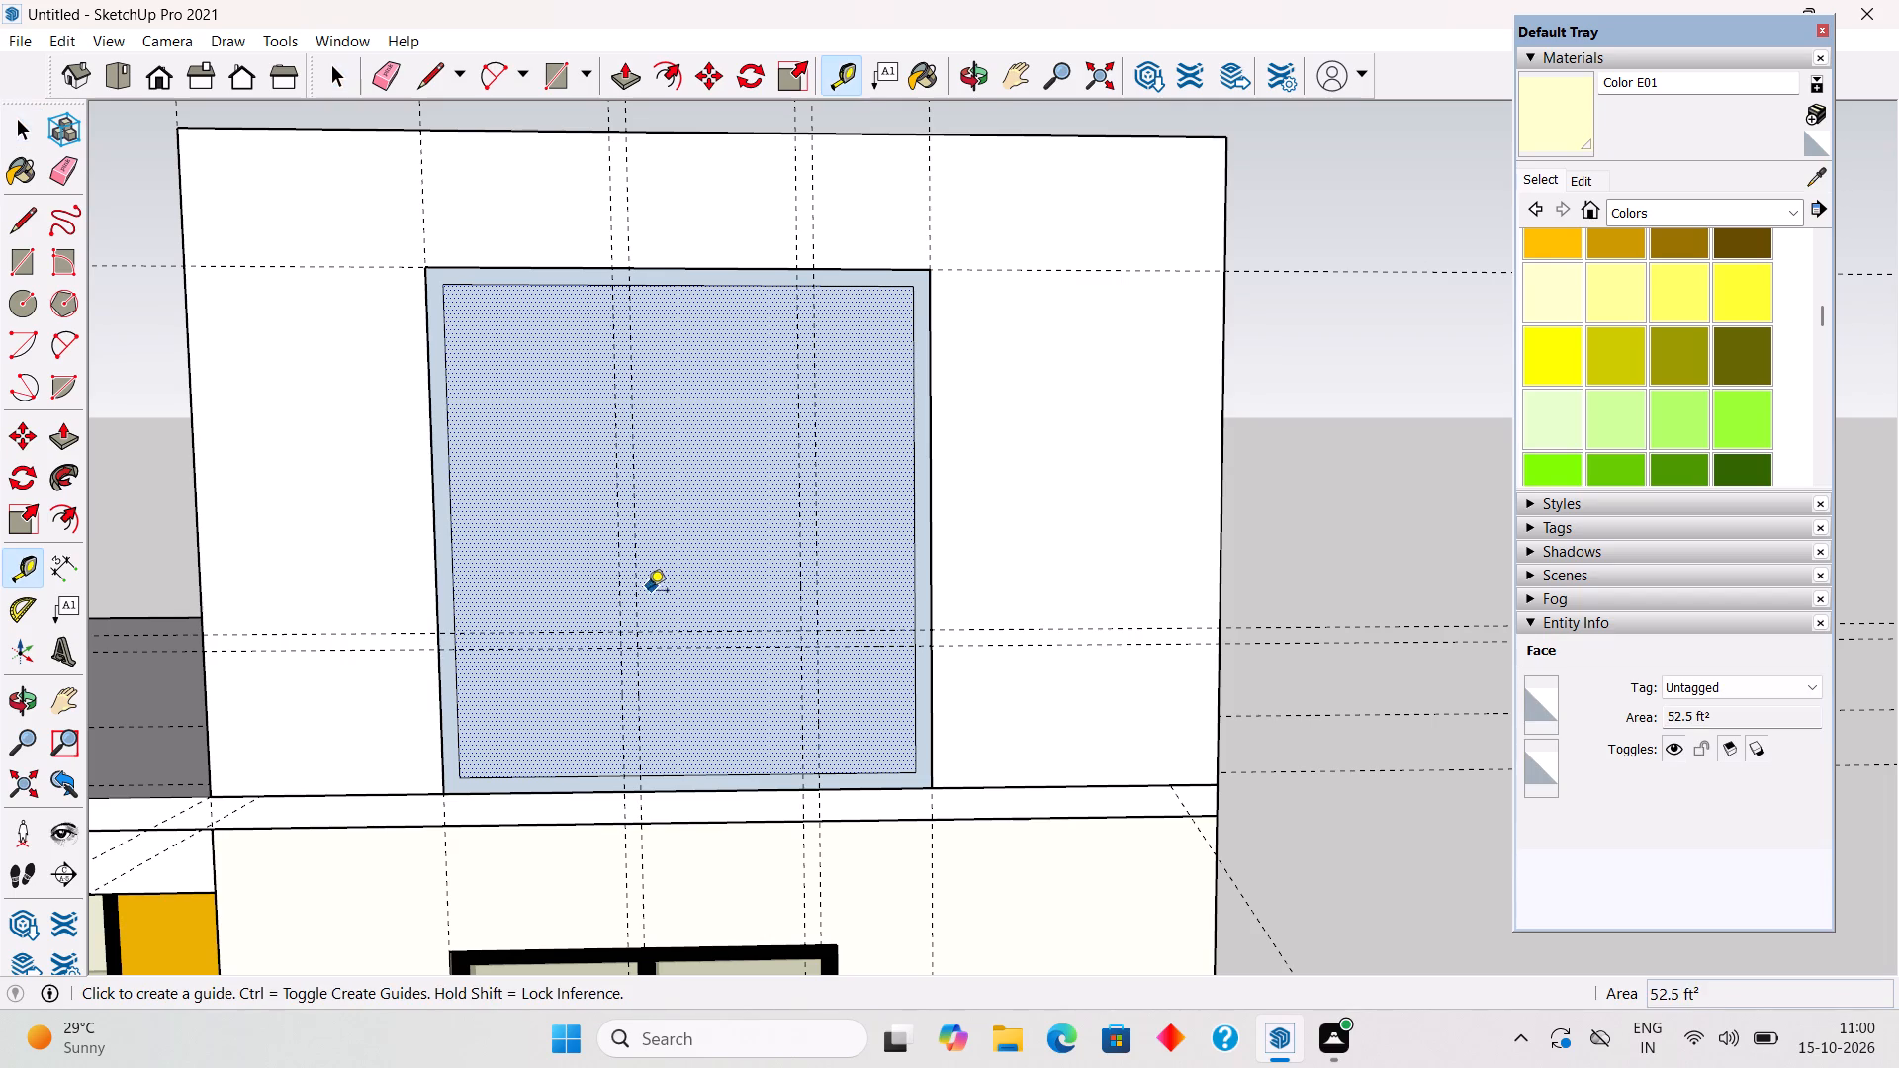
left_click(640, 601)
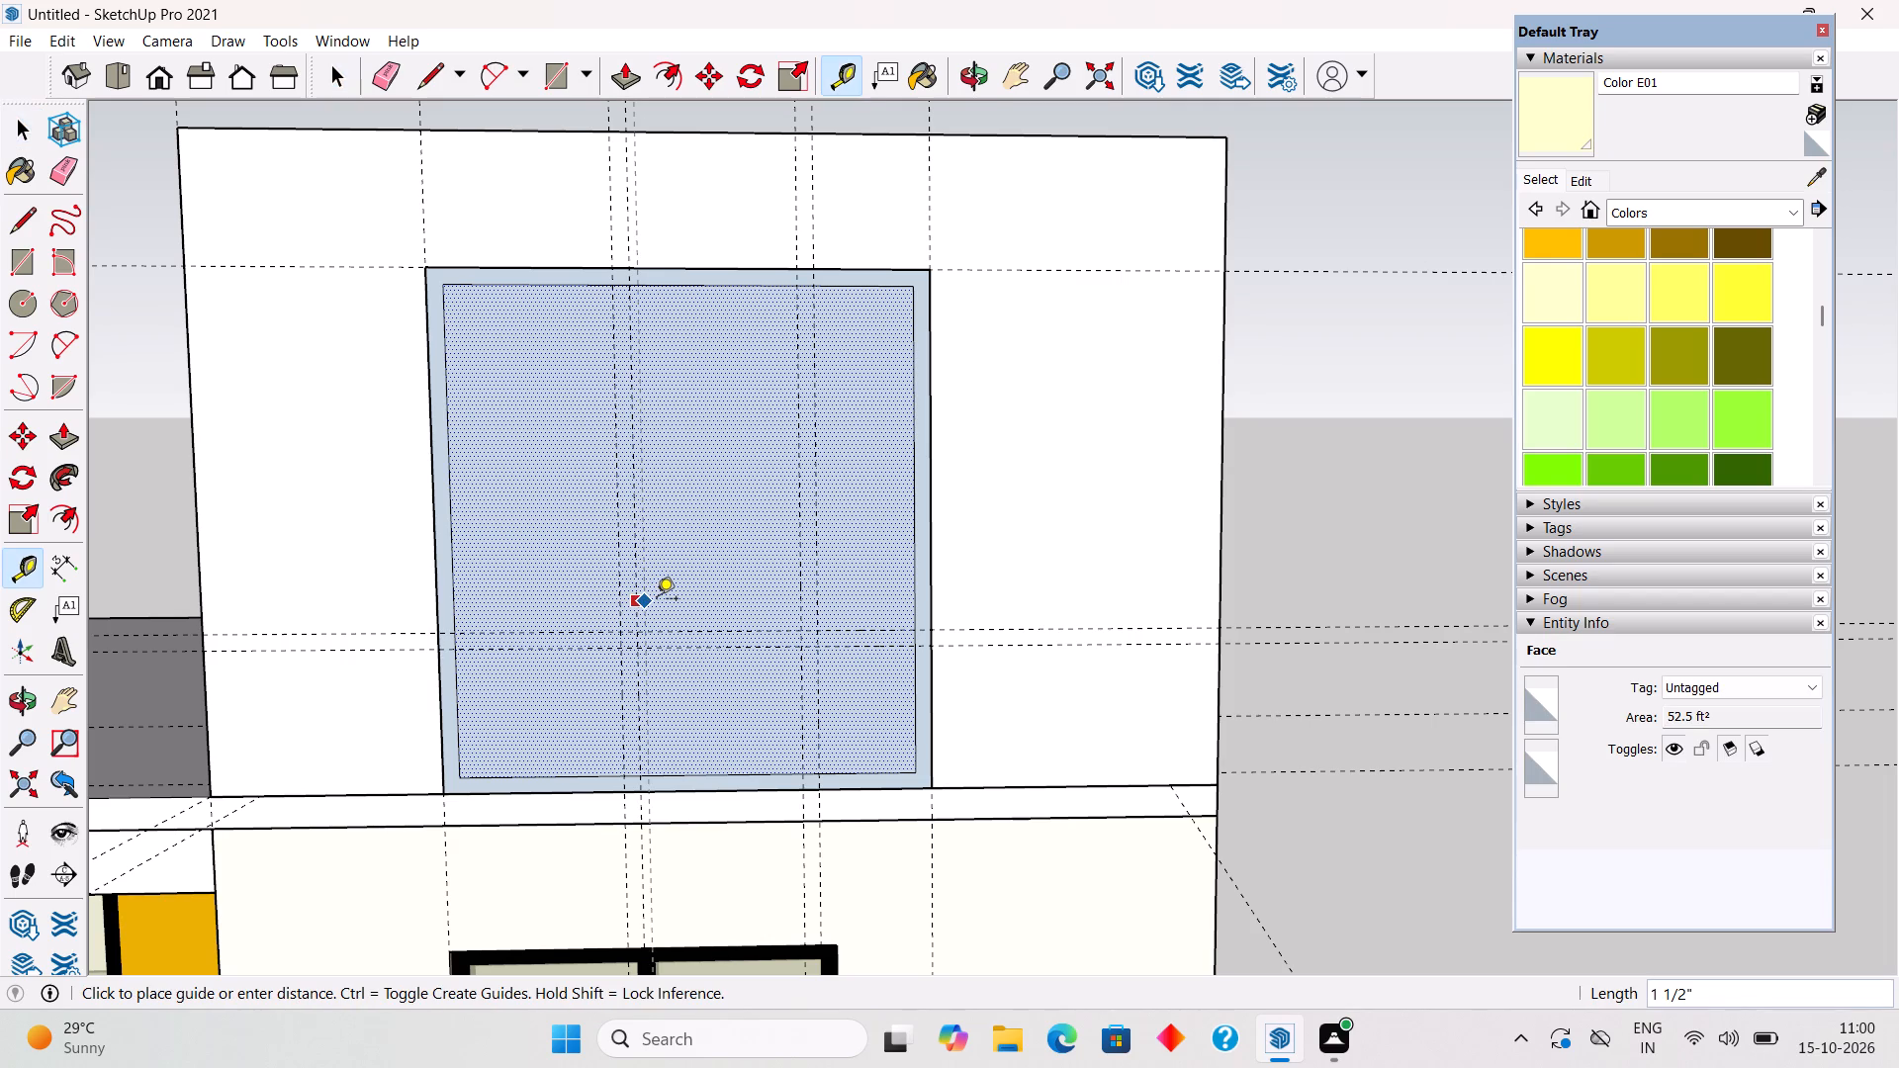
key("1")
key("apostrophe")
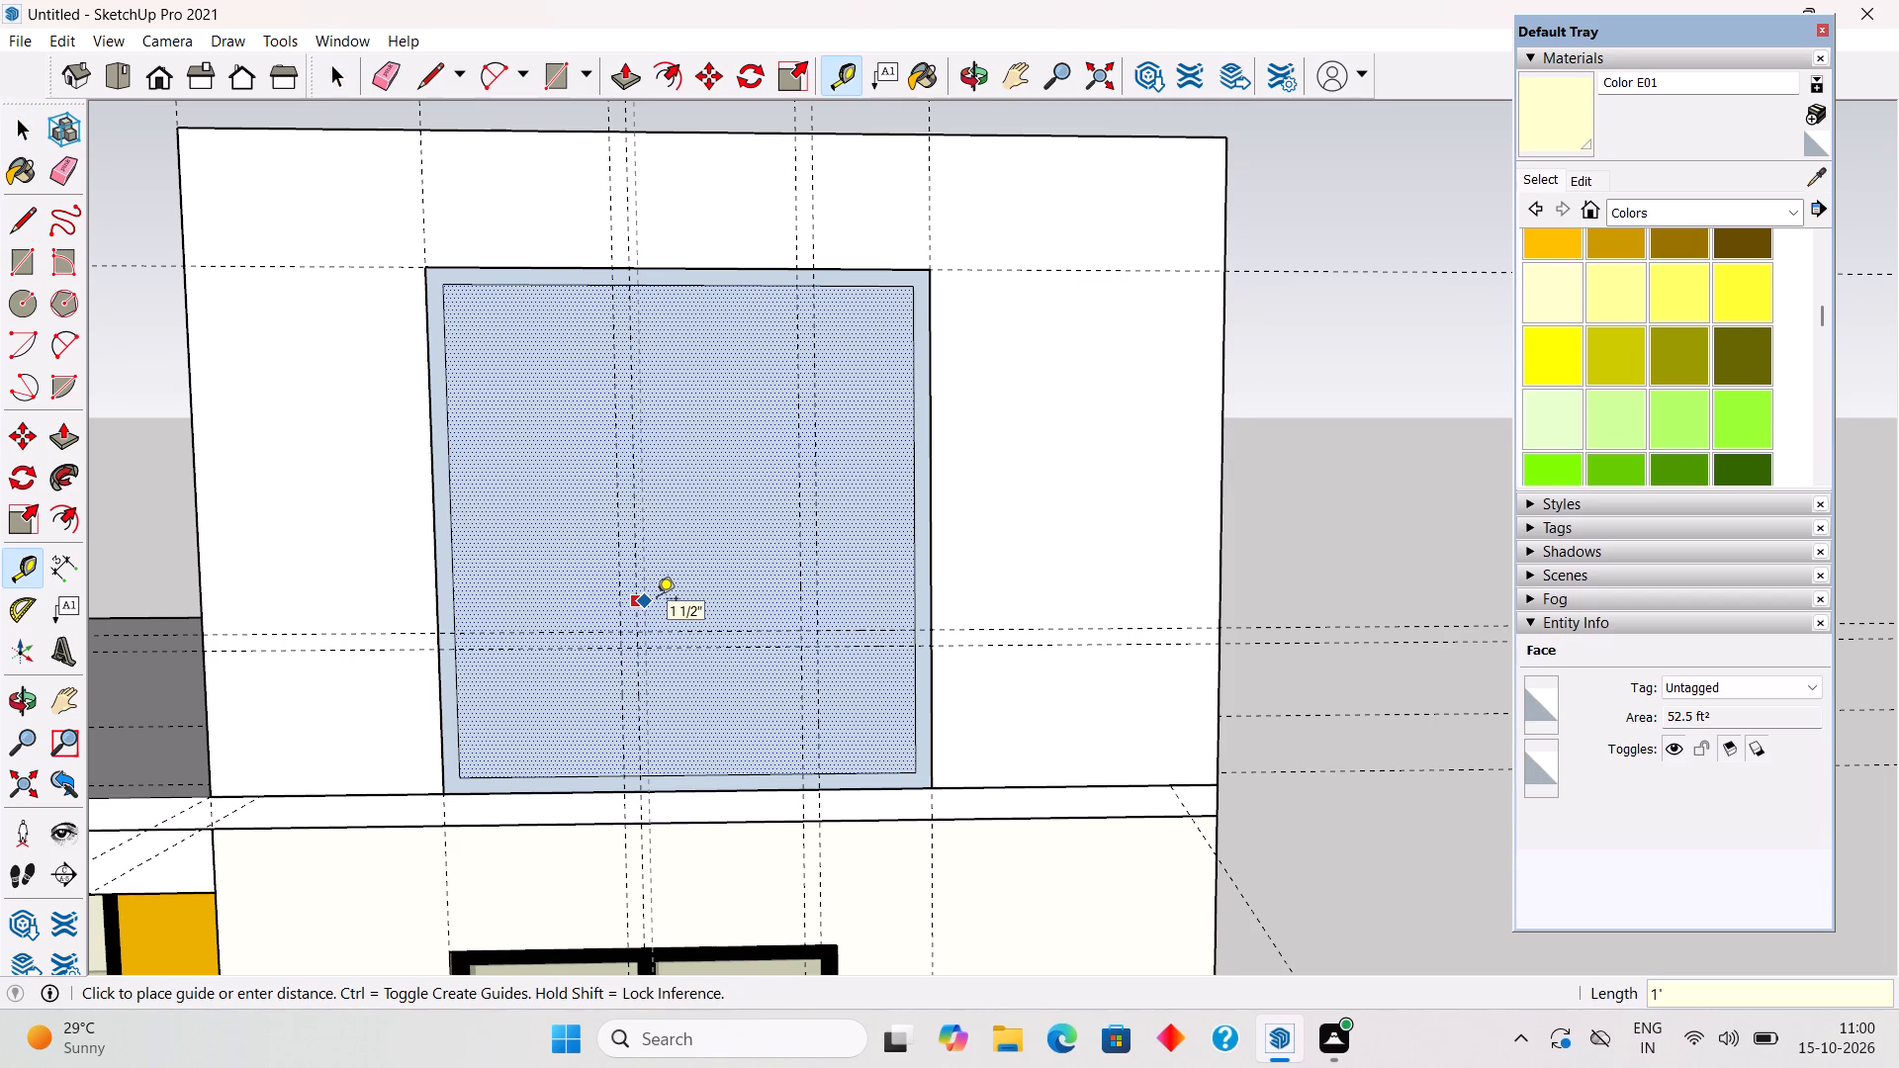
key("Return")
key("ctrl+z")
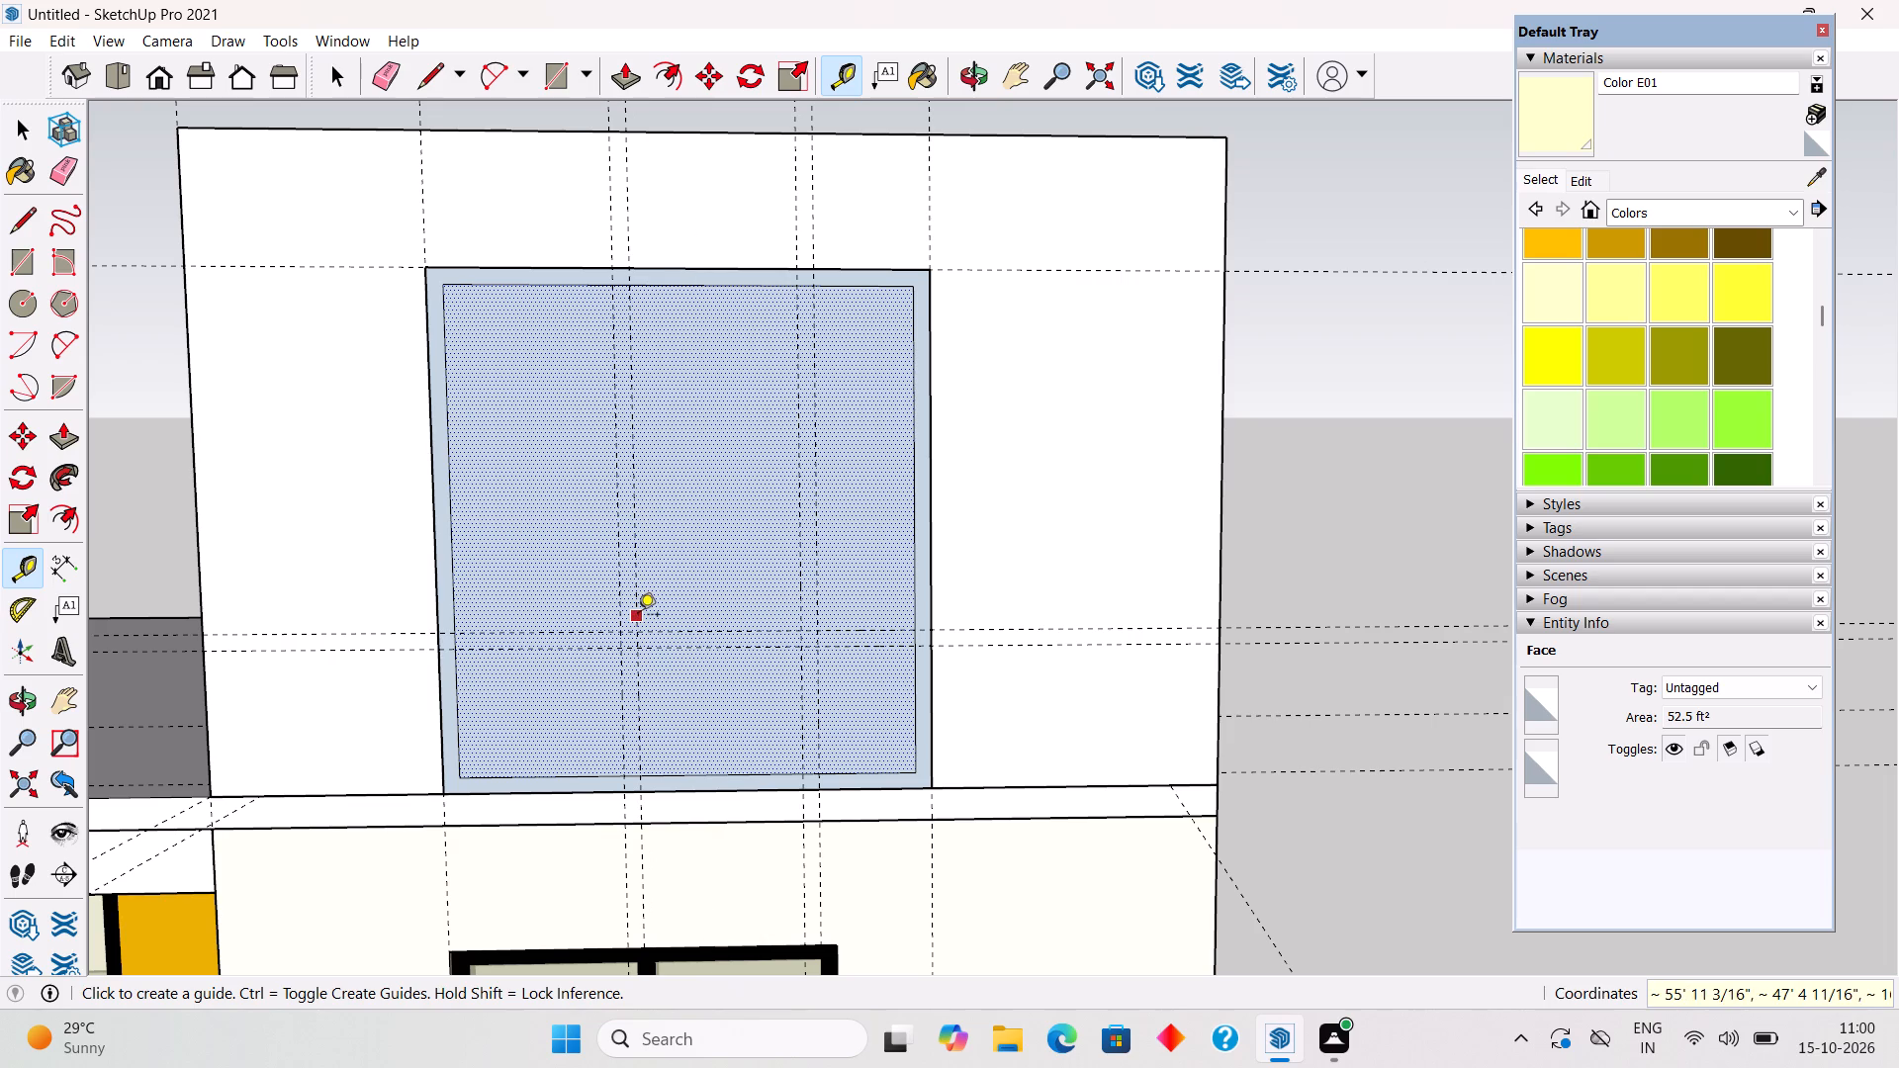
Offset a vertical guide 1" from the first mullion's guide nearest the second mullion, toward the second mullion.
left_click(638, 616)
type("1\"")
key("Return")
key("space")
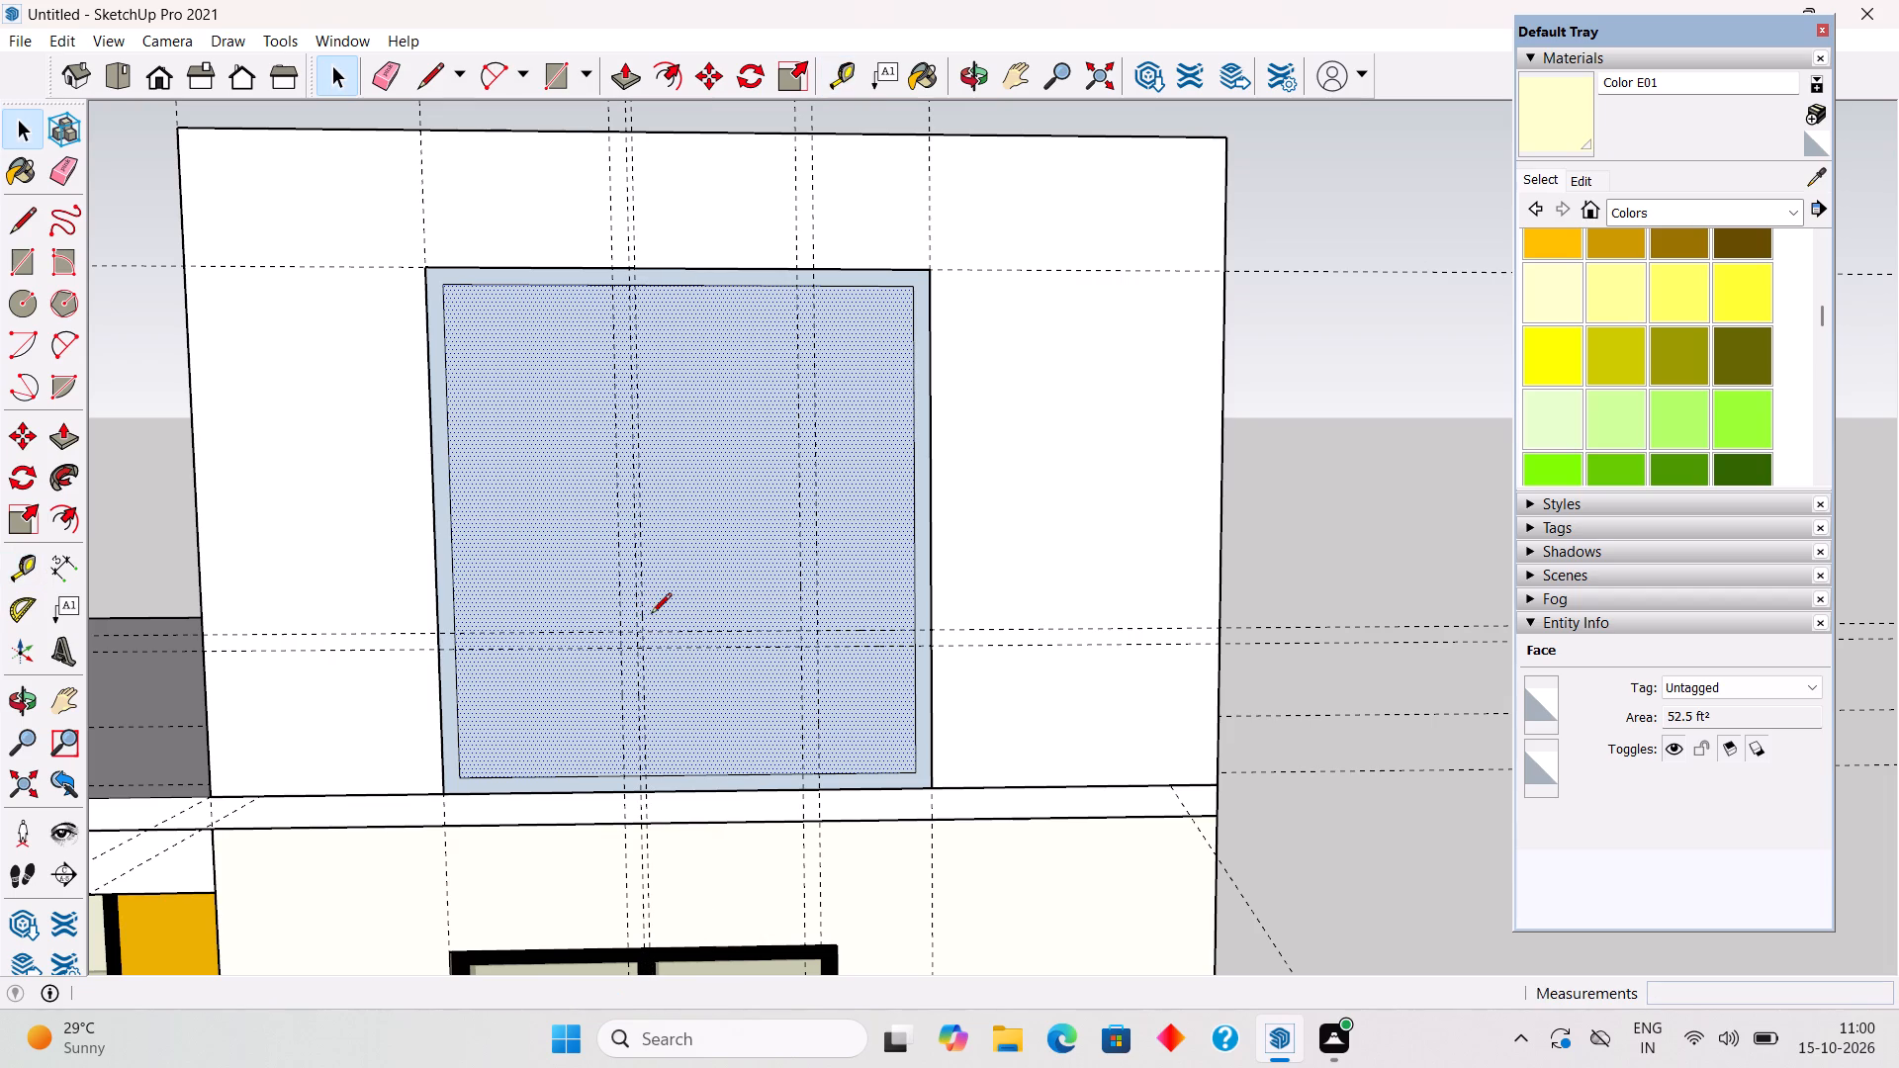
Draw four 7' 6" vertical lines along the outermost guides of both mullions, from the inner frame's top edge to its bottom edge.
key("l")
scroll(765, 343, "up", 1)
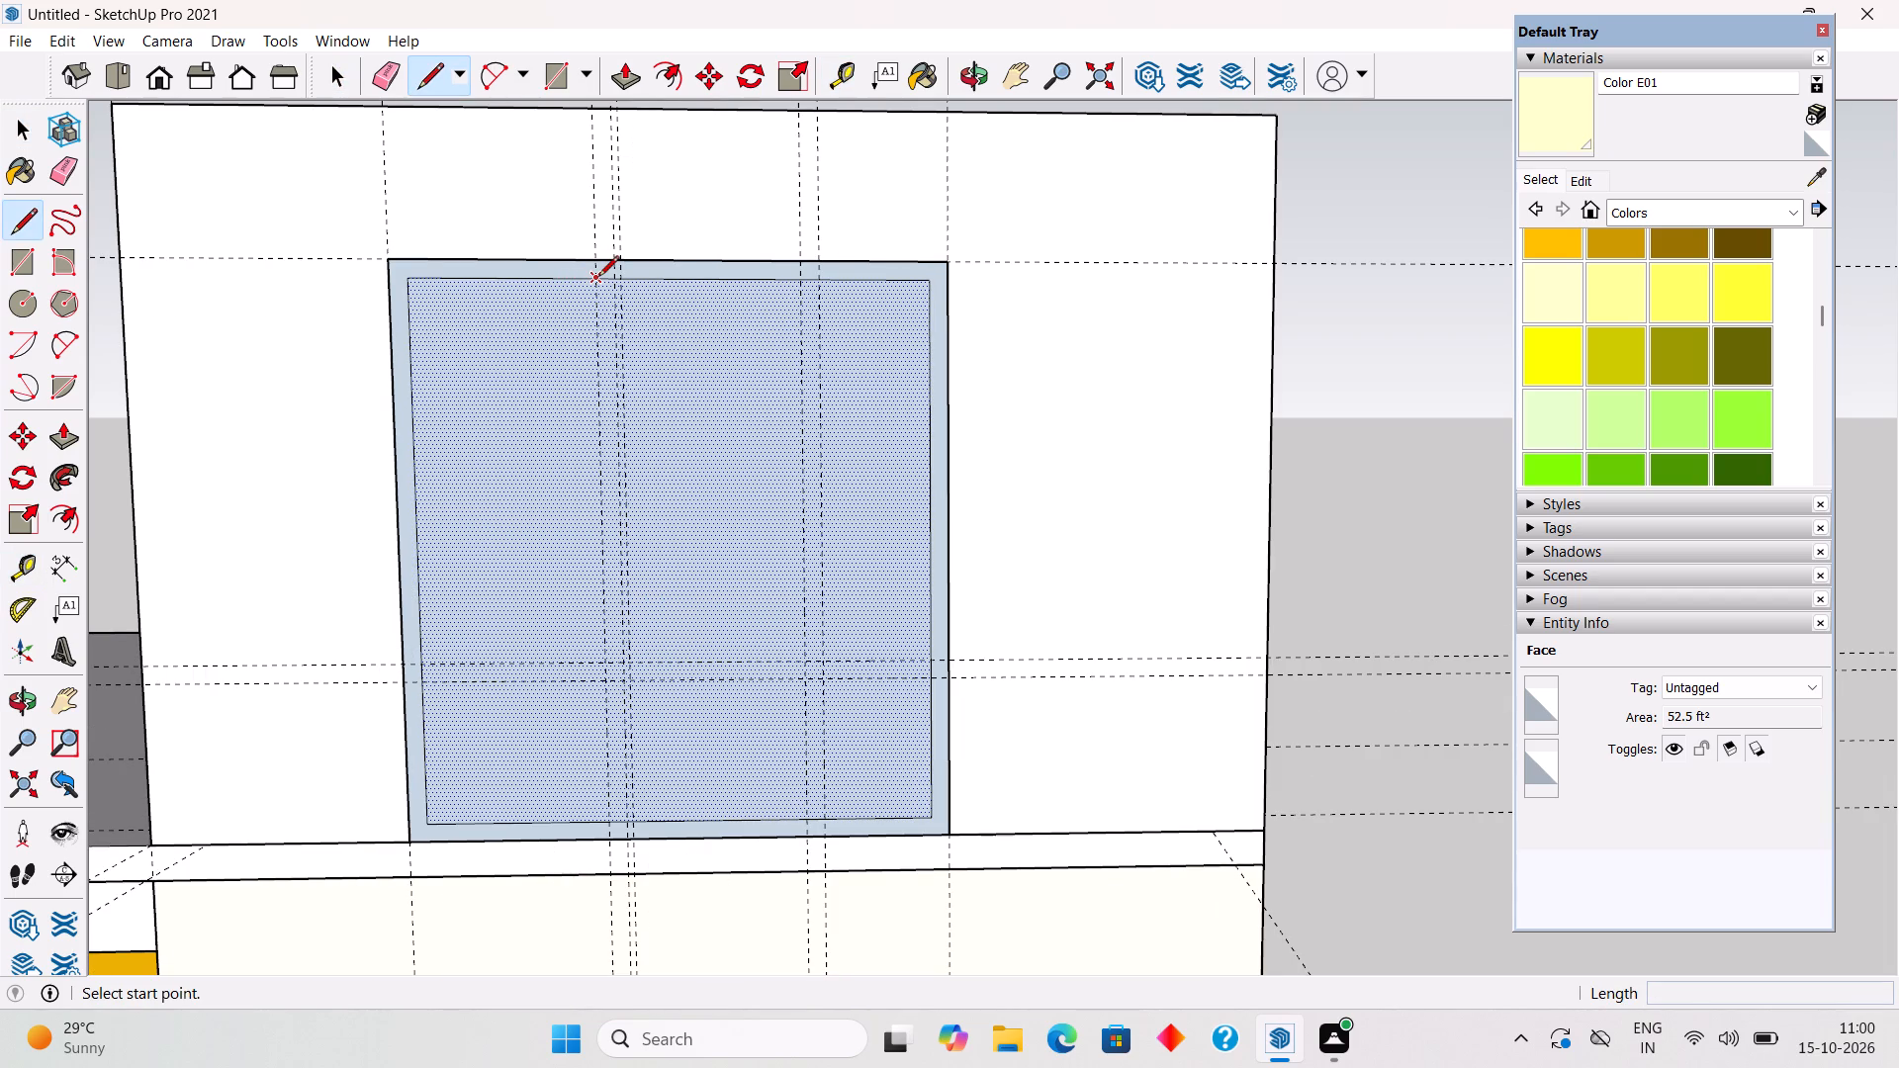
left_click(598, 278)
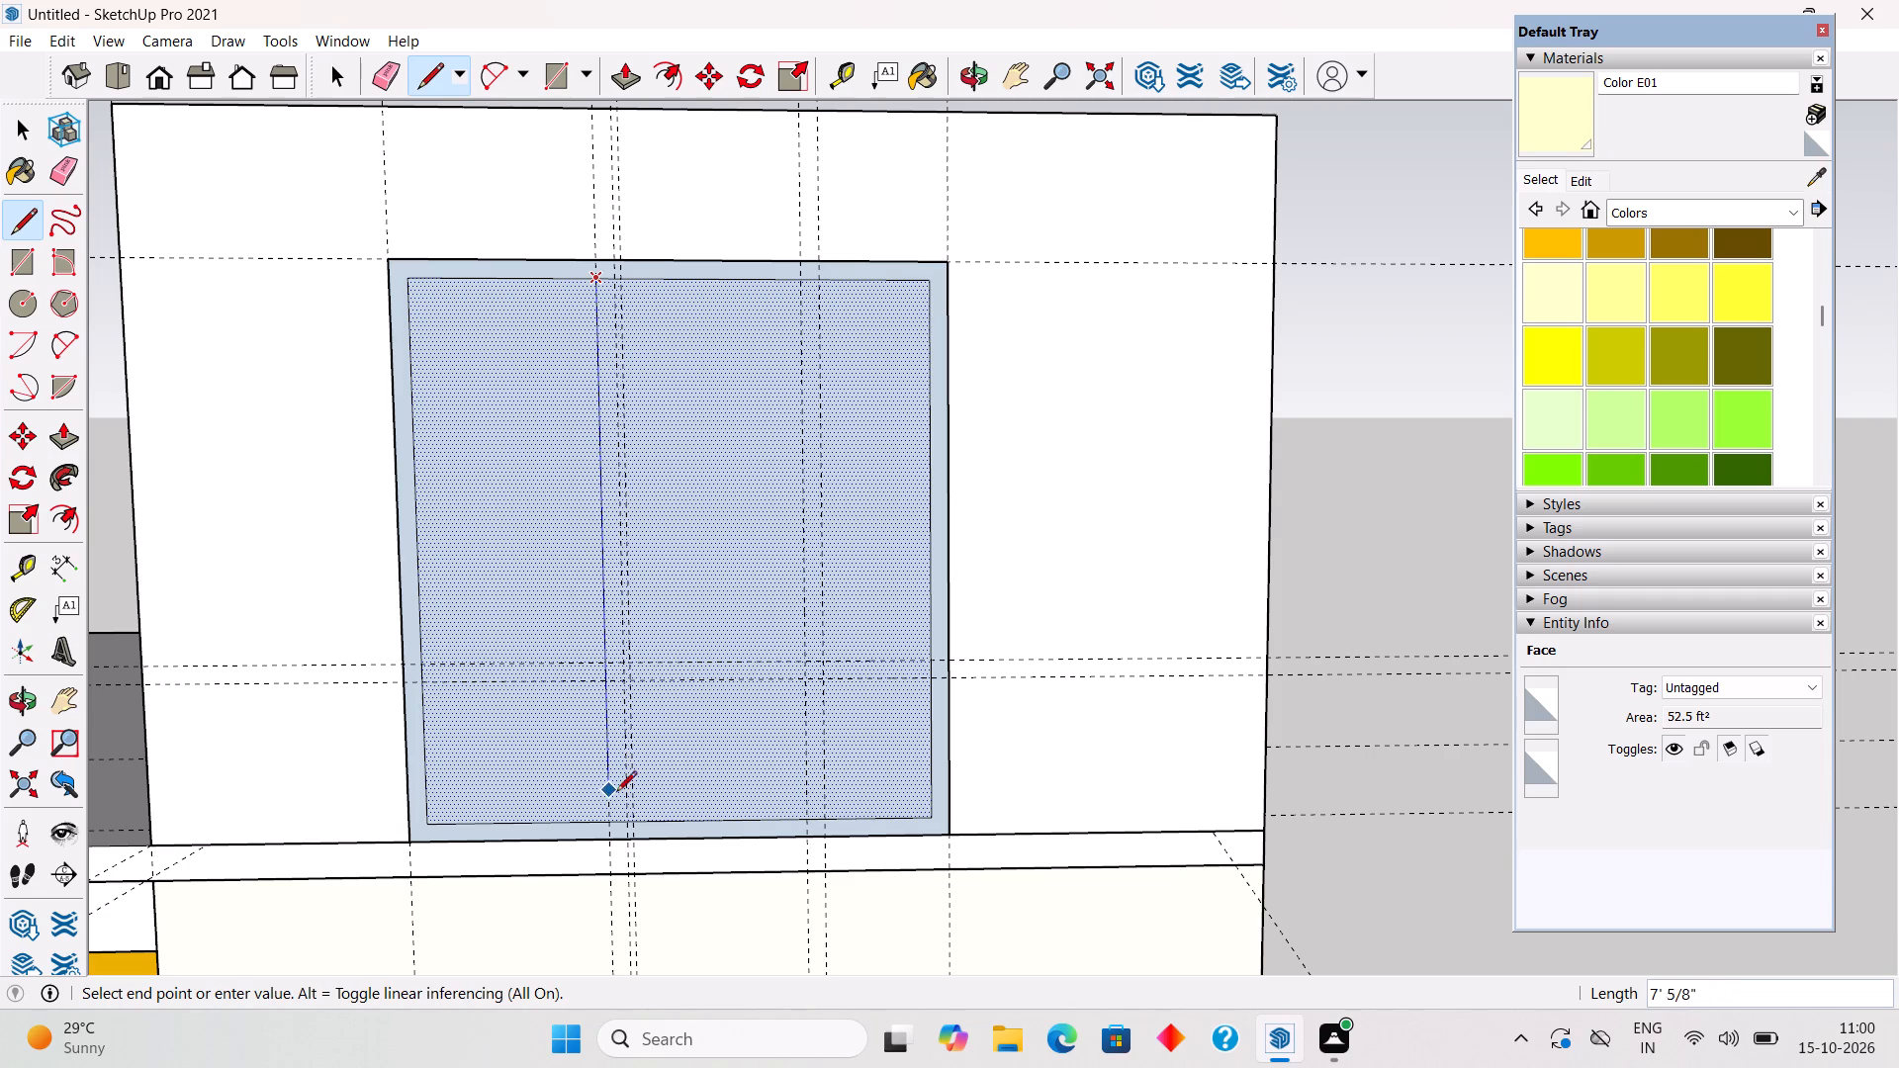
left_click(603, 826)
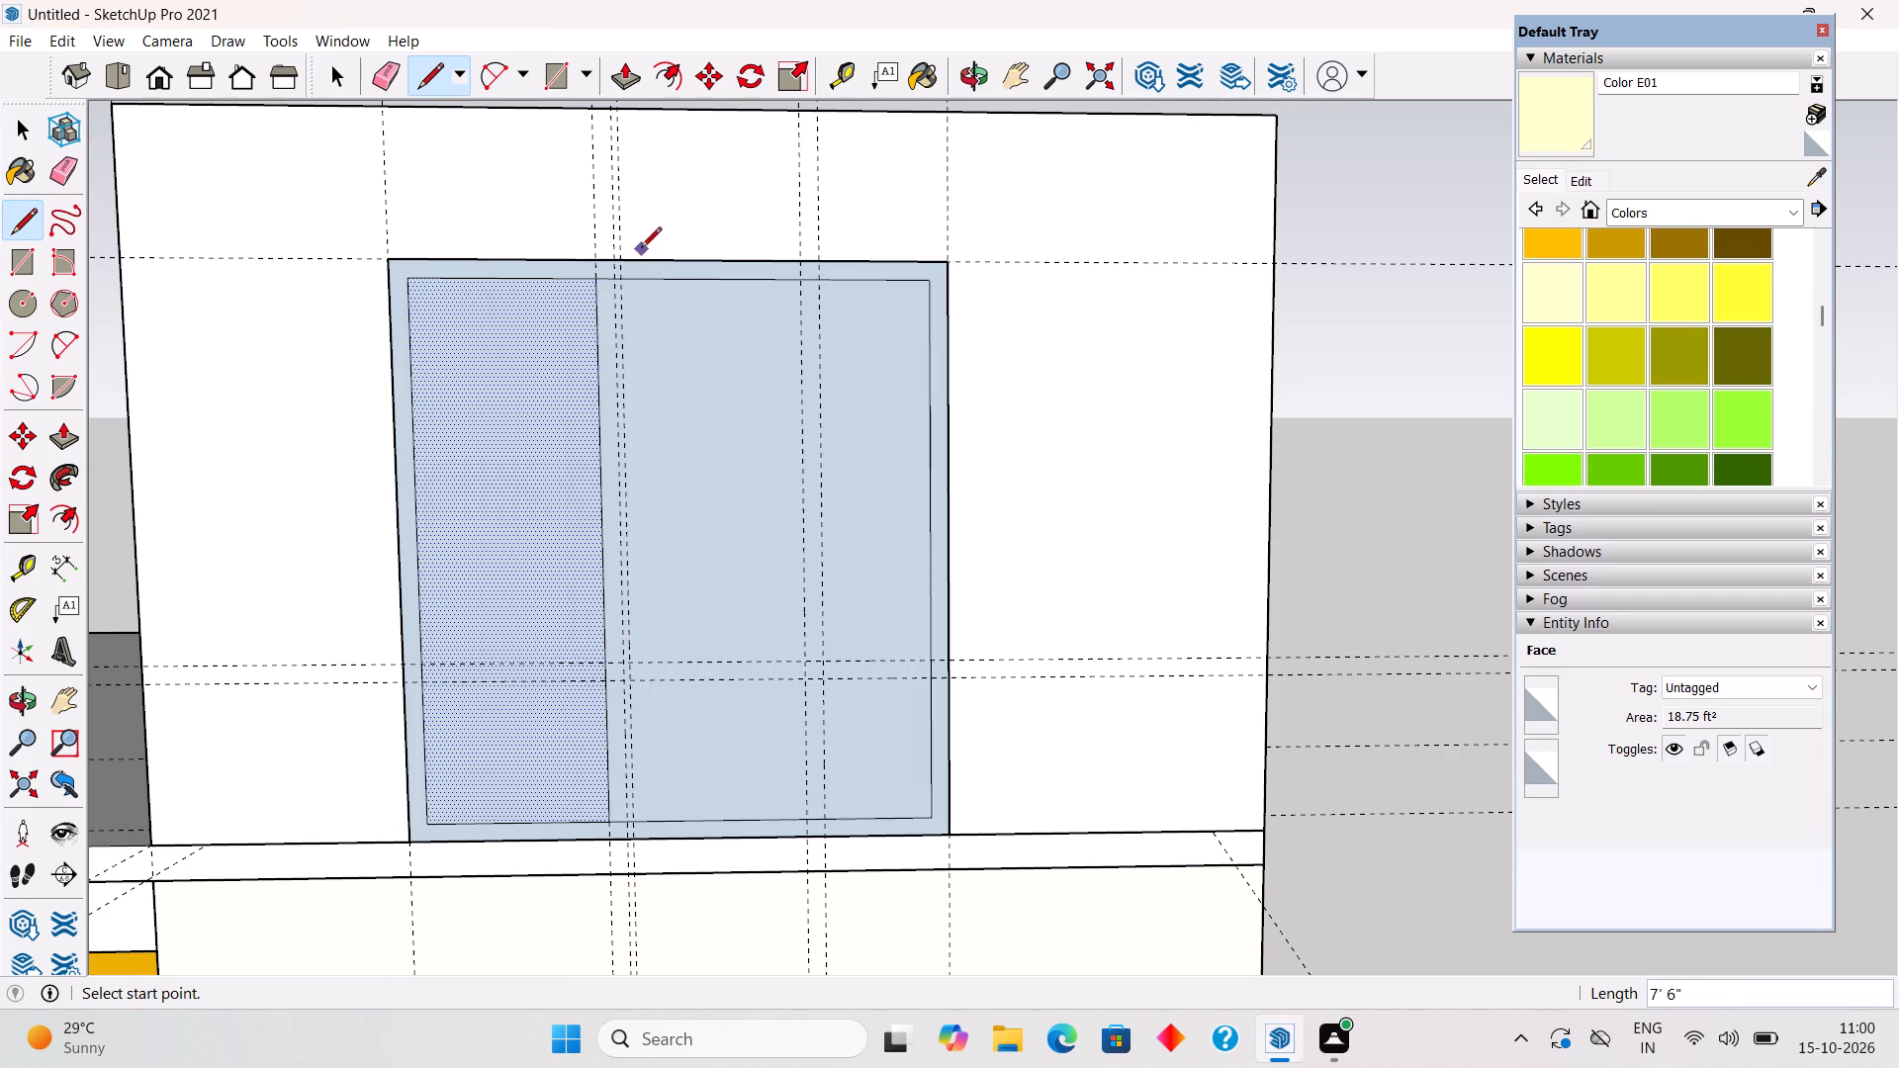
left_click(624, 283)
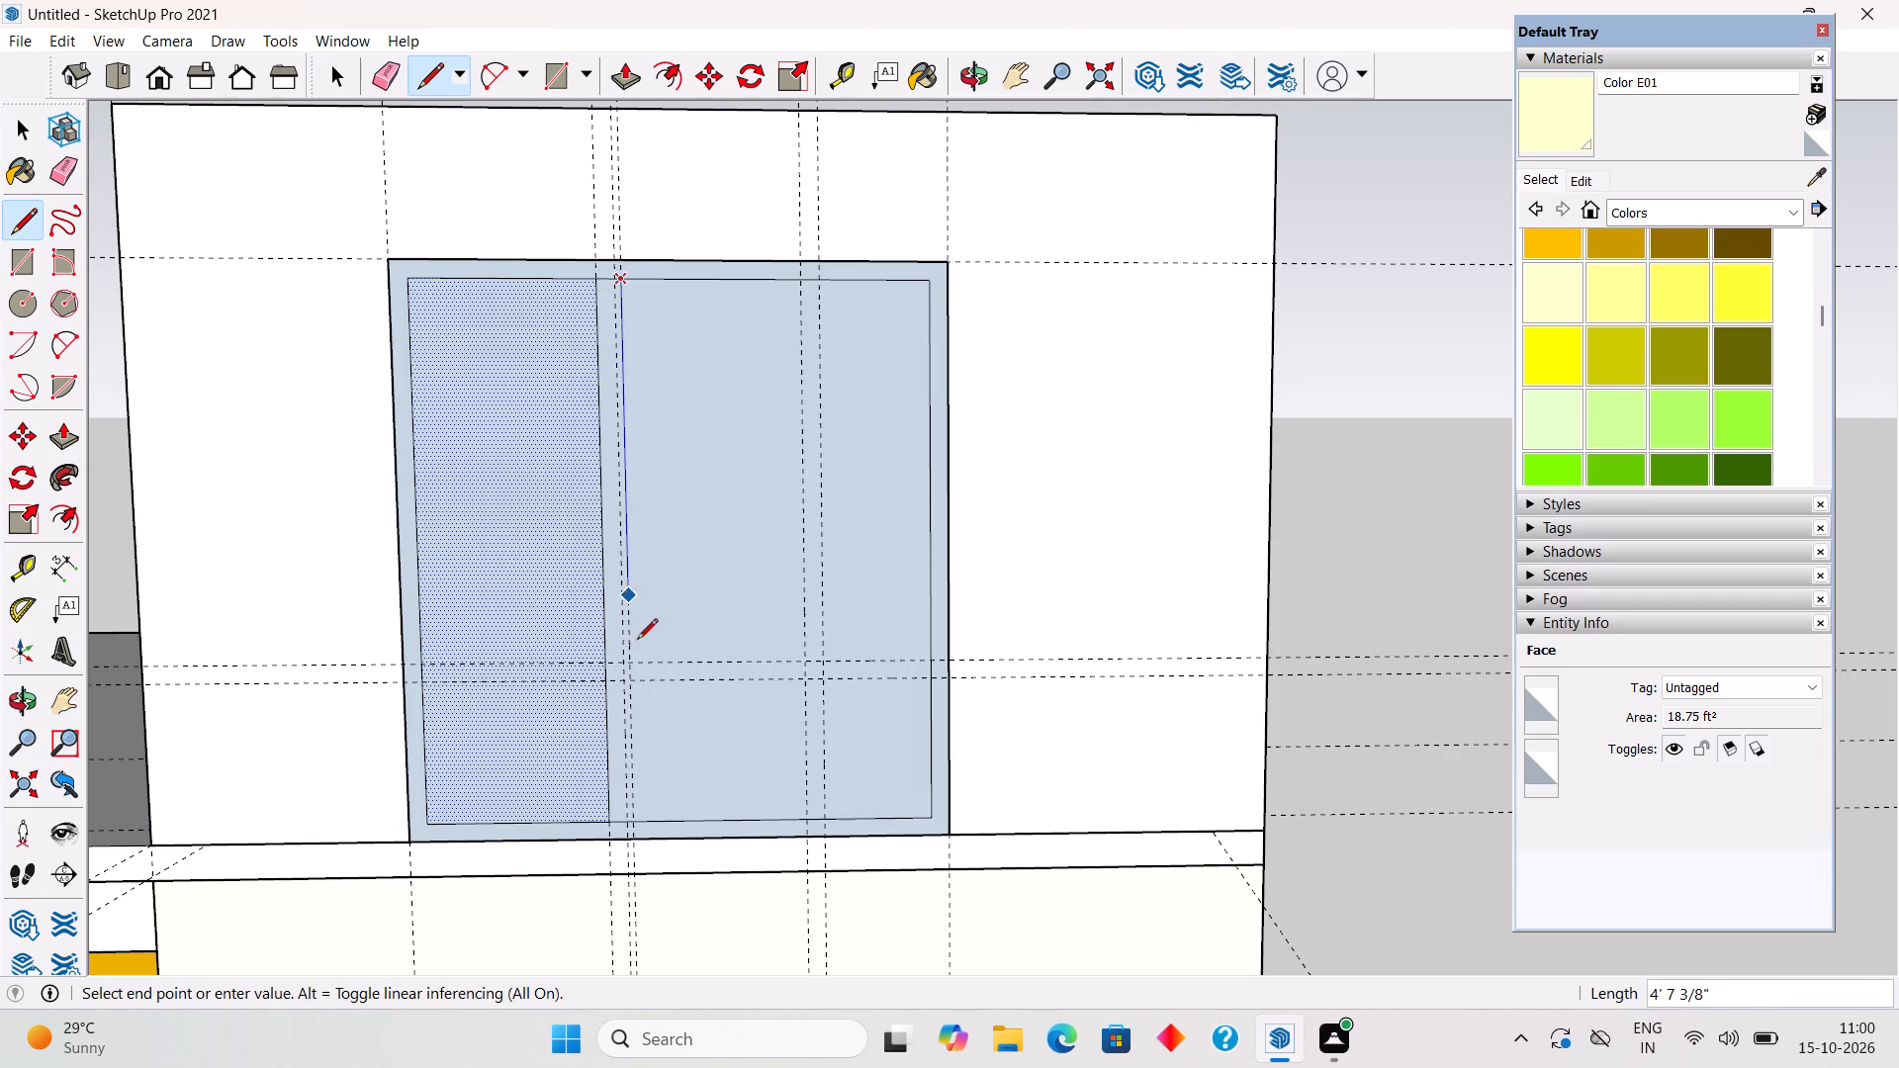
left_click(638, 823)
left_click(798, 276)
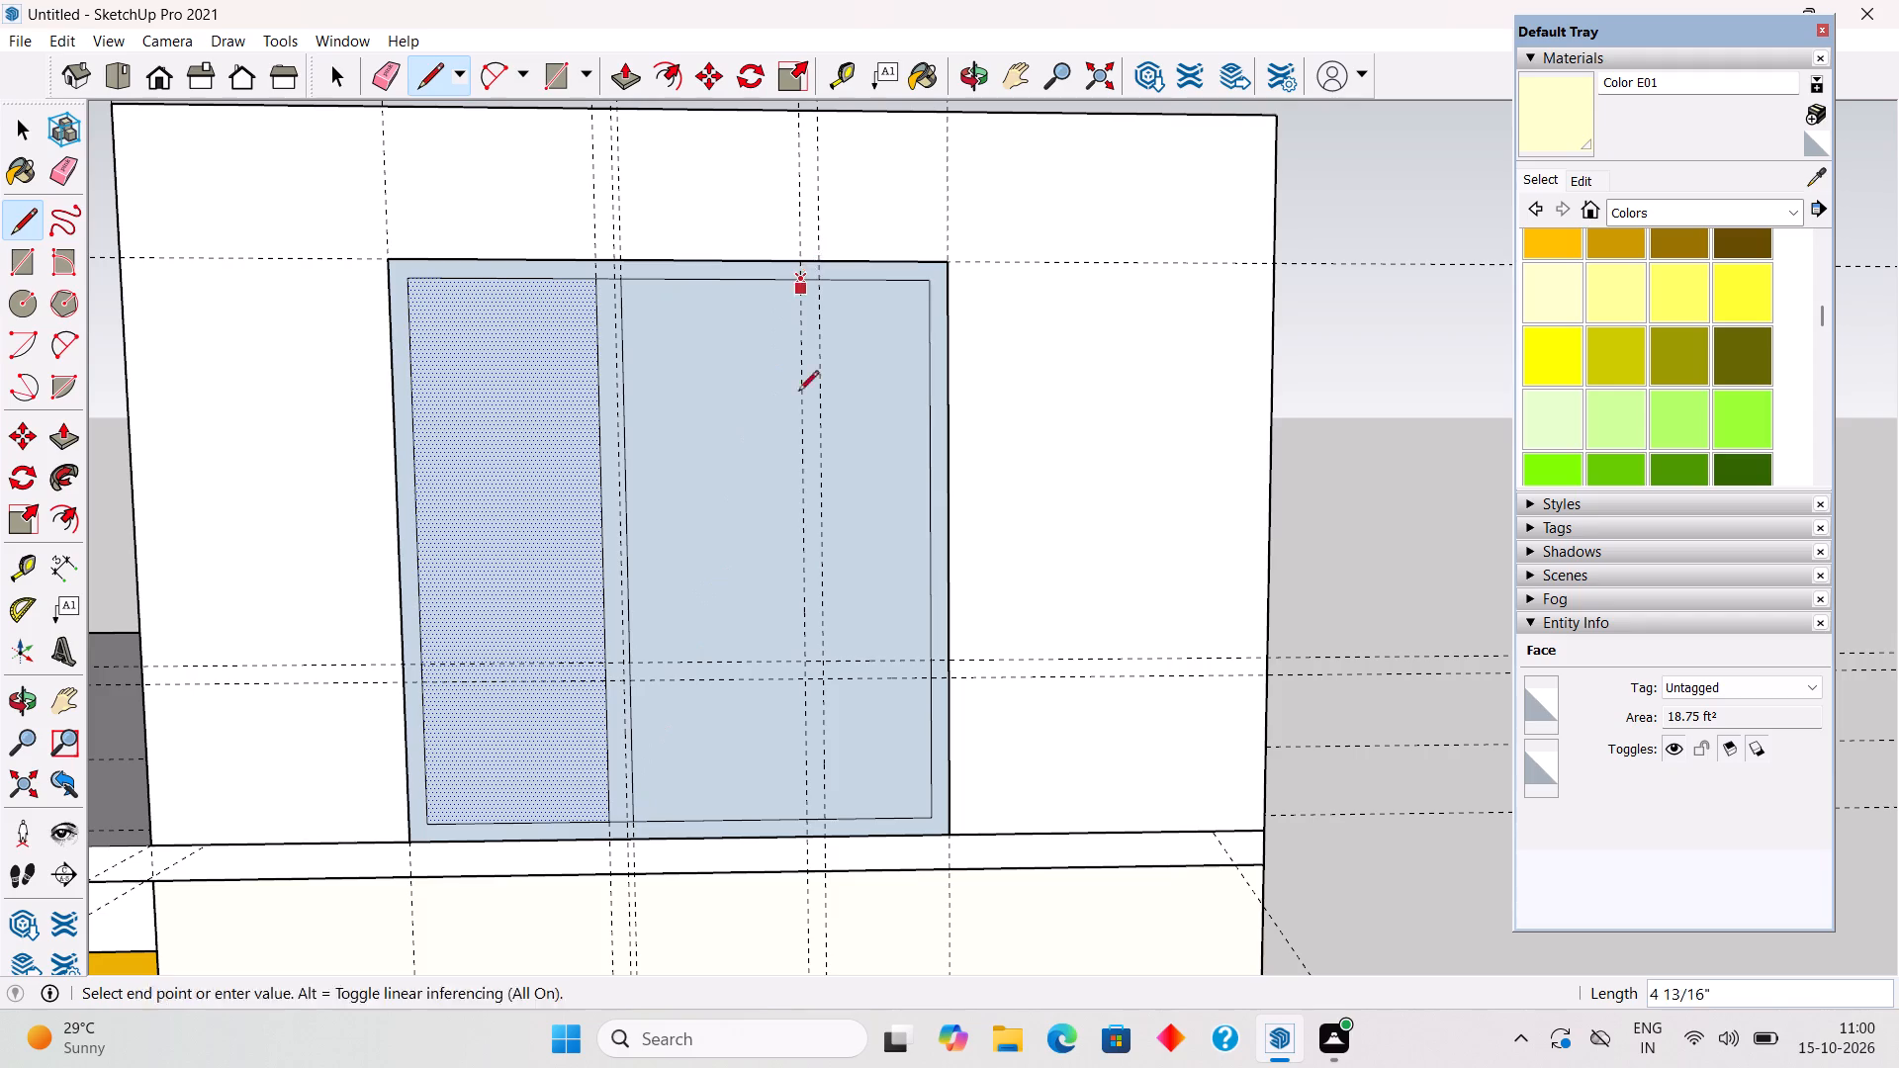
left_click(803, 823)
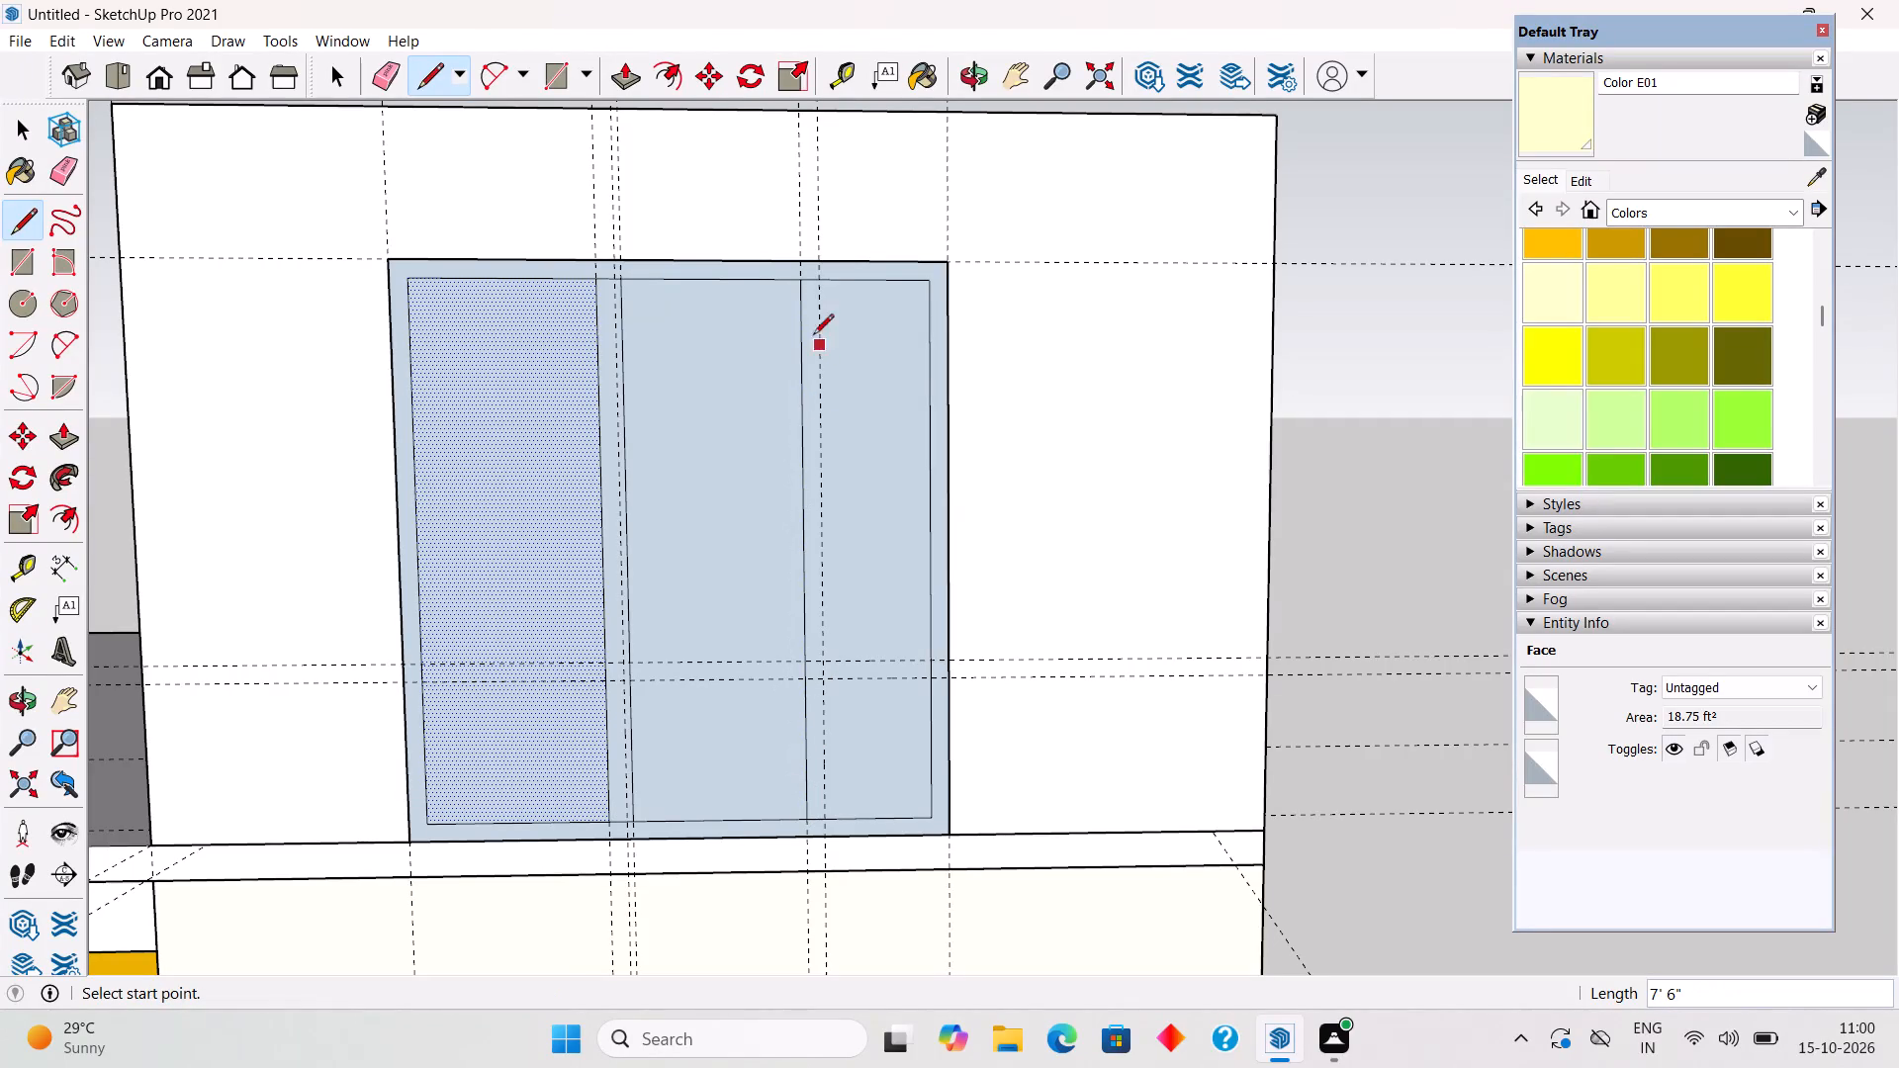
left_click(819, 279)
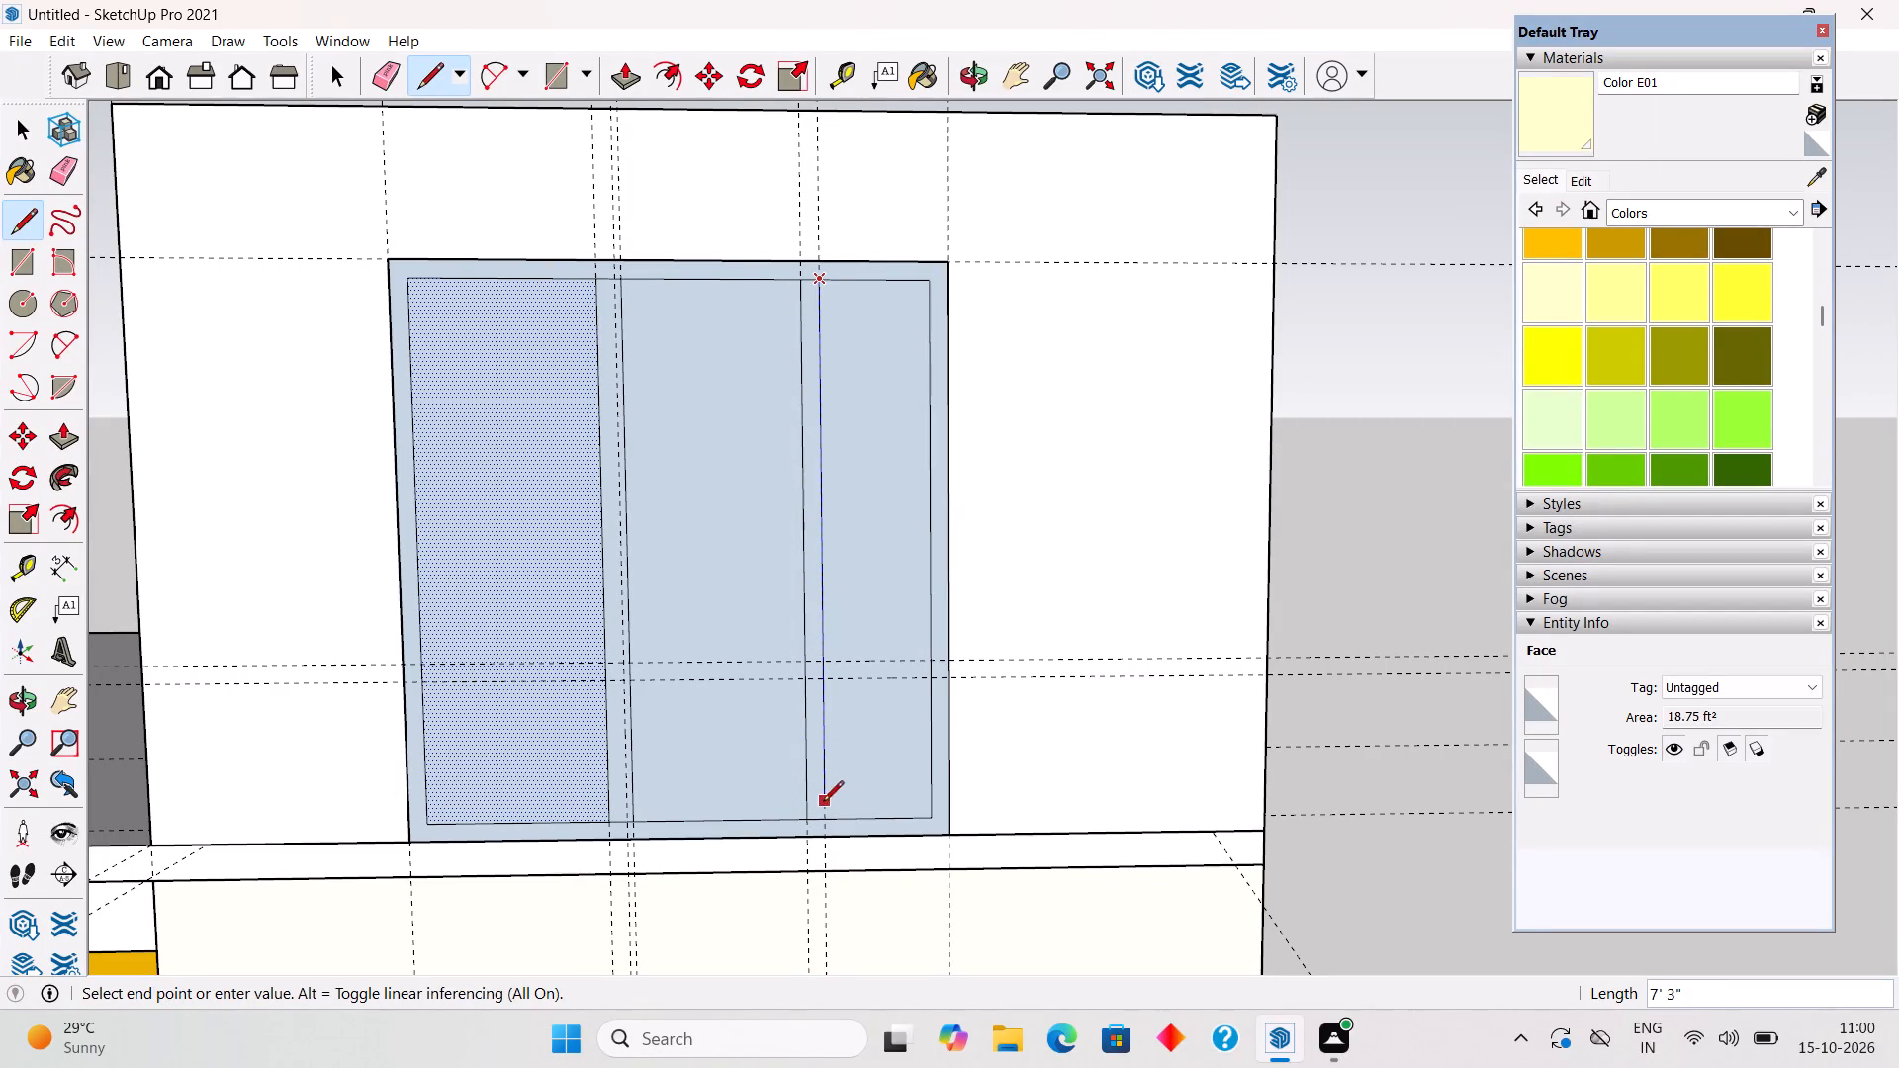
left_click(823, 826)
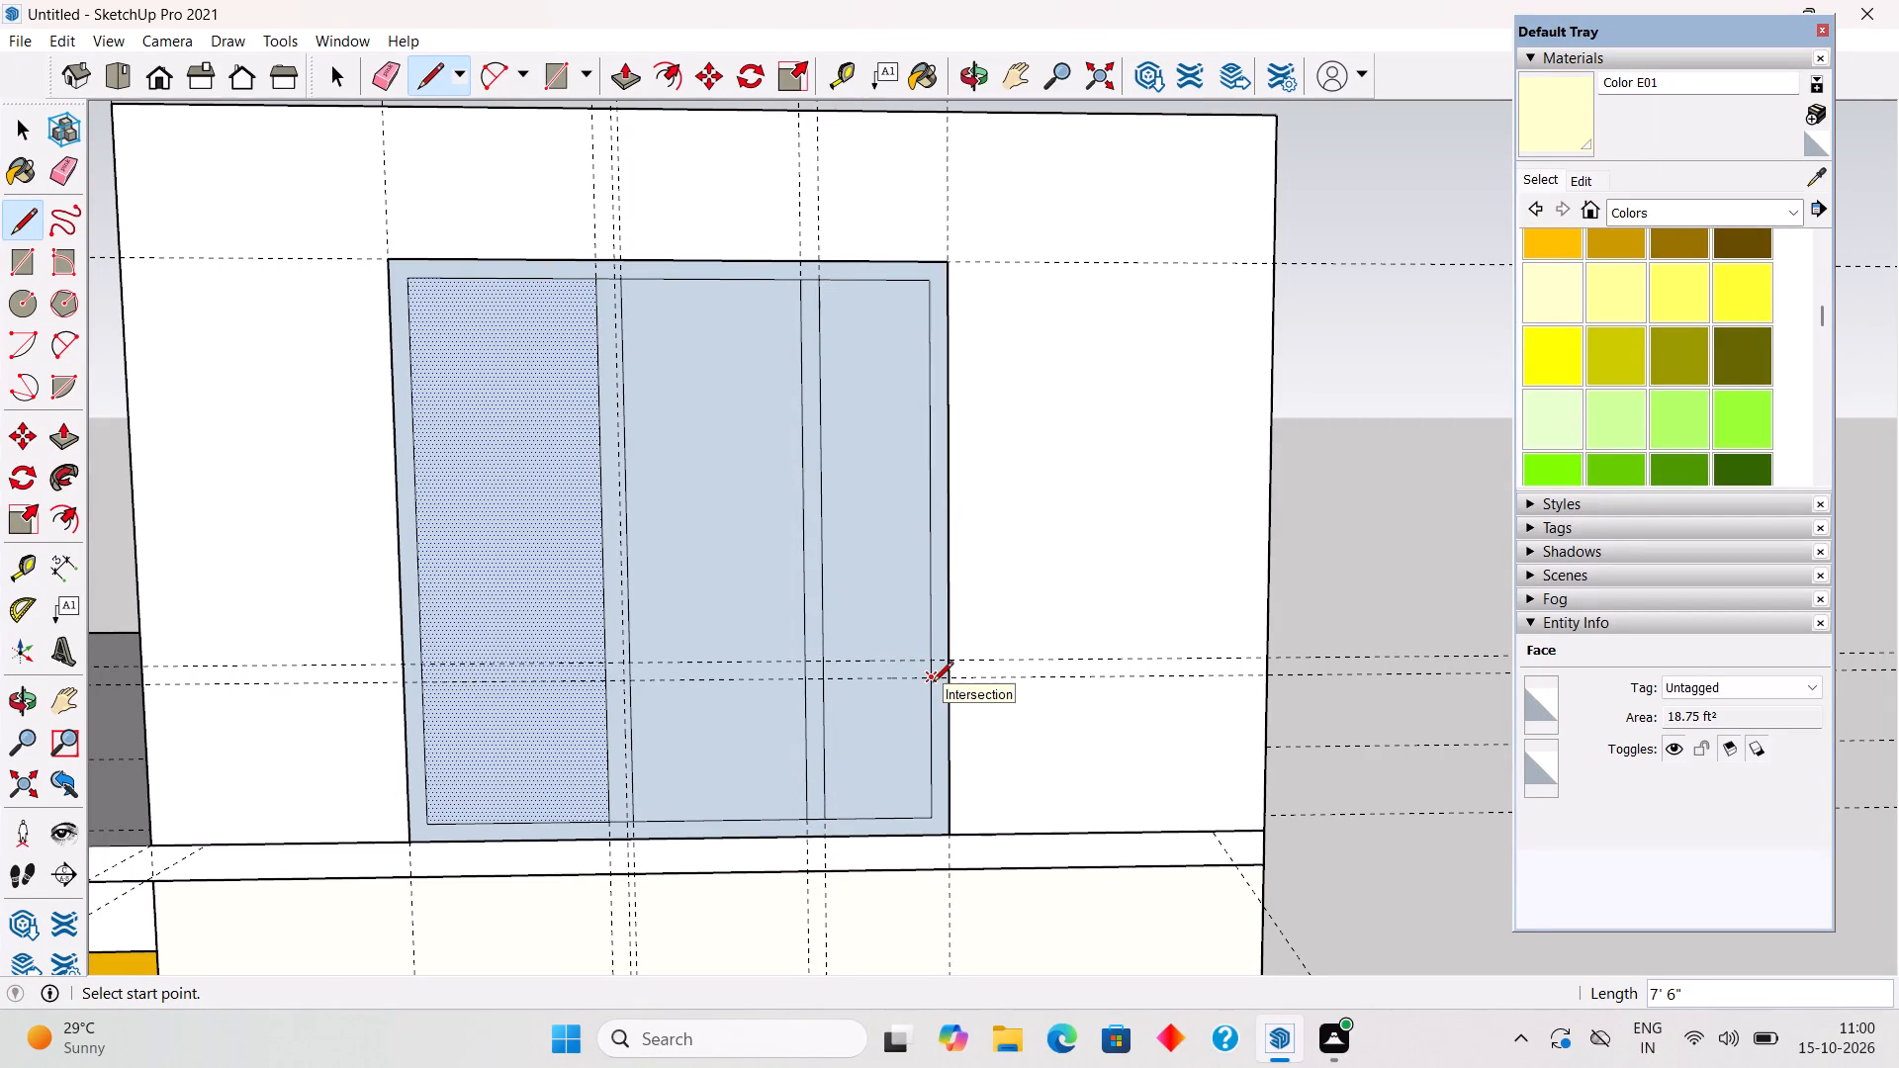
Draw two 1' 6" horizontal transom lines along the horizontal guides, between the second mullion and the inner frame's nearest side.
left_click(933, 683)
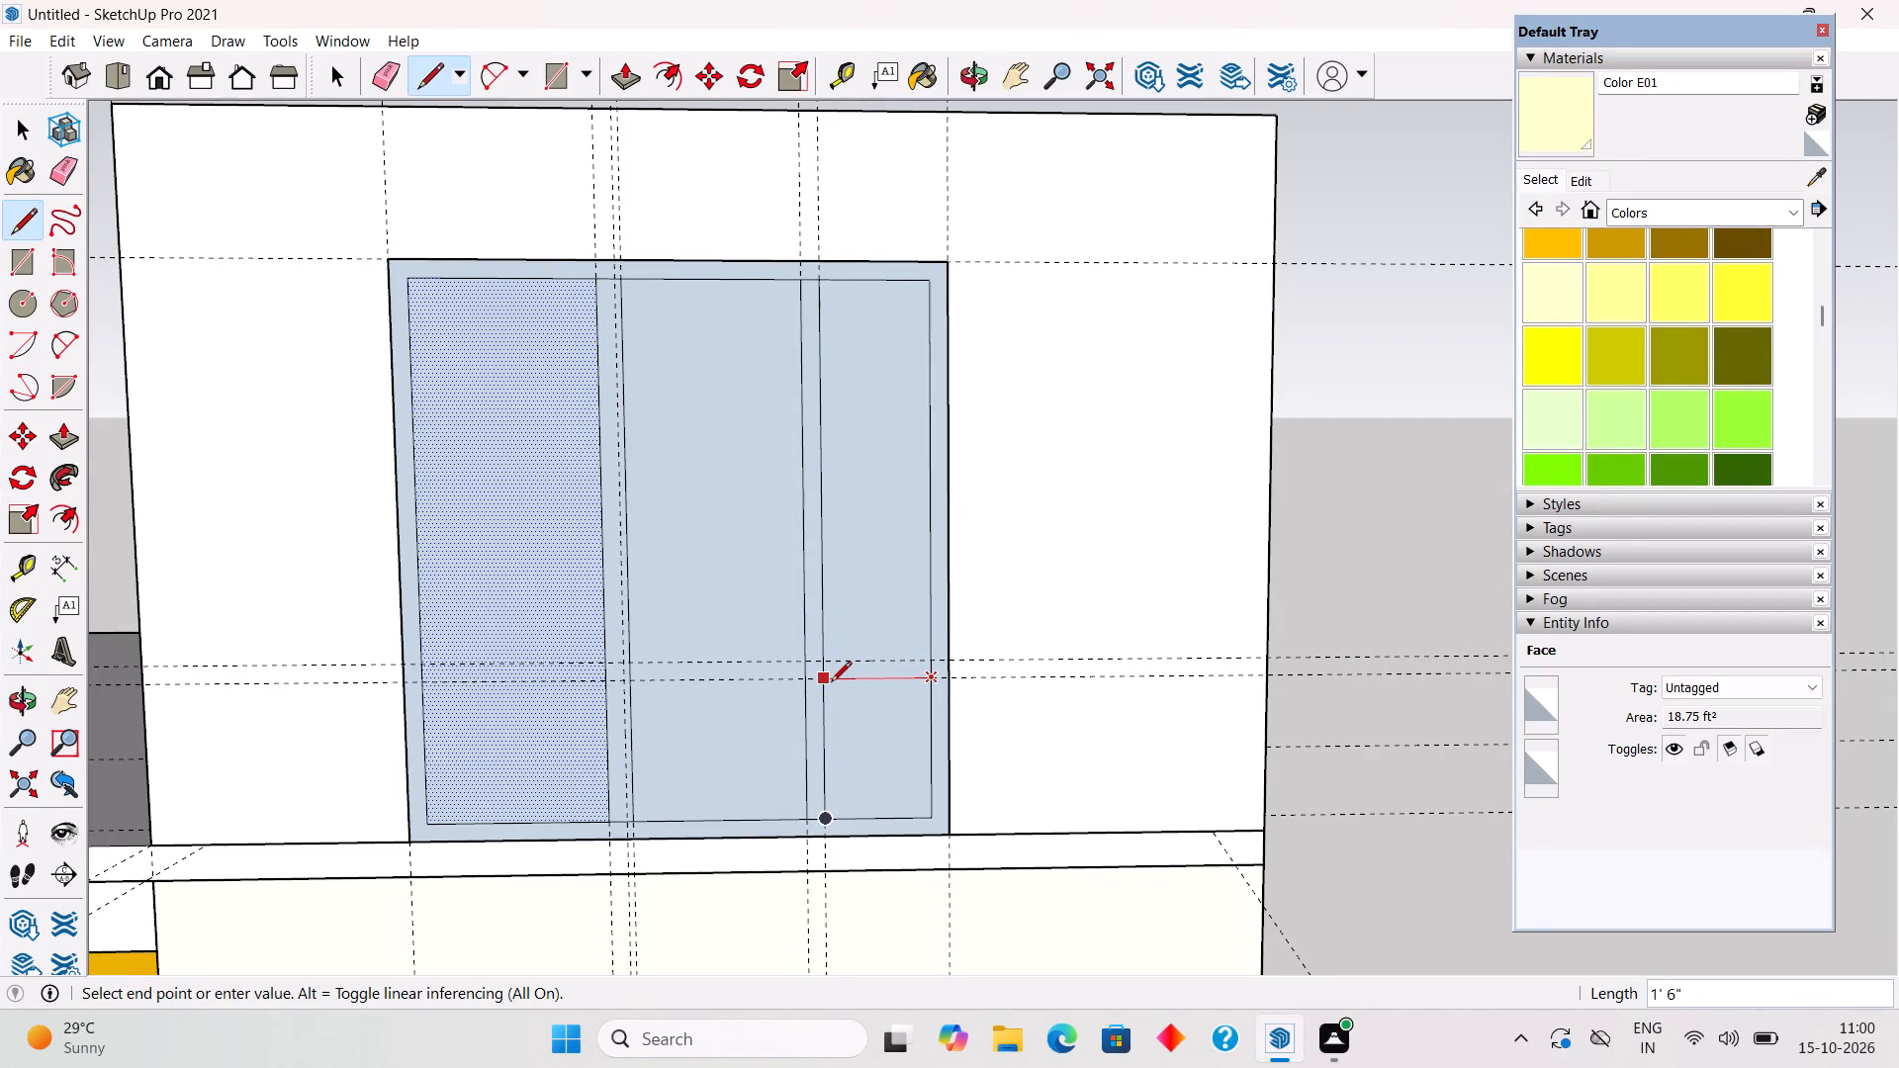
left_click(830, 683)
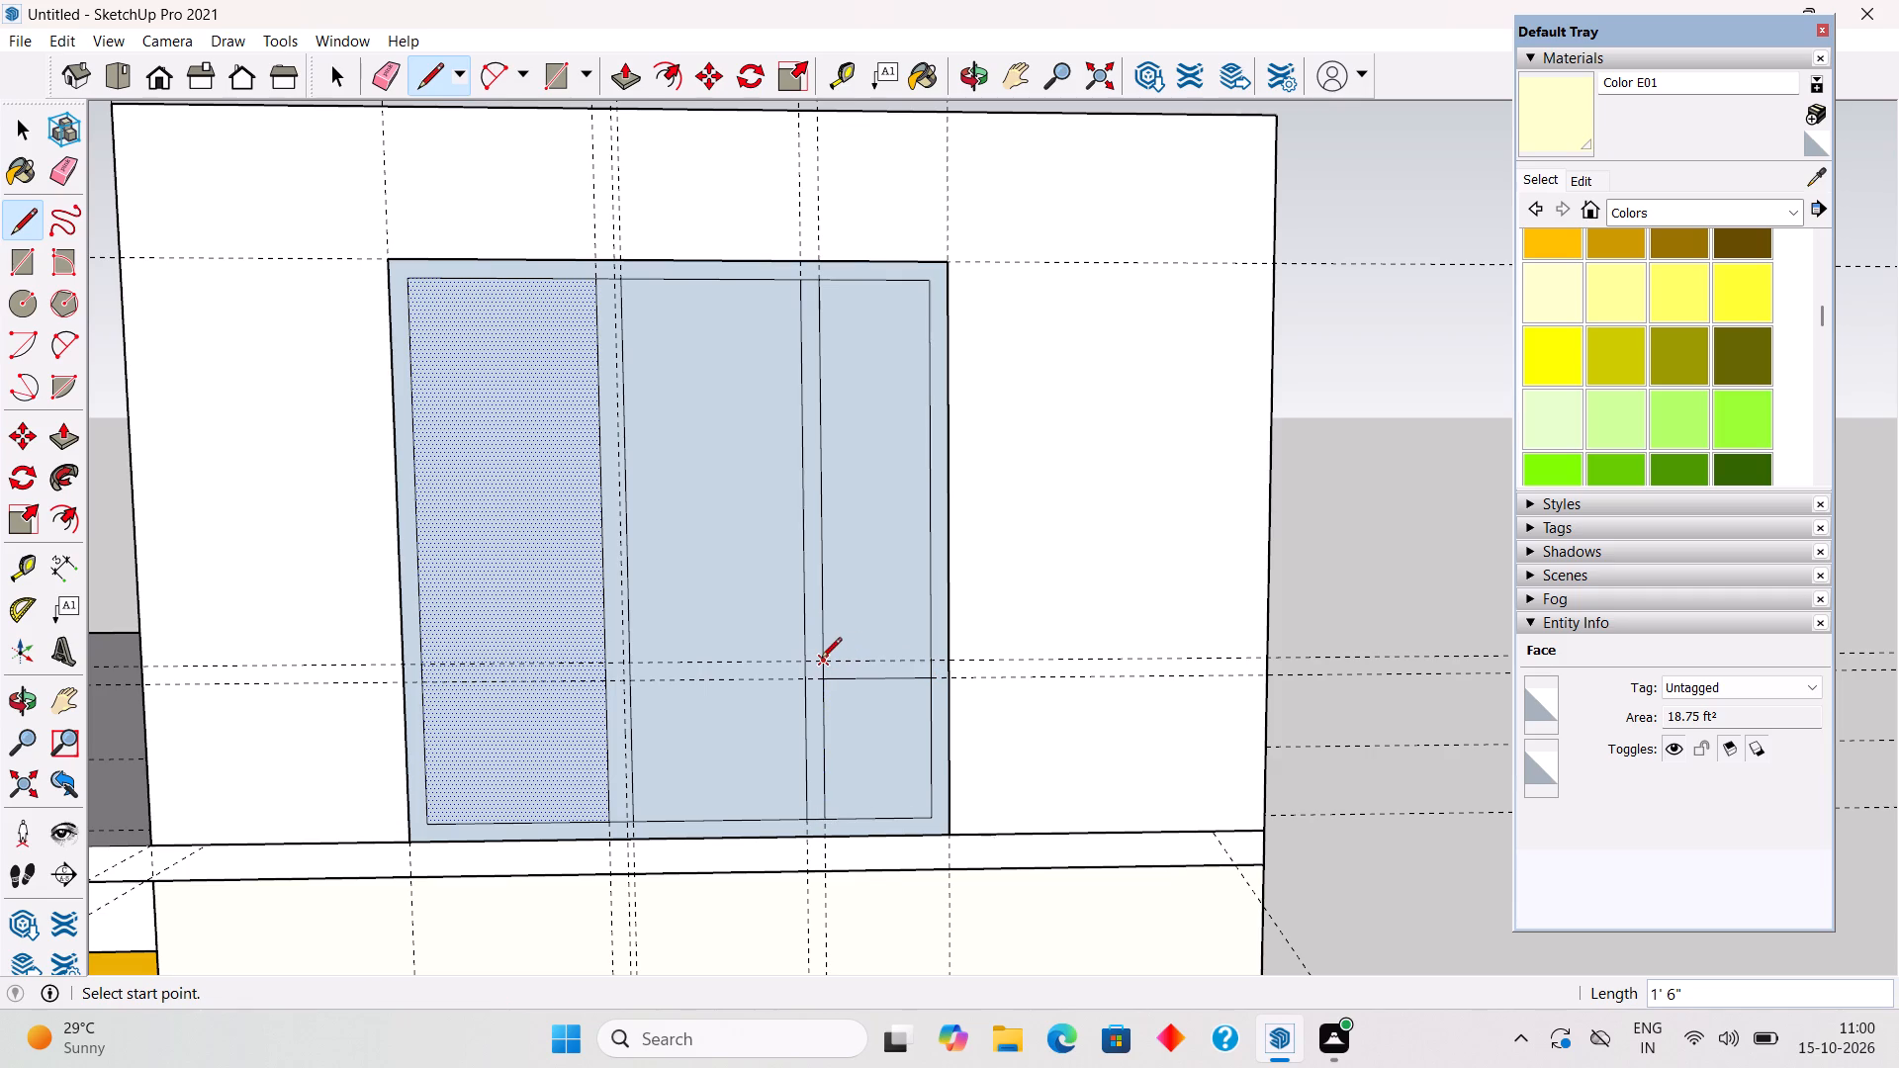
left_click(821, 660)
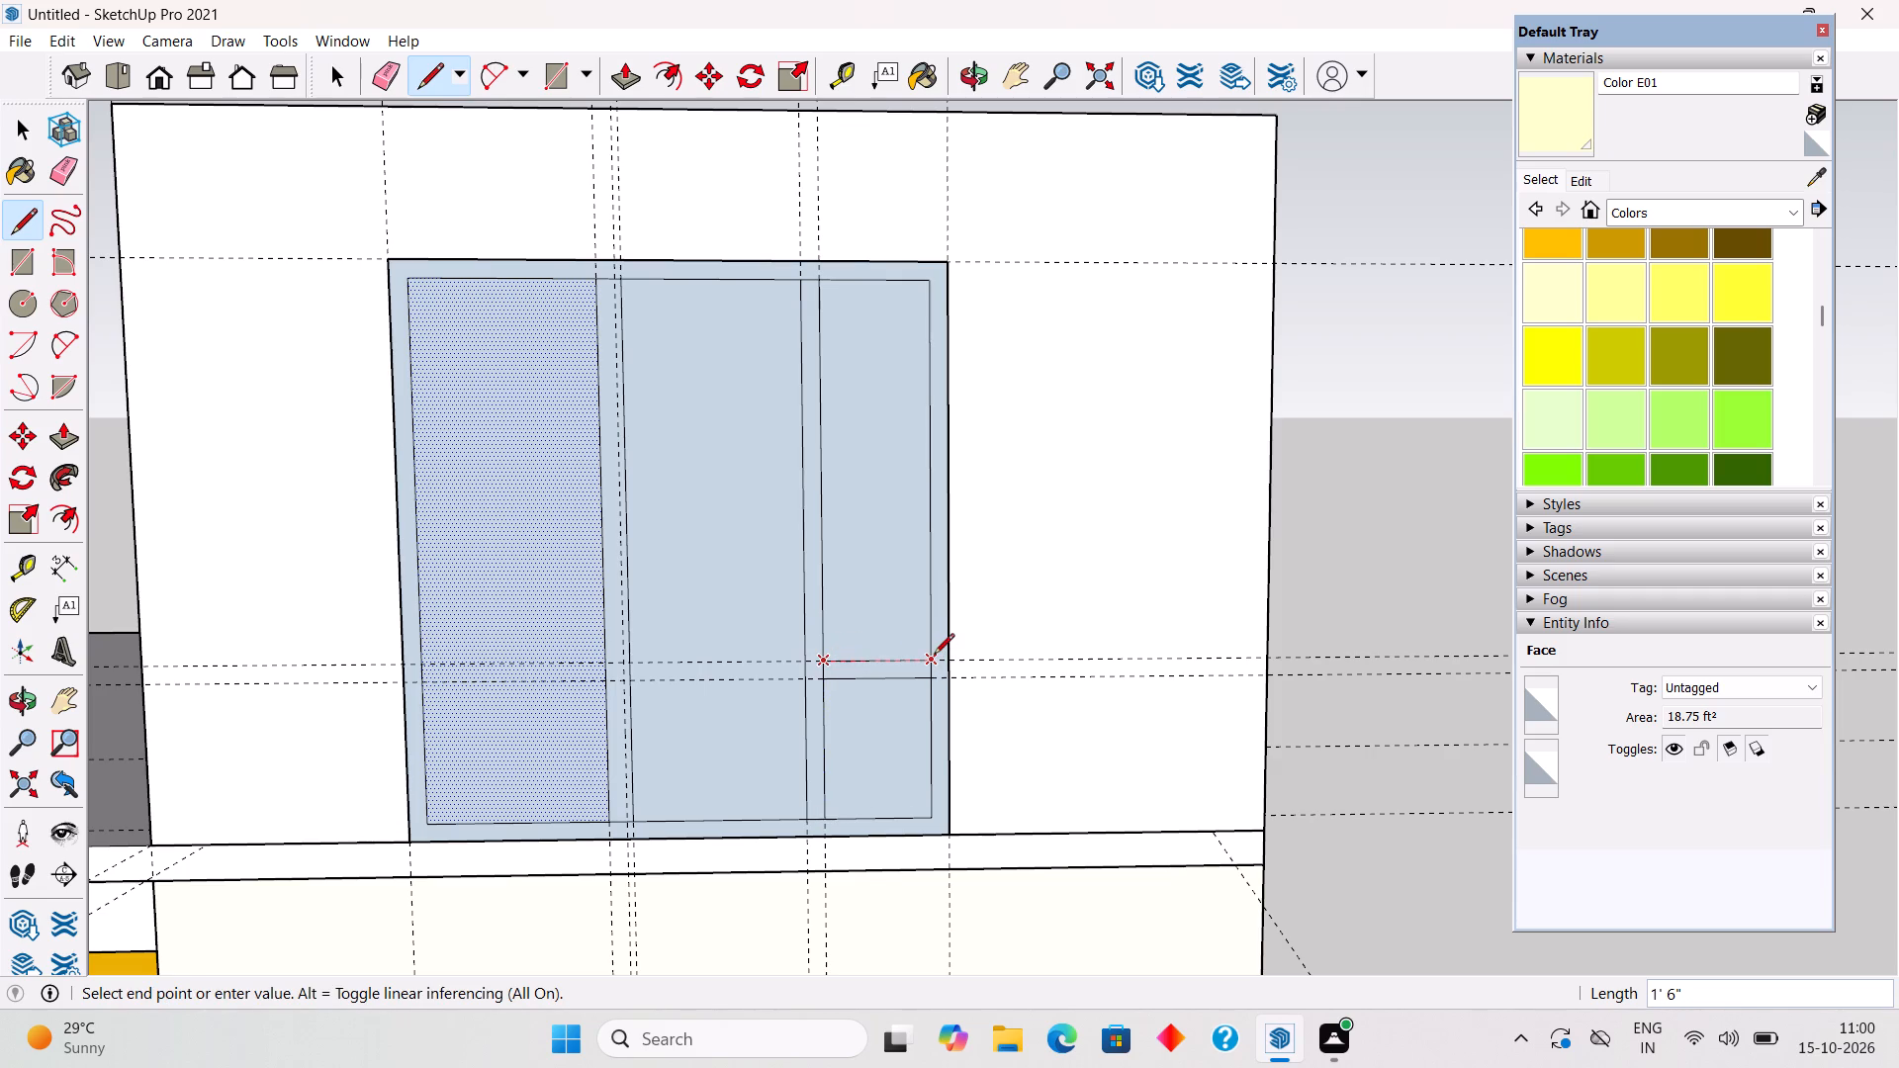
left_click(934, 656)
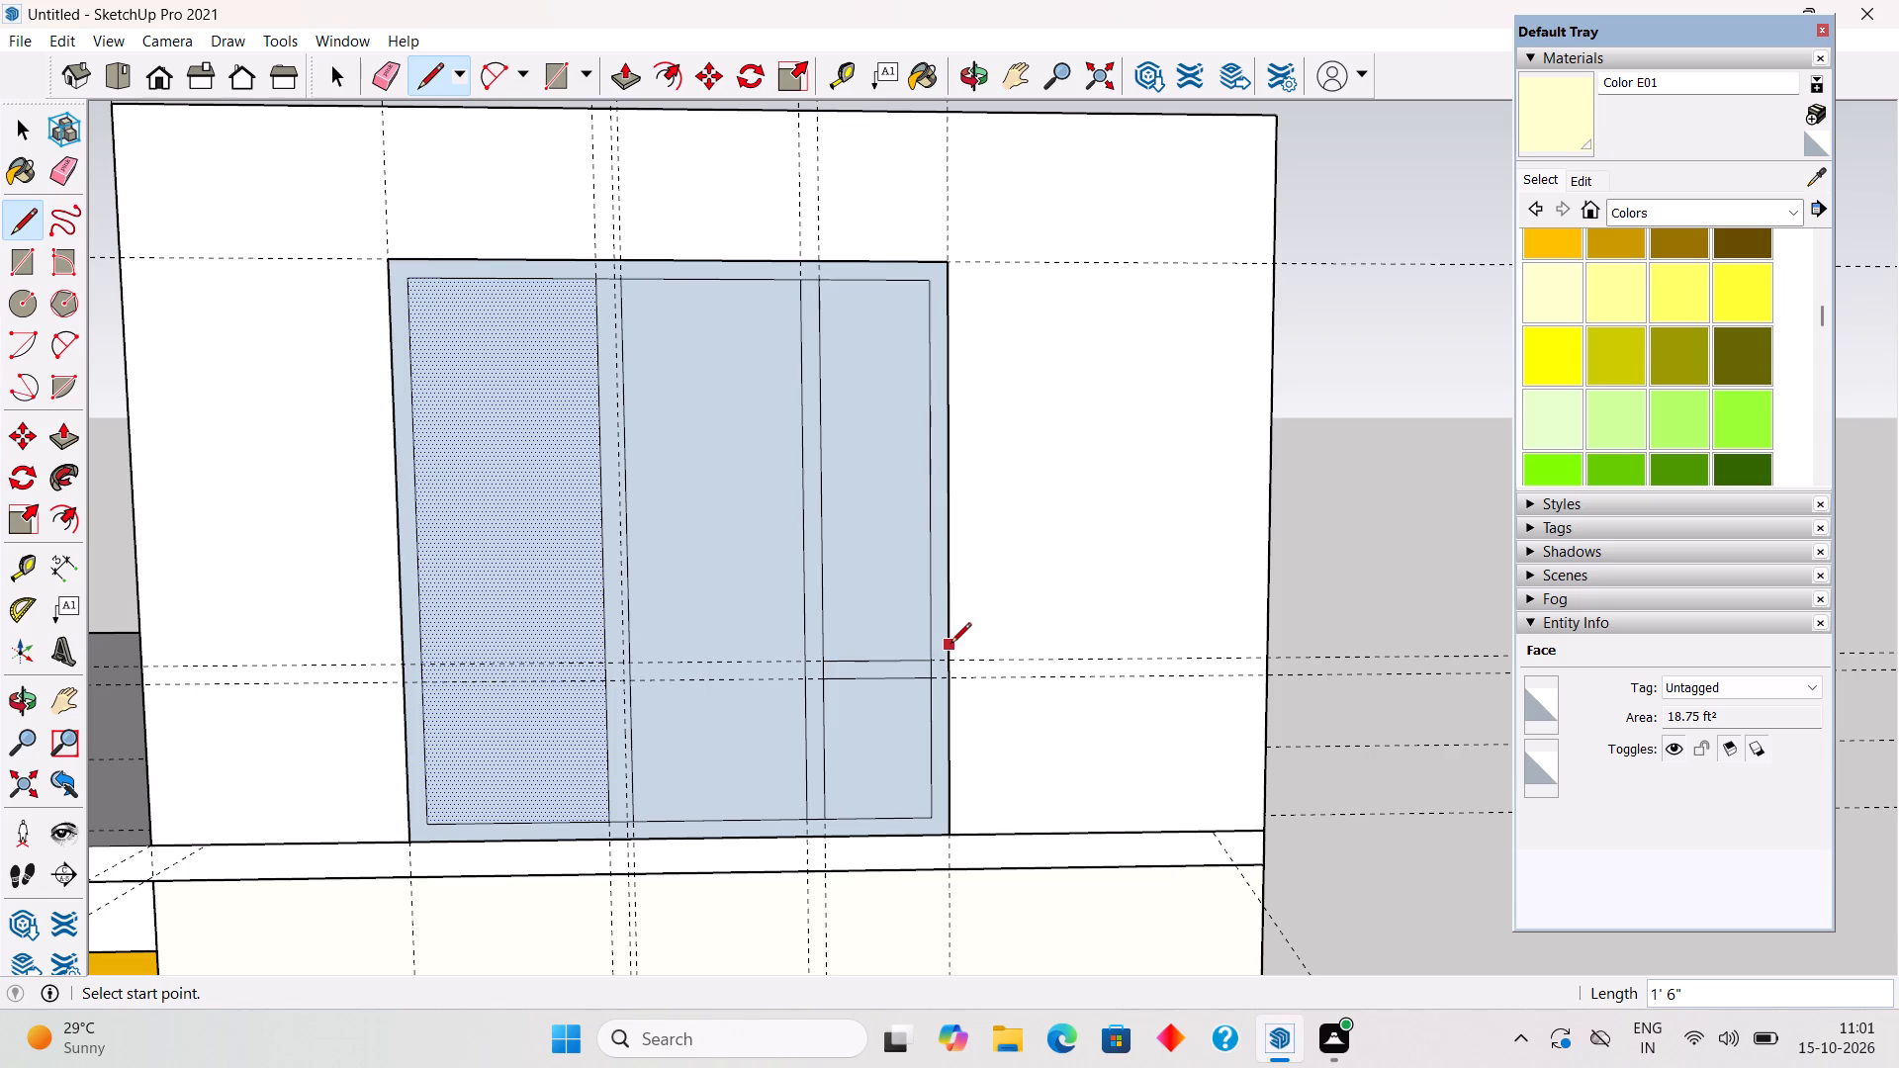
Erase the short leftover edge segments where both mullions and the transom meet the inner frame and each other.
key("space")
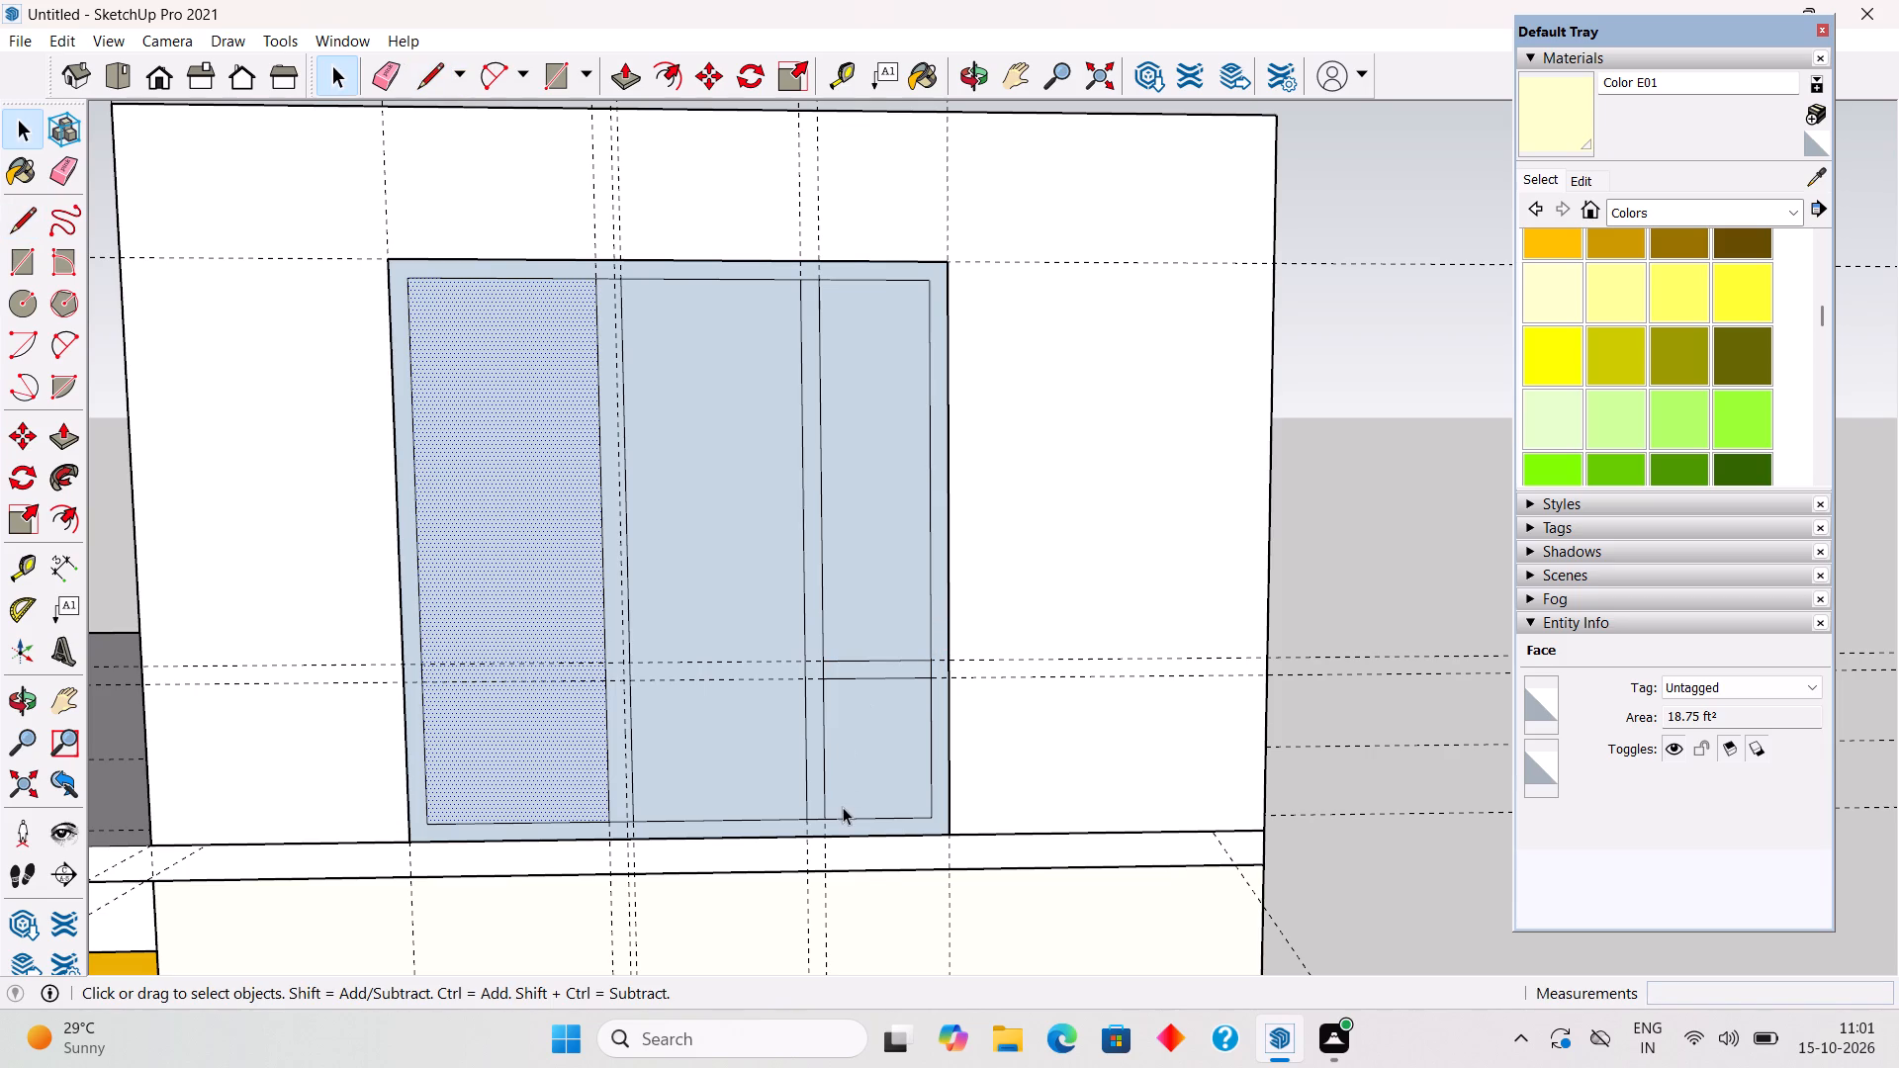
key("e")
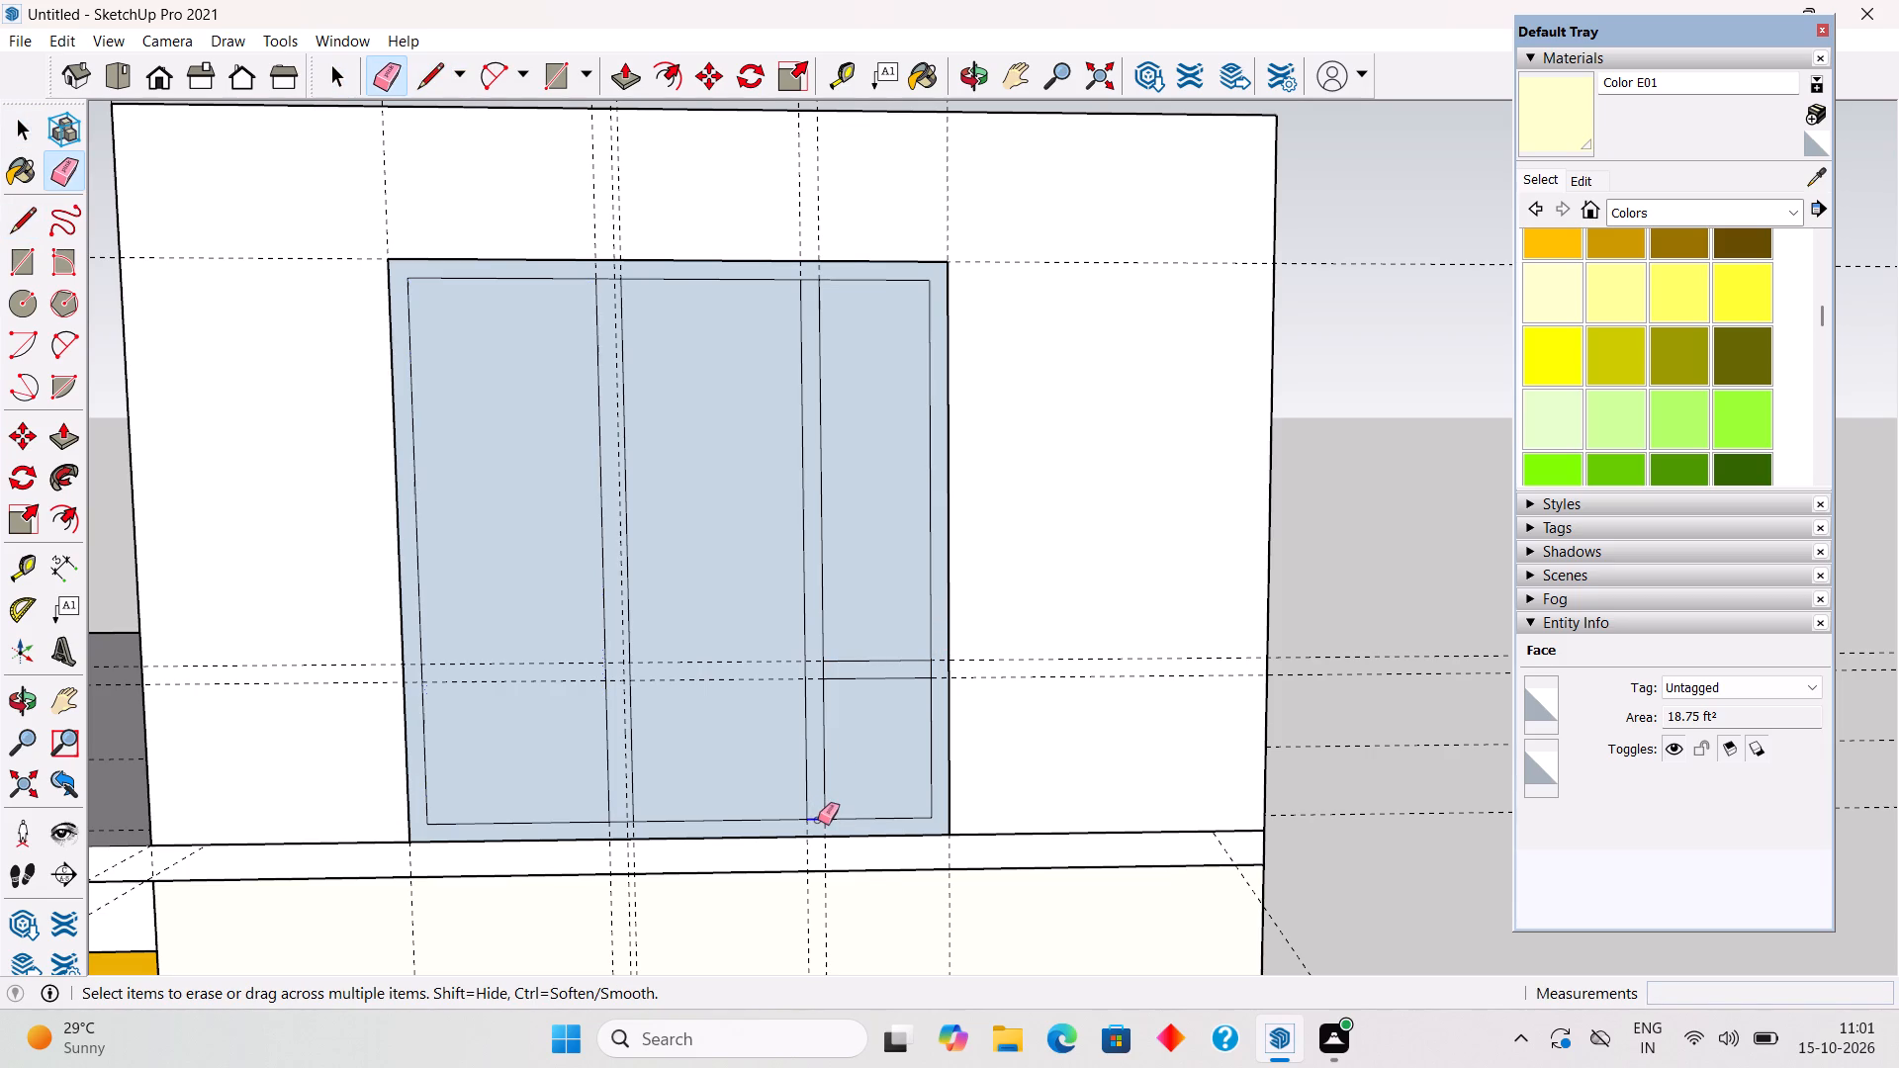
left_click(818, 820)
left_click(821, 673)
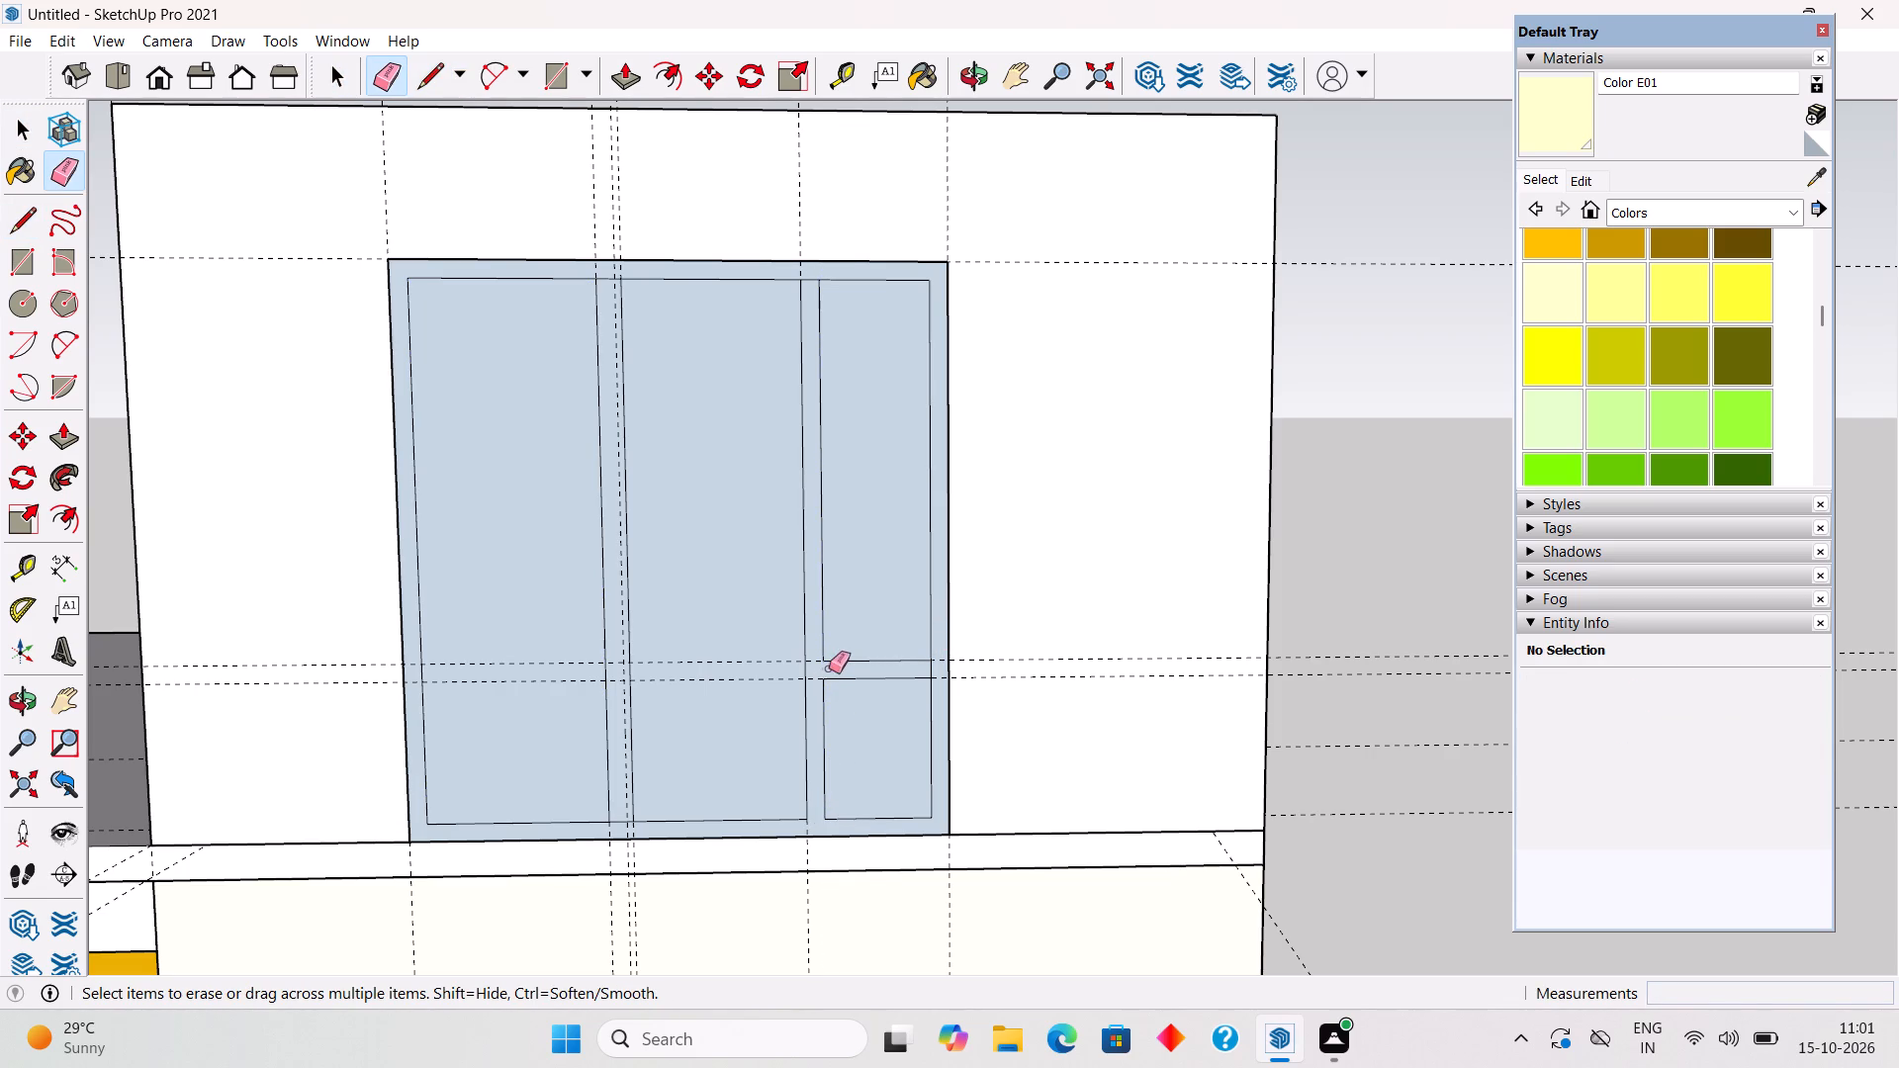
left_click(931, 672)
left_click(809, 282)
left_click(610, 278)
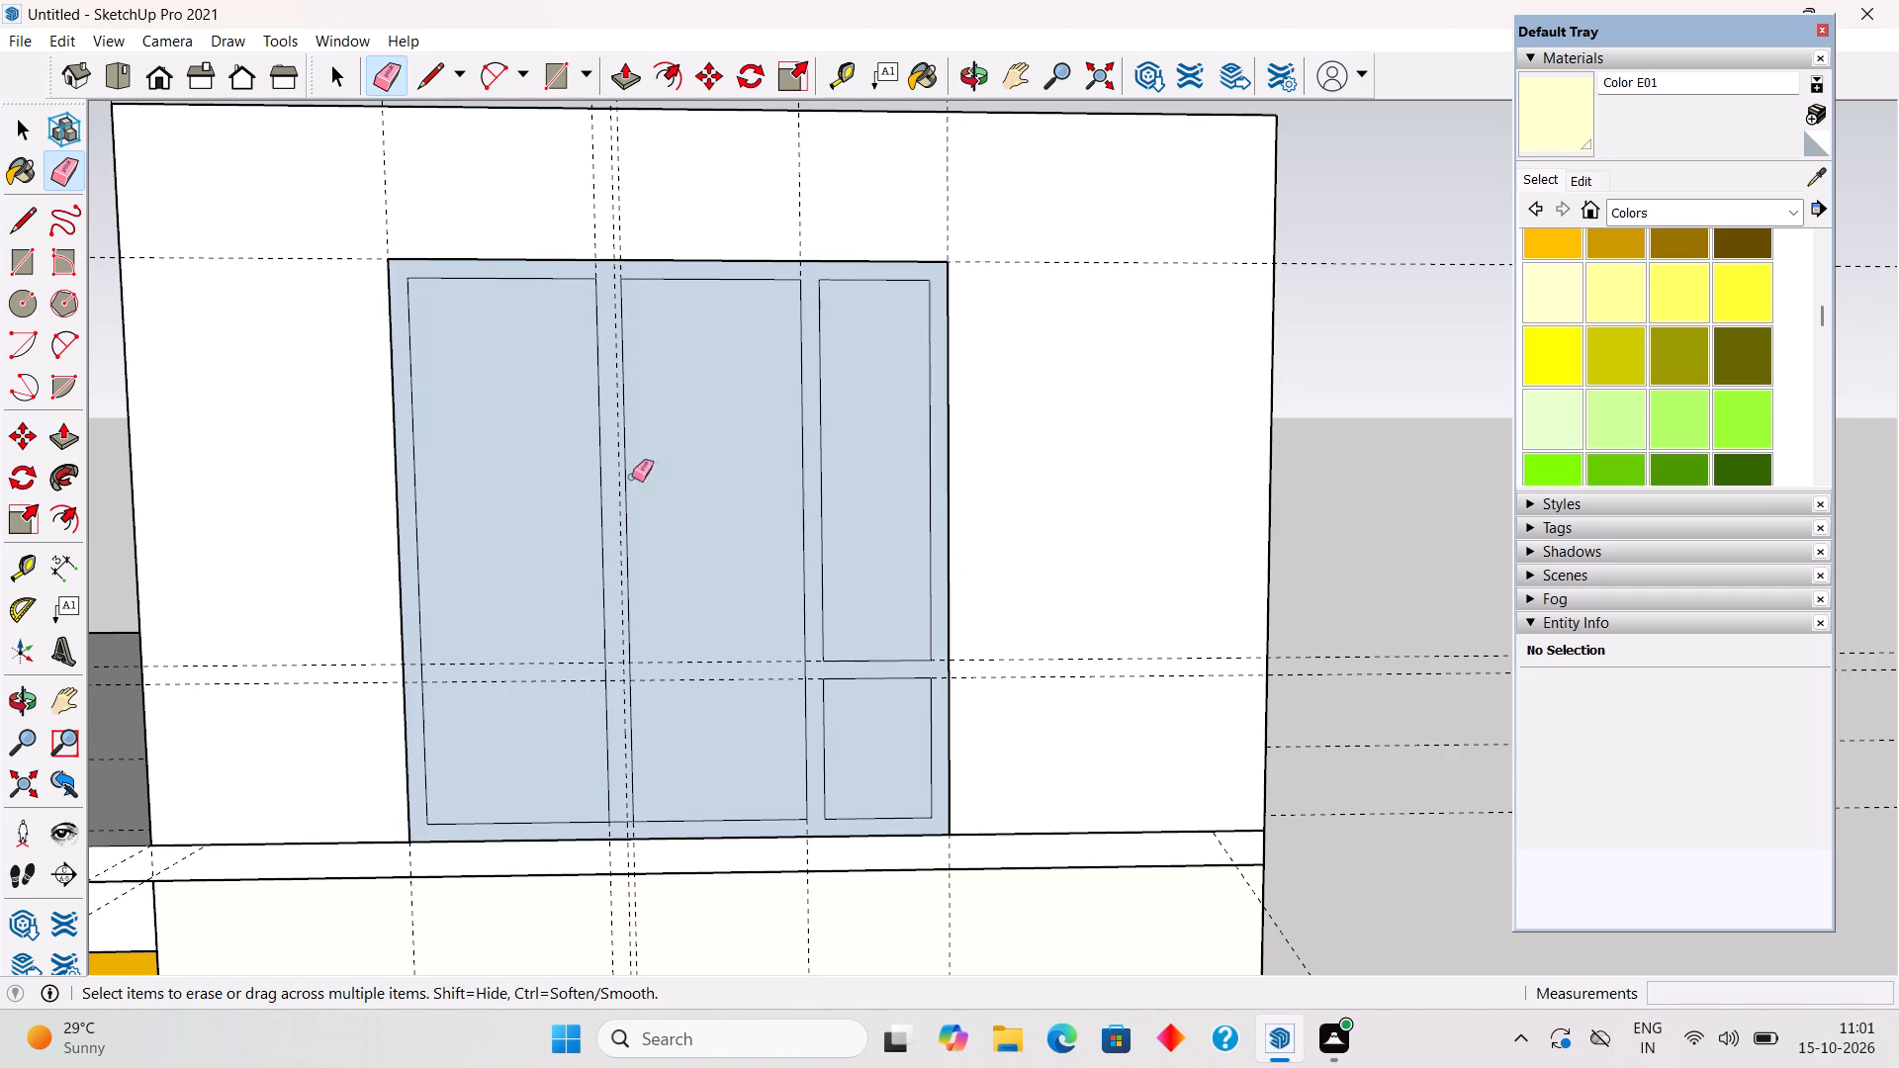
left_click(619, 824)
Delete the four pane faces between the frame, mullions and transom to leave open panes.
key("space")
left_click(577, 741)
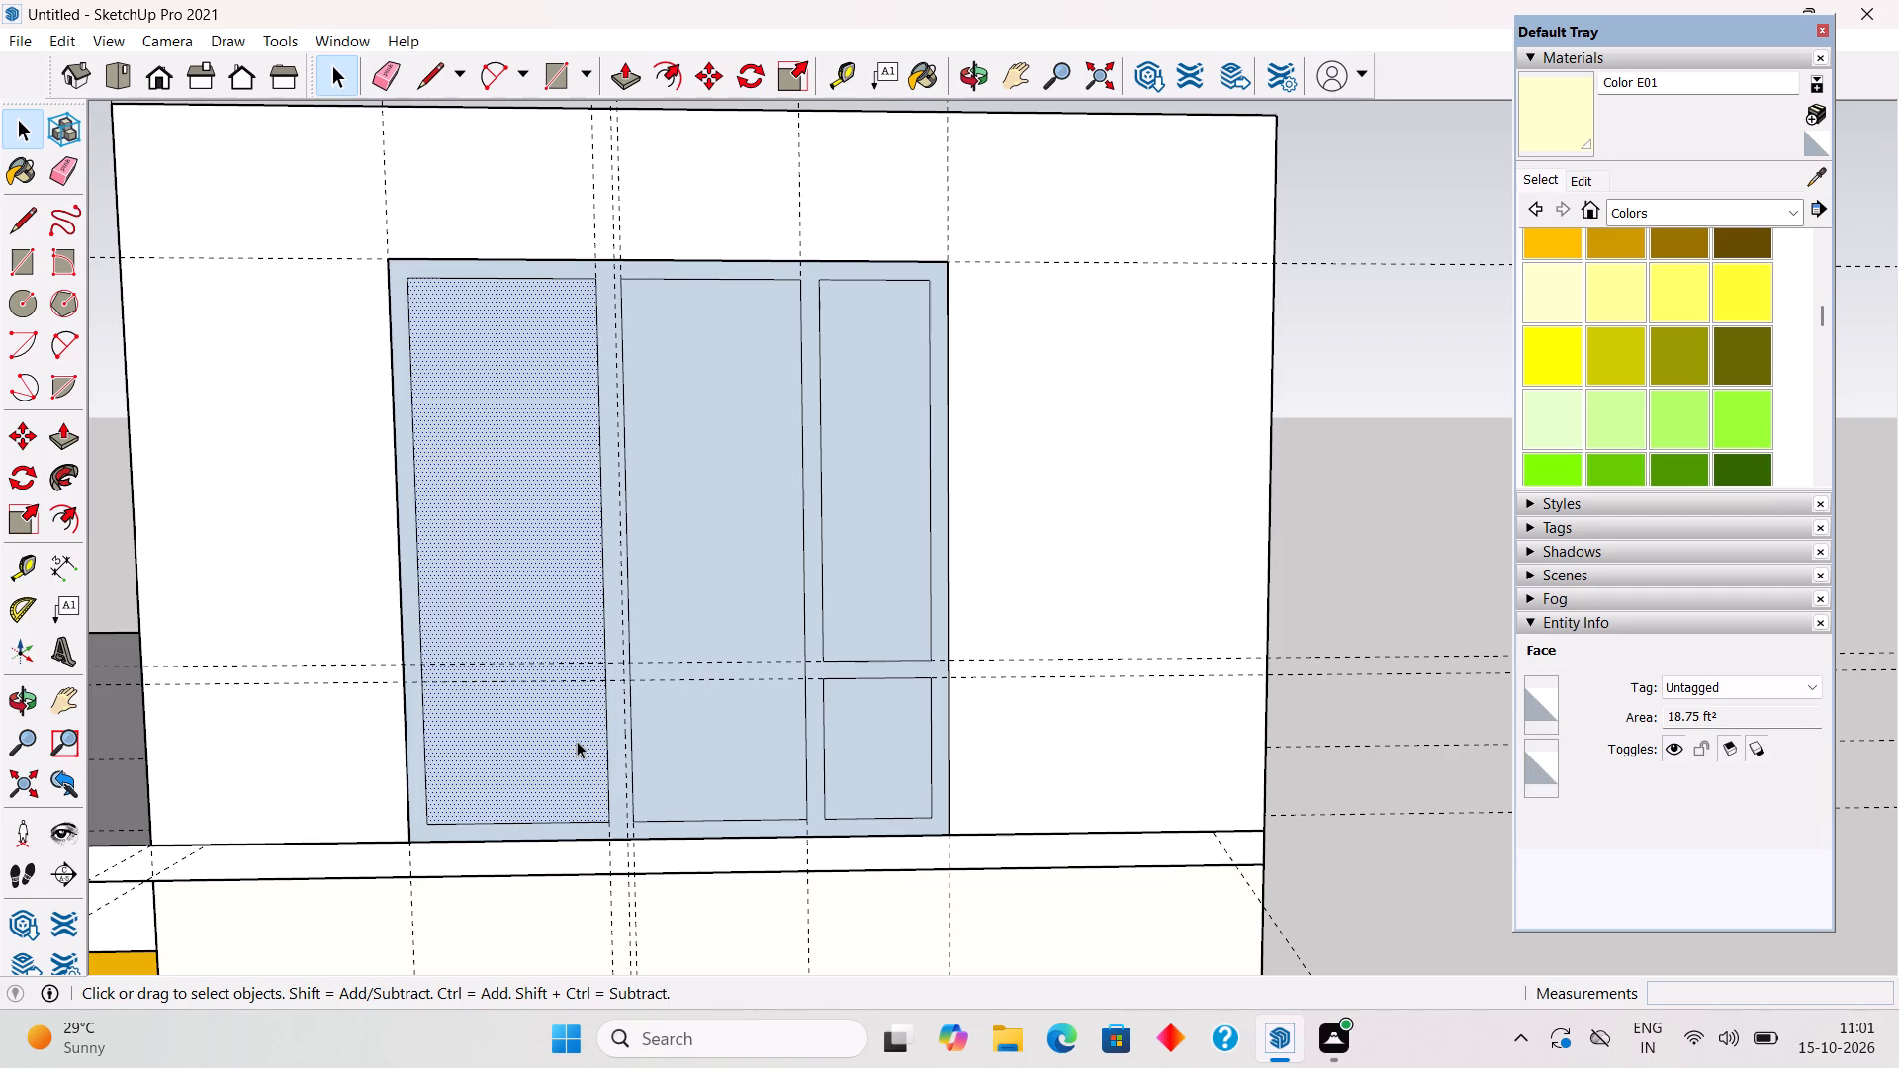
key("Delete")
left_click(710, 717)
key("Delete")
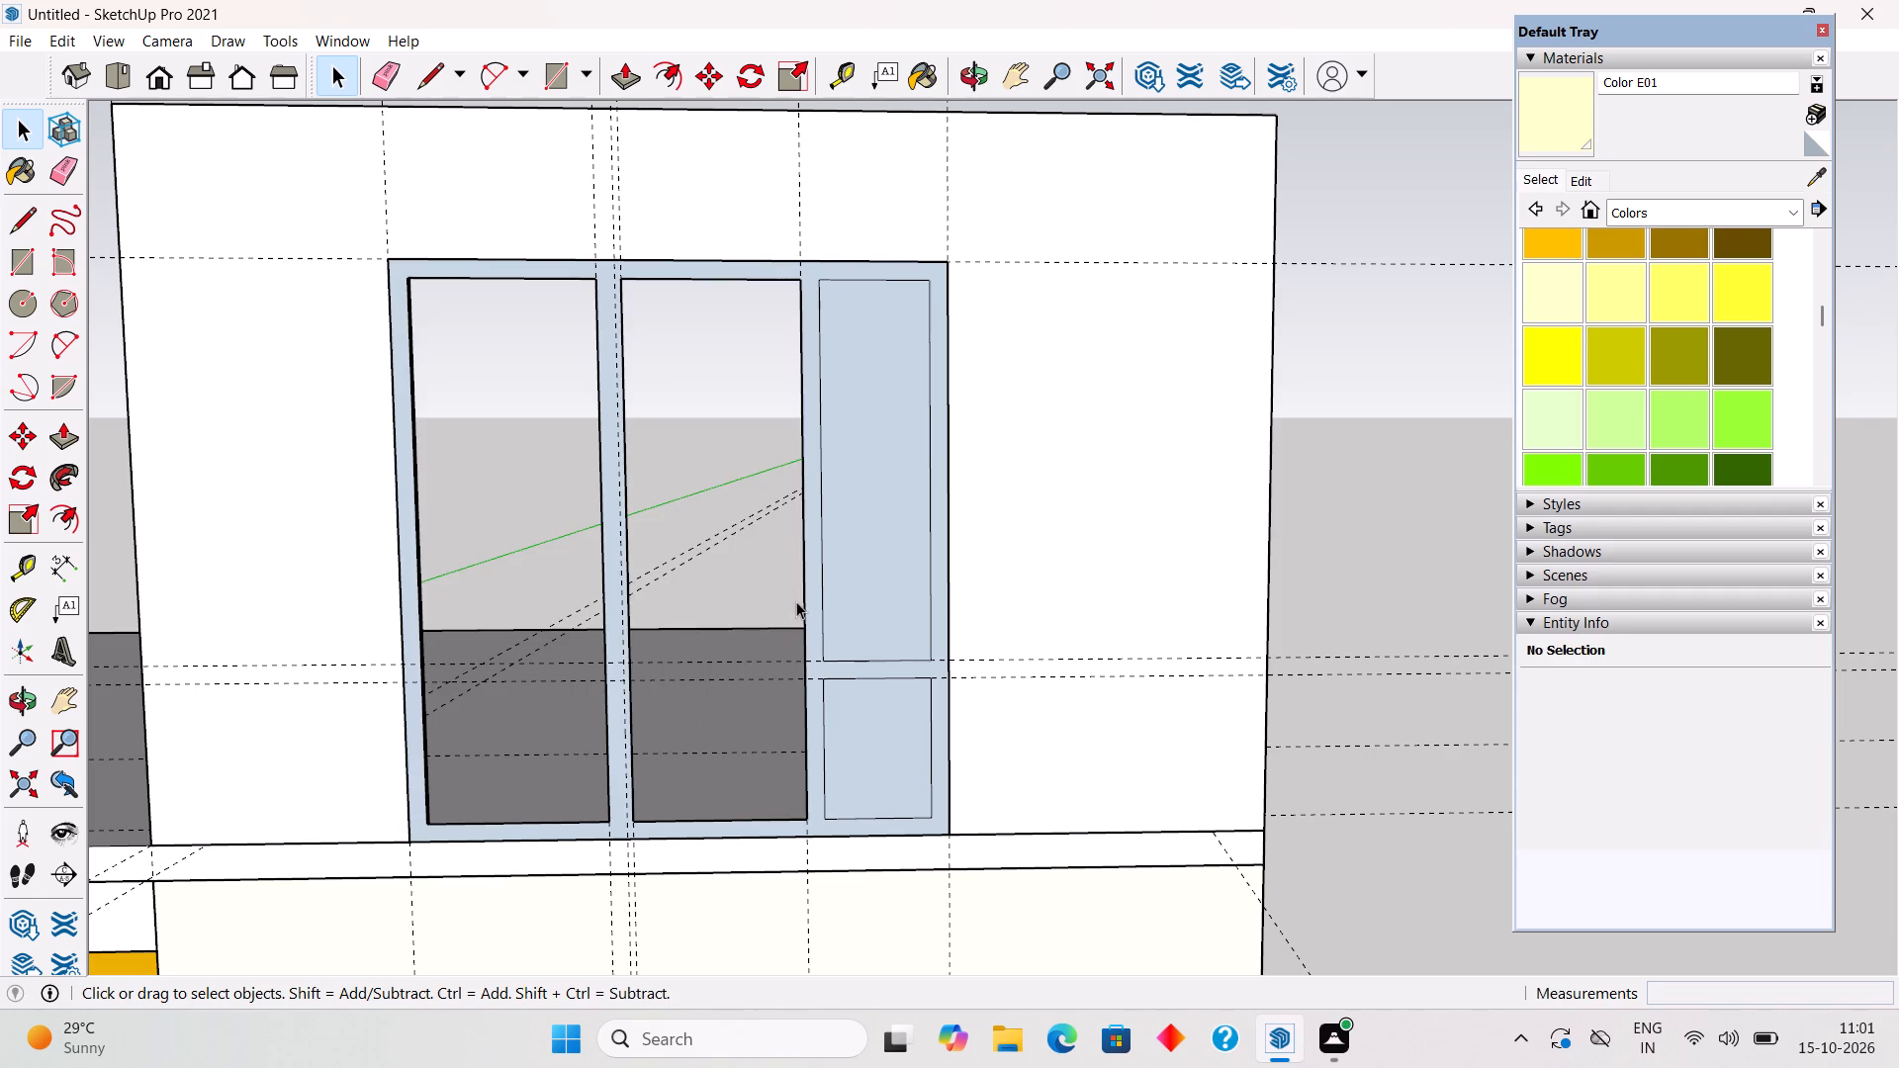
left_click(835, 585)
key("Delete")
left_click(845, 731)
key("Delete")
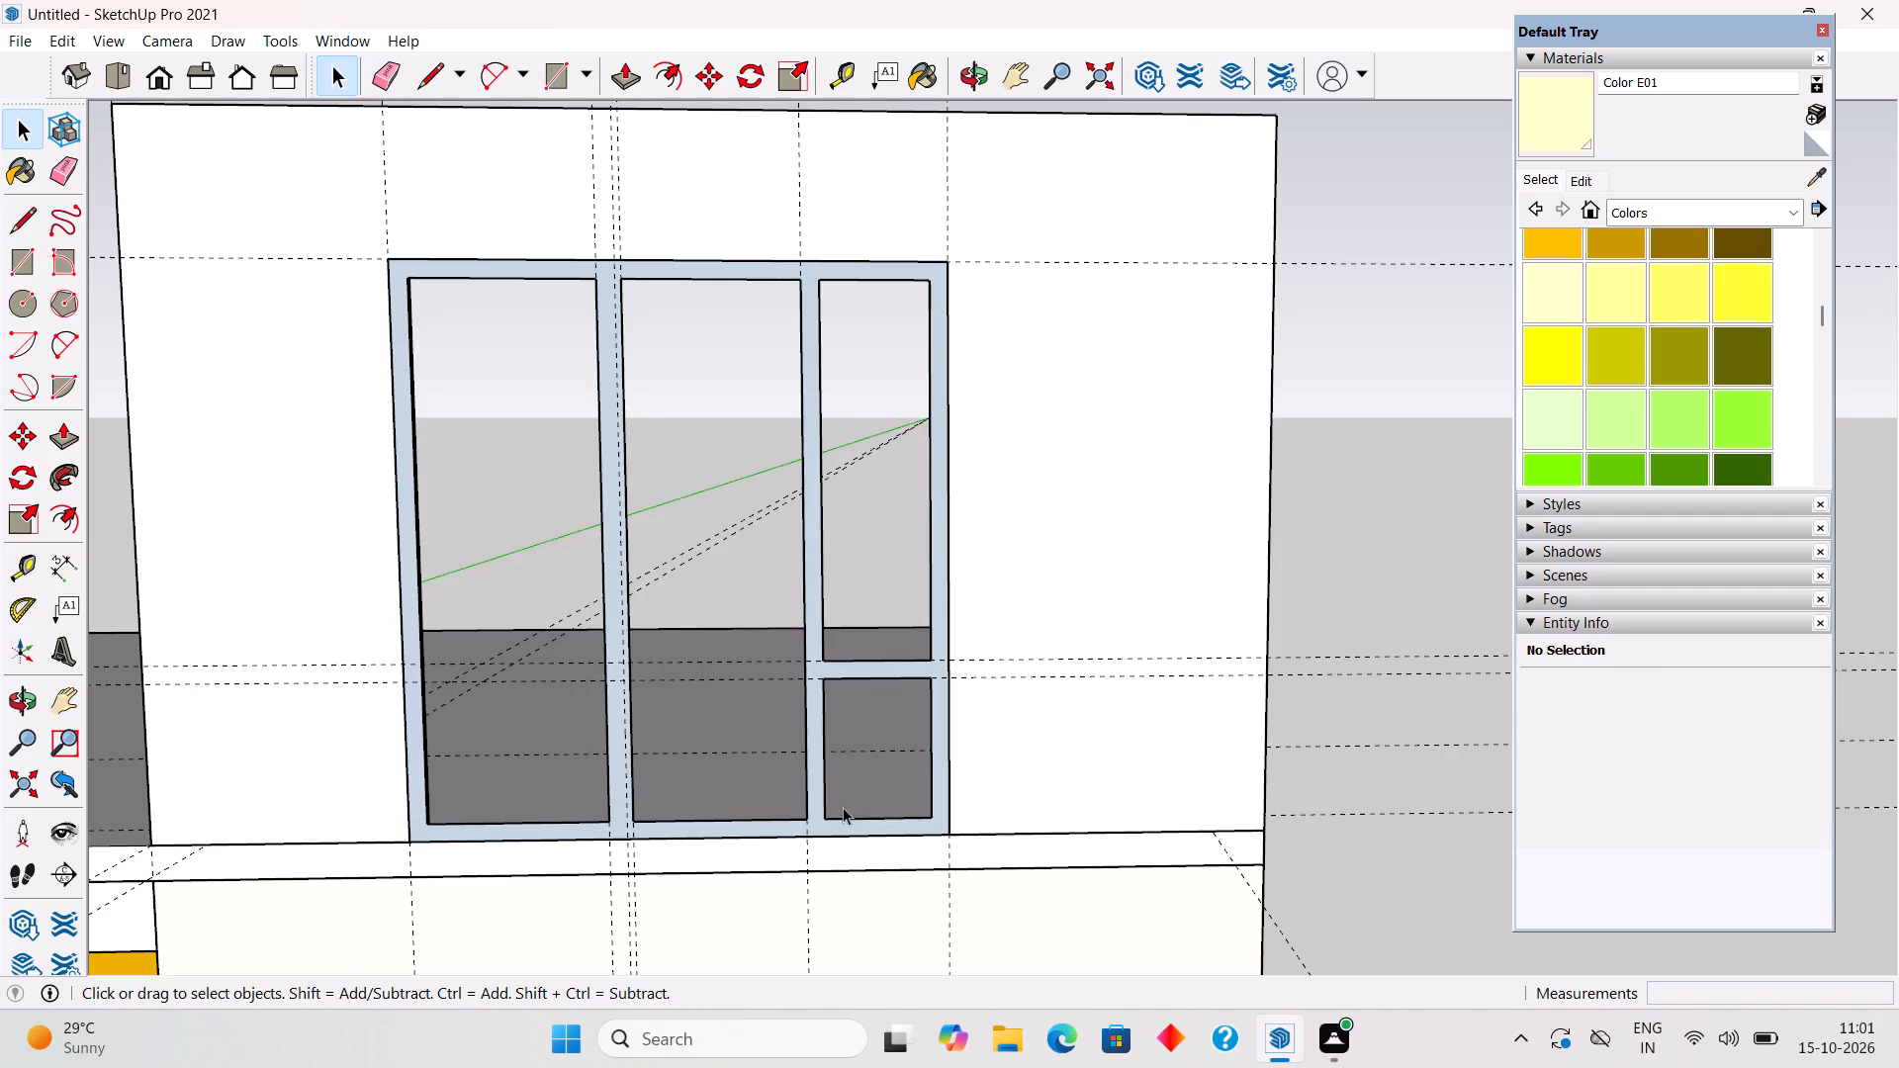
Extrude the window frame face, including mullions and transom, 3" with Push/Pull.
key("p")
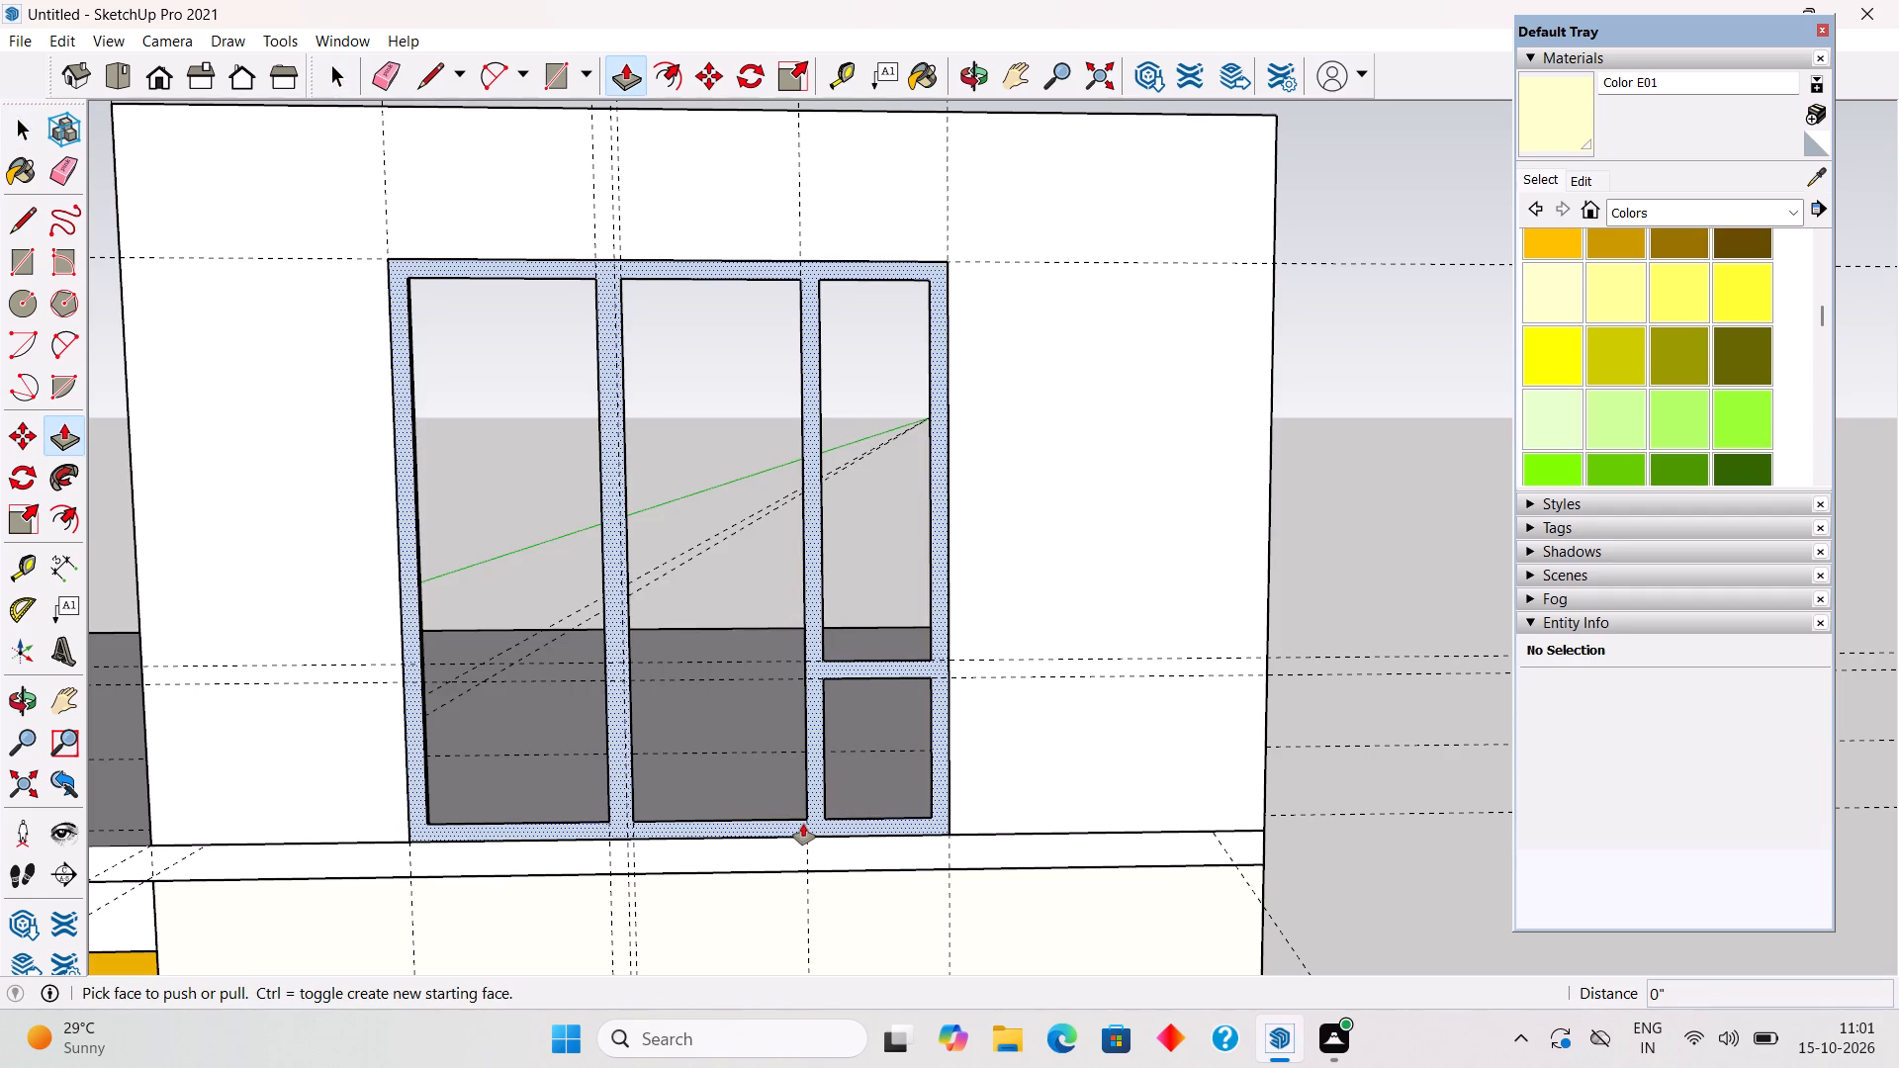
left_click(803, 824)
type("3\"")
key("Return")
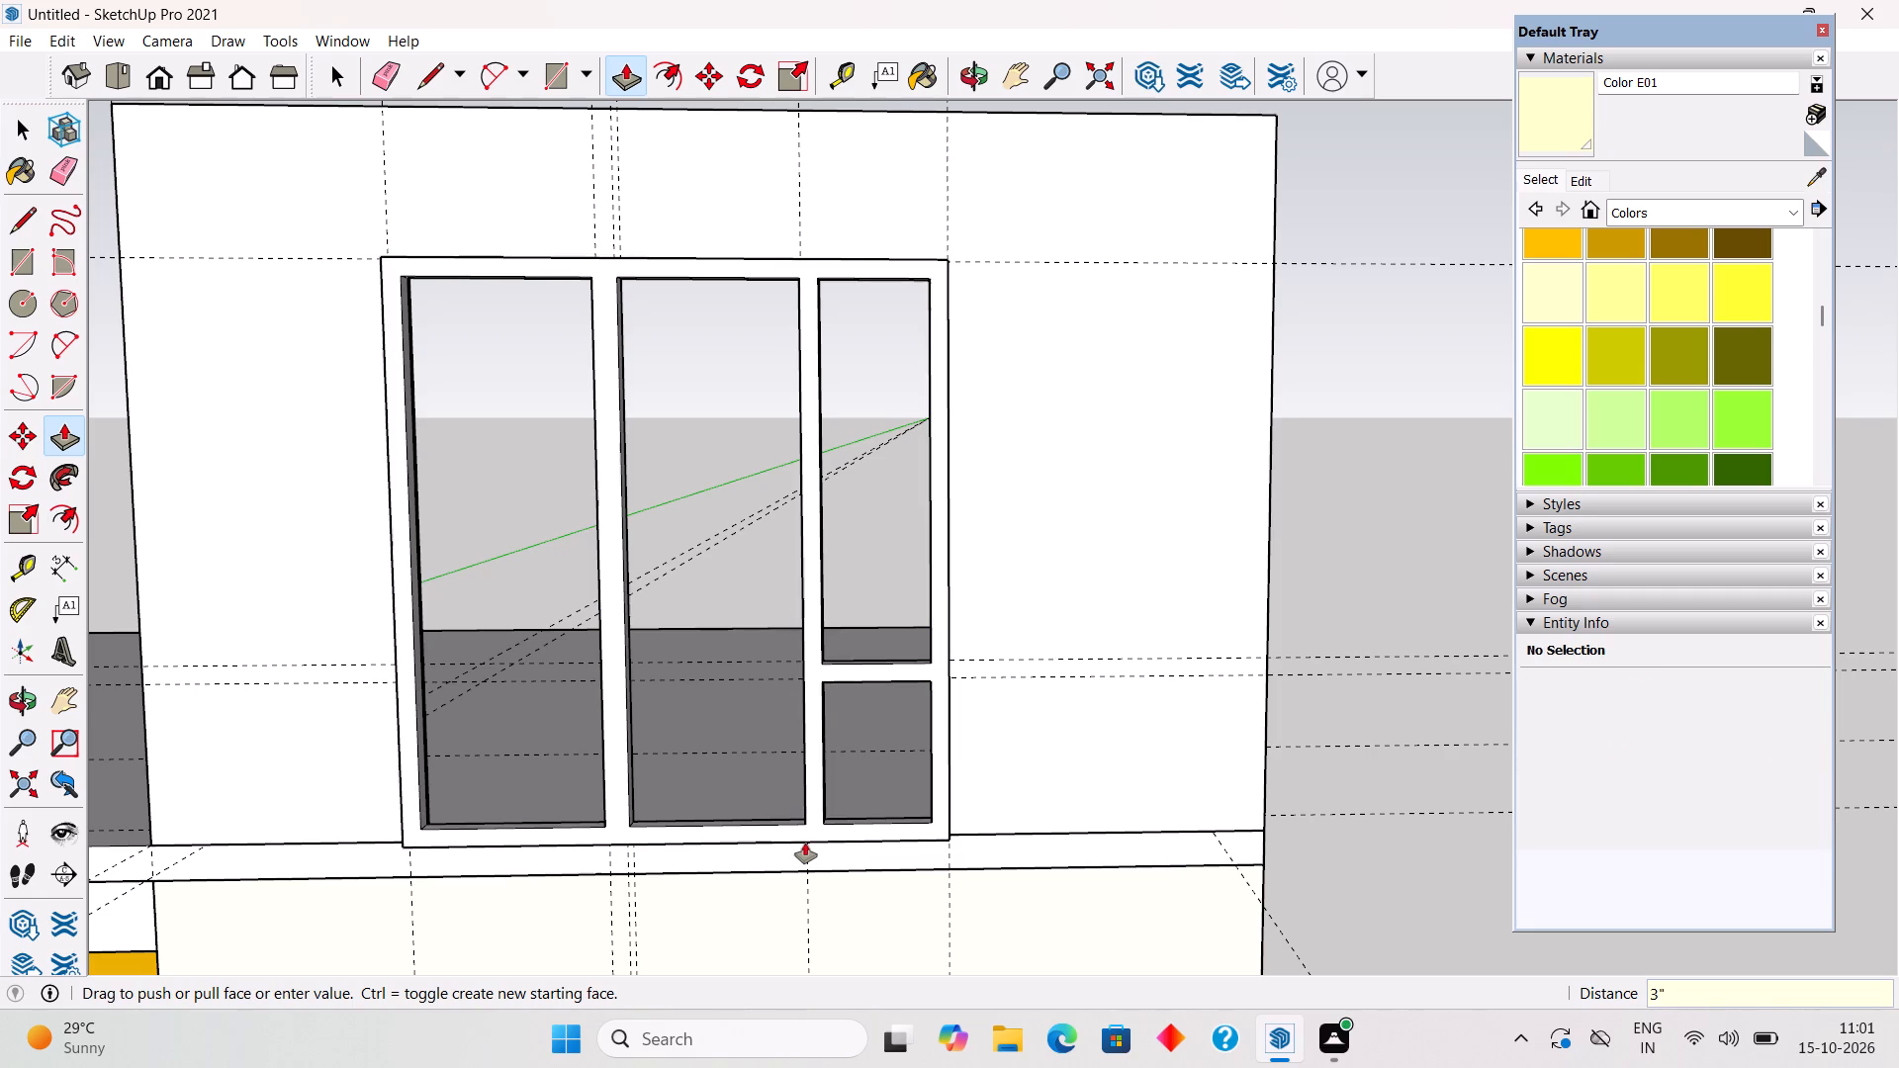
key("space")
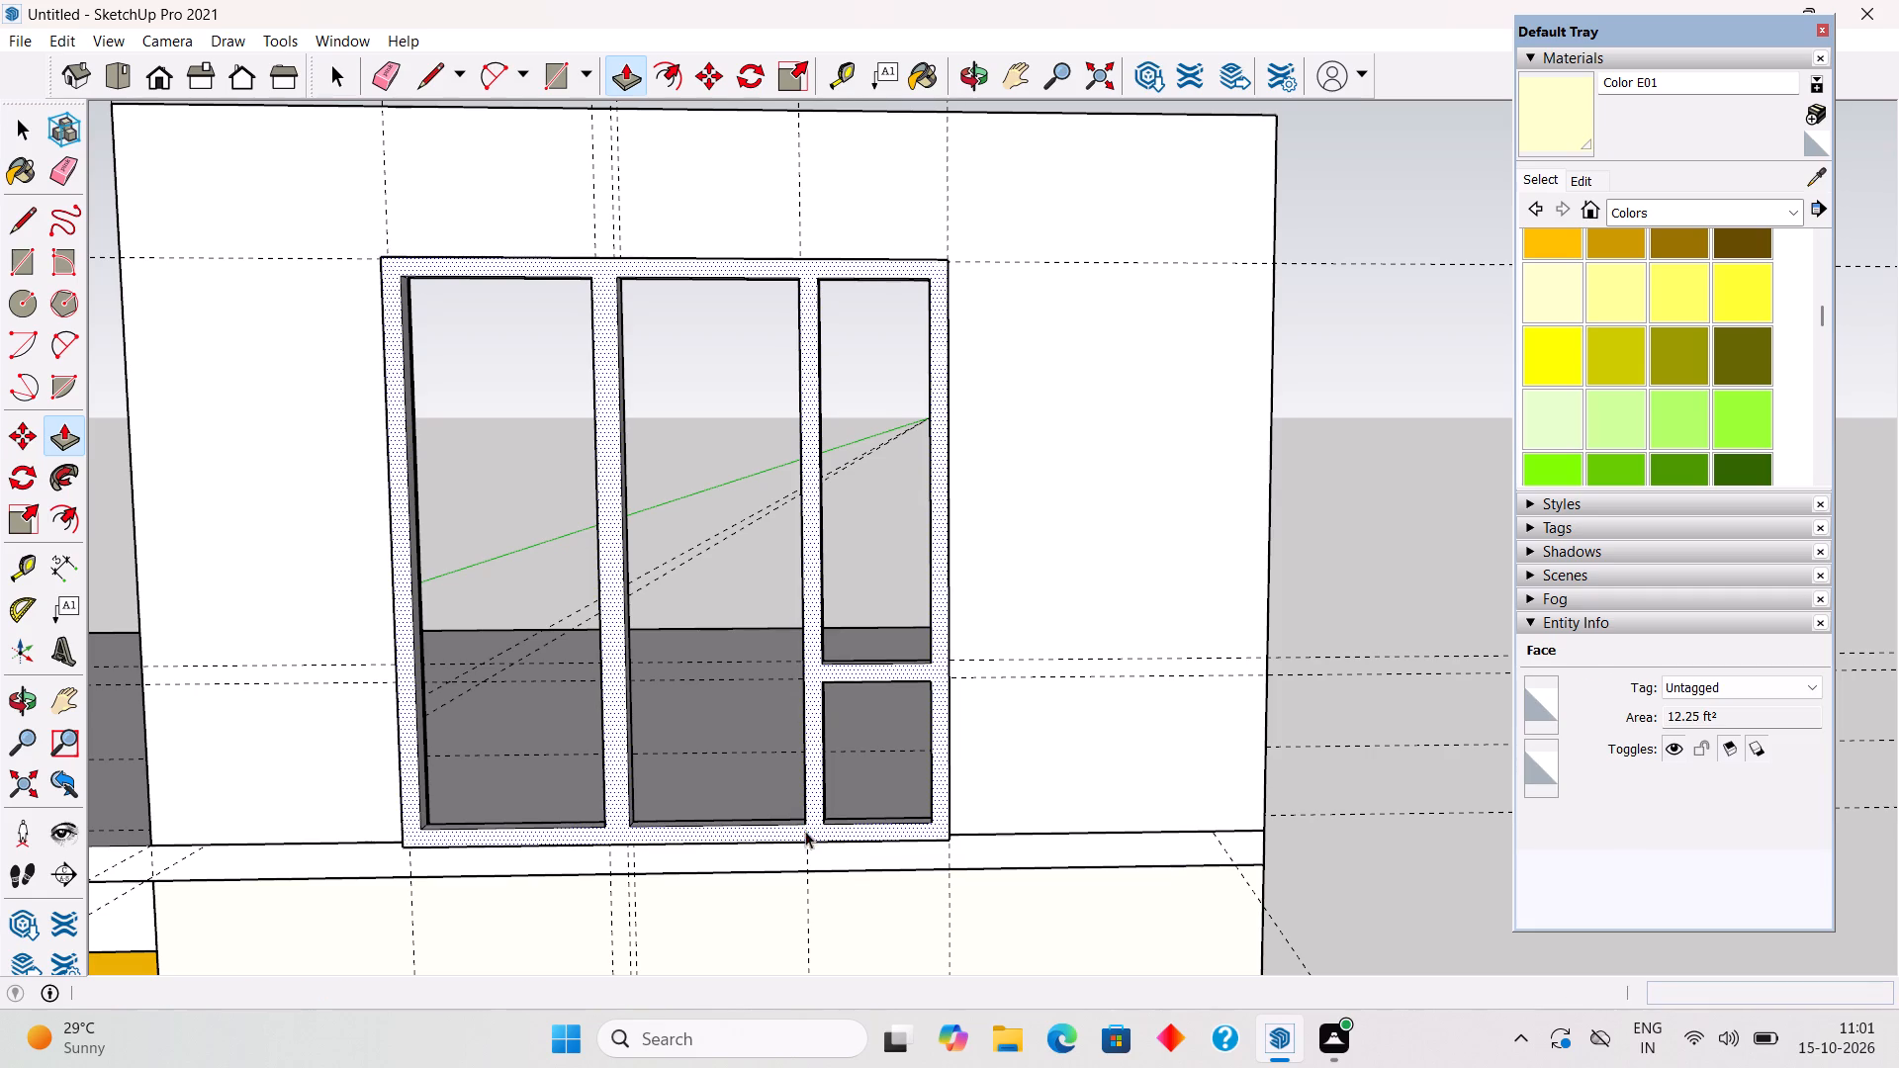
Select all connected geometry of the extruded window frame and make it a group.
middle_click_drag(870, 830, 535, 944)
scroll(905, 841, "up", 2)
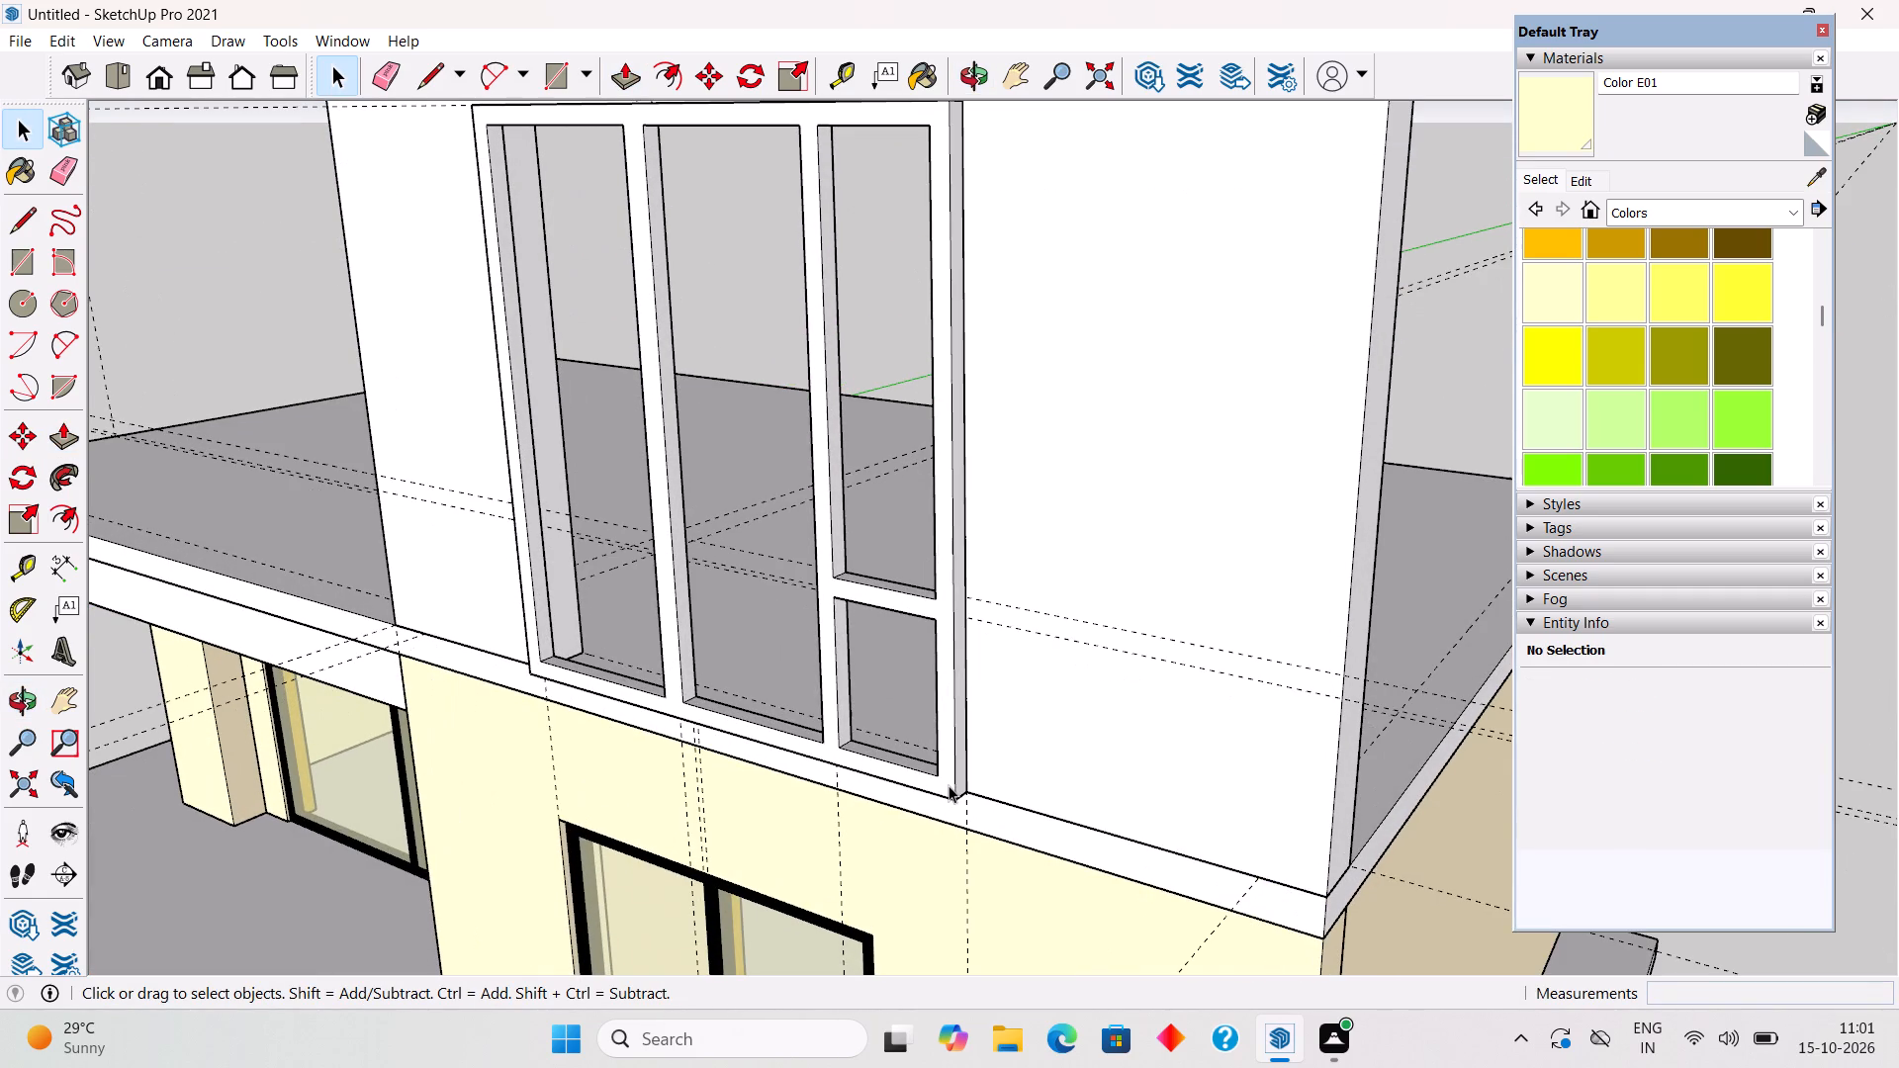
triple_click(949, 785)
right_click(957, 781)
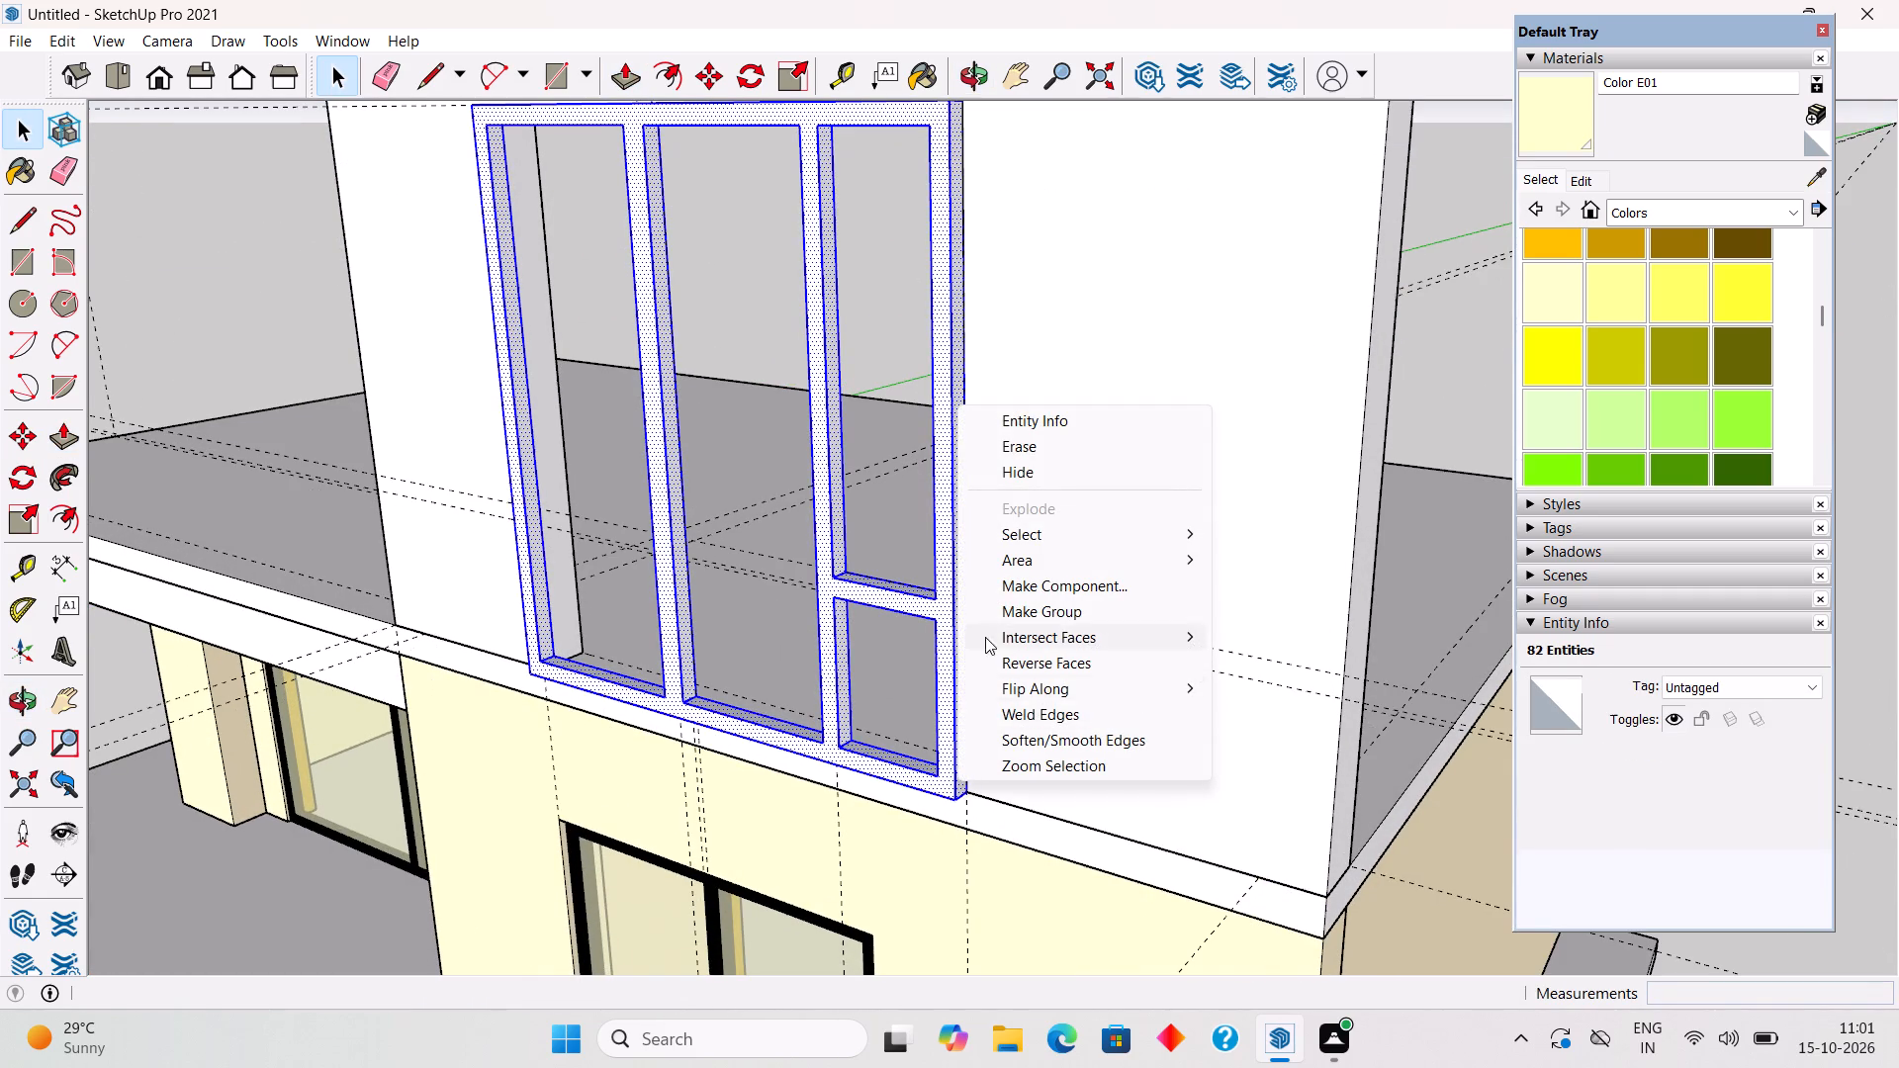
left_click(1007, 618)
Move the frame group 3" back, from its front bottom corner to the opening's corner, flush with the wall face.
scroll(1005, 670, "up", 5)
scroll(973, 852, "up", 3)
scroll(887, 904, "up", 1)
middle_click_drag(885, 906, 952, 897)
key("m")
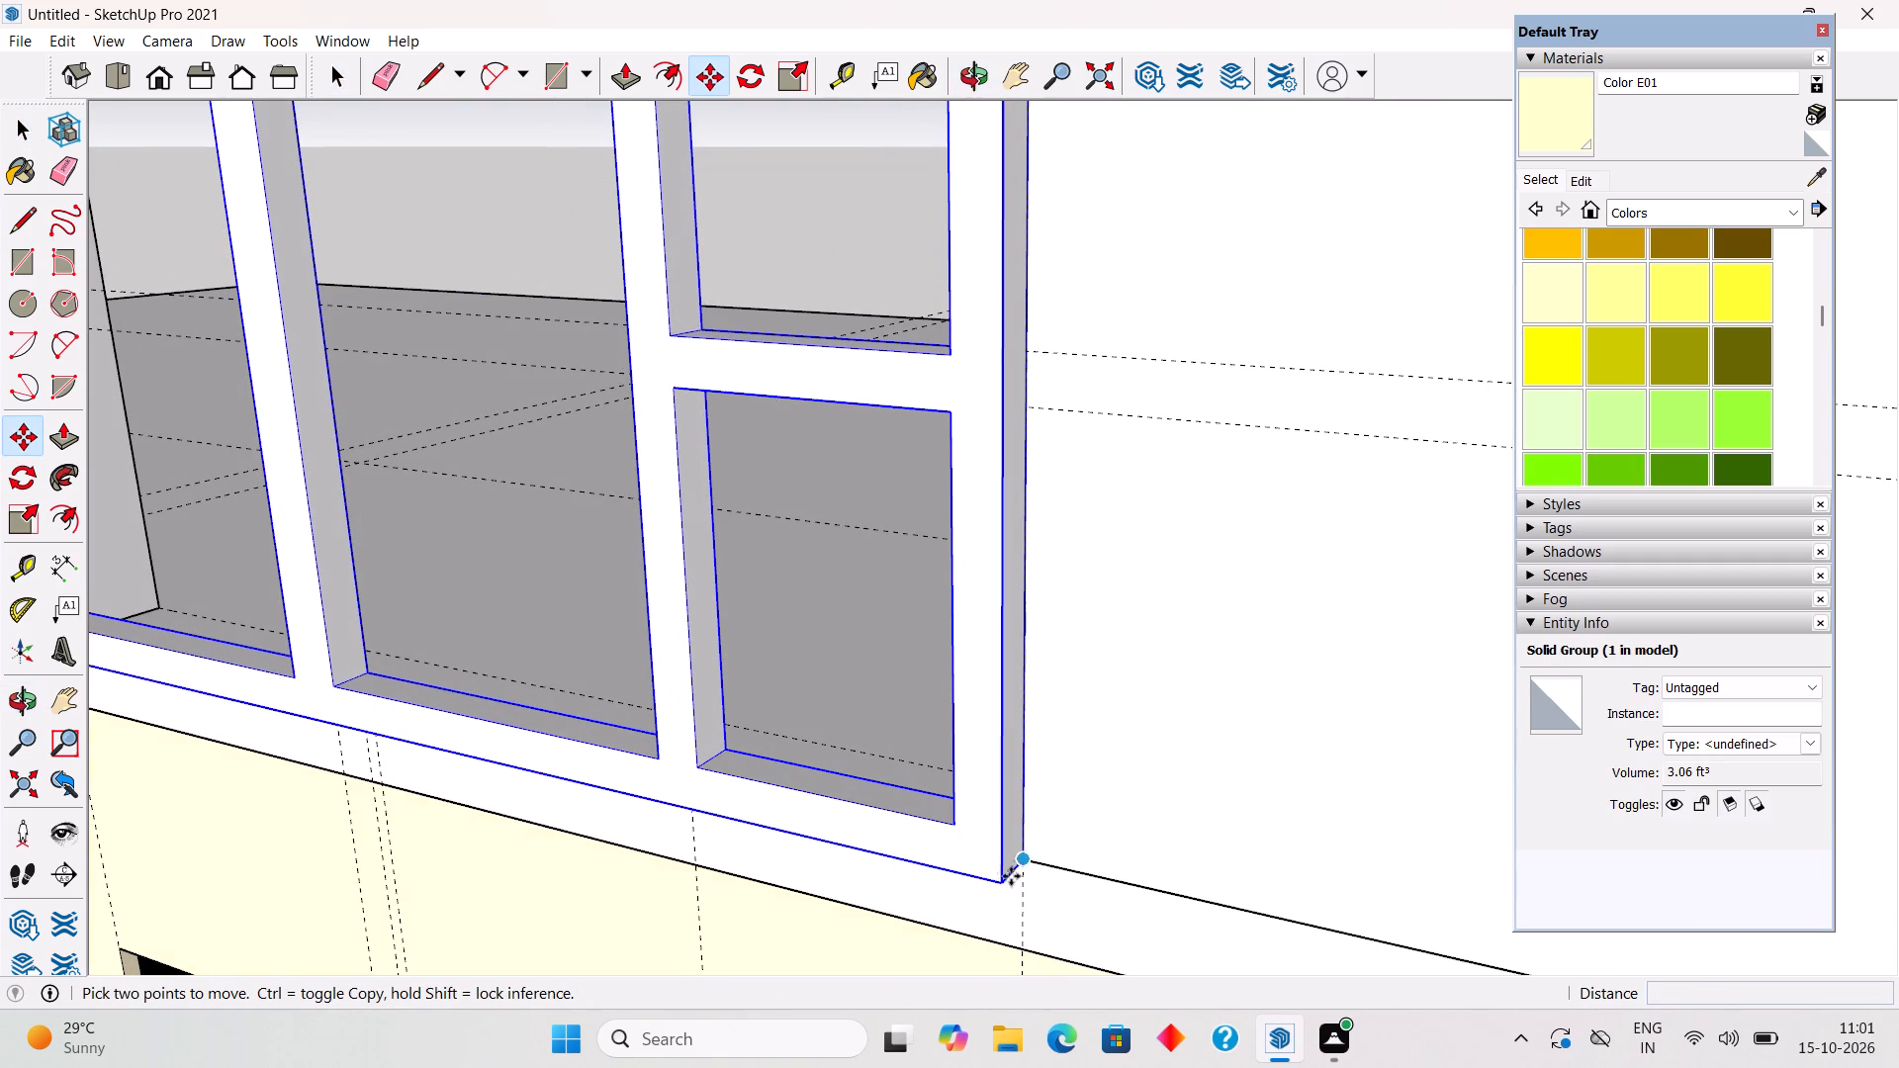
left_click(1005, 886)
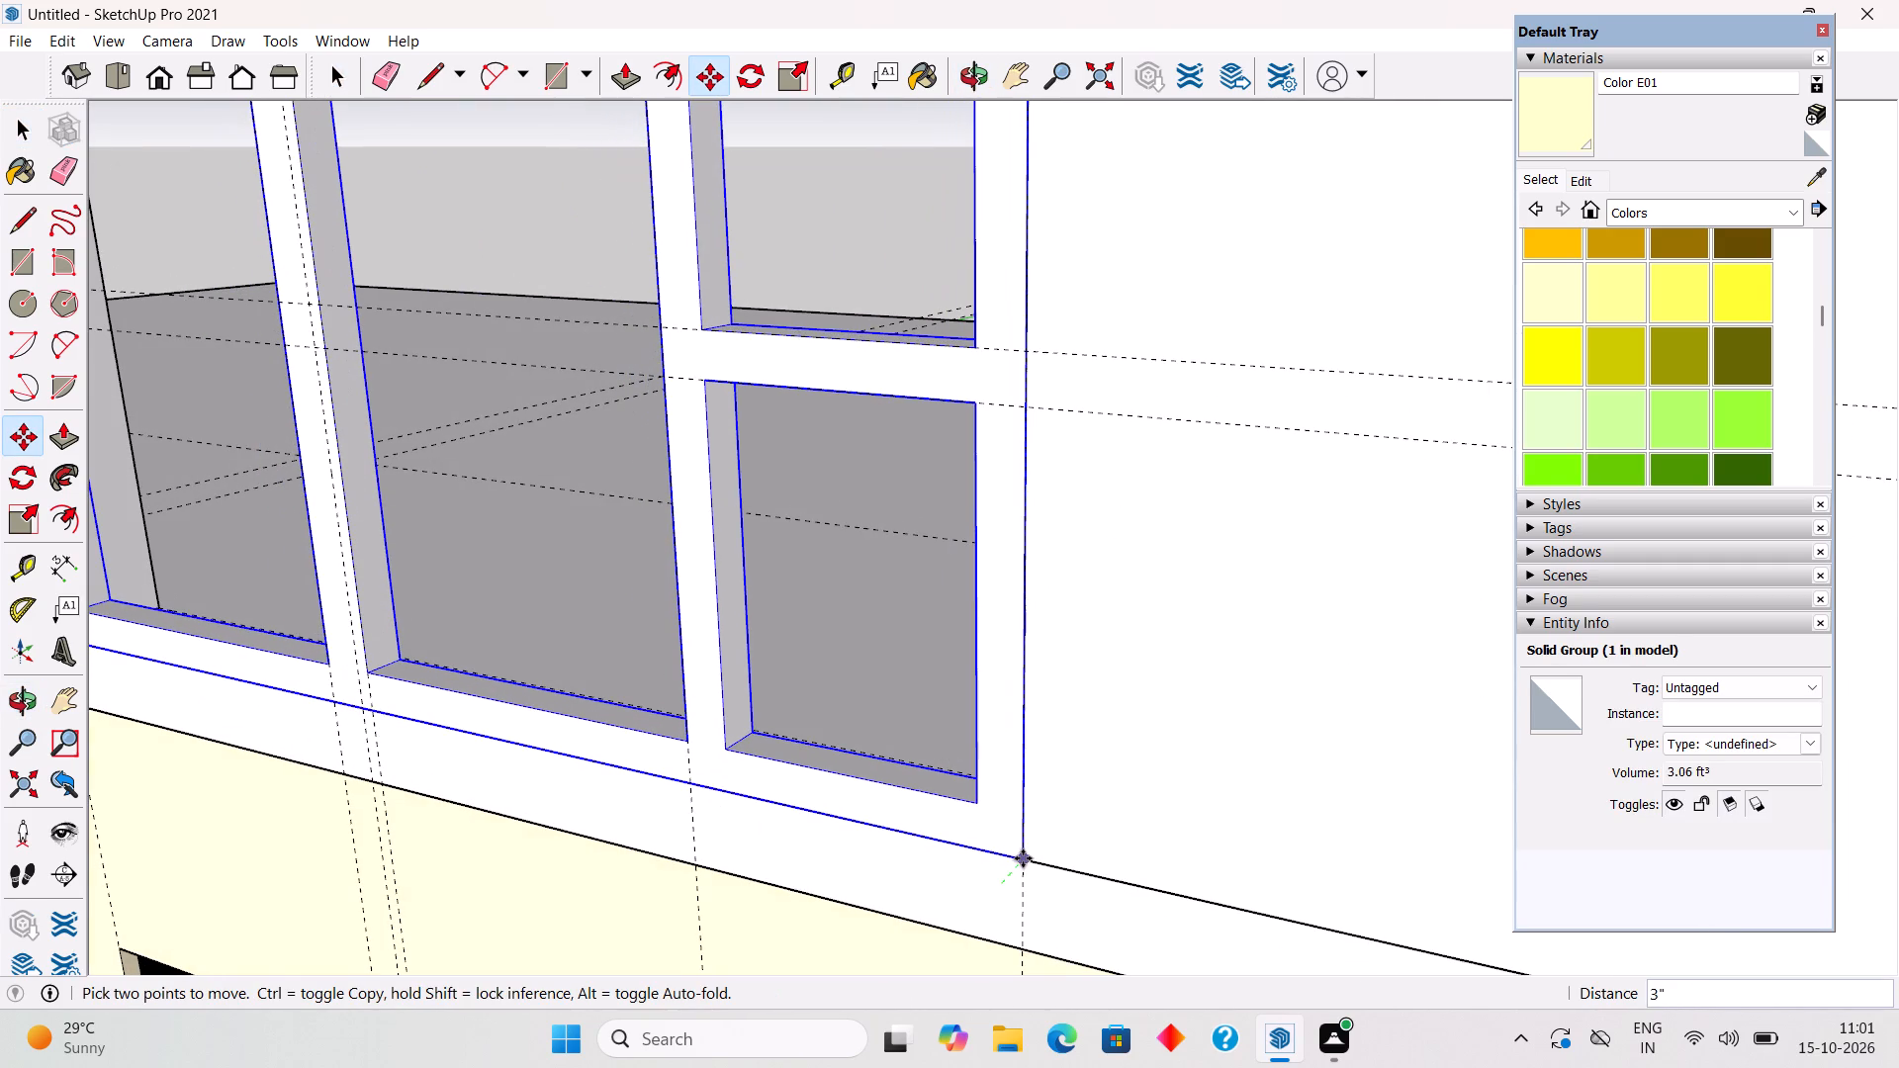
left_click(1023, 858)
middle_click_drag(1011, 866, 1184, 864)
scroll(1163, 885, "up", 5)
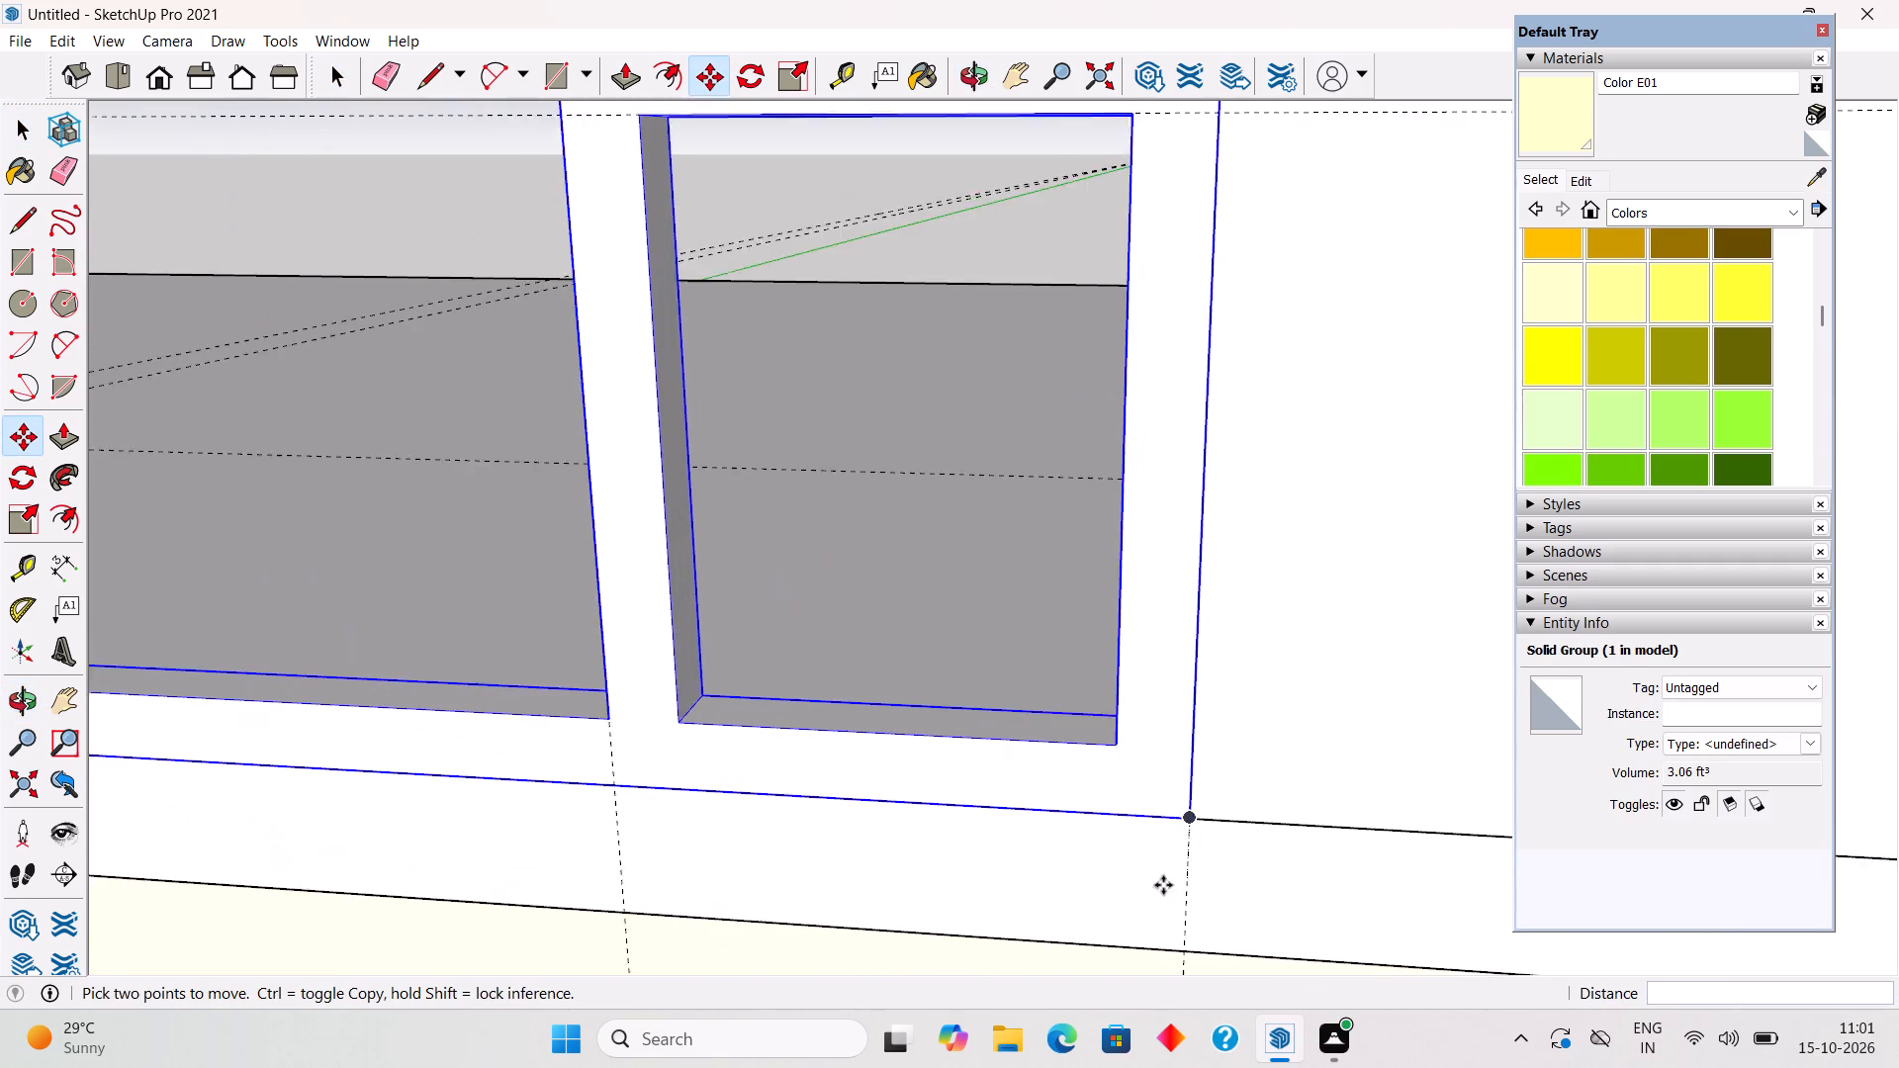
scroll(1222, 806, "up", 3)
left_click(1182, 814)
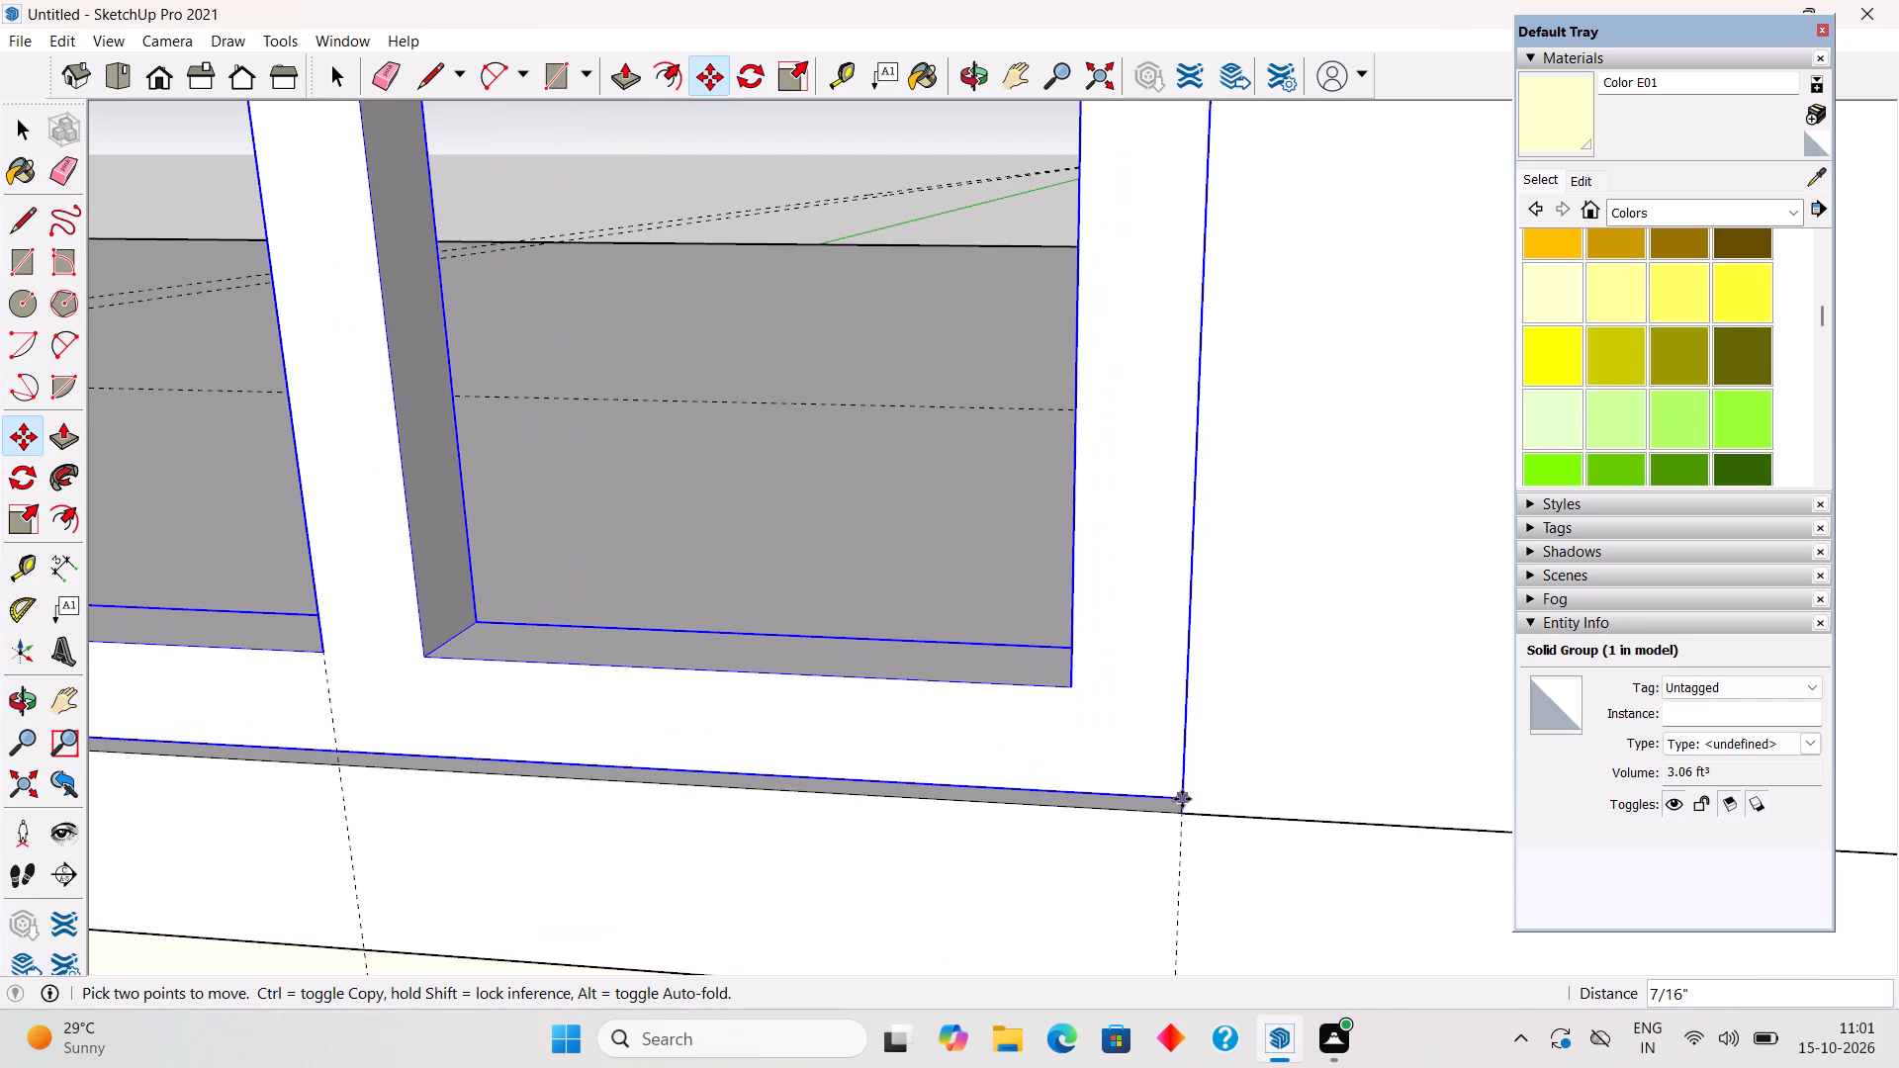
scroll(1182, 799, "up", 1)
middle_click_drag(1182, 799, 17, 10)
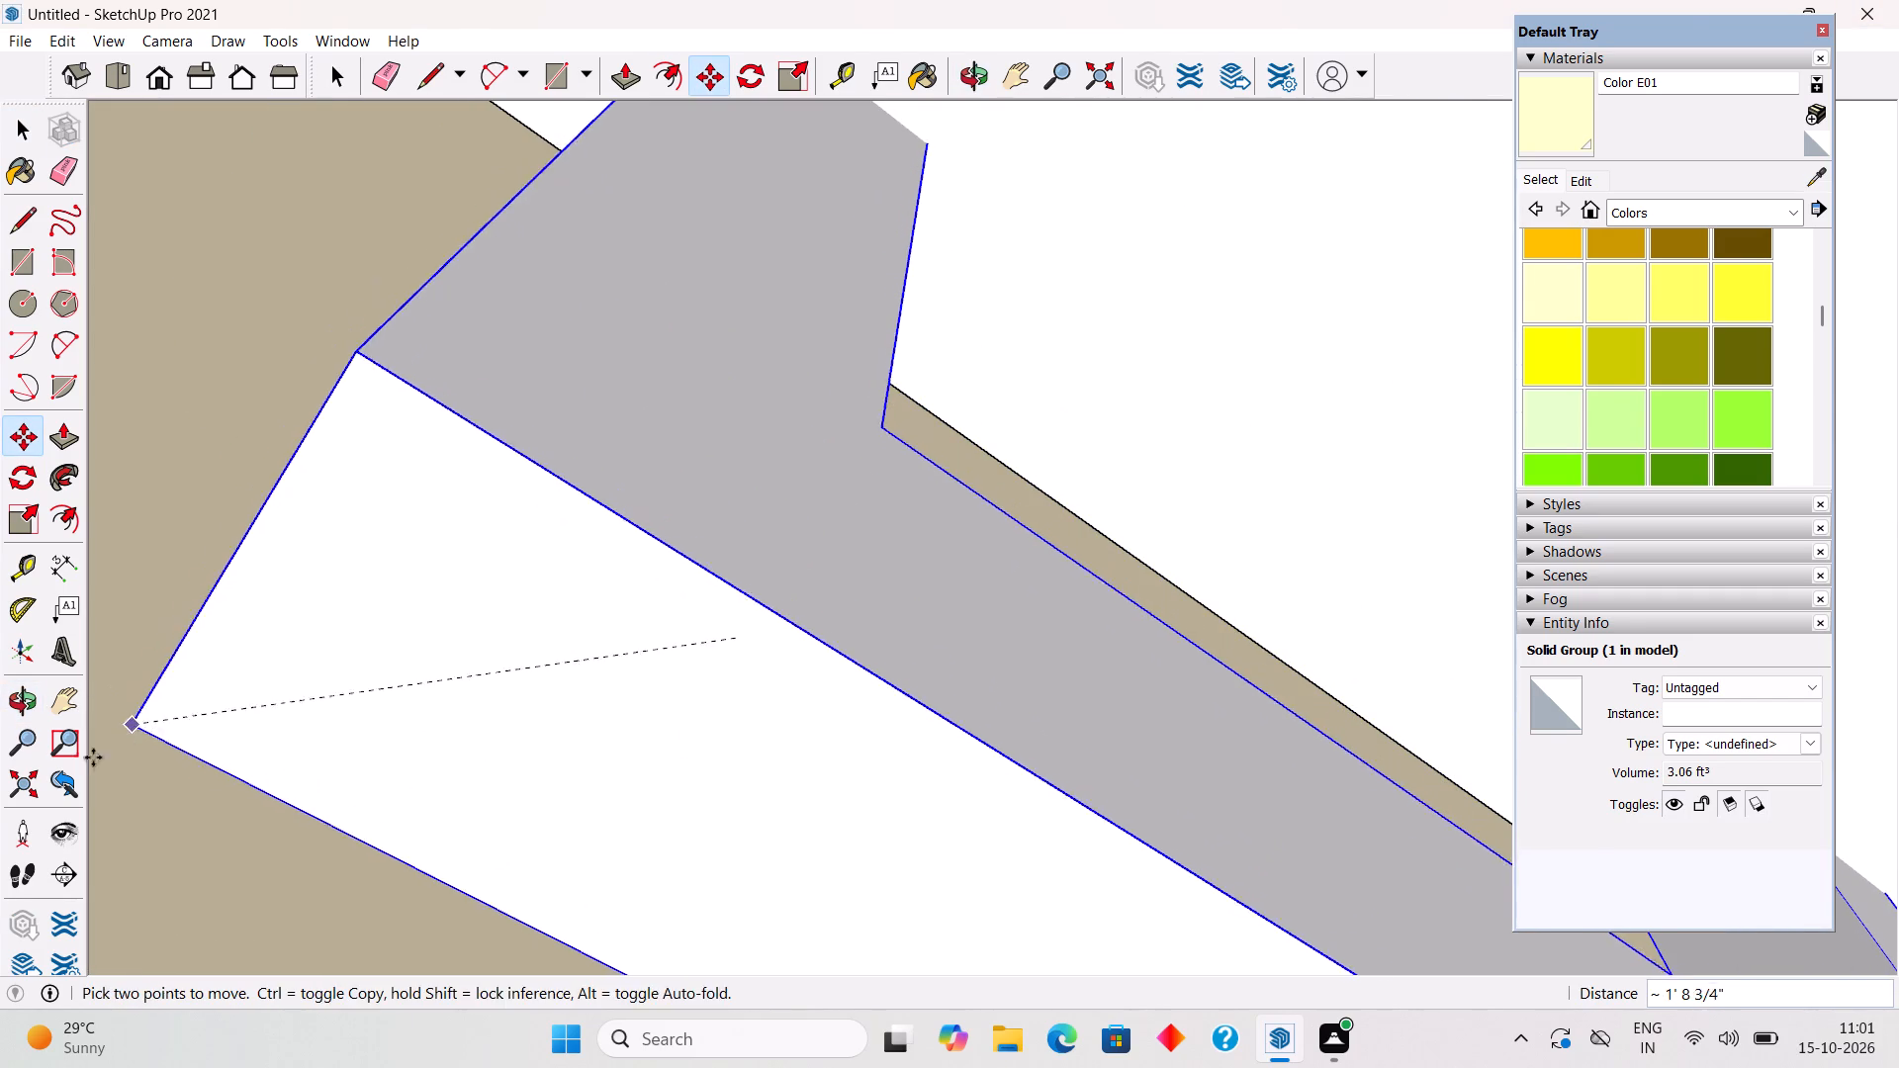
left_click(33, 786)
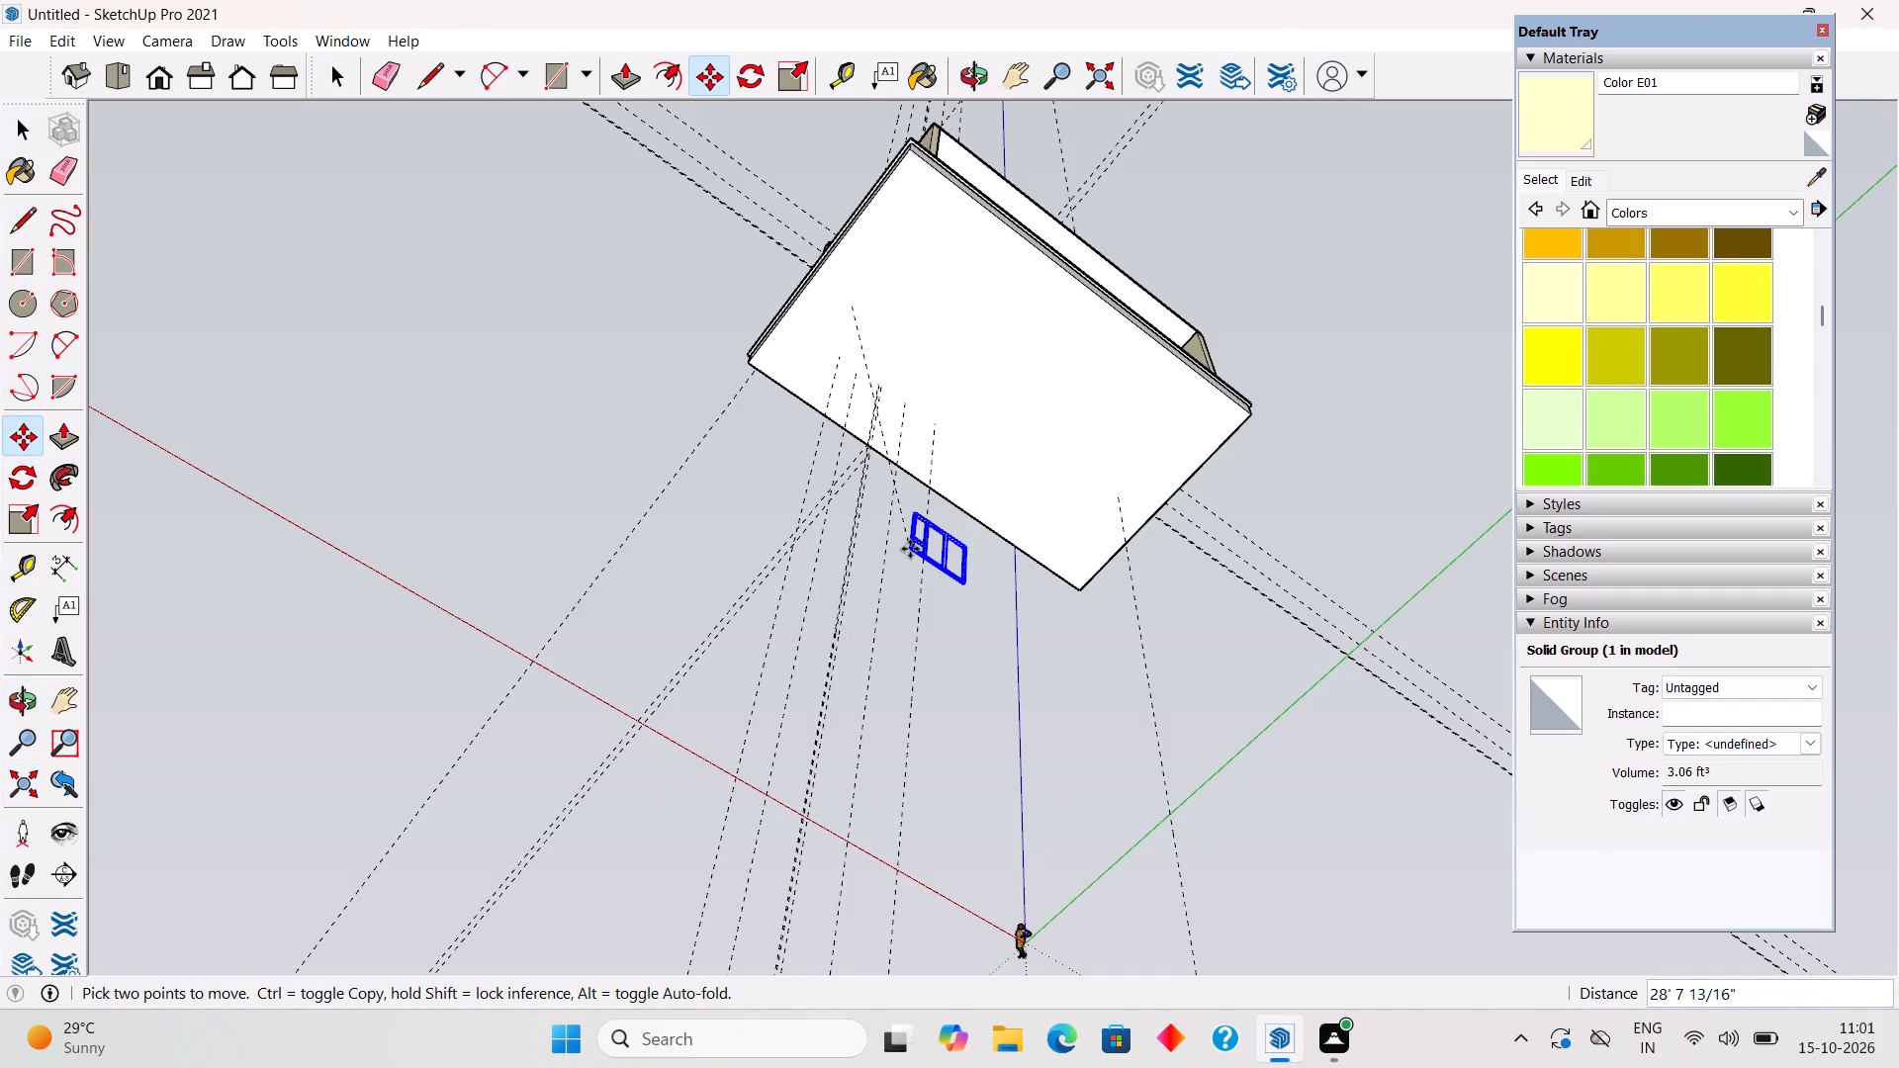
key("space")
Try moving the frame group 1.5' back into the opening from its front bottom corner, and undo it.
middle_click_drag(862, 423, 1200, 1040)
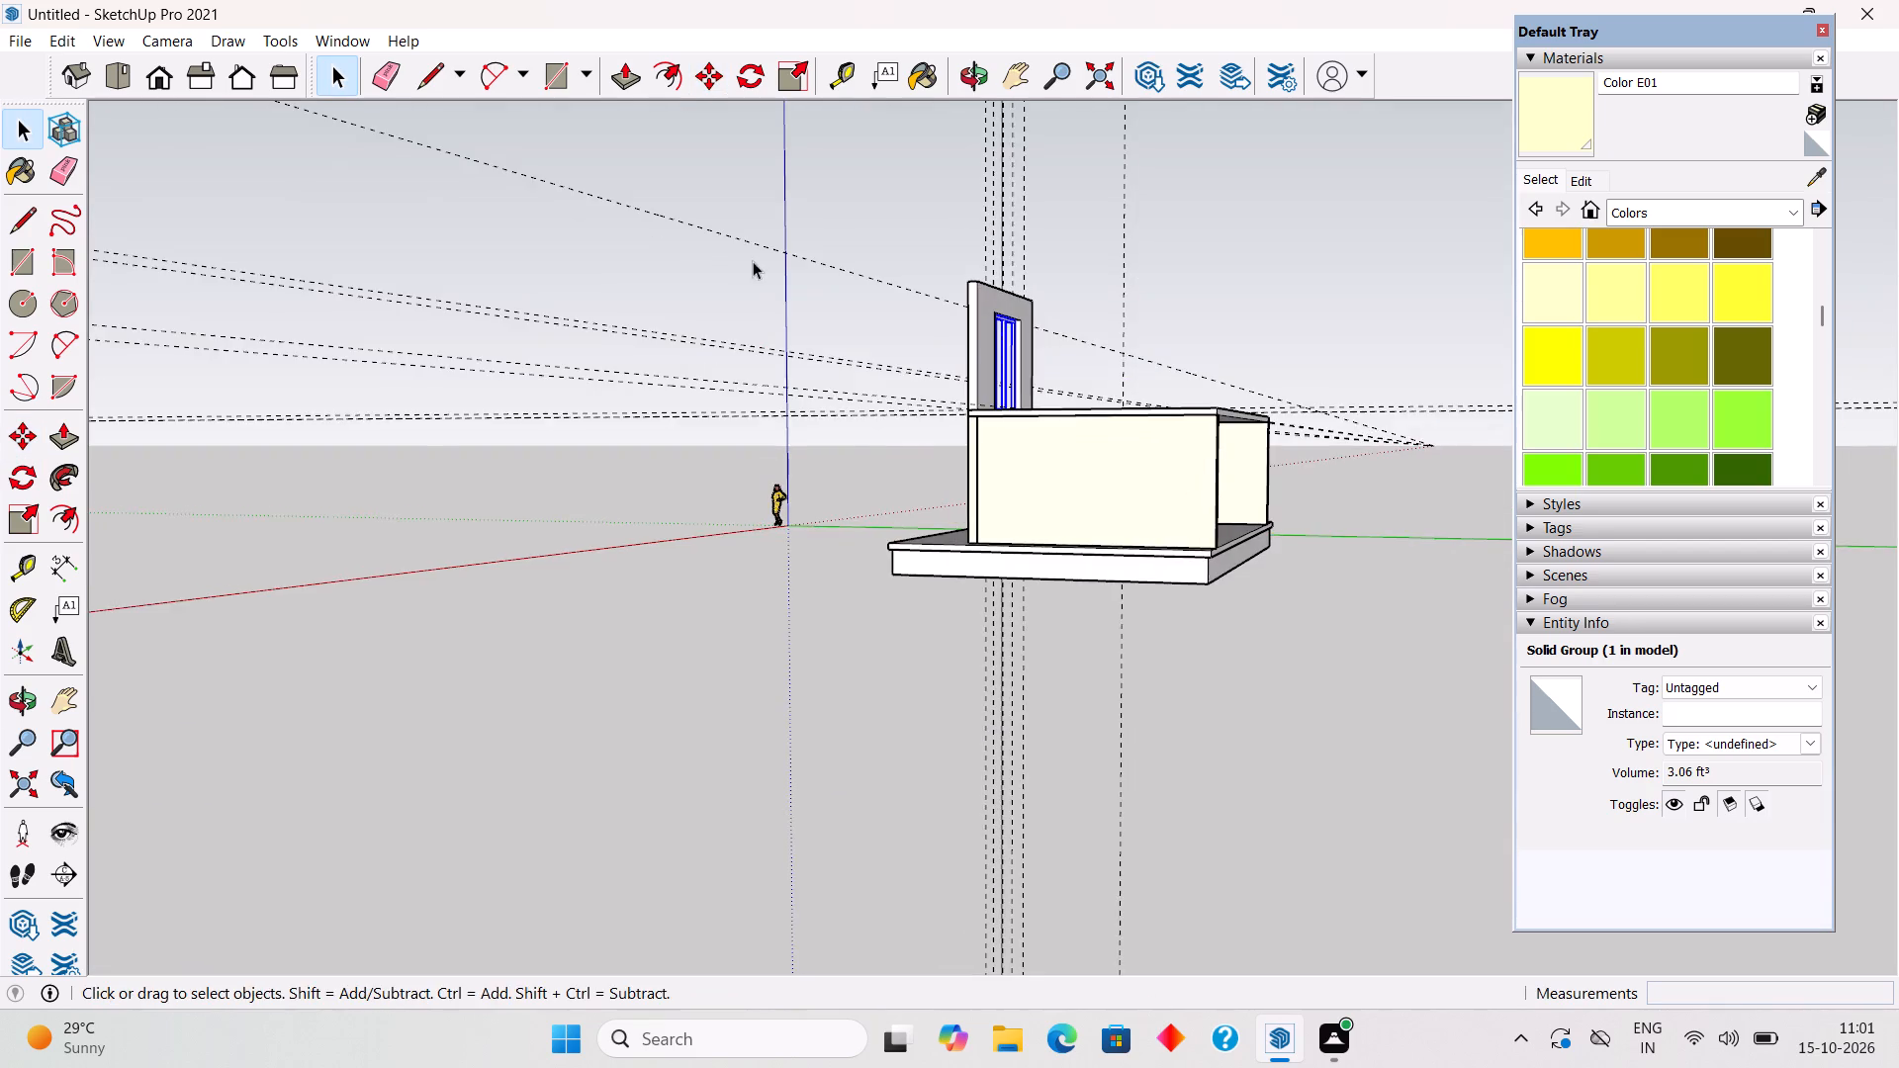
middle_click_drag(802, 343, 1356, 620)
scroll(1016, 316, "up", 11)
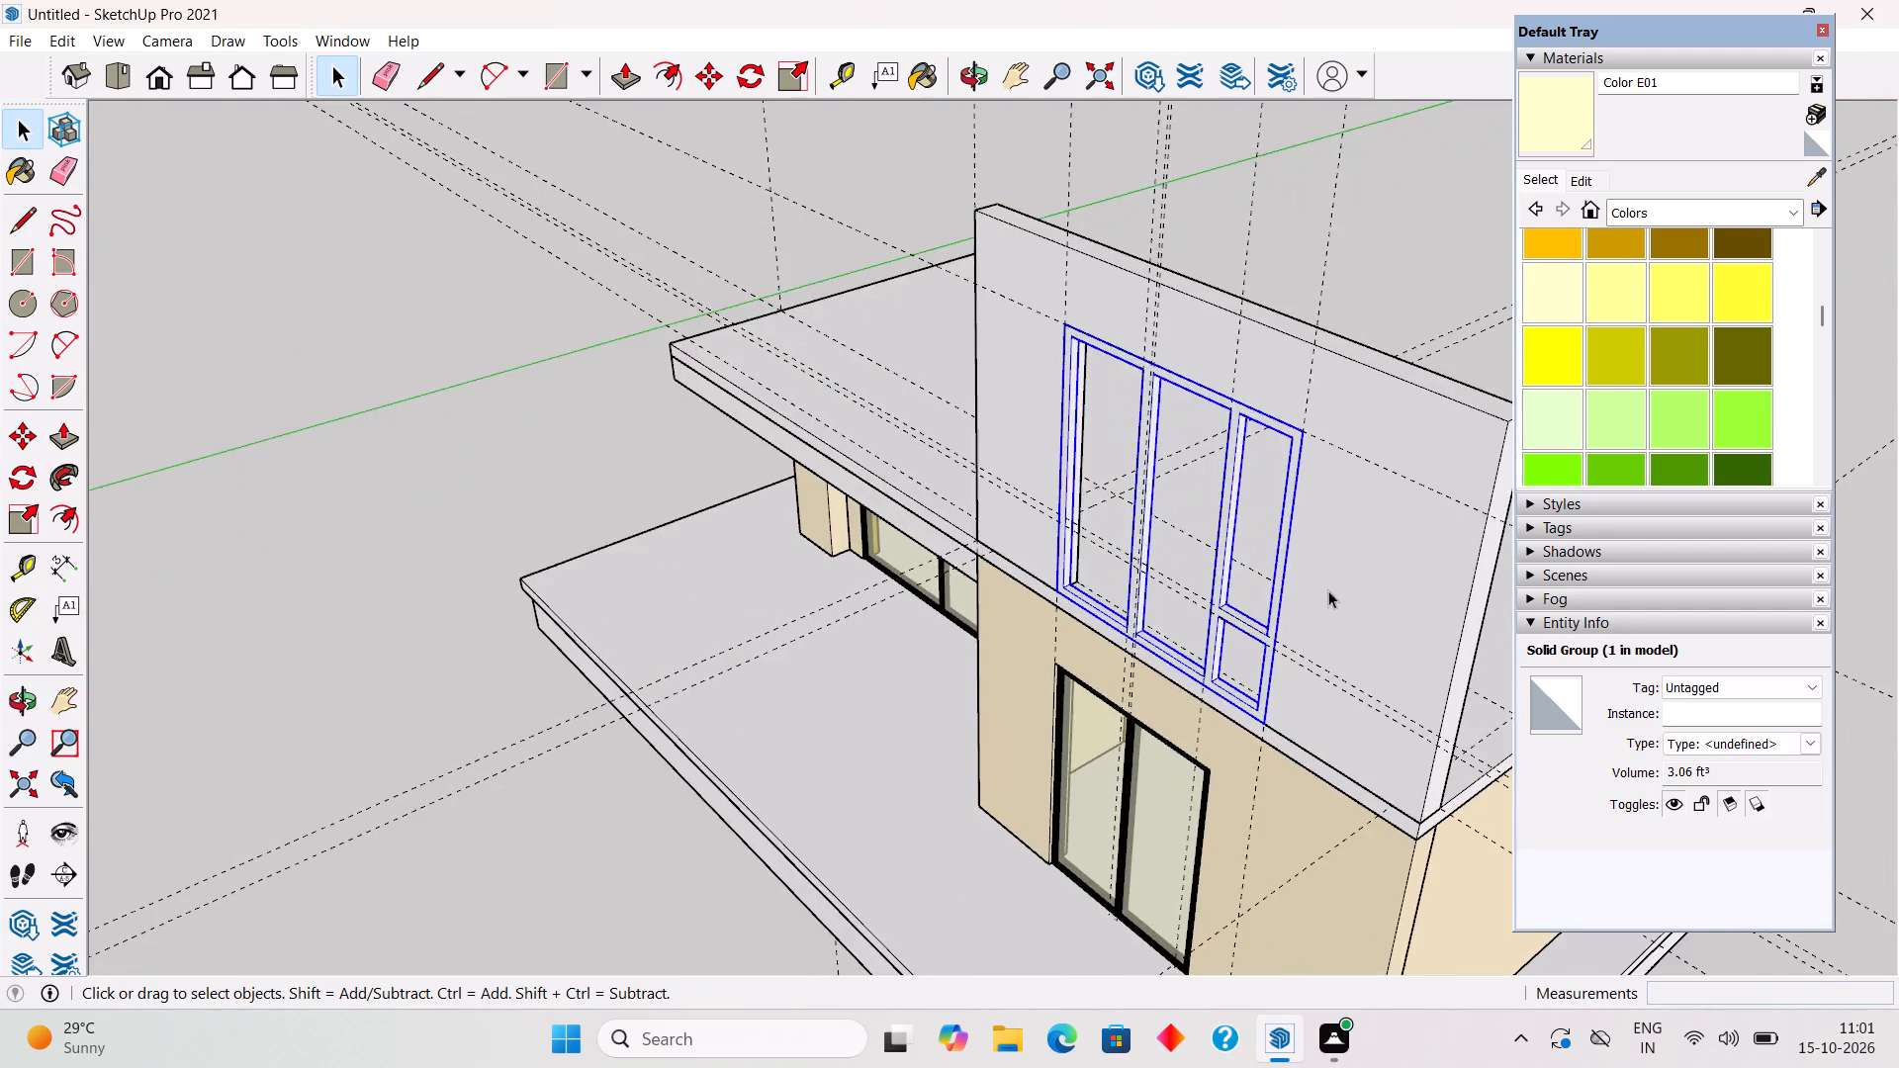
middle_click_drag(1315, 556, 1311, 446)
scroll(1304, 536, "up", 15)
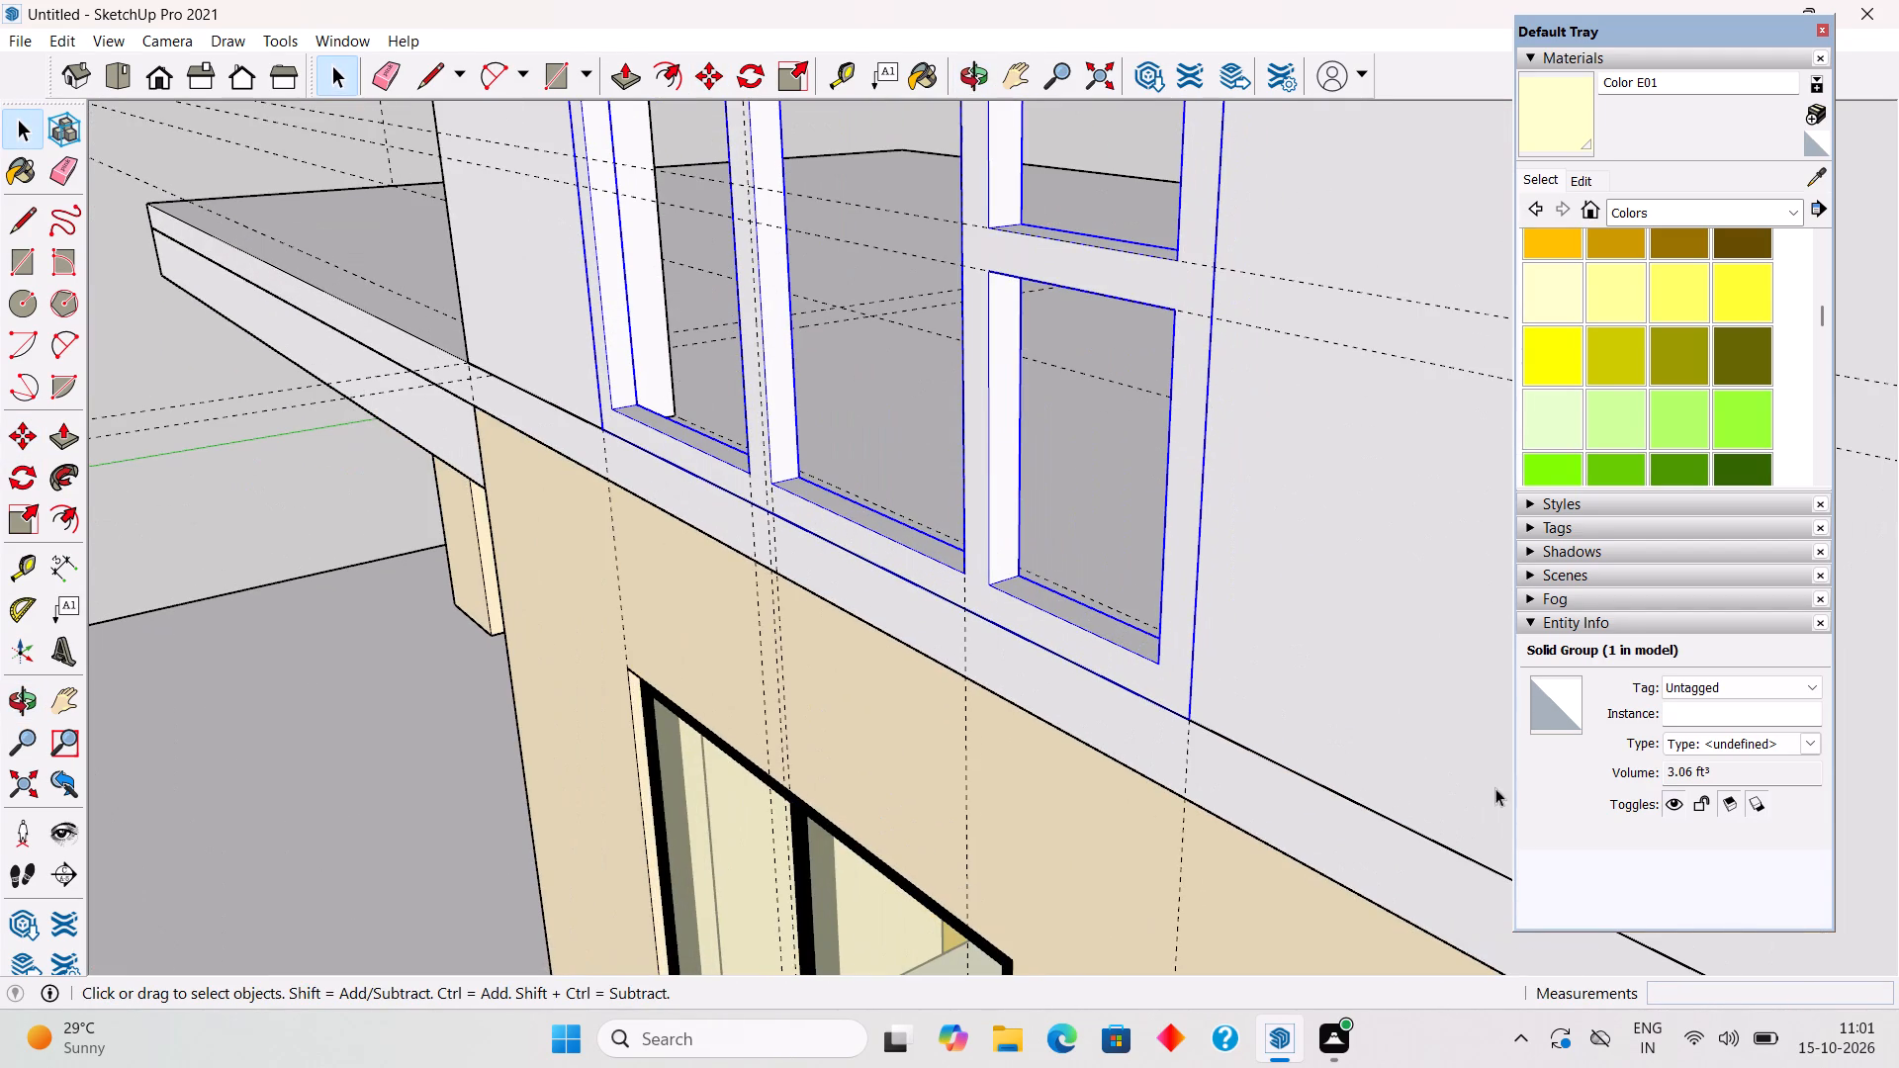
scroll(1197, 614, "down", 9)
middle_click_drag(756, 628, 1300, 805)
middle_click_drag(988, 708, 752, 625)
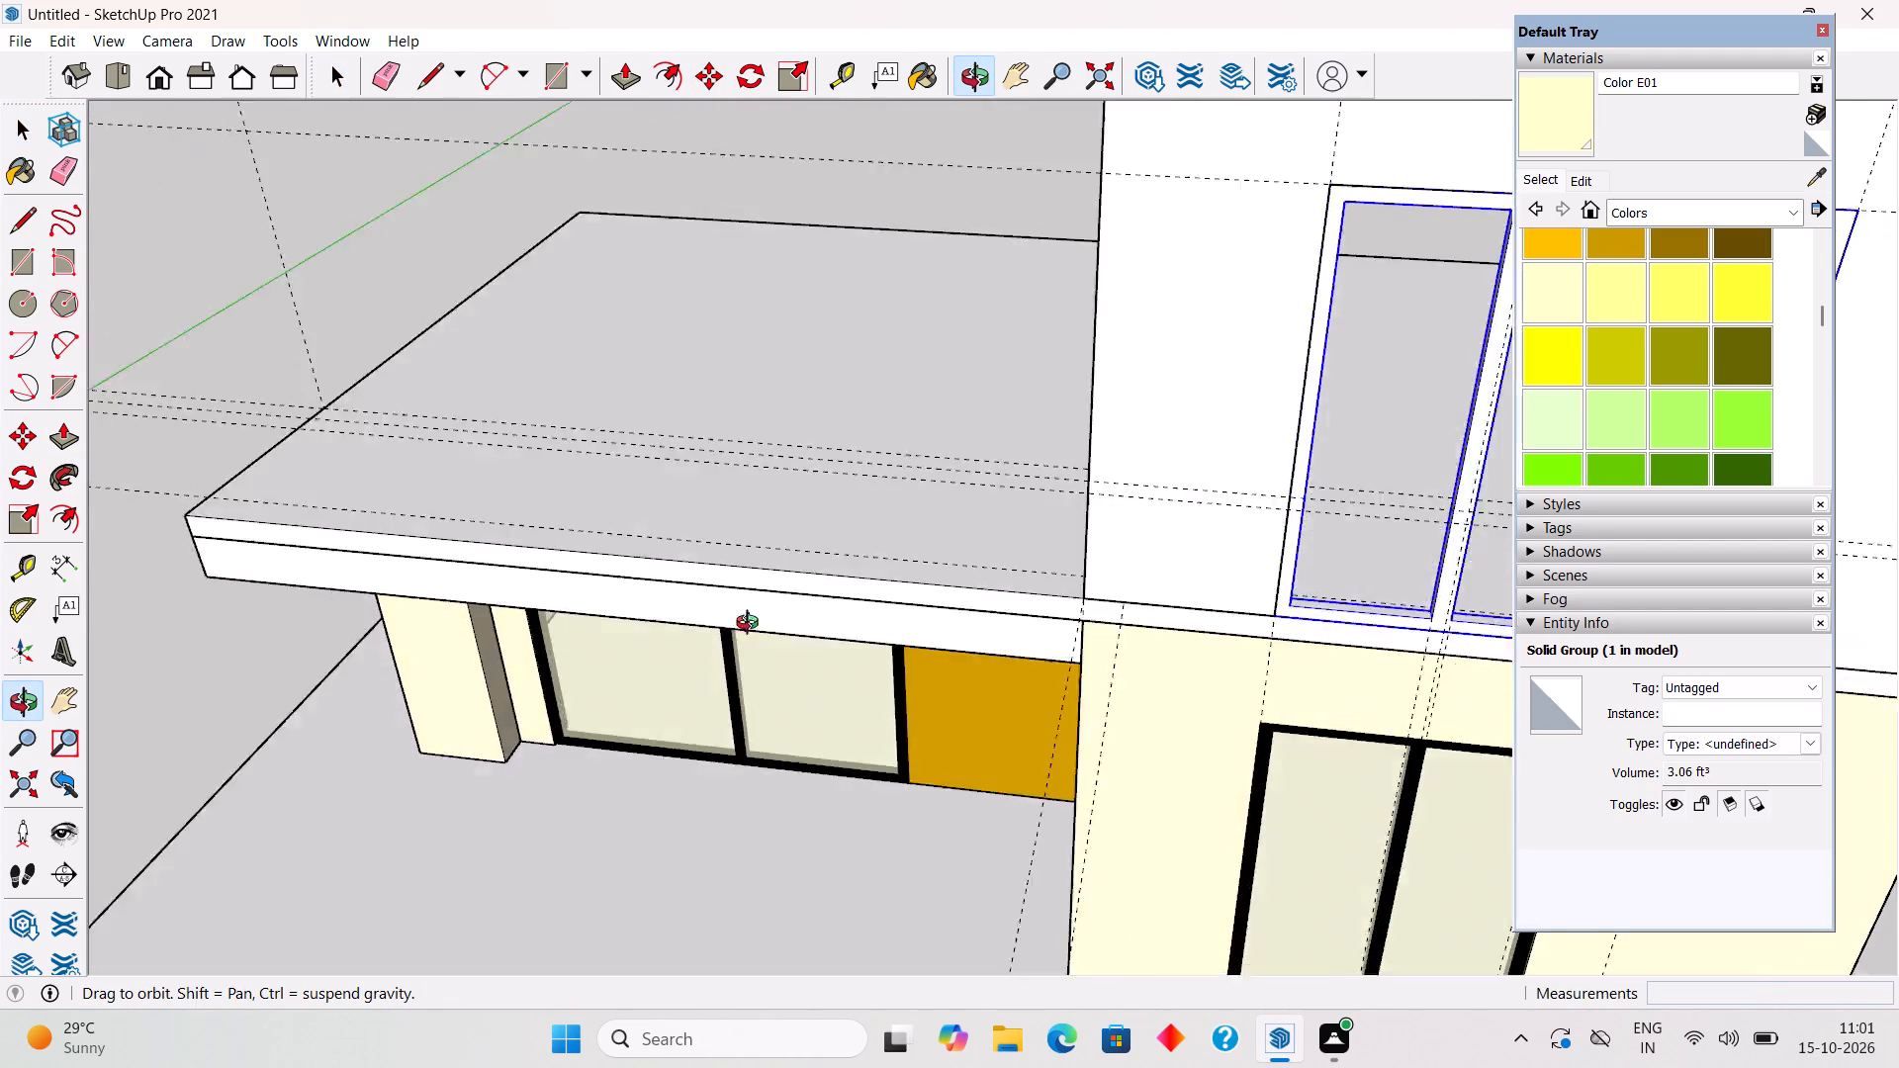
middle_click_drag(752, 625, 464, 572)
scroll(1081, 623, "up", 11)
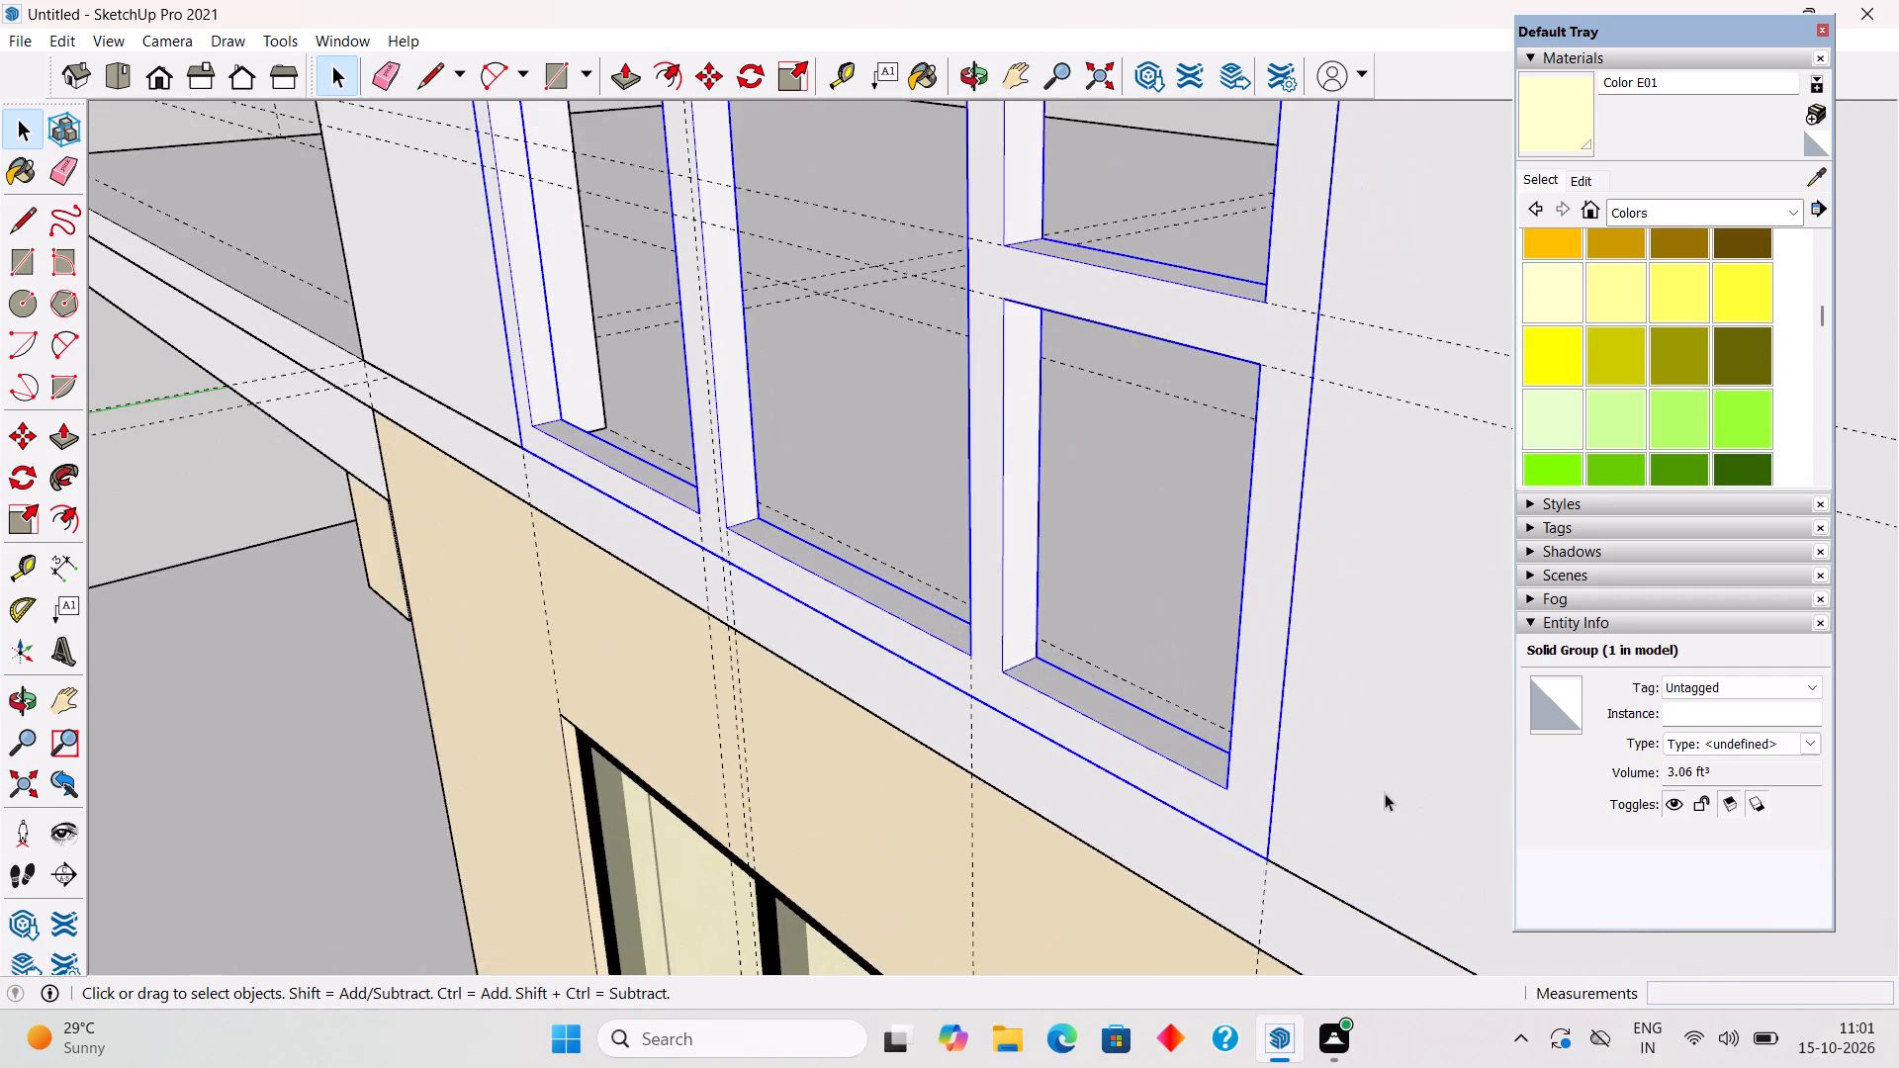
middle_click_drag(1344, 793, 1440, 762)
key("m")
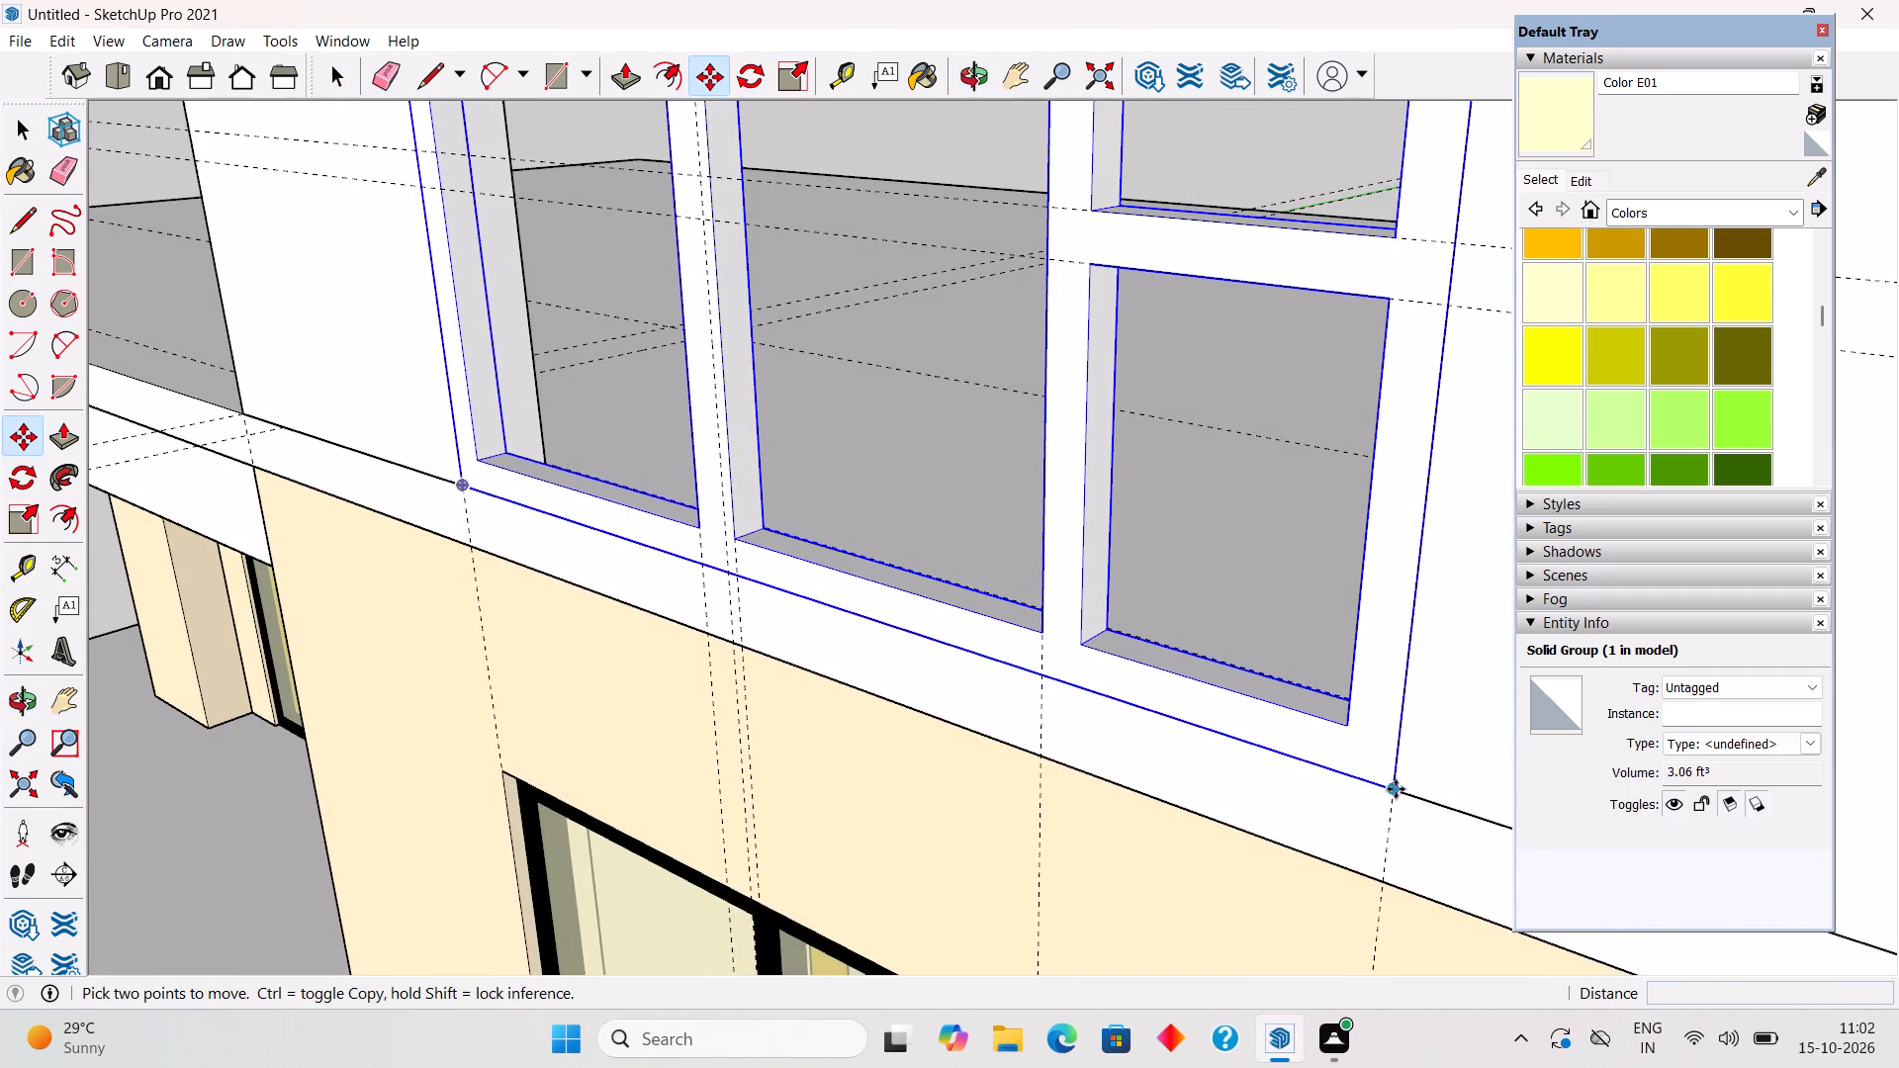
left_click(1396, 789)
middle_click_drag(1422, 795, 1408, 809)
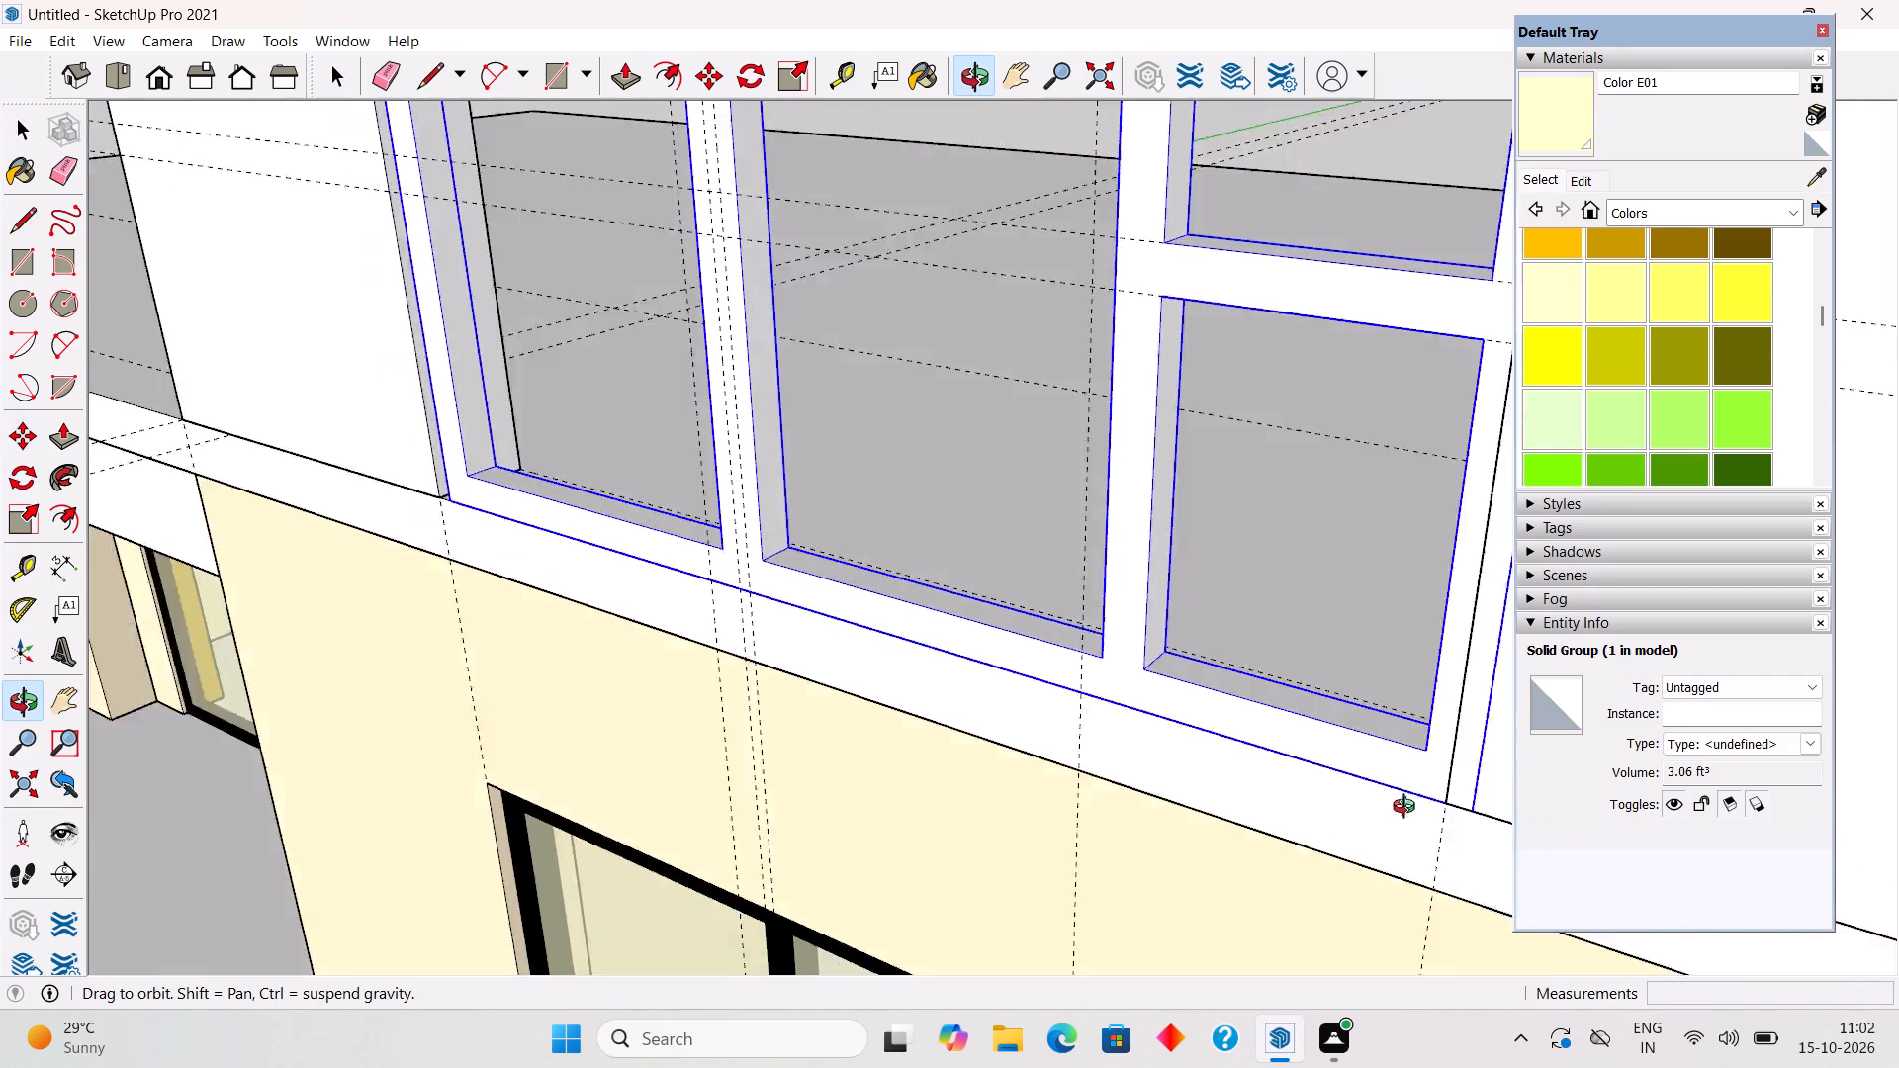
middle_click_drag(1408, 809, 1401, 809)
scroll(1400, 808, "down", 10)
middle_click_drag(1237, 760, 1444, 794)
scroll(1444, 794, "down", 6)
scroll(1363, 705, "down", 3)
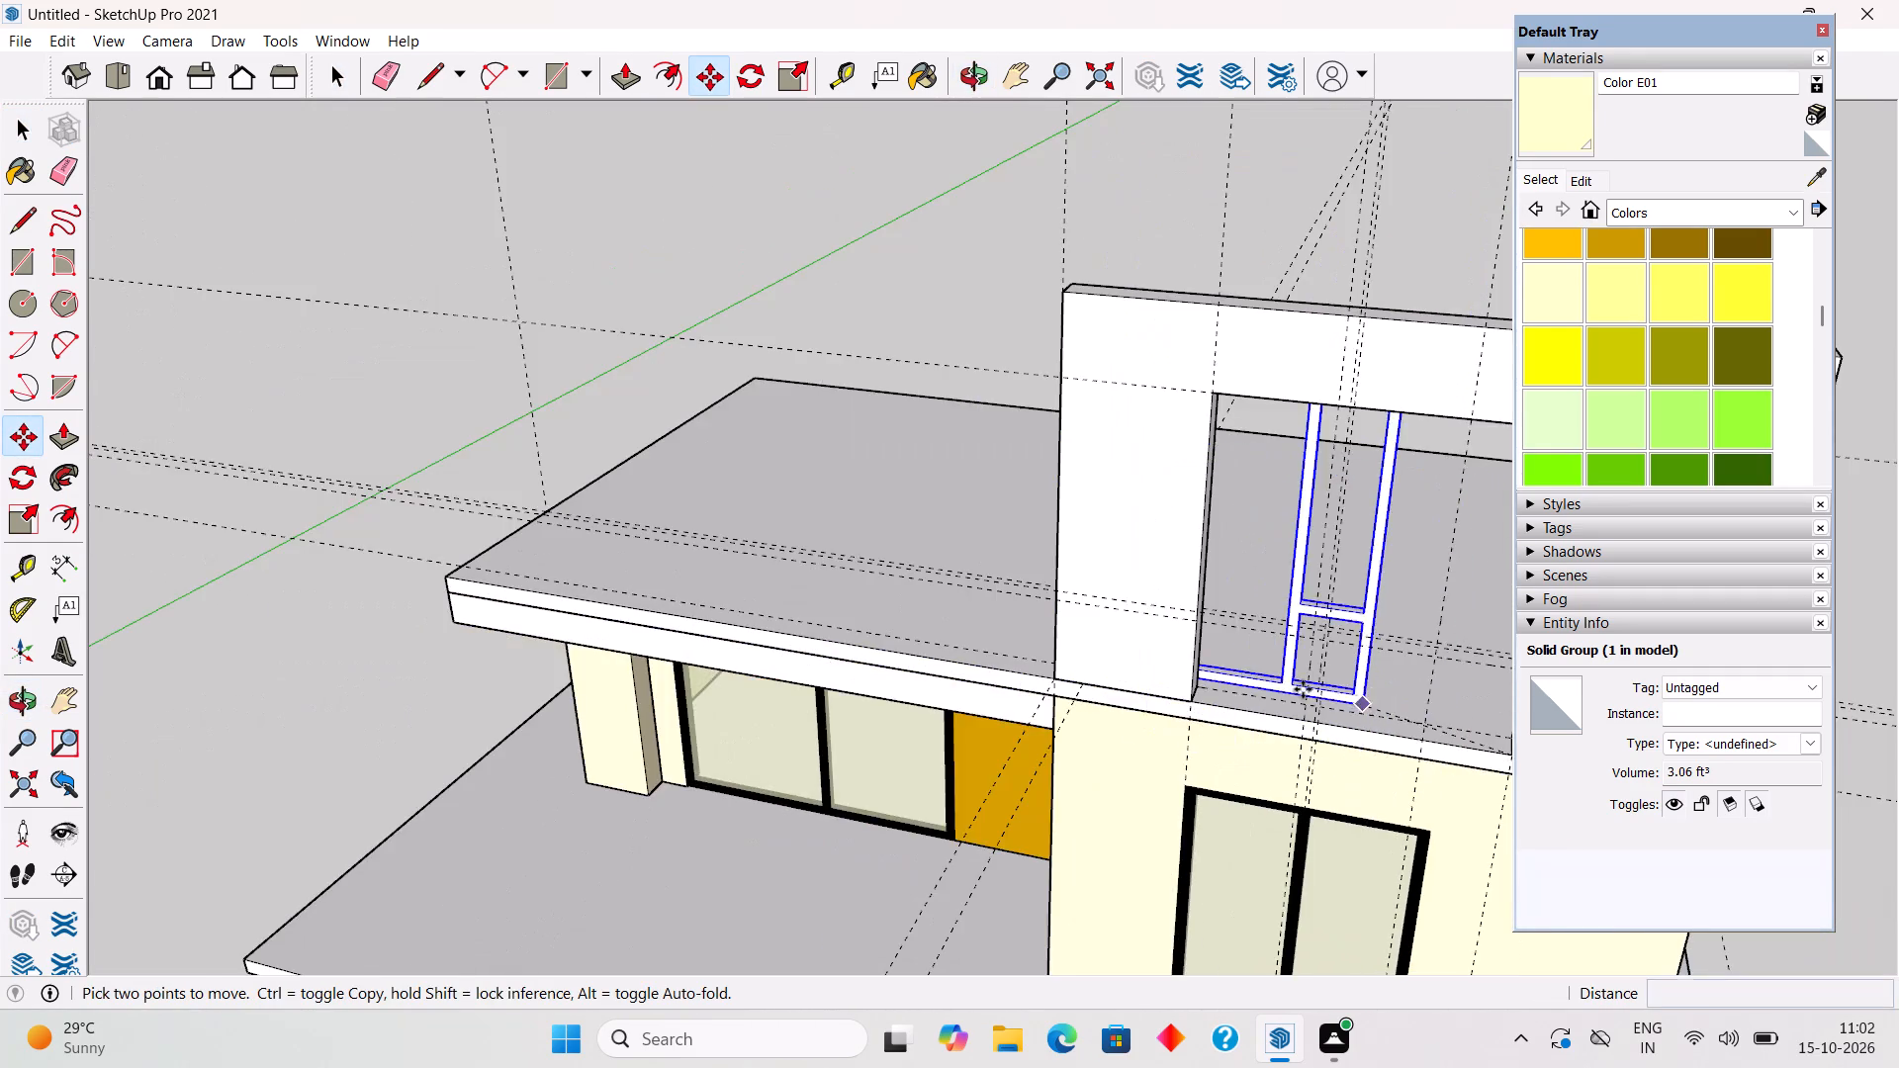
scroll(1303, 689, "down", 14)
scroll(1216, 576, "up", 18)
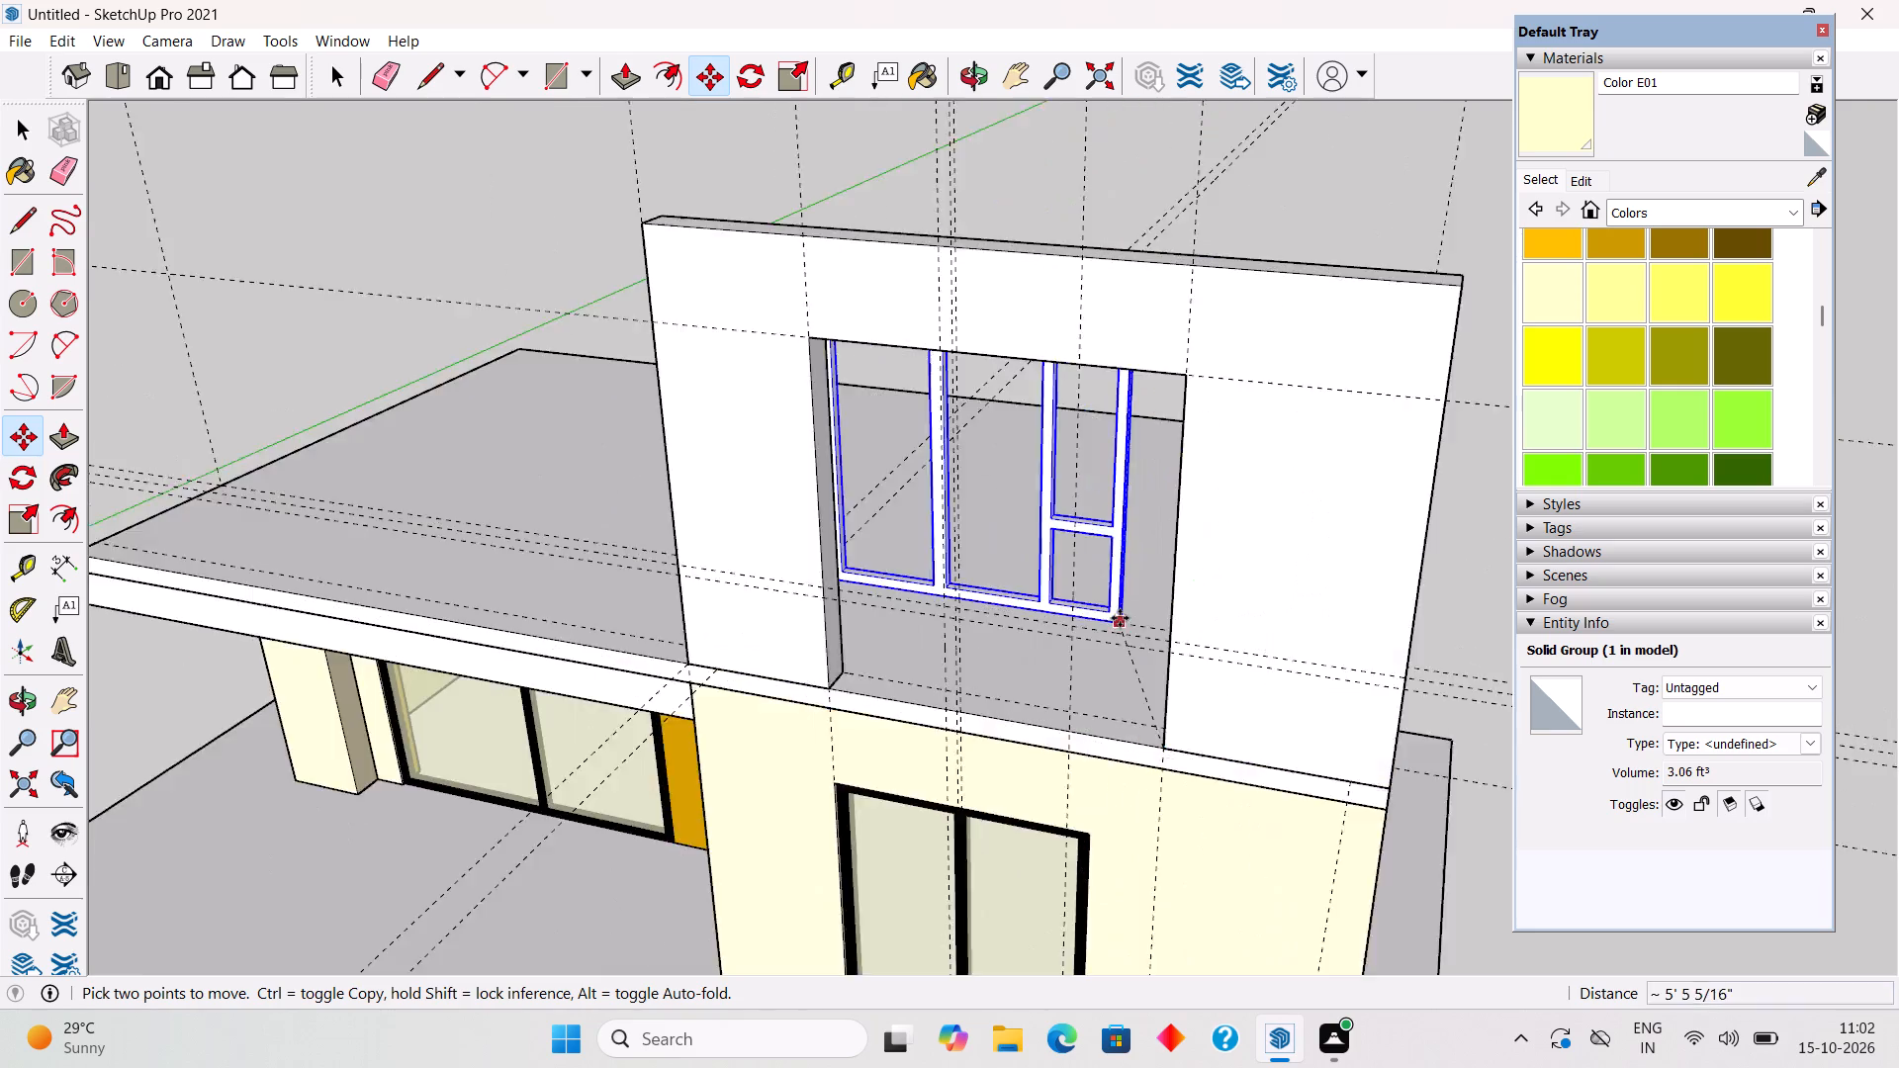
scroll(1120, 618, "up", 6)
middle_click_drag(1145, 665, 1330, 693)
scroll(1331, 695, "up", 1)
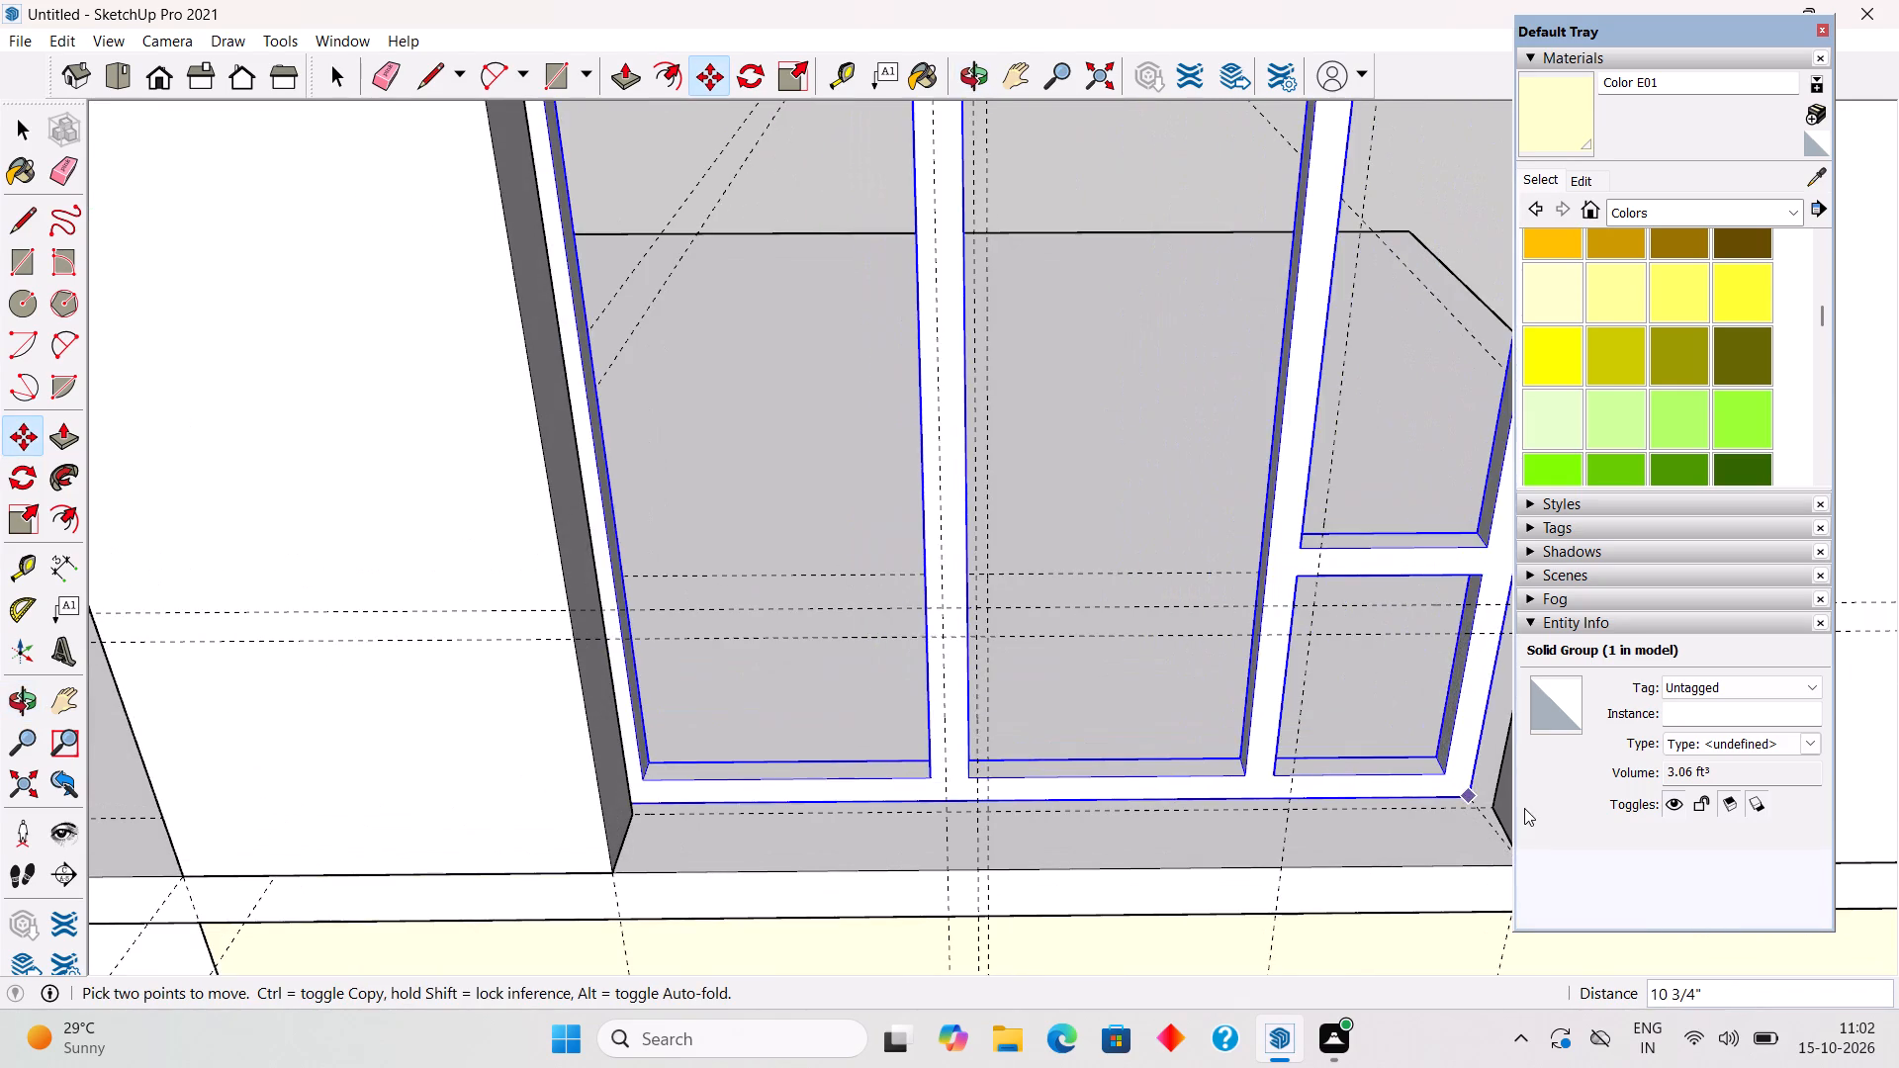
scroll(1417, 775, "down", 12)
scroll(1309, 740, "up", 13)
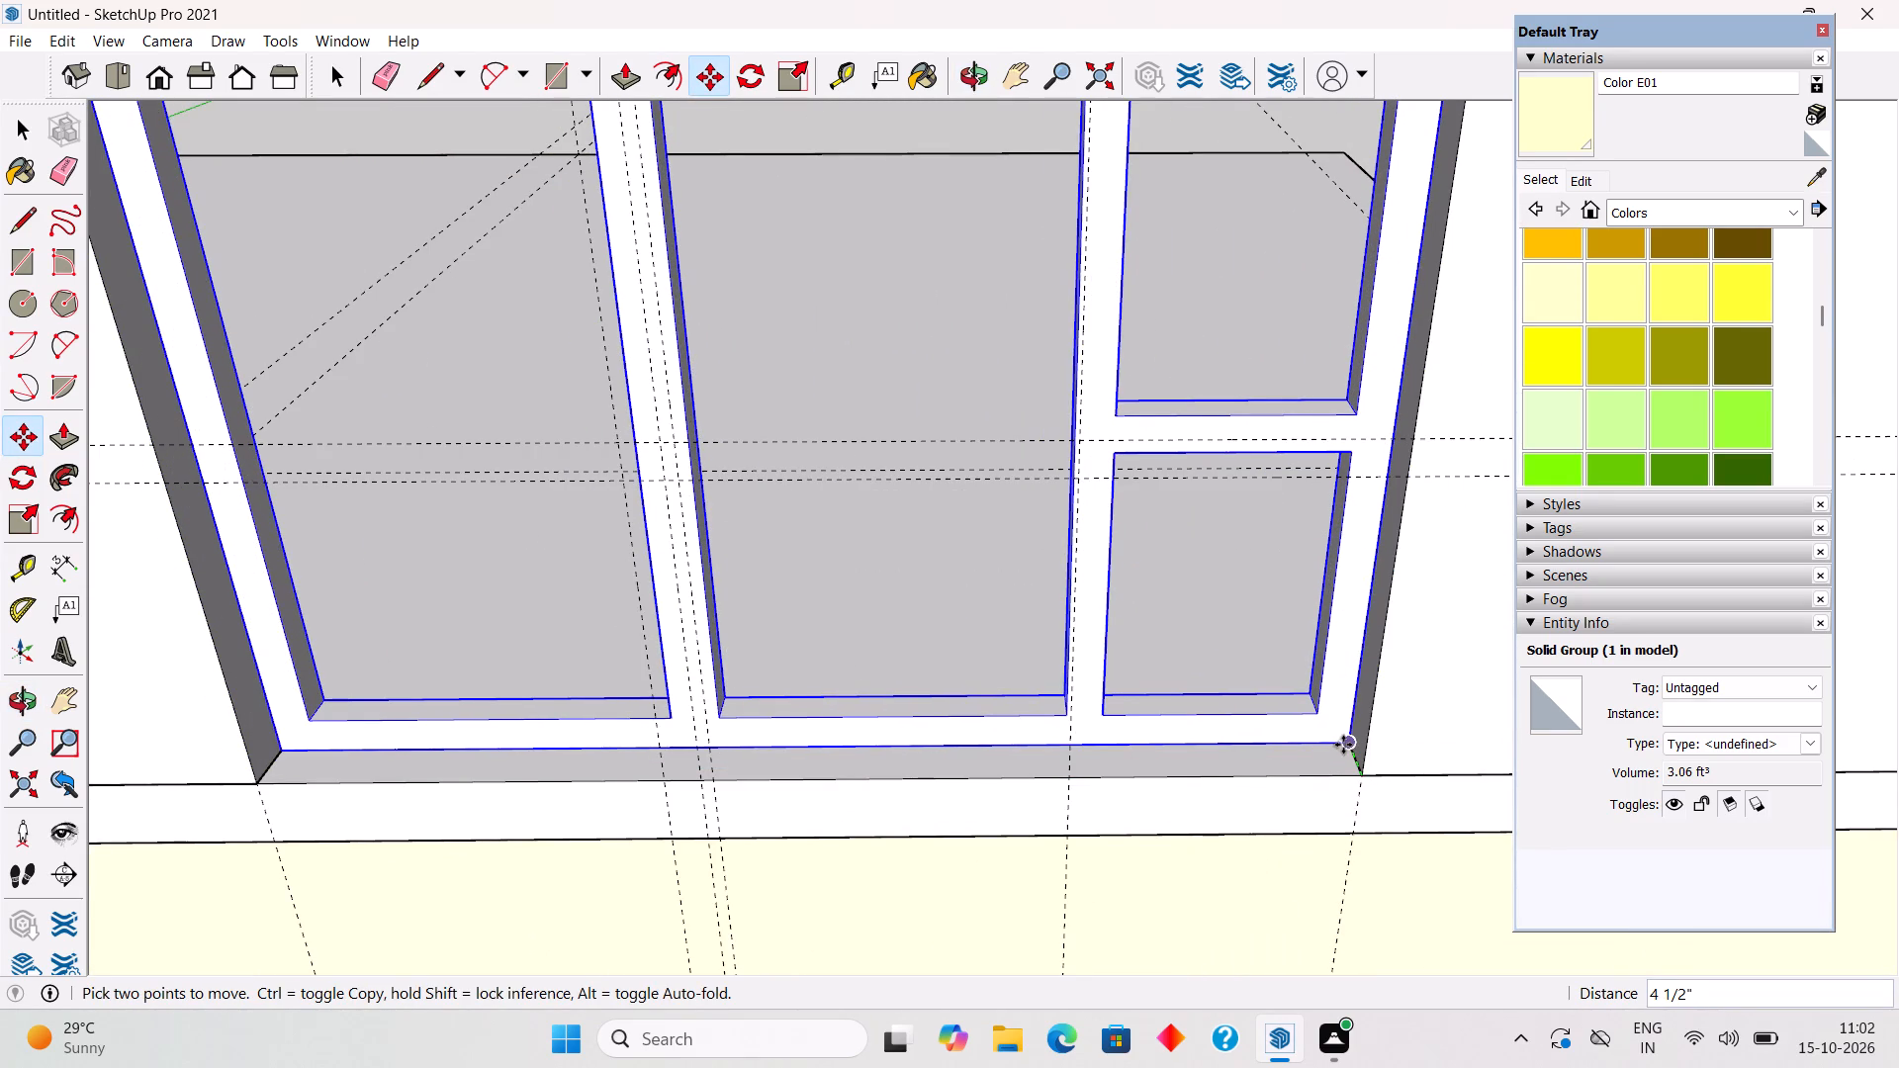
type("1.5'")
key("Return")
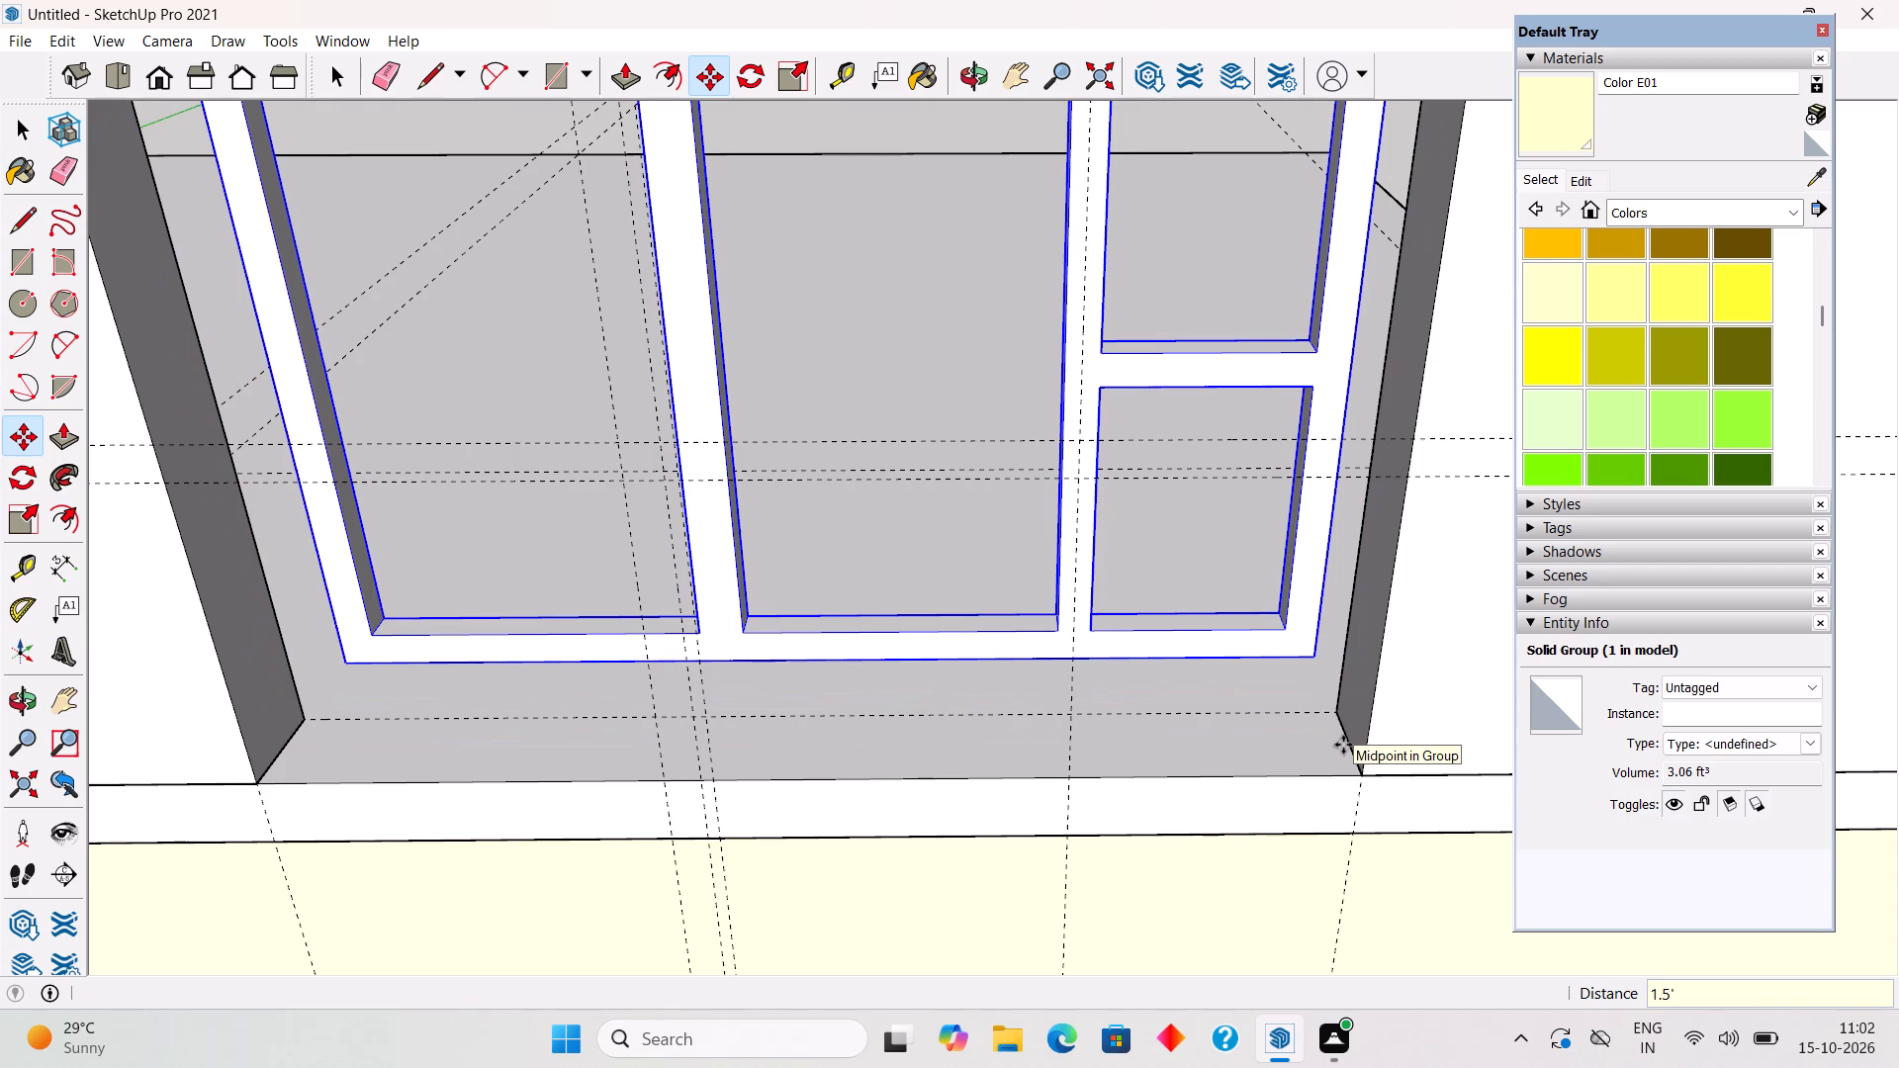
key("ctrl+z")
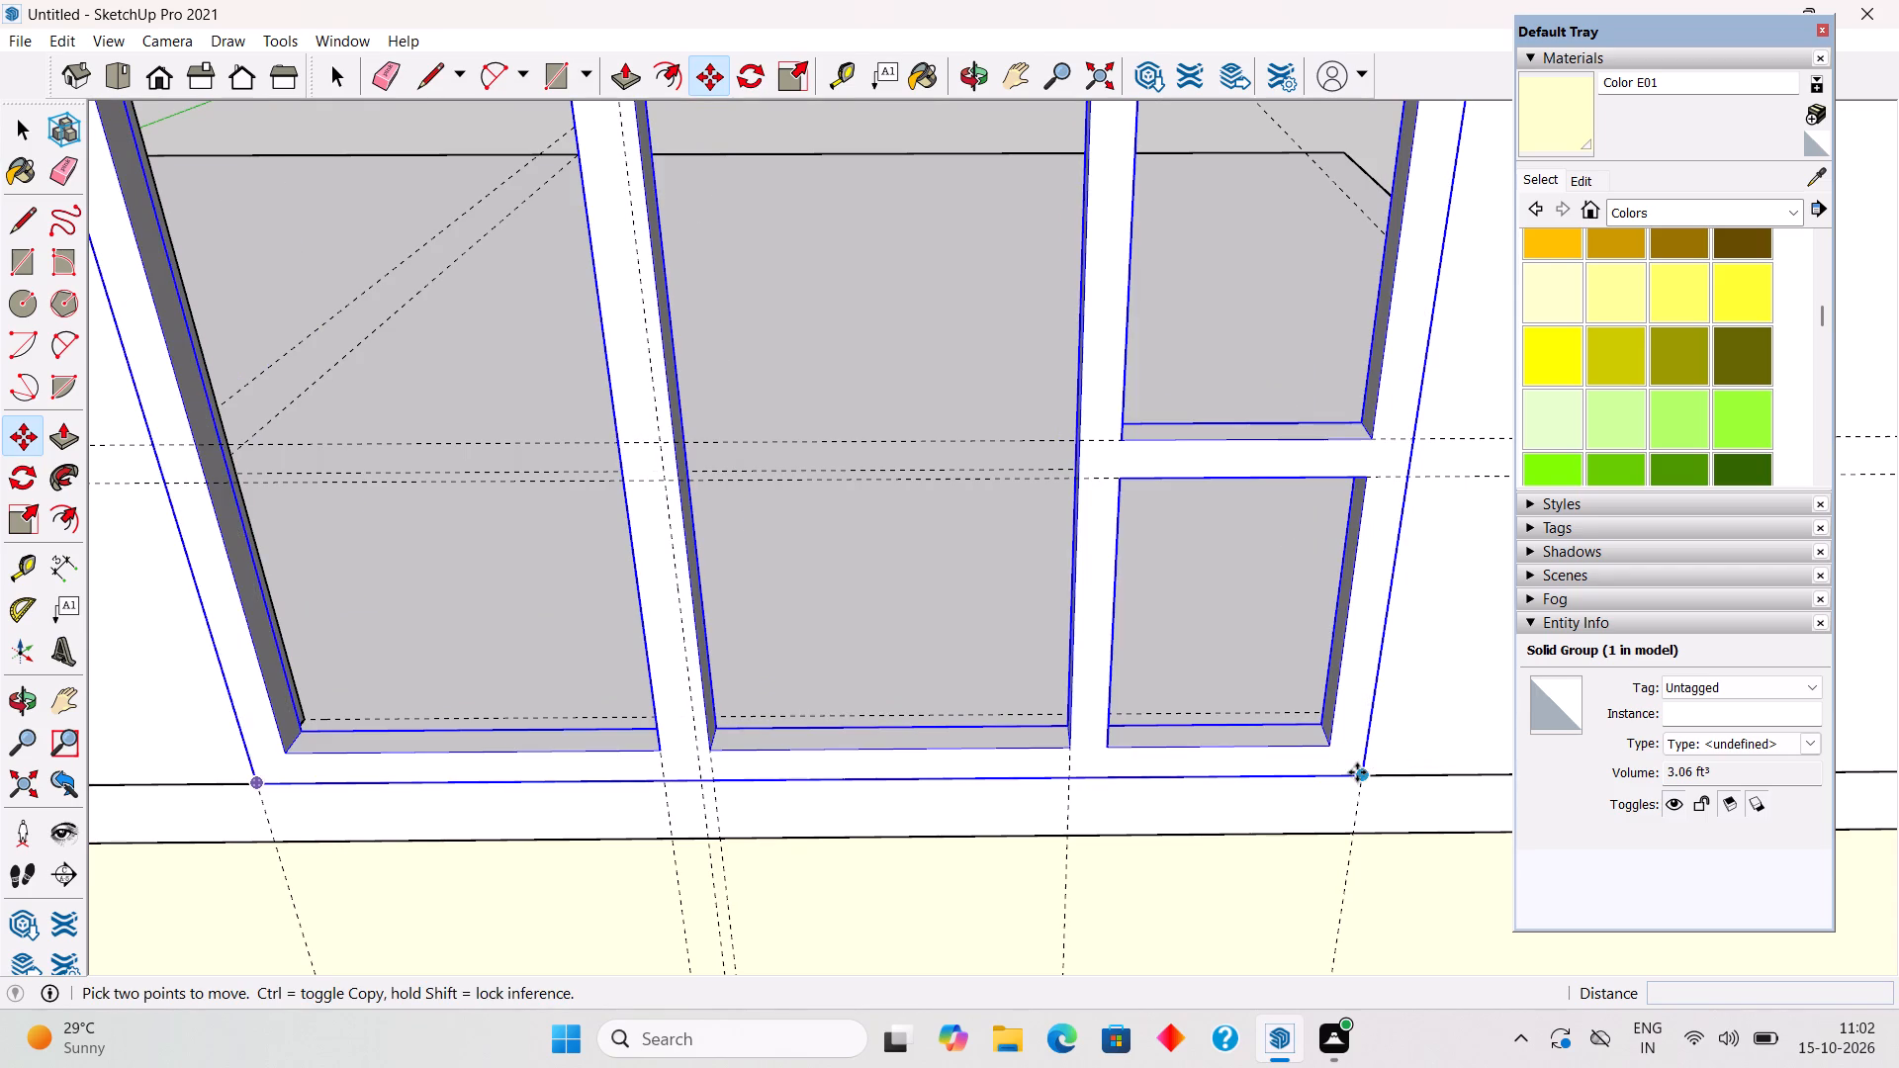
Move the frame group 1.5" back into the wall opening from its front bottom corner.
left_click(1357, 772)
type("1.5\"")
key("Return")
key("space")
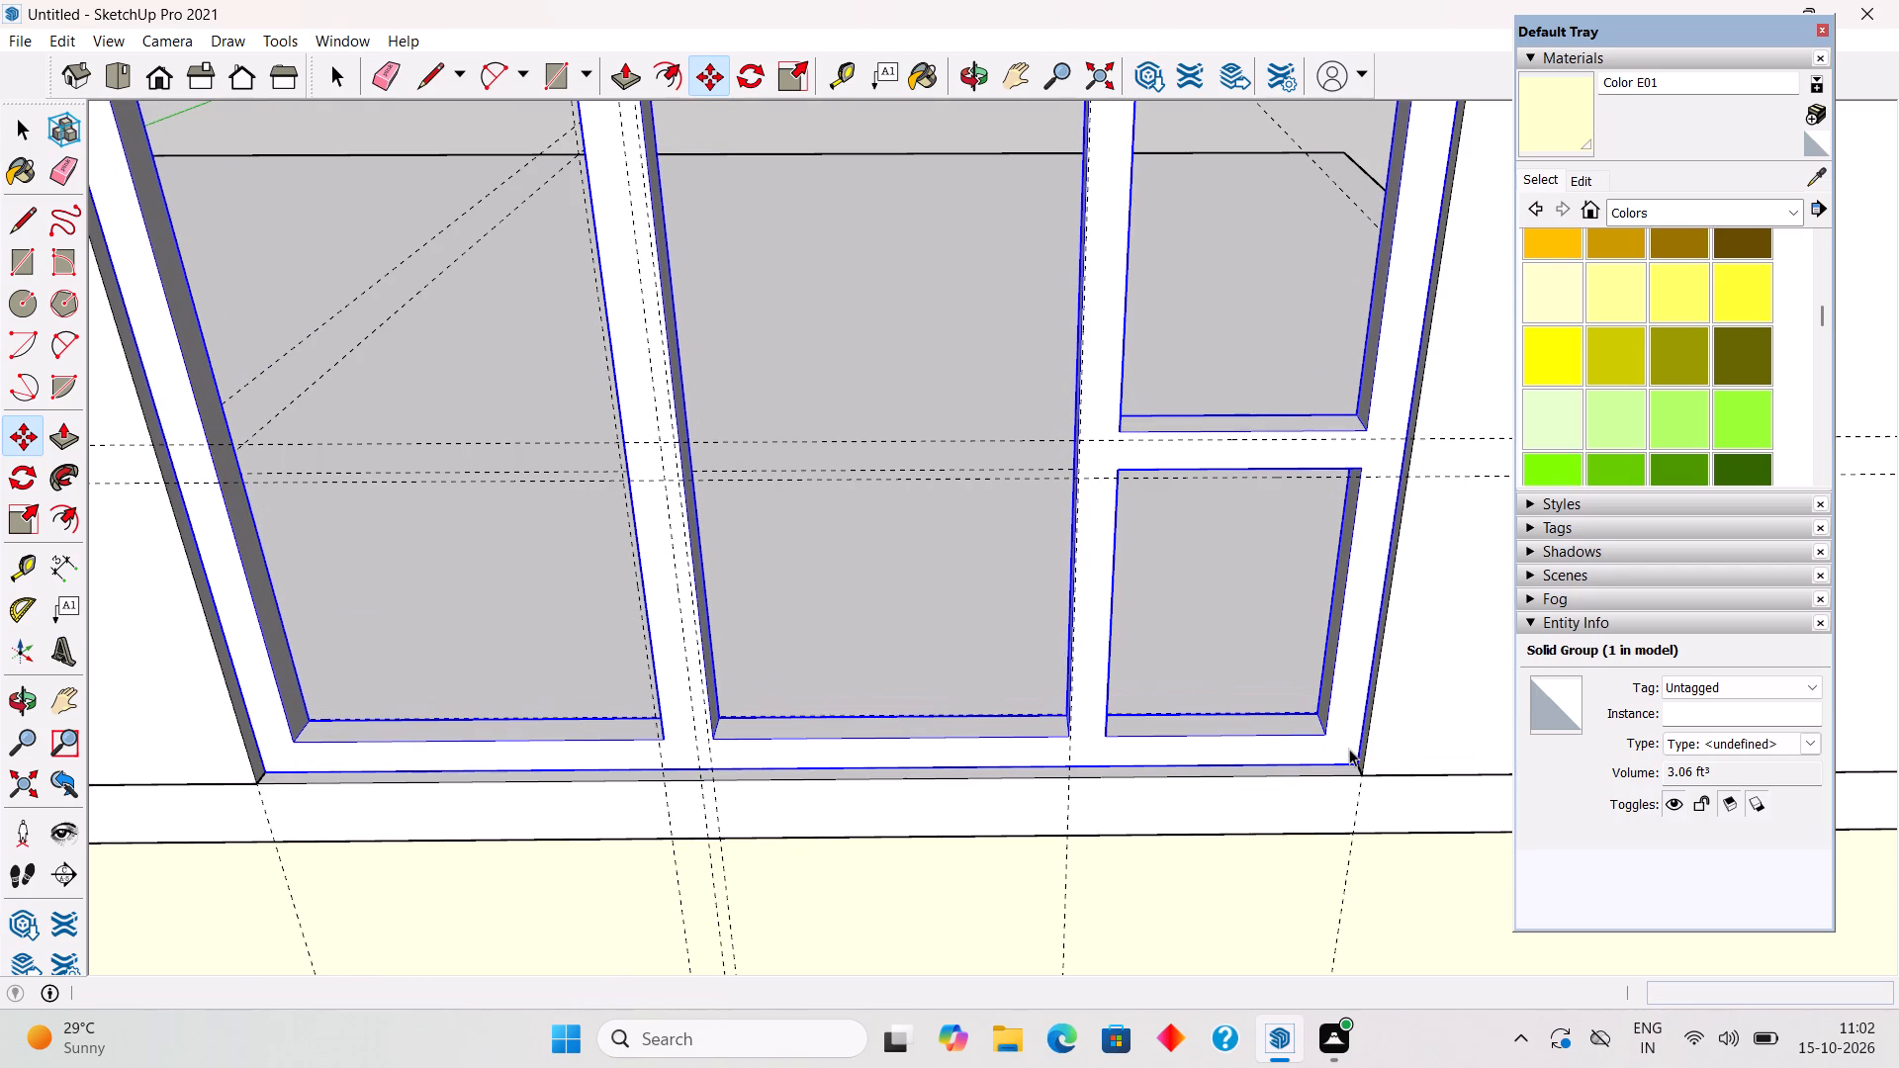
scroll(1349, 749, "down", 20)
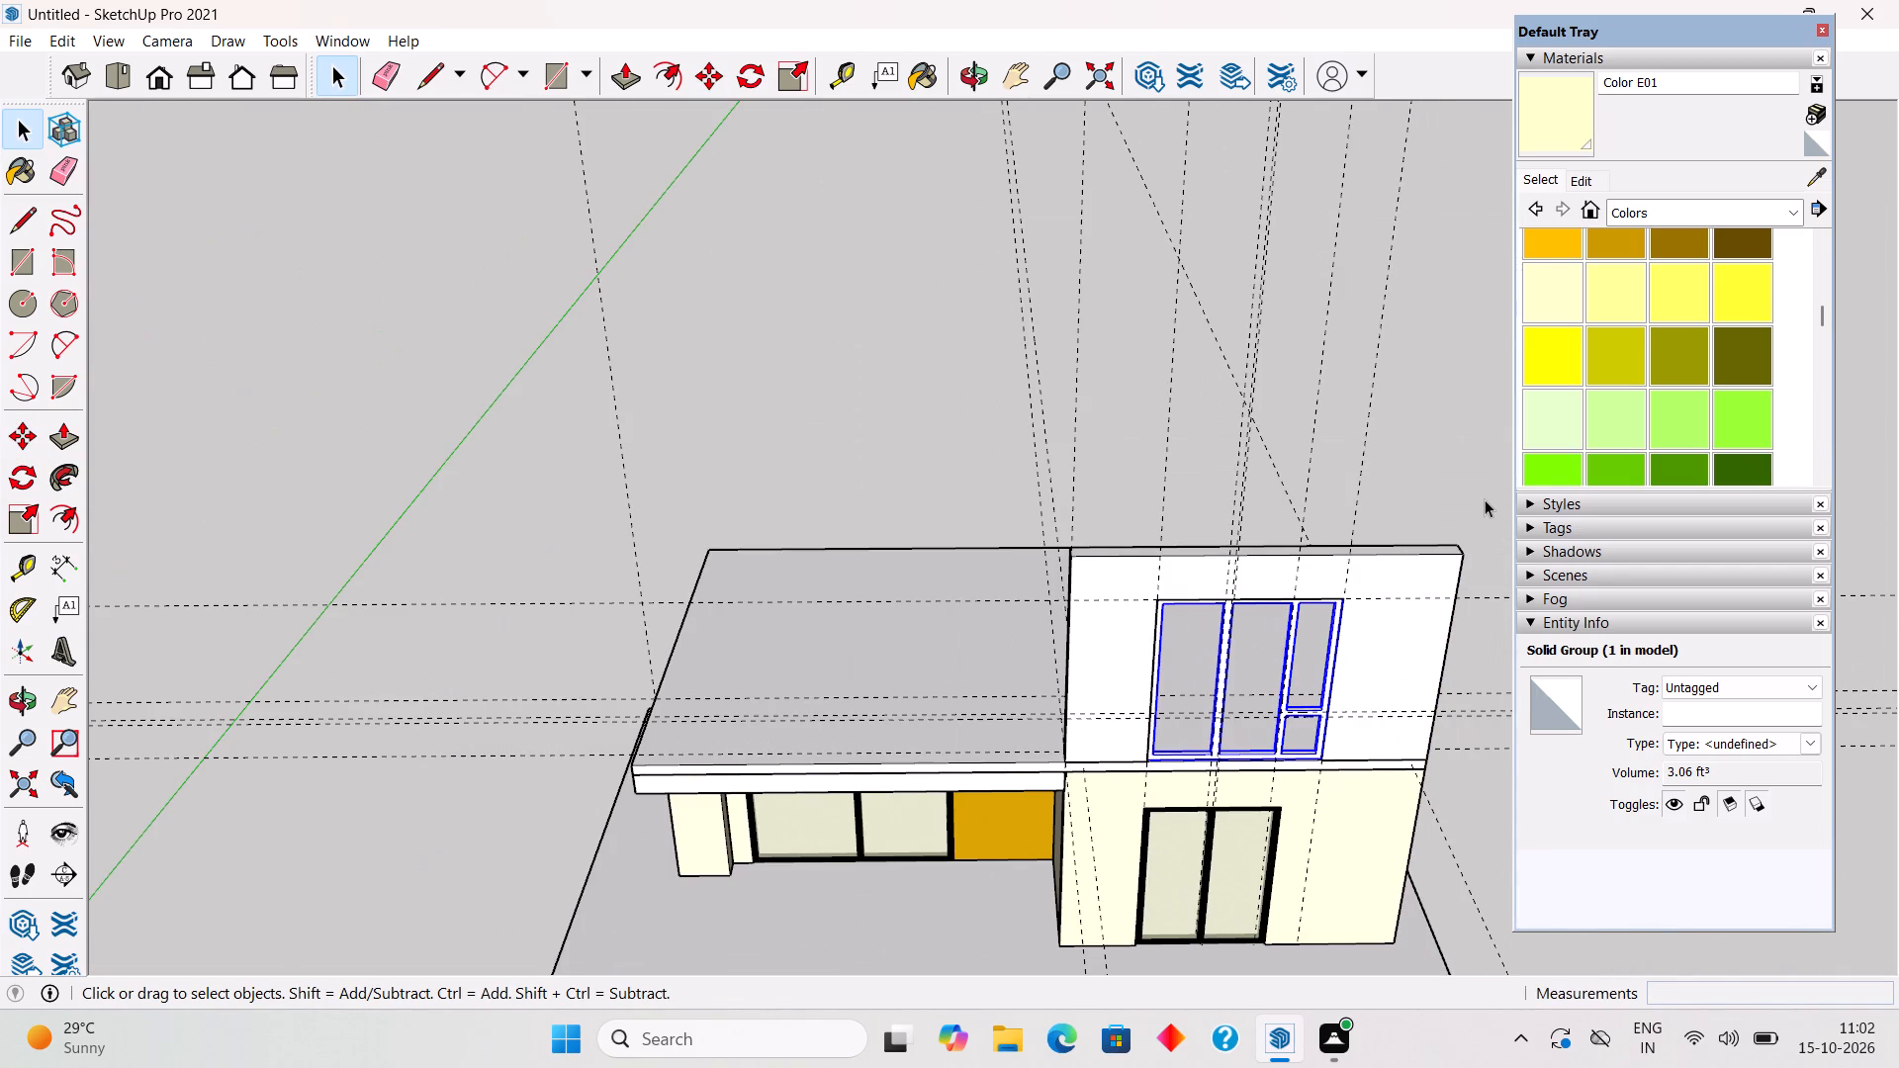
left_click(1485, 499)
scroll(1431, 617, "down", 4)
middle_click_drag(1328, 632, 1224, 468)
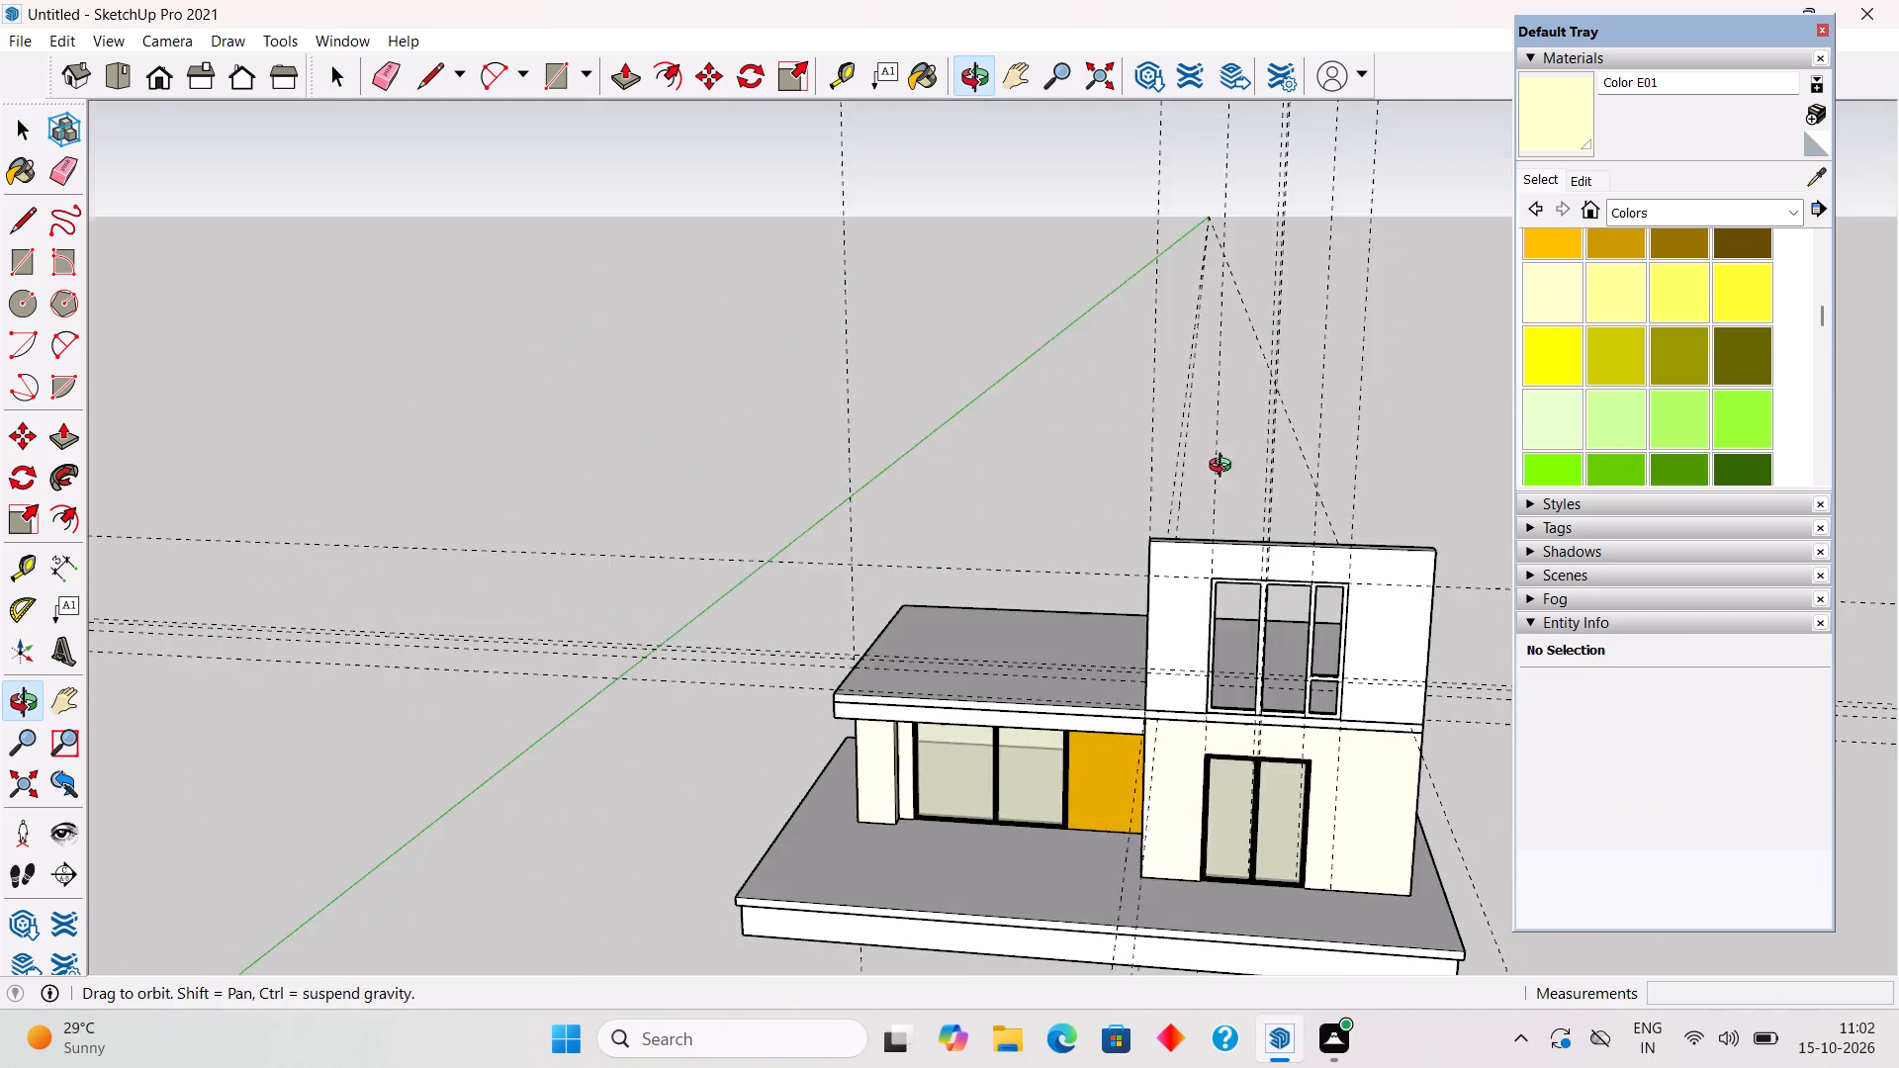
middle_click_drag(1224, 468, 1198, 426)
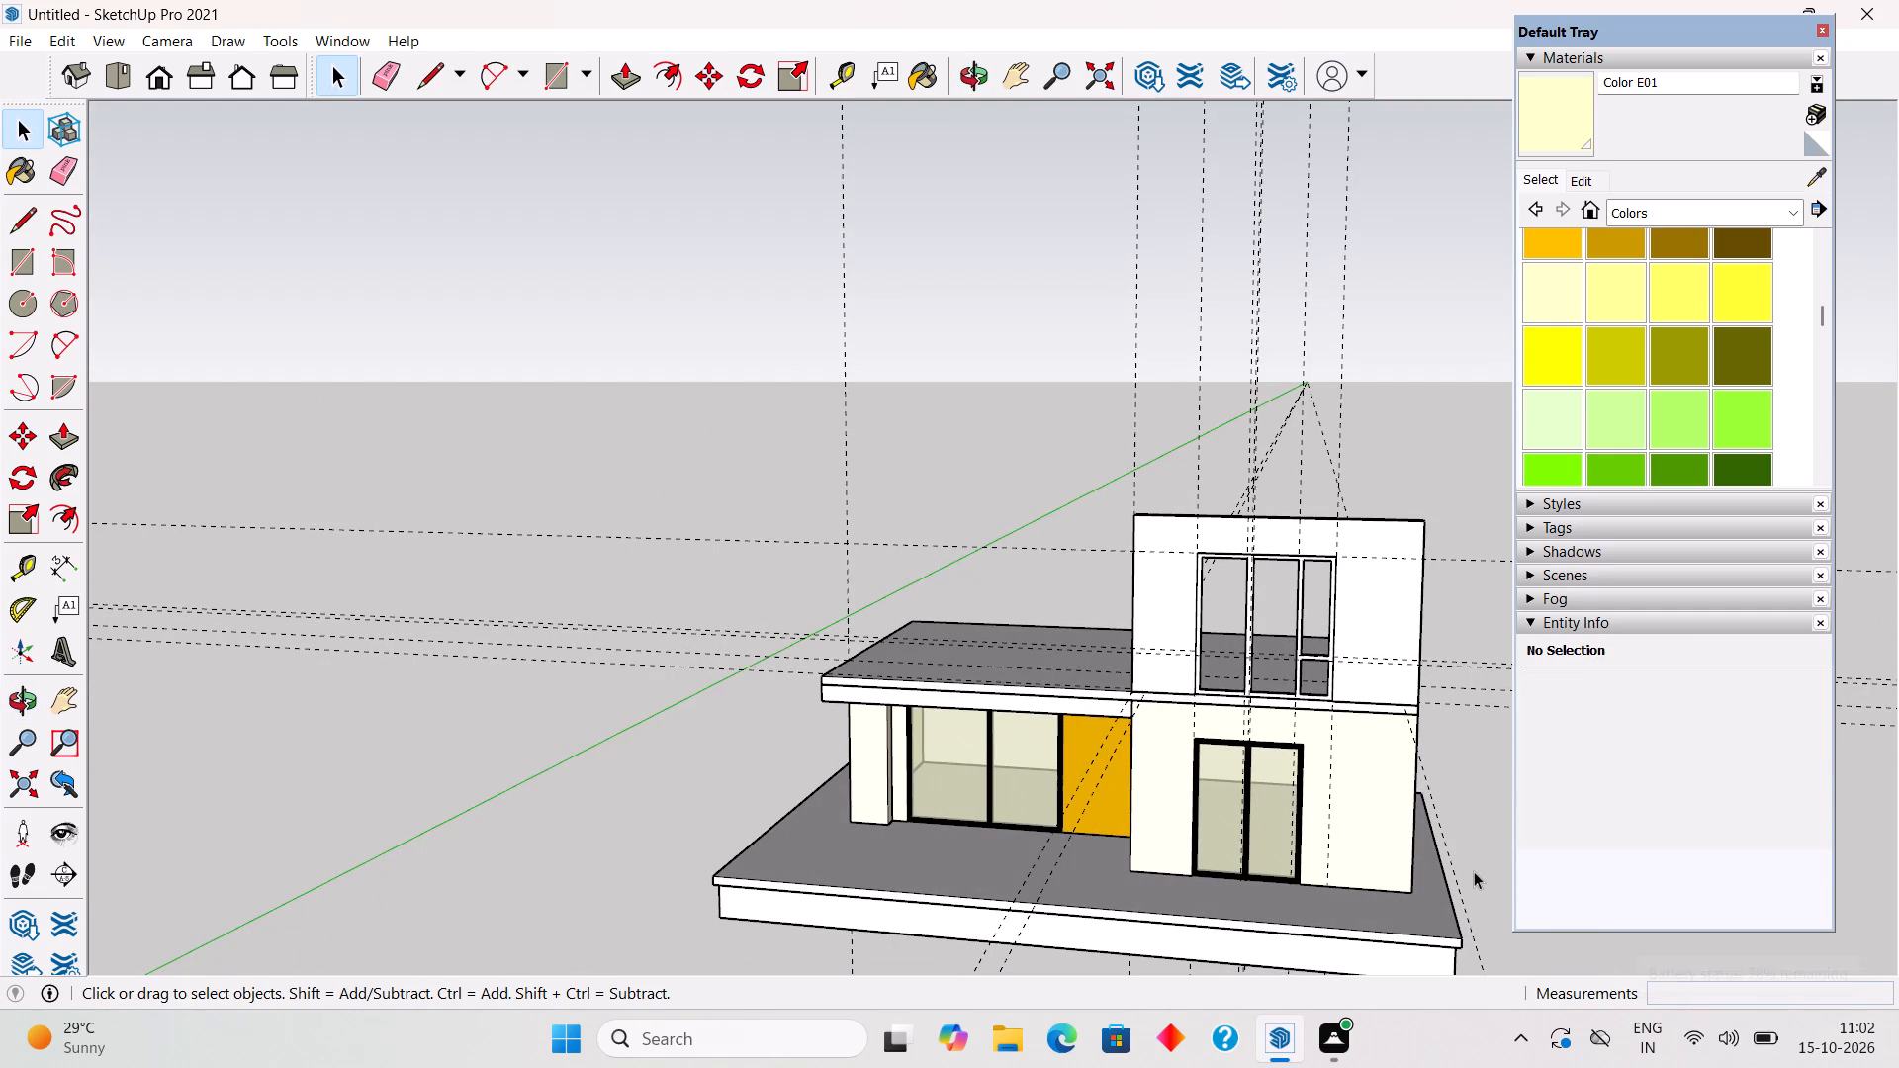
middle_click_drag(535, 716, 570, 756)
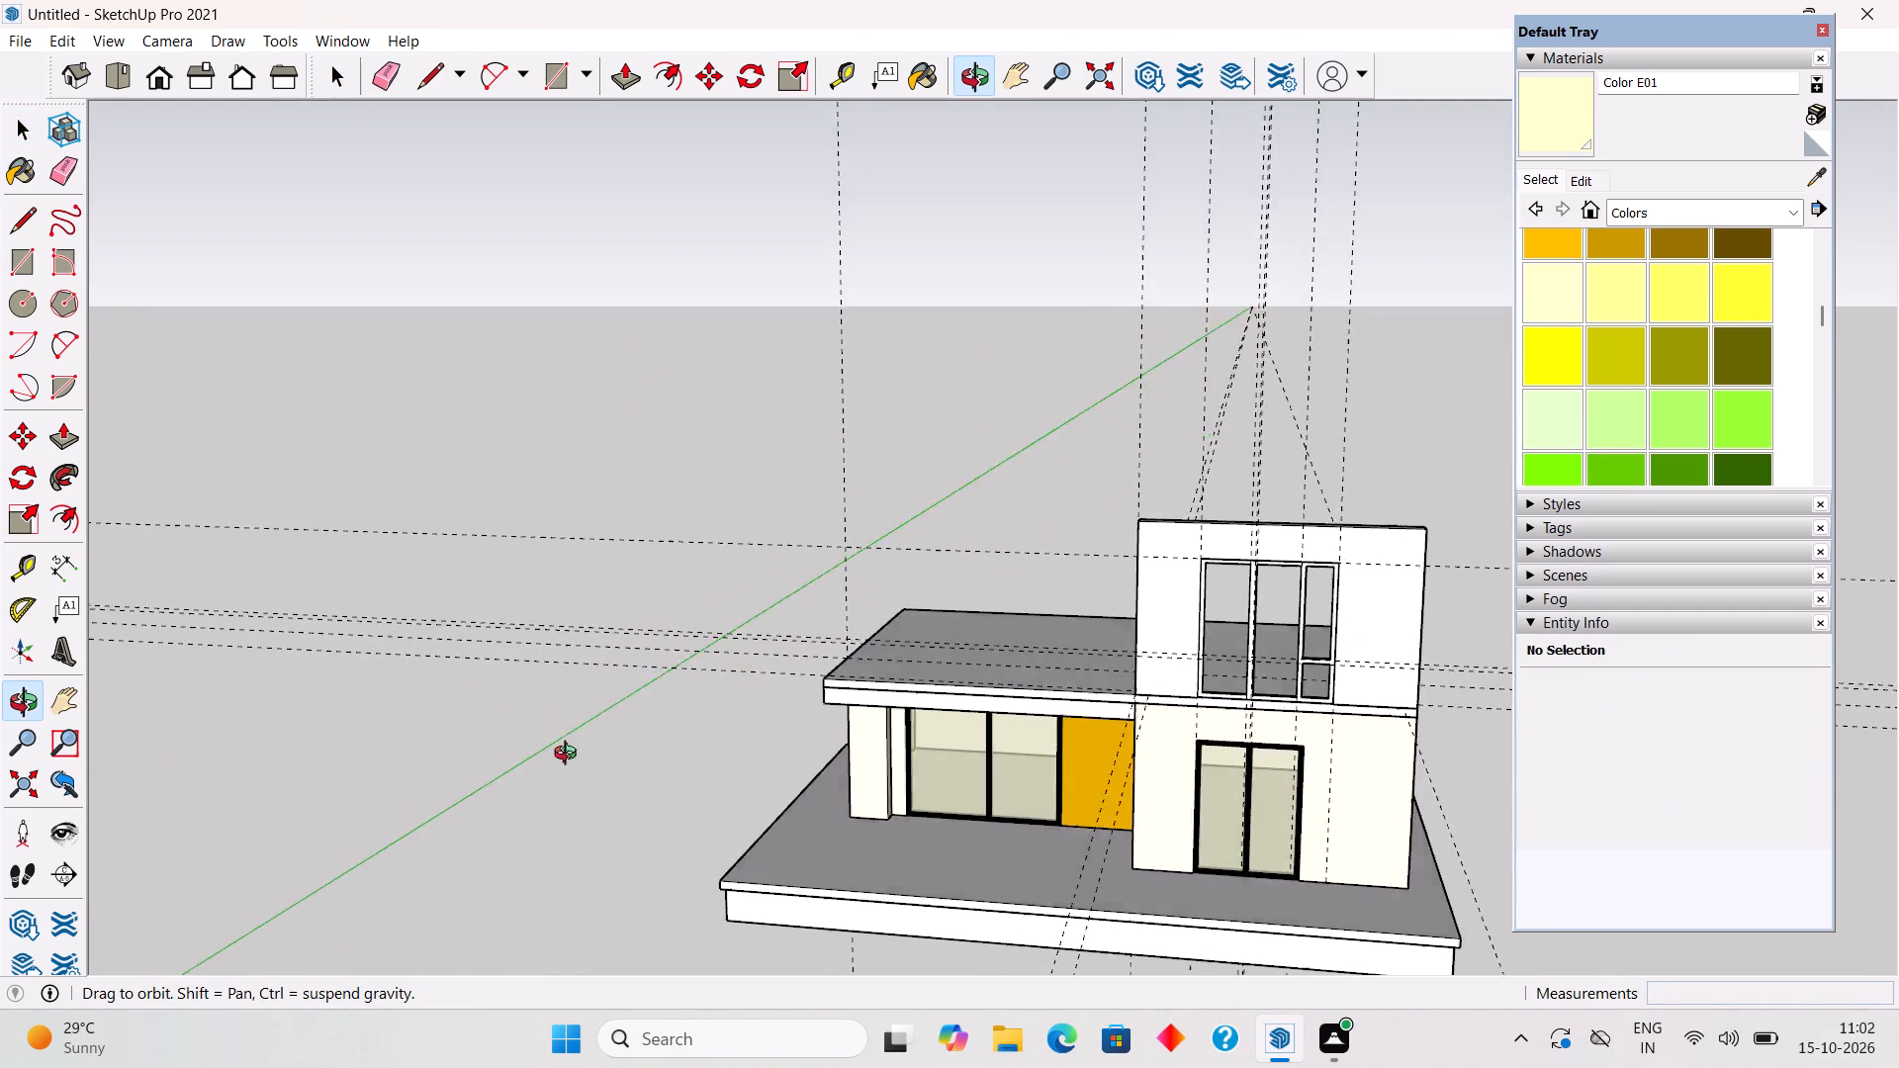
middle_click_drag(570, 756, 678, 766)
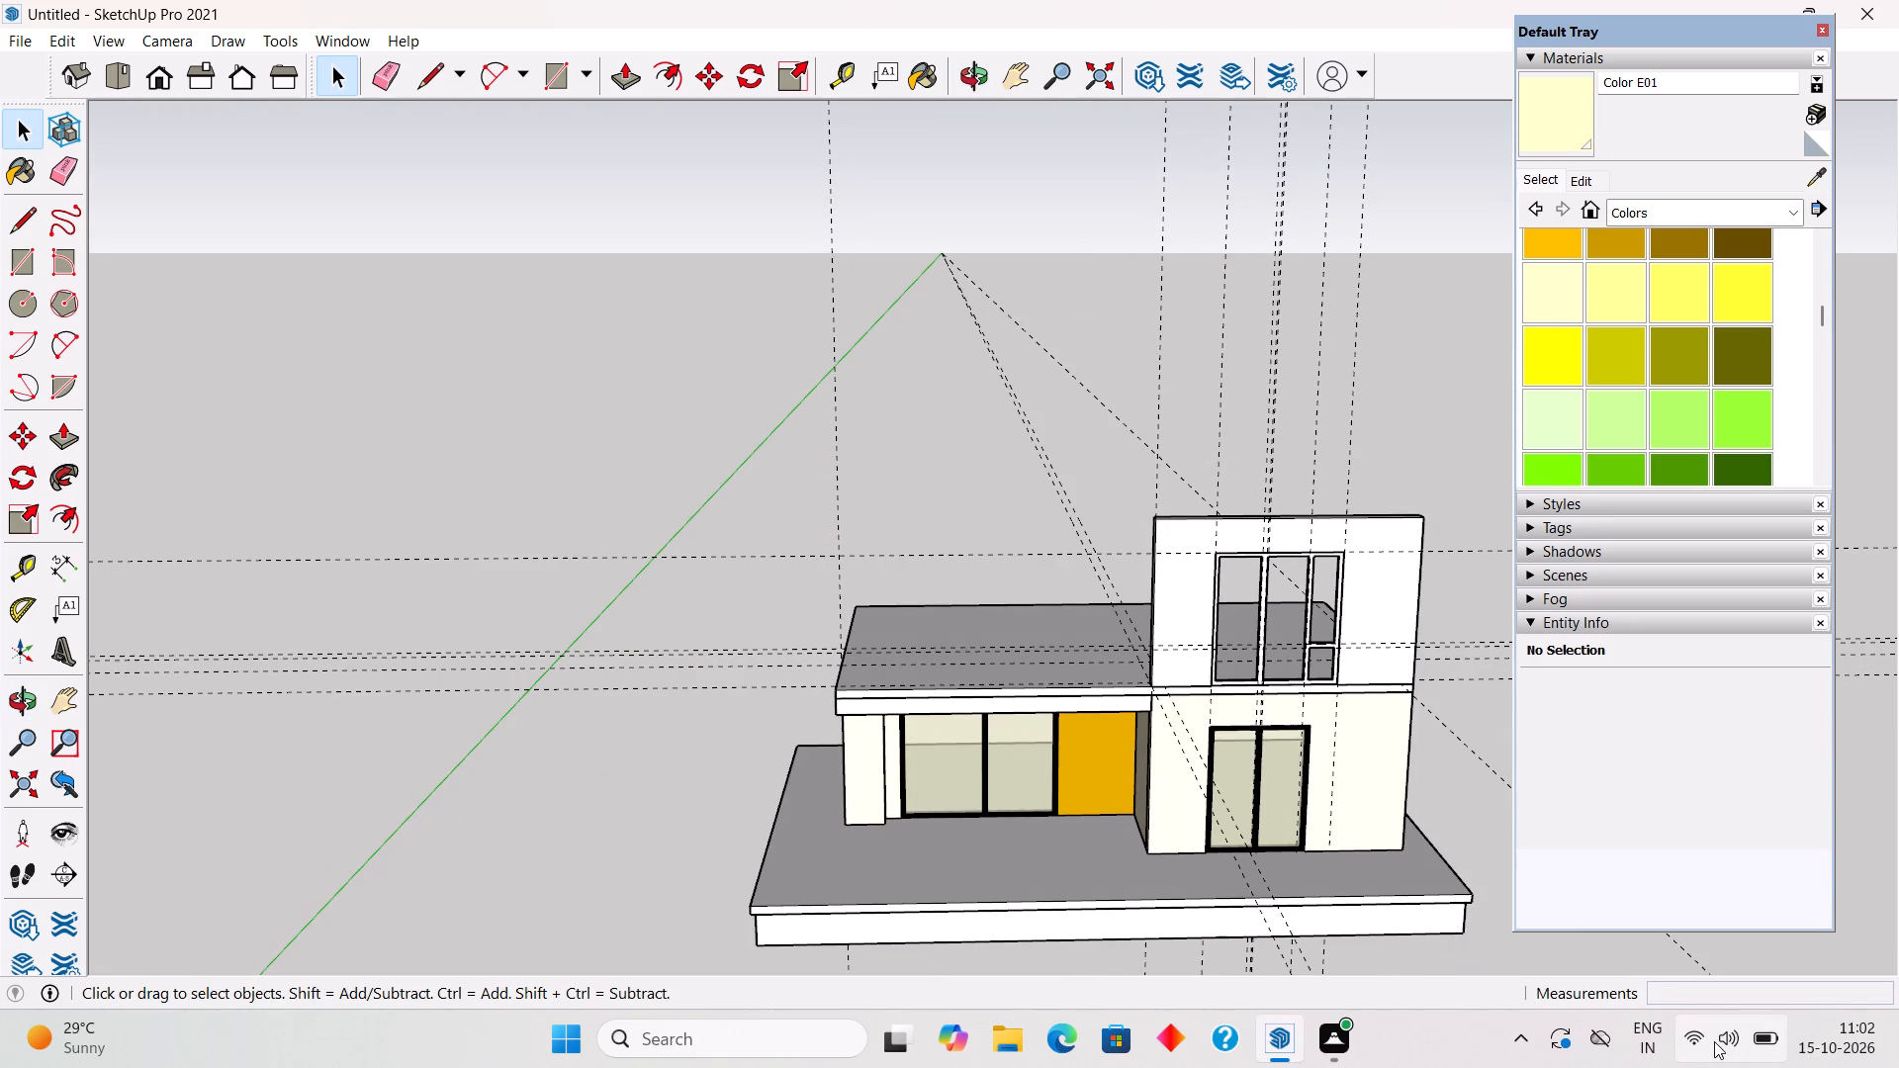
Lower the system volume to a low level and set the screen brightness to 0.
left_click(1714, 1041)
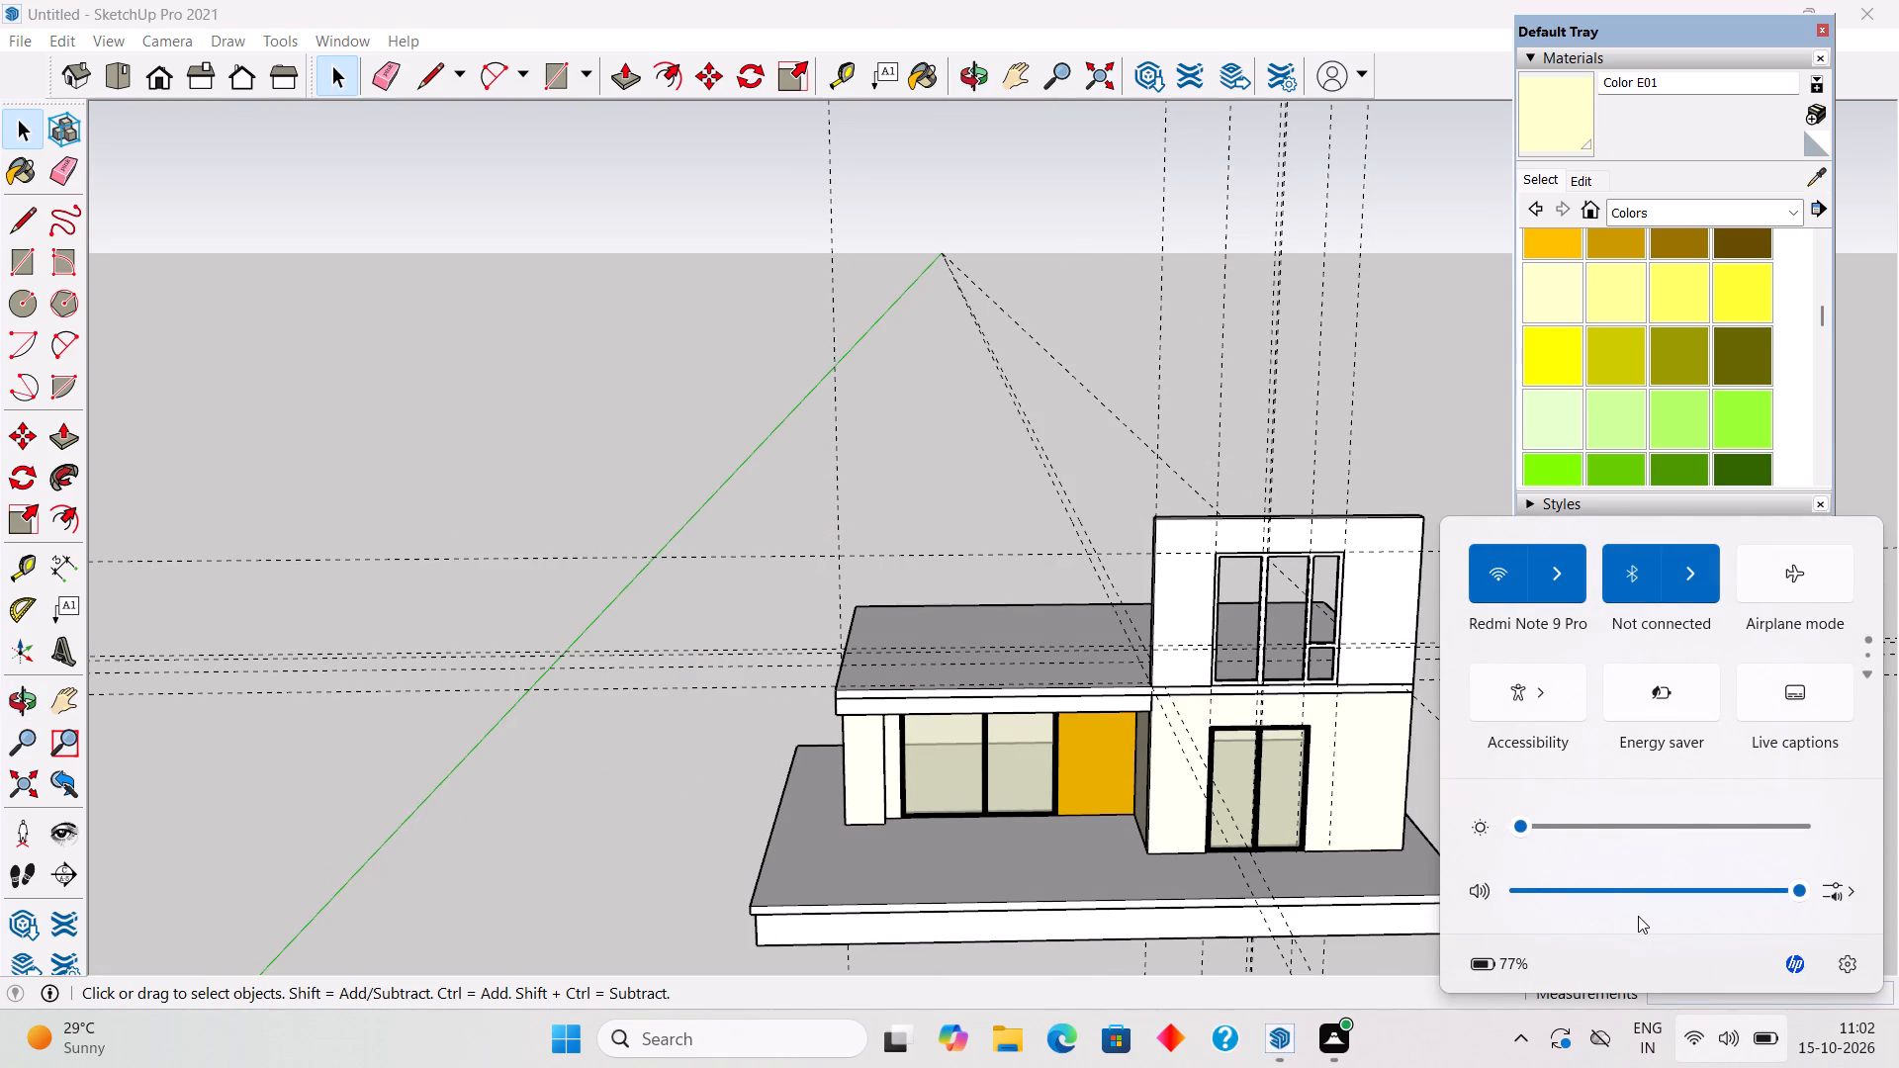
left_click(1516, 890)
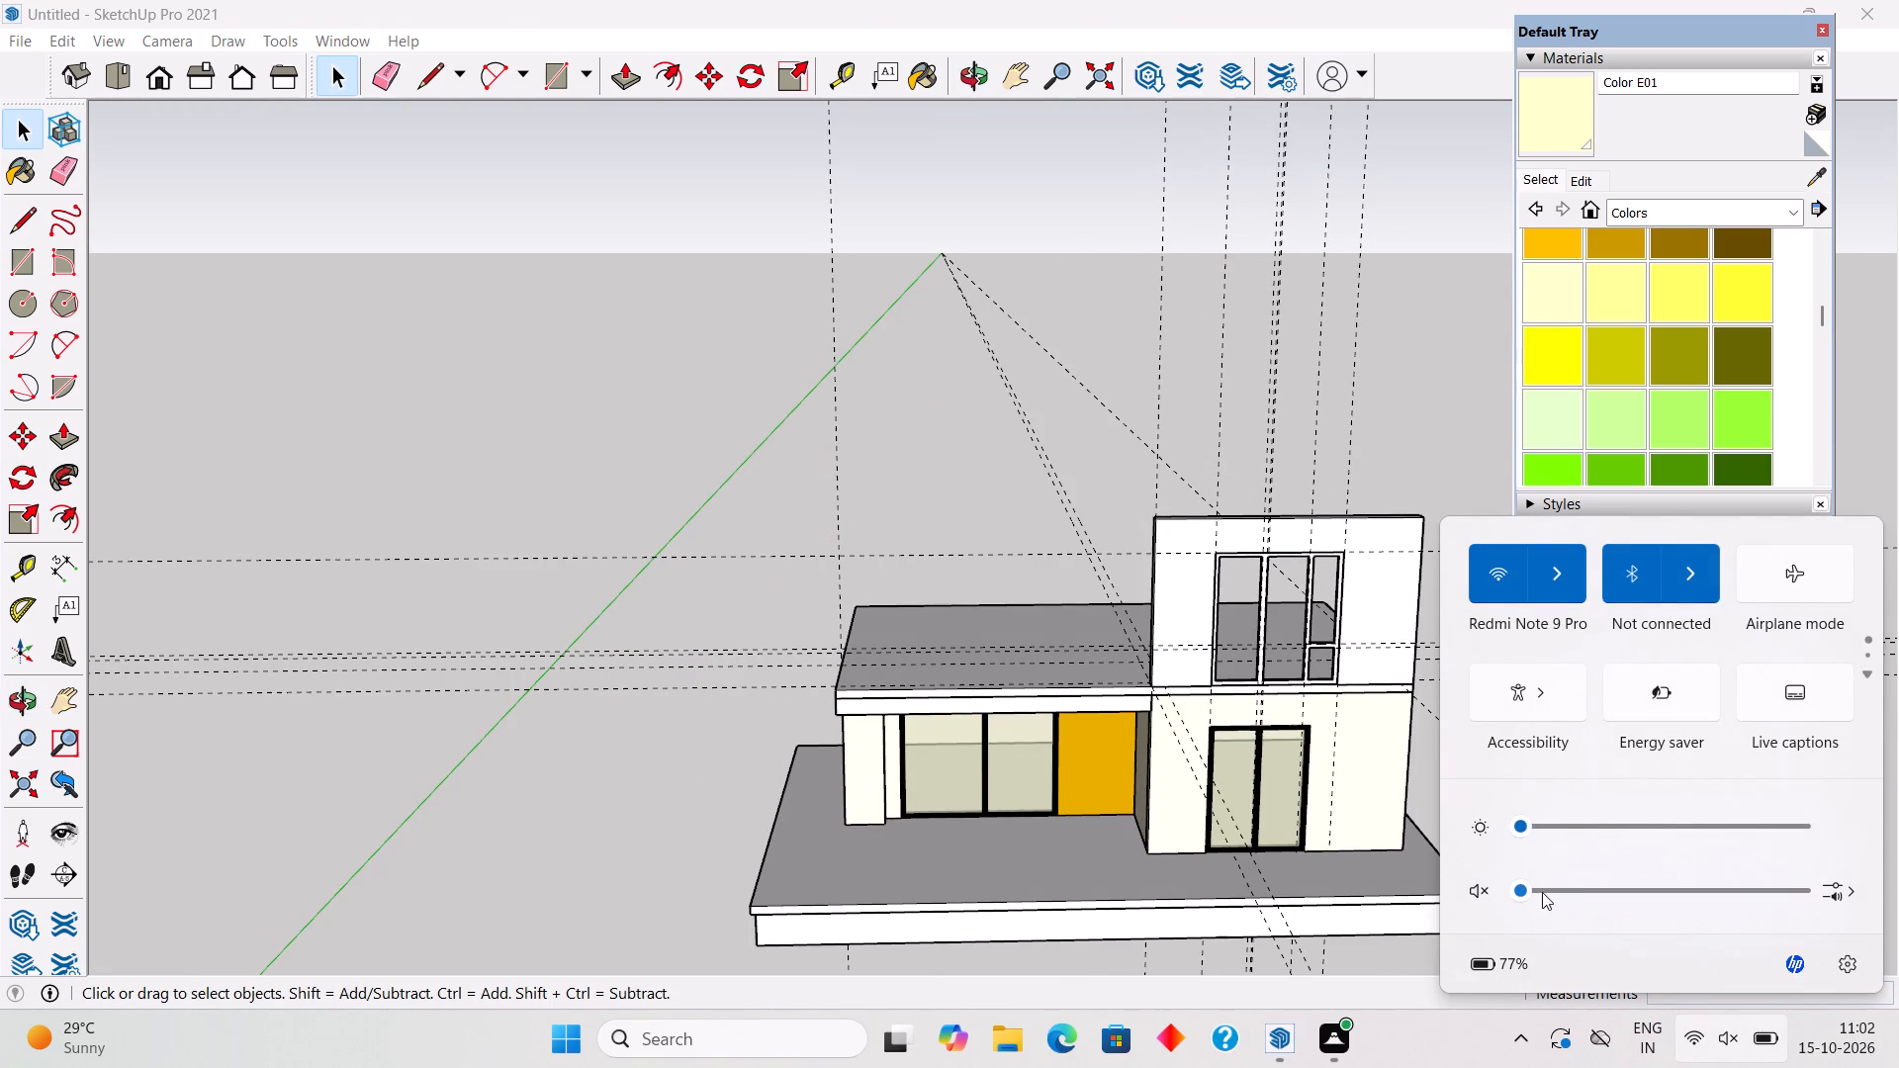
left_click(1547, 892)
left_click_drag(1525, 833, 1509, 831)
left_click_drag(1509, 831, 1481, 832)
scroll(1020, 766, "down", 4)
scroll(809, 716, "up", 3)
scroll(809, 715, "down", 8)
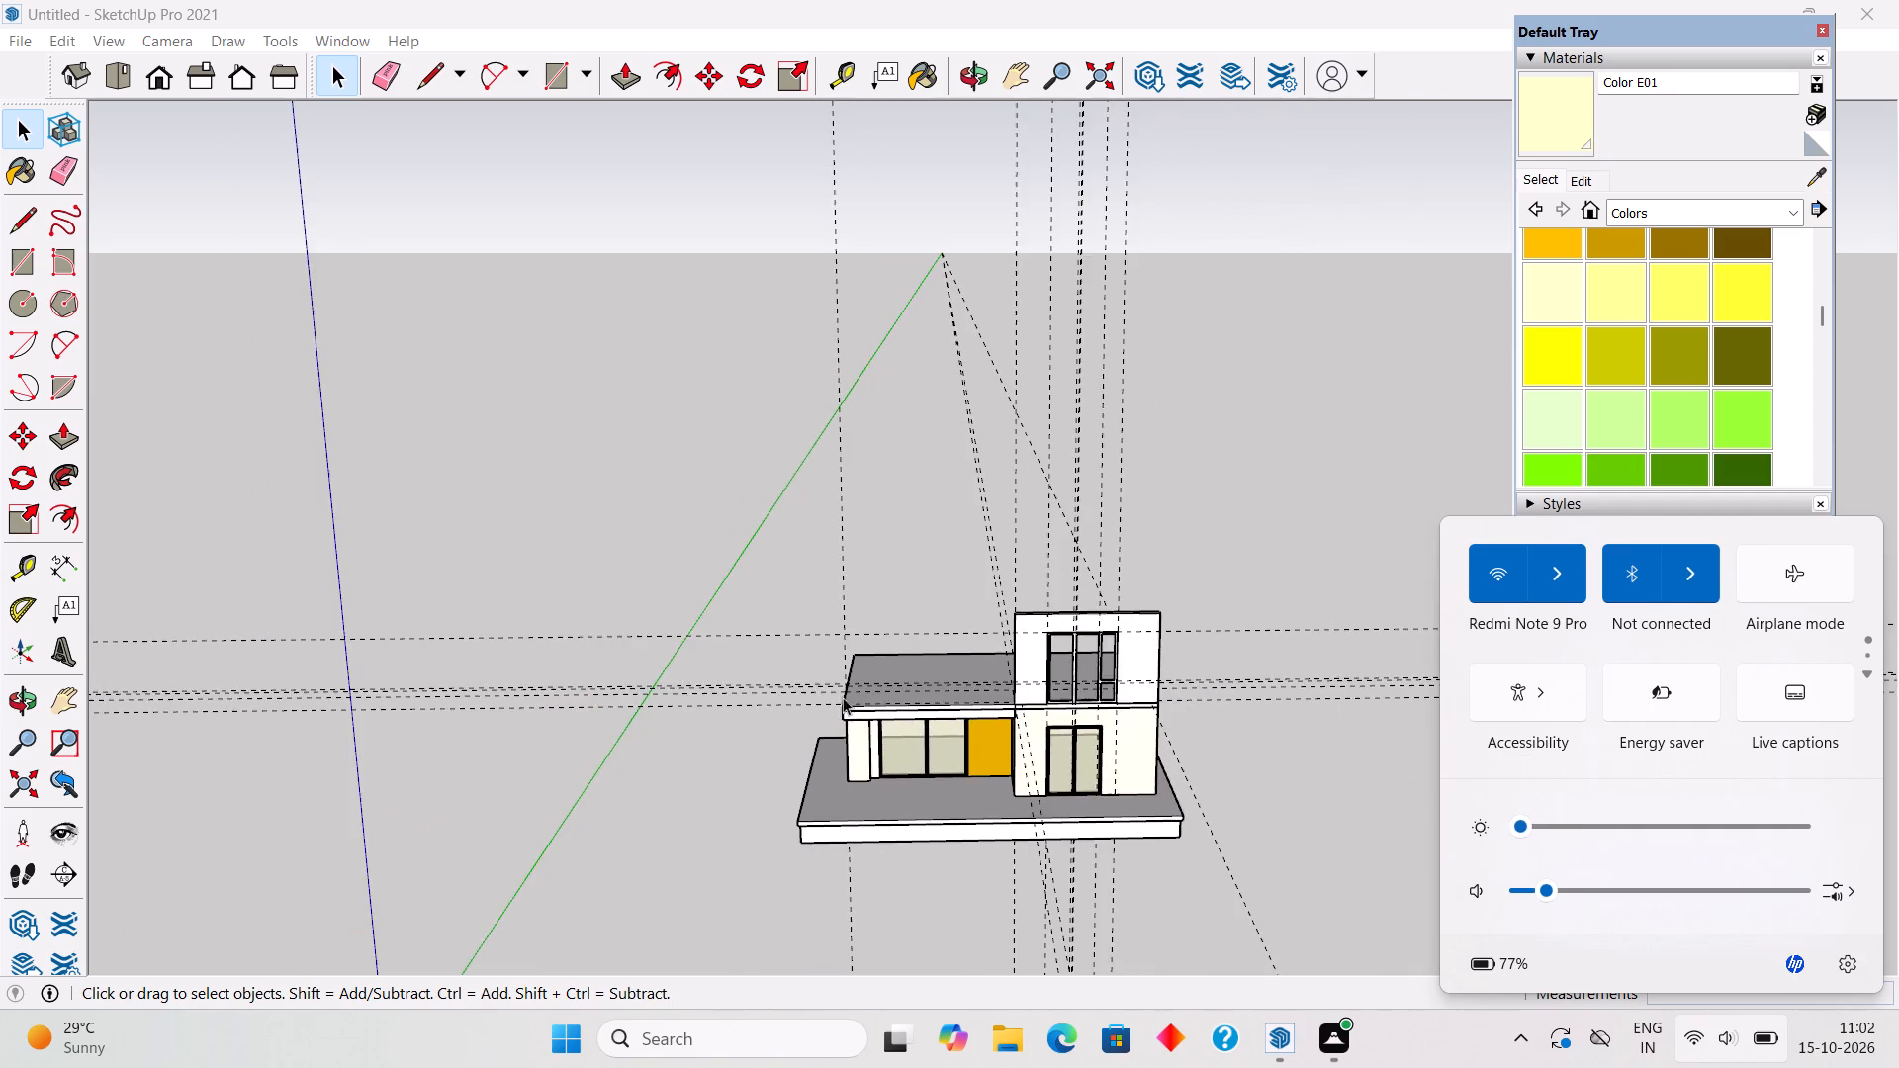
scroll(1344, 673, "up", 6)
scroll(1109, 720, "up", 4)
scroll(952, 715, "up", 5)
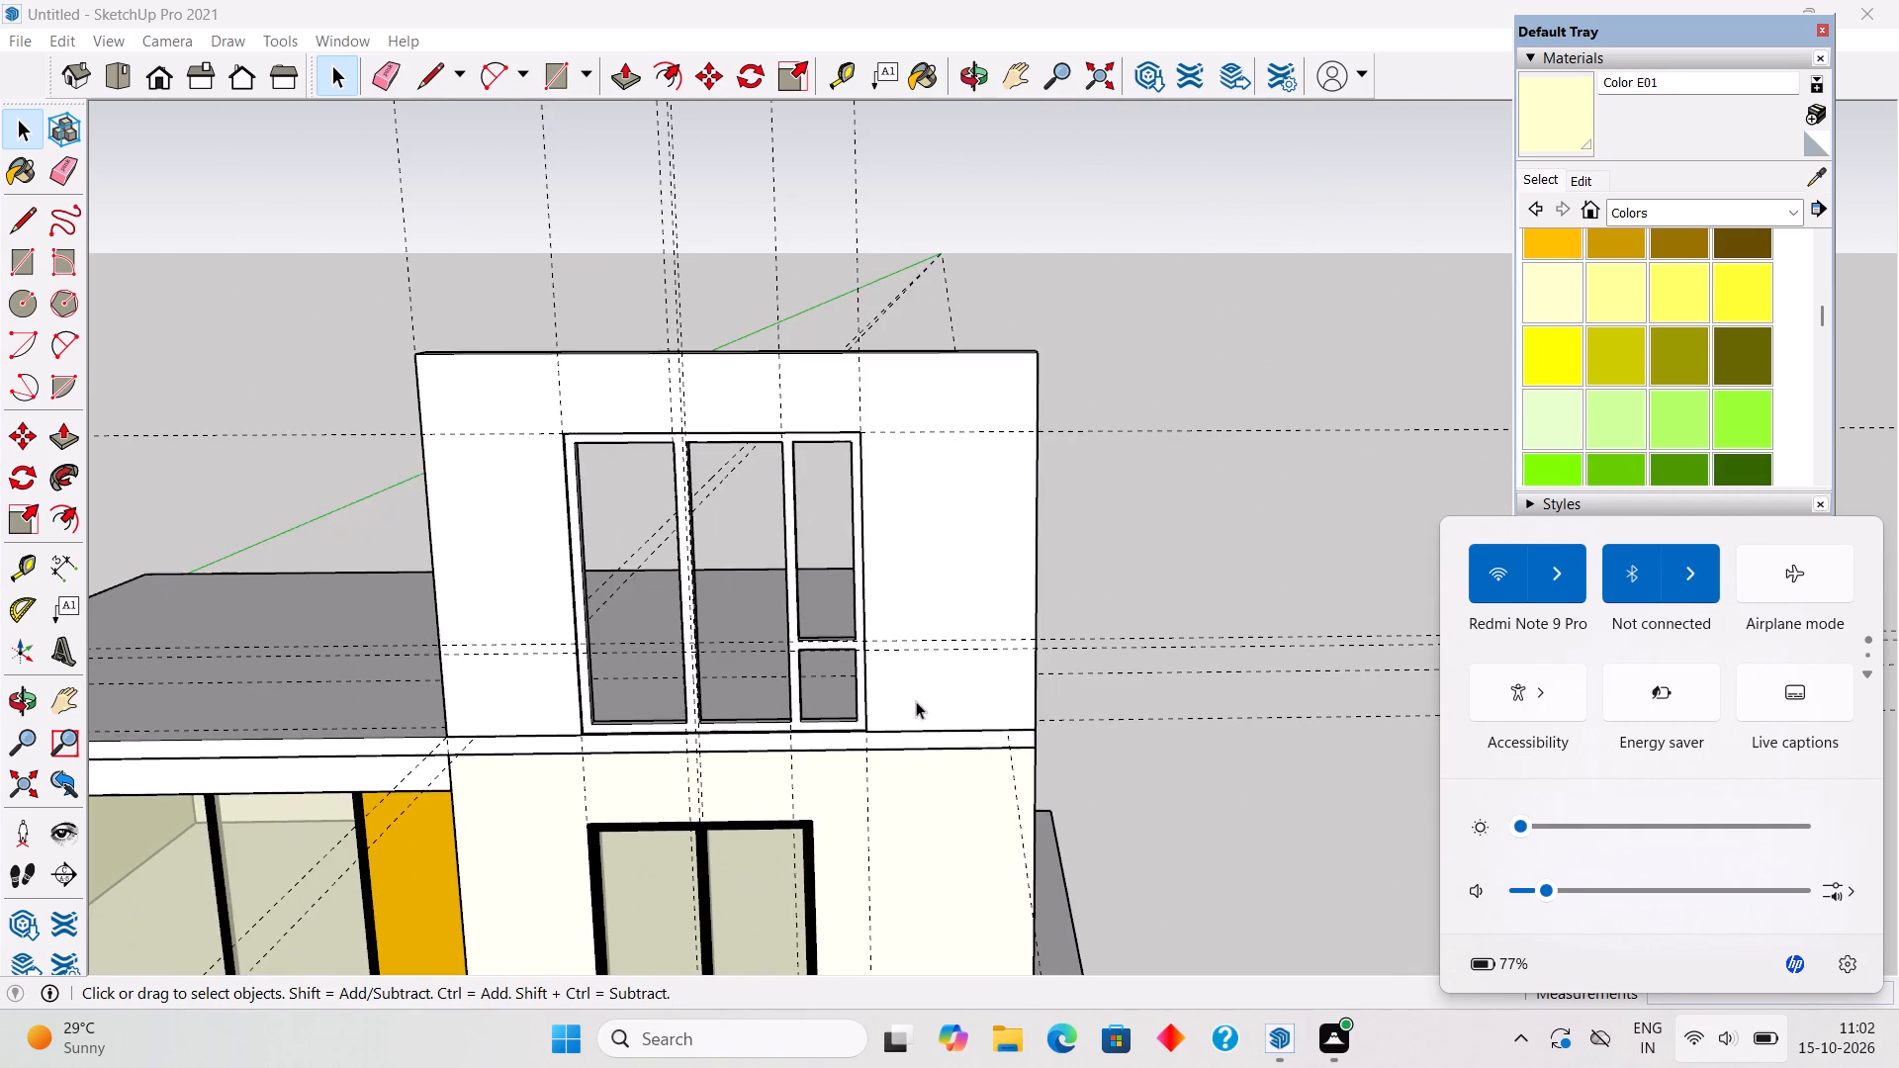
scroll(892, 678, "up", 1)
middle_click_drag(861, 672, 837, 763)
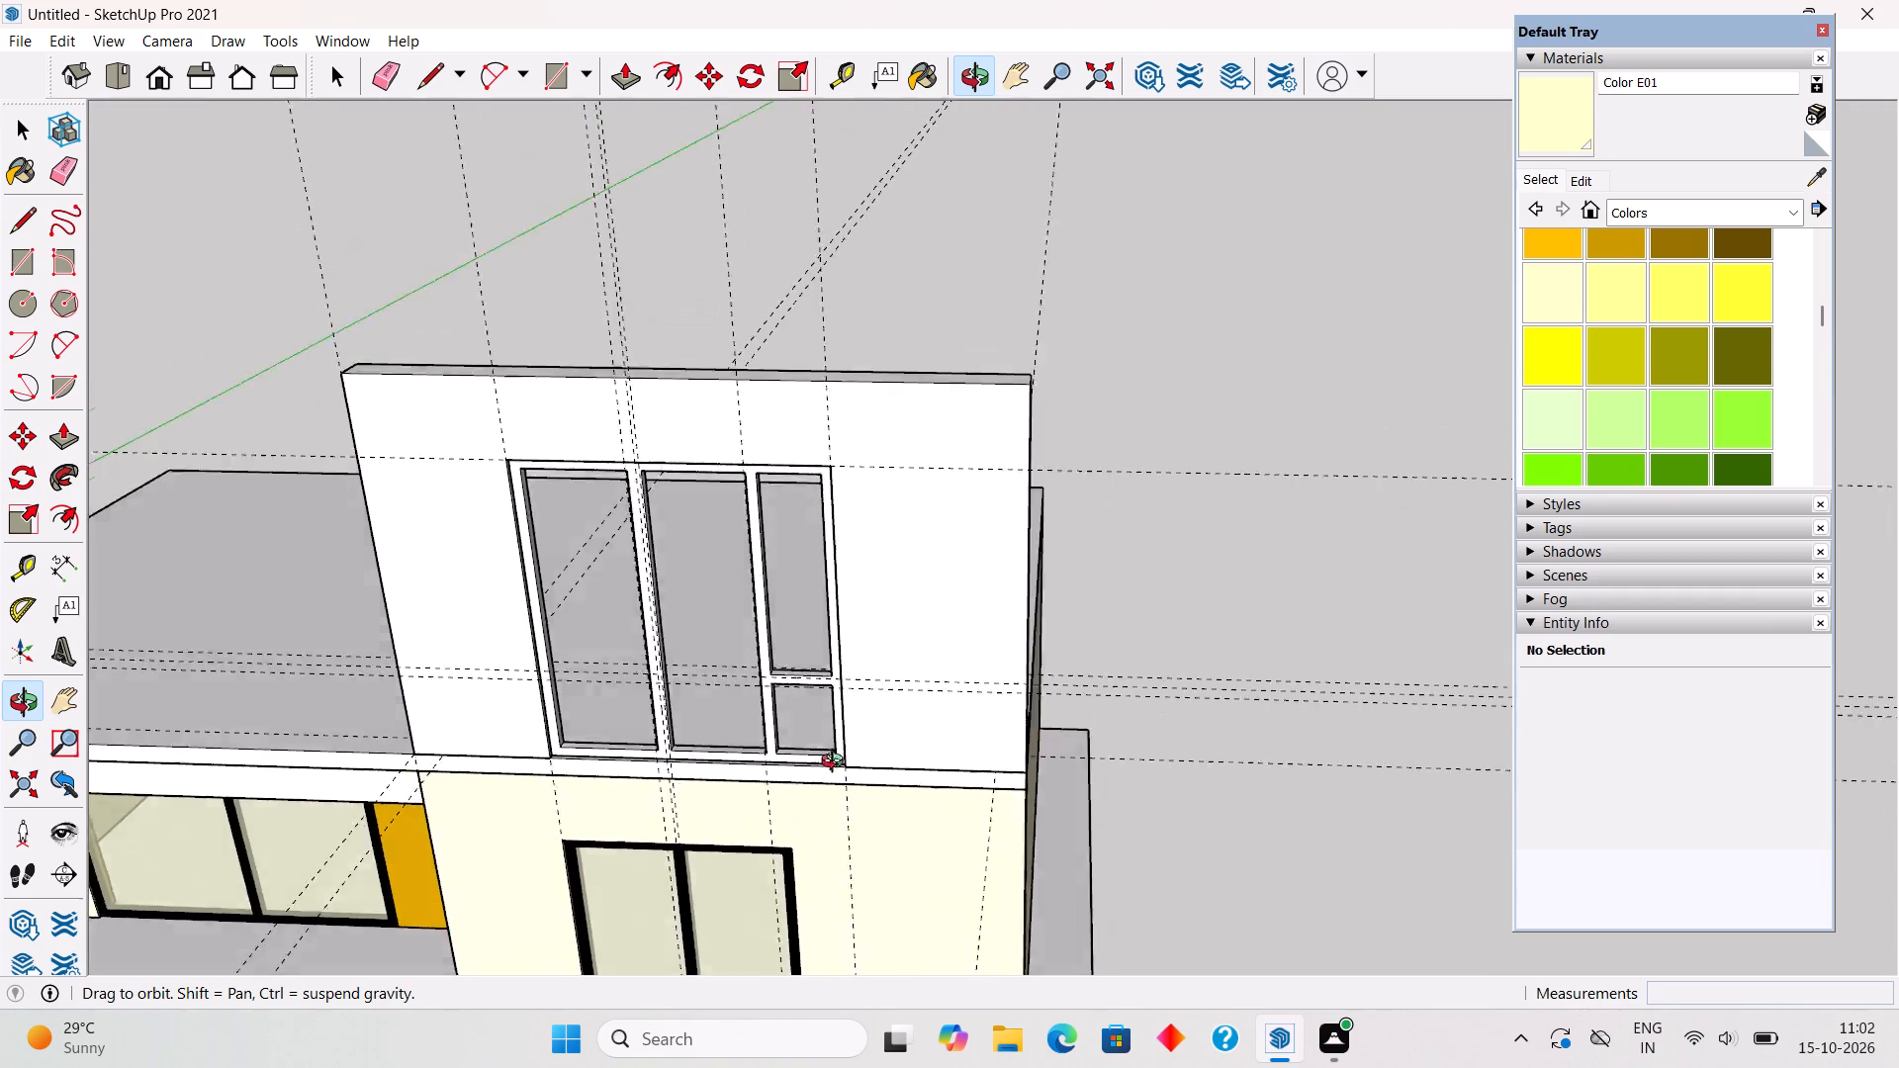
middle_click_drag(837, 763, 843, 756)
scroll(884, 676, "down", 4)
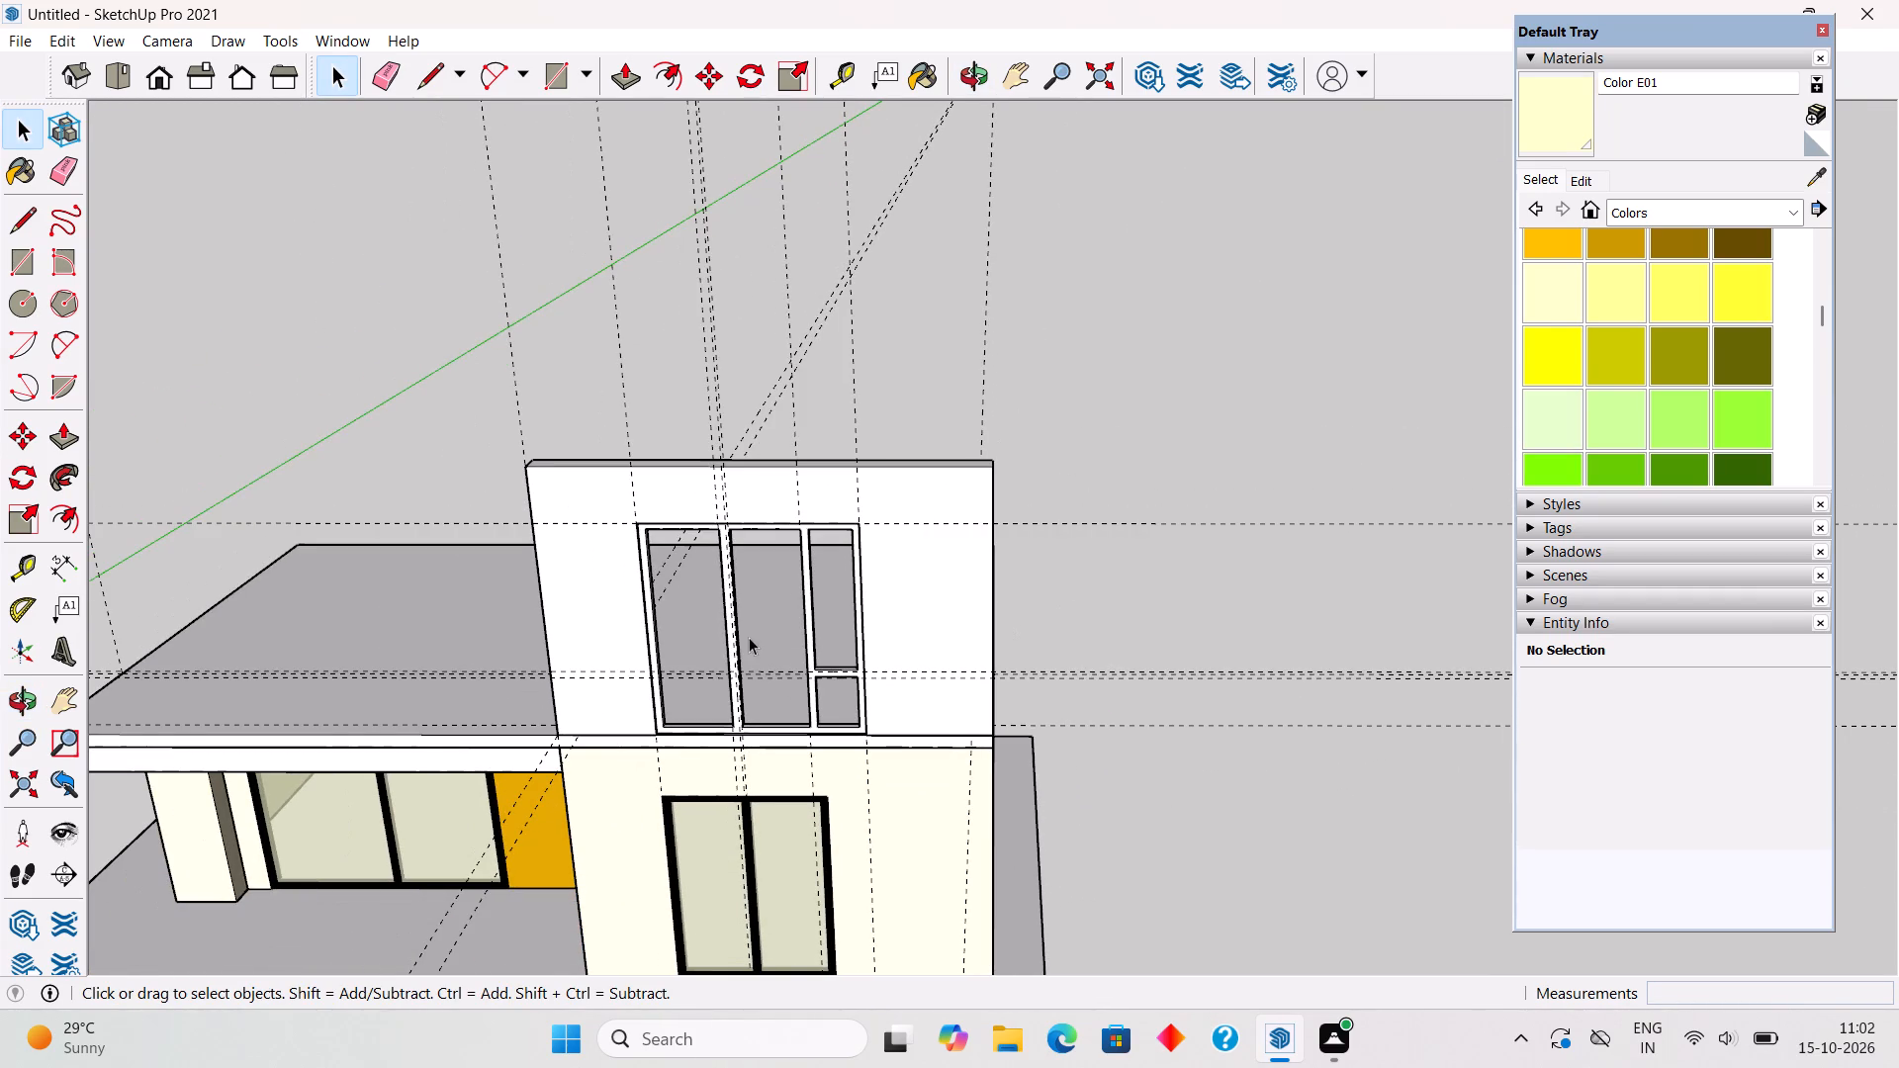
Draw rectangles filling the upper window frame's four openings: 2' 6" x 7' 6", 2' 5" x 7' 6", 1' 6" x 5' 3" and 1' 6" x 2'.
middle_click_drag(416, 661, 517, 658)
scroll(540, 630, "up", 3)
key("r")
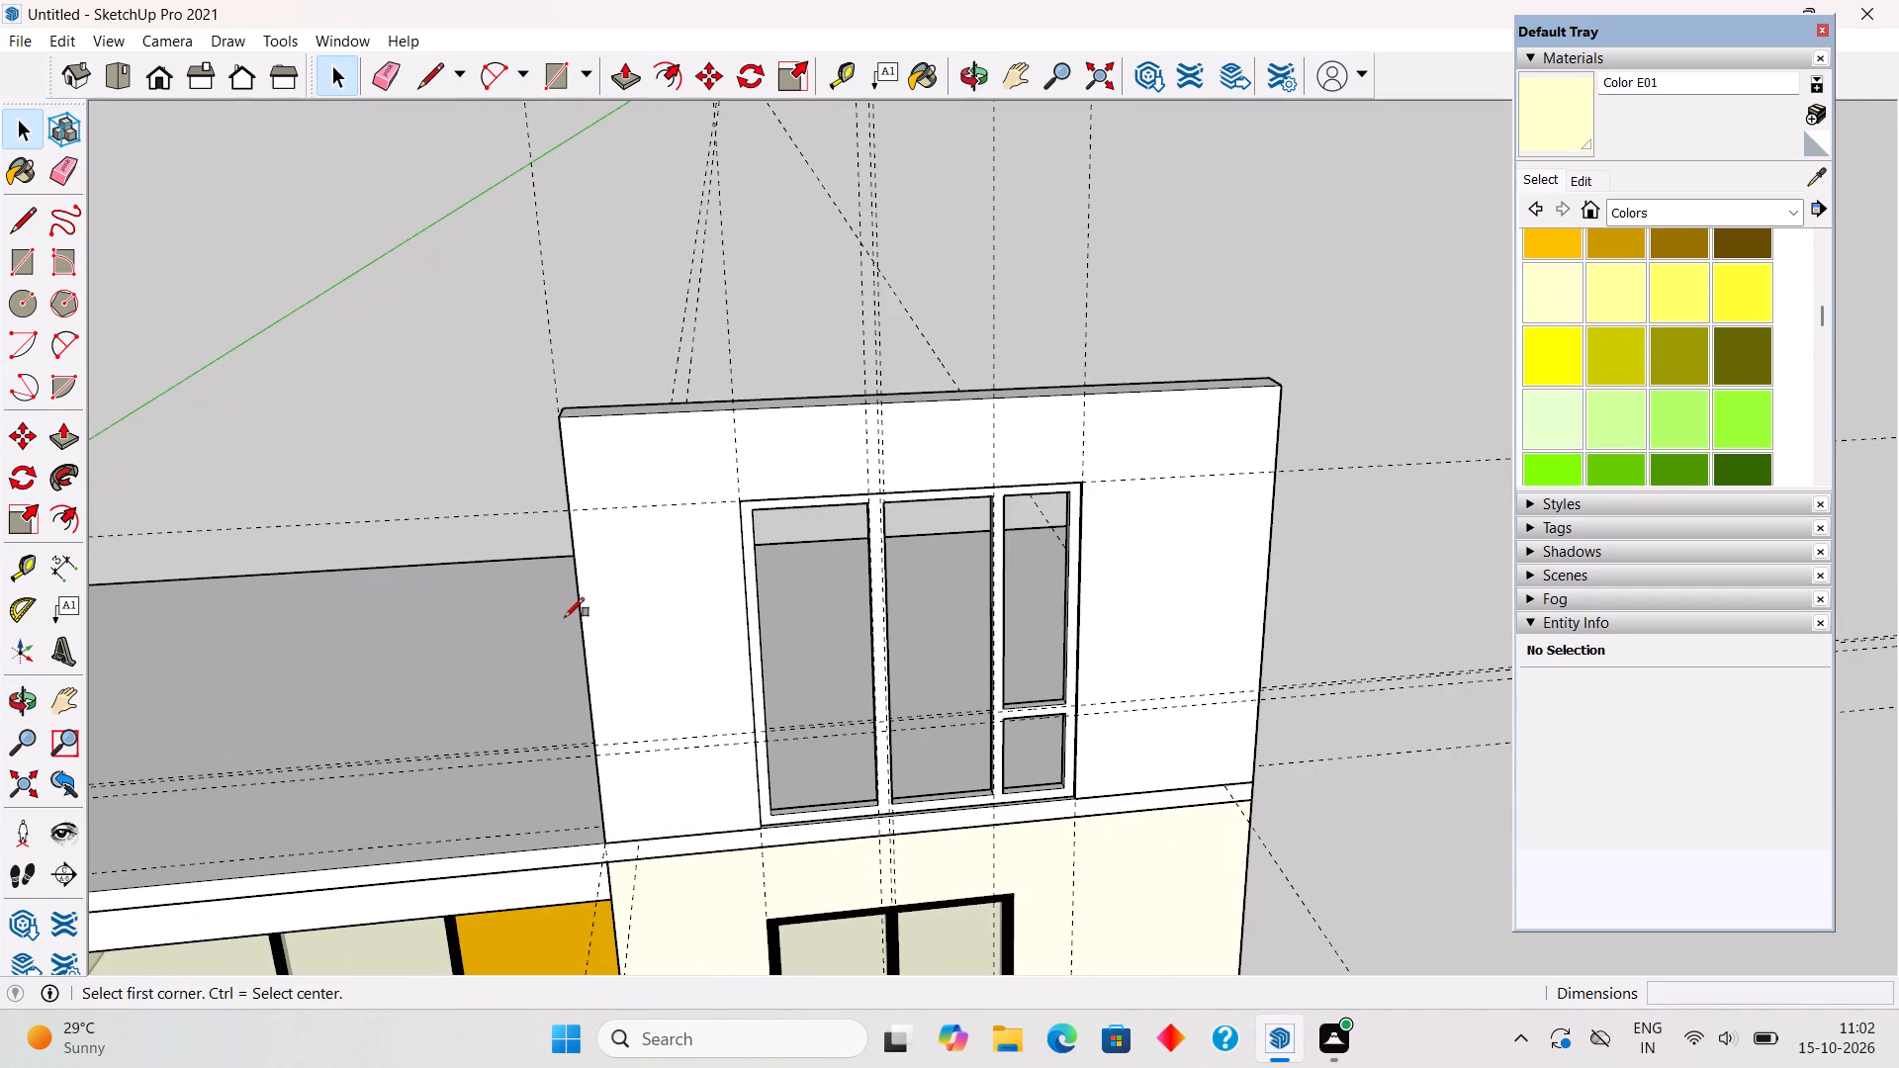
left_click(754, 511)
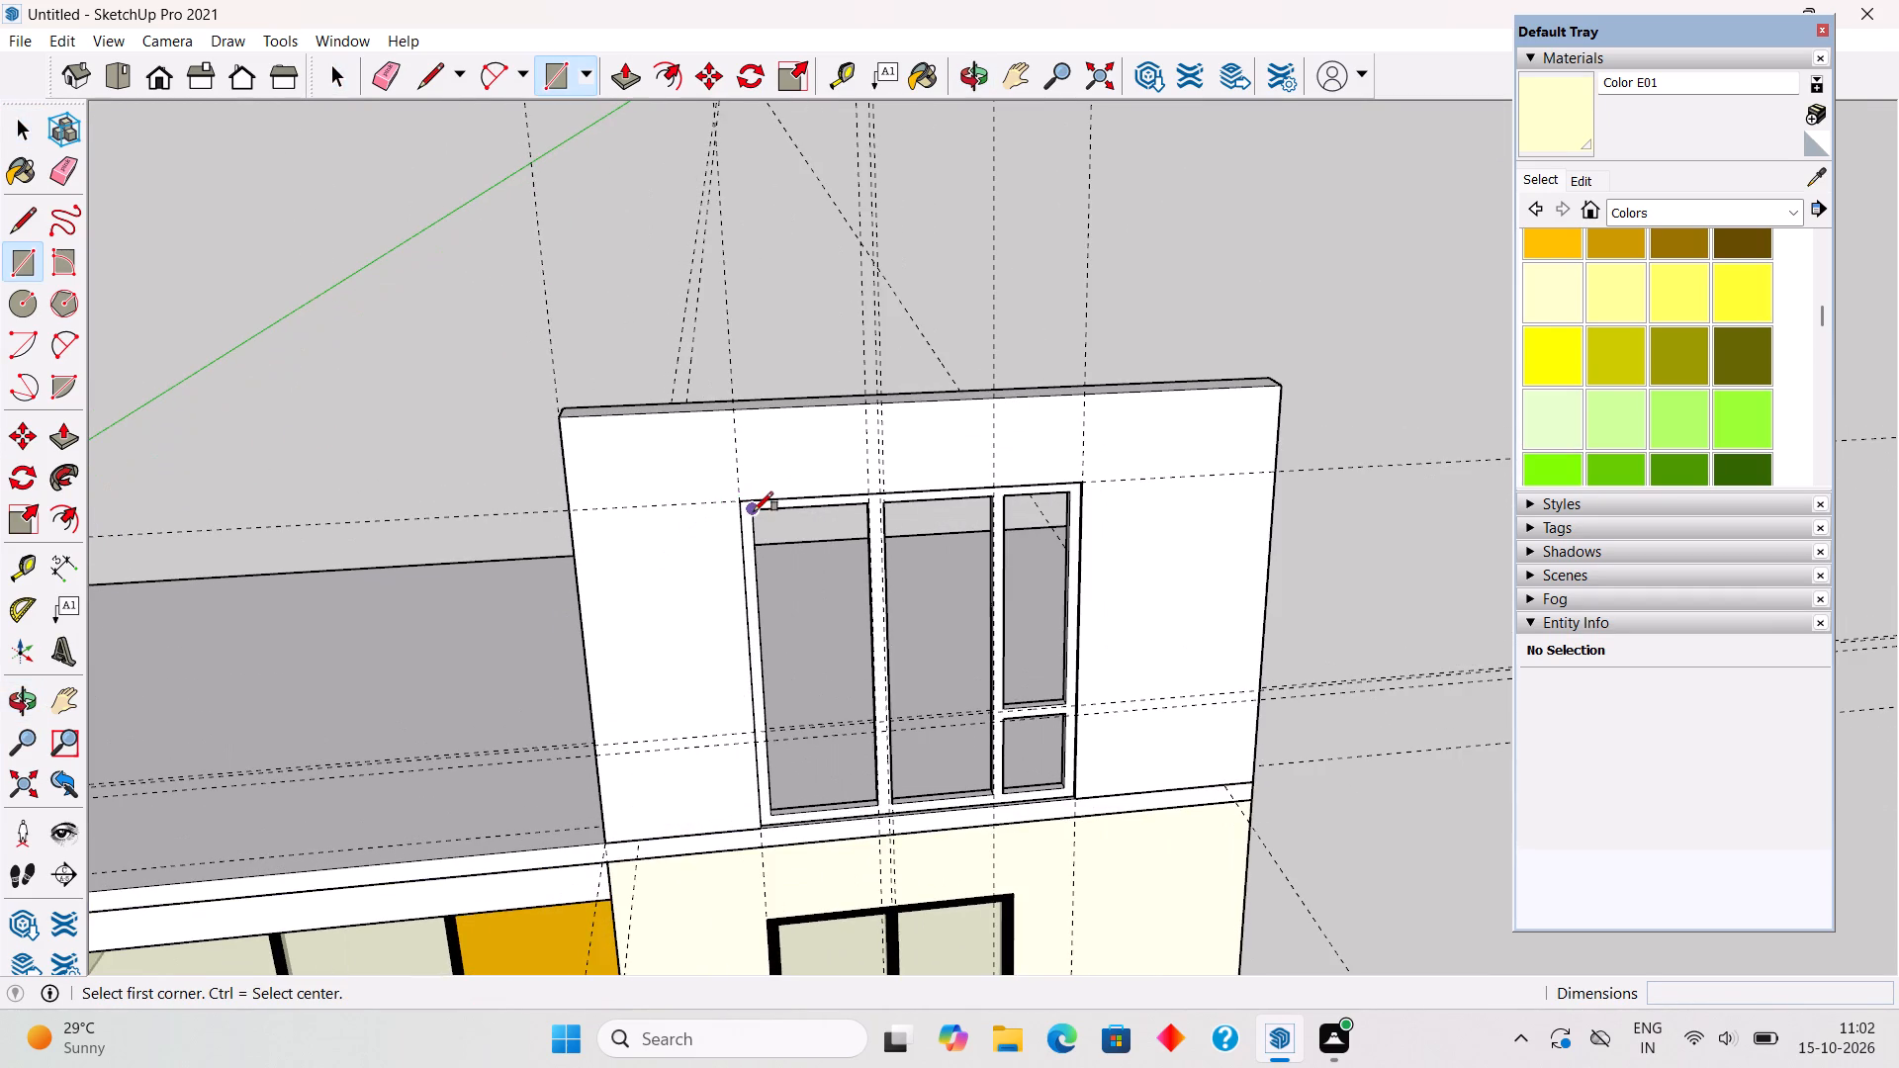
left_click(879, 808)
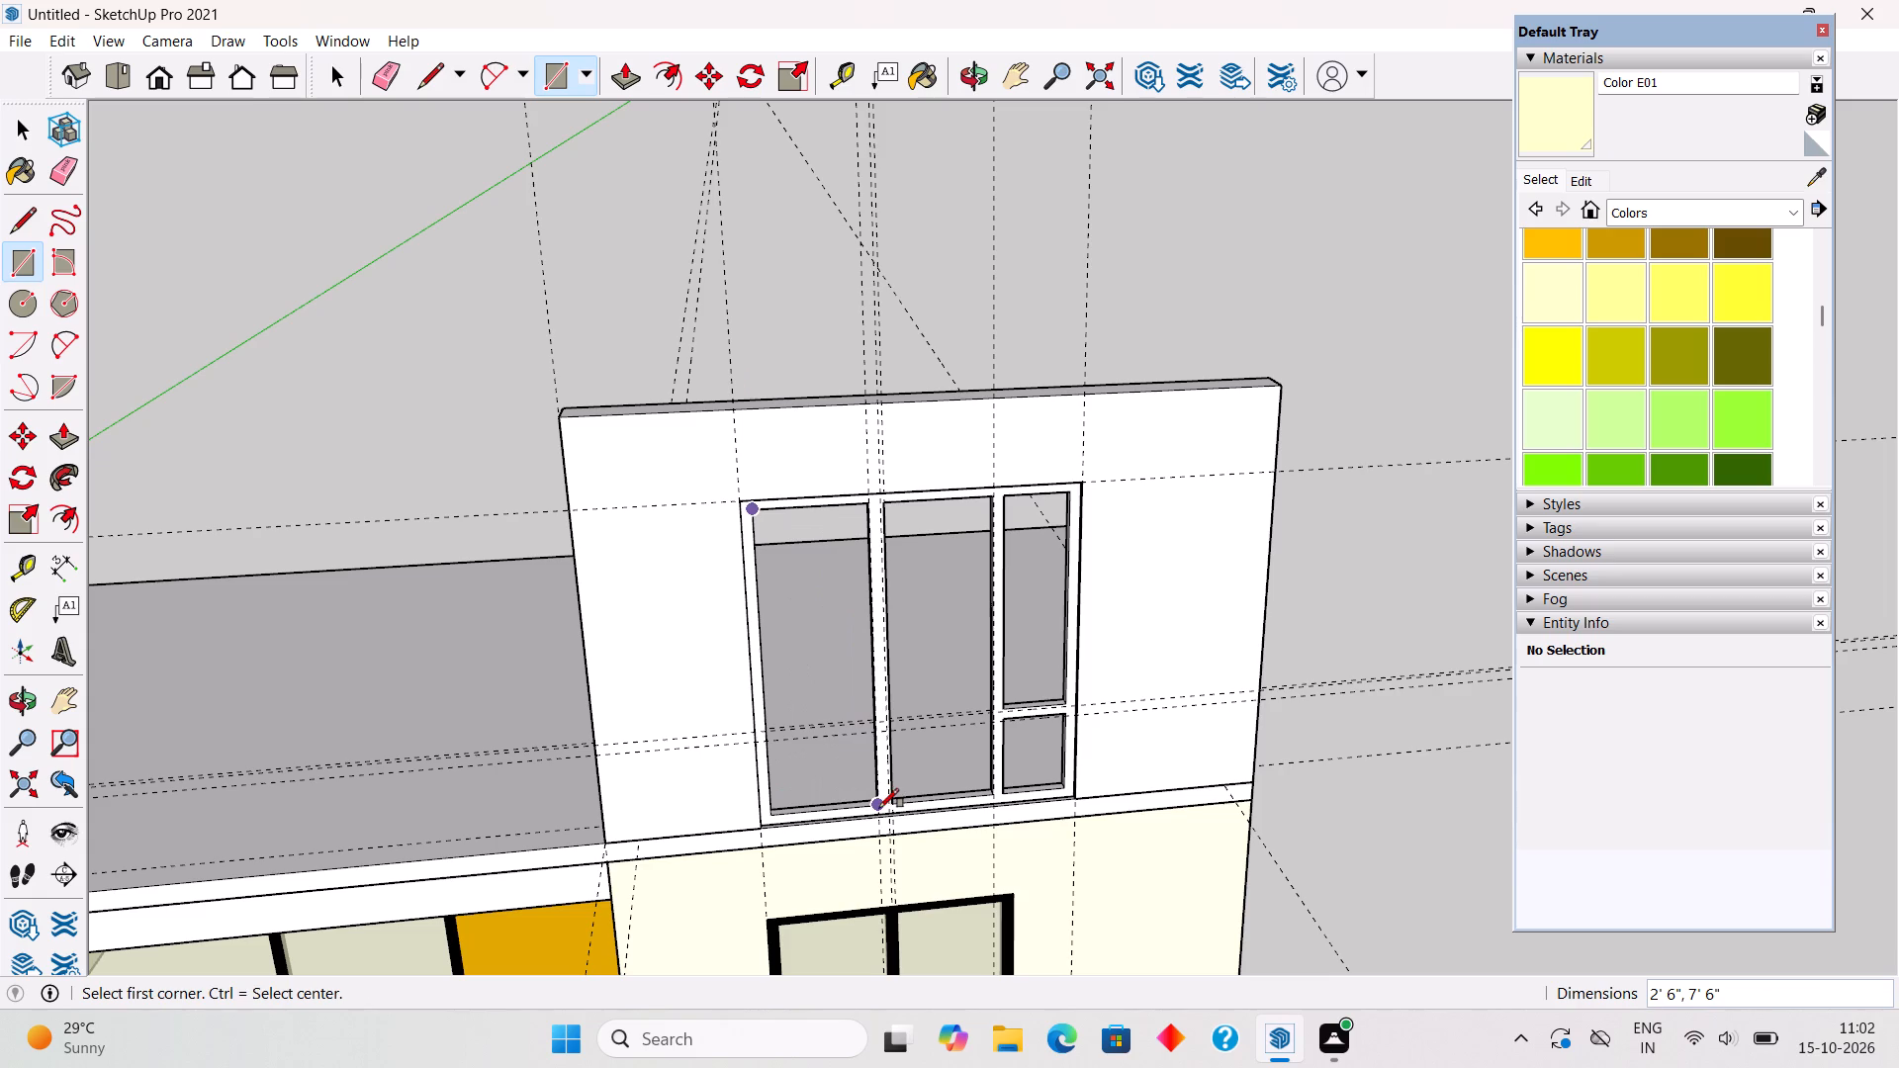
left_click(886, 513)
left_click(993, 797)
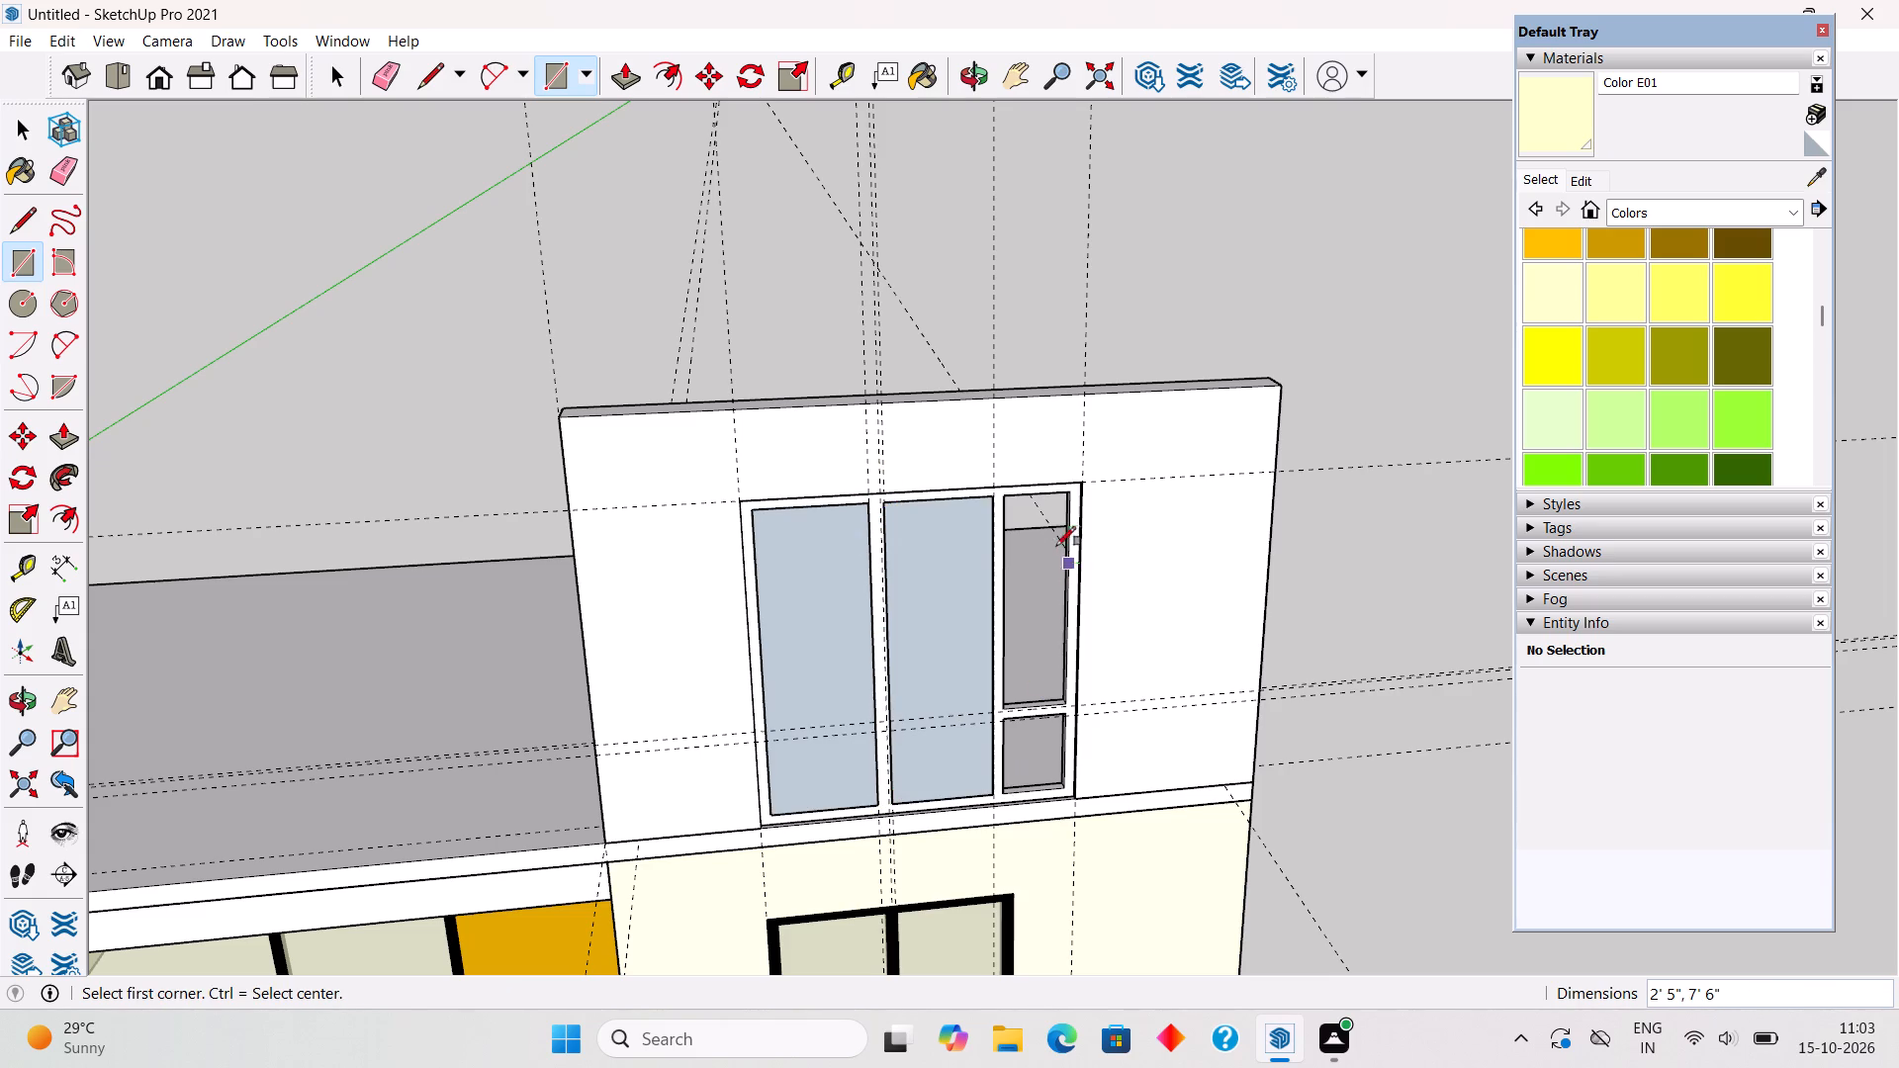
left_click(1012, 498)
left_click(1069, 703)
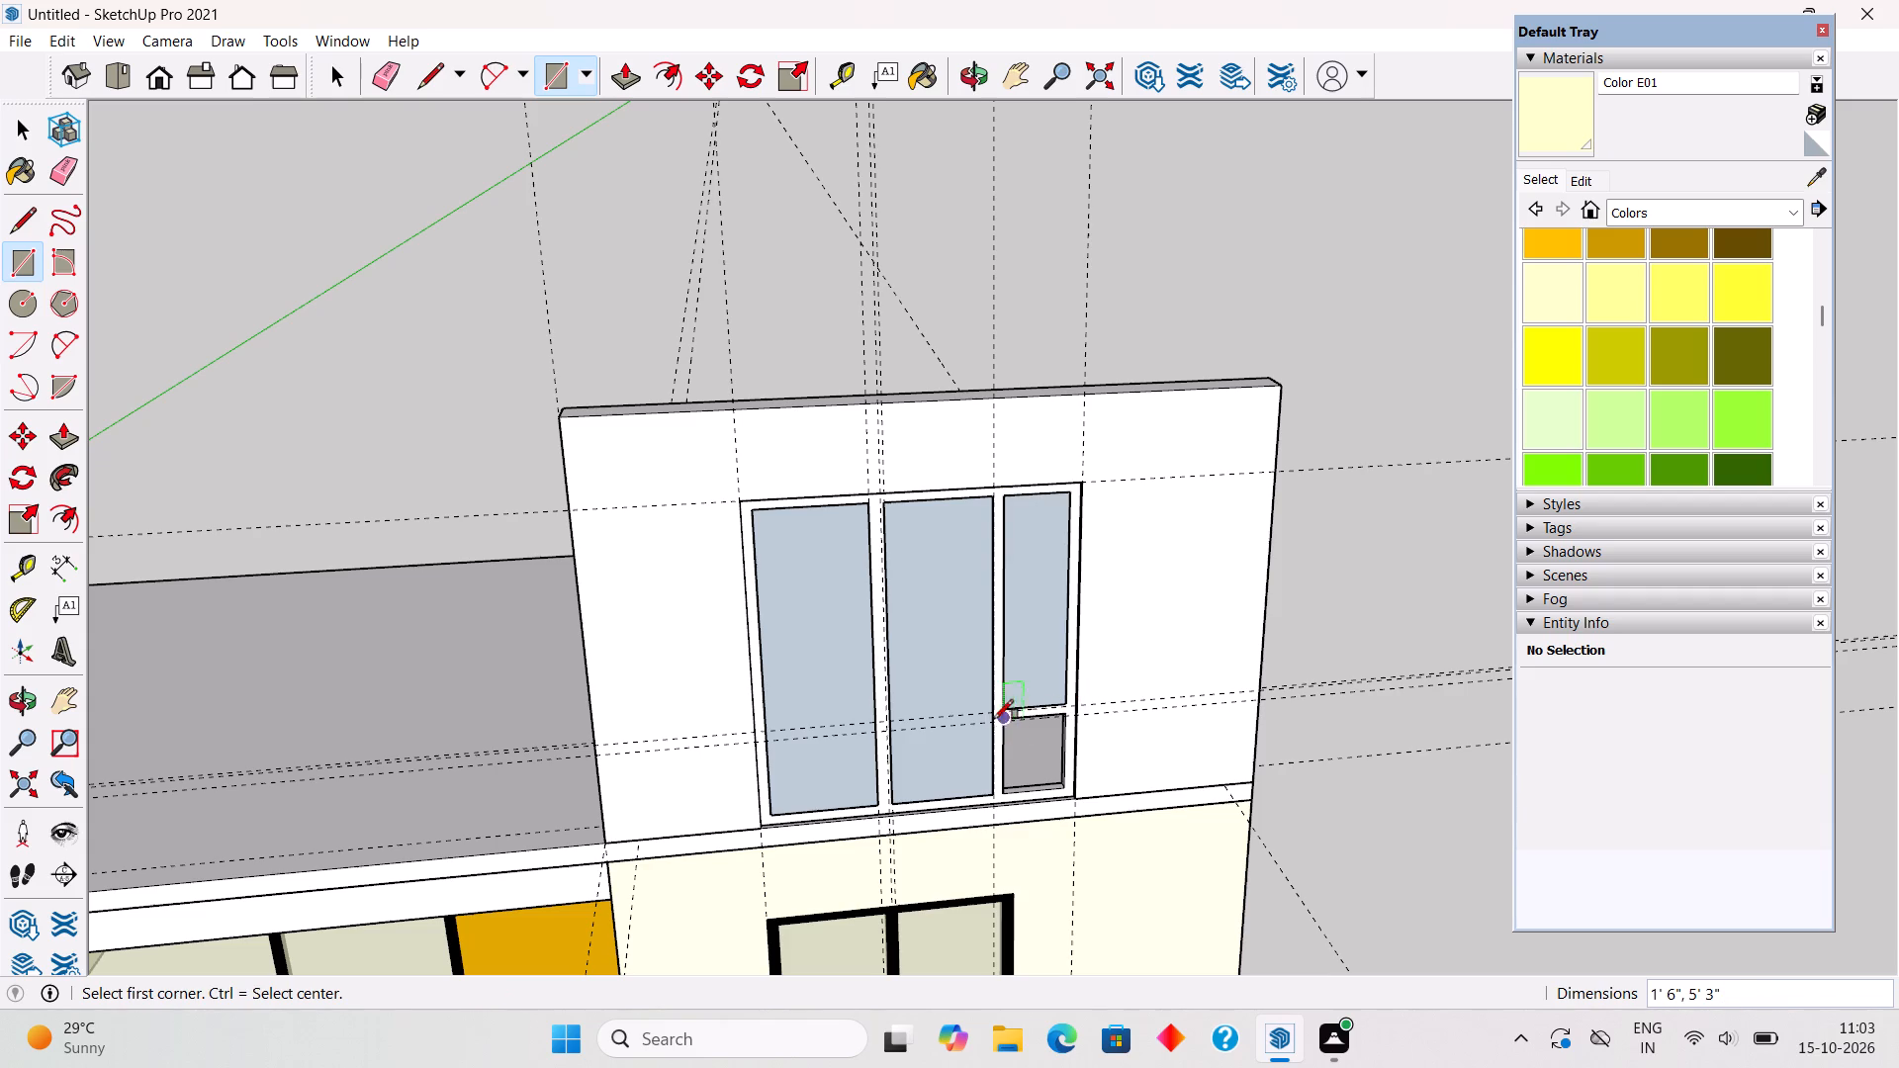
left_click(1003, 723)
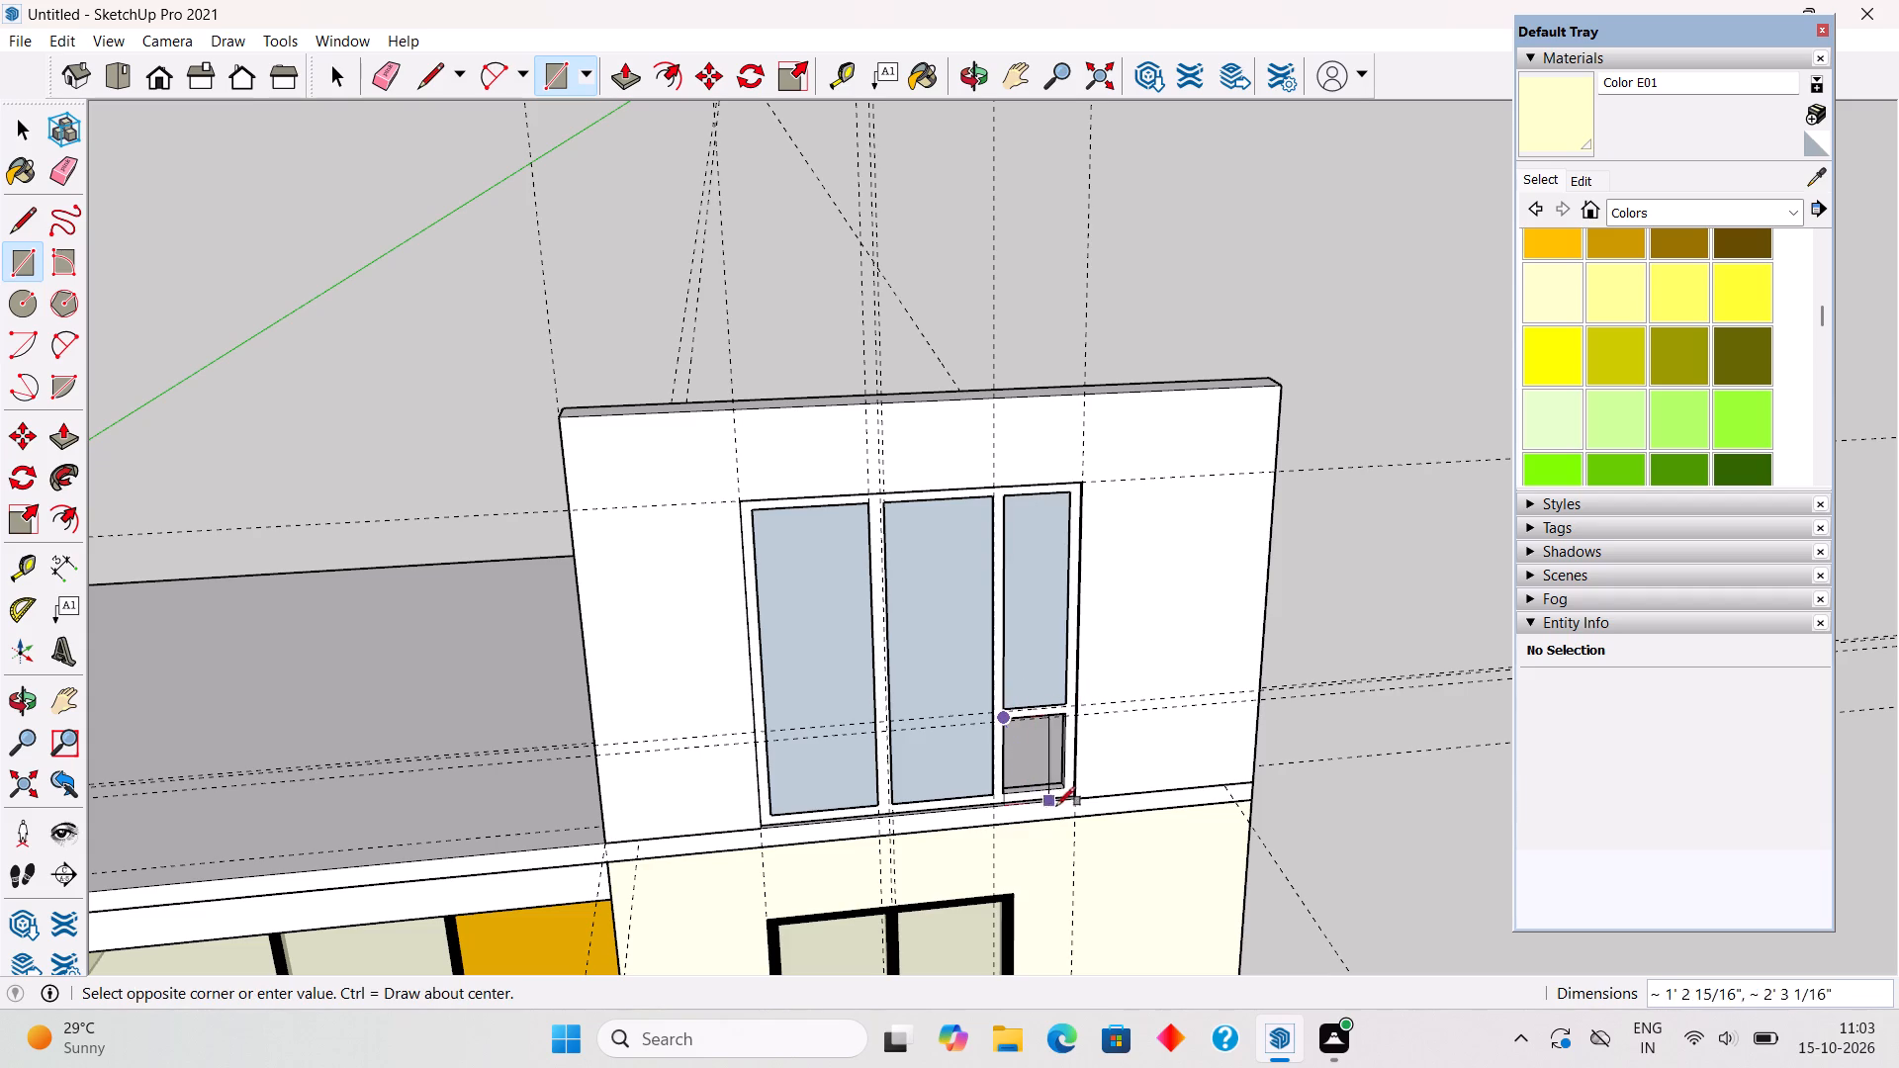
left_click(1064, 789)
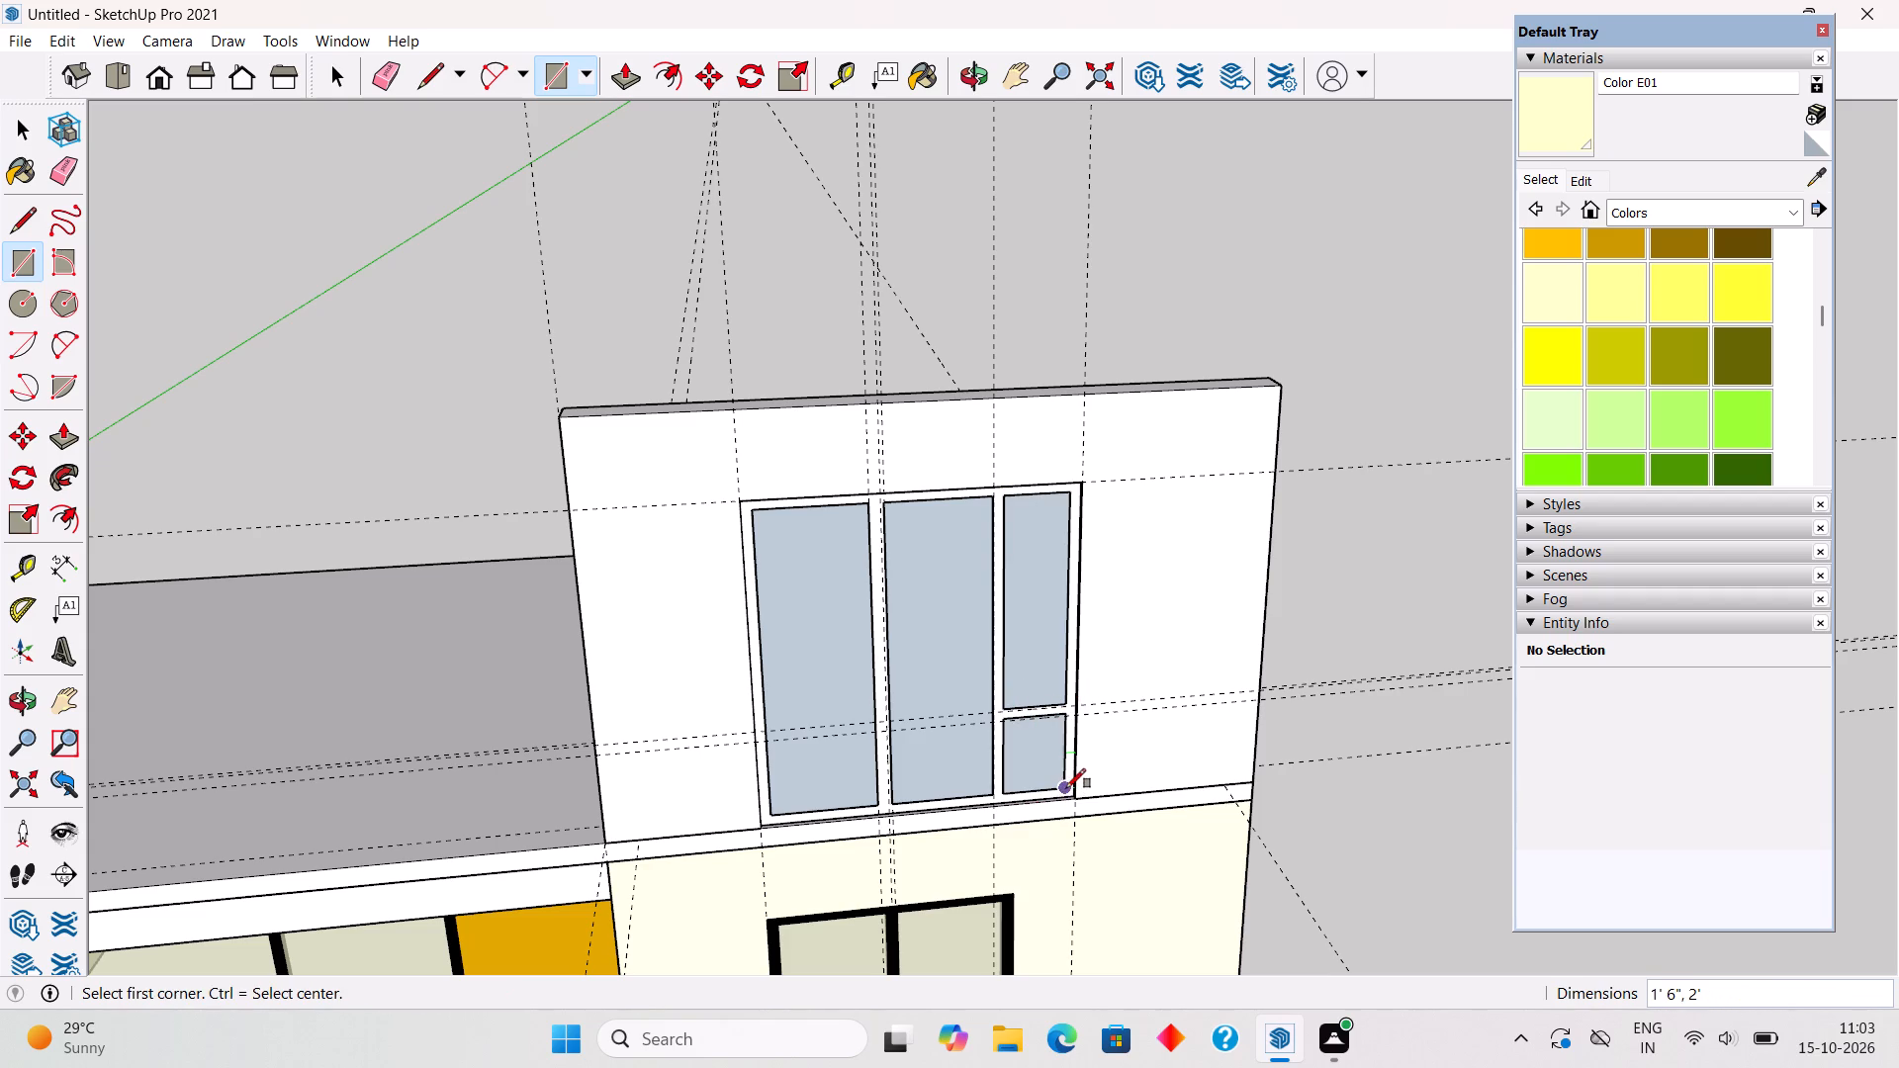
Make each of the upper window's four pane rectangles, with its edges, a separate group.
key("space")
triple_click(1037, 641)
right_click(1037, 640)
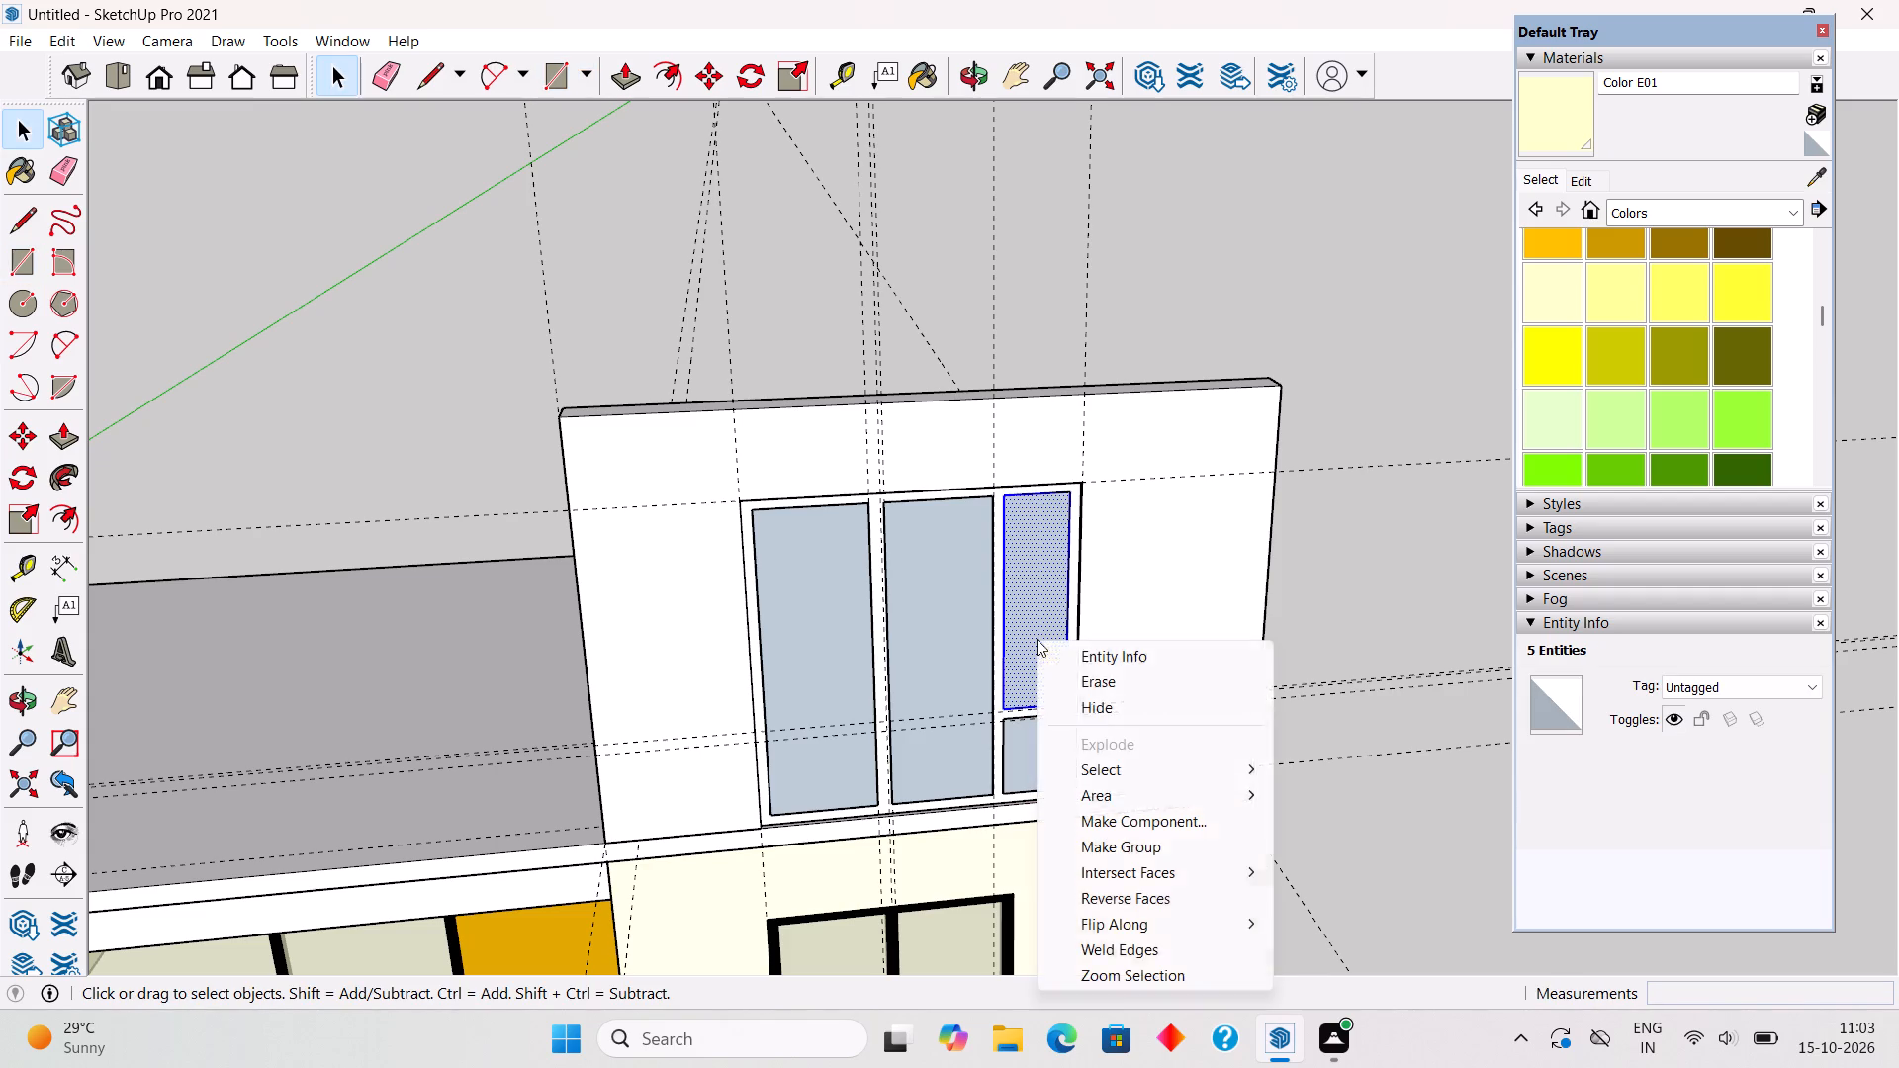
left_click(1113, 845)
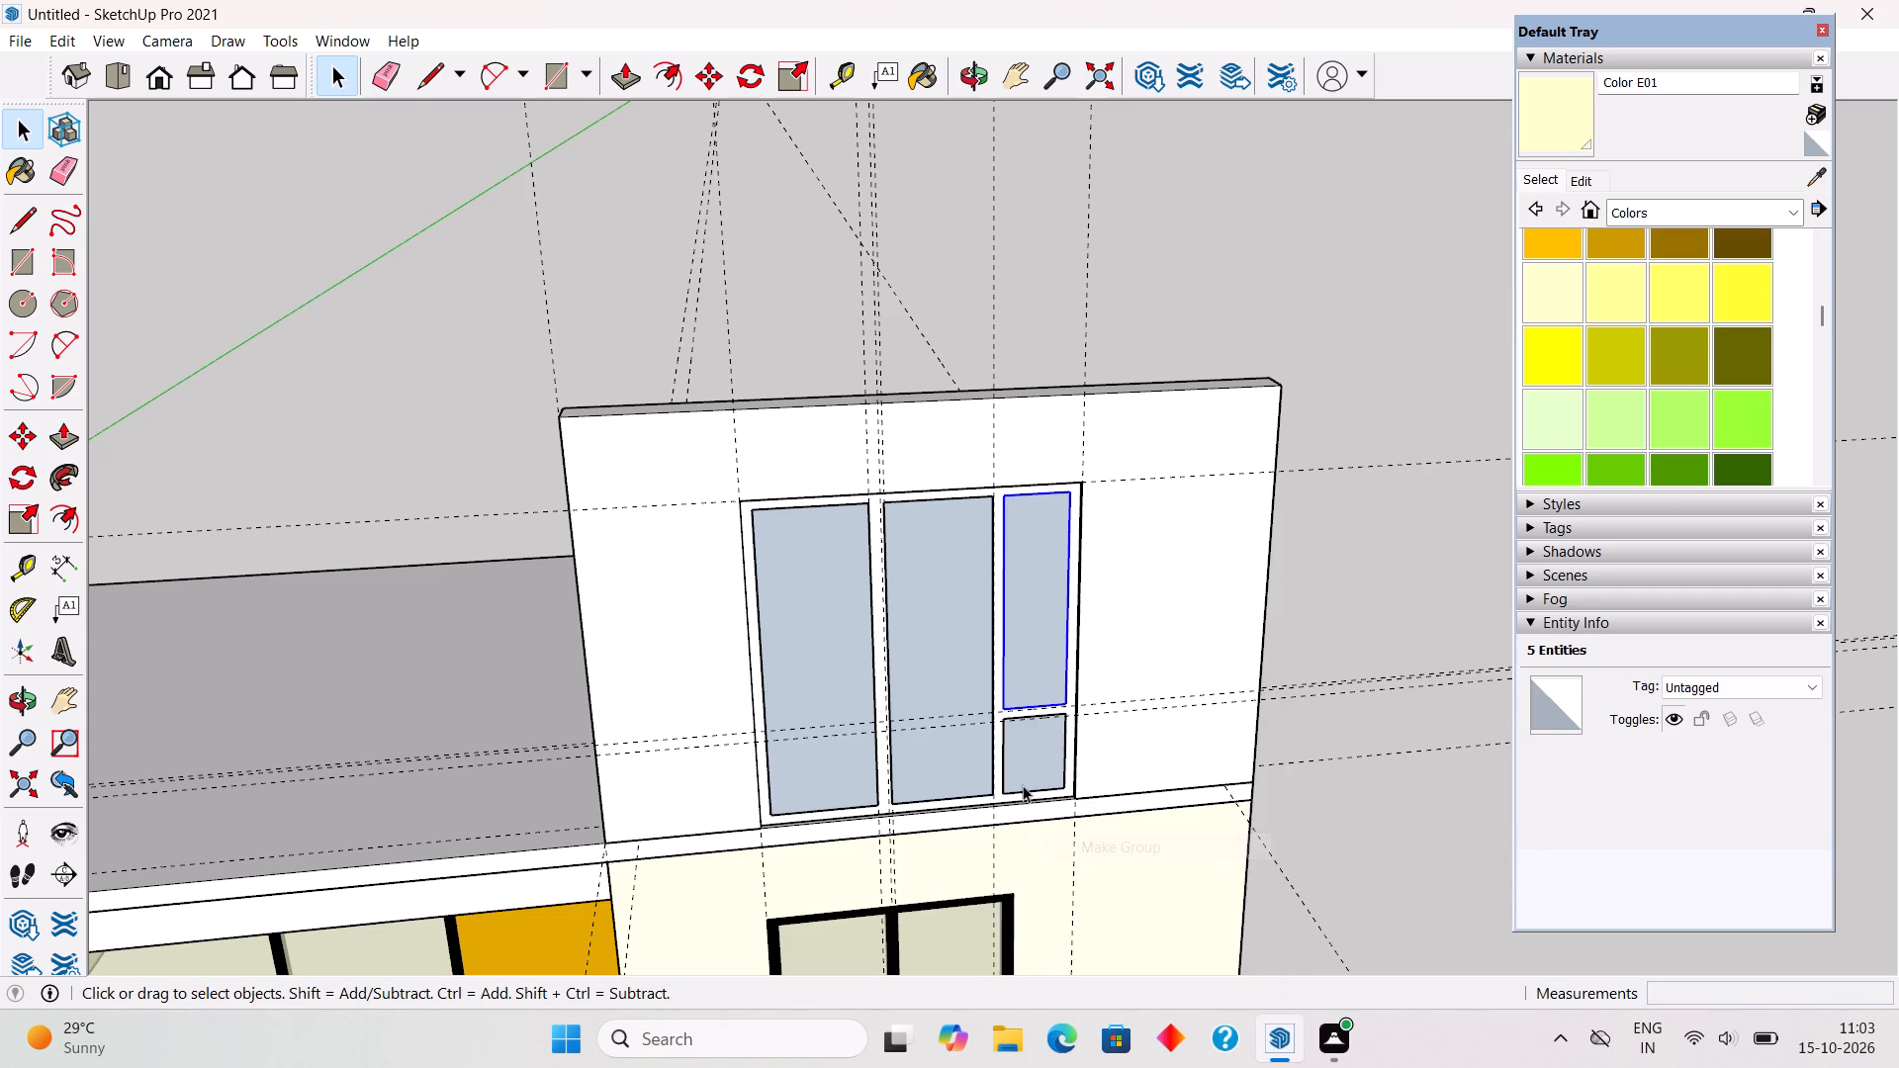
triple_click(1022, 779)
right_click(1022, 778)
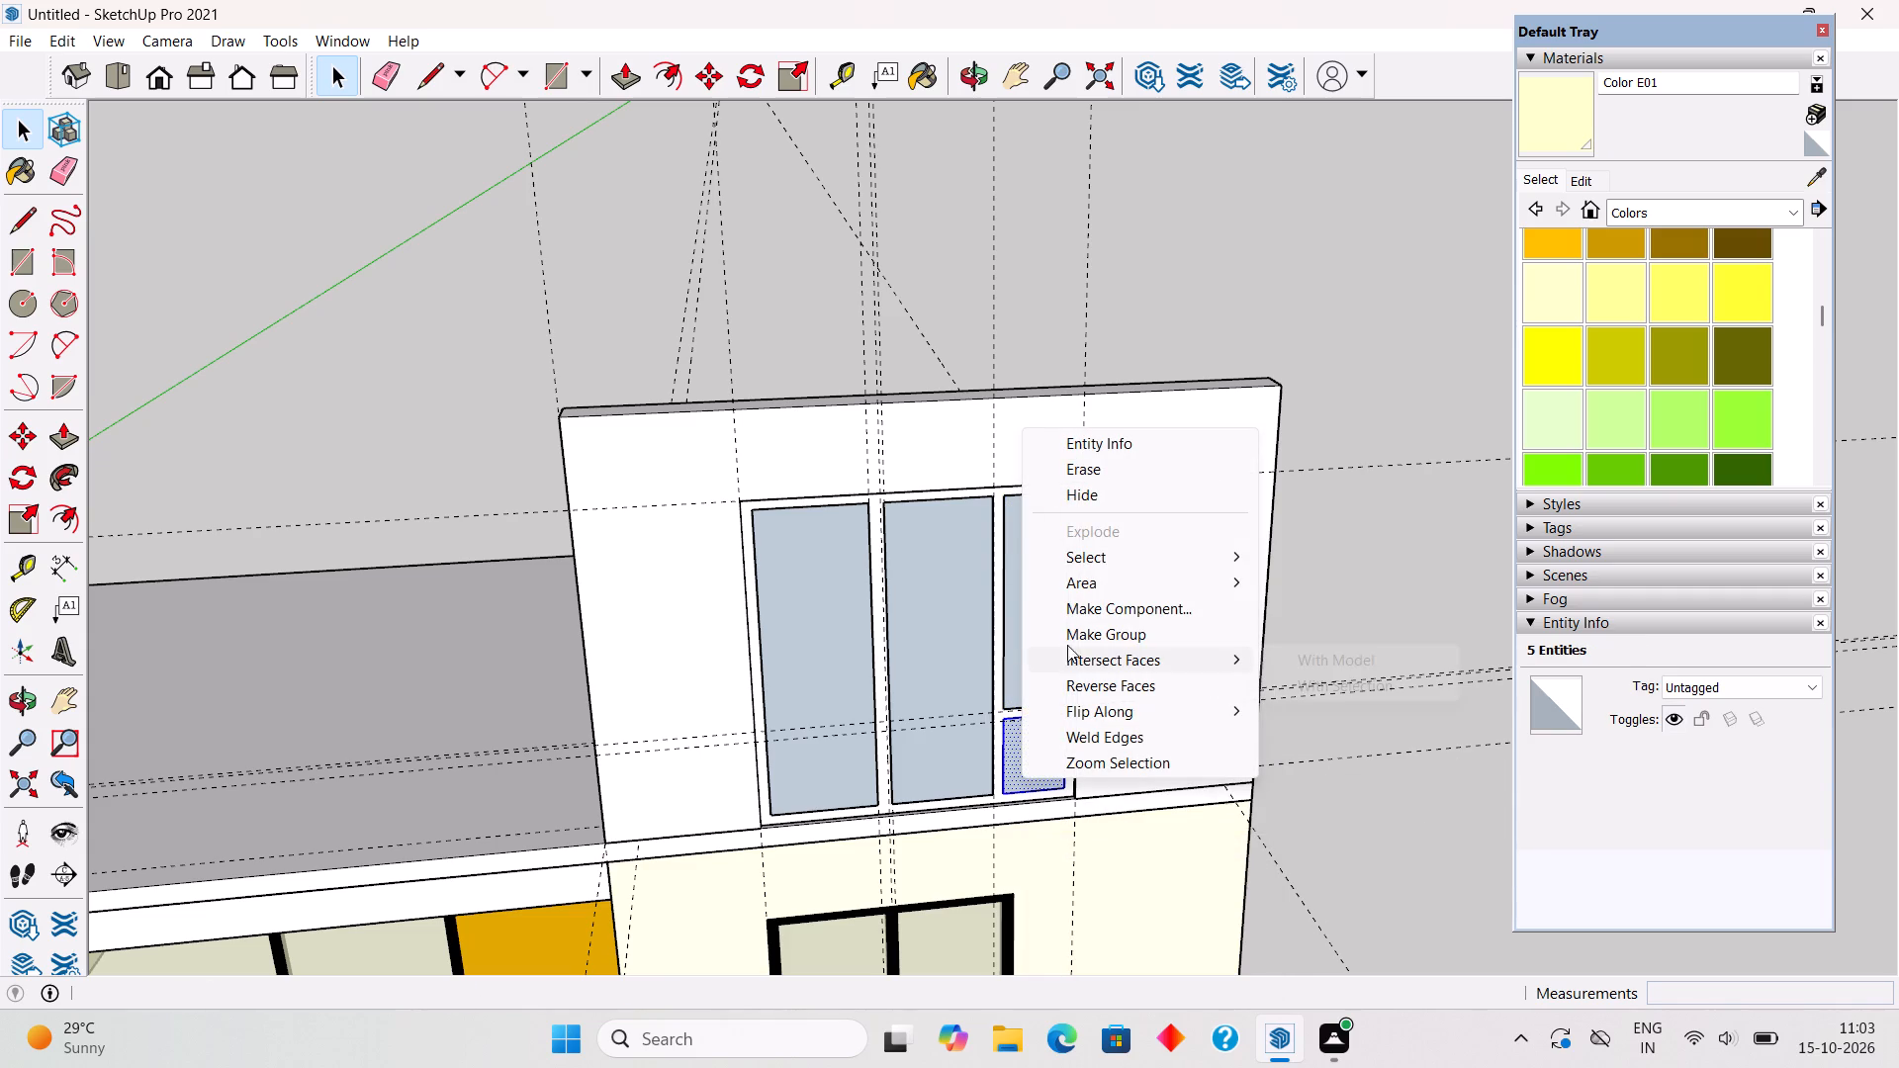
left_click(1072, 635)
triple_click(954, 672)
right_click(954, 672)
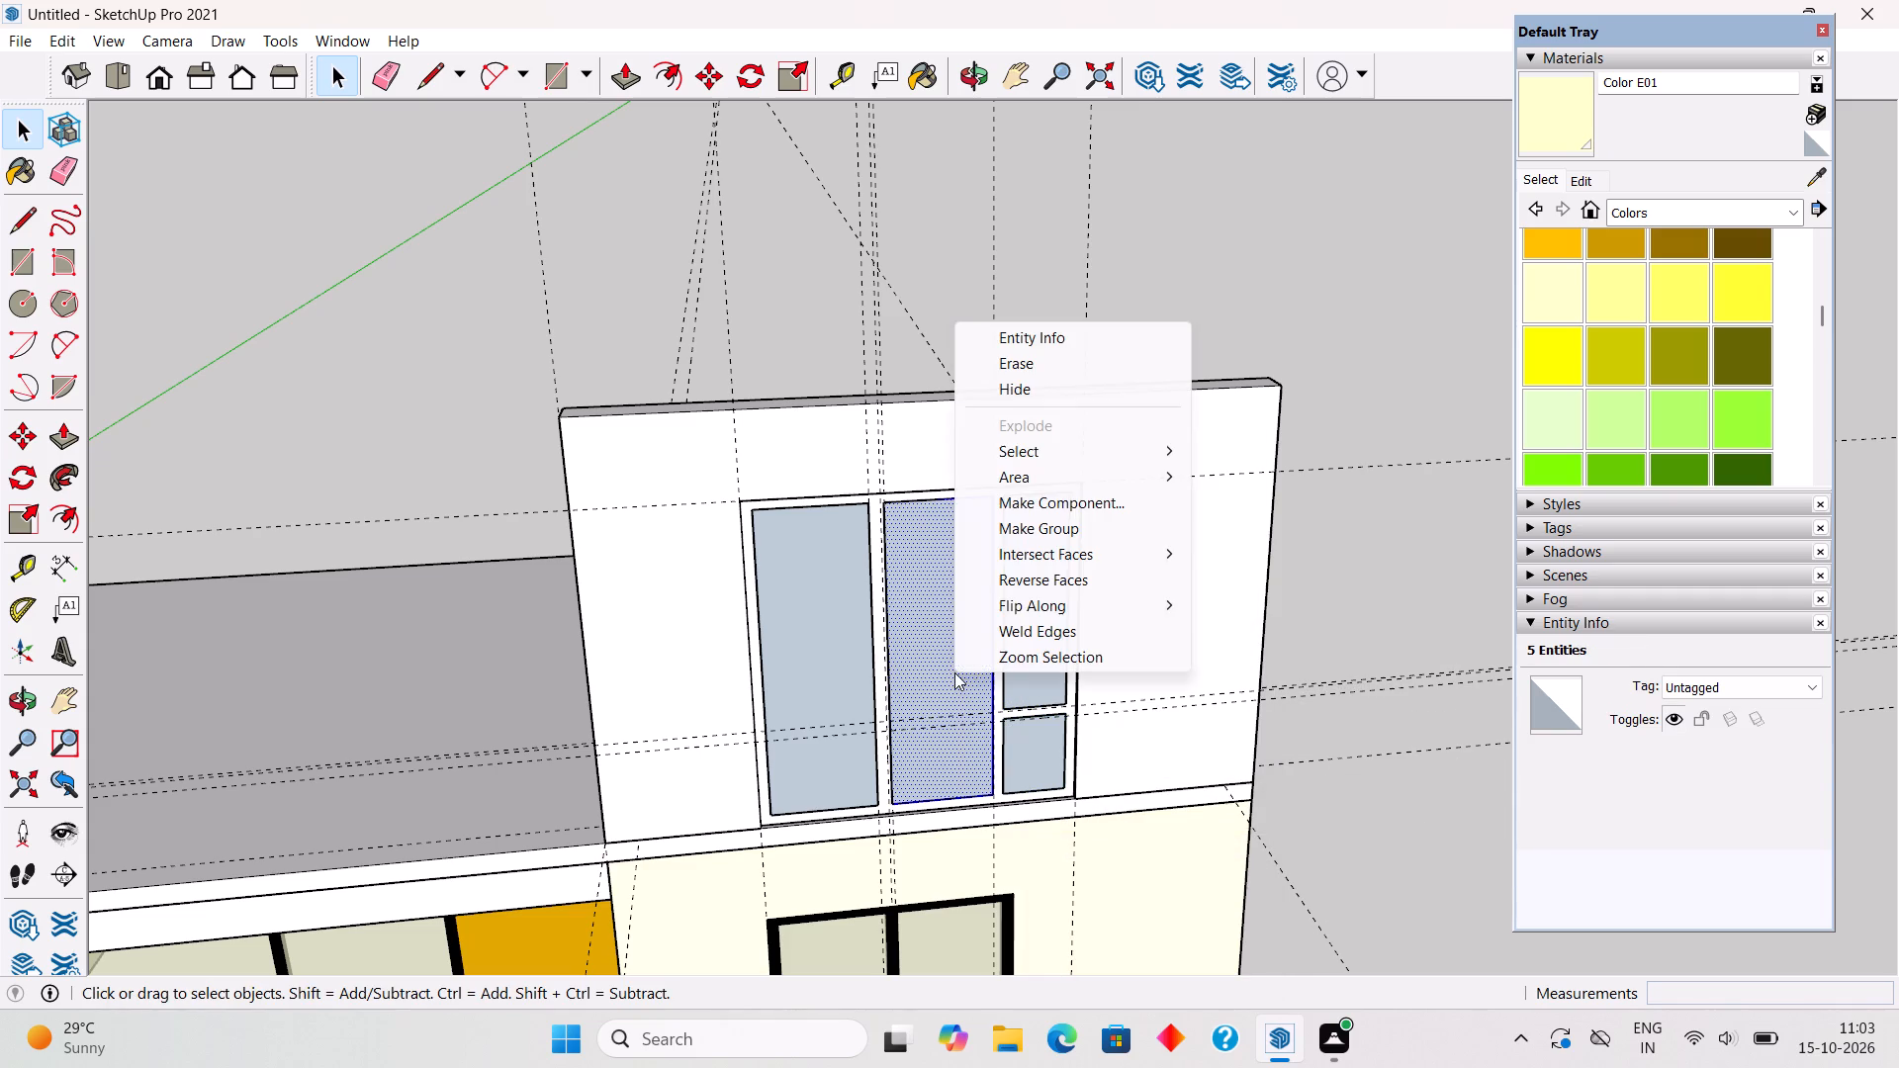
left_click(1017, 535)
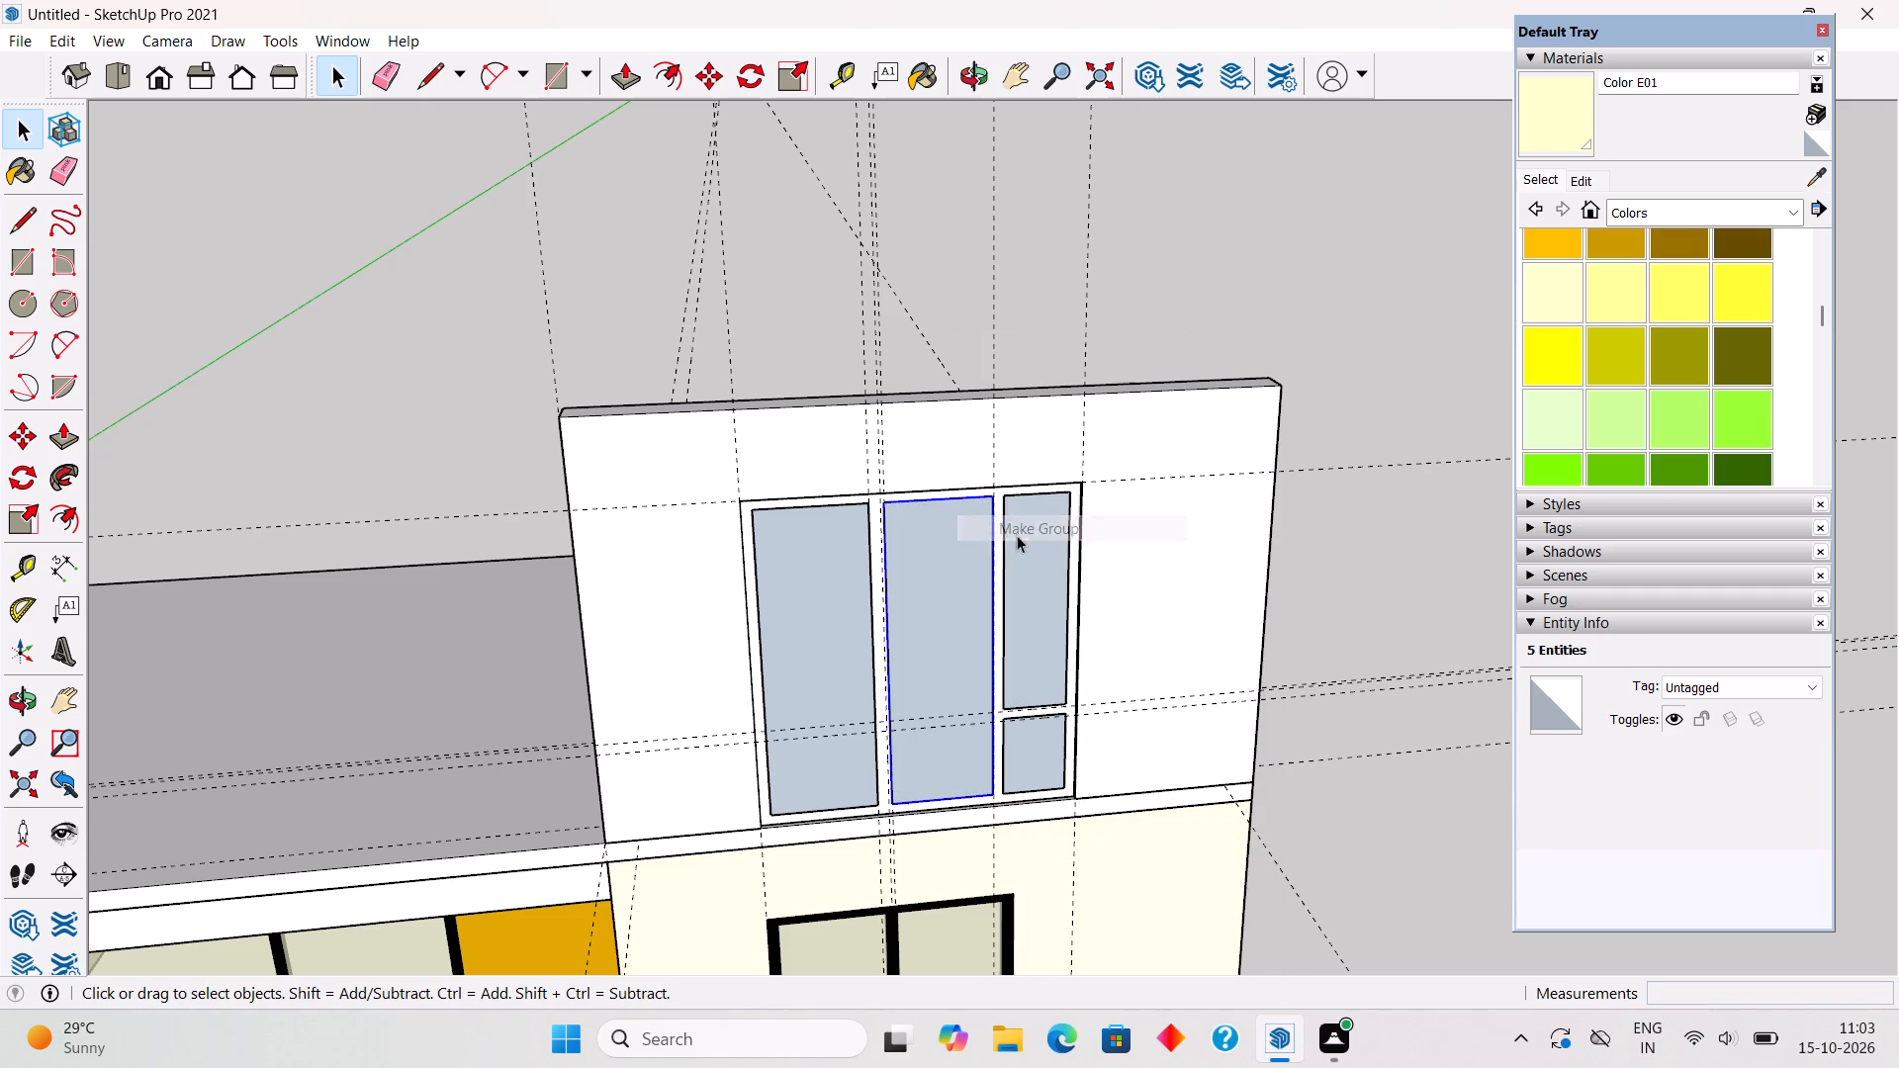
triple_click(832, 651)
right_click(832, 651)
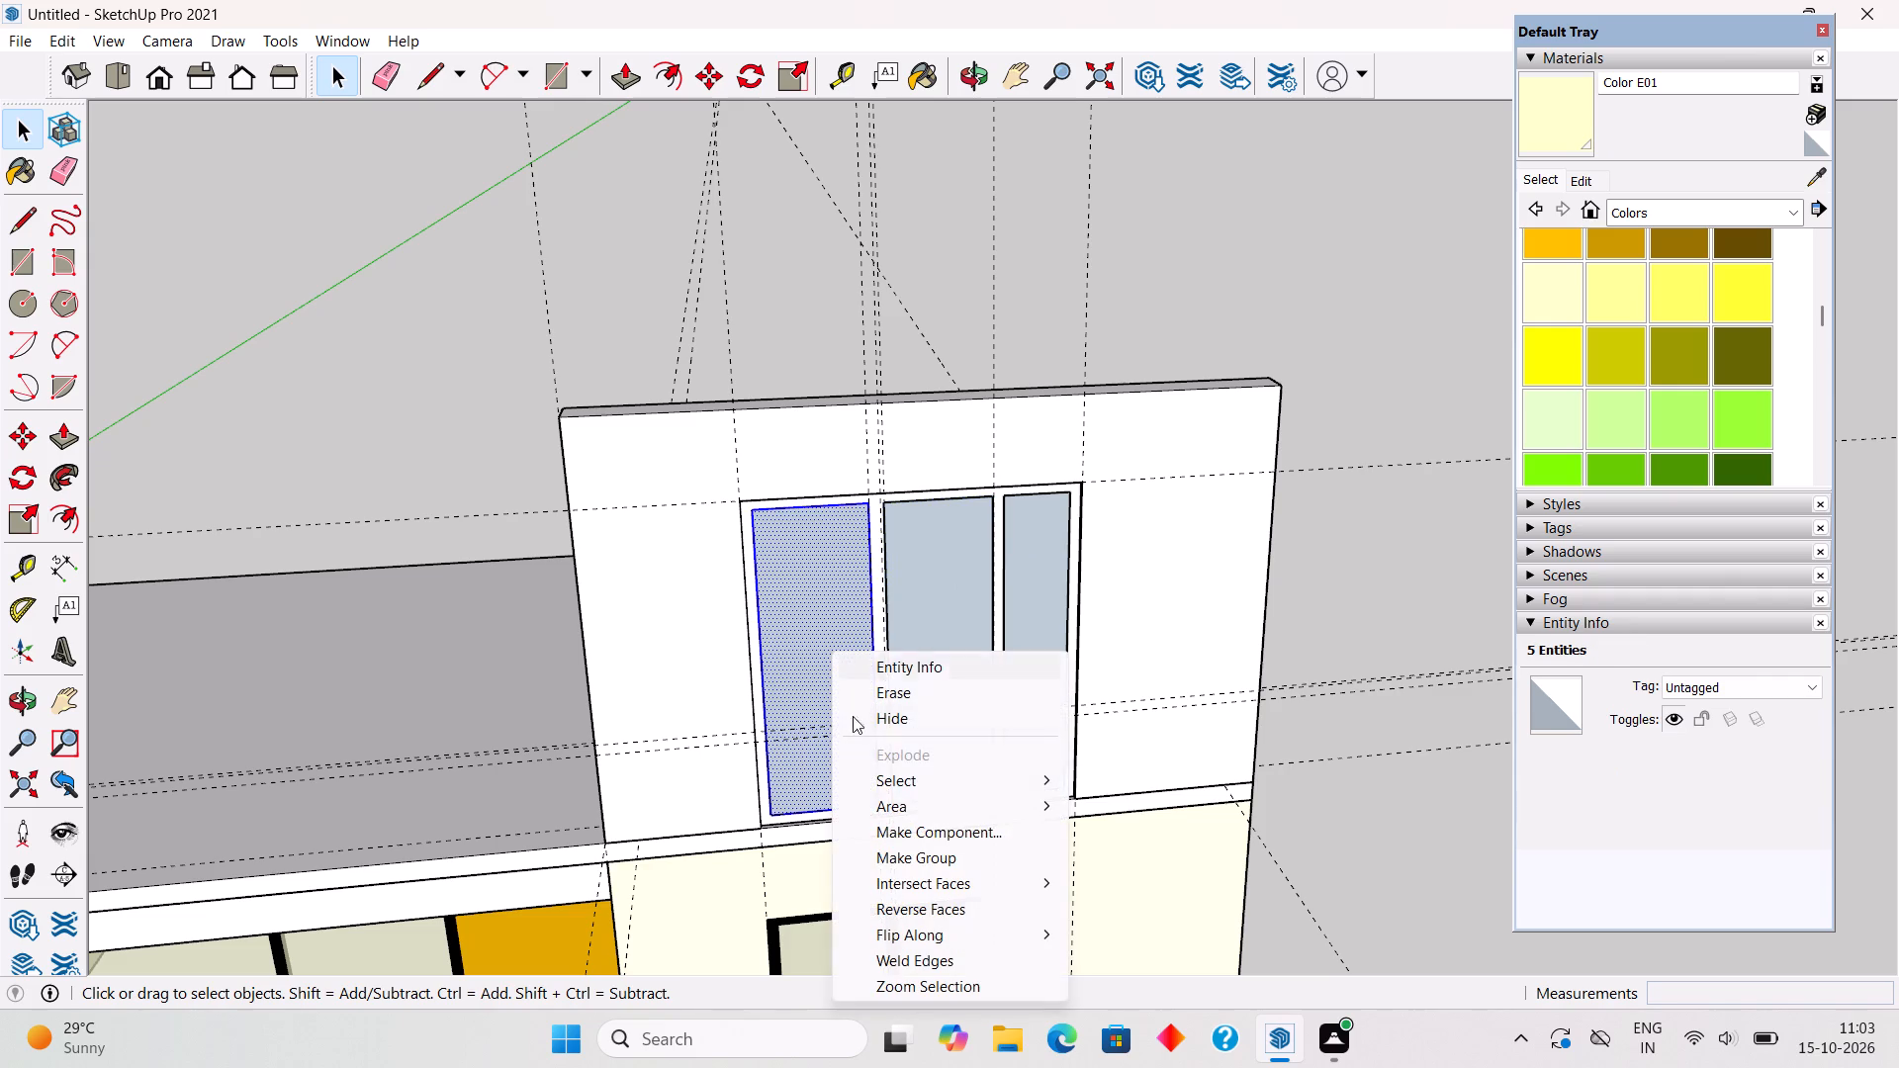
left_click(907, 852)
left_click(1206, 349)
Paint the upper-storey window frame group black with Color M09.
middle_click_drag(1151, 740, 1146, 739)
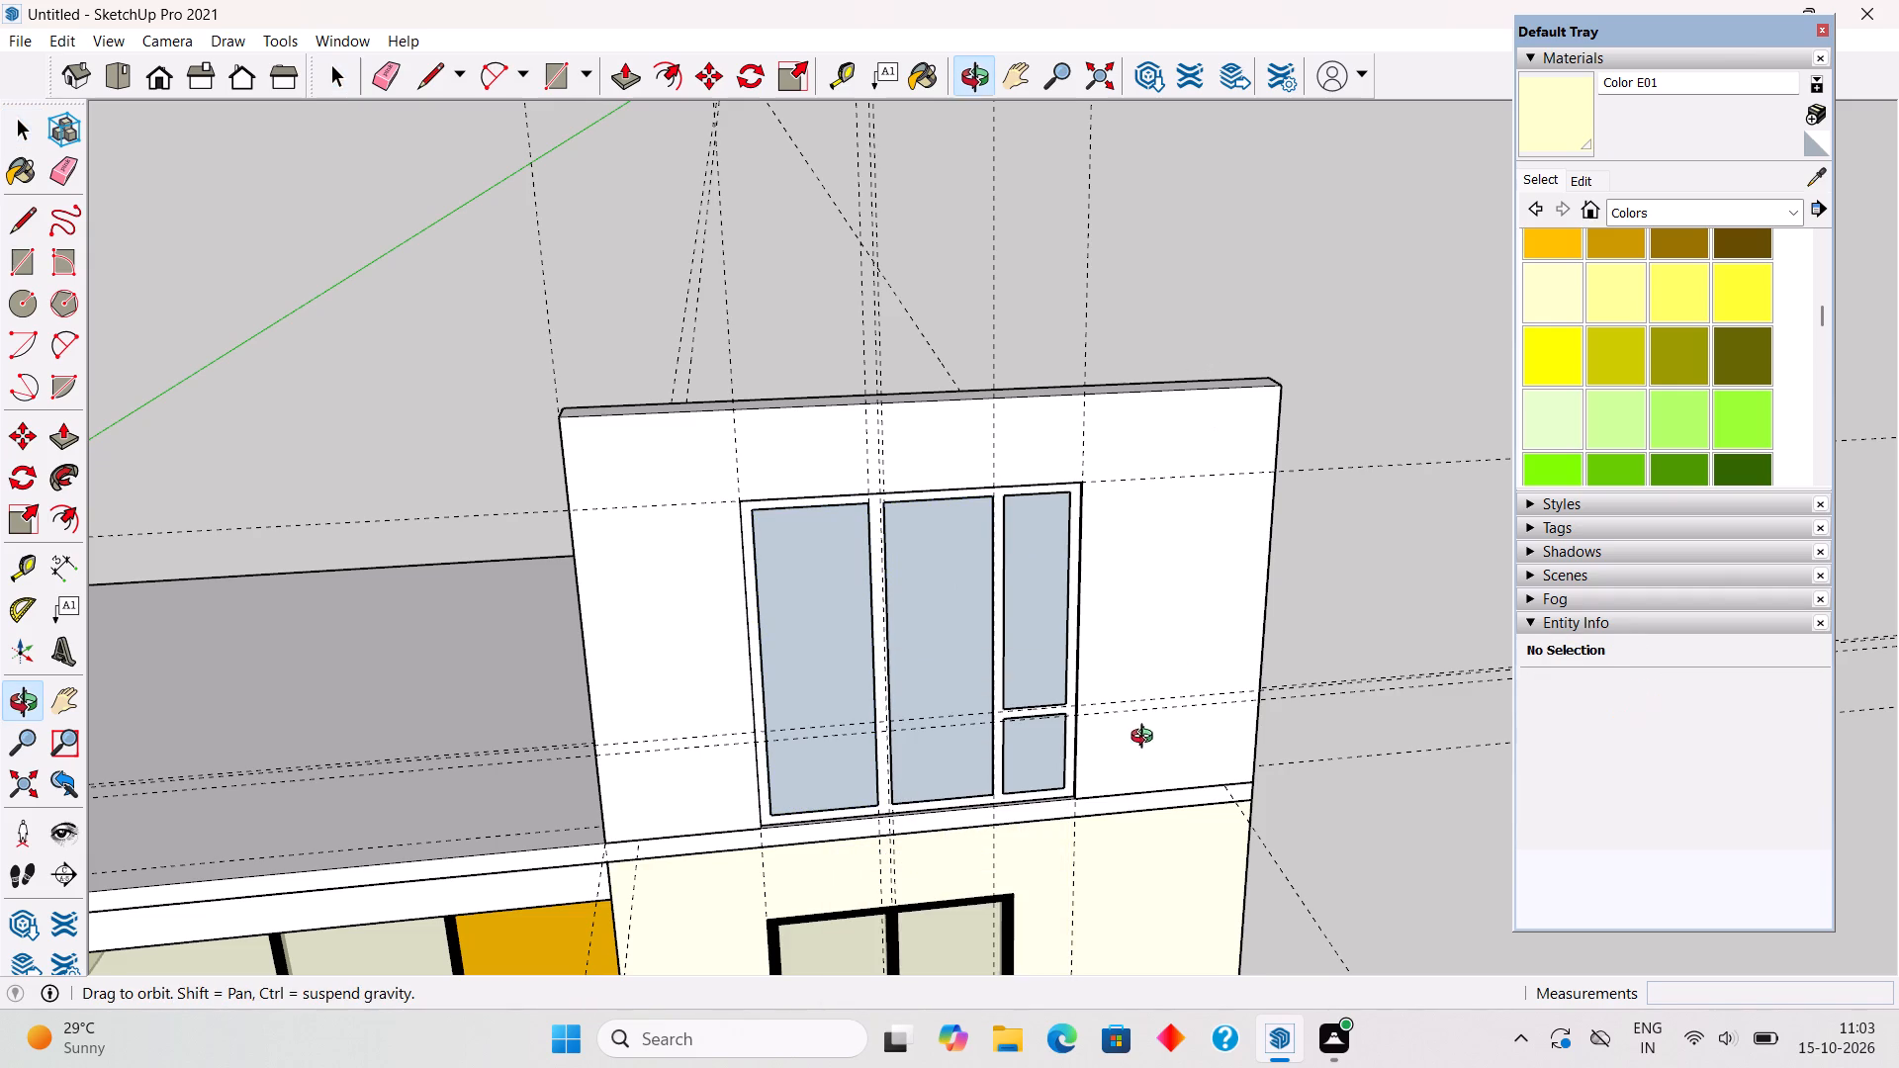
middle_click_drag(1146, 739, 1088, 706)
scroll(1087, 705, "down", 4)
scroll(963, 866, "up", 6)
middle_click_drag(919, 796, 910, 784)
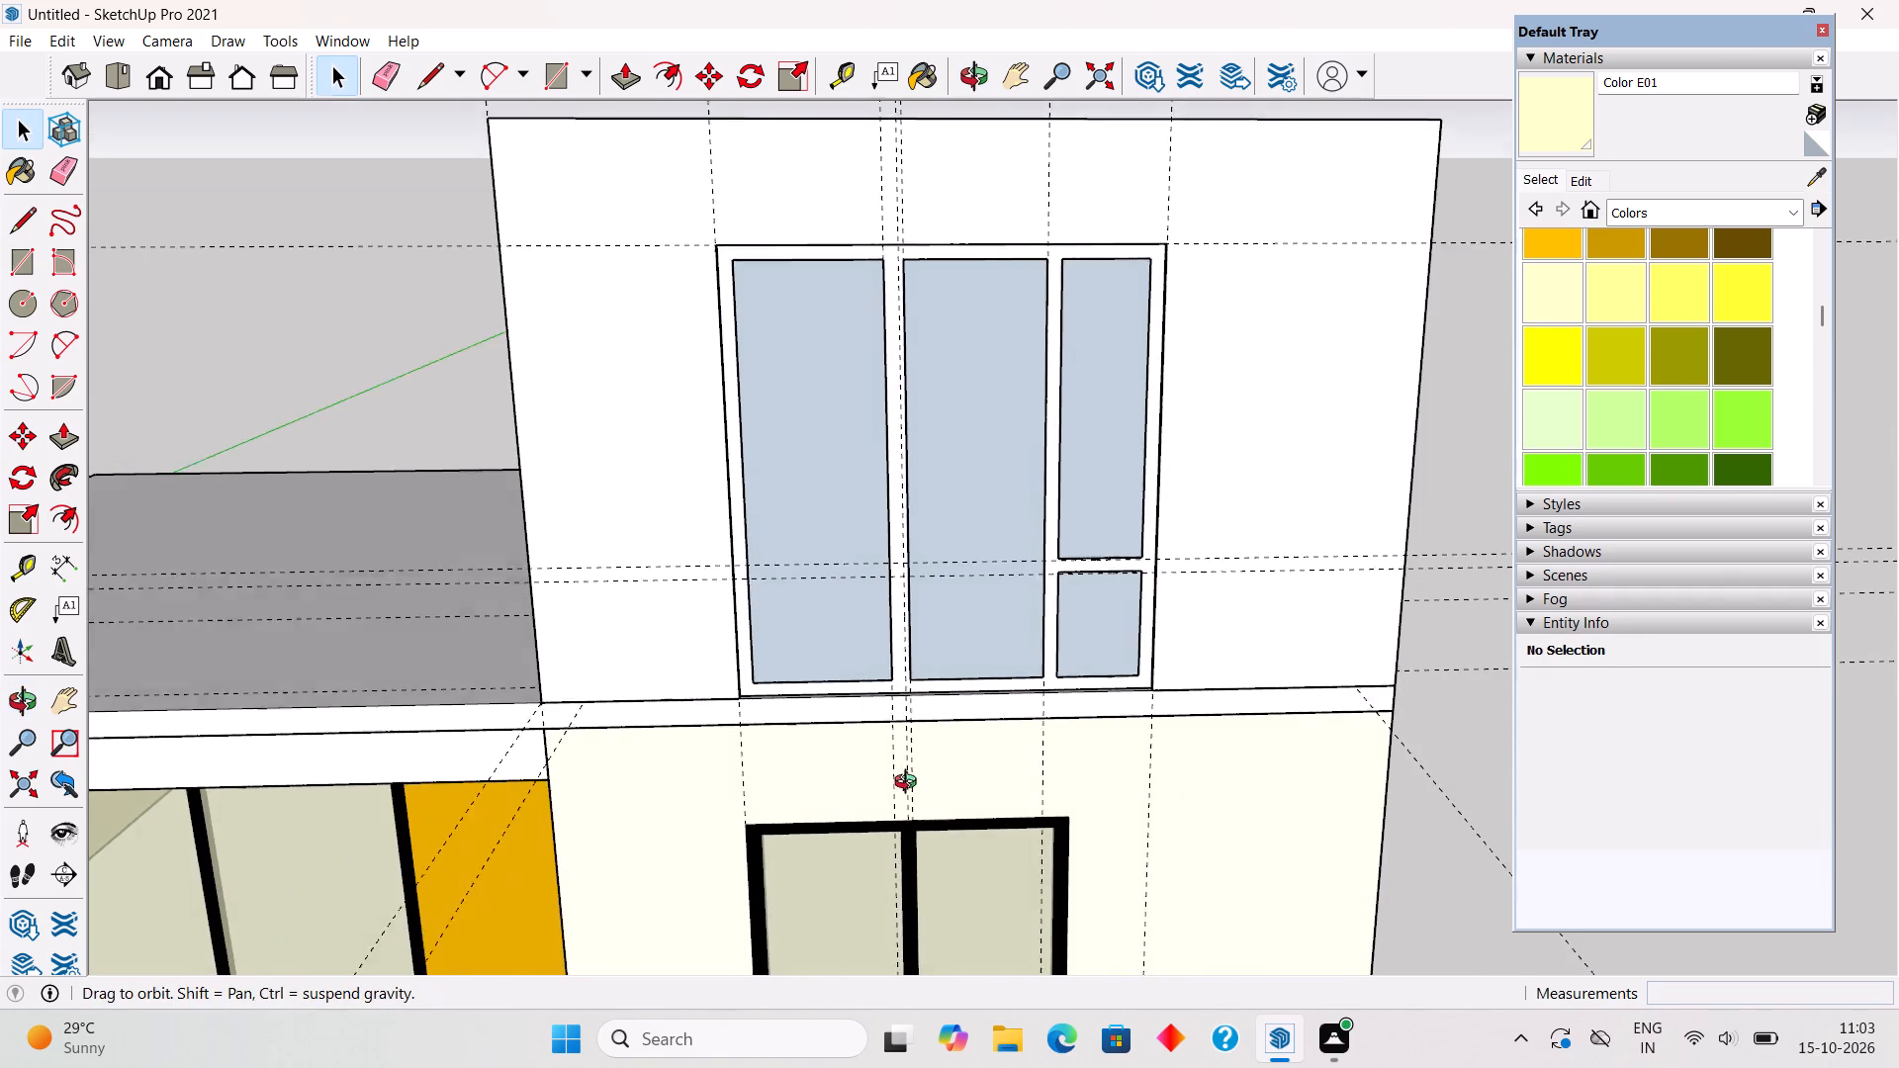
middle_click_drag(910, 784, 884, 749)
scroll(1725, 409, "down", 9)
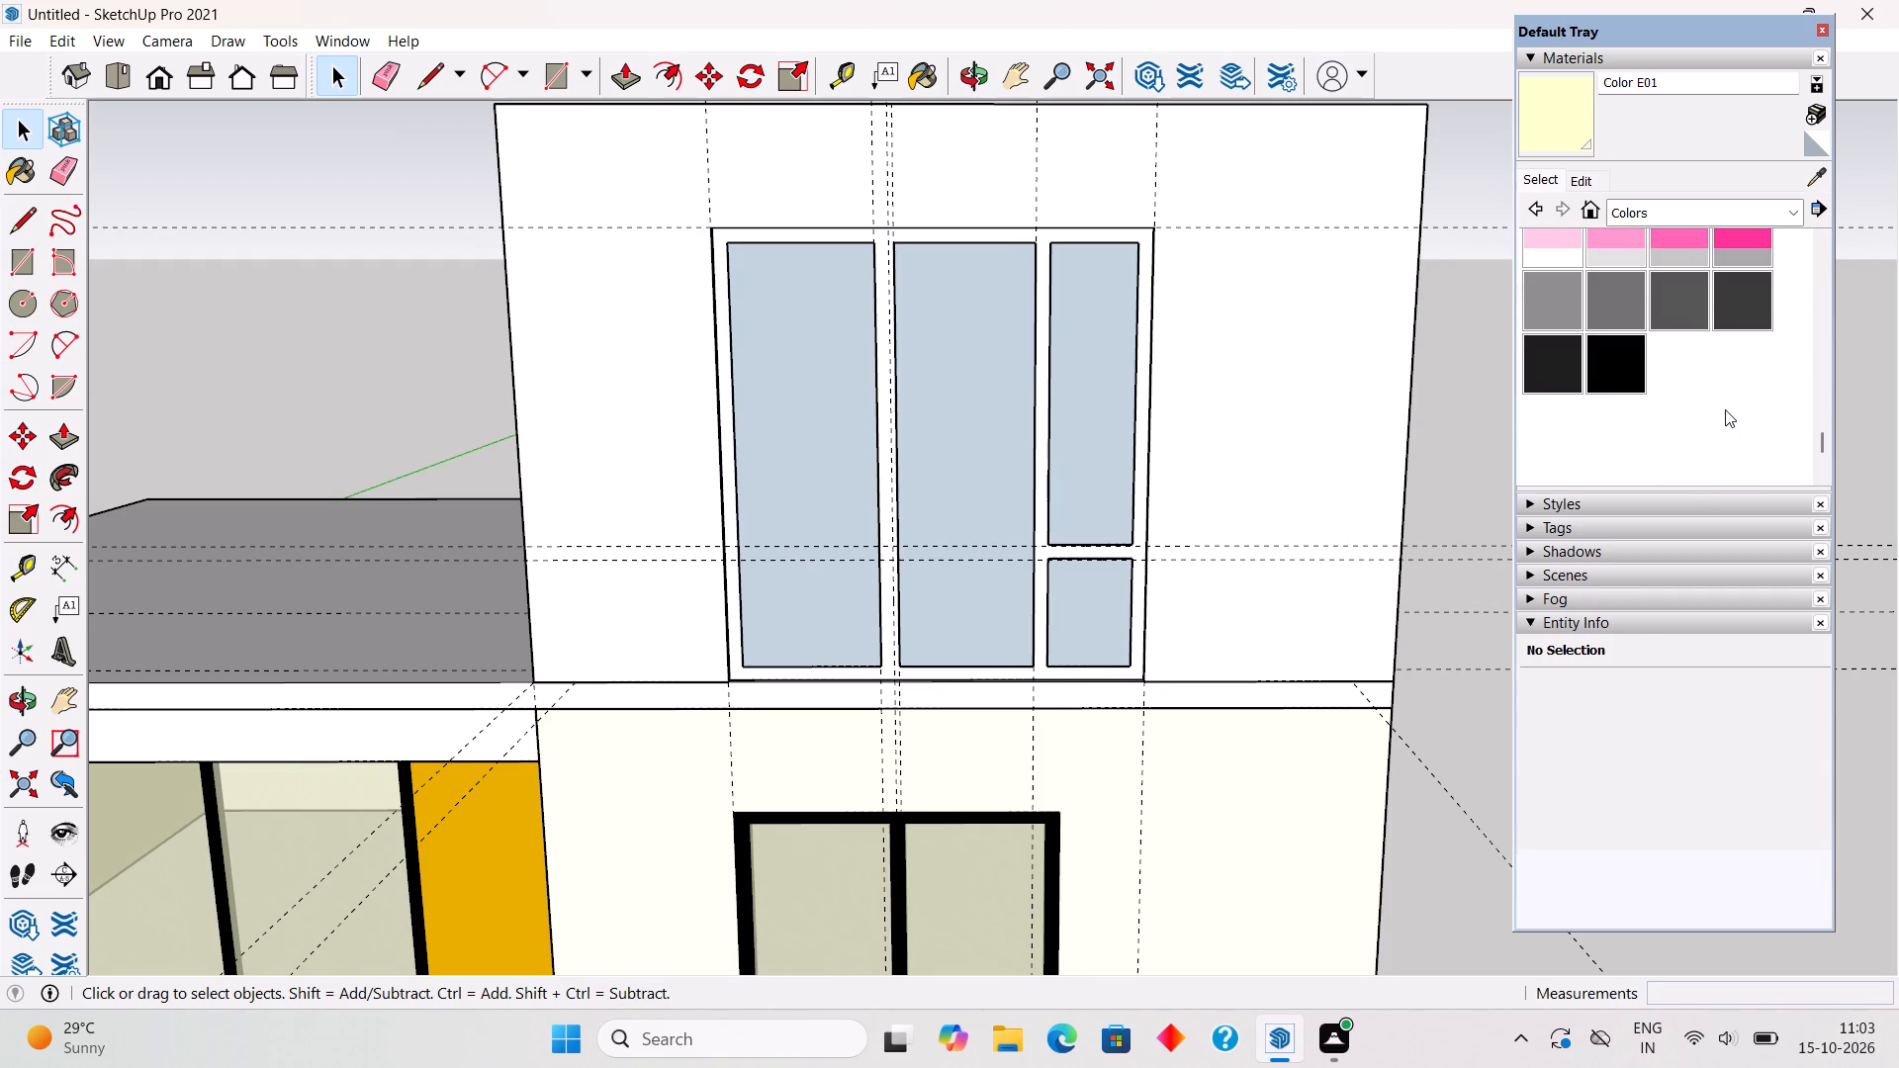
left_click(1606, 370)
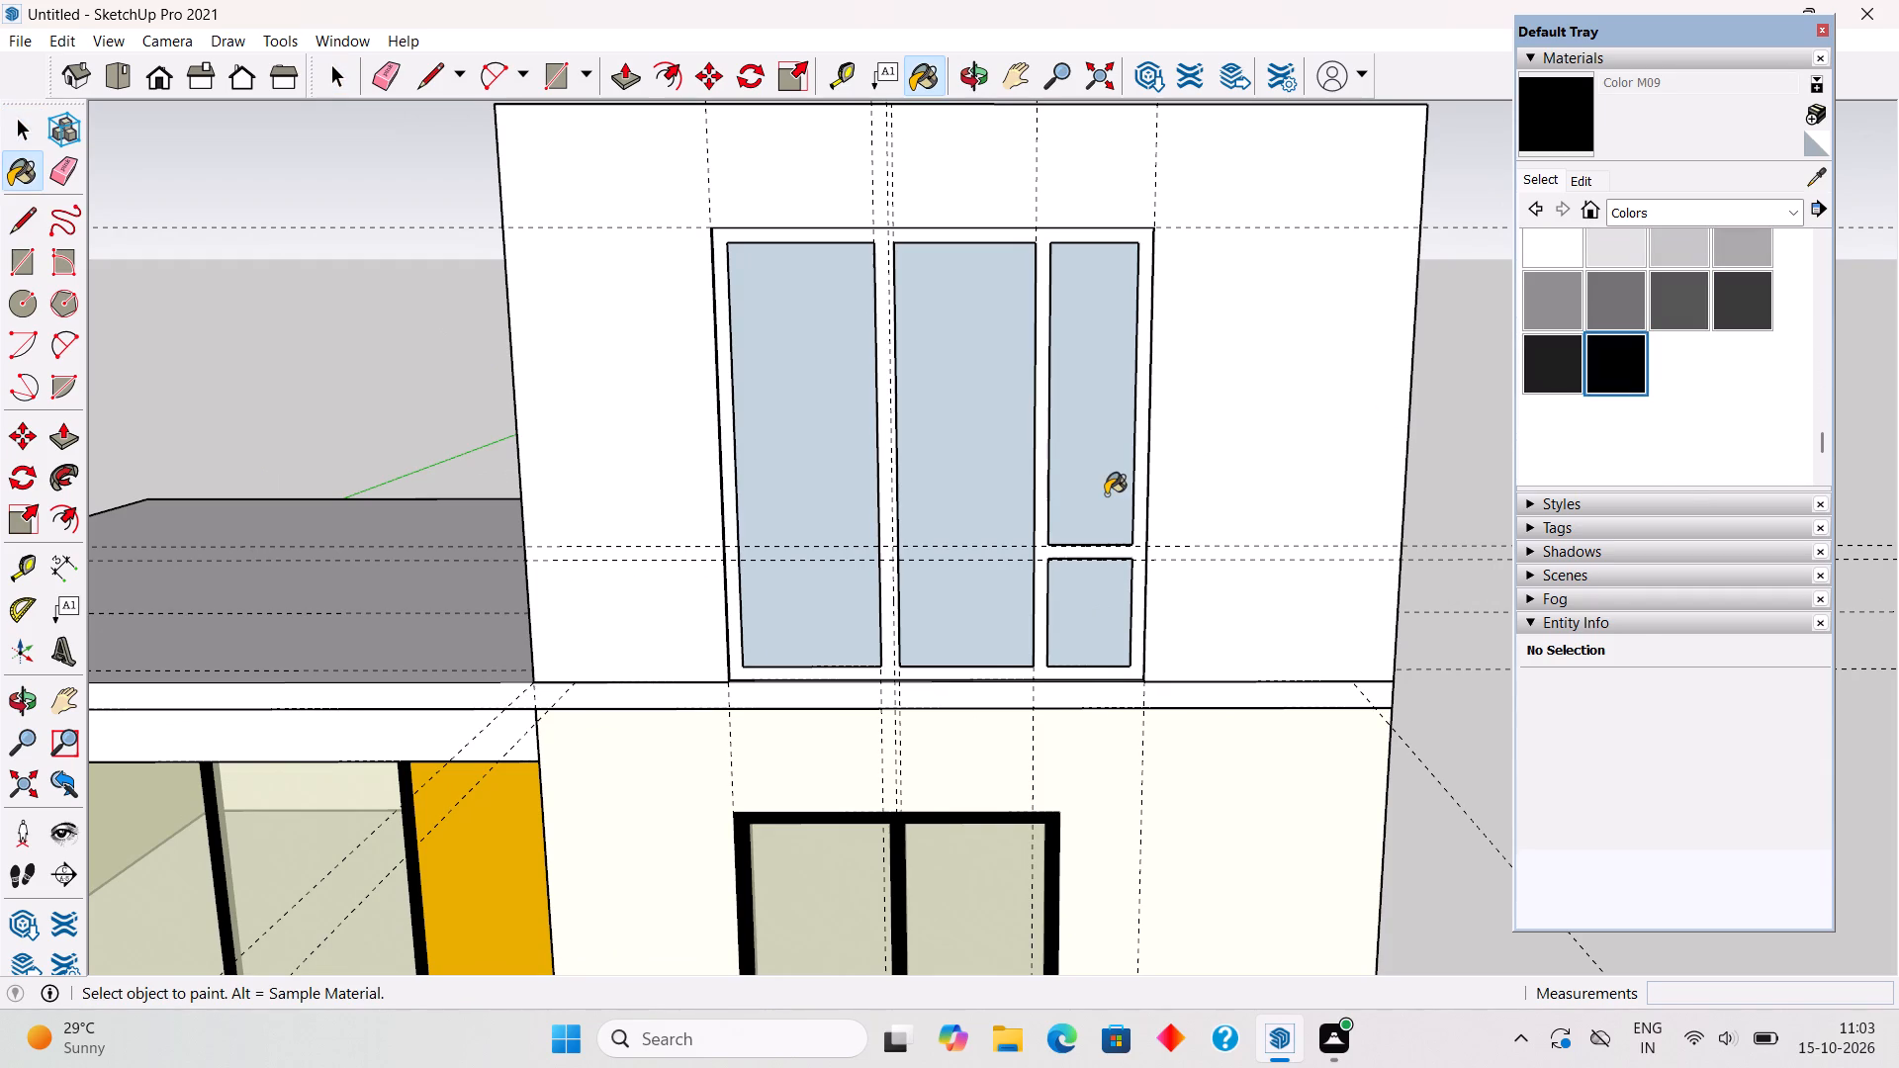
left_click(1138, 603)
key("space")
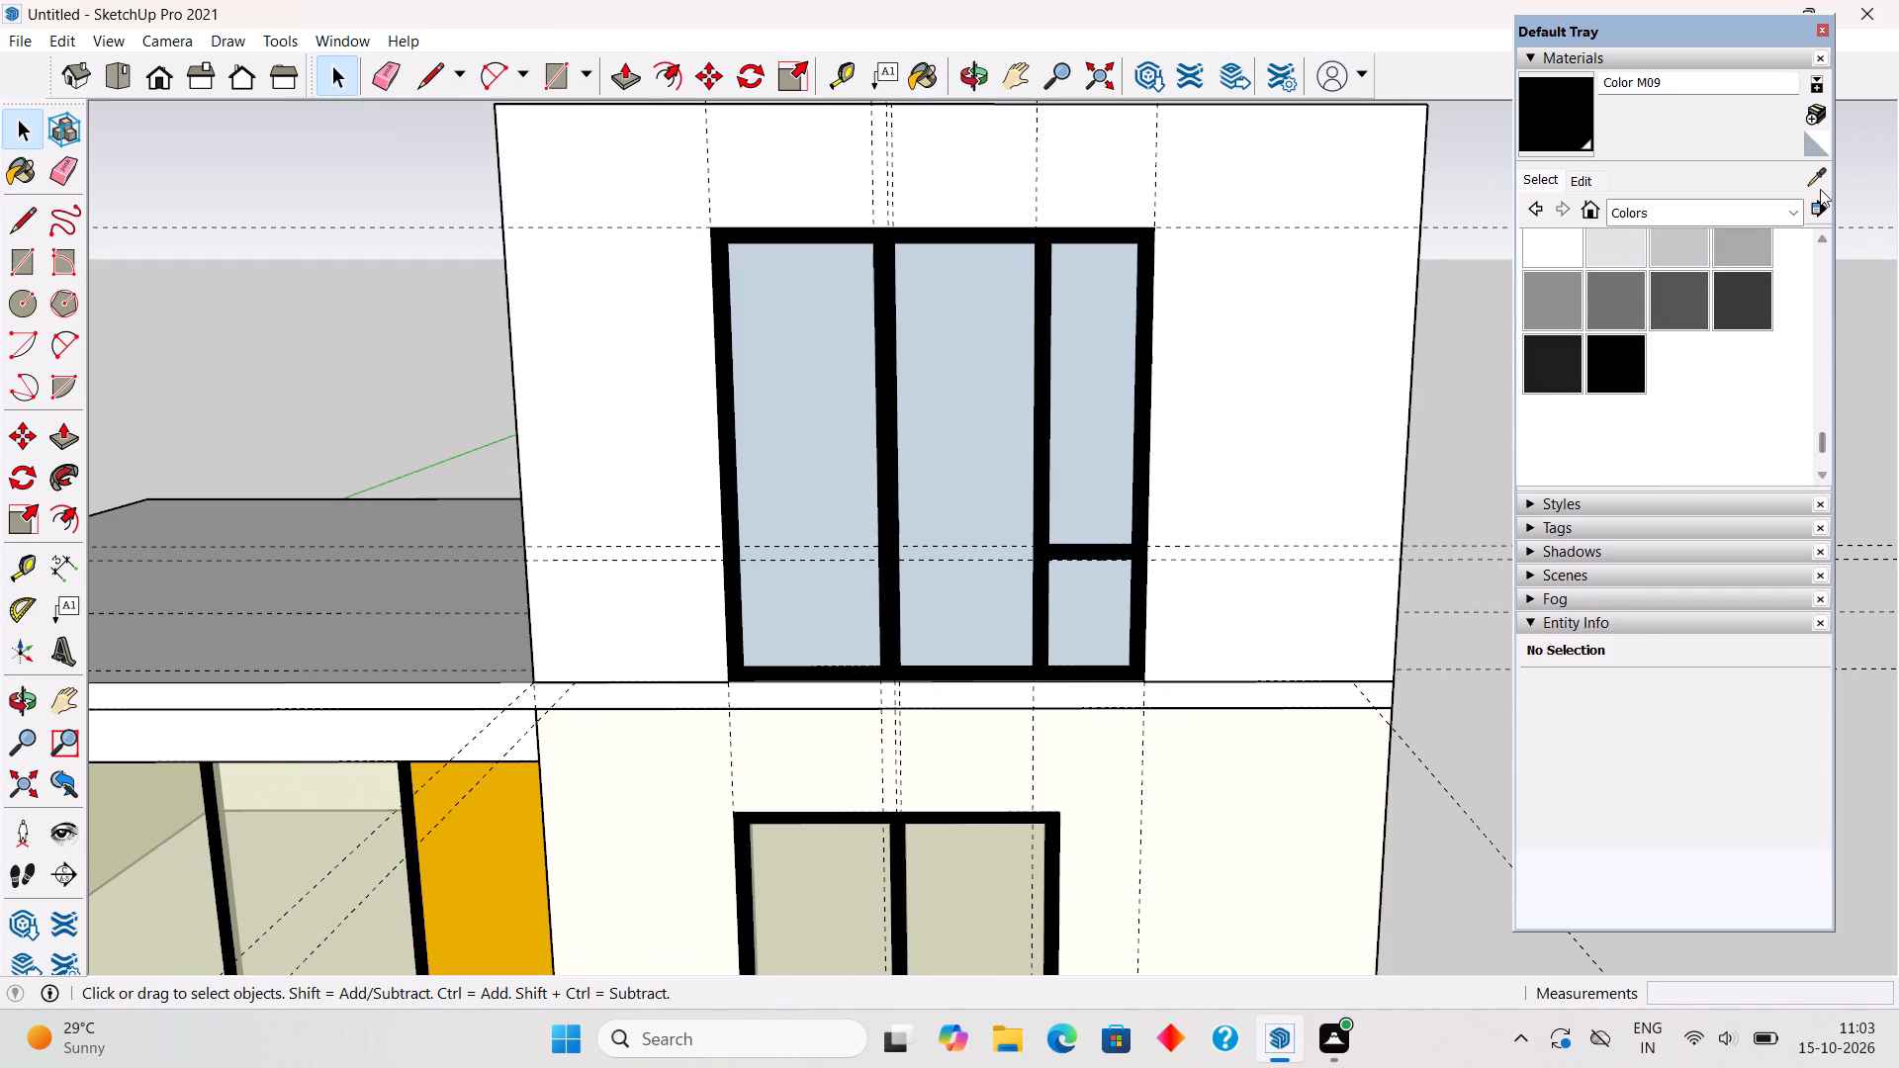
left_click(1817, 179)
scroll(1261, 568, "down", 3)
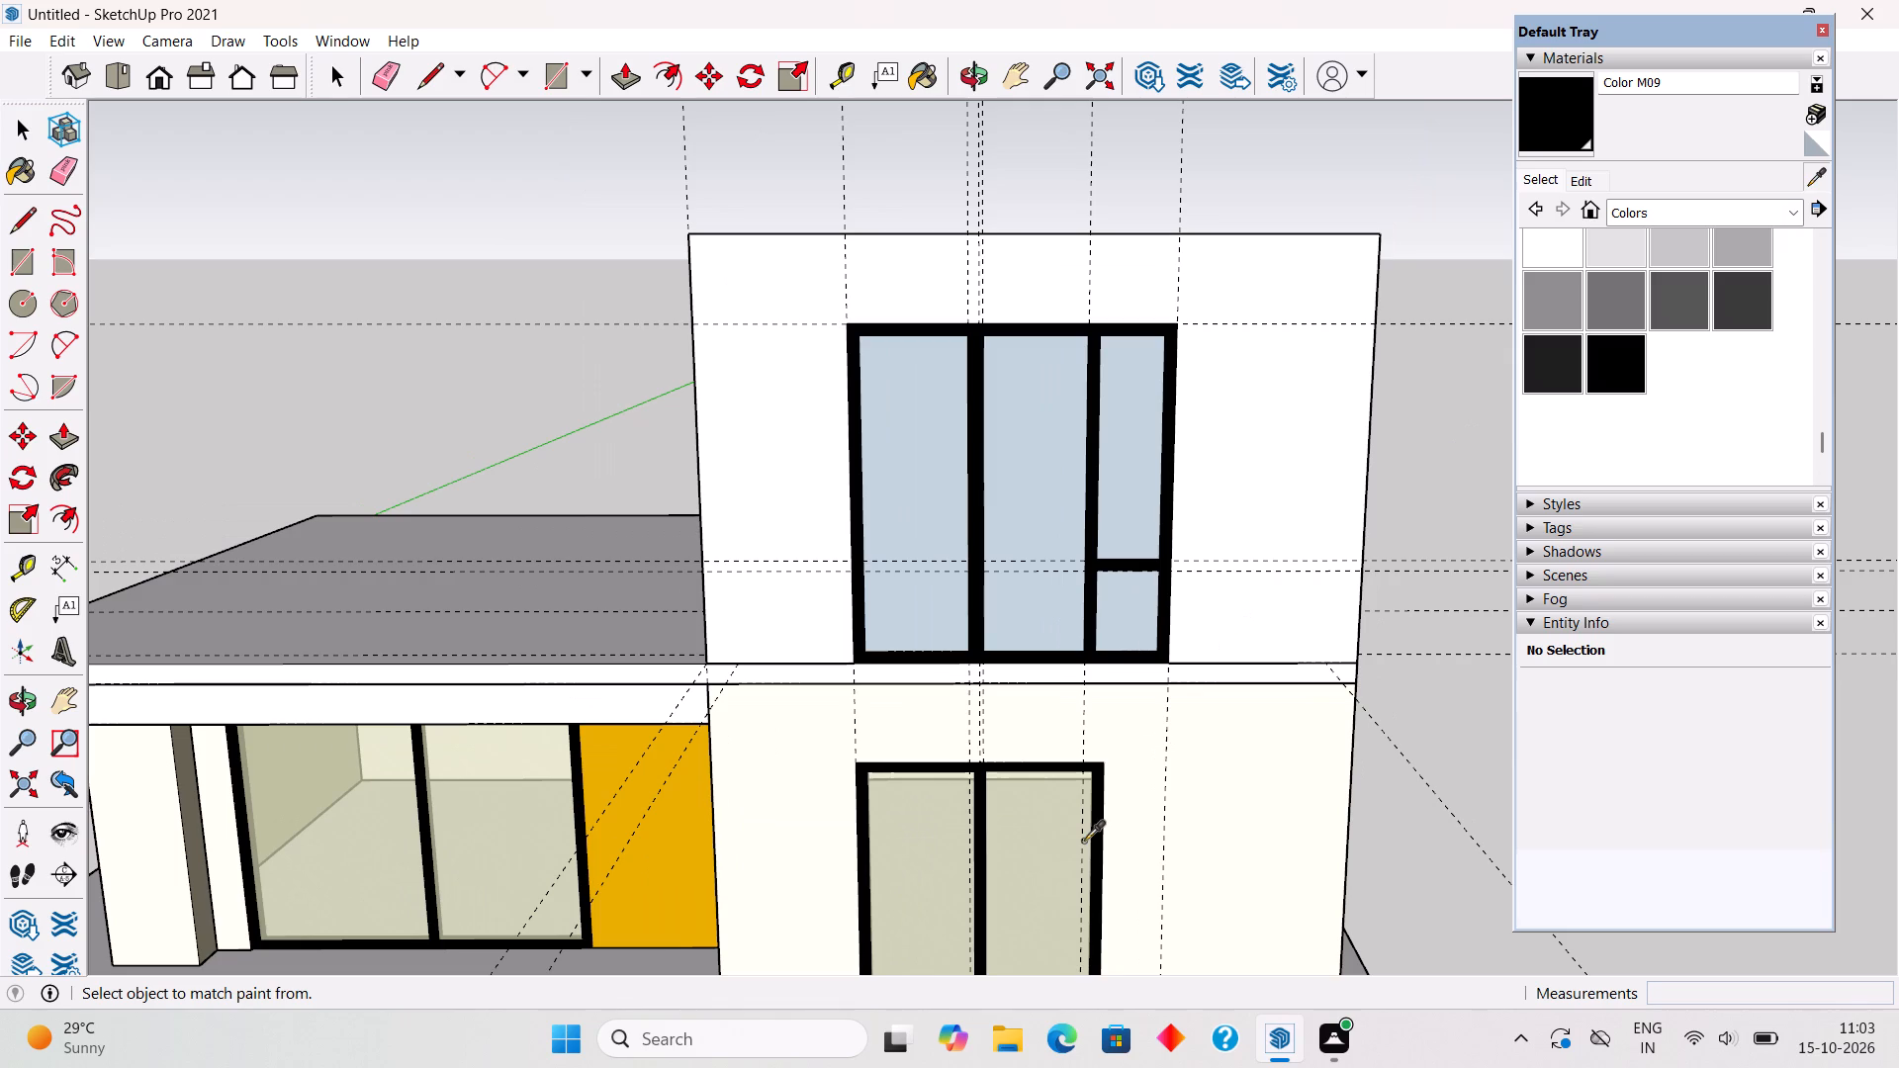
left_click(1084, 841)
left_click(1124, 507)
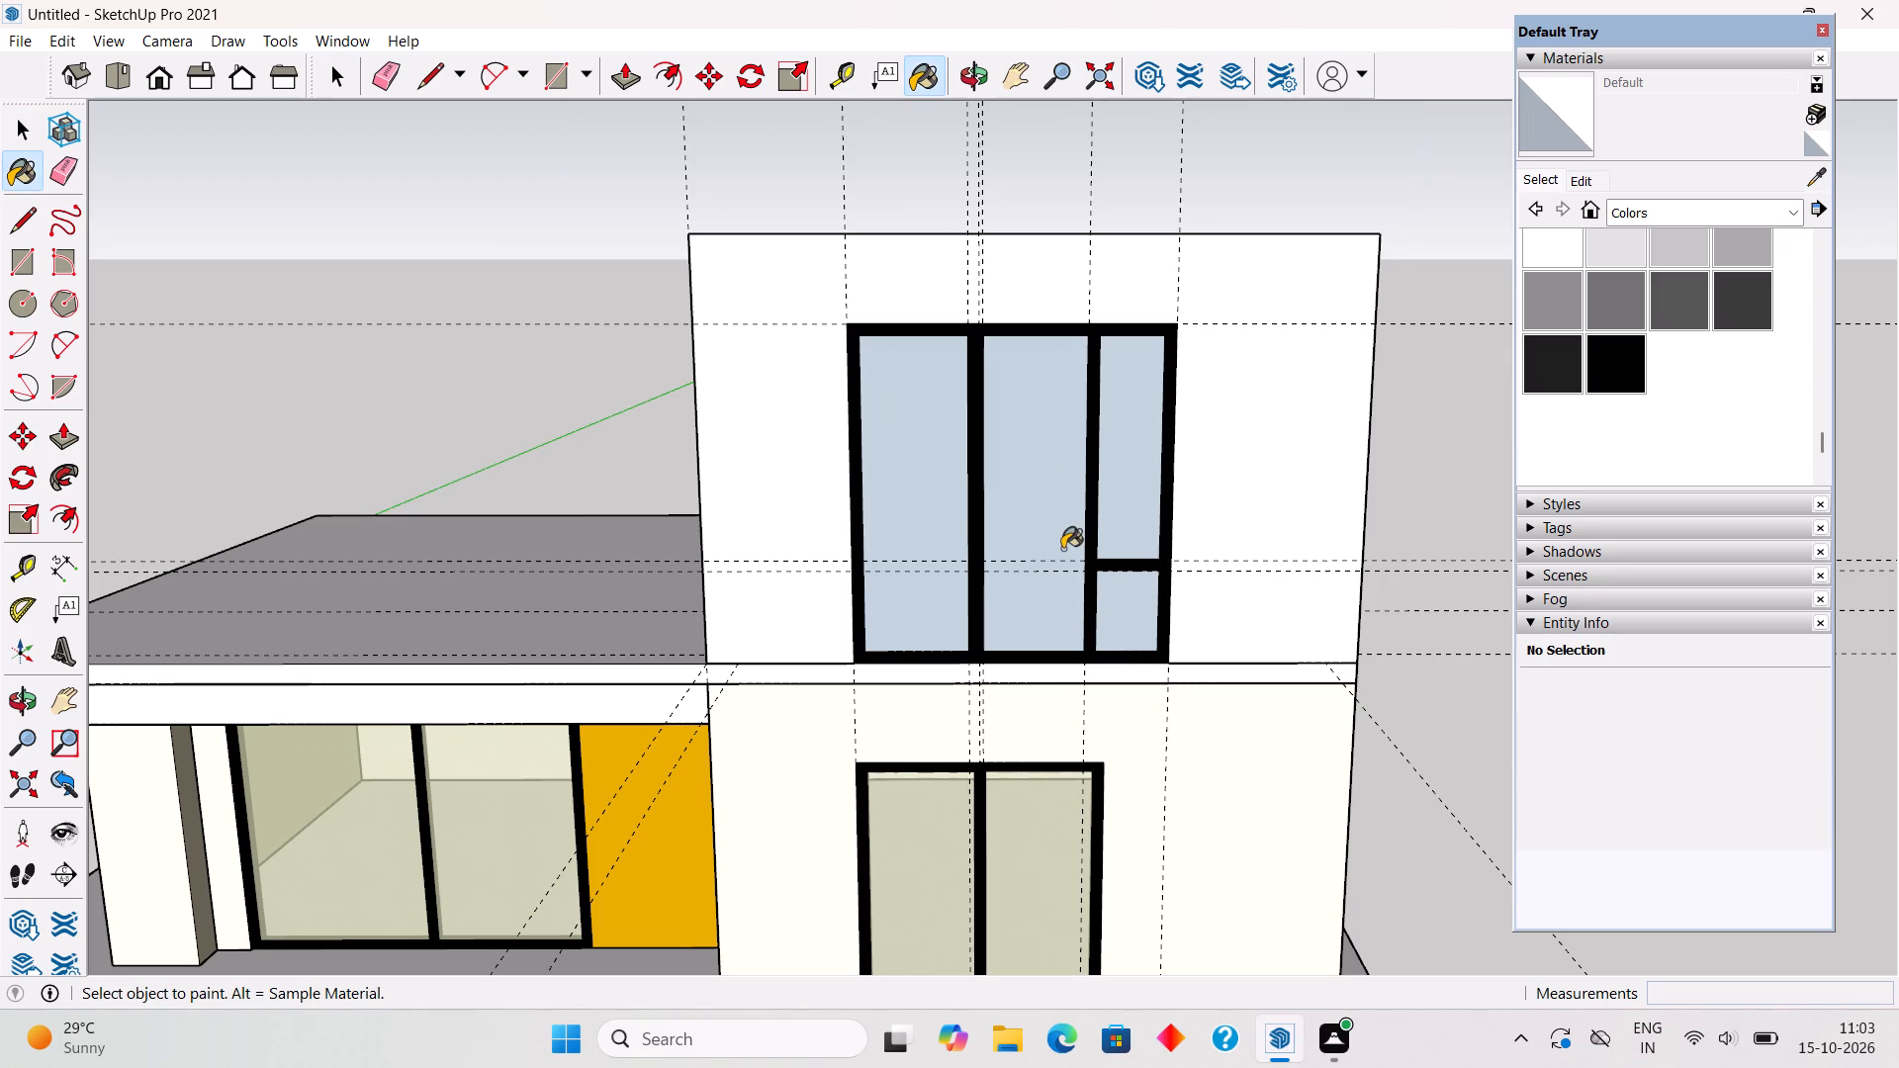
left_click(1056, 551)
Sample Translucent Glass Gold from the ground-floor window glass and paint all four upper-storey window panes with it.
left_click(1818, 183)
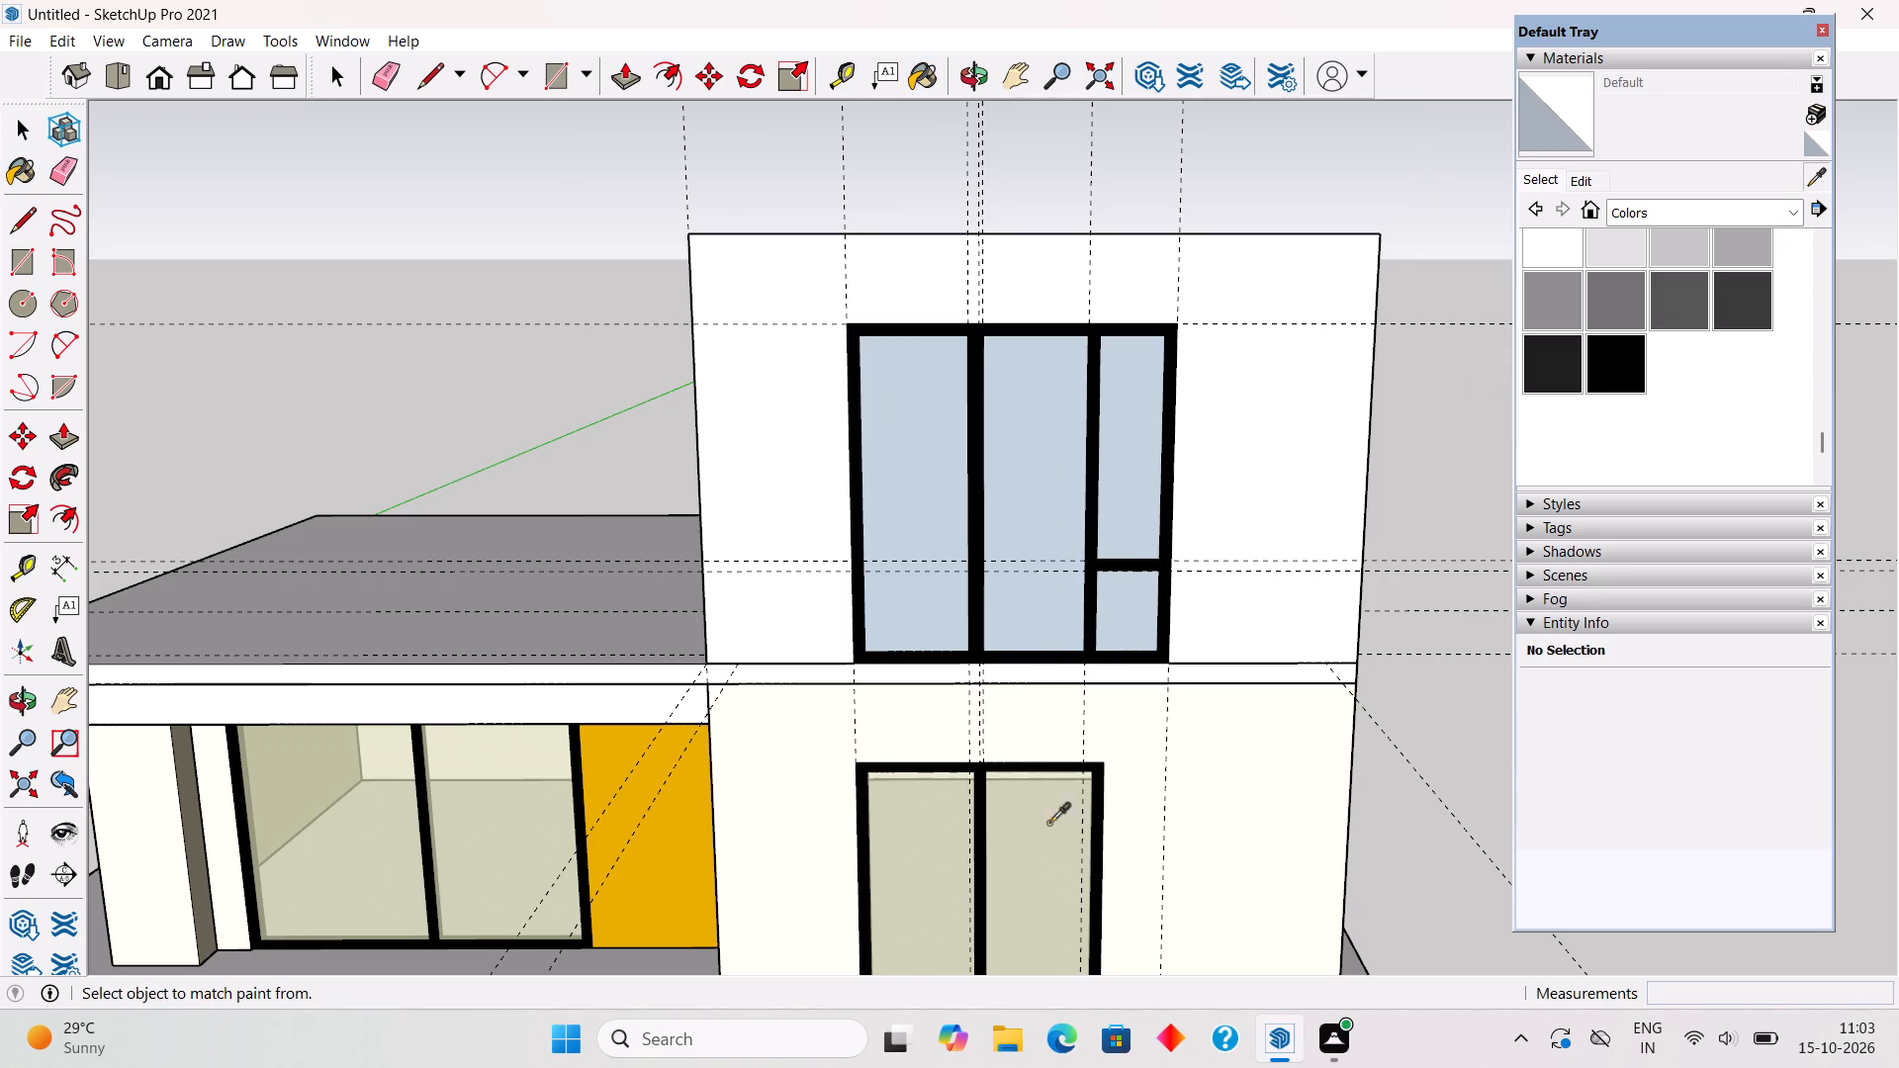
left_click(1023, 829)
left_click(1047, 574)
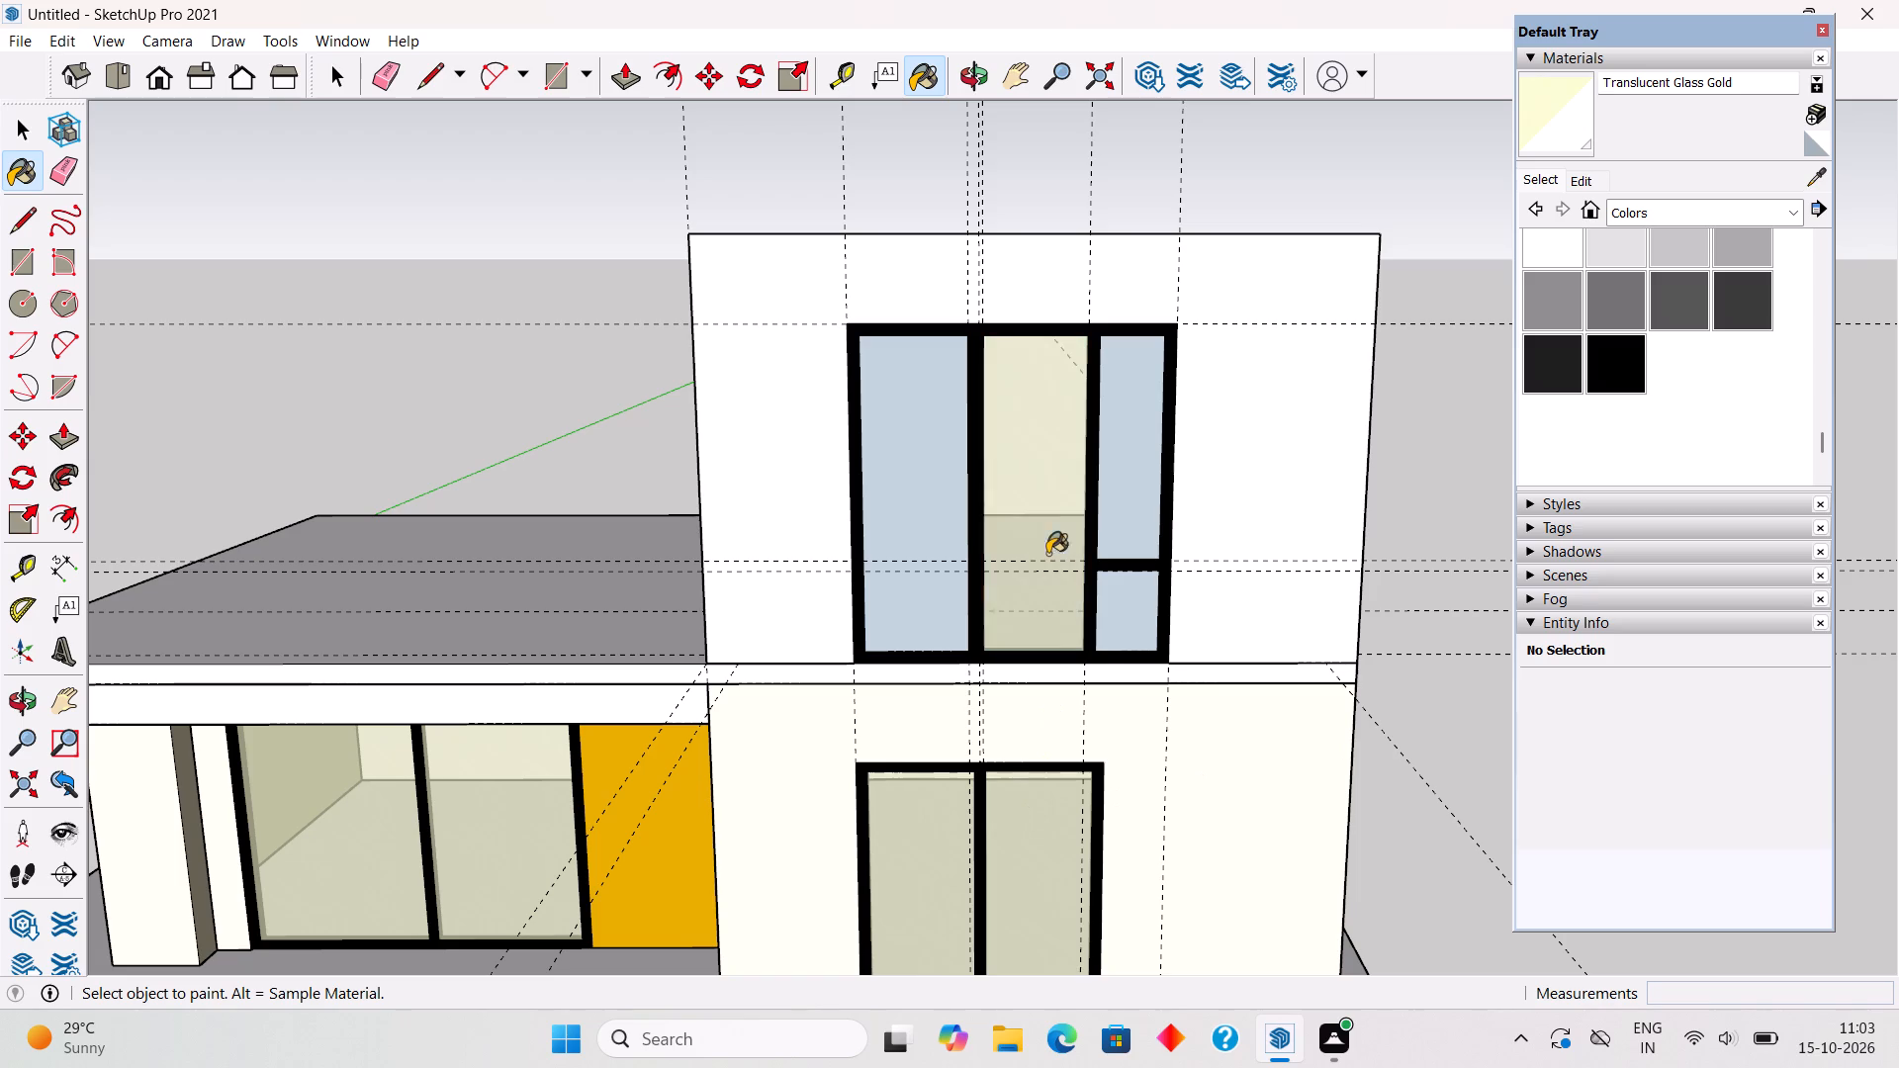
left_click(1107, 455)
left_click(1132, 617)
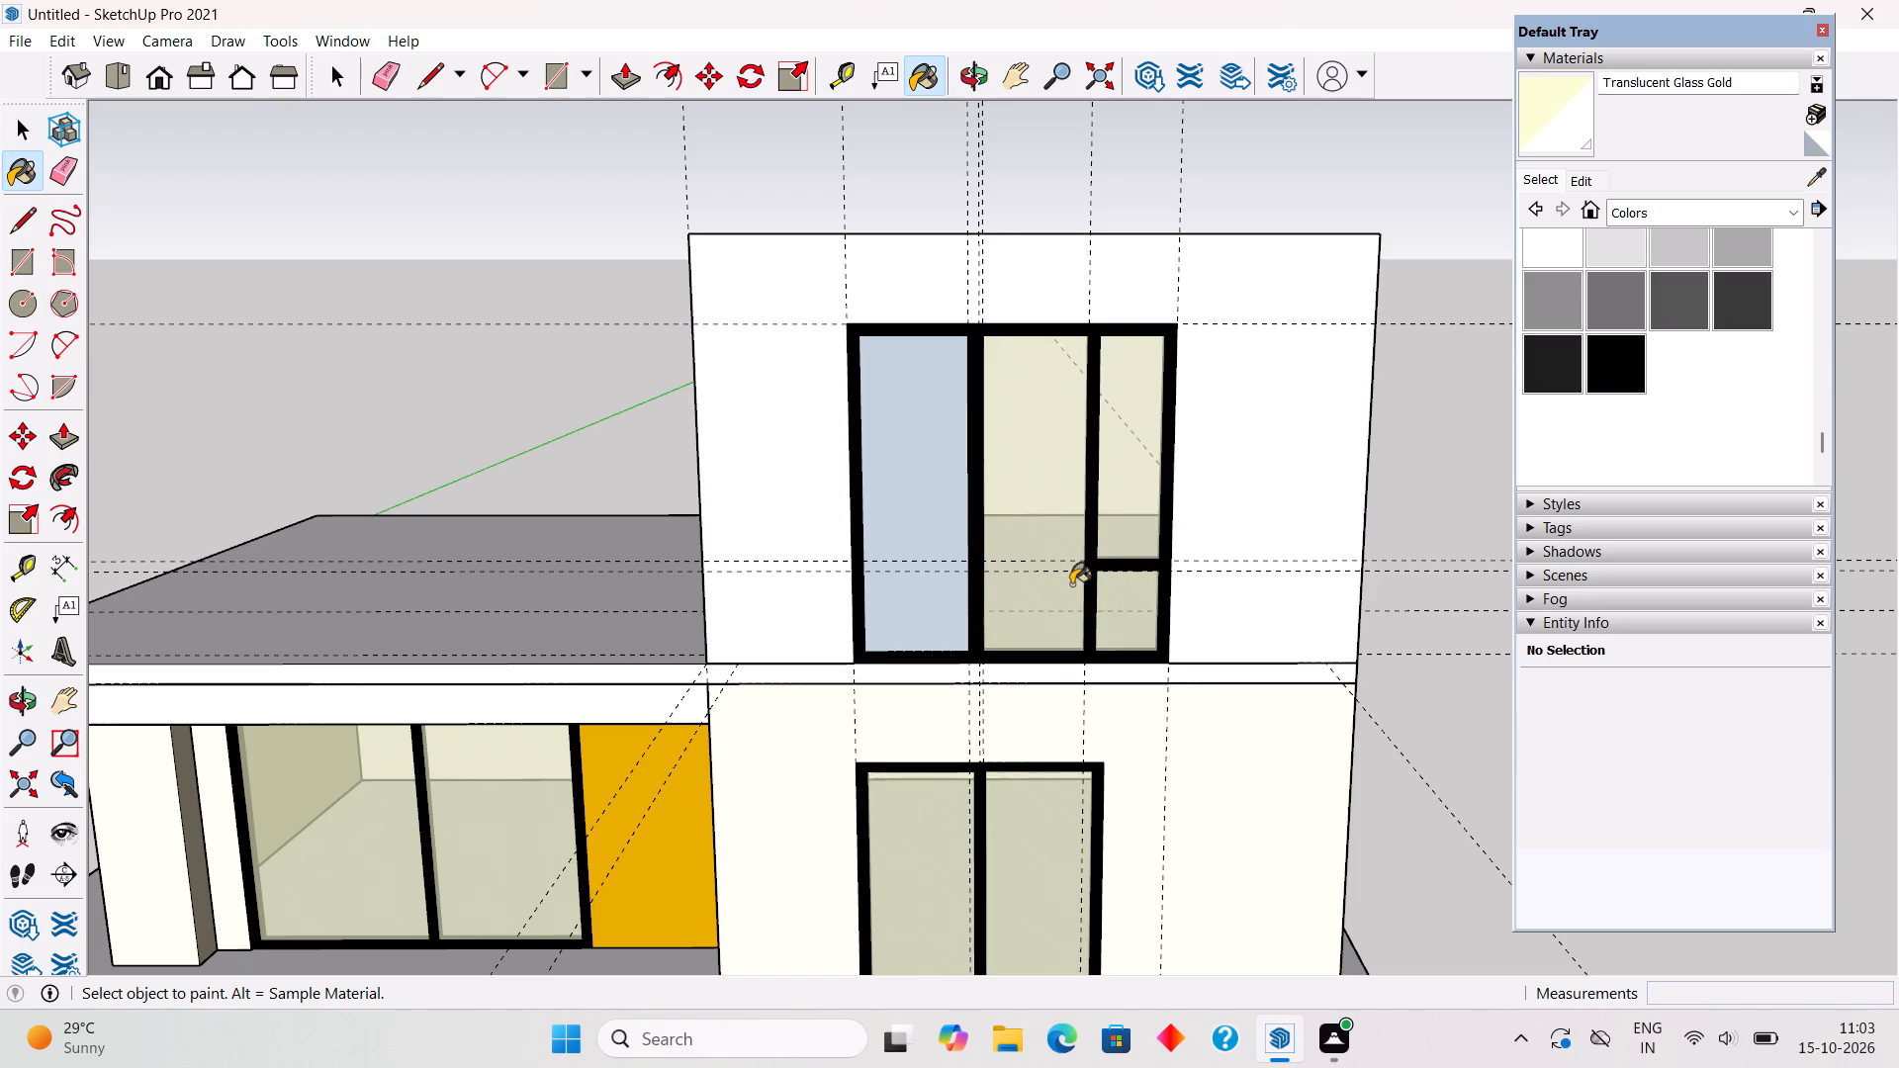
left_click(928, 549)
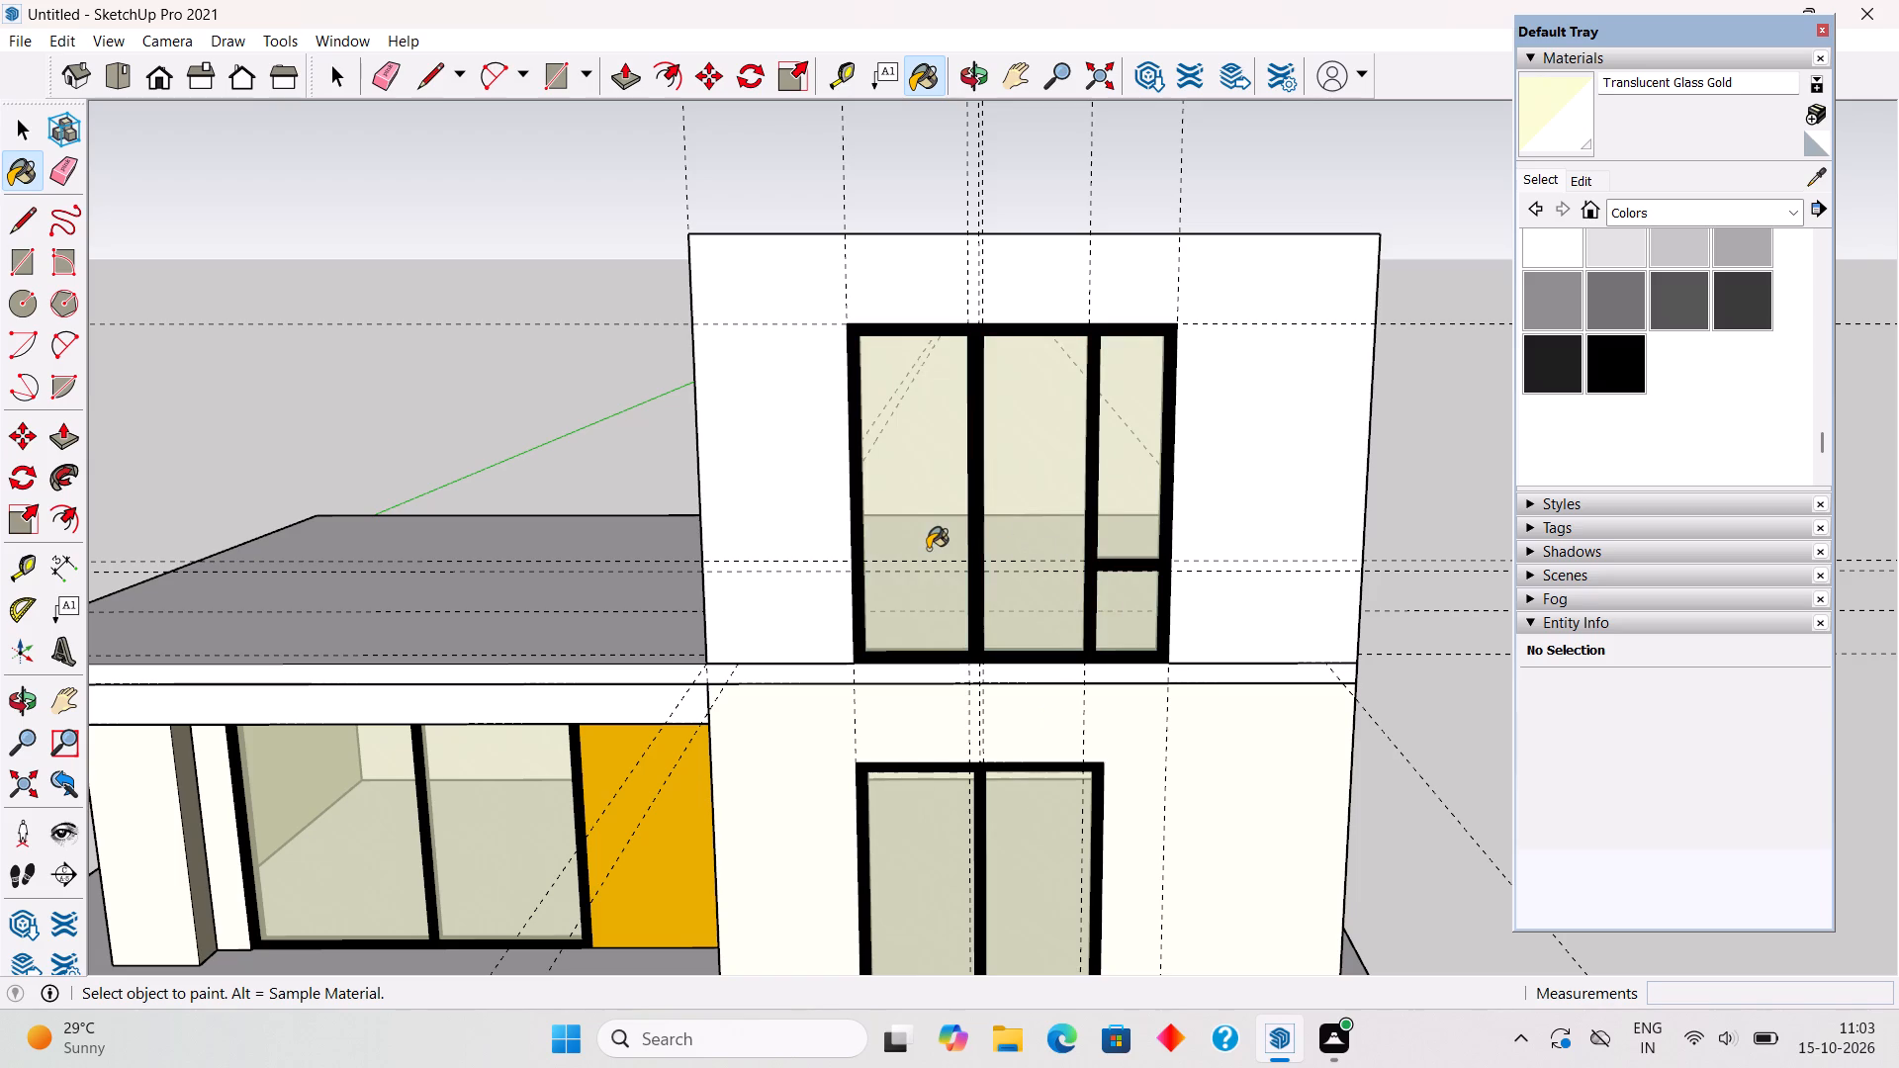
key("space")
Sample Color D01 from the ground-floor wall around the window and paint the upper-storey wall with it.
scroll(928, 549, "down", 5)
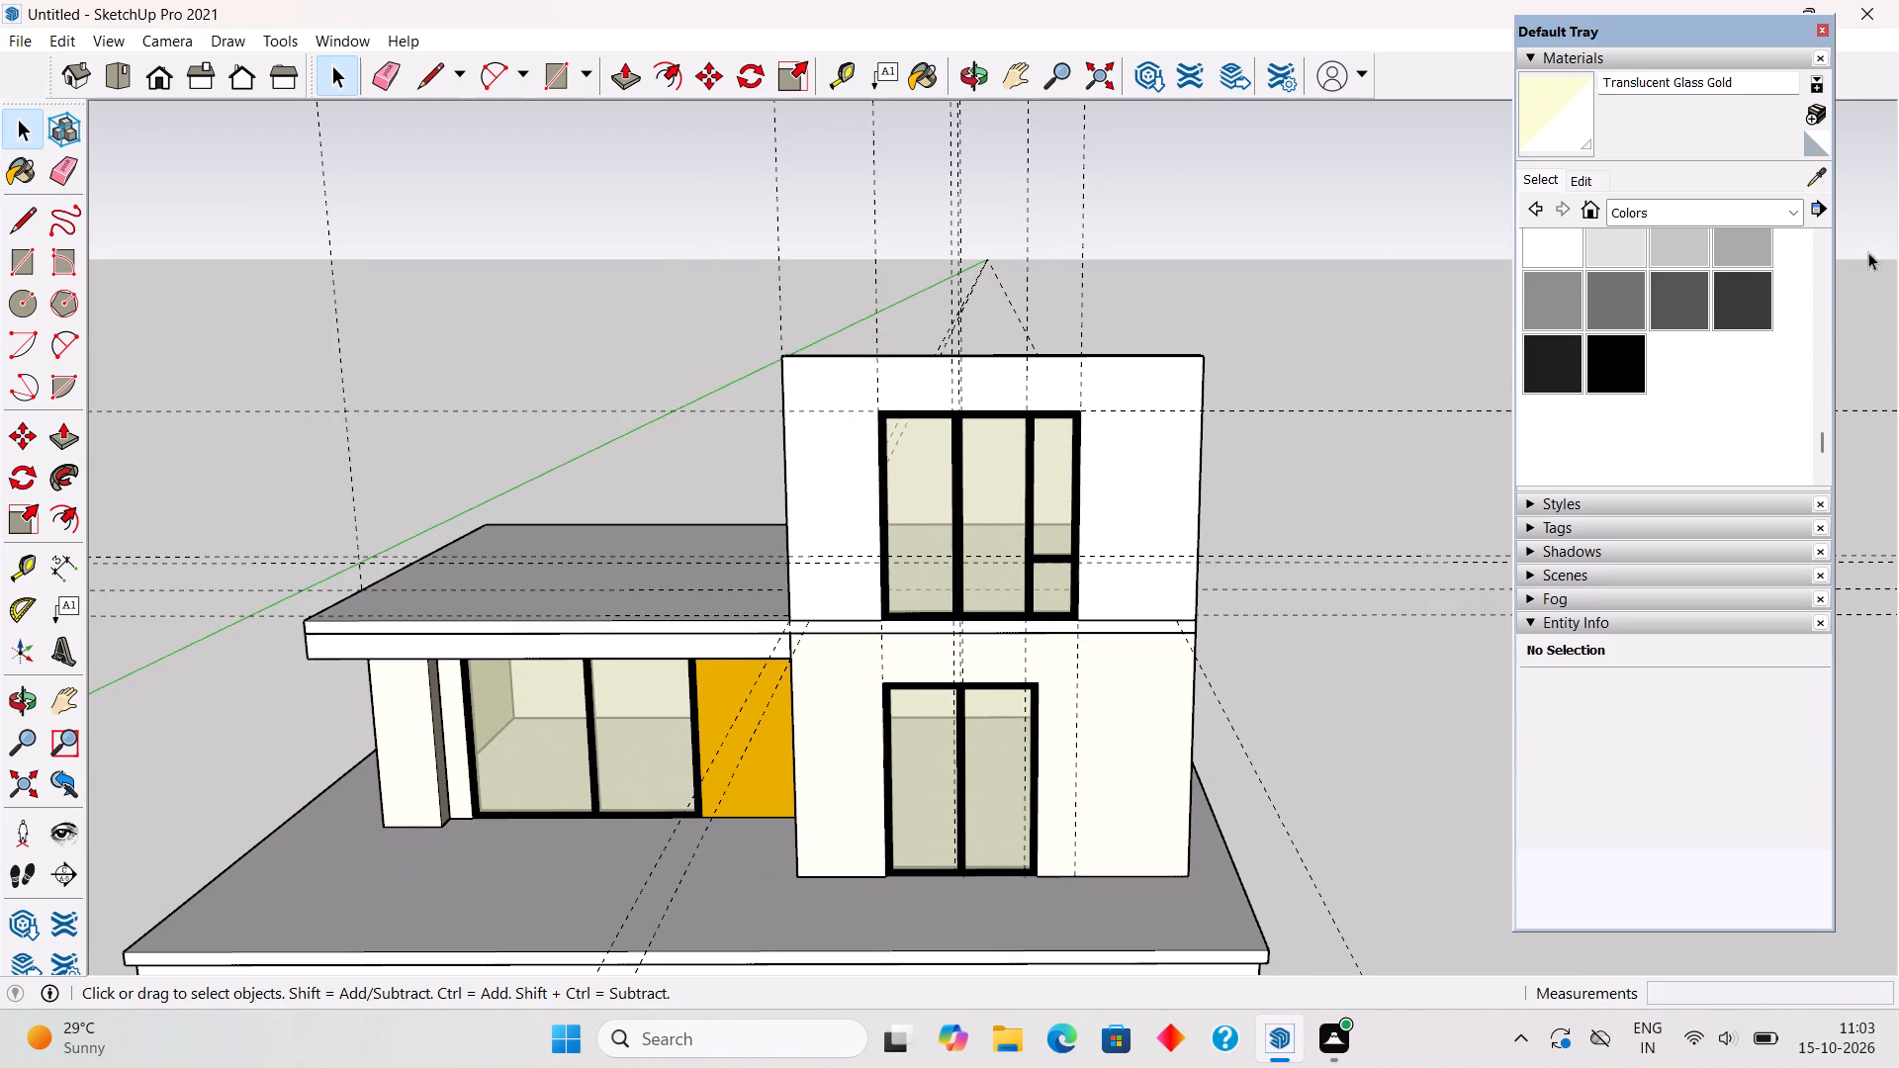
left_click(1824, 174)
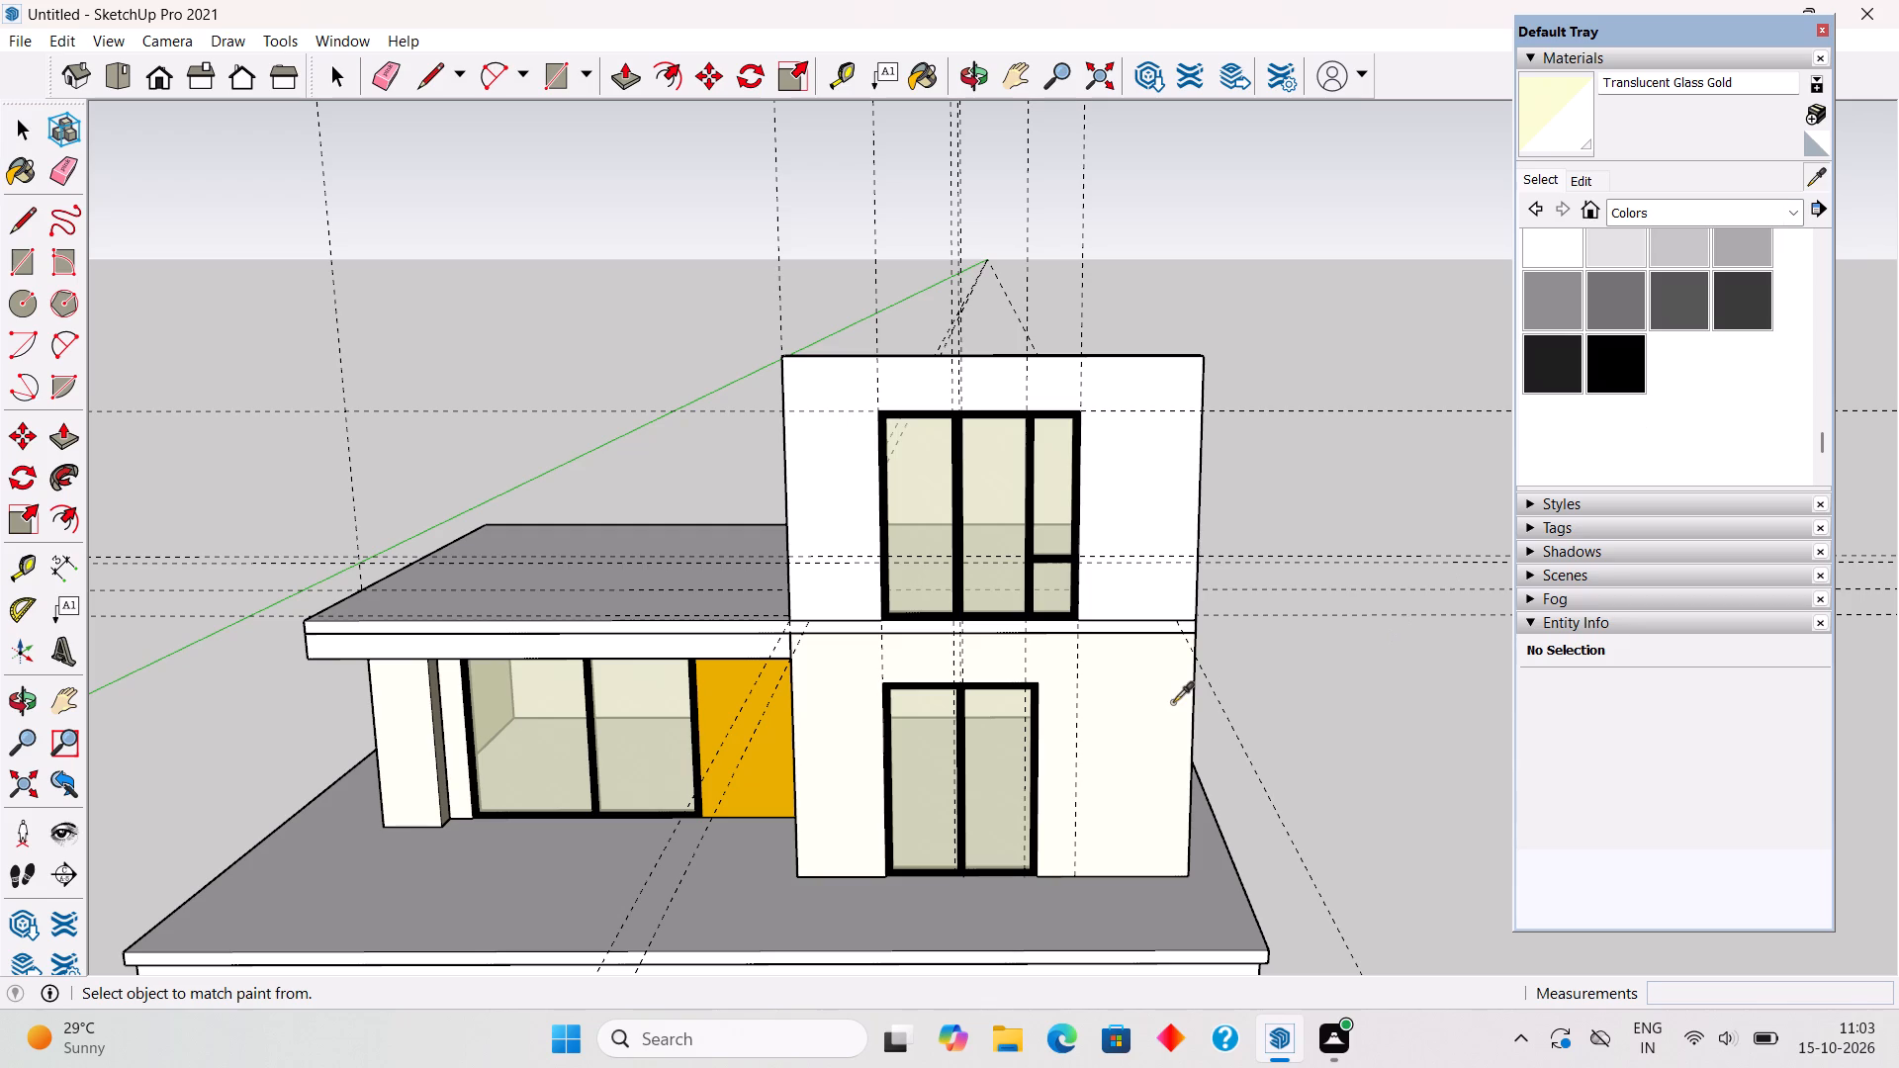
left_click(1173, 702)
left_click(1169, 578)
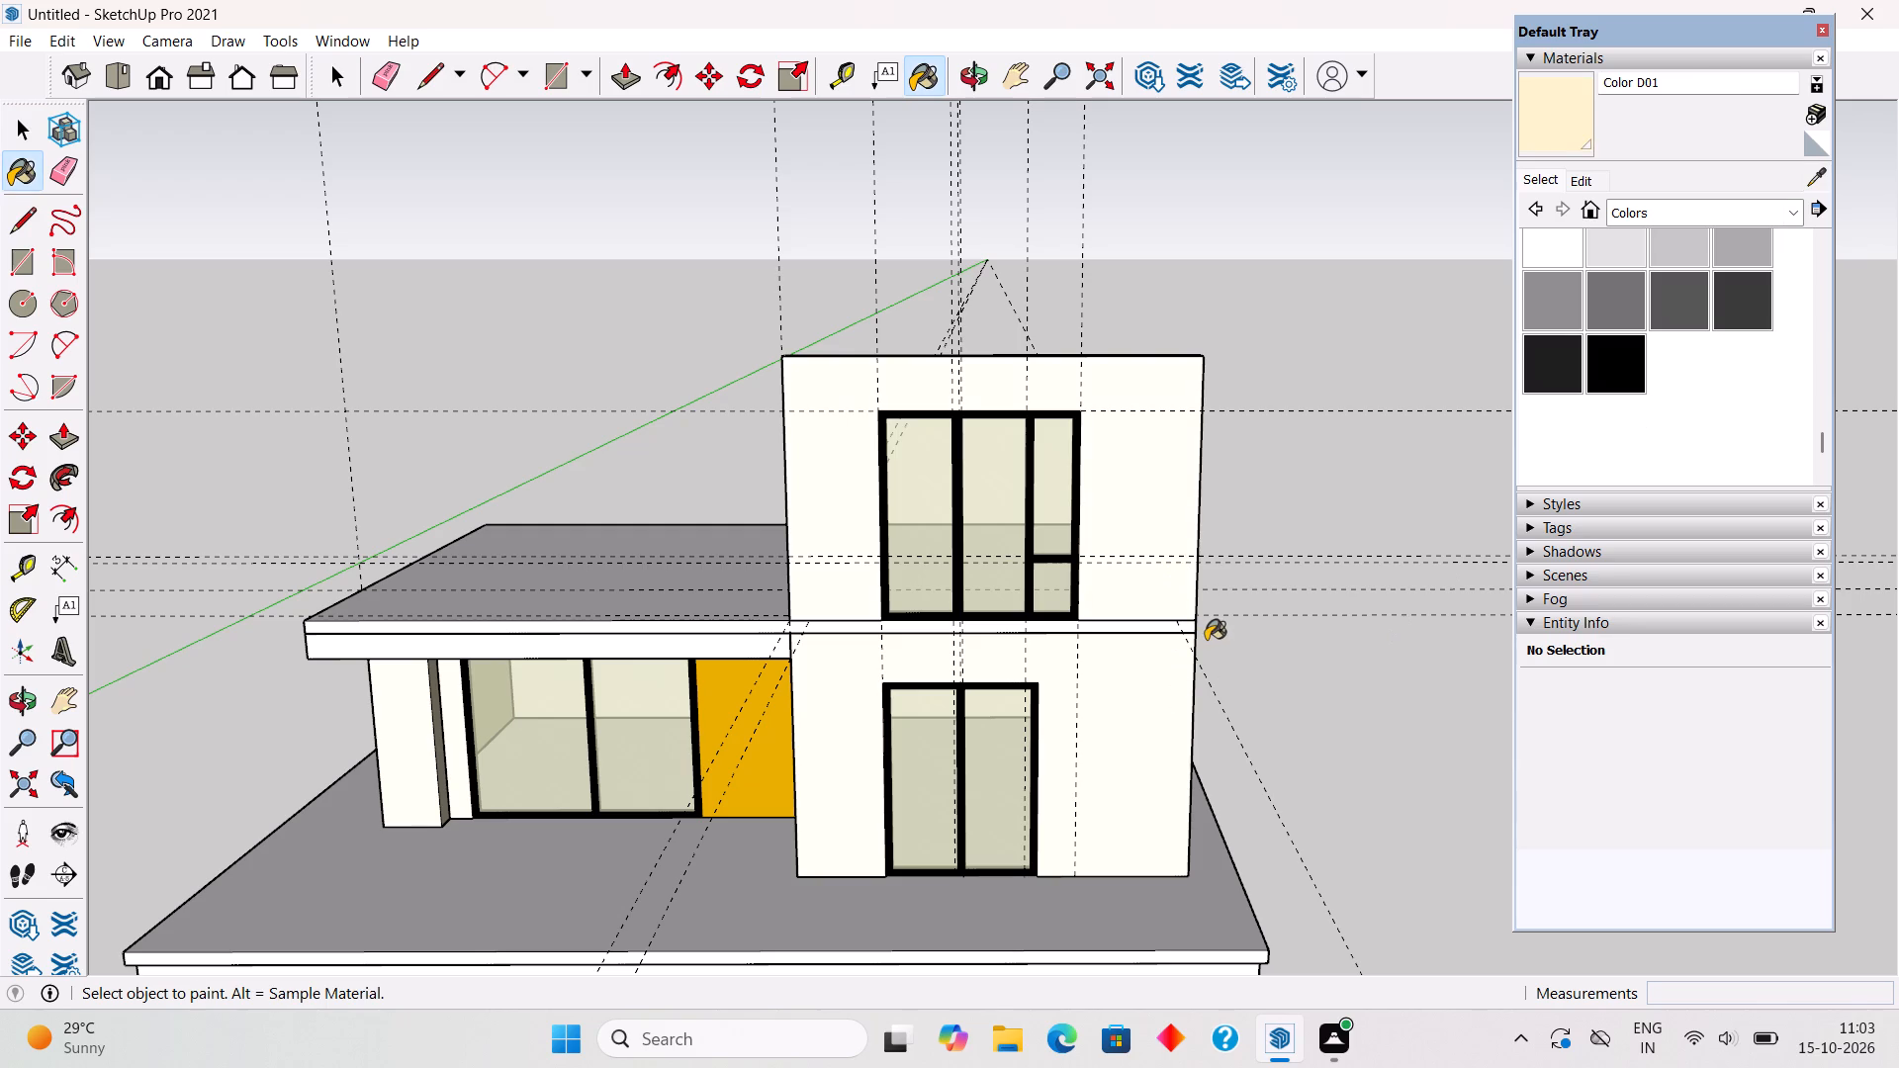
key("space")
Examine the painted building from above, from the side and from the front.
scroll(1099, 666, "down", 4)
middle_click_drag(1027, 705, 1216, 789)
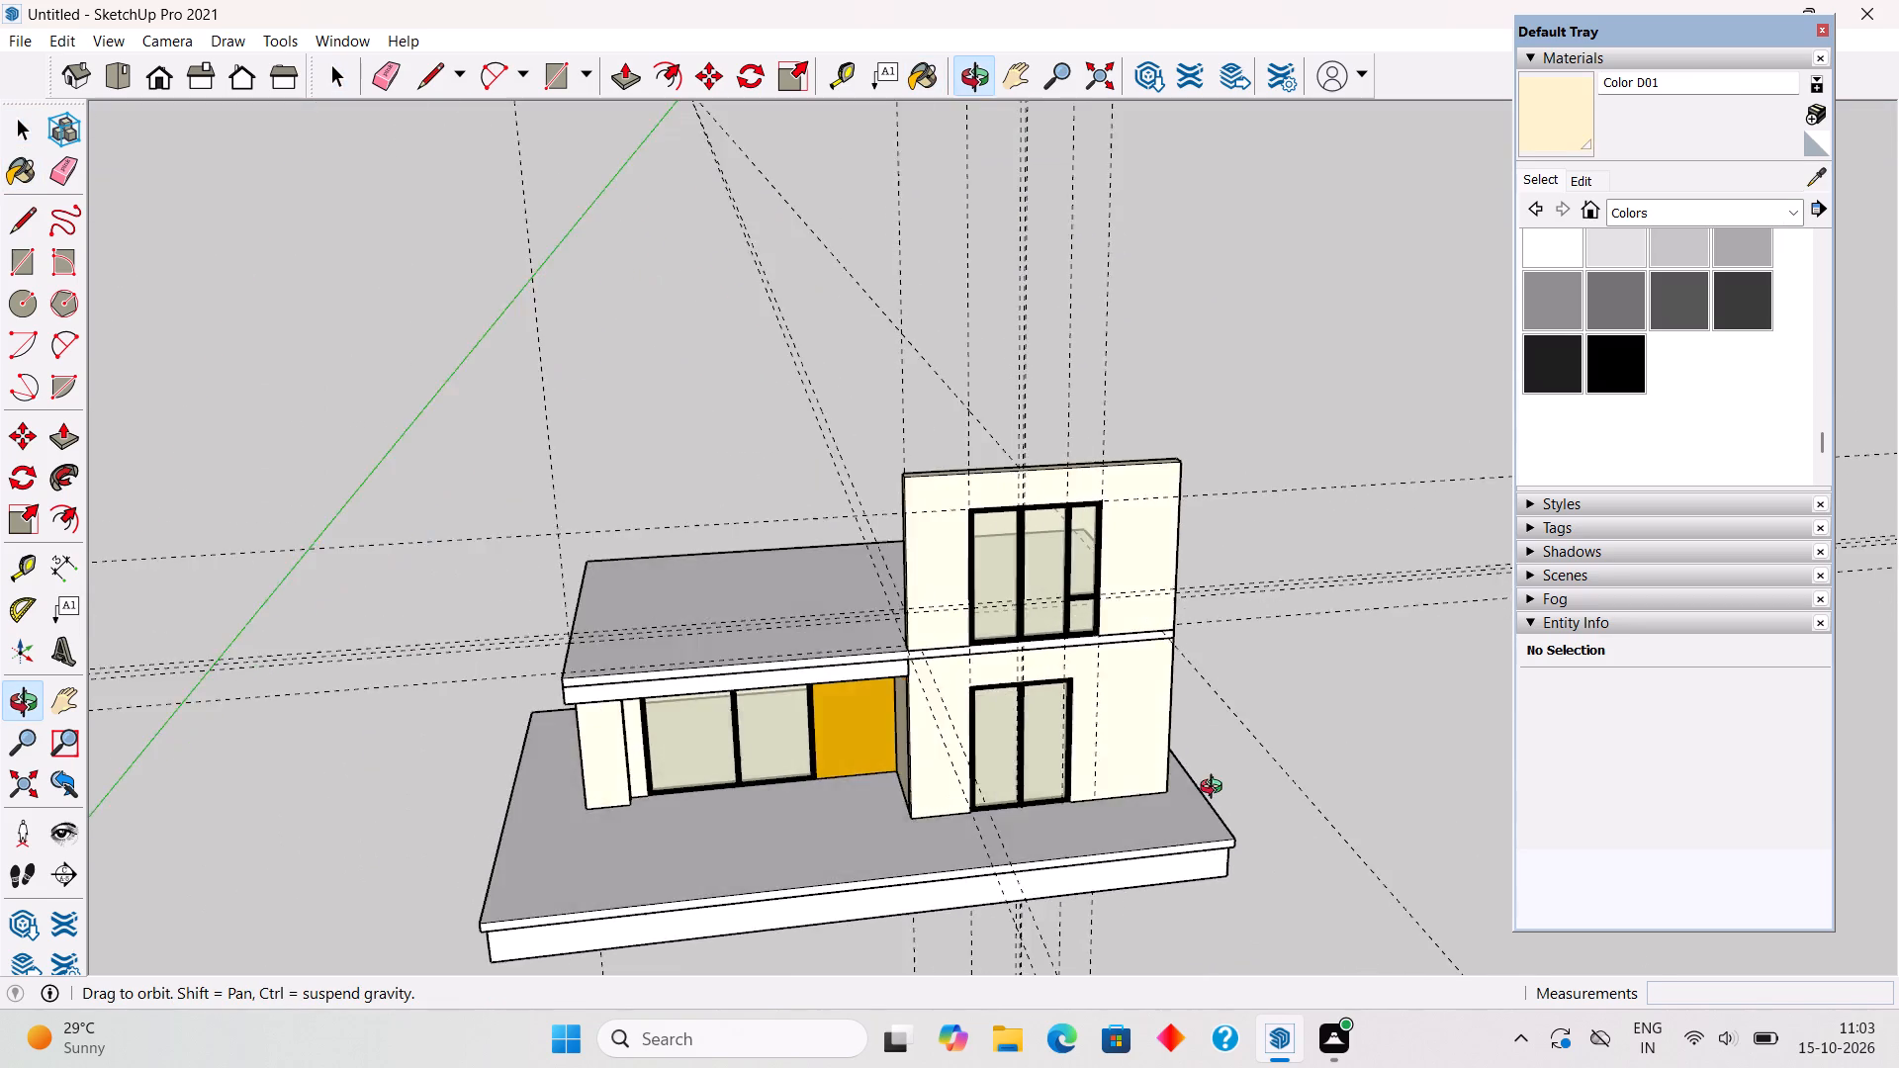
middle_click_drag(1216, 789, 1477, 1037)
middle_click_drag(866, 652, 906, 674)
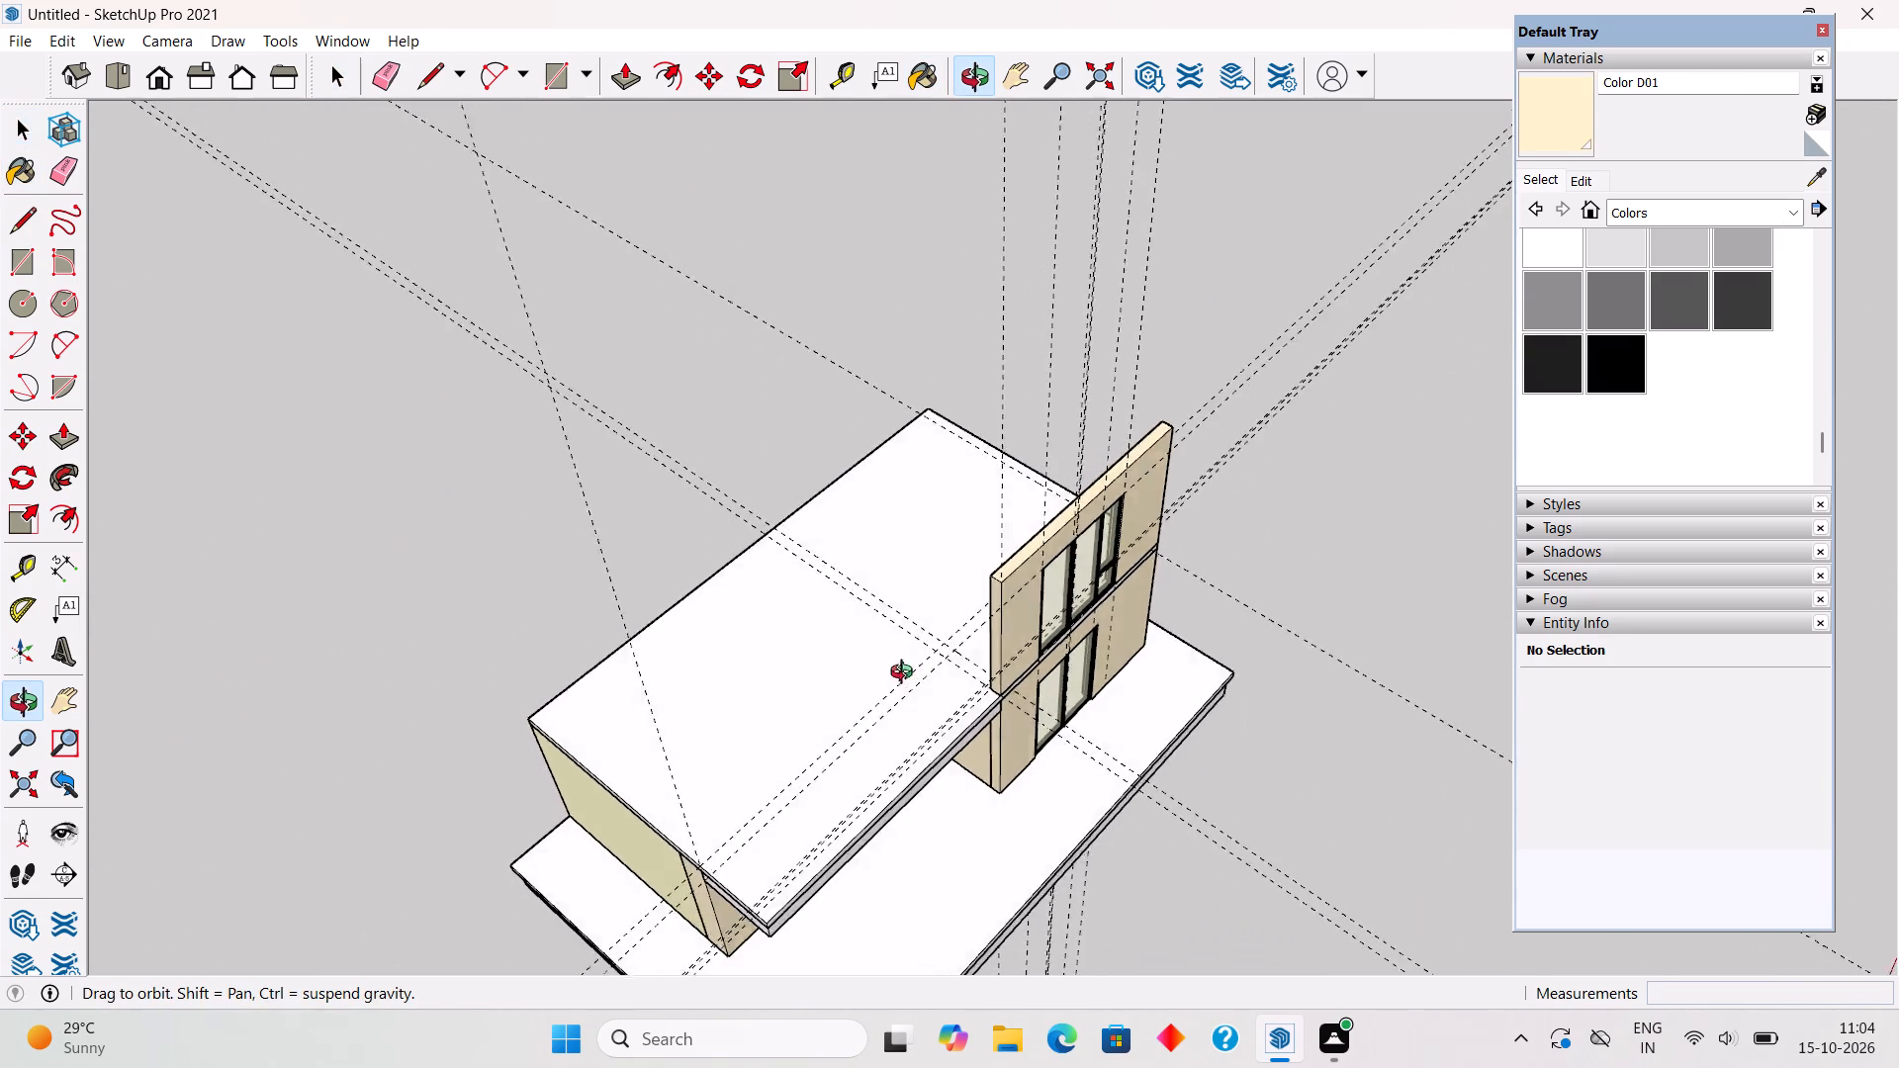
middle_click_drag(906, 674, 836, 334)
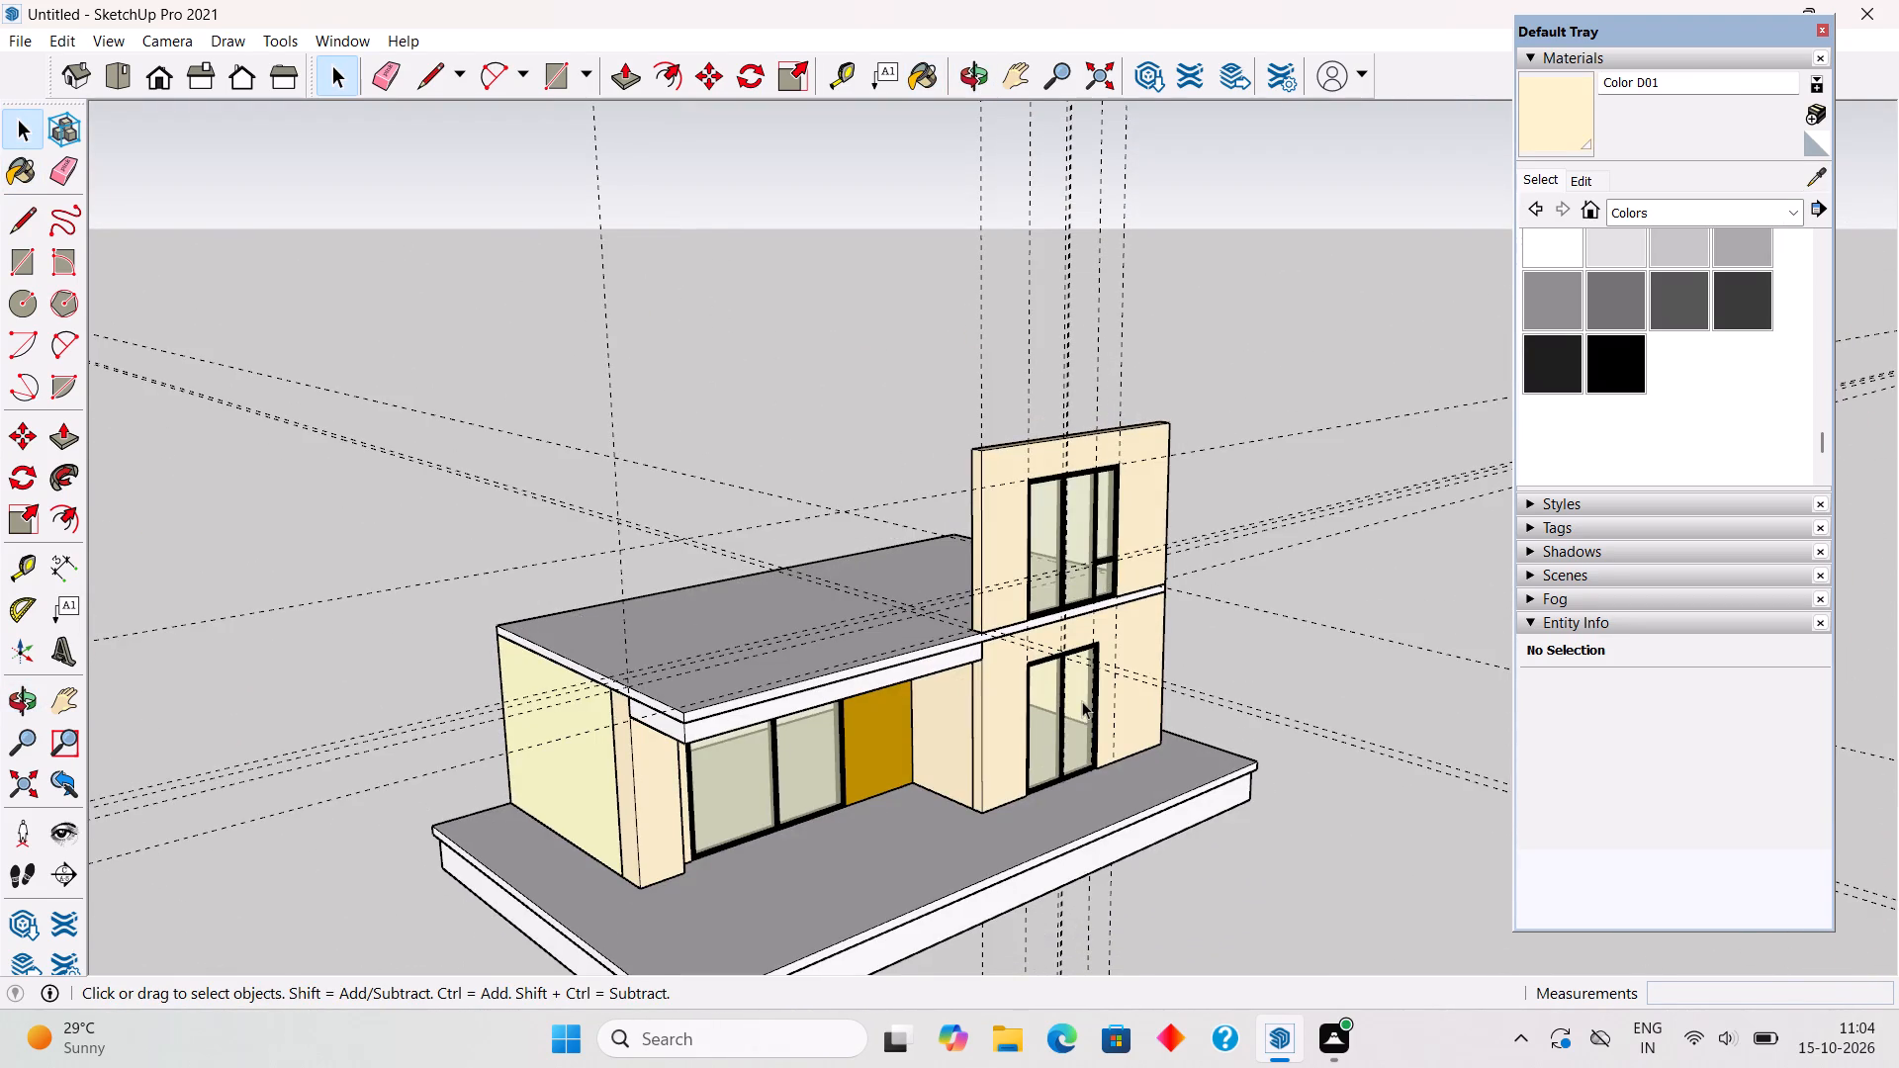
scroll(1082, 699, "up", 4)
middle_click_drag(1035, 684, 680, 629)
scroll(680, 629, "down", 5)
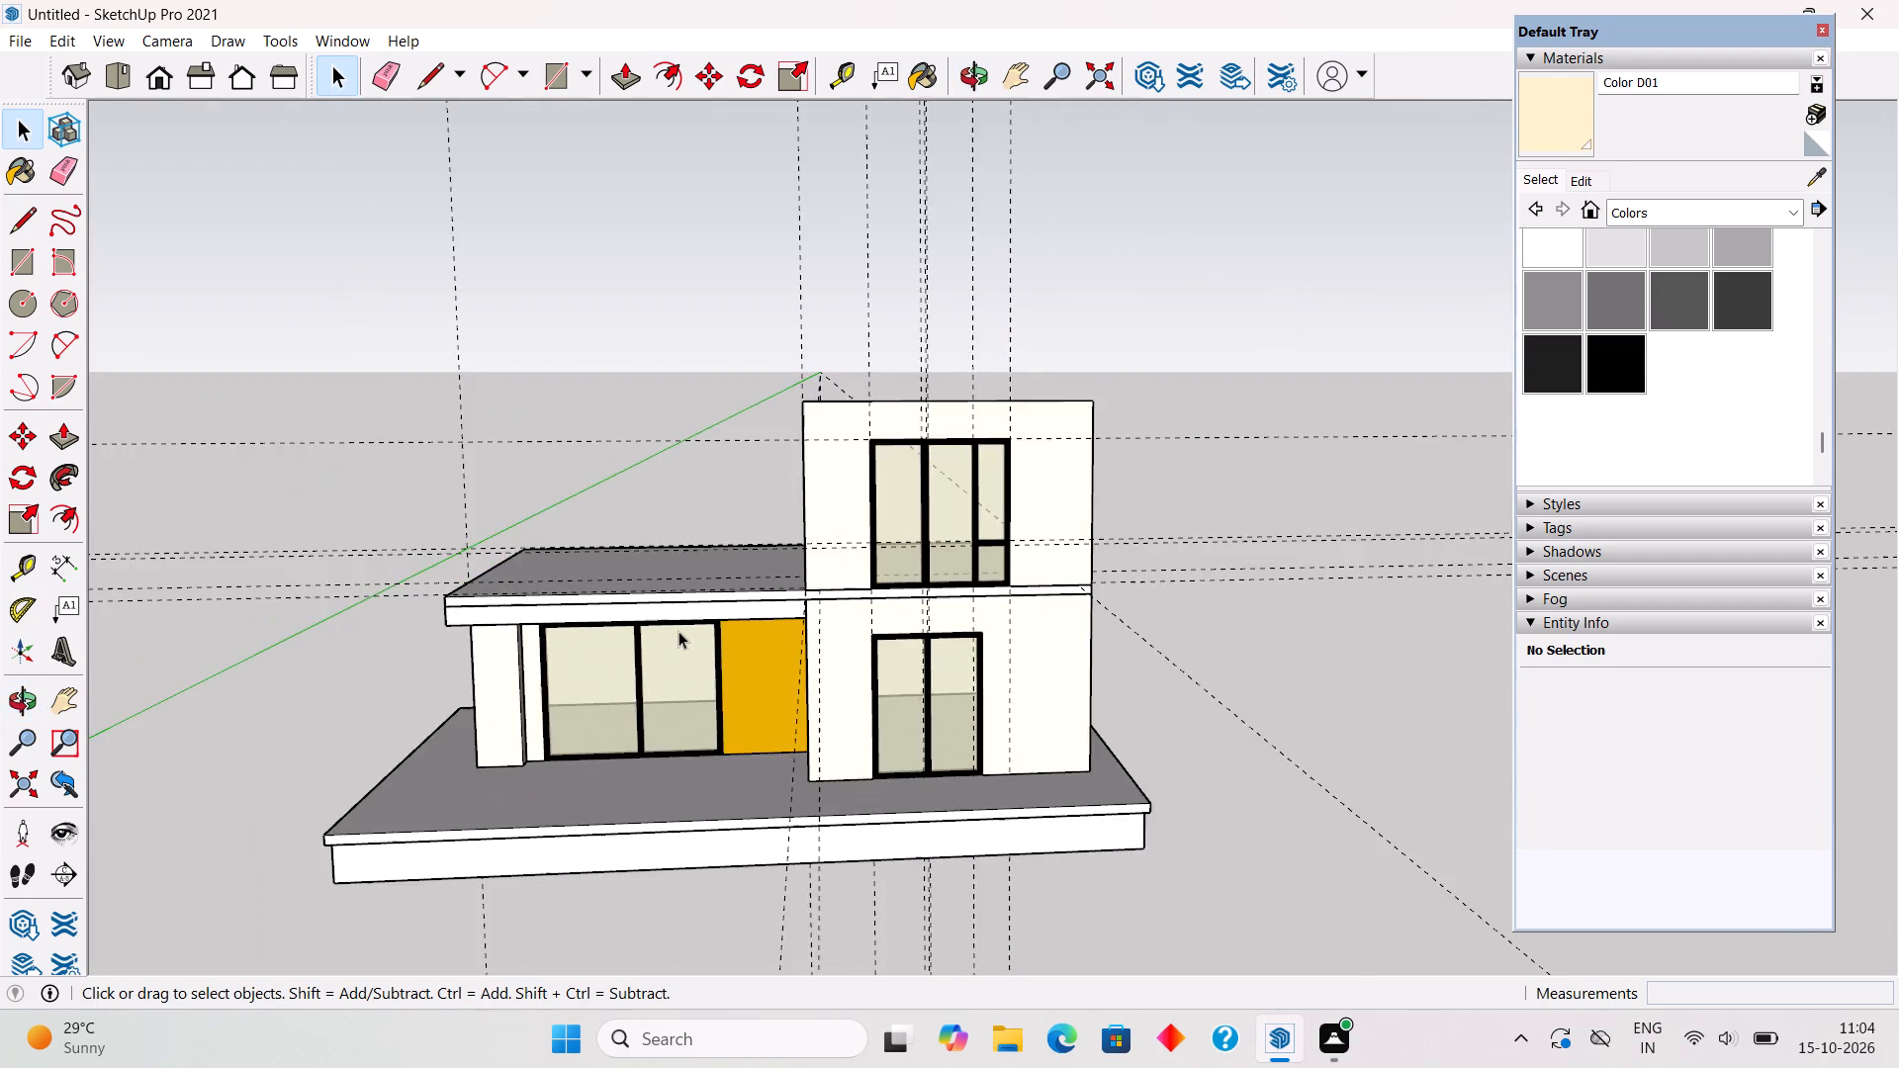
scroll(678, 631, "down", 2)
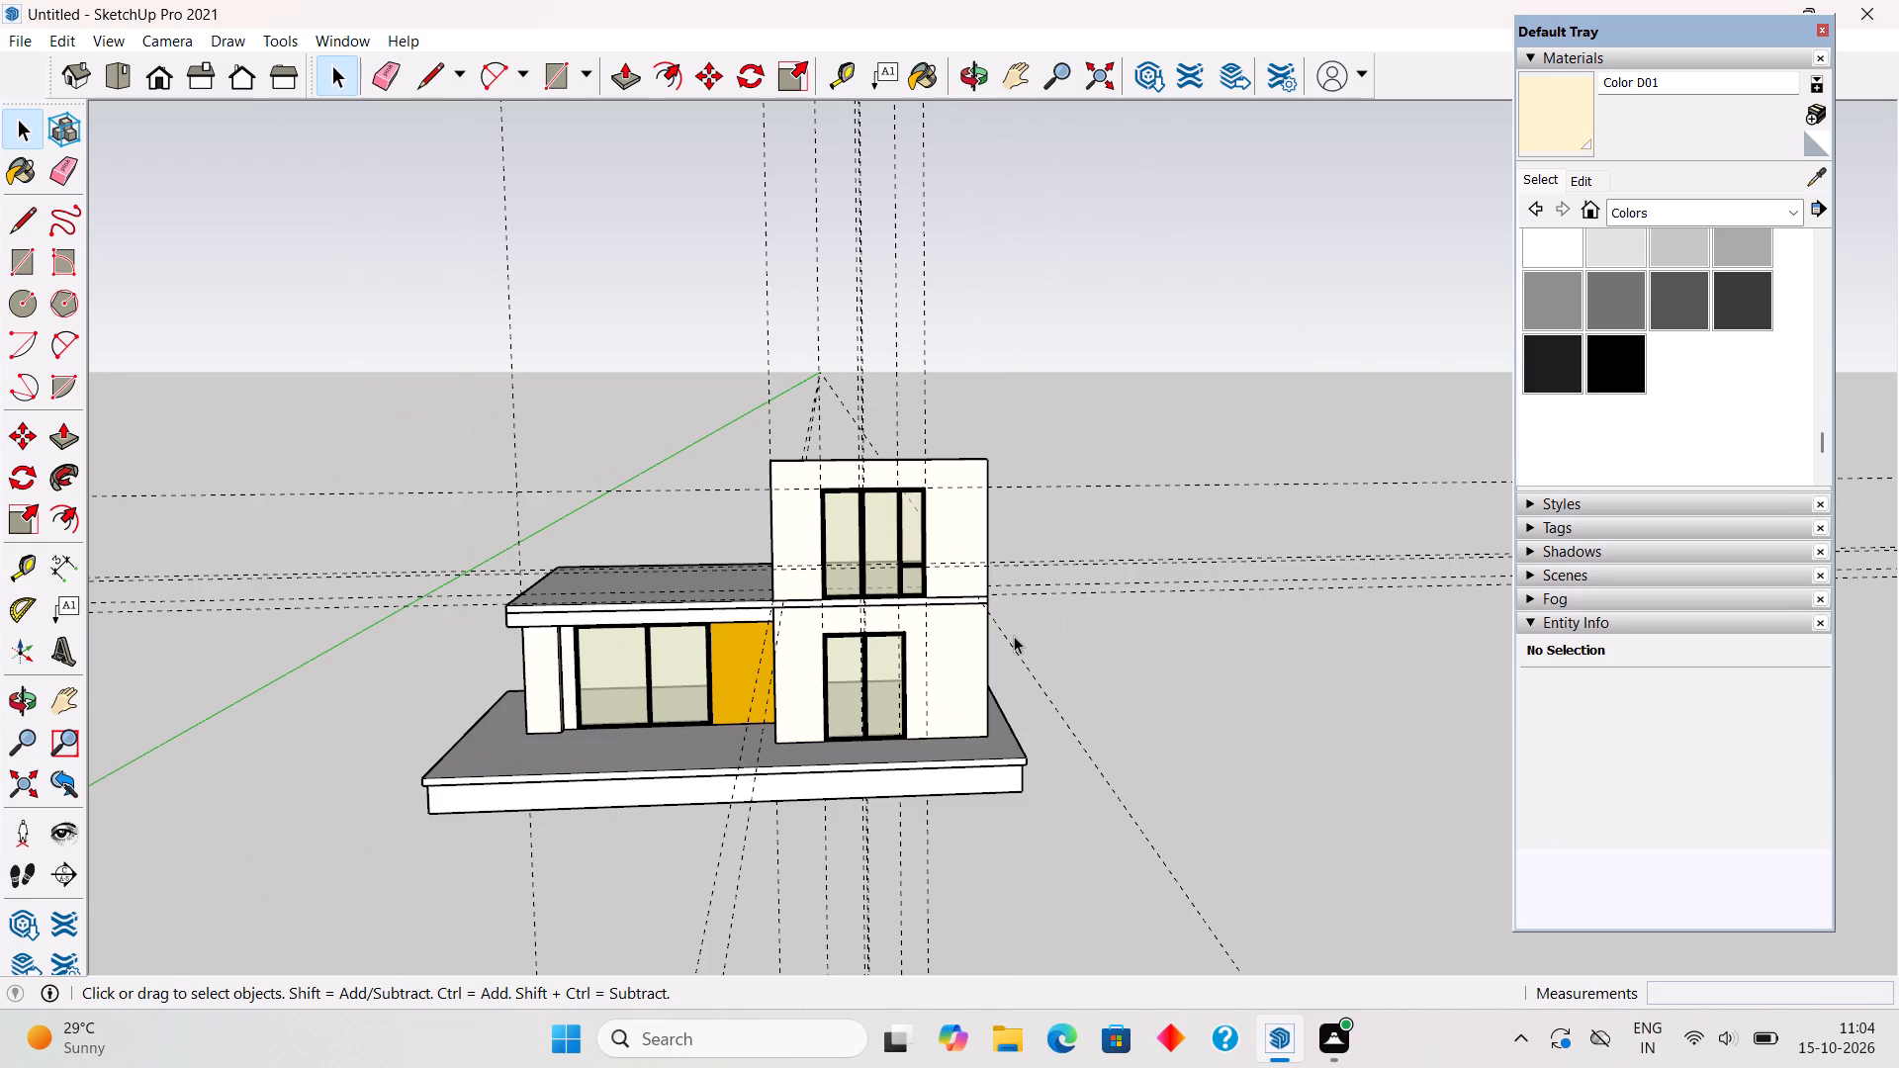
Place a guide on the lower roof slab, 9" behind the existing guide that runs parallel to its front edge.
middle_click_drag(491, 642, 1318, 819)
scroll(1053, 893, "up", 4)
middle_click_drag(909, 826, 1093, 909)
scroll(1092, 909, "up", 3)
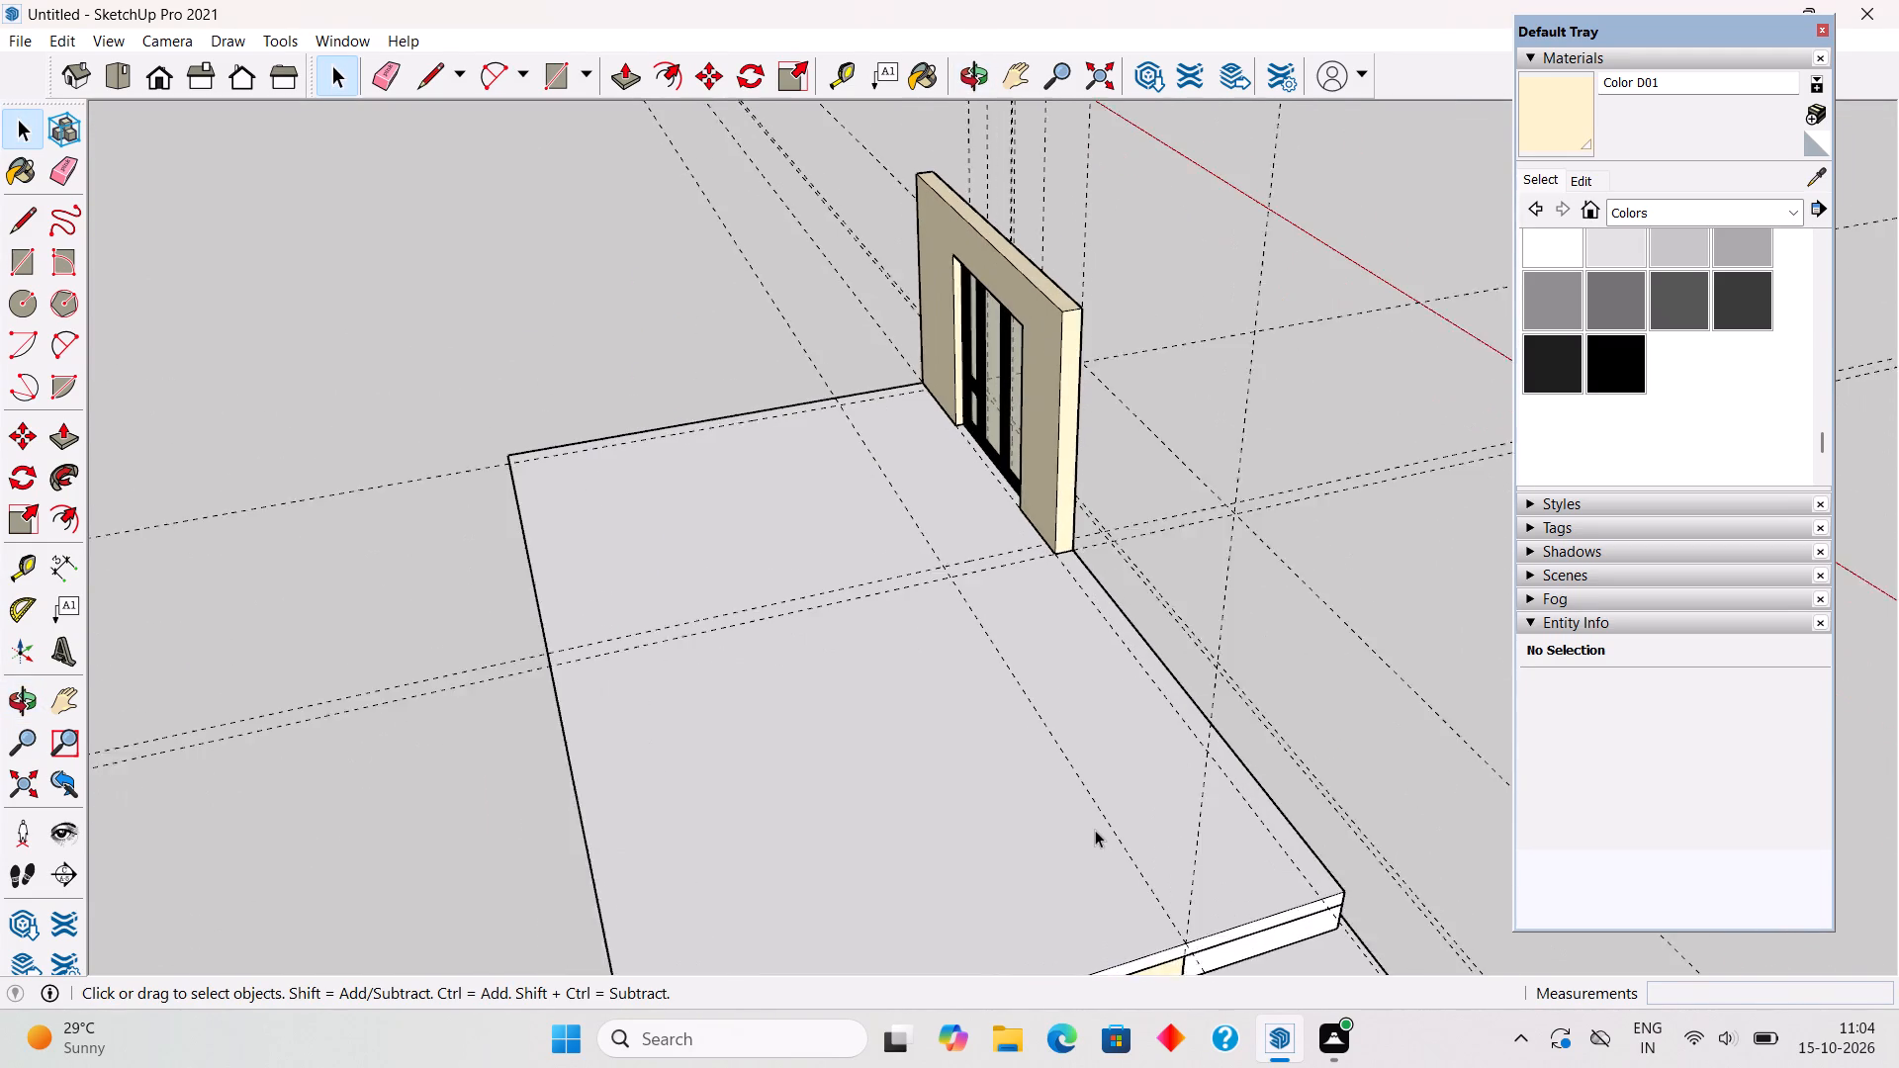
scroll(1095, 830, "up", 1)
key("t")
left_click(1105, 809)
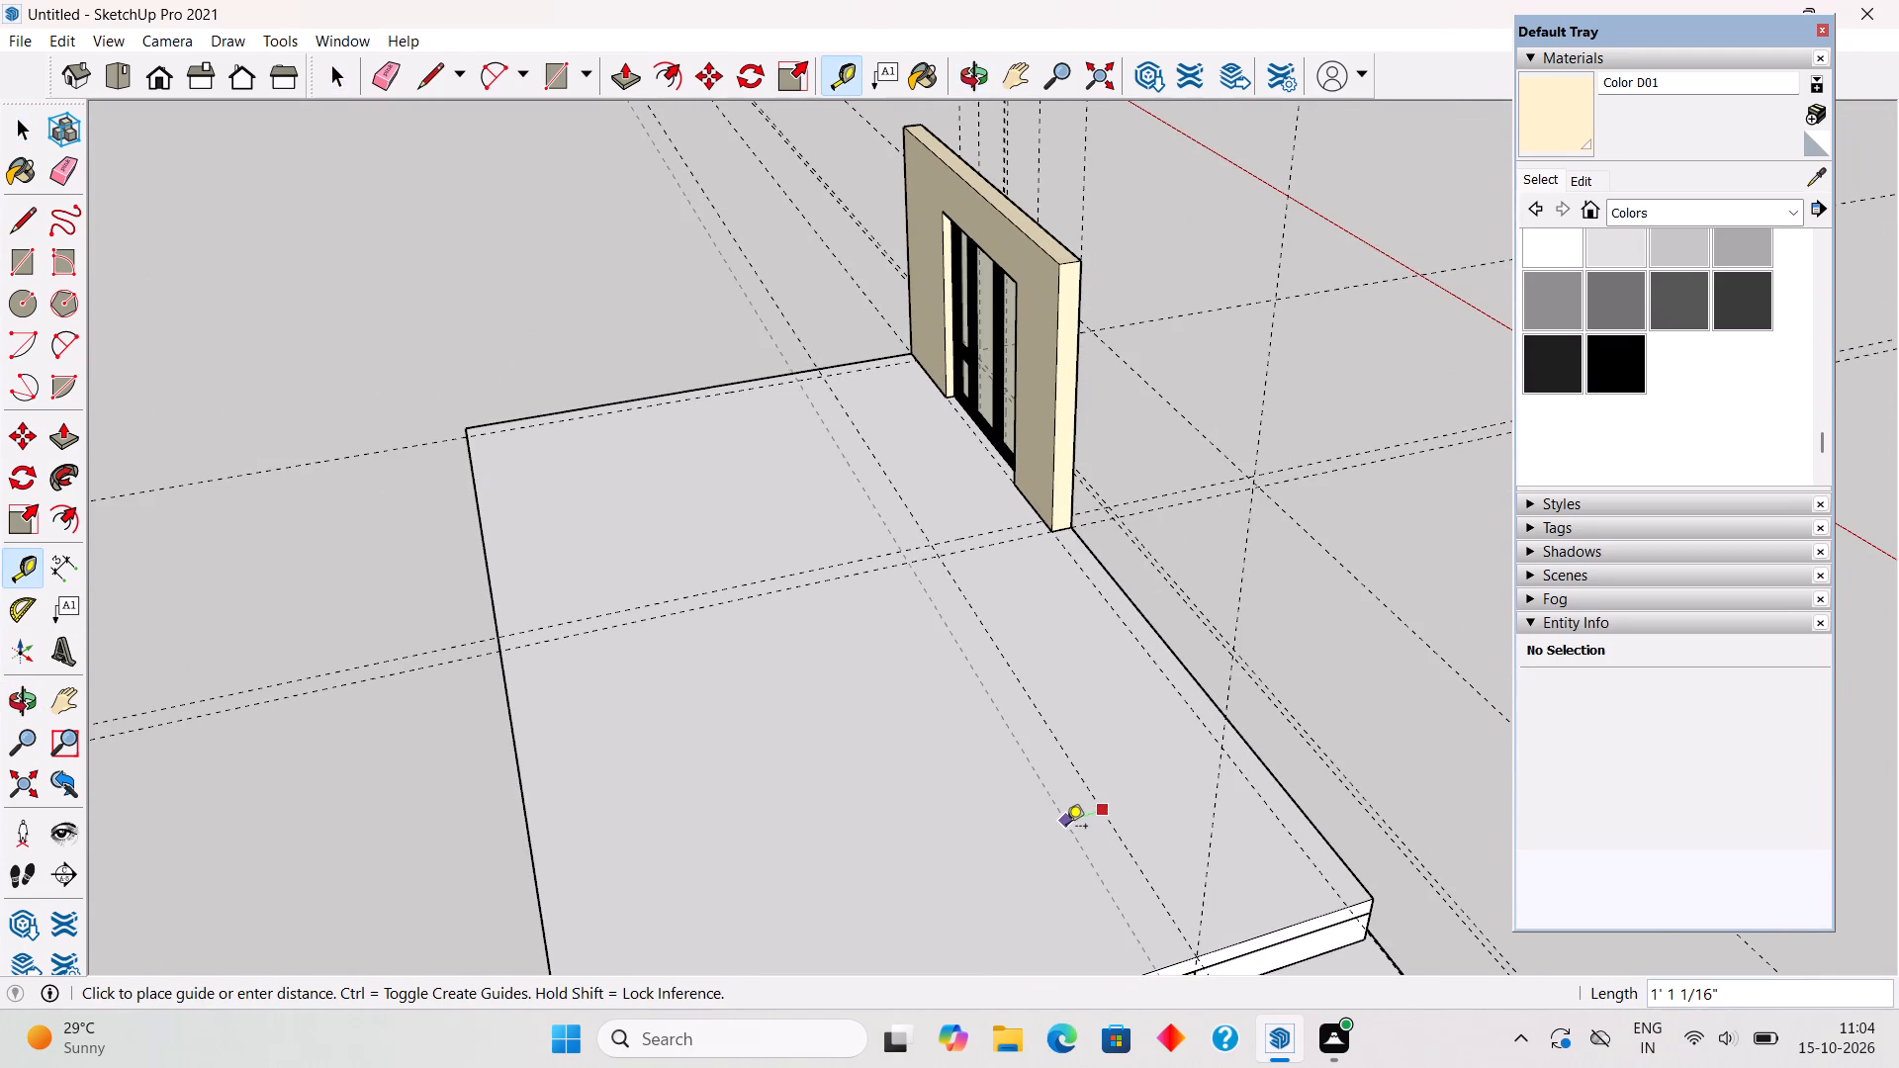
type("9\"")
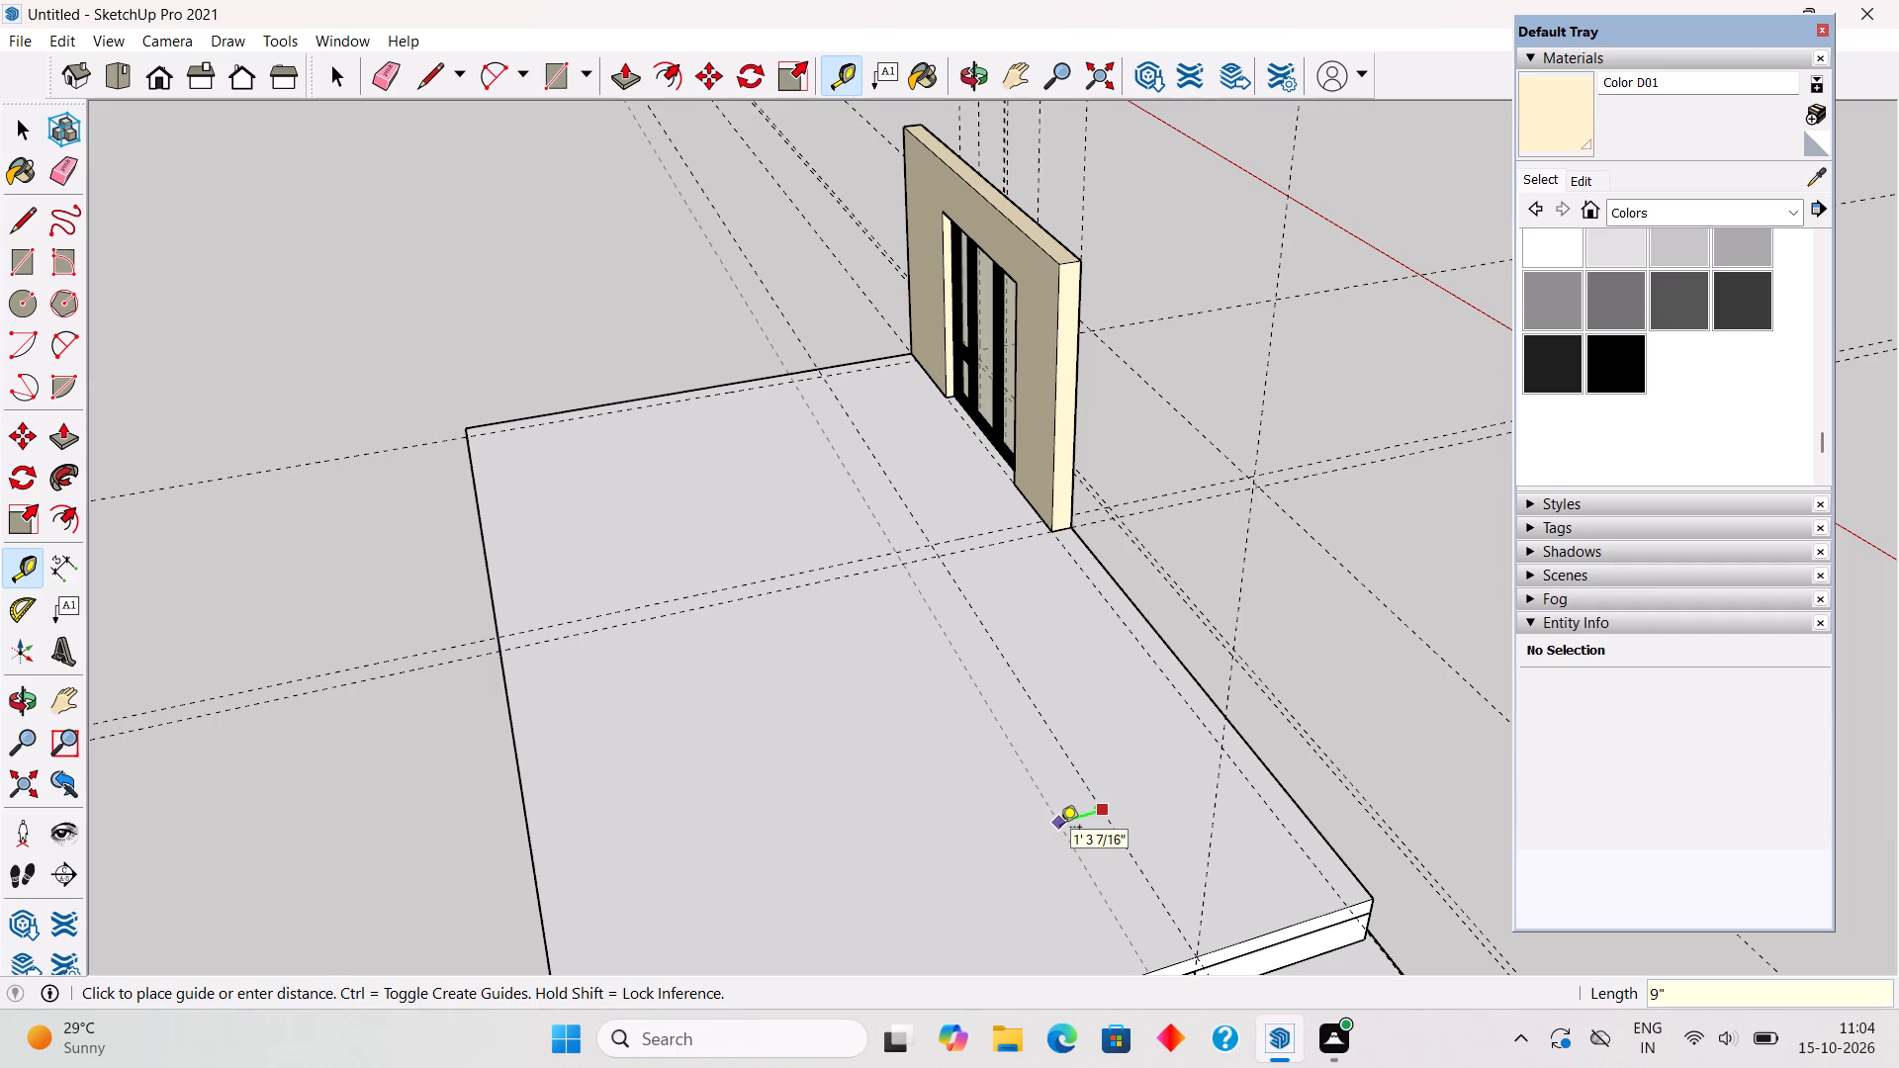
key("Return")
Draw a narrow rectangle on the roof slab from the upper wall's corner back to the guide intersection and Push/Pull it up 10'.
key("r")
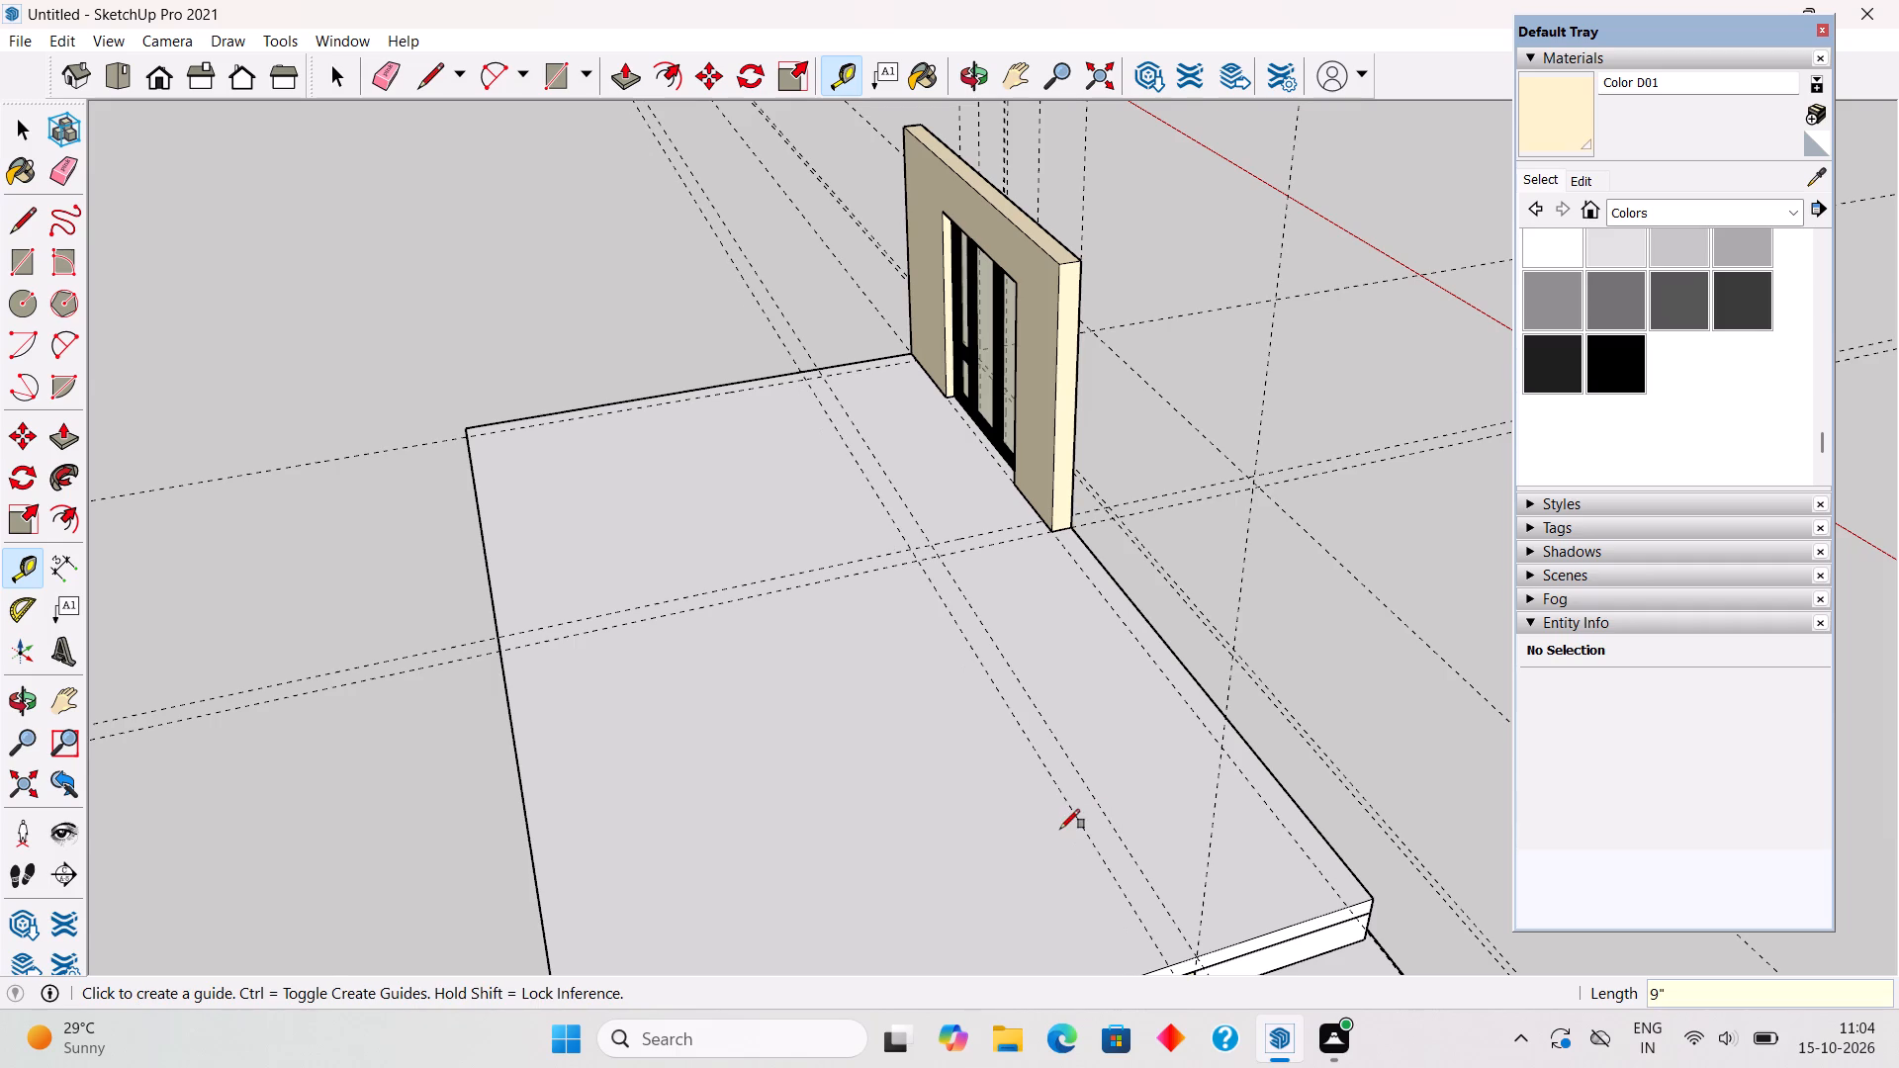
scroll(1001, 455, "up", 5)
scroll(997, 561, "up", 5)
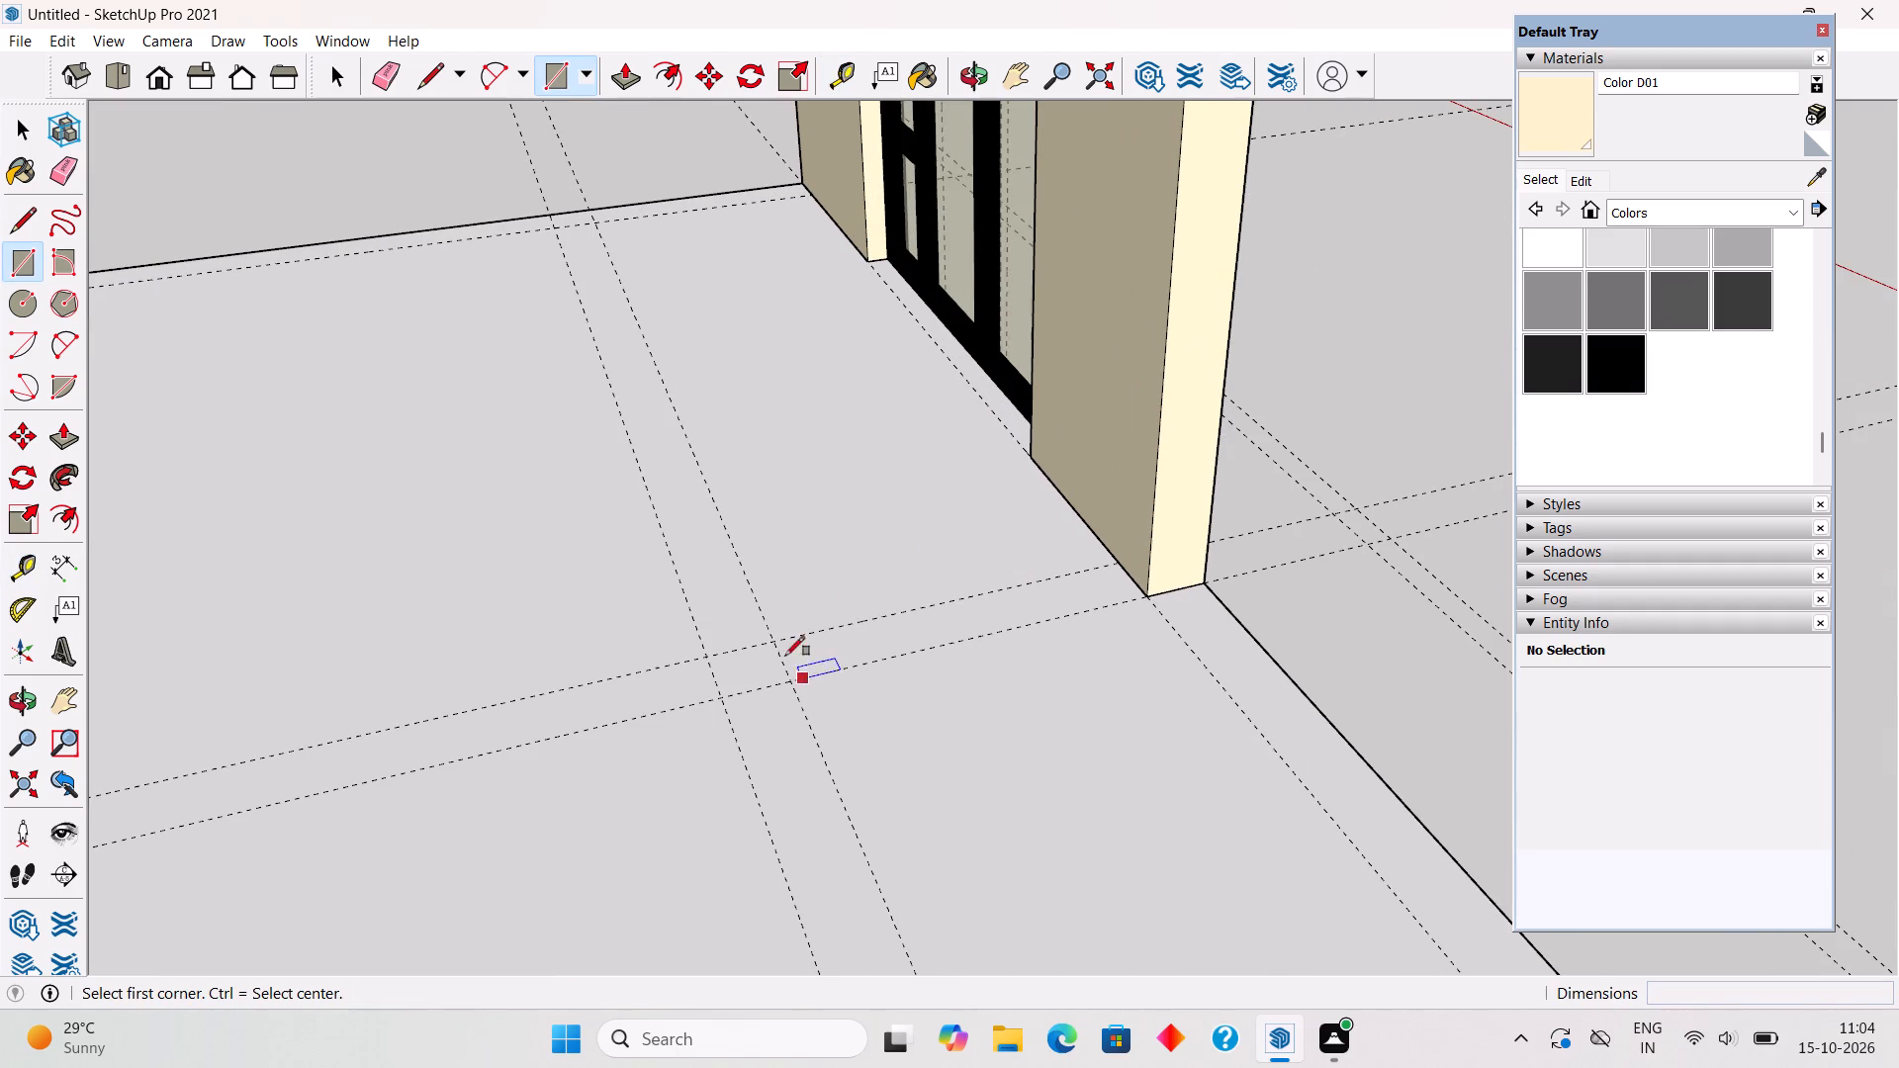
left_click(778, 636)
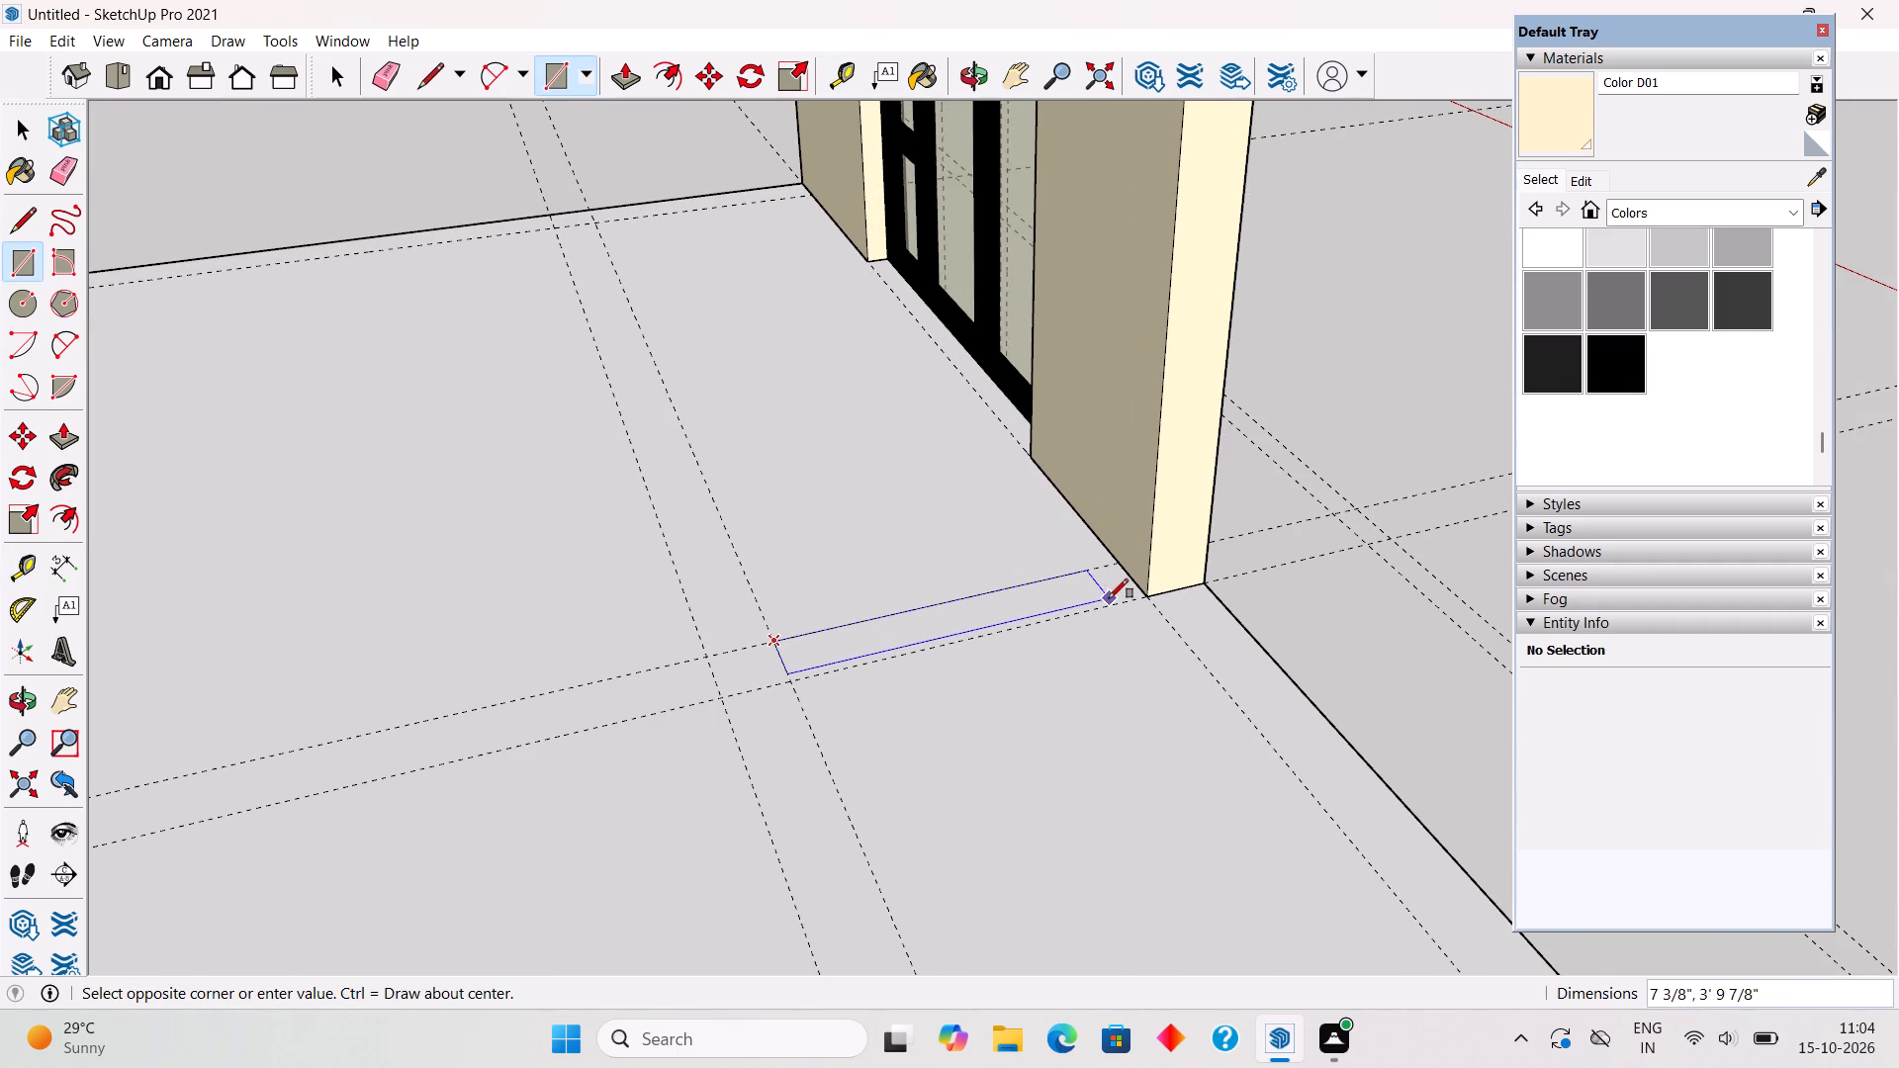
left_click(1149, 597)
key("p")
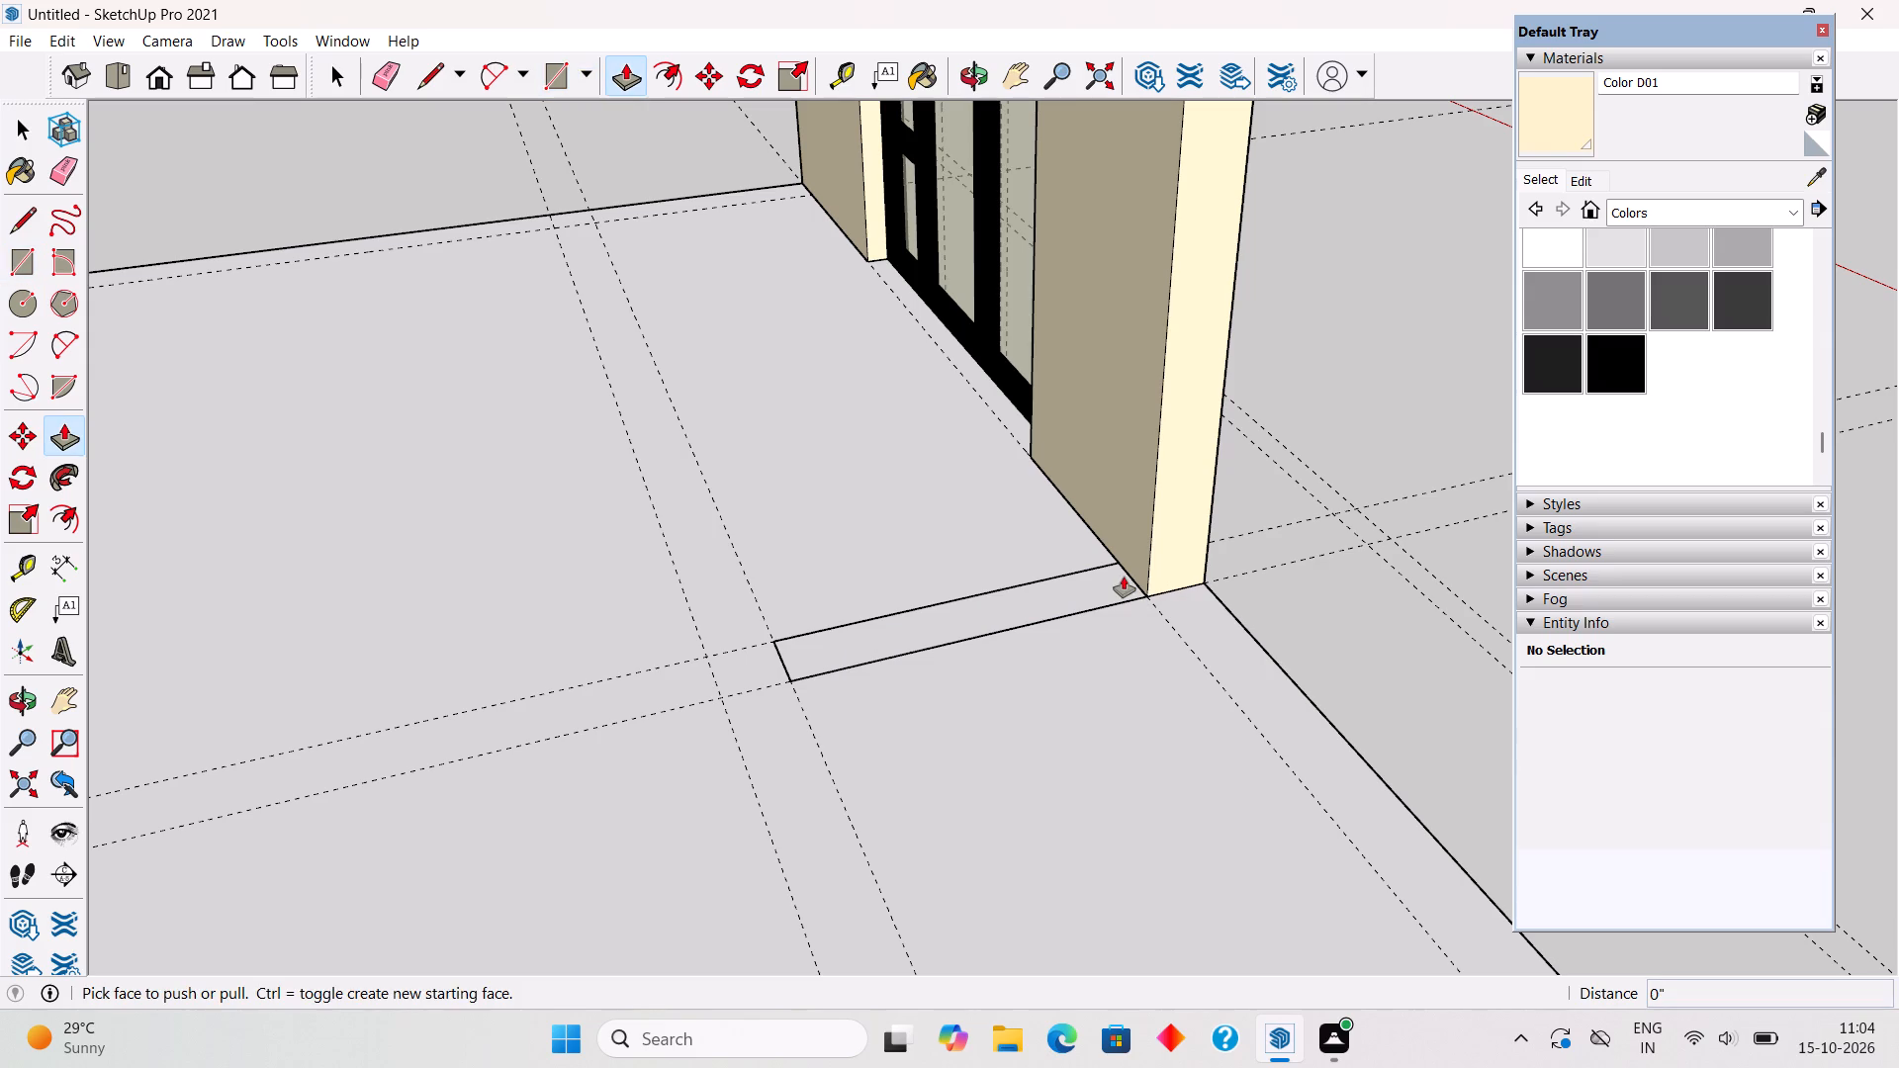
left_click(1124, 577)
type("10'")
key("Return")
key("space")
Make the short return wall behind the upper-storey front wall a group.
triple_click(1117, 465)
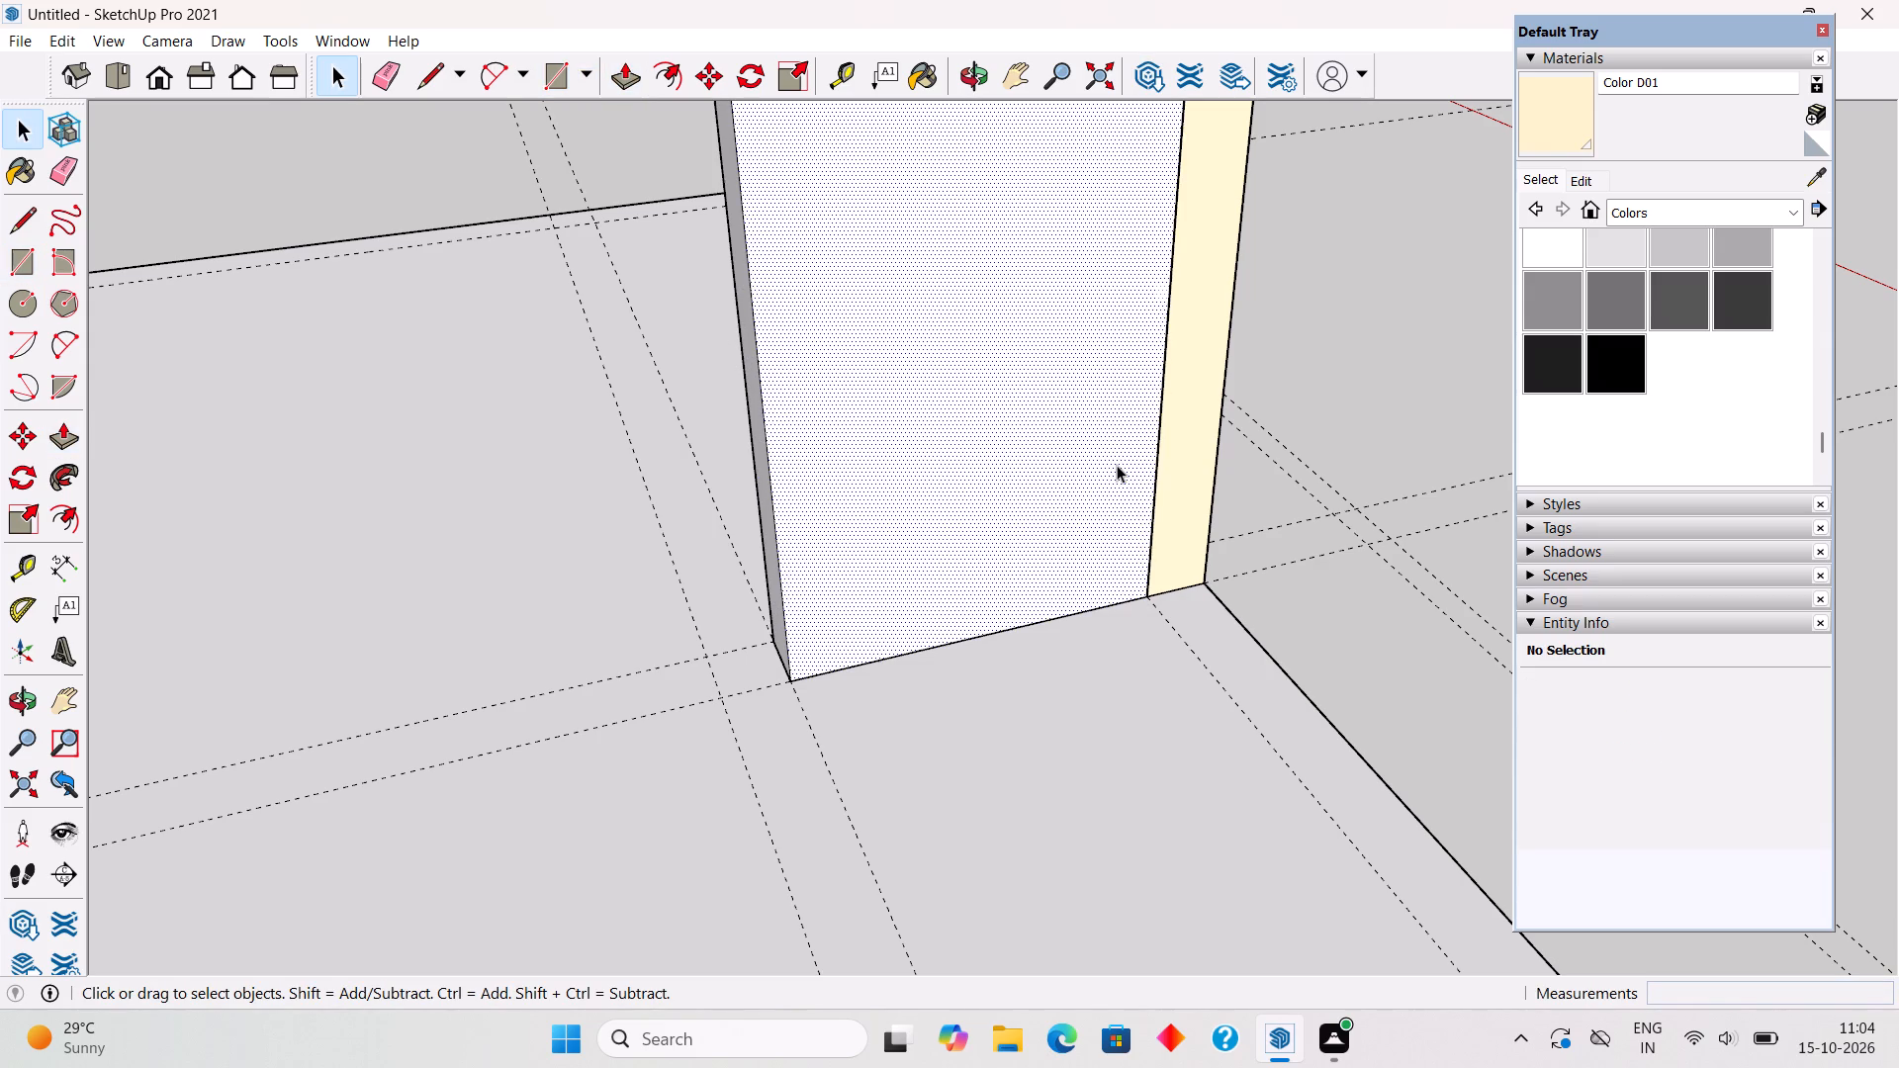
right_click(1117, 465)
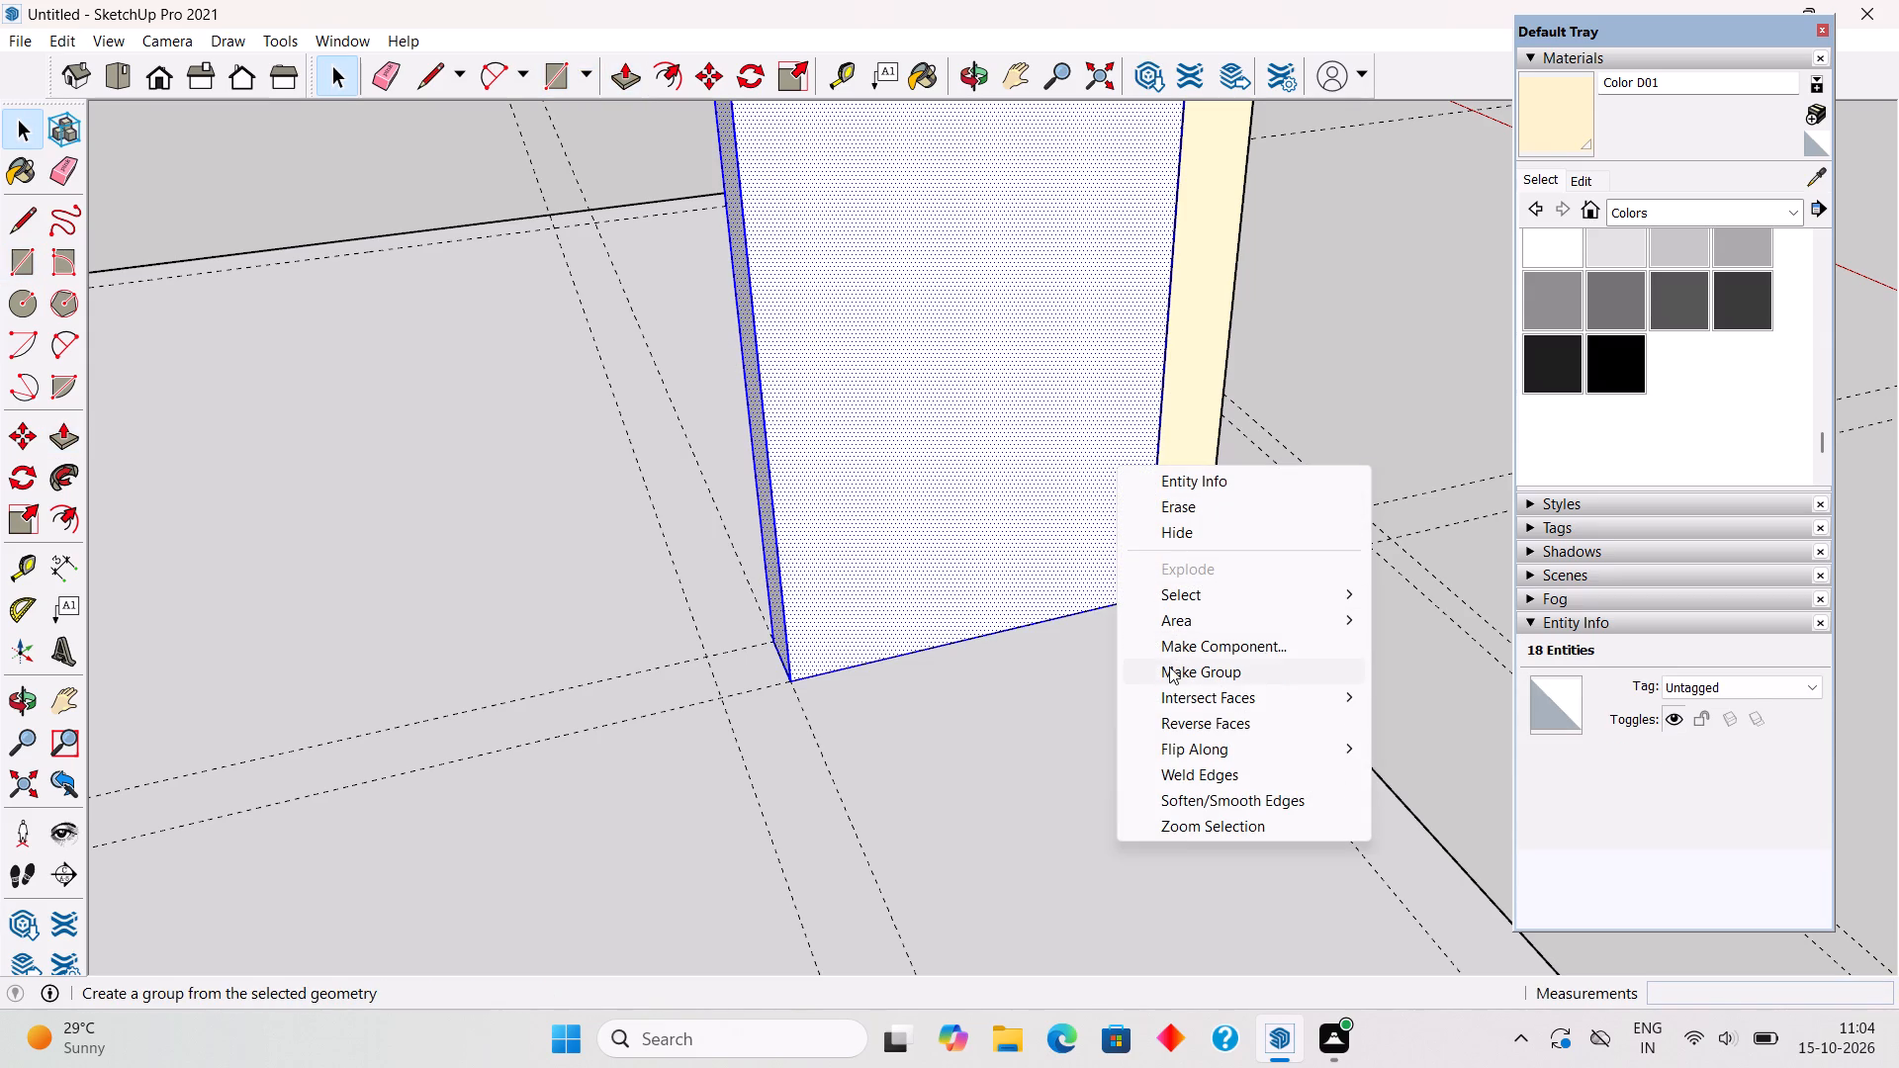
left_click(1169, 669)
scroll(800, 474, "down", 14)
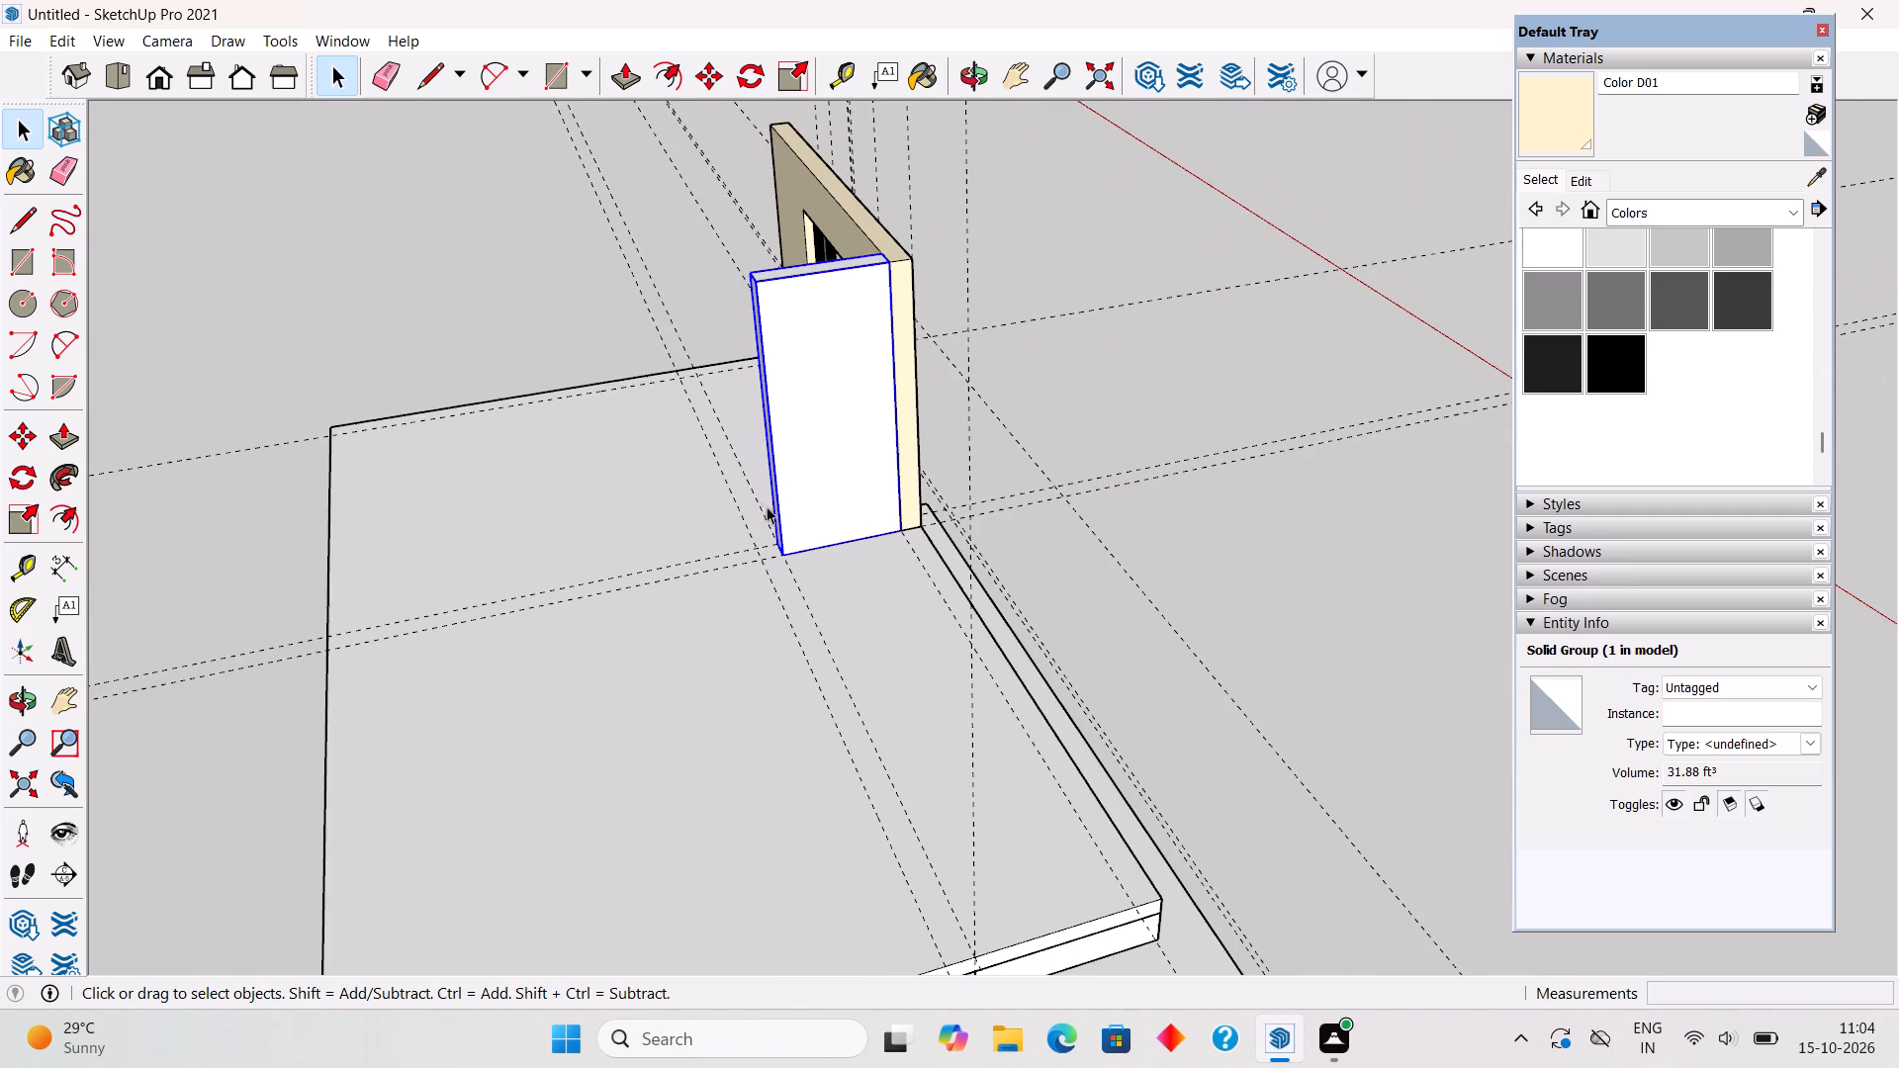
left_click(564, 314)
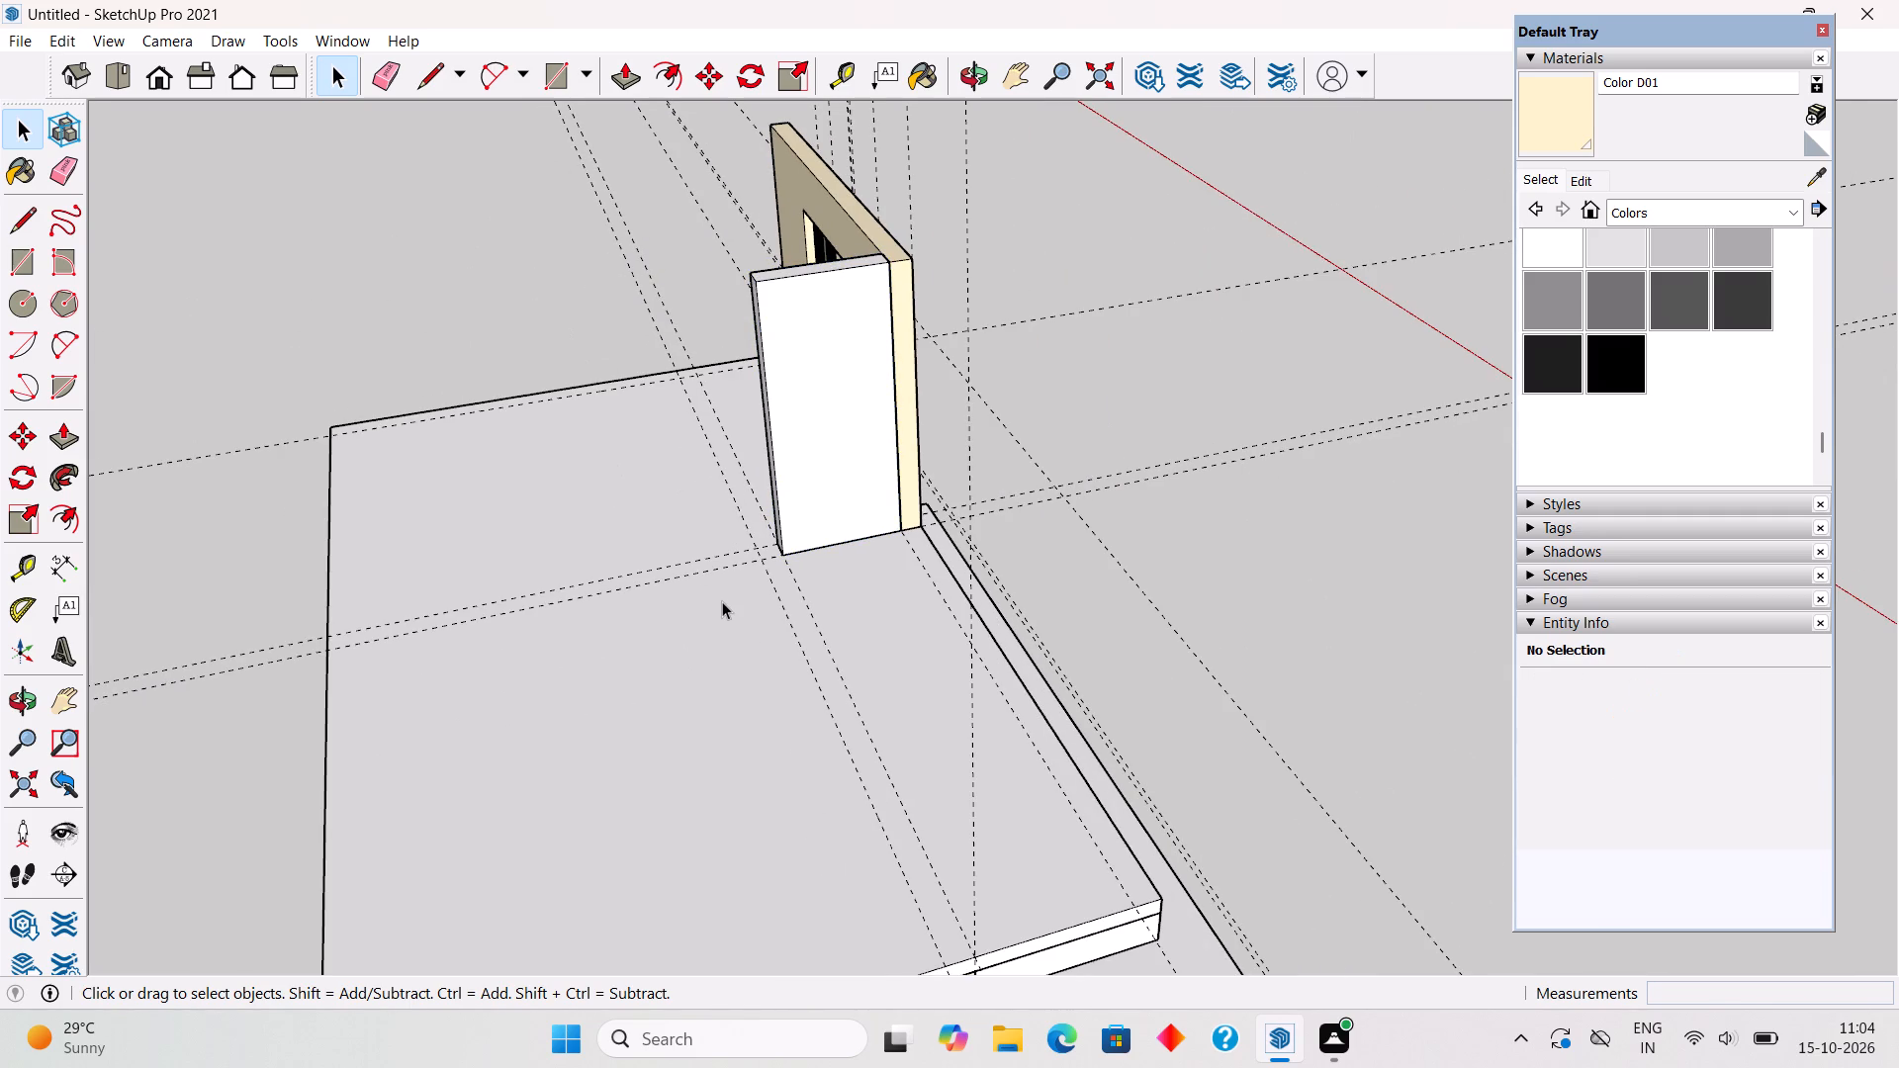
Draw a rectangle between the 9" guides from the return wall's end to the roof slab's side edge and Push/Pull it up 10'.
key("r")
left_click(753, 551)
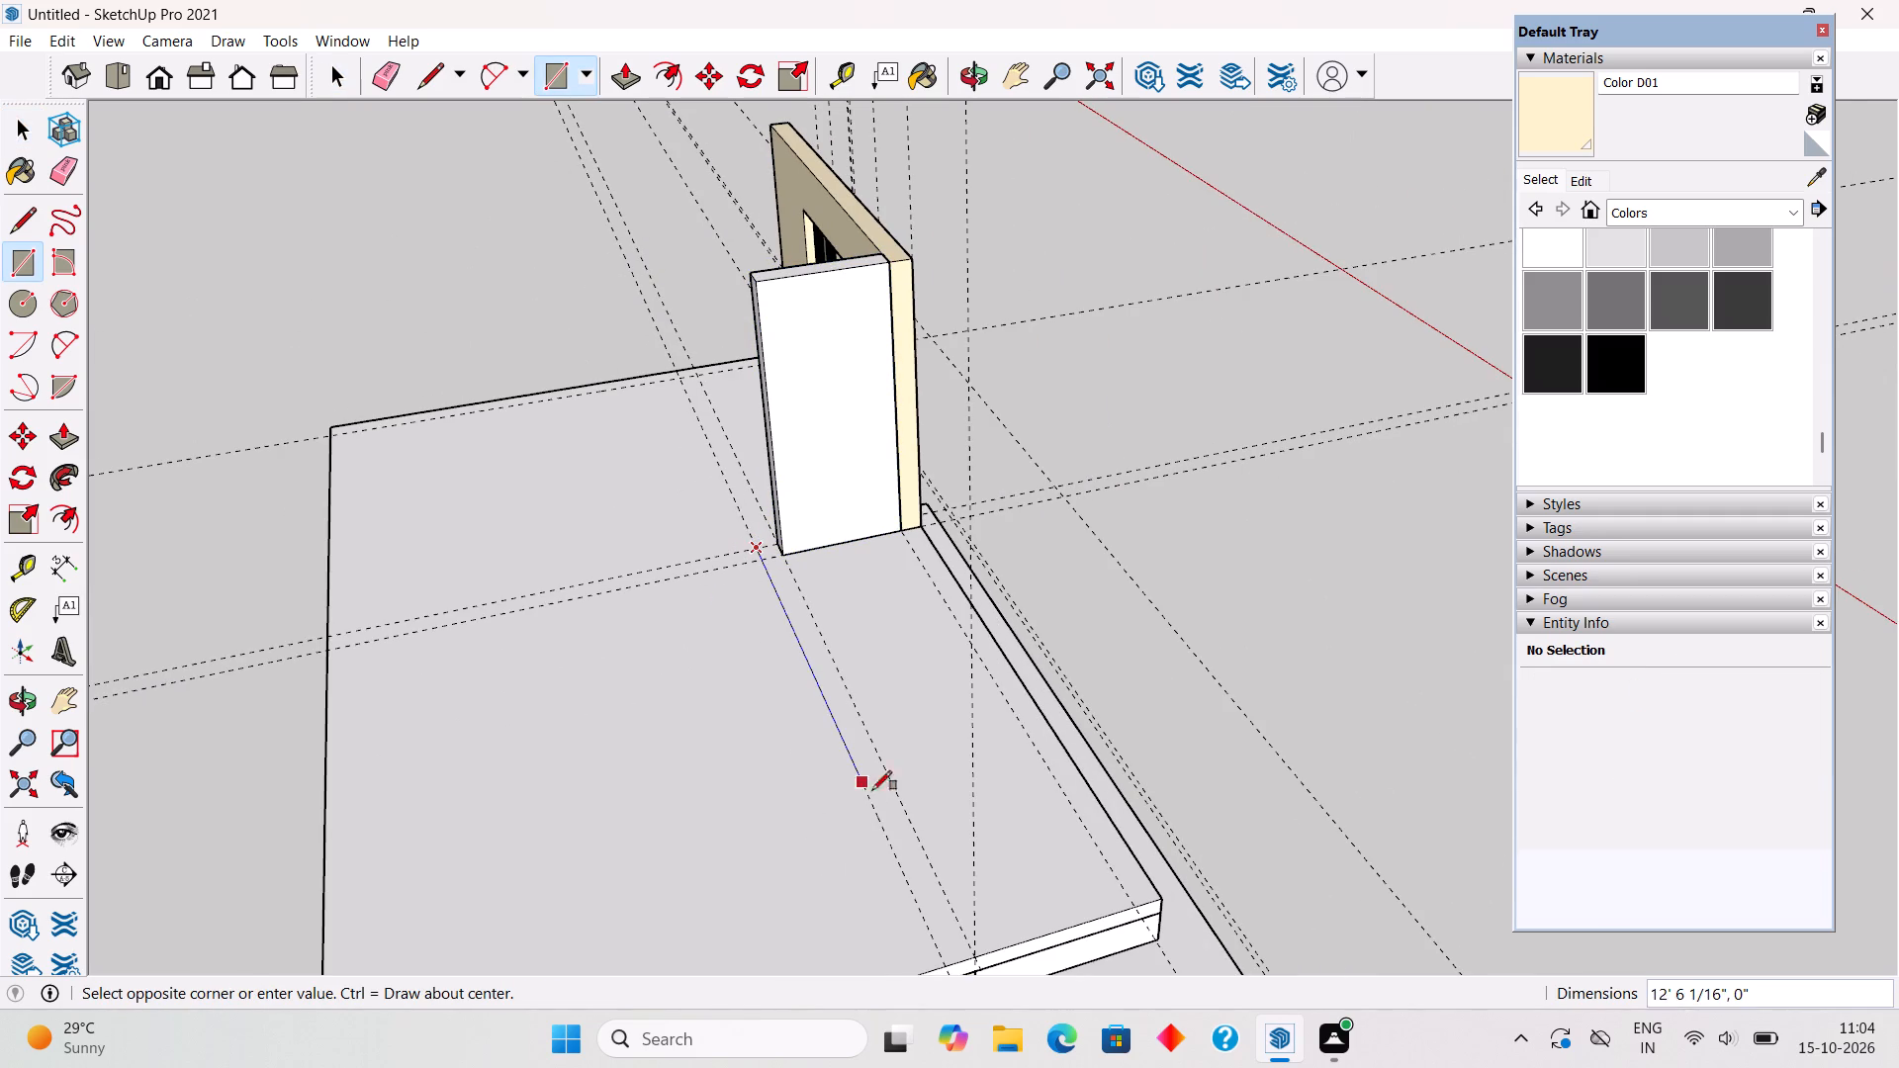
scroll(884, 831, "down", 3)
scroll(961, 976, "up", 9)
scroll(933, 894, "up", 4)
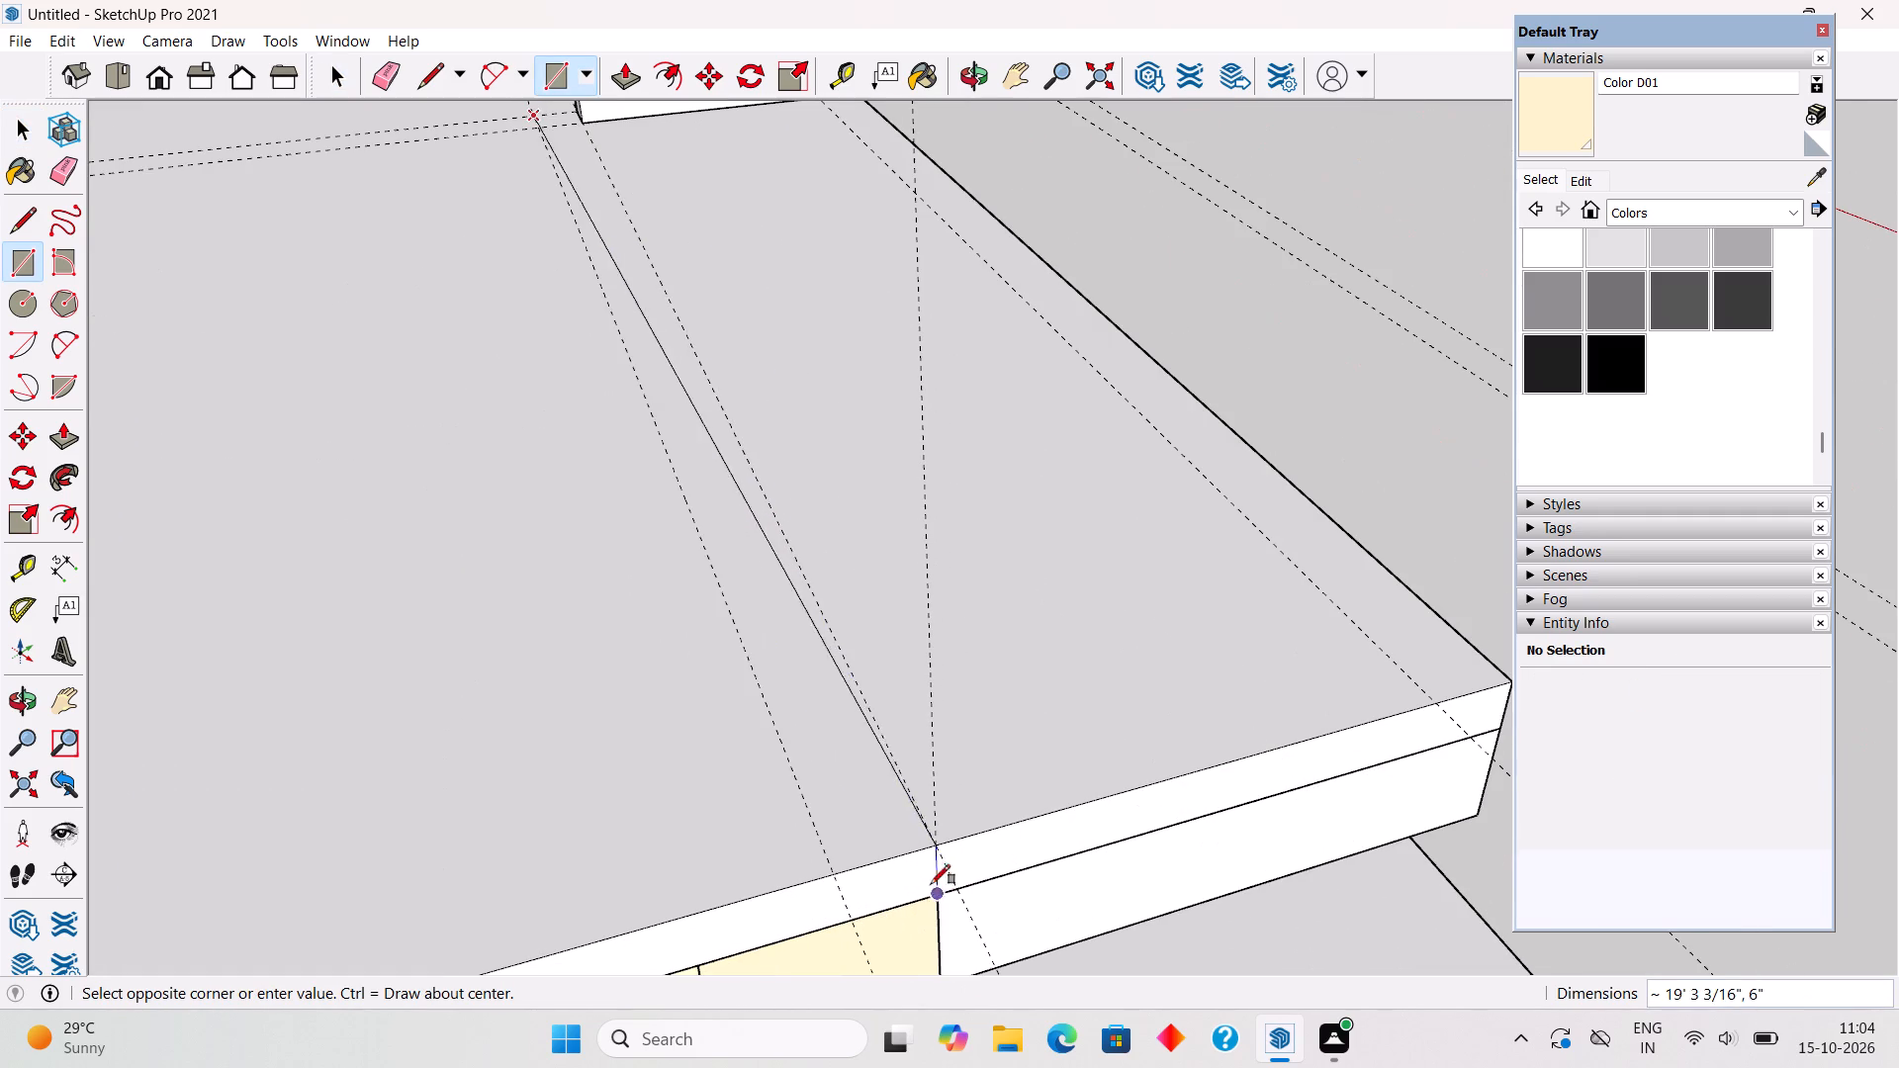
left_click(939, 845)
key("p")
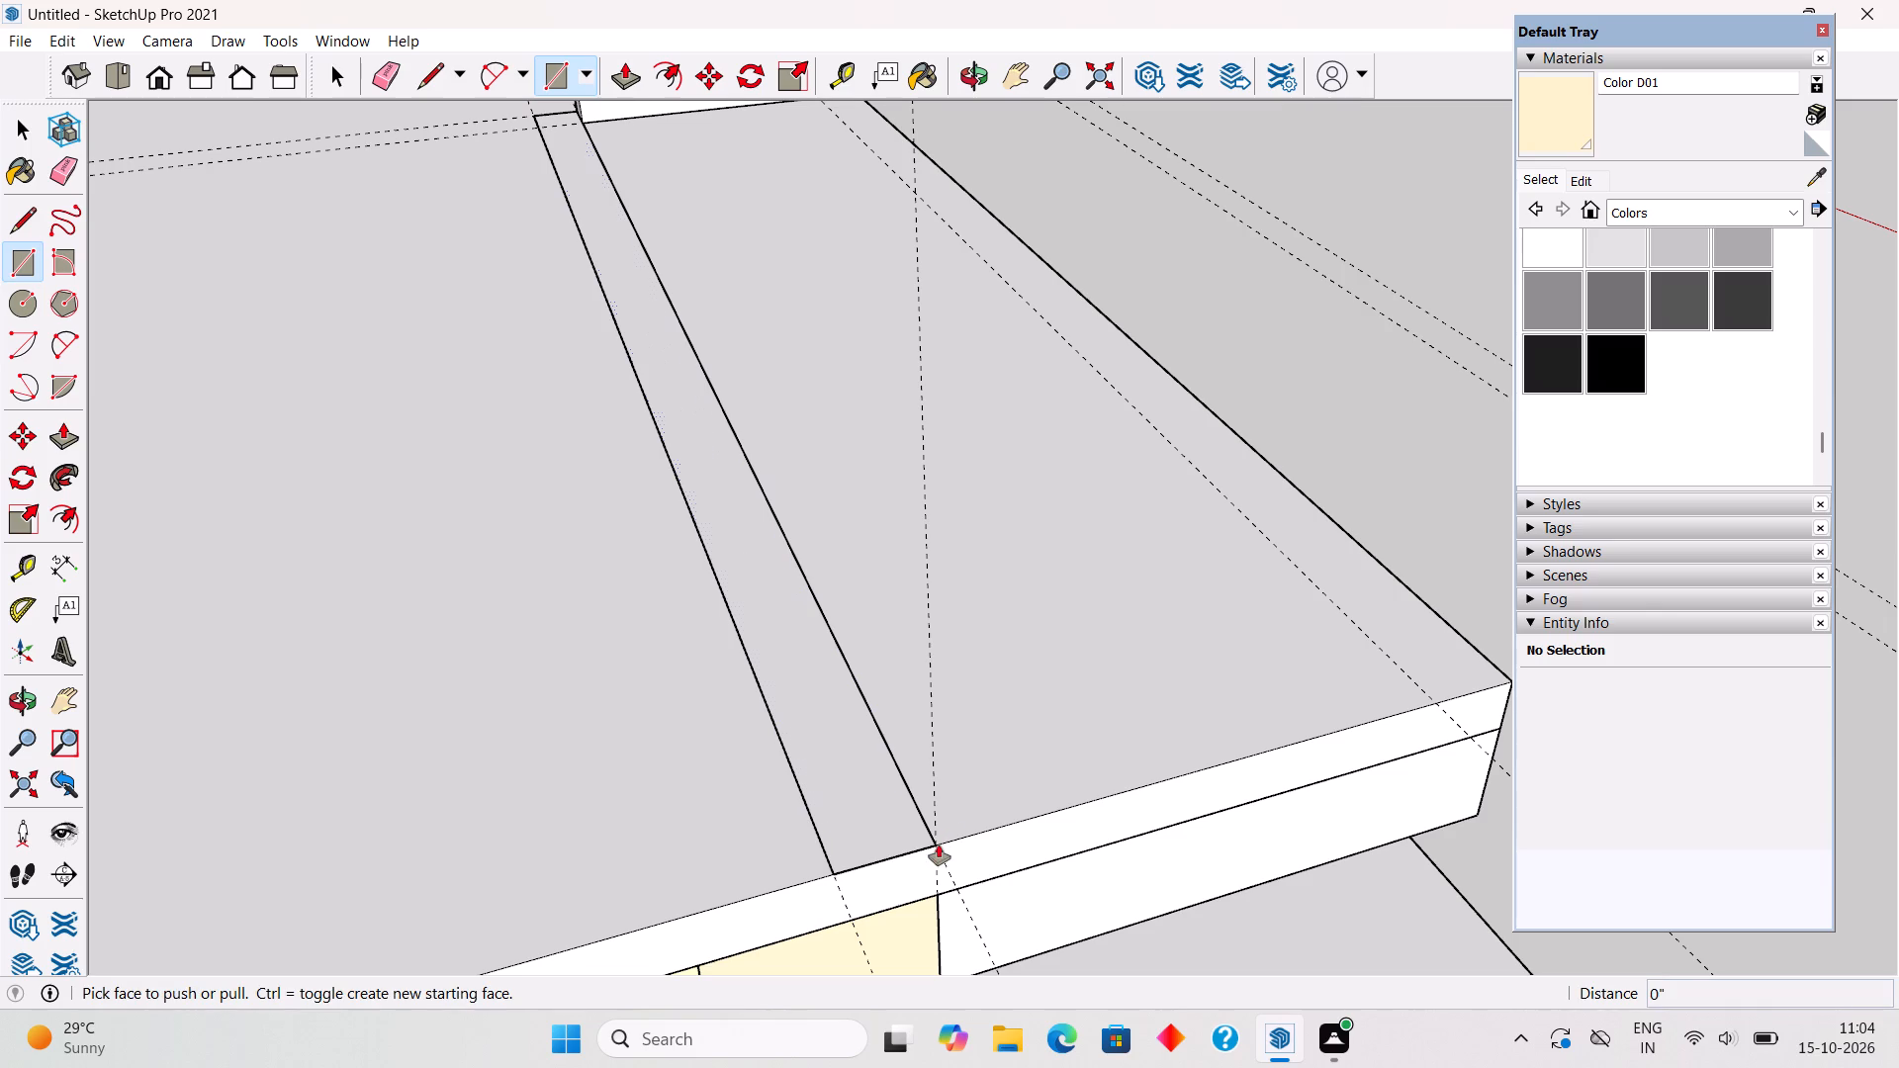
left_click(898, 841)
type("10'")
key("Return")
key("space")
Make the long set-back upper-storey wall on the roof slab a group.
scroll(901, 640, "down", 9)
middle_click_drag(1011, 472, 747, 503)
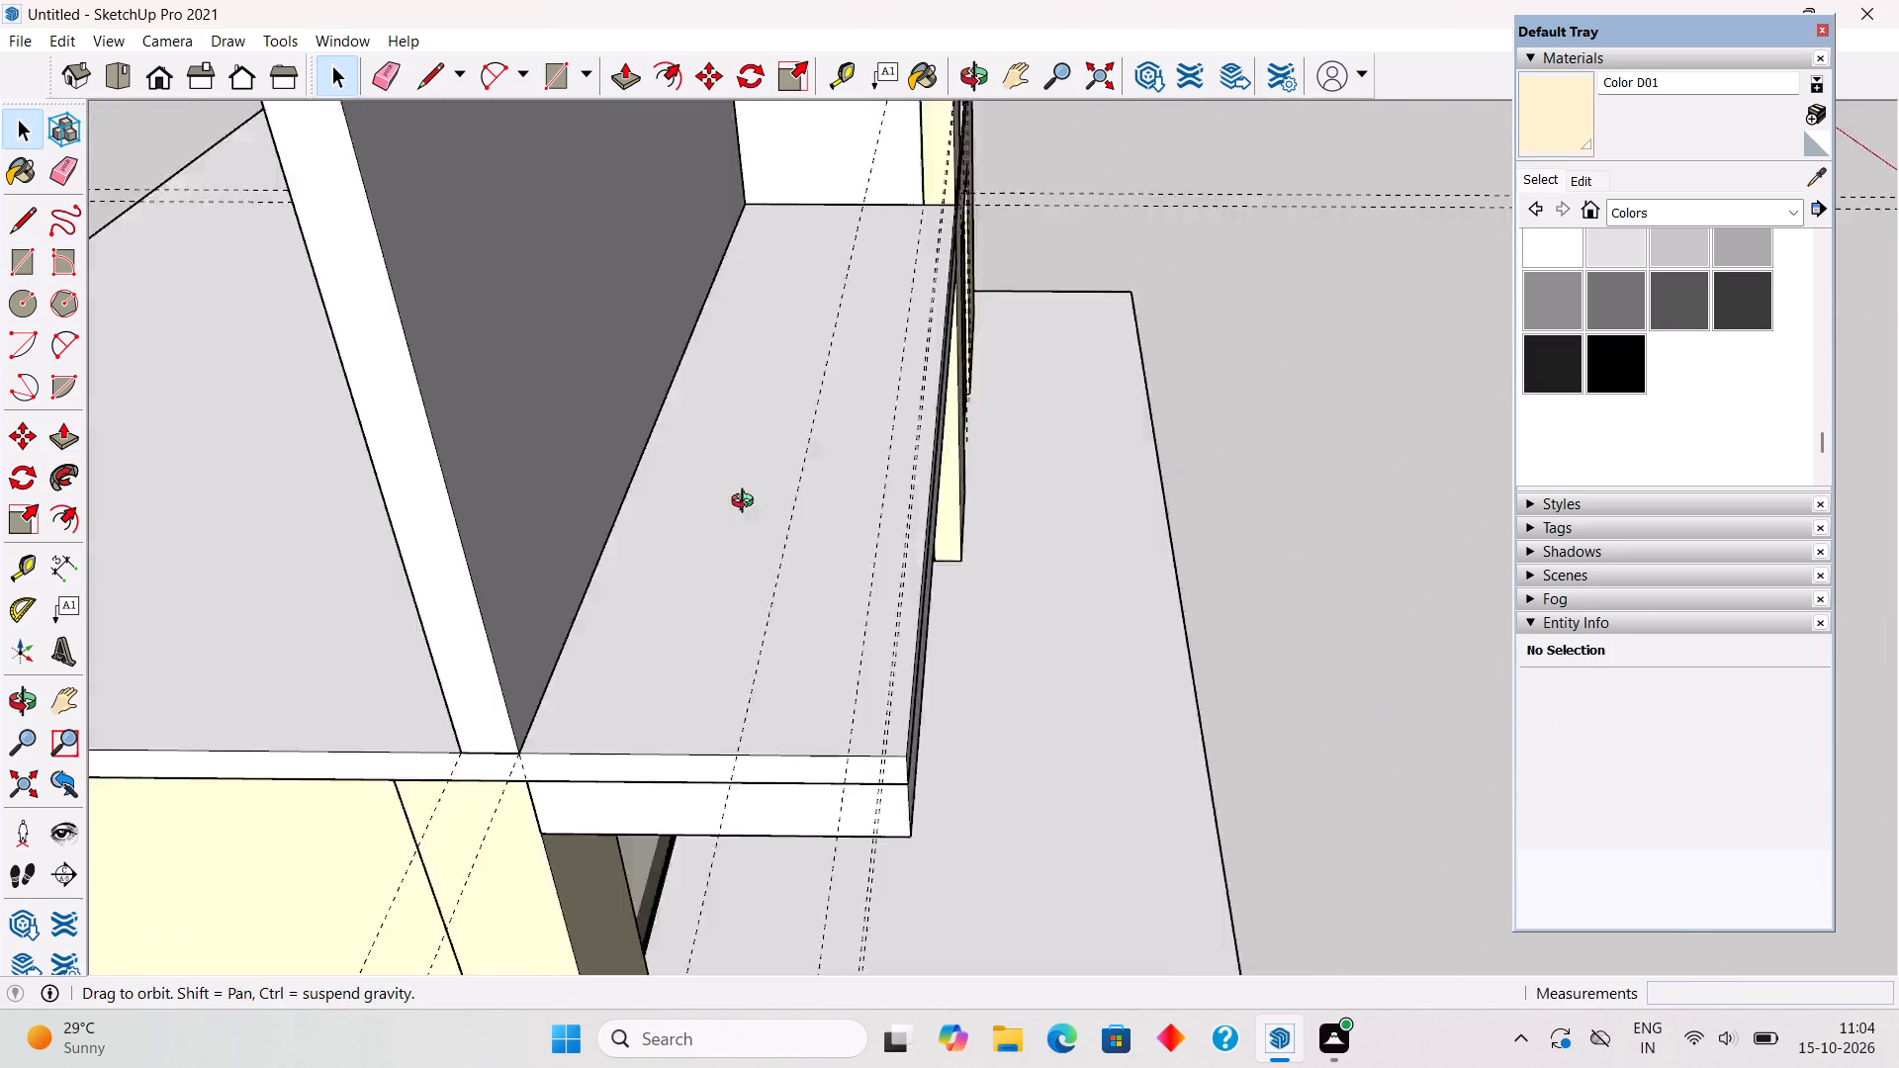
middle_click_drag(747, 503, 611, 508)
scroll(611, 508, "down", 9)
left_click(756, 264)
triple_click(679, 341)
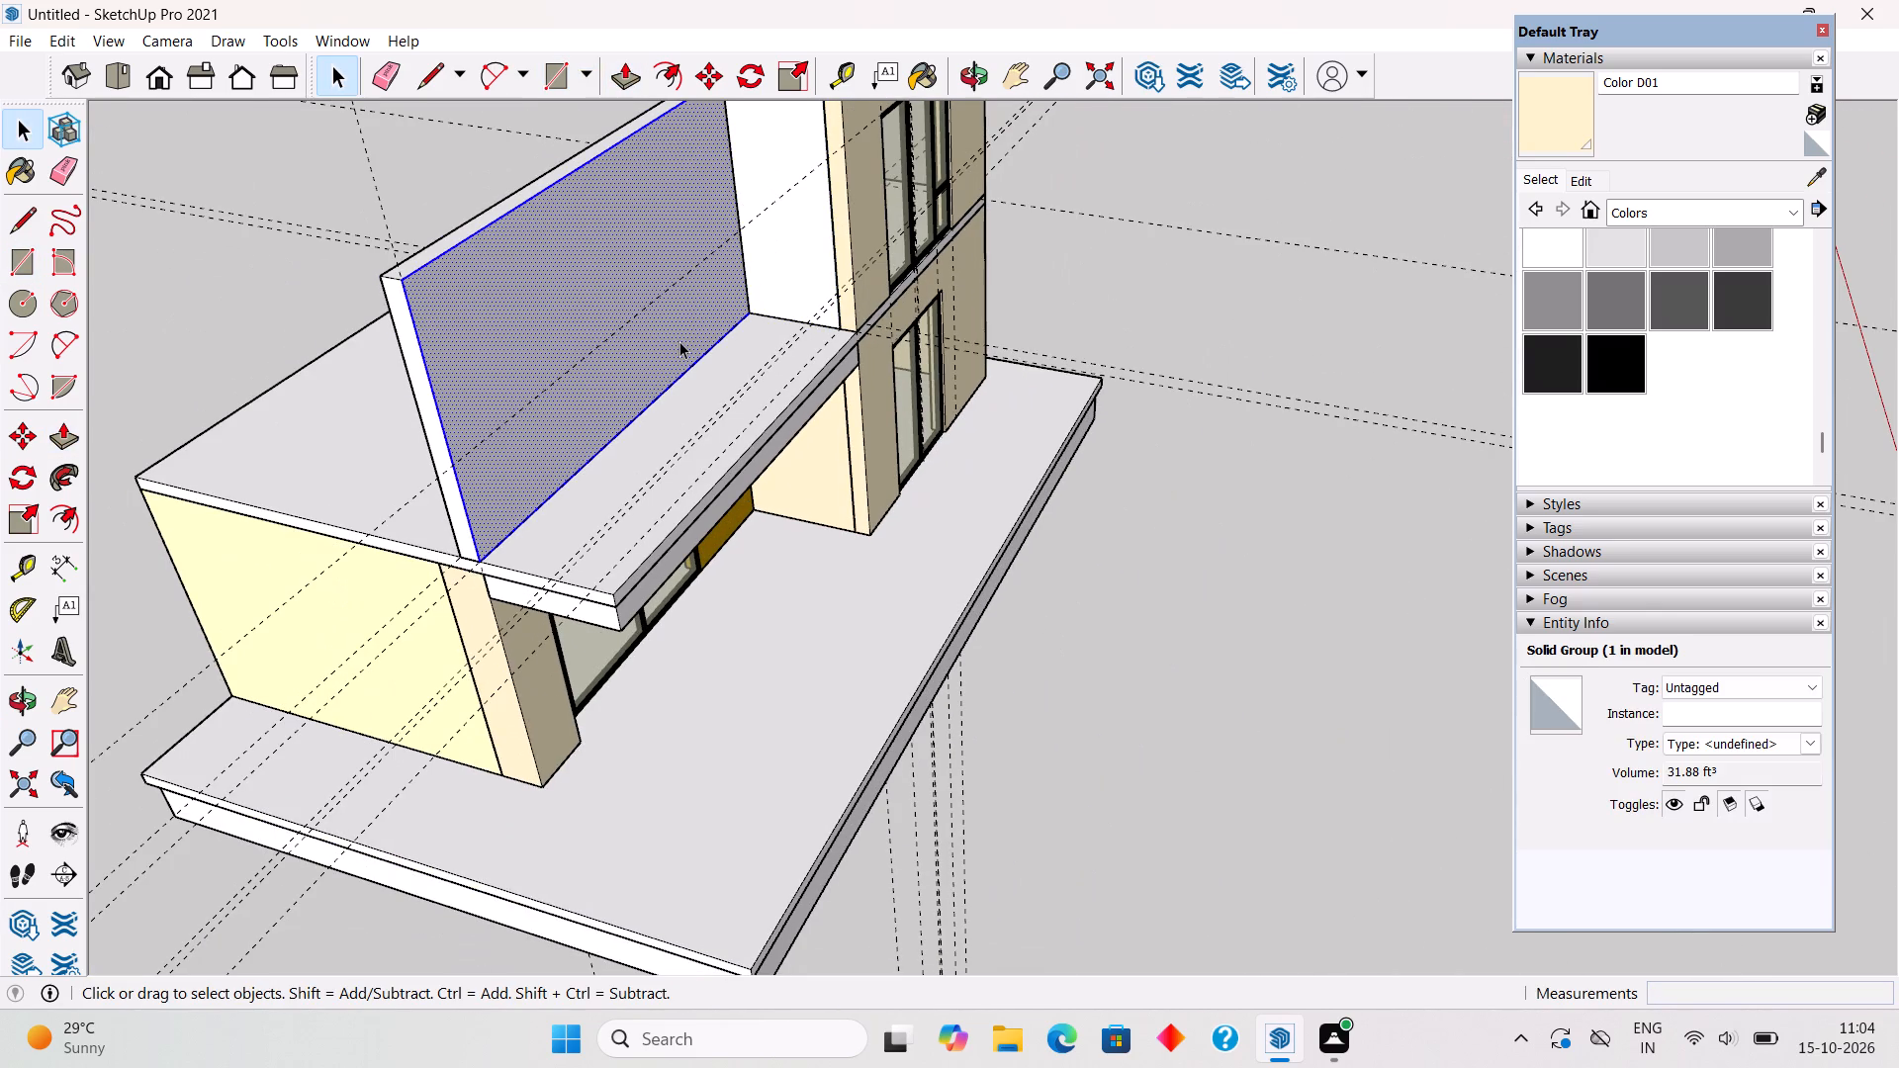
right_click(679, 341)
left_click(746, 554)
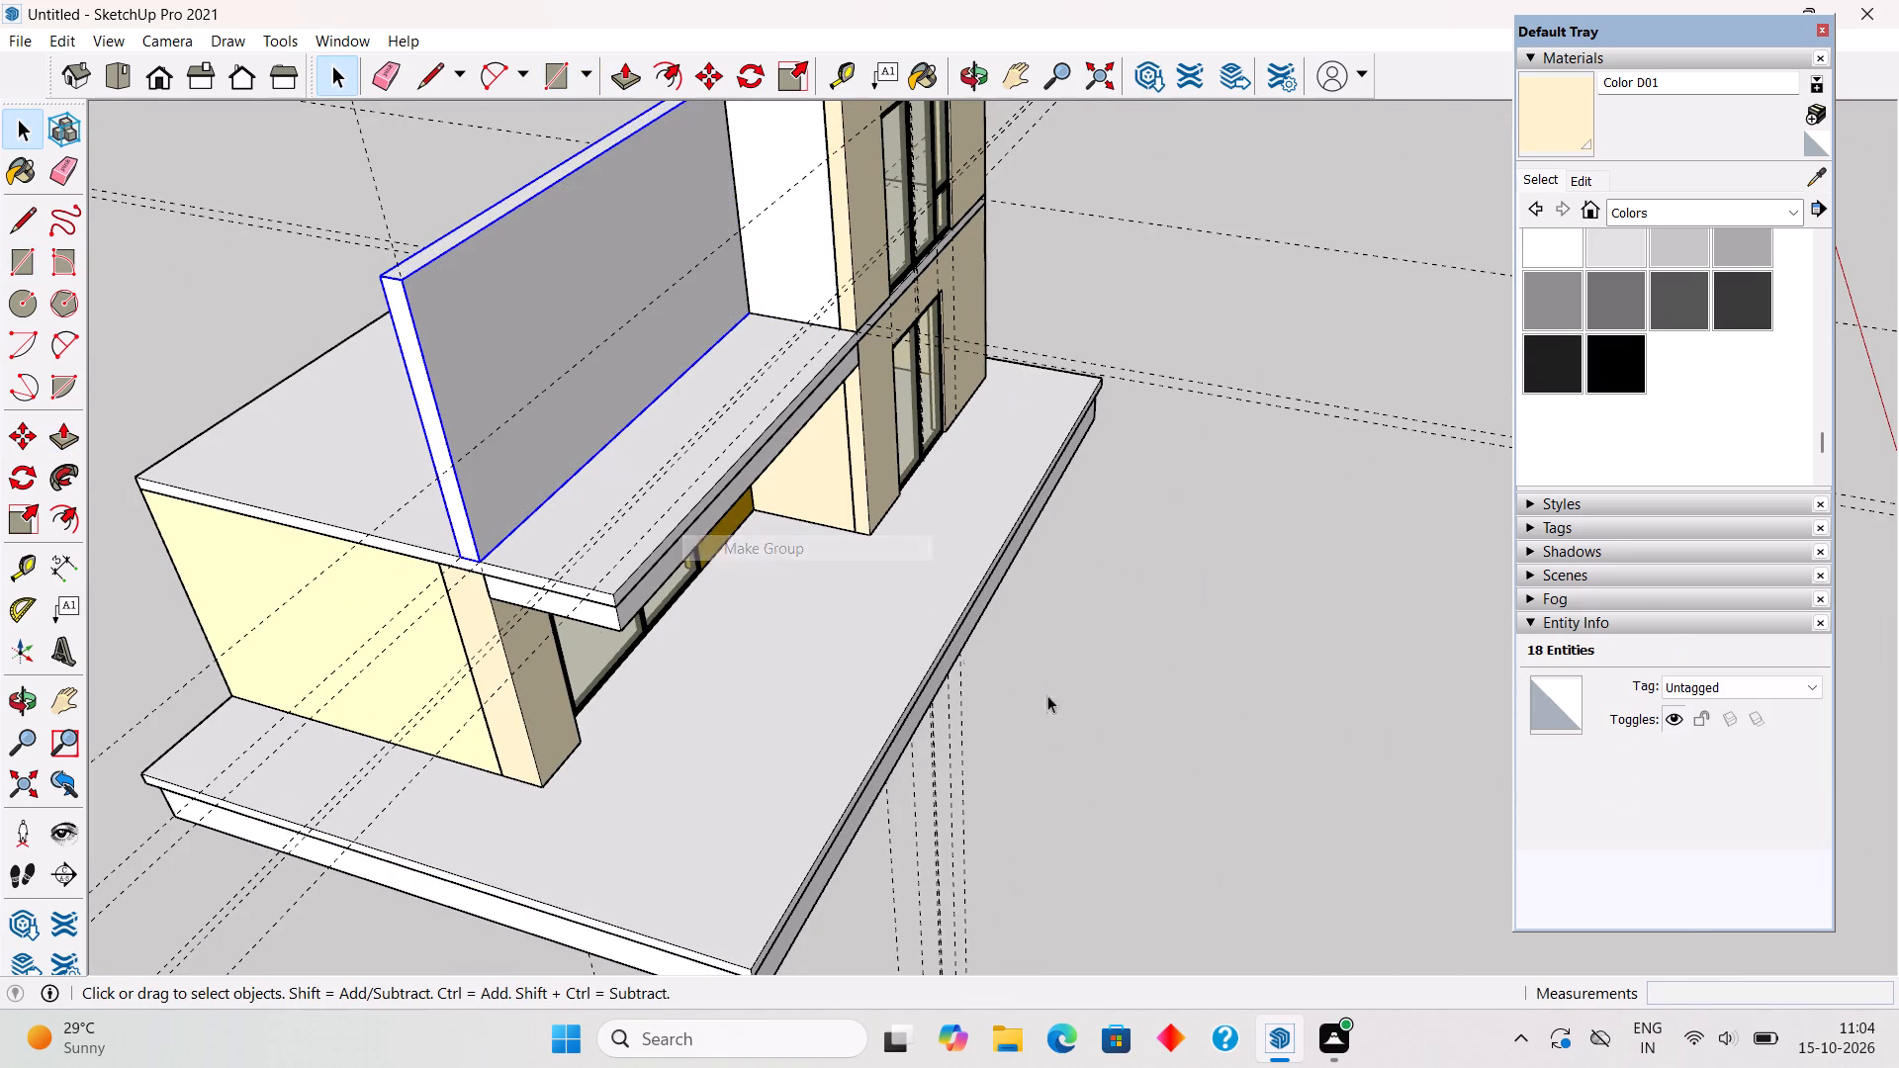
left_click(1179, 721)
Delete the horizontal guides that run across the building's front facade.
scroll(1175, 713, "down", 7)
middle_click_drag(1153, 667, 689, 471)
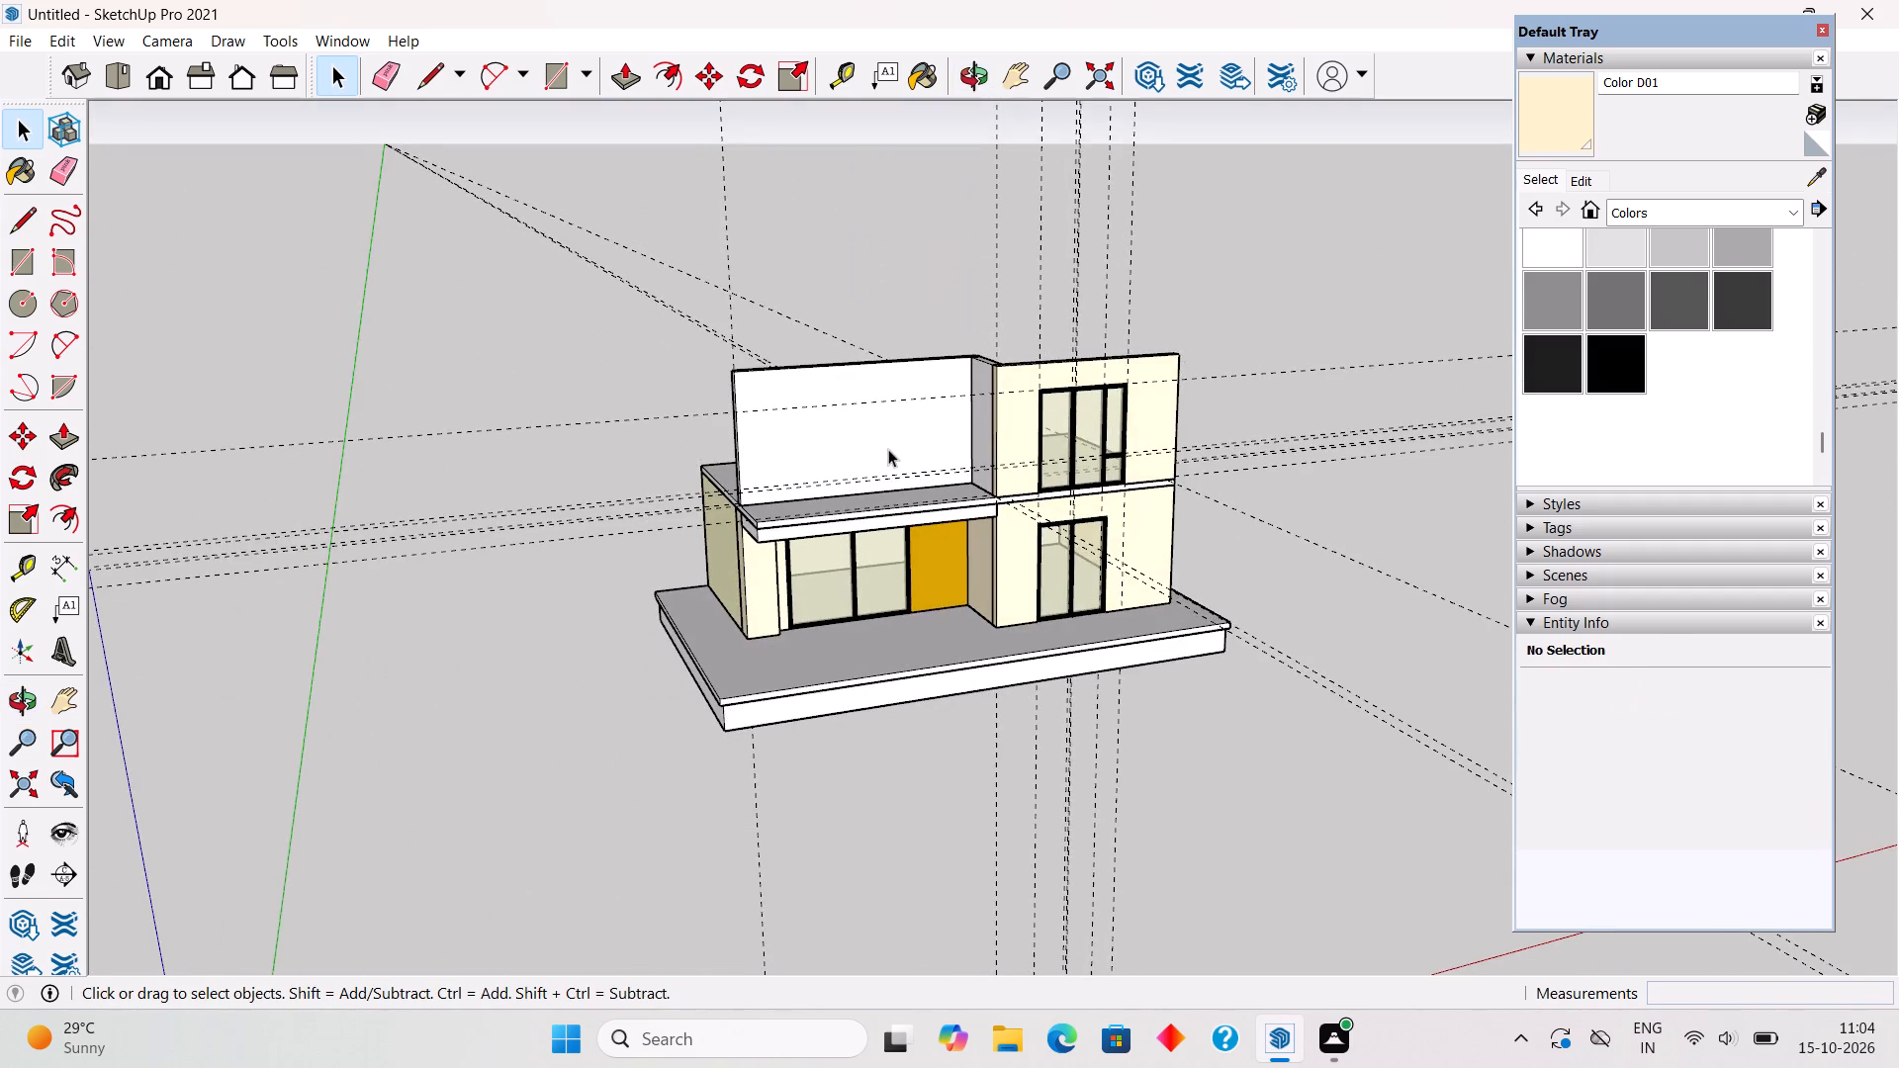
scroll(888, 449, "up", 1)
middle_click_drag(840, 424, 736, 398)
left_click_drag(497, 564, 416, 240)
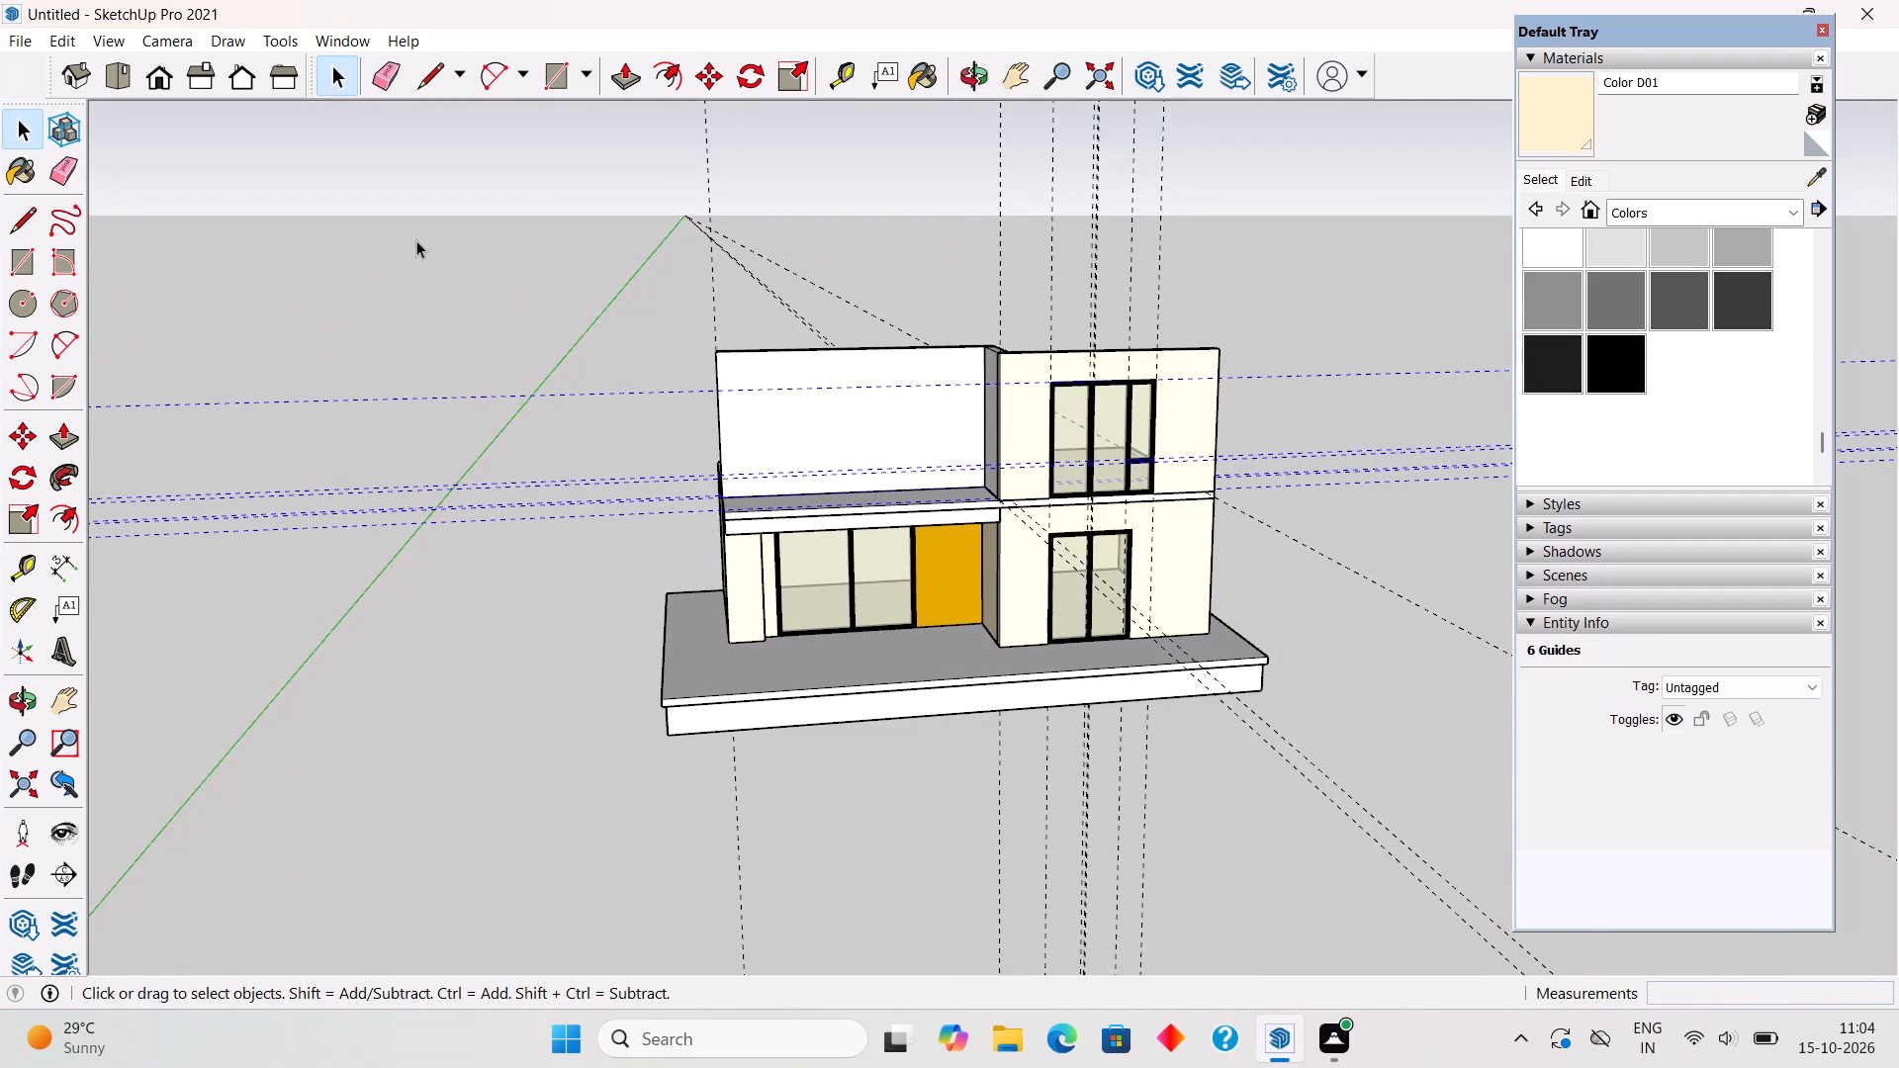
key("Delete")
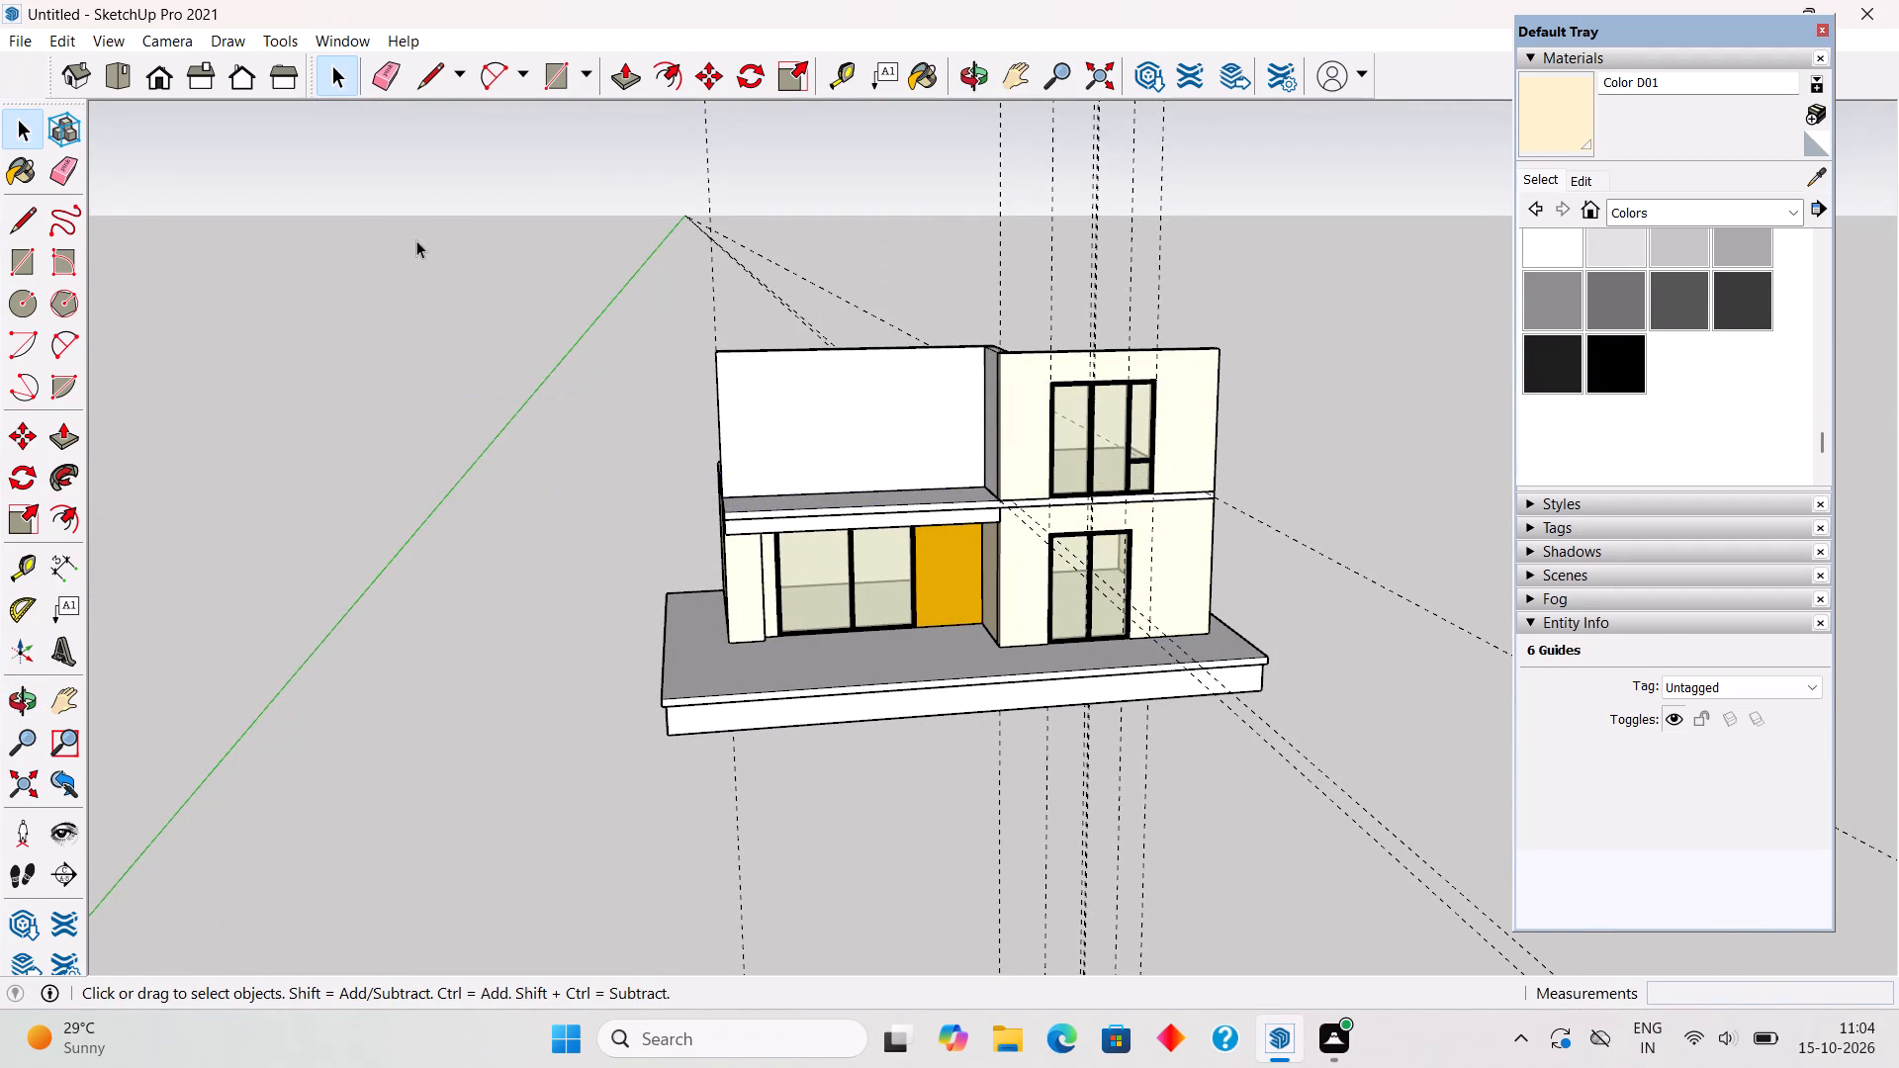
Measure the width of the yellow wall section between the ground-floor window and the side wall.
scroll(785, 296, "up", 5)
middle_click_drag(825, 466, 761, 428)
scroll(765, 428, "up", 1)
scroll(1068, 489, "up", 4)
middle_click_drag(1065, 477, 1054, 289)
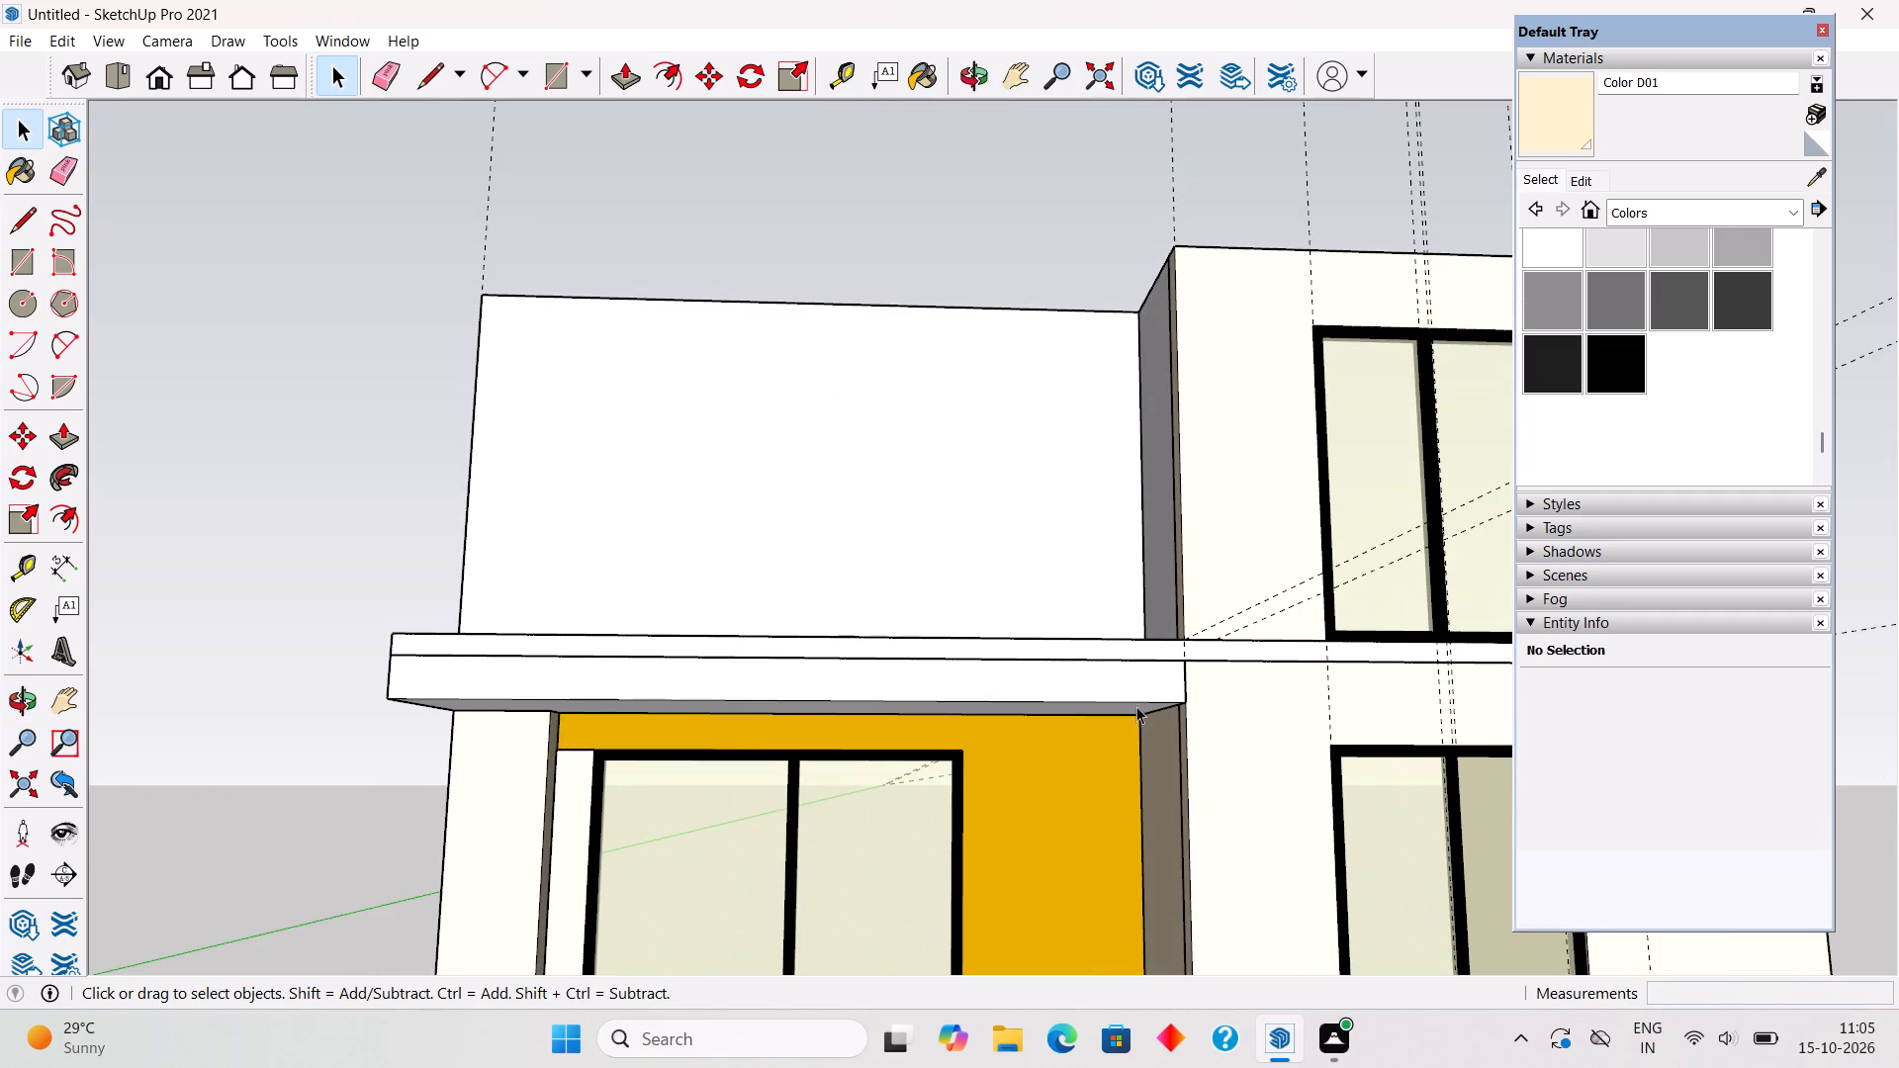
key("t")
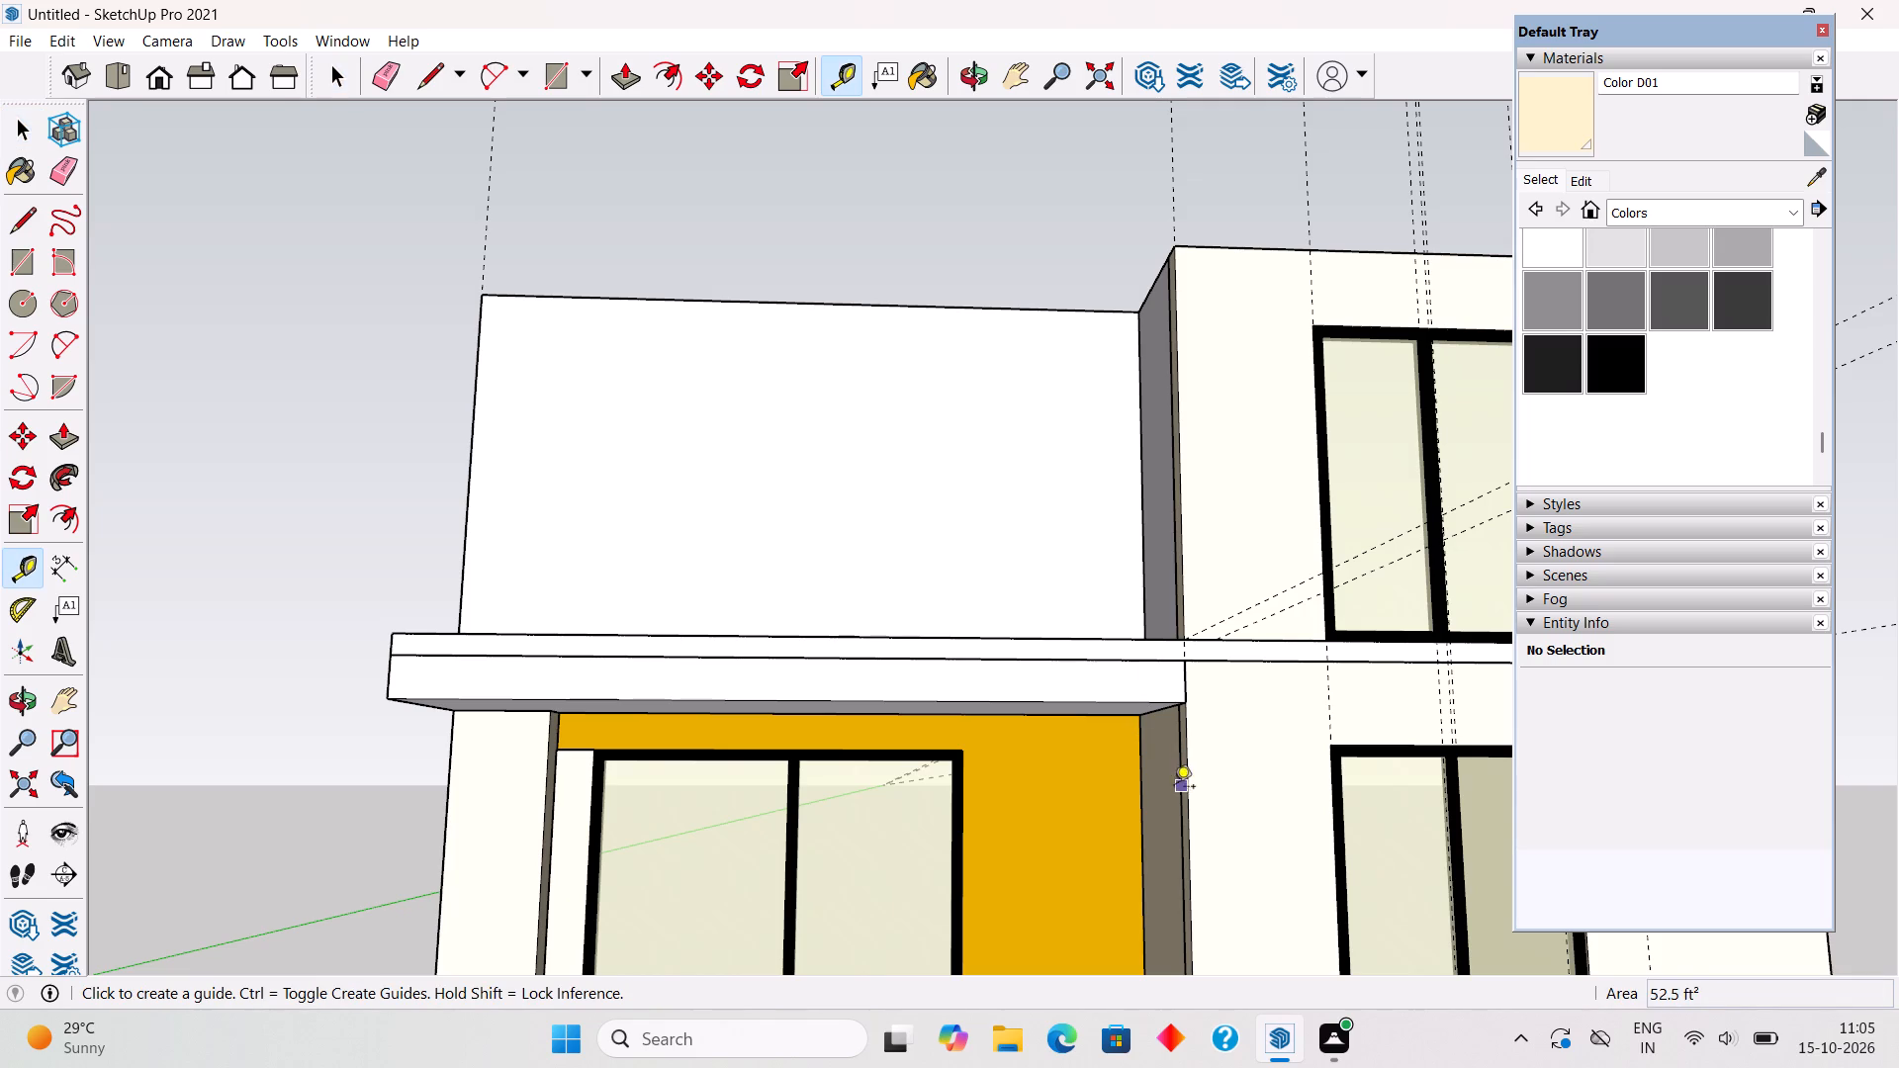
left_click(1135, 836)
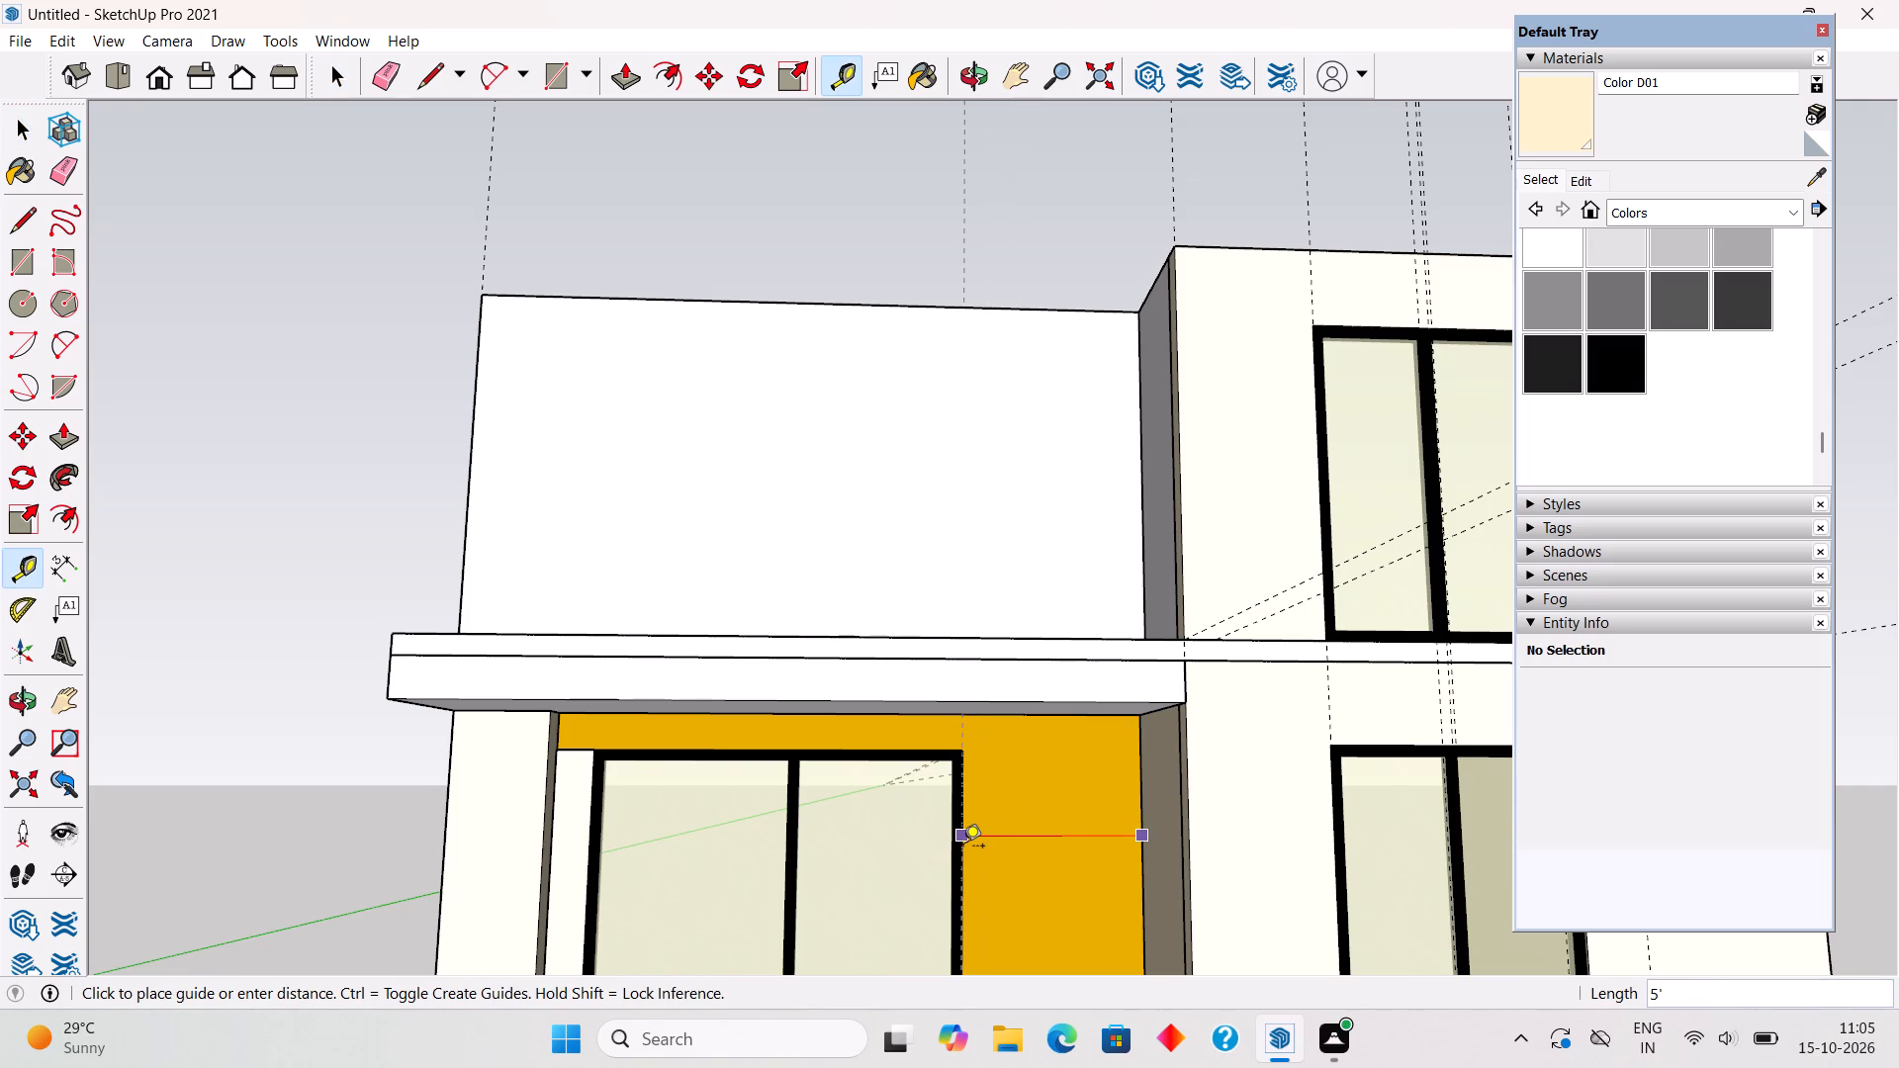
key("space")
Place a vertical guide on the set-back upper-storey wall, 4.5' from its inner corner with the return wall.
key("t")
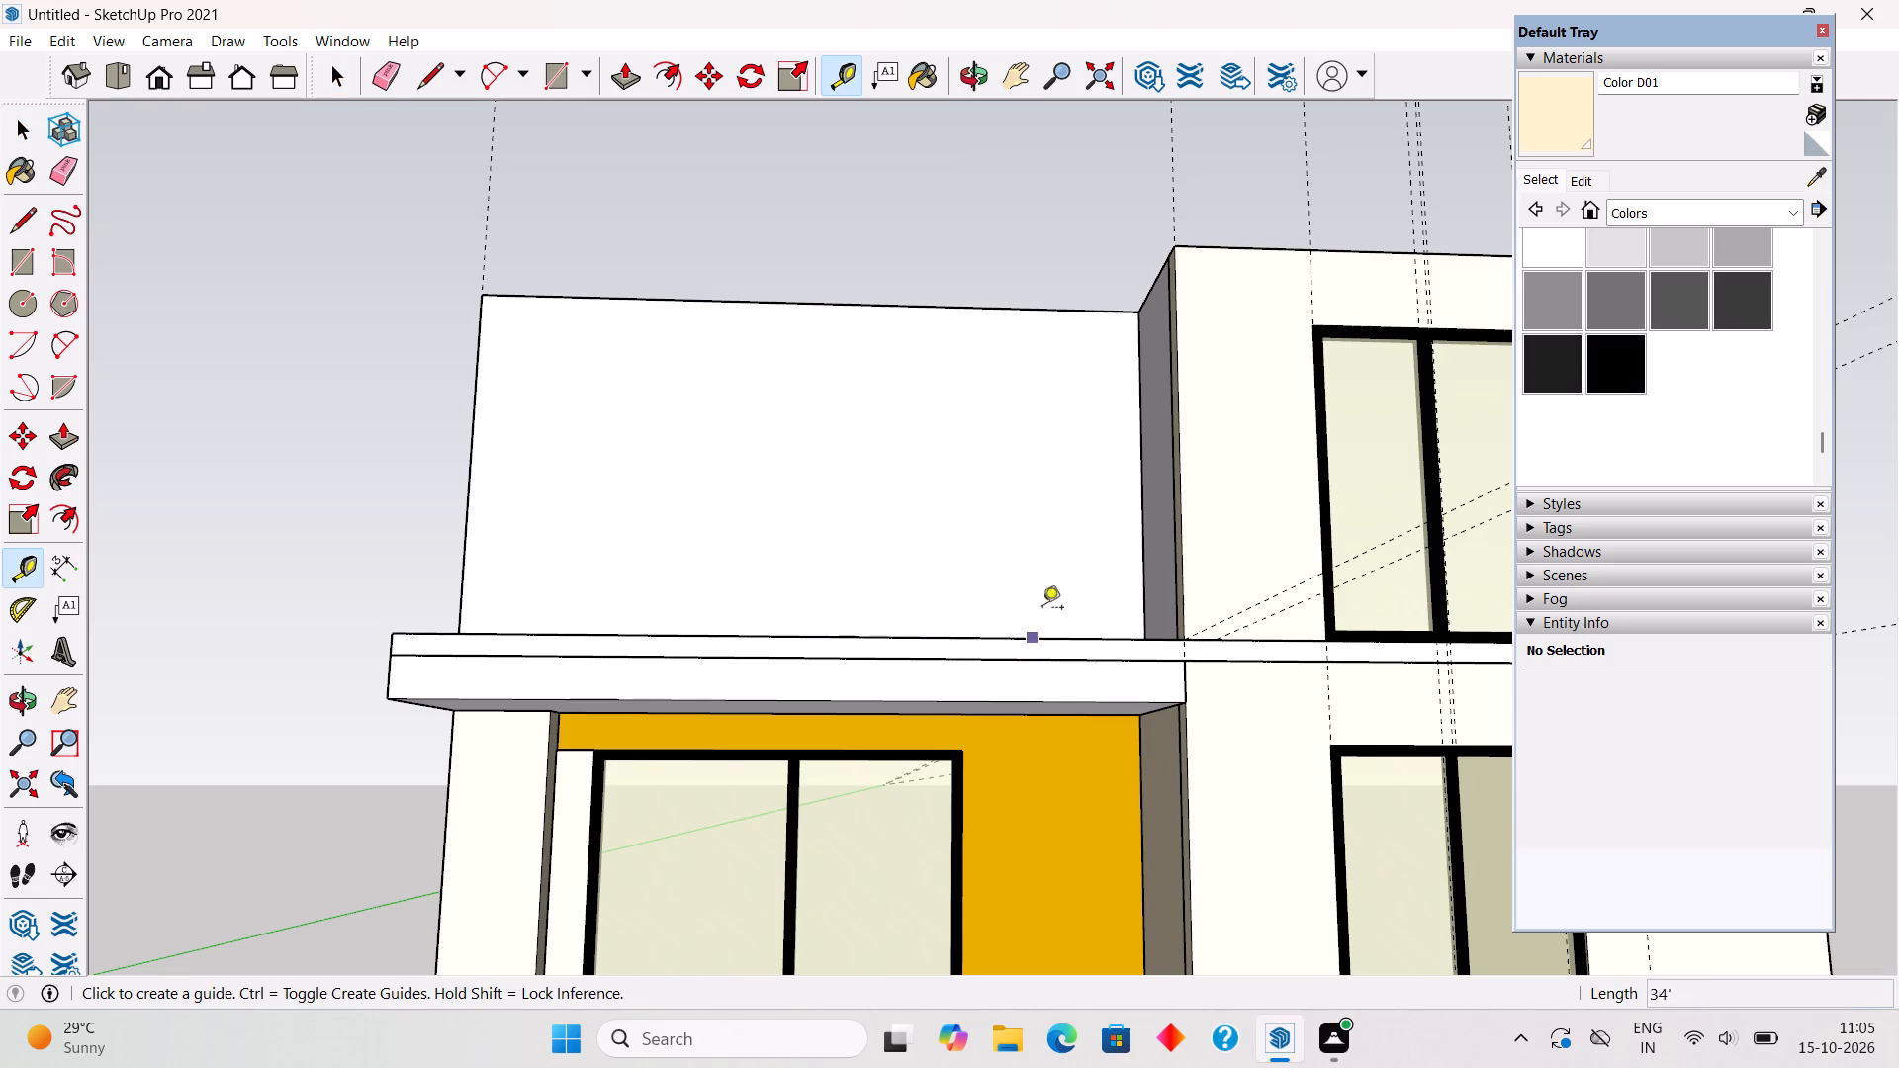
middle_click_drag(1113, 526, 1113, 704)
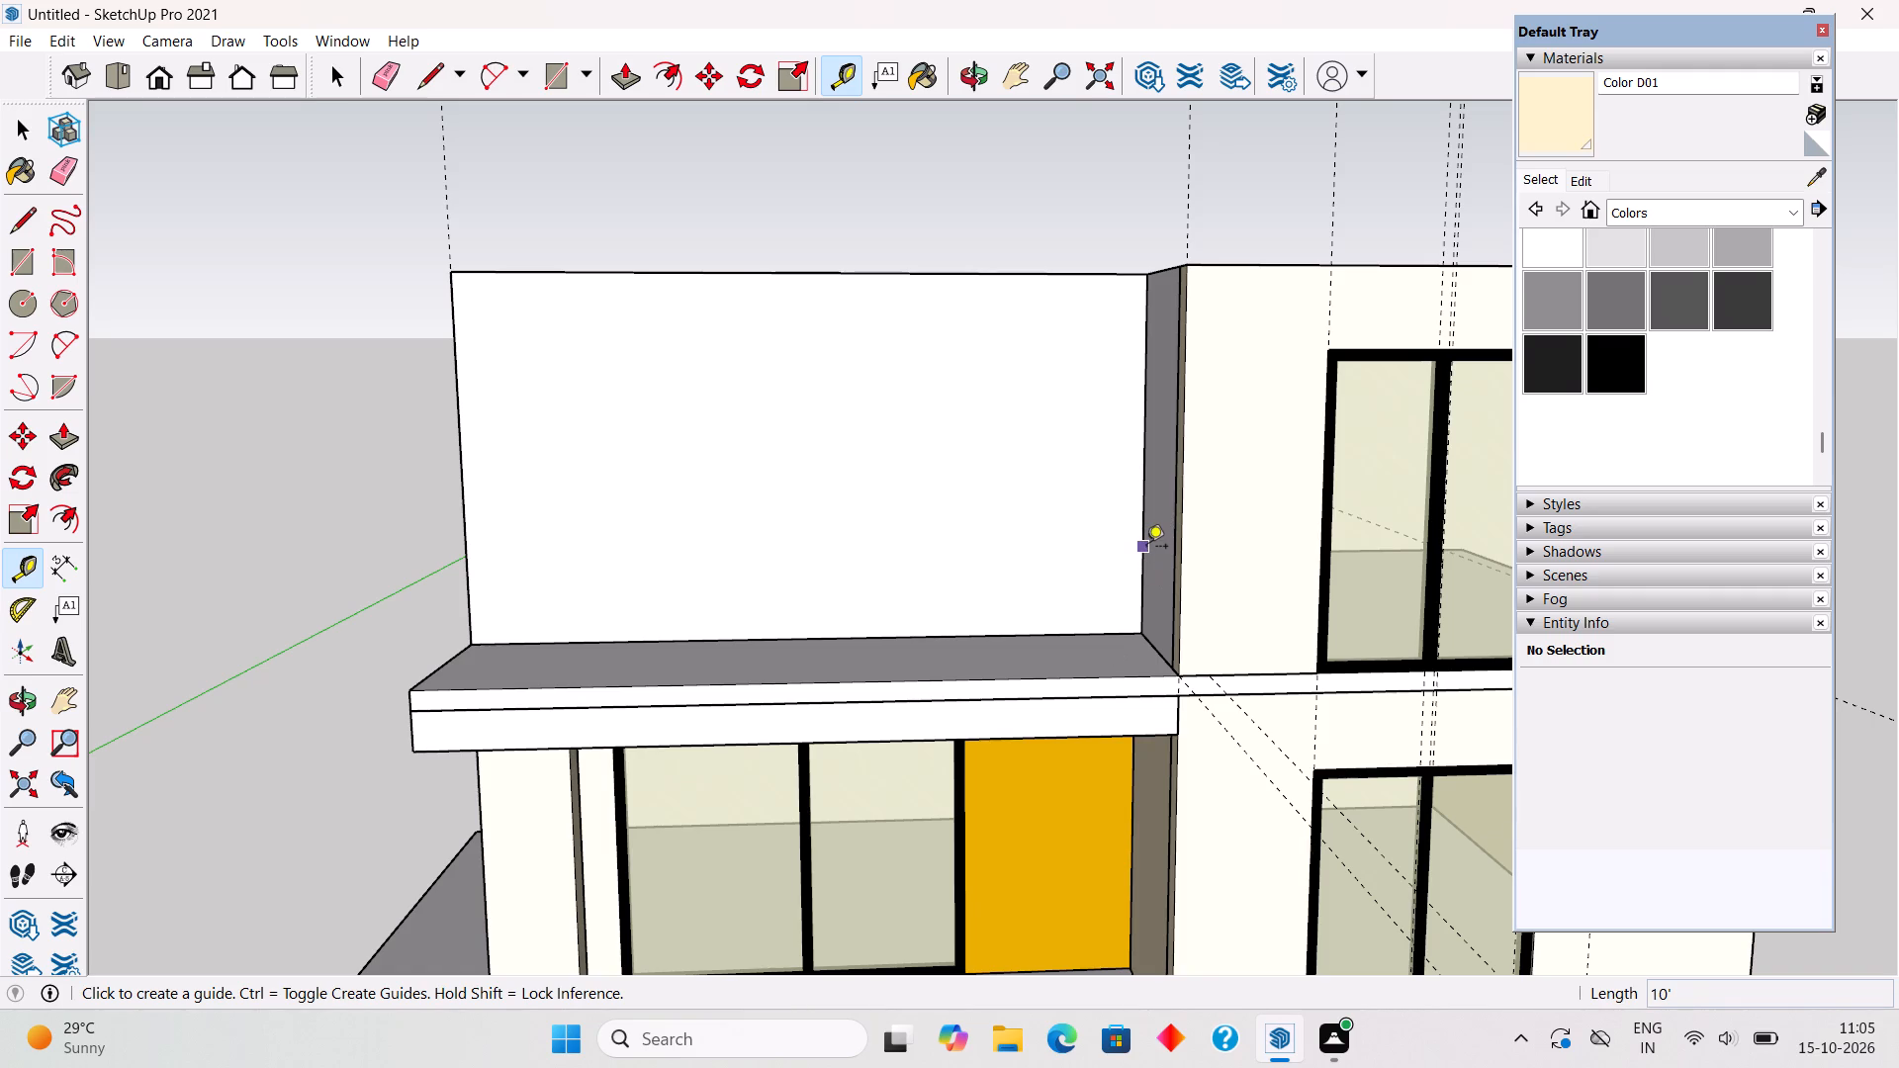
left_click(1146, 548)
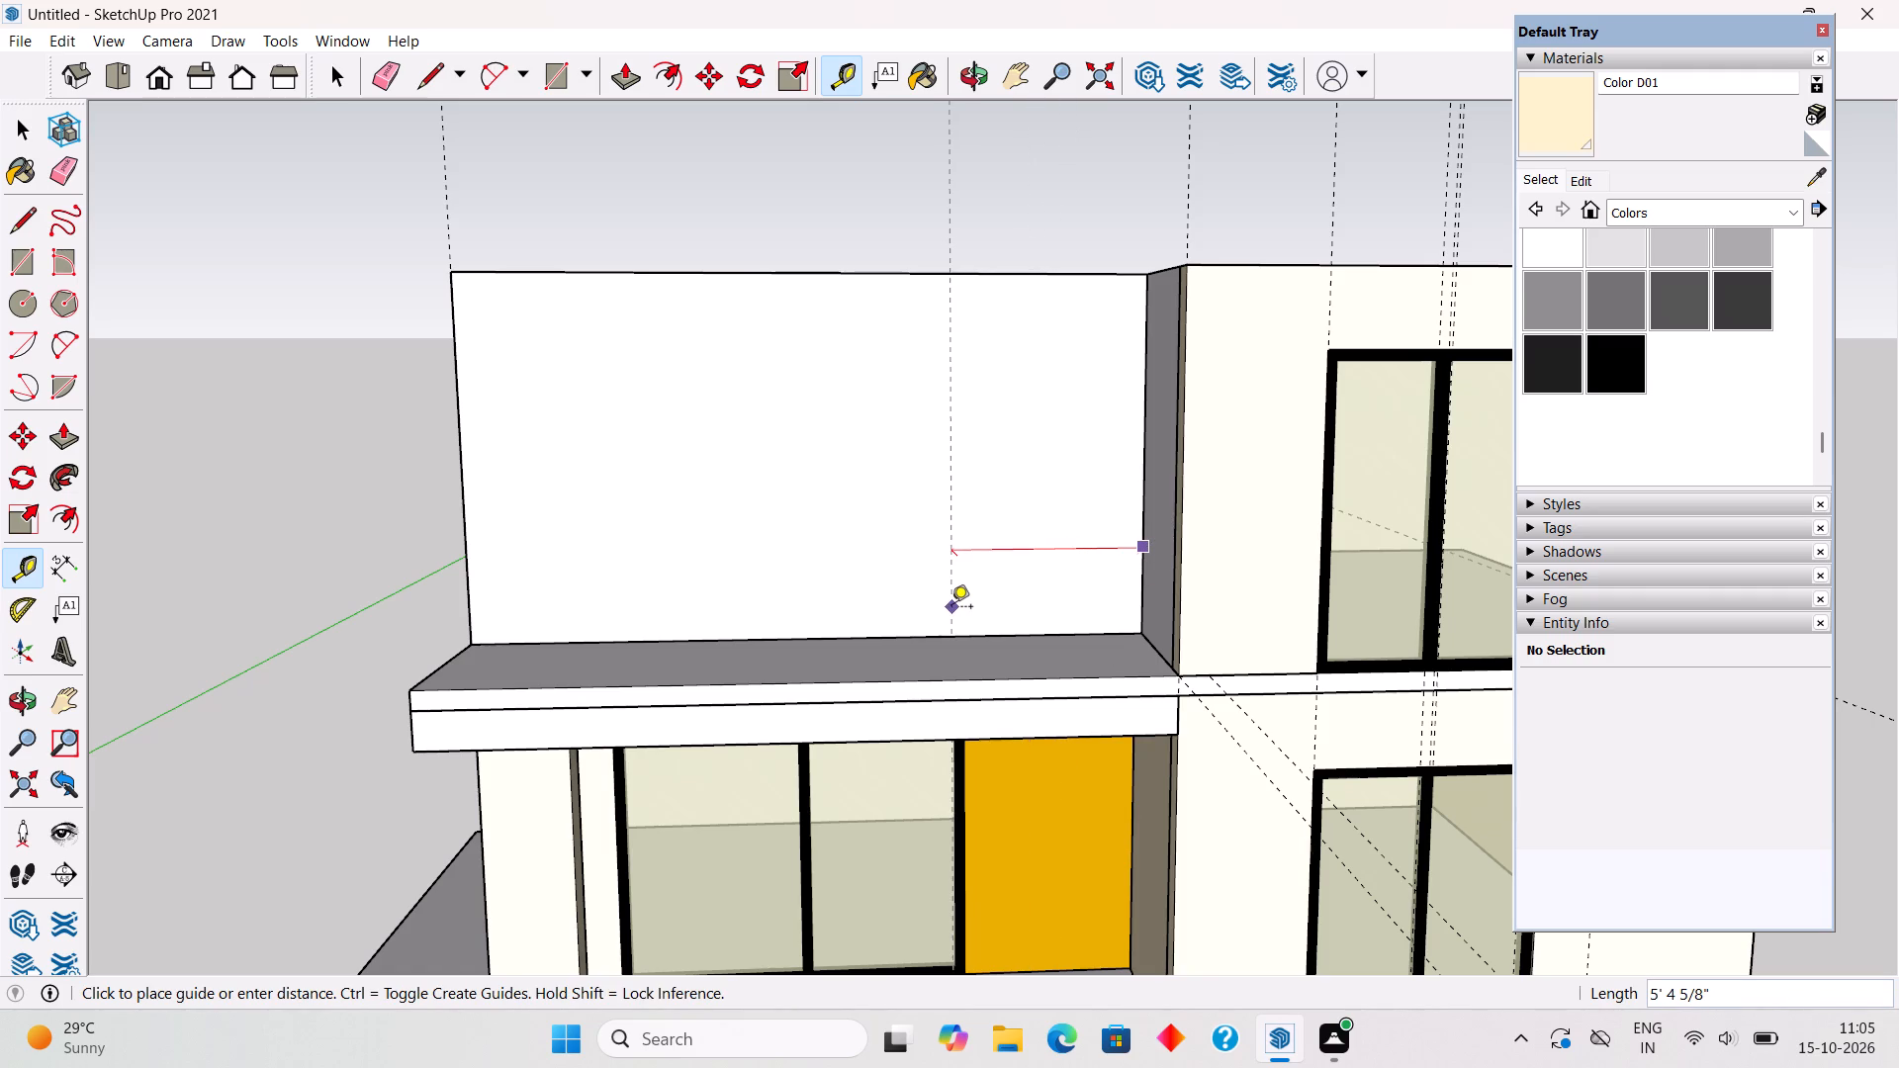
type("4.5'")
key("Return")
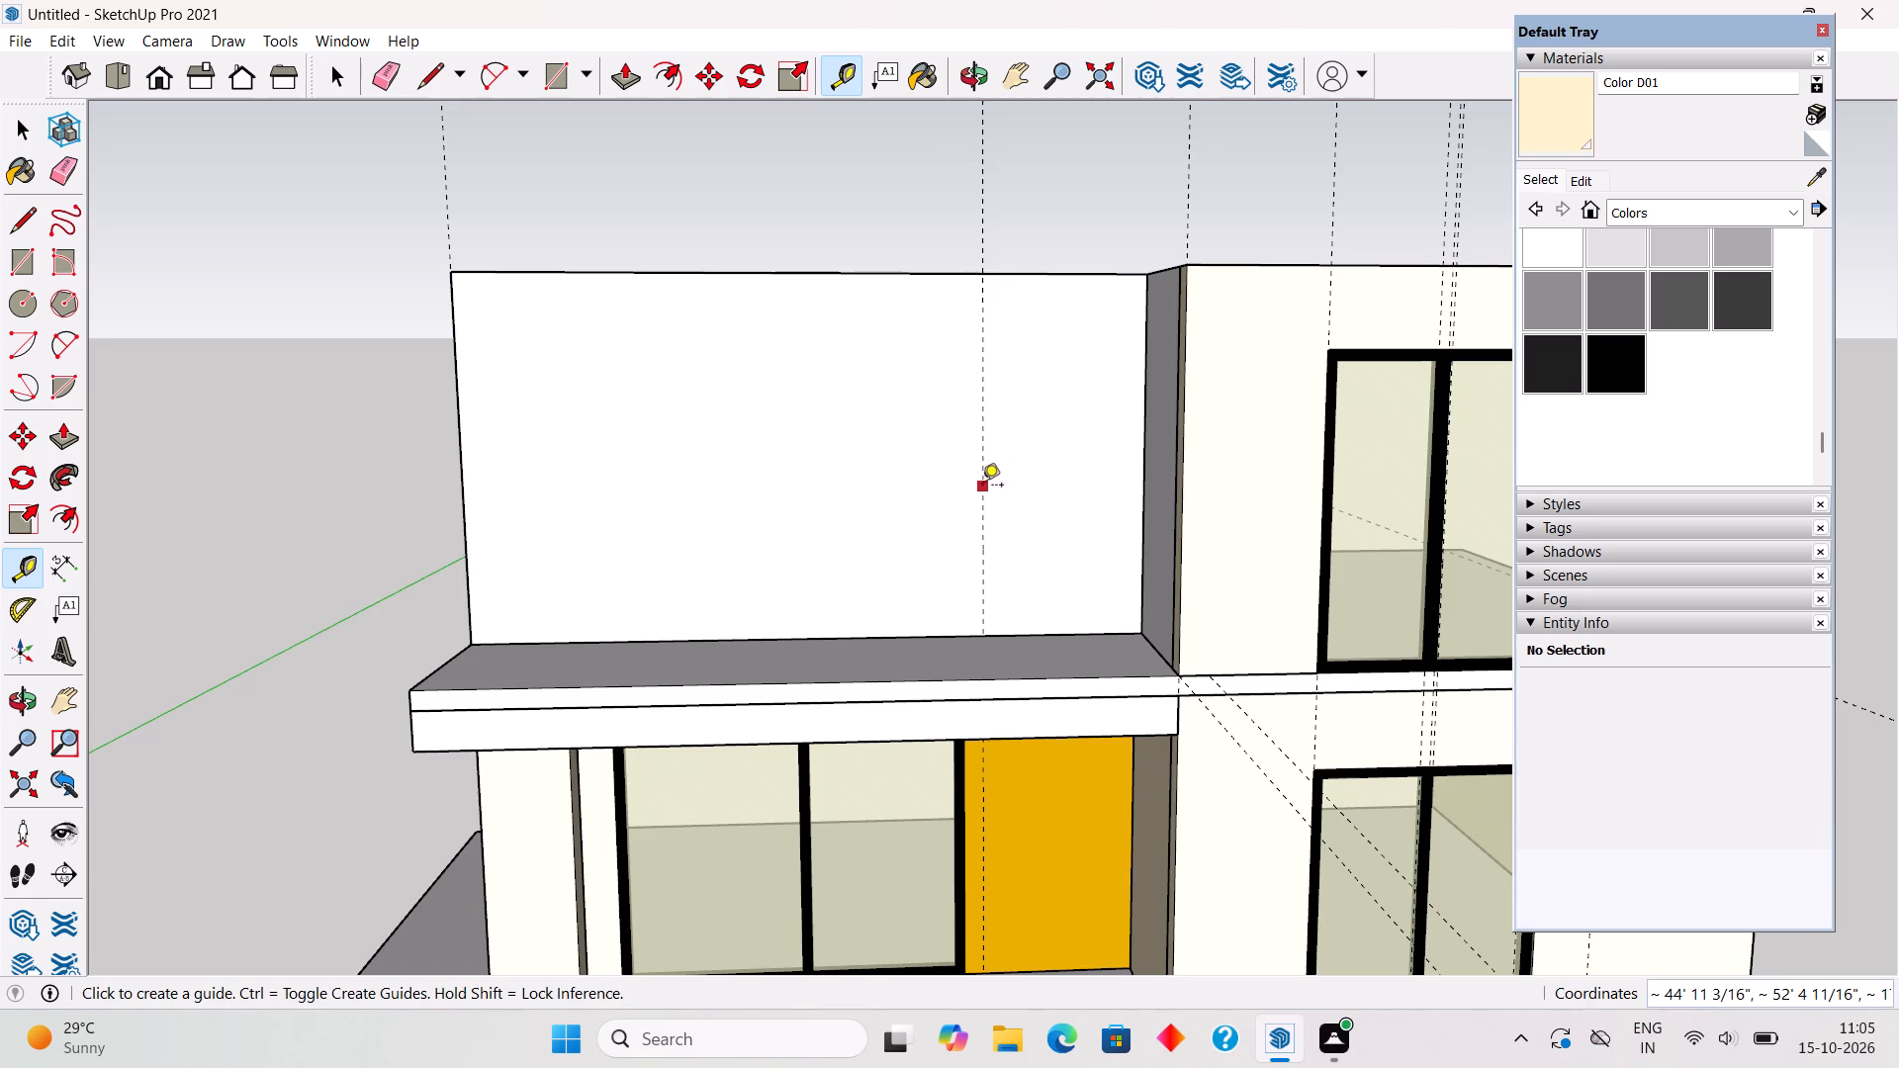
Measure the width of the ground-floor window beside the yellow wall.
middle_click_drag(971, 720, 971, 705)
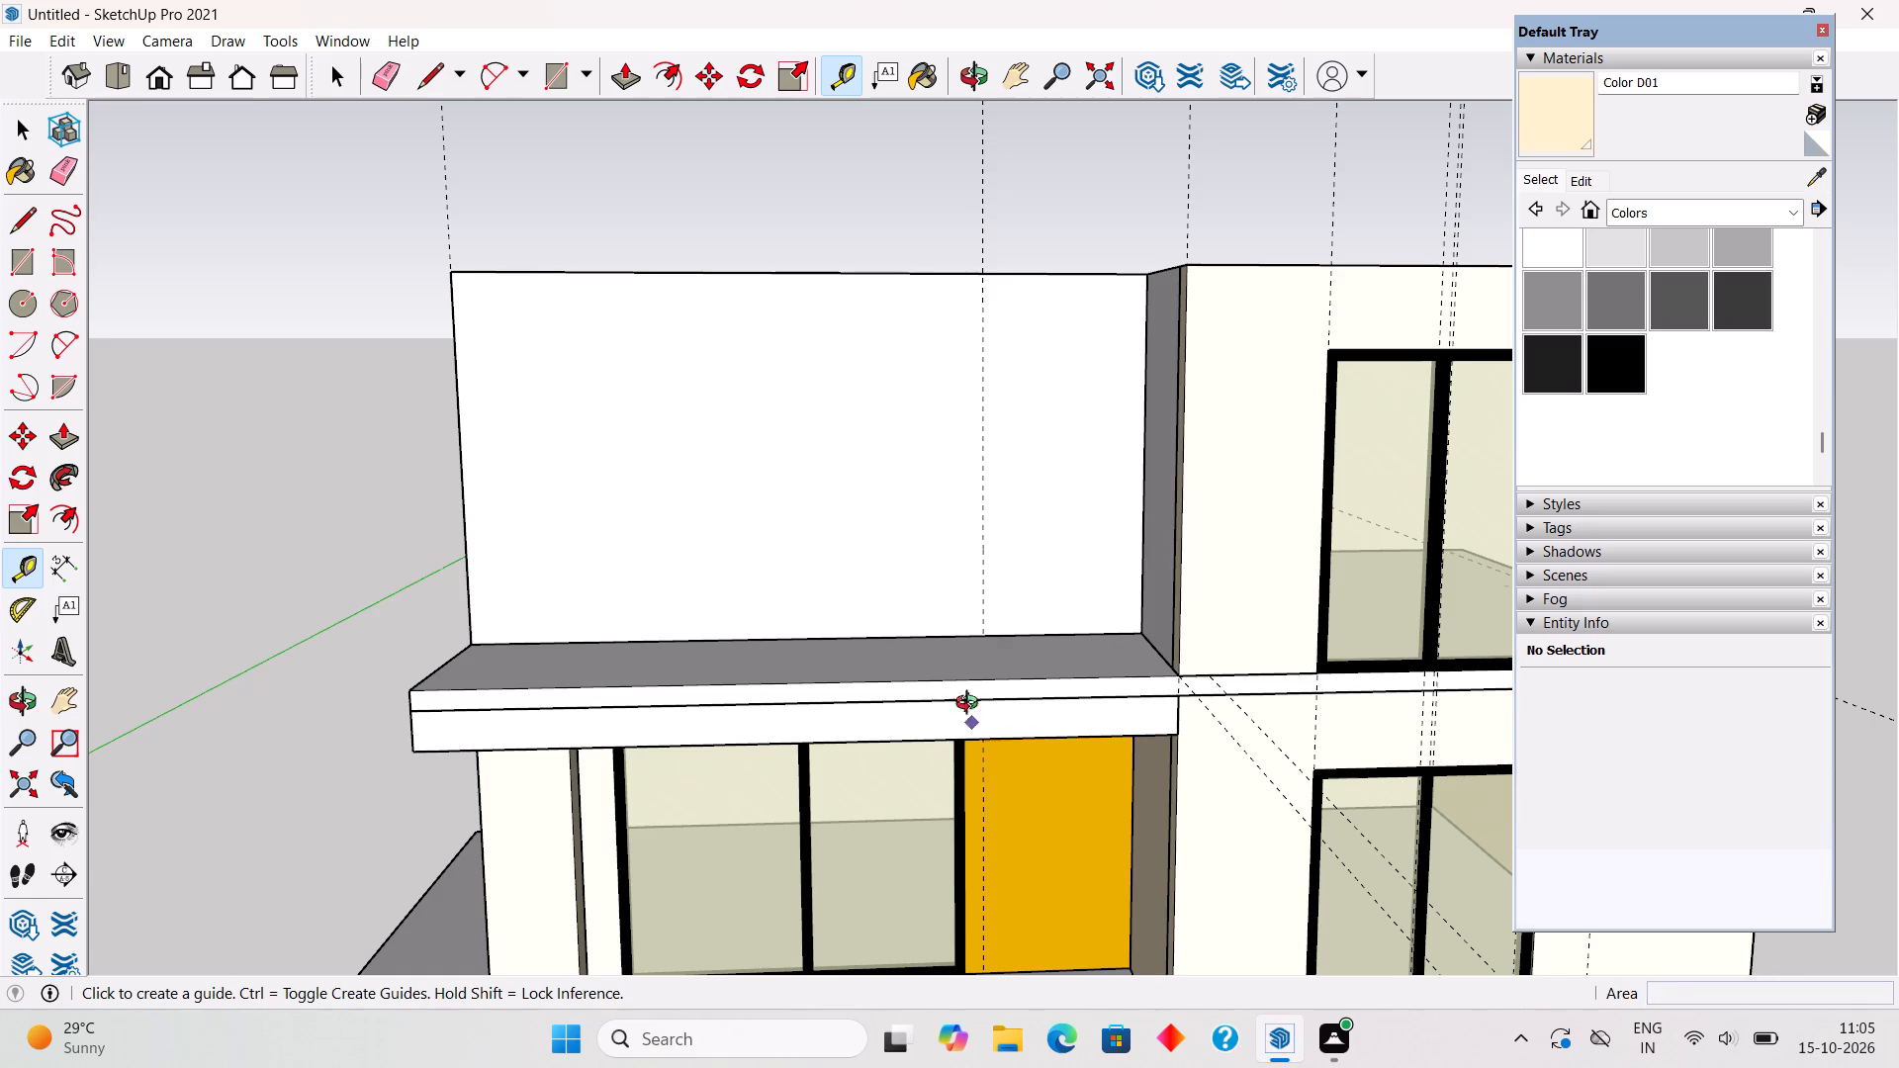
middle_click_drag(971, 705, 972, 592)
scroll(956, 798, "up", 3)
left_click(964, 796)
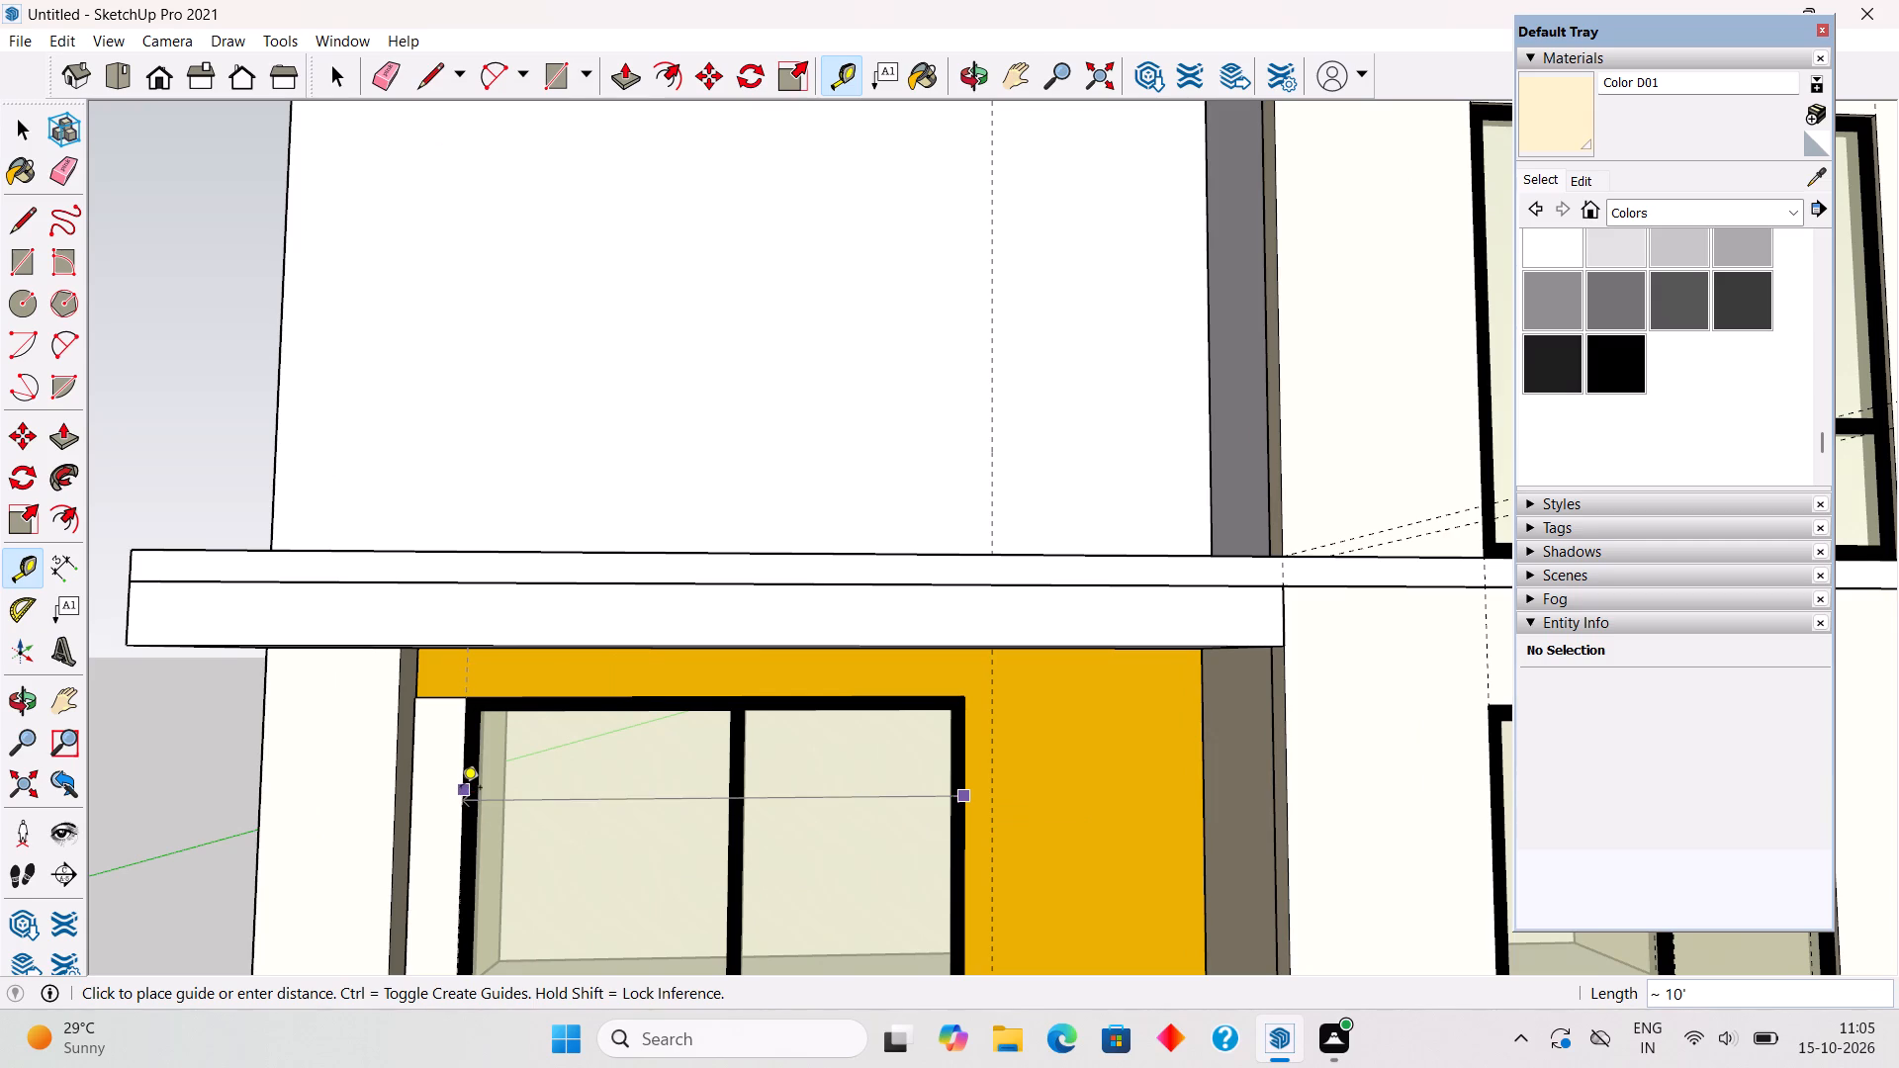
key("space")
key("space")
key("space")
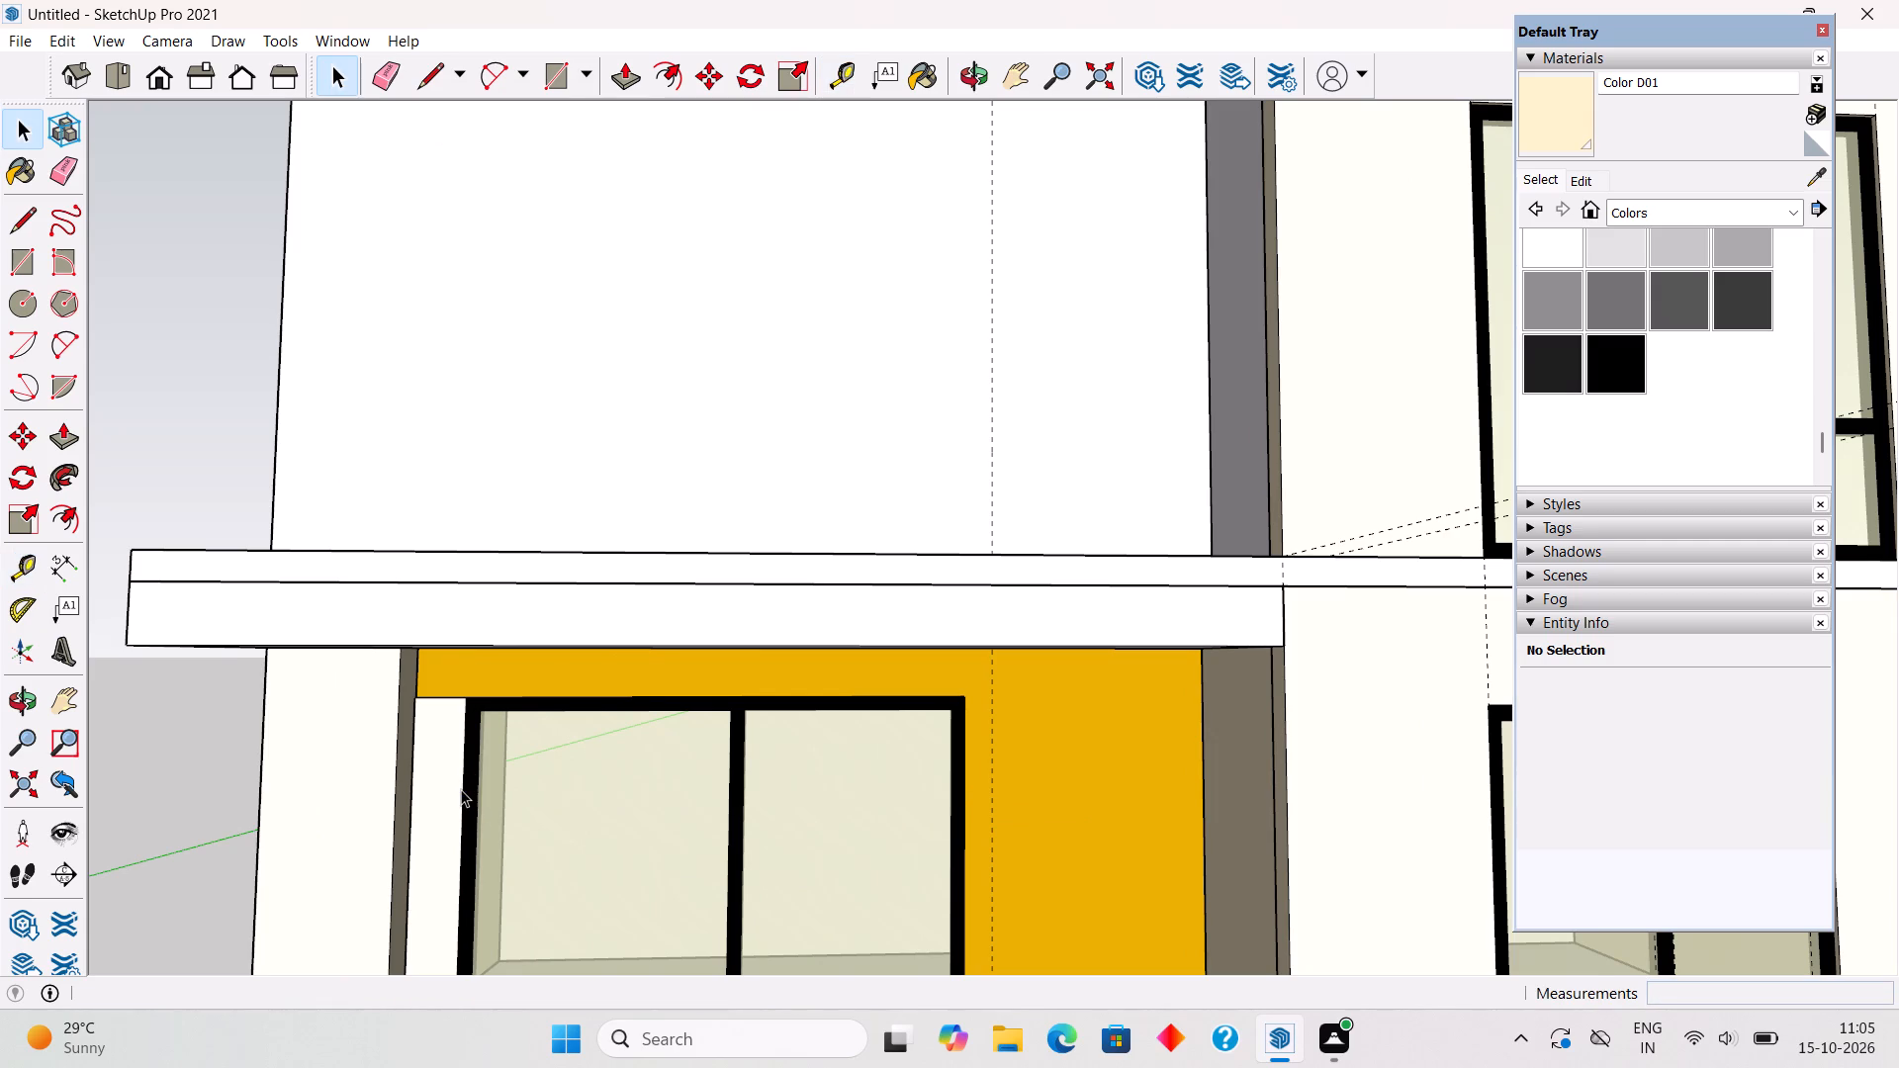
scroll(481, 780, "down", 4)
middle_click_drag(708, 601, 708, 780)
Place a second vertical guide on the set-back upper wall, 10.5' from the 4.5' guide, away from the return wall.
key("t")
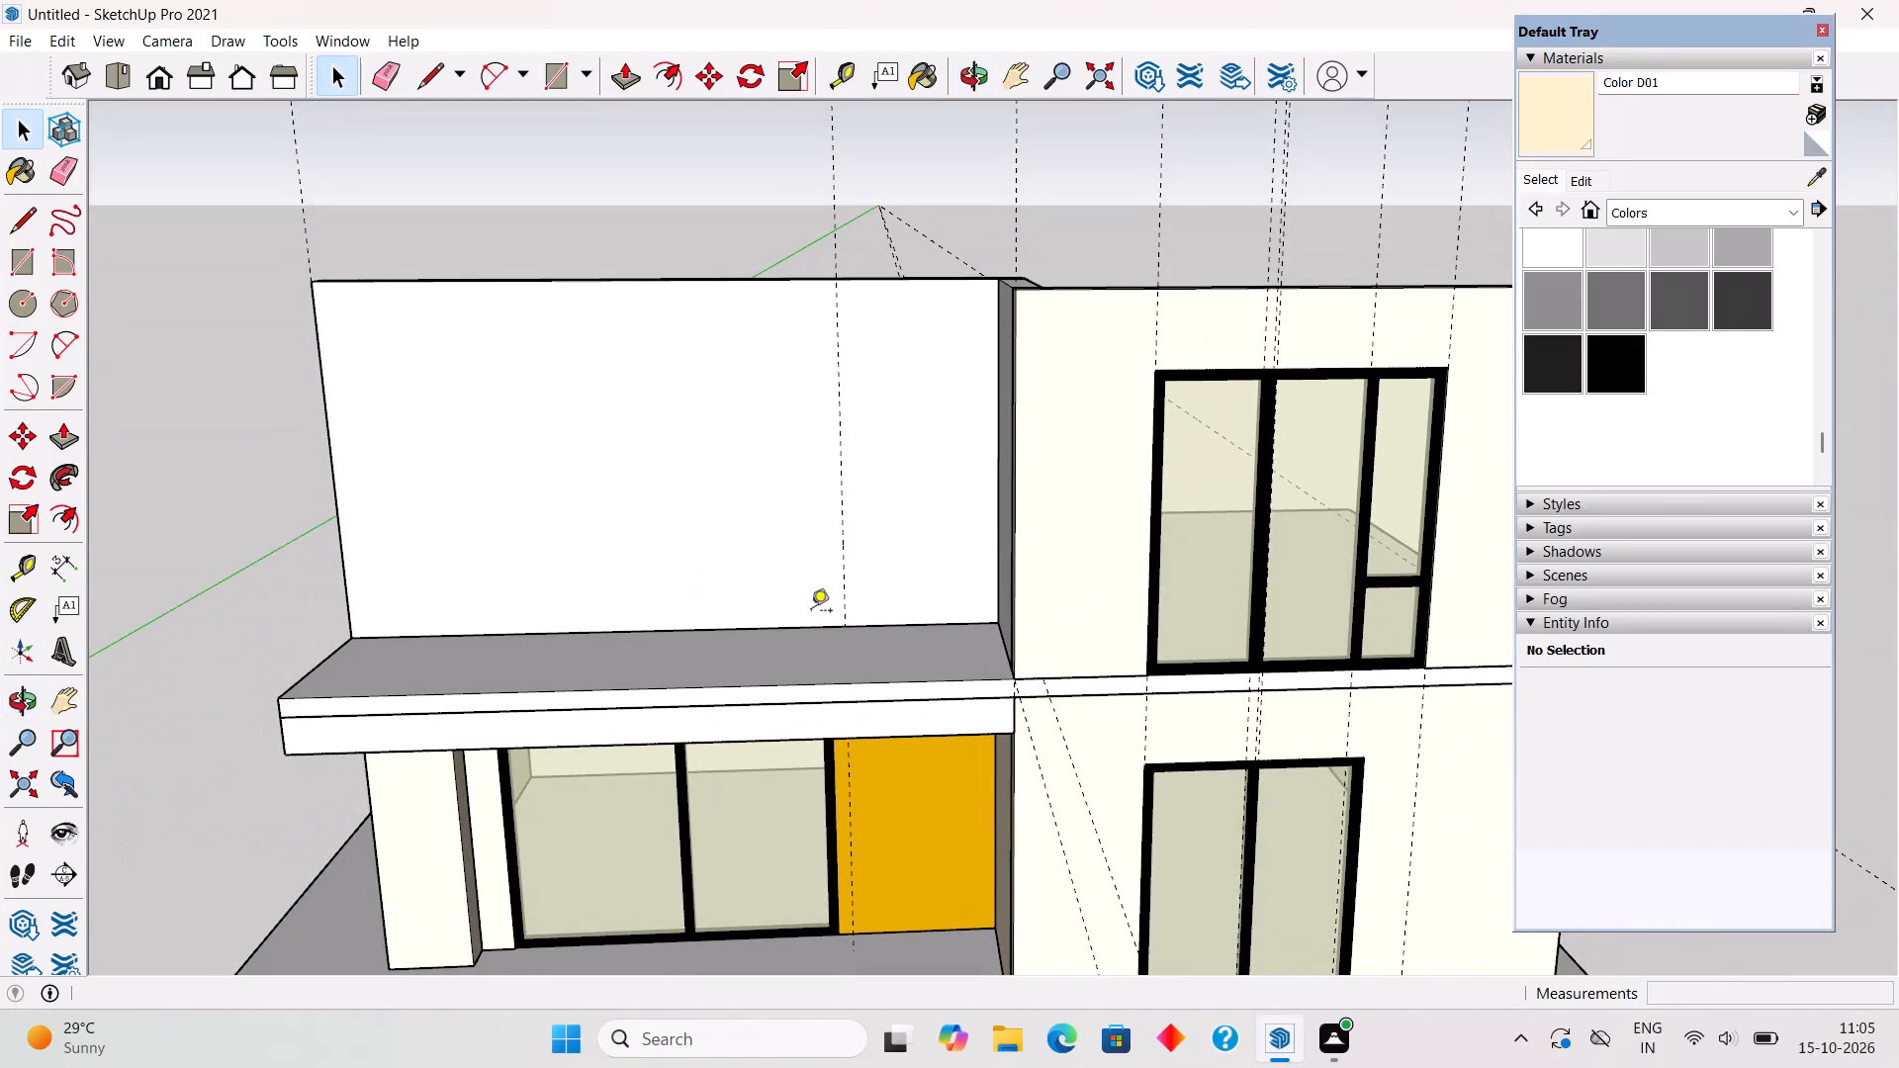
left_click(839, 556)
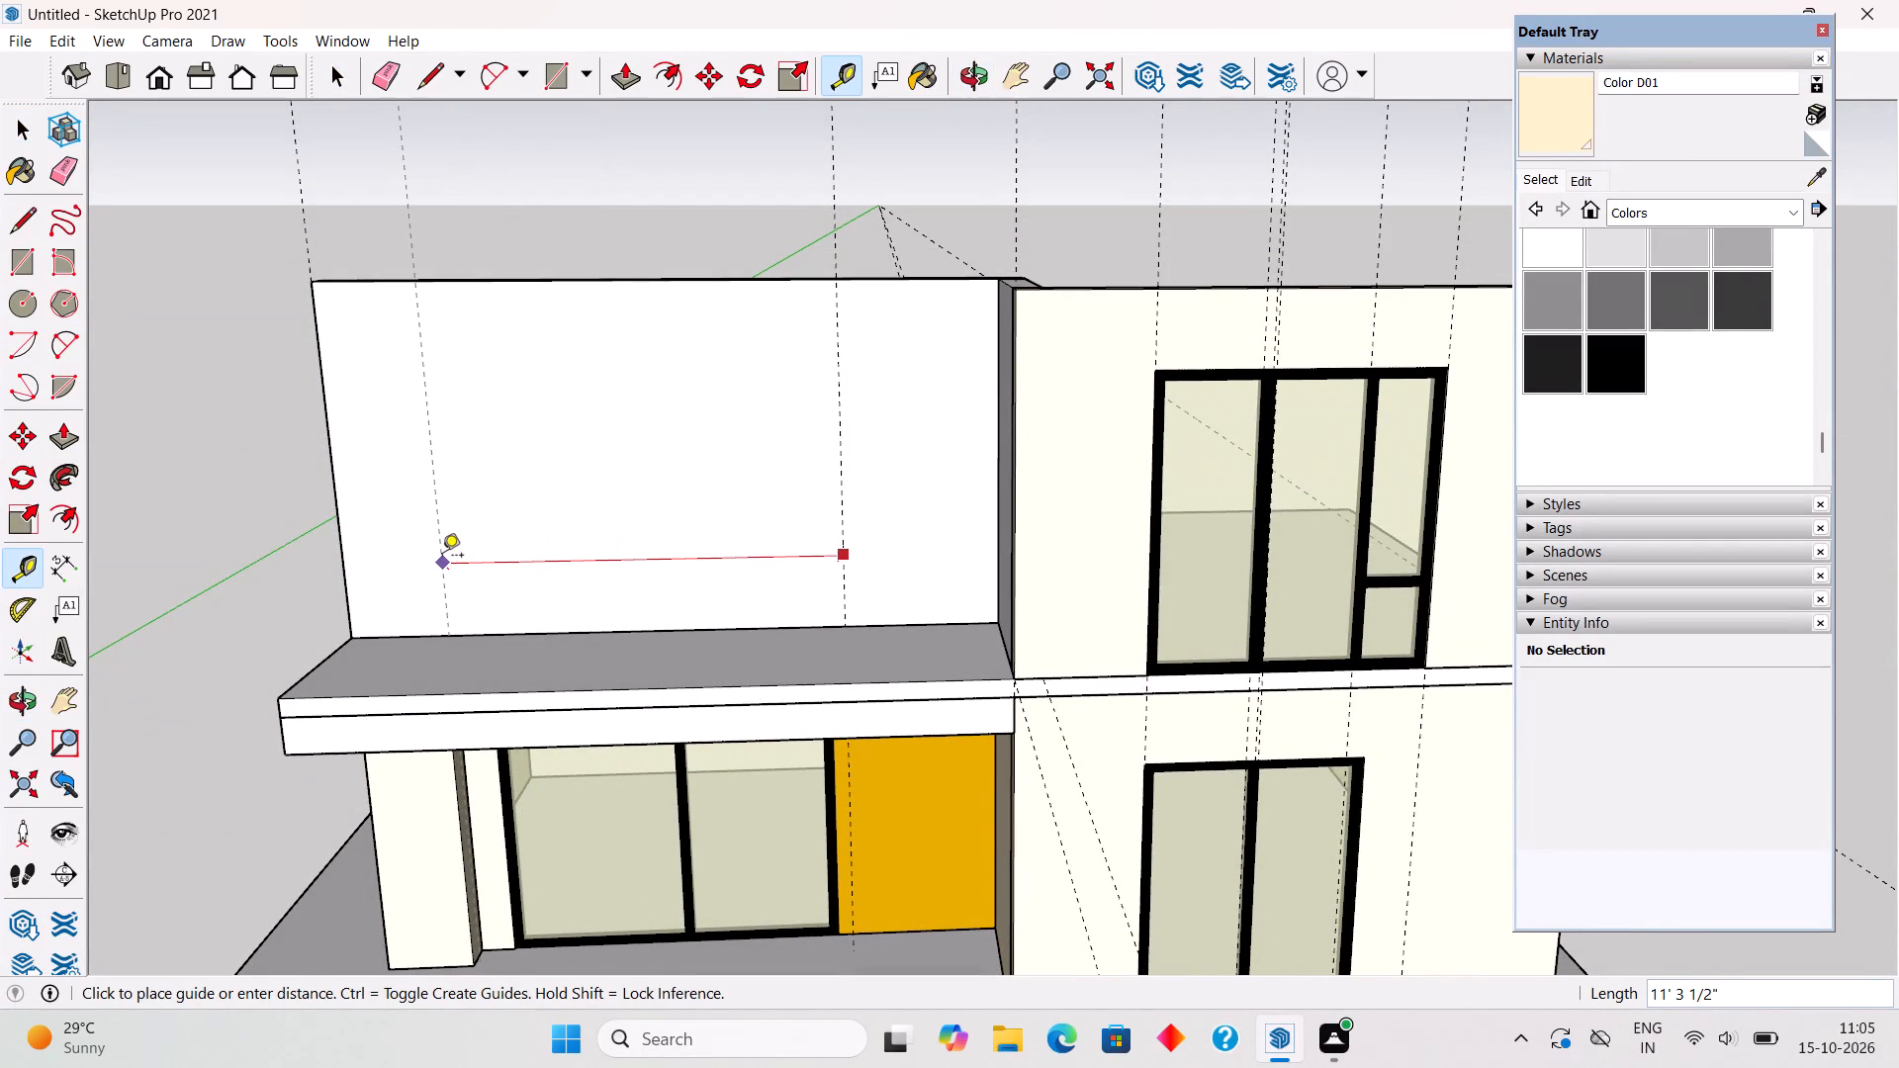
type("10.5'")
key("Return")
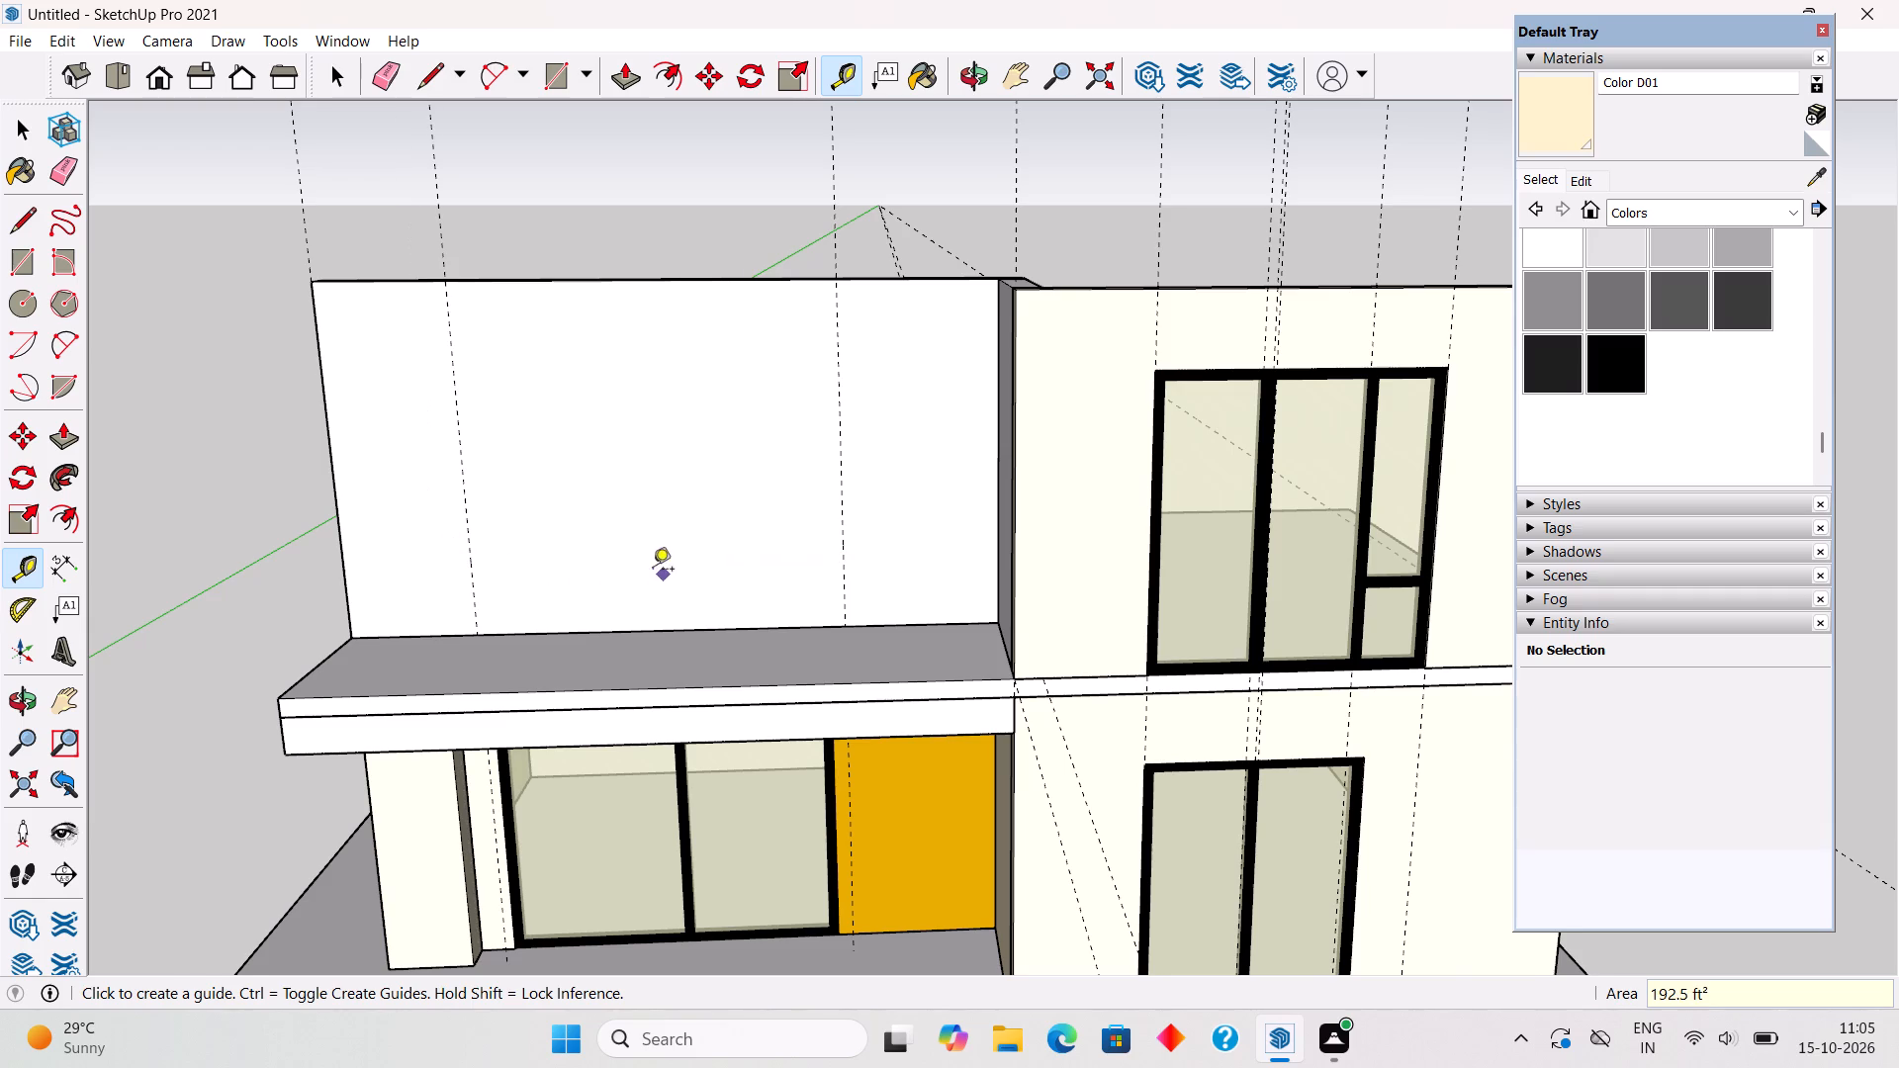
Replace the 4.5' guide with a vertical guide offset 6" from it toward the return wall.
middle_click_drag(652, 570, 711, 437)
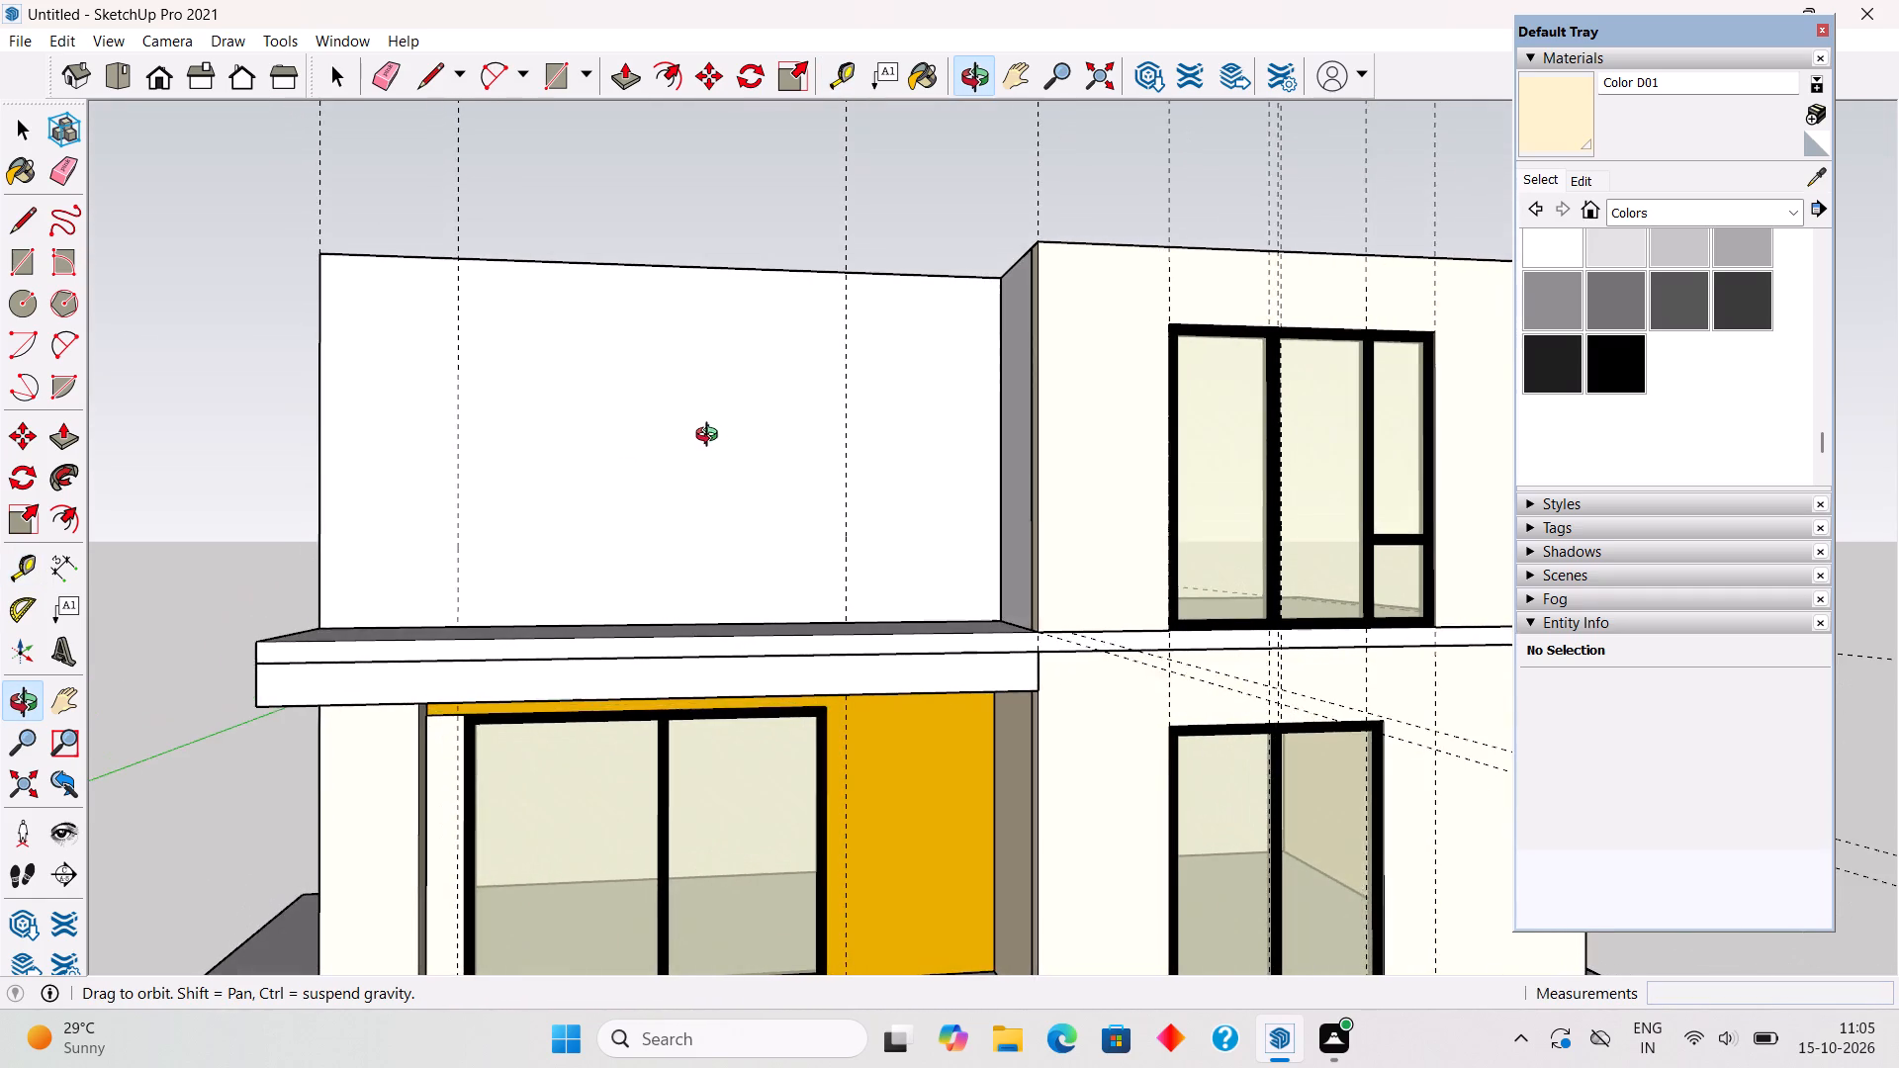
middle_click_drag(711, 437, 621, 473)
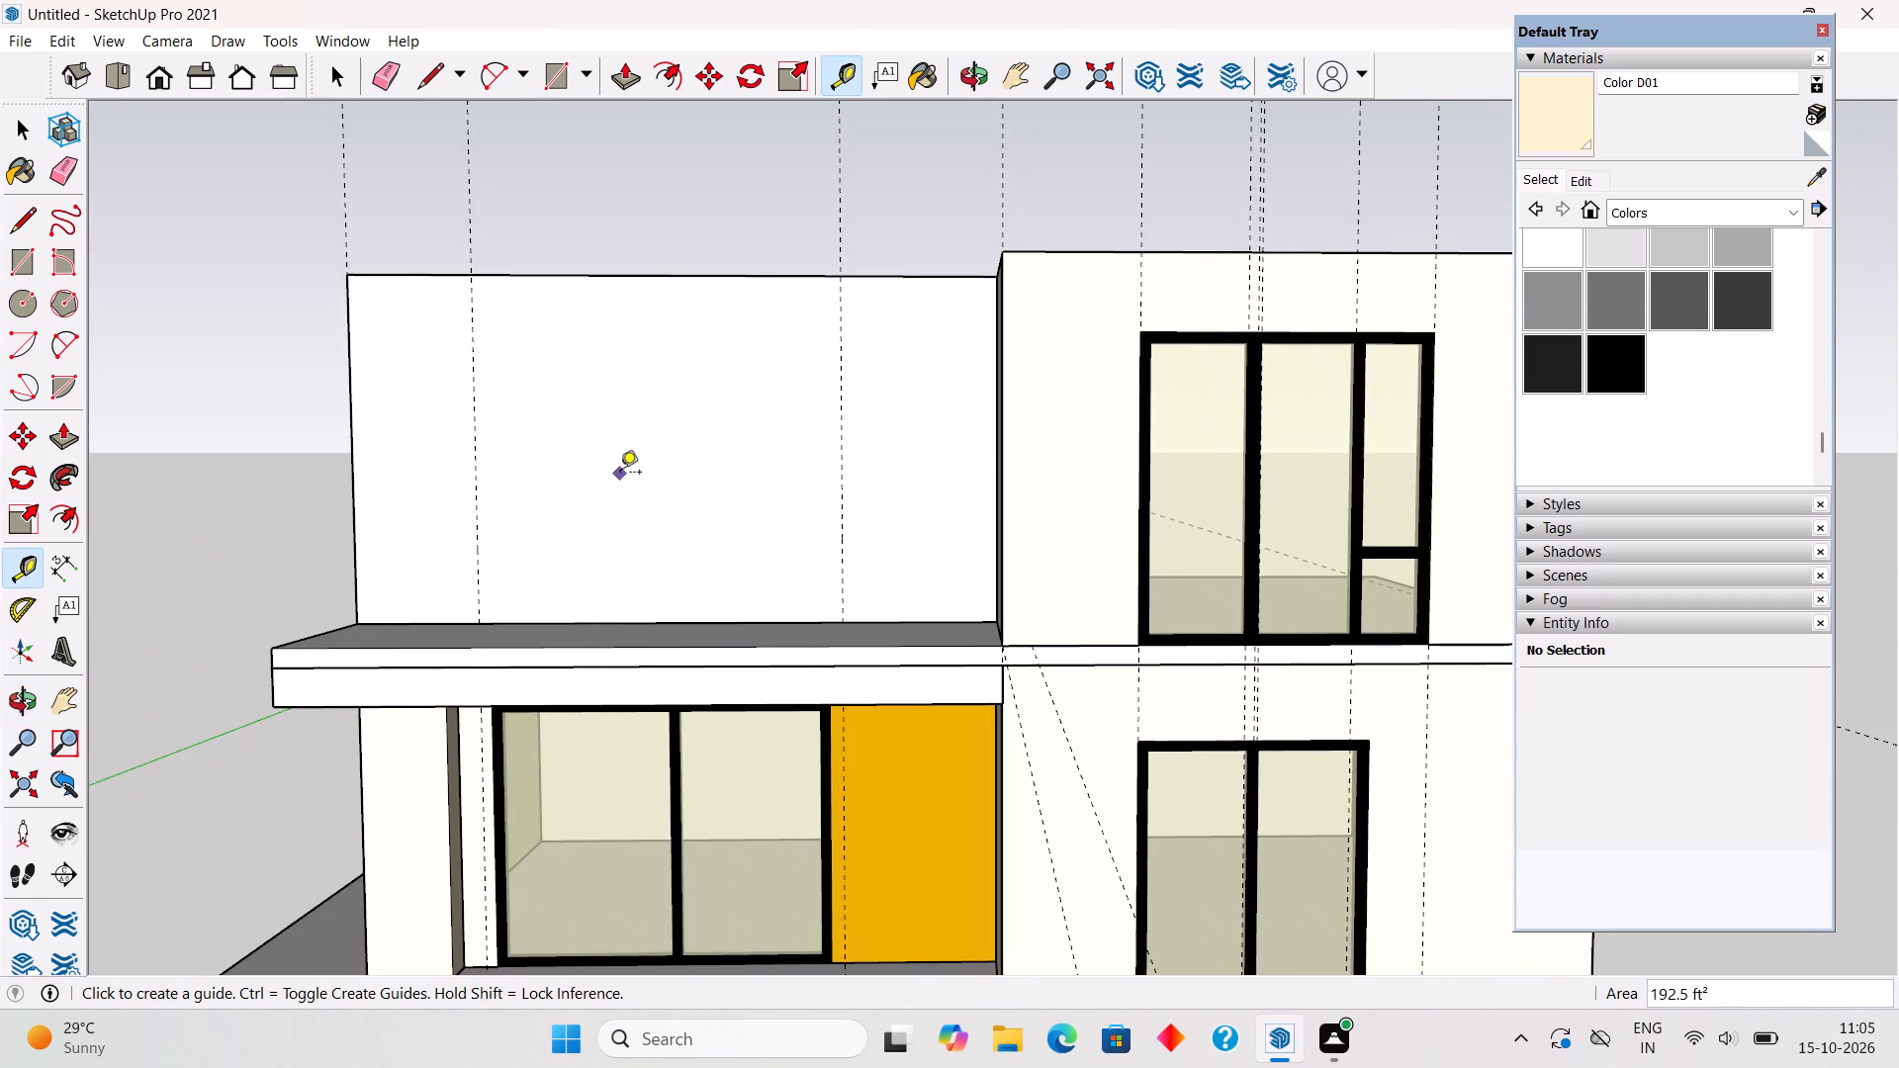
left_click(844, 532)
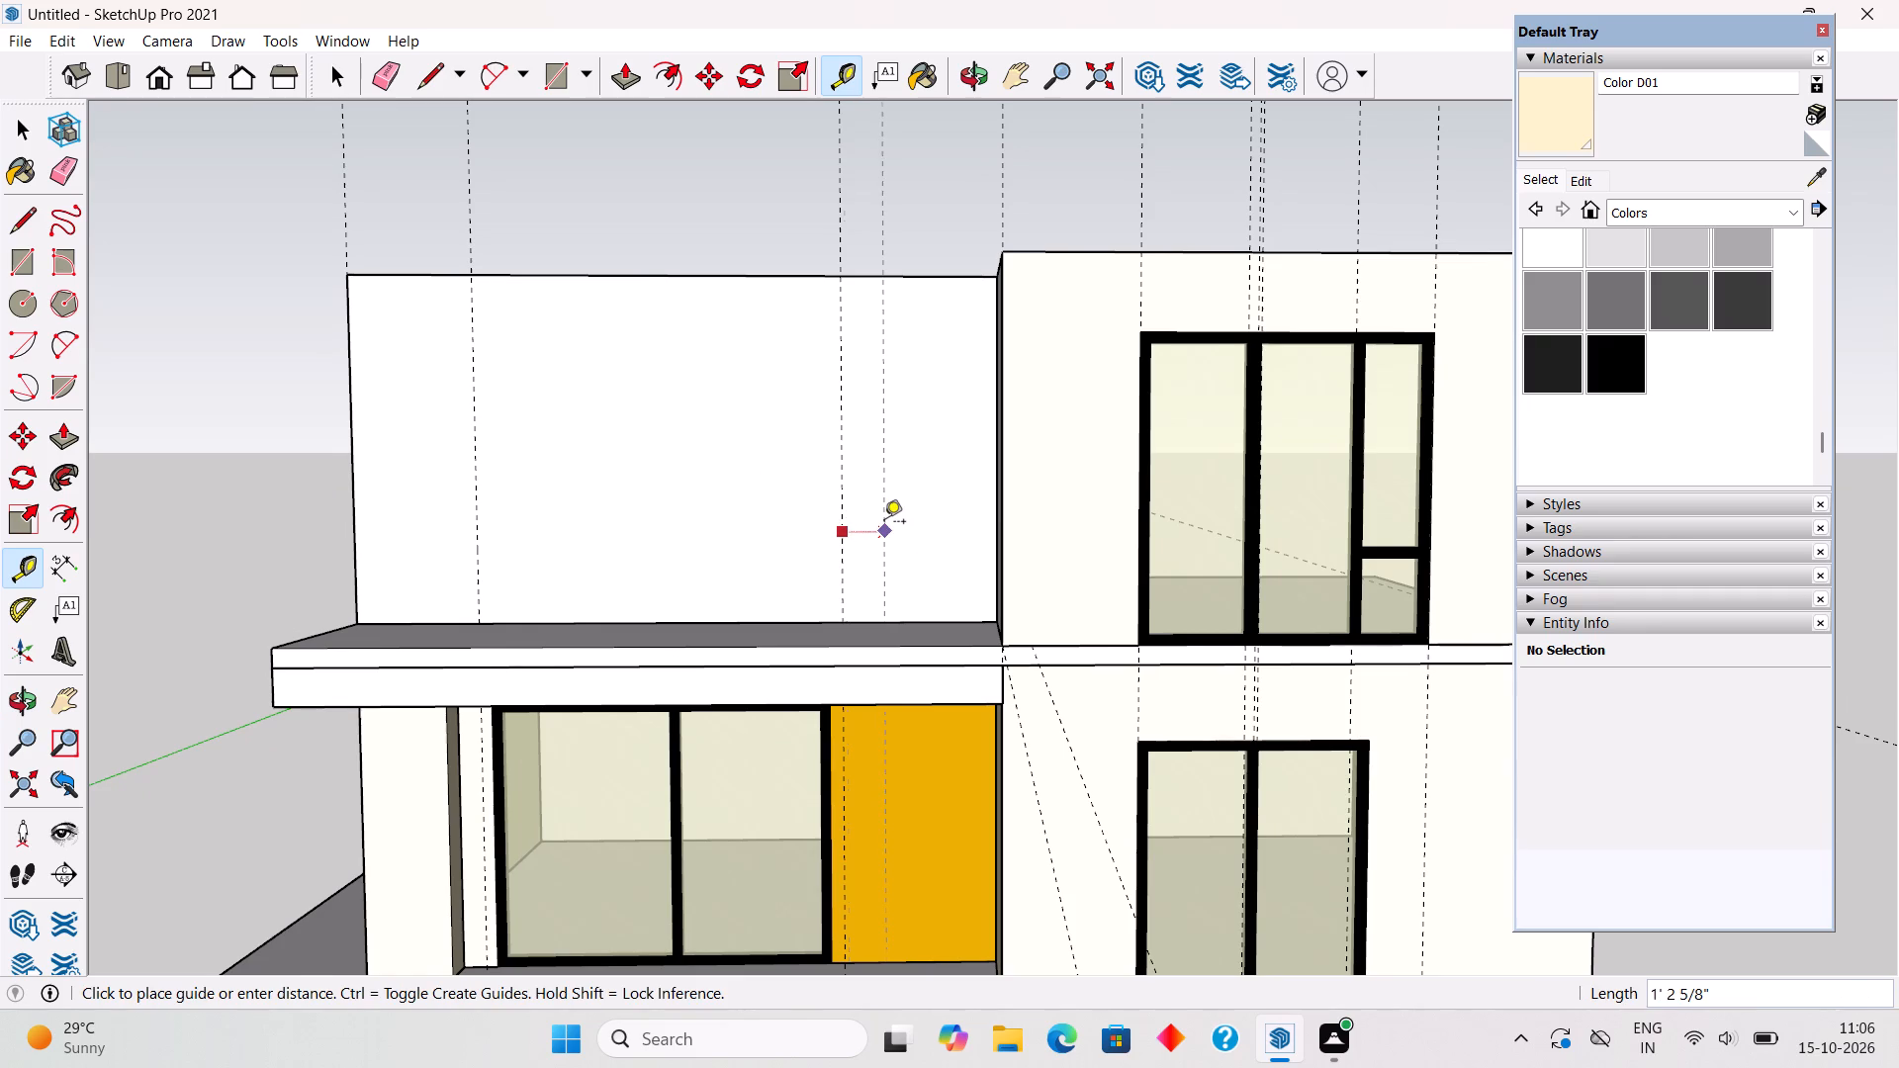
type("6\"")
key("Return")
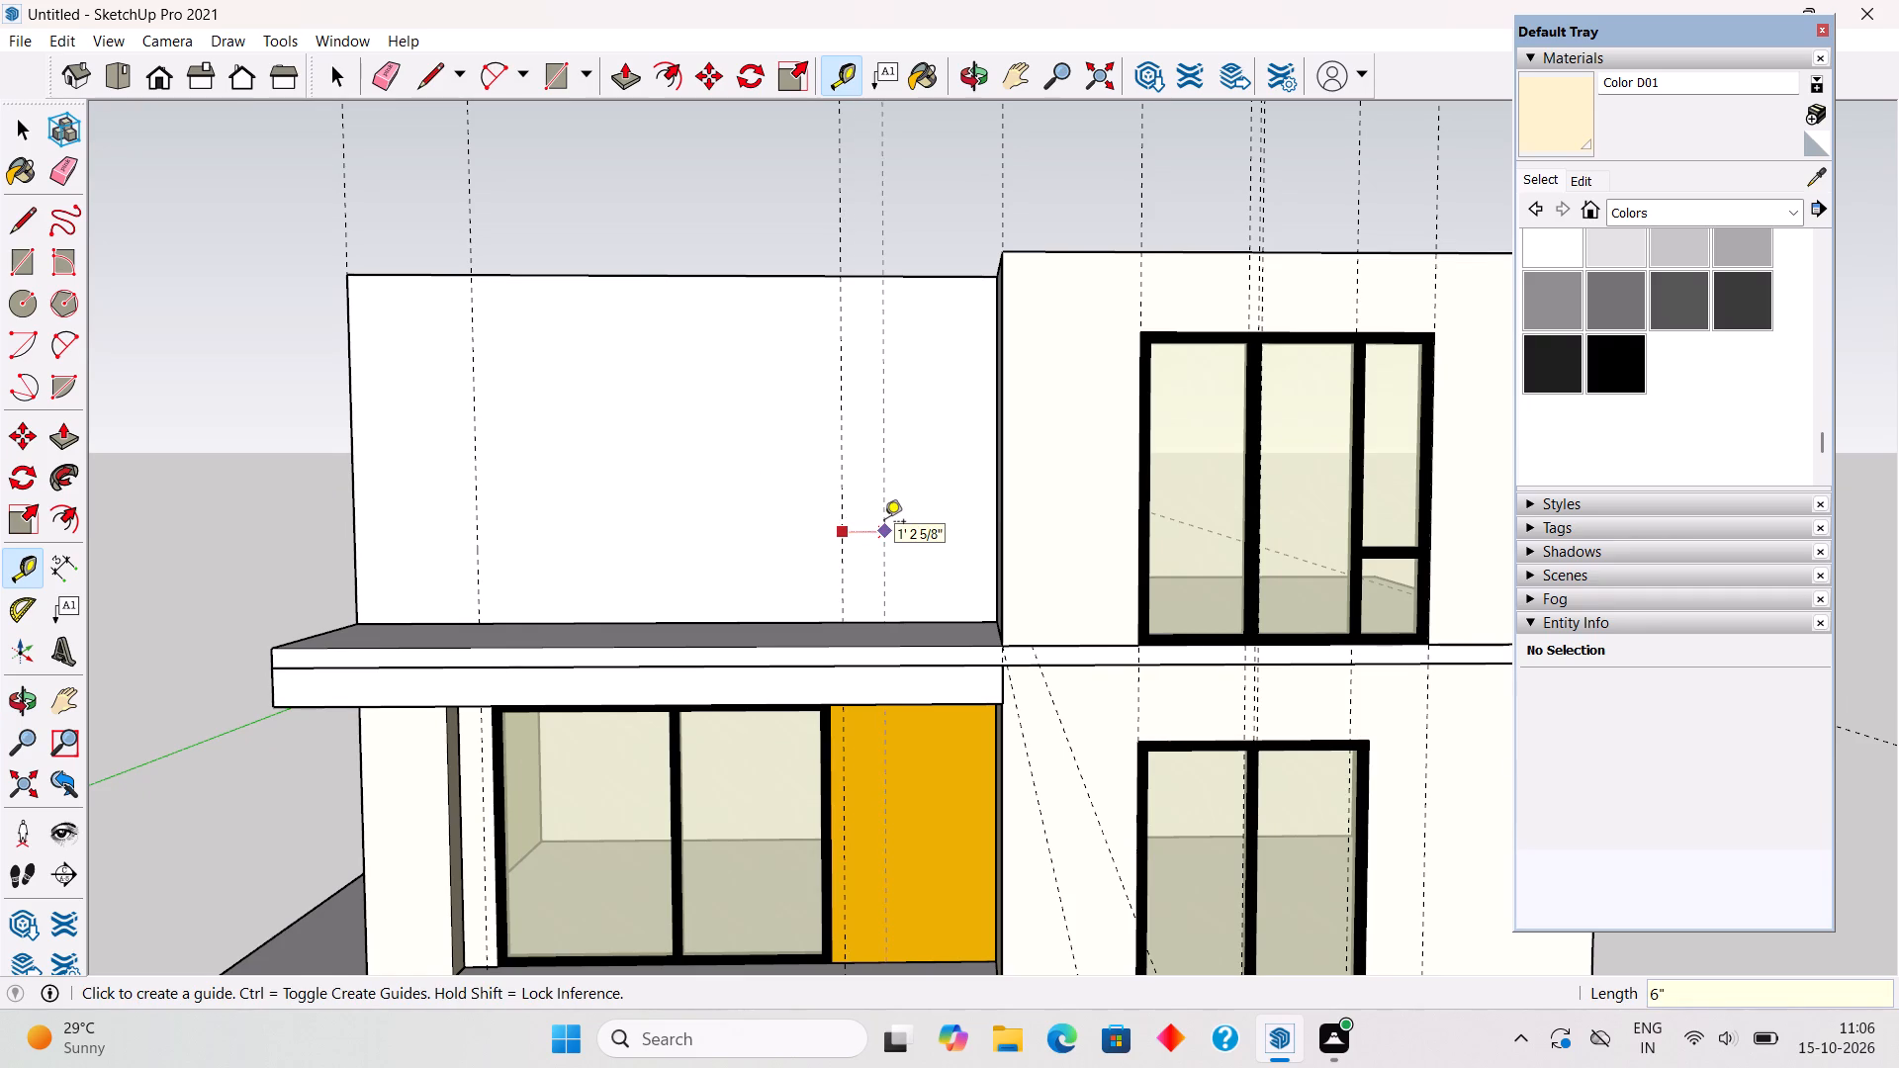
key("space")
left_click(842, 561)
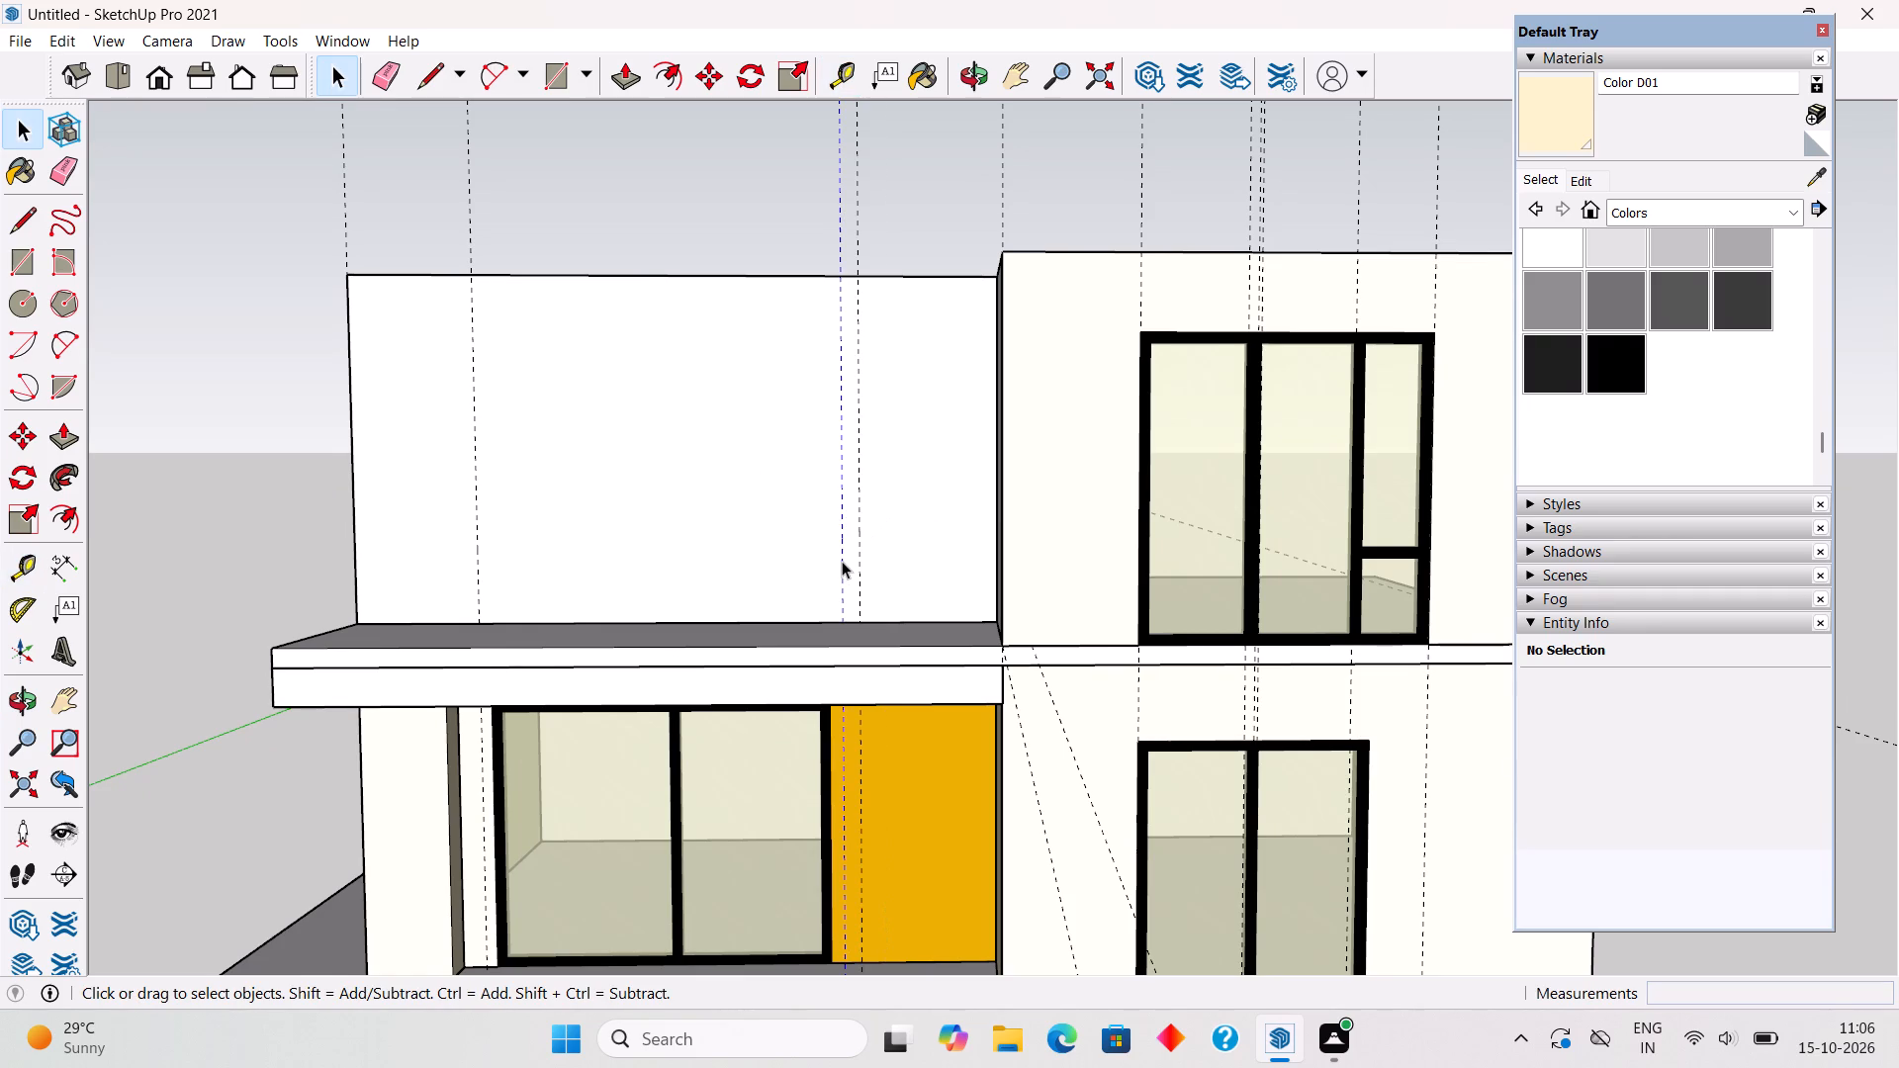
key("Delete")
Place a horizontal guide 8' above the base of the set-back upper wall.
scroll(616, 61, "up", 3)
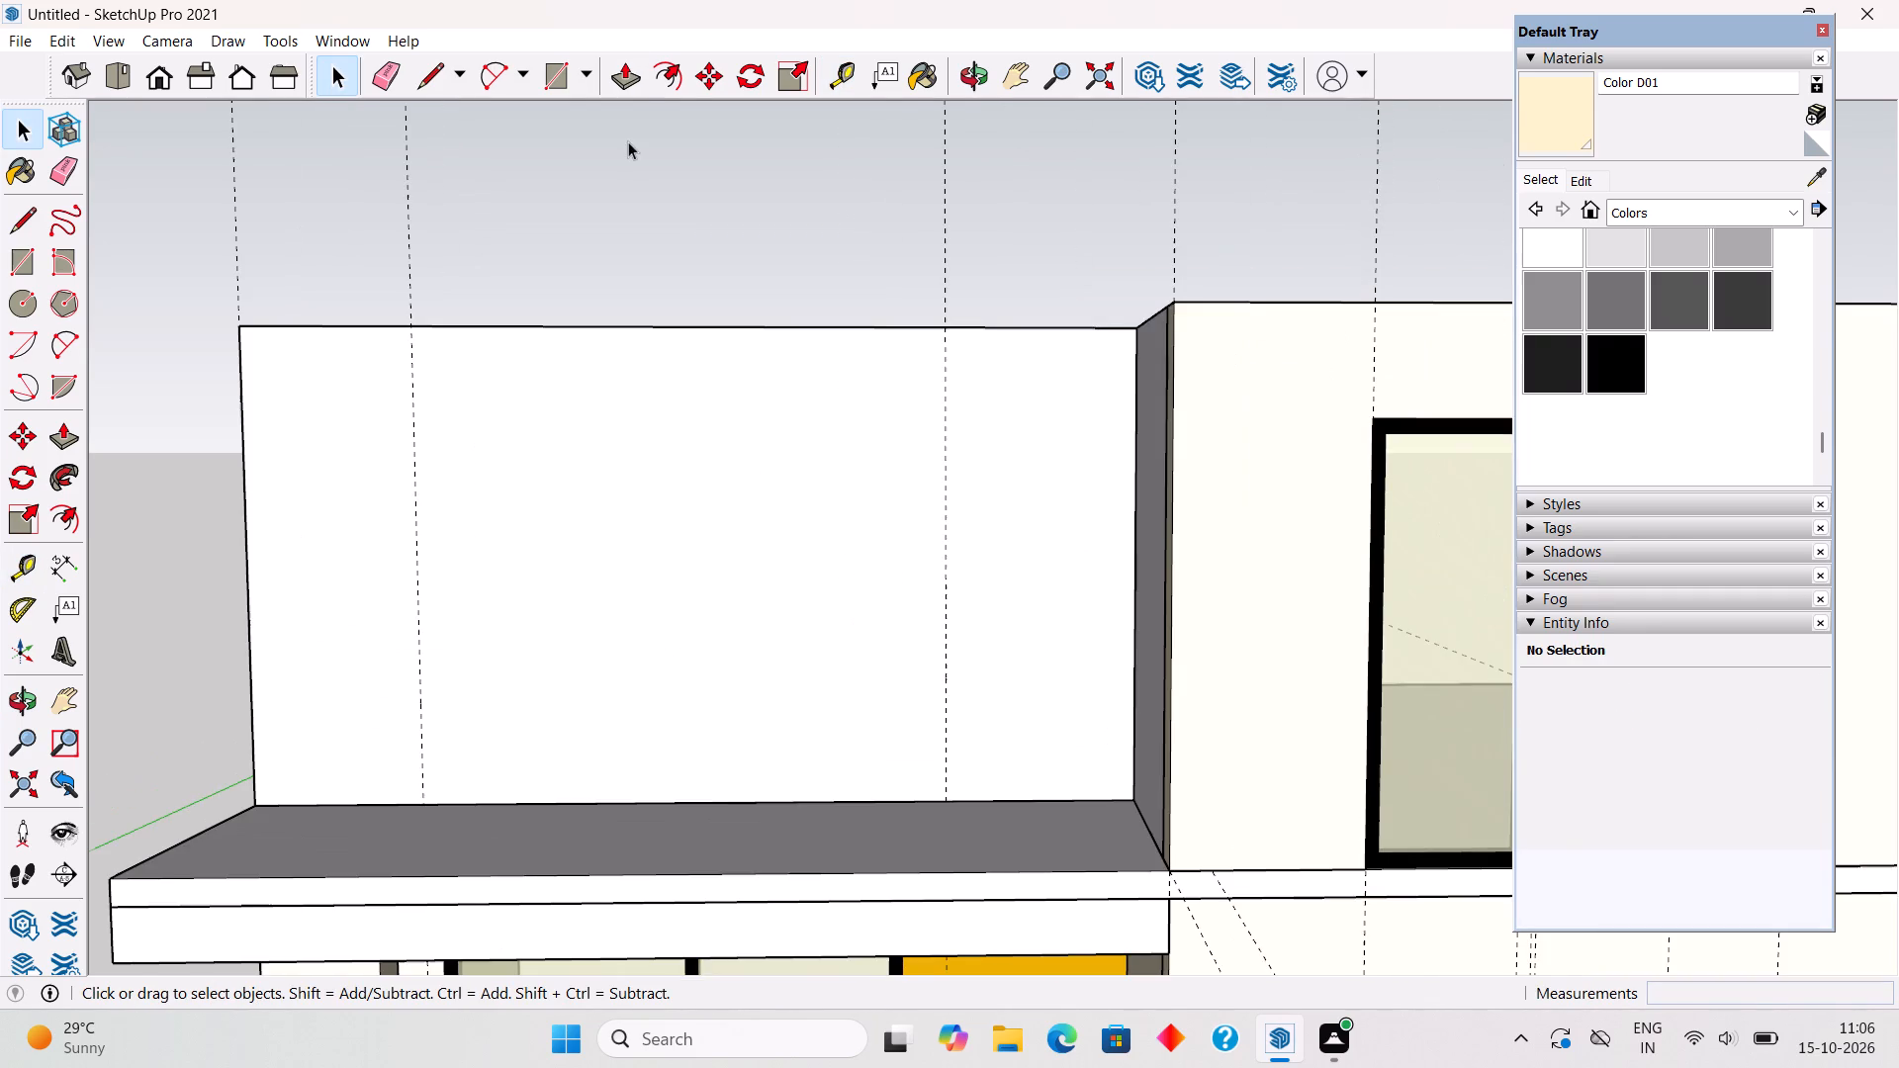
middle_click_drag(644, 255, 648, 392)
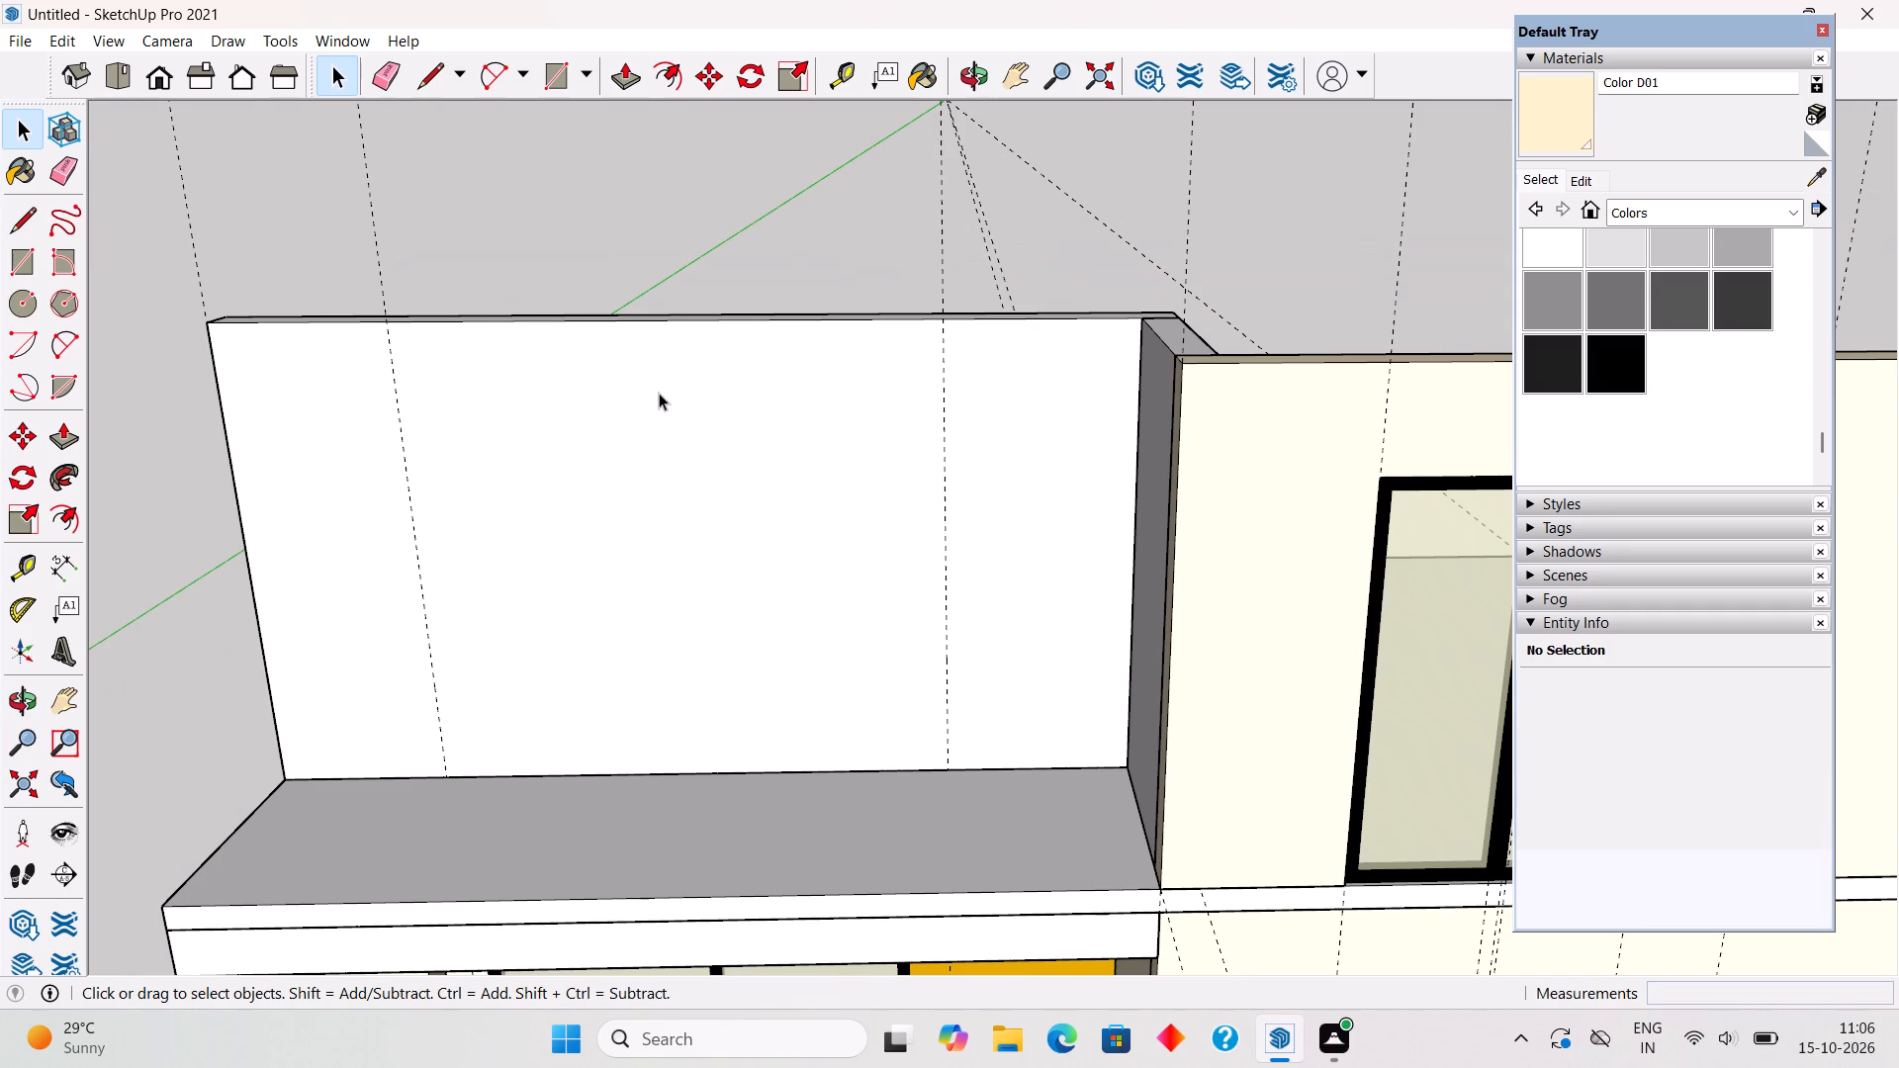
key("t")
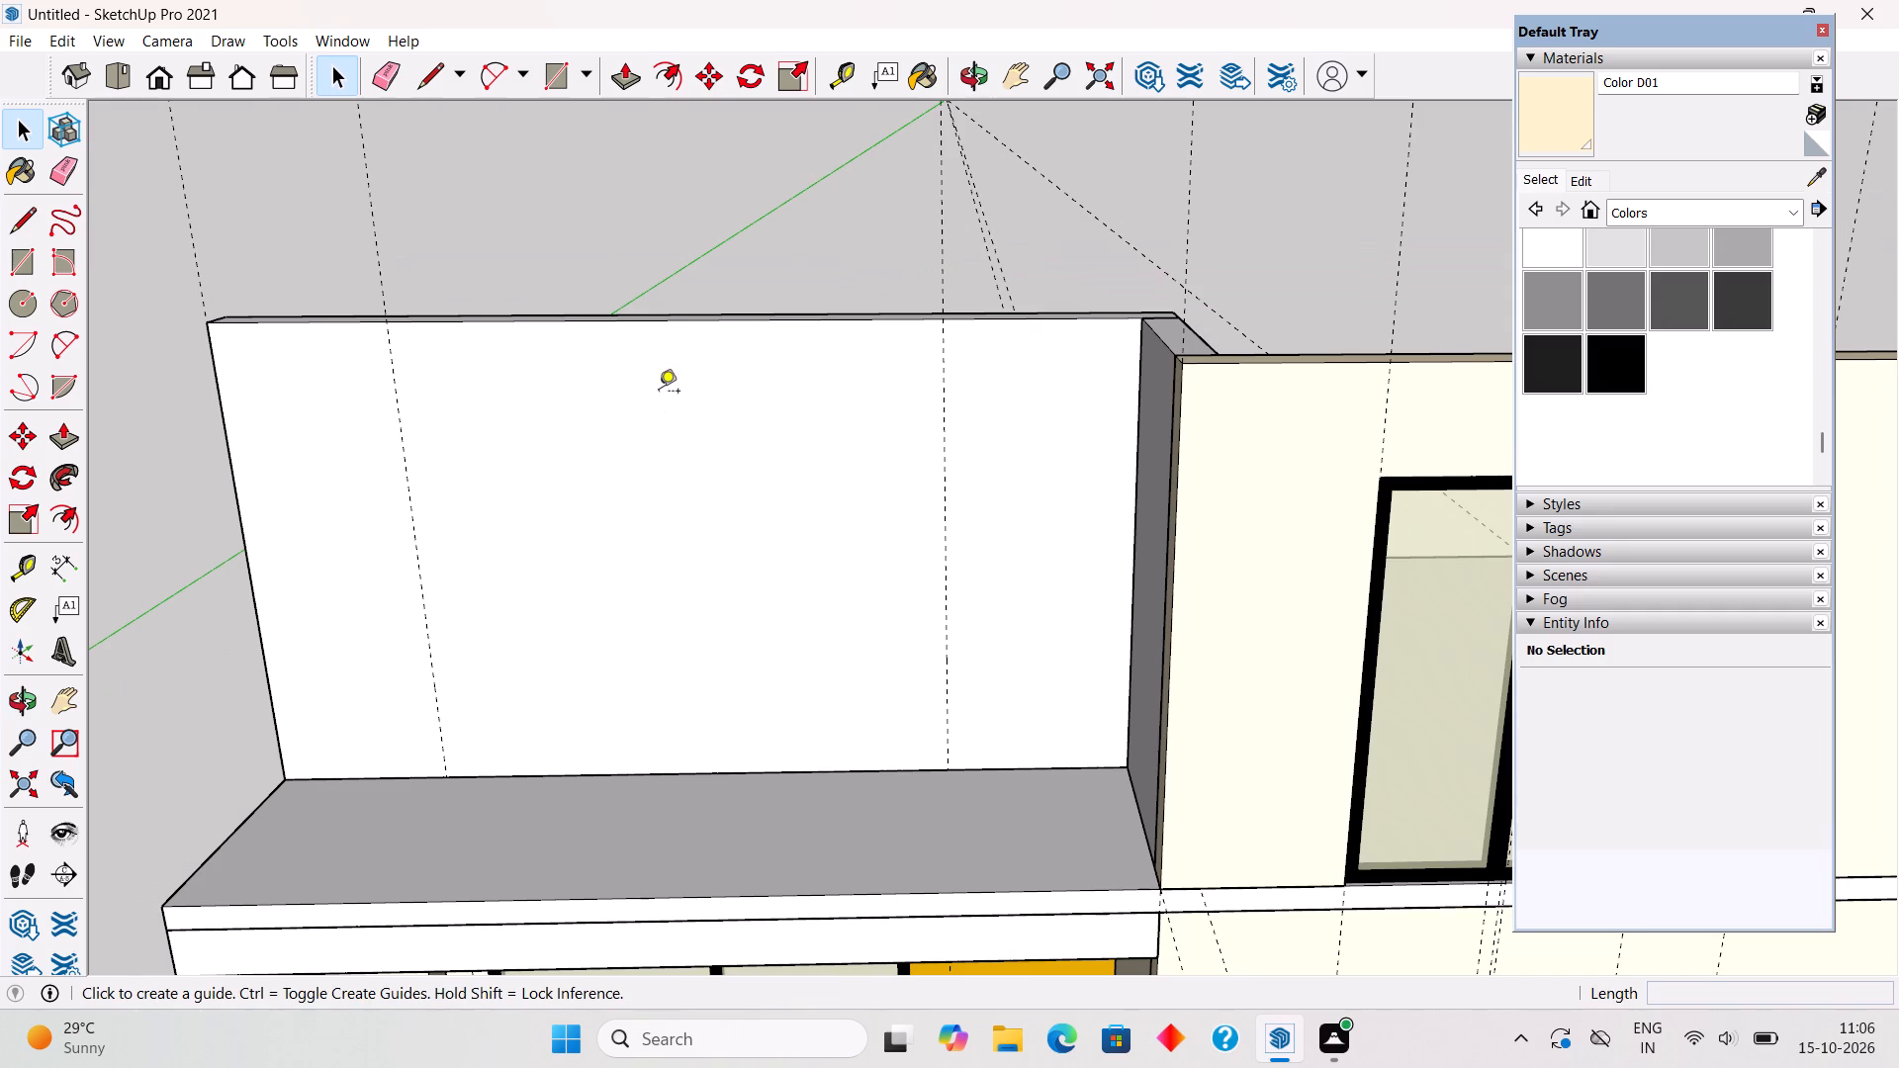
left_click(710, 774)
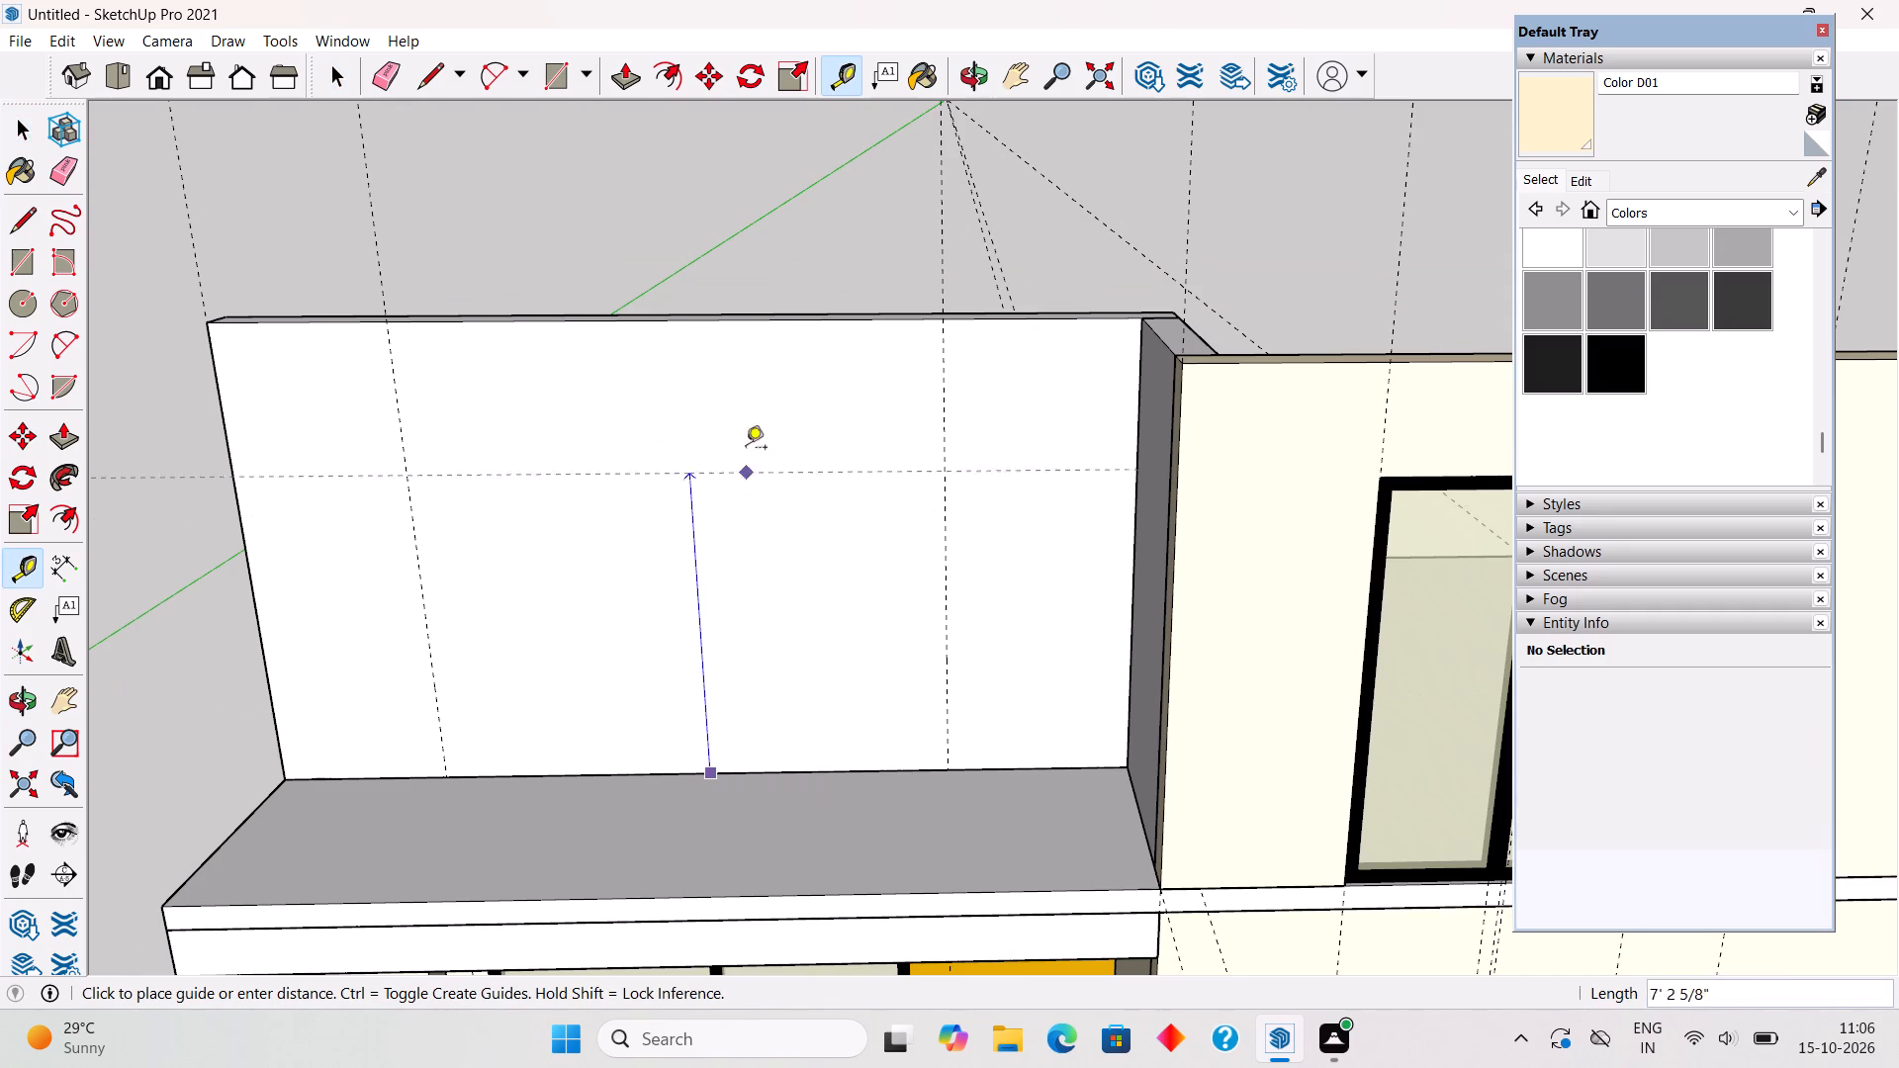
type("8'")
key("Return")
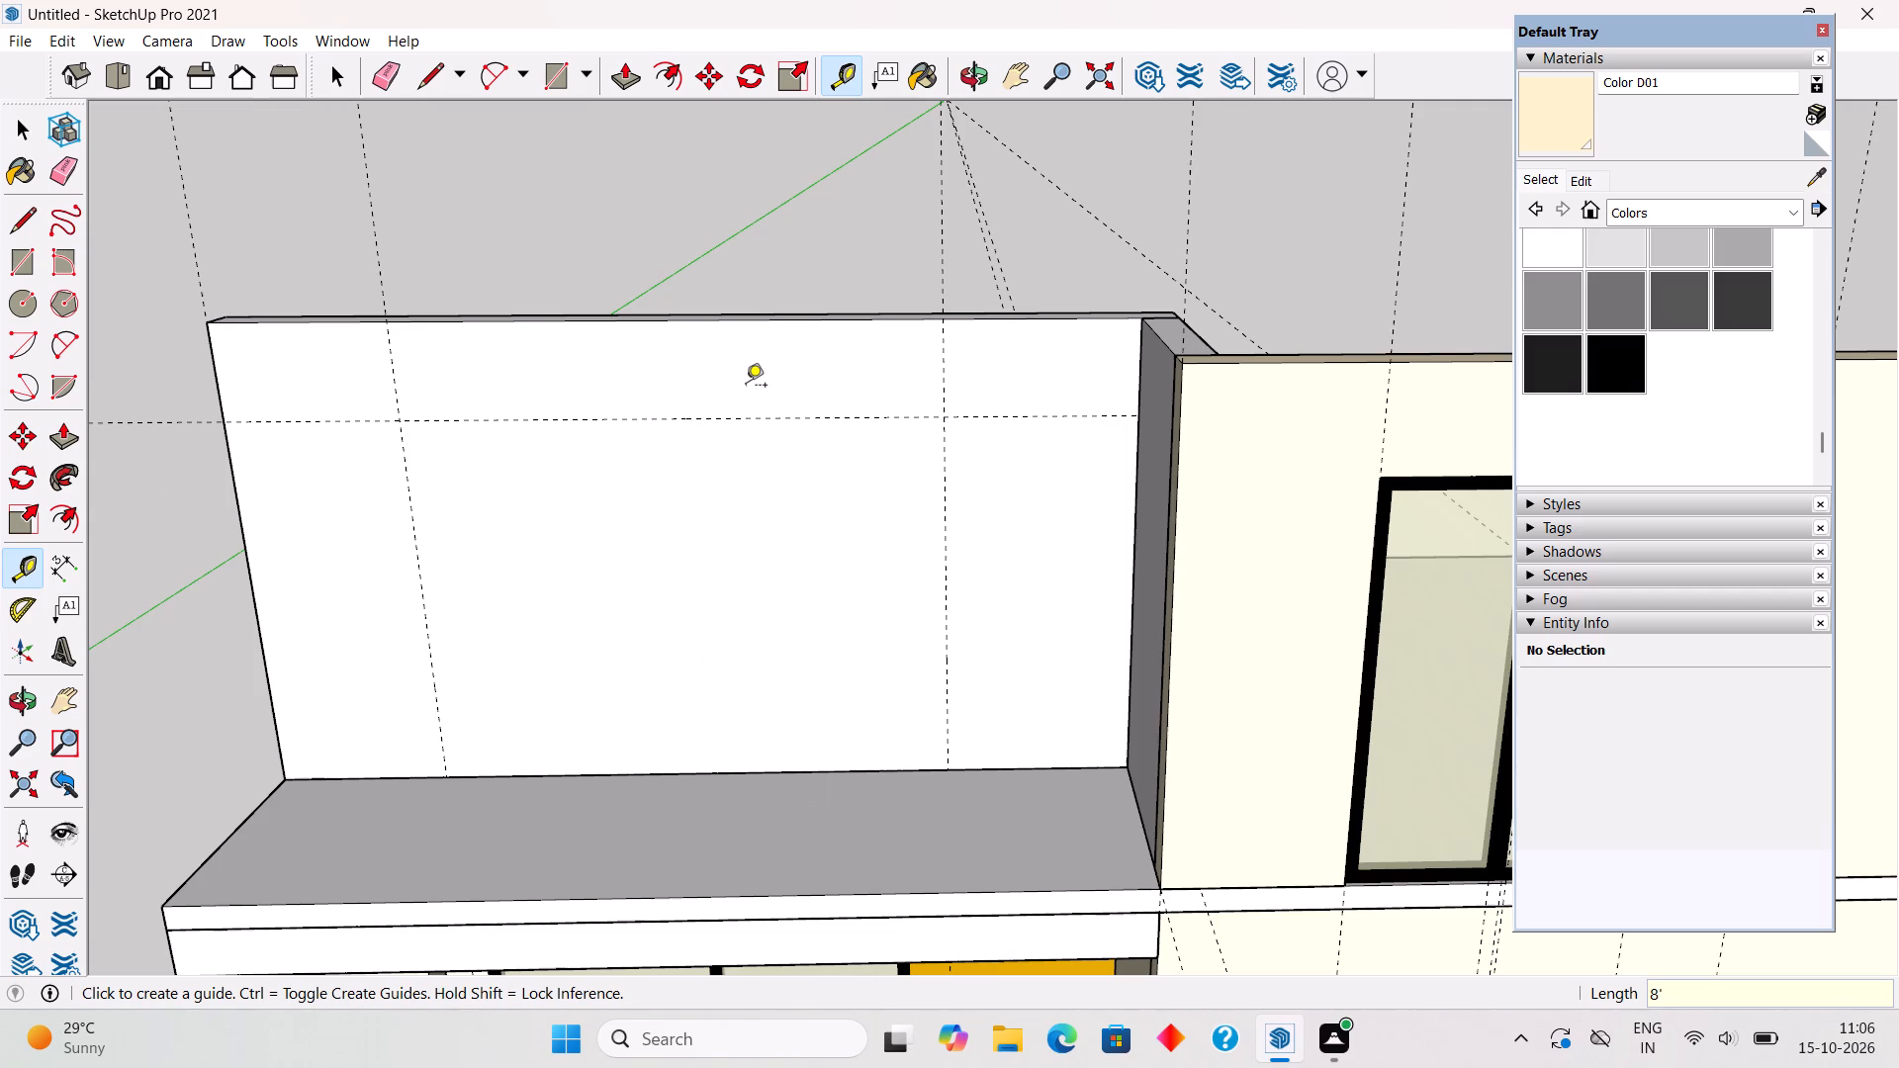
Inside the set-back wall's group, draw an 11' by 8' rectangle between the guides and Push/Pull it 9" through to cut an opening.
key("space")
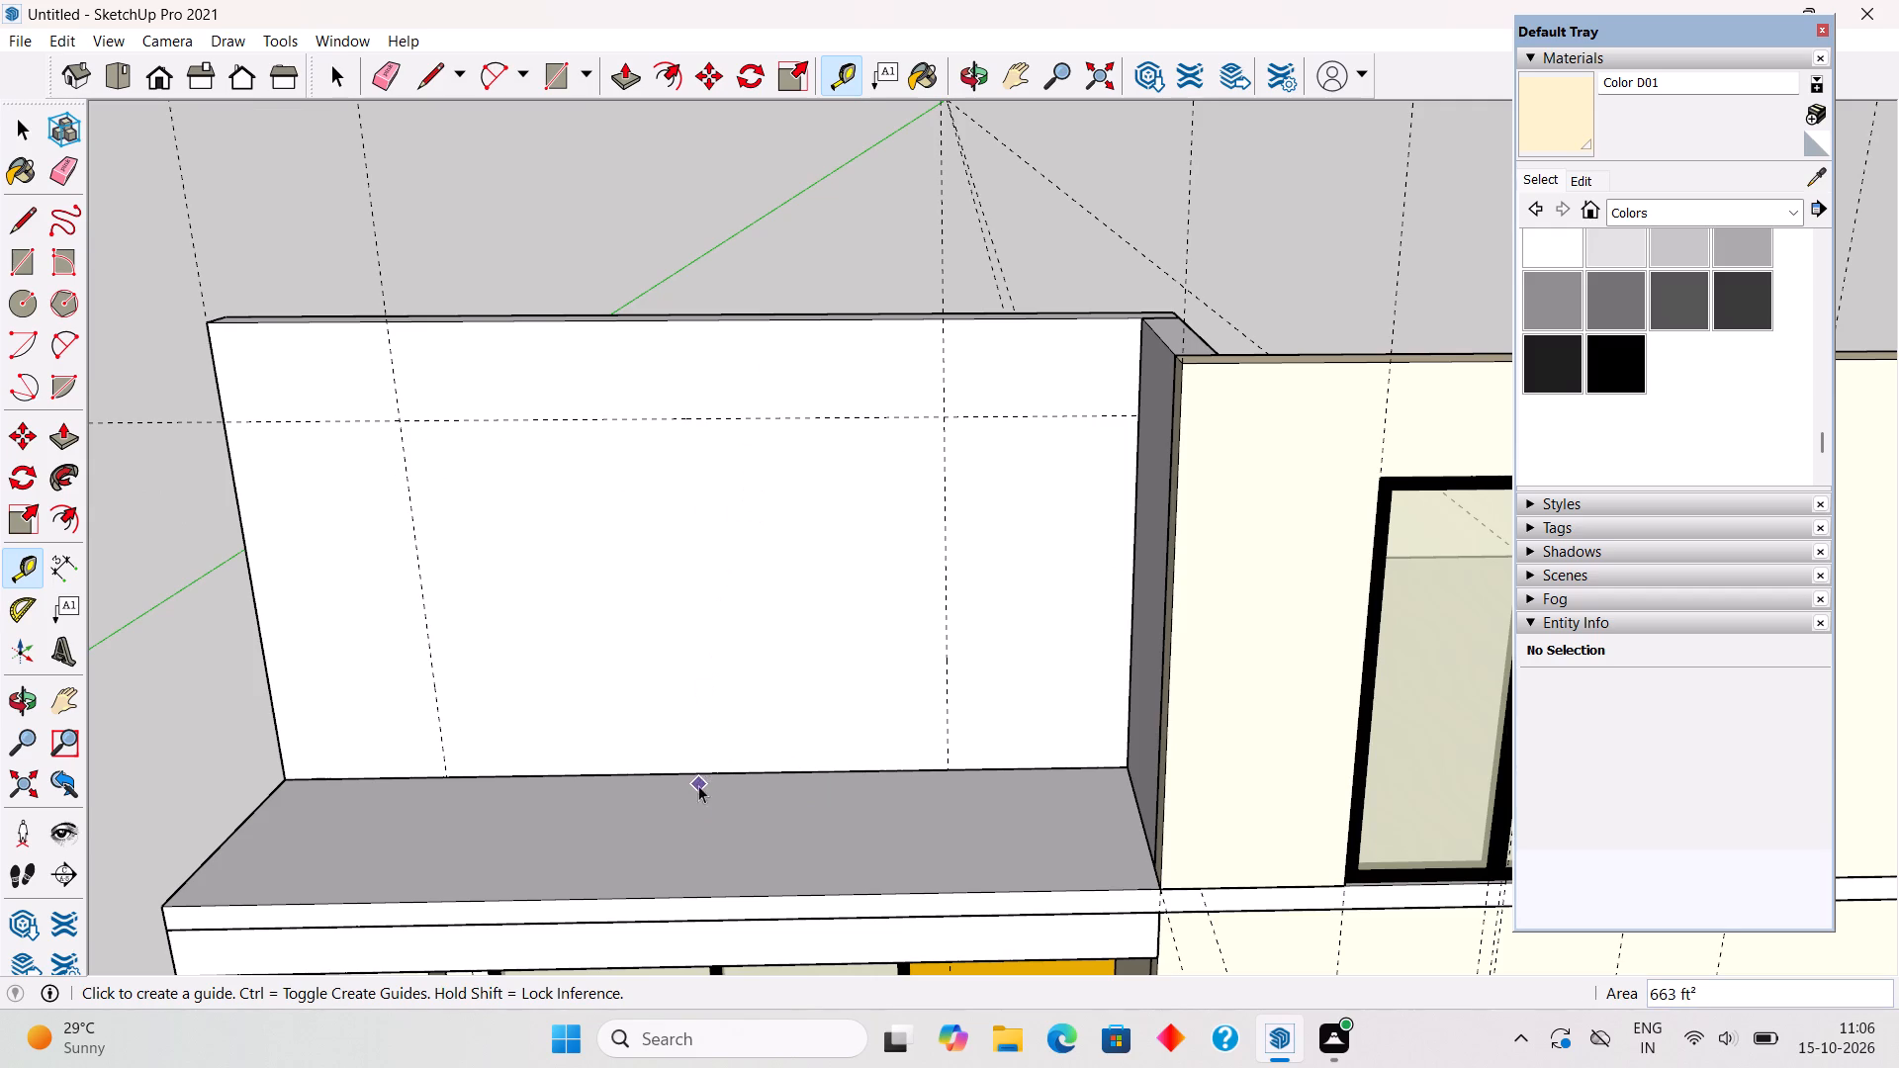
triple_click(679, 705)
left_click(679, 705)
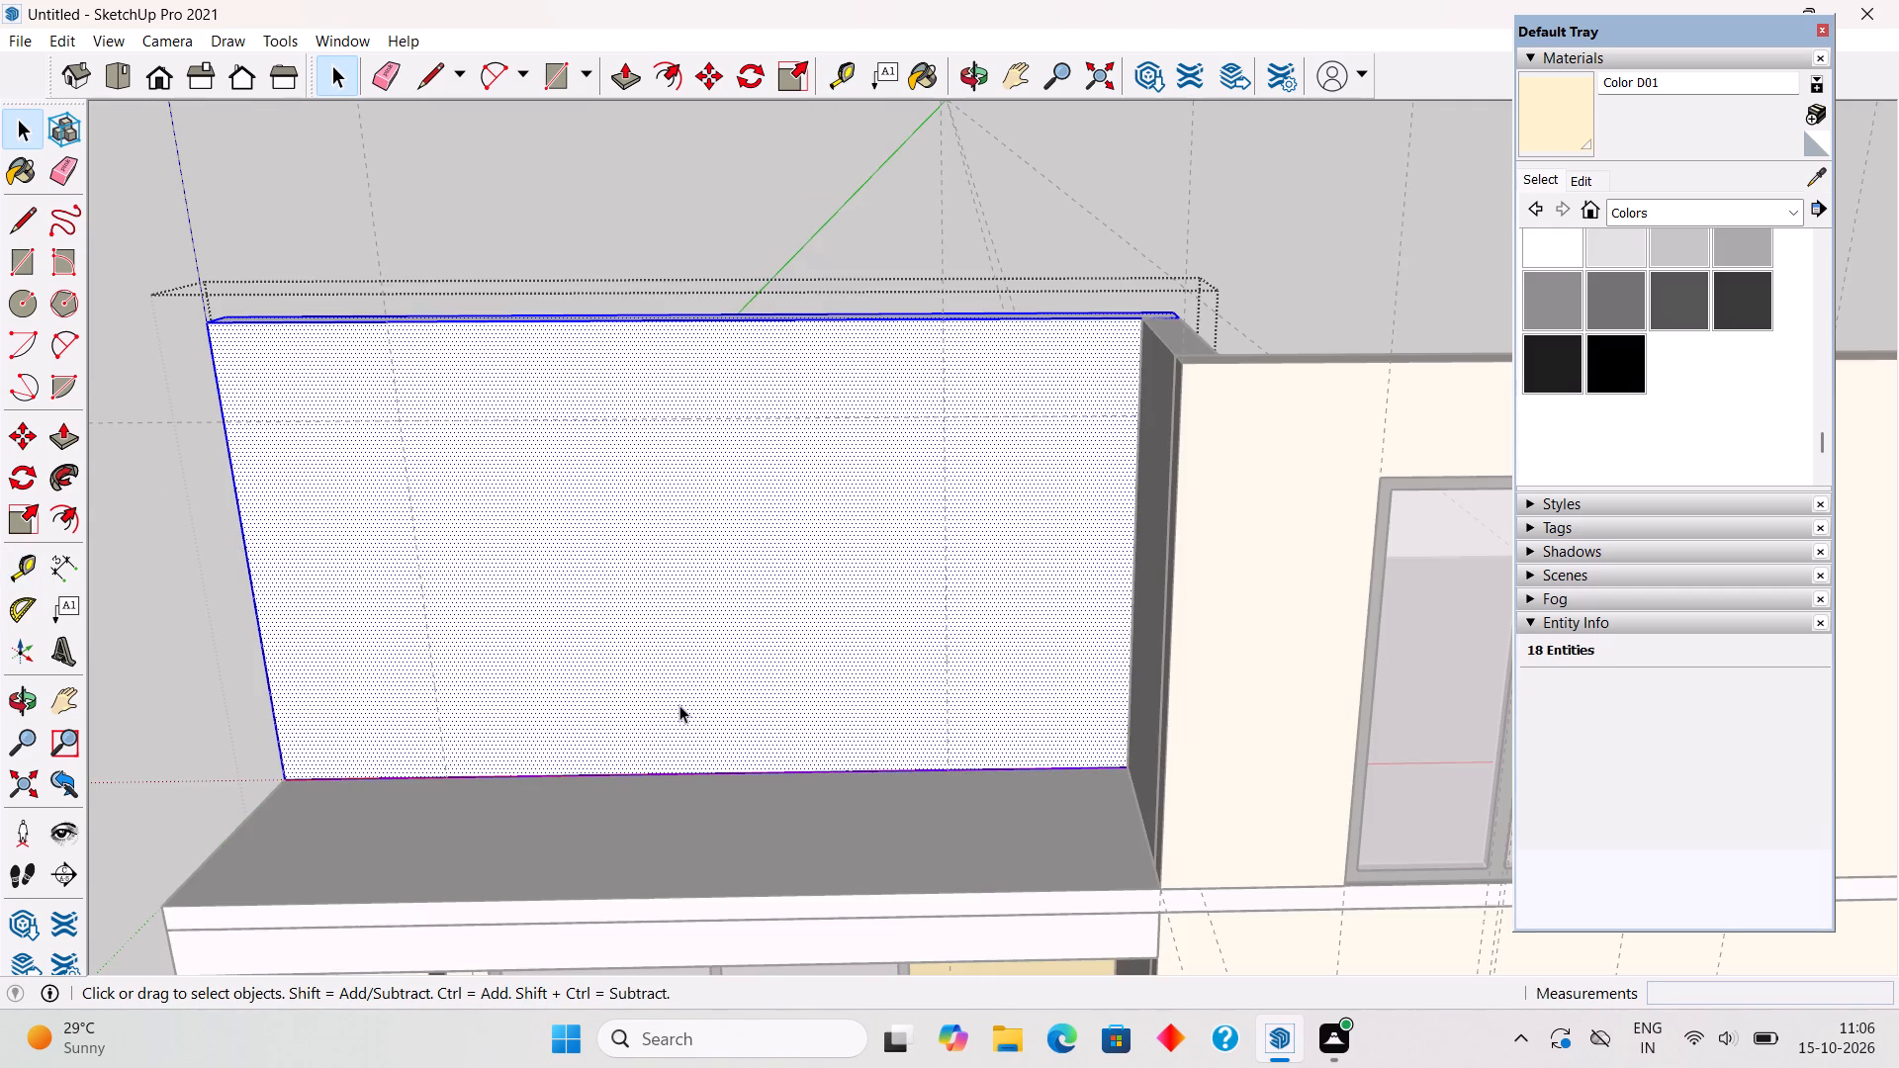
key("r")
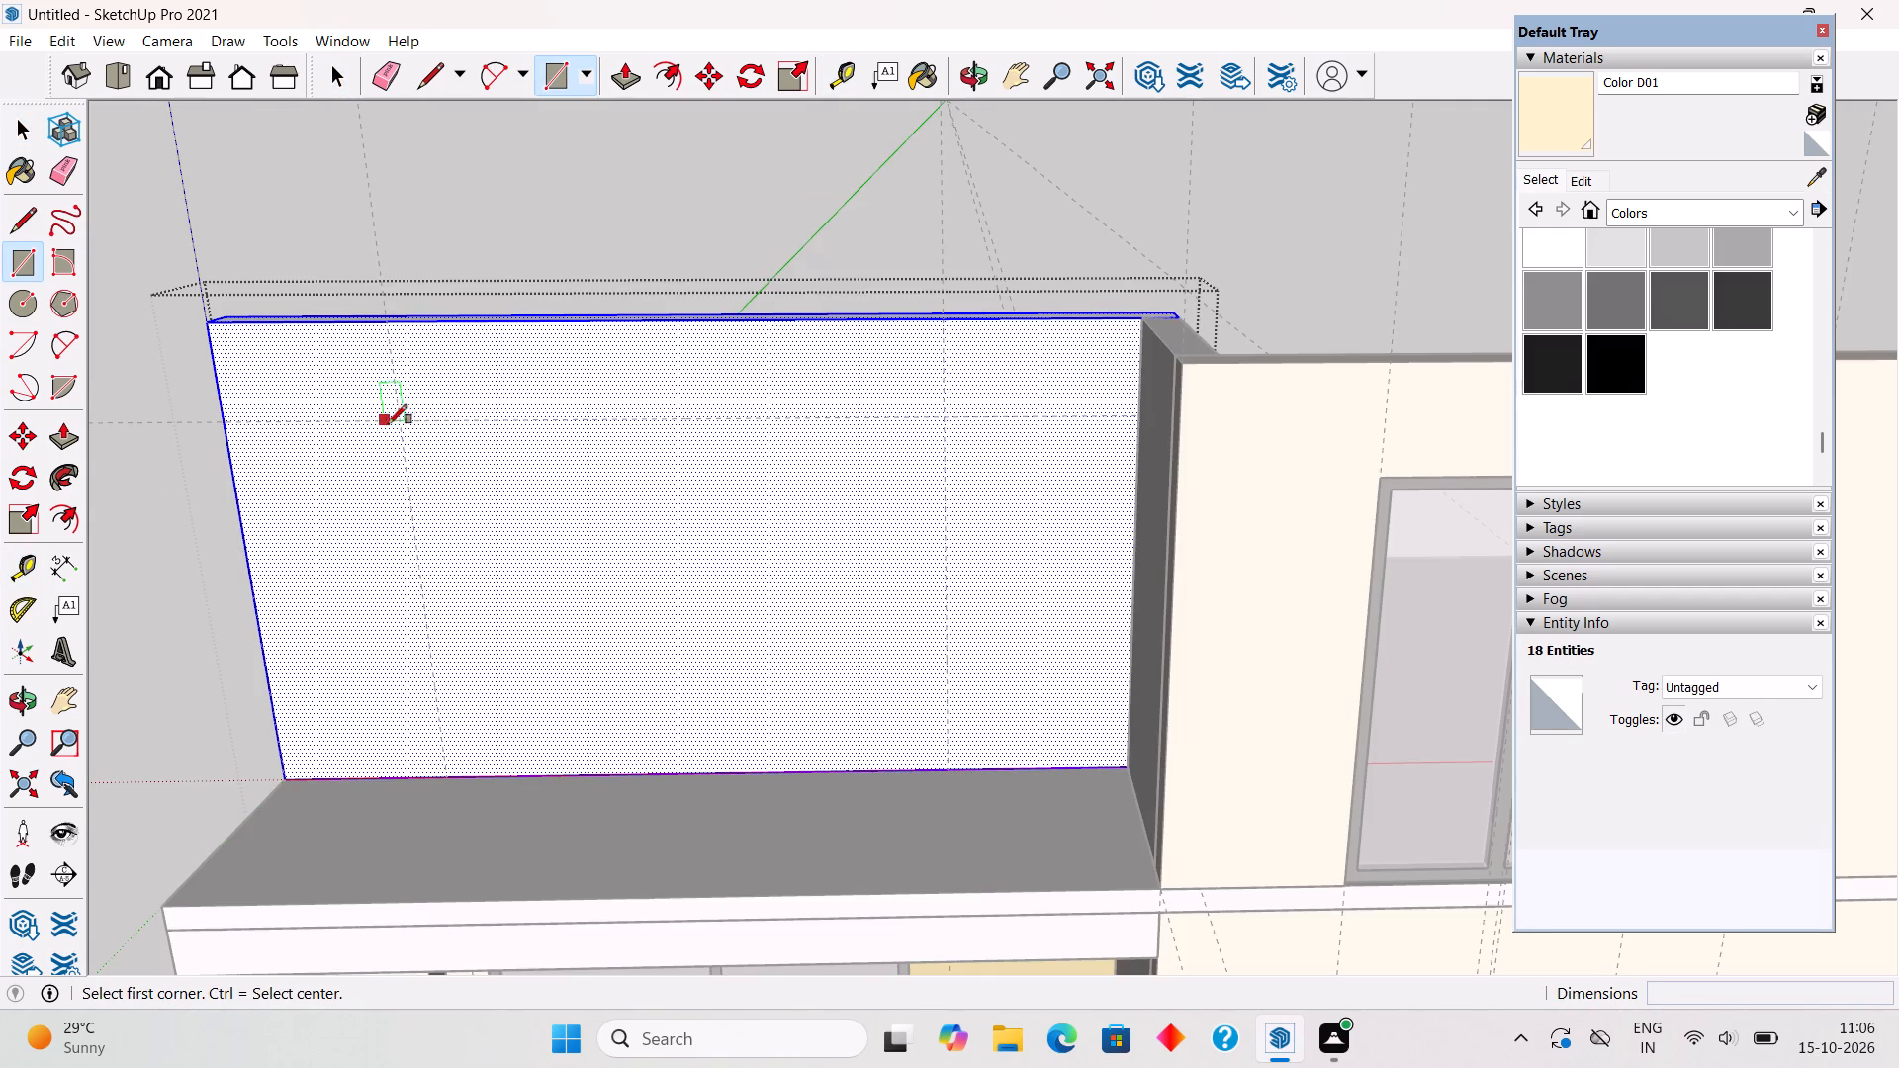
left_click(395, 422)
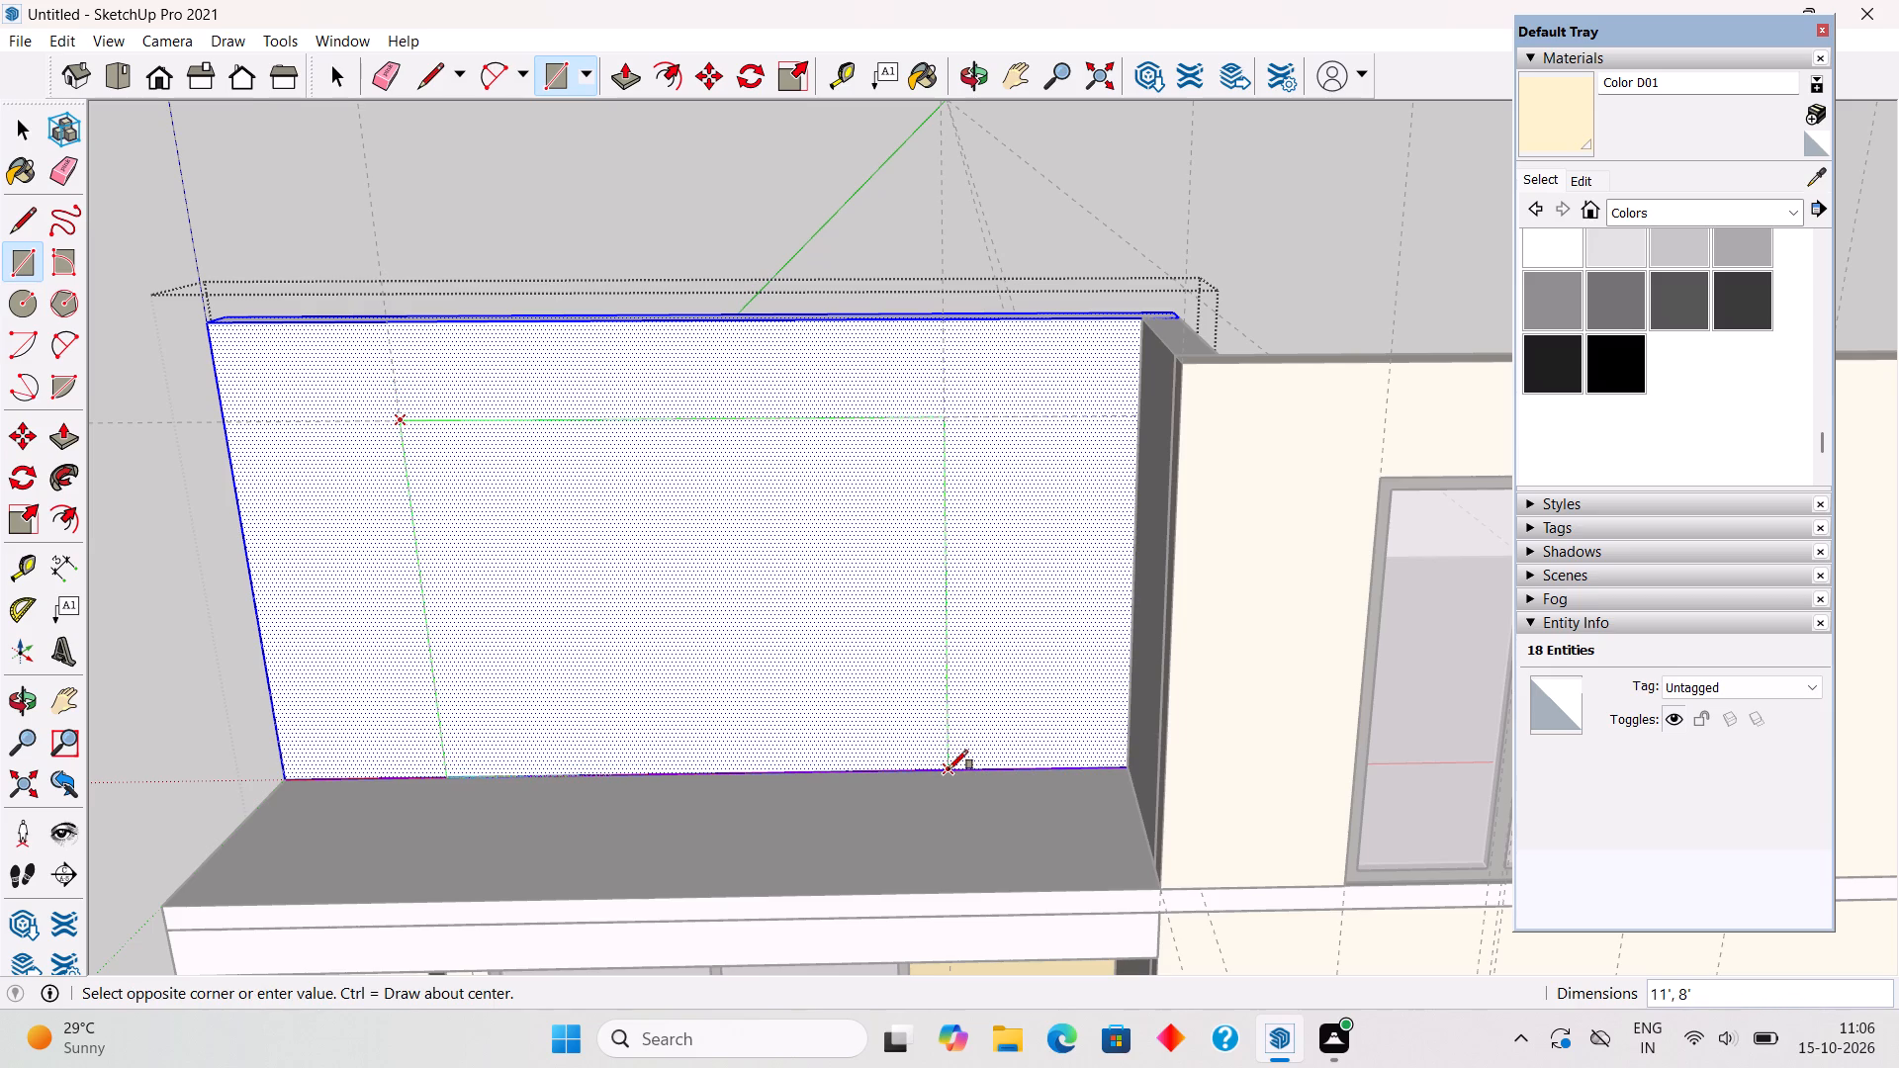
left_click(949, 769)
key("p")
left_click_drag(865, 686, 756, 533)
key("space")
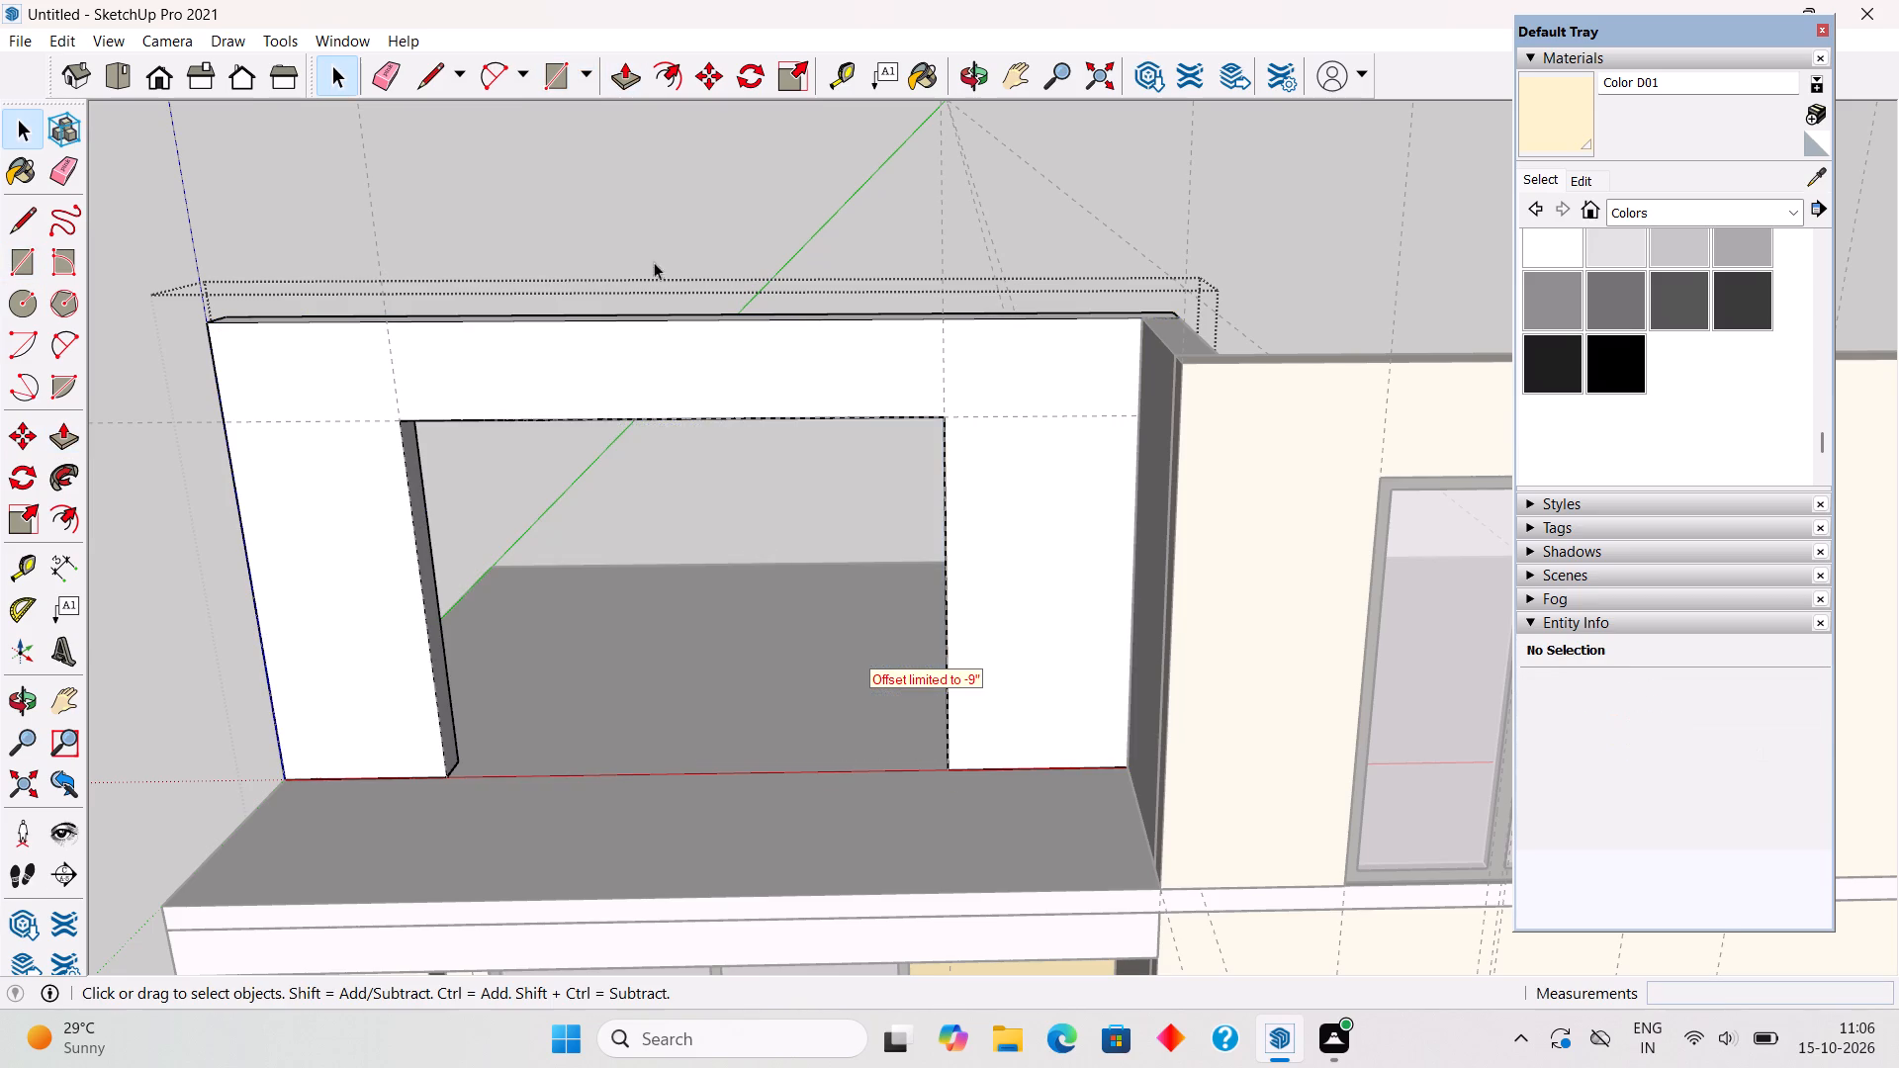
left_click(621, 171)
Draw an 11' by 8' rectangle filling the new opening in the set-back upper wall, outside the wall's group.
middle_click_drag(845, 579, 899, 473)
scroll(899, 479, "down", 4)
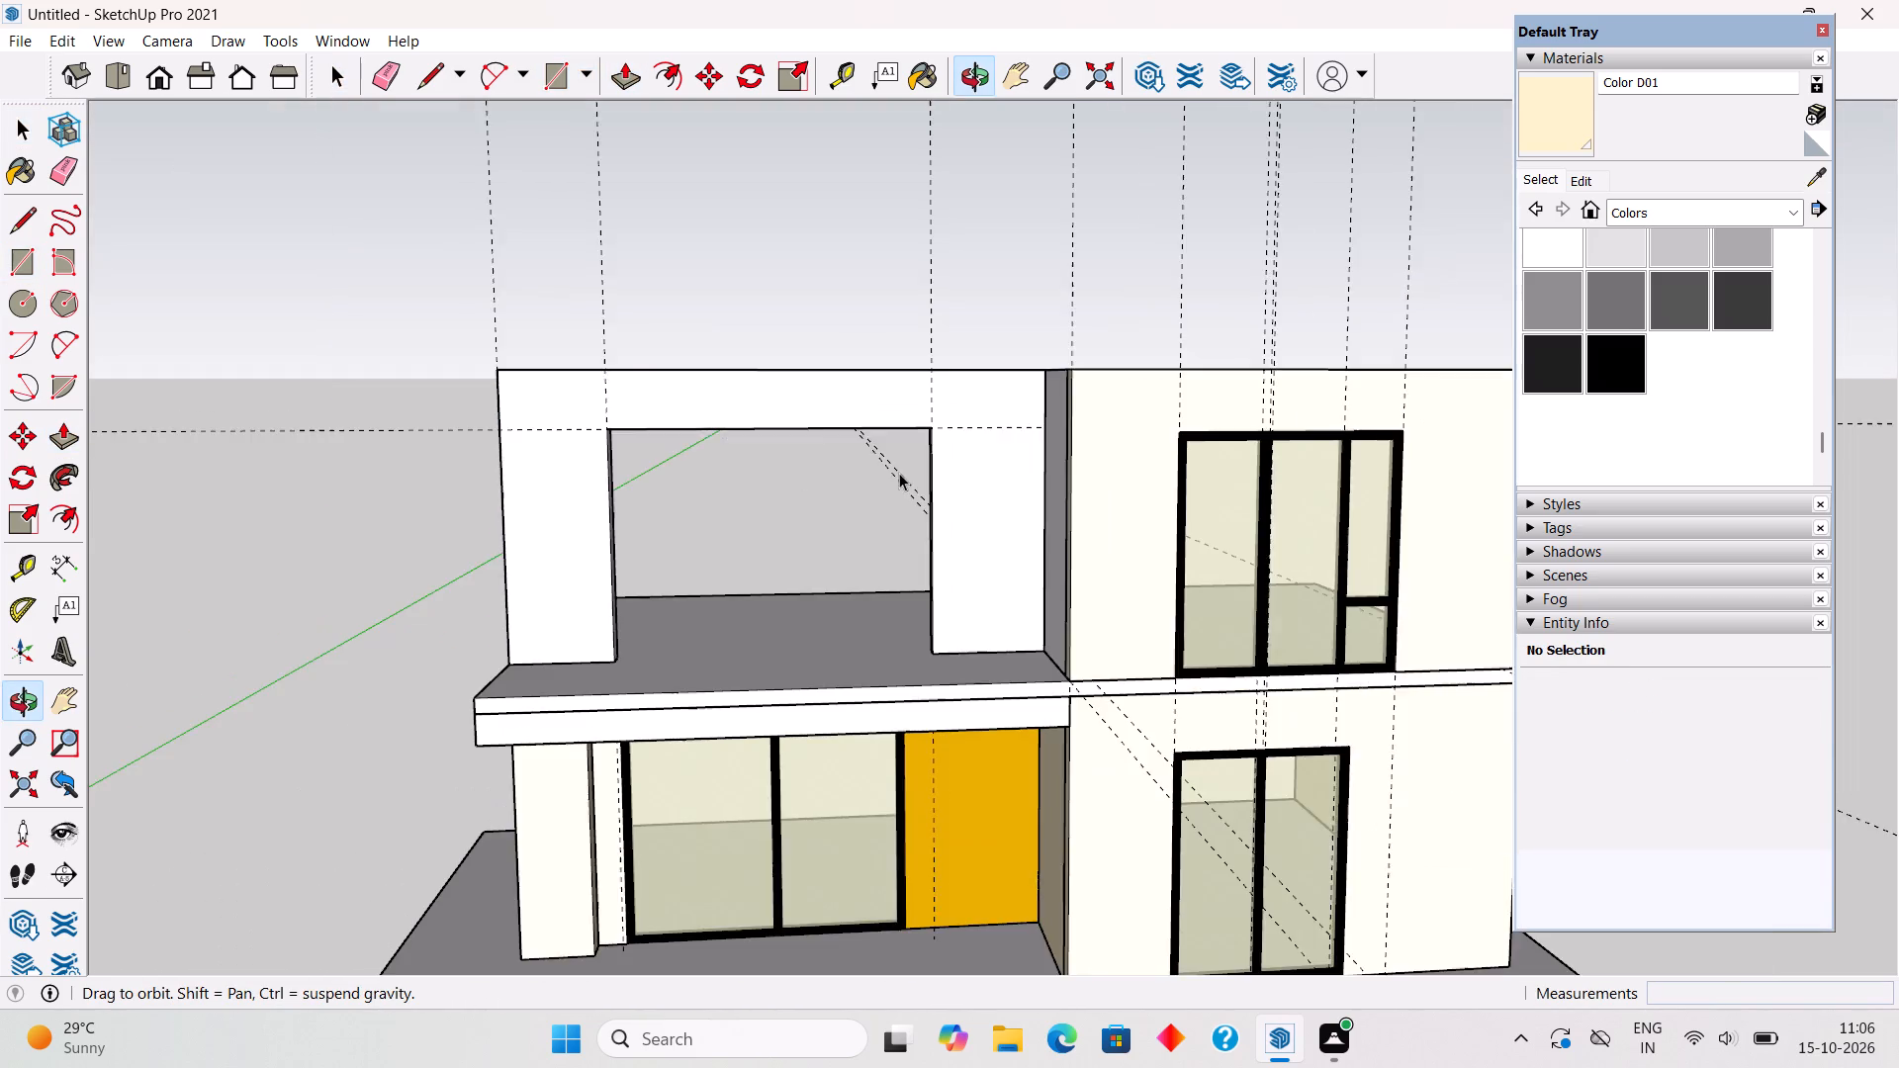
middle_click_drag(832, 637, 998, 563)
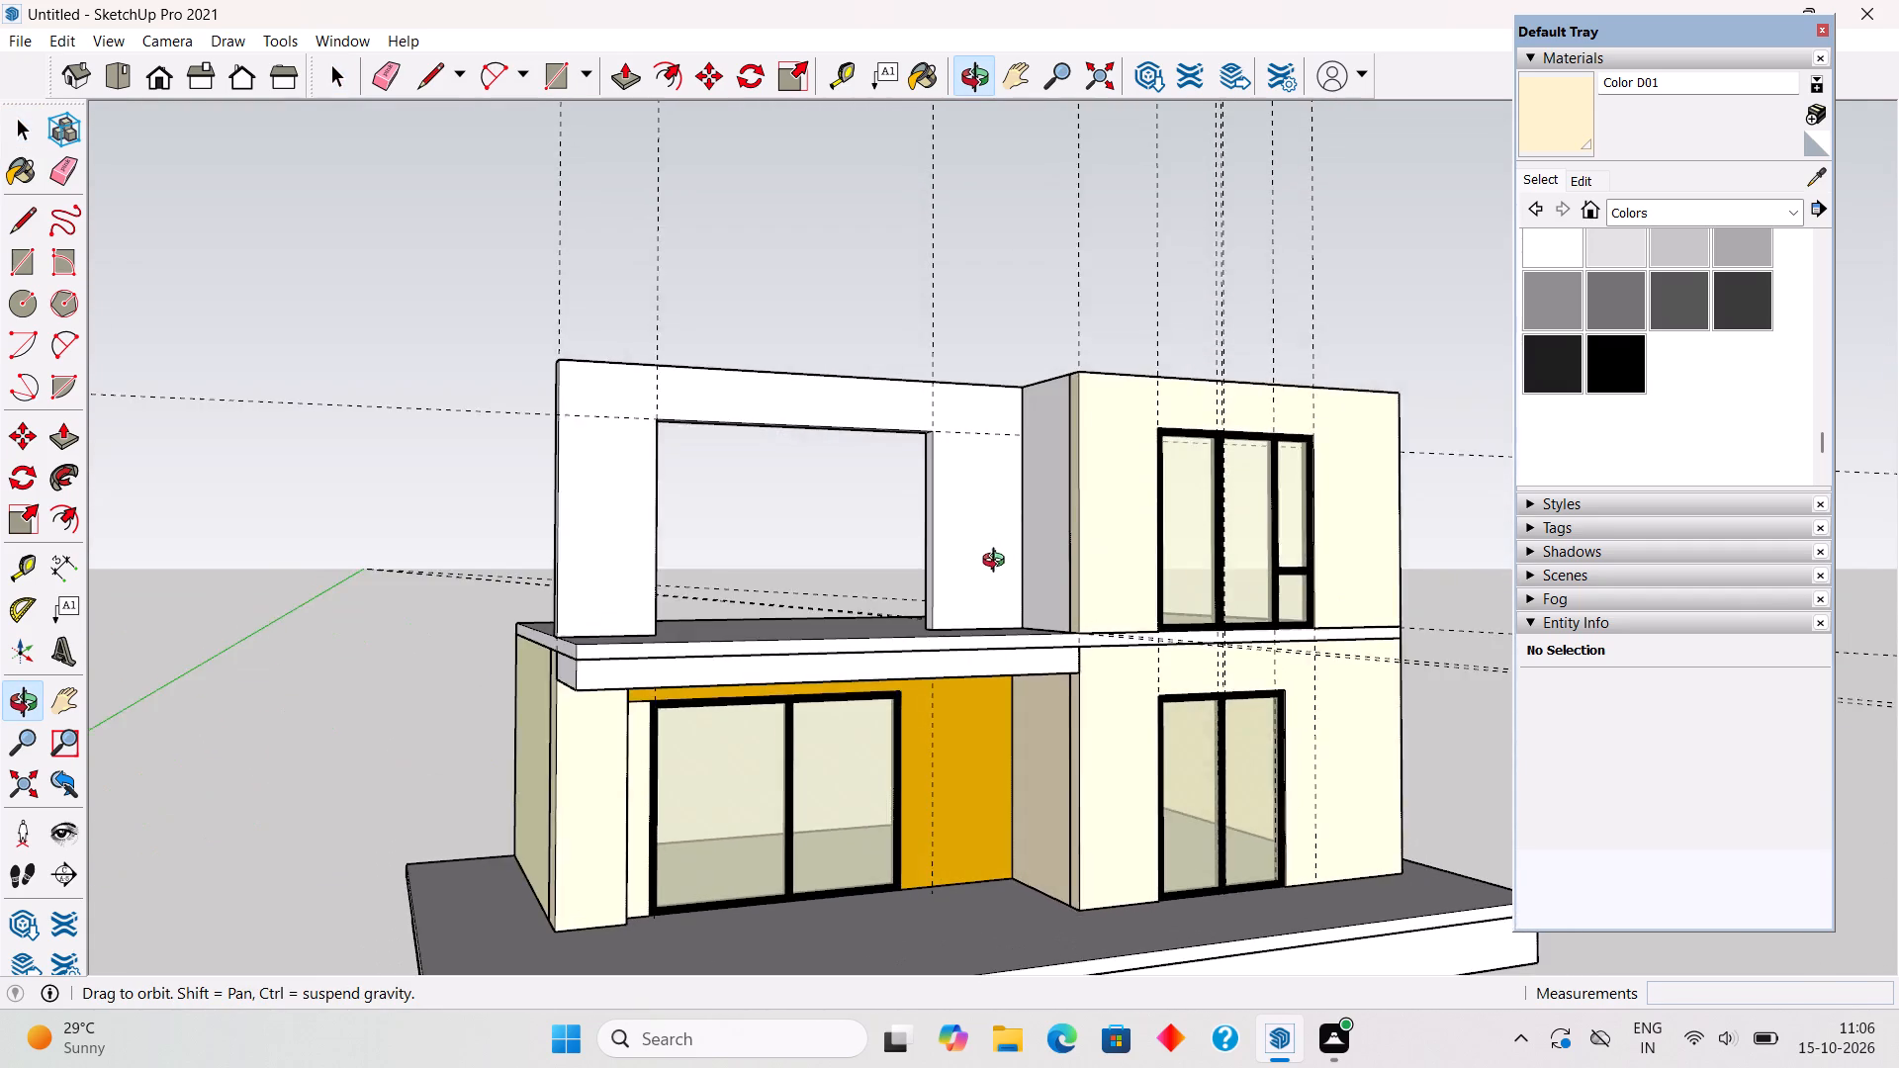
middle_click_drag(998, 563, 1115, 608)
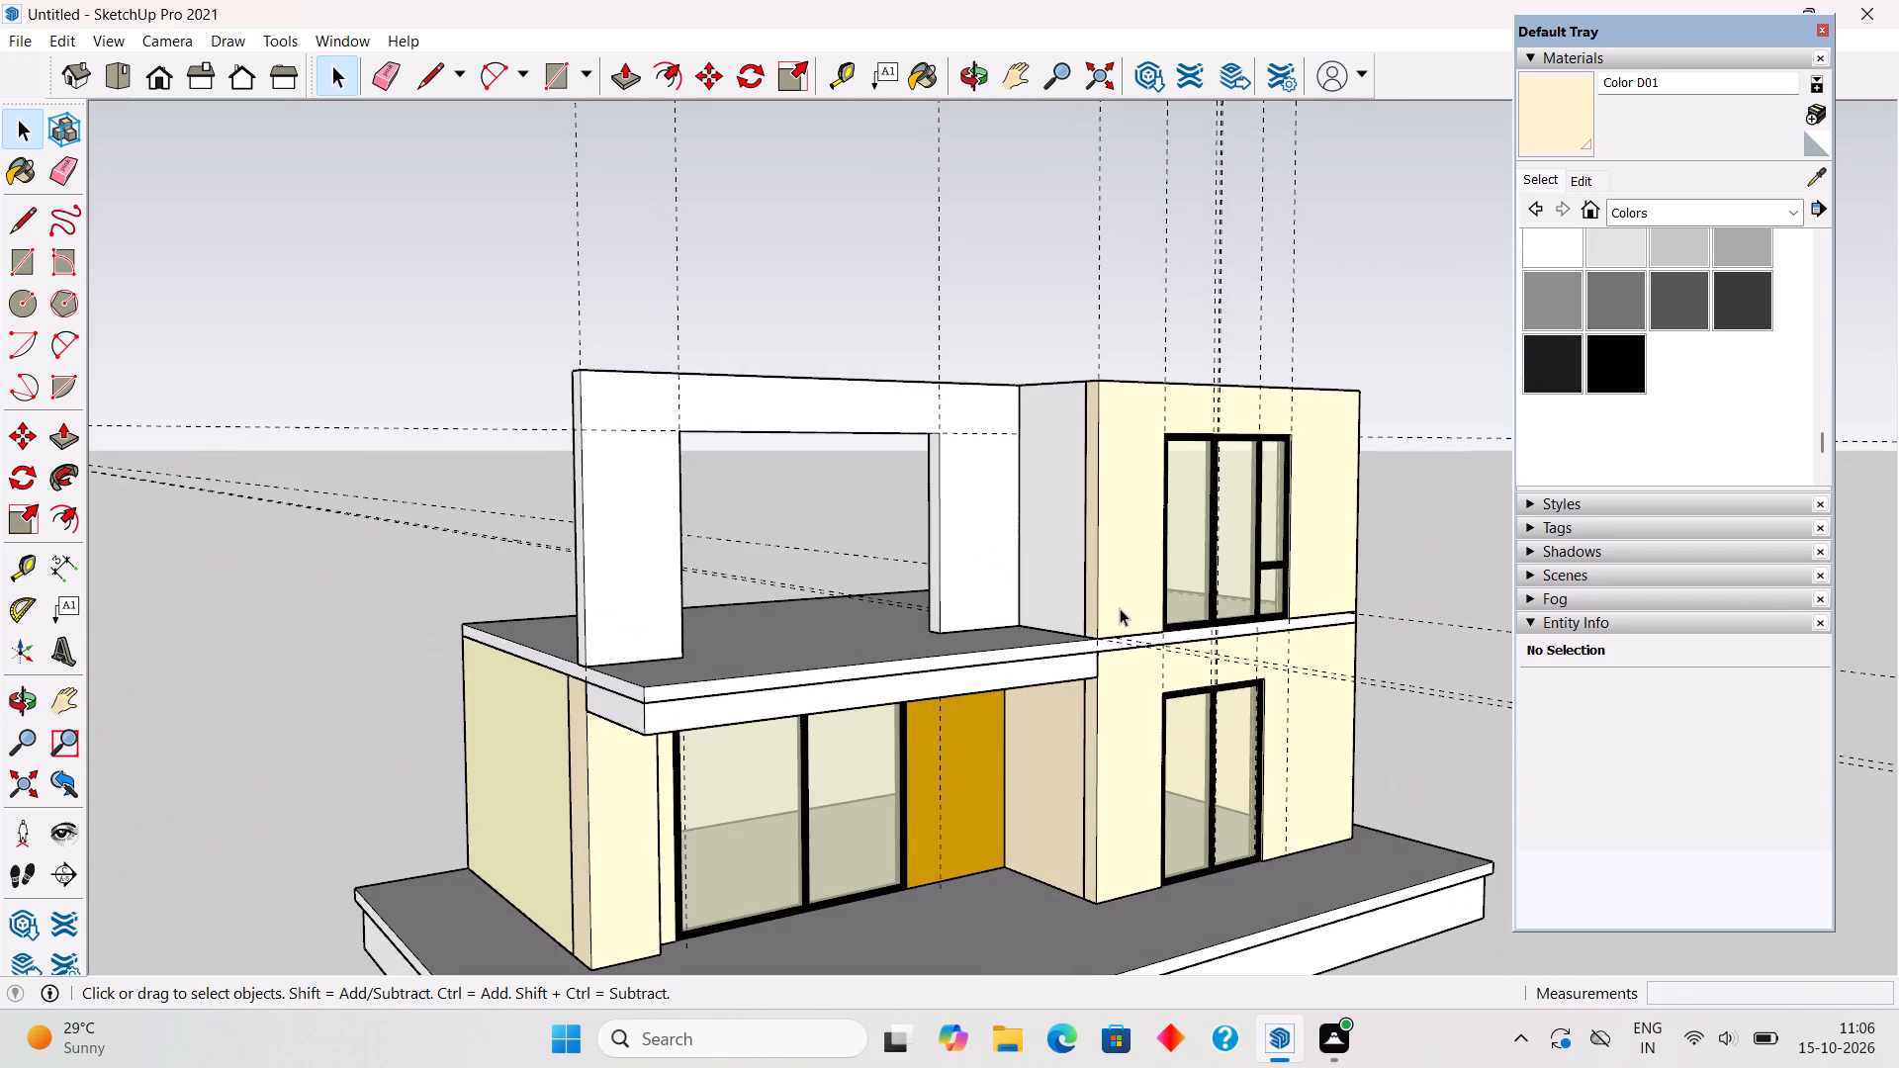
key("r")
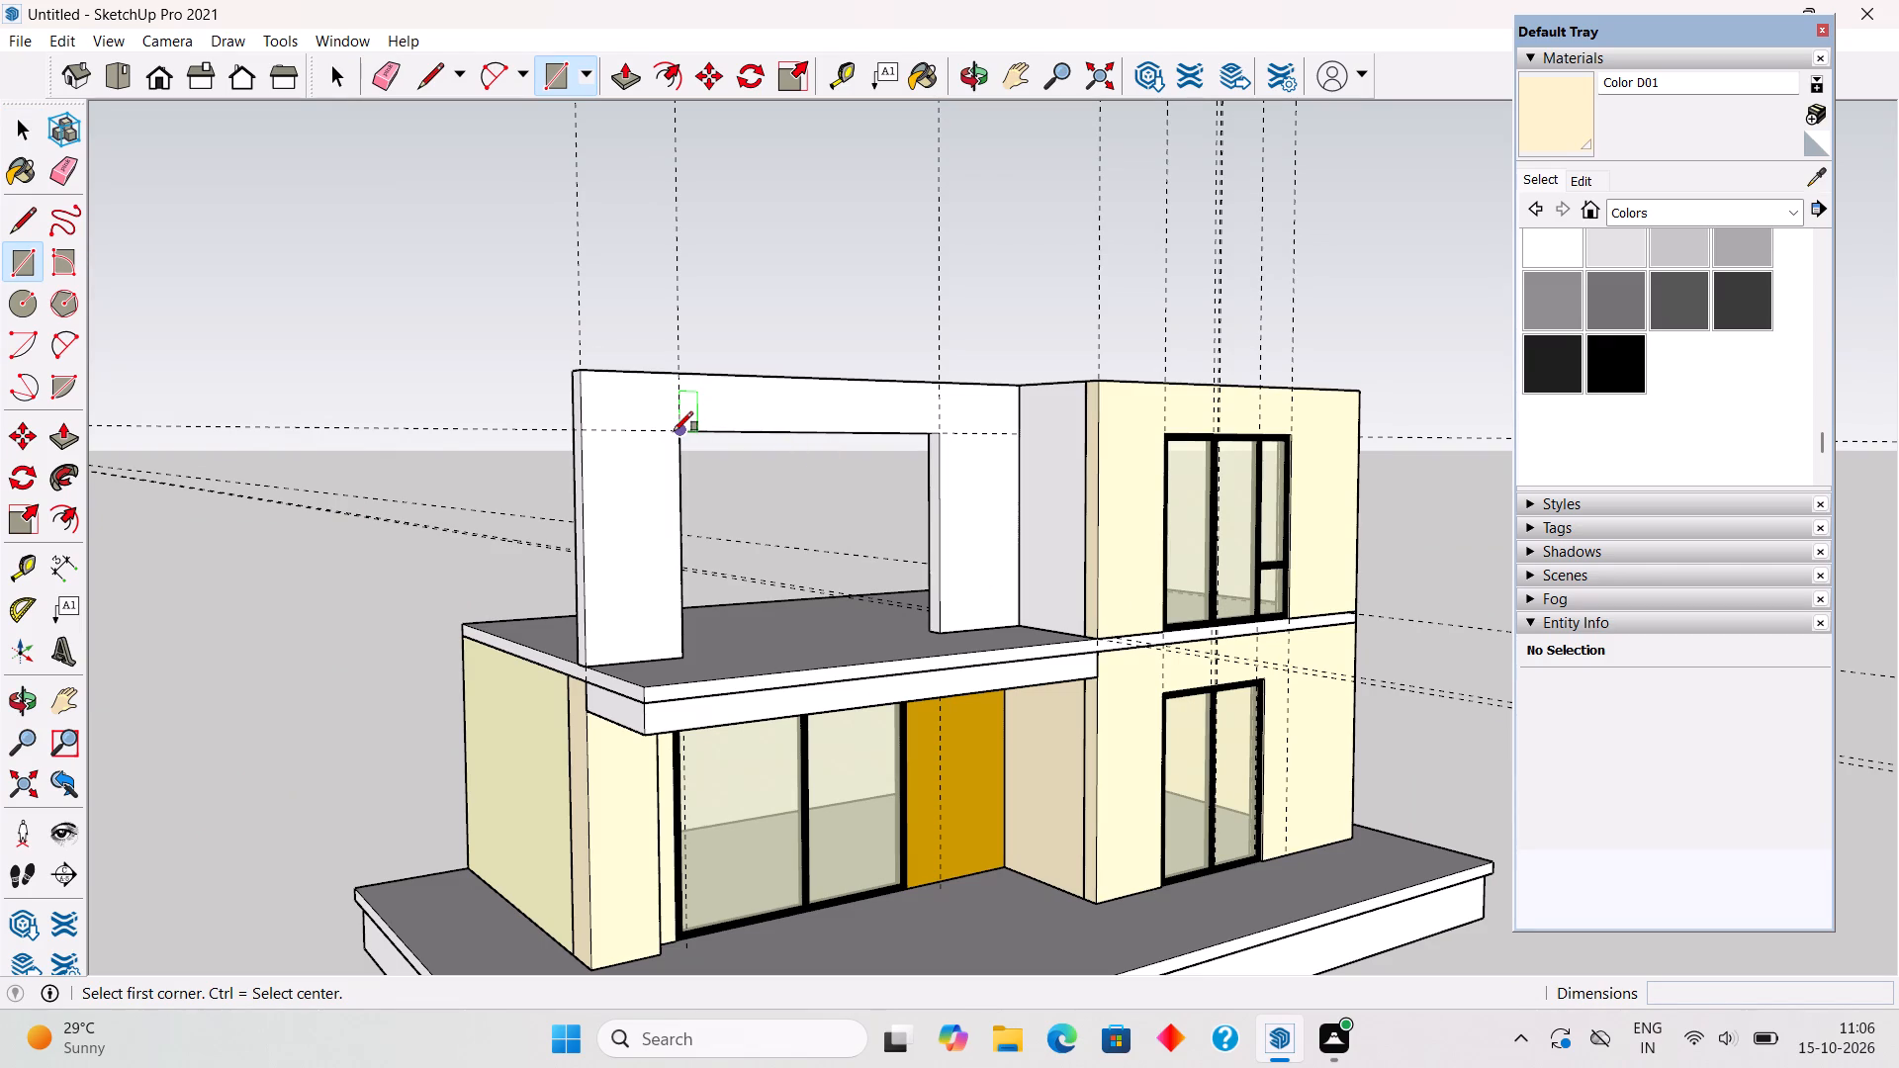
left_click(674, 431)
middle_click_drag(951, 579, 755, 714)
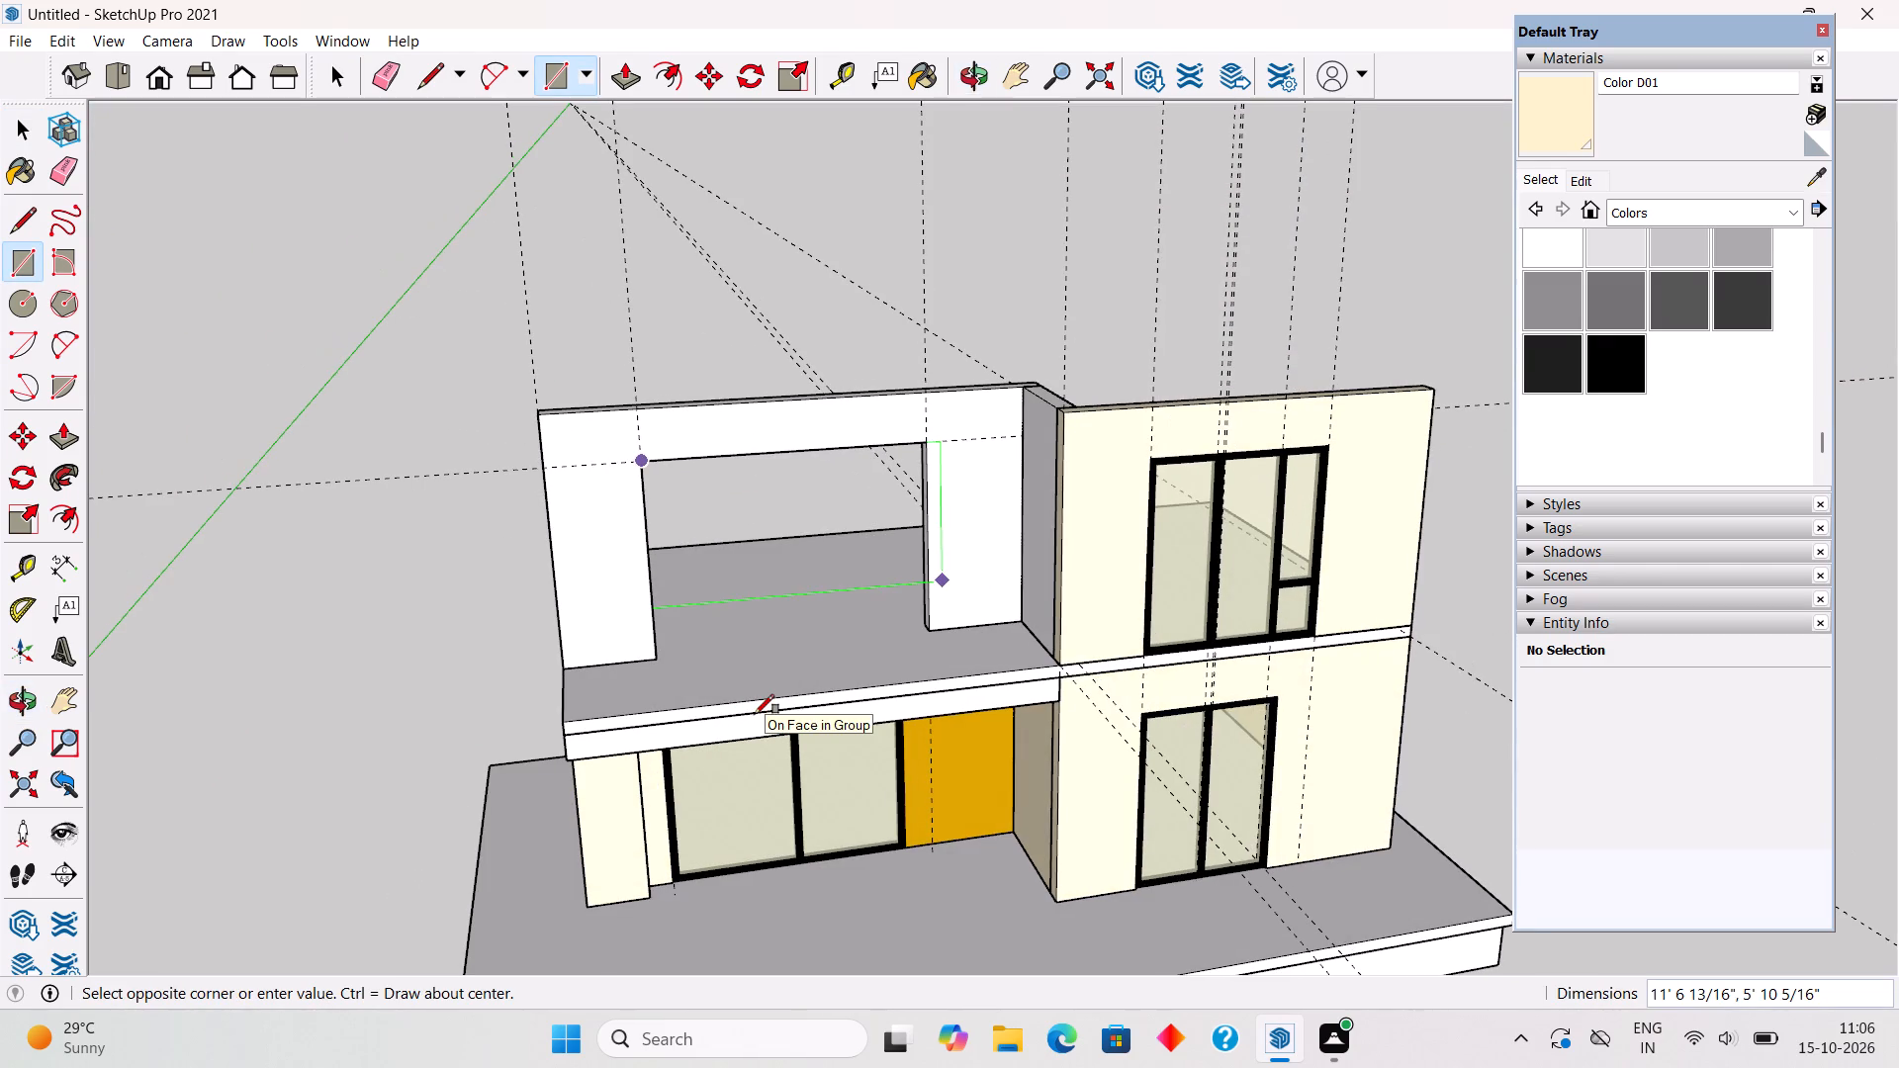
scroll(755, 714, "up", 4)
left_click(1001, 592)
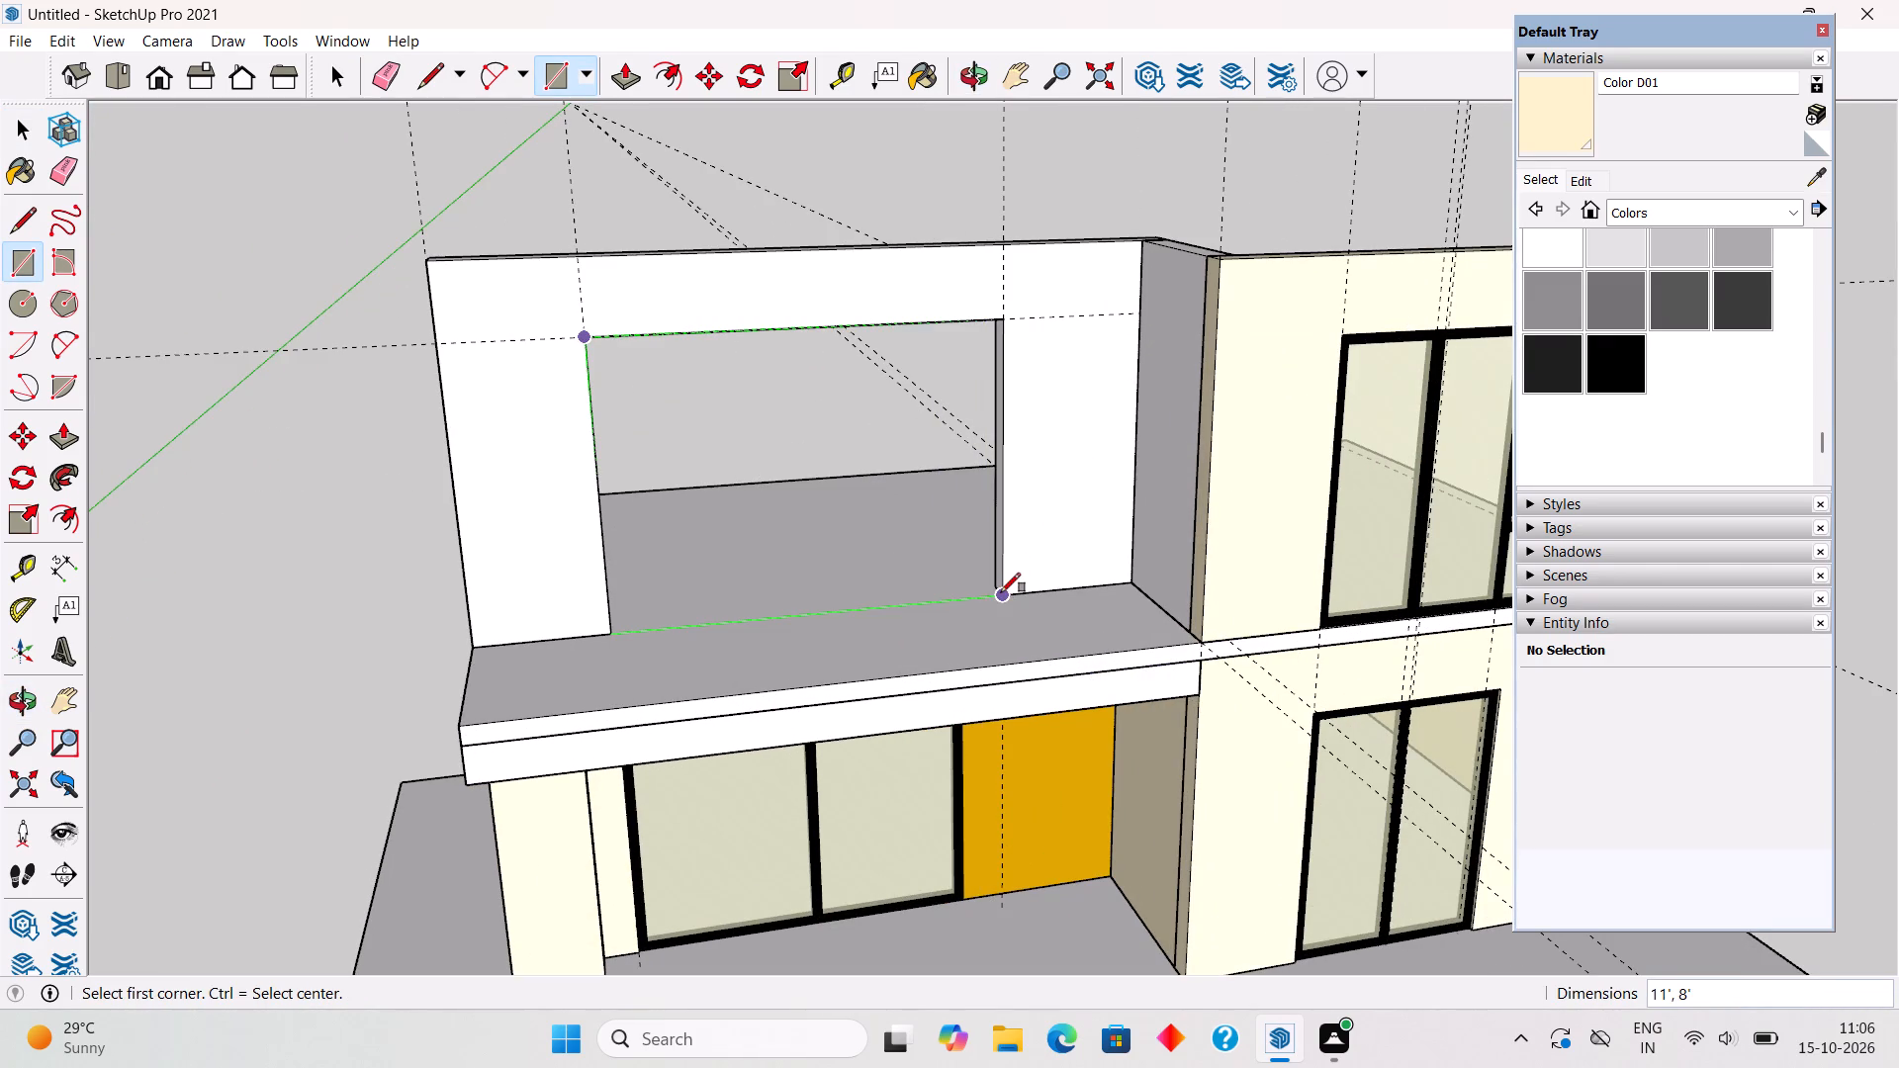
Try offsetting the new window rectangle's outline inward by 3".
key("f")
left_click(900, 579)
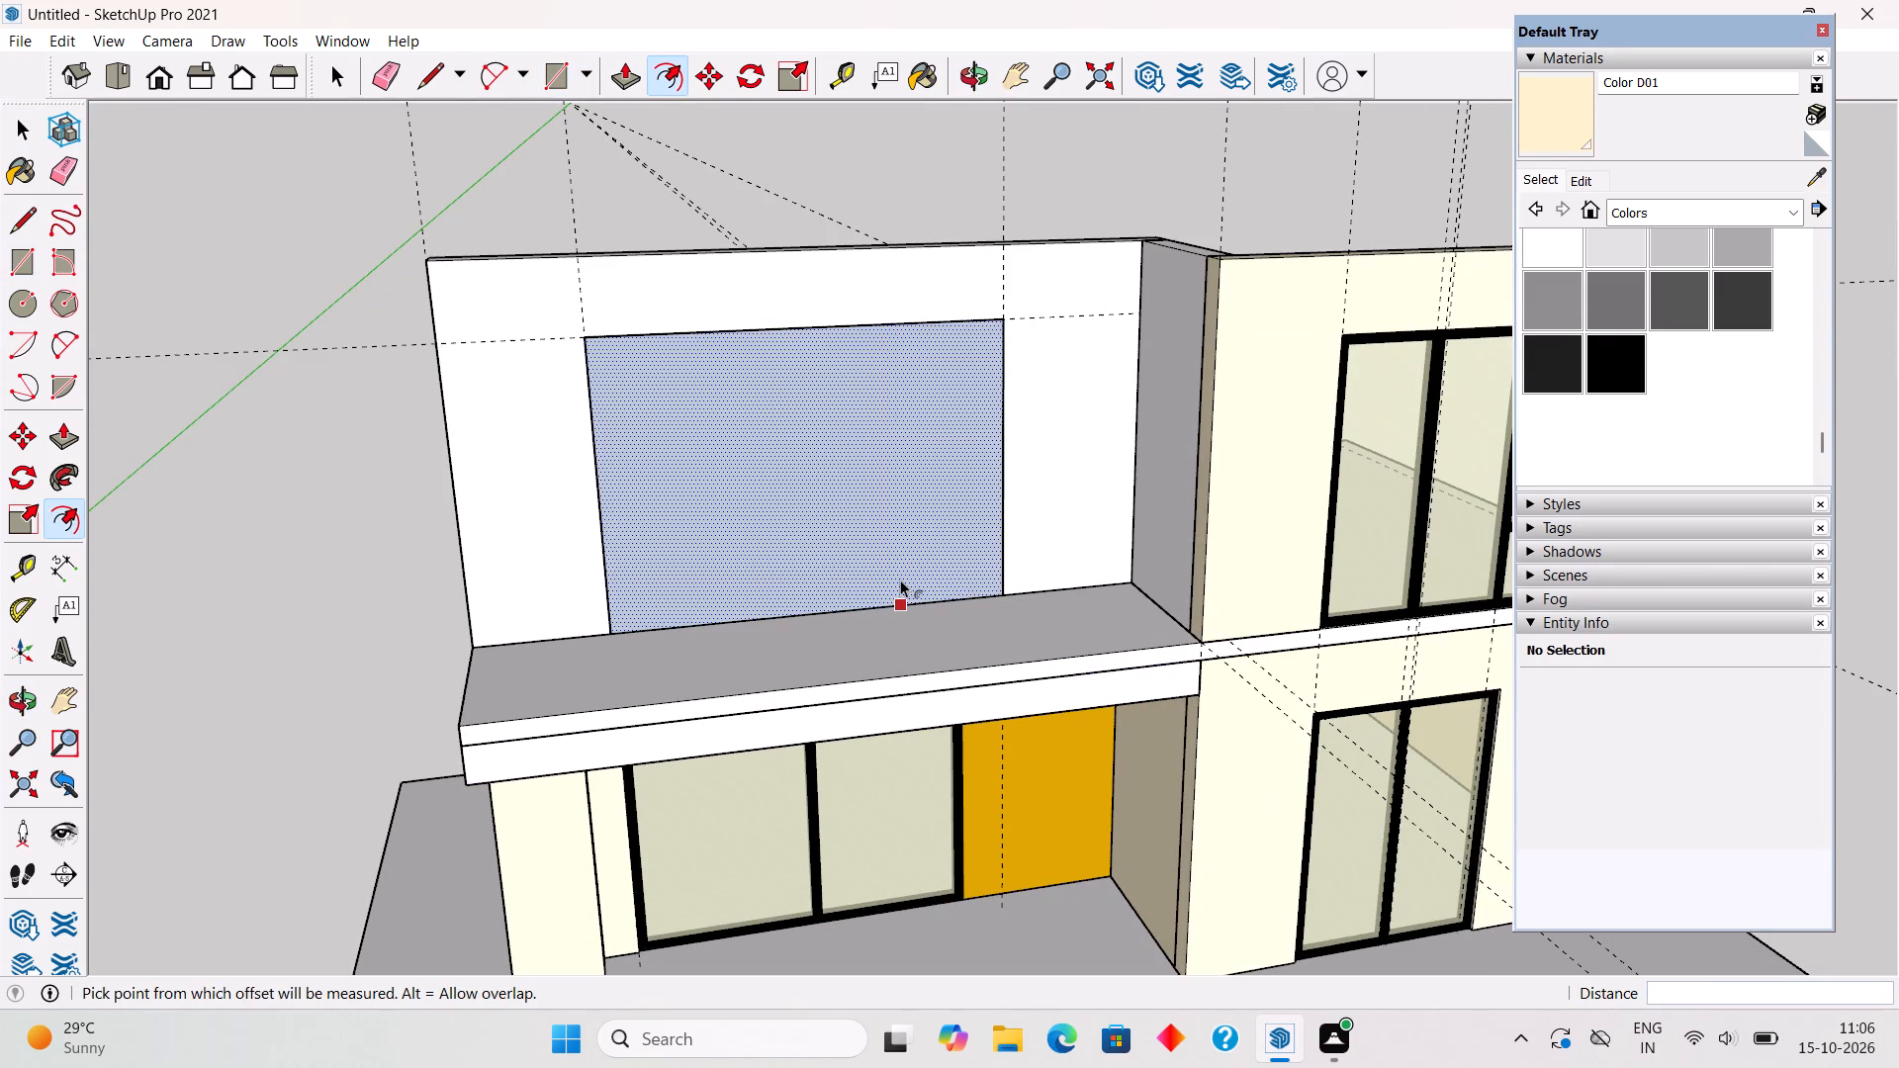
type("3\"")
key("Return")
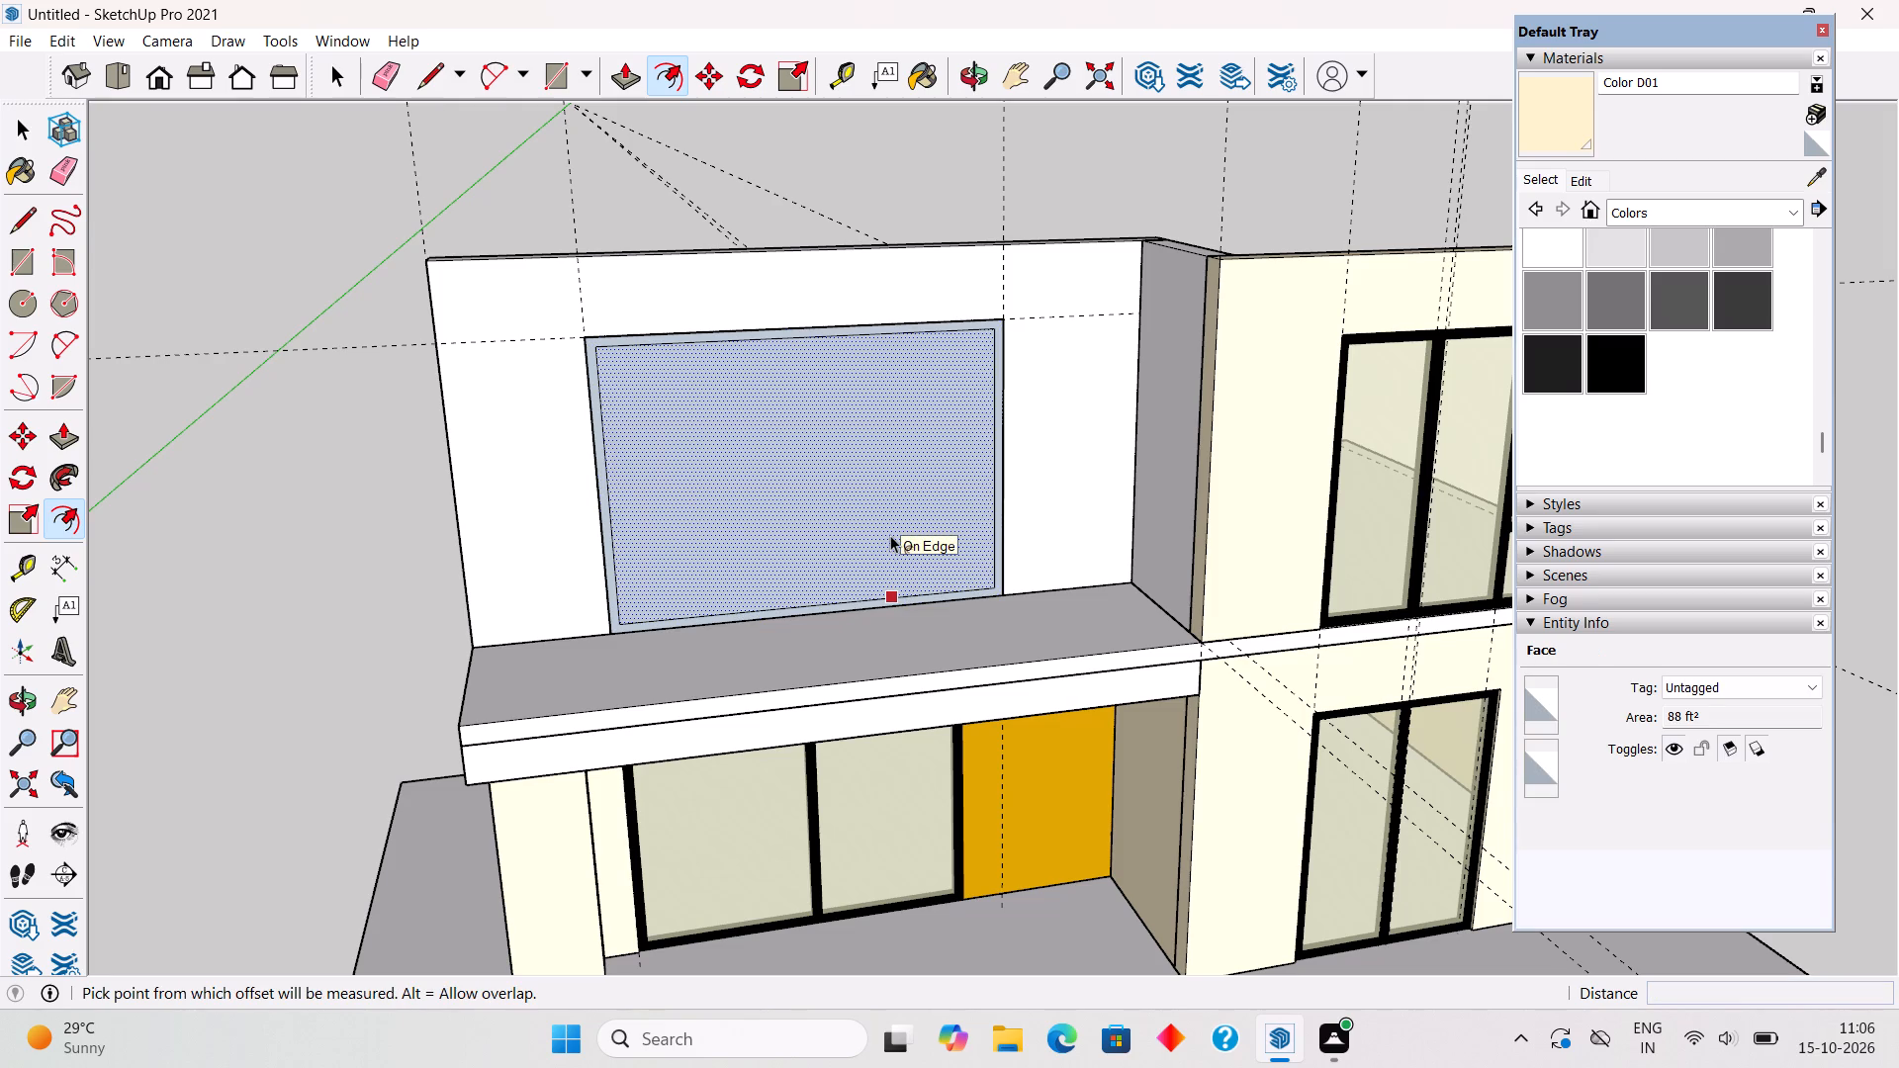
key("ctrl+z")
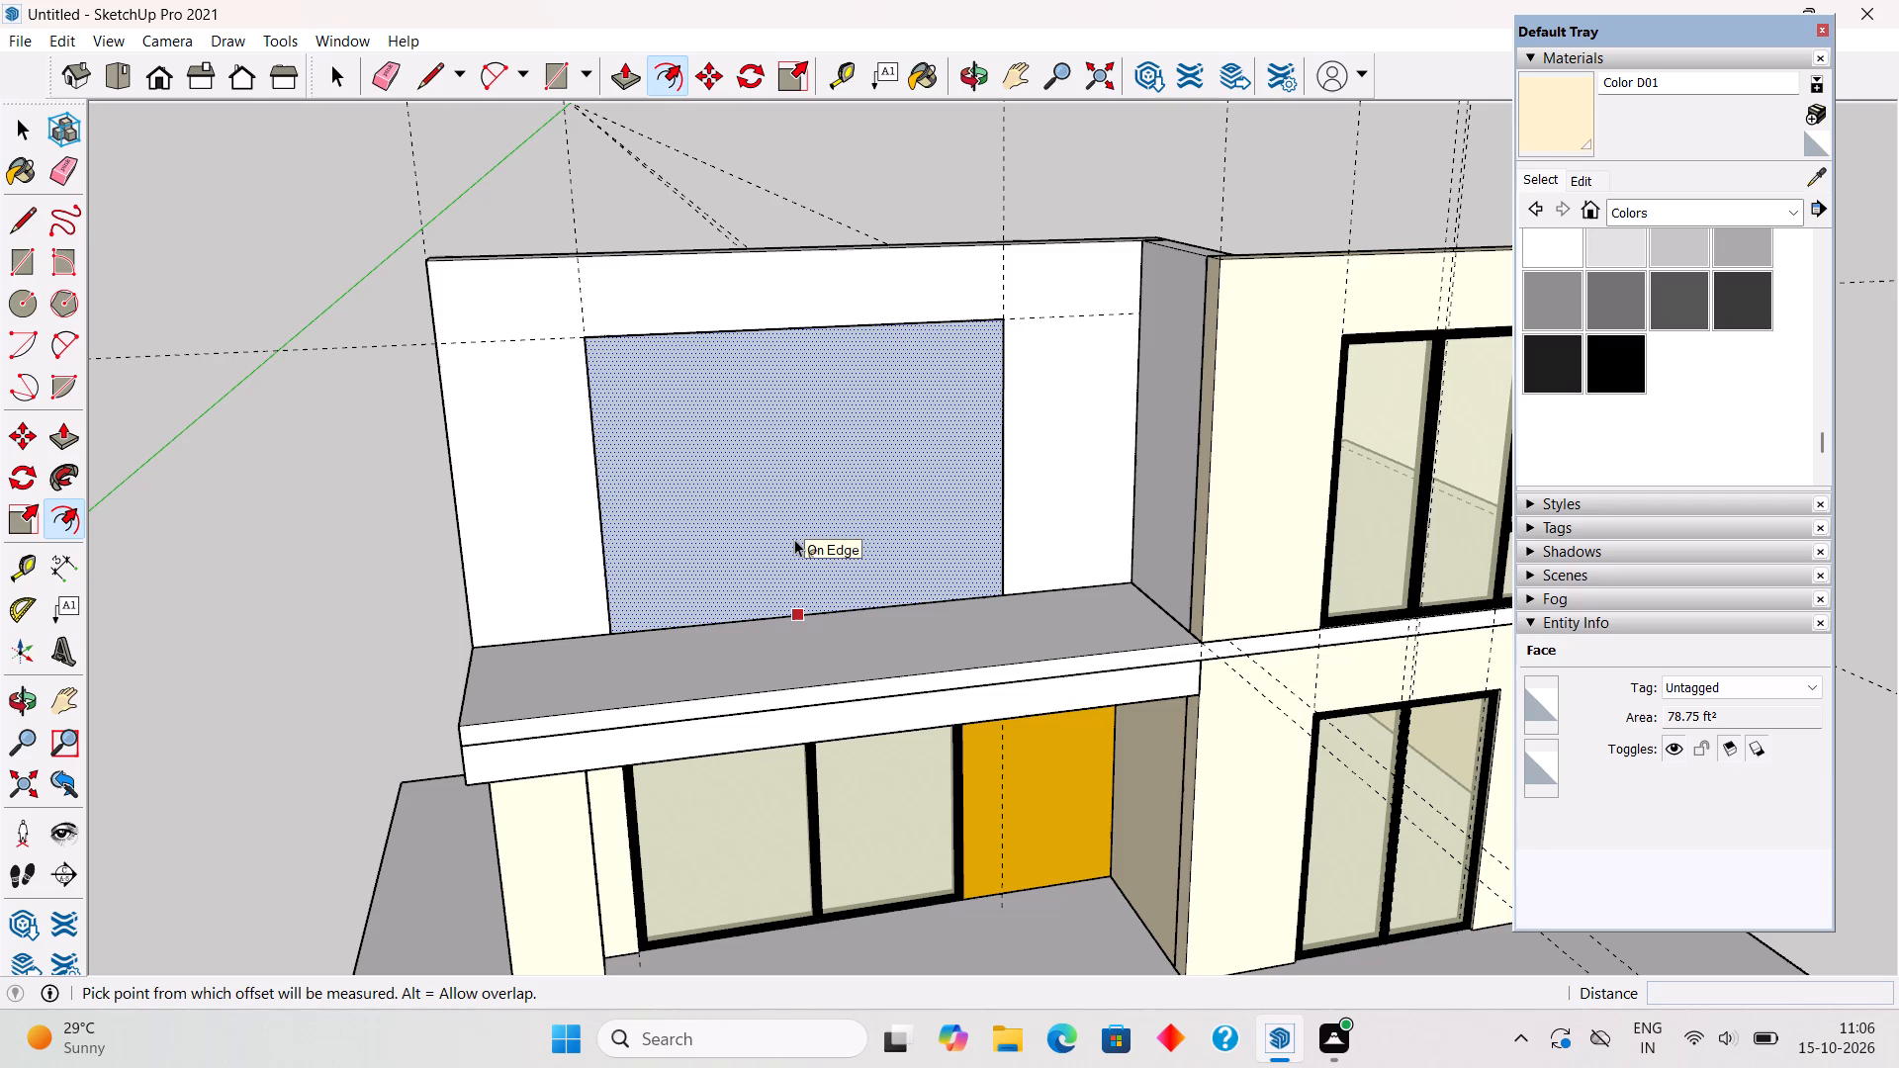
Offset the new window rectangle's outline inward by 4" to form the frame border.
left_click(794, 539)
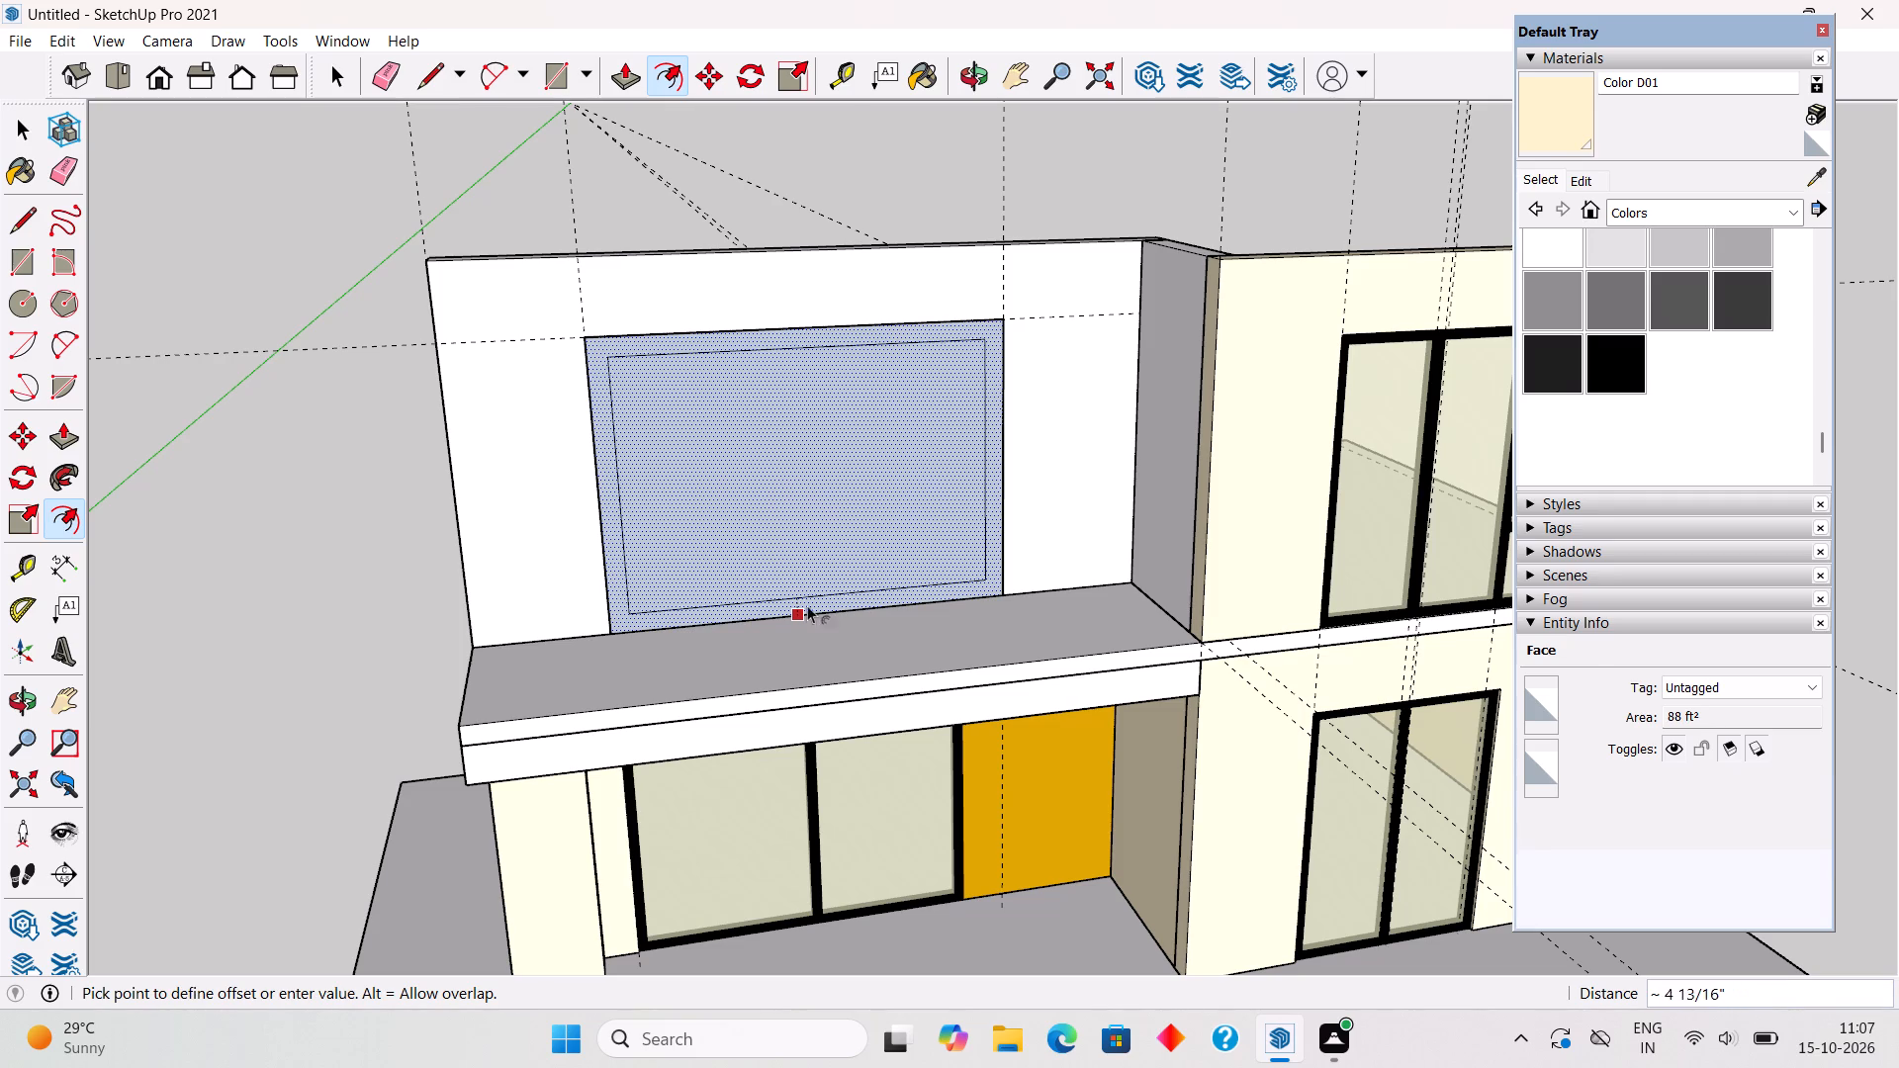
type("4\"")
key("Return")
key("space")
Place a vertical guide through the midpoint of the window frame's bottom inner edge.
type("t")
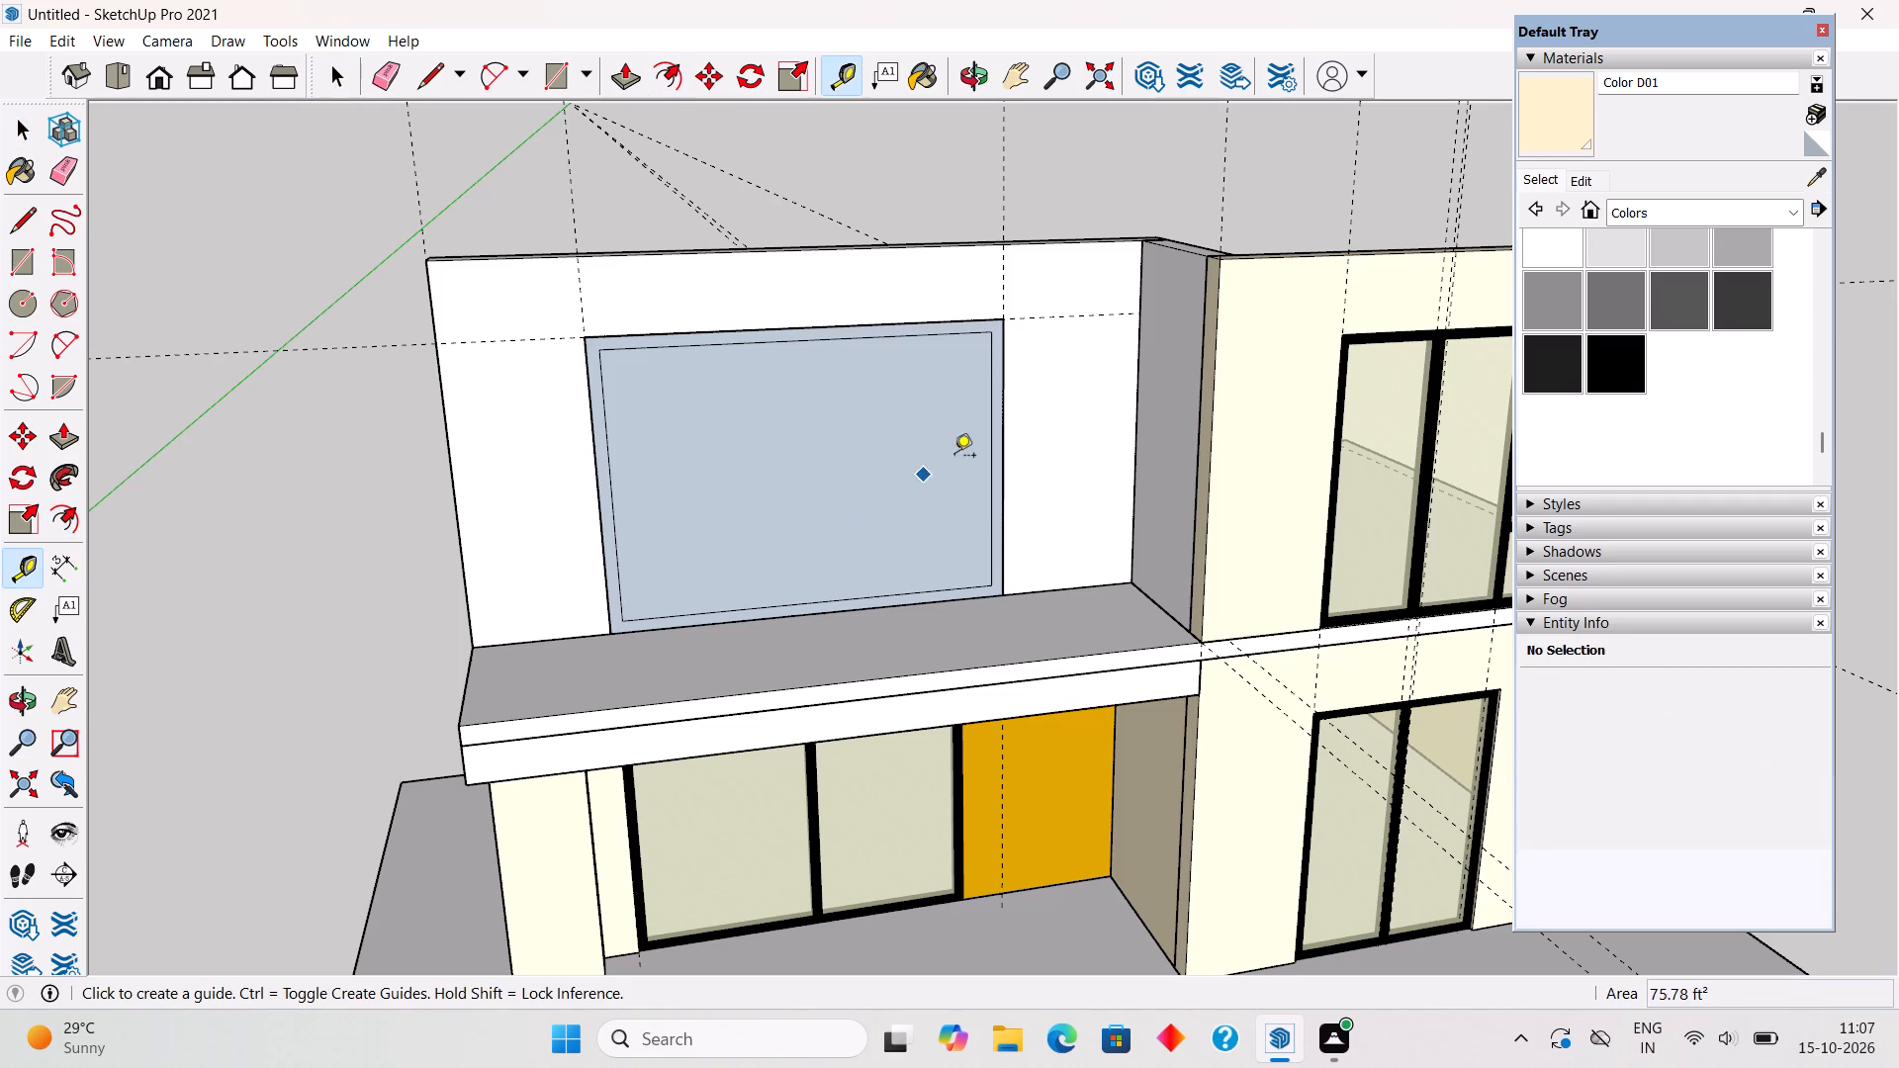
middle_click_drag(1007, 442, 928, 425)
scroll(680, 532, "up", 3)
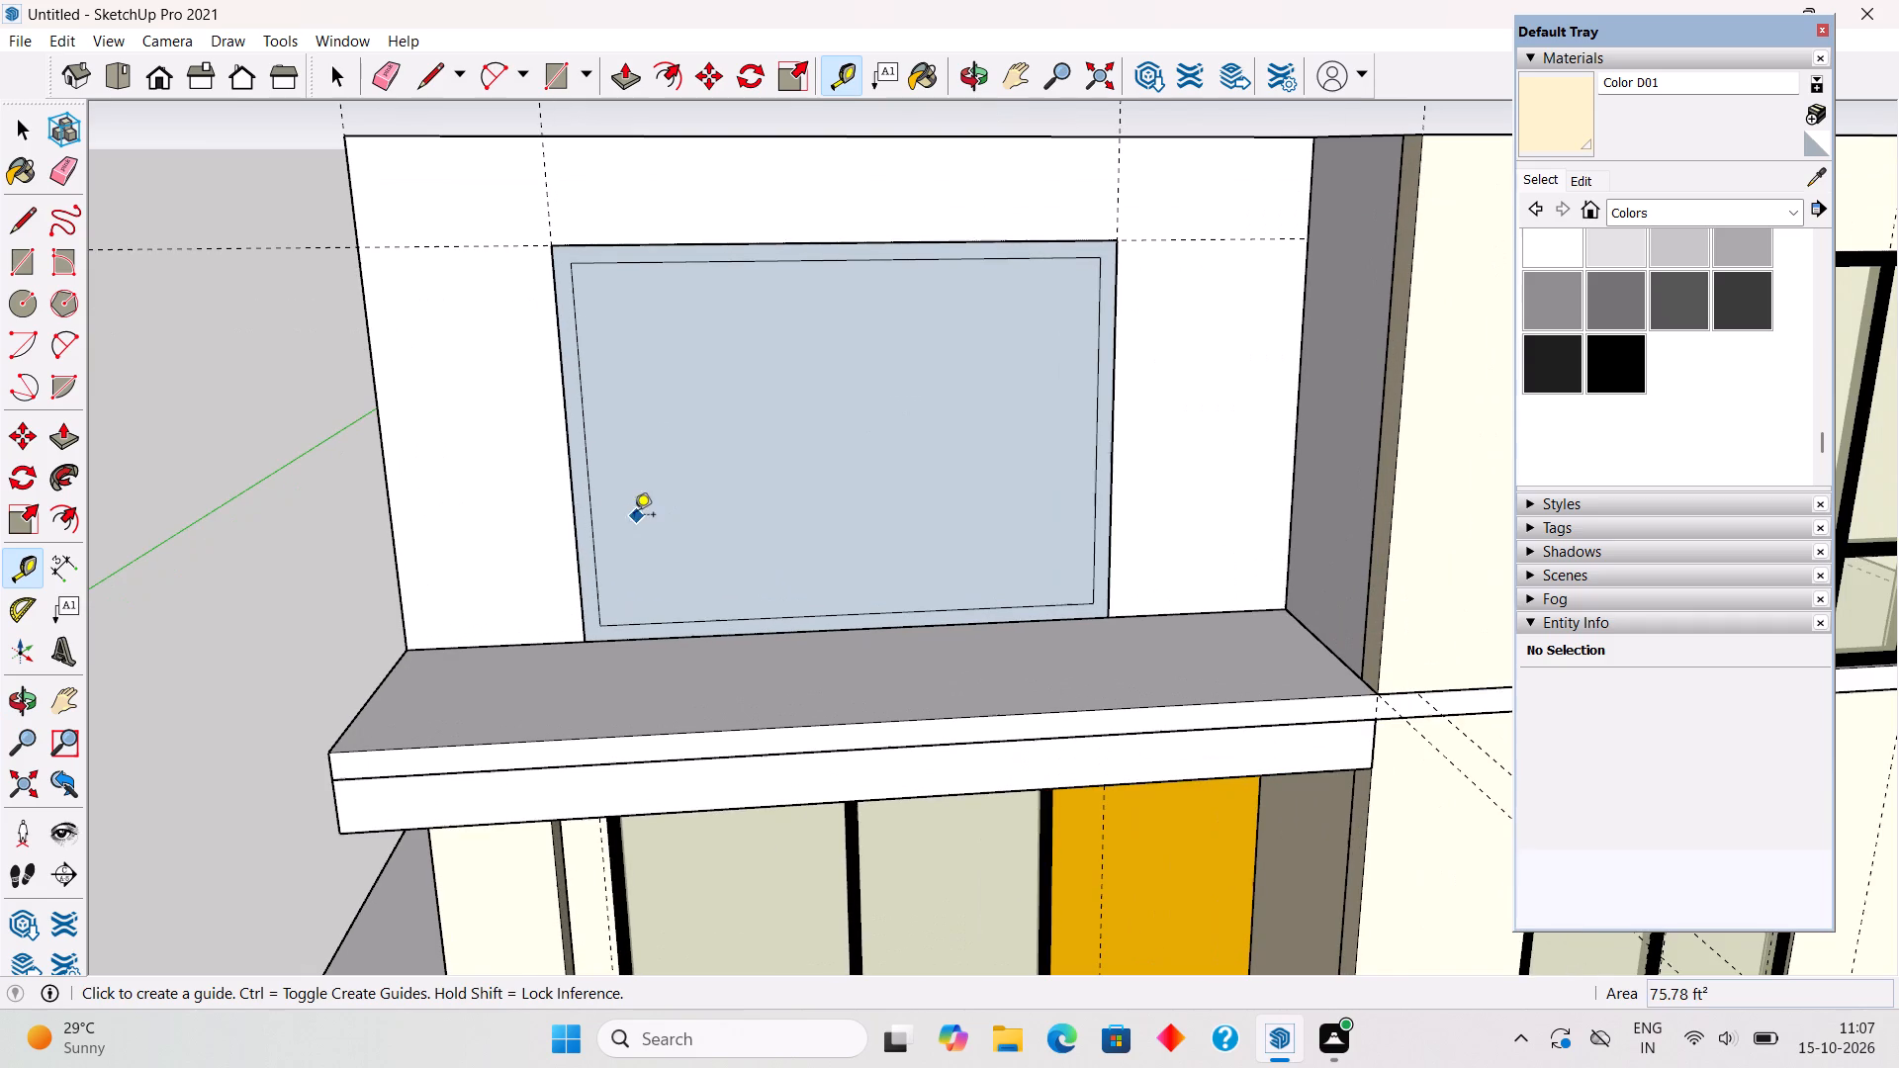
left_click(572, 518)
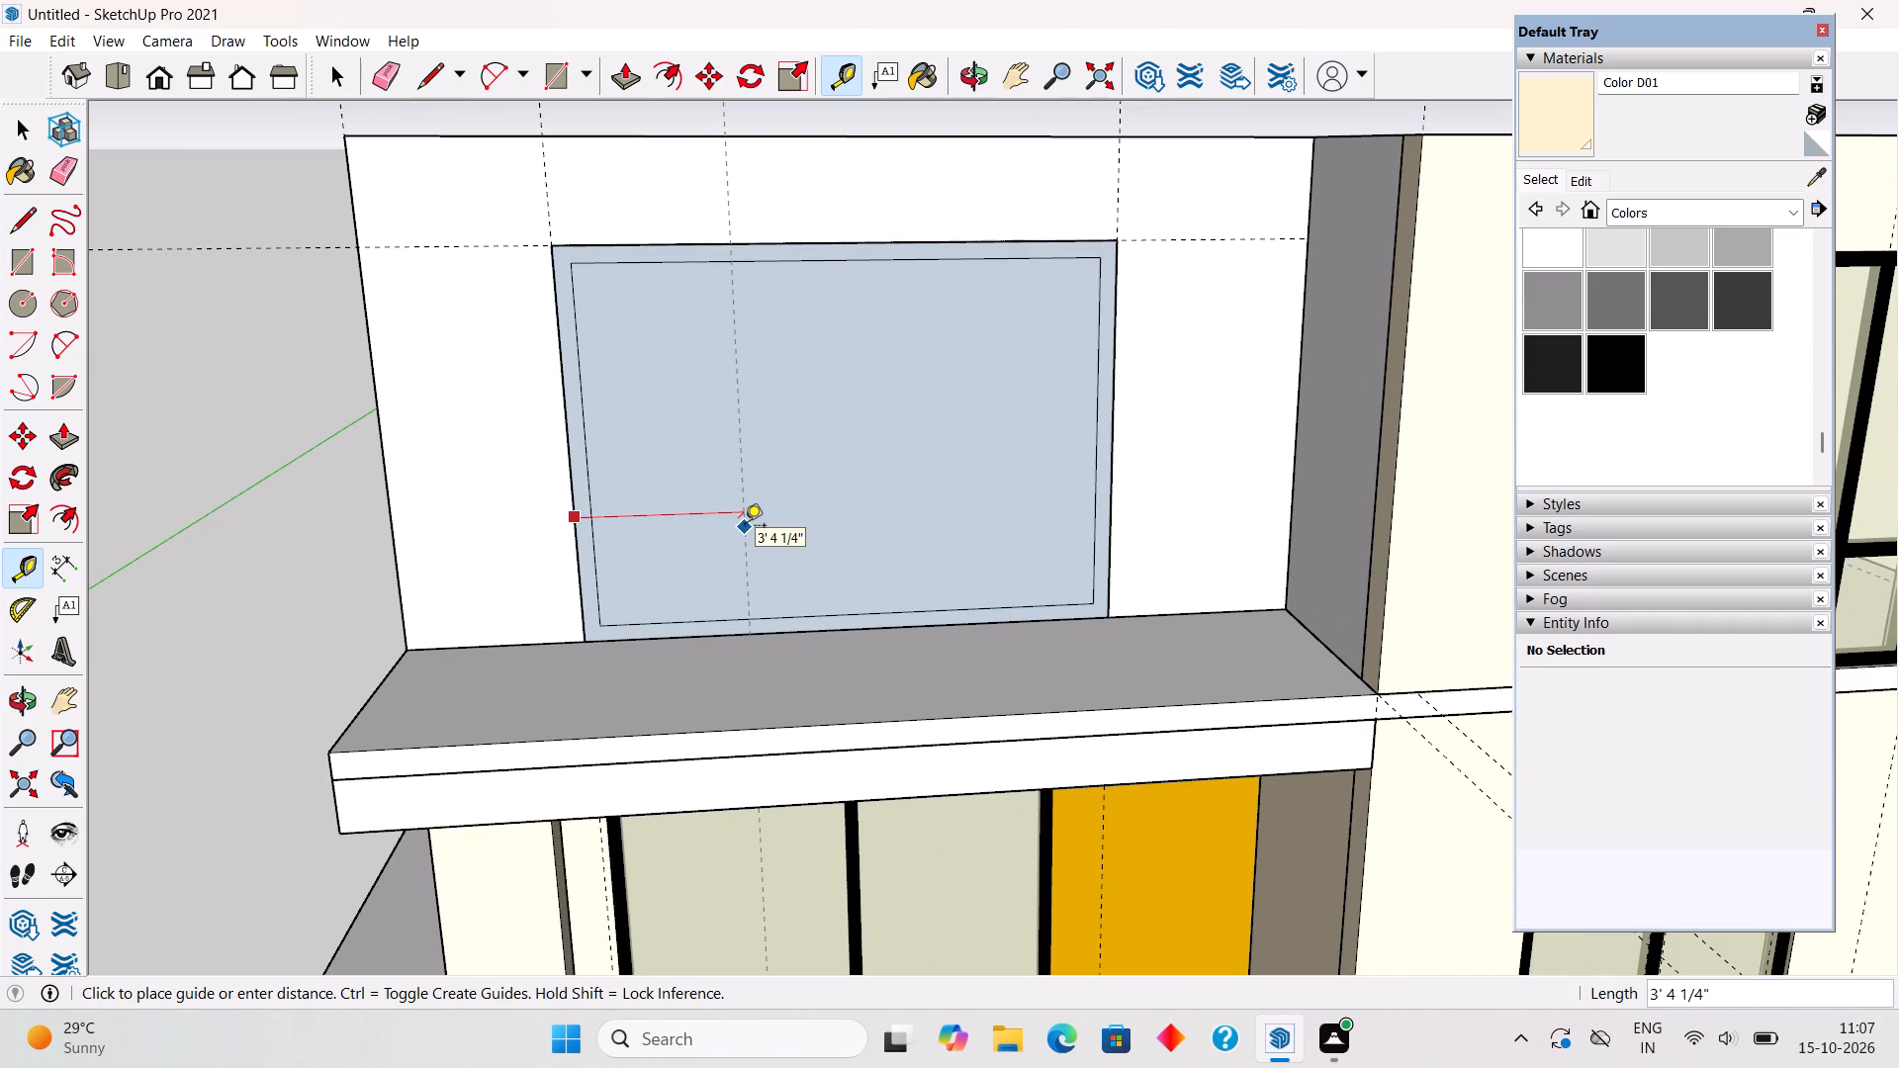
left_click(852, 615)
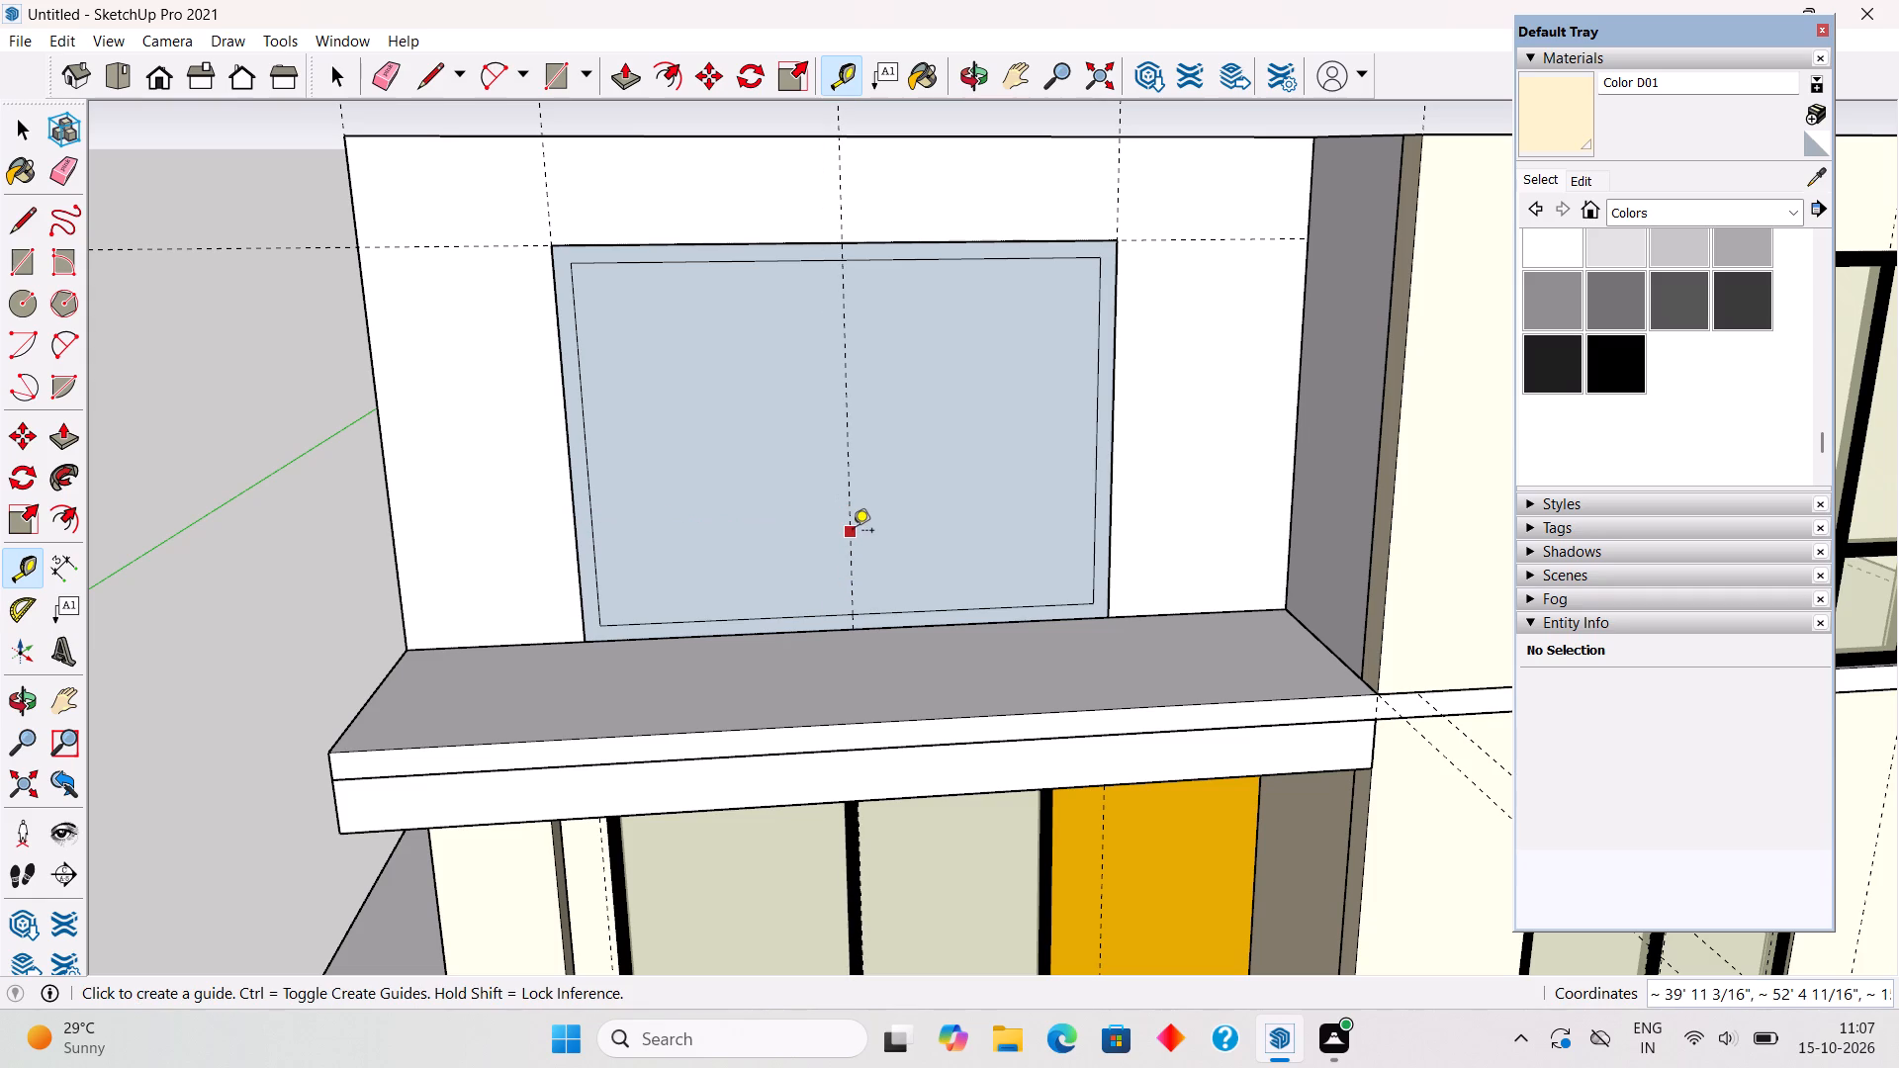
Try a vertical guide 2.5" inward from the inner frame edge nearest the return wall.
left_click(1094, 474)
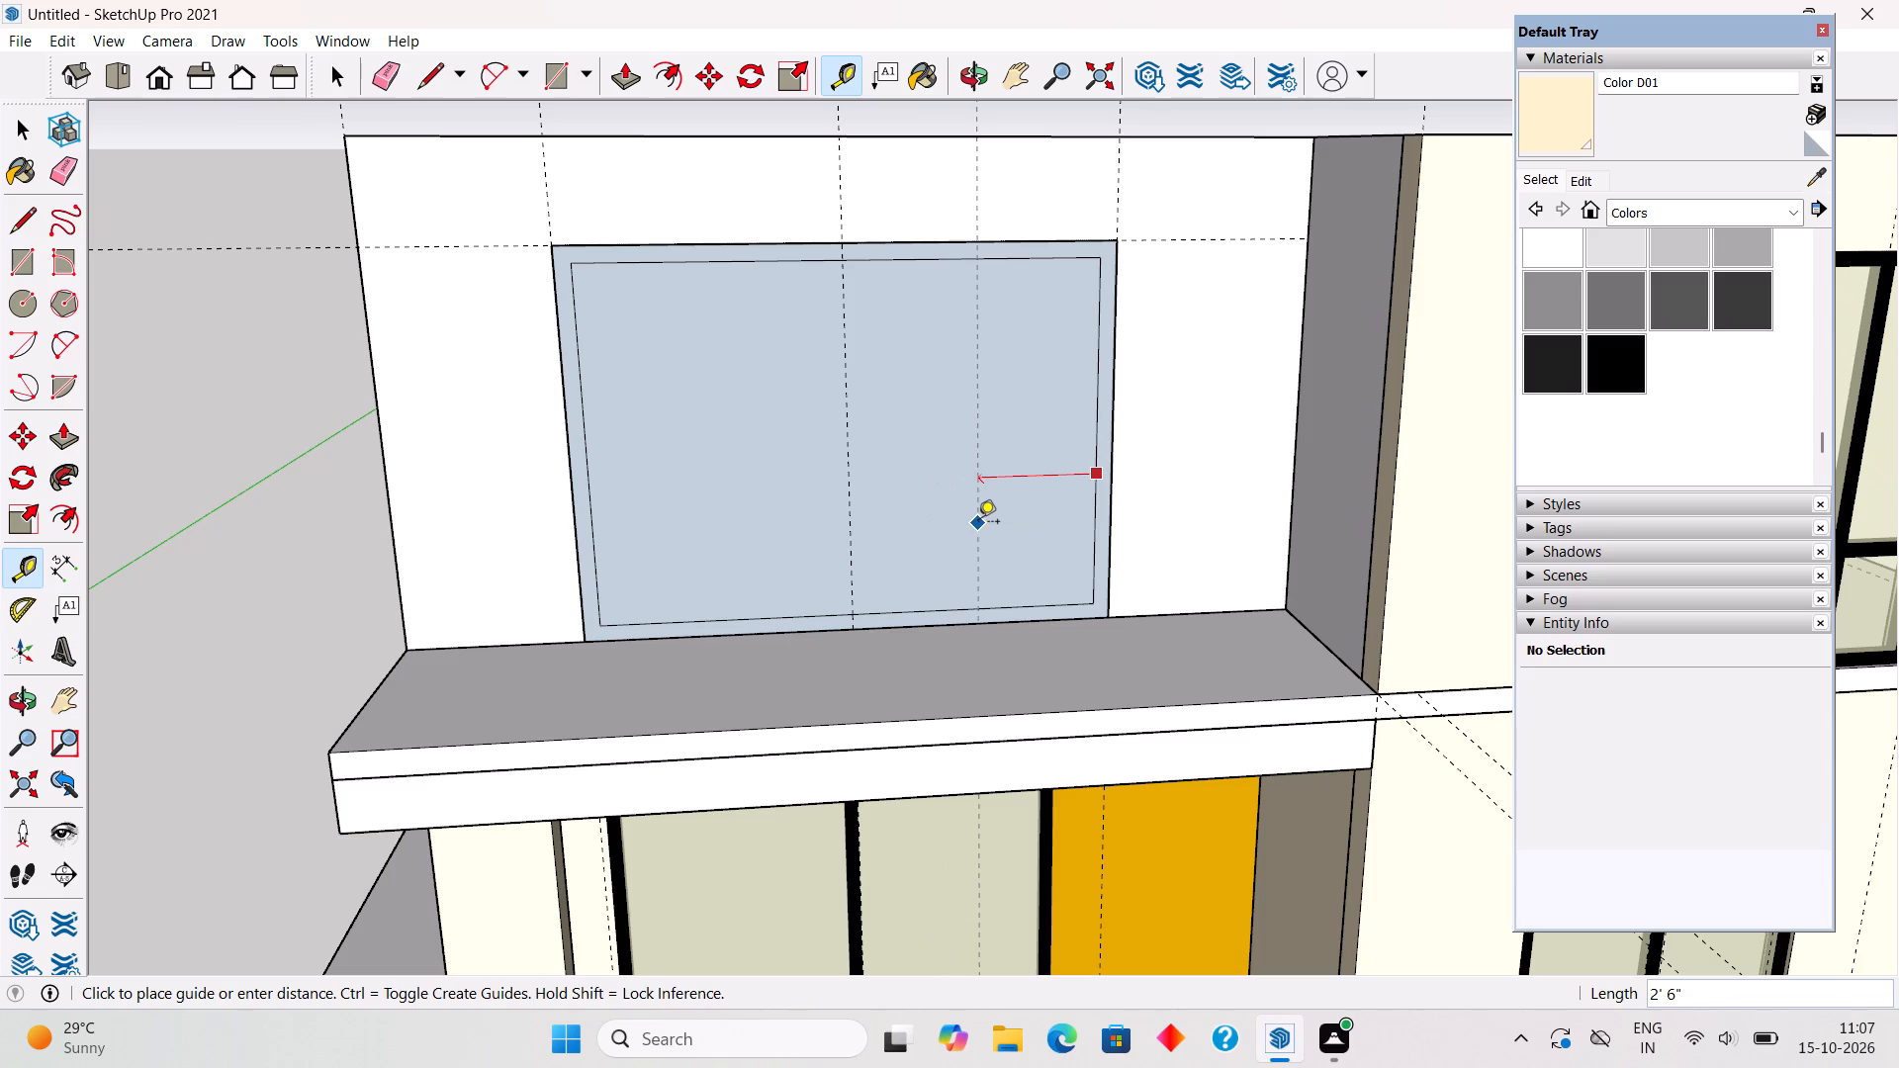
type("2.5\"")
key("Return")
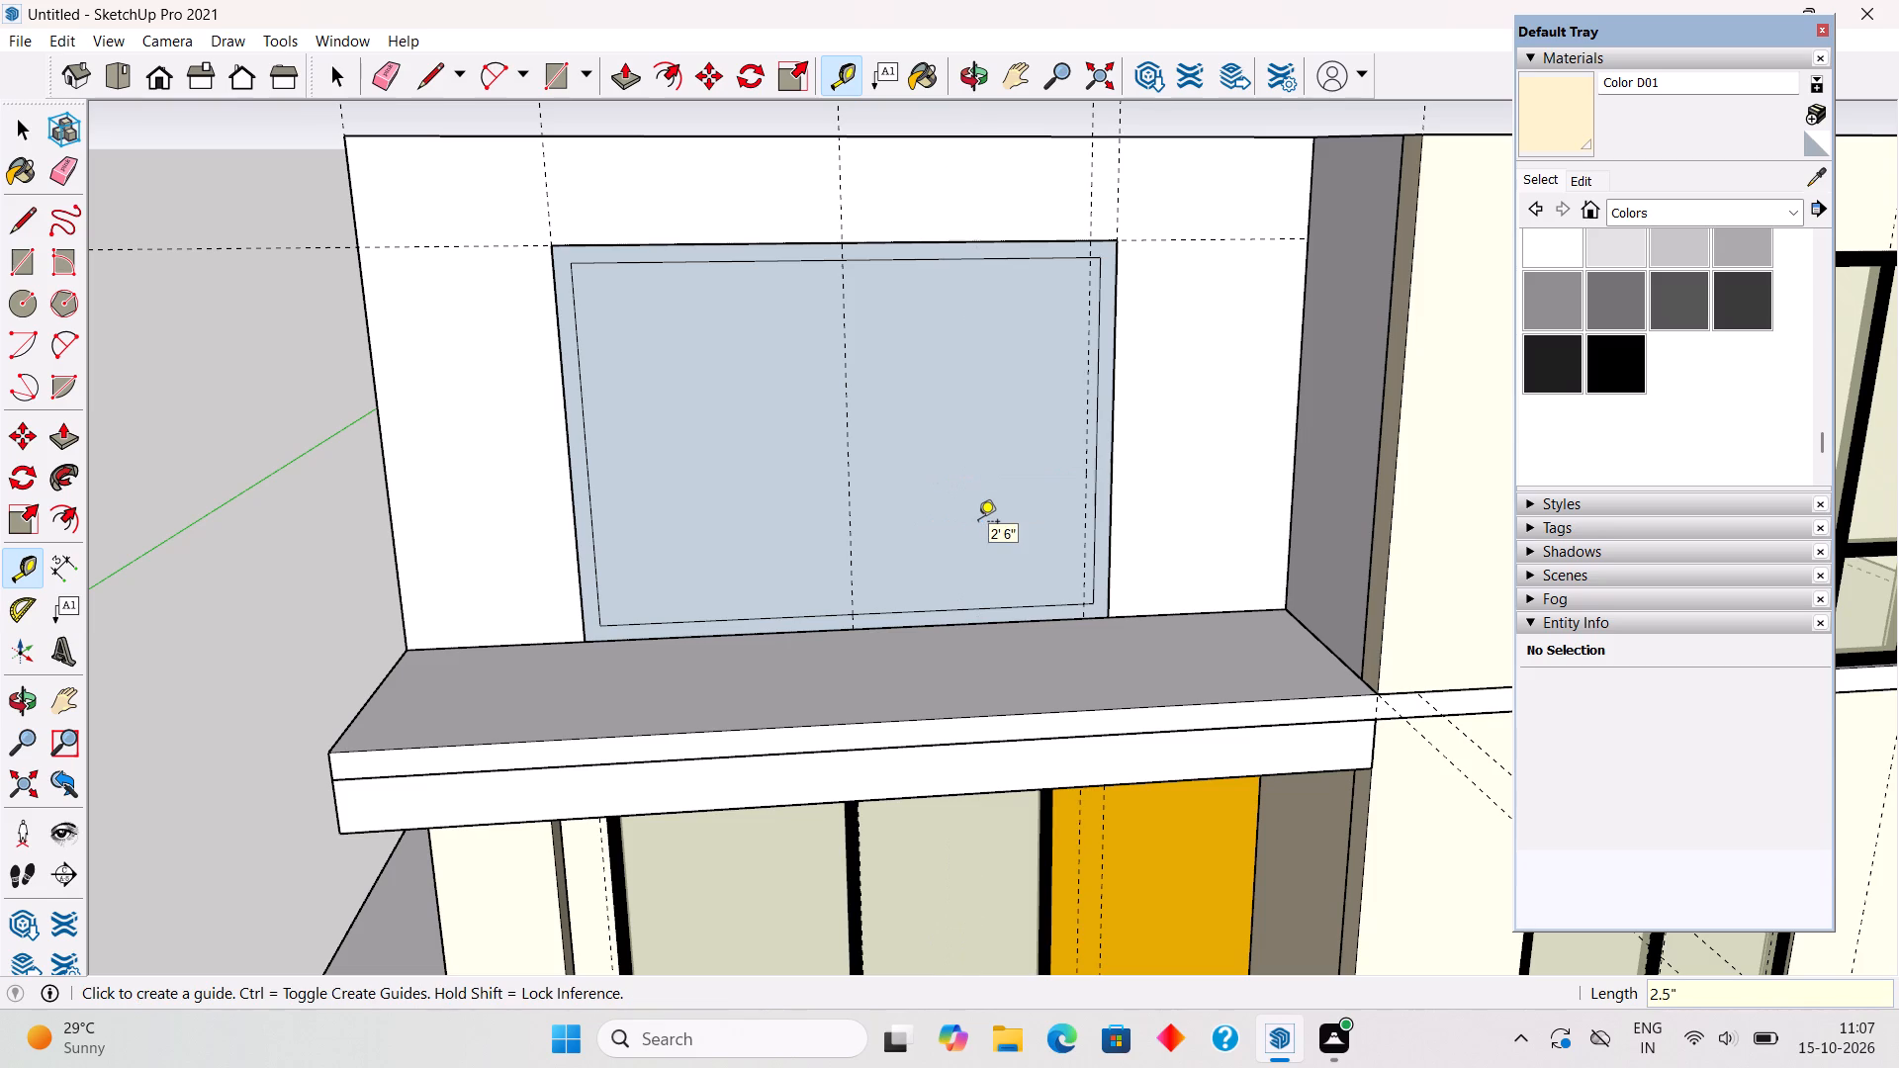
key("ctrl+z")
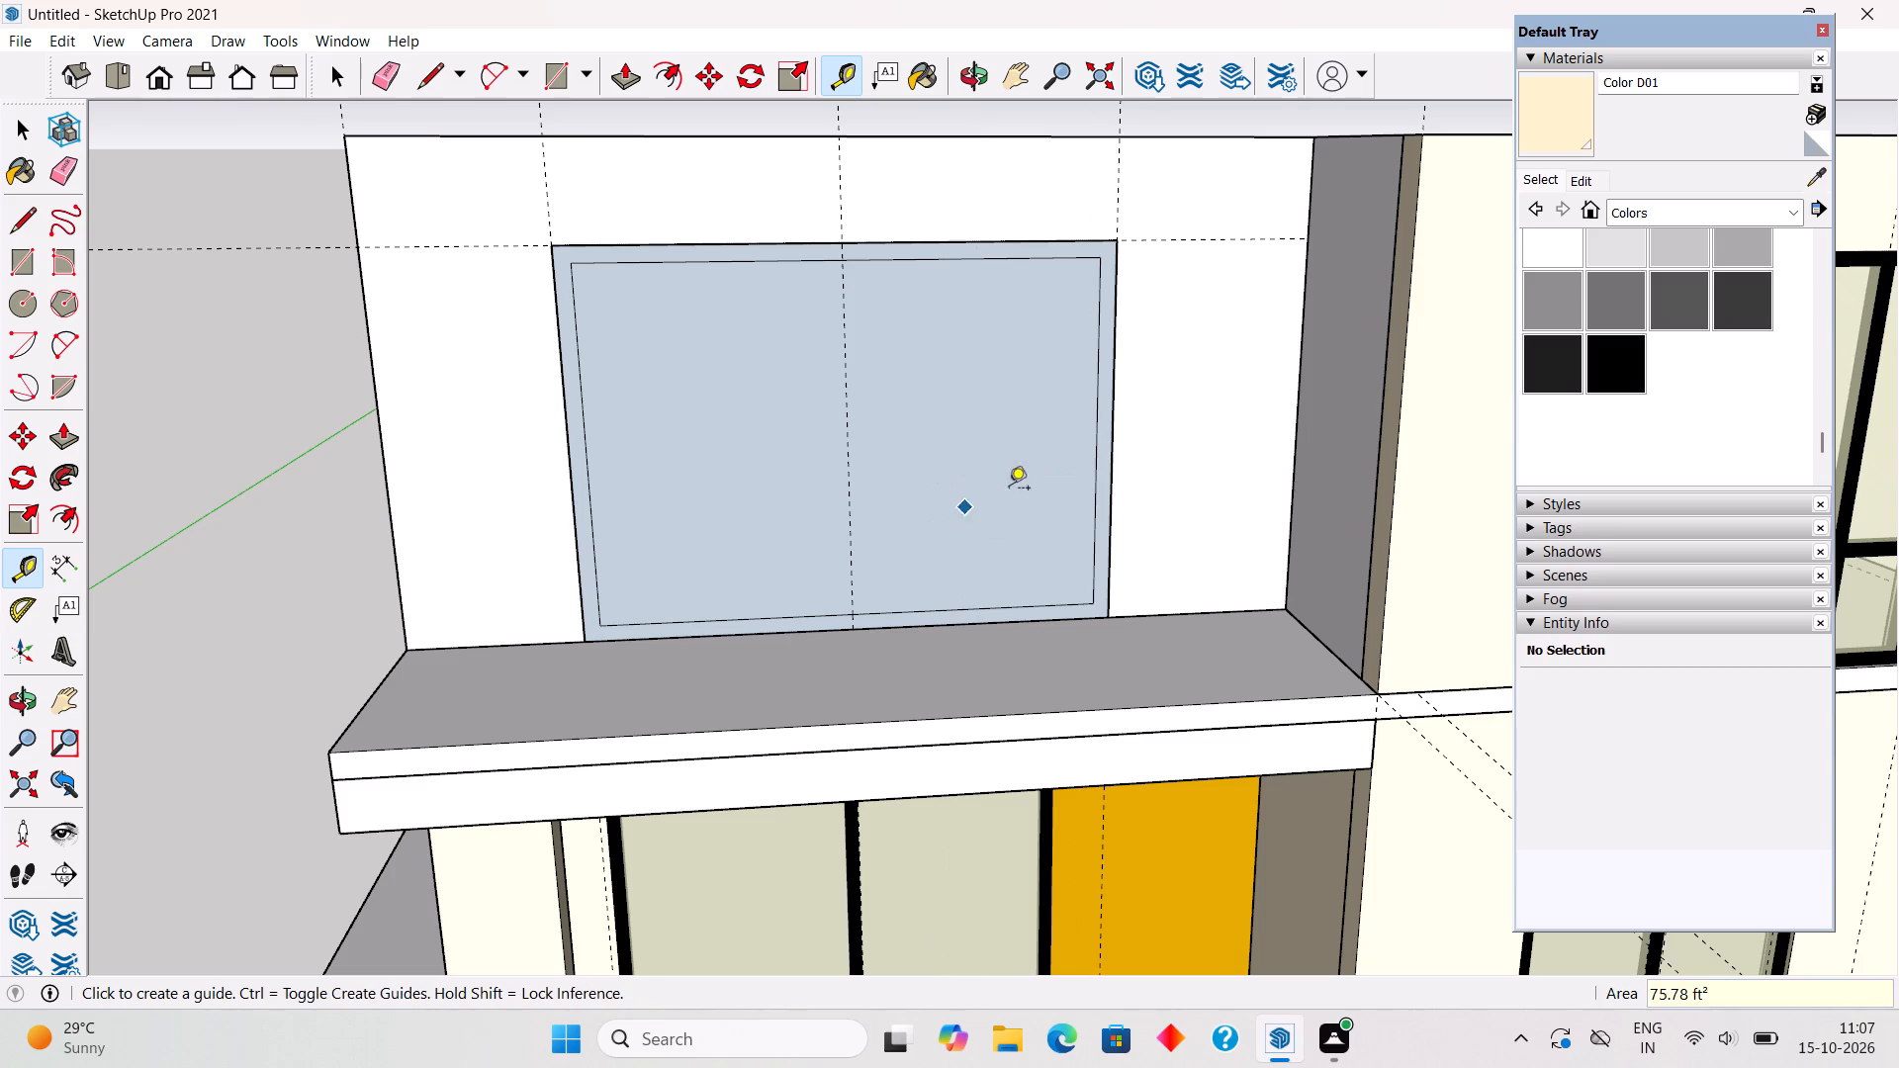
Place a vertical guide 2.5' inward from the inner frame edge nearest the return wall, and another 3" from it back toward that edge.
left_click(1093, 488)
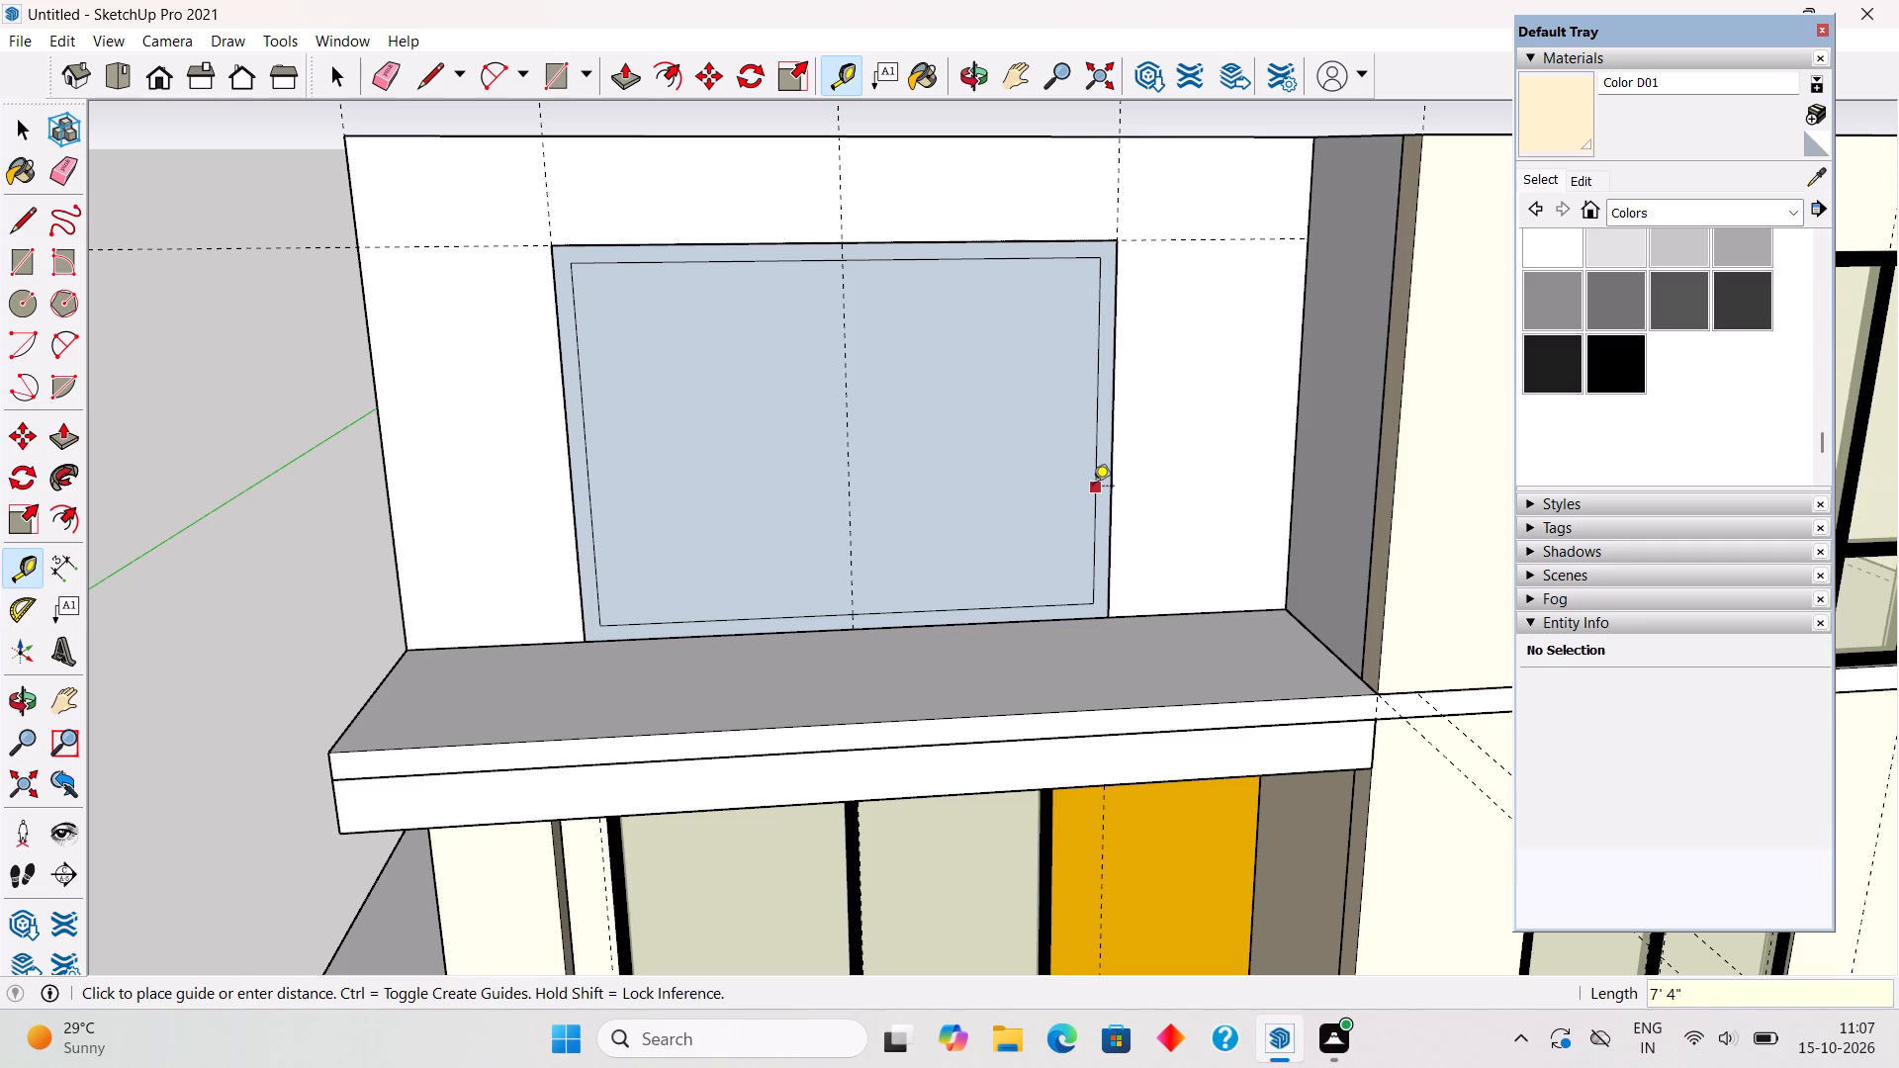
type("2.5")
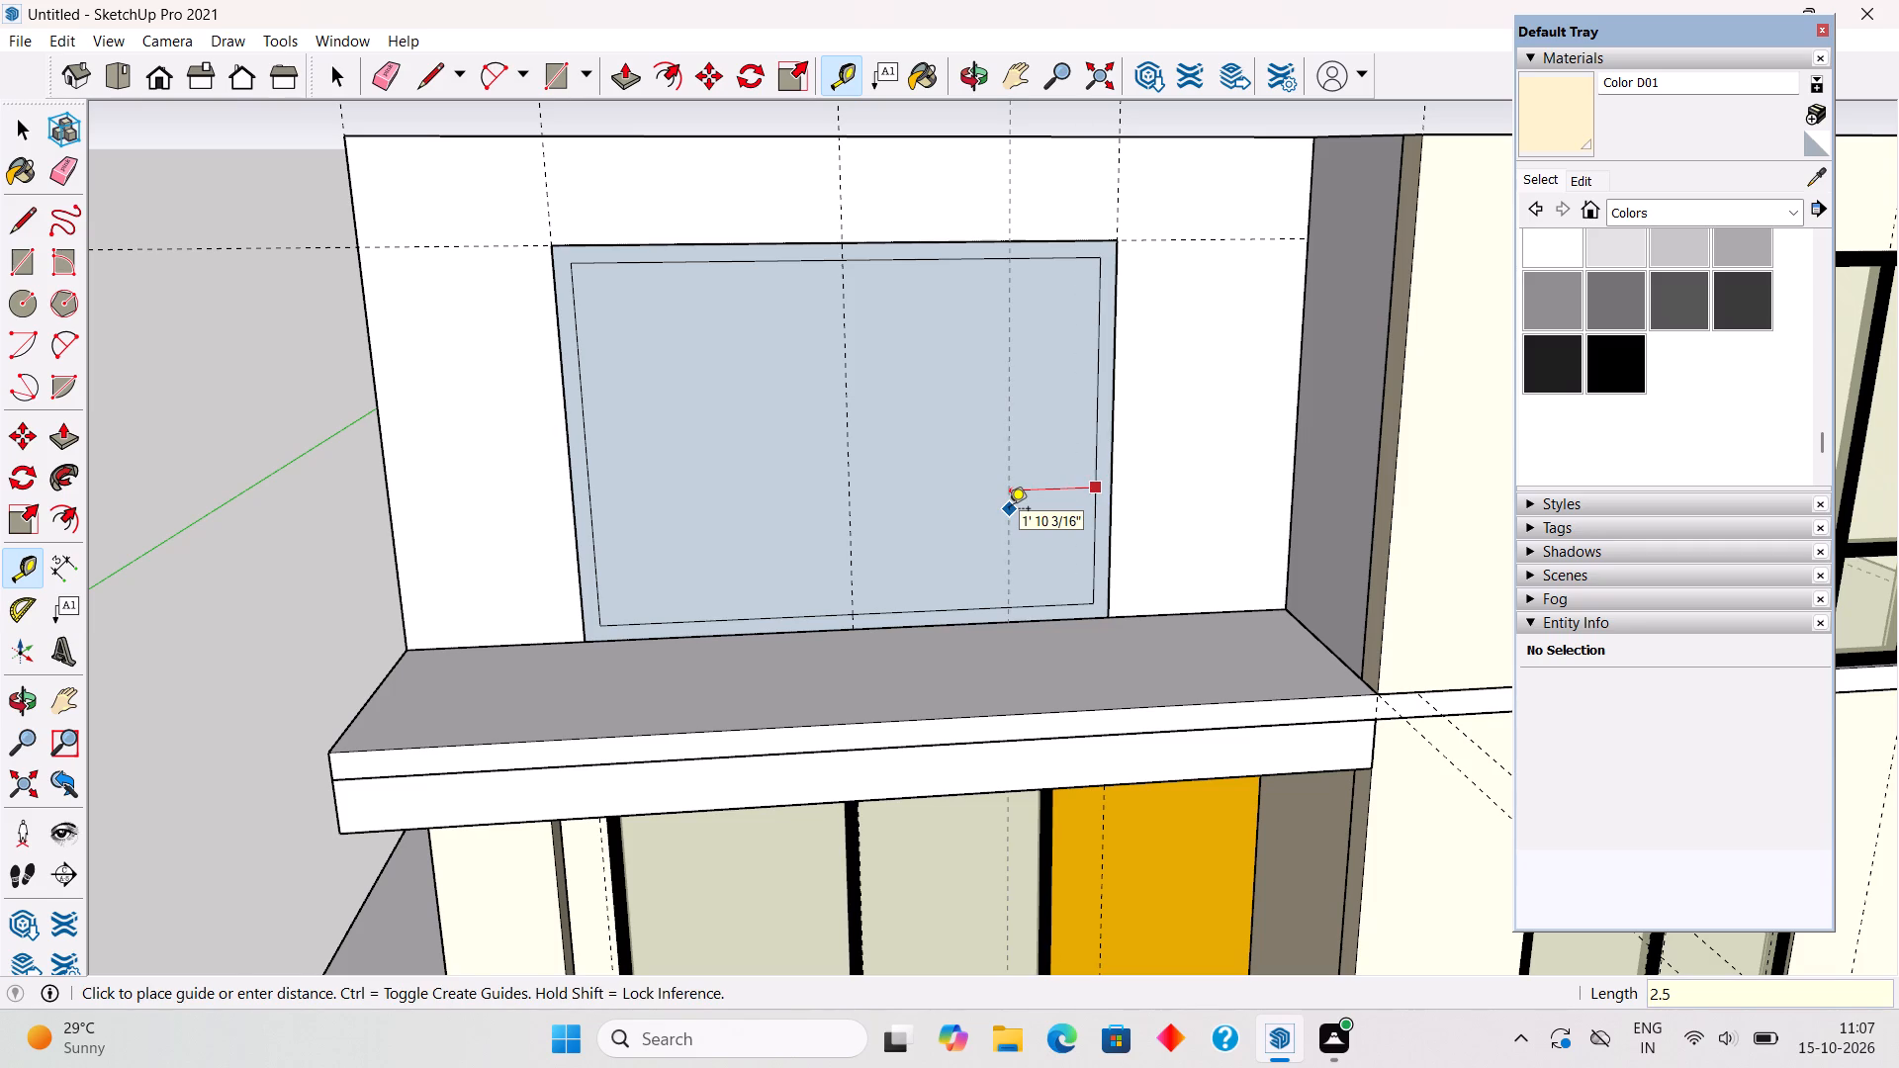
key("apostrophe")
key("Return")
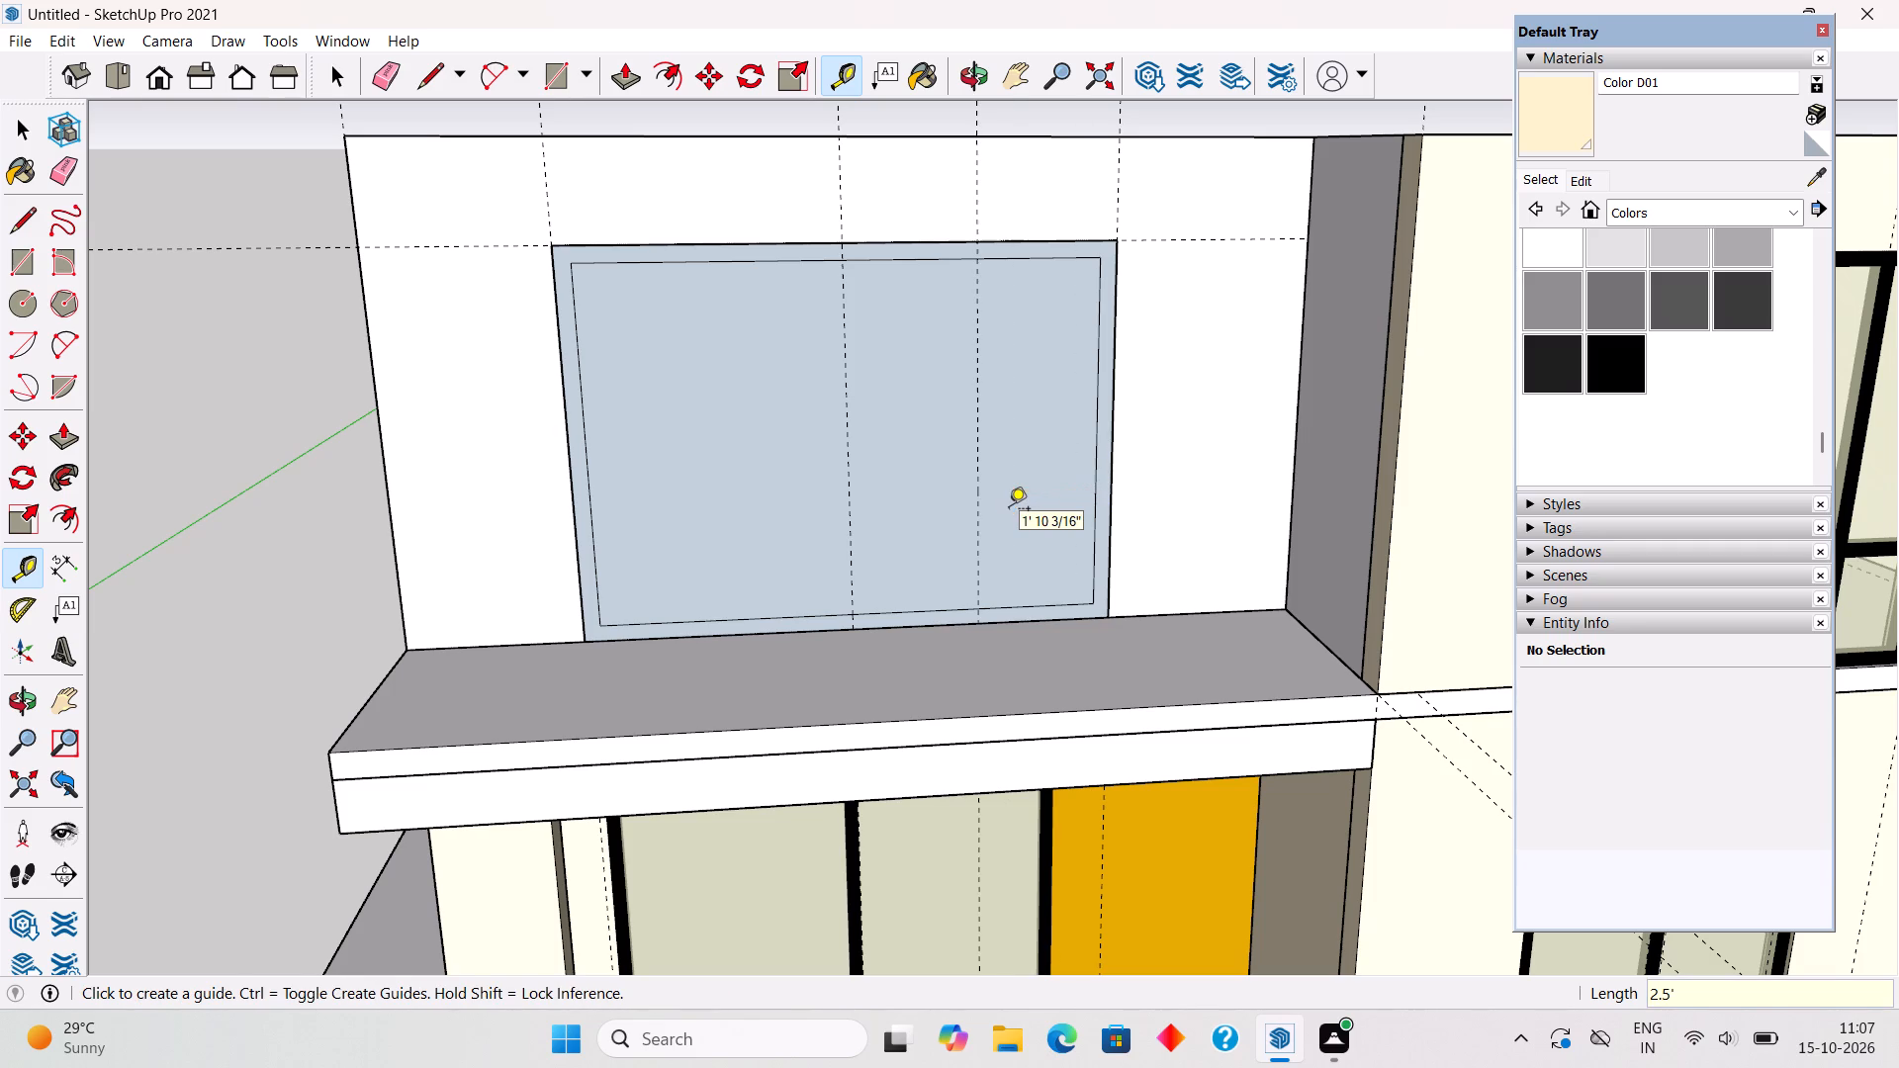
left_click(979, 537)
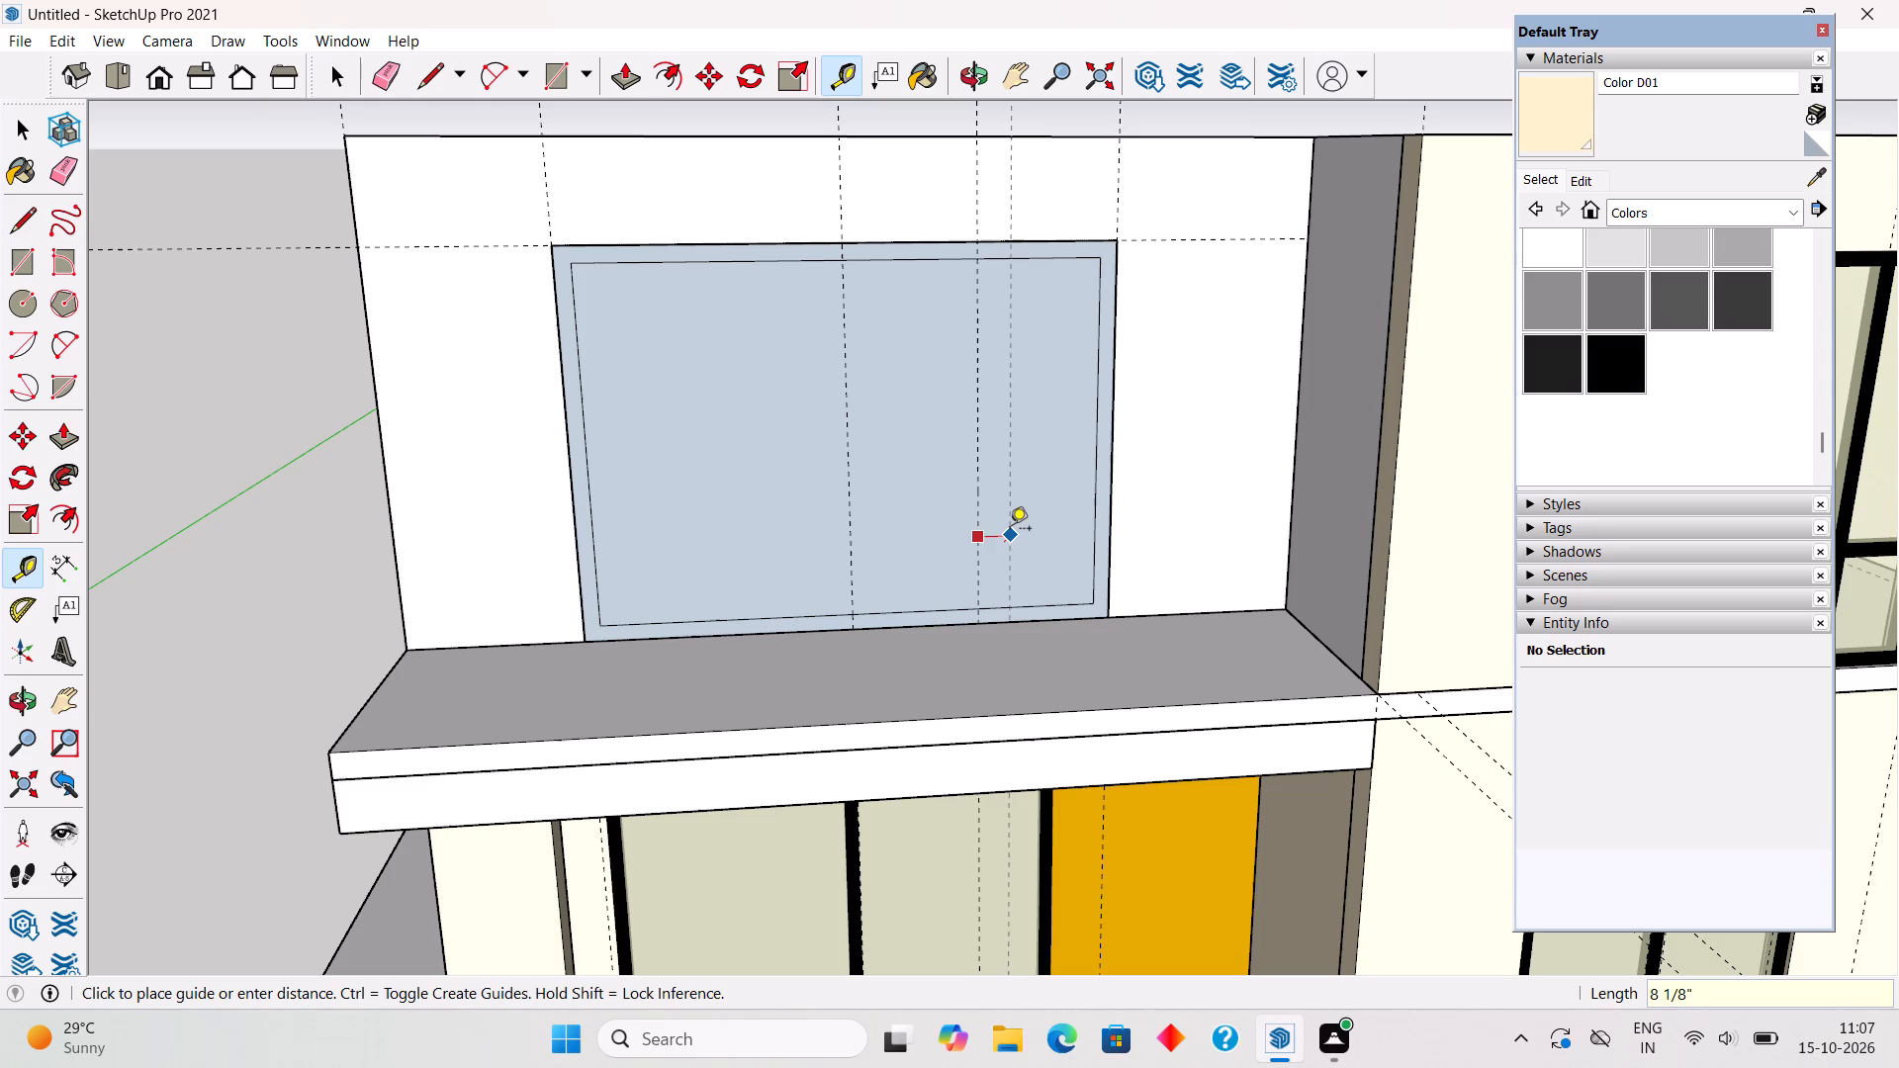
type("3\"")
key("Return")
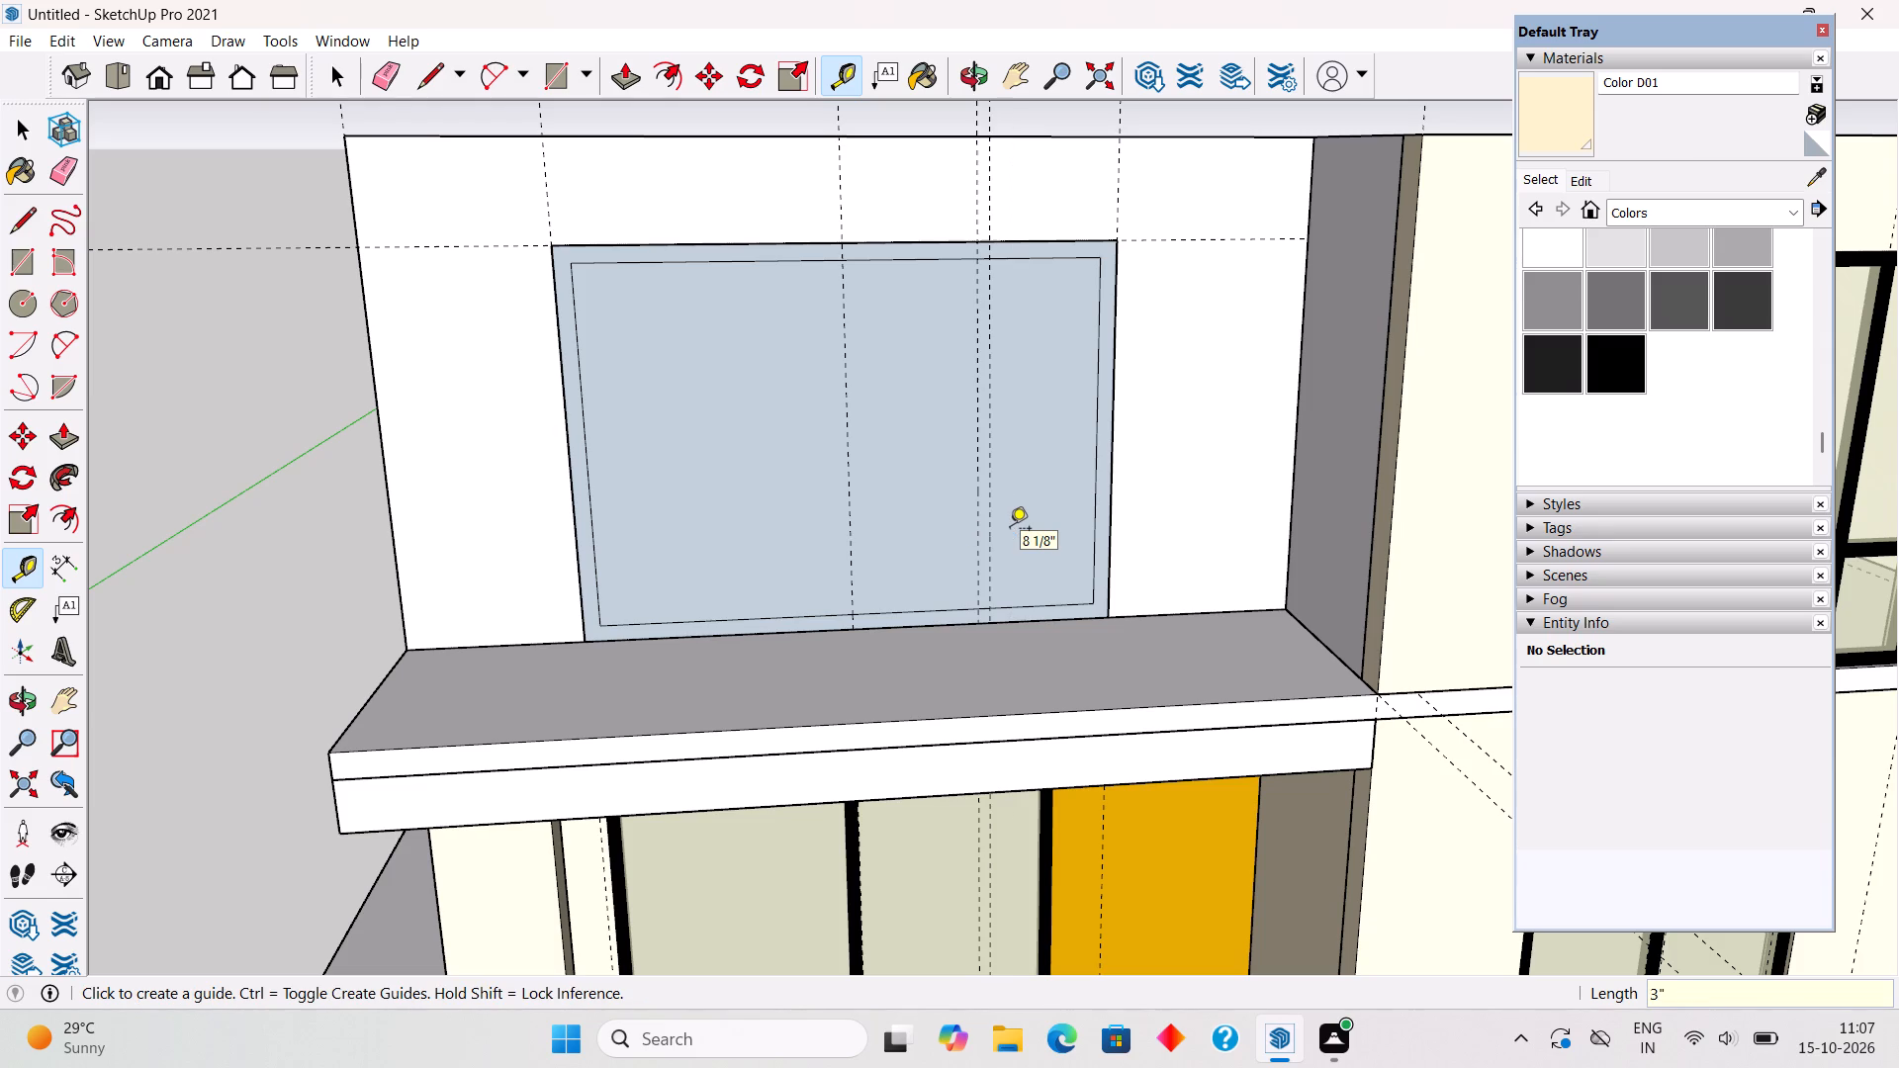
left_click(976, 490)
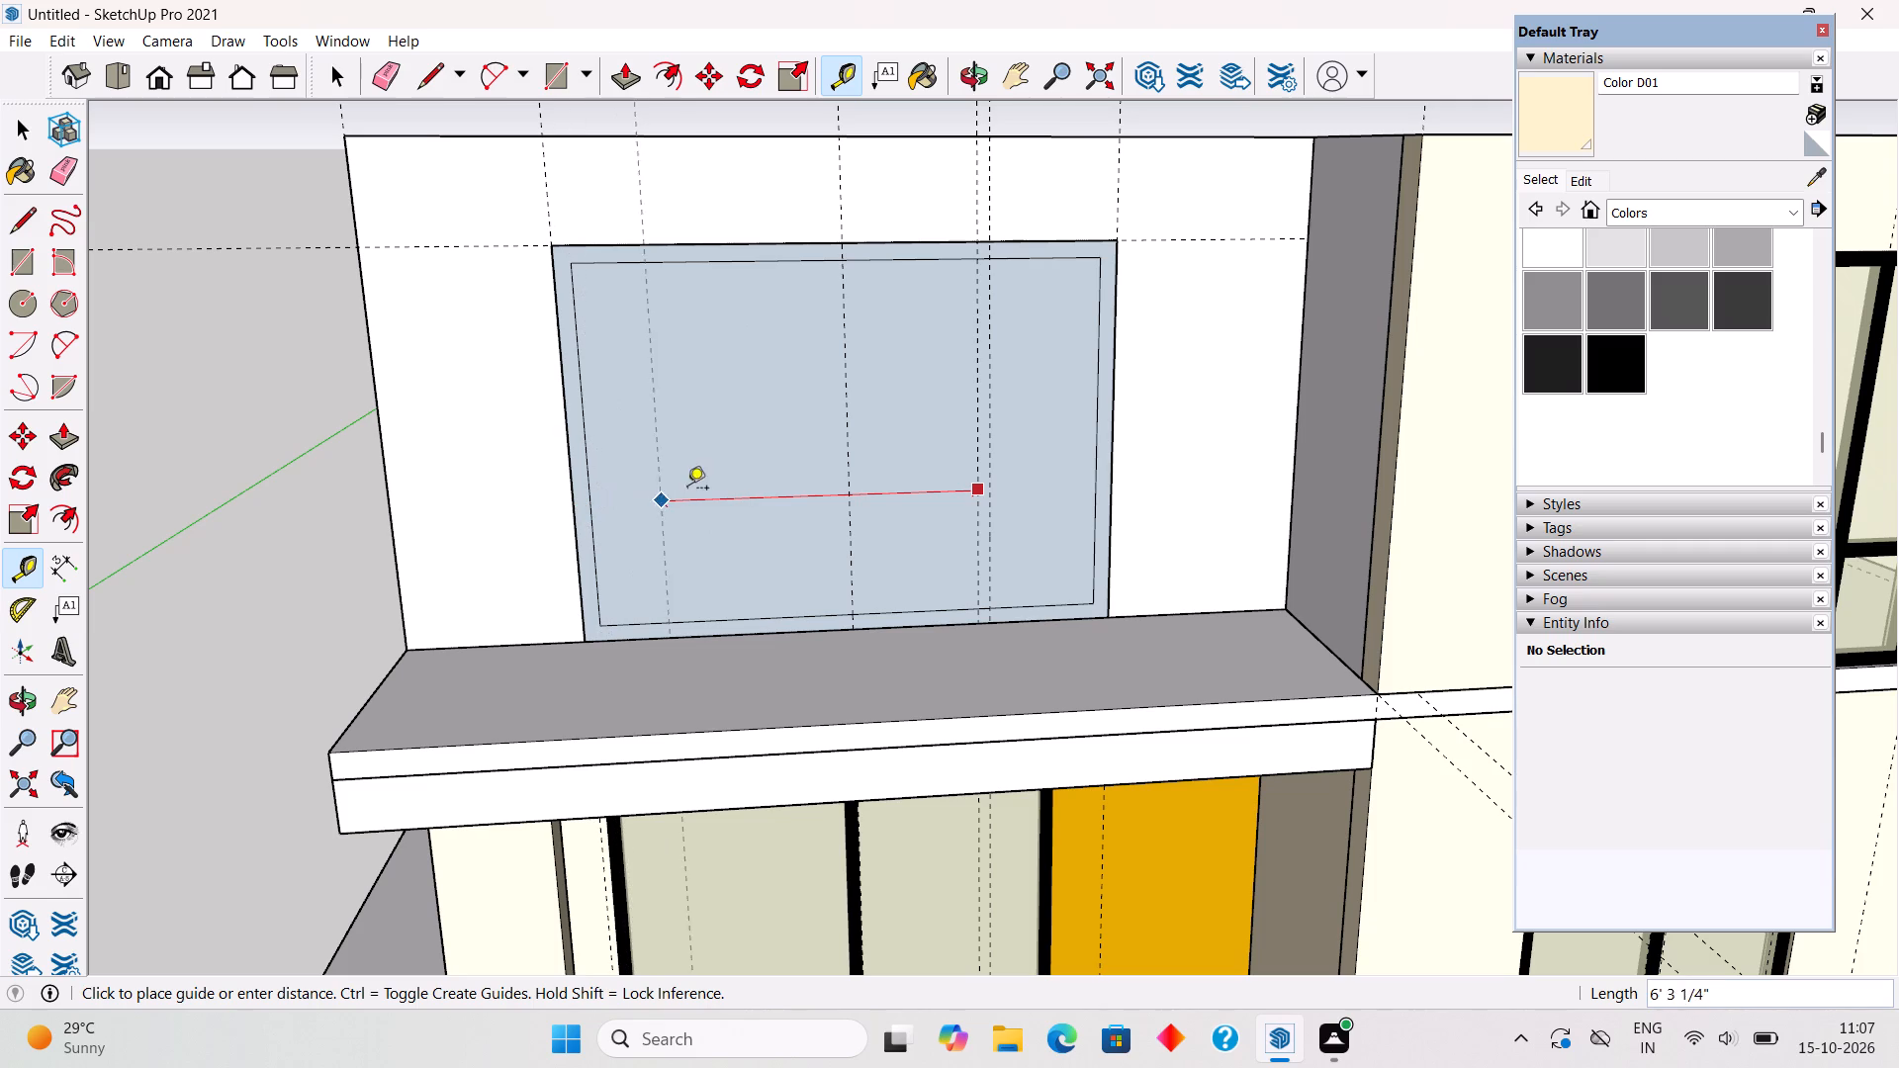
key("space")
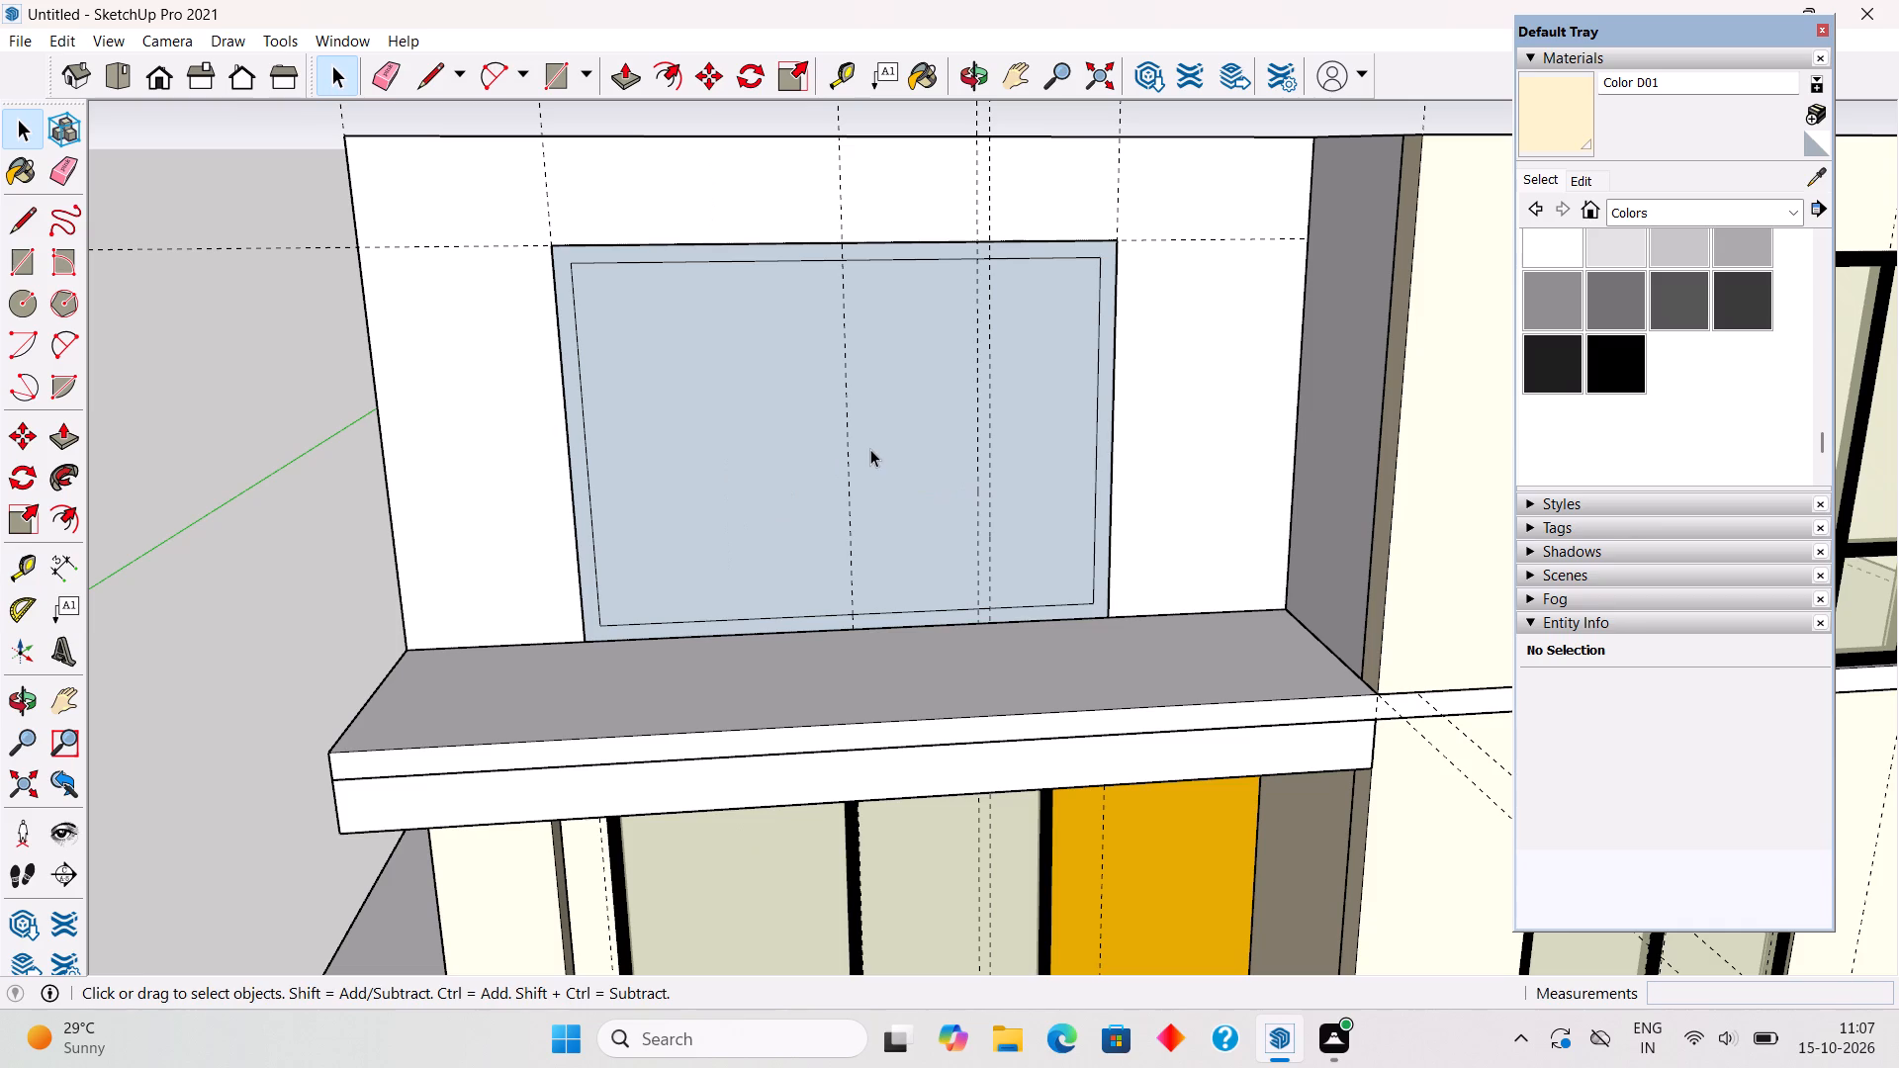
Draw two 7' 4" vertical lines along the 3"-spaced guides, between the top and bottom inner frame edges, to outline a mullion.
key("l")
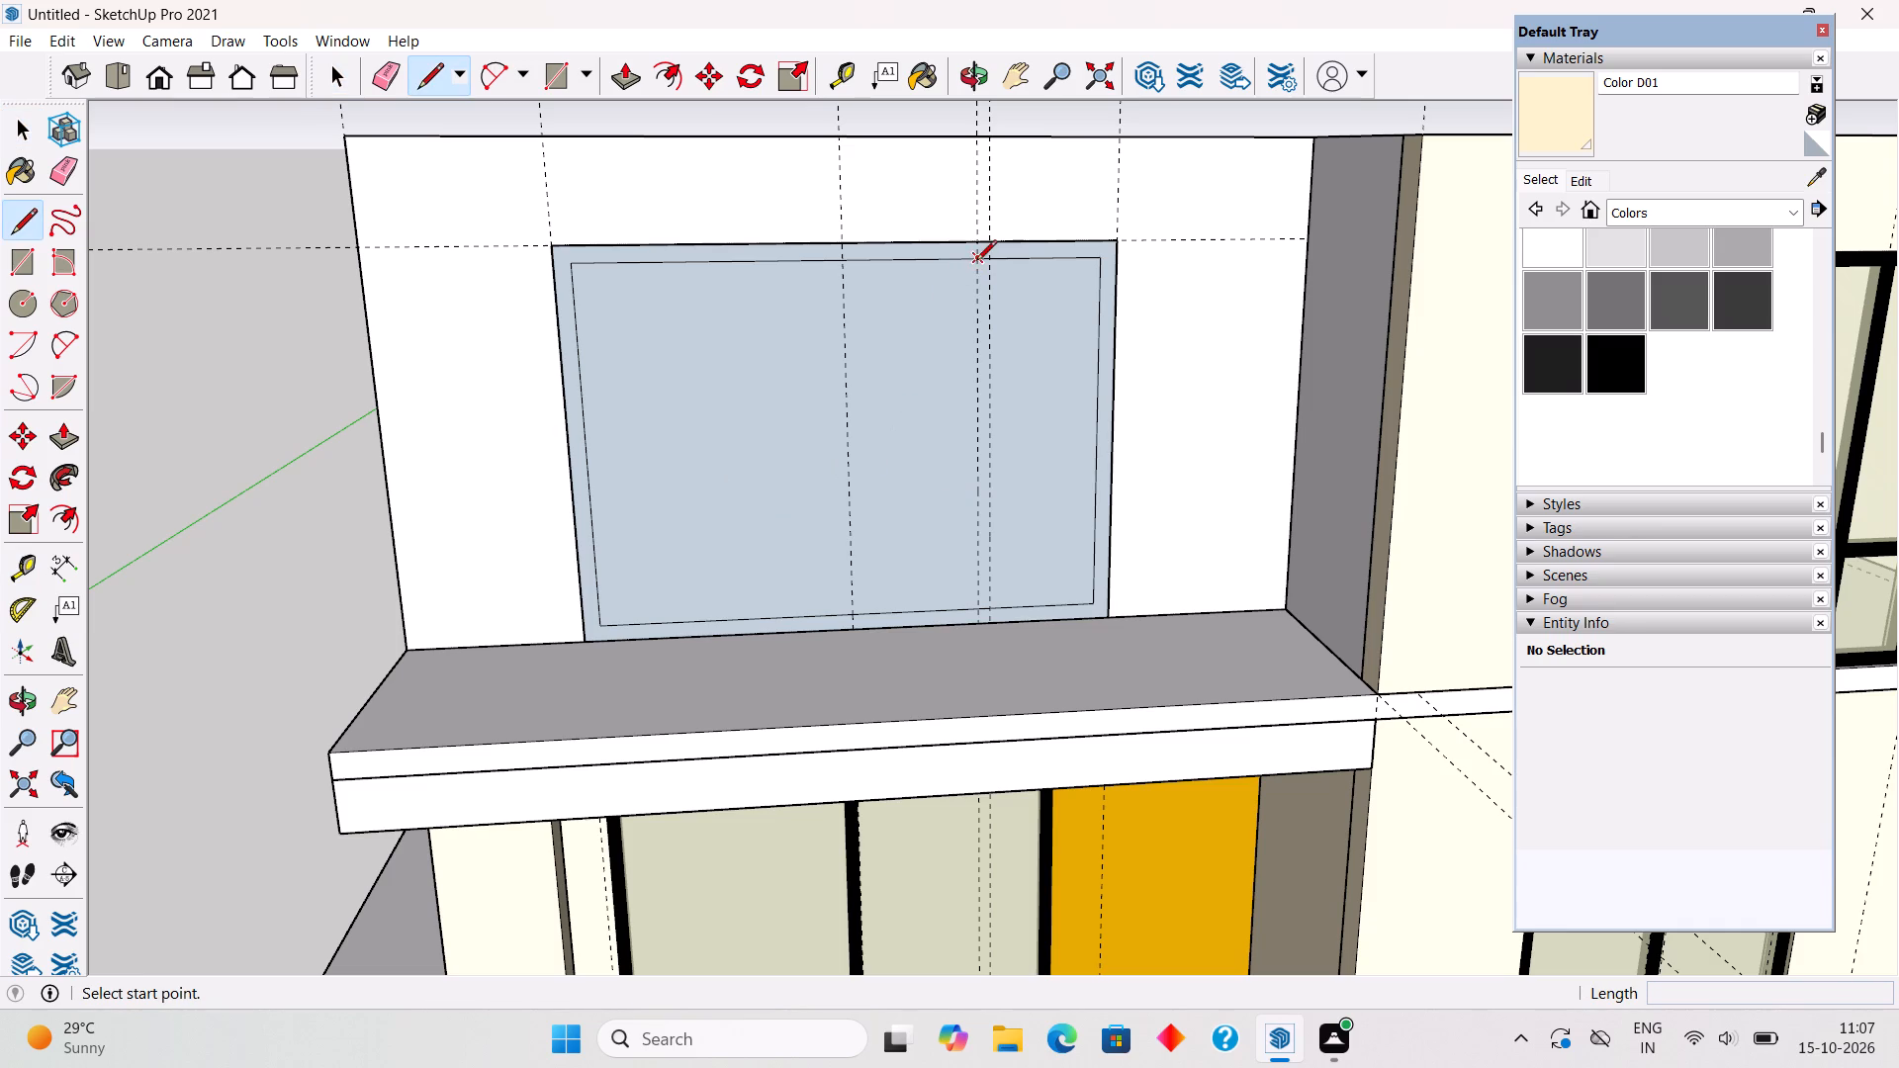
left_click(976, 261)
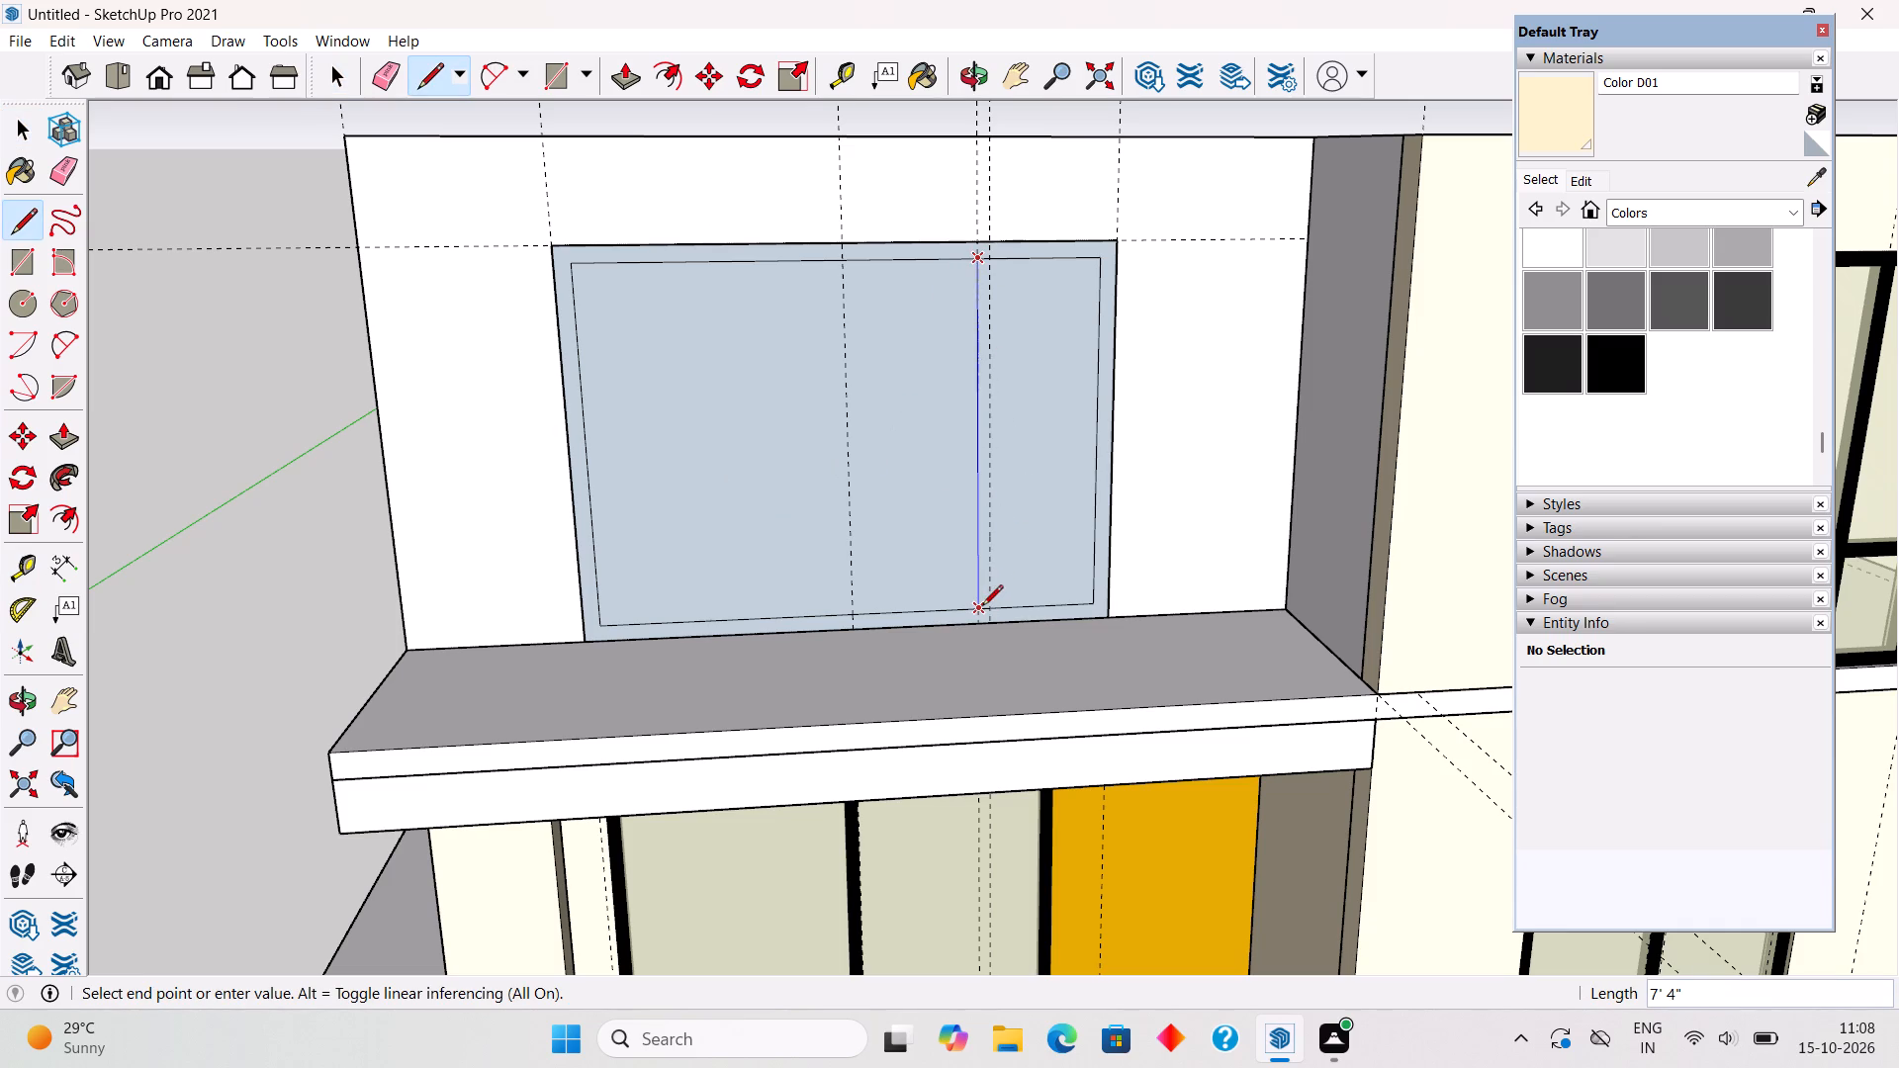
left_click(982, 607)
left_click(994, 261)
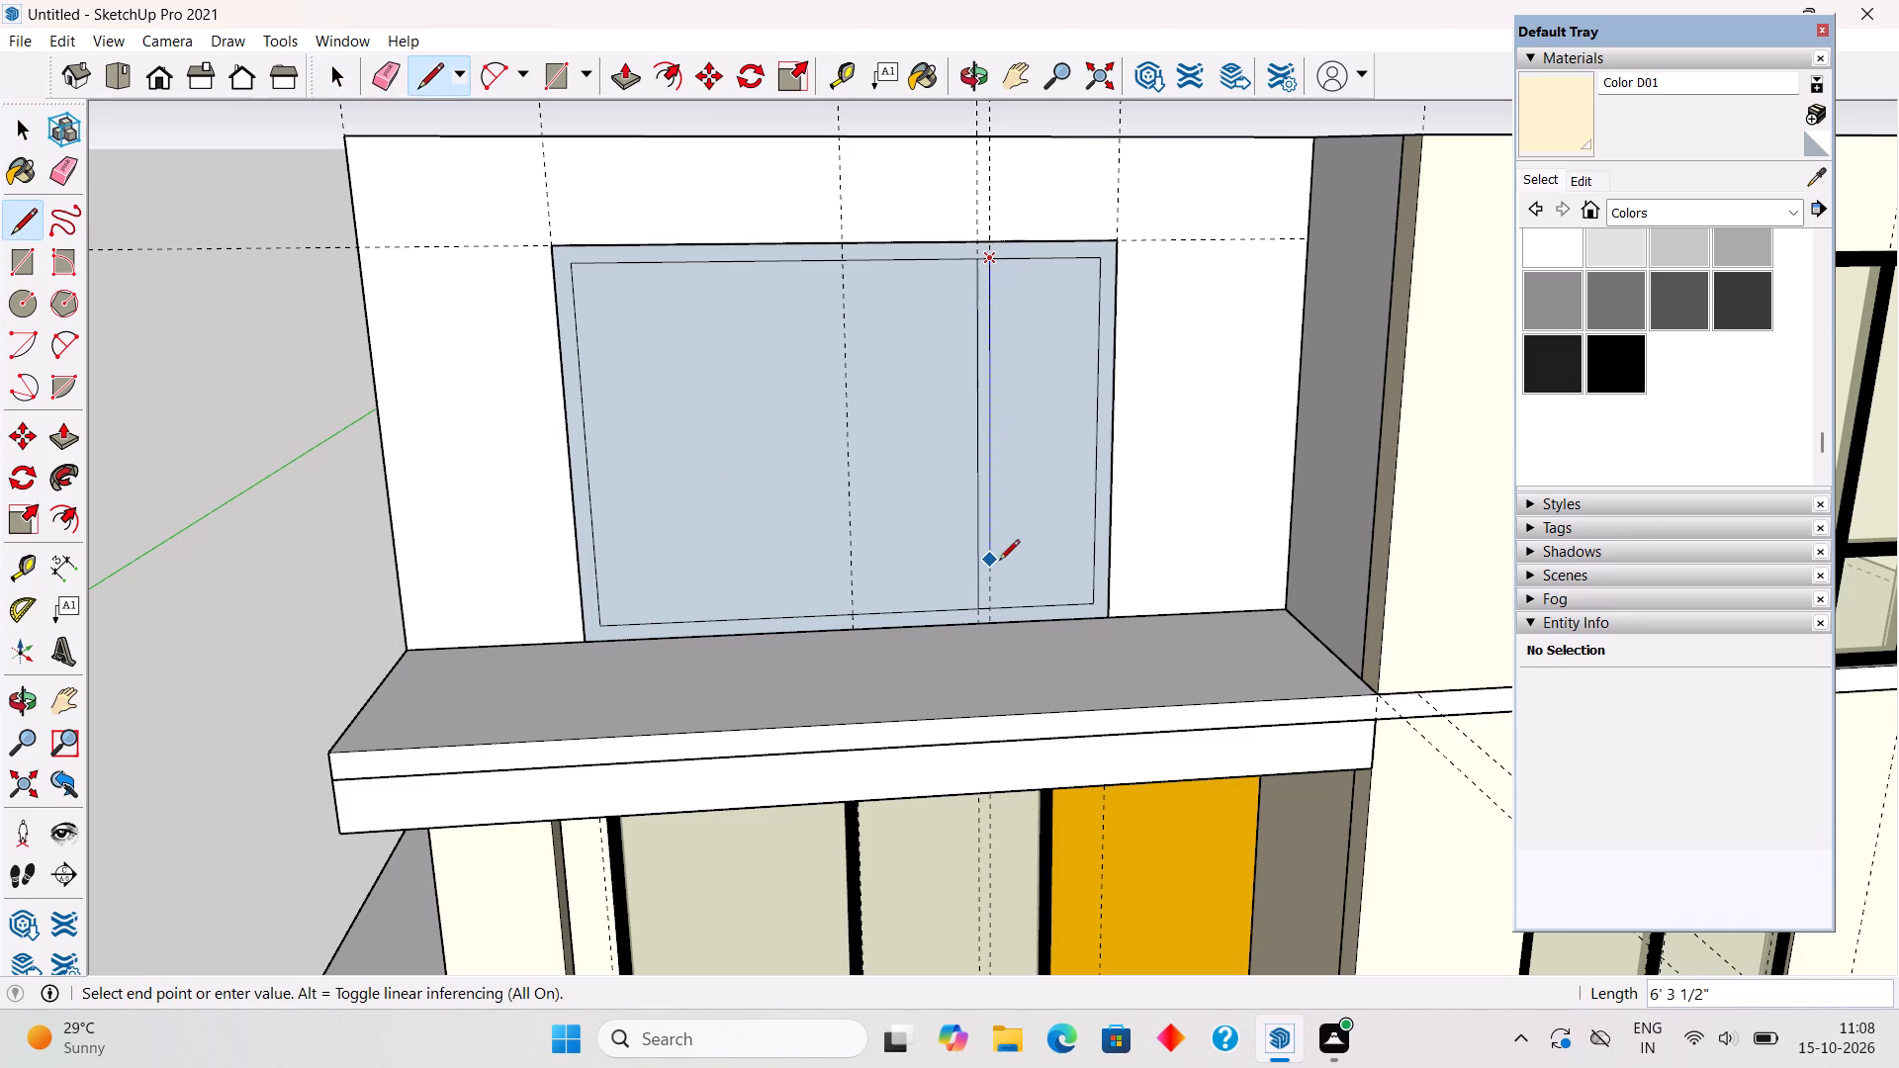
left_click(999, 602)
Erase the short inner frame edge segments at the mullion's bottom and top so it merges with the frame border.
key("e")
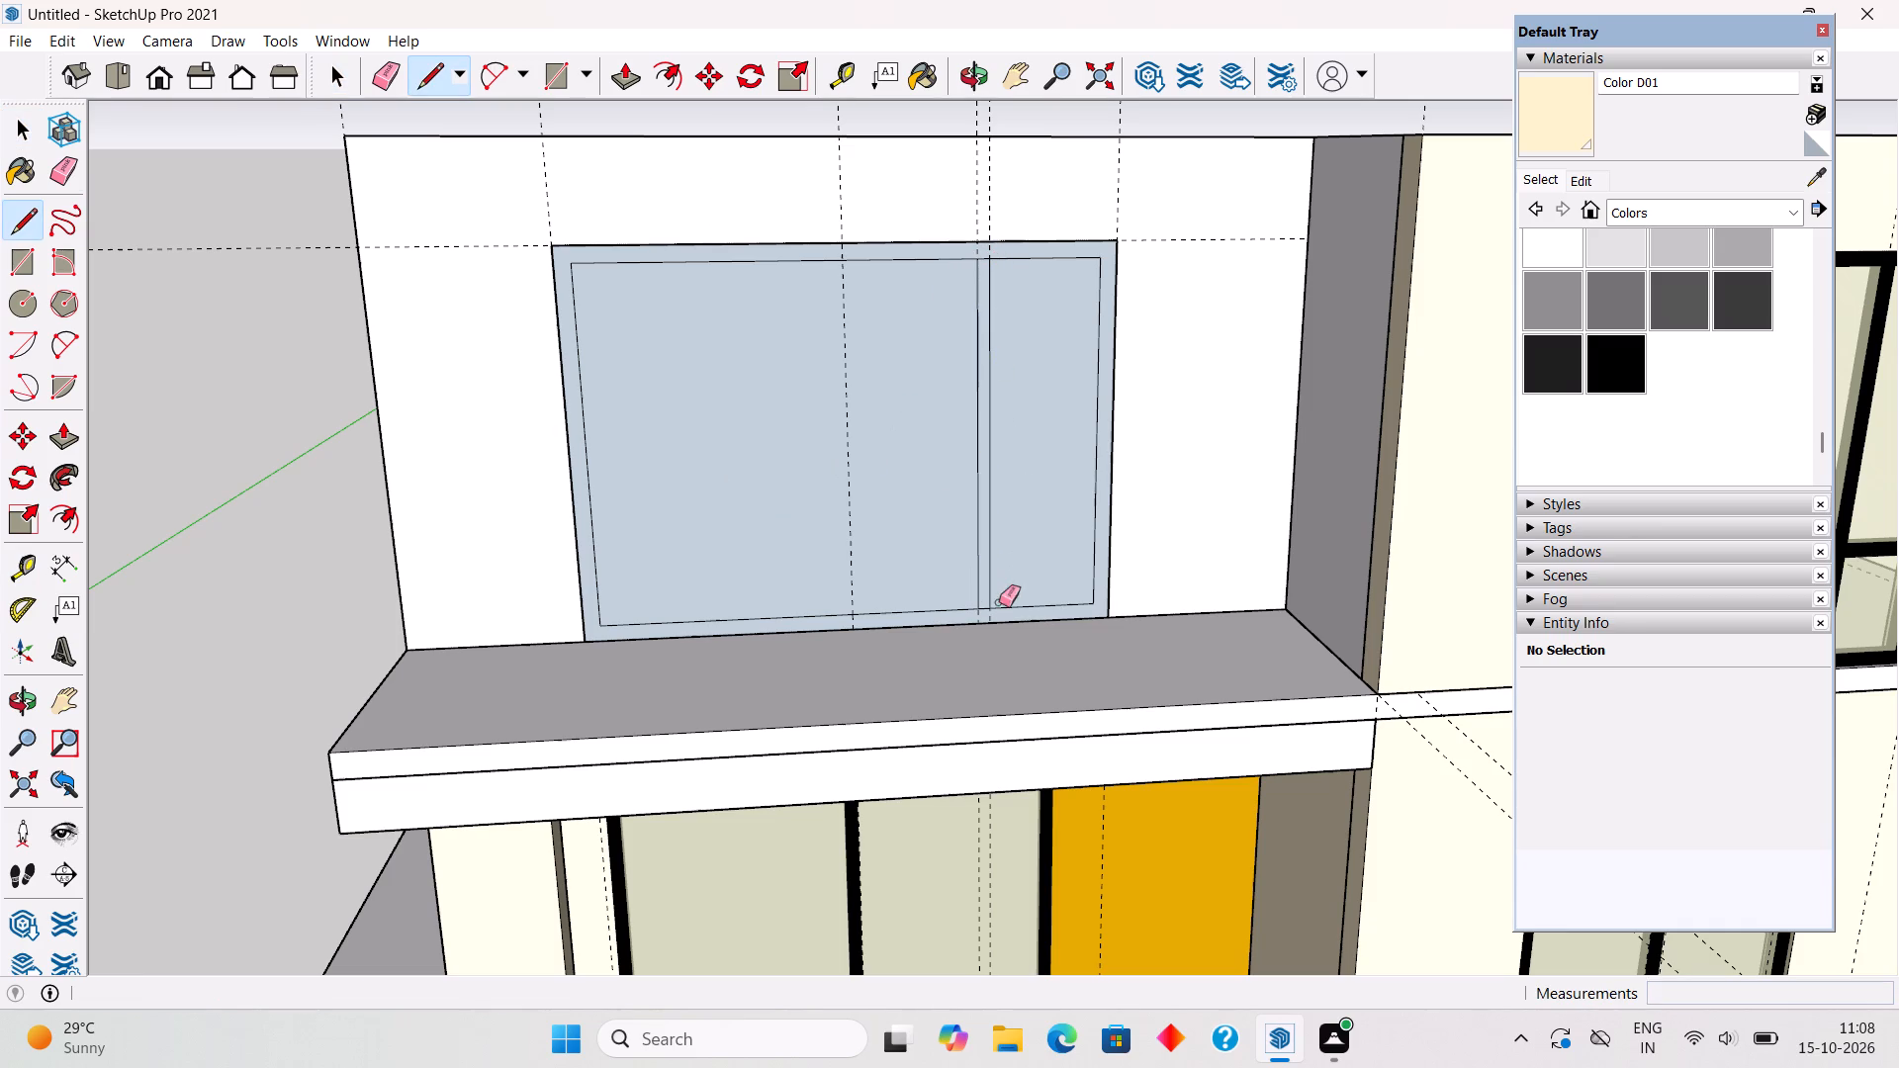
scroll(964, 653, "up", 11)
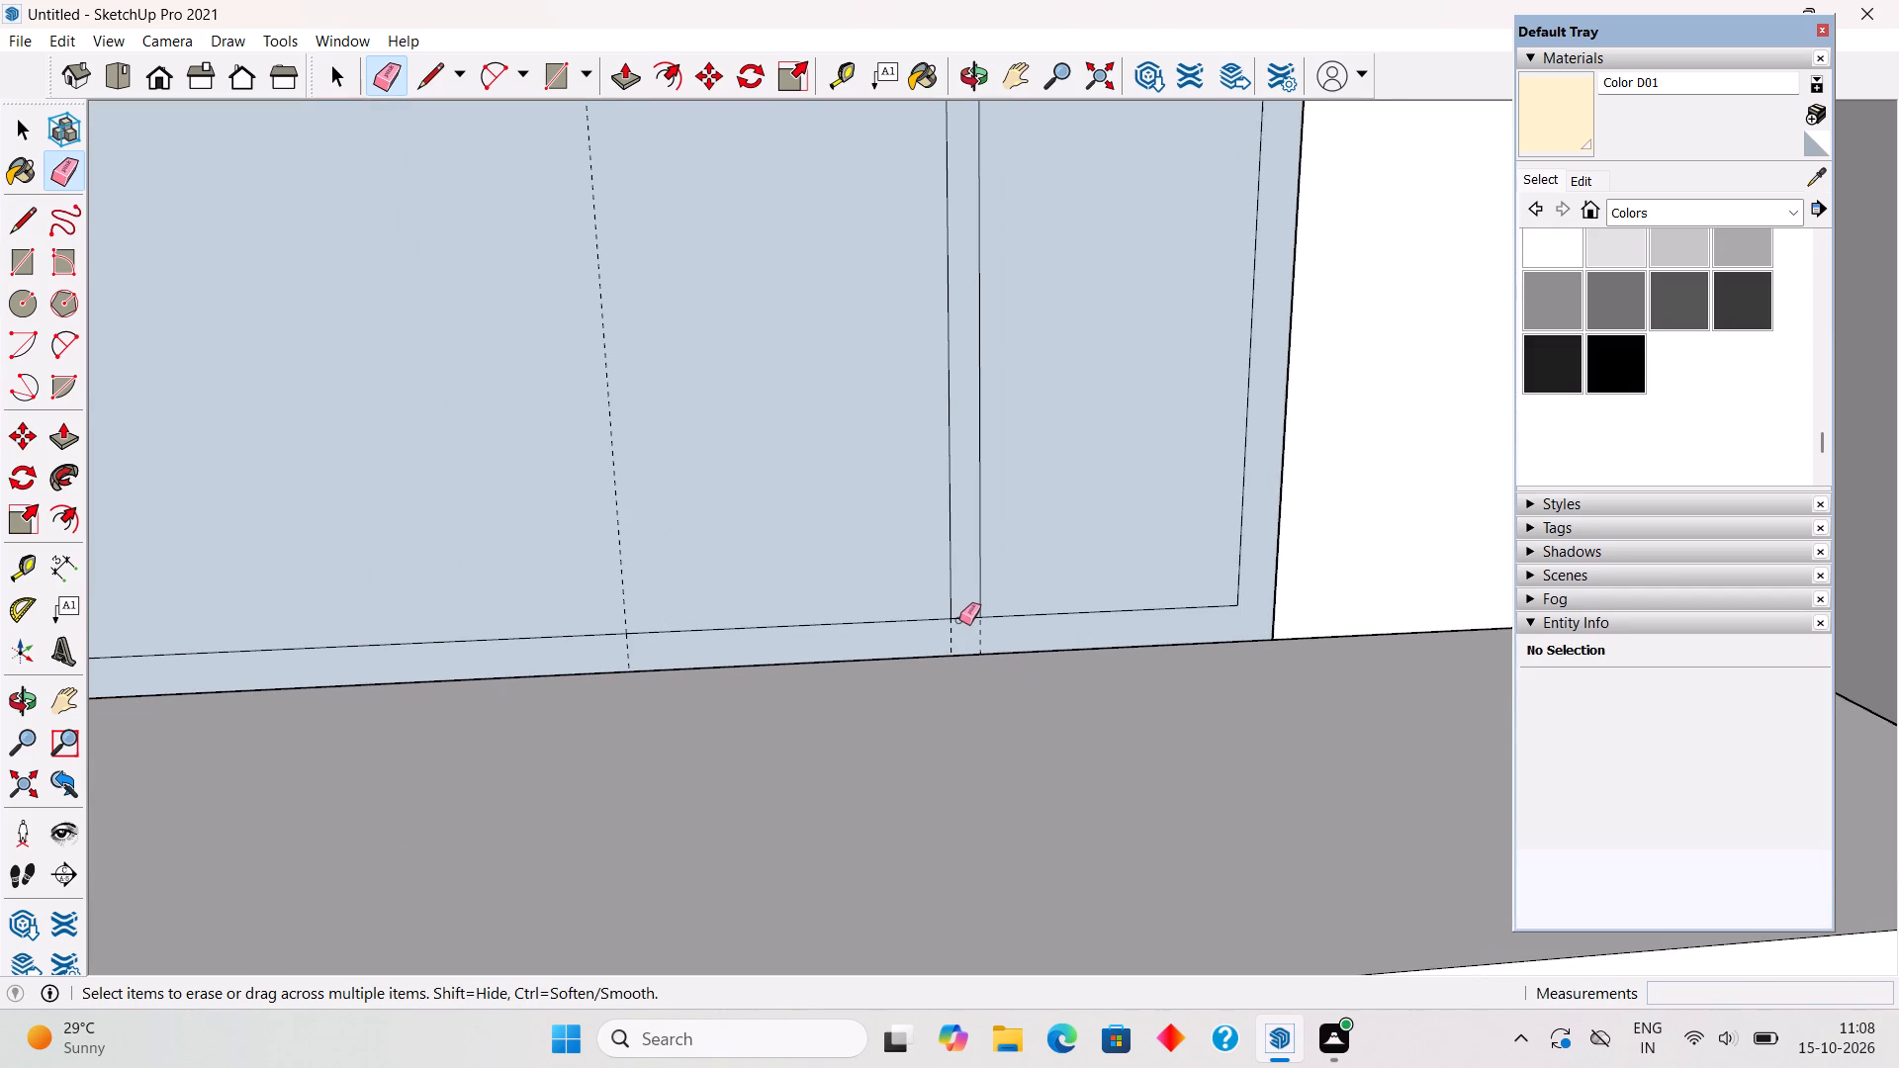
left_click(960, 616)
scroll(960, 615, "down", 10)
scroll(950, 209, "up", 4)
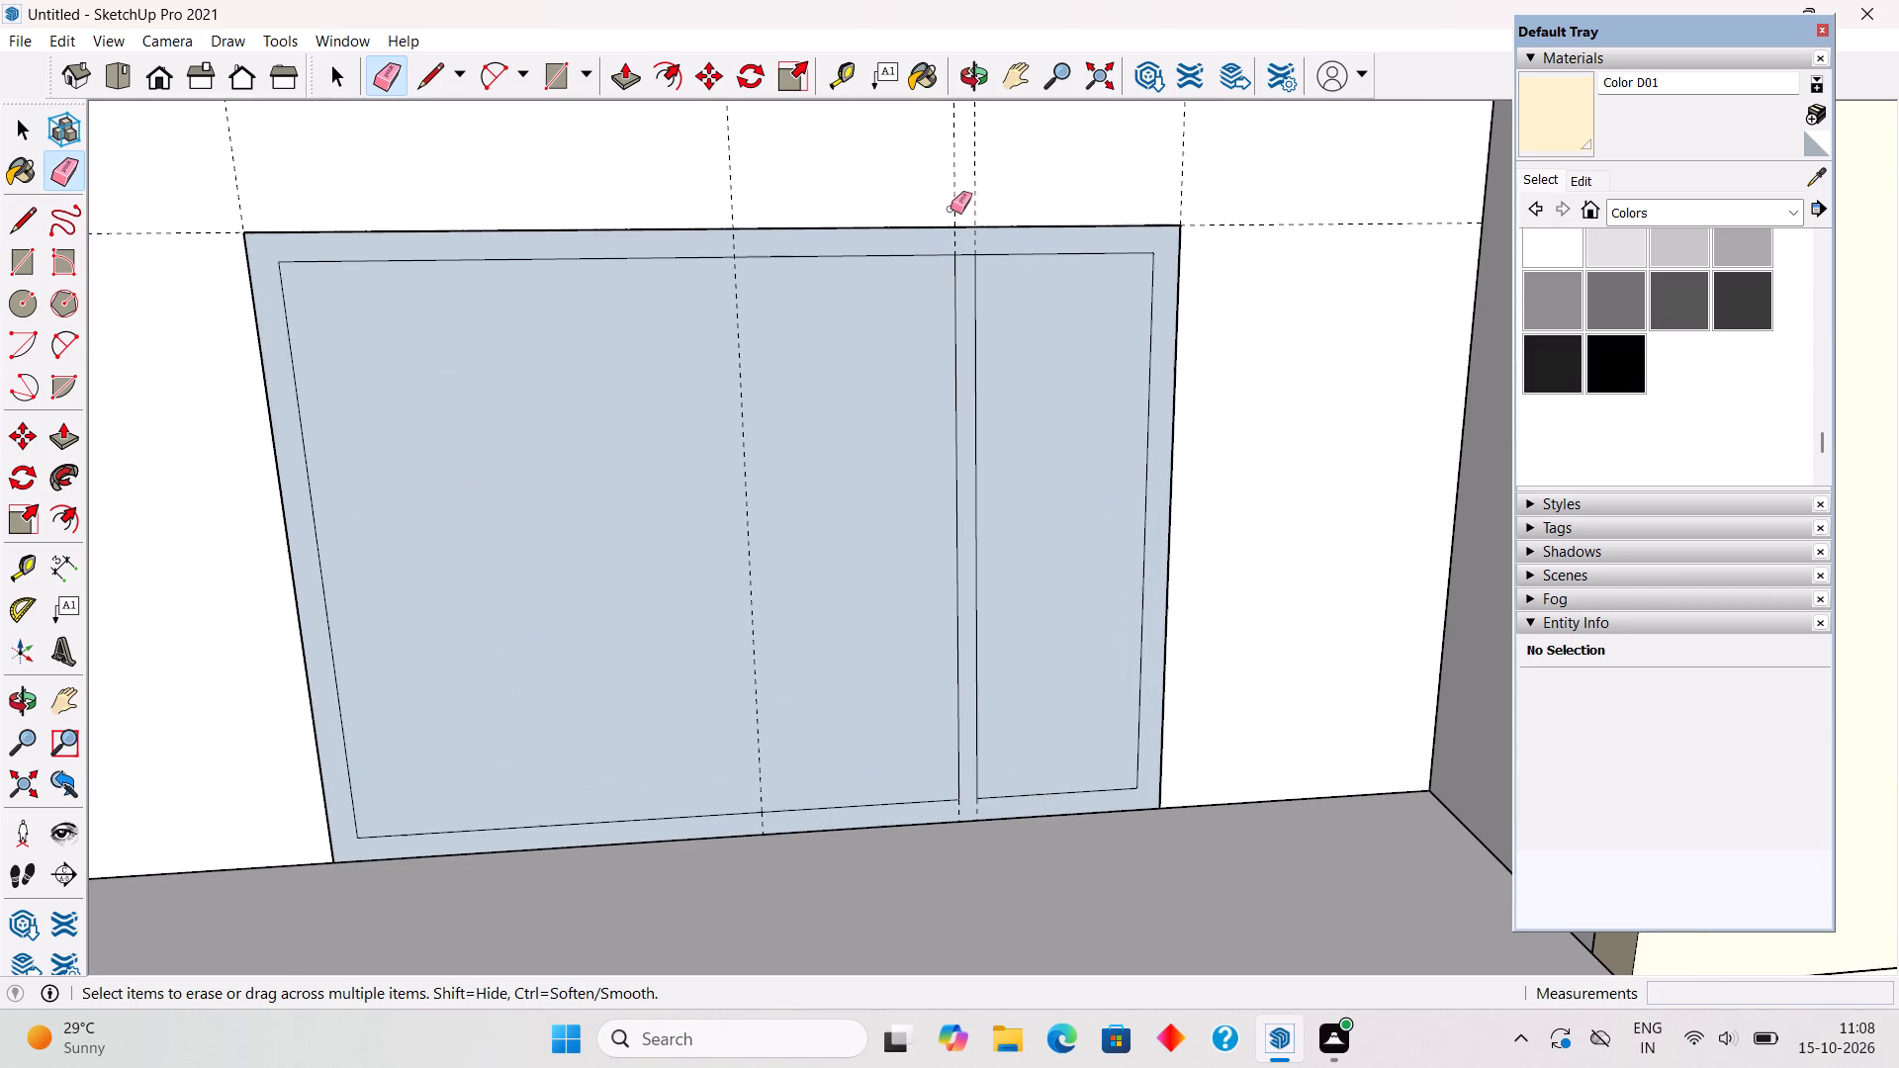
left_click(967, 258)
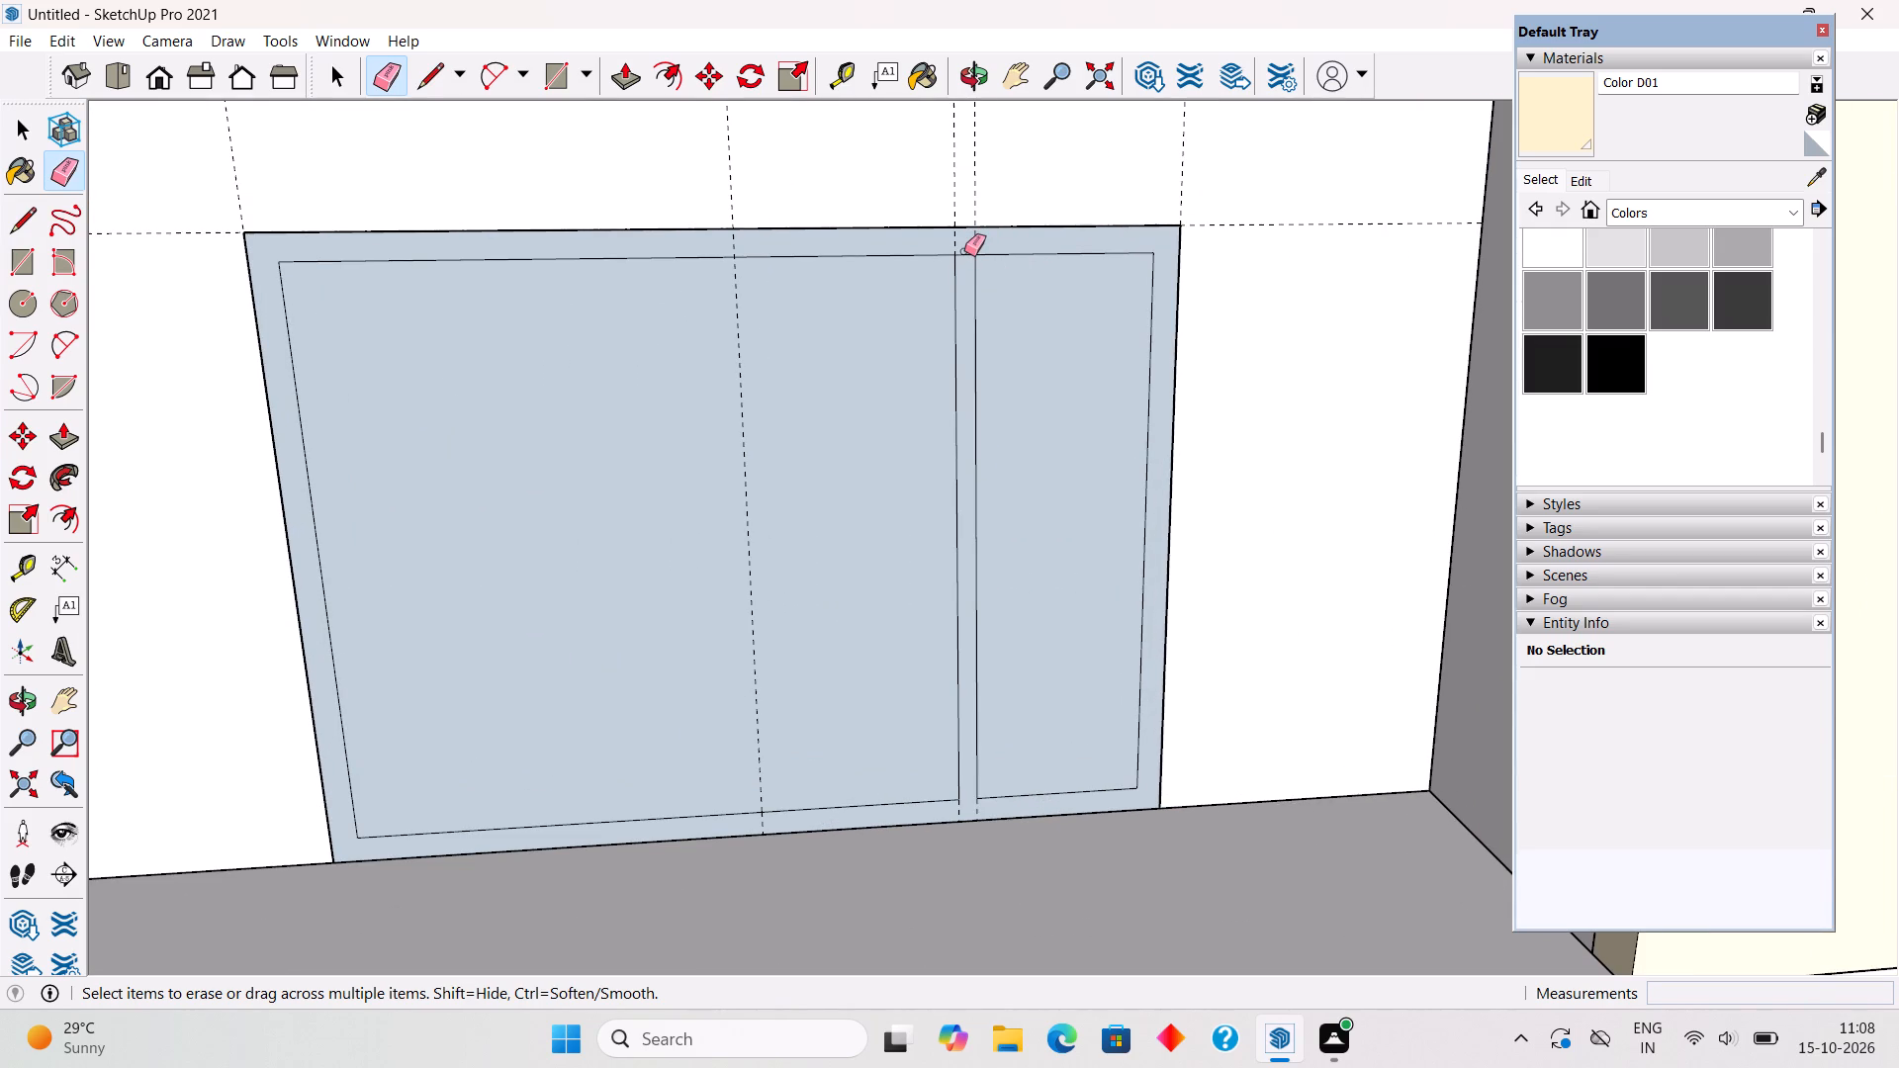
left_click(964, 254)
key("space")
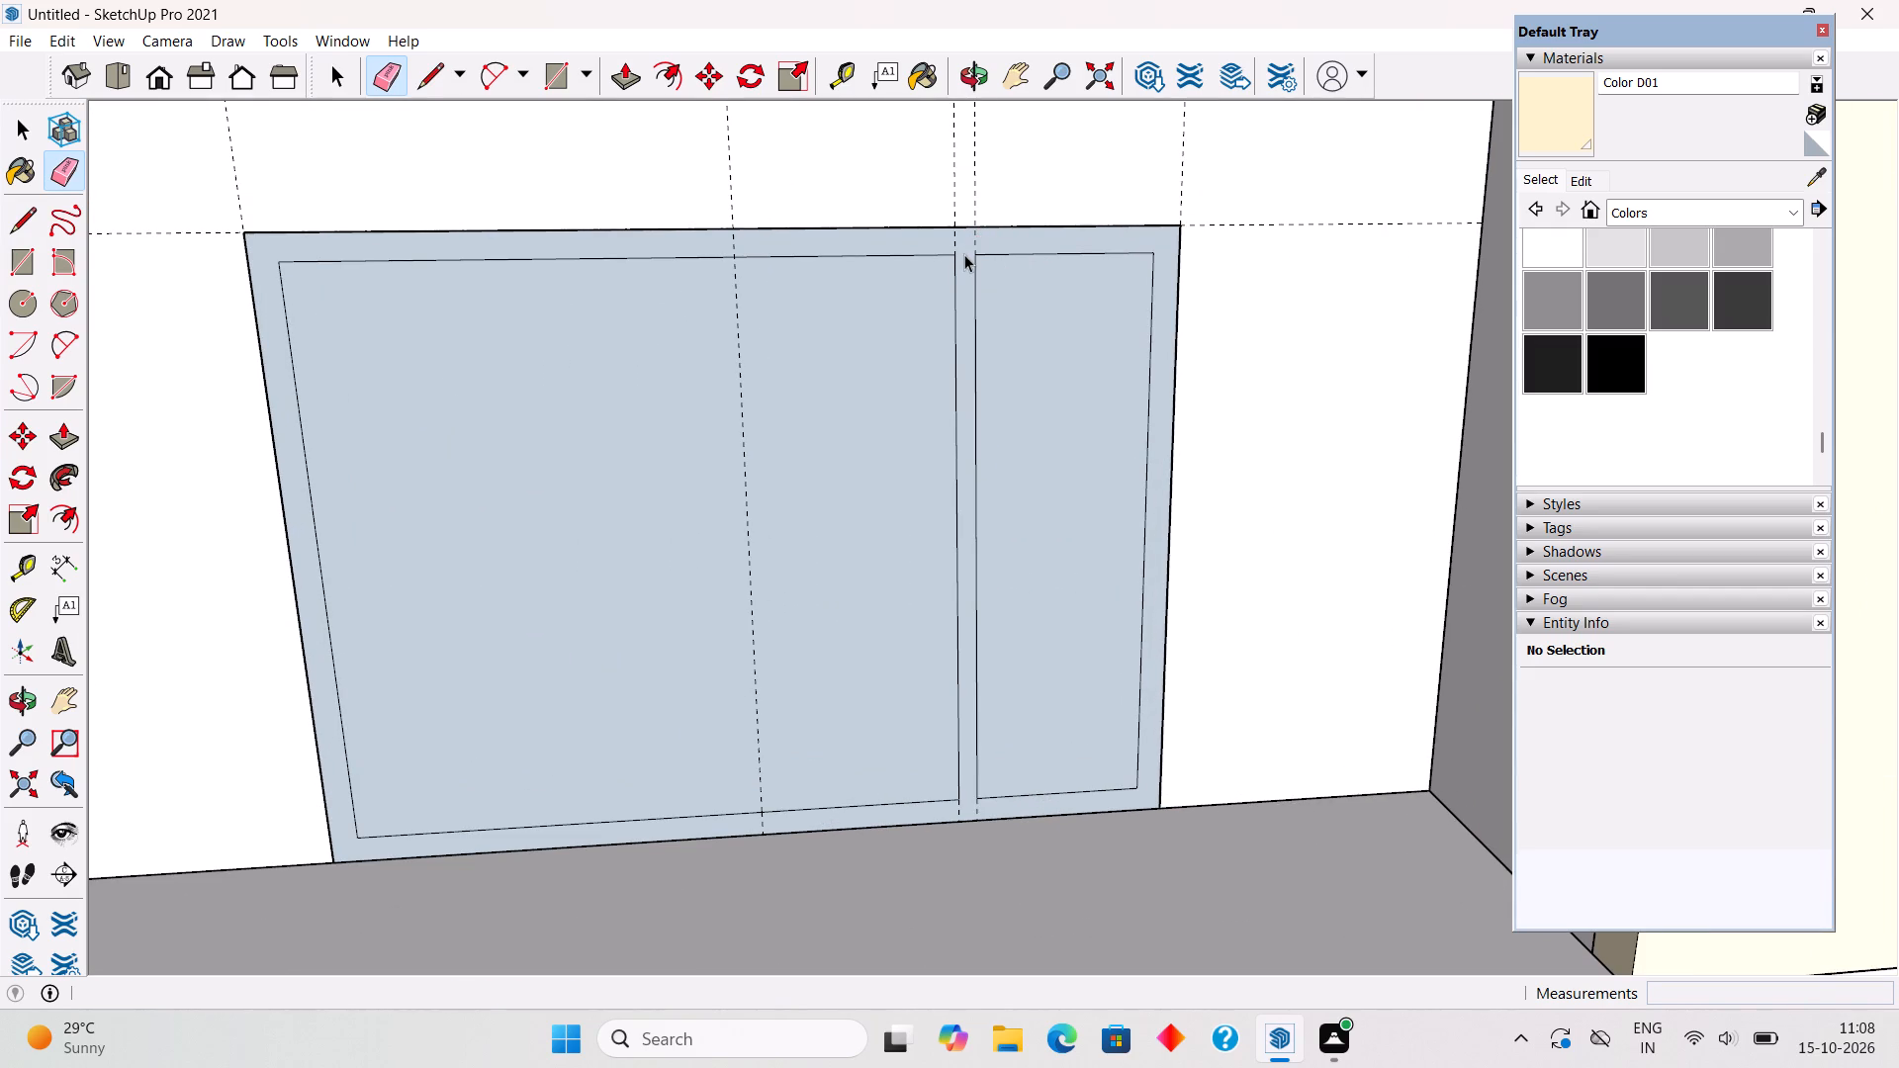
type("e")
Place a vertical guide through the middle of the wide pane, 3' 11" from the mullion's near edge.
key("t")
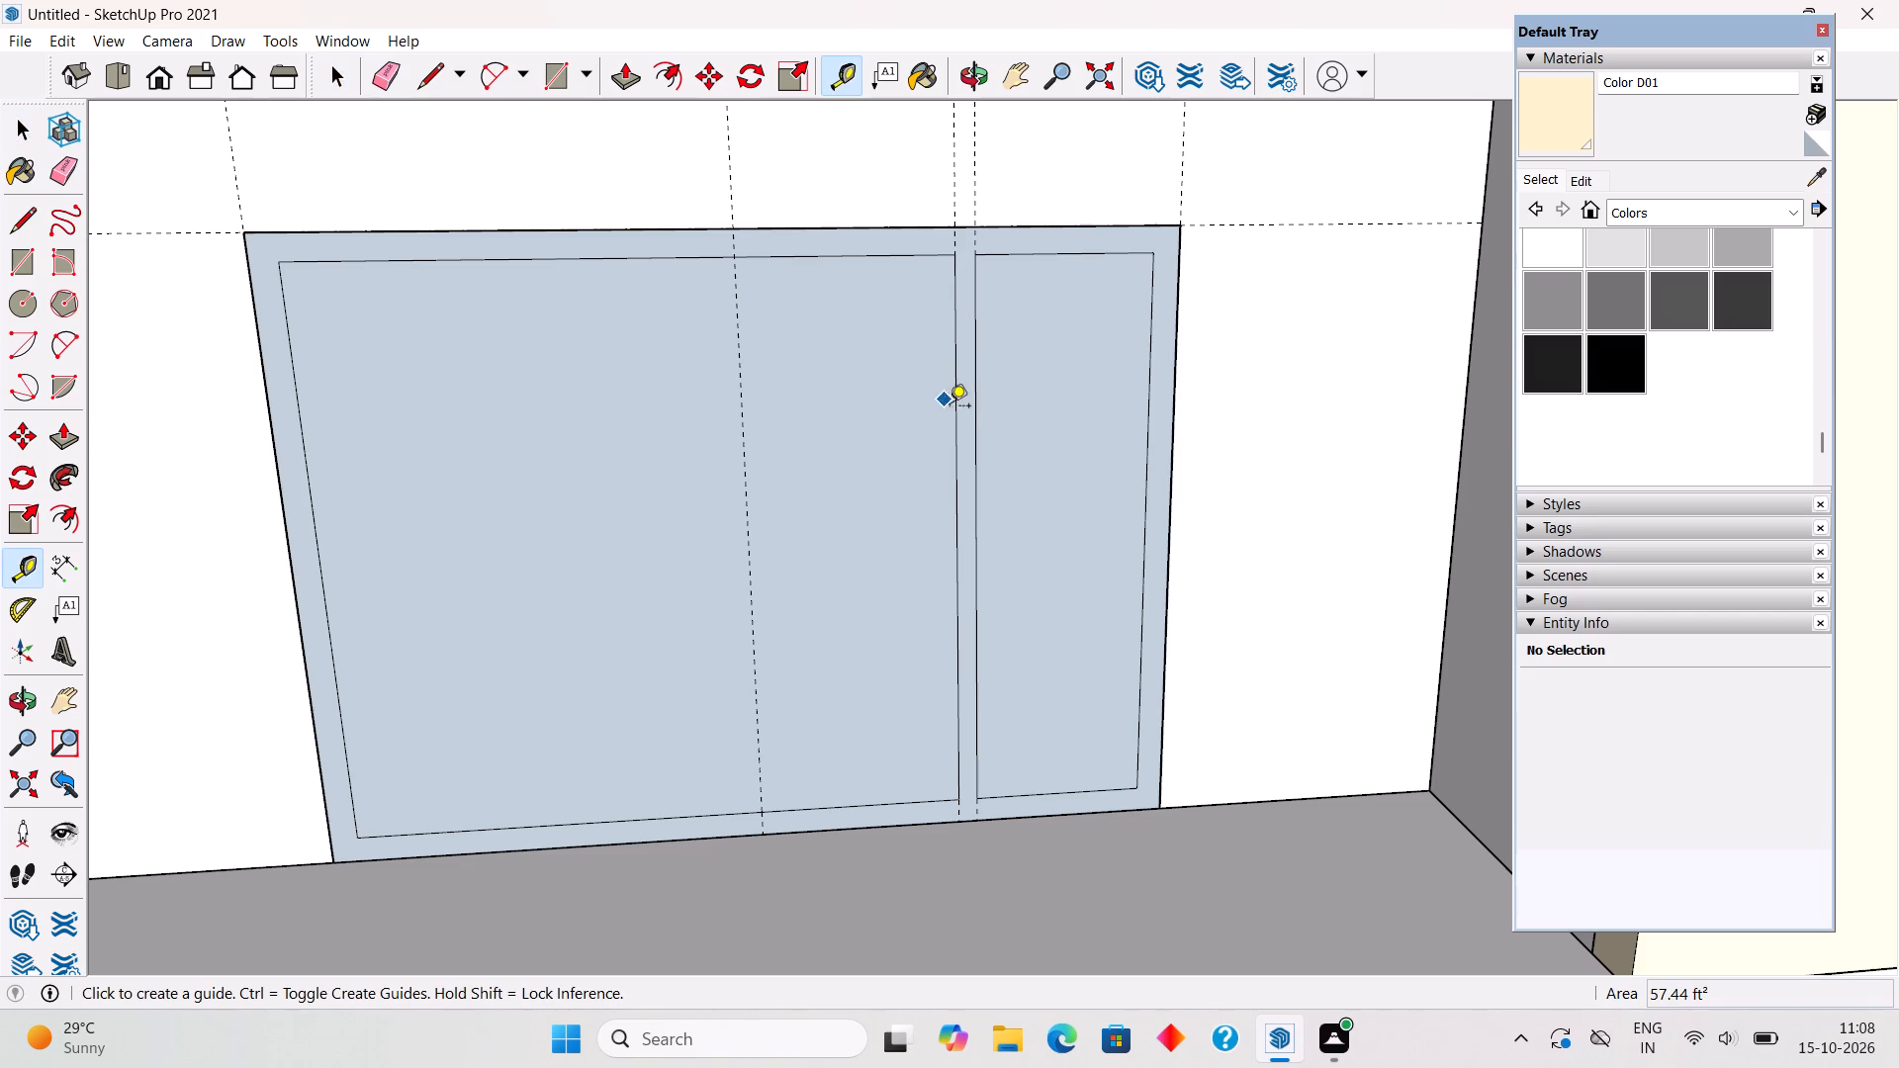
left_click(951, 413)
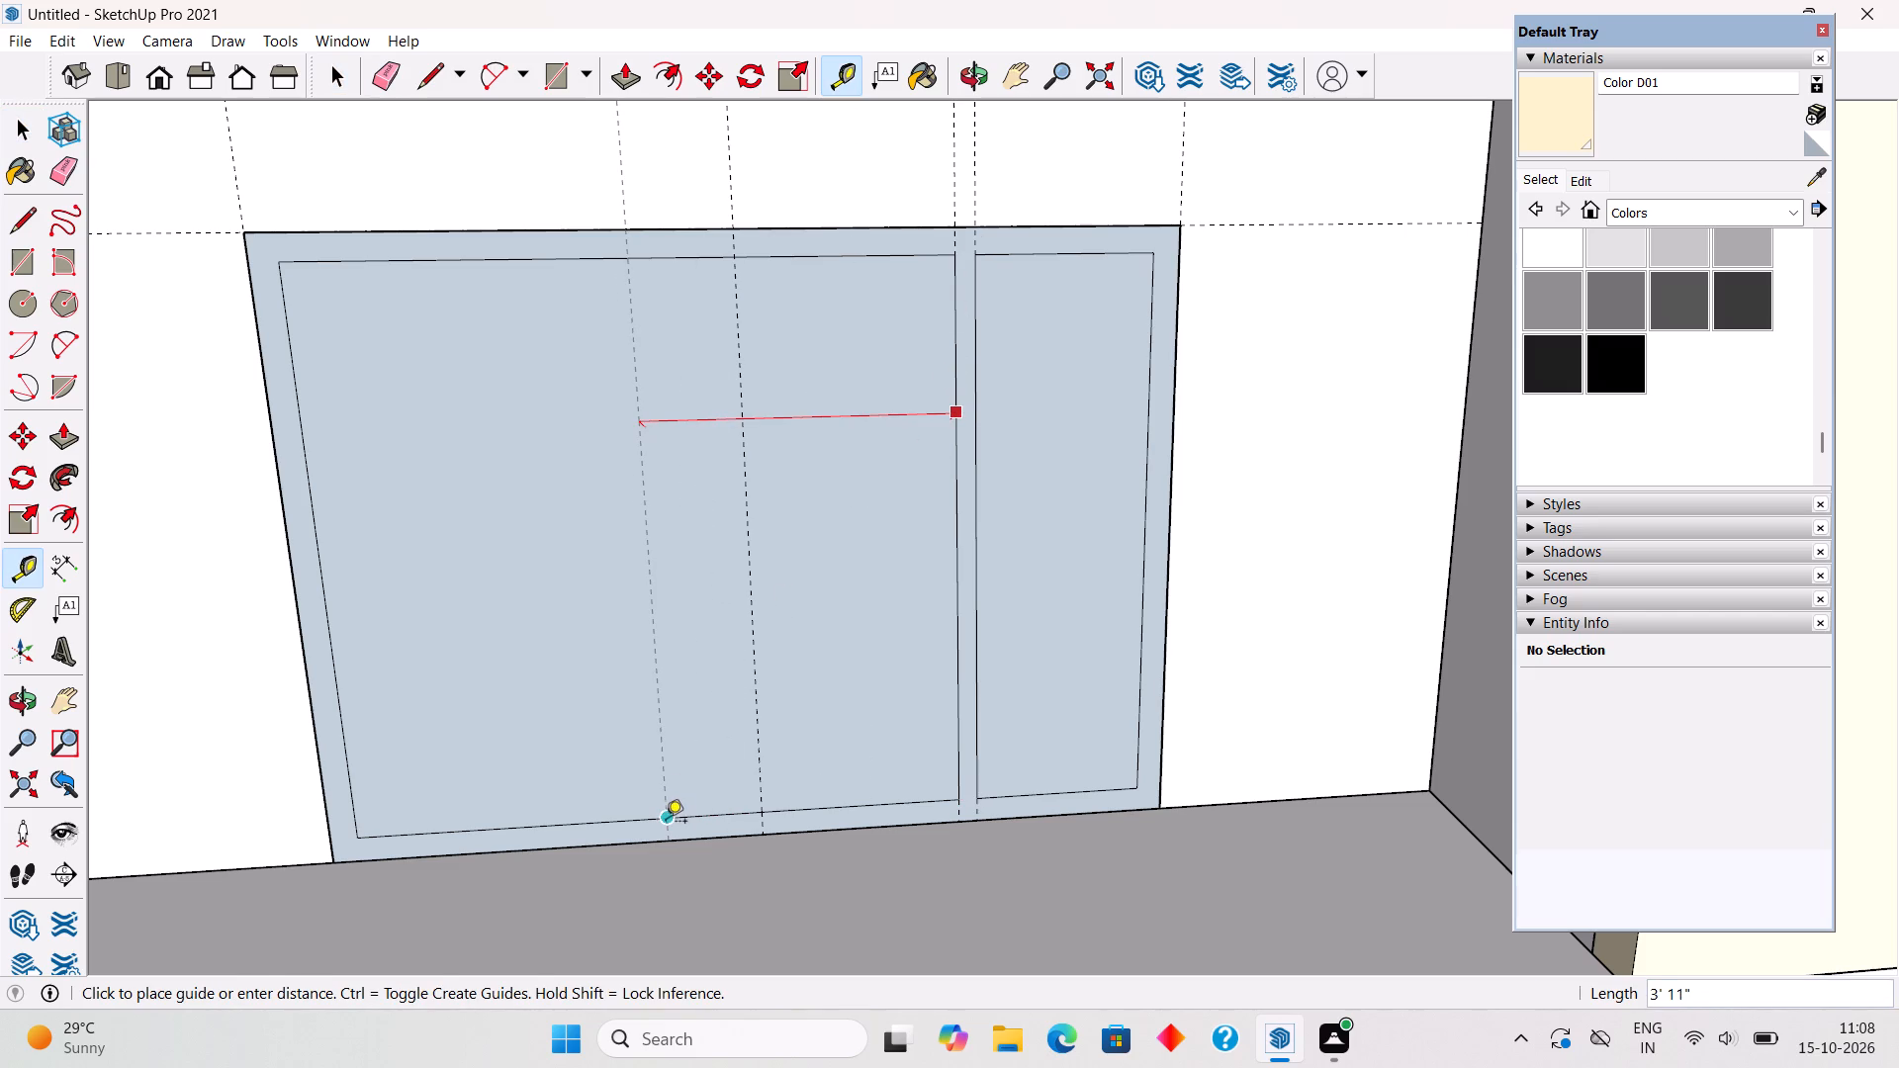
left_click(665, 824)
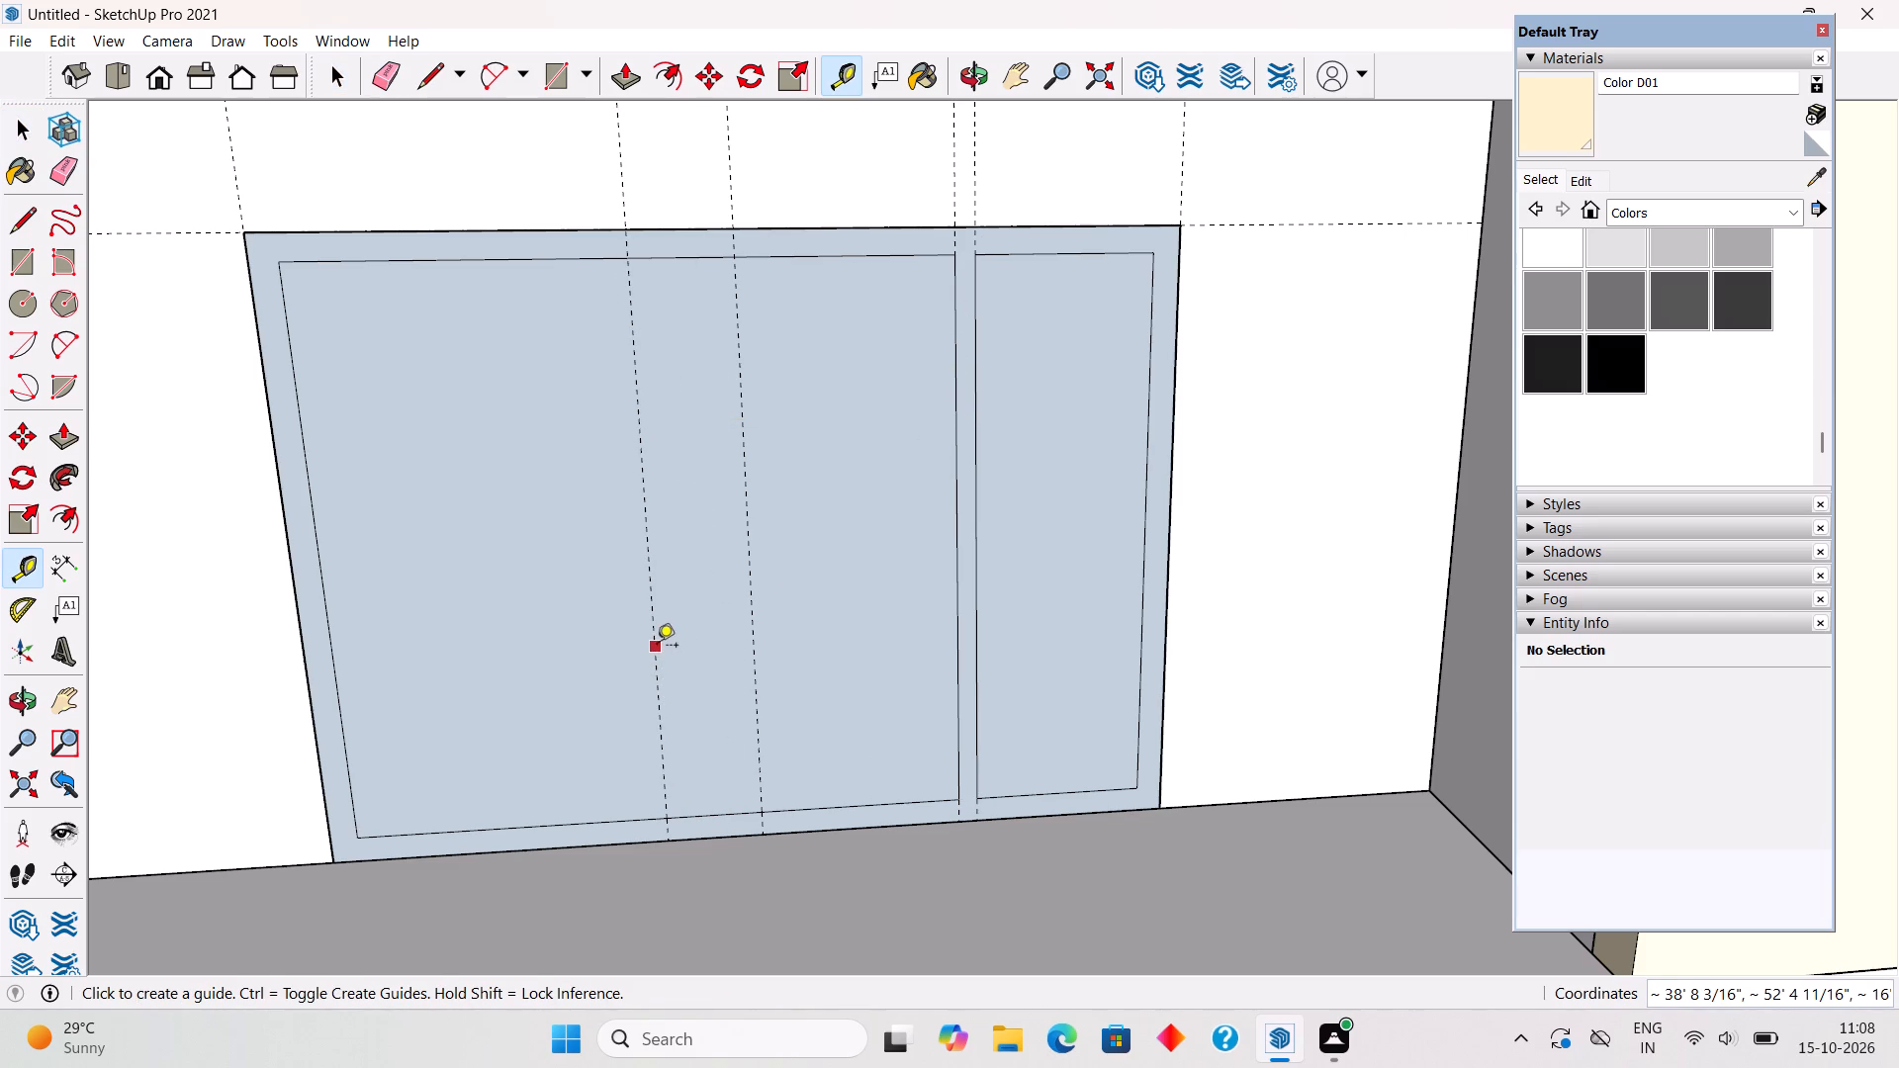
Place vertical guides 2" to either side of the wide pane's centre guide.
left_click(657, 646)
type("2\"")
key("Return")
left_click(651, 656)
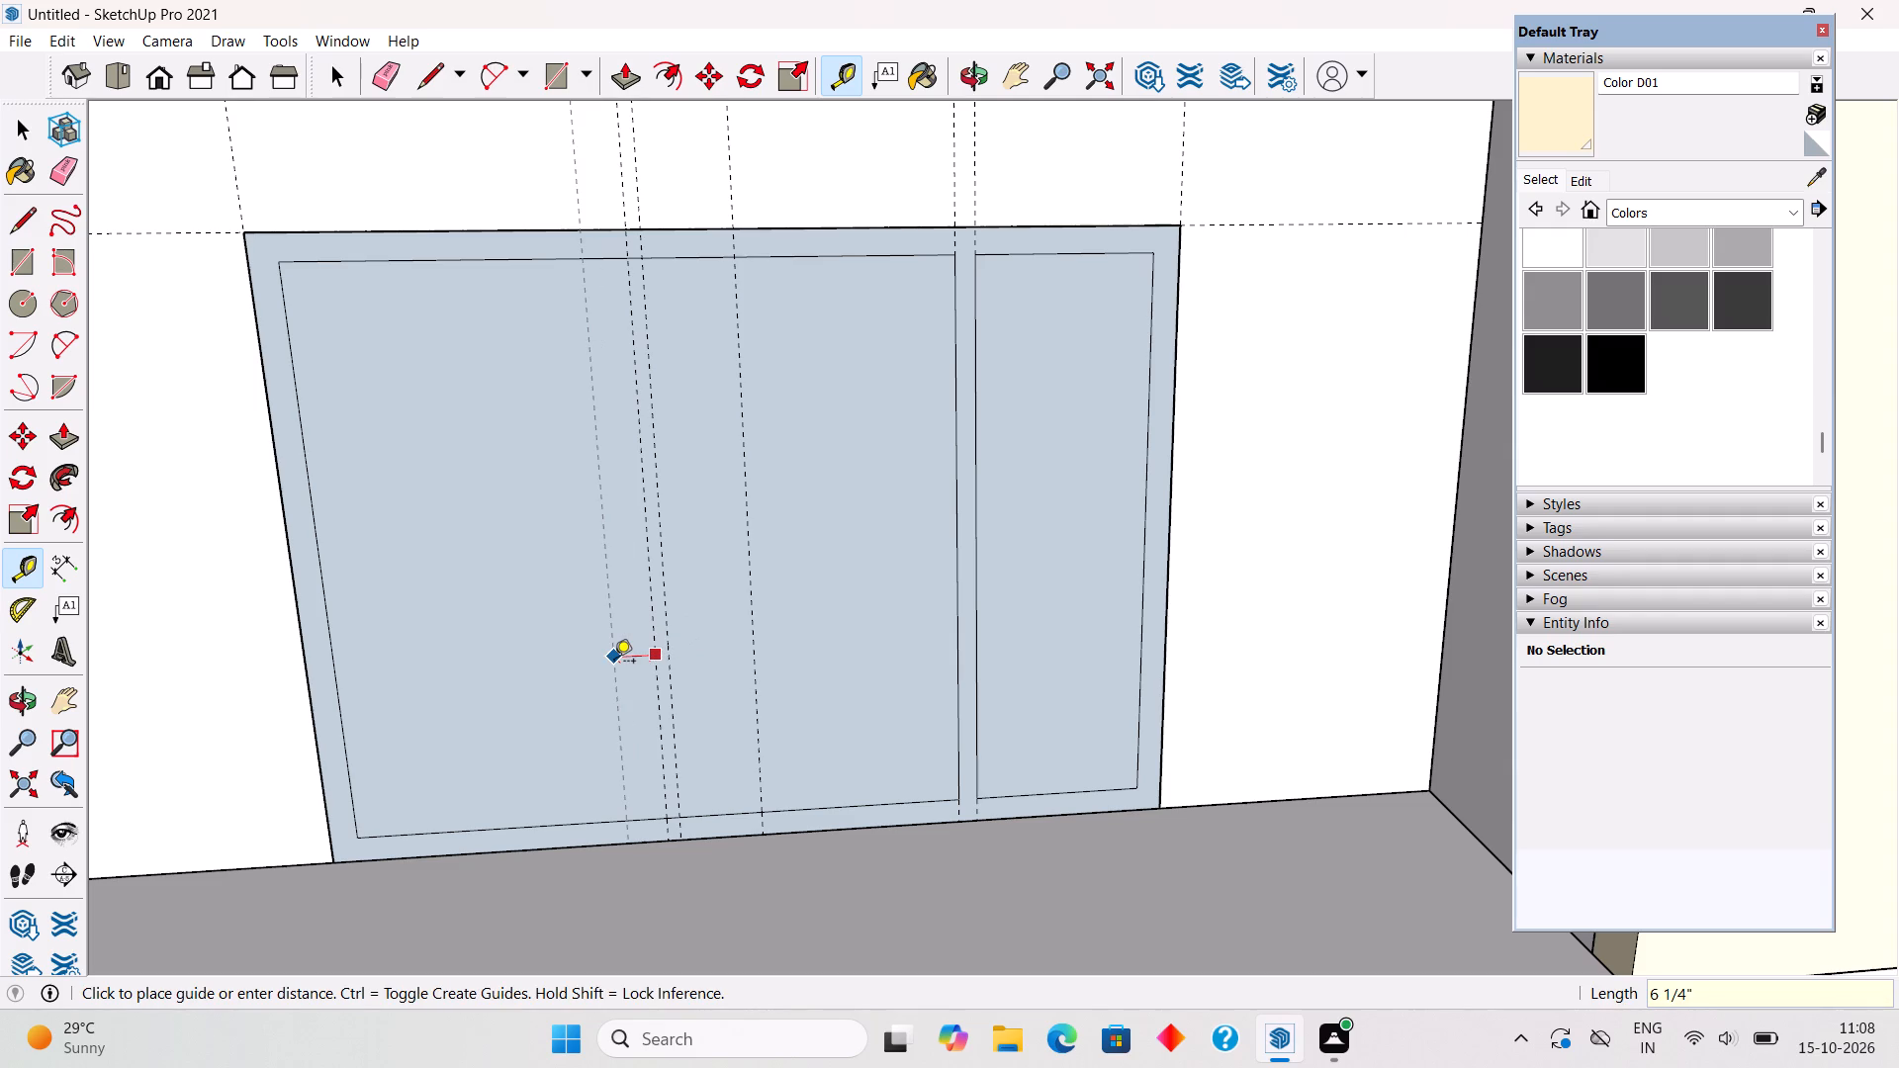
type("2\"")
key("Return")
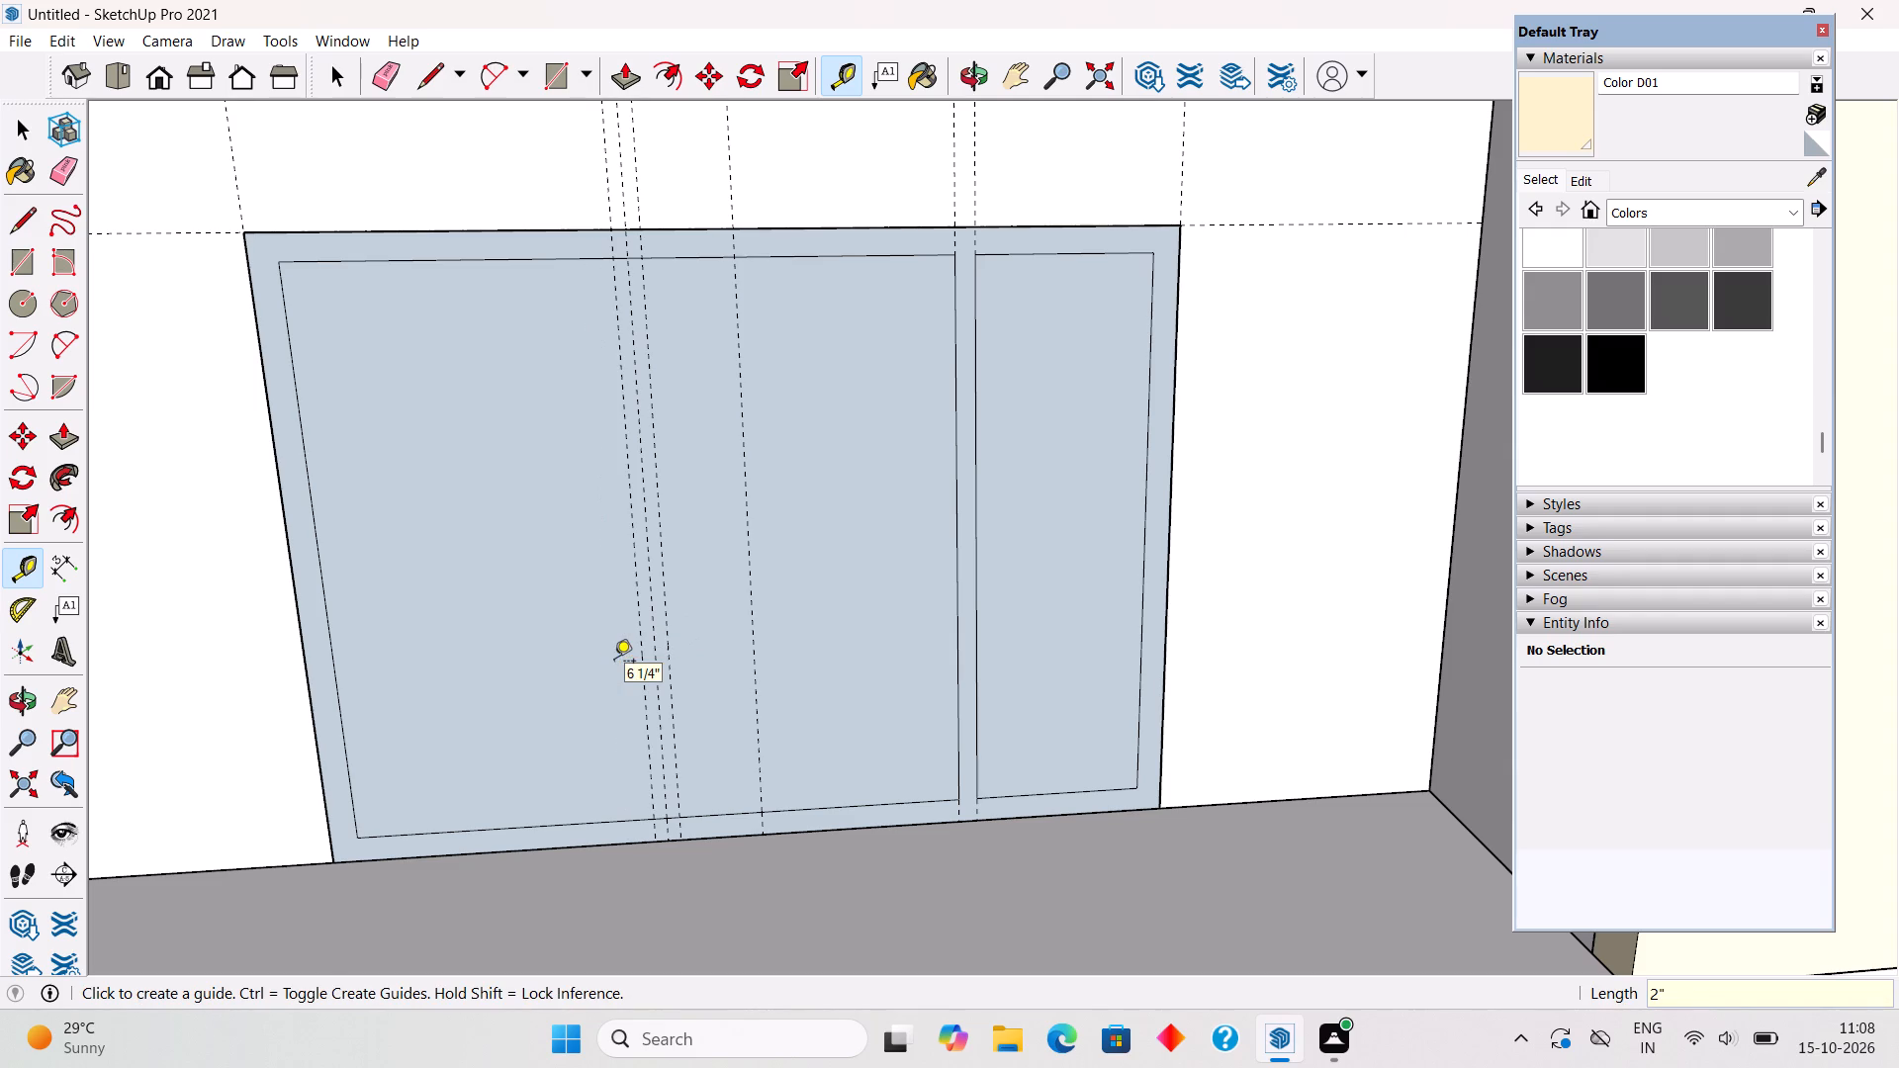
Draw two 7' 4" vertical lines along the outer guides at the wide pane's centre, between the inner frame edges, to outline a second mullion.
key("l")
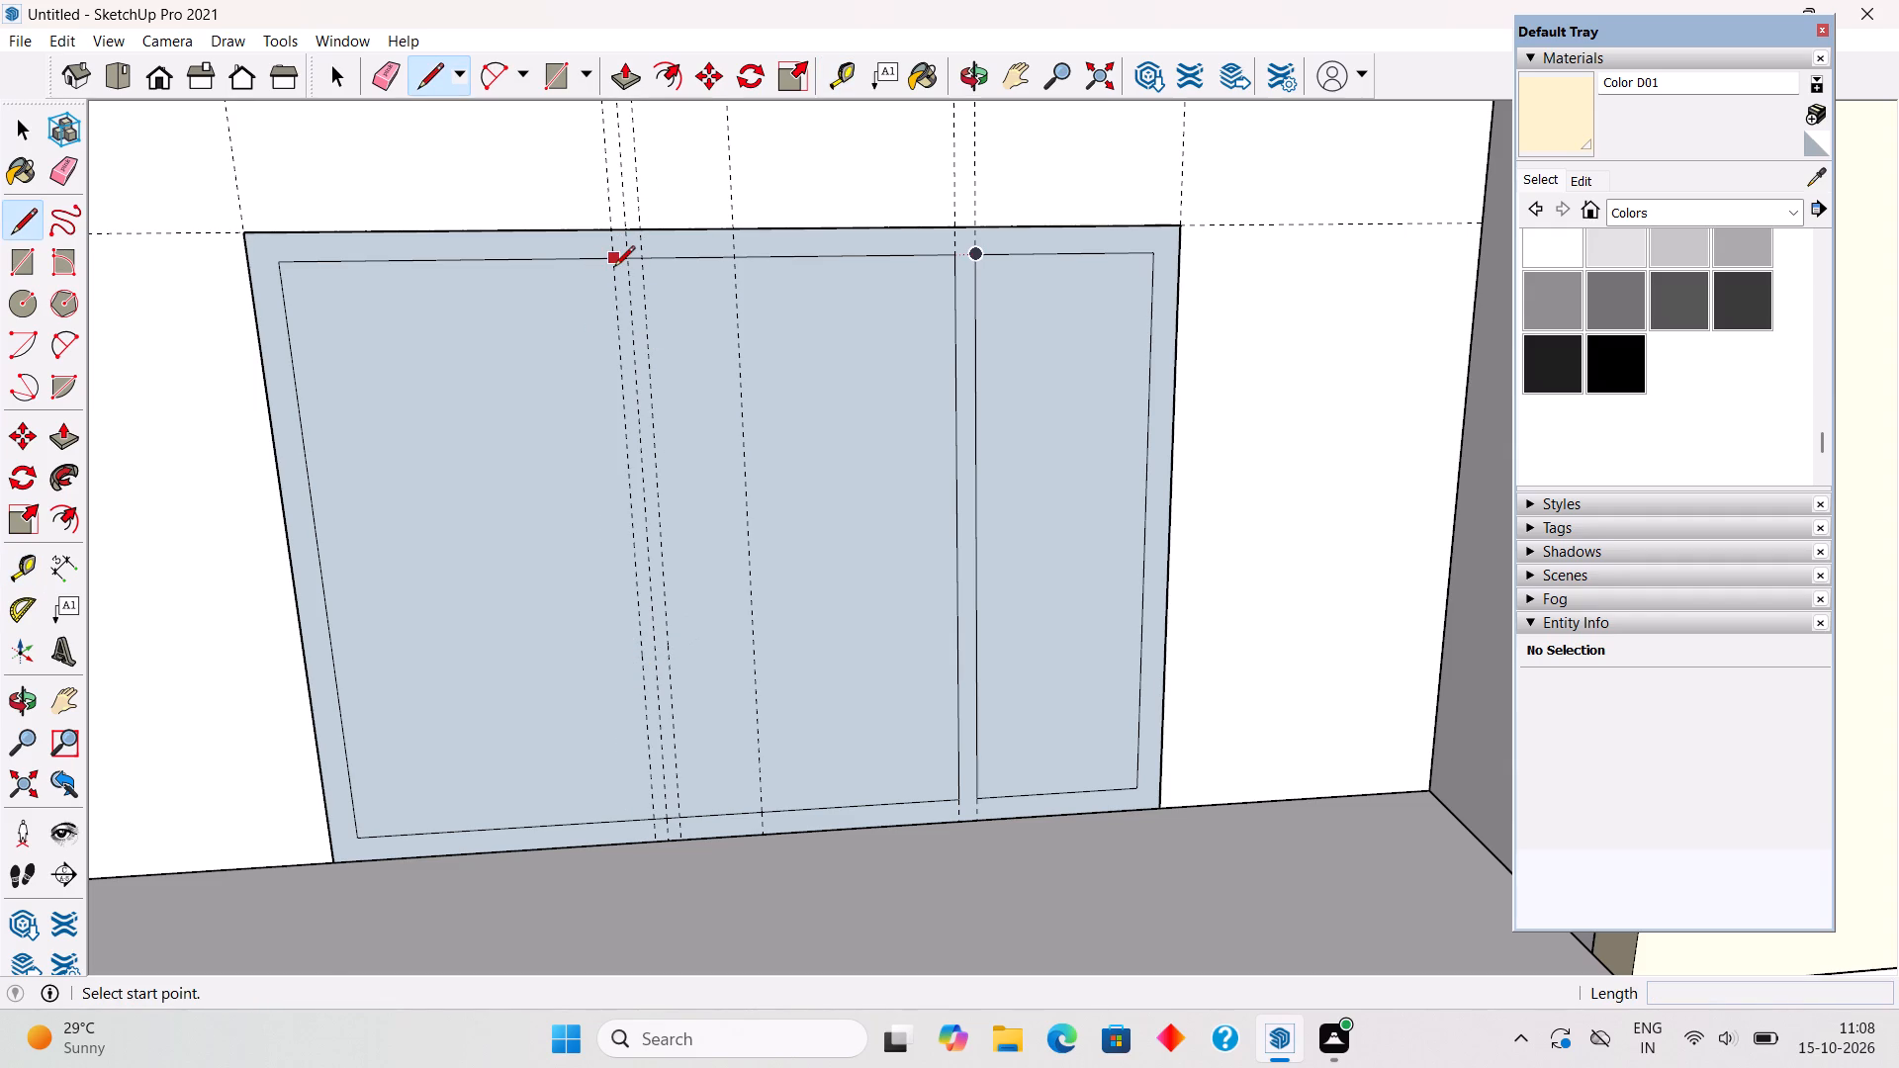
left_click(614, 260)
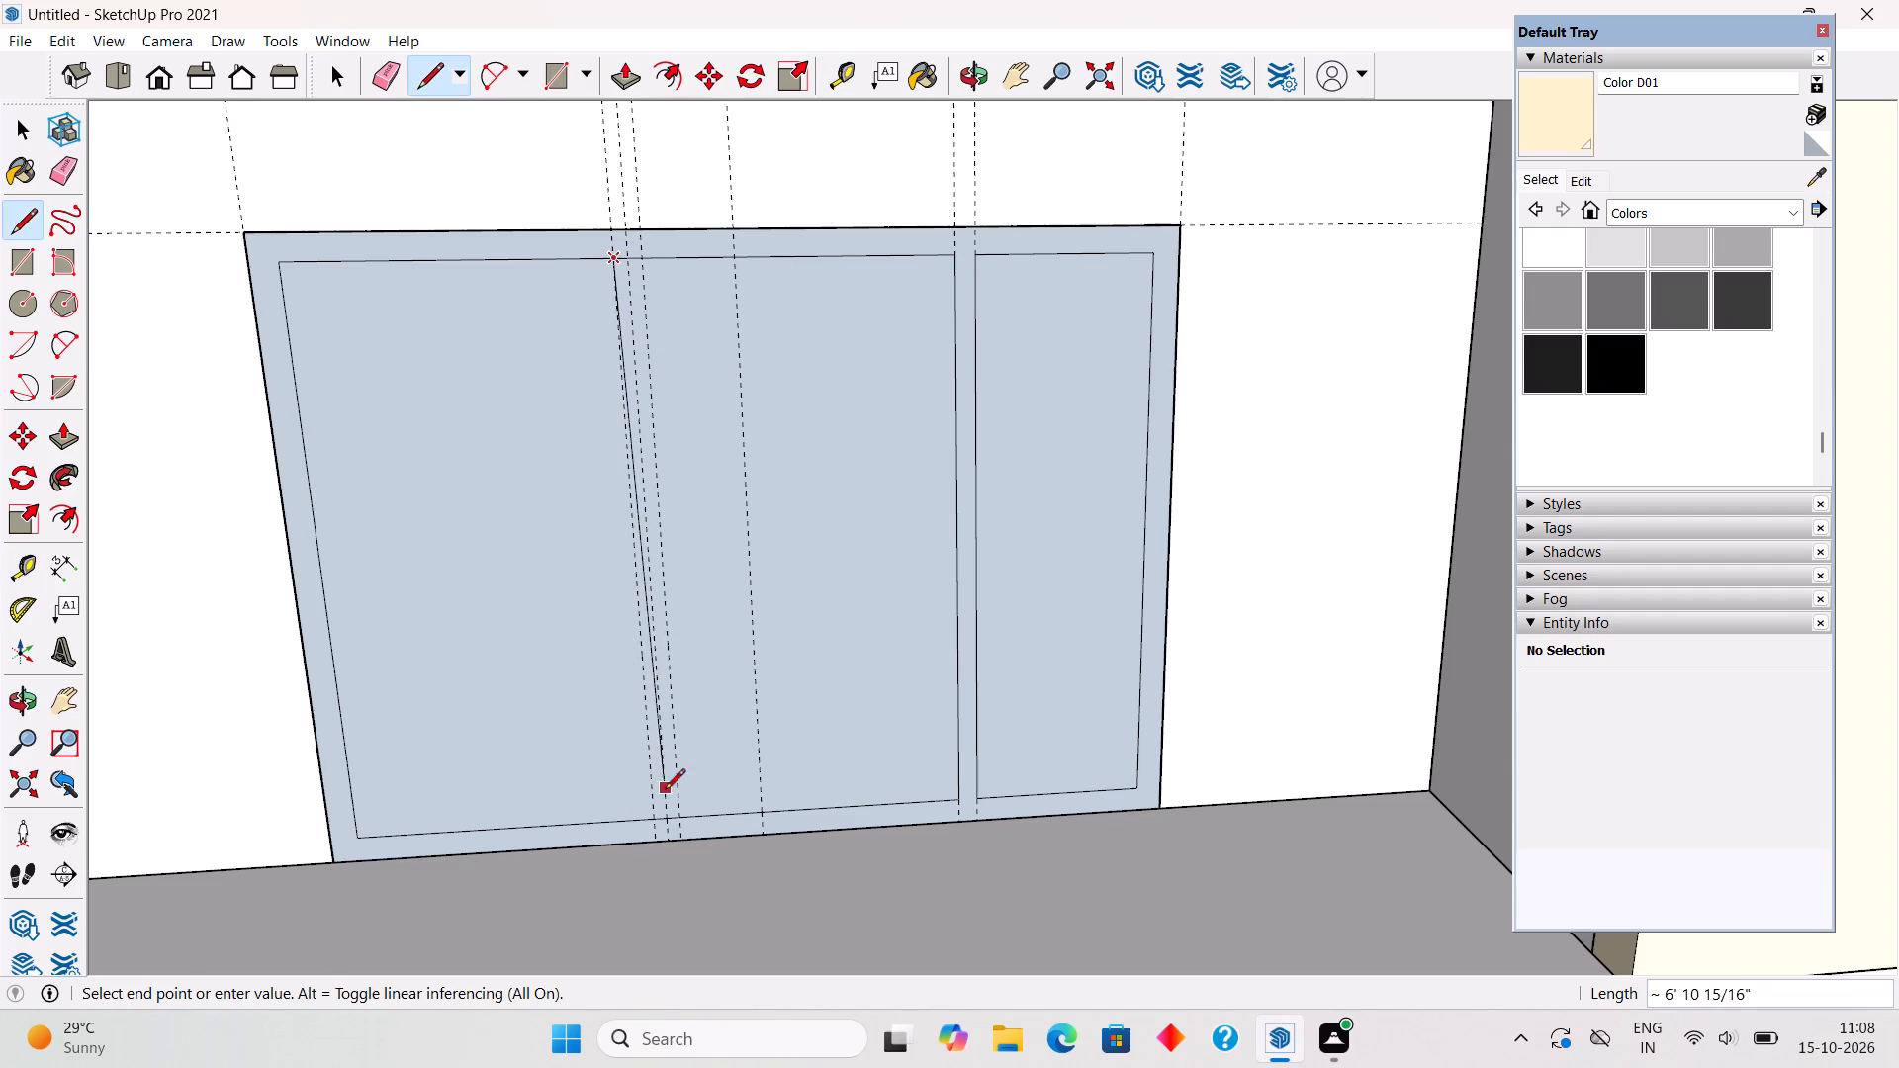
left_click(658, 816)
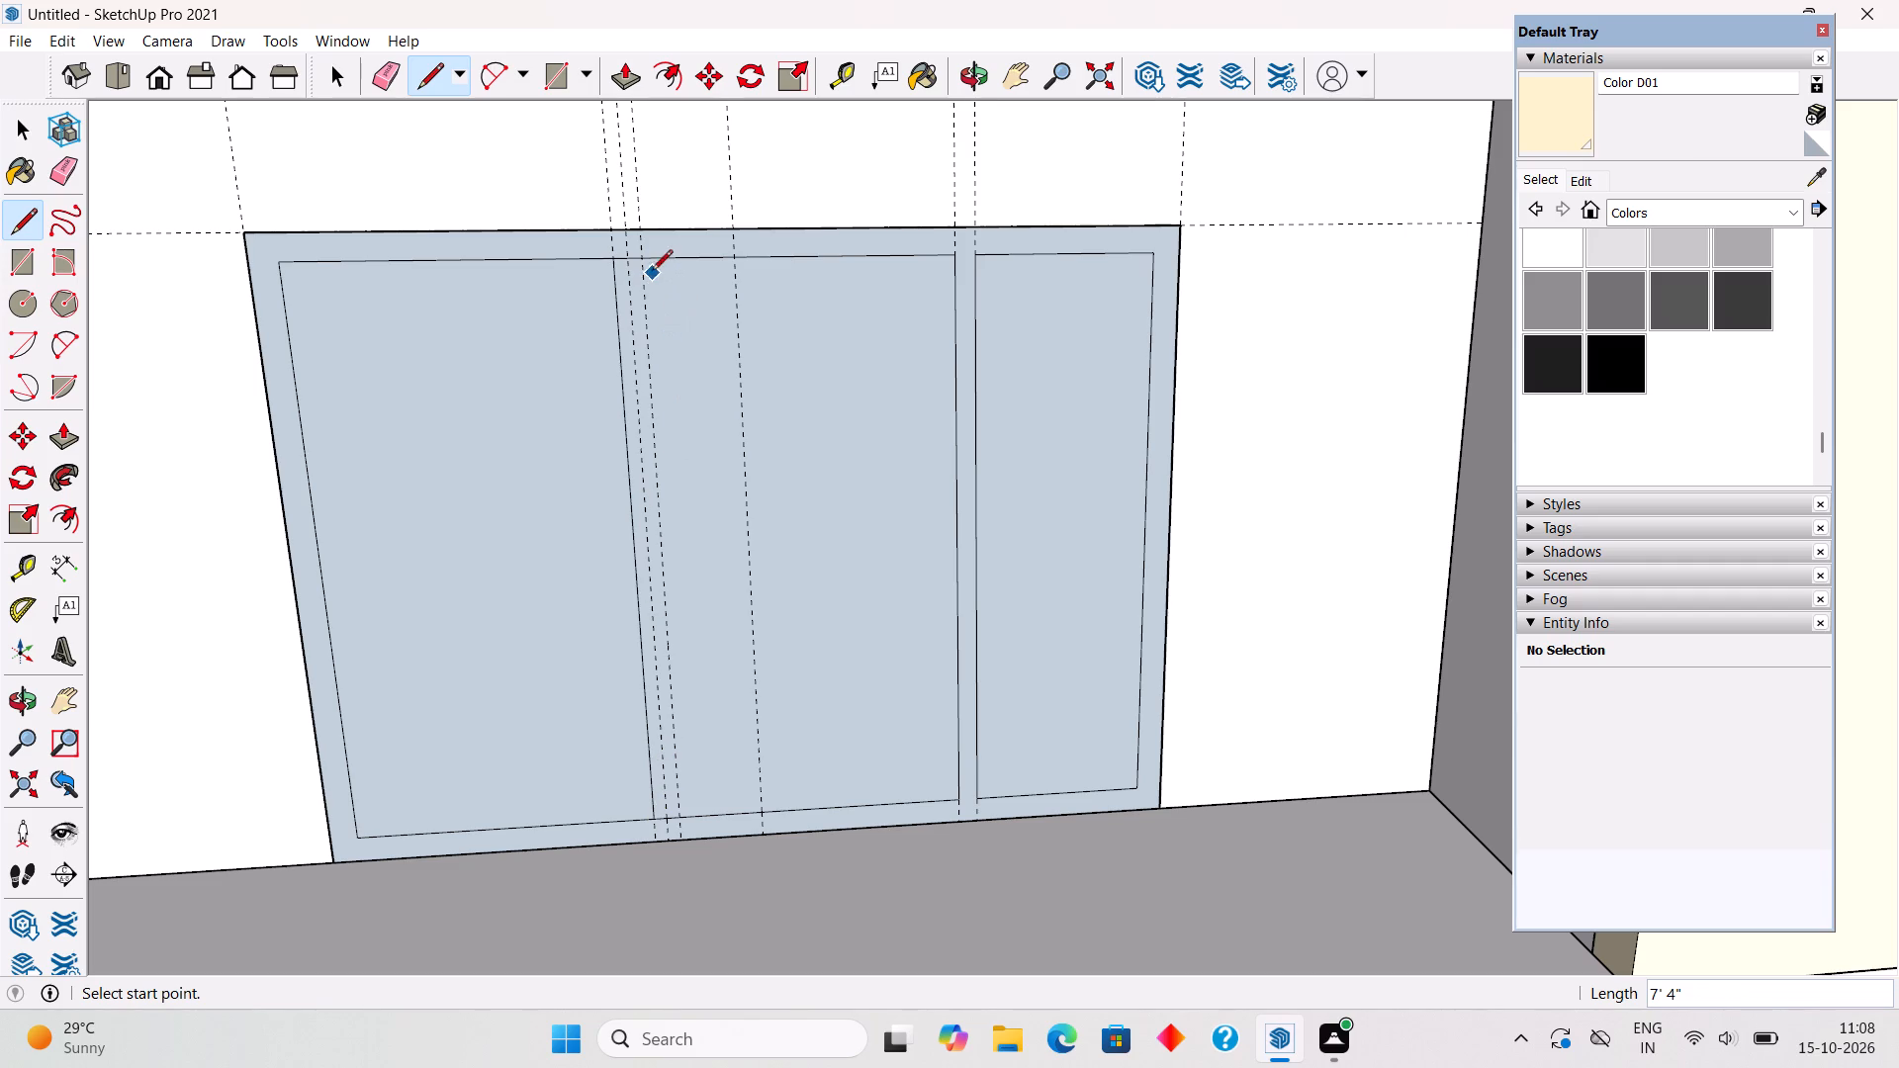
left_click(642, 256)
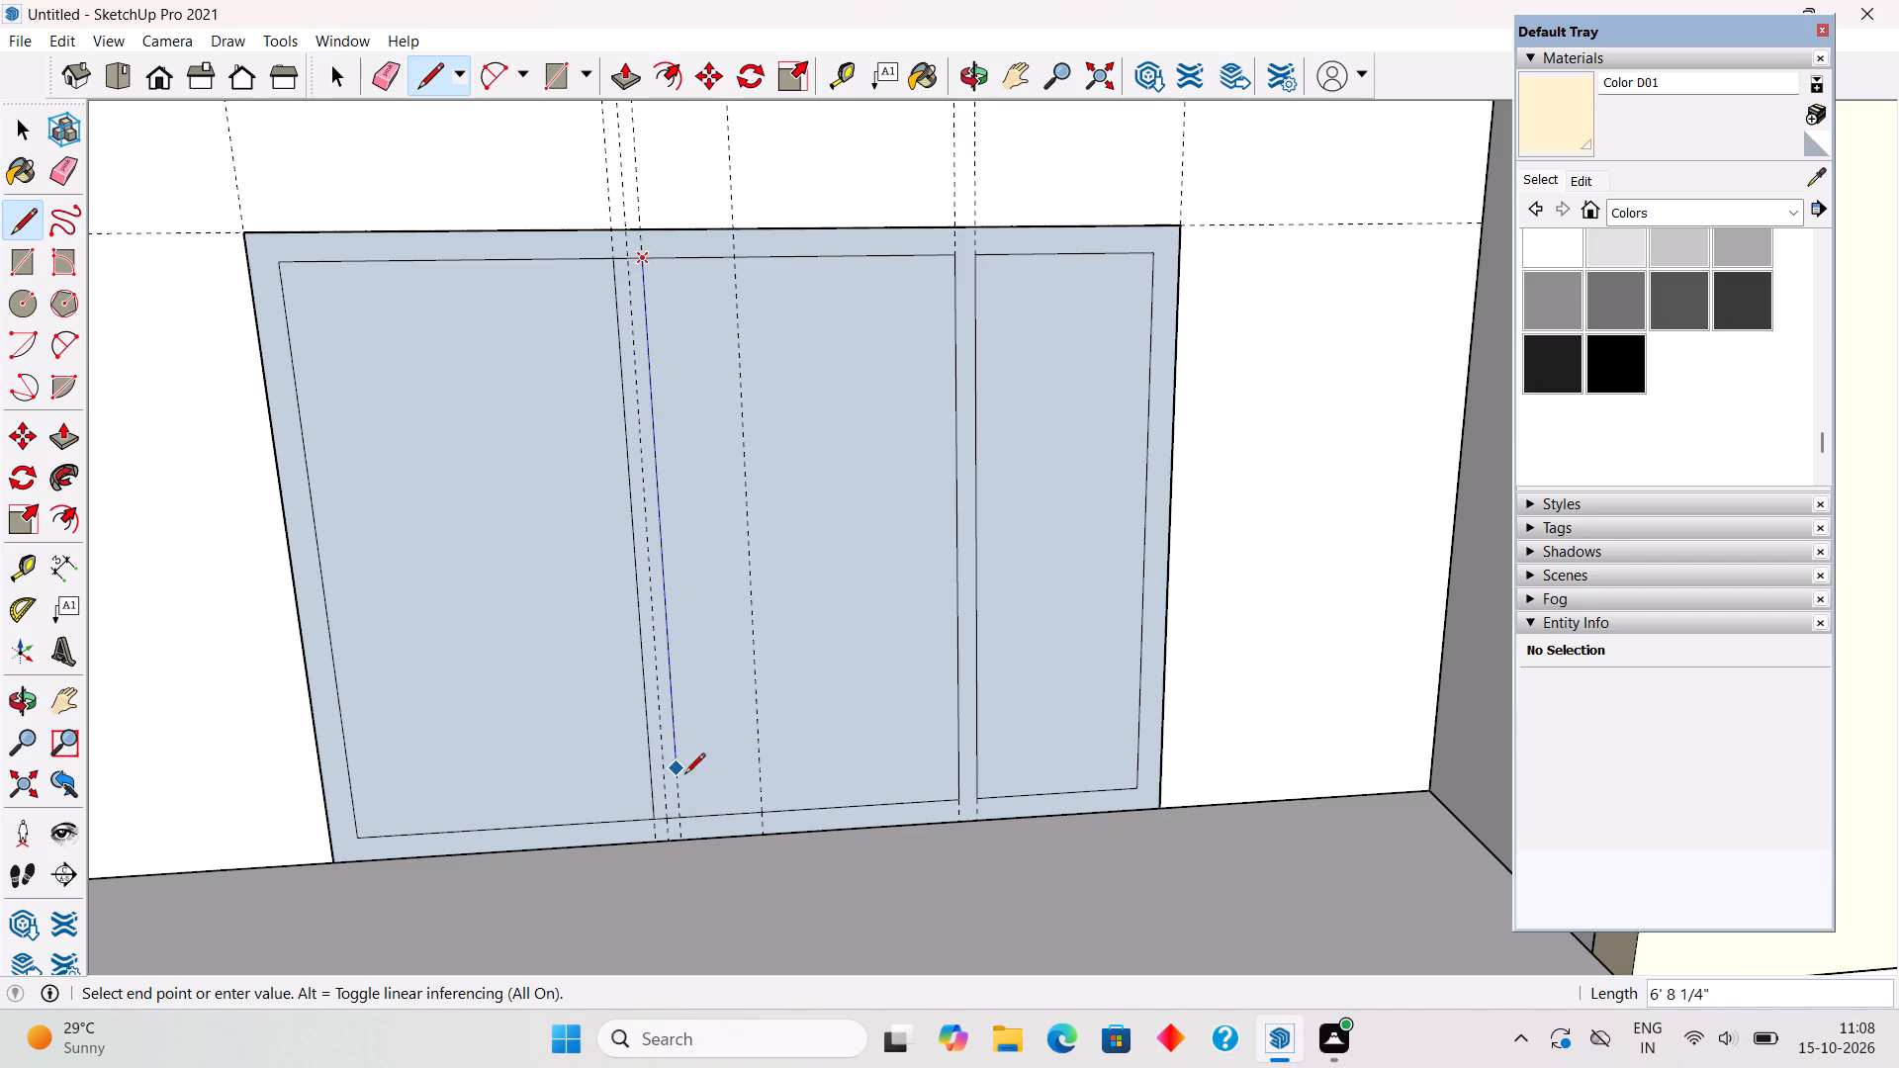
left_click(685, 812)
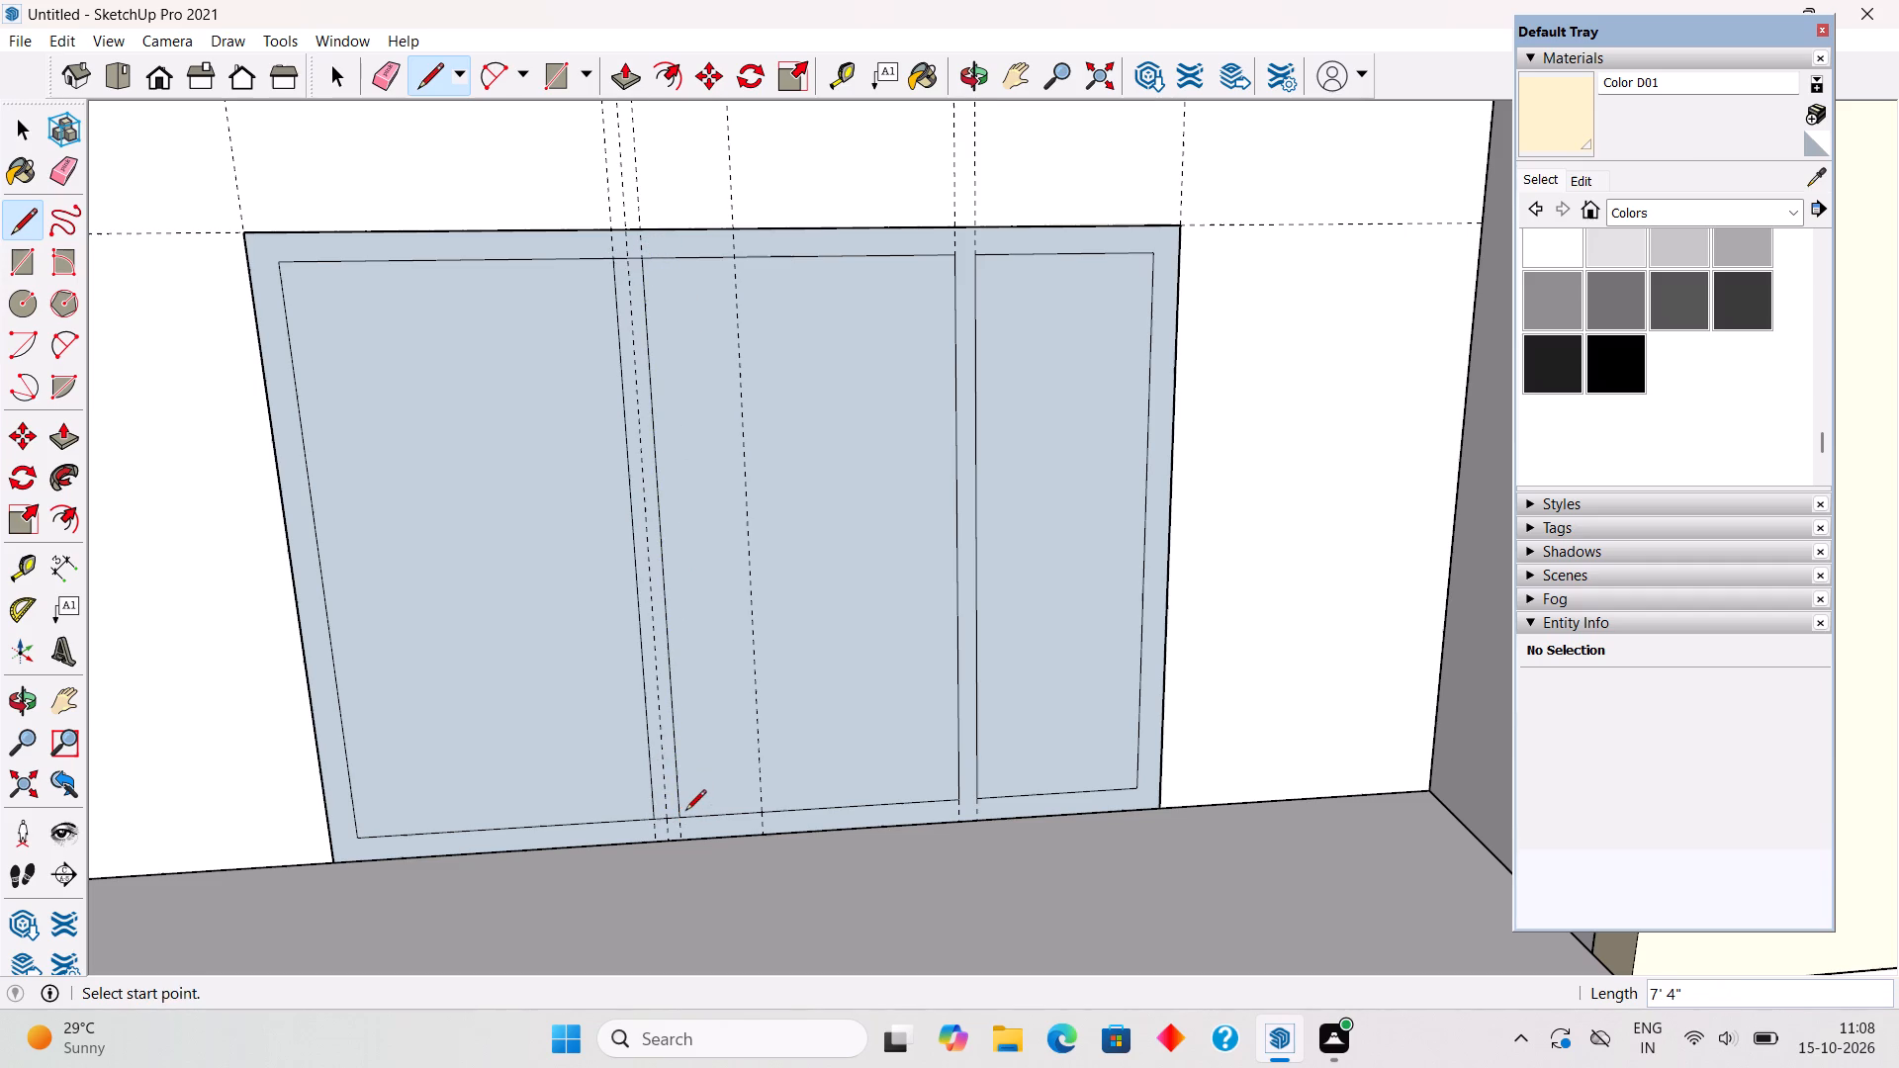
key("space")
Erase the short inner frame edge segments at the second mullion's bottom and top so it merges with the frame border.
key("e")
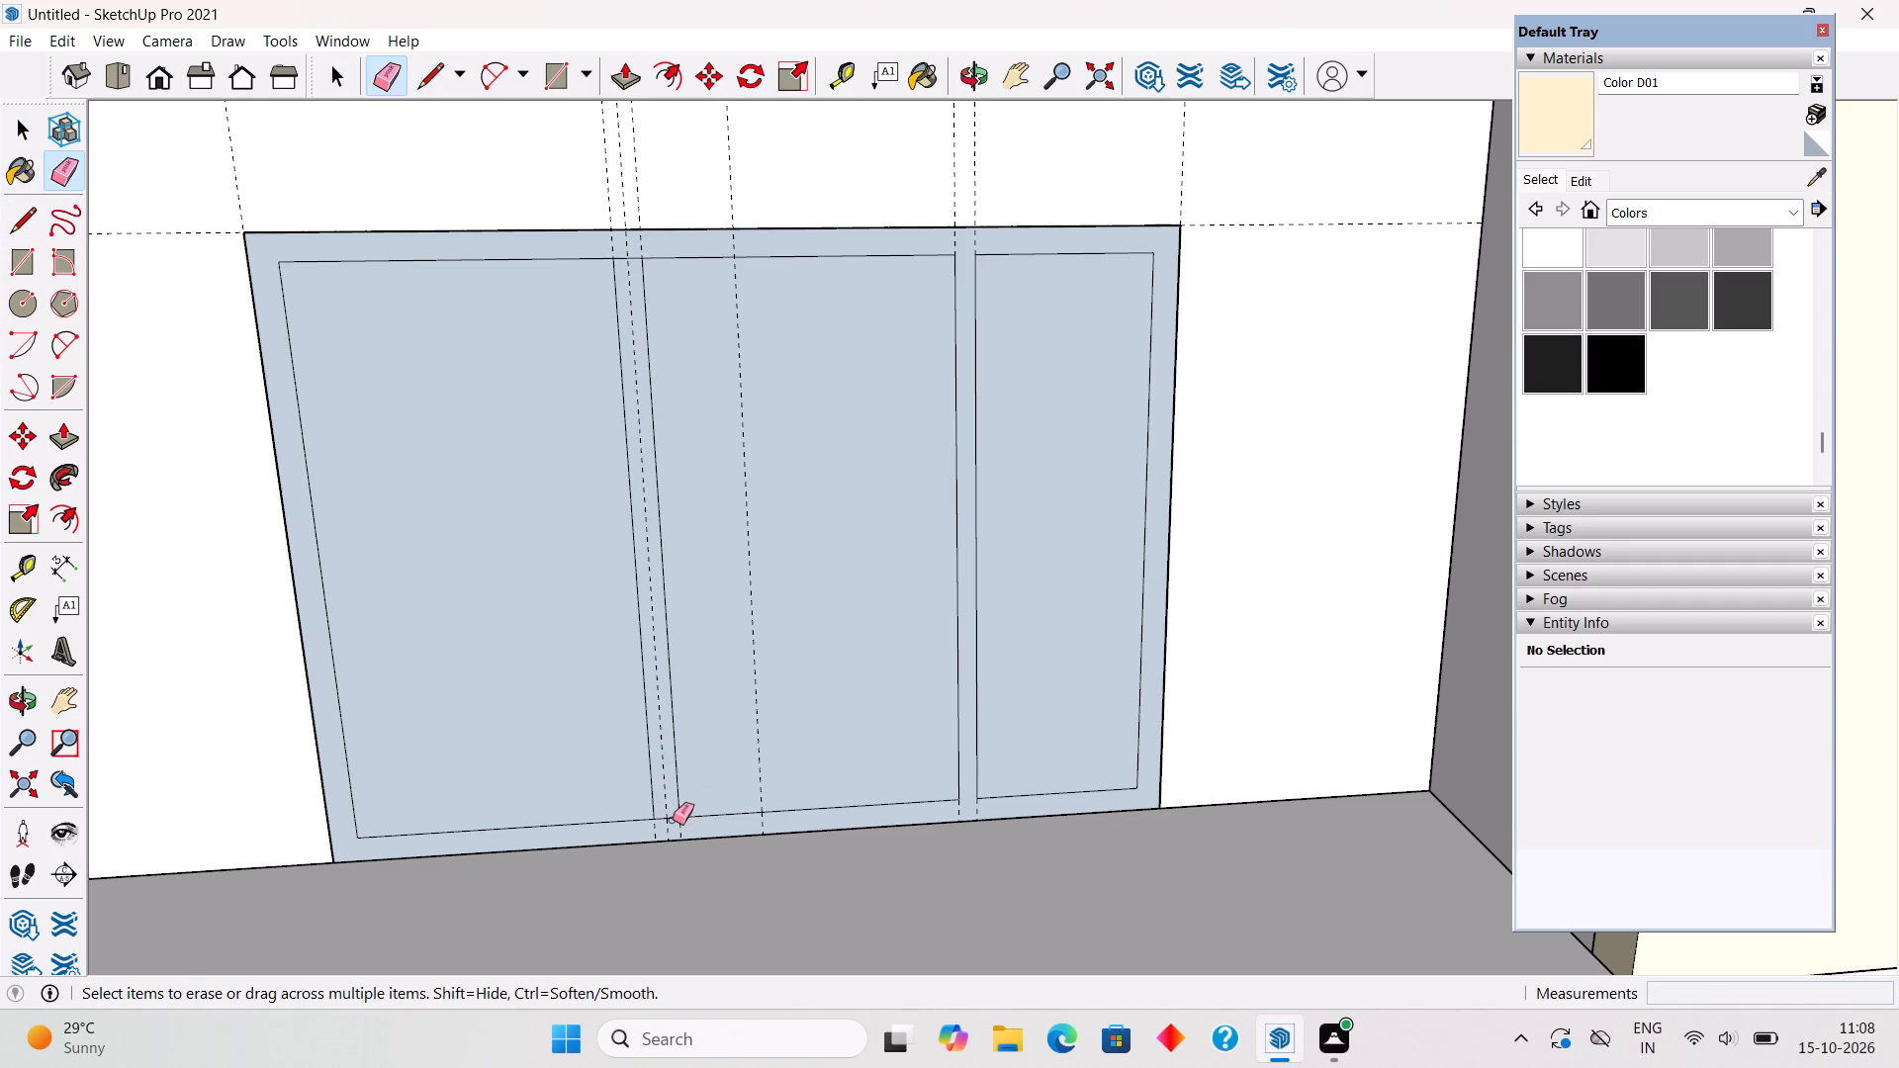
left_click(672, 817)
scroll(667, 699, "up", 1)
scroll(612, 201, "up", 3)
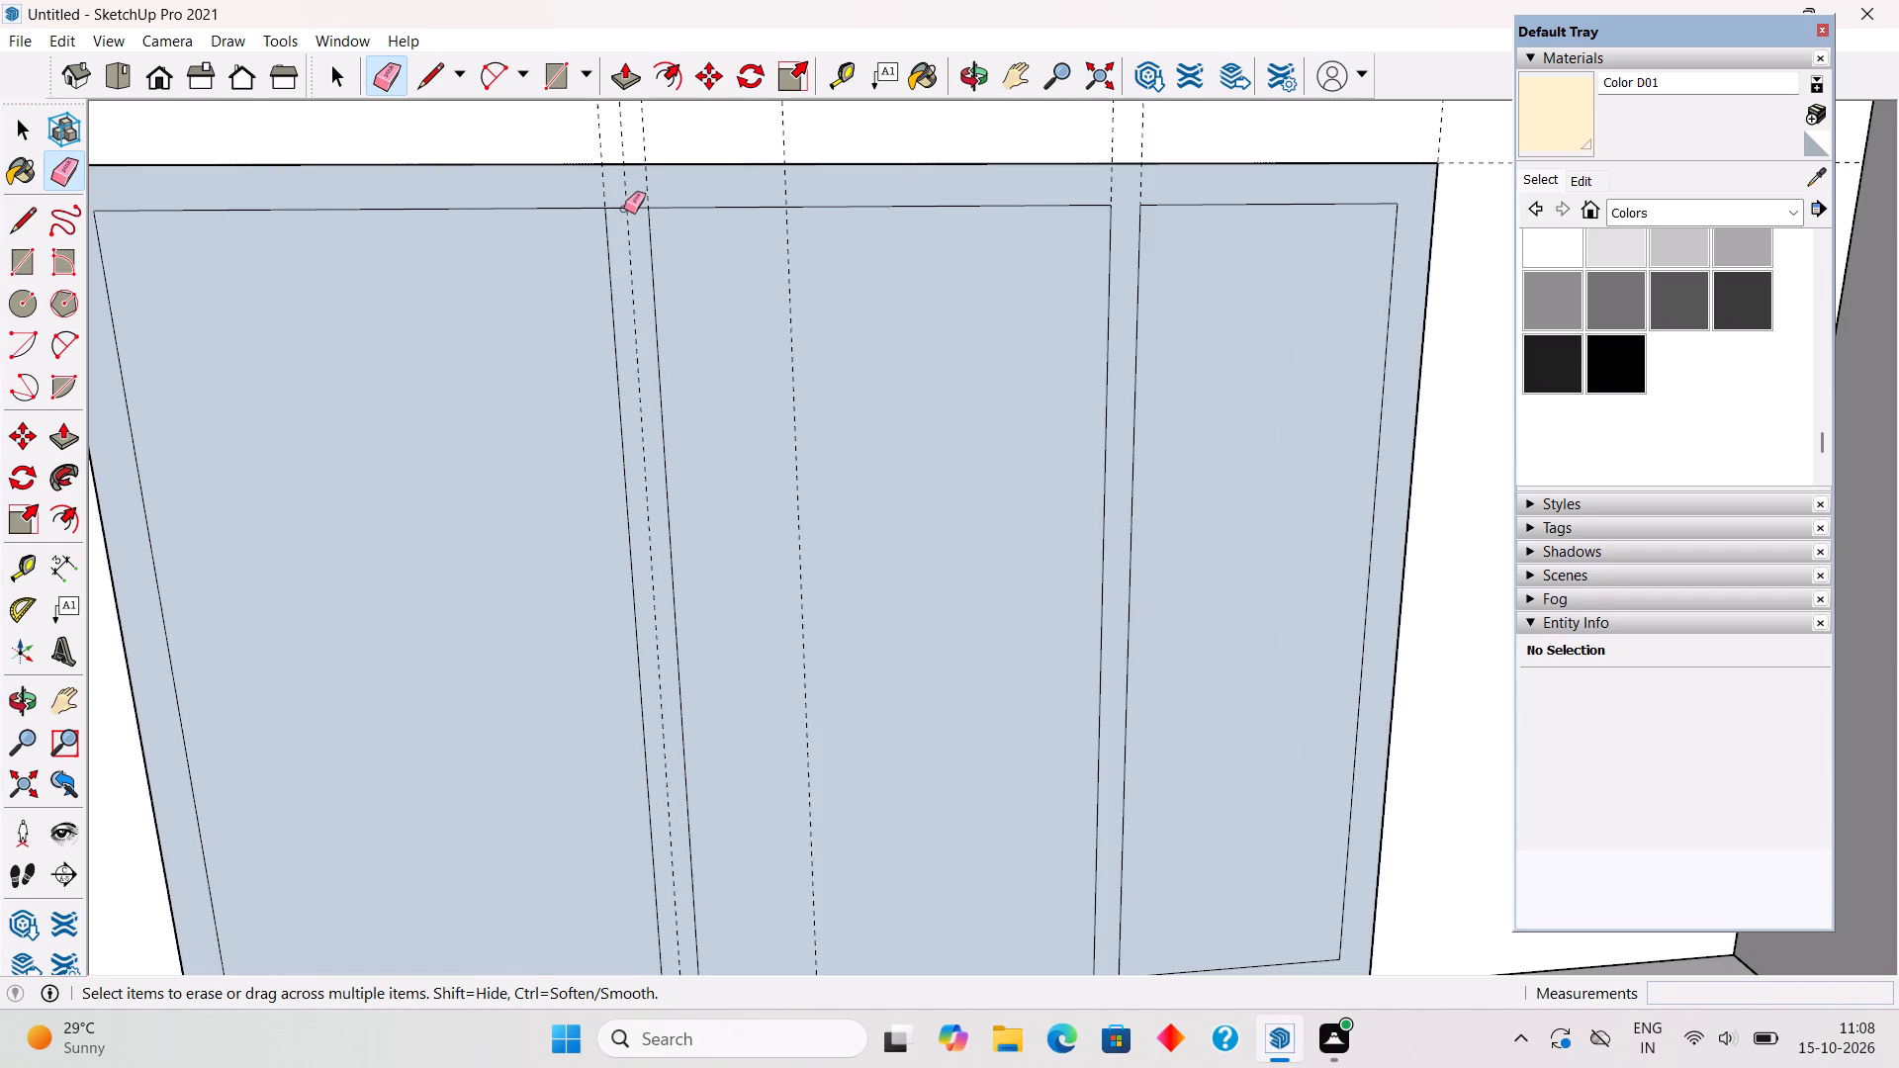
left_click(624, 209)
scroll(624, 209, "down", 4)
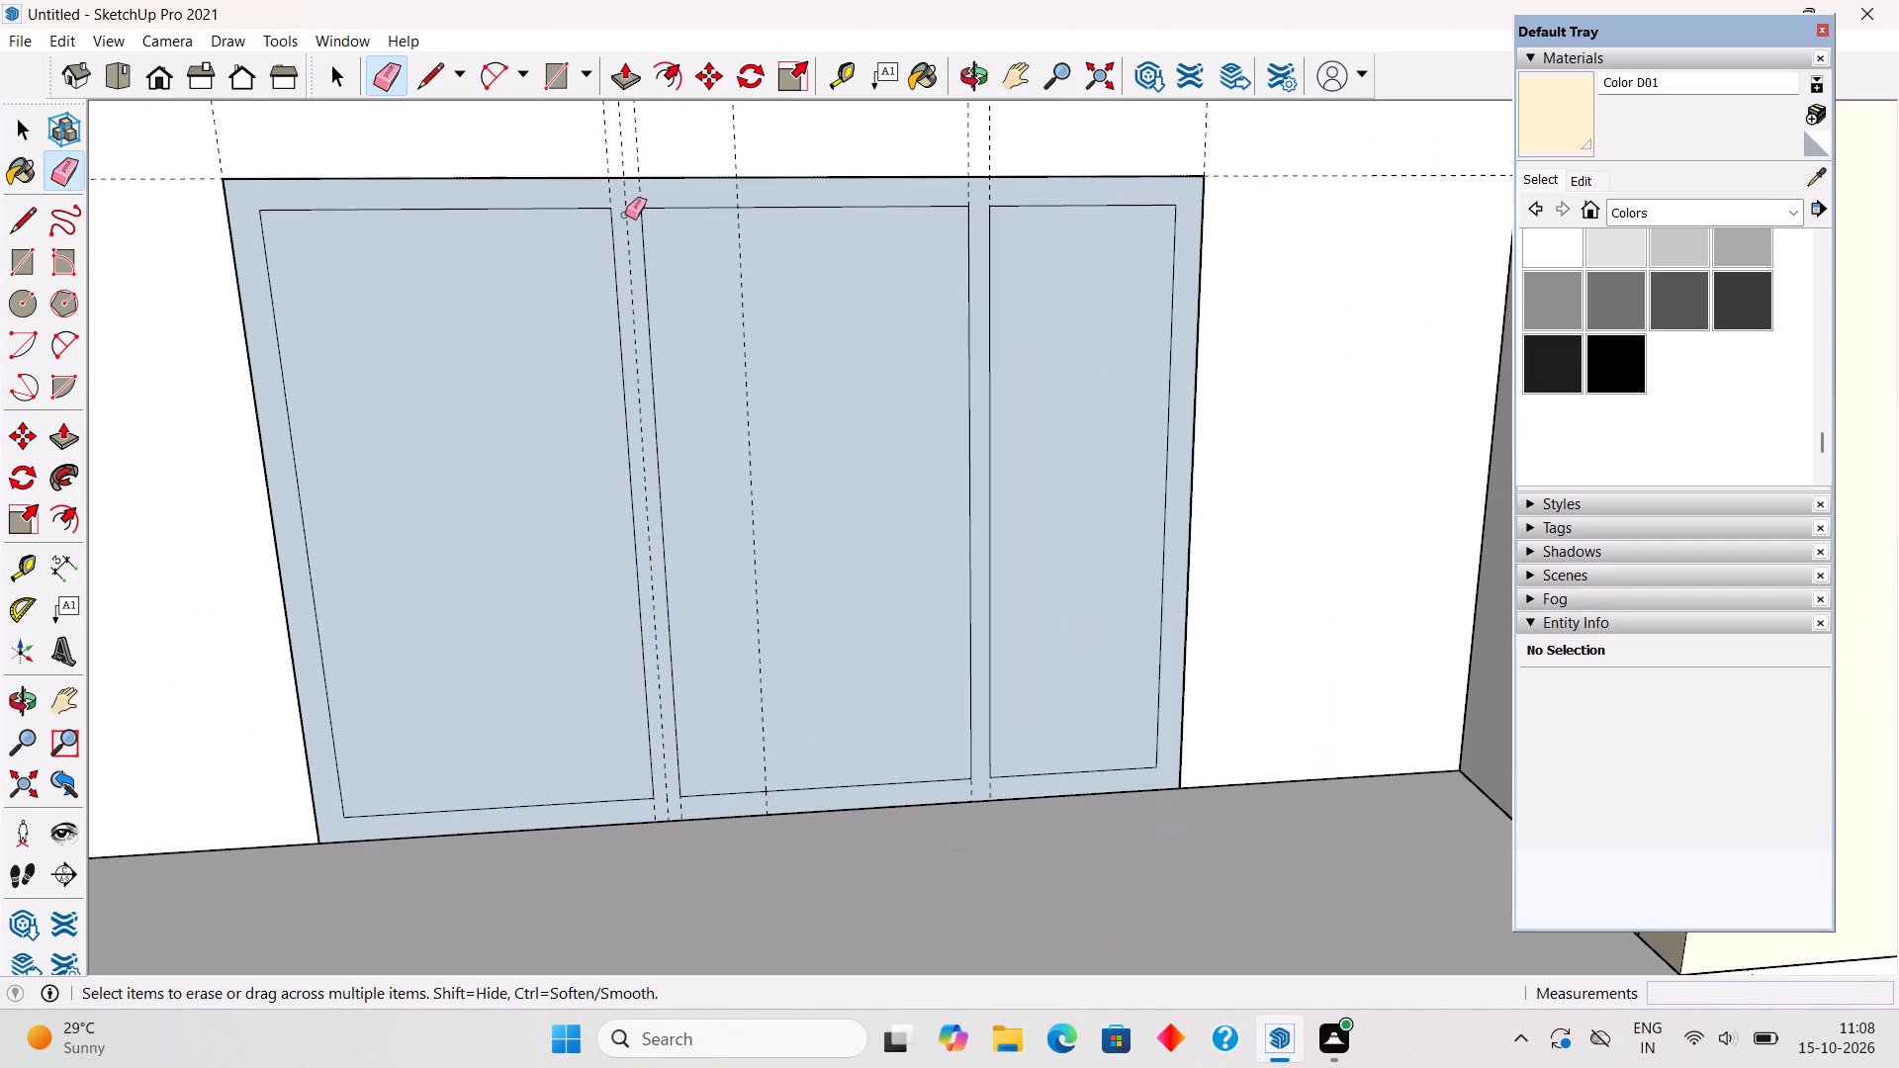
Delete the three pane faces of the upper-storey window to leave open glazing areas between the frame members.
key("space")
left_click(579, 383)
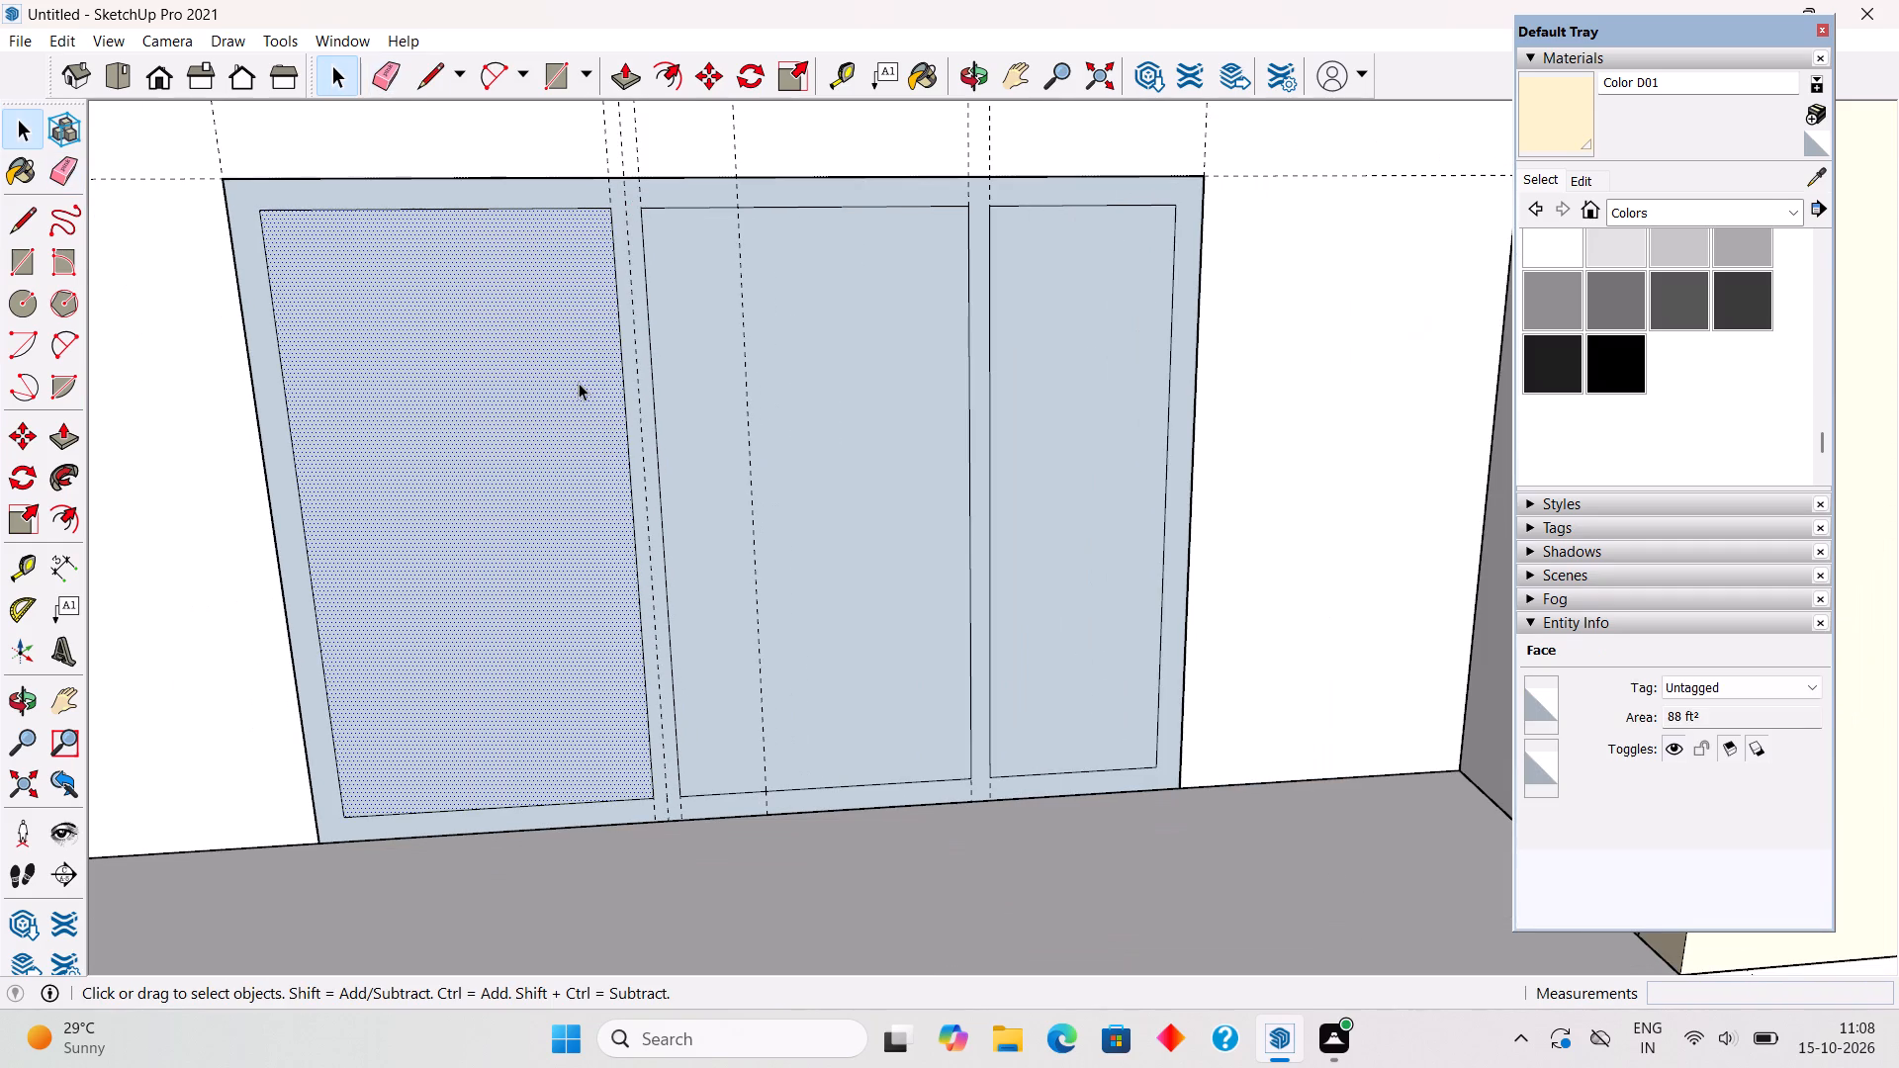
key("Delete")
left_click(776, 426)
key("Delete")
left_click(1024, 357)
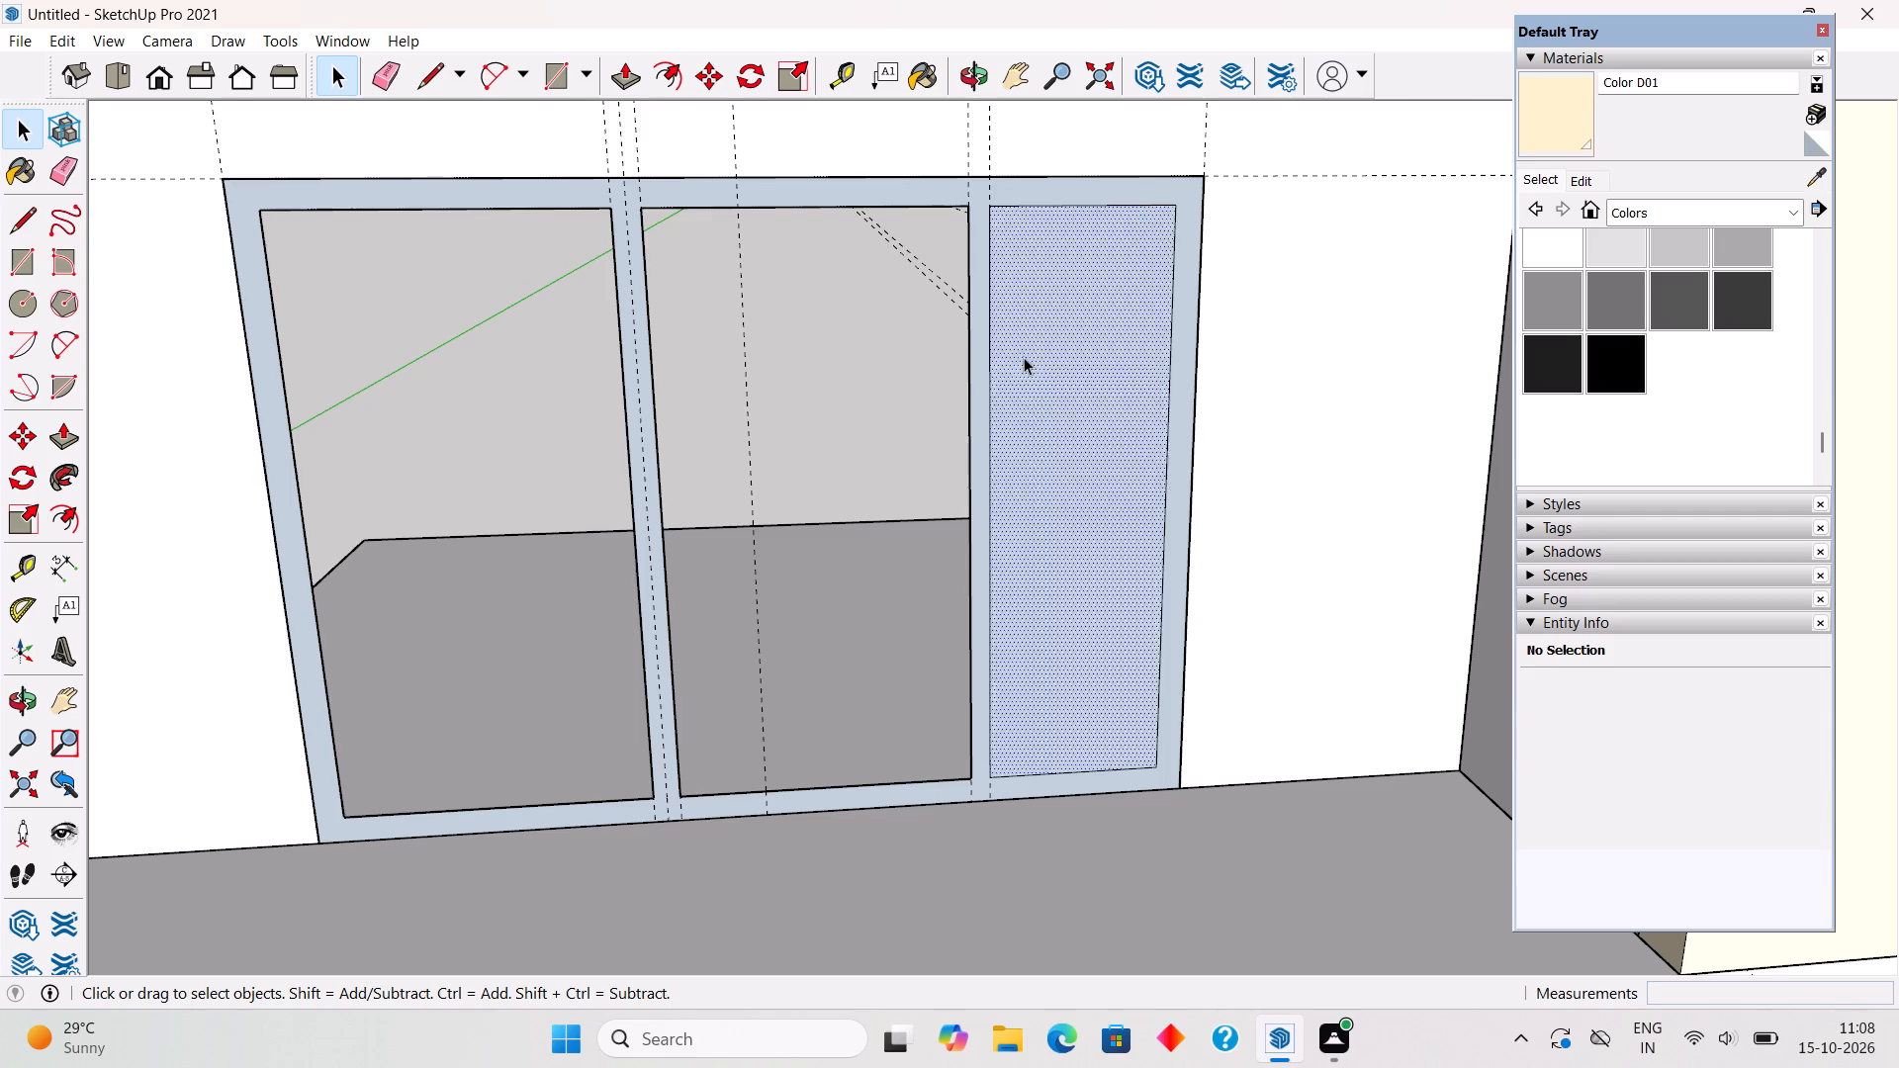
key("Delete")
Push/Pull the upper-storey window's frame and mullion face outward by 3".
key("p")
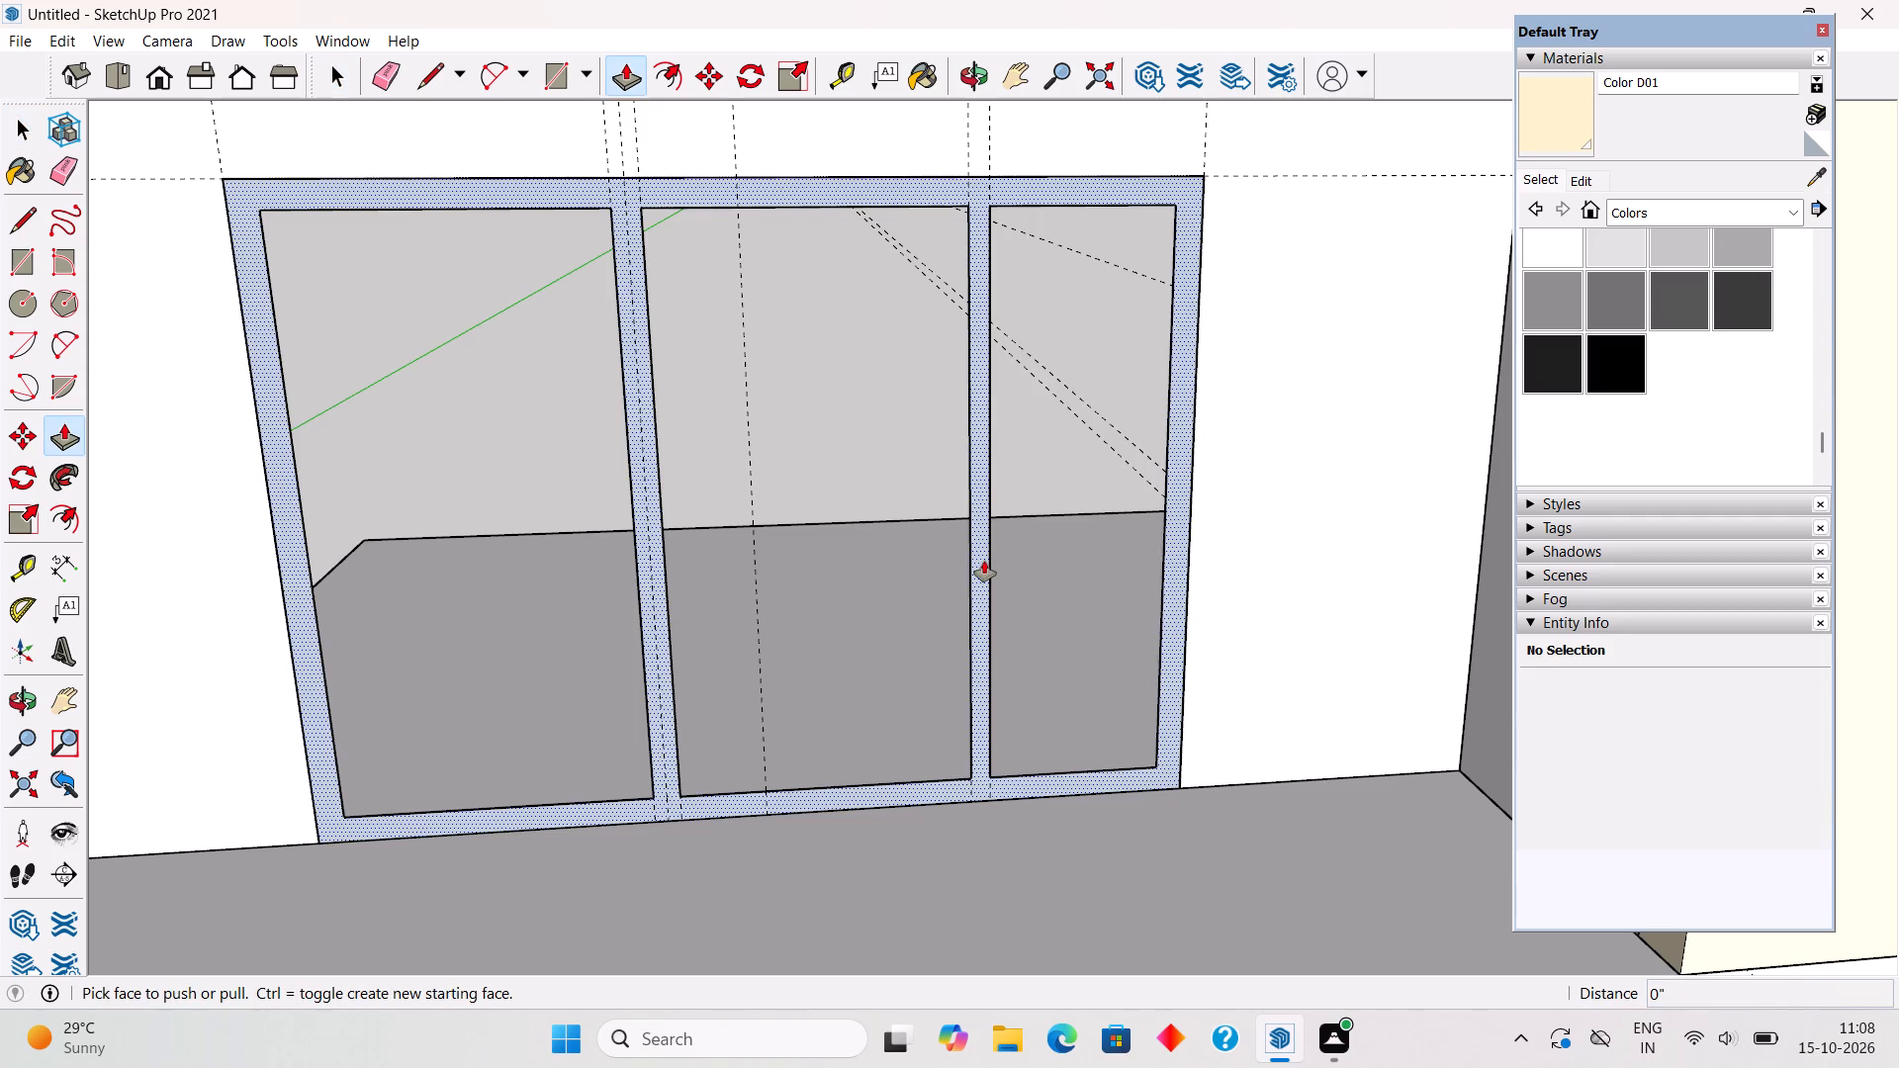
left_click(984, 561)
type("3\"")
key("Return")
key("space")
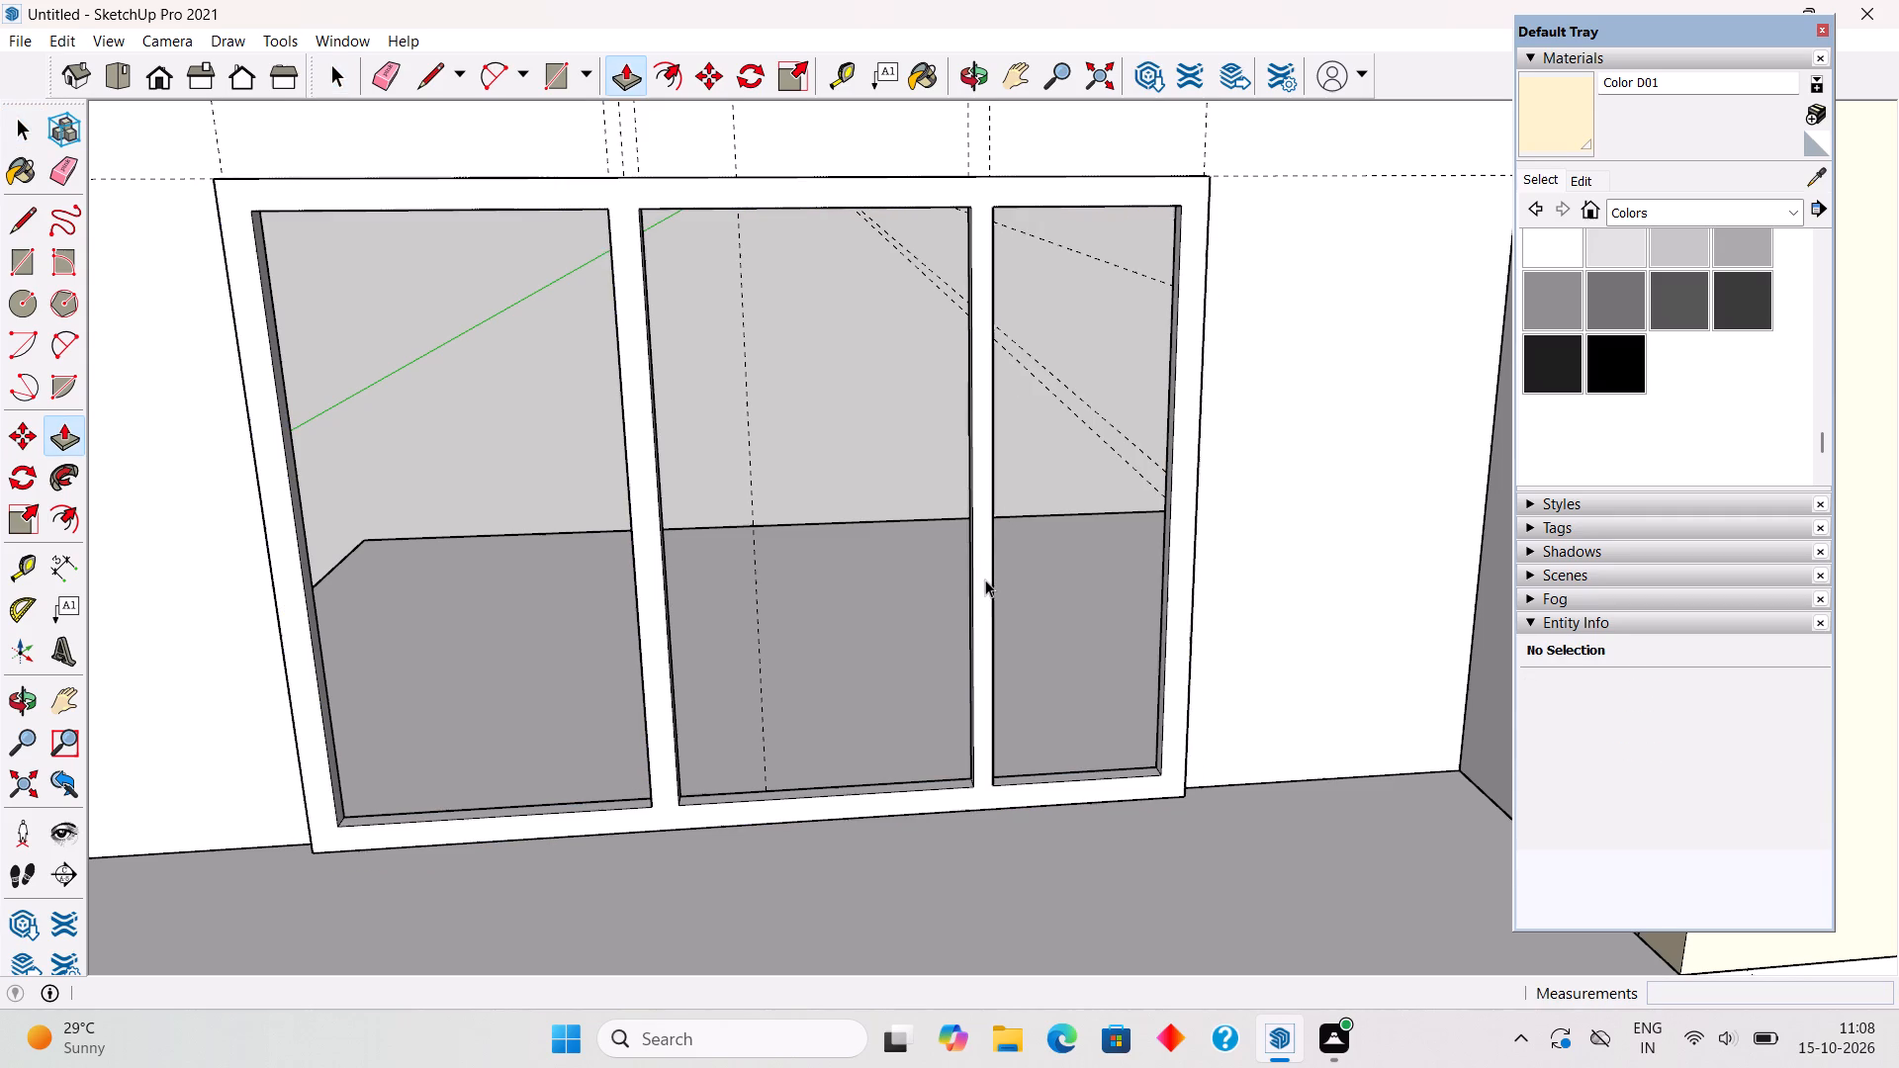
Make the whole extruded upper-storey window frame, with its mullions, into a group.
scroll(693, 604, "down", 5)
middle_click_drag(1043, 646, 670, 689)
scroll(839, 658, "up", 11)
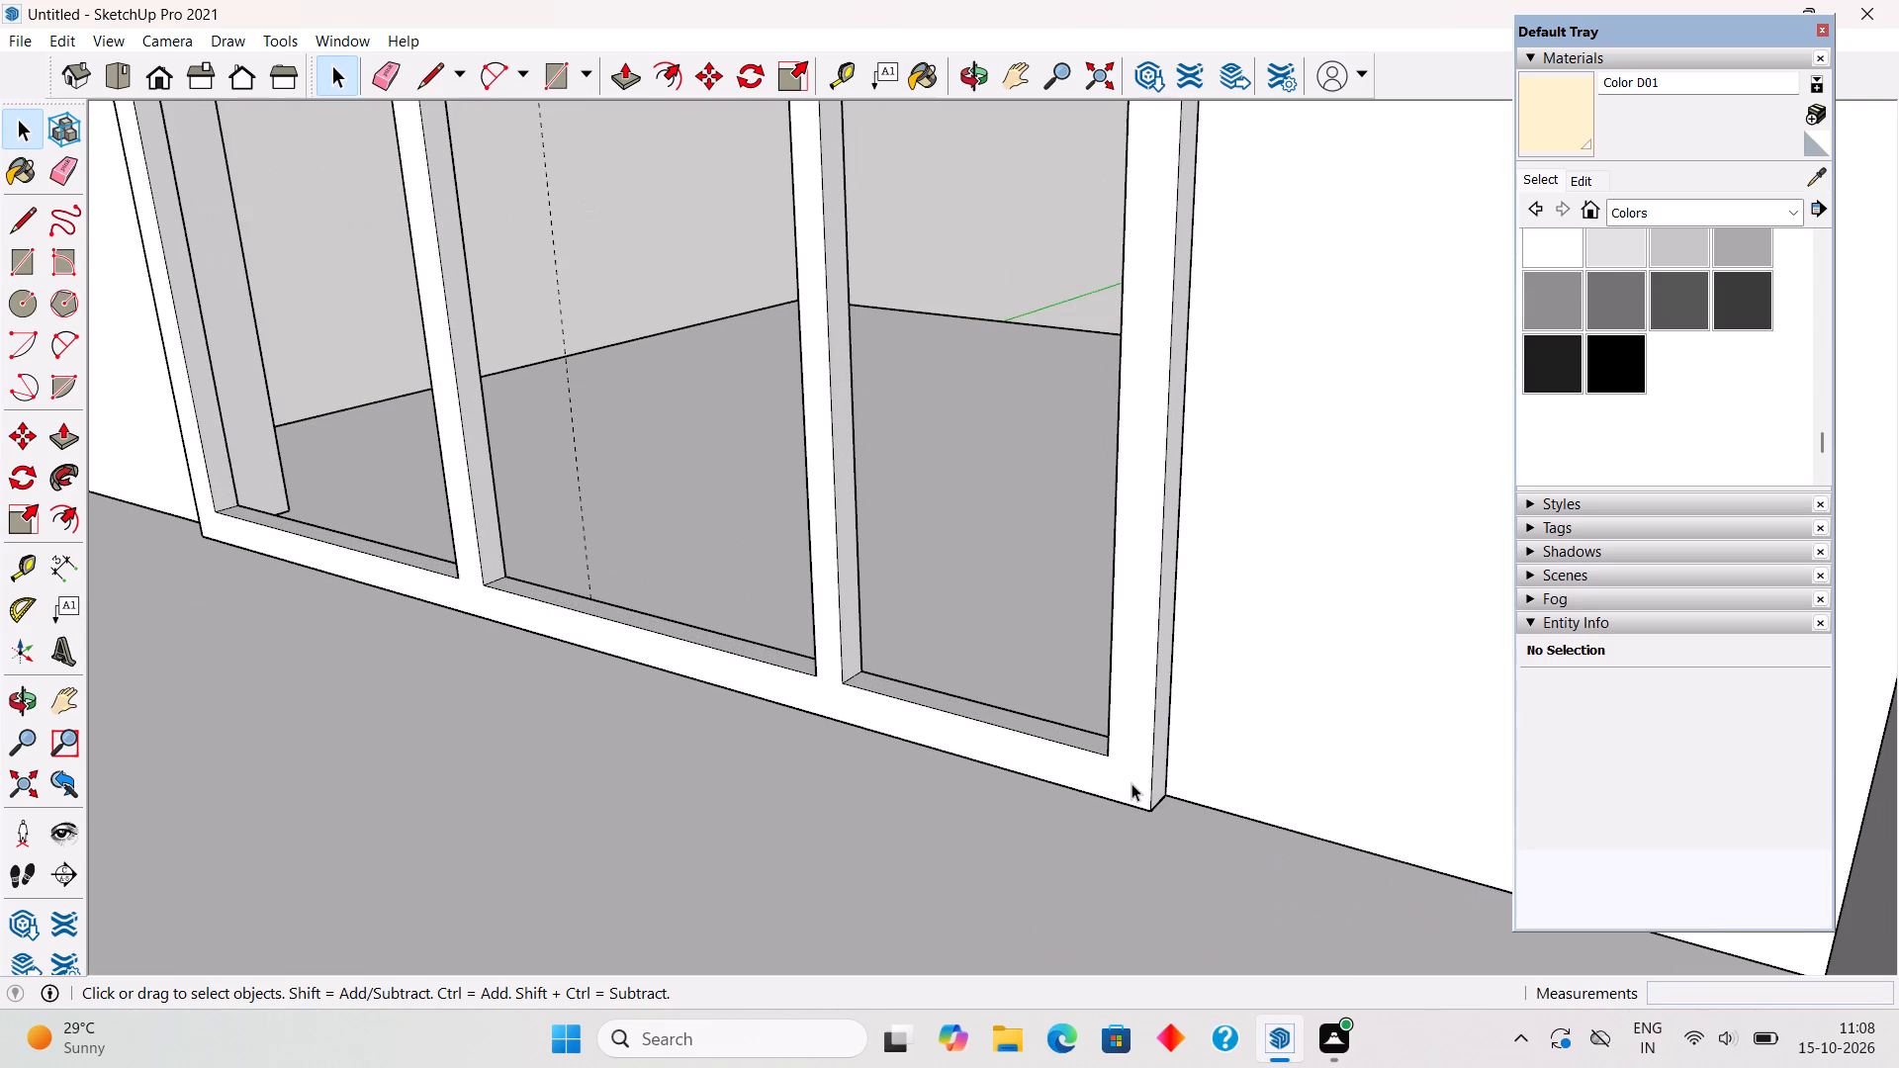
double_click(1123, 770)
left_click(1123, 770)
right_click(1123, 770)
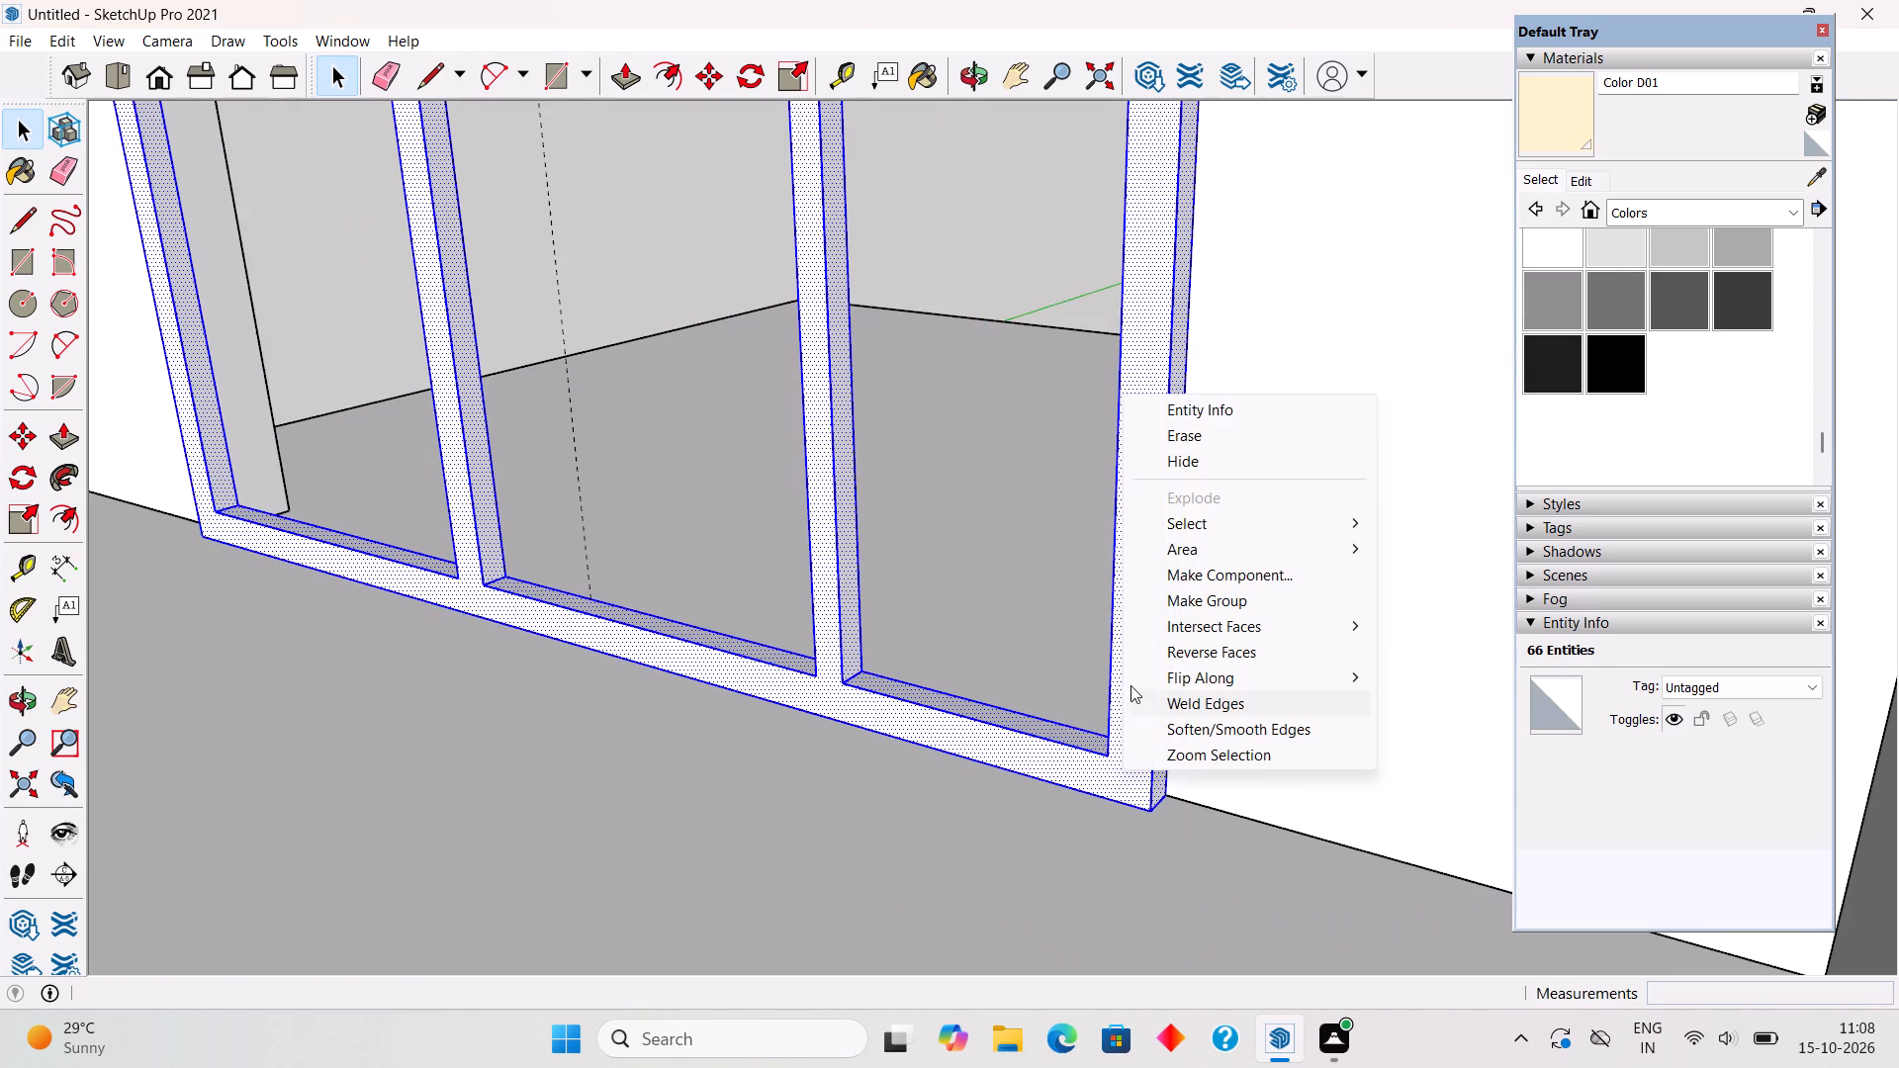
left_click(1187, 603)
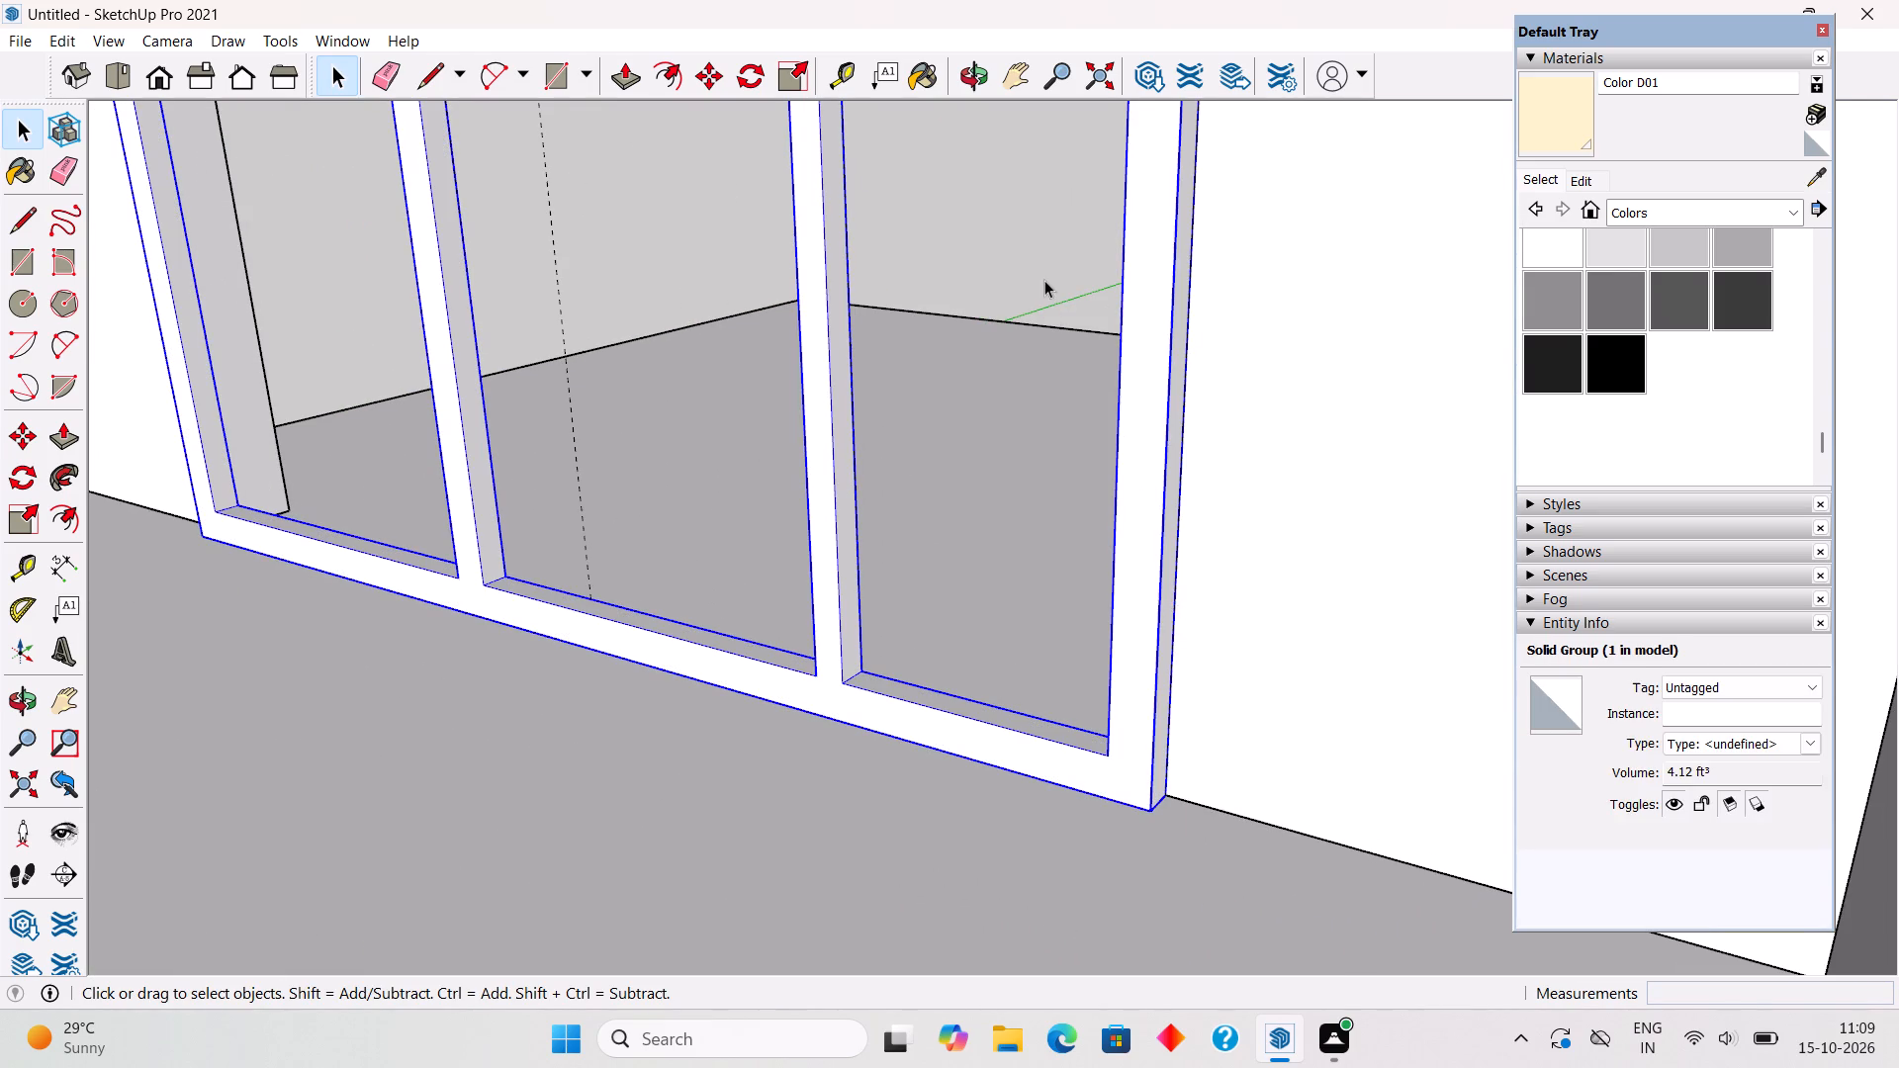
left_click(1044, 280)
Move the upper-storey window frame group back 3" from its bottom outer corner so it sits flush with the wall face.
scroll(1059, 401, "down", 8)
middle_click_drag(1122, 584, 1260, 633)
scroll(1260, 633, "down", 3)
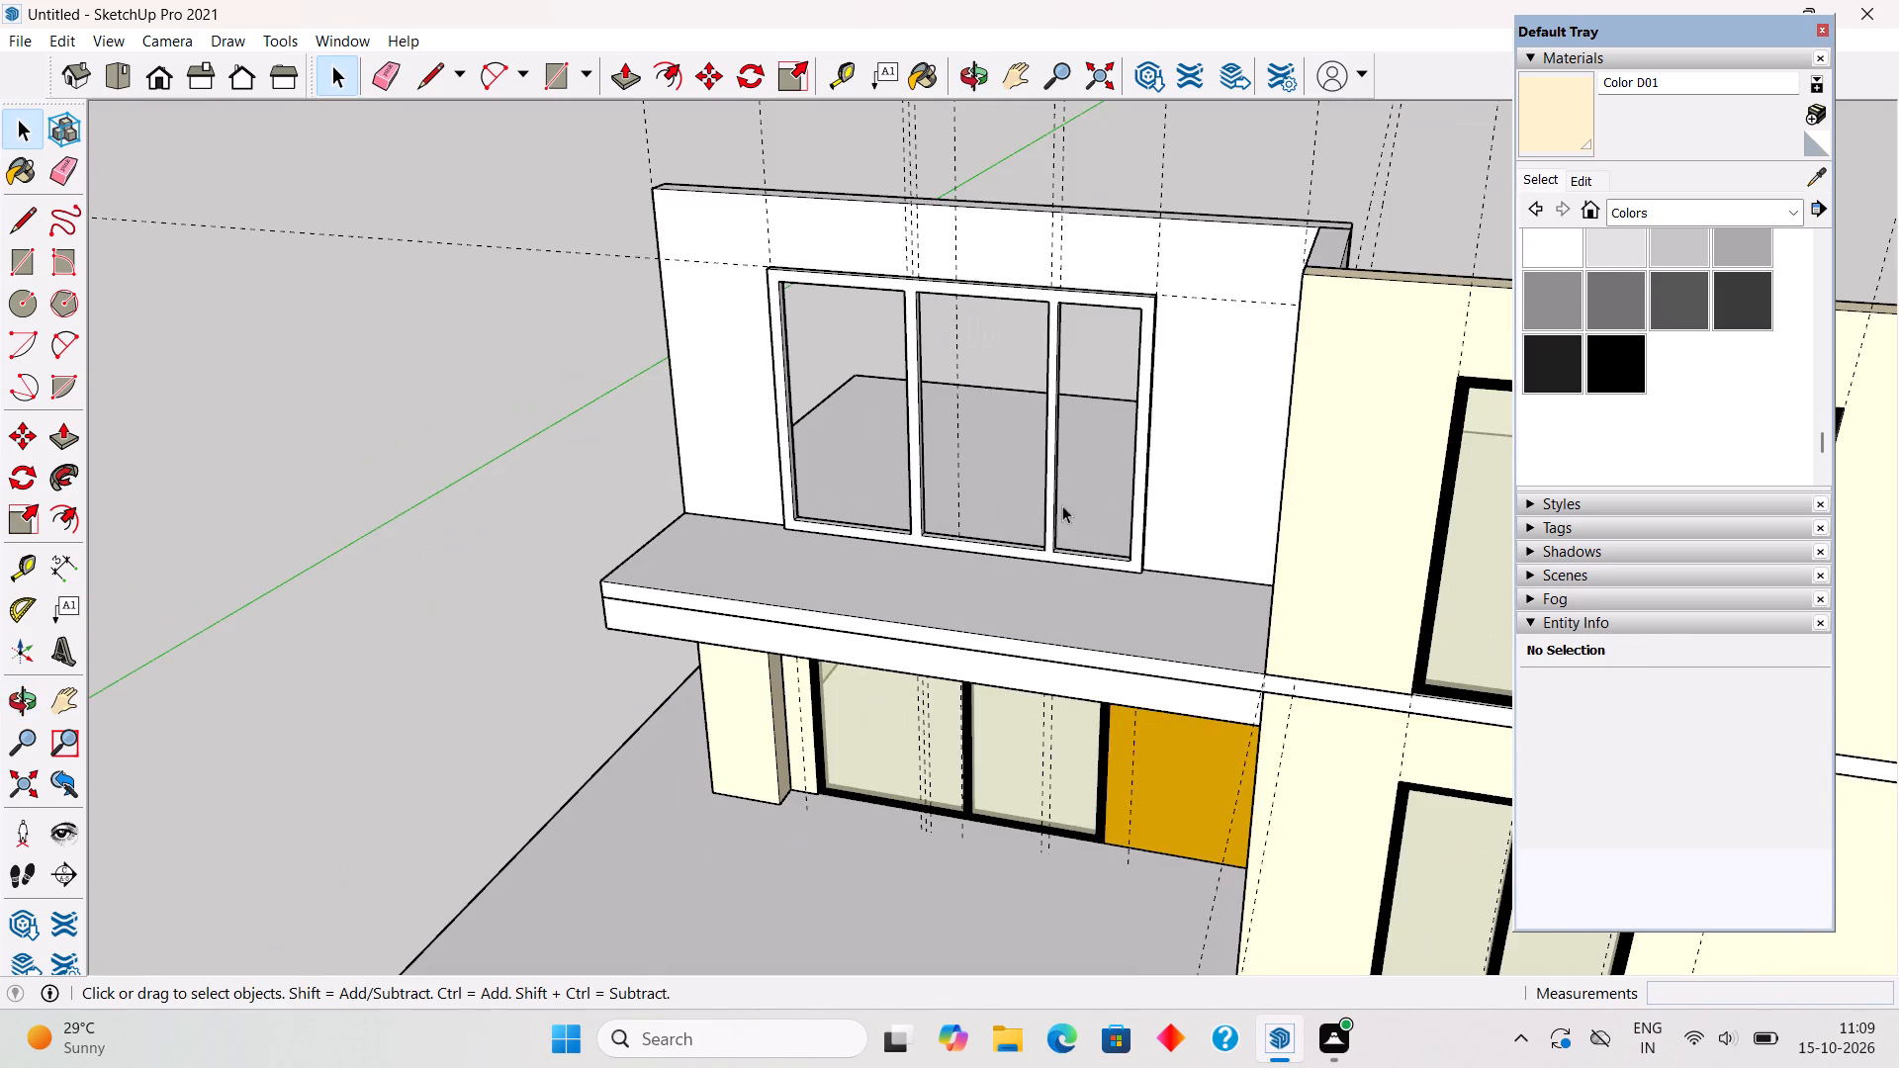
middle_click_drag(1120, 644, 1303, 599)
scroll(1232, 497, "up", 11)
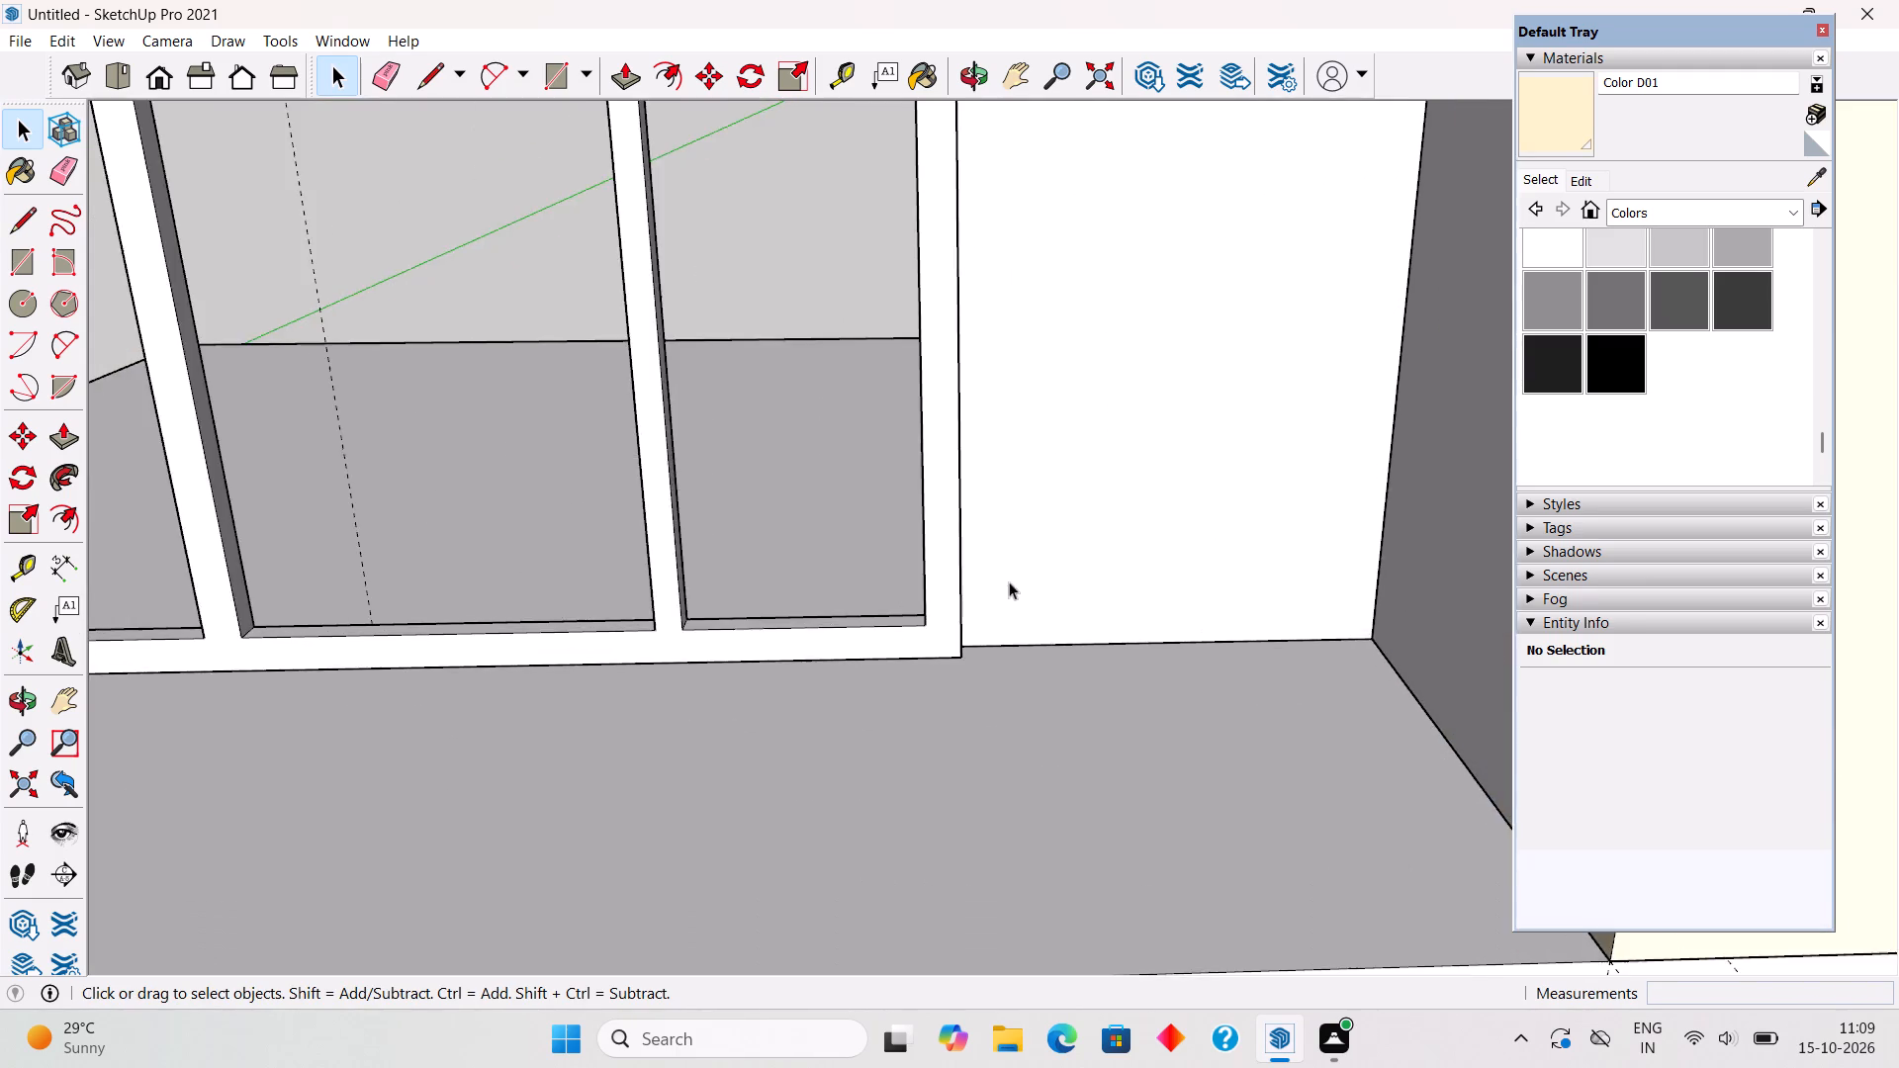
scroll(1009, 581, "up", 4)
key("m")
left_click(959, 673)
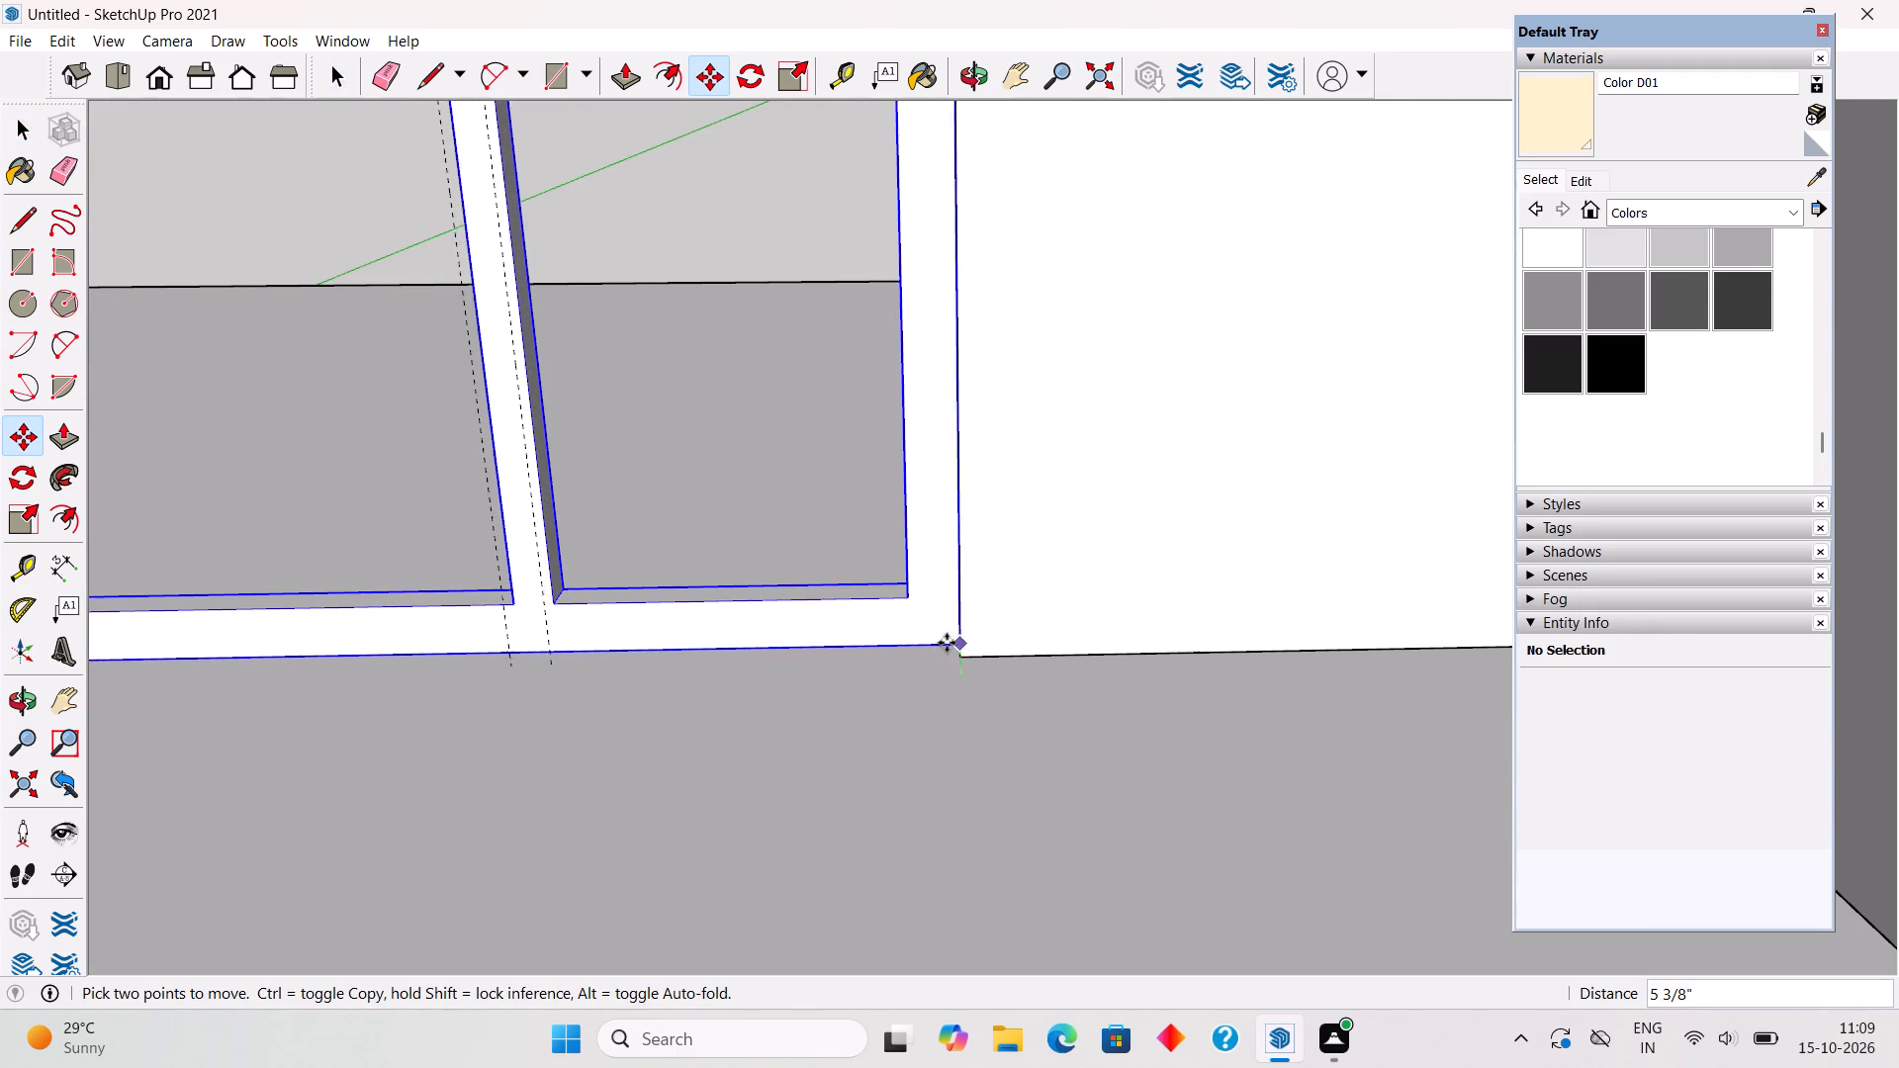
left_click(964, 652)
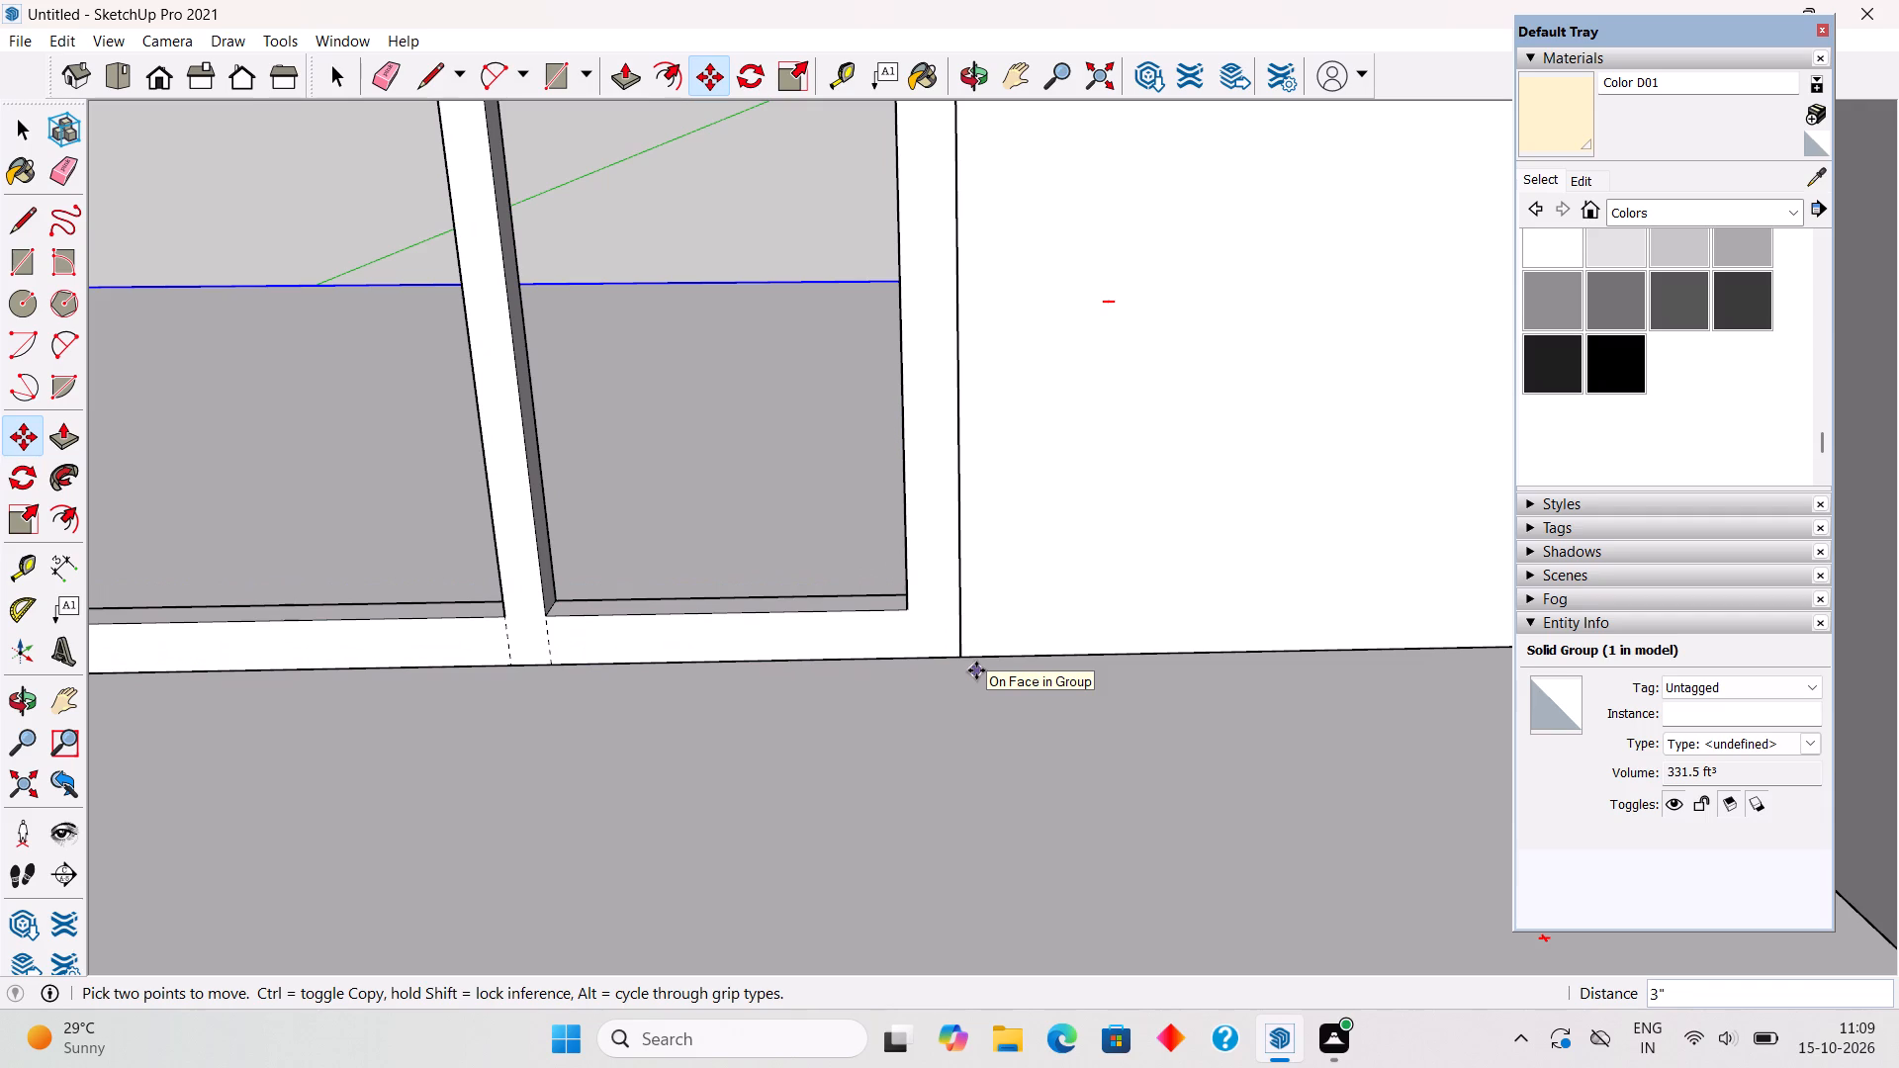
Move the upper-storey window frame group a further 0.5" inward so it is recessed in the wall opening.
scroll(983, 714, "up", 9)
left_click(945, 644)
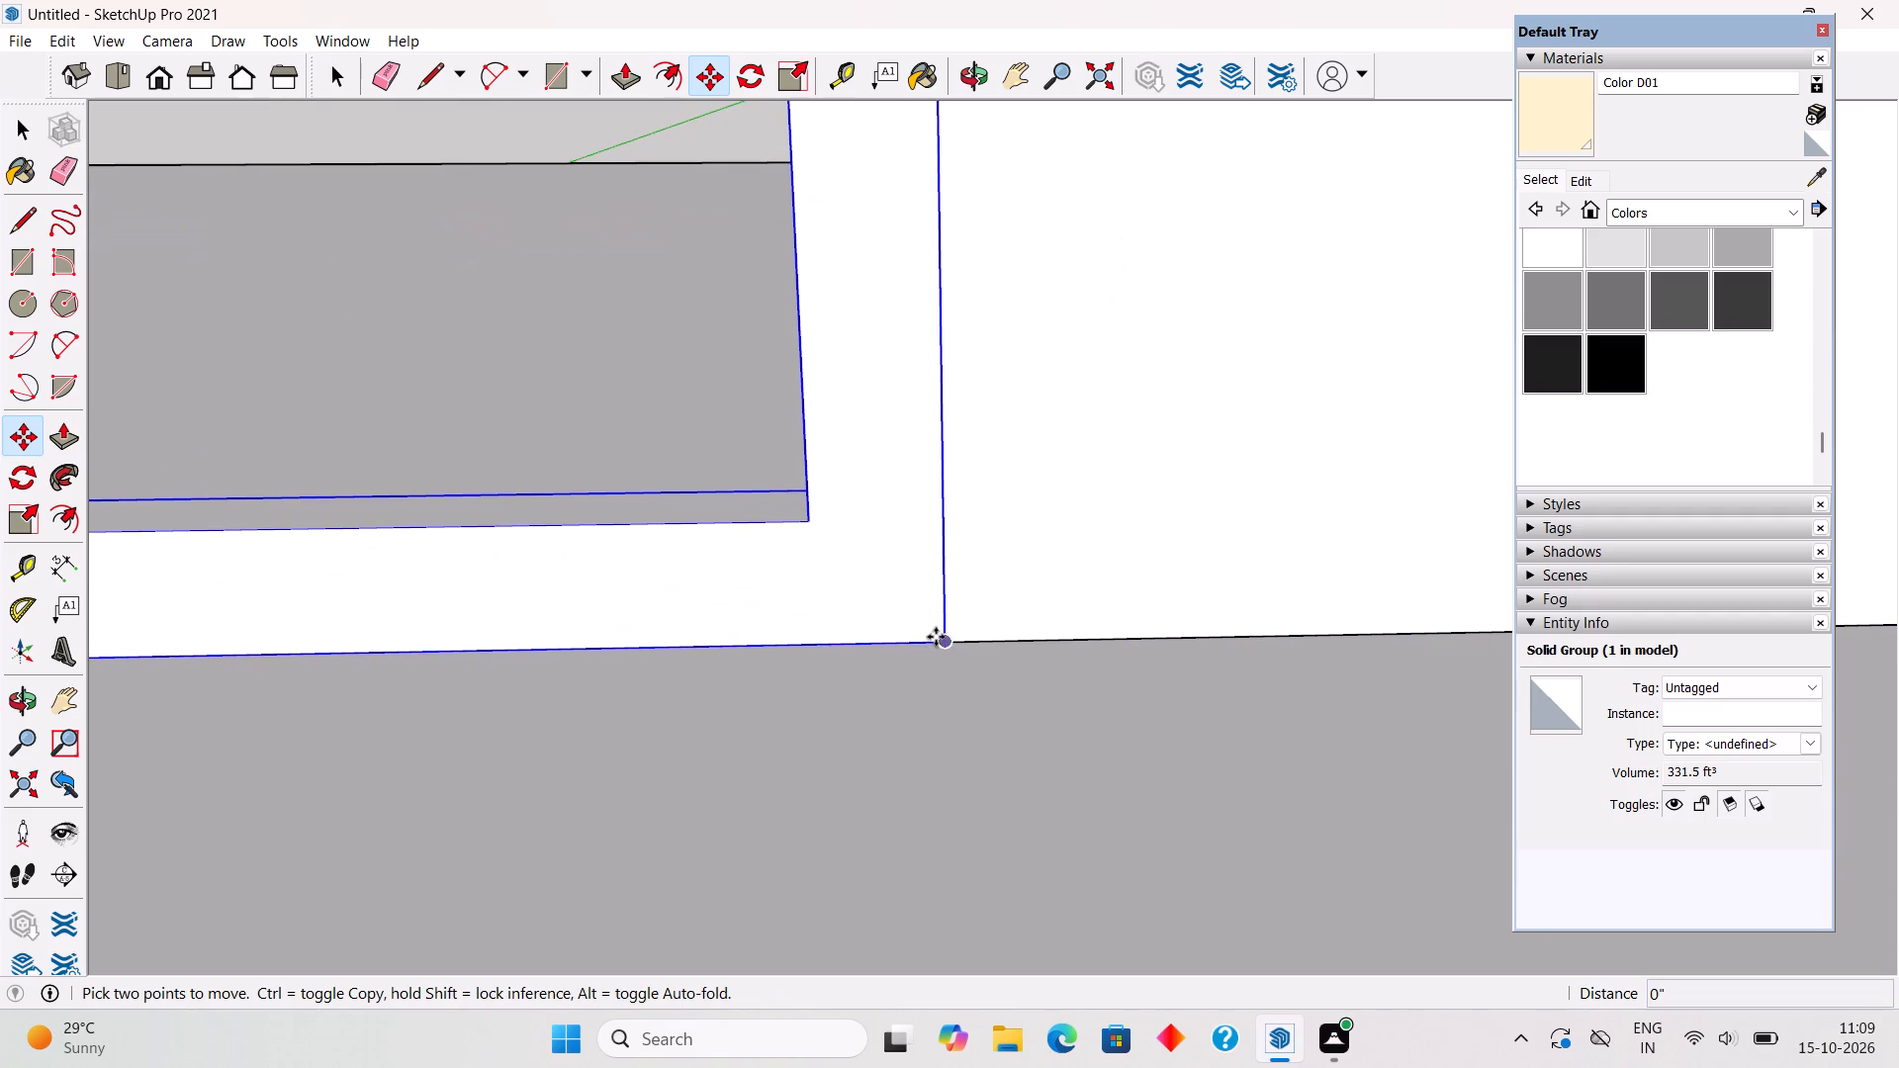
type(".5")
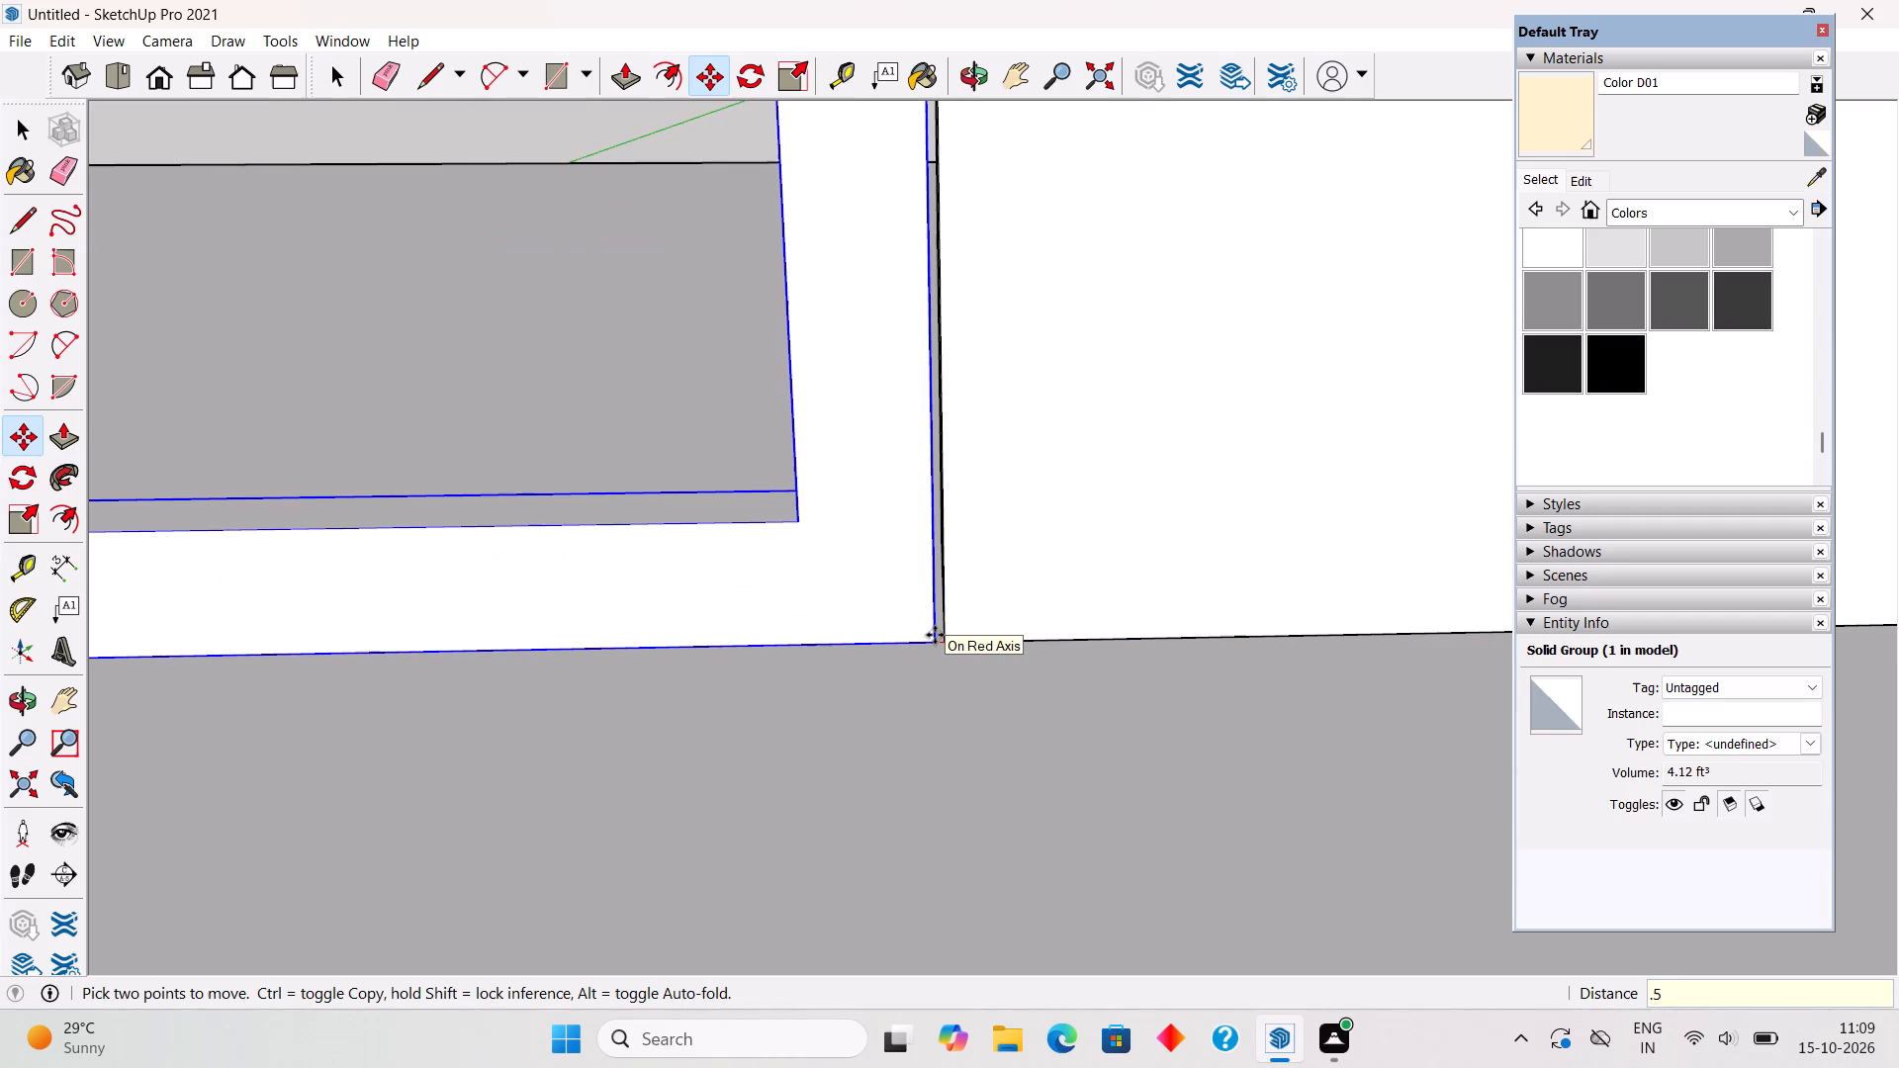
key("shift+quotedbl")
key("space")
scroll(935, 635, "down", 4)
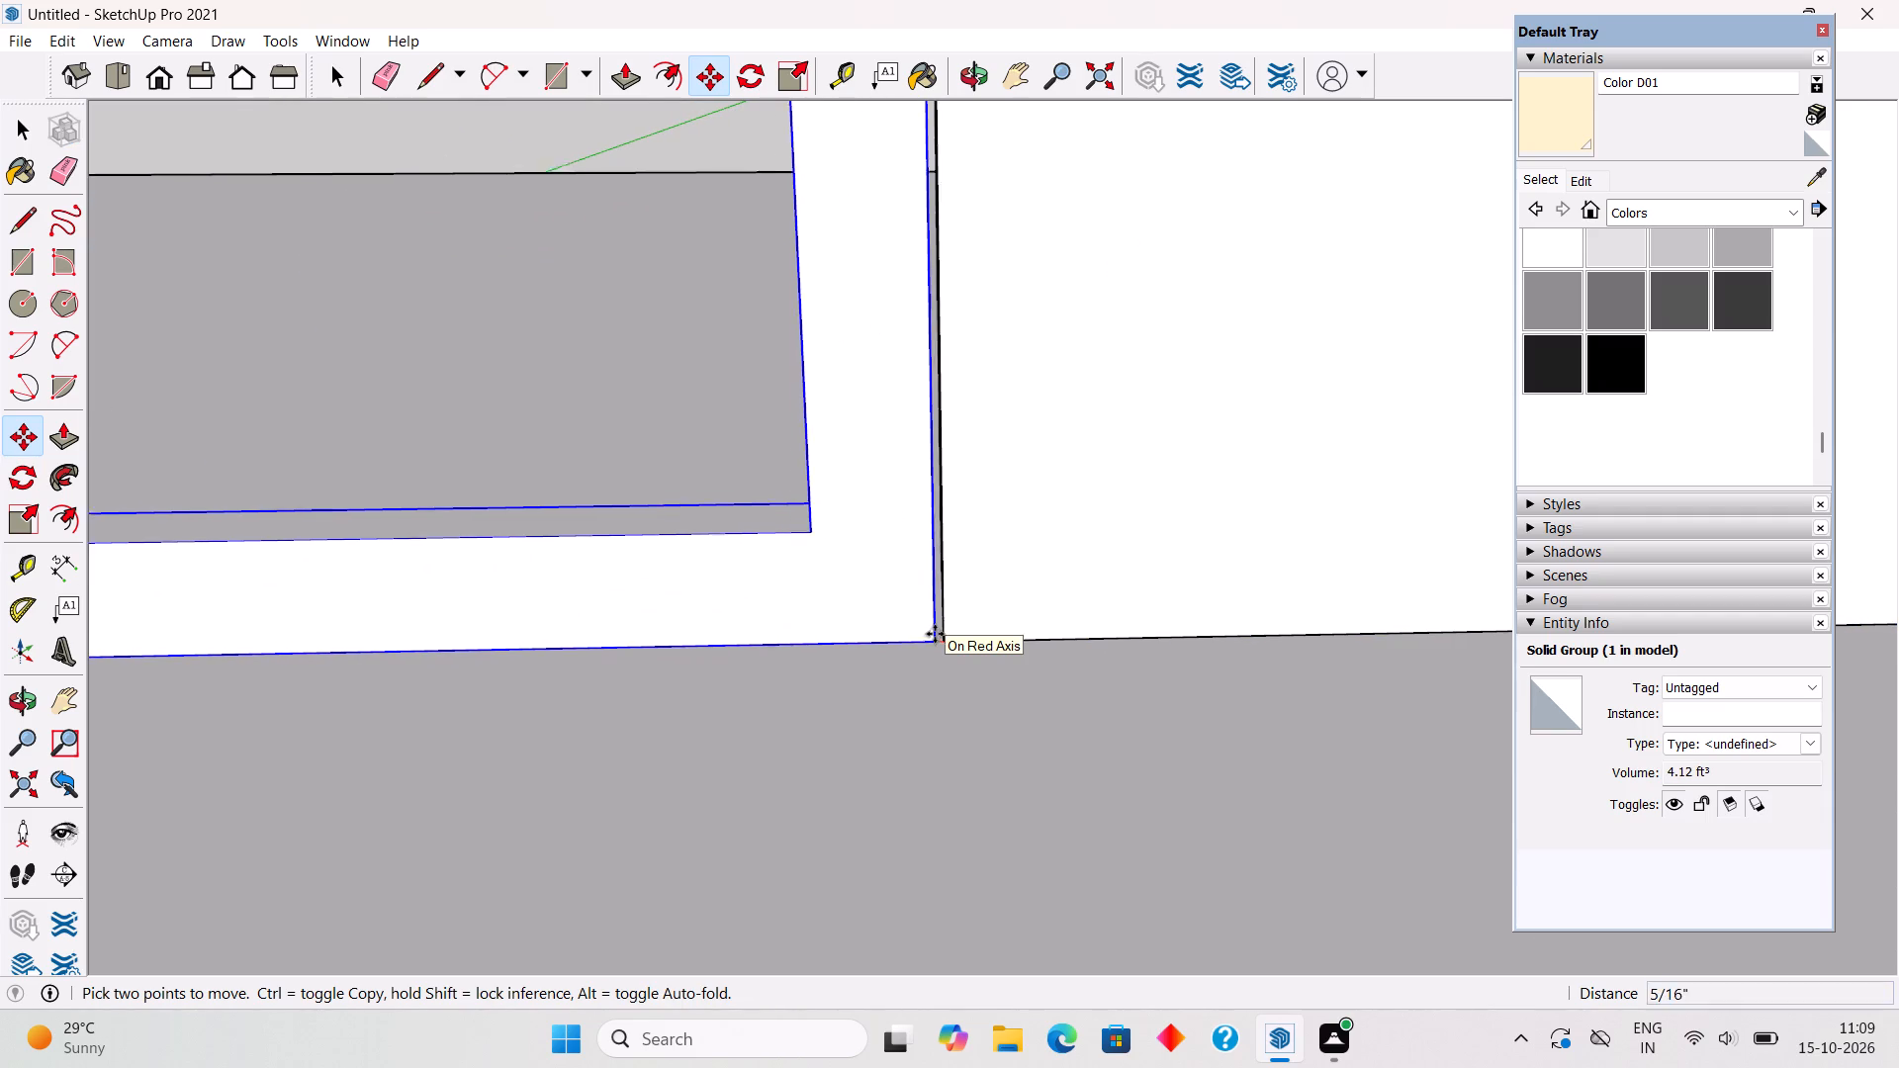
scroll(935, 634, "down", 1)
scroll(885, 604, "up", 9)
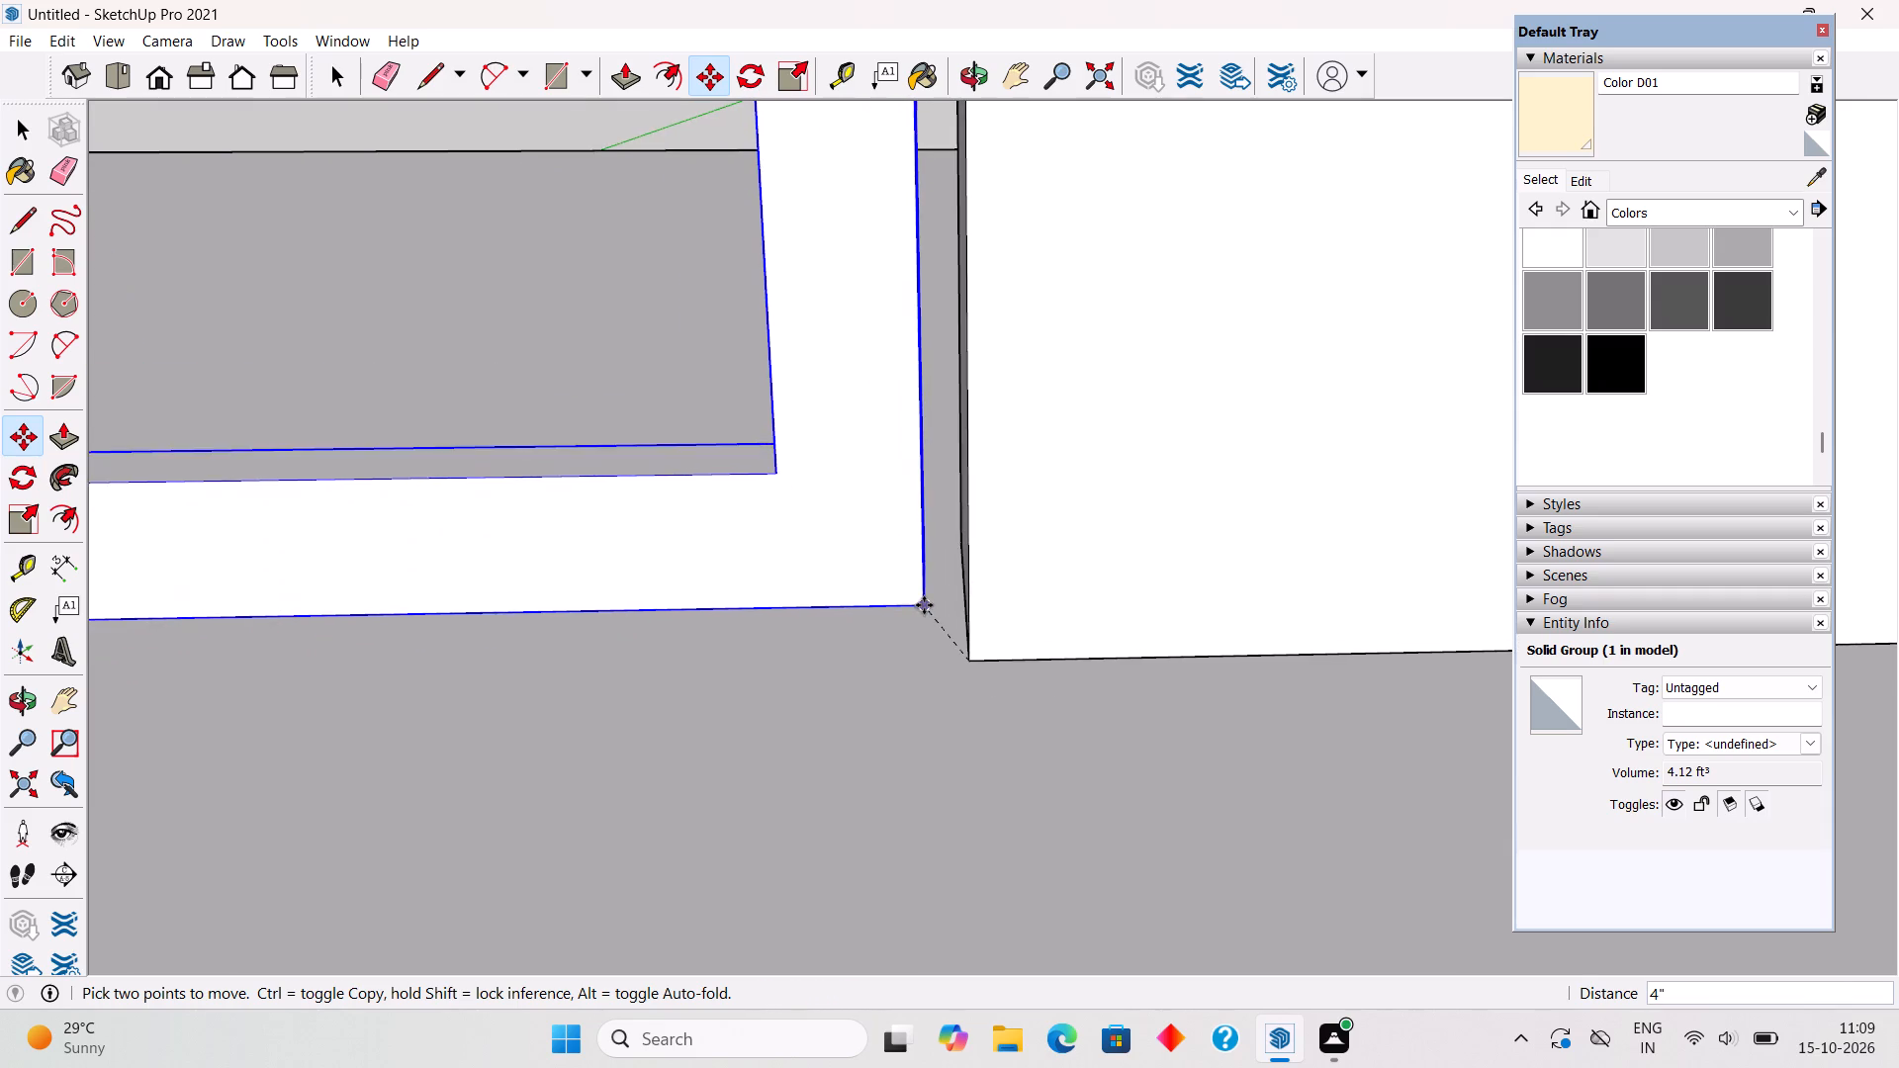
middle_click_drag(928, 607, 1041, 612)
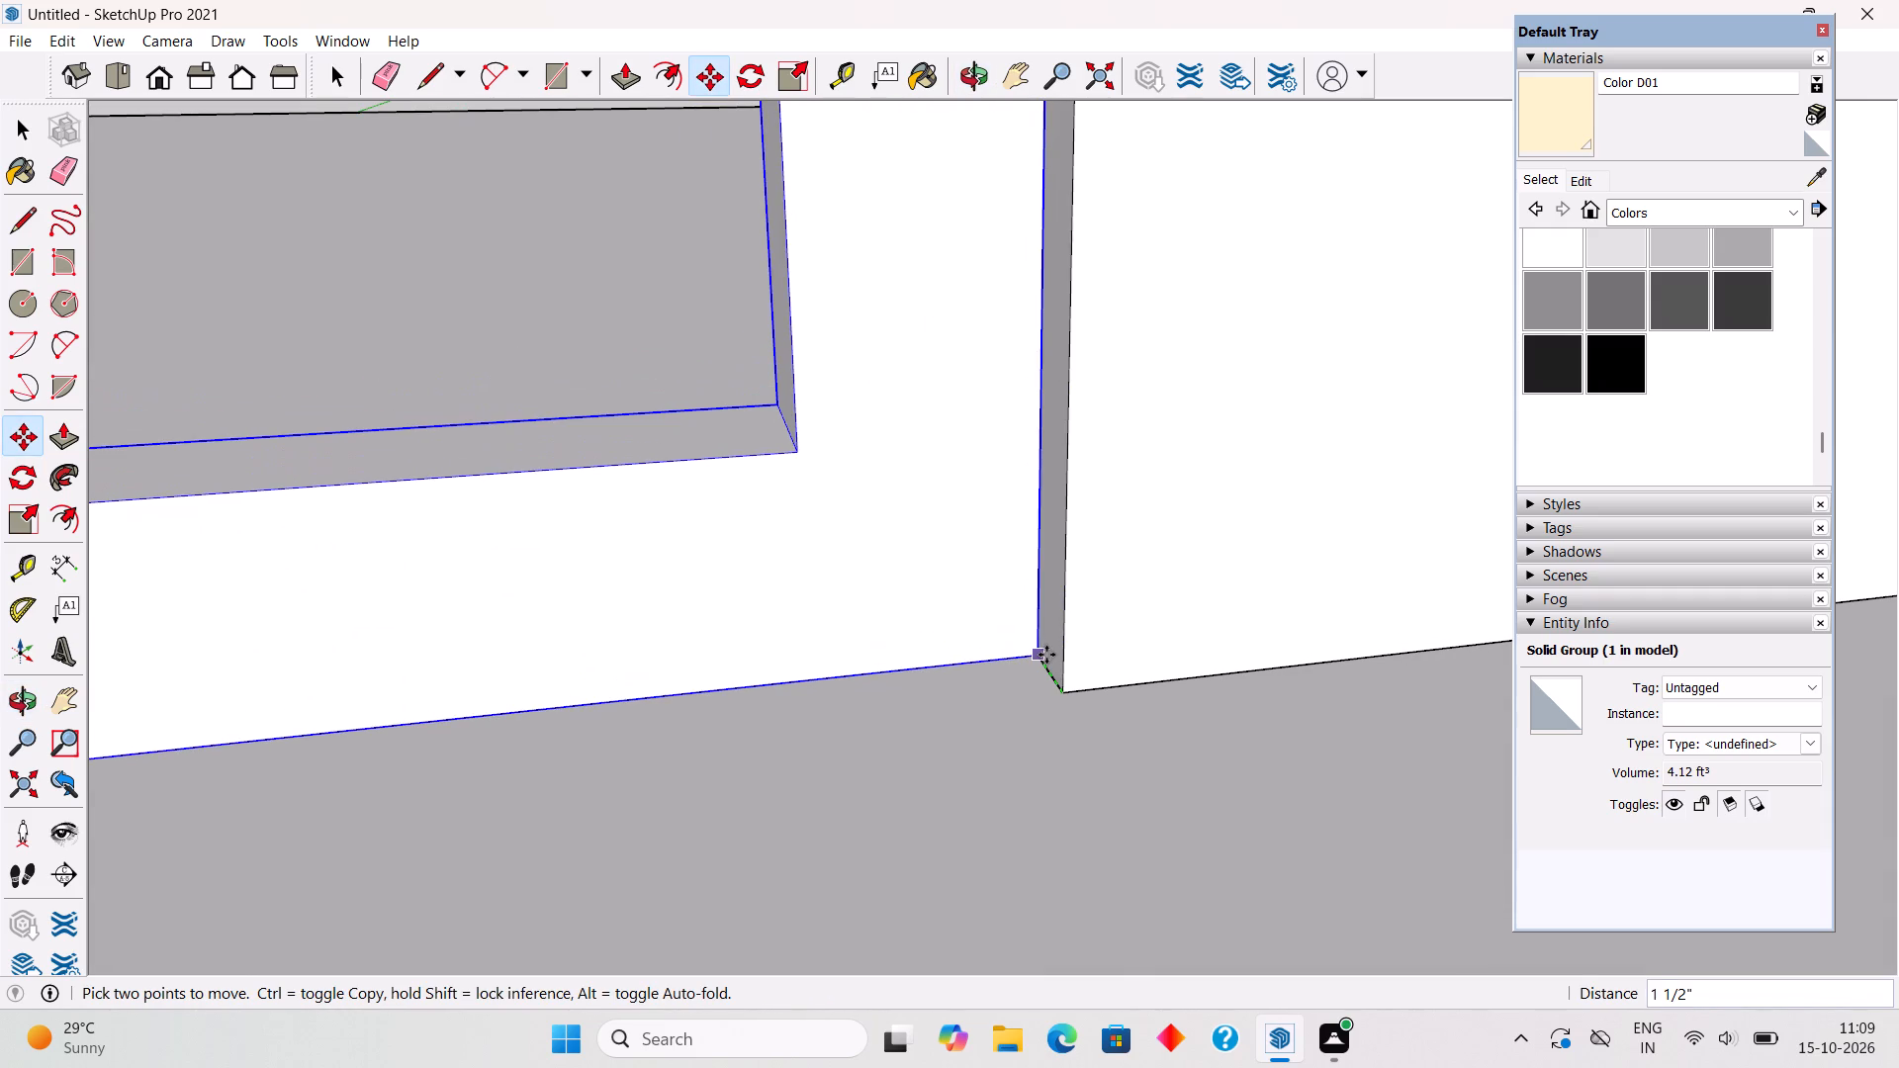
type(".5\"")
key("Return")
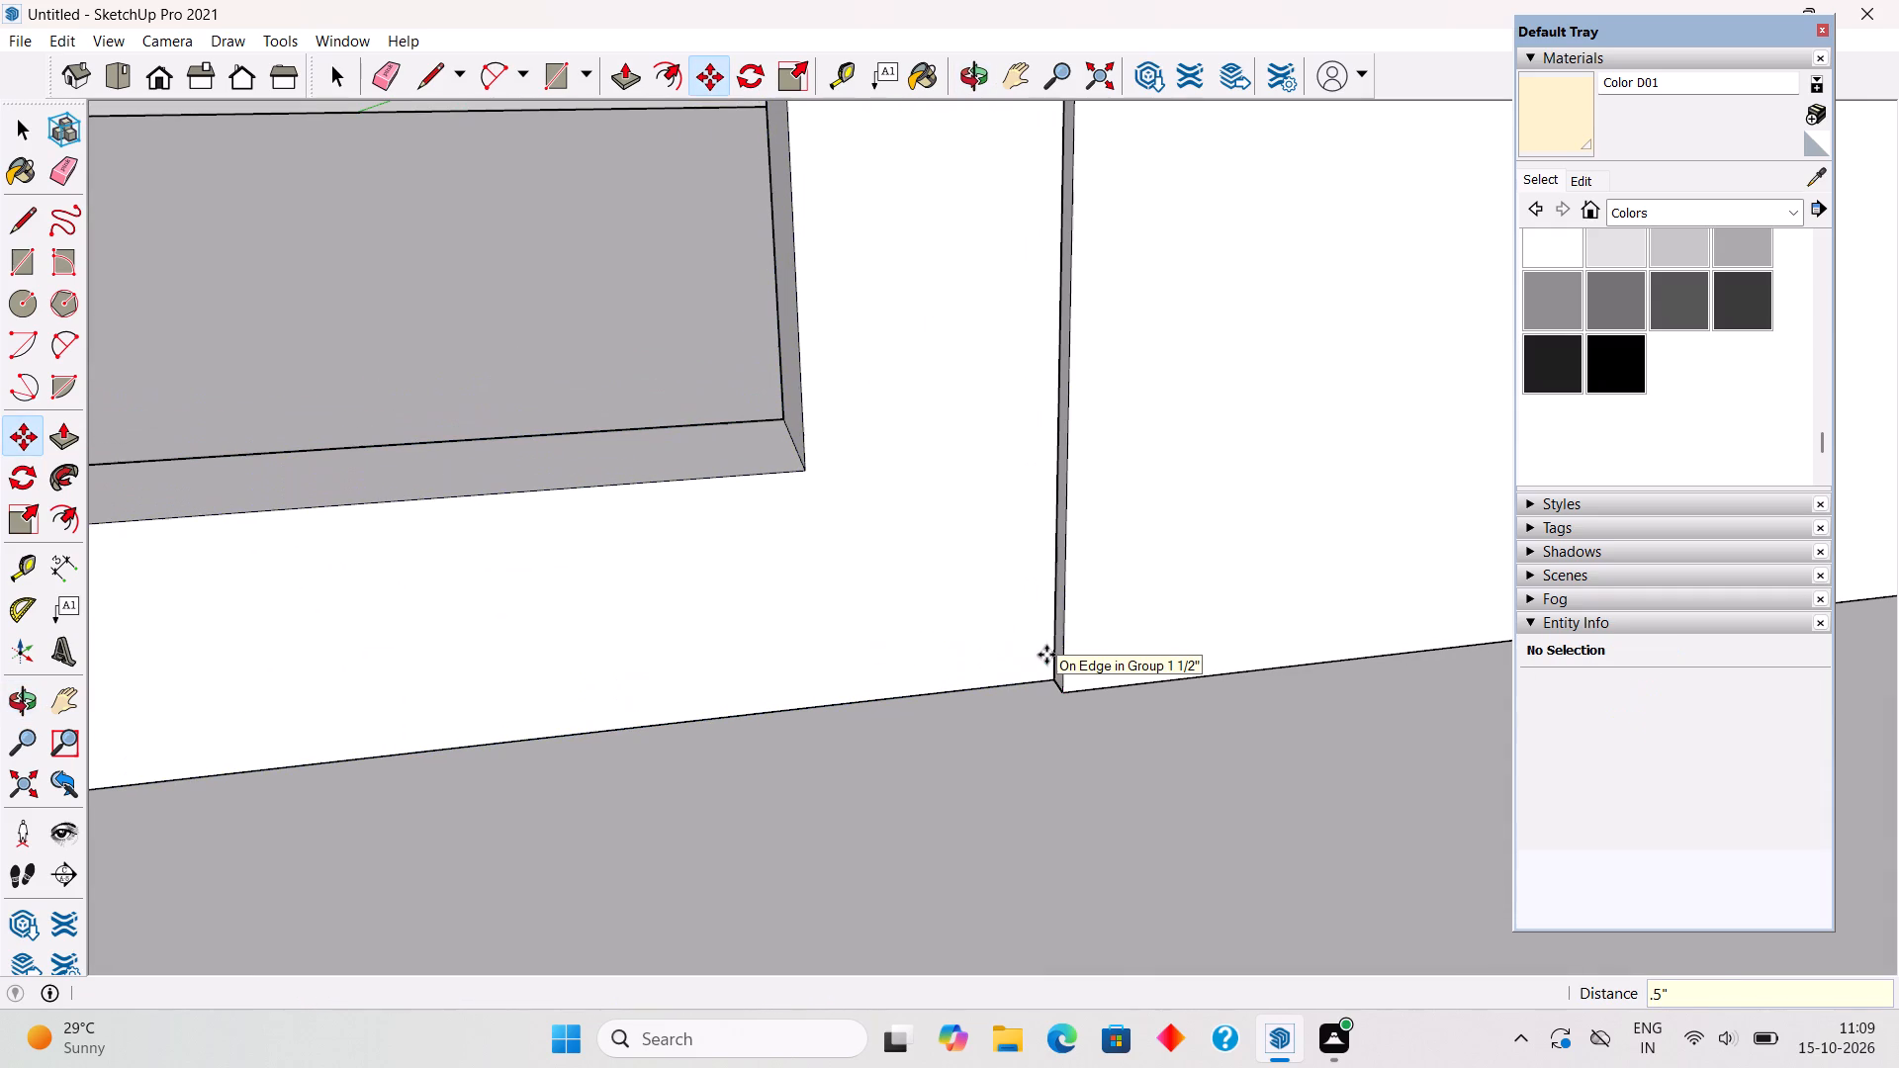
key("space")
Select the black frame and both glass panes of the ground-floor window beside the orange wall, and move them 0.5" inward.
scroll(1046, 655, "down", 20)
scroll(1046, 655, "down", 5)
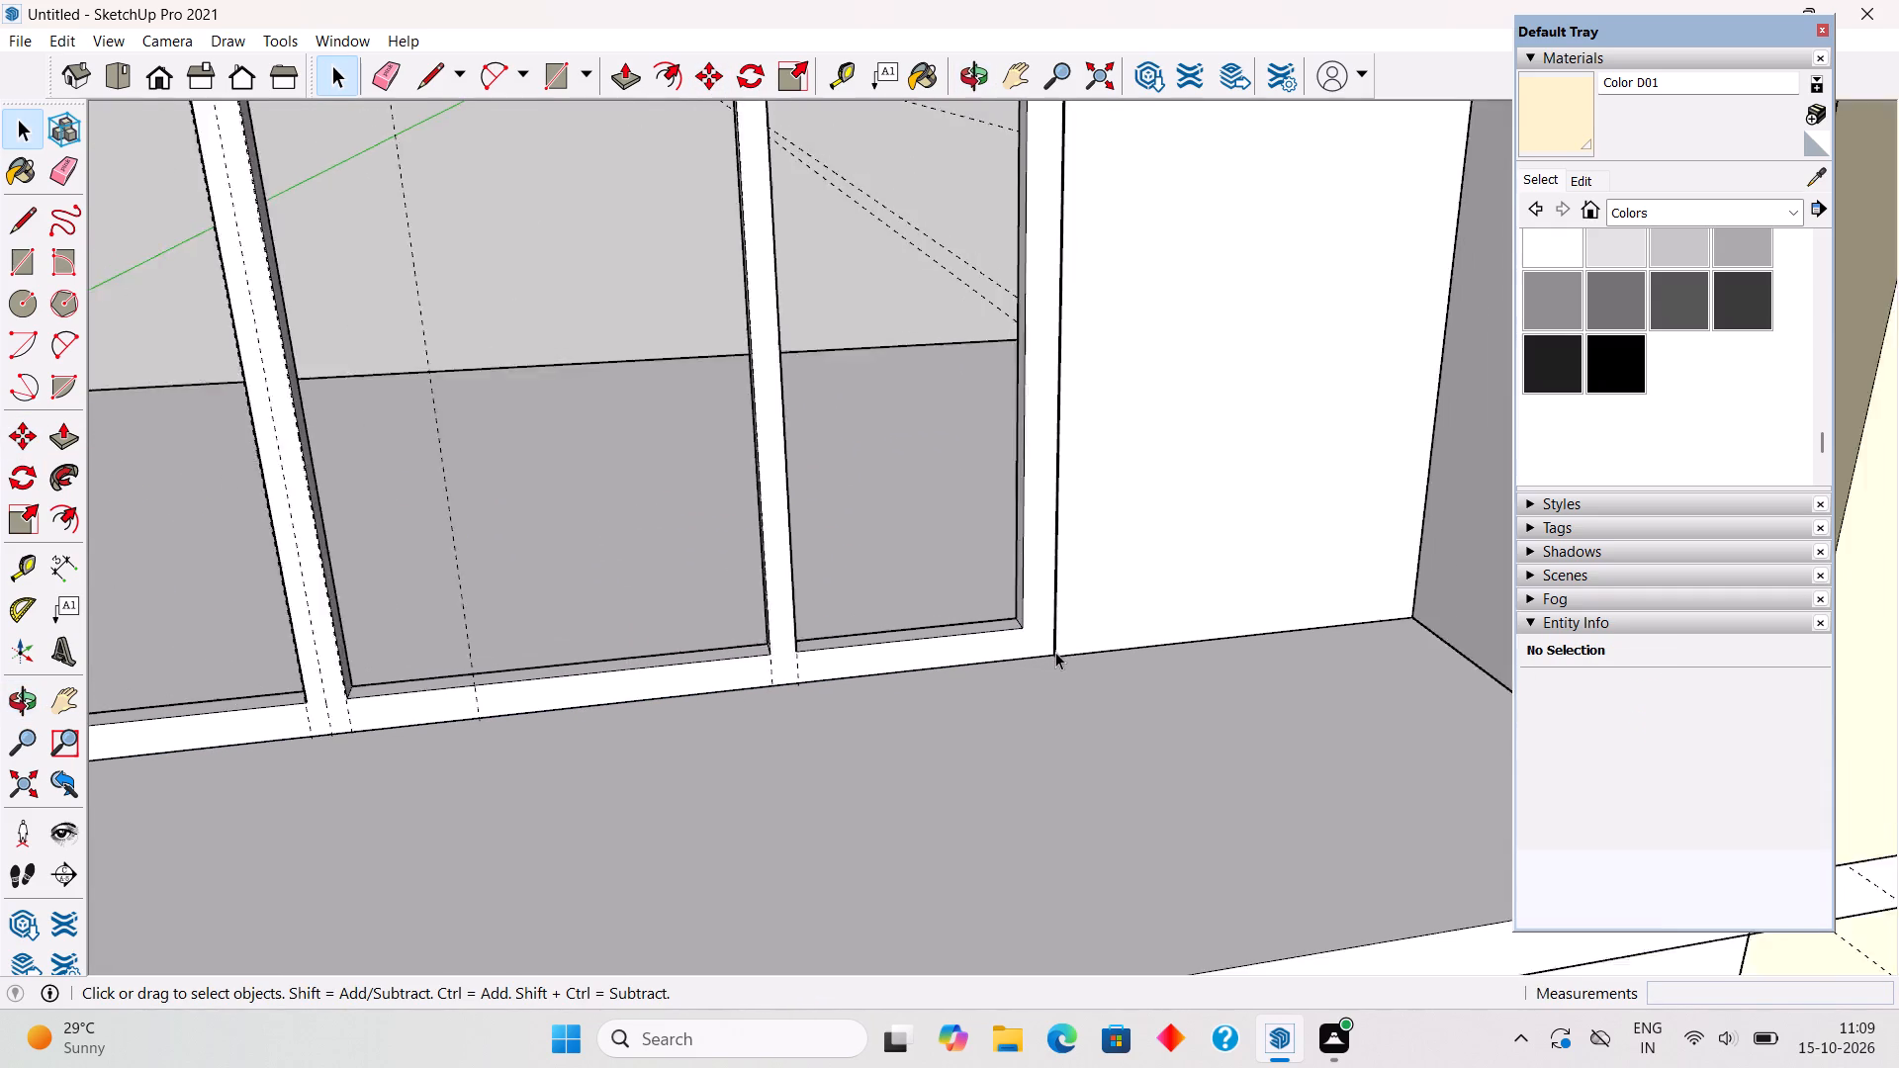
scroll(1055, 652, "down", 15)
scroll(1014, 969, "up", 12)
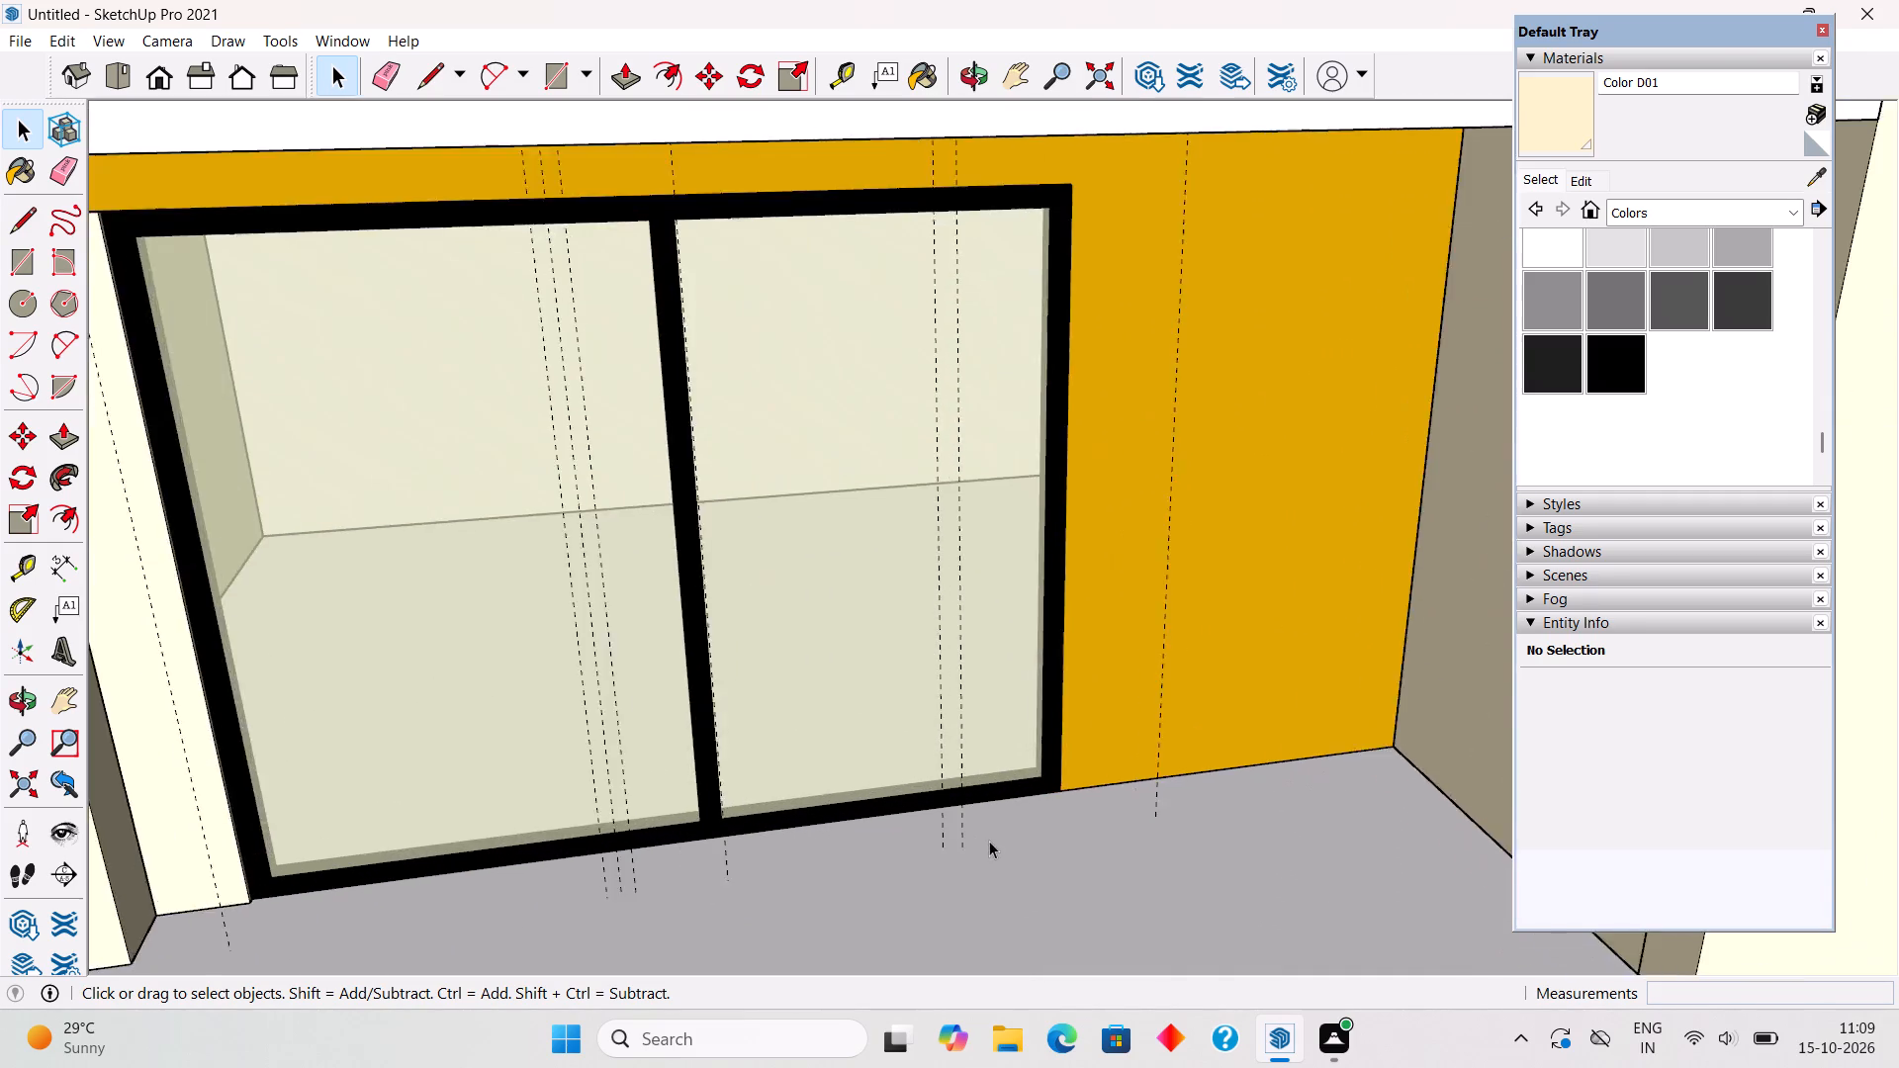
scroll(989, 841, "up", 5)
left_click(1029, 772)
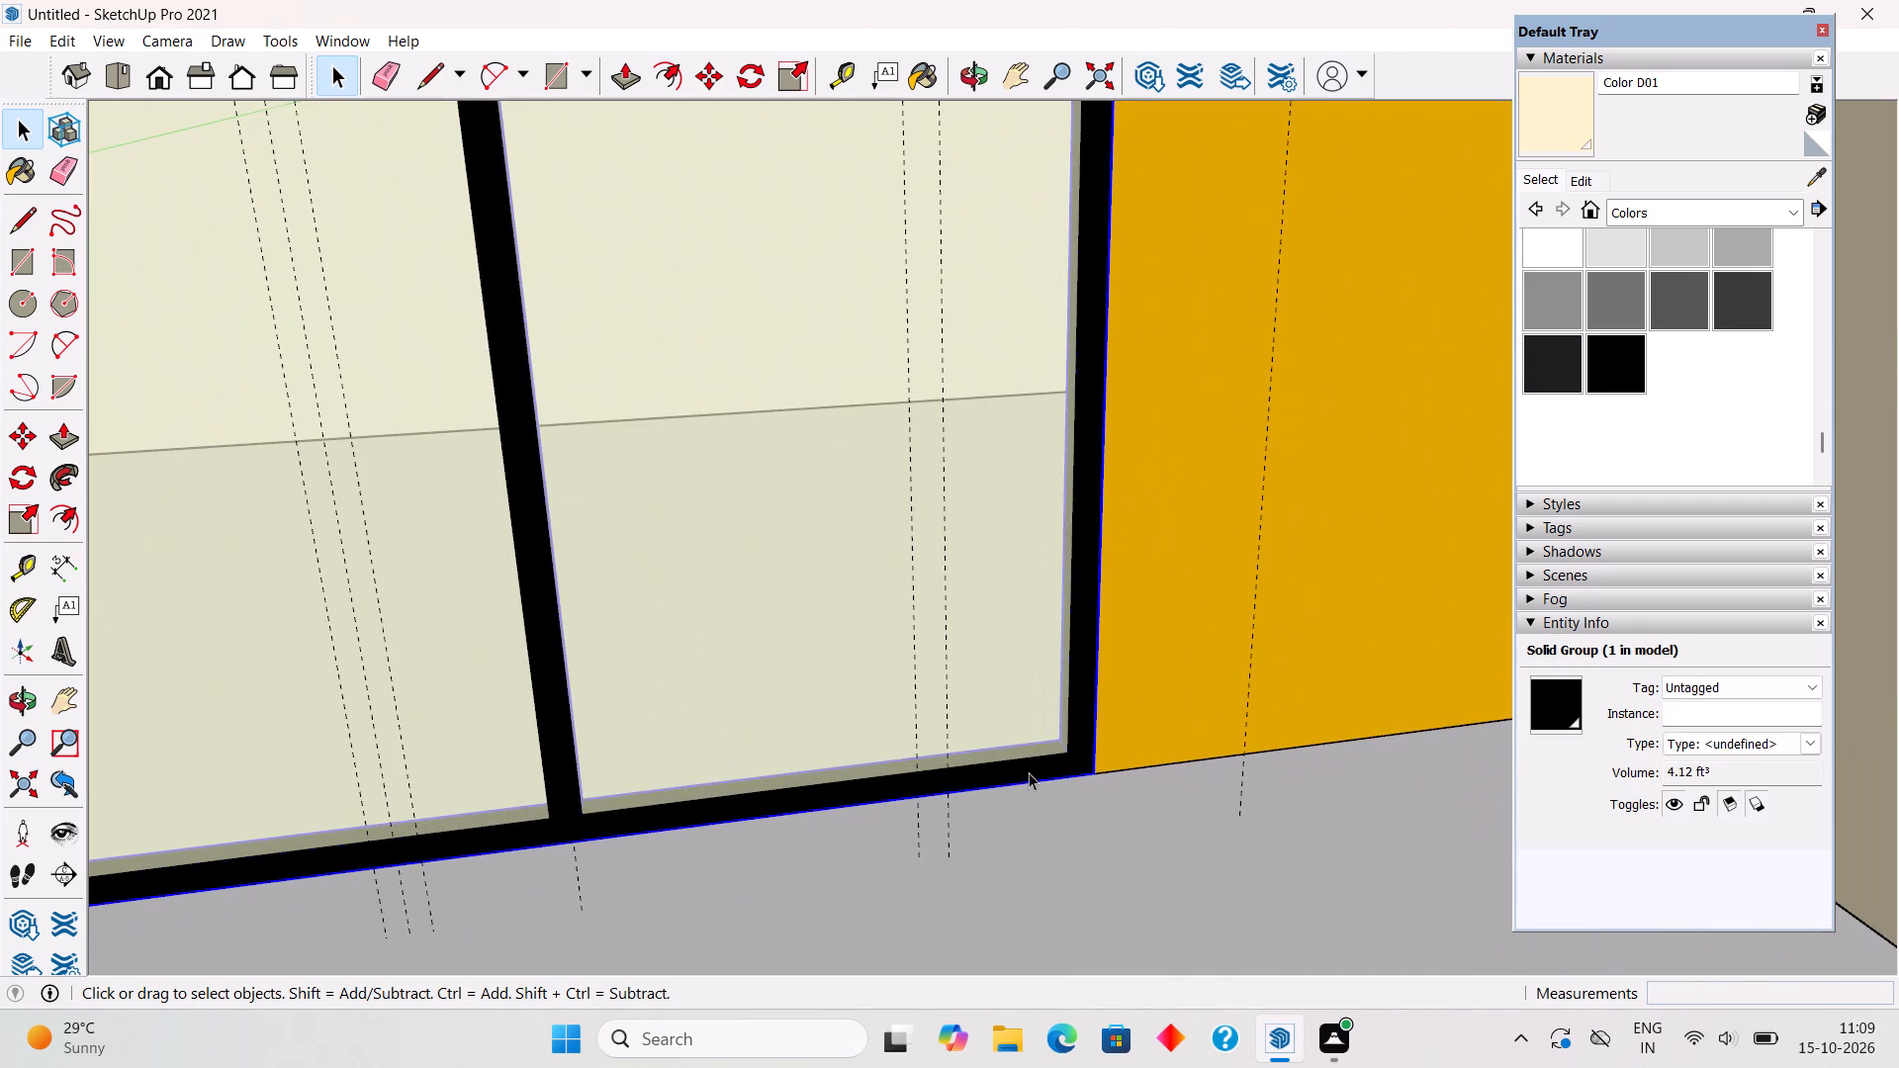
scroll(1029, 772, "down", 8)
left_click(780, 731, "ctrl")
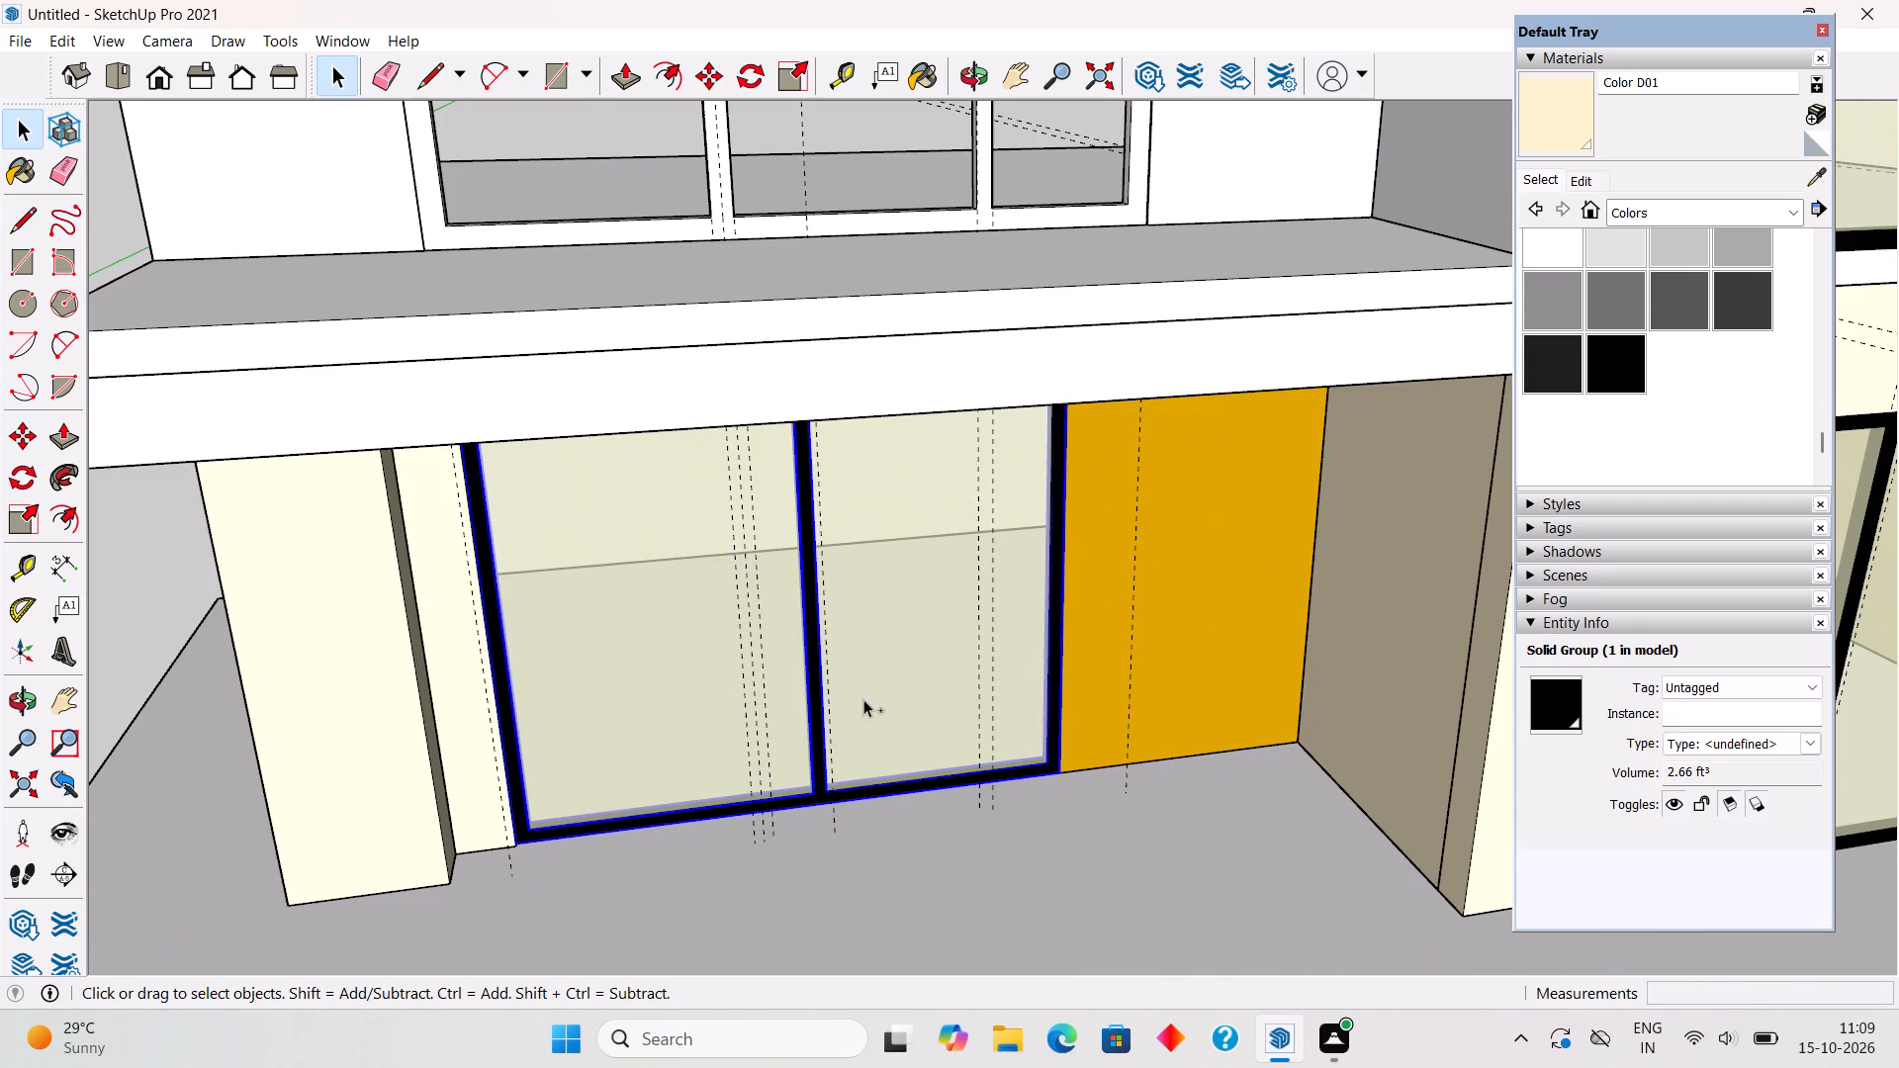
left_click(863, 699, "ctrl")
scroll(1086, 768, "up", 20)
scroll(1086, 768, "up", 6)
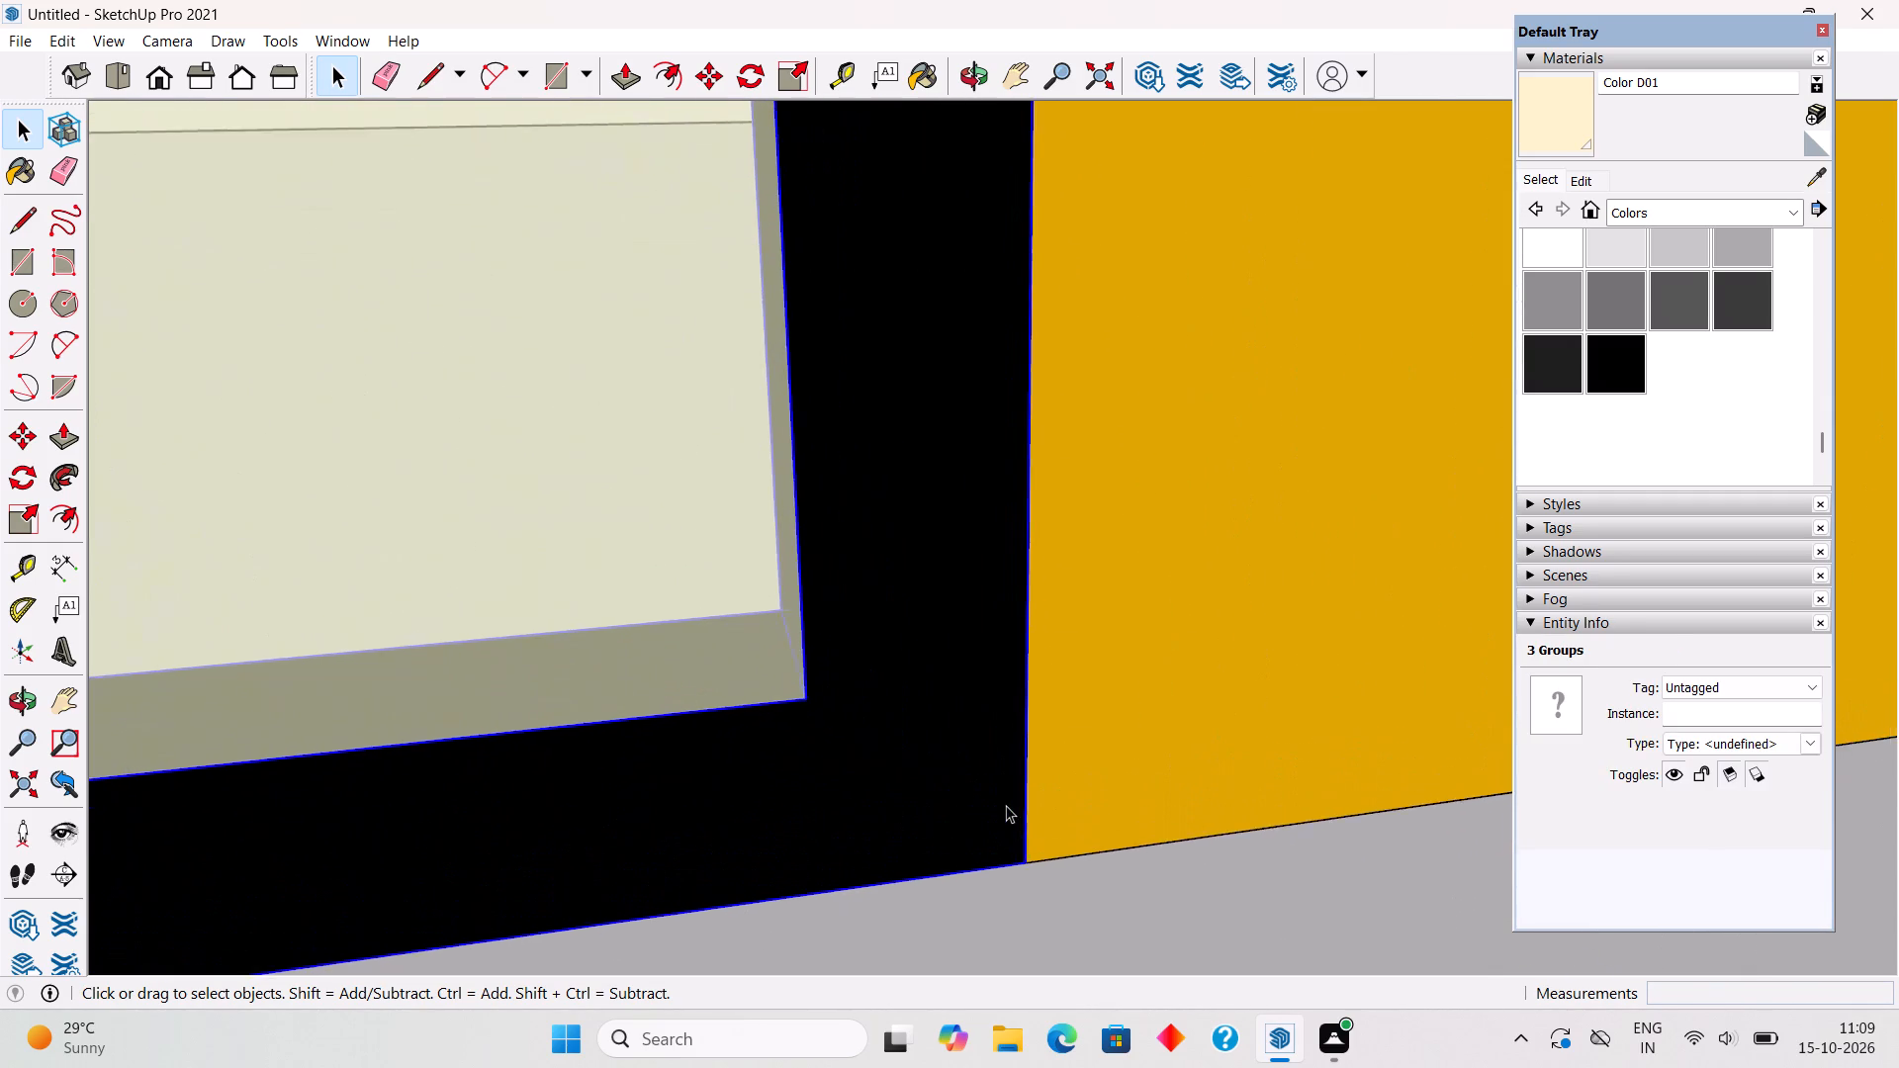
scroll(1006, 805, "up", 10)
left_click_drag(1015, 819, 1020, 835)
key("m")
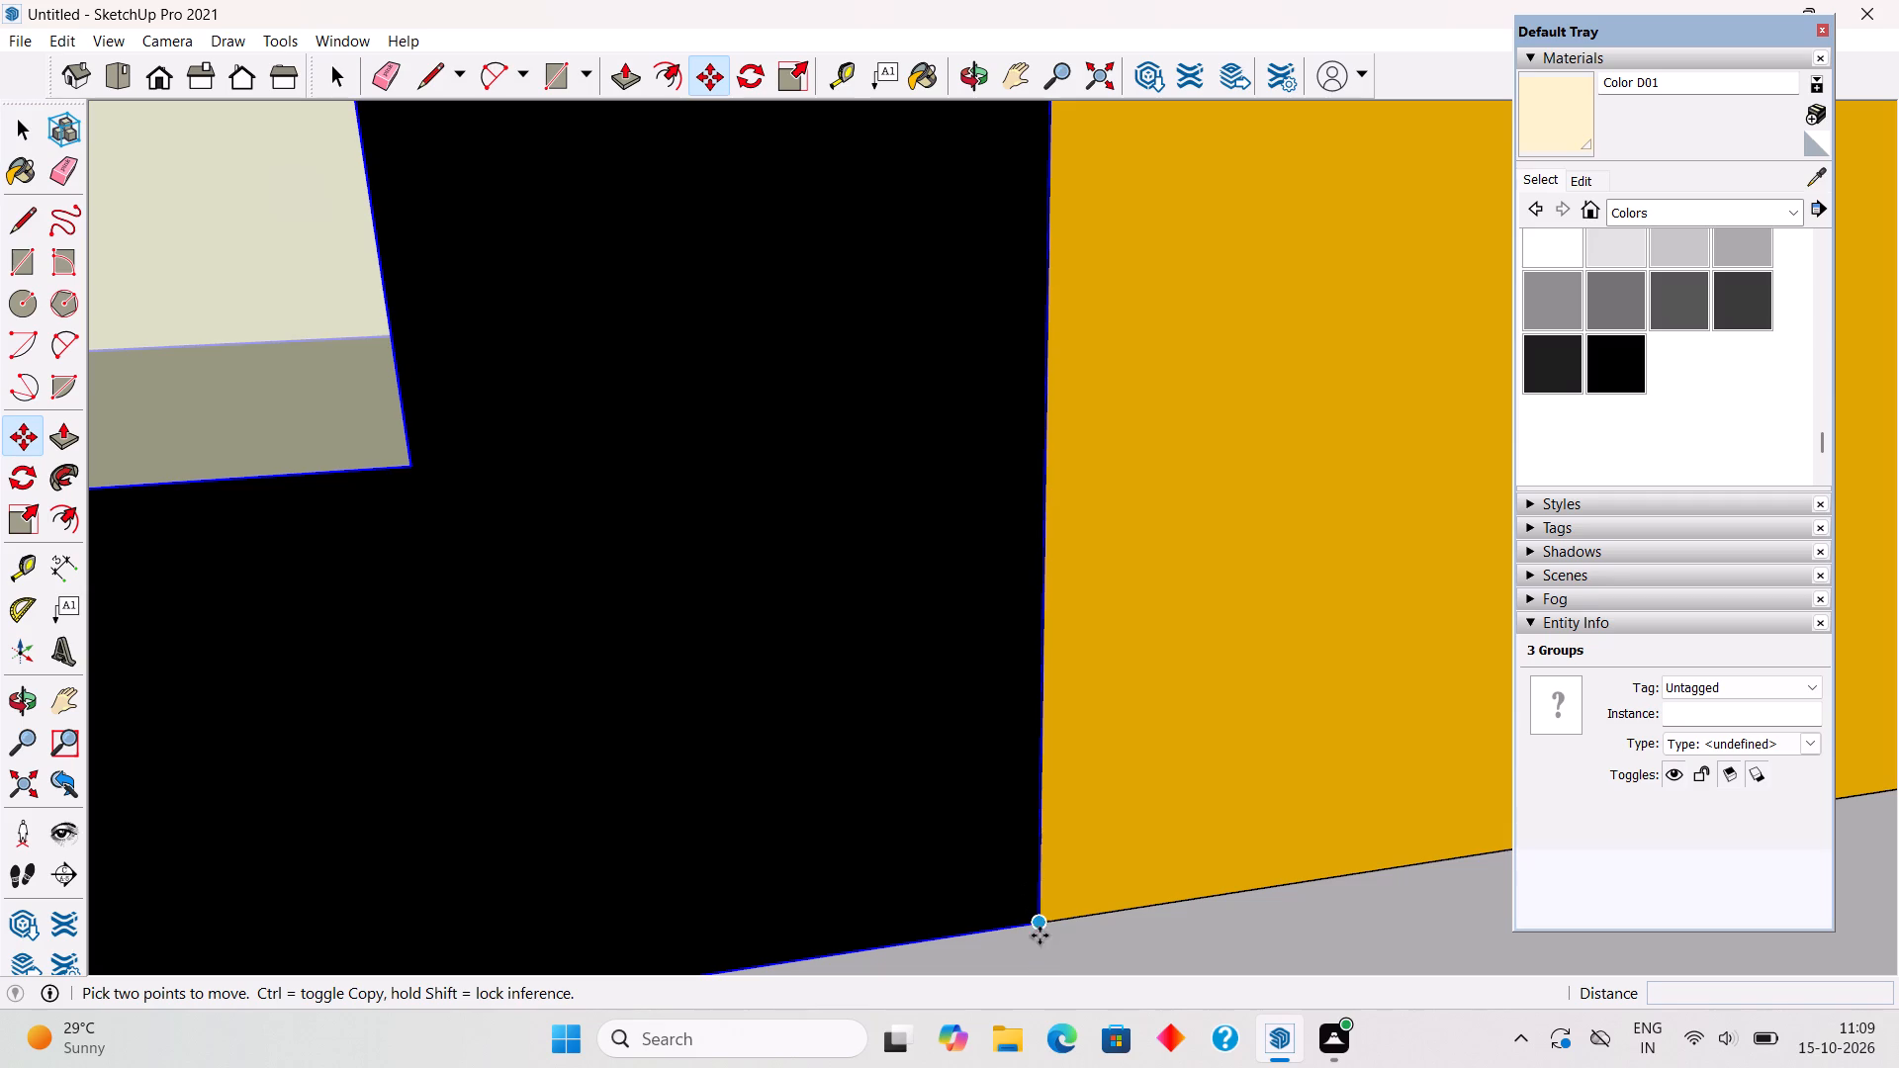
left_click(1036, 921)
type(".5\"")
key("Return")
key("space")
scroll(998, 856, "down", 7)
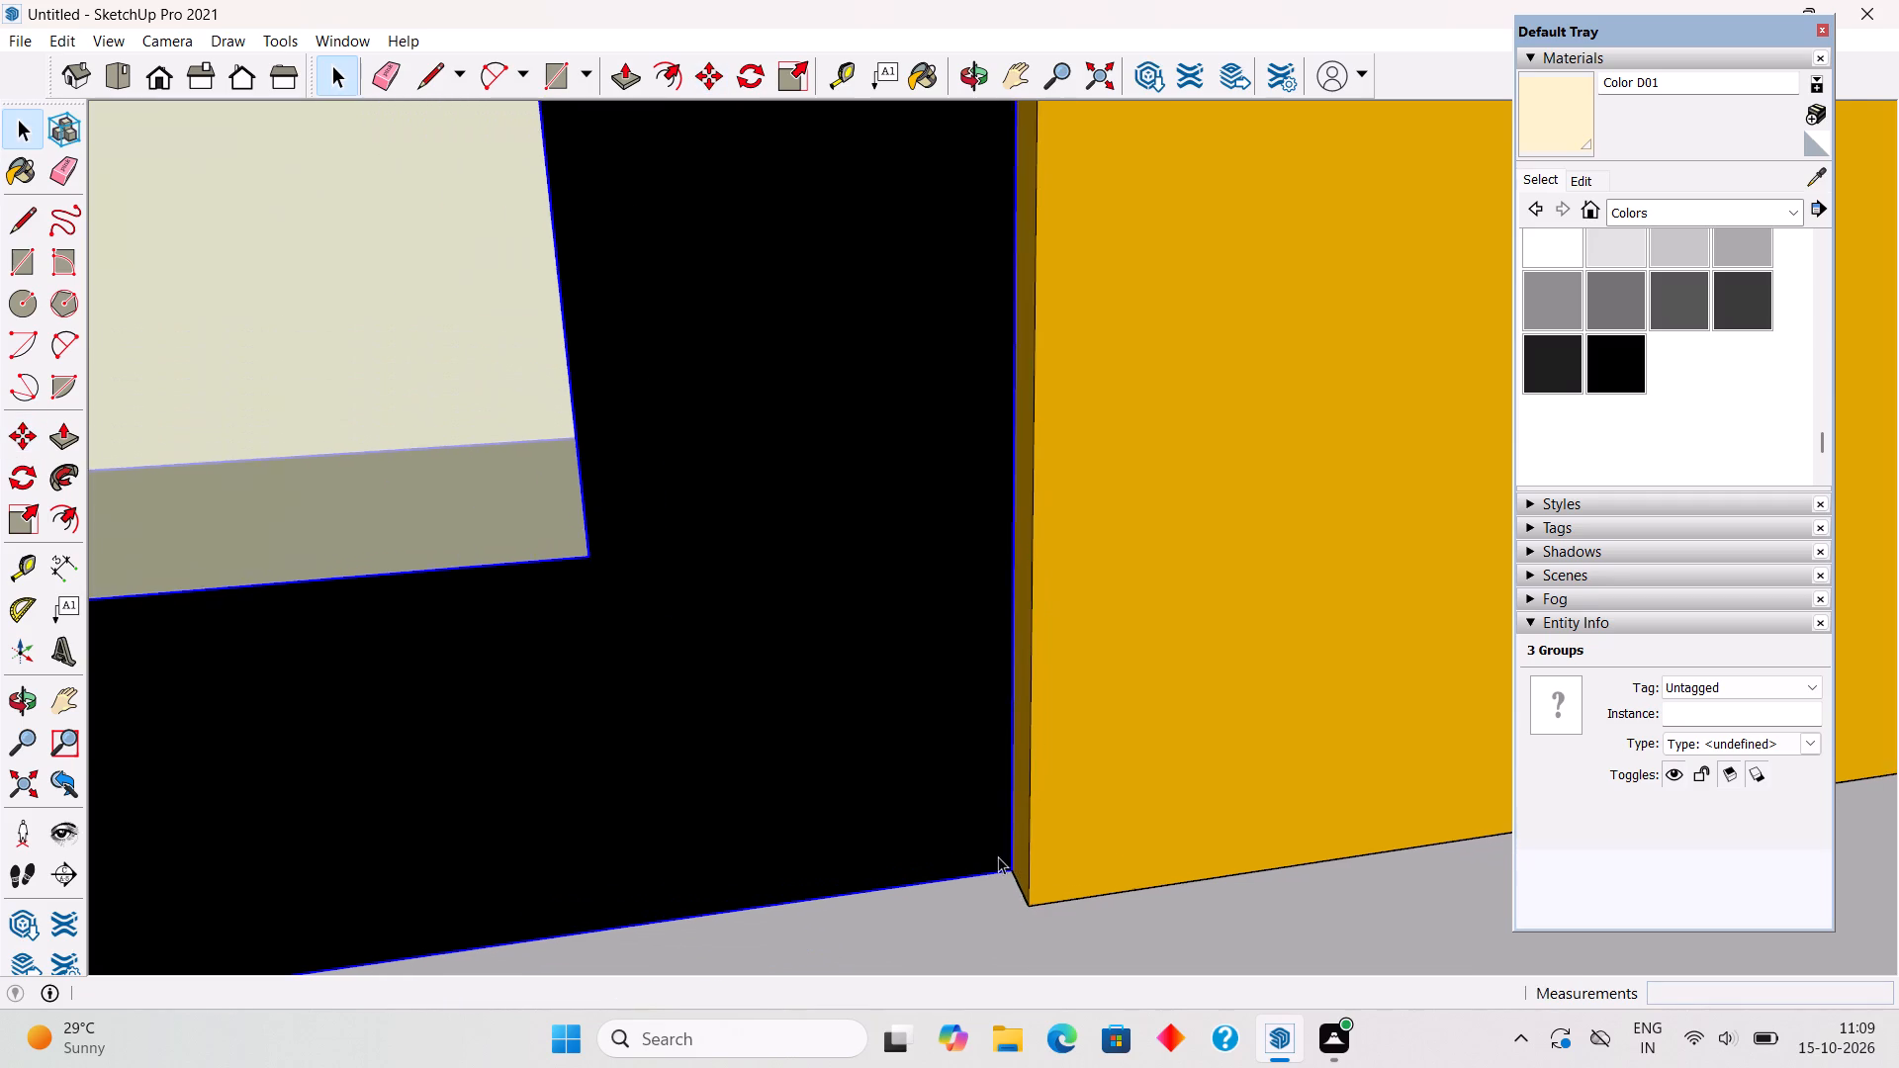
scroll(998, 856, "down", 16)
scroll(969, 890, "down", 20)
scroll(969, 890, "down", 8)
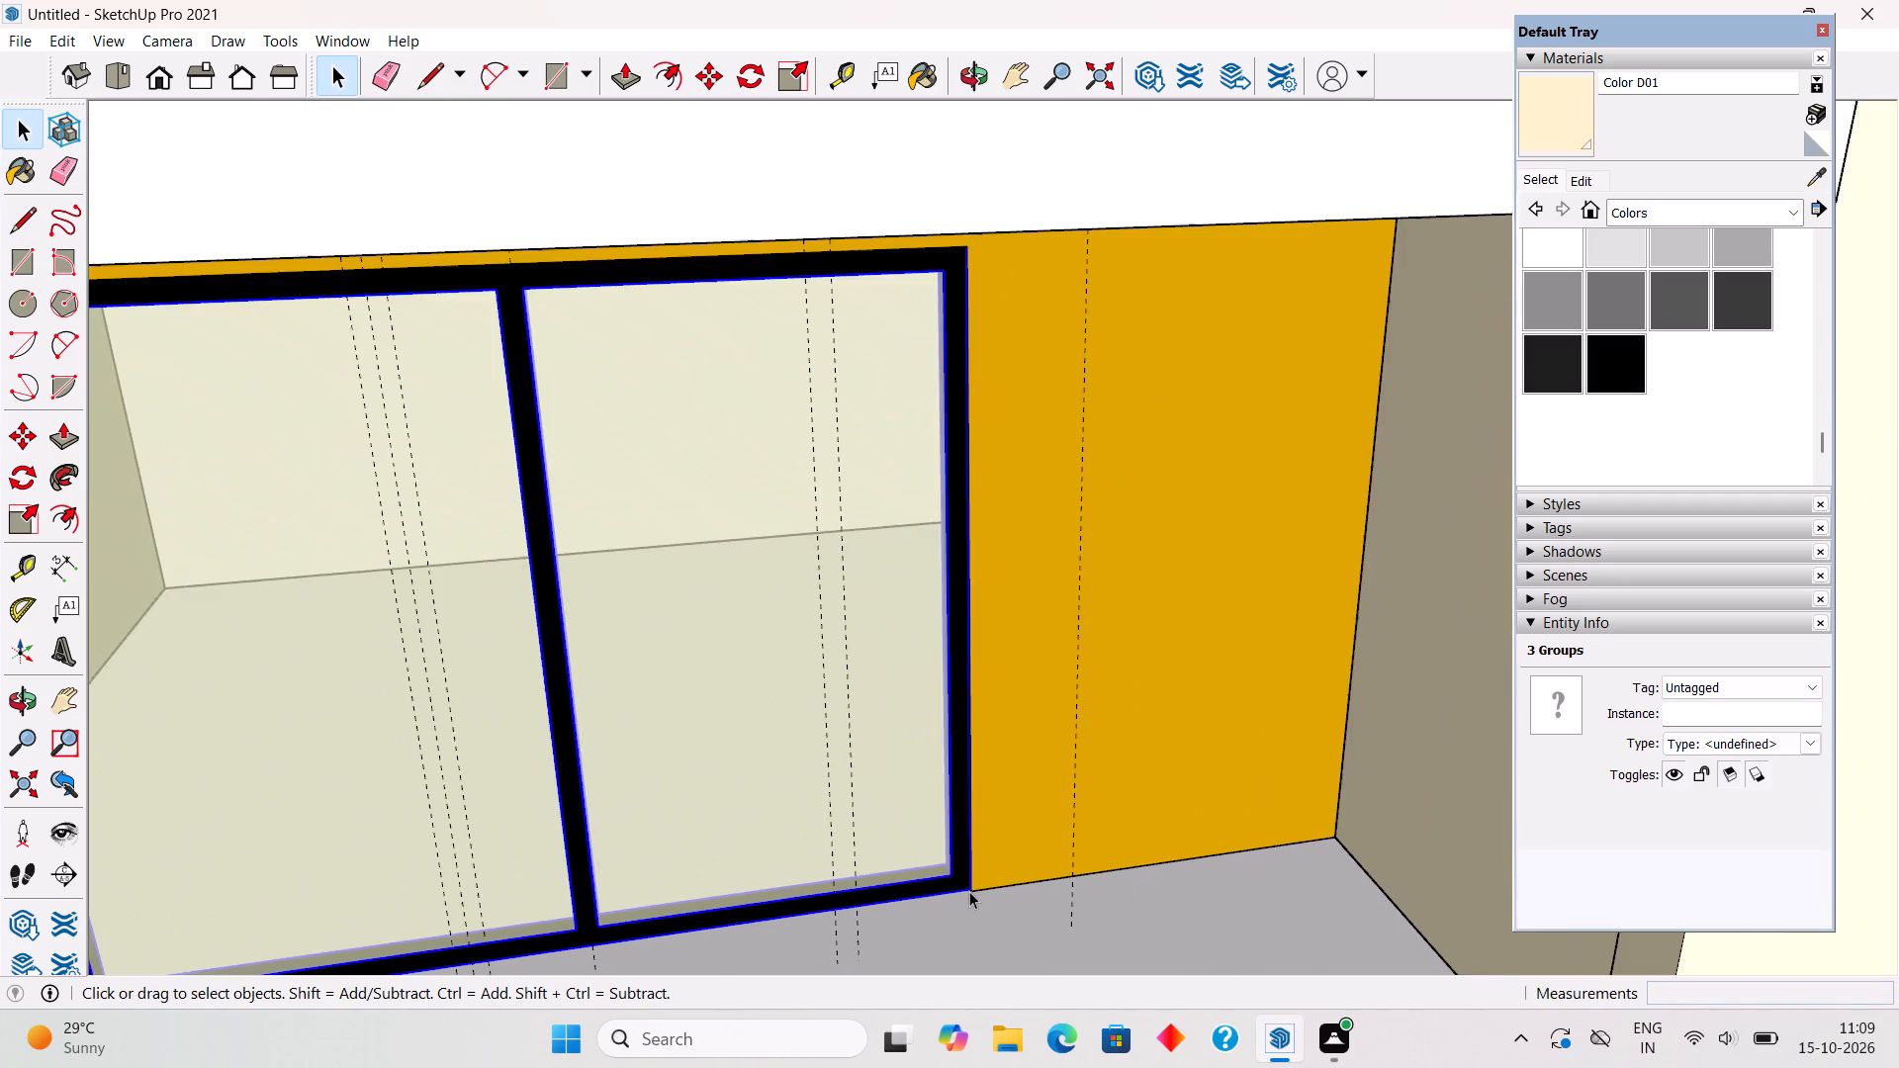
scroll(969, 891, "down", 18)
left_click(590, 725)
middle_click_drag(1003, 785, 1009, 761)
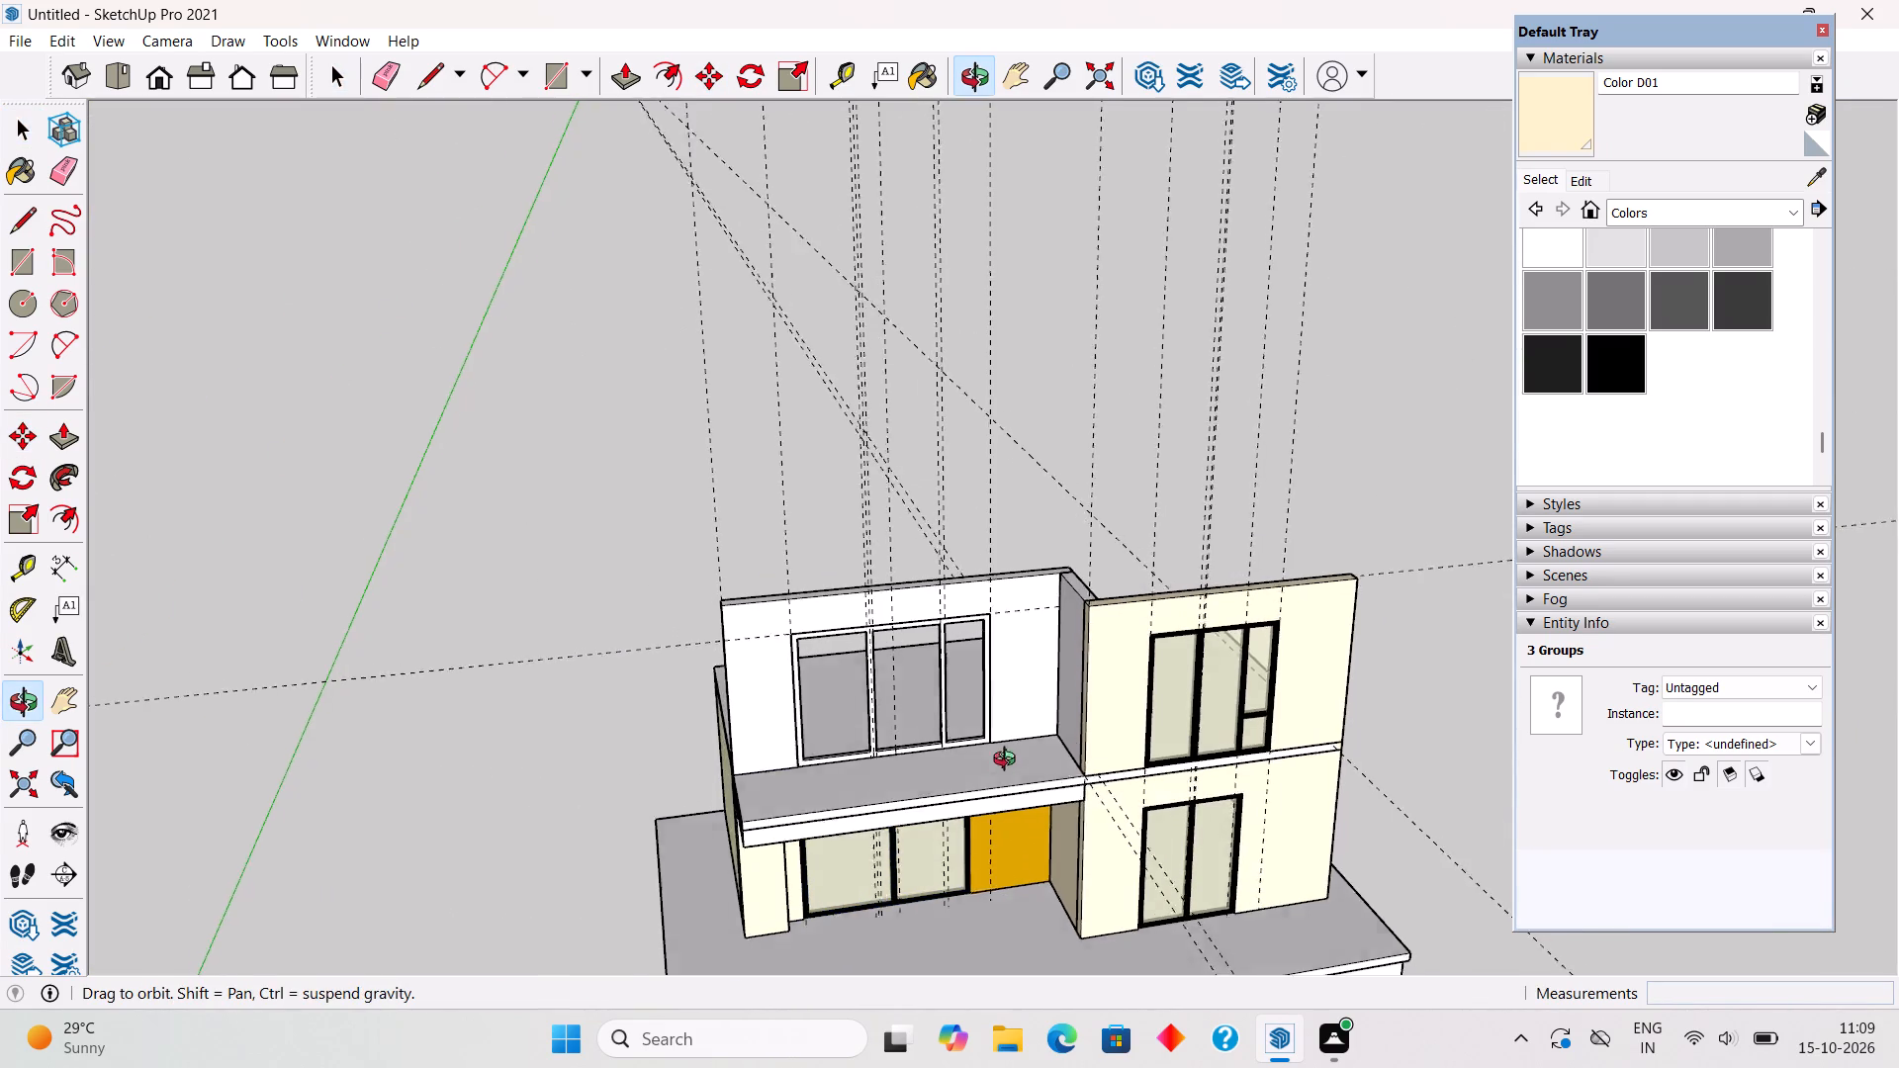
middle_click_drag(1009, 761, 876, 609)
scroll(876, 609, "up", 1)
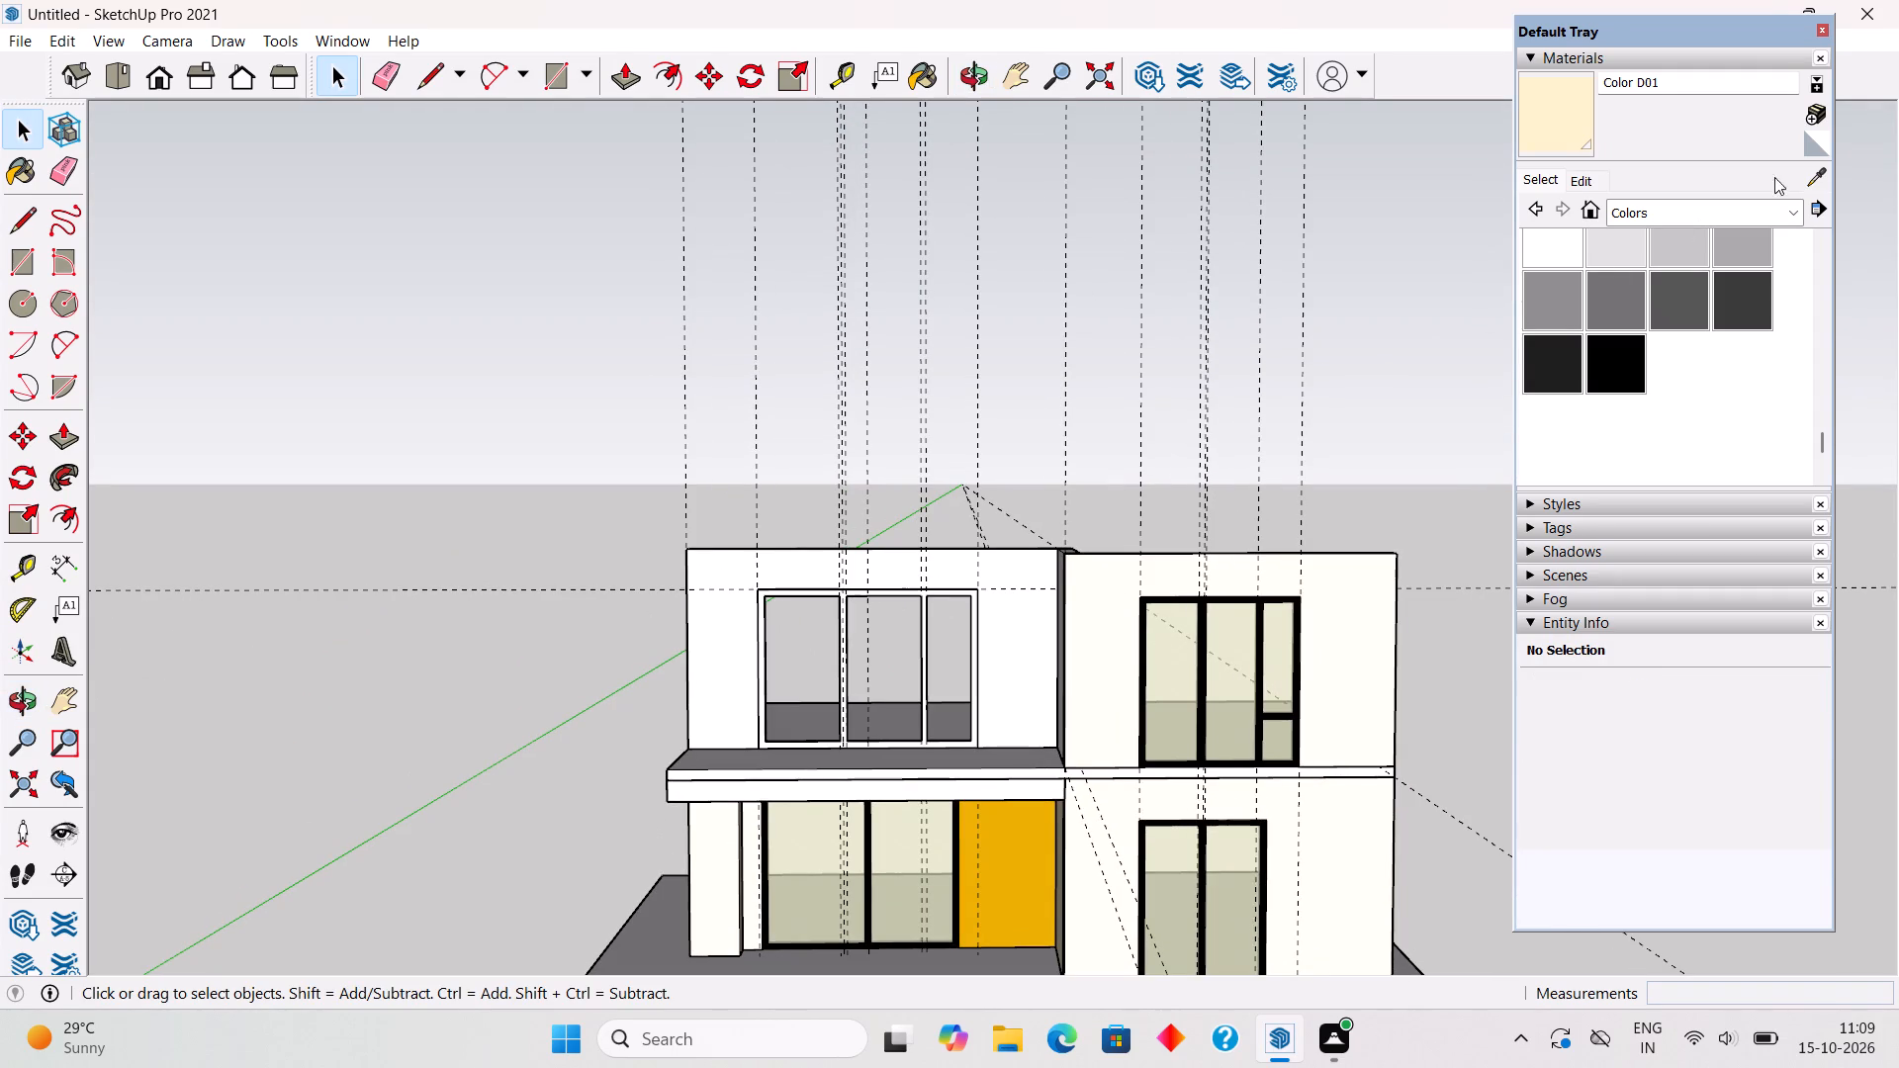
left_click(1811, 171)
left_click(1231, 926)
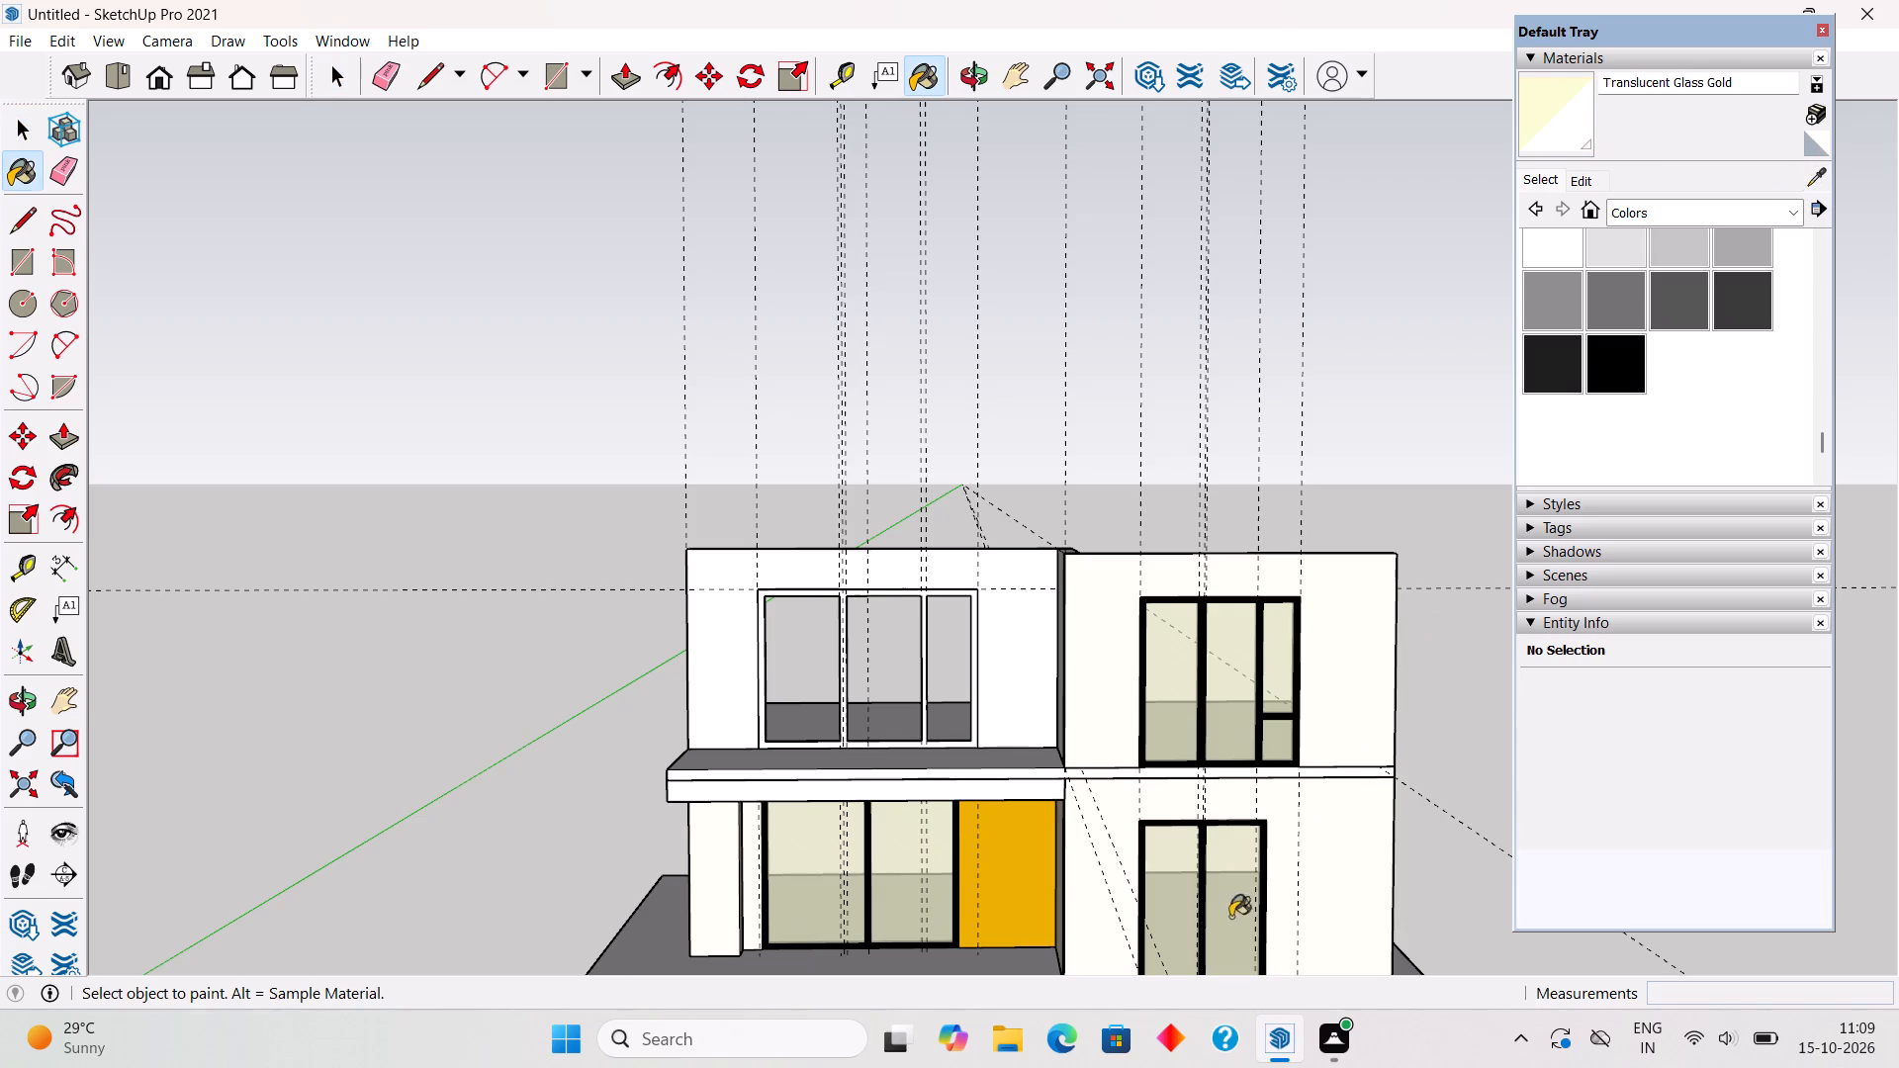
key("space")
Draw three rectangular glass panes filling the openings of the white upper-storey window frame, the first 3' 9" by 7' 4".
scroll(909, 421, "up", 6)
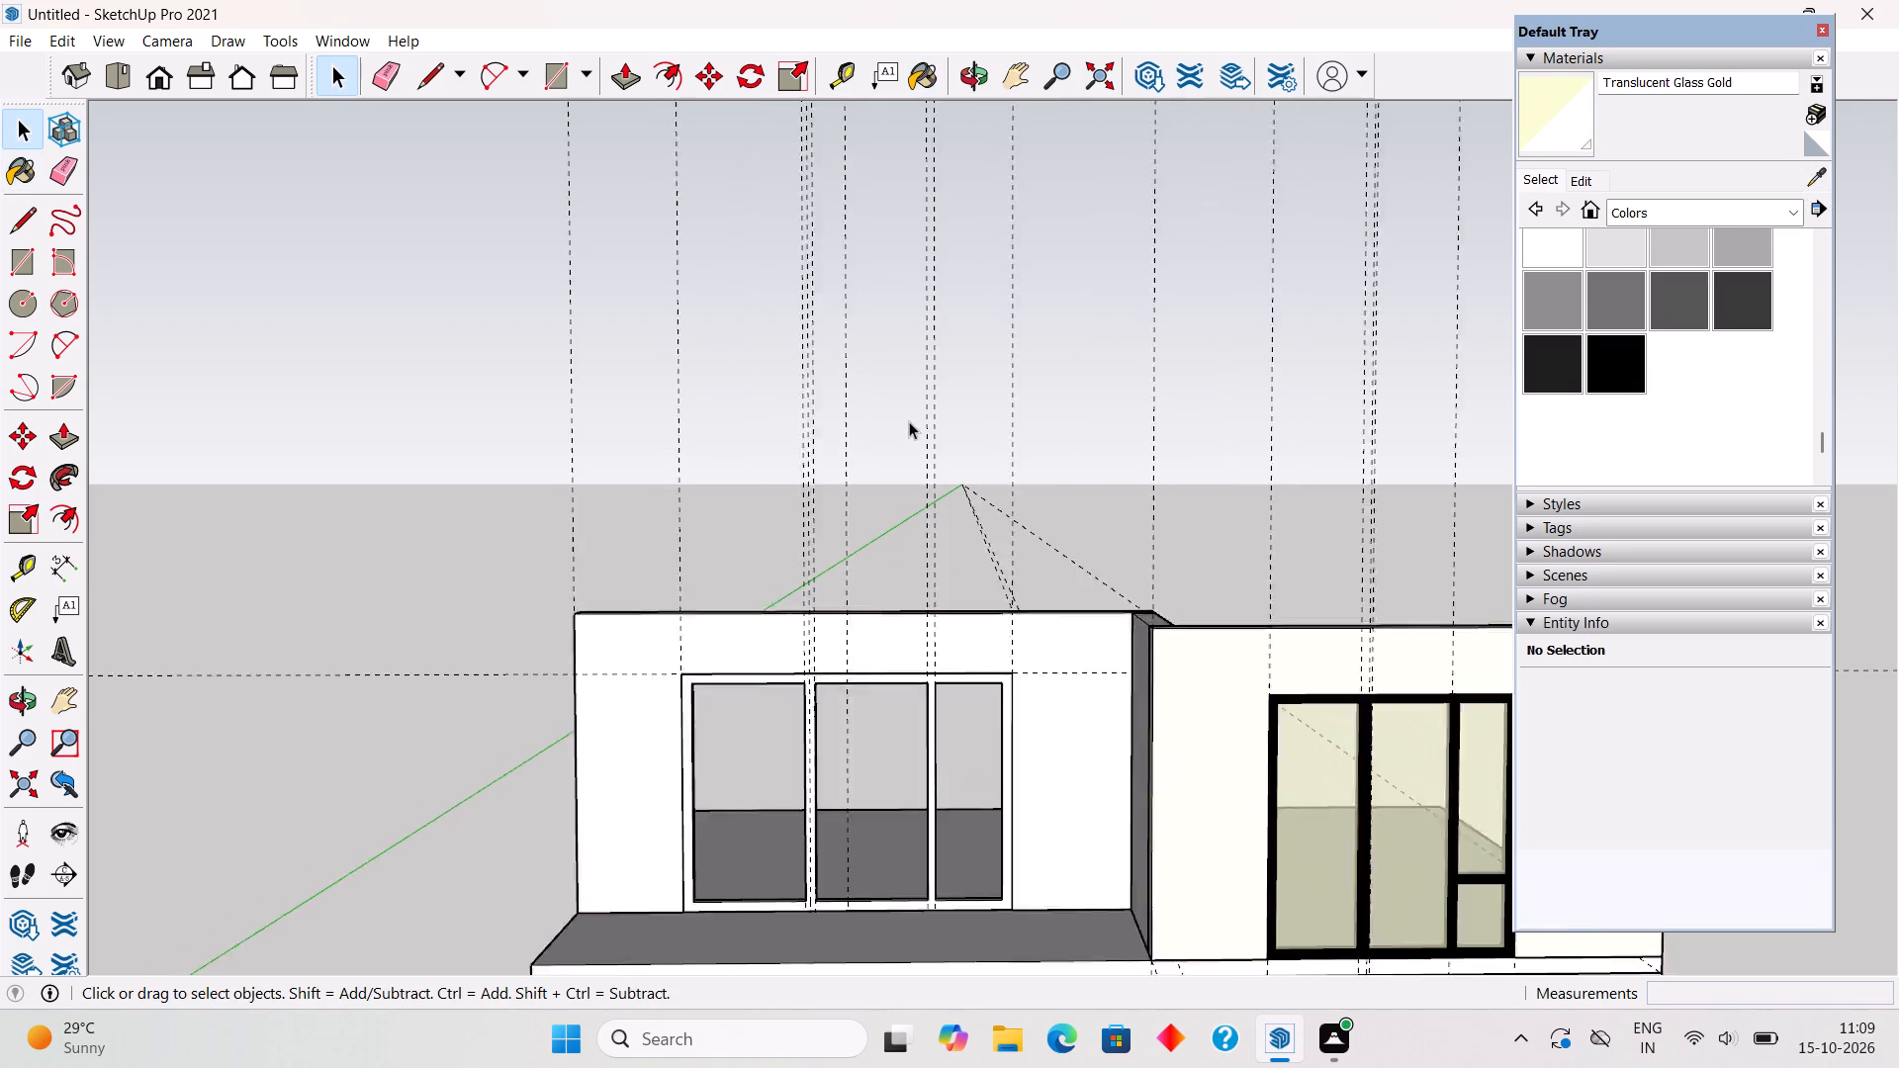
scroll(965, 477, "down", 6)
middle_click_drag(941, 776, 941, 869)
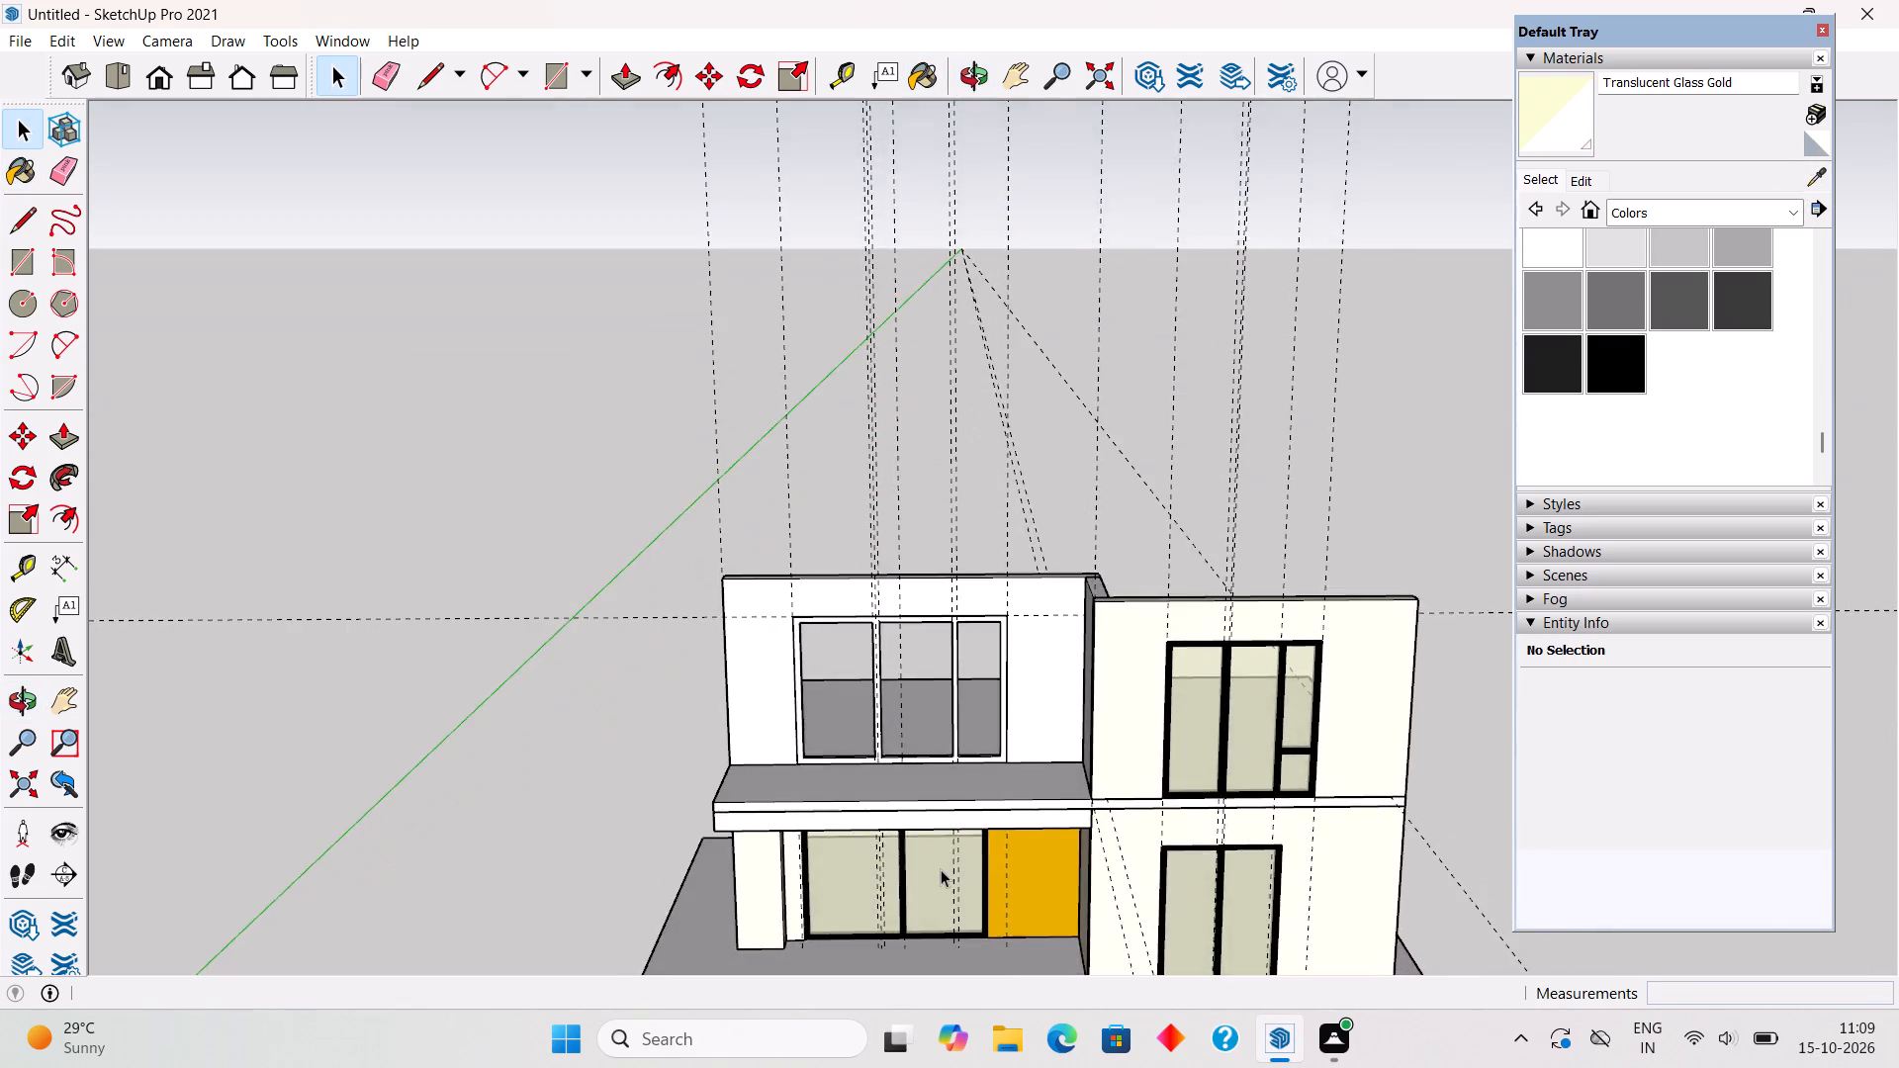
scroll(941, 869, "up", 7)
key("r")
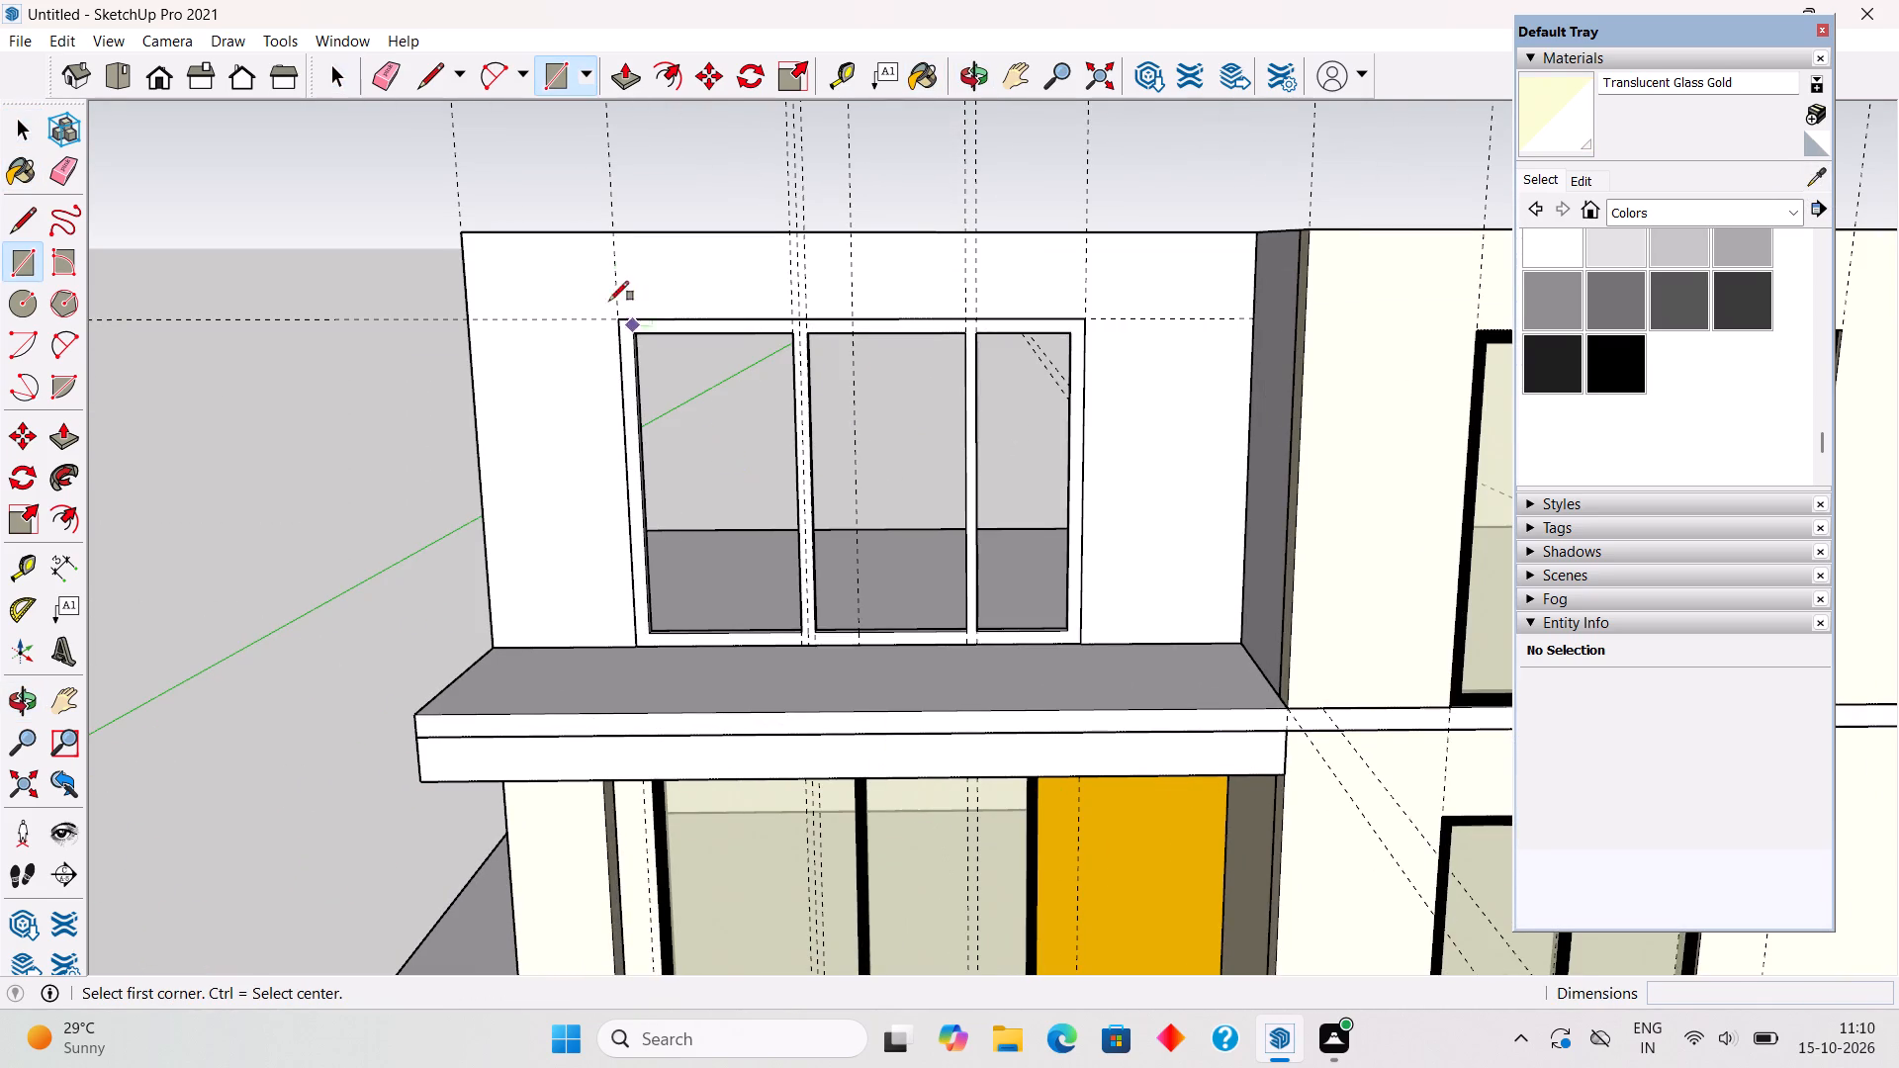
left_click(632, 336)
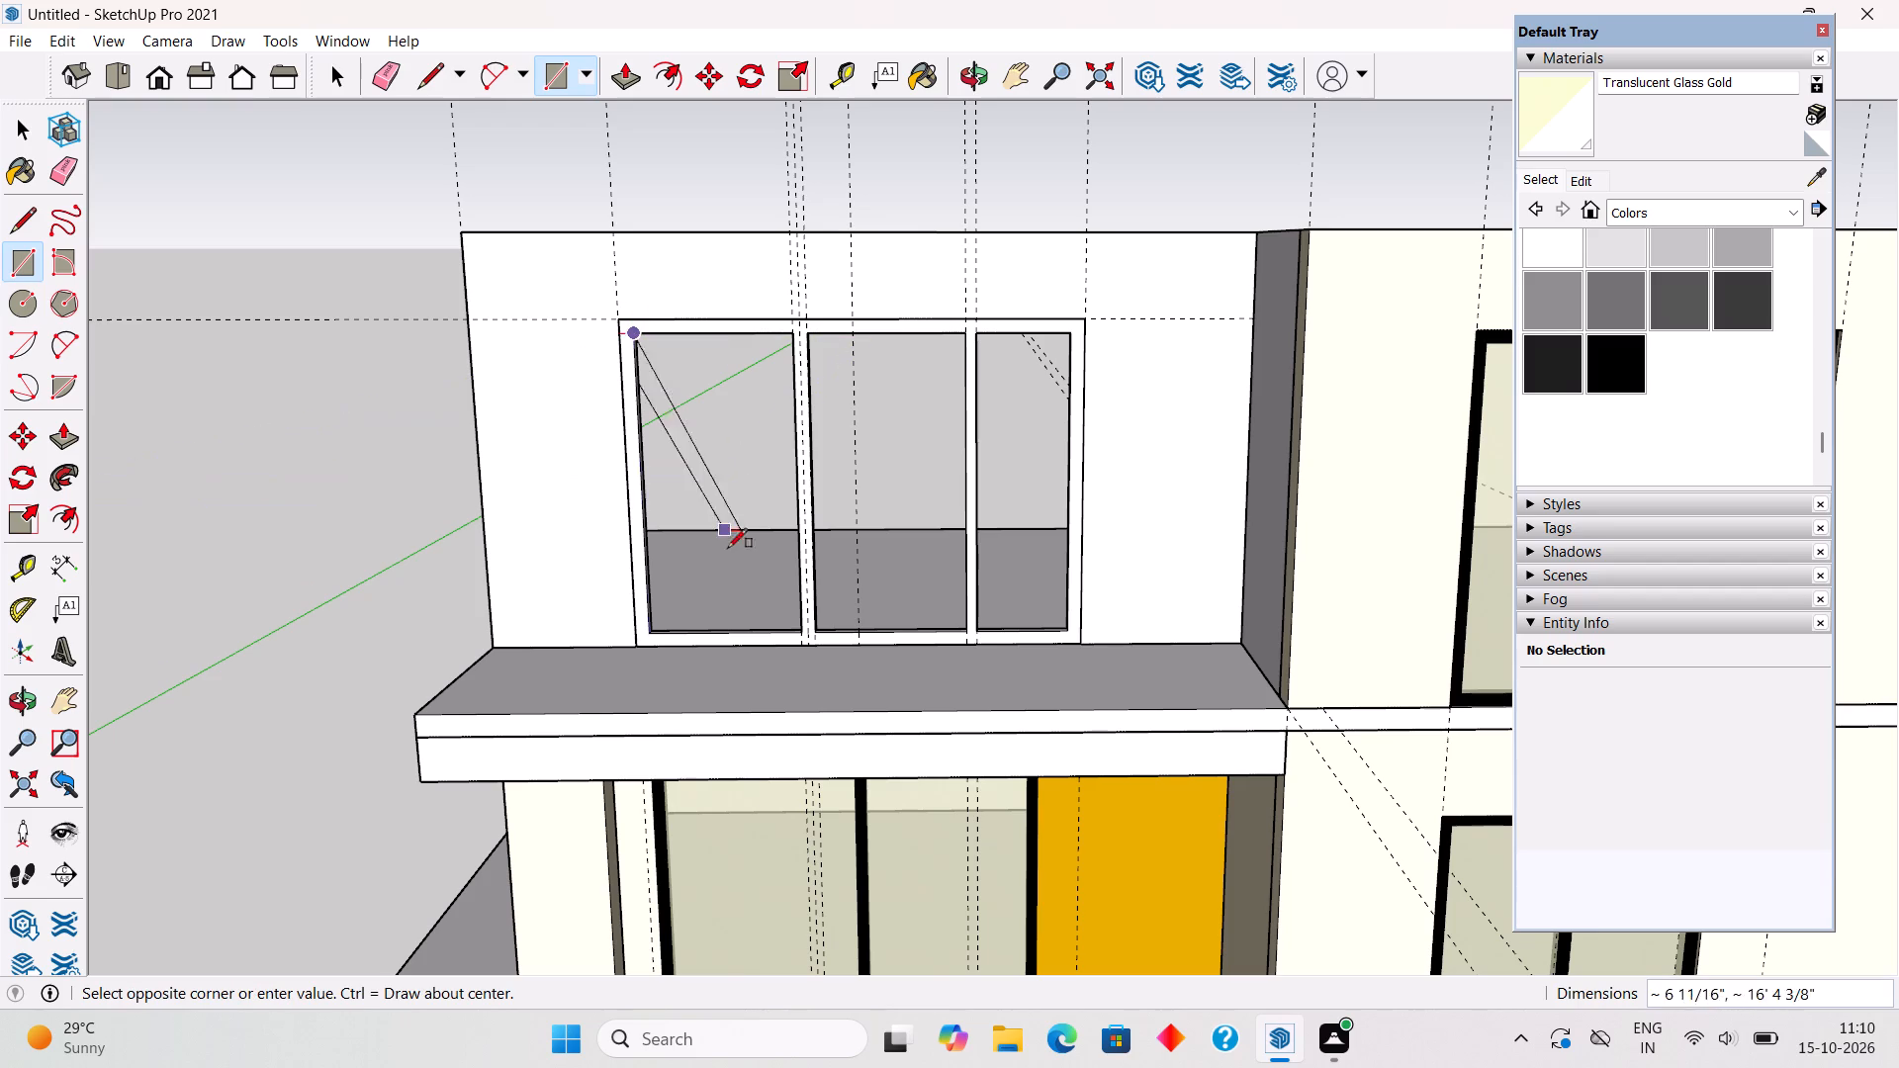
left_click(793, 630)
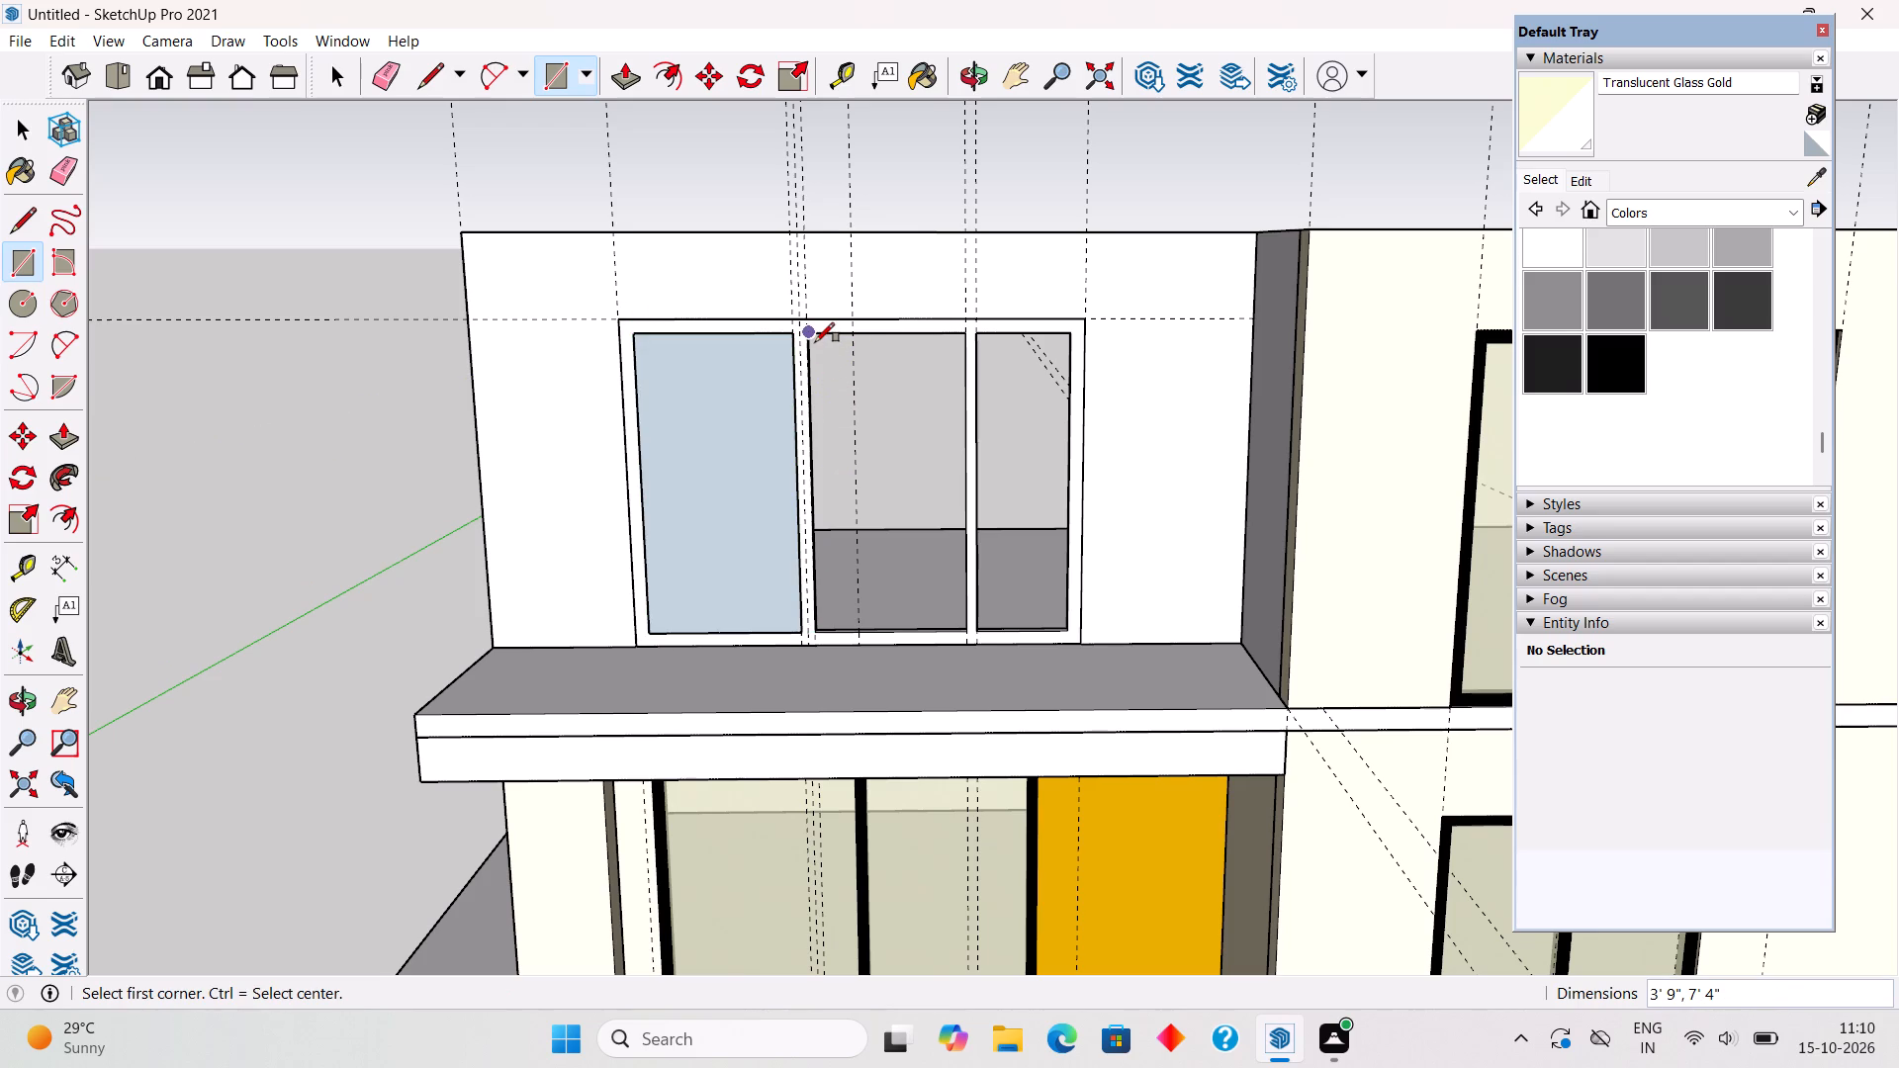
left_click(815, 342)
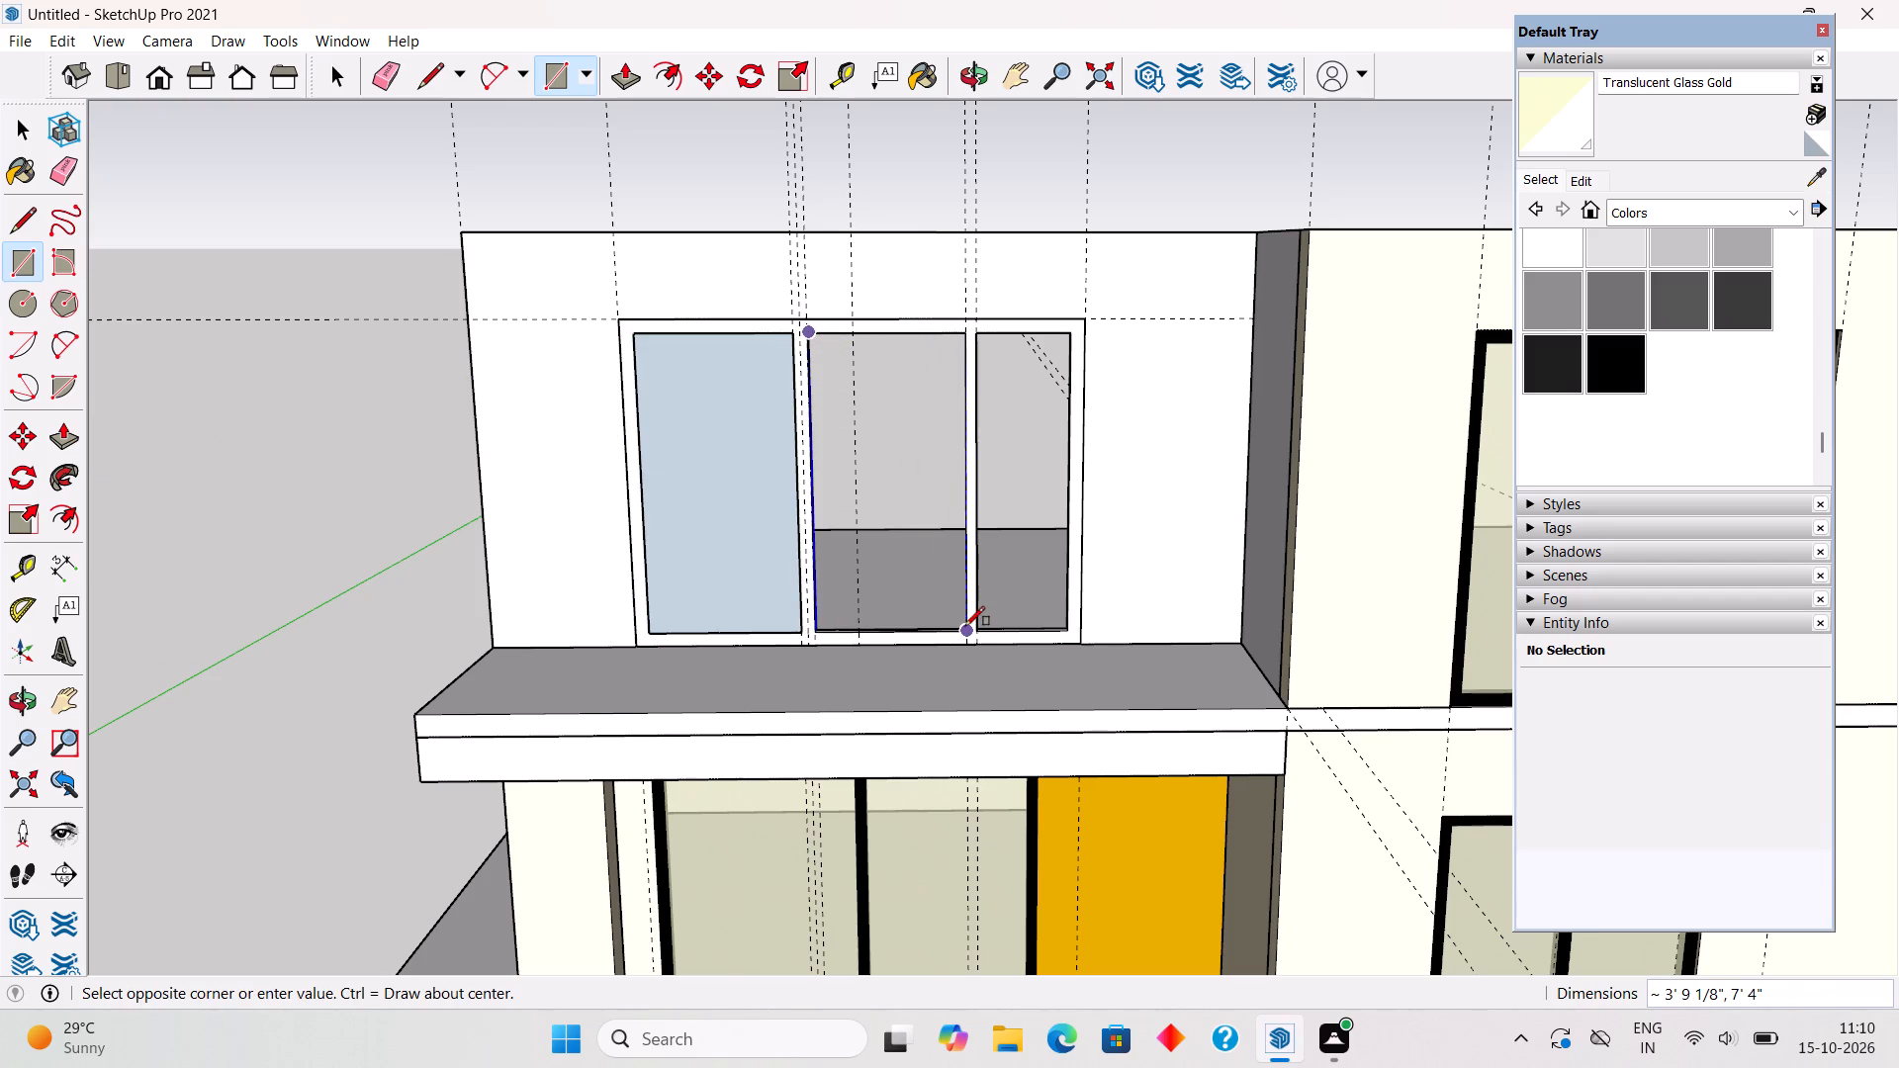
left_click(966, 627)
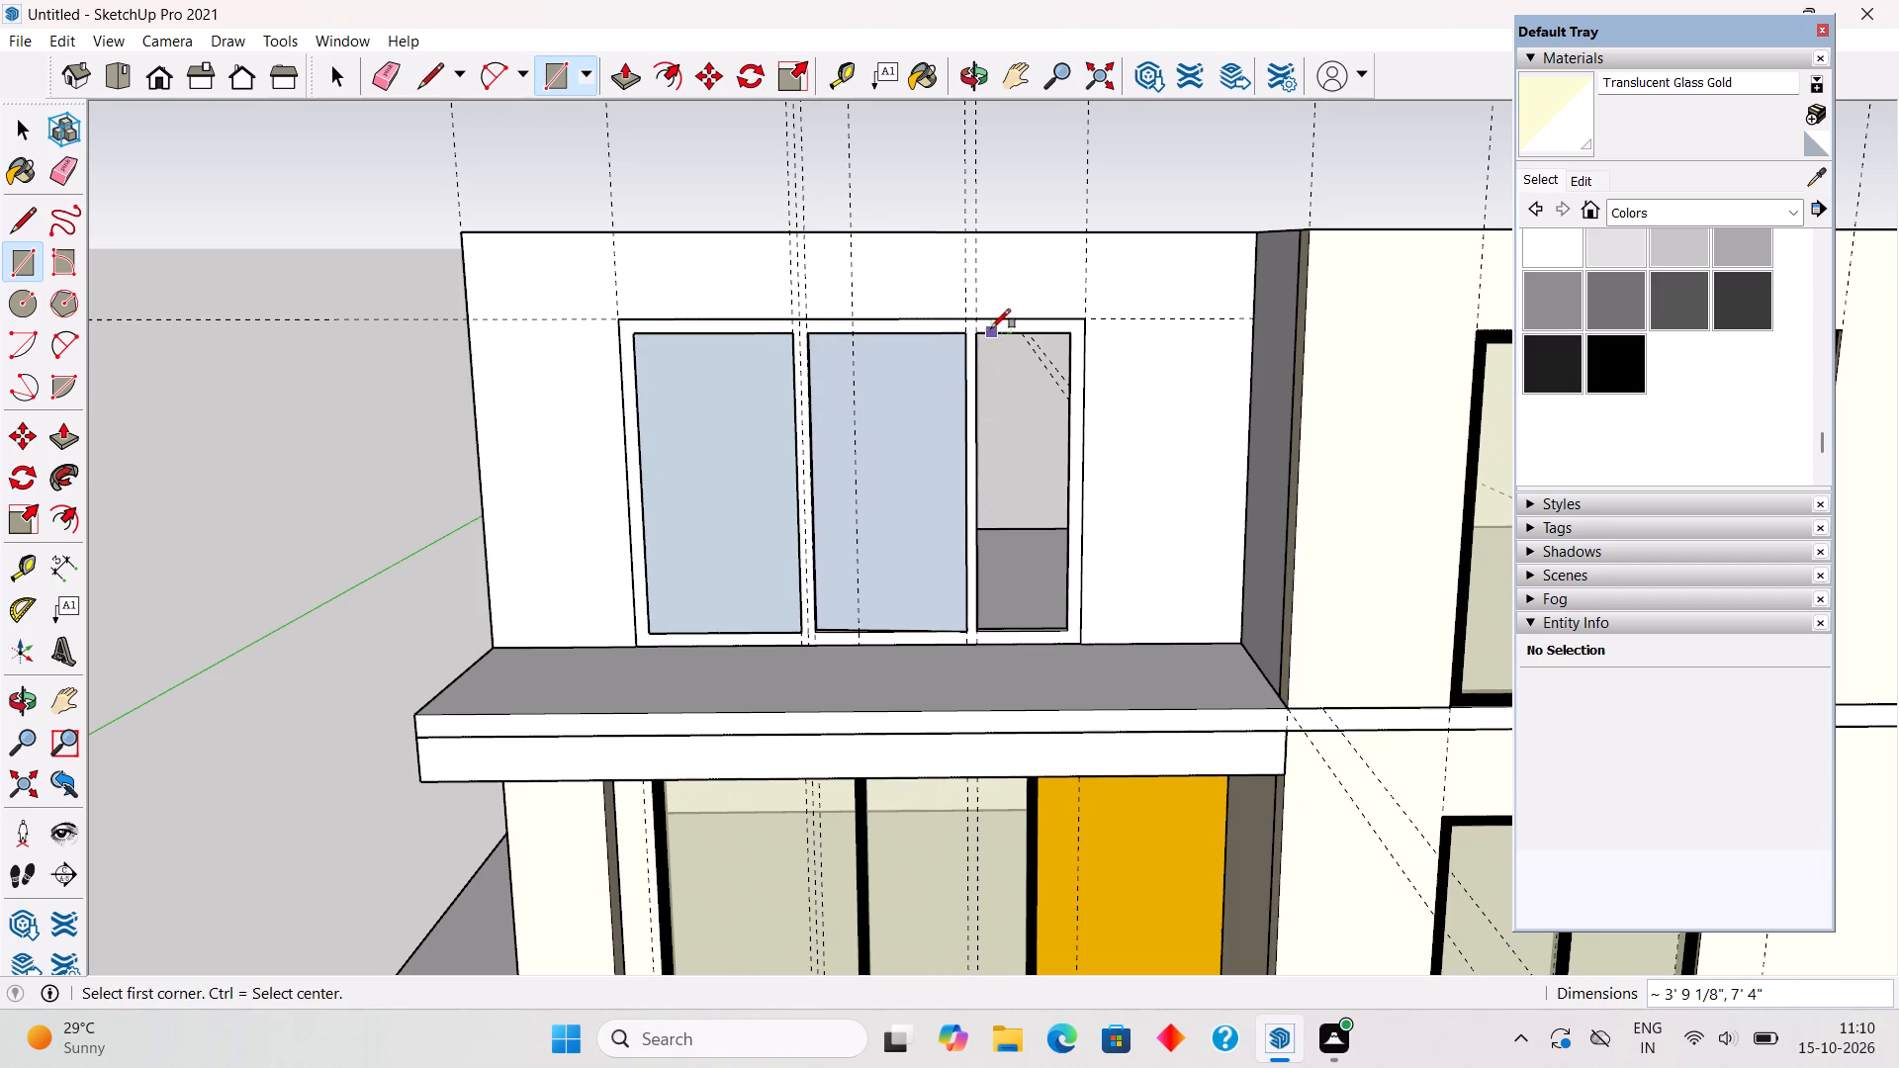
left_click(980, 331)
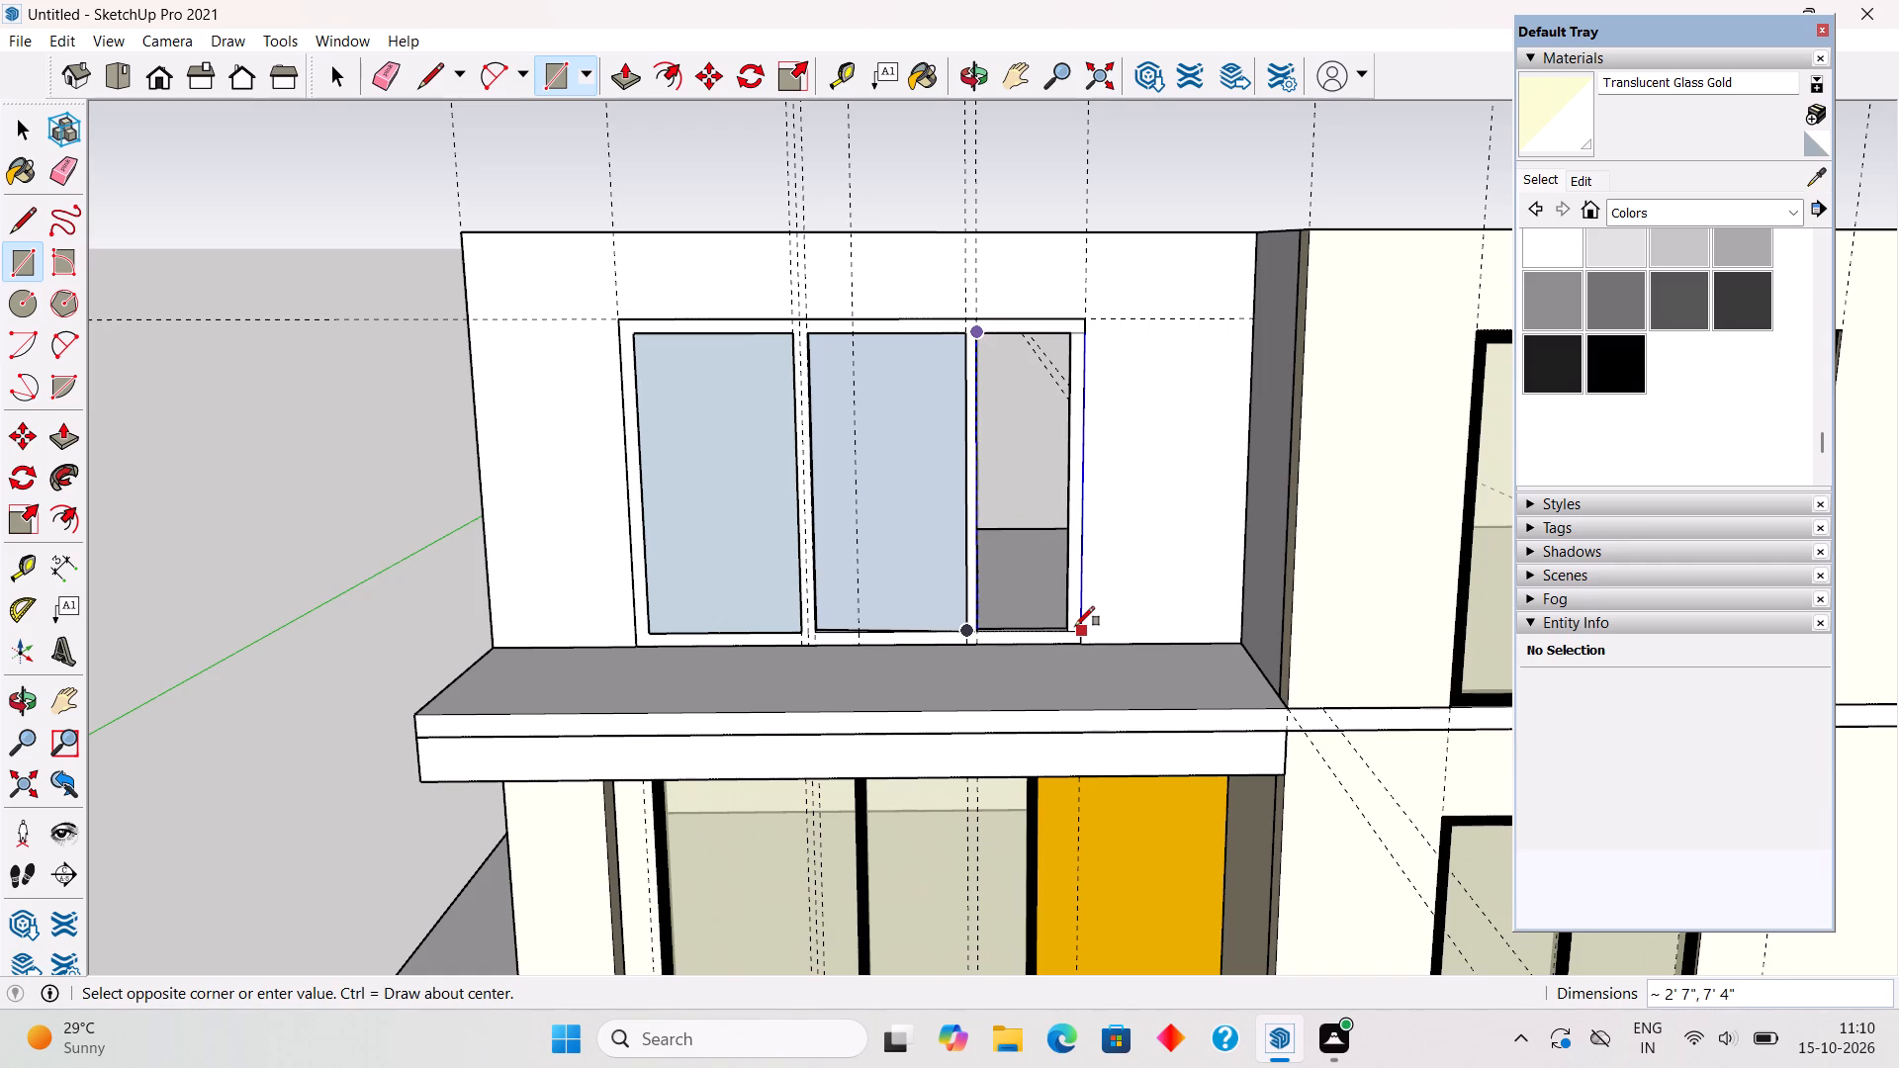
left_click(1067, 635)
key("space")
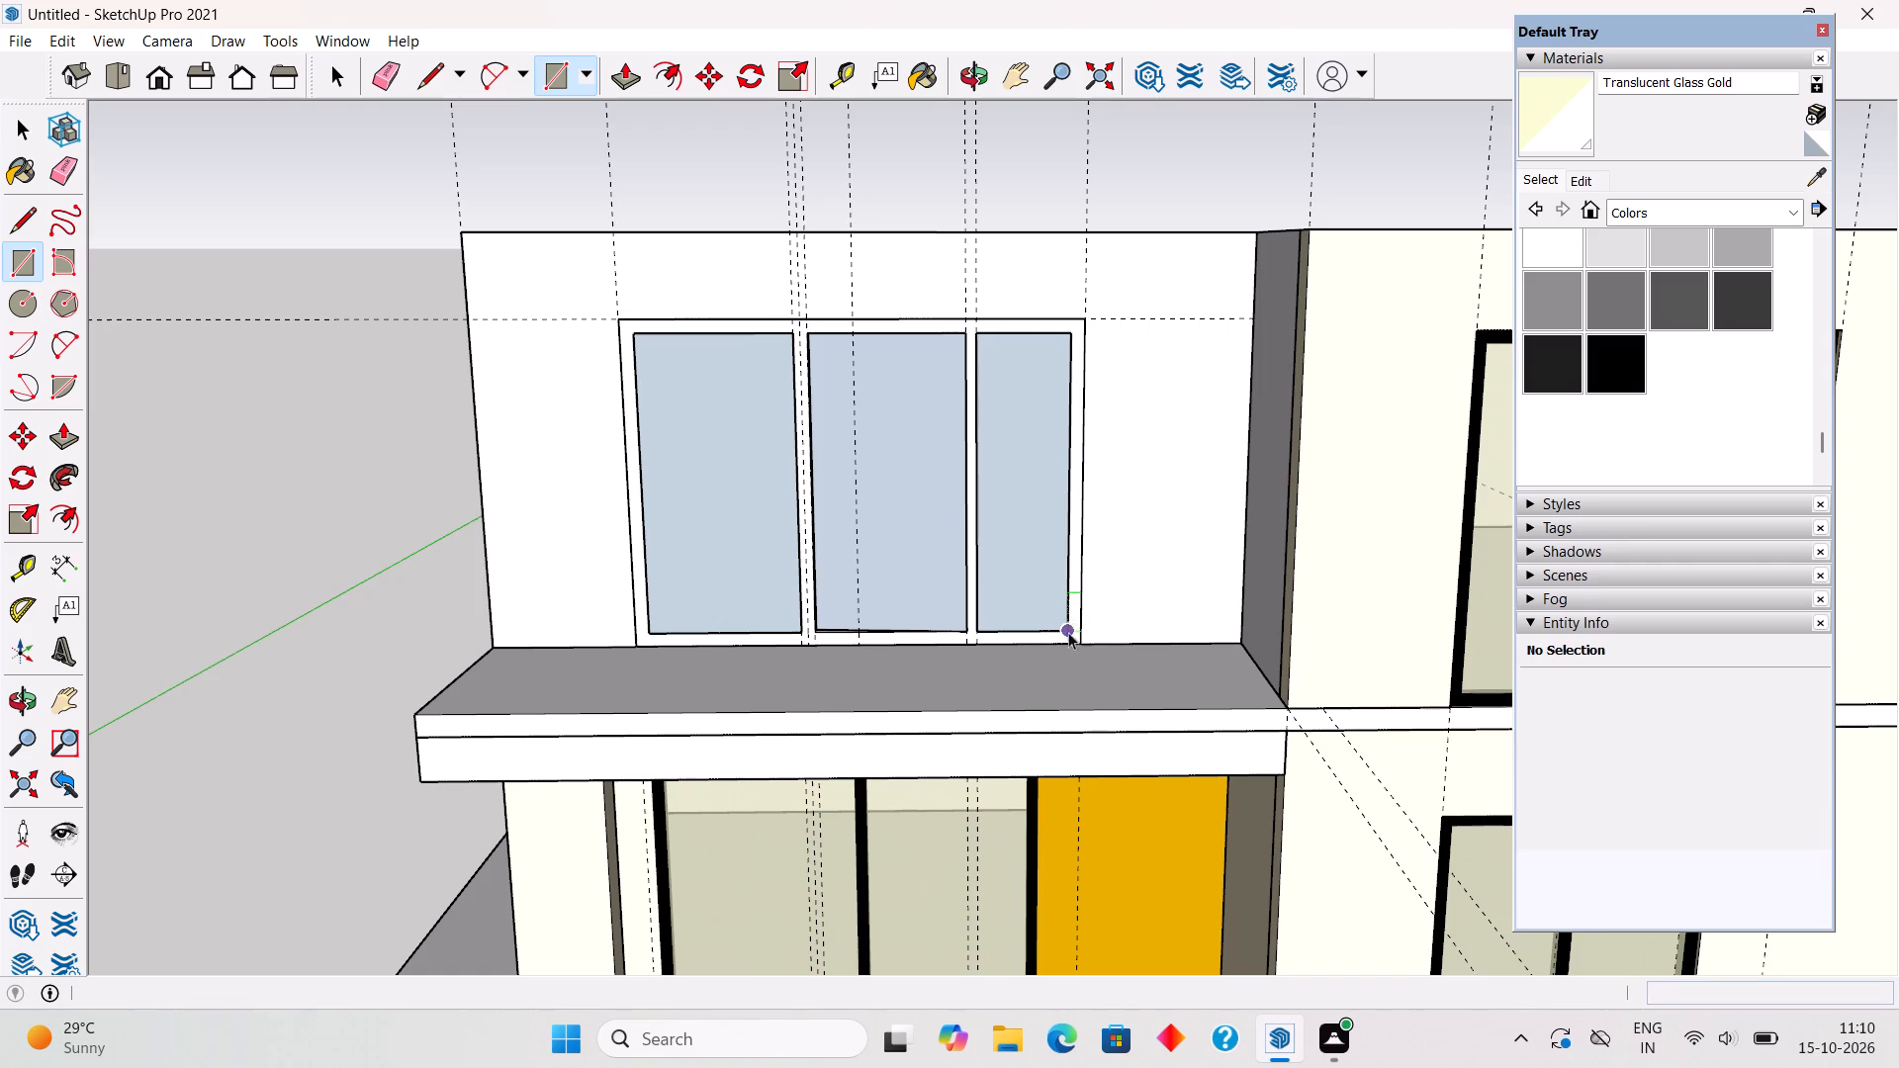
Make each of the three new upper-storey window panes into its own separate group.
triple_click(1055, 565)
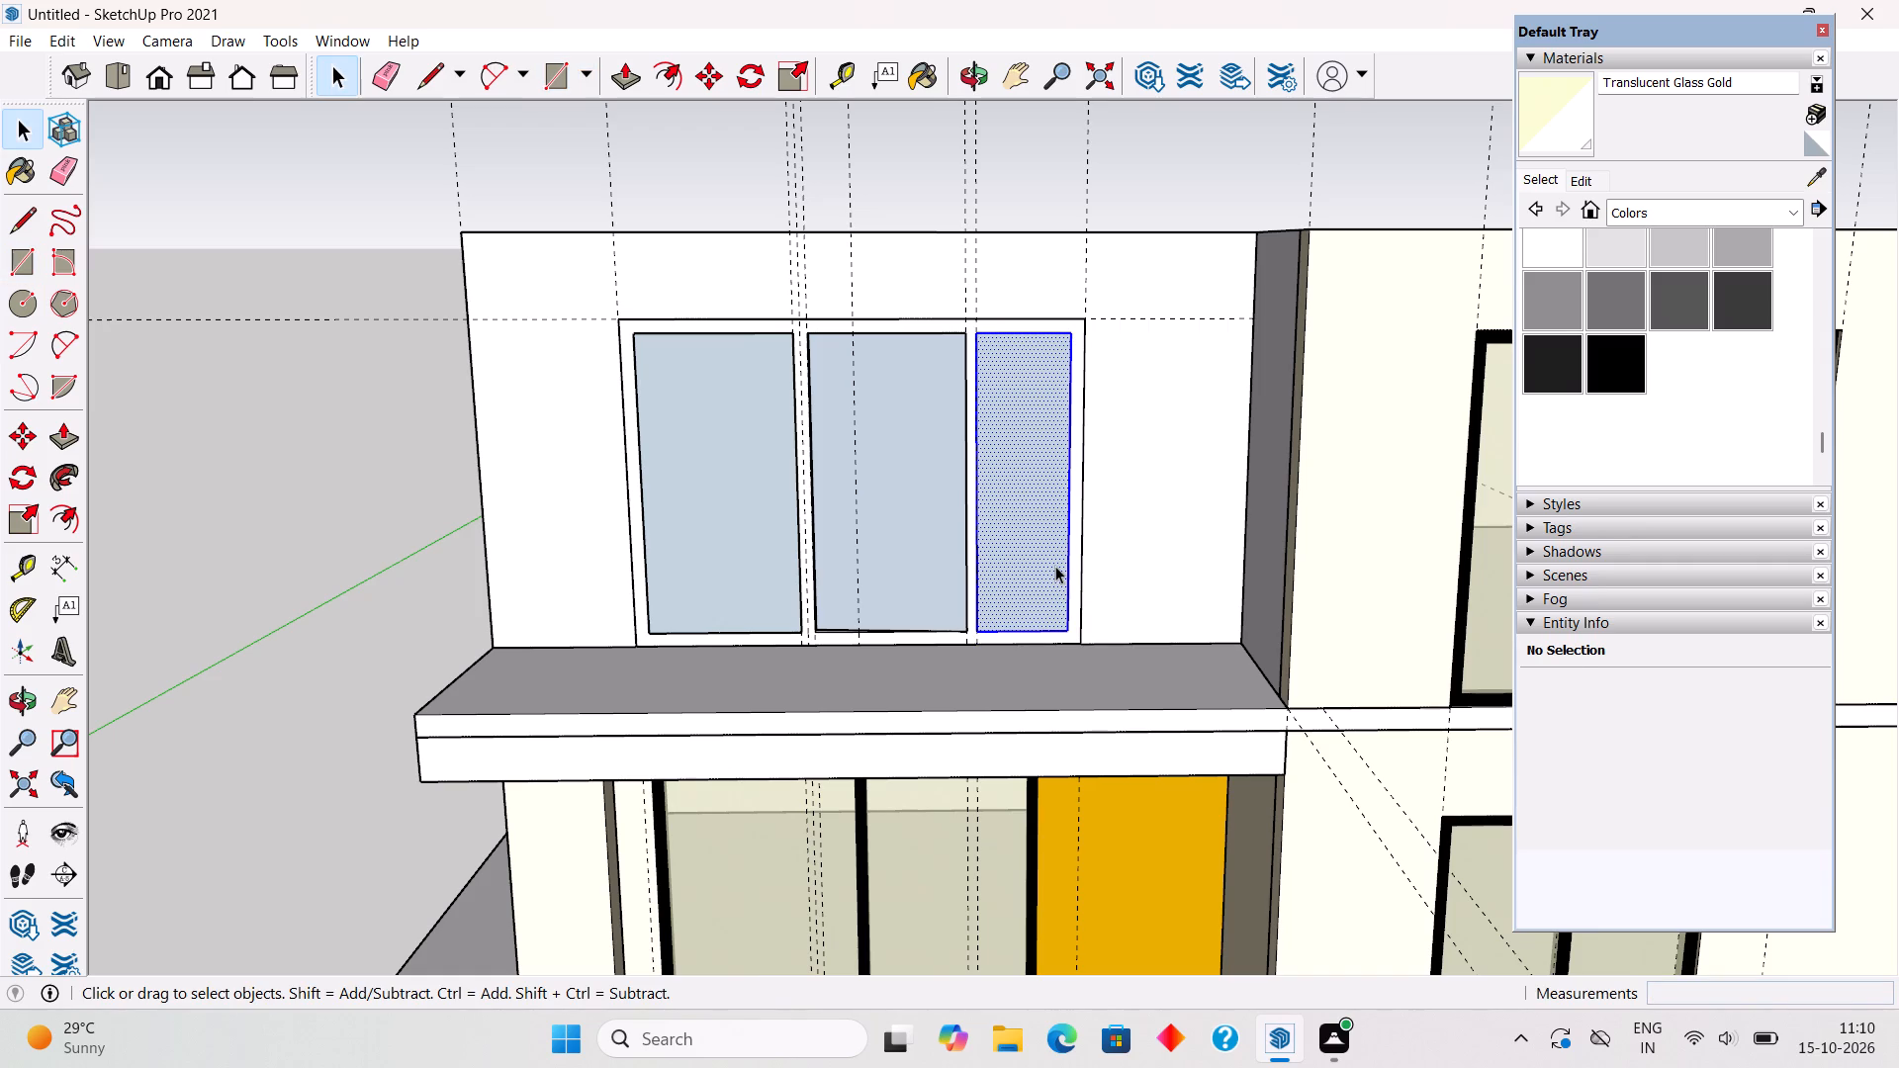
right_click(1055, 566)
left_click(1128, 763)
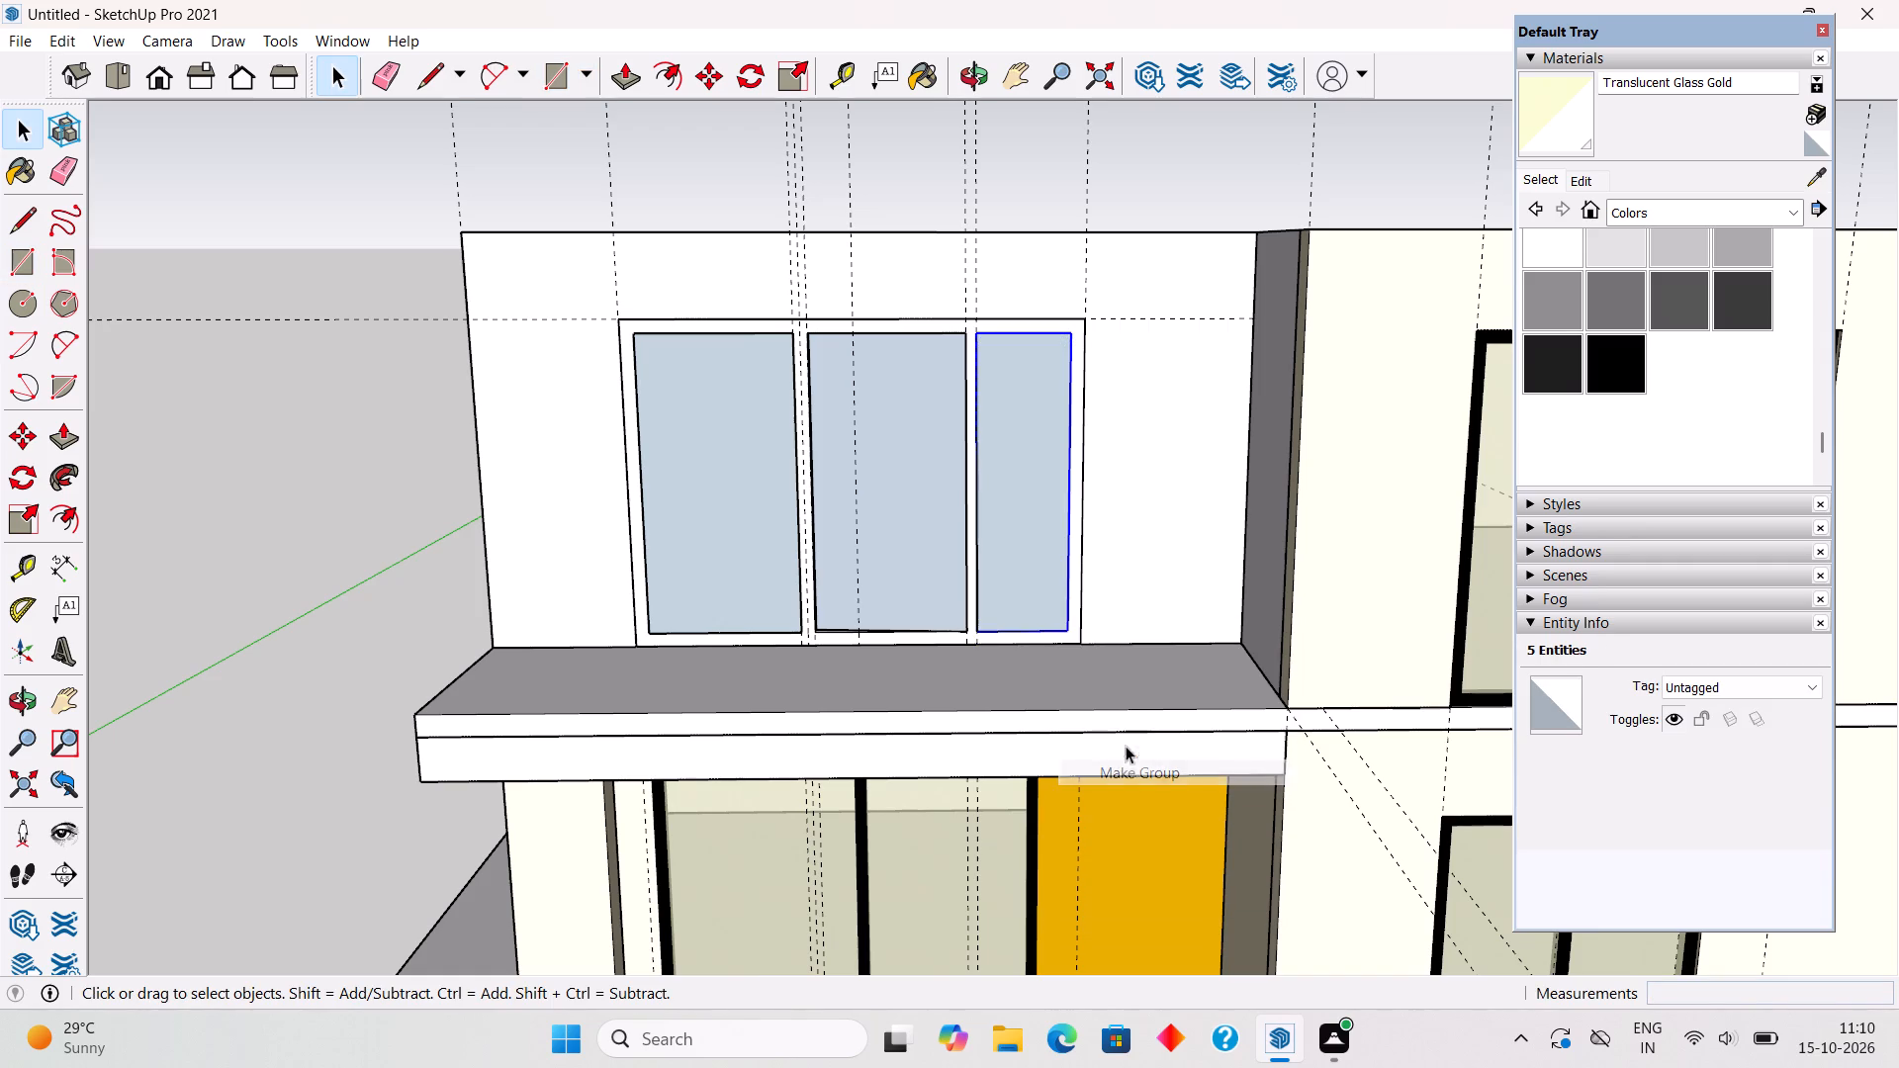
triple_click(896, 545)
right_click(896, 545)
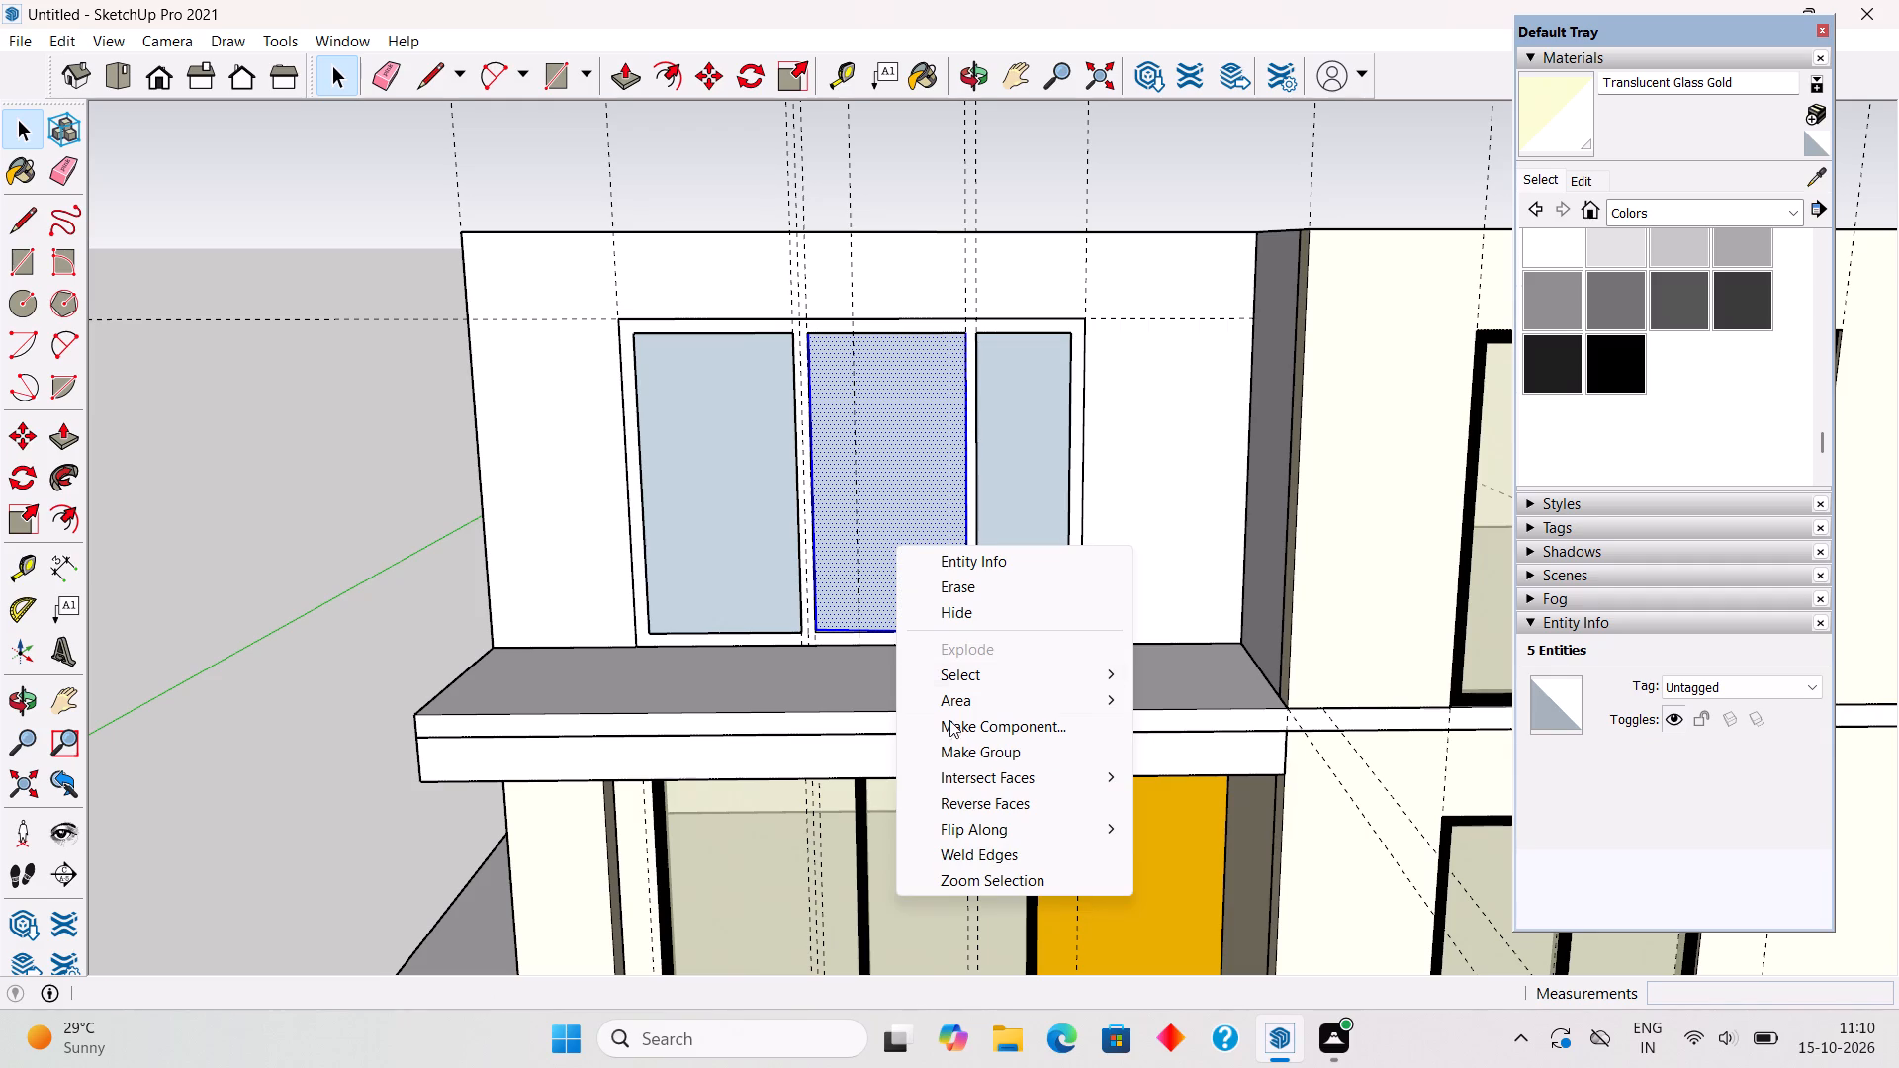
left_click(956, 754)
triple_click(701, 542)
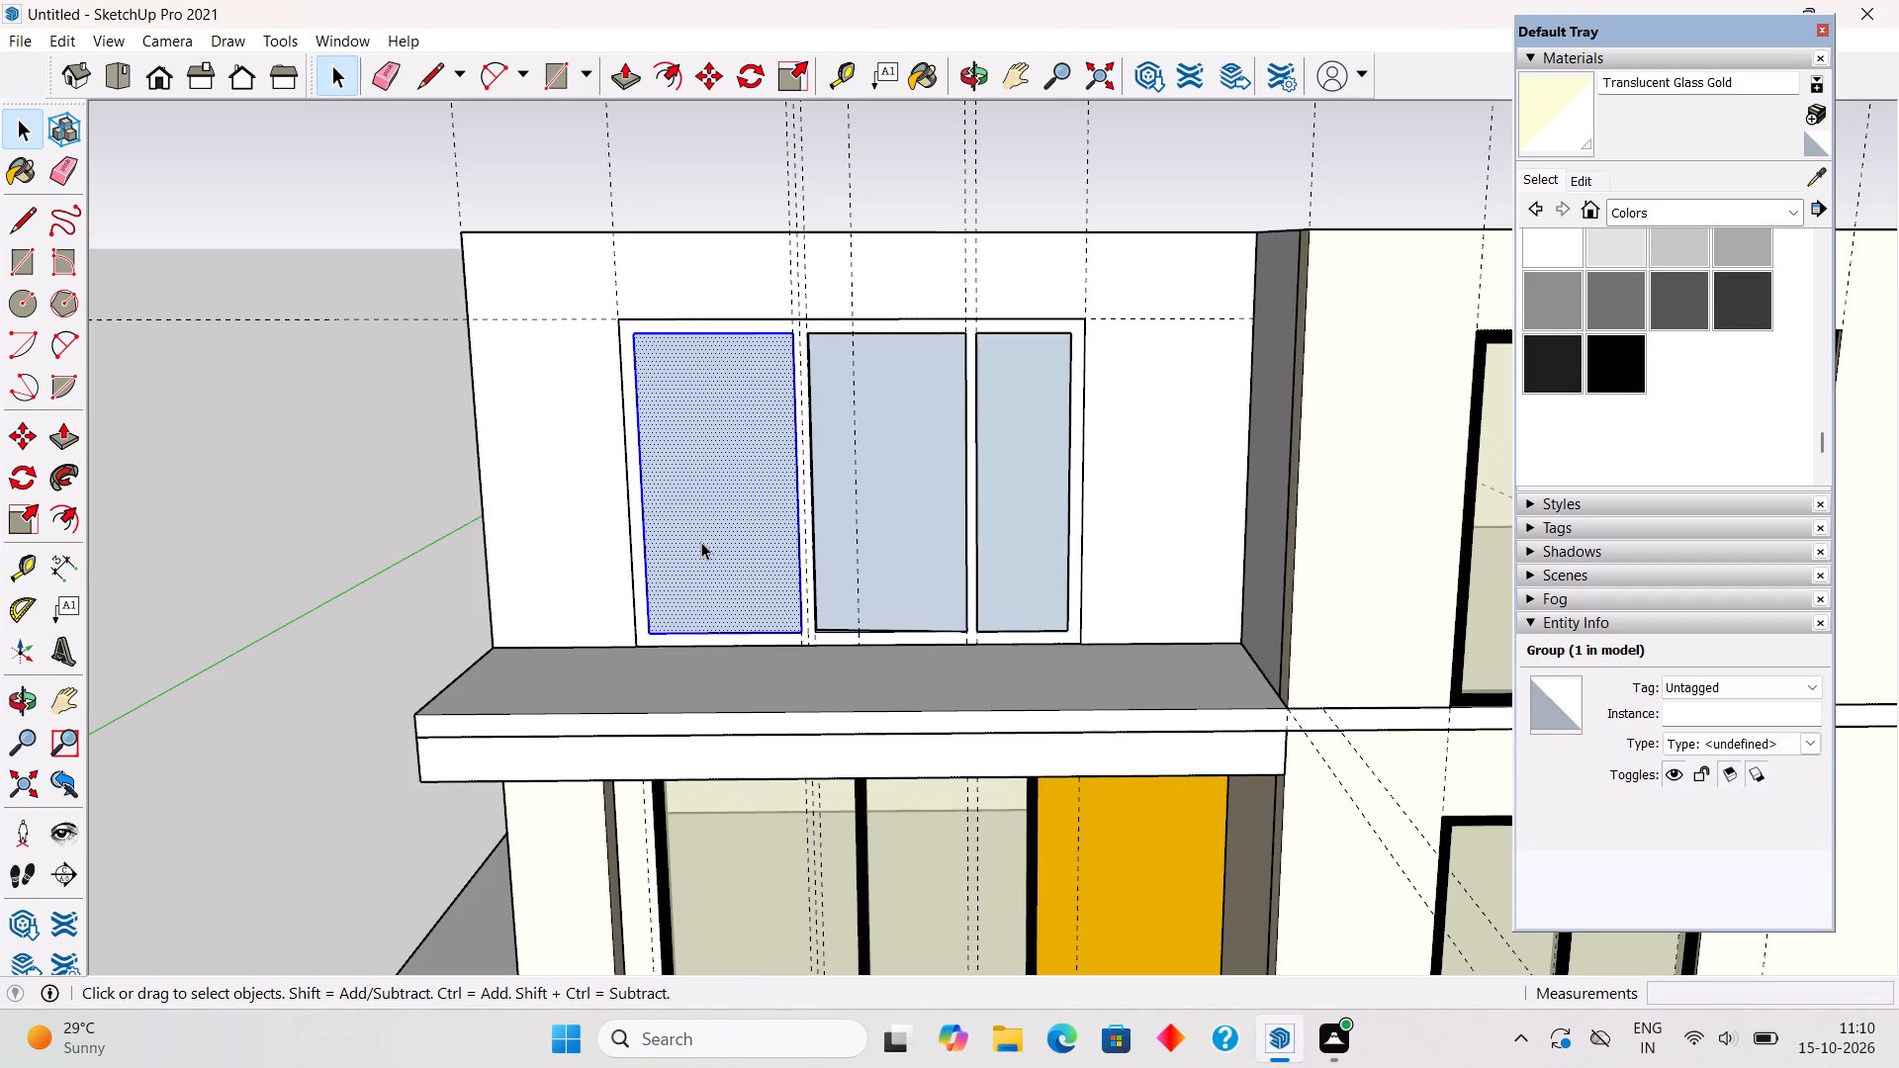
right_click(701, 542)
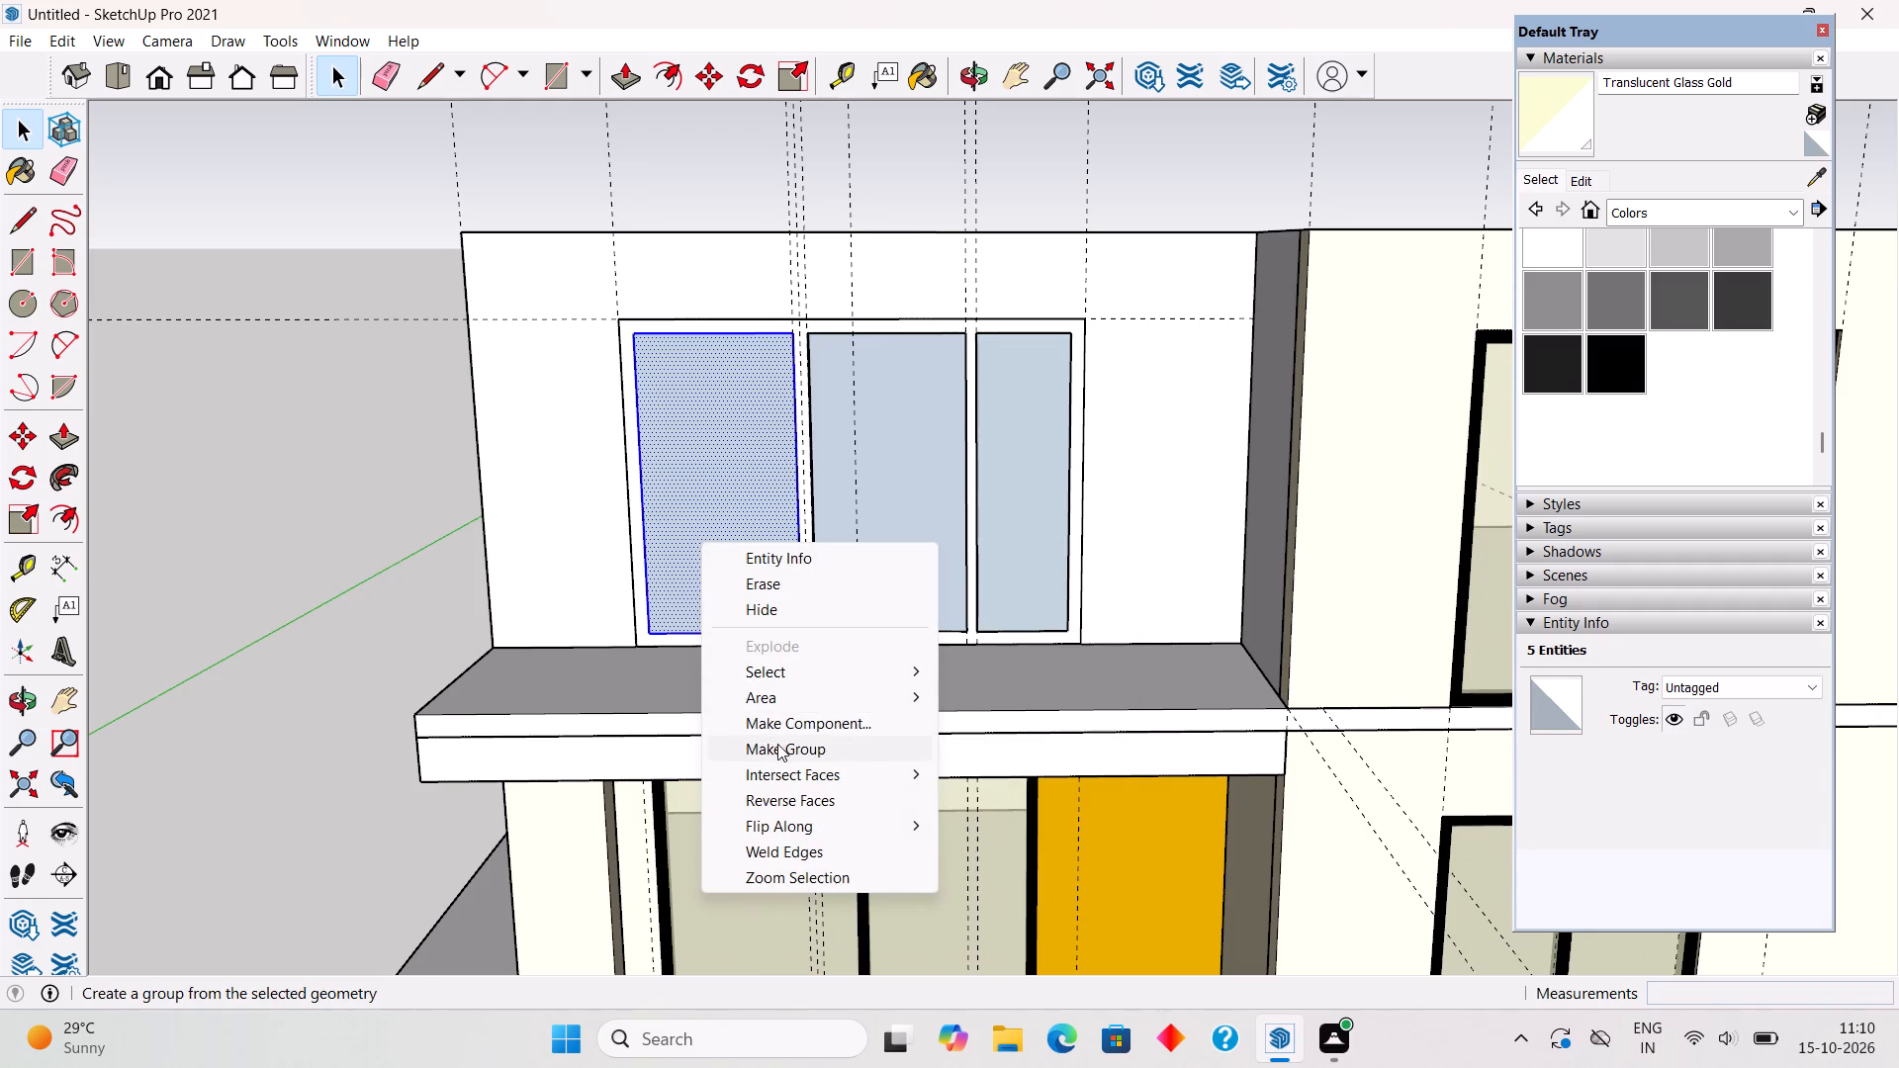
left_click(777, 744)
left_click(423, 537)
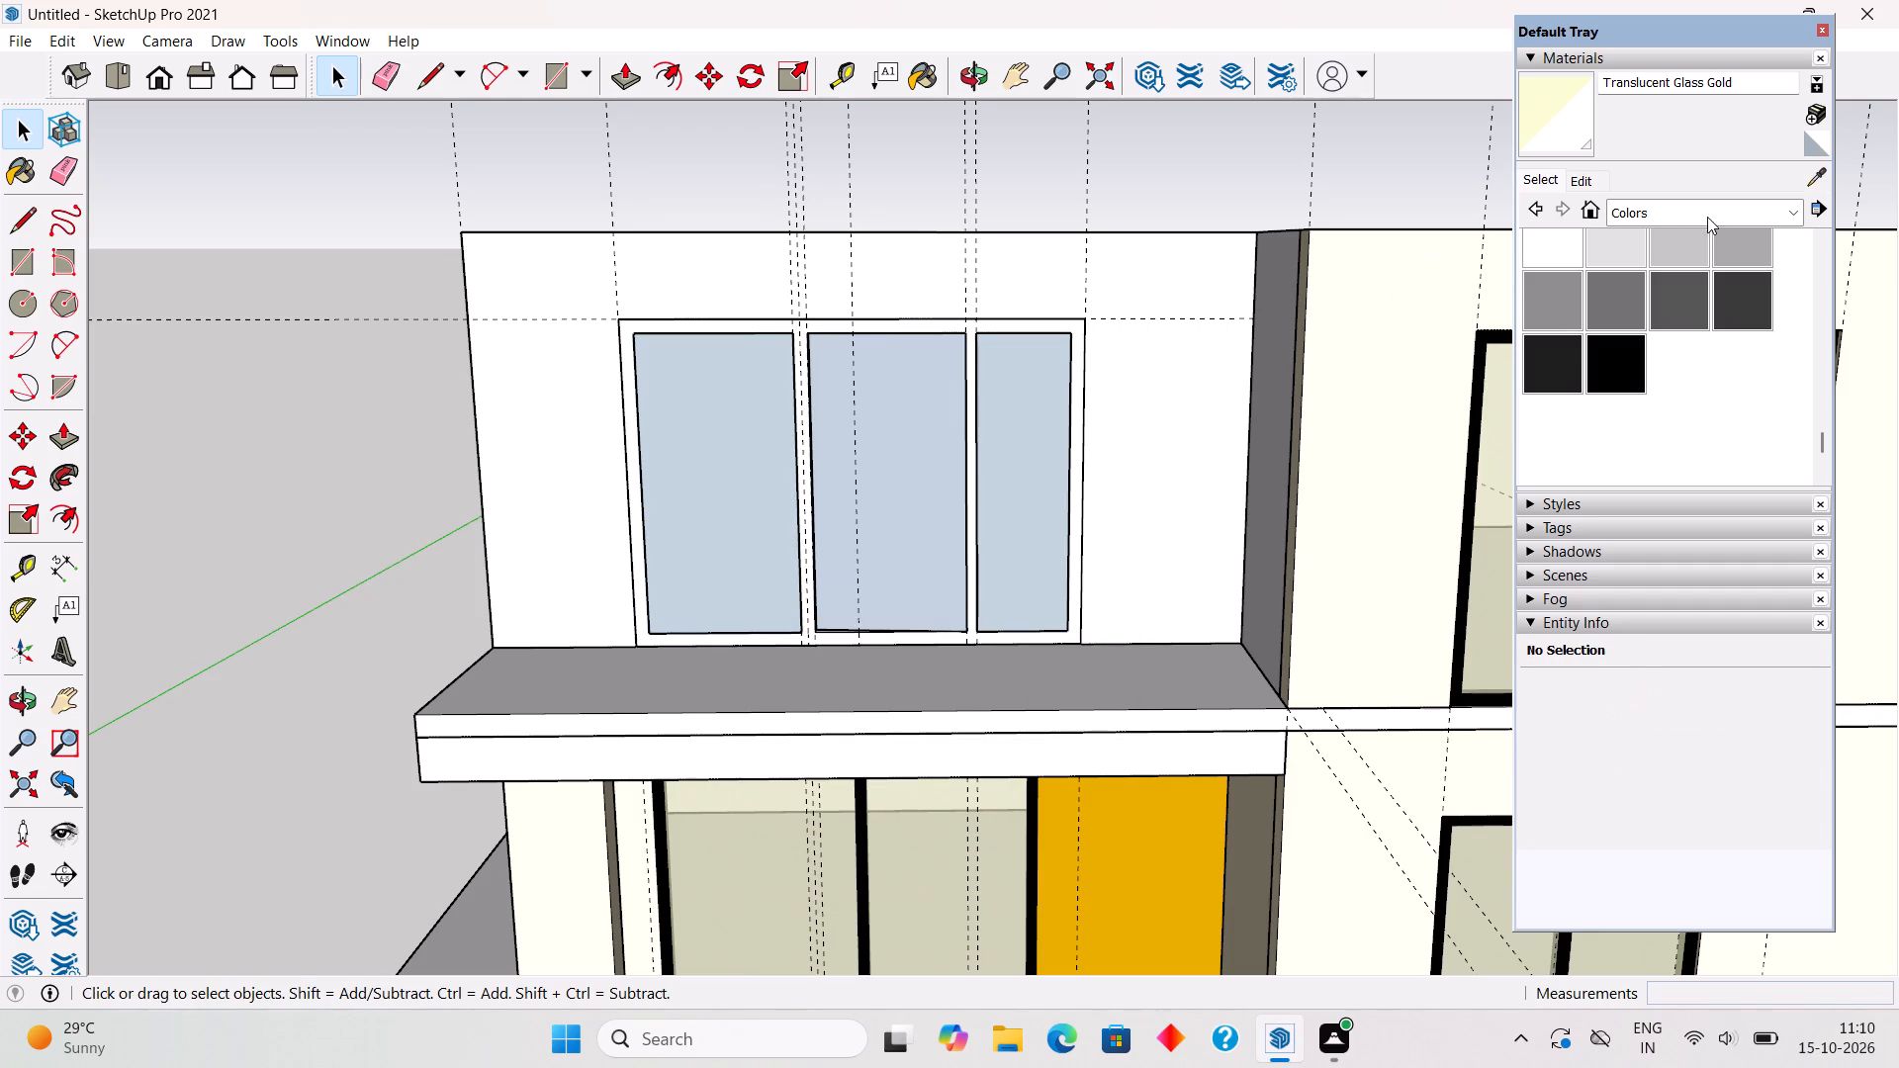
Sample Translucent Glass Gold from the ground-floor window and paint the three upper-storey panes with it.
left_click(1811, 172)
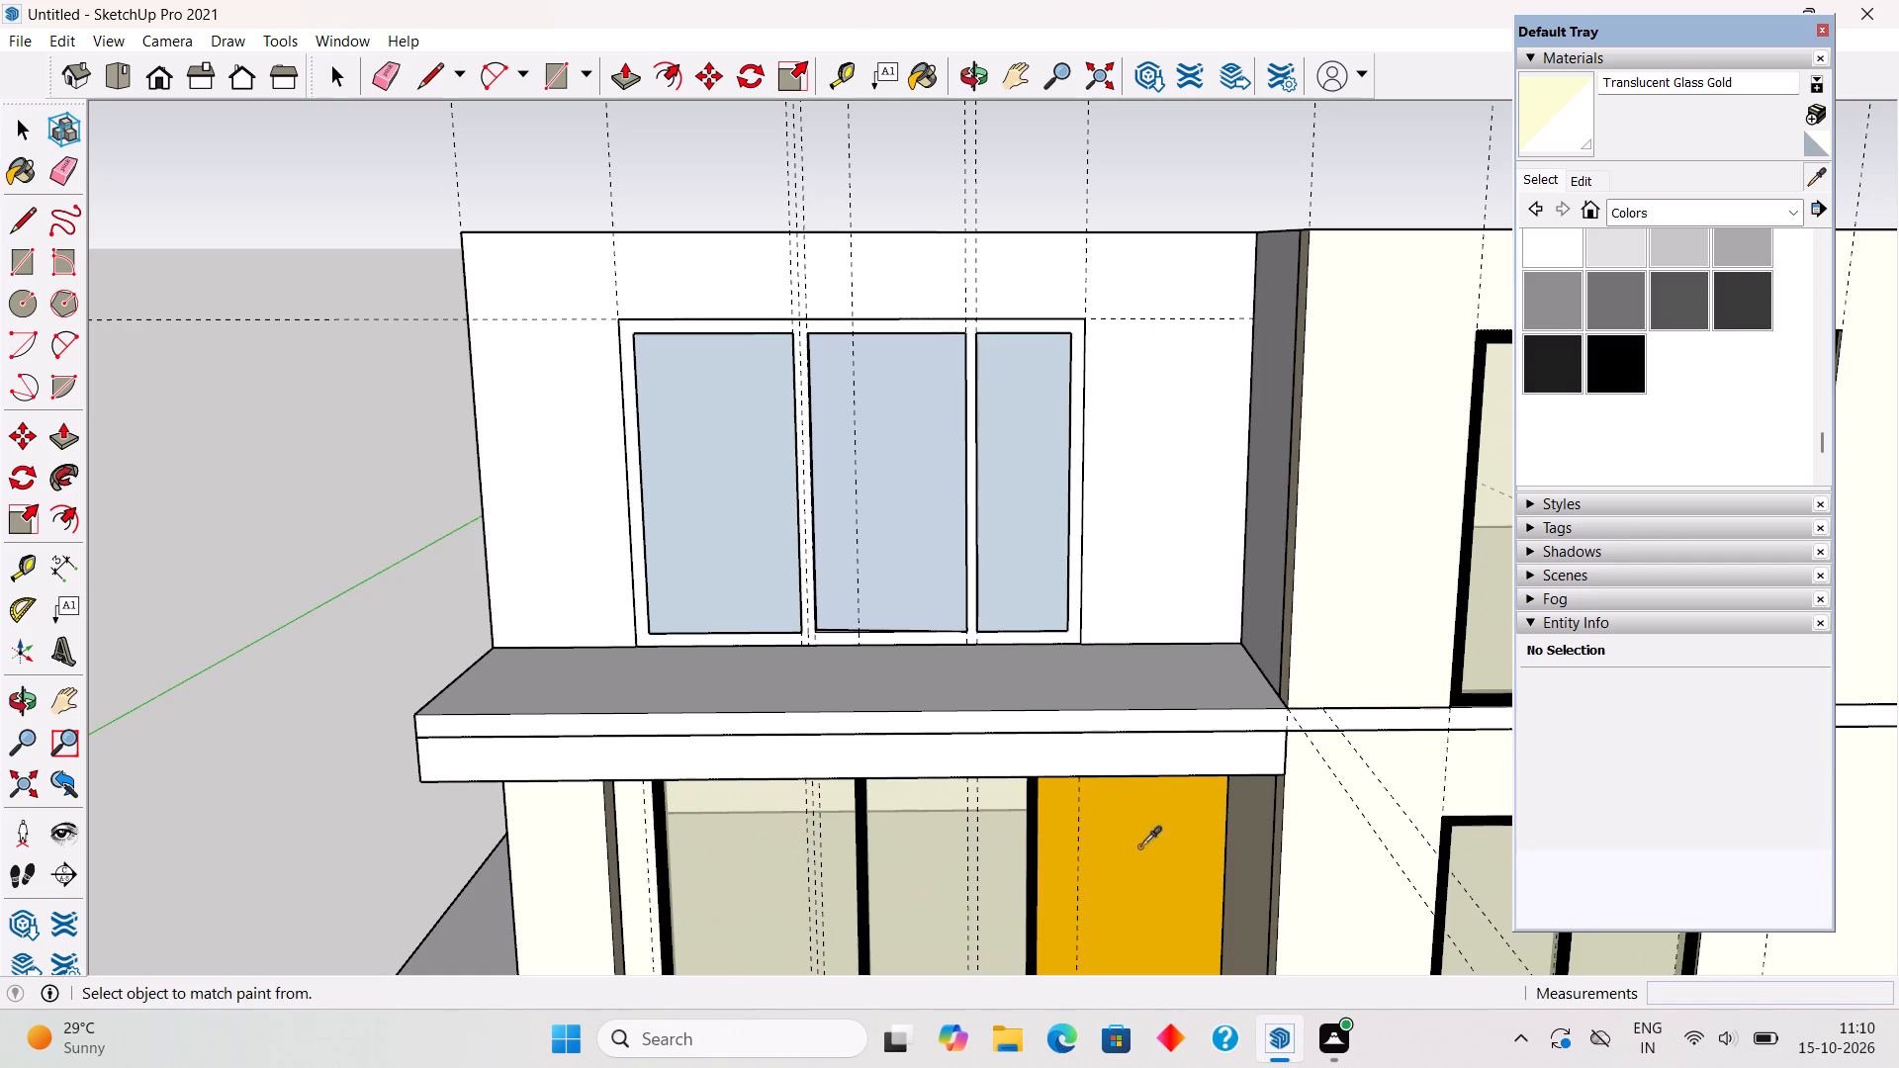
left_click(948, 891)
left_click(993, 497)
left_click(929, 537)
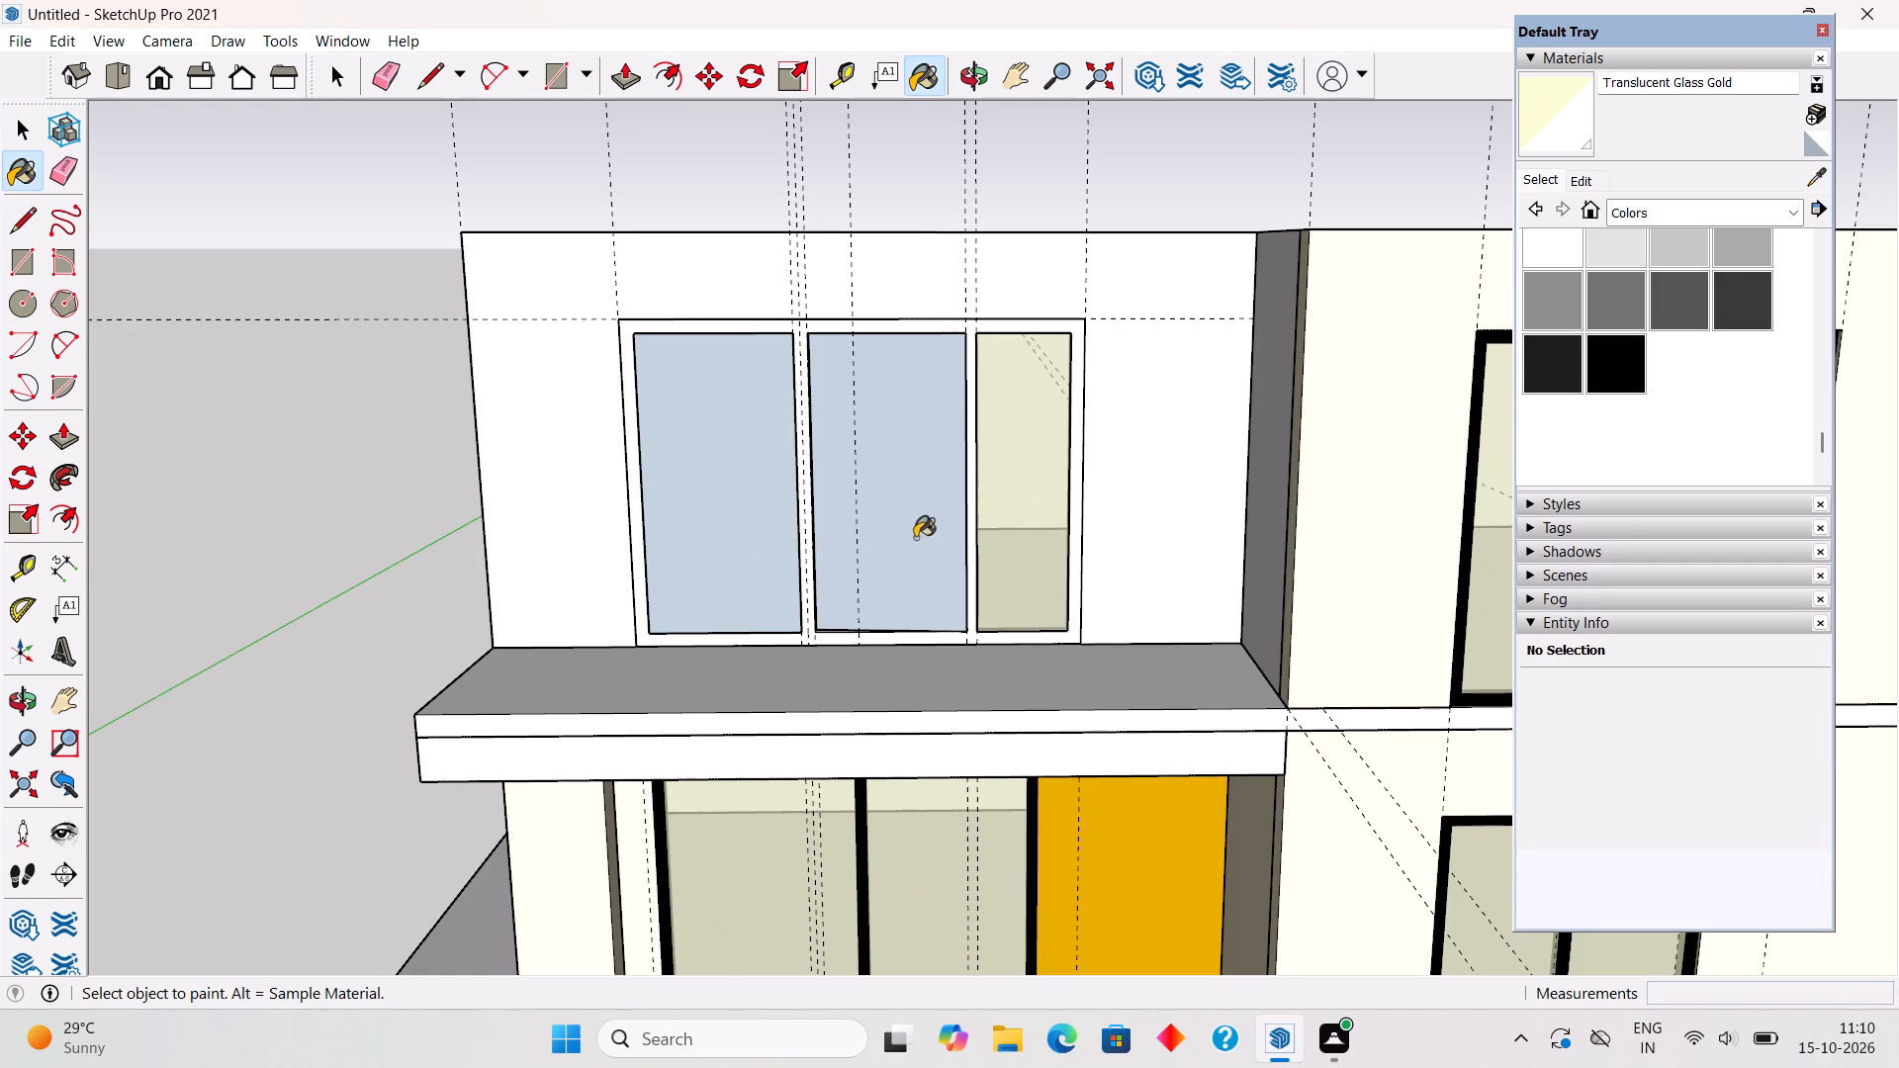
left_click(754, 549)
key("space")
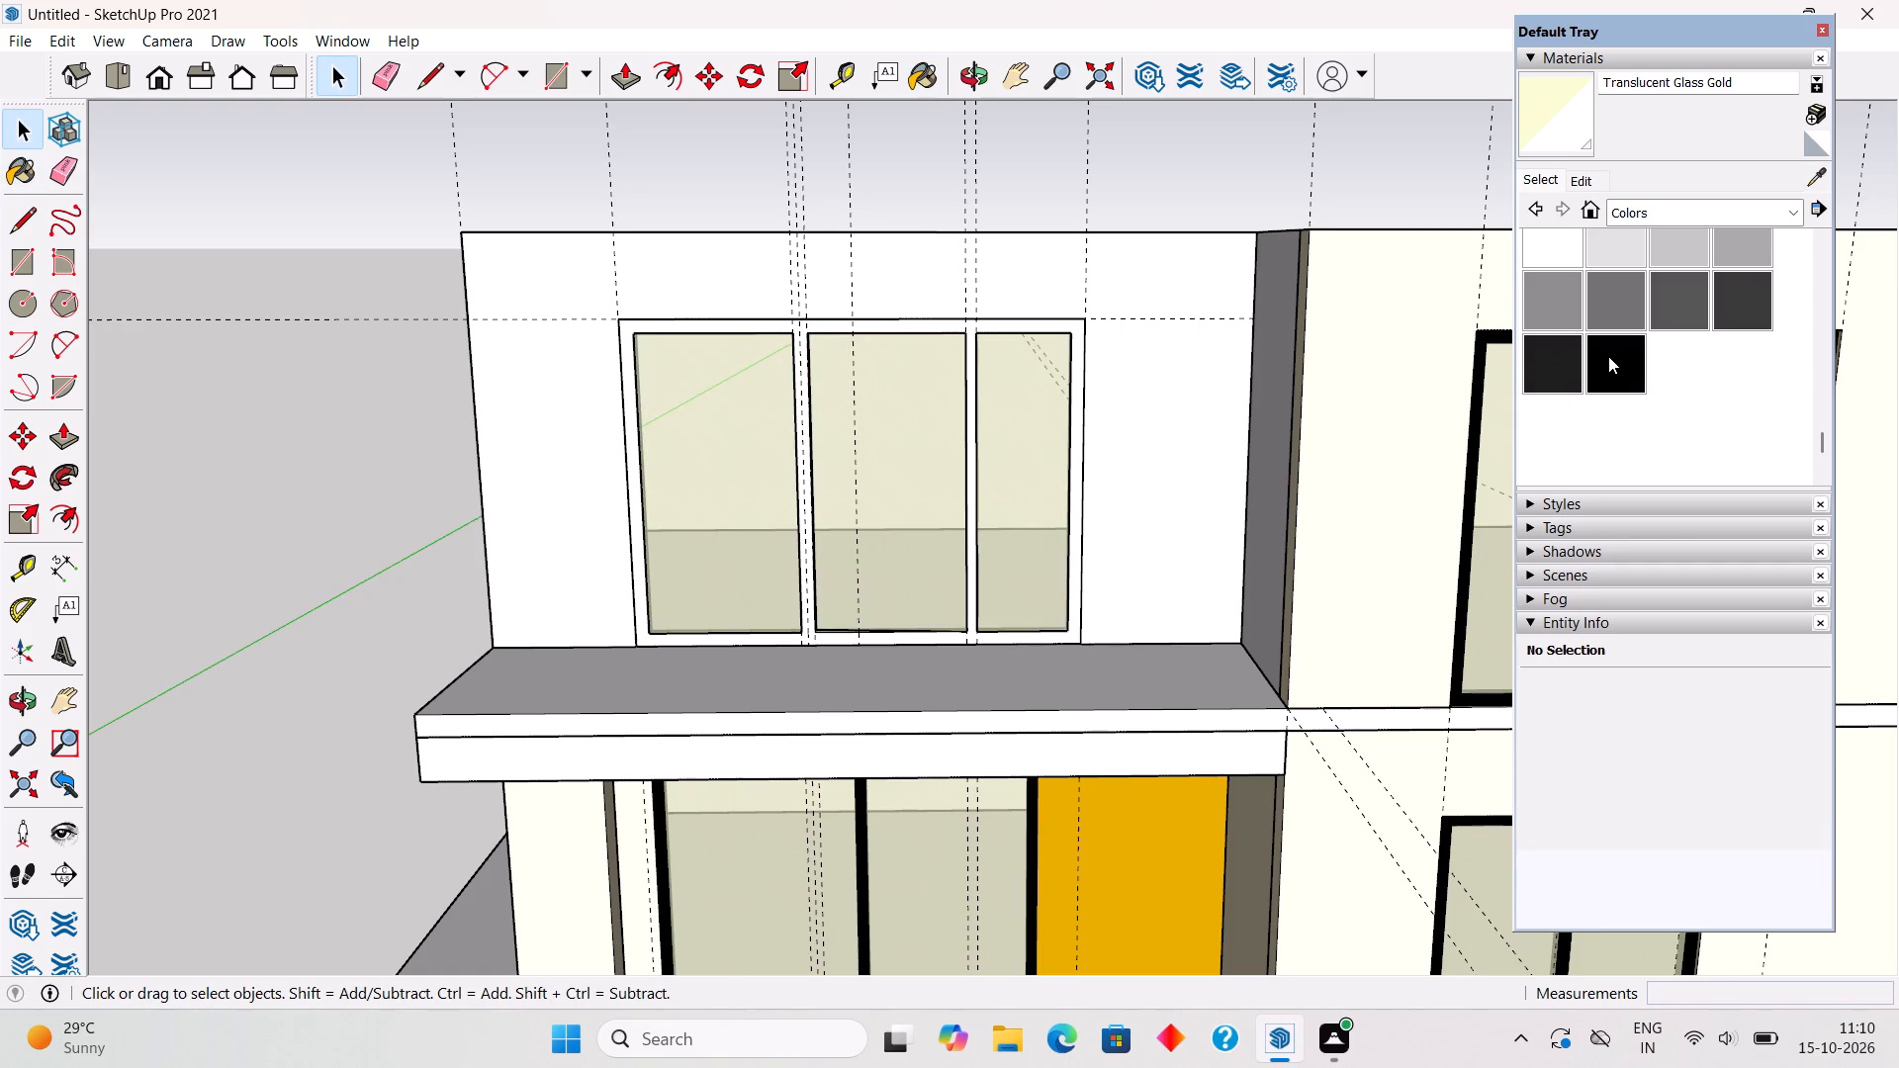
Paint the upper-storey window frame group above the porch slab black with Color M09.
left_click(1608, 356)
scroll(786, 428, "up", 5)
left_click(818, 402)
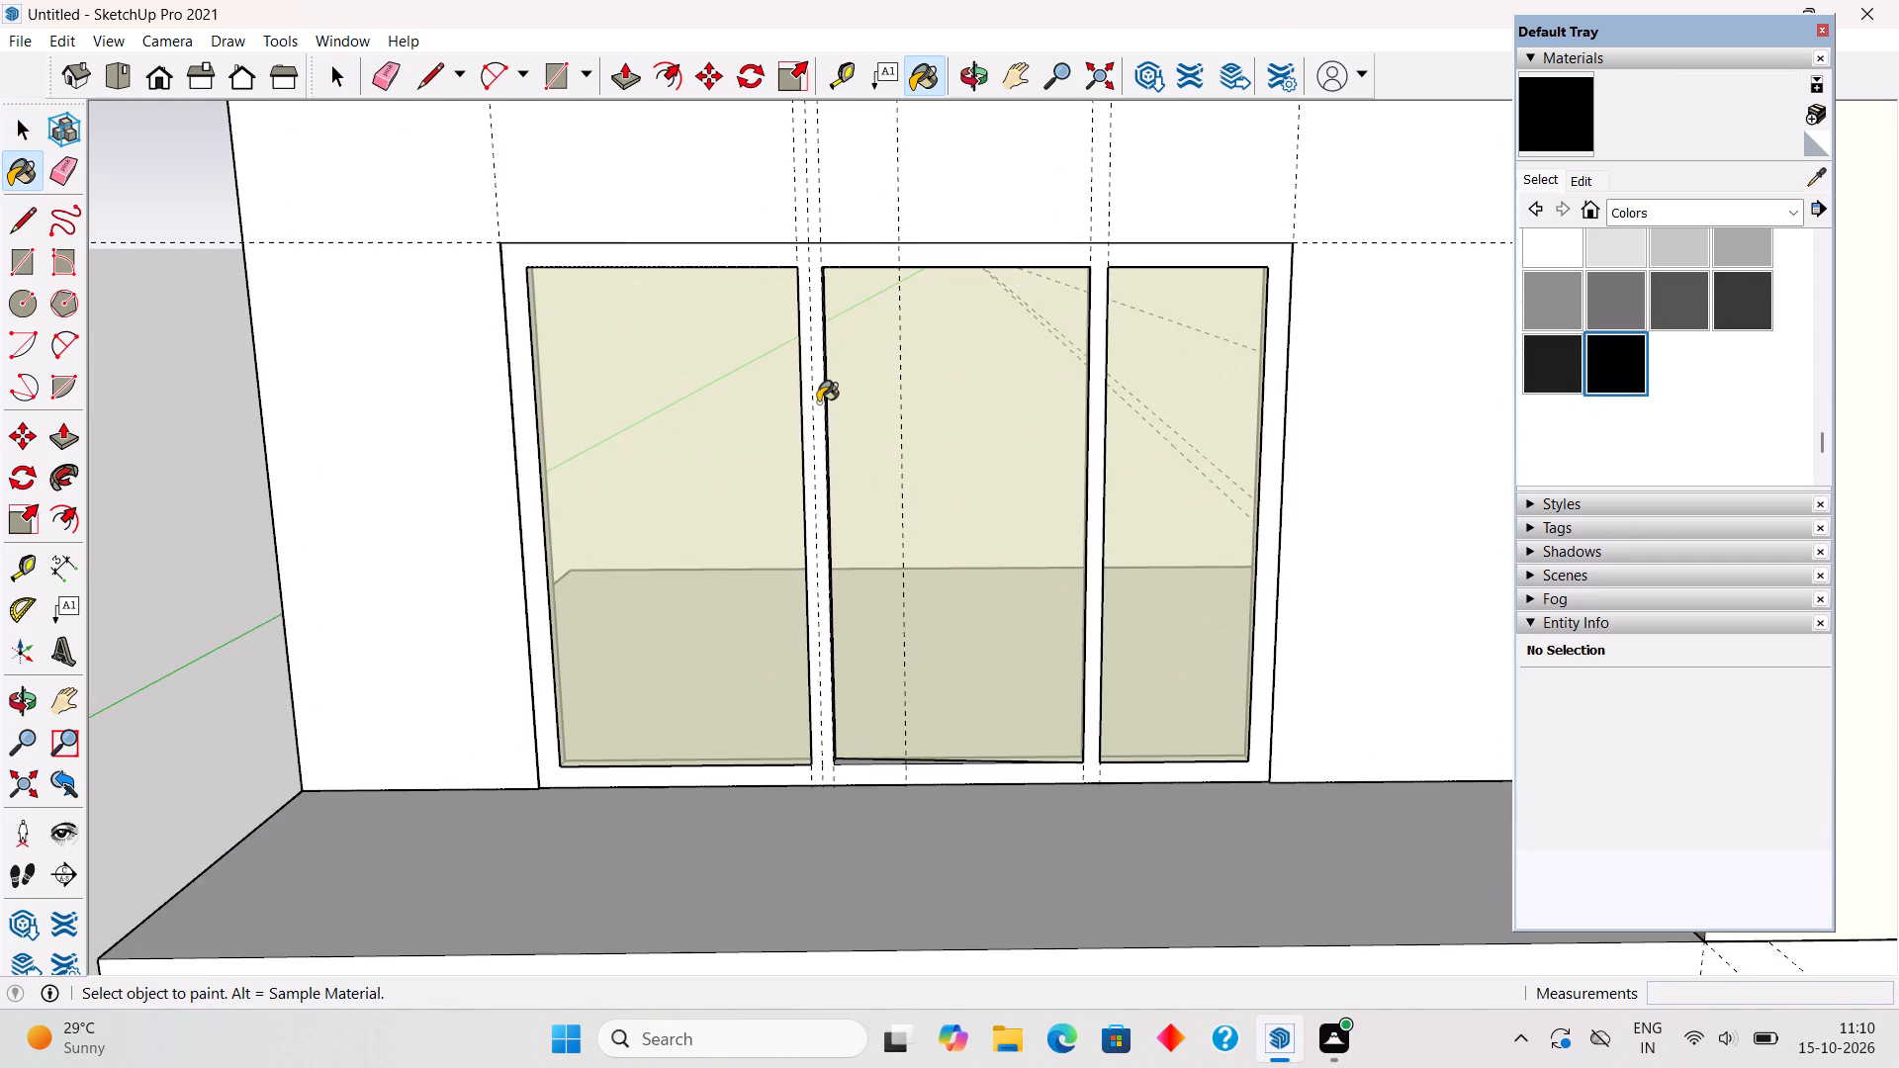
key("space")
scroll(818, 402, "down", 8)
left_click(706, 166)
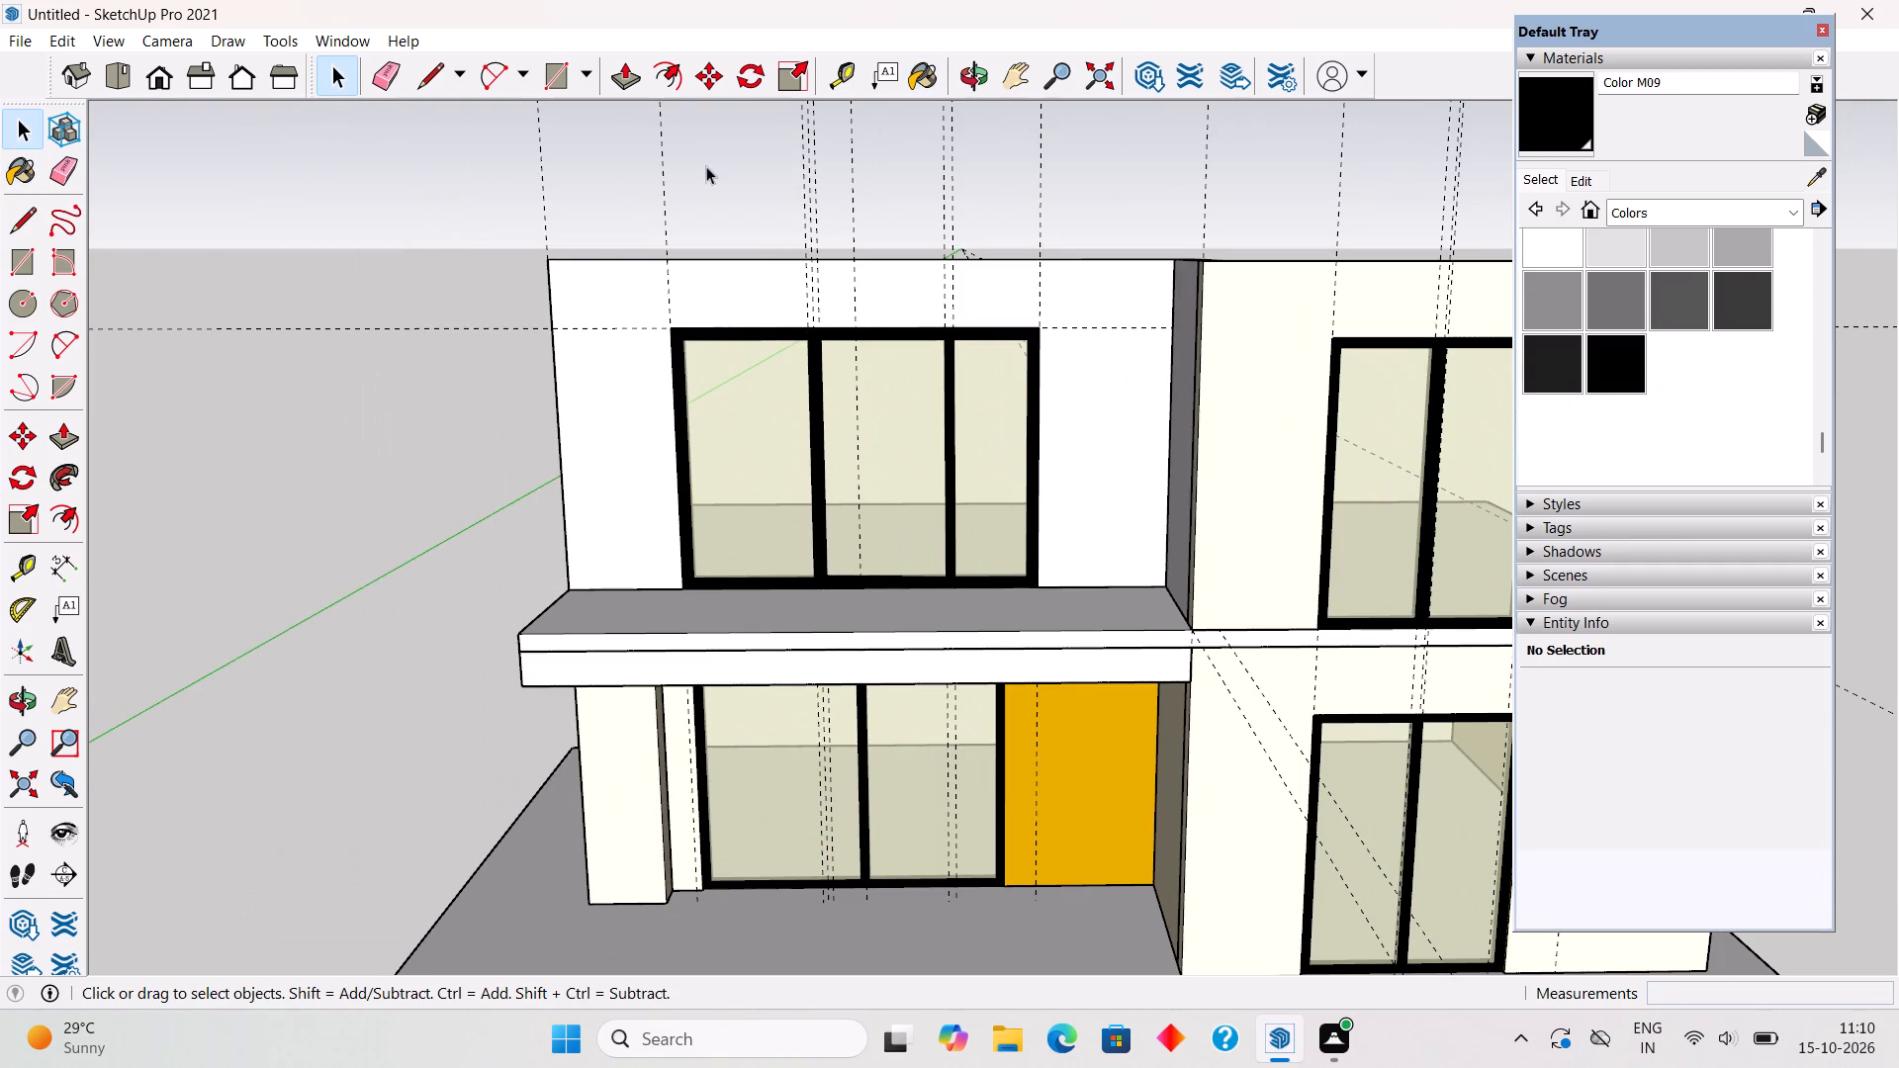
Sample Color D01 from the adjoining cream wall and paint the white upper-storey wall with it.
scroll(734, 371, "down", 8)
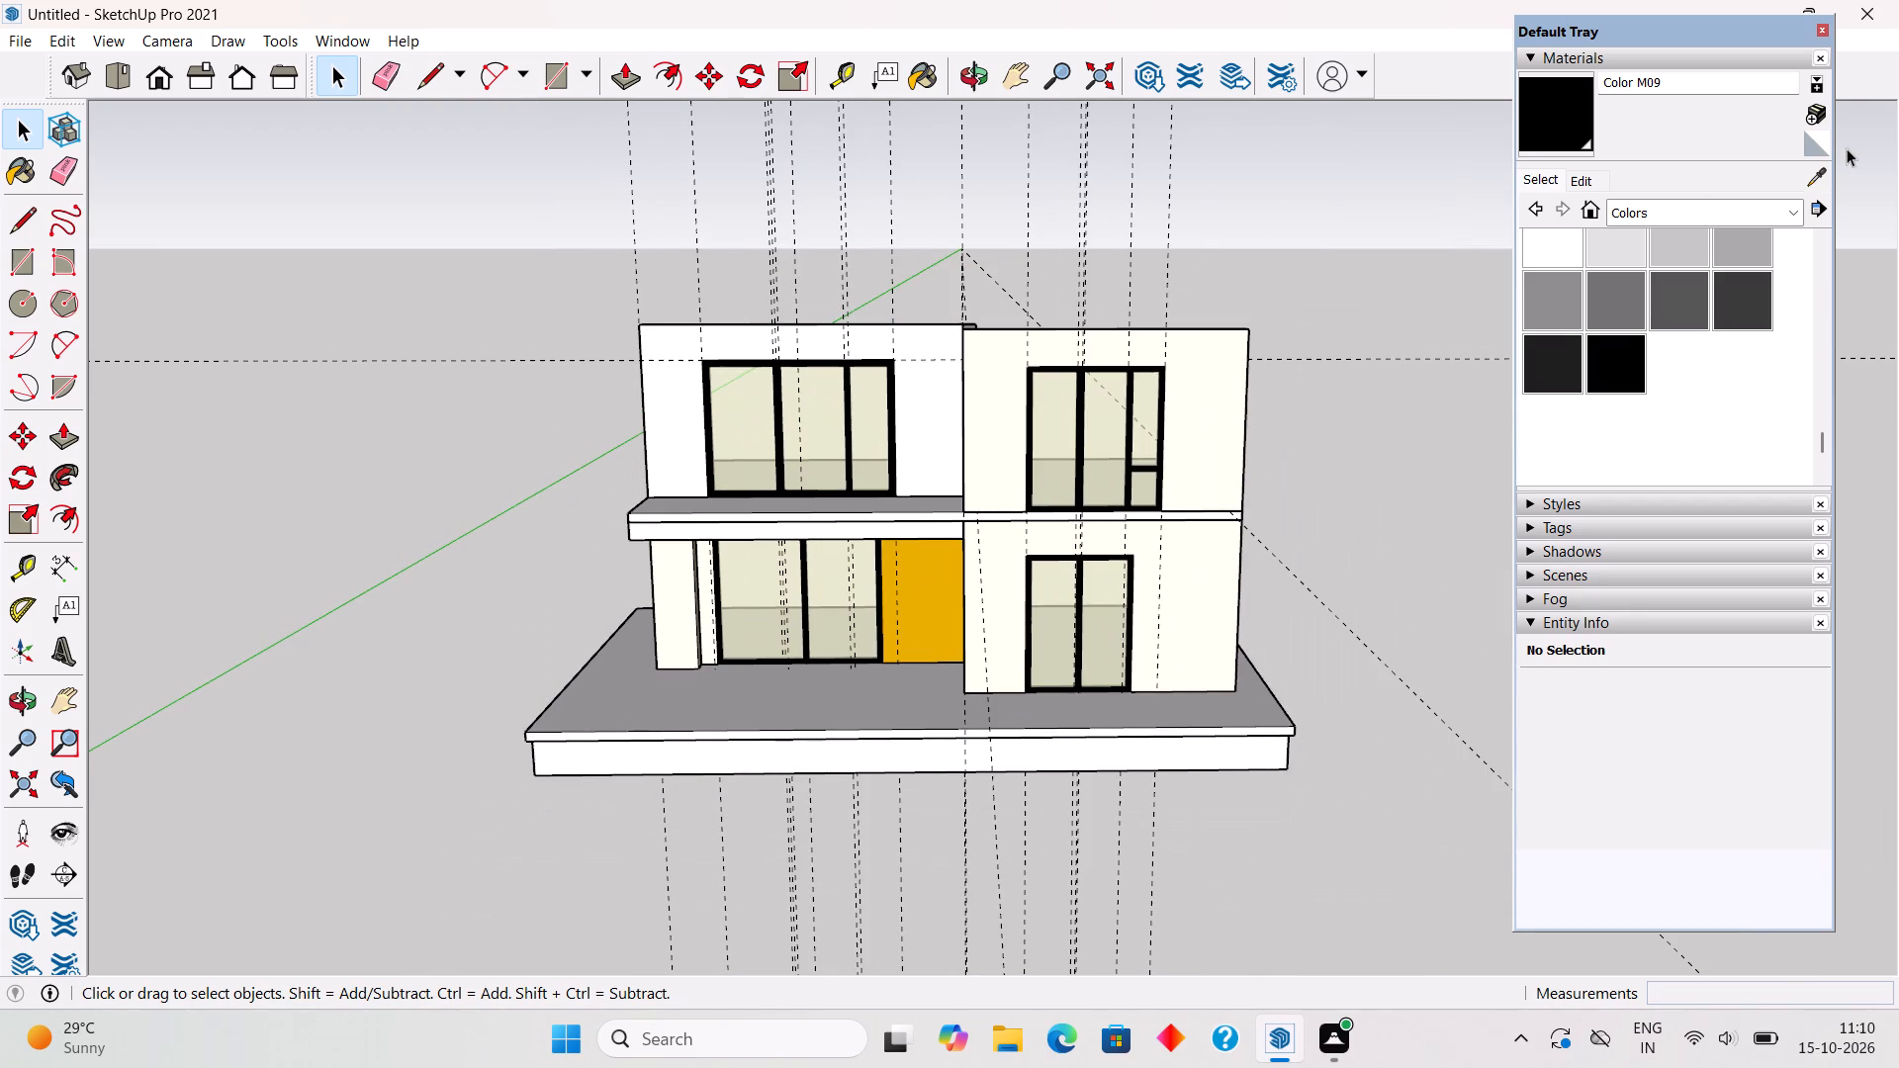
left_click(1818, 178)
left_click(1004, 453)
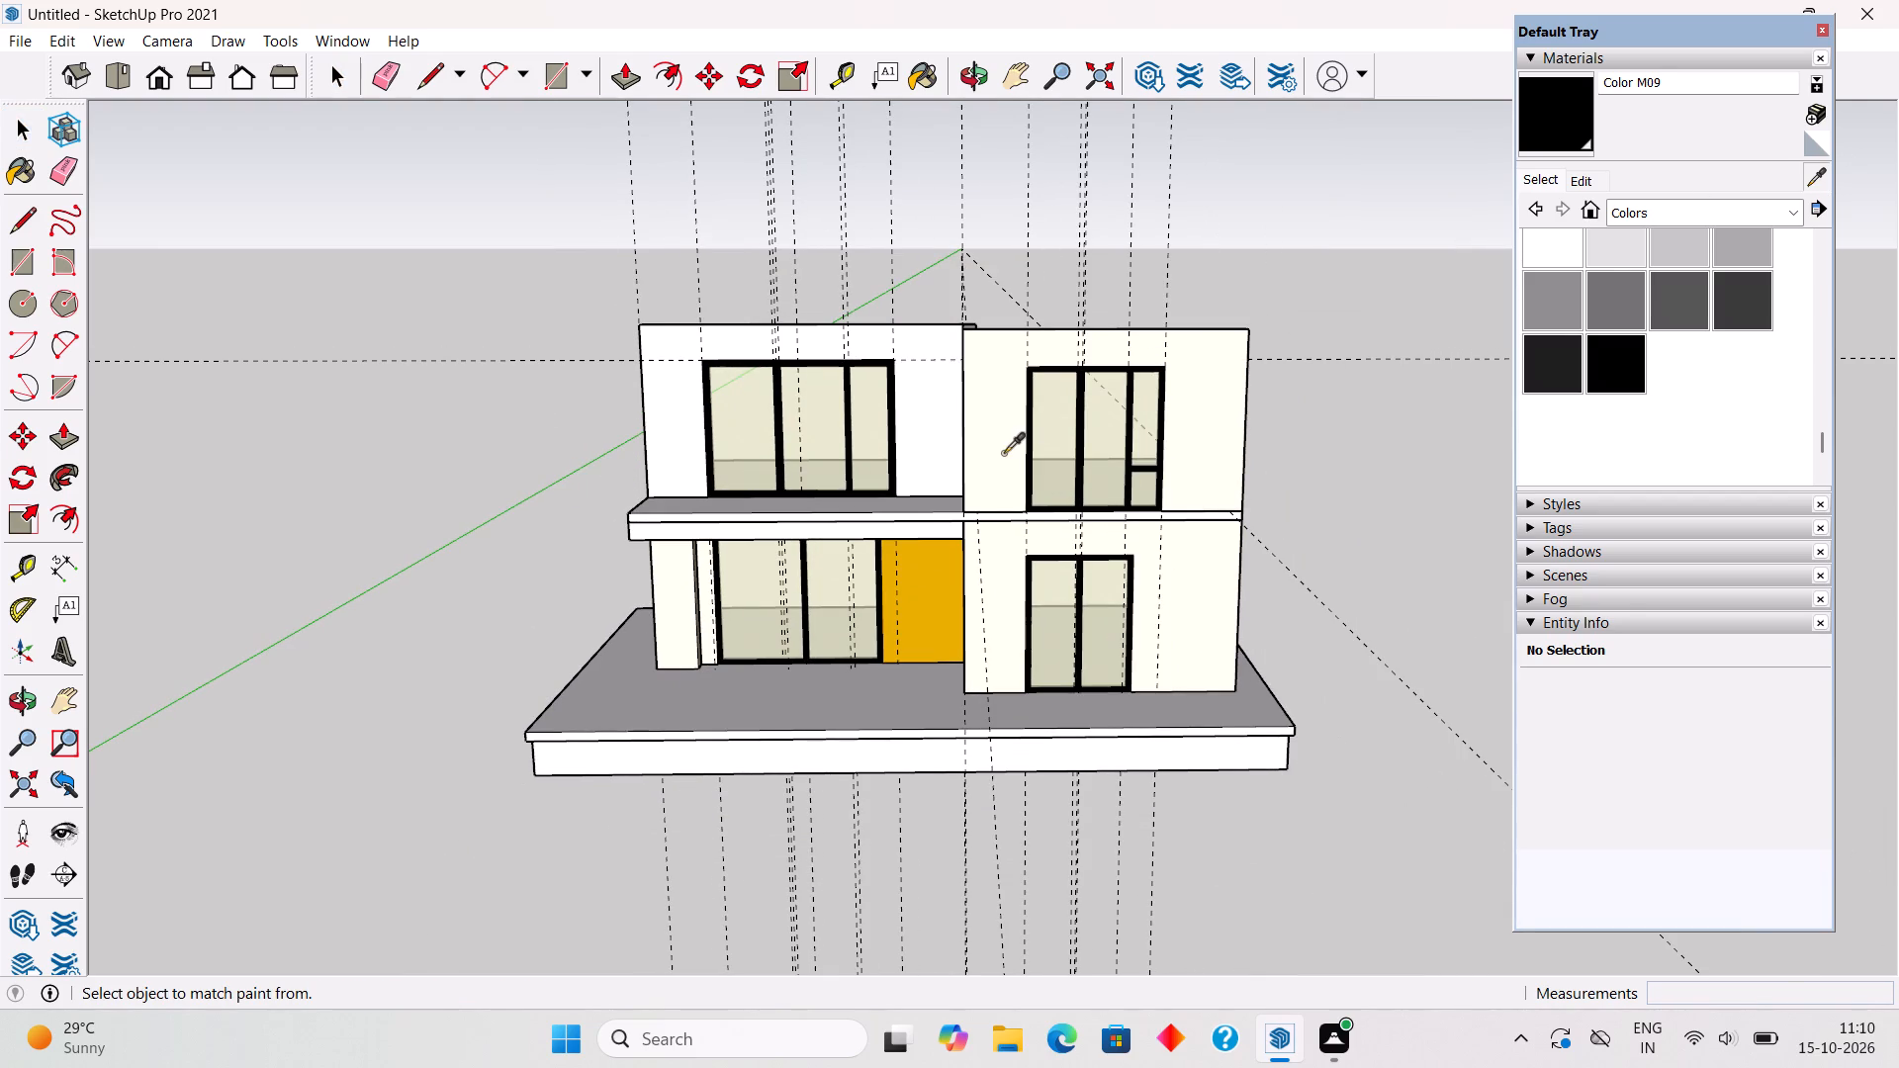
left_click(925, 415)
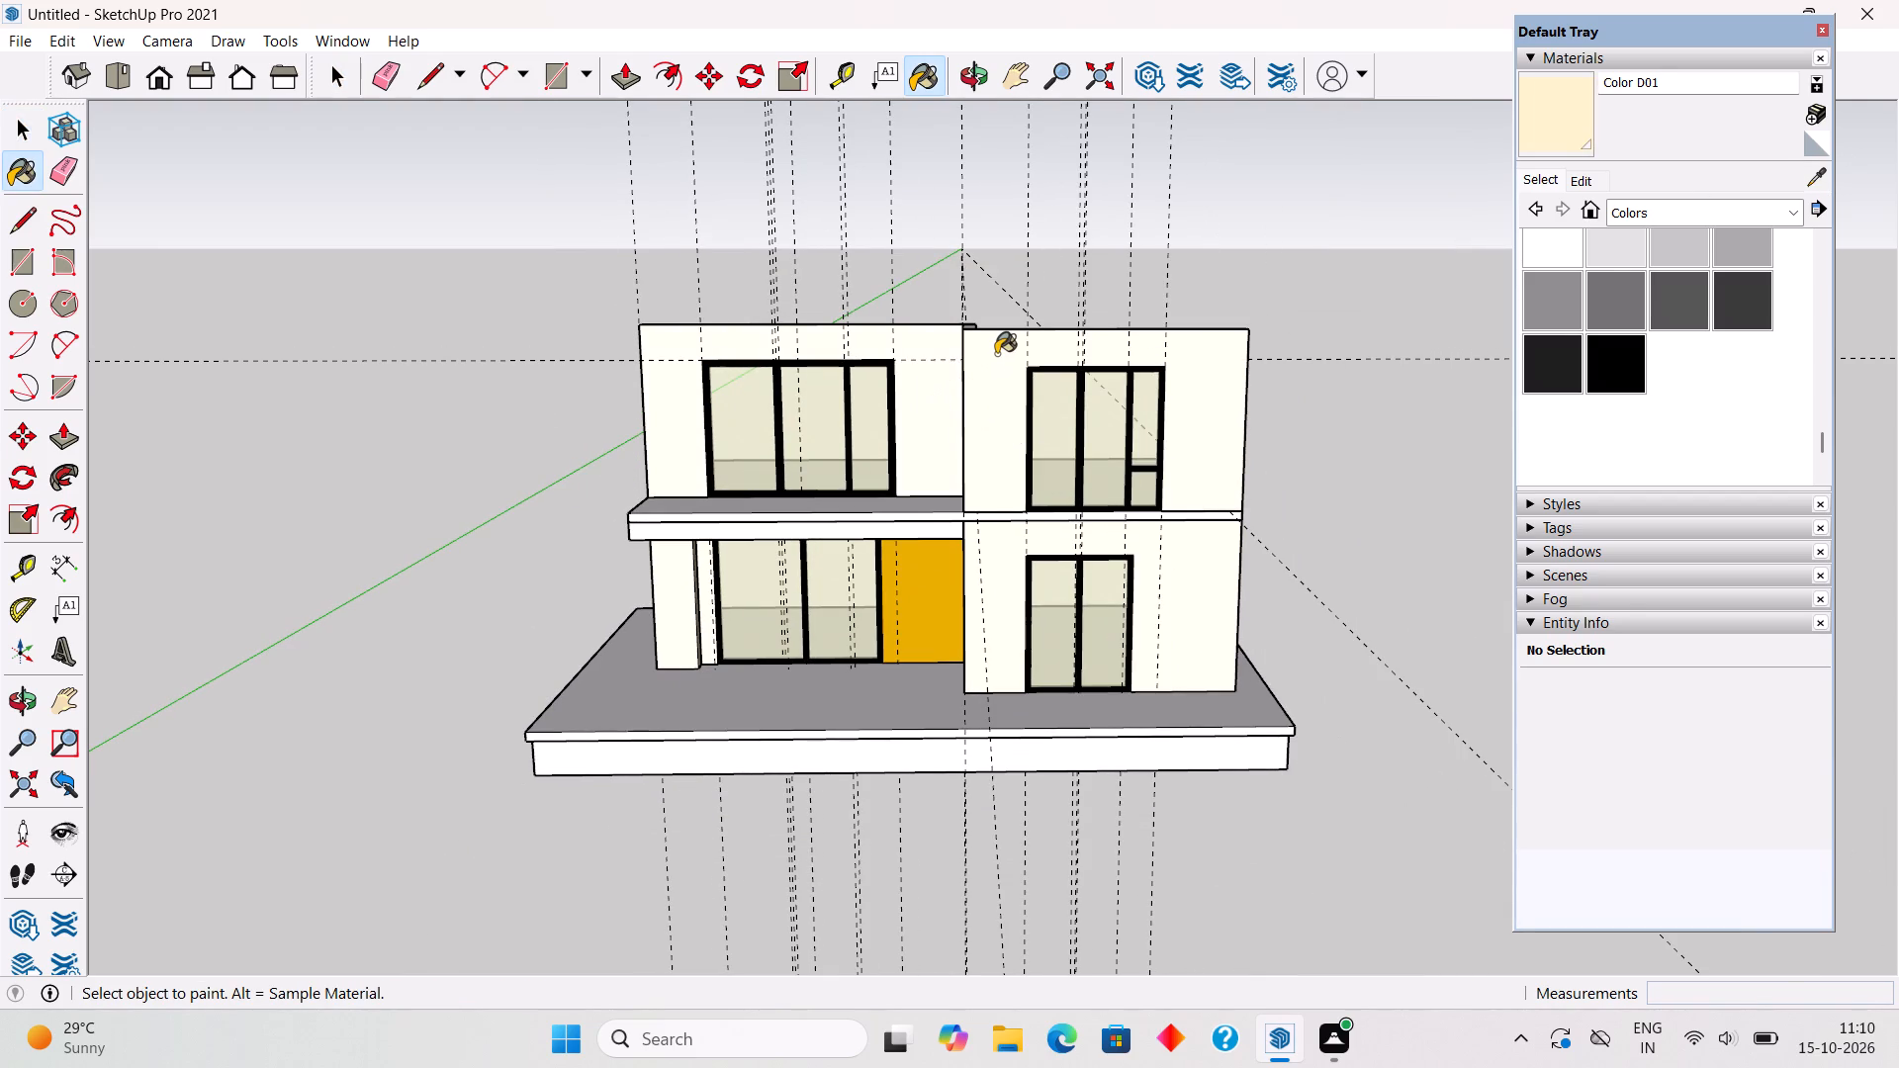
key("space")
Examine the painted building from the front, the side and above to check its walls and window recesses.
middle_click_drag(624, 342, 656, 366)
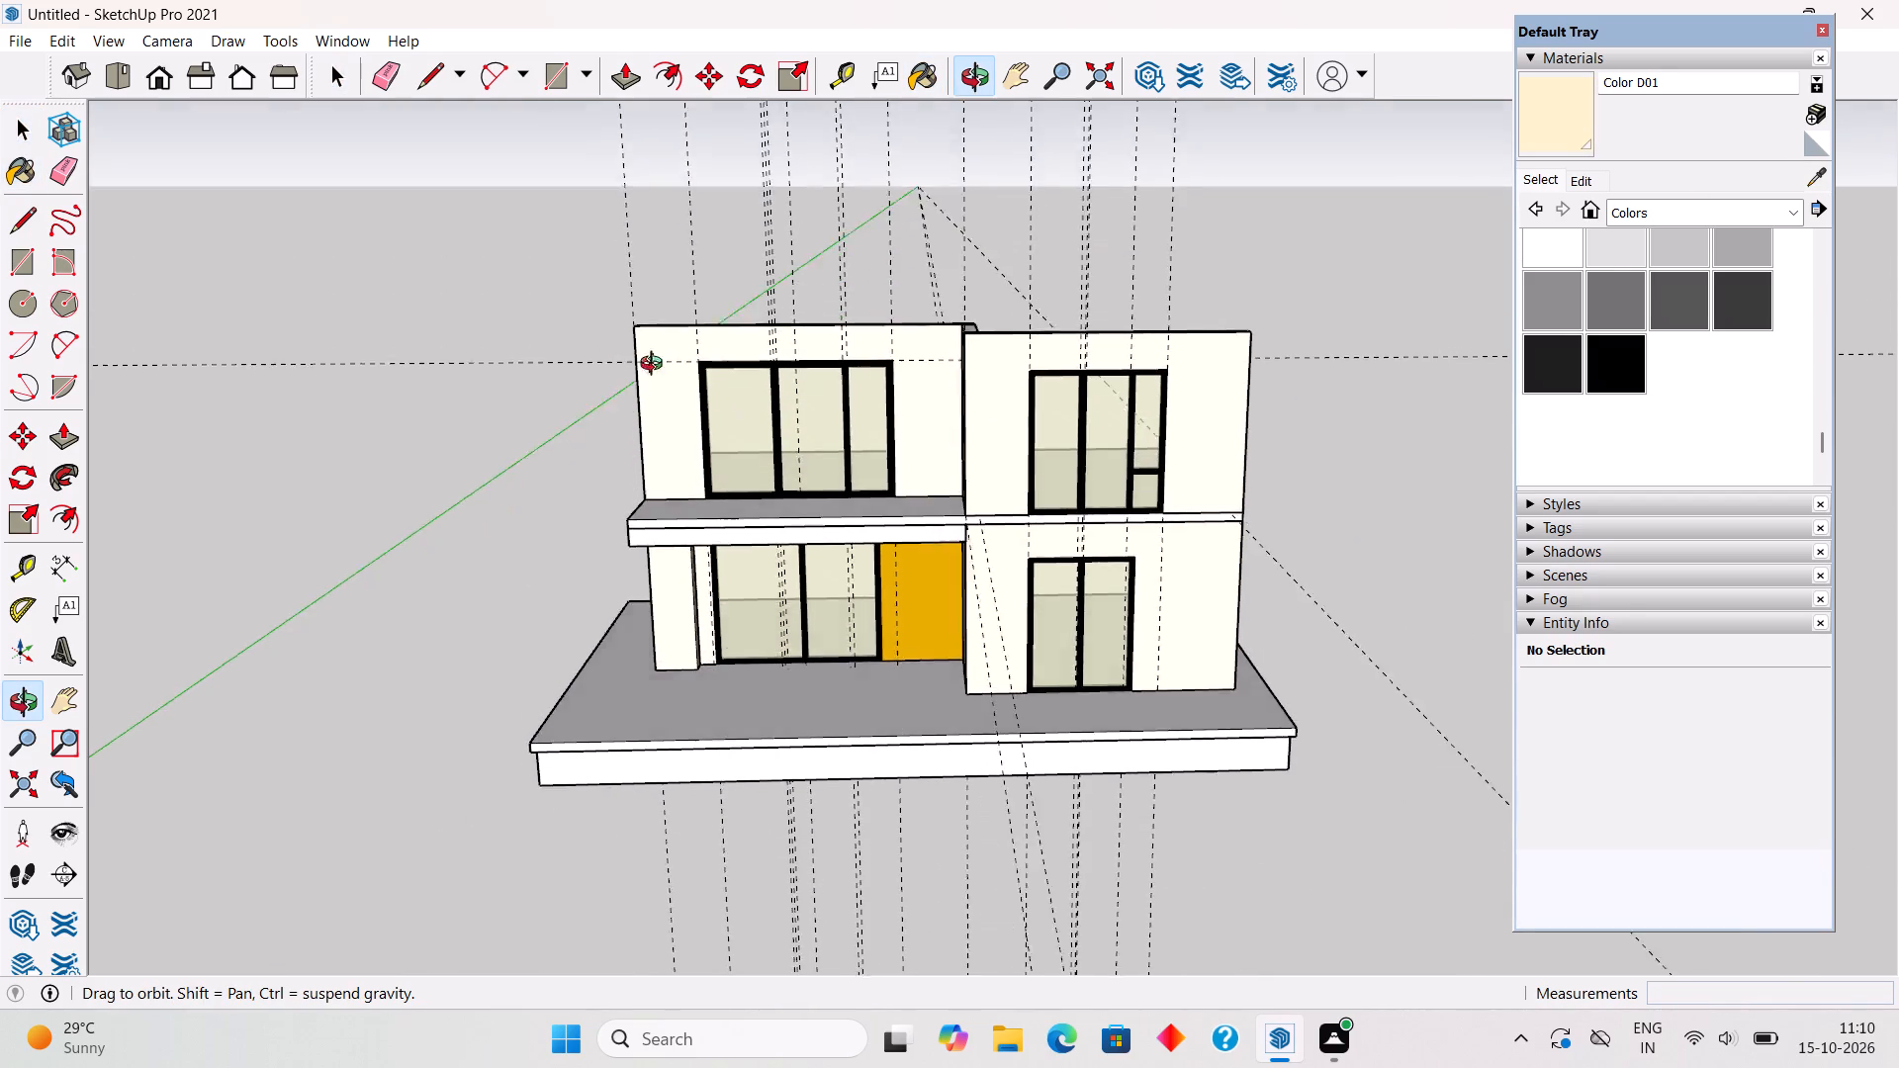
middle_click_drag(656, 366, 669, 230)
scroll(648, 219, "down", 4)
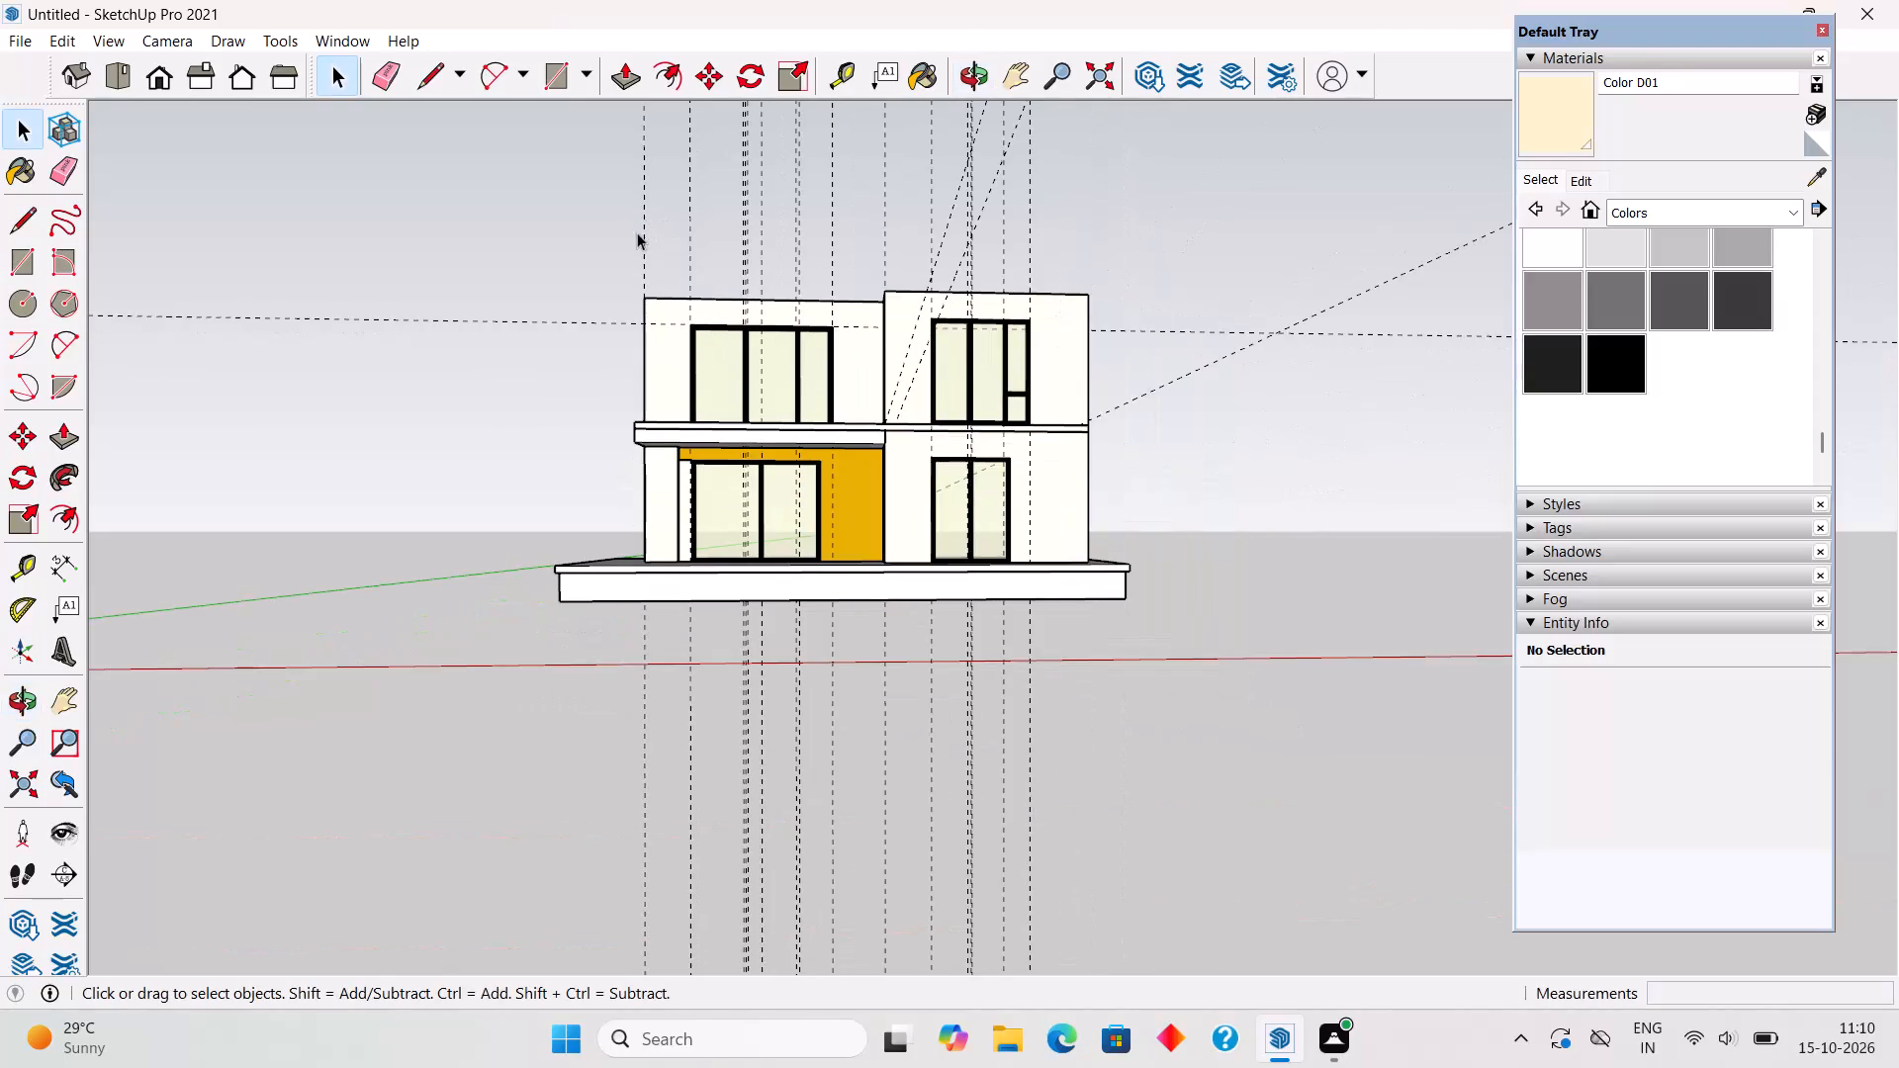
middle_click_drag(636, 247, 1237, 448)
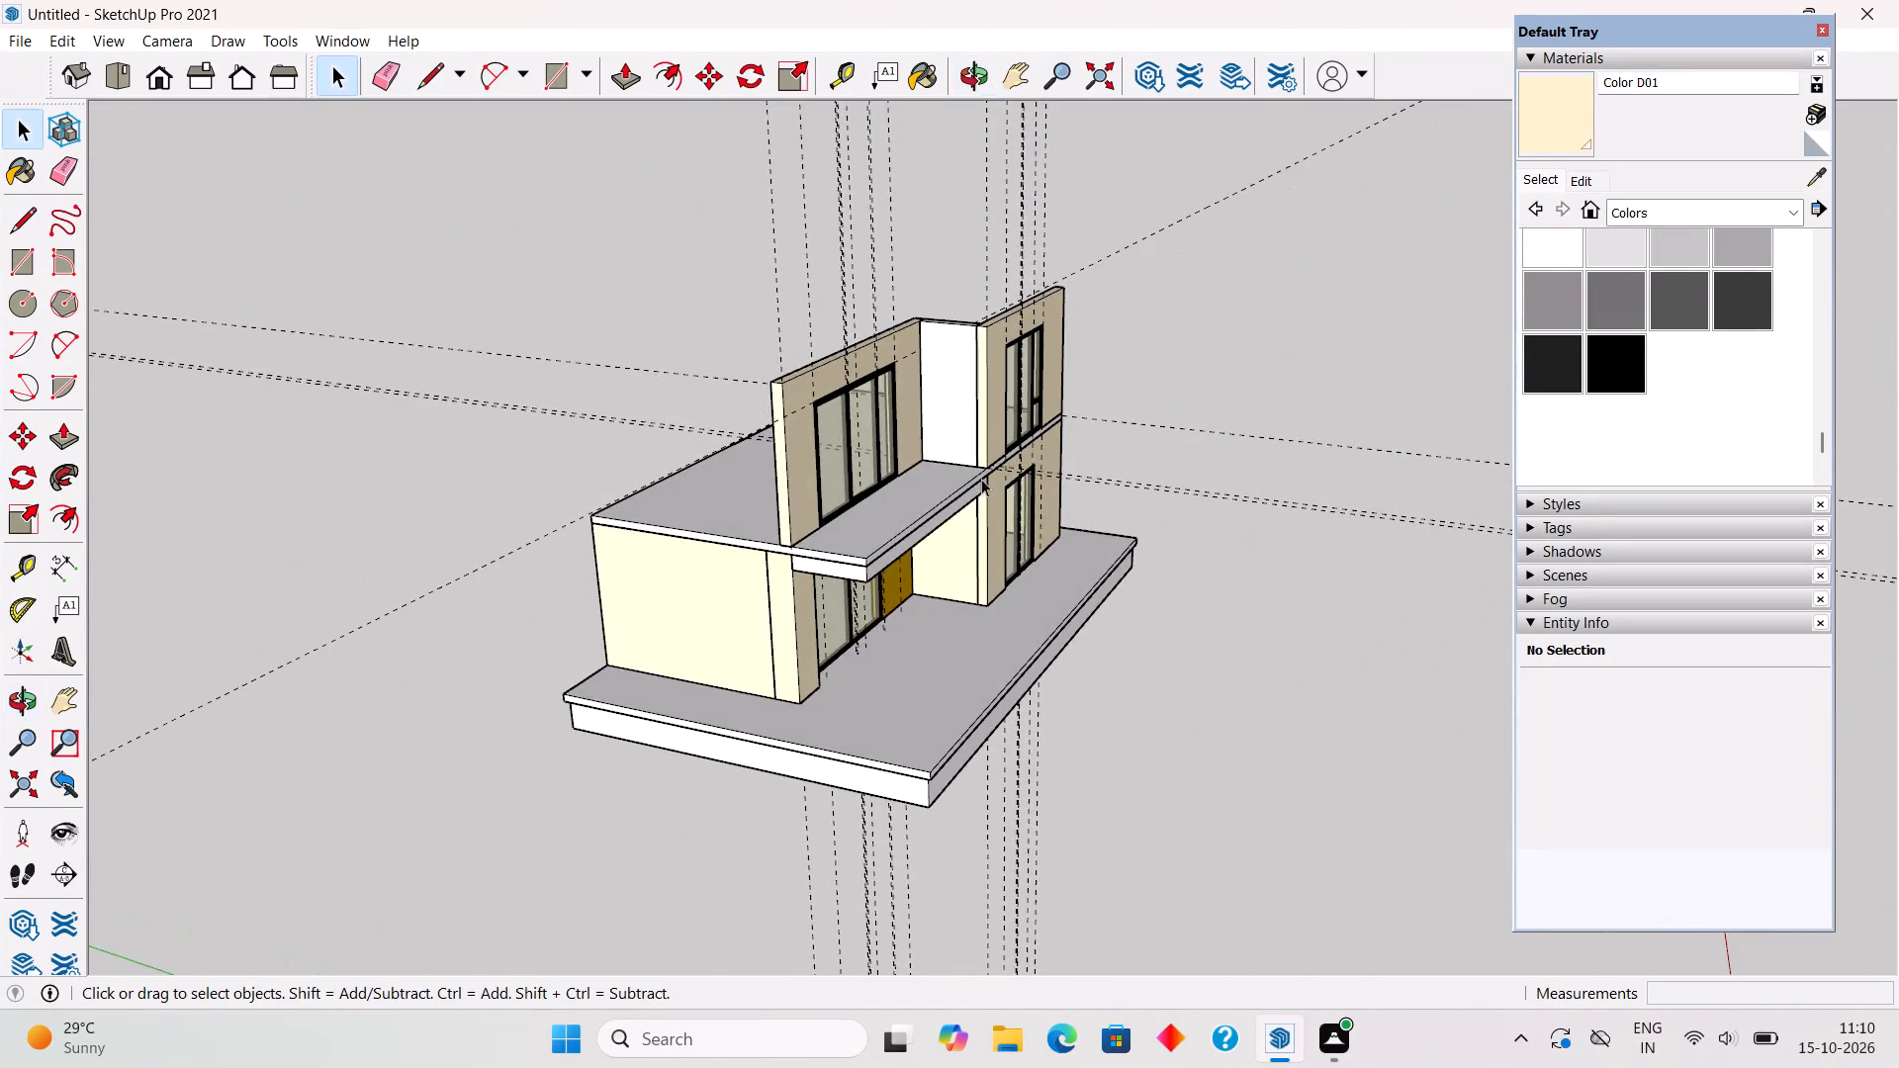
scroll(916, 479, "up", 4)
middle_click_drag(779, 475, 991, 452)
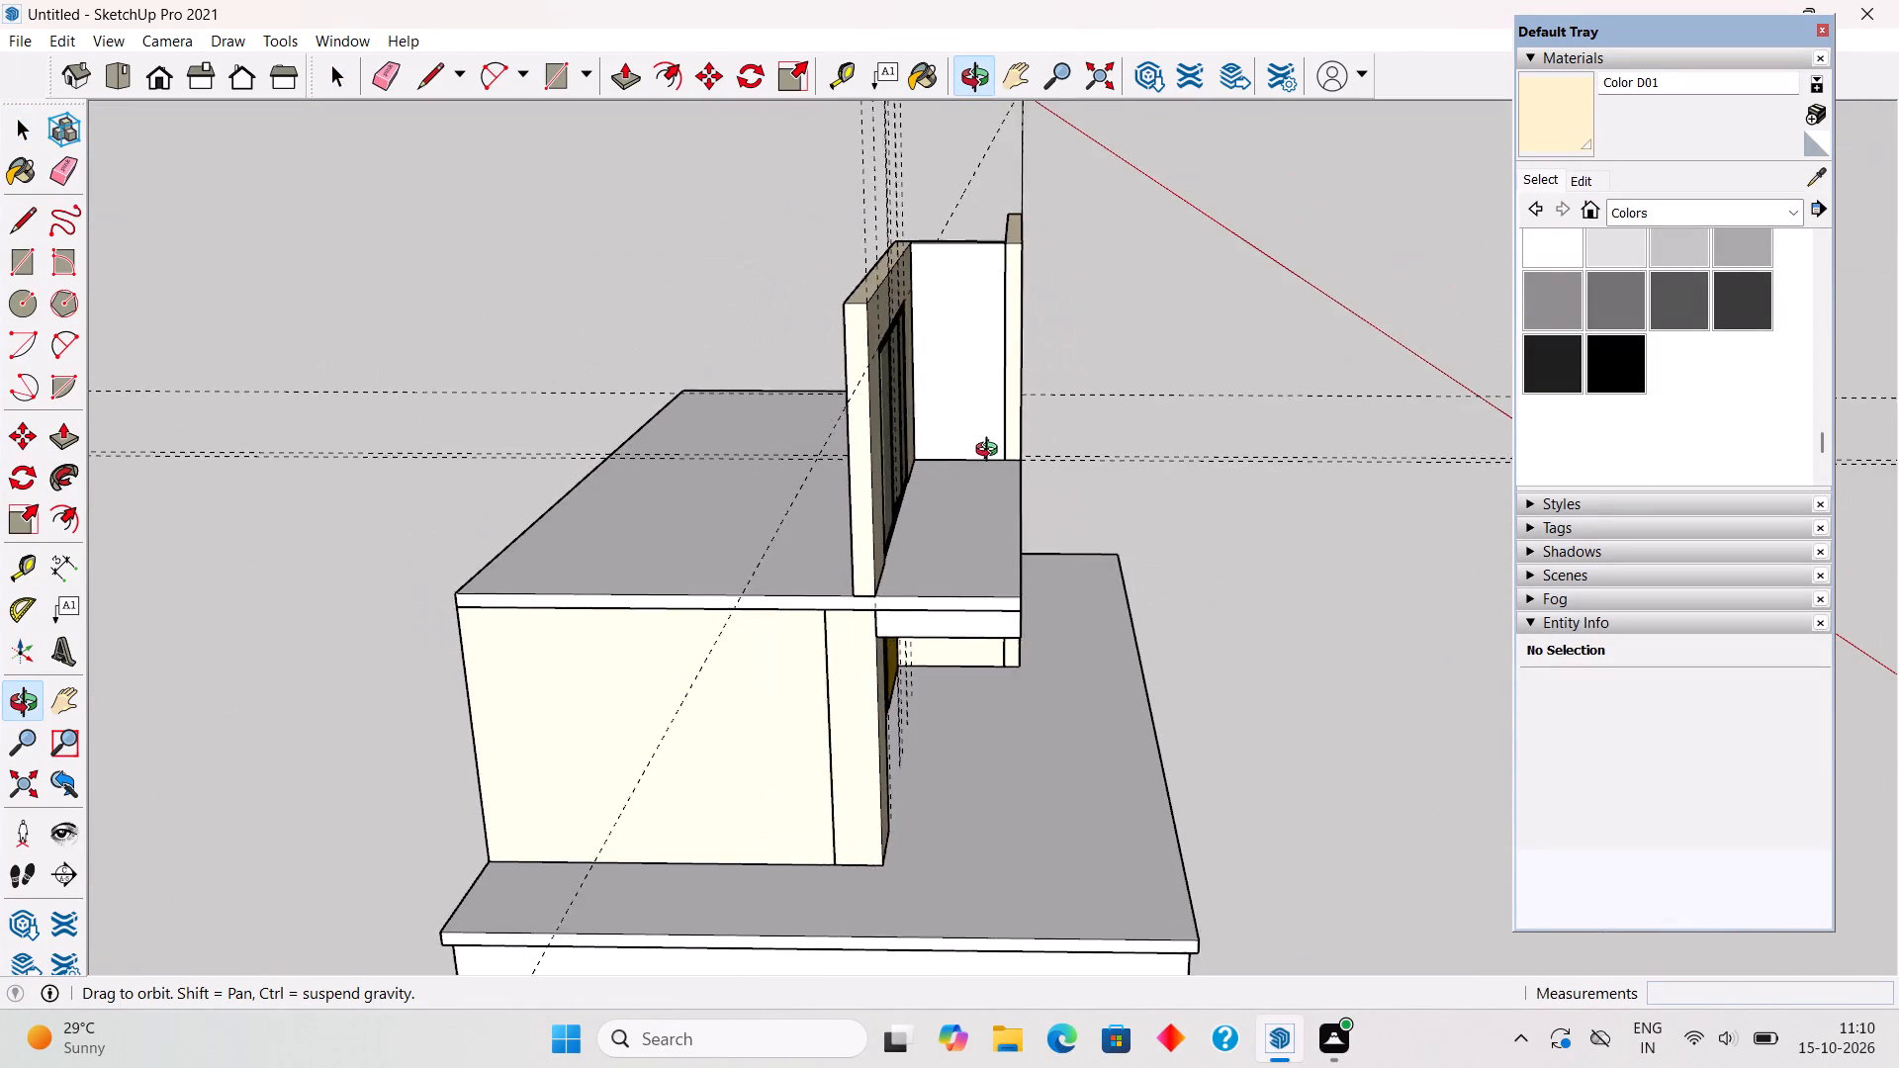
middle_click_drag(991, 452, 994, 455)
scroll(996, 456, "up", 2)
scroll(1000, 458, "down", 9)
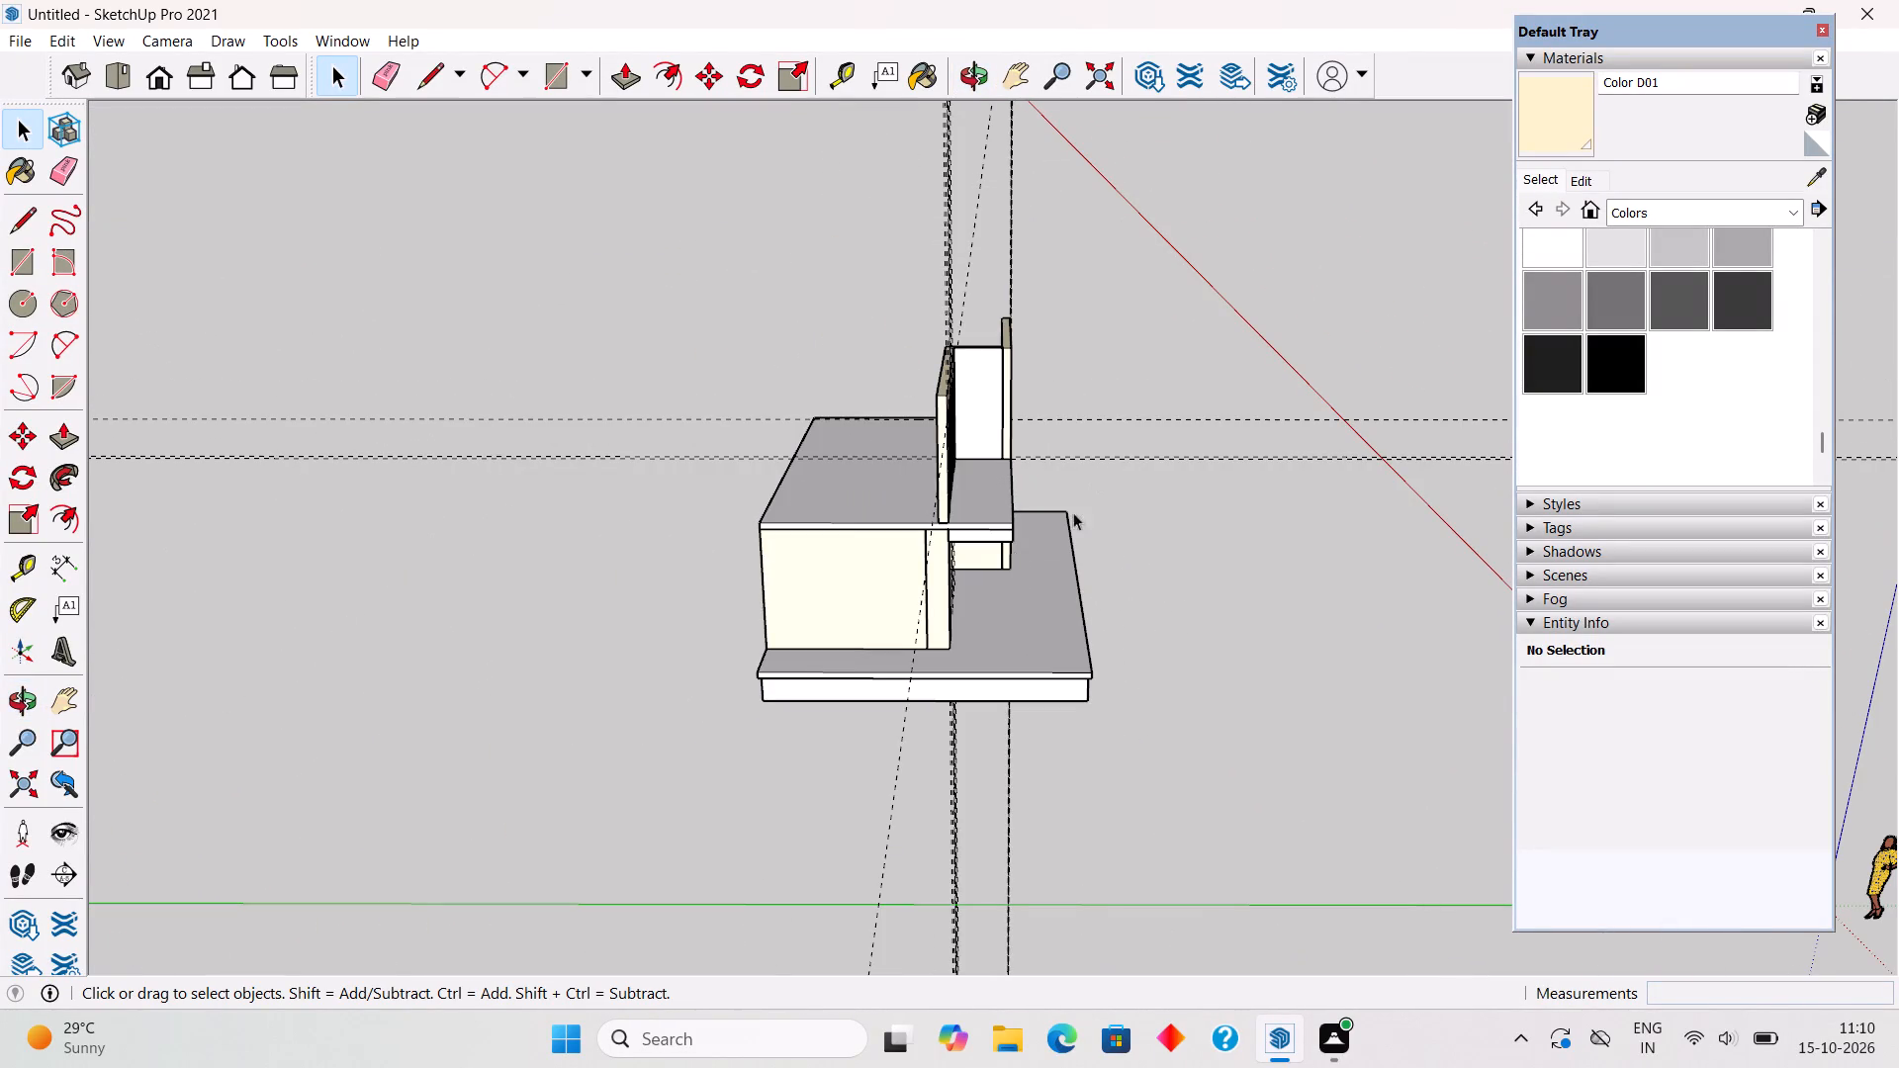
middle_click_drag(1190, 583, 294, 486)
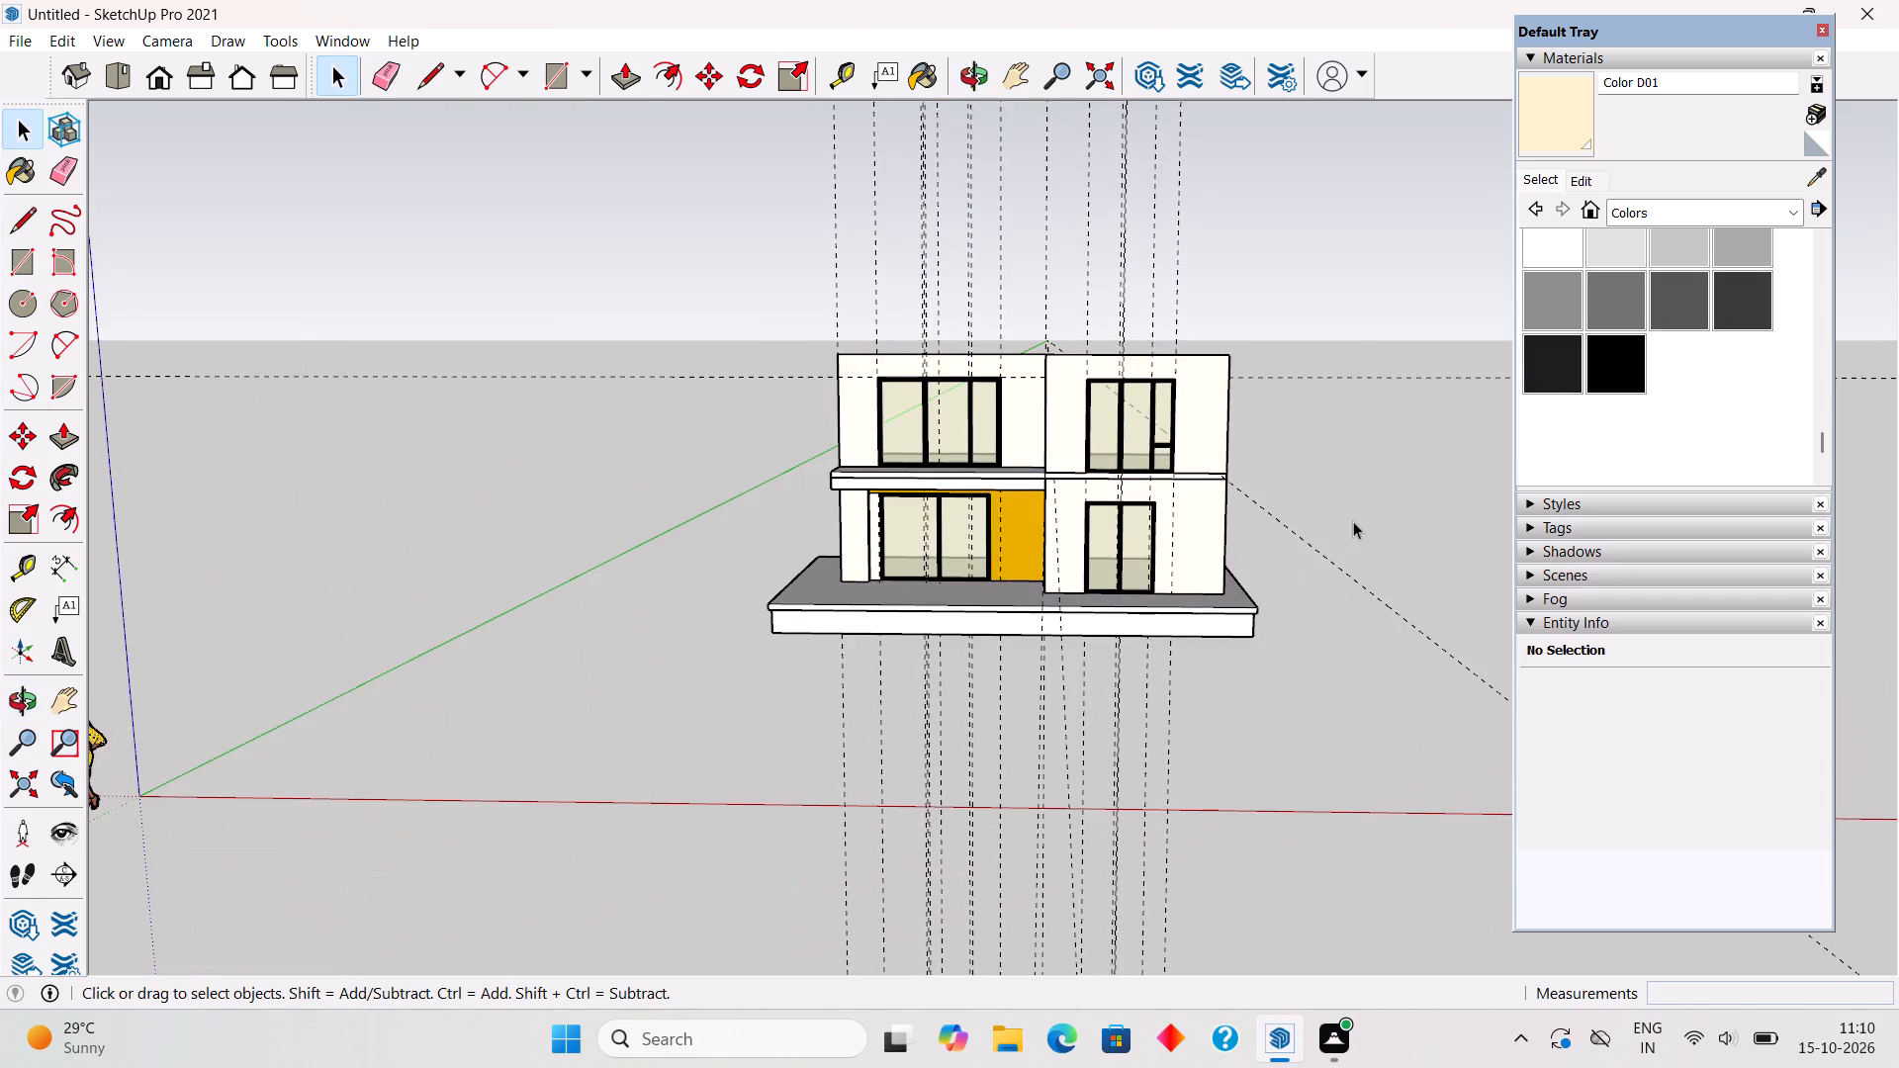
middle_click_drag(1330, 532, 1171, 723)
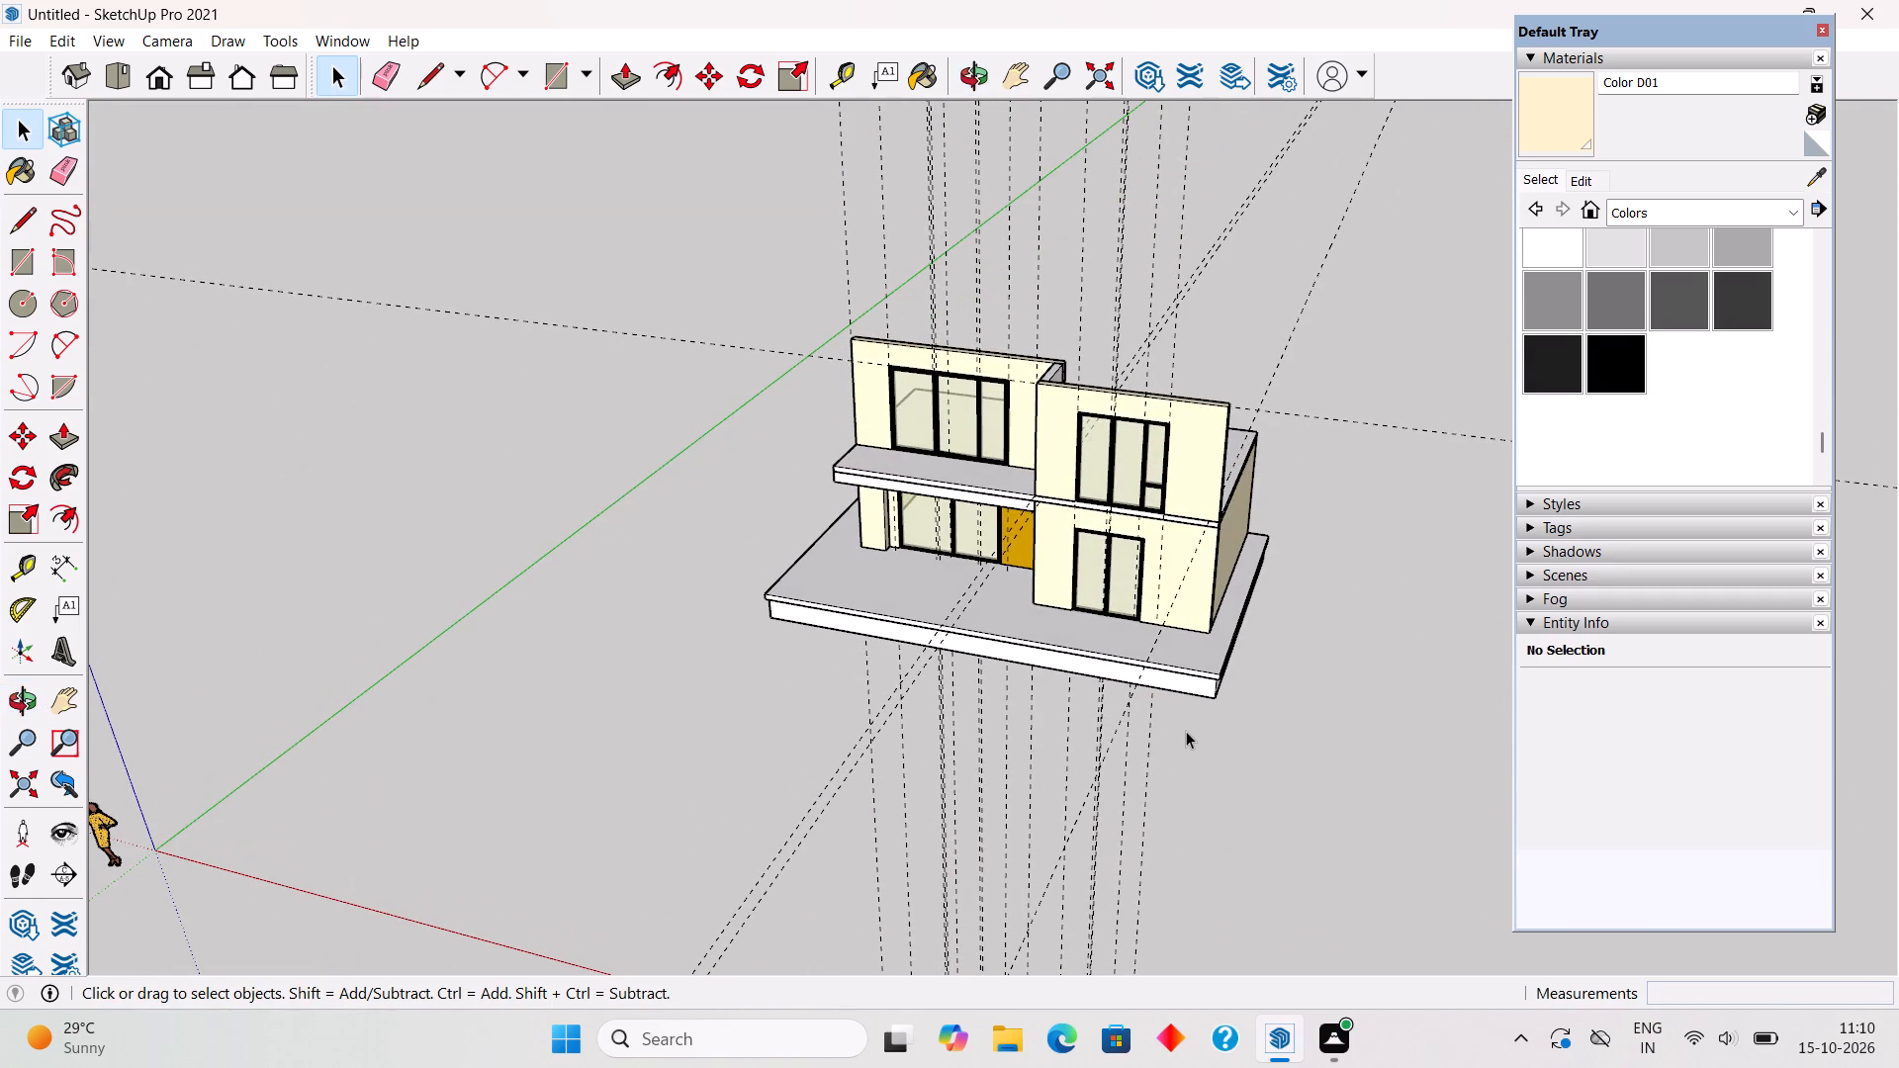
Draw a 9" by 18' 9" rectangle along the upper slab's open side edge and extrude it up 10' as a side wall.
scroll(1105, 762, "down", 3)
middle_click_drag(1234, 705, 454, 868)
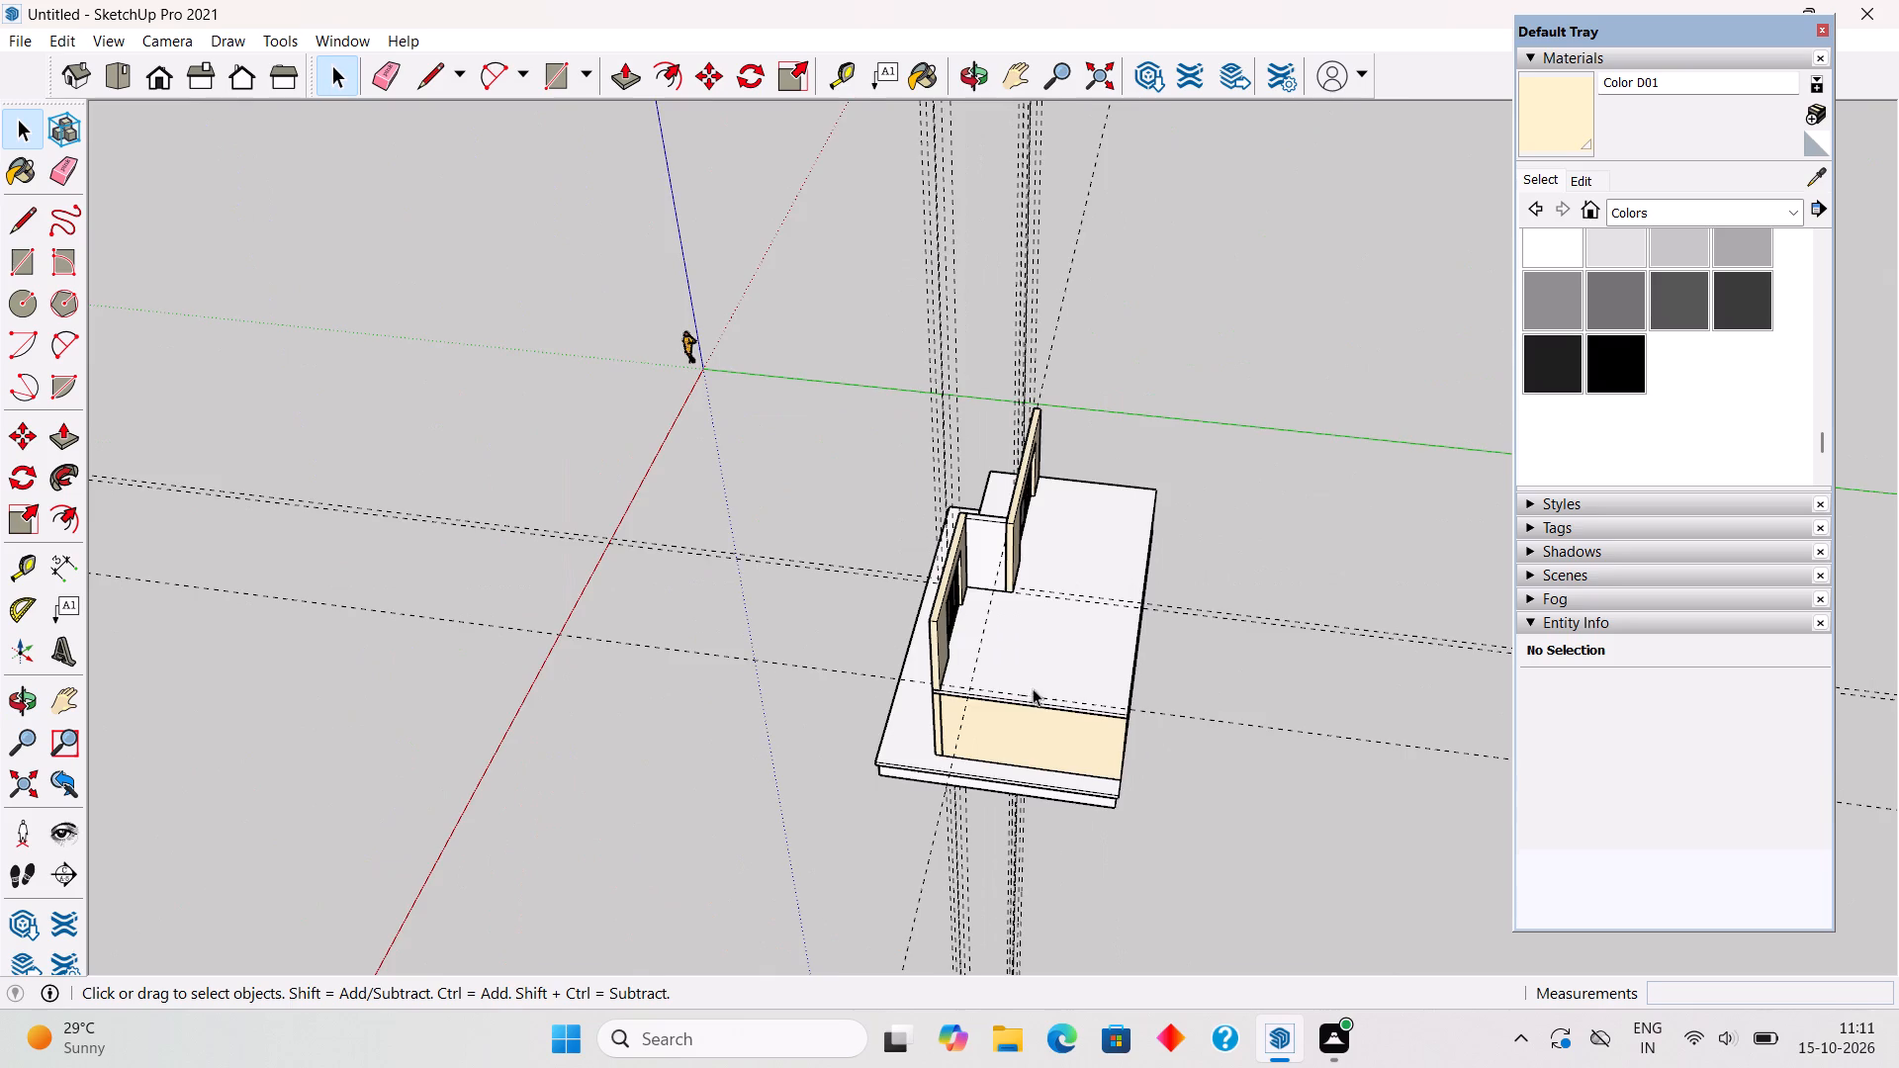
scroll(1195, 698, "up", 9)
key("r")
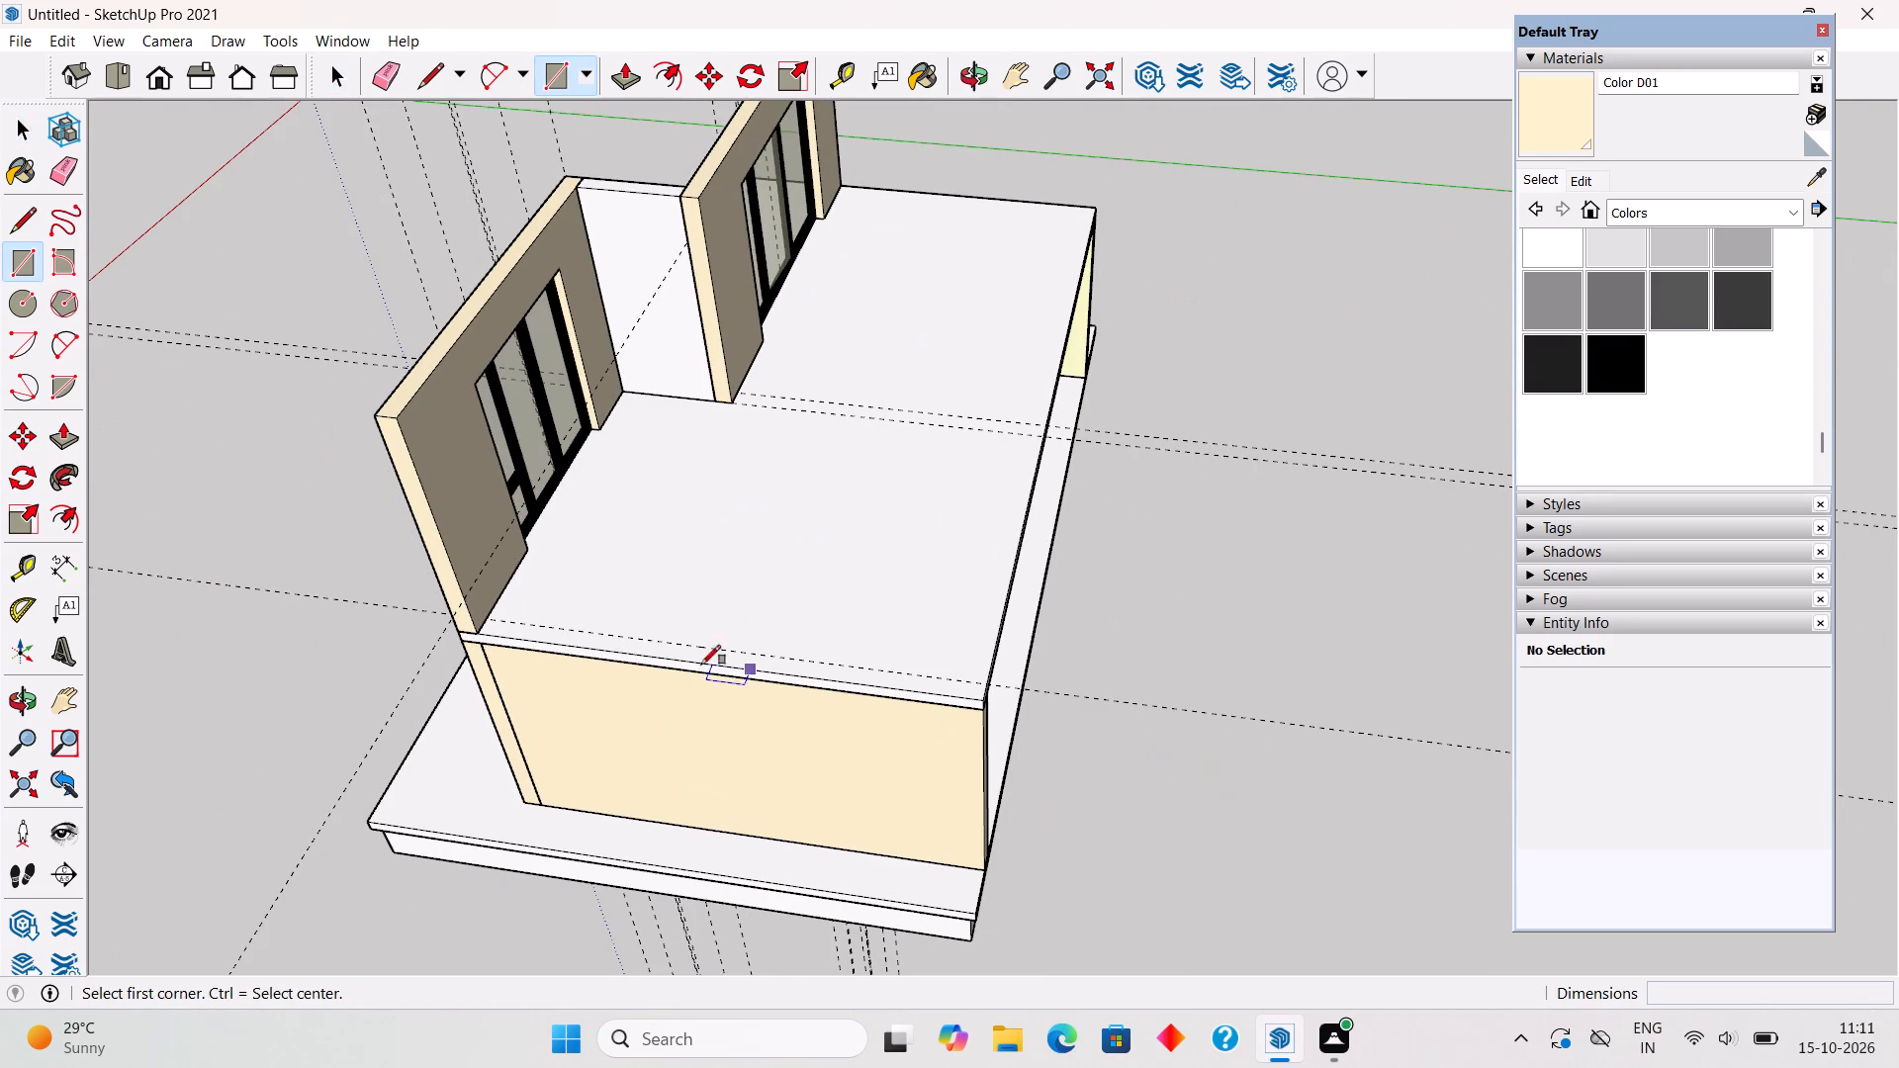
left_click(481, 617)
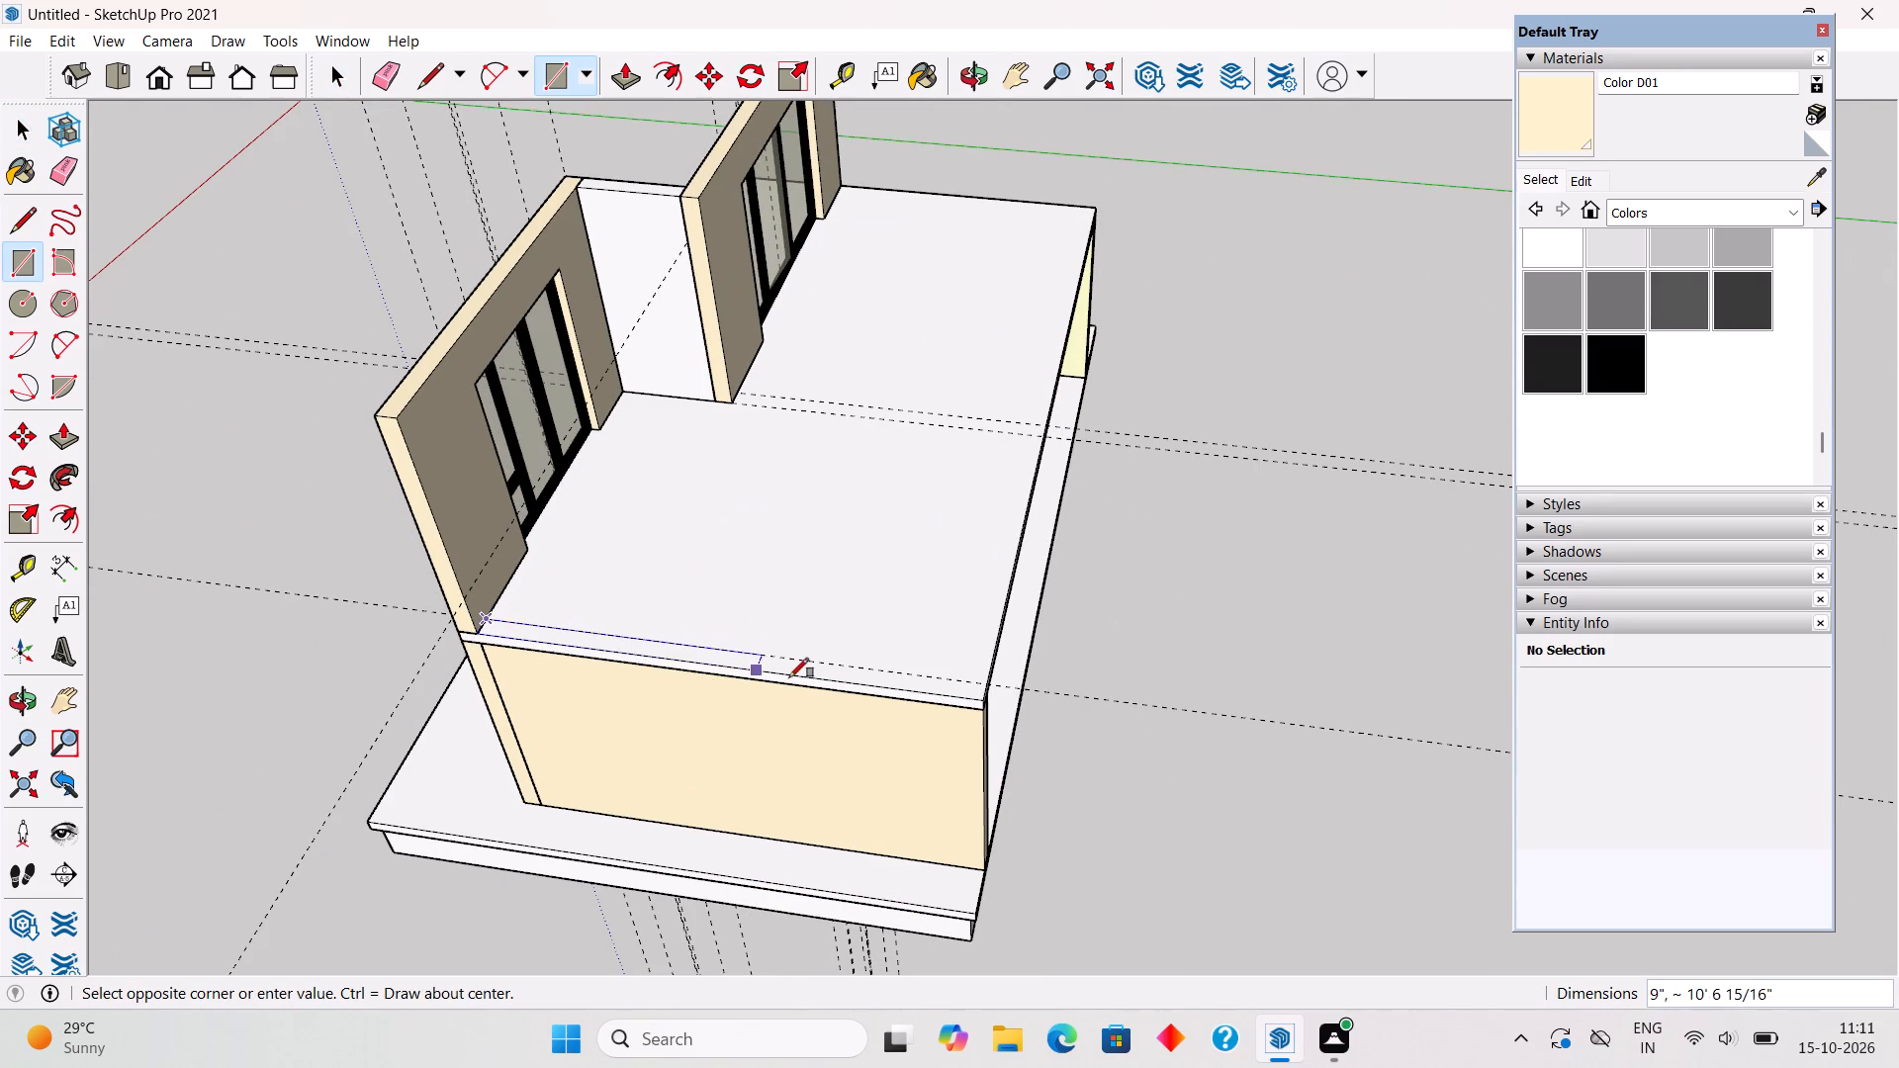
left_click(978, 699)
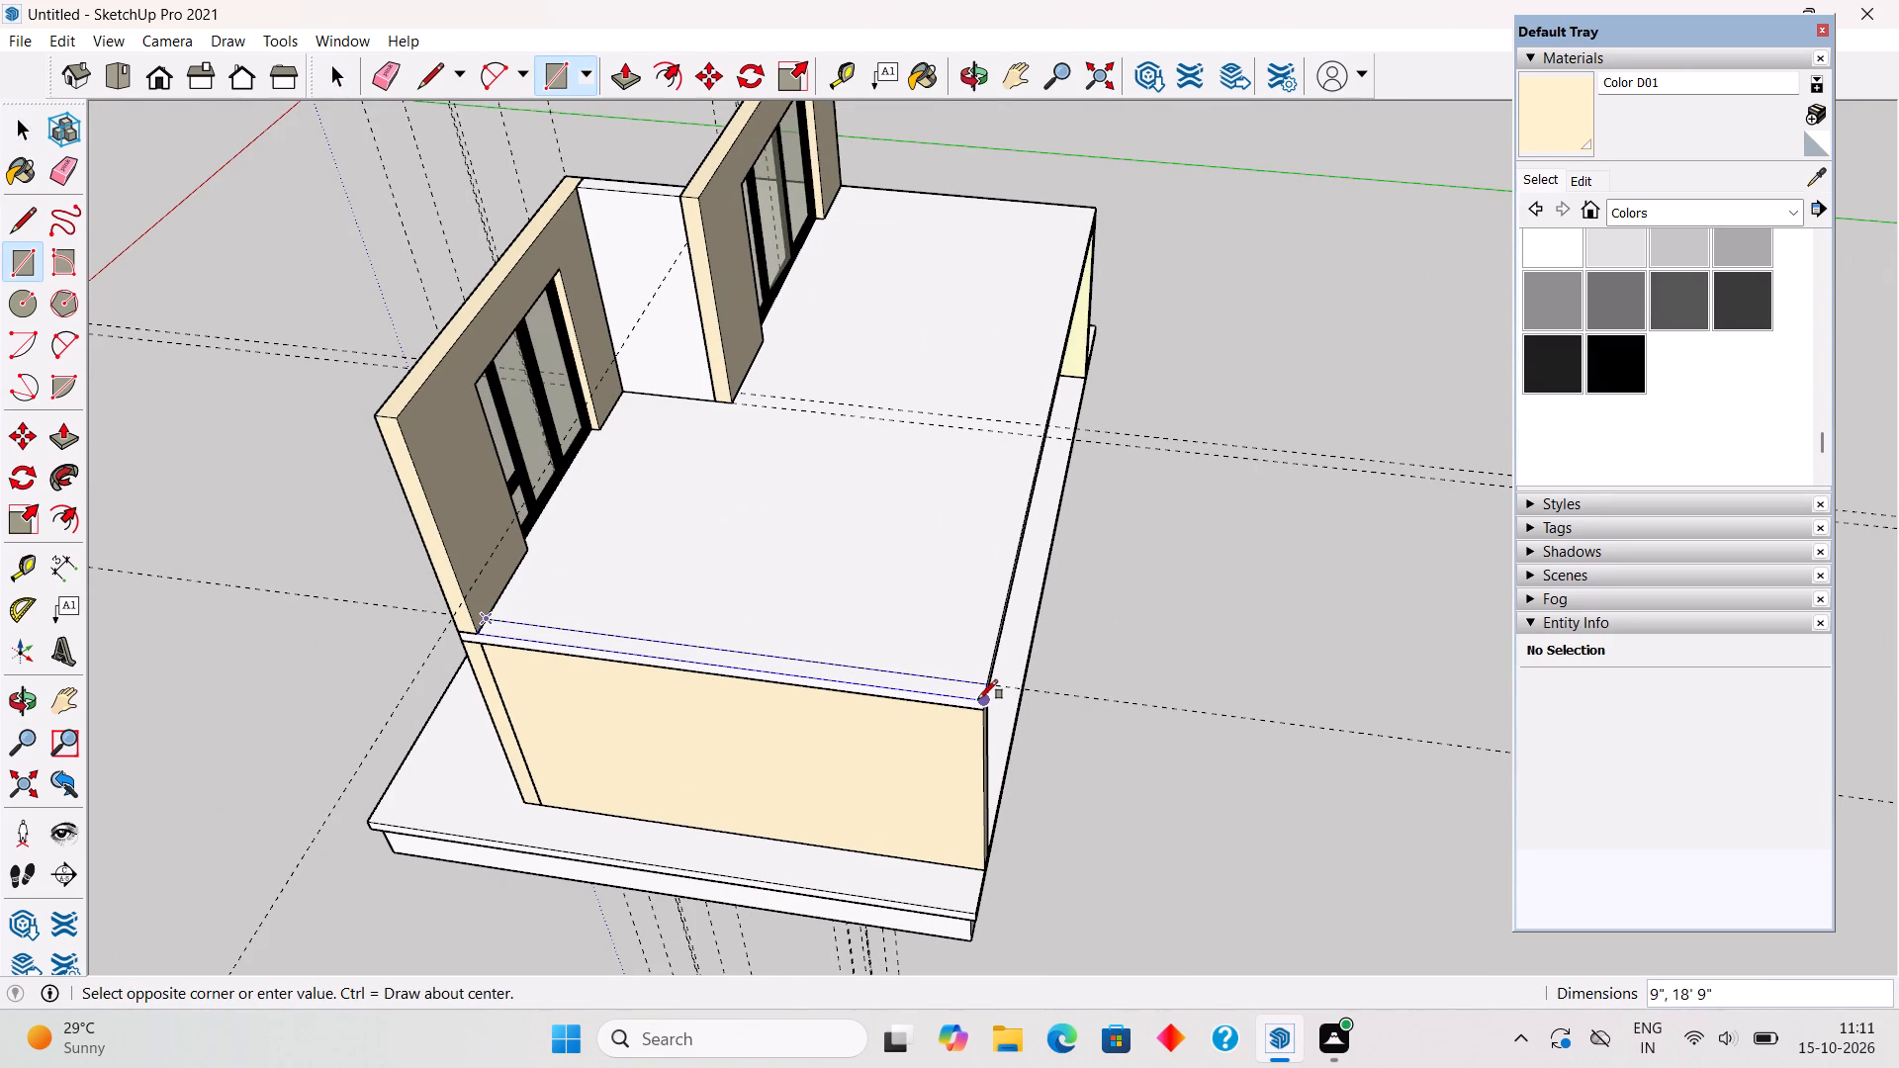
key("p")
left_click(962, 685)
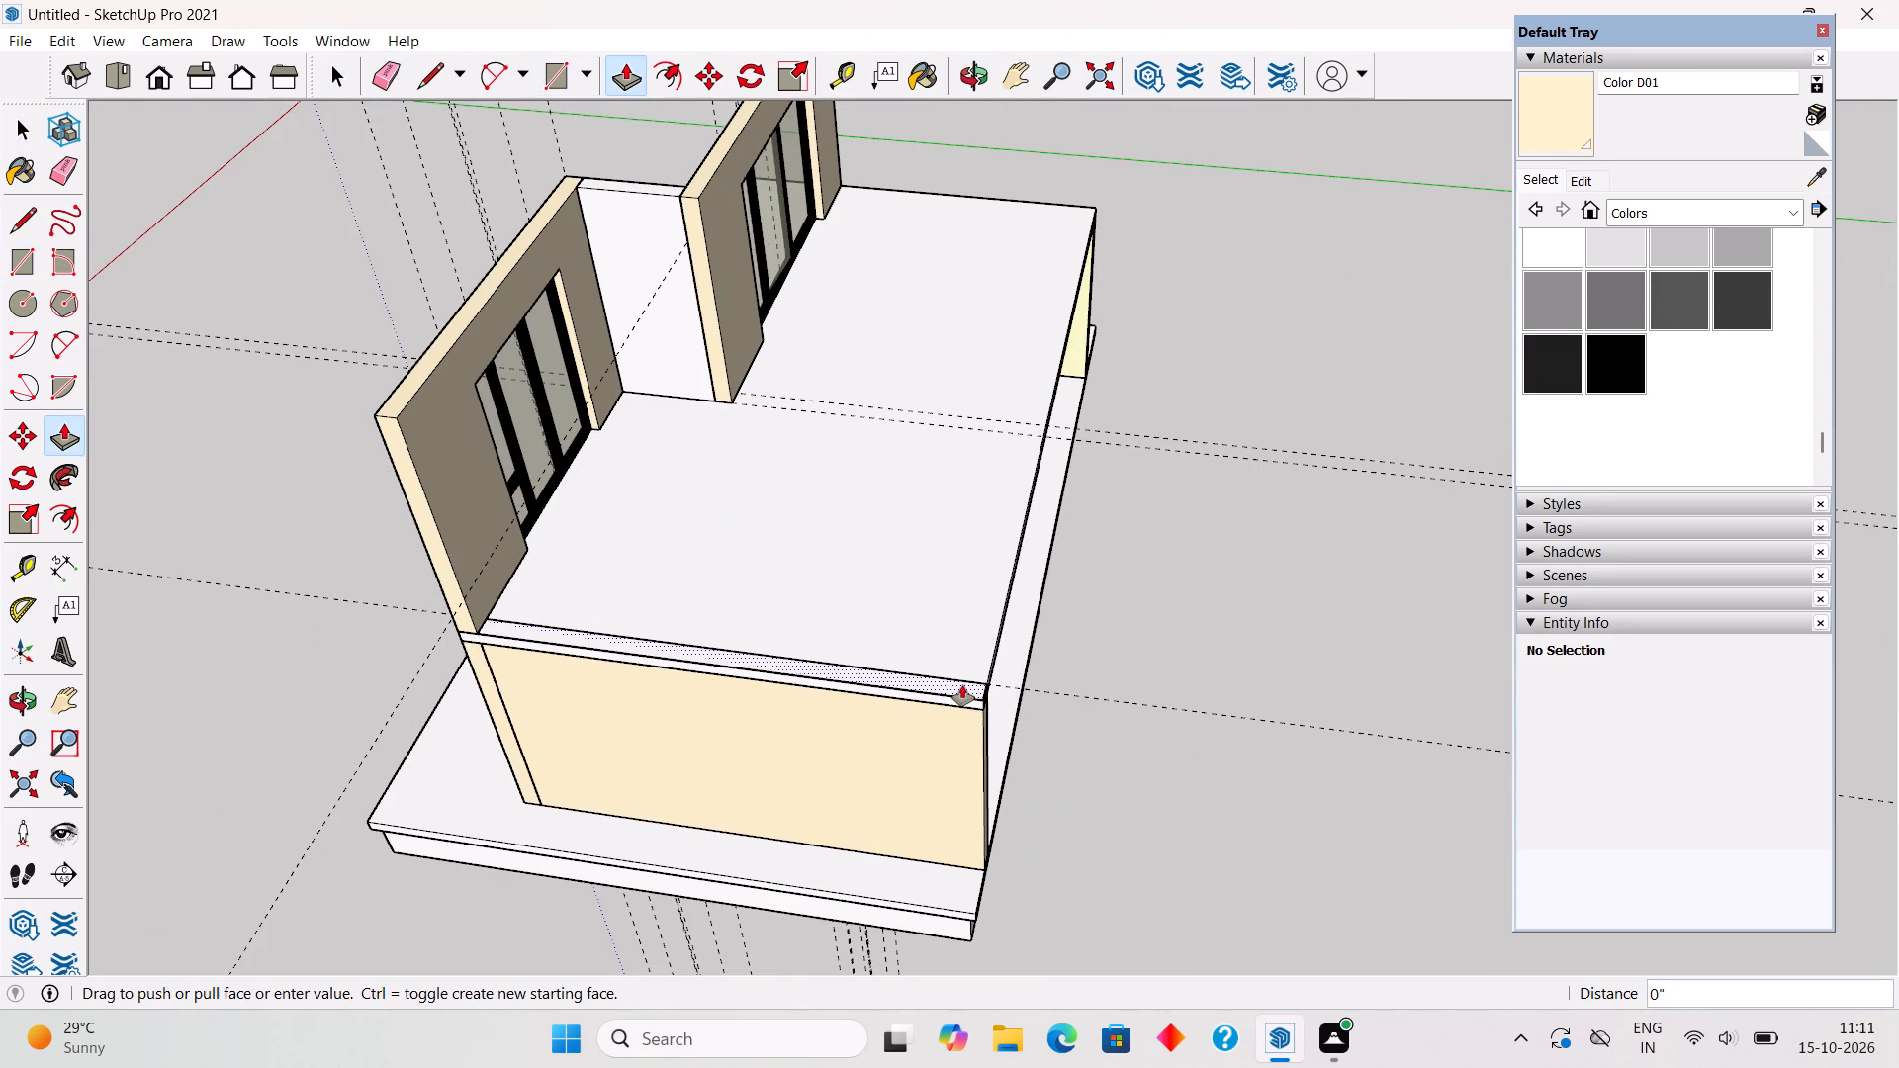
type("10'")
key("Return")
key("space")
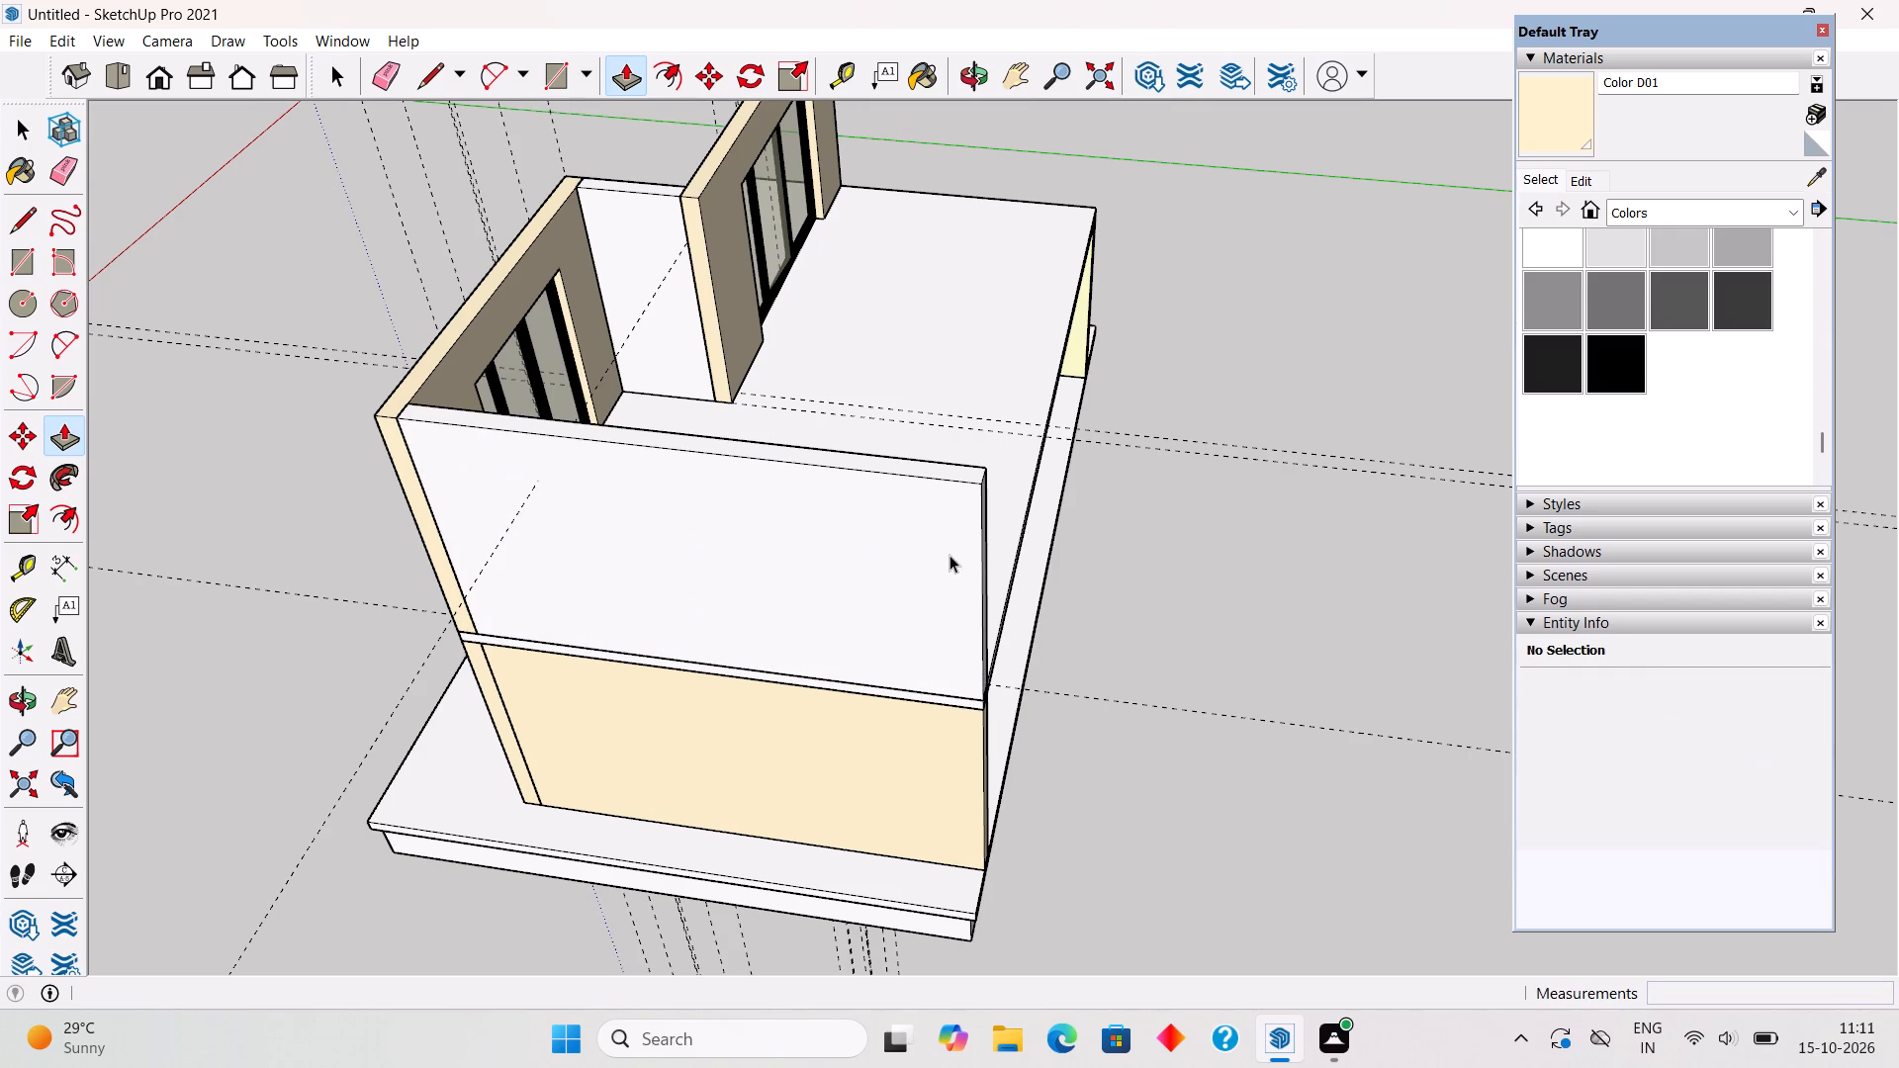
Make the new 10' side wall a group of its own.
triple_click(949, 555)
right_click(949, 555)
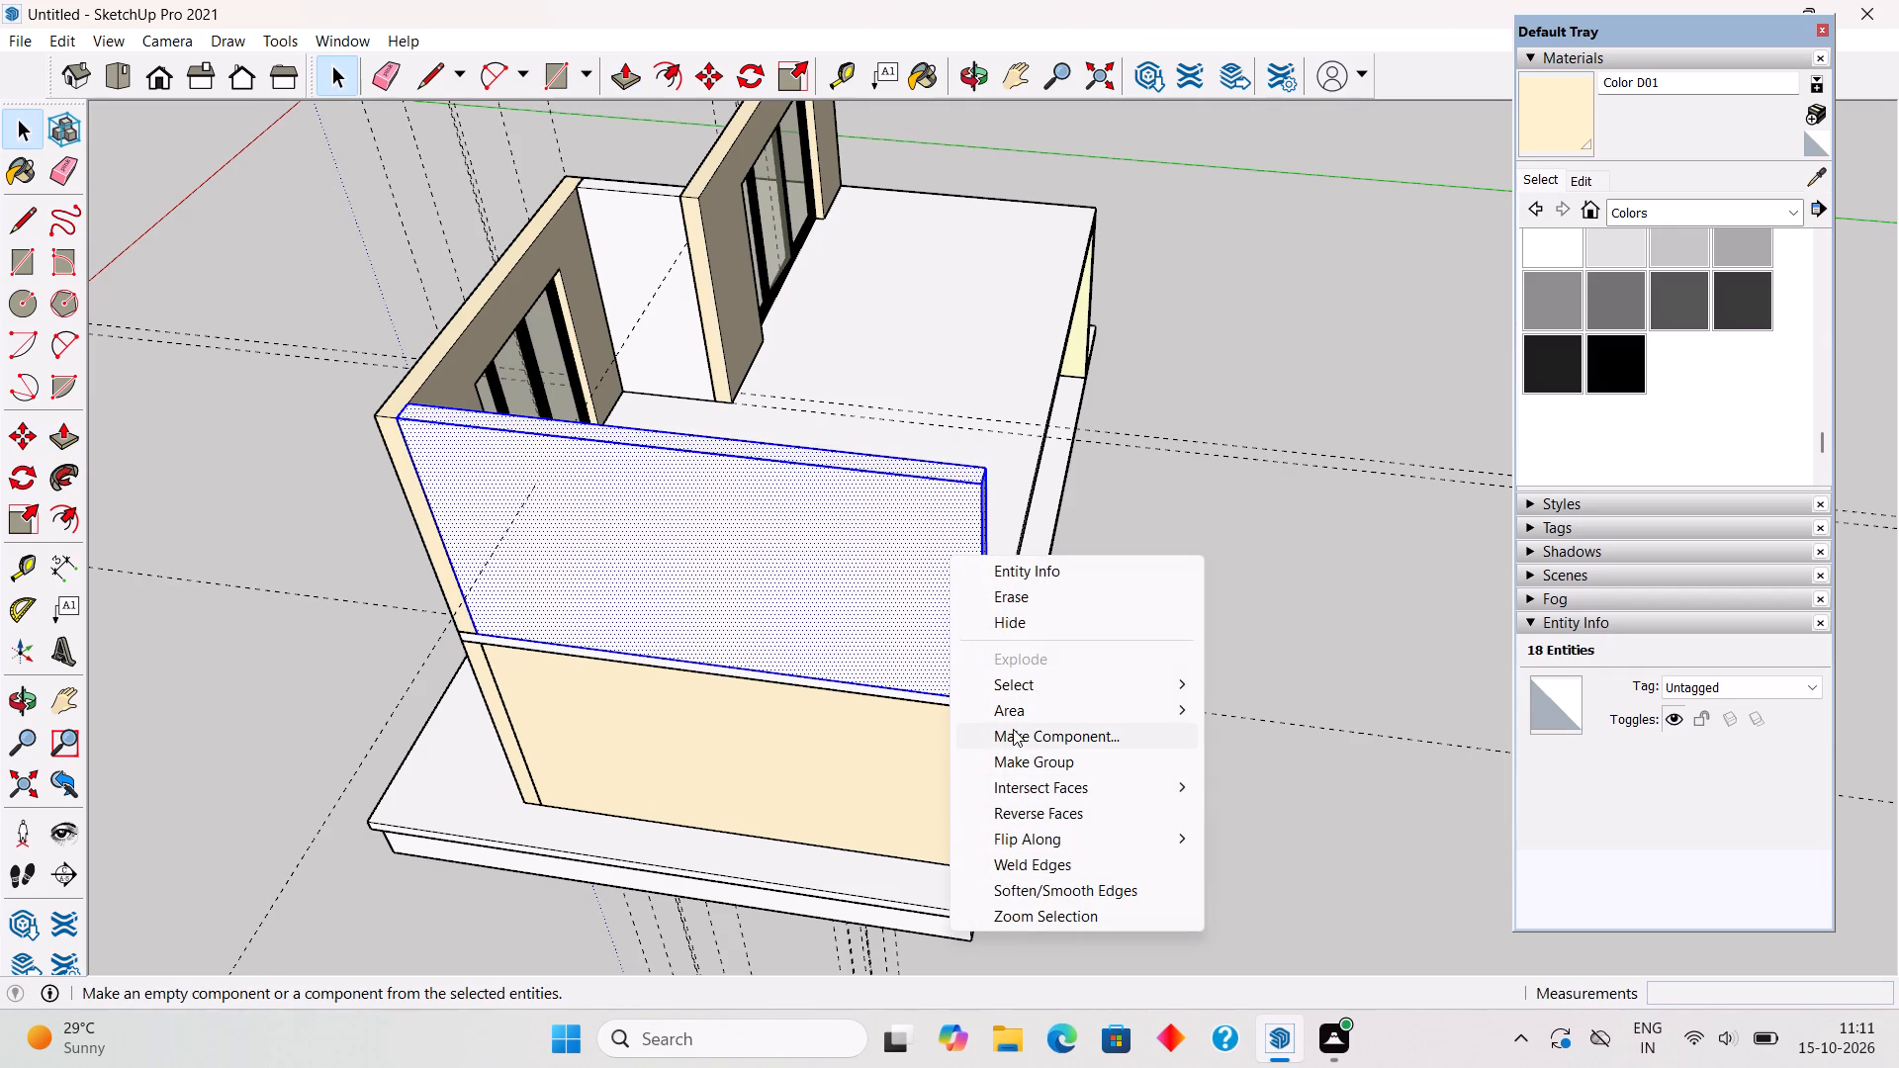
left_click(1013, 730)
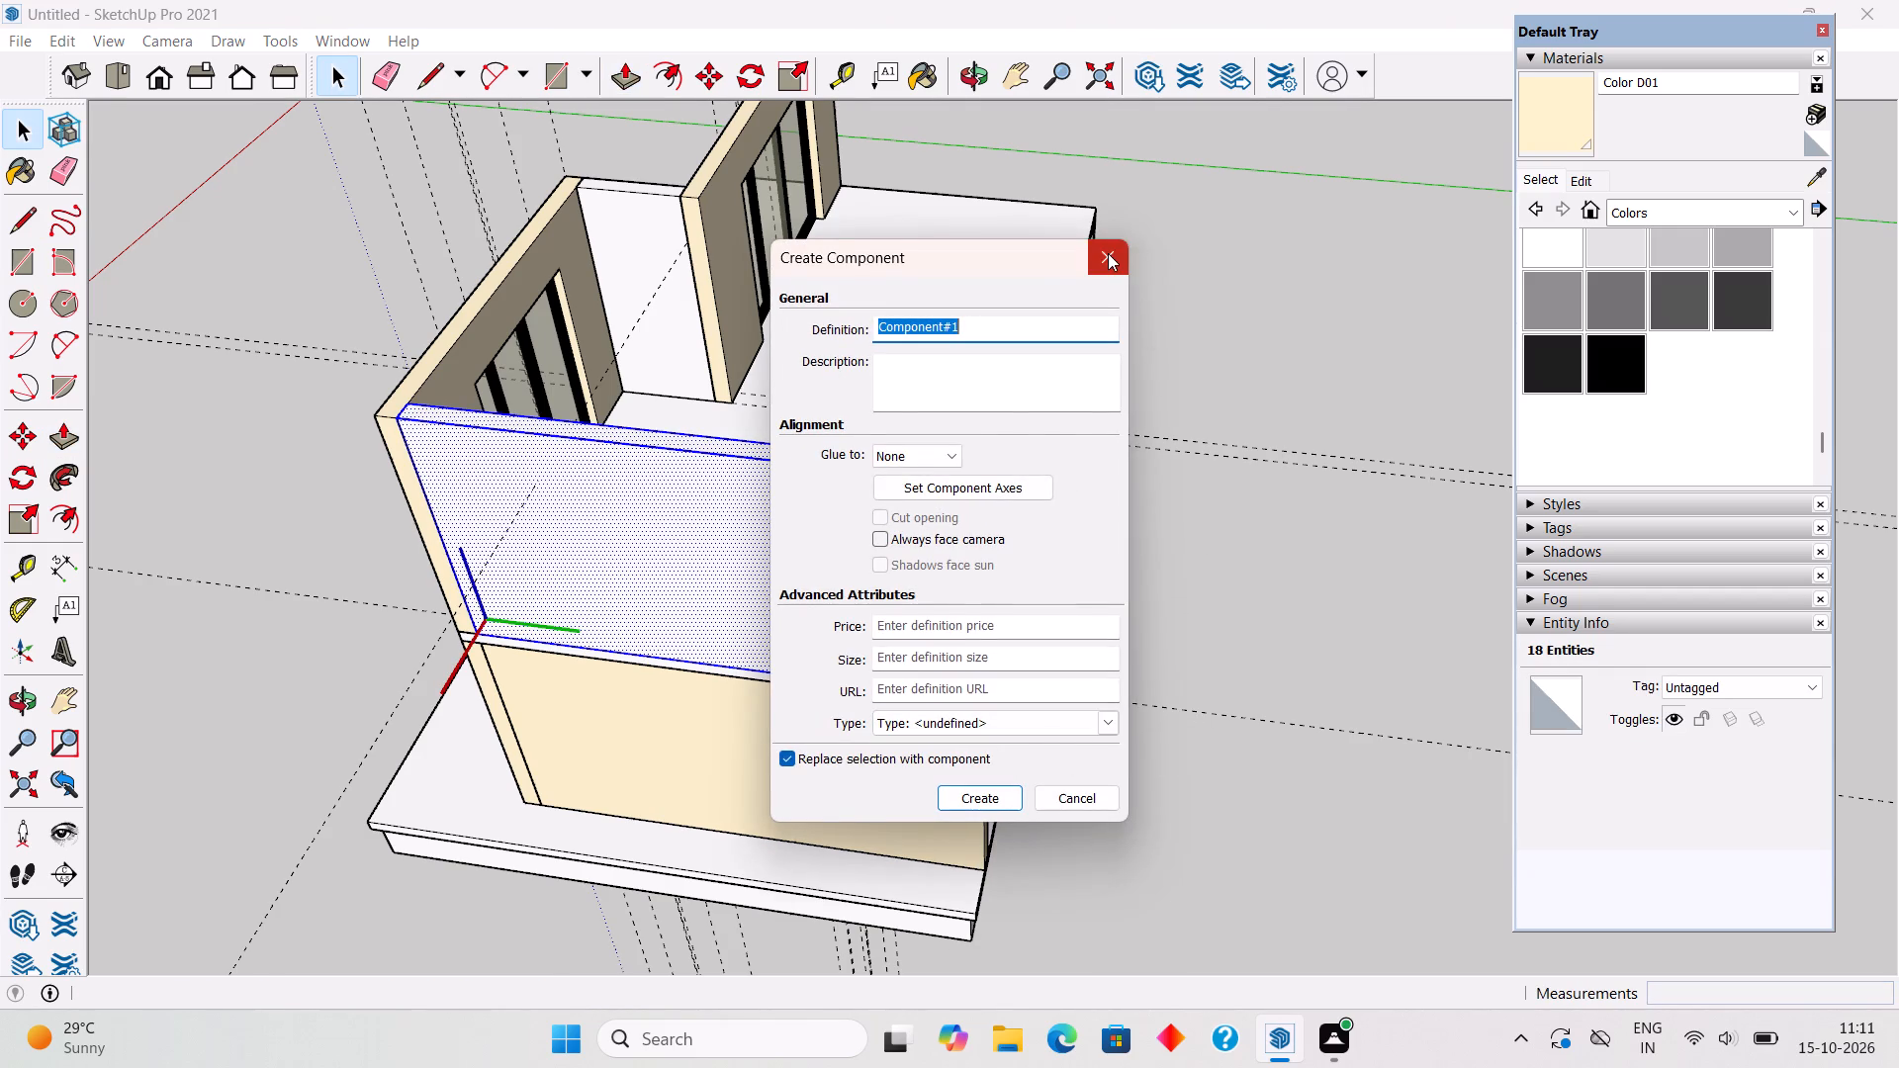
left_click(1108, 253)
right_click(939, 530)
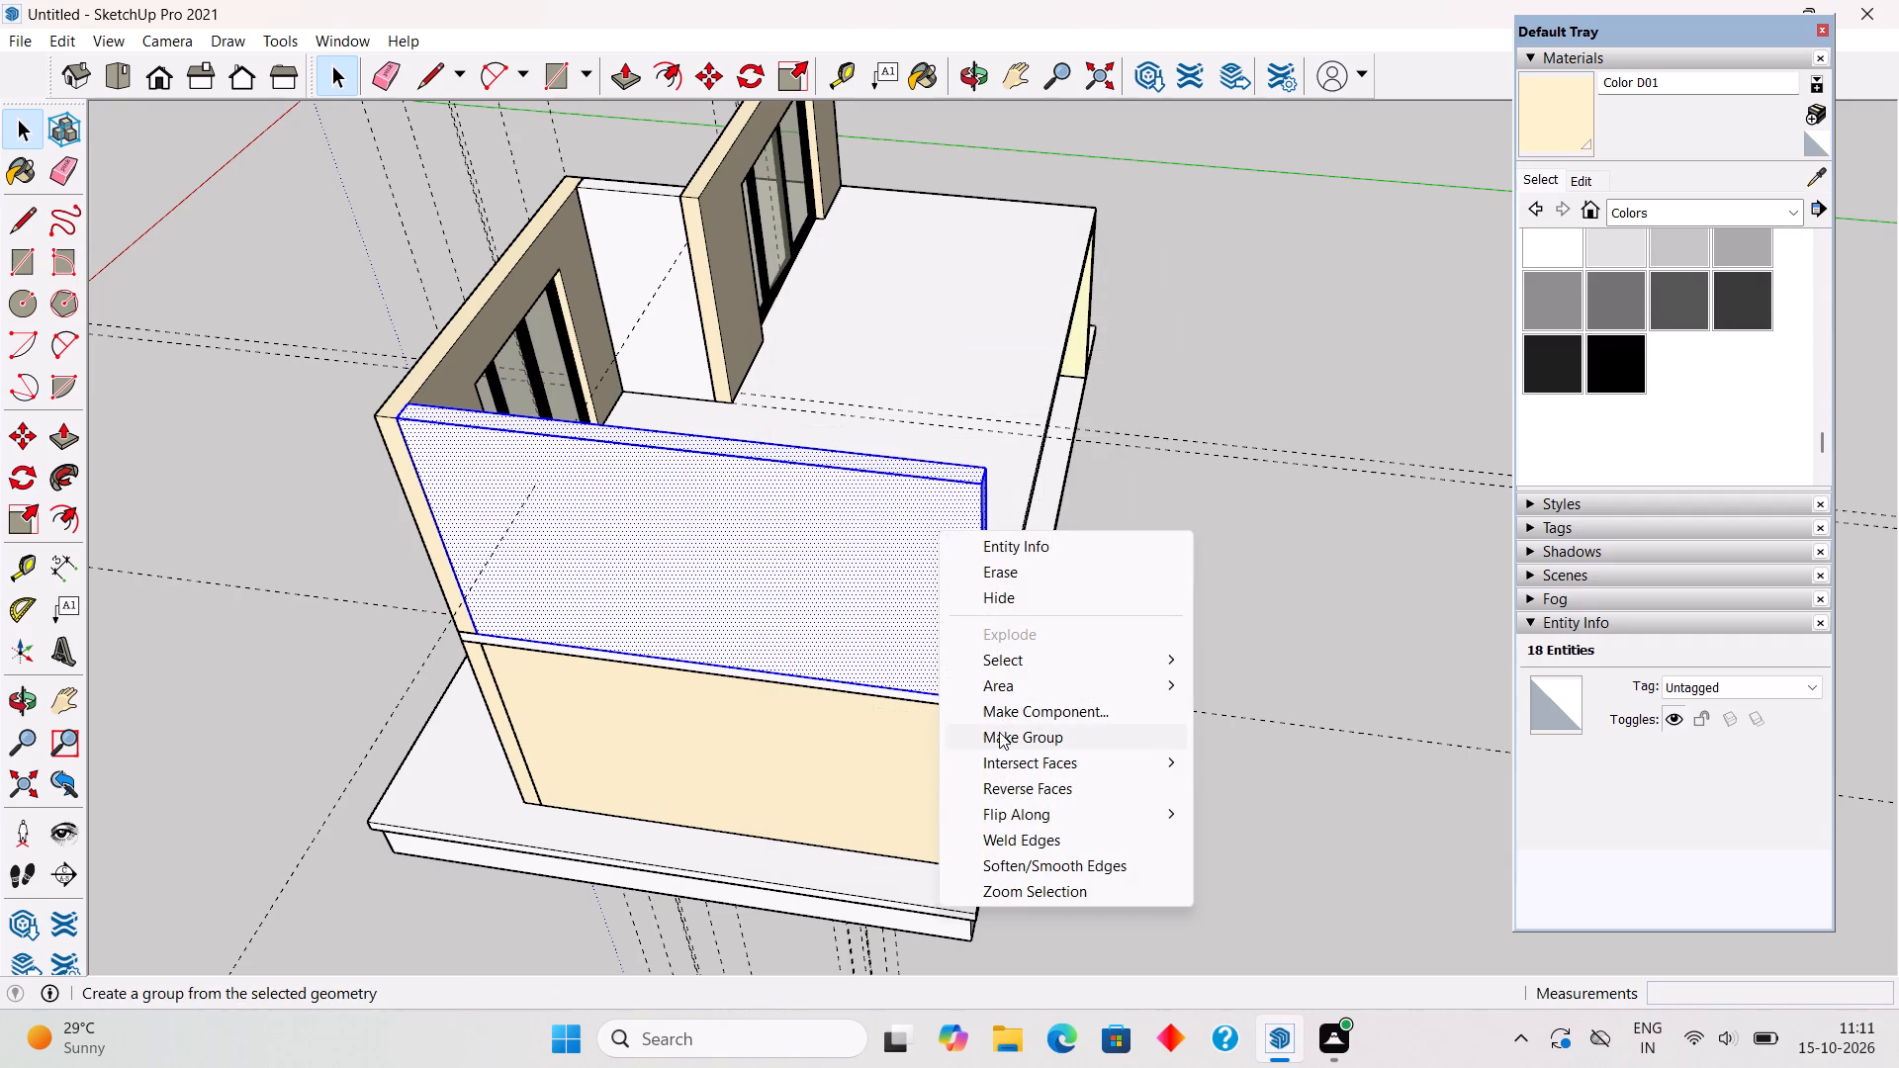
left_click(1001, 738)
left_click(1178, 637)
key("space")
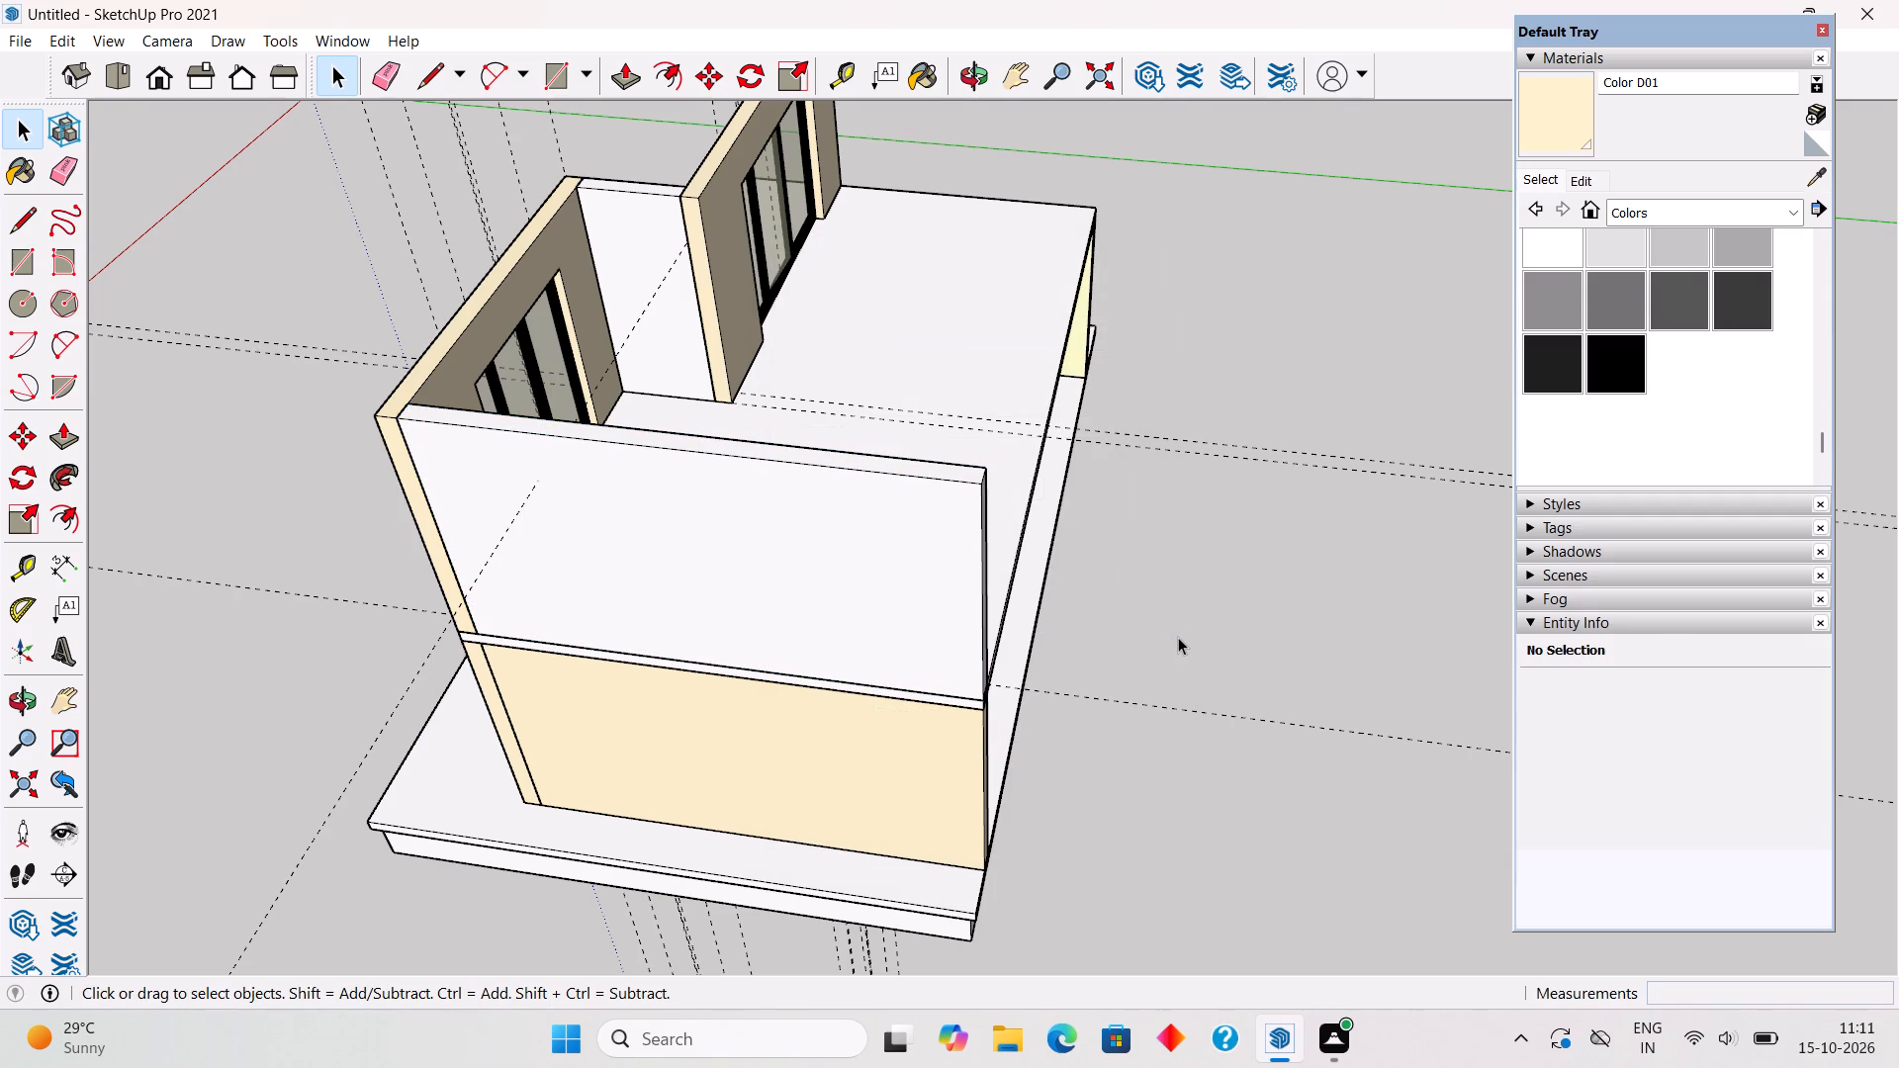
Paint the new side wall and the short return wall between the two front walls with Color D01.
scroll(1178, 637, "down", 5)
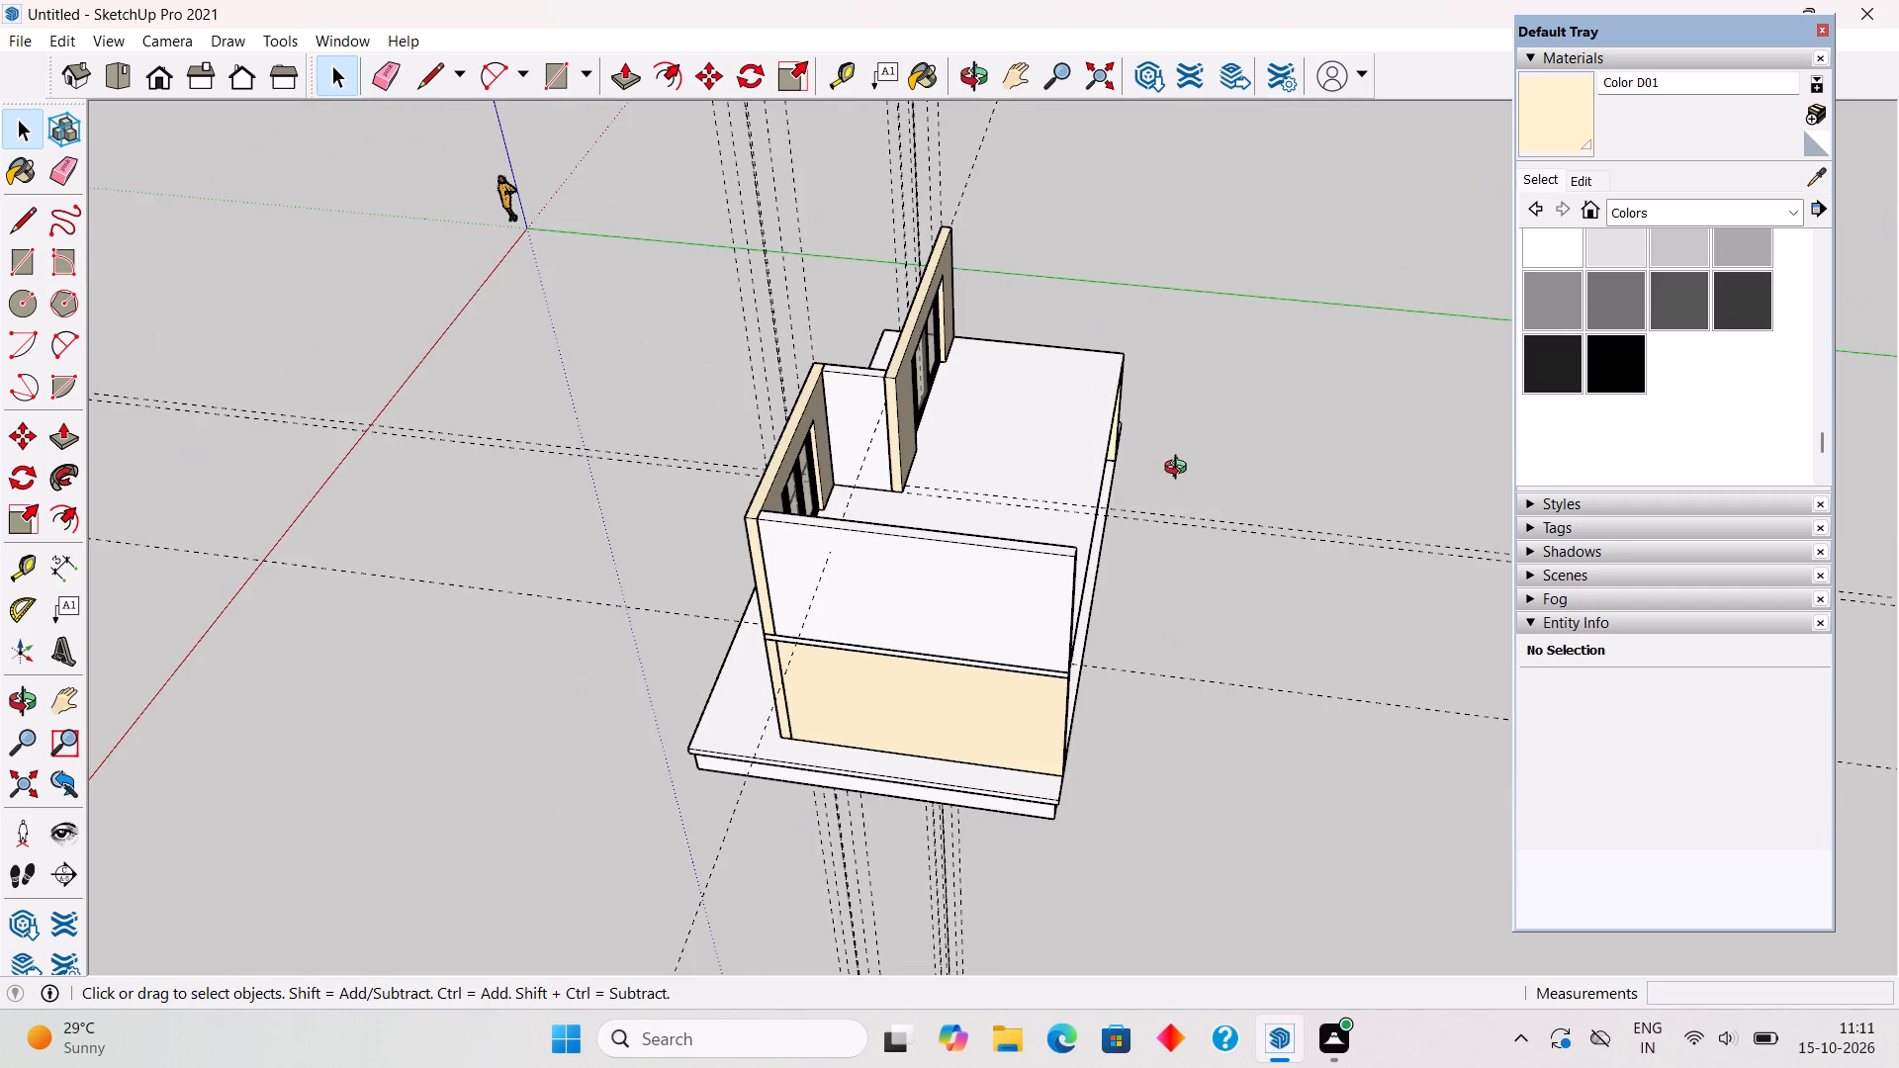
middle_click_drag(1180, 470, 595, 854)
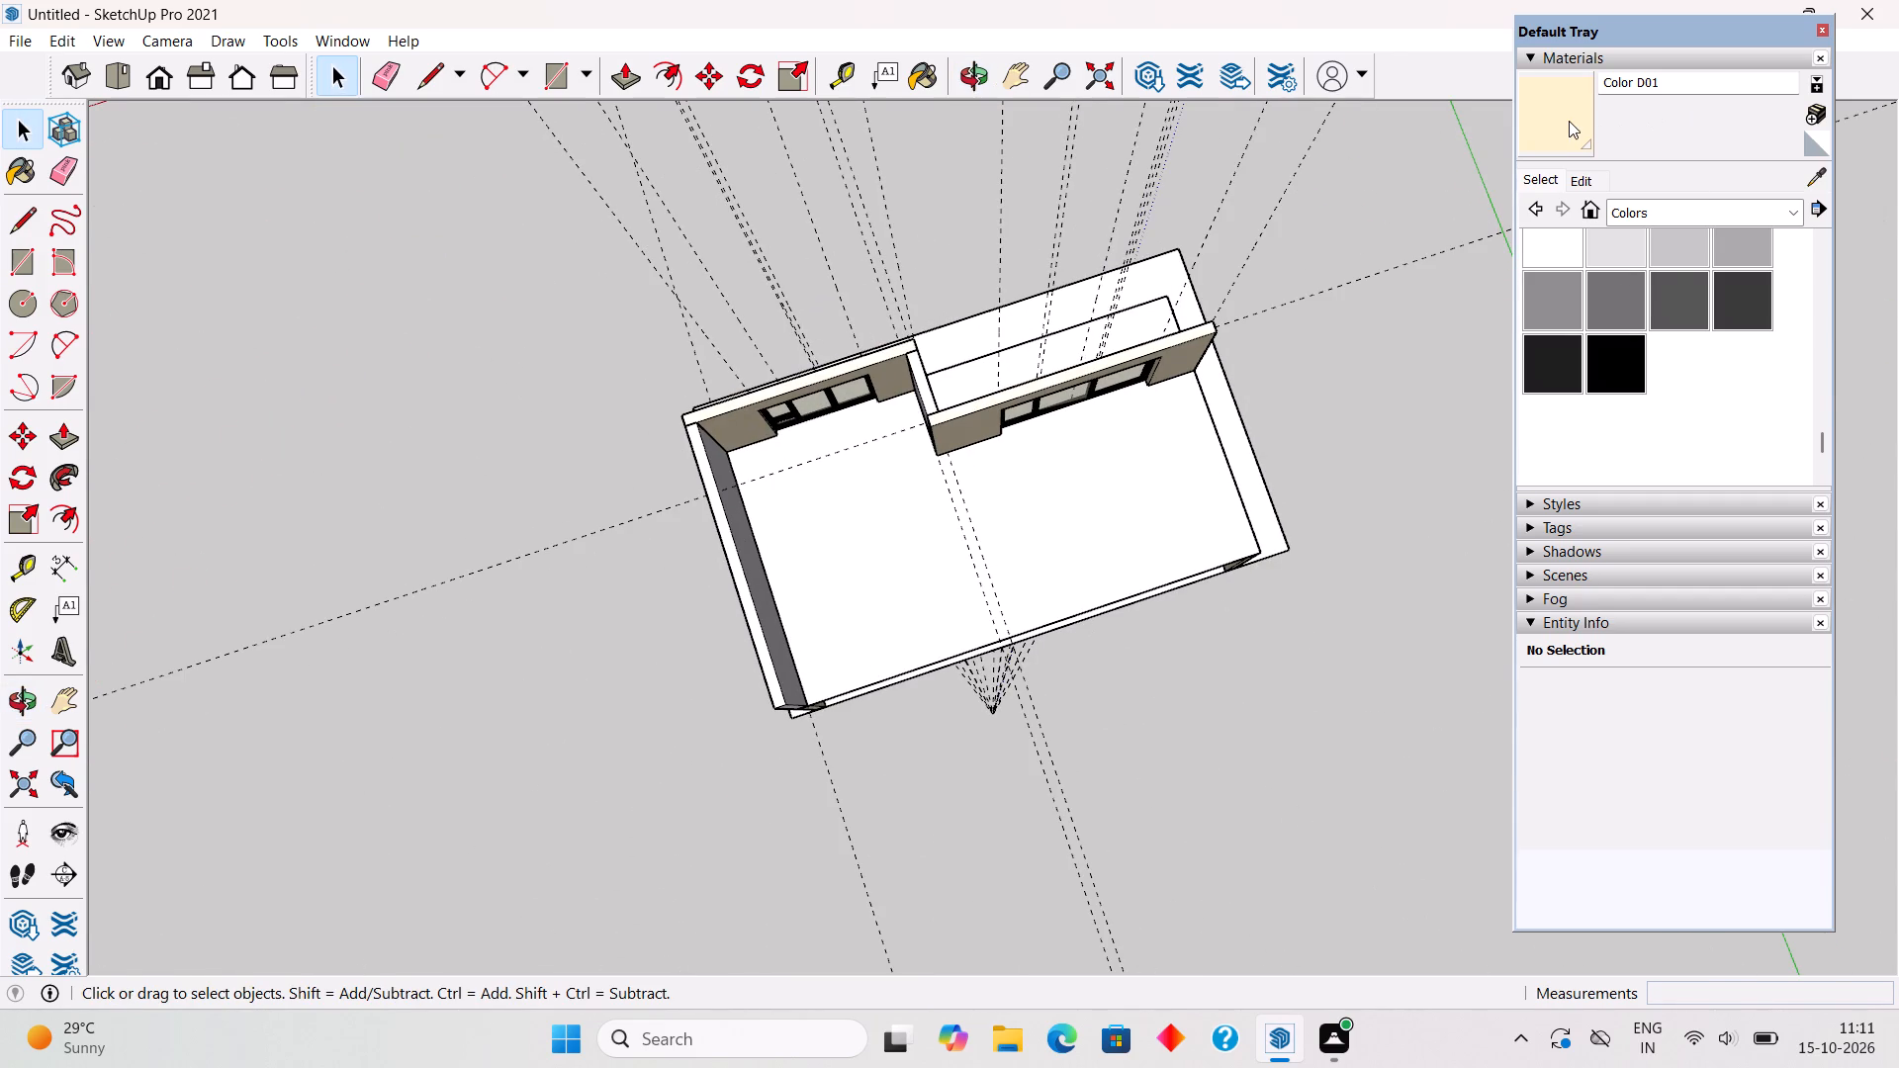
left_click(1569, 121)
left_click(917, 383)
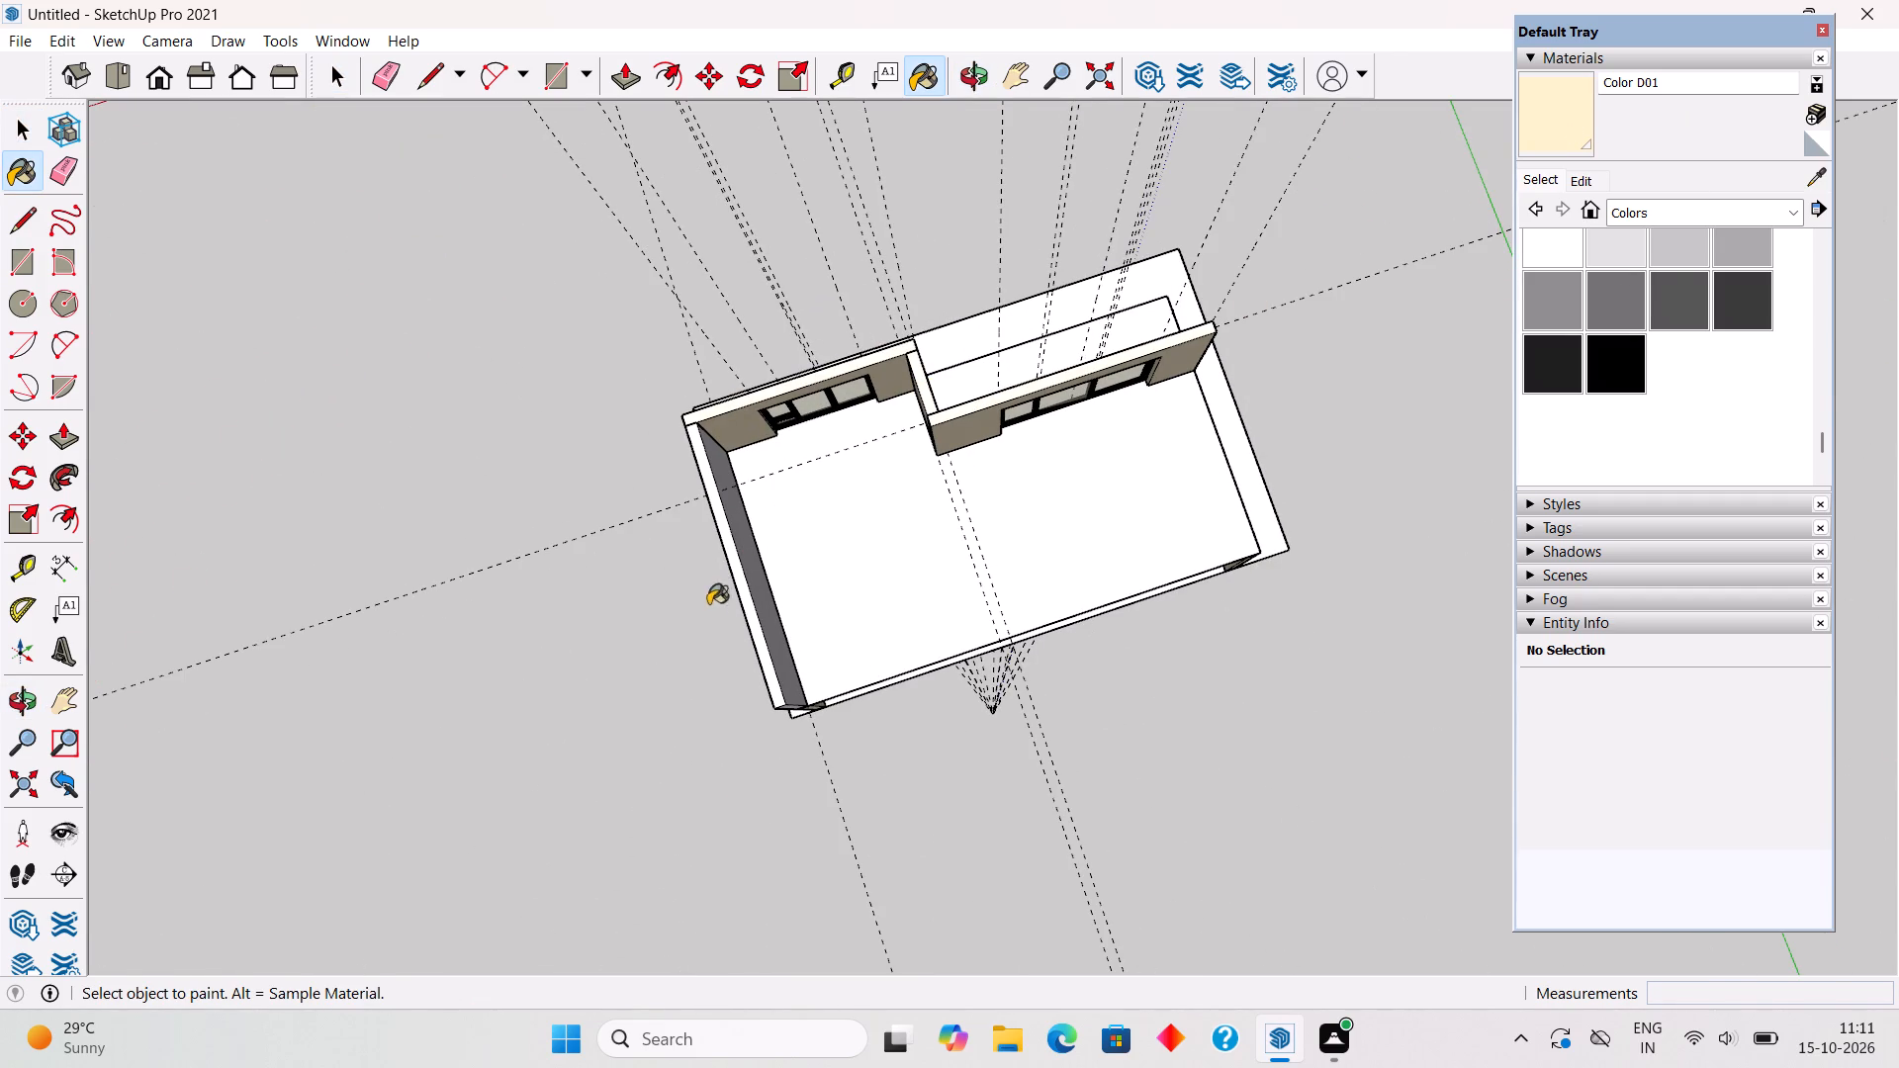
left_click(746, 594)
key("space")
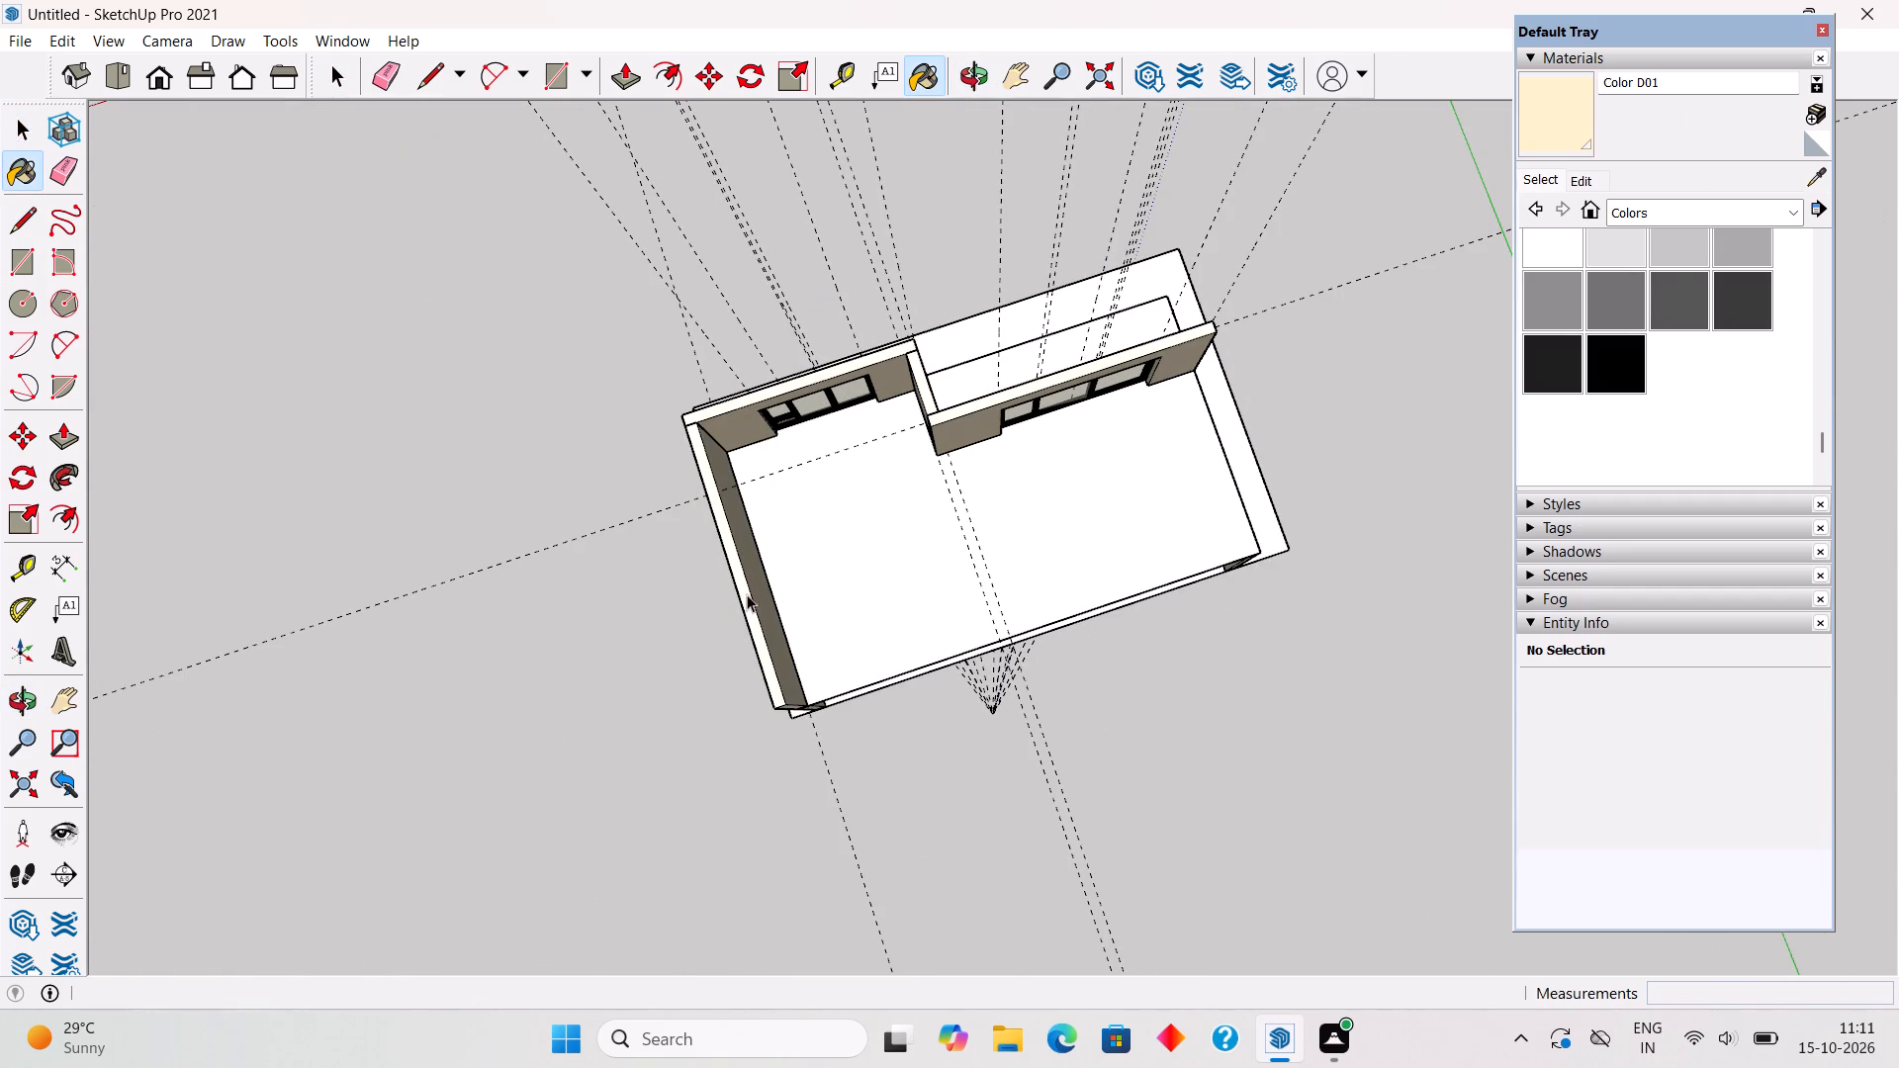
Place a guide 9" inside the slab's opposite side edge, behind the three-pane window wall.
scroll(1209, 427, "up", 8)
middle_click_drag(1186, 405, 1162, 336)
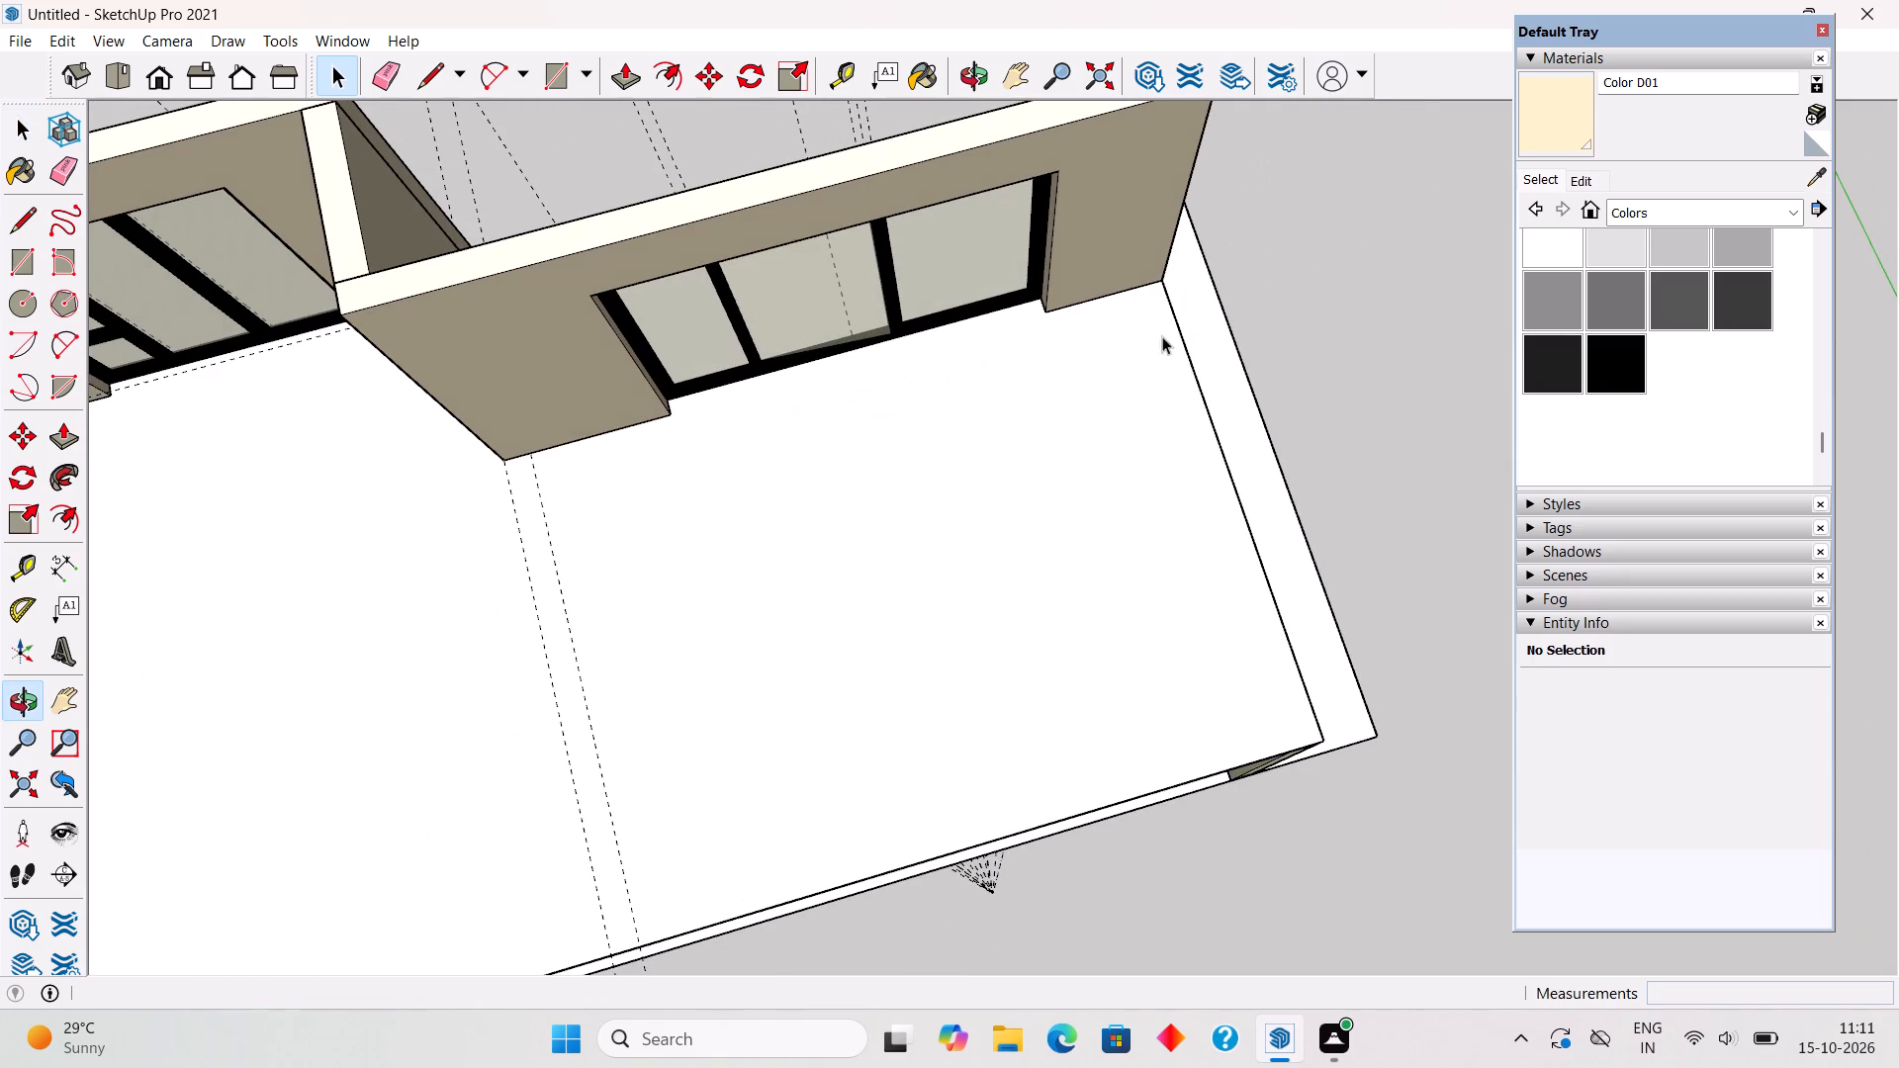
key("t")
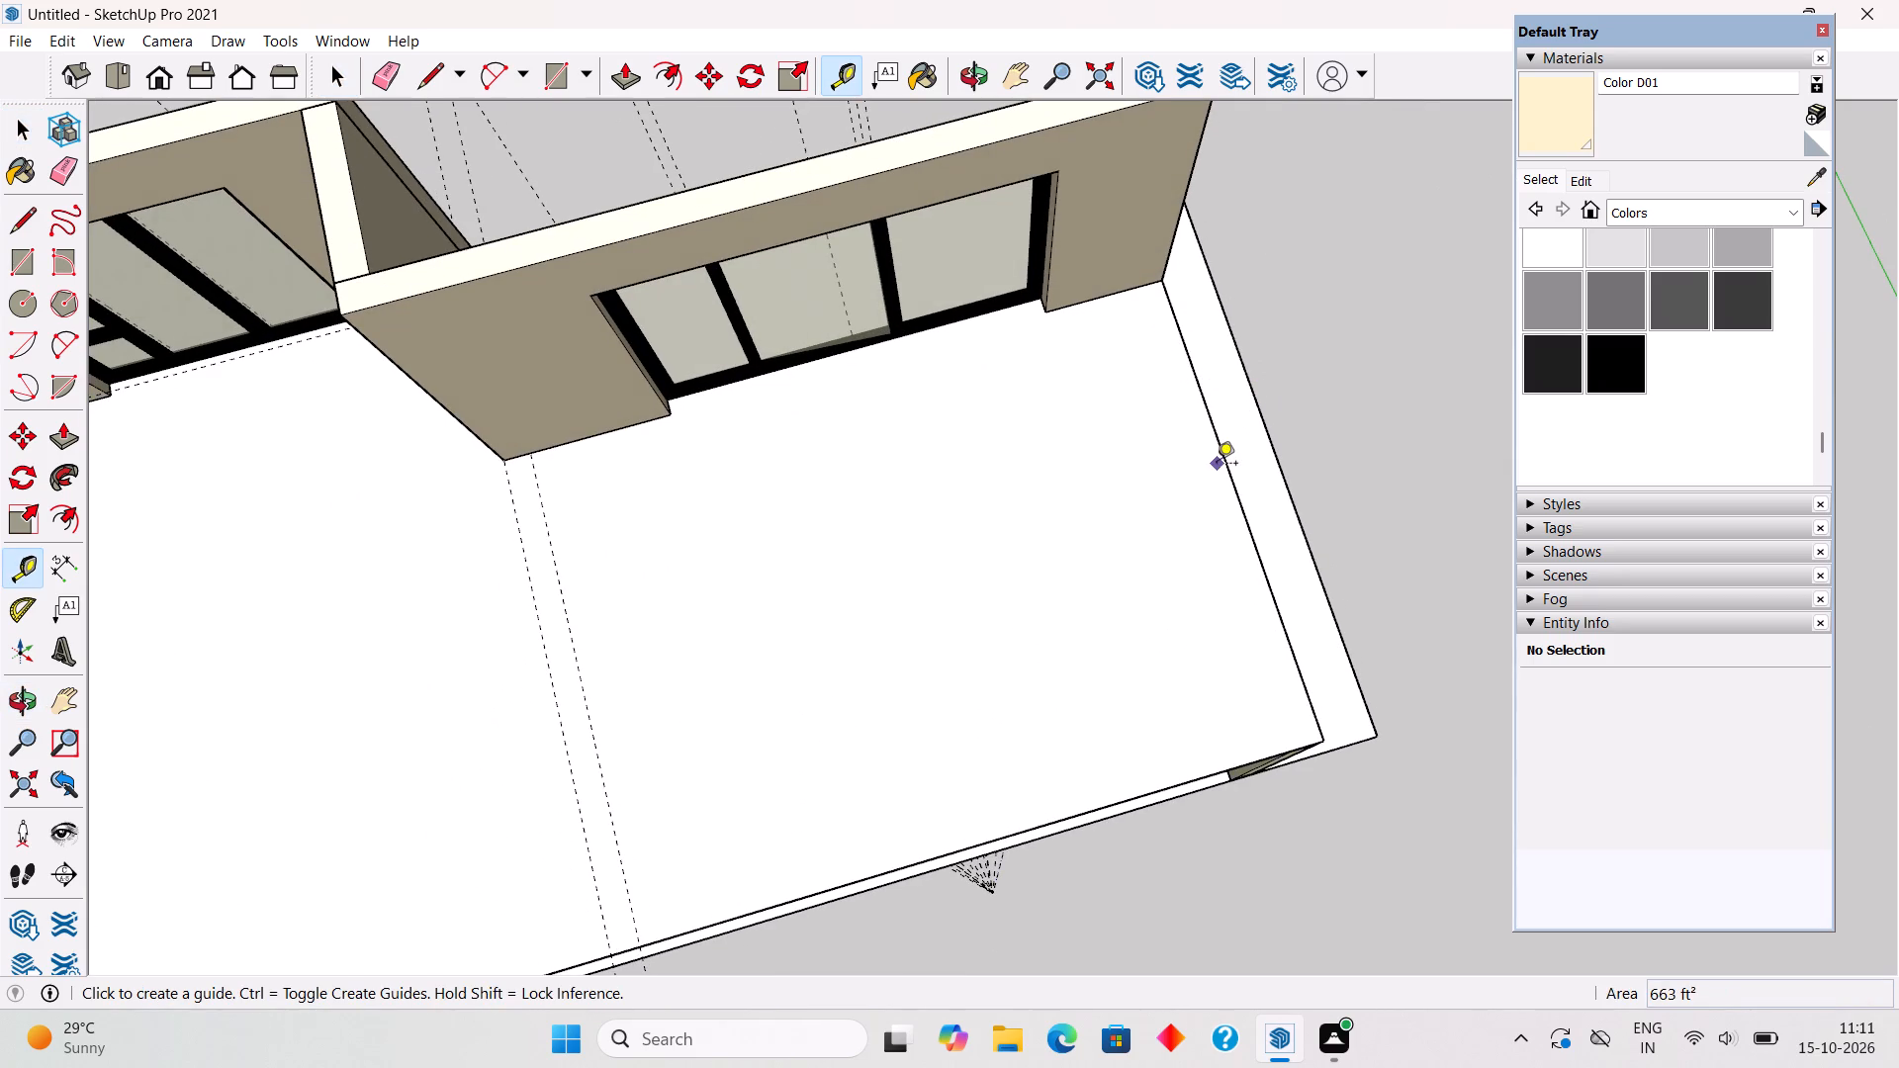
left_click(1221, 453)
type("9\"")
key("Return")
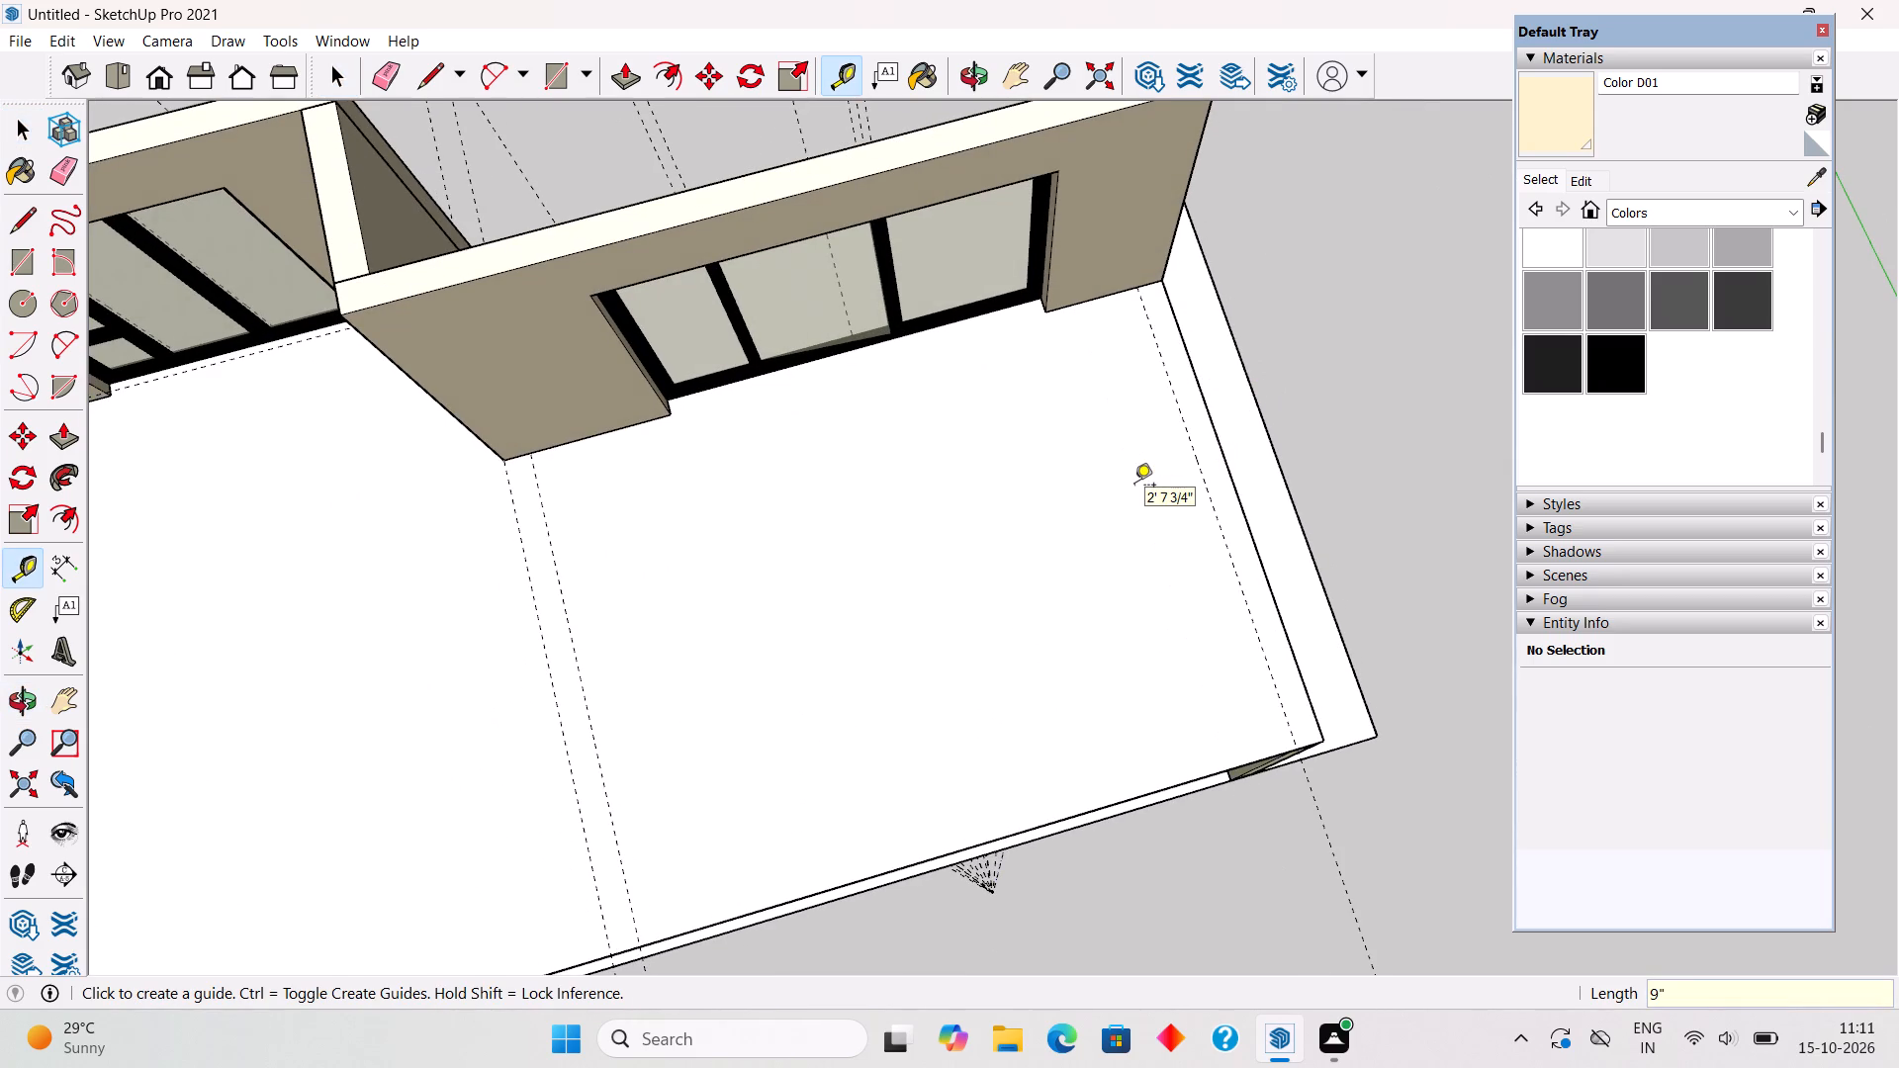
Draw a rectangle between the 9" guide and the slab's side edge and extrude it up 10' as the opposite side wall.
key("r")
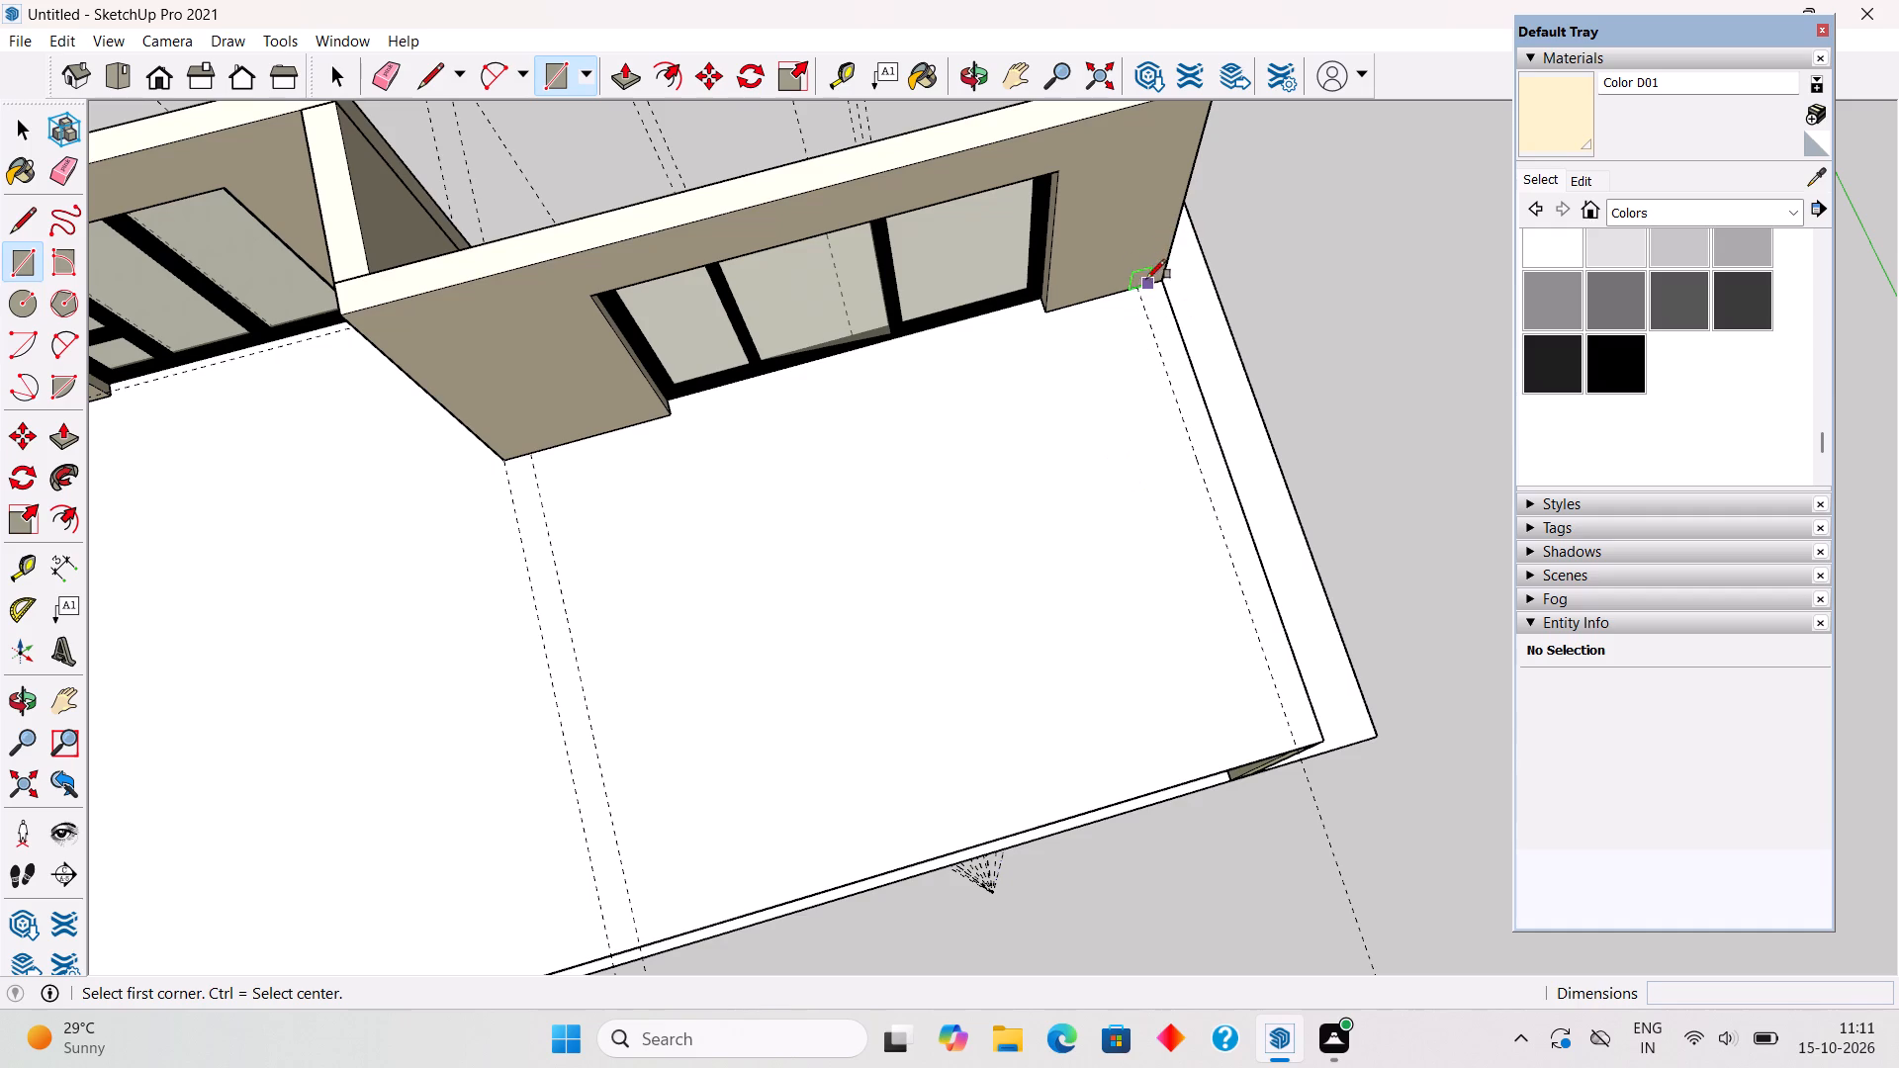
left_click(1139, 294)
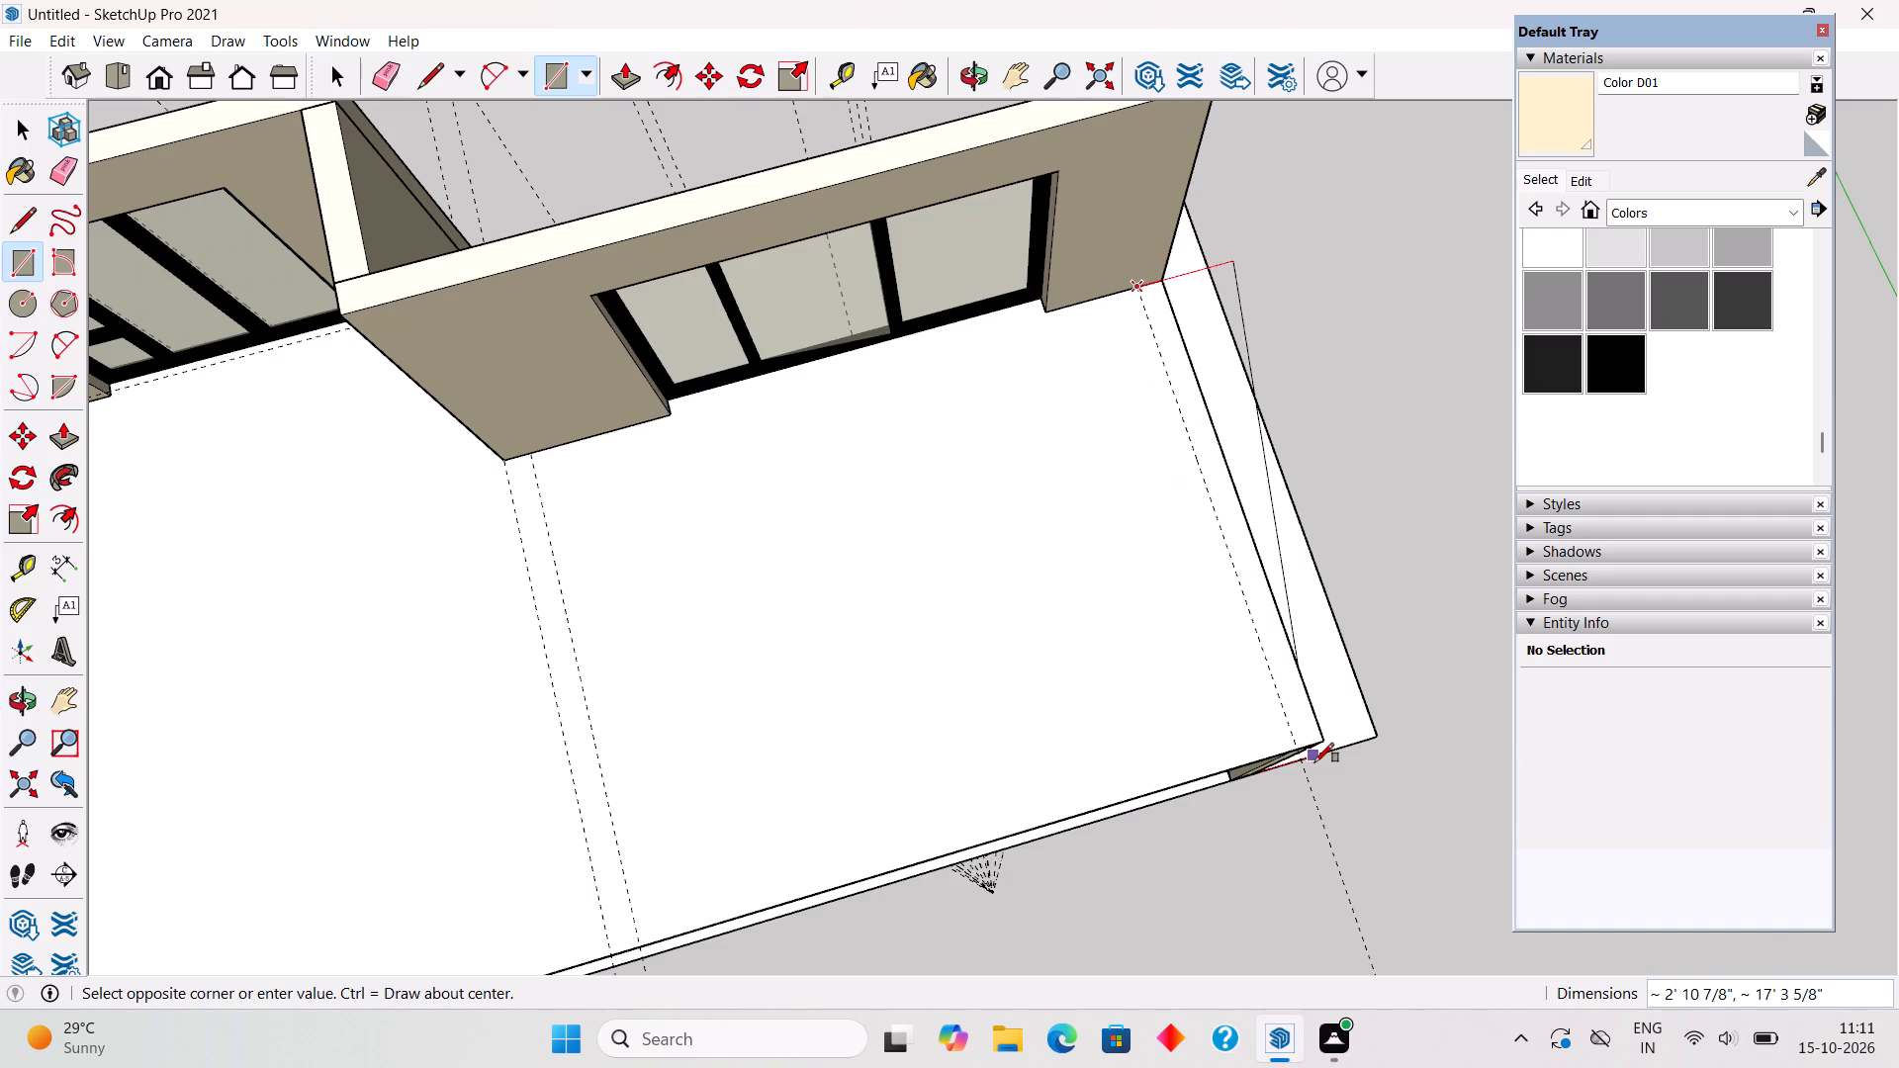
left_click(1316, 739)
key("p")
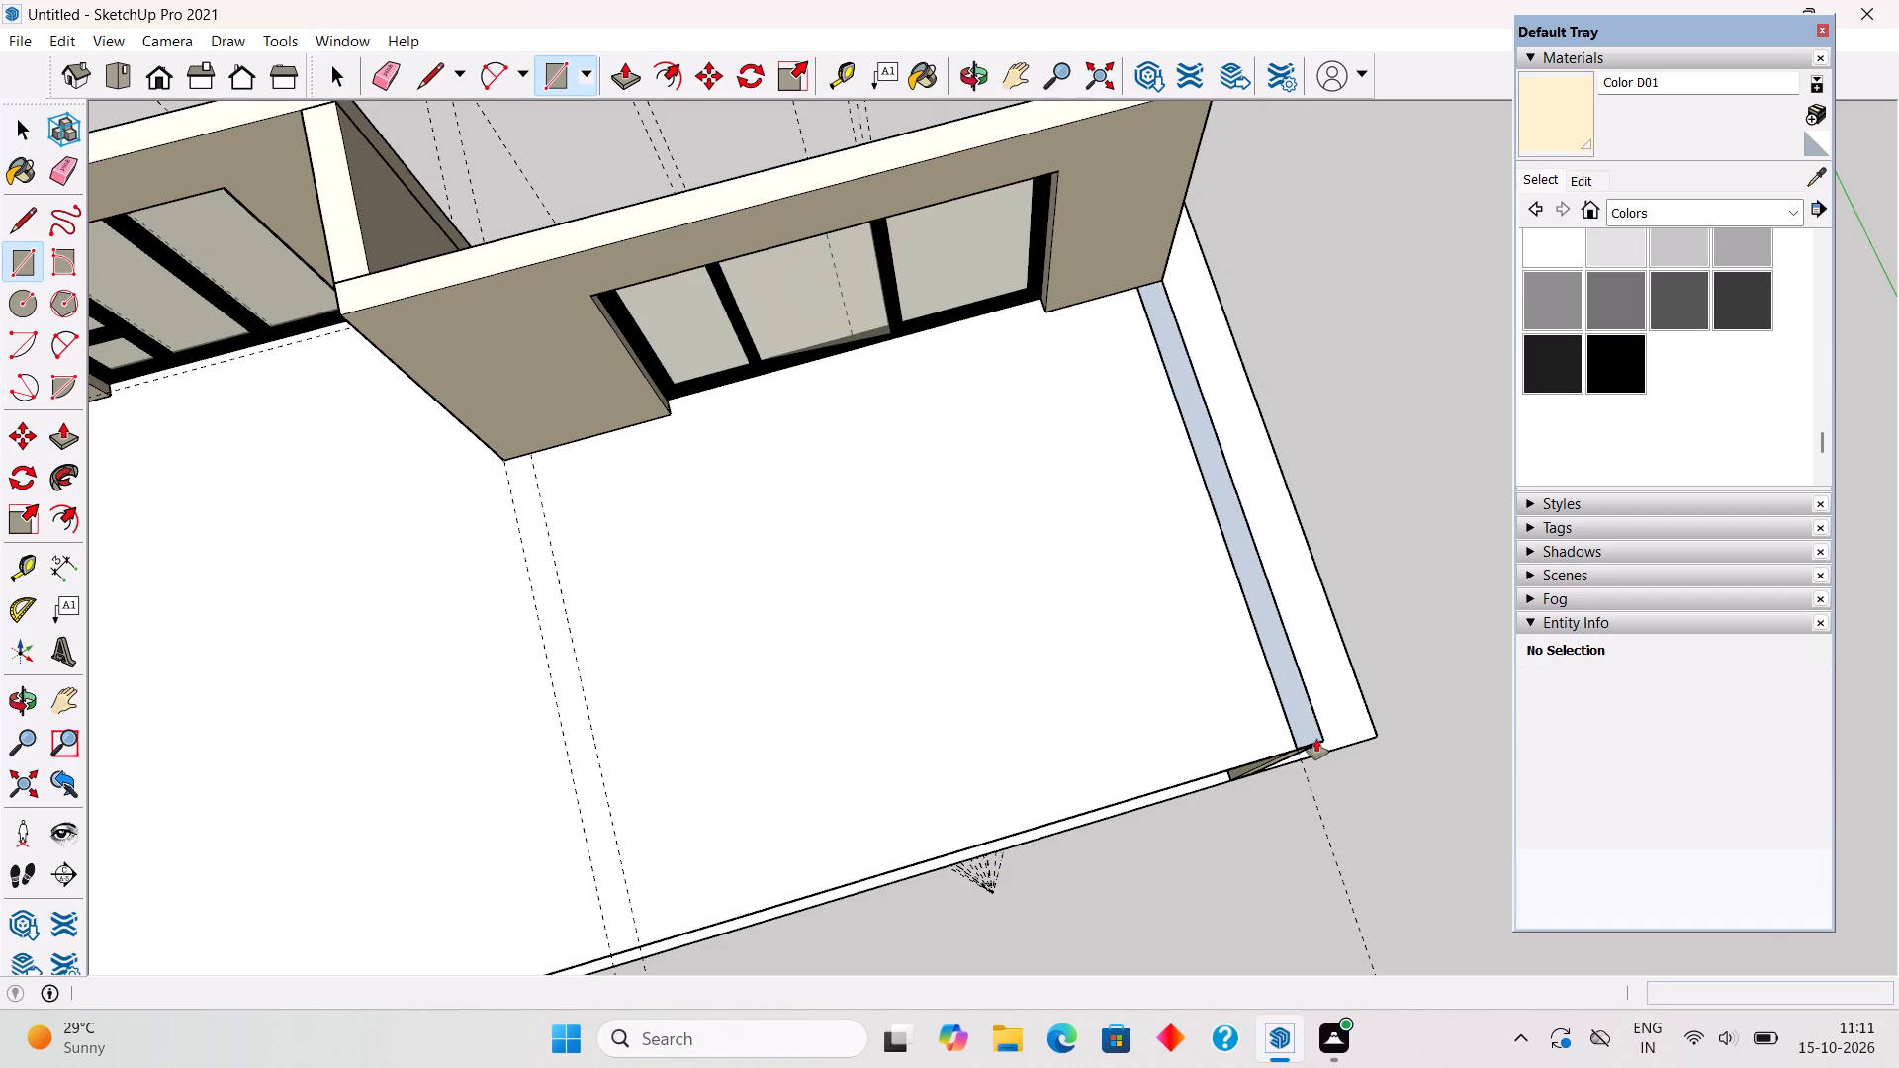
left_click(1310, 716)
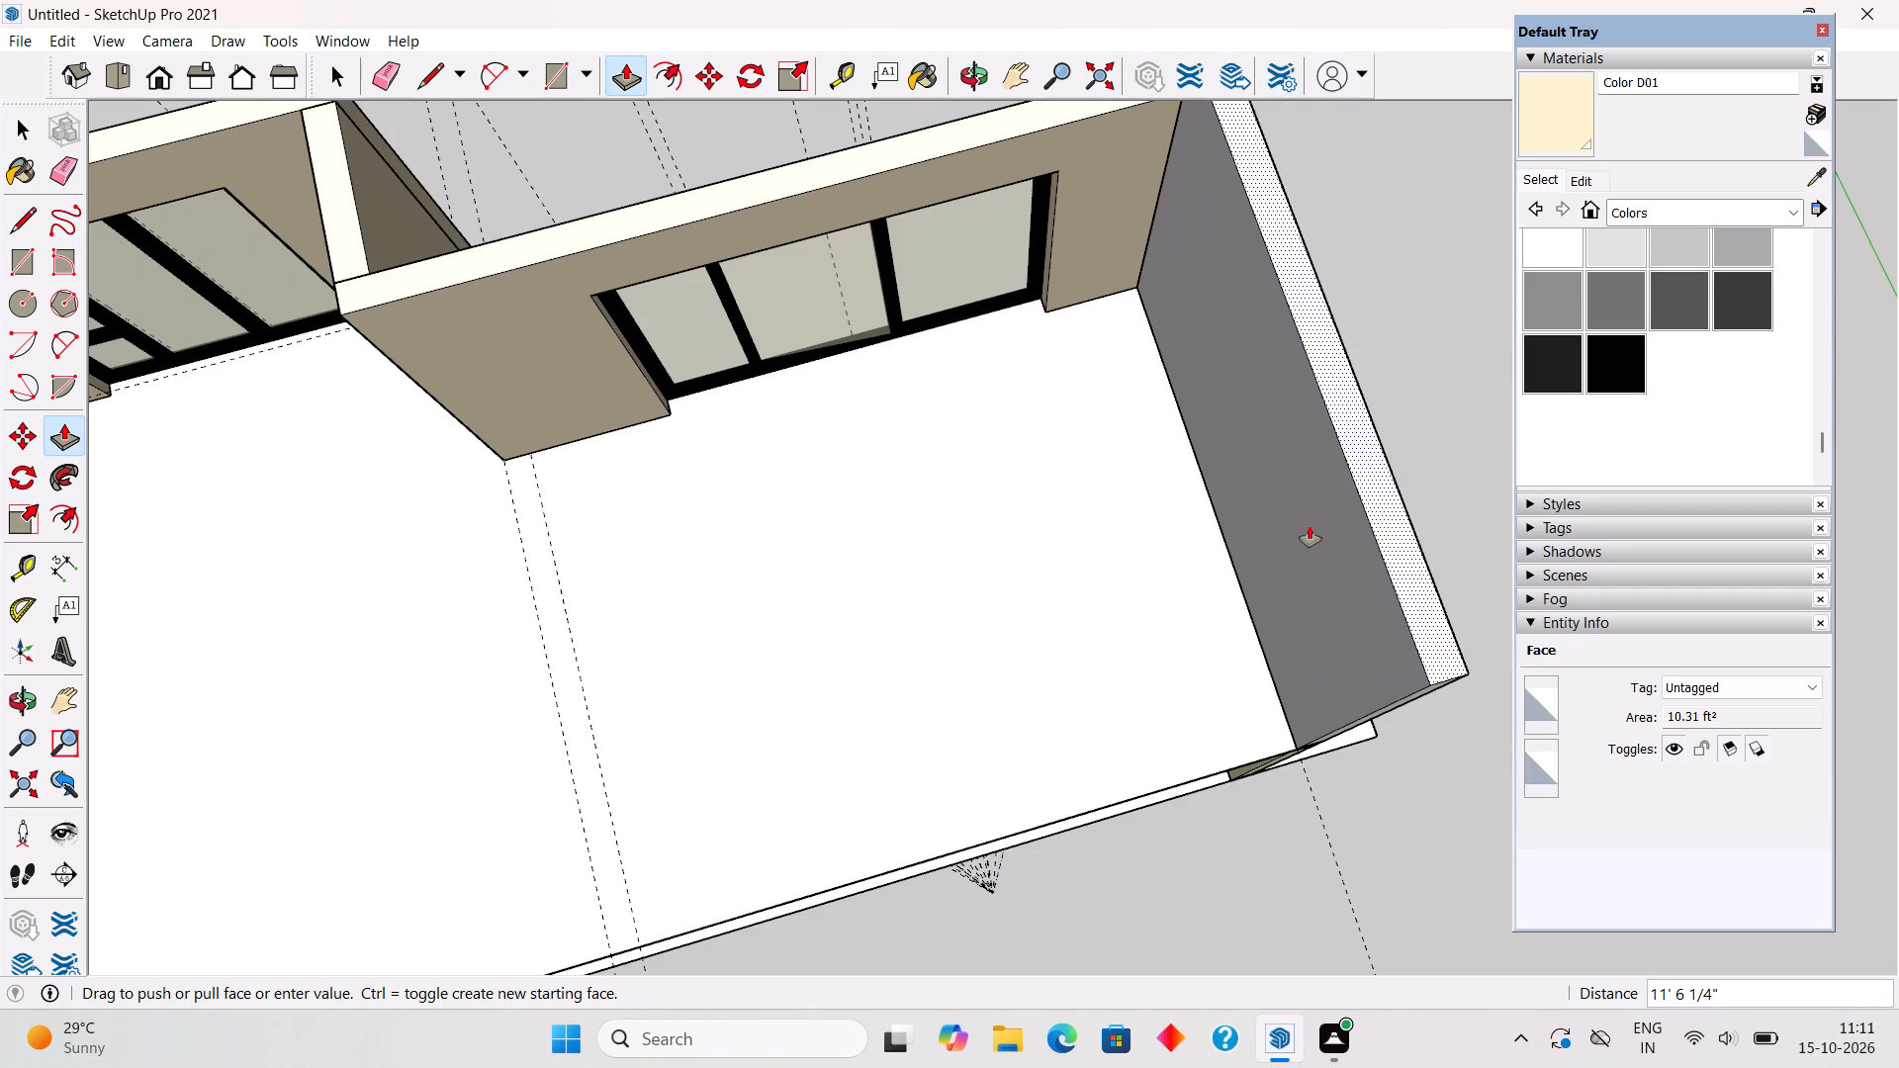
type("10'")
key("Return")
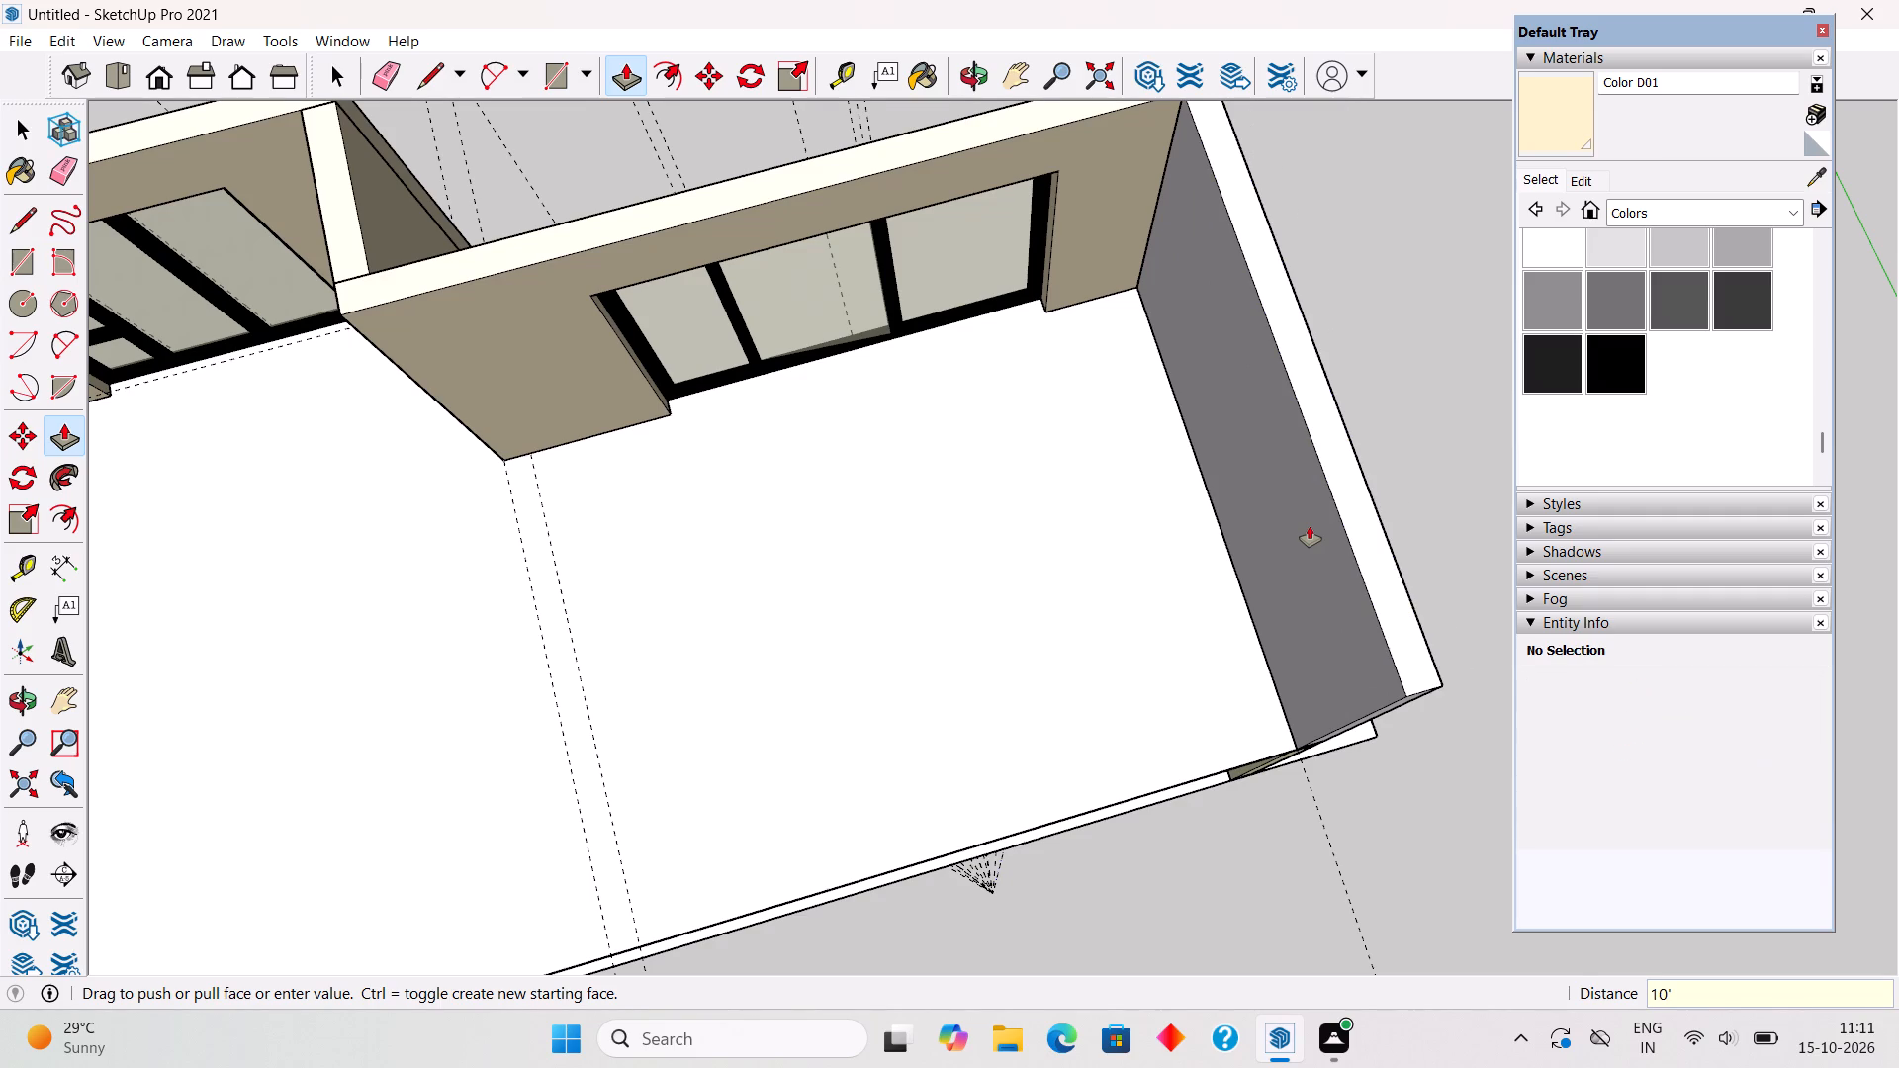
Make the opposite side wall a group.
key("space")
triple_click(1310, 526)
right_click(1310, 526)
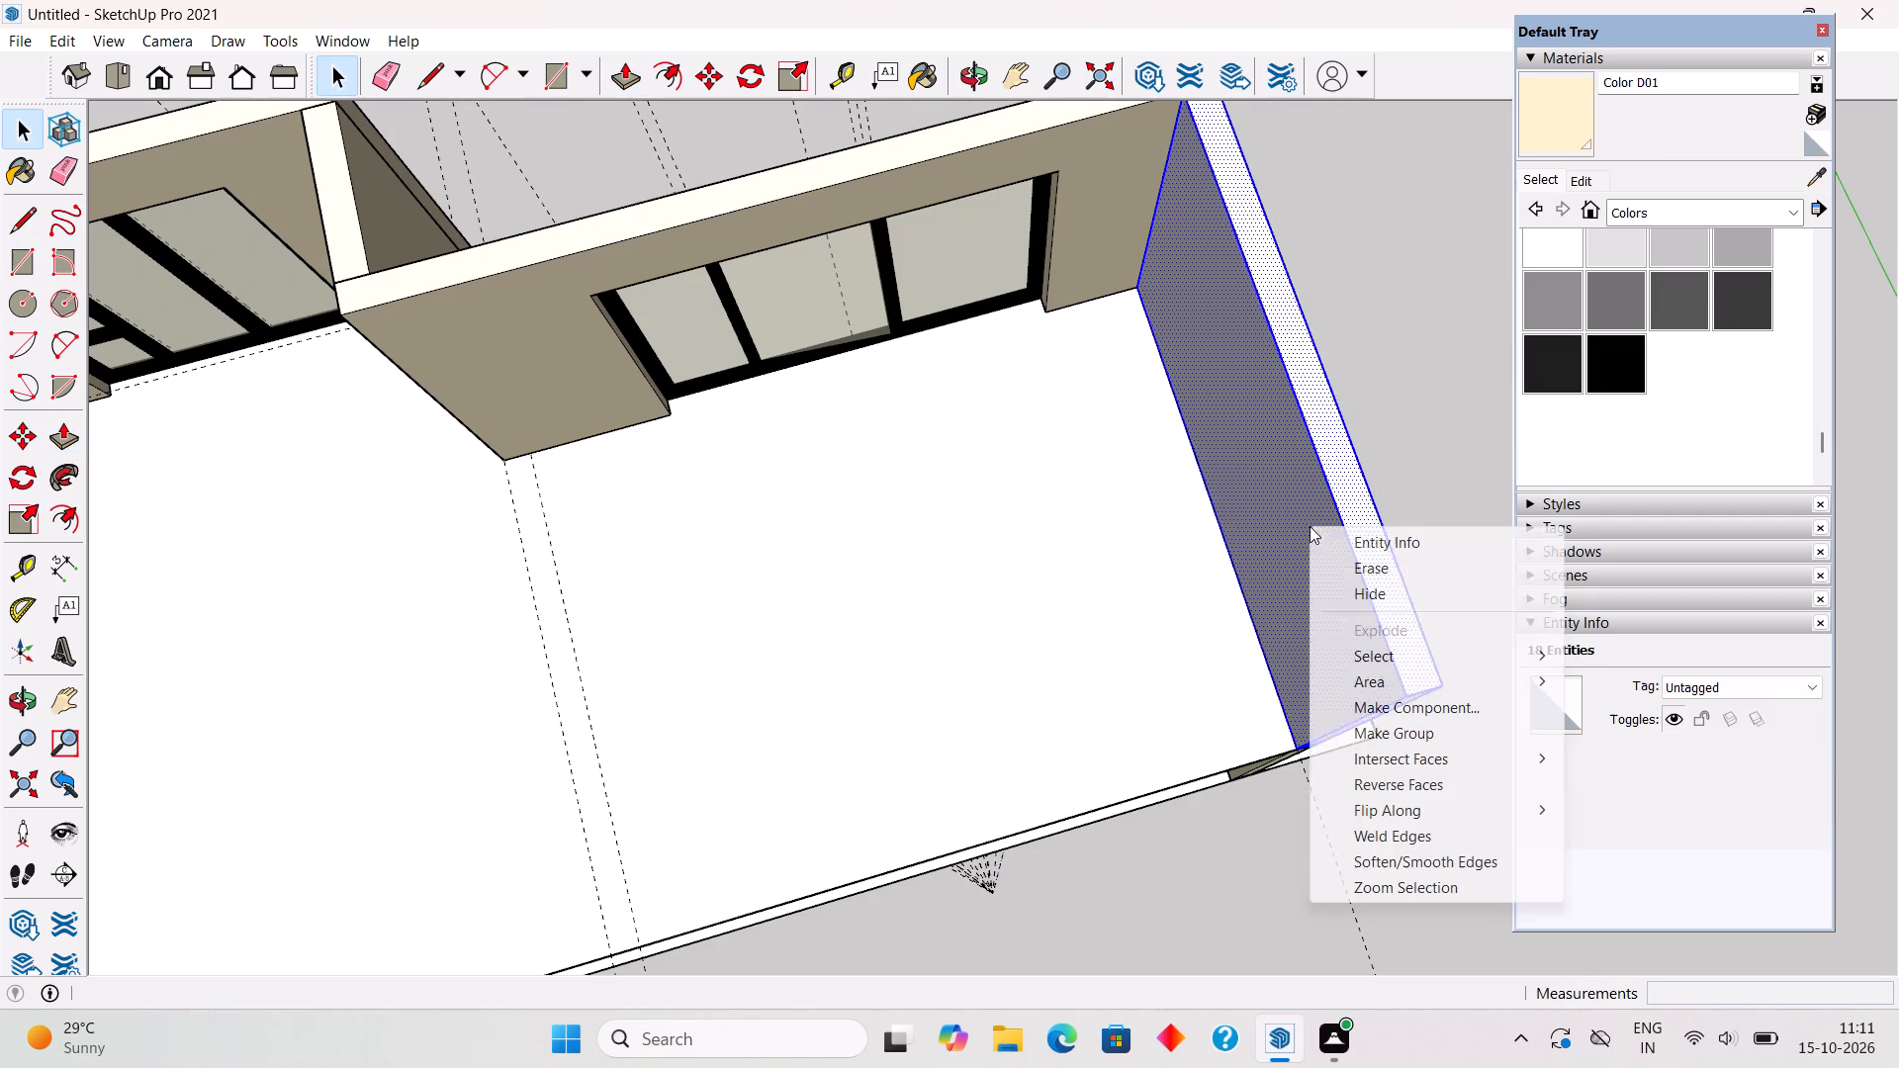
left_click(1370, 740)
left_click(1408, 447)
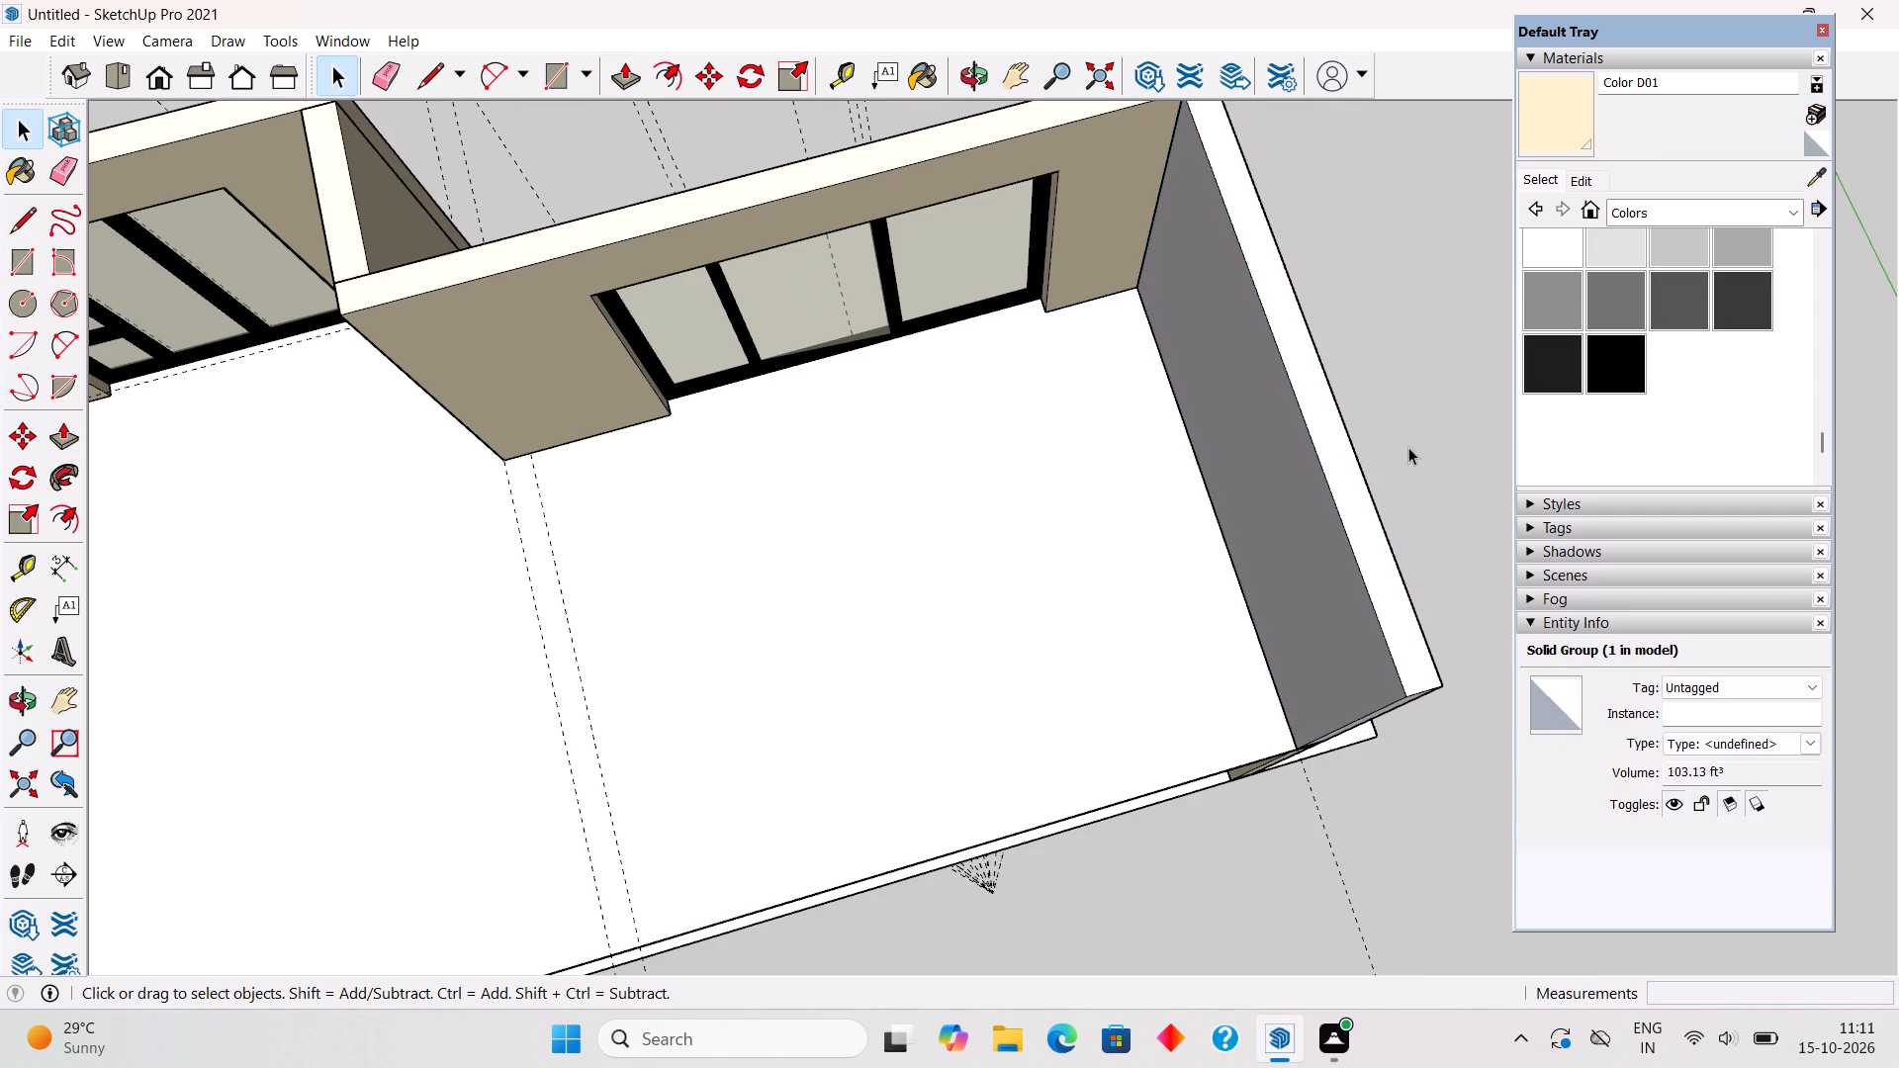
Paint the opposite side wall group with Color D01.
left_click(1544, 123)
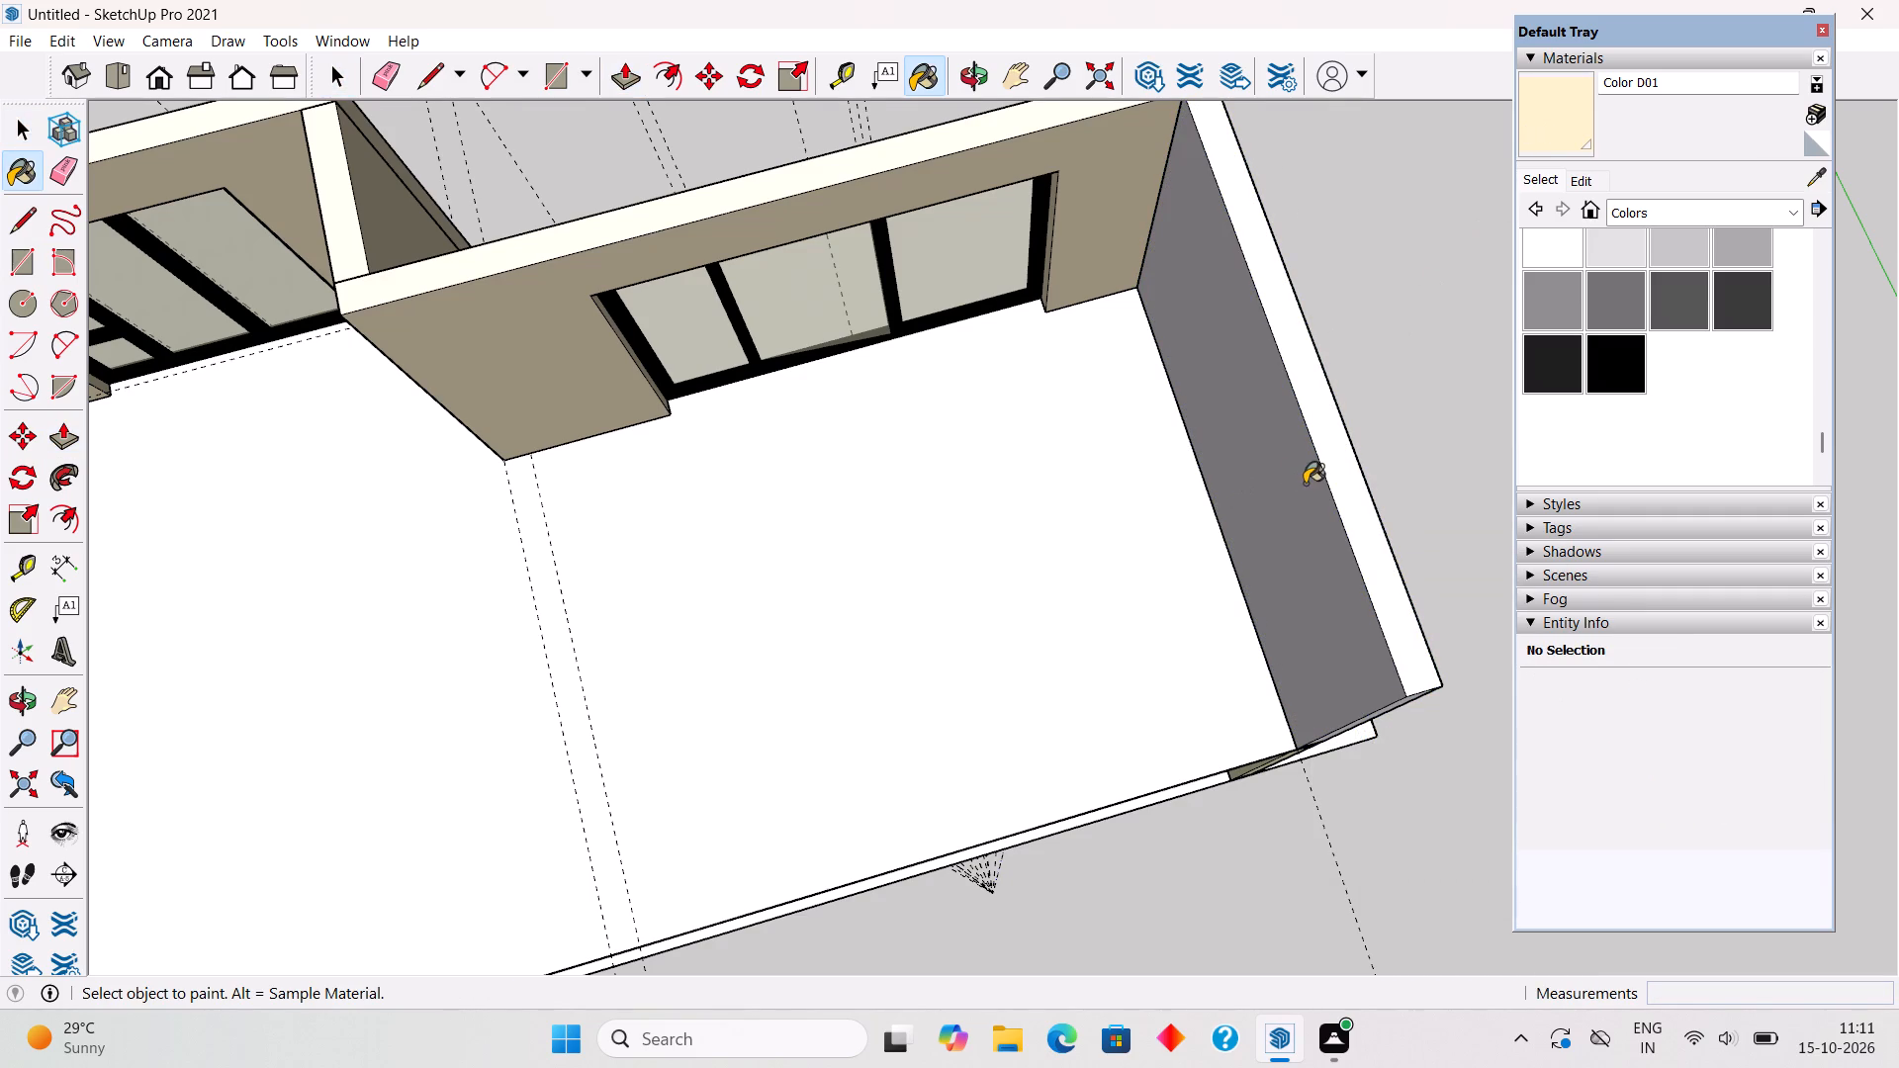
left_click(1305, 484)
key("space")
Examine the building from the back, the side and the front to check the upper-storey walls.
scroll(1313, 480, "down", 11)
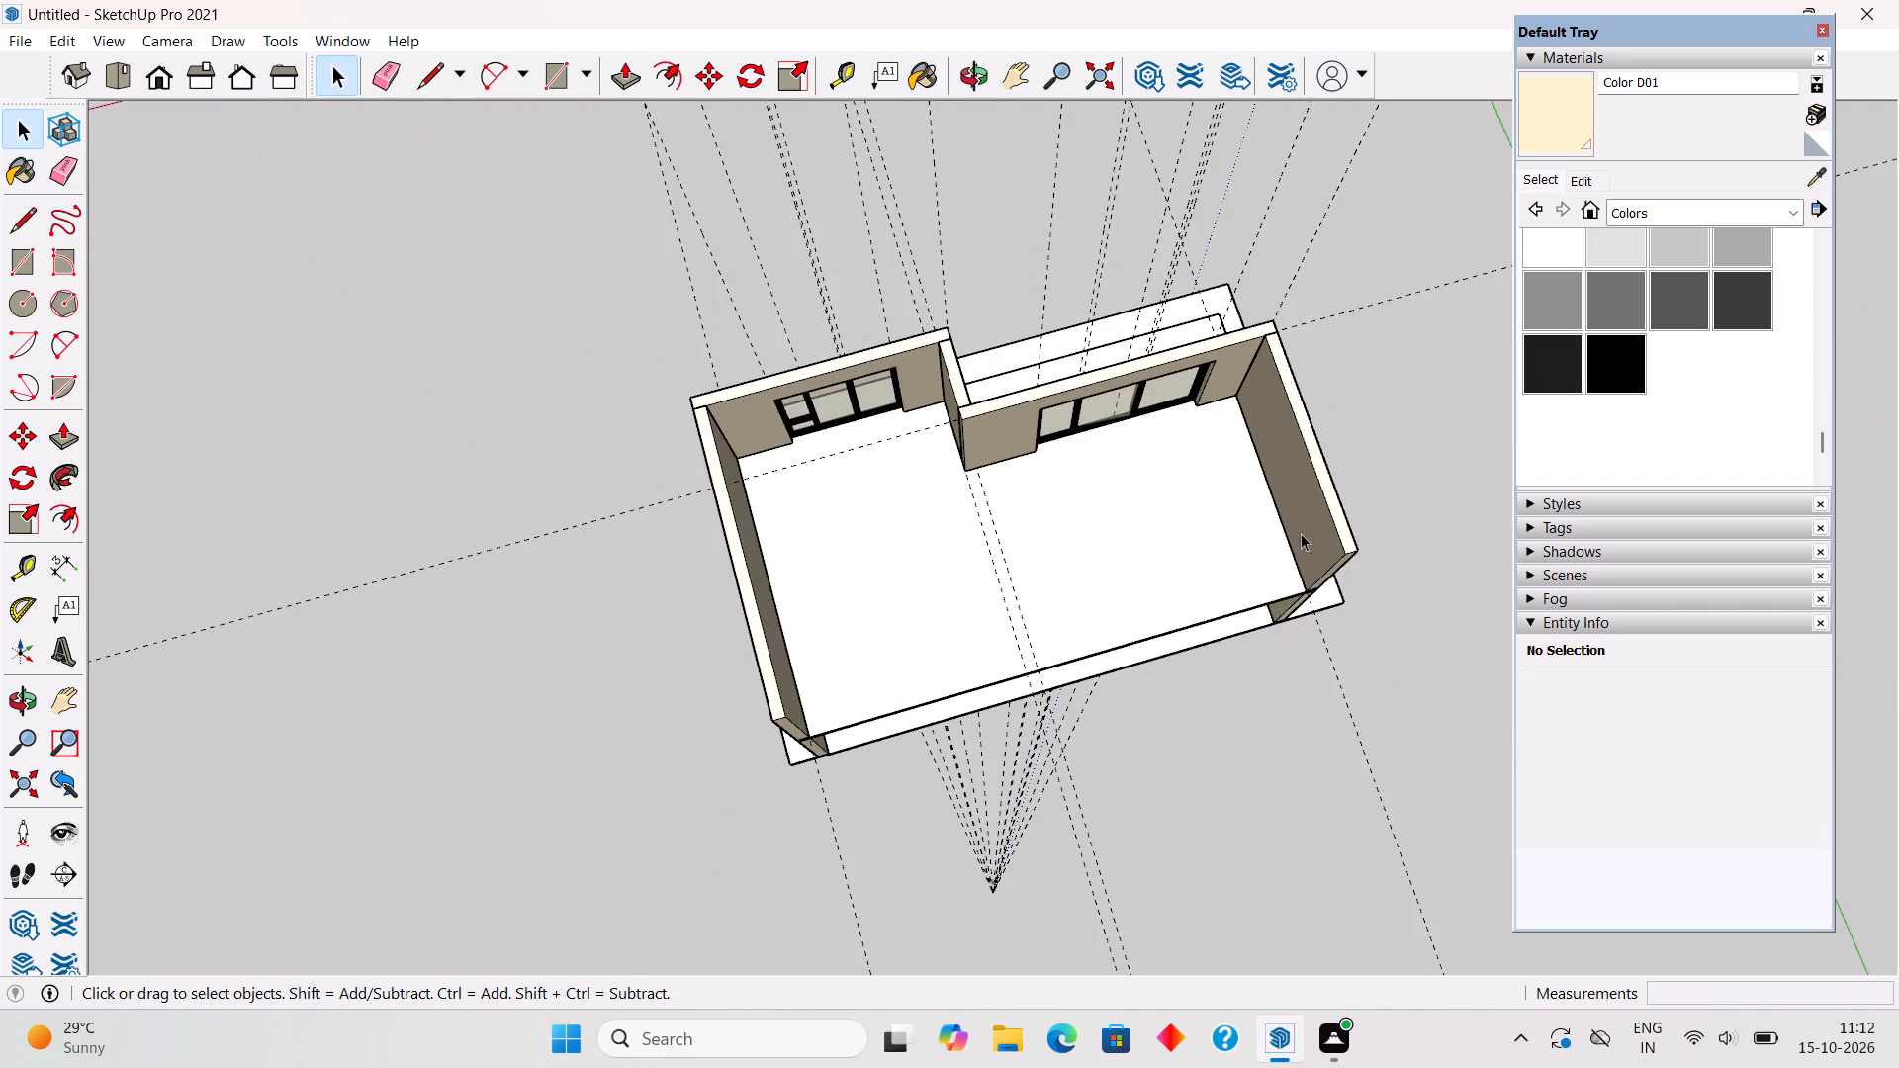
middle_click_drag(1281, 558, 1203, 234)
middle_click_drag(1005, 637, 1200, 781)
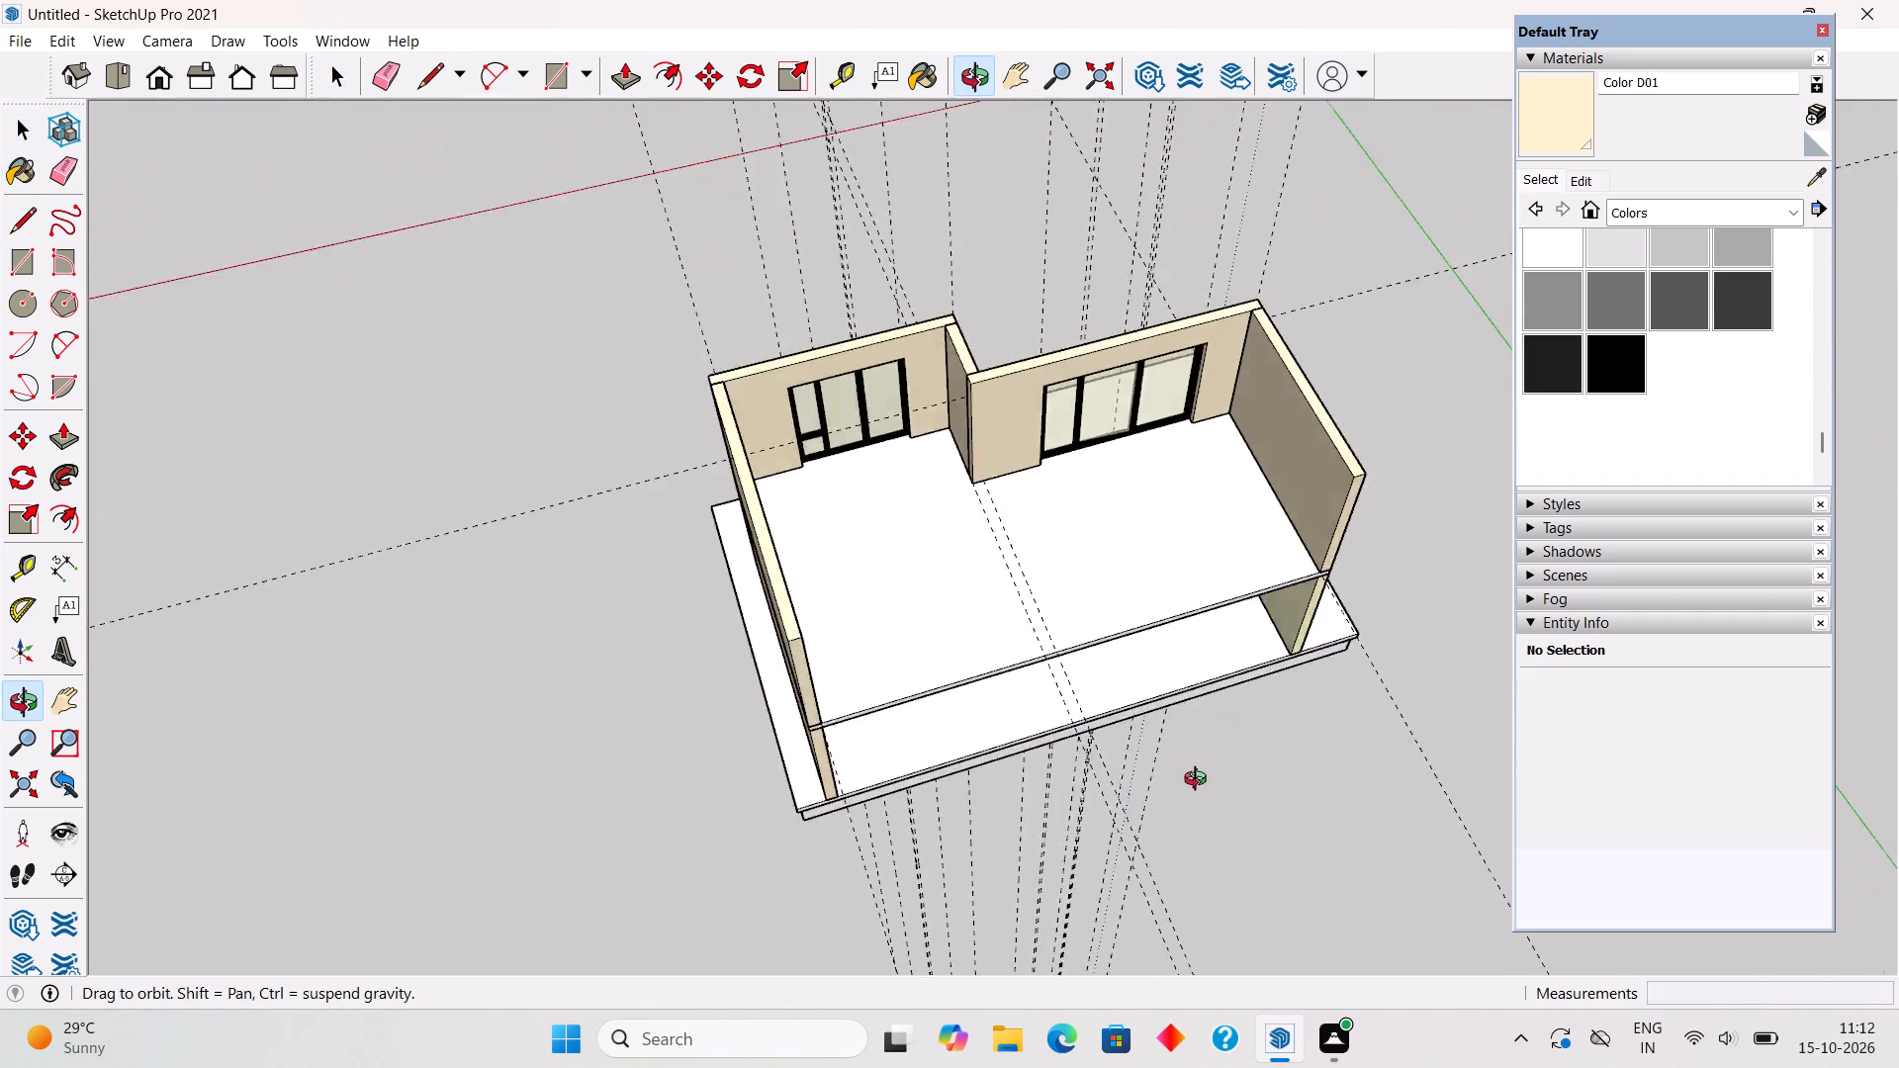
middle_click_drag(1200, 781, 1391, 831)
middle_click_drag(824, 759, 1379, 725)
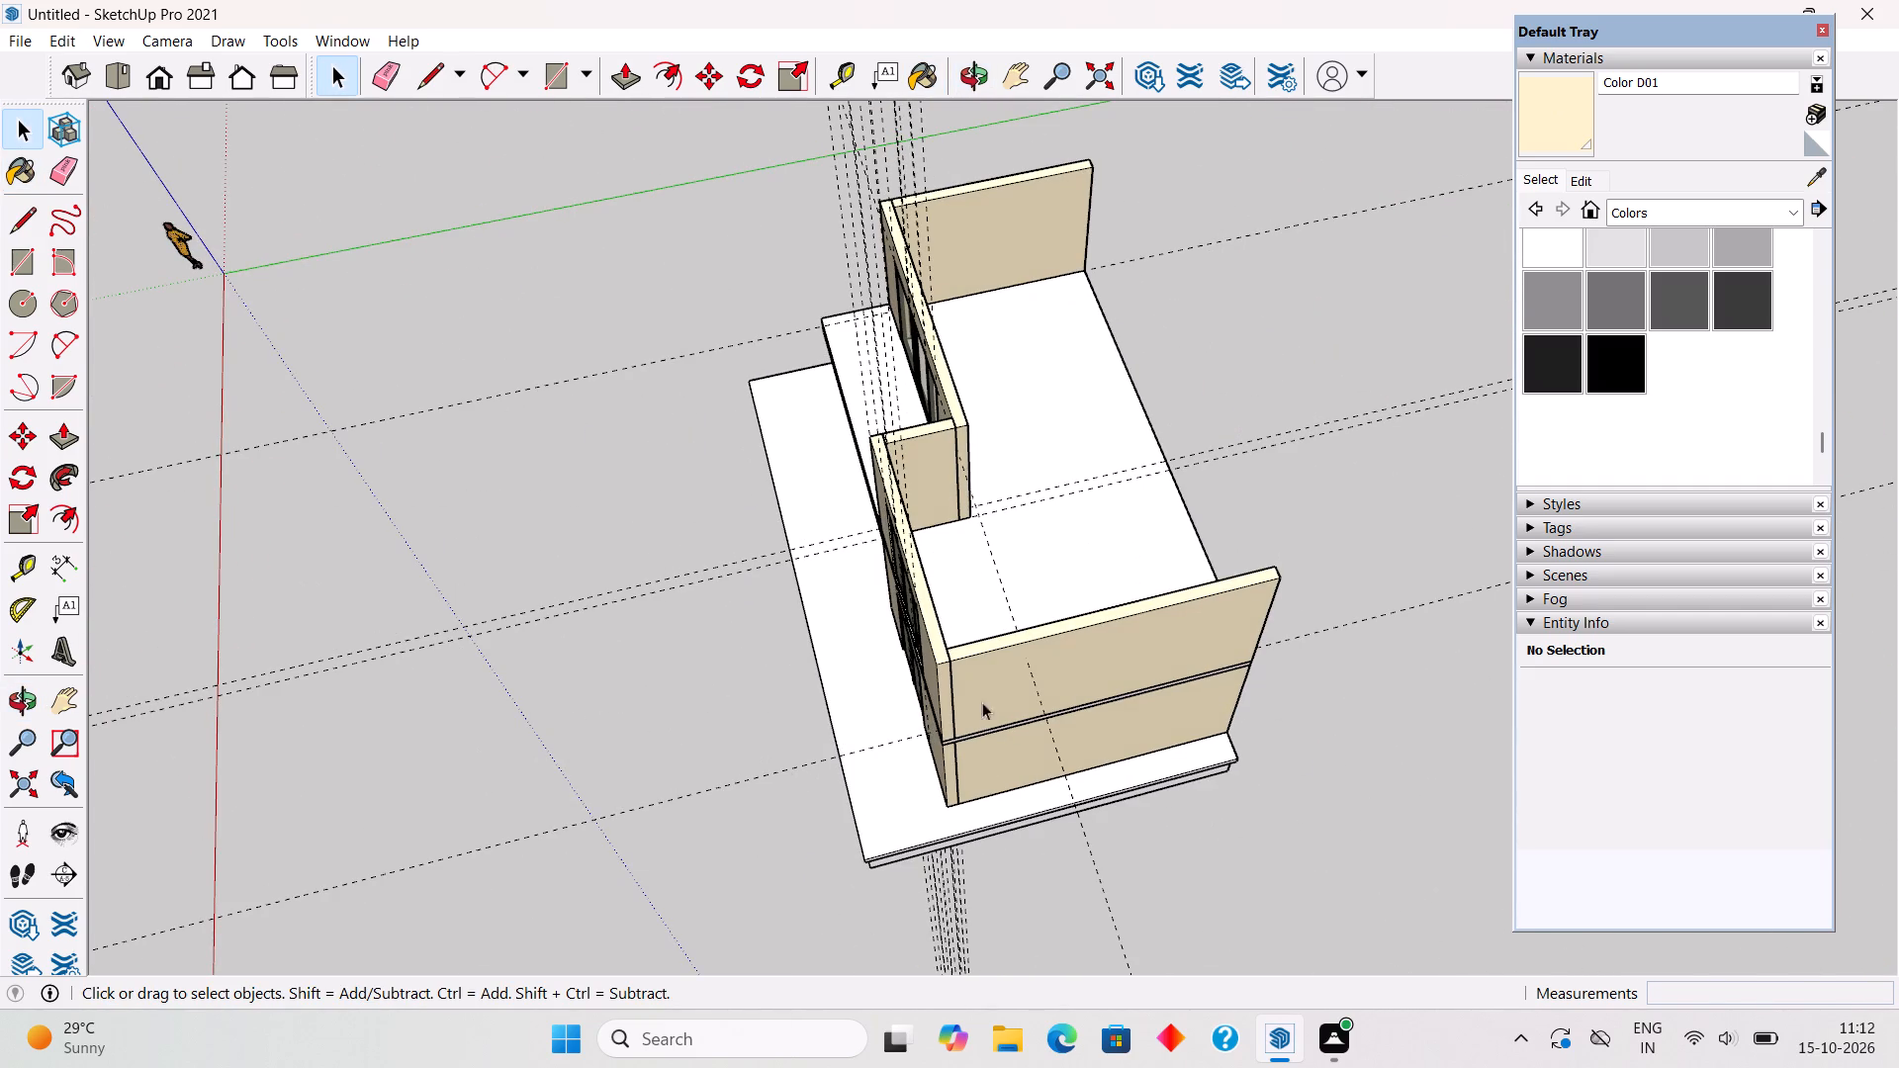
middle_click_drag(807, 763, 1538, 471)
scroll(1538, 471, "down", 1)
middle_click_drag(911, 649, 1130, 552)
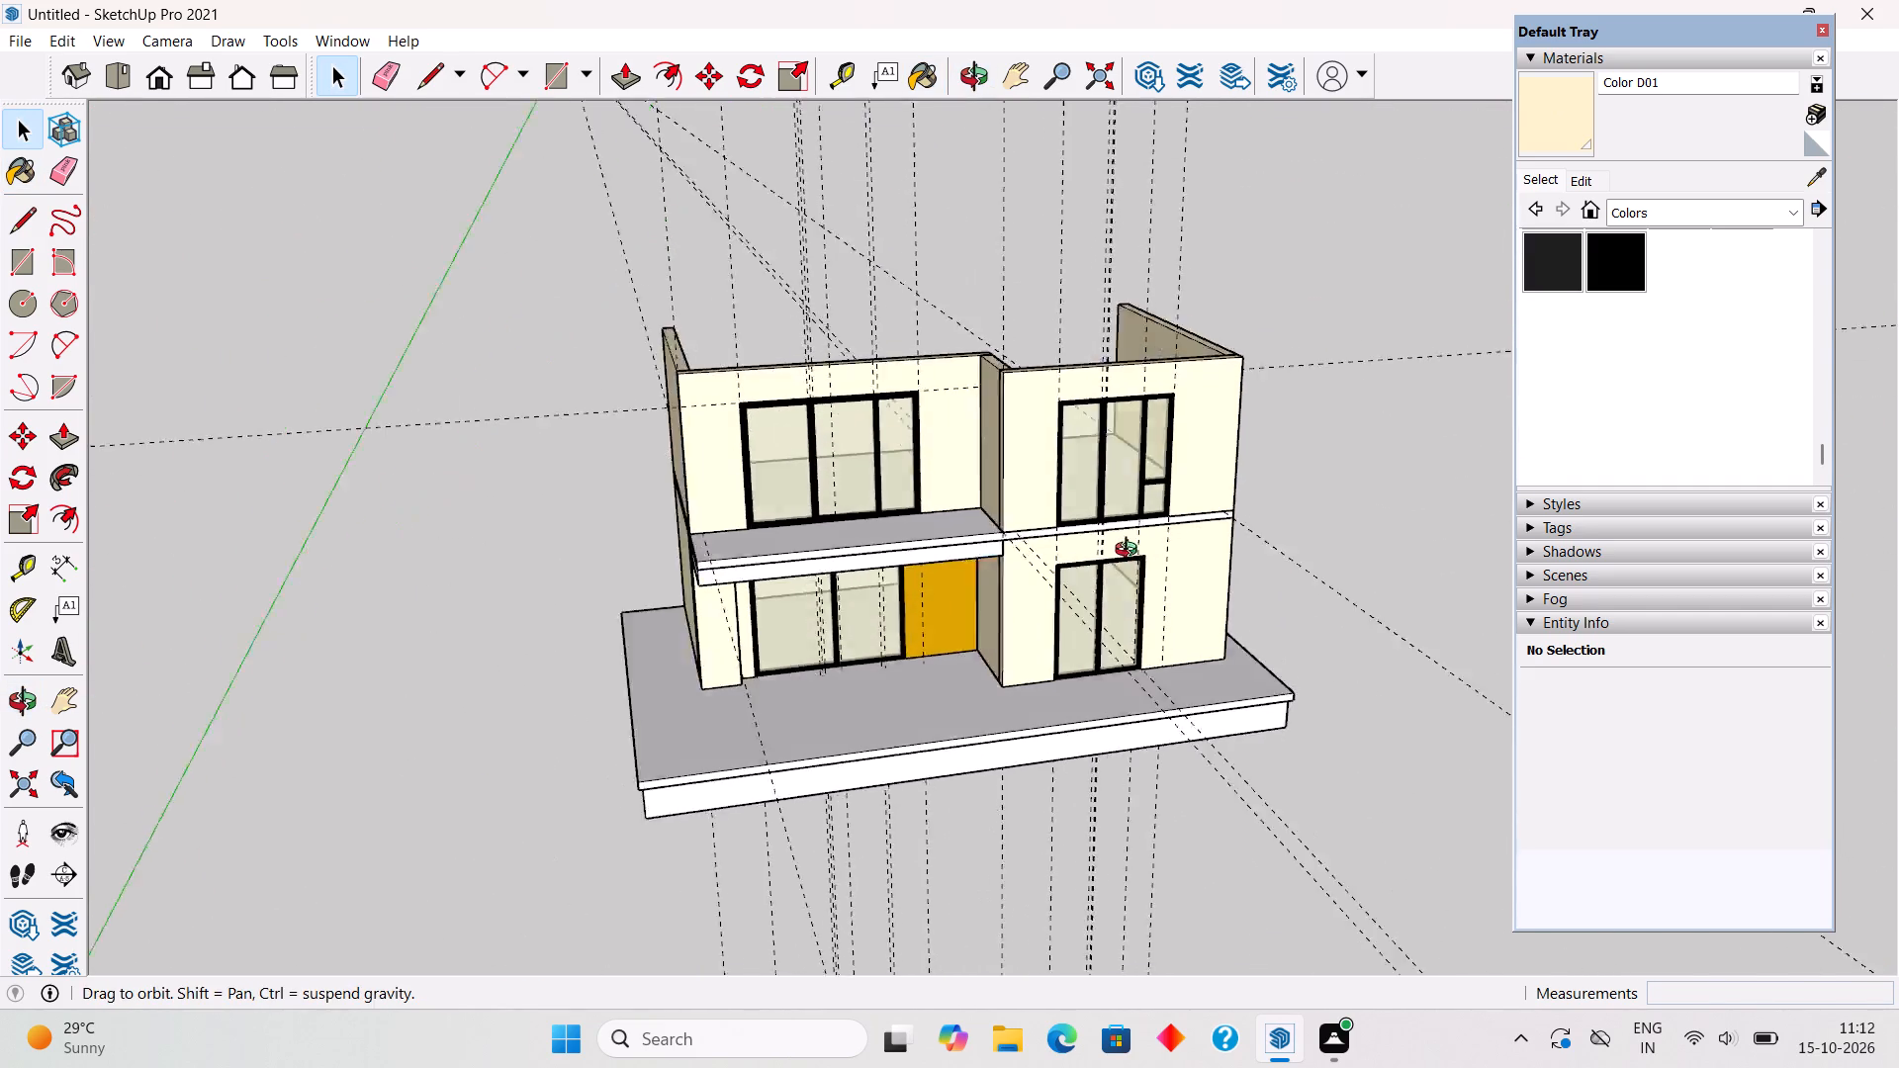
middle_click_drag(1130, 552, 1193, 517)
scroll(910, 447, "up", 6)
middle_click_drag(917, 438, 686, 382)
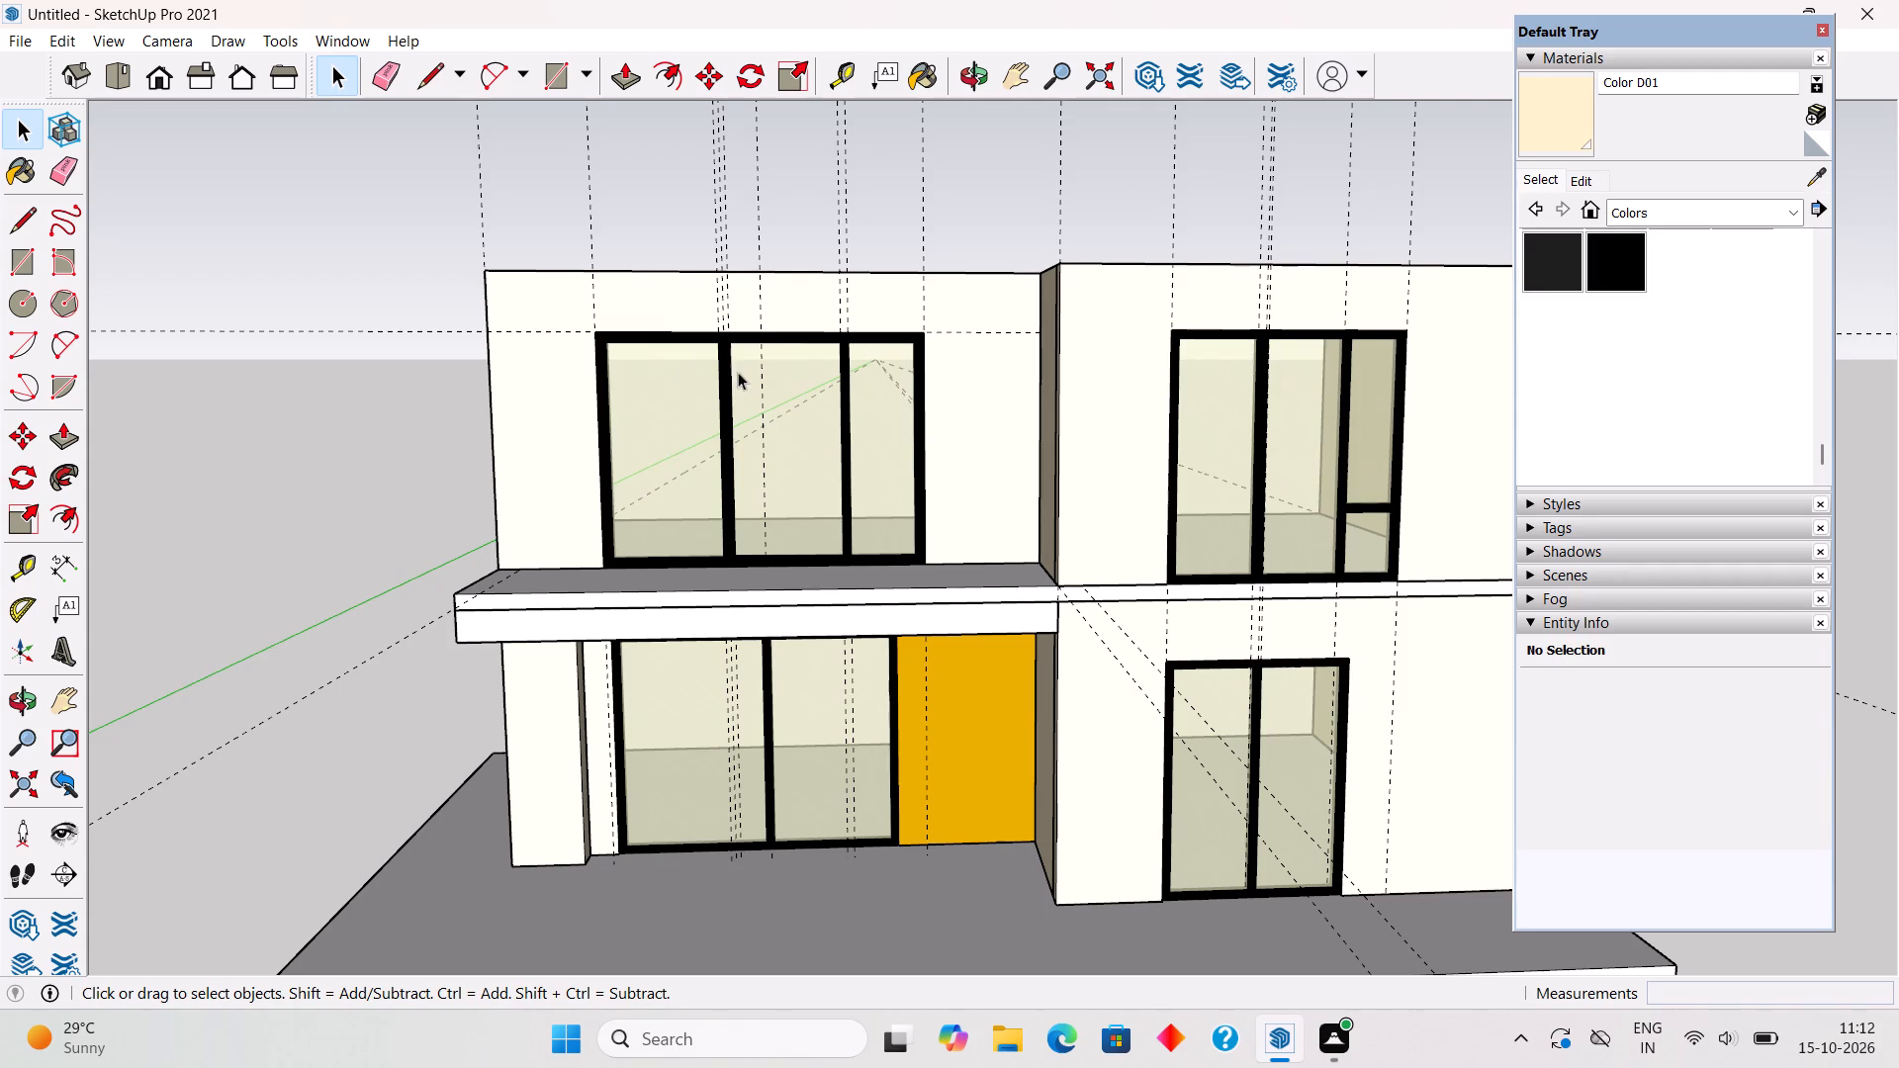
Place a guide 1' below the top edge of the upper-storey front wall above the porch slab.
middle_click_drag(738, 376, 583, 602)
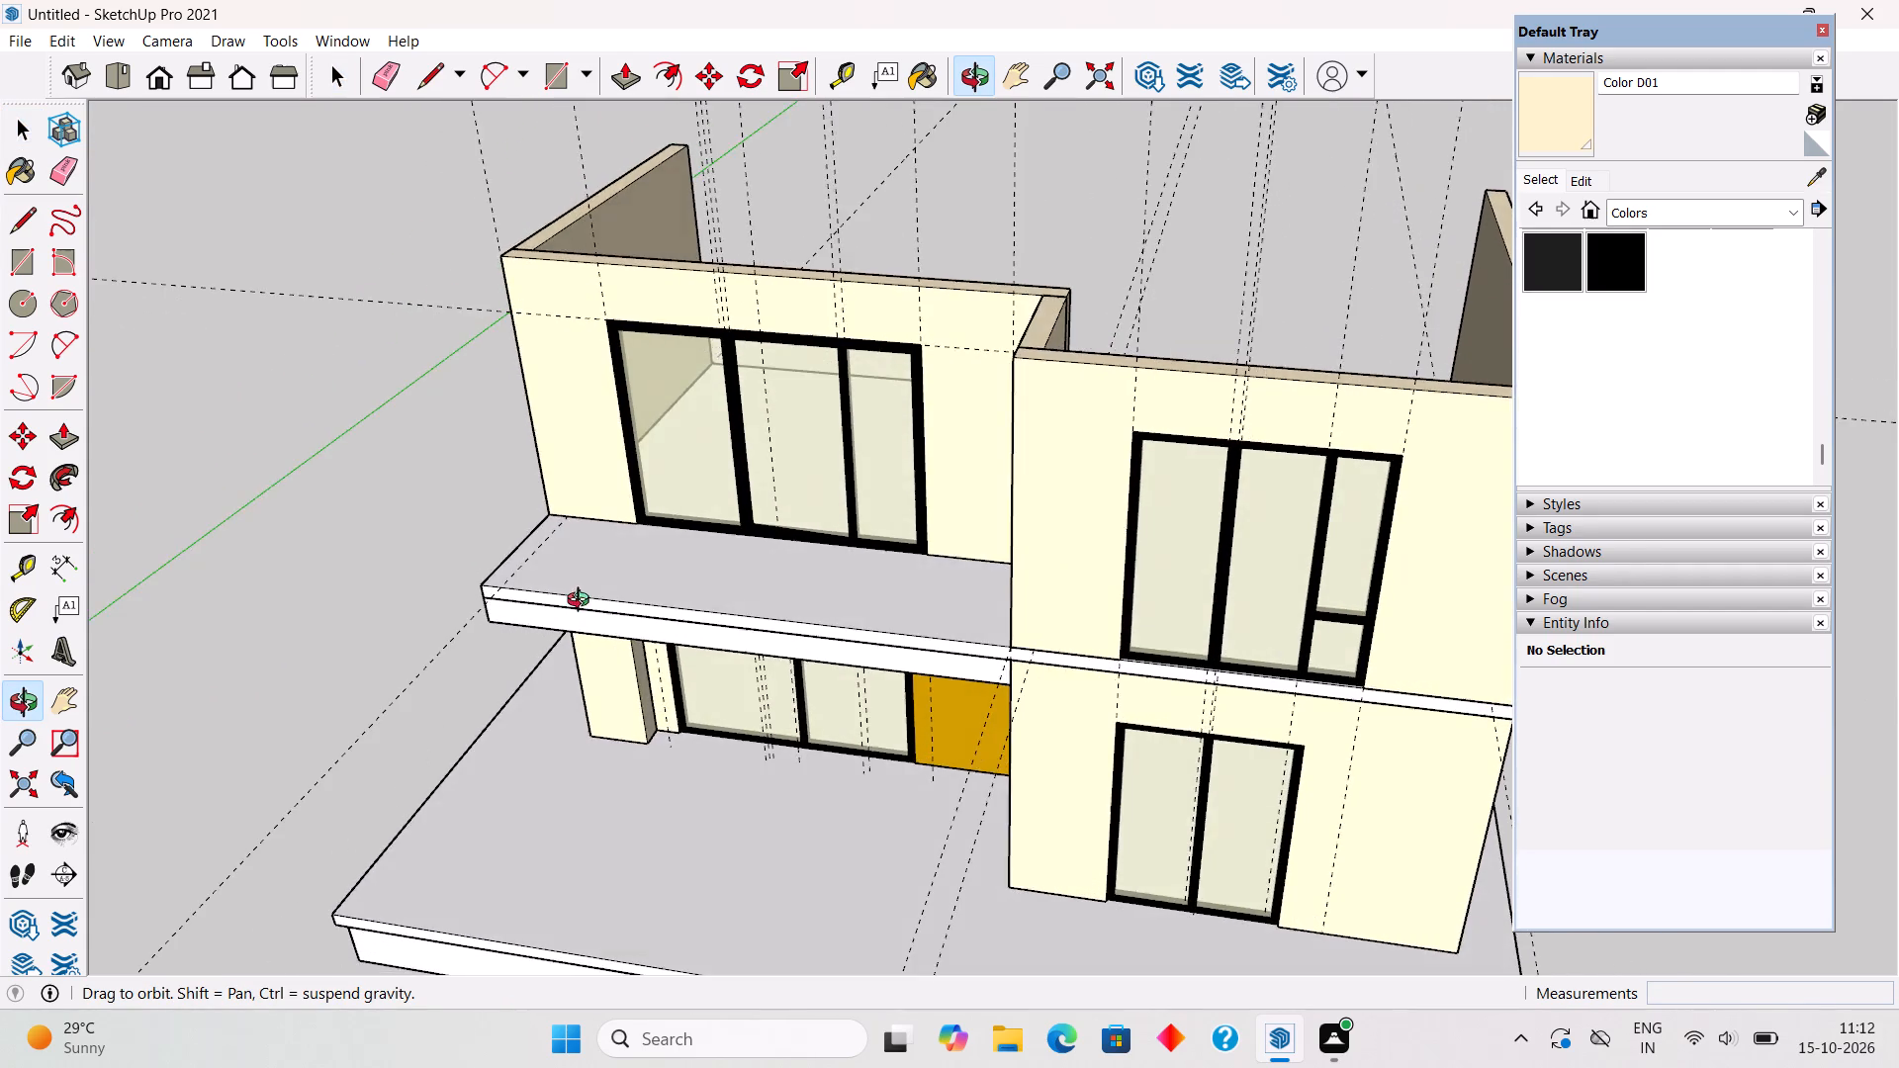
middle_click_drag(583, 602, 752, 703)
scroll(758, 723, "up", 1)
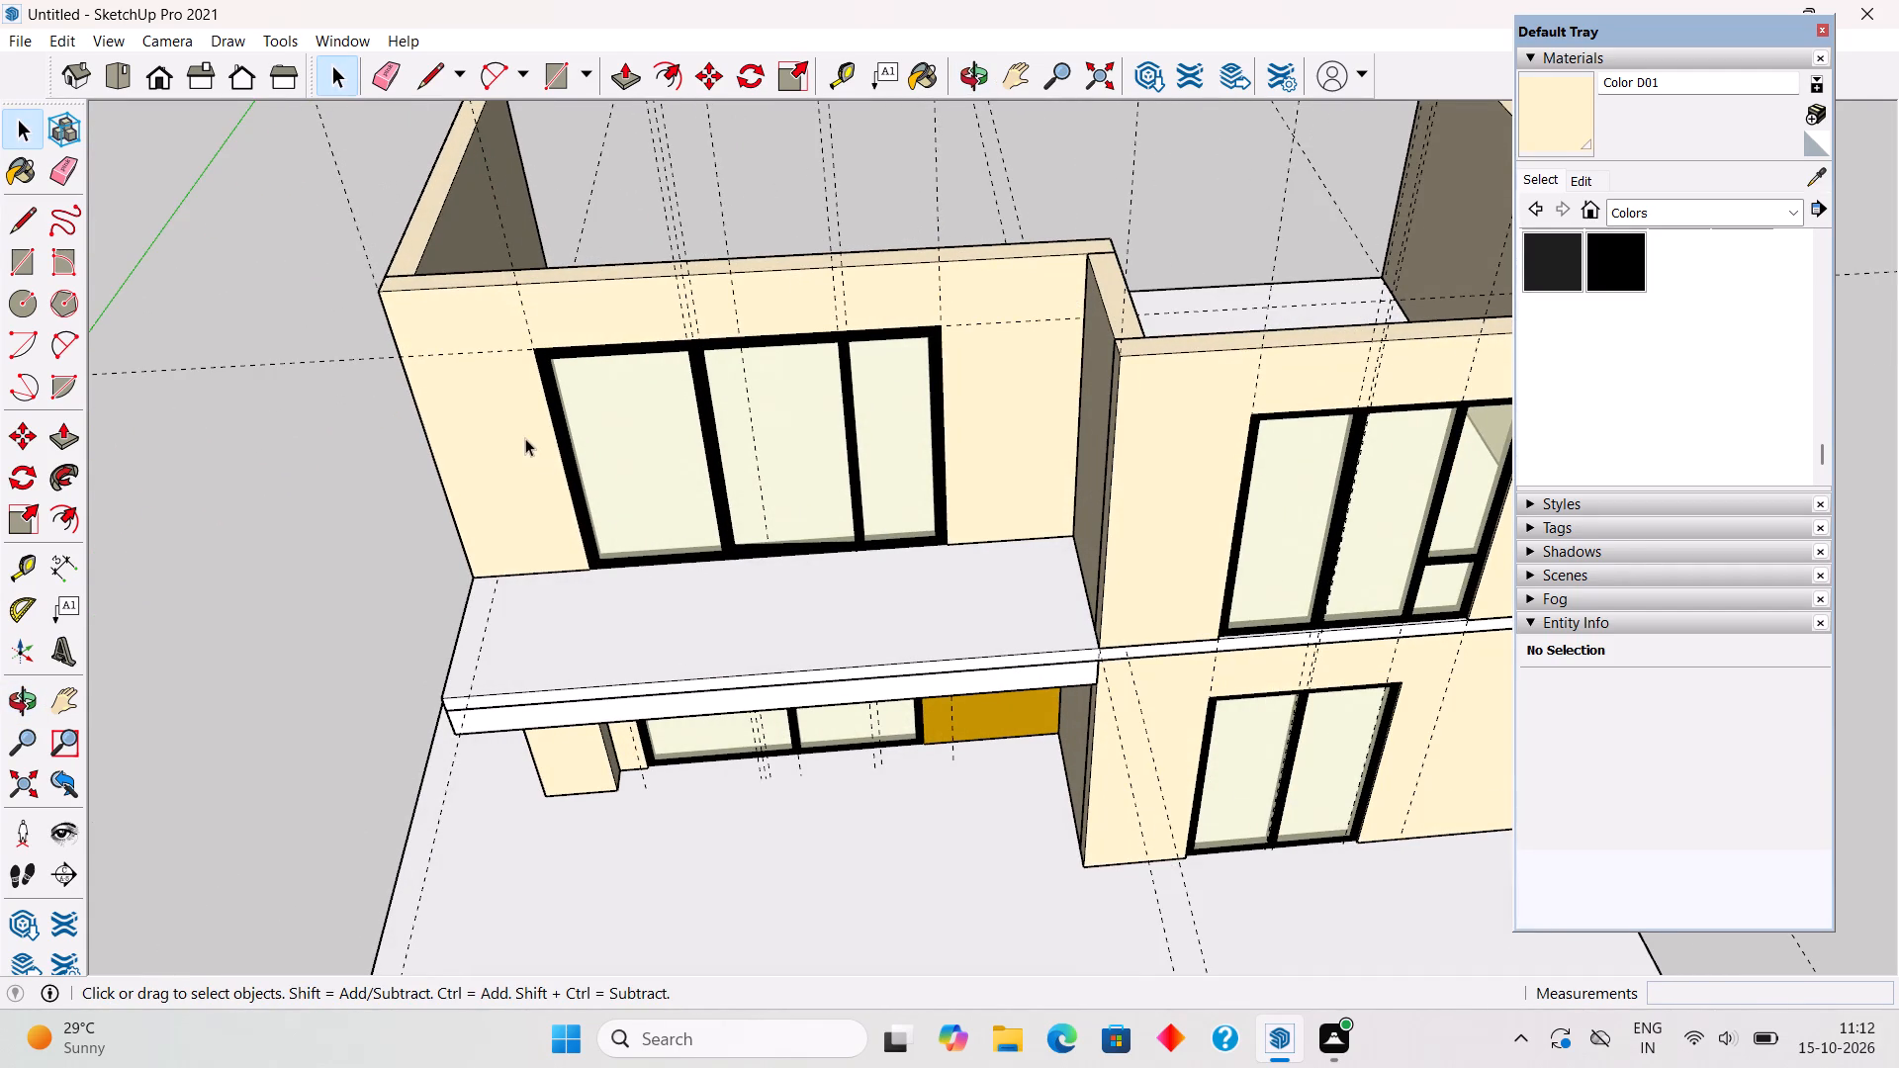
key("t")
scroll(487, 282, "up", 4)
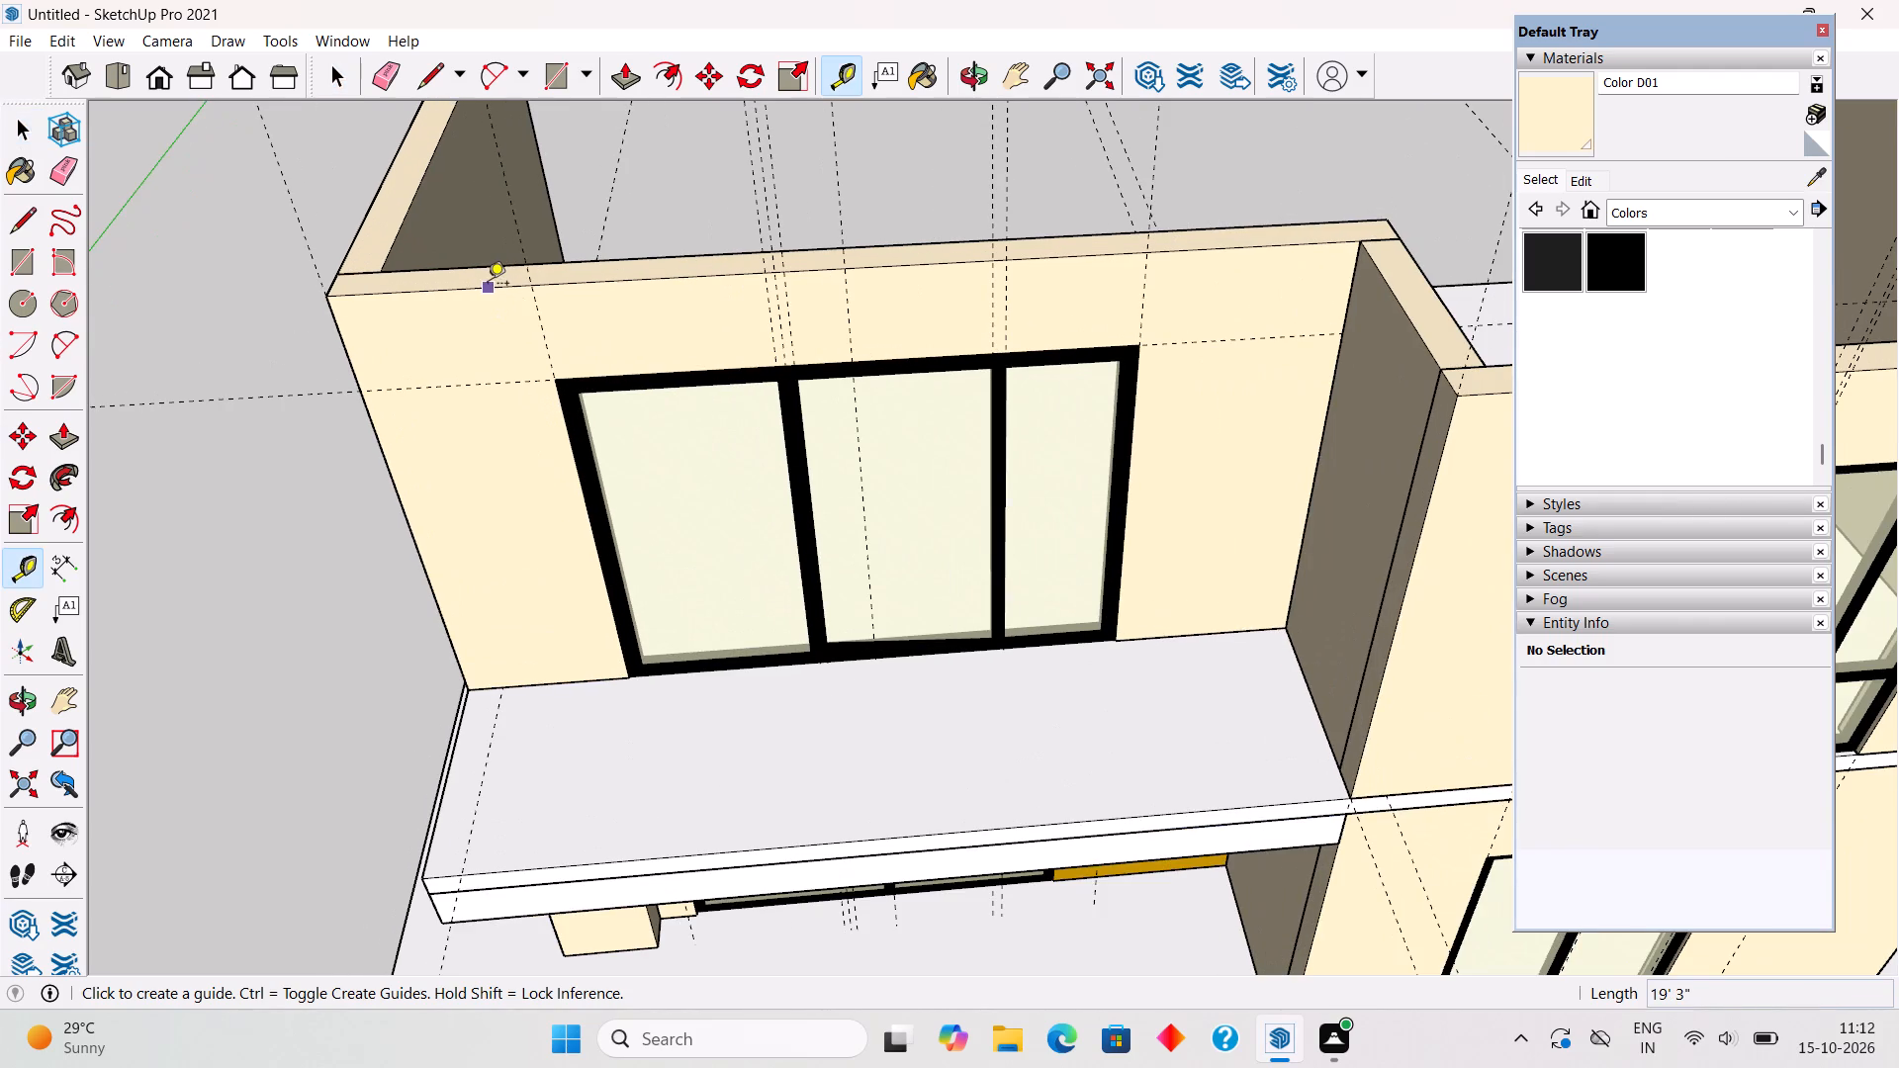
left_click(488, 294)
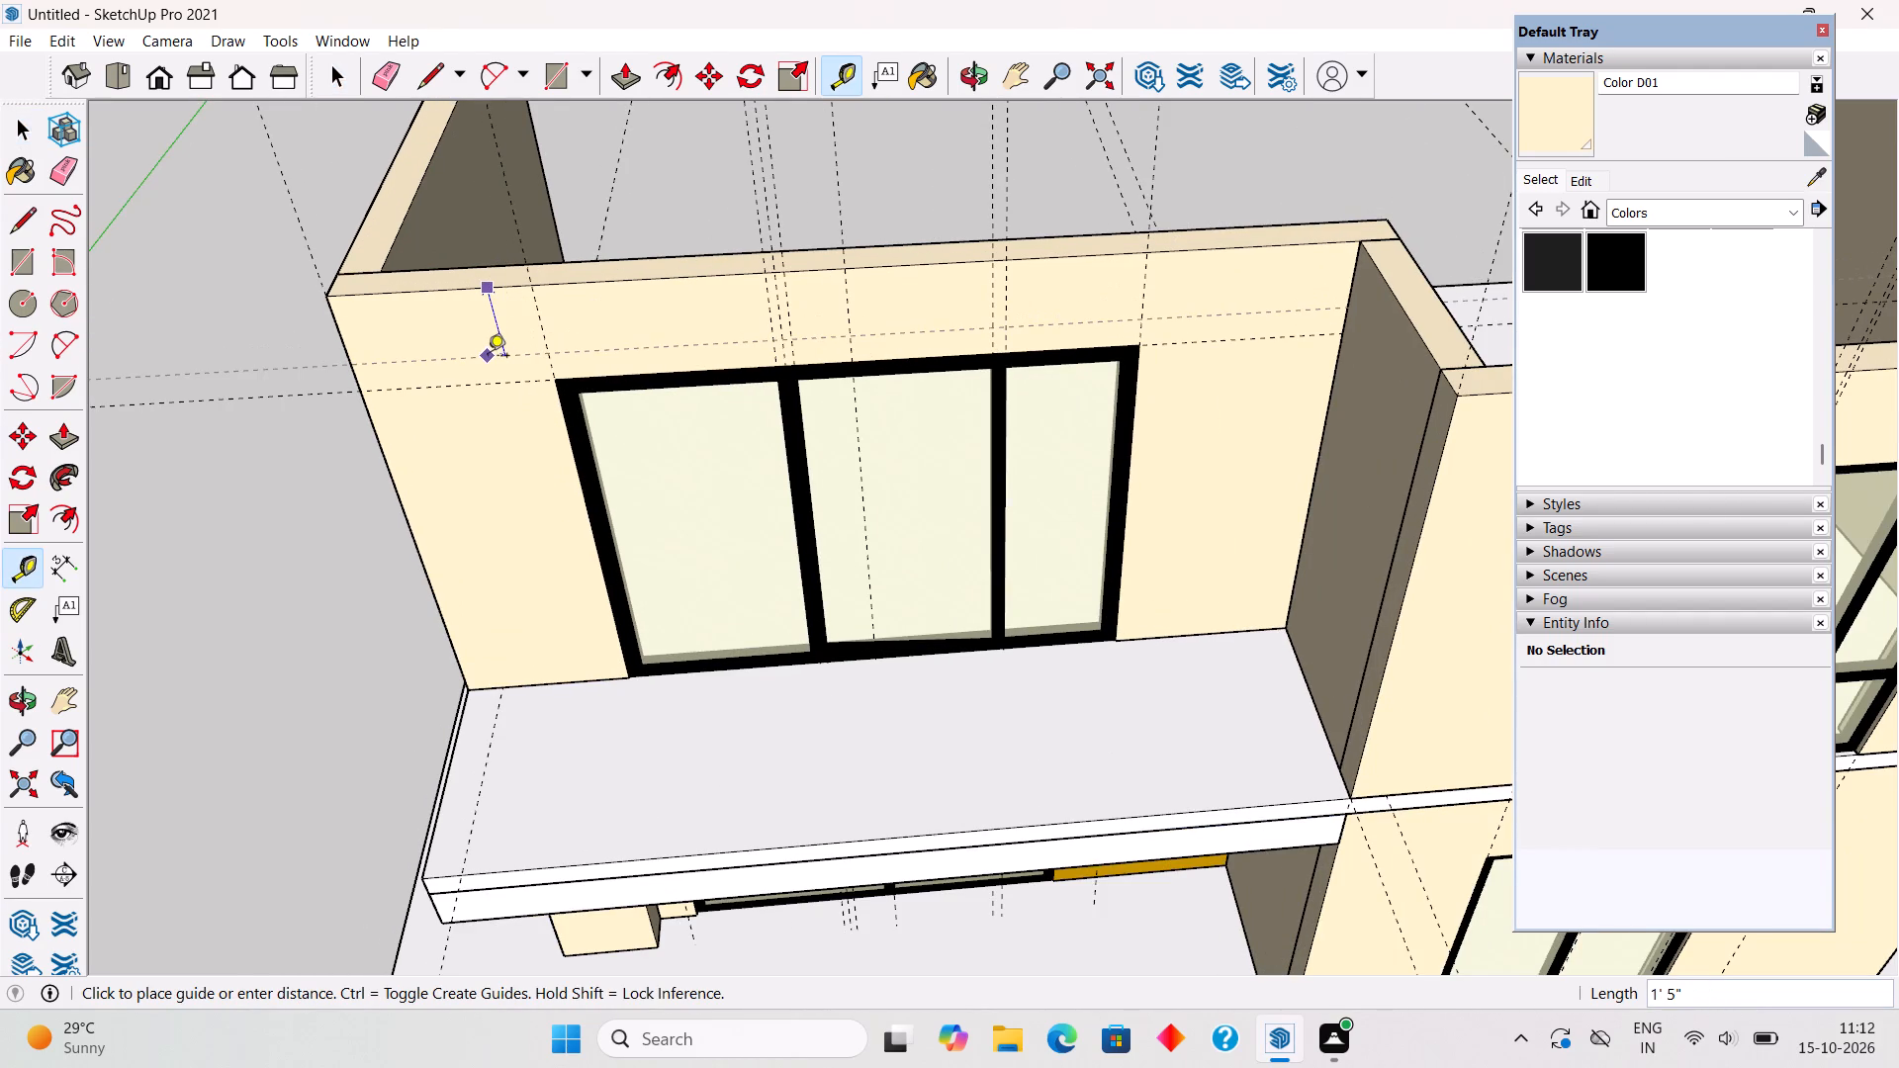
type("1'")
key("Return")
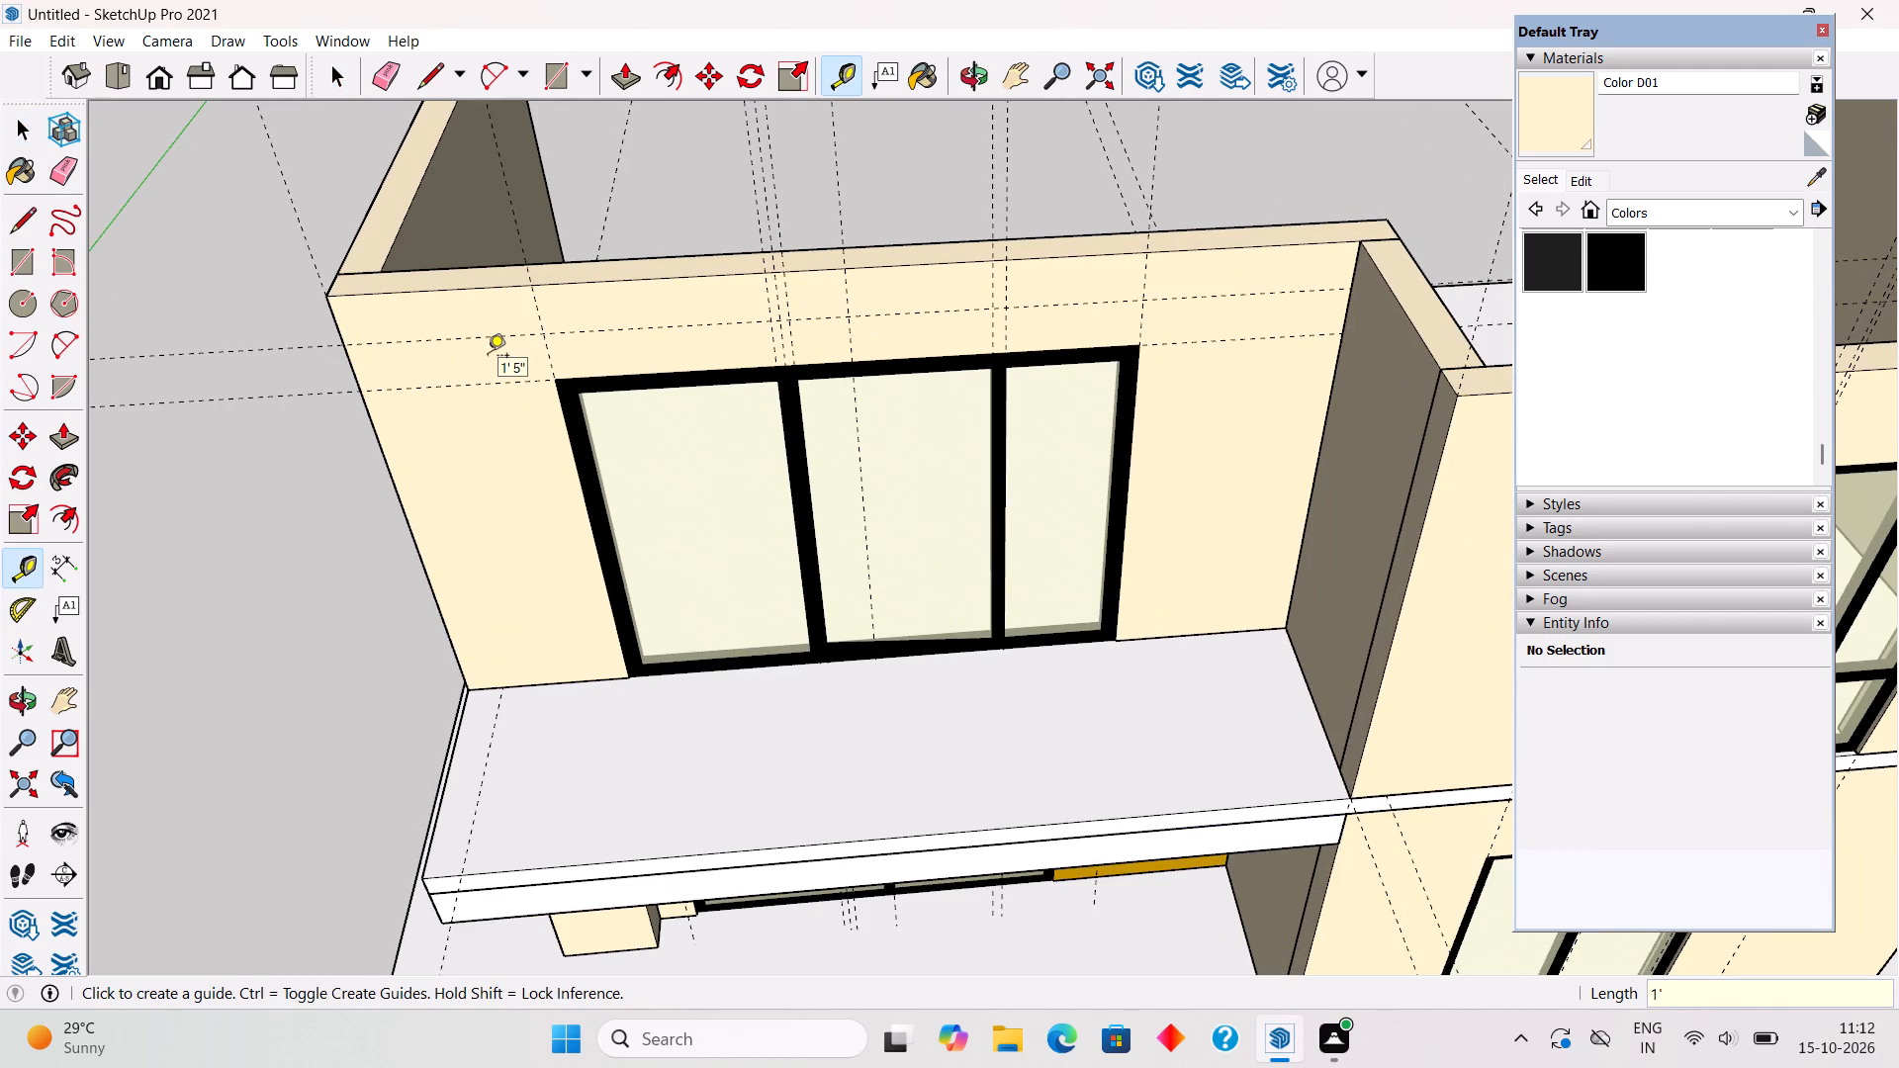
Draw an 18' 6" by 1' rectangle along the top of the upper-storey front wall, down to the guide.
key("space")
key("r")
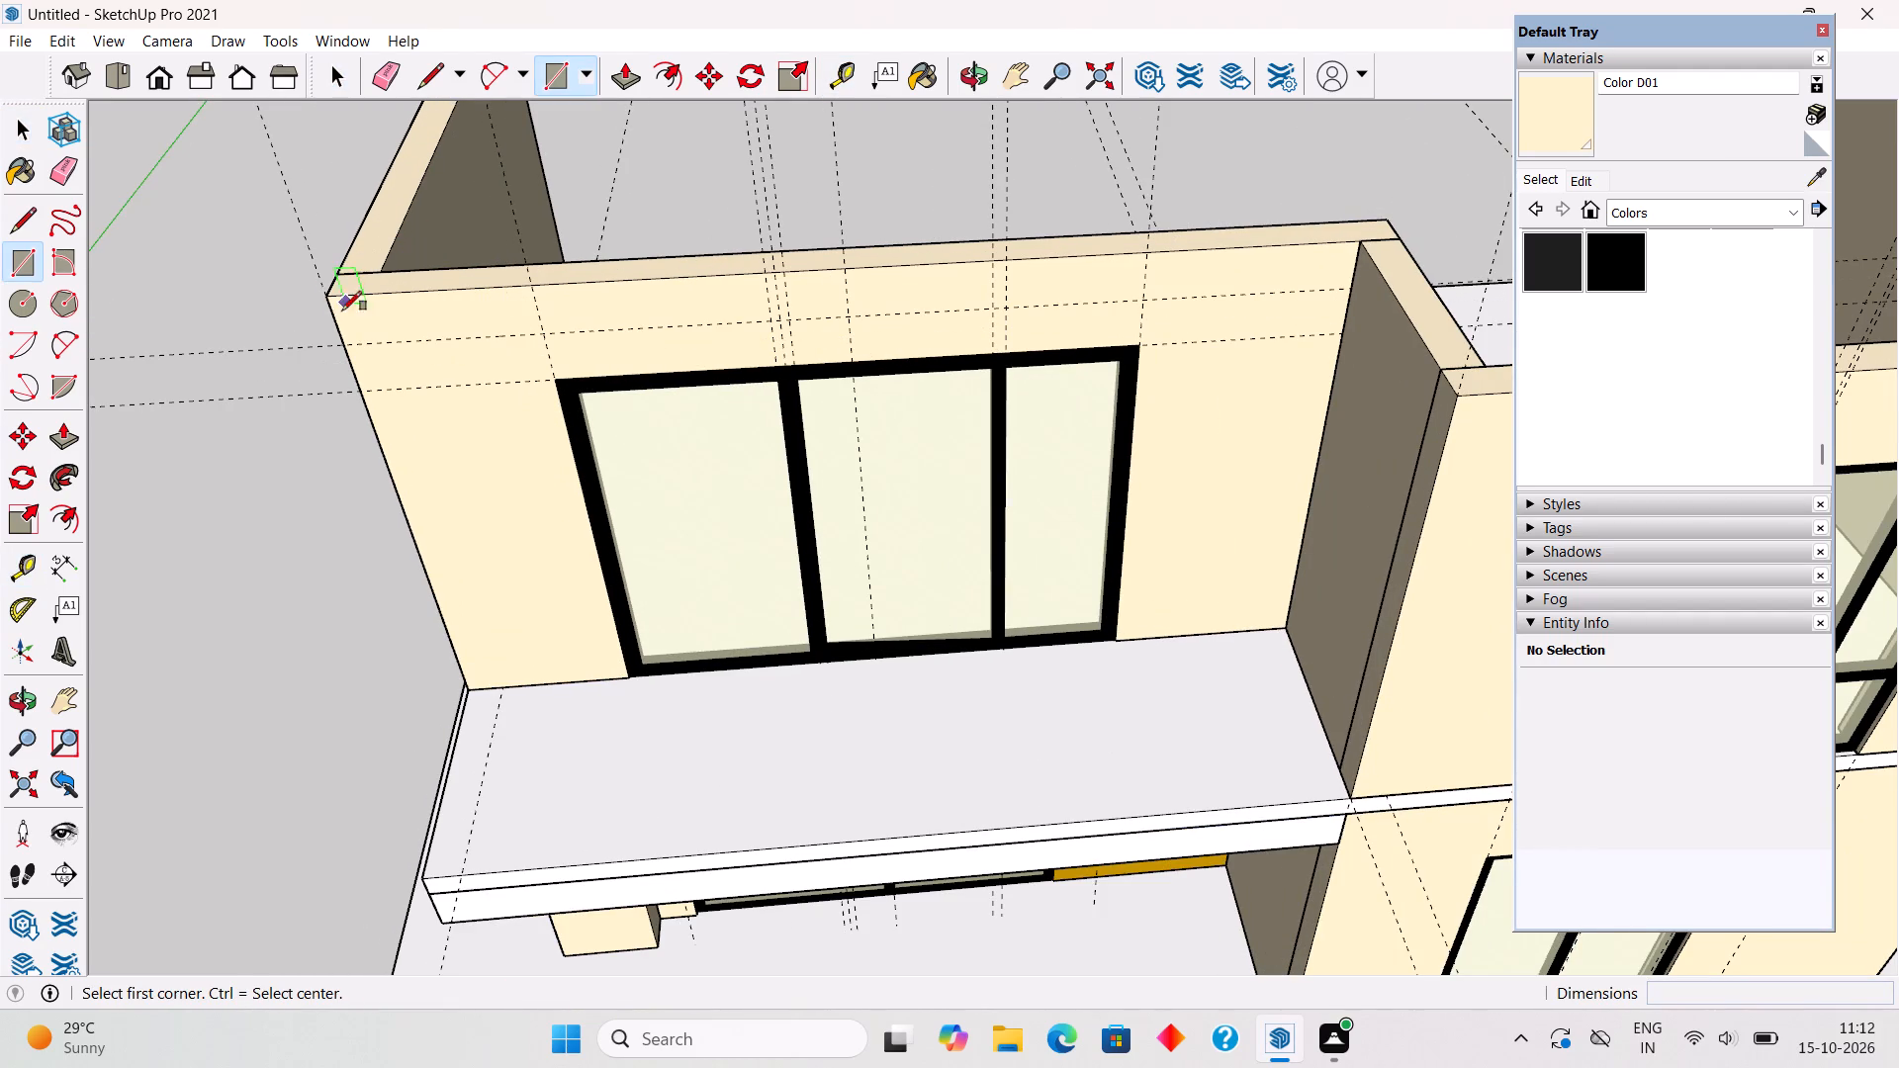
left_click(331, 296)
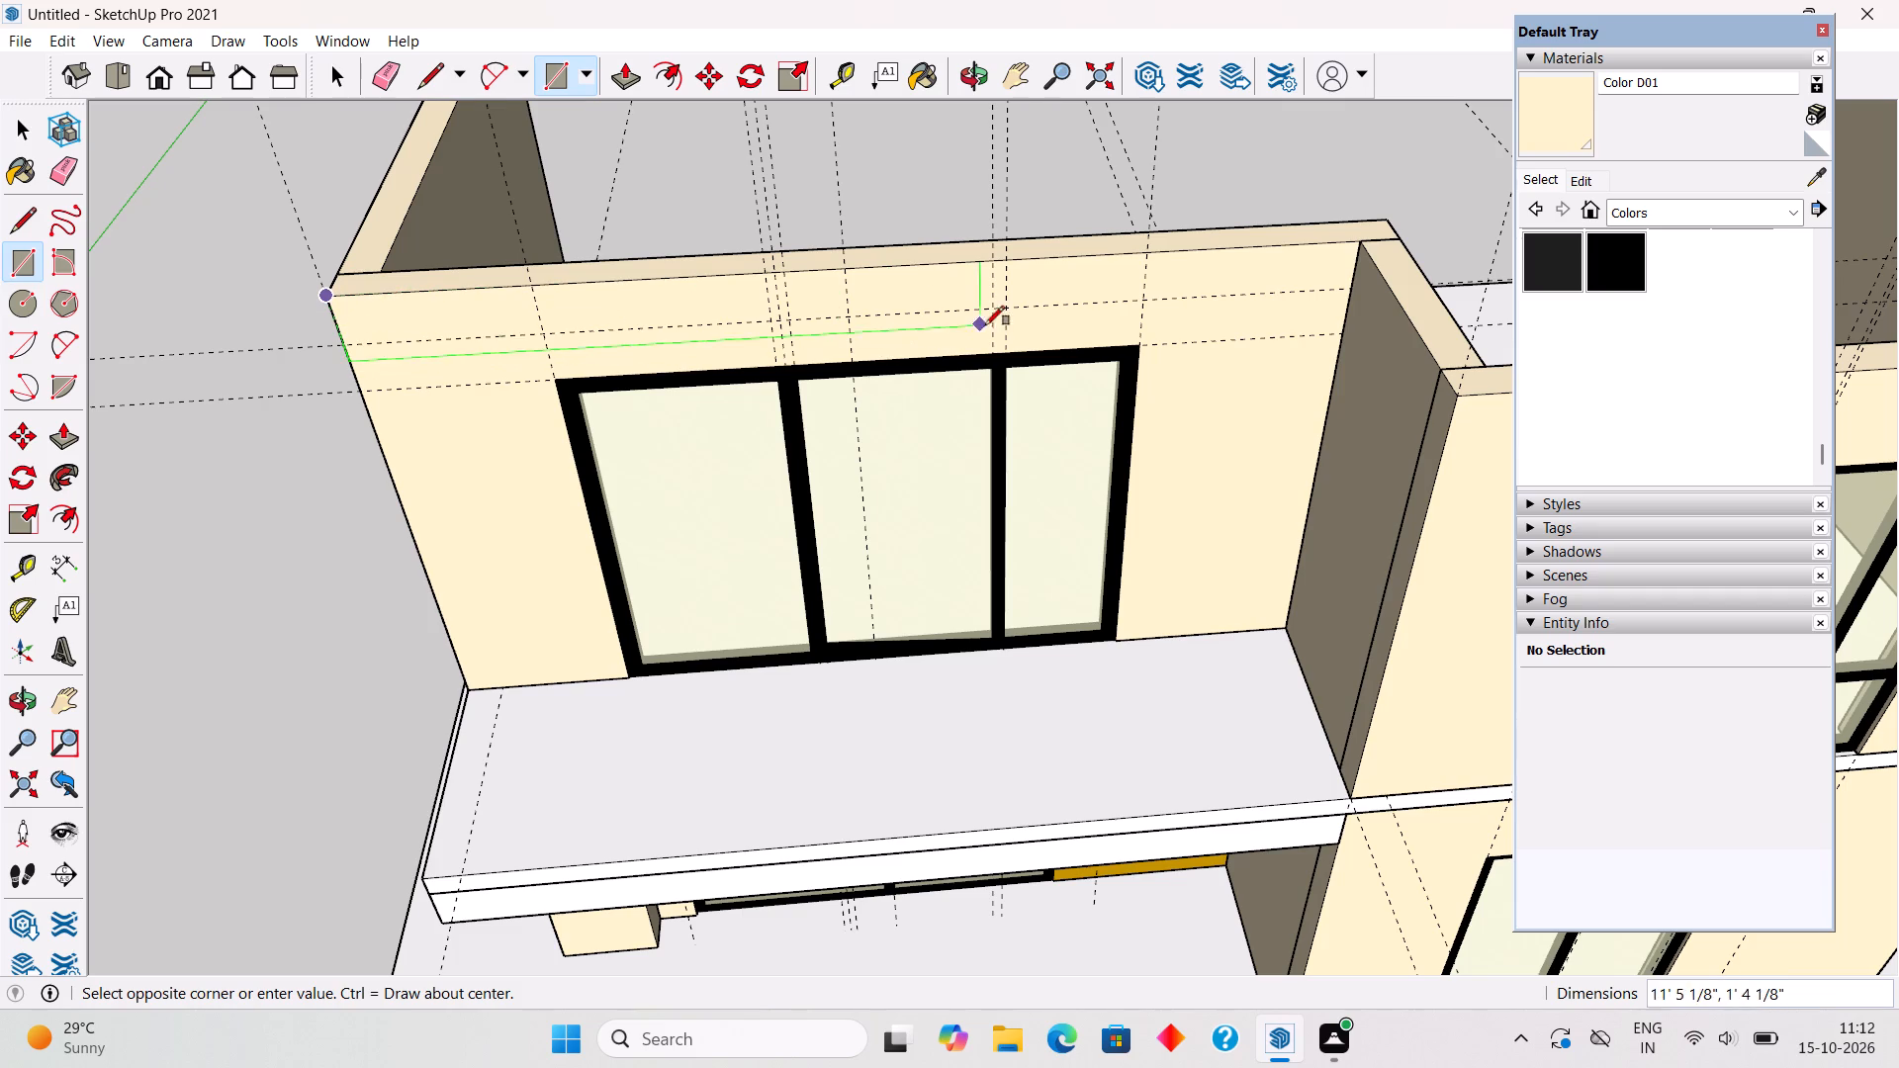
left_click(1354, 294)
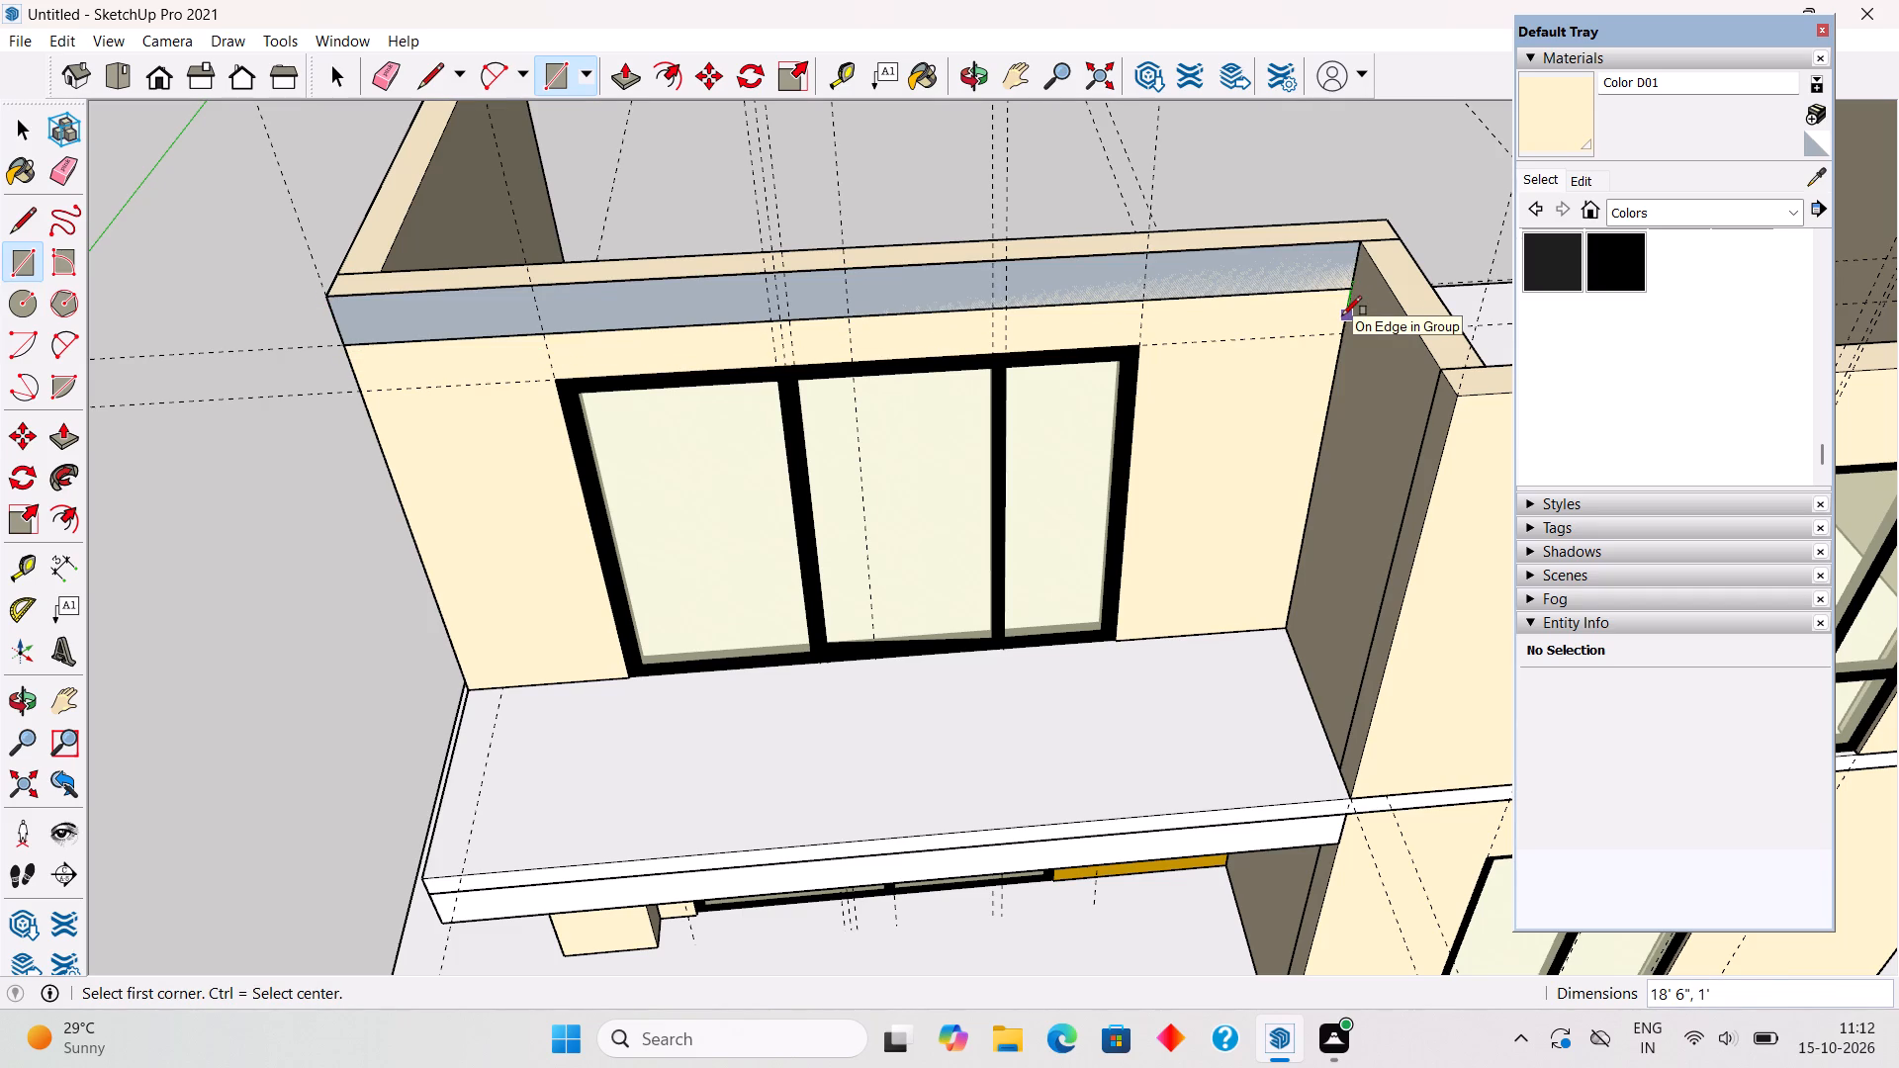
Extrude the top strip 5' outward, level with the front of the porch slab below, to form a canopy.
key("p")
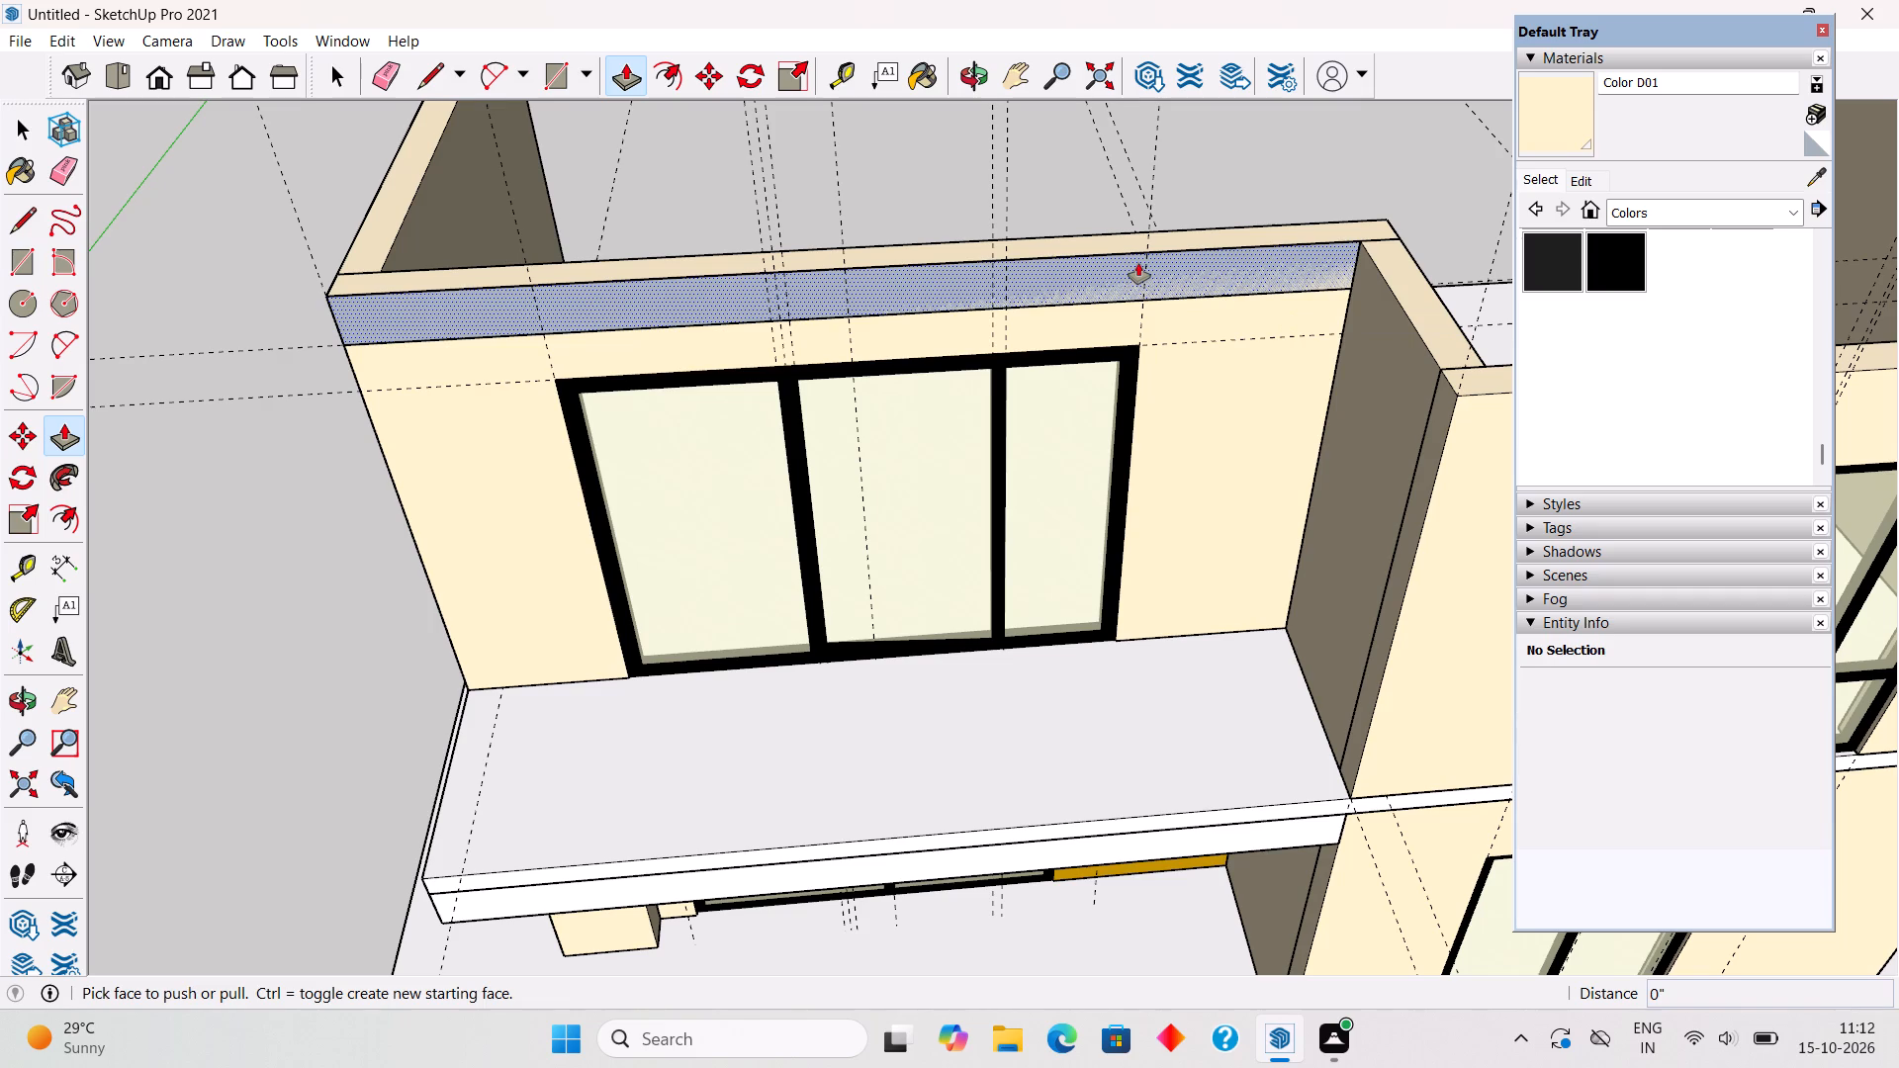
left_click(1138, 263)
middle_click_drag(1383, 498, 1290, 231)
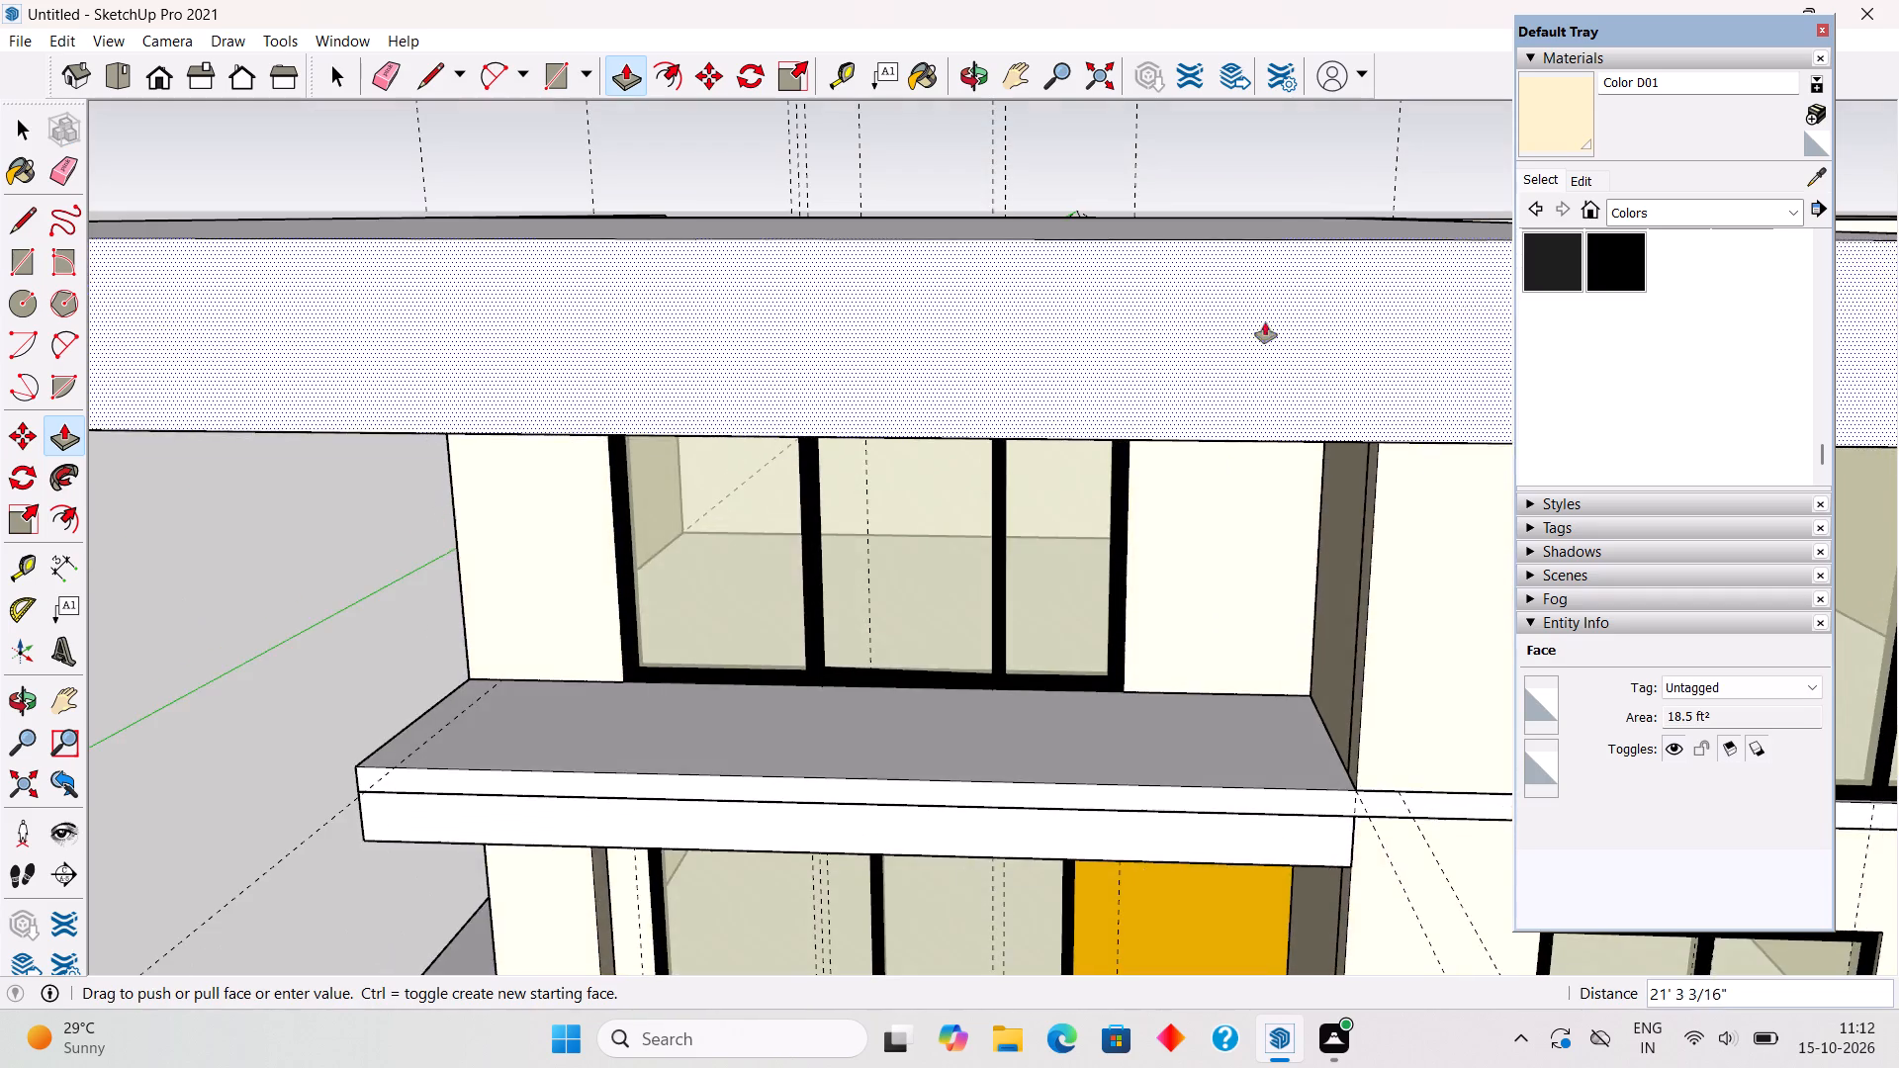
scroll(1176, 550, "down", 11)
scroll(1143, 384, "down", 5)
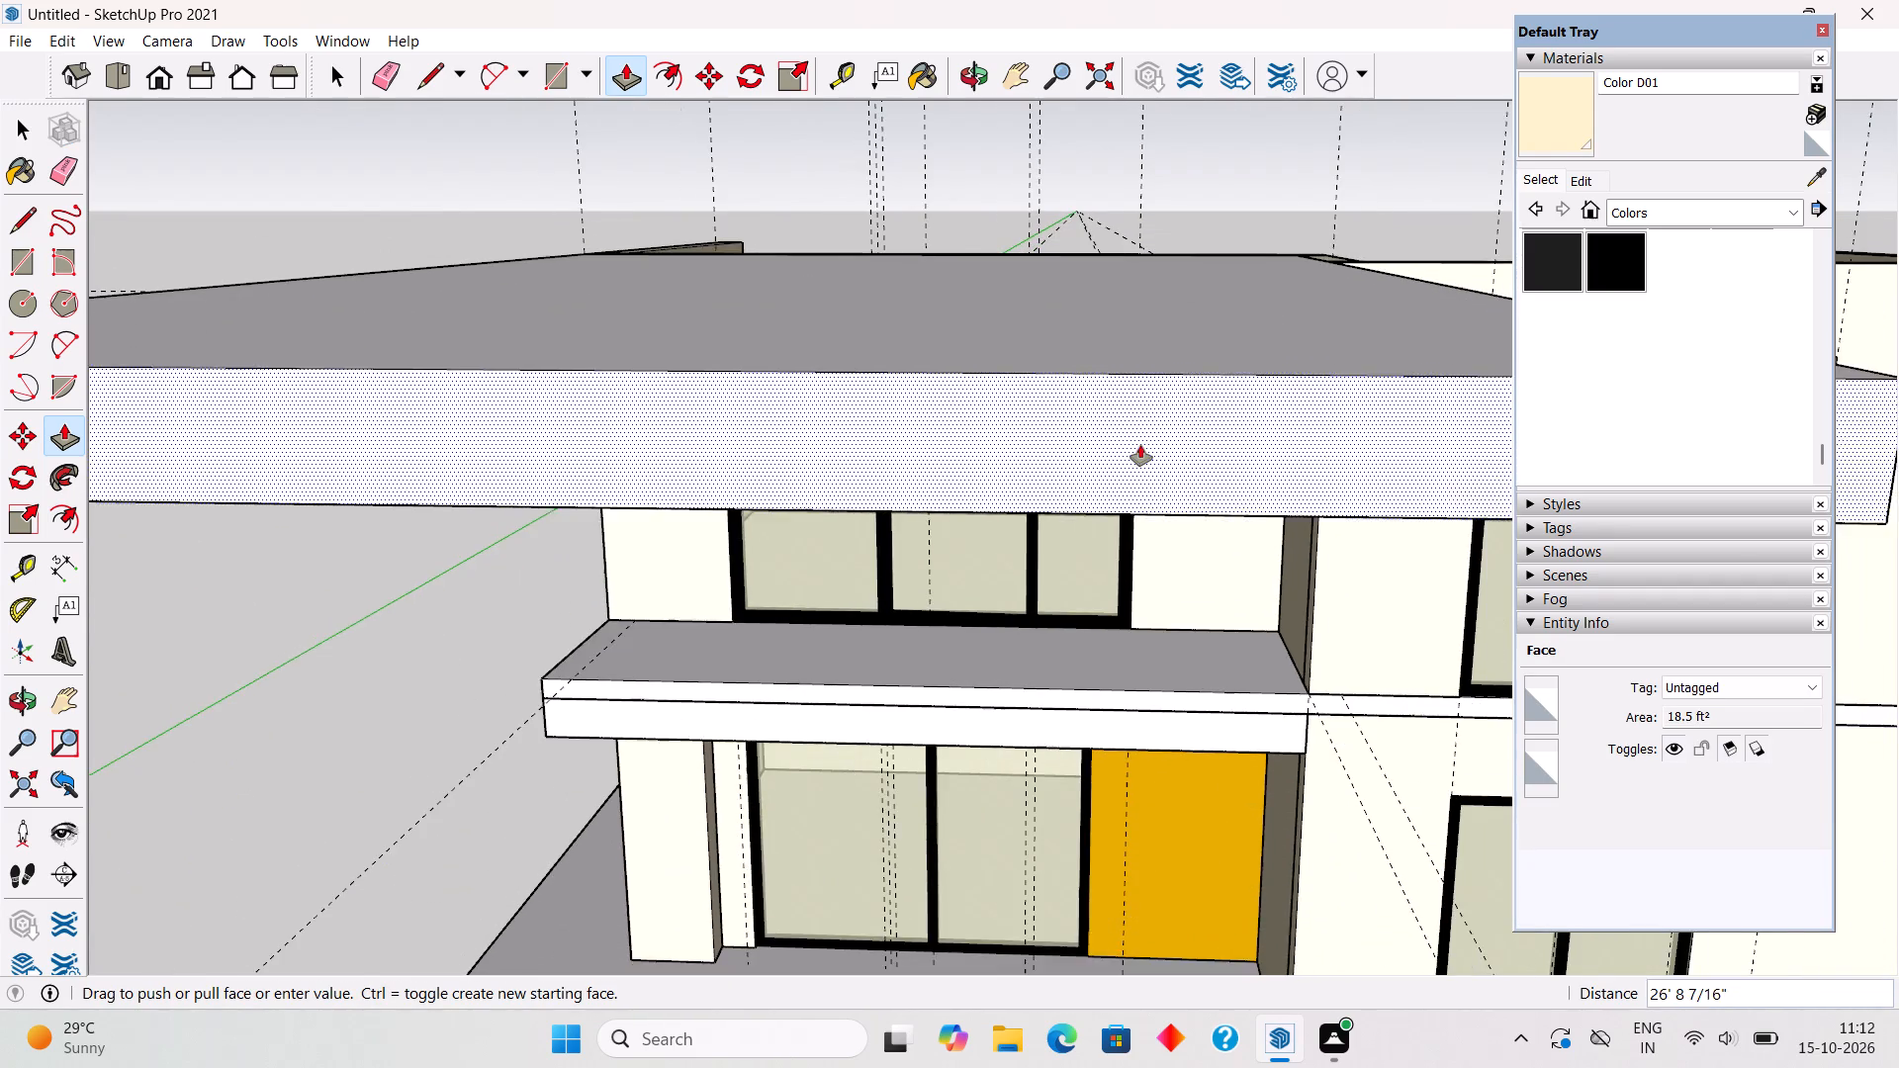
scroll(1140, 445, "down", 6)
middle_click_drag(1133, 448, 1455, 426)
scroll(1454, 426, "down", 5)
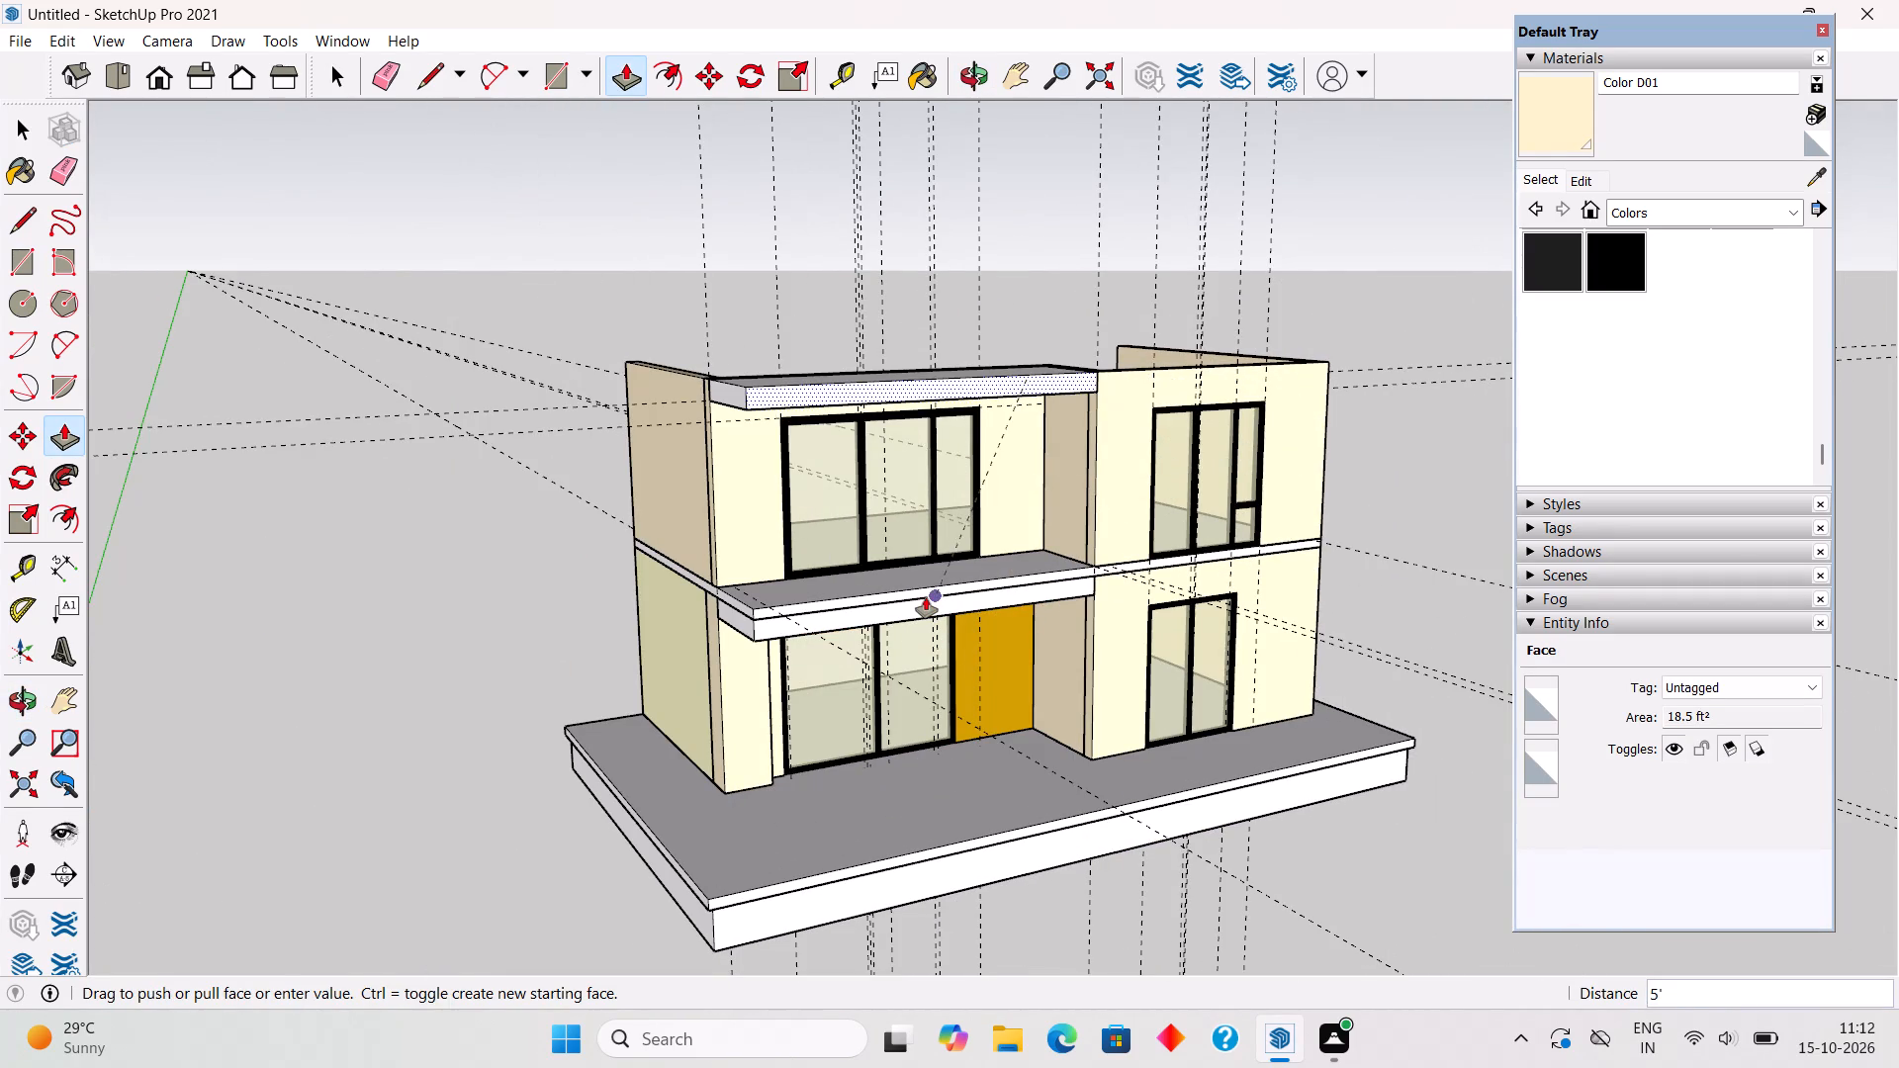
left_click(926, 597)
key("space")
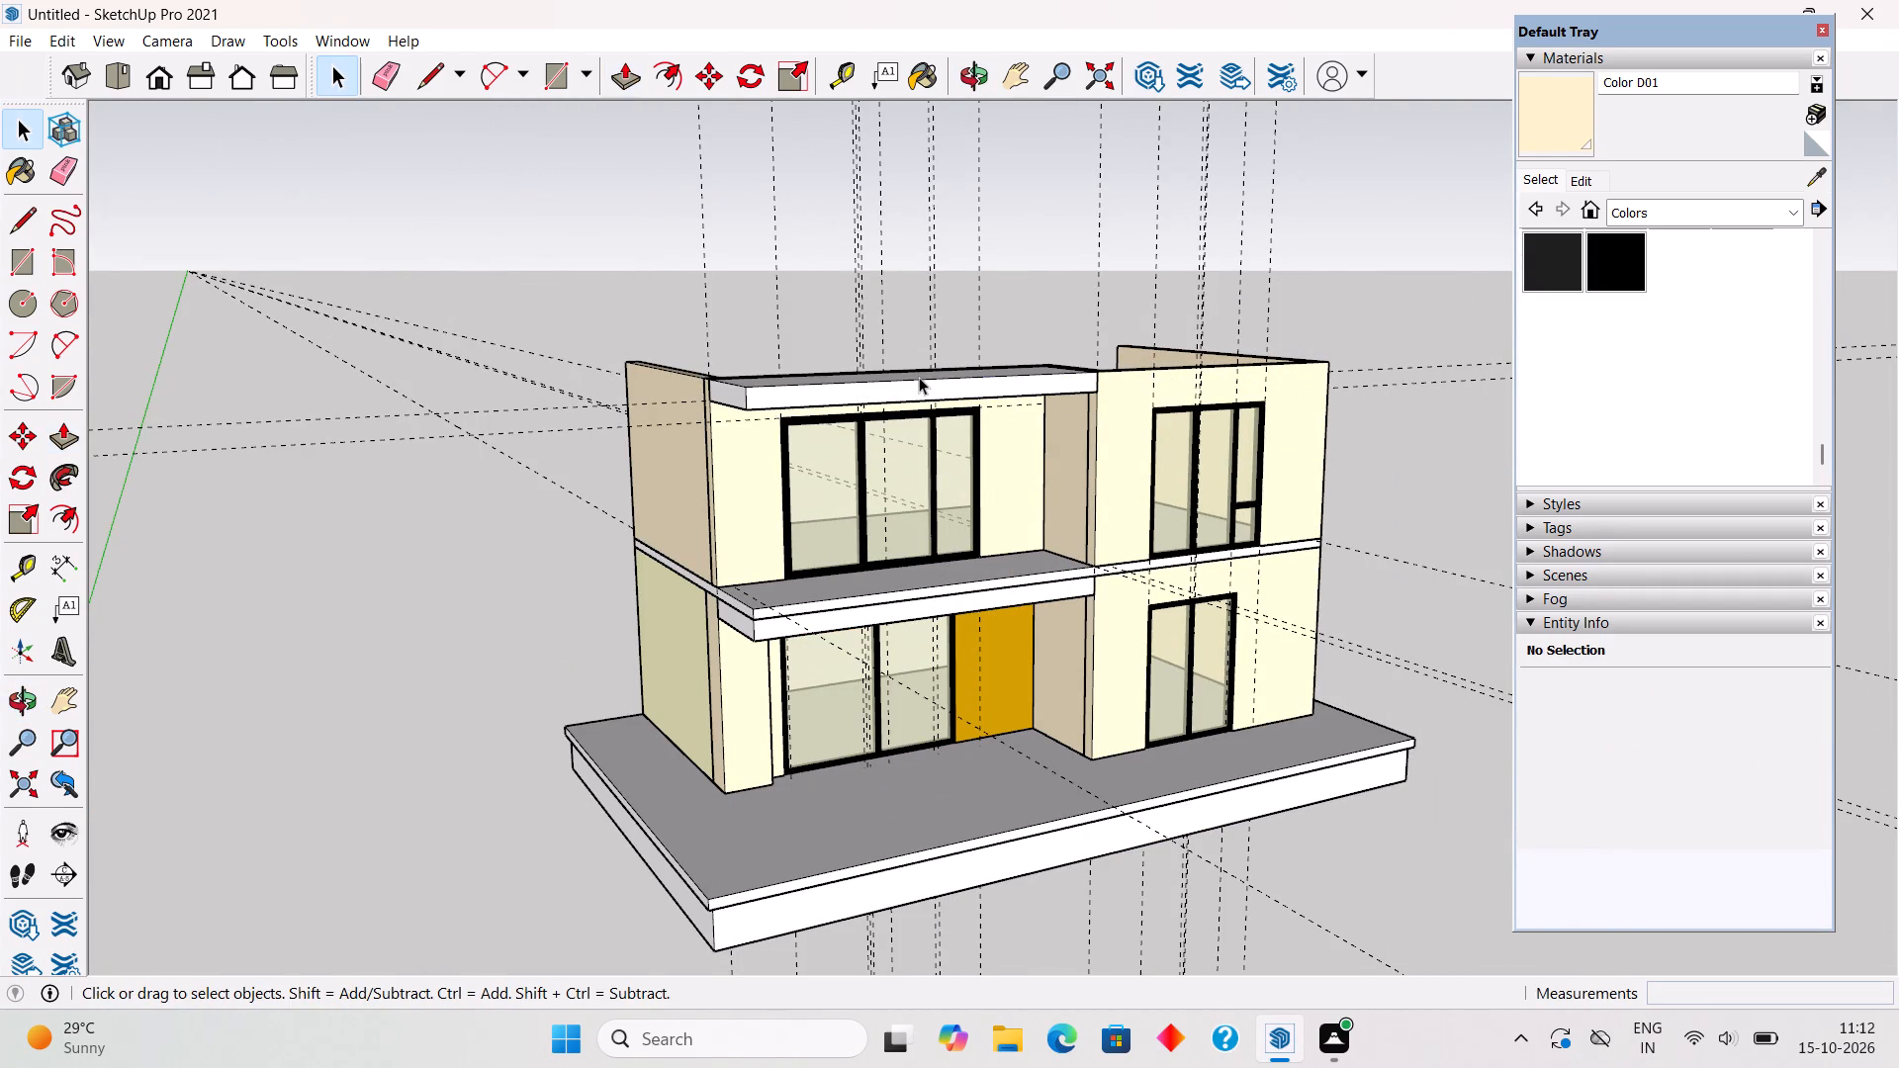
Make the upper canopy slab above the three-pane window a group.
middle_click_drag(973, 347, 890, 641)
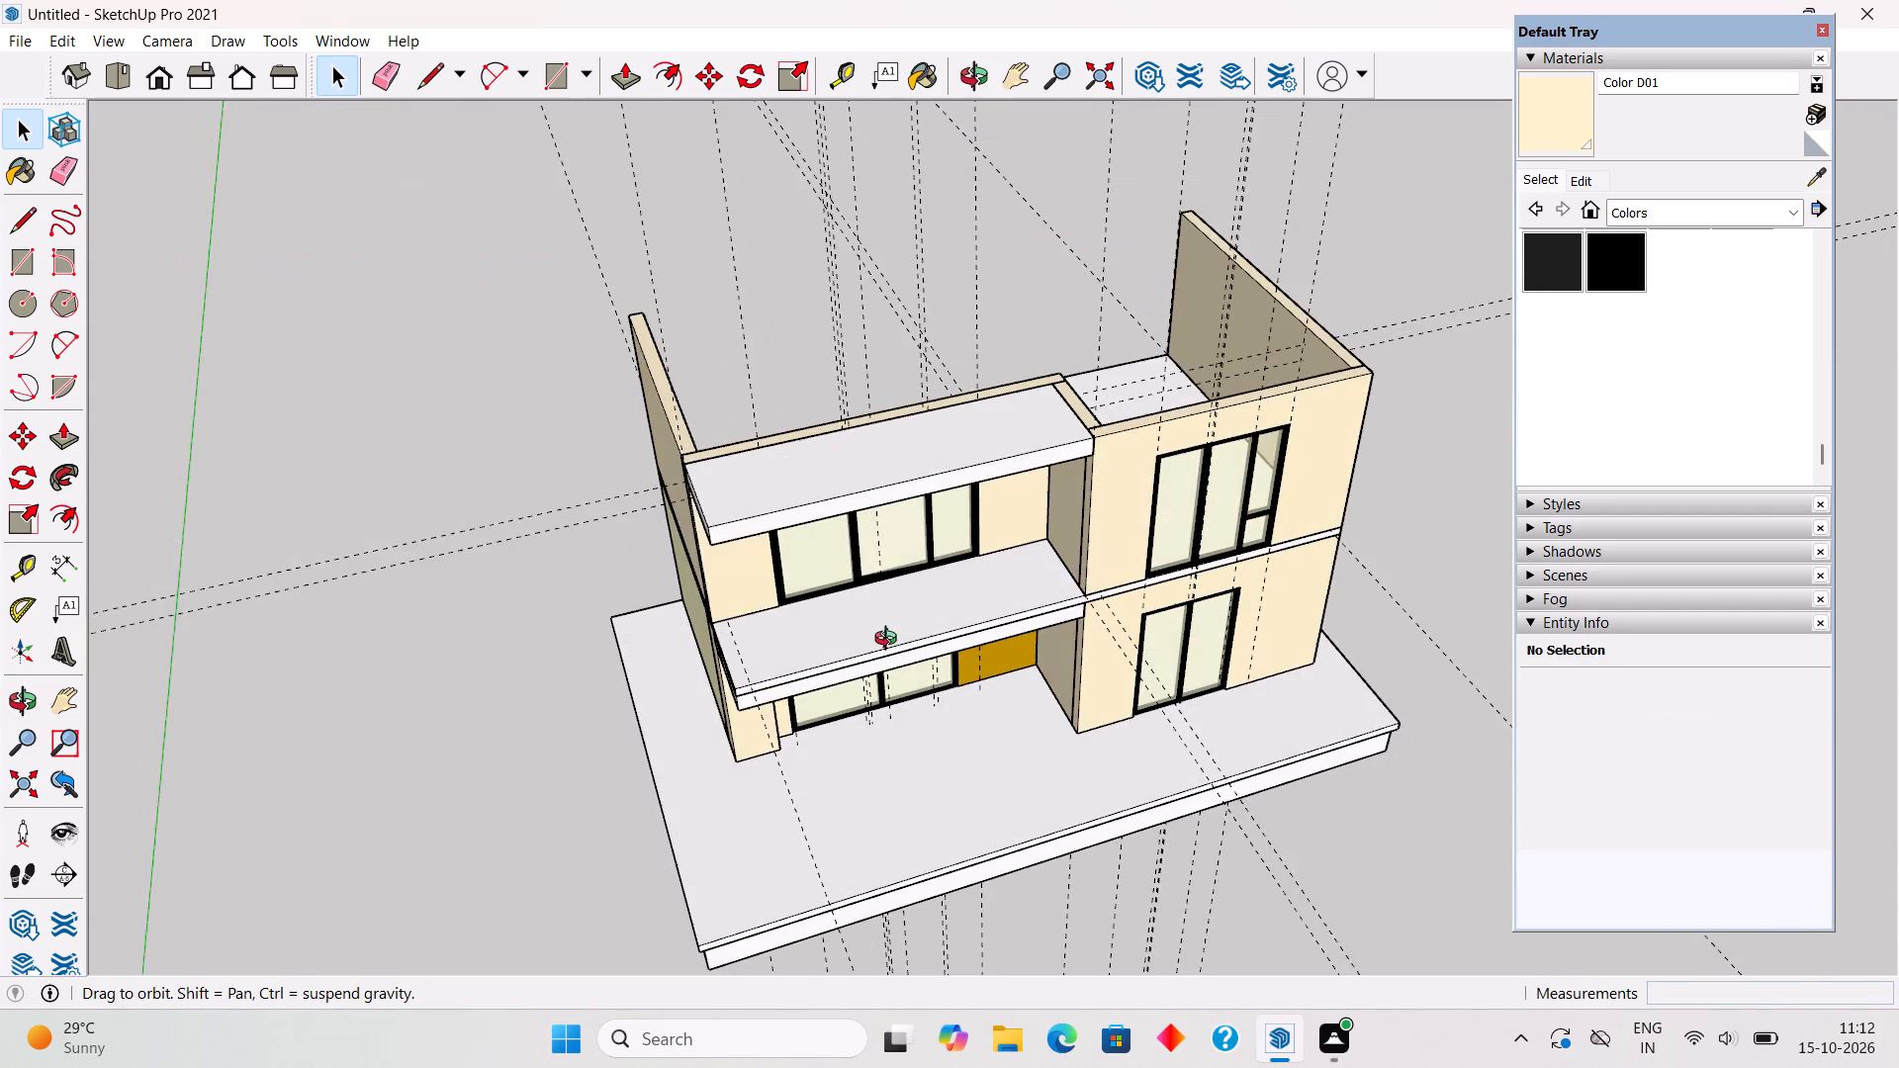
middle_click_drag(890, 641, 889, 649)
triple_click(910, 503)
right_click(910, 503)
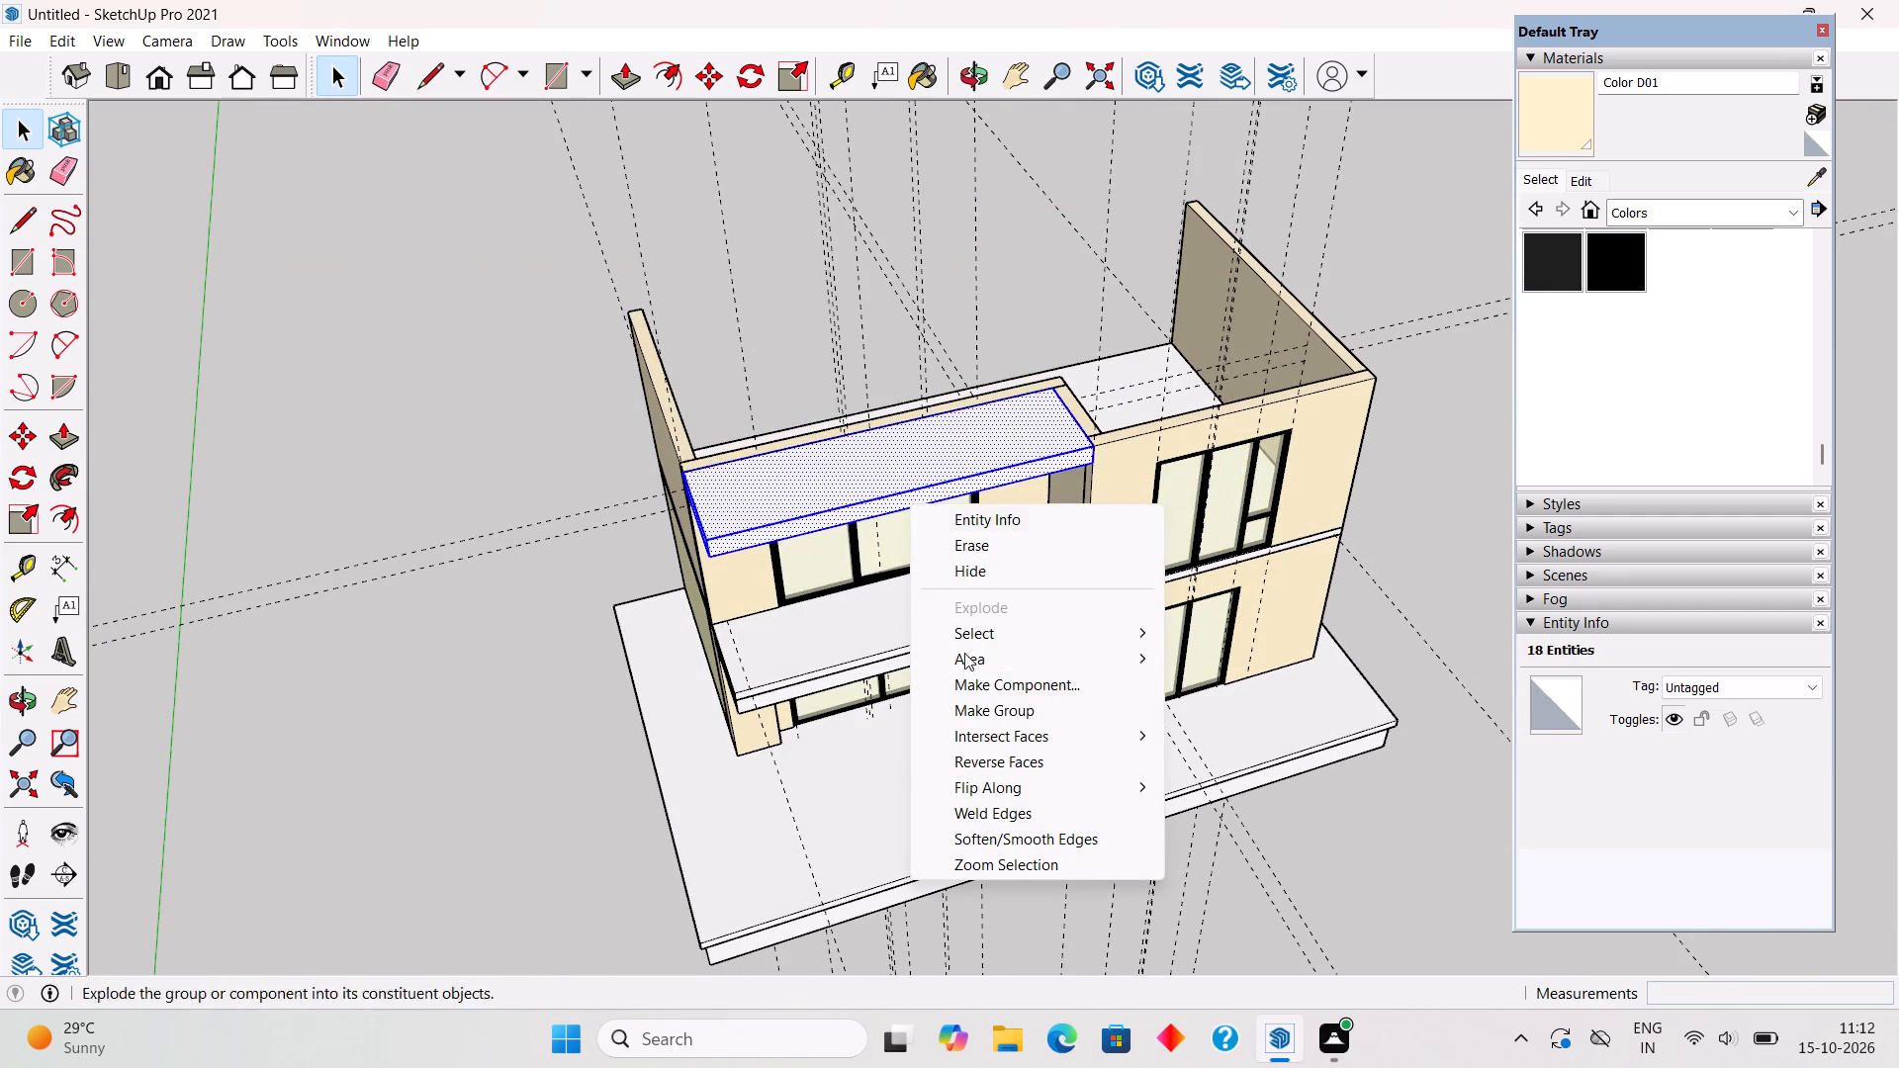
left_click(1023, 703)
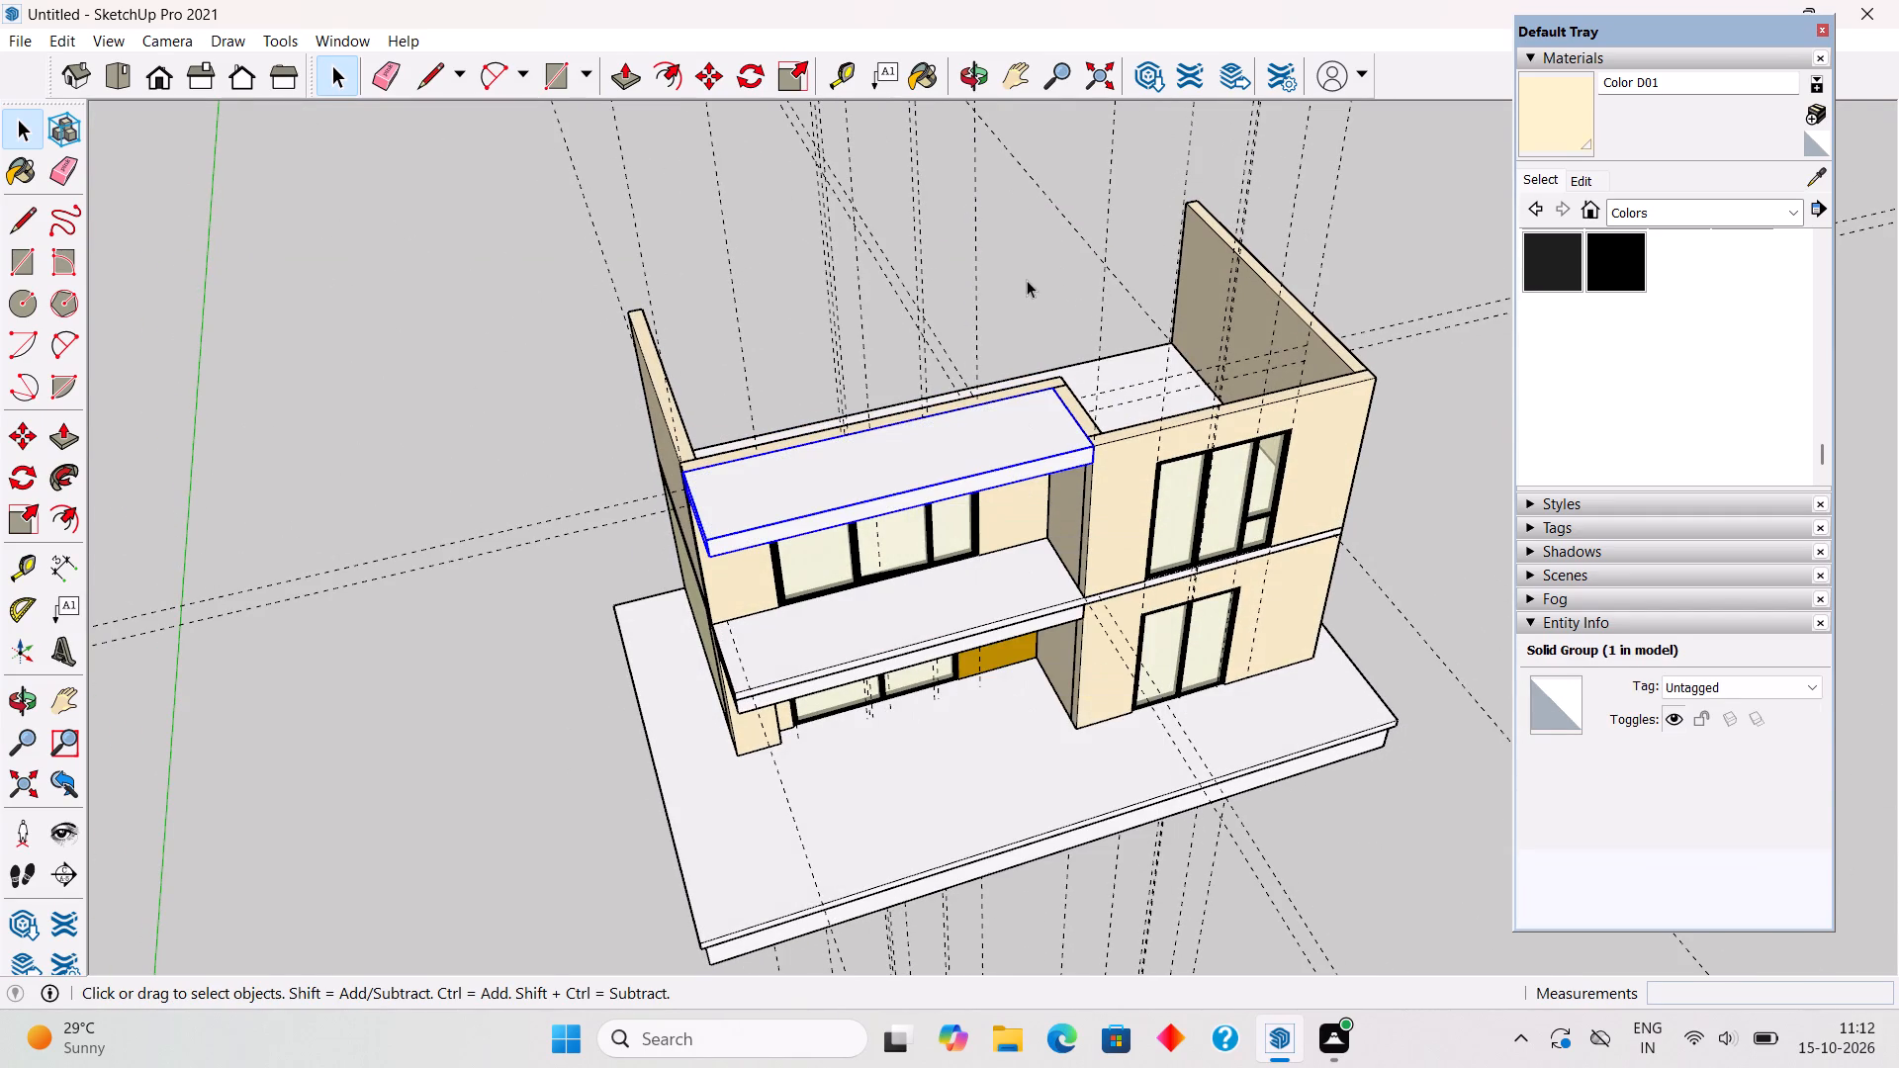
left_click(1027, 280)
Draw a 34' wide roof rectangle from the side wall's far back corner to the canopy's opposite front corner.
middle_click_drag(1063, 345, 939, 569)
scroll(1020, 422, "down", 1)
middle_click_drag(939, 569, 968, 537)
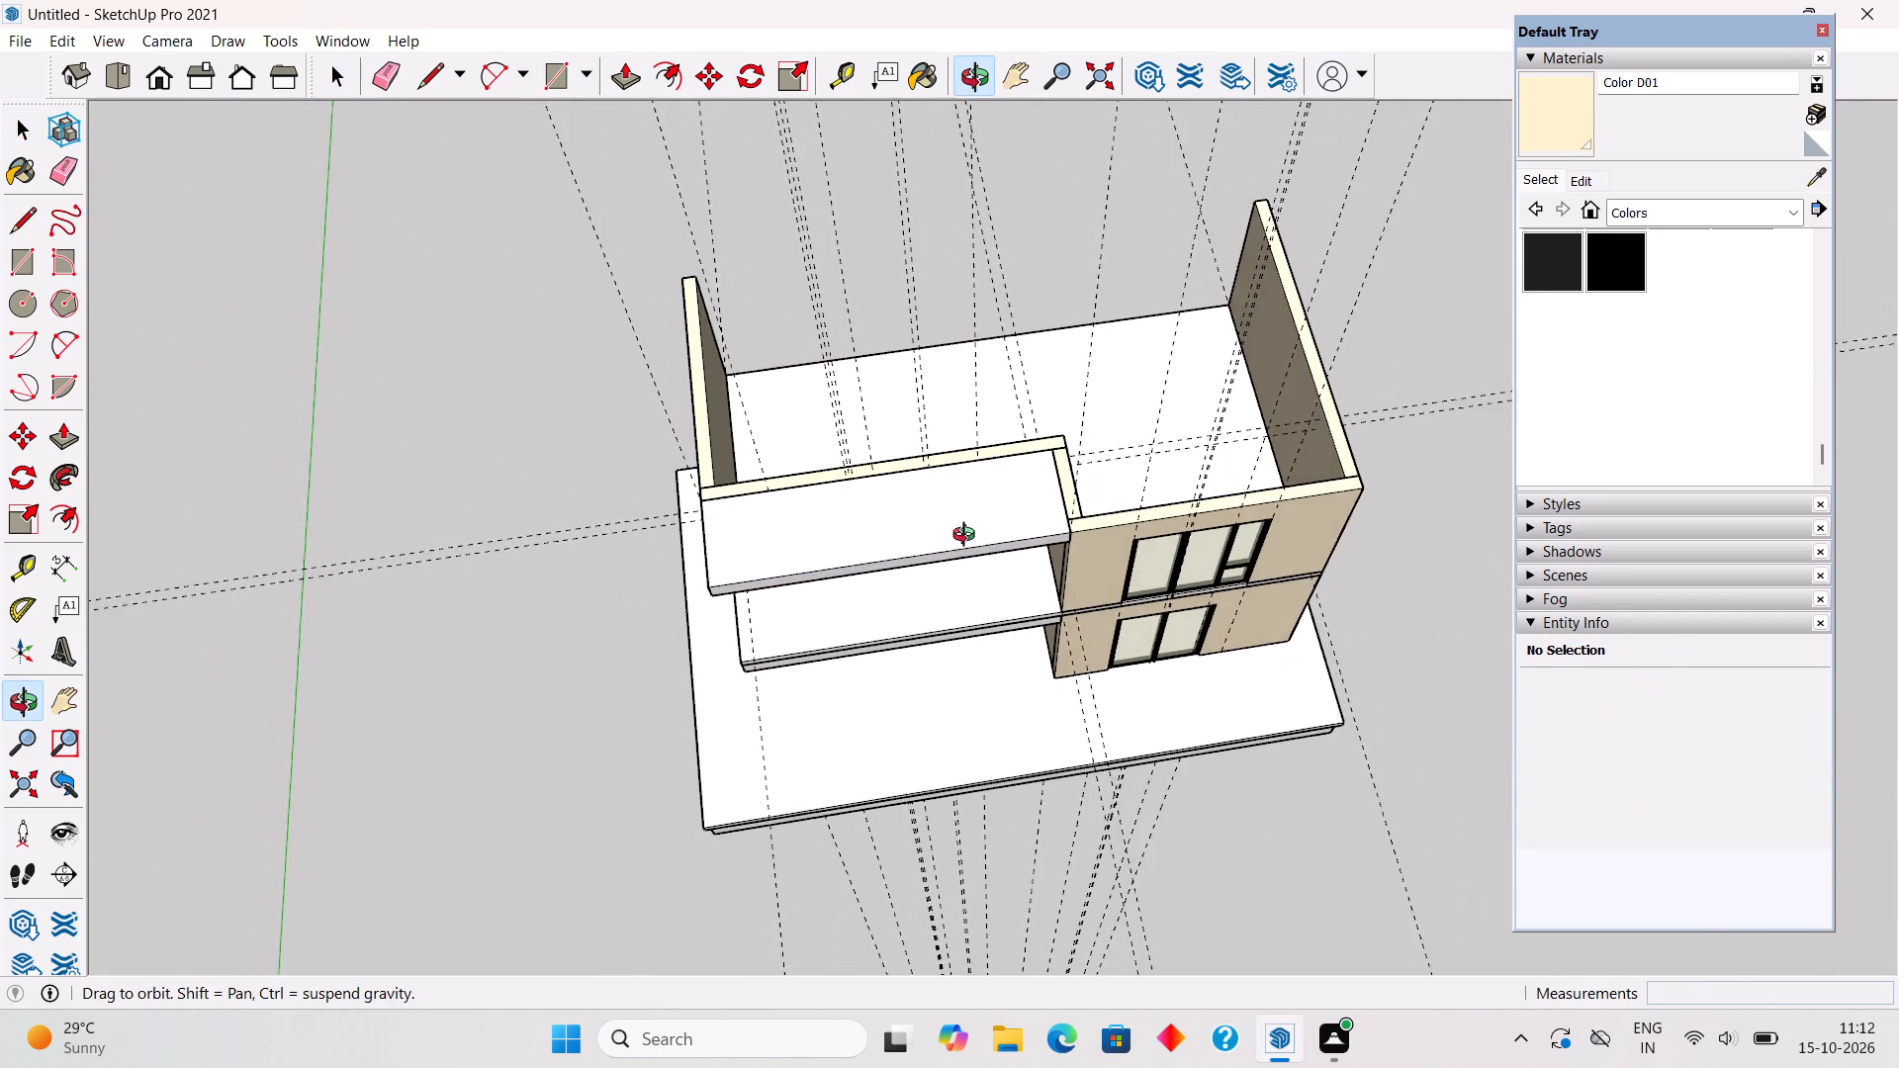
middle_click_drag(968, 537, 982, 532)
key("r")
scroll(659, 309, "up", 3)
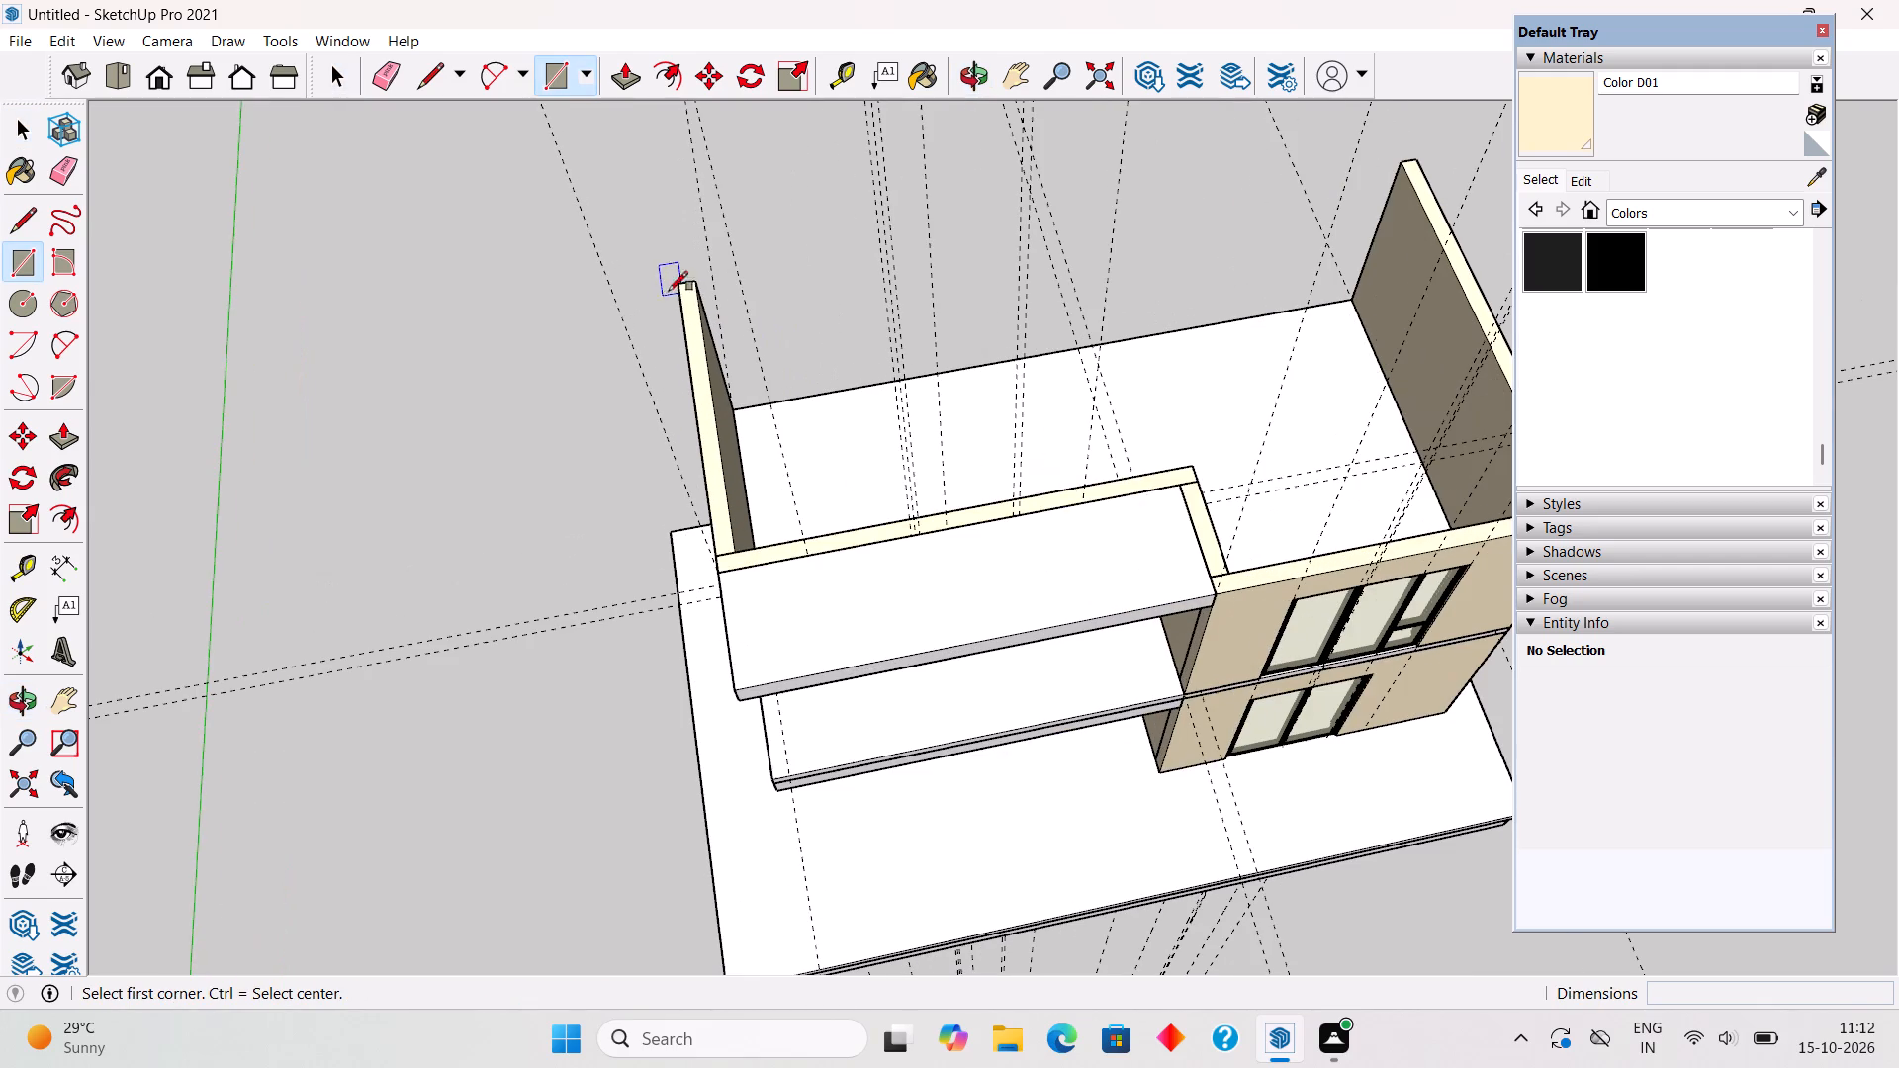
left_click(1420, 163)
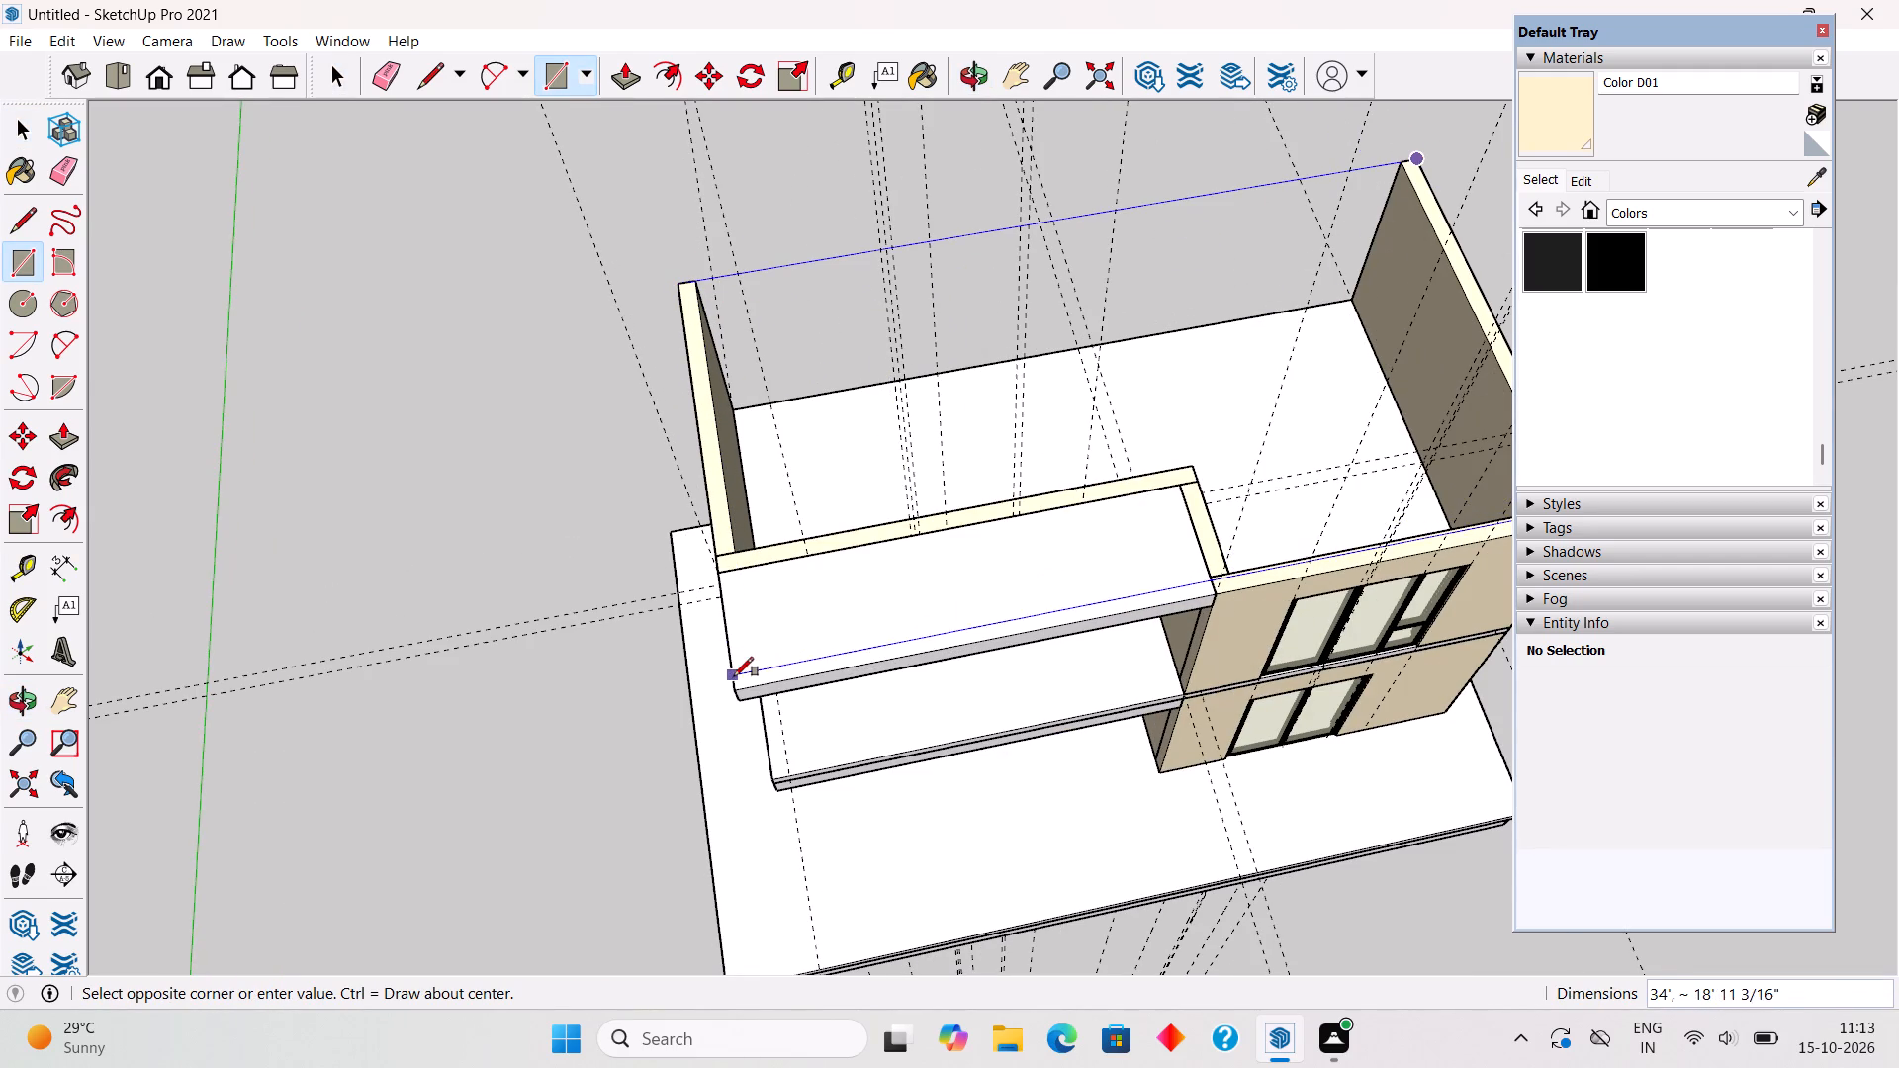
left_click(738, 689)
Extrude the roof rectangle 6" upward into a roof slab.
key("p")
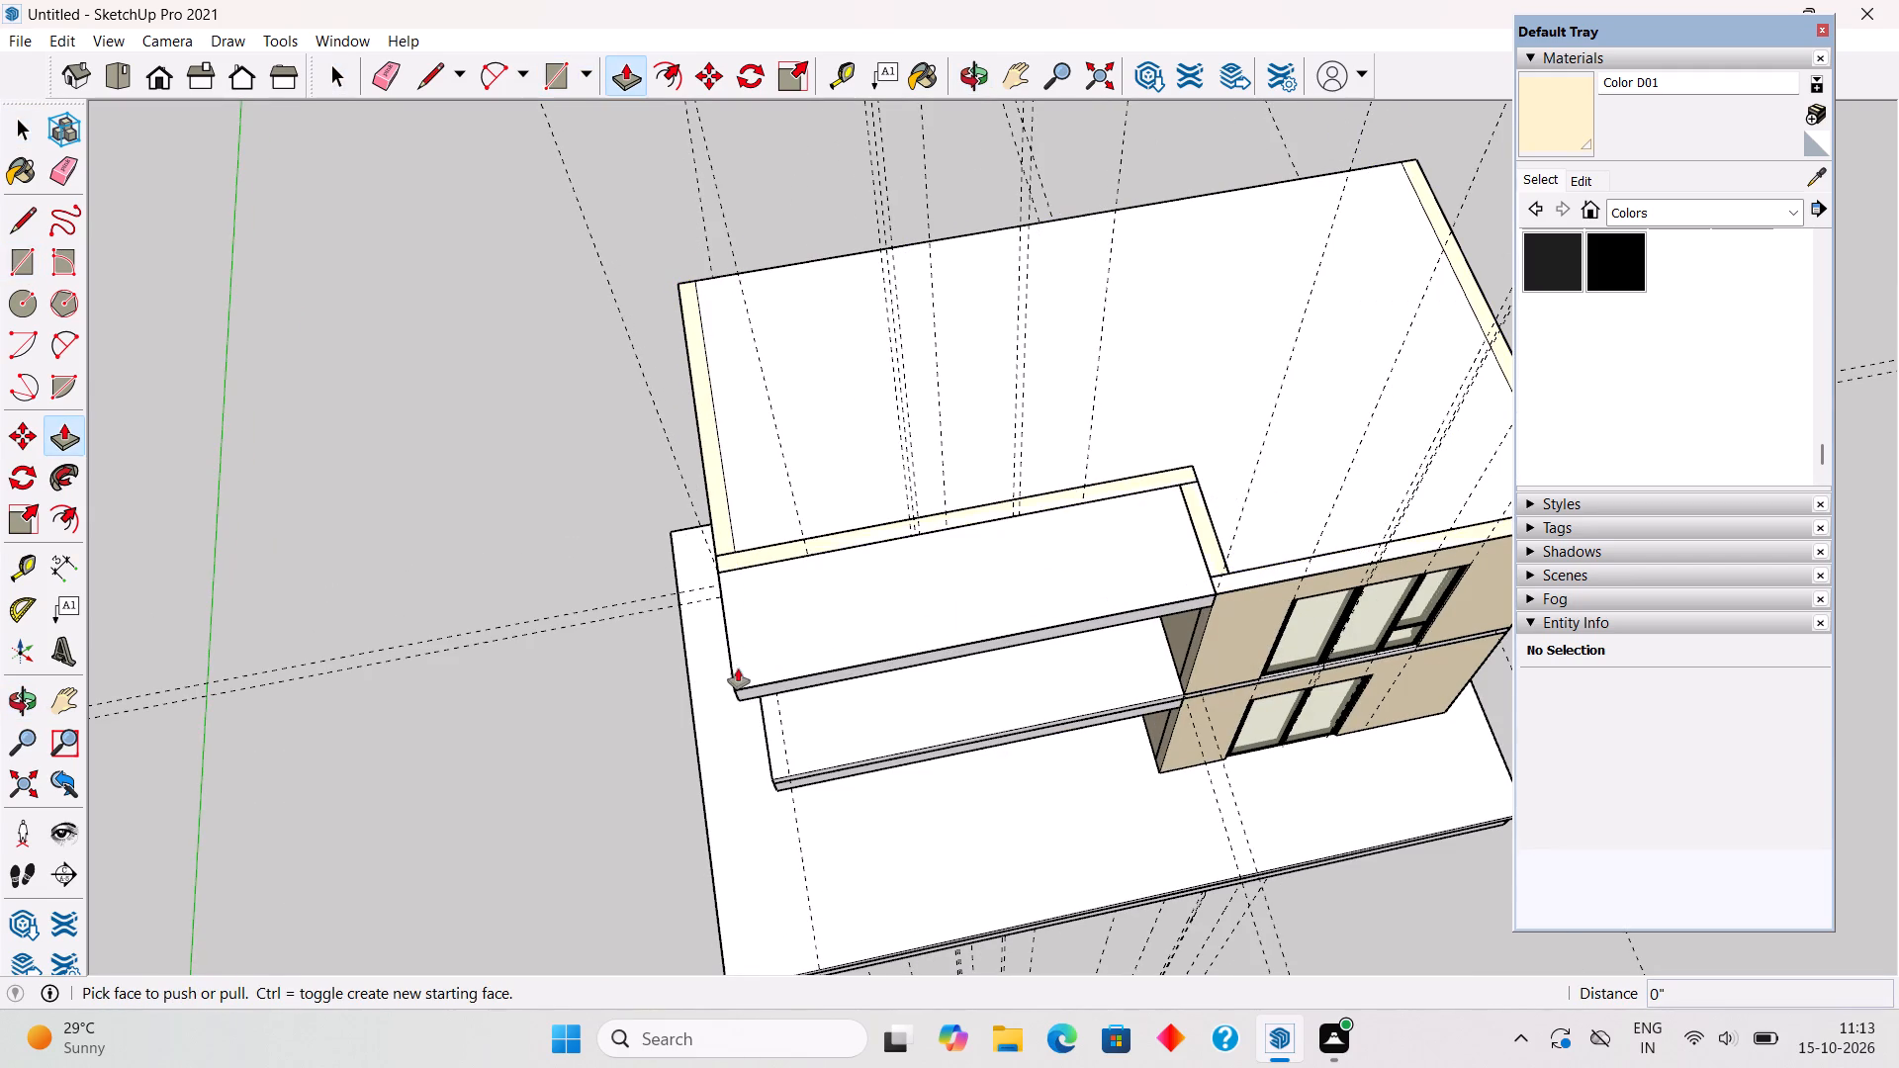
left_click(780, 627)
type("6\"")
key("Return")
key("space")
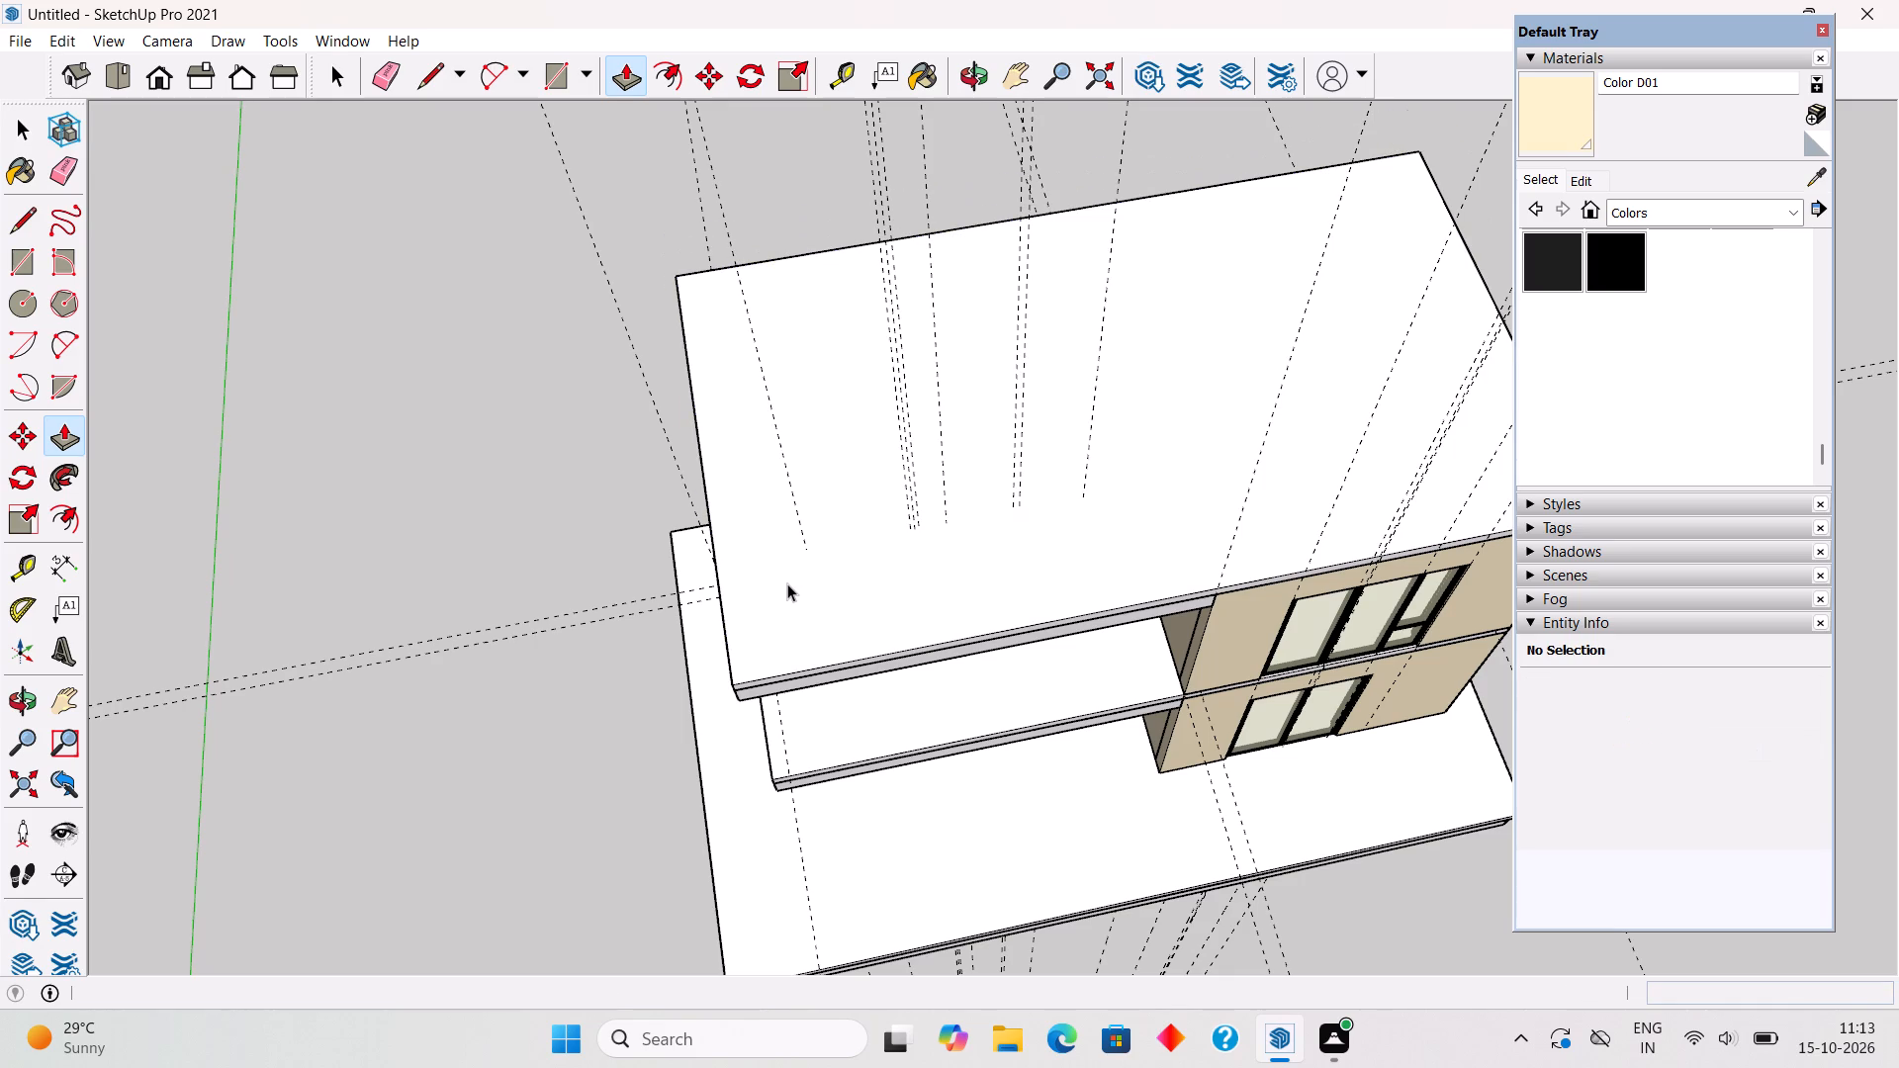
Make the roof slab a group.
triple_click(787, 583)
right_click(787, 583)
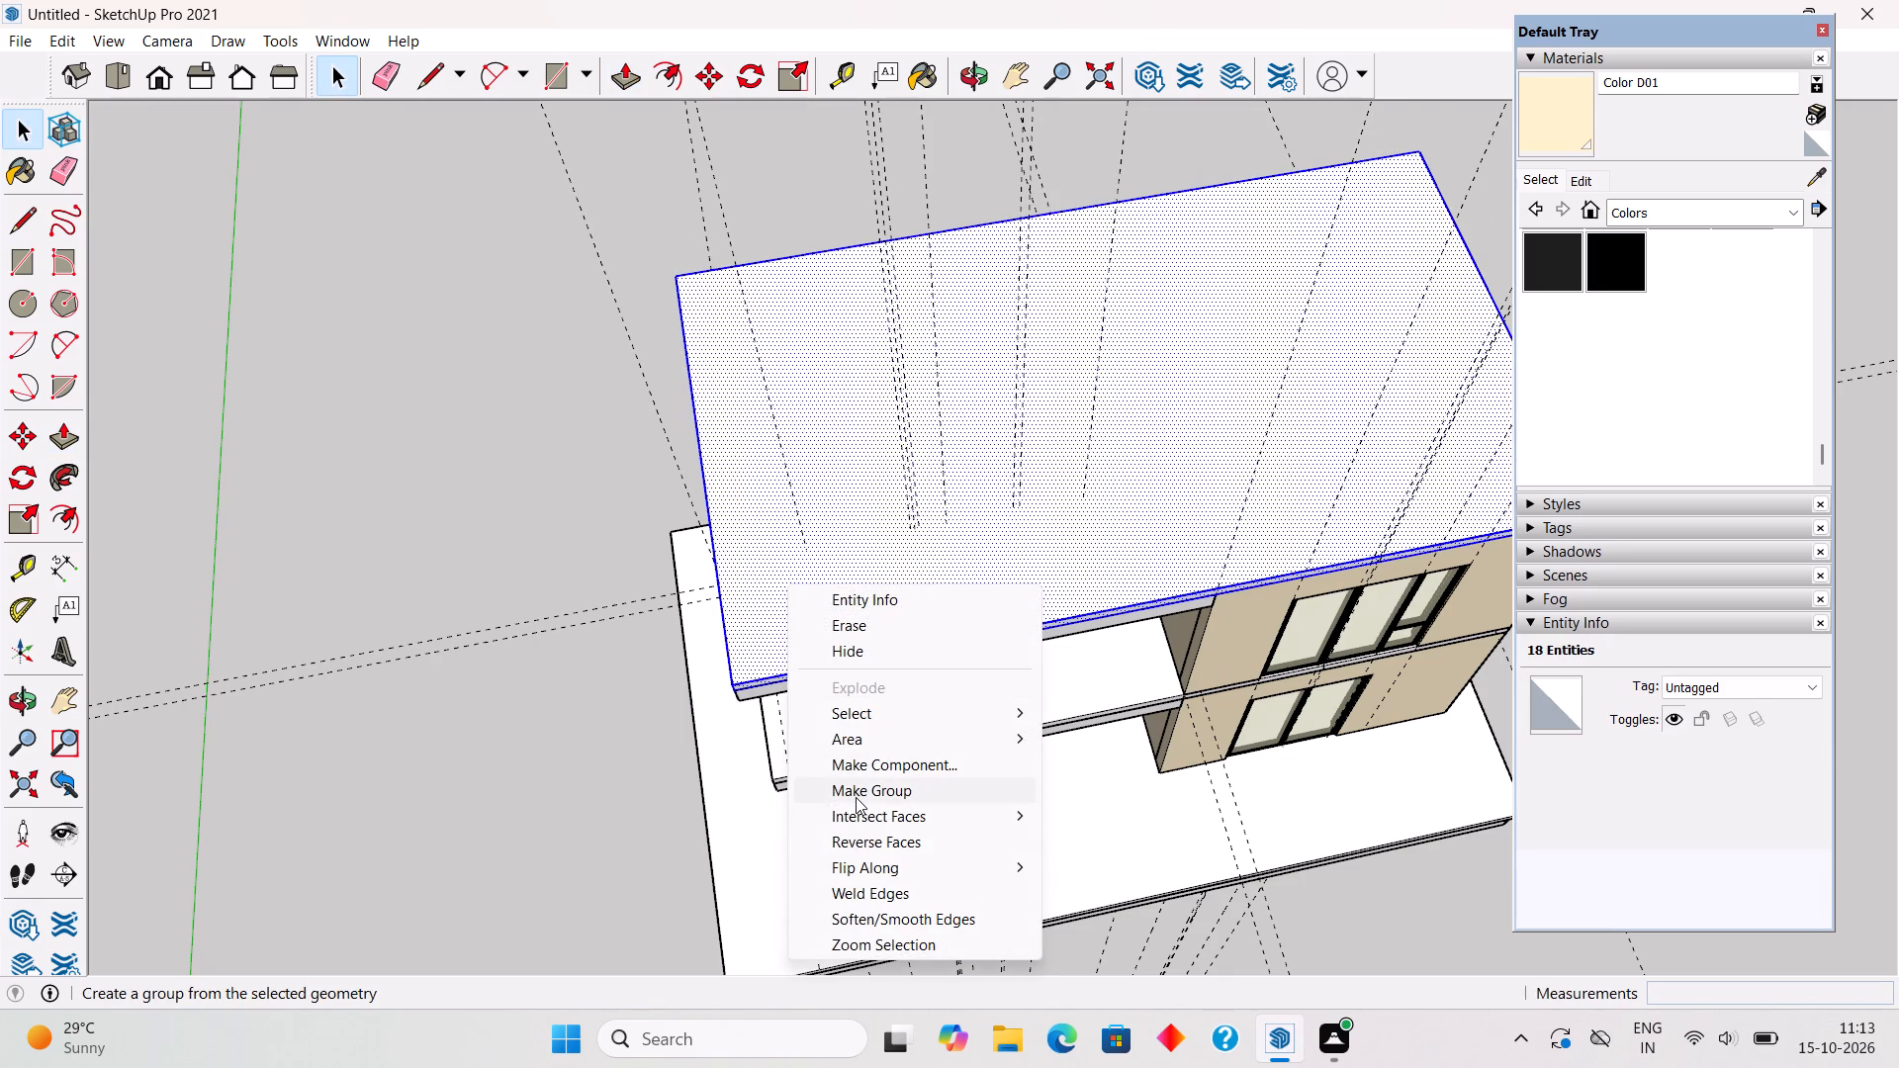
left_click(856, 797)
left_click(535, 844)
Examine the building from the front and side to check the new roof slab and canopy.
middle_click_drag(1074, 838, 1021, 528)
scroll(1006, 504, "down", 4)
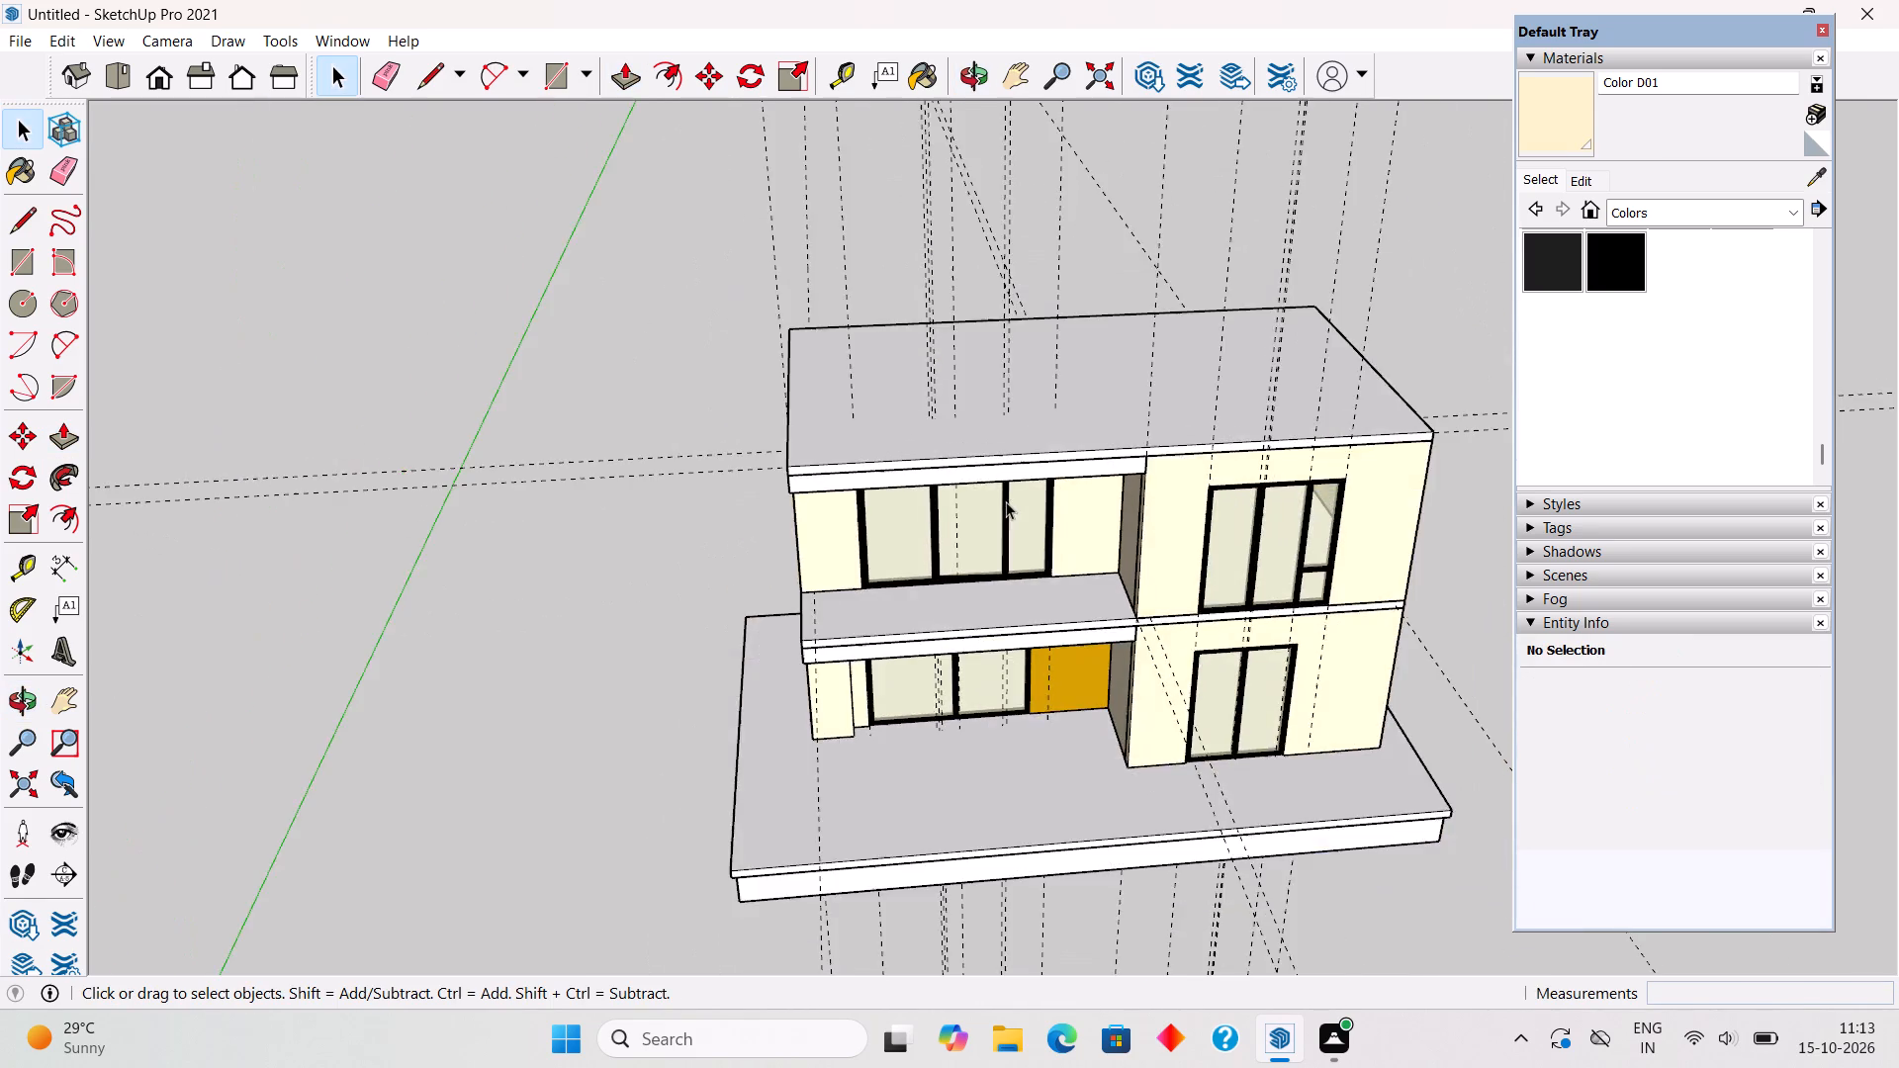
scroll(1006, 501, "down", 2)
middle_click_drag(1306, 745, 1294, 563)
scroll(1294, 563, "up", 6)
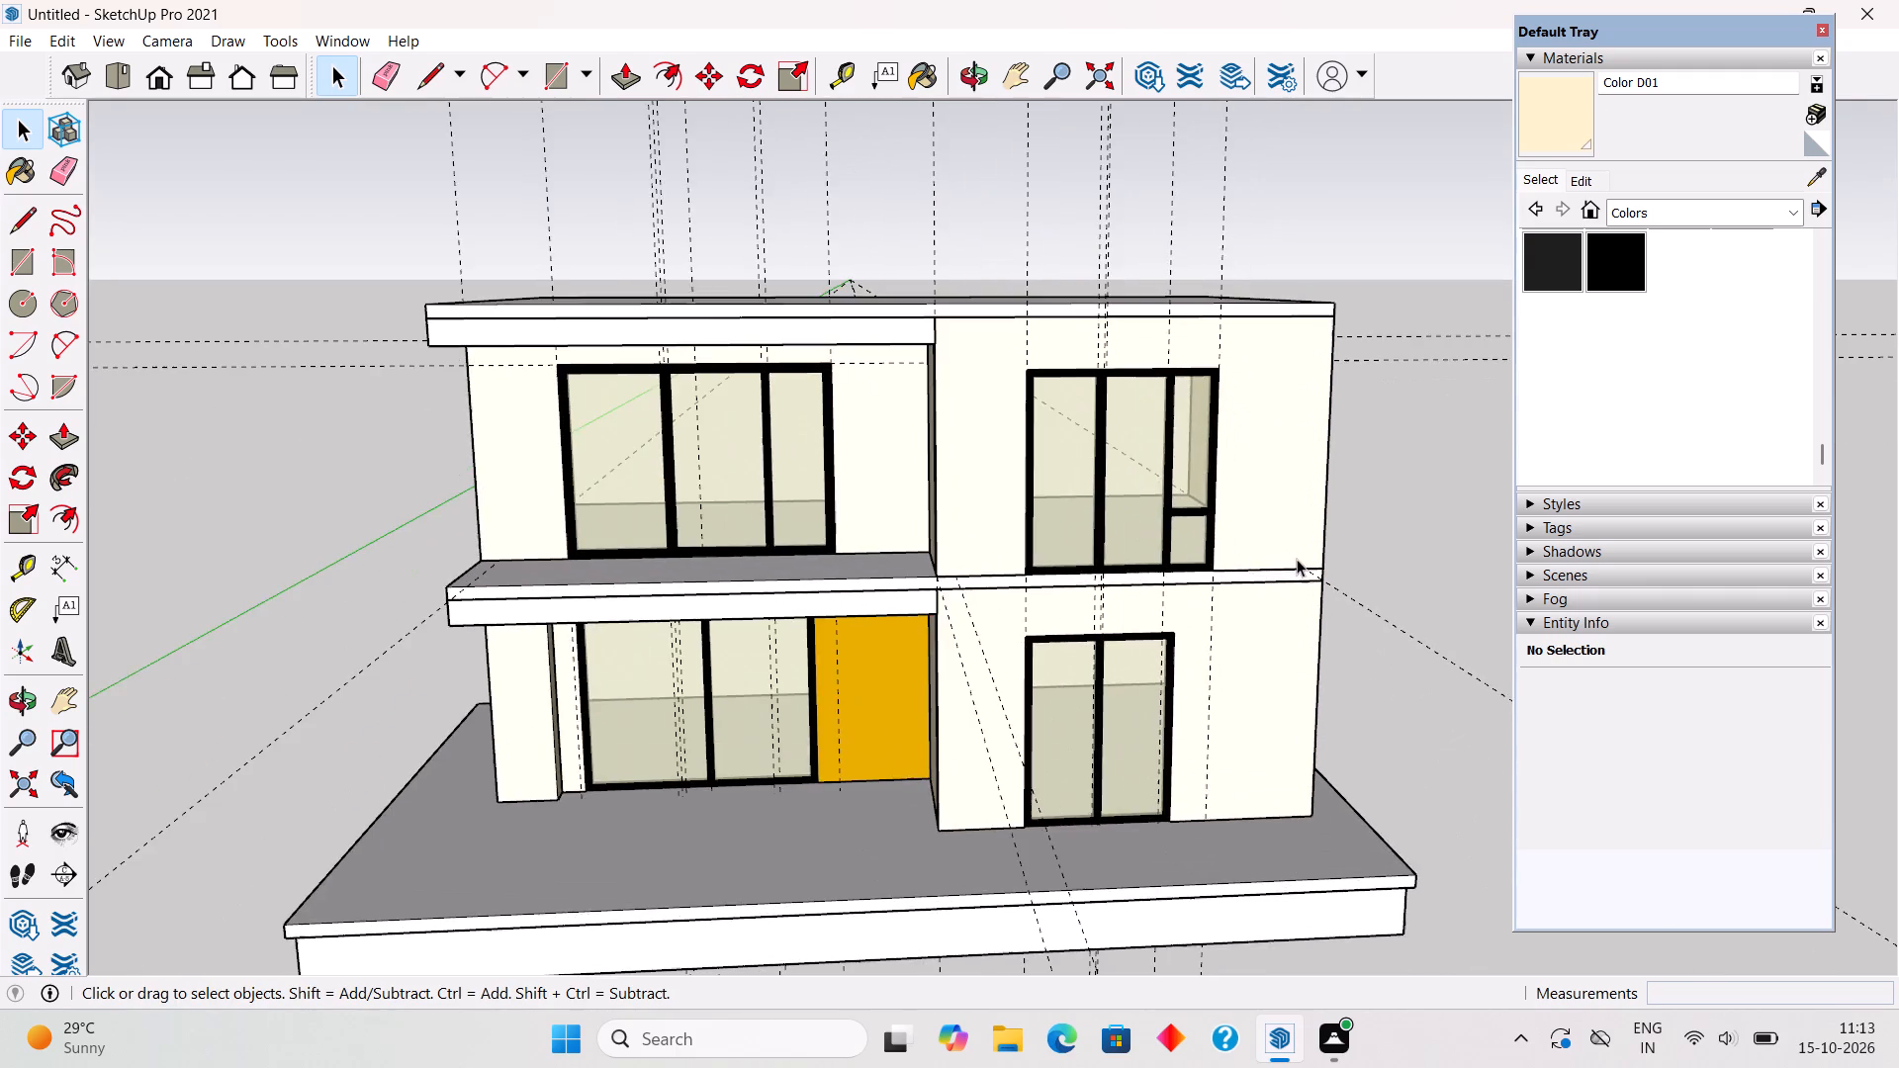
scroll(1297, 559, "up", 2)
middle_click_drag(1297, 559, 1230, 410)
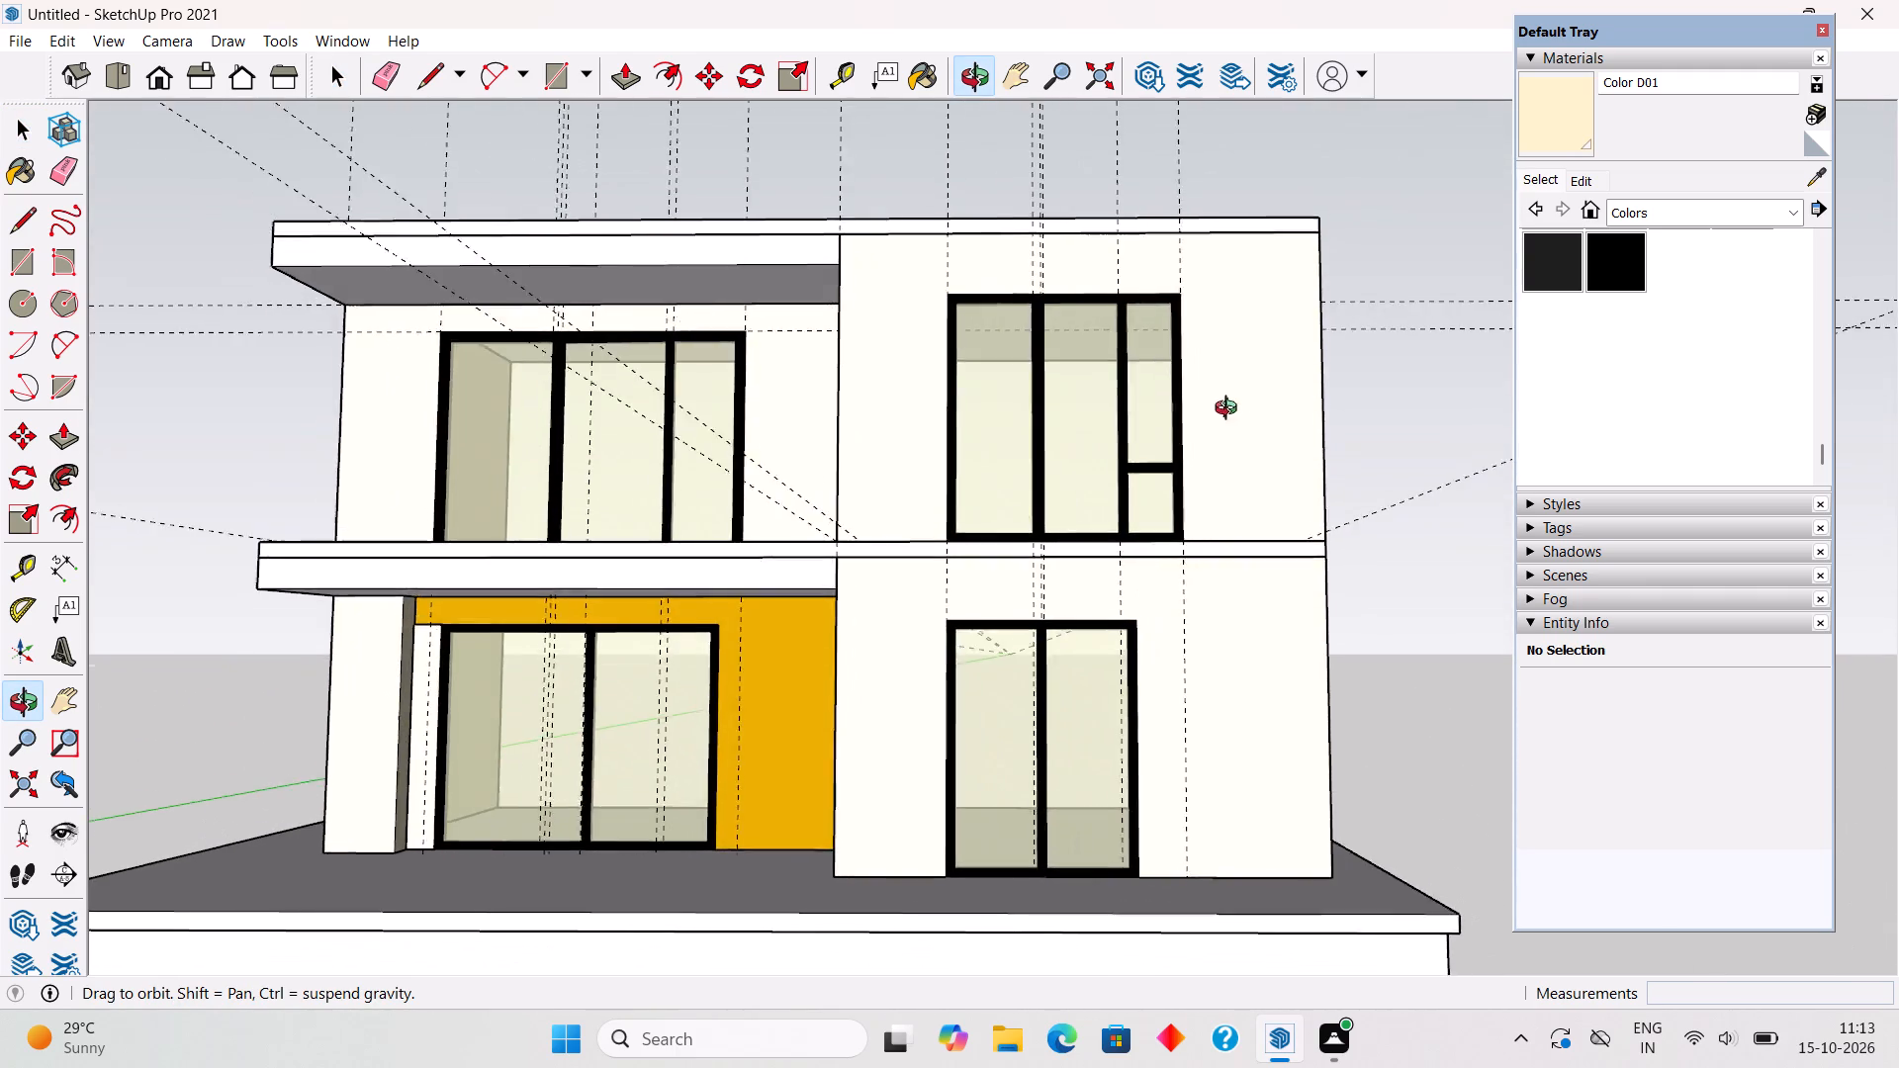
middle_click_drag(1230, 410, 1267, 509)
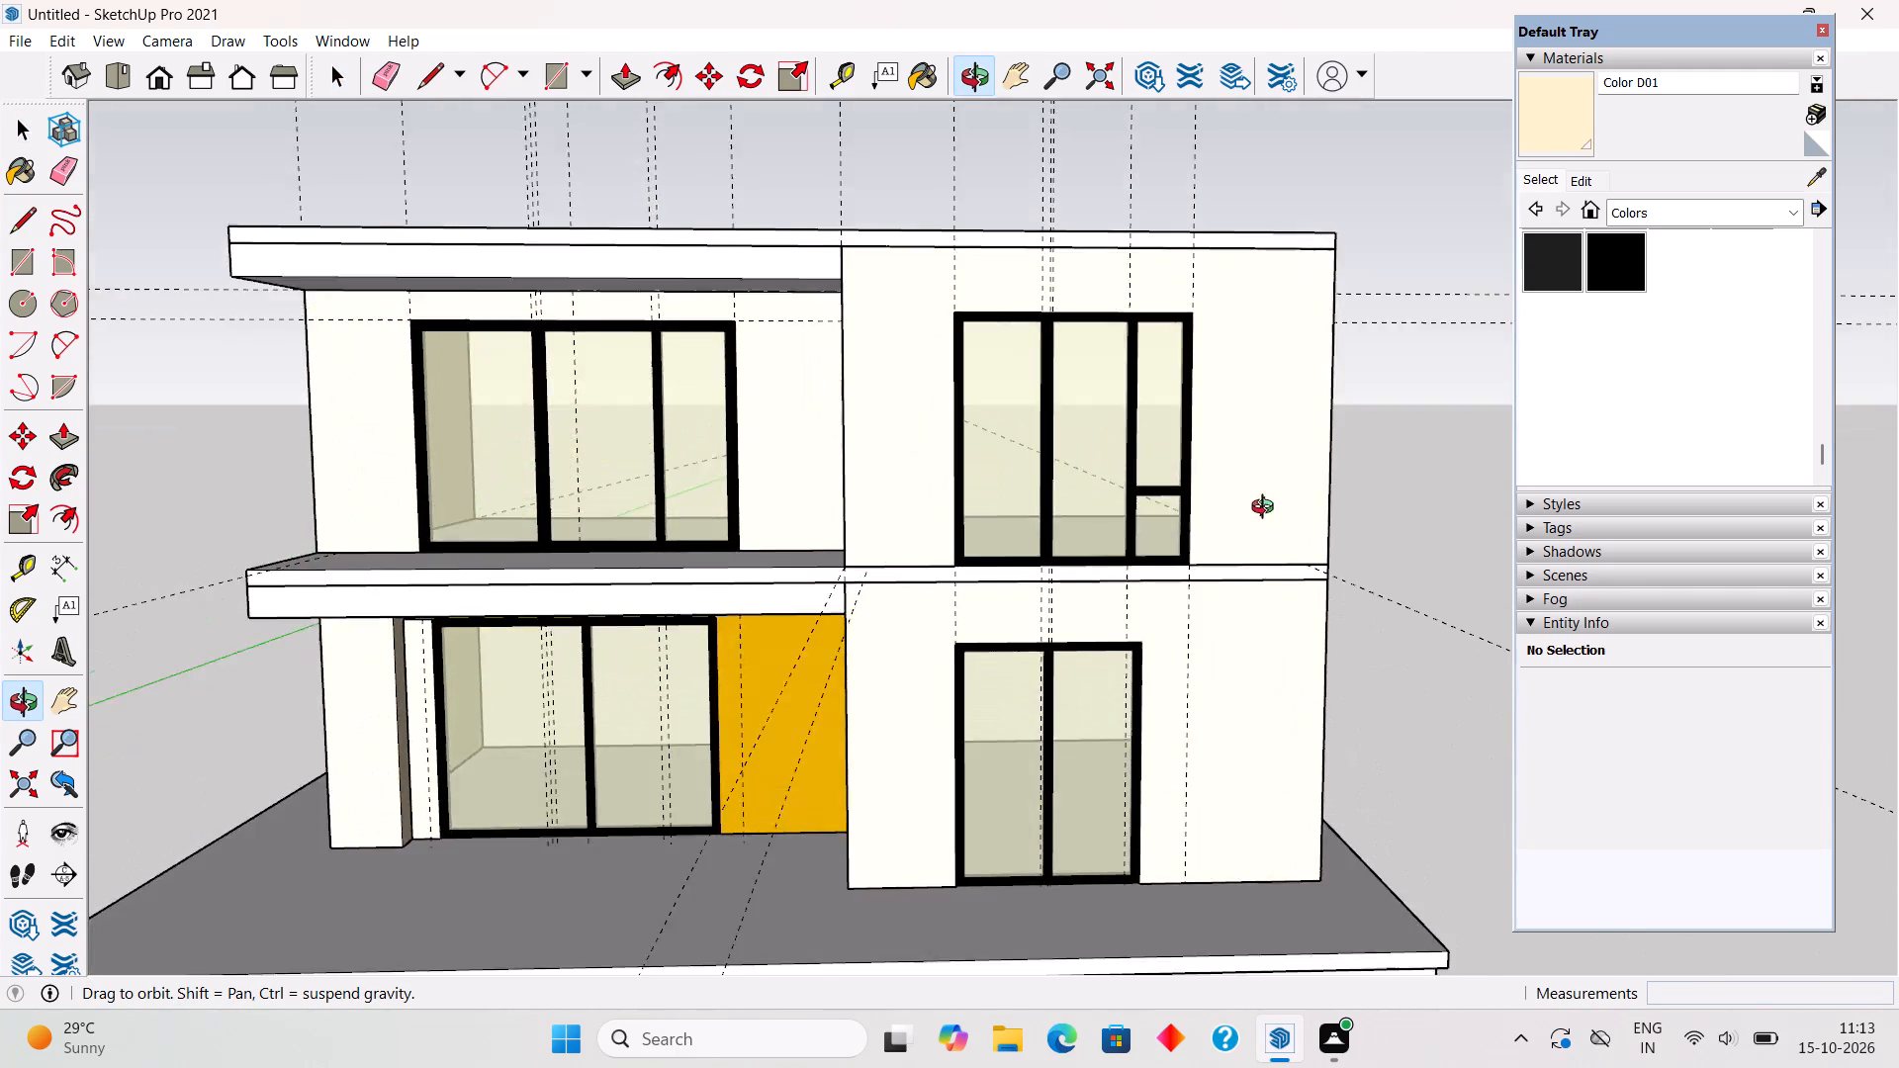
middle_click_drag(1267, 509, 1292, 533)
scroll(1274, 509, "down", 3)
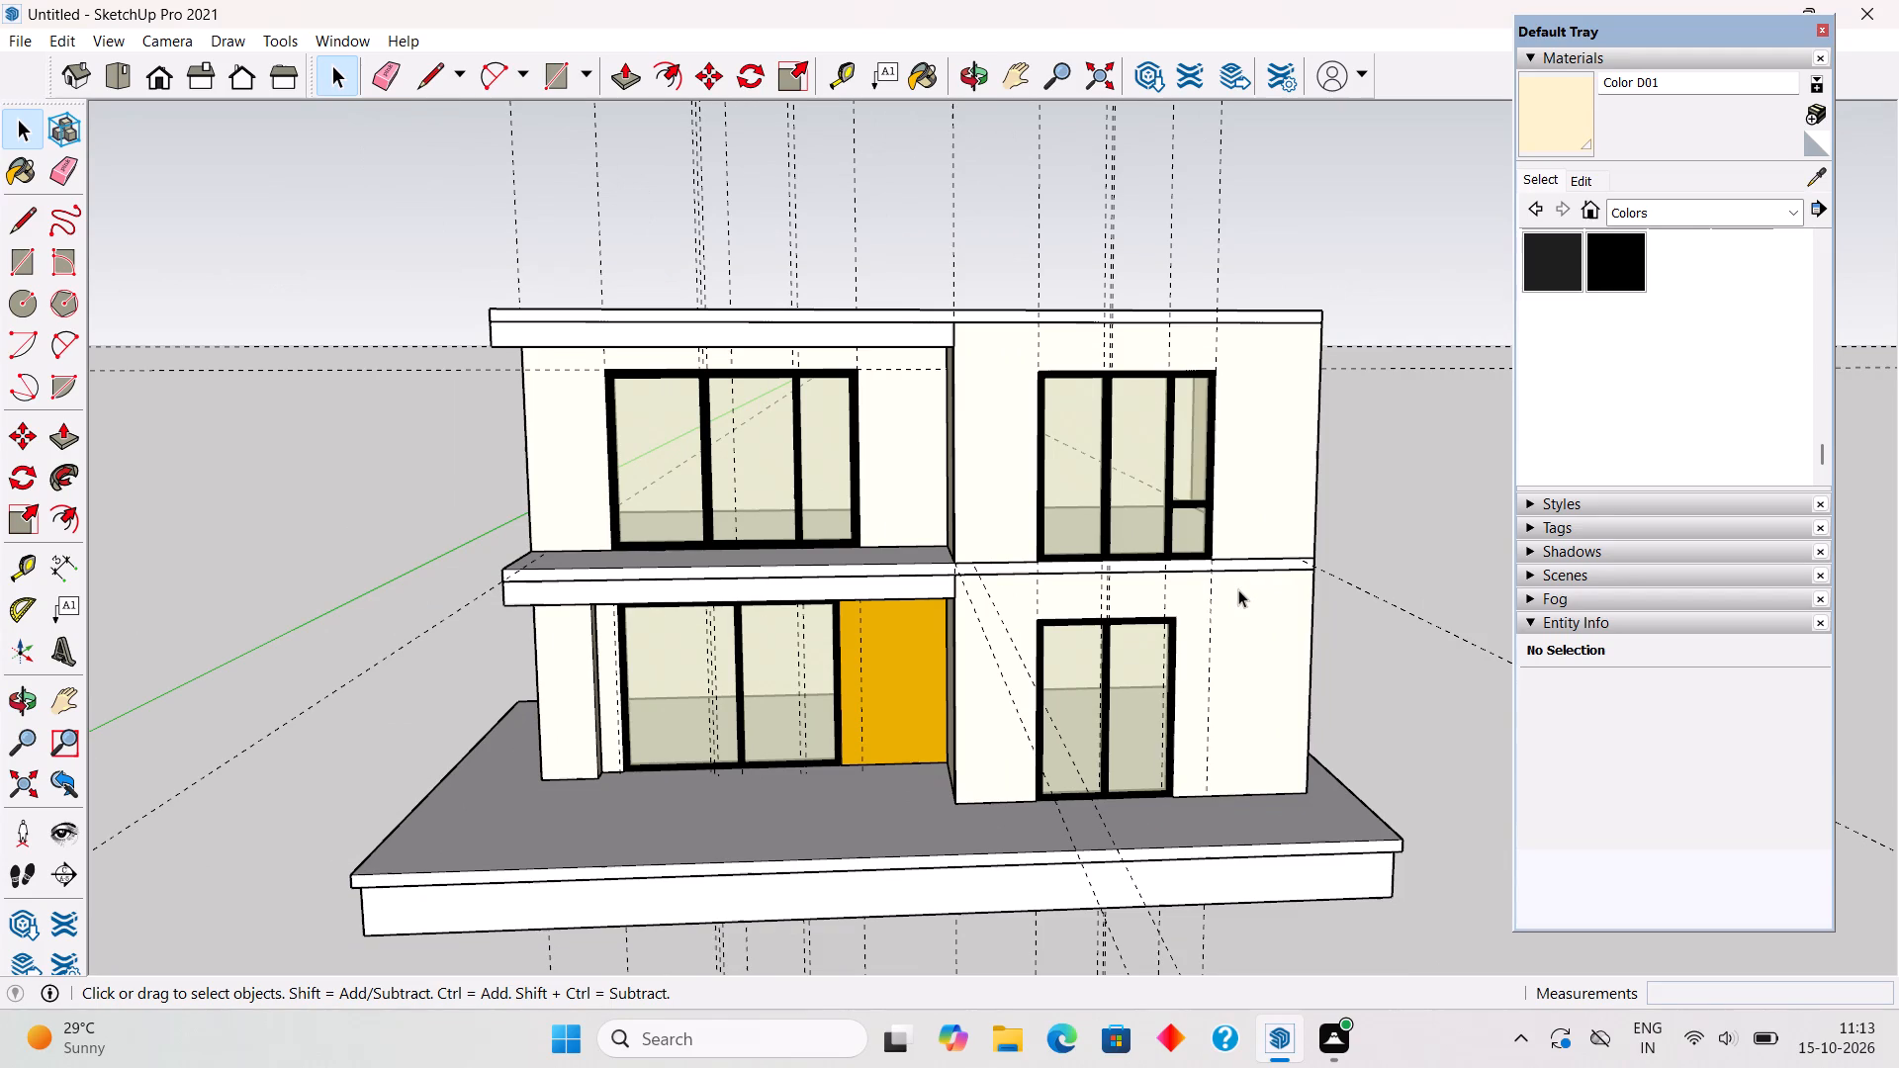
middle_click_drag(1337, 544, 1206, 547)
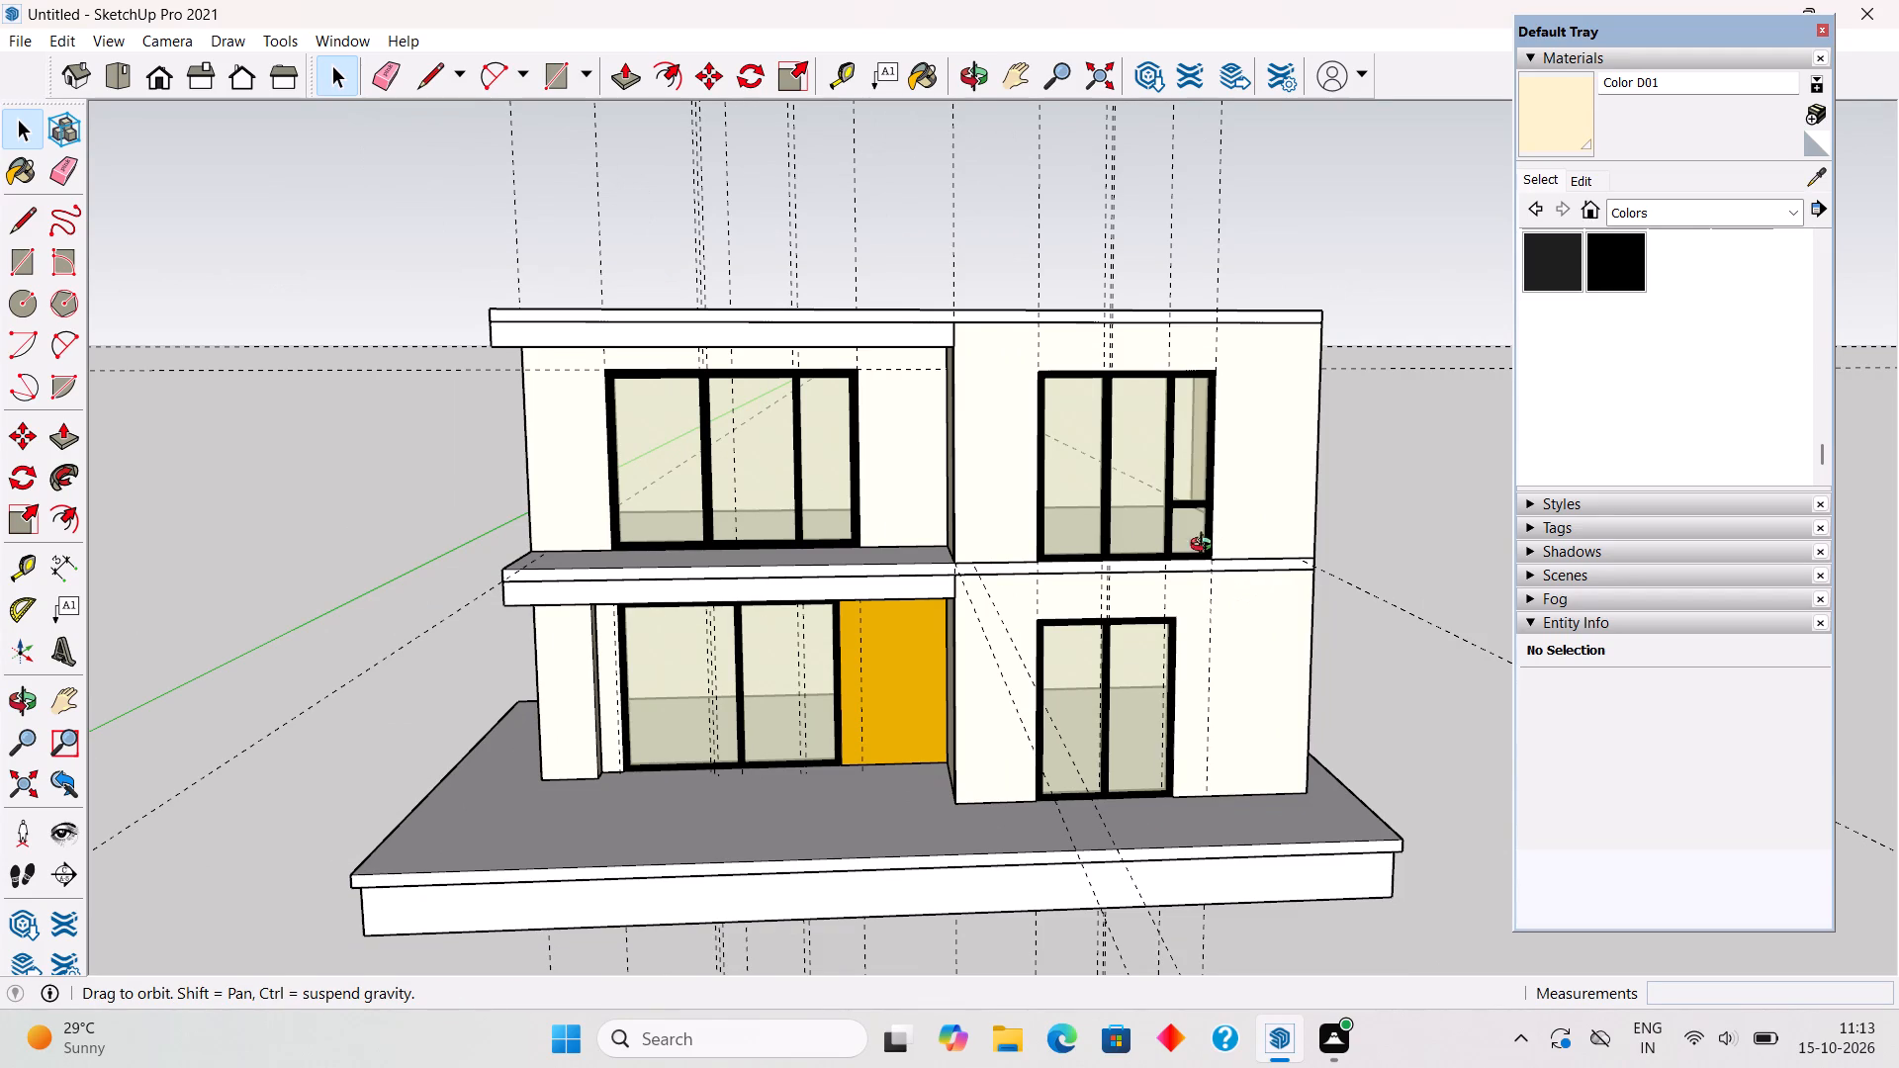
middle_click_drag(1206, 547, 921, 535)
middle_click_drag(1157, 534, 1275, 512)
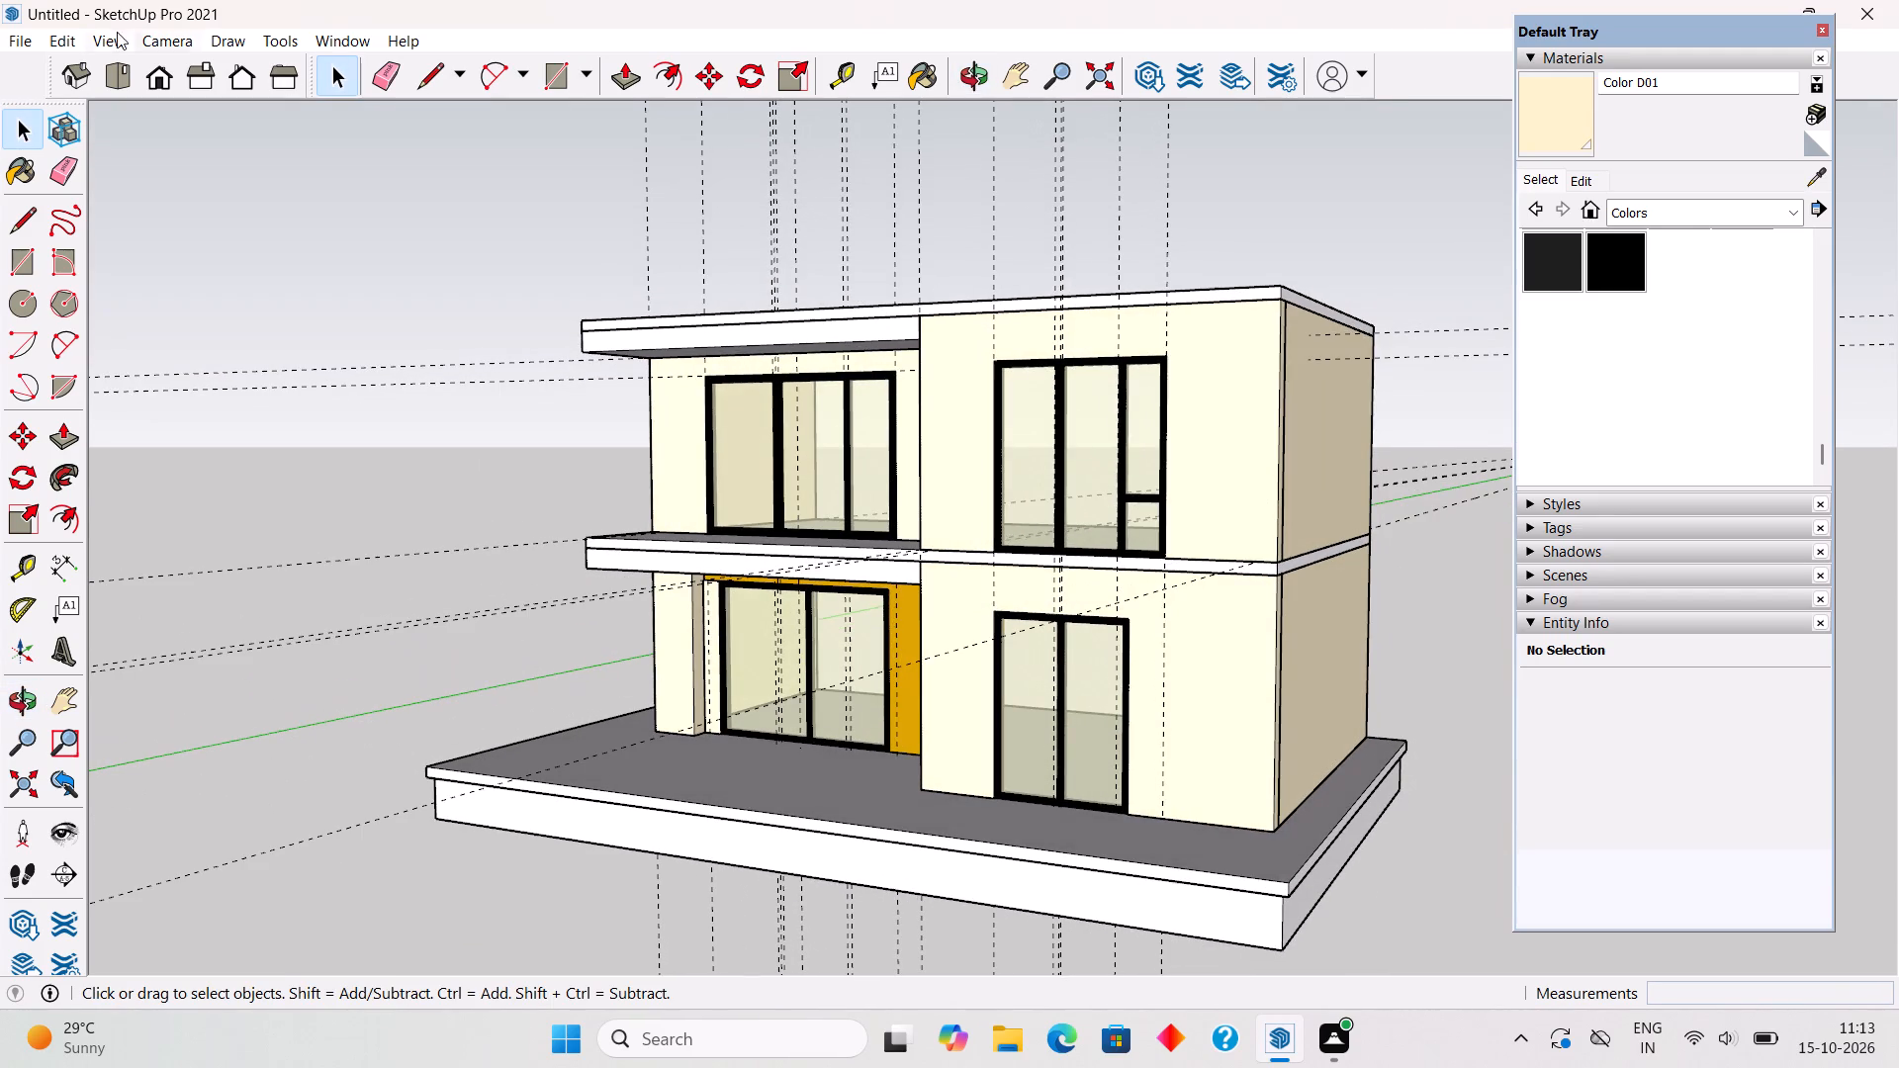
Delete all the construction guides from the model.
left_click(66, 34)
left_click(154, 260)
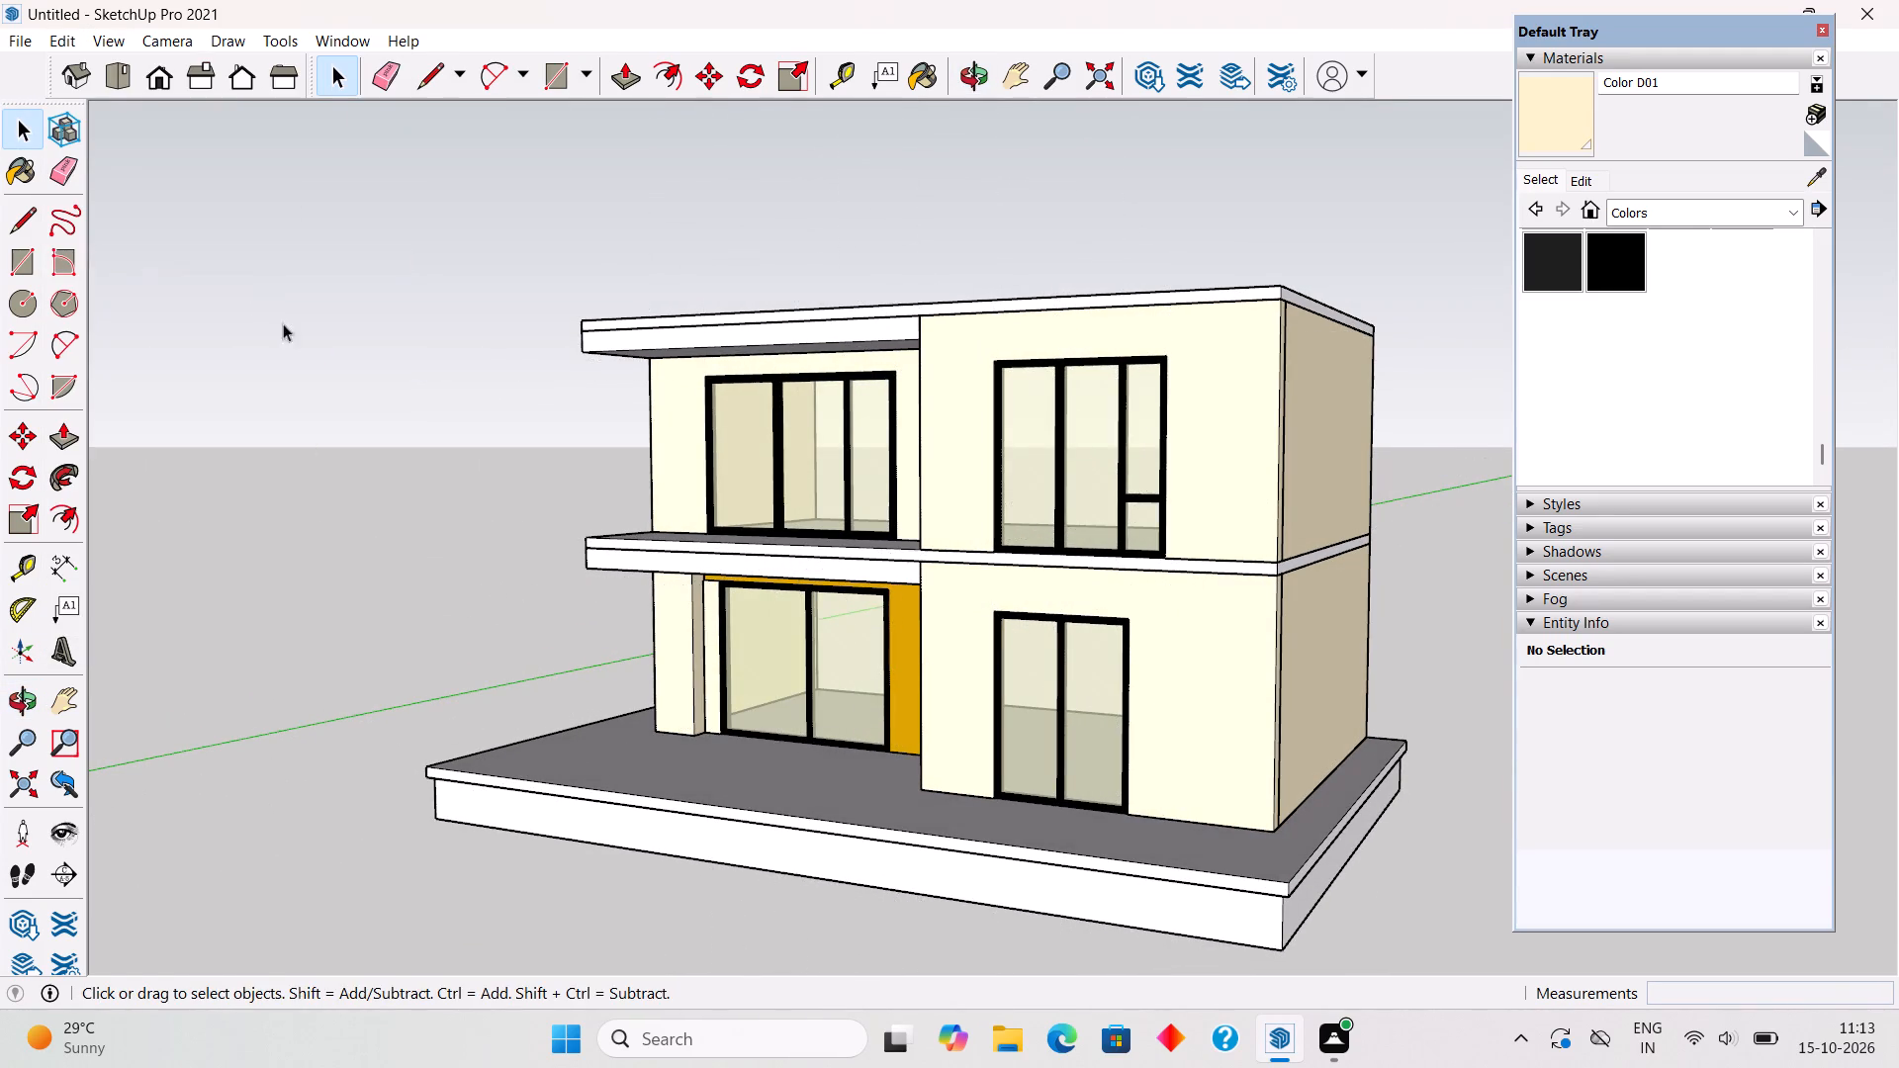
Place a guide 1' 6" below the floor slab's top edge on the projecting front block, level with the porch slab's underside.
middle_click_drag(288, 328, 528, 368)
scroll(489, 393, "down", 1)
scroll(1152, 485, "up", 2)
scroll(1078, 582, "up", 5)
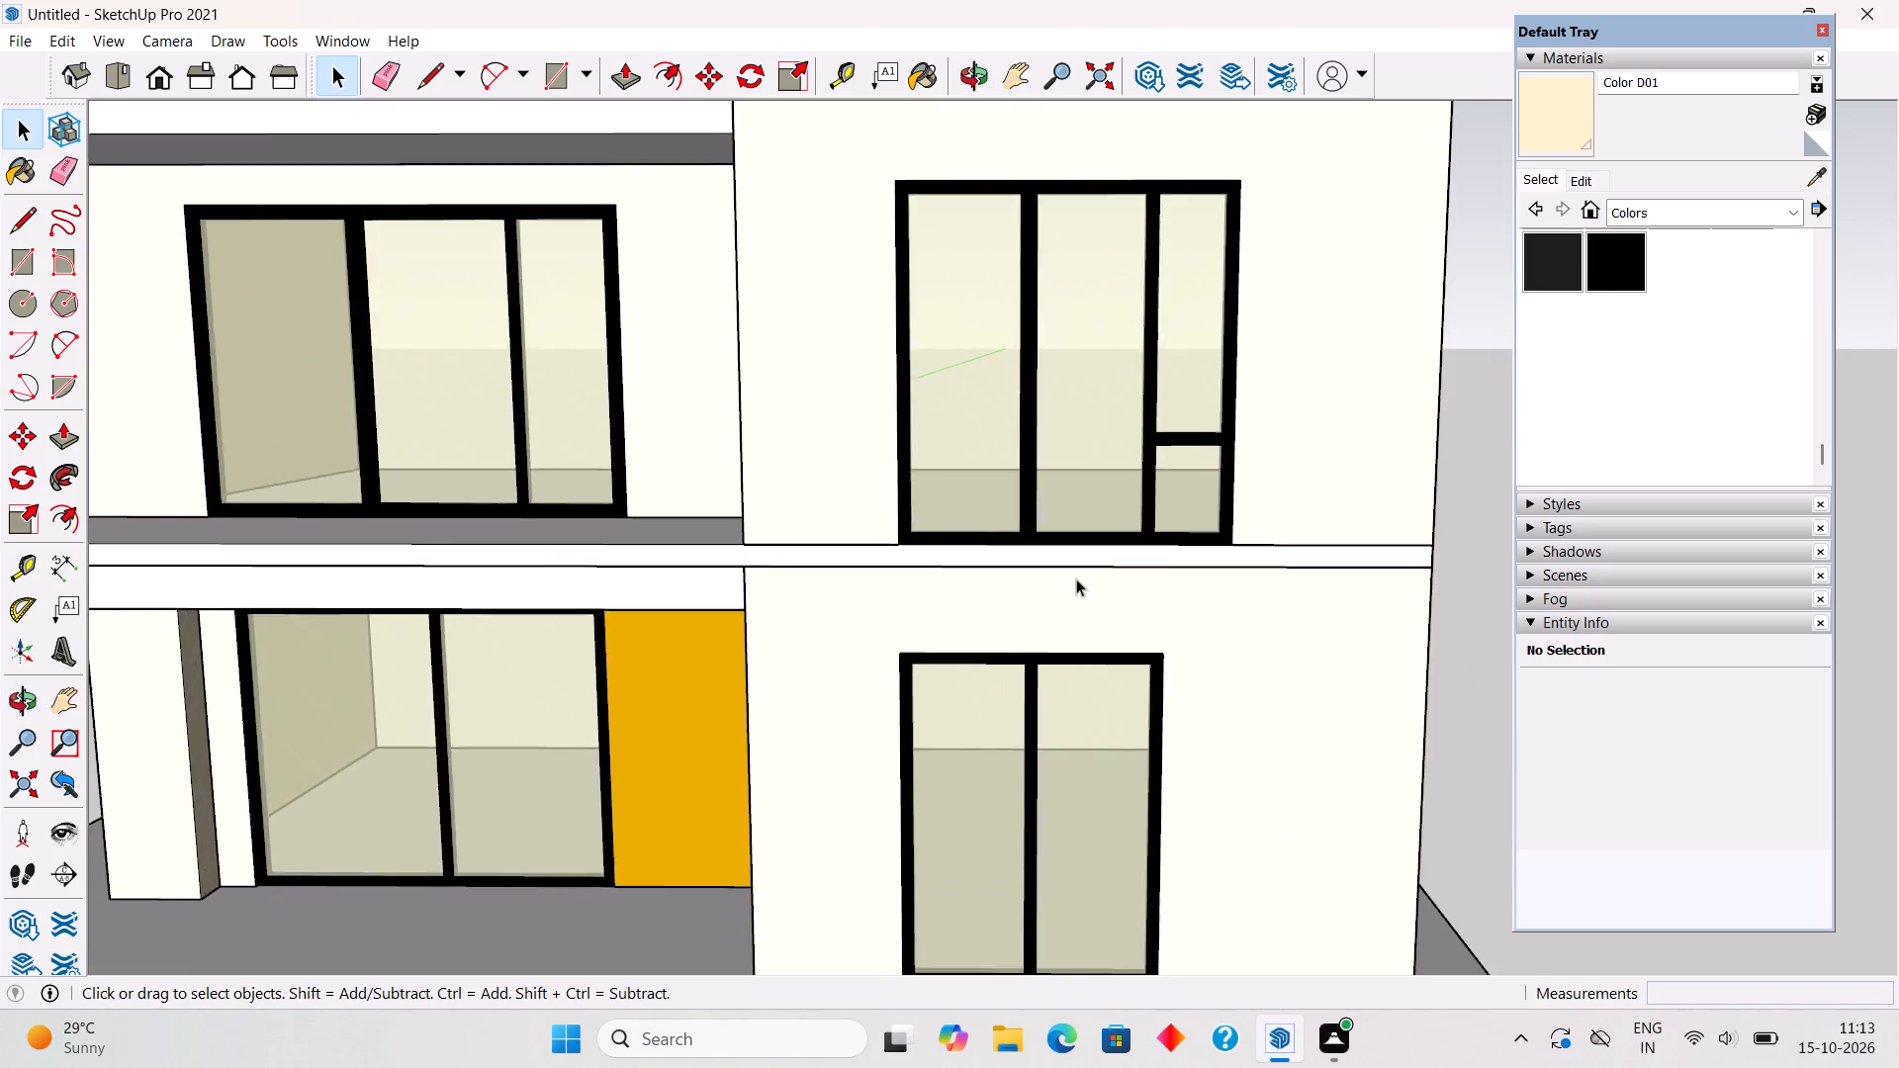
scroll(1076, 578, "up", 3)
middle_click_drag(937, 546, 966, 544)
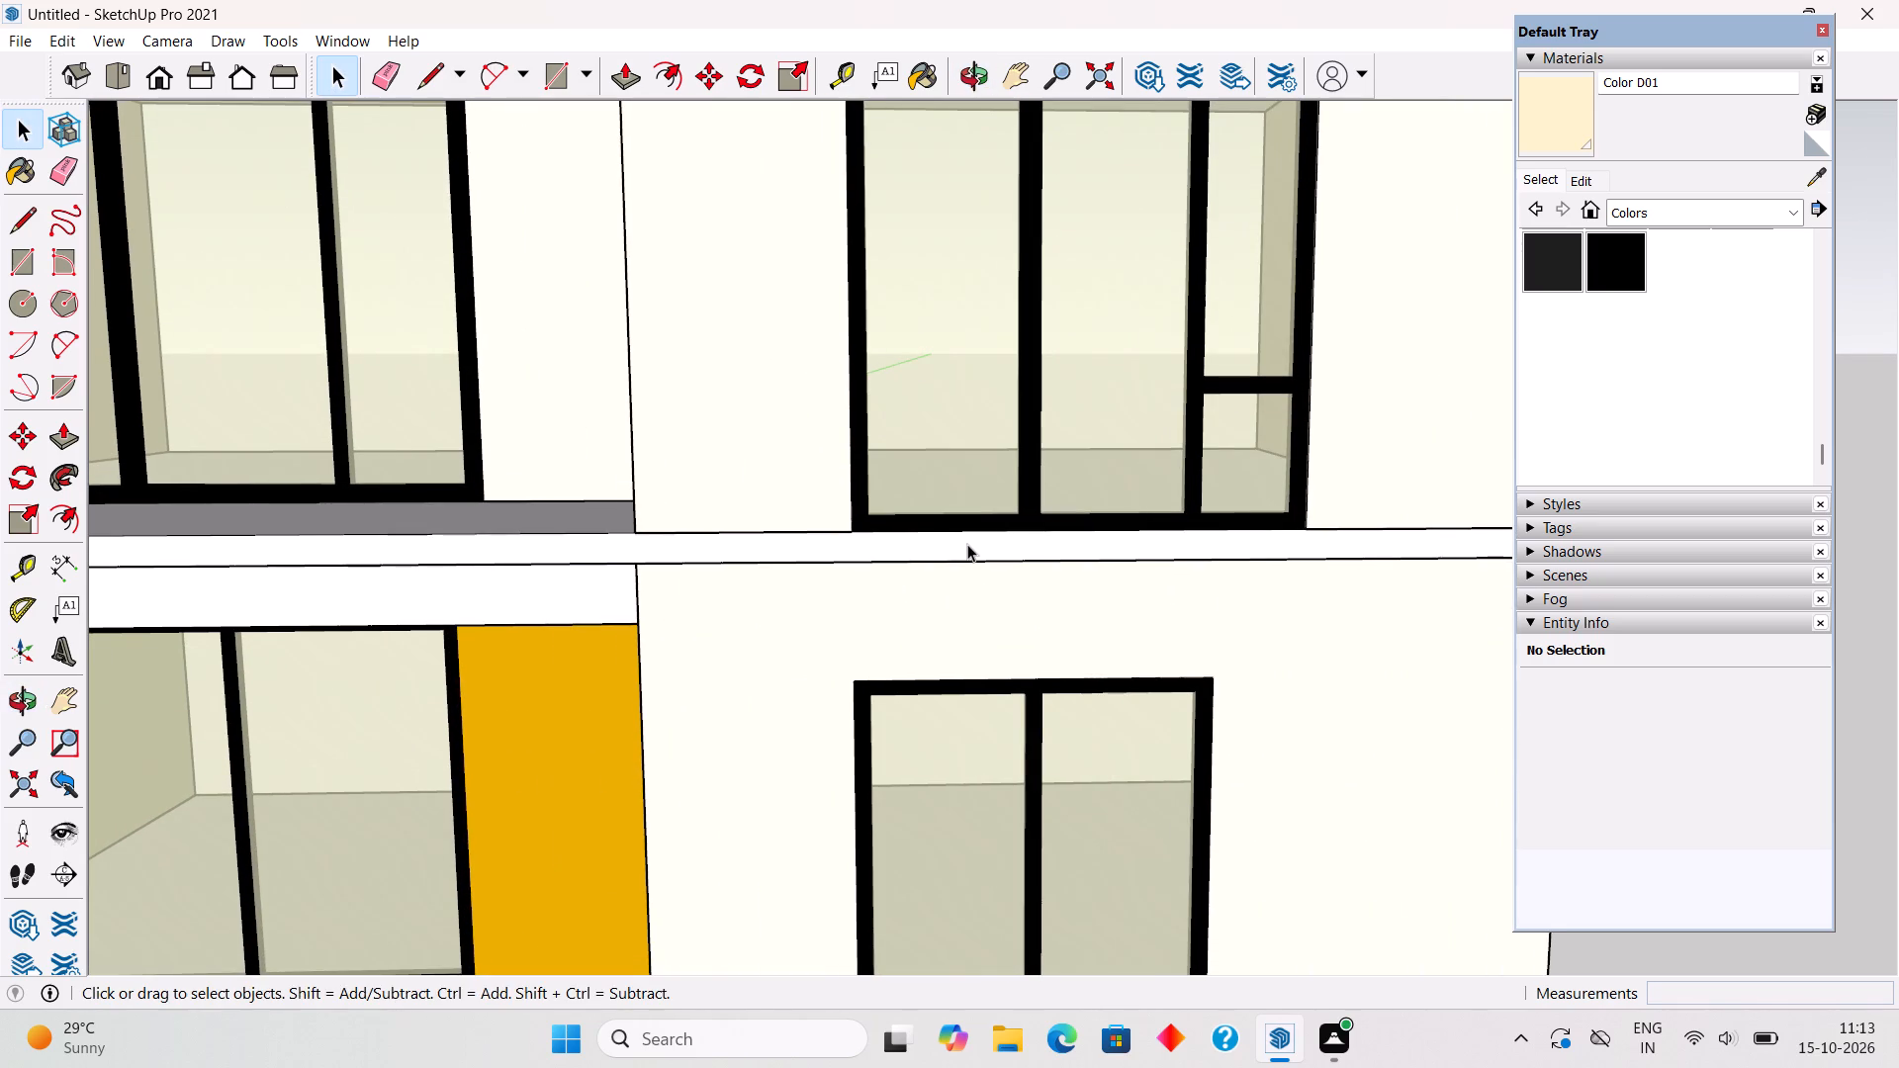
key("t")
left_click(727, 528)
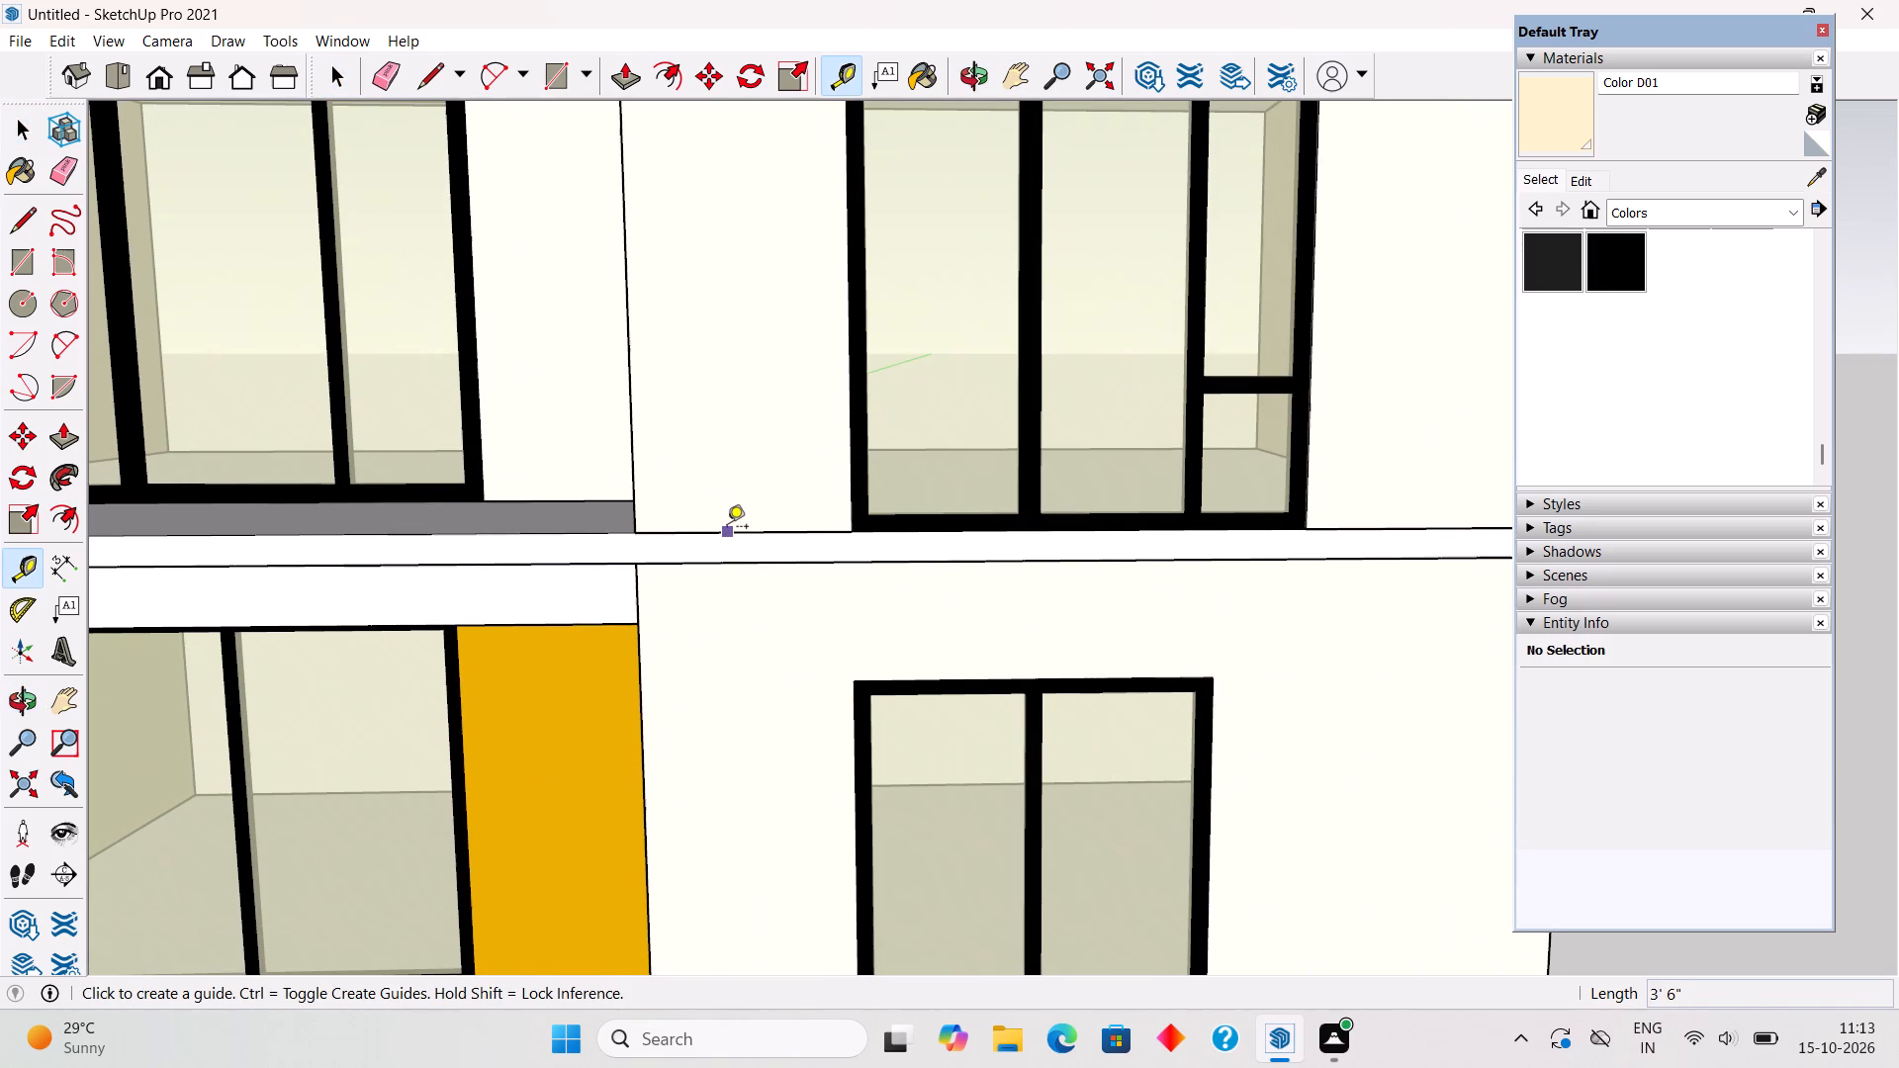
left_click(643, 623)
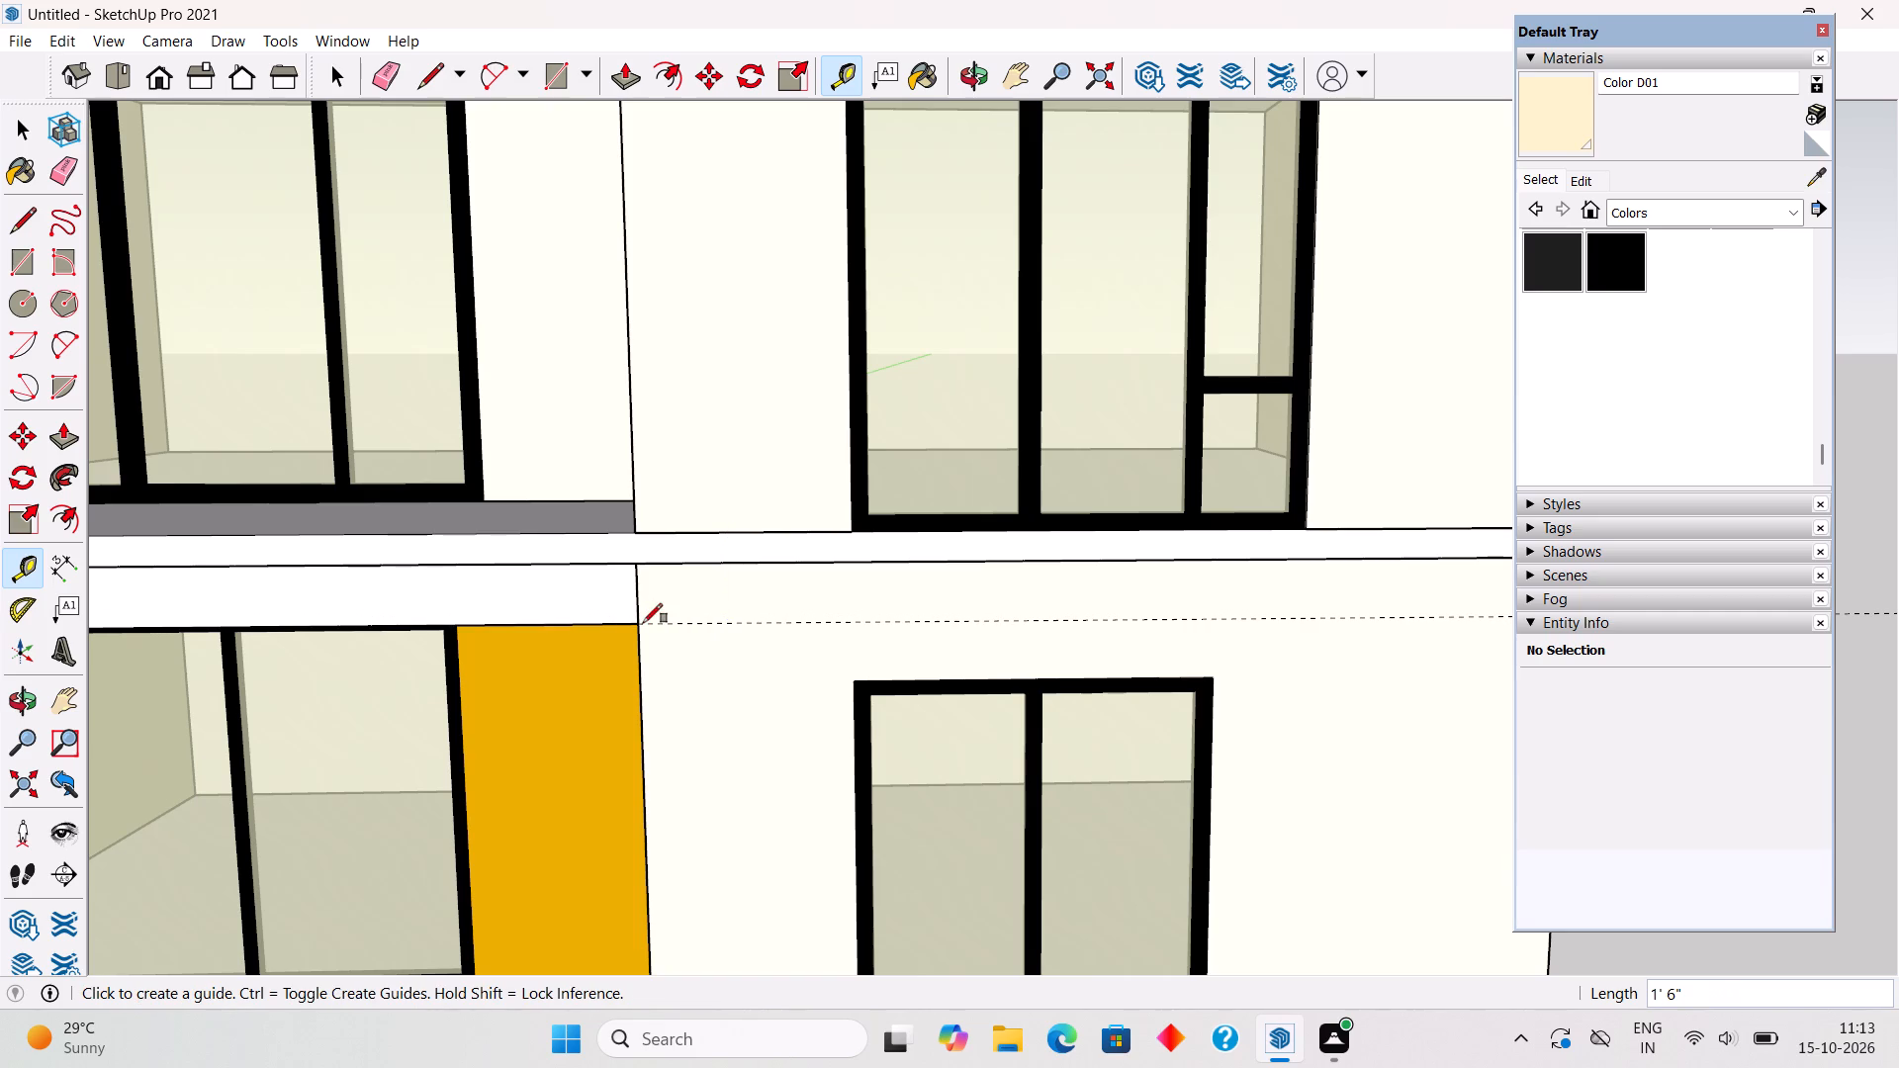
Draw a 15' 6" by 1' 6" rectangle across the projecting front block, from the floor slab's top edge to the guide.
key("r")
left_click(632, 538)
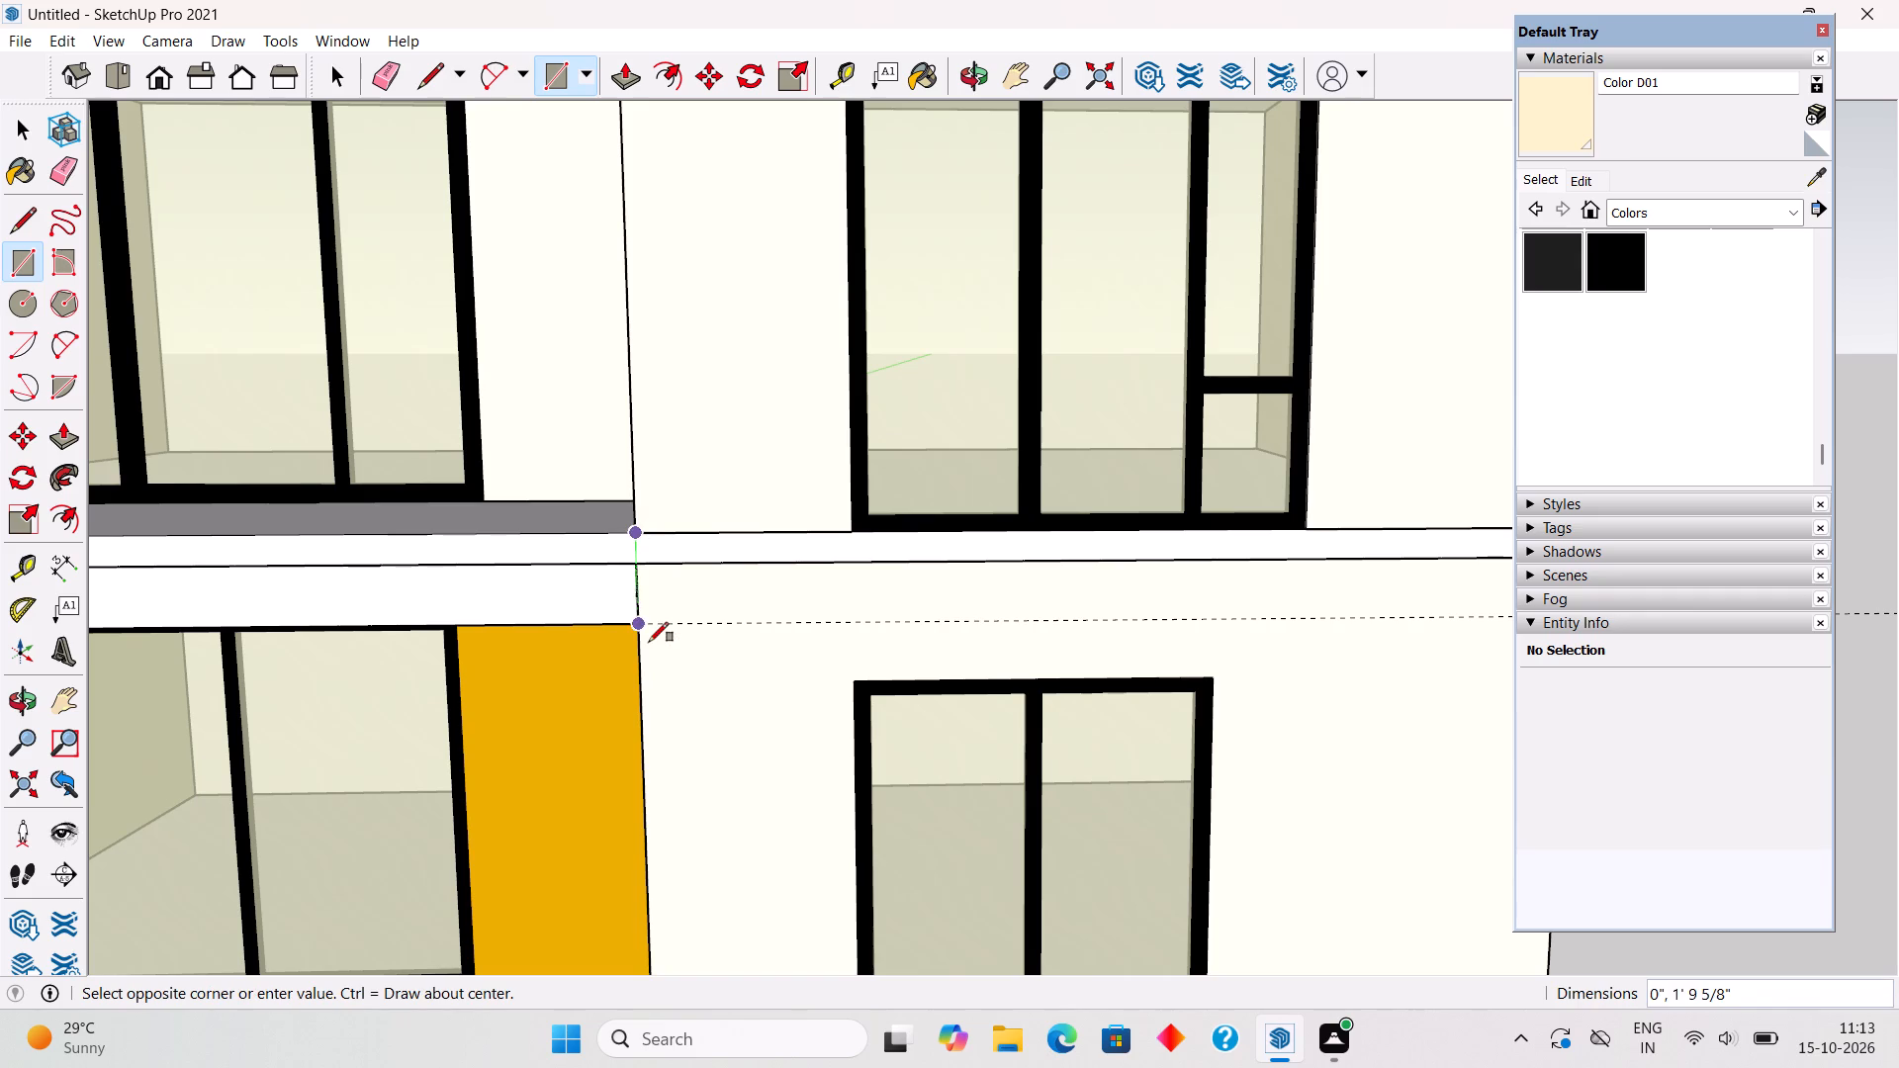
scroll(649, 639, "down", 10)
scroll(949, 639, "up", 5)
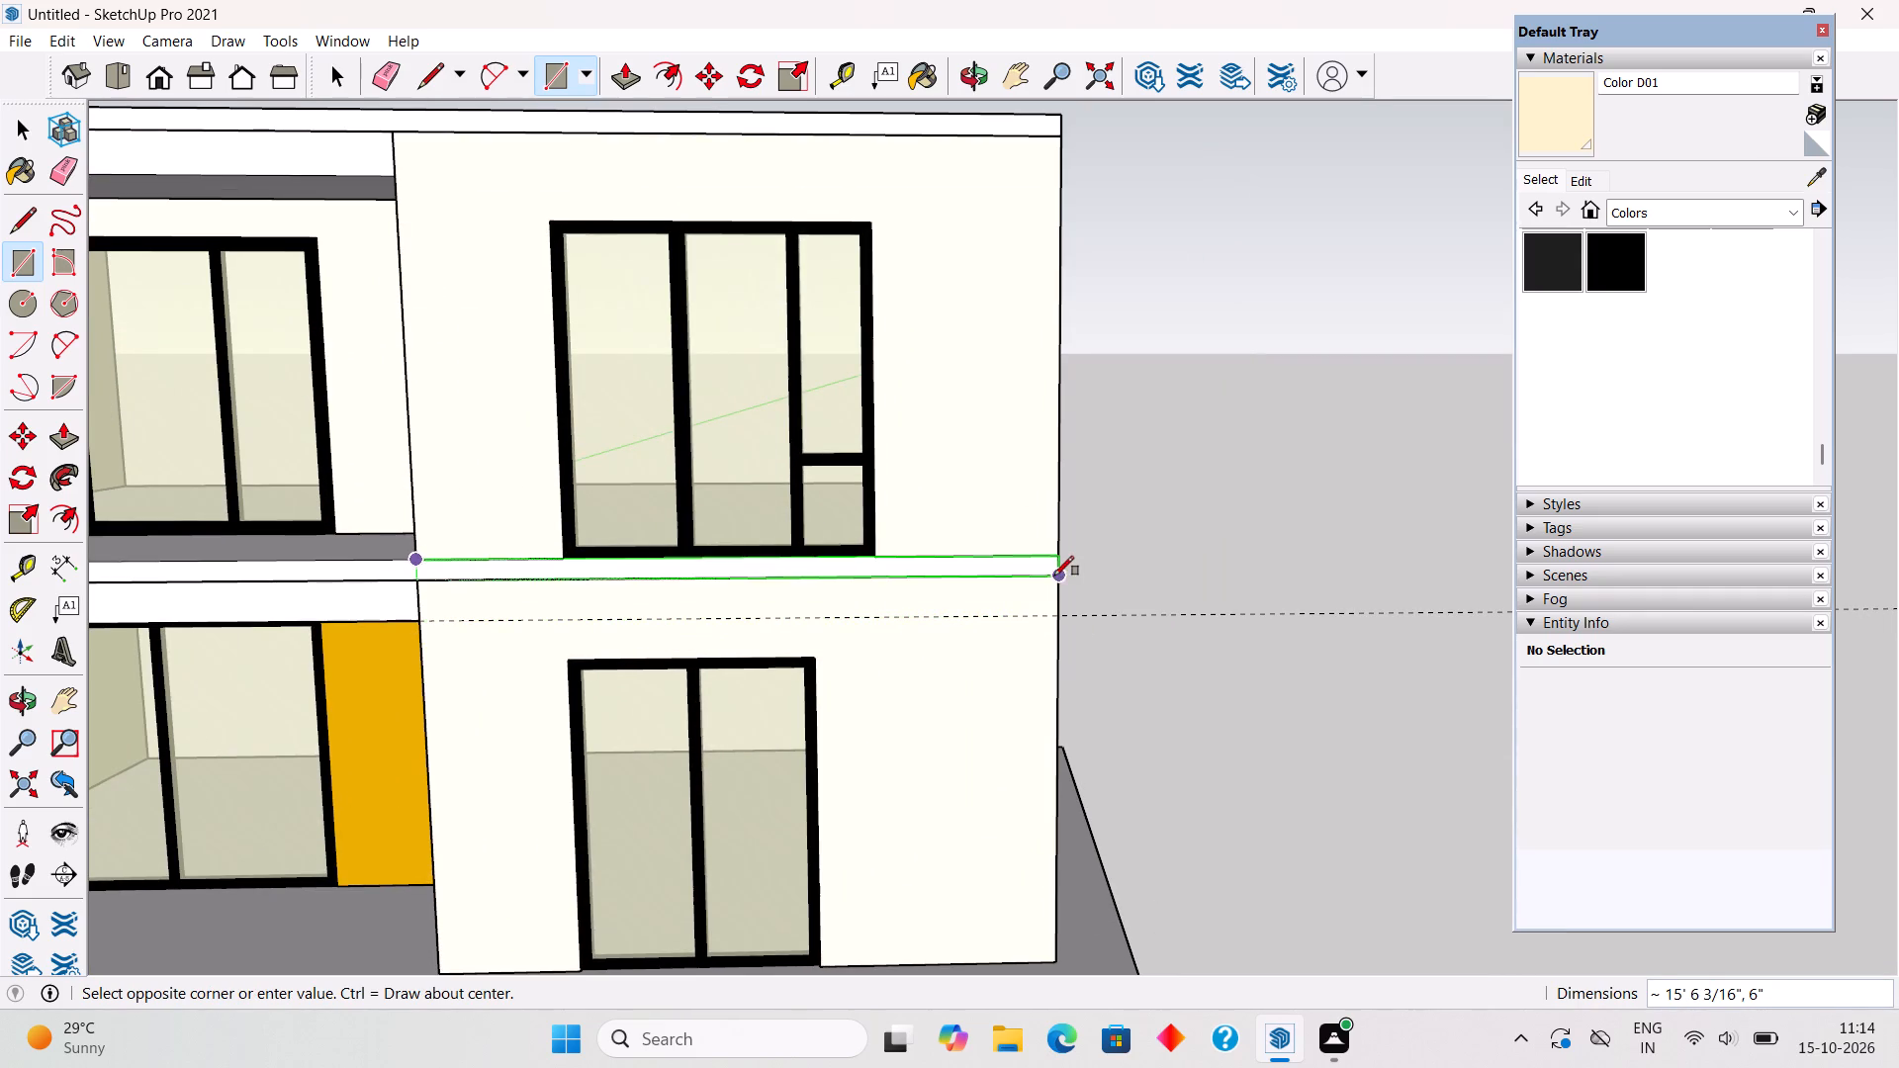
left_click(1065, 615)
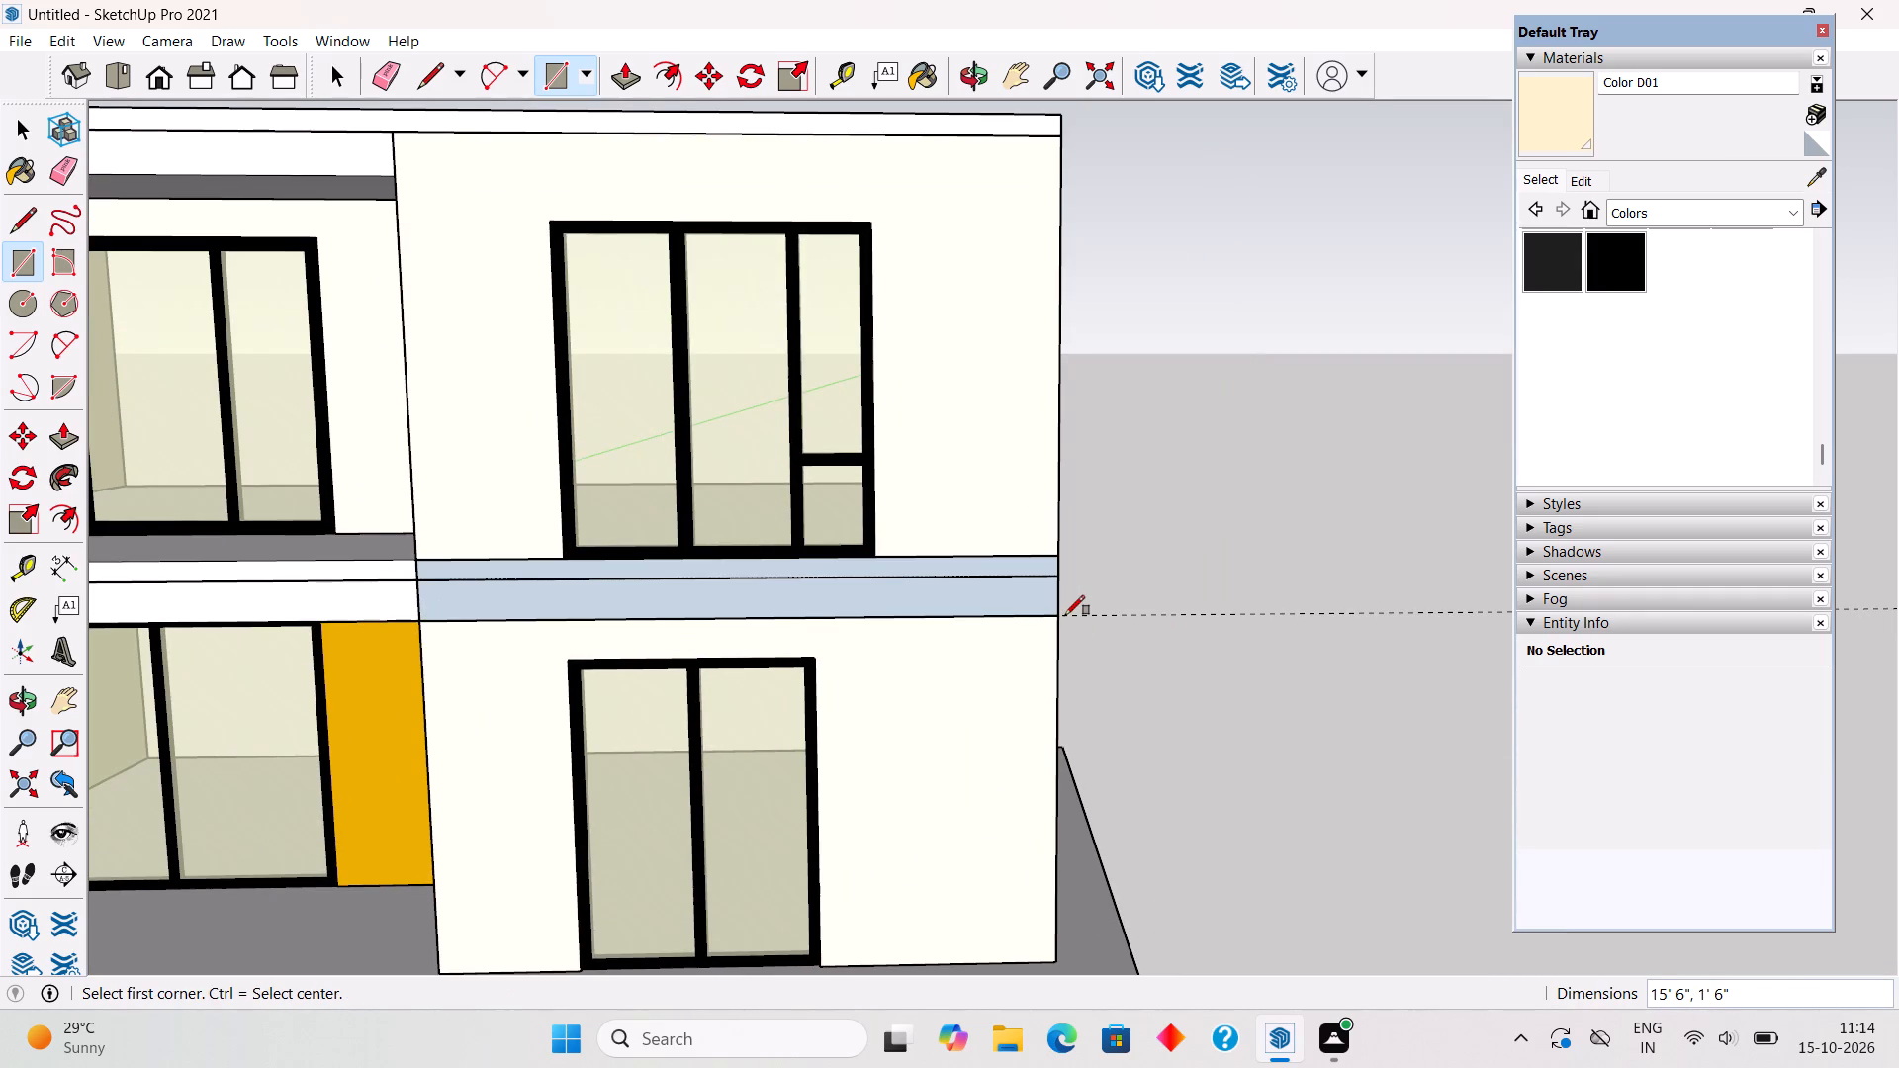
Extrude the band between the two storeys of the projecting front block 9" outward.
key("p")
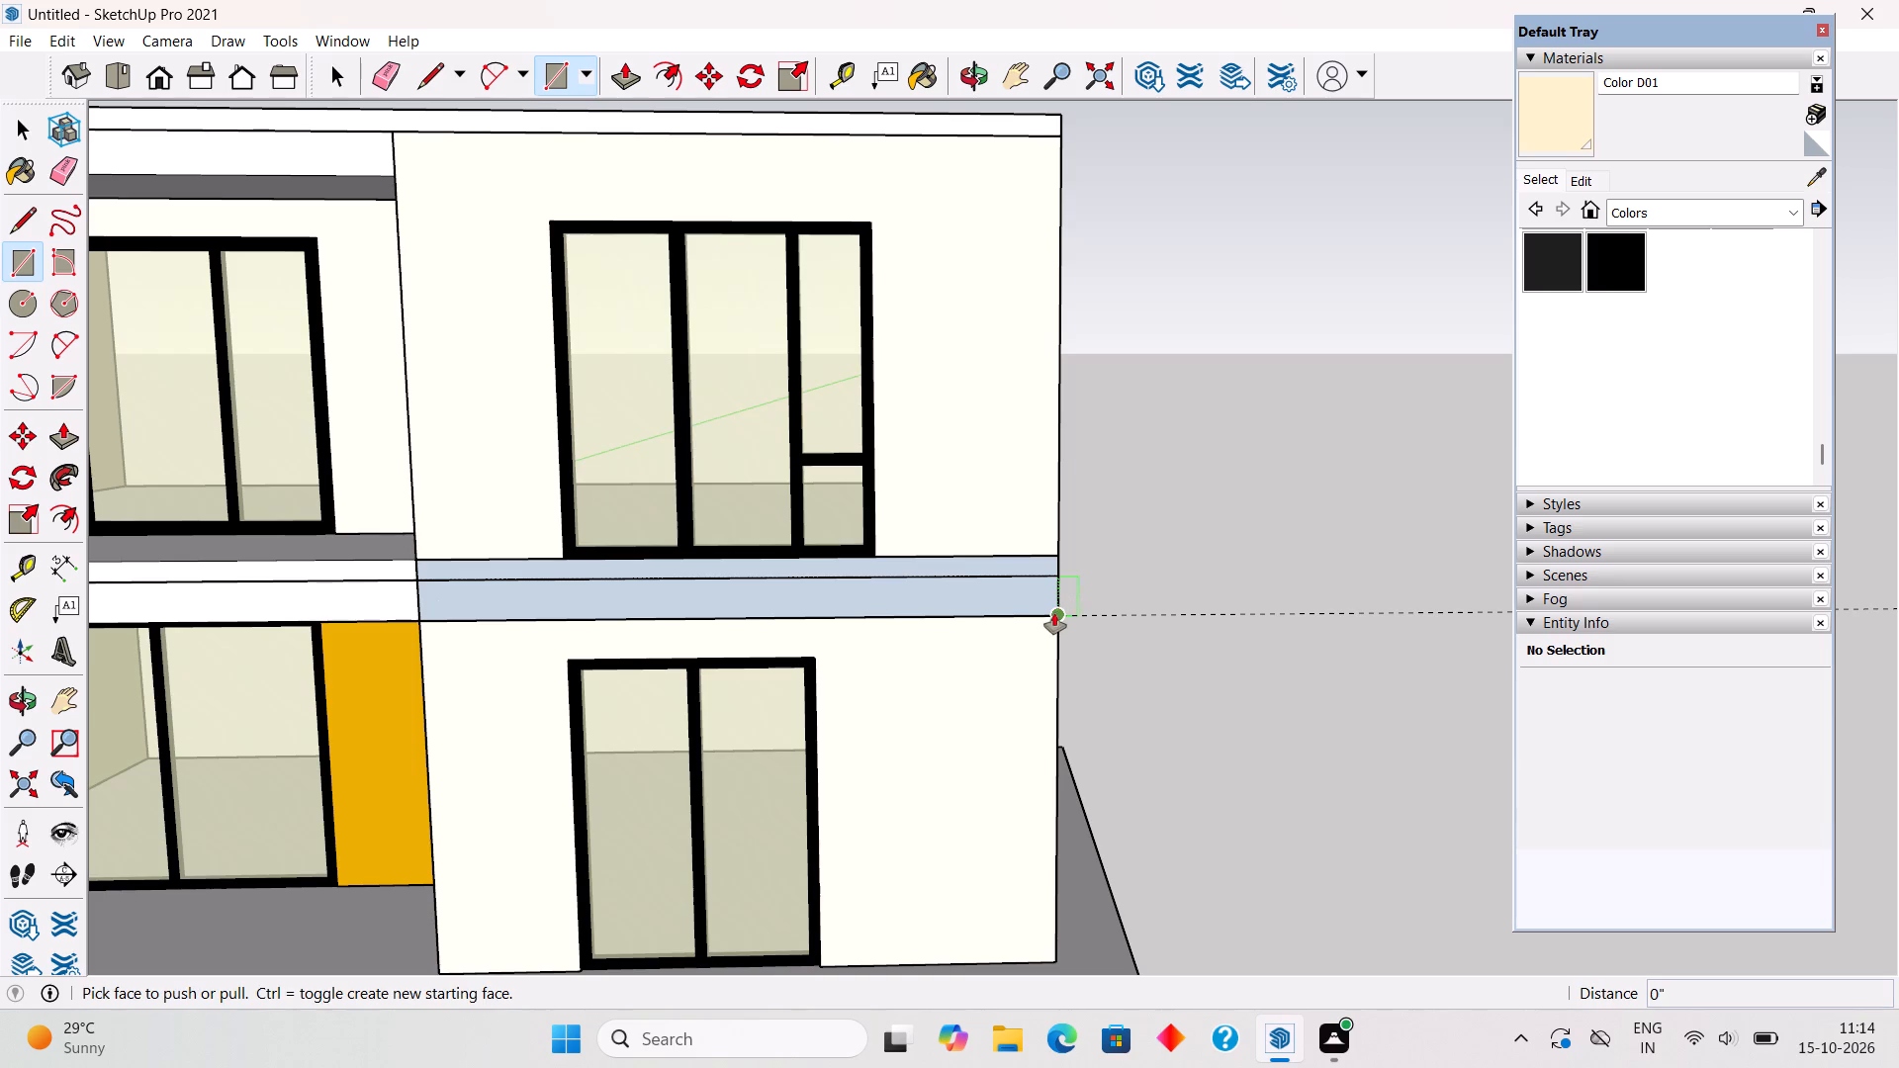
left_click(985, 588)
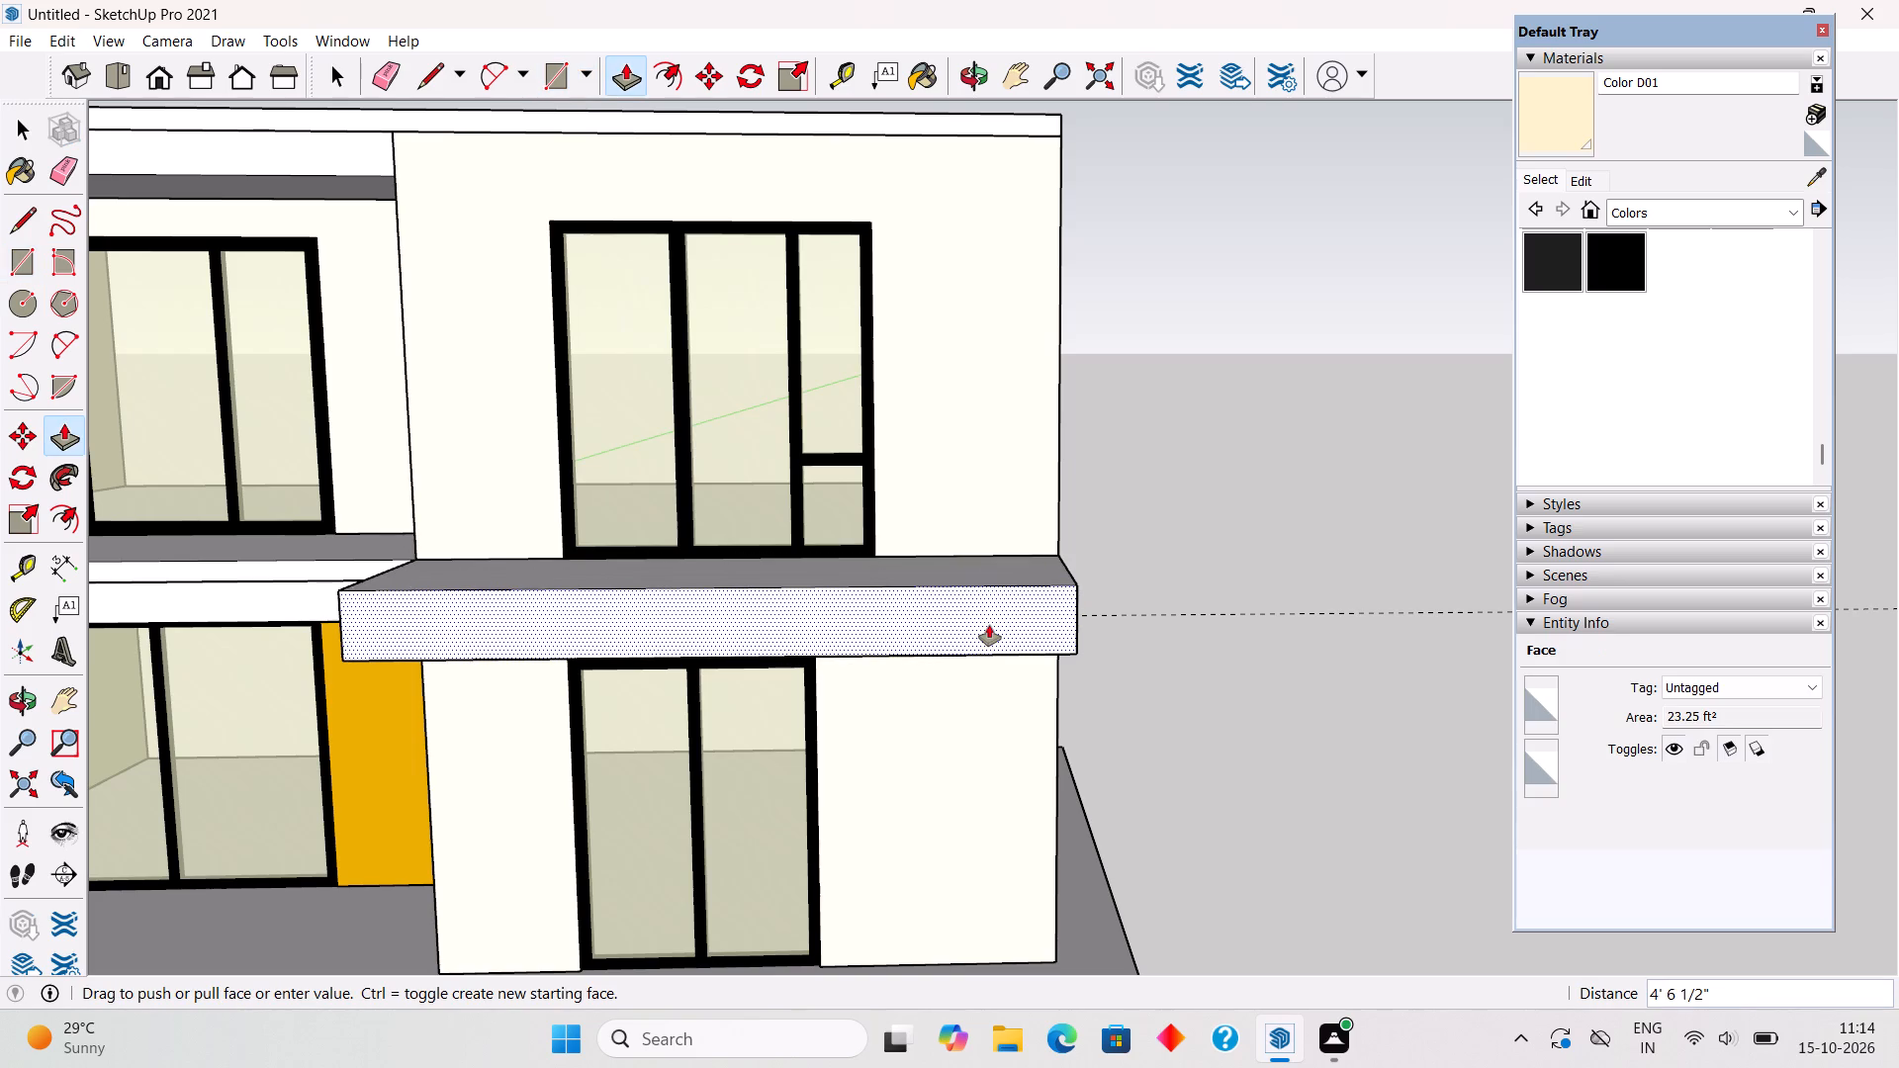
type("9\"")
key("Return")
key("space")
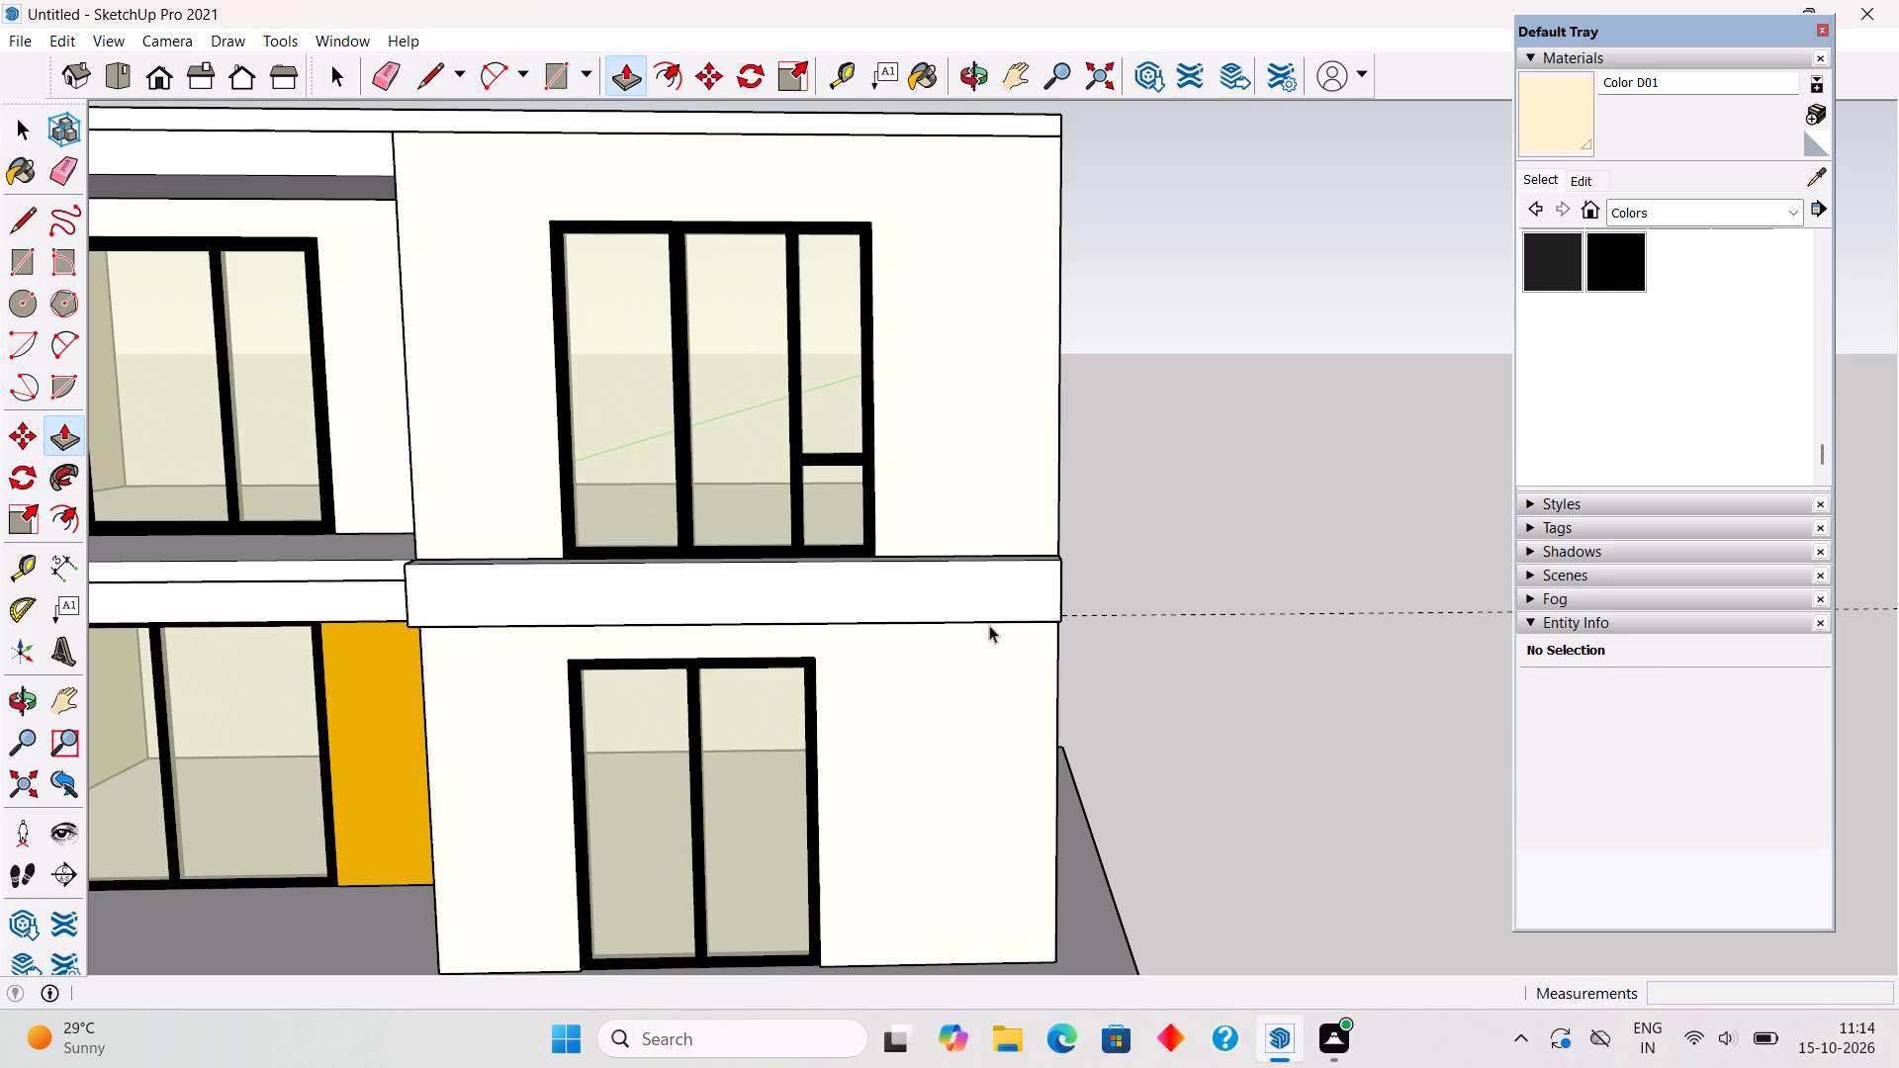
Extrude the front face of the band between the two storeys of the projecting front block a further 3" outward.
middle_click_drag(367, 606, 778, 683)
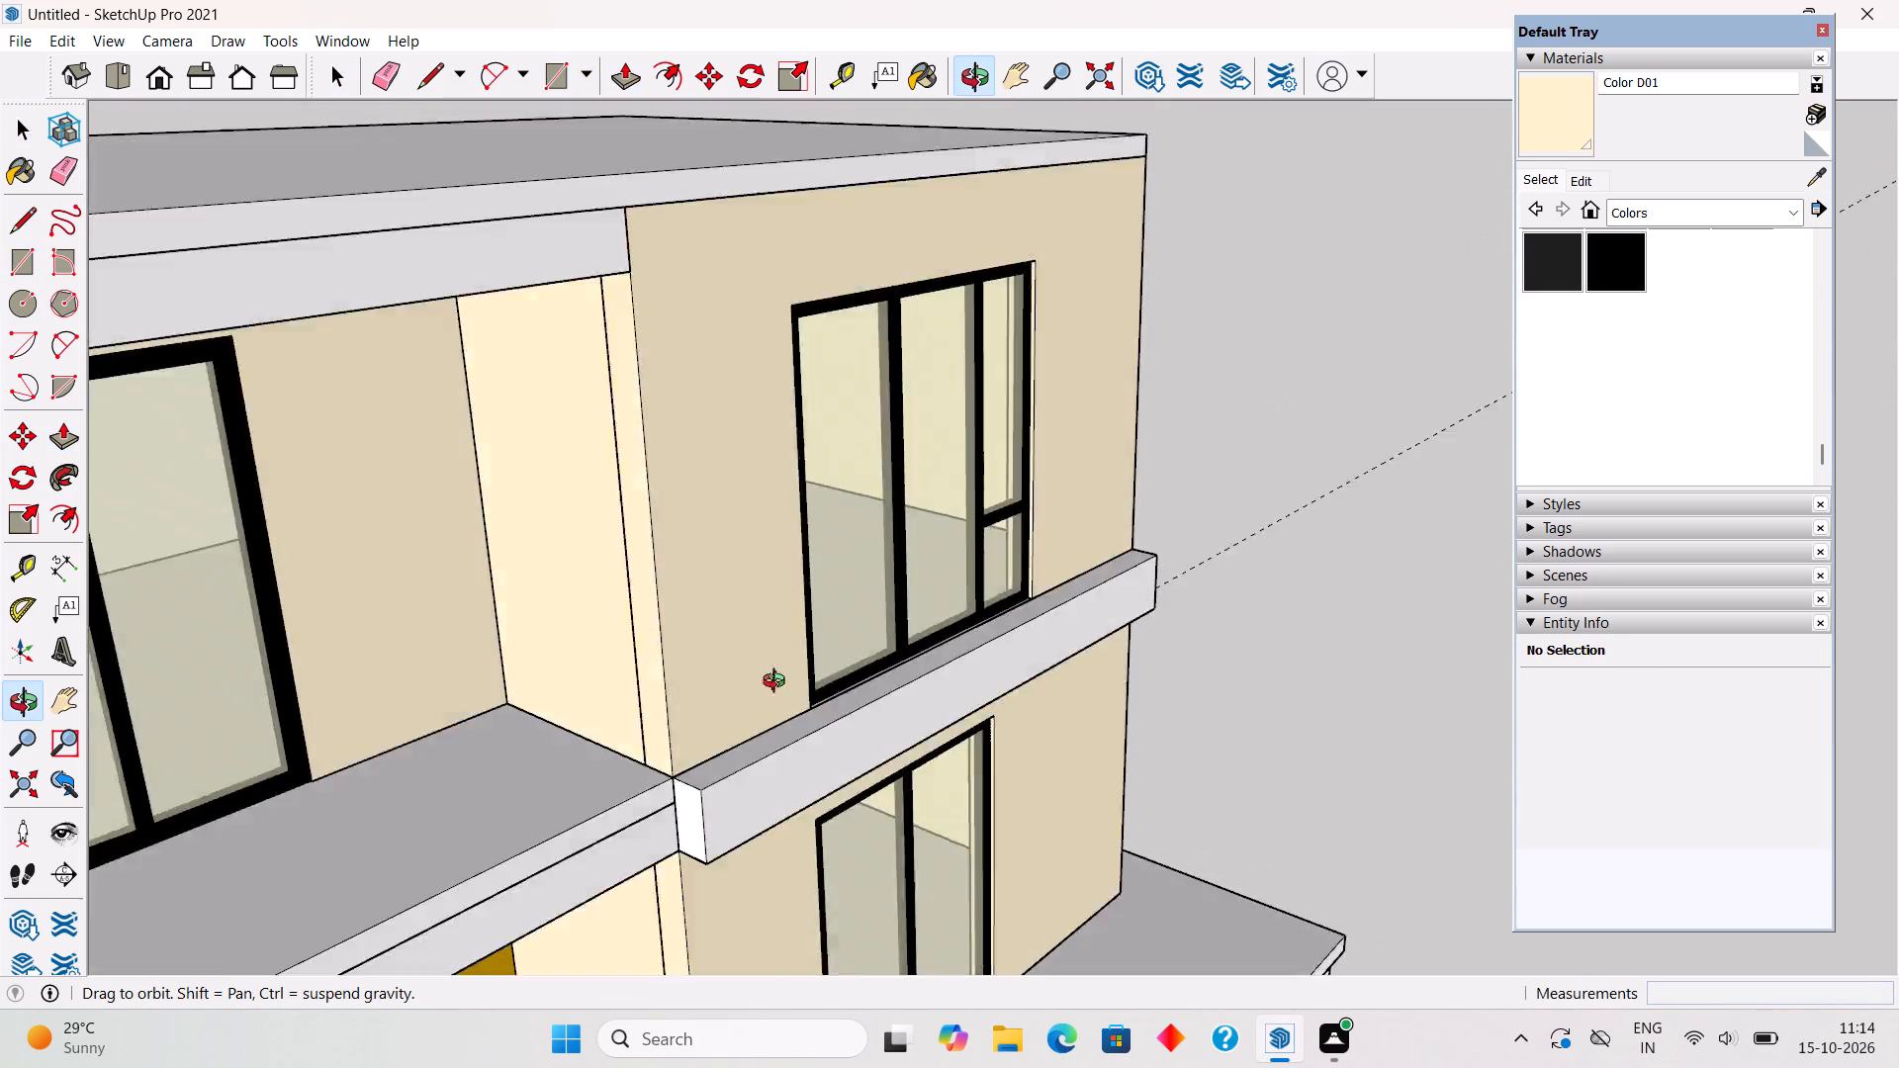
middle_click_drag(778, 683, 759, 674)
scroll(759, 674, "down", 2)
scroll(635, 733, "up", 5)
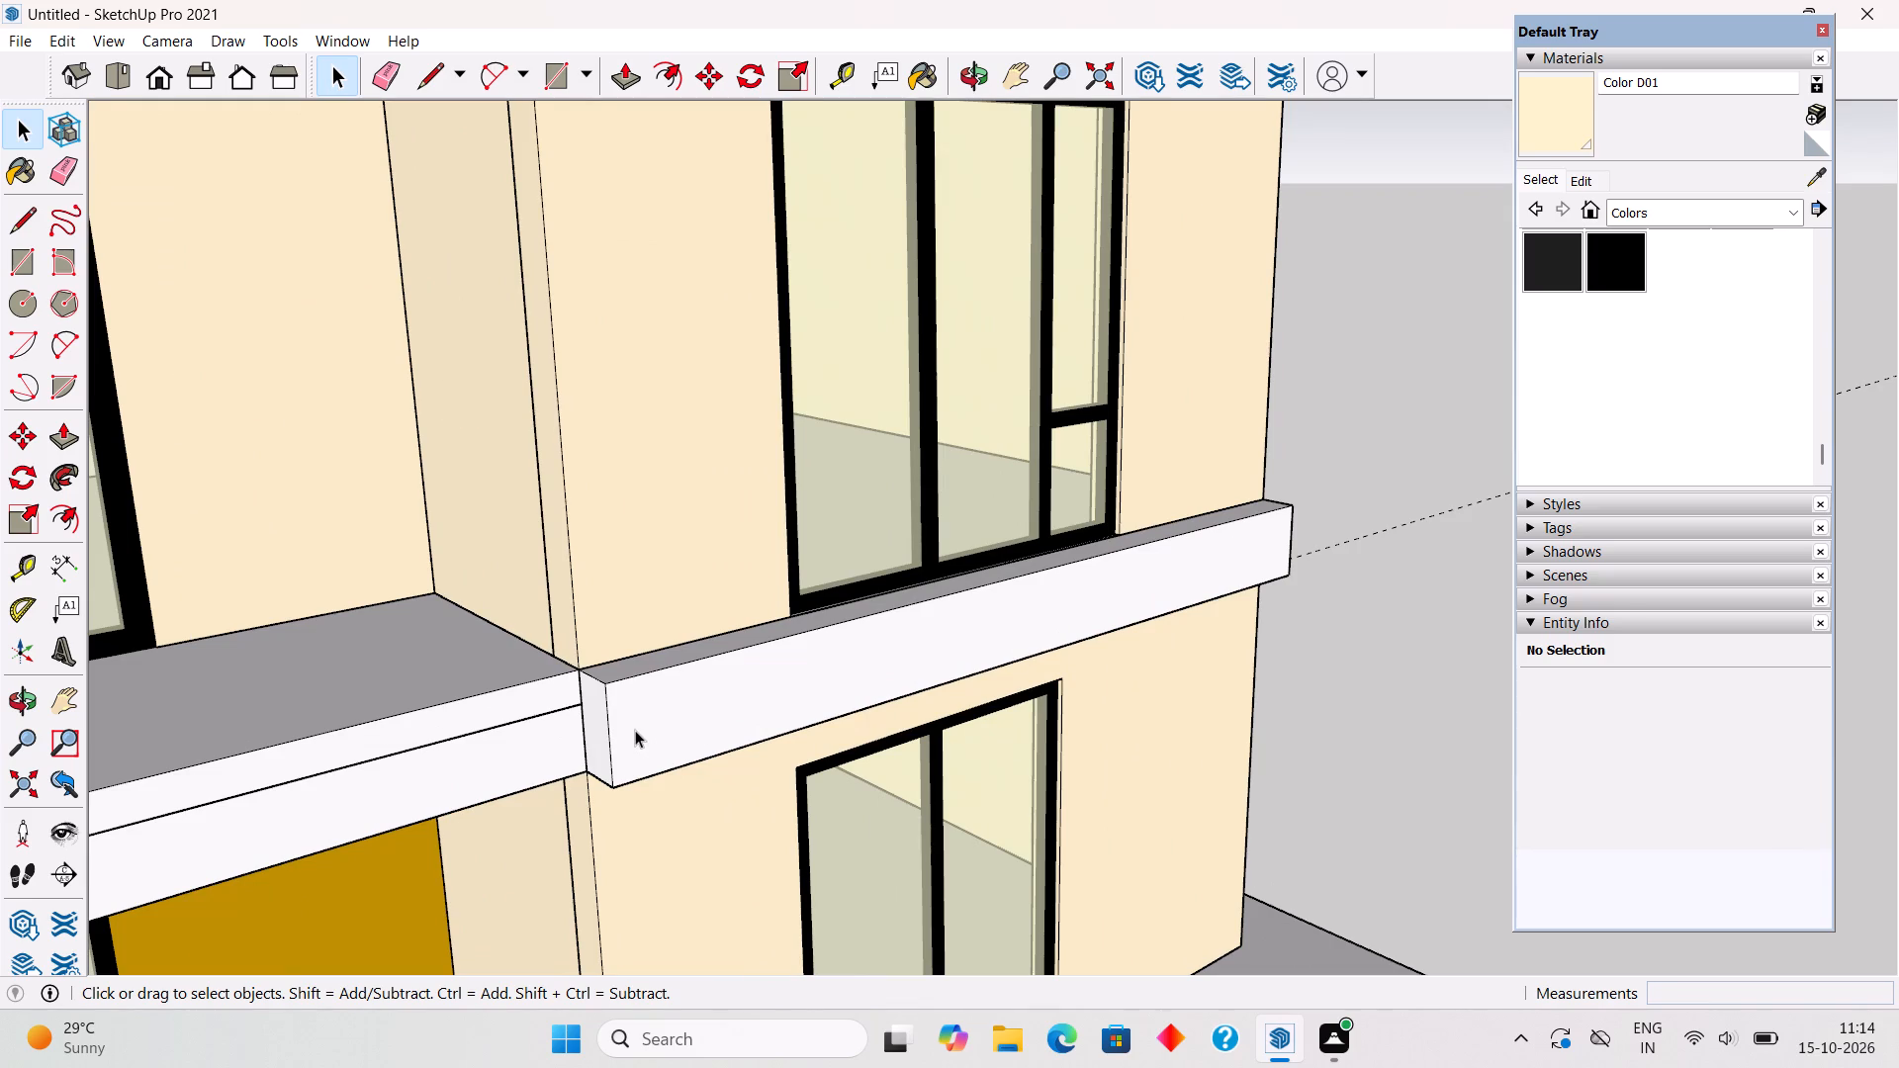
key("p")
left_click(662, 713)
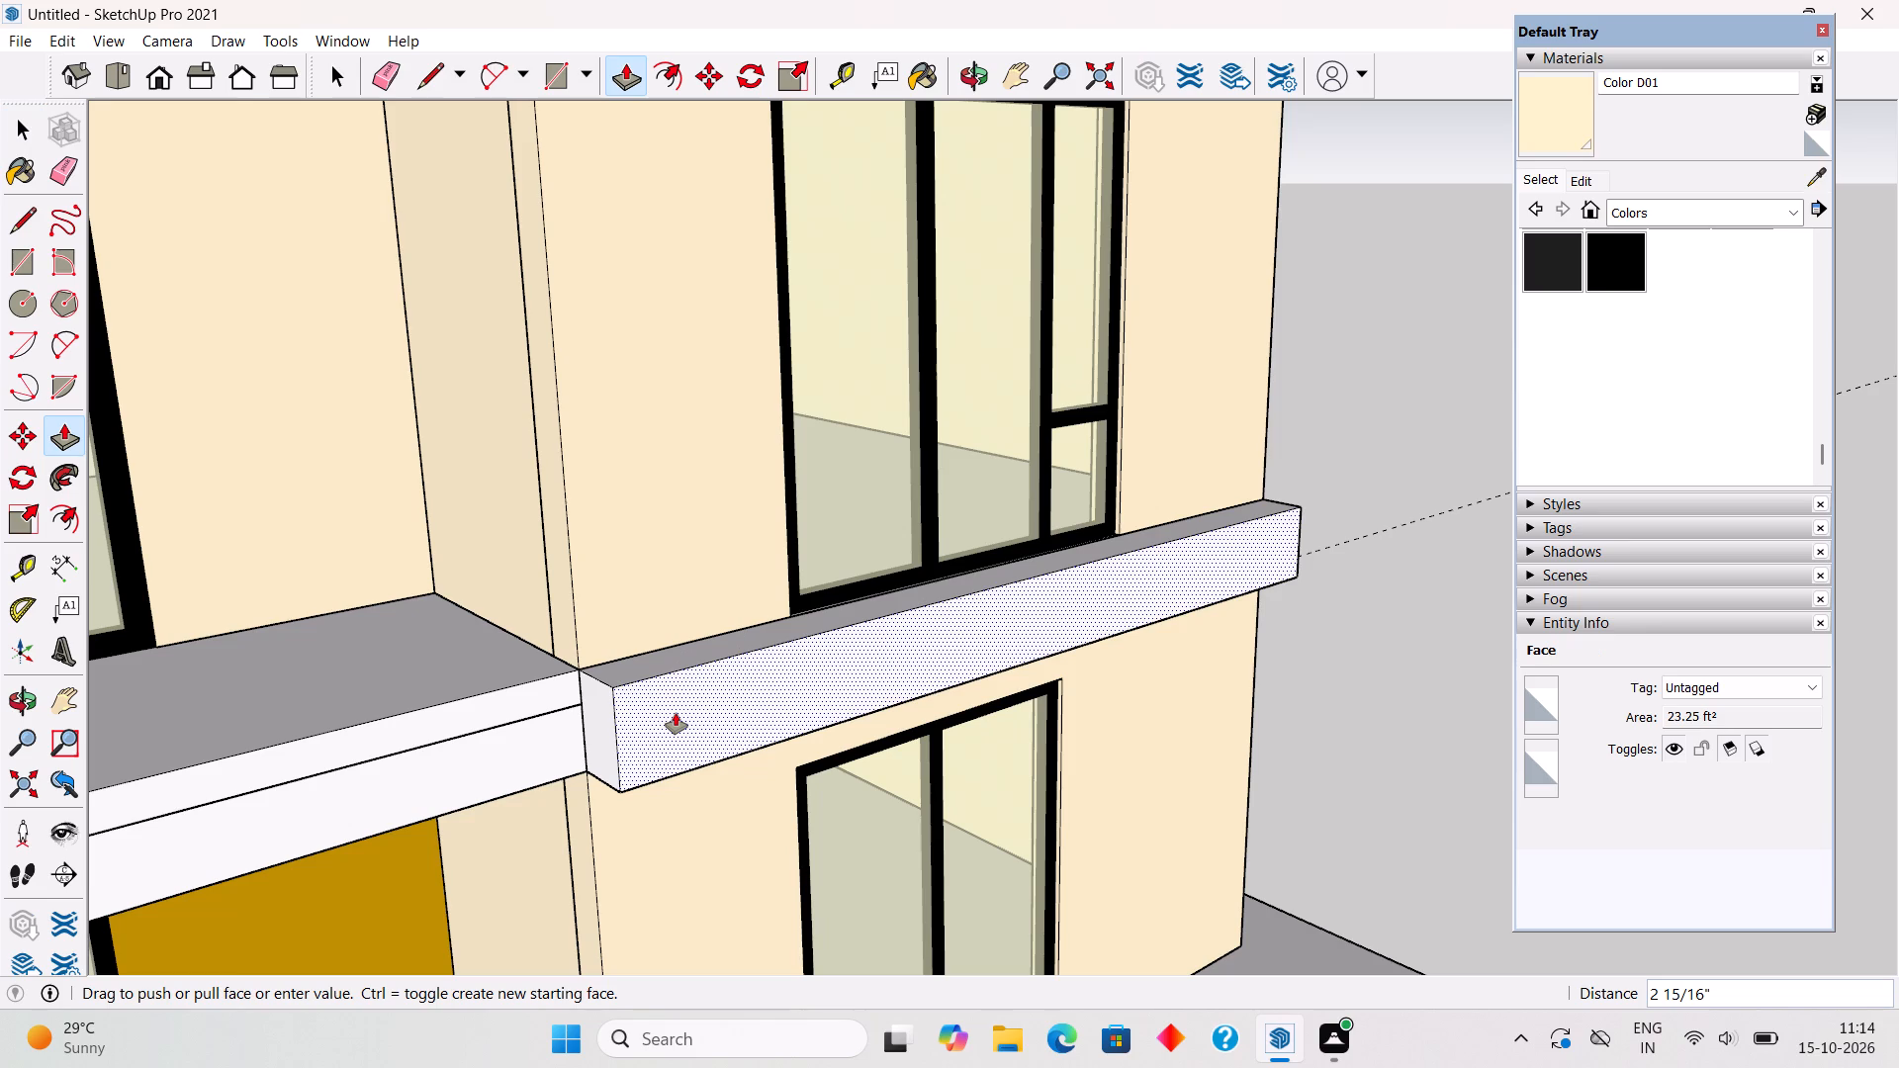
type("3\"")
key("Return")
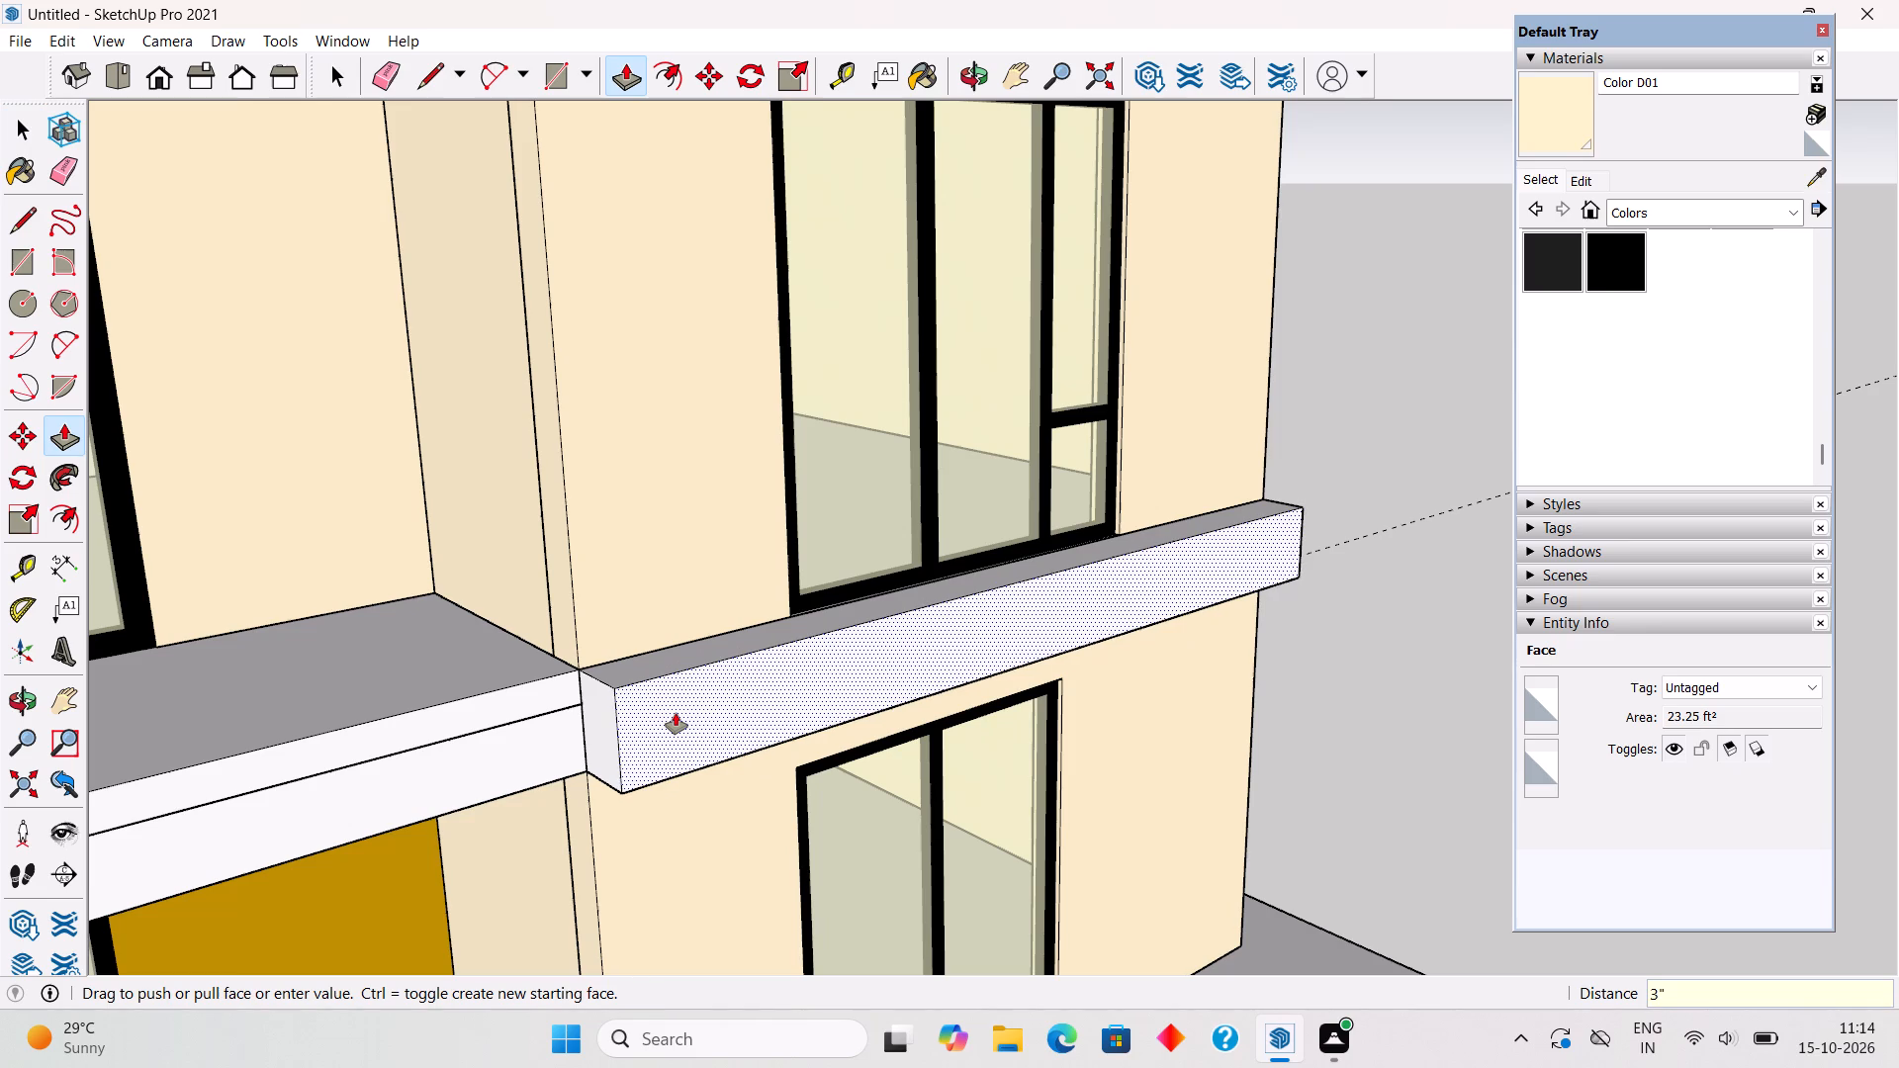
key("space")
key("space")
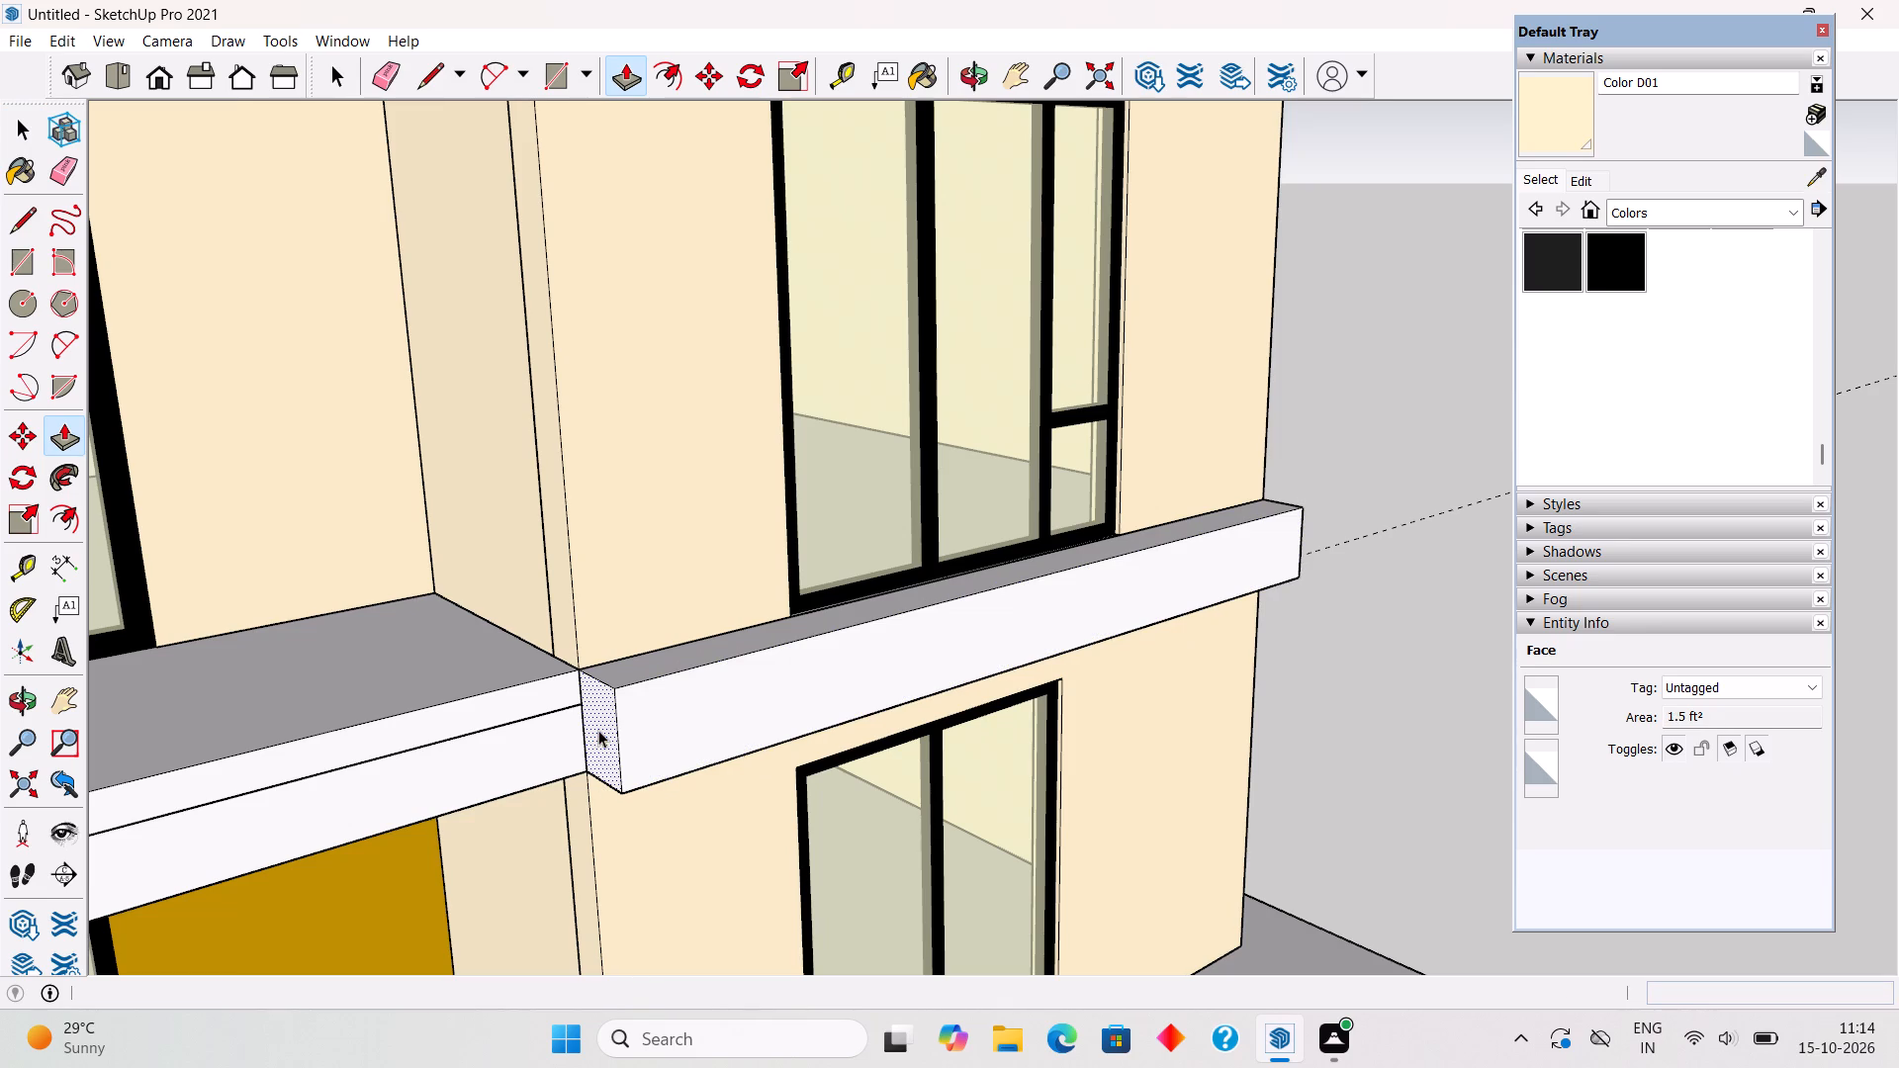
Make the whole projecting band between the storeys of the front block into a group.
triple_click(622, 720)
right_click(622, 720)
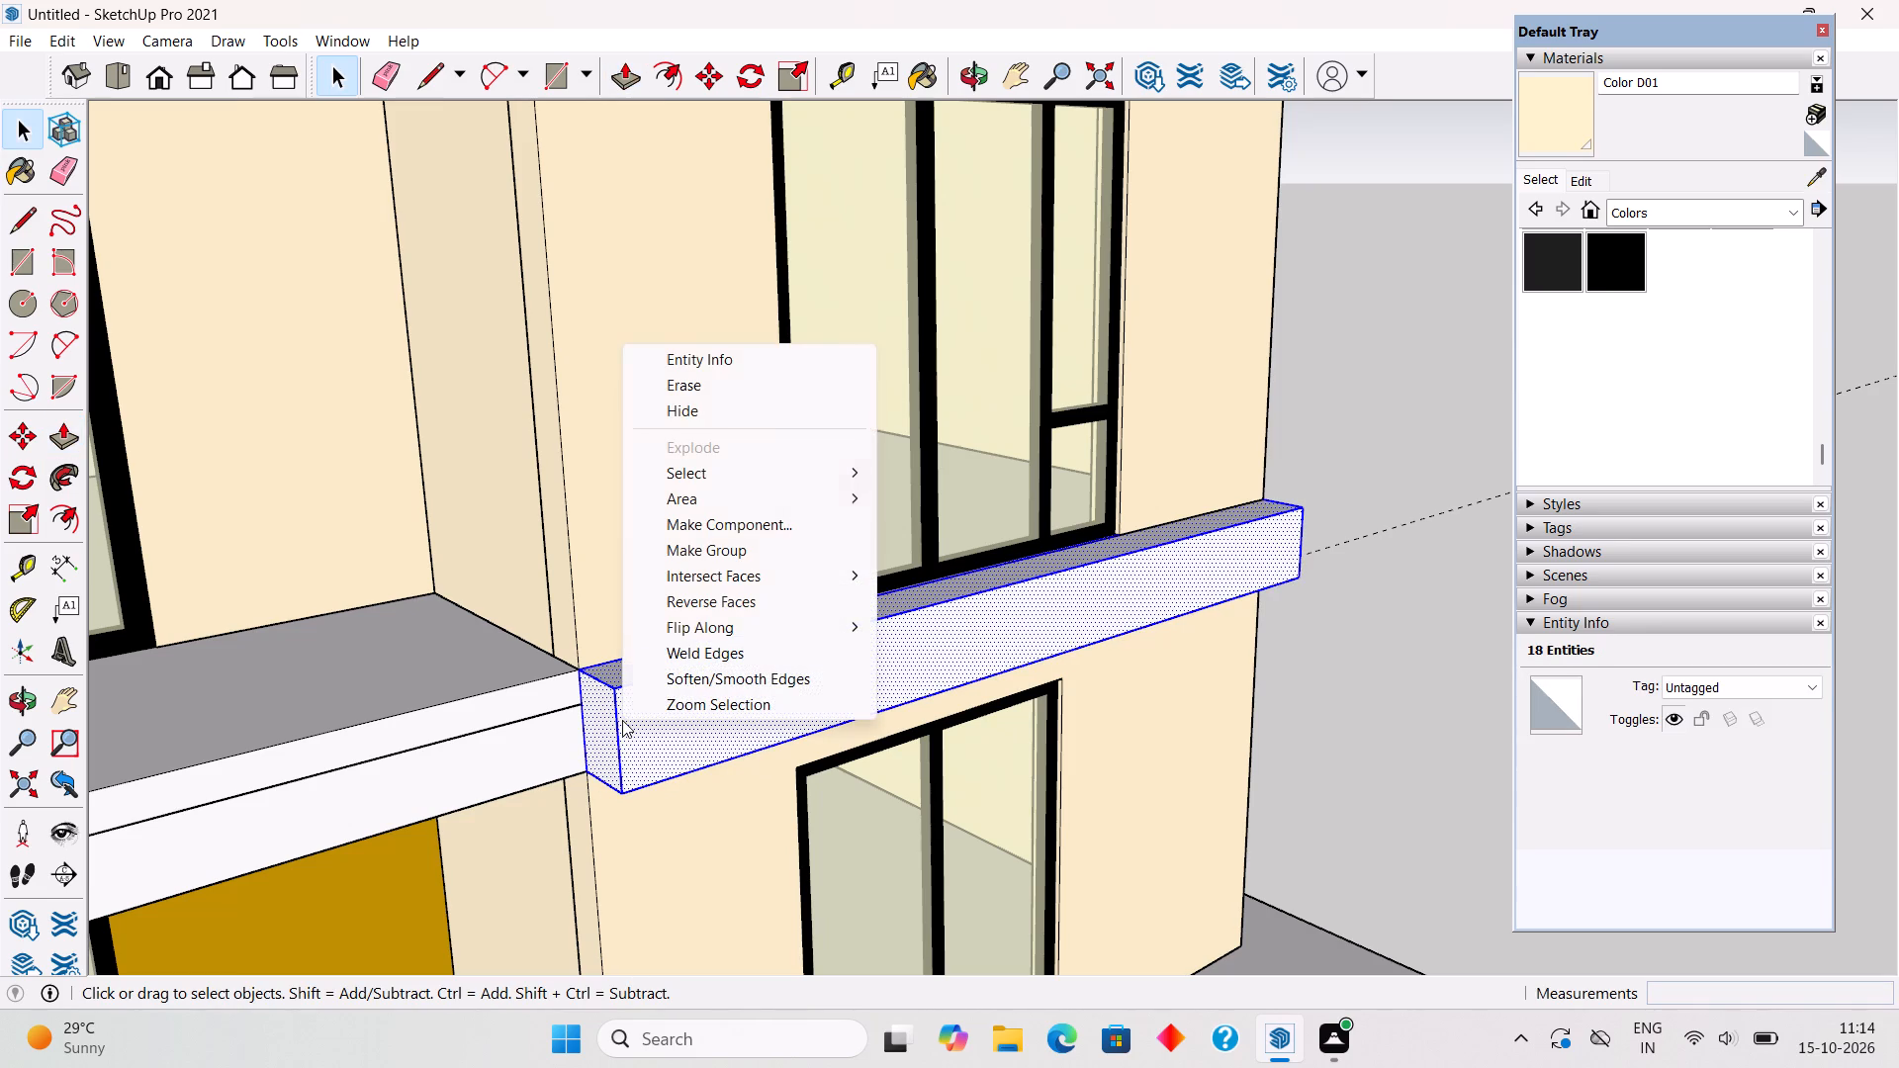
left_click(767, 554)
scroll(780, 620, "down", 5)
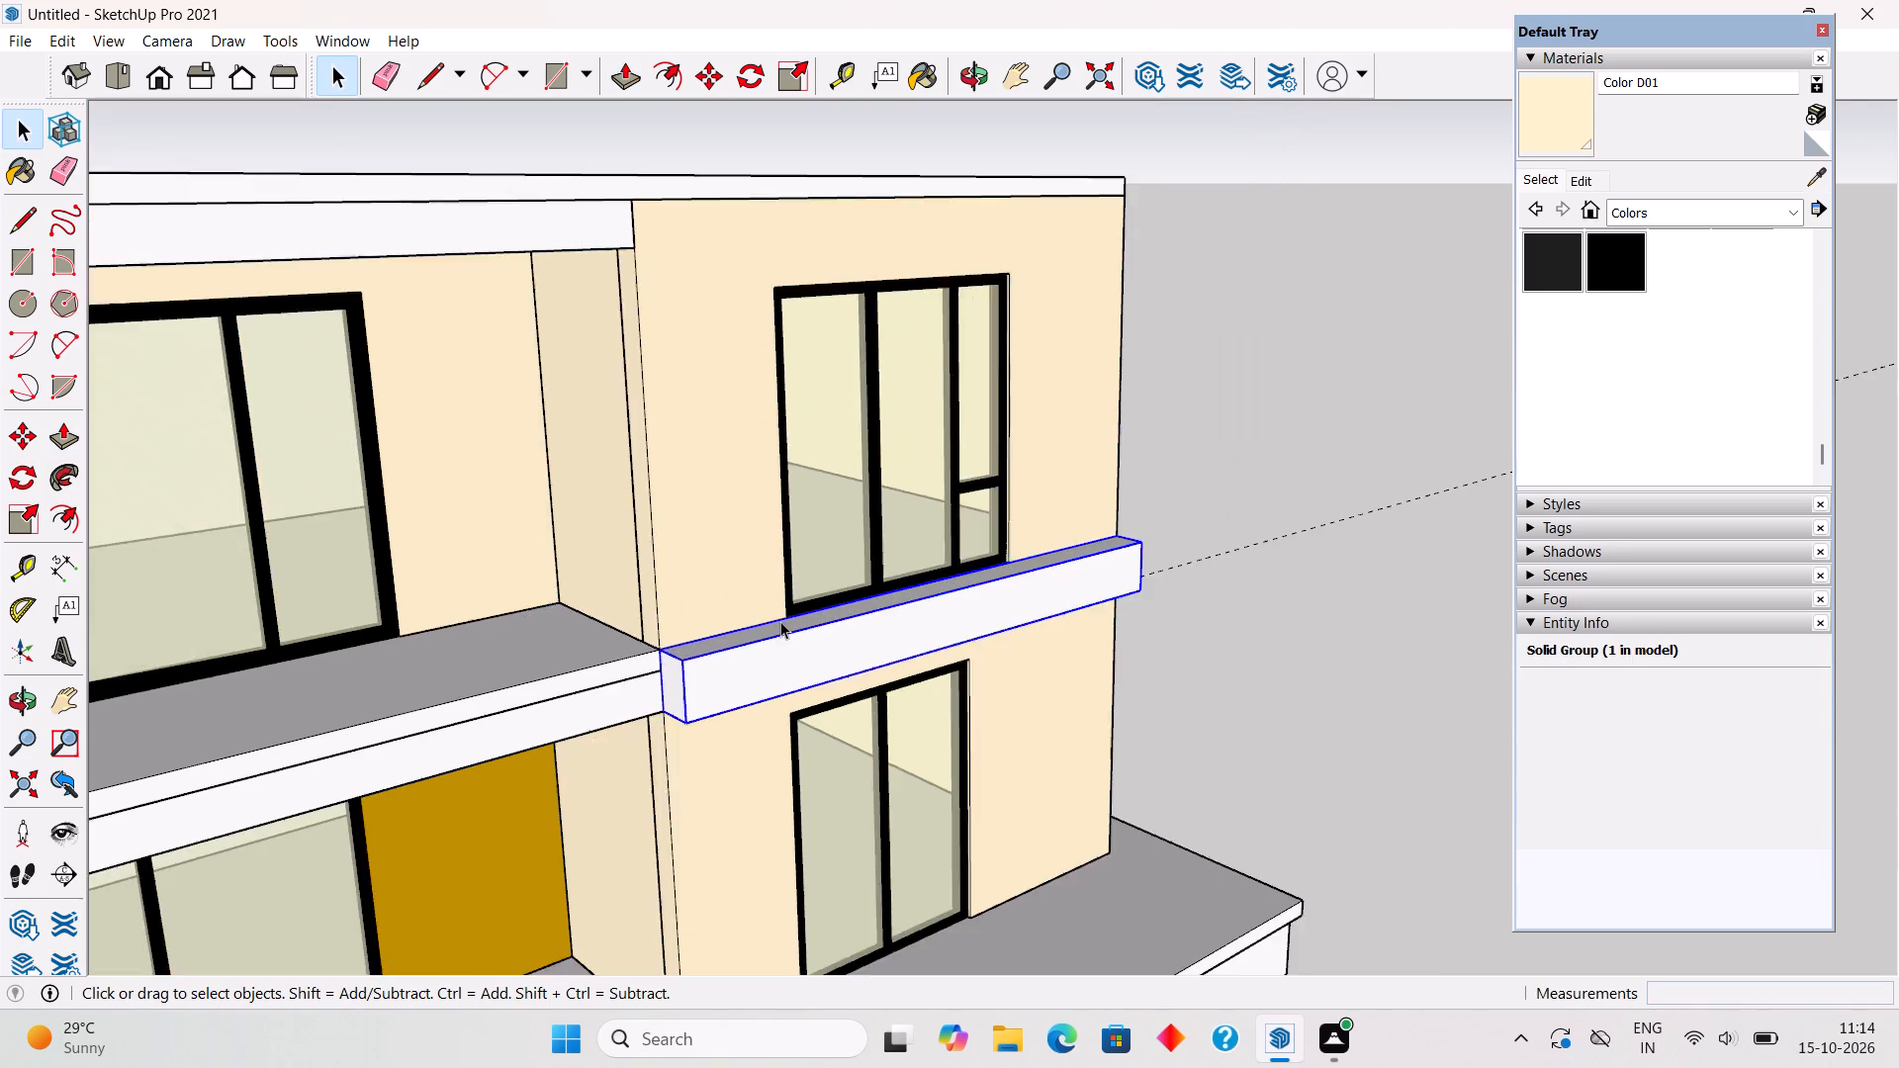
scroll(780, 621, "down", 4)
left_click(1208, 464)
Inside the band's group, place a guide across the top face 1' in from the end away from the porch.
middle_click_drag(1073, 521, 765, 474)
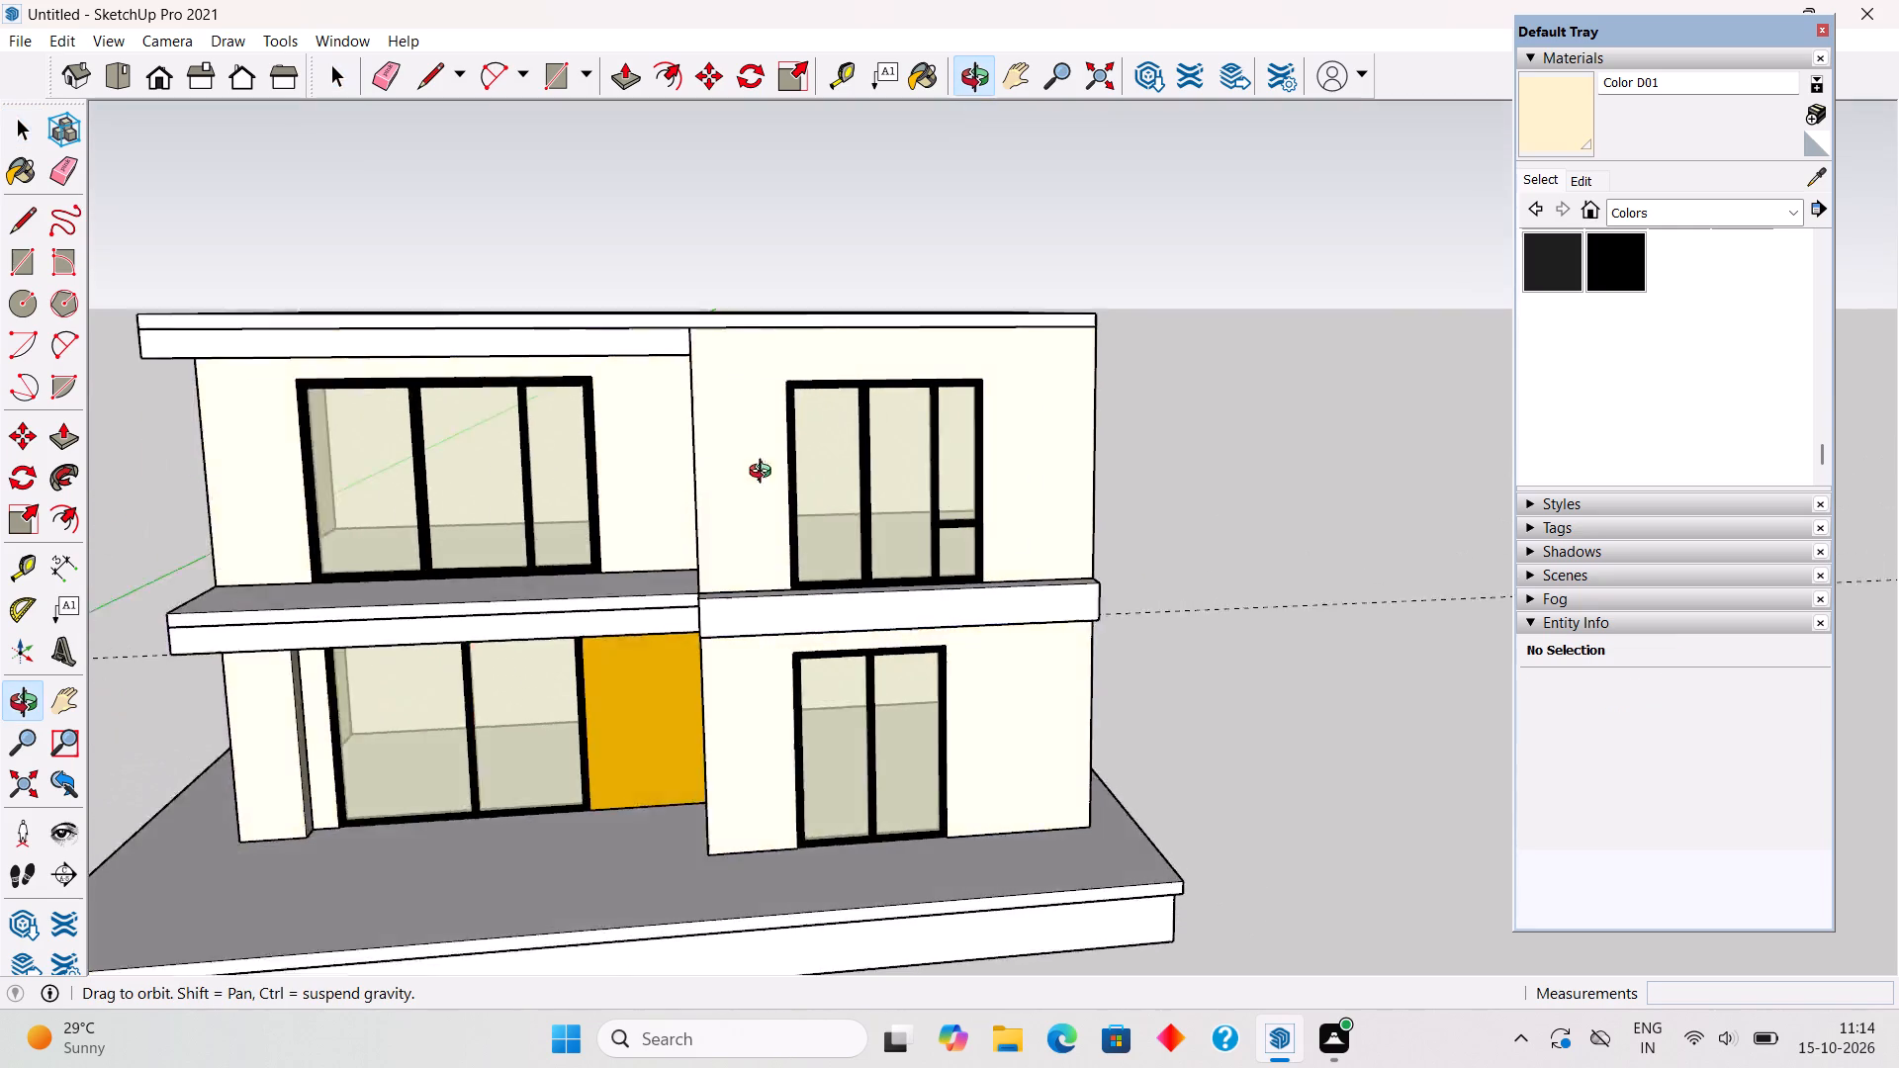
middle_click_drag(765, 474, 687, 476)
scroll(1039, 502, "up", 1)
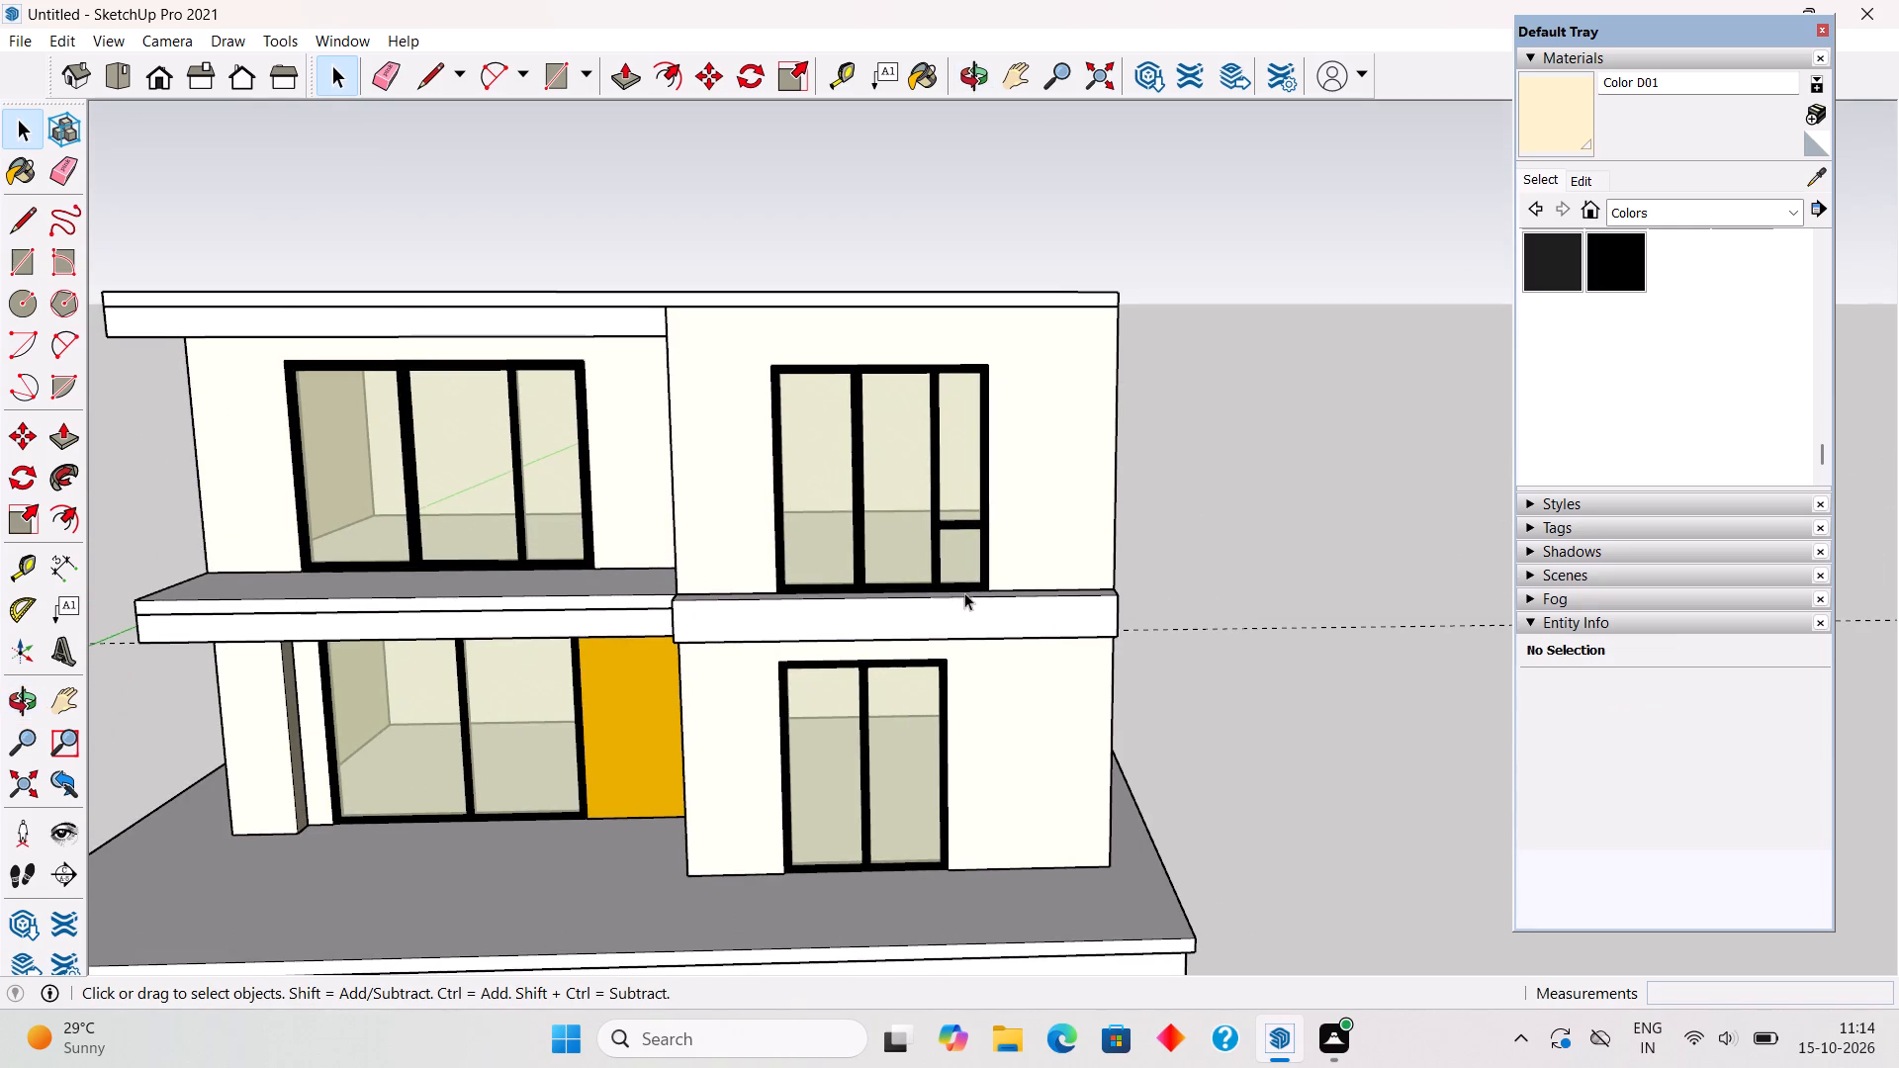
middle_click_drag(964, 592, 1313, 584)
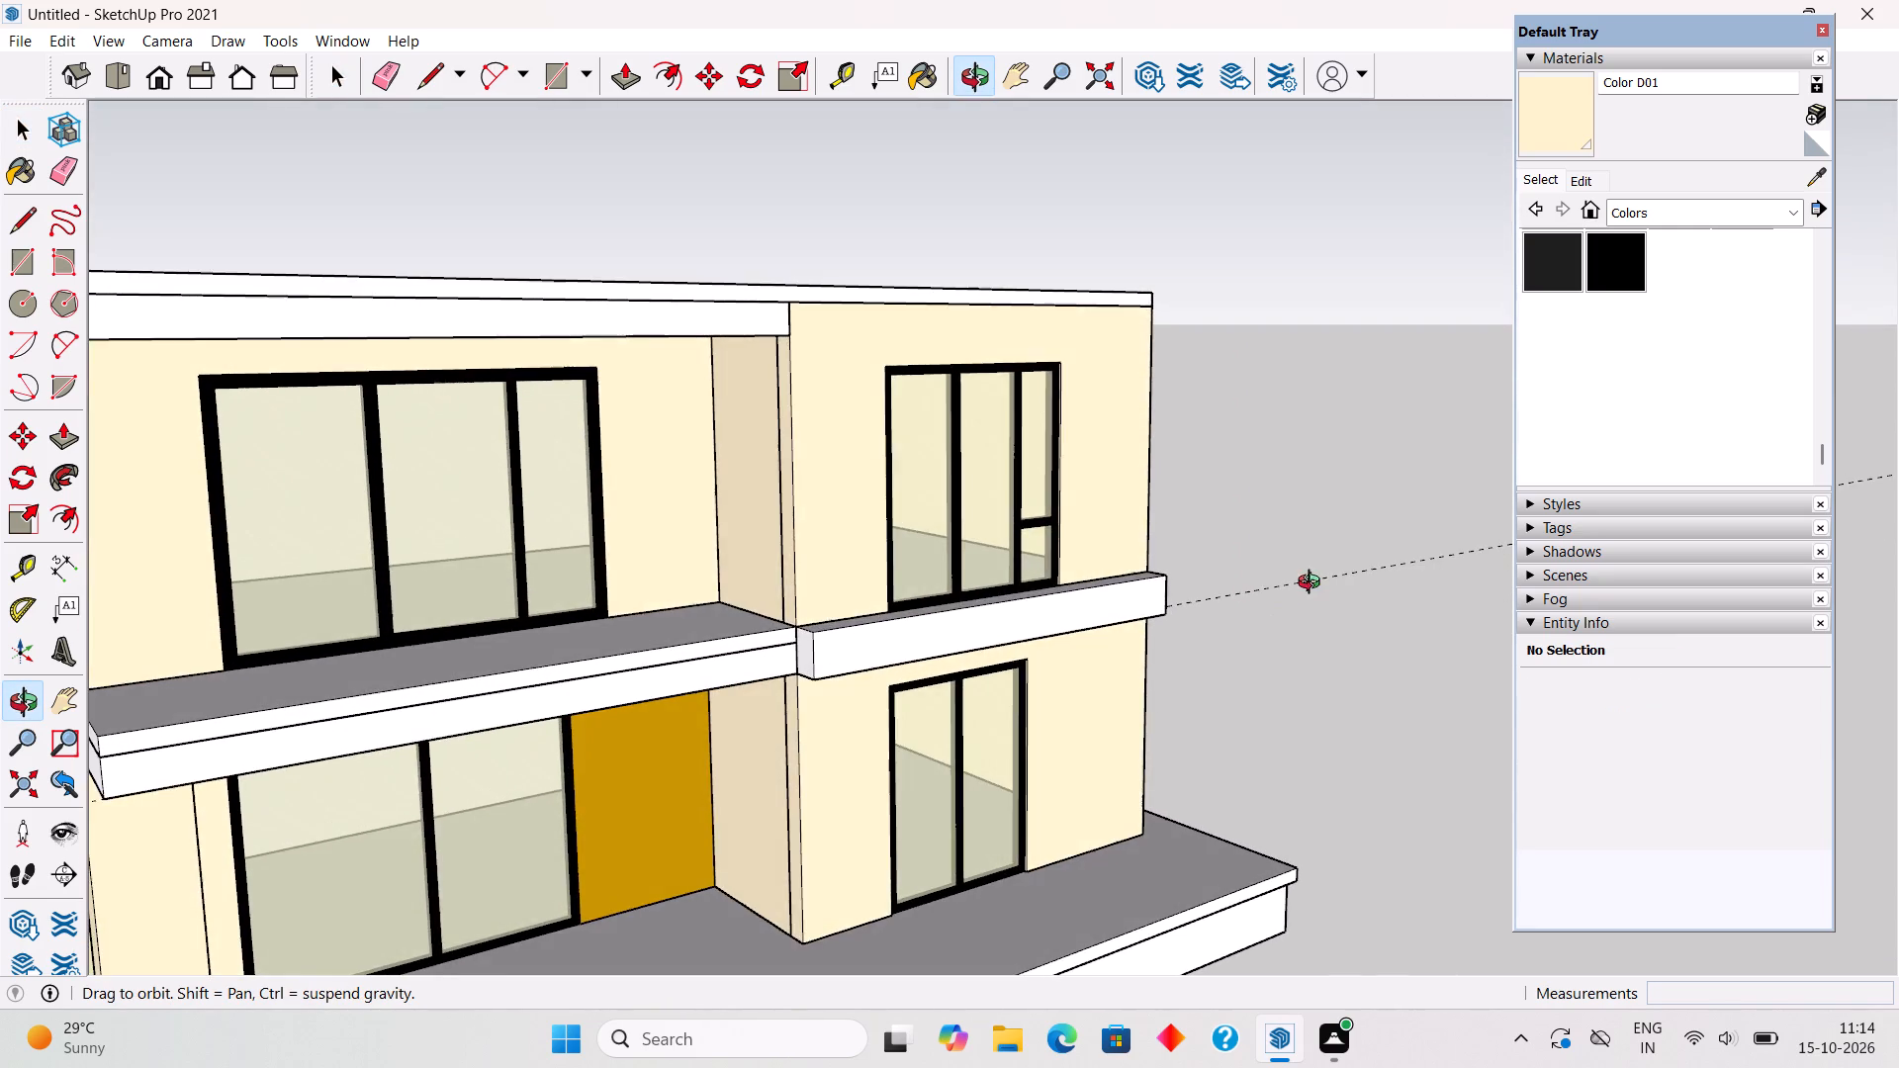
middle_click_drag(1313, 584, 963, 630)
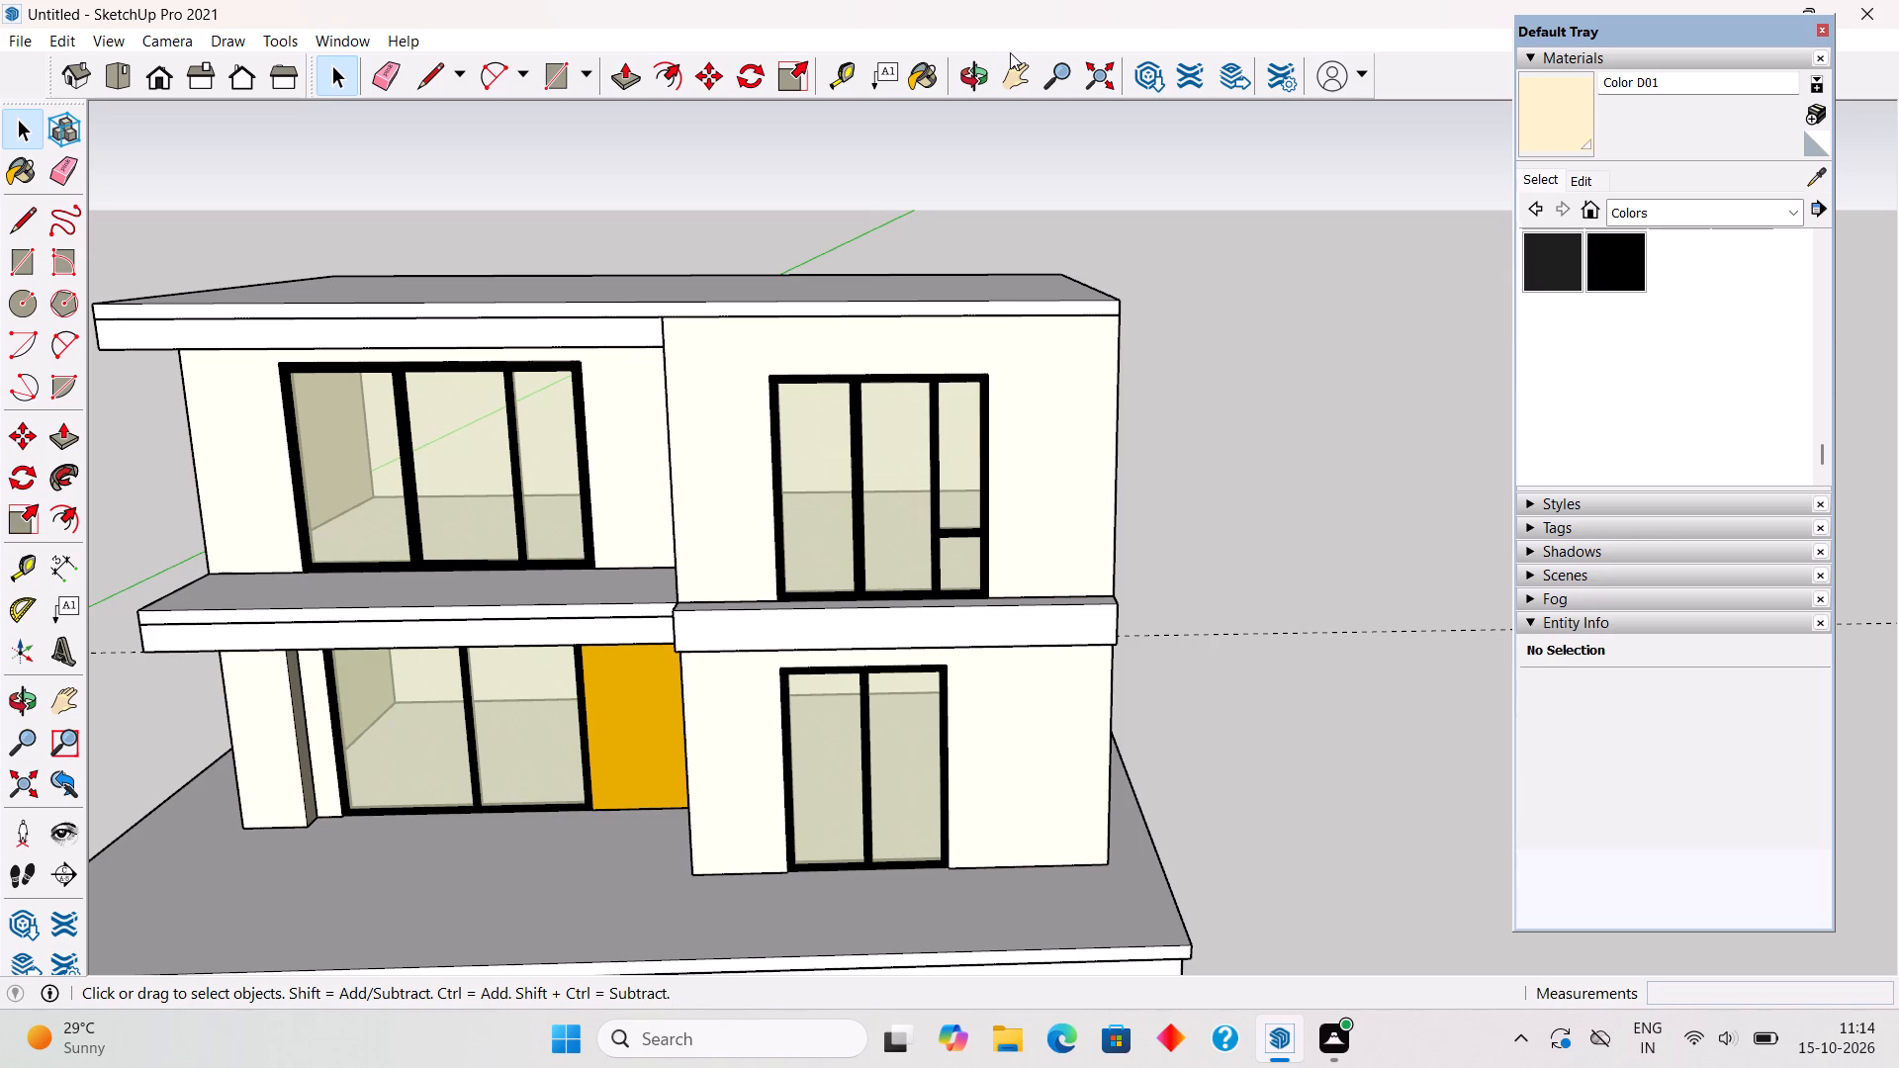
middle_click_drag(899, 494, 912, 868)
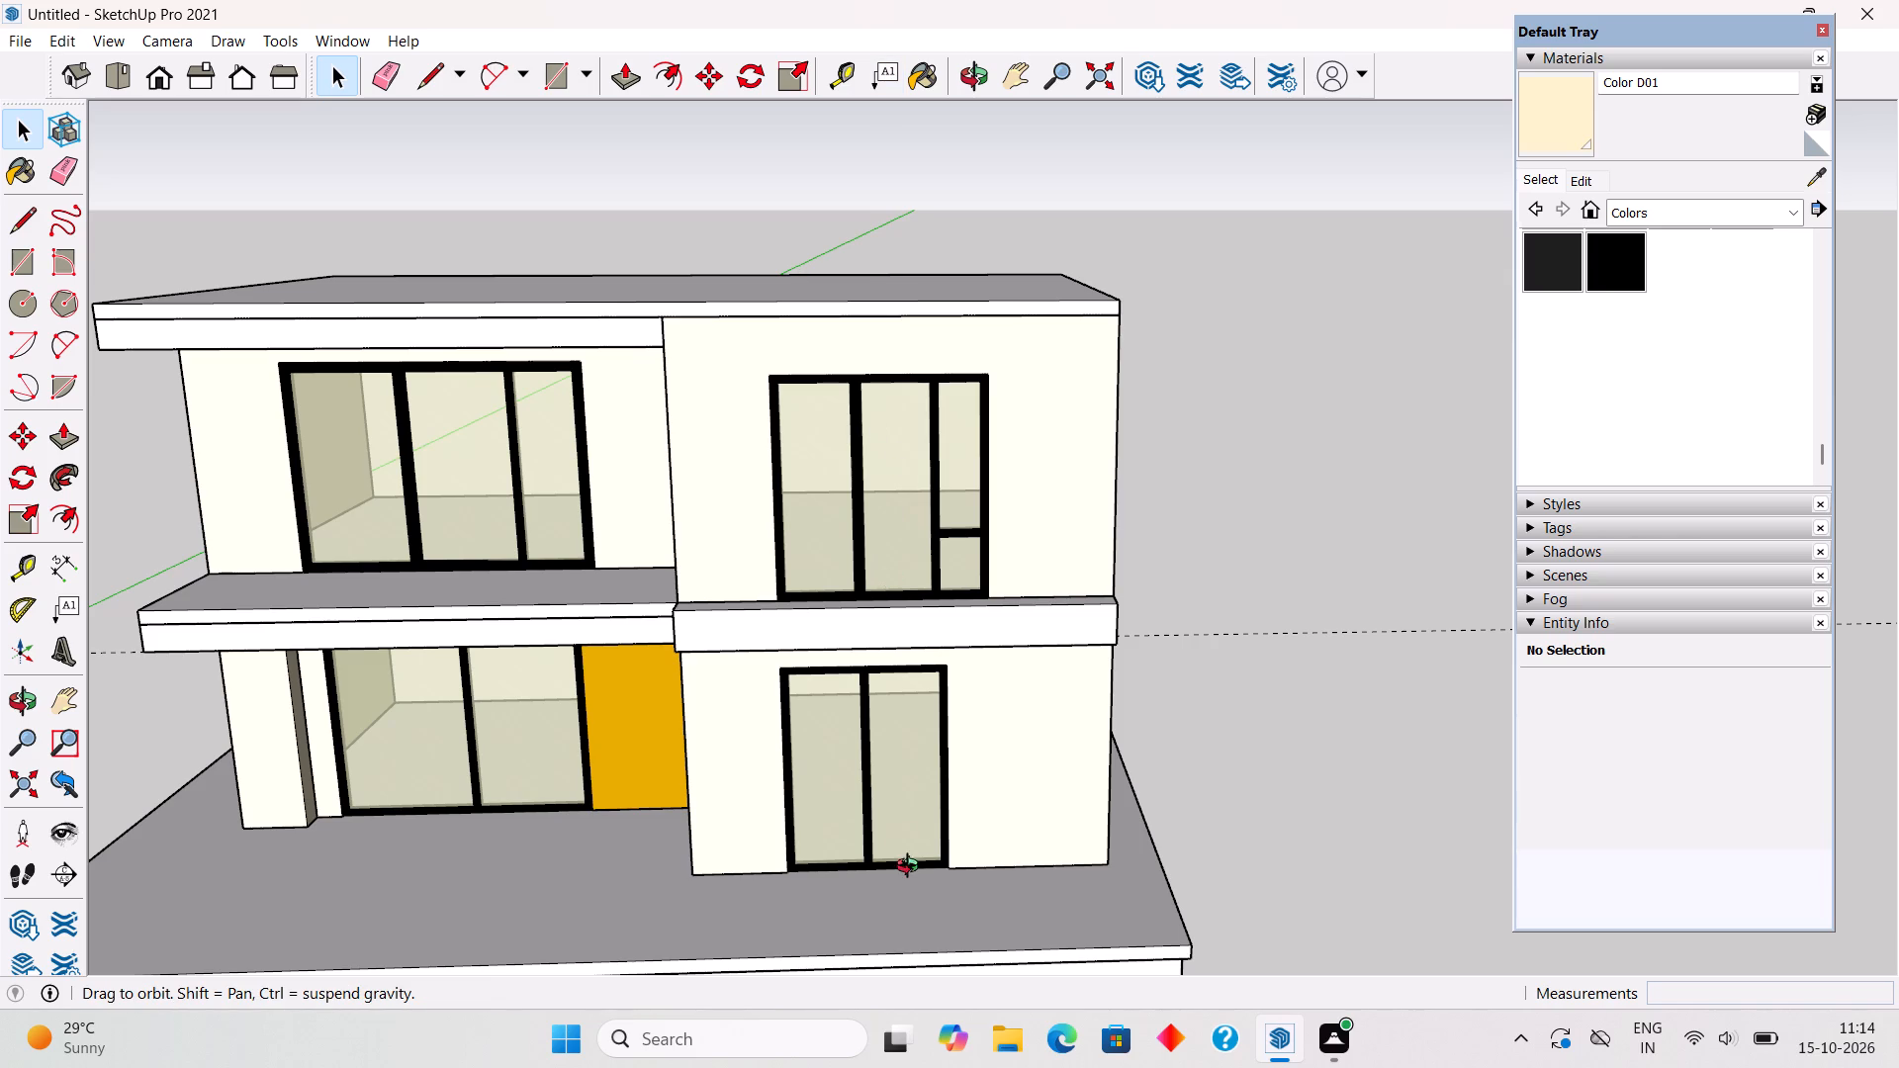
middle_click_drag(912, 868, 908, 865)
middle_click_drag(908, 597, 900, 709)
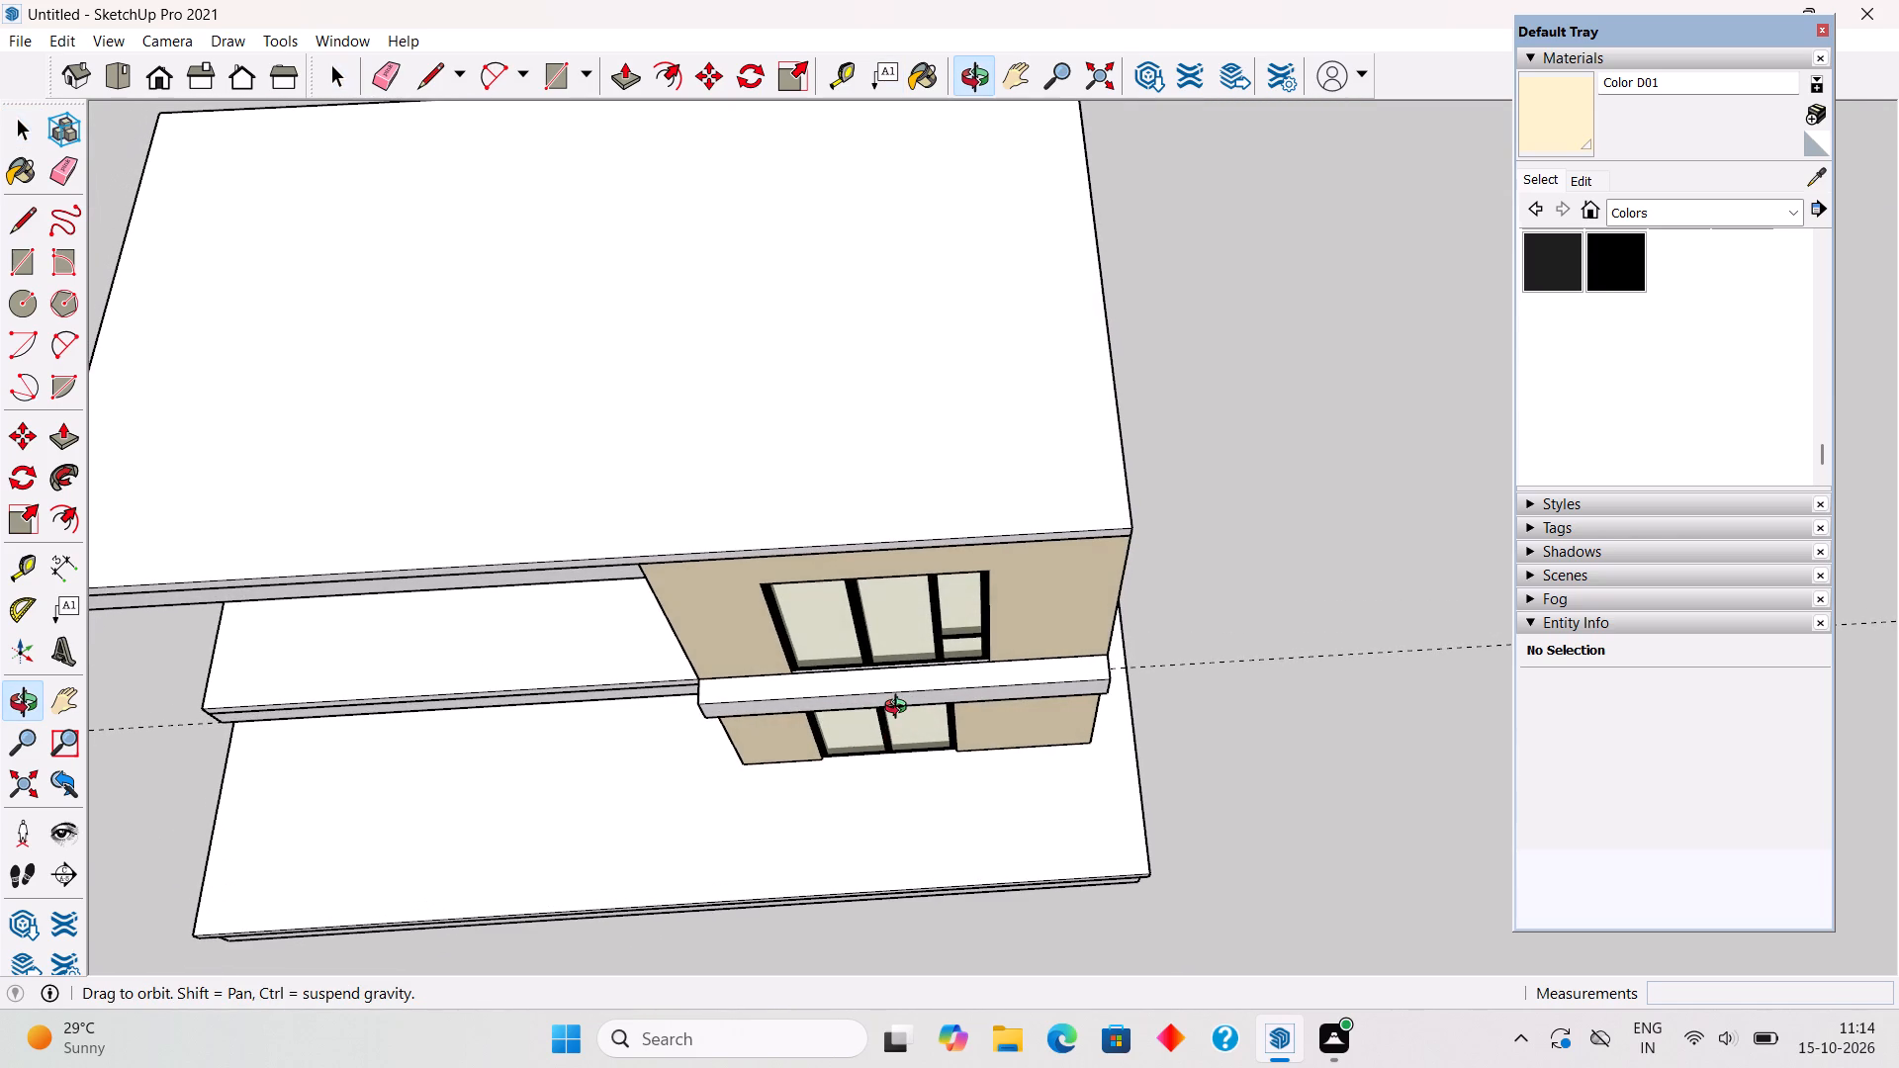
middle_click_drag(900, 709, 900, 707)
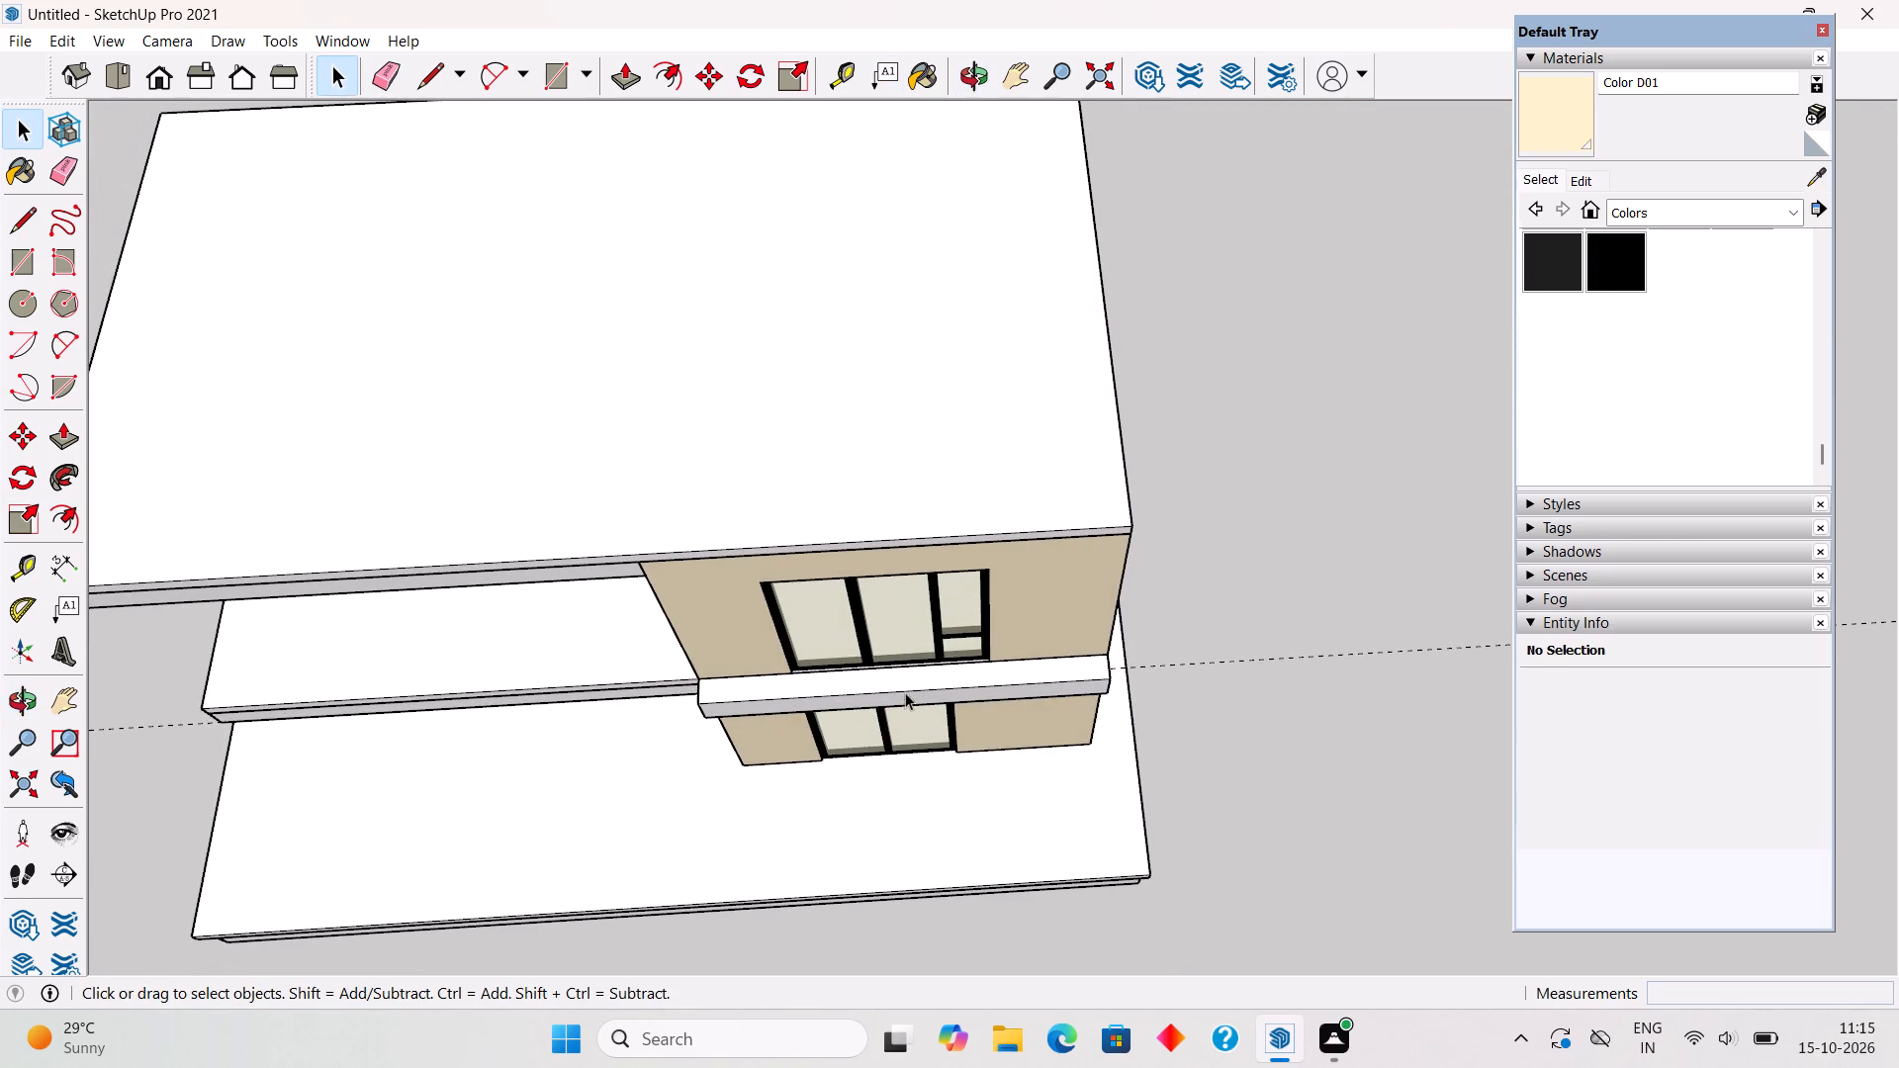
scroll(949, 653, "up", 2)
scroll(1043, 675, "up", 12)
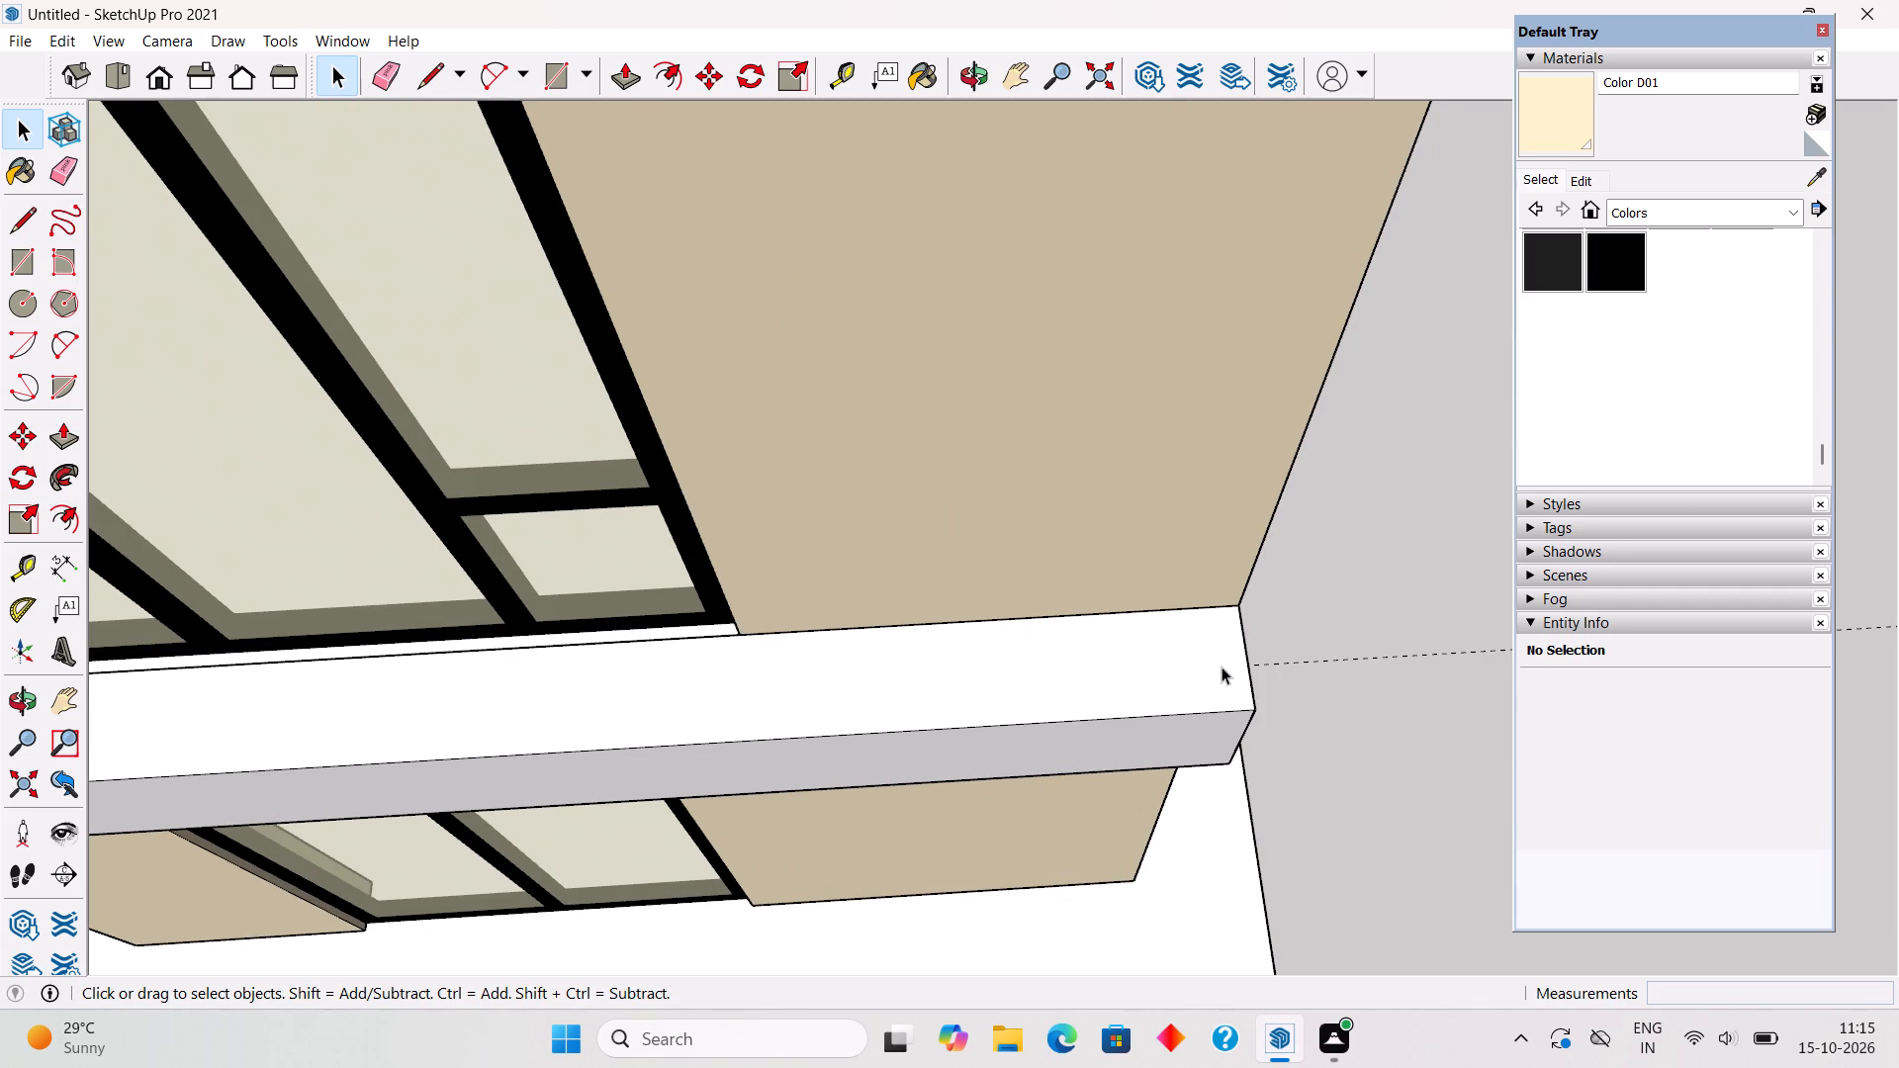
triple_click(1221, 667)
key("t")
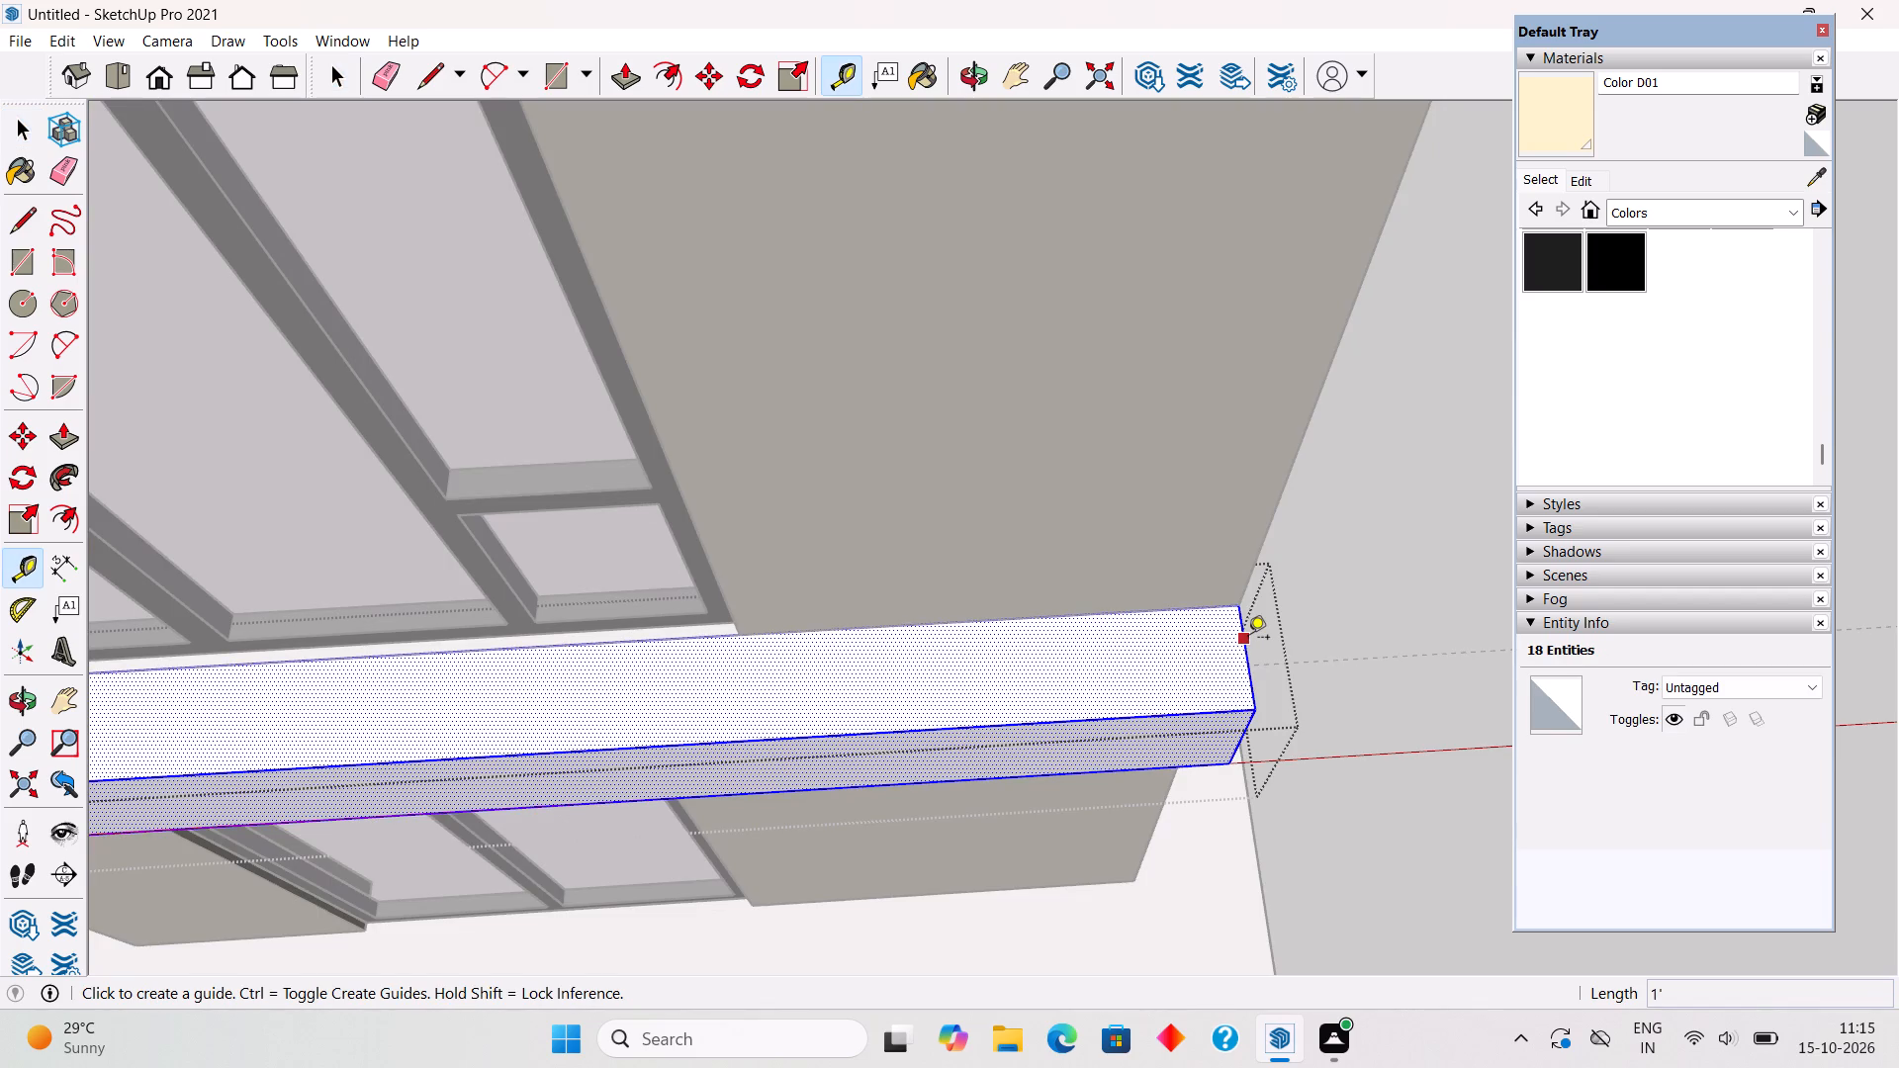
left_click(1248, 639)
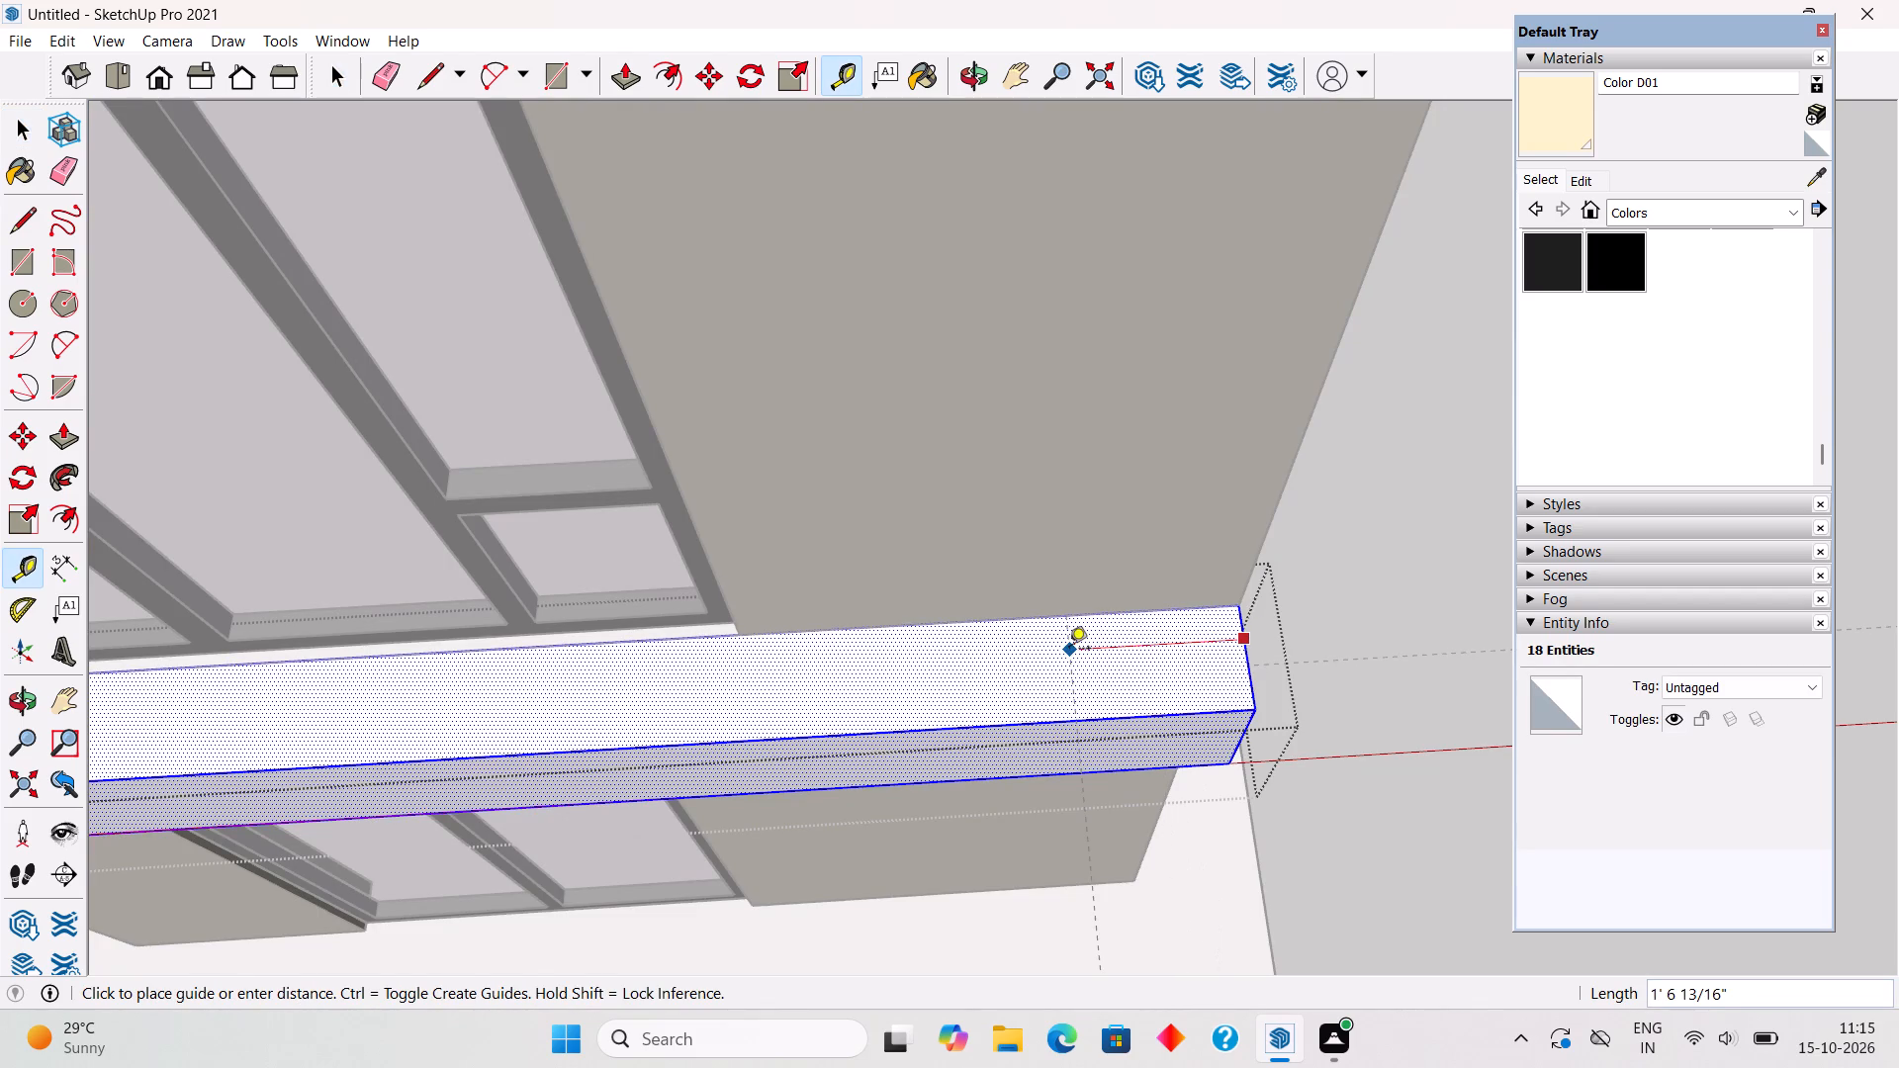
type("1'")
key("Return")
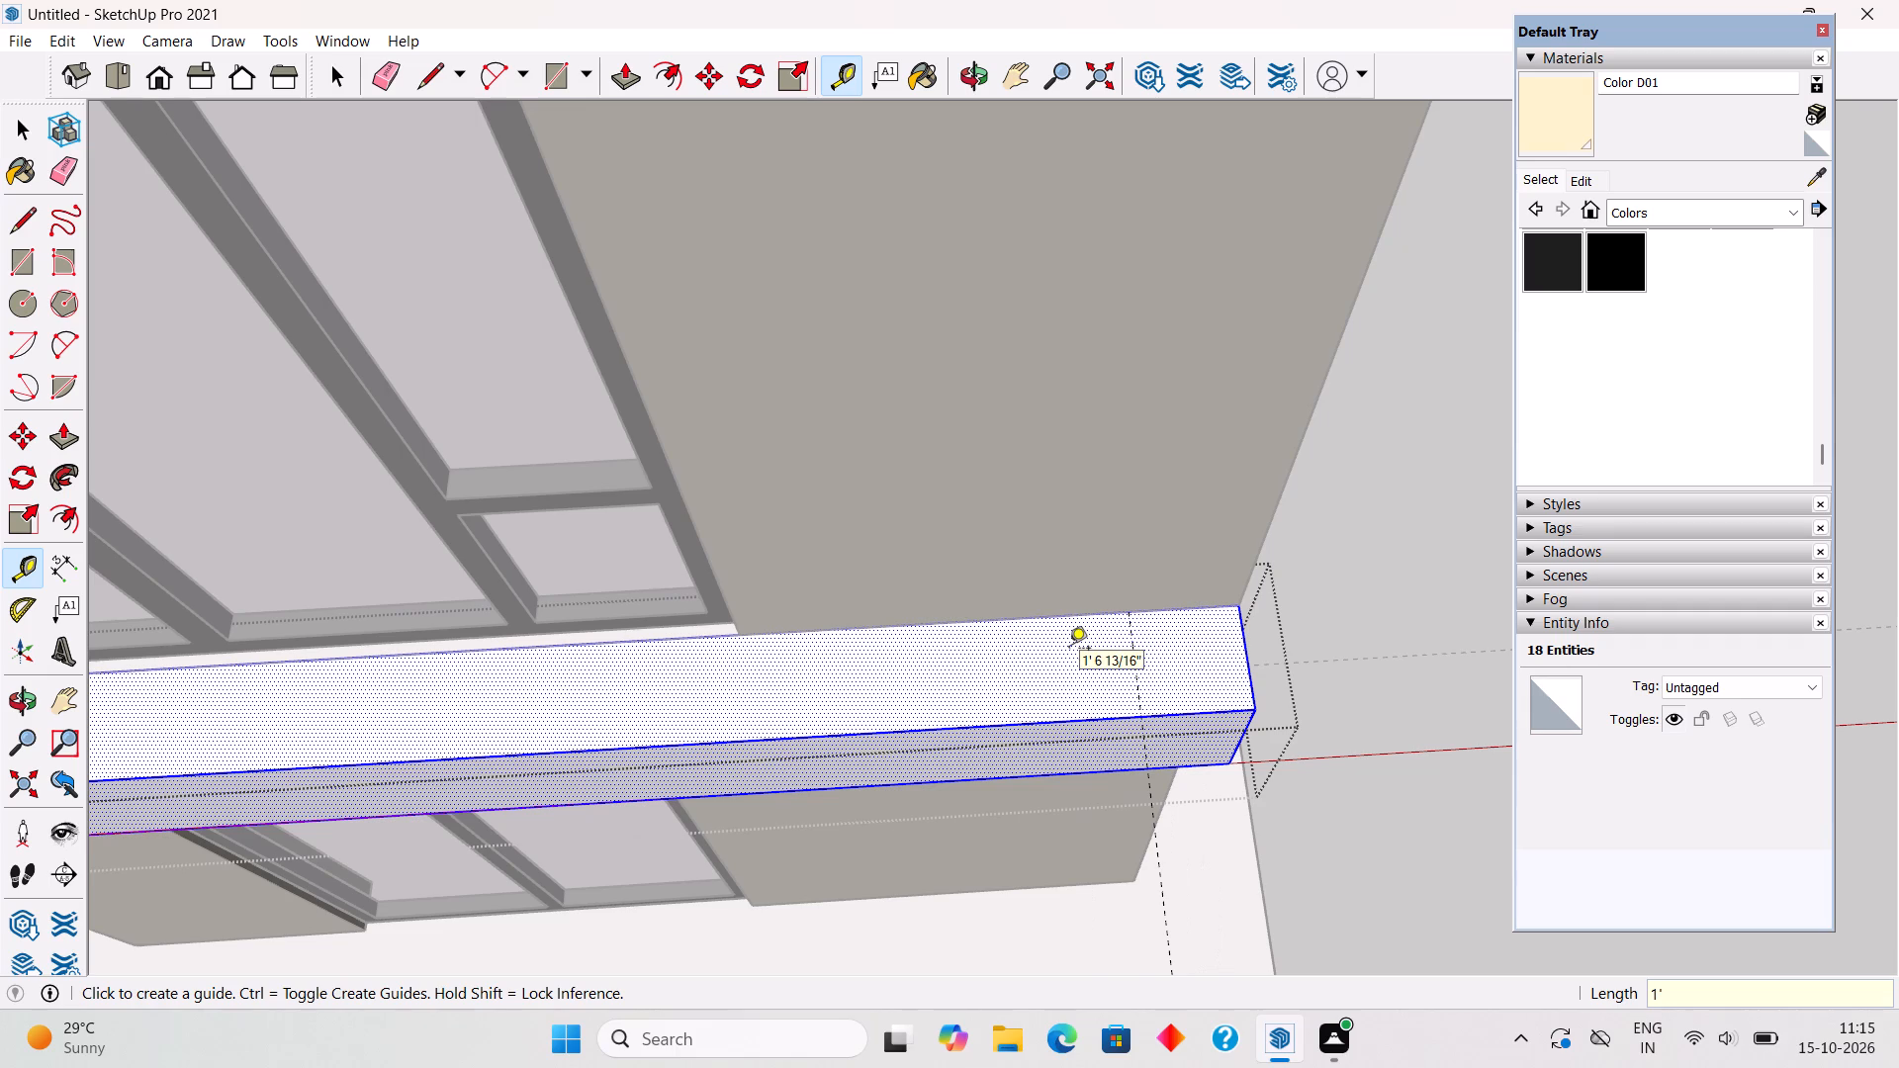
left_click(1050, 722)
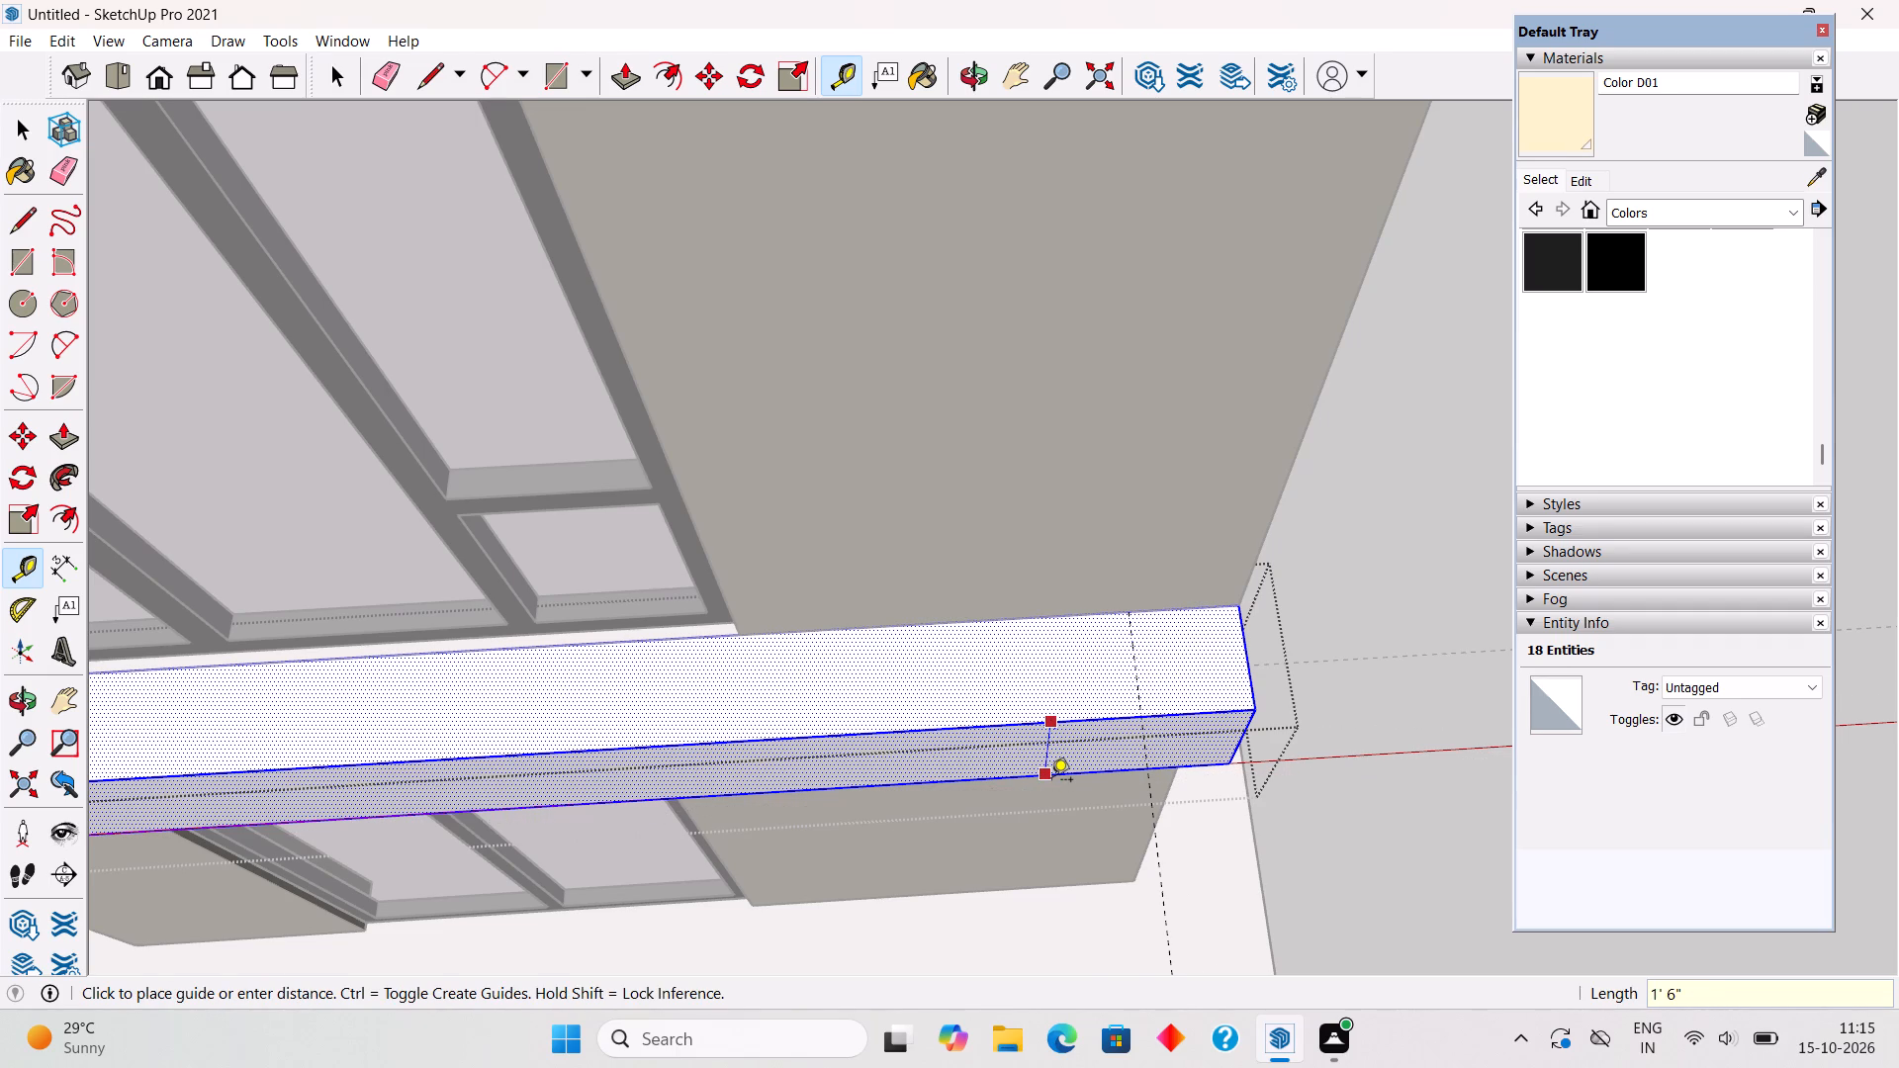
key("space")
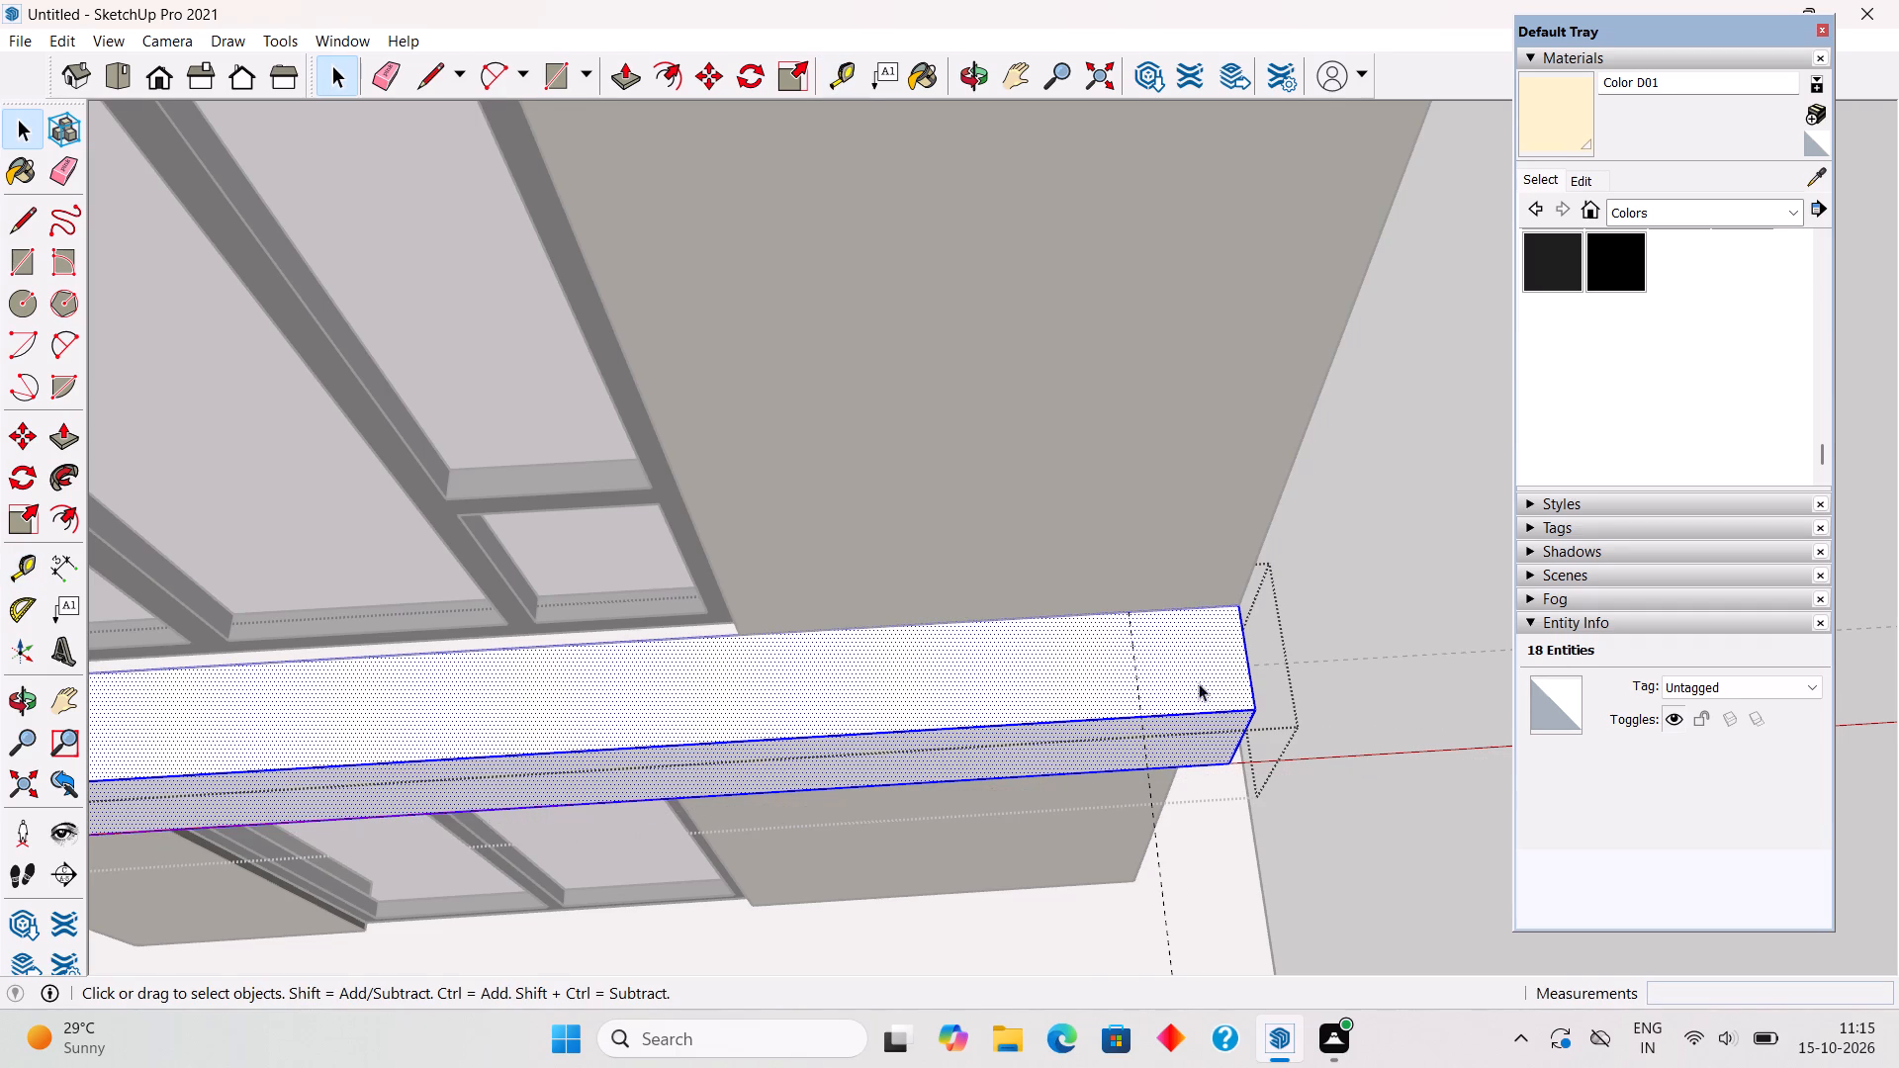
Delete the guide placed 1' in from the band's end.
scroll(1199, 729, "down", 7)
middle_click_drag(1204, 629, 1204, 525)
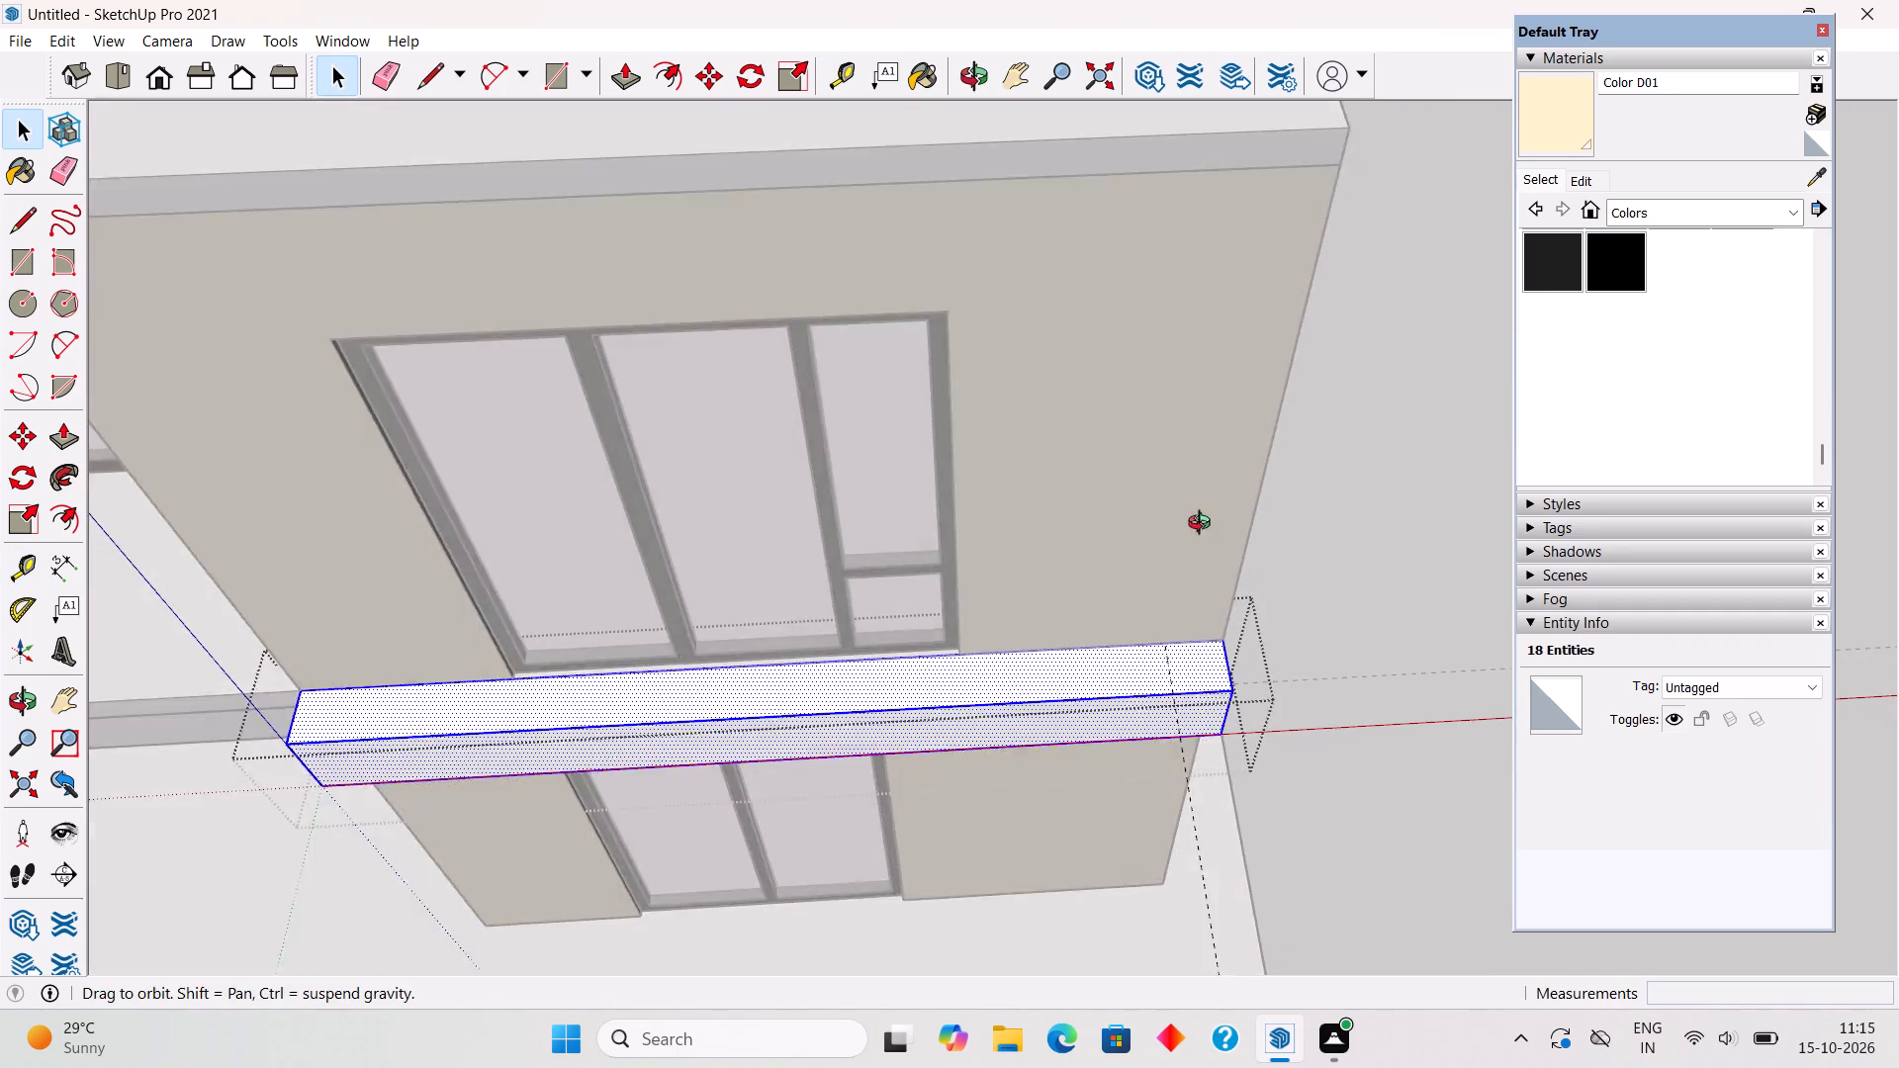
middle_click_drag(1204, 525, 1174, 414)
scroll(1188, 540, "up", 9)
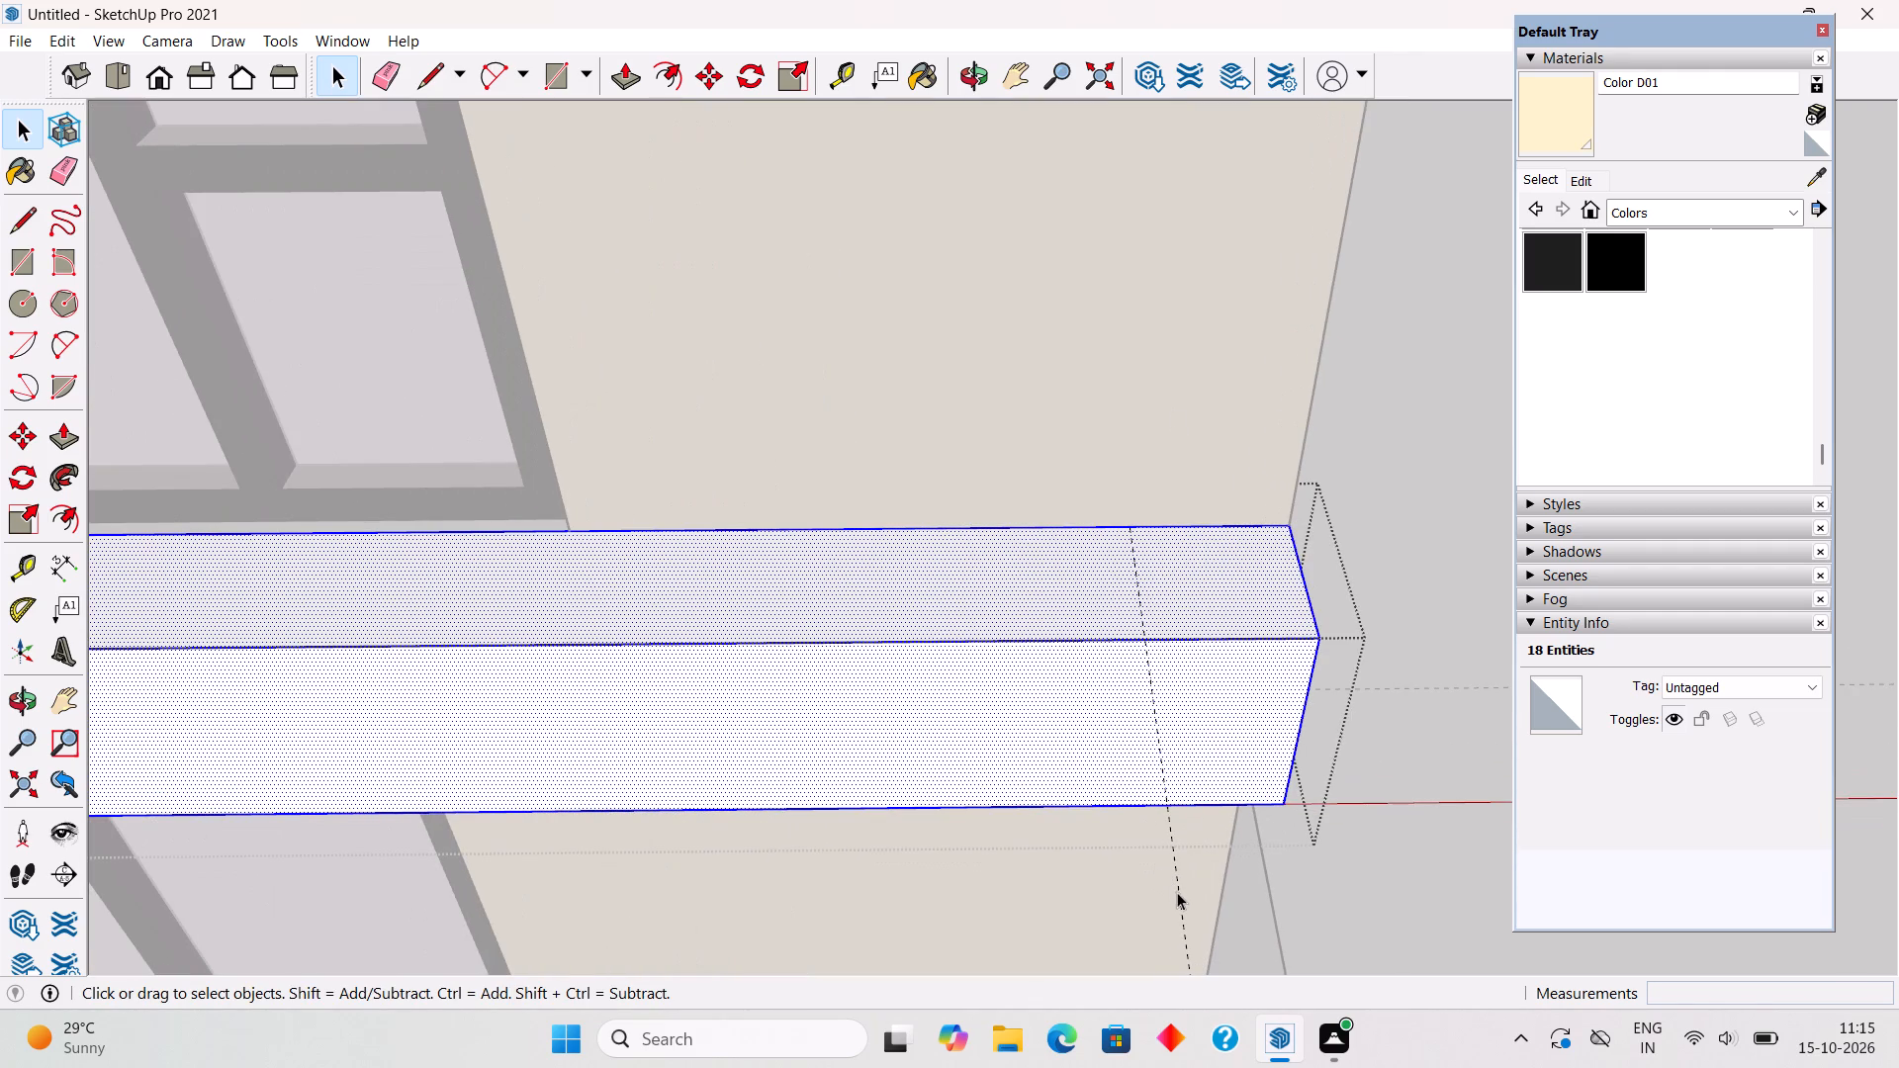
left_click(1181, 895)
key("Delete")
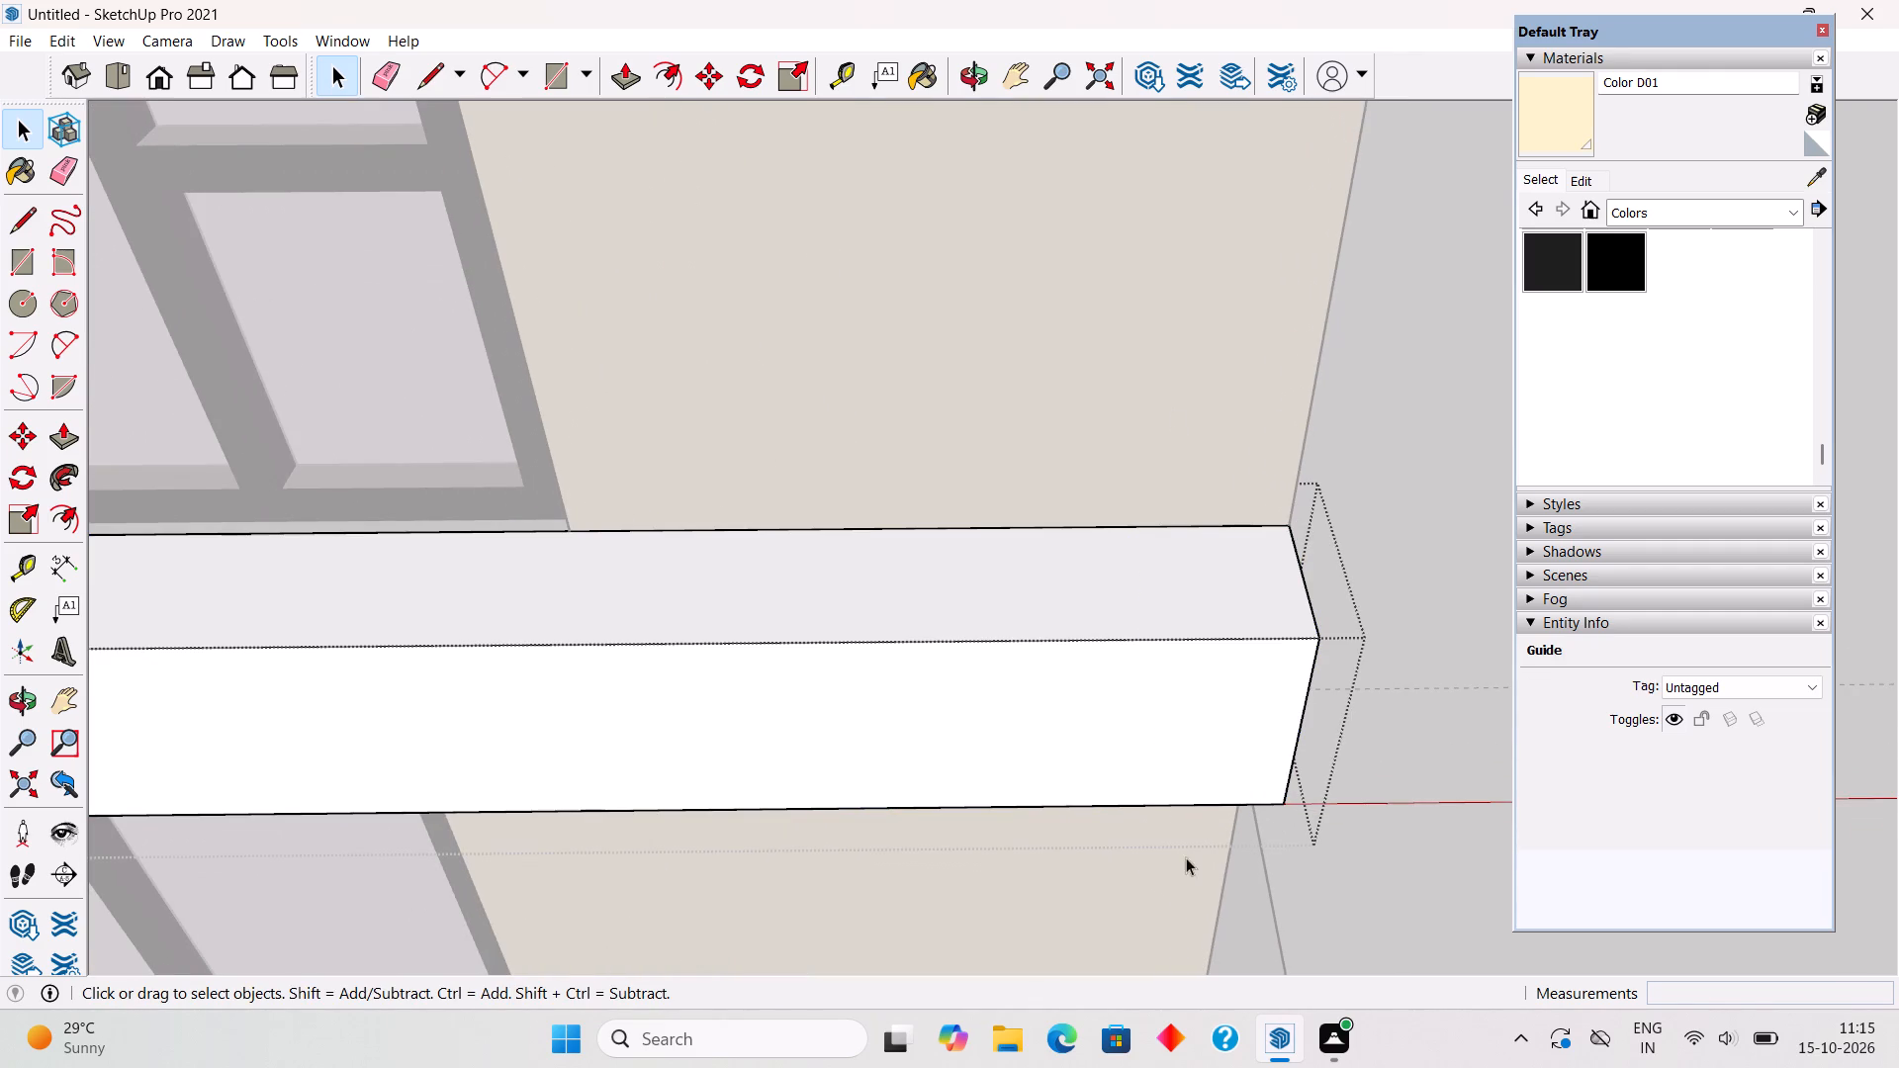
Place a guide across the band's top face 1' 6" in from the end away from the porch.
key("t")
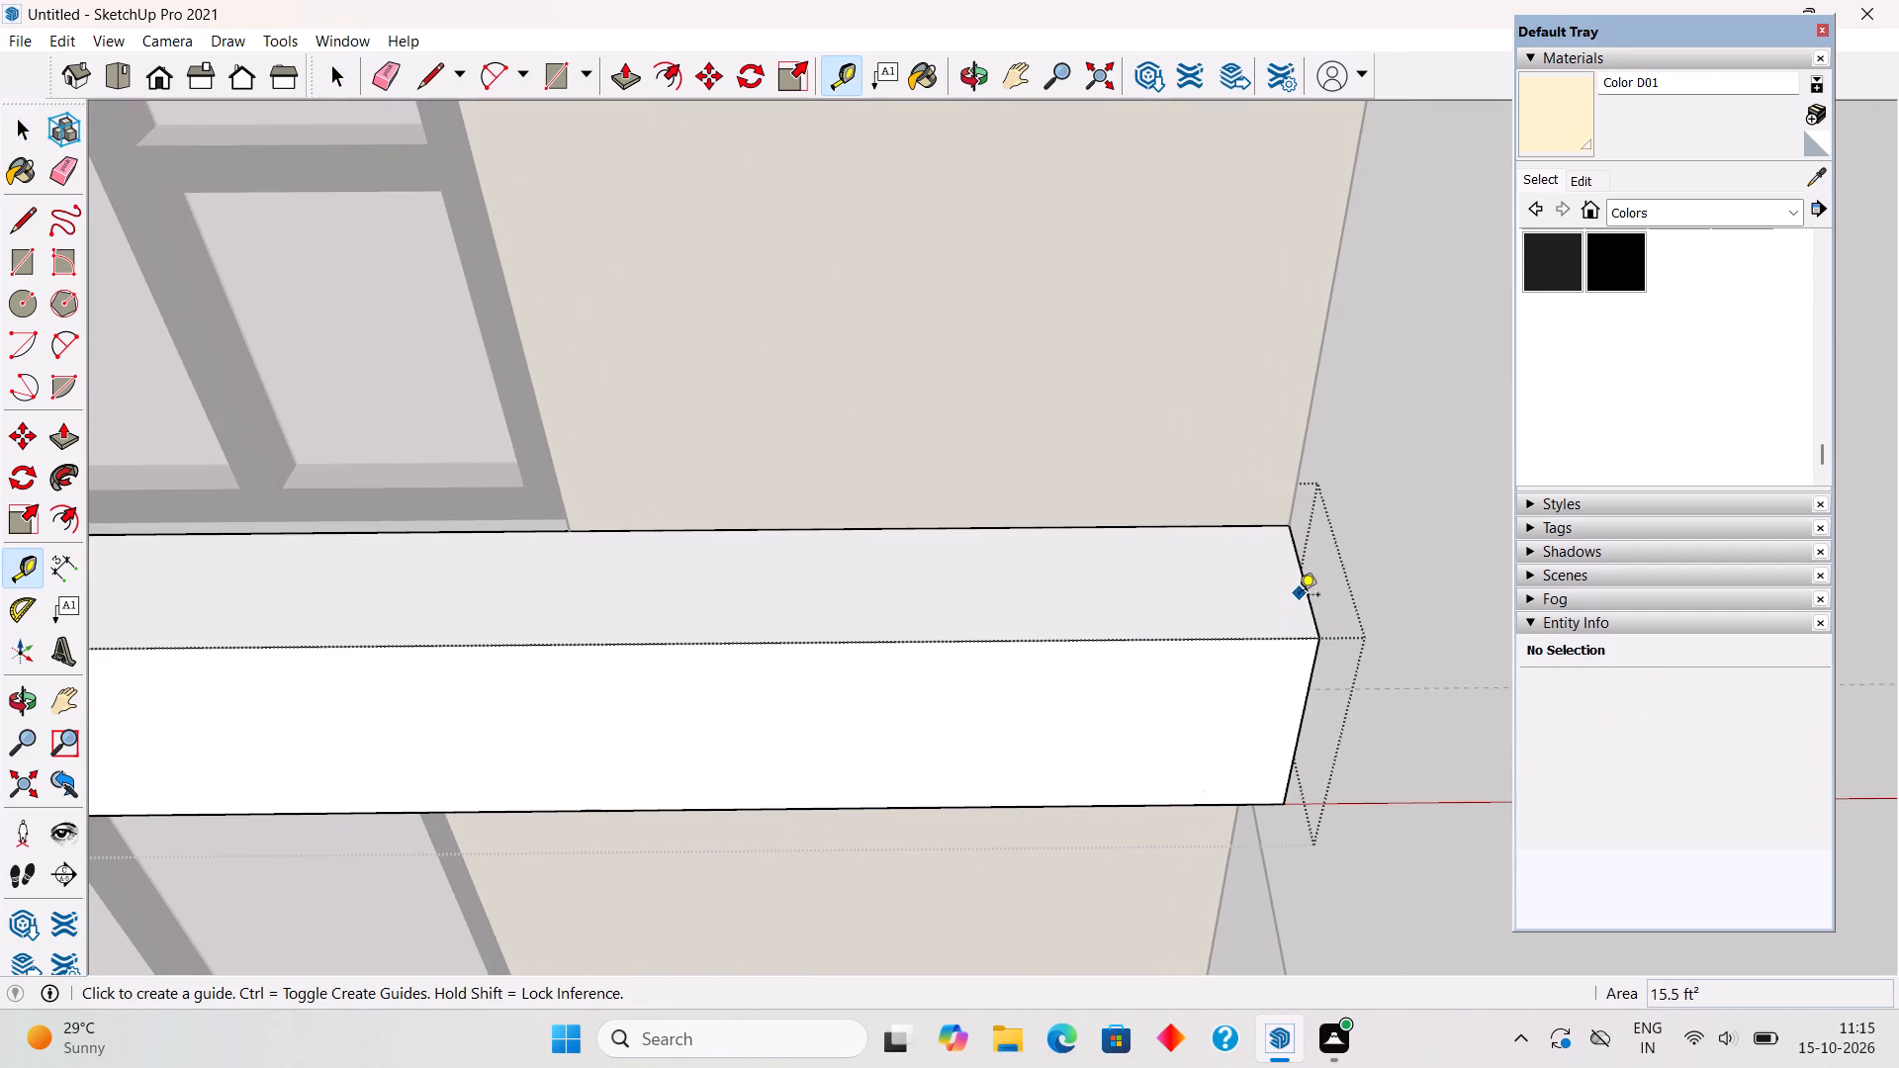
left_click(1312, 605)
type("1'6\"")
key("Return")
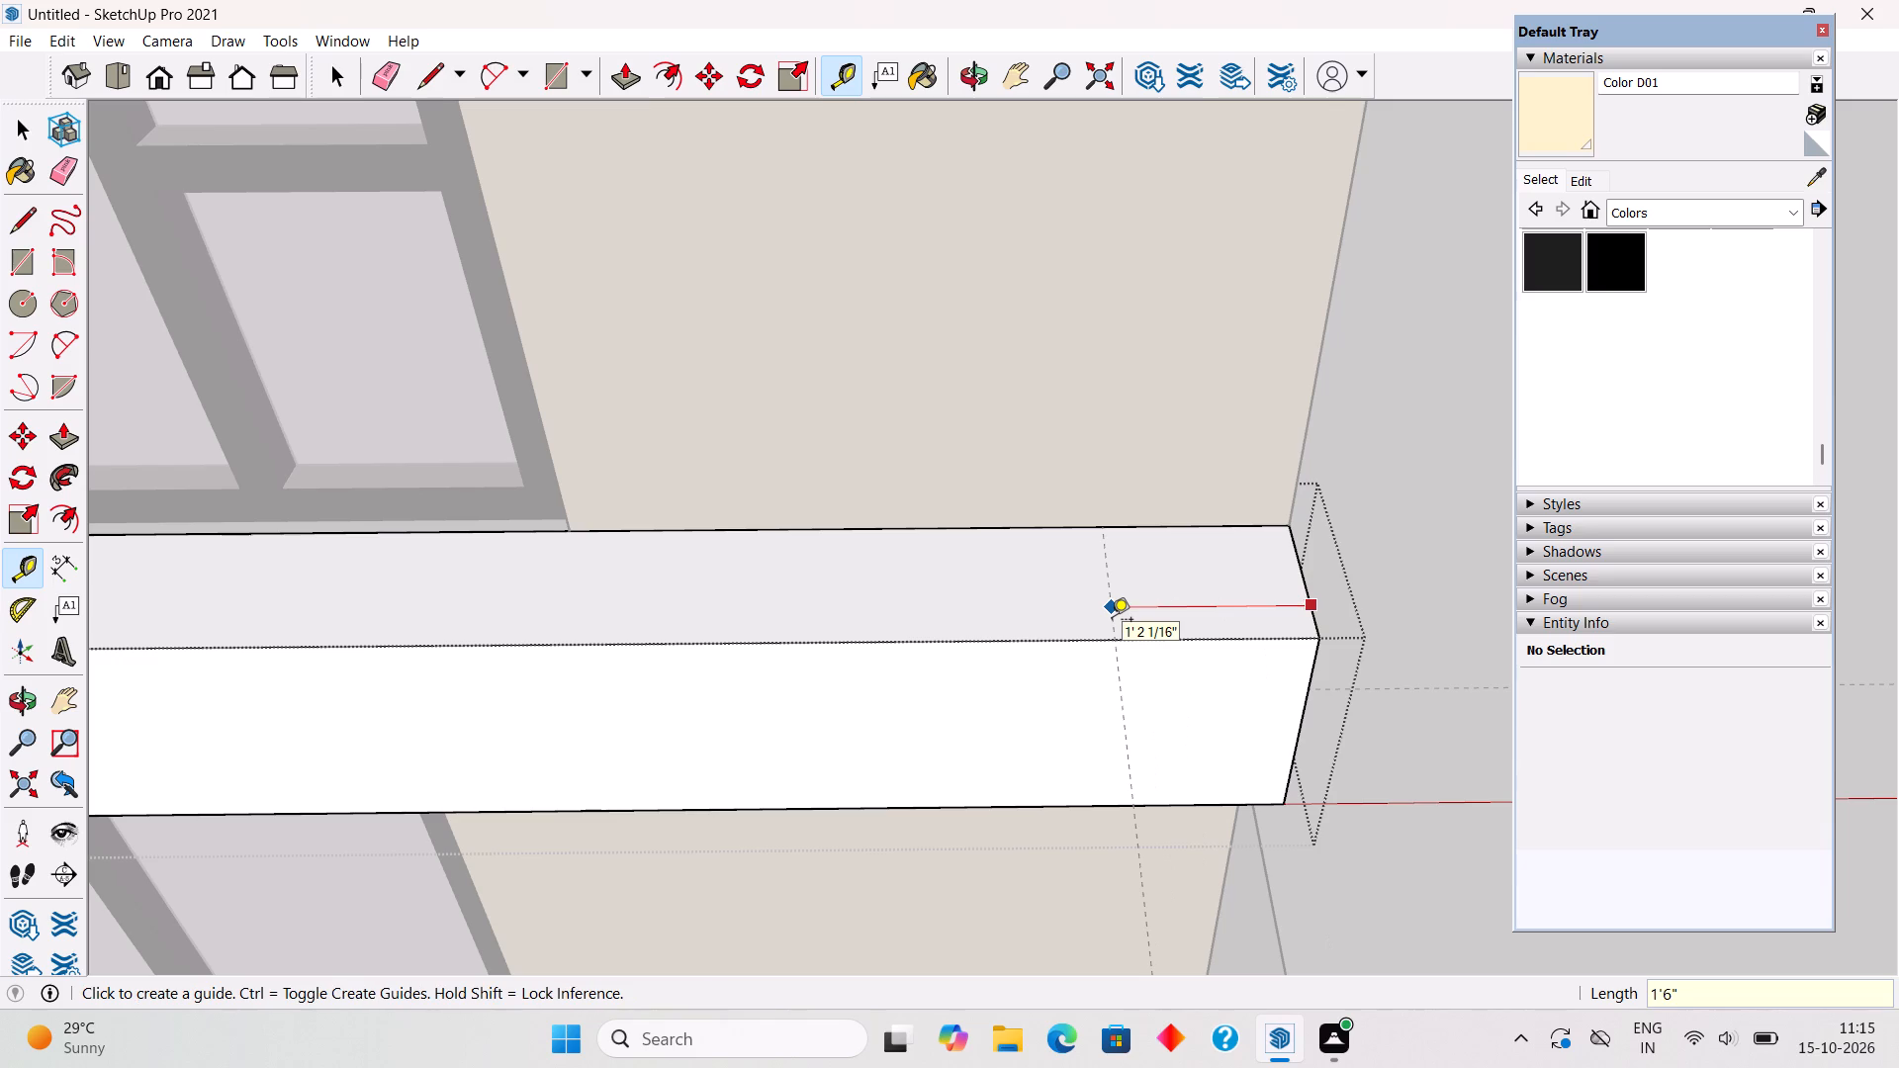
Draw a 1' line along the guide from the back edge to the front edge of the band's top face.
key("space")
key("l")
key("l")
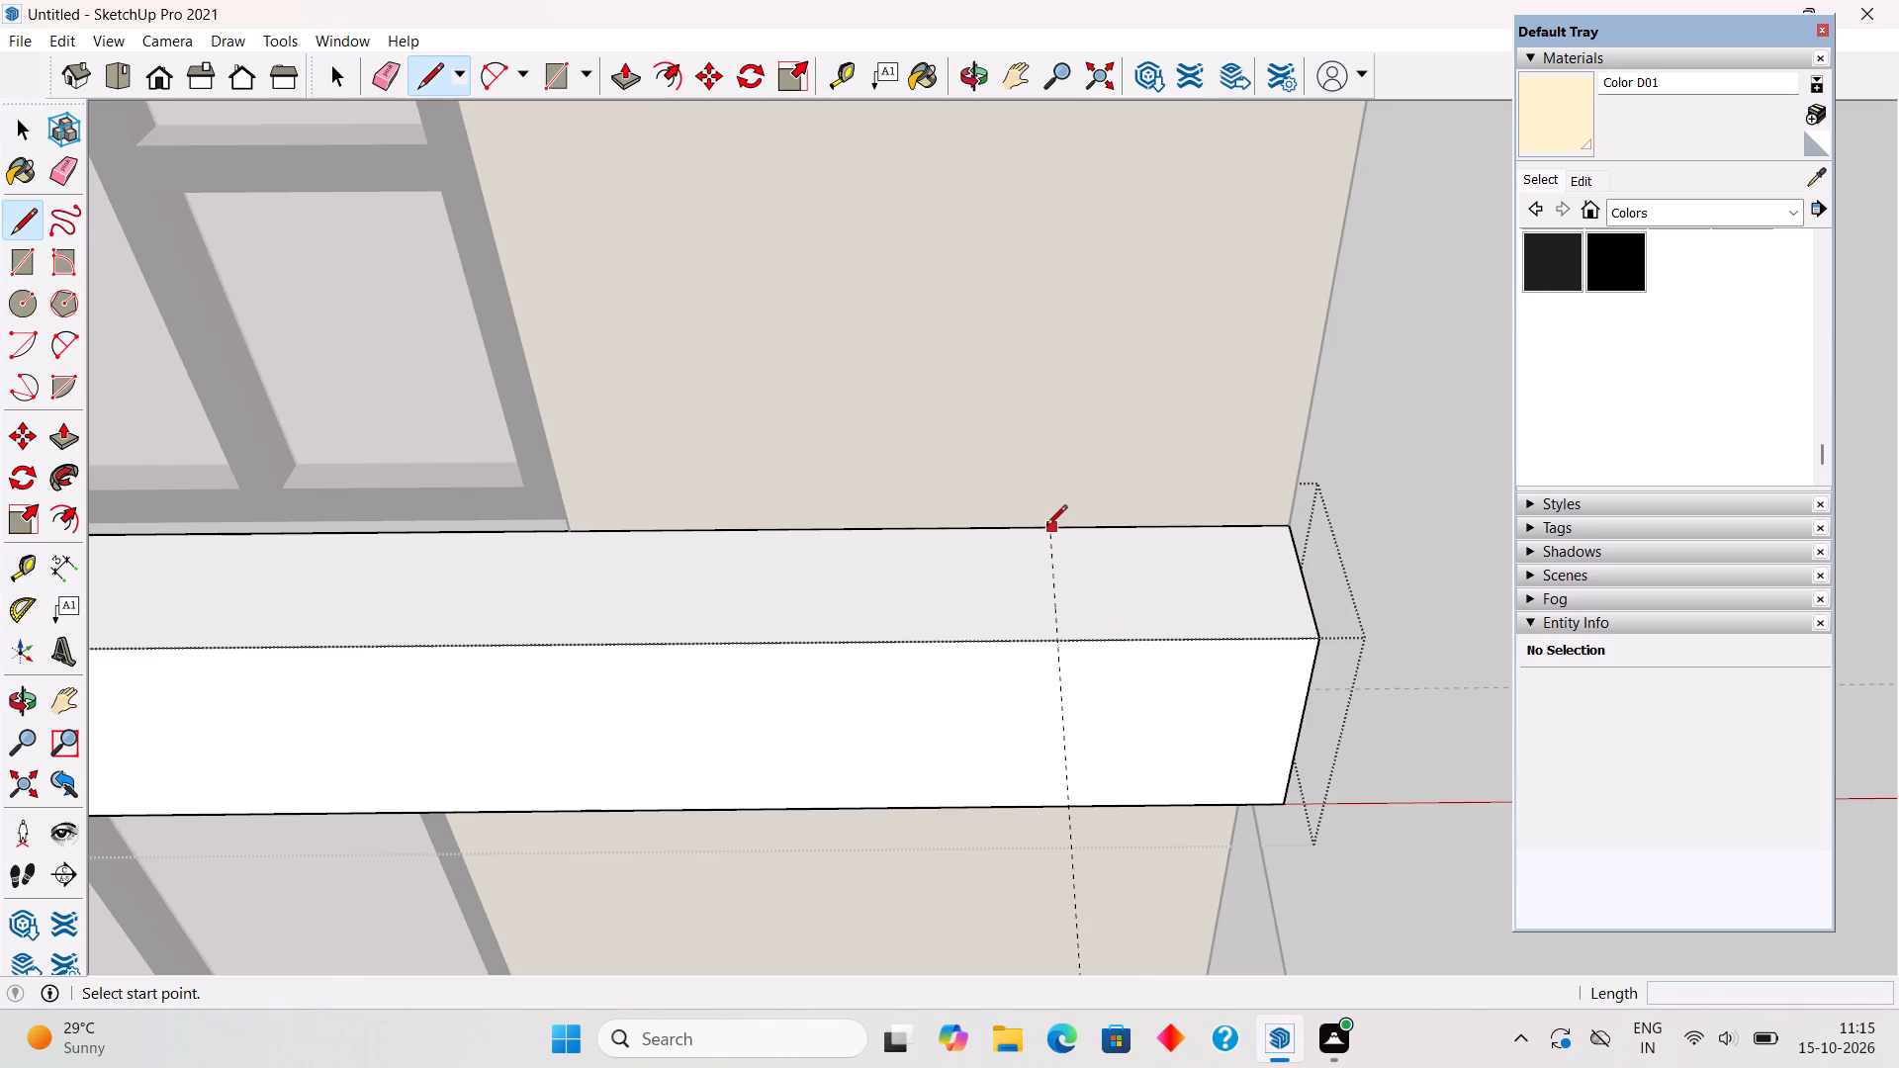
left_click(1044, 527)
left_click(1057, 642)
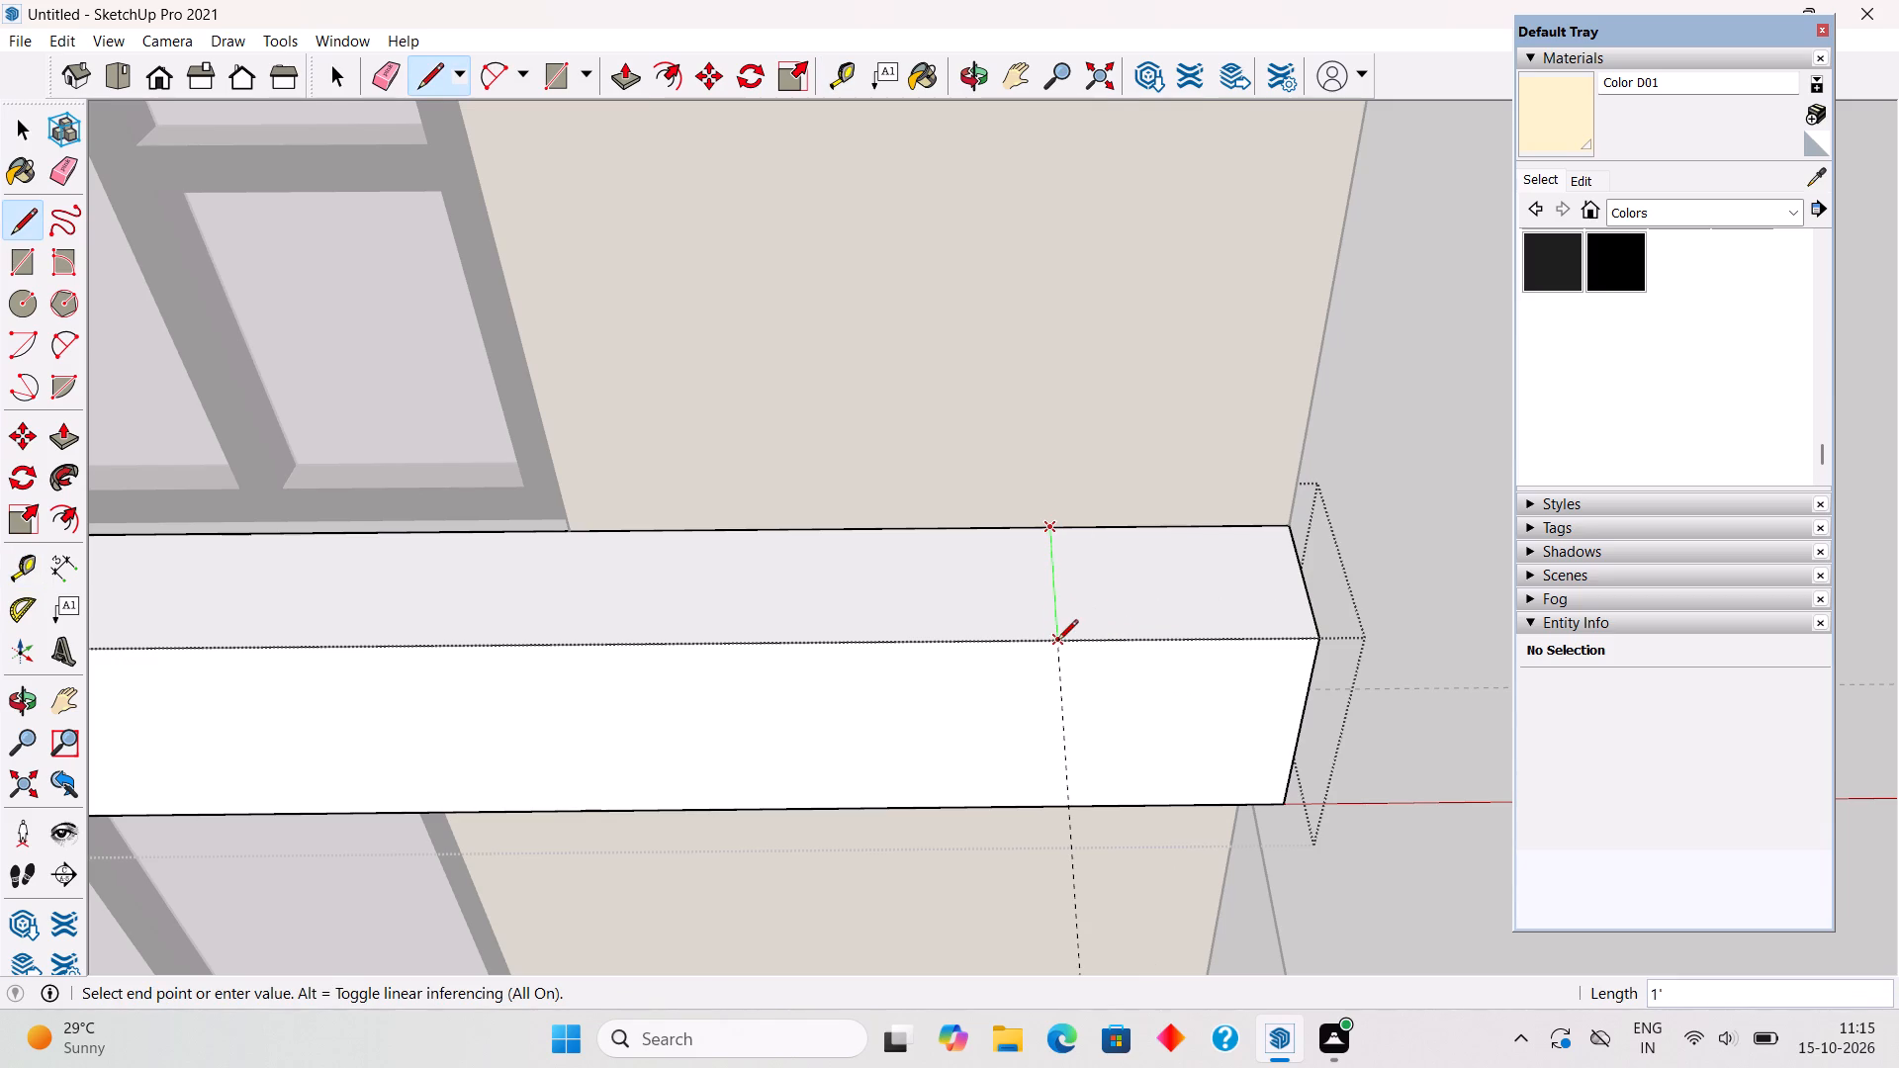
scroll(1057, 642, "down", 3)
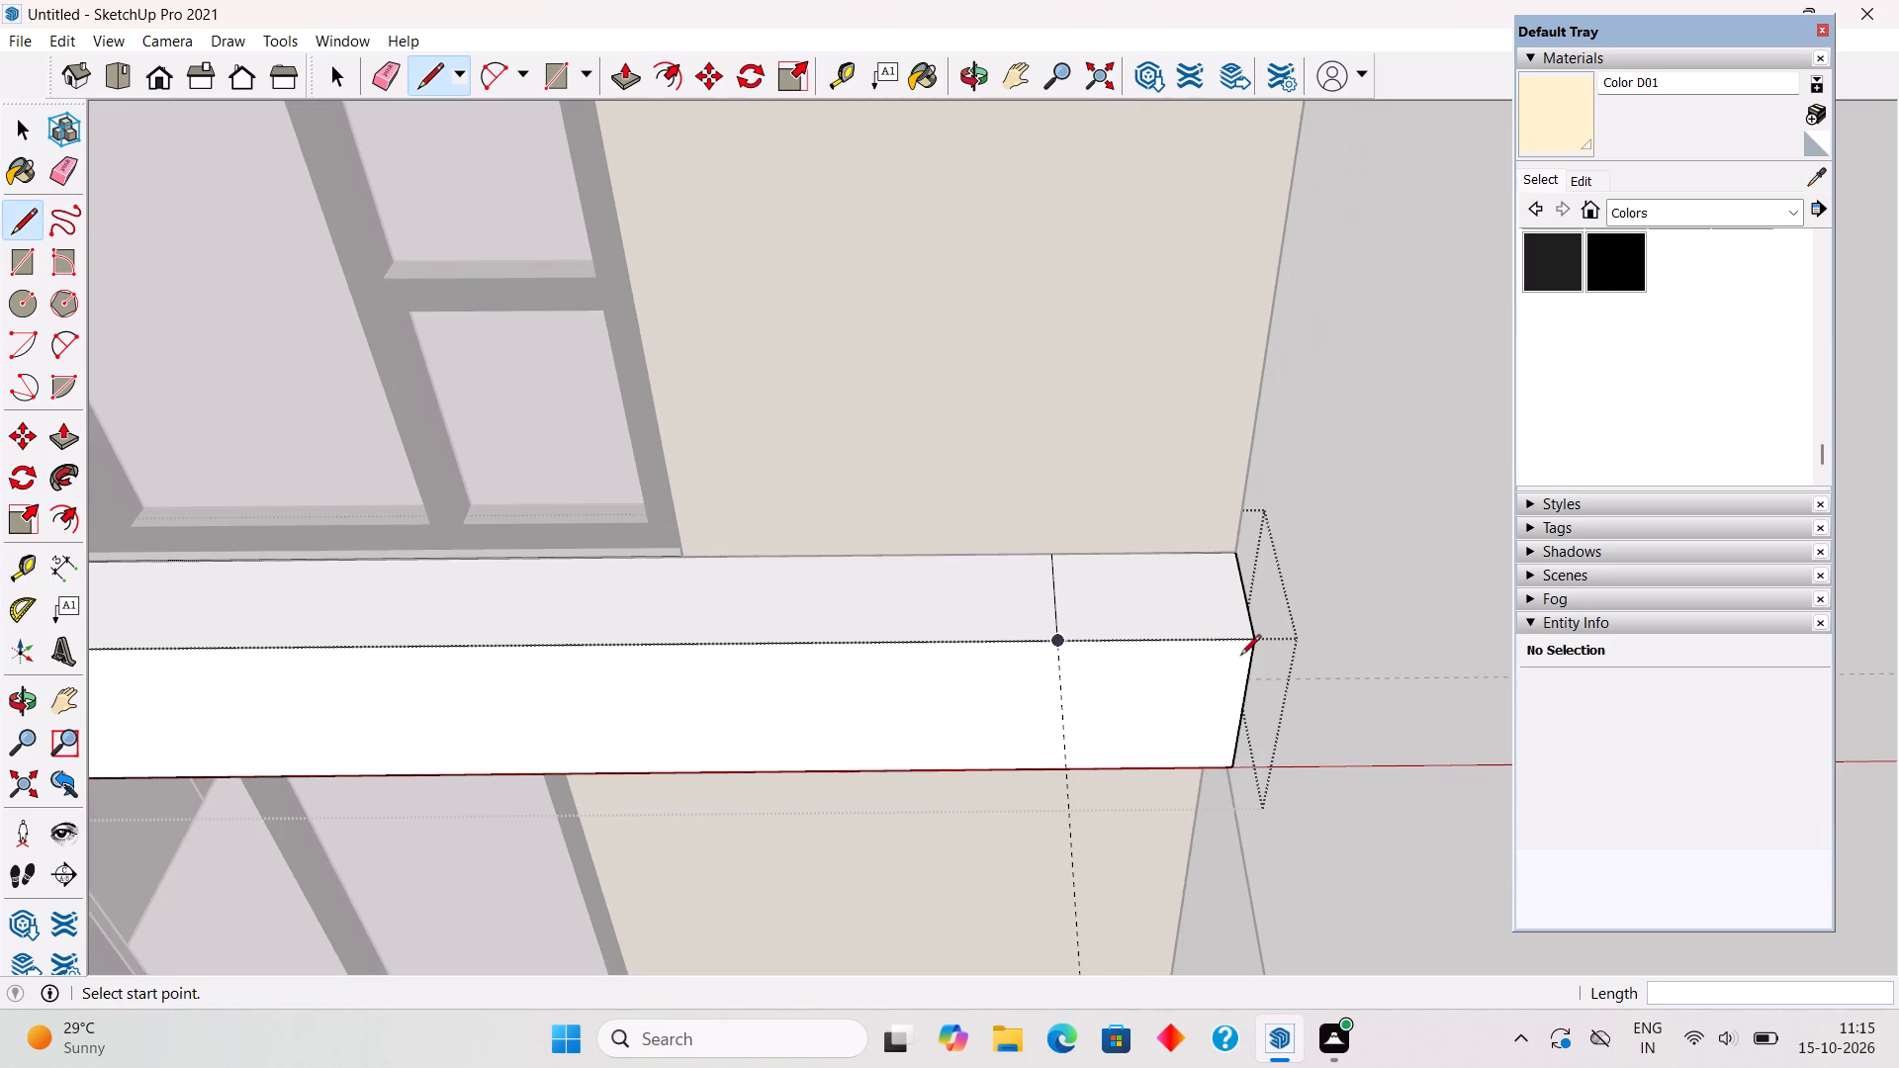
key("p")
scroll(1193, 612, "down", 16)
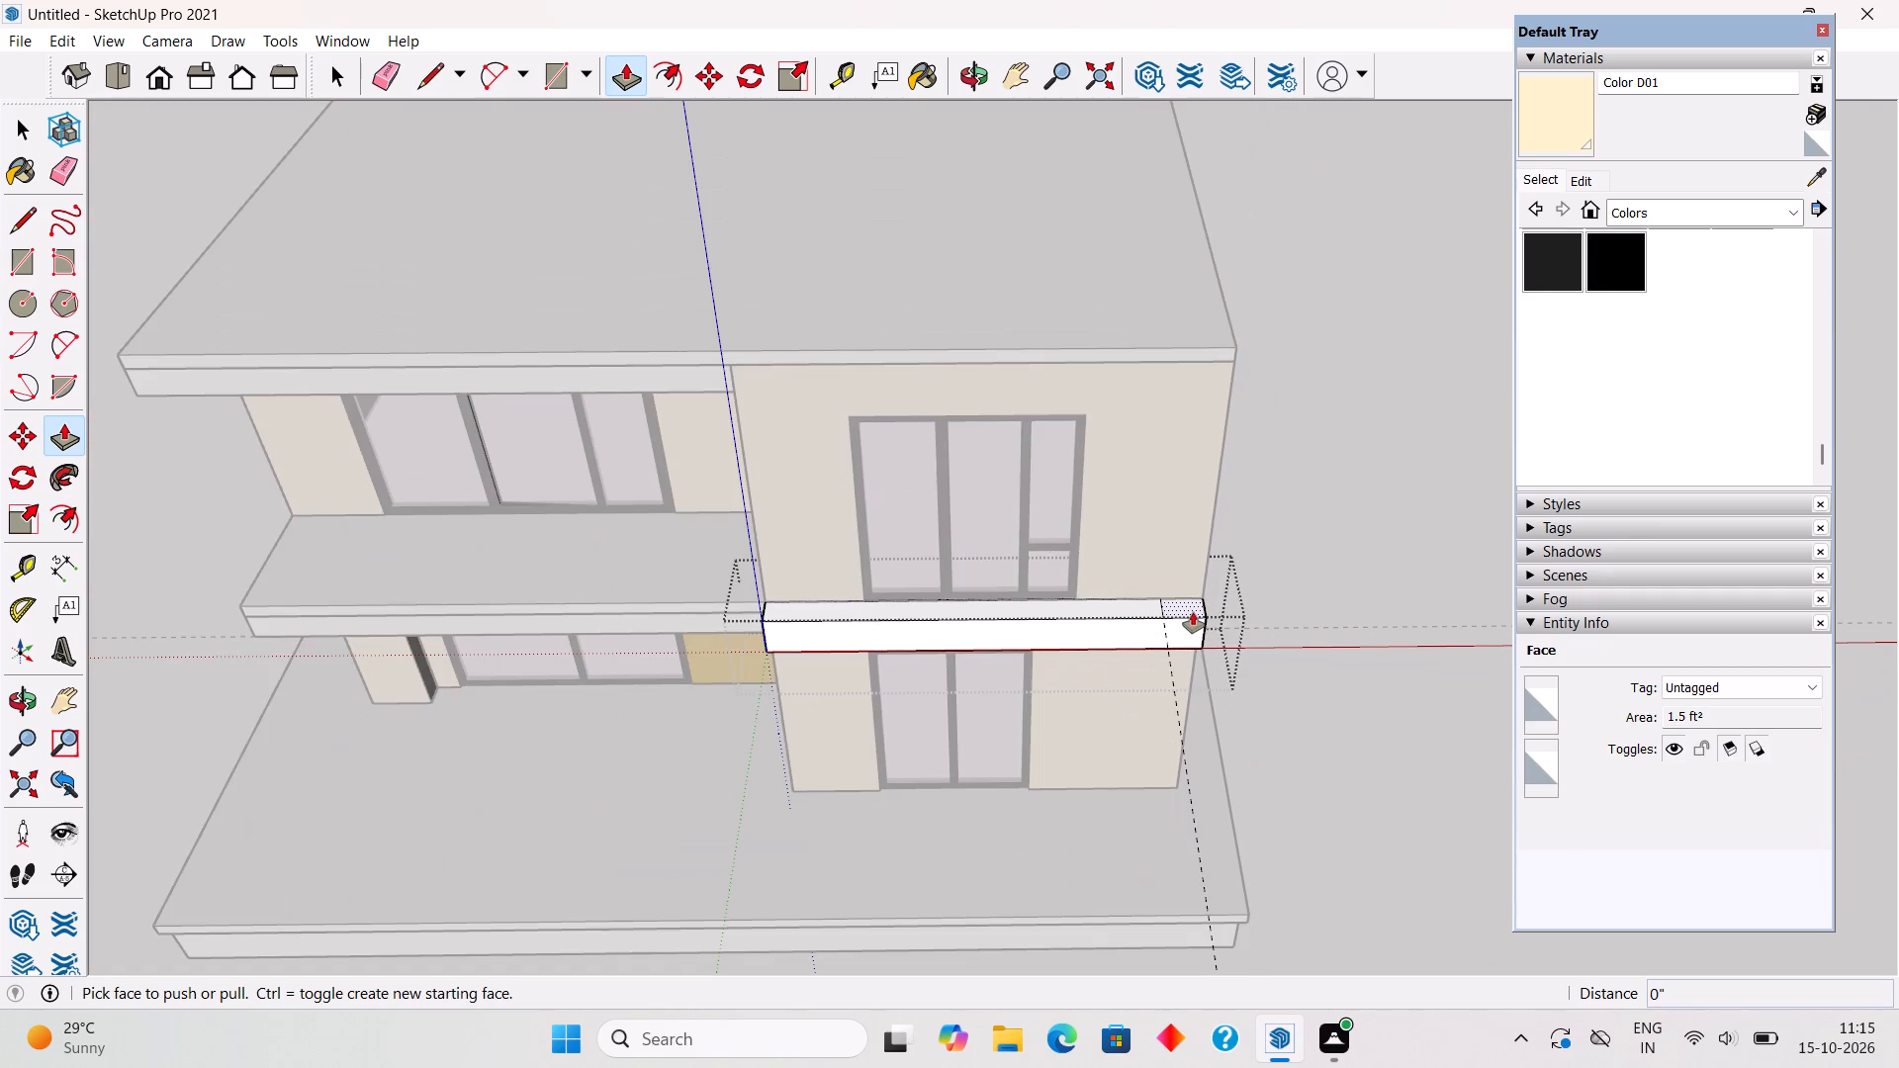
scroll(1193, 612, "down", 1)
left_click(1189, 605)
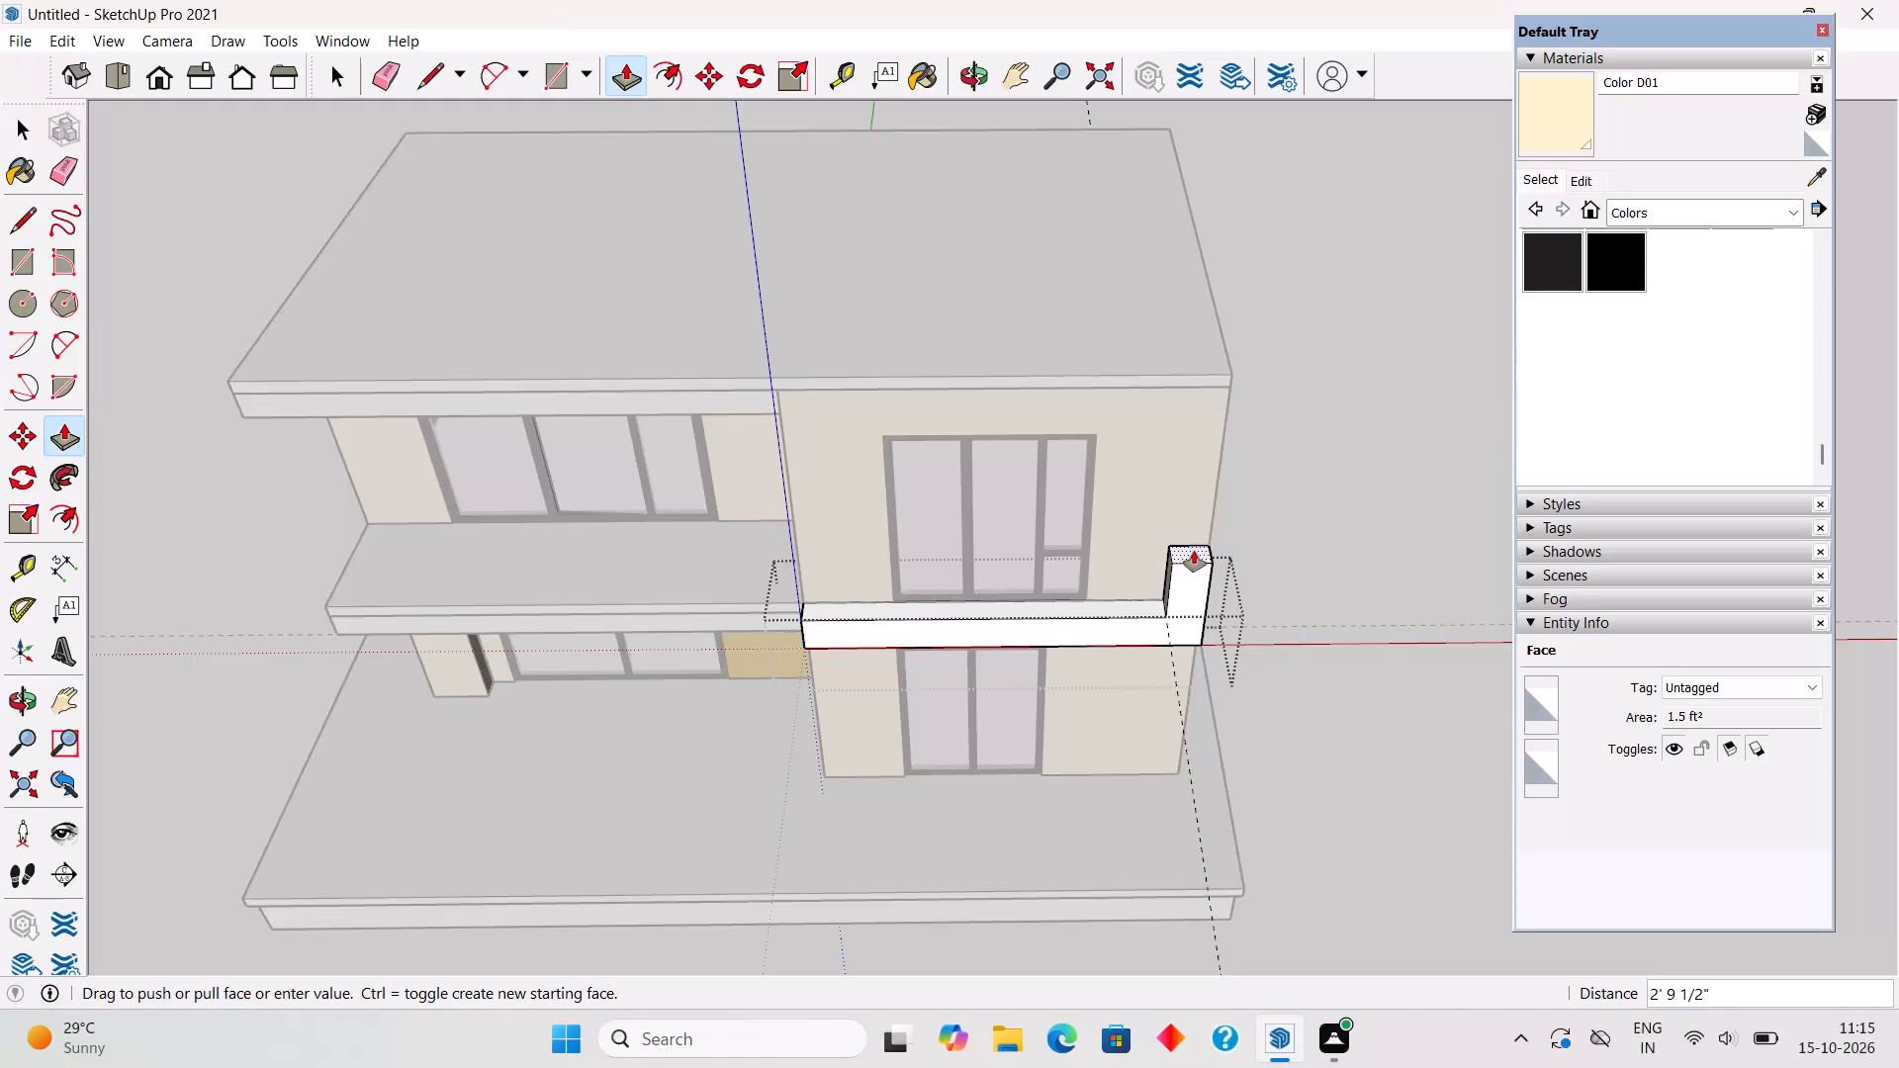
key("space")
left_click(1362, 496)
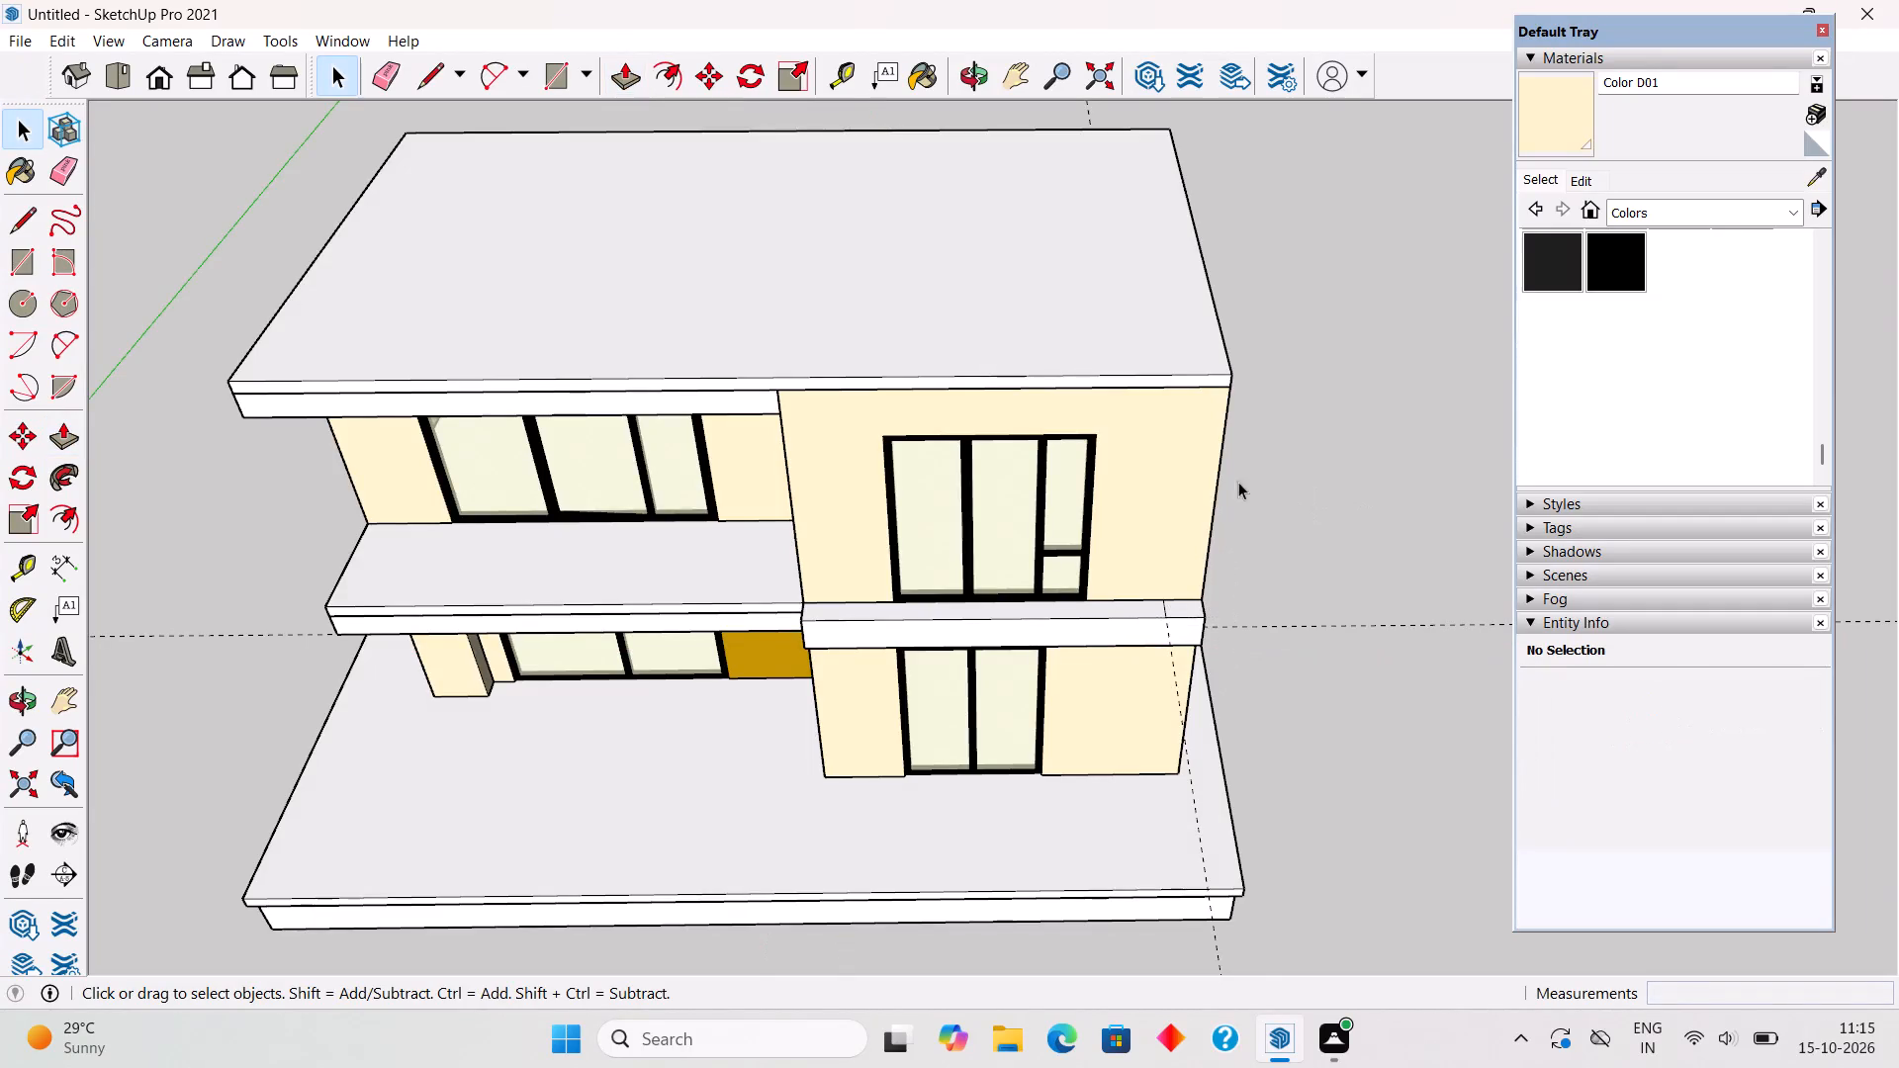
Place a guide 1.5' below the roof slab's top edge on the upper wall of the projecting front block.
scroll(1092, 422, "up", 2)
middle_click_drag(1091, 410, 1094, 319)
scroll(1094, 319, "up", 3)
key("t")
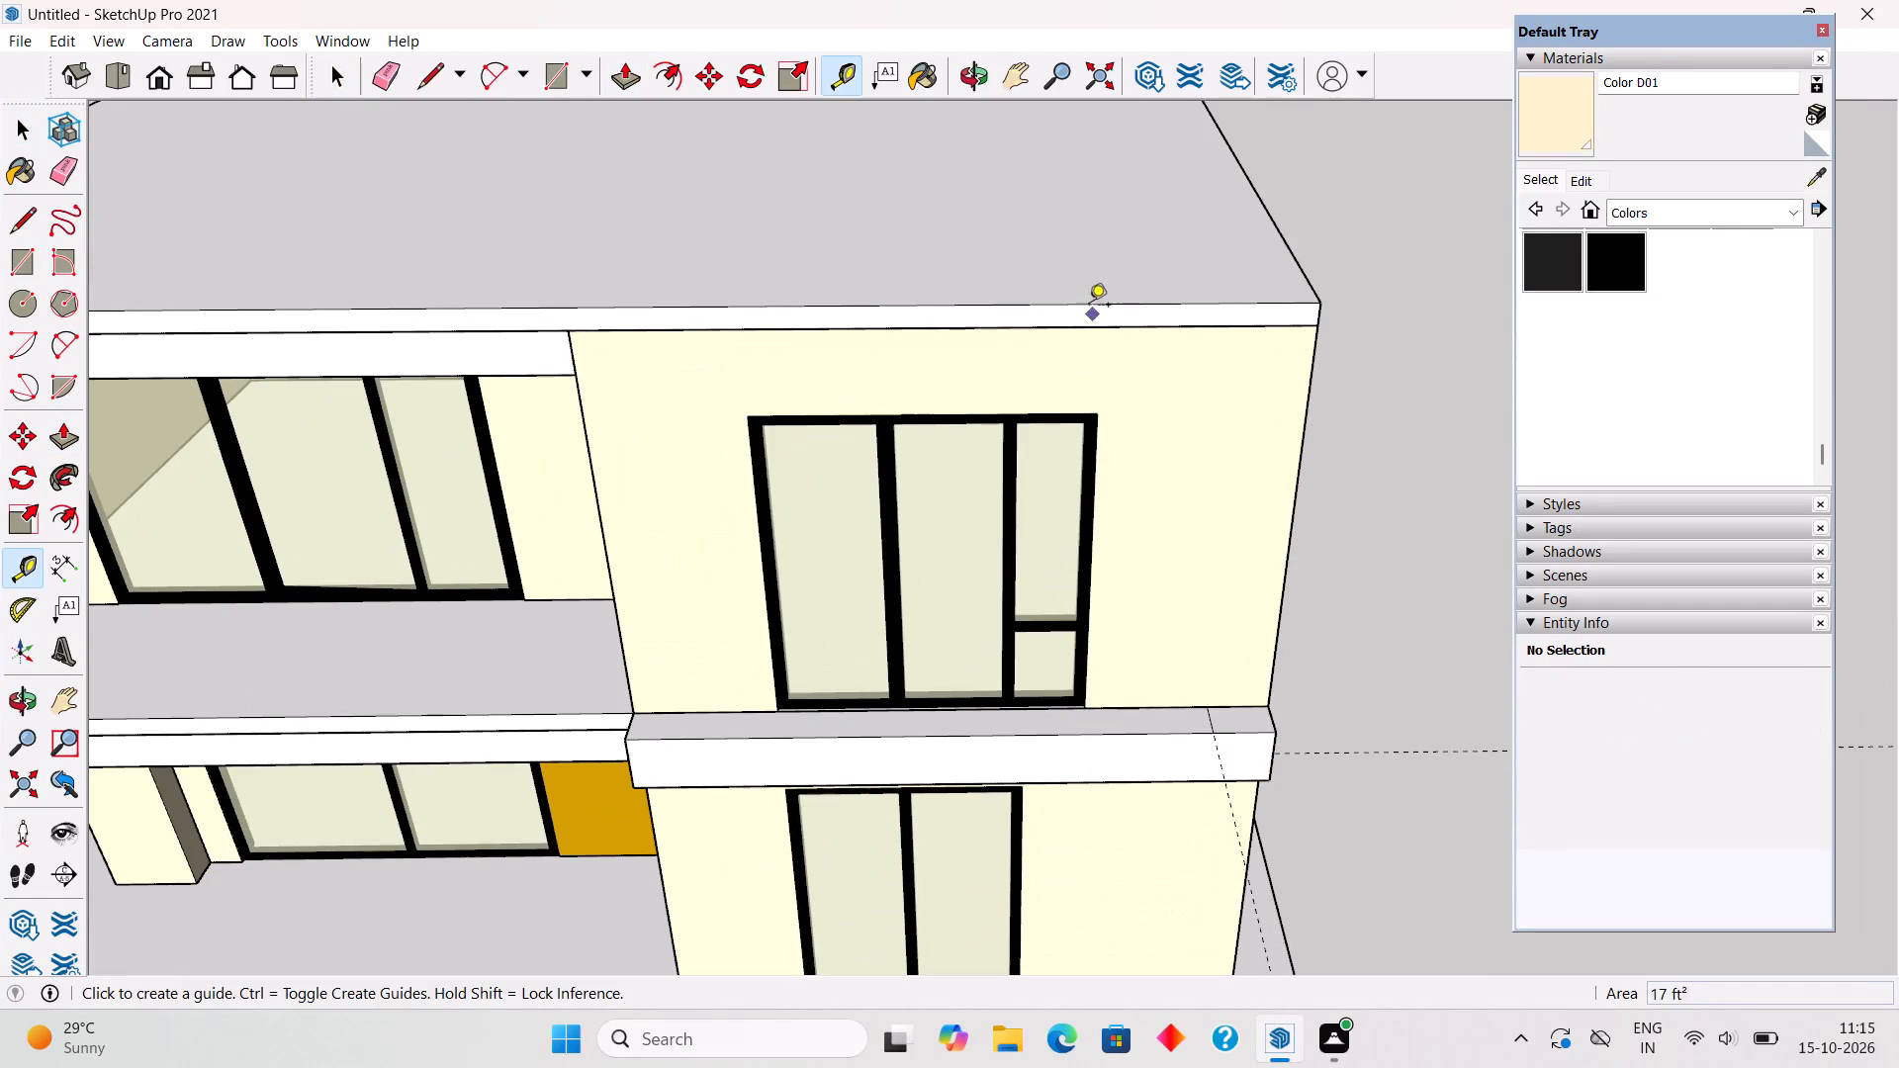
left_click(1089, 300)
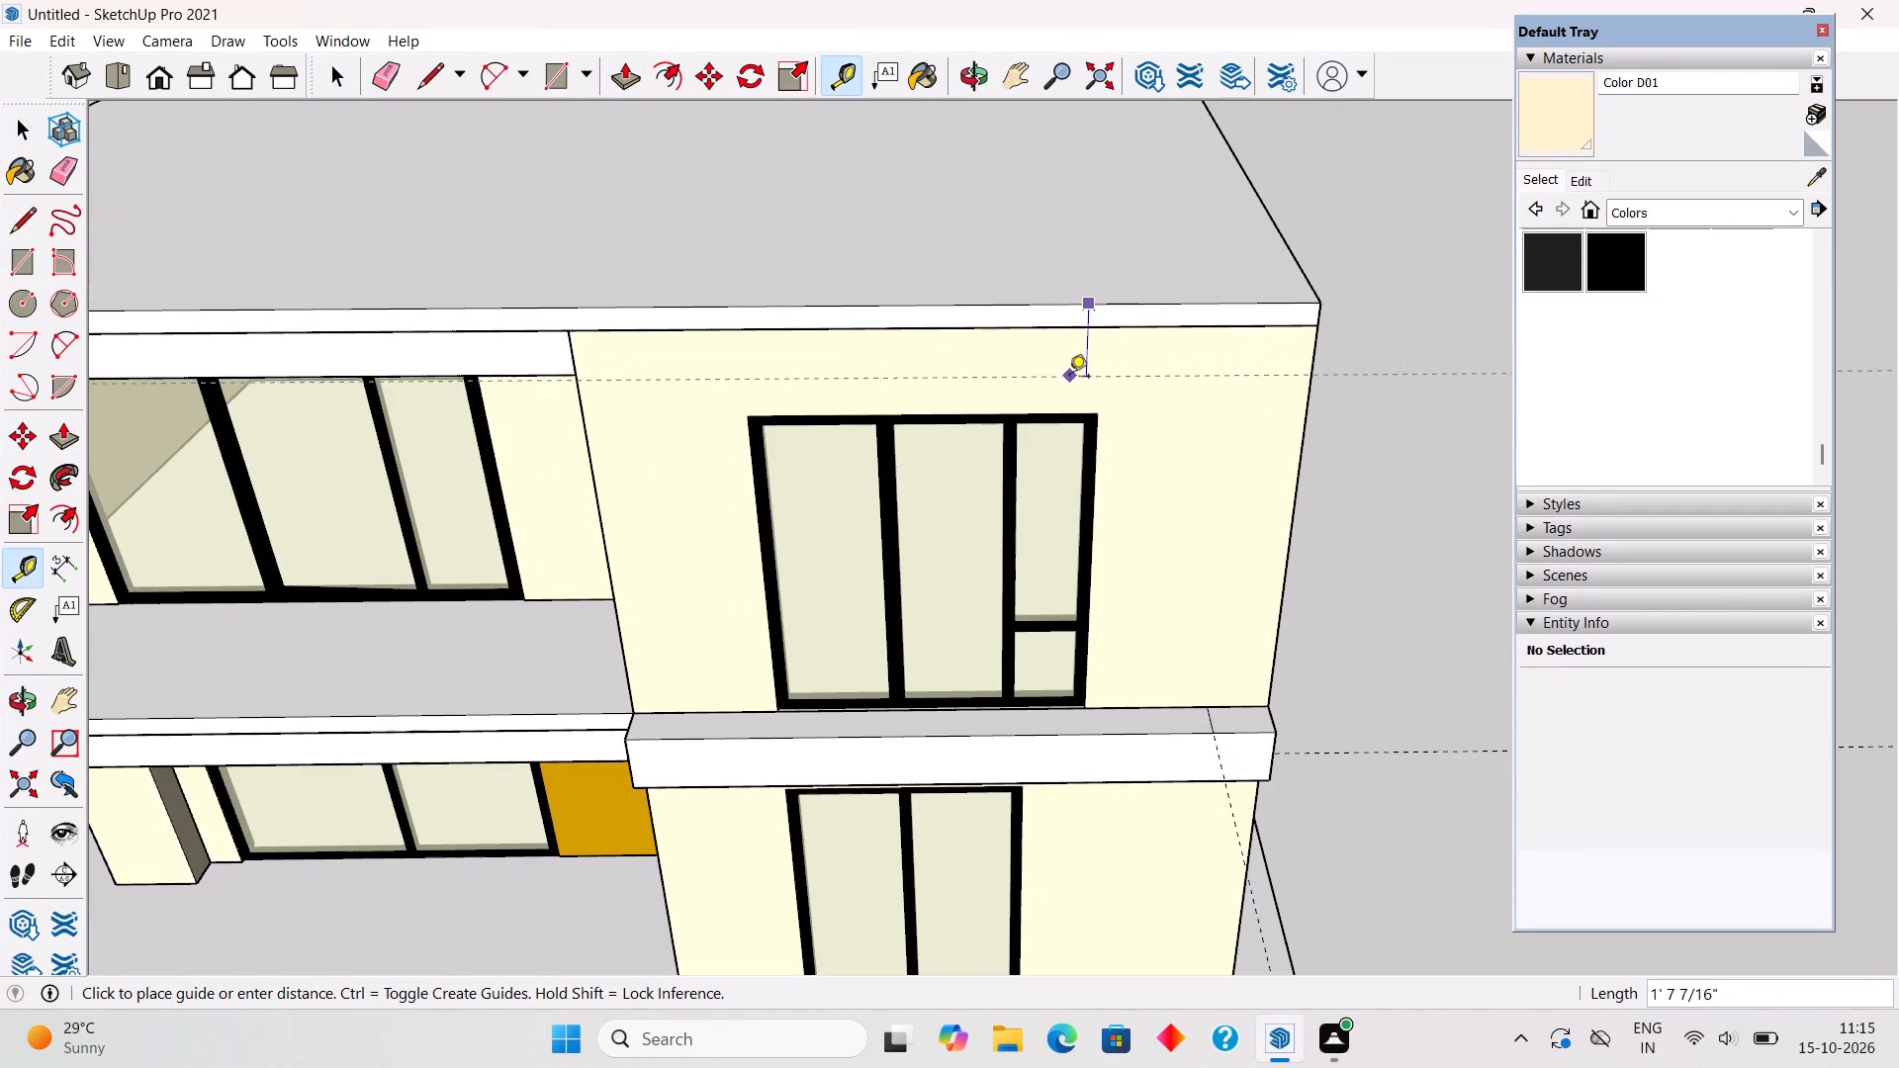
type("1.5")
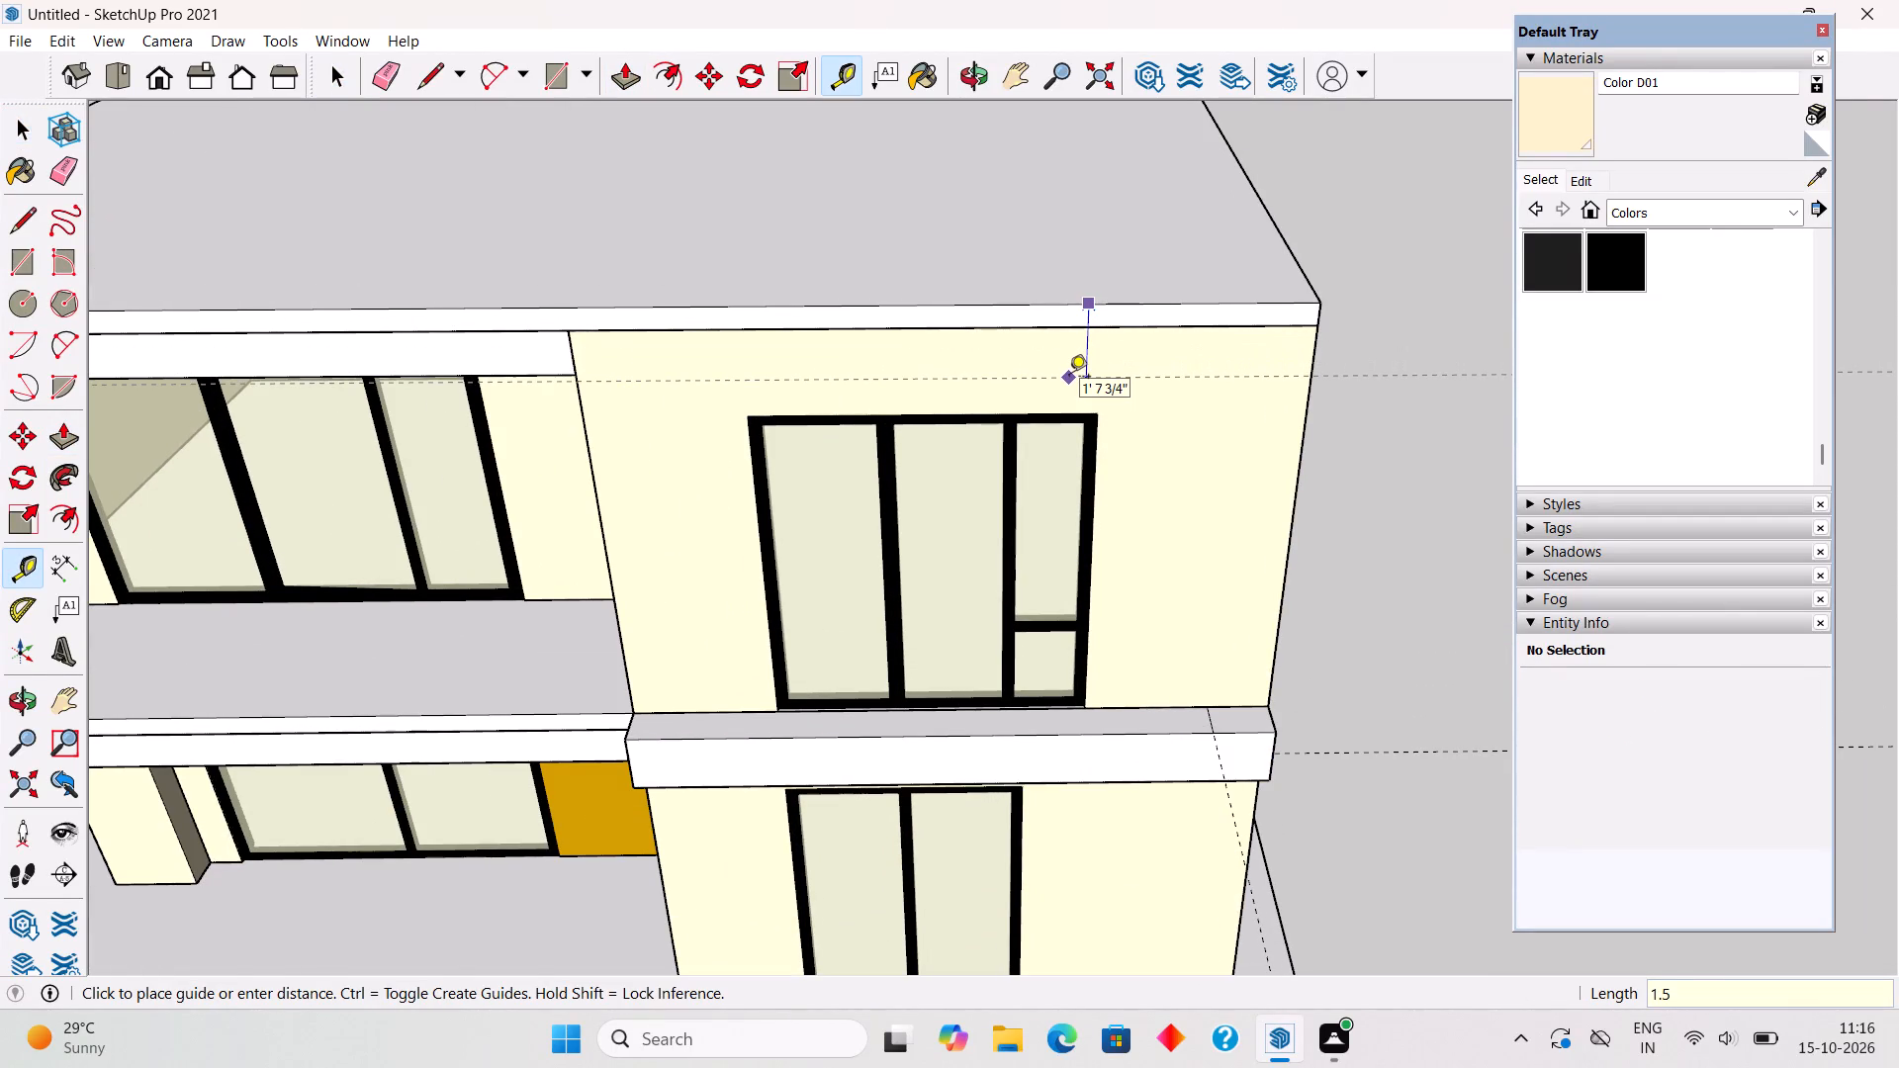
key("apostrophe")
key("Return")
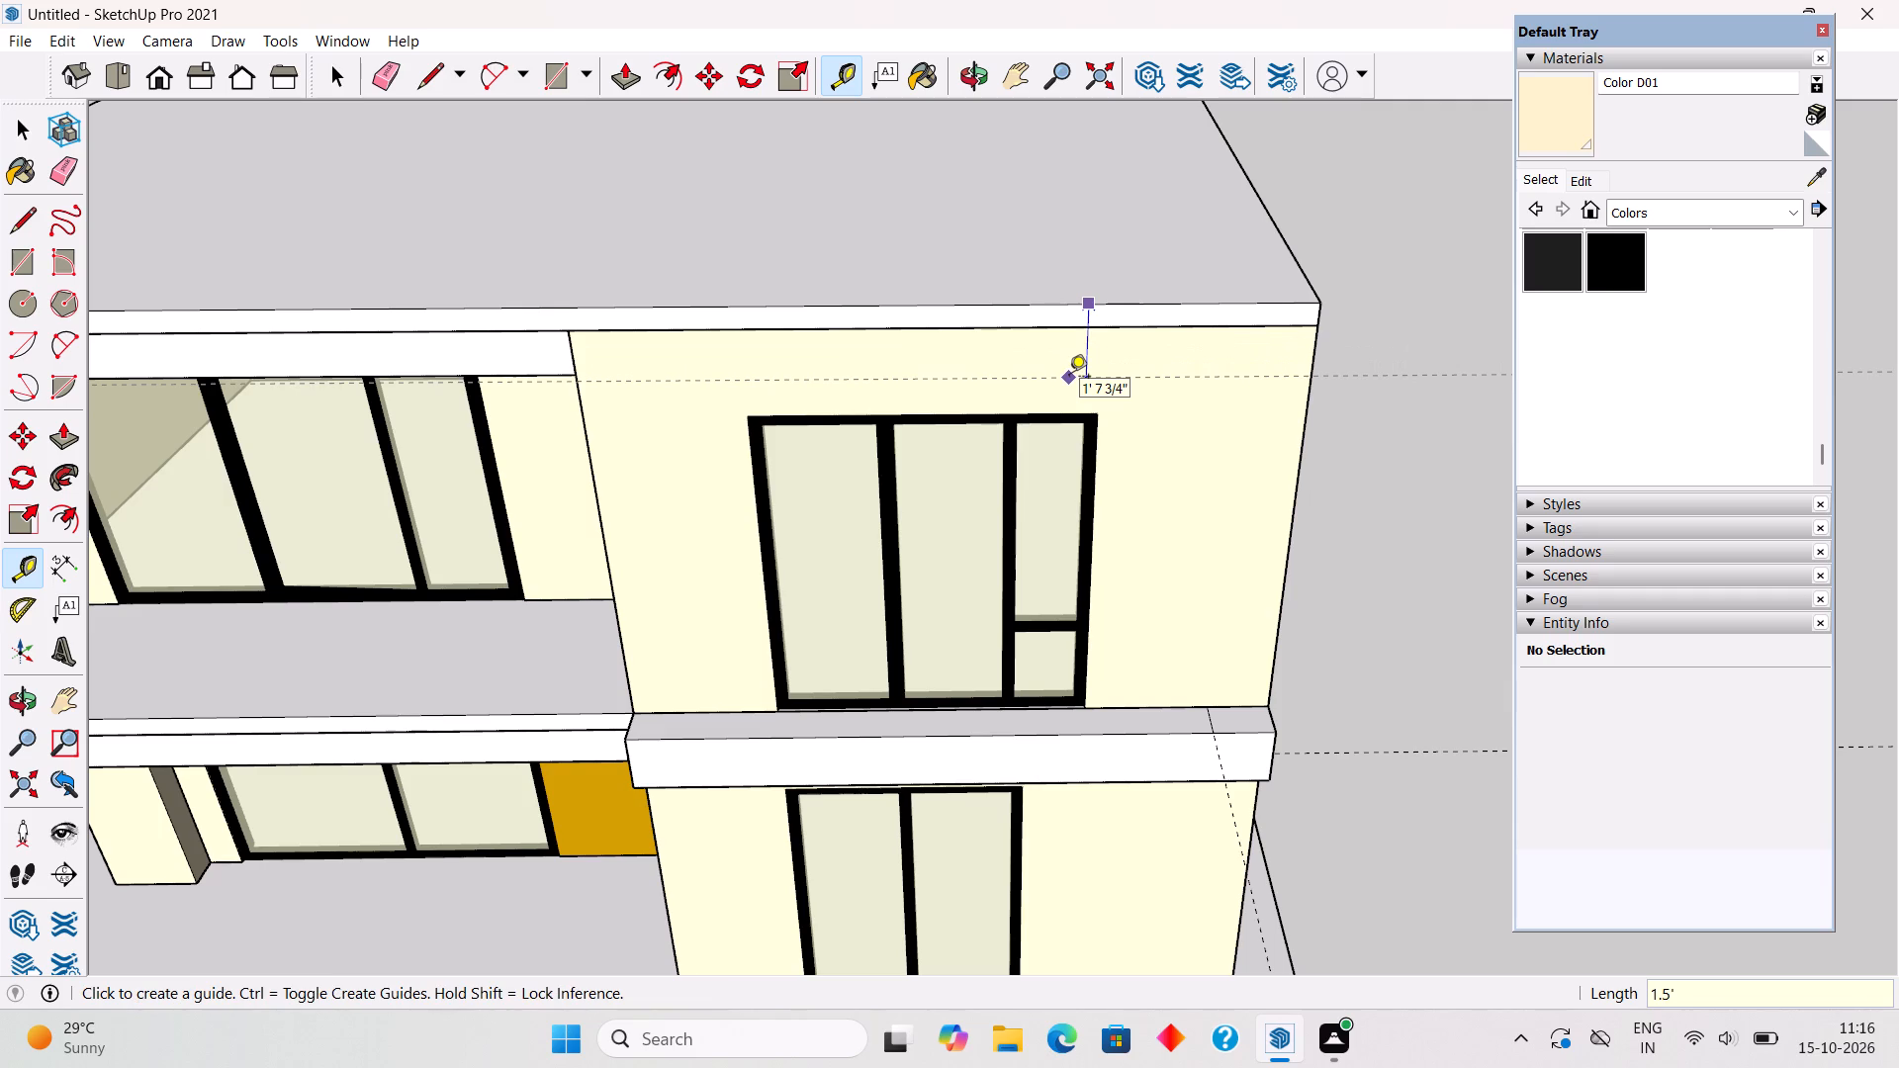
Place a guide 4.5' below the existing guide on the front block's upper wall.
left_click(1243, 374)
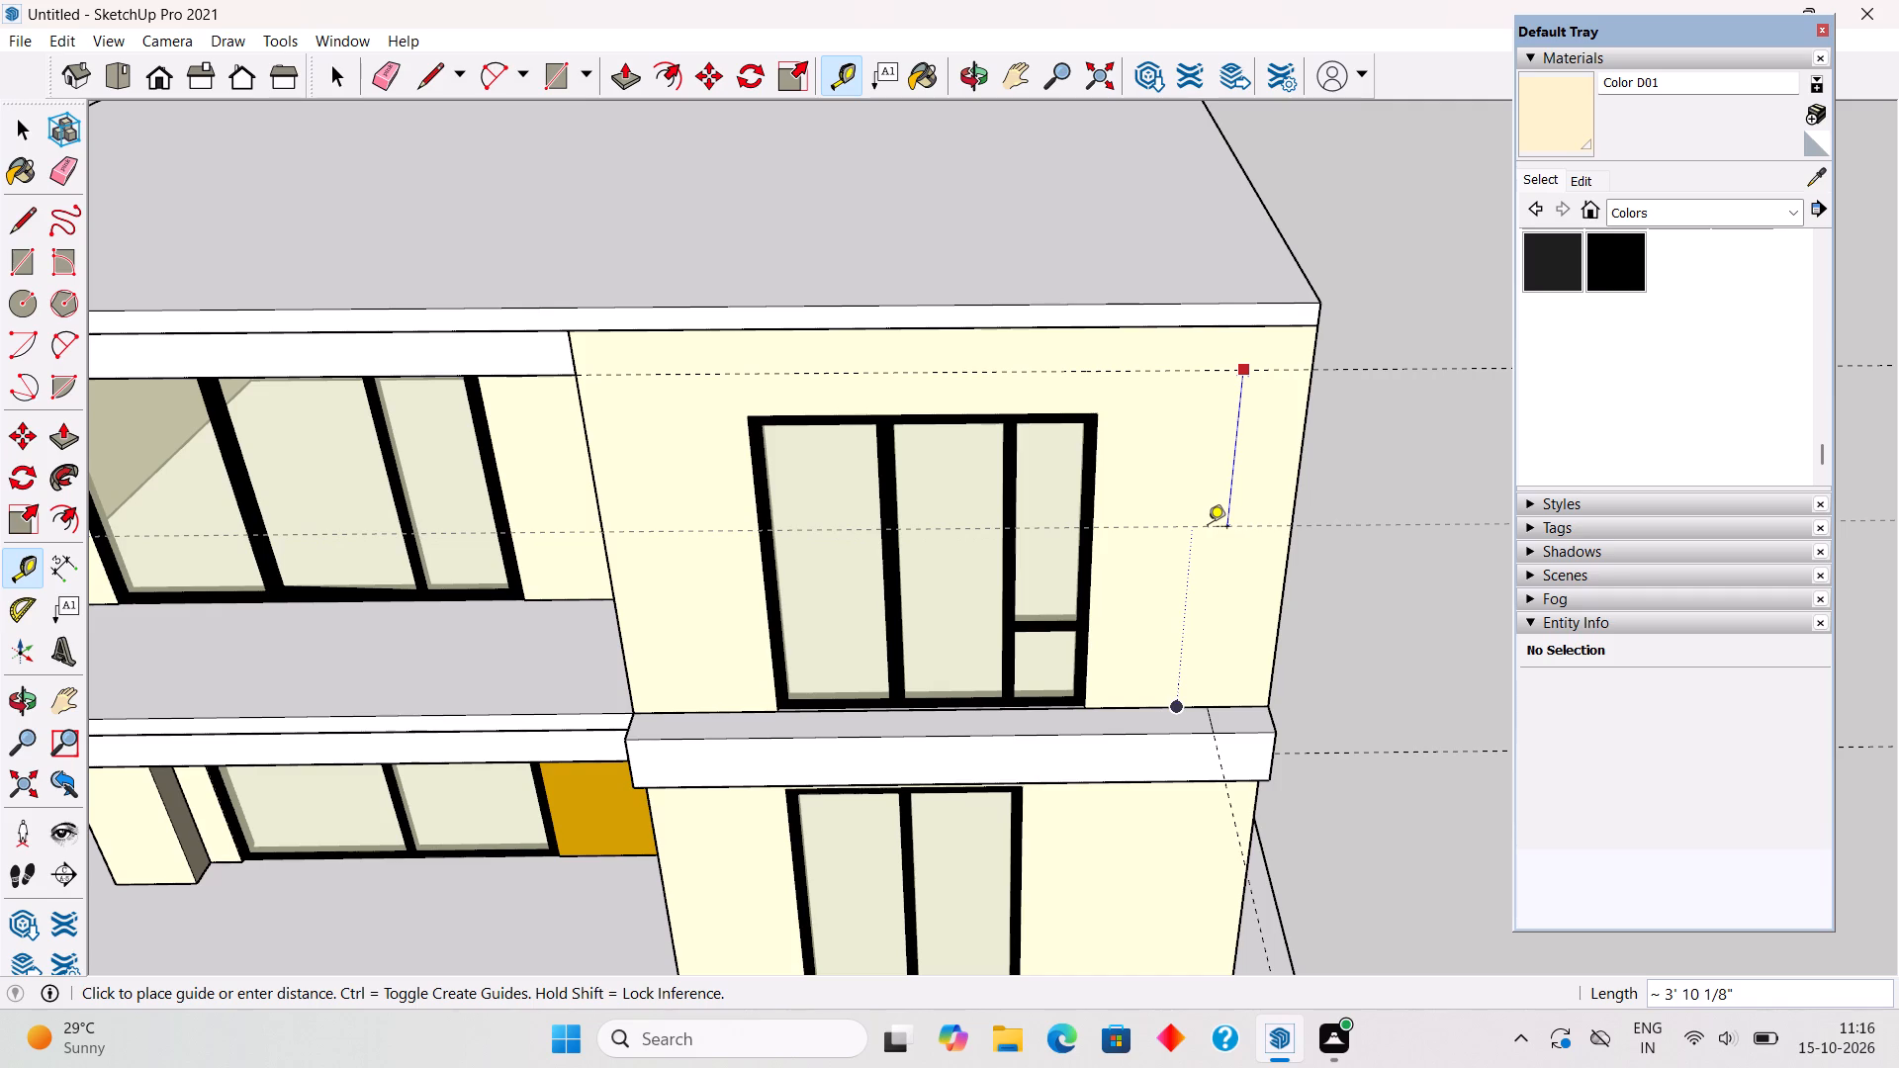
type("4.5'")
key("Return")
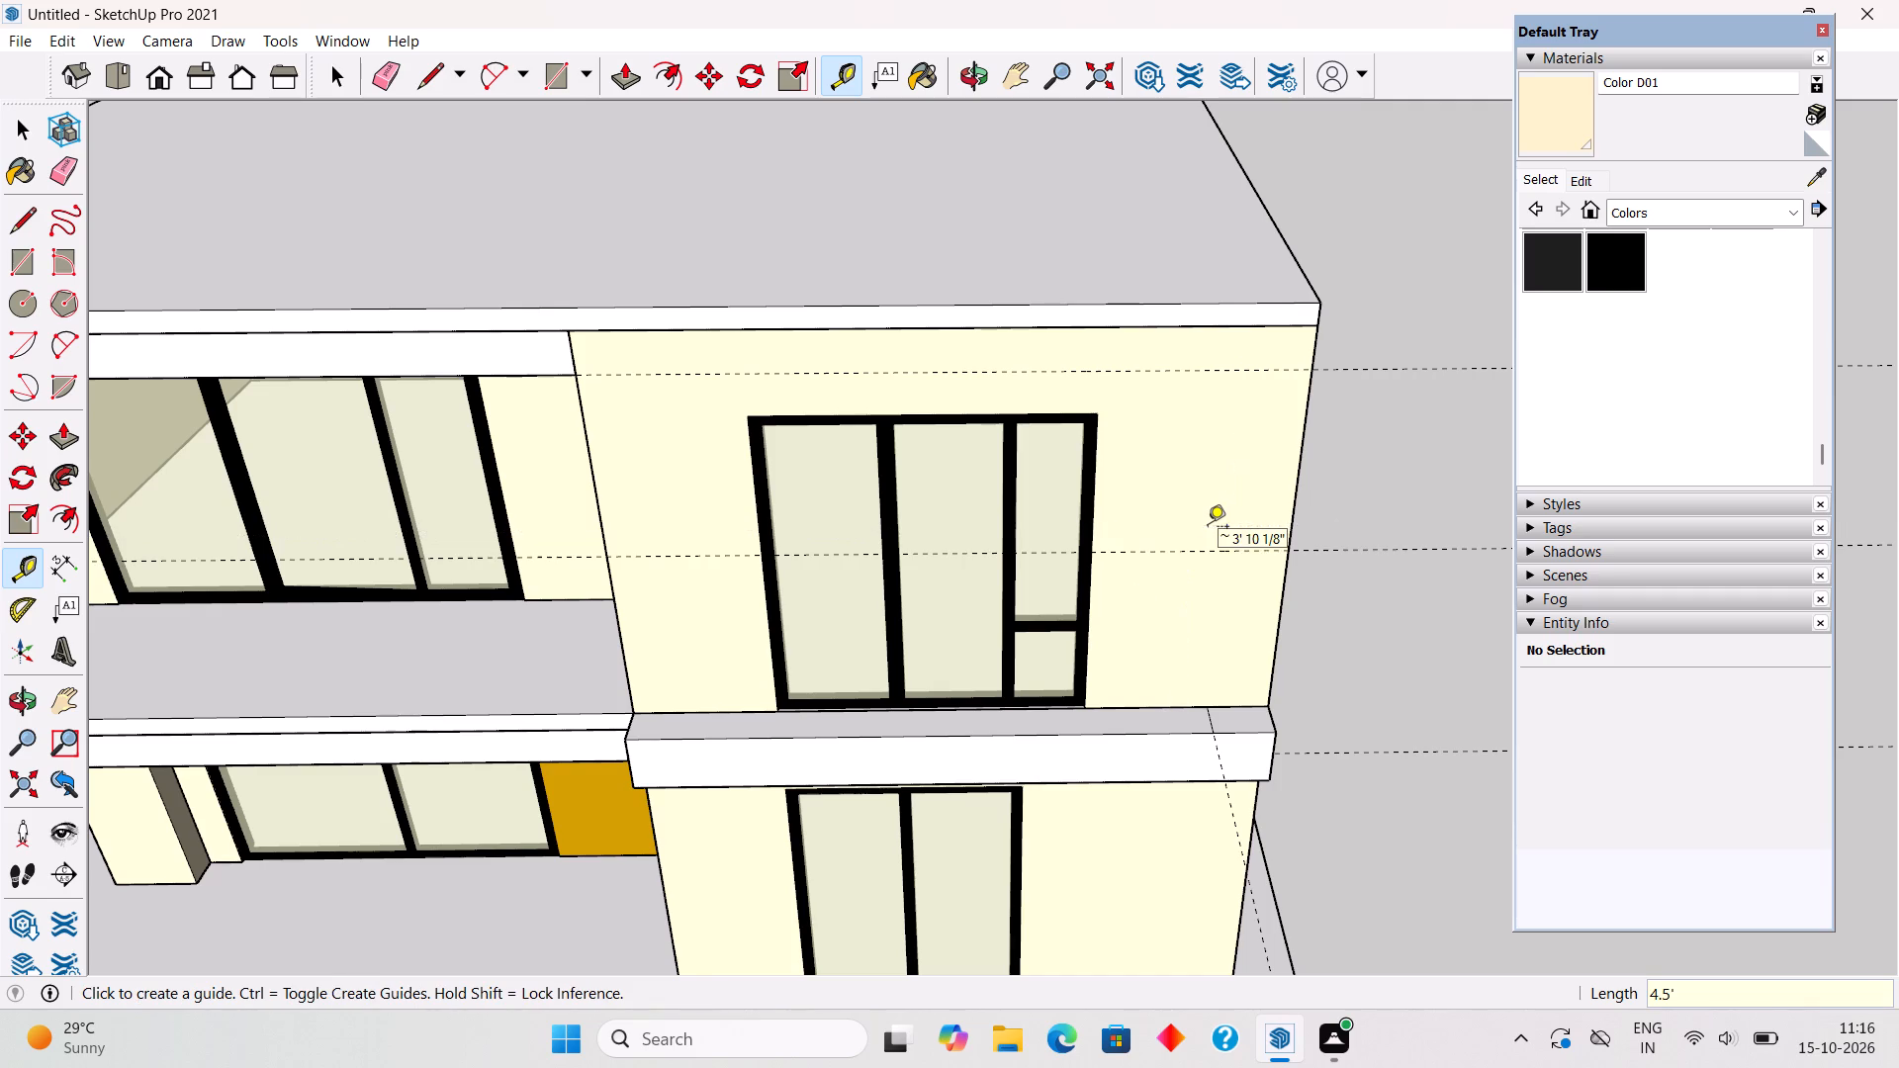
Place two guides on the upper wall, one 1.5' above and one 1.5' below the middle guide.
left_click(1163, 557)
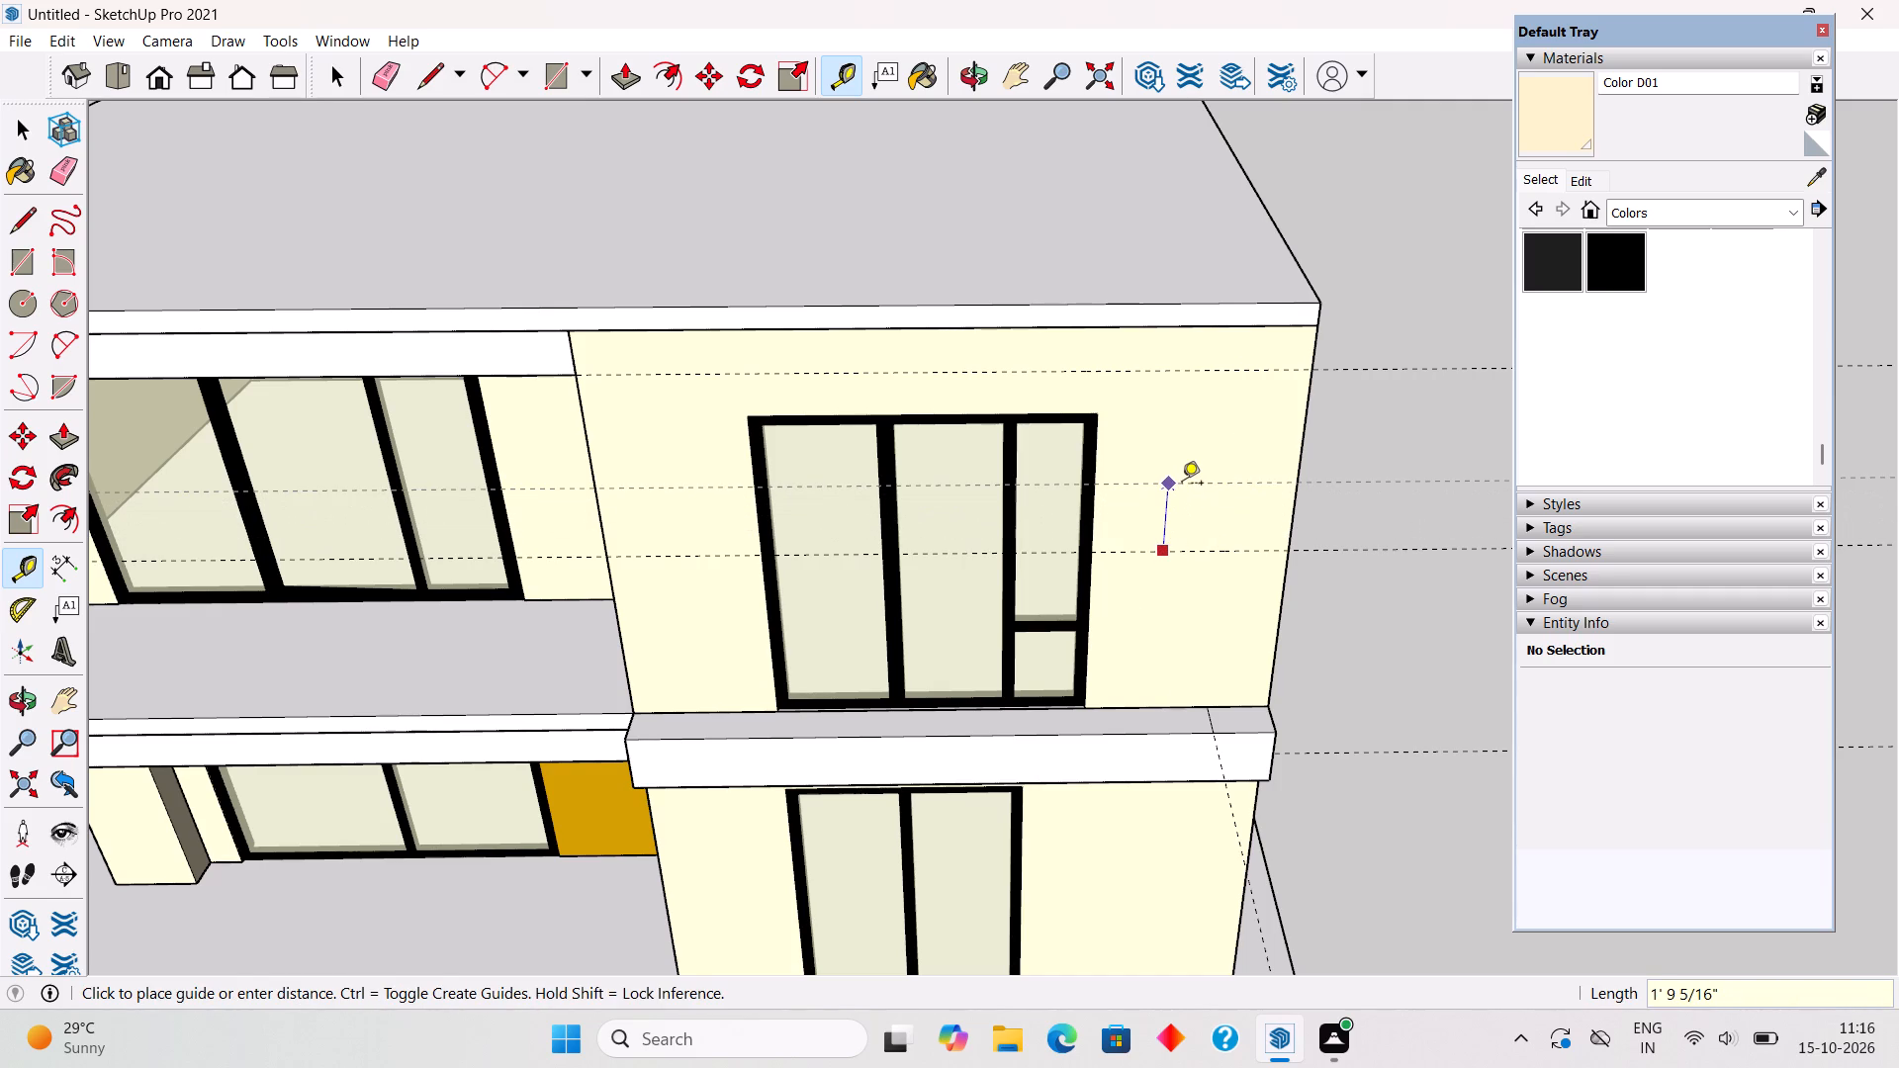
type("1.5'")
key("Return")
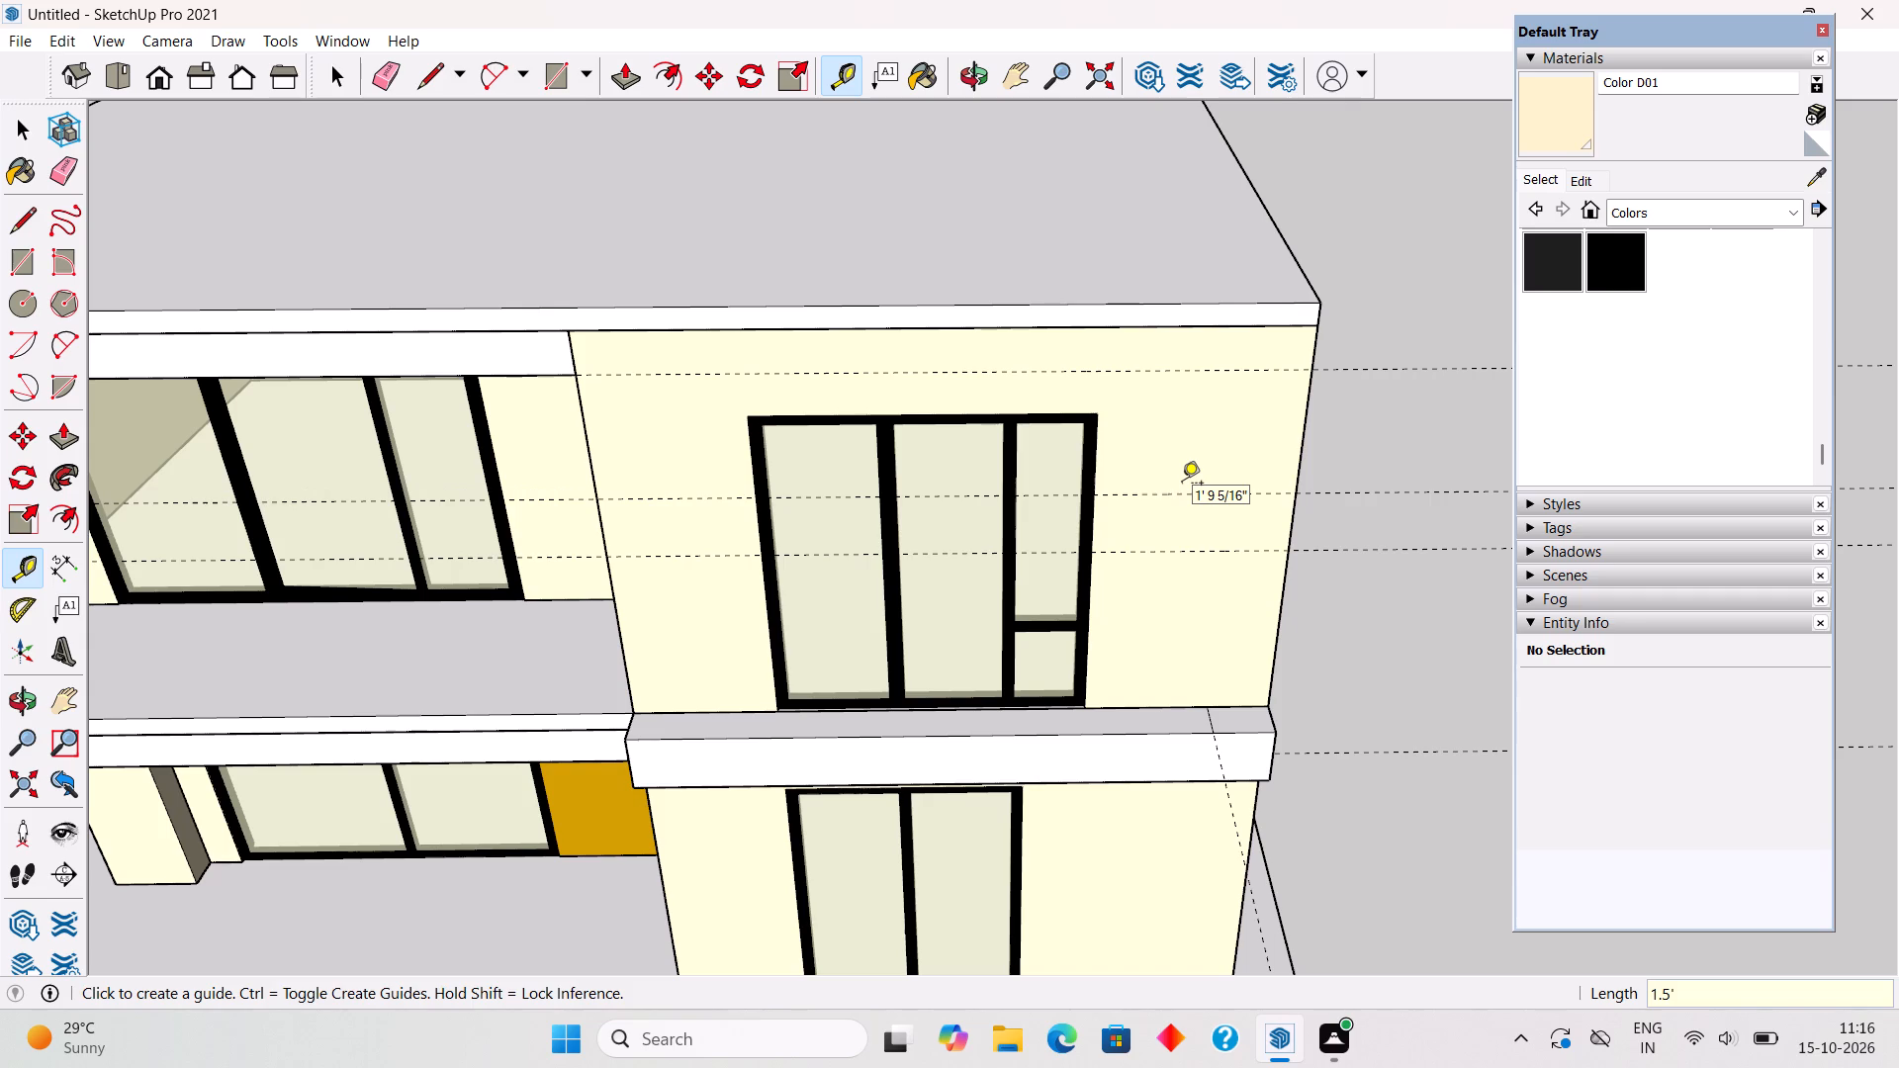
left_click(1173, 558)
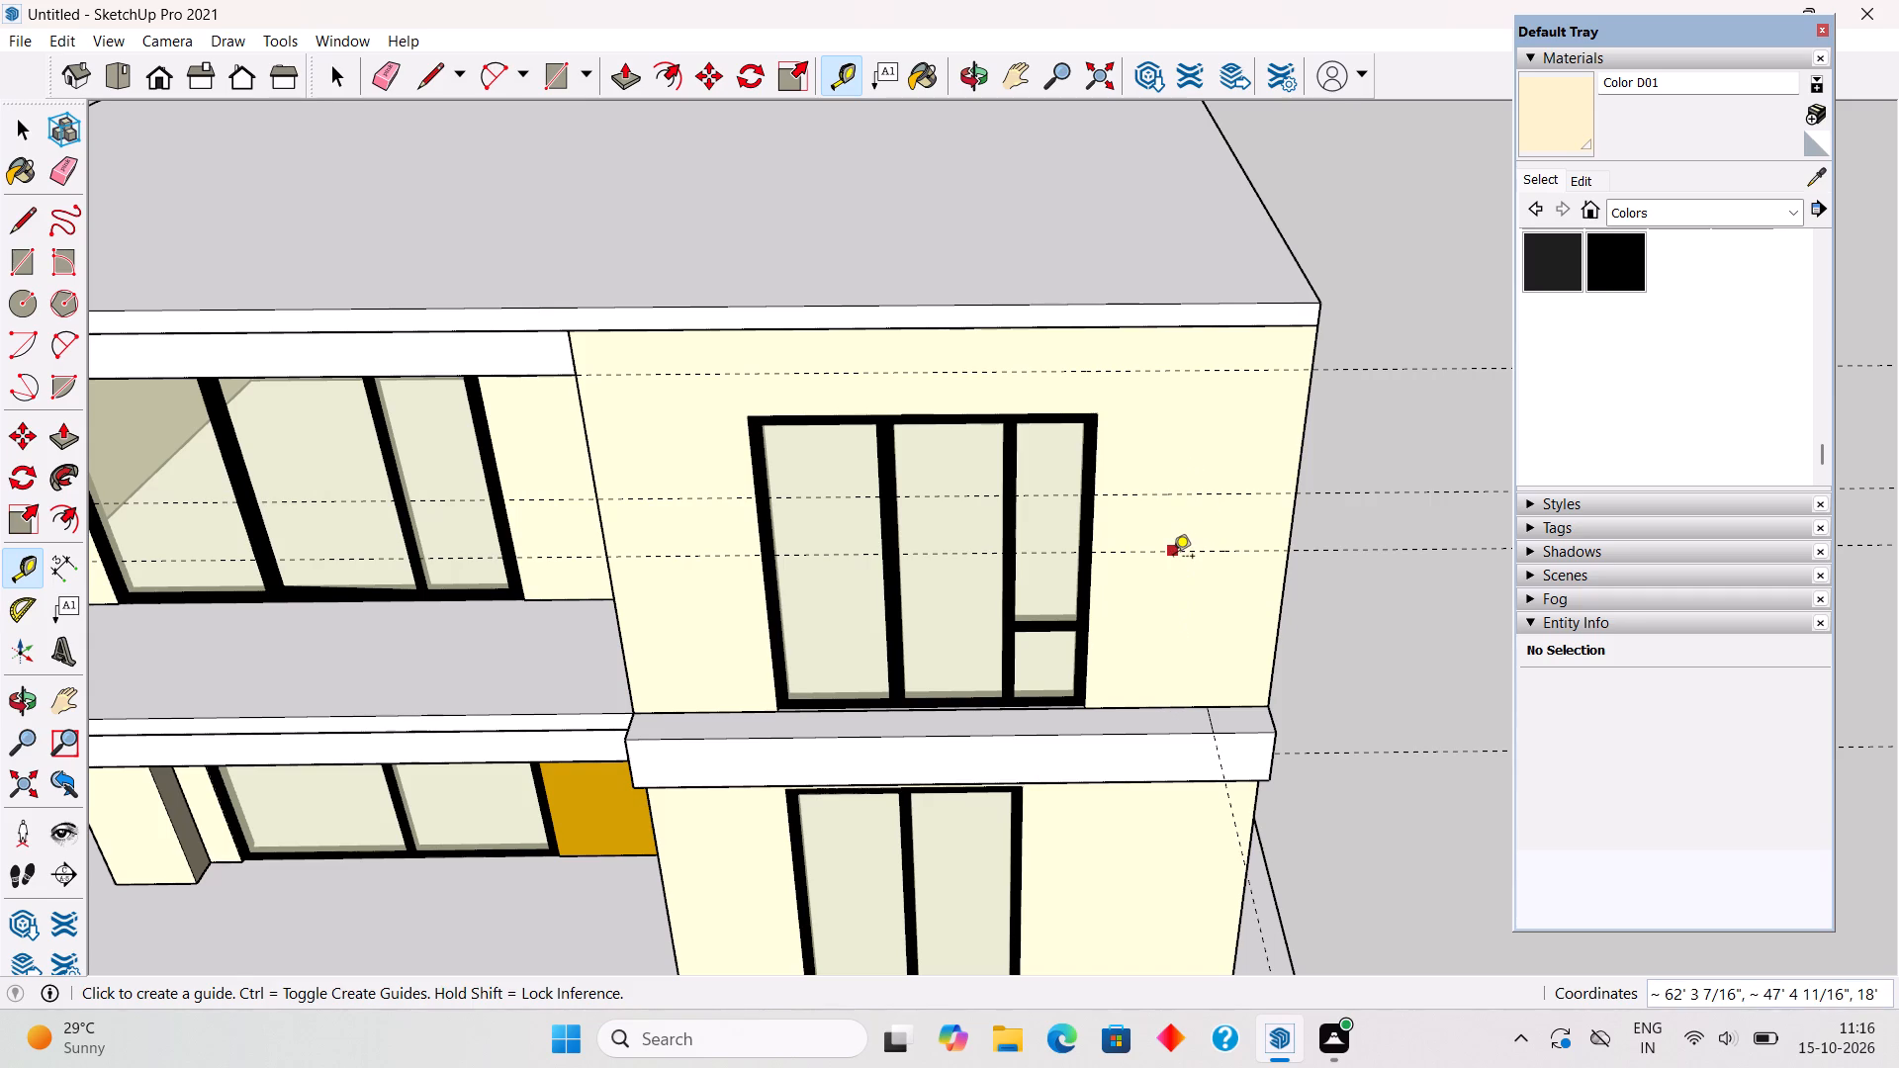
type("1.5'")
key("Return")
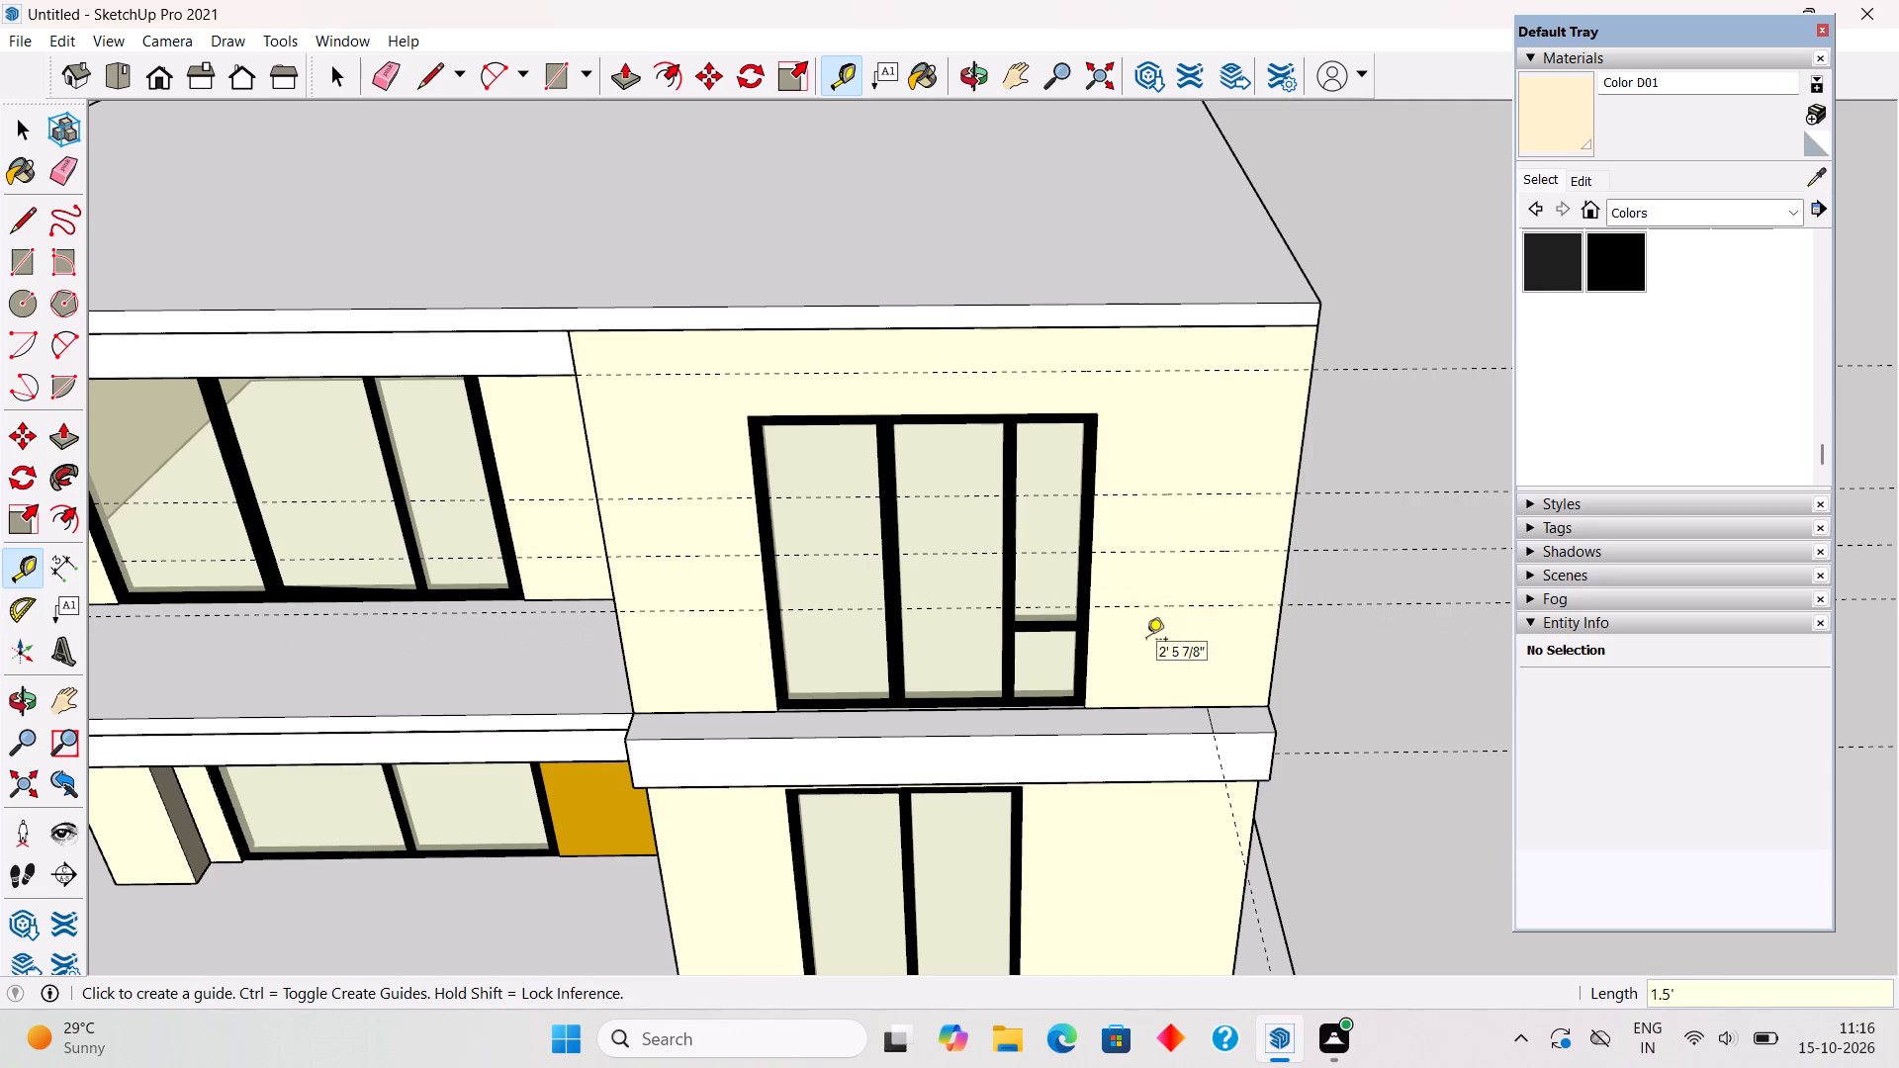
Place two more guides on the upper wall, 1' above and 1' below the middle guide.
scroll(1205, 543, "up", 6)
left_click(1217, 555)
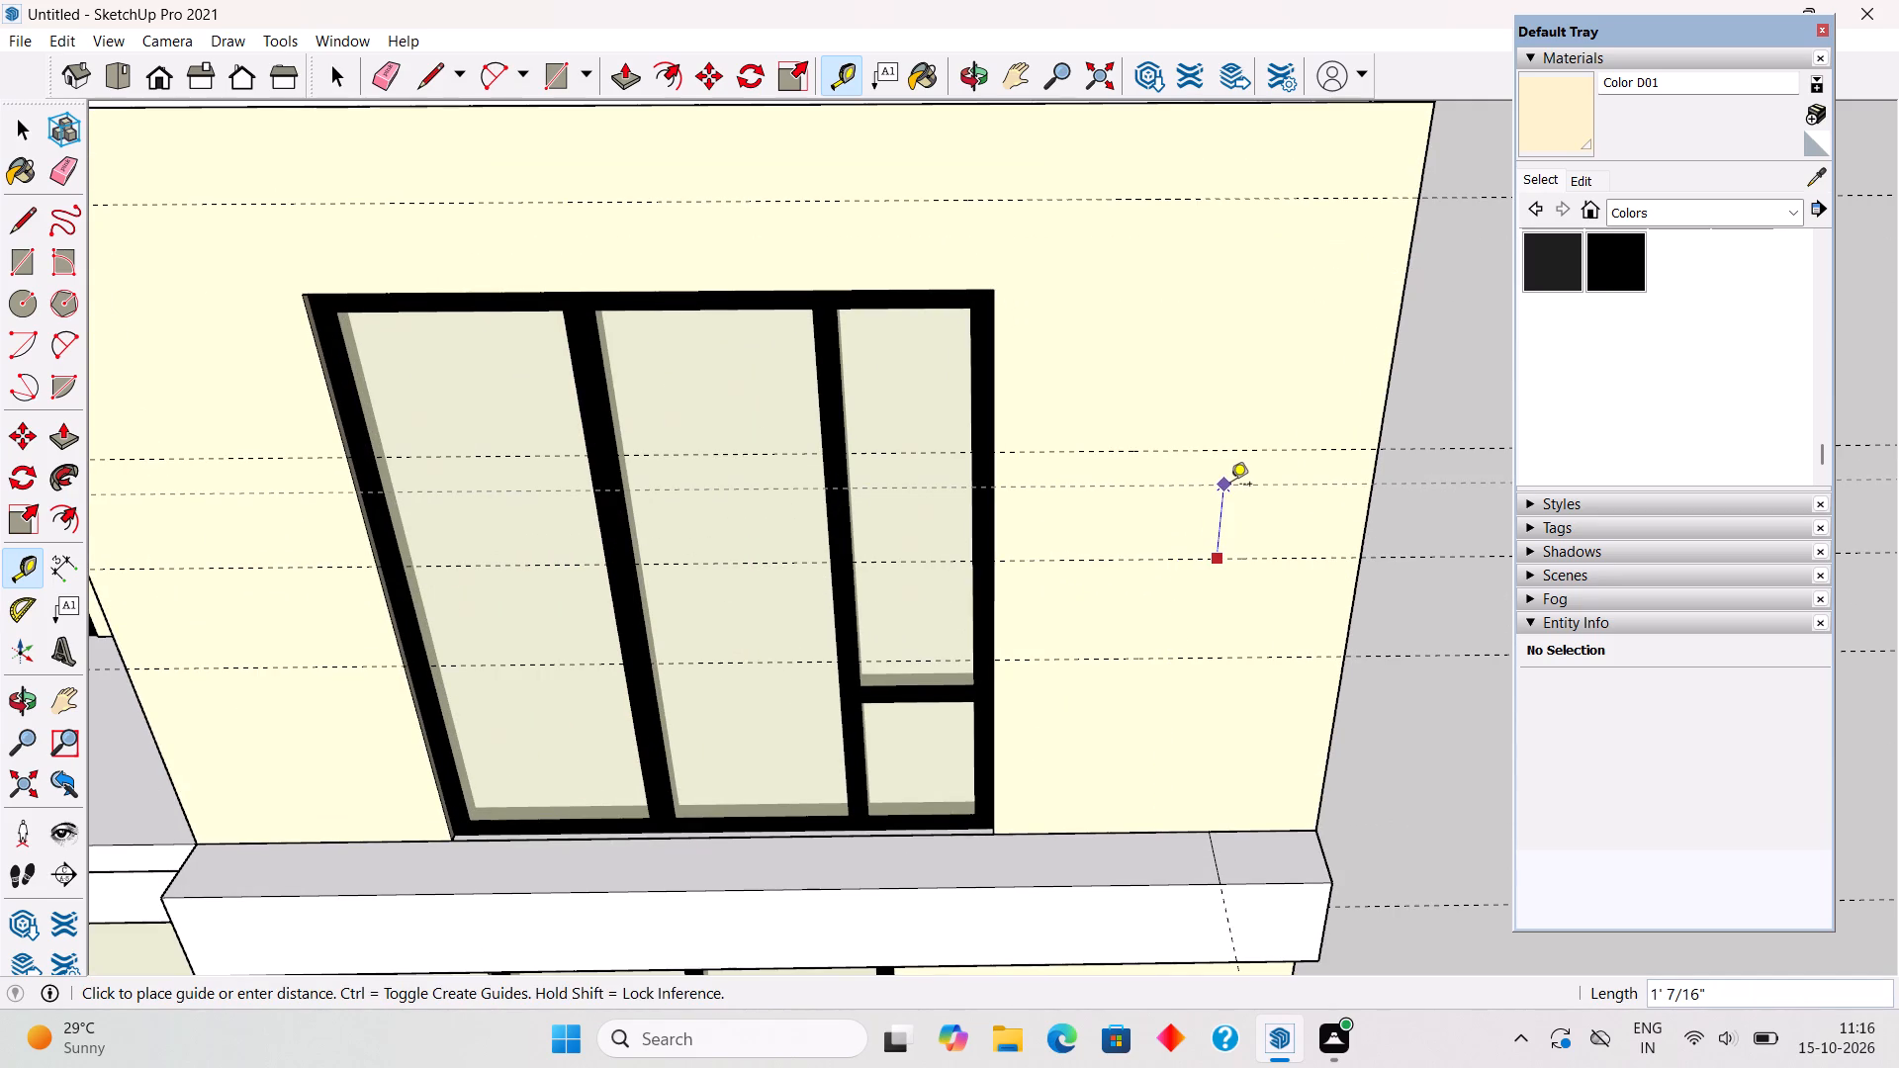
type("1'")
key("Return")
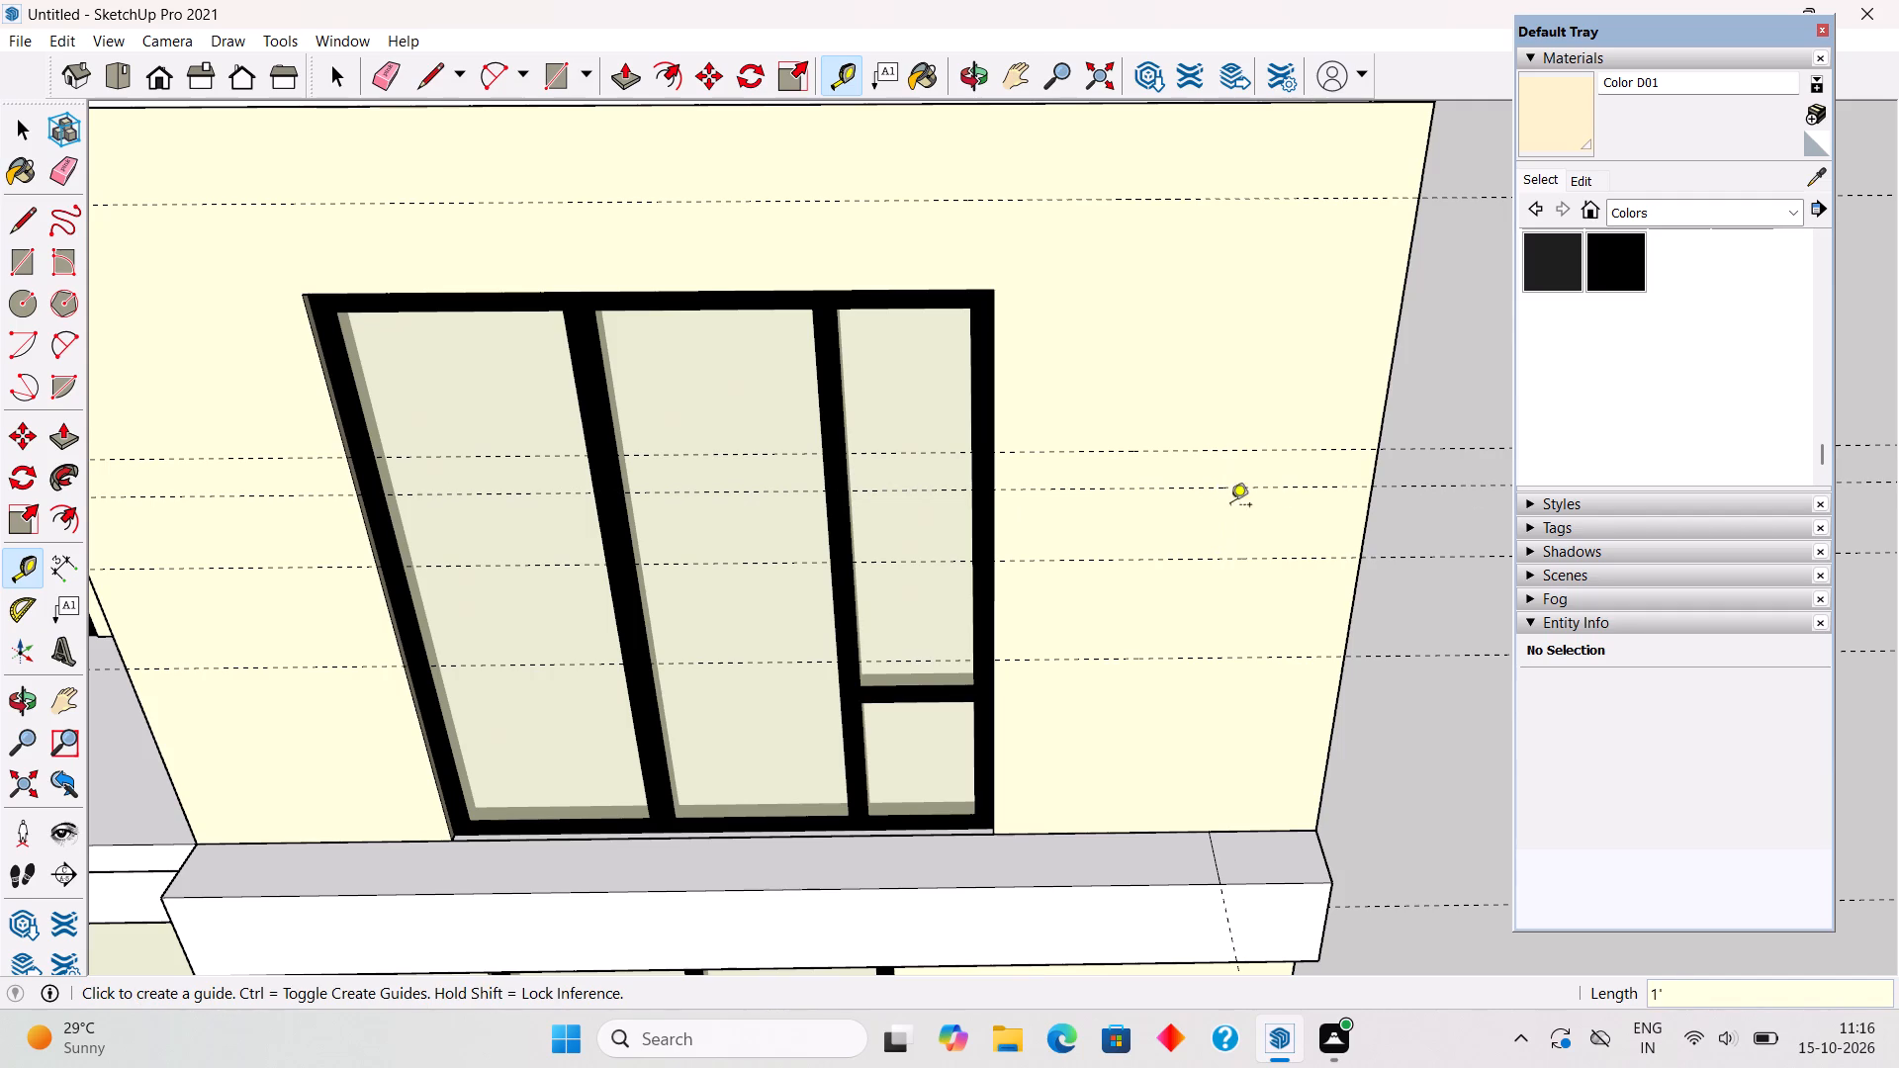
left_click(1230, 560)
type("1'")
key("Return")
key("space")
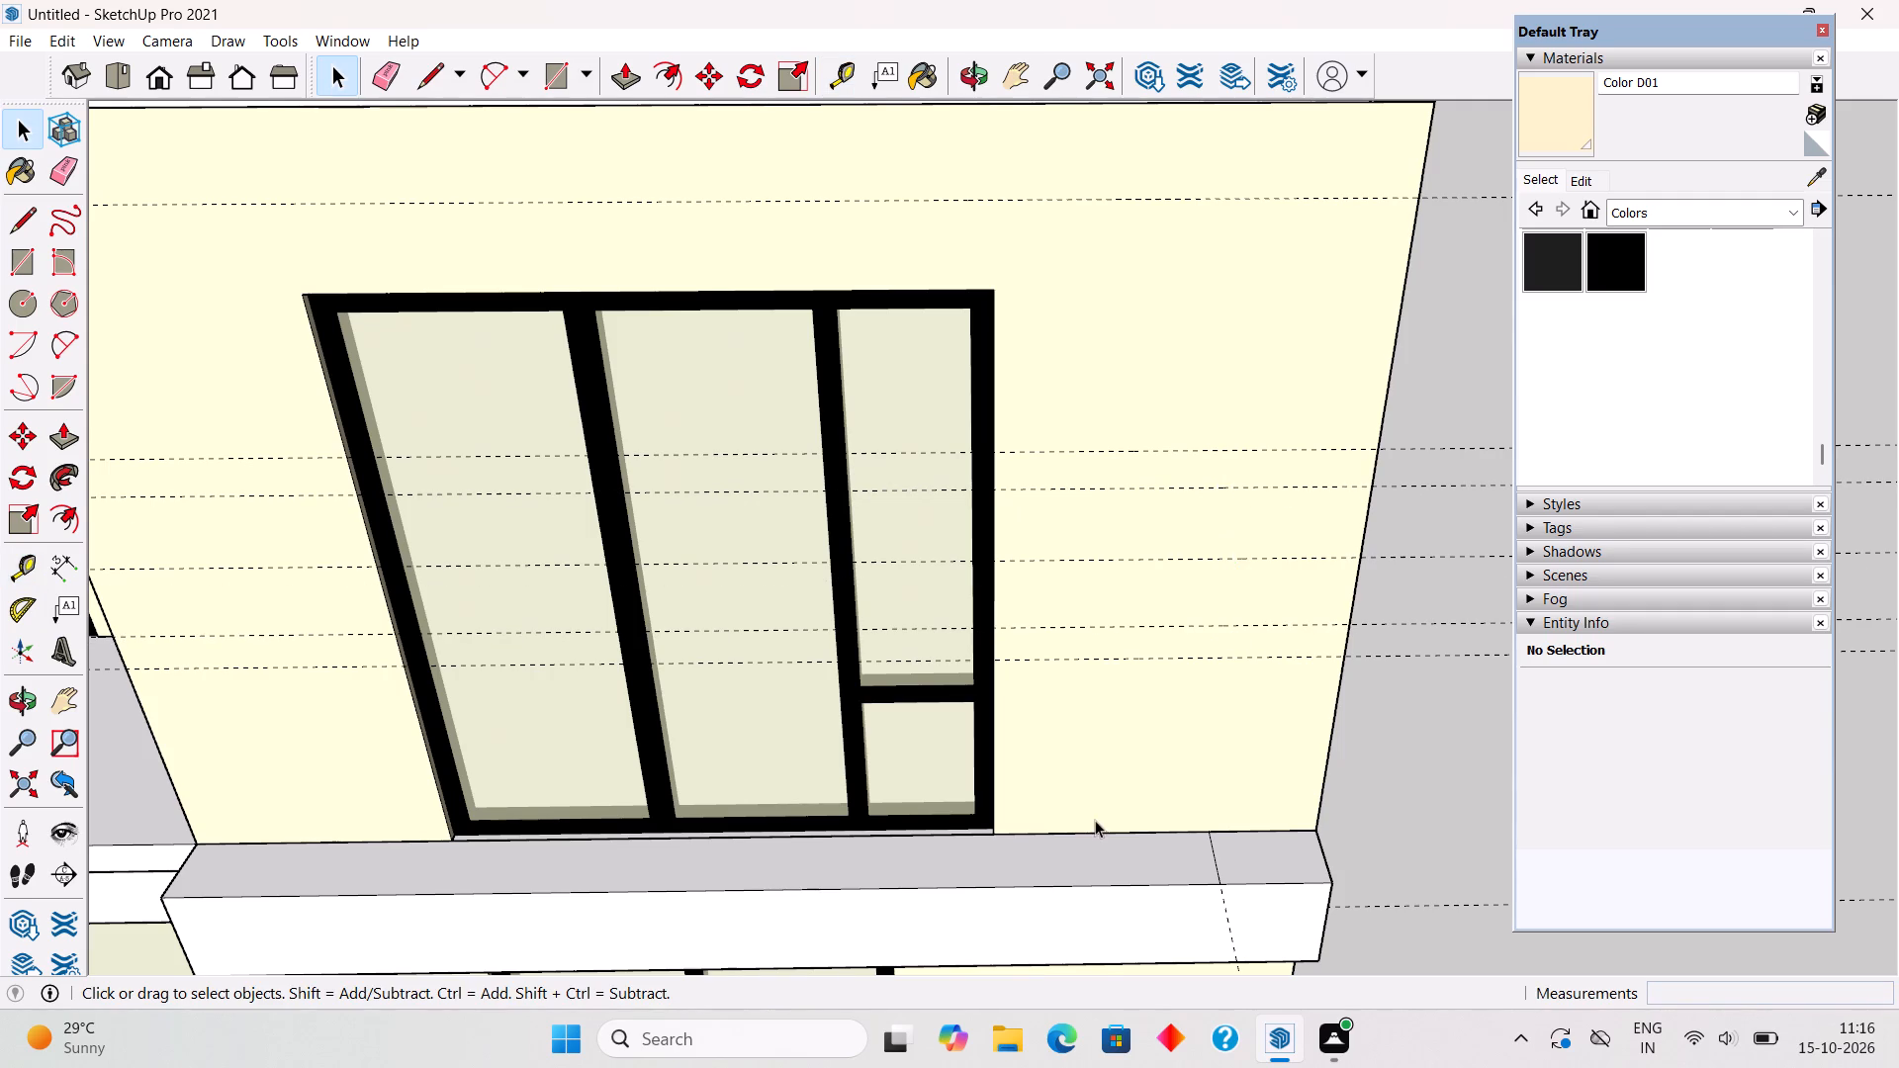
Push/Pull the divided end of the lower band's top face up 3' 6" to the guide 1' below the middle guide.
triple_click(1114, 871)
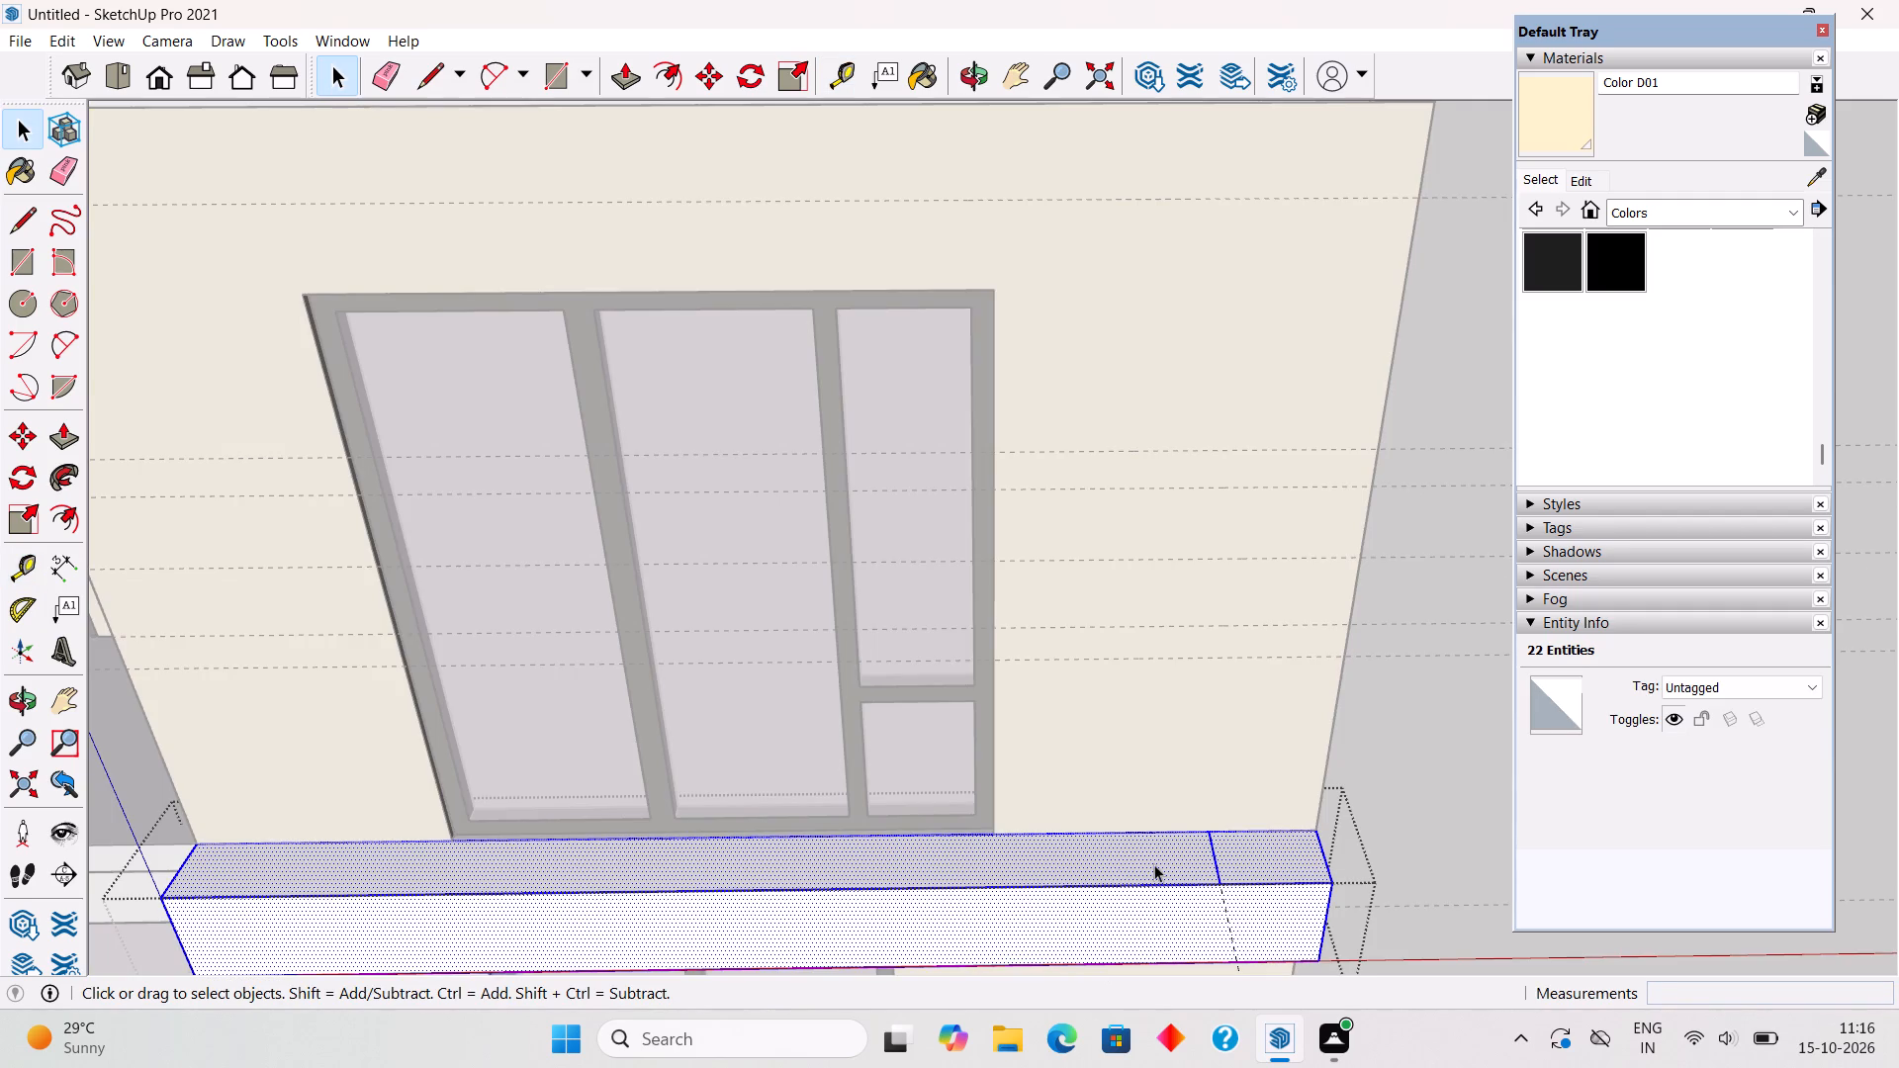
key("p")
left_click(1234, 852)
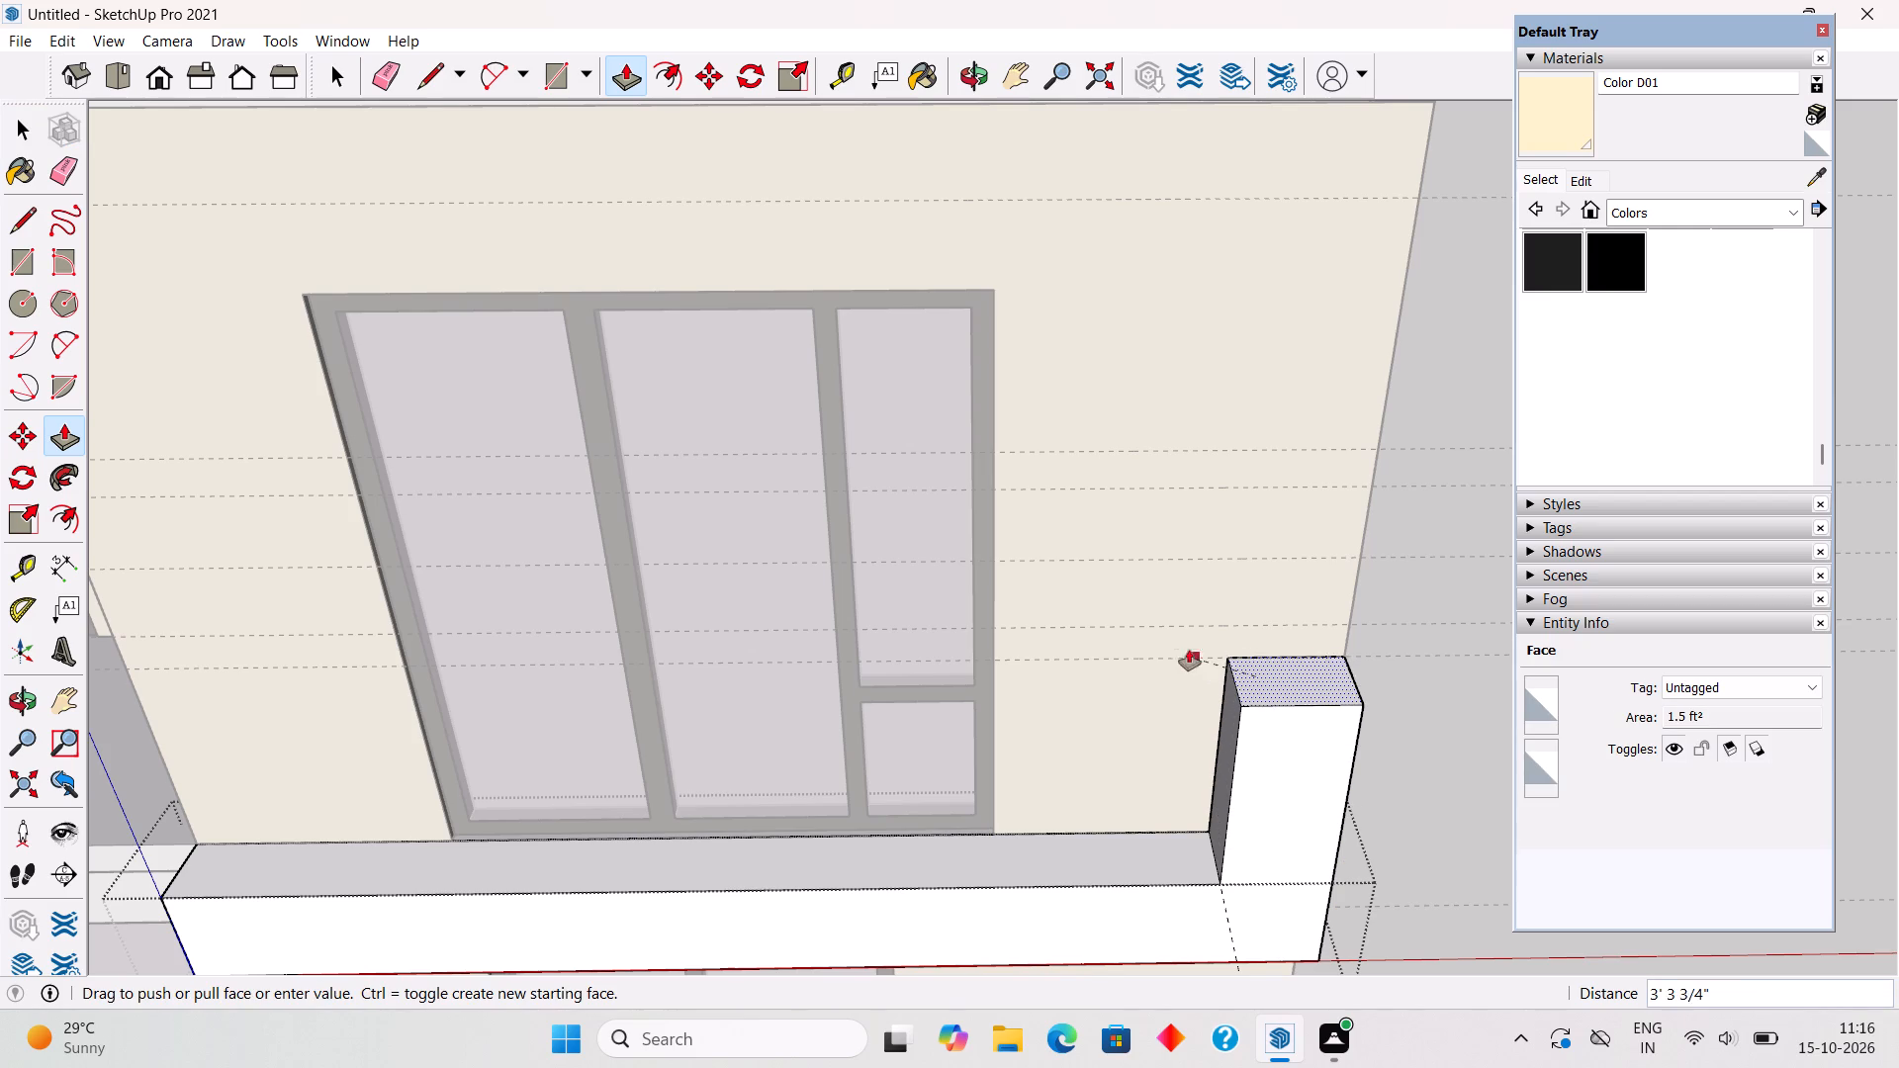
left_click(1152, 624)
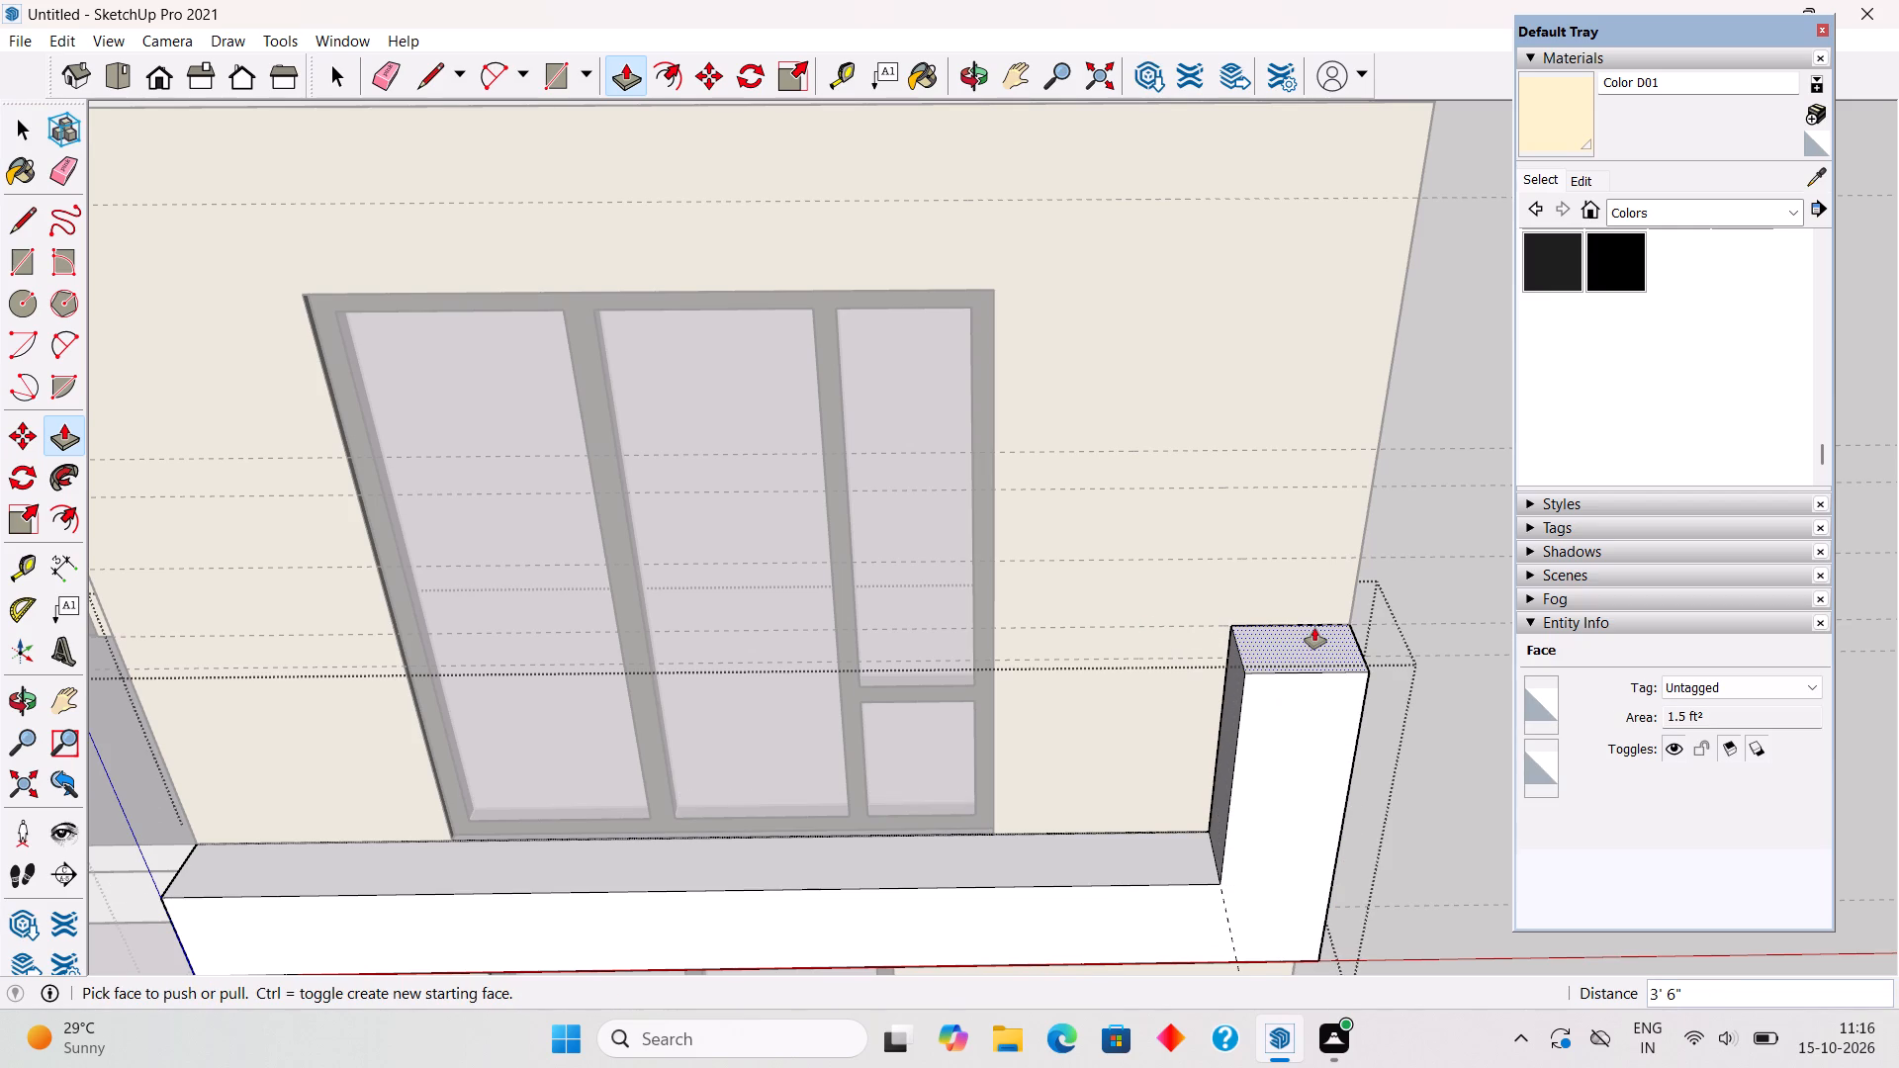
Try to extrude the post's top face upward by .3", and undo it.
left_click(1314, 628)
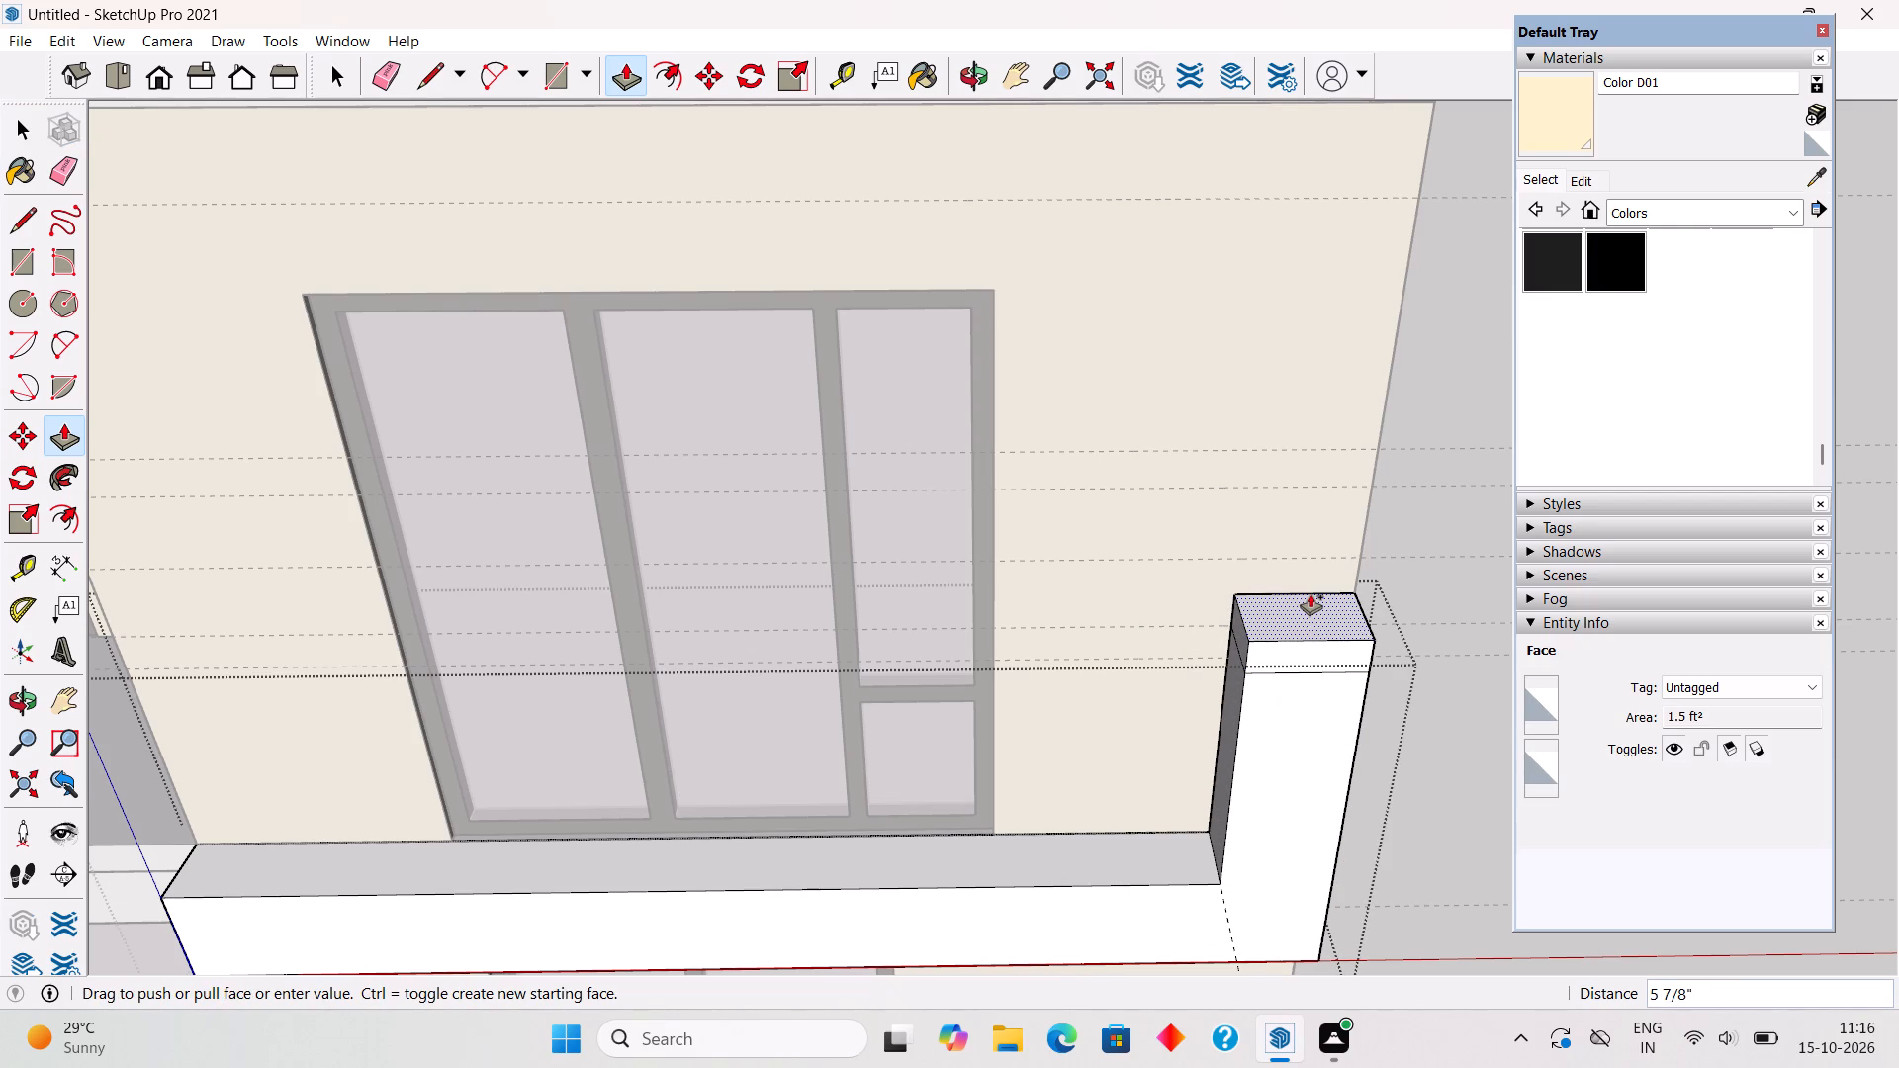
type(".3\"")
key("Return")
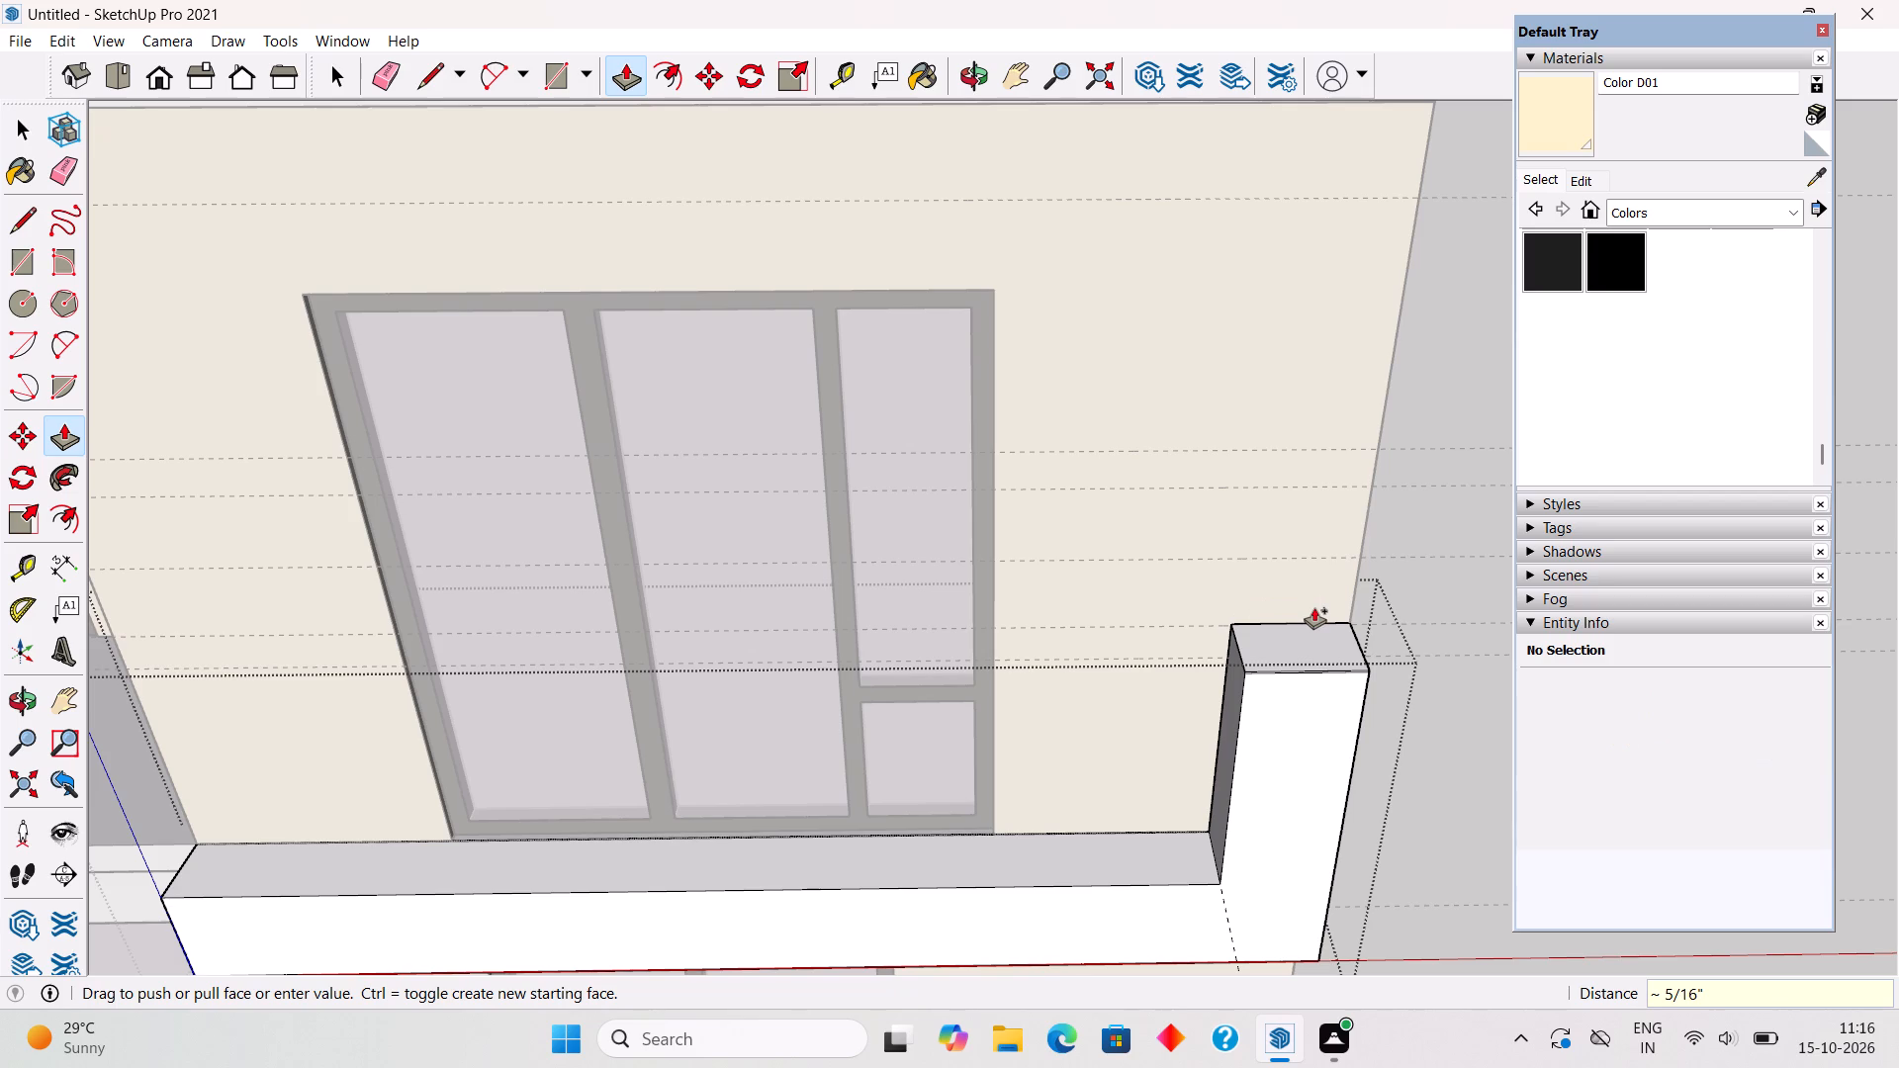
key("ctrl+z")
Extend the post upward with a .5" strip, then a 1' 11 1/2" section reaching the guide 1' above the middle guide.
left_click(1314, 635)
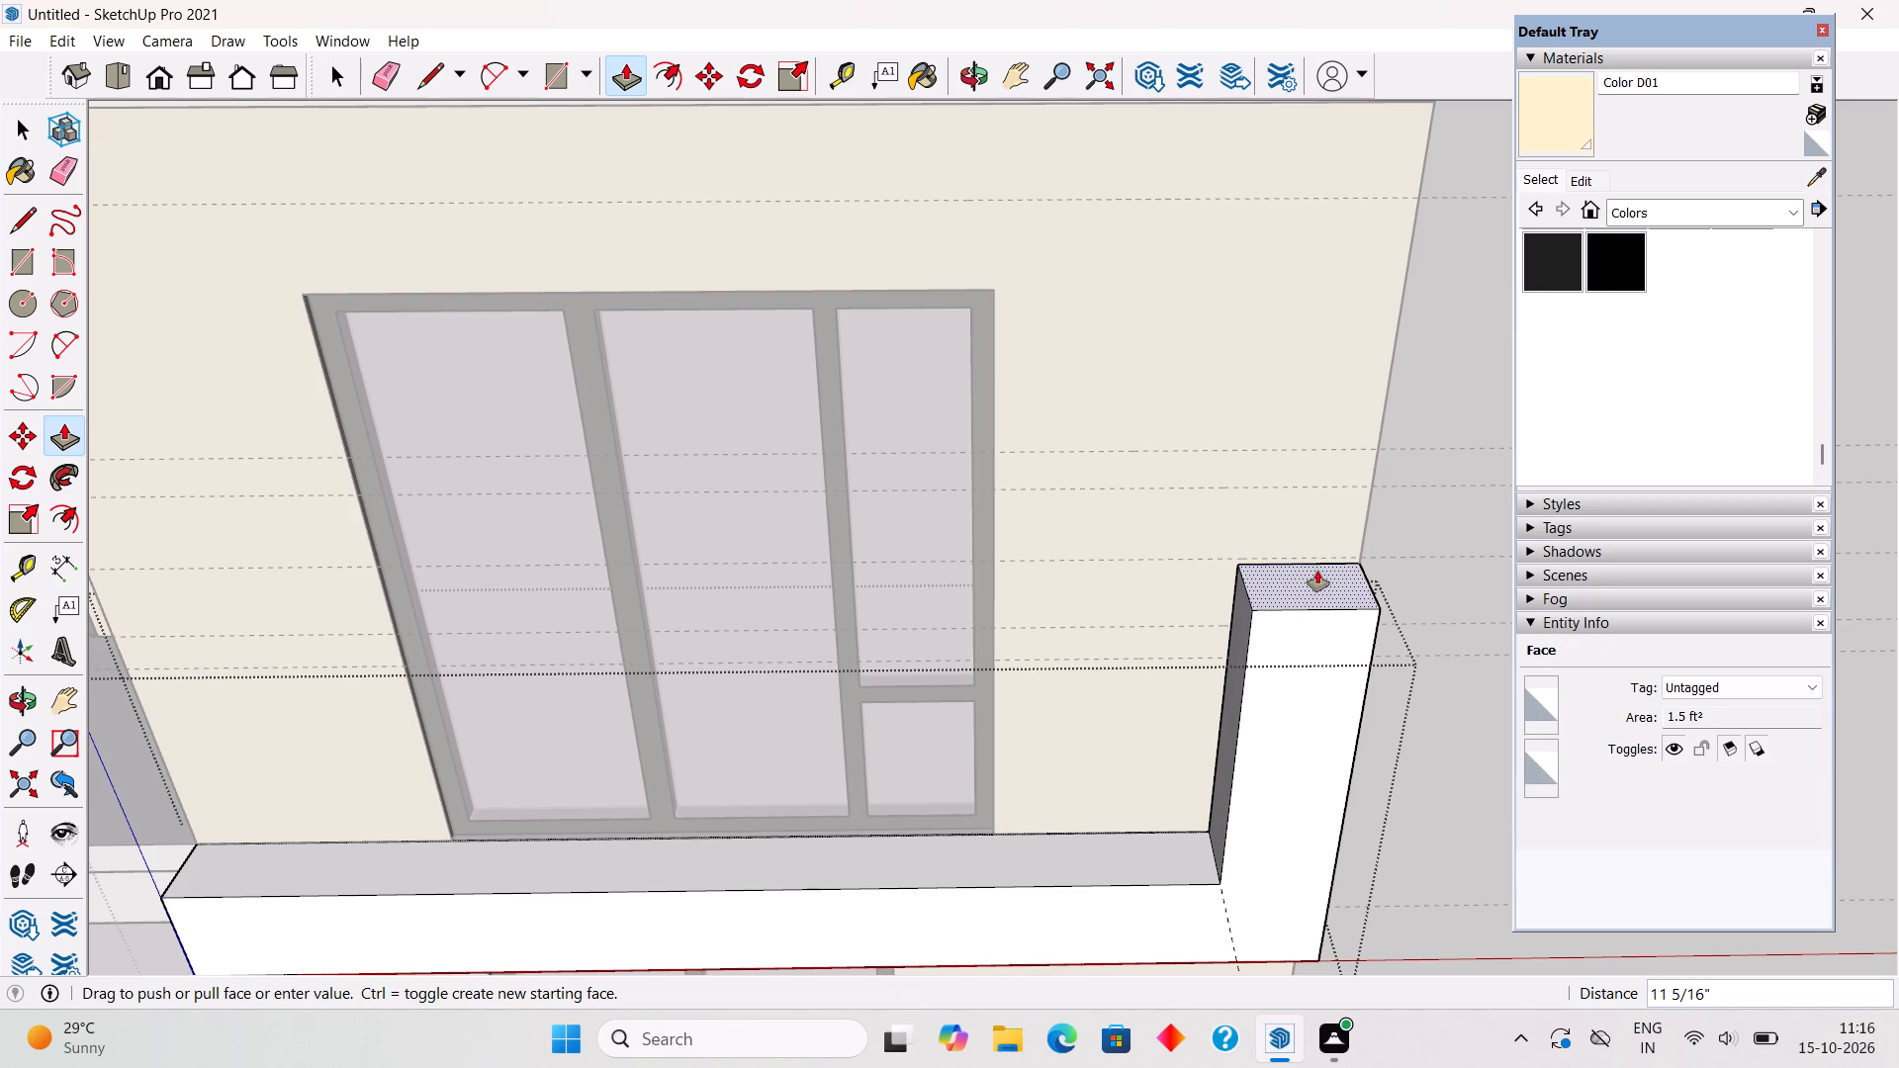
type(".5\"")
key("Return")
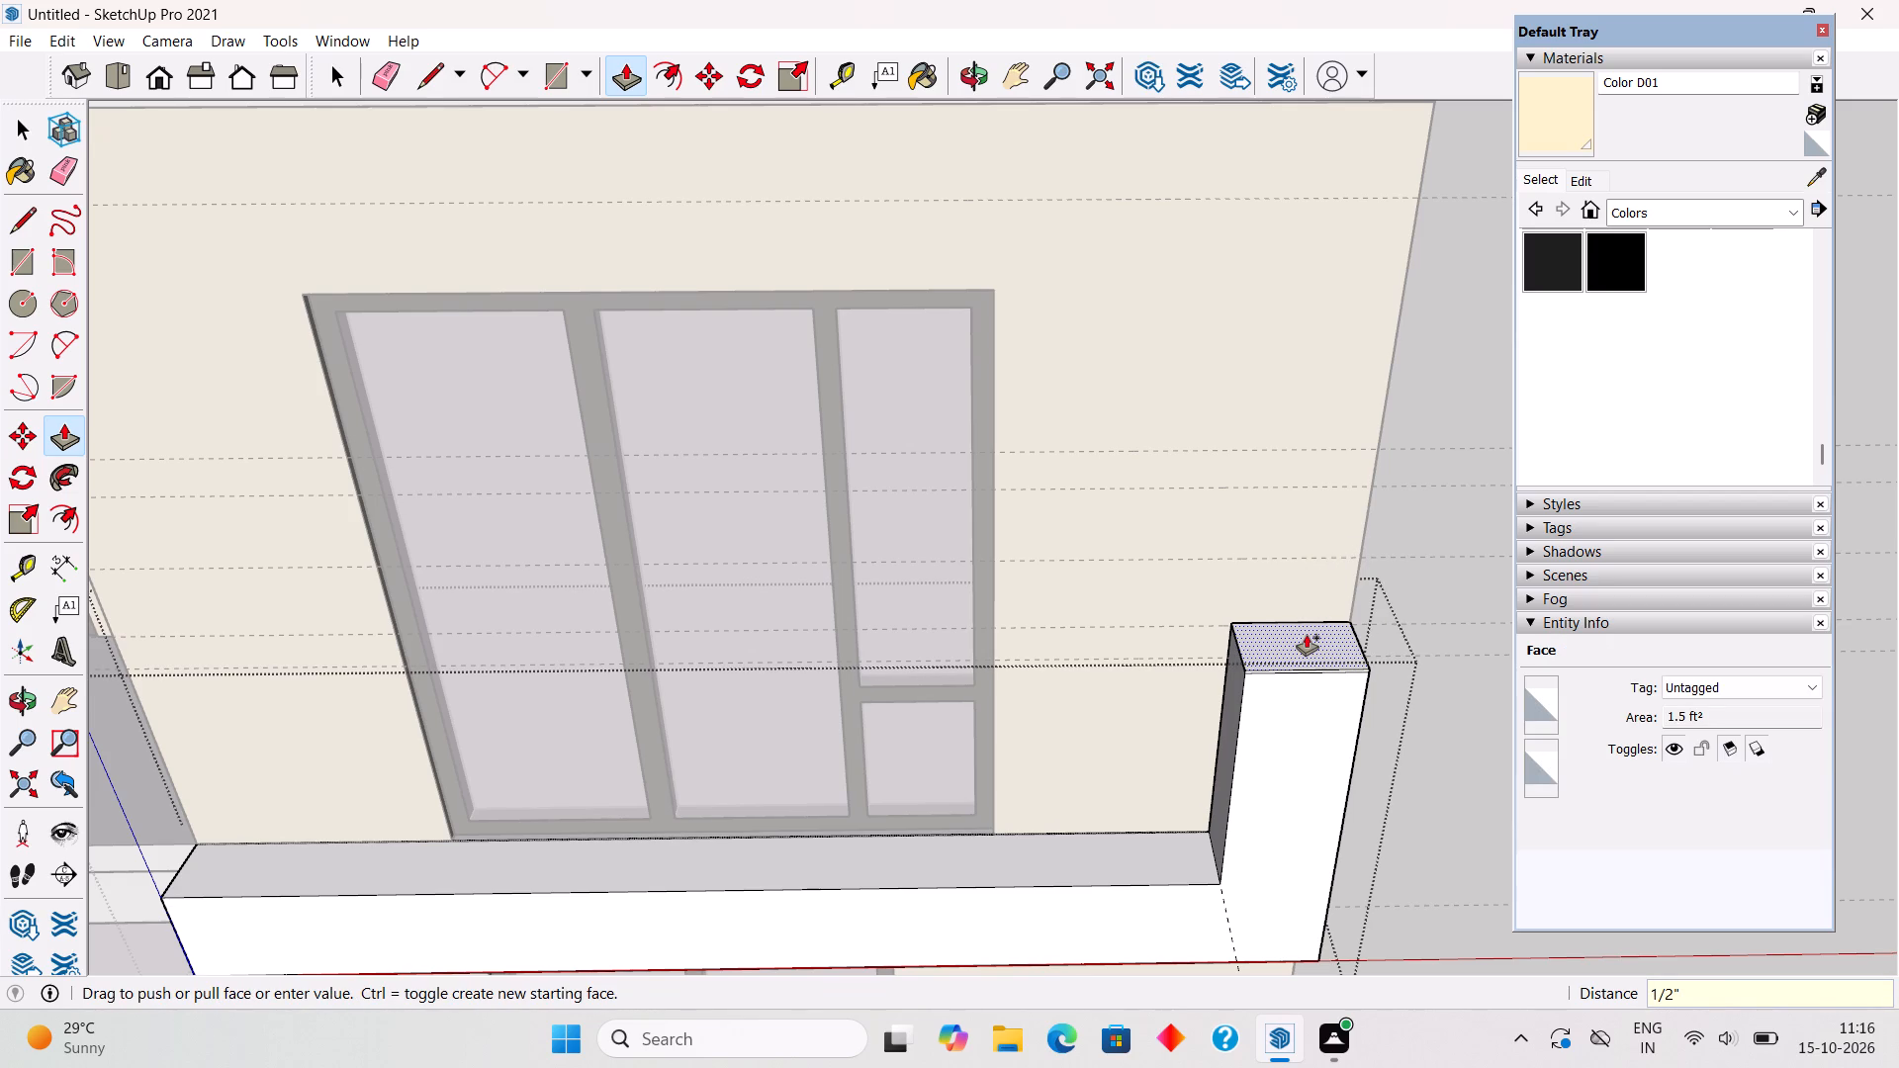
left_click(1307, 635)
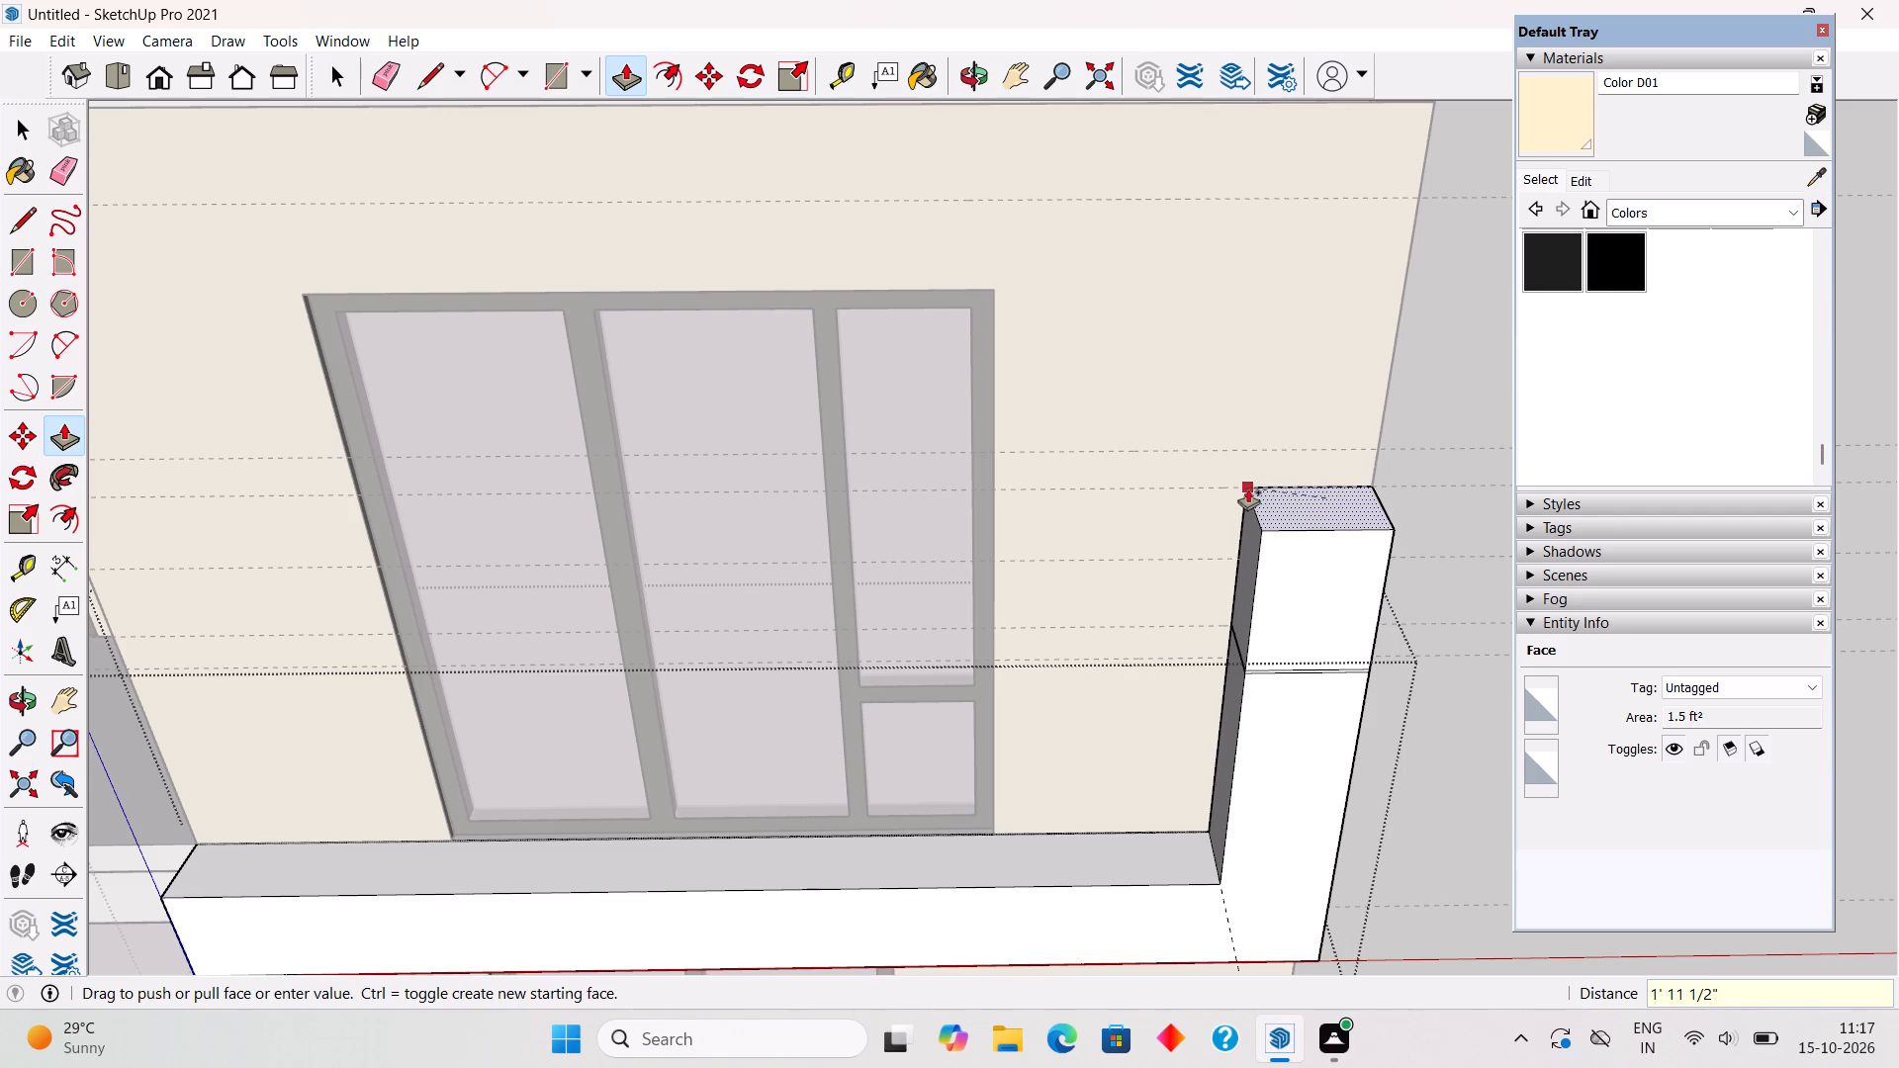
left_click(1231, 486)
Extend the post upward with another .5" strip, then a 4' 11 1/2" section reaching the roof slab's top, and leave the group.
left_click(1304, 502)
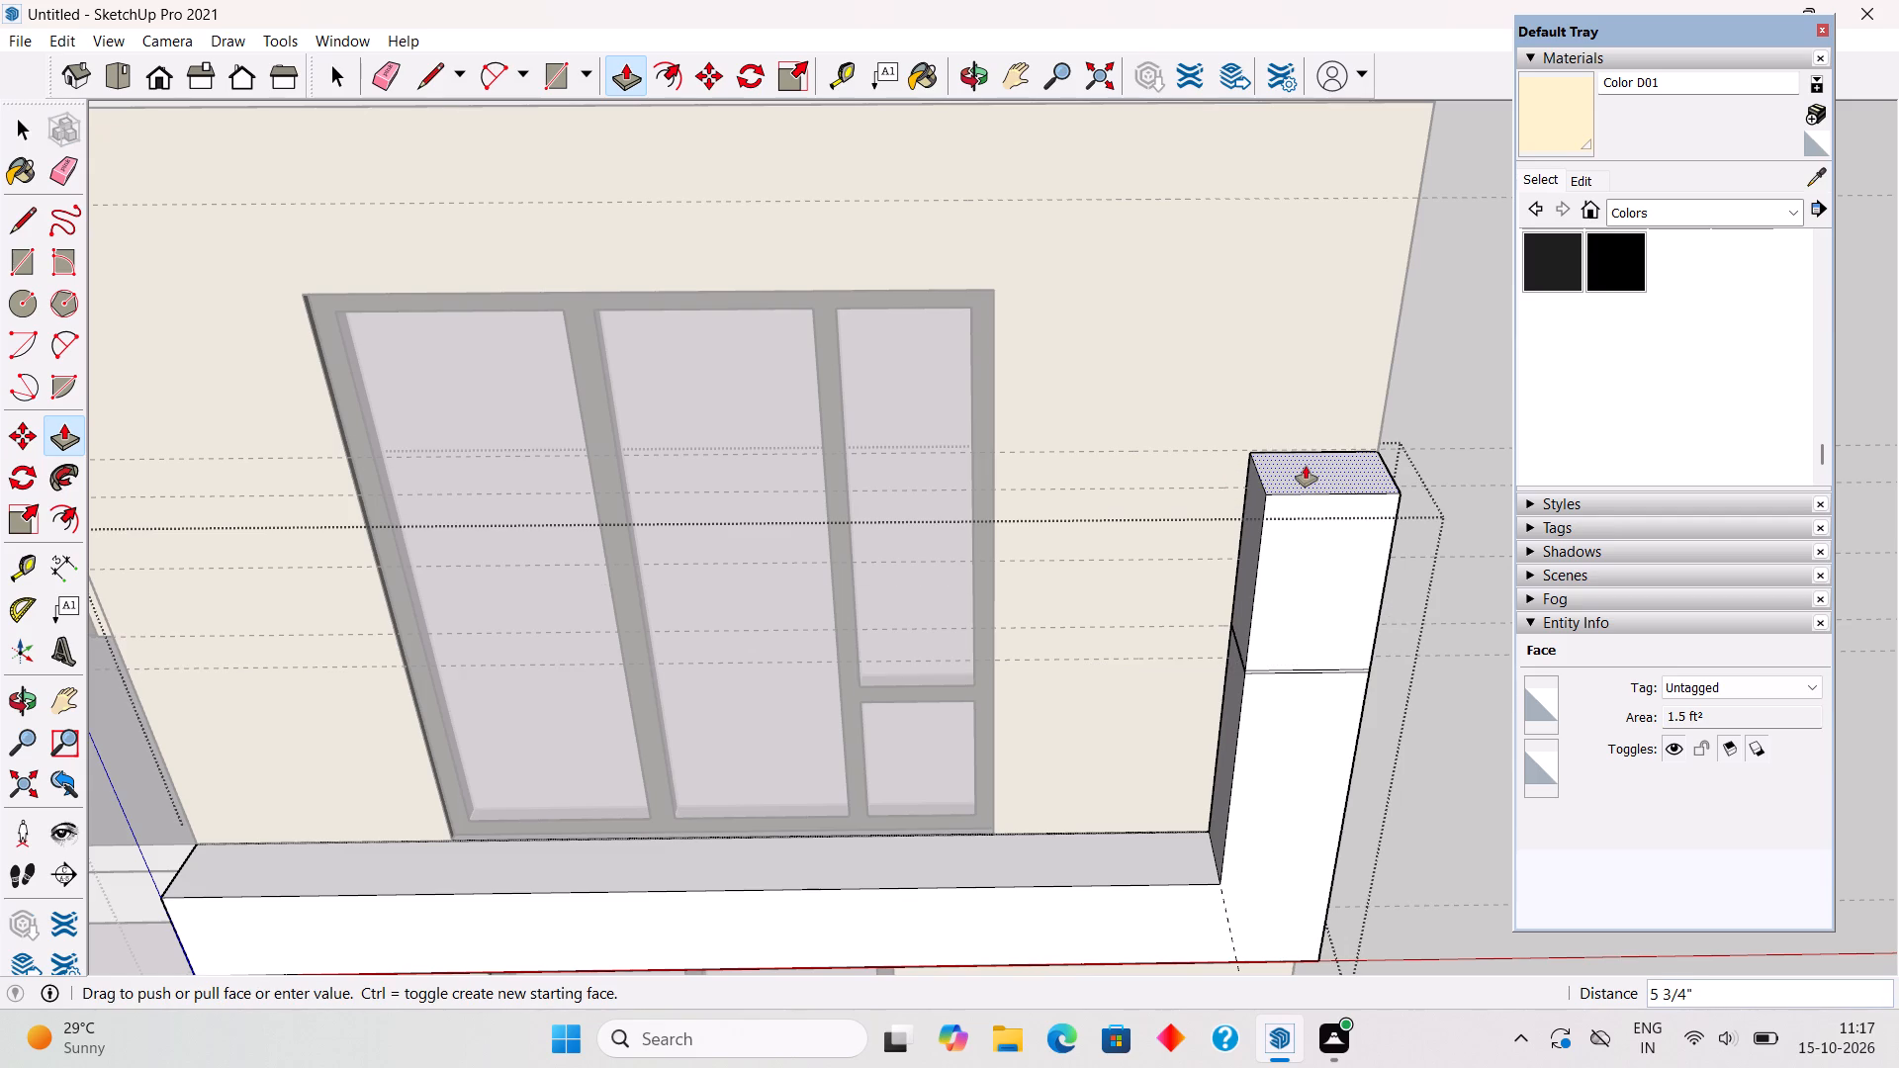
type(".5\"")
key("Return")
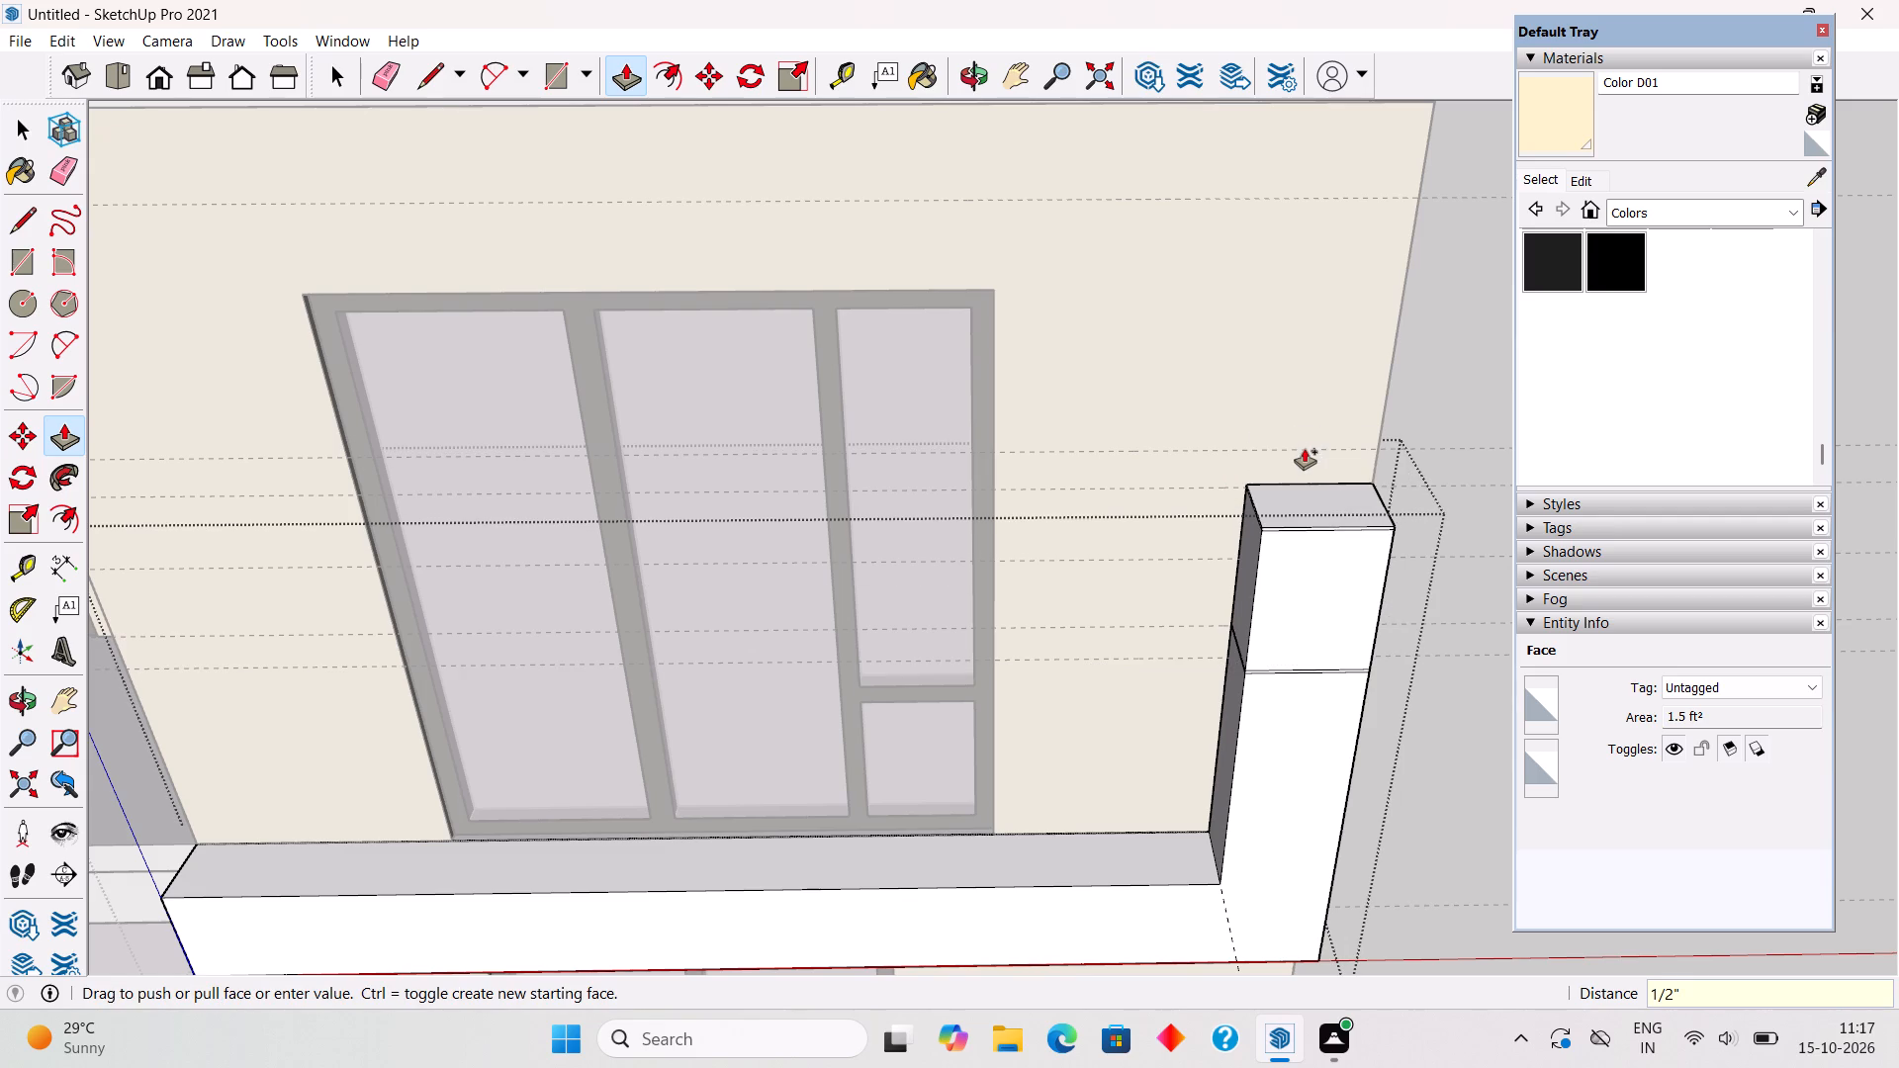
left_click(1313, 489)
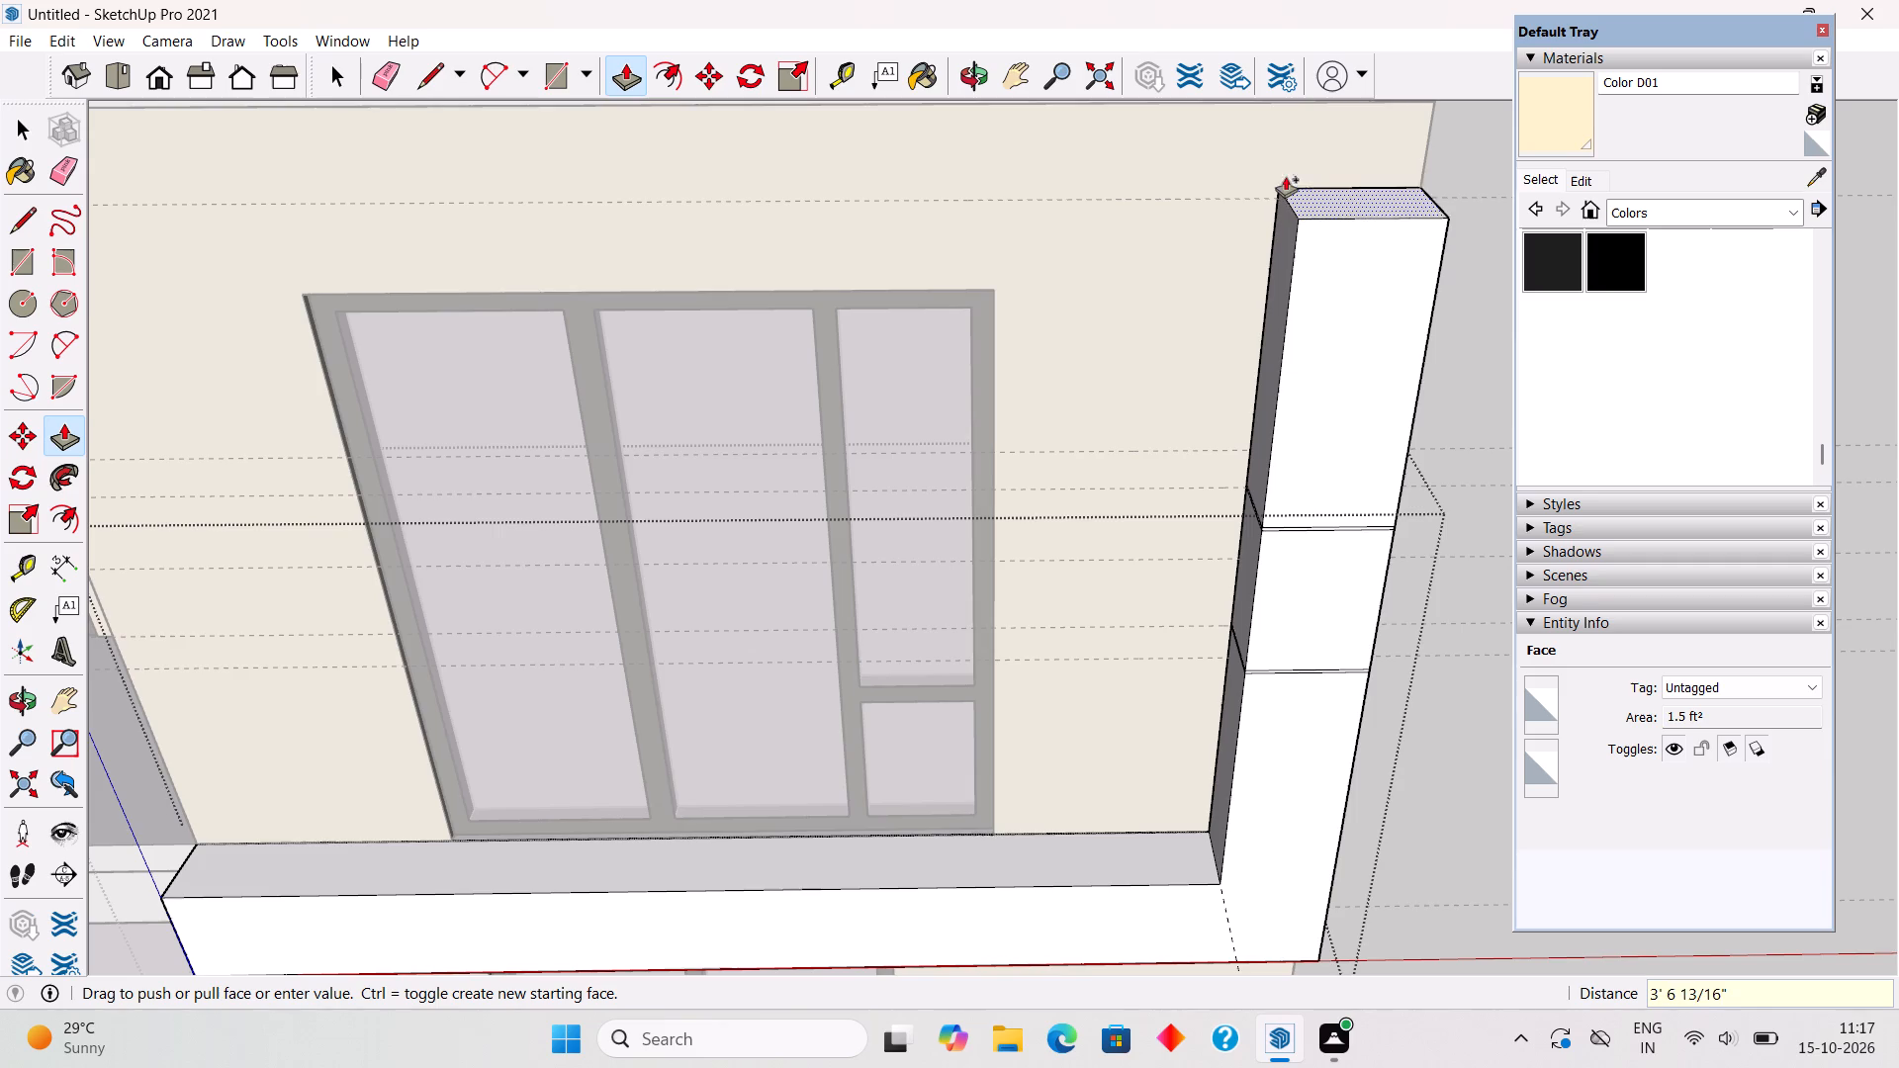
scroll(1286, 173, "down", 10)
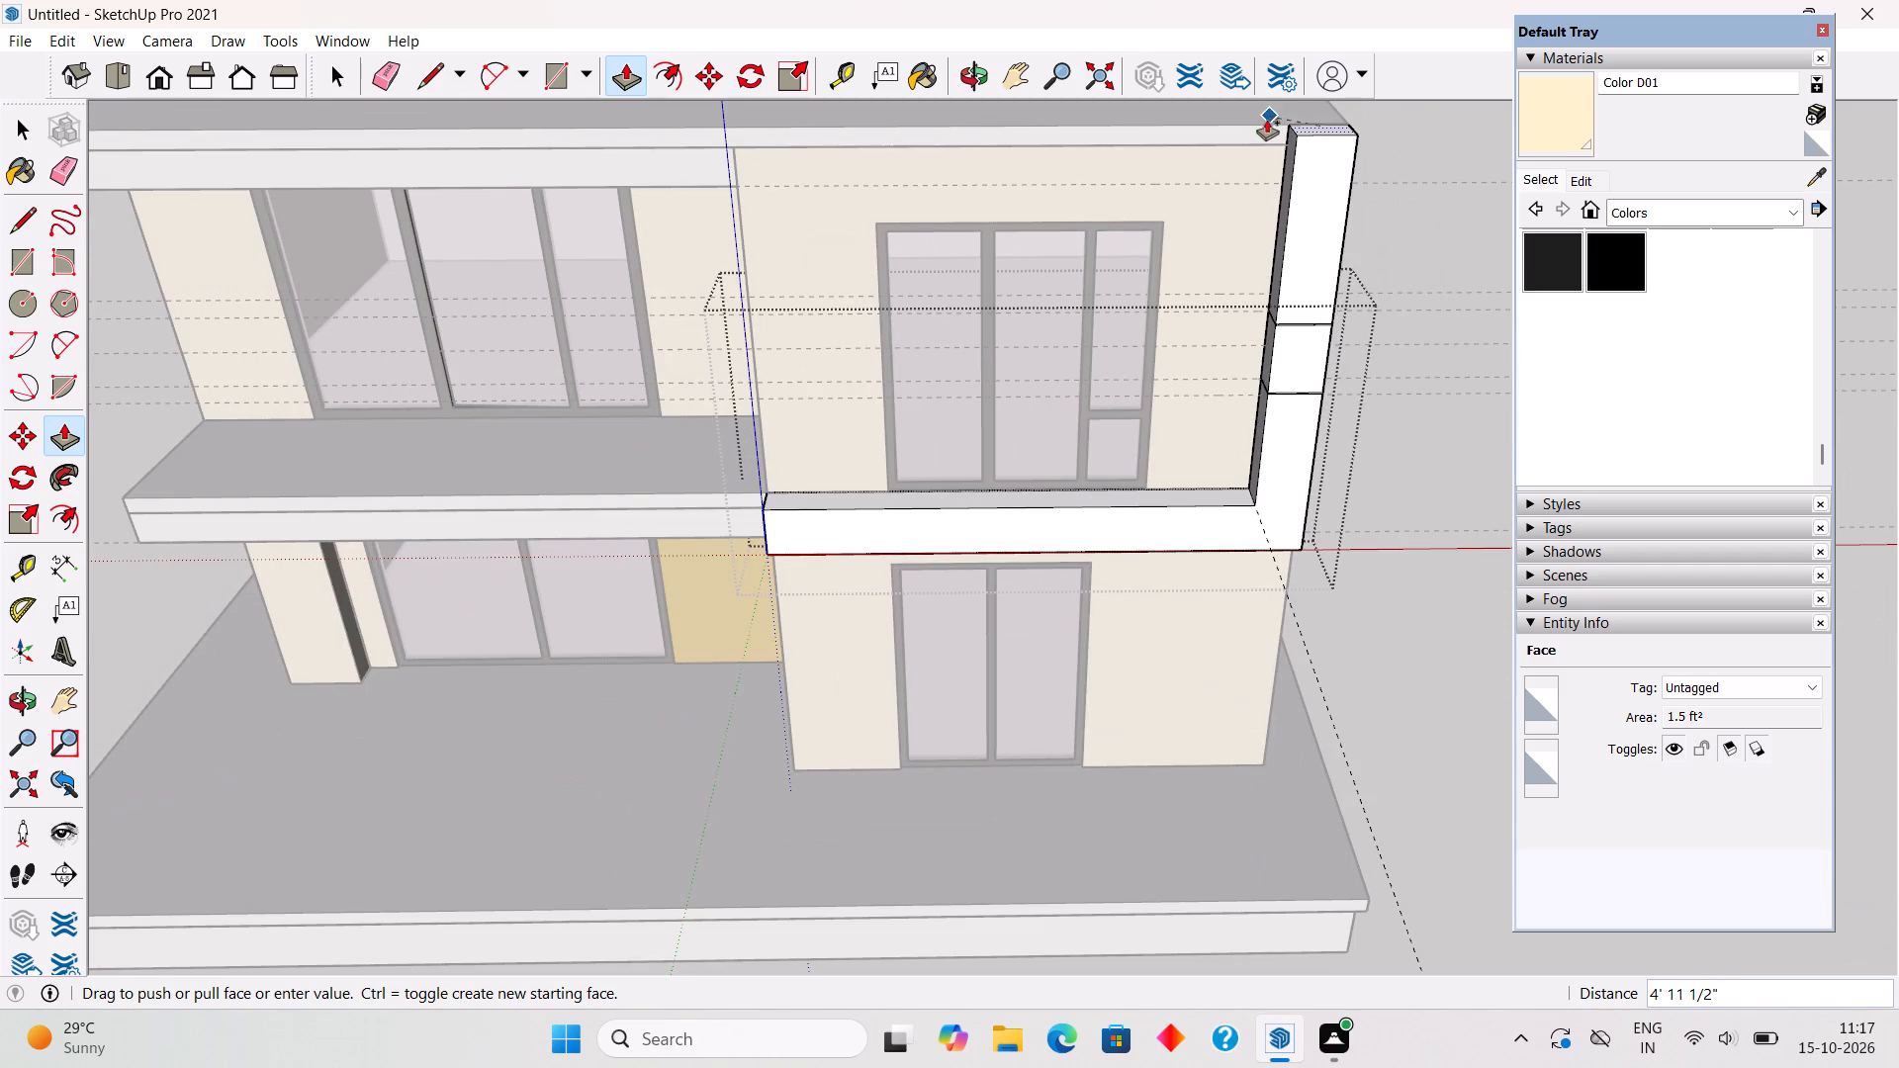
left_click(1265, 128)
key("space")
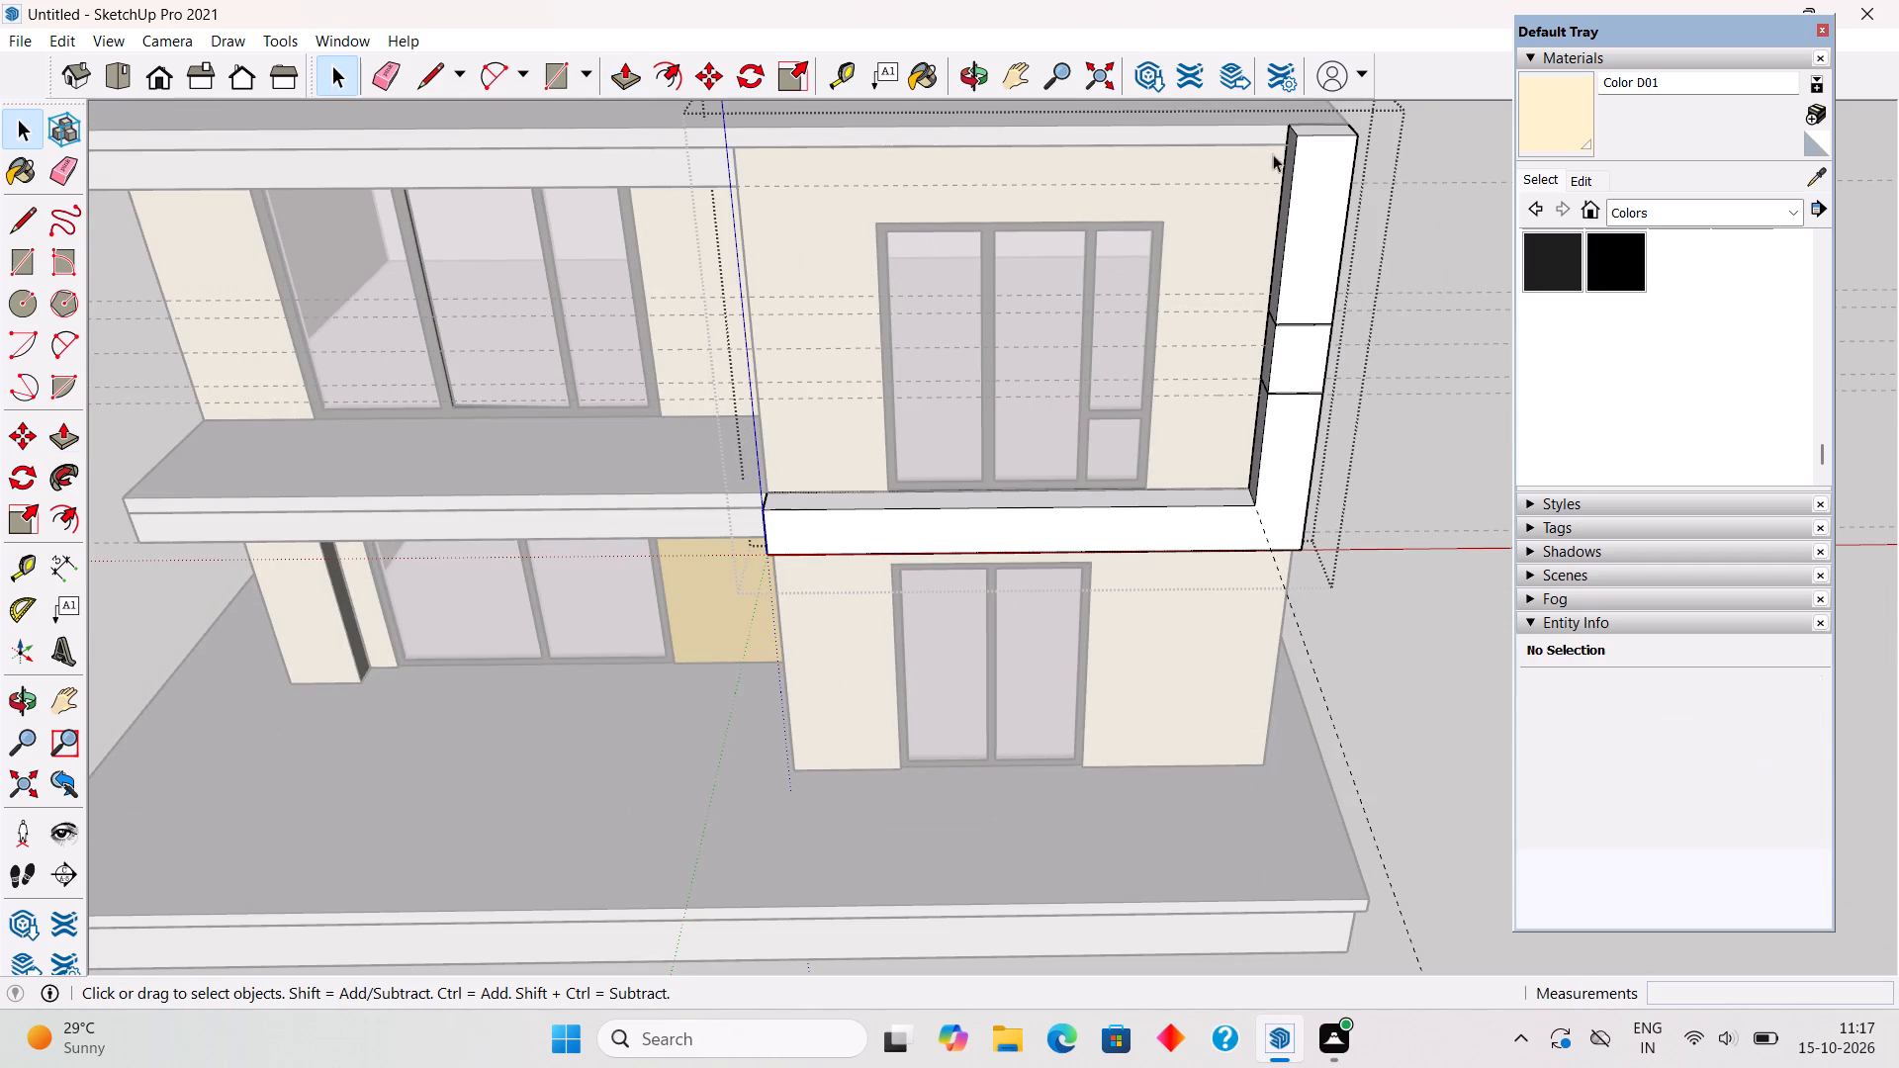
left_click(1424, 228)
Open the band group and place a guide 1' 6" below the top edge of the post's window-facing side.
scroll(1244, 553, "down", 4)
middle_click_drag(1231, 591, 1302, 326)
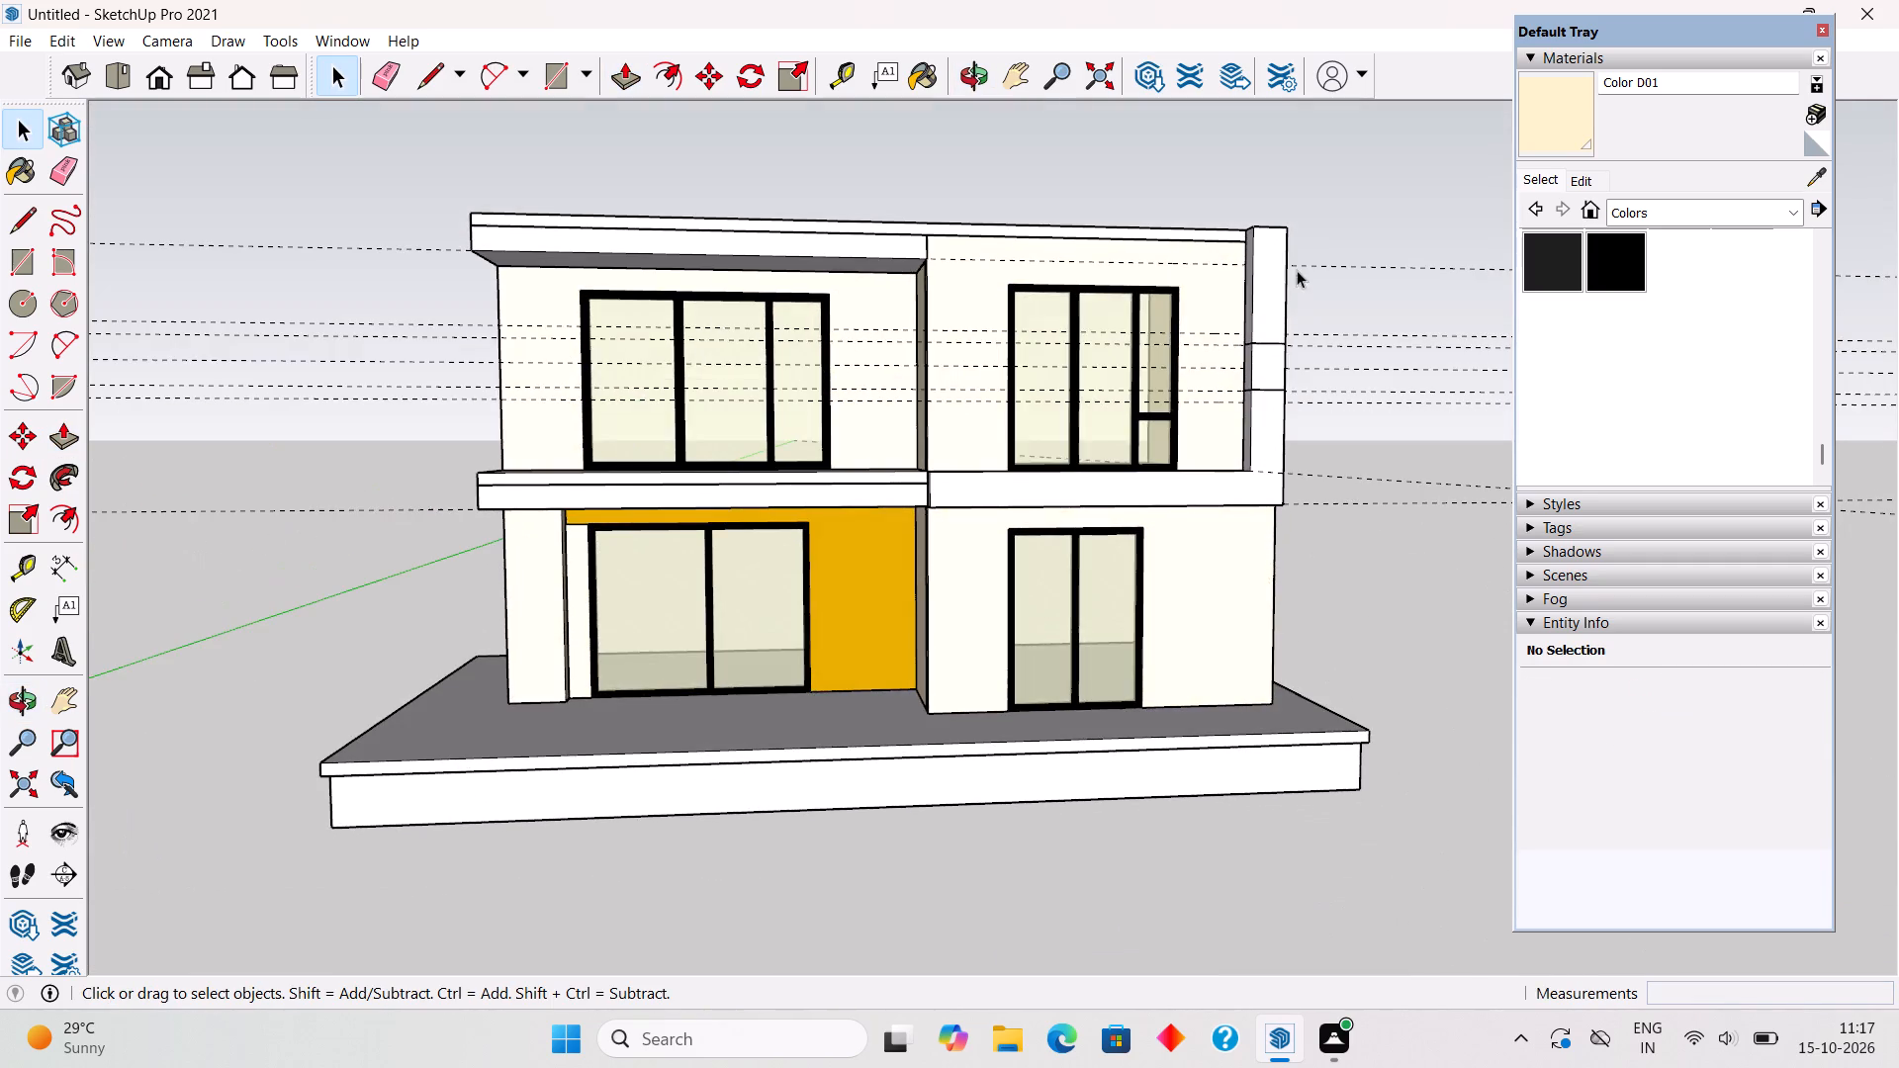
scroll(1276, 236, "up", 8)
middle_click_drag(1255, 305, 1311, 299)
scroll(1311, 299, "up", 5)
middle_click_drag(1205, 302, 1473, 333)
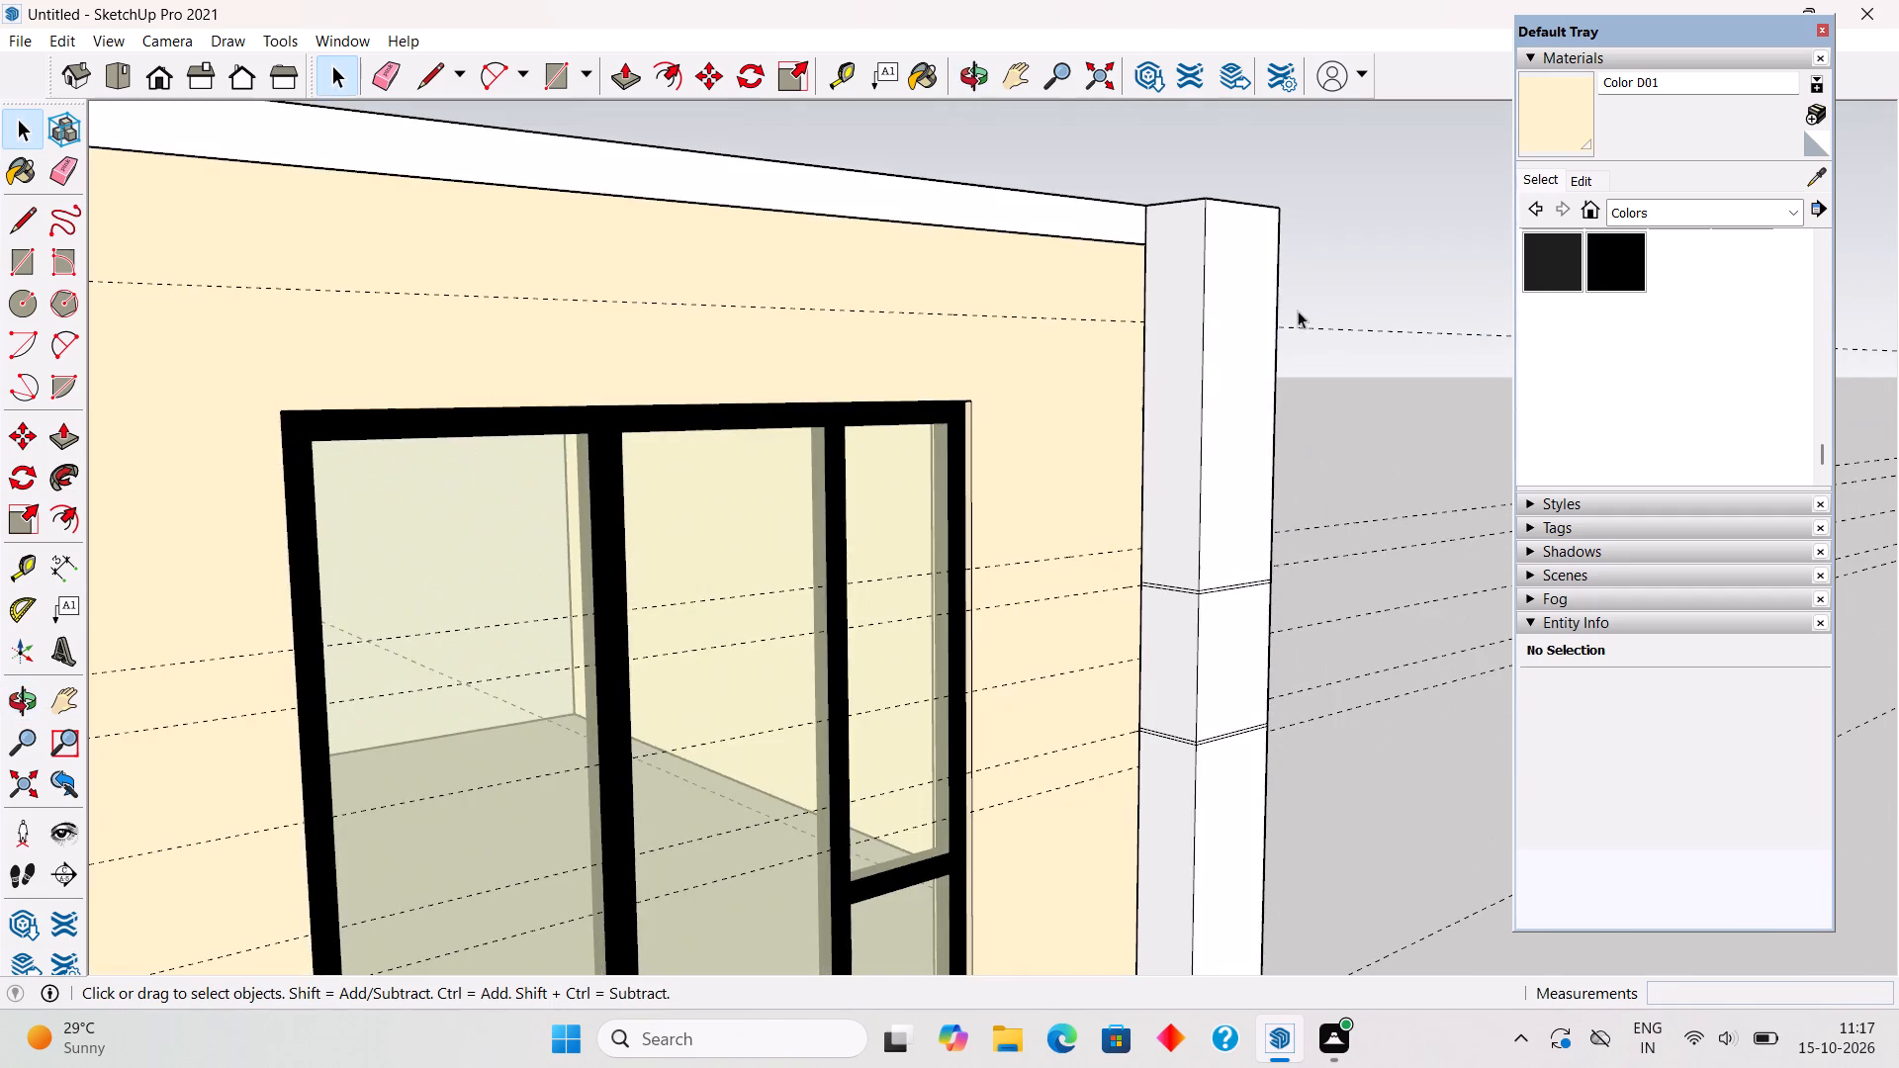
scroll(1232, 322, "up", 4)
triple_click(1140, 289)
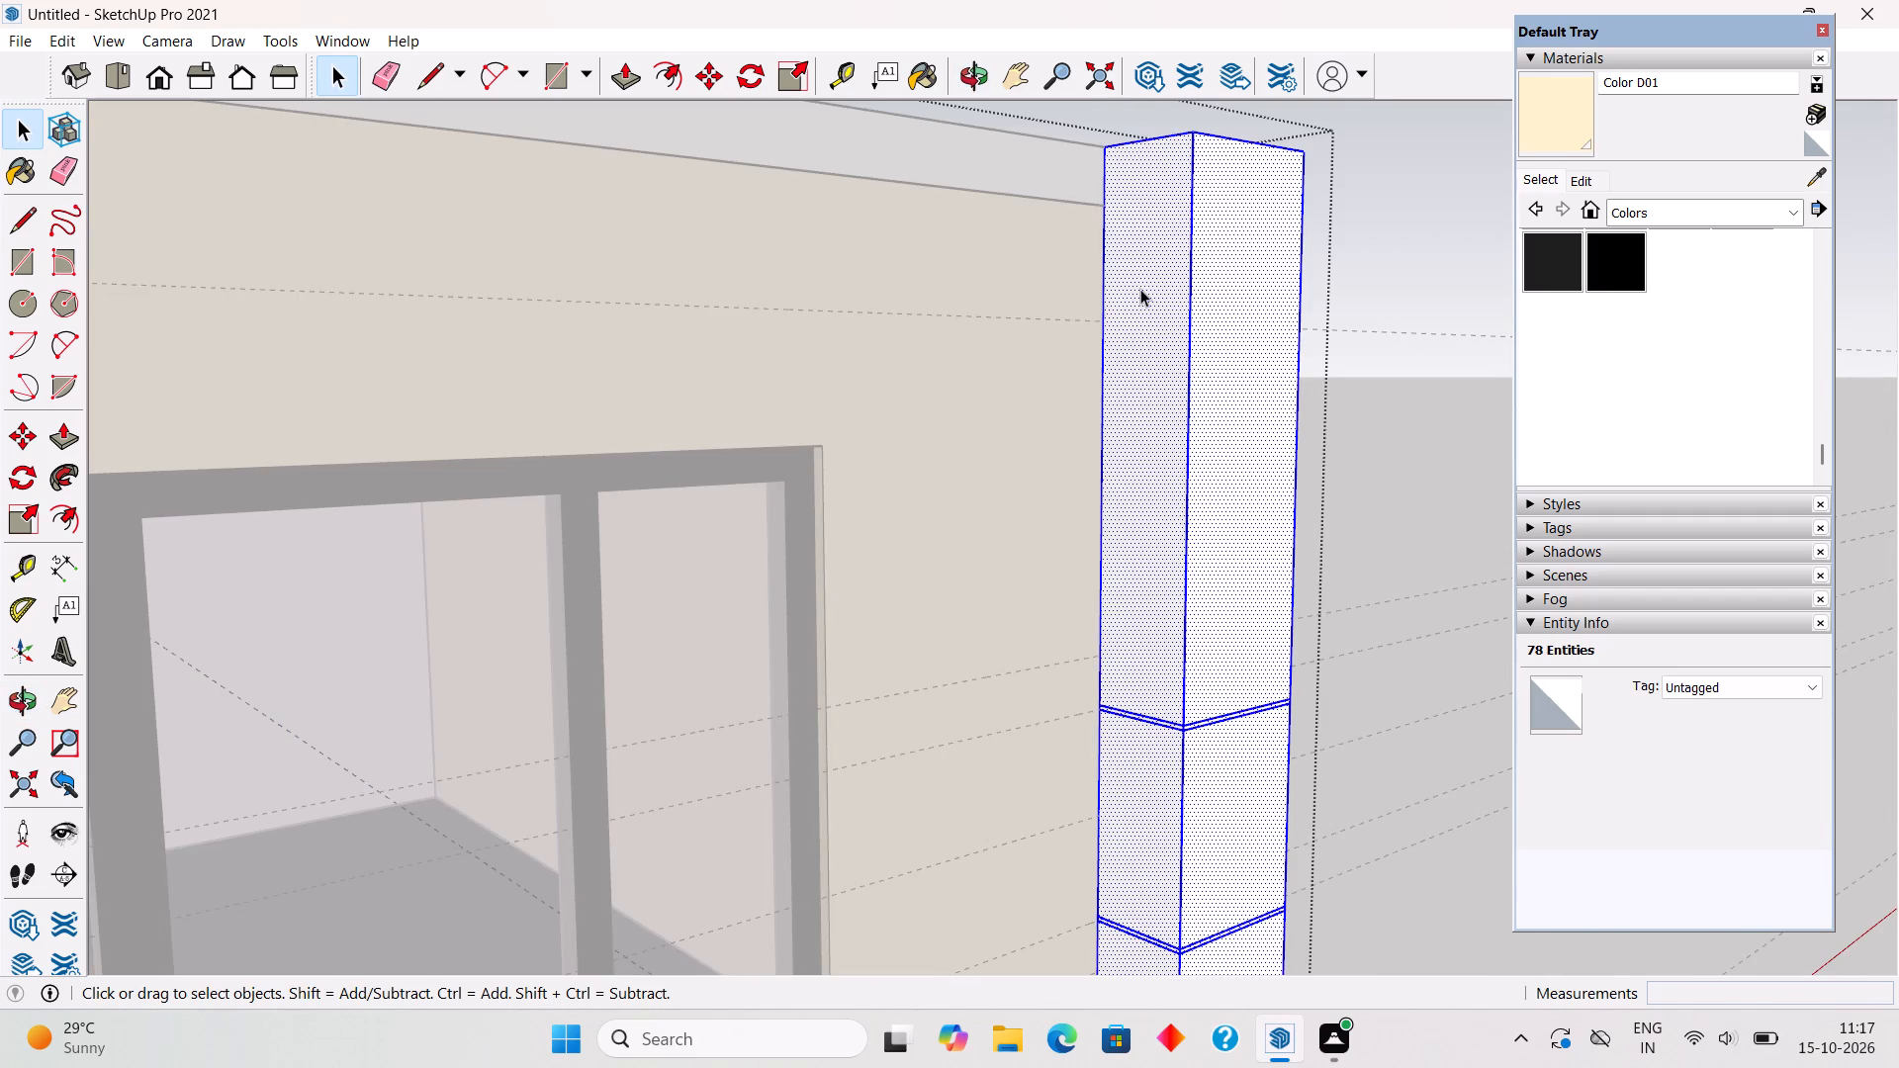
key("t")
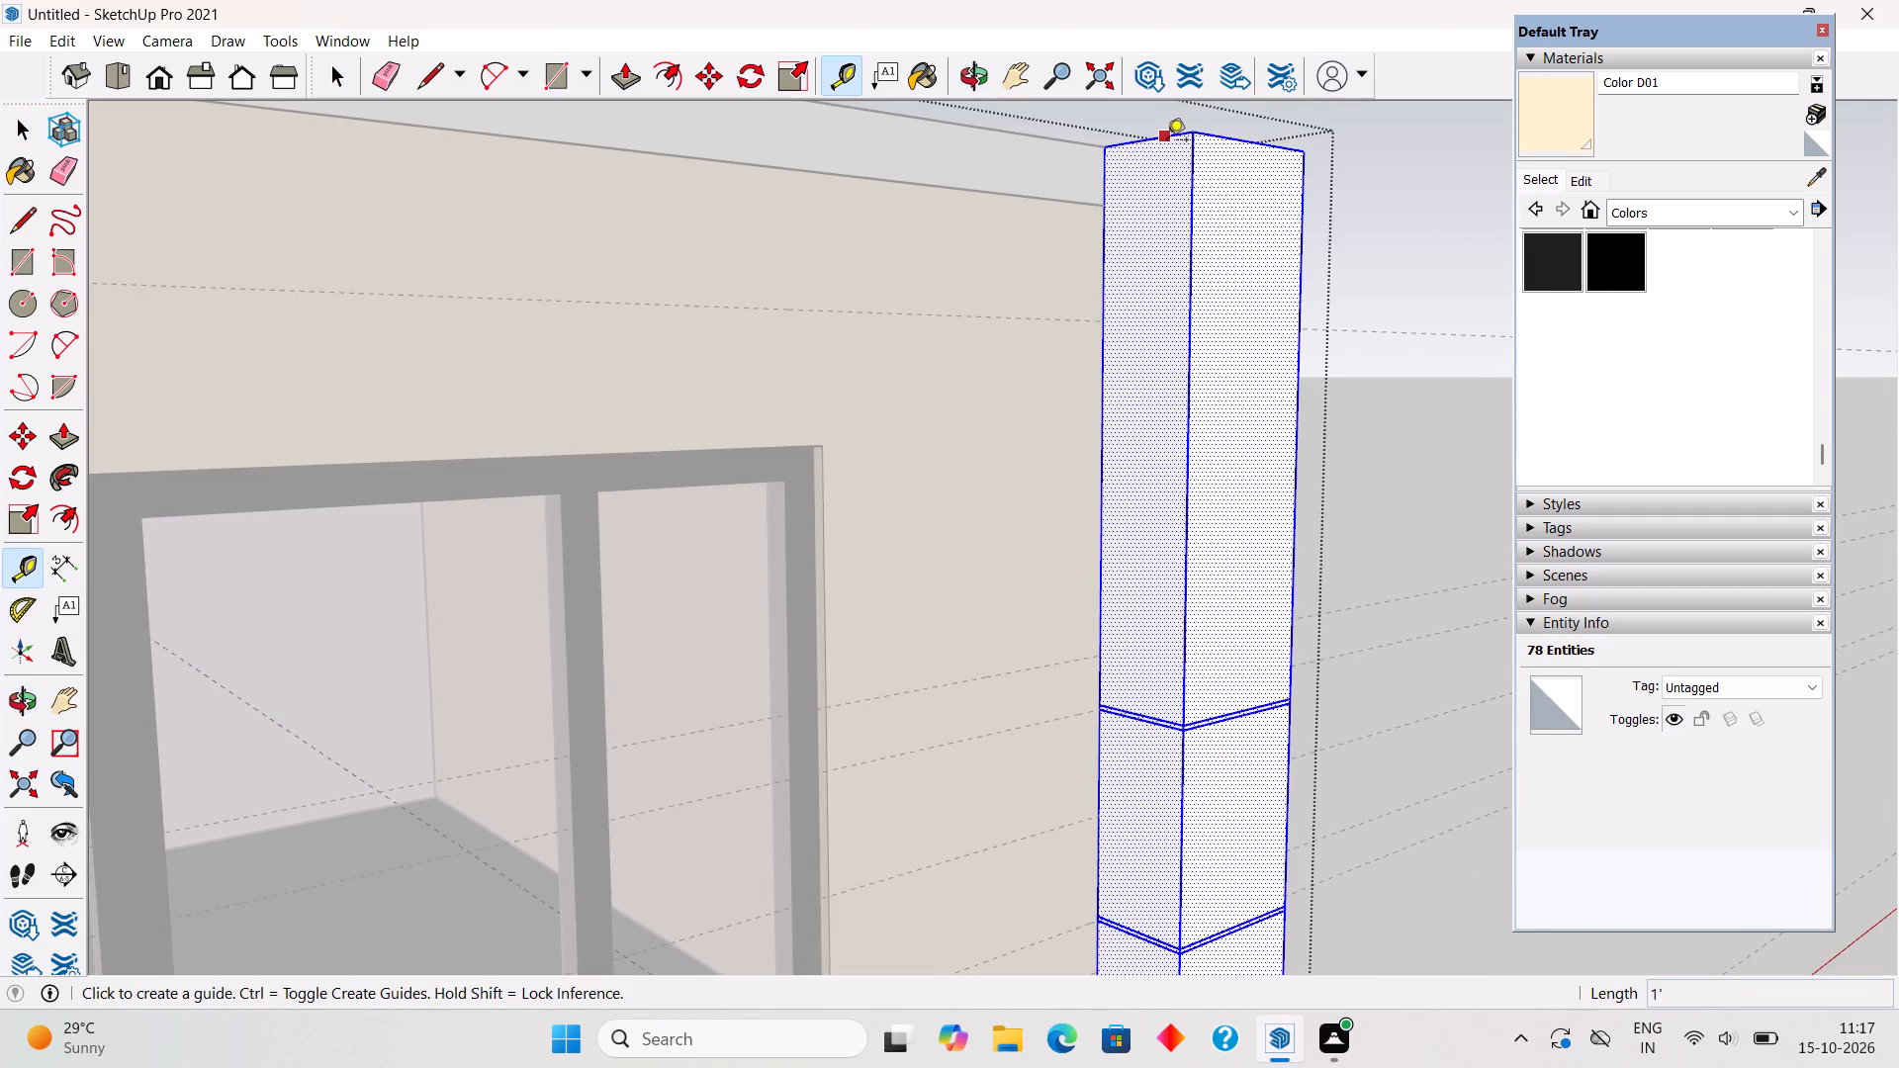
left_click(1167, 141)
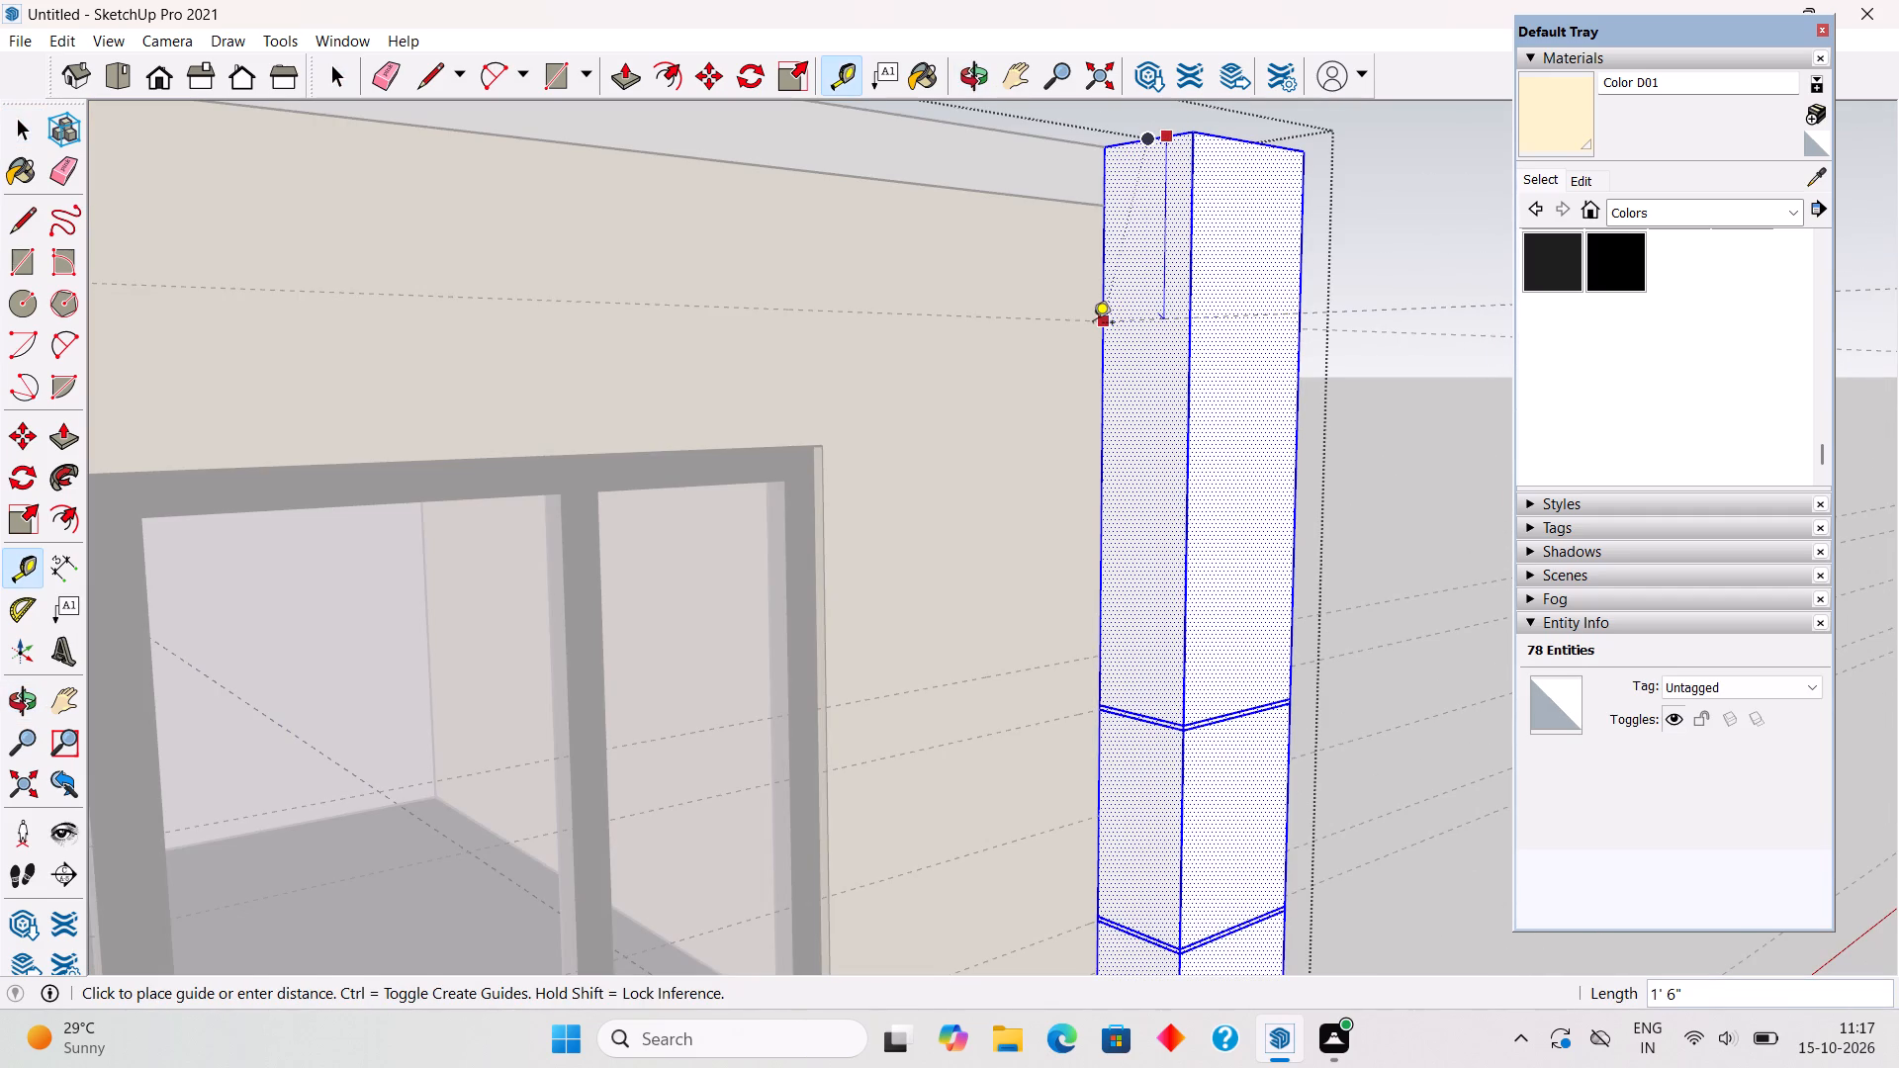
left_click(1093, 324)
Draw a line along the guide across the post's window-facing side, from its wall edge to its front edge.
key("l")
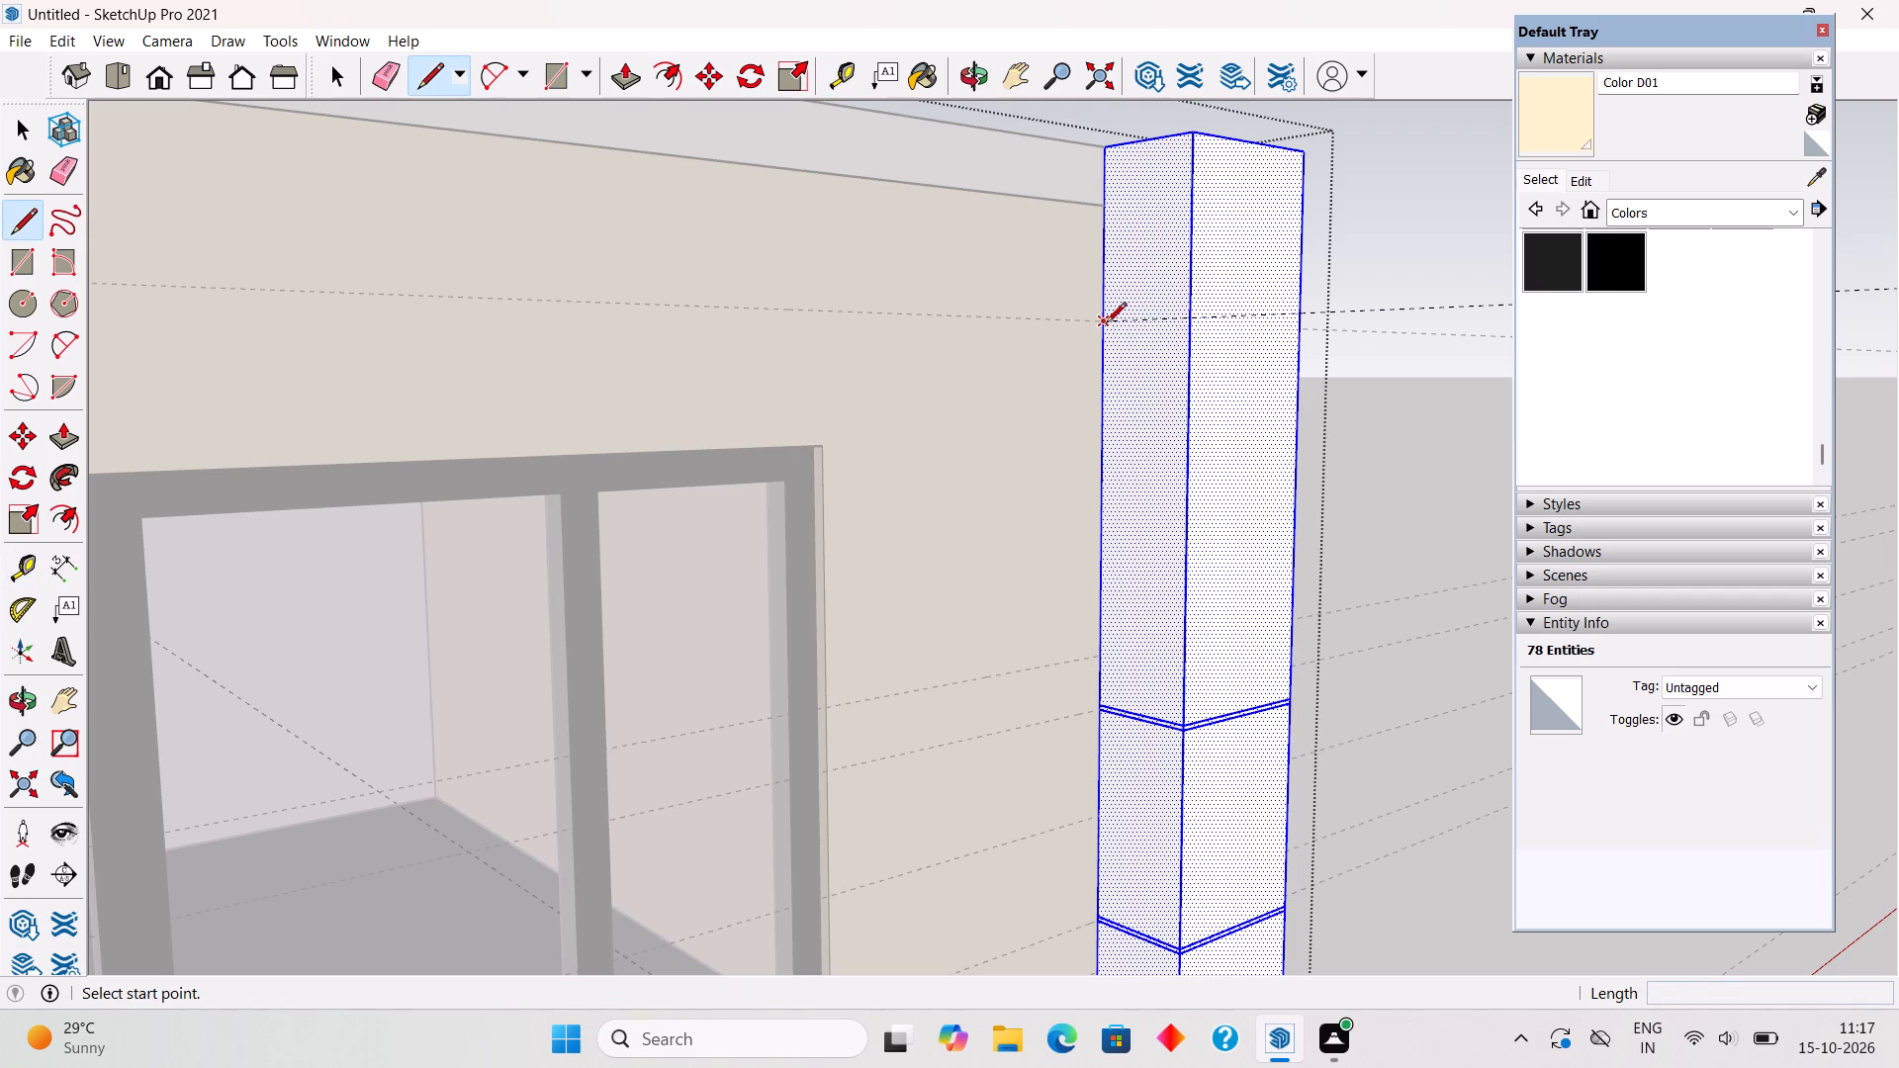
left_click(1106, 324)
left_click(1190, 320)
Push/Pull the post's upper side face 14' across the front block to form the top band, and leave the group.
key("p")
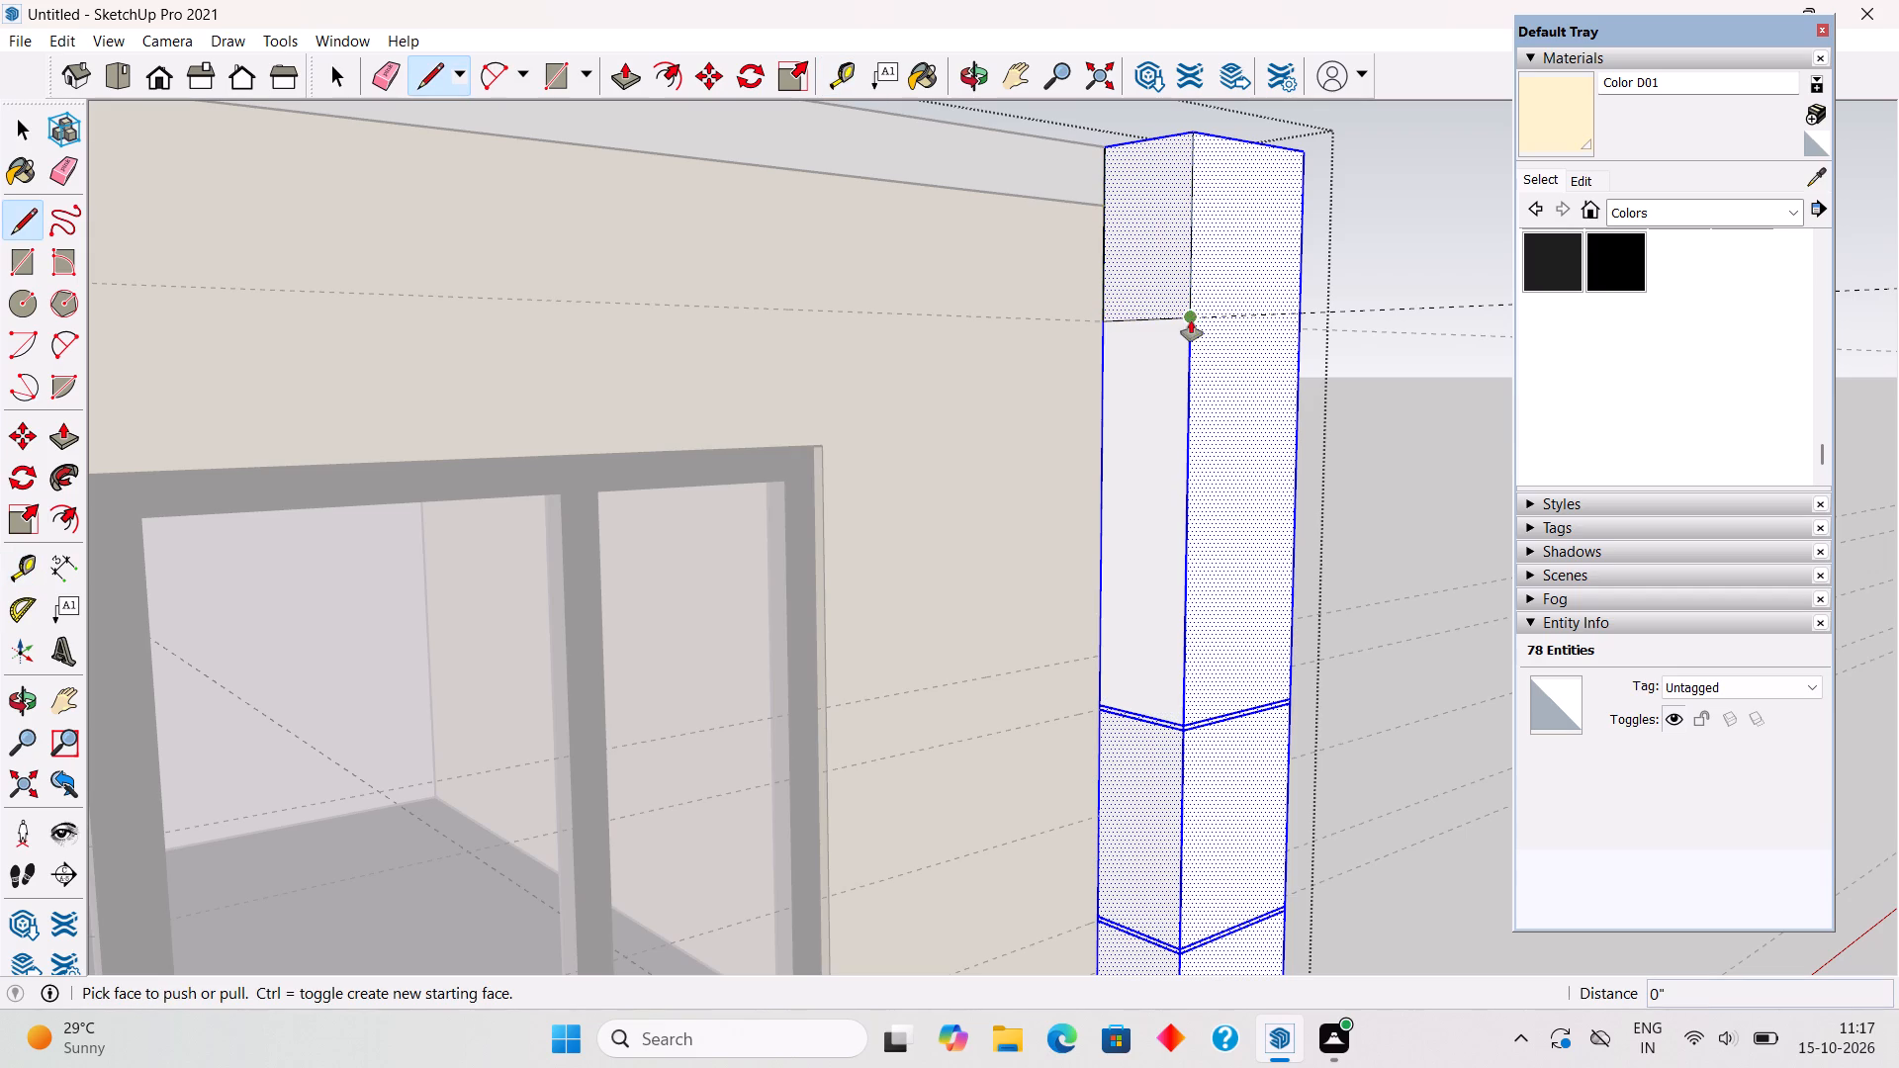
left_click(1182, 294)
scroll(949, 318, "down", 14)
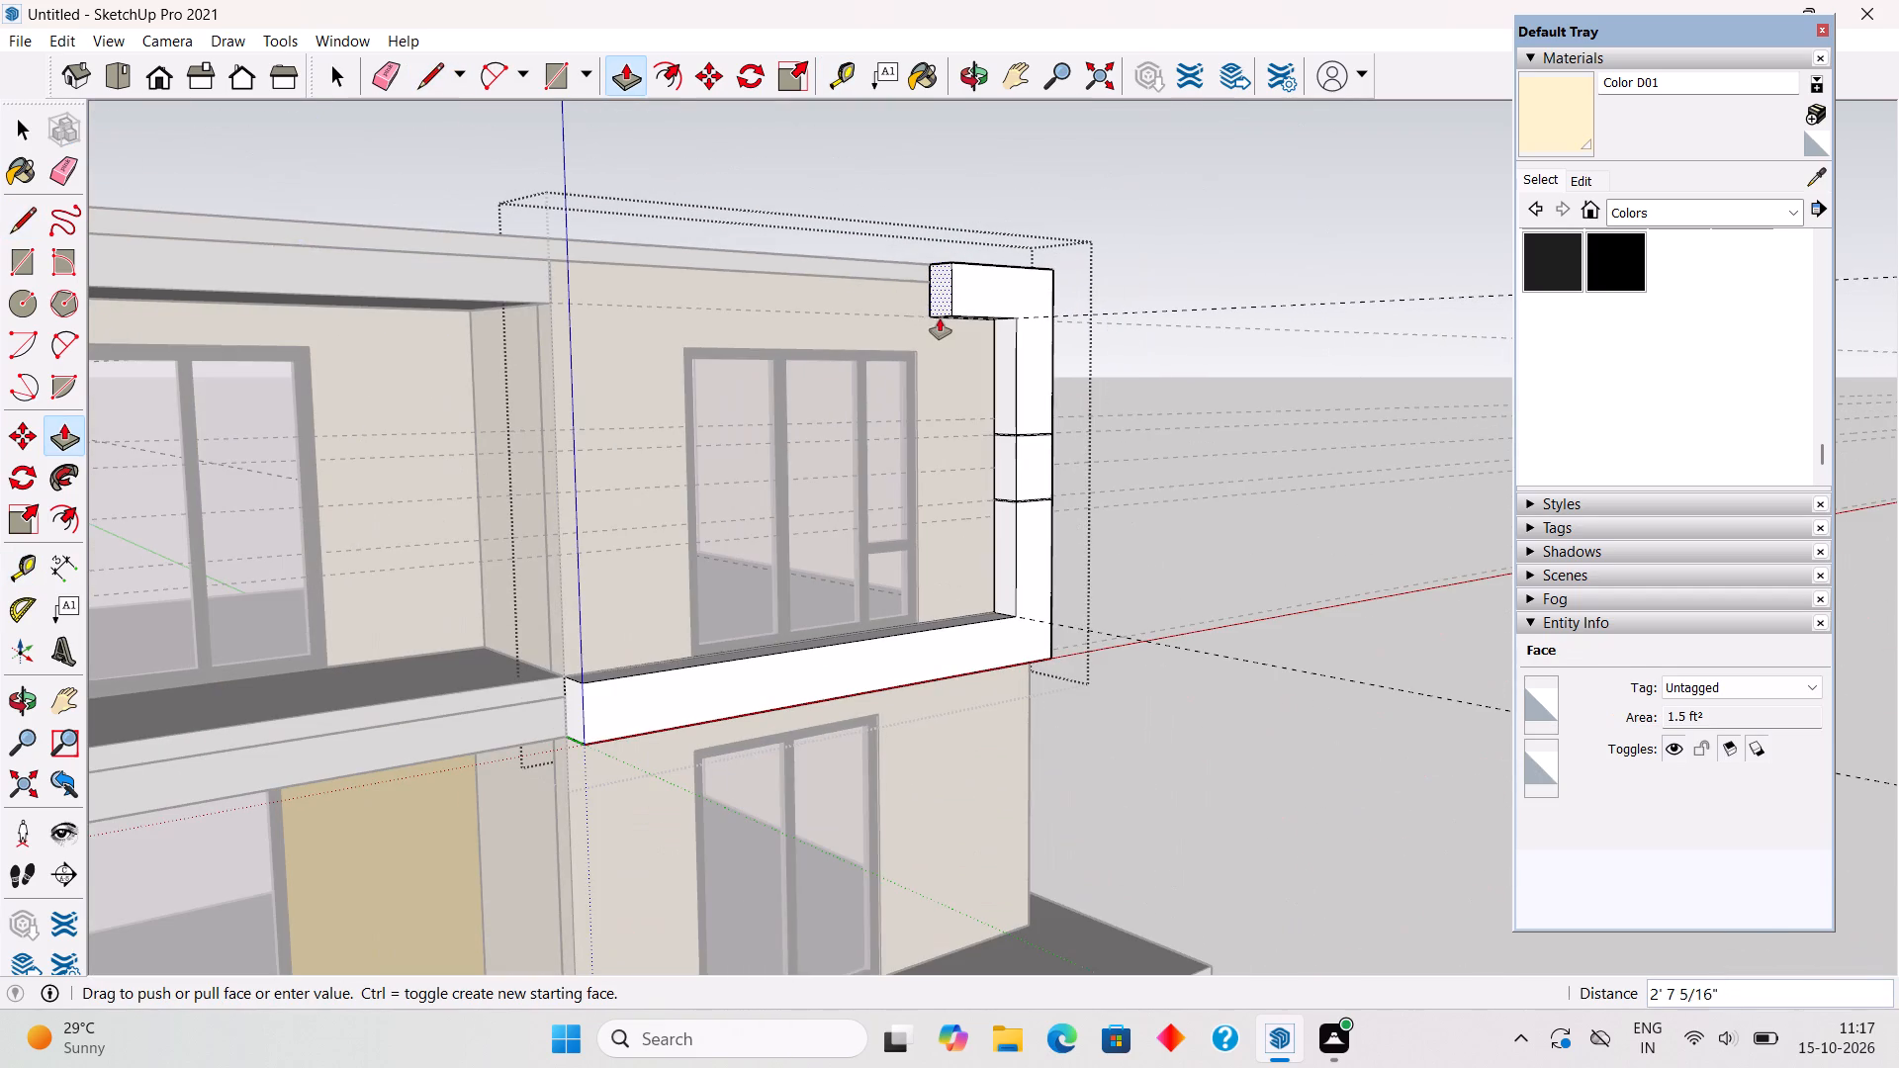
left_click(558, 390)
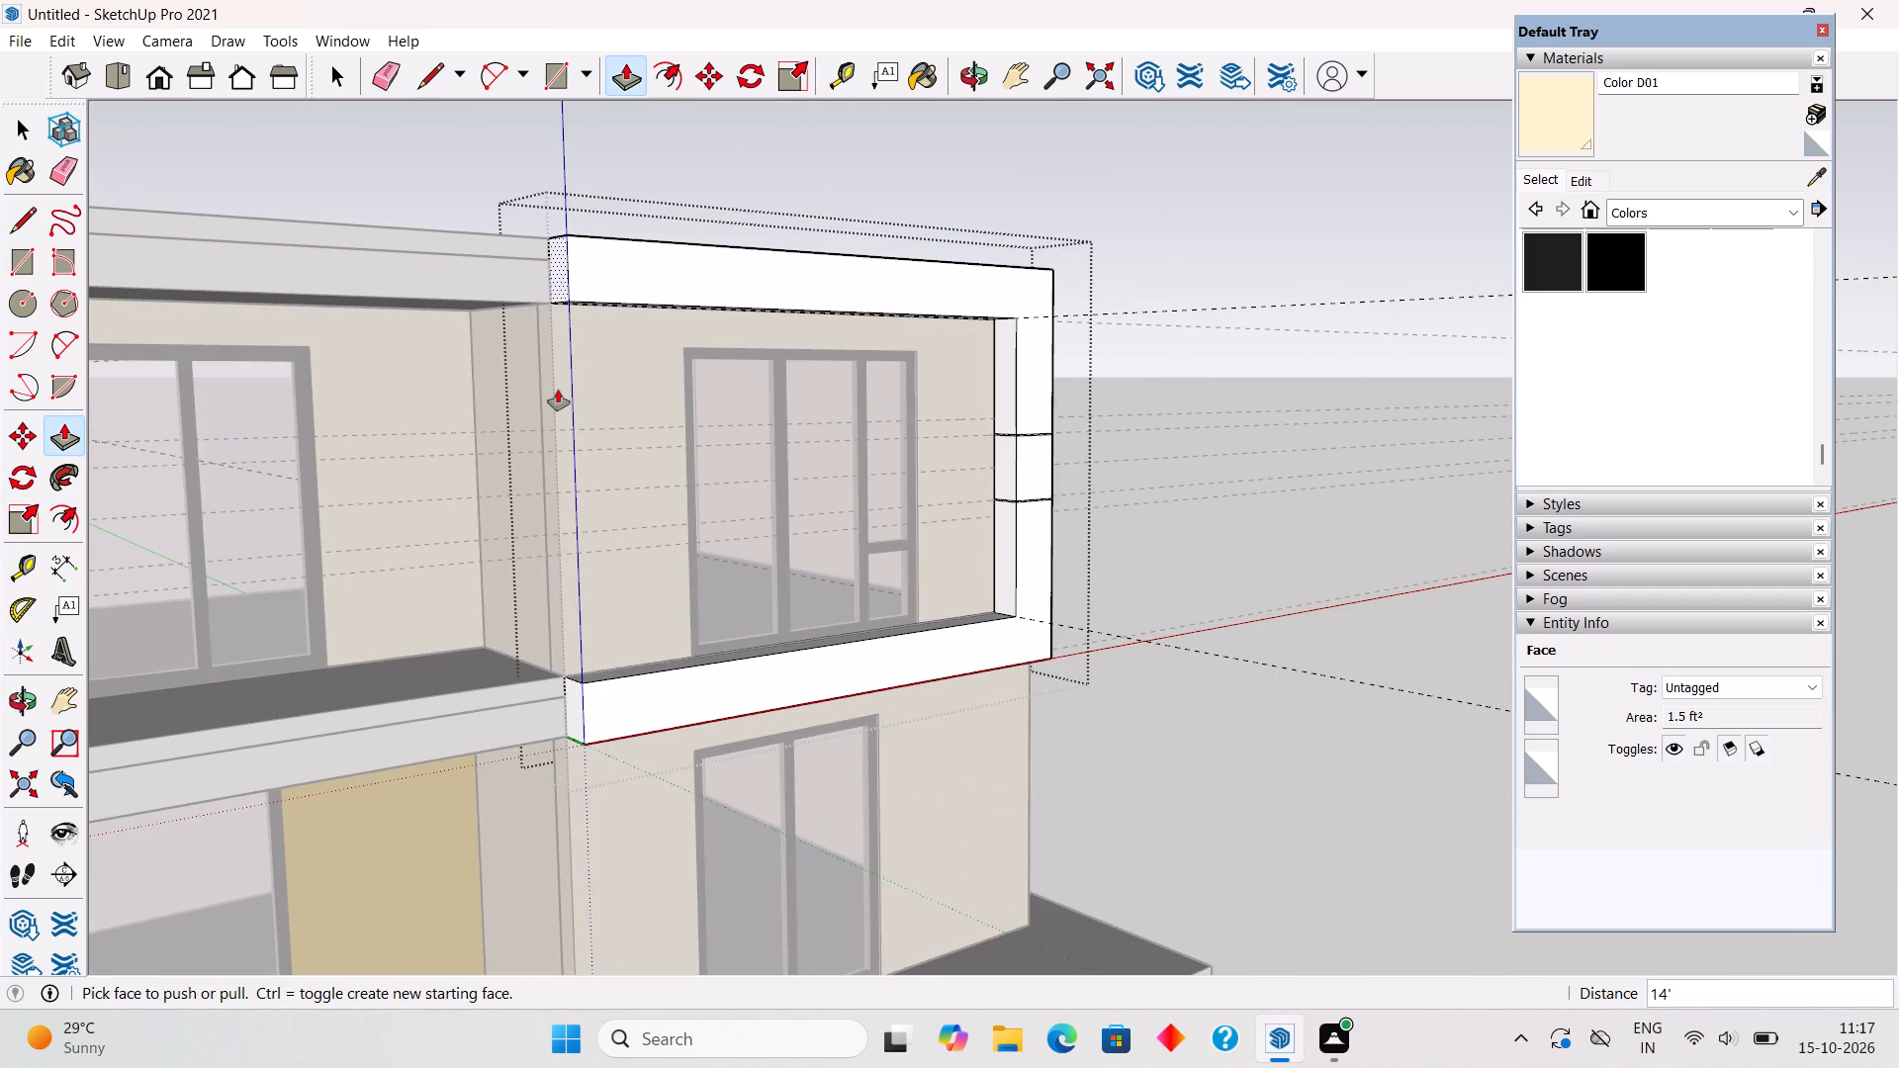
key("space")
left_click(865, 140)
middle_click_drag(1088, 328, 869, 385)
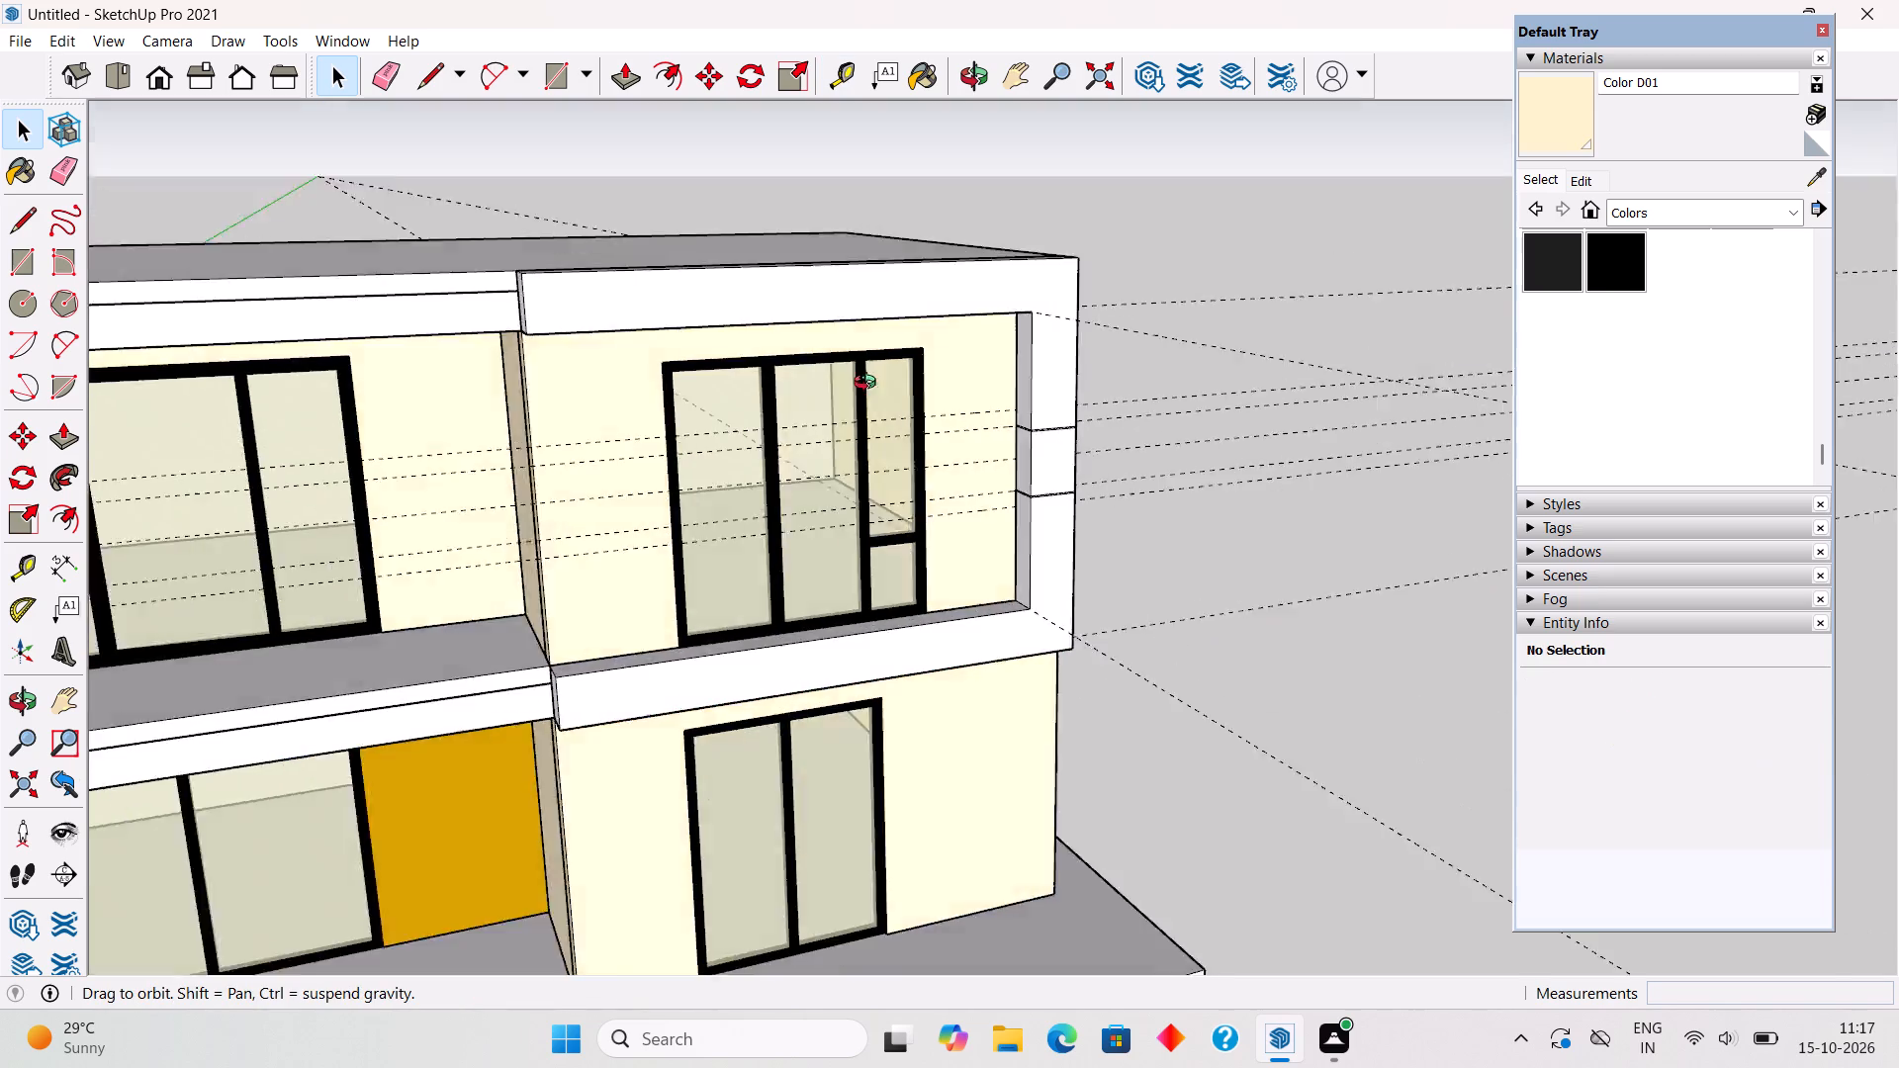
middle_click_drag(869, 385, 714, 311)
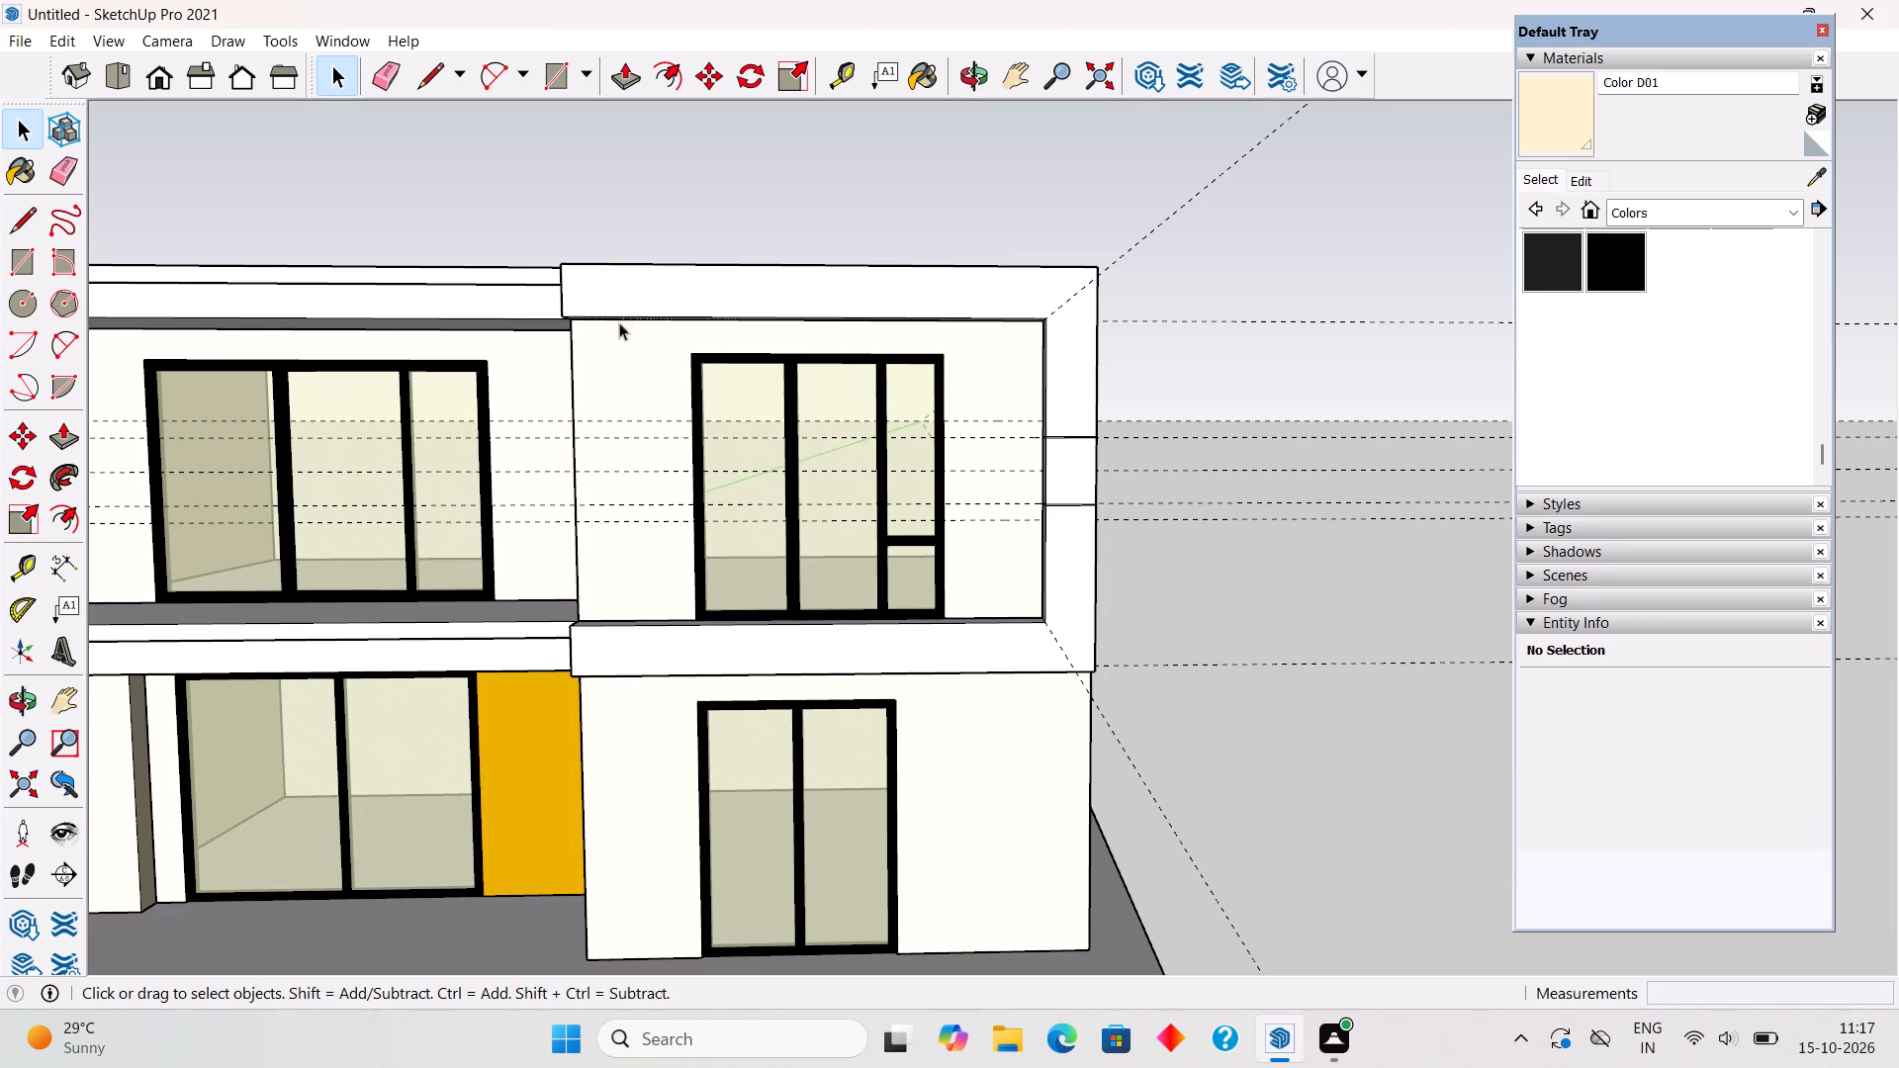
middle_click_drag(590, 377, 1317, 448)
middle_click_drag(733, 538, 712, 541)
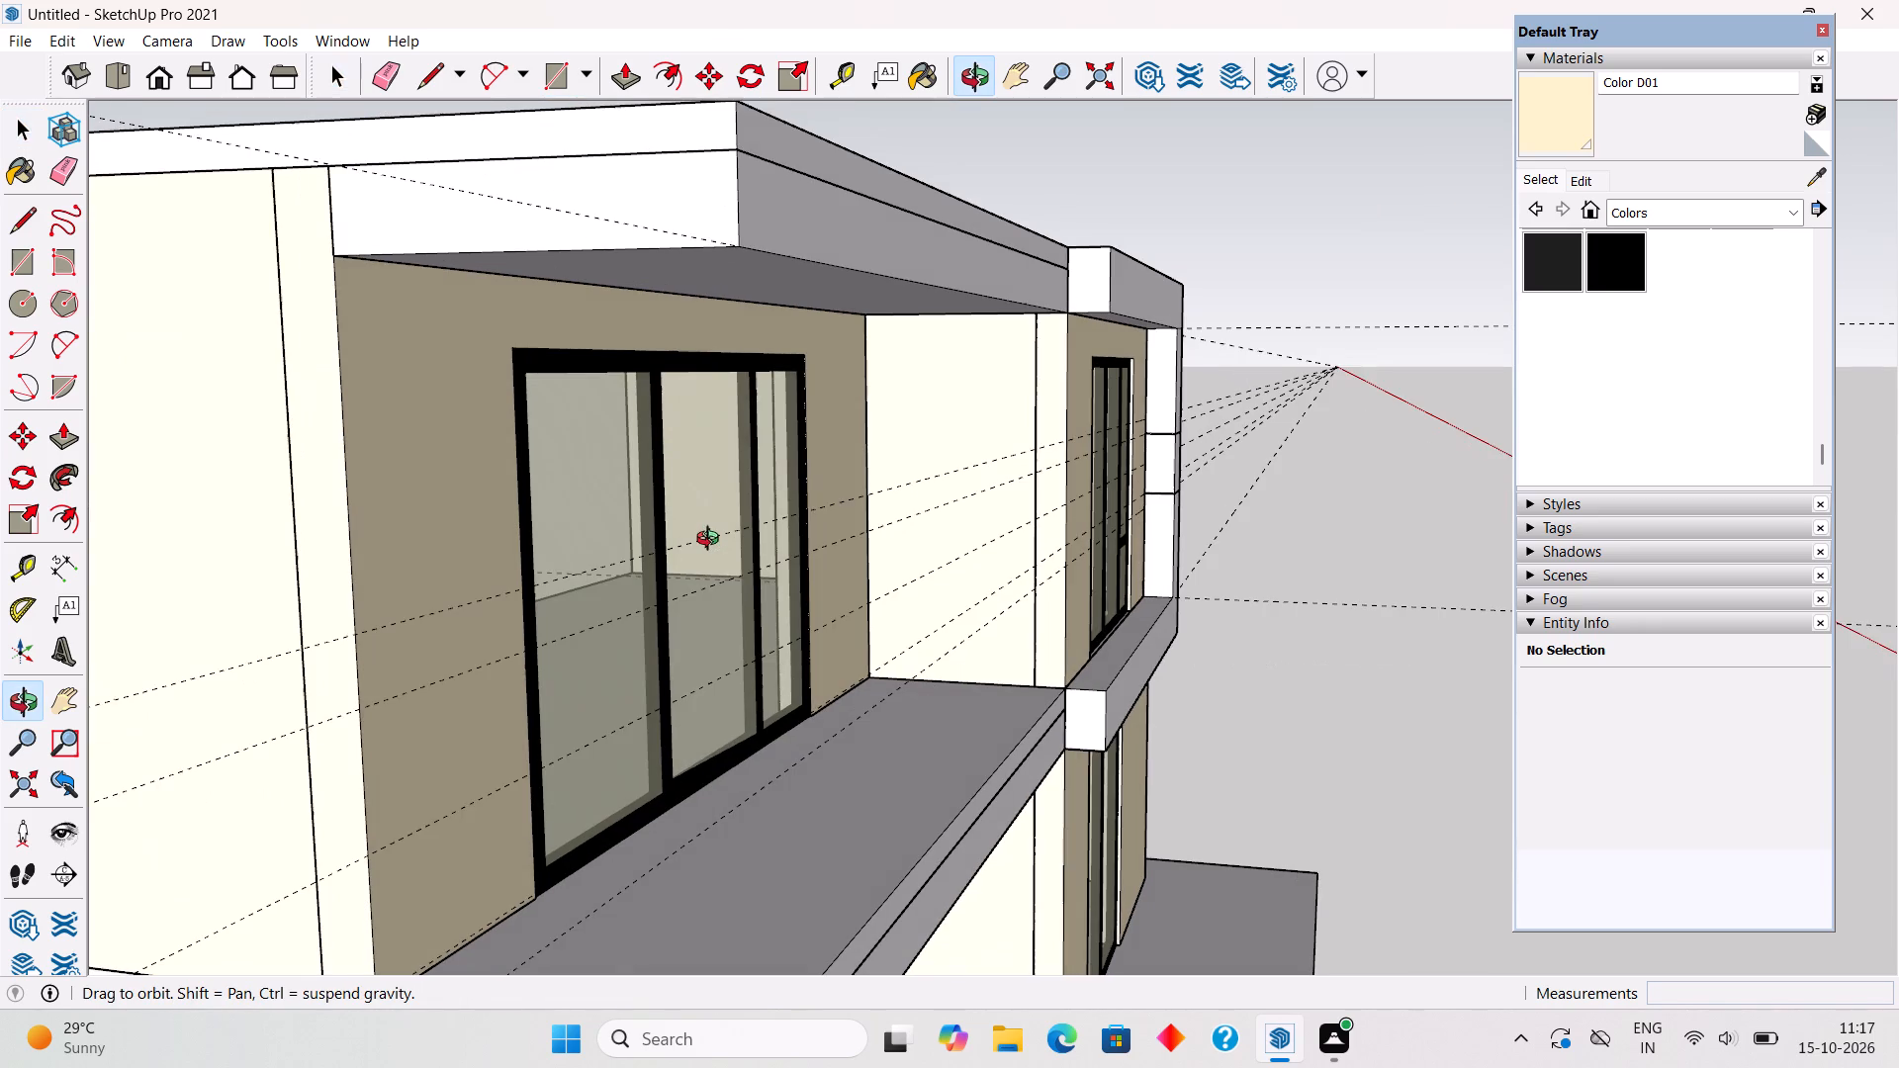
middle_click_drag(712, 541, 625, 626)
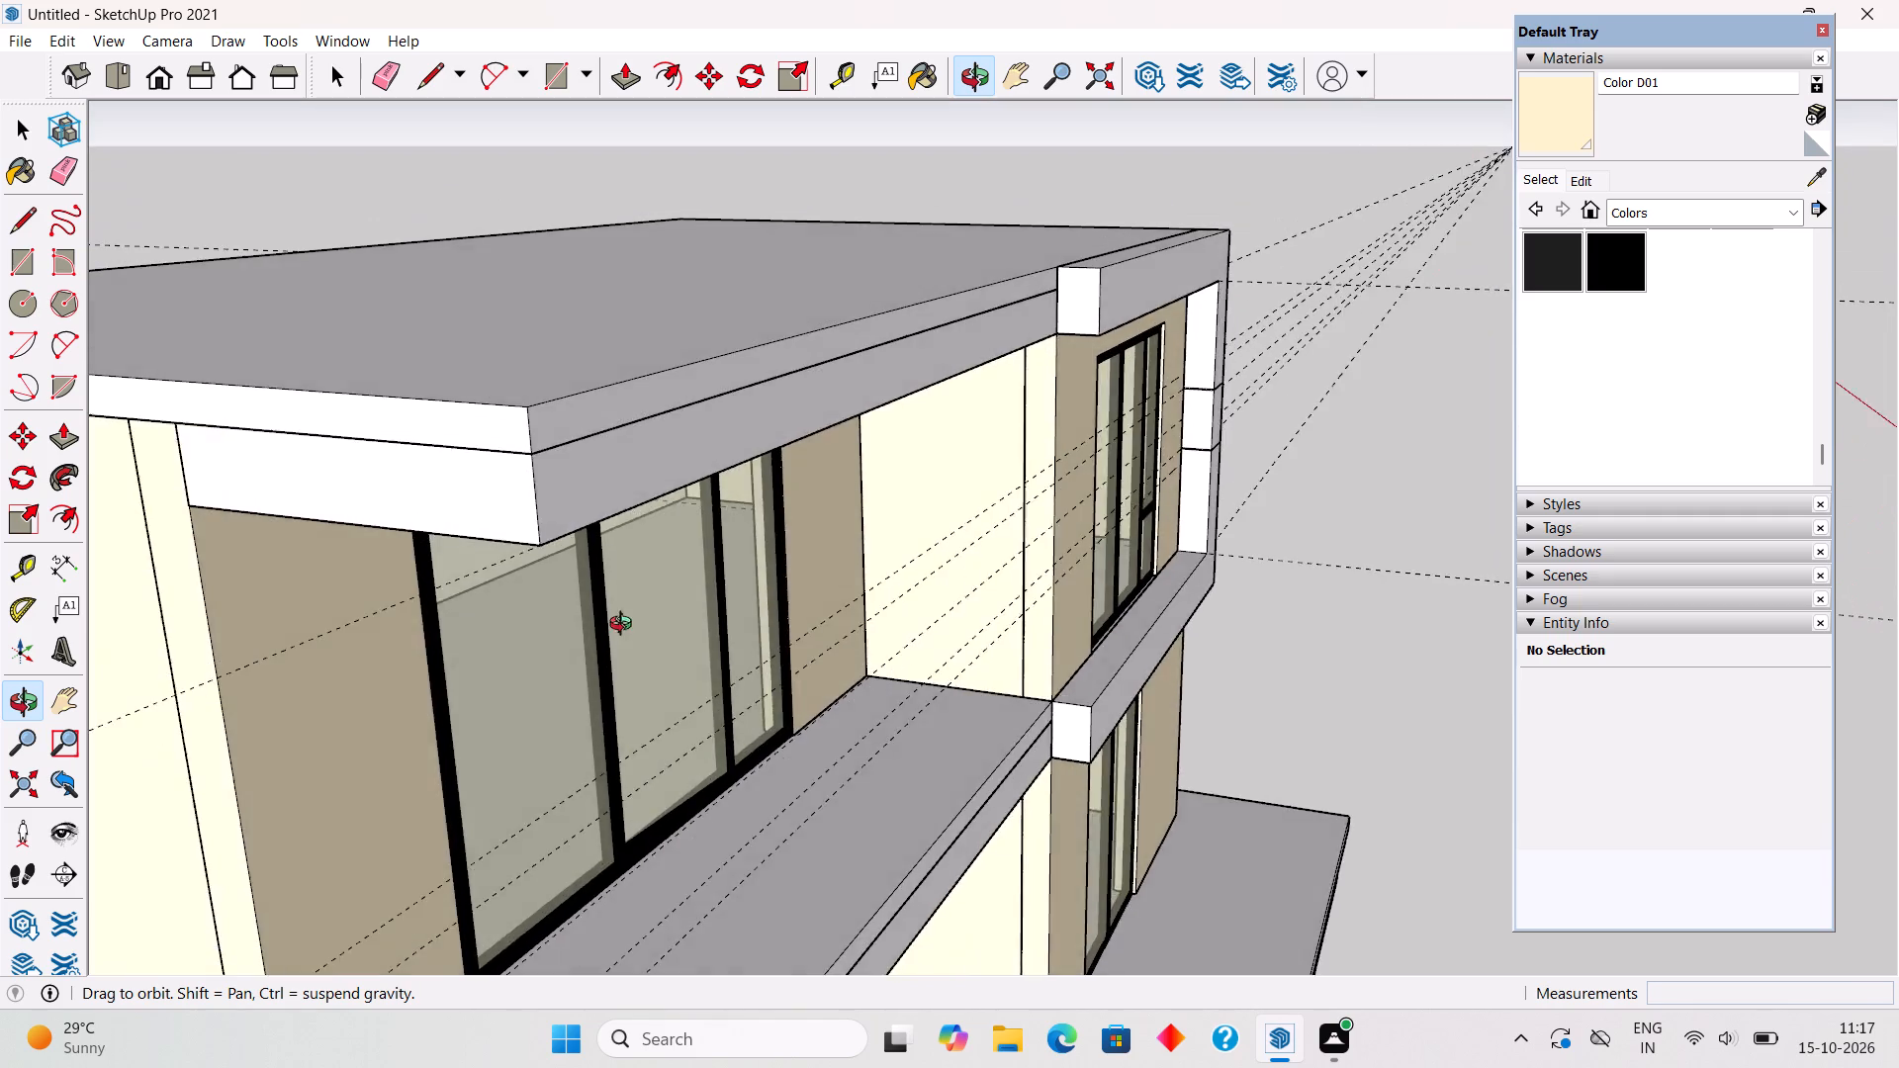
Open the band group, Push/Pull the top band's exposed end face outward 1.5', and leave the group.
middle_click_drag(625, 626, 352, 526)
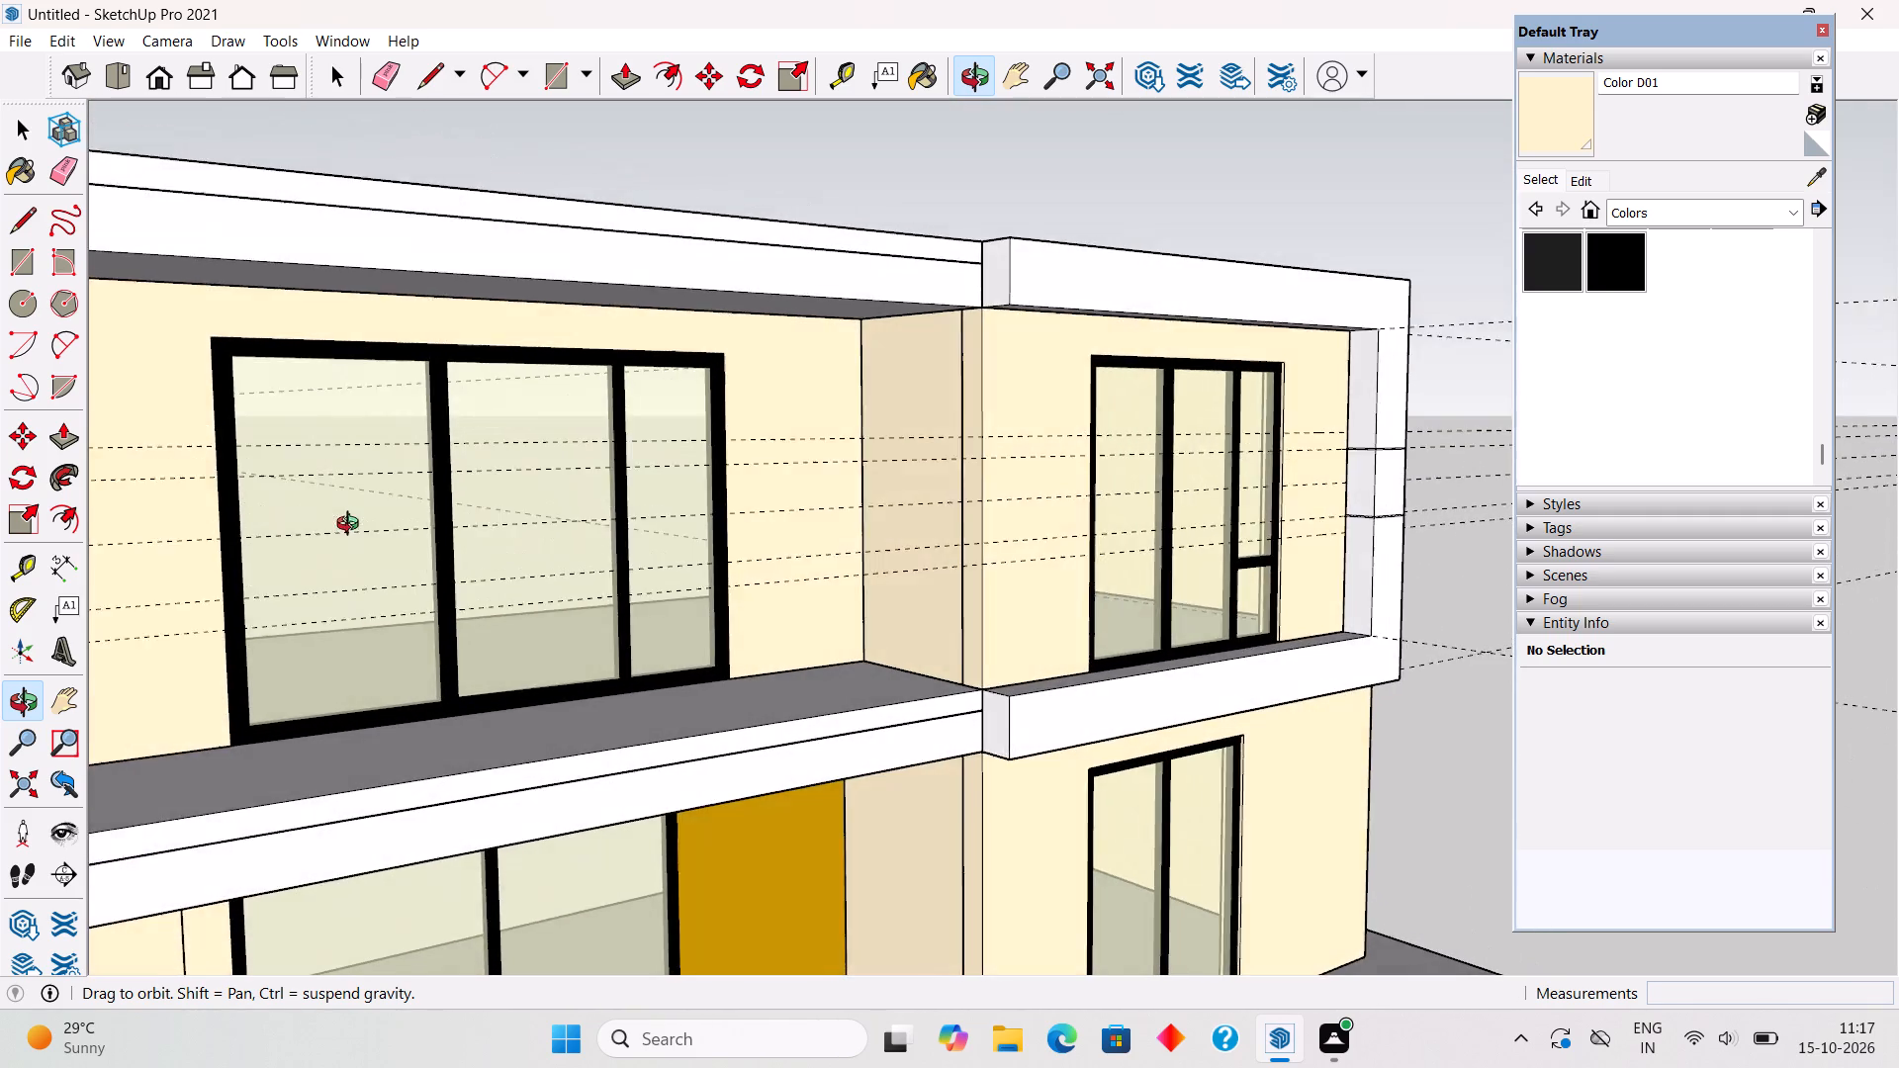
middle_click_drag(352, 526, 380, 554)
scroll(968, 280, "up", 8)
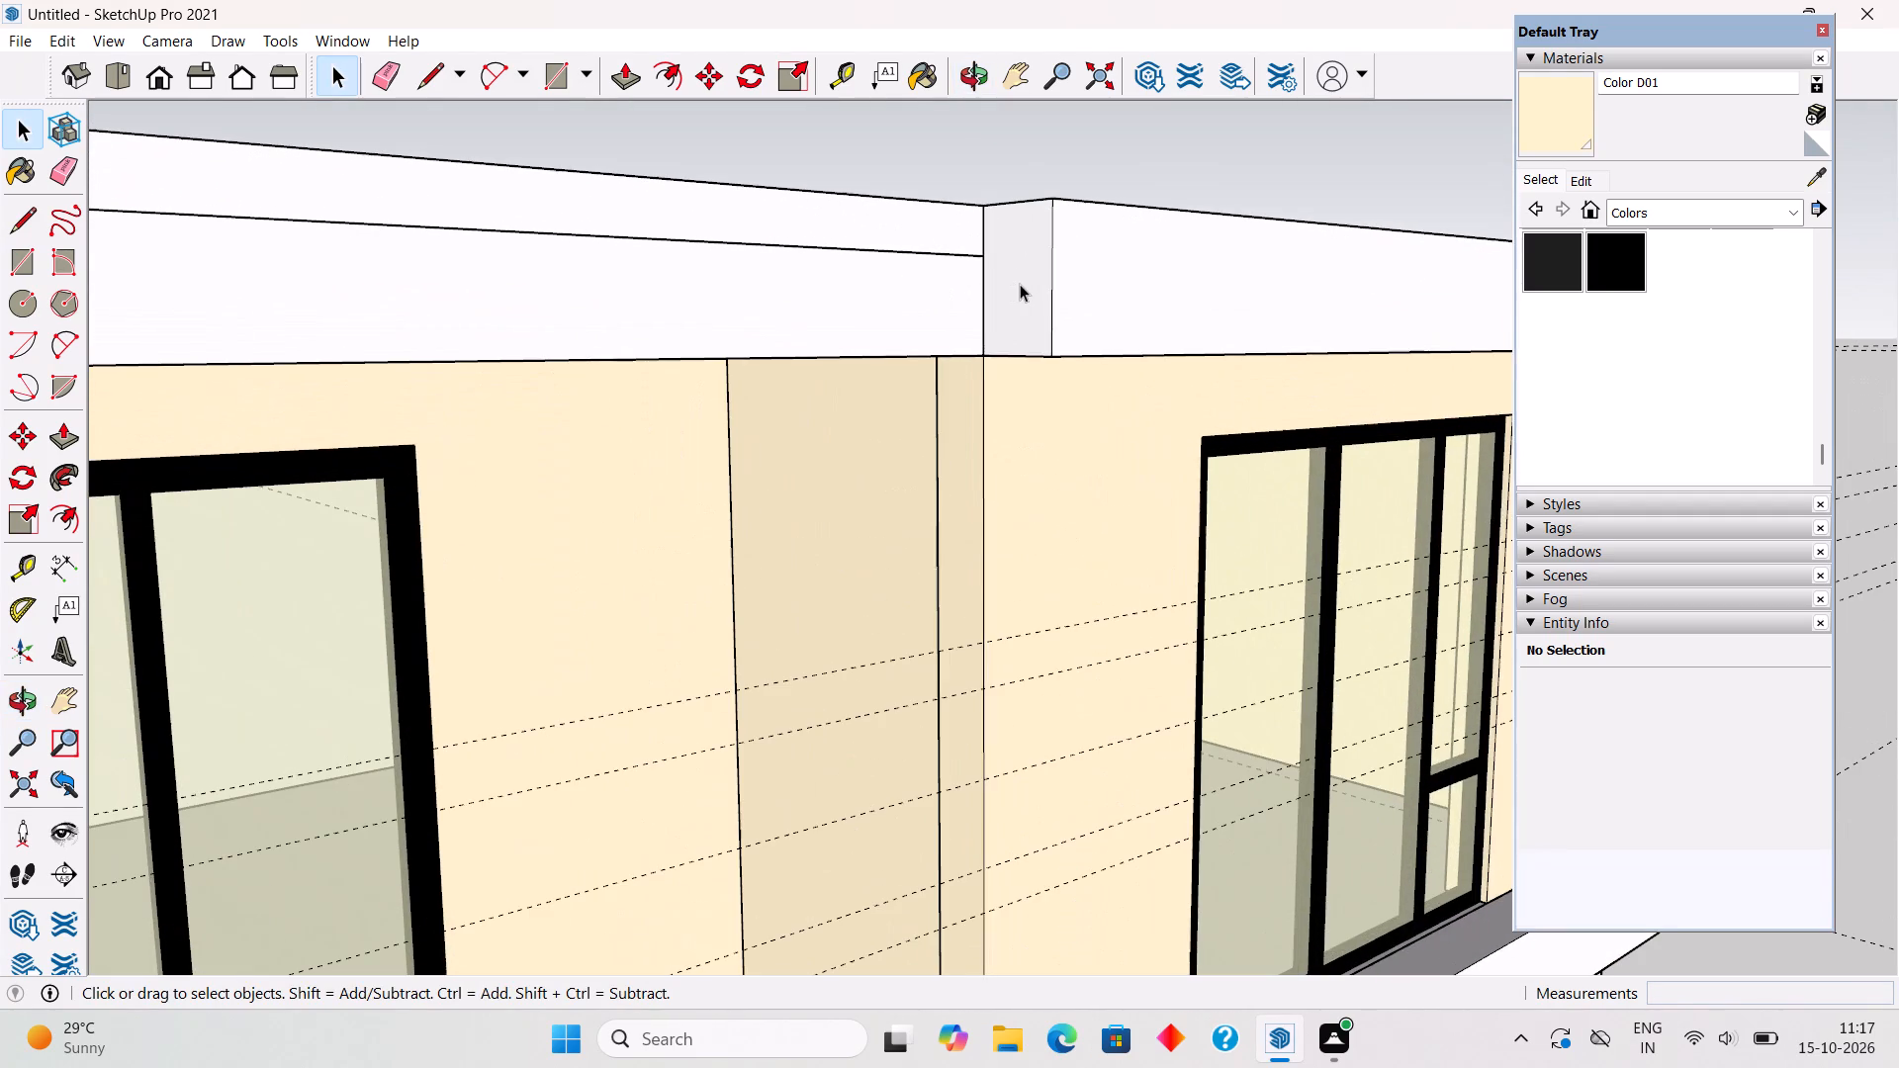
left_click(1020, 283)
triple_click(1020, 283)
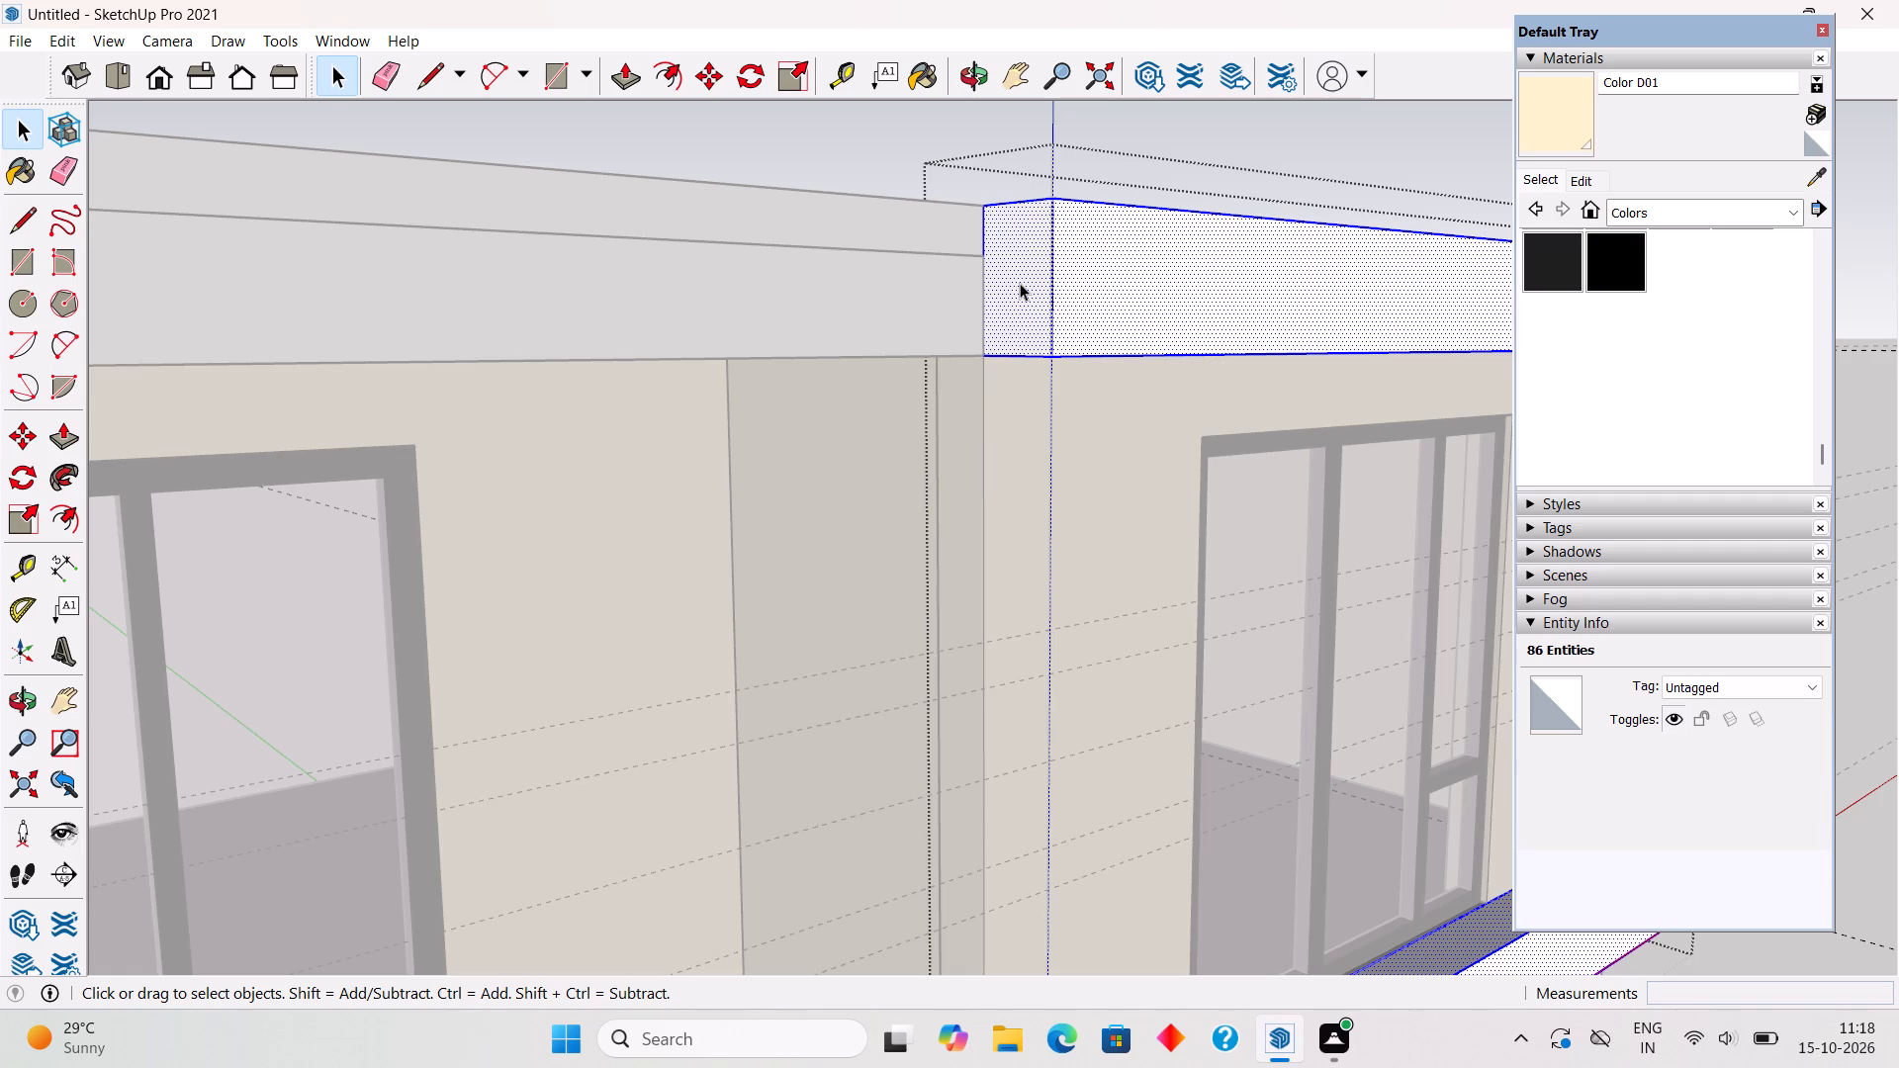
key("bracketleft")
key("p")
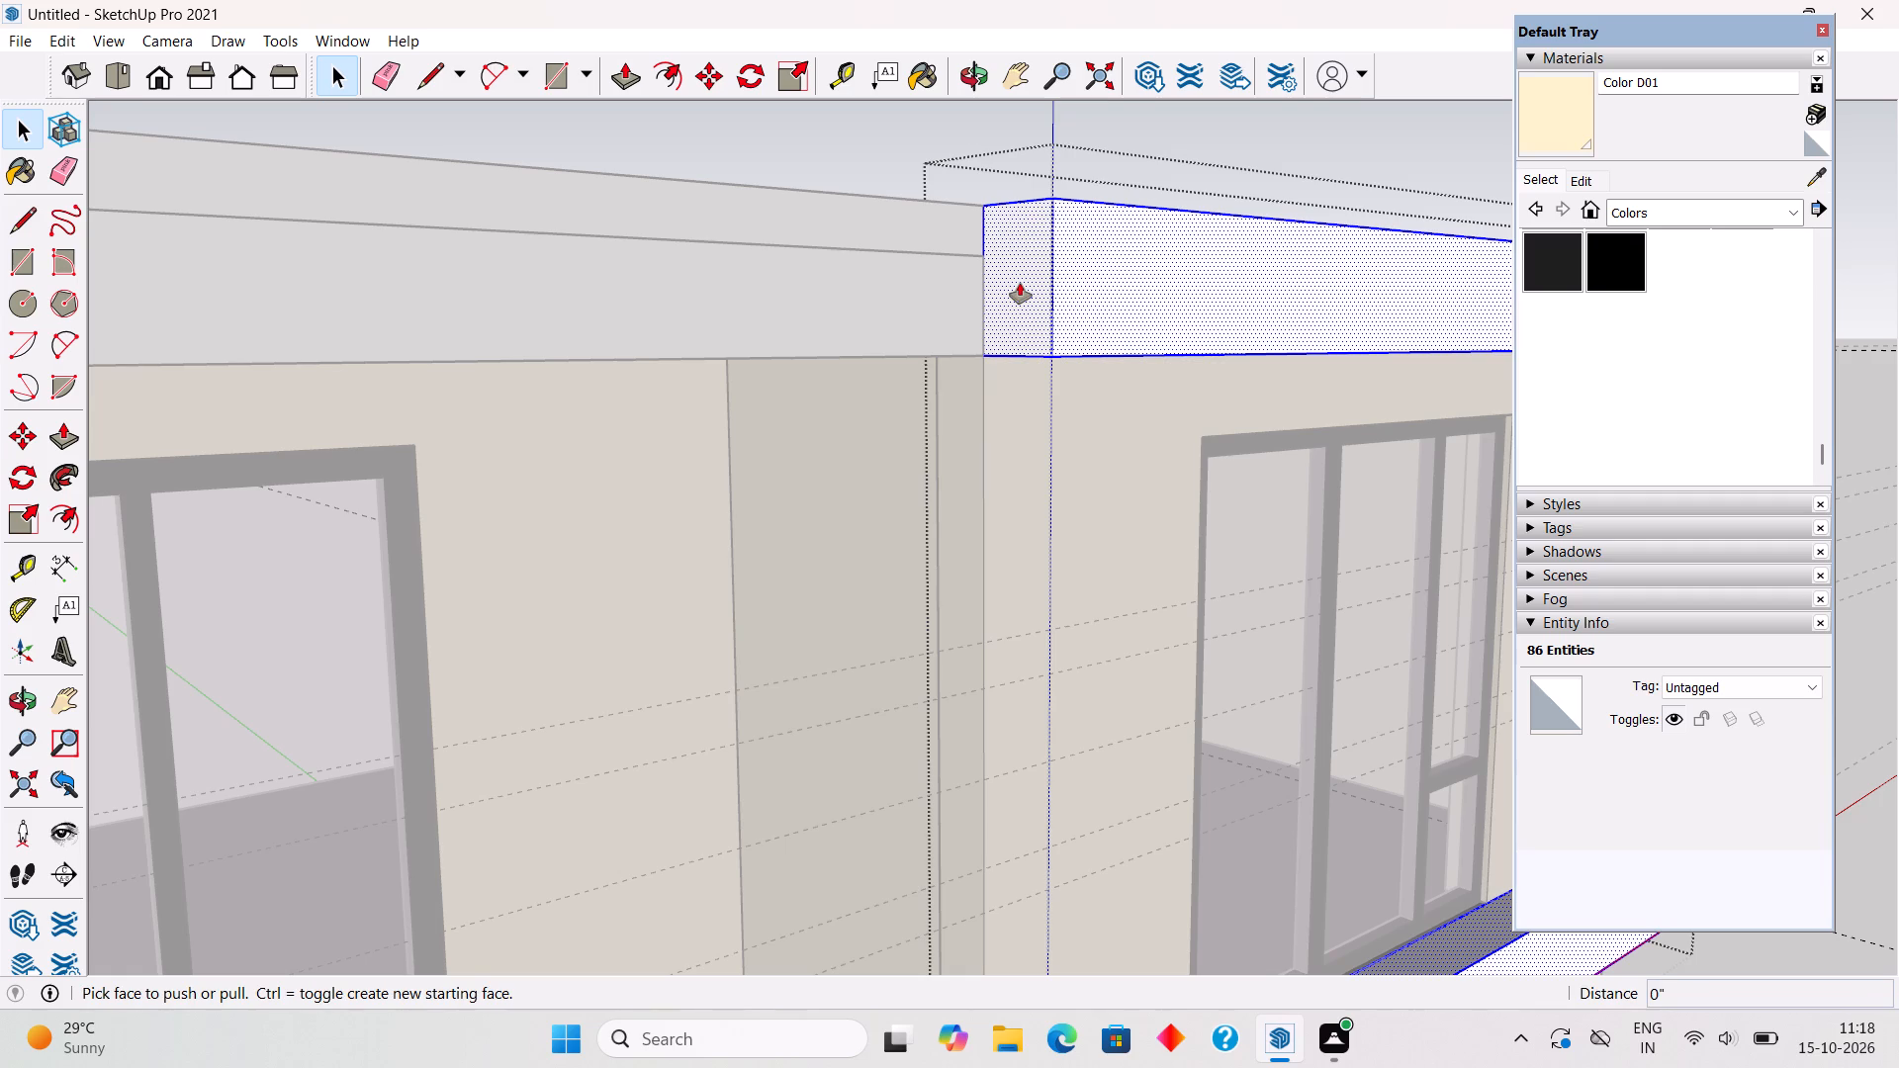
left_click(1020, 283)
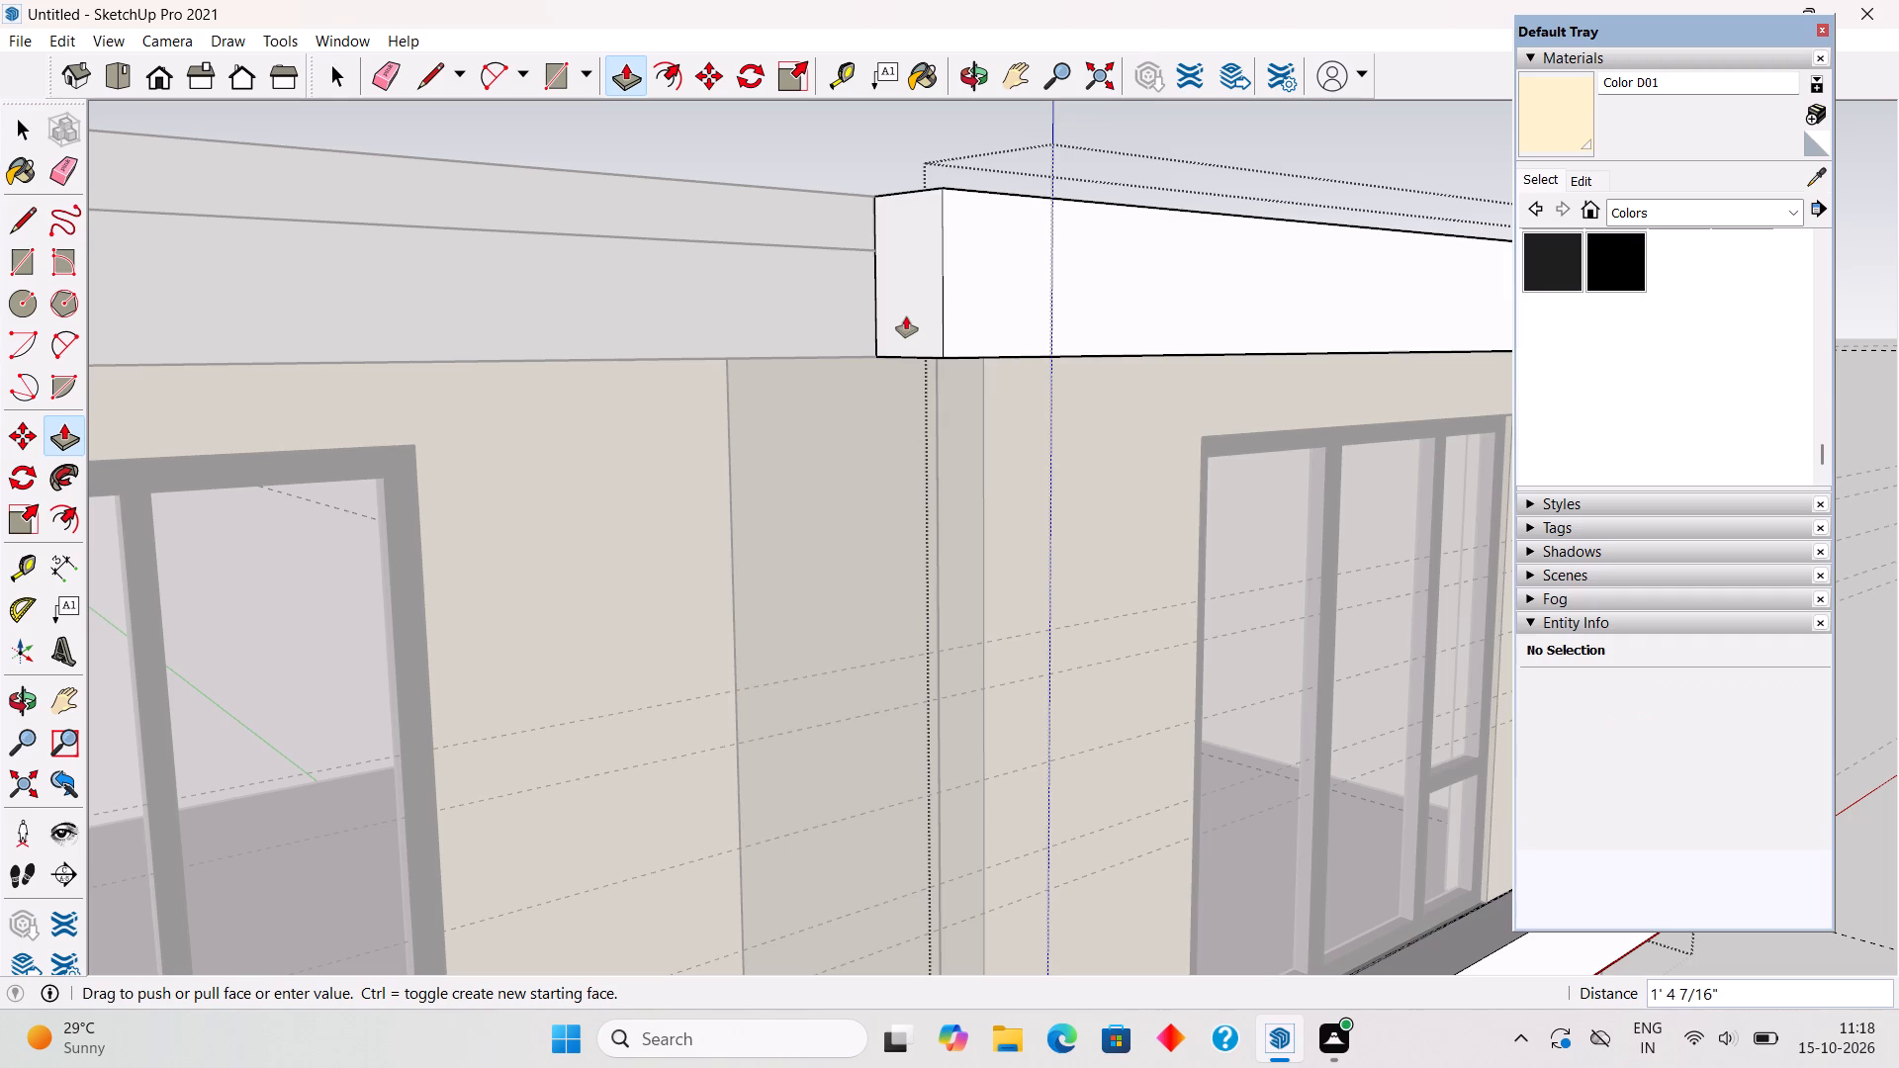
type("1.5'")
key("Return")
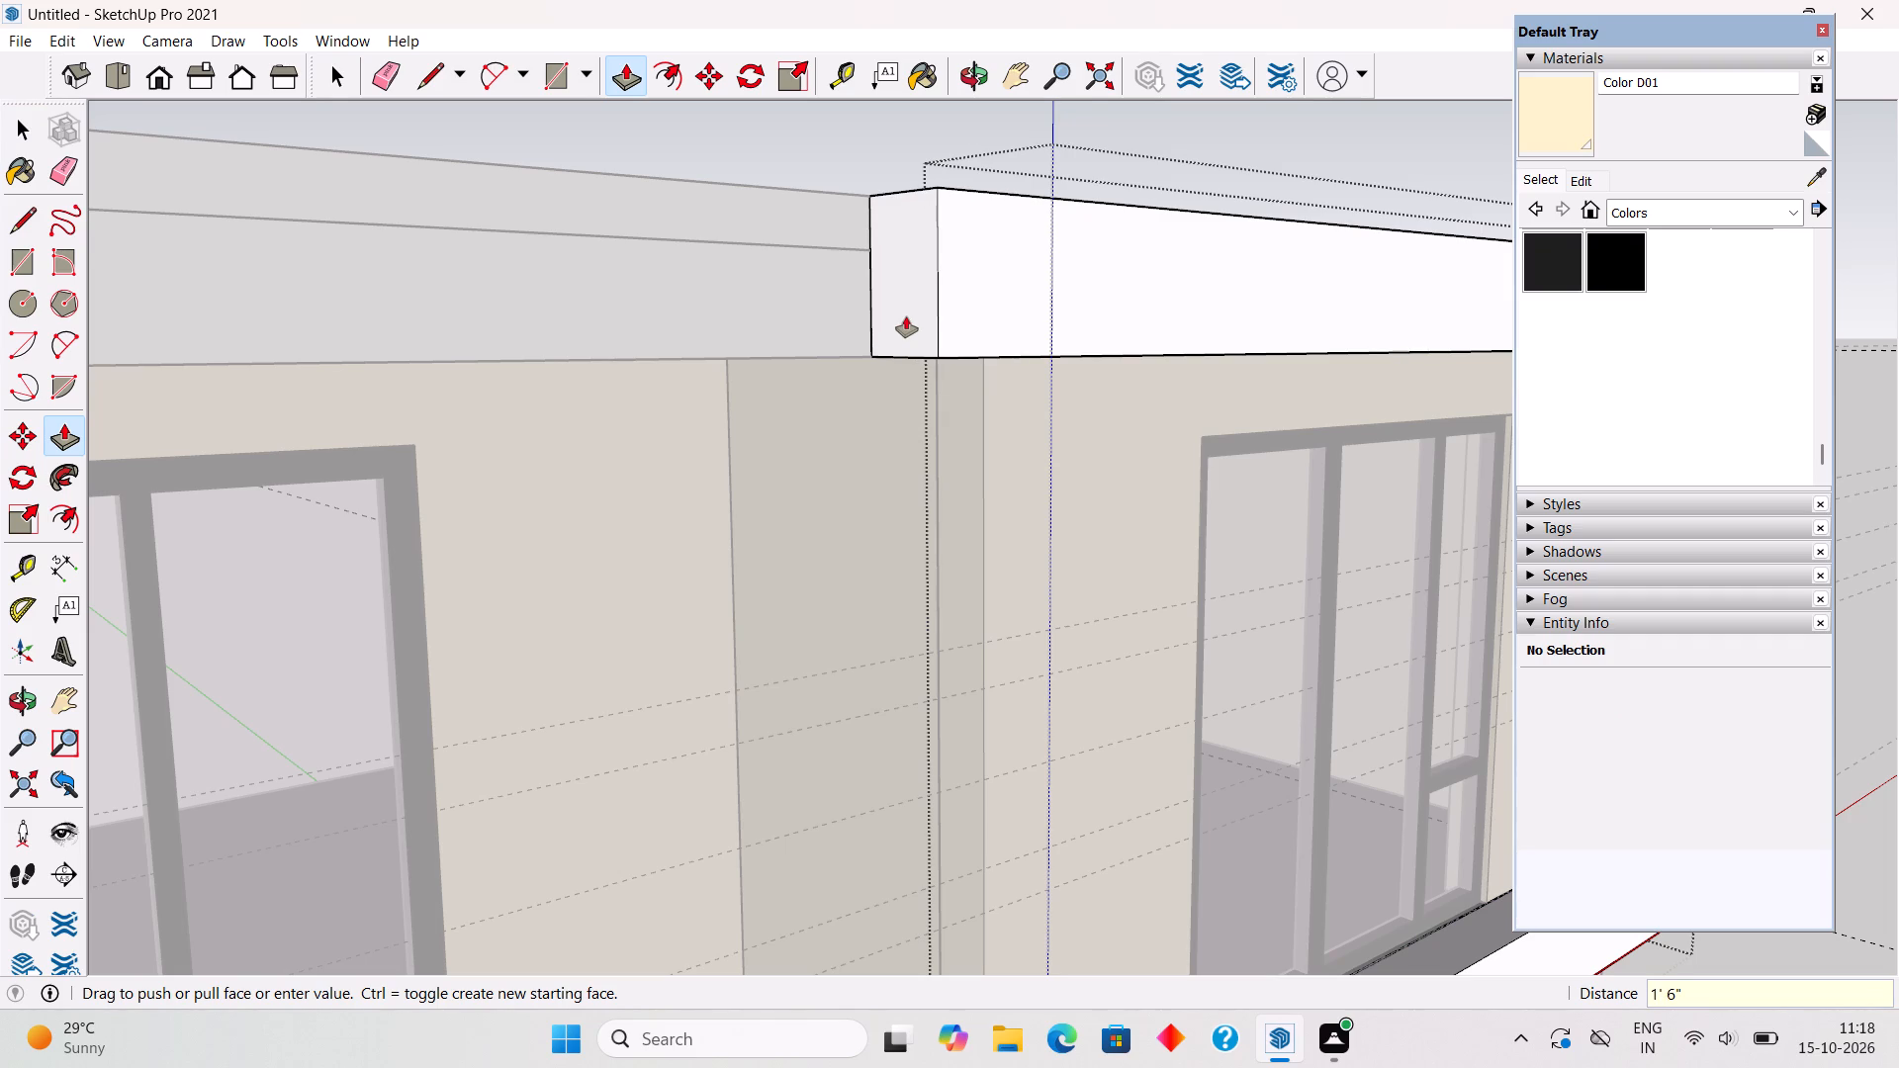
key("space")
scroll(906, 316, "down", 16)
middle_click_drag(869, 122, 872, 149)
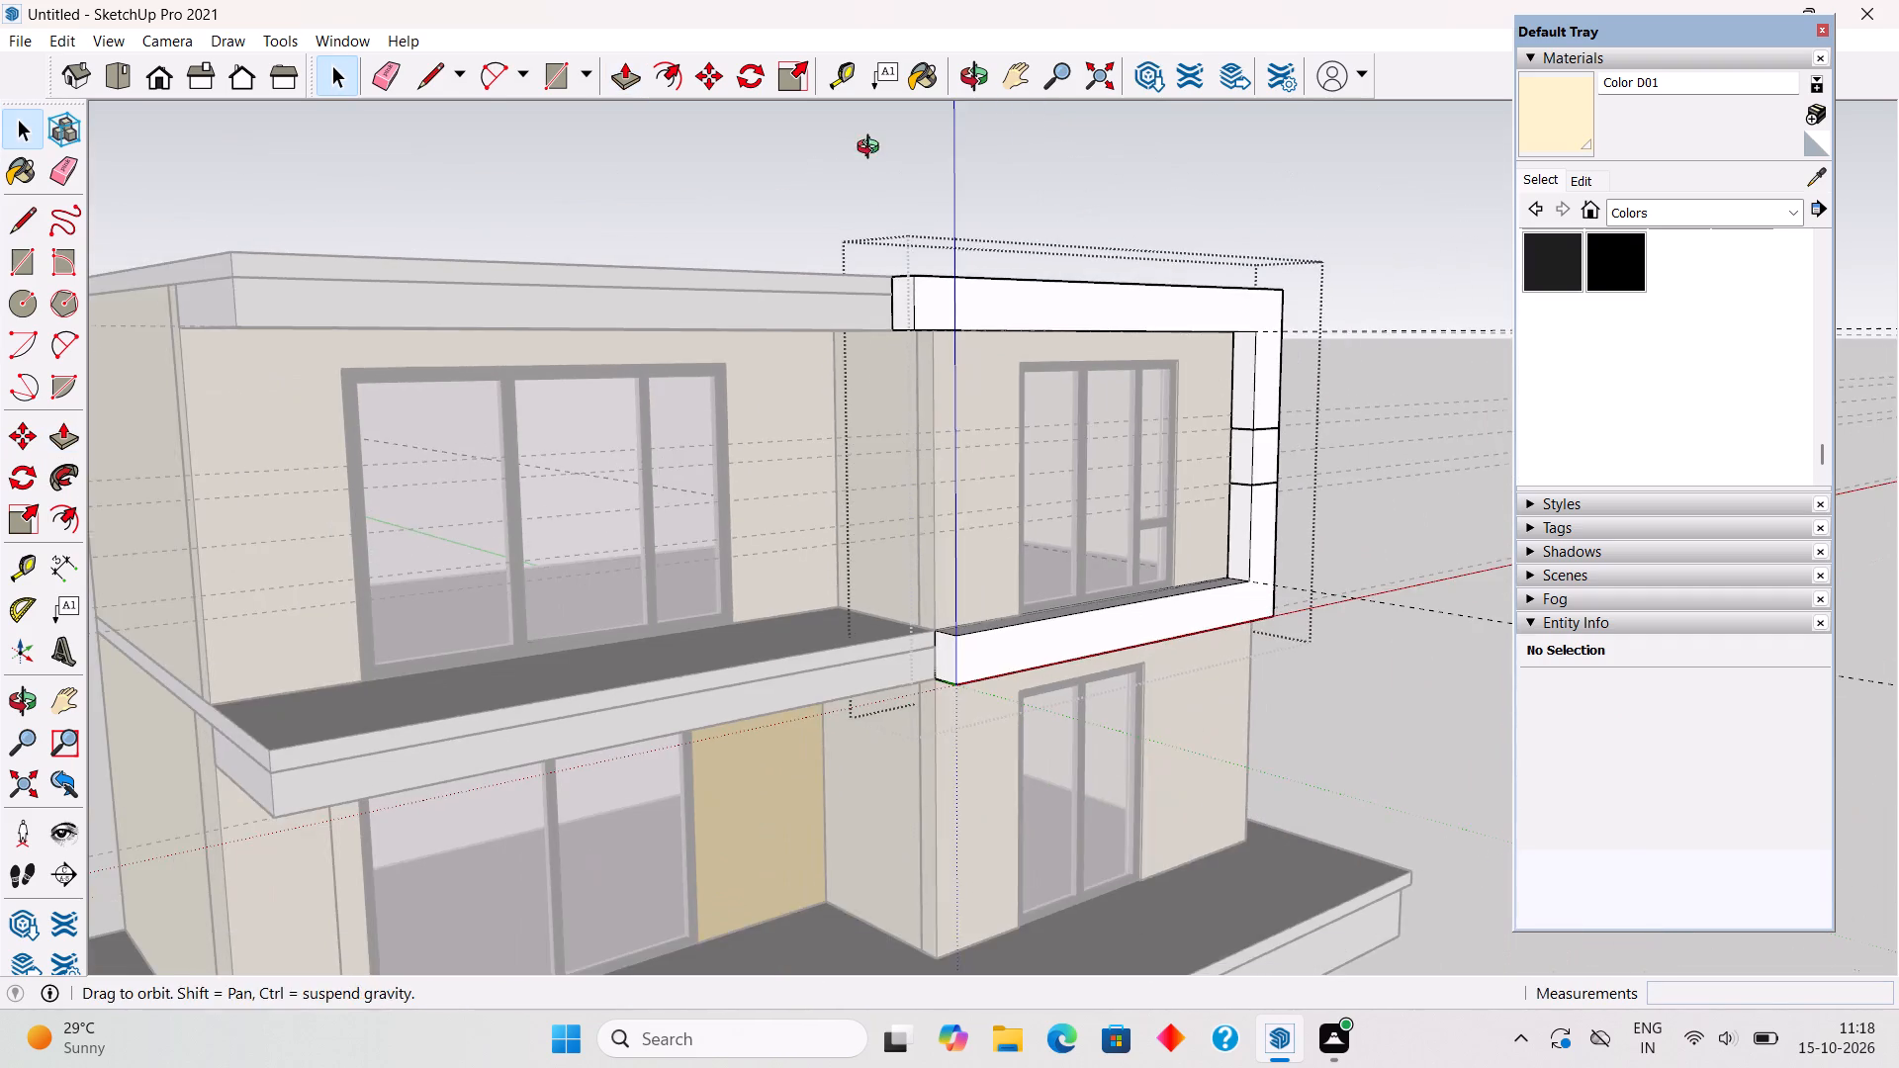
middle_click_drag(872, 149, 890, 274)
left_click(773, 126)
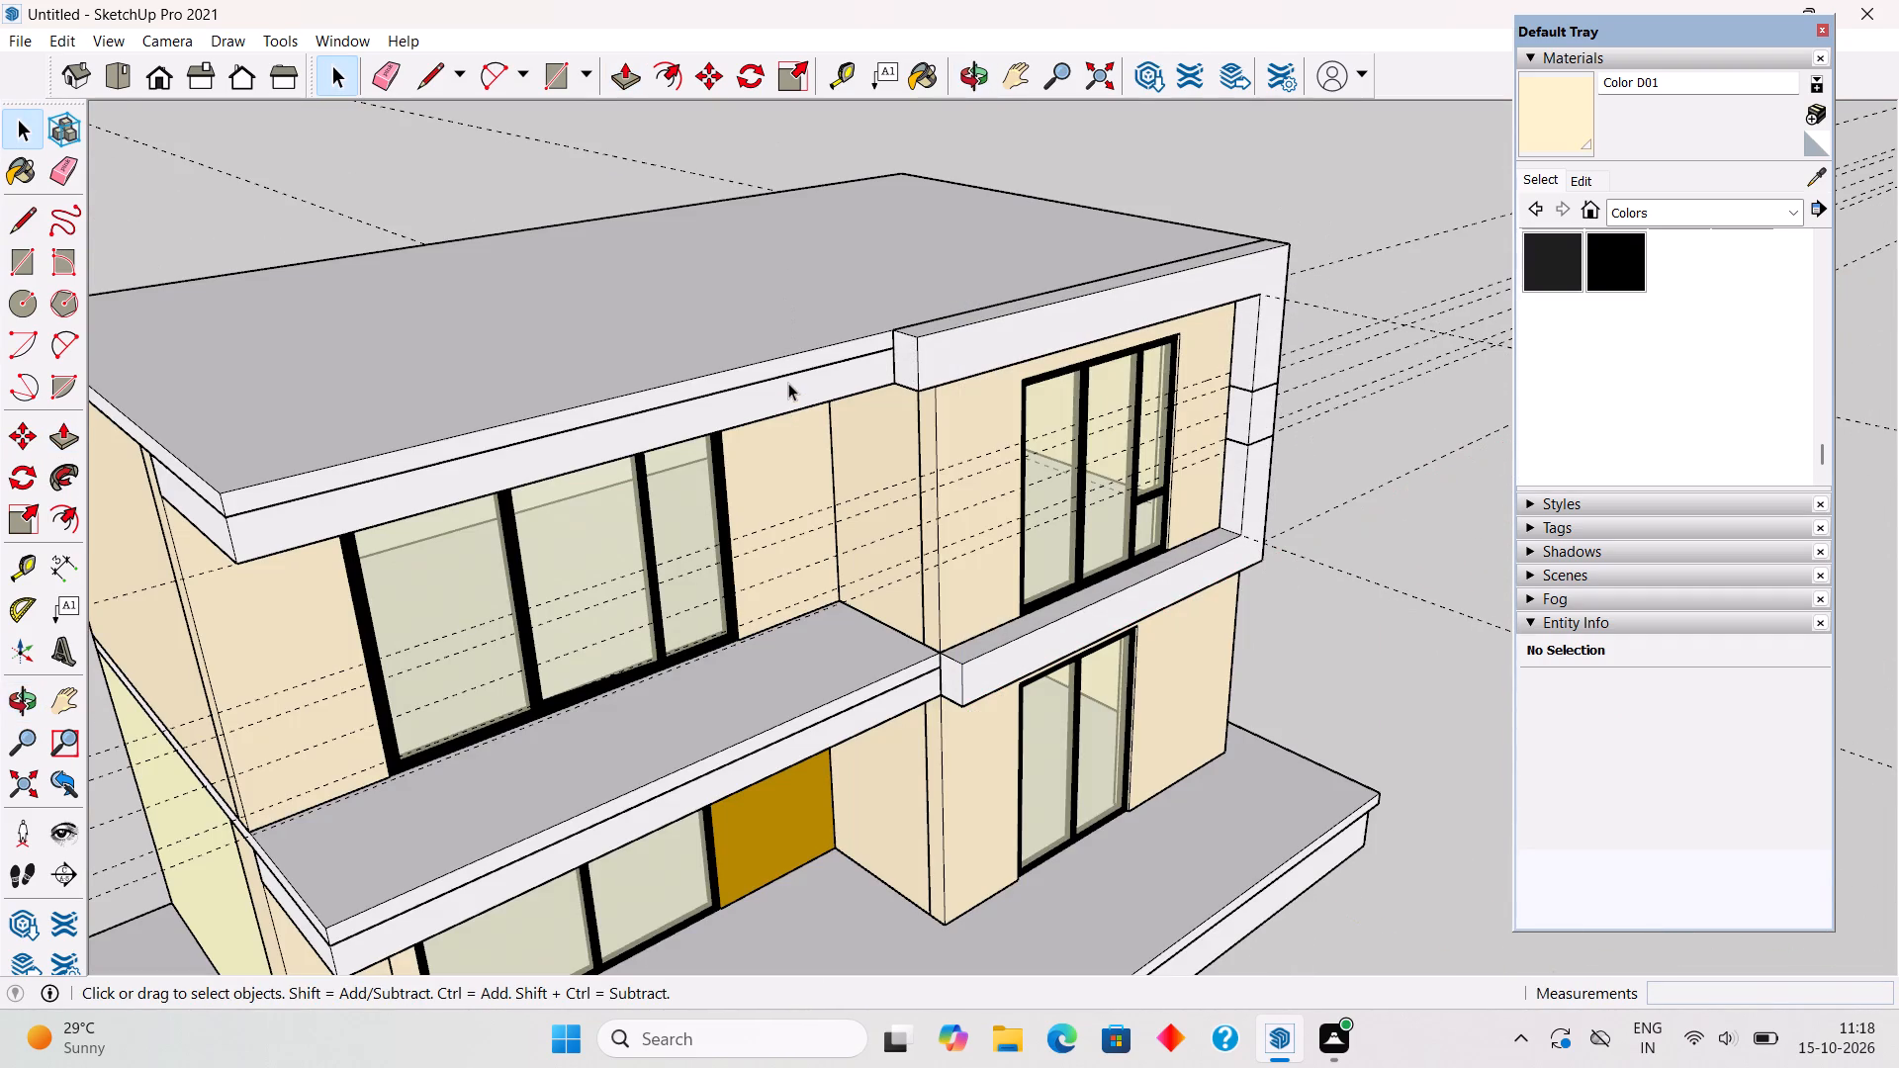
Open the group of the band beneath the roof slab above the wide window and Push/Pull its front face back 5'.
triple_click(788, 382)
key("p")
left_click(789, 381)
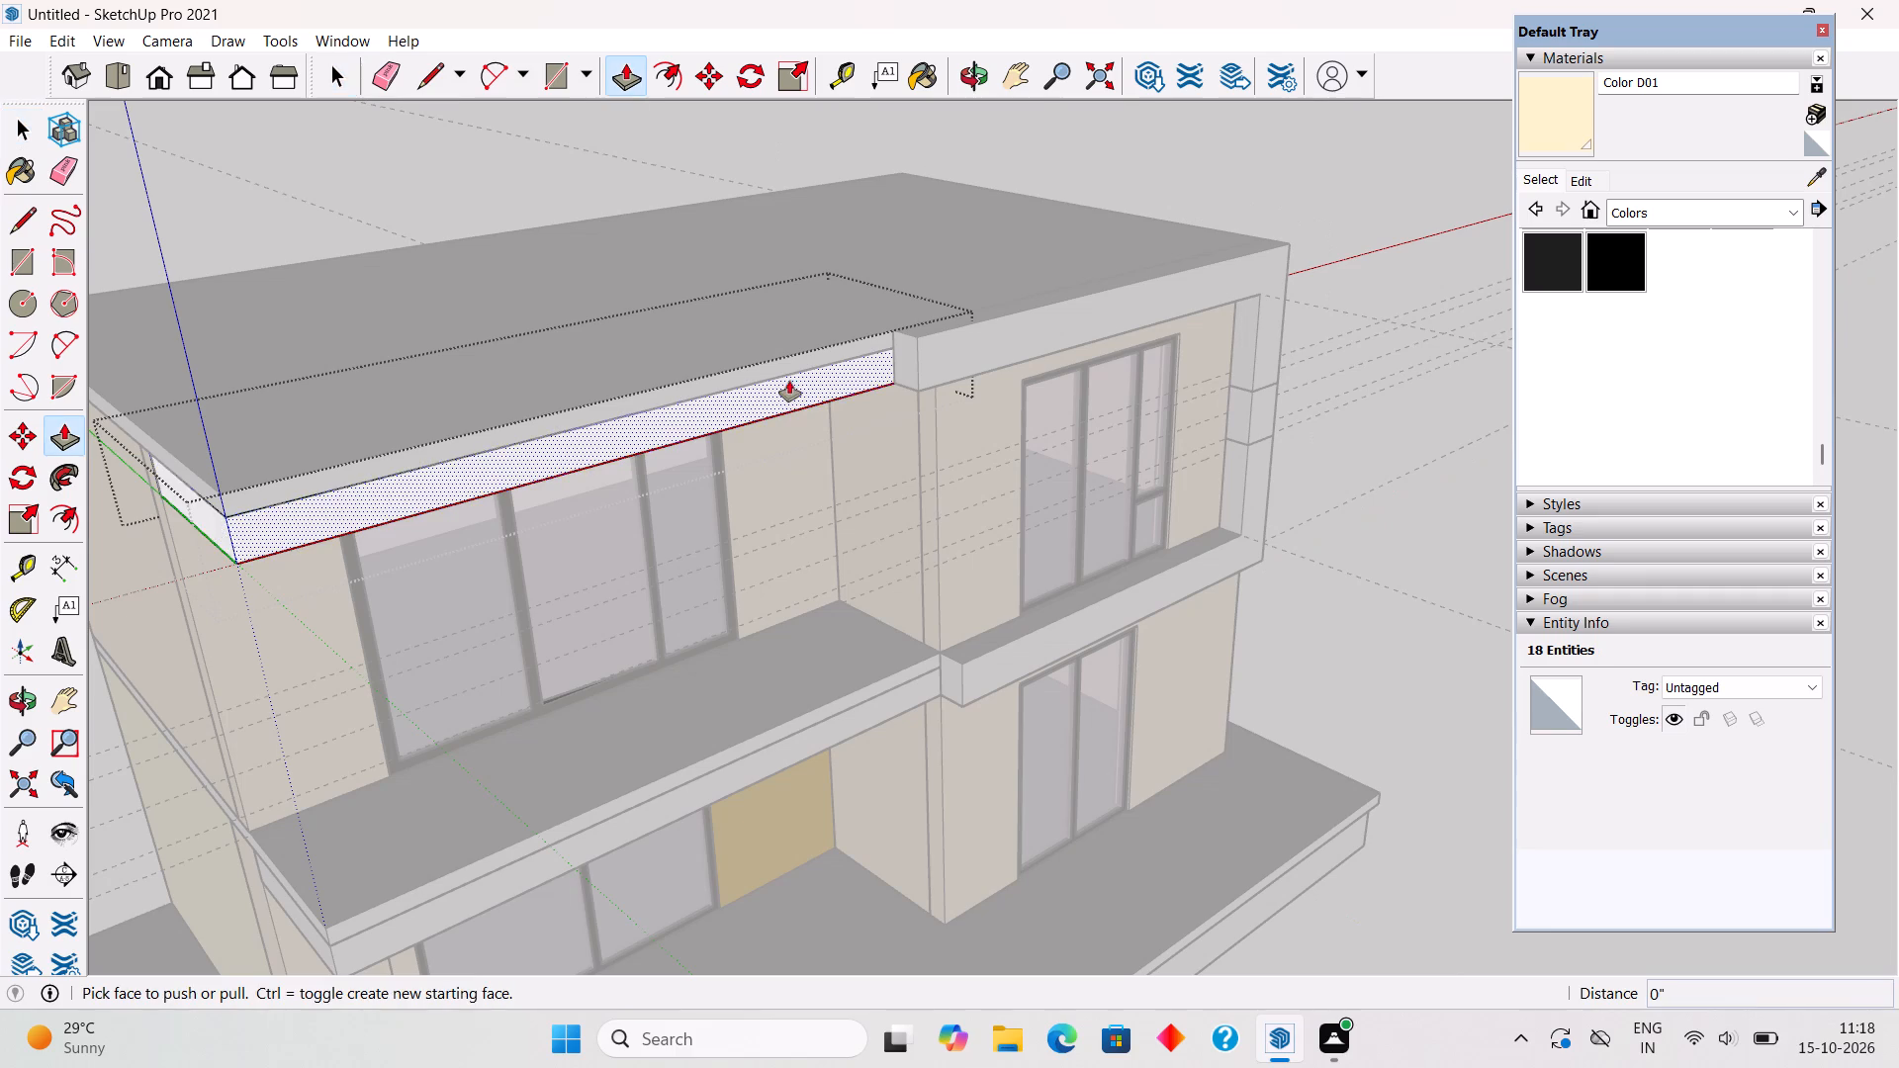
left_click(171, 553)
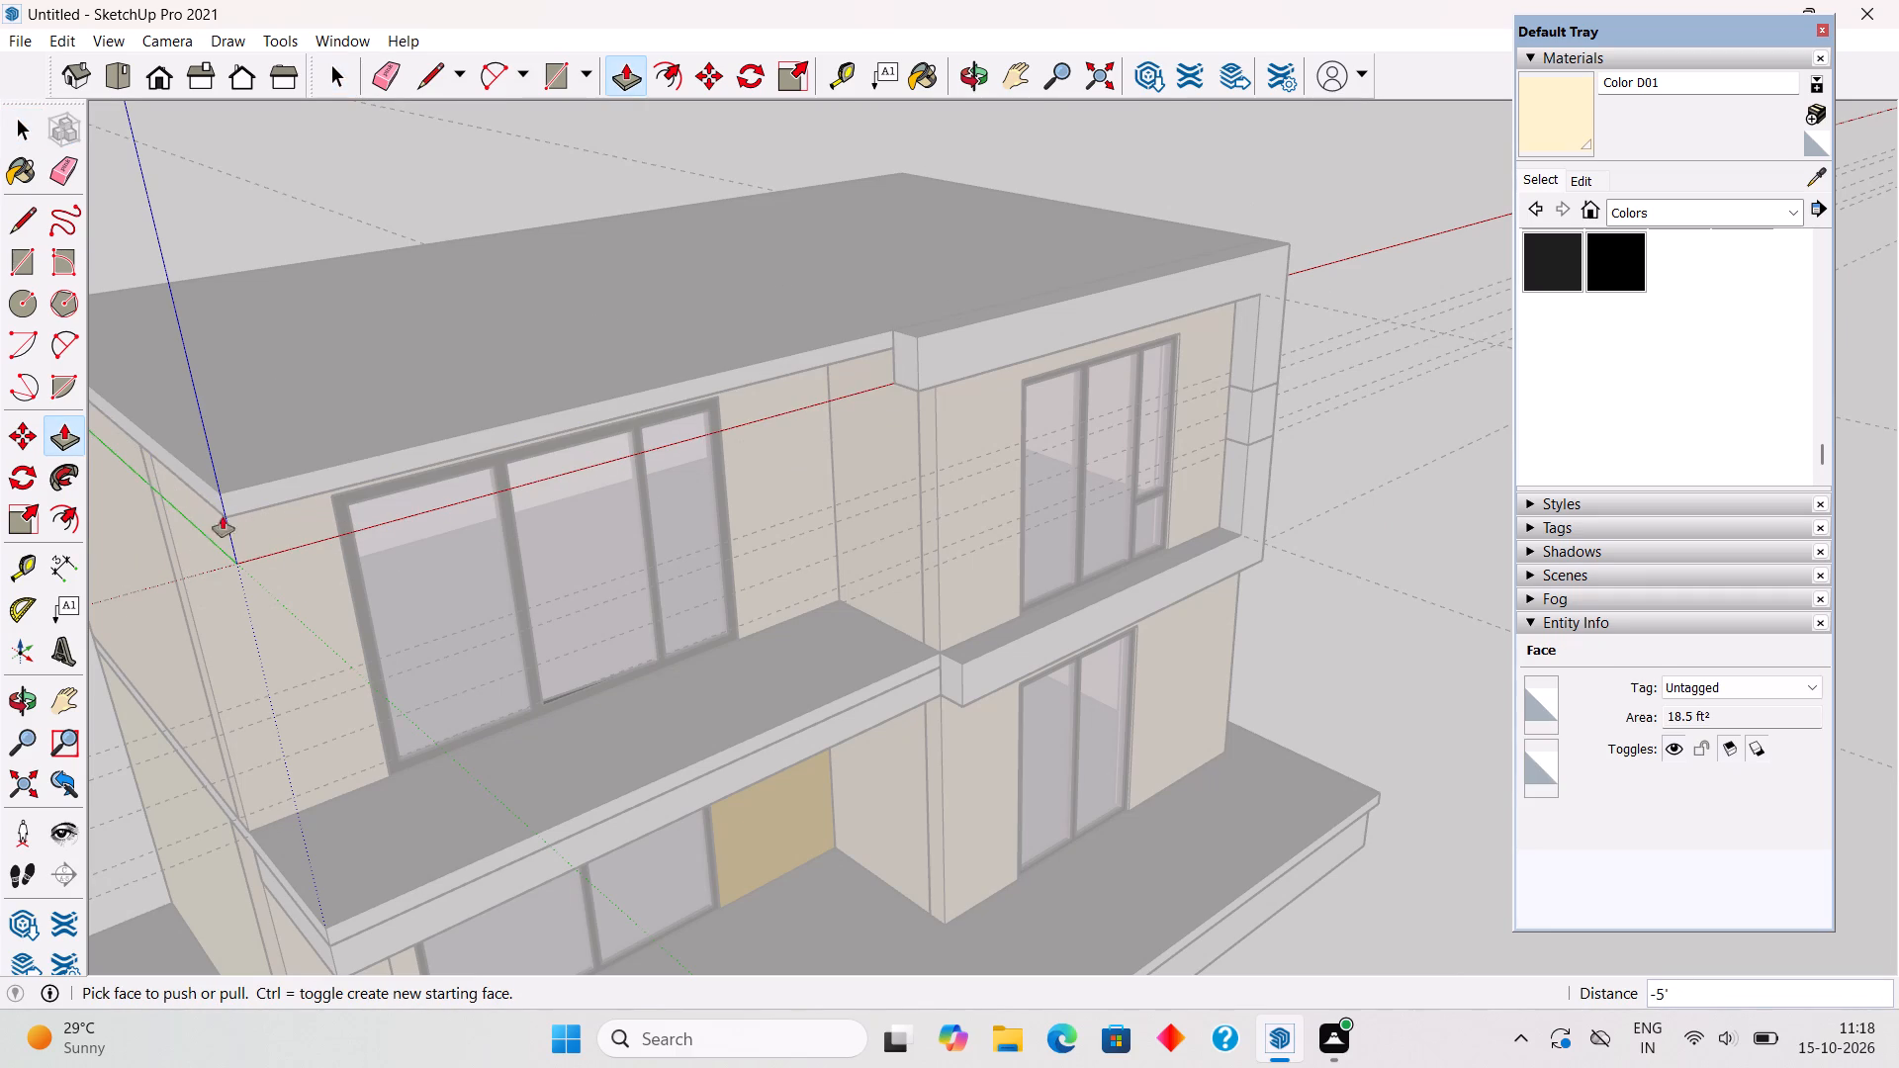
key("space")
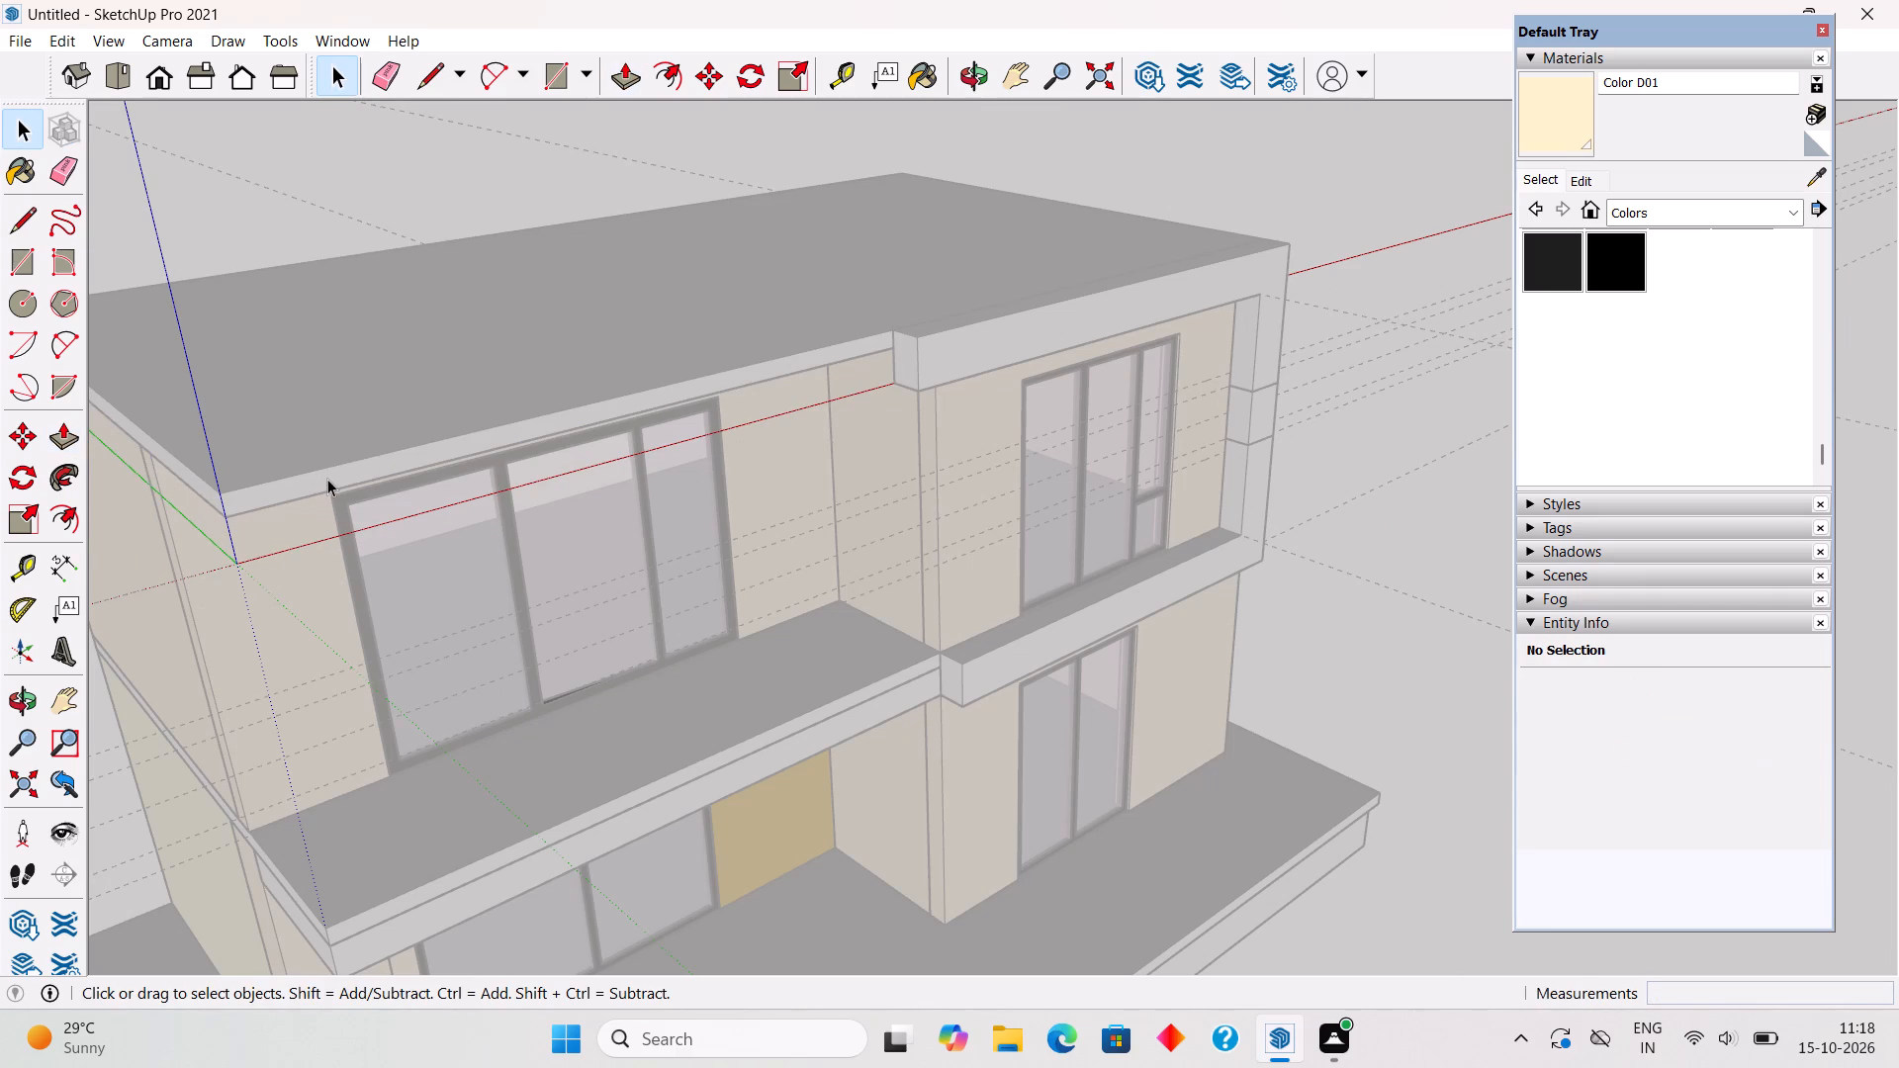
Open the roof slab group, Push/Pull its front face back 5' to the recessed wall, and leave the group.
triple_click(327, 479)
key("p")
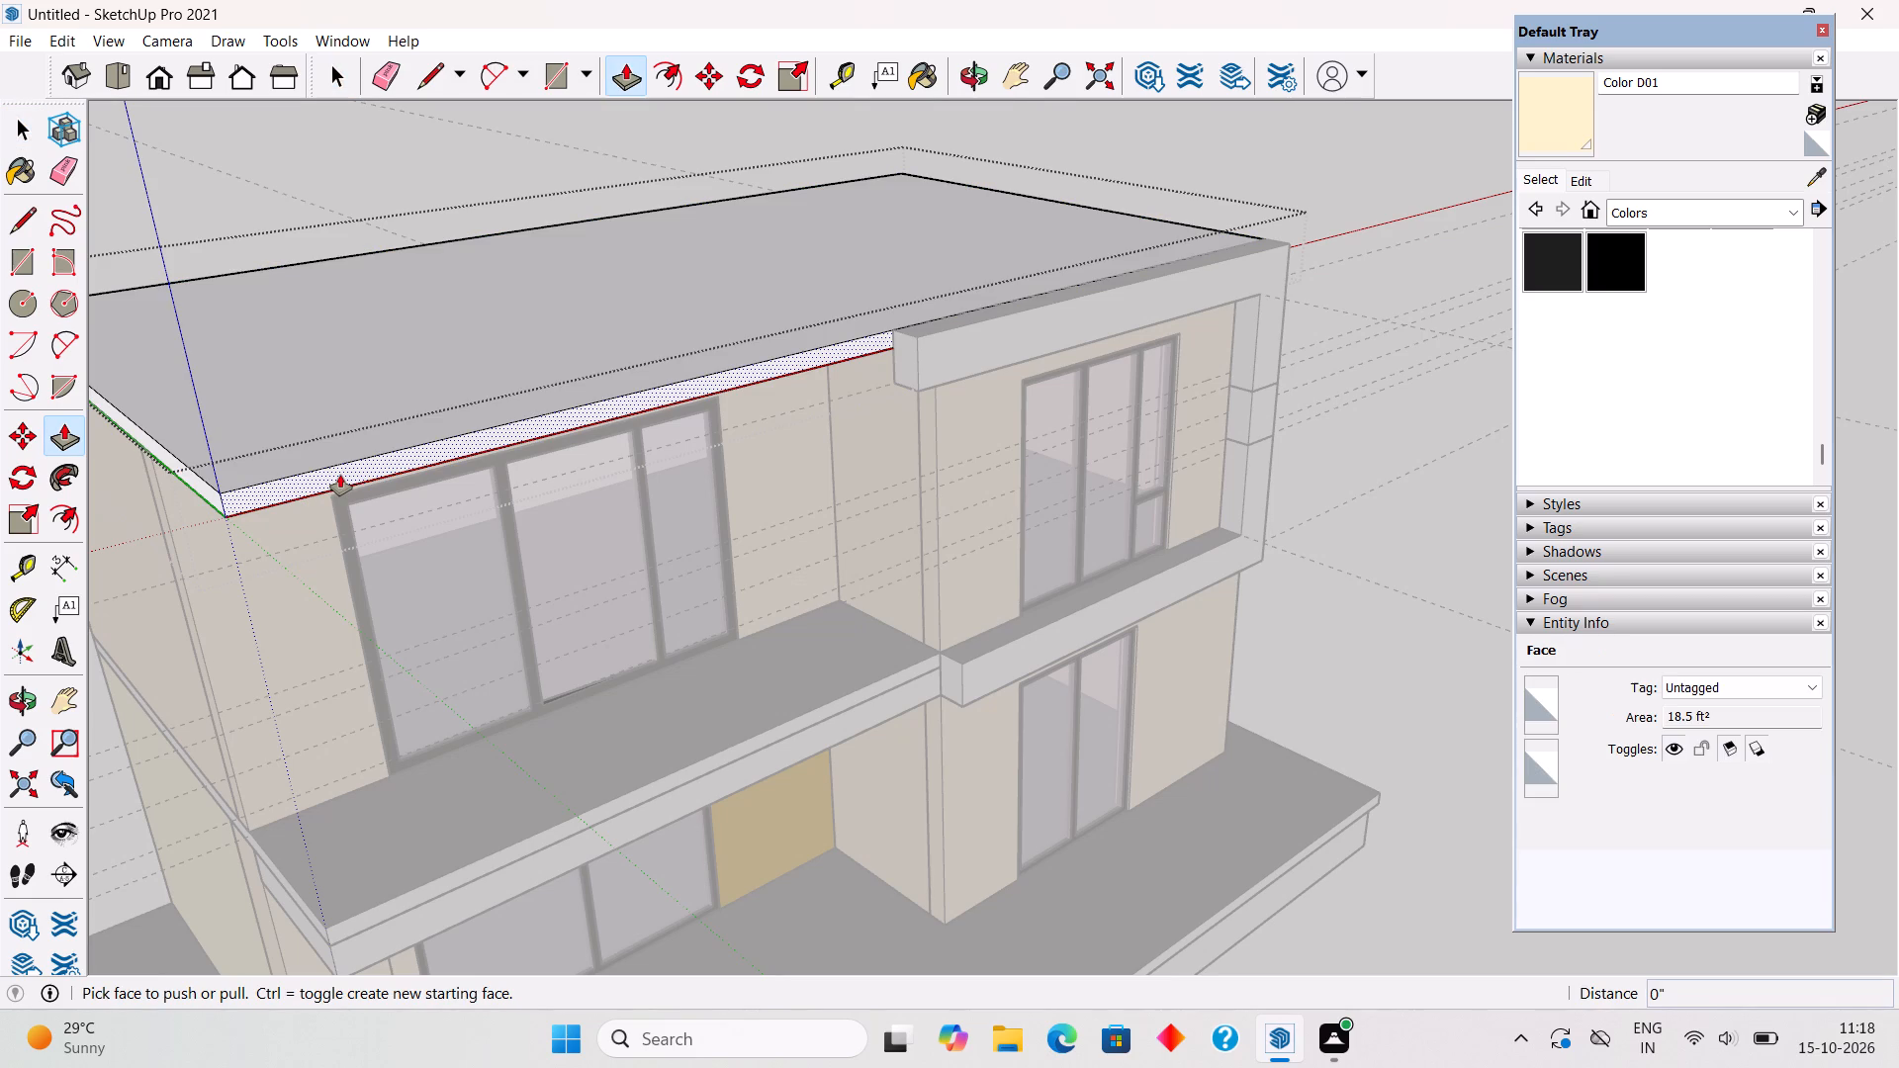
left_click(340, 475)
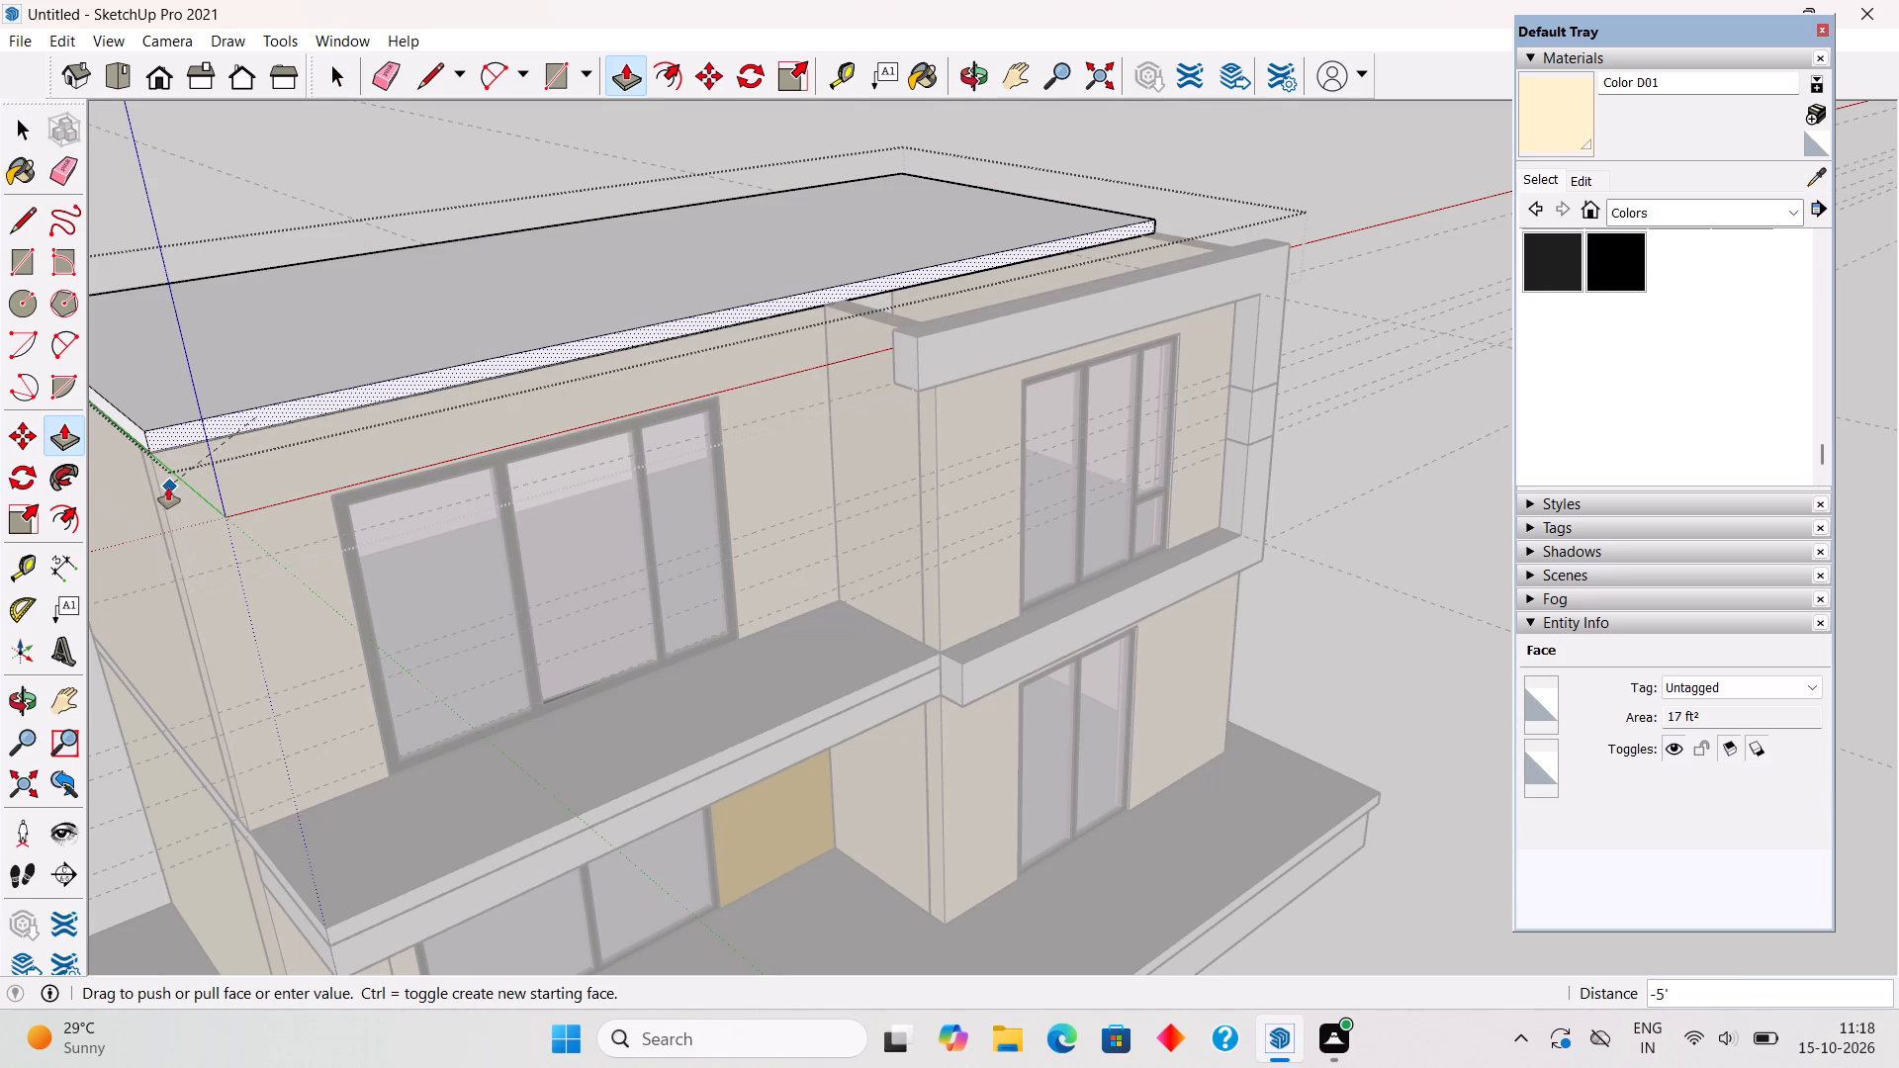
left_click(168, 488)
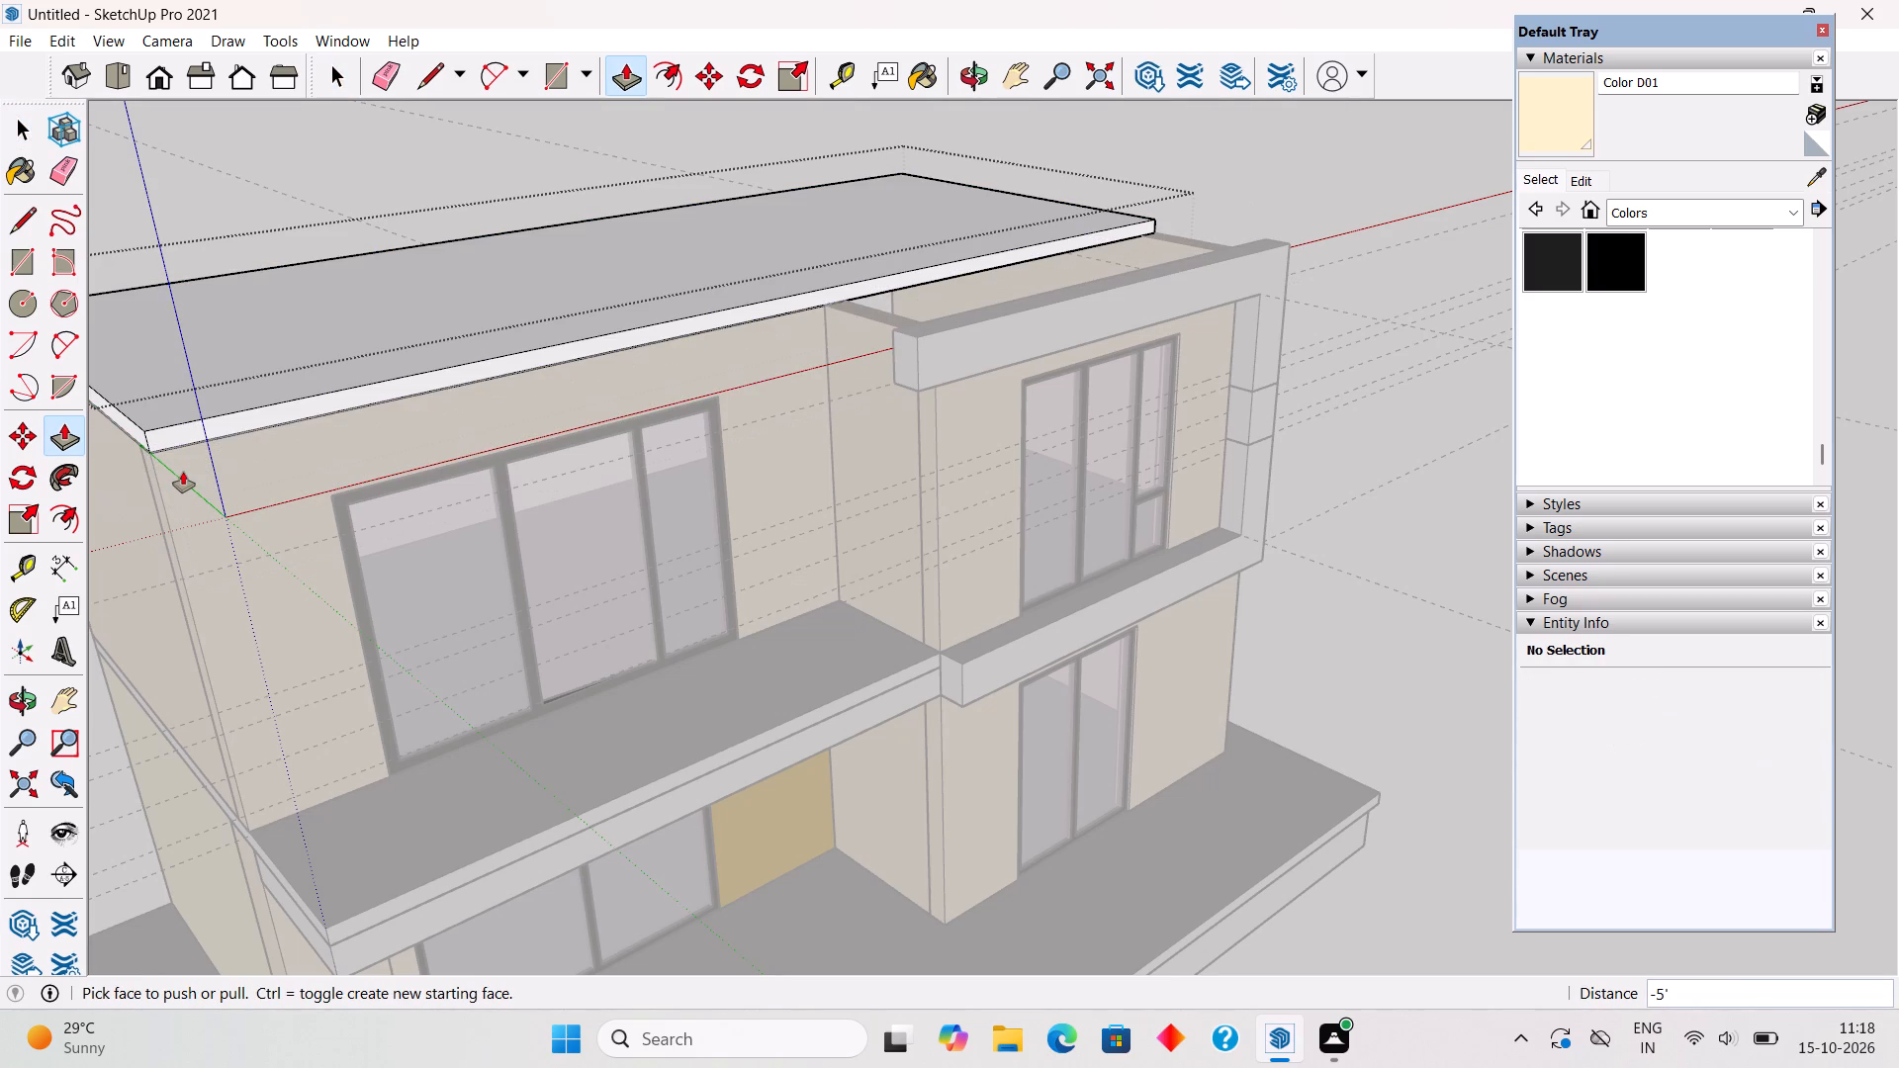
key("space")
left_click(1223, 189)
Reopen the roof slab group and draw a 6" vertical line across its front face where the recessed wall meets the front block.
scroll(933, 294, "up", 3)
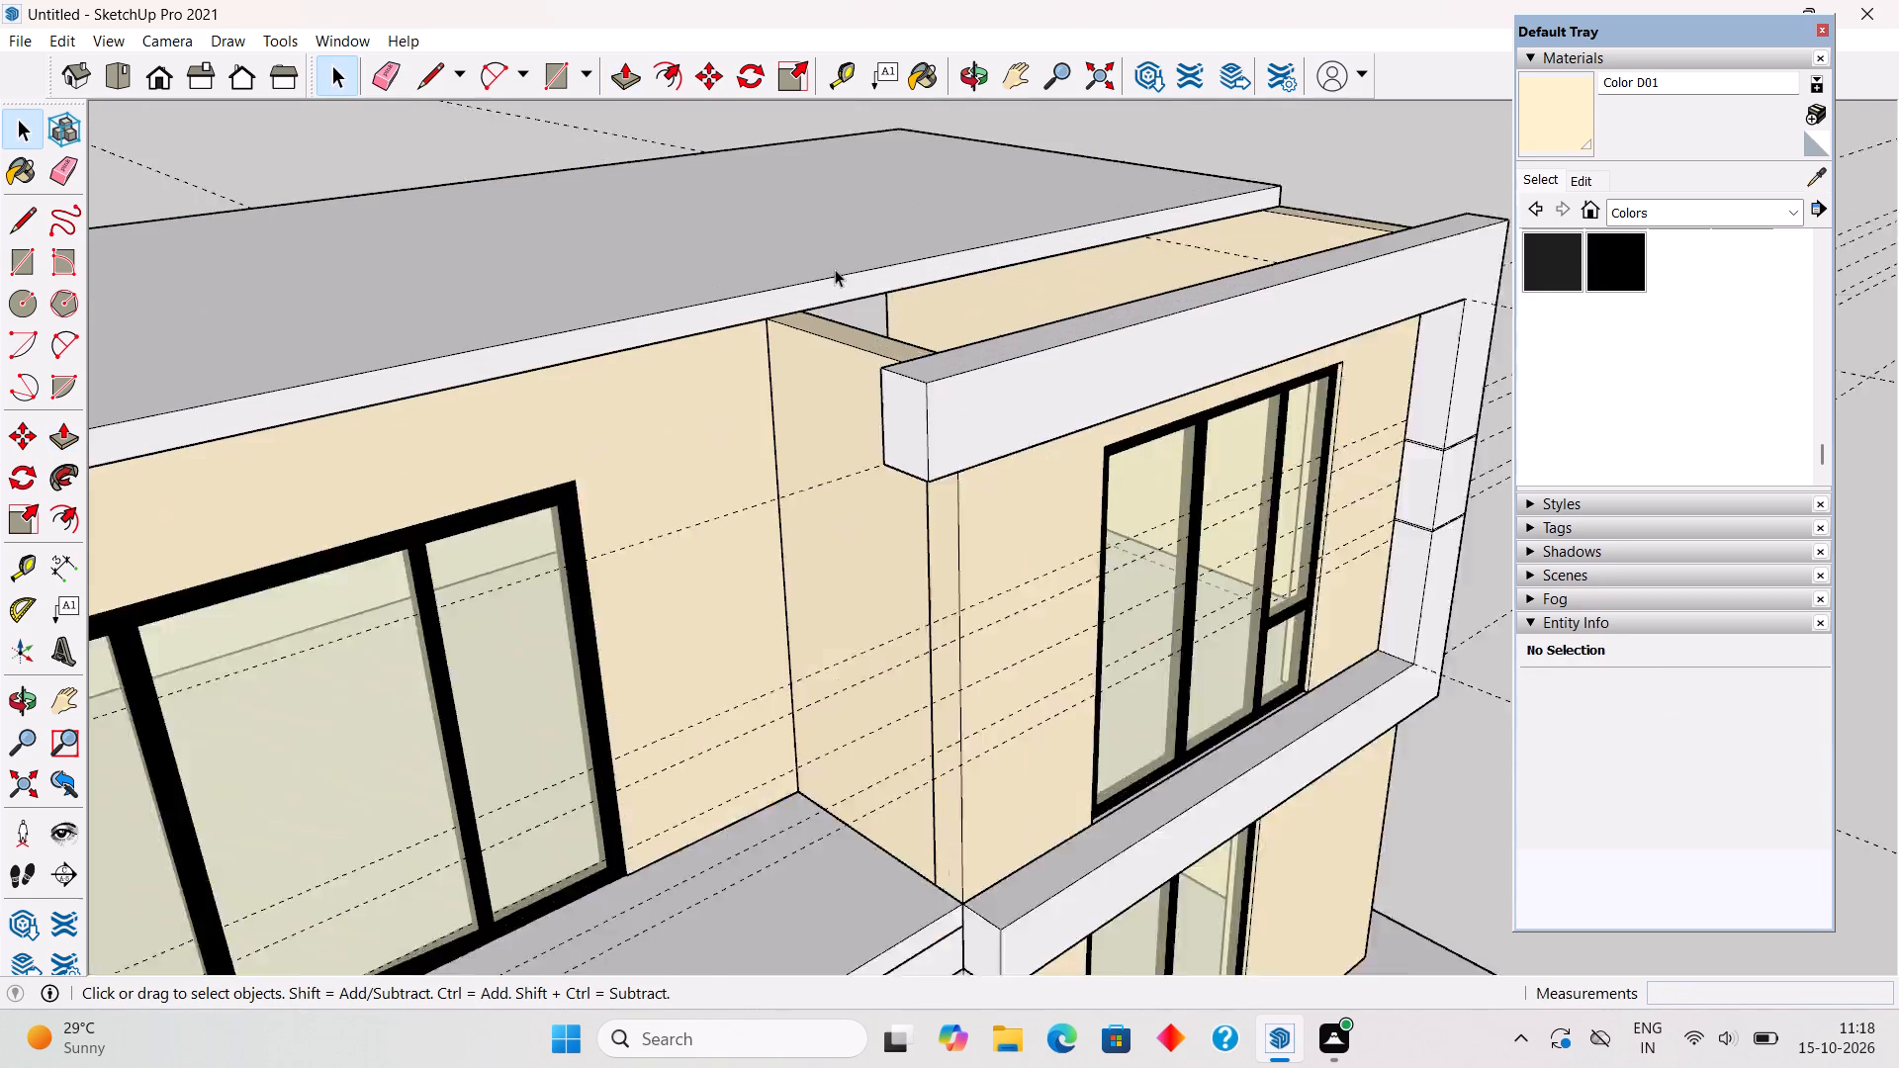
scroll(835, 269, "up", 7)
triple_click(746, 320)
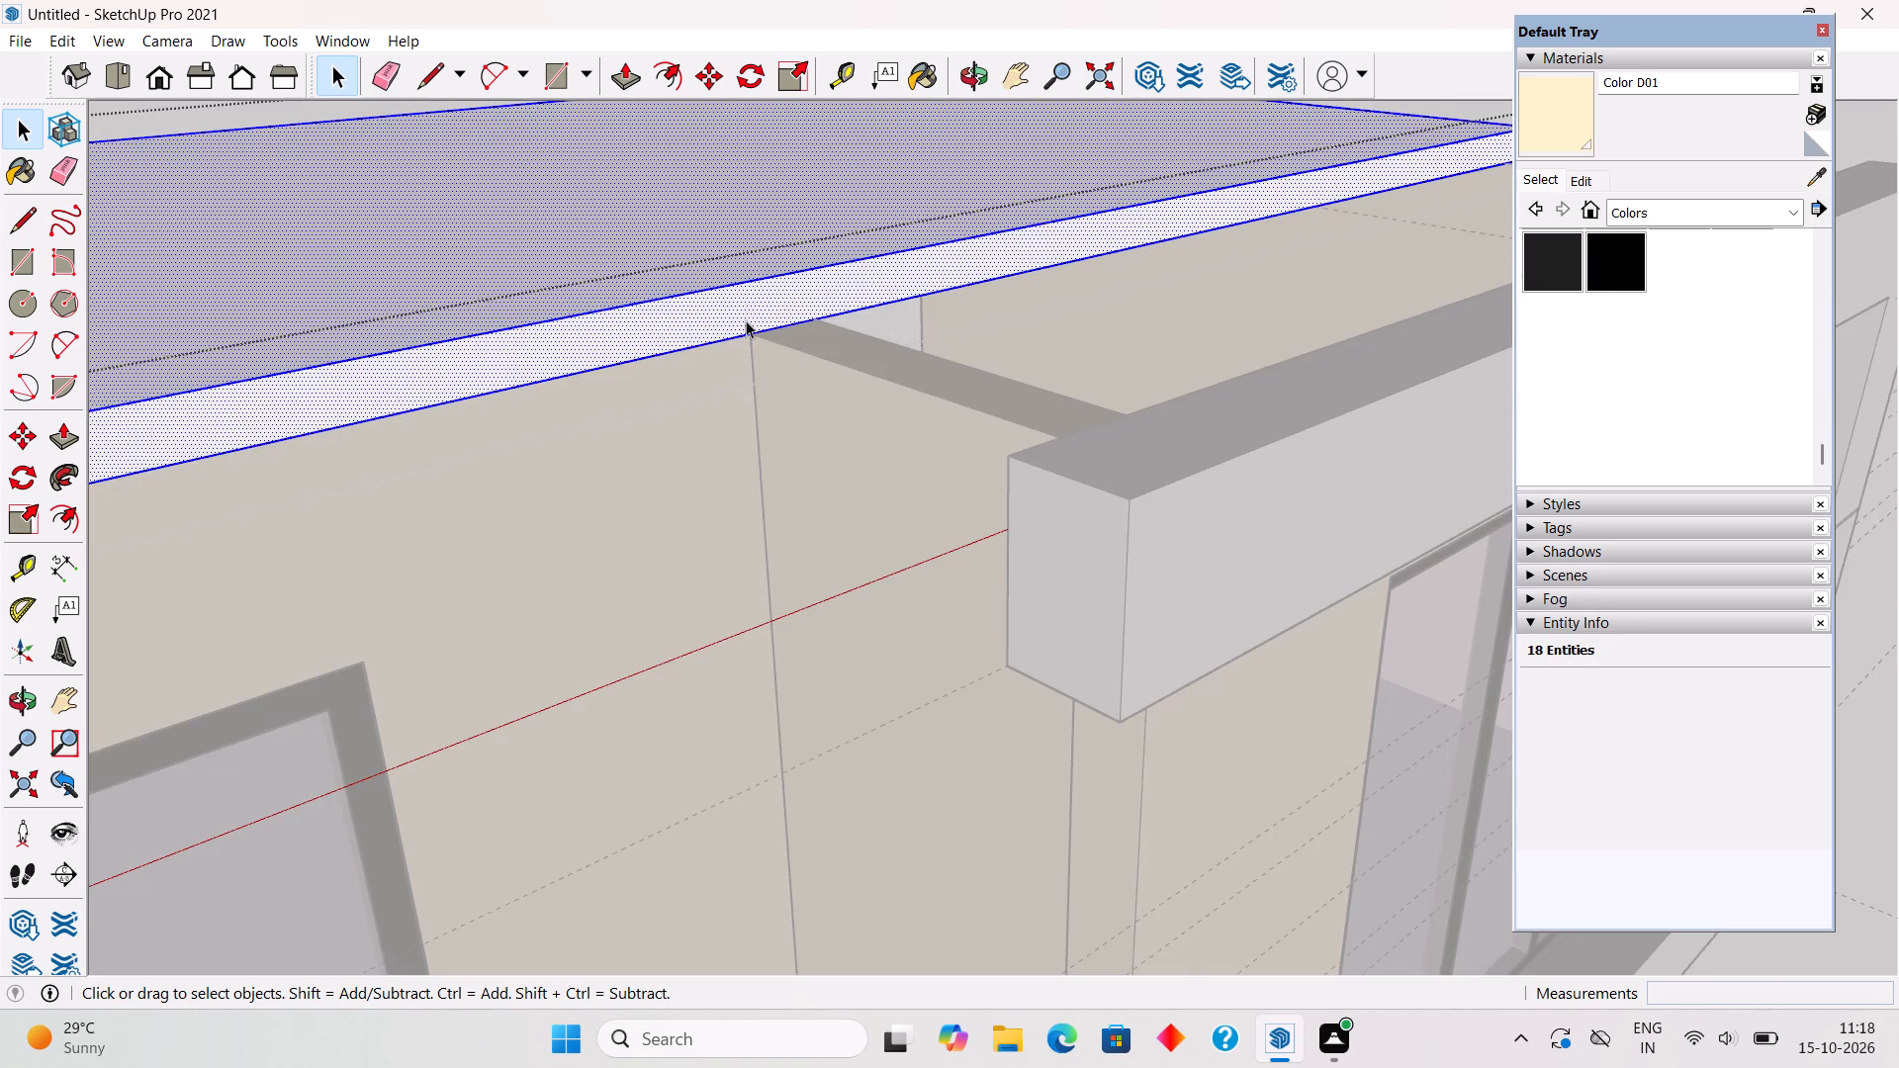
scroll(746, 320, "up", 1)
key("l")
left_click(755, 331)
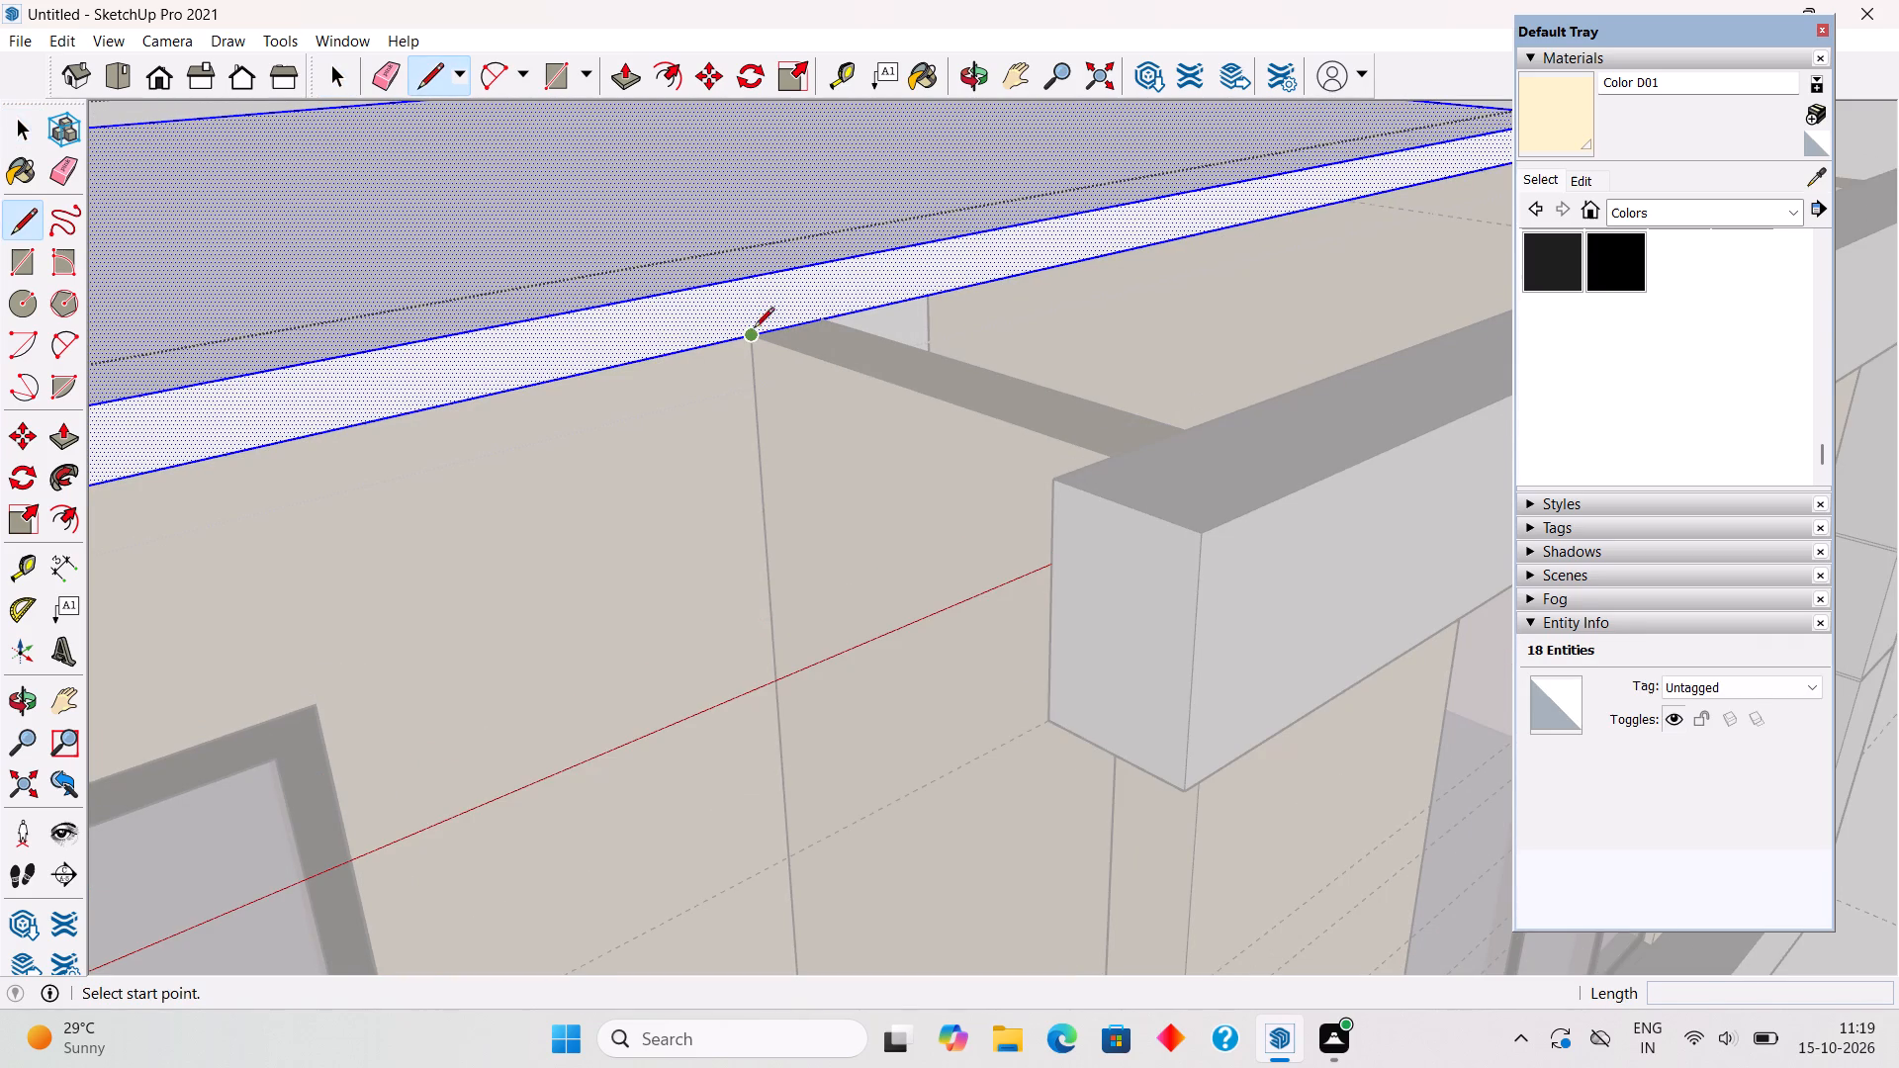
left_click(750, 280)
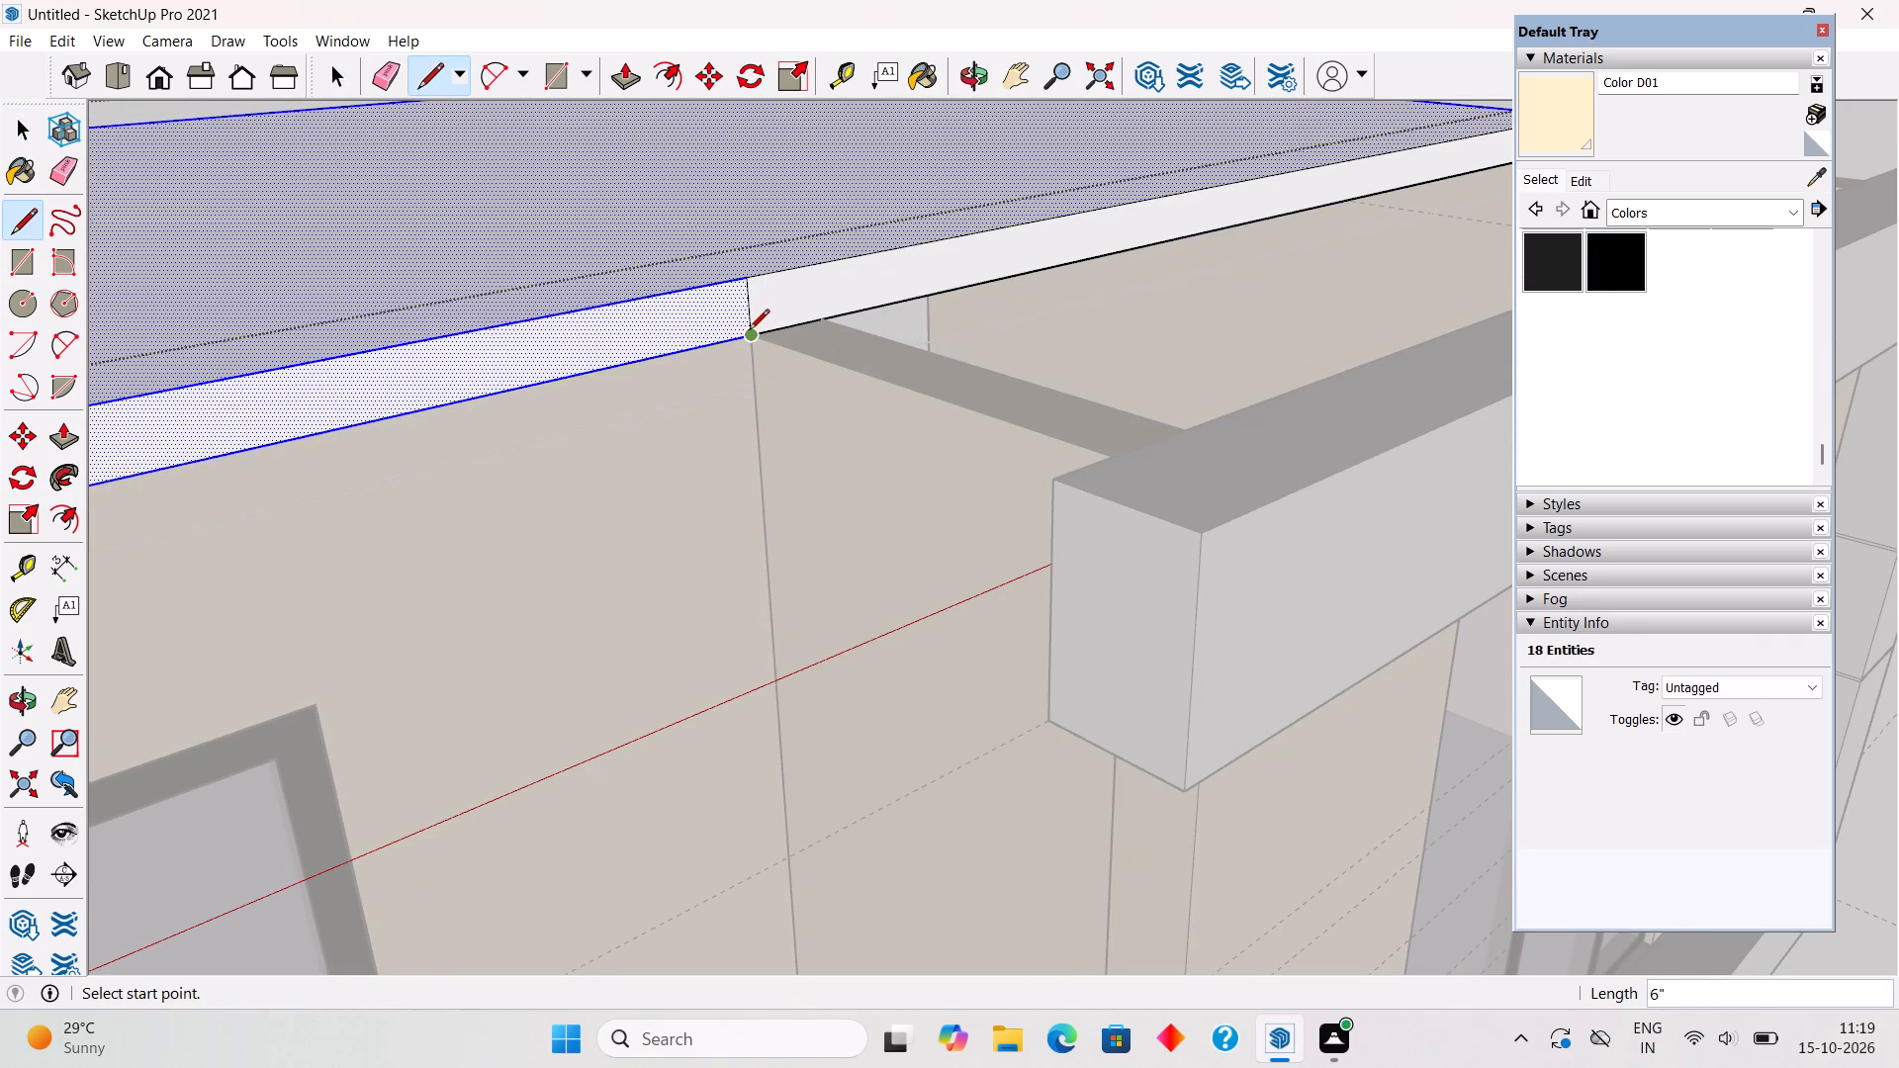
Place a guide 1.5' from that line toward the wide window and draw a line along it across the slab's front face.
key("t")
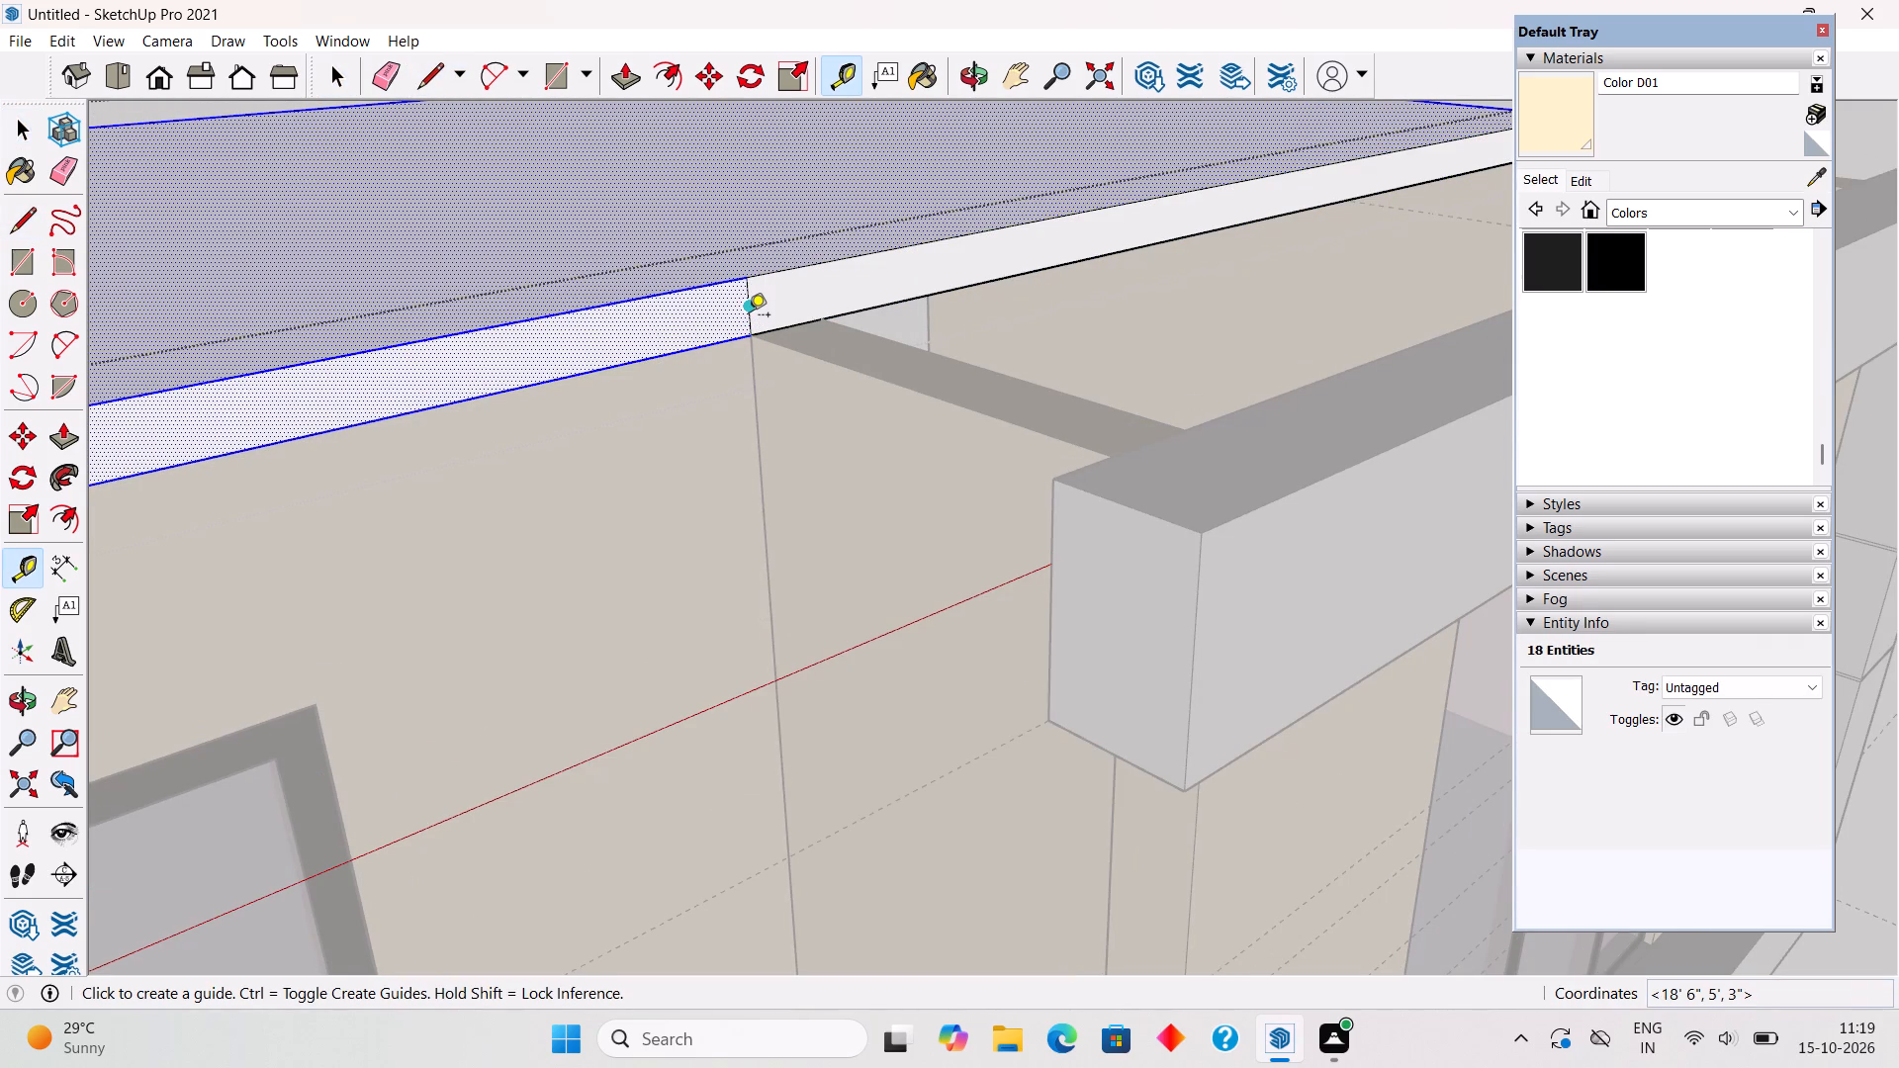
scroll(751, 324, "up", 9)
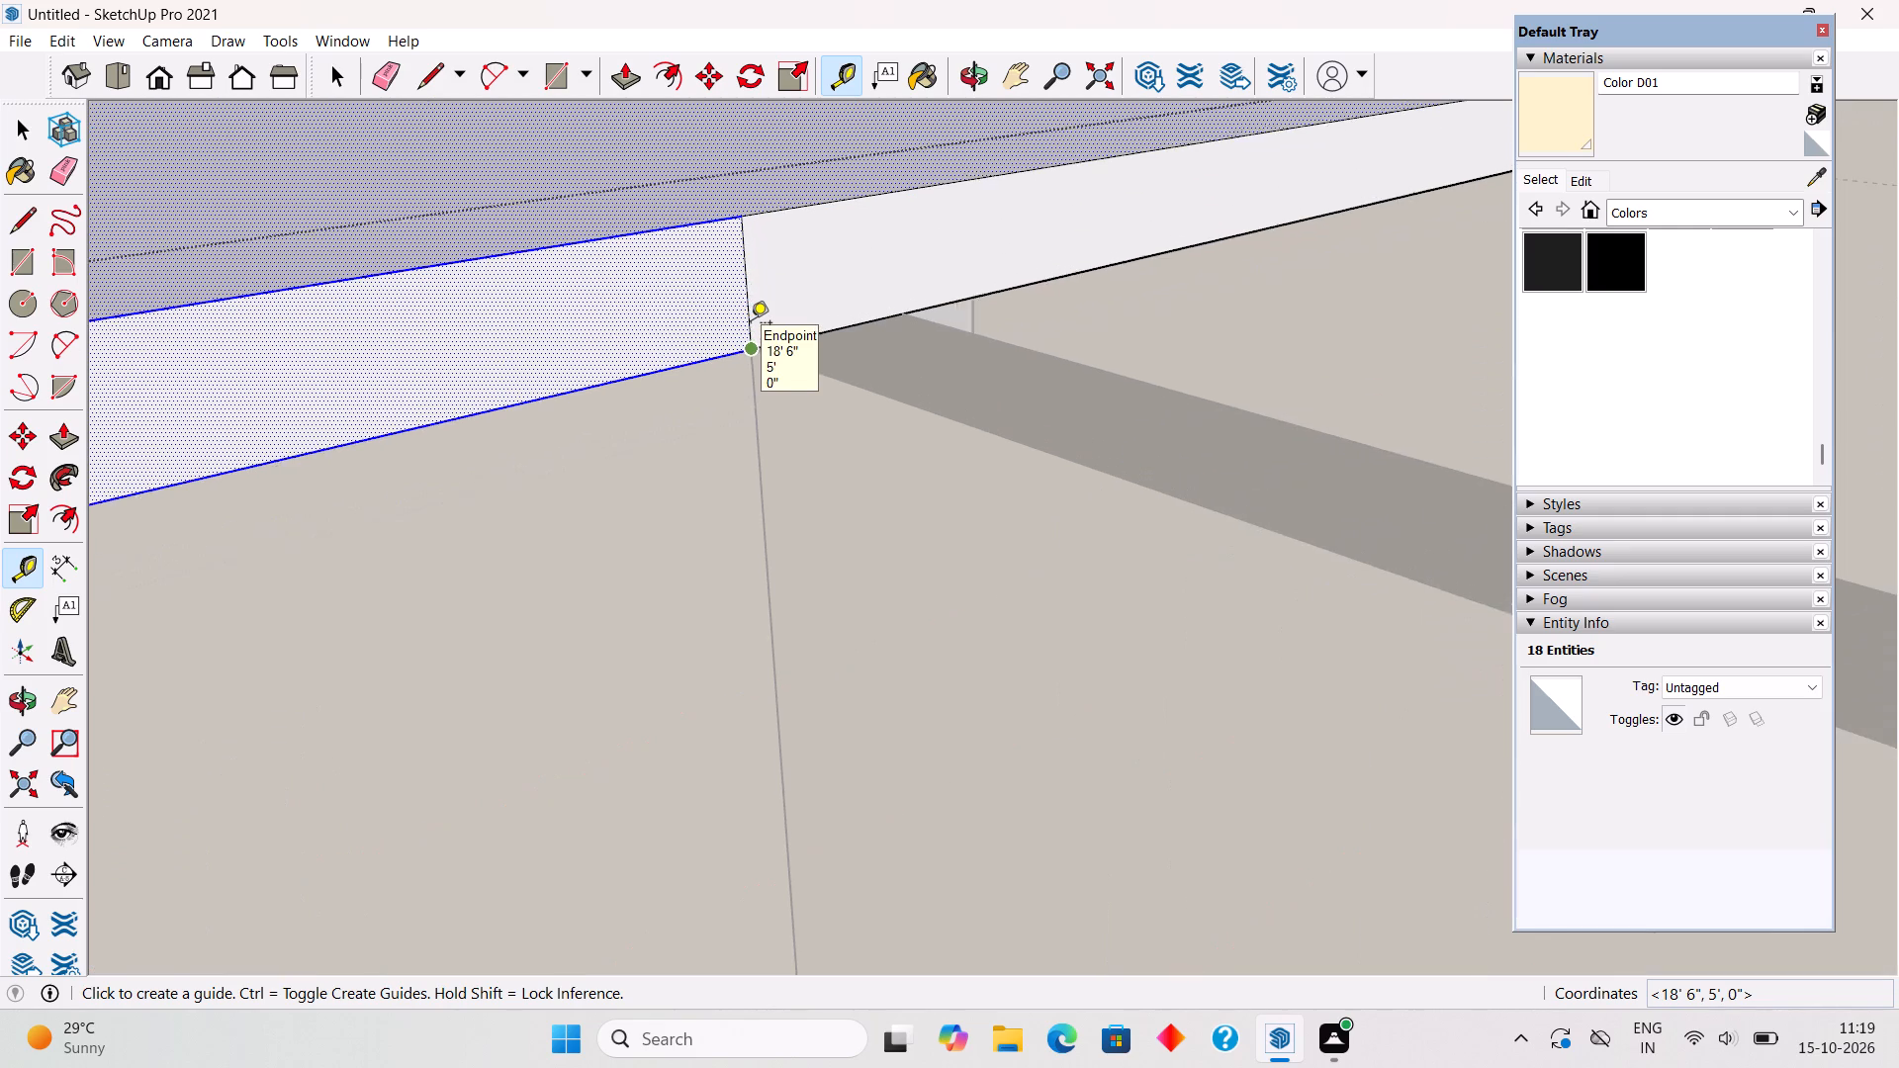
scroll(751, 324, "up", 2)
left_click(752, 311)
scroll(512, 401, "down", 5)
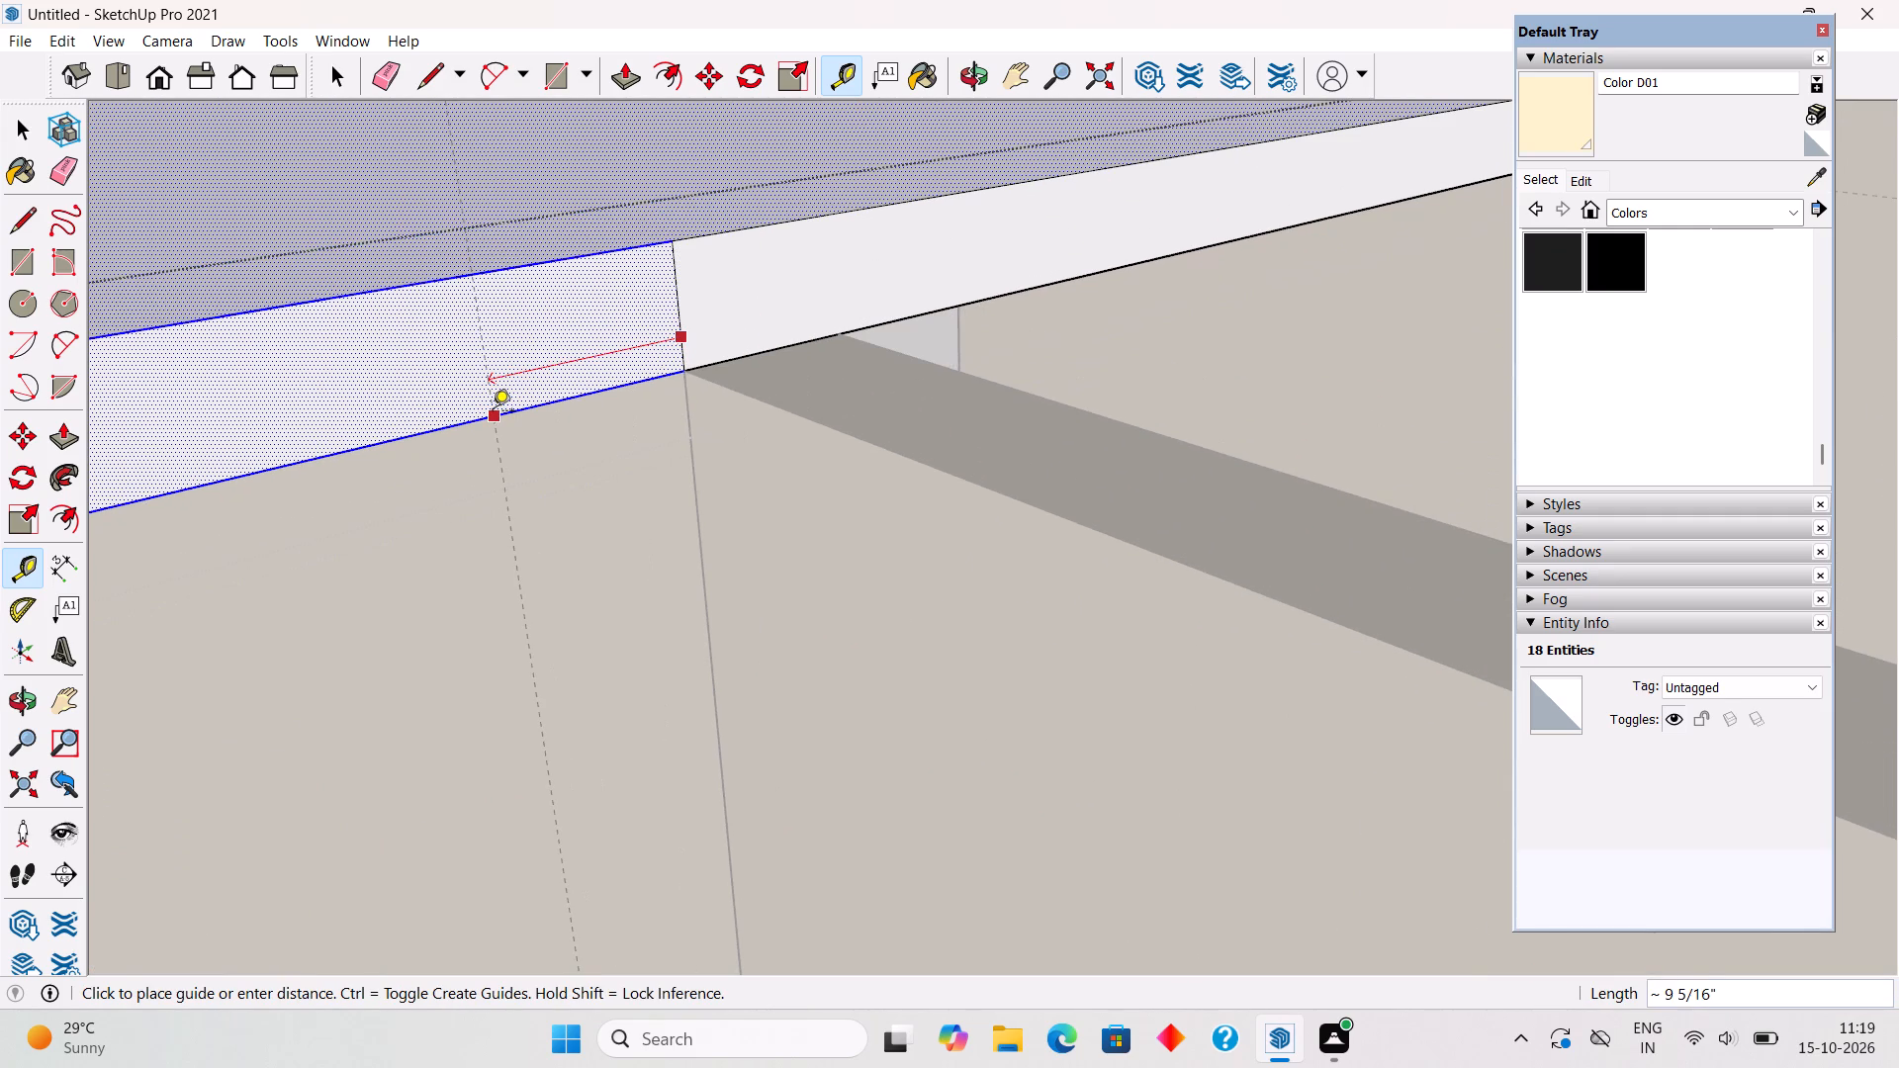
type("1.5'")
key("Return")
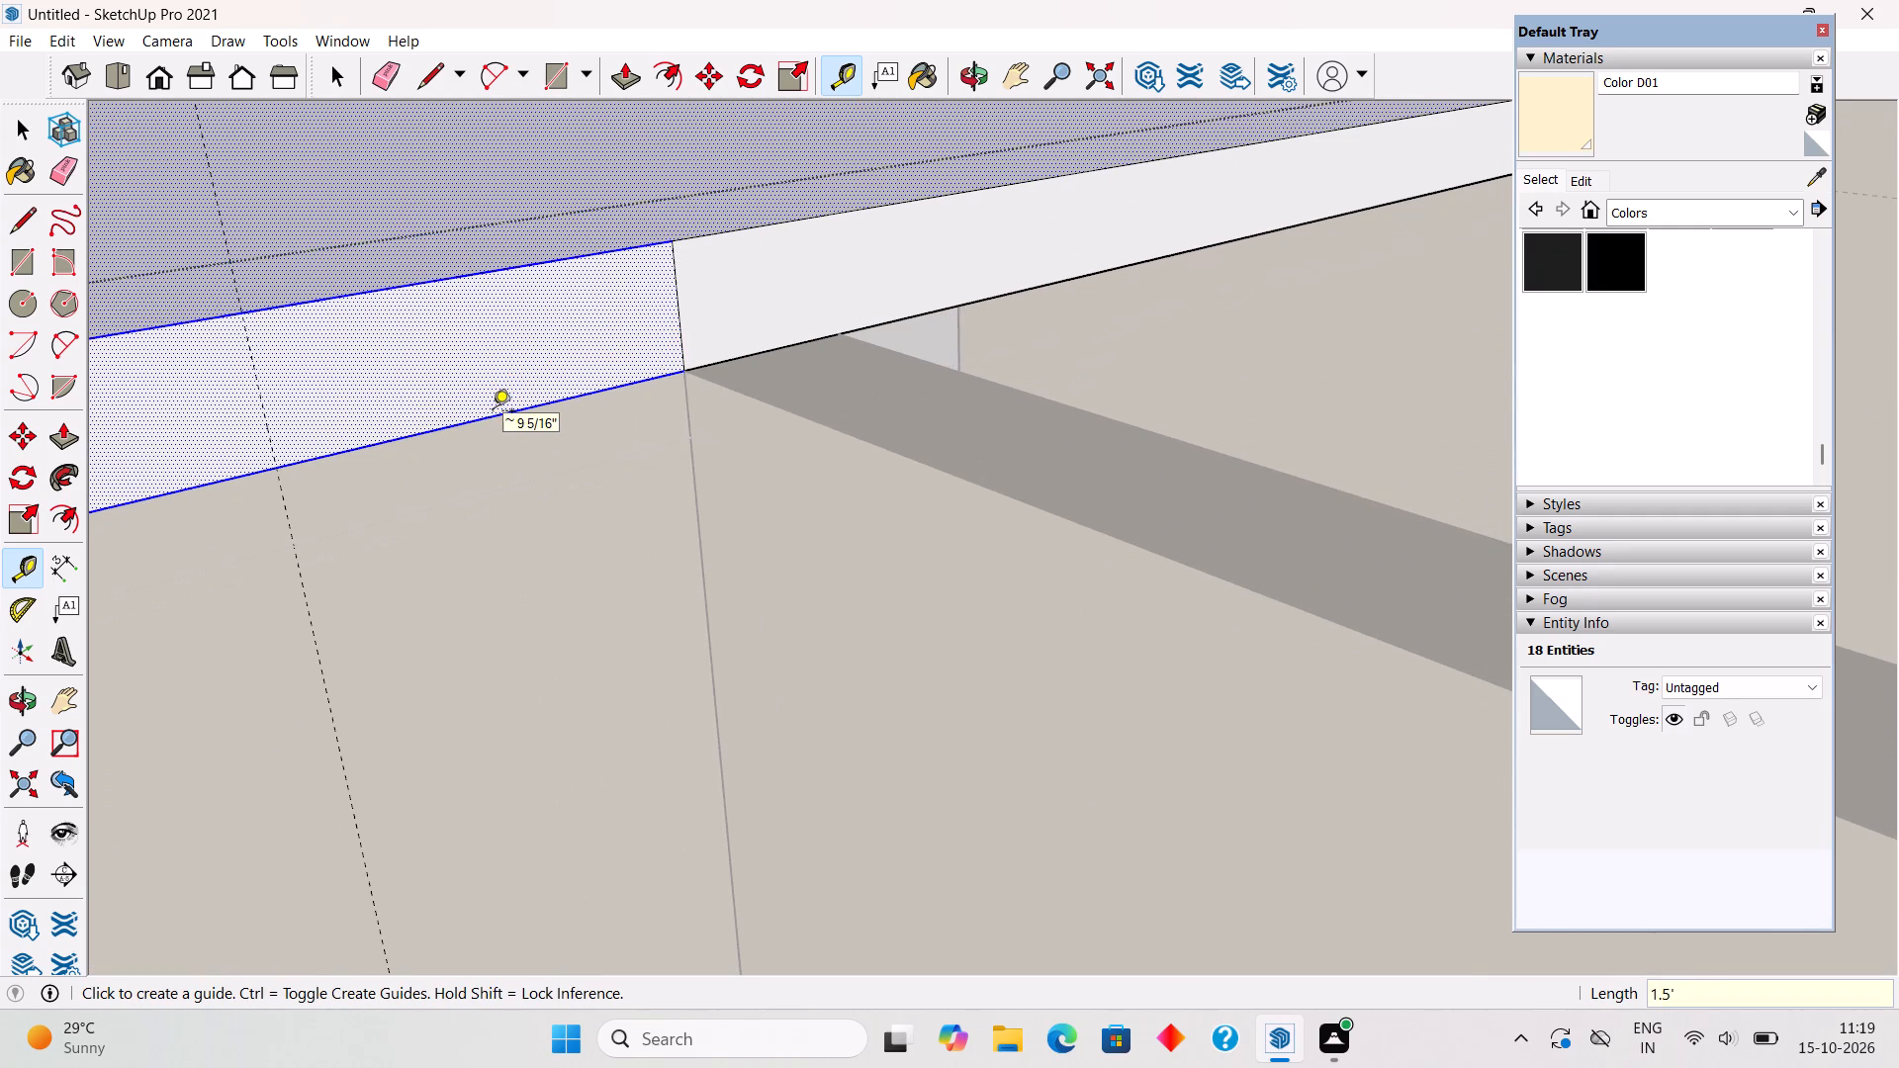
key("l")
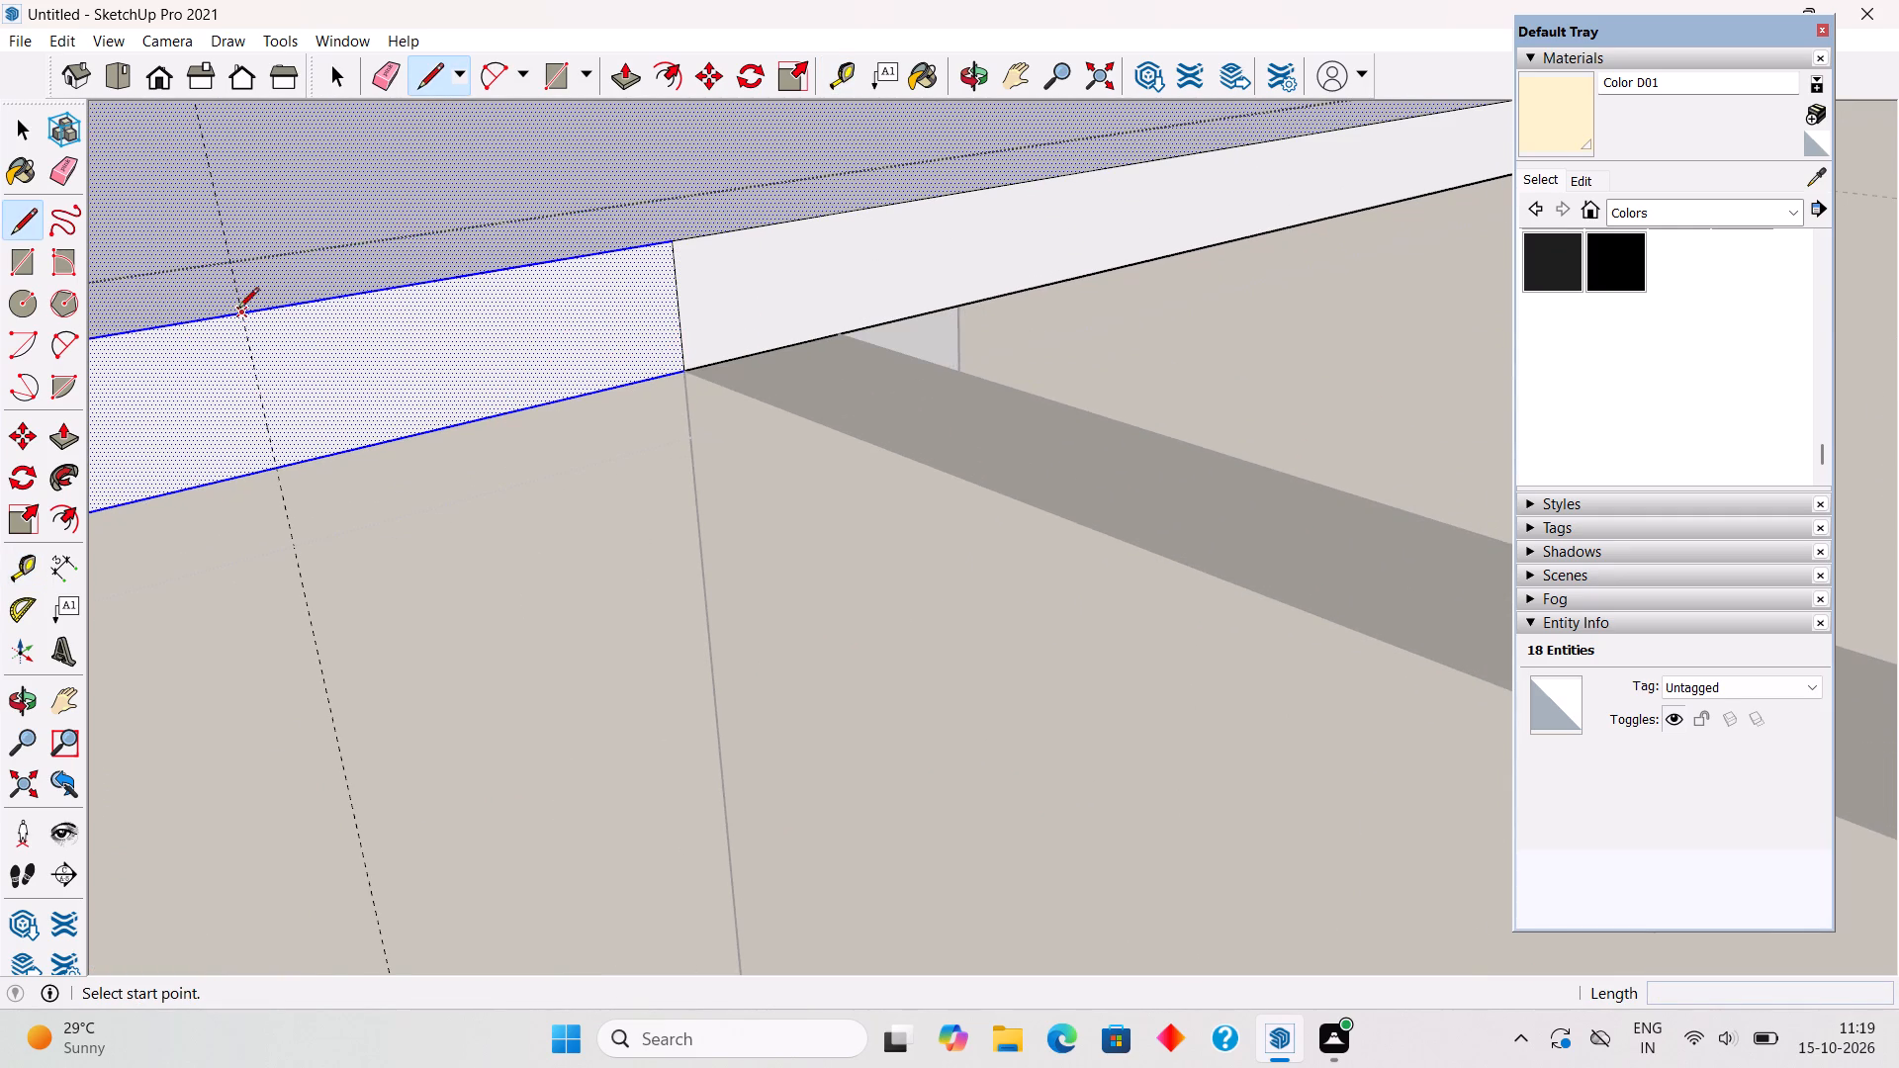
left_click(240, 310)
left_click(277, 469)
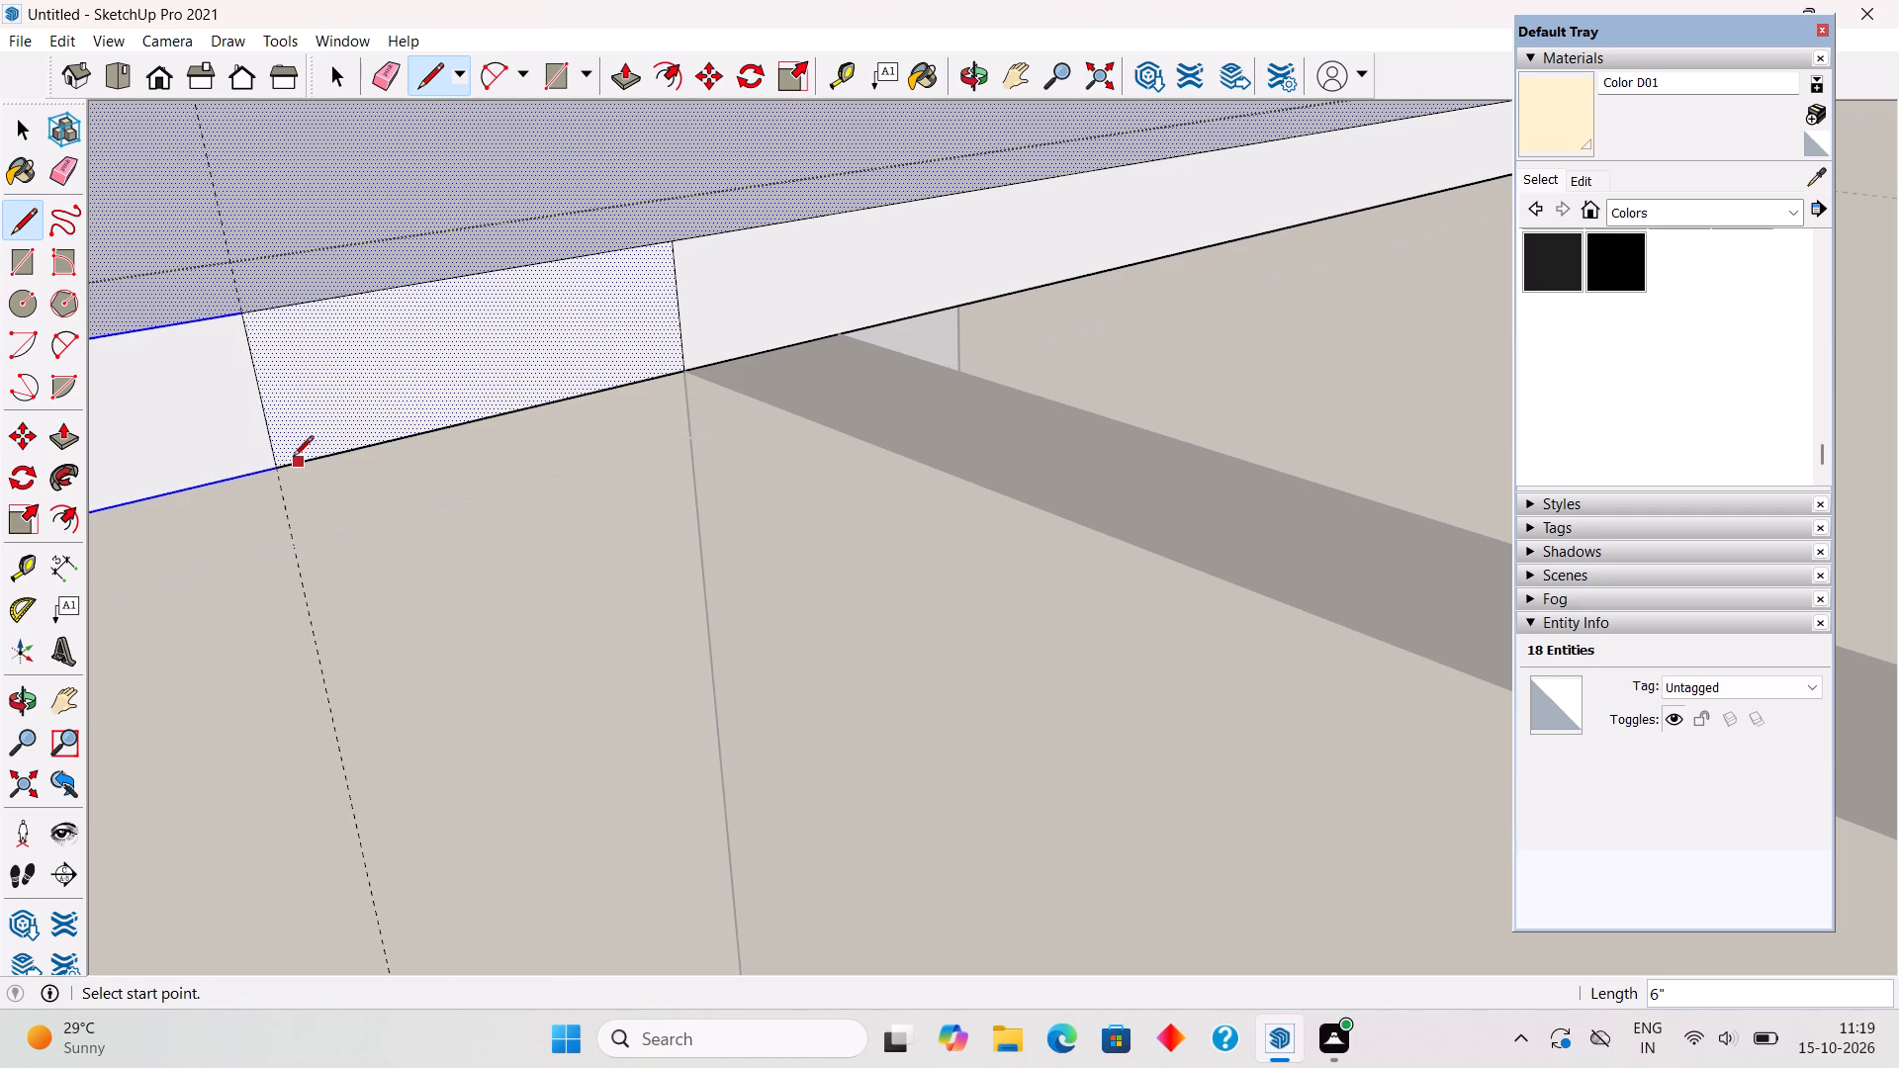
Push/Pull the roof slab's front face section over the front block outward 5' to meet the top band.
key("p")
scroll(282, 447, "down", 12)
left_click(547, 375)
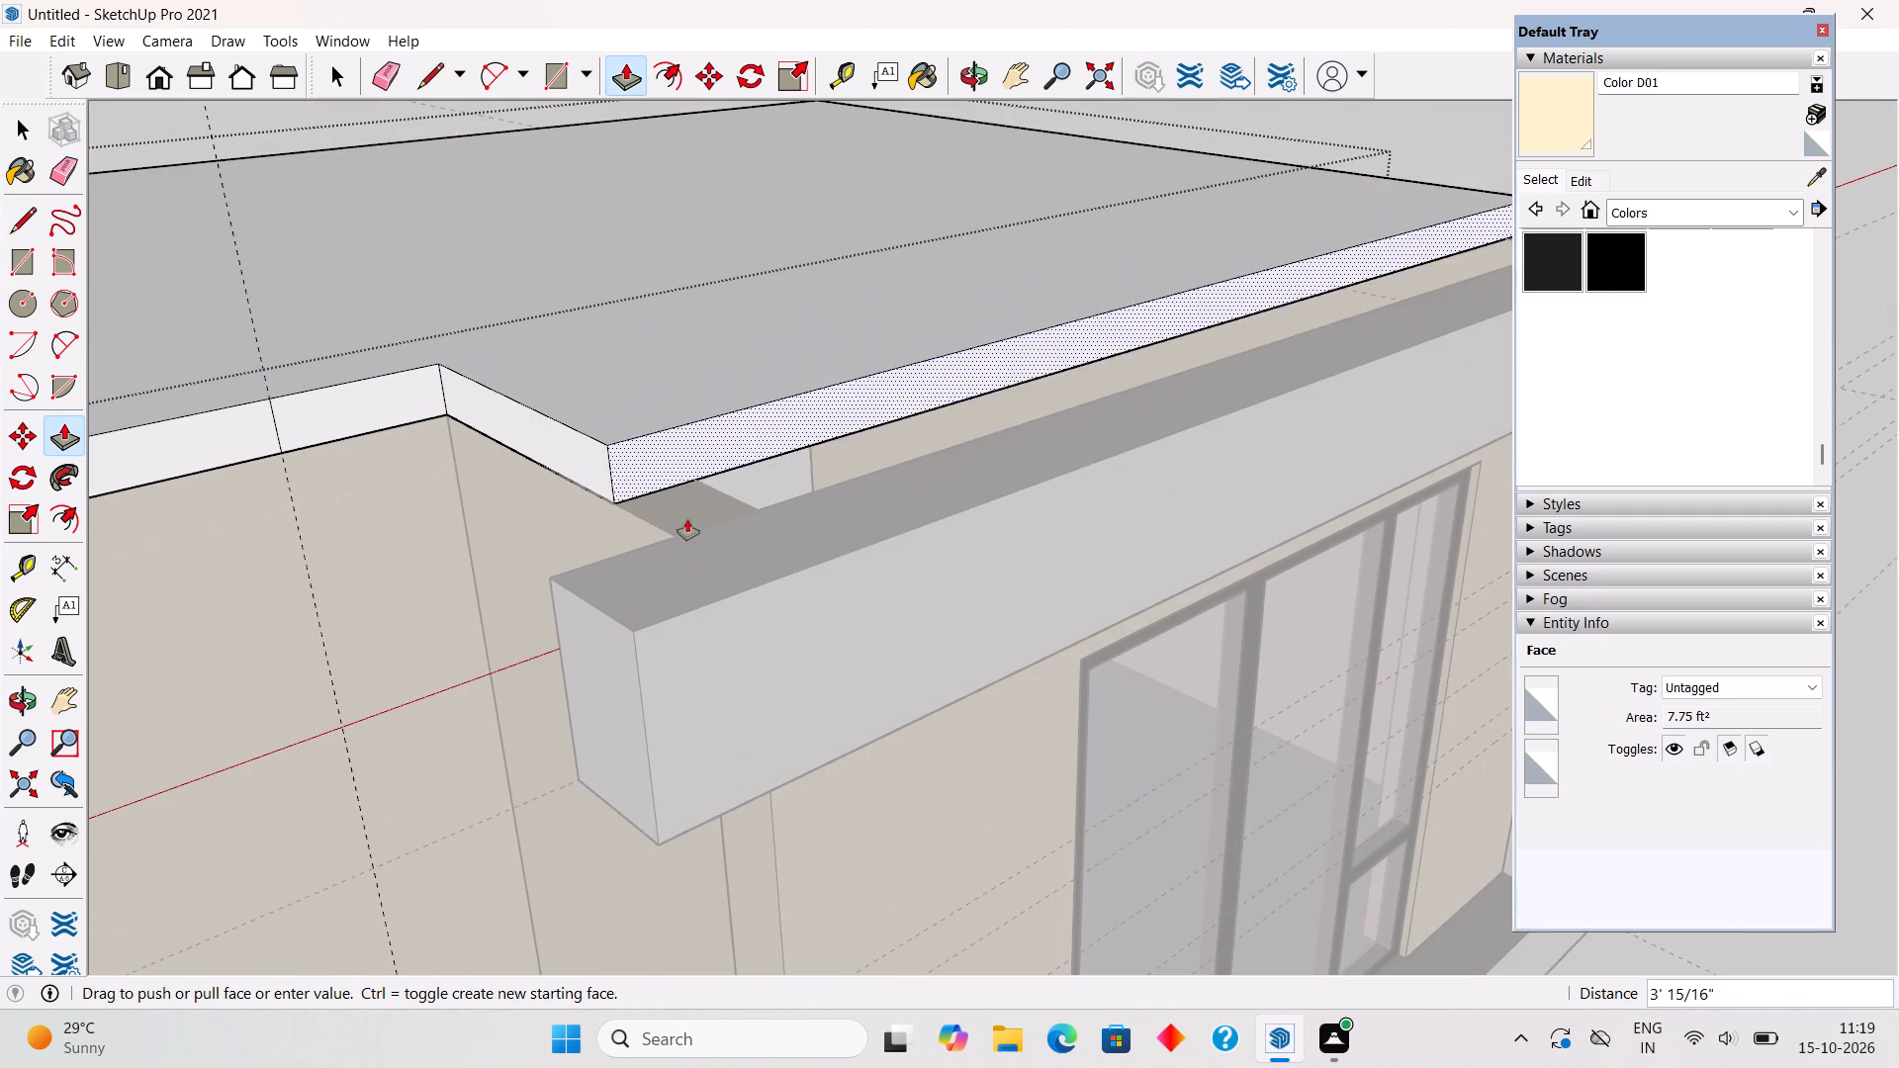
left_click(748, 512)
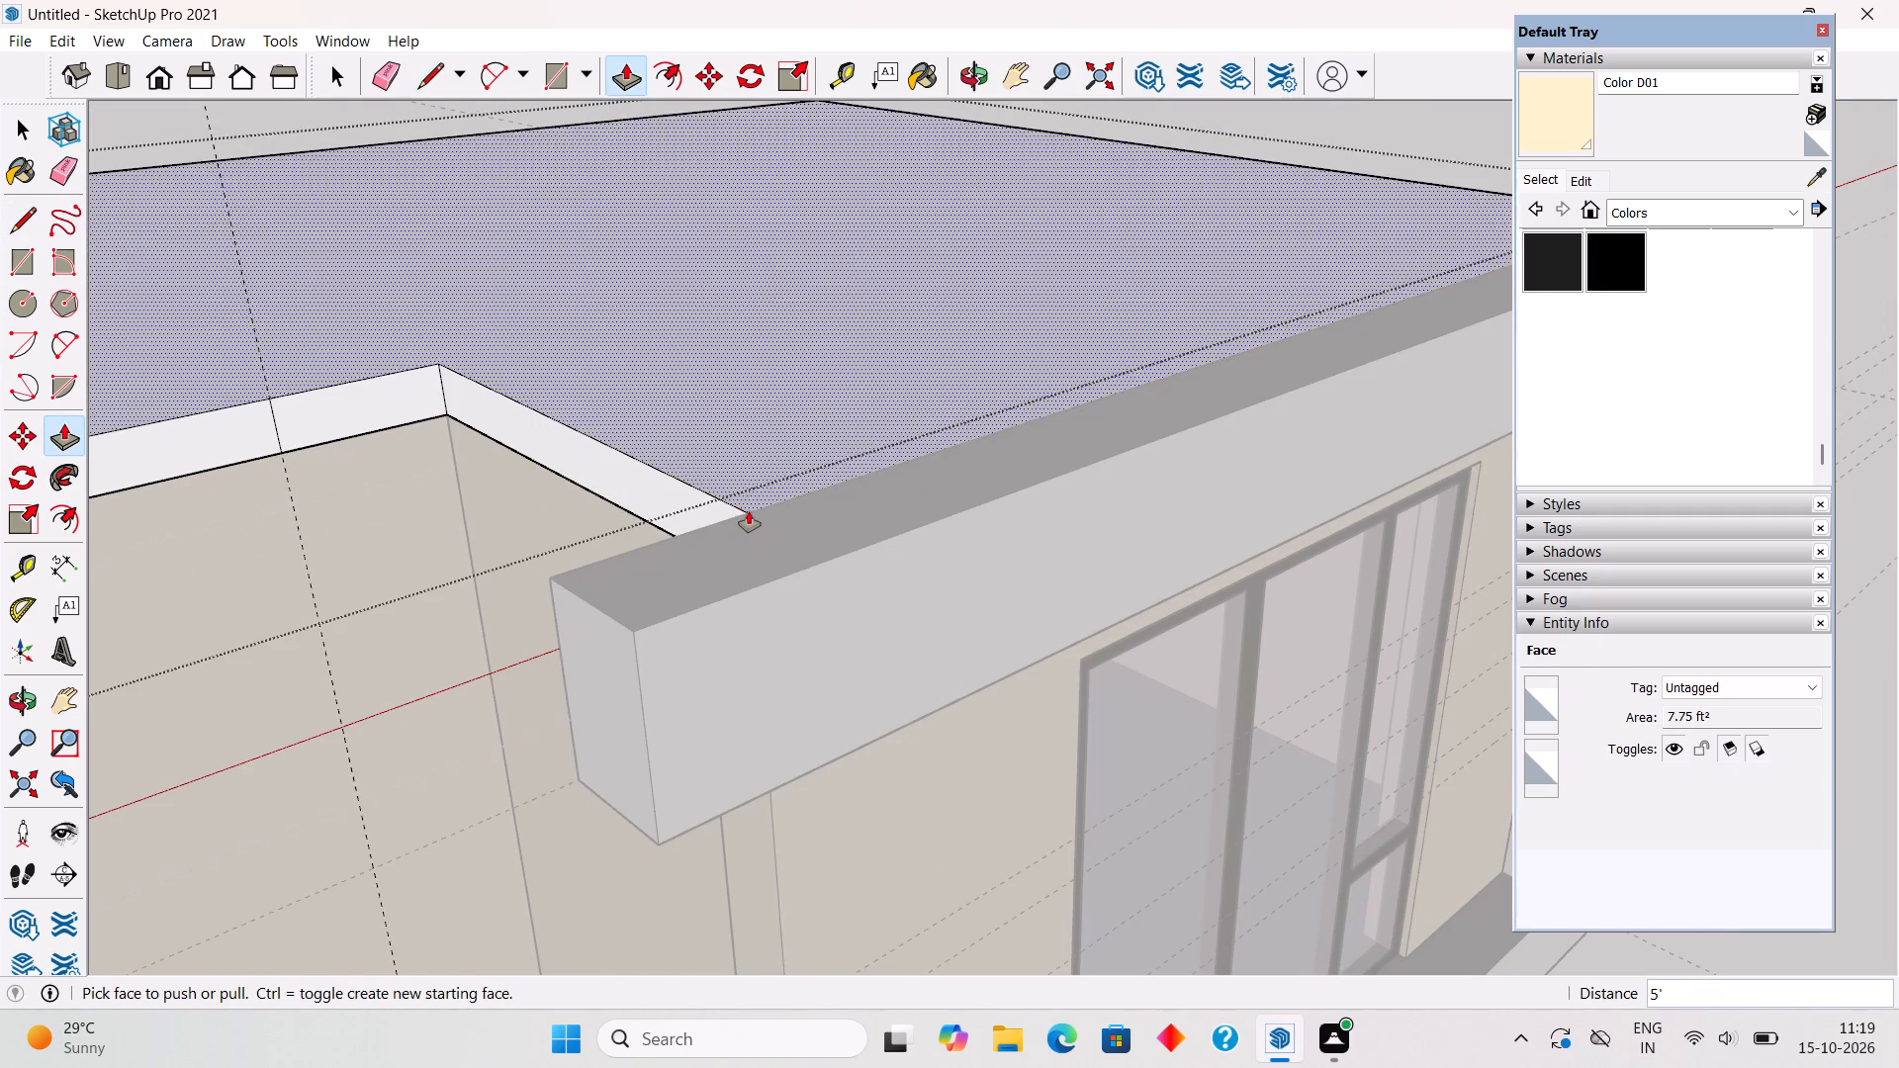
Push/Pull the roof slab's front face section above the wide window outward 6', and leave the group.
scroll(749, 511, "down", 16)
left_click(488, 515)
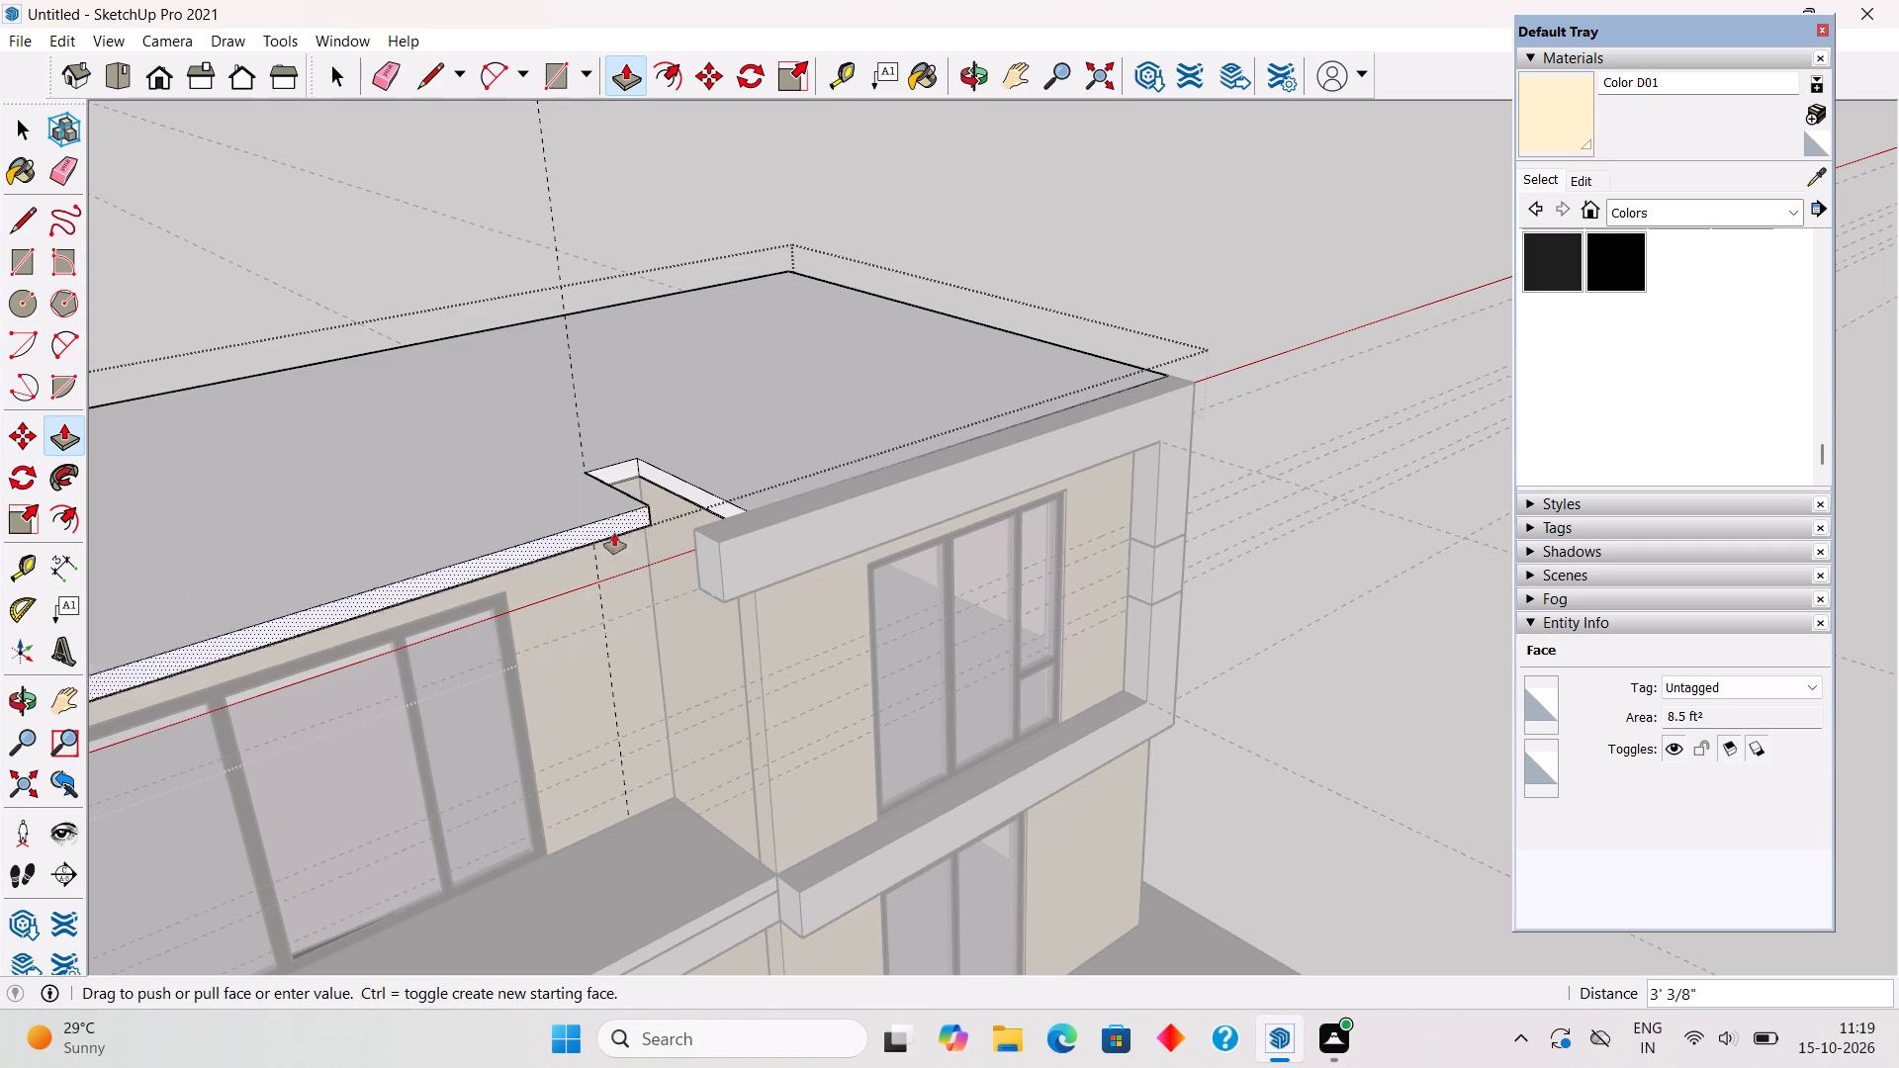
left_click(762, 549)
key("n")
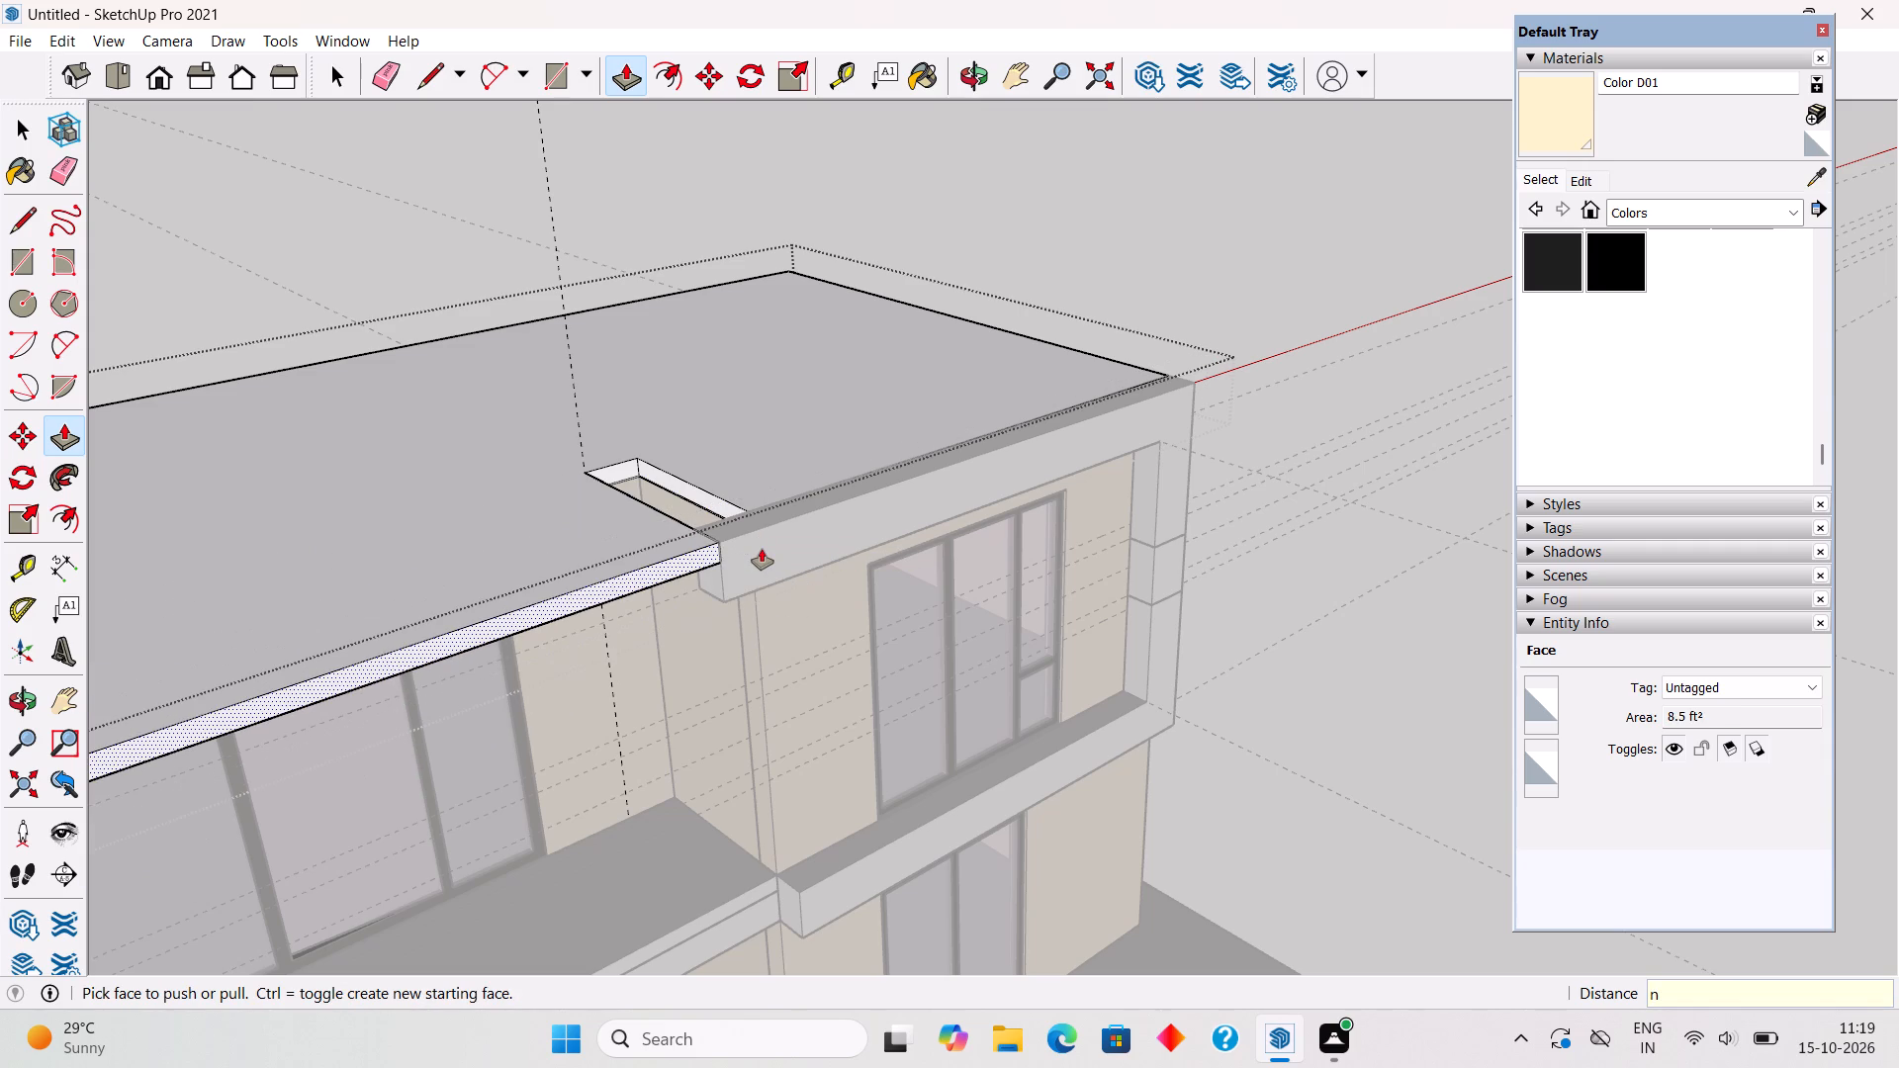
scroll(745, 551, "down", 11)
key("space")
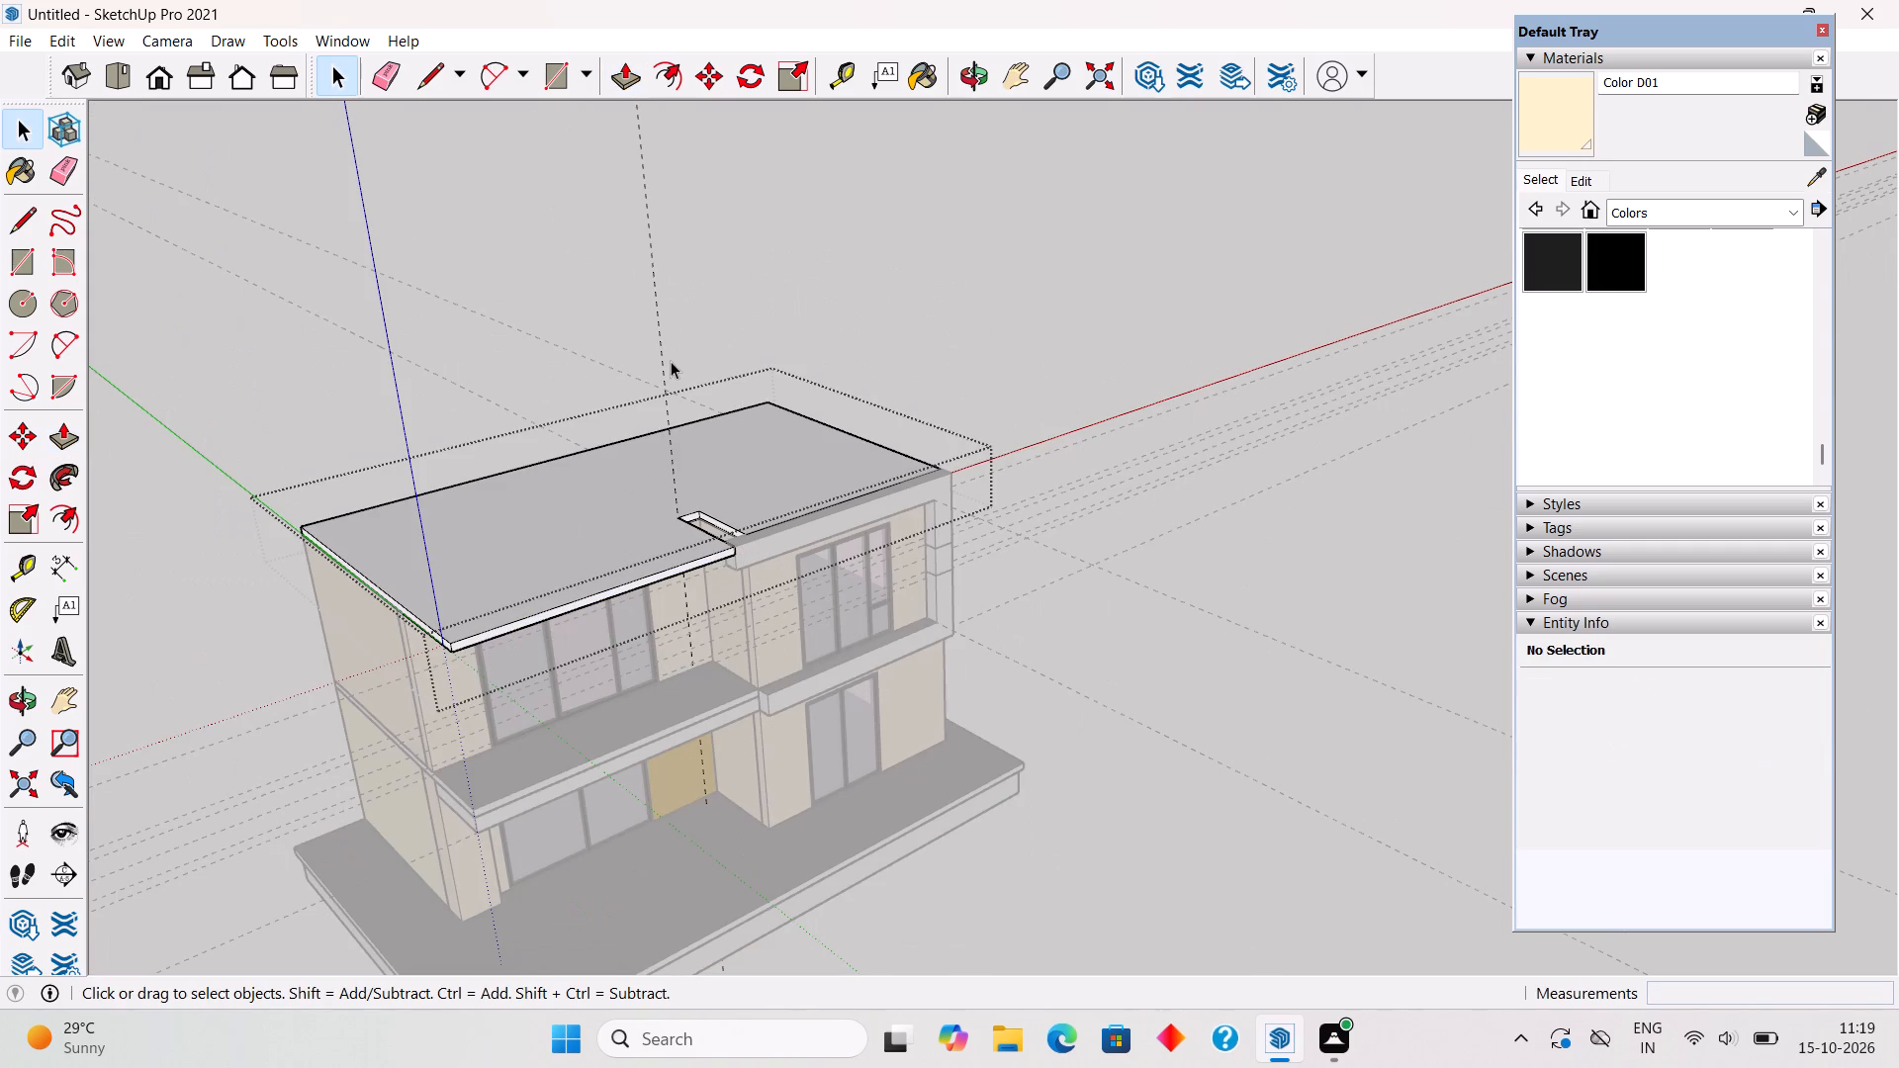
left_click(670, 360)
Open the band group and draw a 1' 6" vertical line down the top band's back face from the roof notch's inner corner.
middle_click_drag(570, 607, 1148, 678)
middle_click_drag(748, 682, 1095, 773)
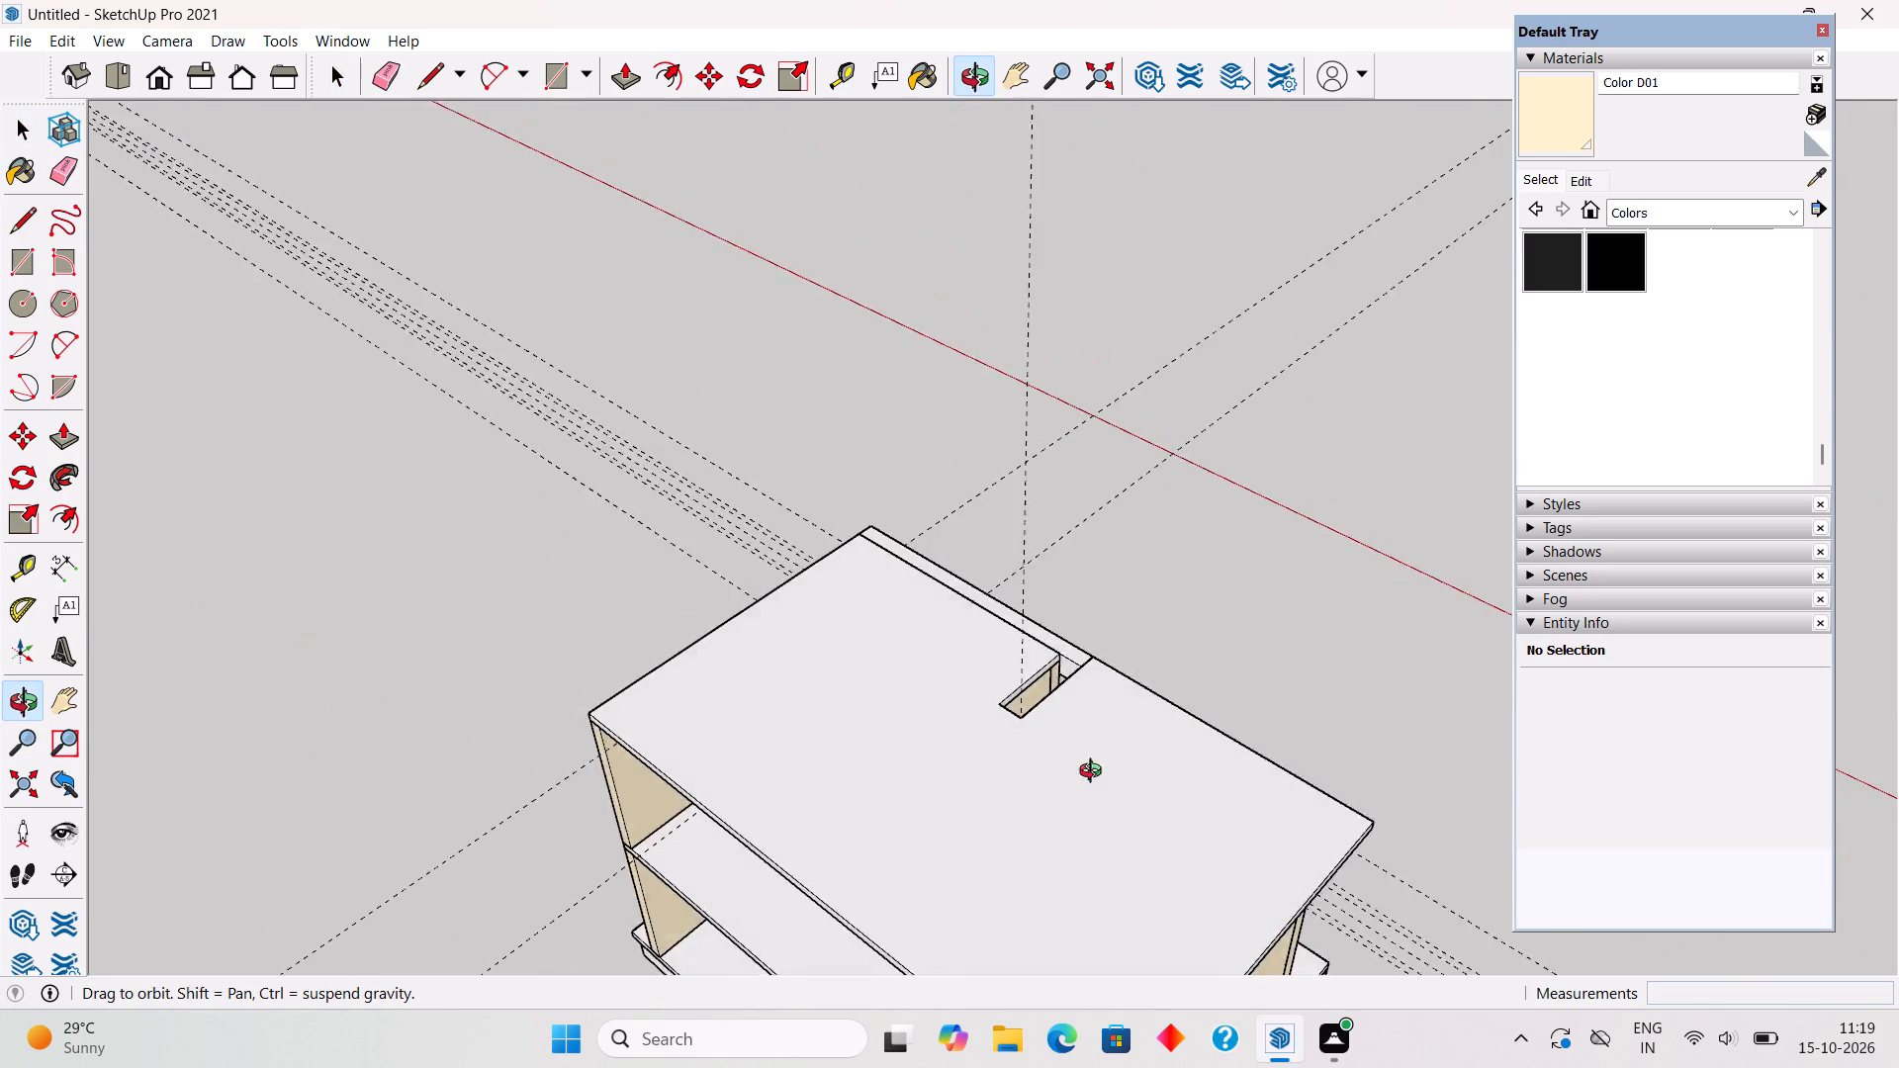
middle_click_drag(1095, 773, 1195, 582)
scroll(1098, 607, "up", 13)
left_click(1113, 620)
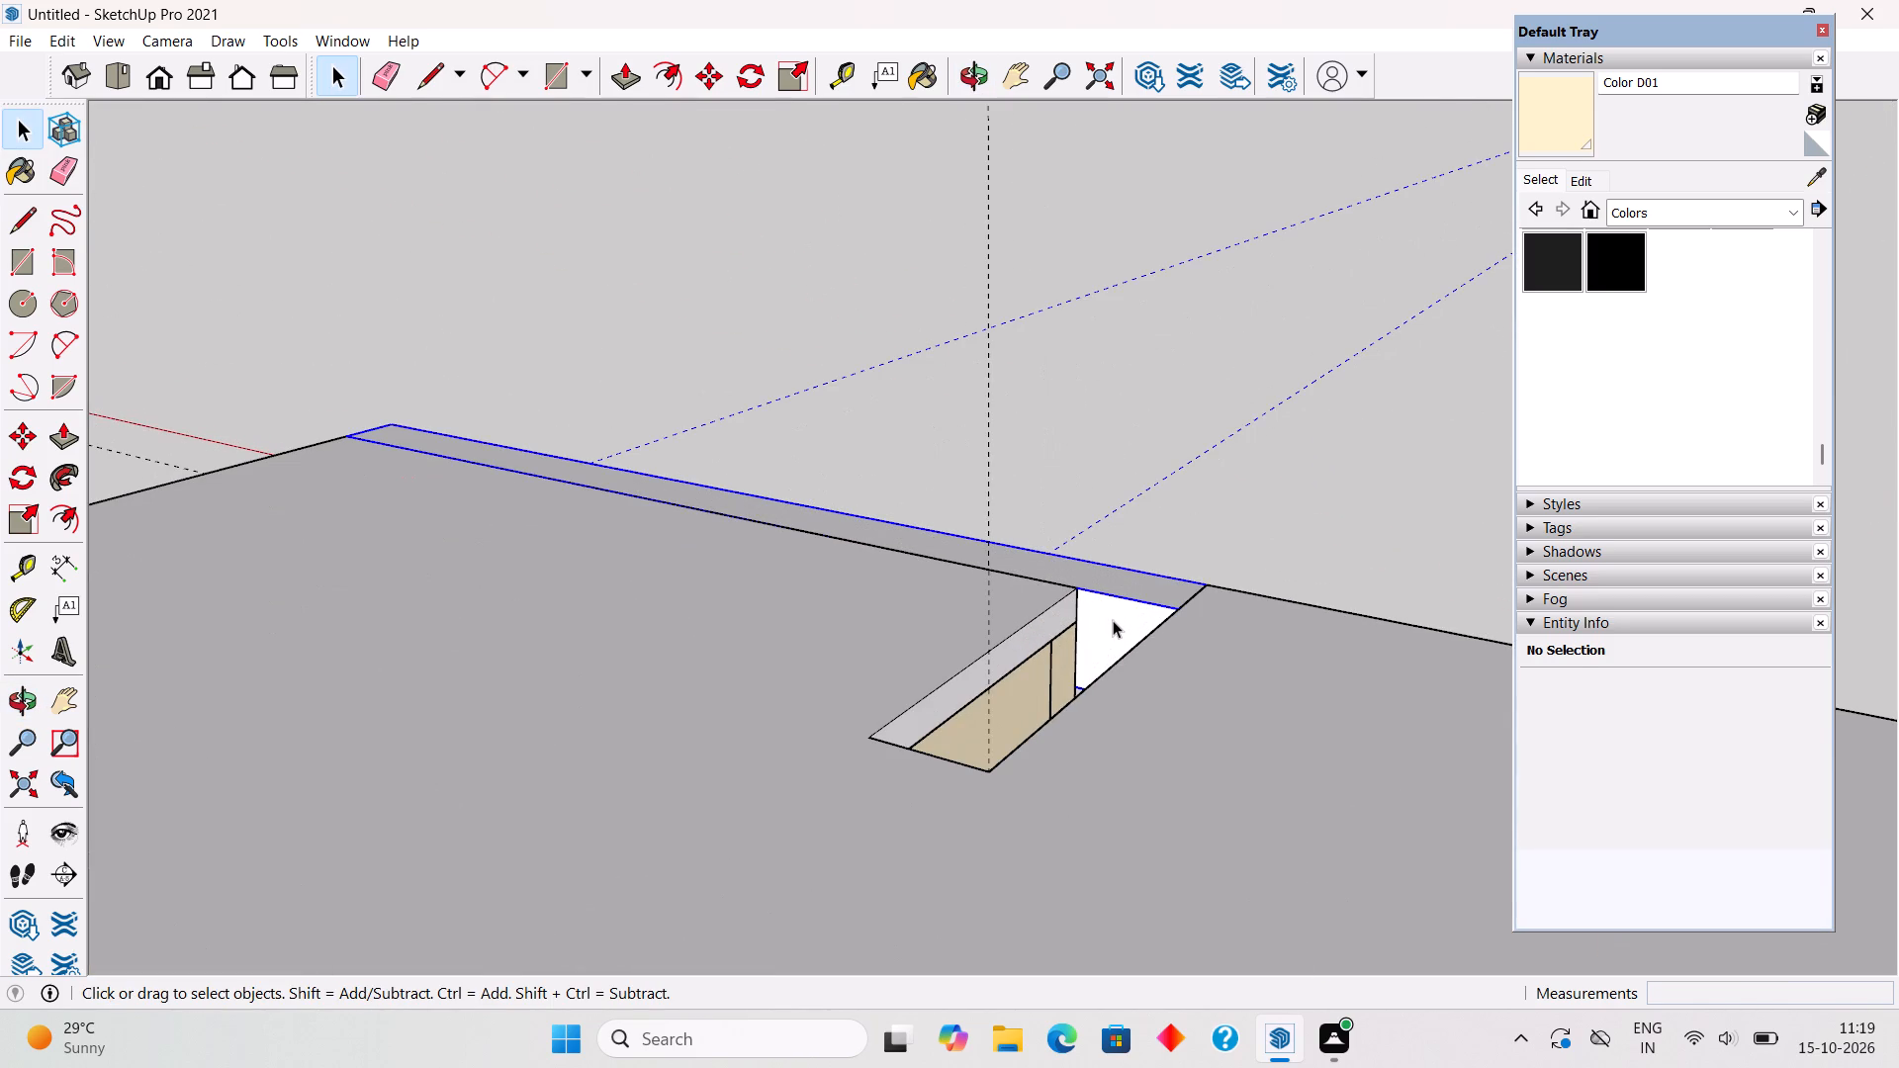
triple_click(1115, 639)
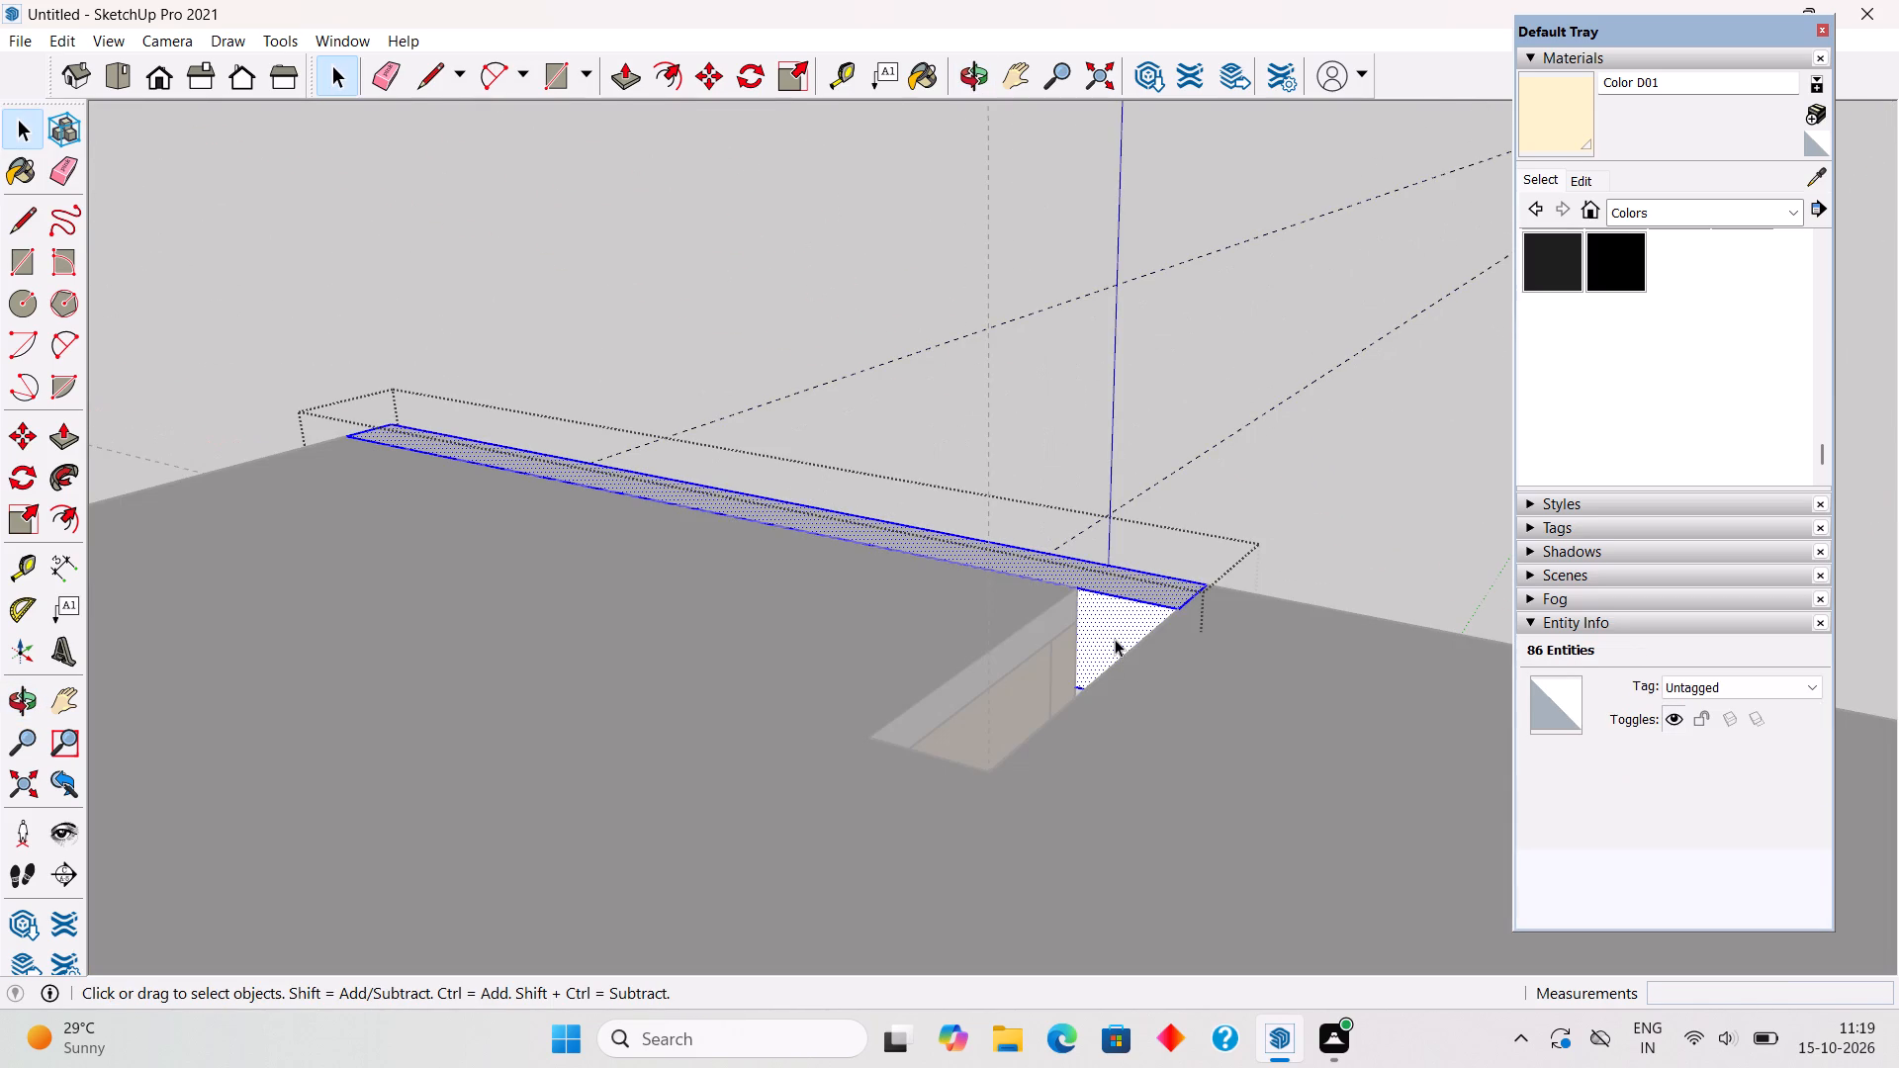
scroll(1104, 646, "up", 7)
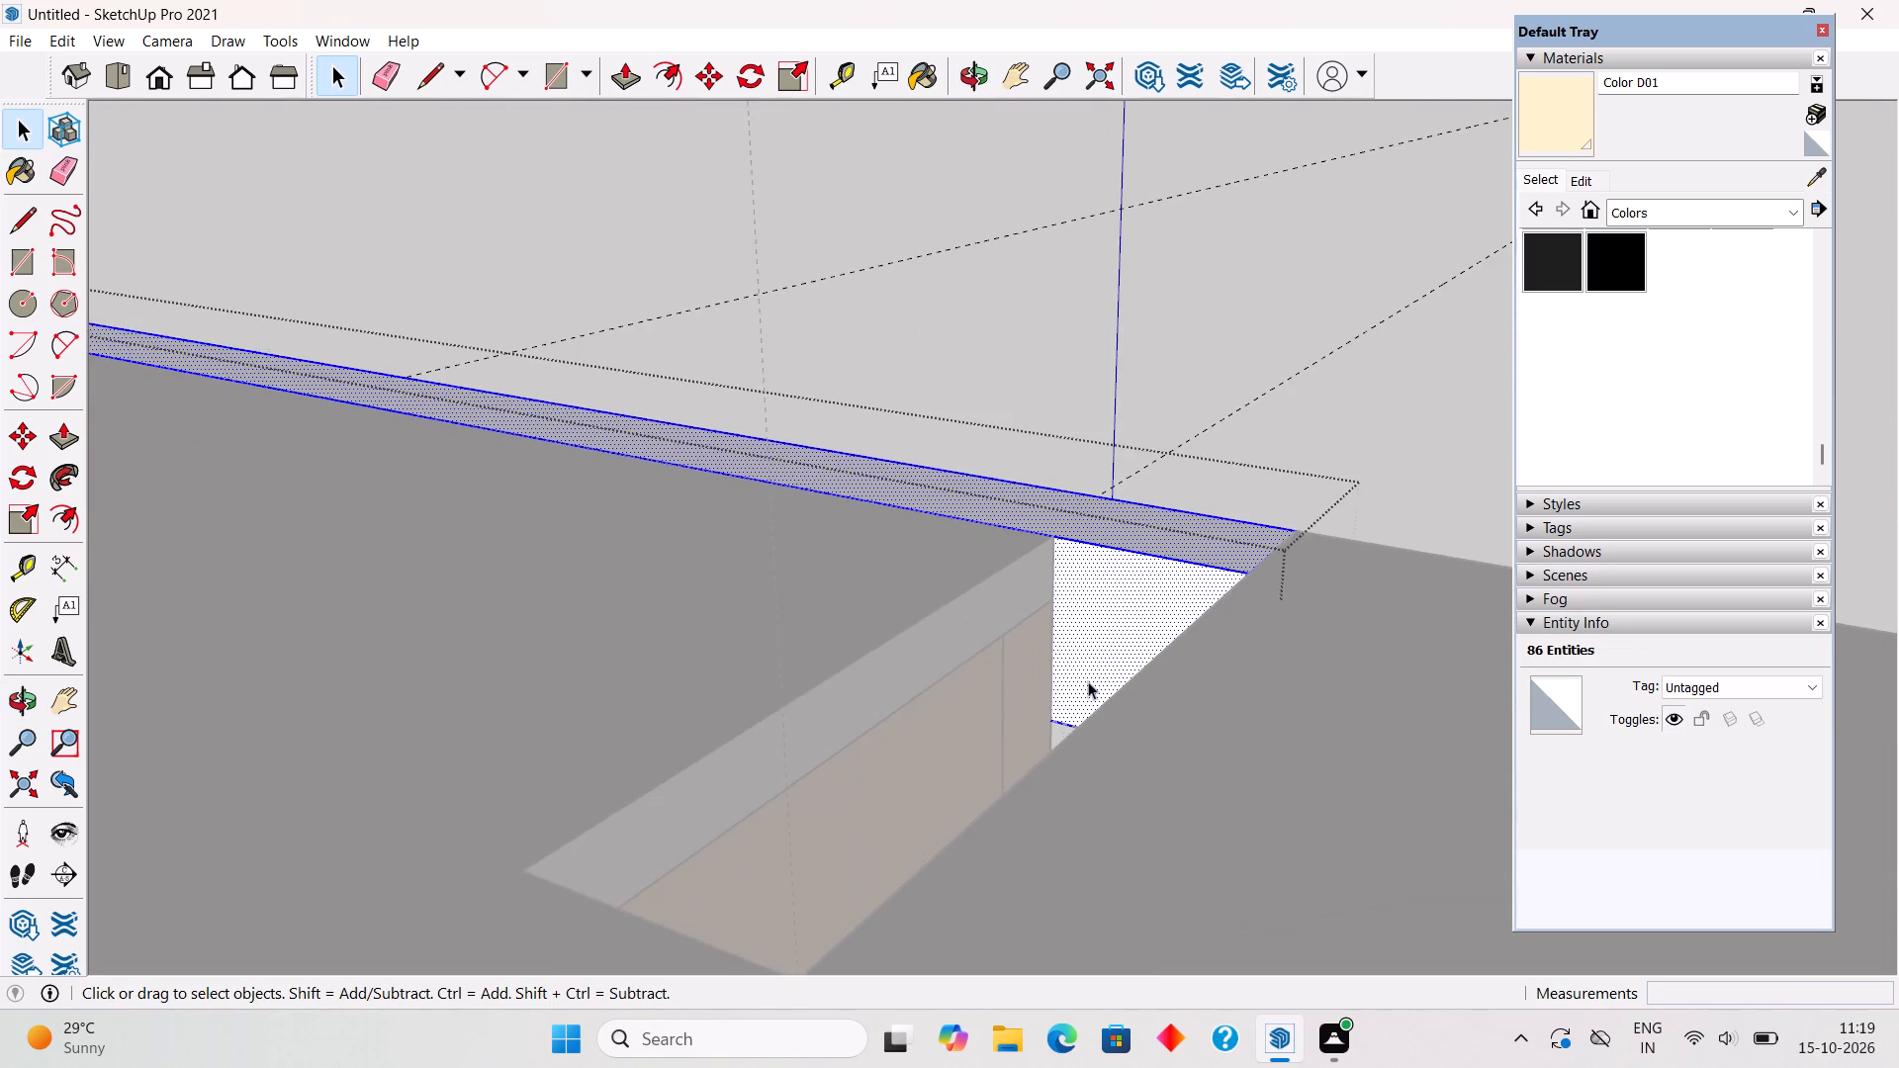
scroll(1088, 681, "up", 4)
key("l")
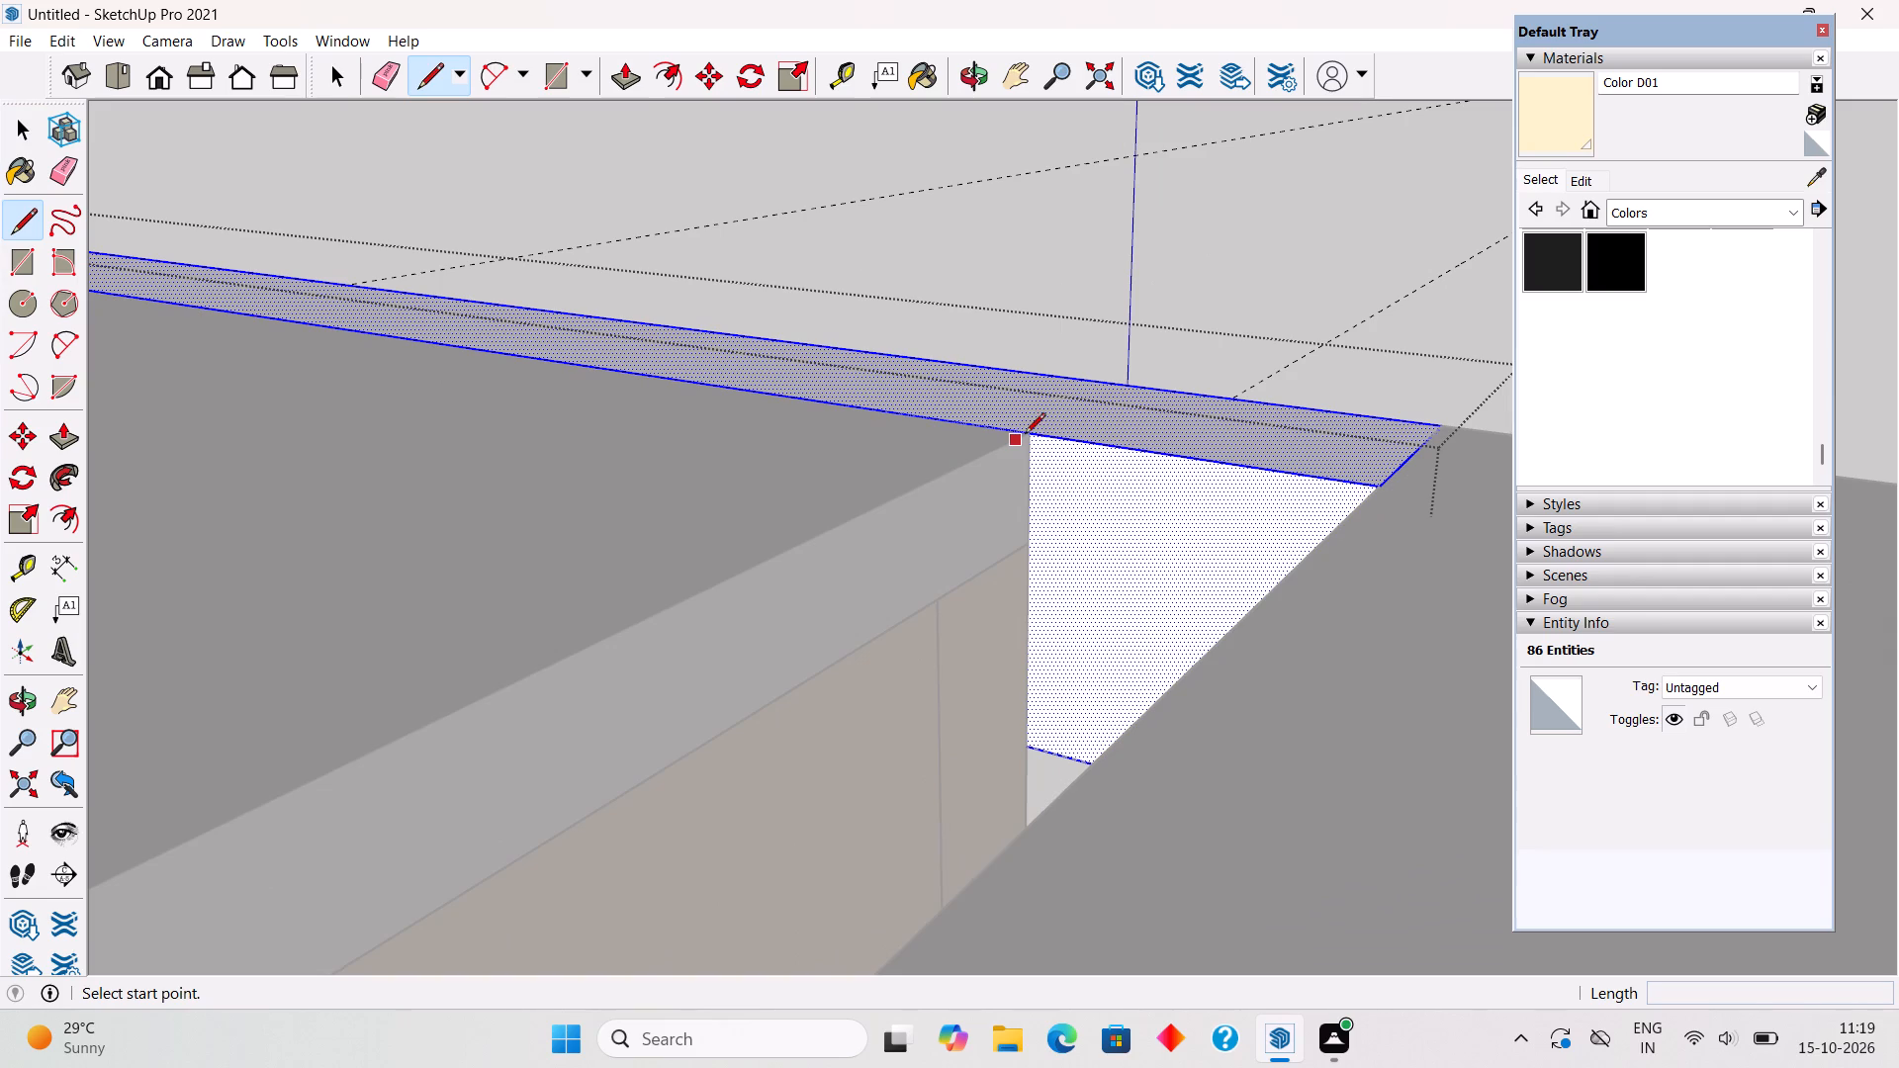
left_click(1025, 436)
left_click(1033, 745)
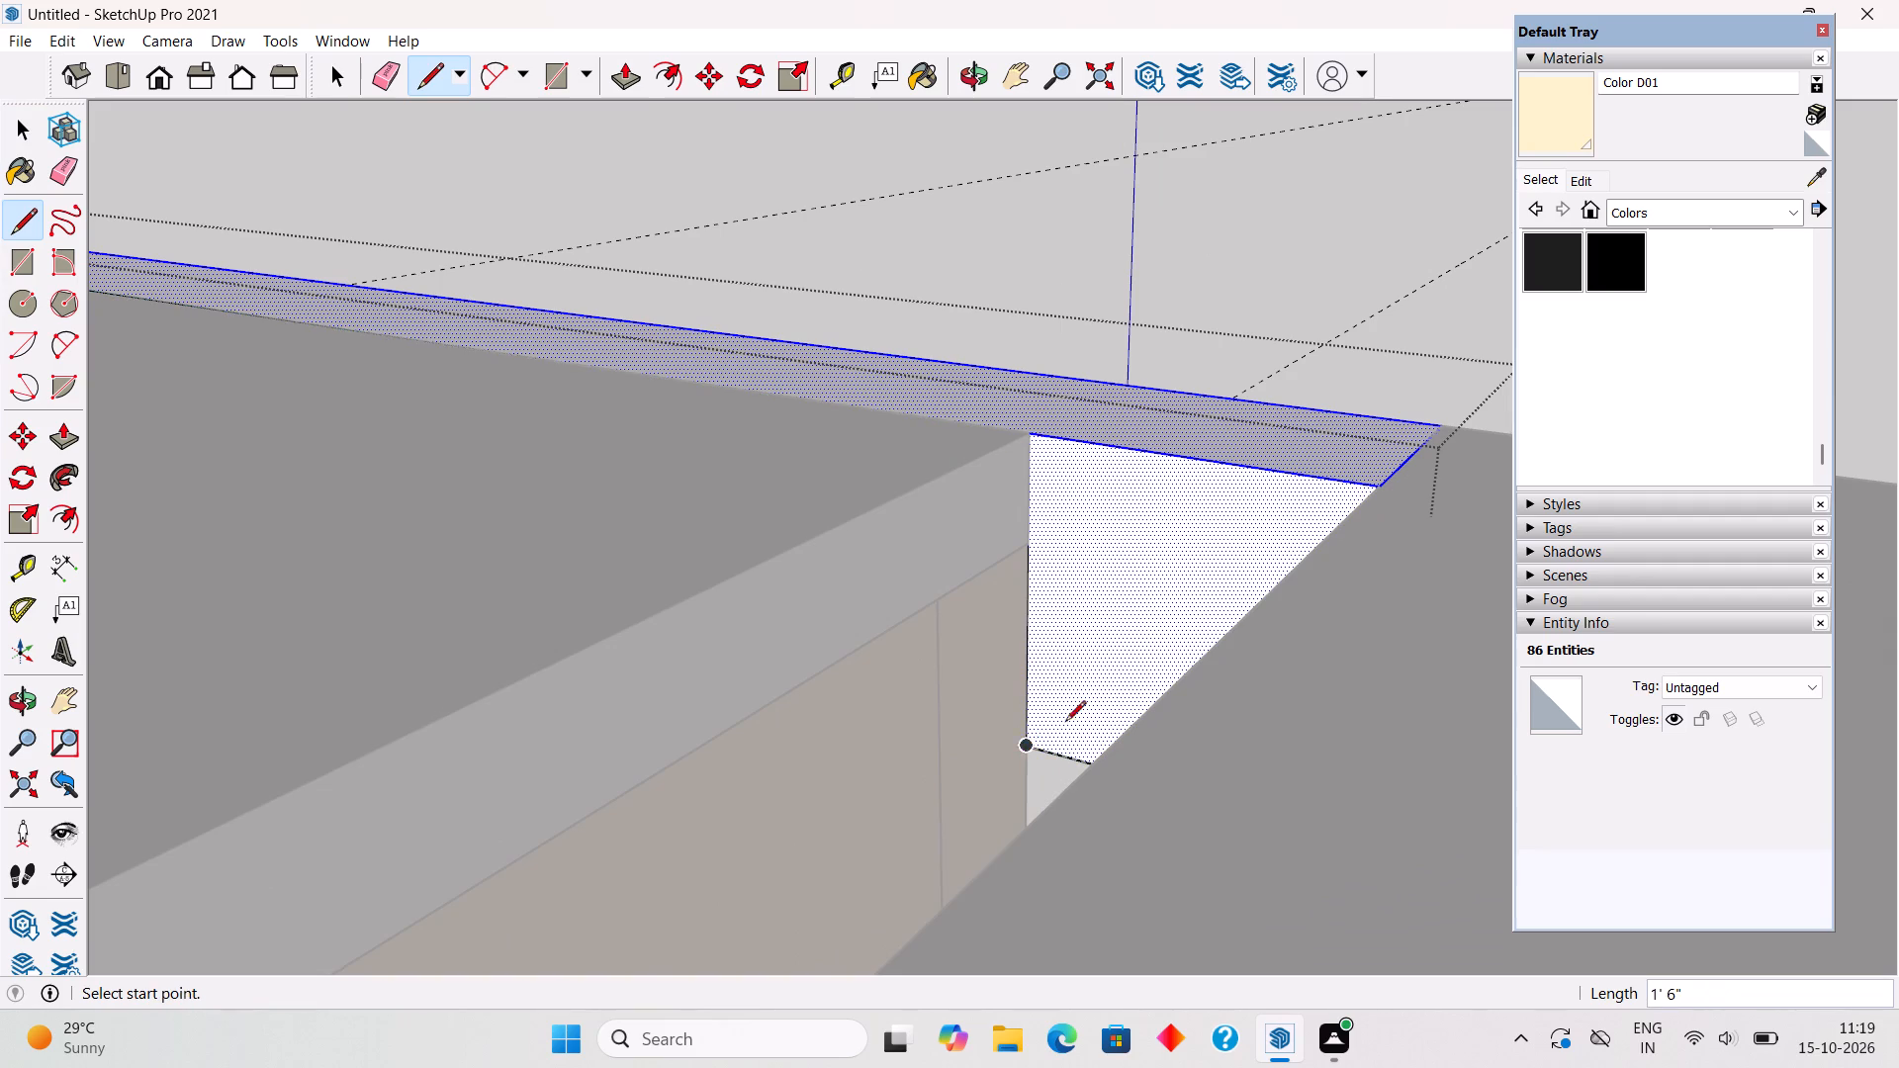
Push/Pull the face on the top band's back side 5' along the roof notch's edge, and leave the group.
key("p")
left_click(1174, 665)
scroll(1053, 709, "down", 9)
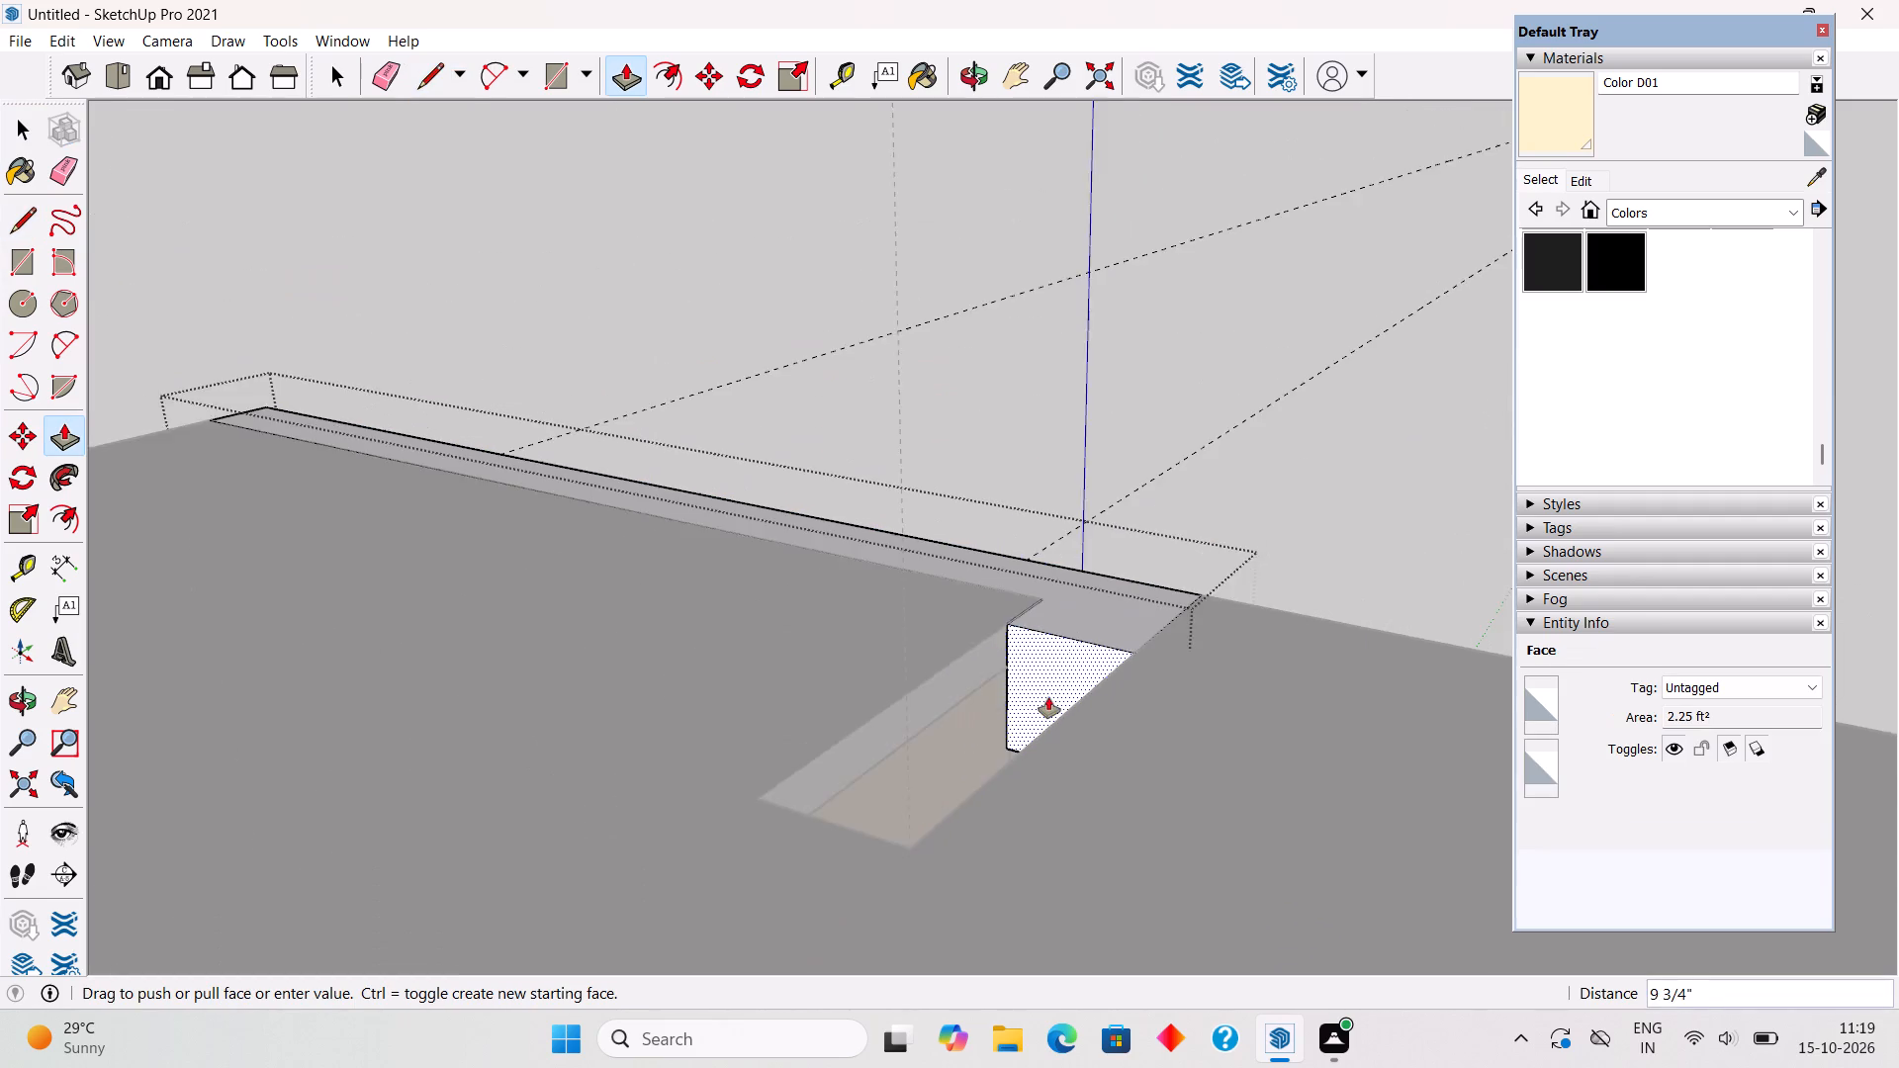
scroll(1048, 697, "down", 5)
left_click(914, 786)
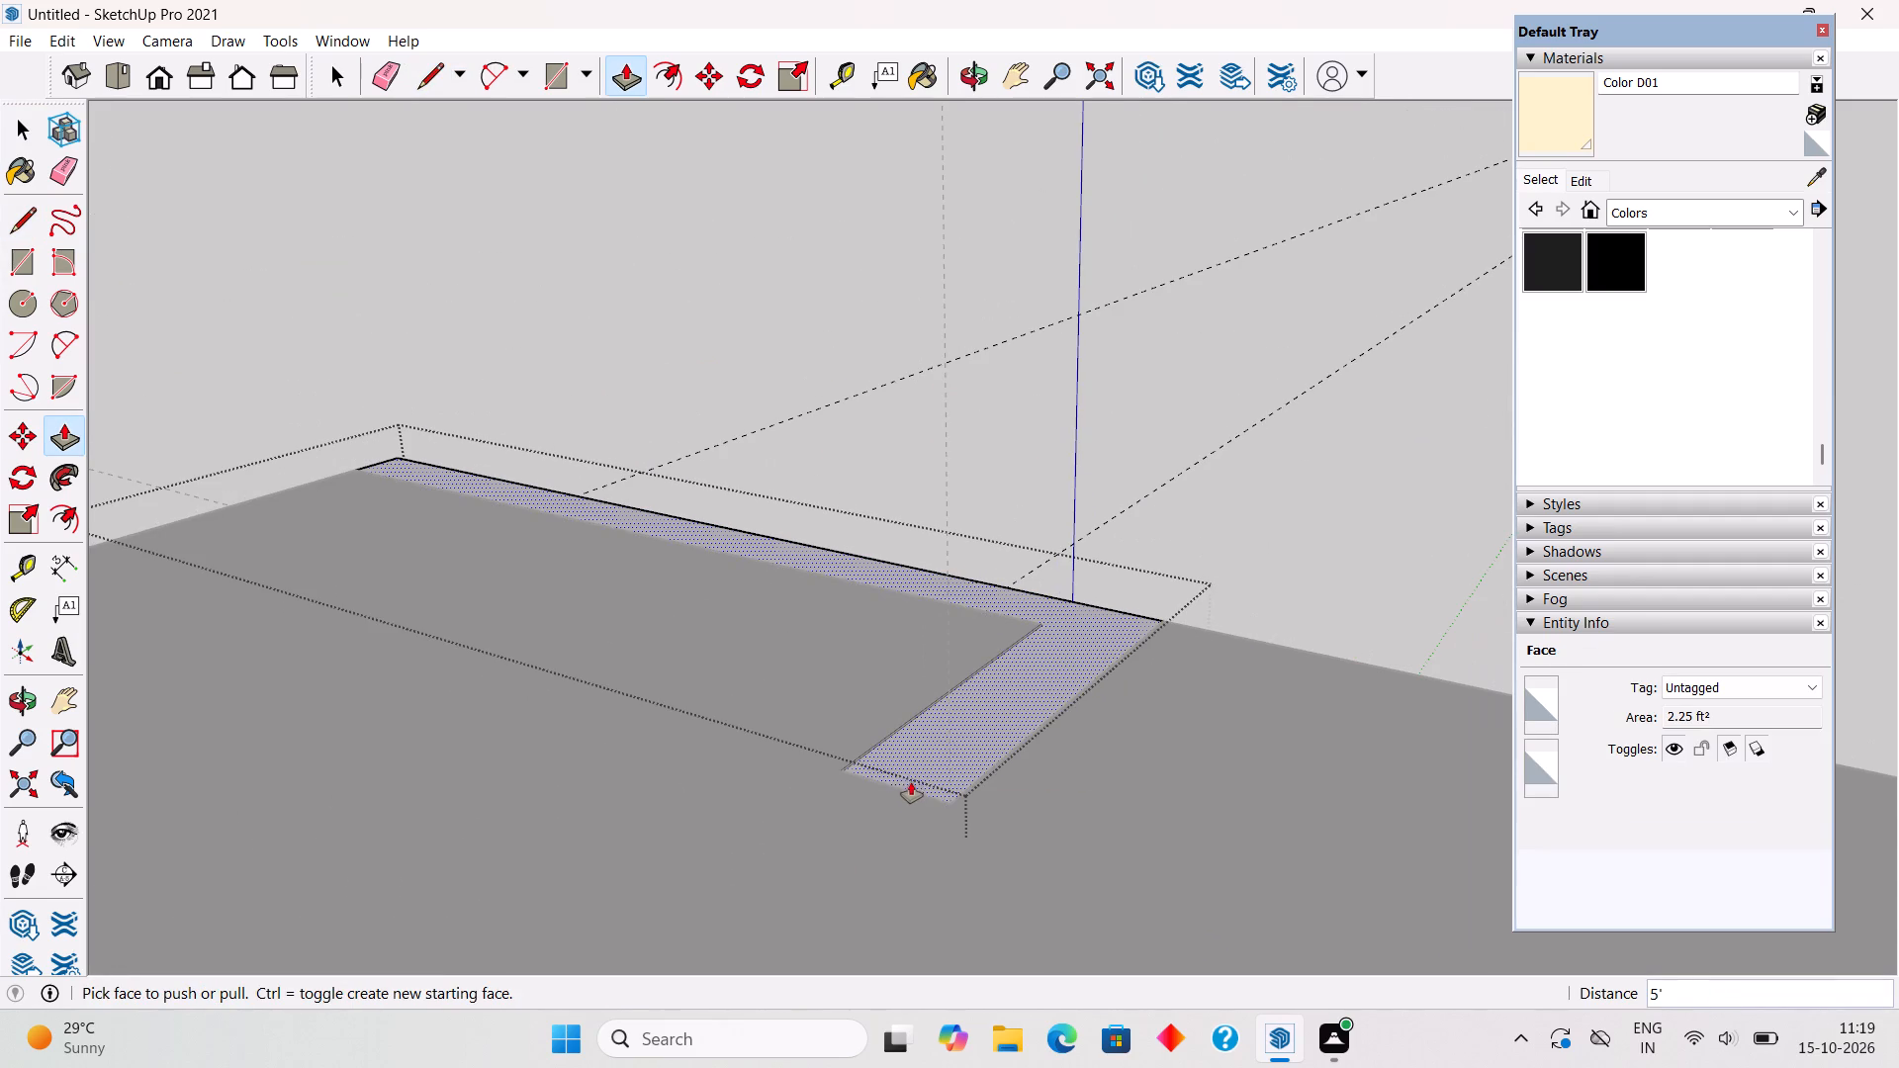
key("space")
left_click(1055, 377)
Place a guide 1' below the roof slab's underside on the wall above the upper wide window.
scroll(1069, 432, "down", 11)
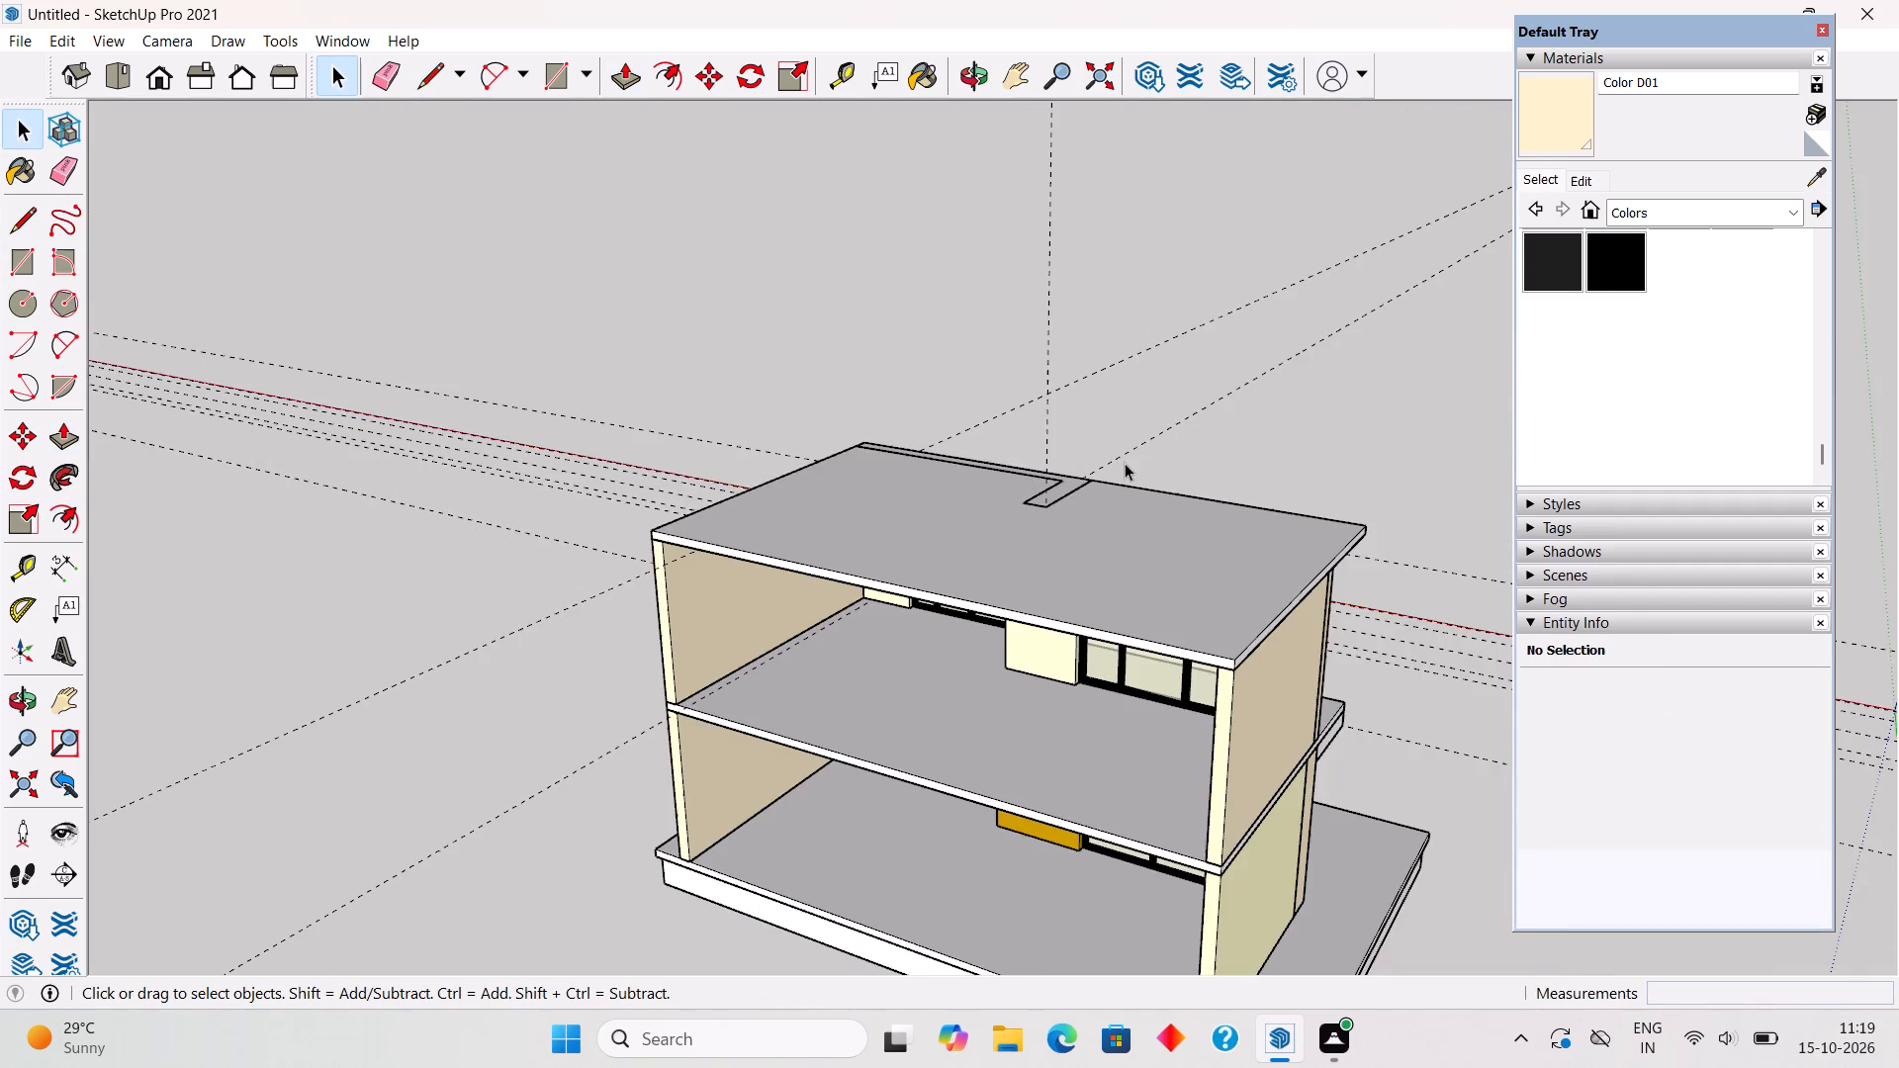
middle_click_drag(942, 495, 170, 441)
middle_click_drag(979, 650, 466, 517)
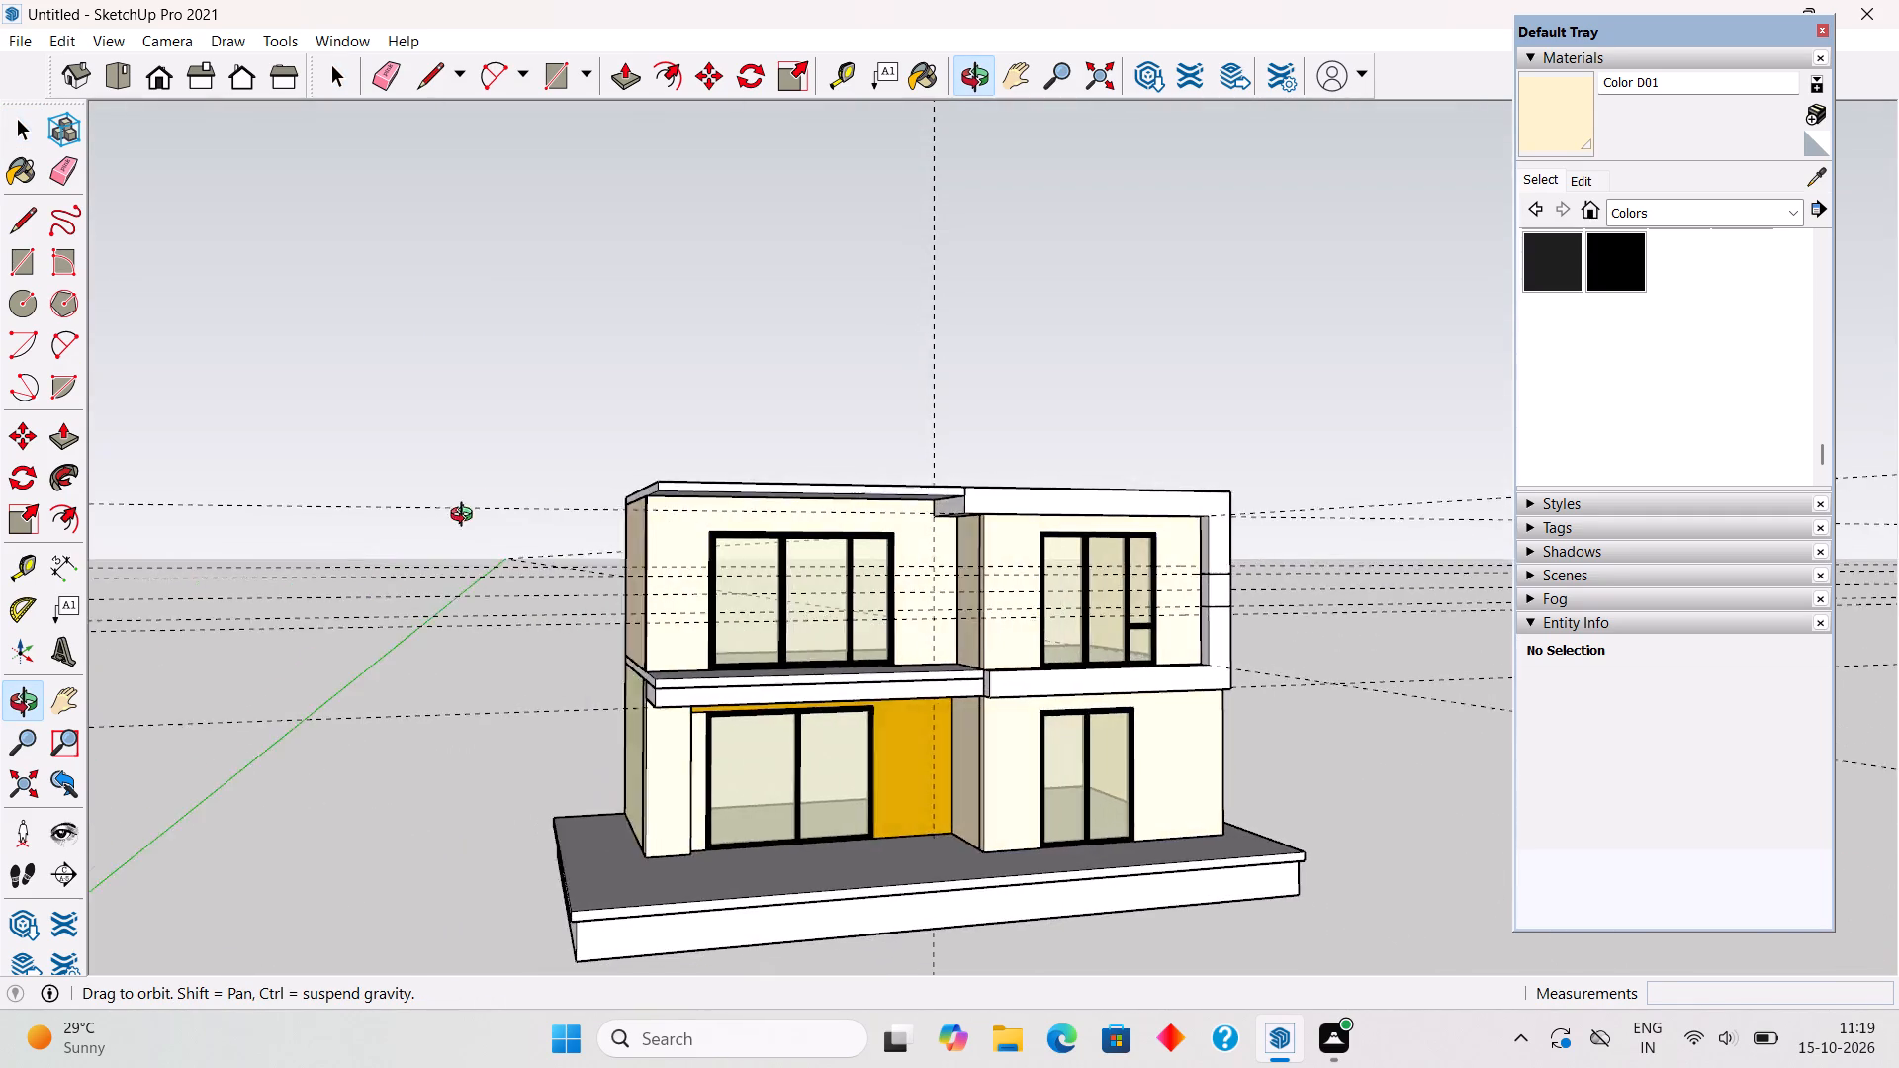
middle_click_drag(466, 517, 406, 329)
scroll(407, 329, "down", 1)
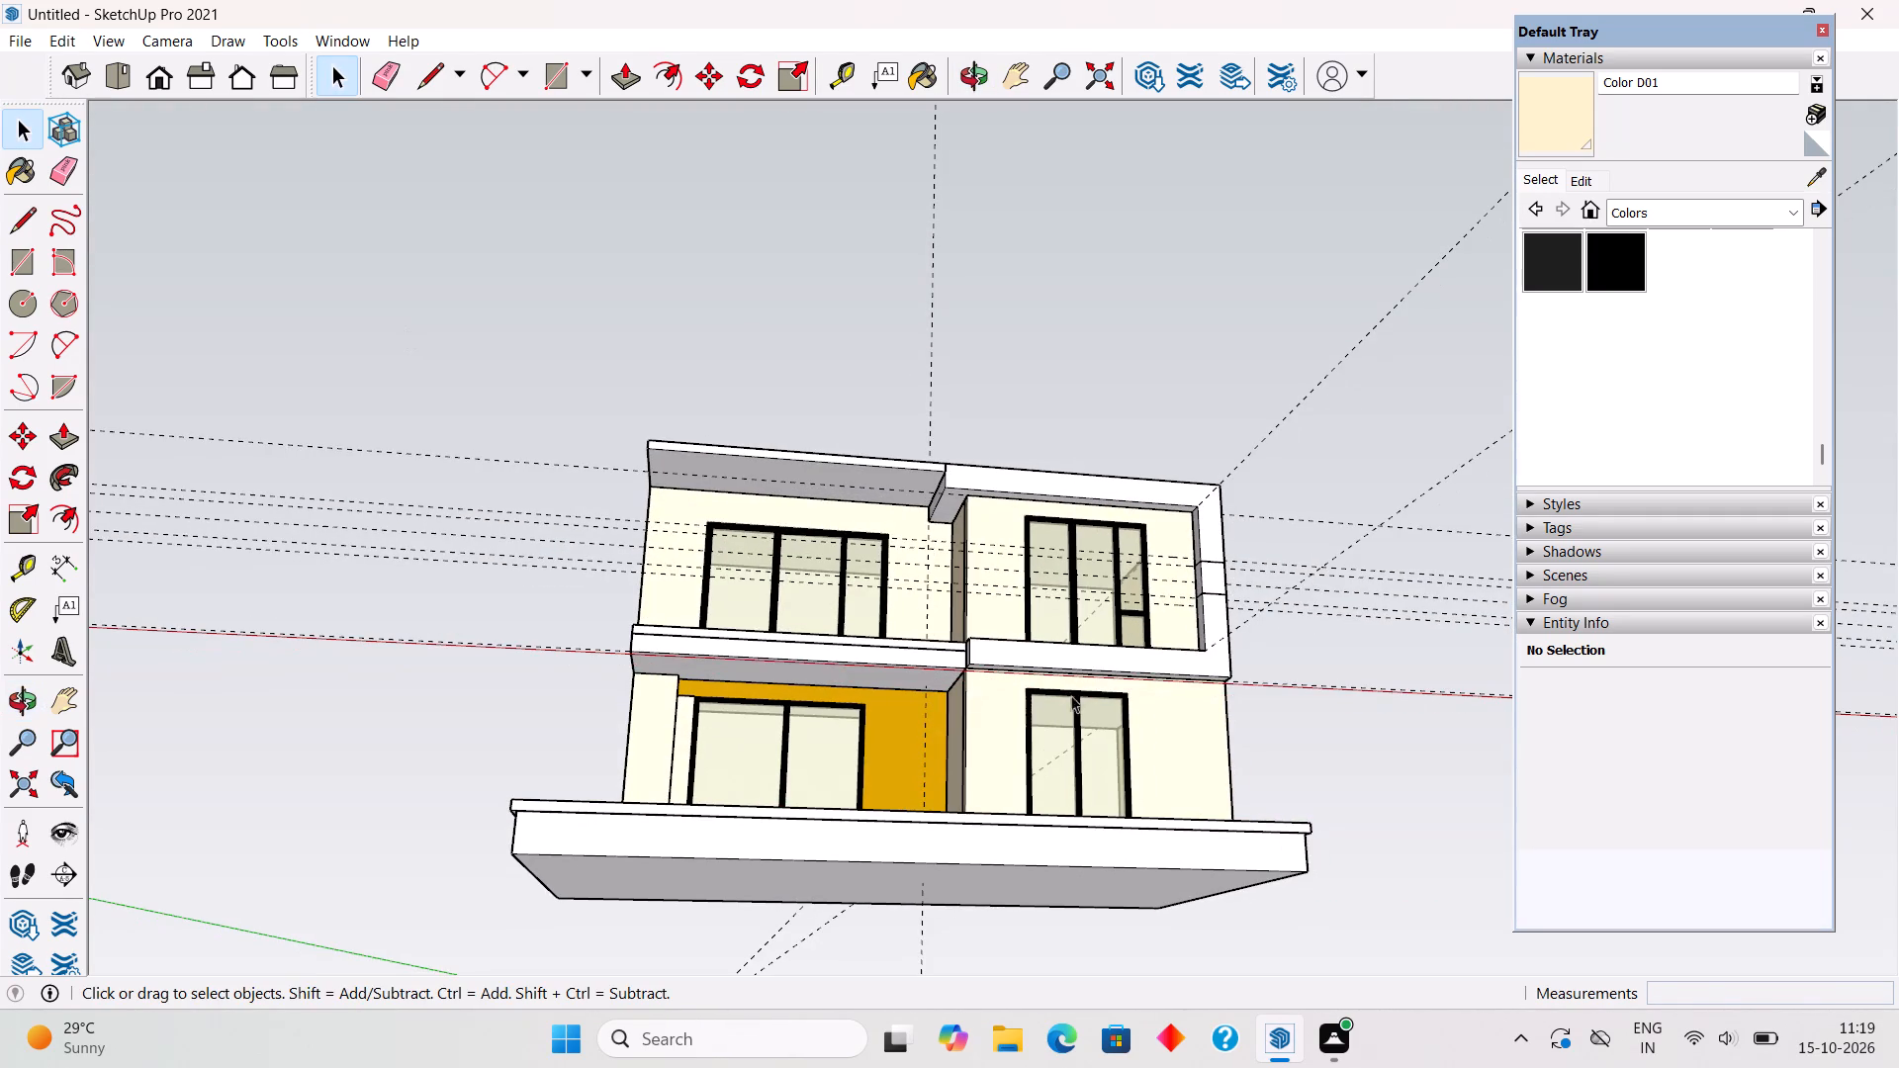
middle_click_drag(1319, 813, 1302, 690)
scroll(1302, 690, "up", 4)
scroll(1081, 620, "up", 4)
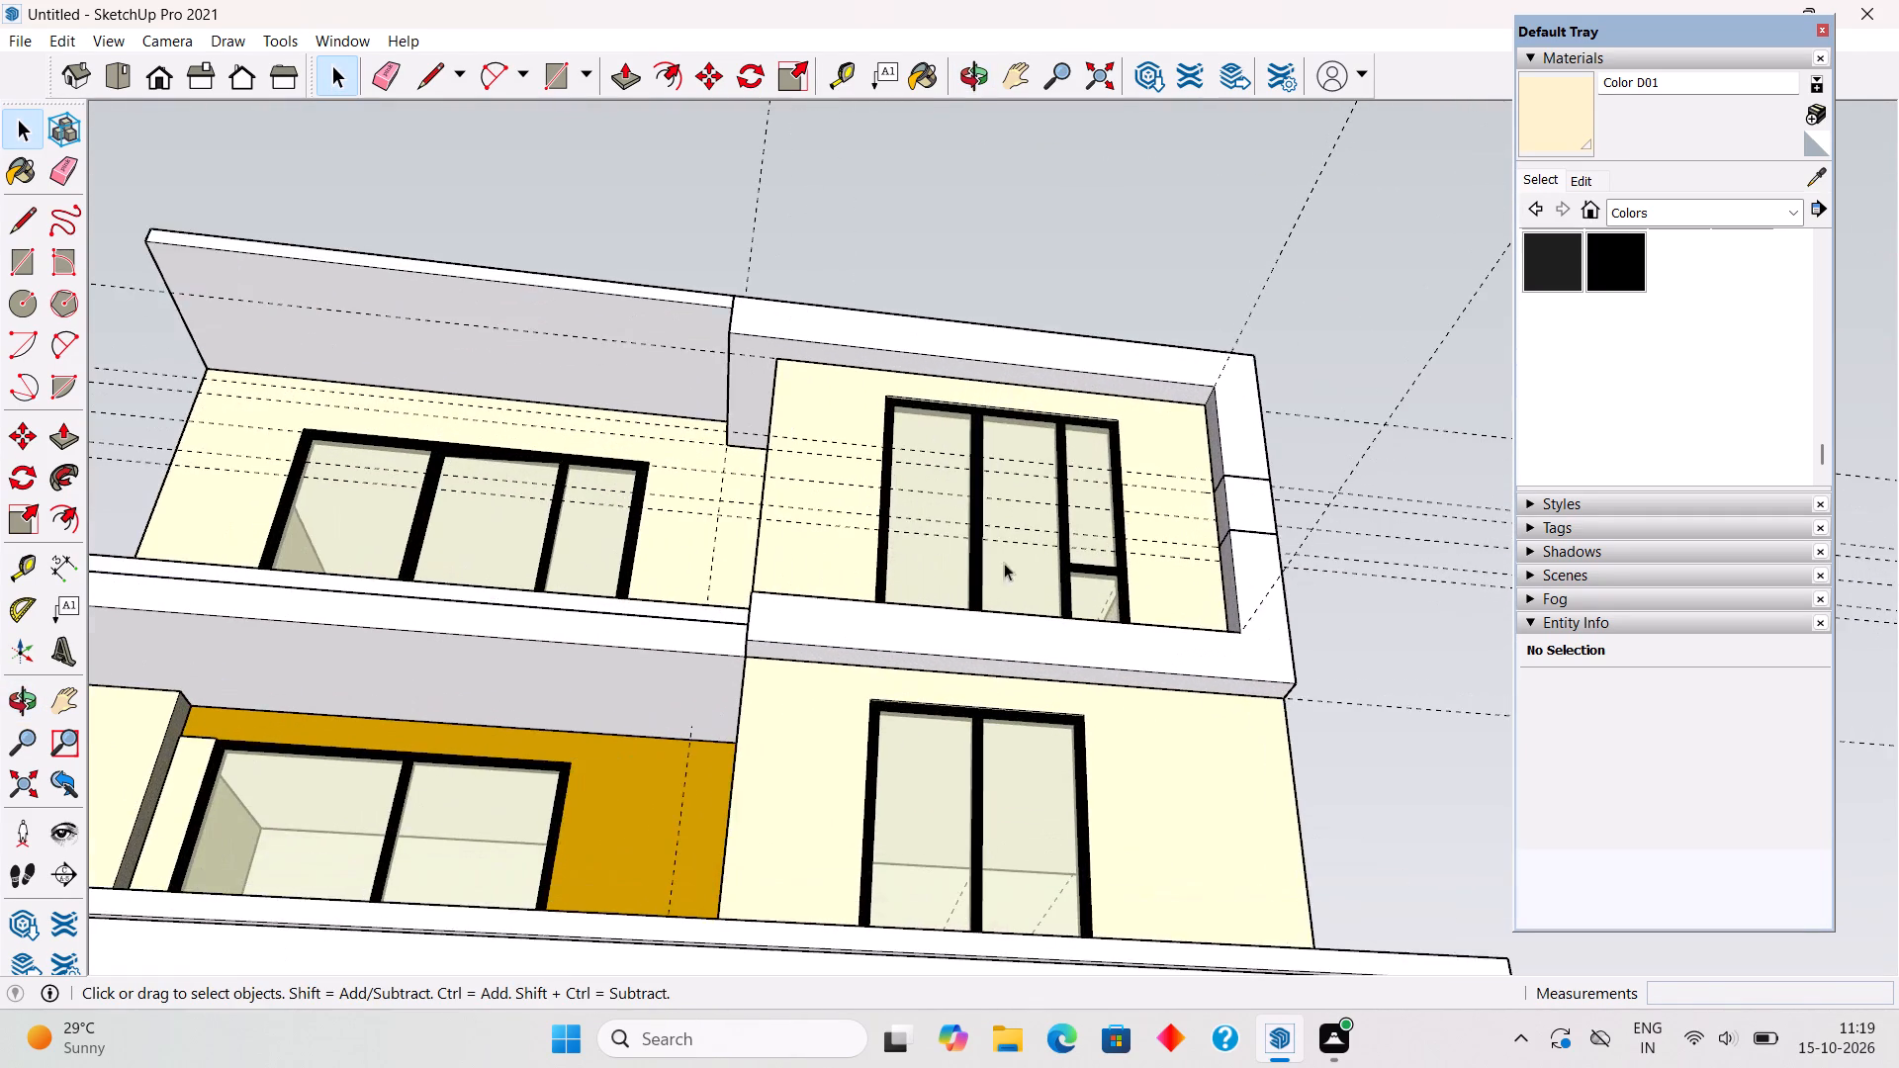
middle_click_drag(887, 532, 1098, 816)
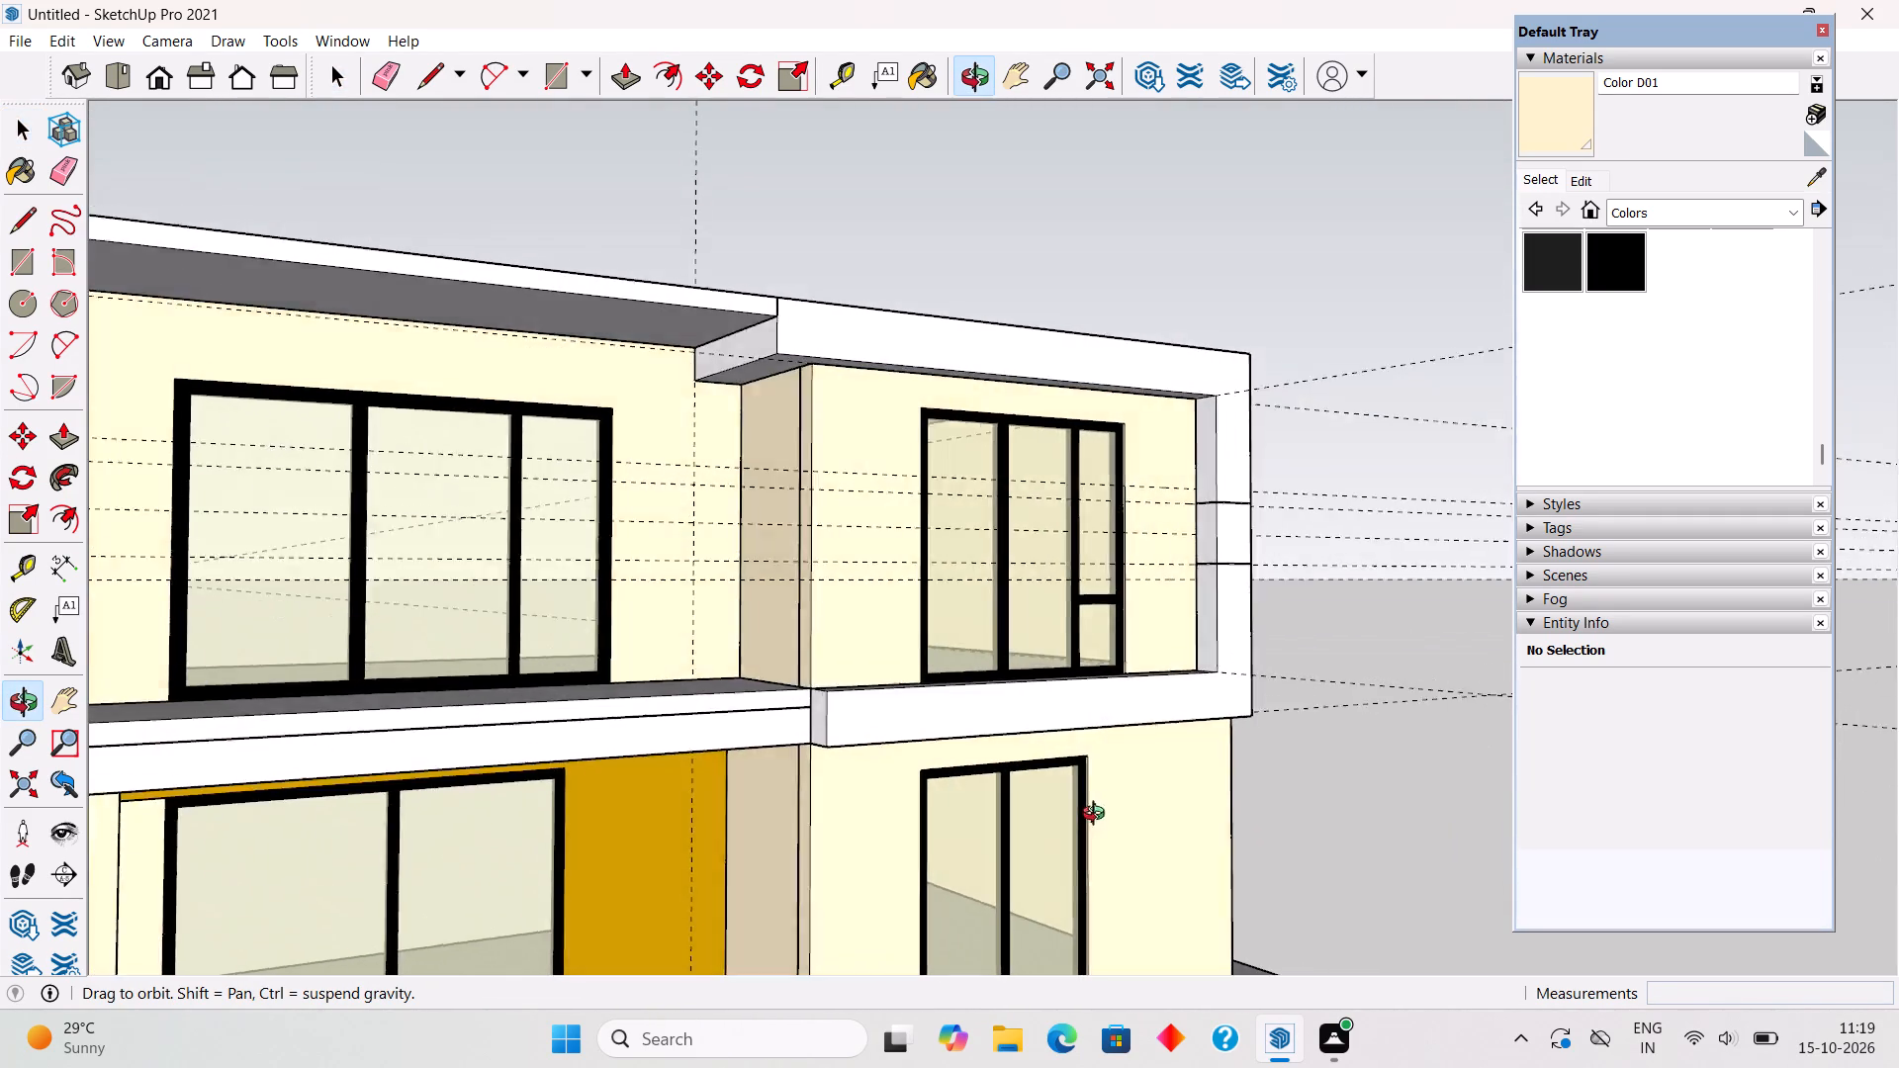
middle_click_drag(1098, 816, 1065, 772)
scroll(1055, 766, "down", 4)
scroll(504, 549, "up", 6)
scroll(650, 455, "up", 2)
middle_click_drag(672, 401, 653, 343)
scroll(674, 417, "up", 6)
key("t")
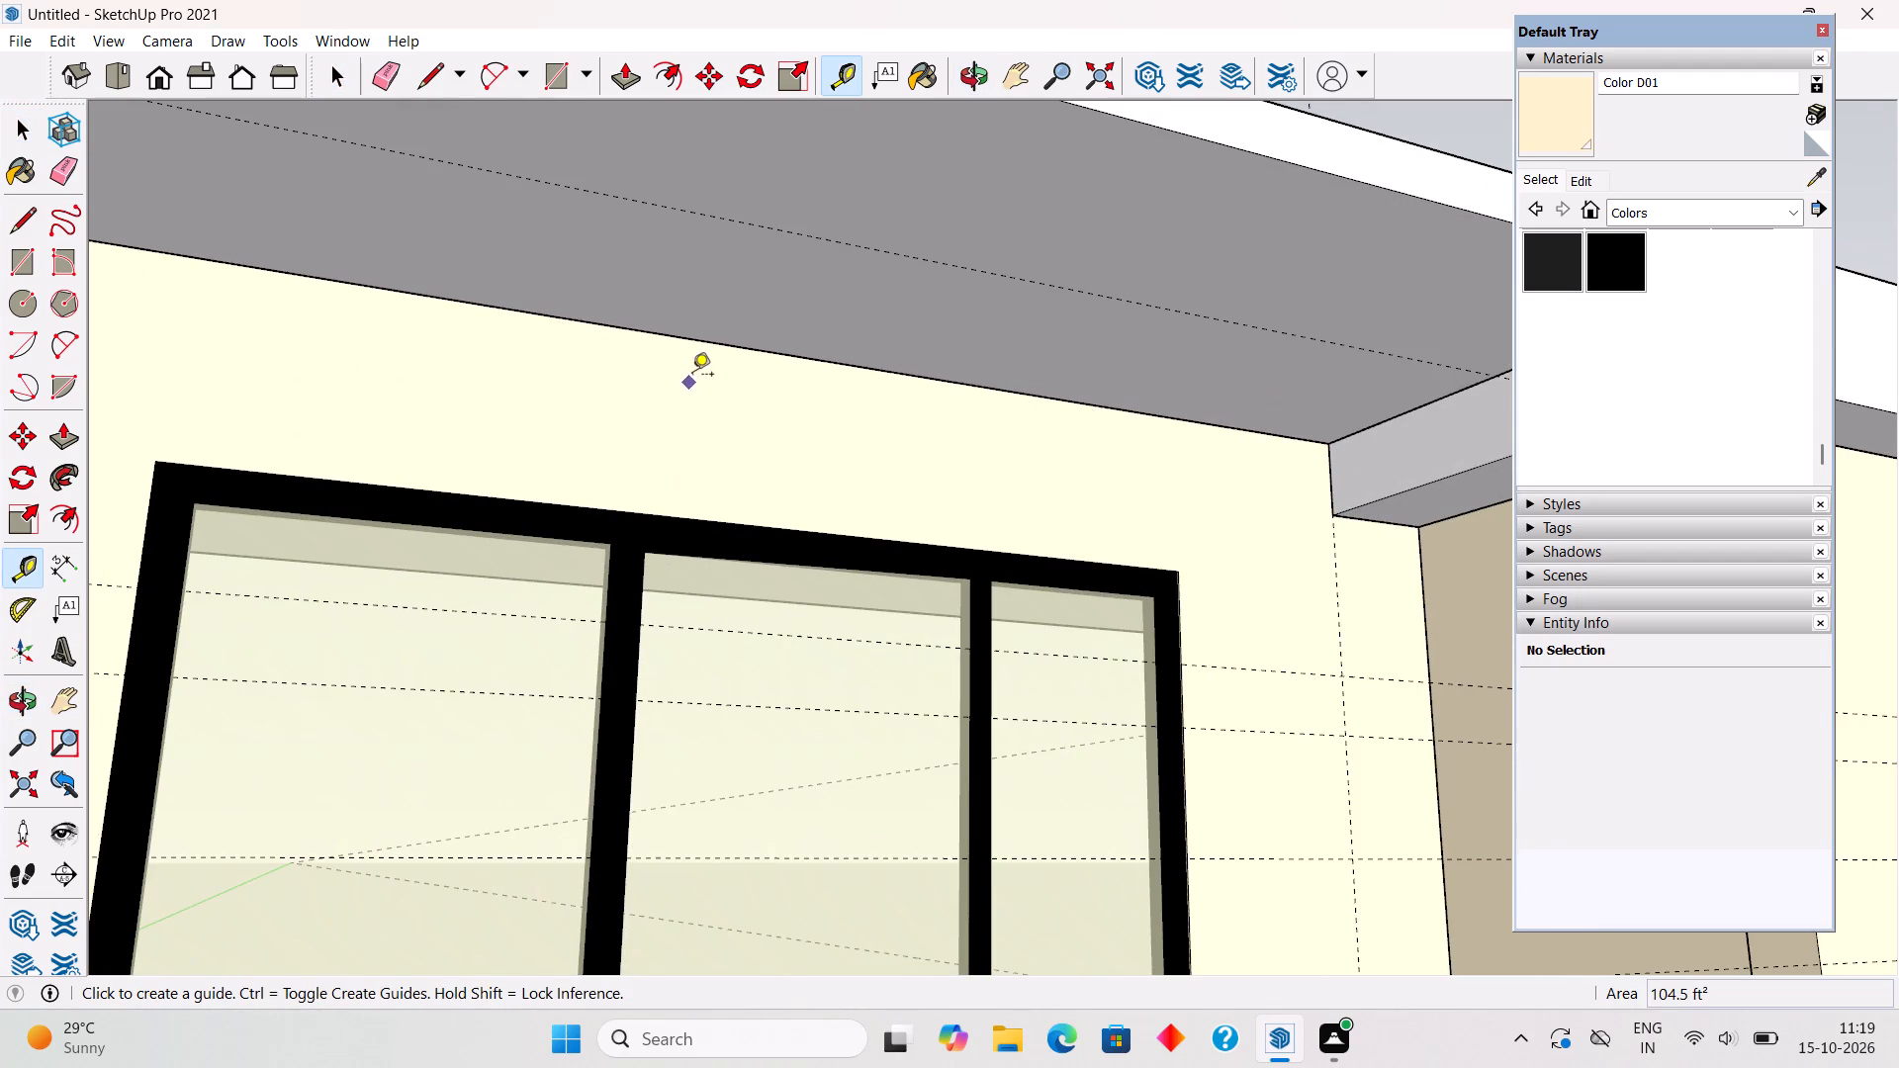
left_click(696, 347)
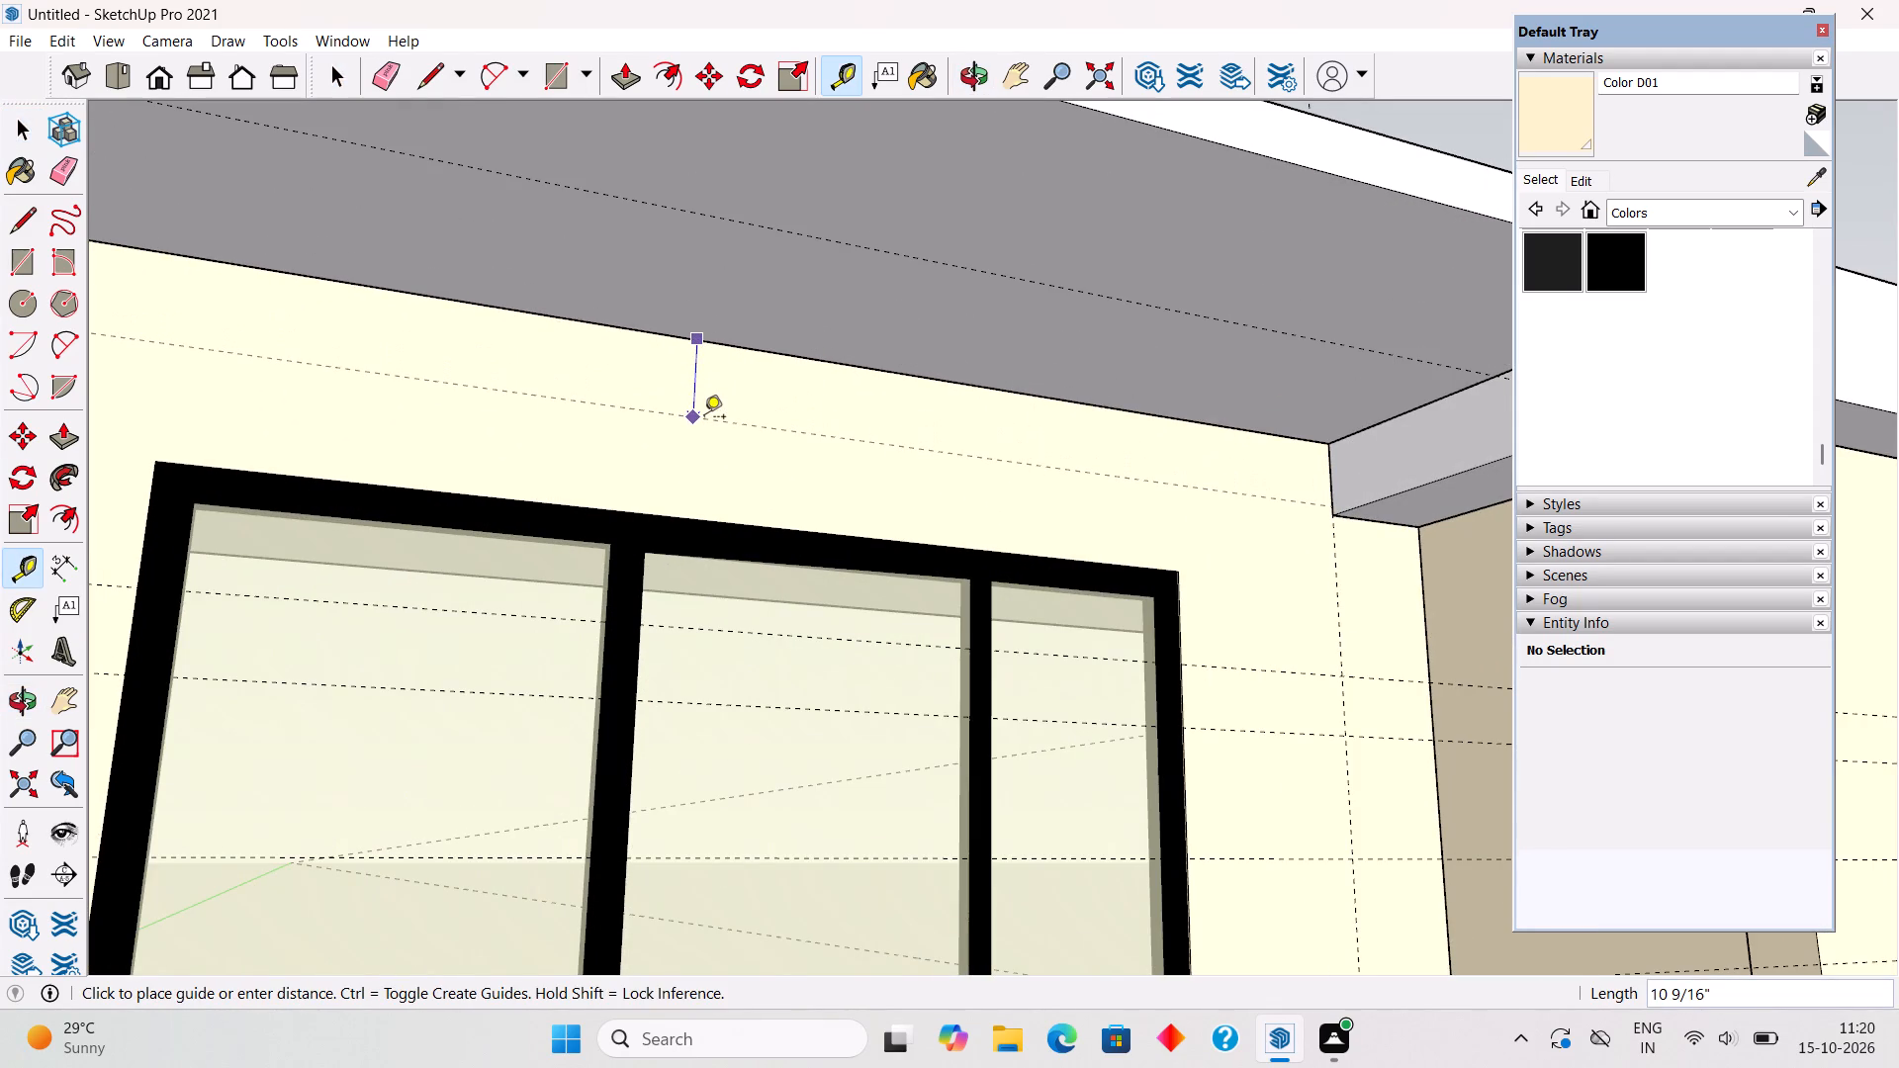
key("1")
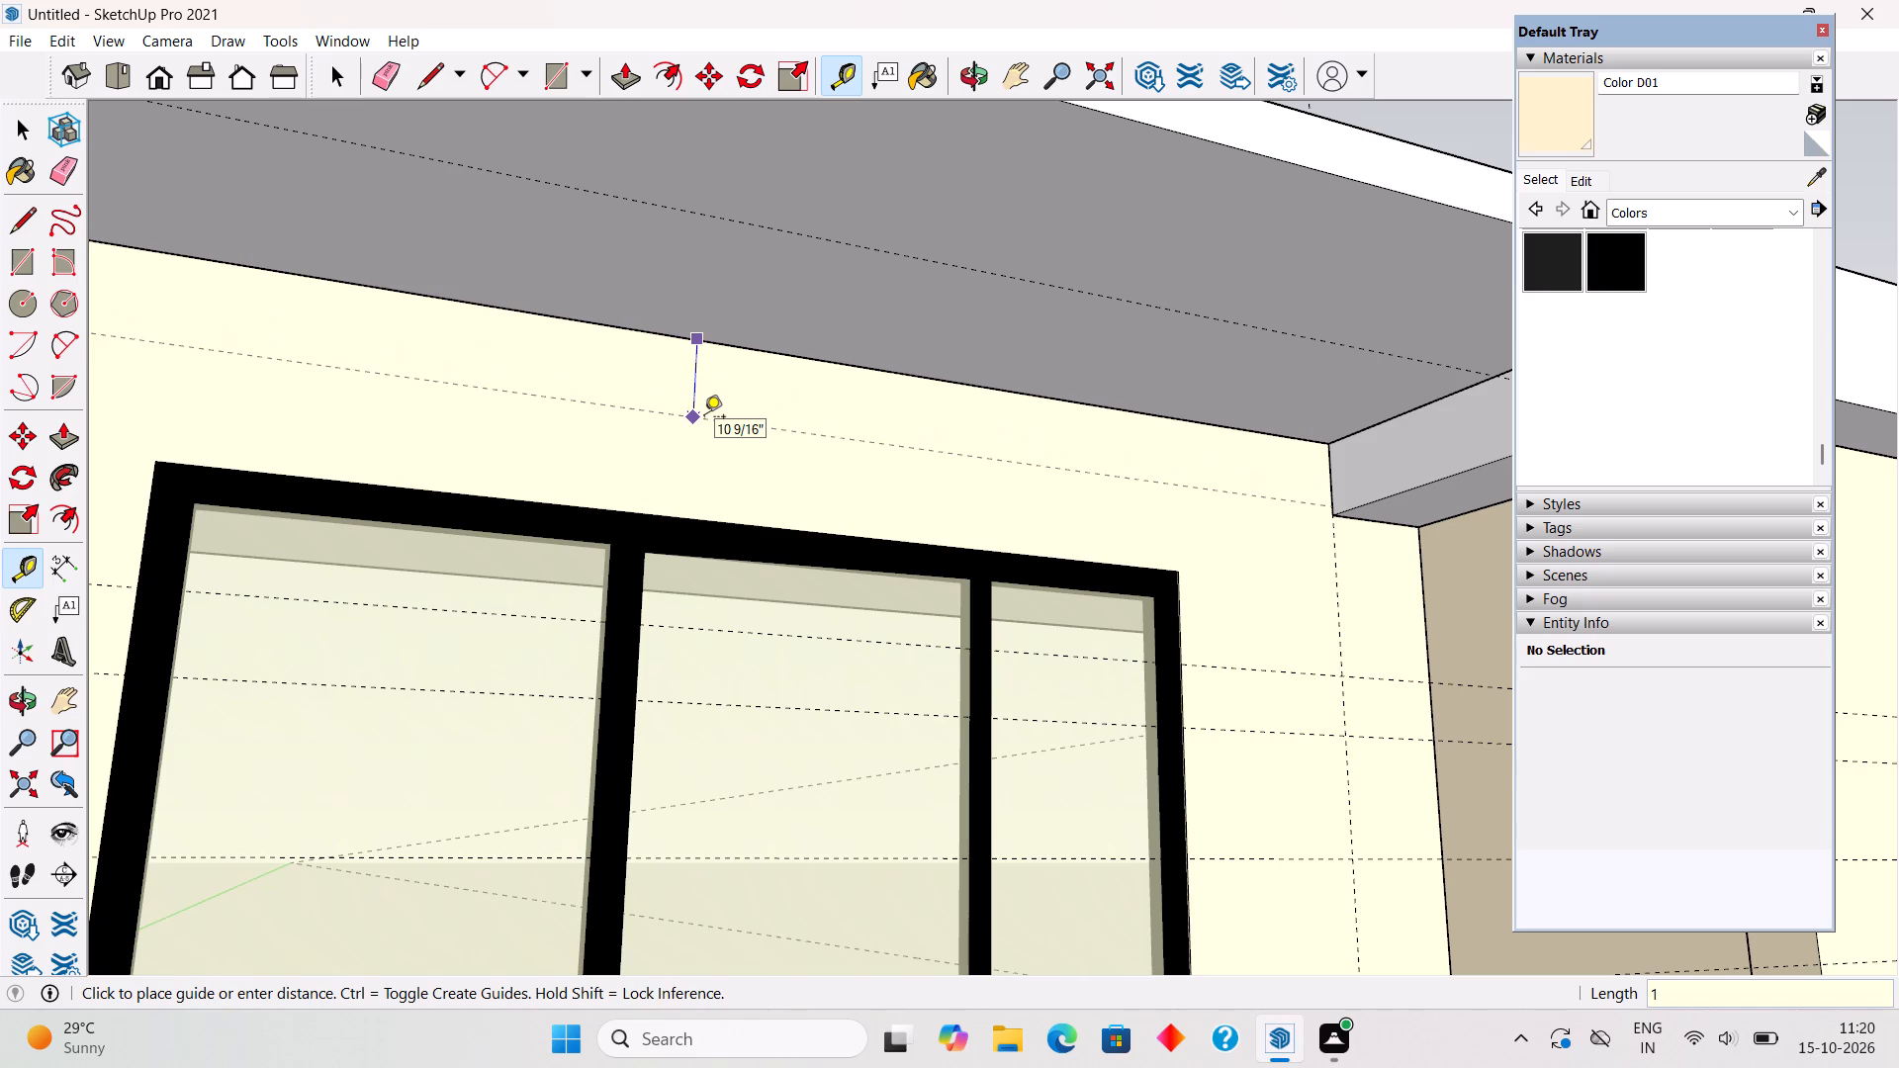
key("apostrophe")
key("Return")
scroll(704, 418, "down", 6)
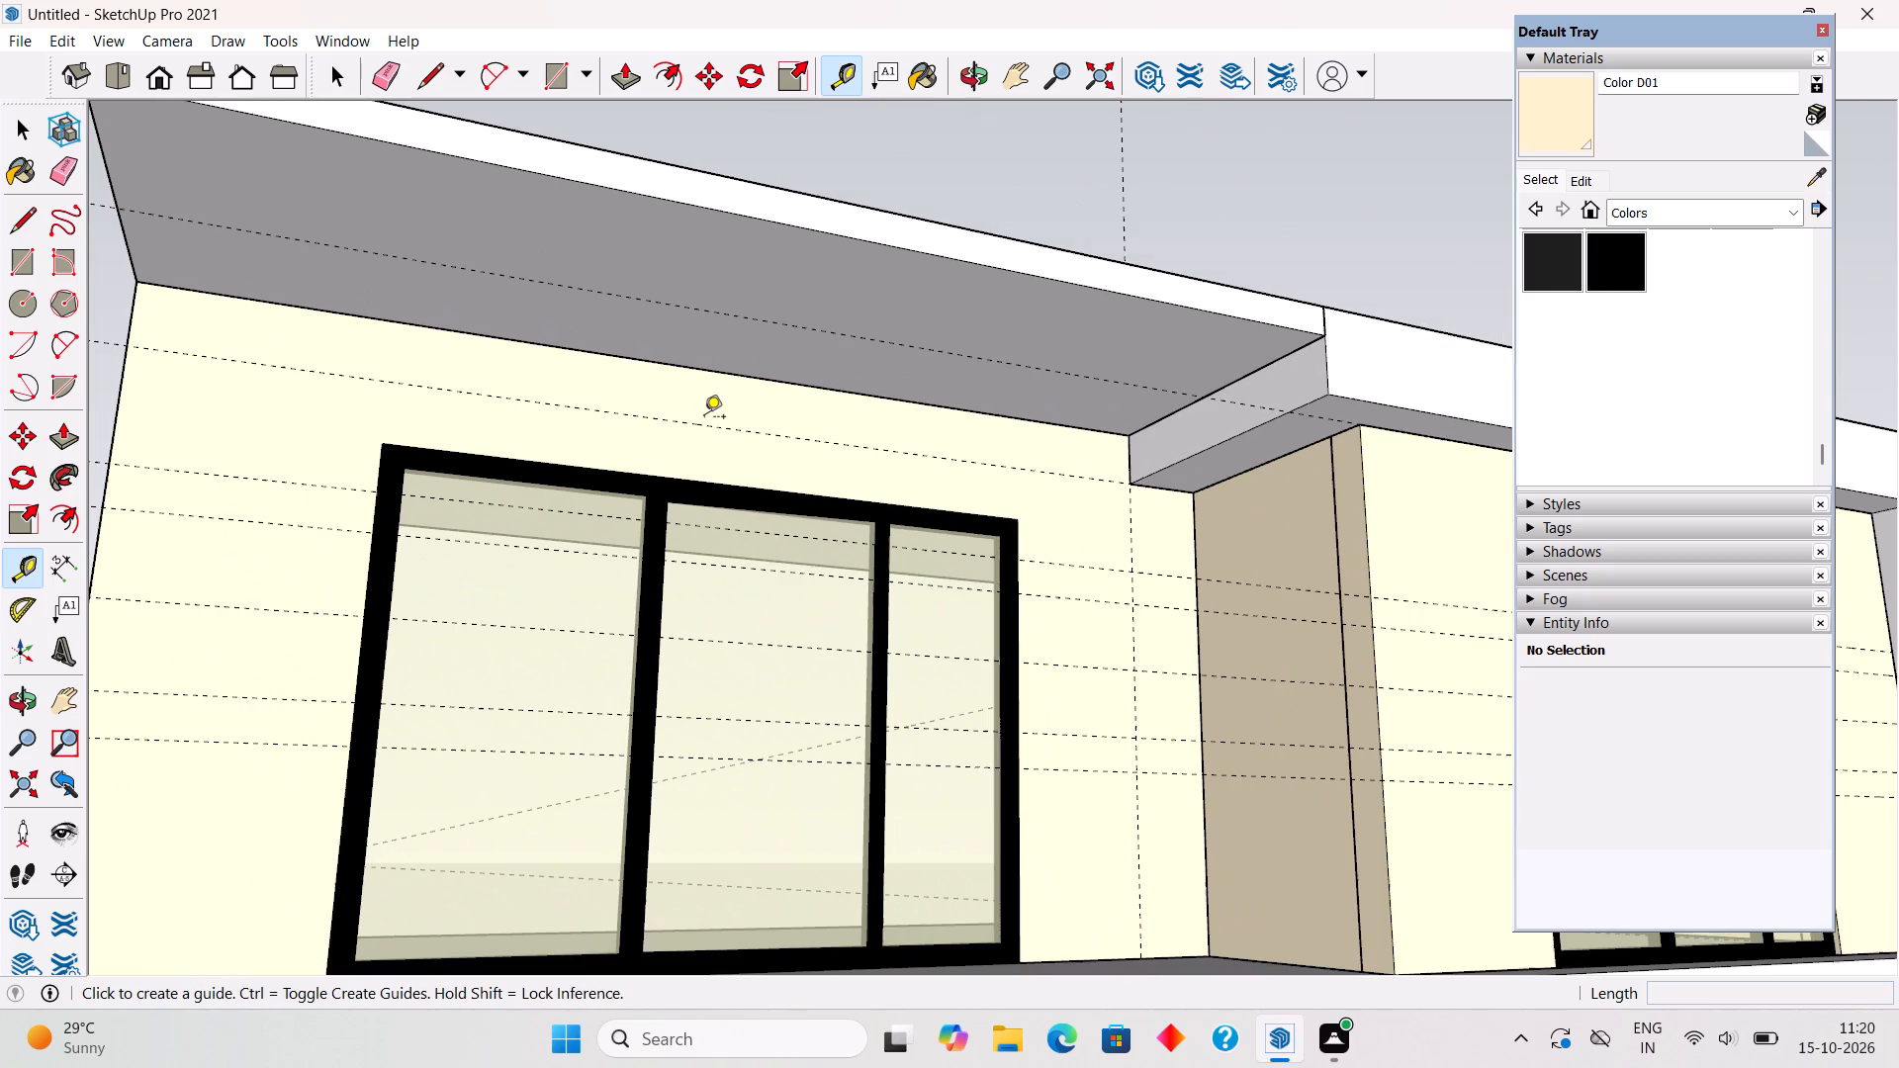
Draw a rectangle on the wall between the roof slab's underside and the guide, from the wall's outer corner to the top band's return.
key("space")
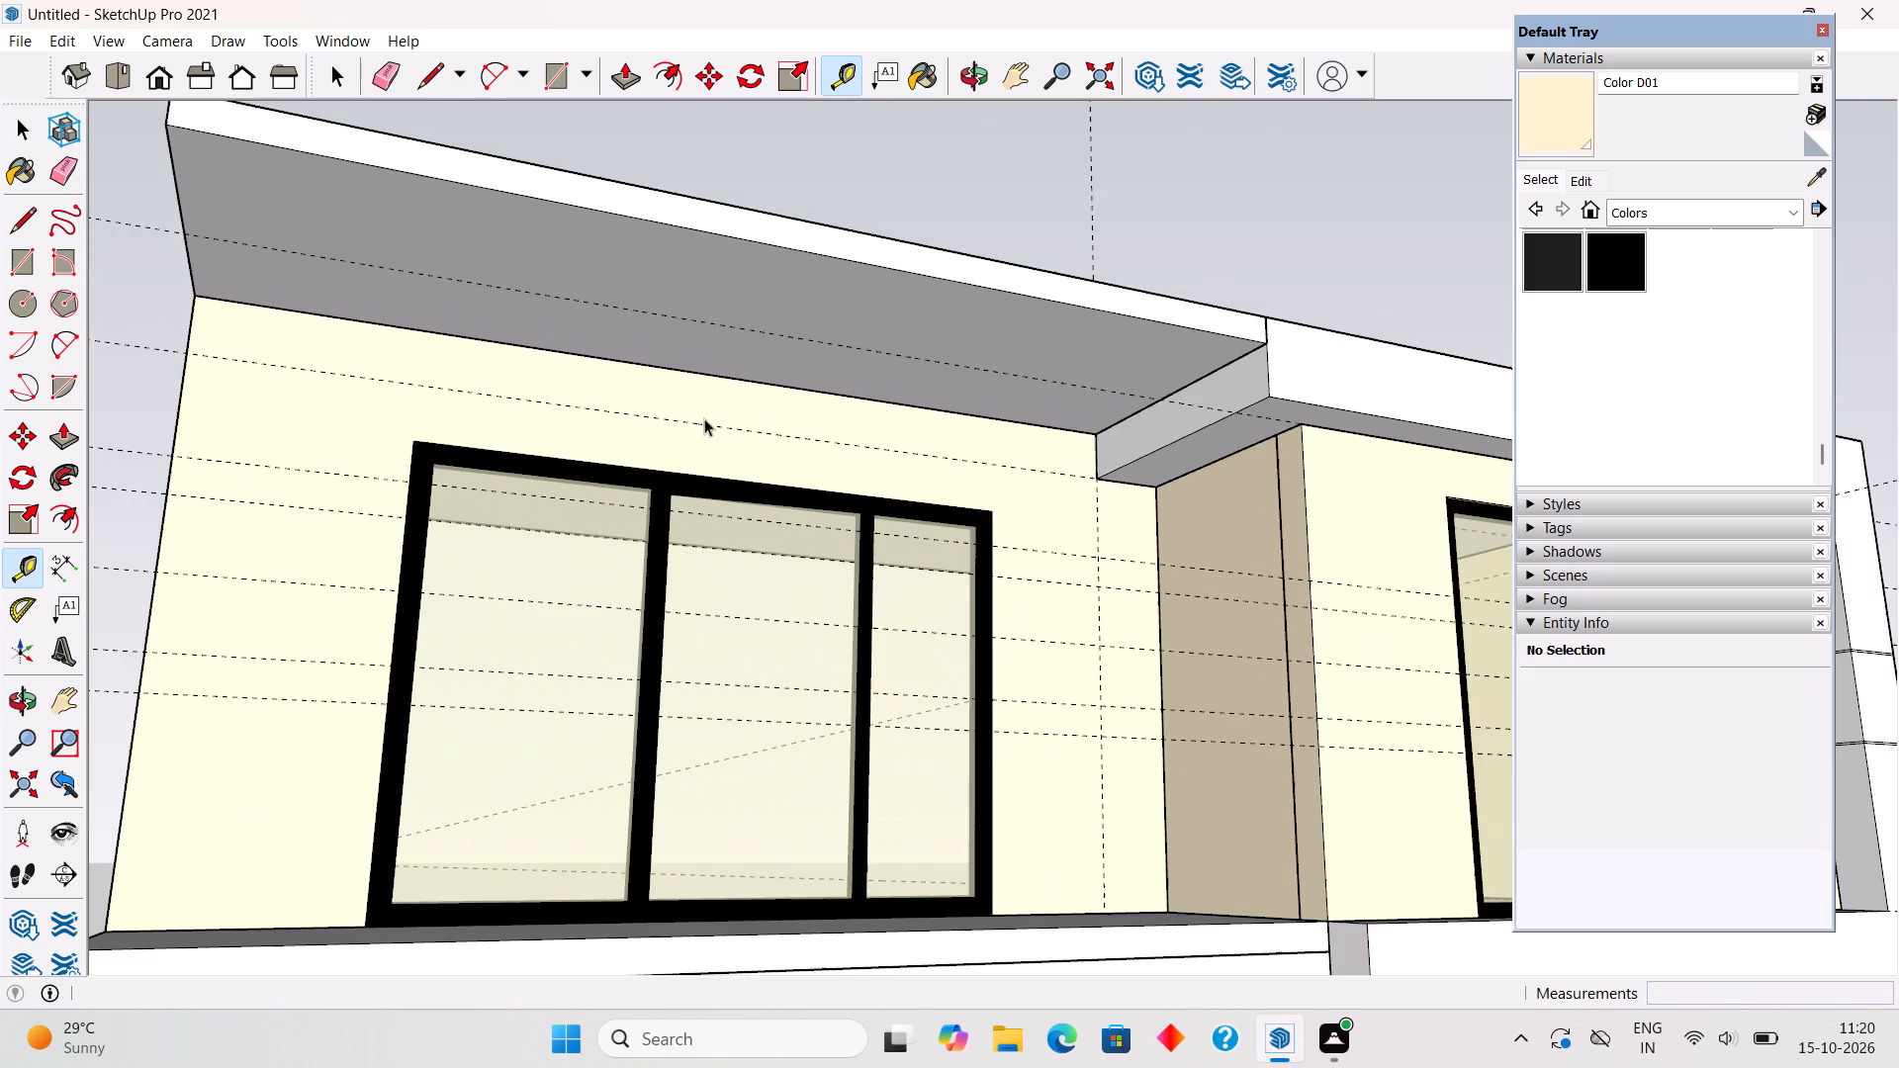
key("r")
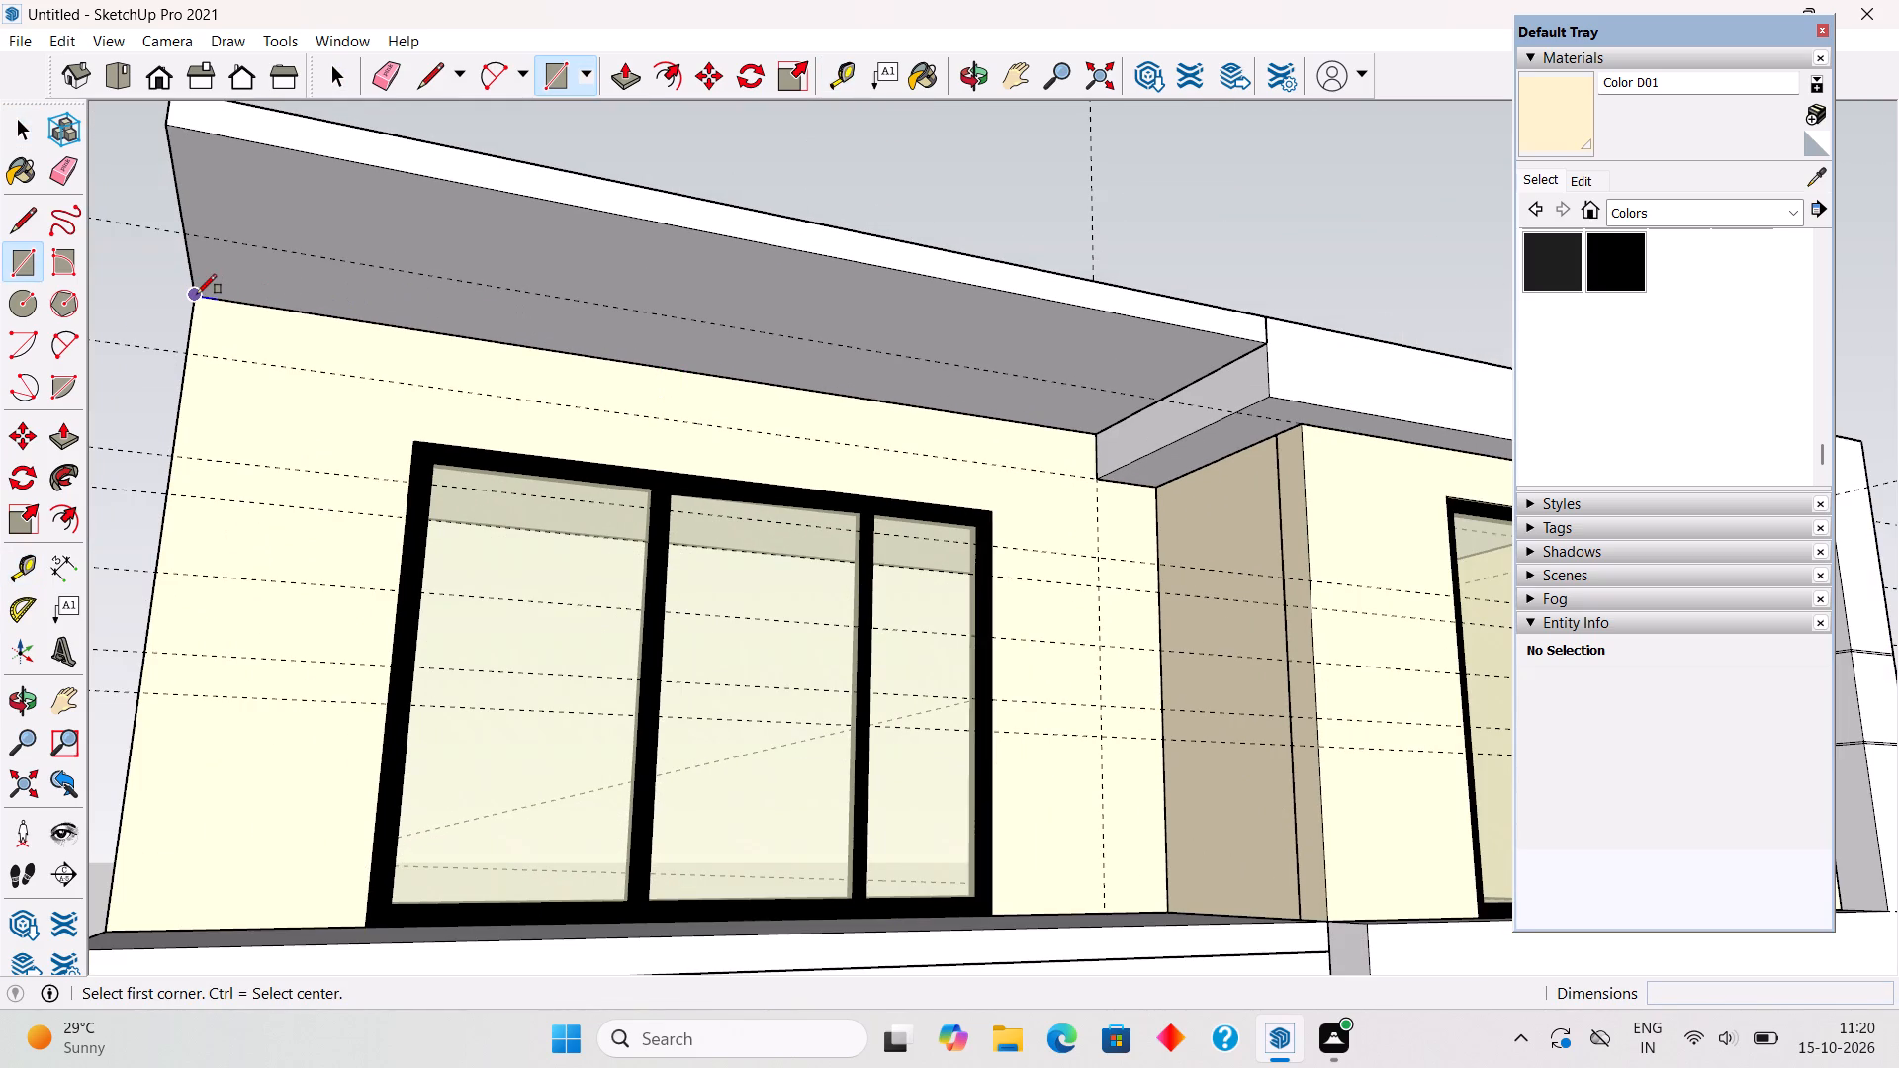
left_click(197, 294)
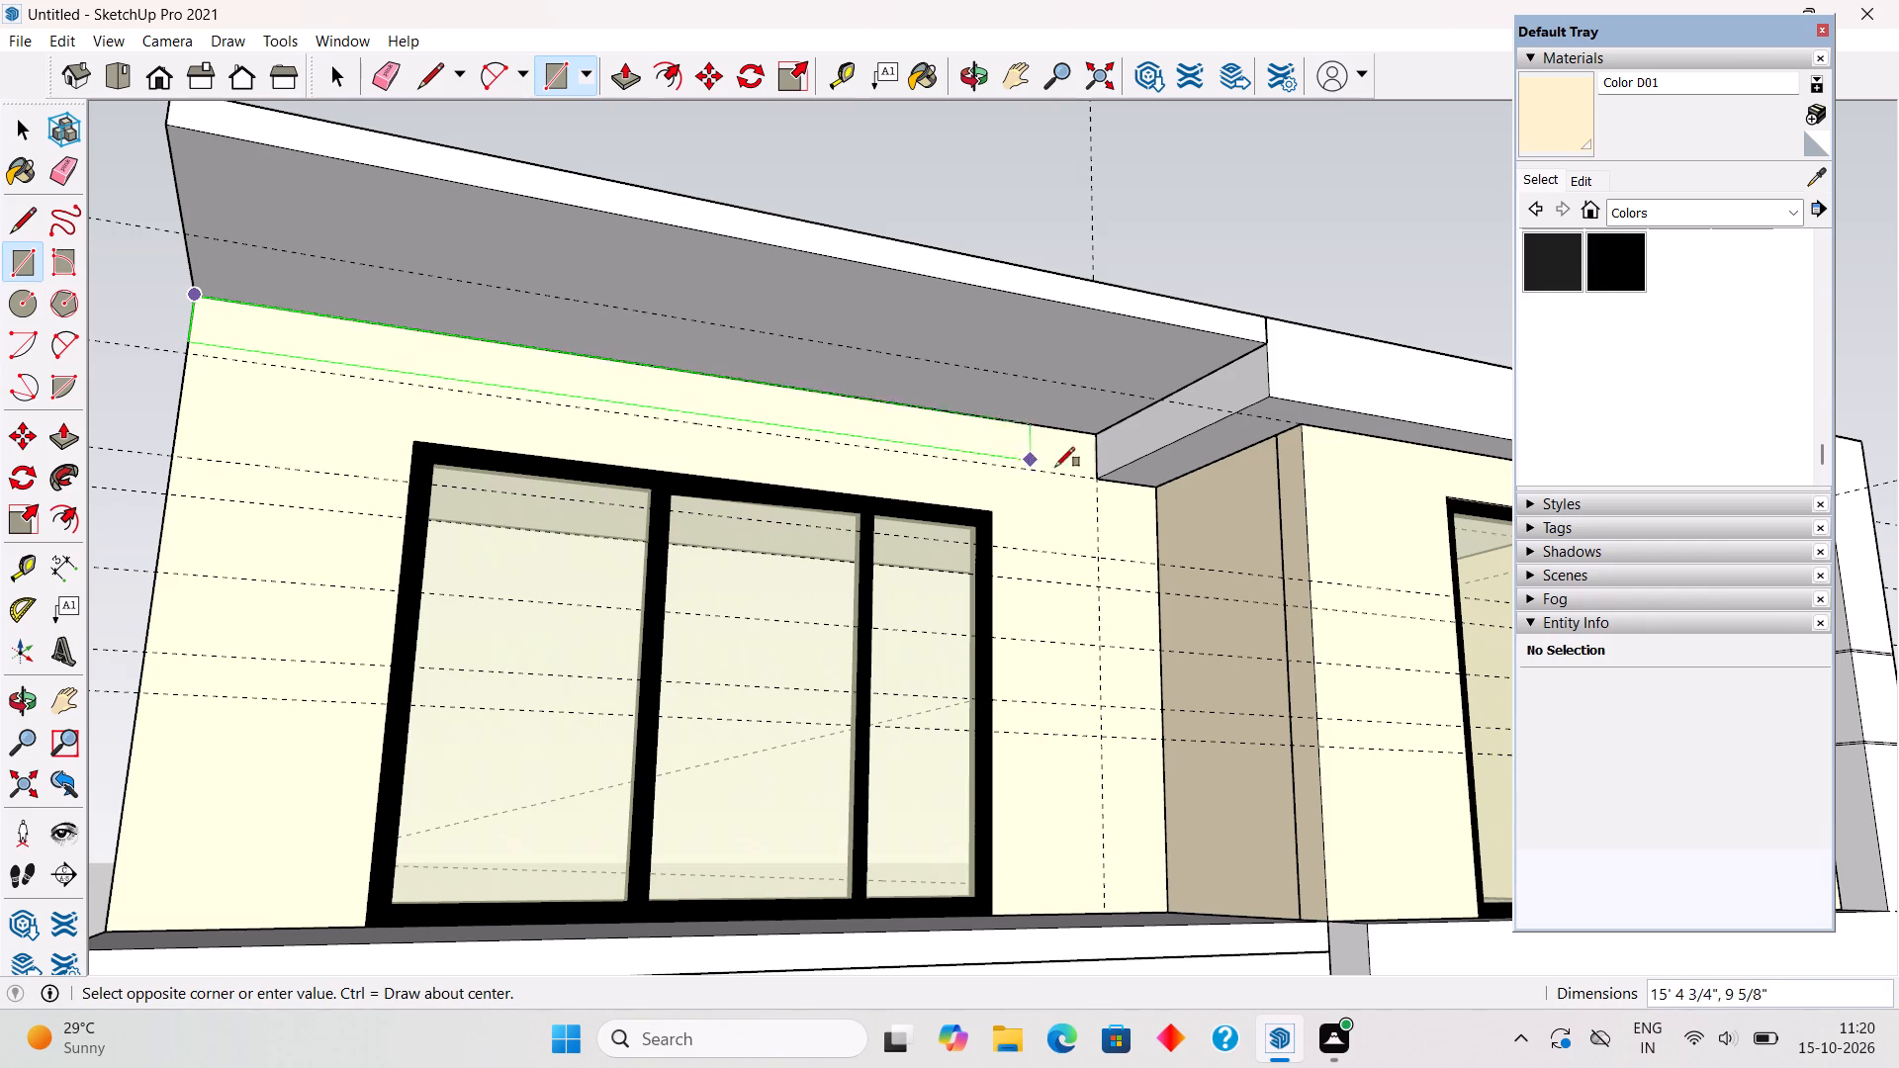
left_click(1092, 469)
Push/Pull the rectangle under the roof slab outward 6' to meet the slab's front face.
key("p")
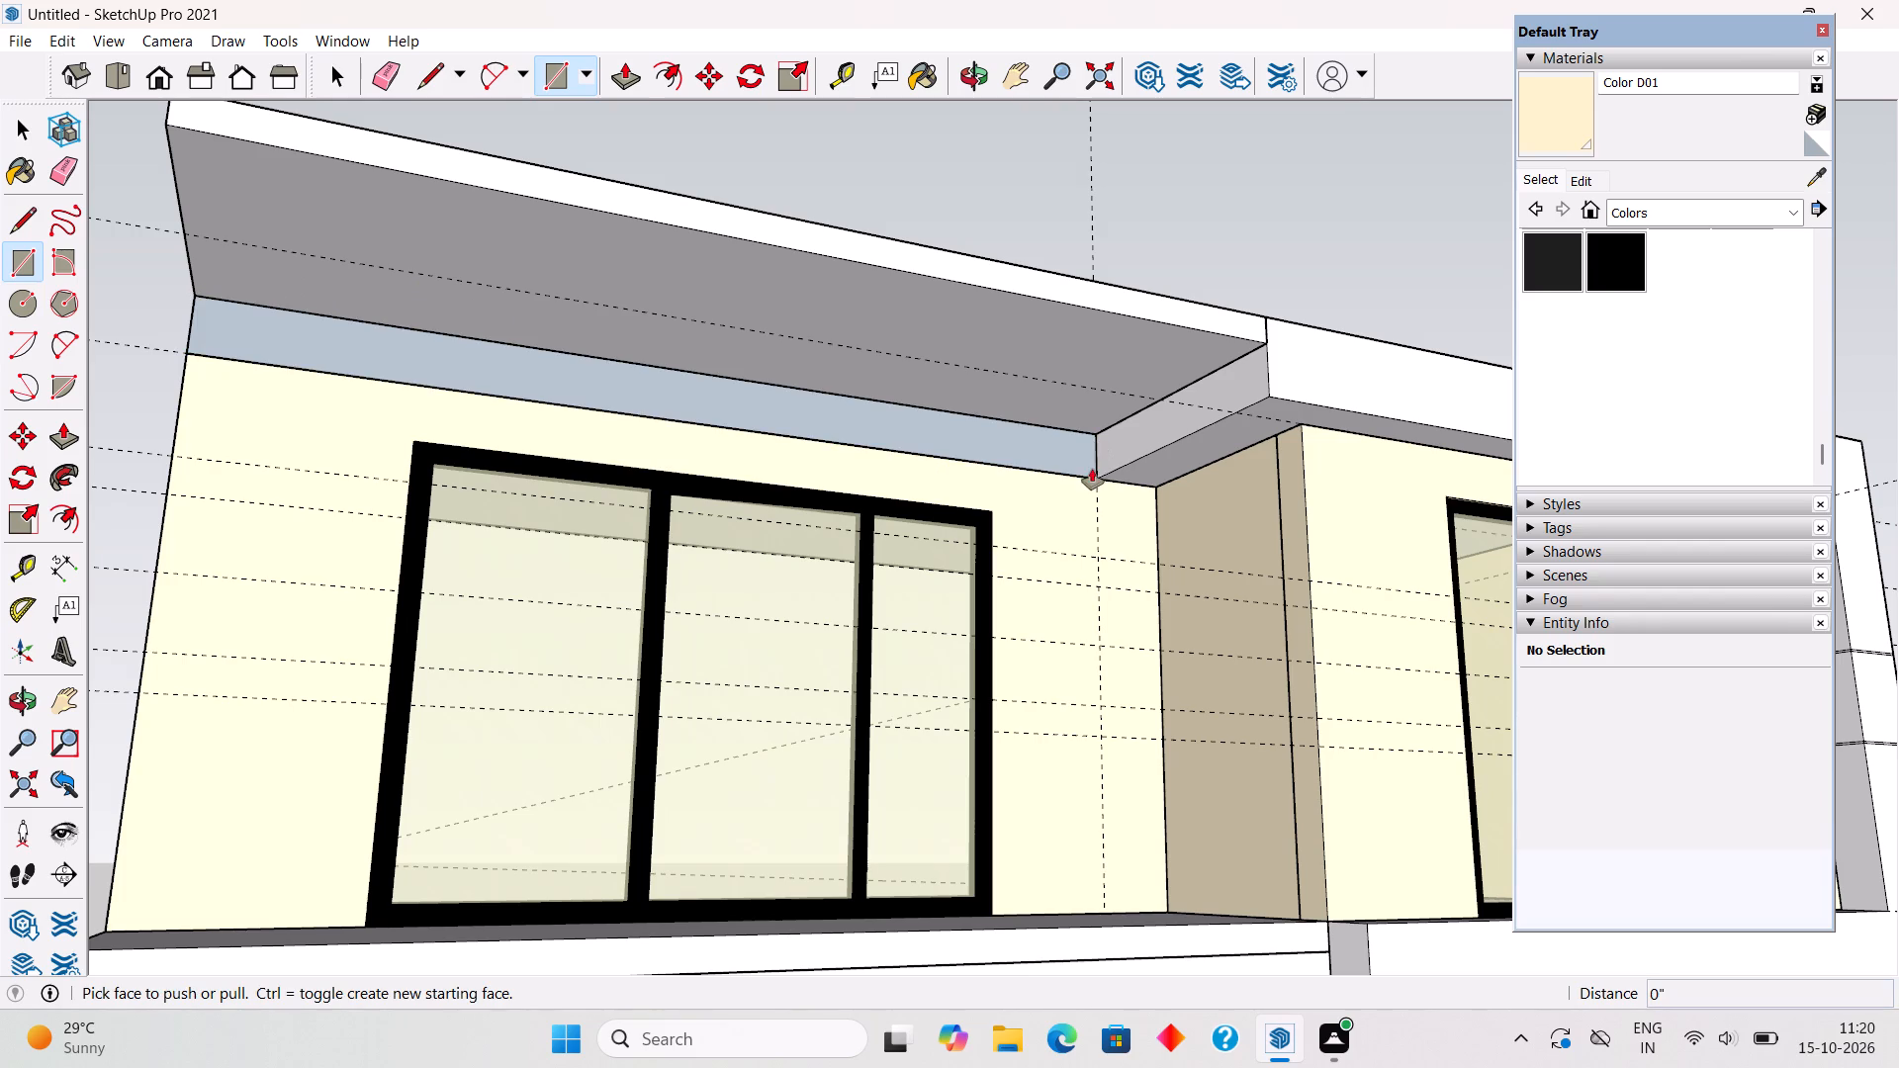
left_click(1087, 442)
left_click(1296, 404)
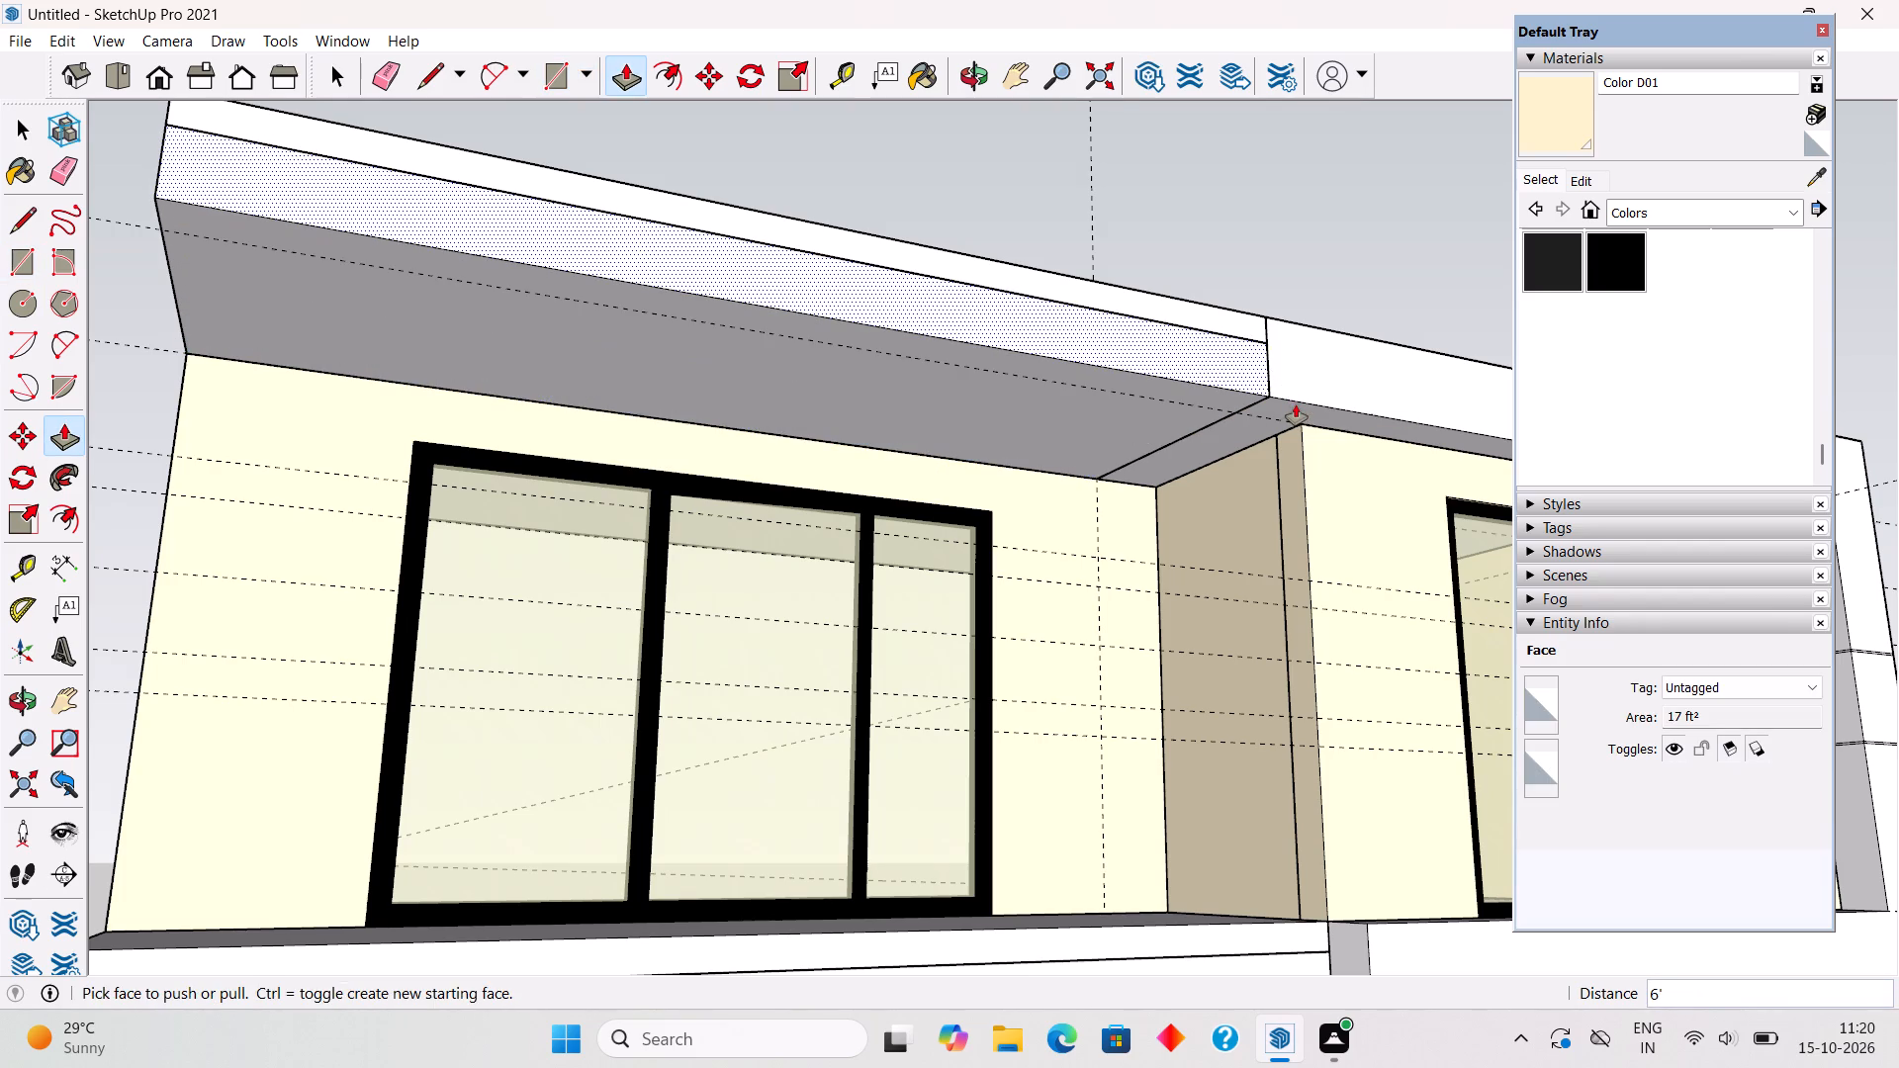
Select all the connected geometry of the new block under the roof slab and make it a group.
key("space")
triple_click(1168, 383)
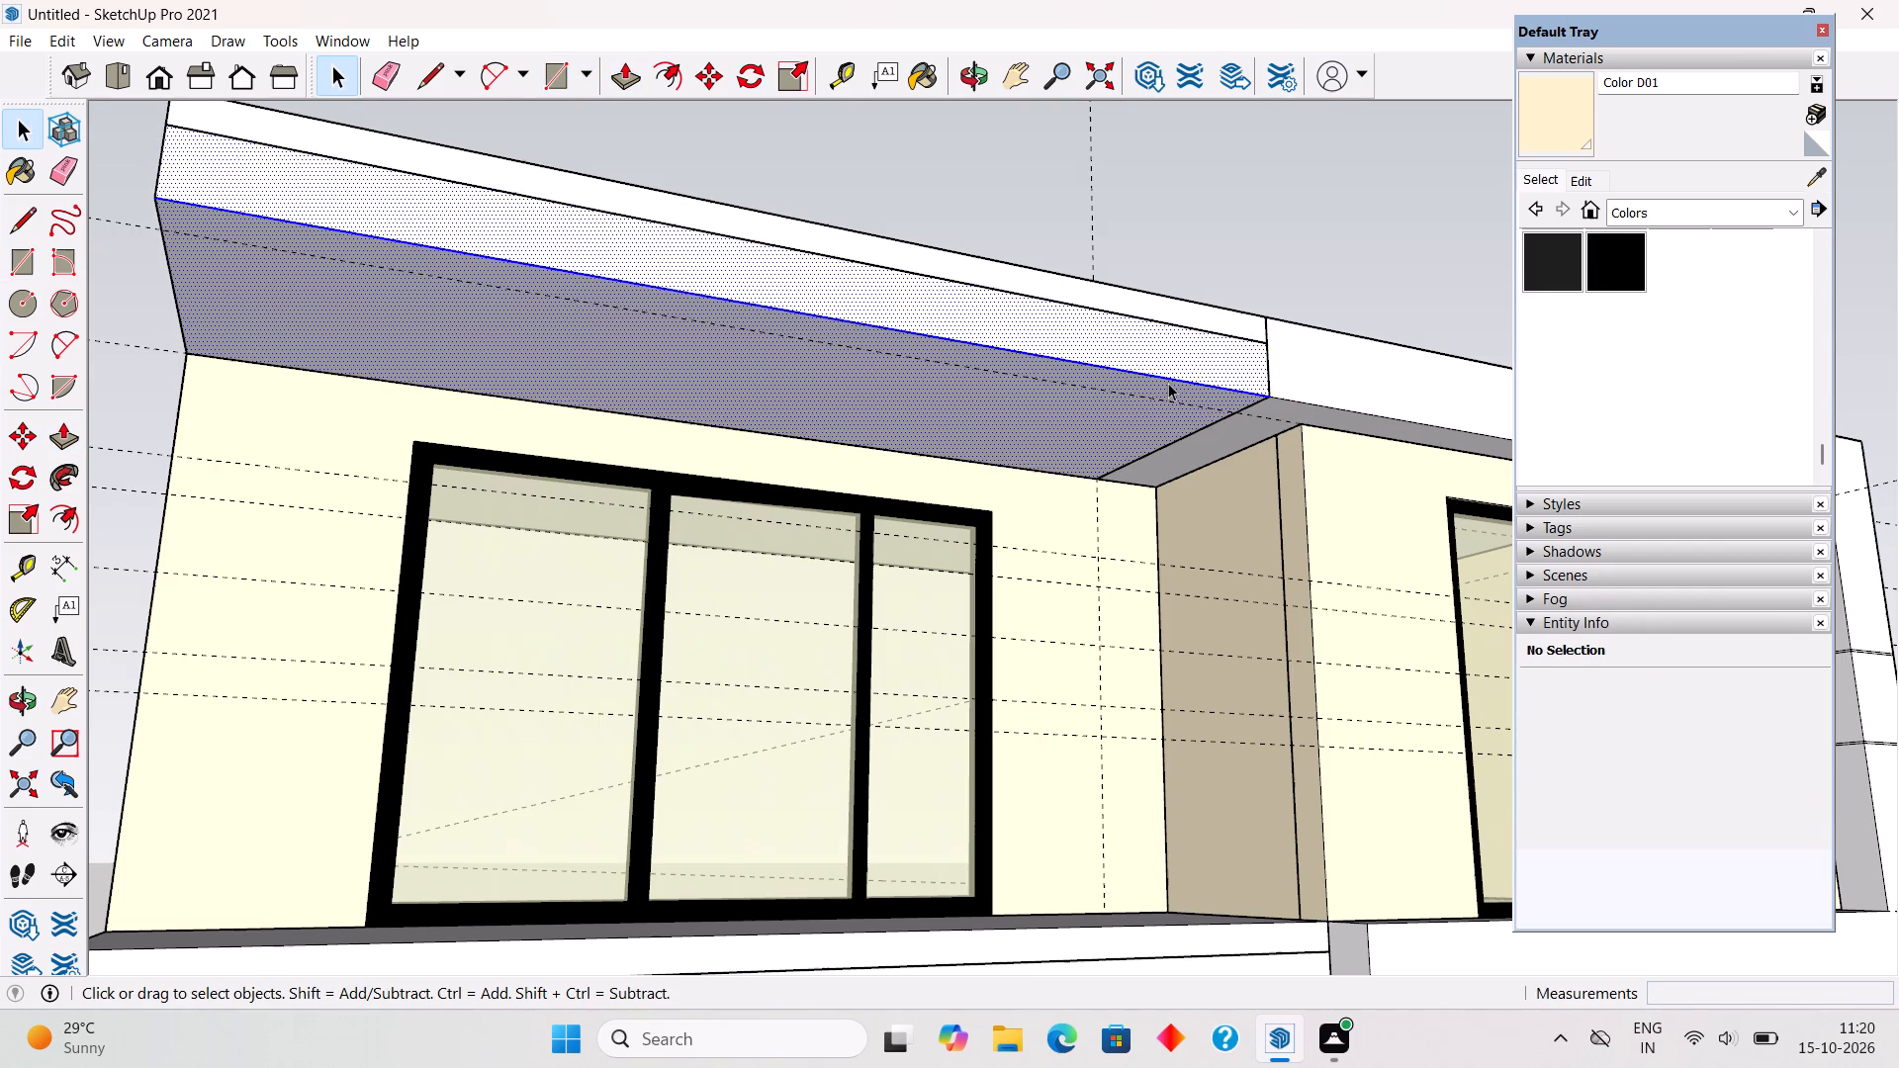
triple_click(1168, 383)
right_click(1168, 383)
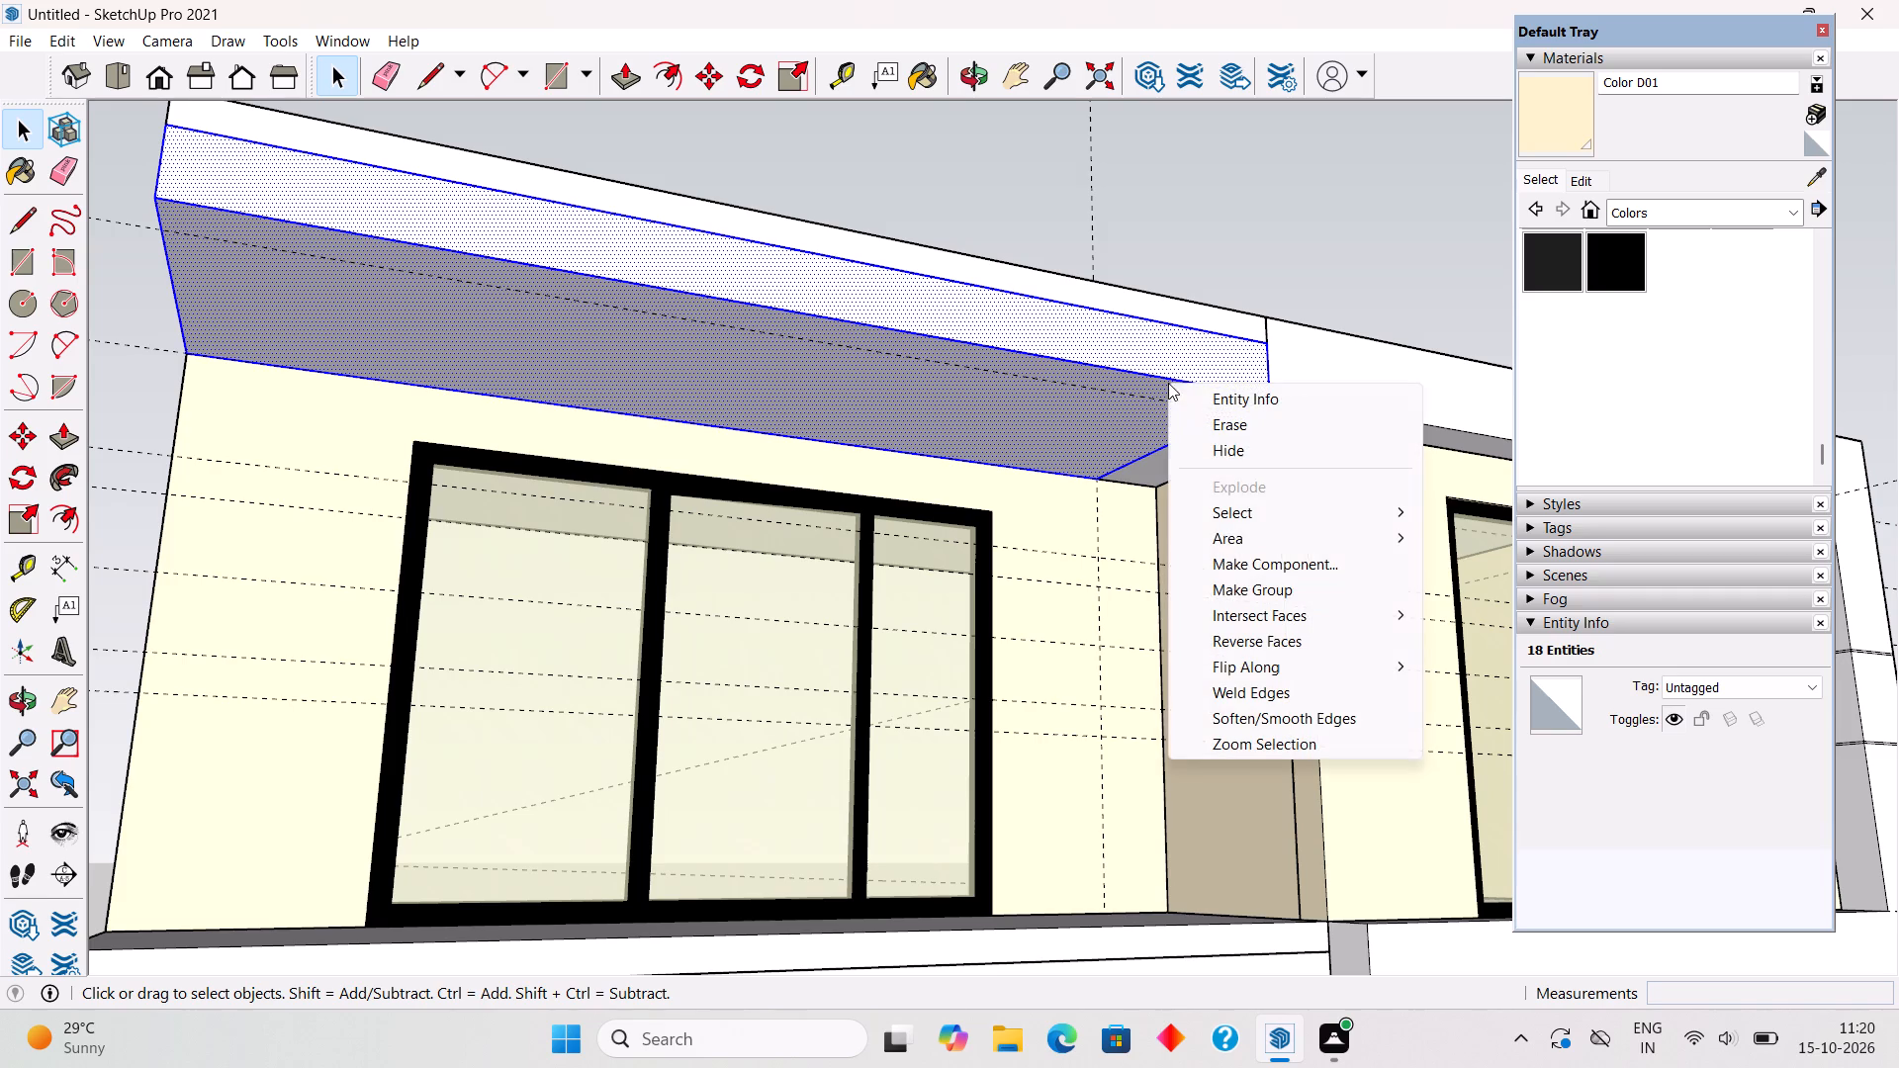
left_click(1237, 583)
left_click(1232, 228)
Examine the thickened roof overhang and its junction with the front block's frame from above, the front and below.
scroll(1232, 228, "down", 11)
middle_click_drag(1214, 253, 1040, 567)
scroll(1056, 556, "down", 5)
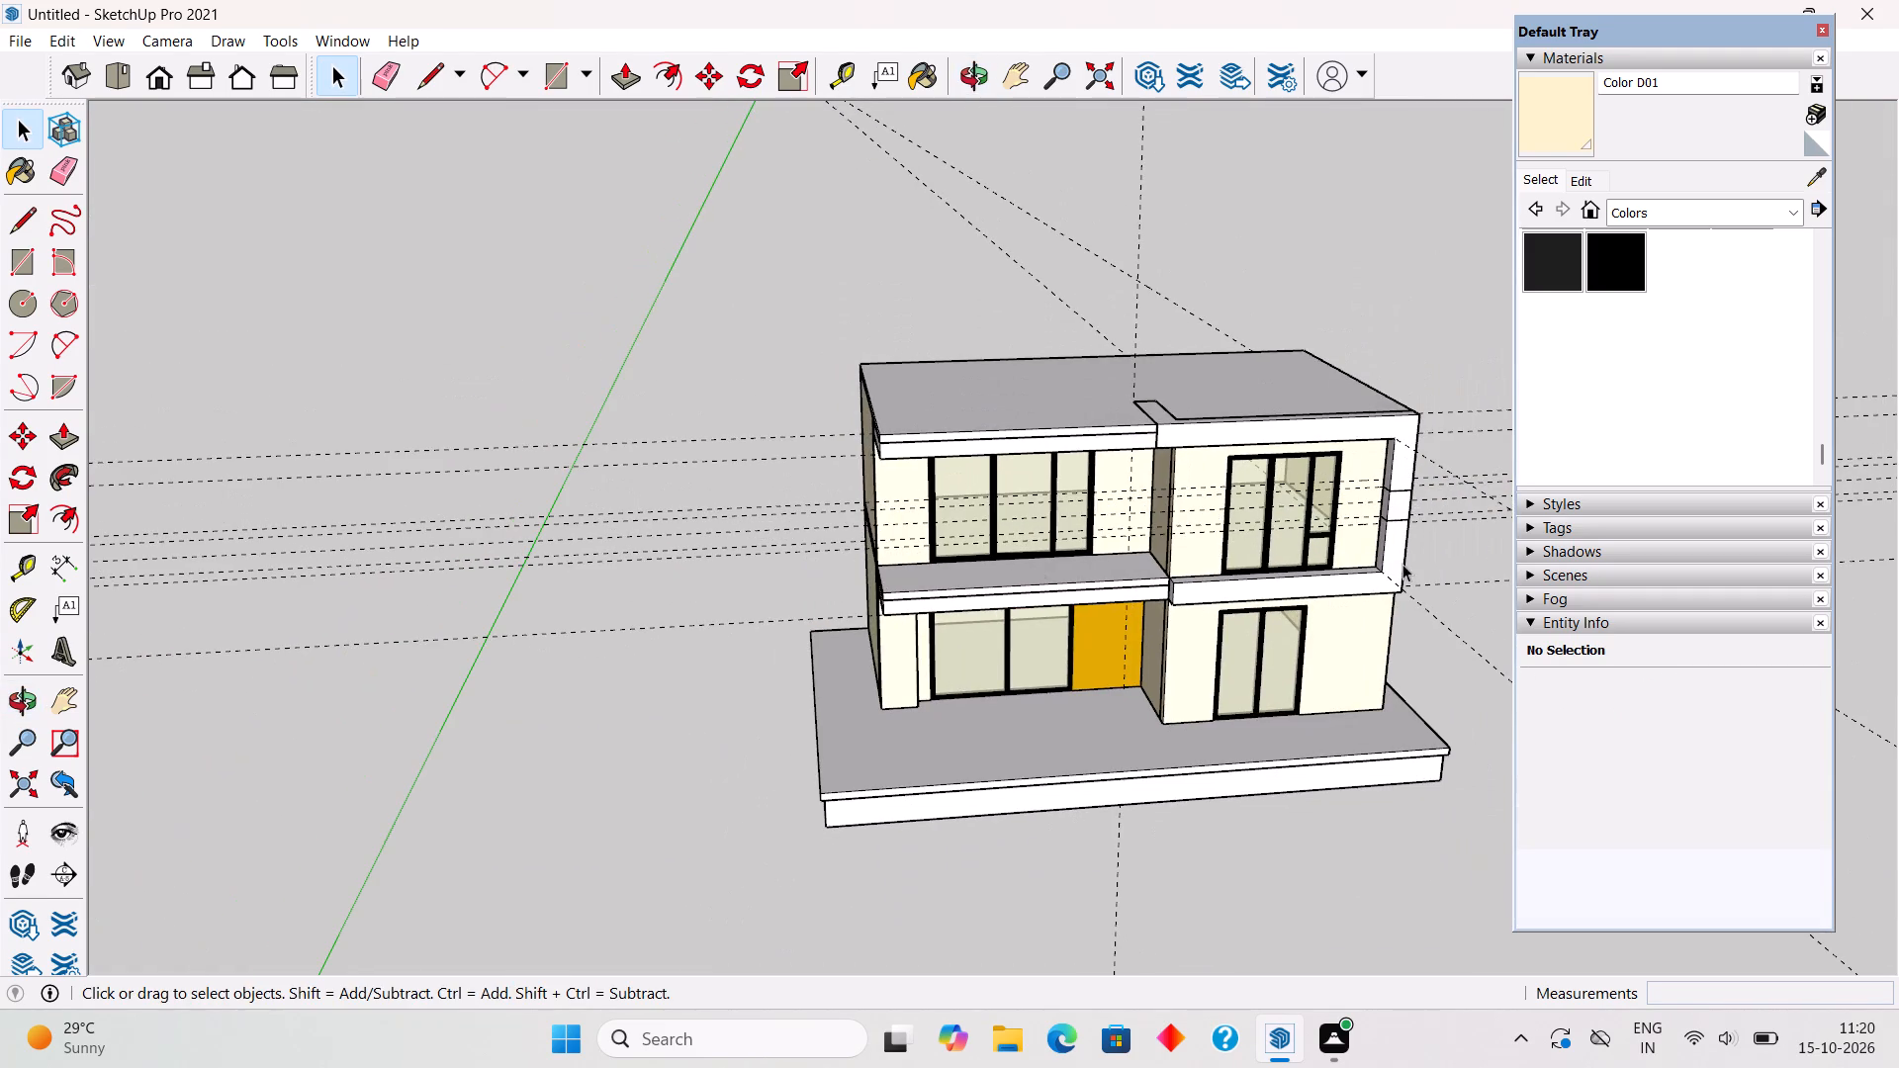
middle_click_drag(1412, 496, 1234, 576)
scroll(1354, 489, "down", 1)
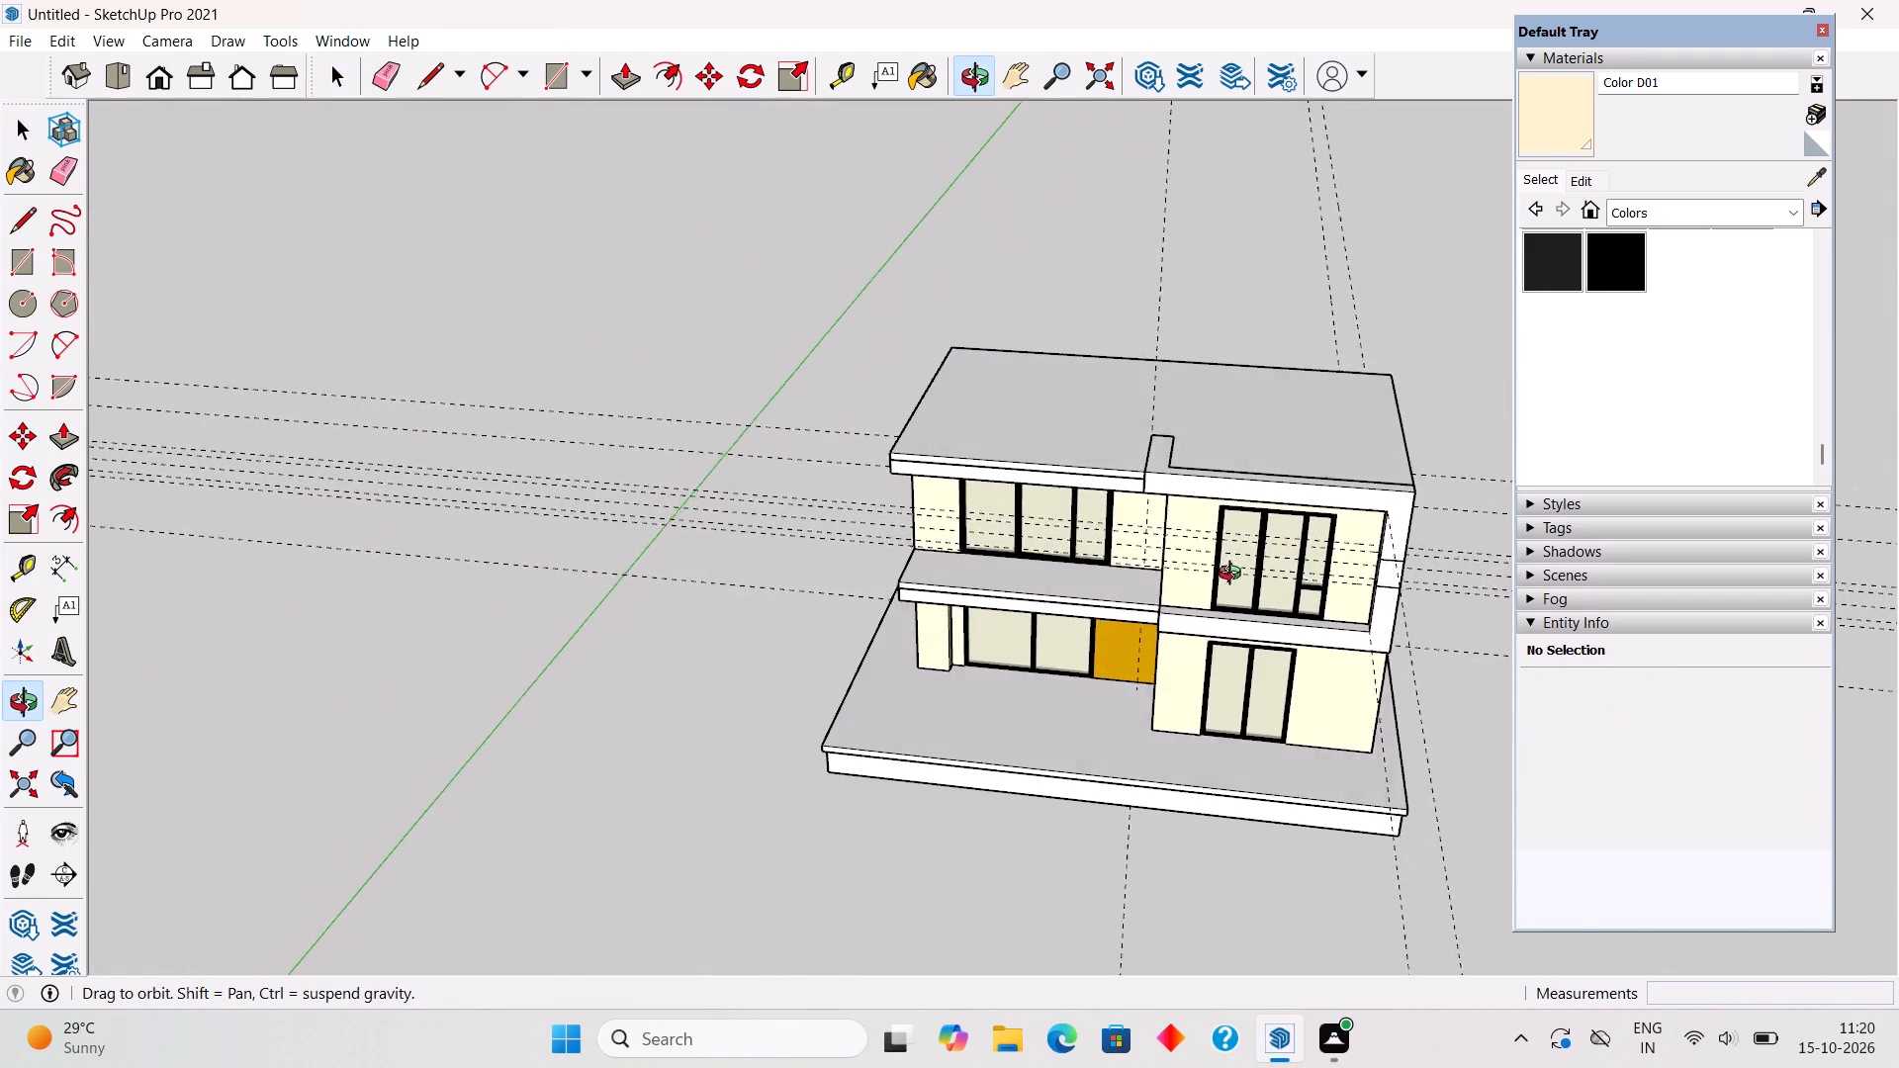
middle_click_drag(1234, 576, 1374, 438)
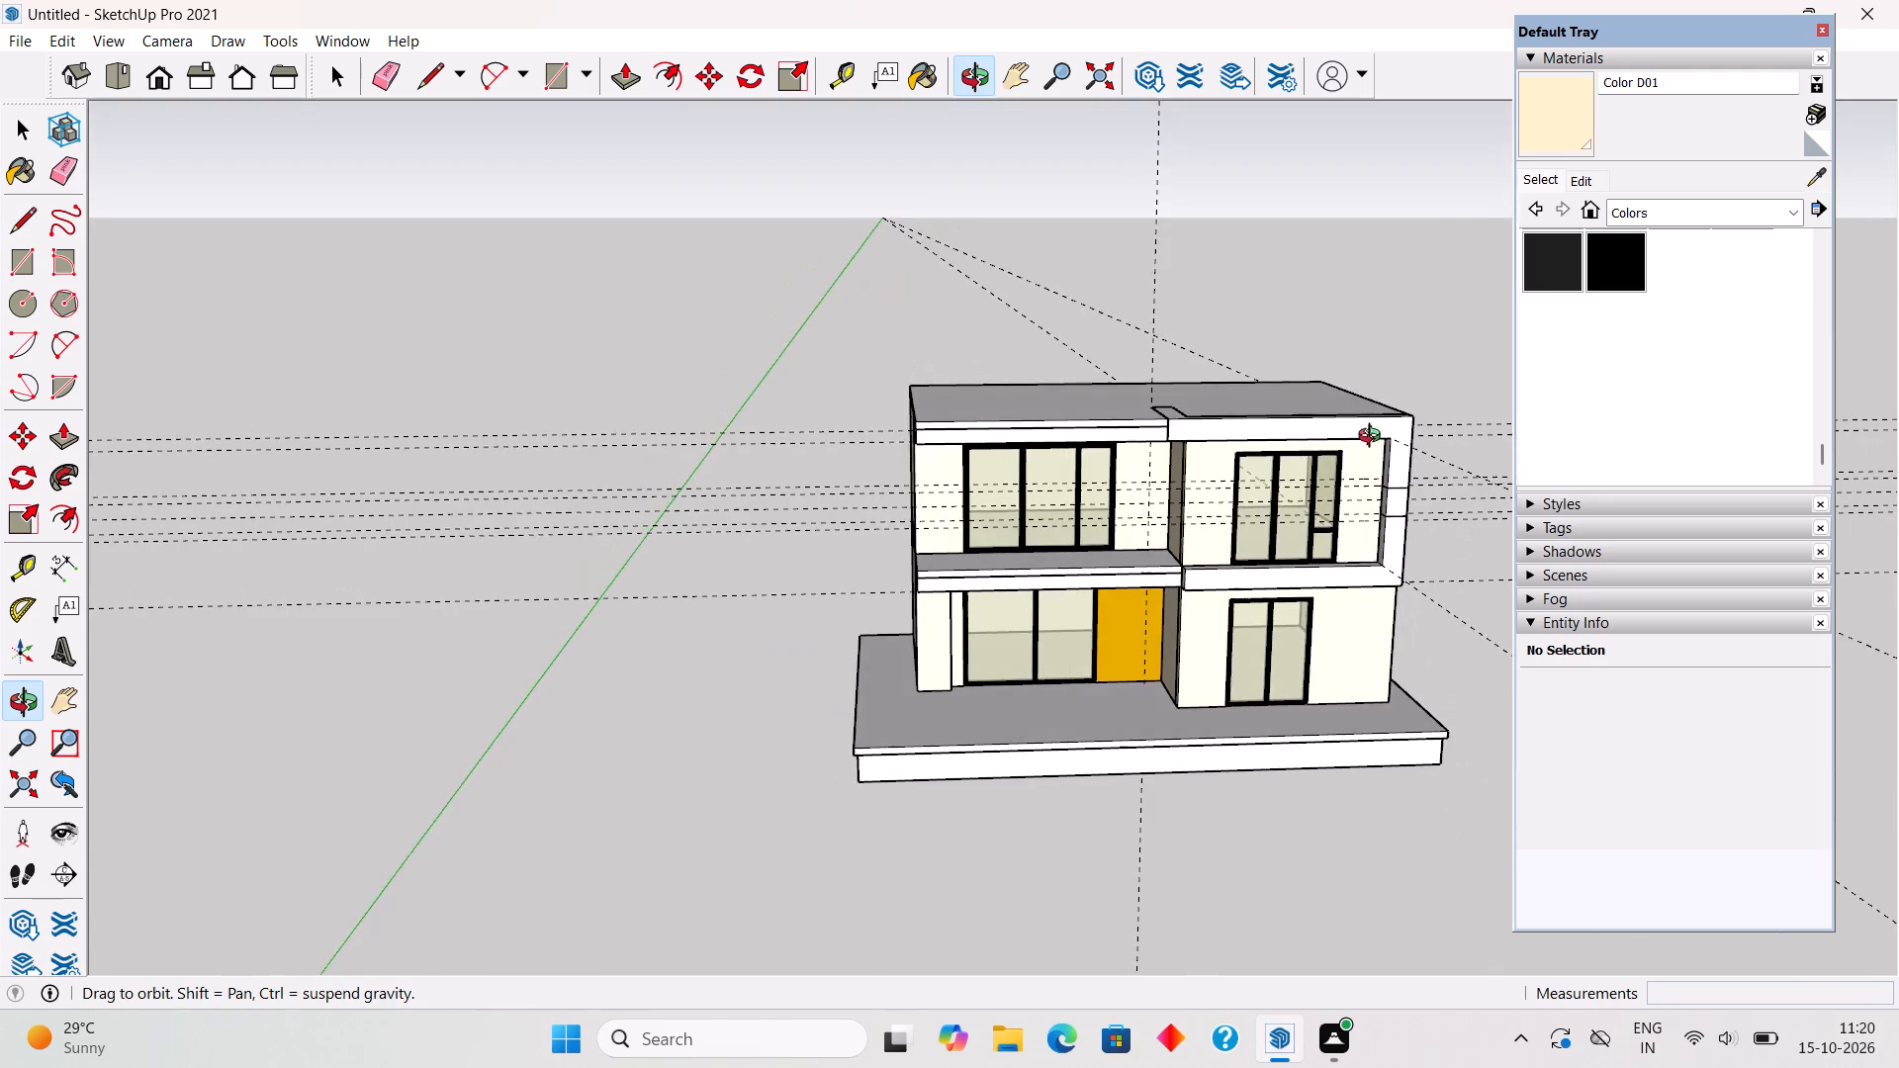
middle_click_drag(1374, 438, 1376, 412)
scroll(1239, 452, "up", 6)
scroll(1143, 448, "up", 4)
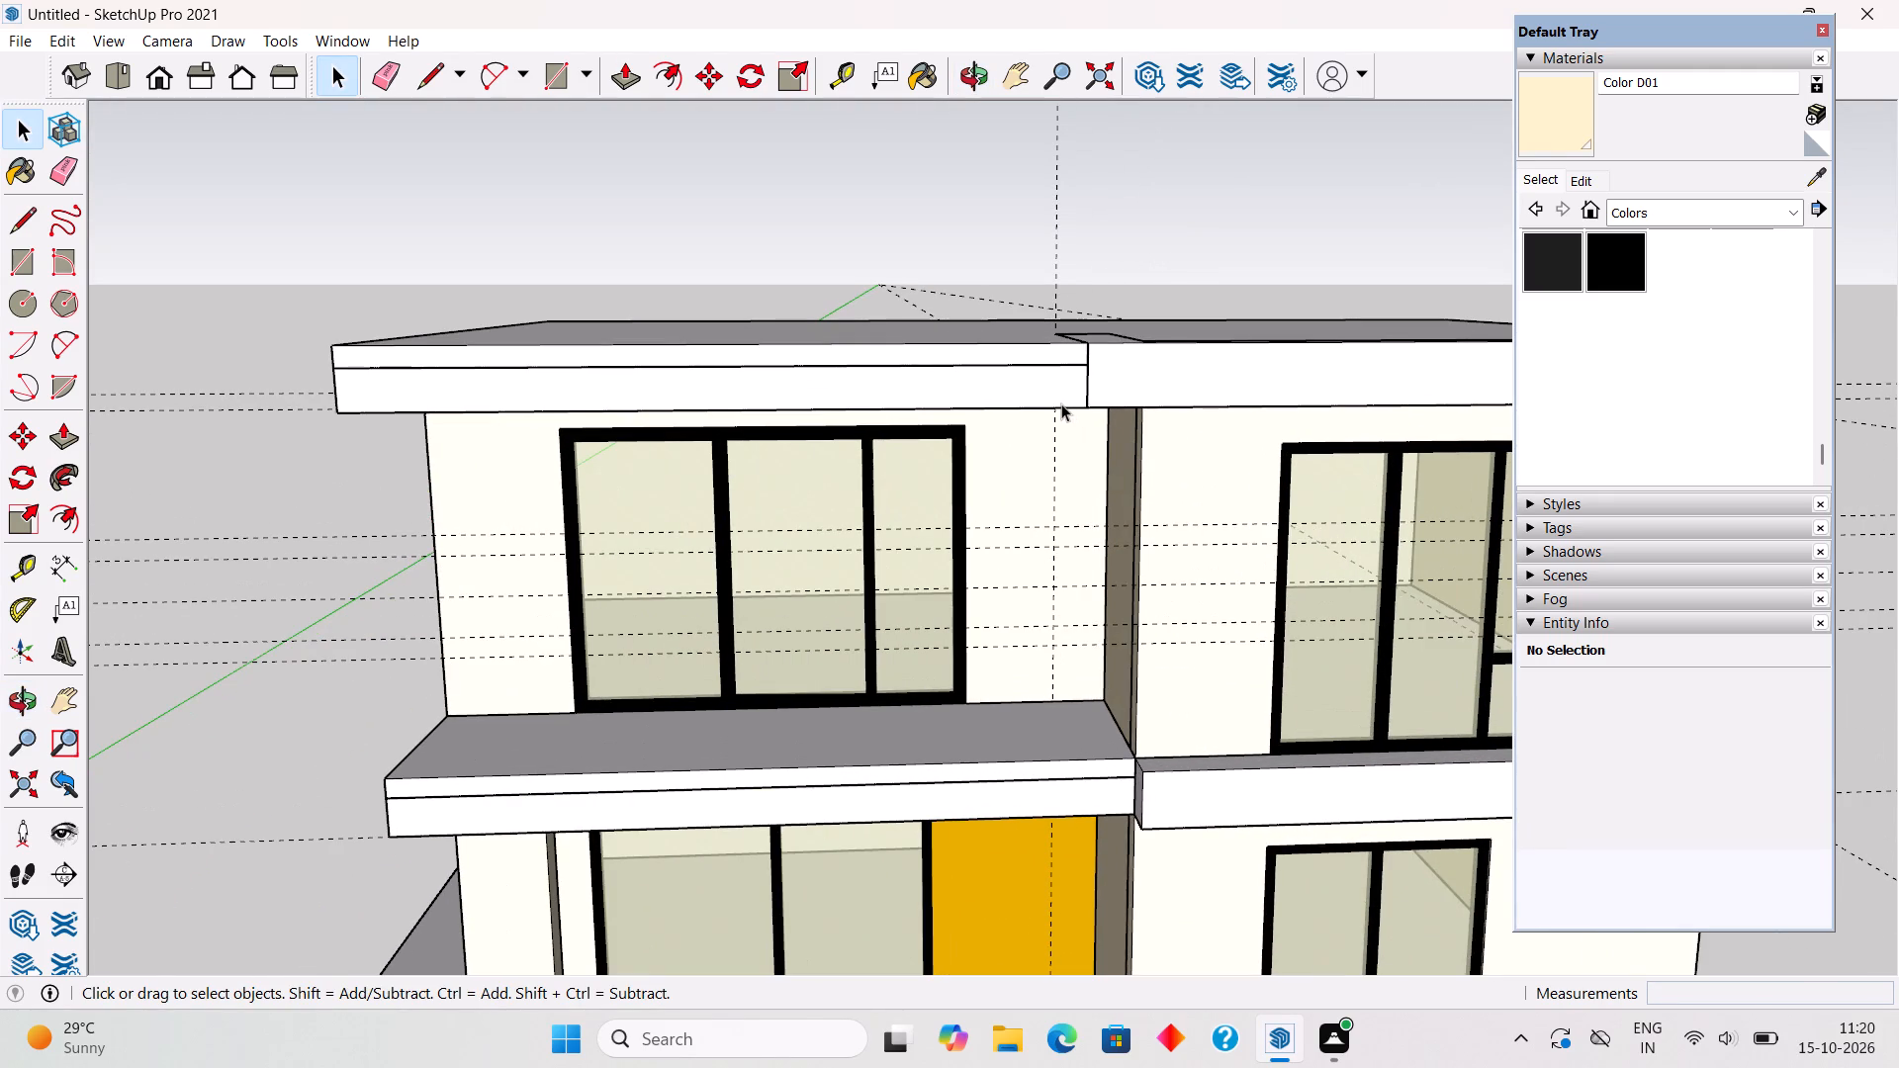
middle_click_drag(1066, 387, 1041, 468)
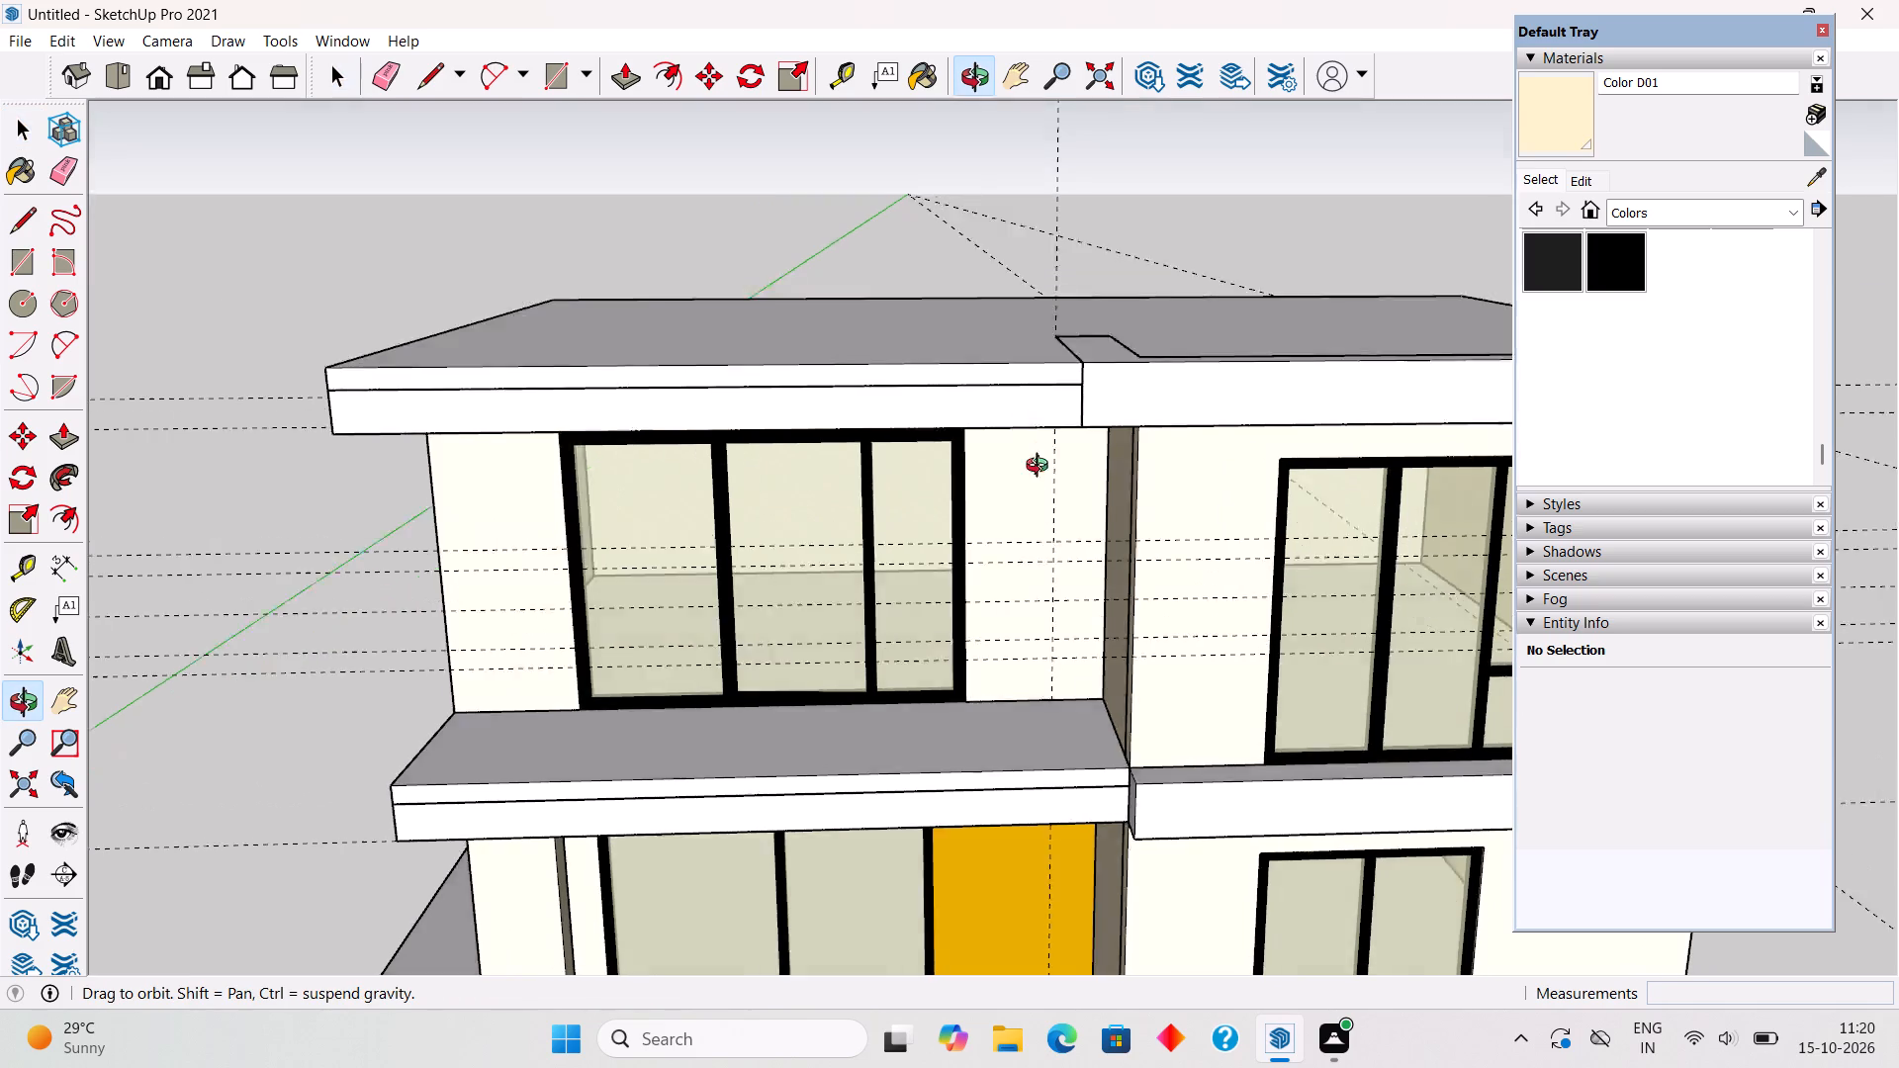
middle_click_drag(1041, 468, 549, 544)
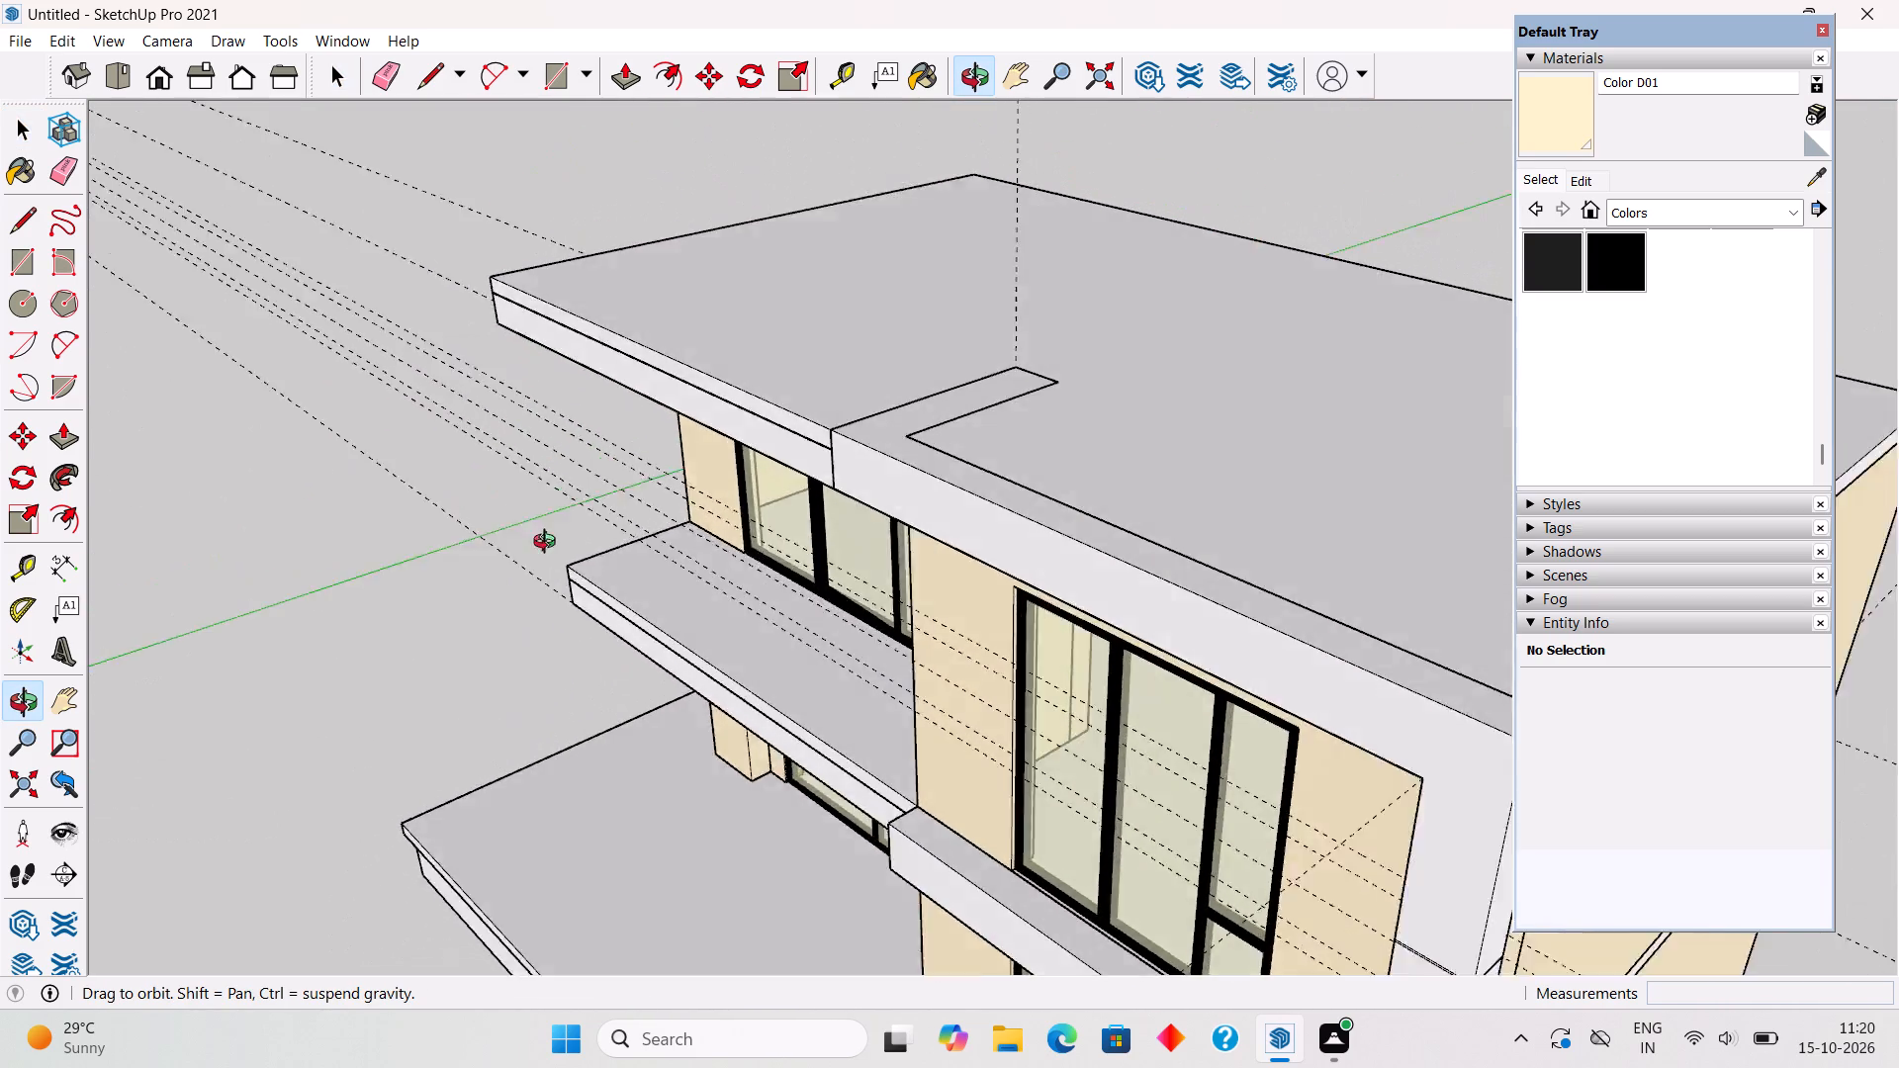
middle_click_drag(549, 544, 888, 469)
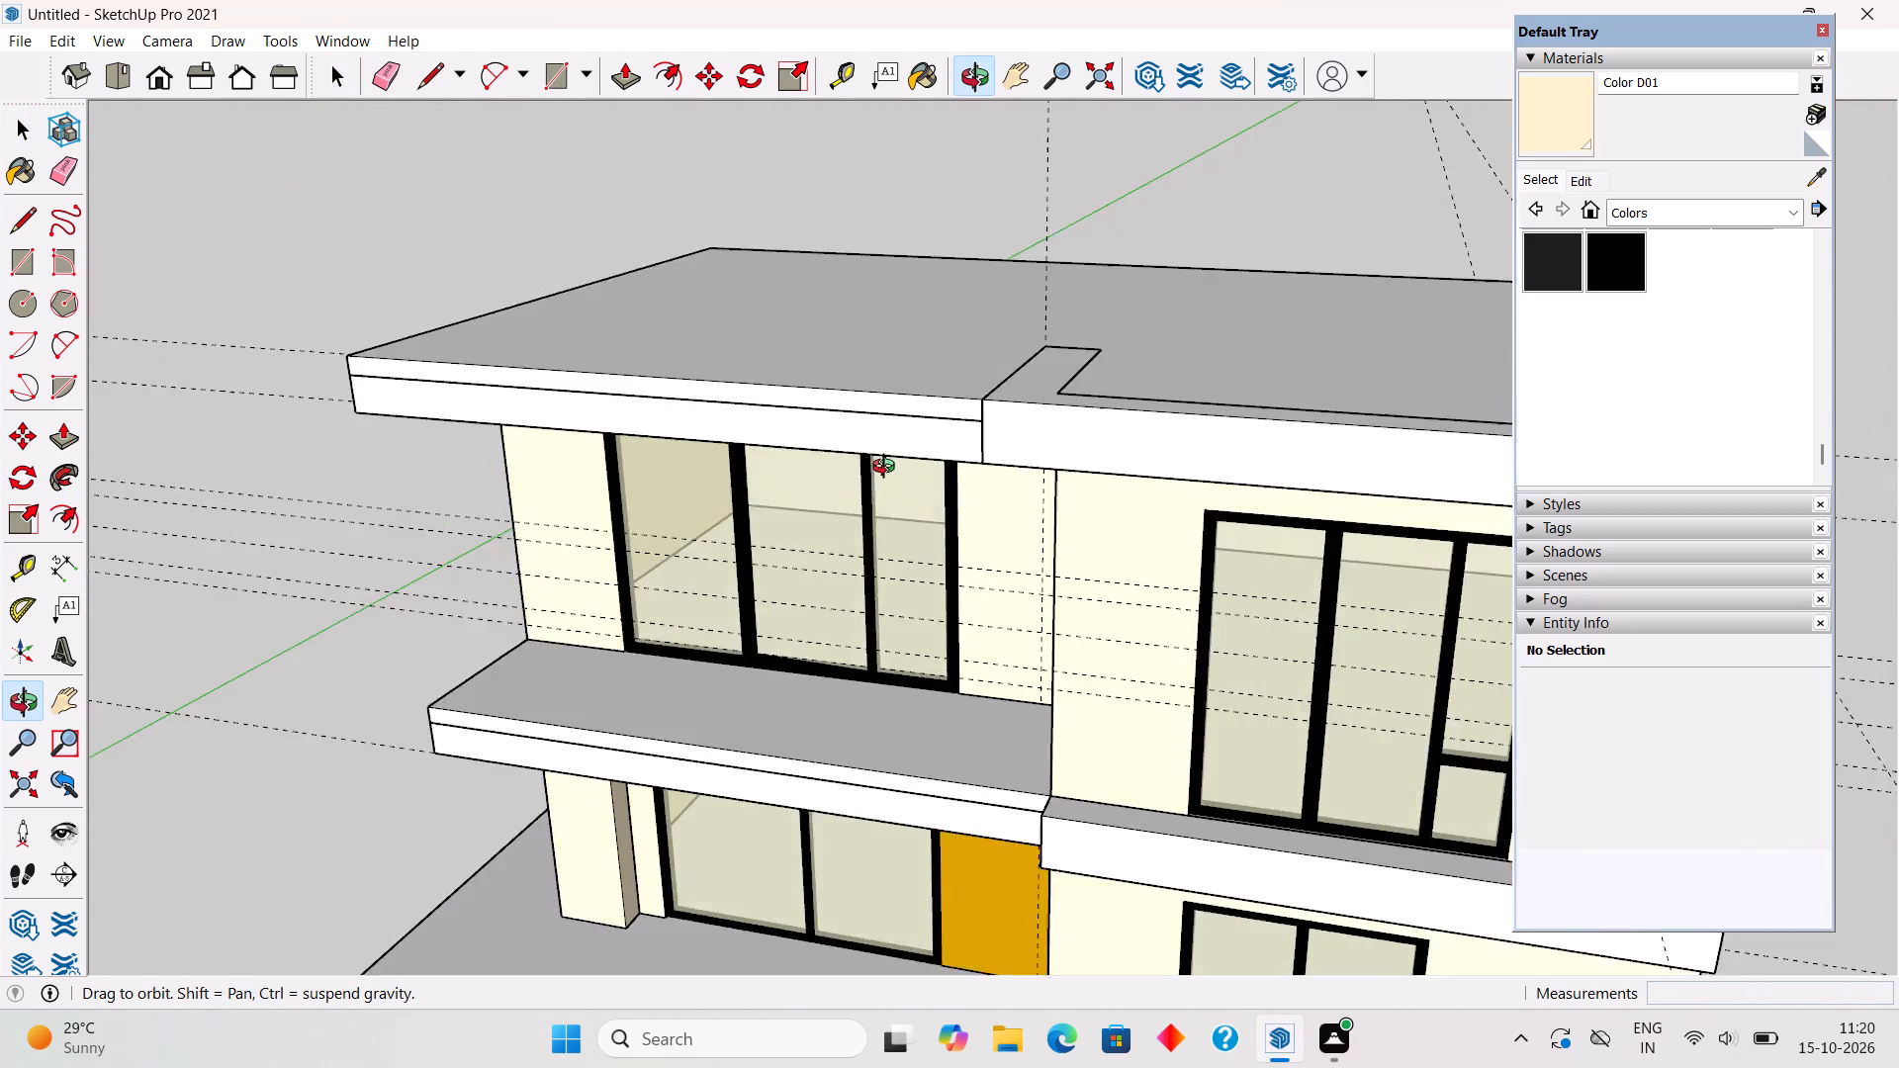
middle_click_drag(888, 469, 892, 467)
scroll(918, 445, "down", 8)
middle_click_drag(1090, 568, 1376, 489)
scroll(1392, 503, "up", 4)
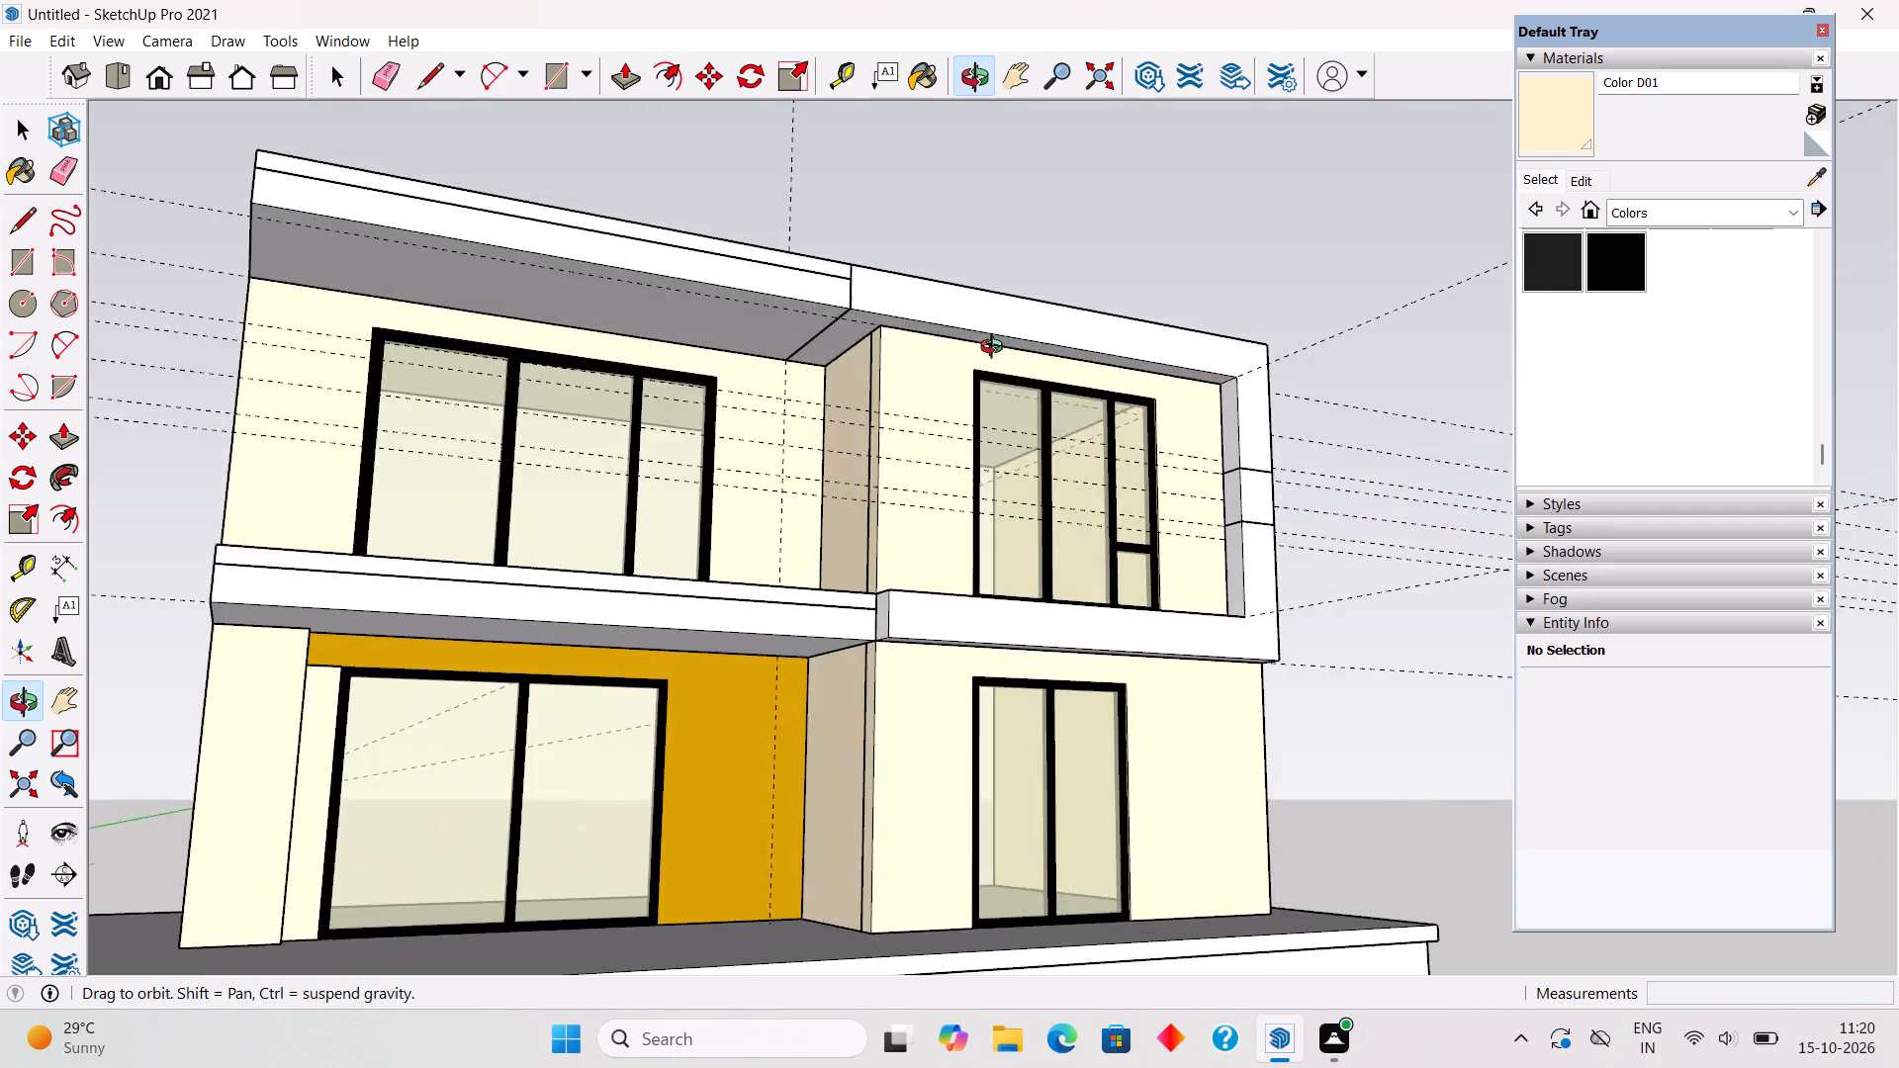
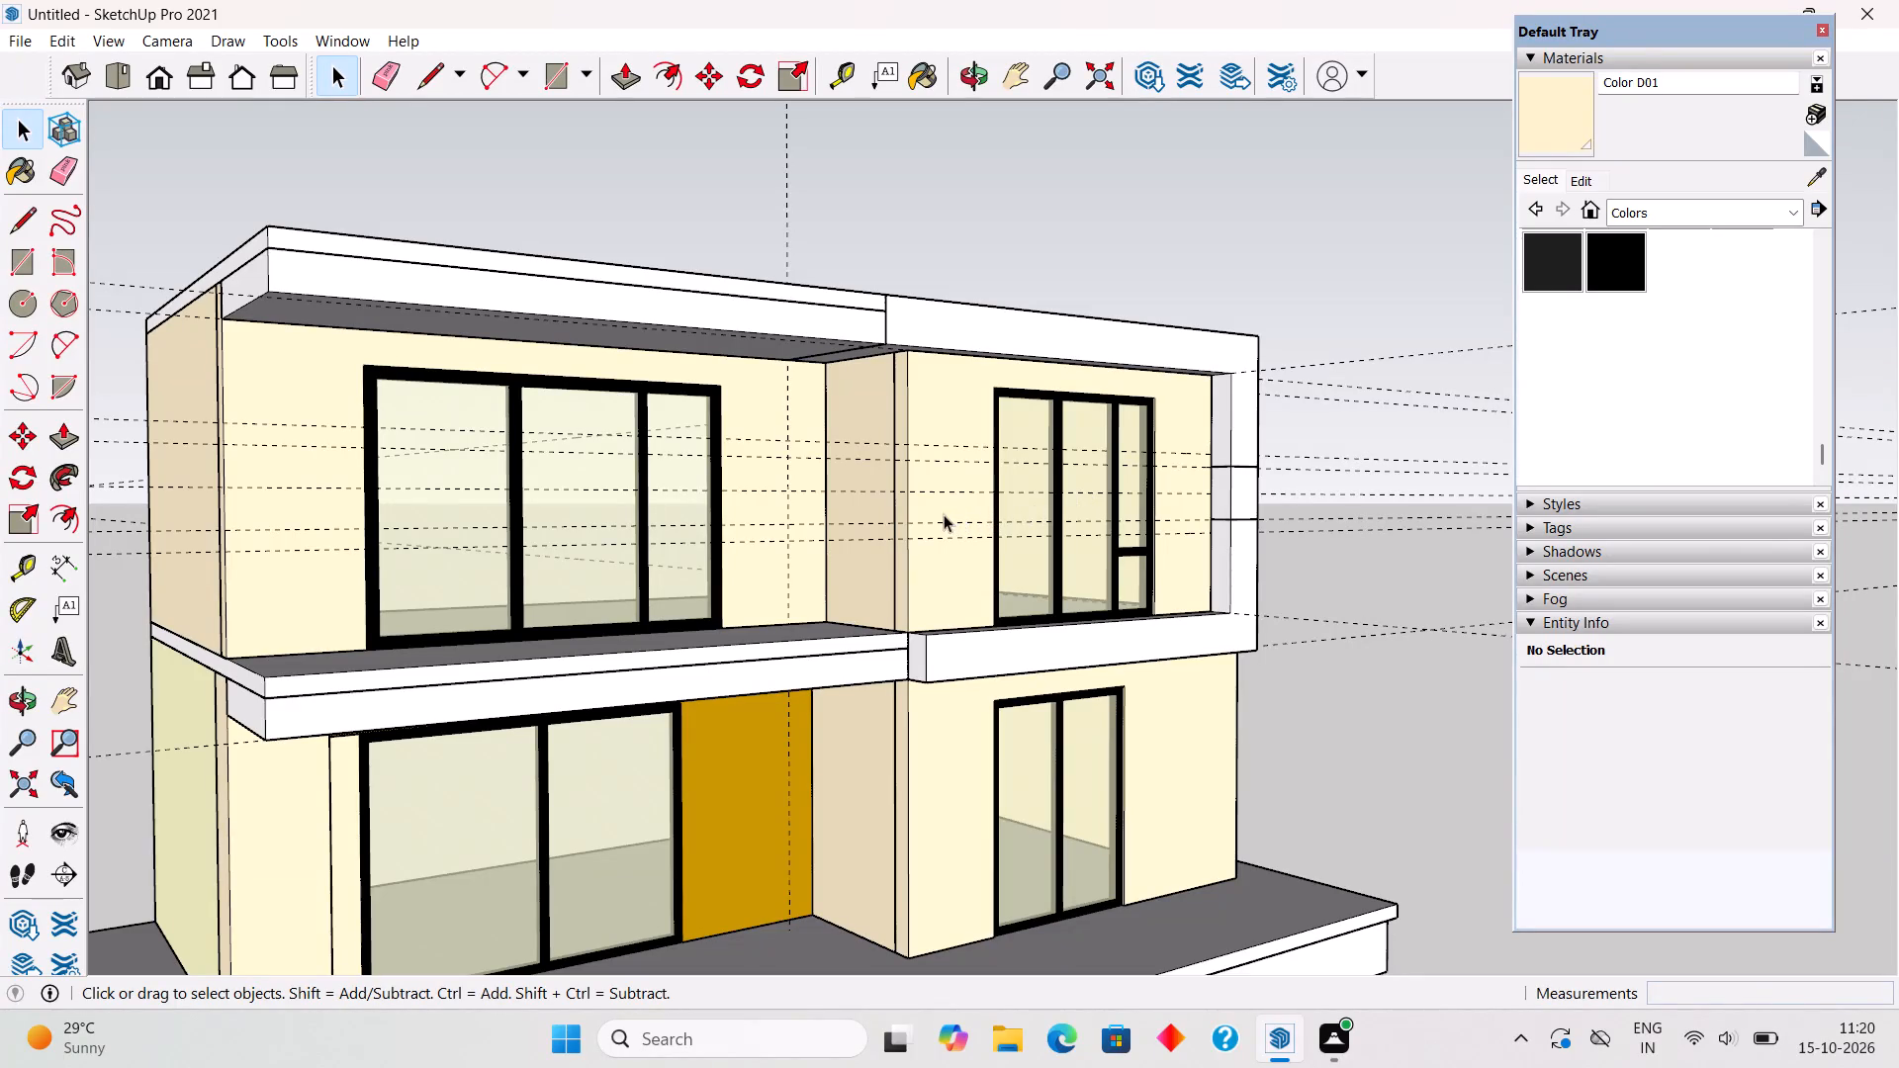
Open the balcony slab group over the ochre entrance wall and push/pull its front fascia face outward 1'.
triple_click(691, 687)
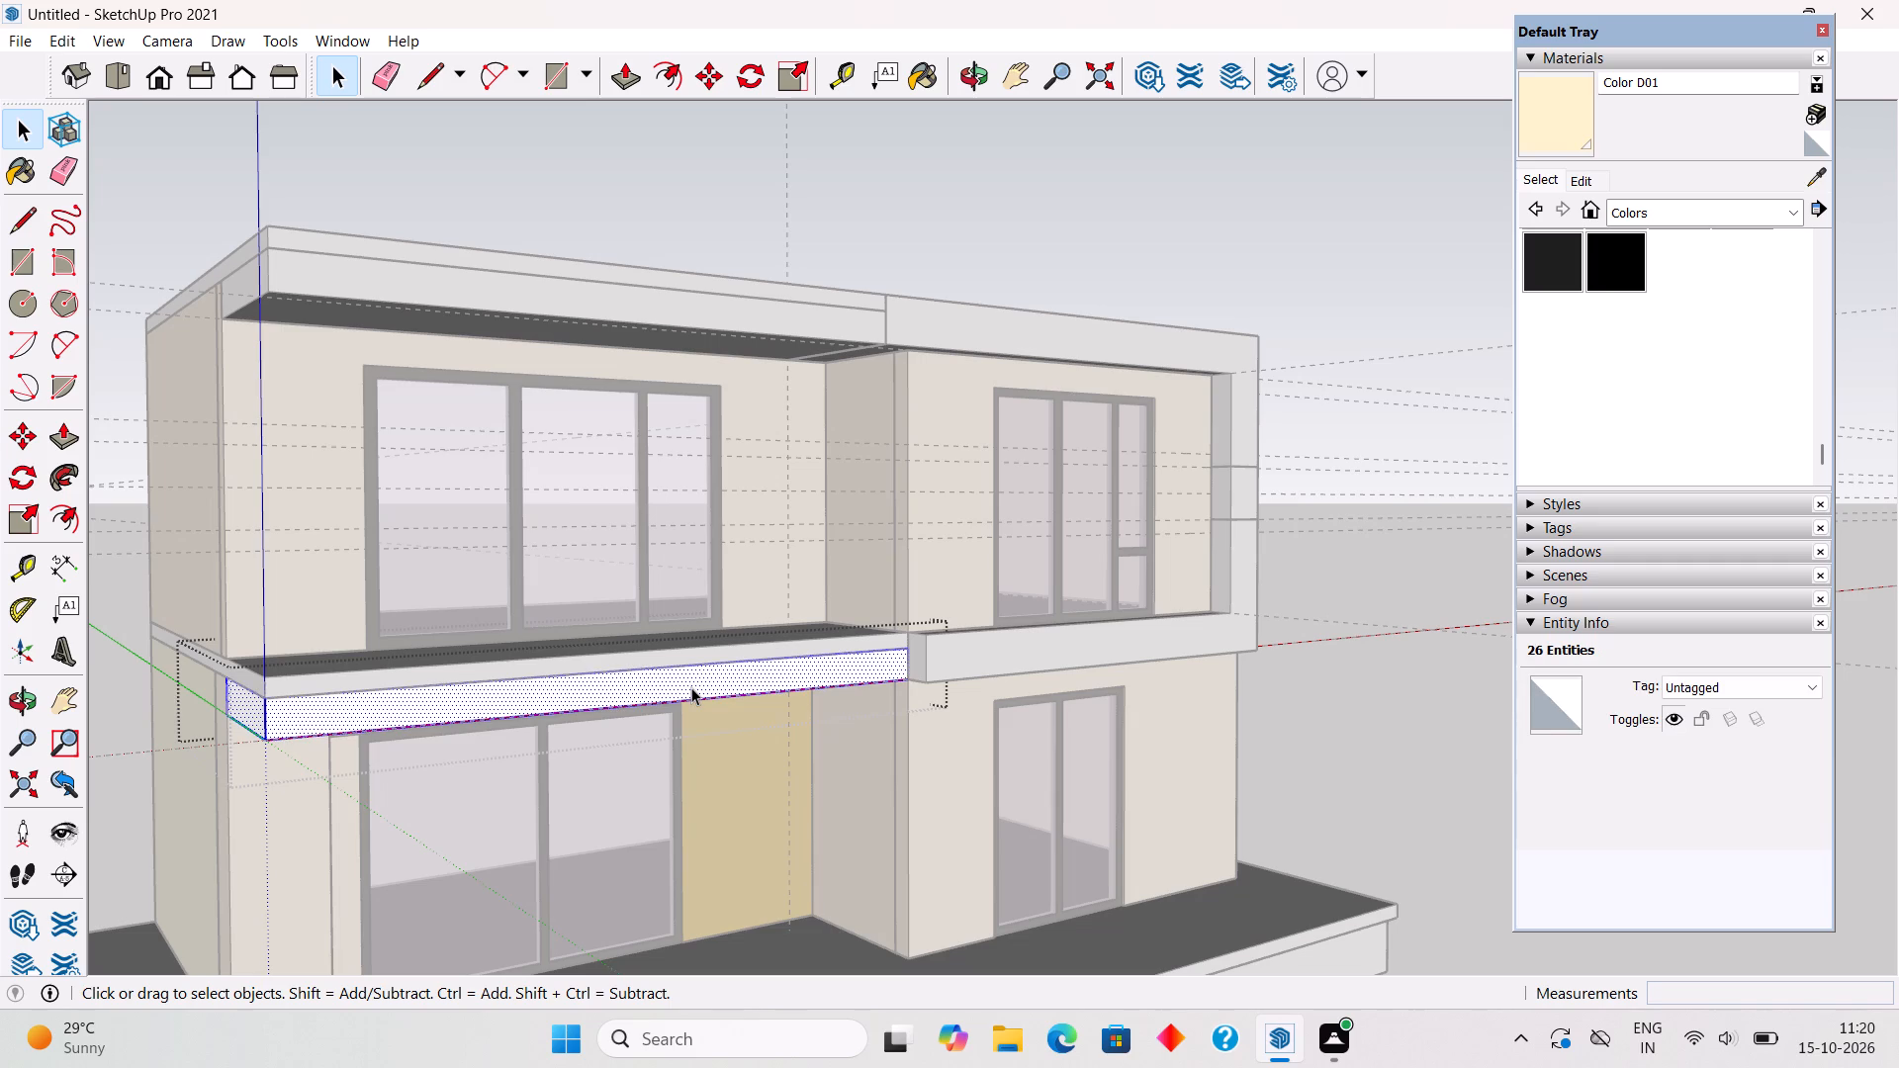
key("p")
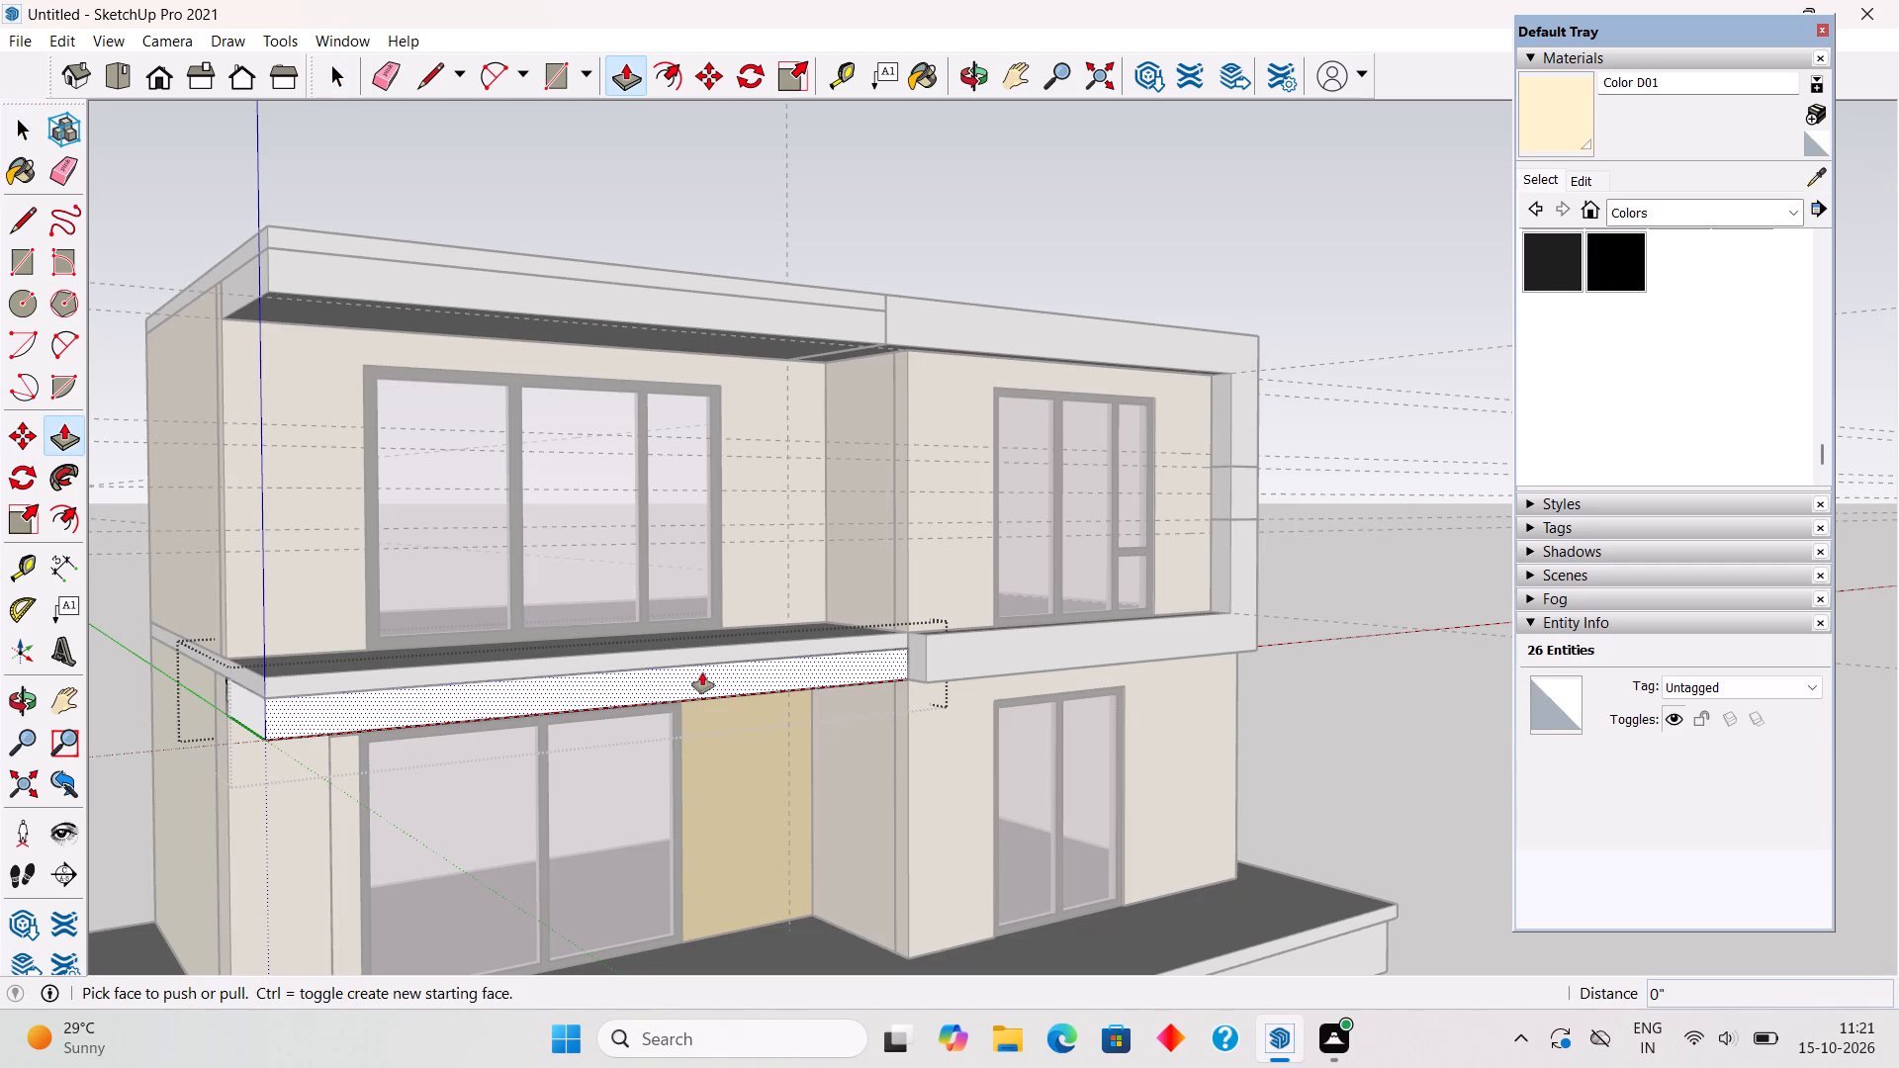
left_click(702, 672)
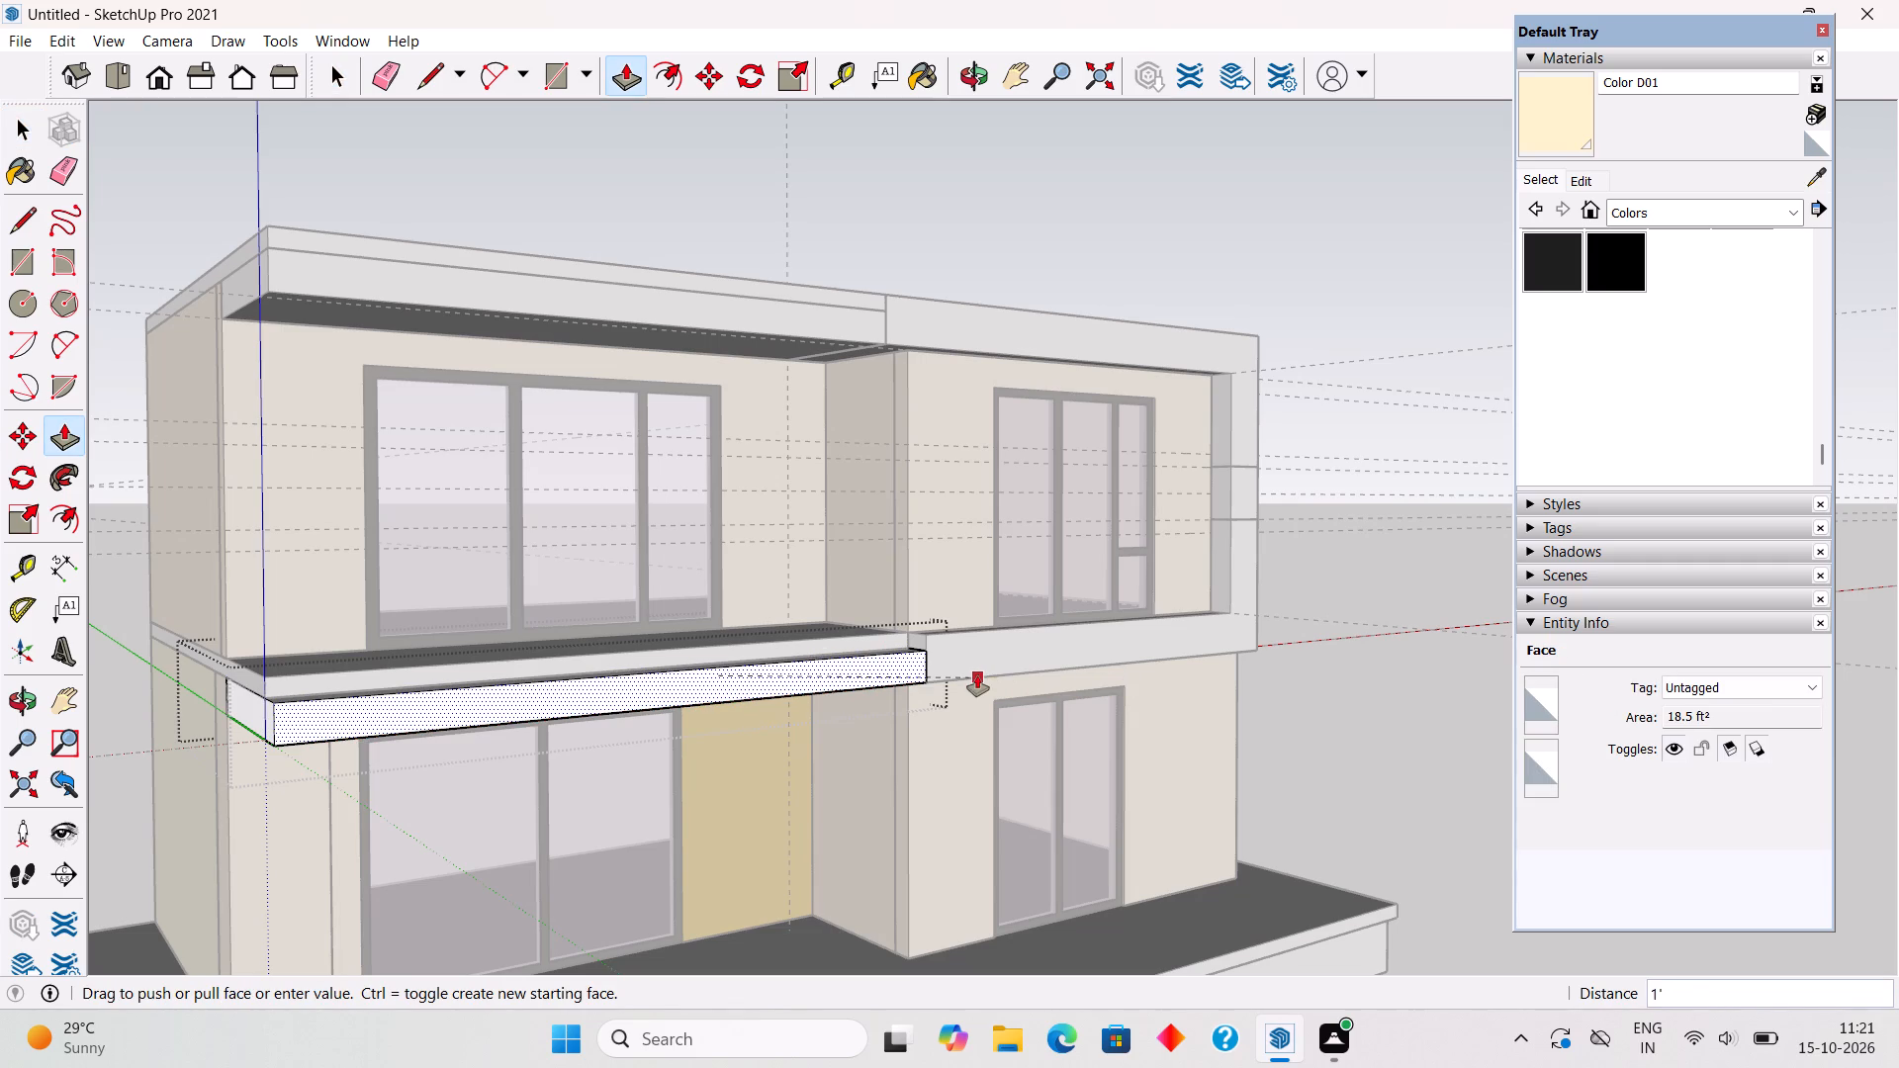
left_click(977, 675)
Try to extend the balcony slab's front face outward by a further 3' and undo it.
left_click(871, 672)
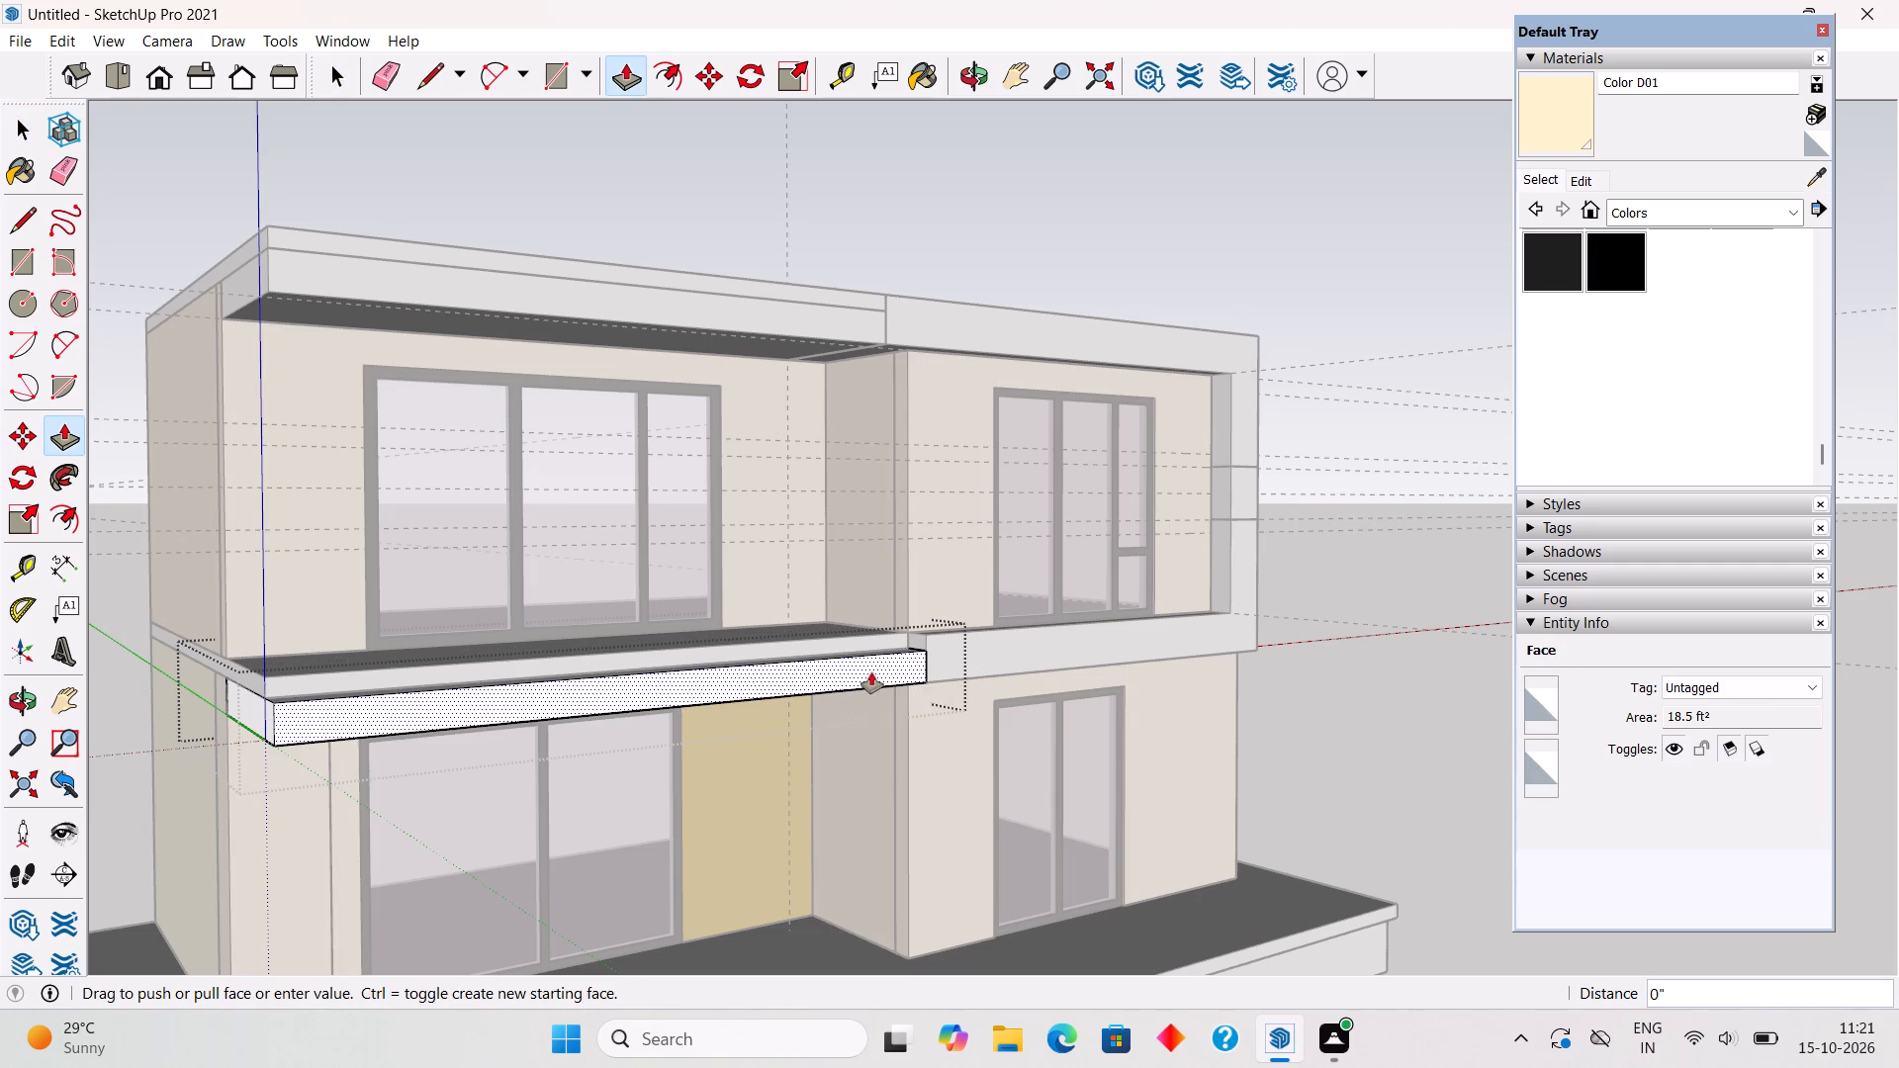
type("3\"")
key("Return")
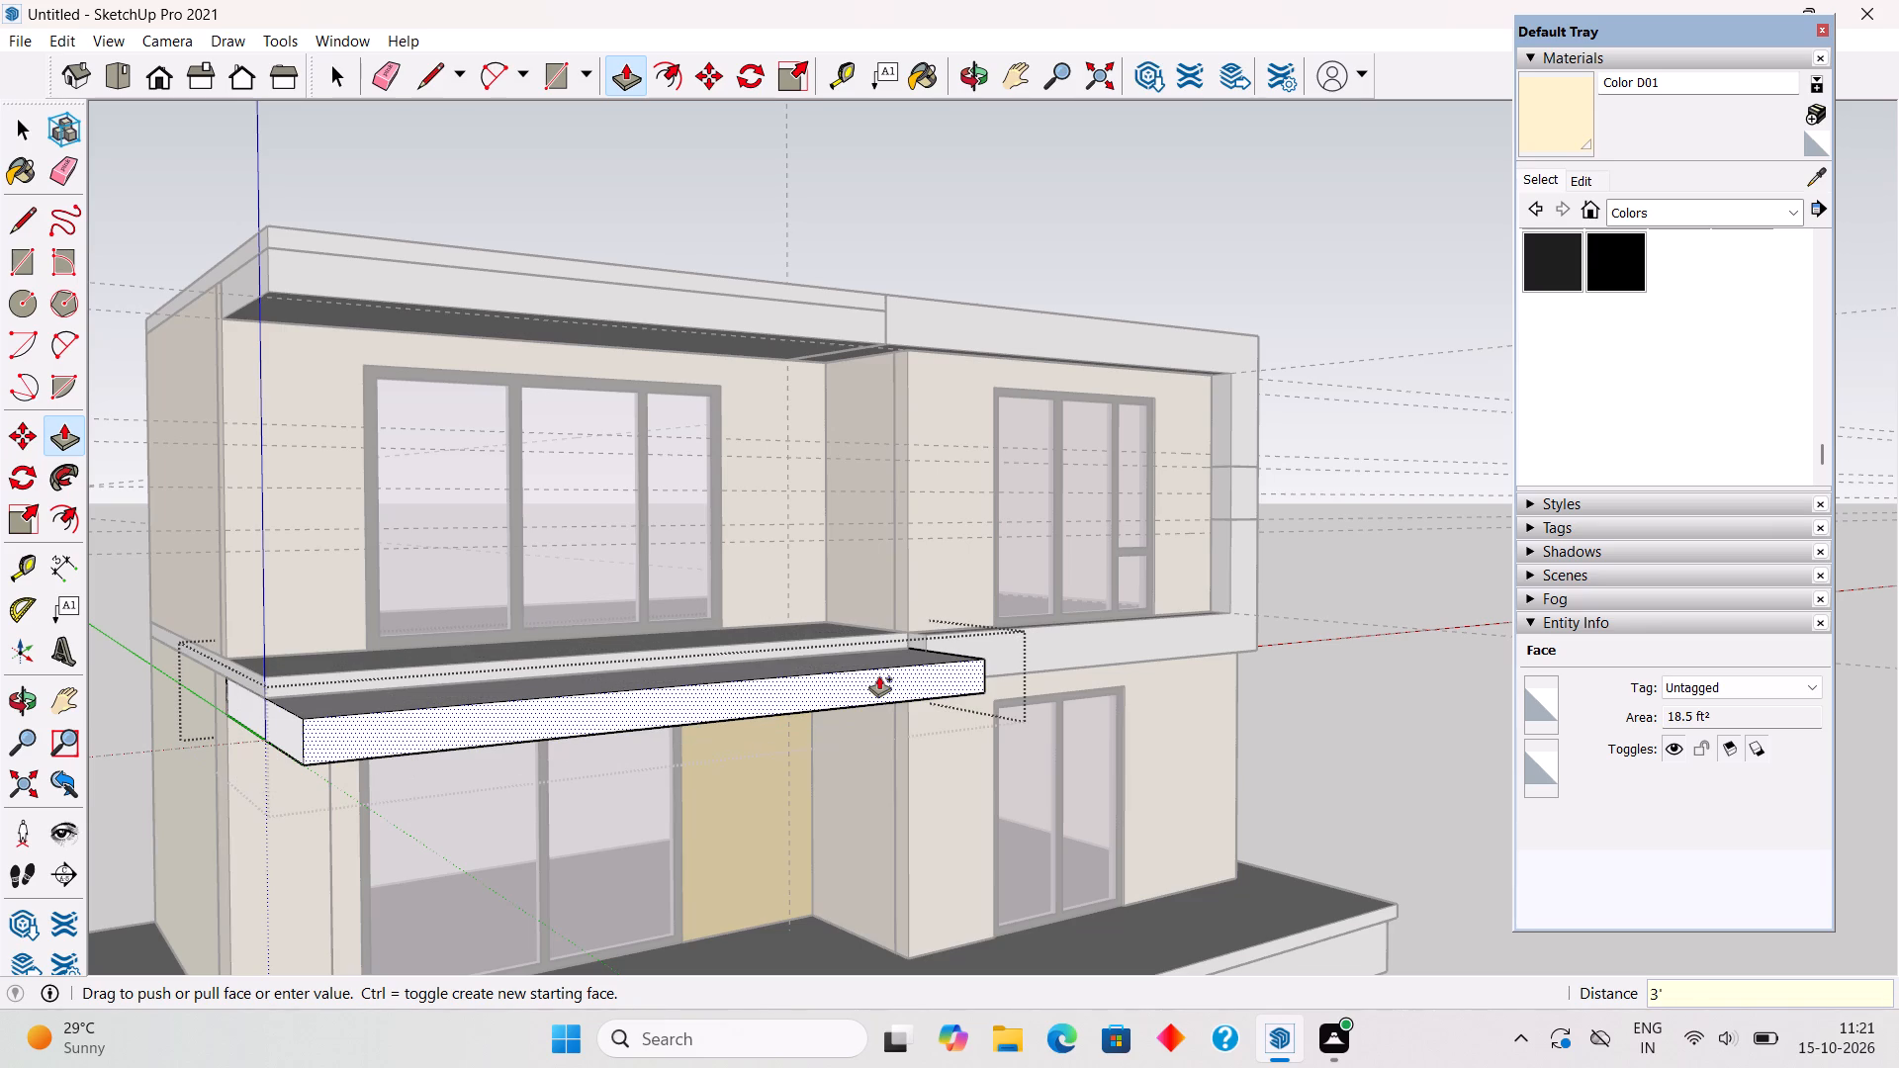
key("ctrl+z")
Push/pull the balcony slab's front face outward by a further 3".
left_click(880, 658)
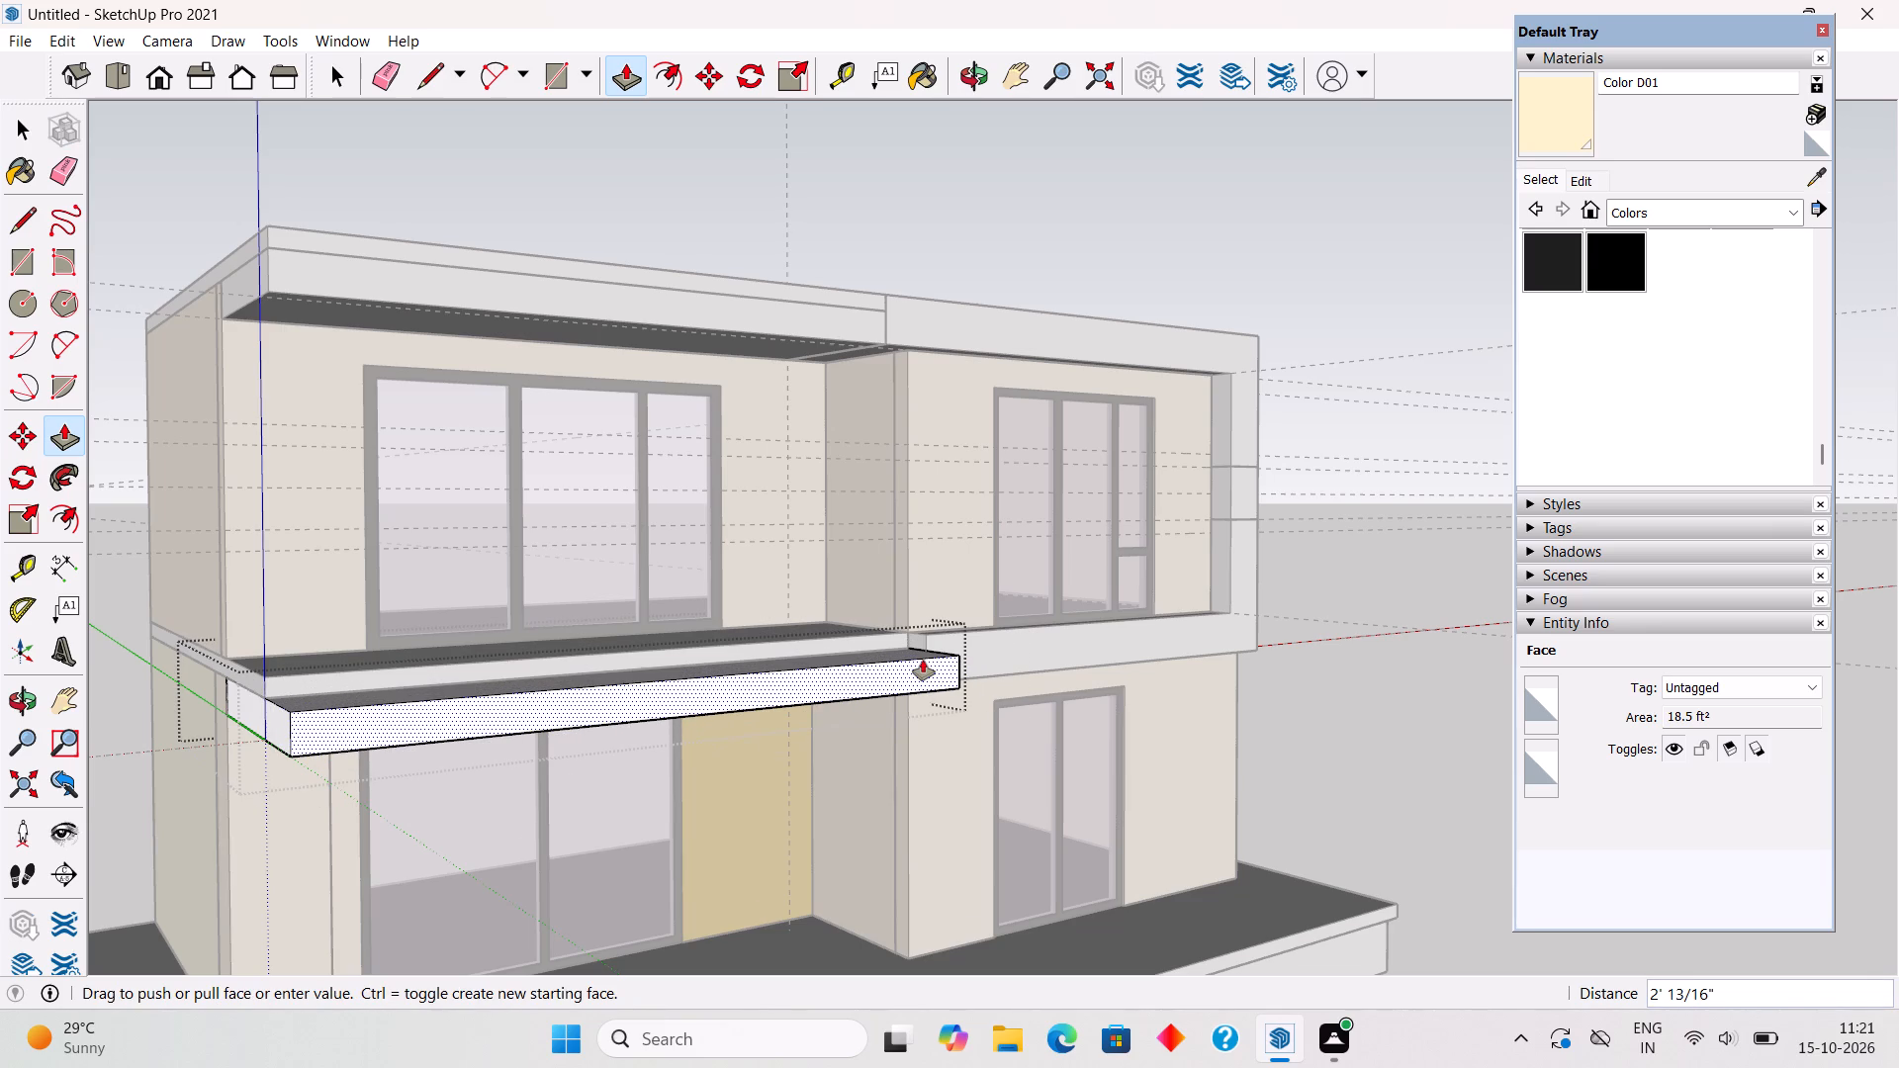
type("3\"")
key("Return")
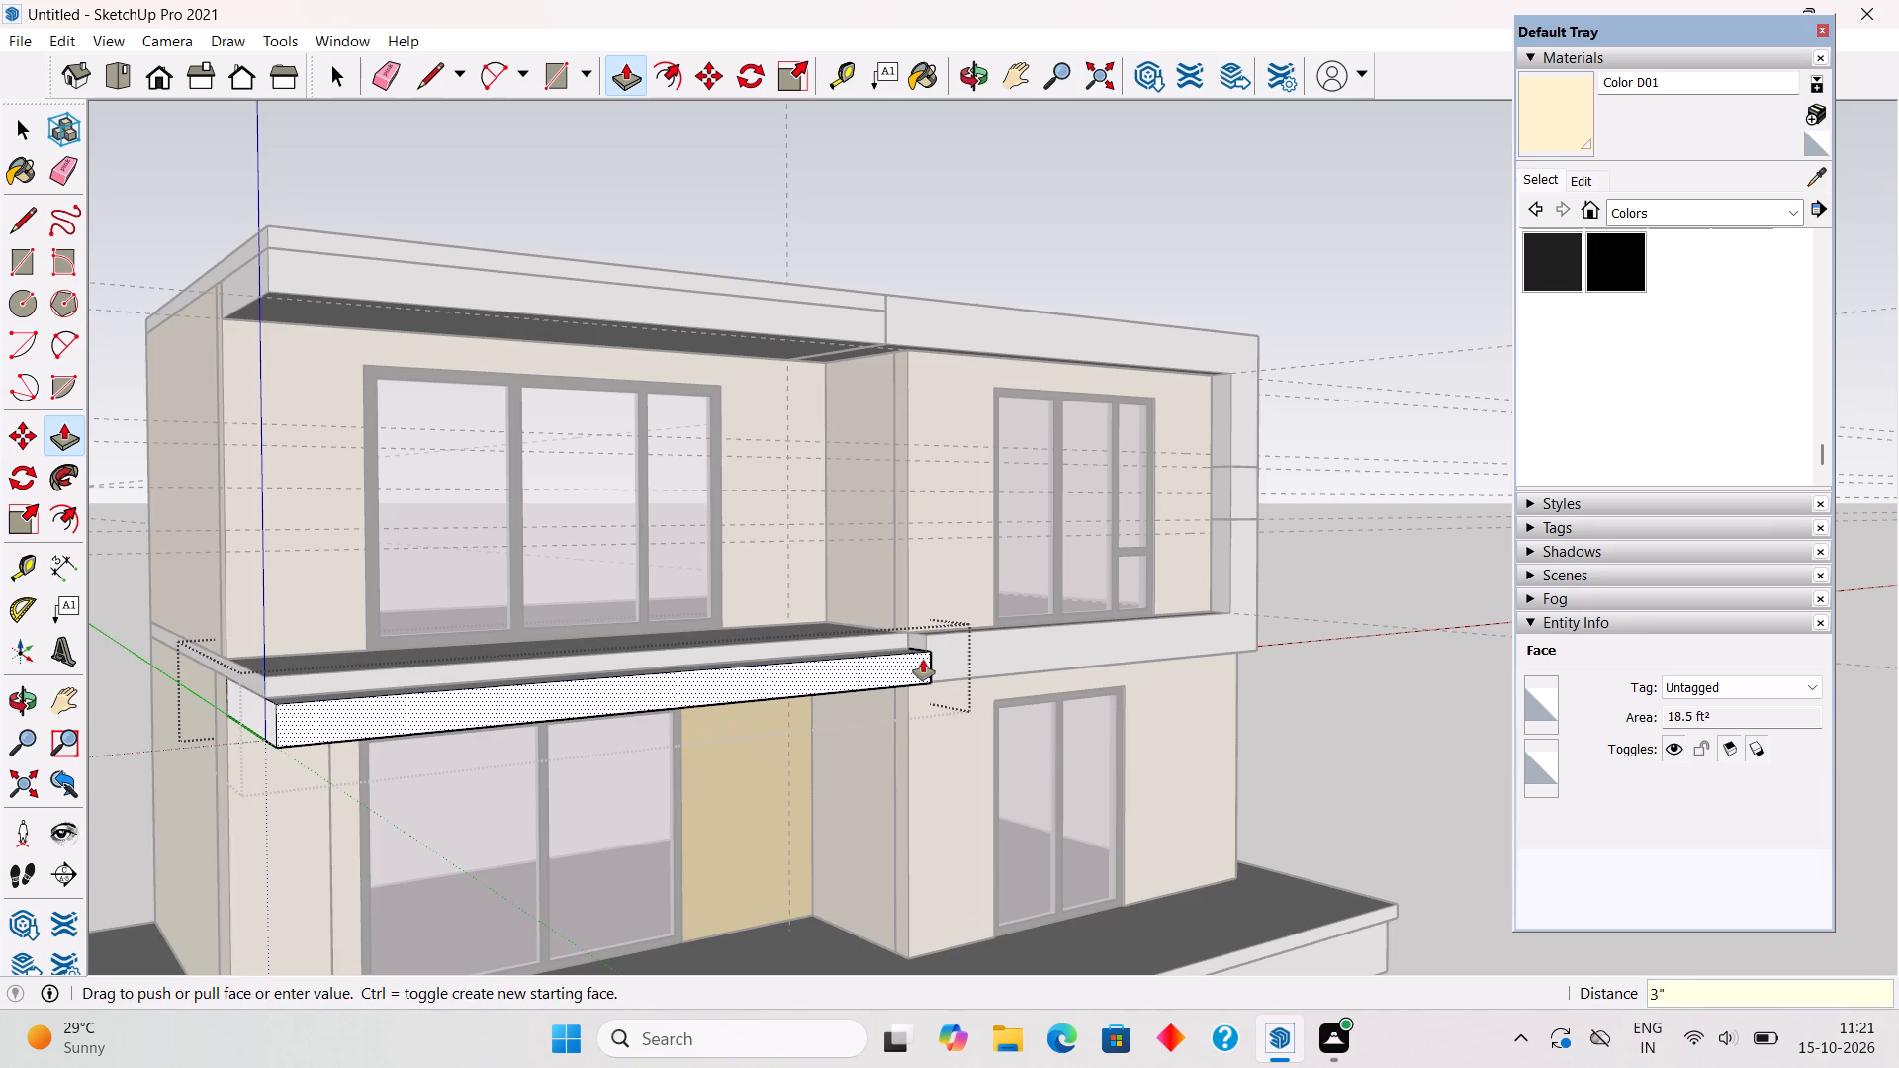
key("space")
Draw a line along the base of the raised slab edge, separating the new front strip from the rest of the slab's face.
middle_click_drag(869, 571, 899, 651)
scroll(899, 650, "down", 10)
middle_click_drag(871, 636, 870, 816)
scroll(800, 700, "up", 12)
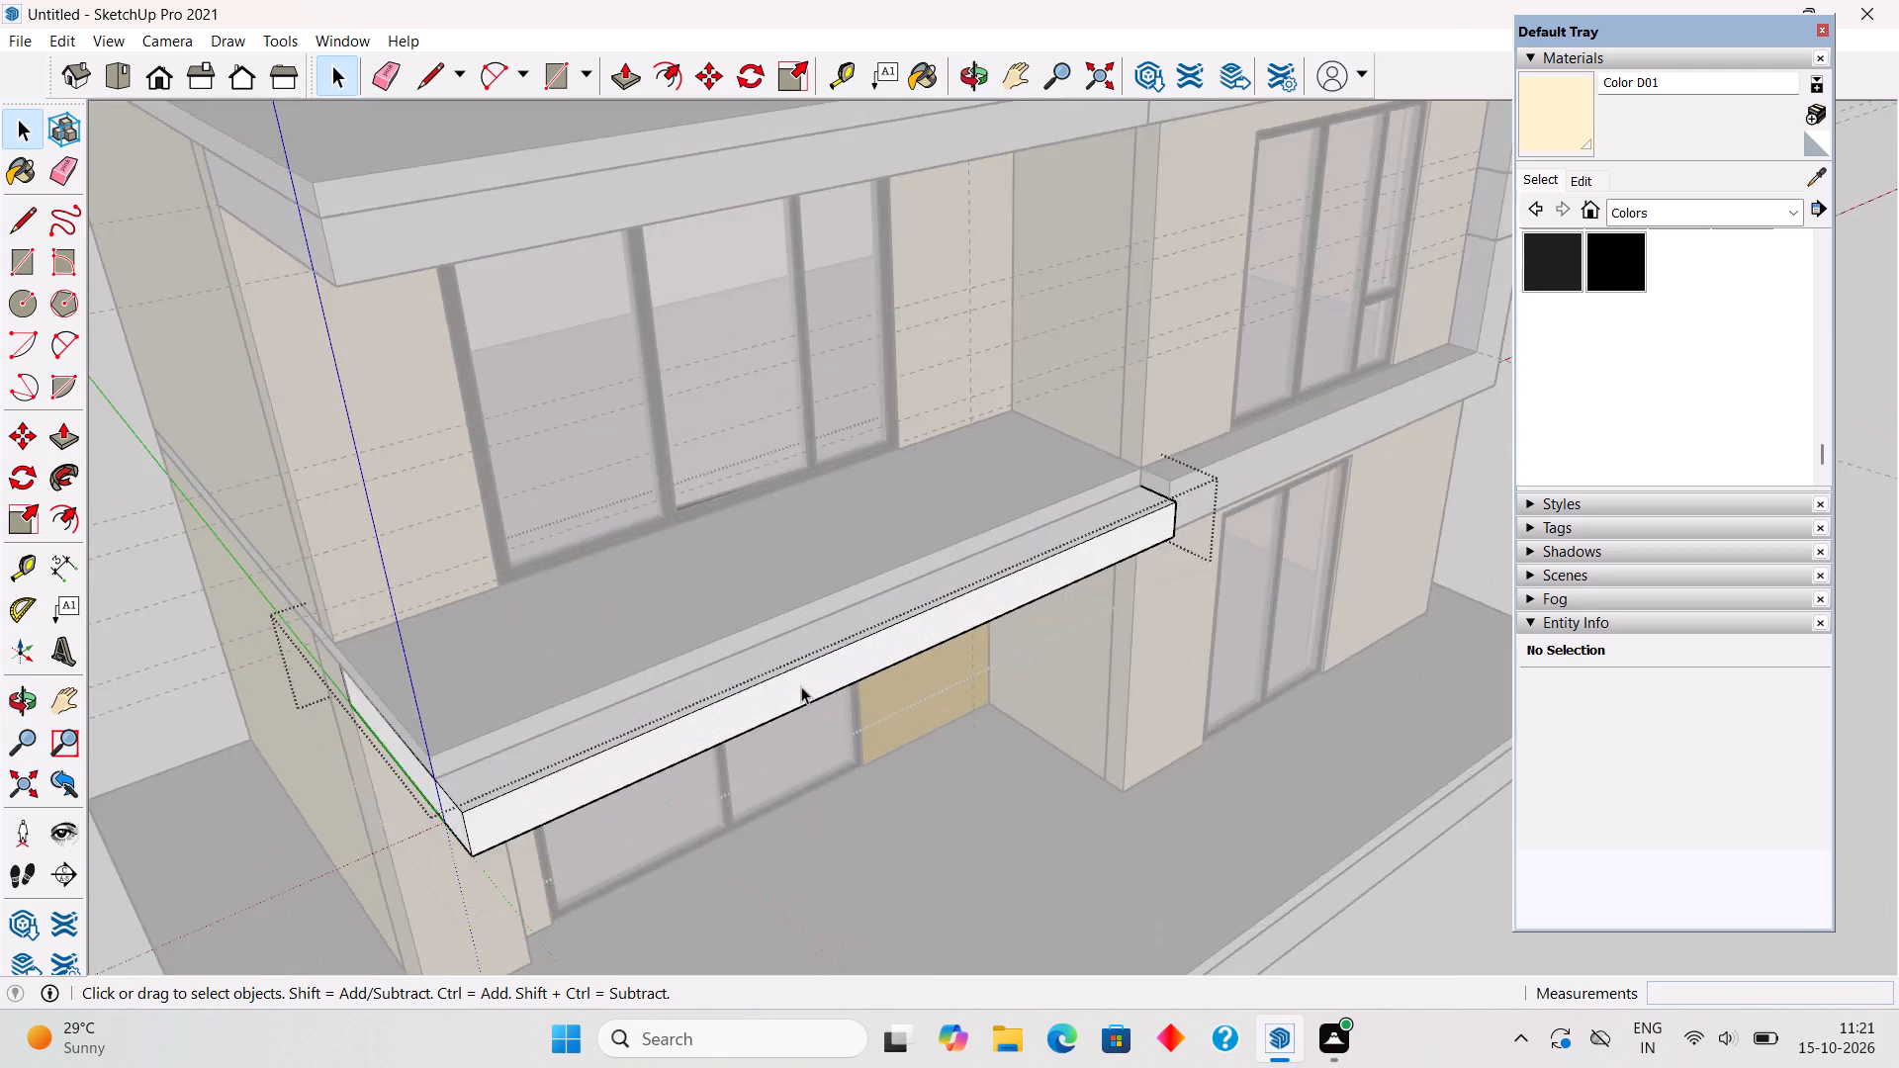
scroll(801, 686, "up", 6)
middle_click_drag(754, 714, 685, 750)
scroll(685, 750, "down", 4)
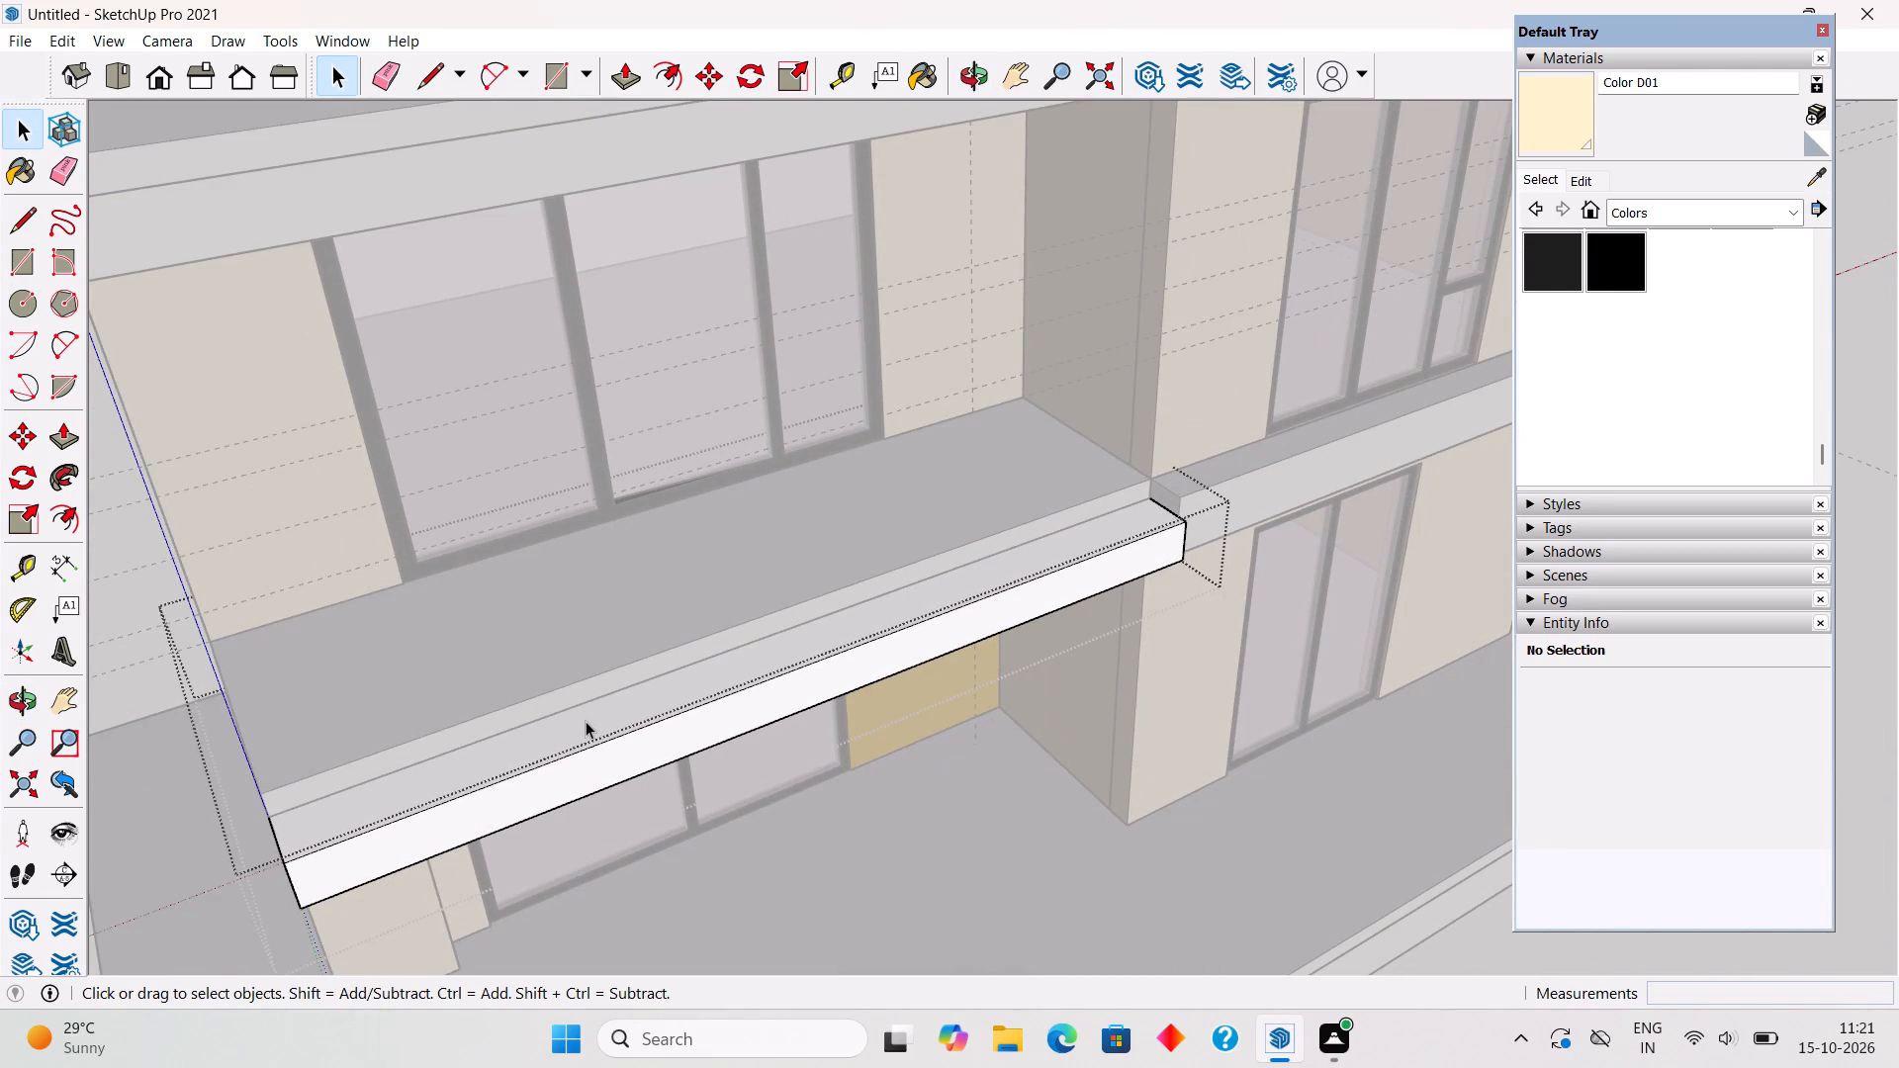
left_click(586, 721)
key("l")
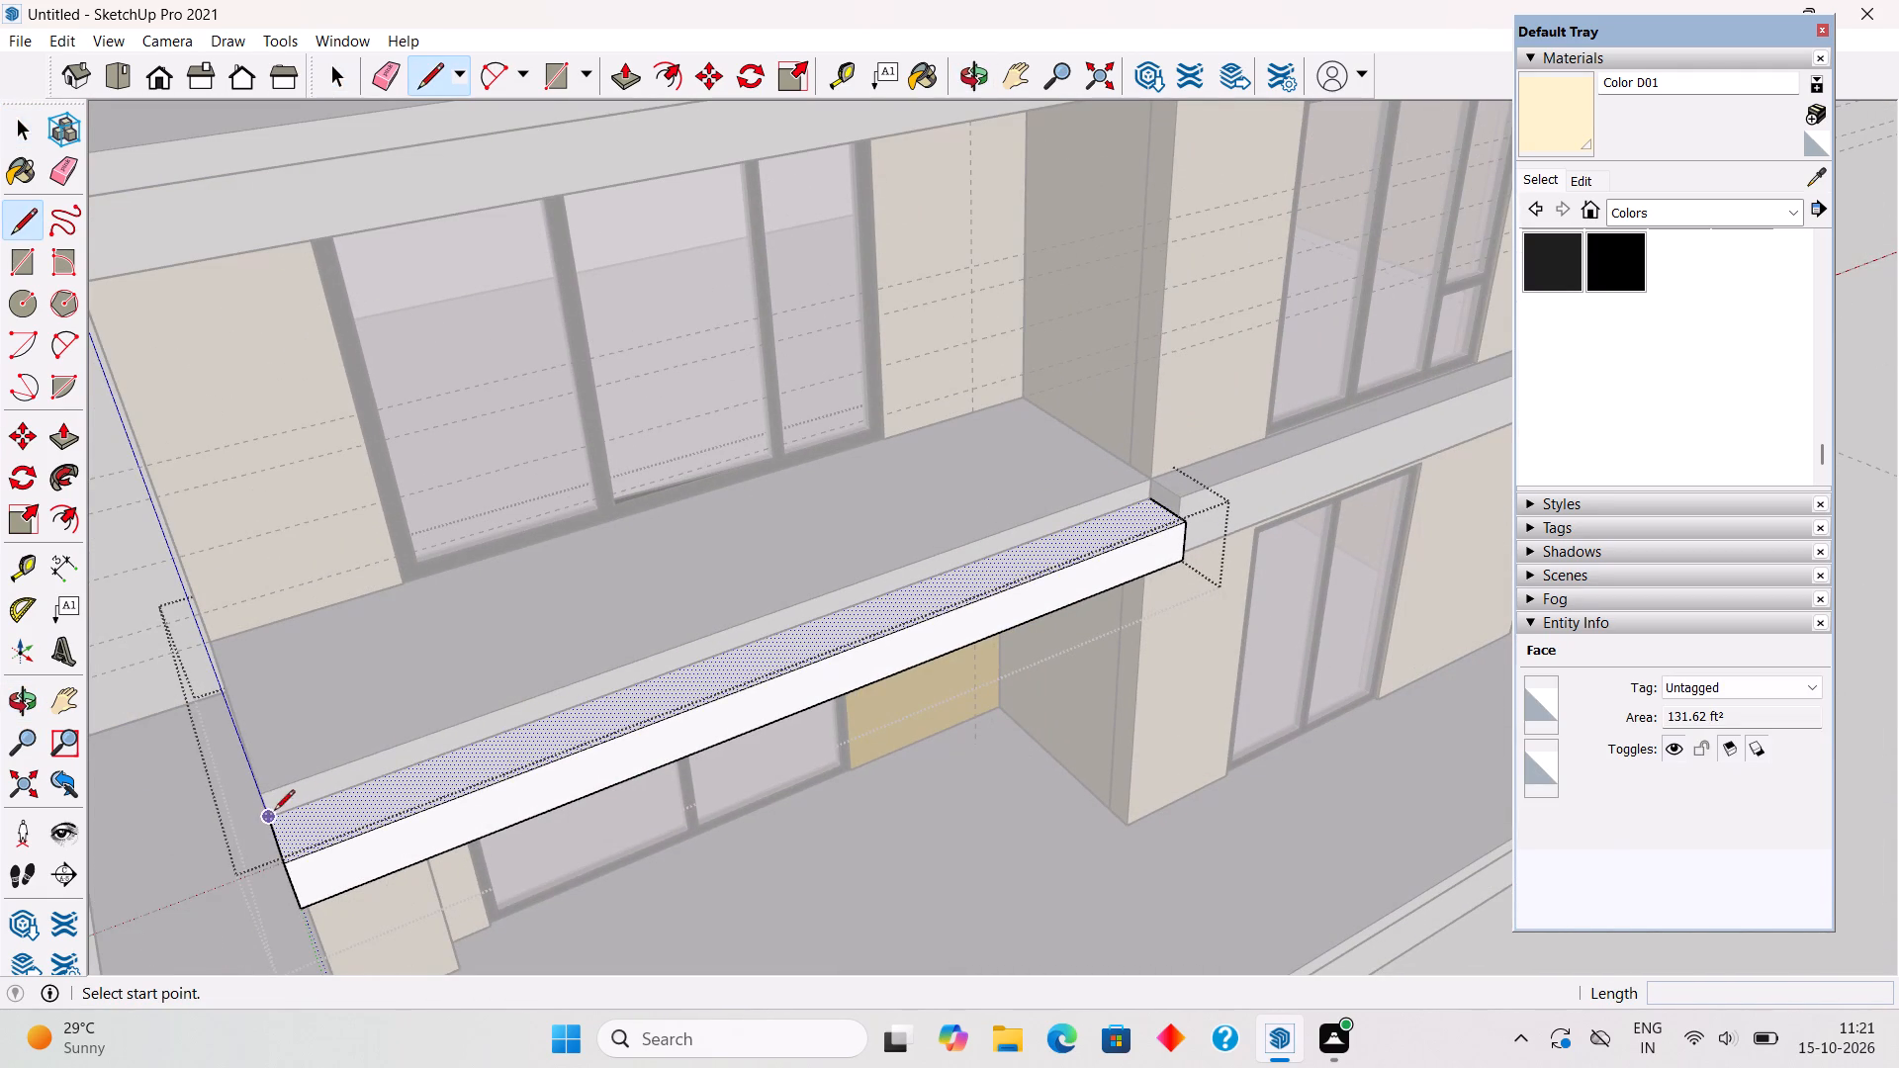
left_click(270, 814)
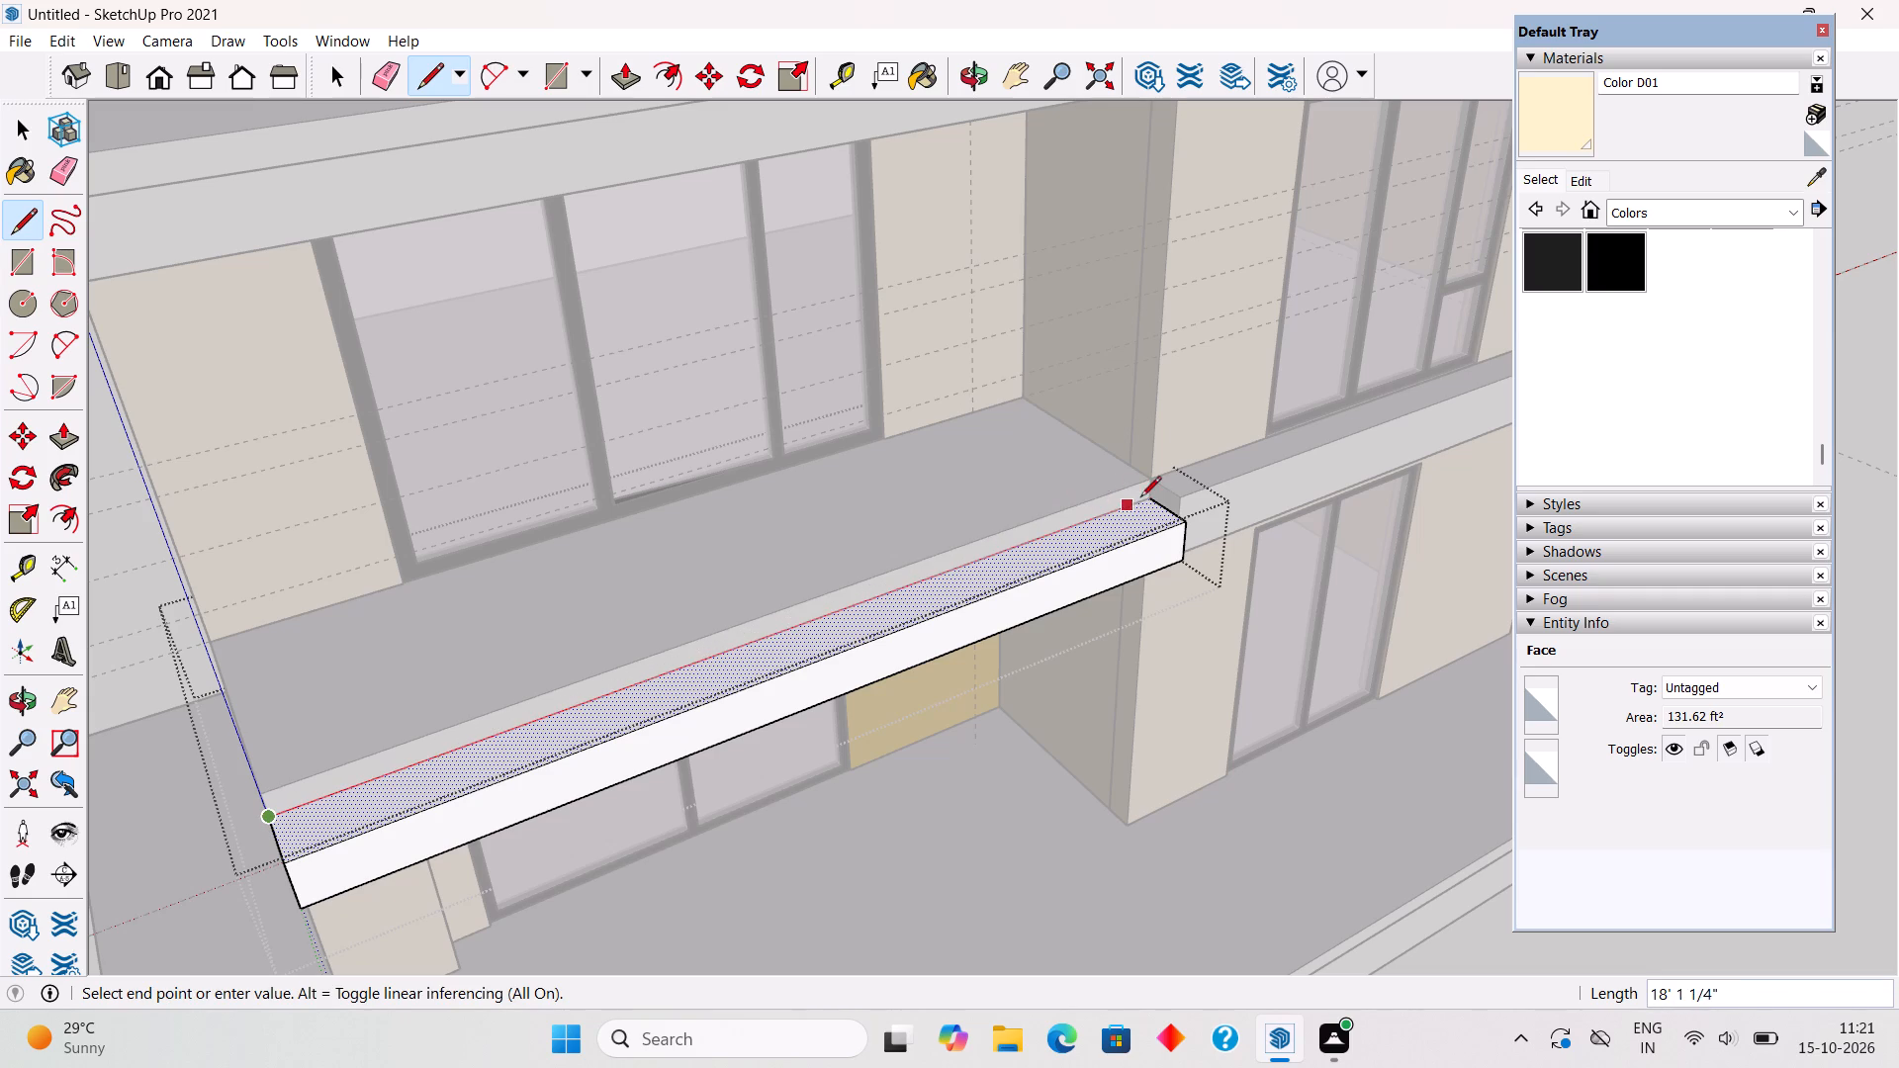
left_click(1153, 496)
Raise the separated front strip 6" with Push/Pull, level with the balcony top, and close the slab group.
key("p")
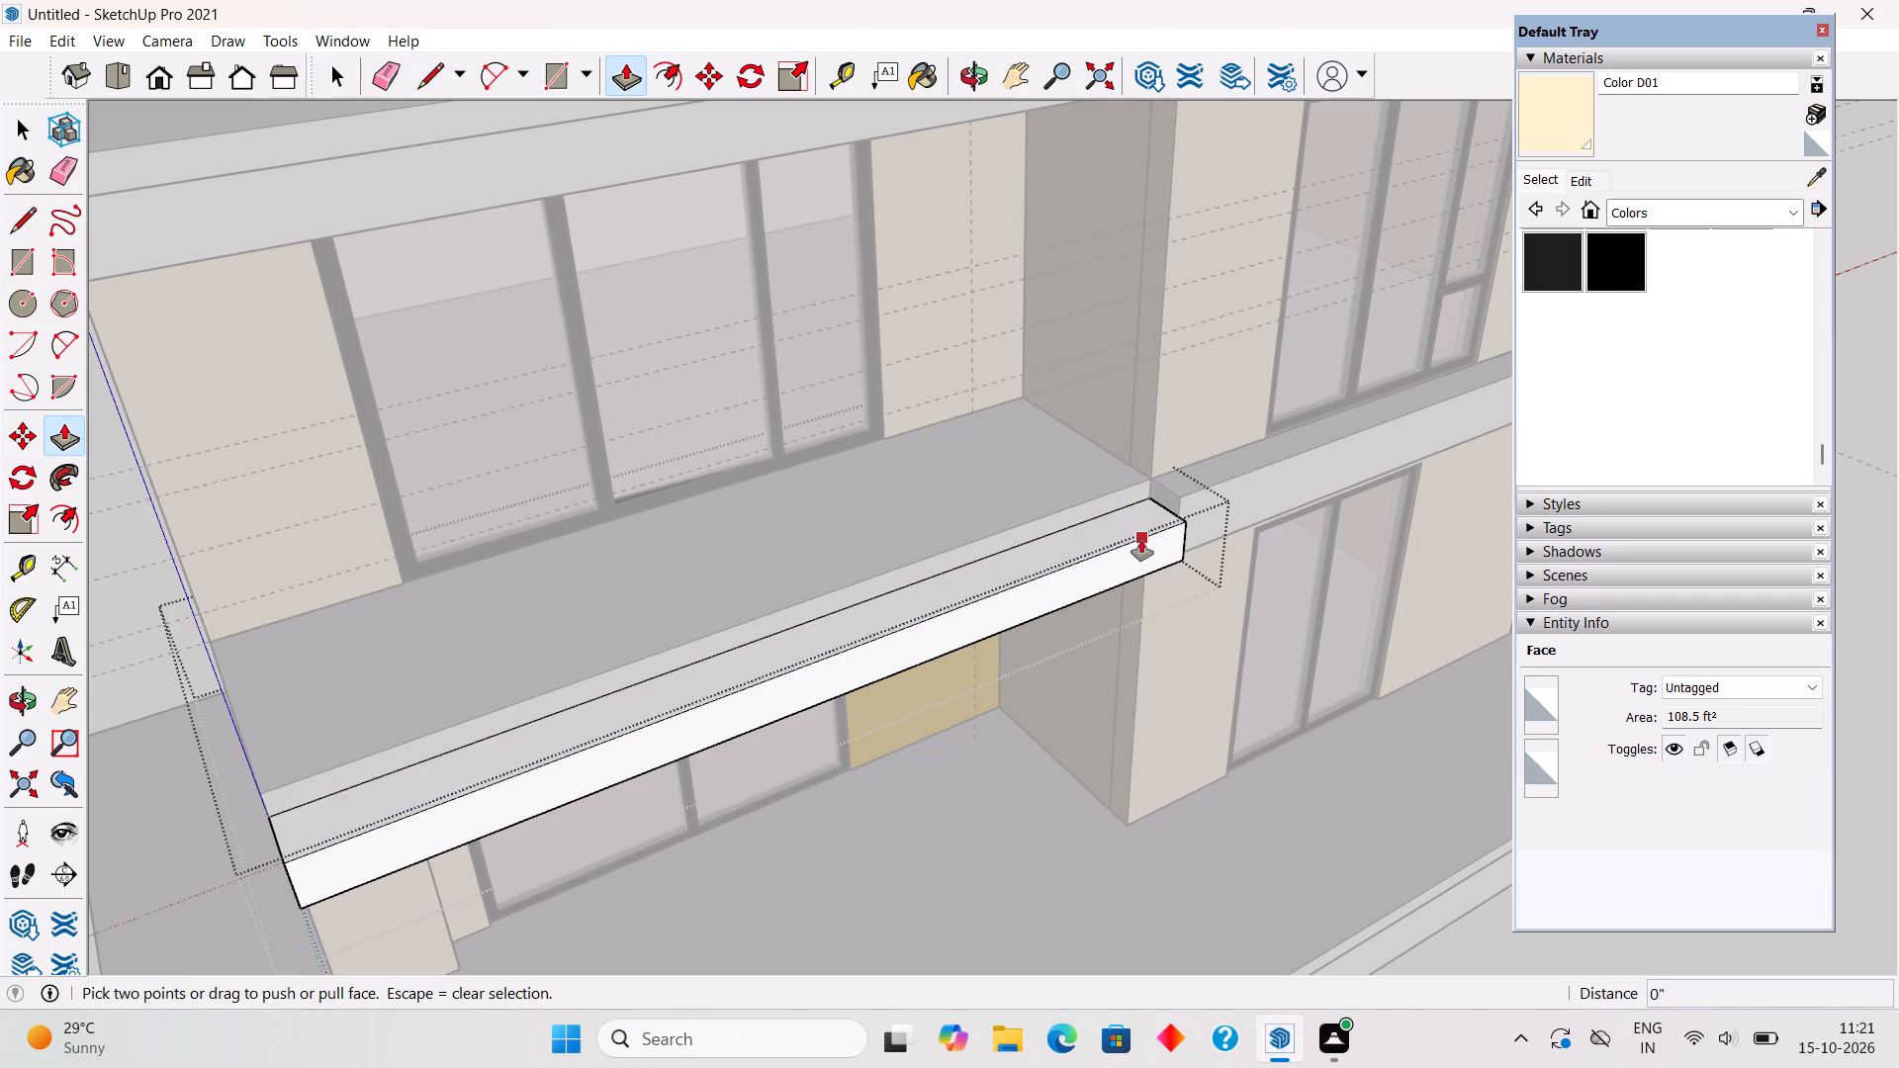
key("space")
left_click(1110, 528)
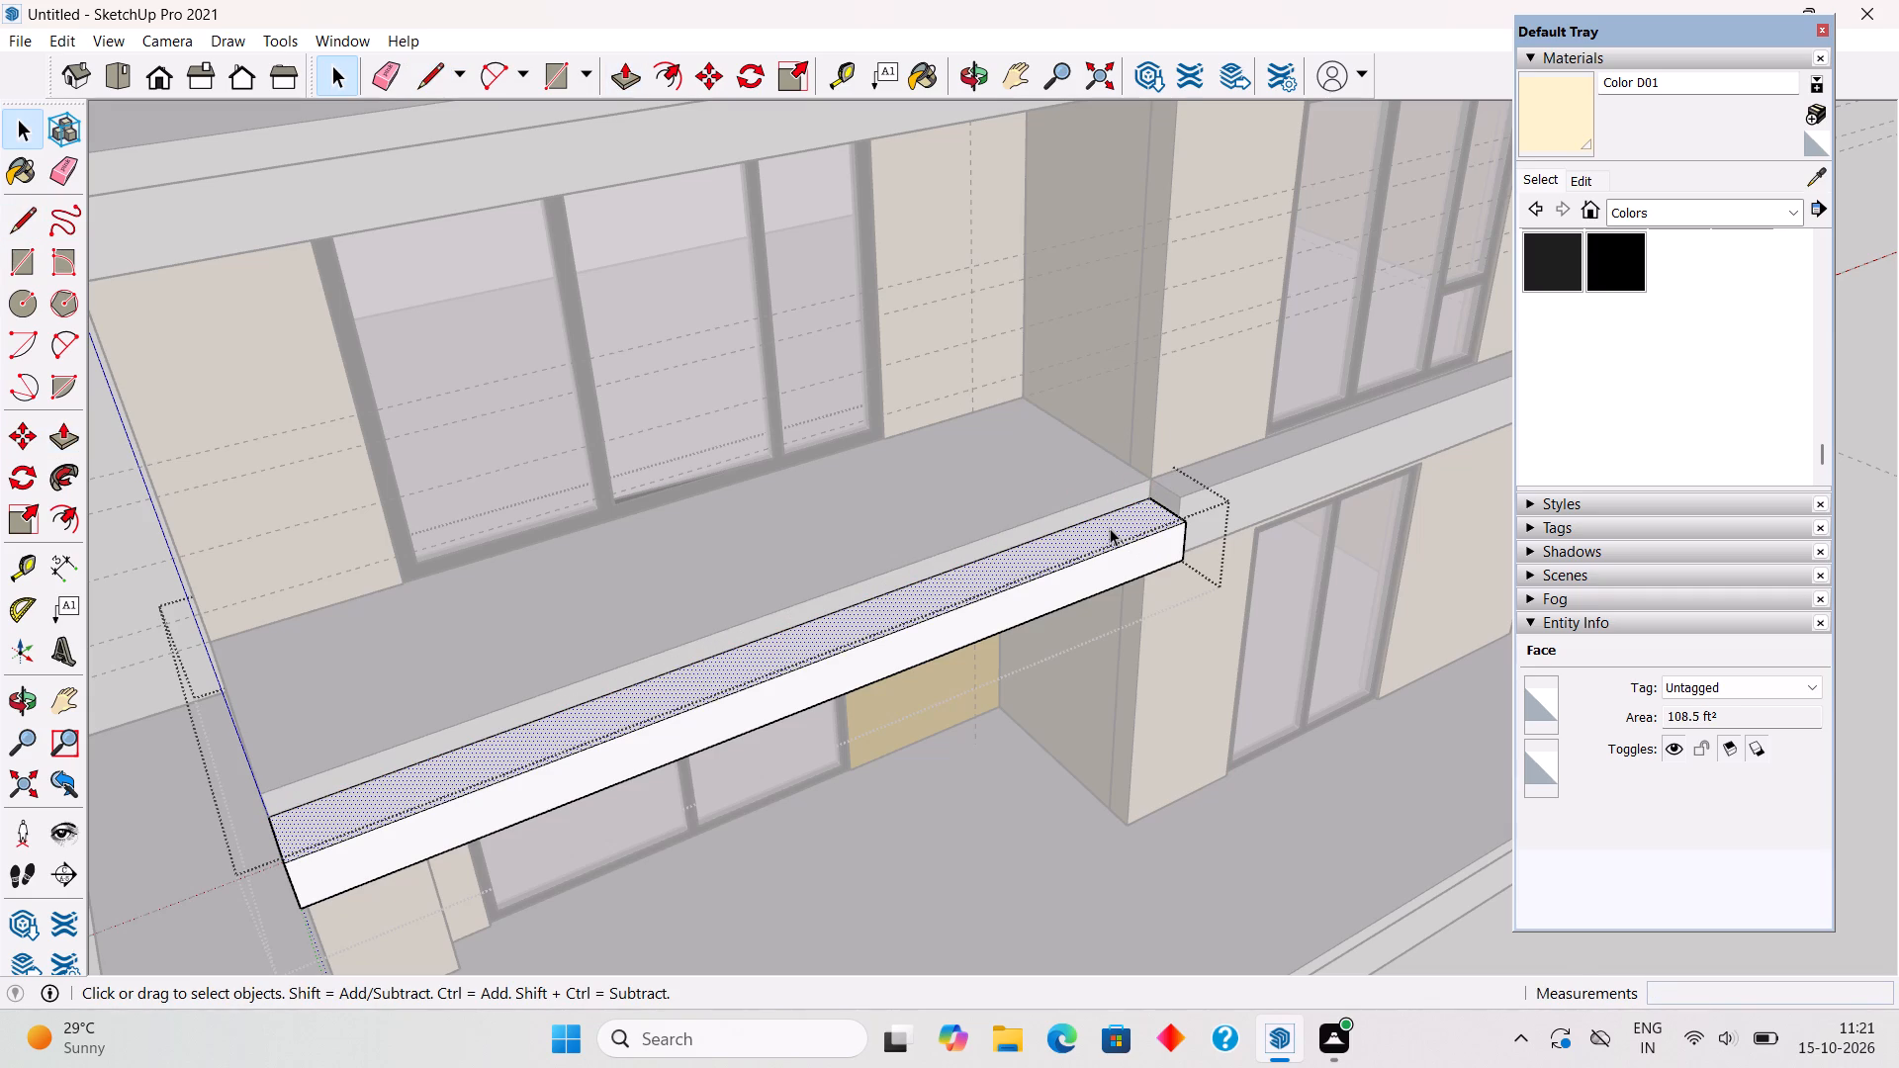
key("p")
left_click(1110, 528)
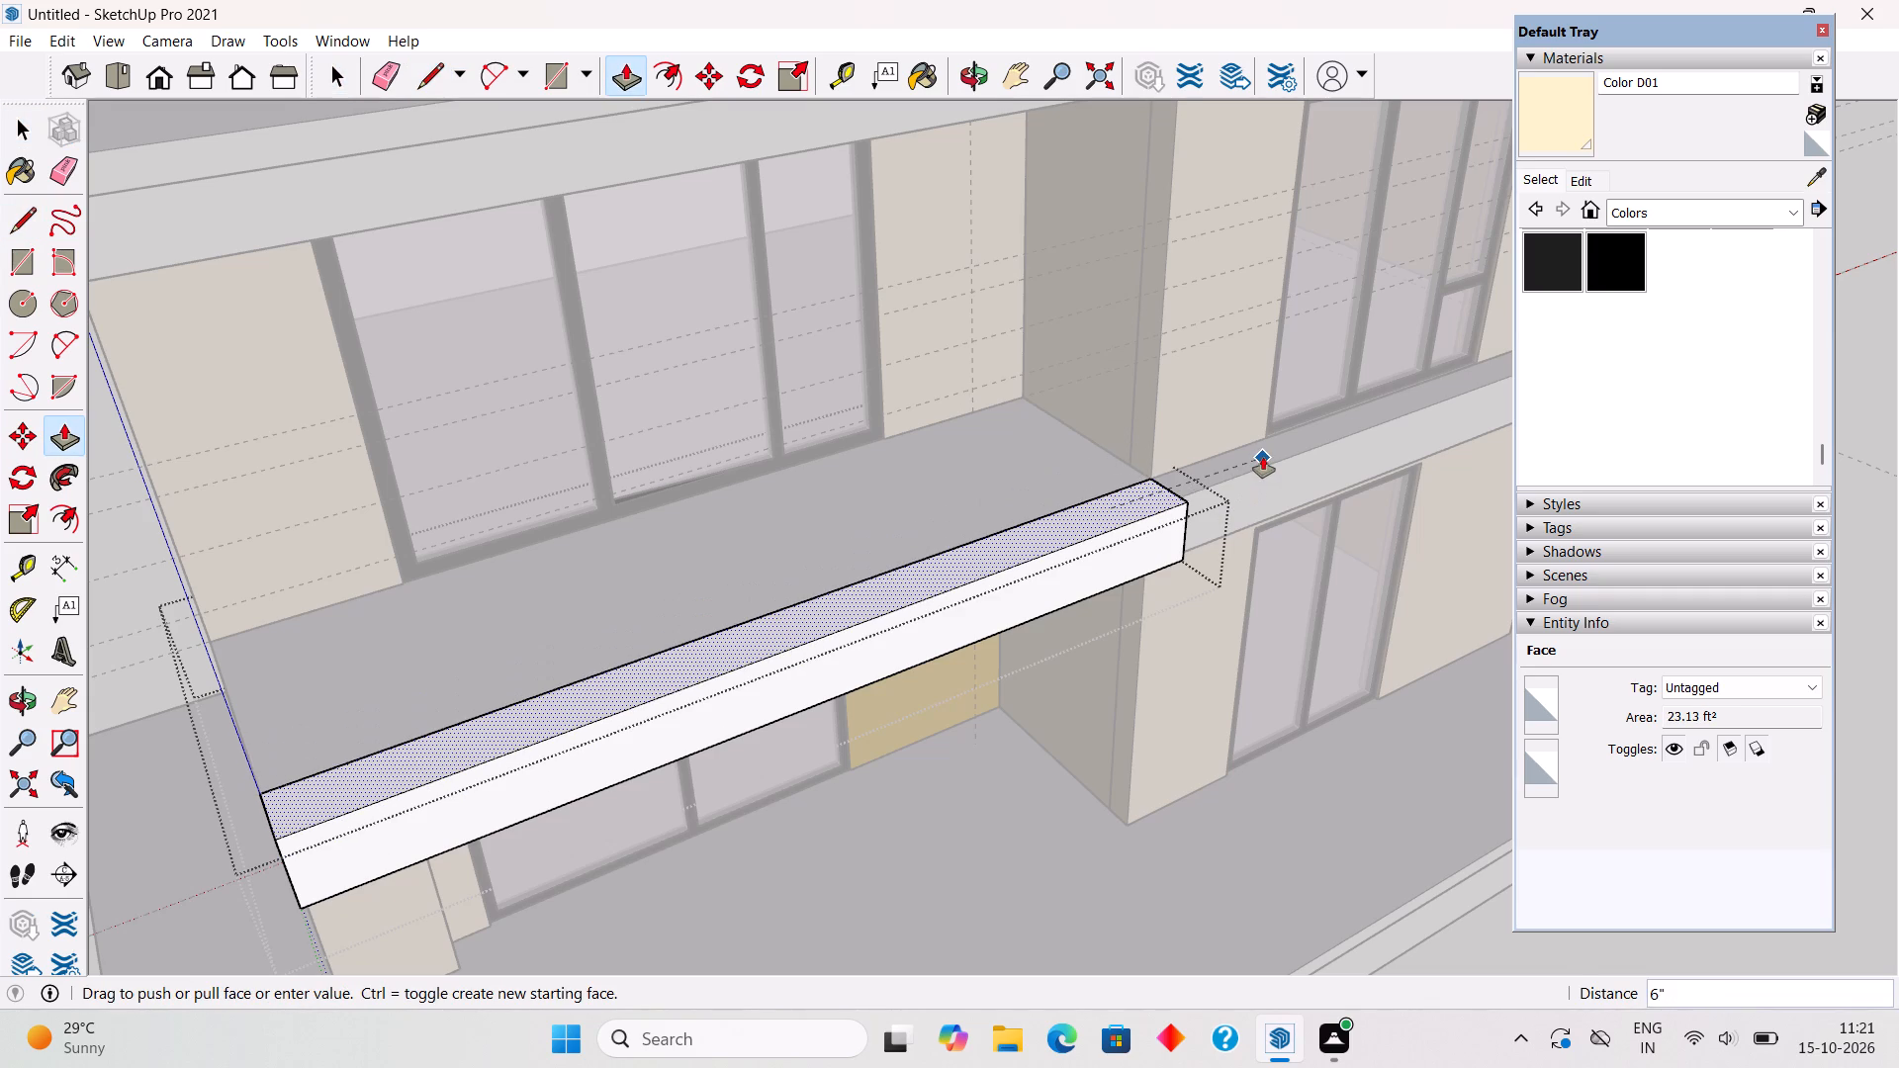
left_click(1263, 457)
key("space")
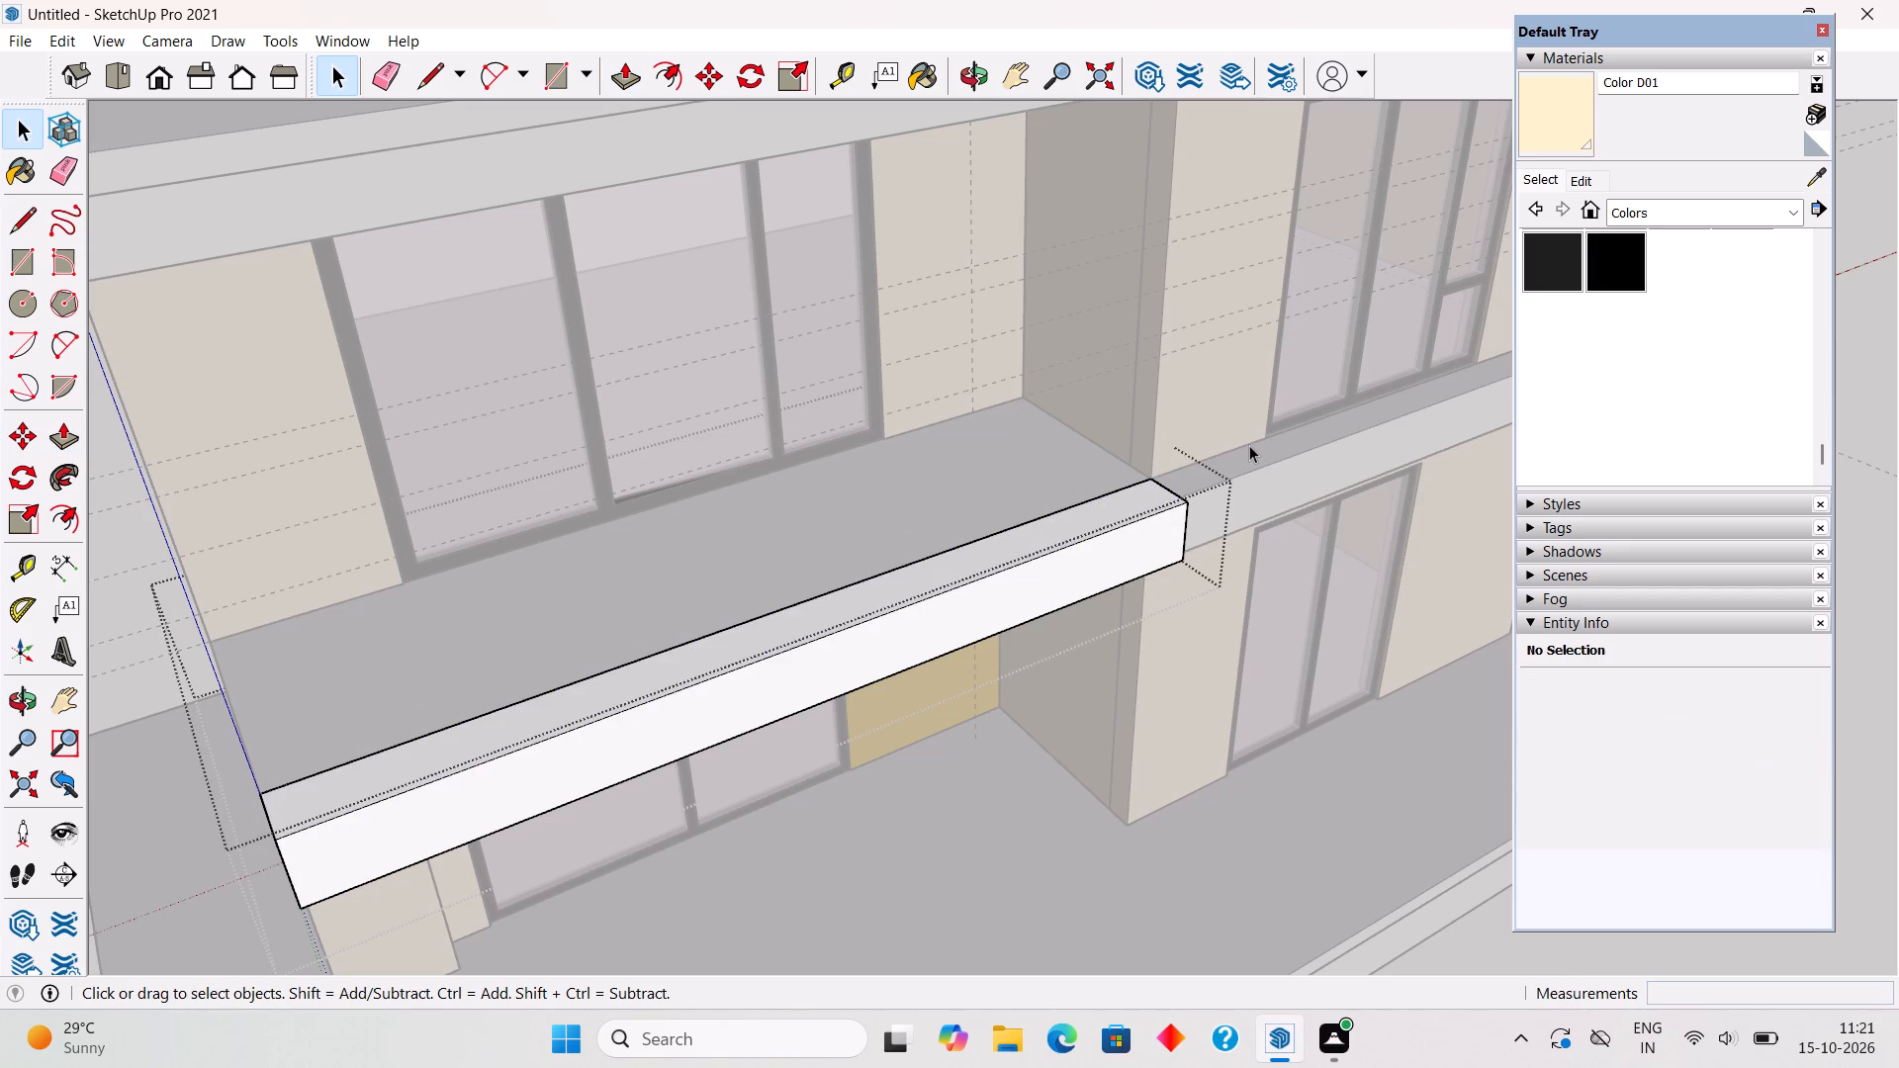
scroll(1229, 492, "down", 1)
middle_click_drag(1157, 545, 888, 254)
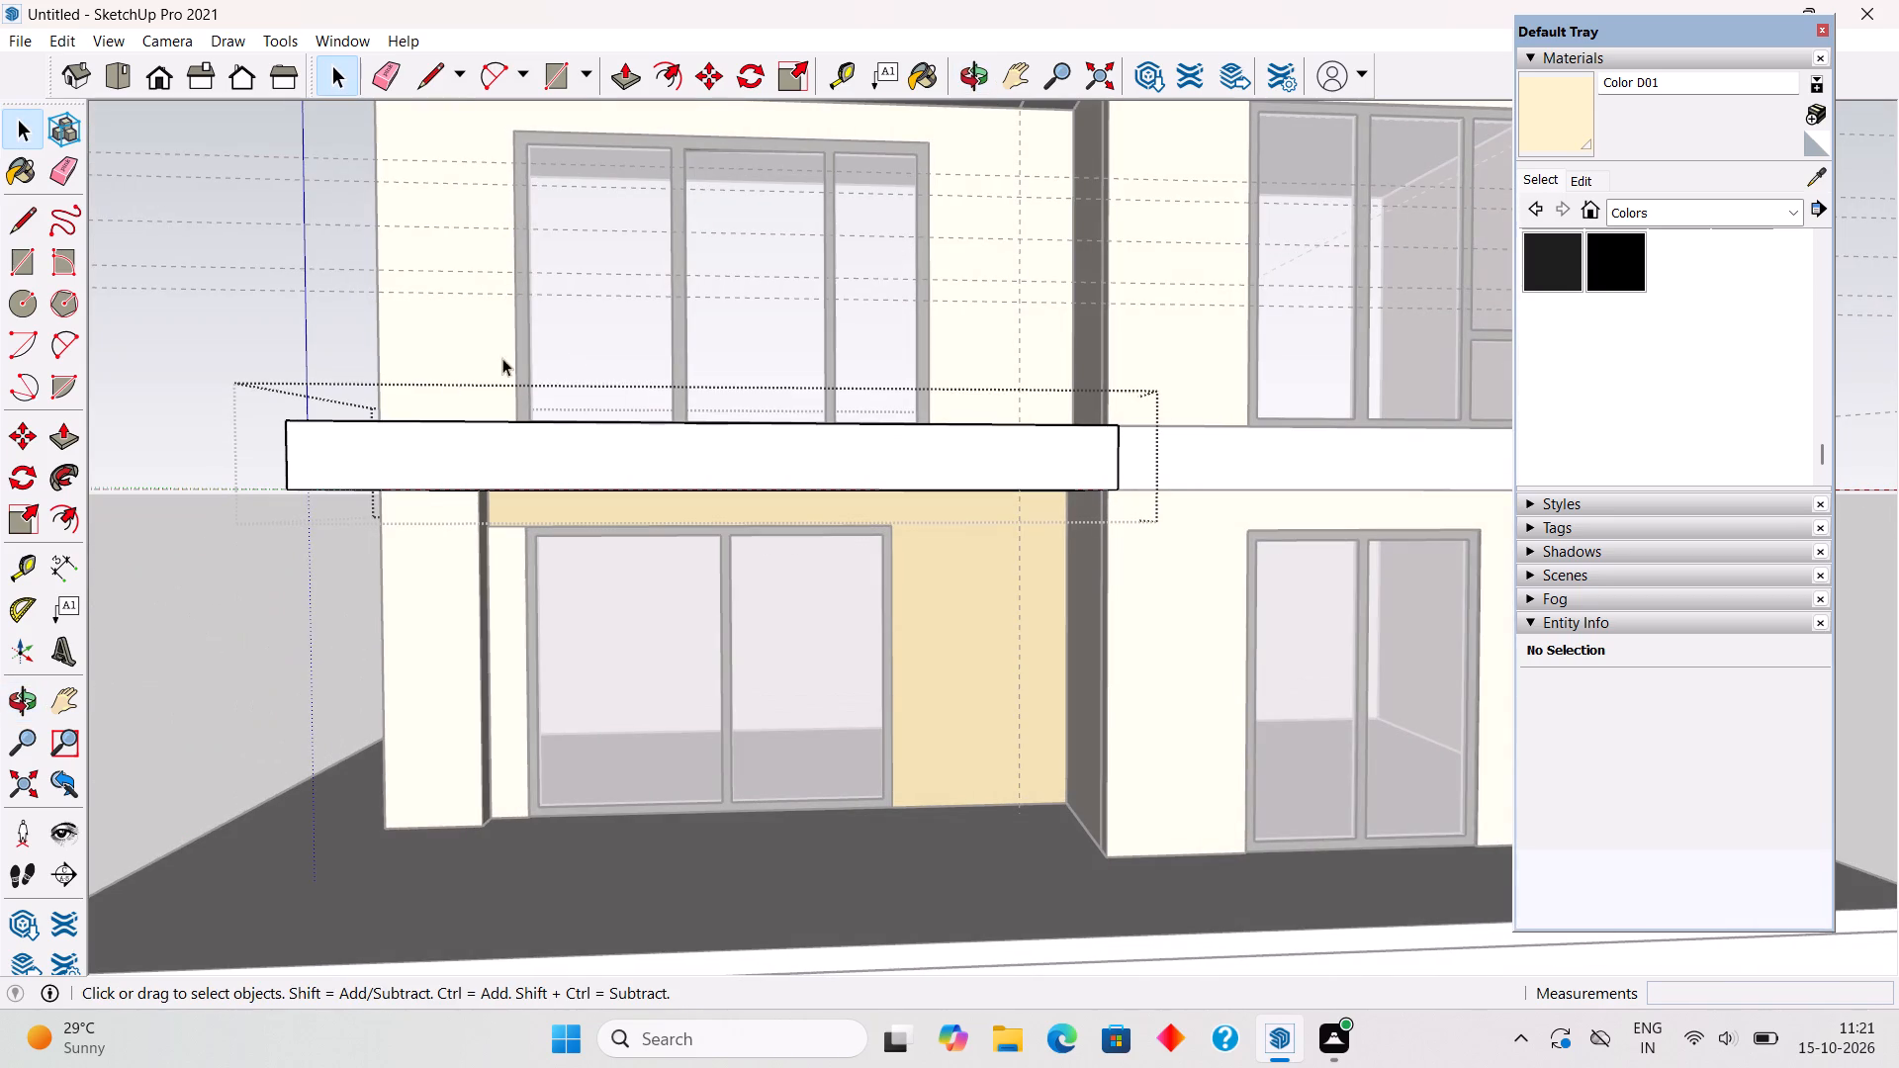
left_click(226, 424)
left_click(153, 422)
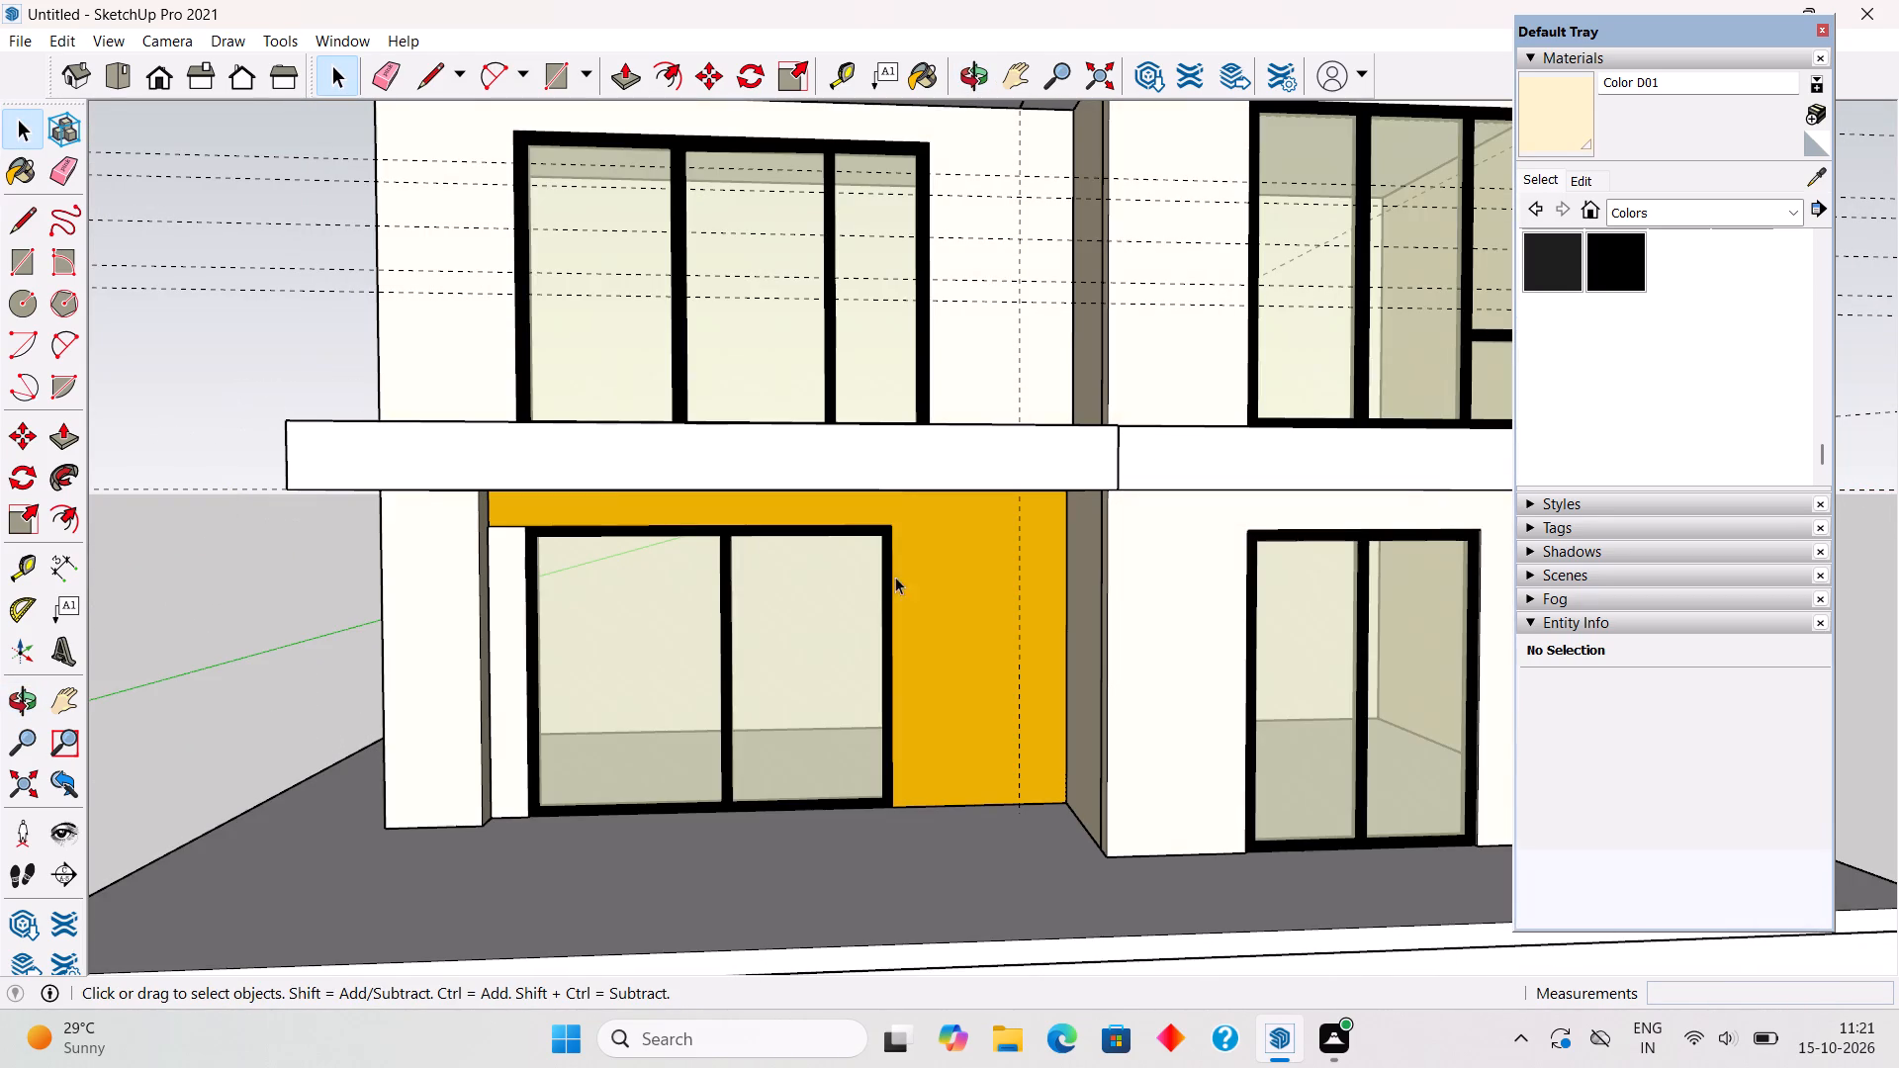
Draw a rectangle about 32' 3/4" by 1' along the balcony ledge tops, from the balcony's free end to the far side frame.
middle_click_drag(895, 509, 575, 800)
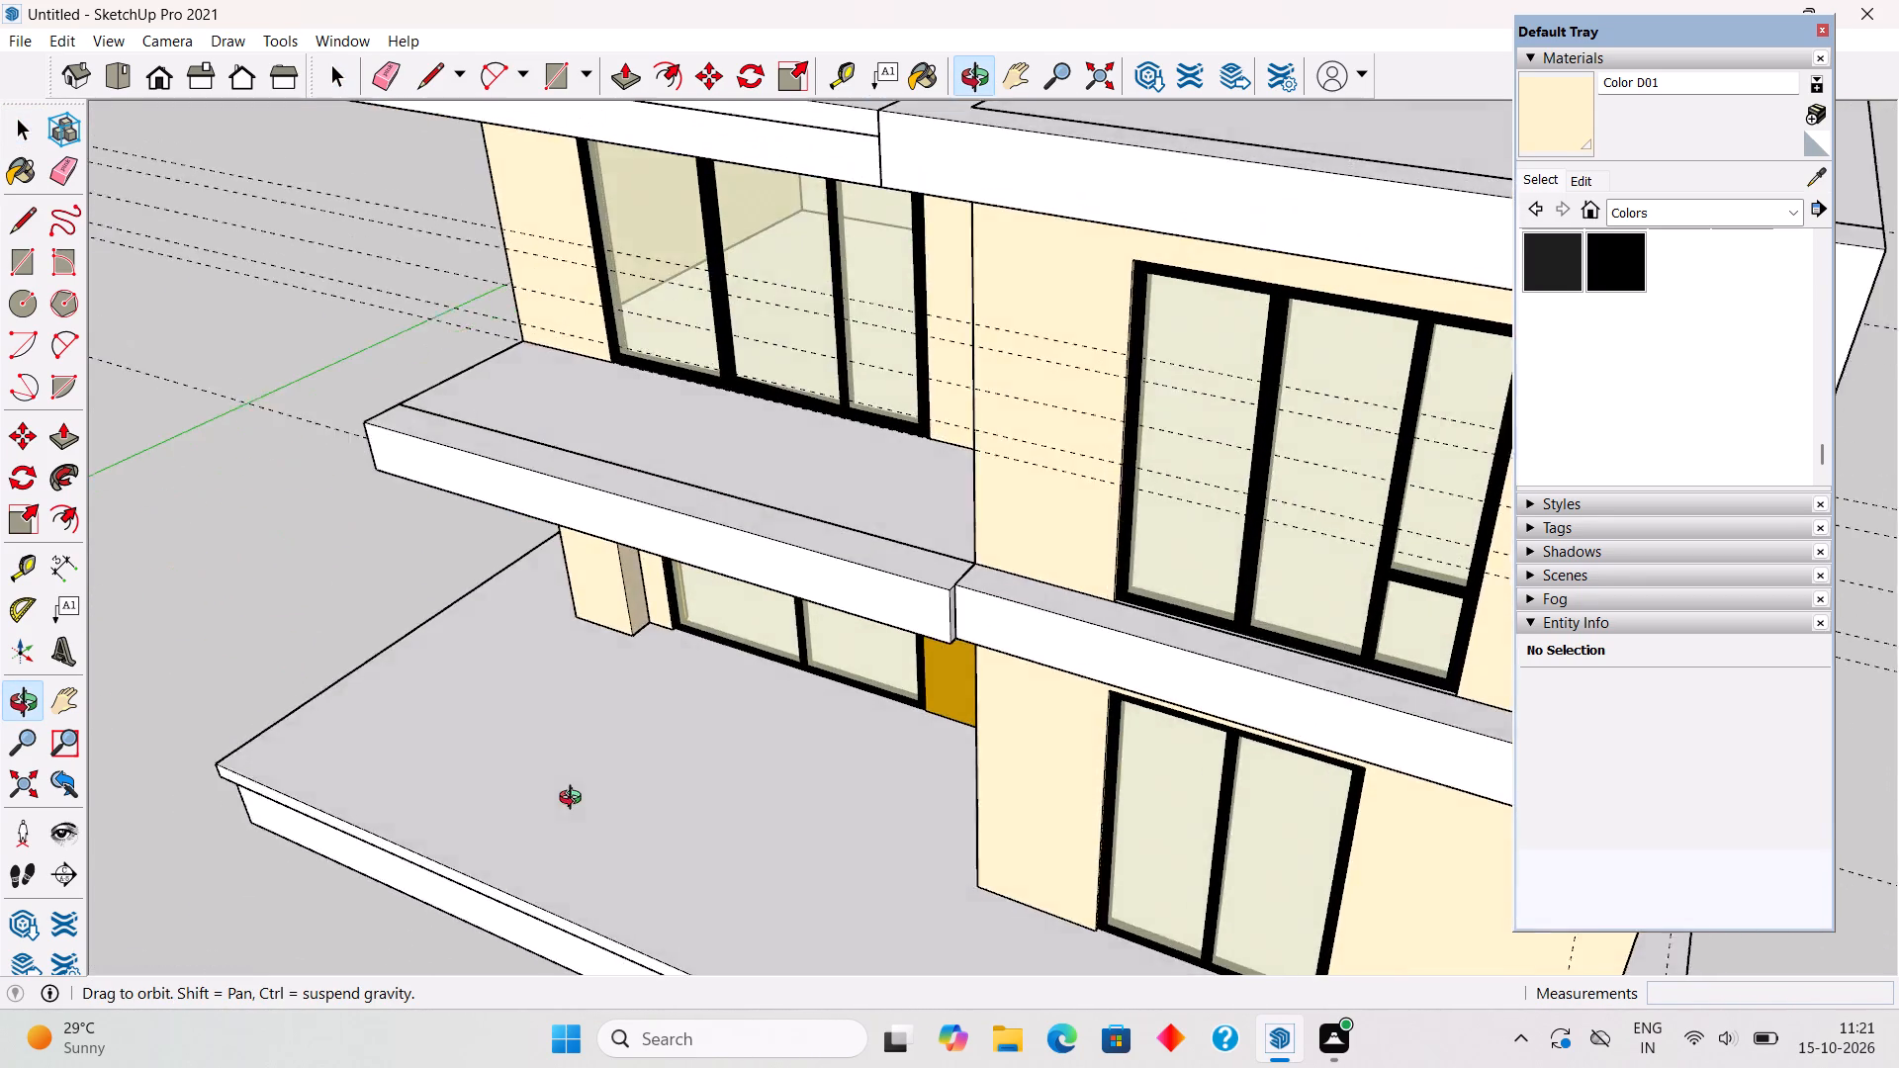
middle_click_drag(575, 800, 538, 796)
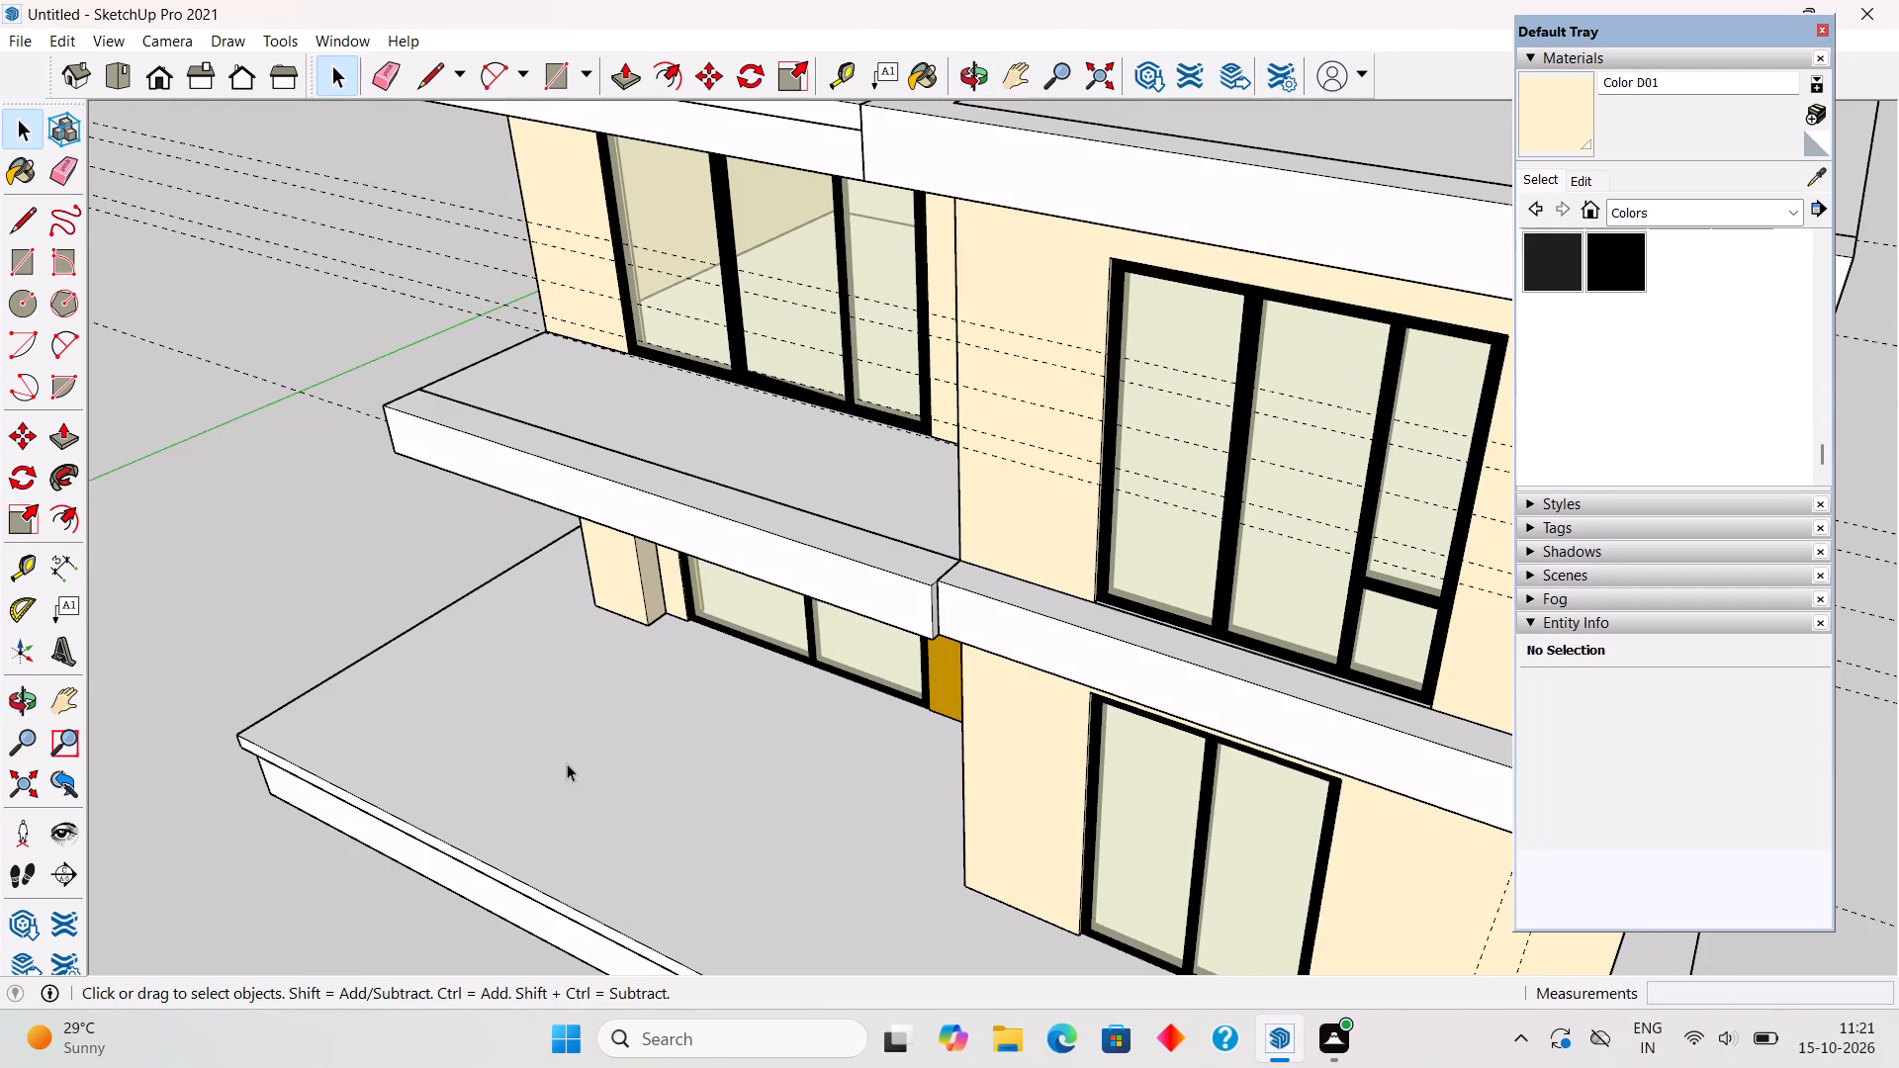
middle_click_drag(904, 546, 993, 671)
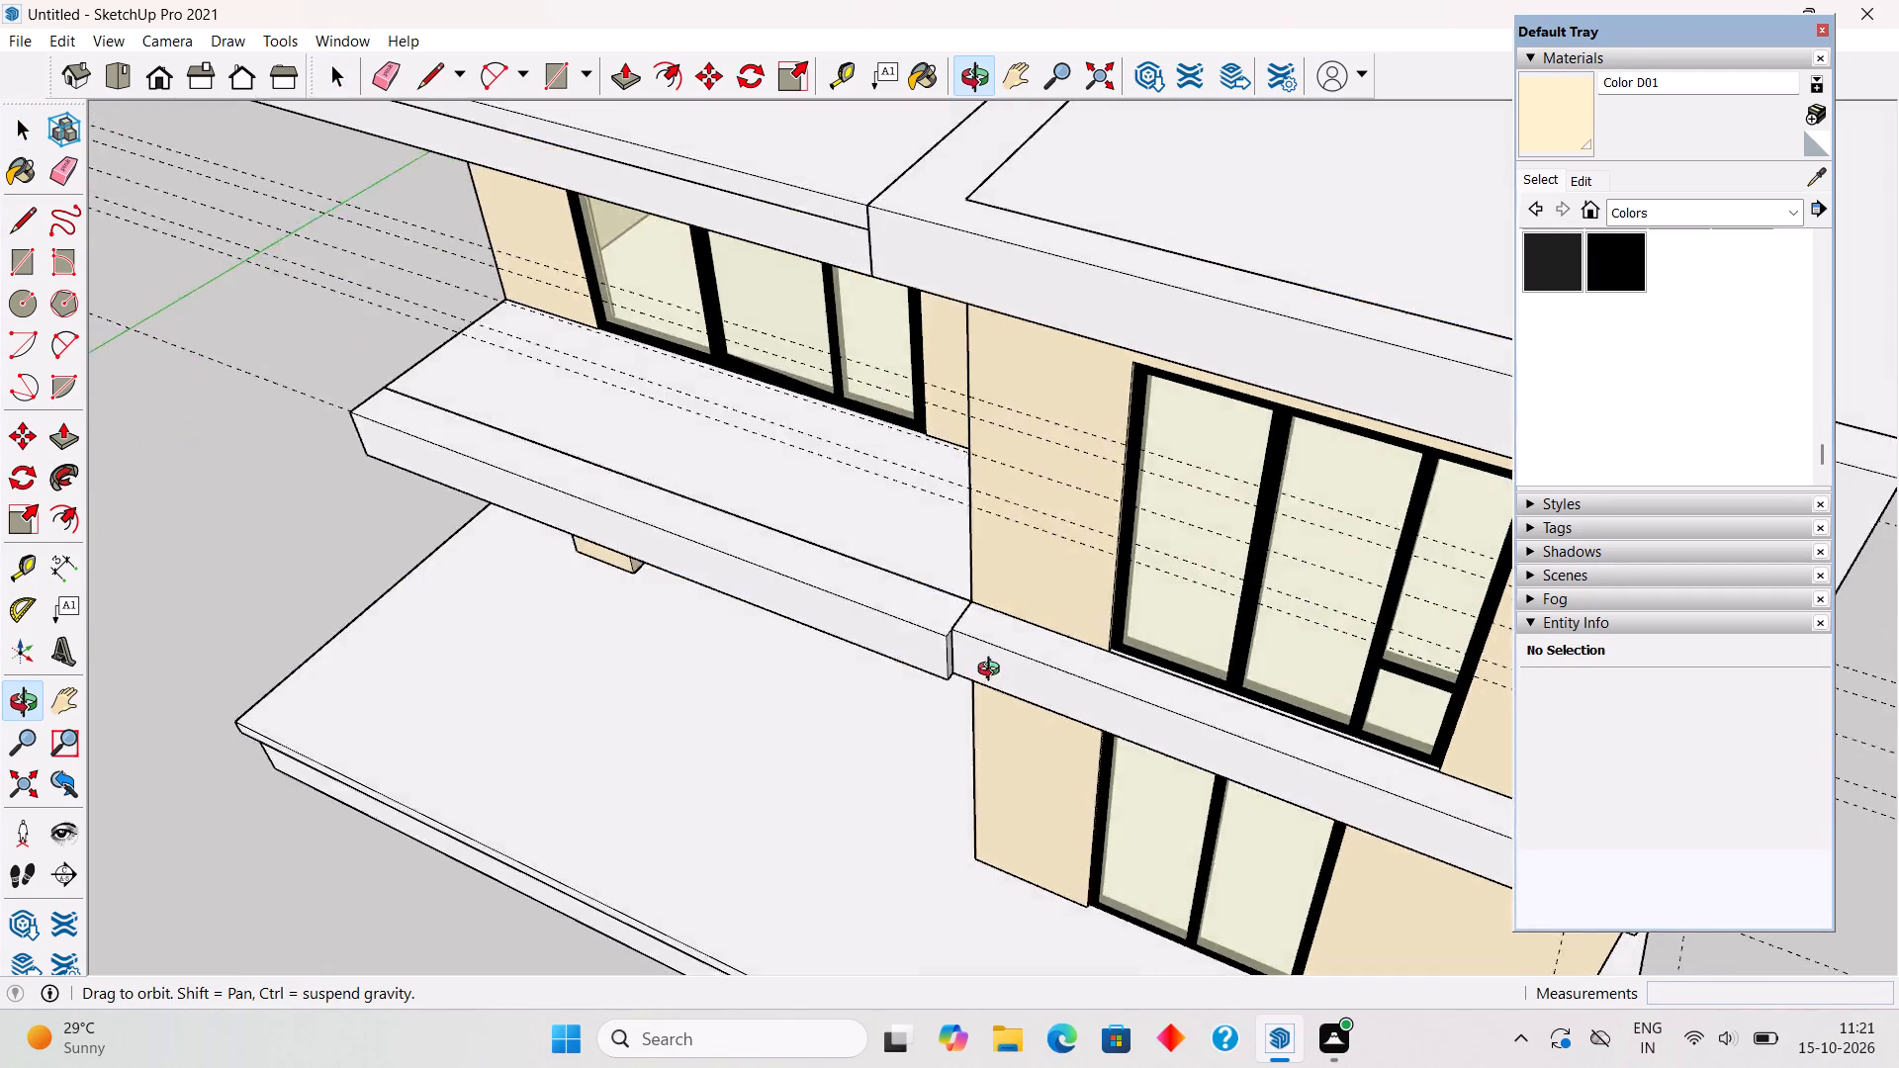
middle_click_drag(993, 671, 1143, 785)
key("r")
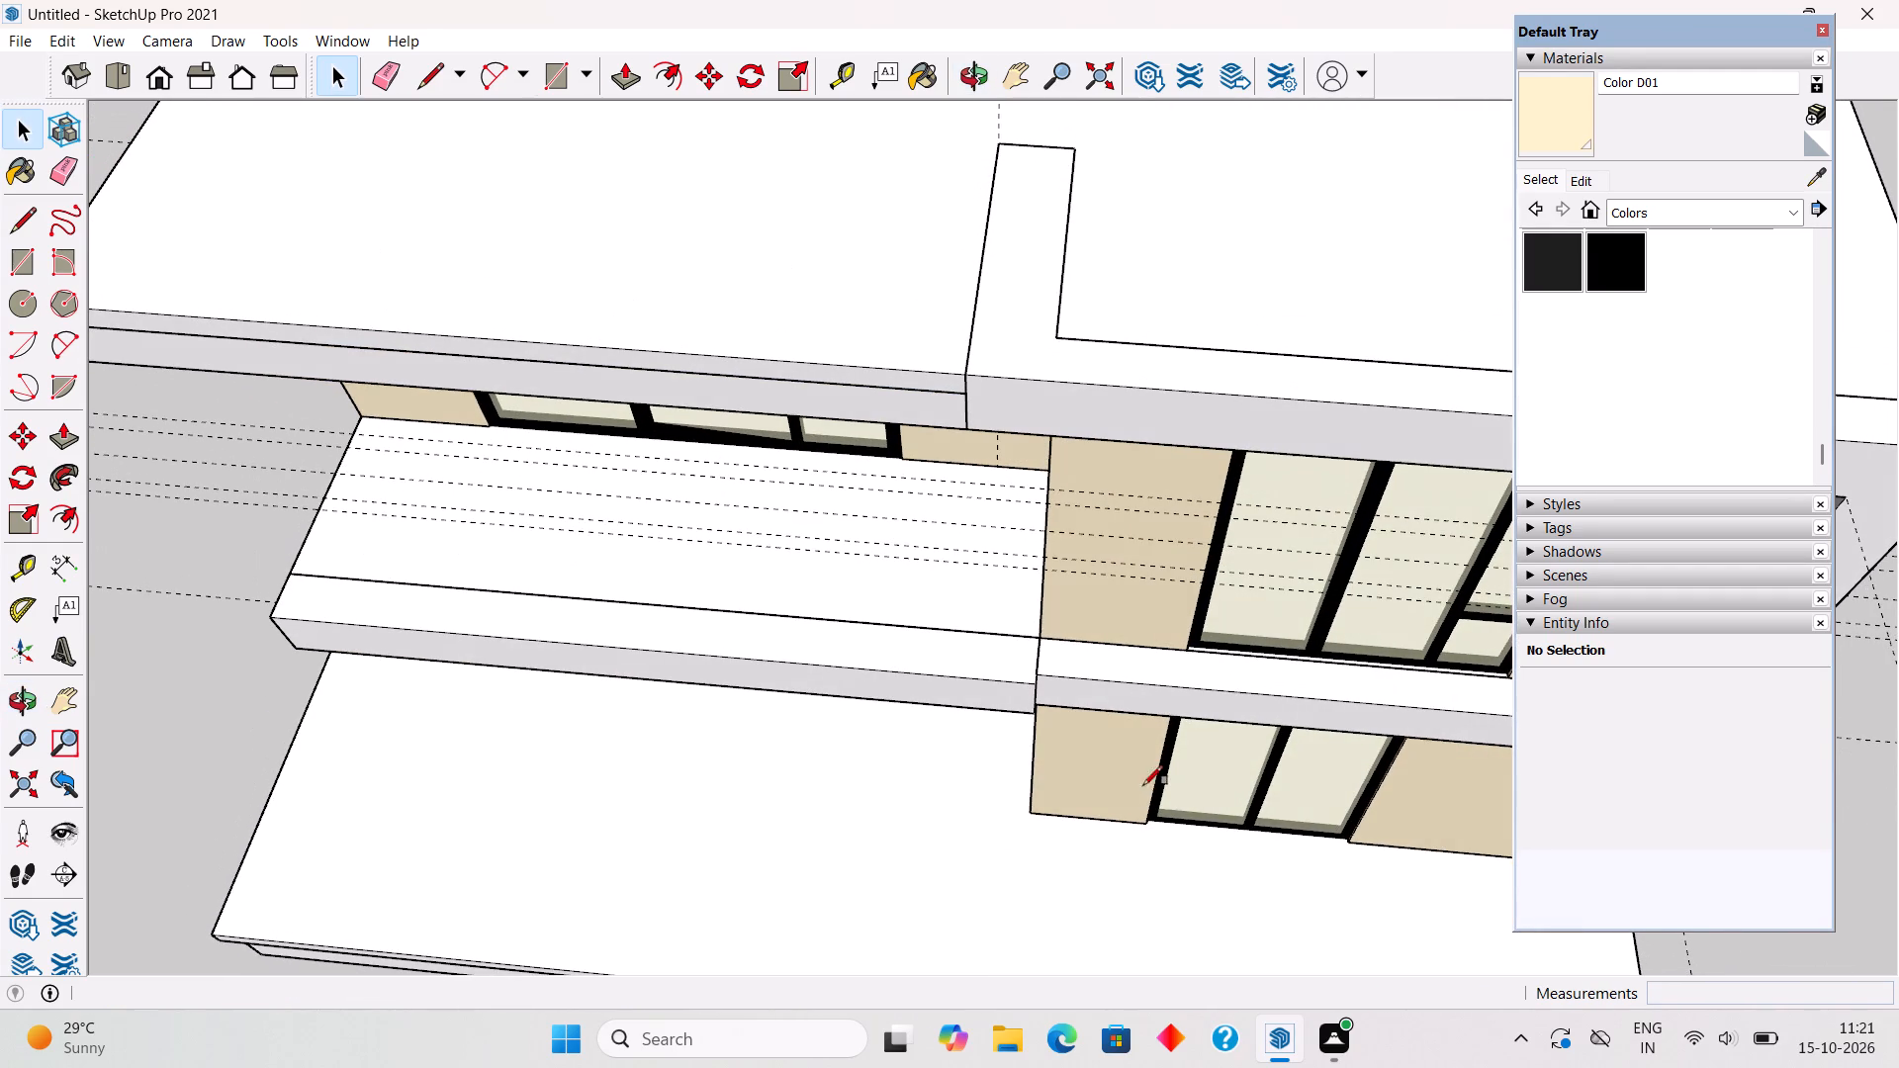
left_click(285, 575)
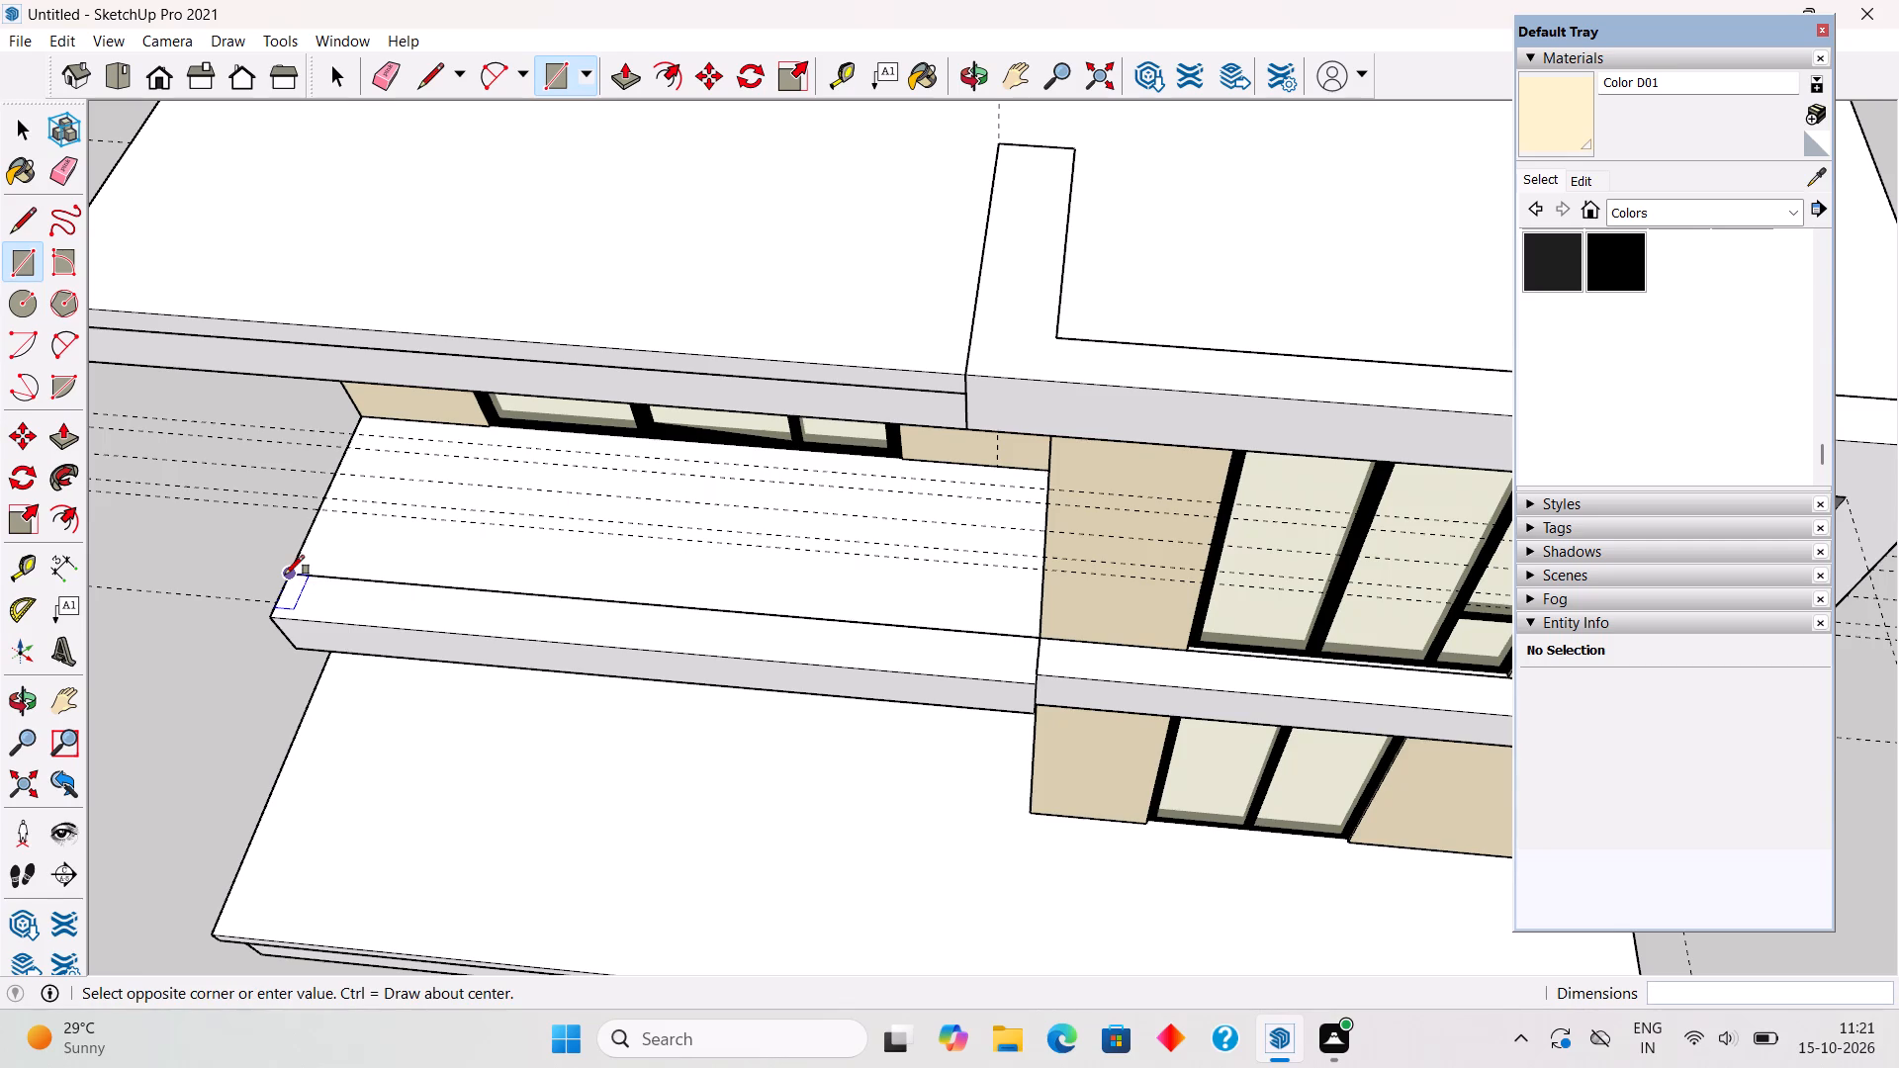
scroll(285, 575, "down", 6)
scroll(933, 647, "up", 5)
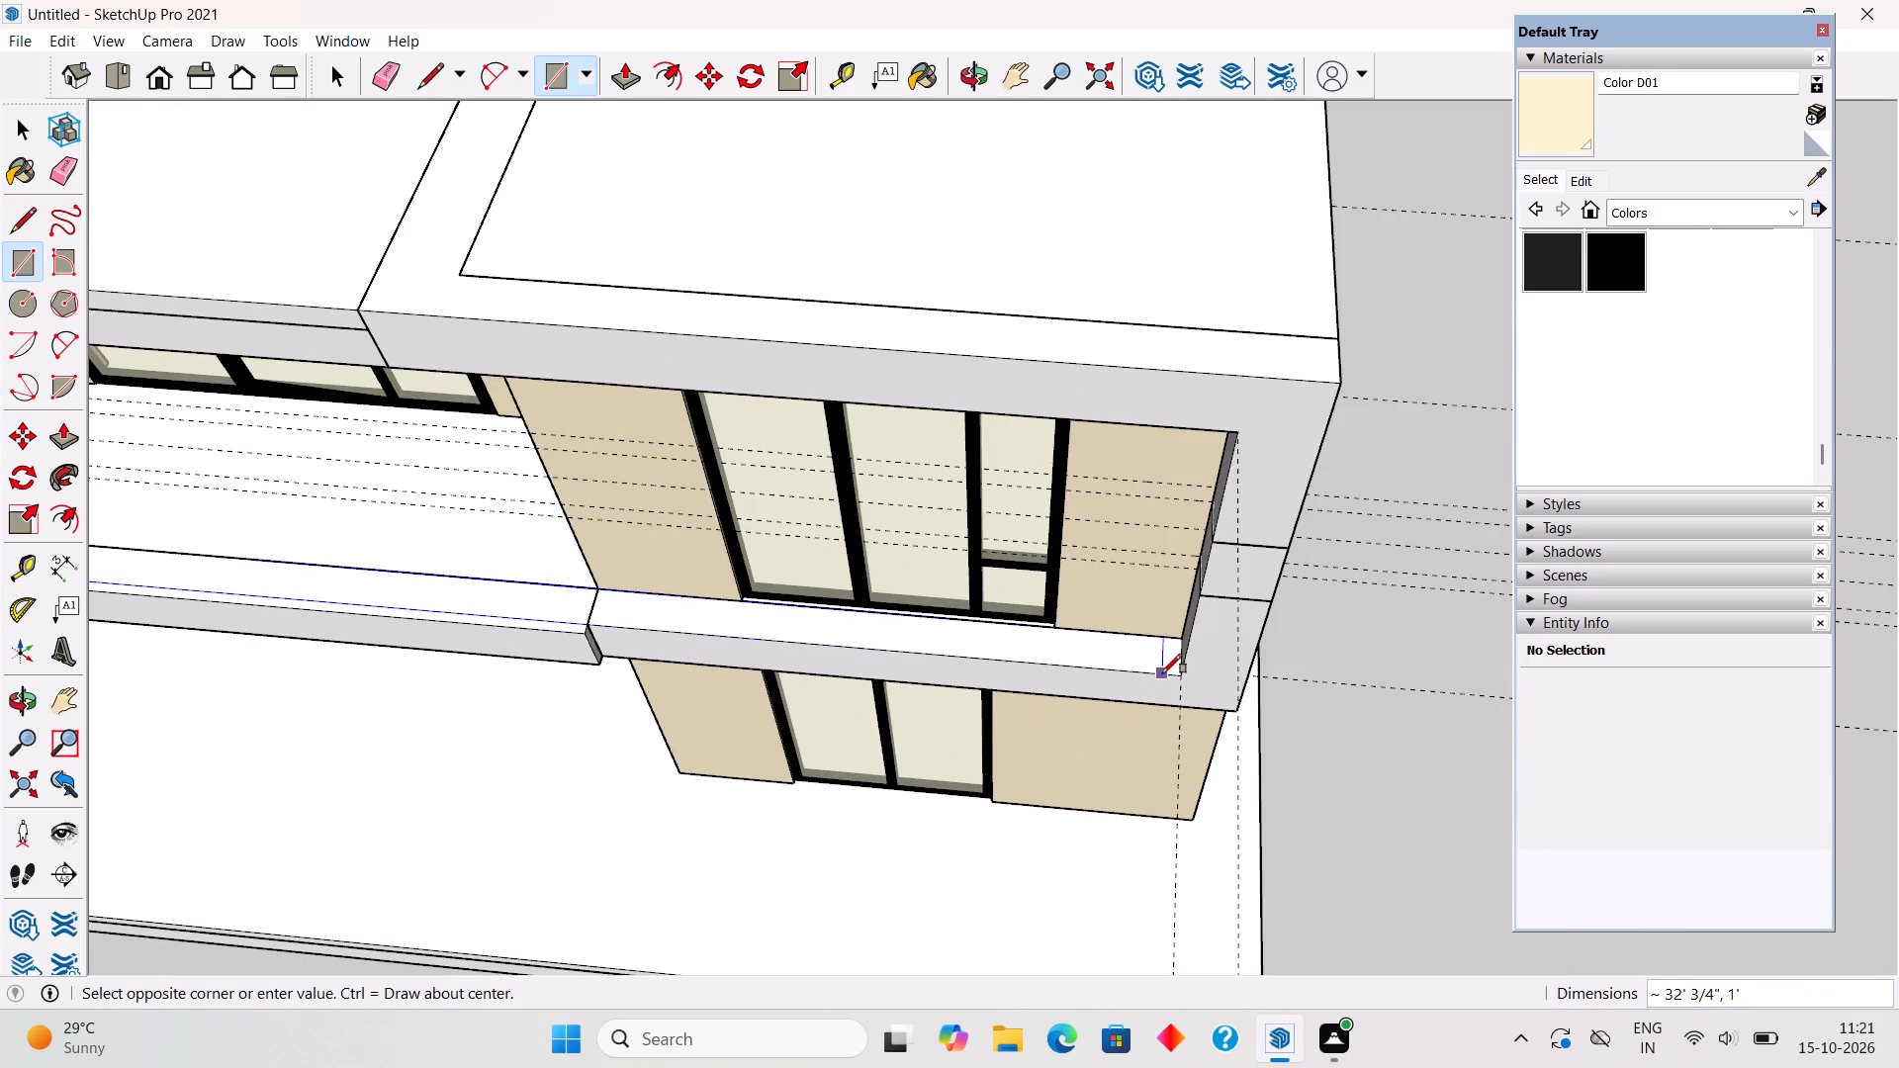
left_click(1185, 675)
Extrude the long ledge rectangle upward 2" to form a thin coping.
key("p")
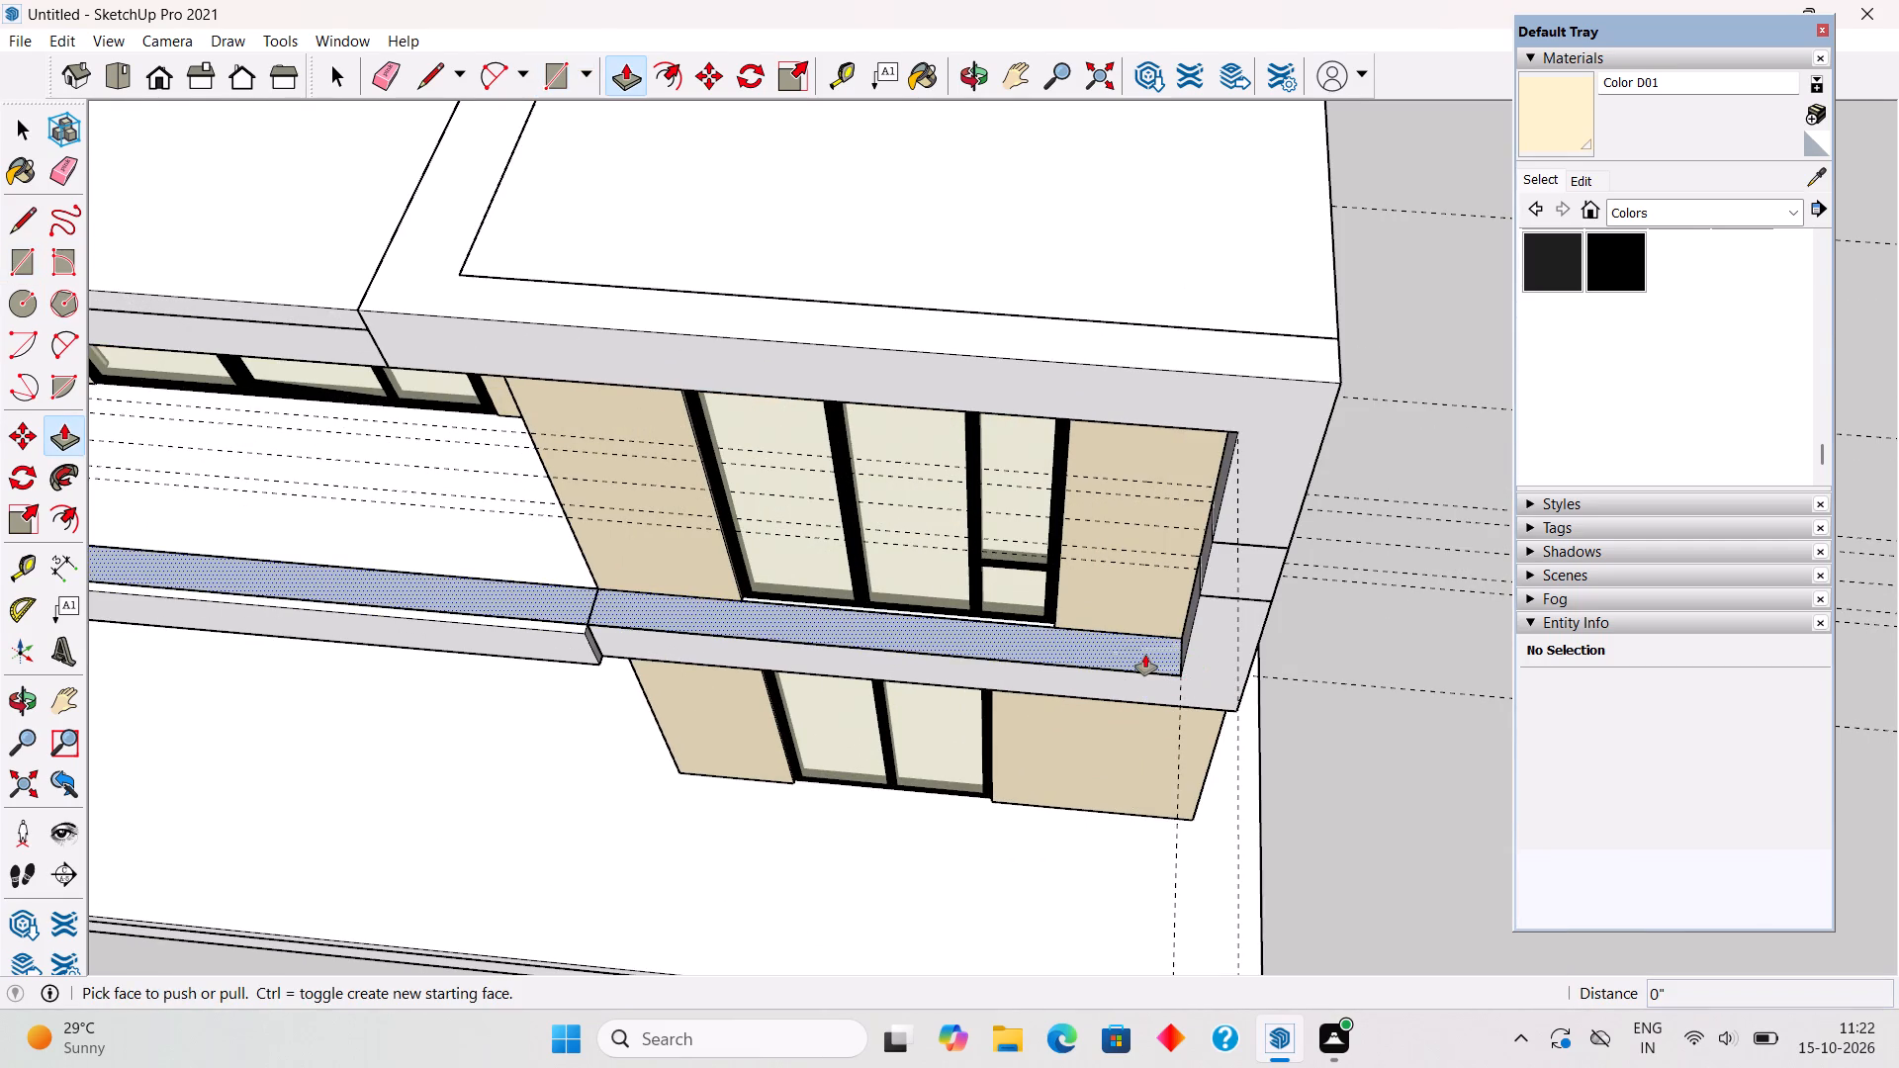
left_click(1145, 654)
type("2\"")
key("Return")
Push/pull the coping's thin front face outward 3" to line up with the balcony slab's front fascia.
scroll(729, 618, "up", 3)
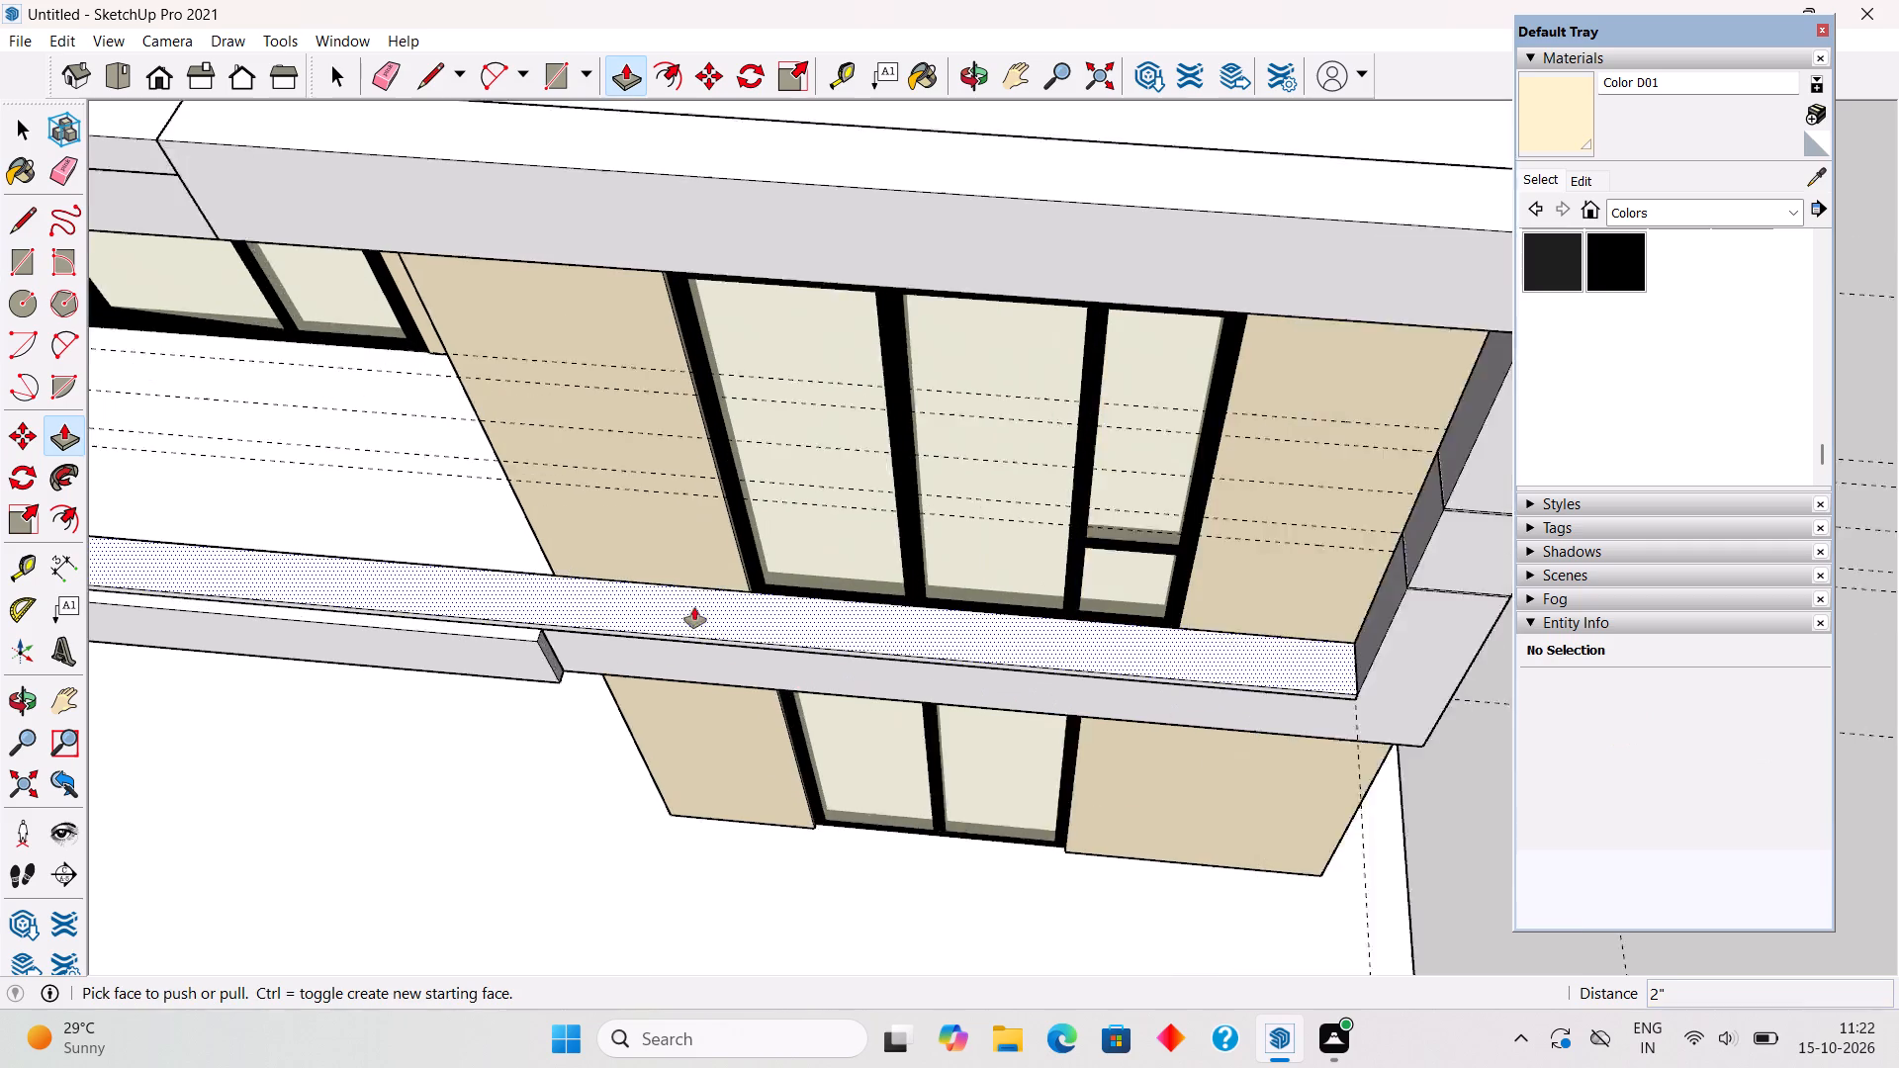
scroll(694, 607, "up", 3)
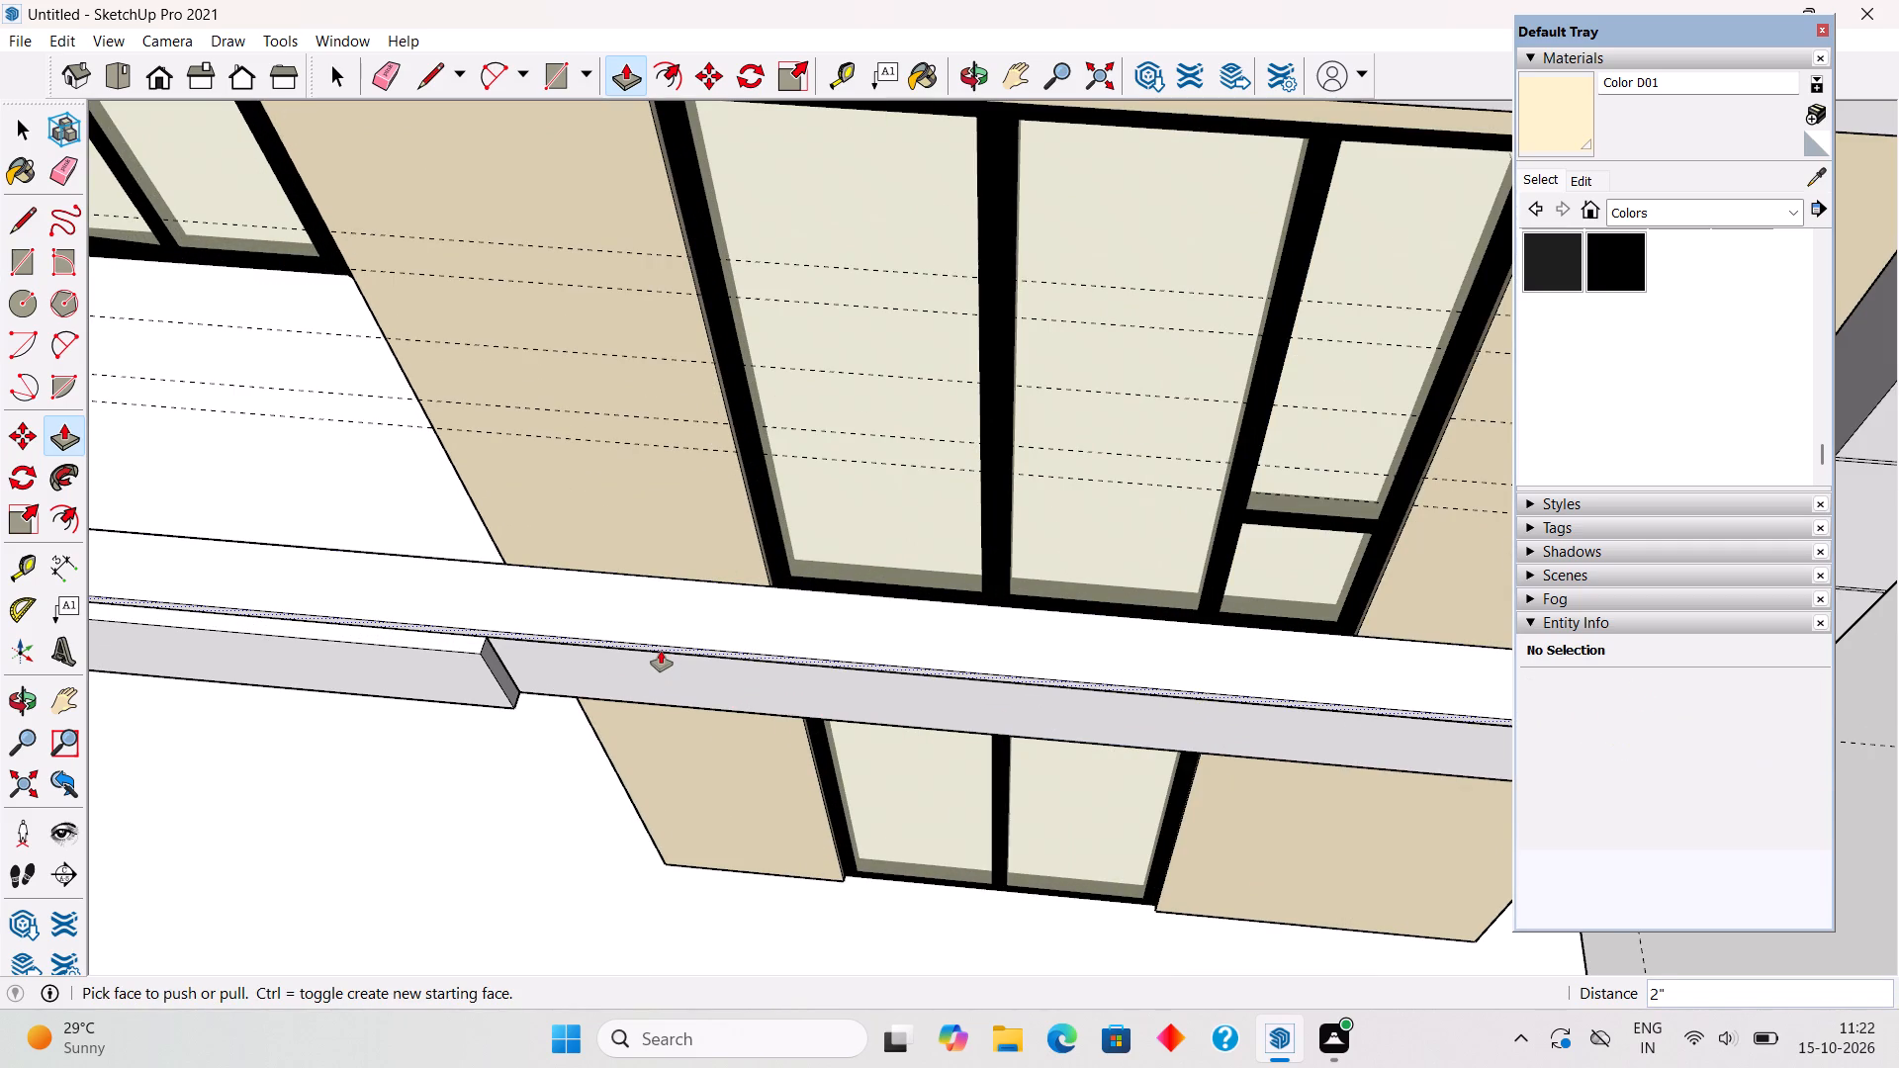
left_click(661, 650)
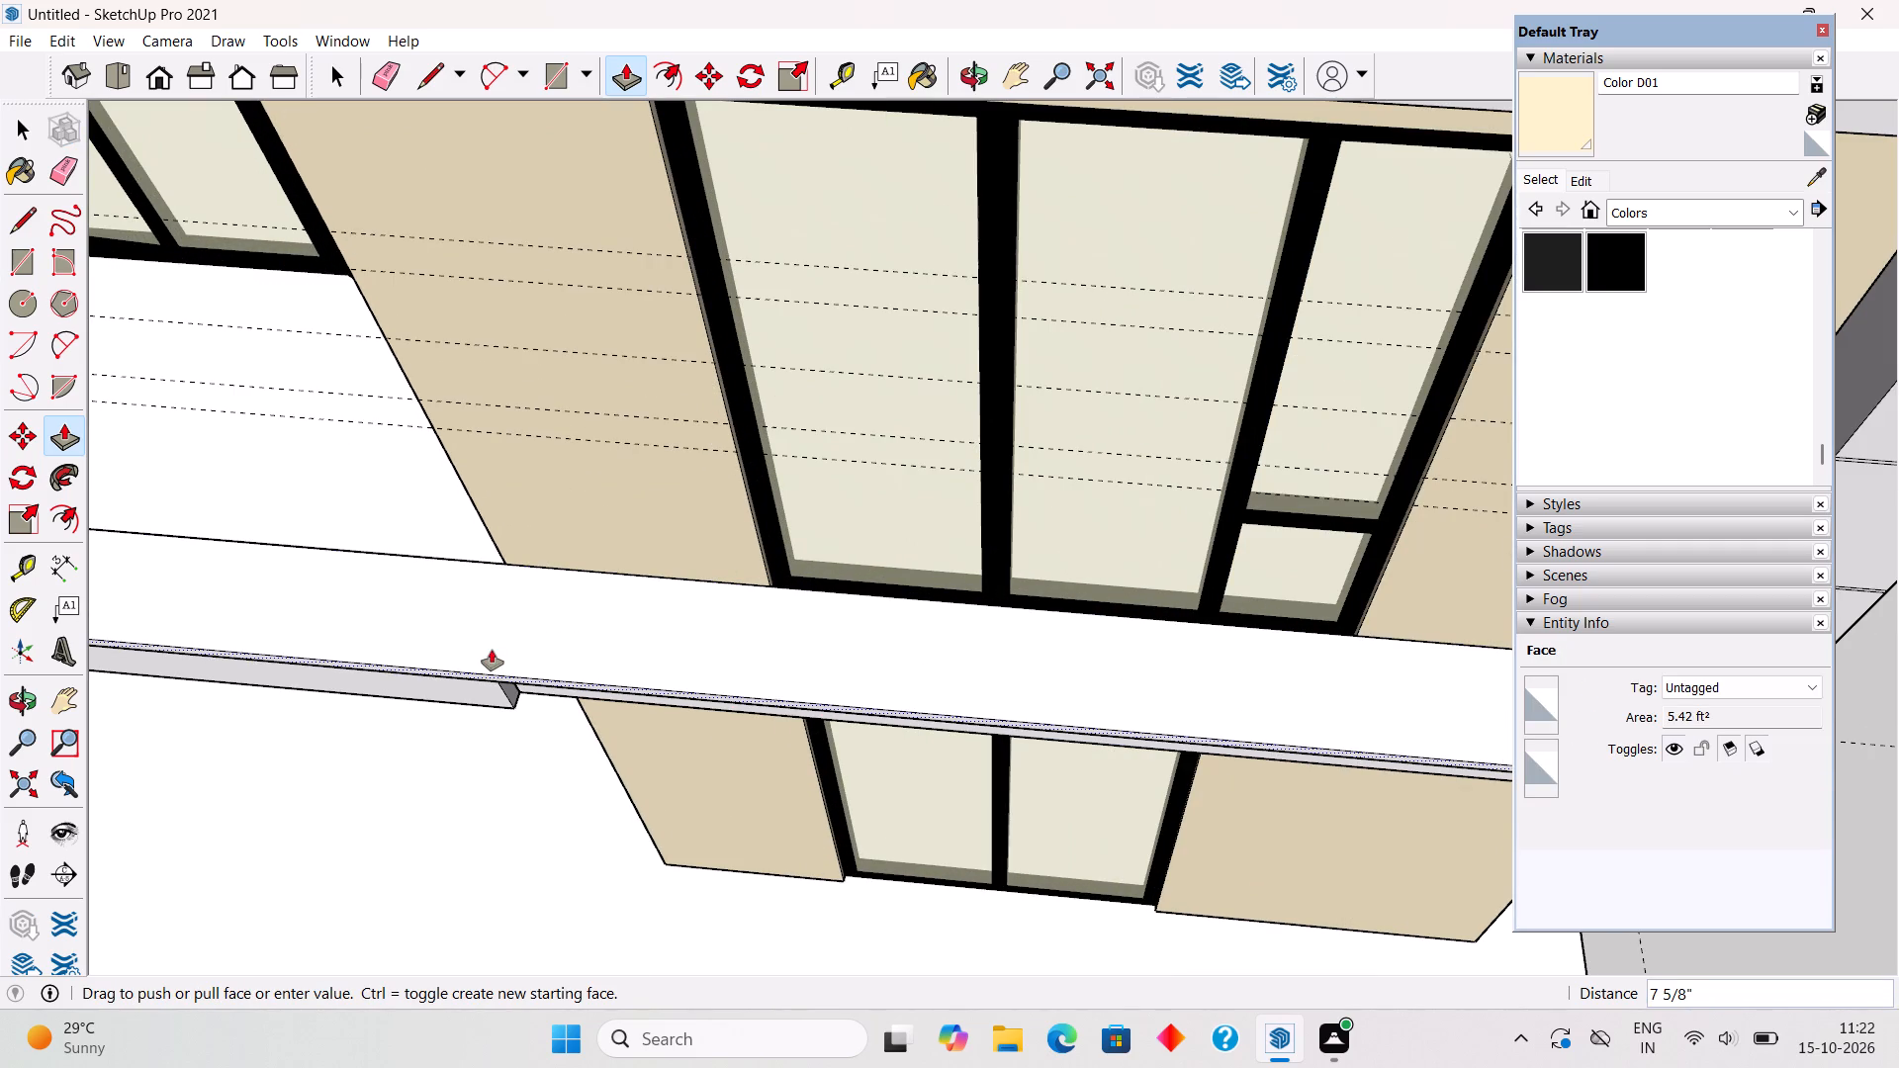
middle_click_drag(489, 650, 651, 320)
scroll(495, 578, "down", 4)
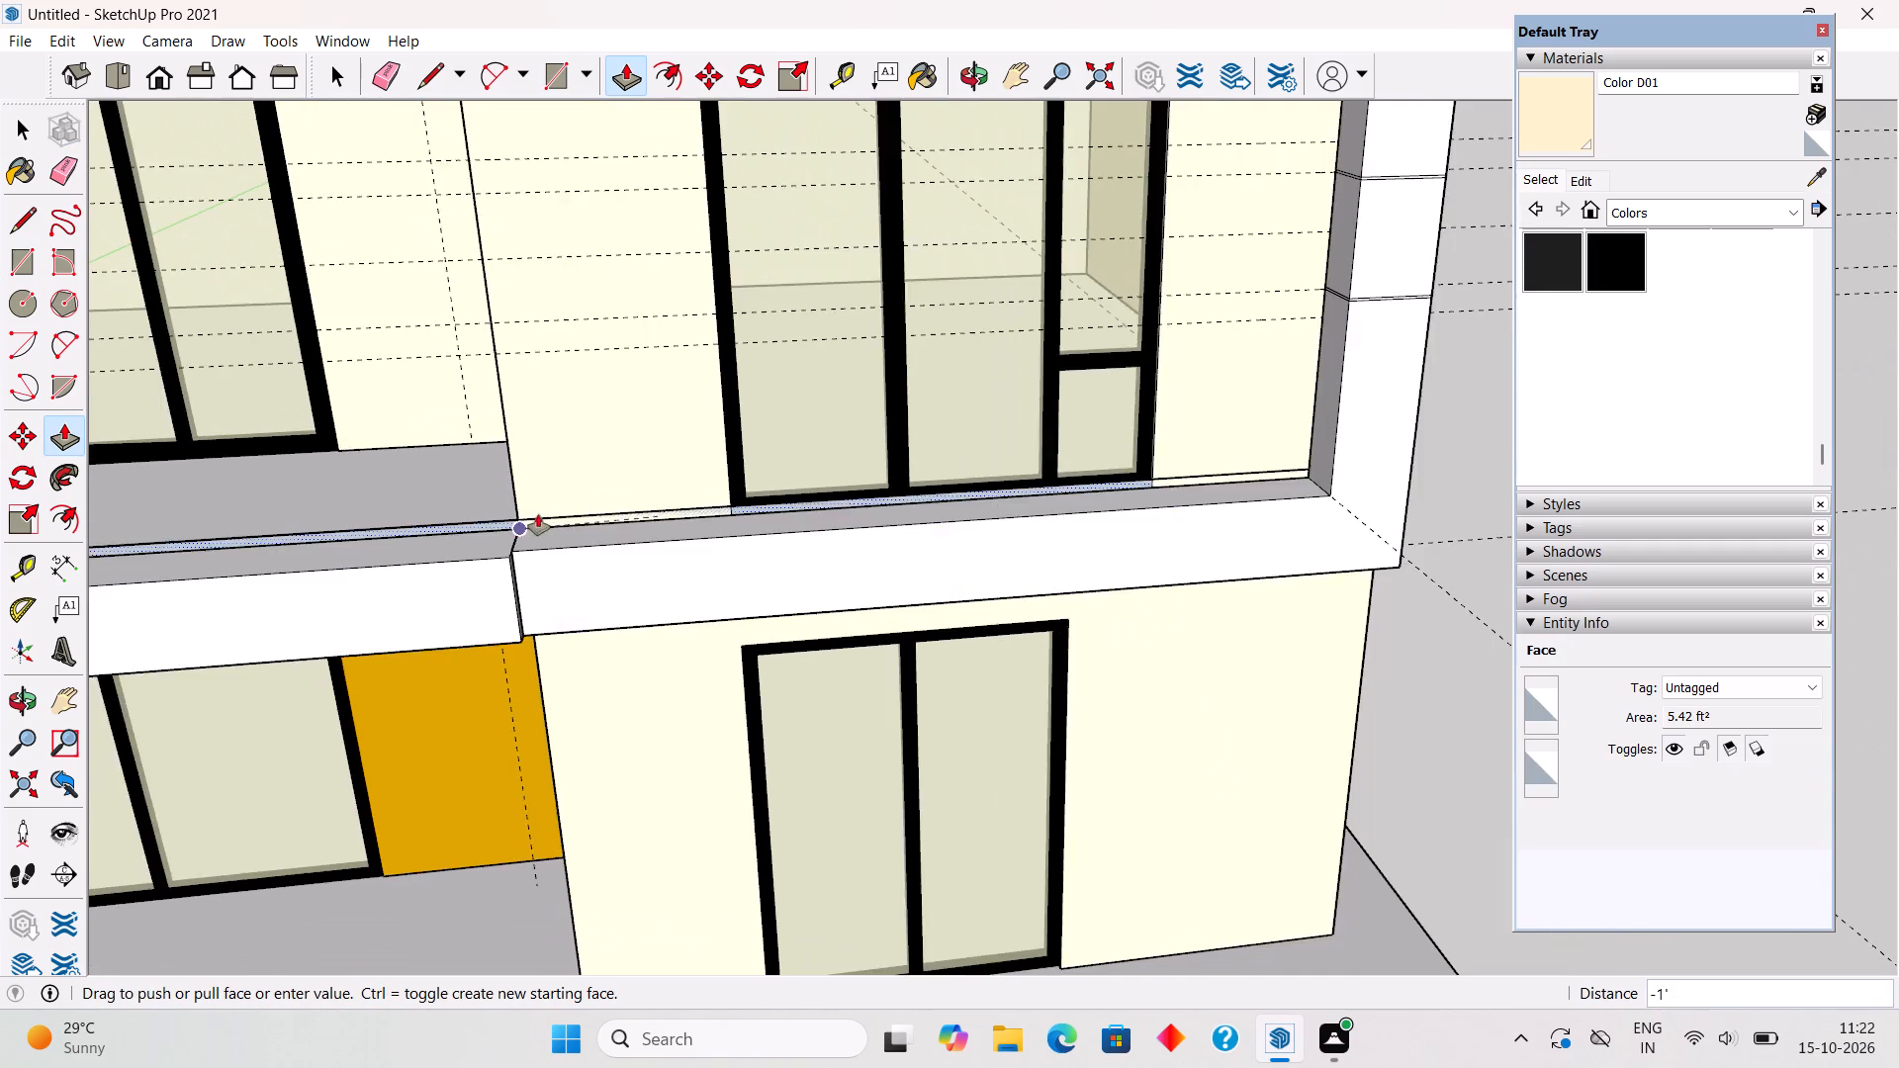
scroll(566, 496, "down", 5)
left_click(525, 552)
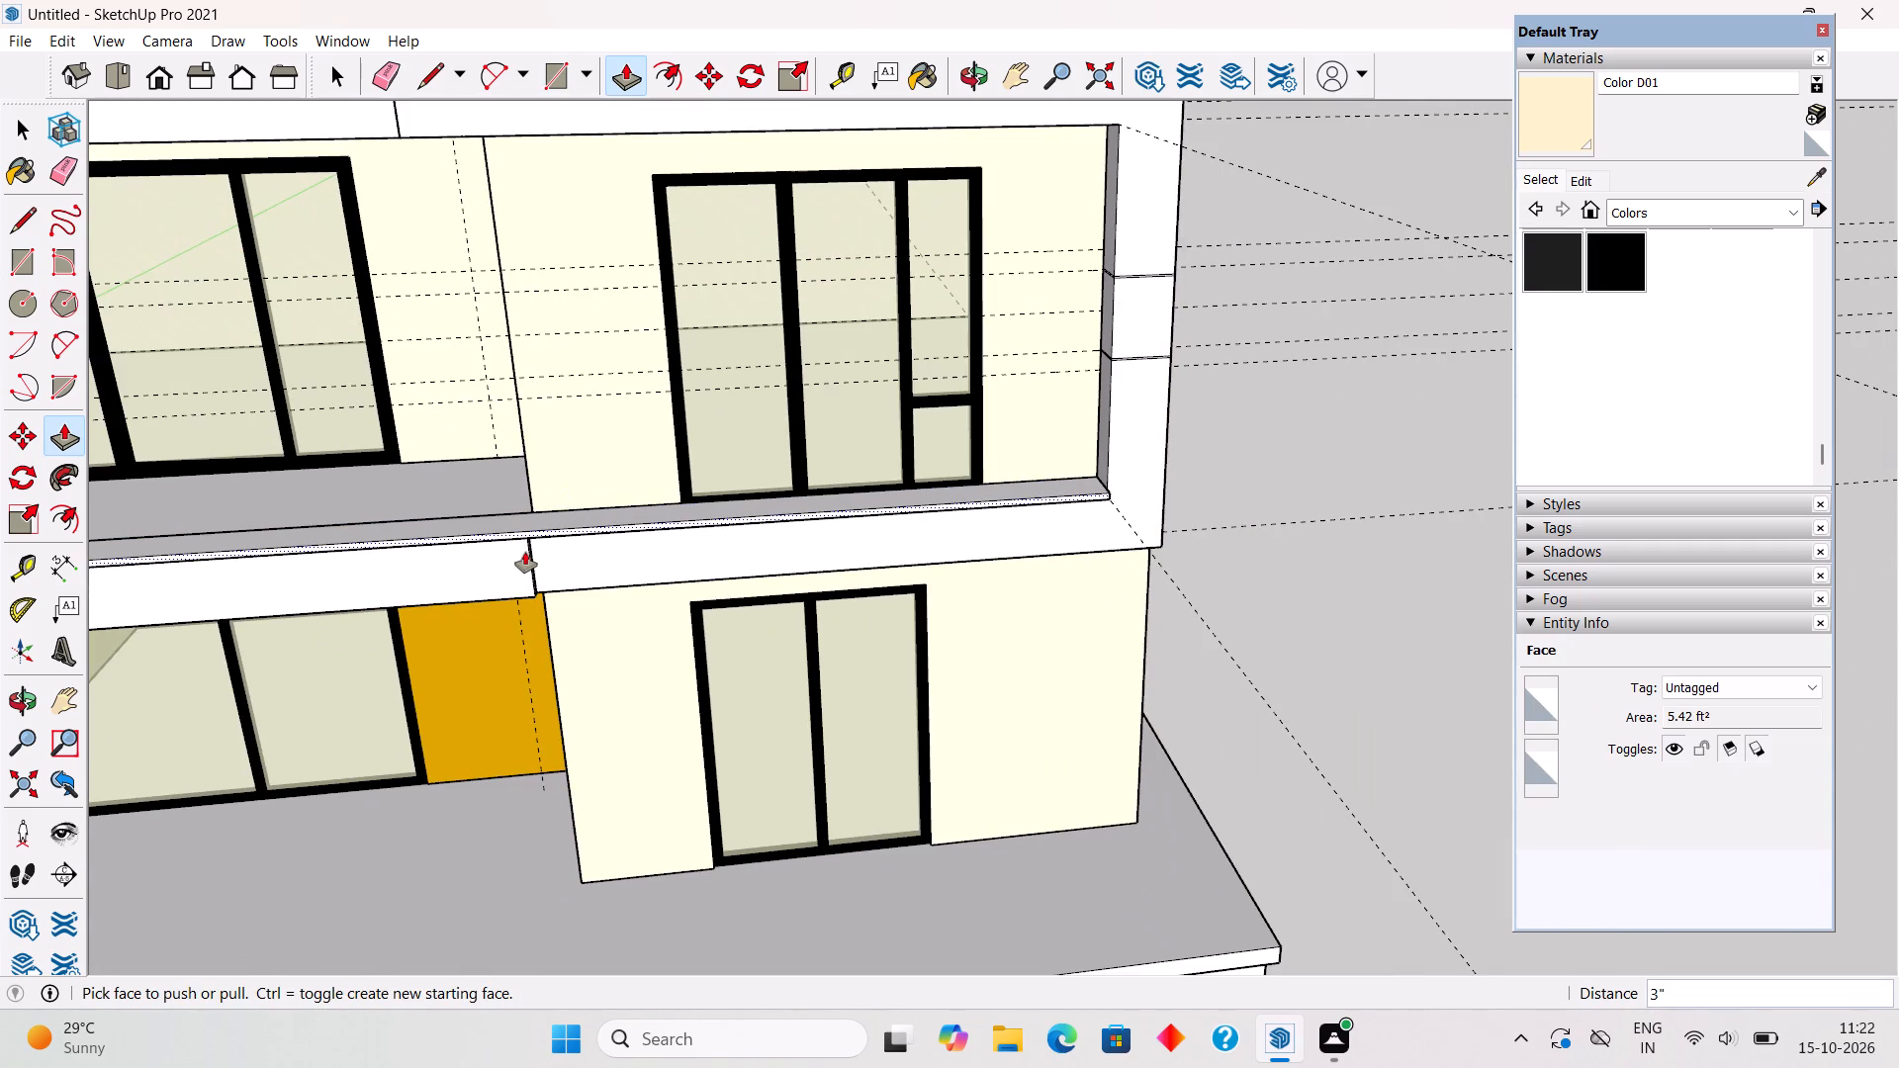
key("space")
Push/pull the coping's thin front face a further 2" outward beyond the balcony fascia.
scroll(525, 552, "down", 11)
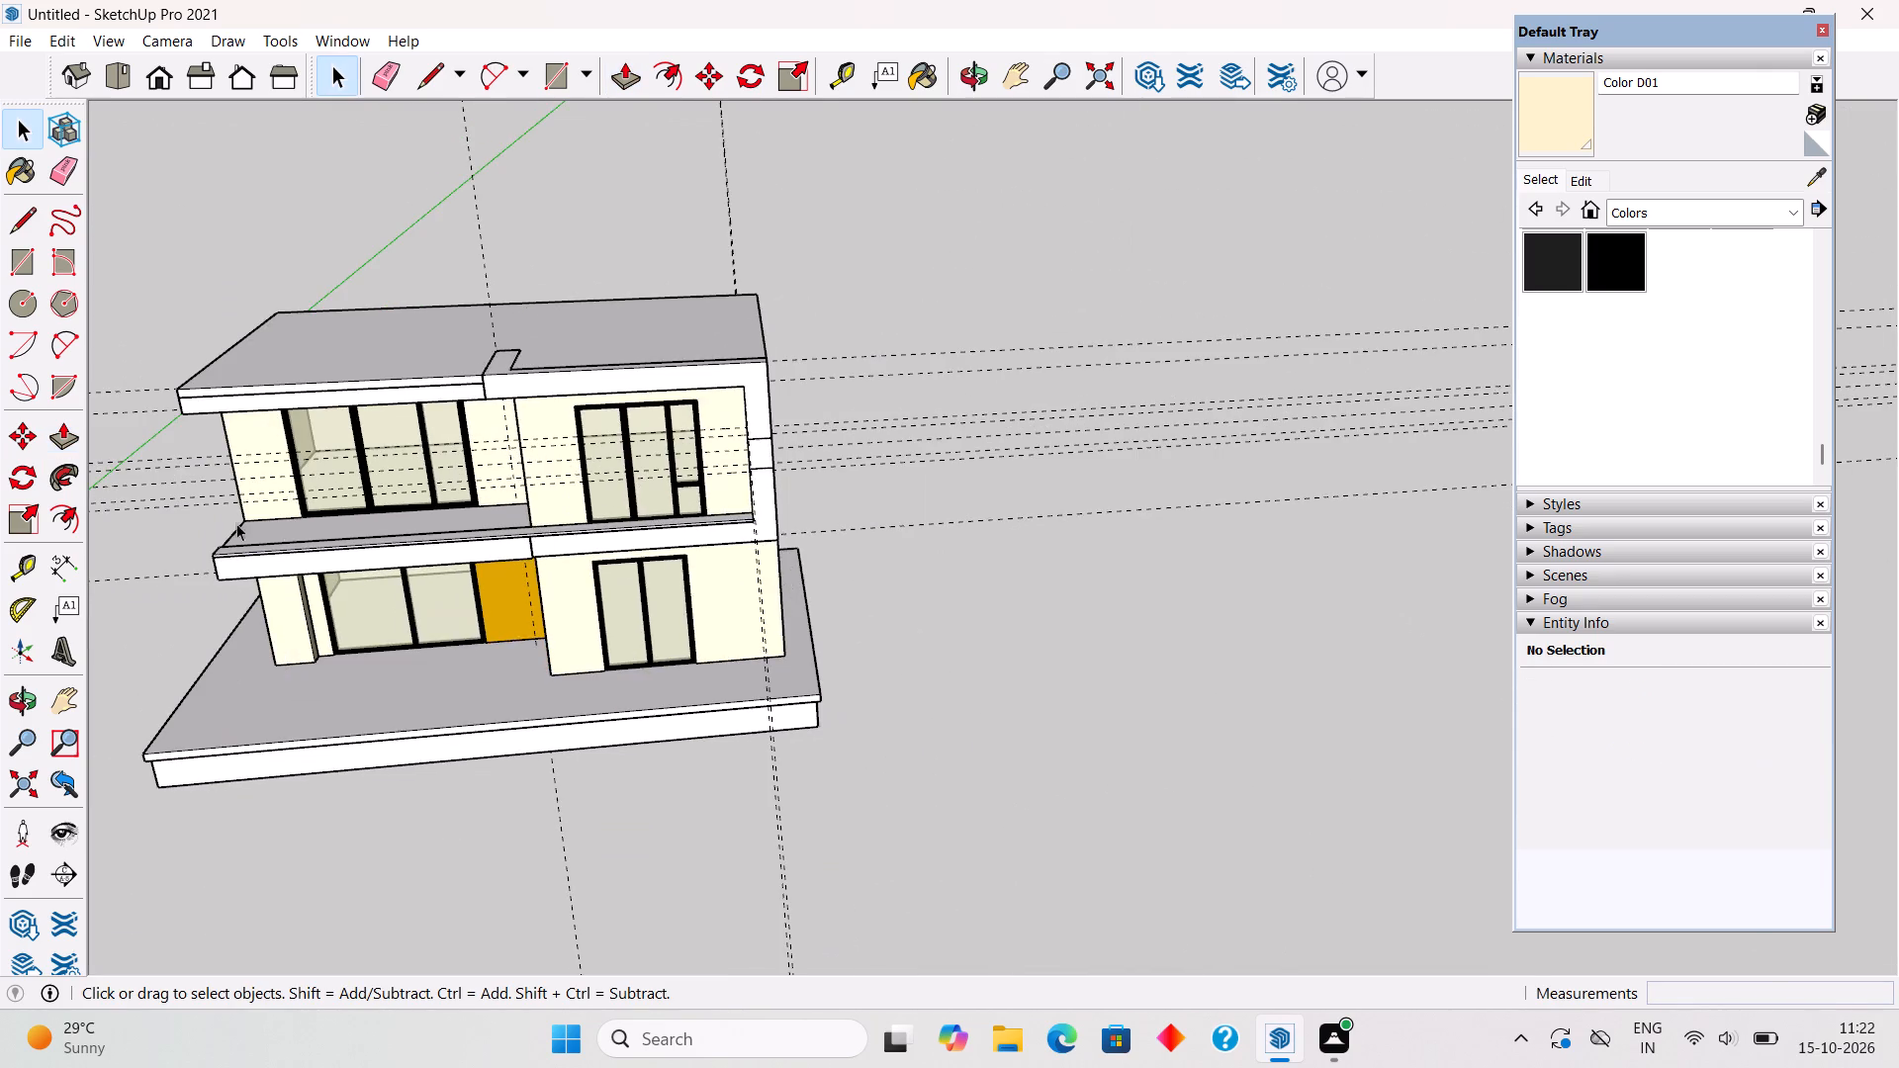
scroll(212, 521, "up", 12)
middle_click_drag(516, 616, 345, 244)
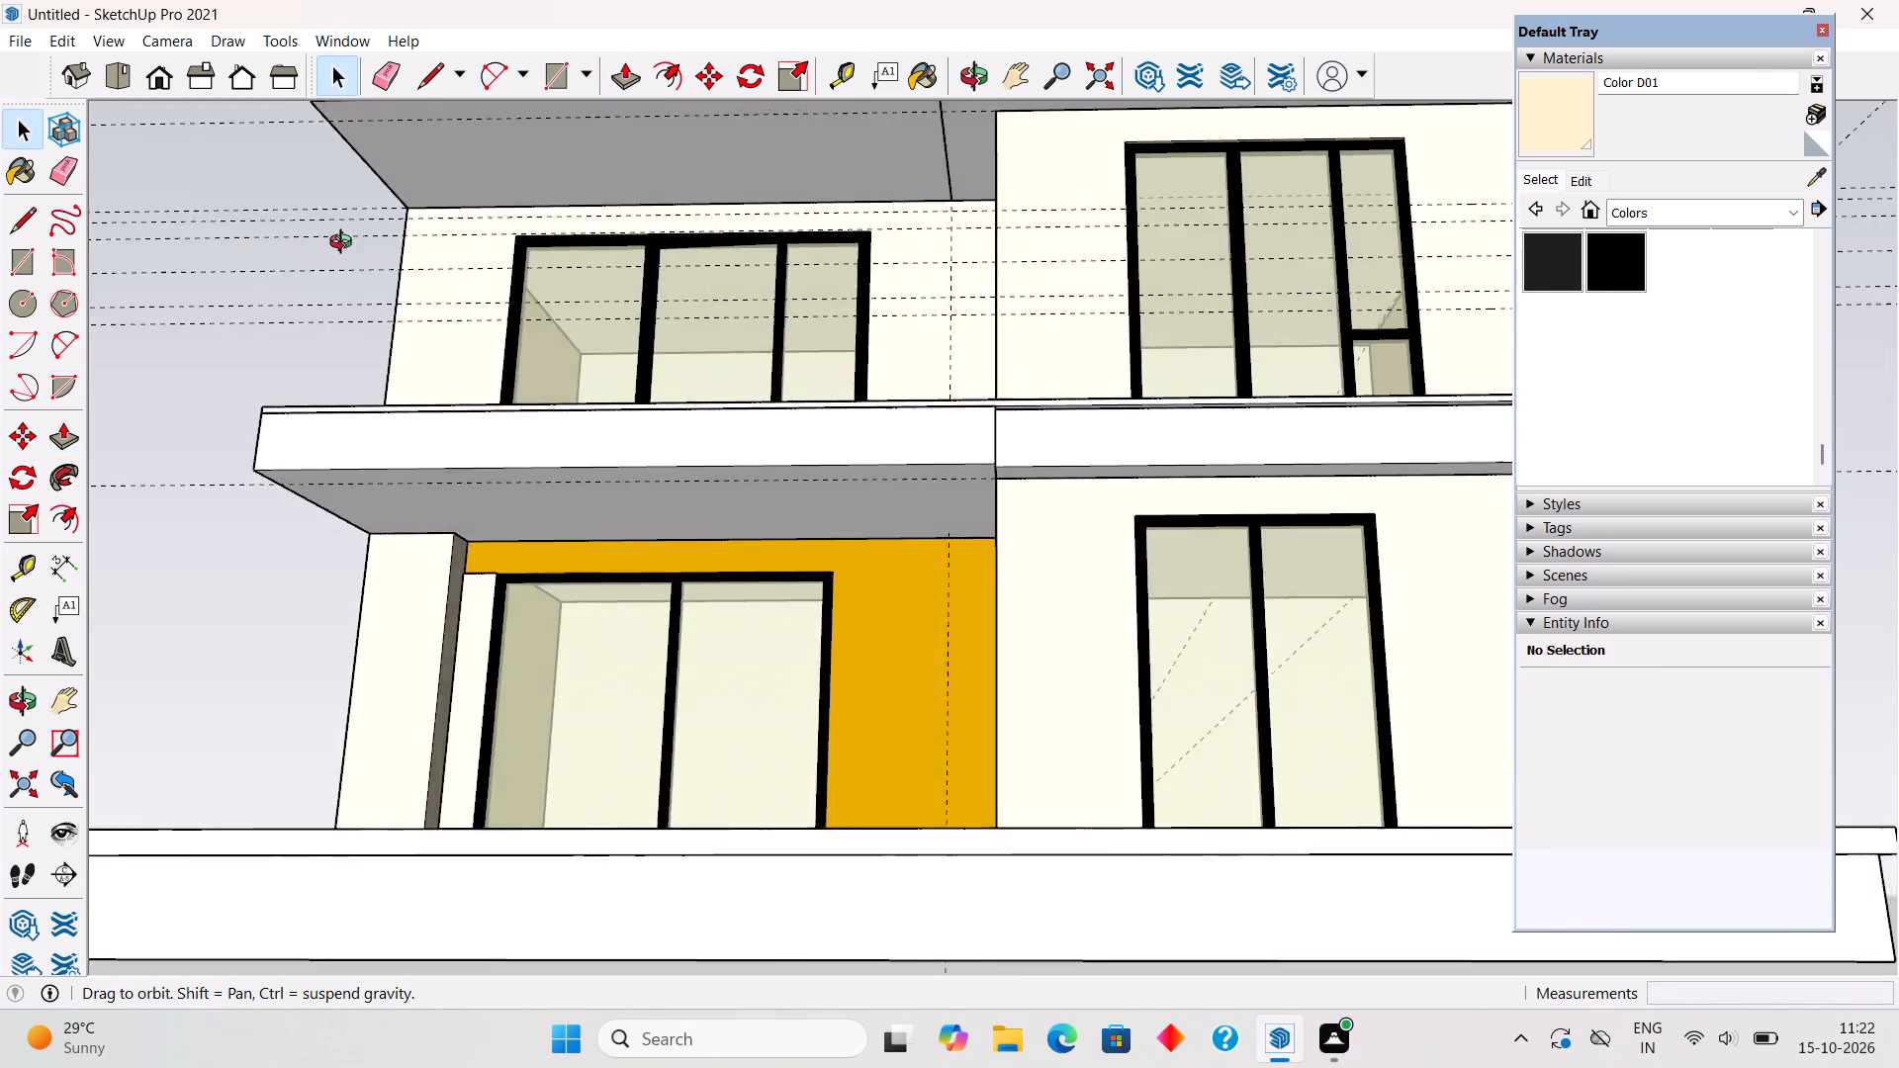
middle_click_drag(345, 244, 537, 572)
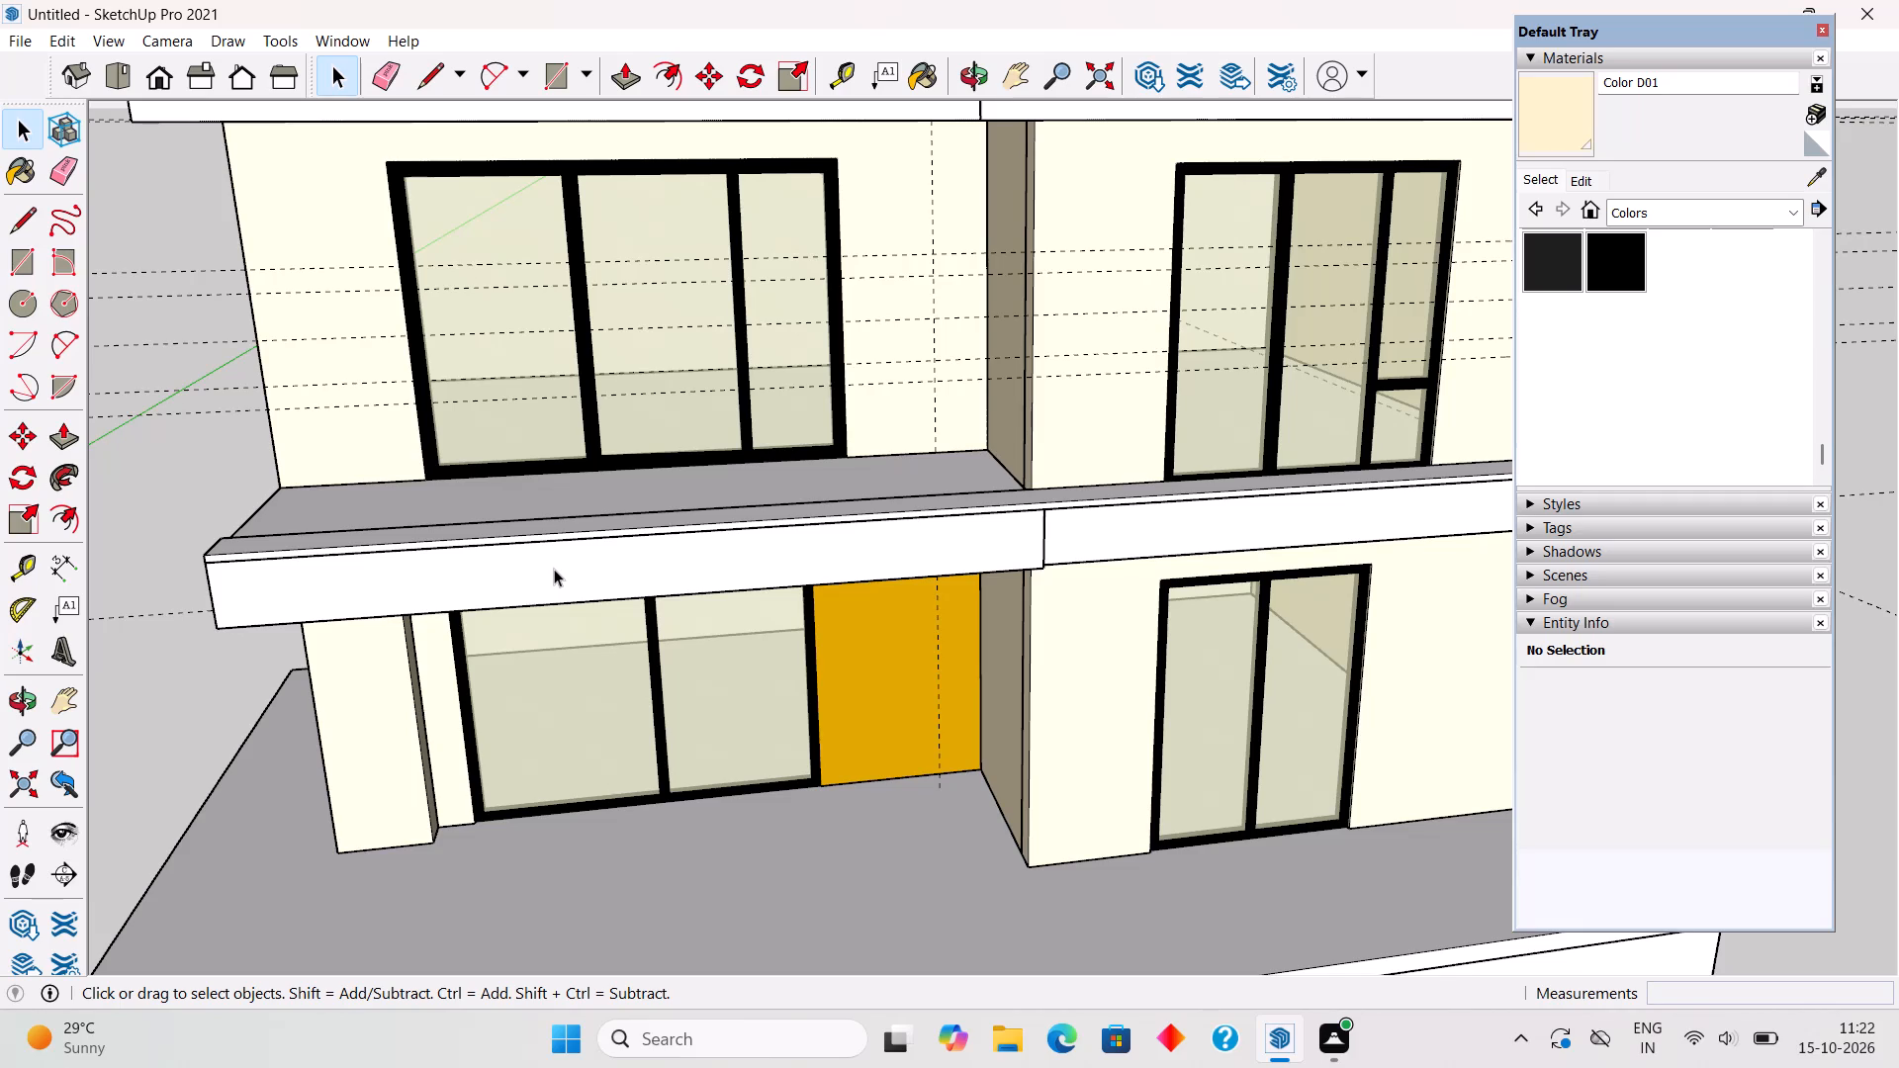
scroll(535, 535, "up", 14)
left_click(588, 554)
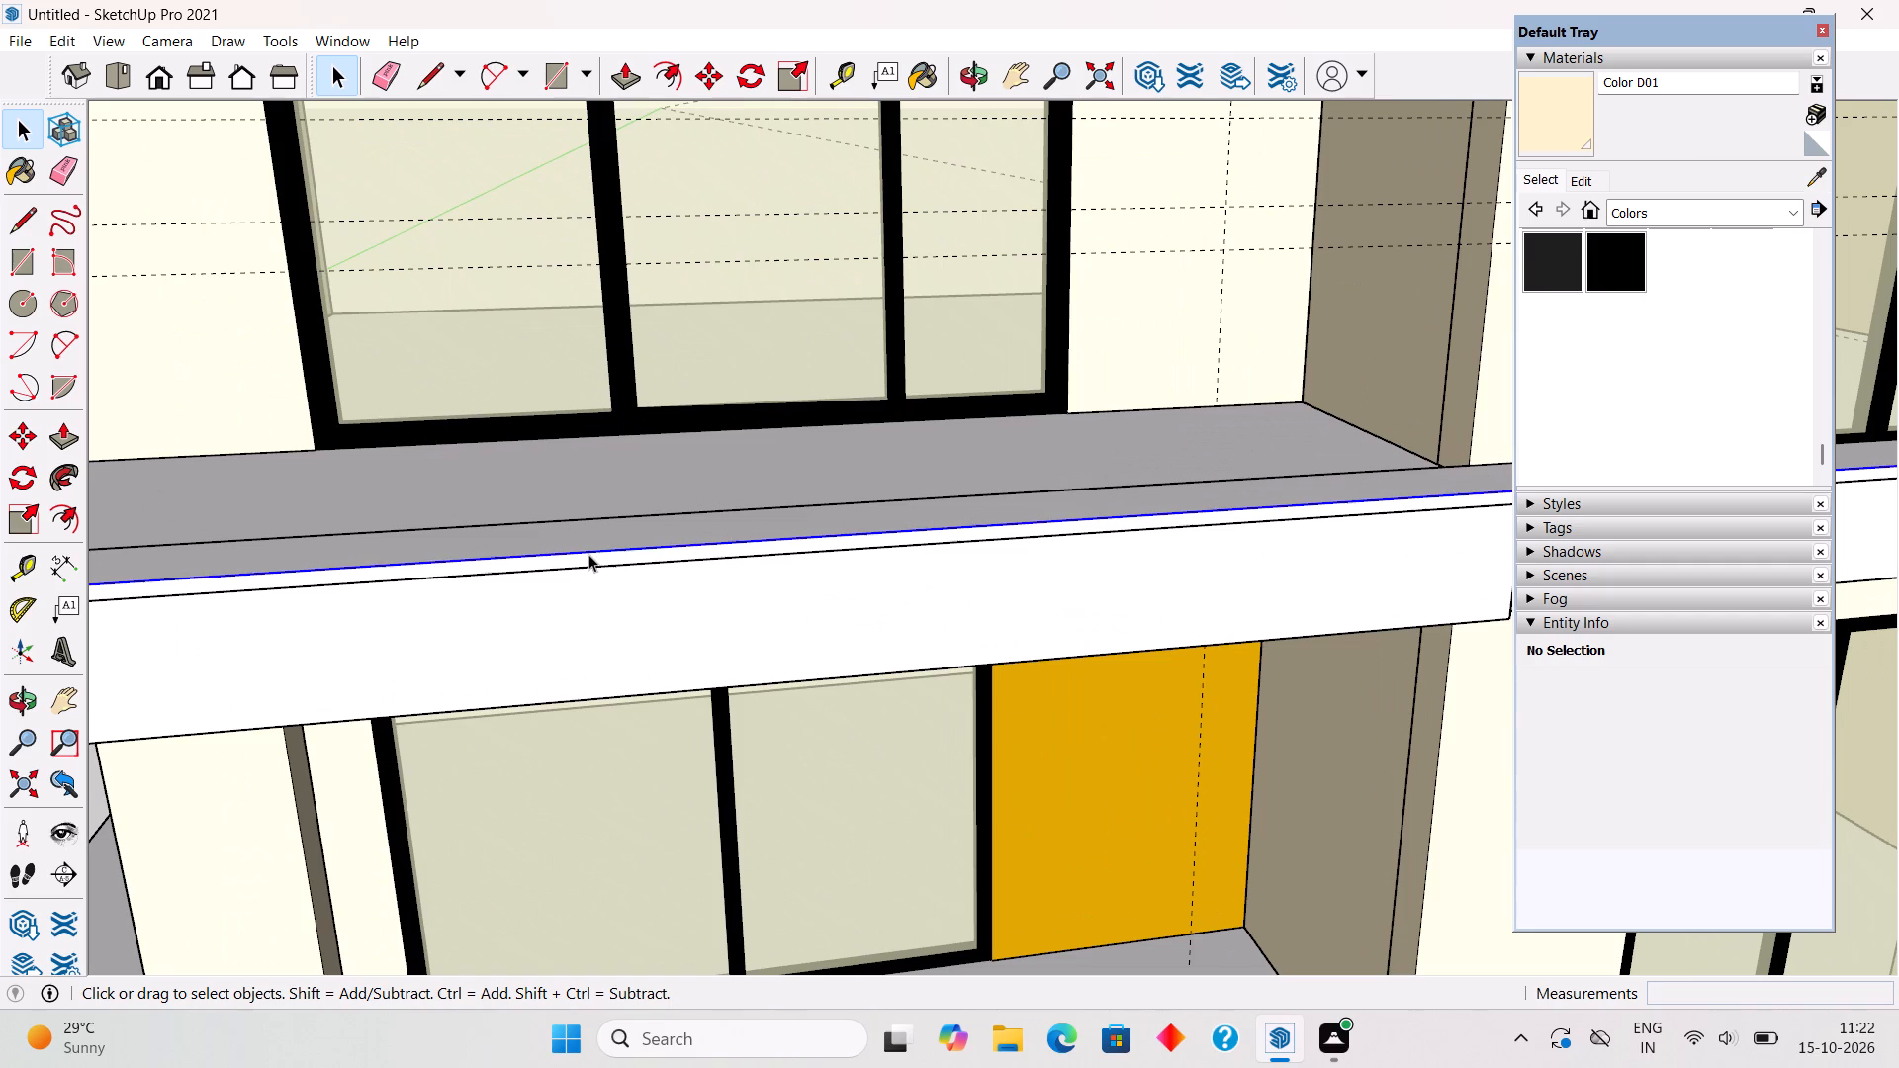
left_click(591, 559)
key("p")
left_click(591, 559)
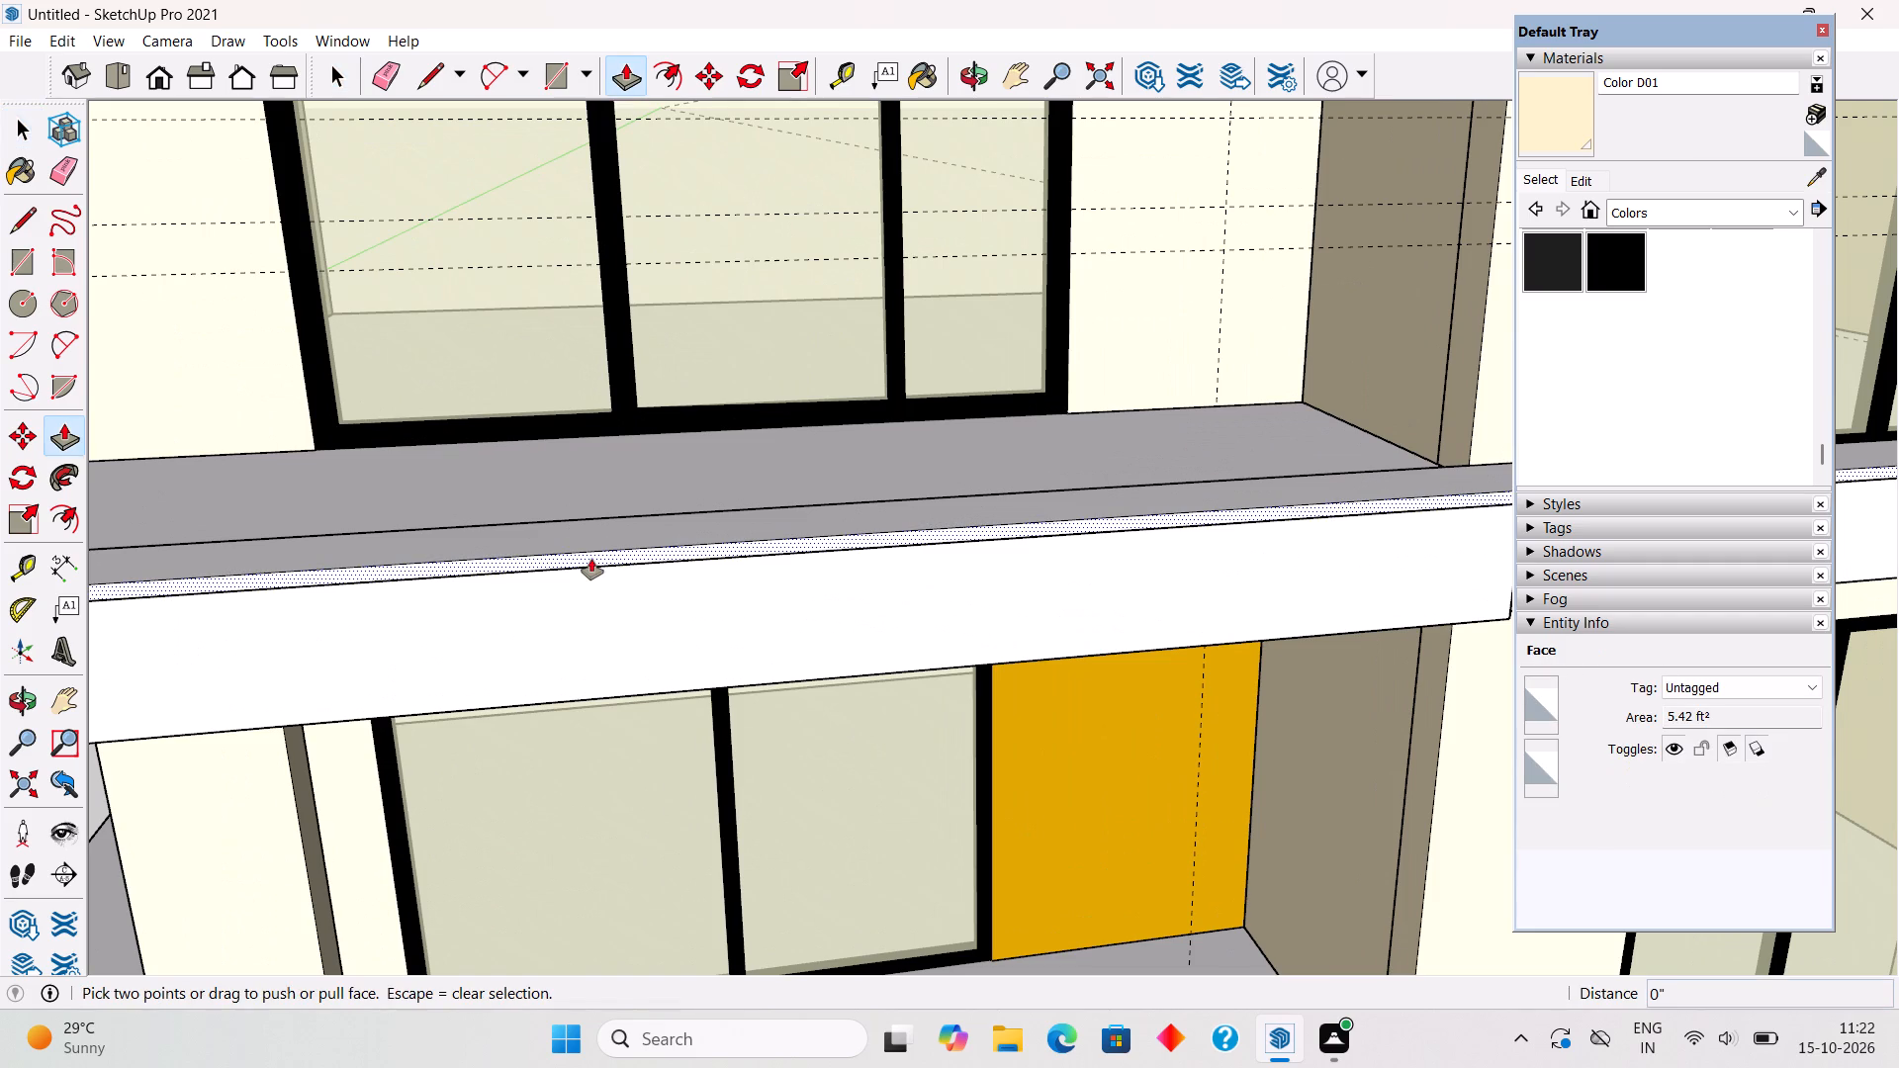
type("2\"")
key("Return")
key("space")
scroll(615, 592, "up", 1)
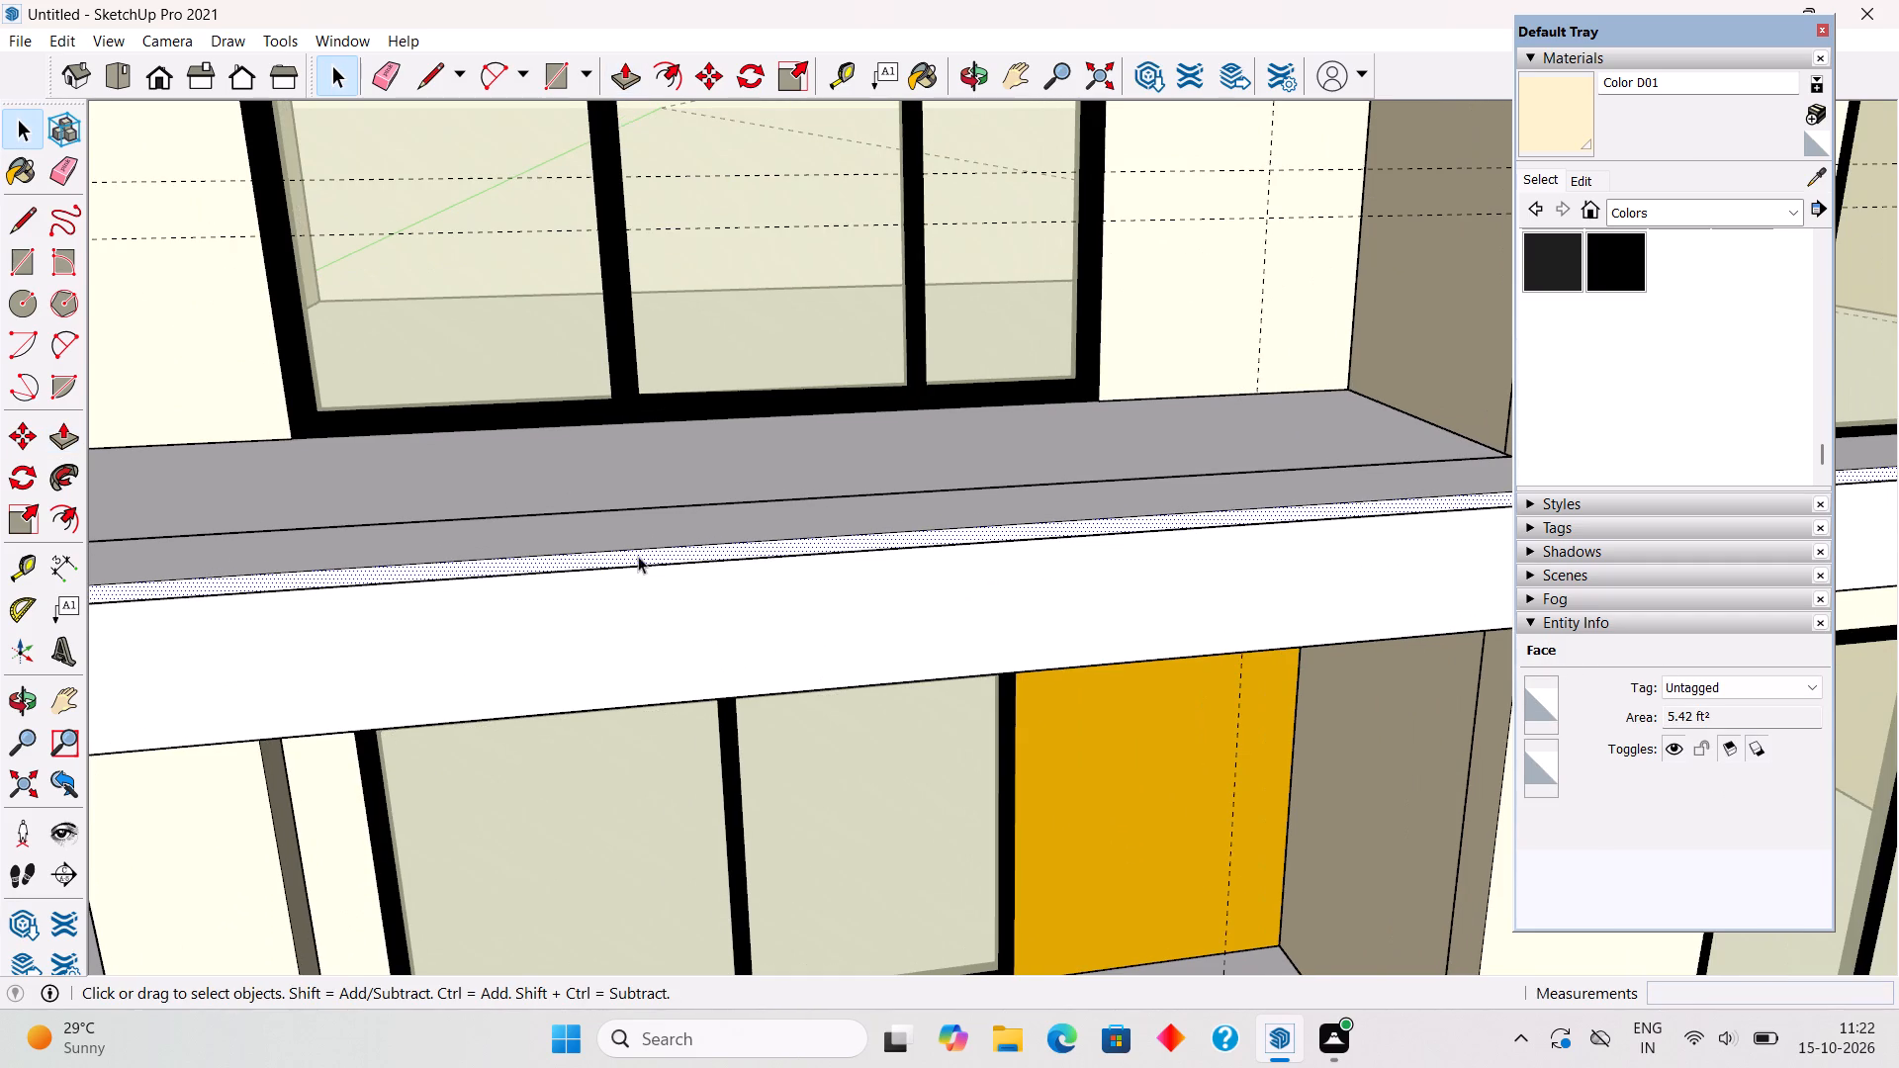
Make a group from all the faces and edges of the long balcony coping.
triple_click(644, 533)
right_click(644, 533)
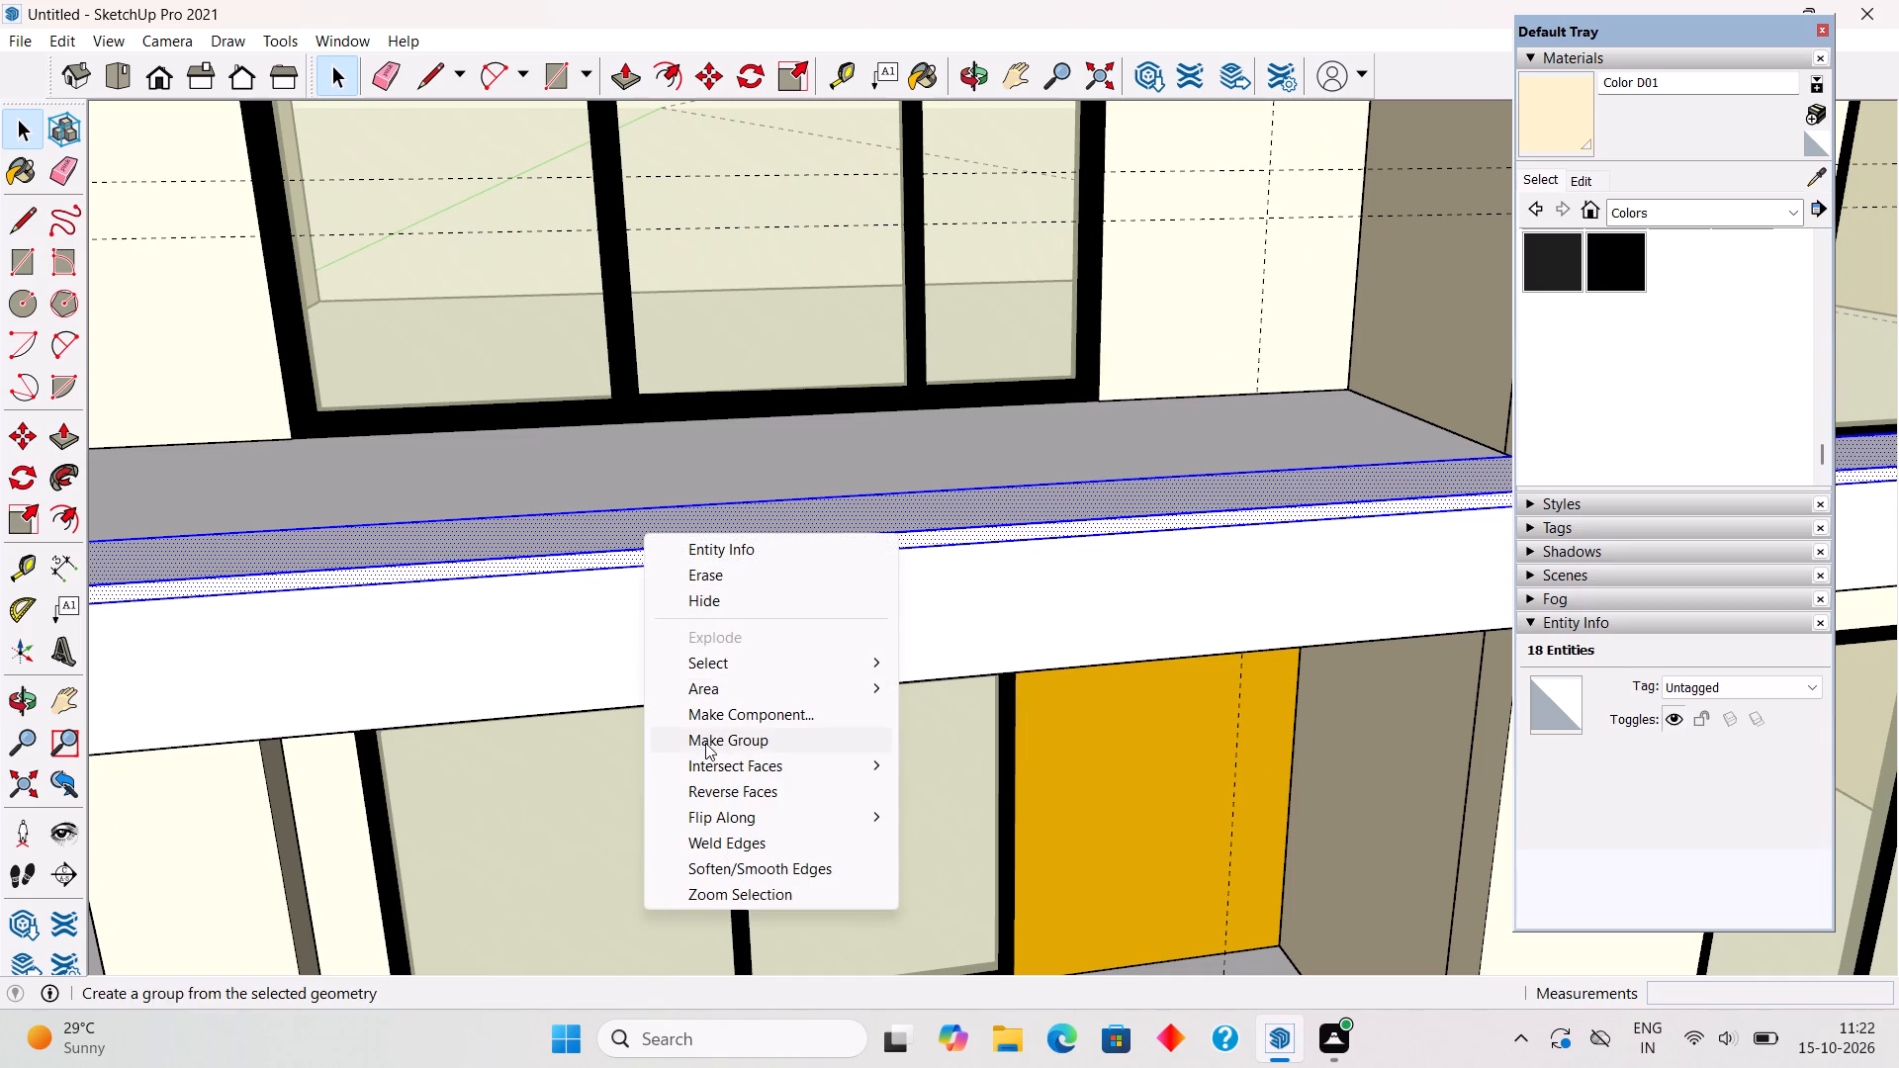
left_click(705, 743)
scroll(713, 727, "down", 19)
left_click(478, 671)
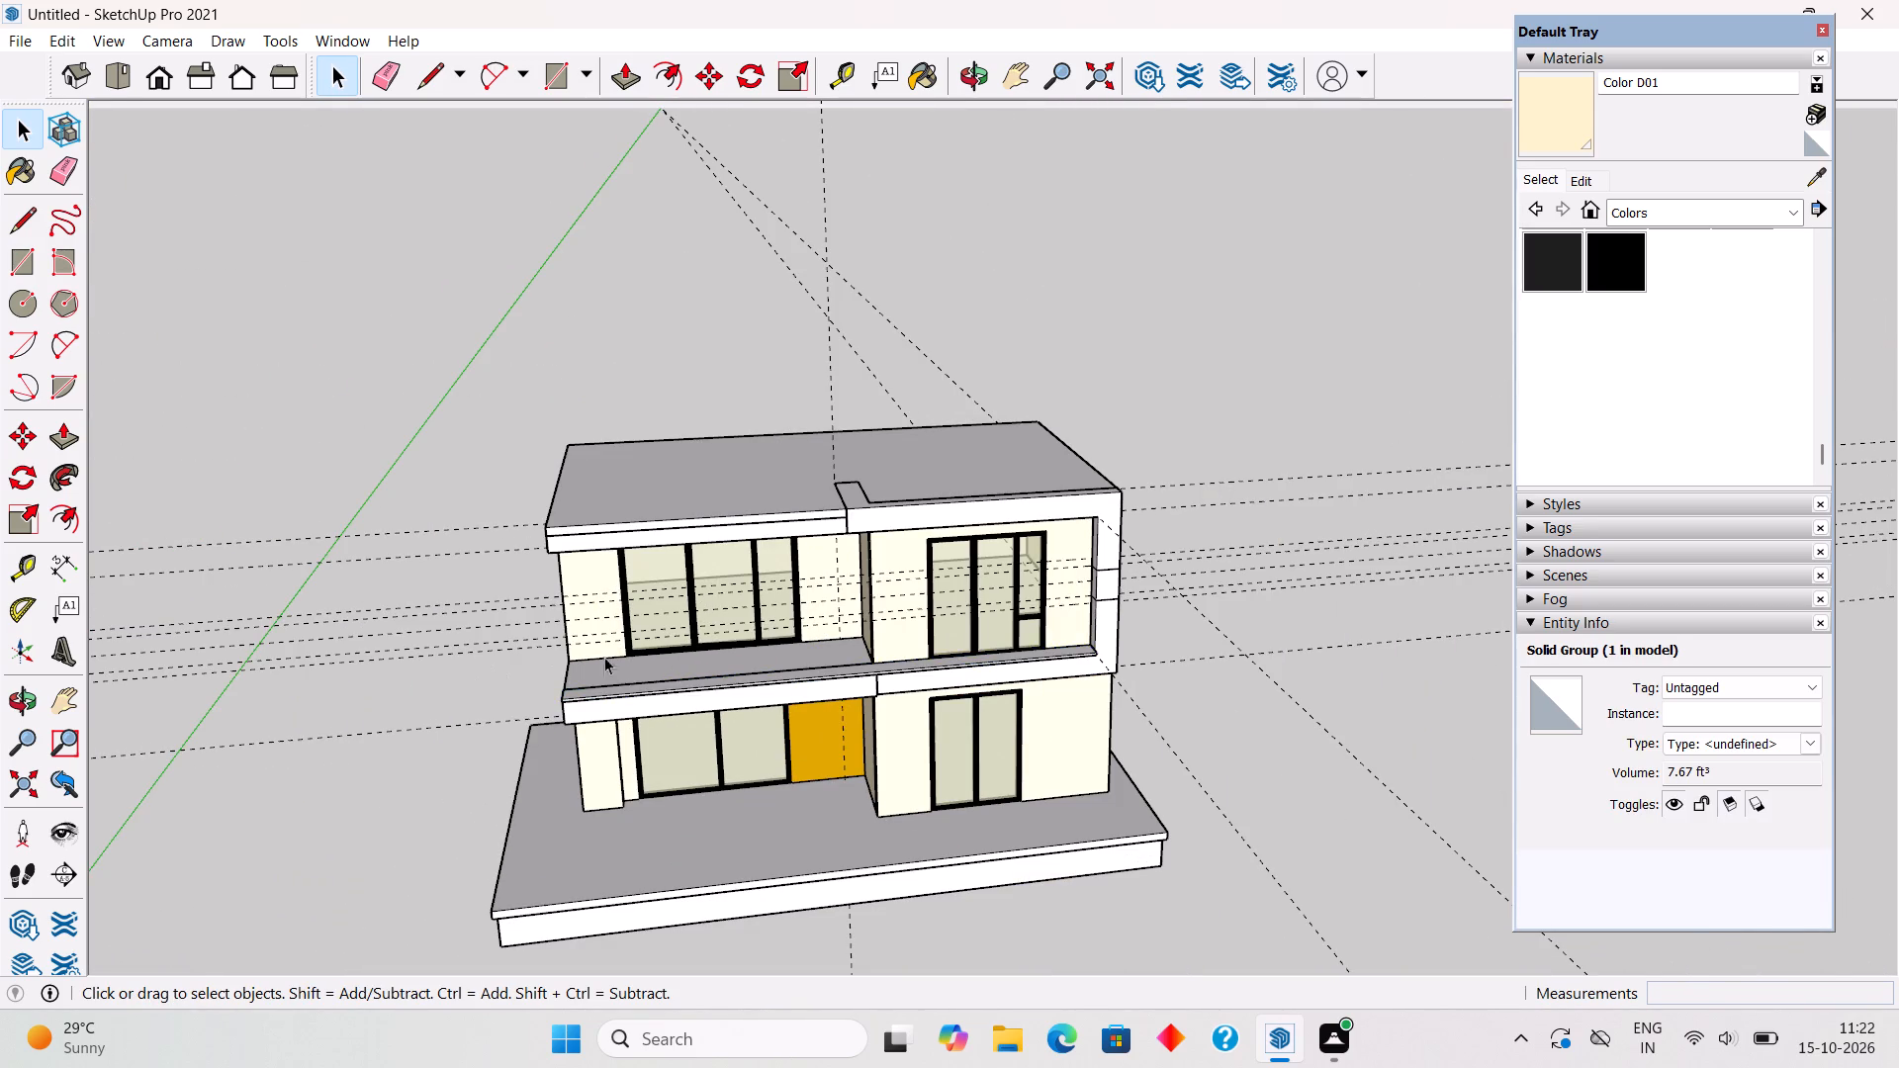
Inside the balcony floor slab group, draw a 6" vertical line across the slab's end face at the wall corner.
middle_click_drag(755, 743, 680, 571)
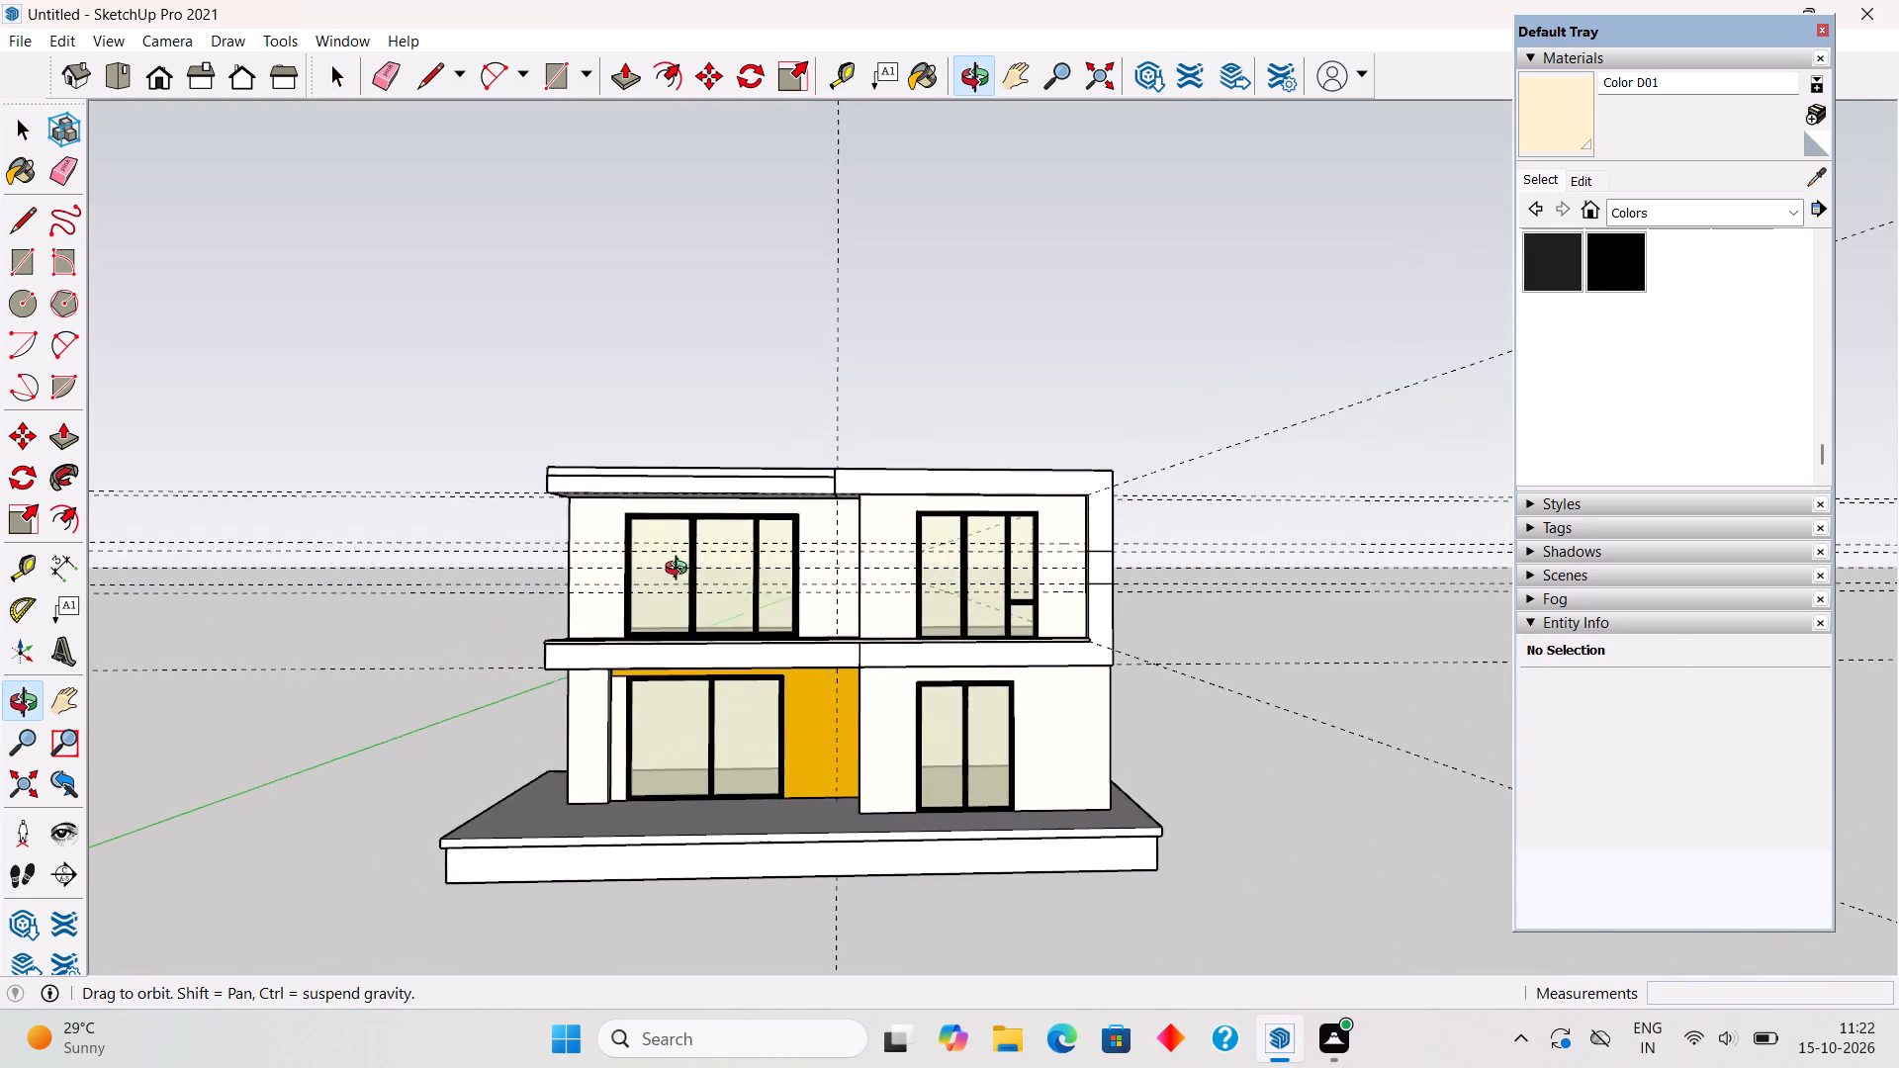
middle_click_drag(680, 571, 727, 612)
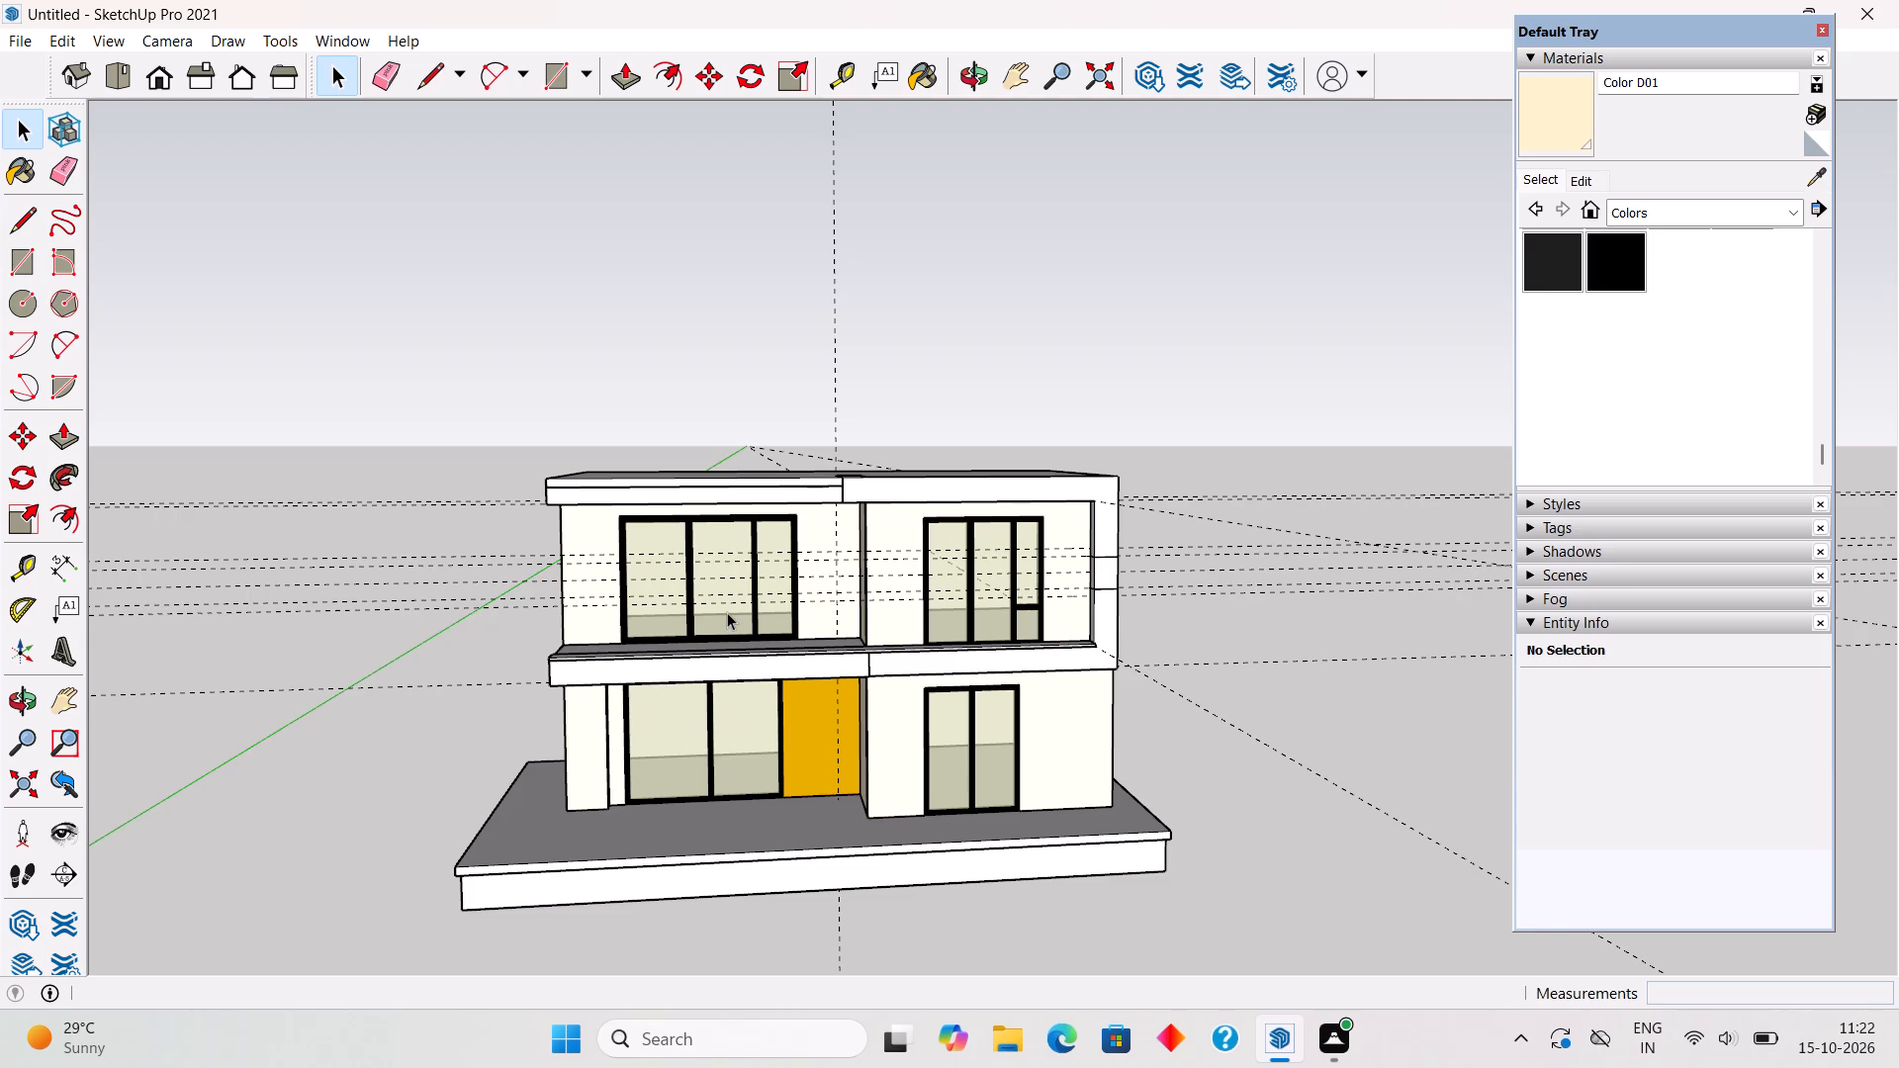
middle_click_drag(727, 612, 1156, 668)
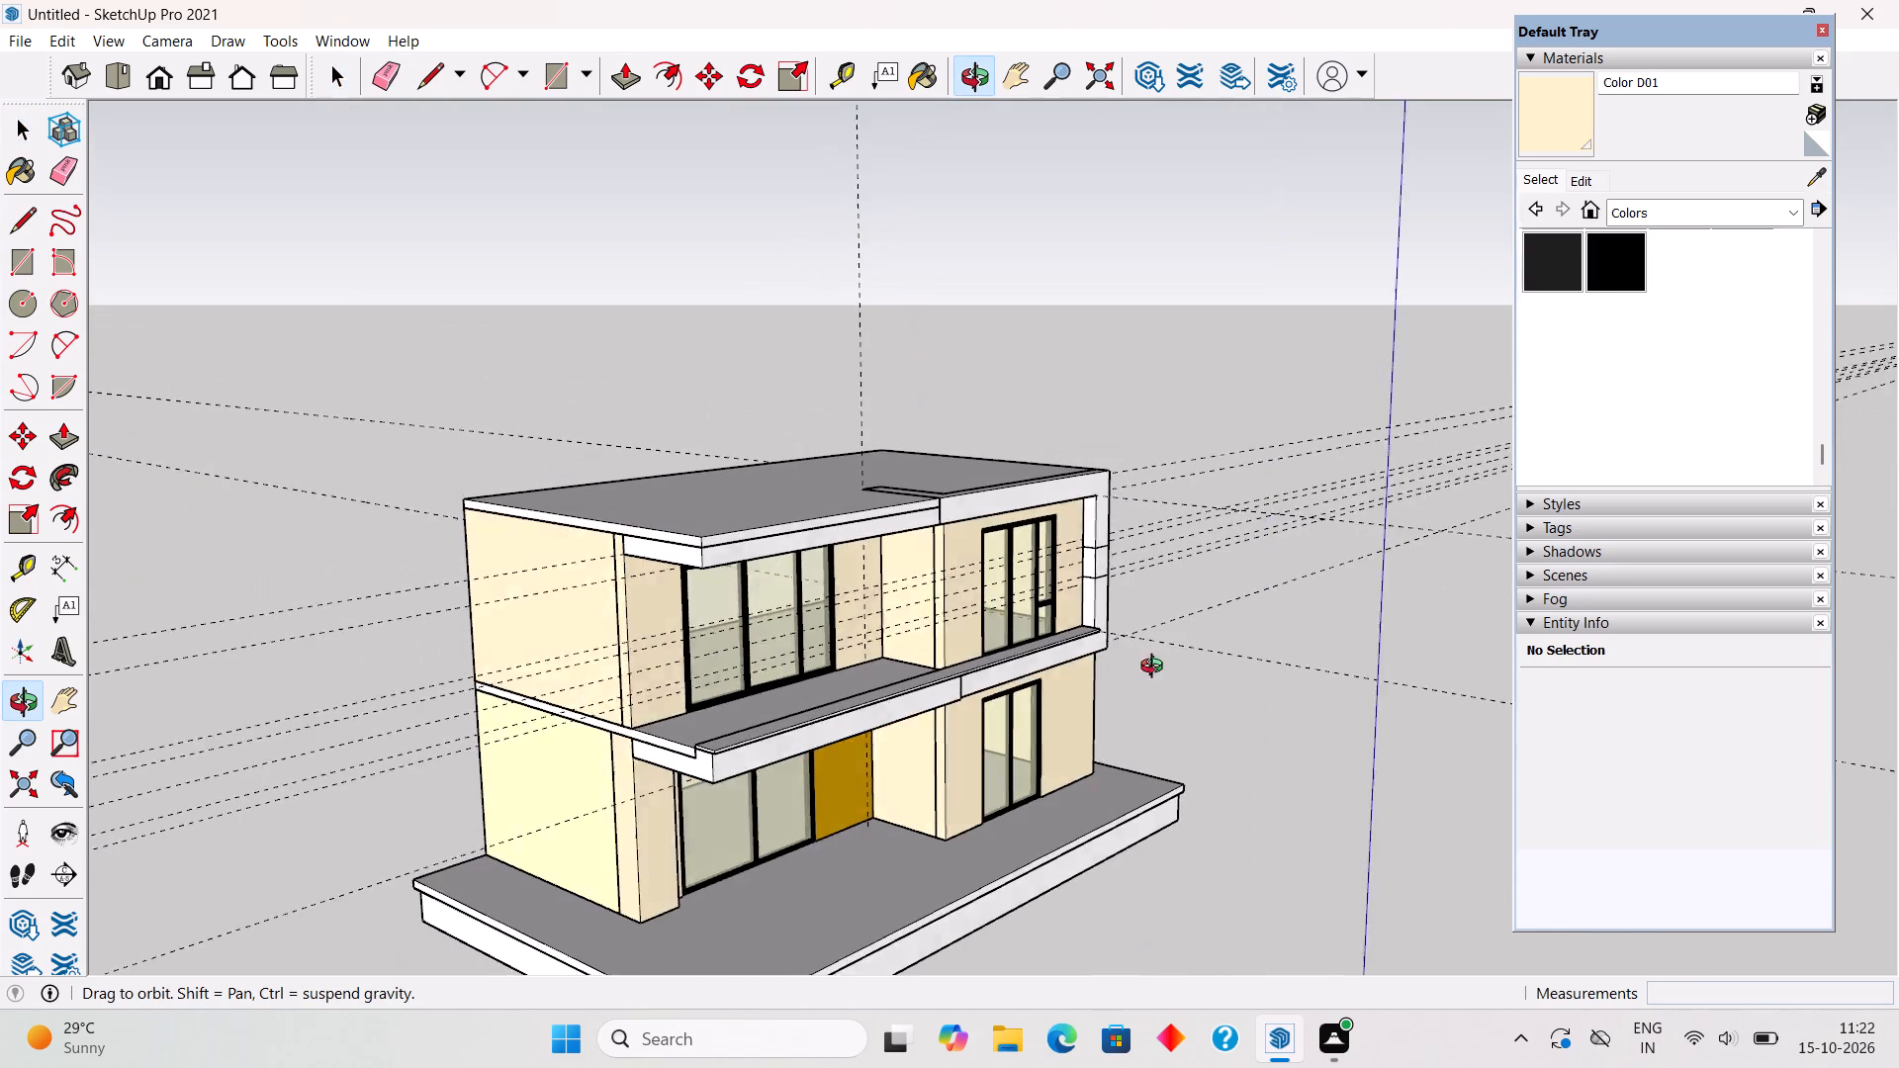
middle_click_drag(1156, 668, 1163, 668)
middle_click_drag(741, 752, 1119, 737)
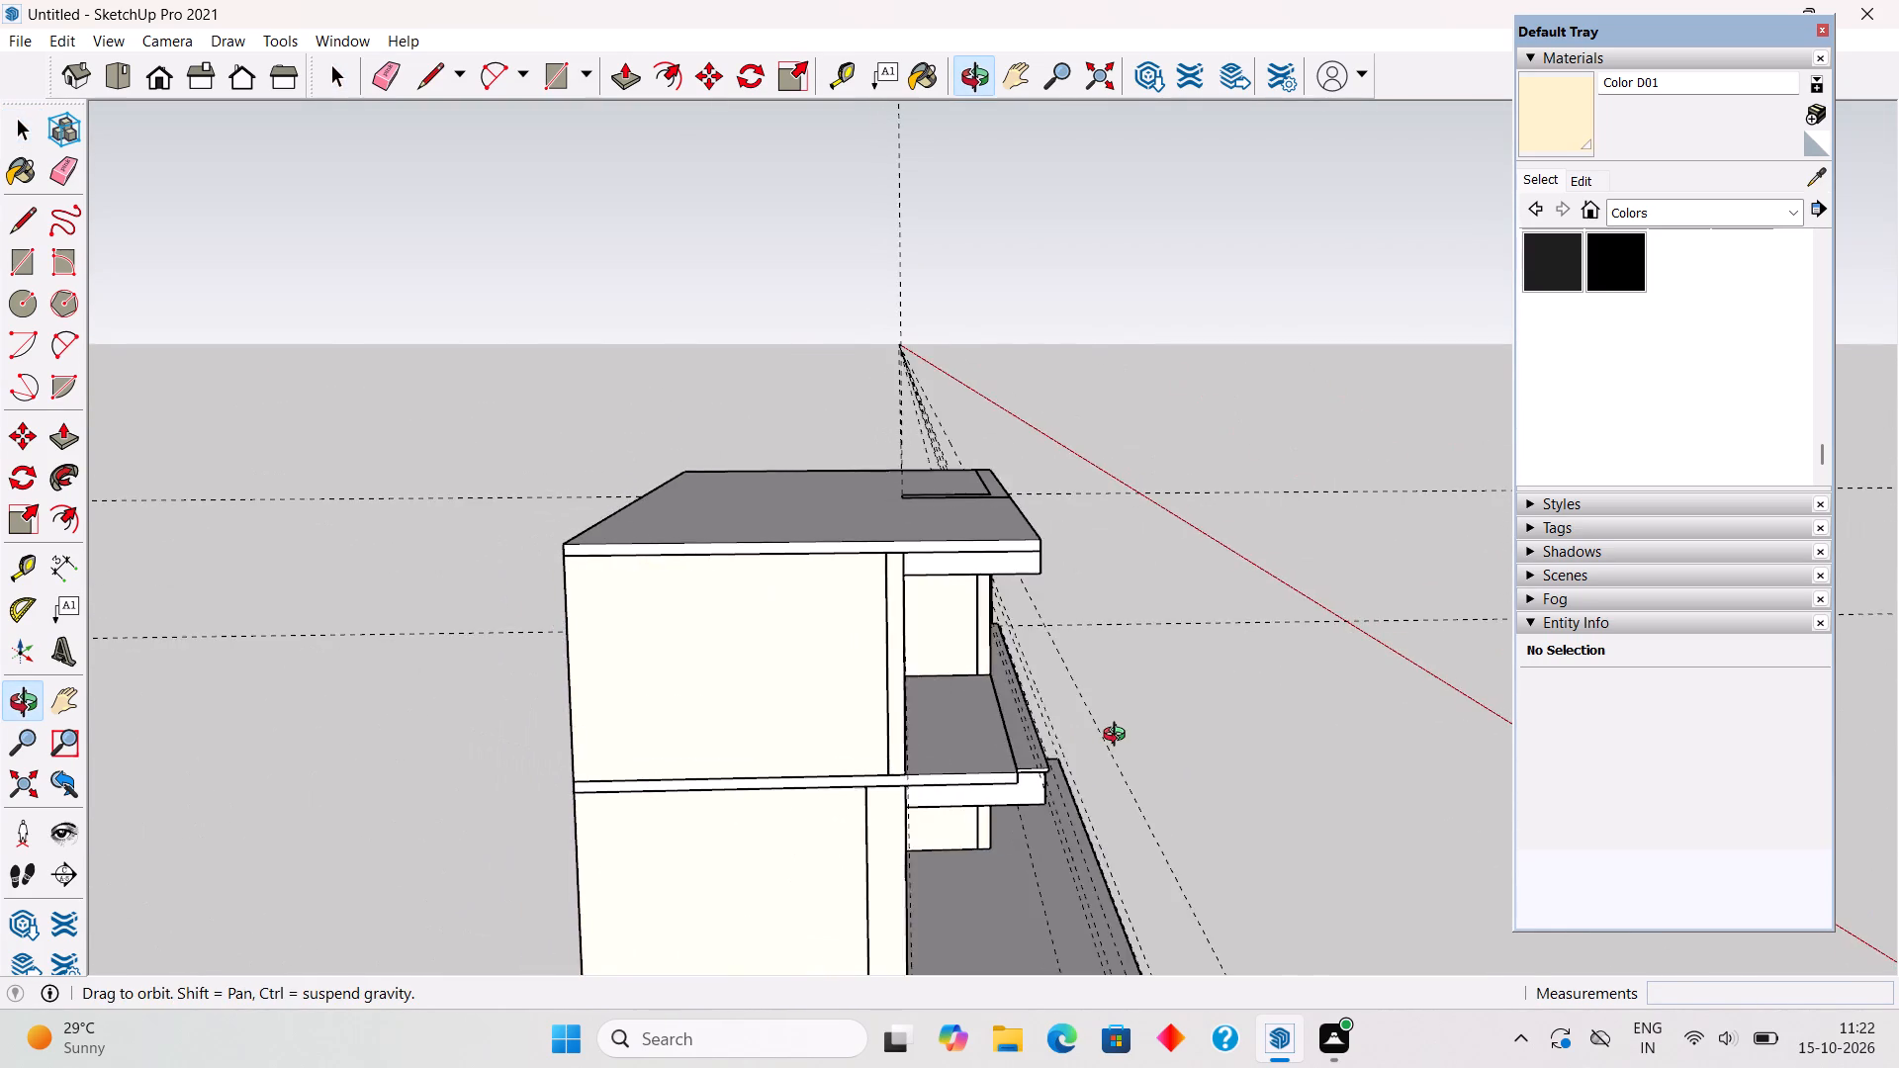
middle_click_drag(1119, 737, 1224, 720)
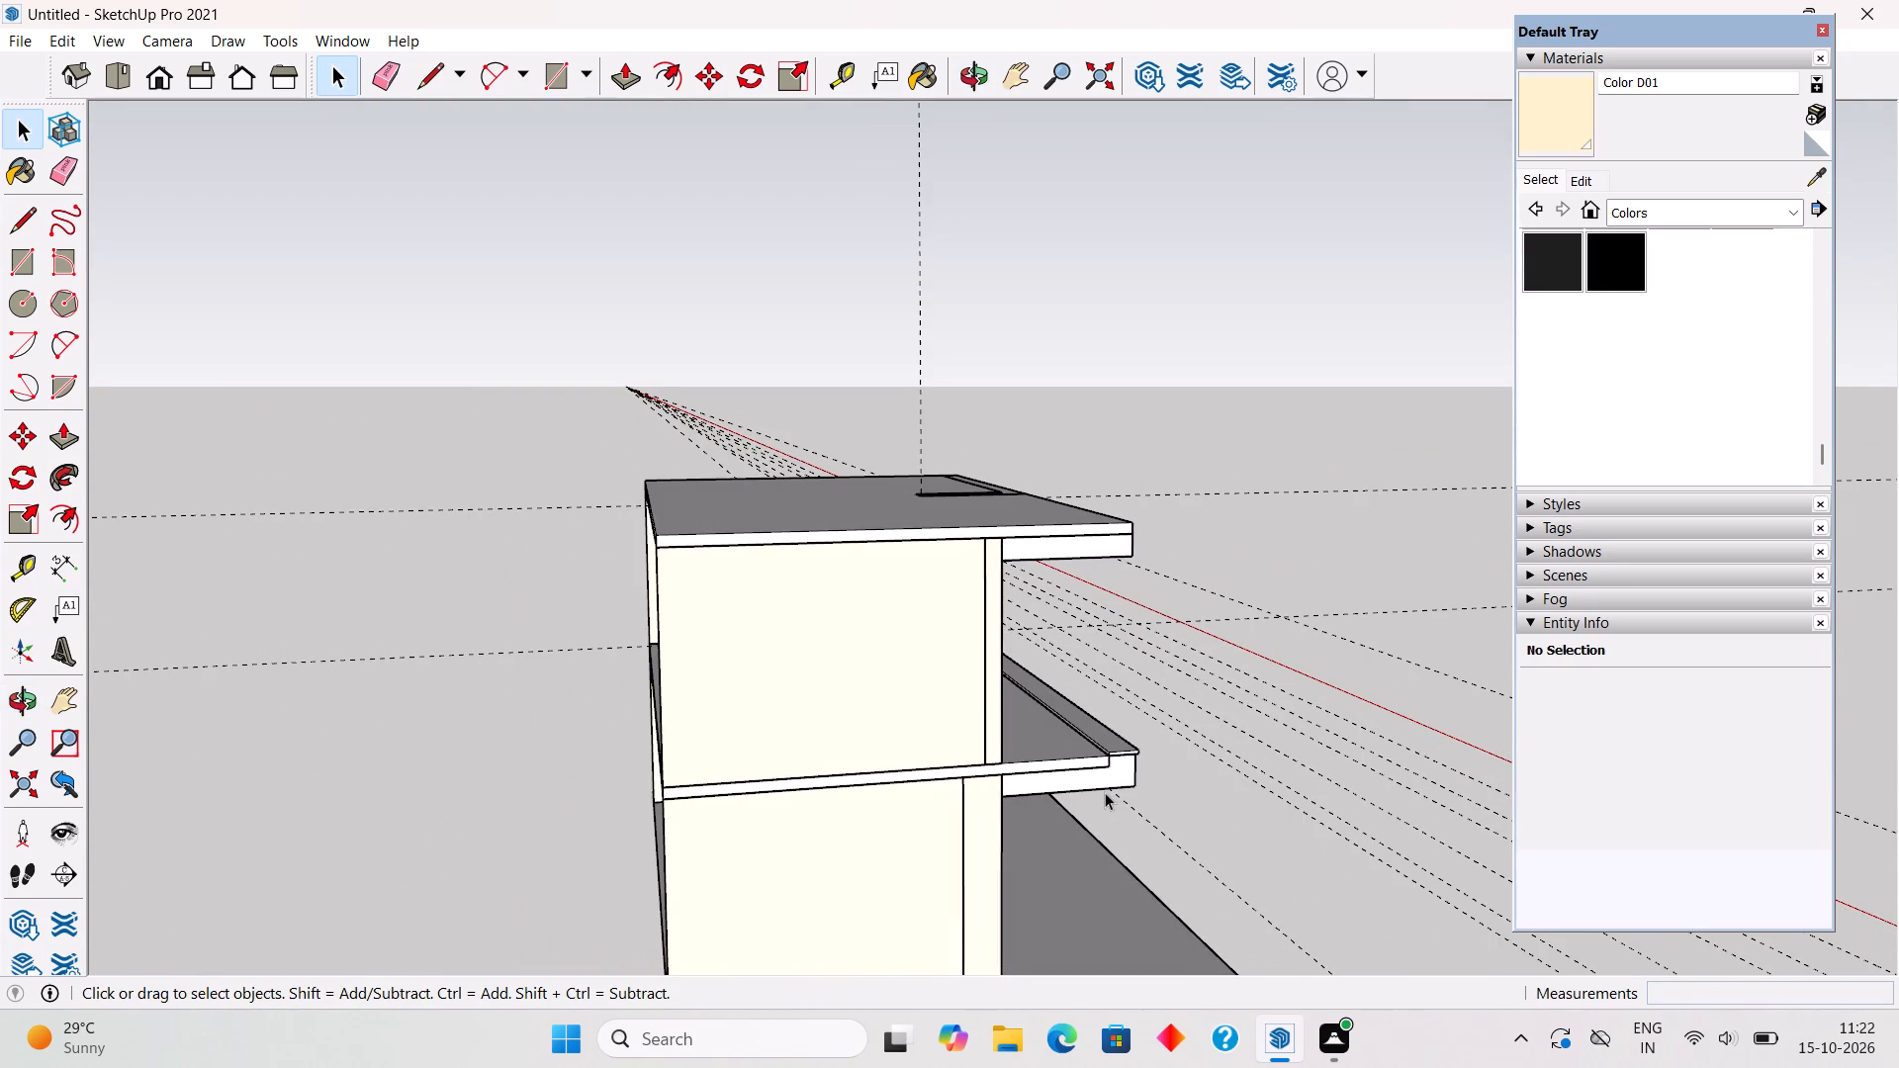
scroll(1104, 792, "up", 9)
scroll(1014, 746, "up", 4)
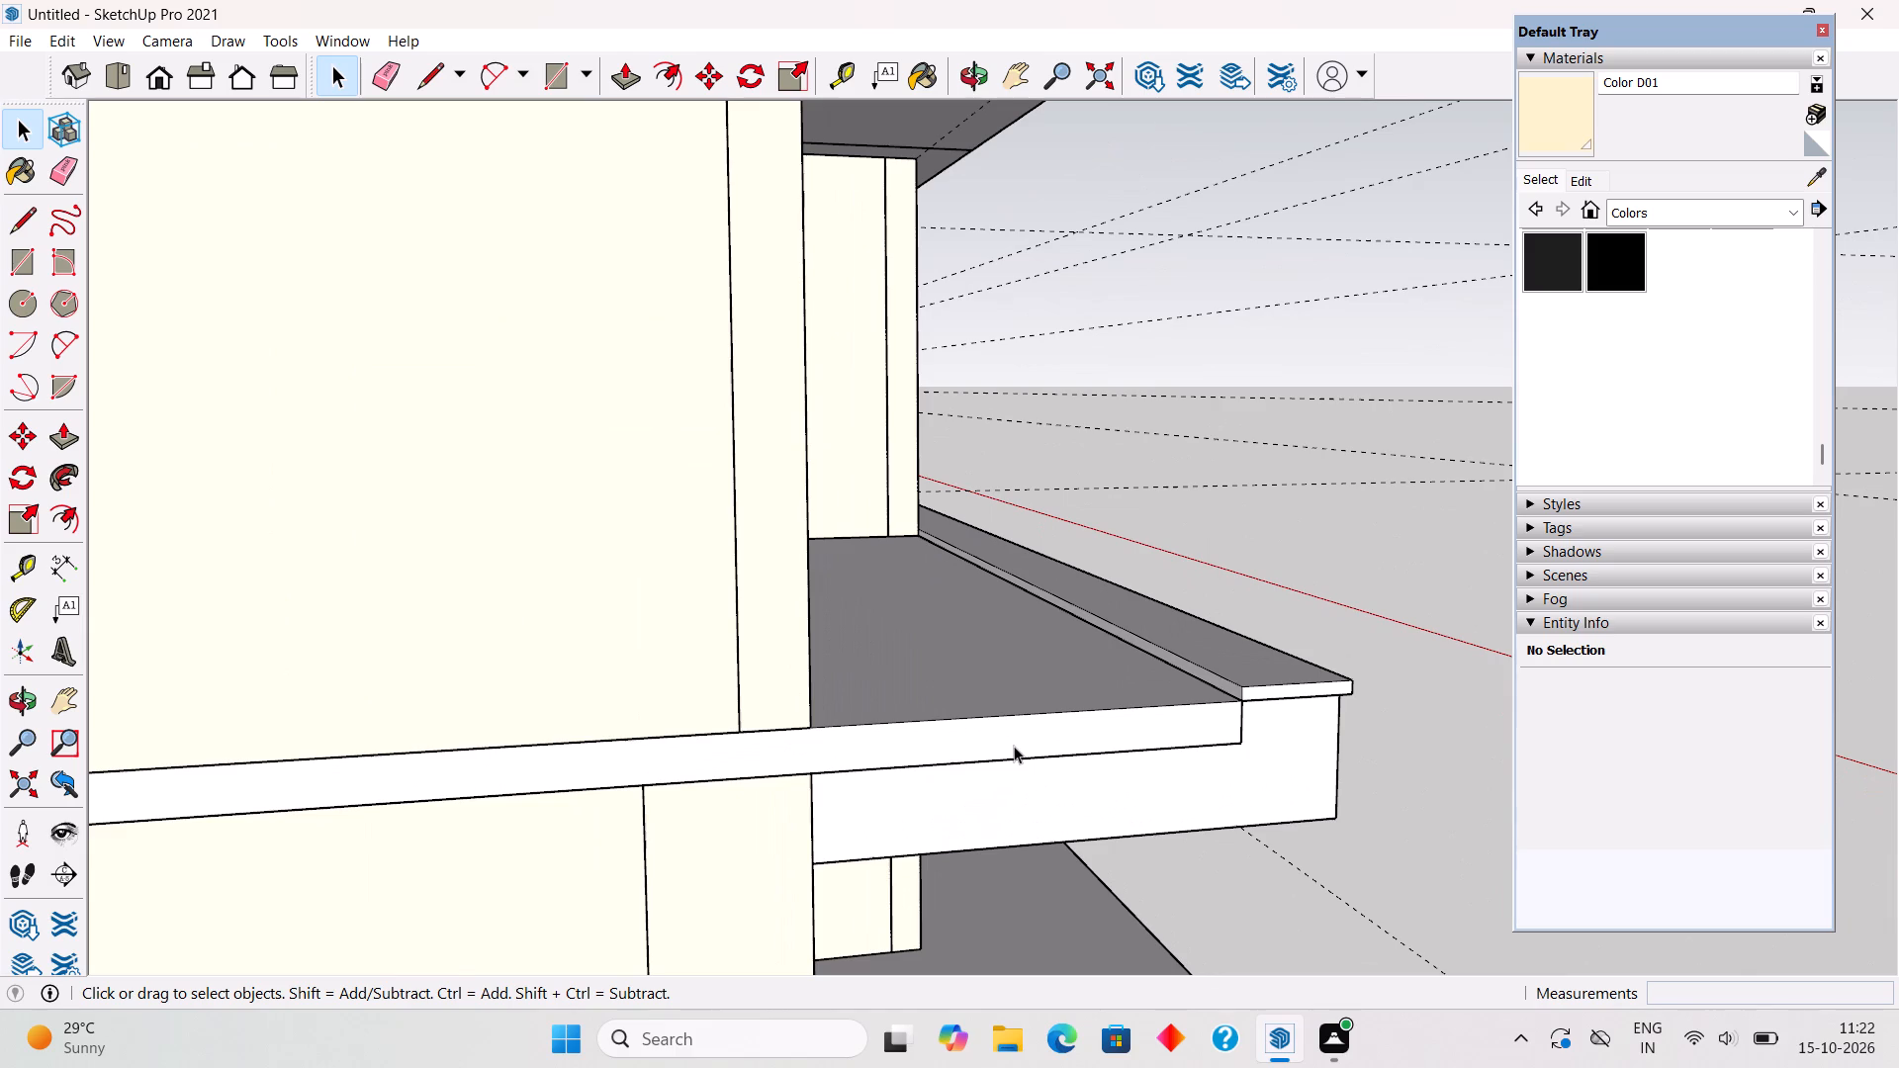
triple_click(943, 741)
scroll(943, 737, "up", 5)
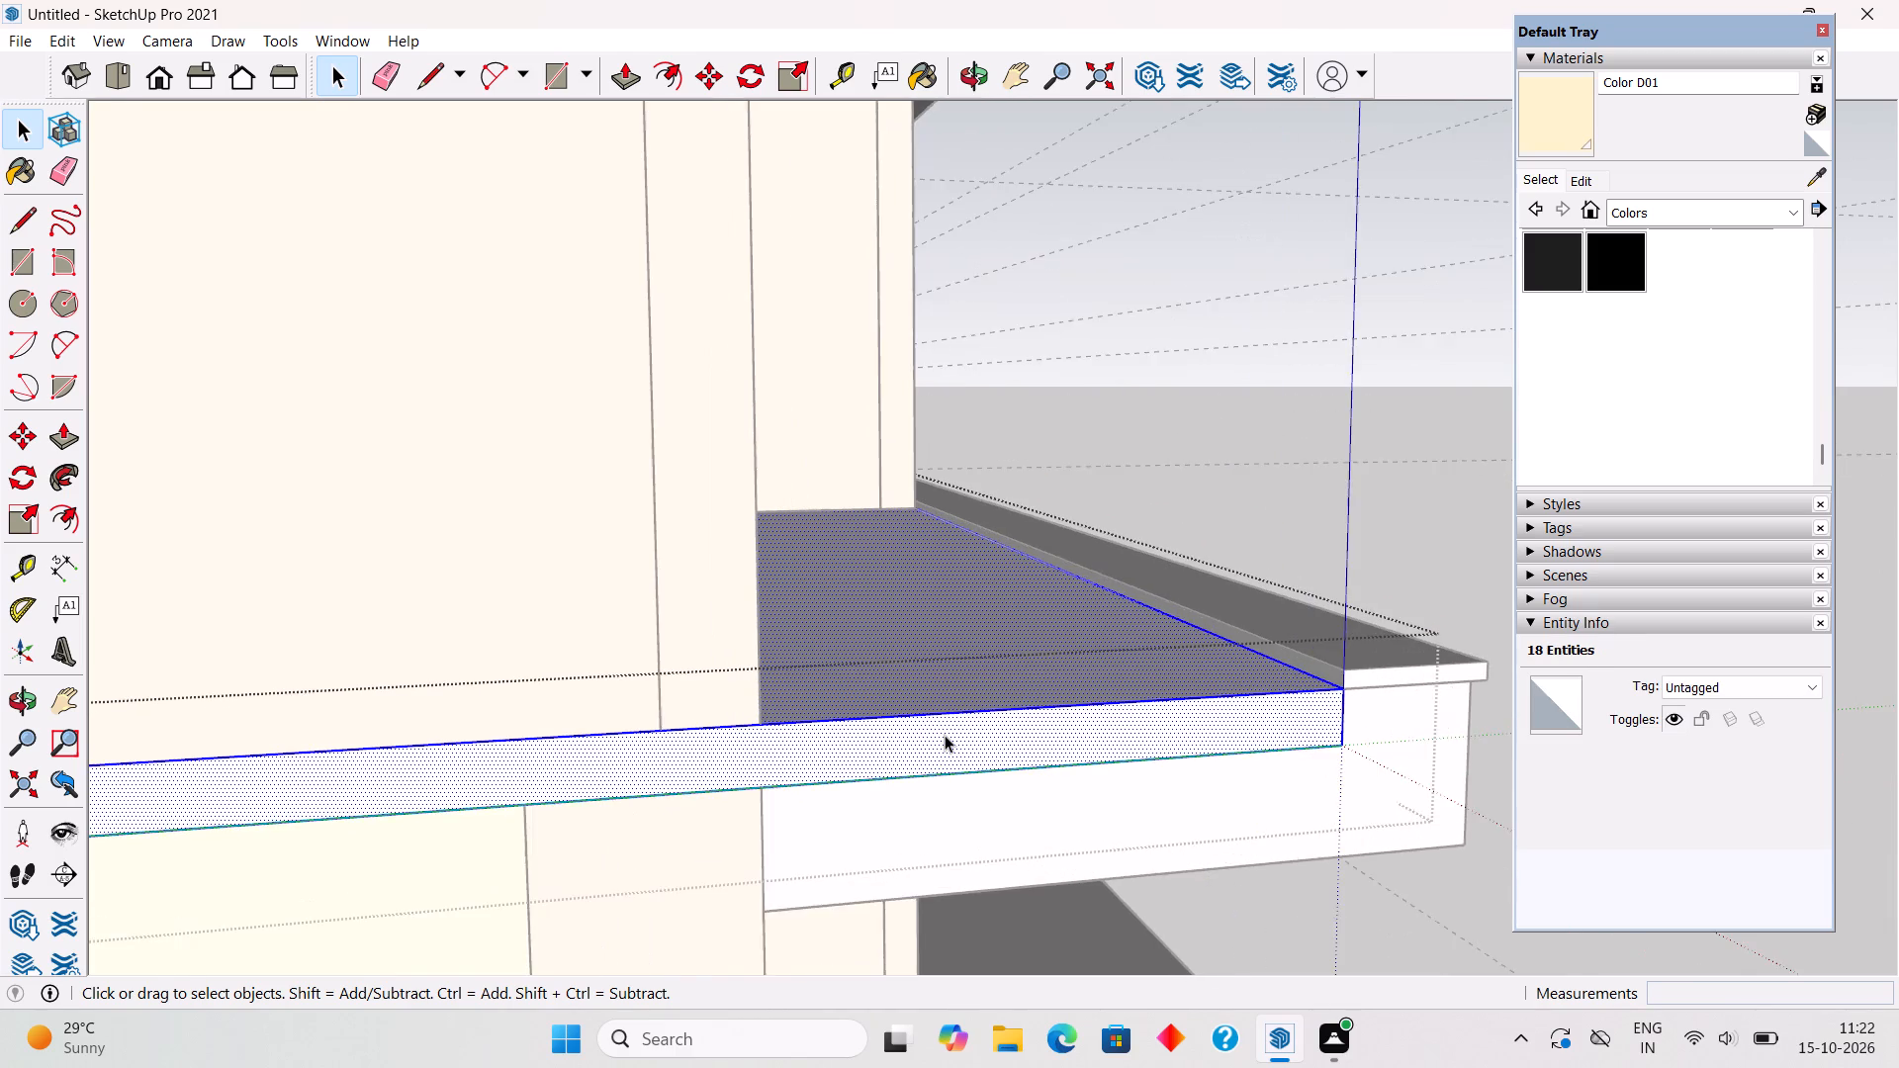
scroll(945, 735, "up", 2)
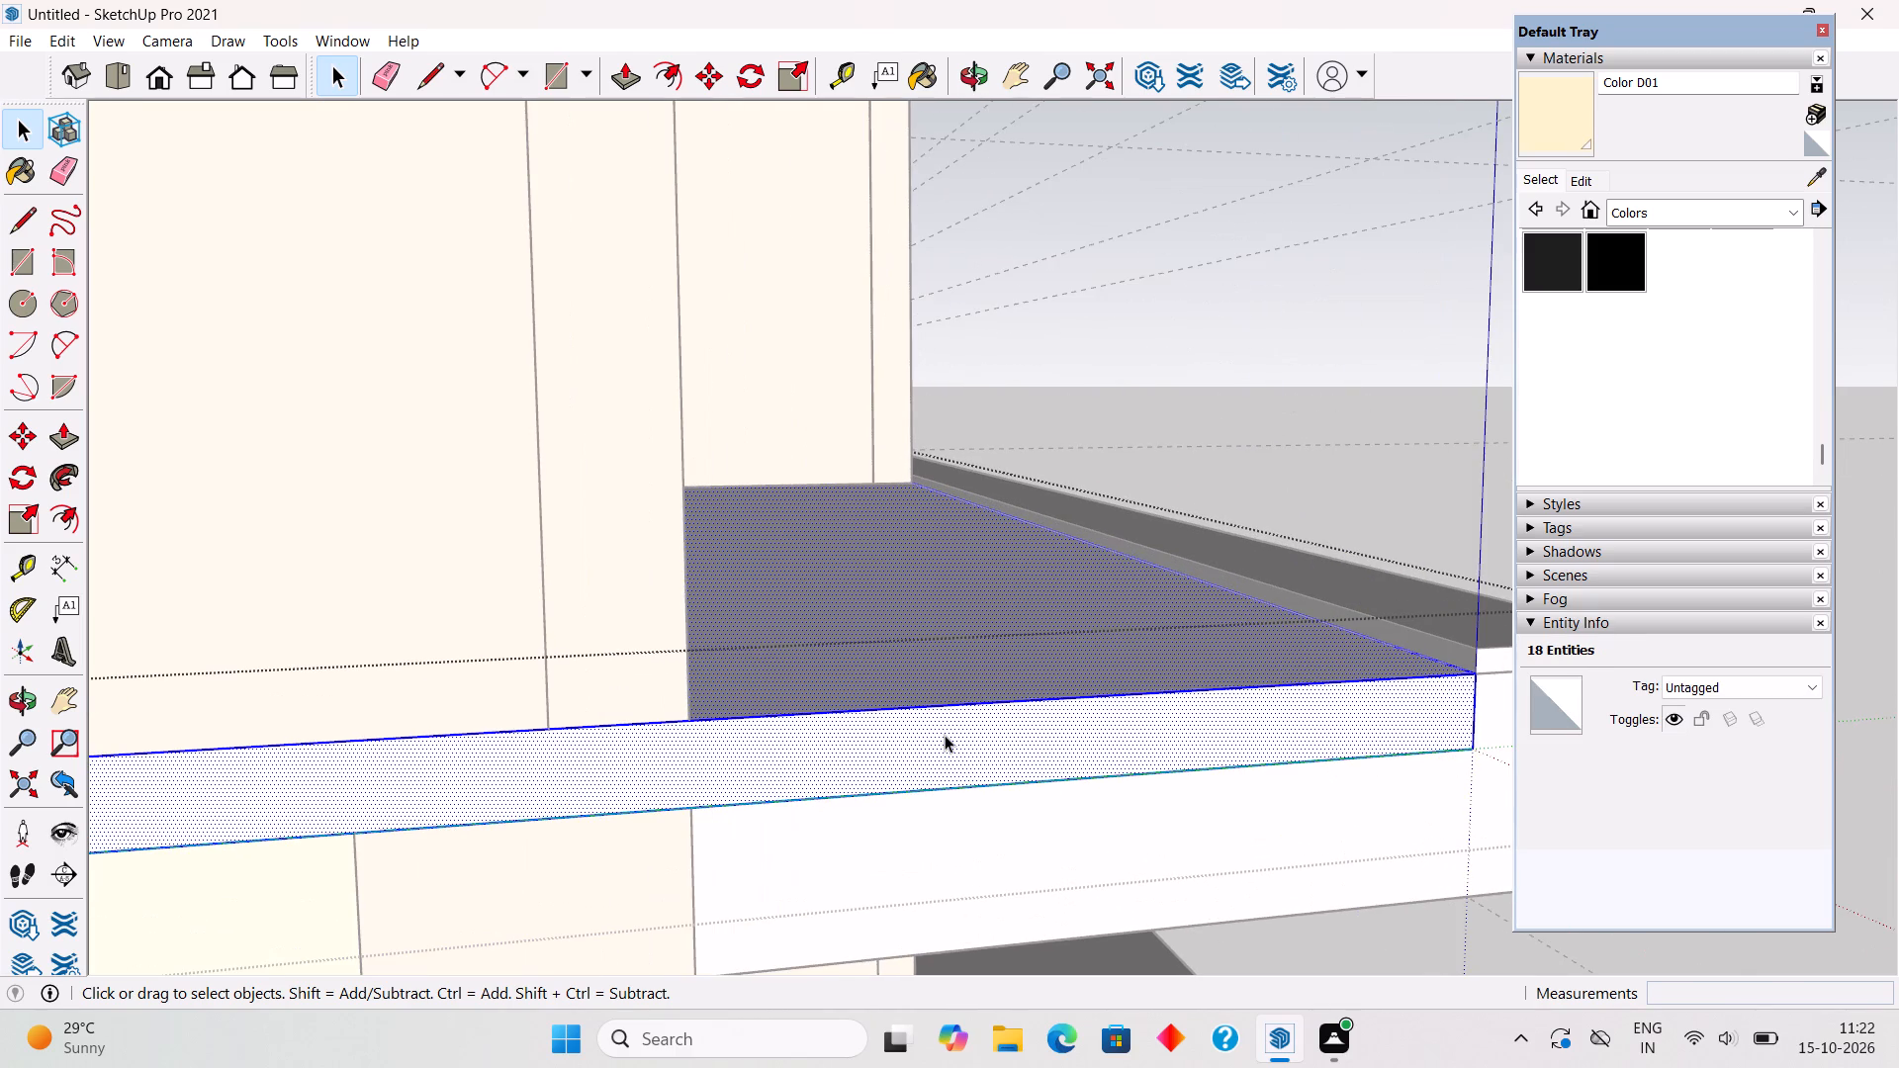
key("l")
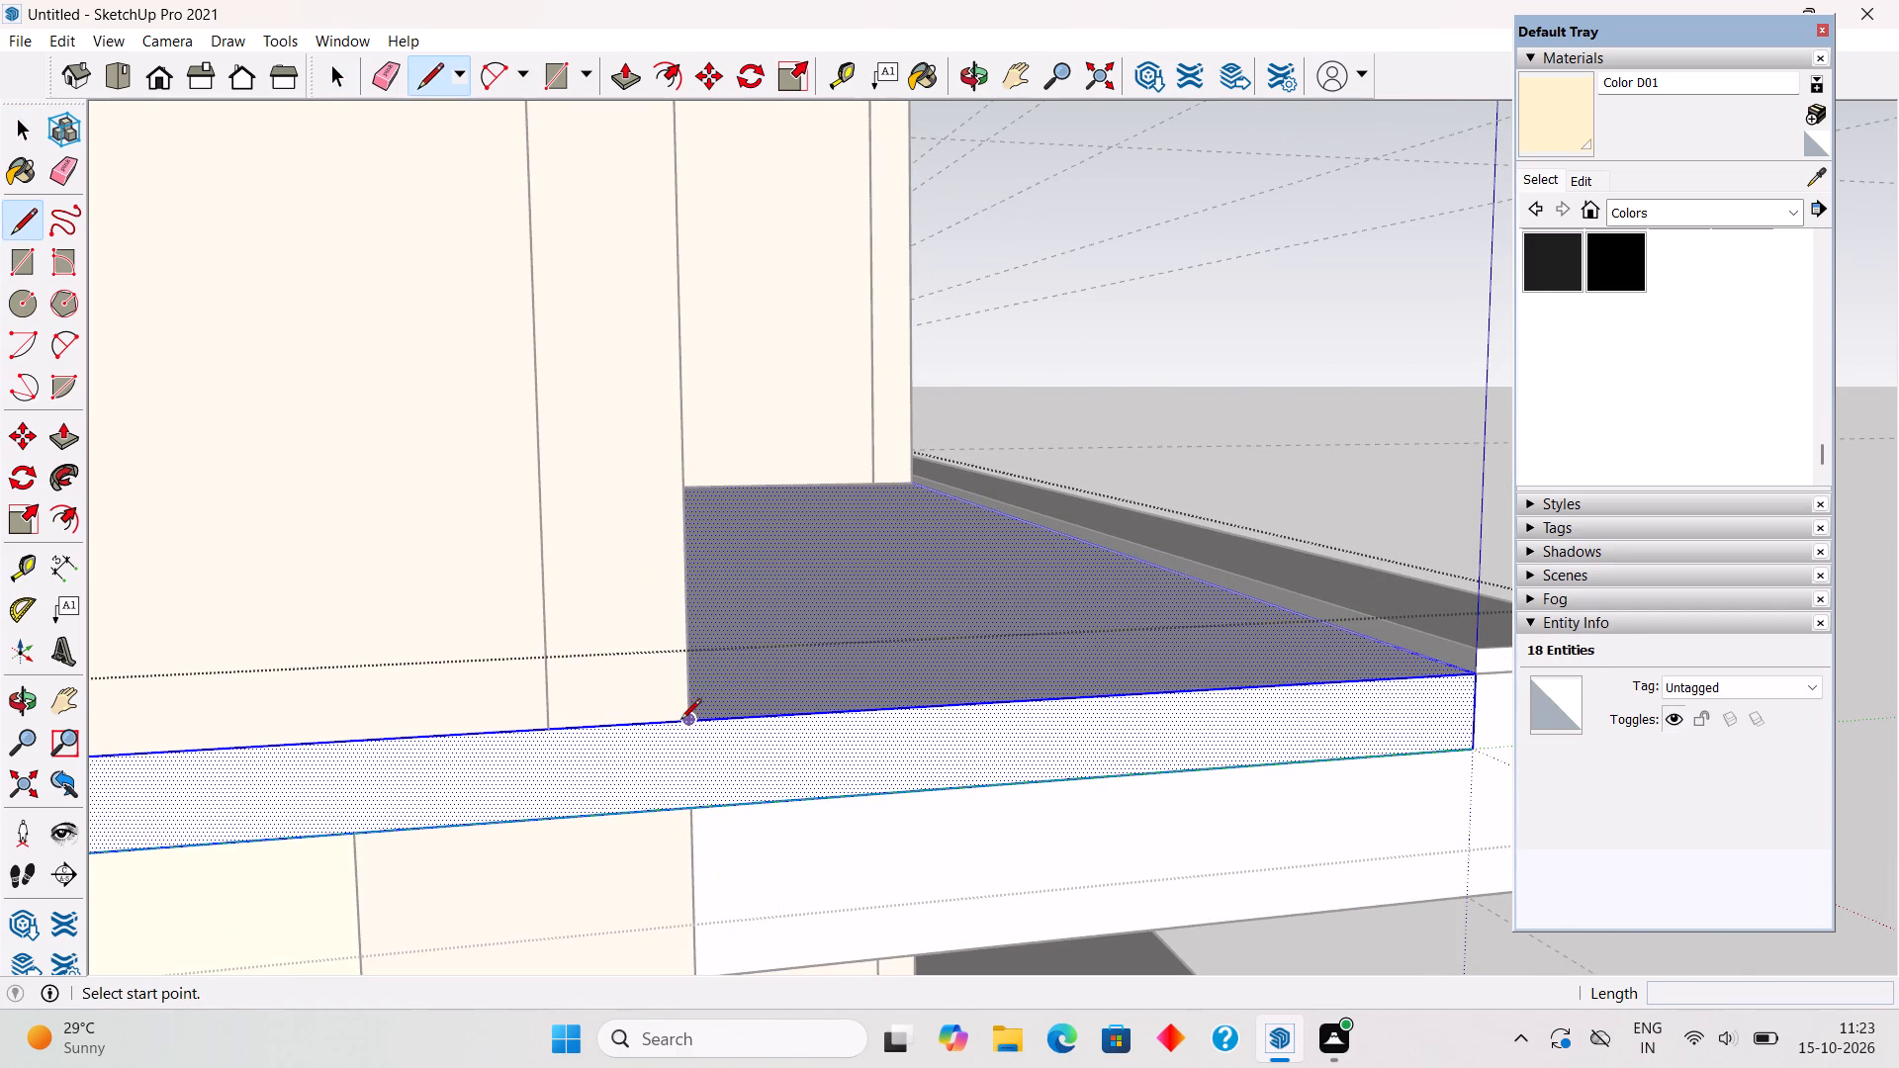
left_click(679, 720)
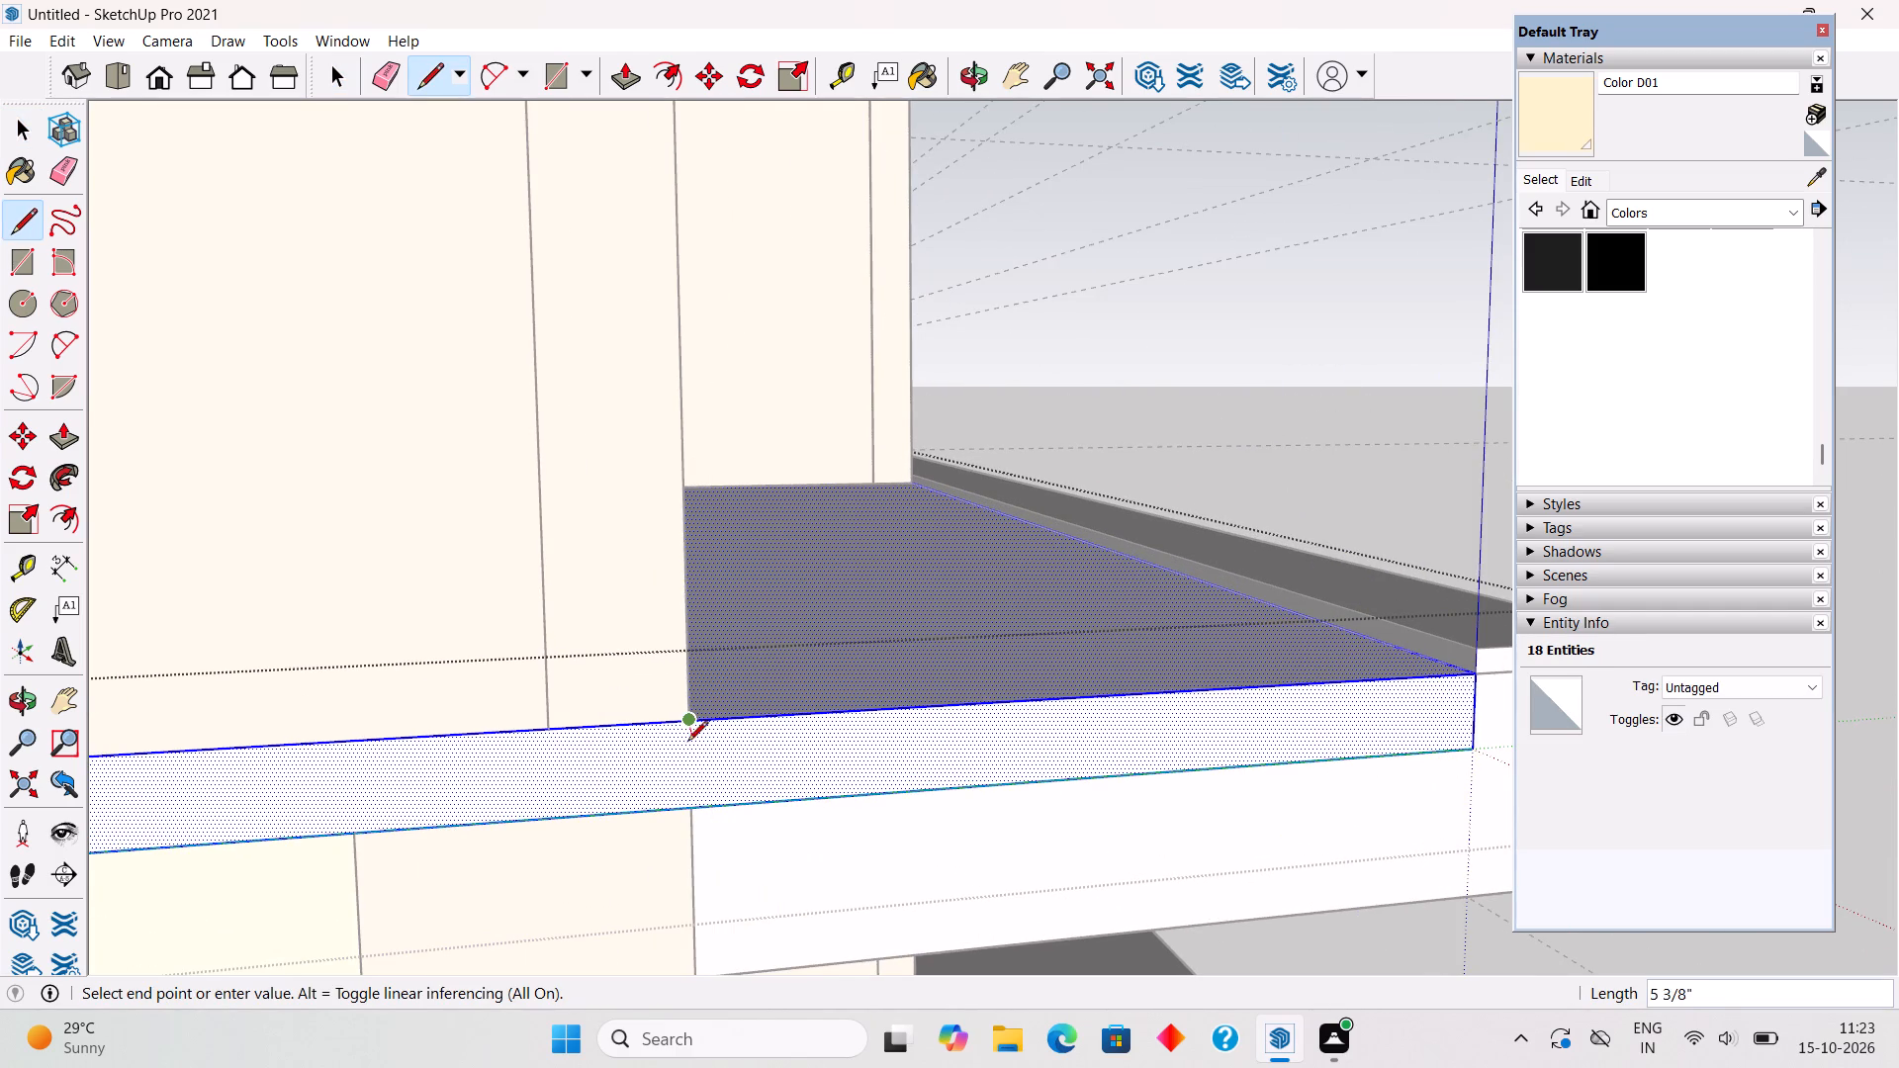
left_click(687, 807)
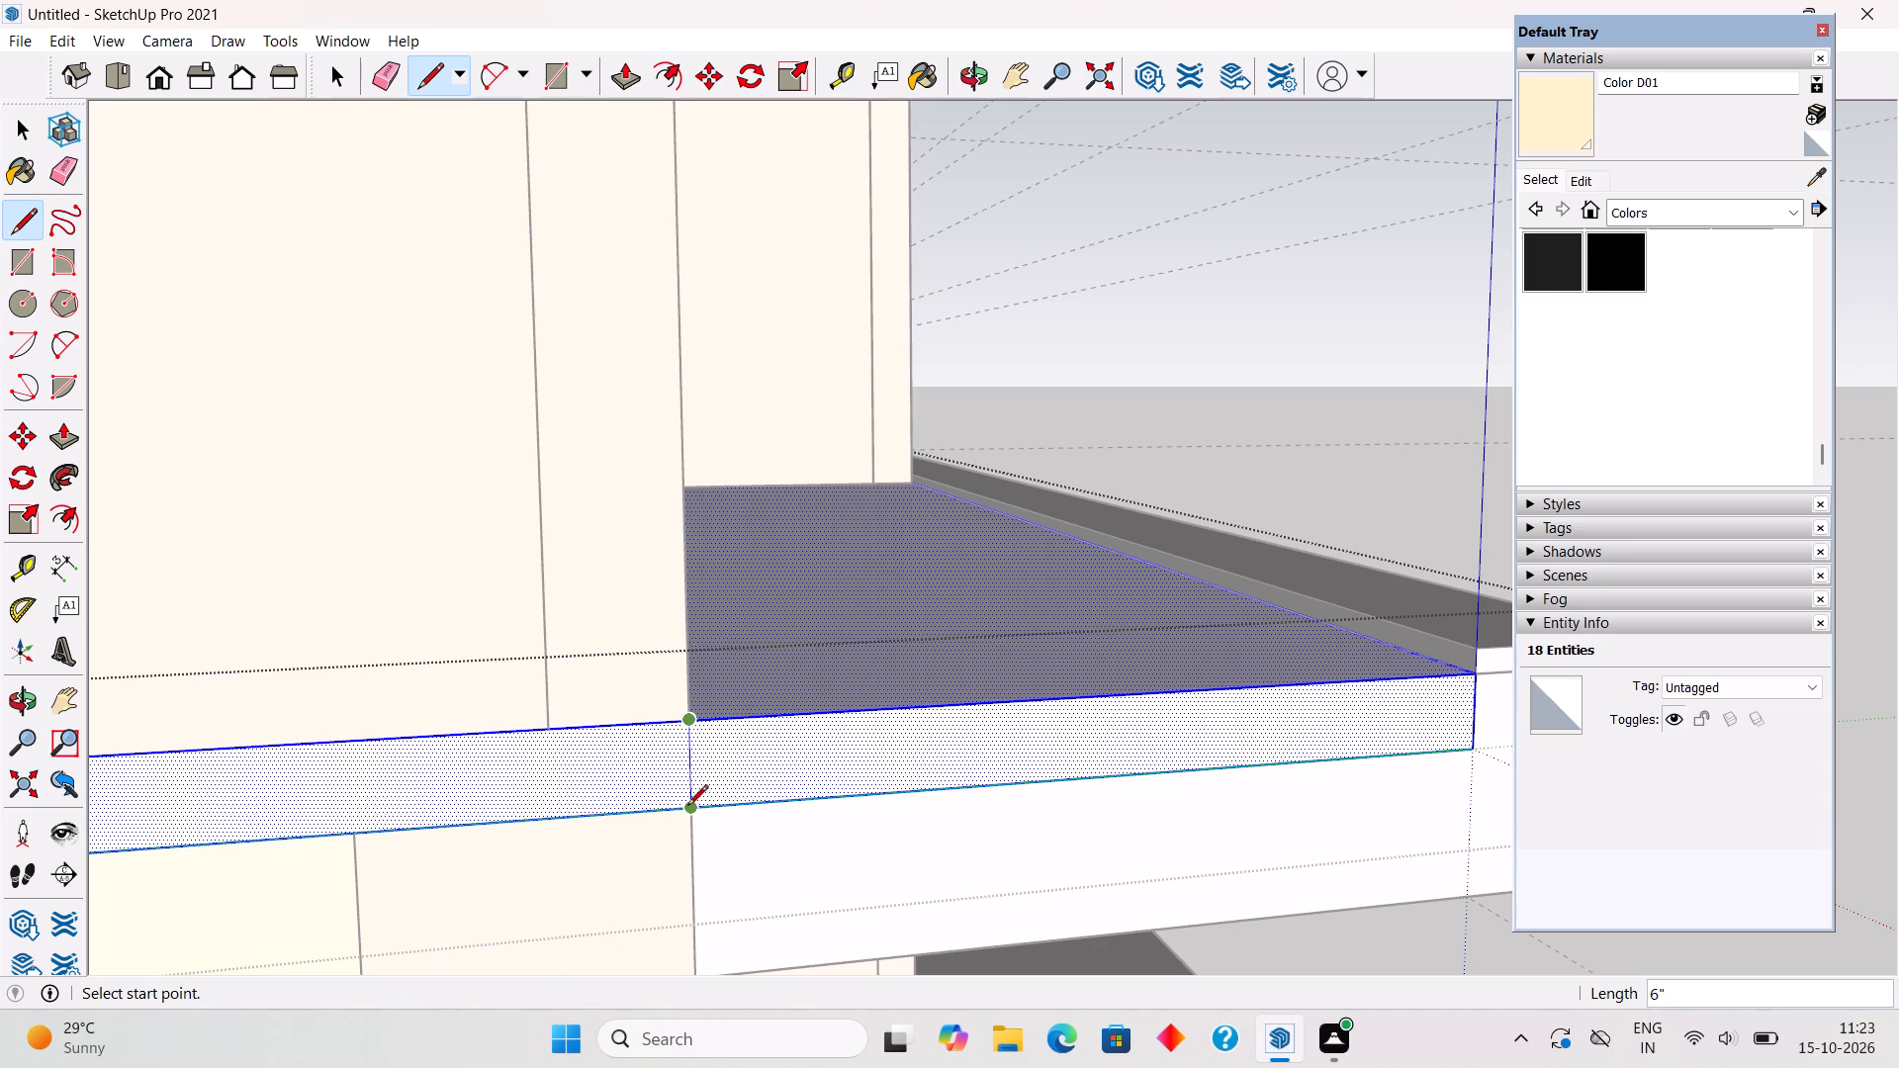
Push the balcony portion of the slab's end face inward 9" and leave the slab group.
key("p")
left_click(759, 764)
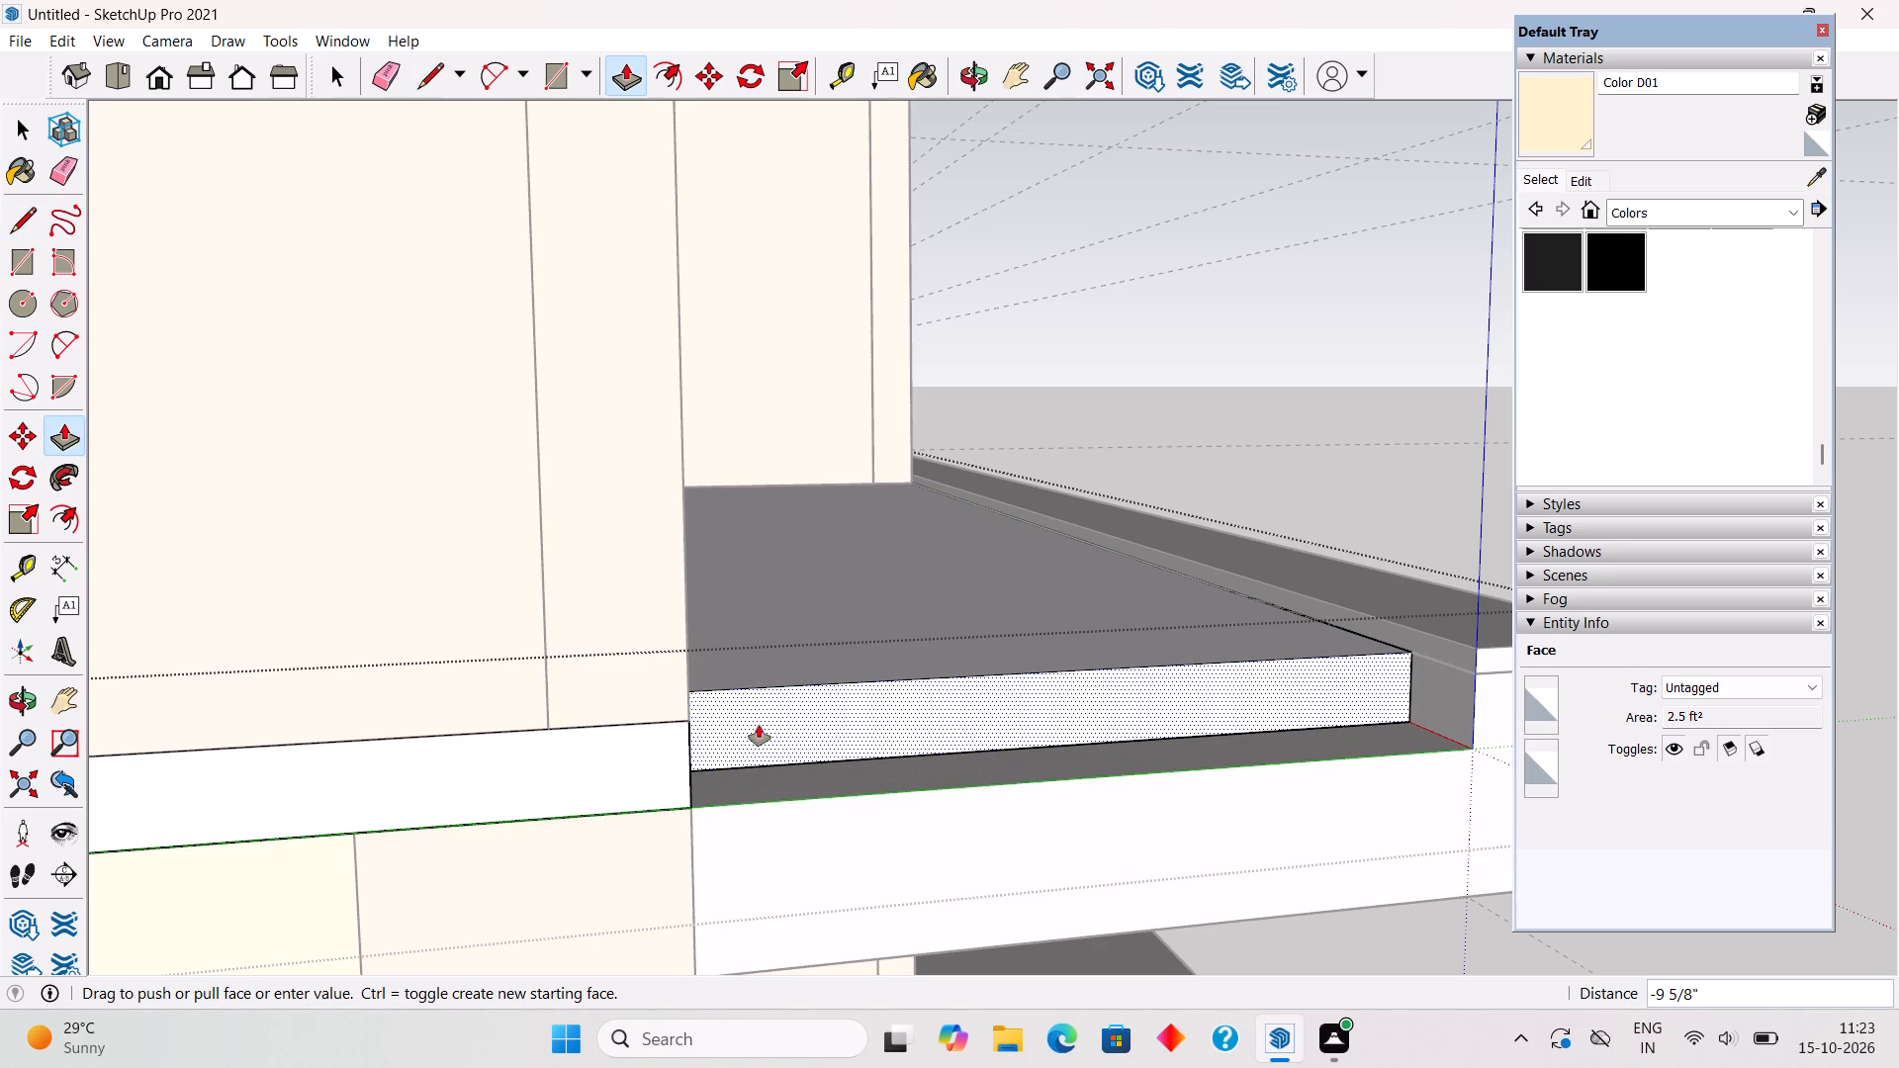
key("9")
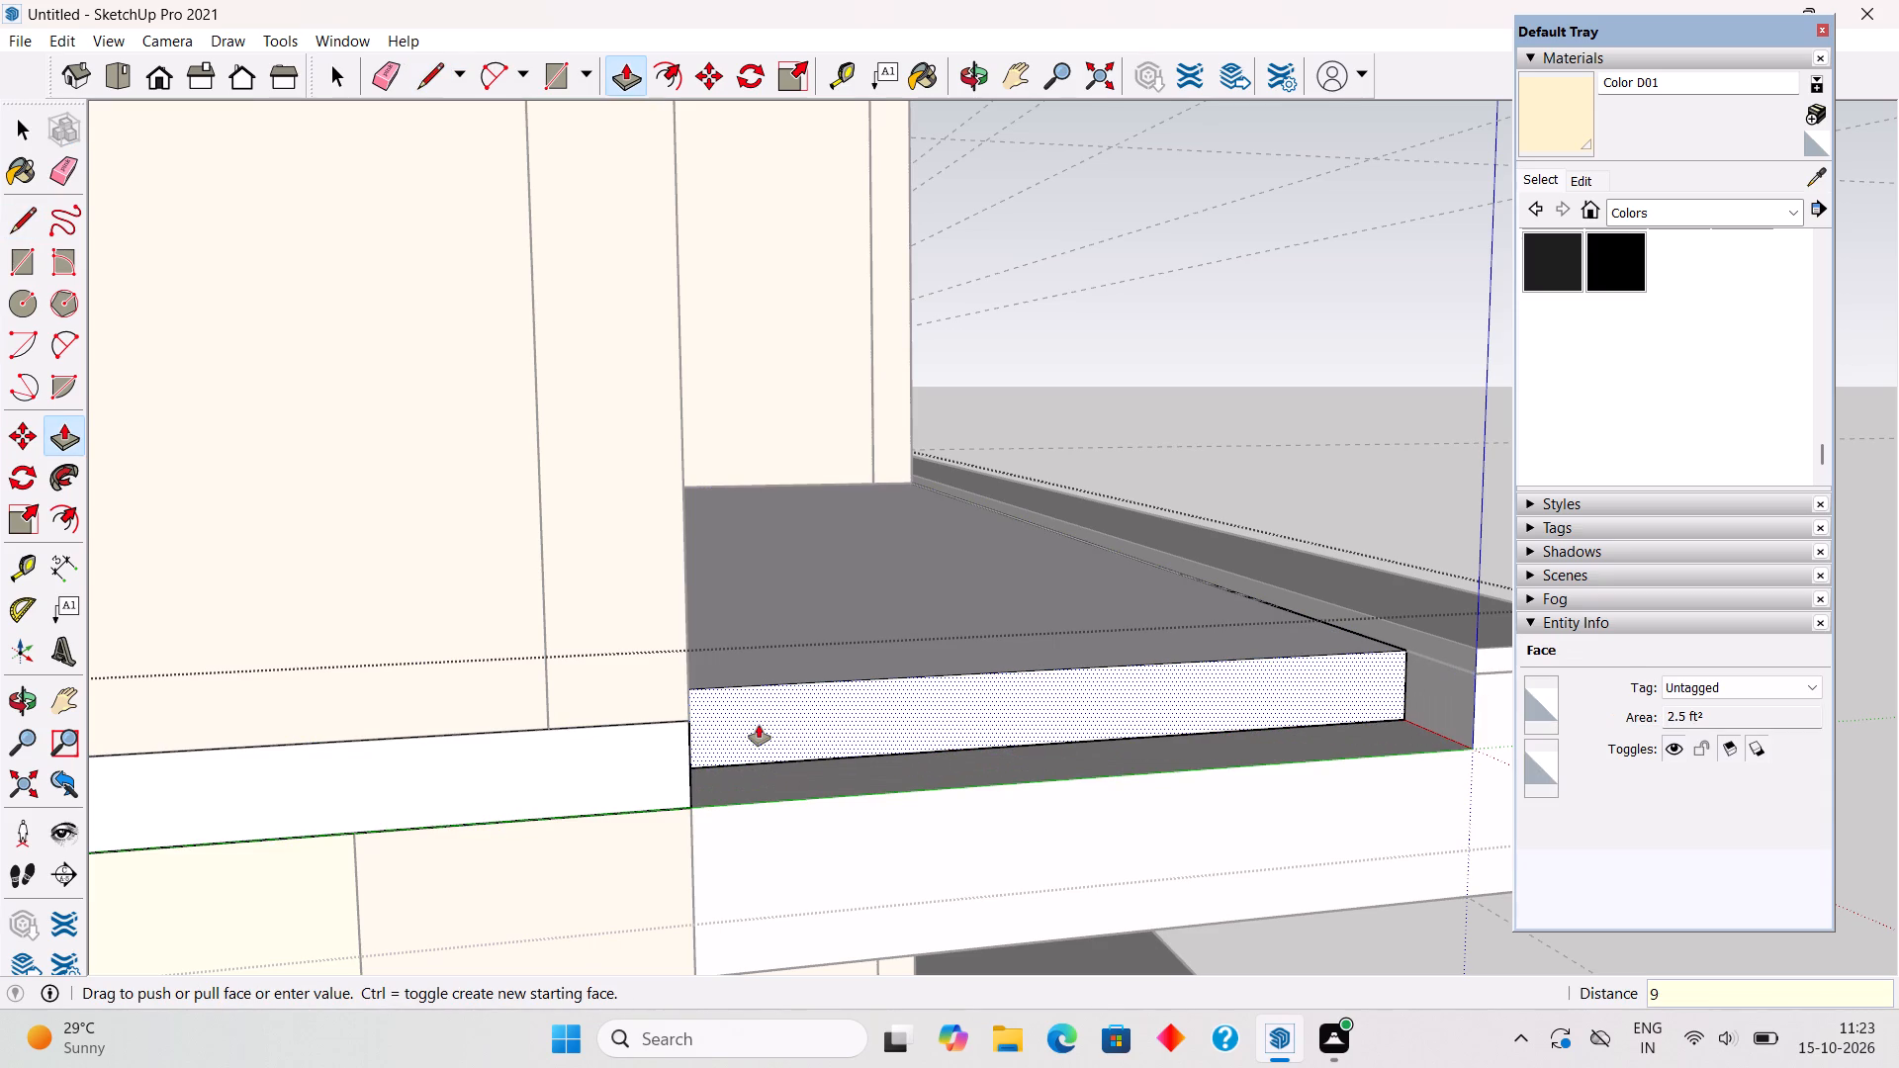
key("shift+quotedbl")
key("Return")
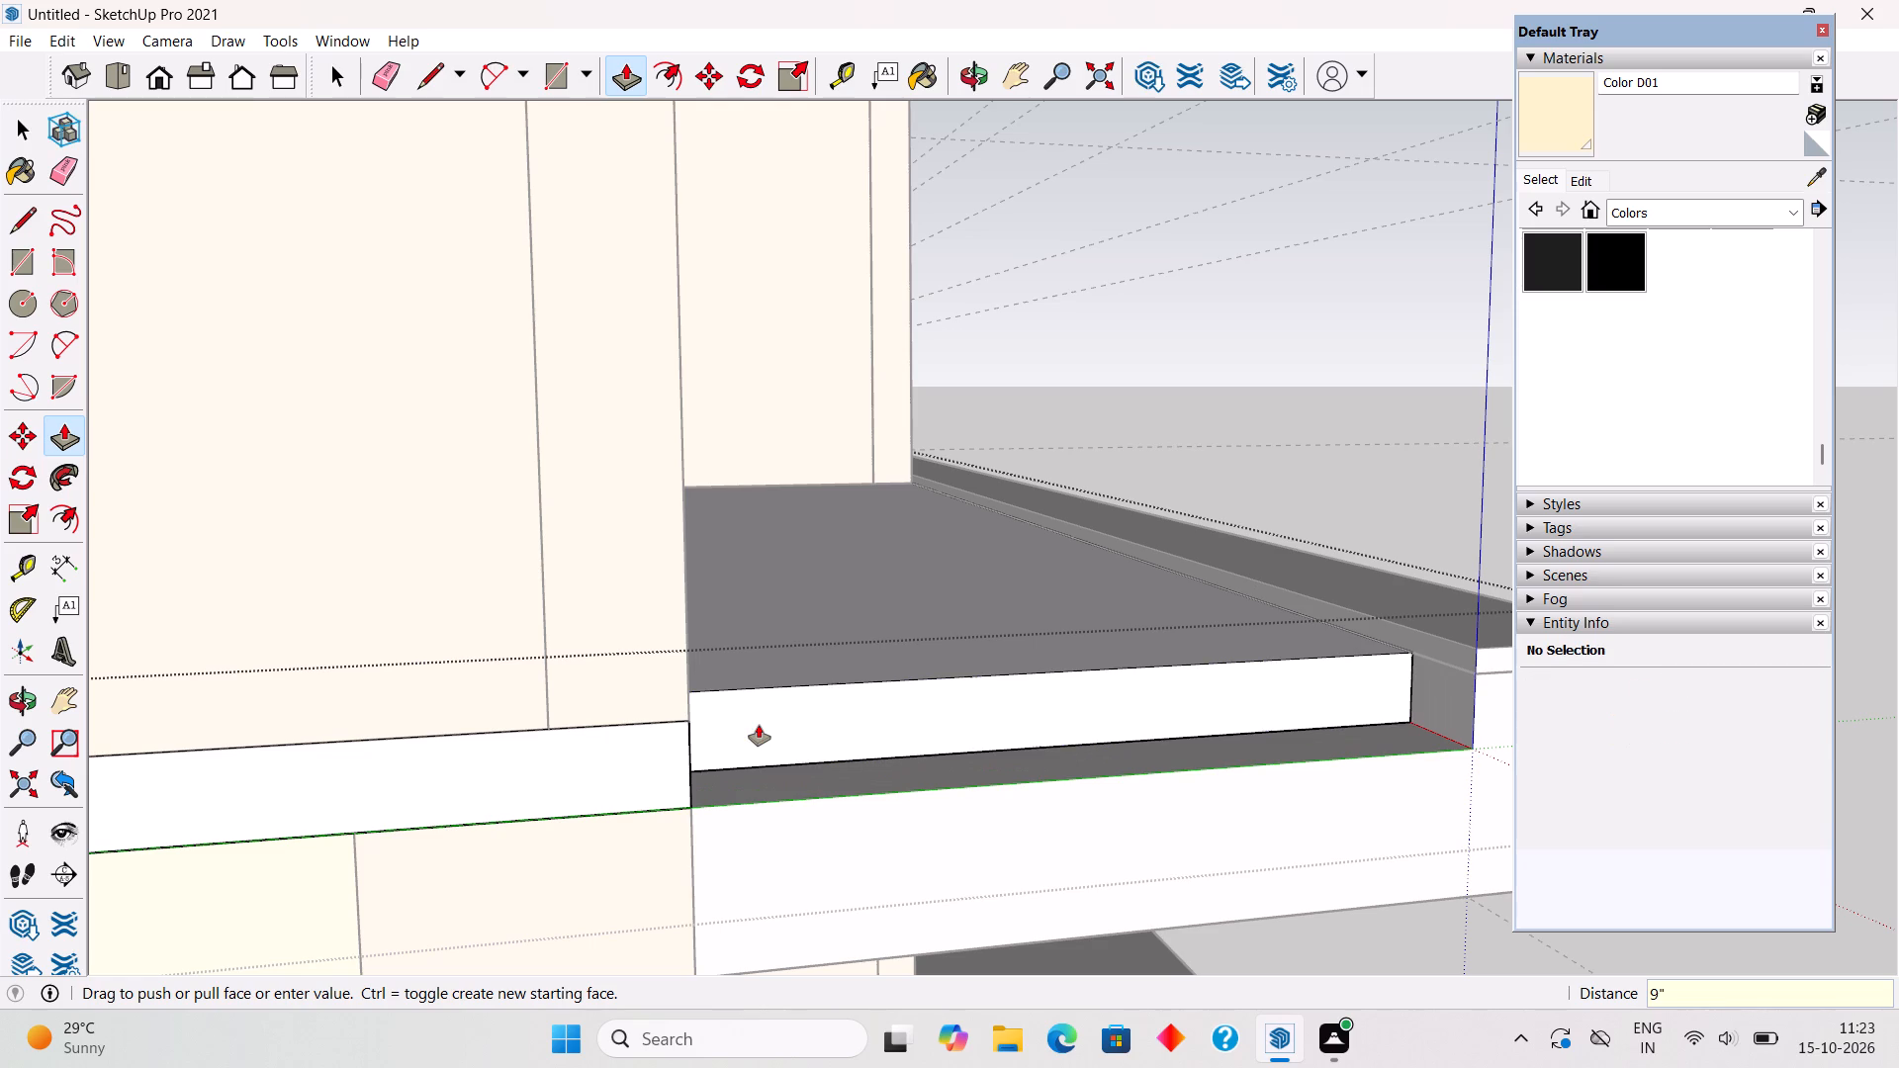
key("space")
left_click(1181, 357)
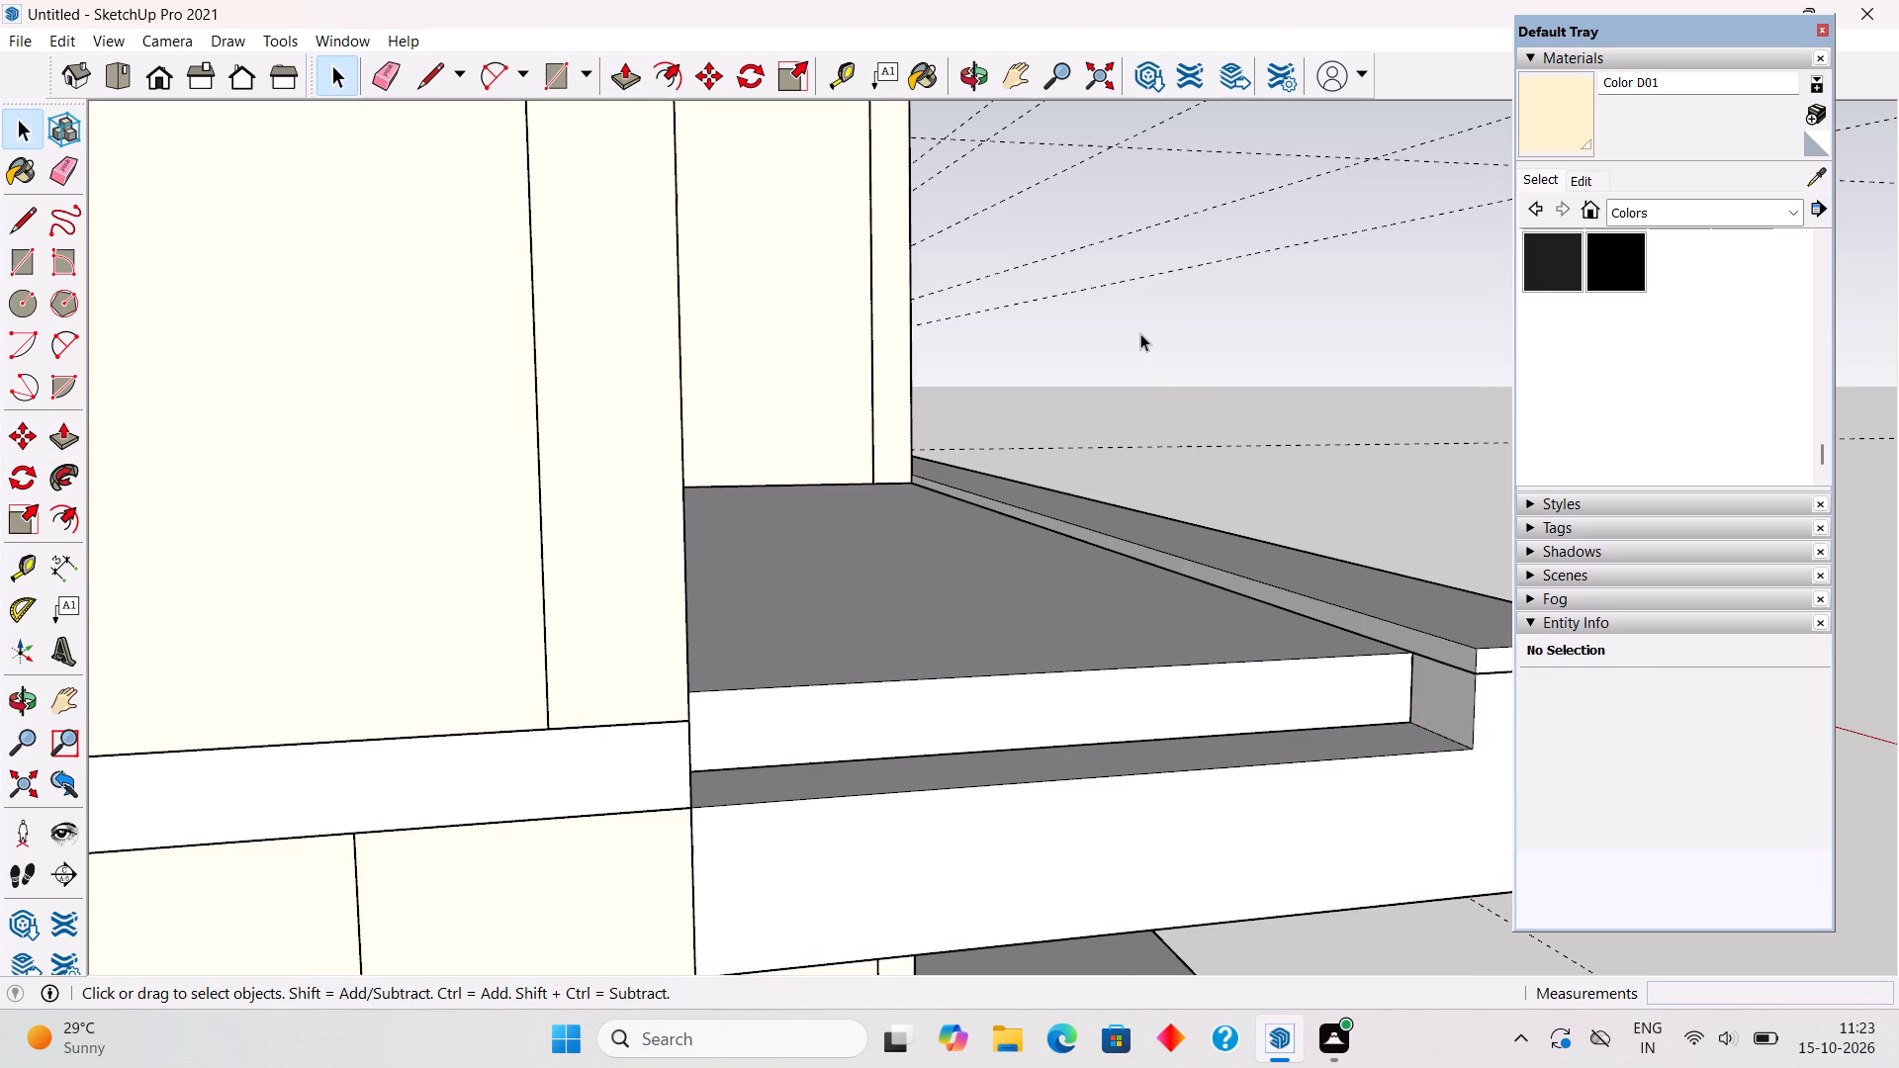
Inside the balcony fascia group, draw a 6" vertical line on the ledge's inner face, level with the recessed slab end.
middle_click_drag(1138, 346, 1107, 385)
scroll(1086, 358, "down", 3)
middle_click_drag(1149, 543, 1202, 562)
scroll(1202, 562, "up", 12)
triple_click(1214, 557)
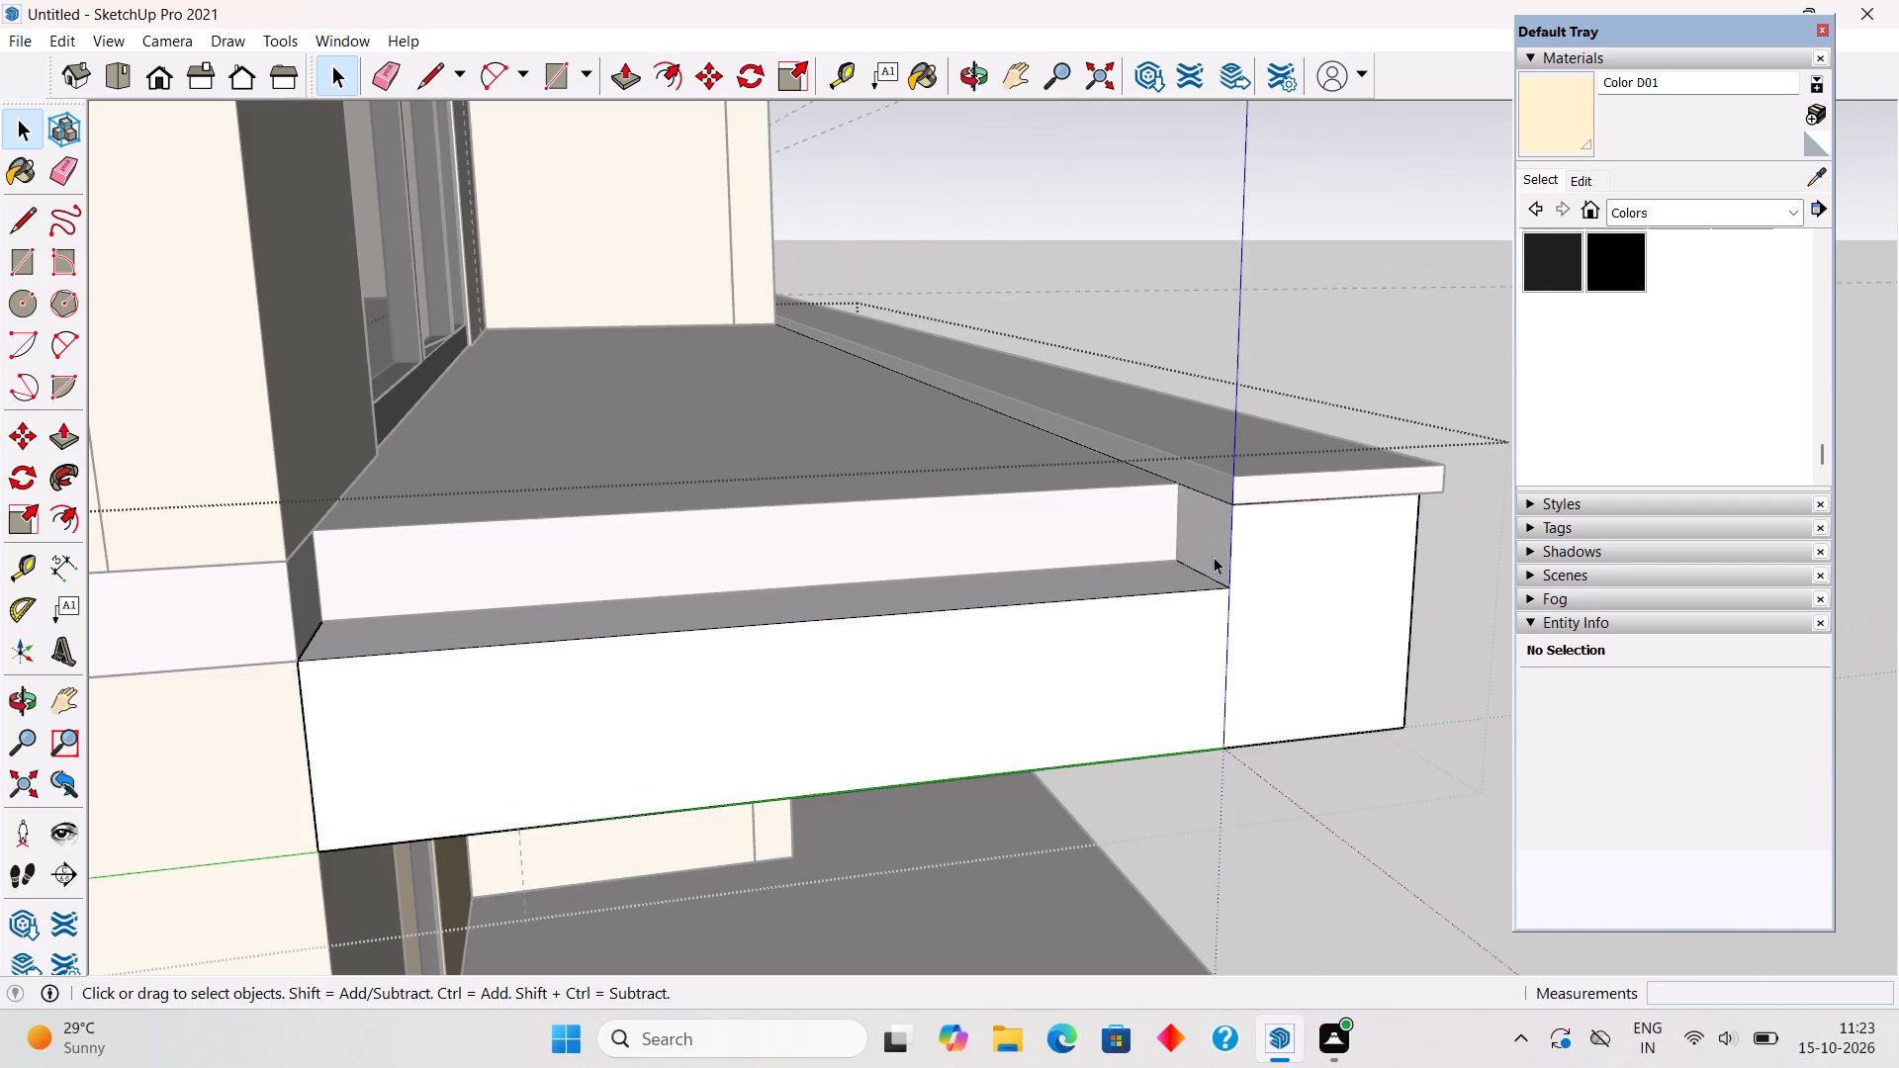
left_click(1213, 556)
scroll(1213, 552, "up", 4)
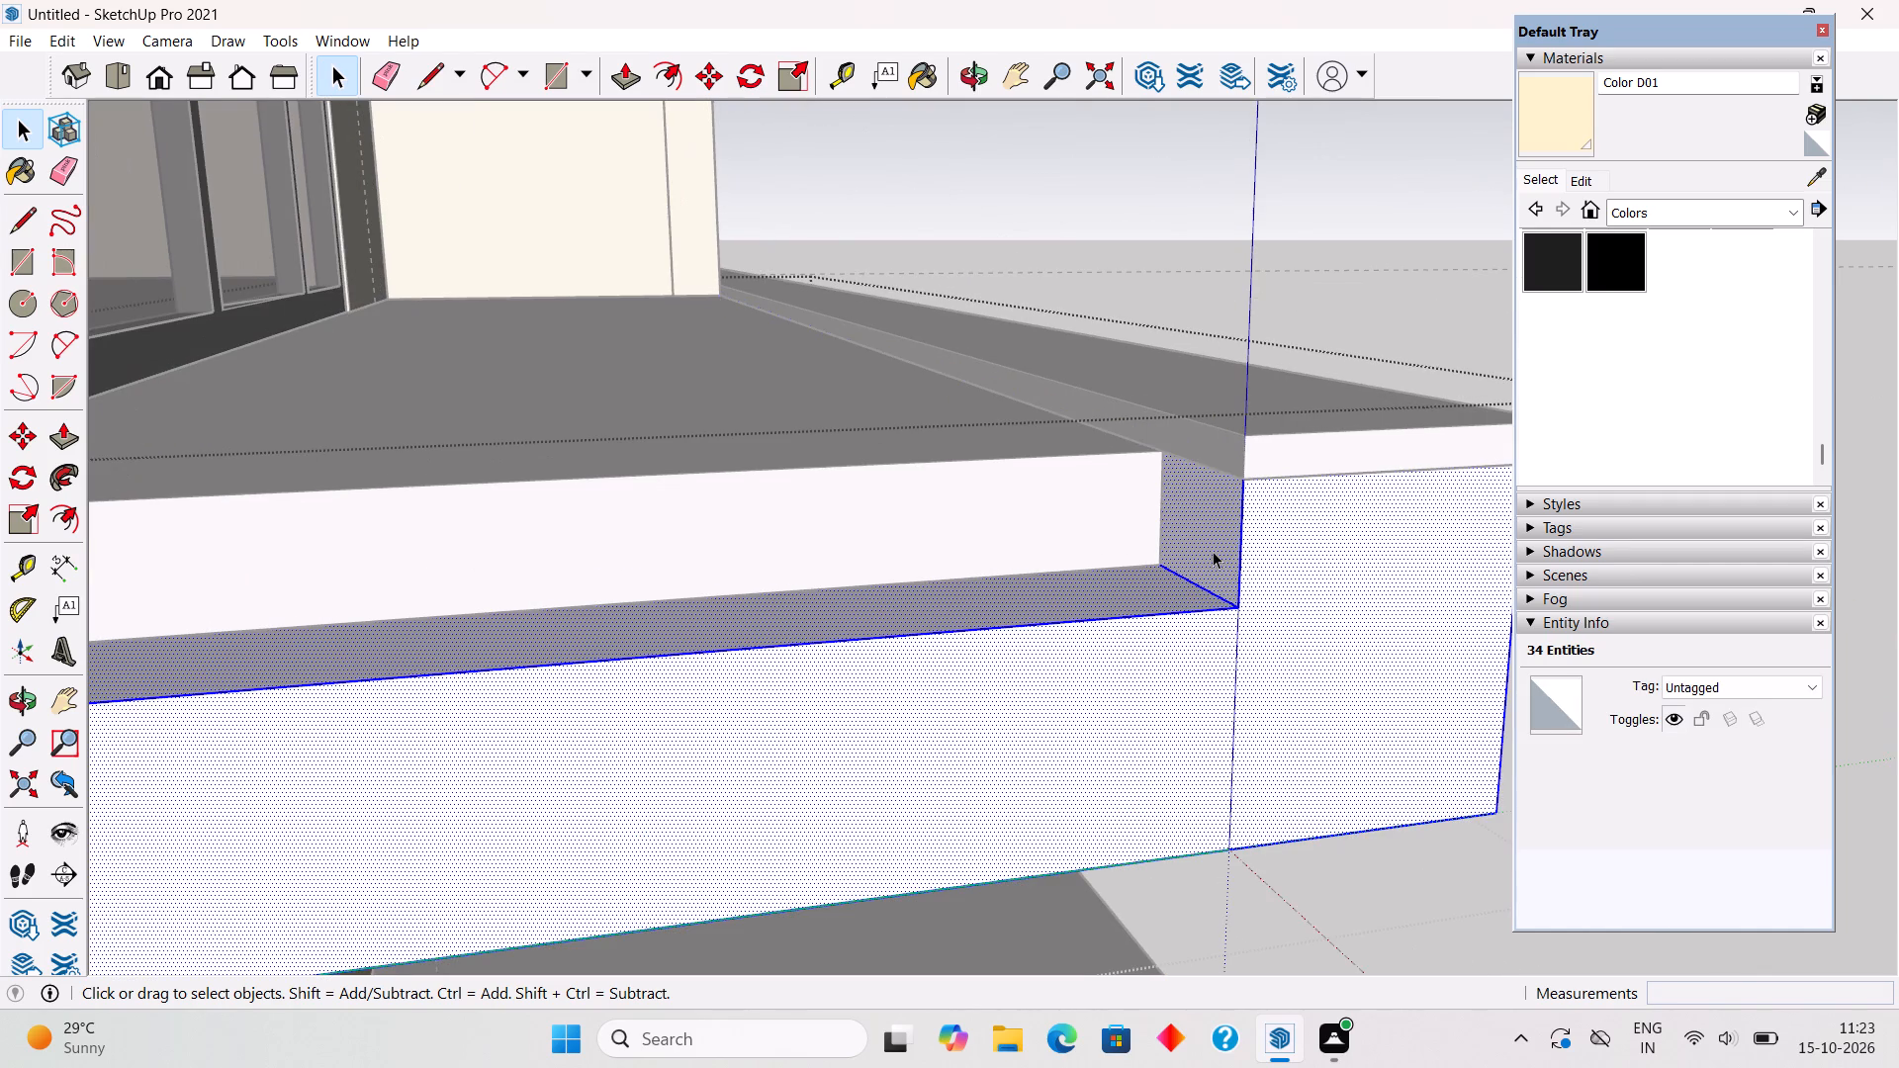
middle_click_drag(1221, 453, 1221, 376)
key("l")
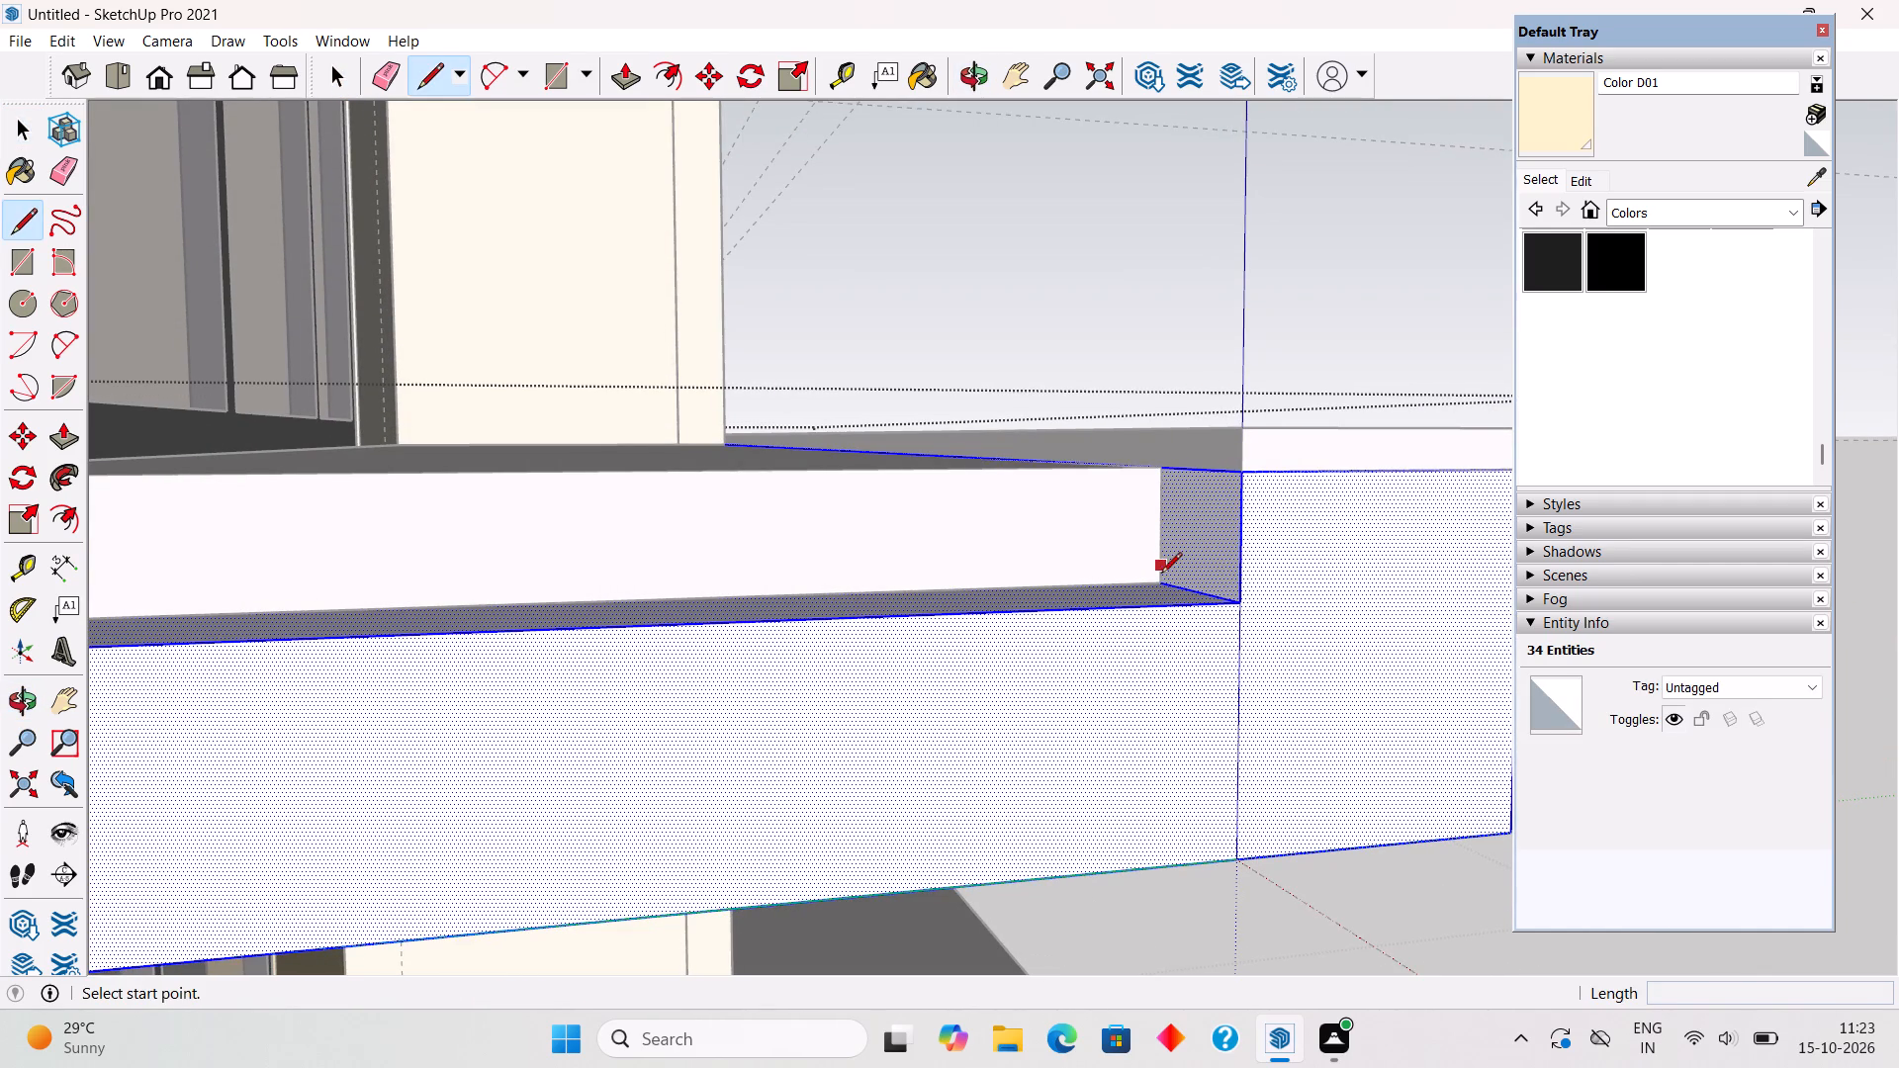
left_click(1161, 580)
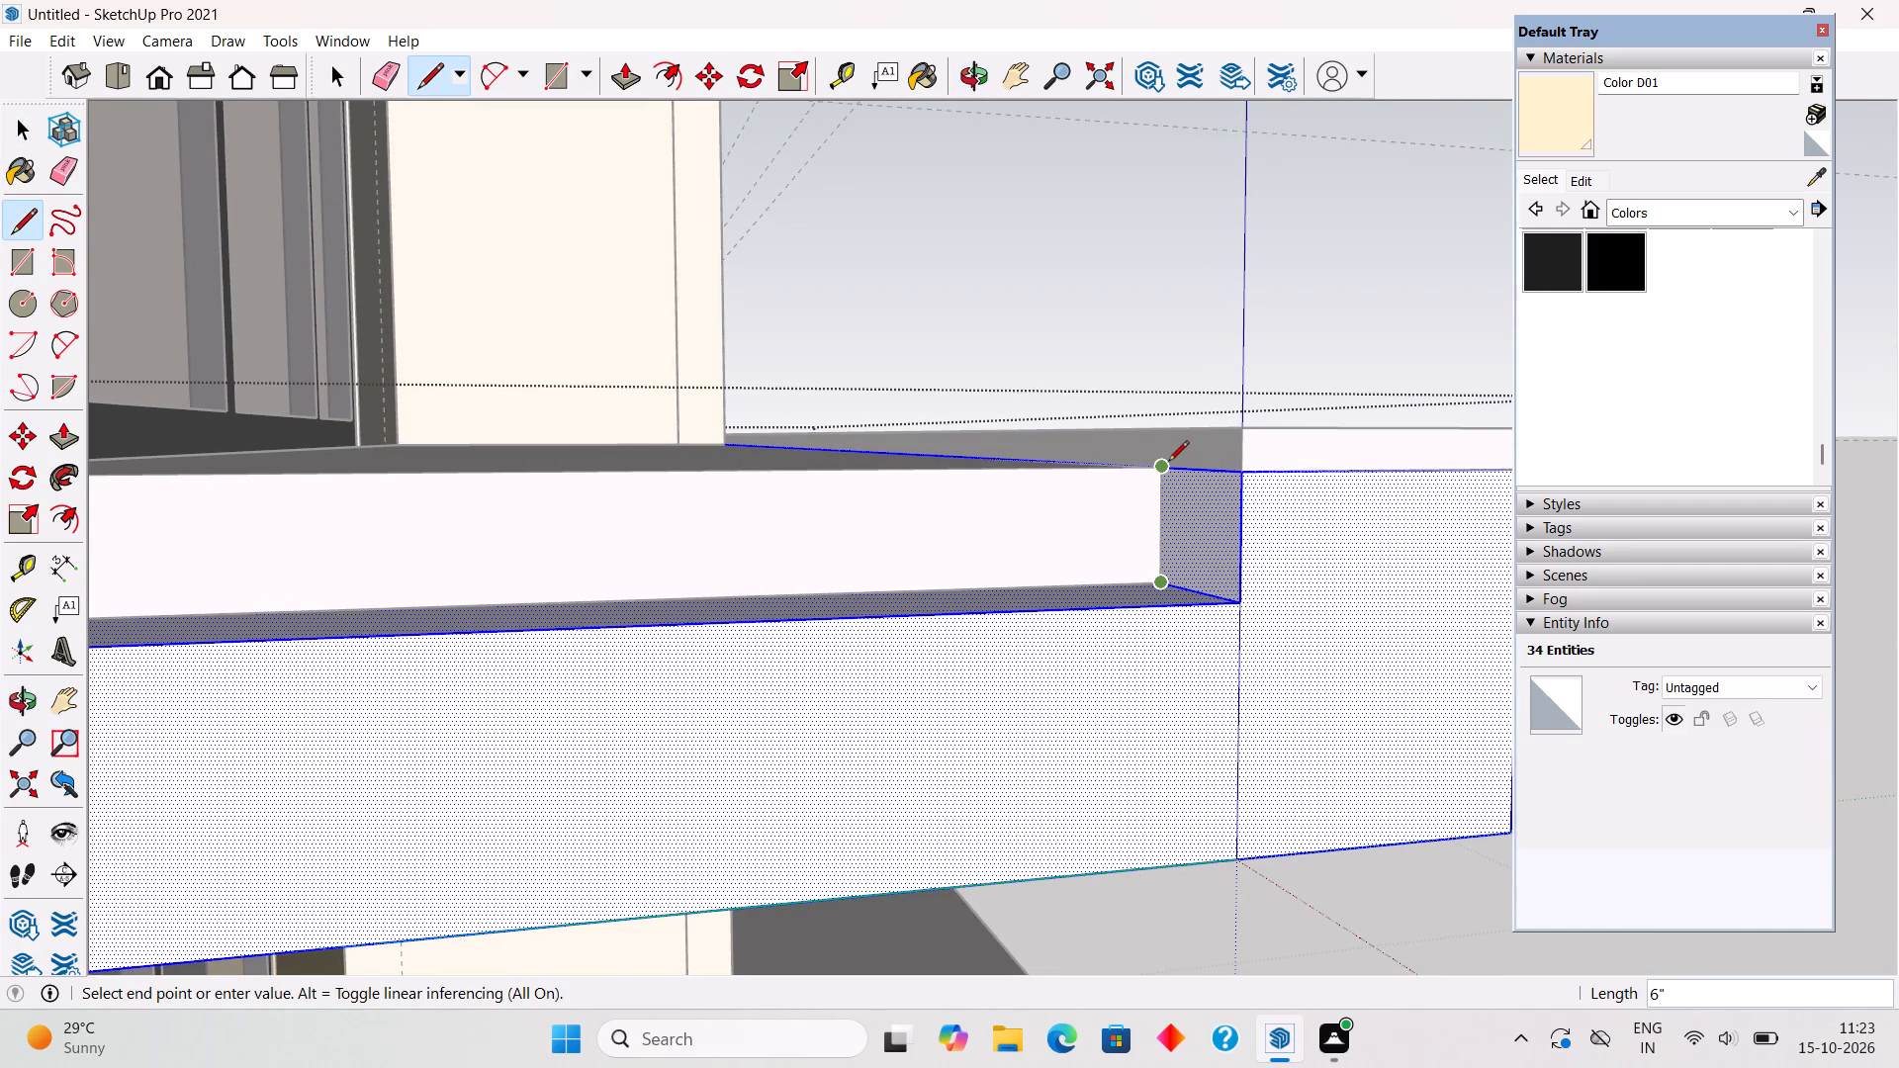
left_click(1168, 463)
key("space")
Push/pull the small inner ledge face 5' back to the house wall, filling the recess at the balcony's free end.
type("p")
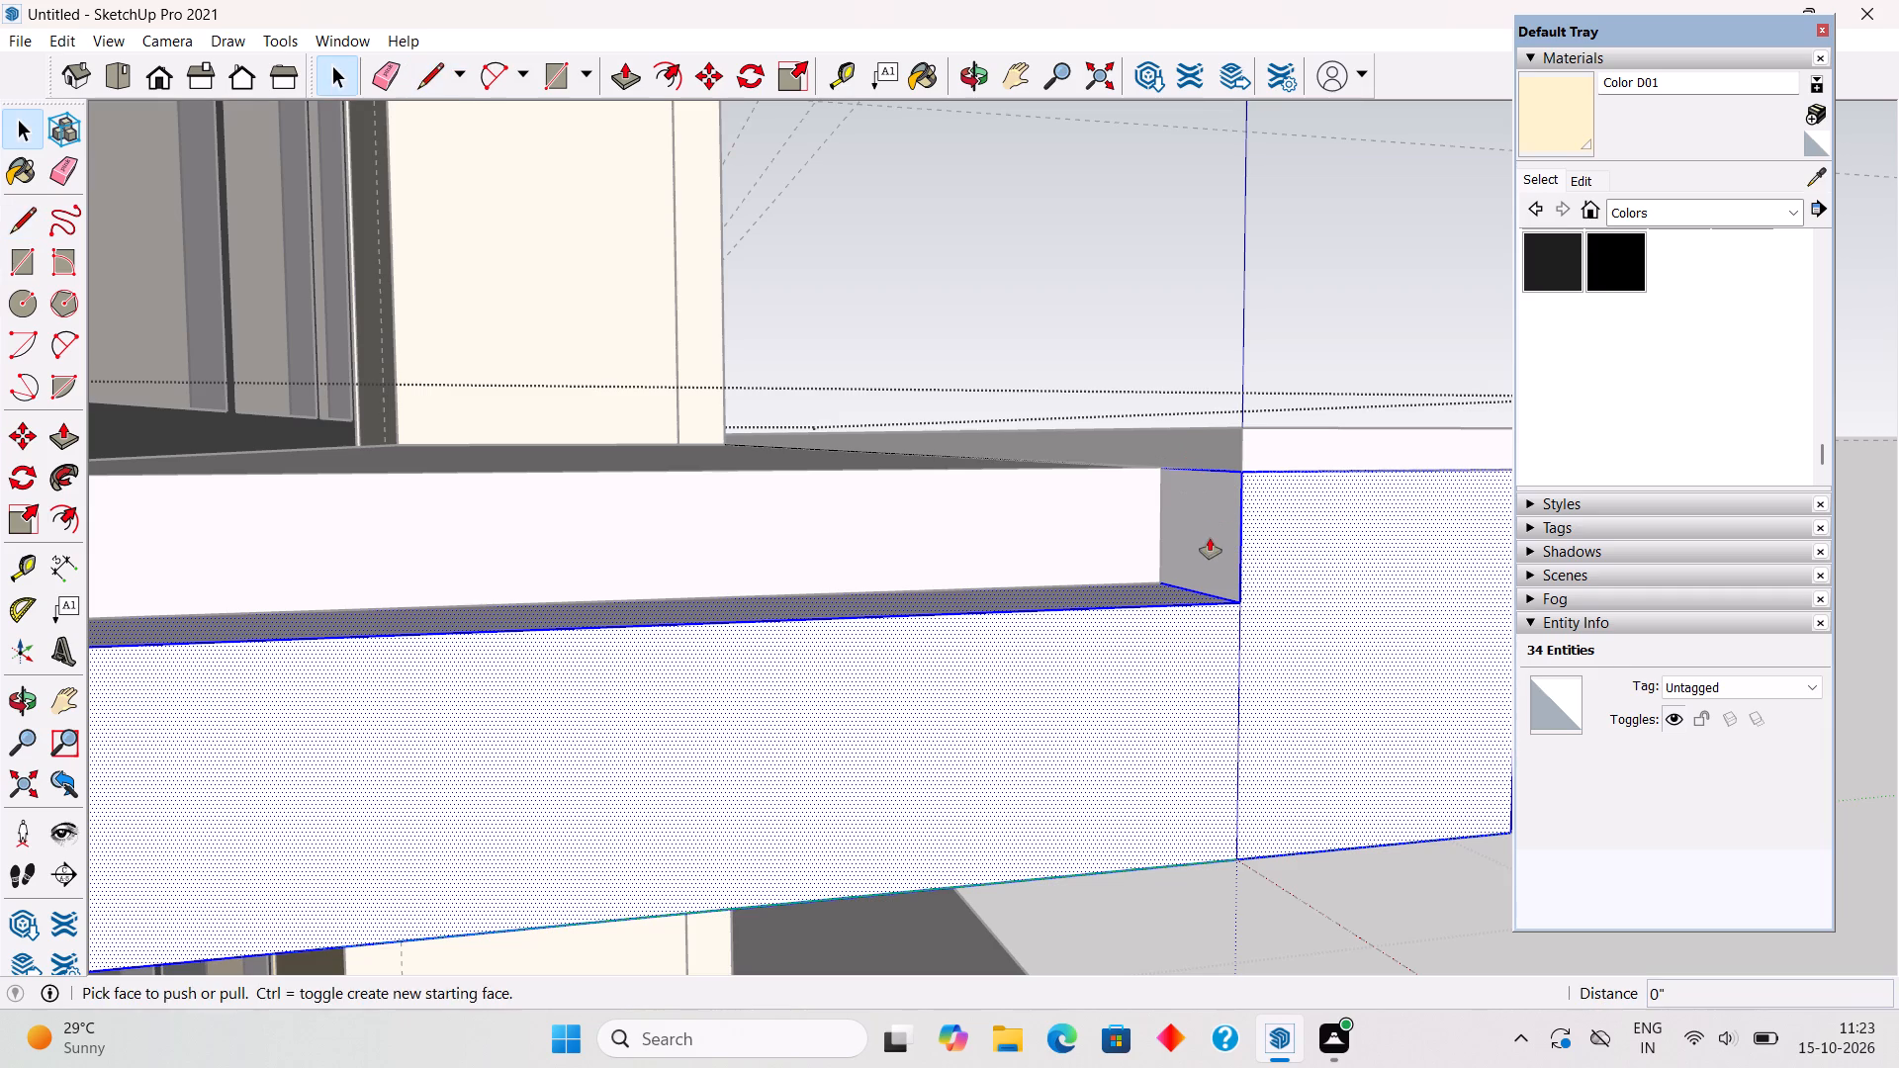
left_click(1210, 538)
scroll(1090, 581, "down", 8)
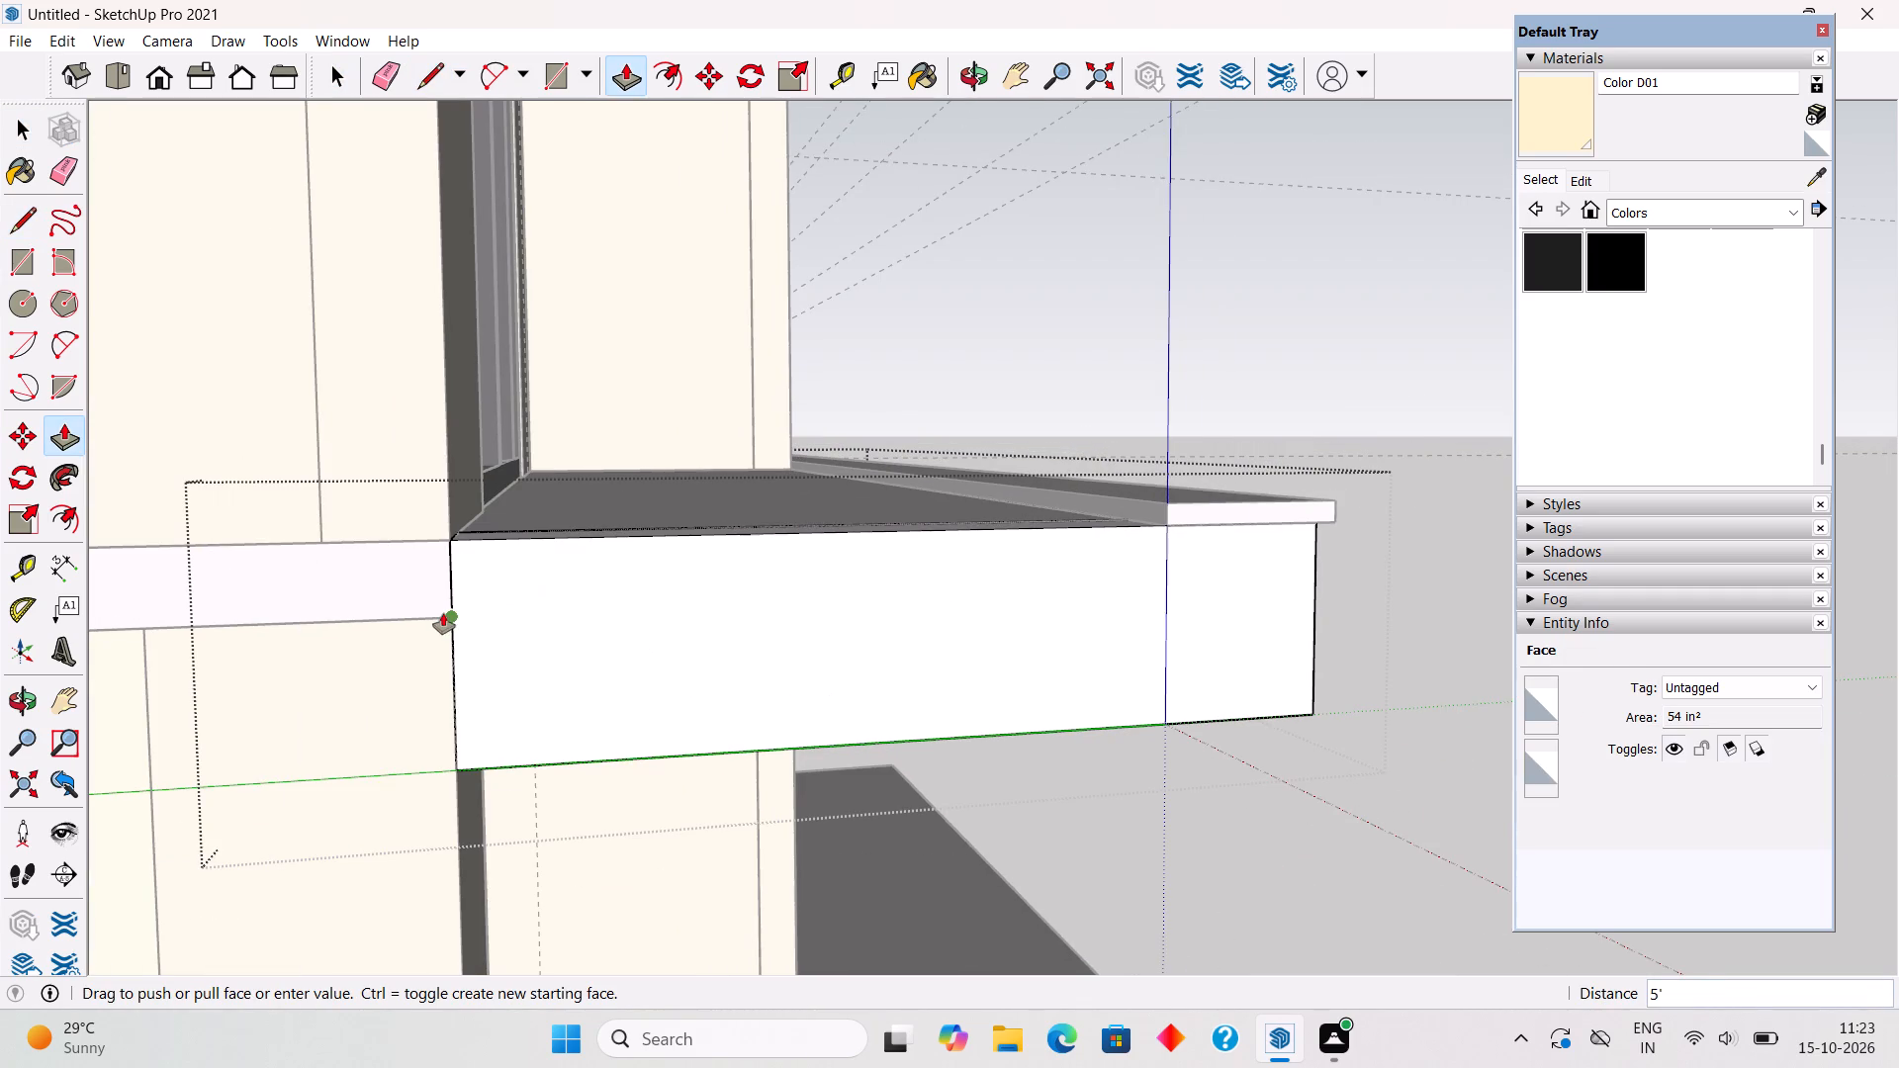
left_click(443, 613)
middle_click_drag(657, 518, 699, 693)
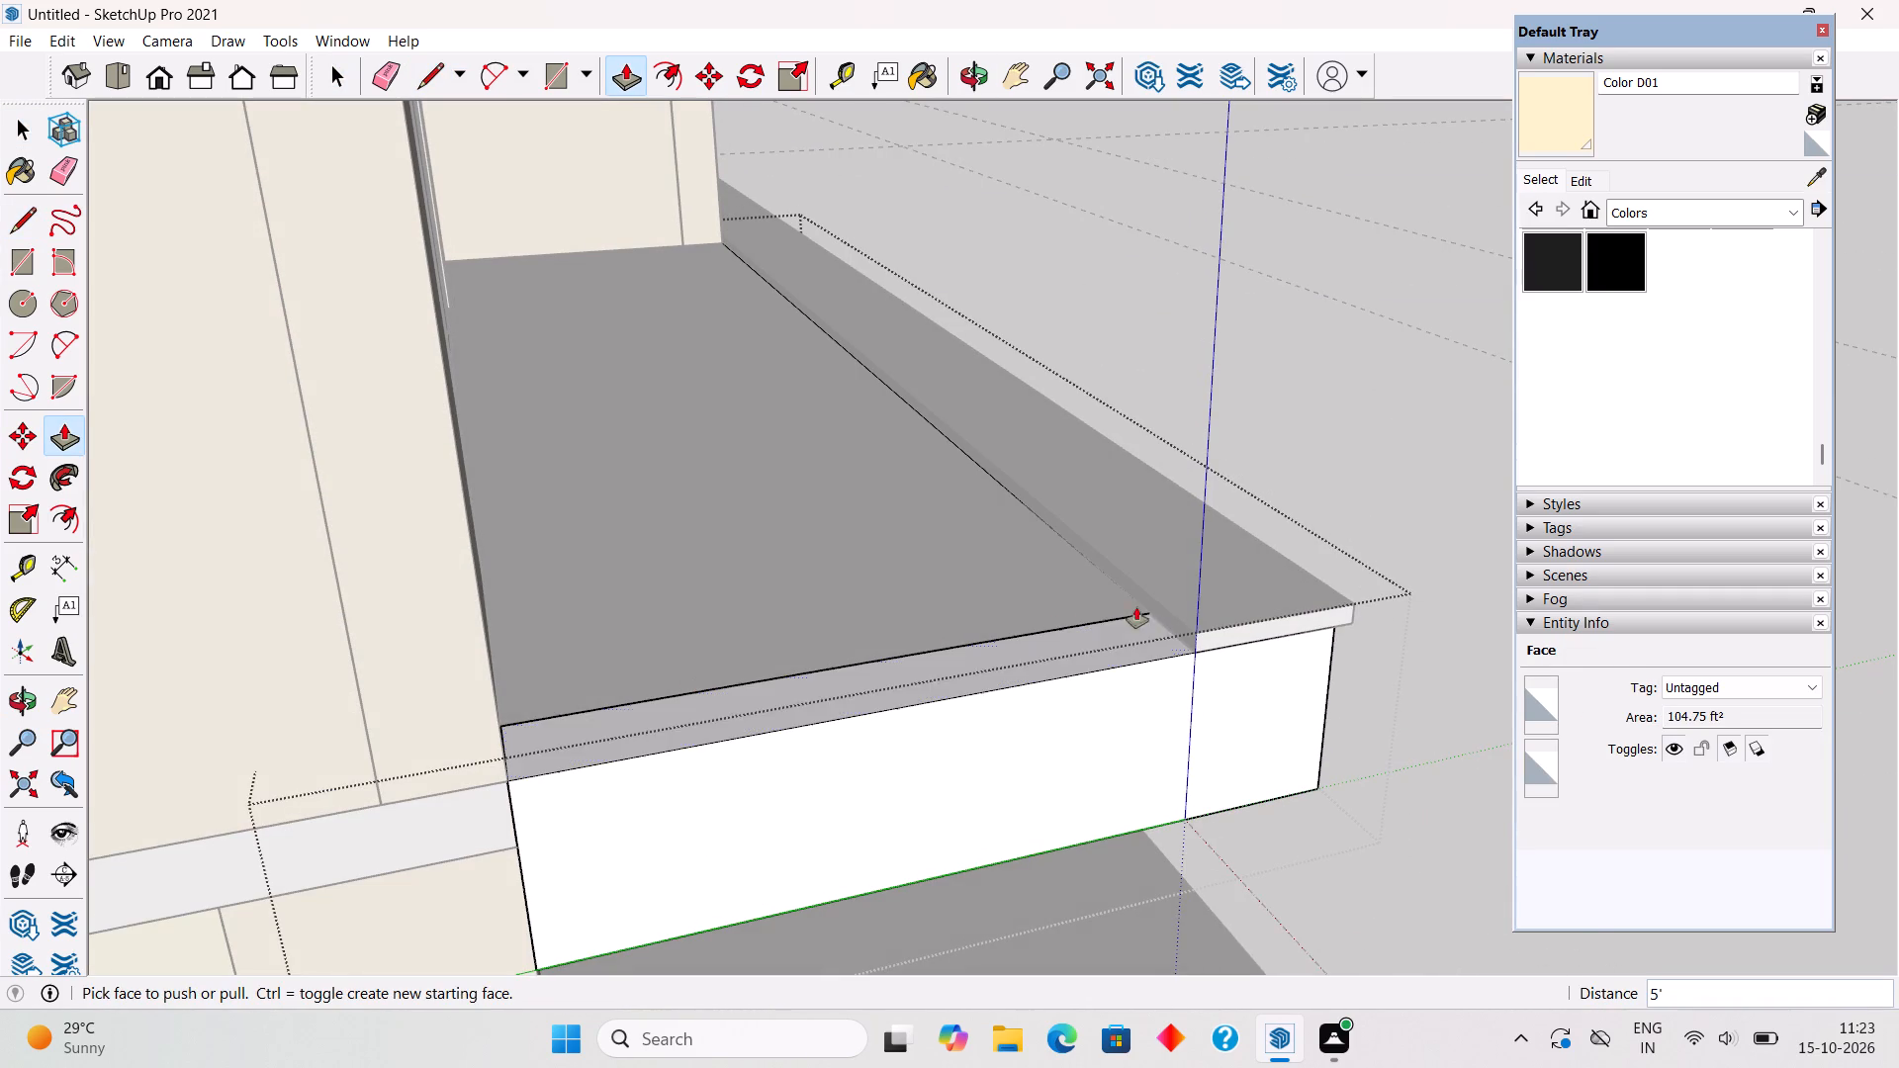
key("space")
left_click(1397, 434)
Inside the coping group, draw a 2" vertical line on the coping's inner side face at the end ledge's inner corner.
scroll(1225, 638, "up", 3)
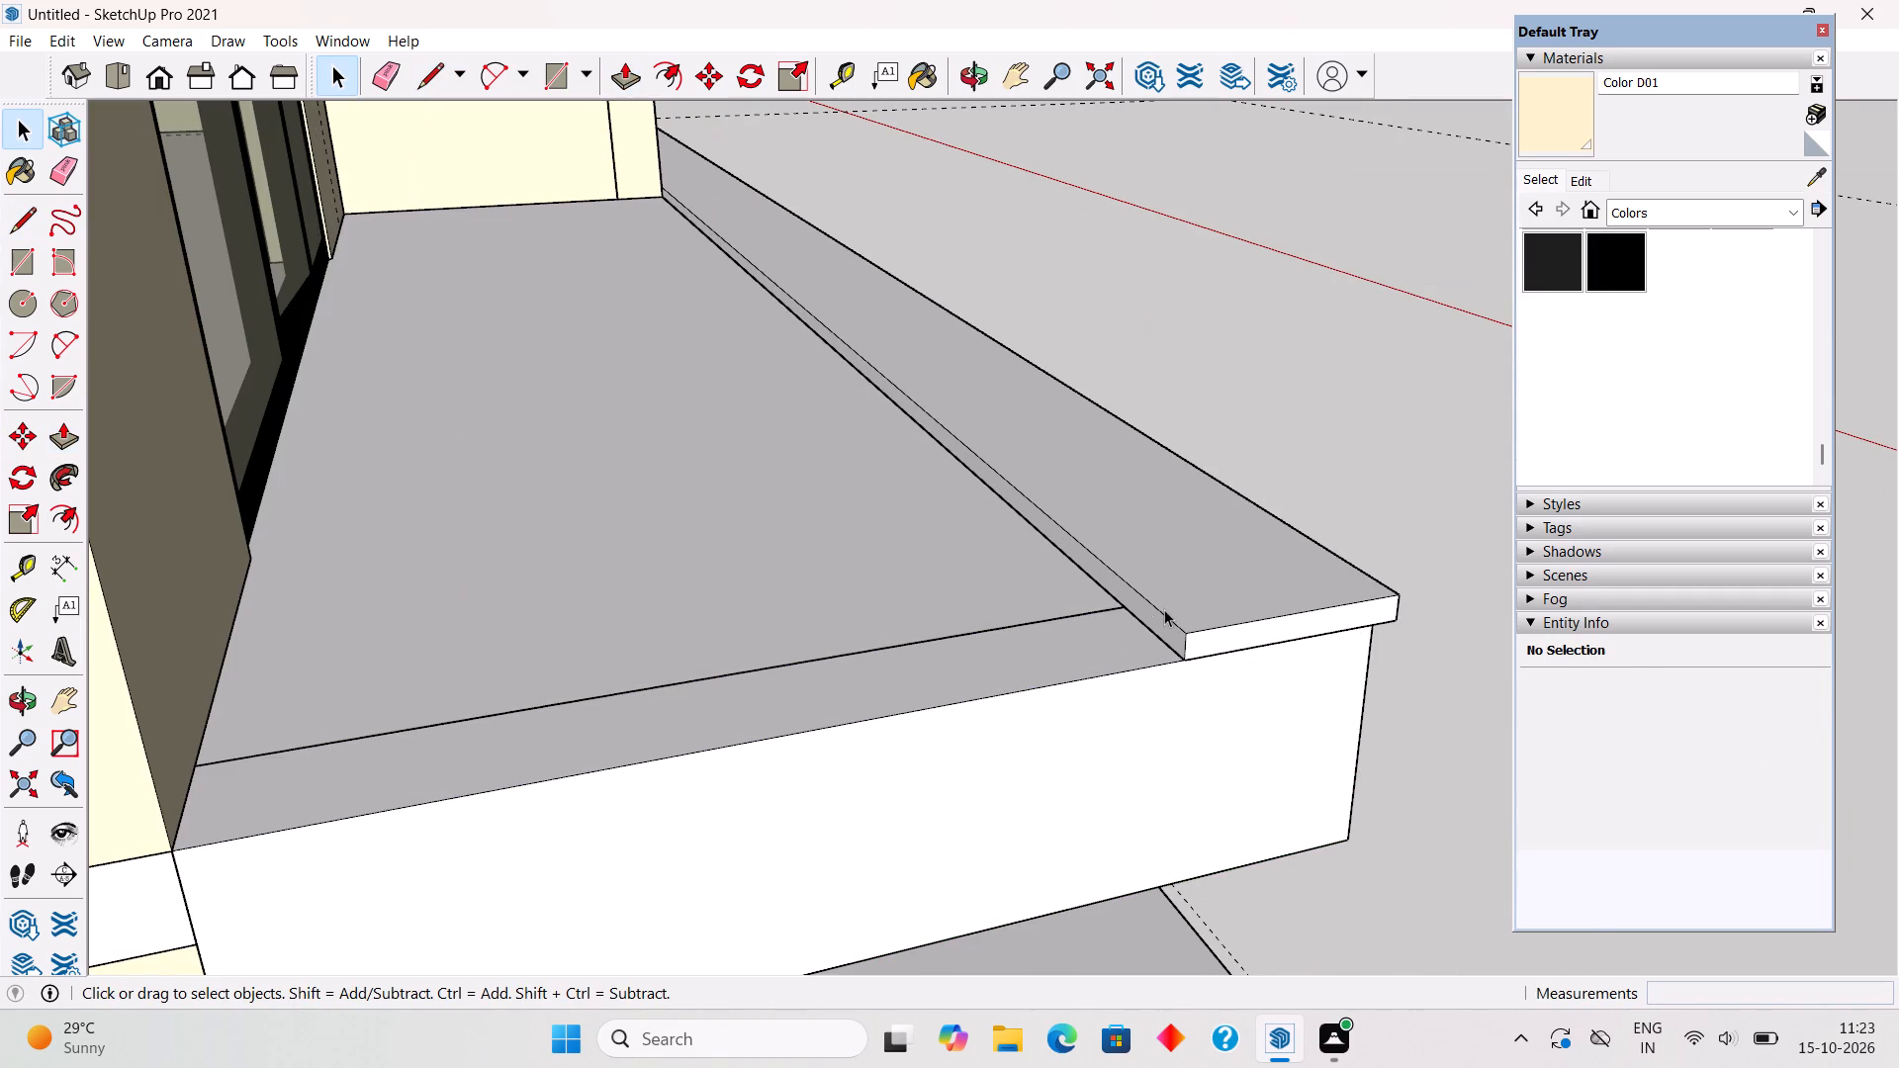
triple_click(1164, 609)
scroll(1158, 617, "up", 11)
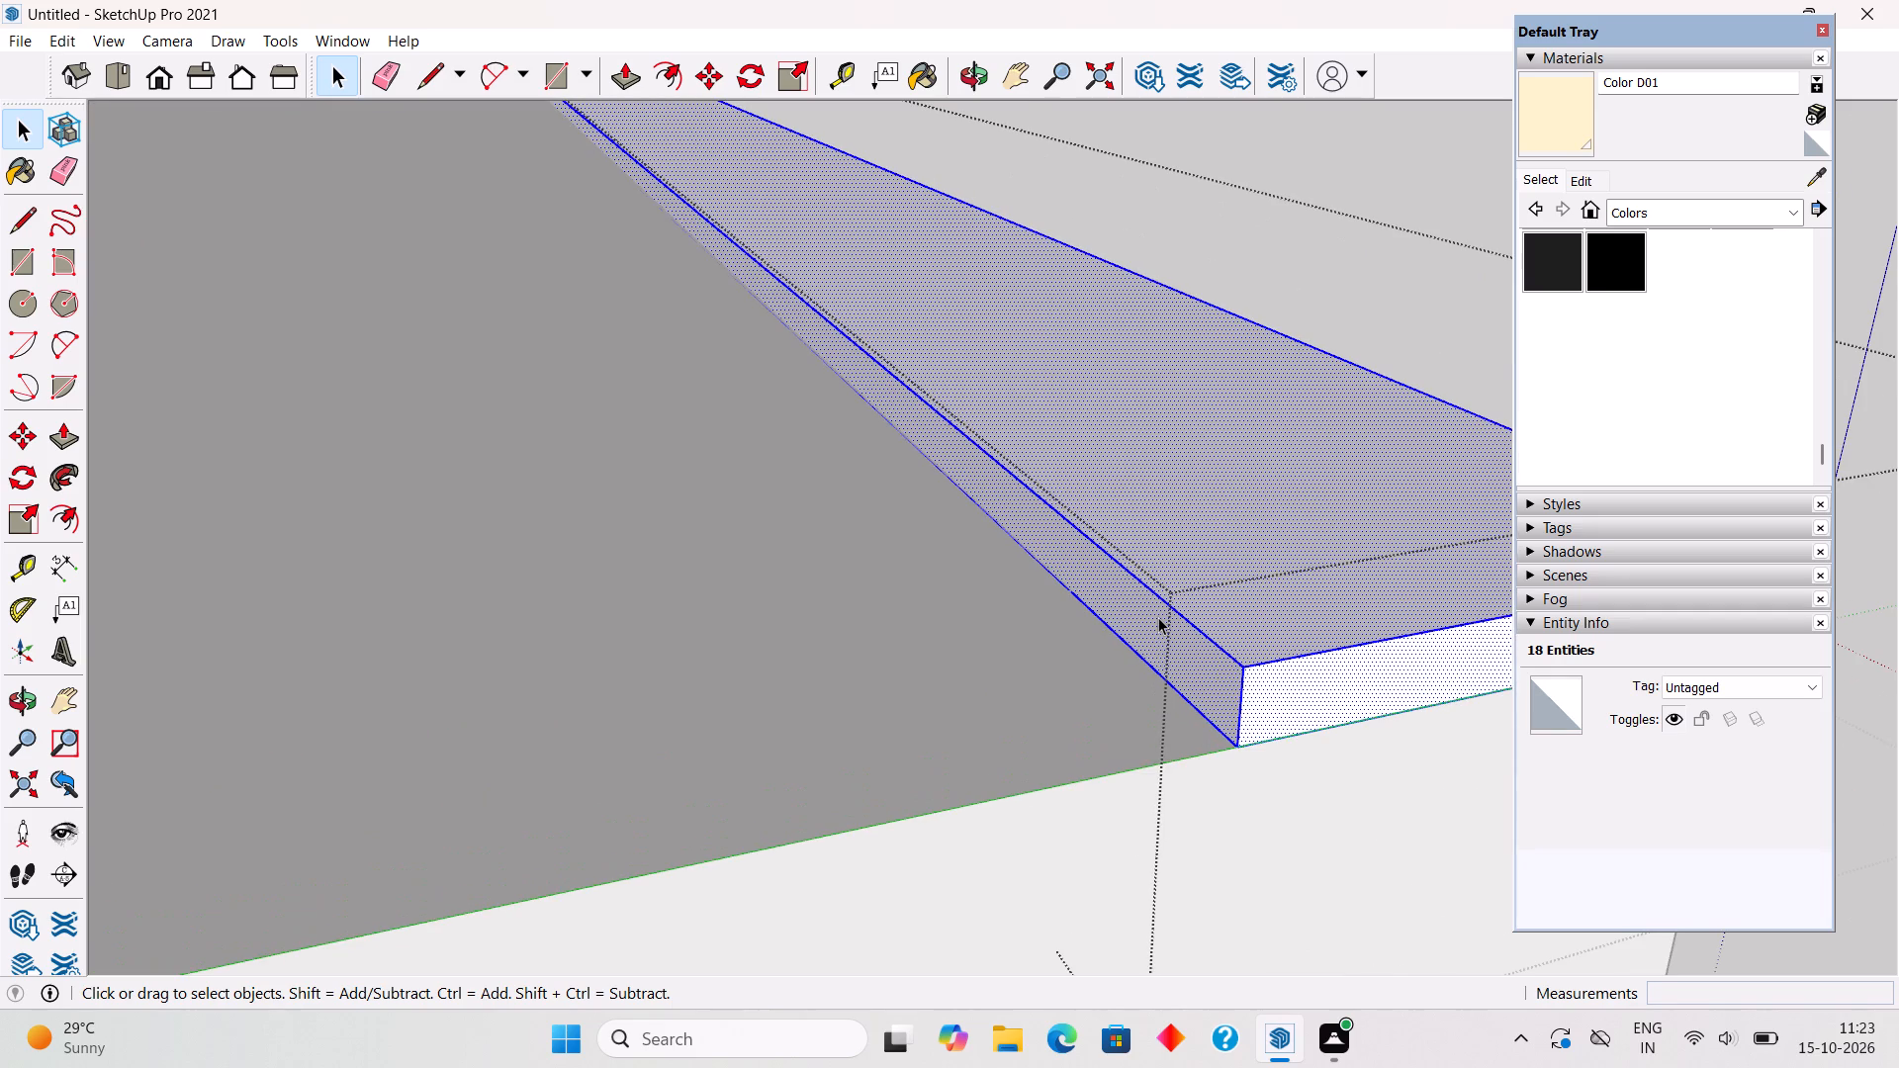
key("l")
left_click(1067, 589)
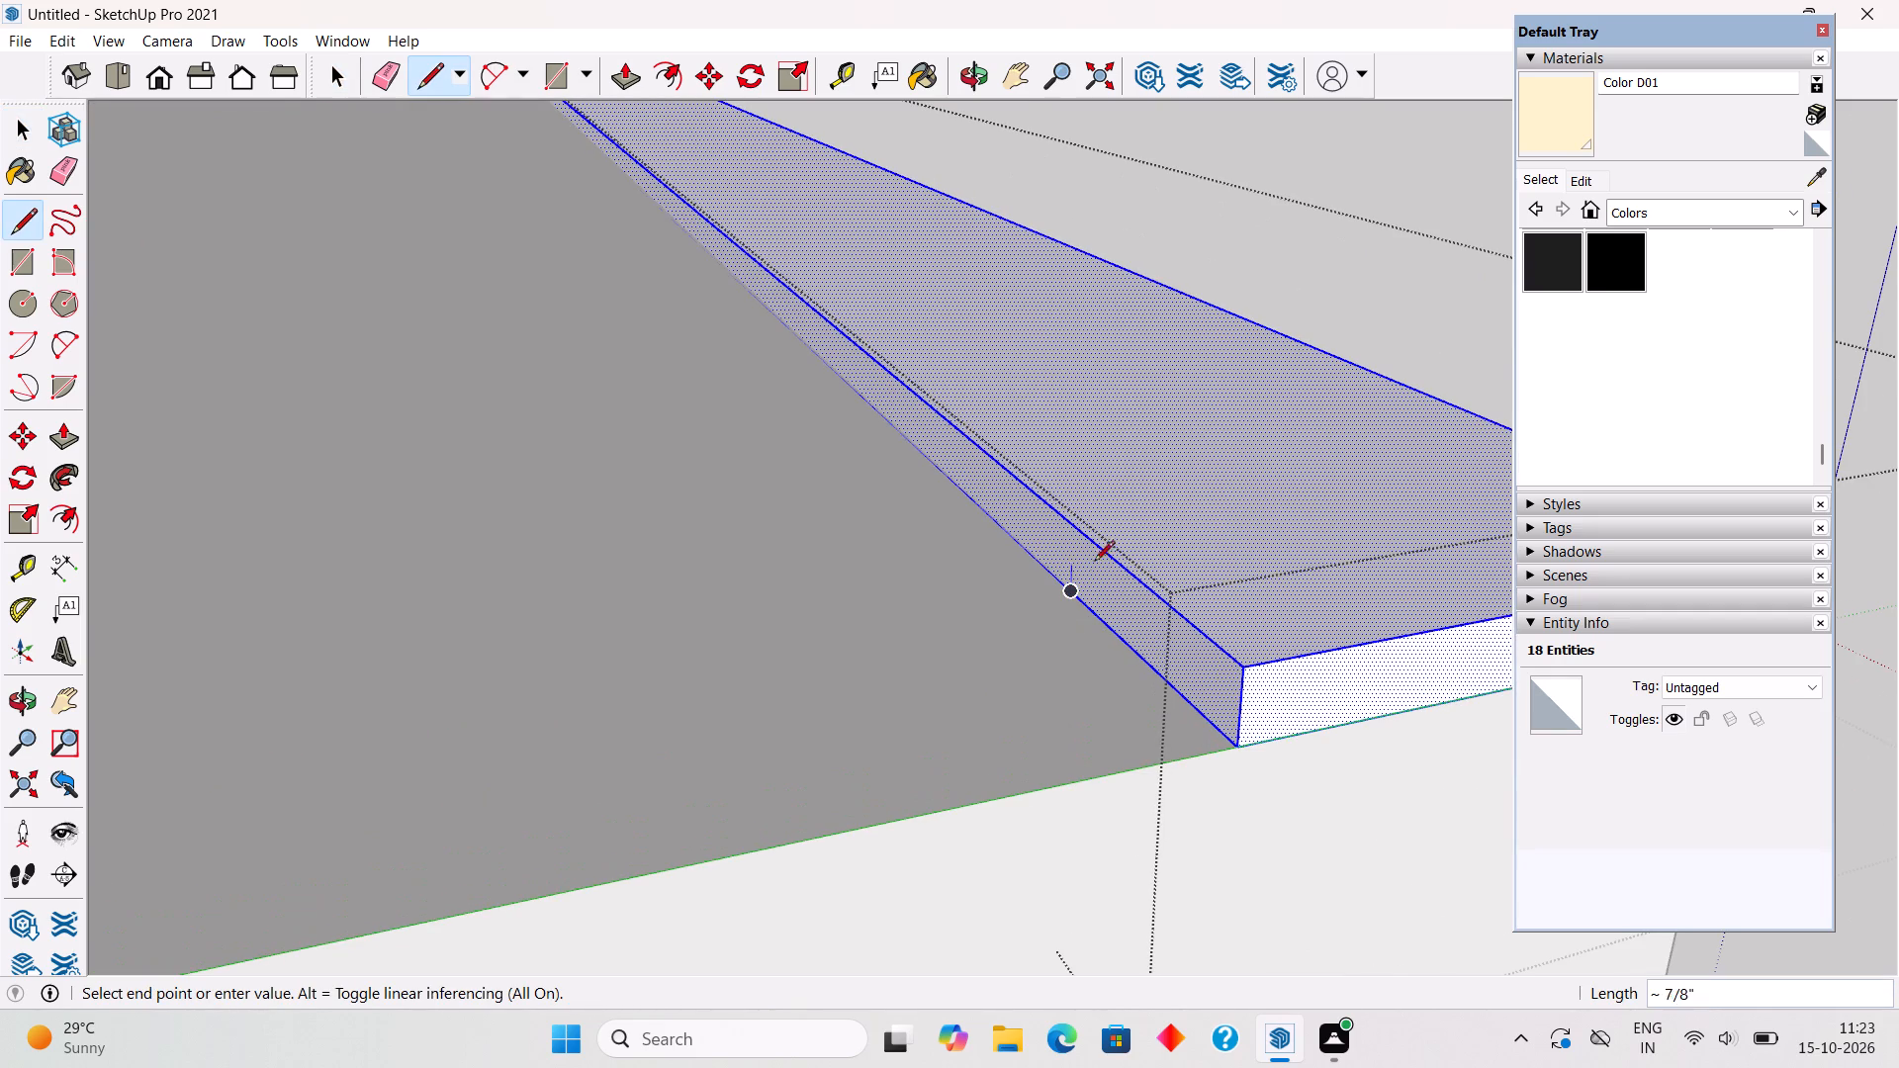
left_click(1084, 531)
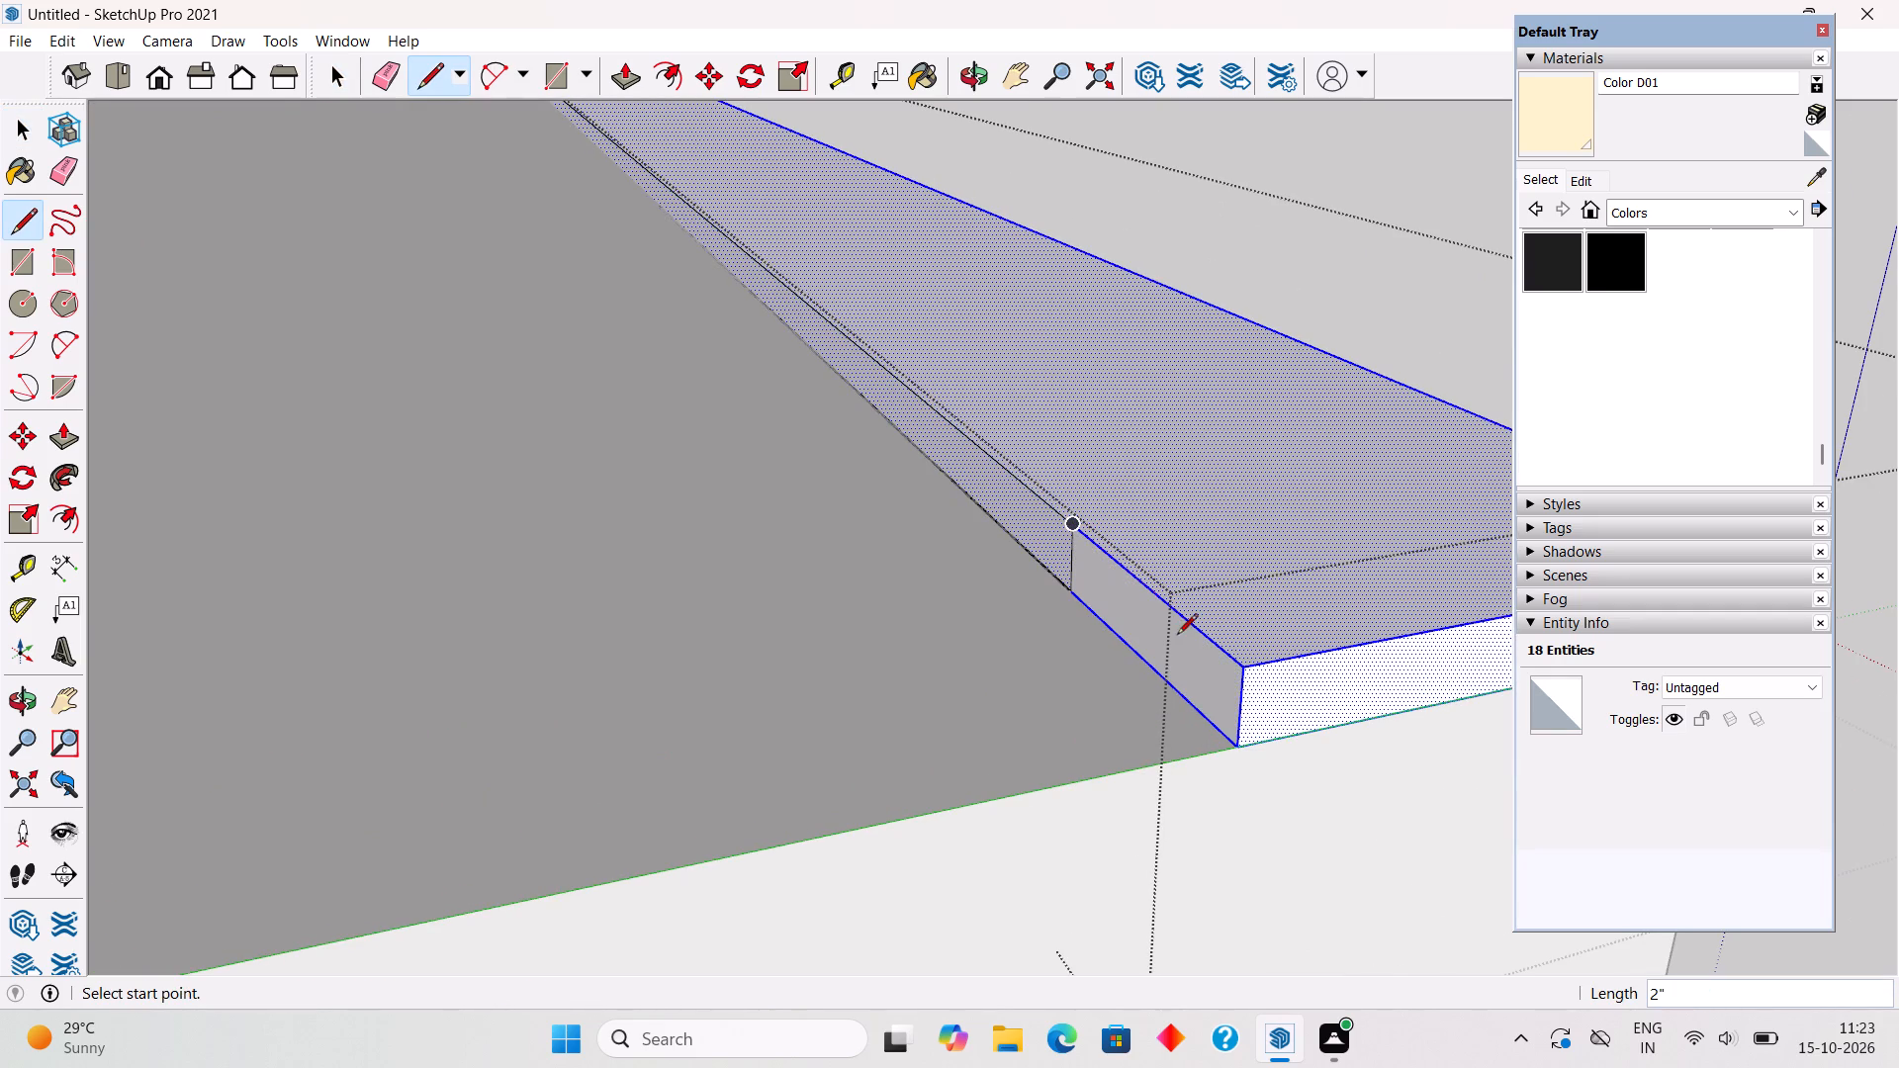
Push/pull the coping's small inner end face 5' to the house wall along the end ledge, then leave the group.
key("p")
left_click(1188, 644)
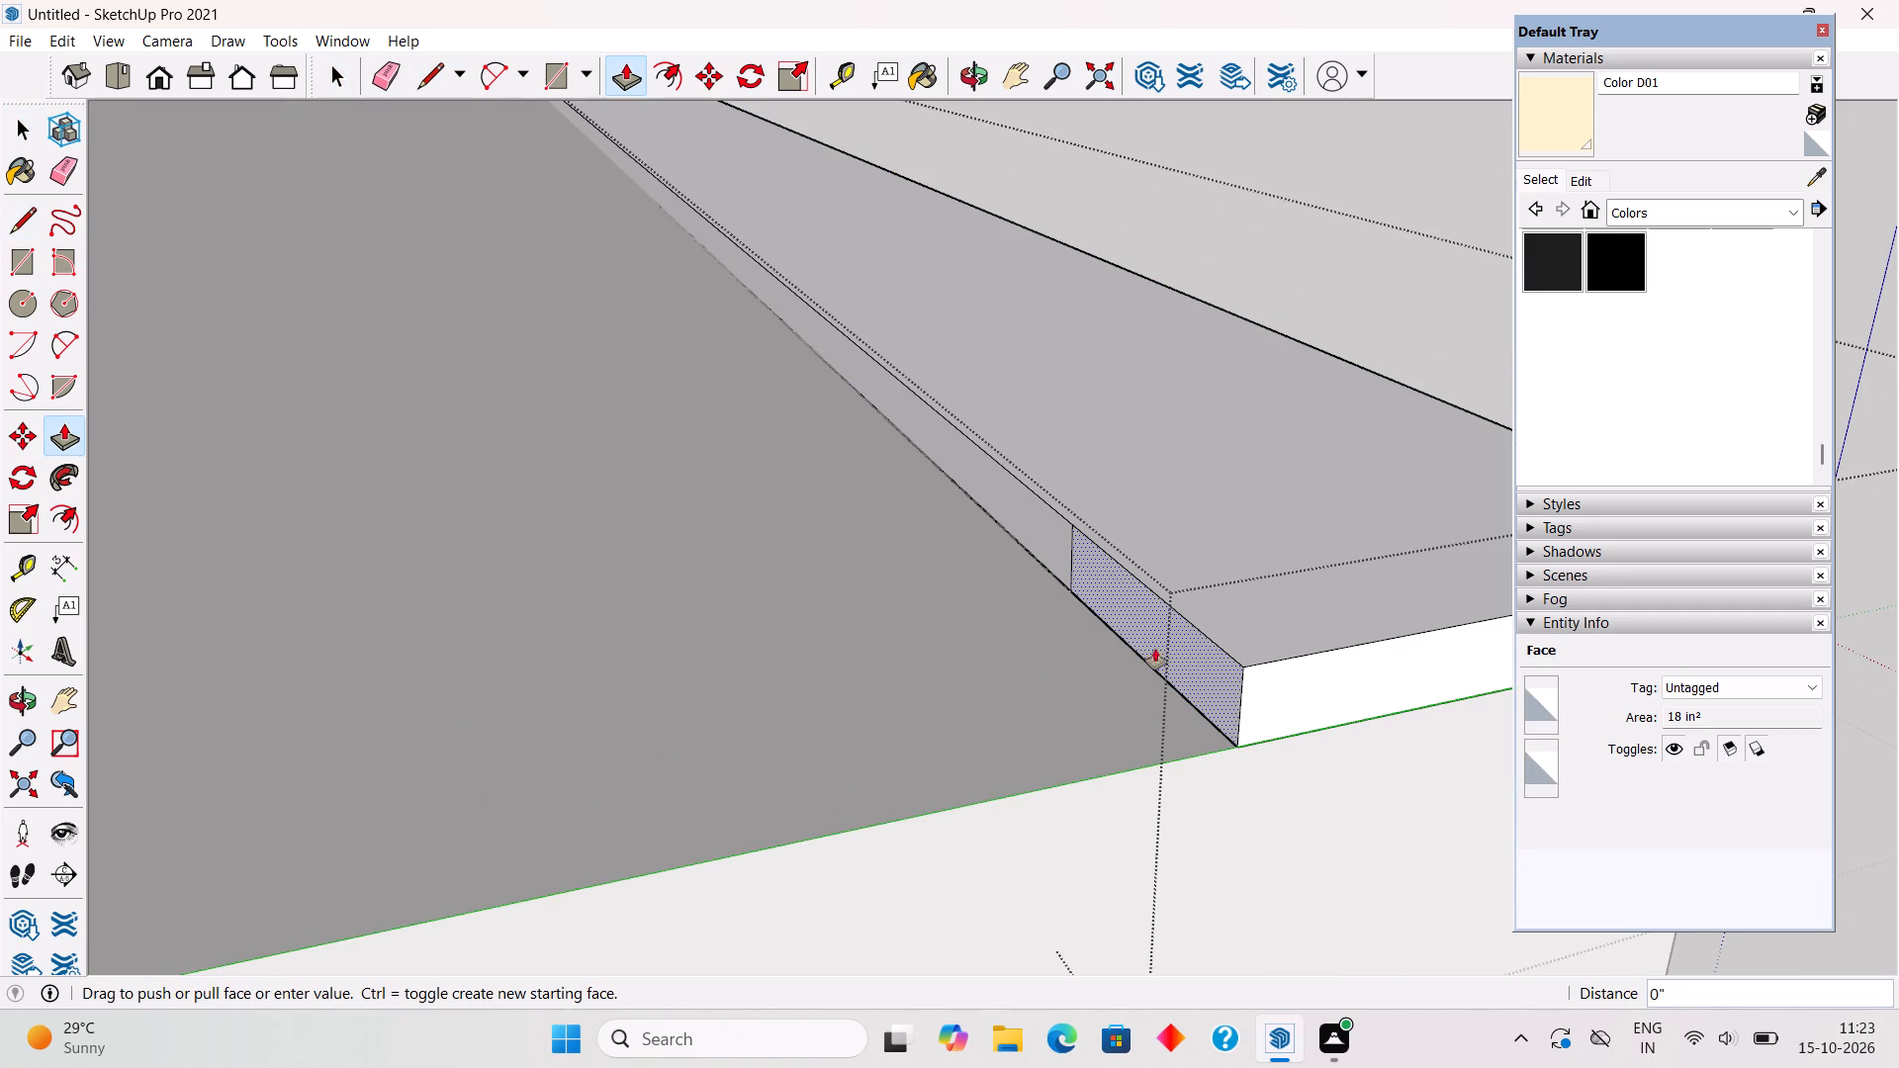
scroll(1007, 728, "down", 16)
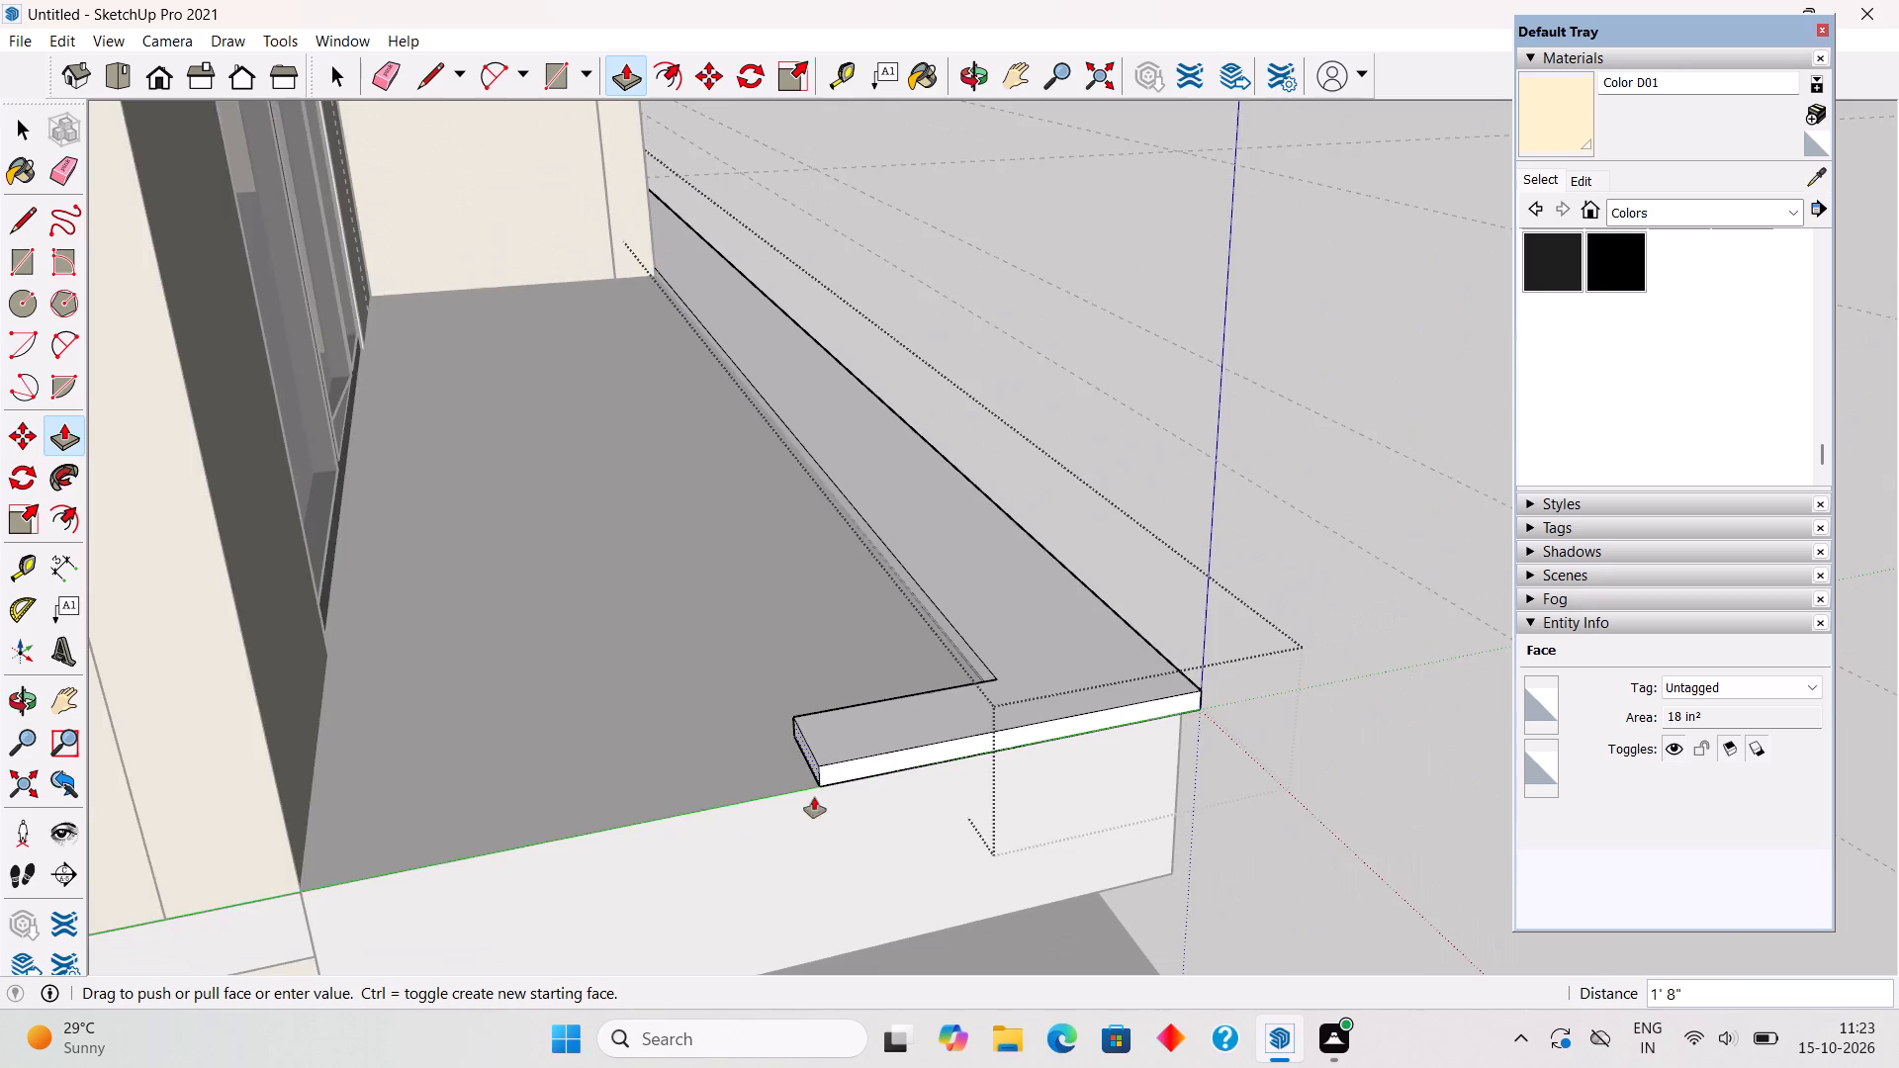
scroll(814, 797, "down", 3)
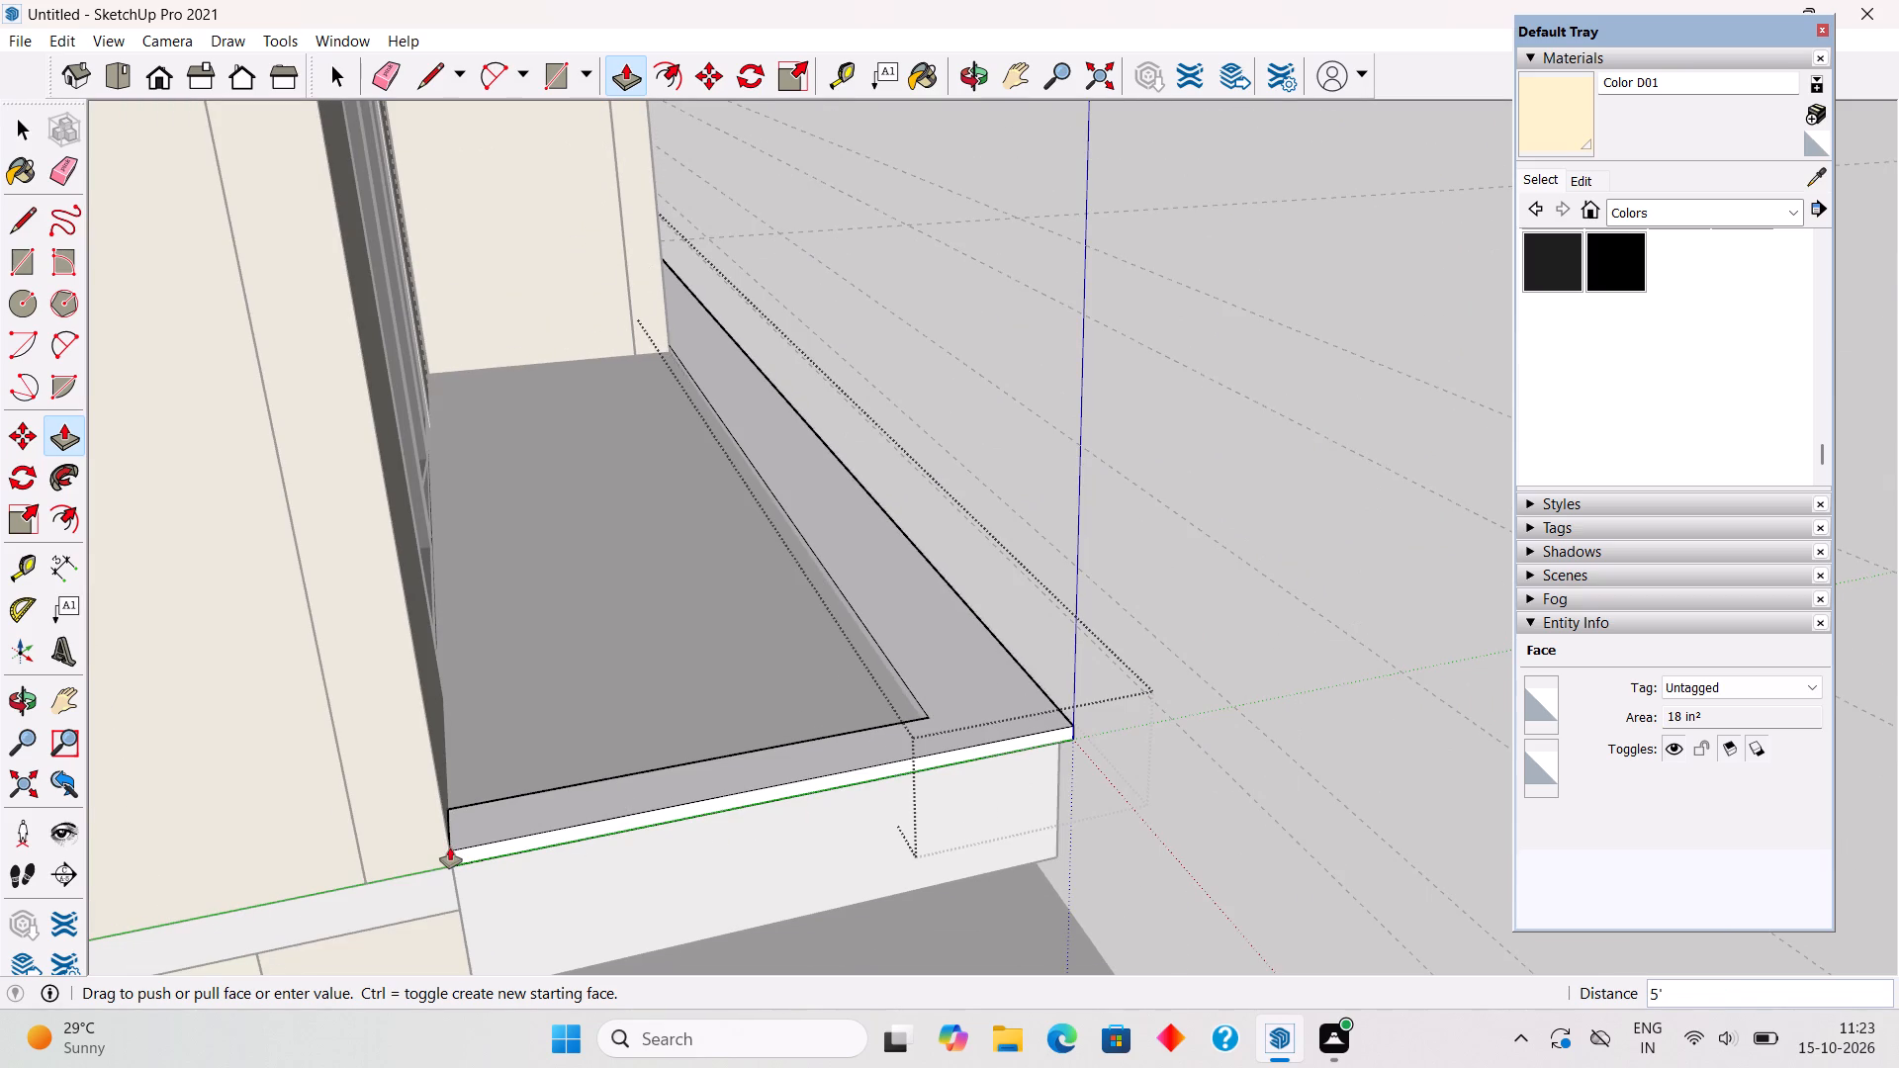
left_click(454, 858)
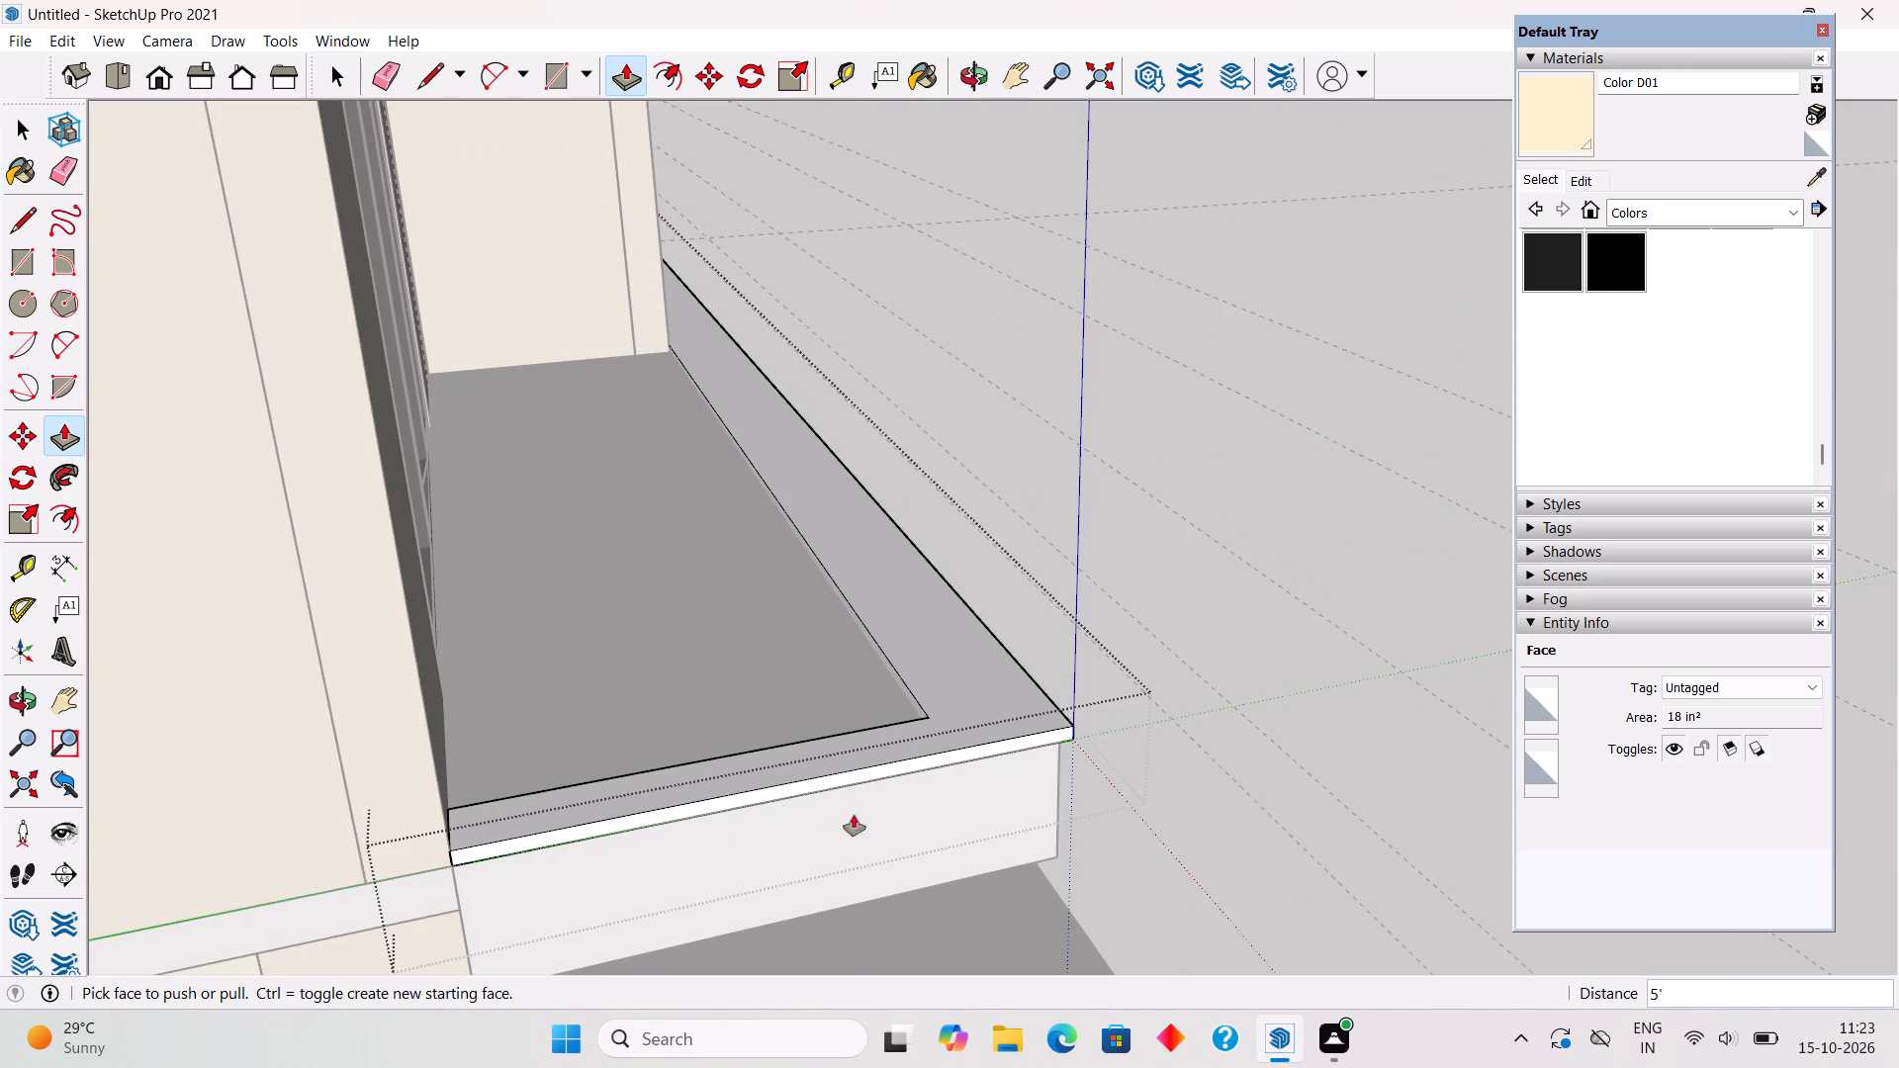
key("b")
key("space")
left_click(1200, 802)
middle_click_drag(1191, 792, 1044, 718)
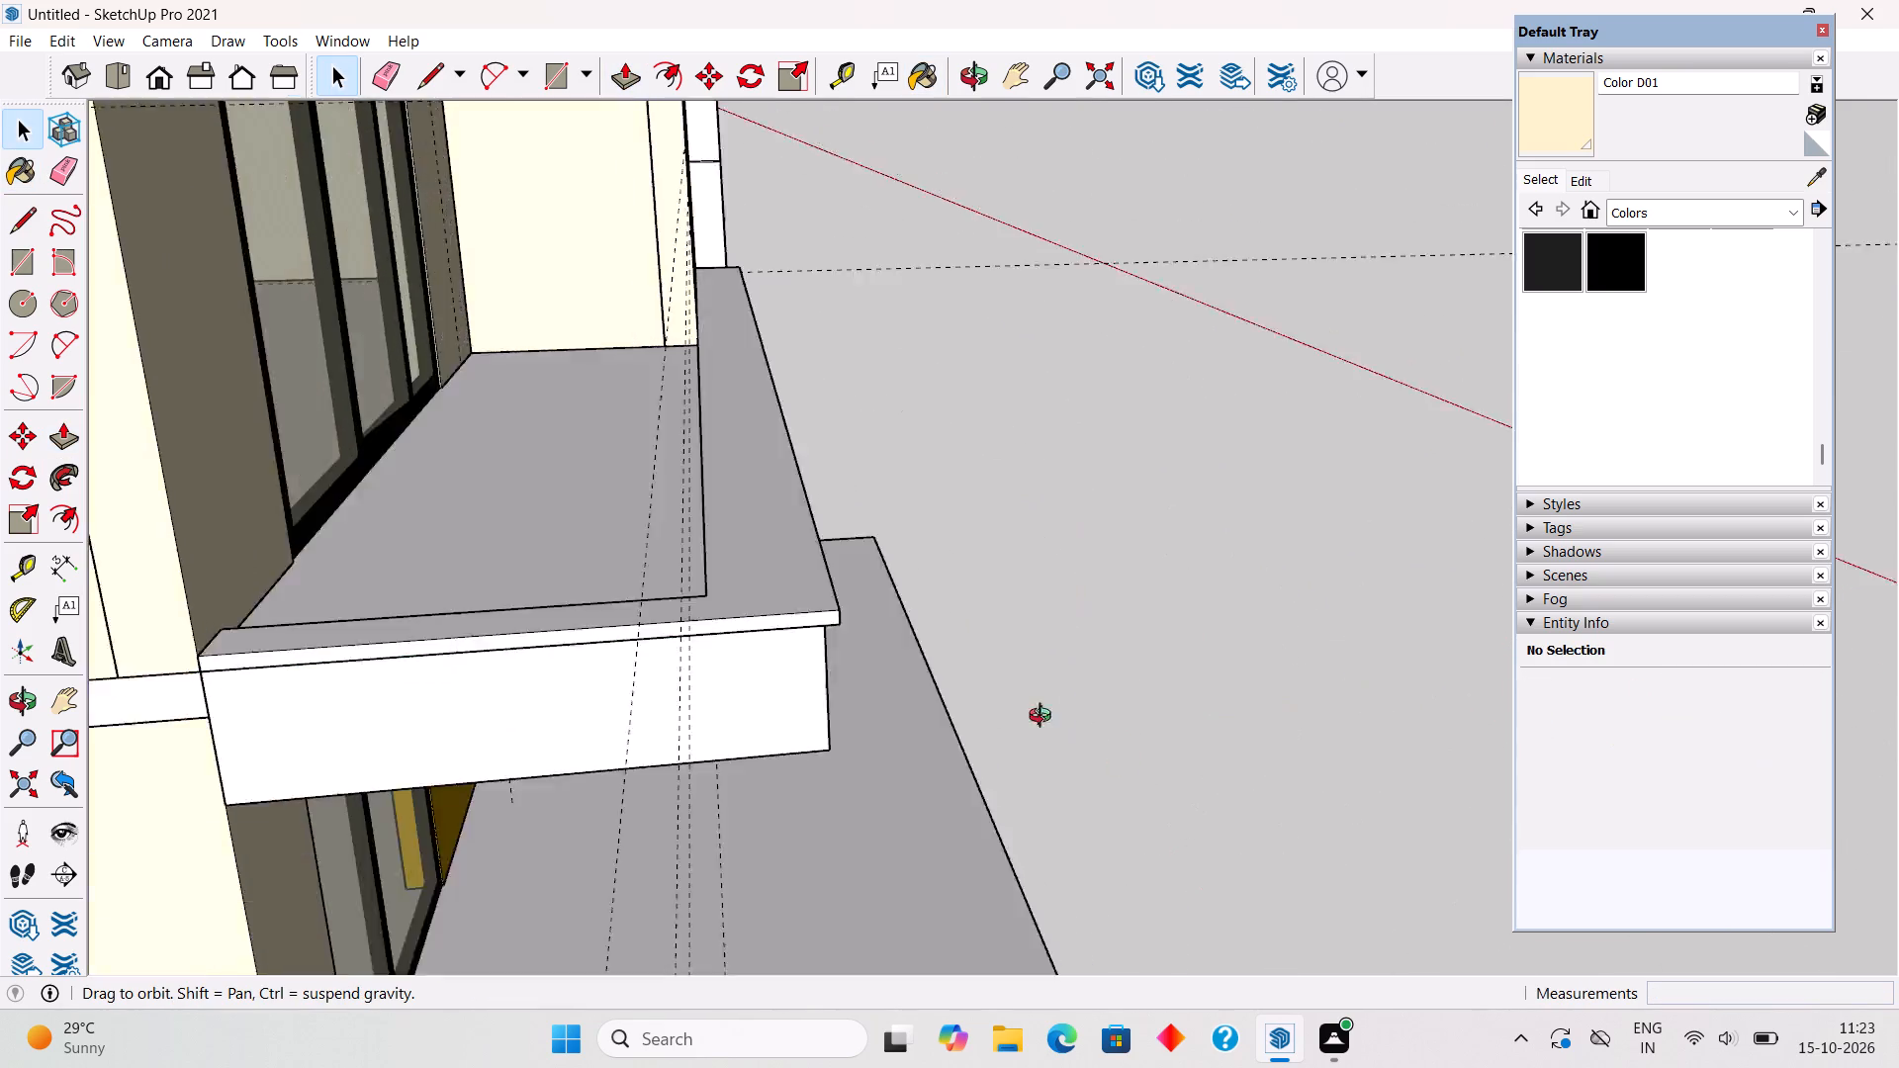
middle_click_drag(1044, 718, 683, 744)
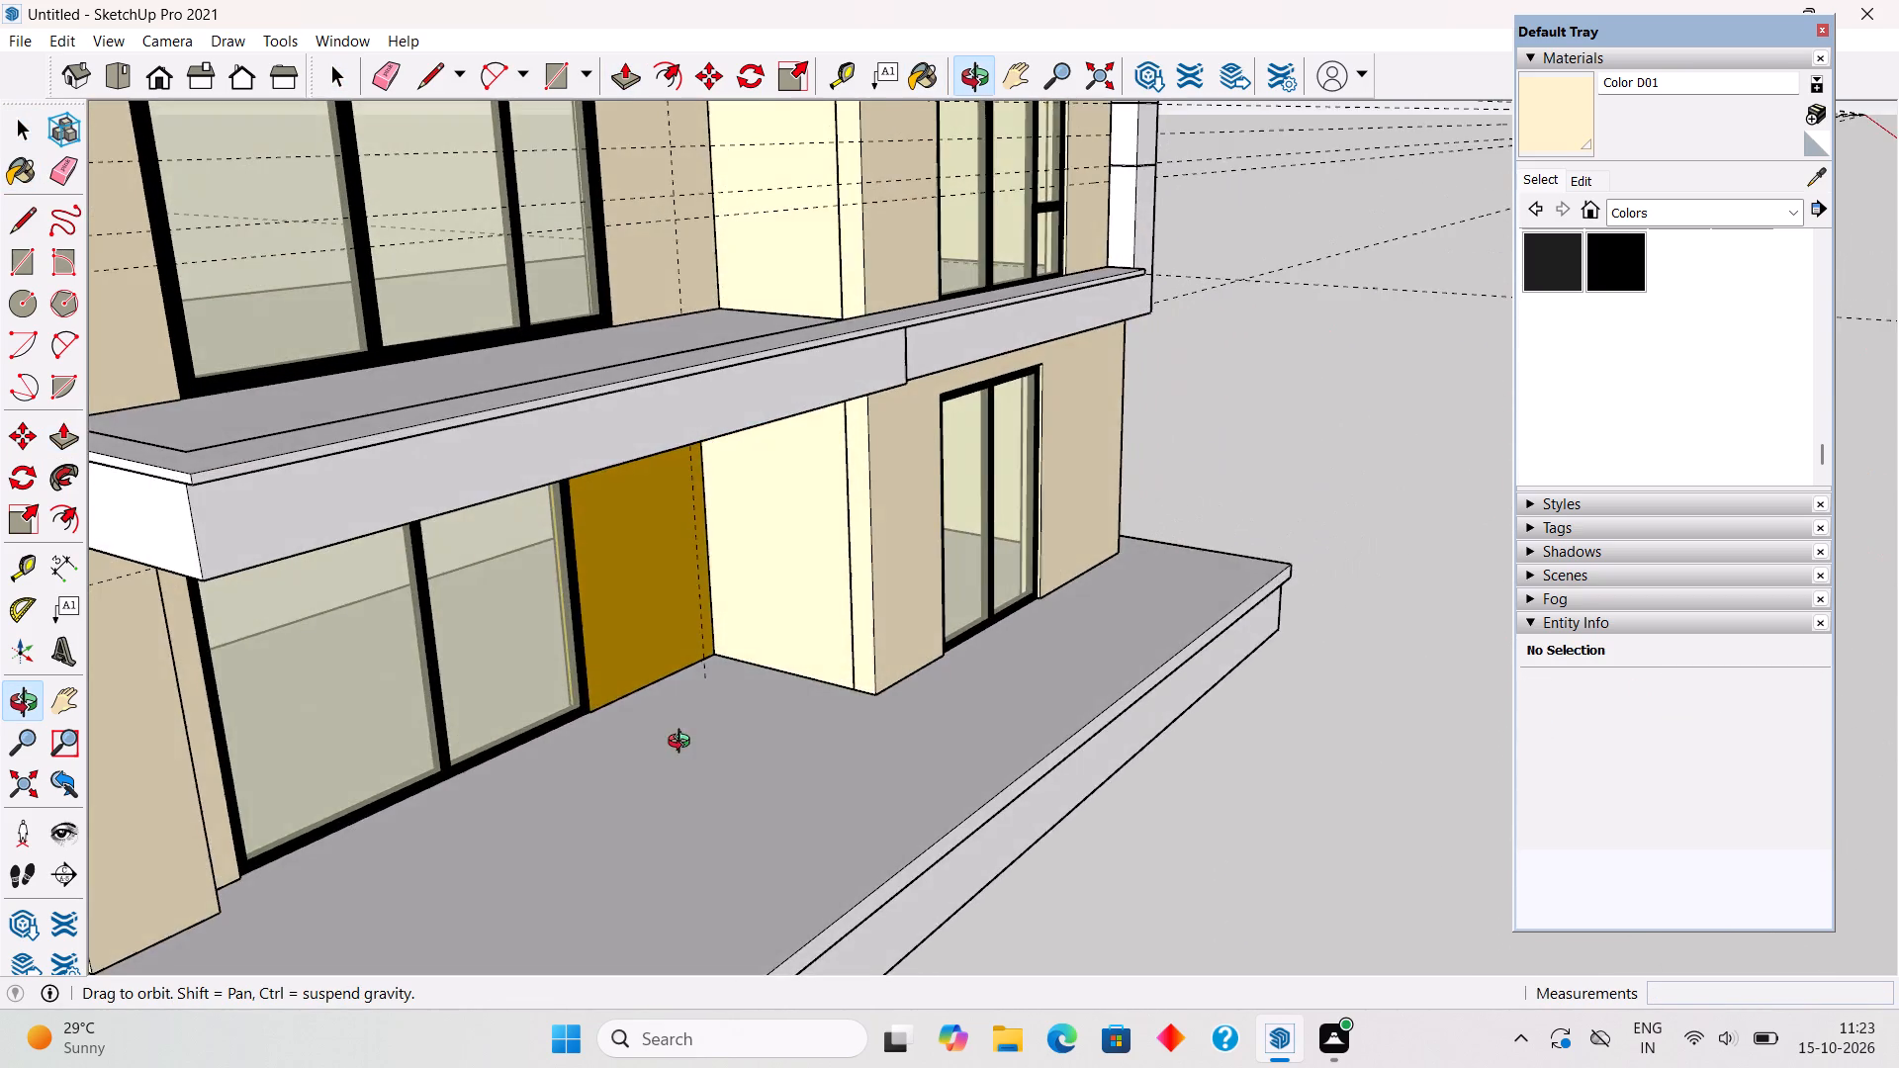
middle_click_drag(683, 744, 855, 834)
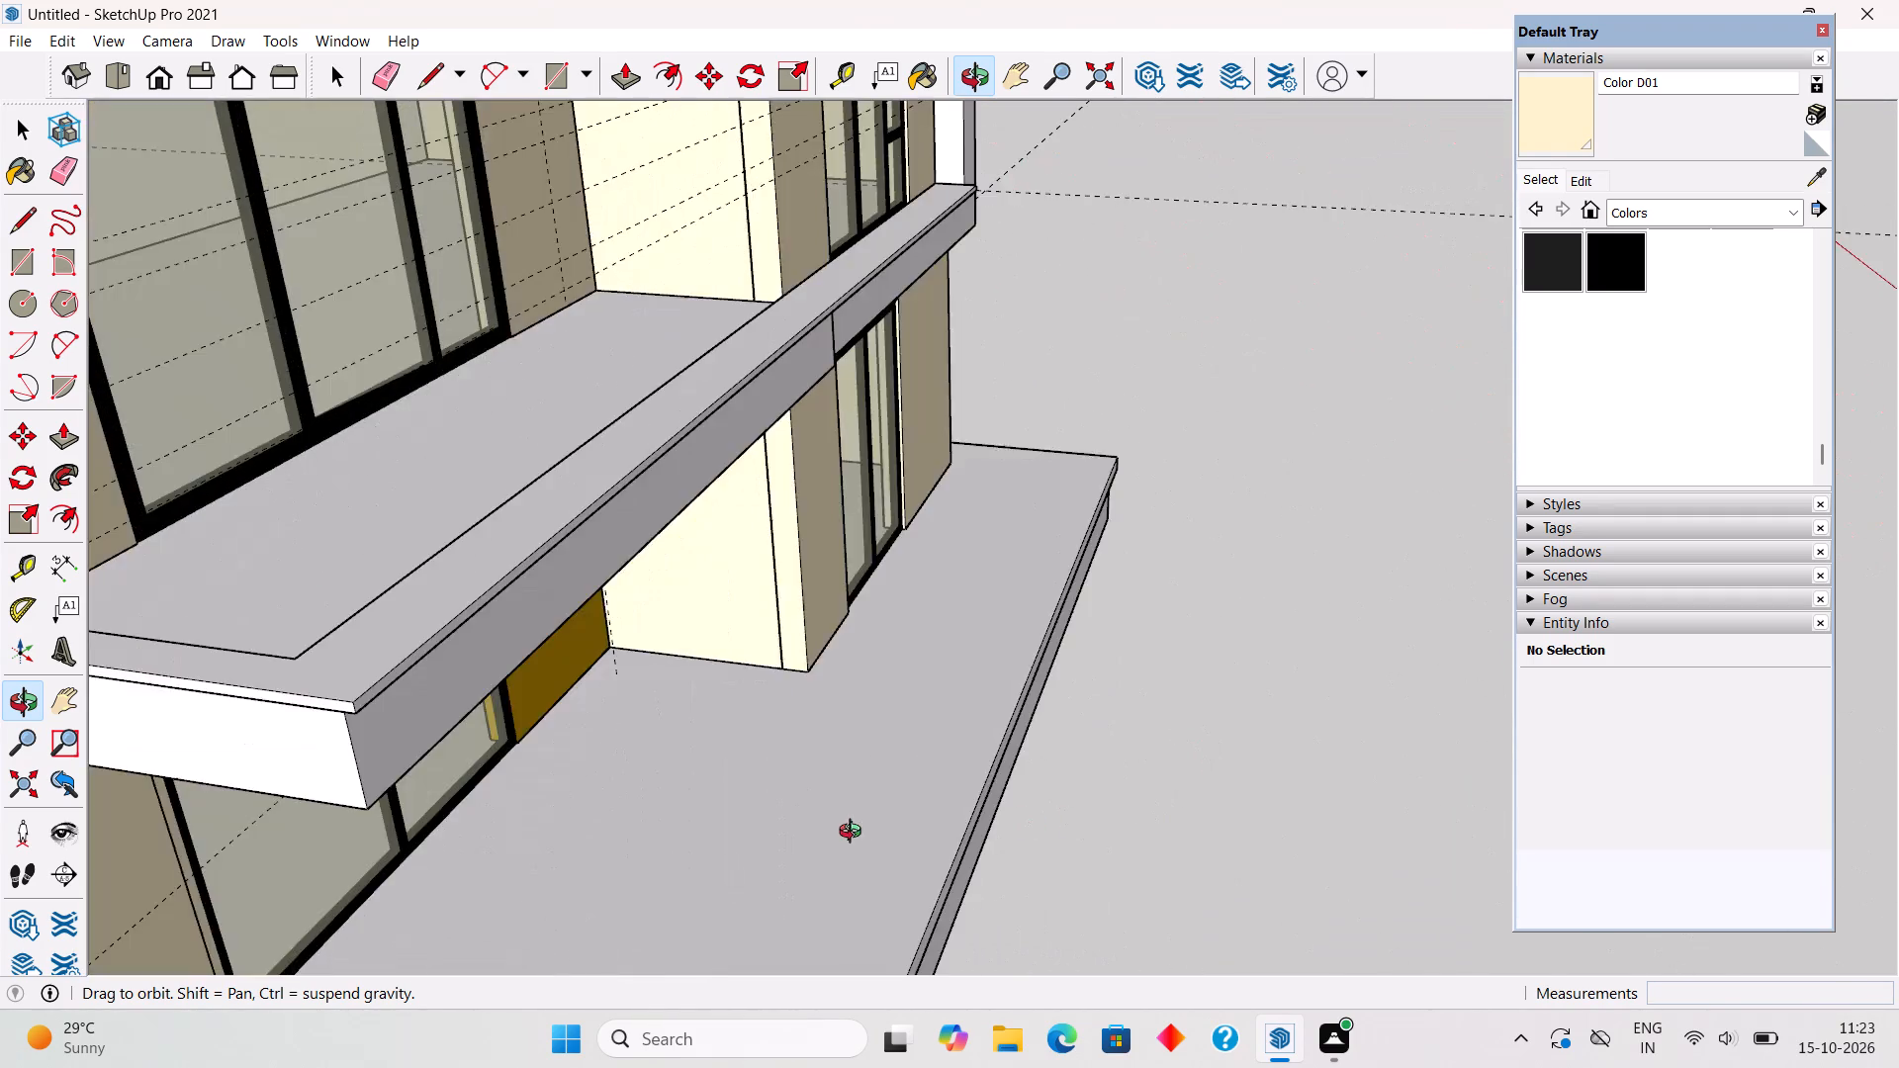
Examine the balcony ledge, coping and upper front walls from the front, both ends and the side.
middle_click_drag(855, 834, 853, 834)
scroll(853, 834, "down", 9)
middle_click_drag(880, 800, 737, 654)
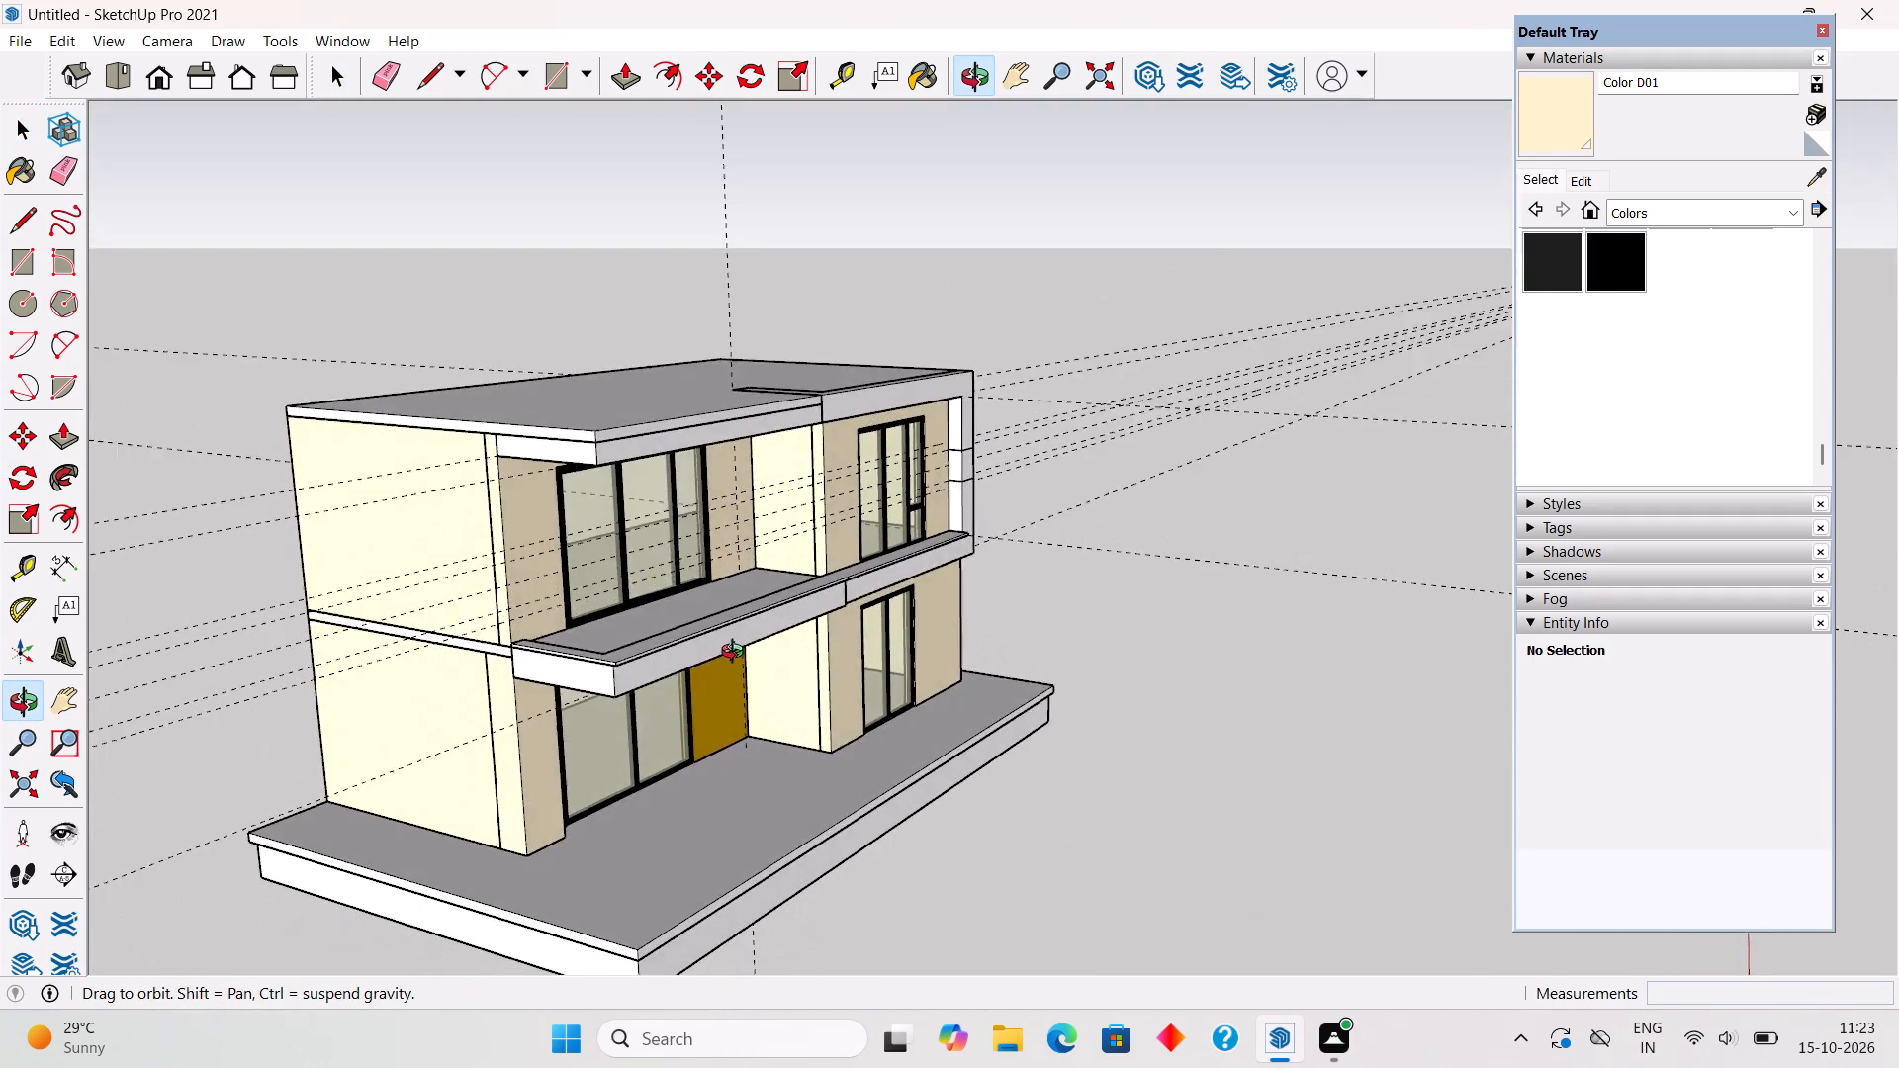
middle_click_drag(737, 654, 543, 656)
scroll(543, 656, "up", 1)
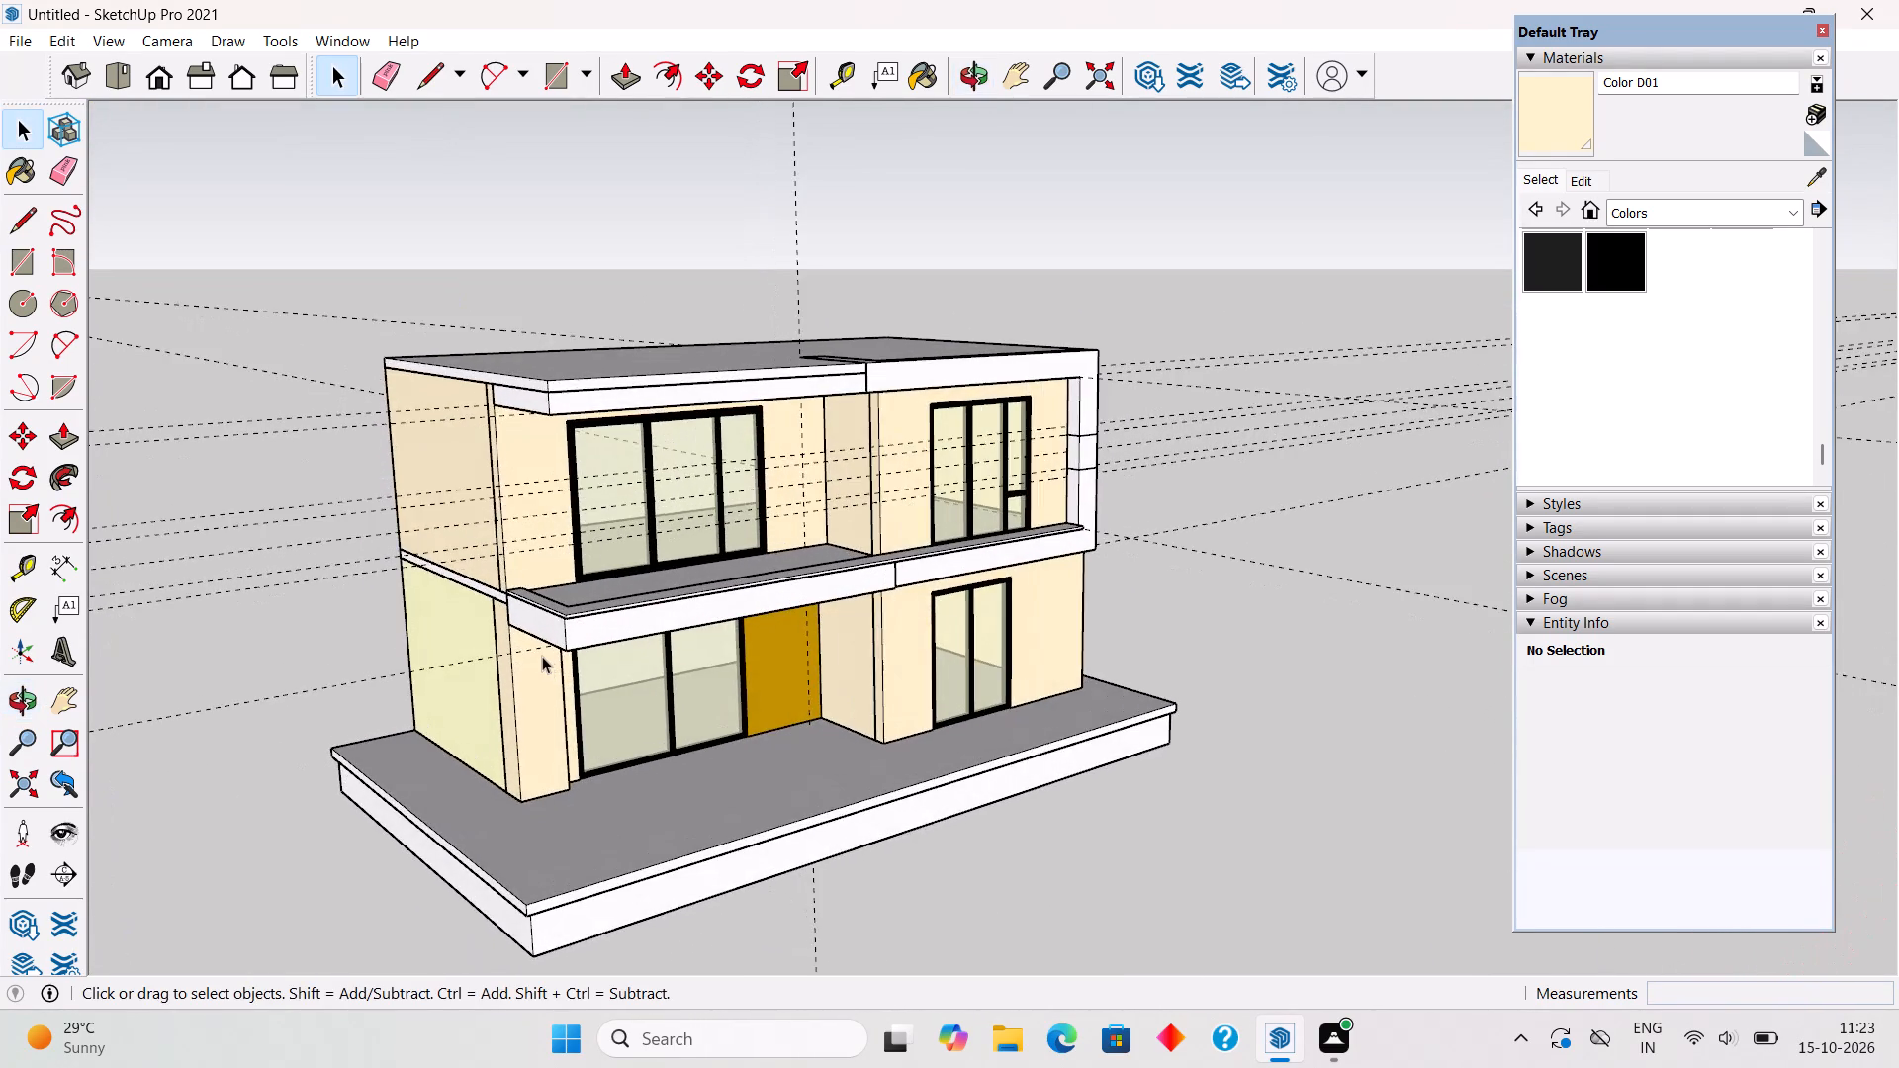
scroll(542, 656, "up", 4)
middle_click_drag(641, 629, 434, 657)
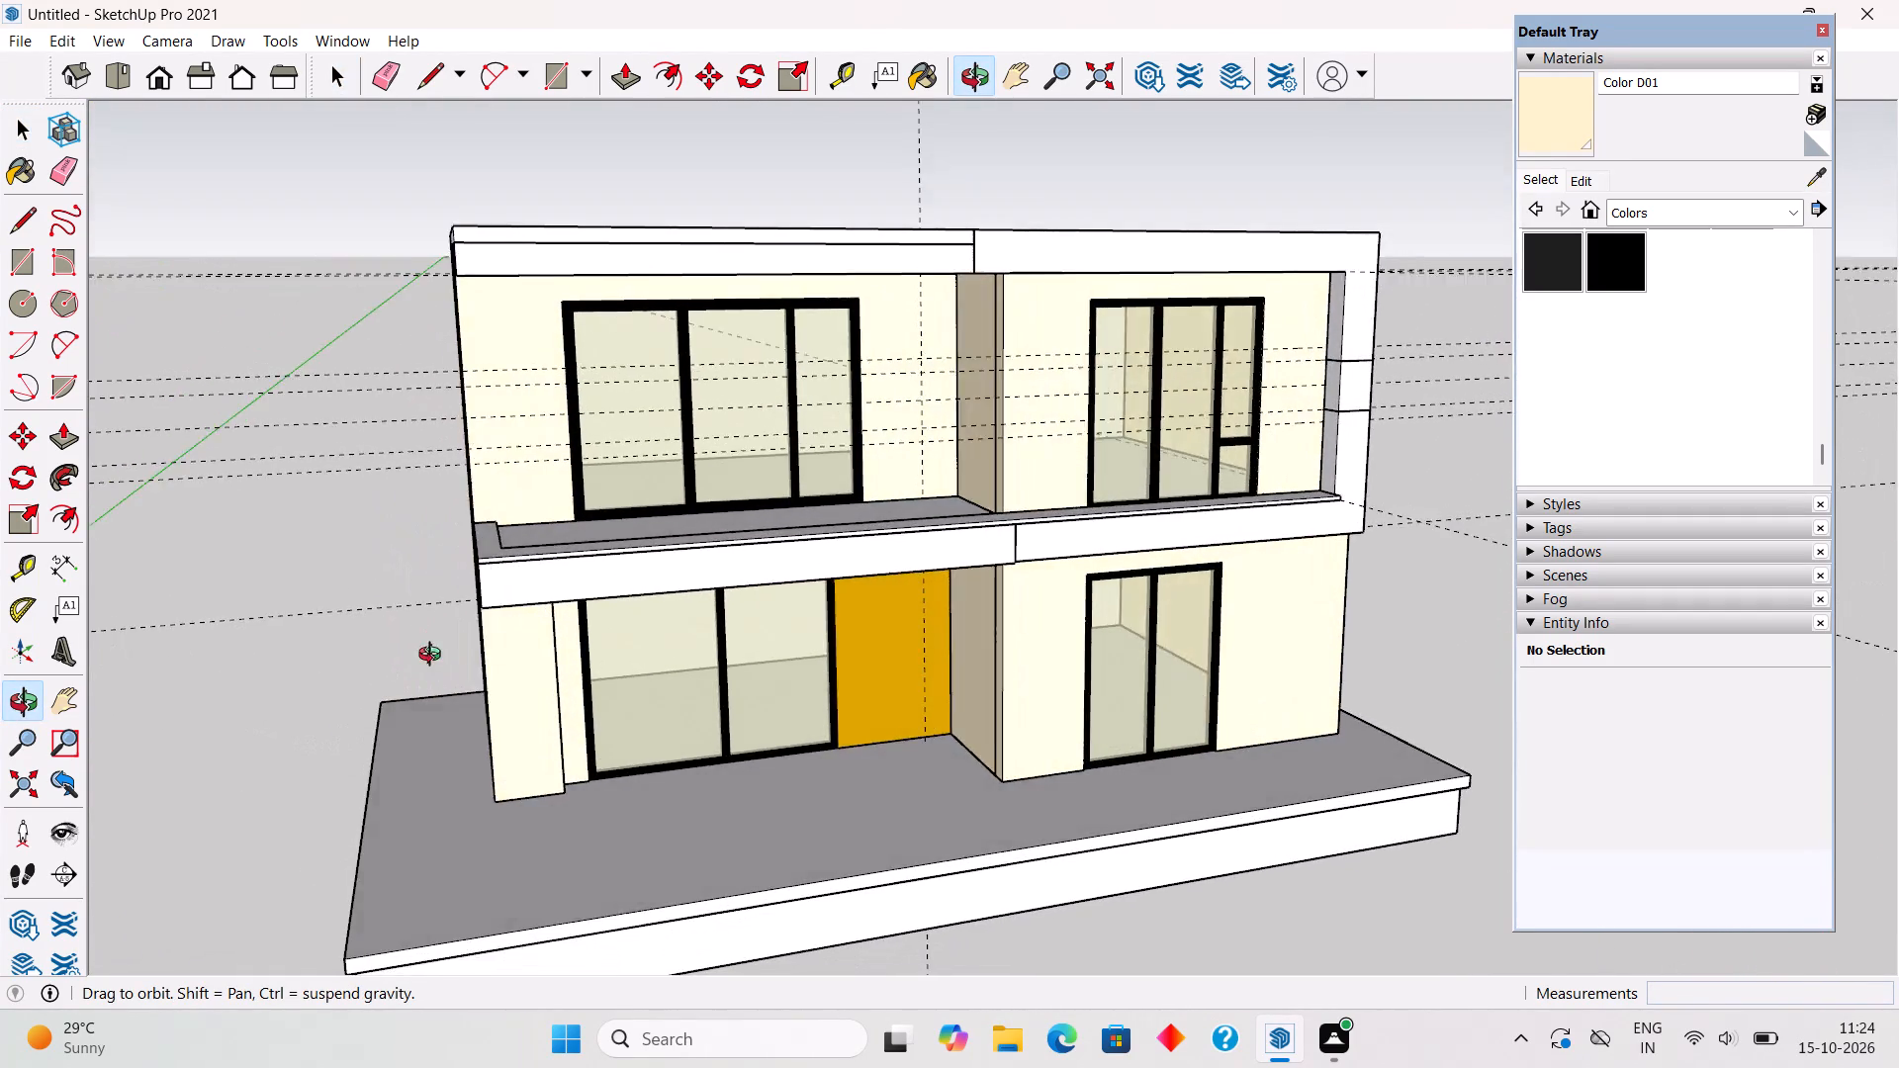
middle_click_drag(434, 657, 279, 517)
scroll(279, 517, "up", 3)
middle_click_drag(949, 543, 856, 741)
scroll(827, 625, "up", 3)
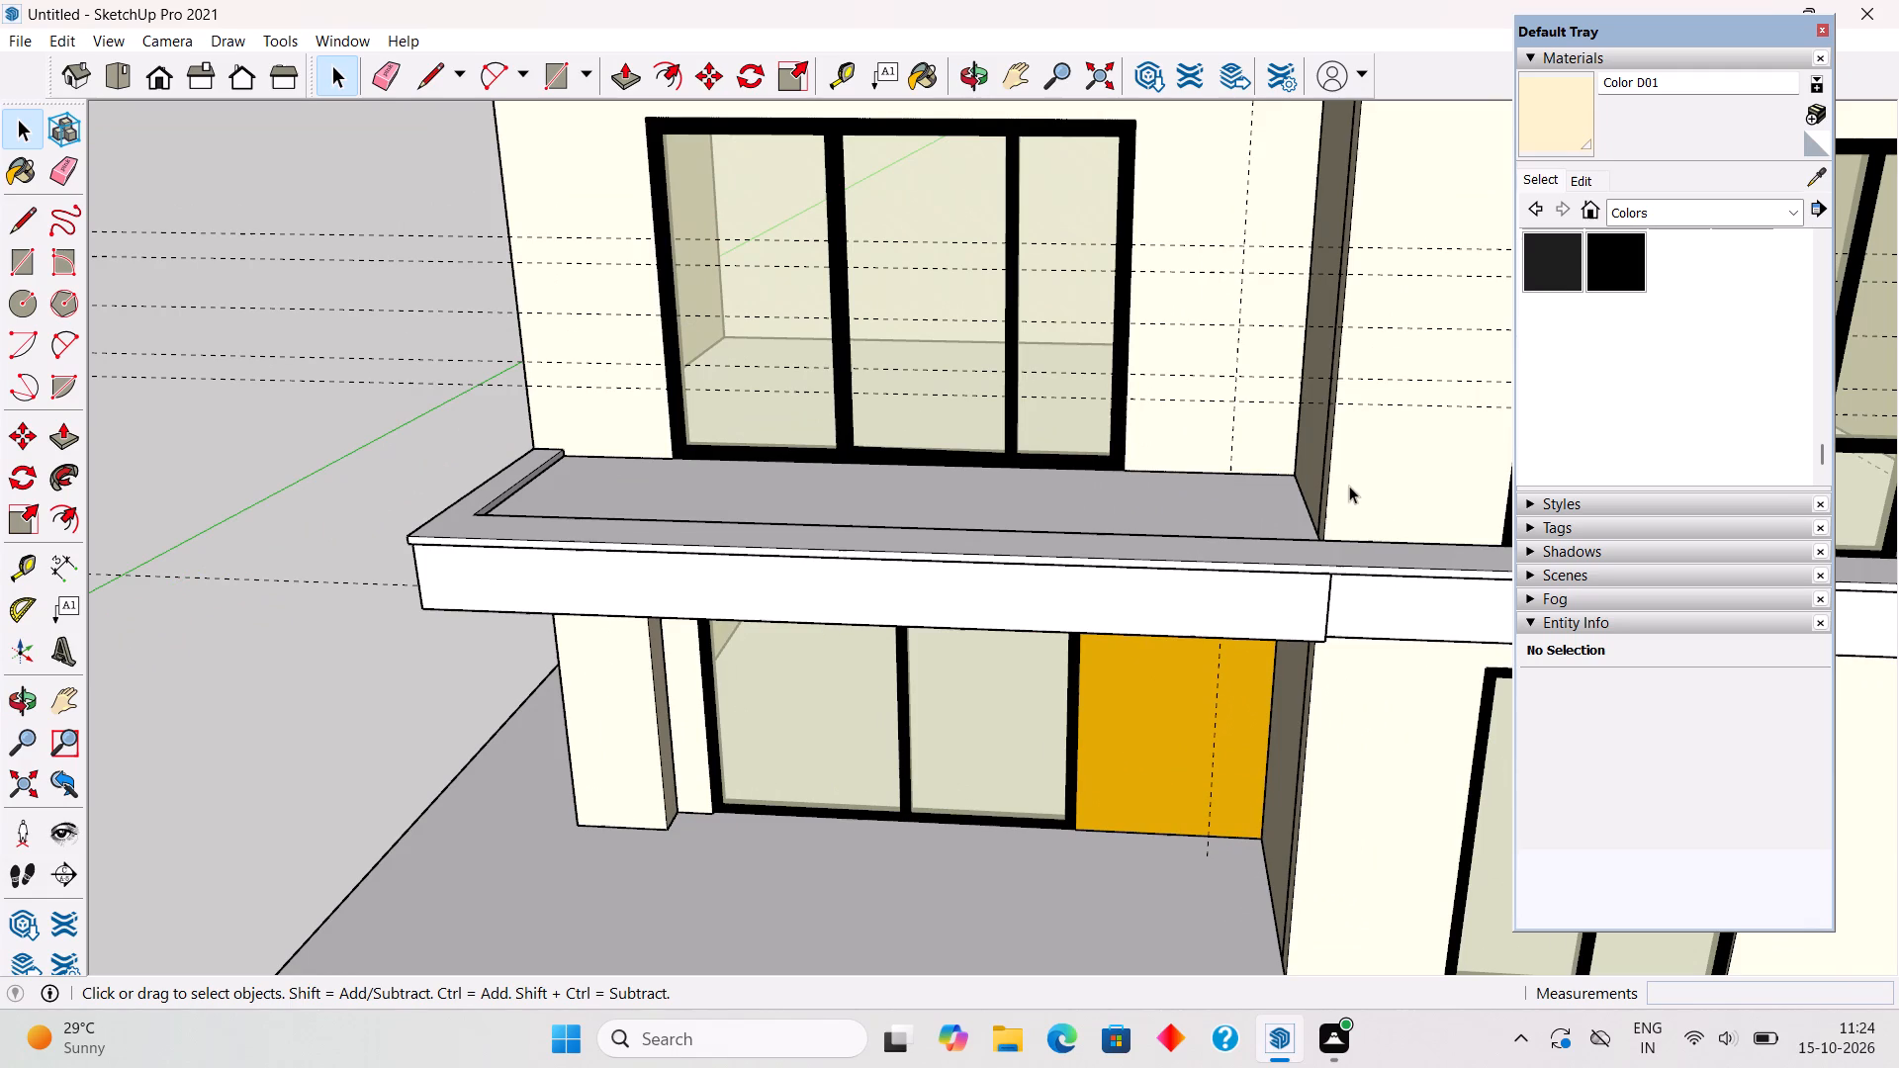
scroll(1352, 508, "up", 1)
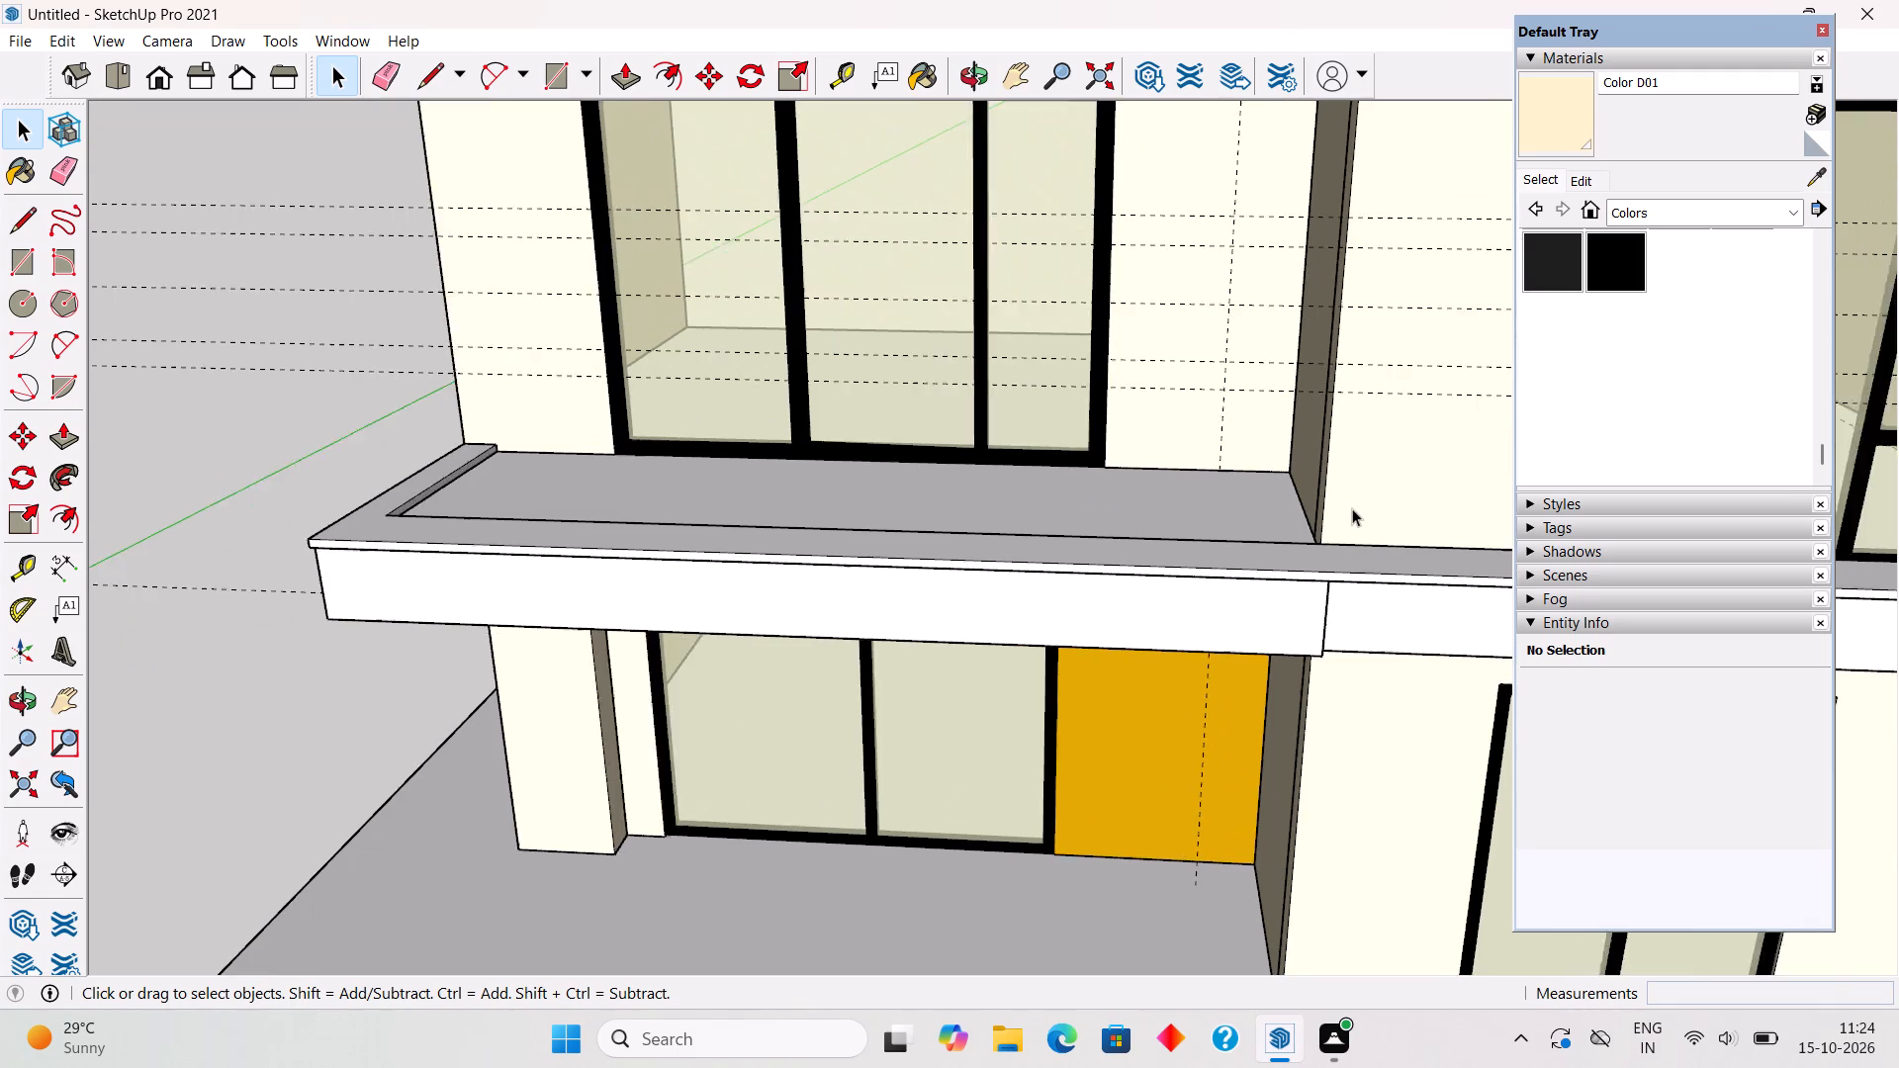
scroll(1352, 508, "up", 3)
middle_click_drag(1346, 506, 788, 458)
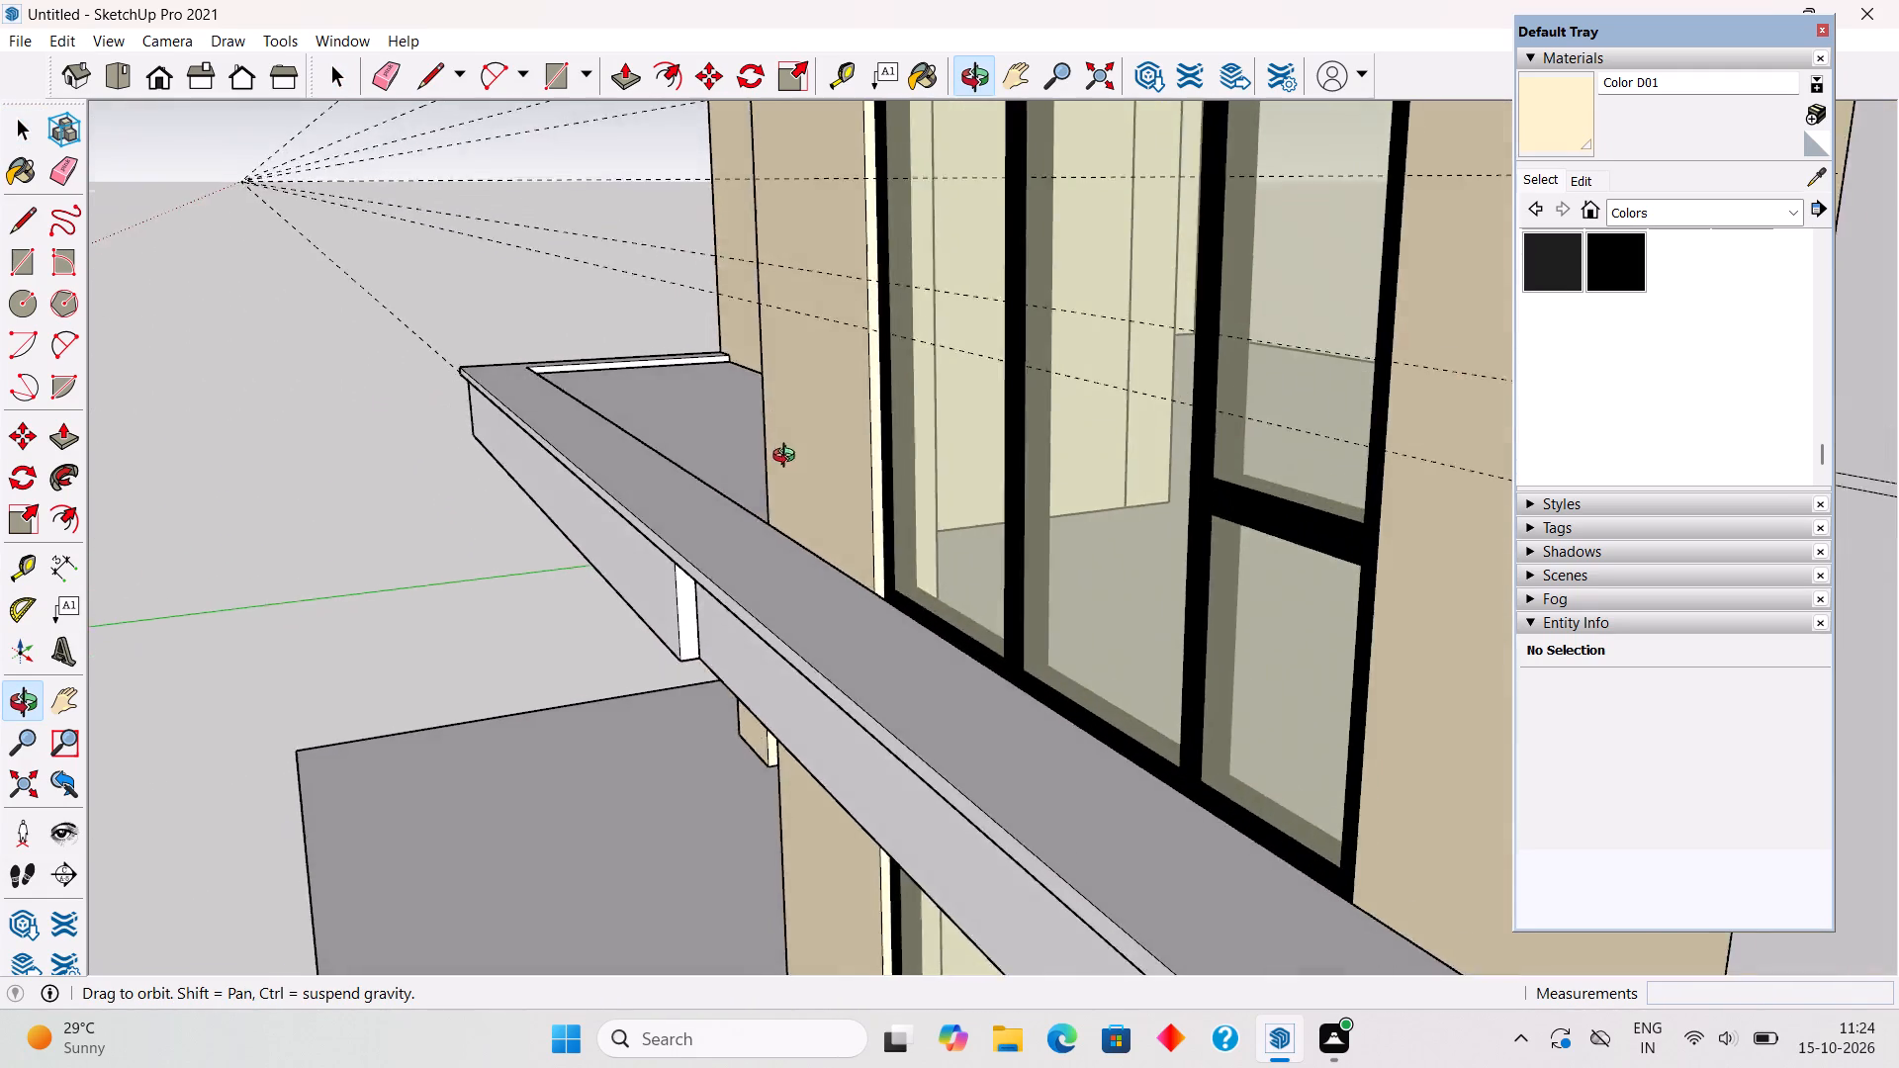
middle_click_drag(788, 458, 737, 477)
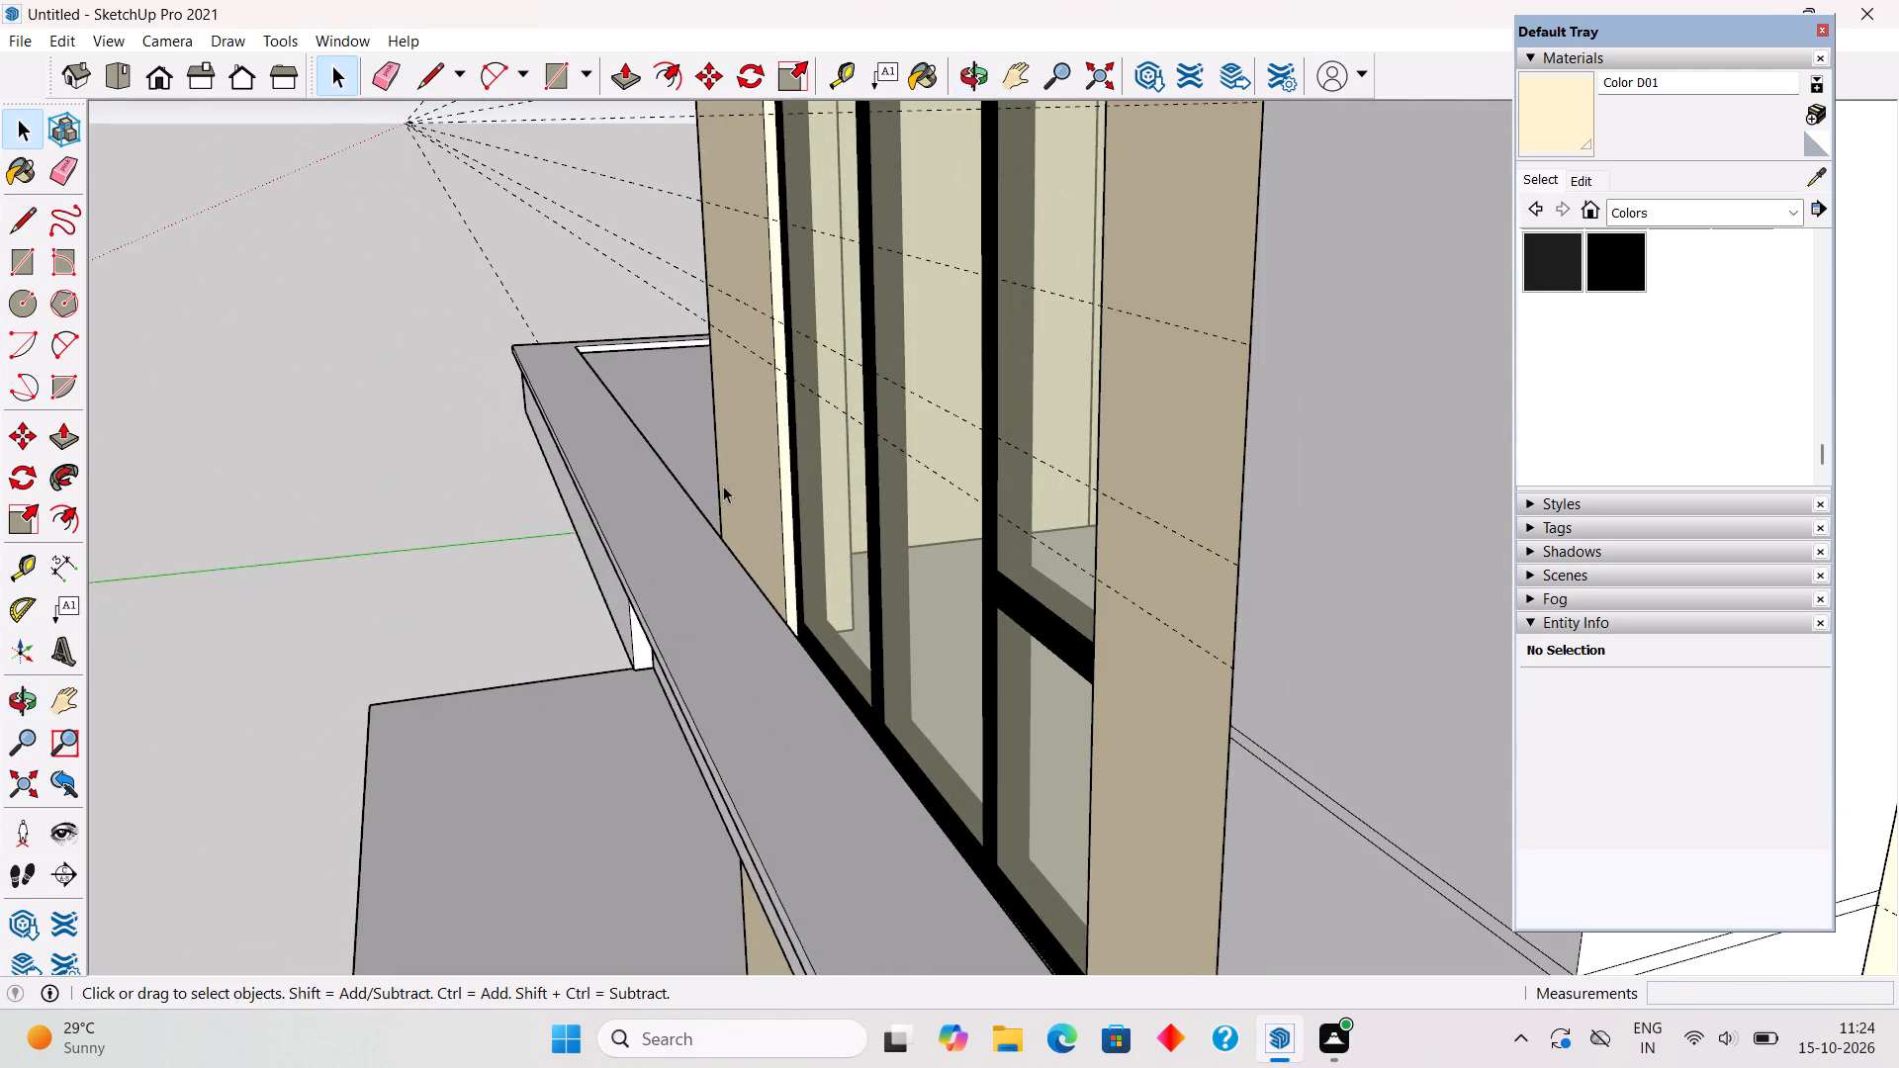
middle_click_drag(715, 483, 667, 341)
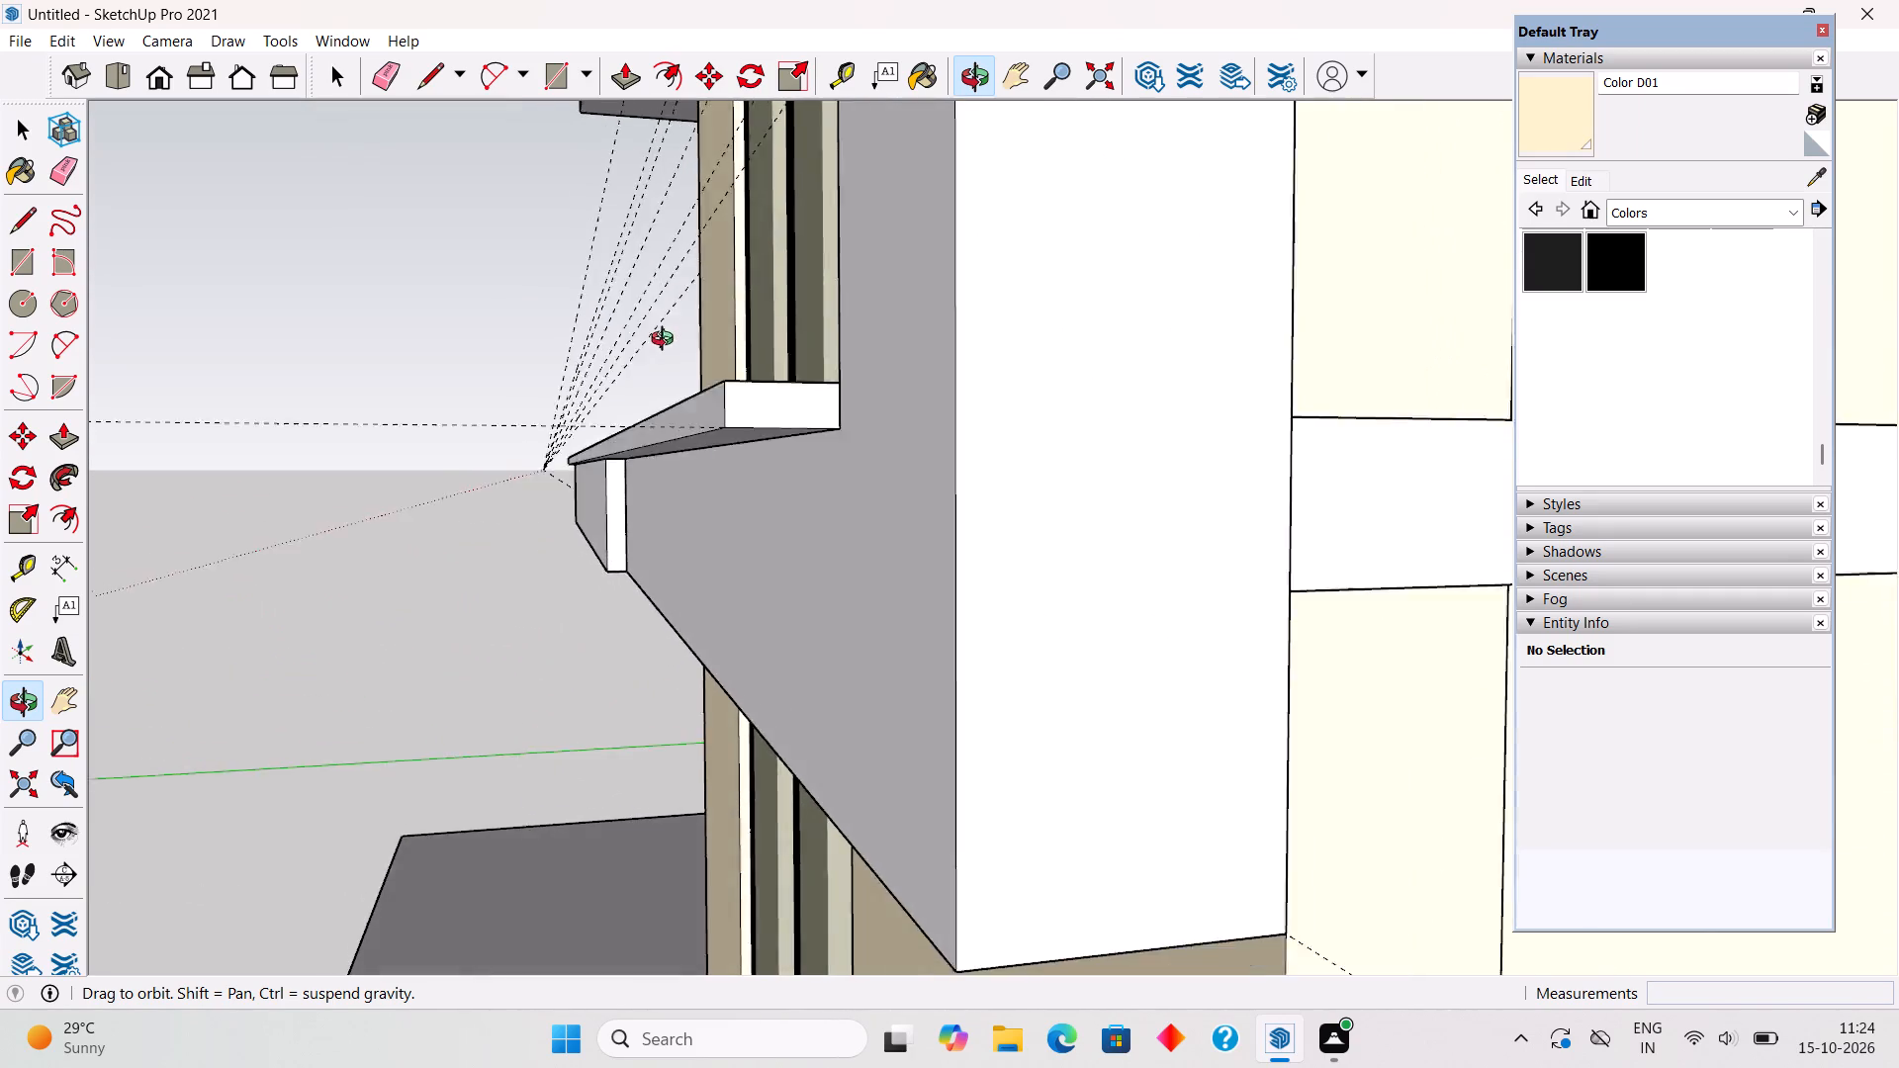
middle_click_drag(667, 341, 1419, 538)
scroll(1419, 538, "down", 2)
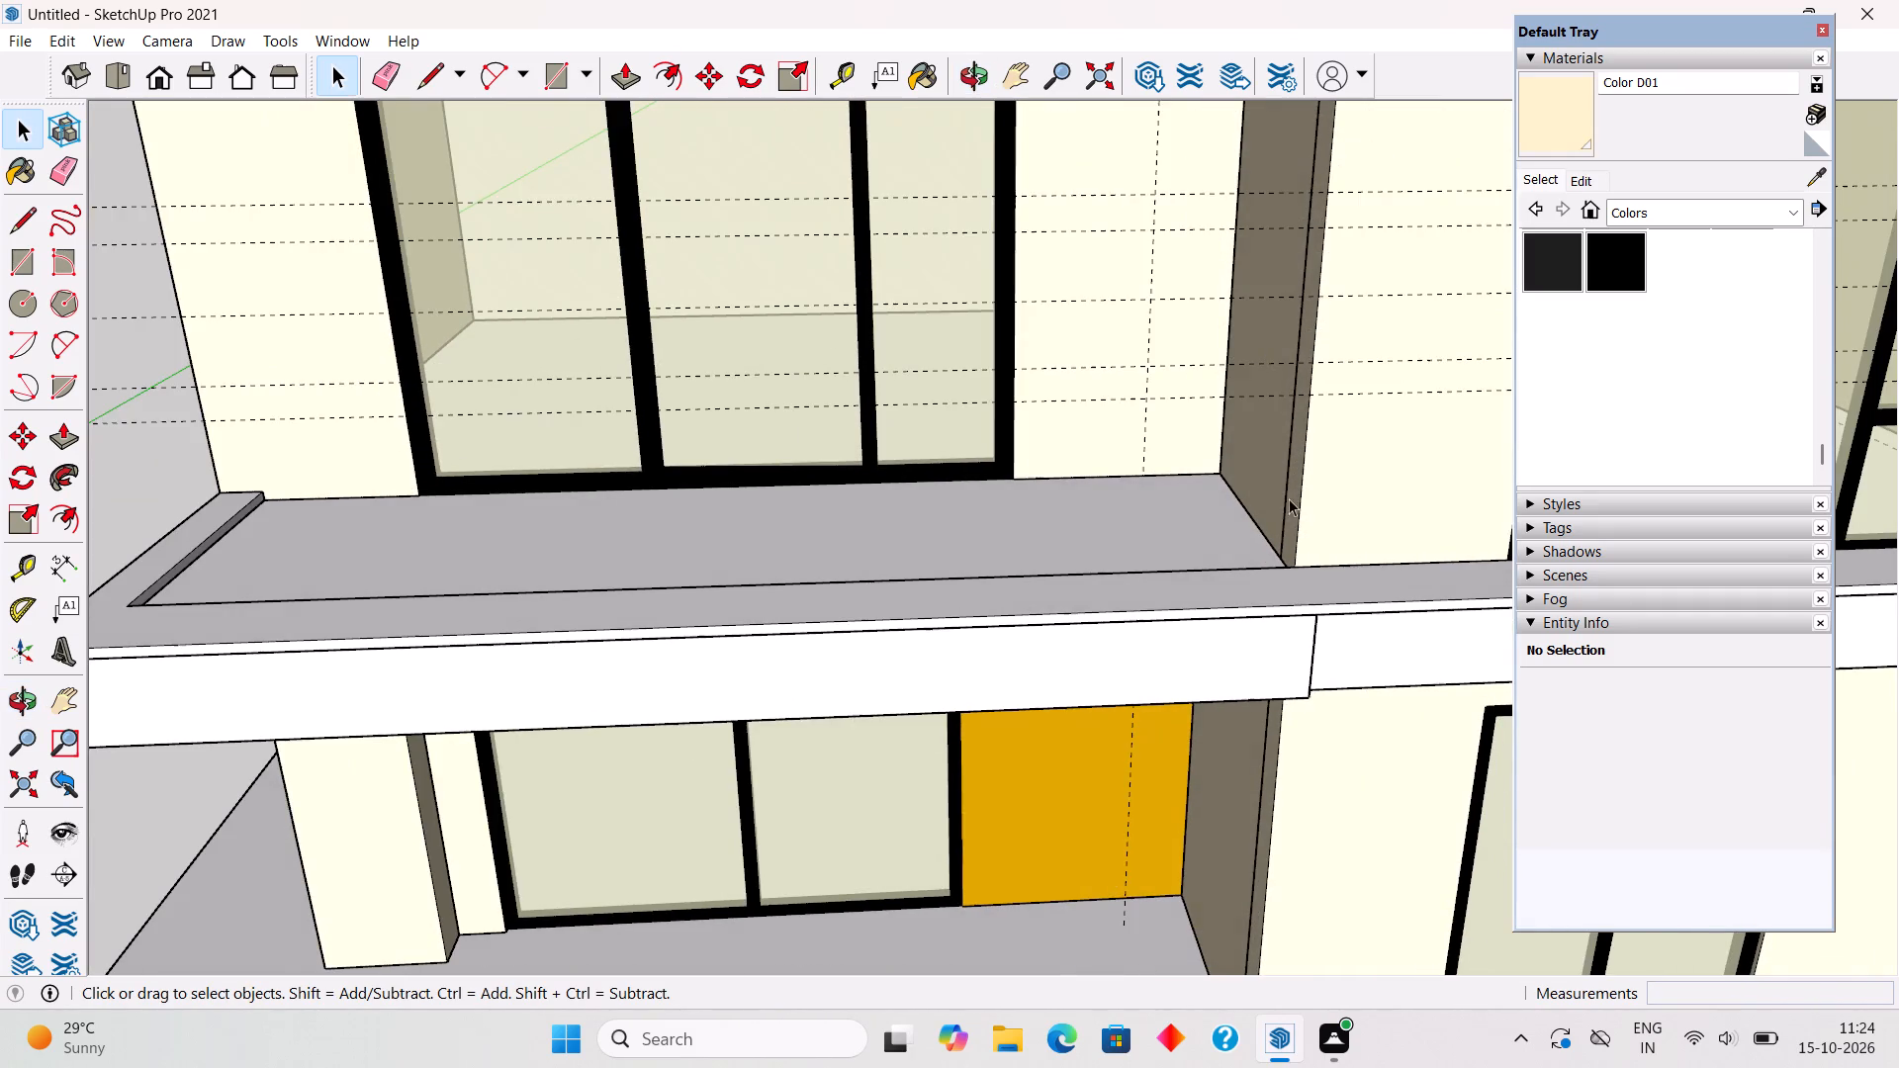
scroll(907, 446, "down", 8)
middle_click_drag(807, 475, 1353, 482)
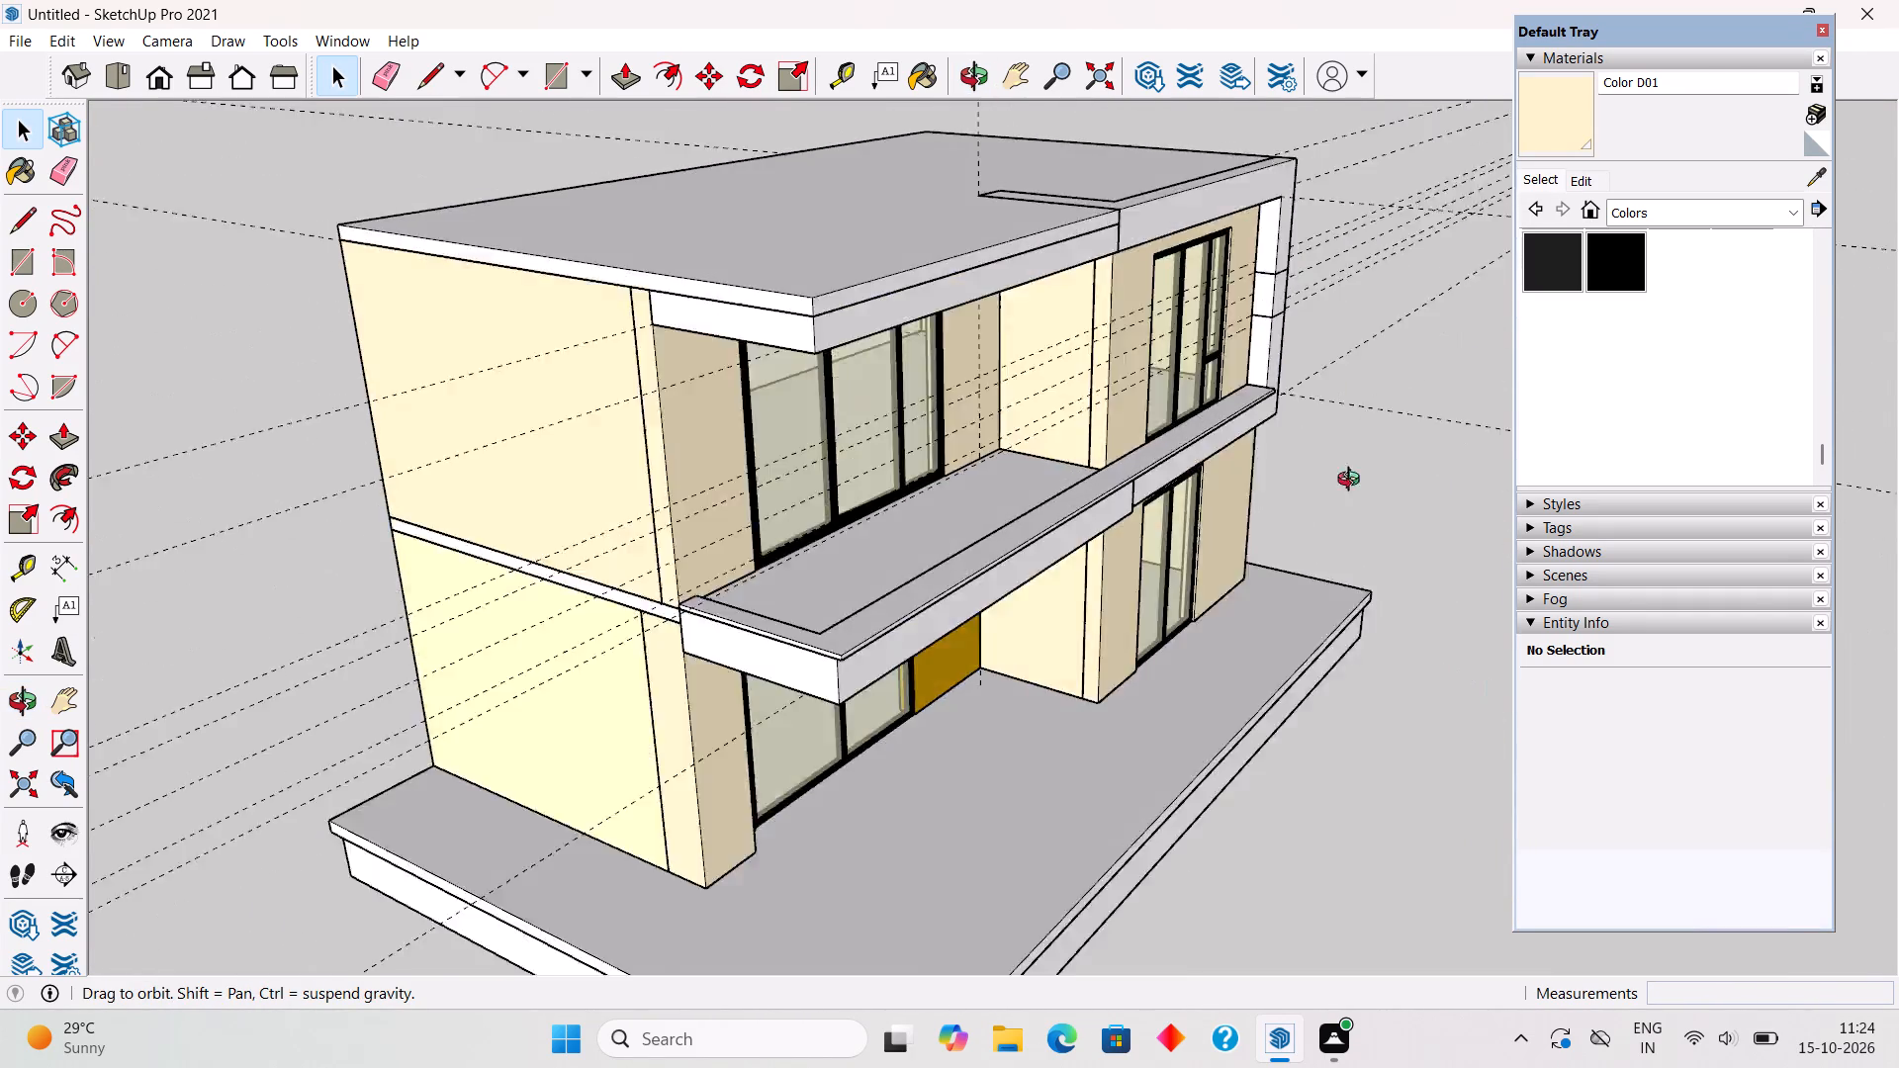
middle_click_drag(1353, 482, 1672, 387)
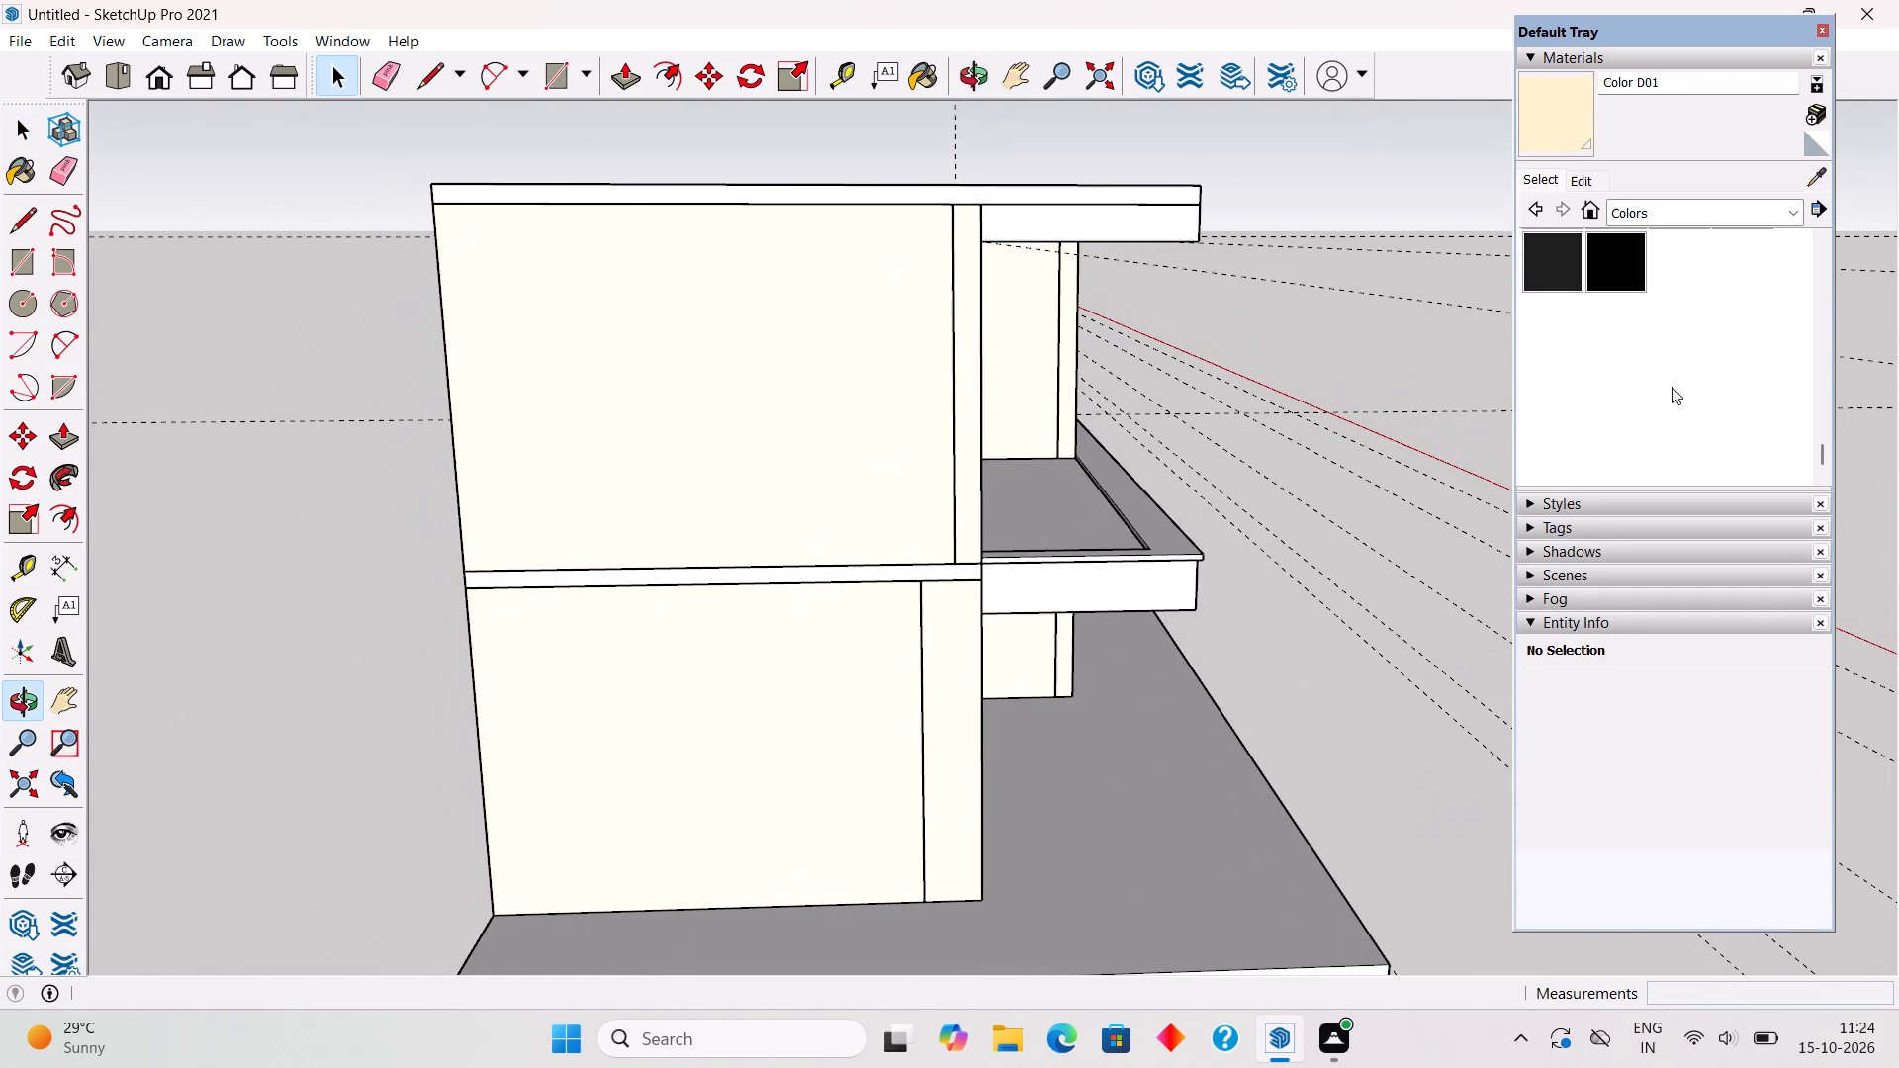
scroll(1114, 360, "up", 10)
scroll(1050, 353, "down", 2)
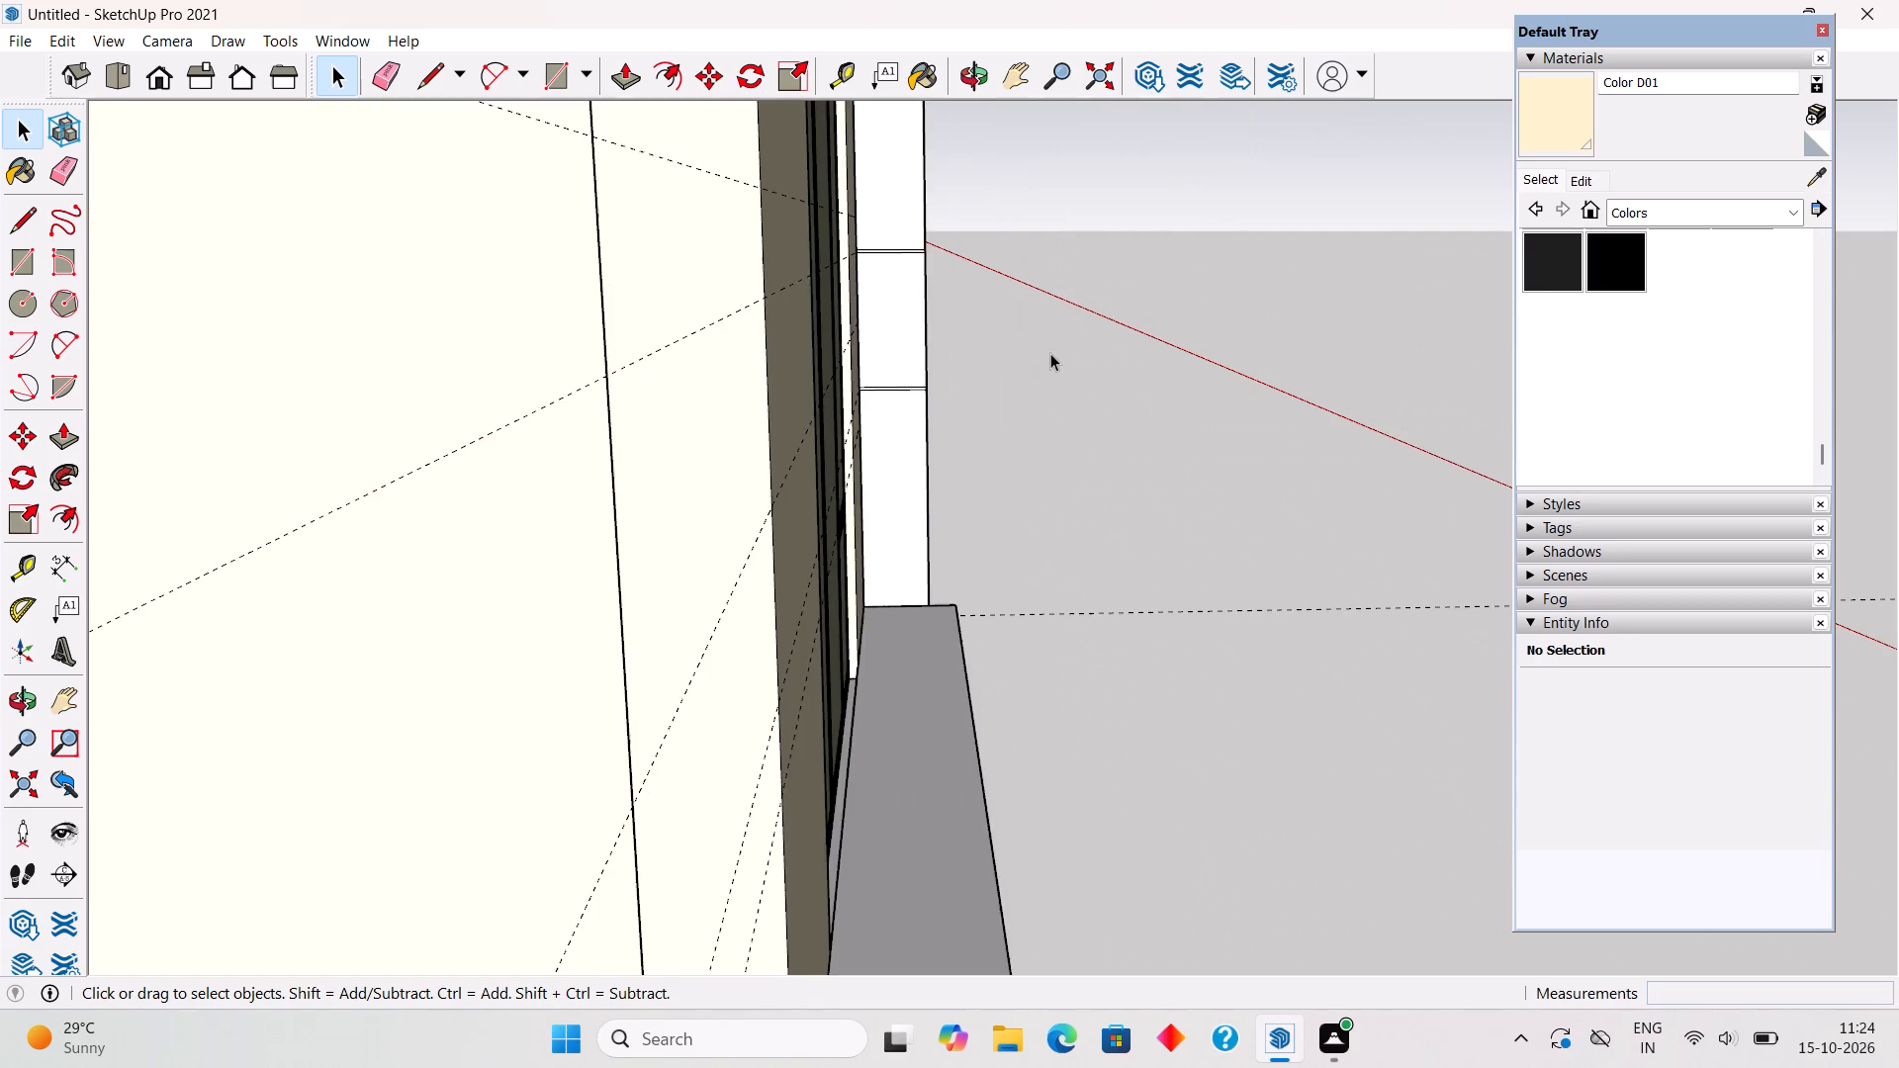
scroll(1041, 358, "up", 1)
middle_click_drag(877, 386, 945, 324)
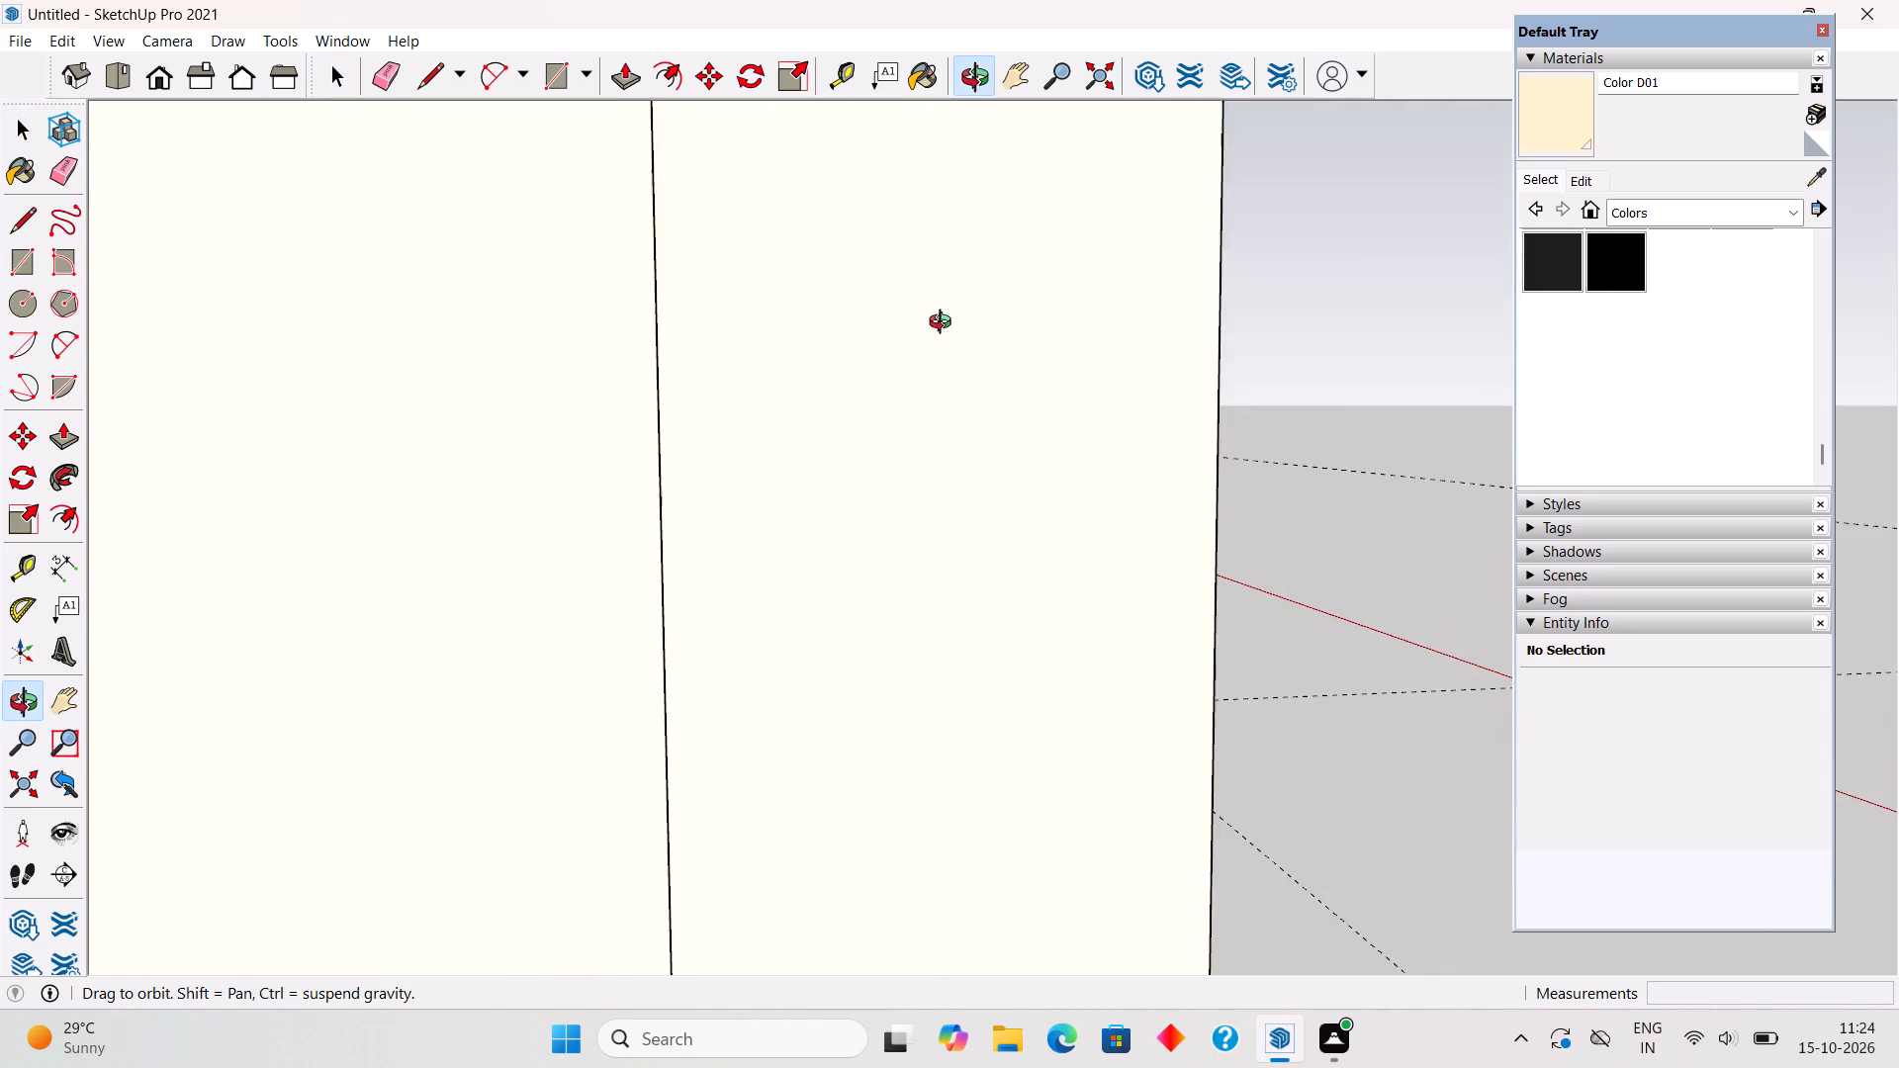
middle_click_drag(945, 324, 922, 353)
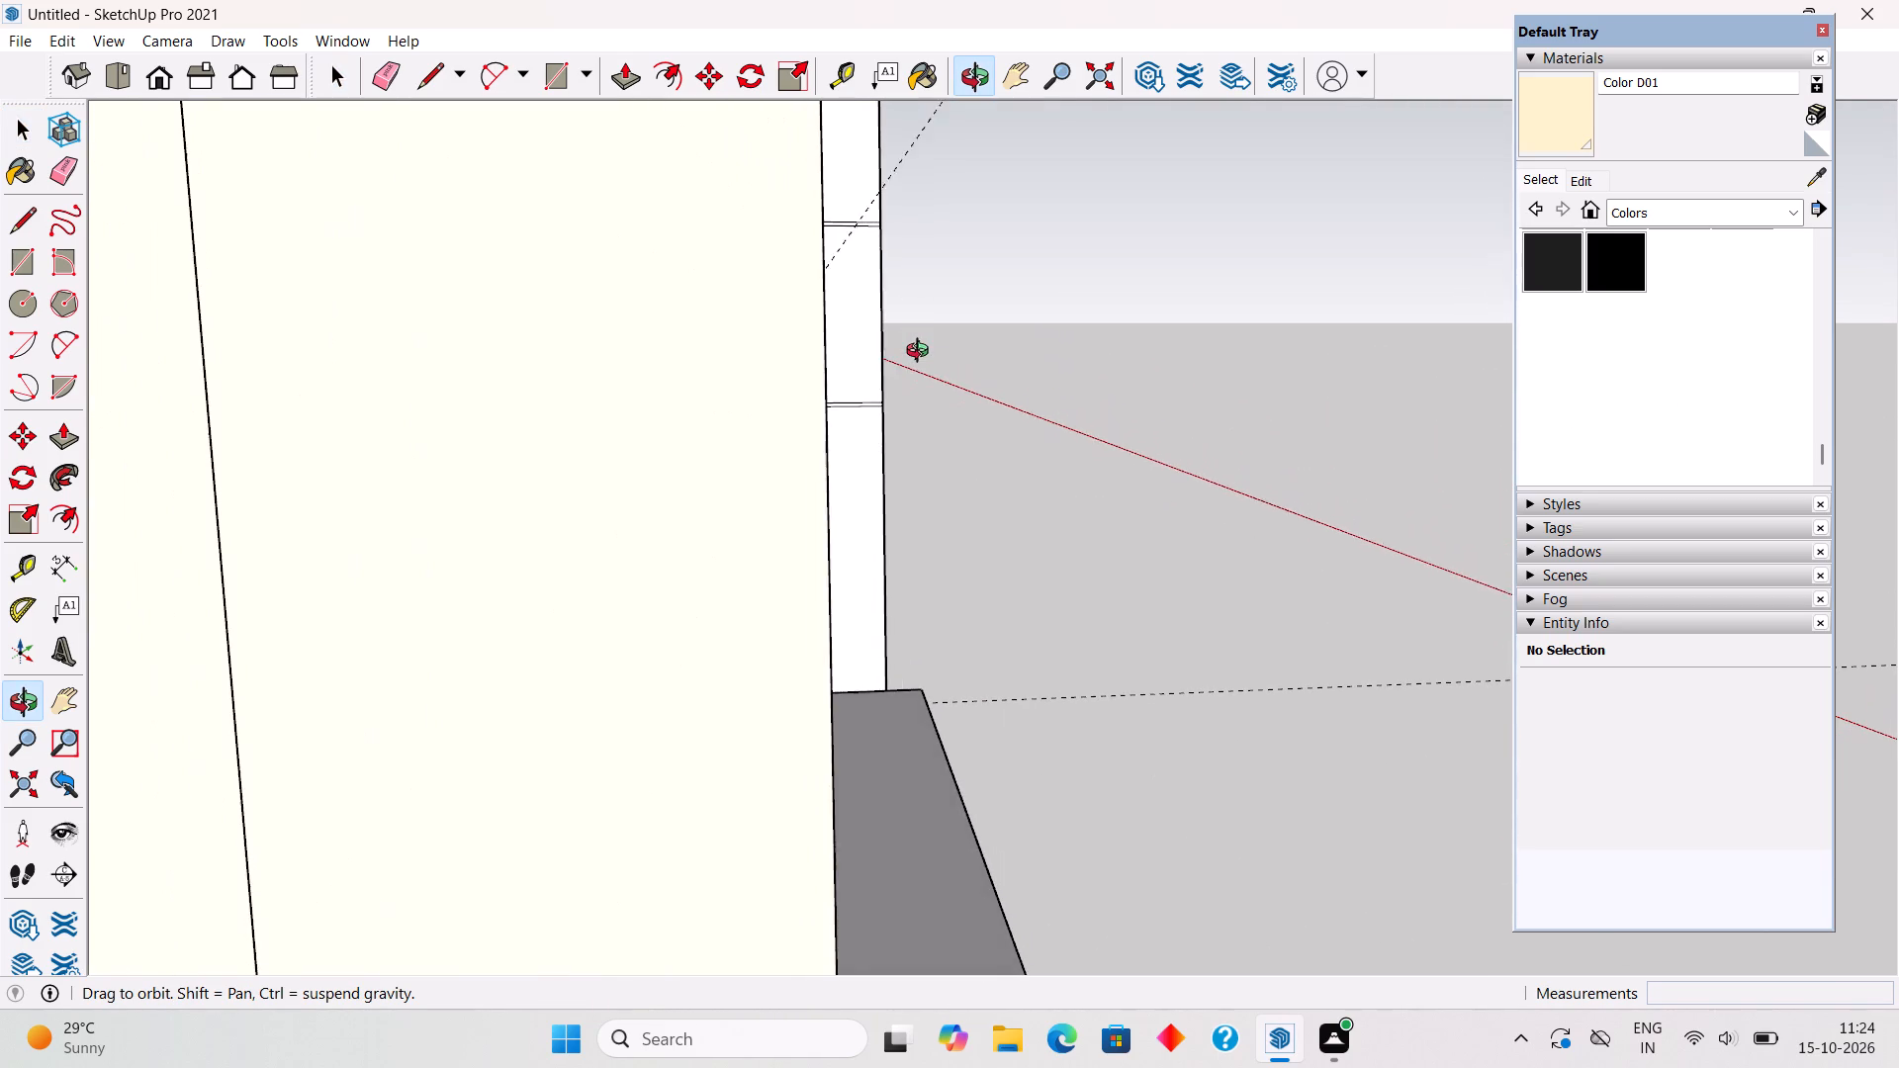
middle_click_drag(922, 353, 916, 366)
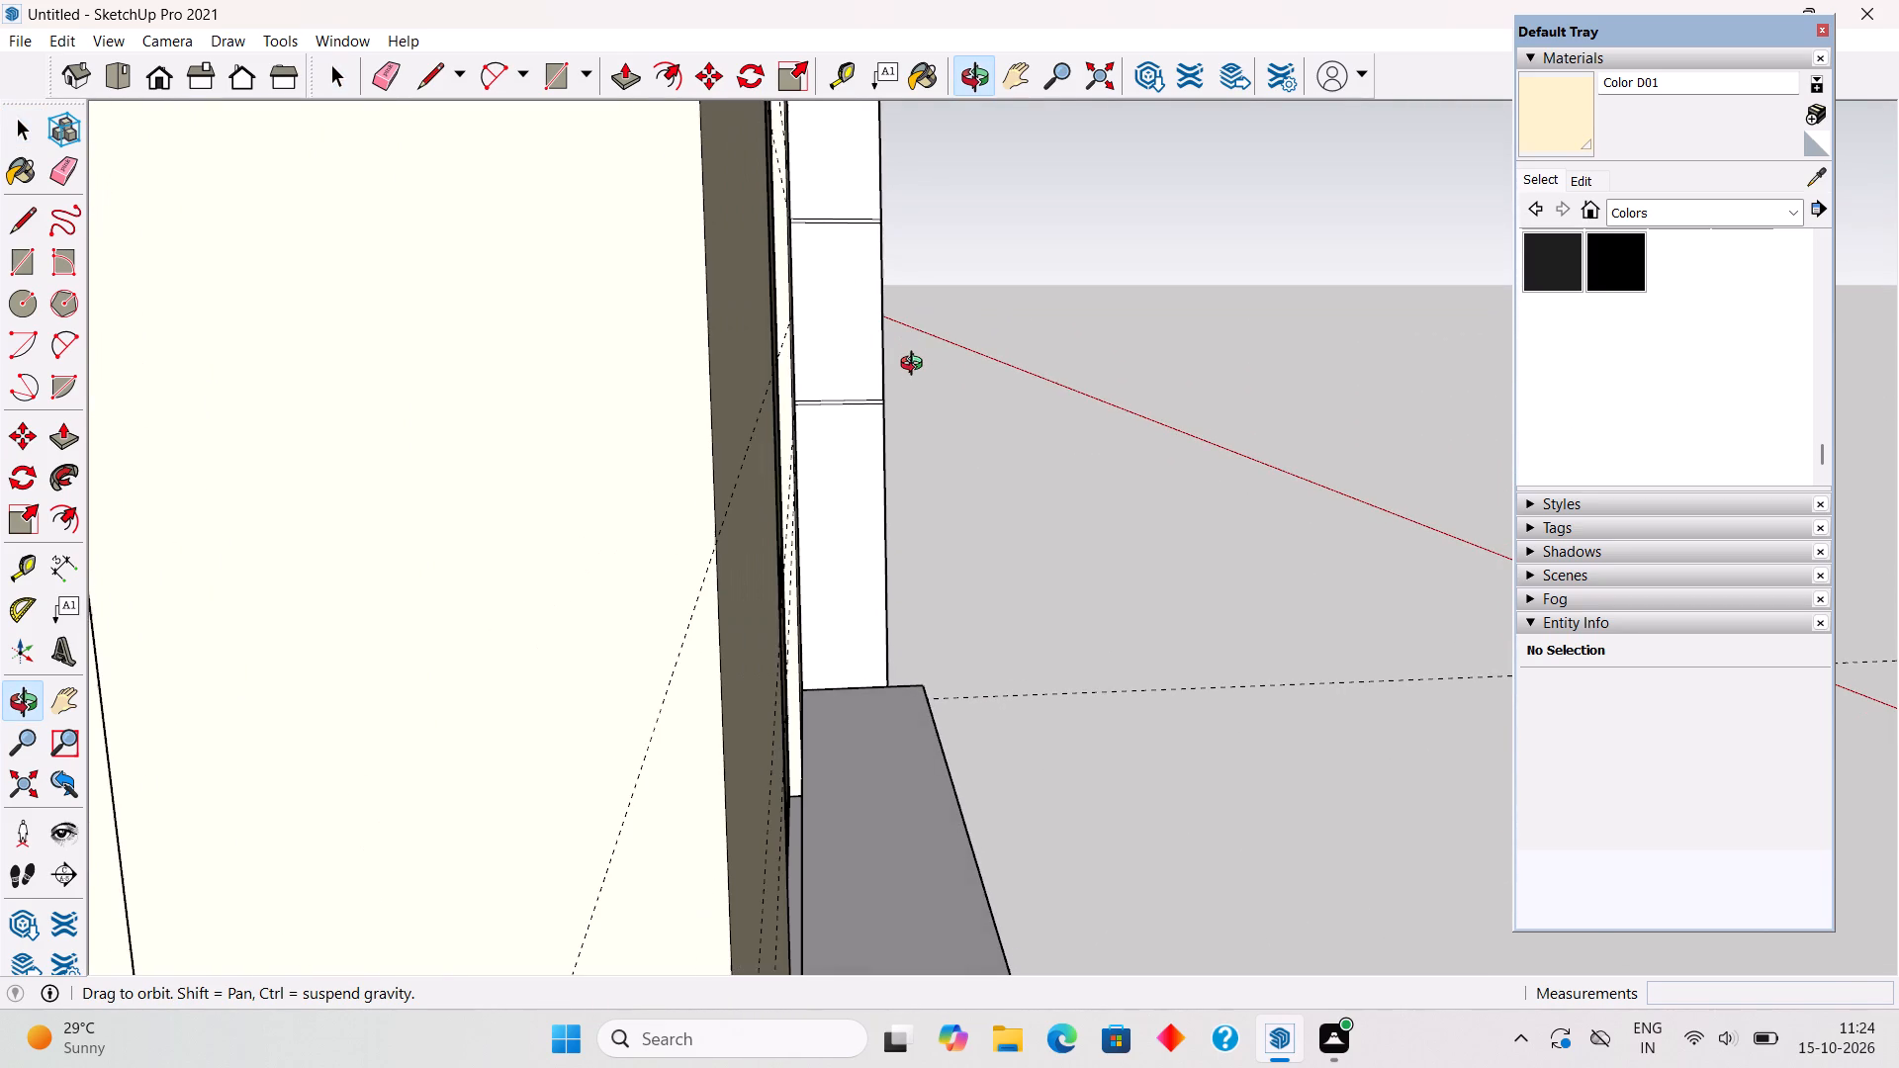
middle_click_drag(916, 366, 914, 379)
scroll(747, 642, "up", 3)
scroll(744, 580, "down", 11)
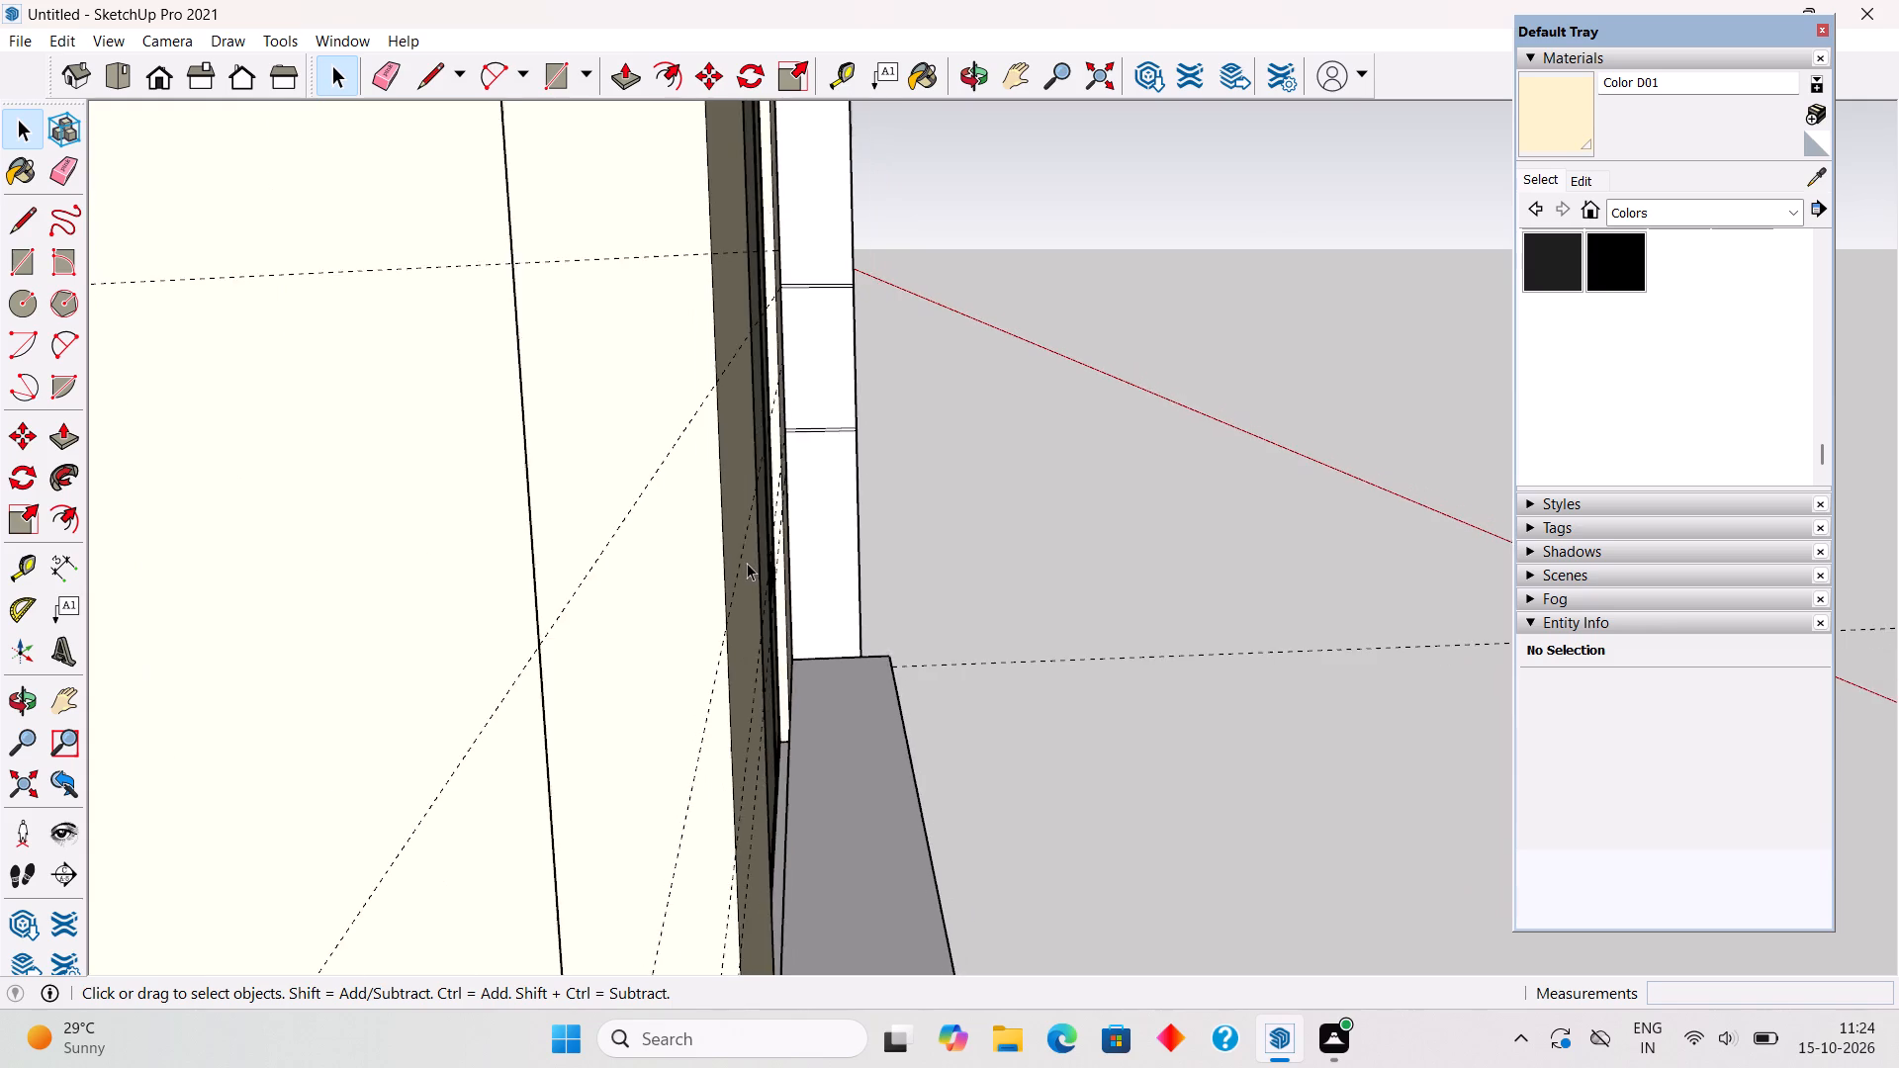
scroll(747, 563, "down", 16)
Draw an upright rectangle about 2' 10" high by 1' 5" wide across the coping, from the lowest wall guide to the outer edge above the fascia joint.
middle_click_drag(987, 570, 482, 627)
scroll(480, 628, "down", 4)
scroll(636, 618, "up", 10)
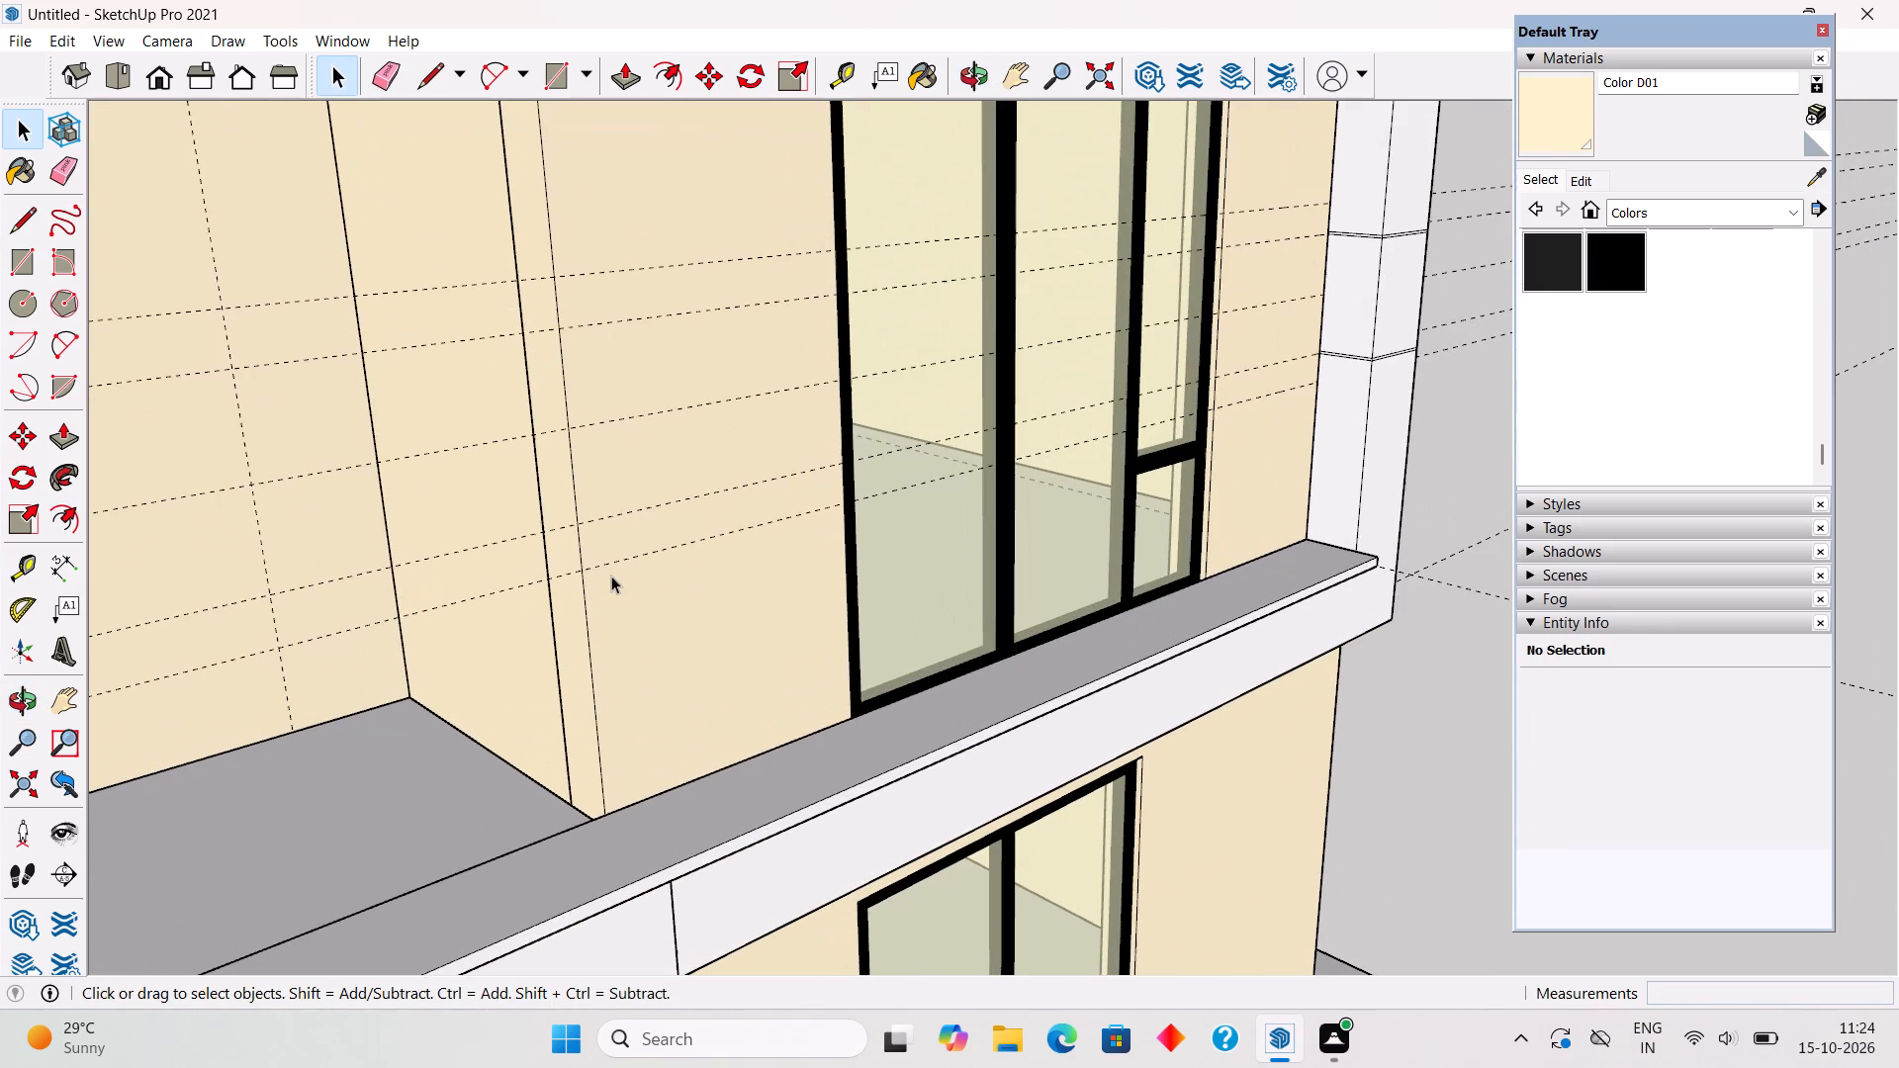
scroll(611, 576, "up", 1)
key("r")
left_click(587, 577)
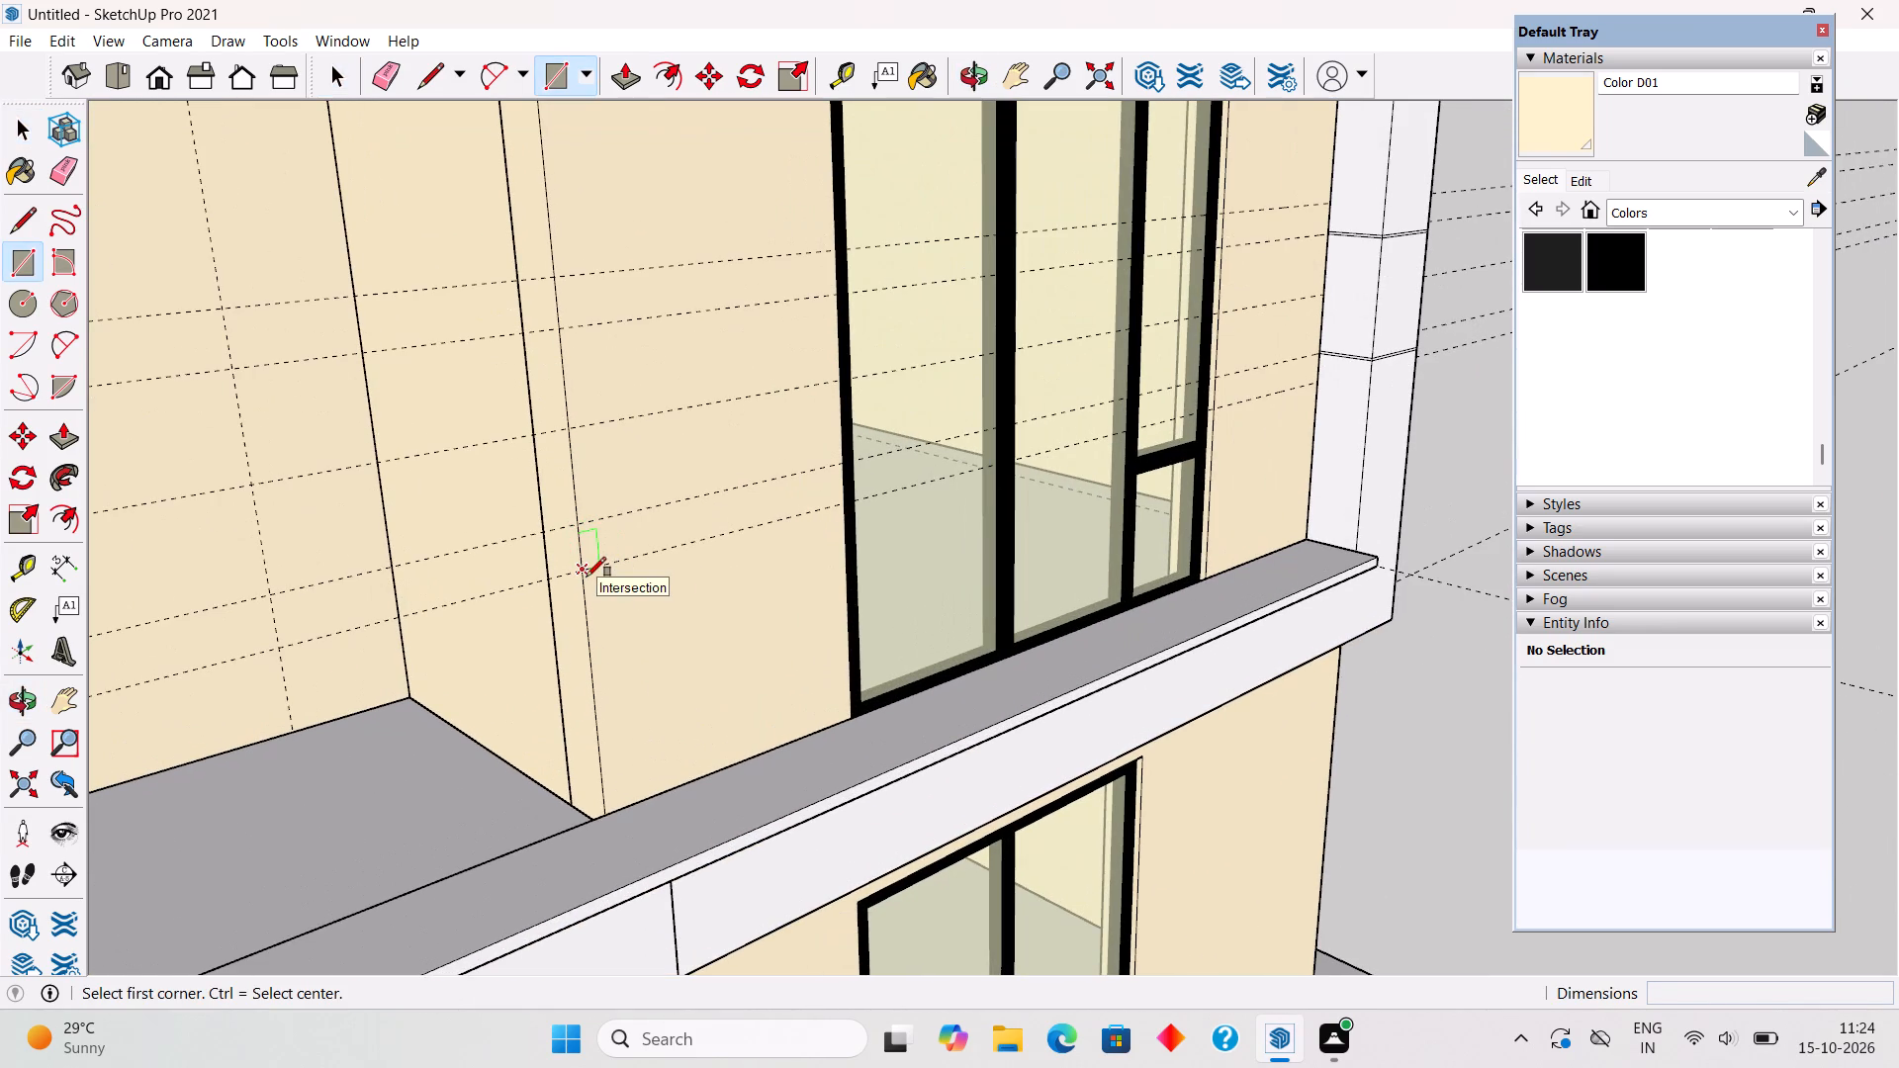
left_click(676, 870)
key("space")
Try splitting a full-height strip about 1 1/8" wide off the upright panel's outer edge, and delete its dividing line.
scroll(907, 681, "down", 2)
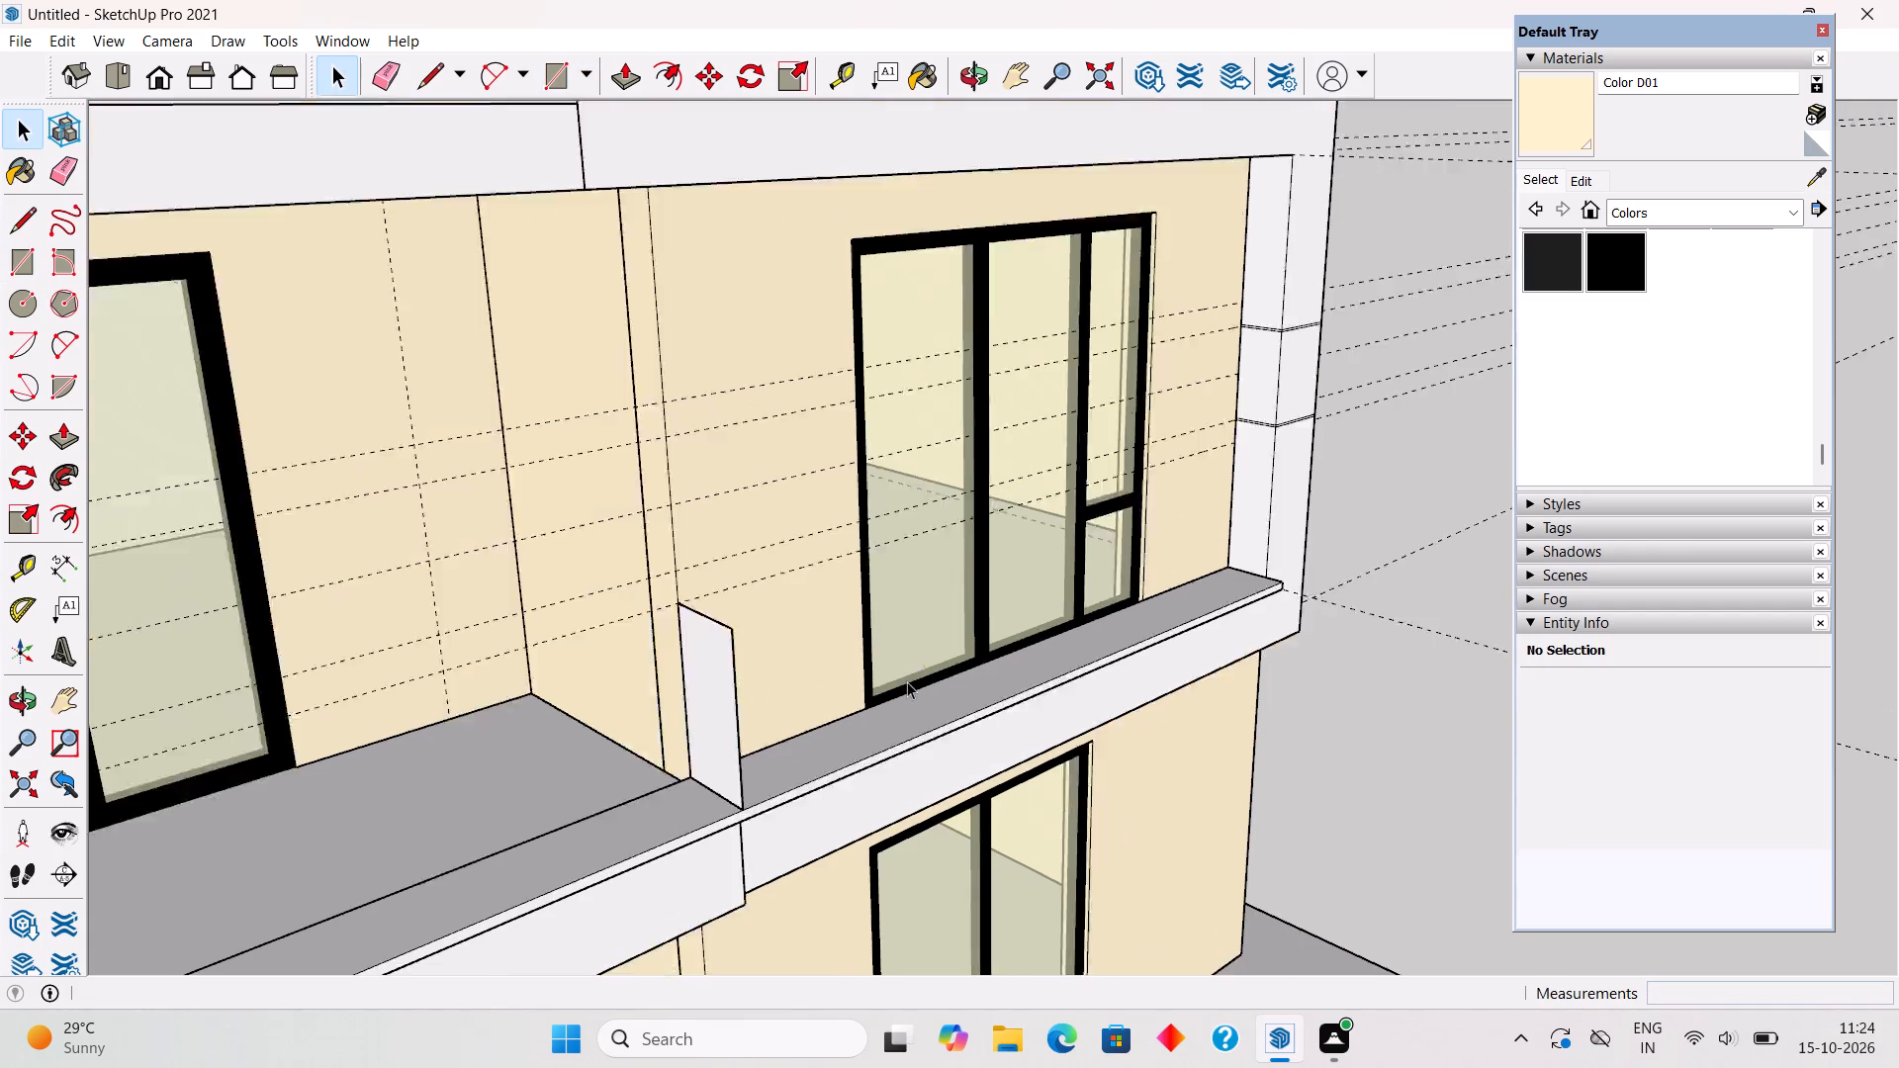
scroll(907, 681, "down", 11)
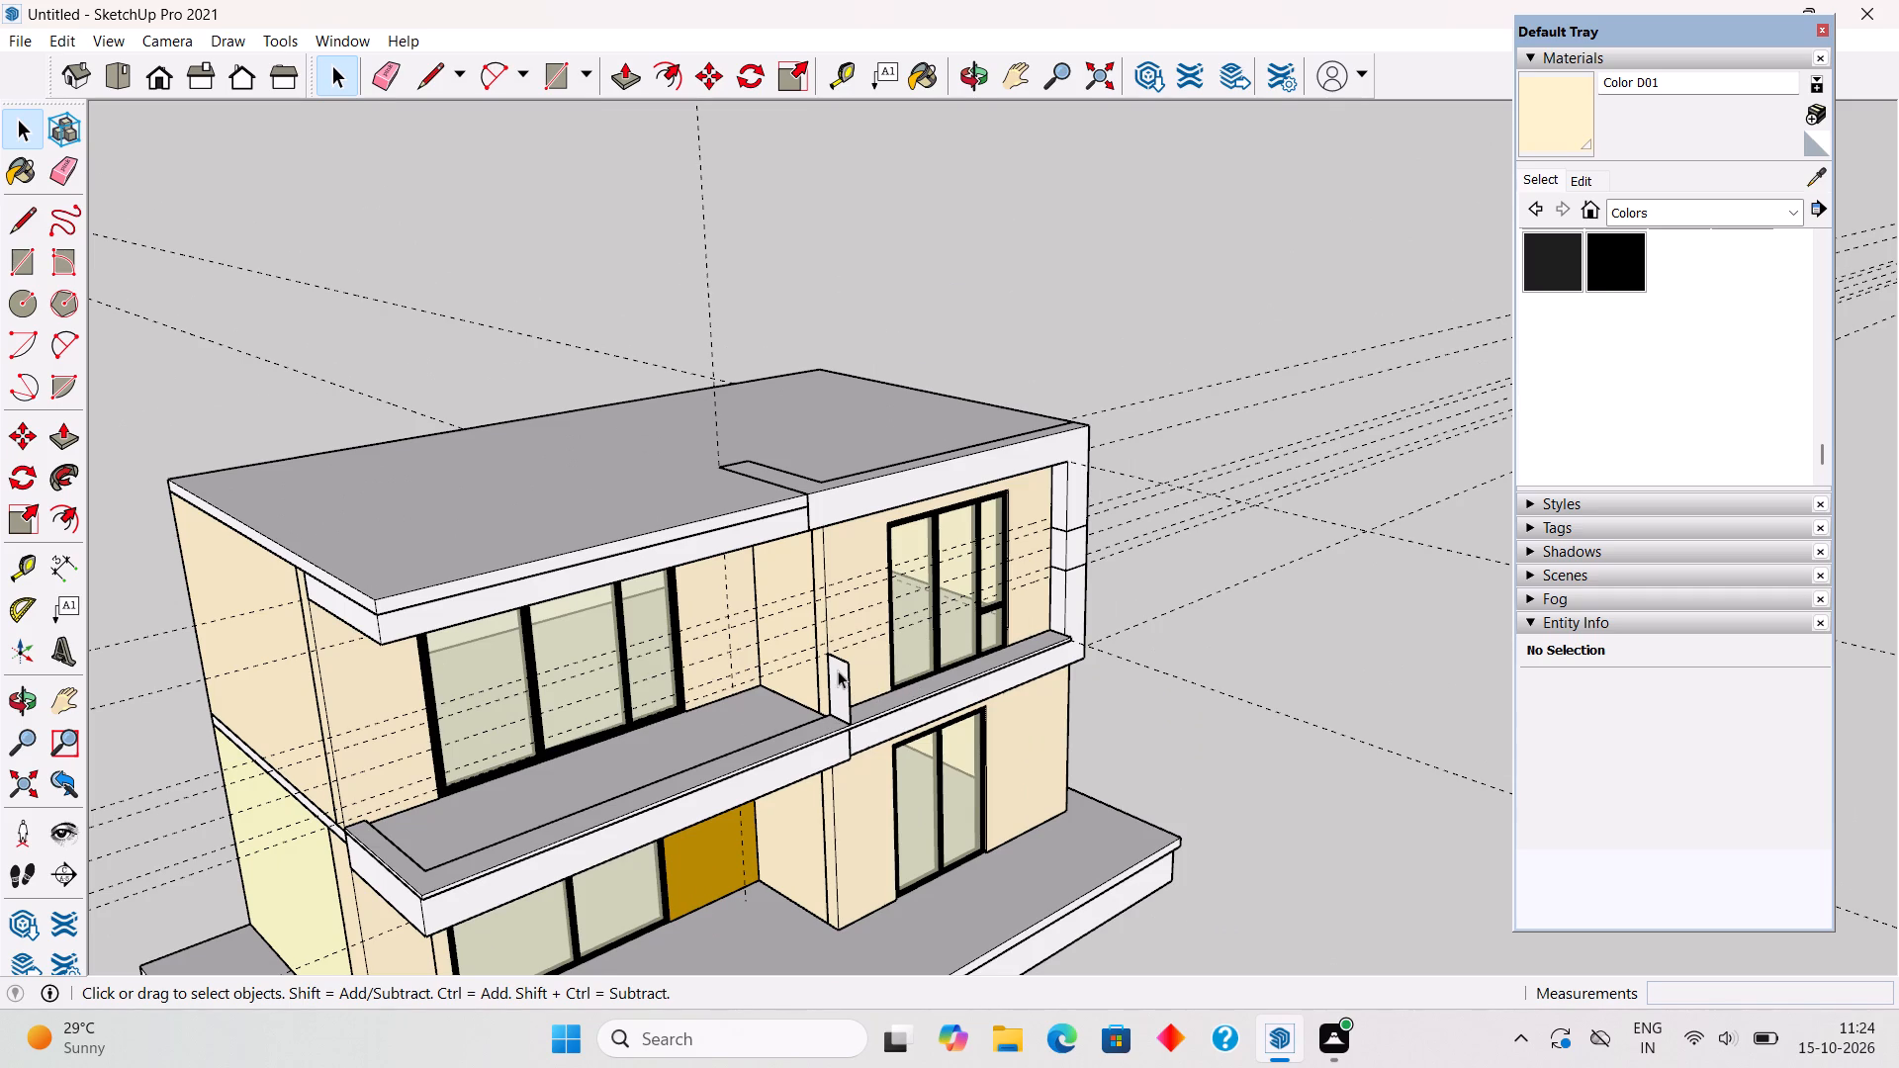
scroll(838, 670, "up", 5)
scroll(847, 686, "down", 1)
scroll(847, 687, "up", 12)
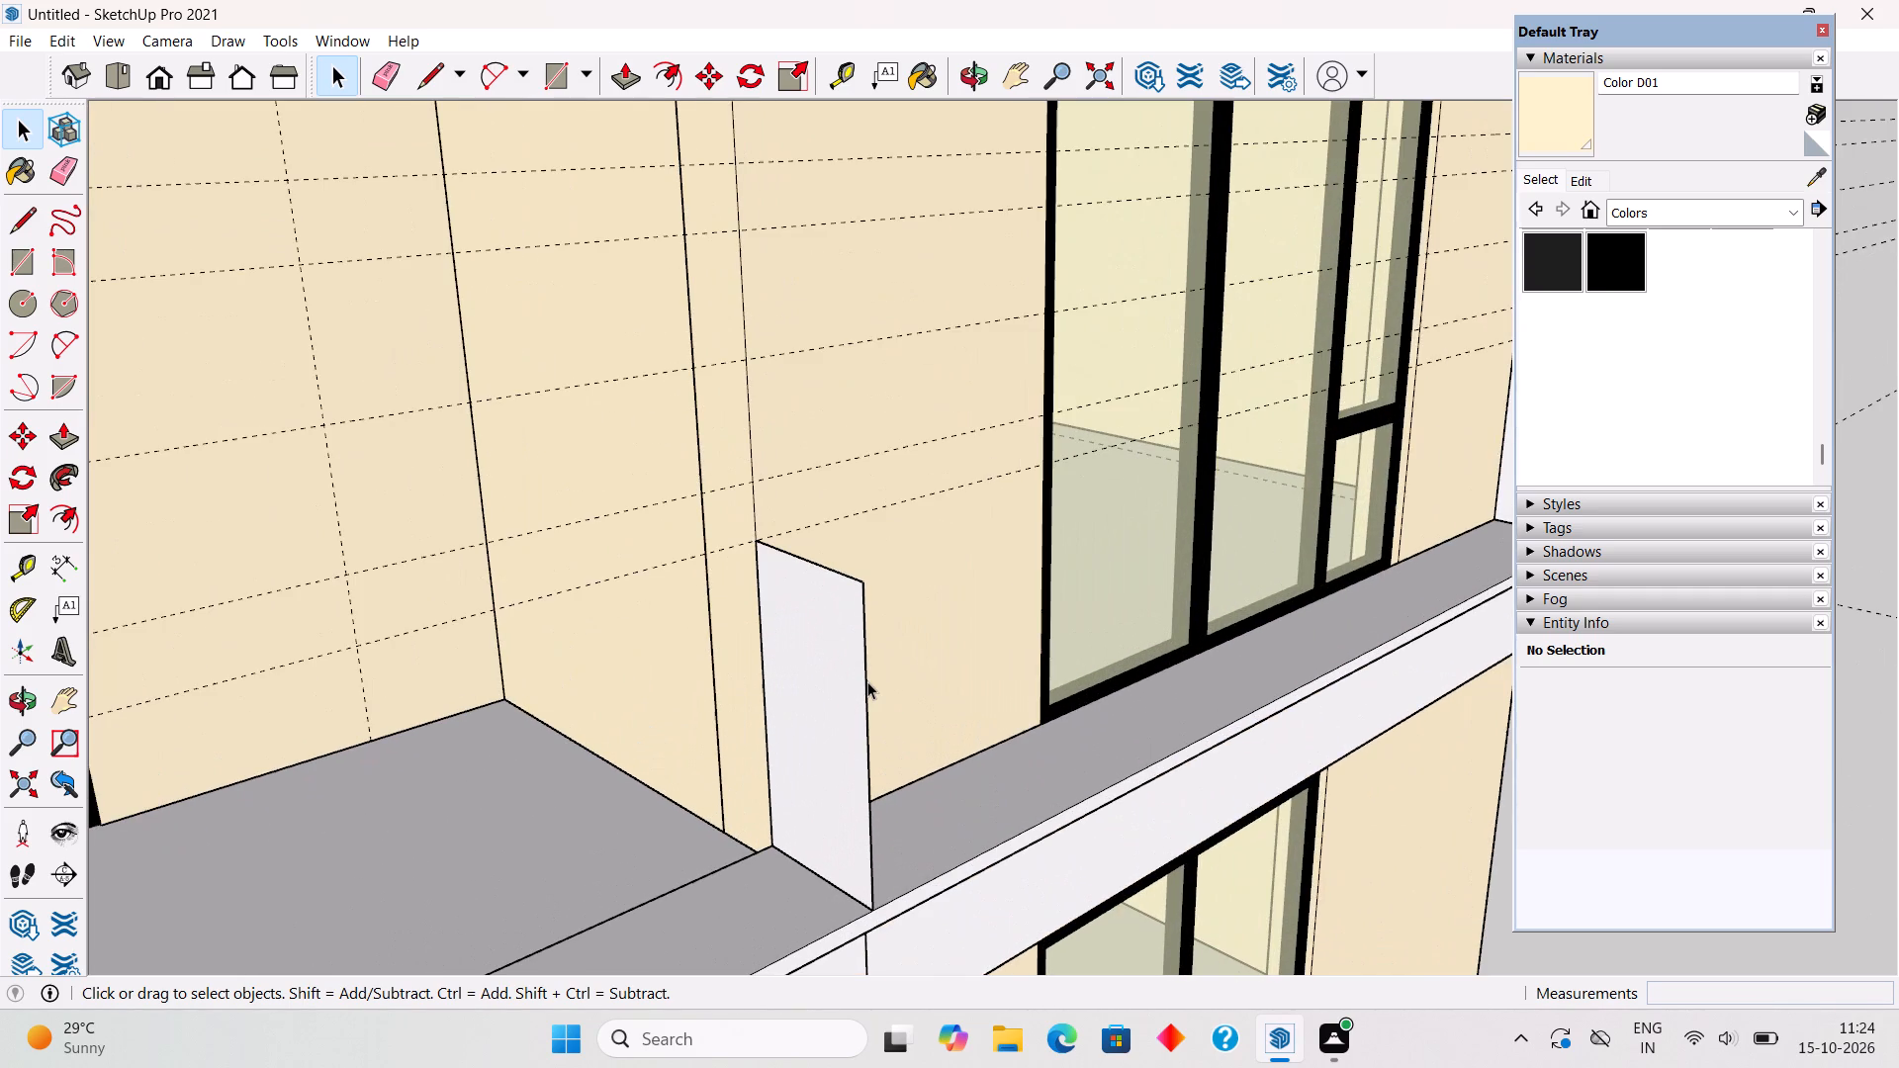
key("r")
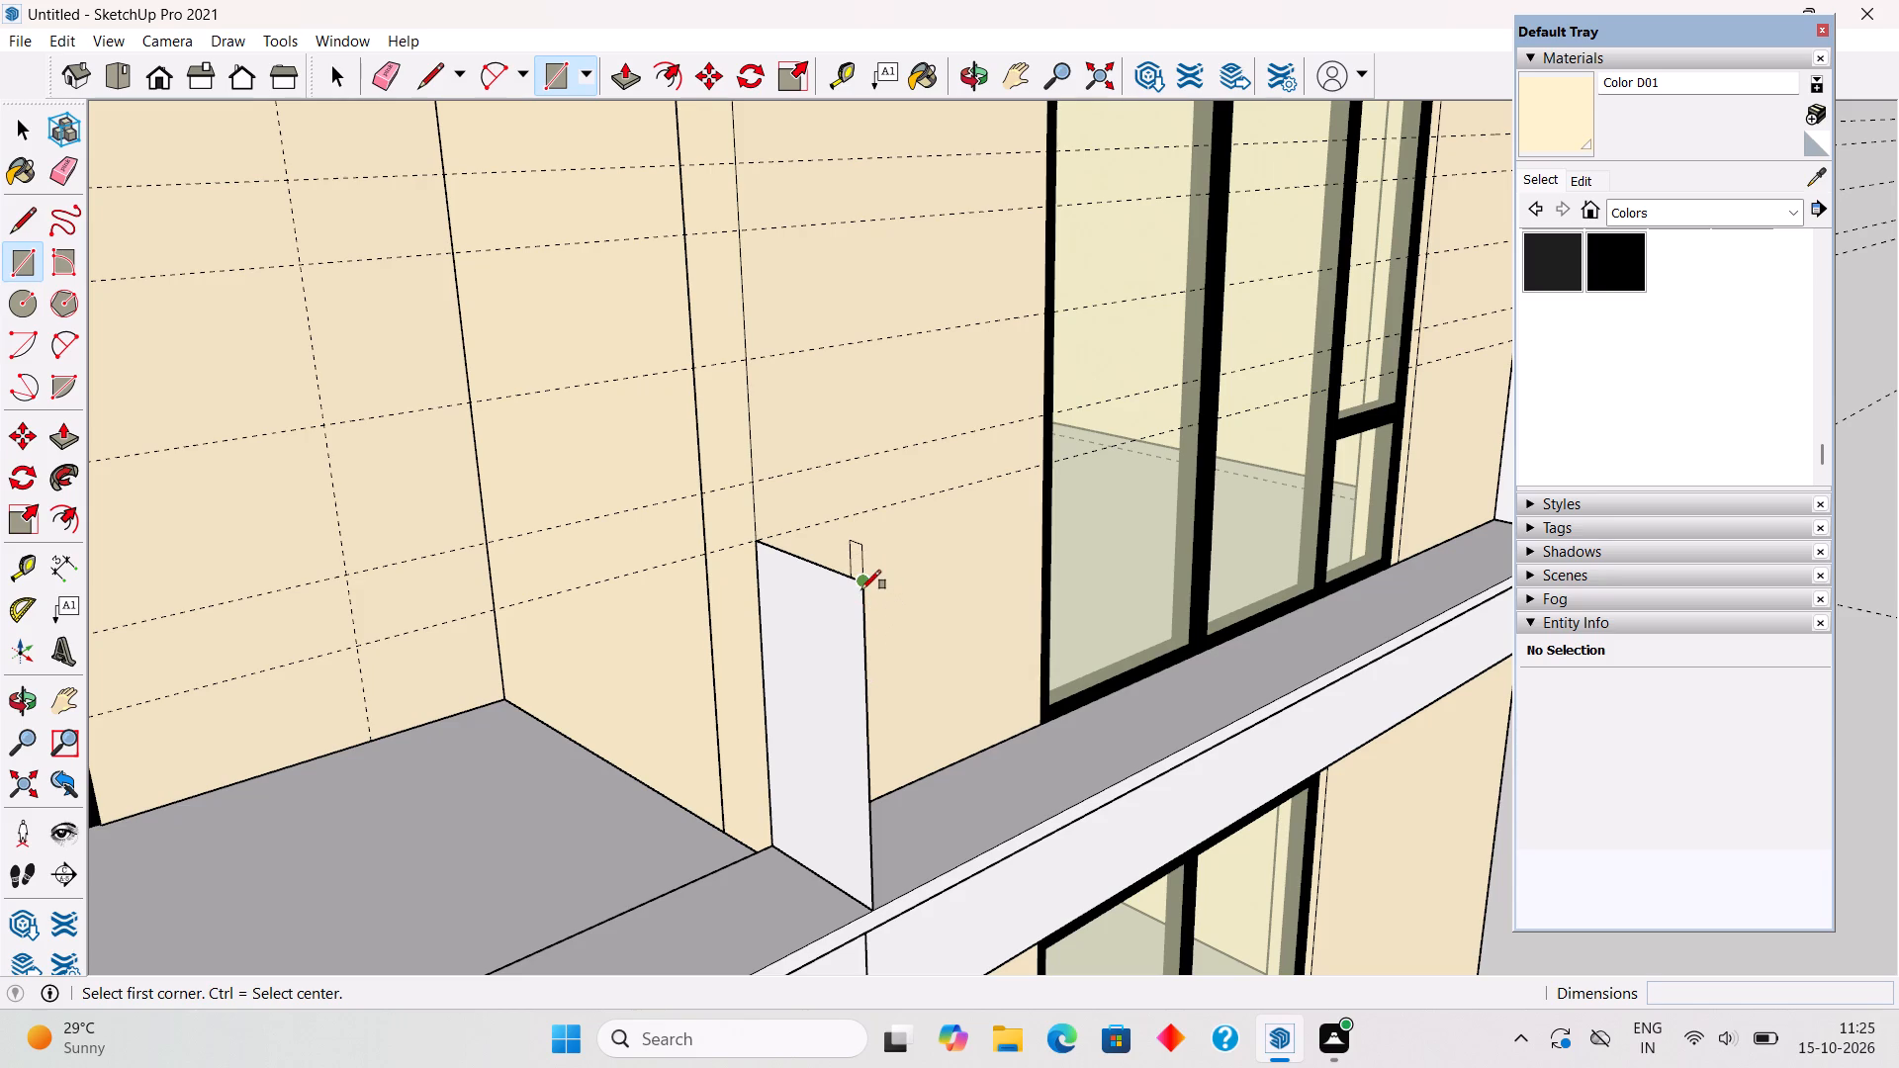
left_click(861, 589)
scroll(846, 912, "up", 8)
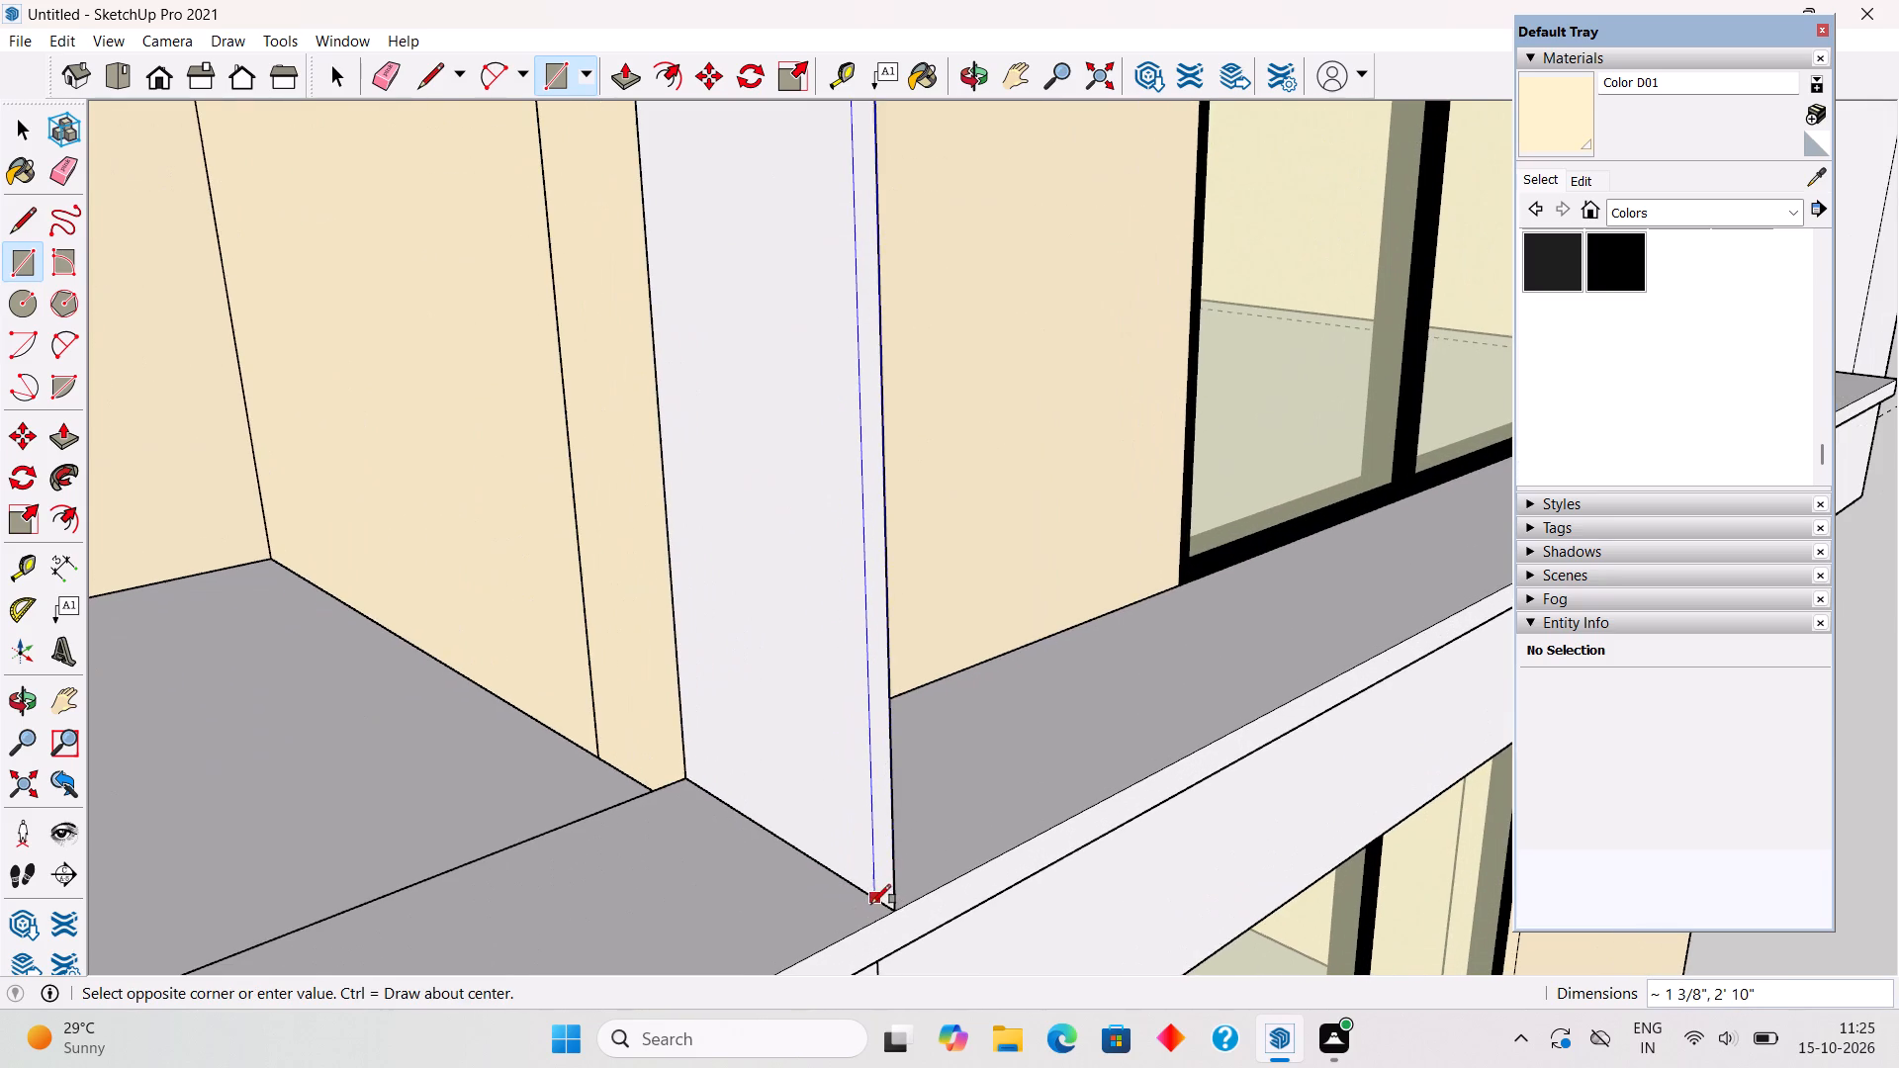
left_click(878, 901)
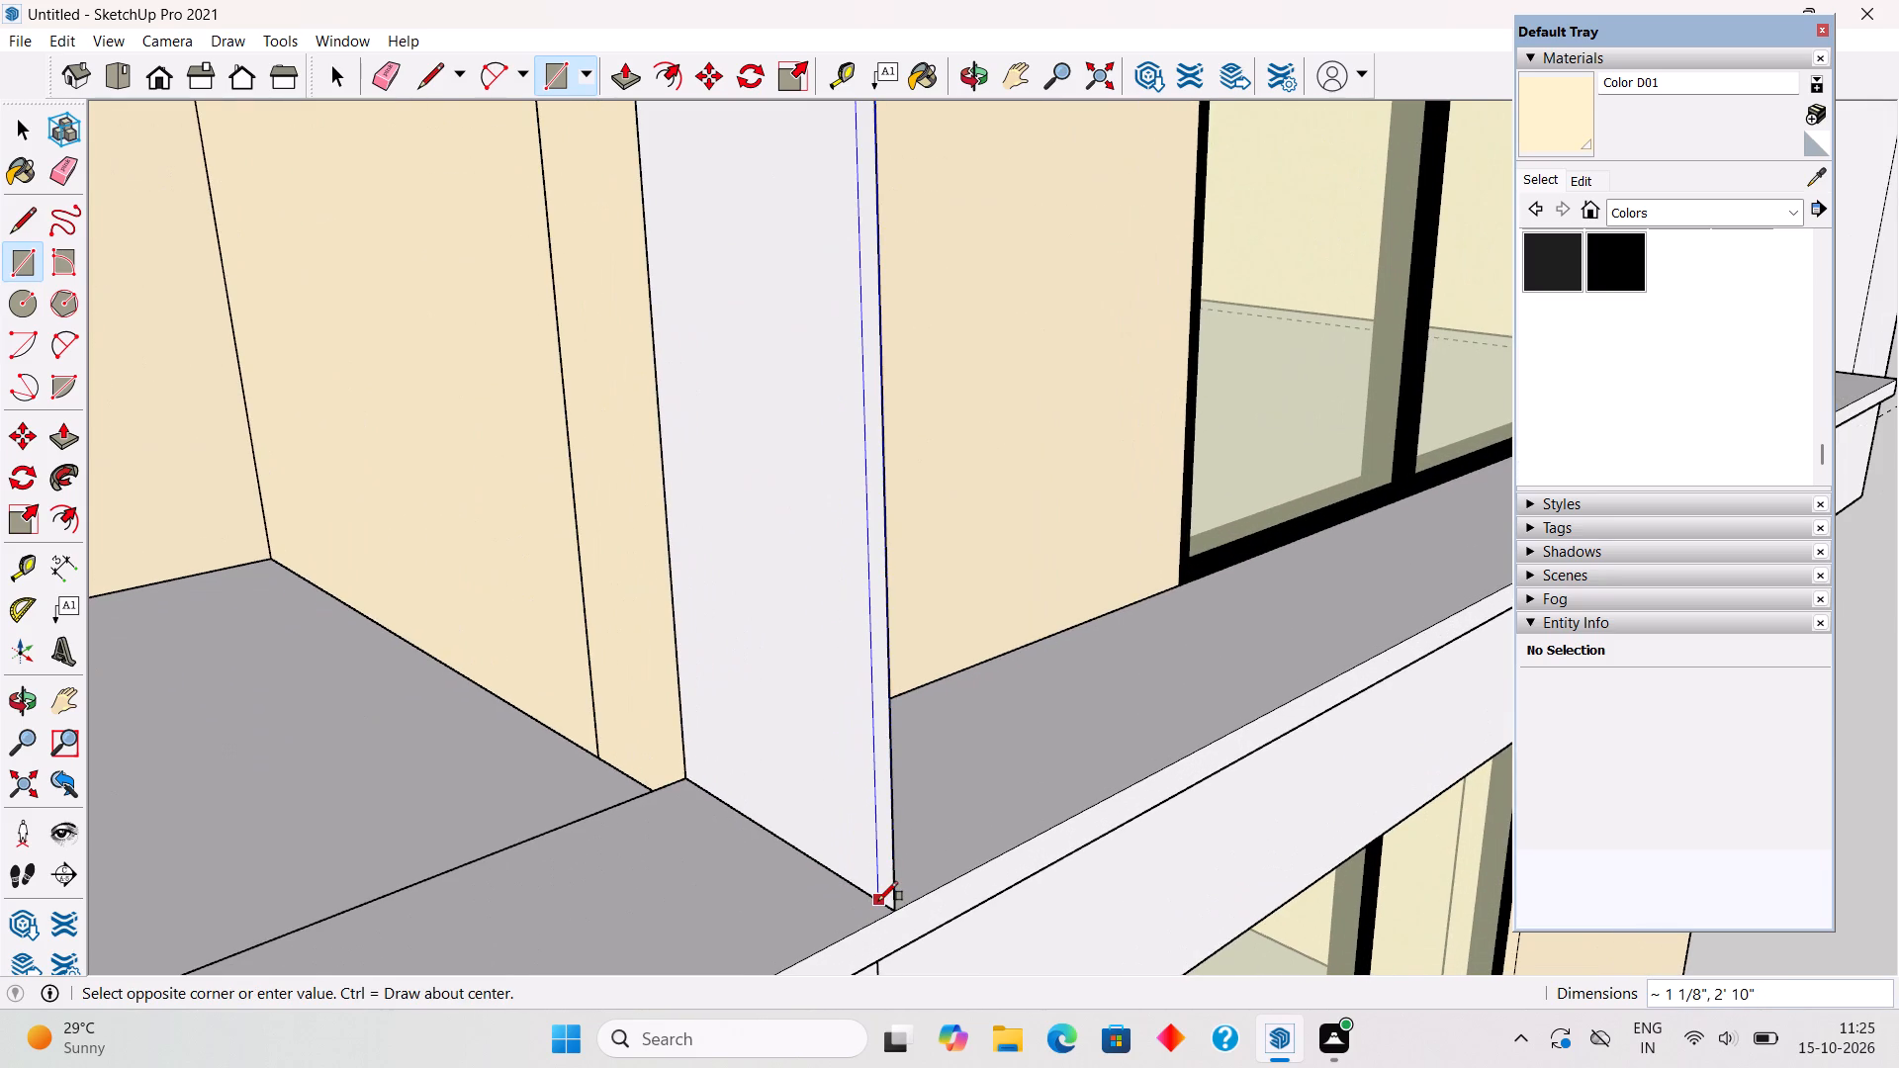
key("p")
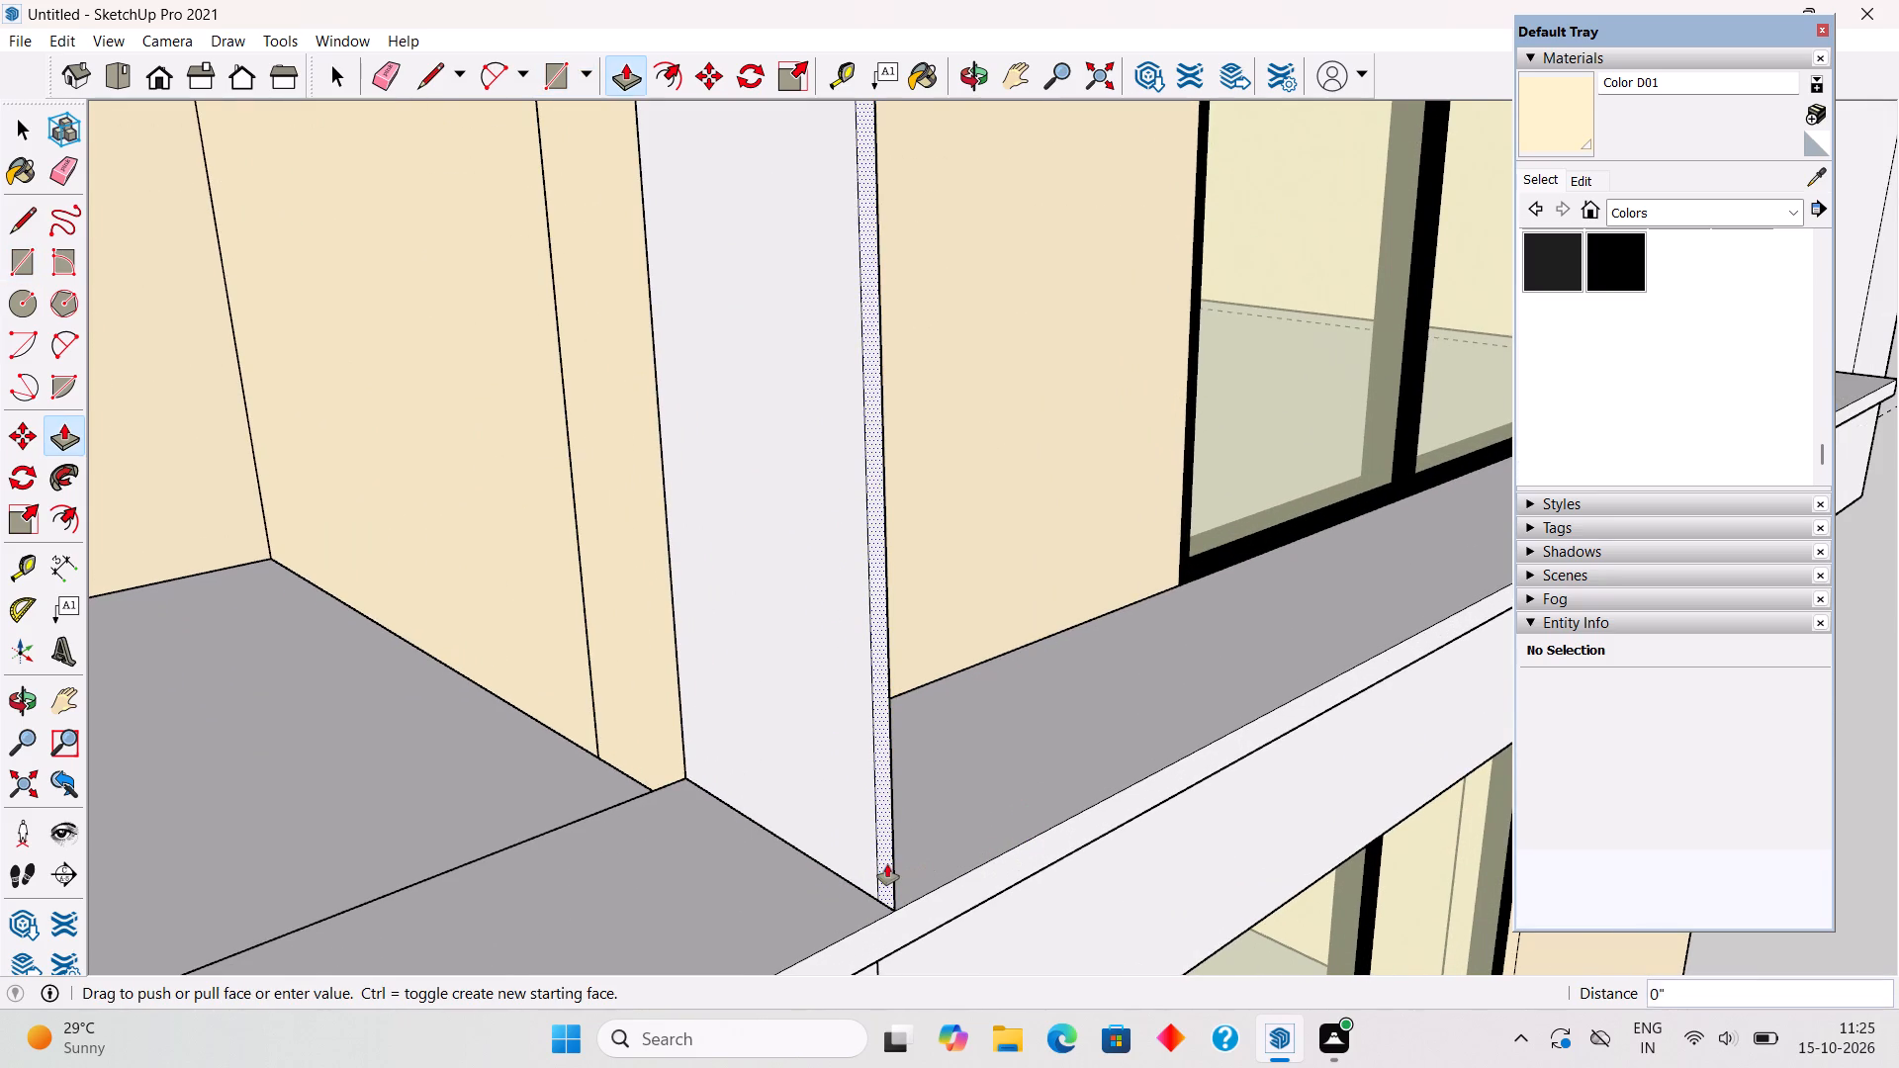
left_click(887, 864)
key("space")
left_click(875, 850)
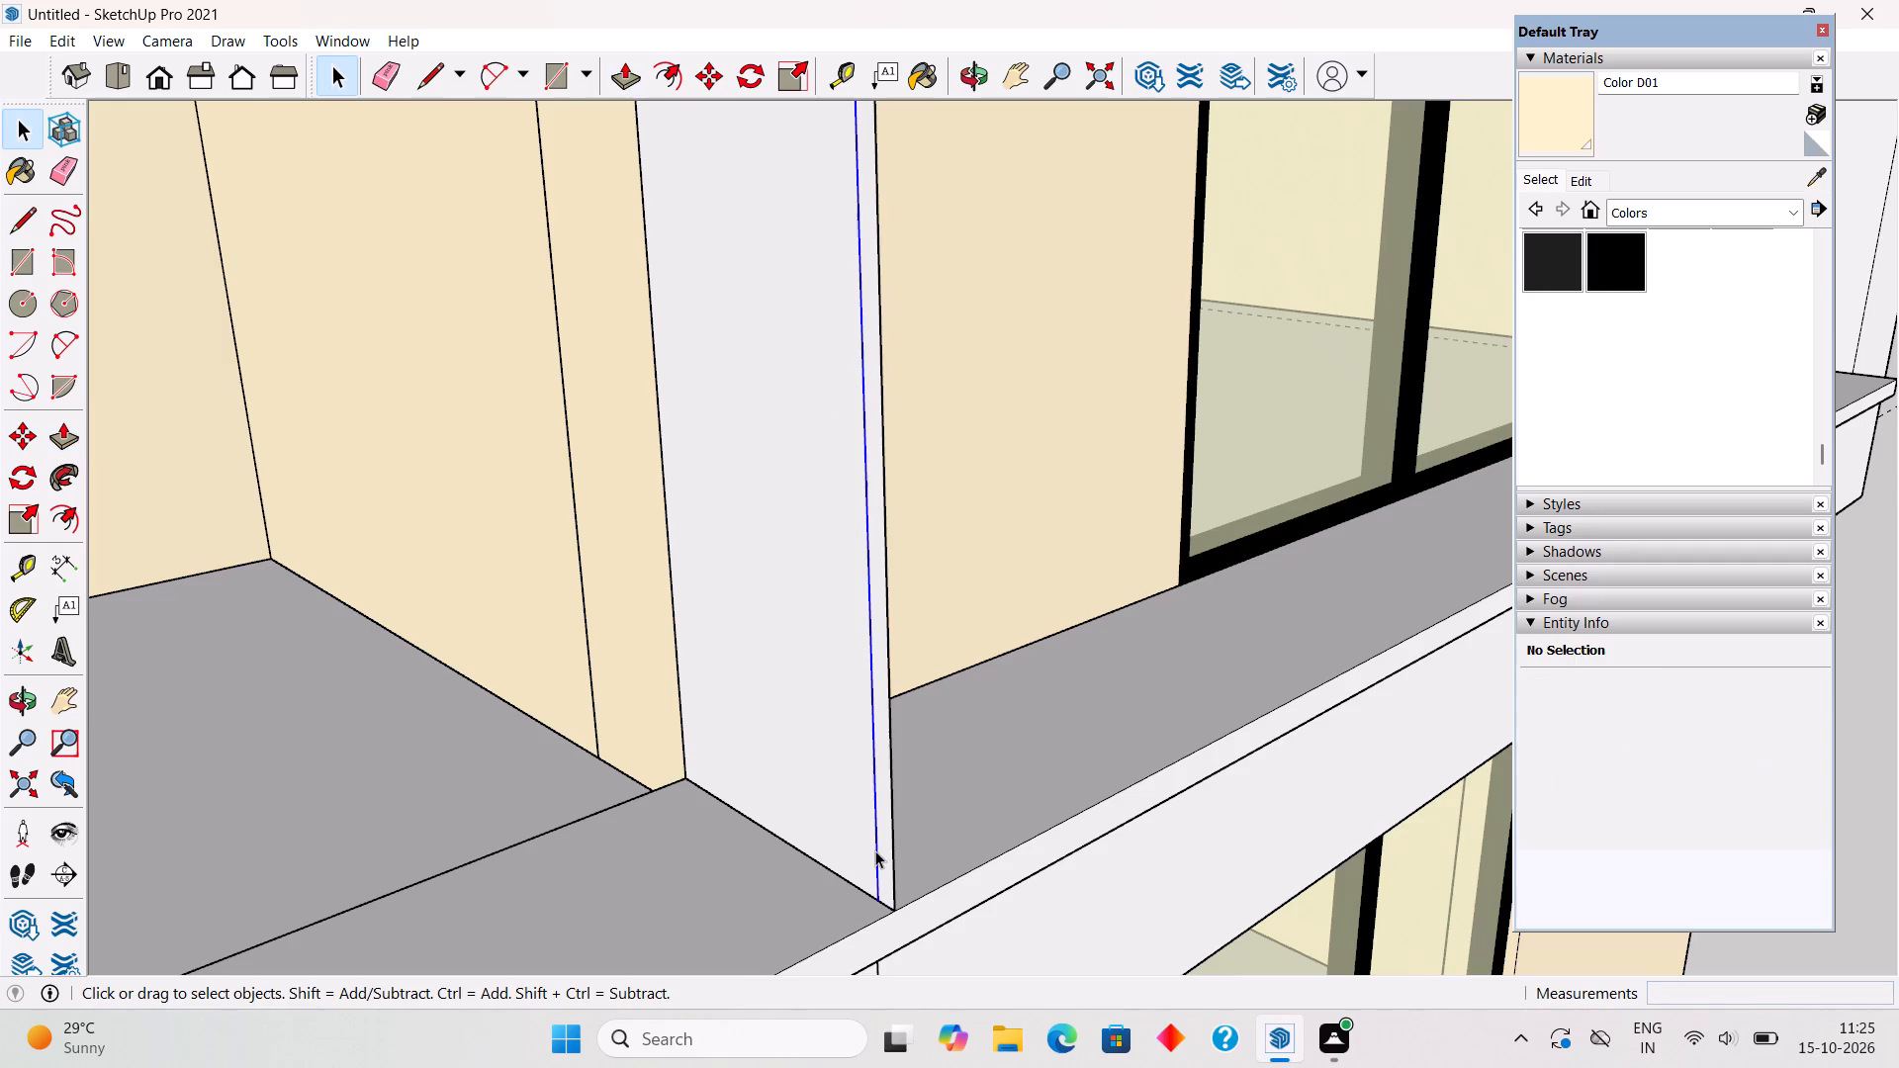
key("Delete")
Make the upright panel on the coping, face and bounding edges together, into a group.
triple_click(875, 849)
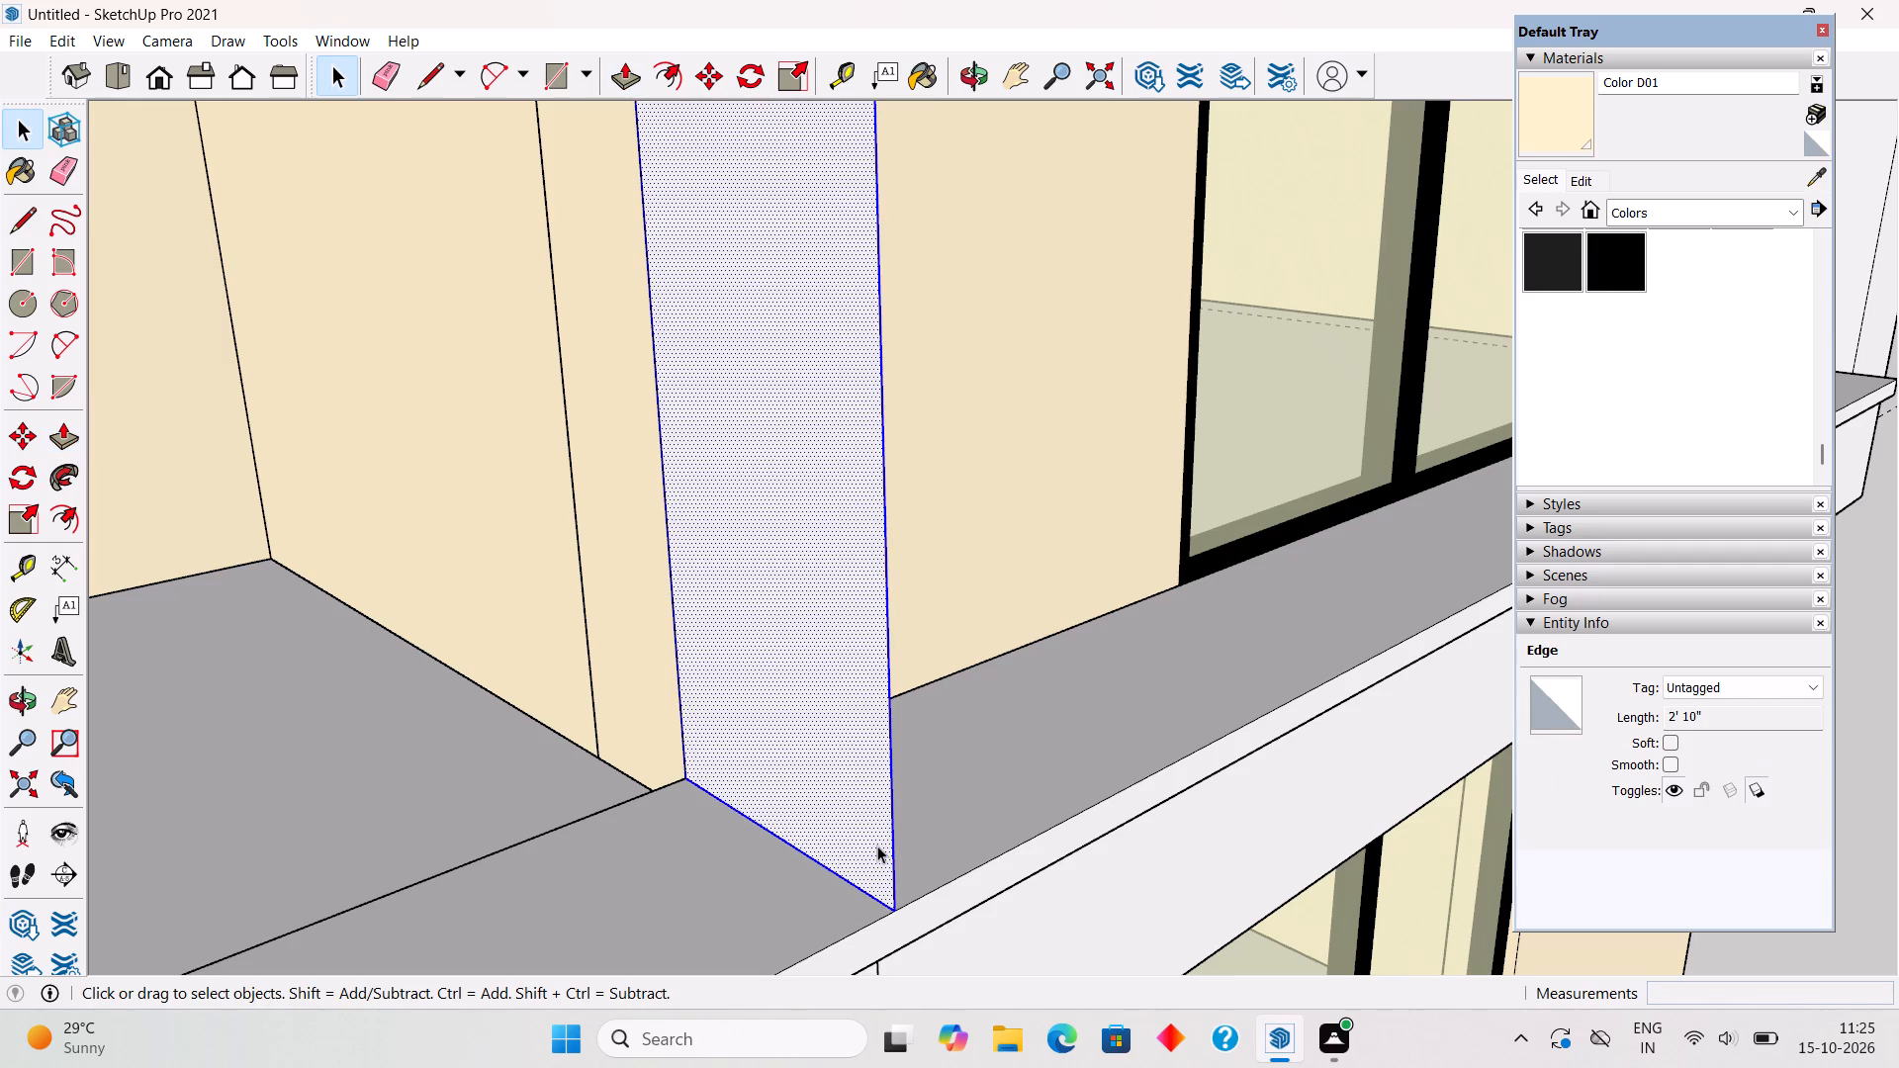
right_click(878, 845)
left_click(969, 696)
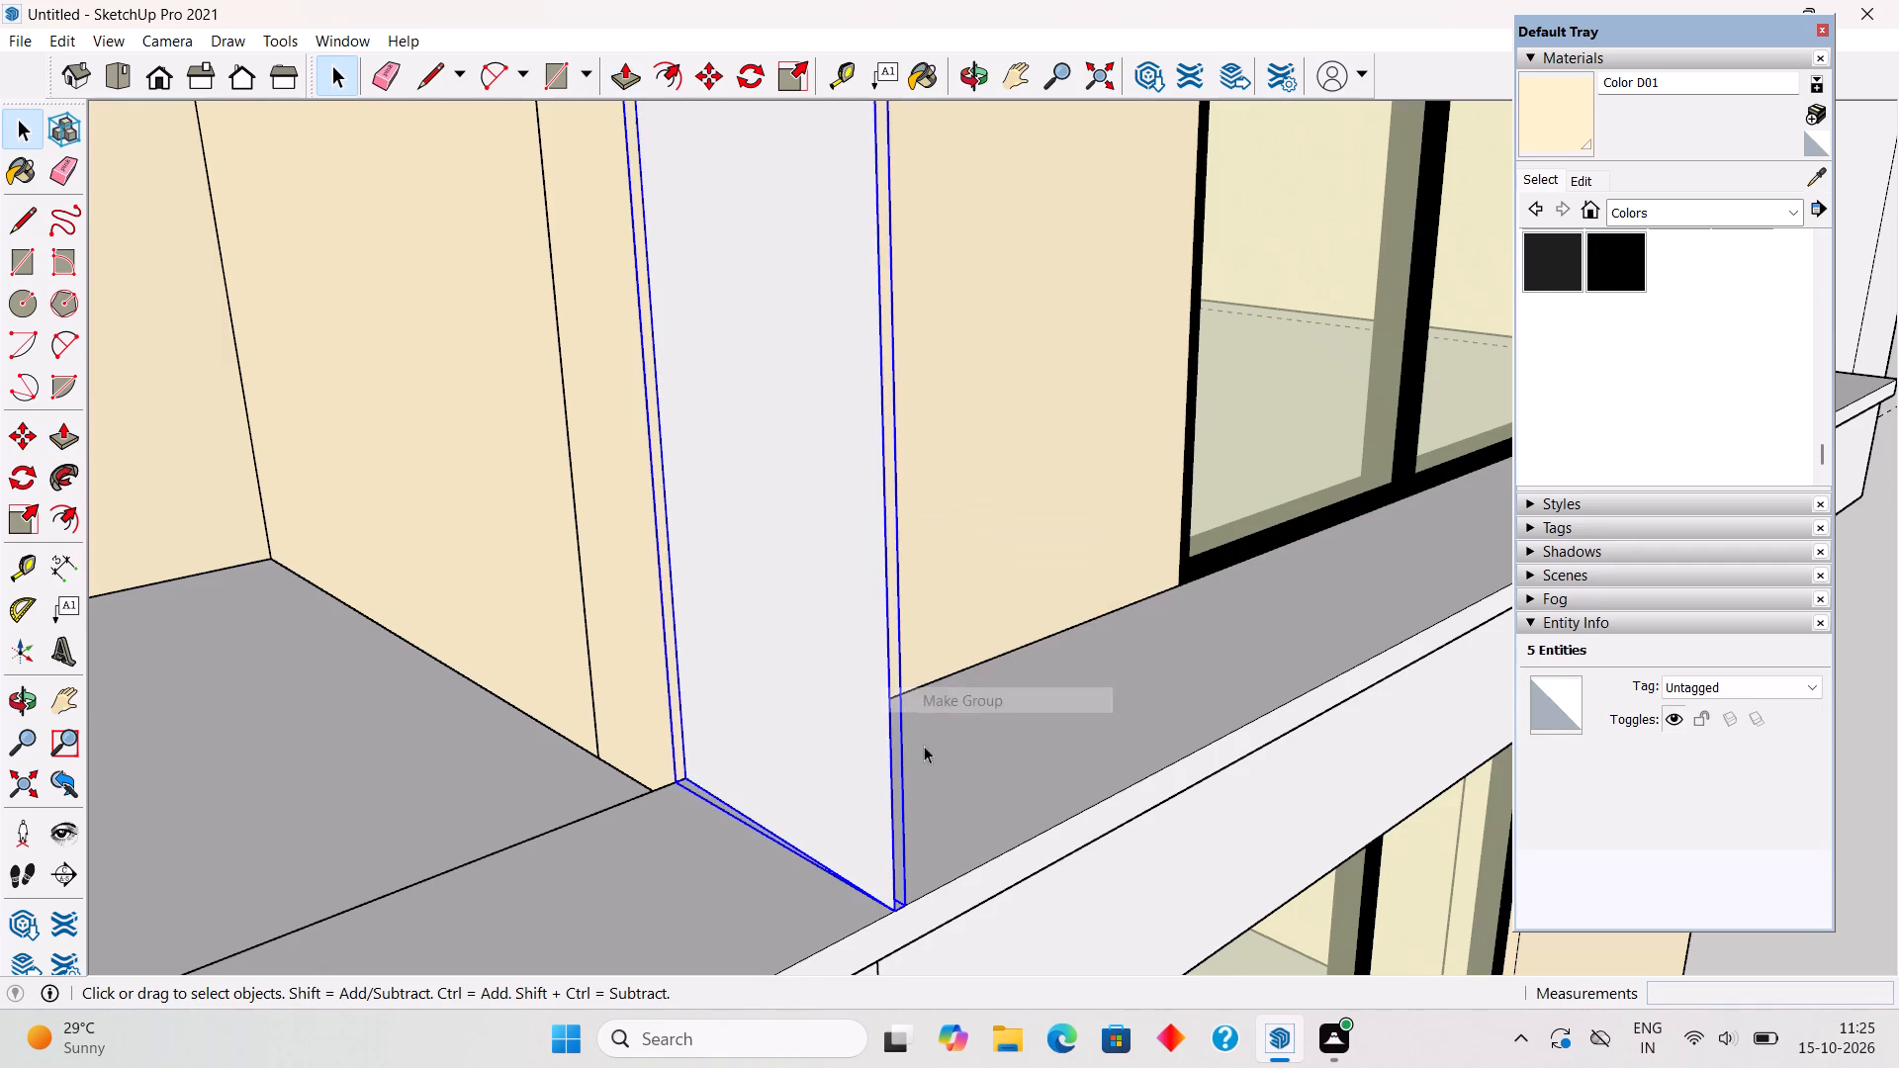
scroll(914, 753, "down", 2)
left_click(553, 711)
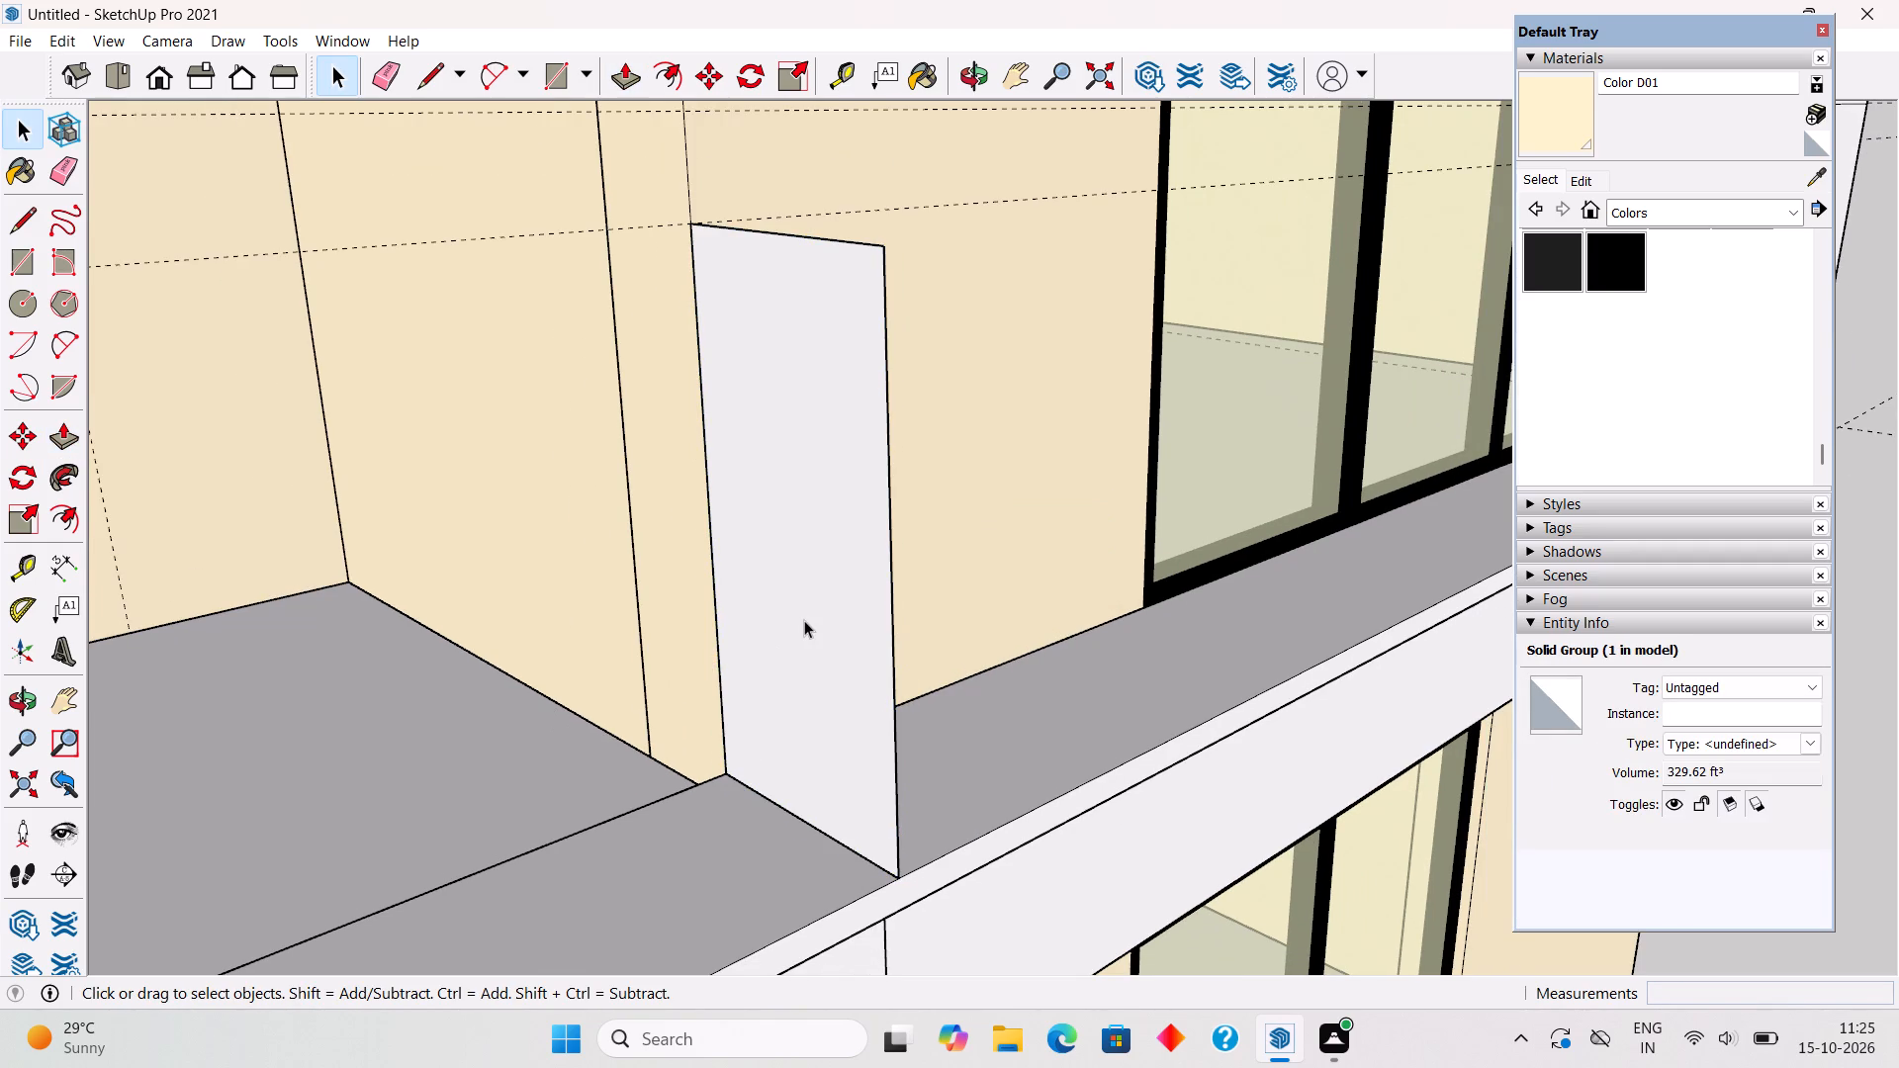
Draw a rectangle about 5/8" wide and 2' 10" high over the grouped panel along its outer vertical edge.
key("r")
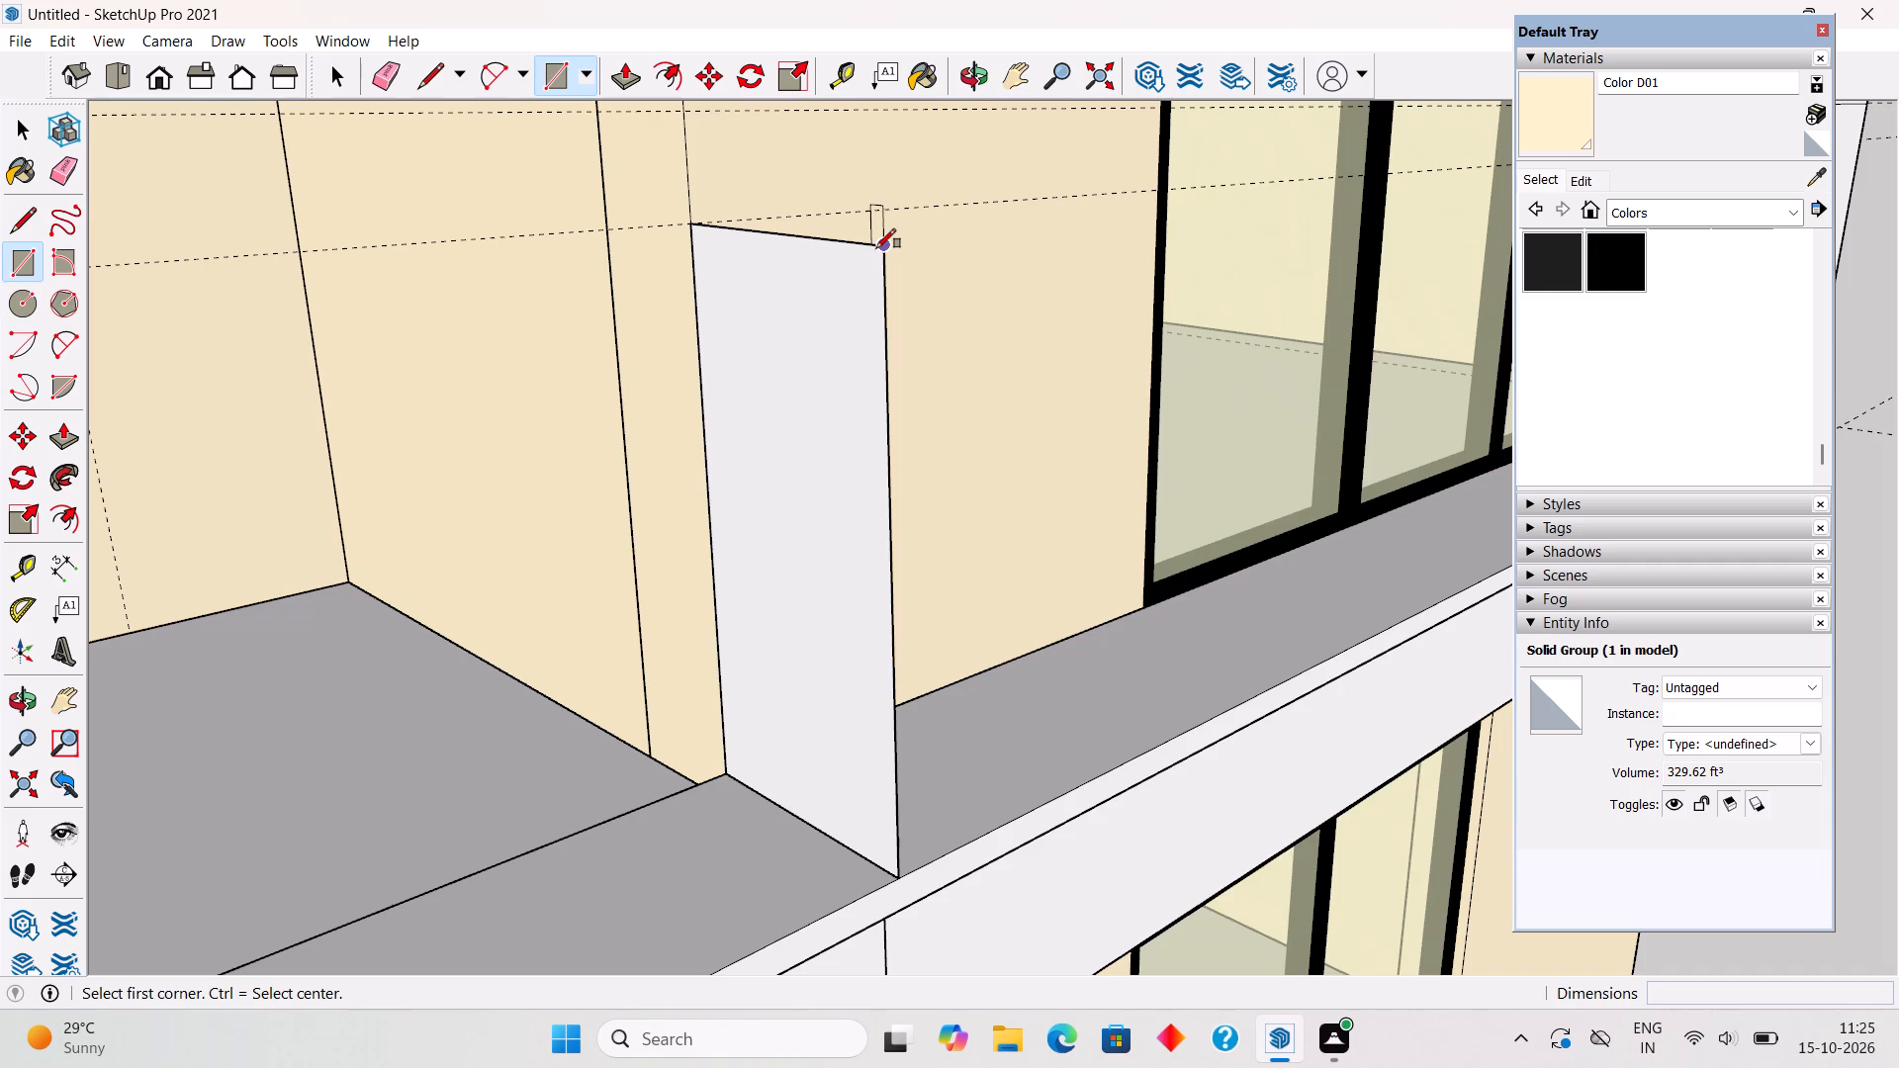
left_click(876, 248)
scroll(836, 869, "up", 8)
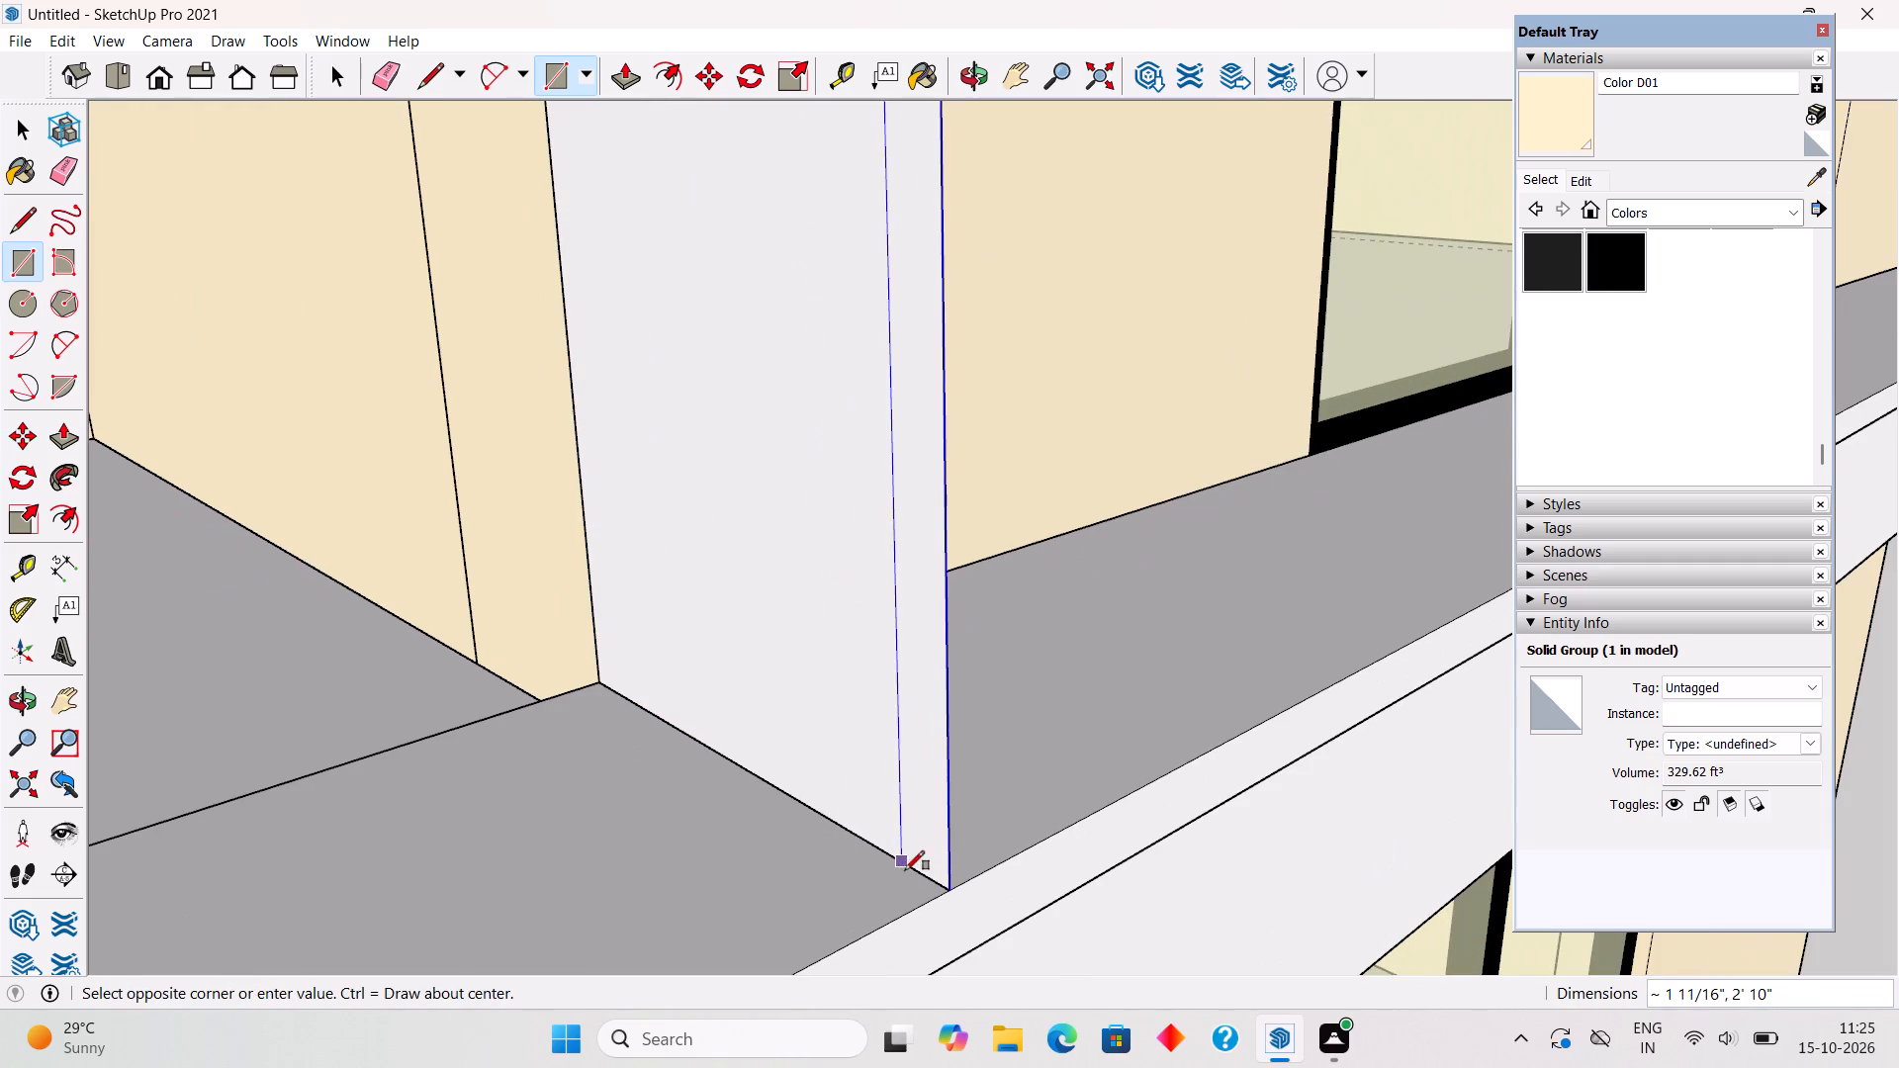
left_click(930, 886)
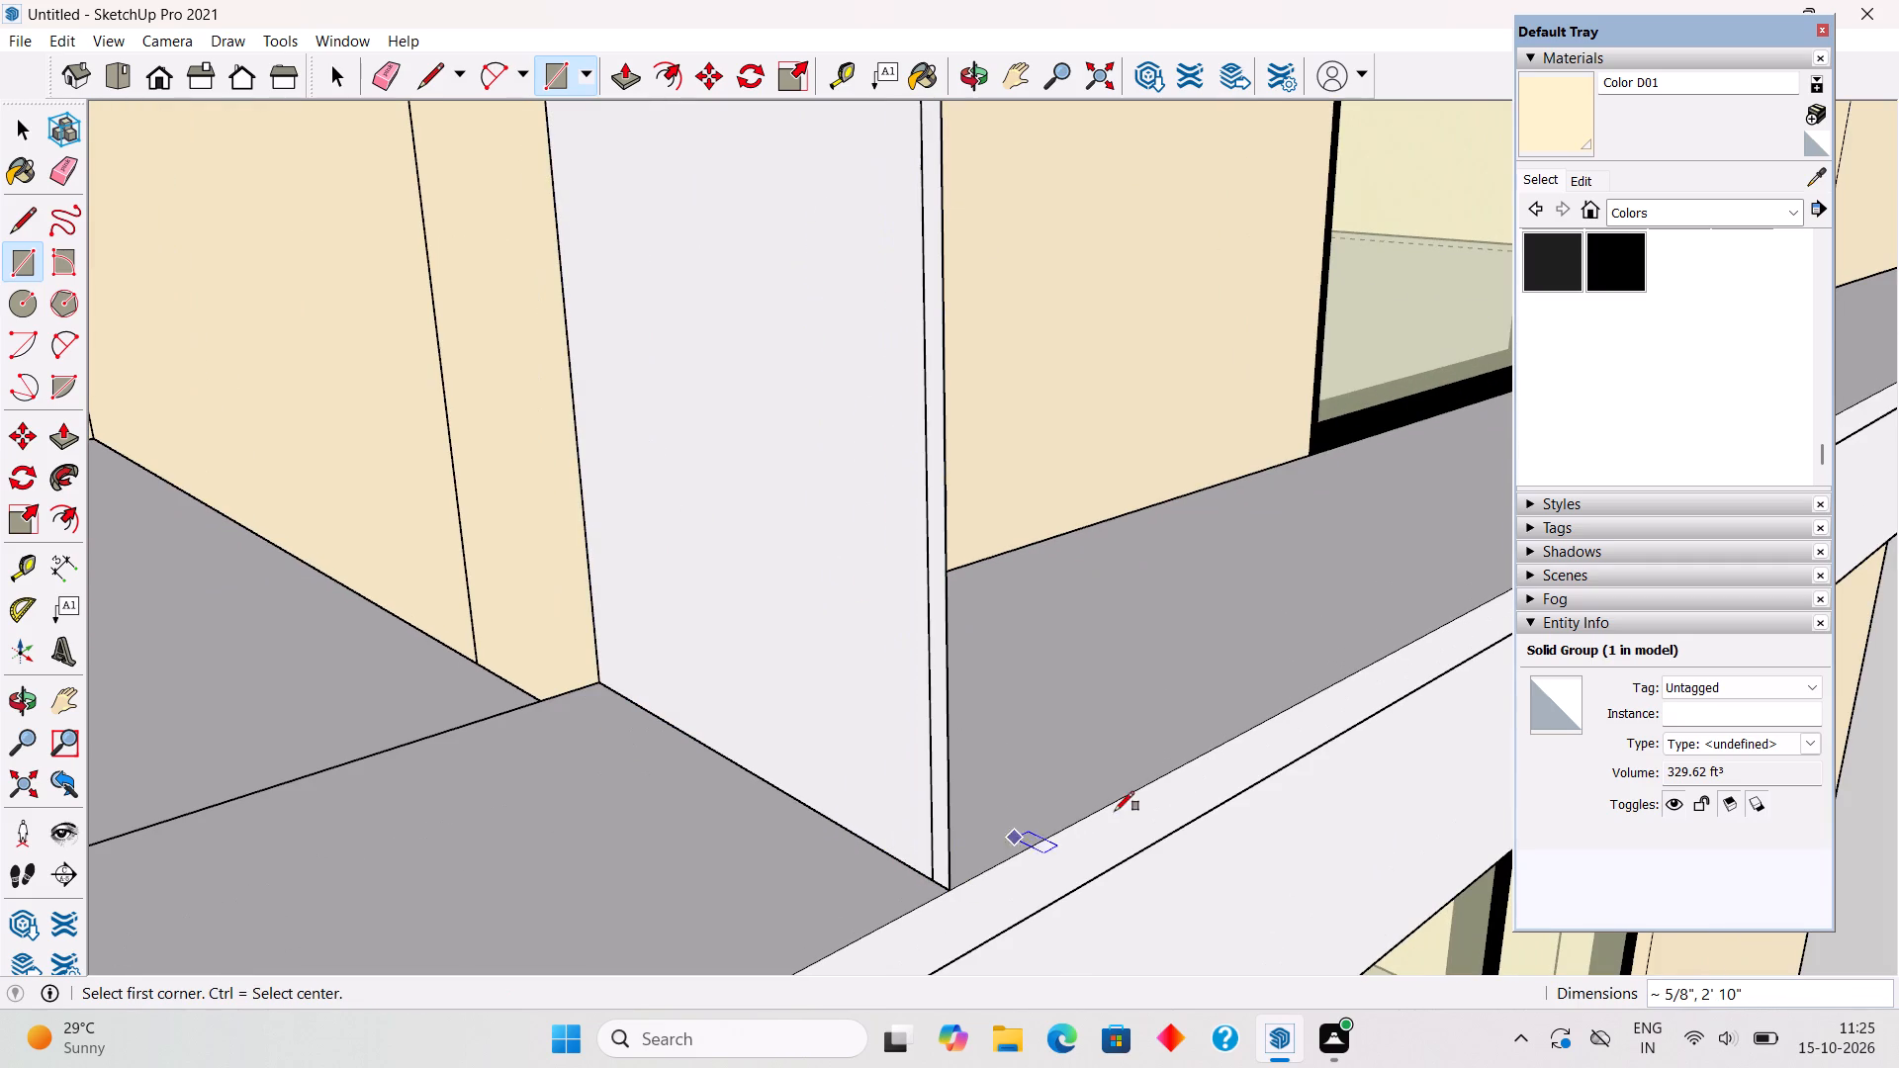
Push/pull the narrow strip along the panel's outer vertical edge out by 1" to form a thin post.
key("p")
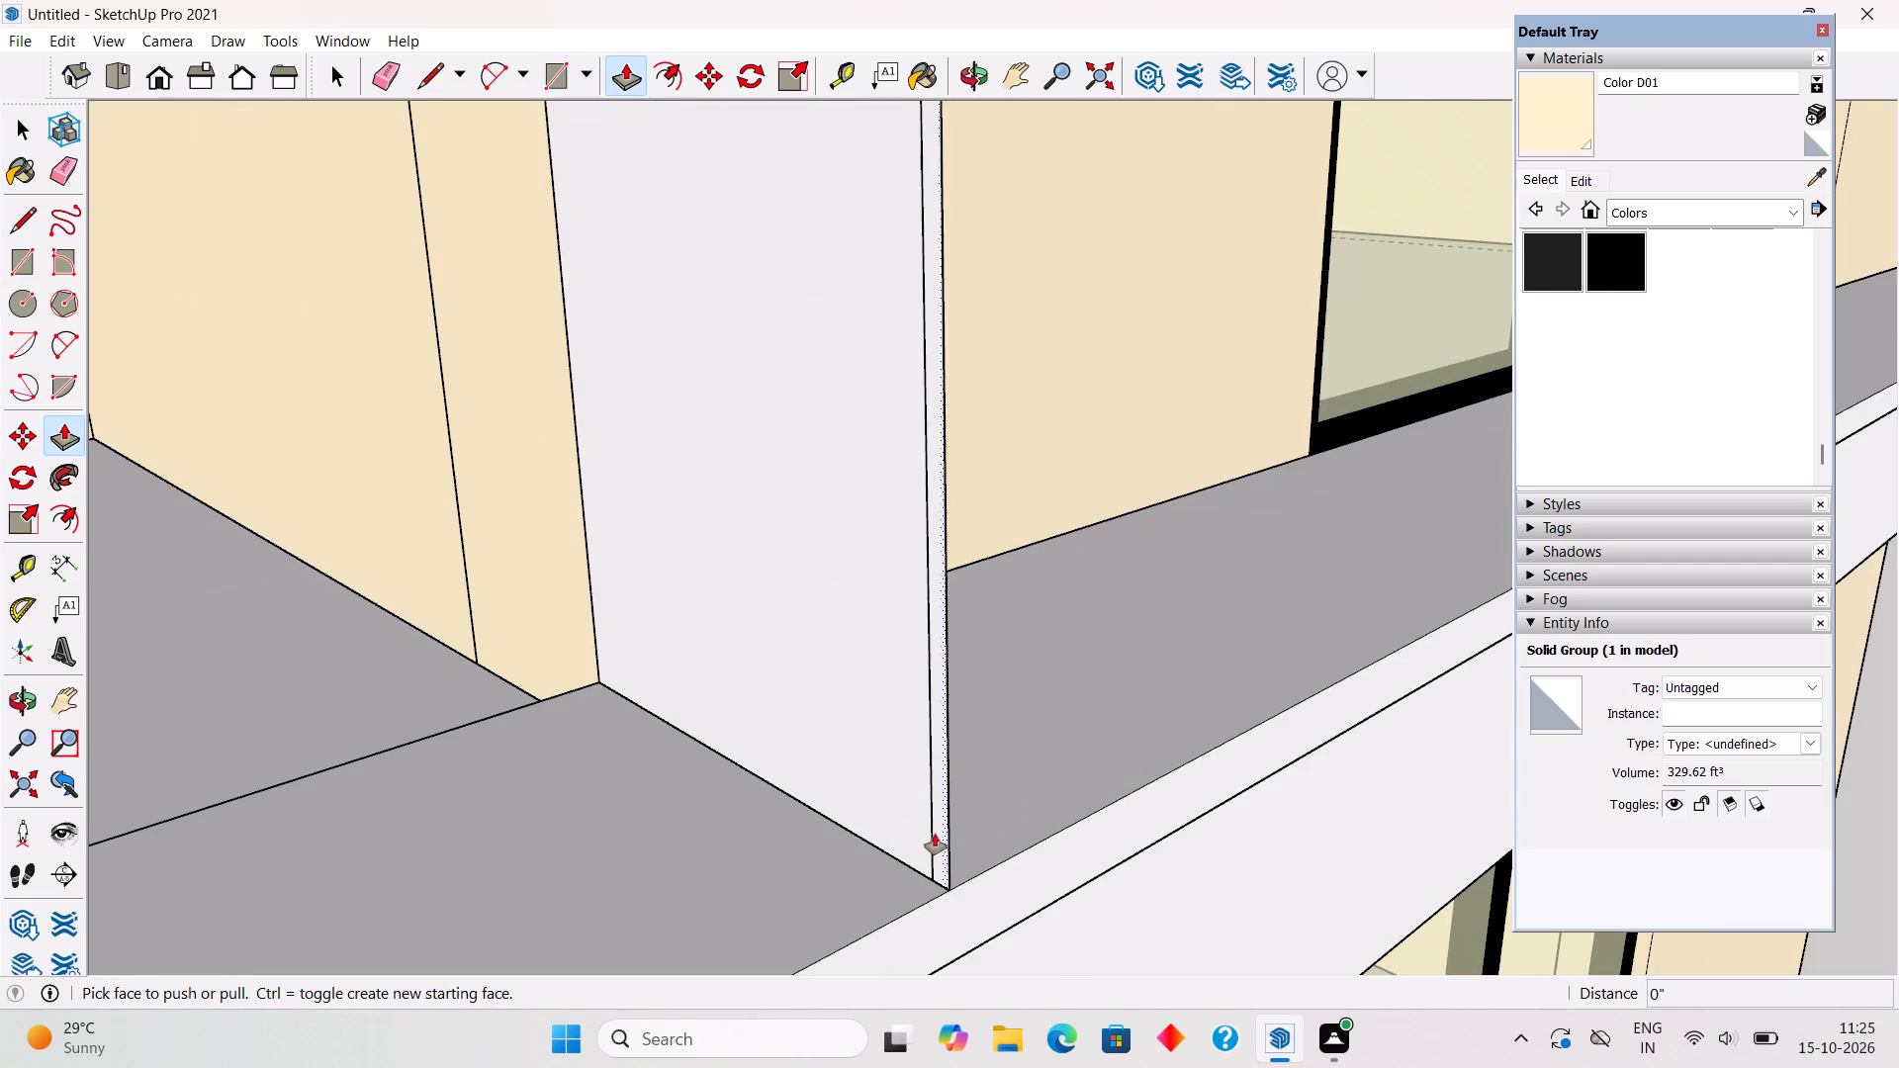
left_click(935, 833)
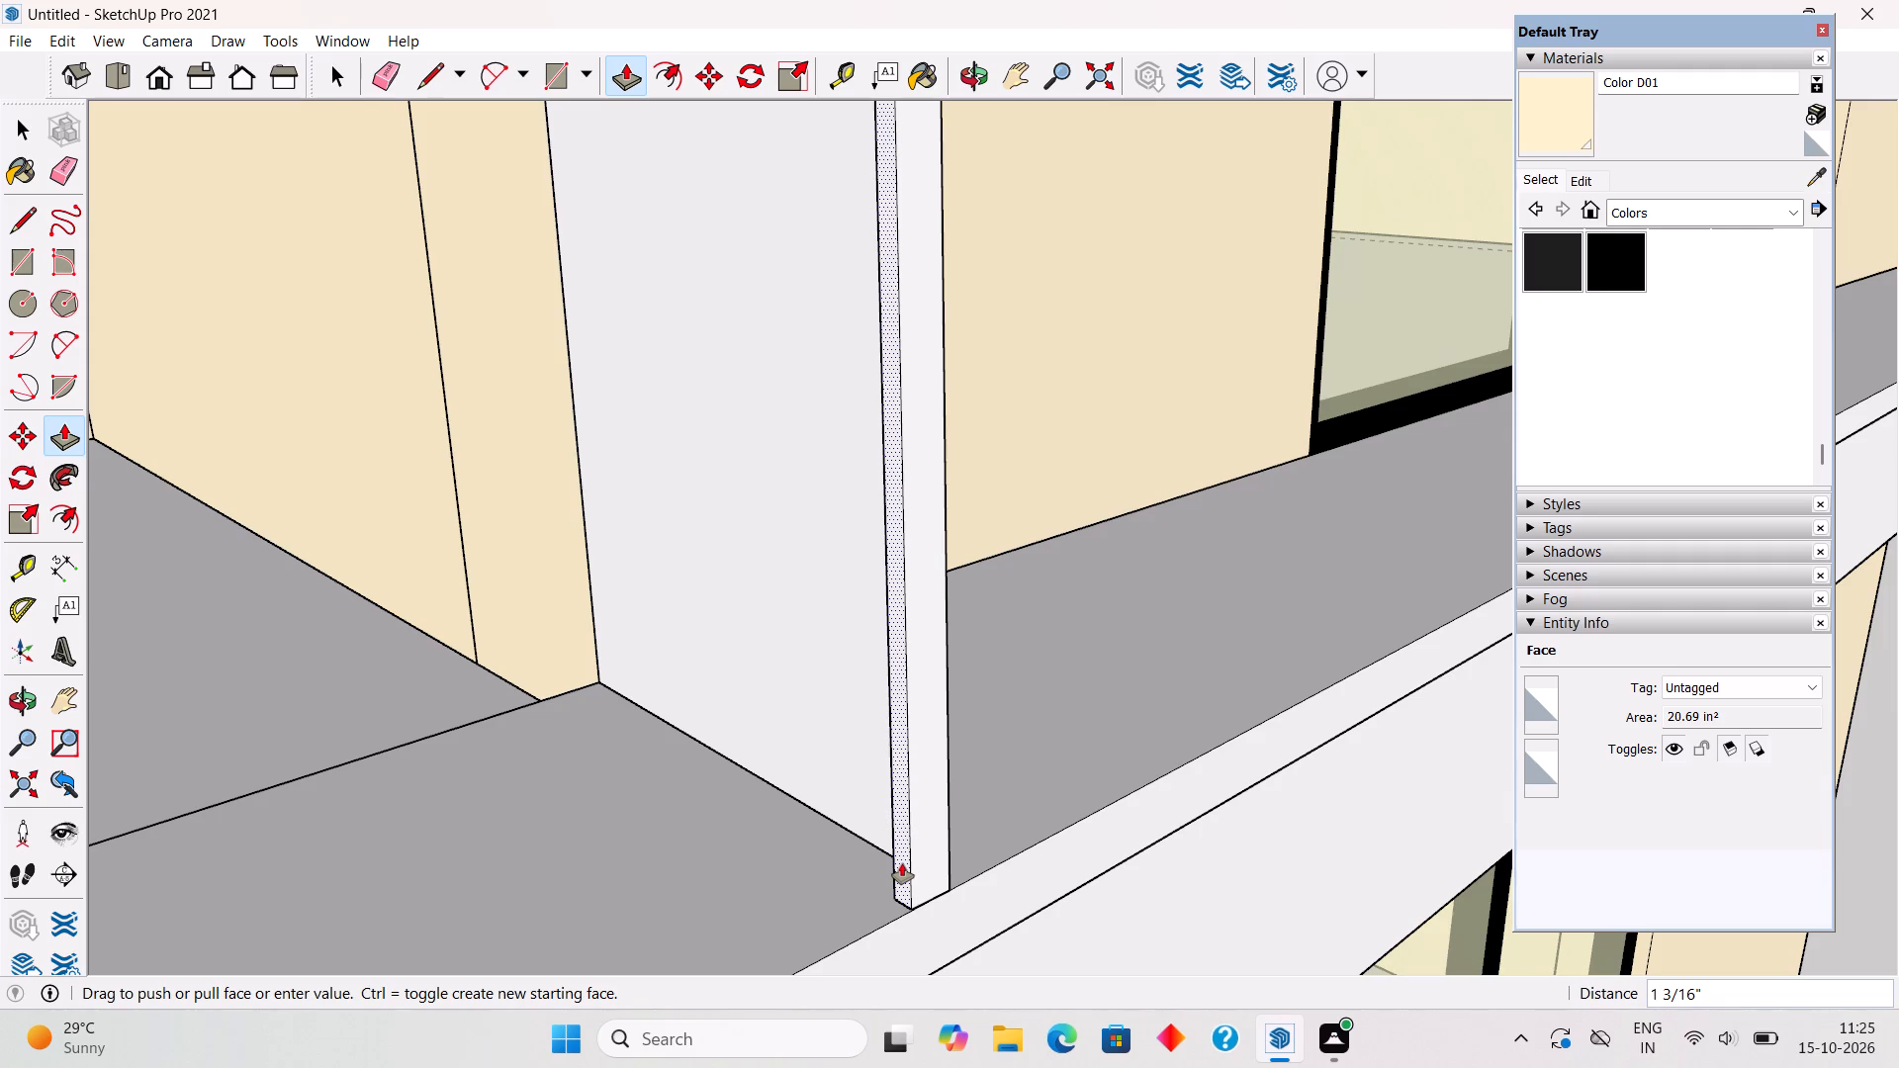
type("1\"")
key("Return")
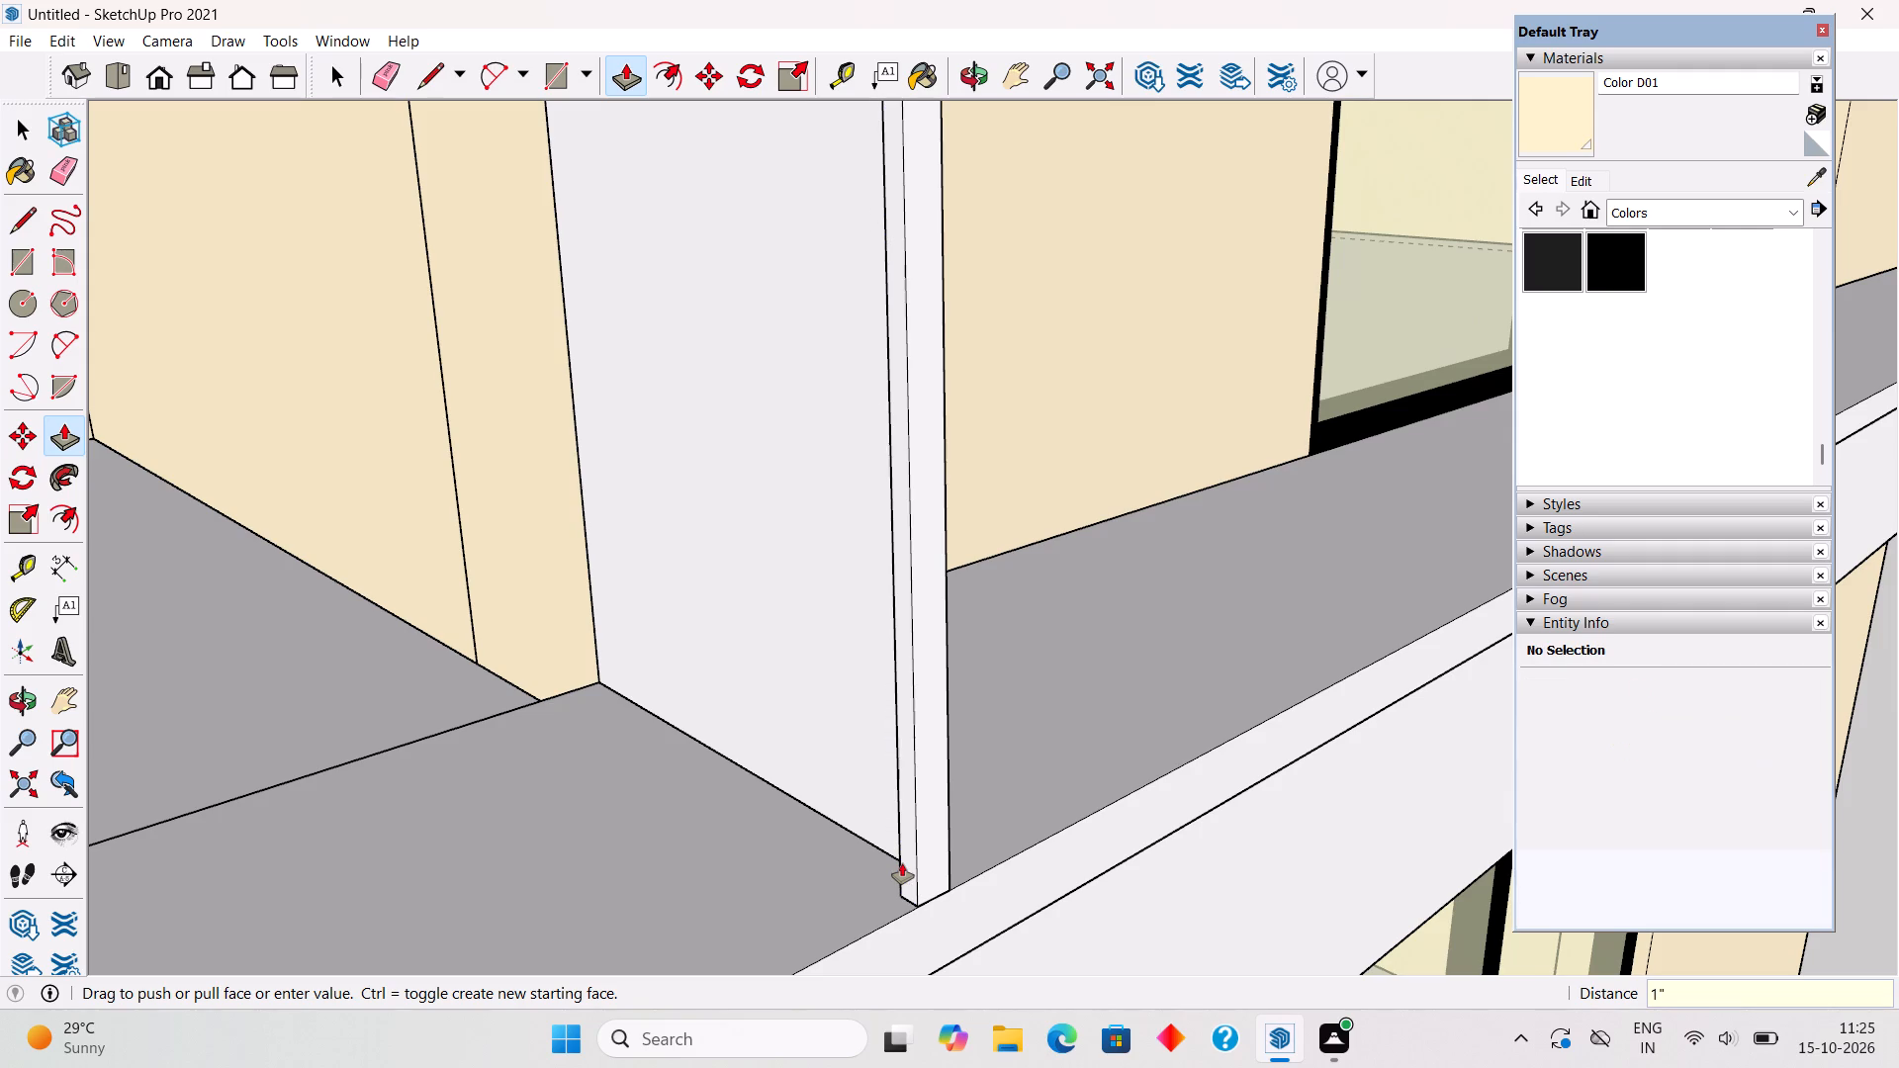
Make the whole extruded edge post into a group.
key("space")
triple_click(914, 856)
right_click(914, 856)
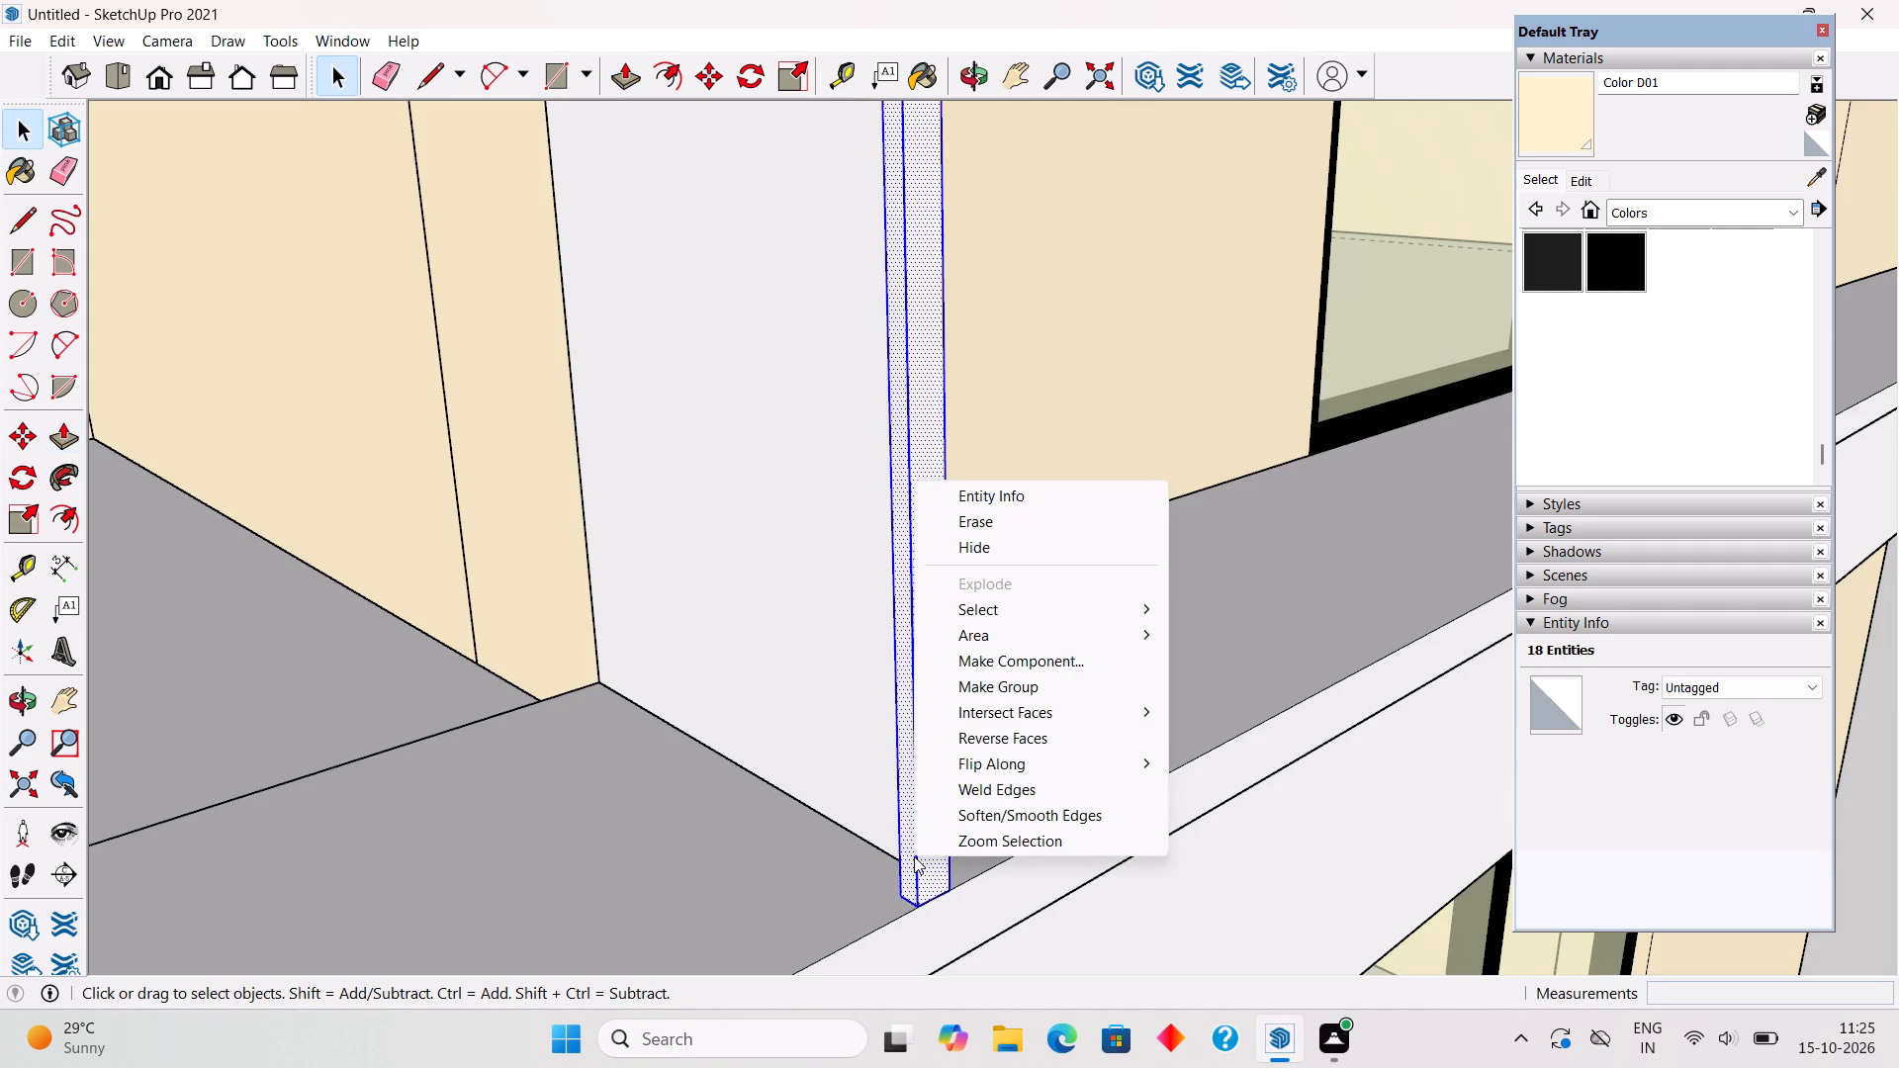
left_click(977, 678)
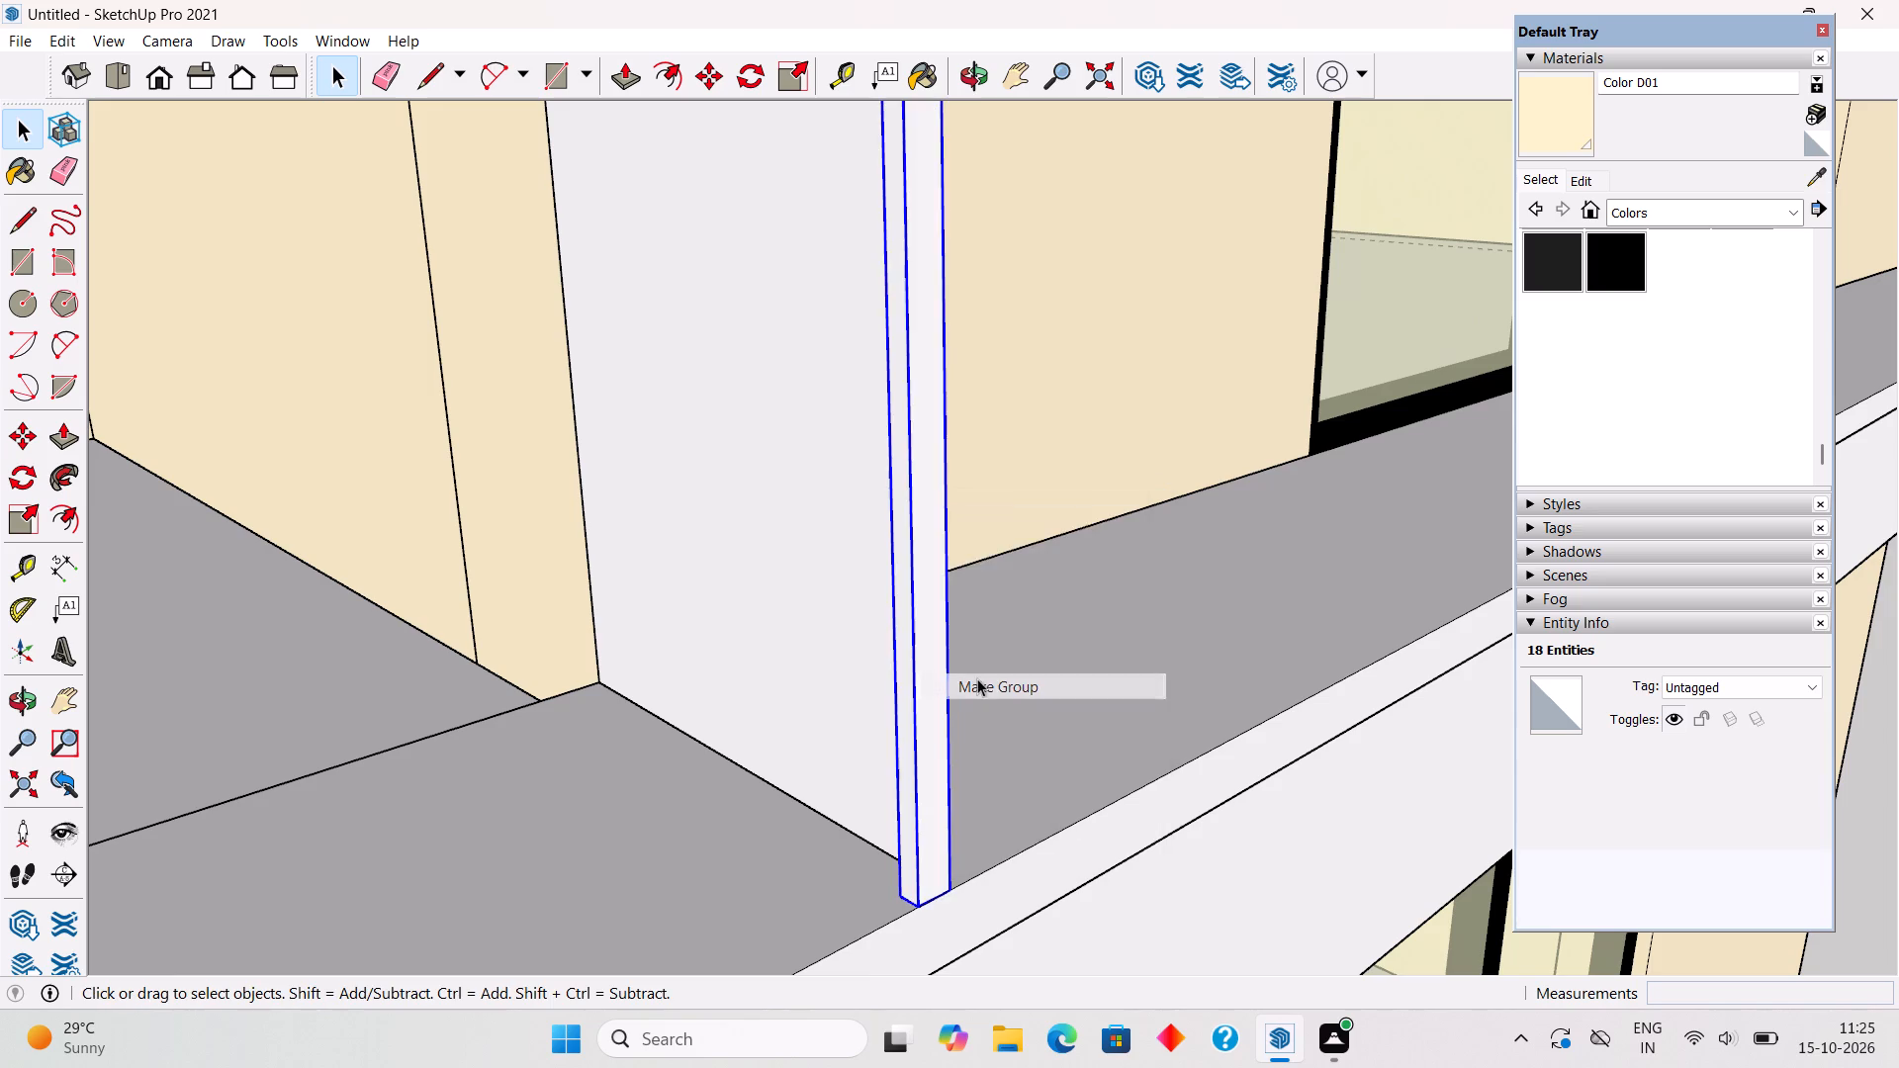
Copy the grouped post about 18' 1 3/16" along the coping's front edge to the balcony's far outer corner.
scroll(987, 632, "down", 20)
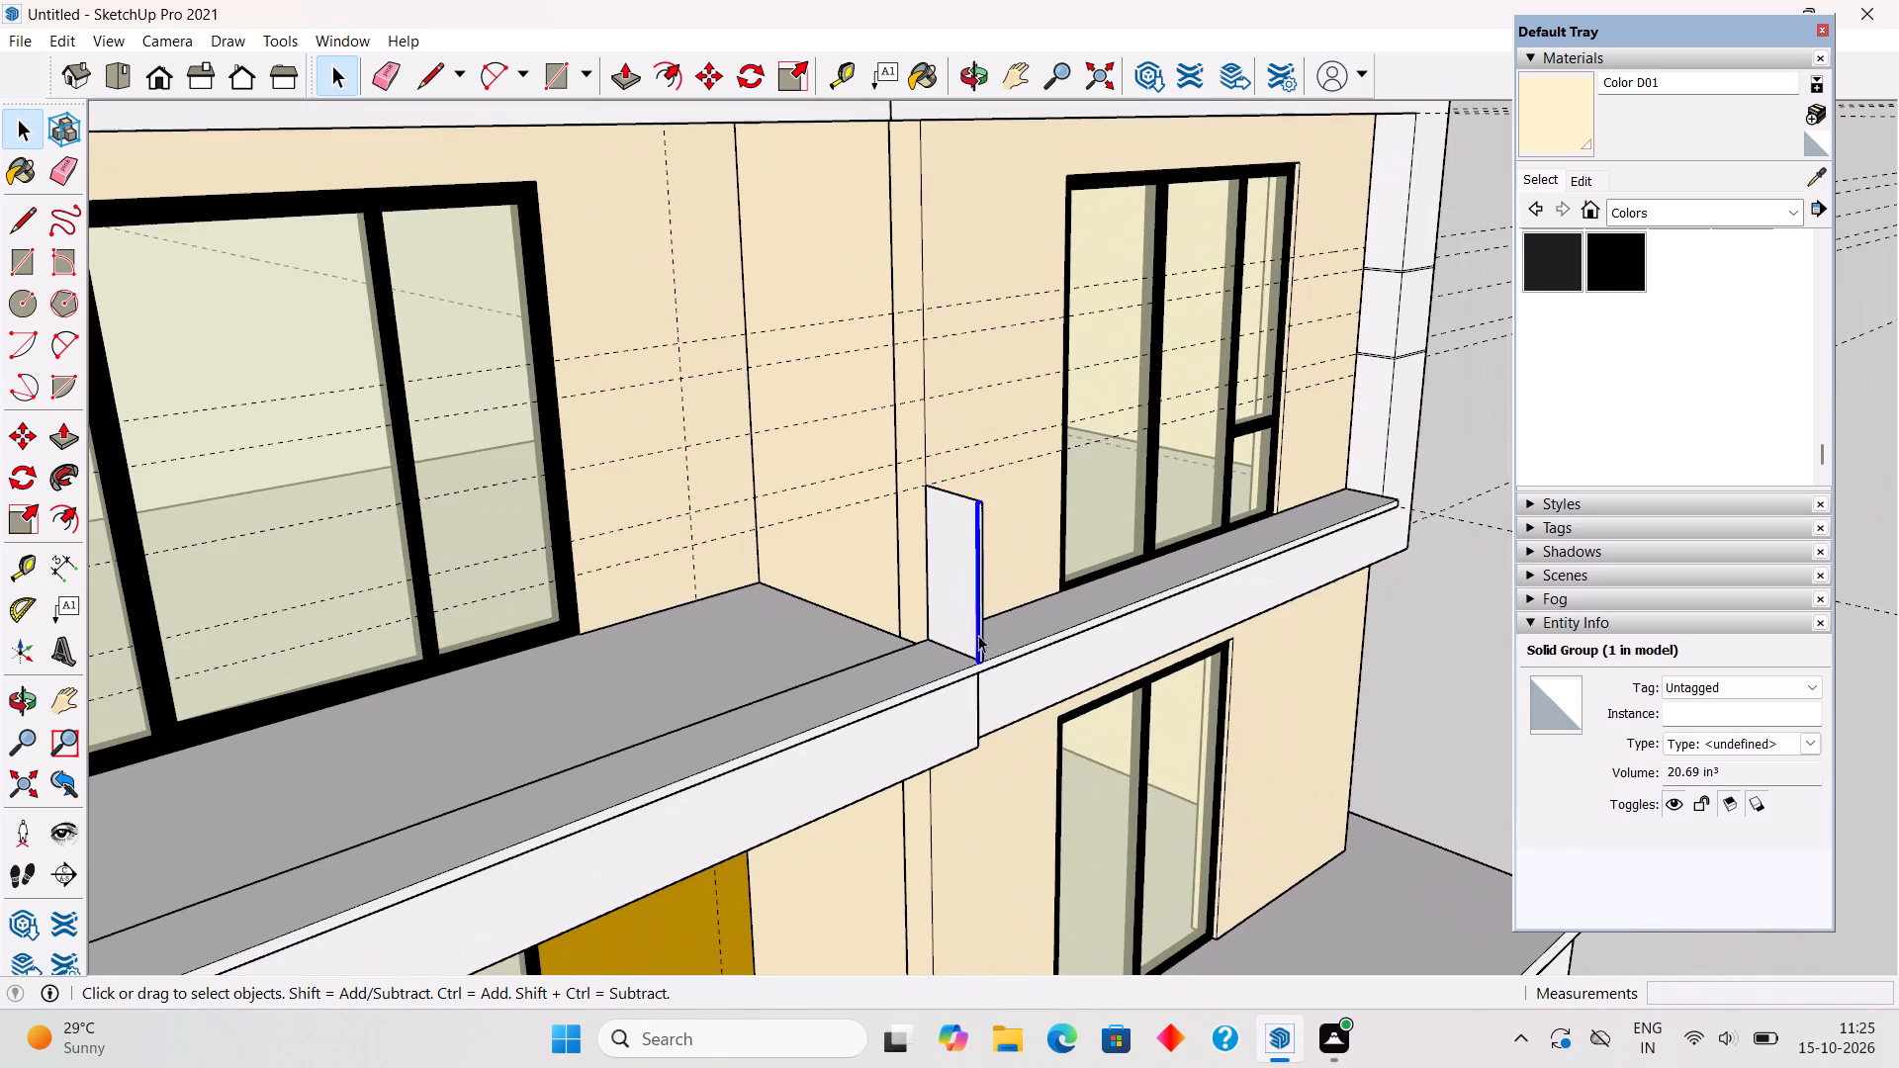
scroll(944, 603, "up", 16)
middle_click_drag(1013, 529, 1209, 571)
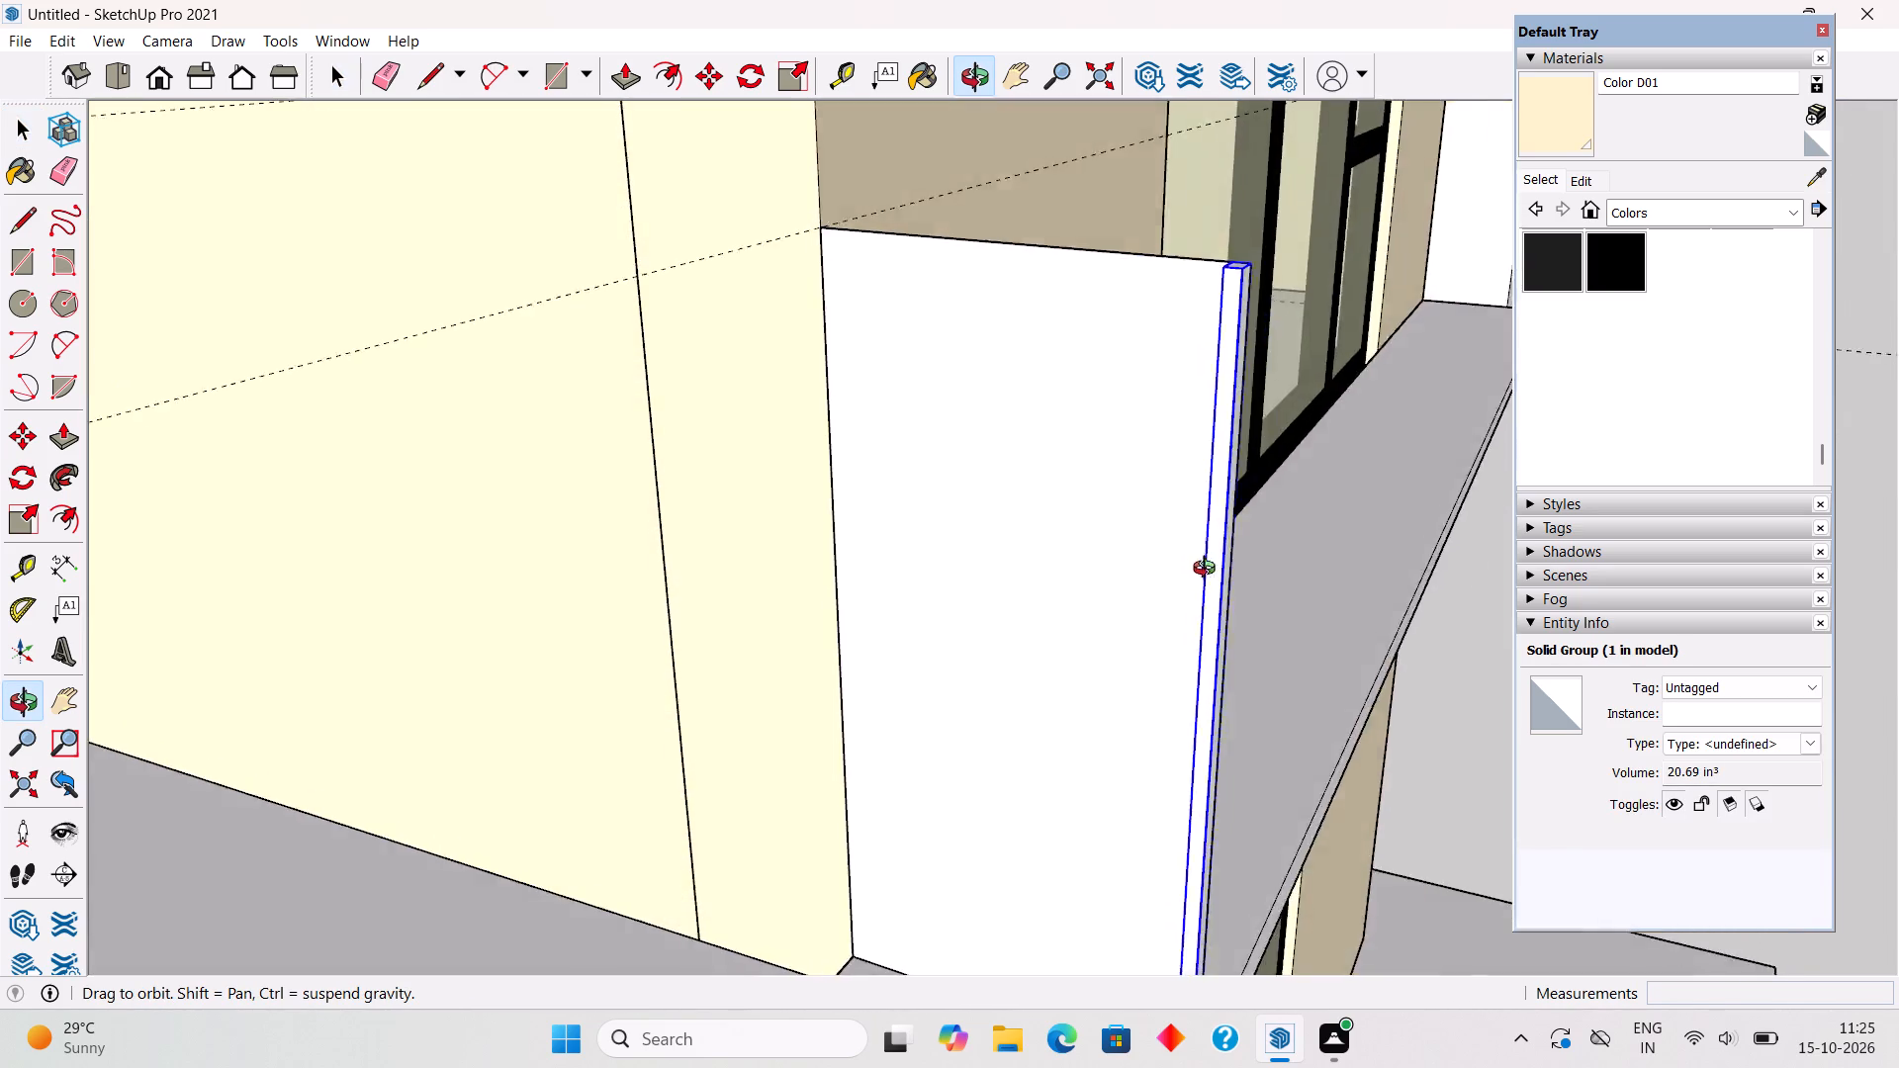
middle_click_drag(1209, 571, 1010, 554)
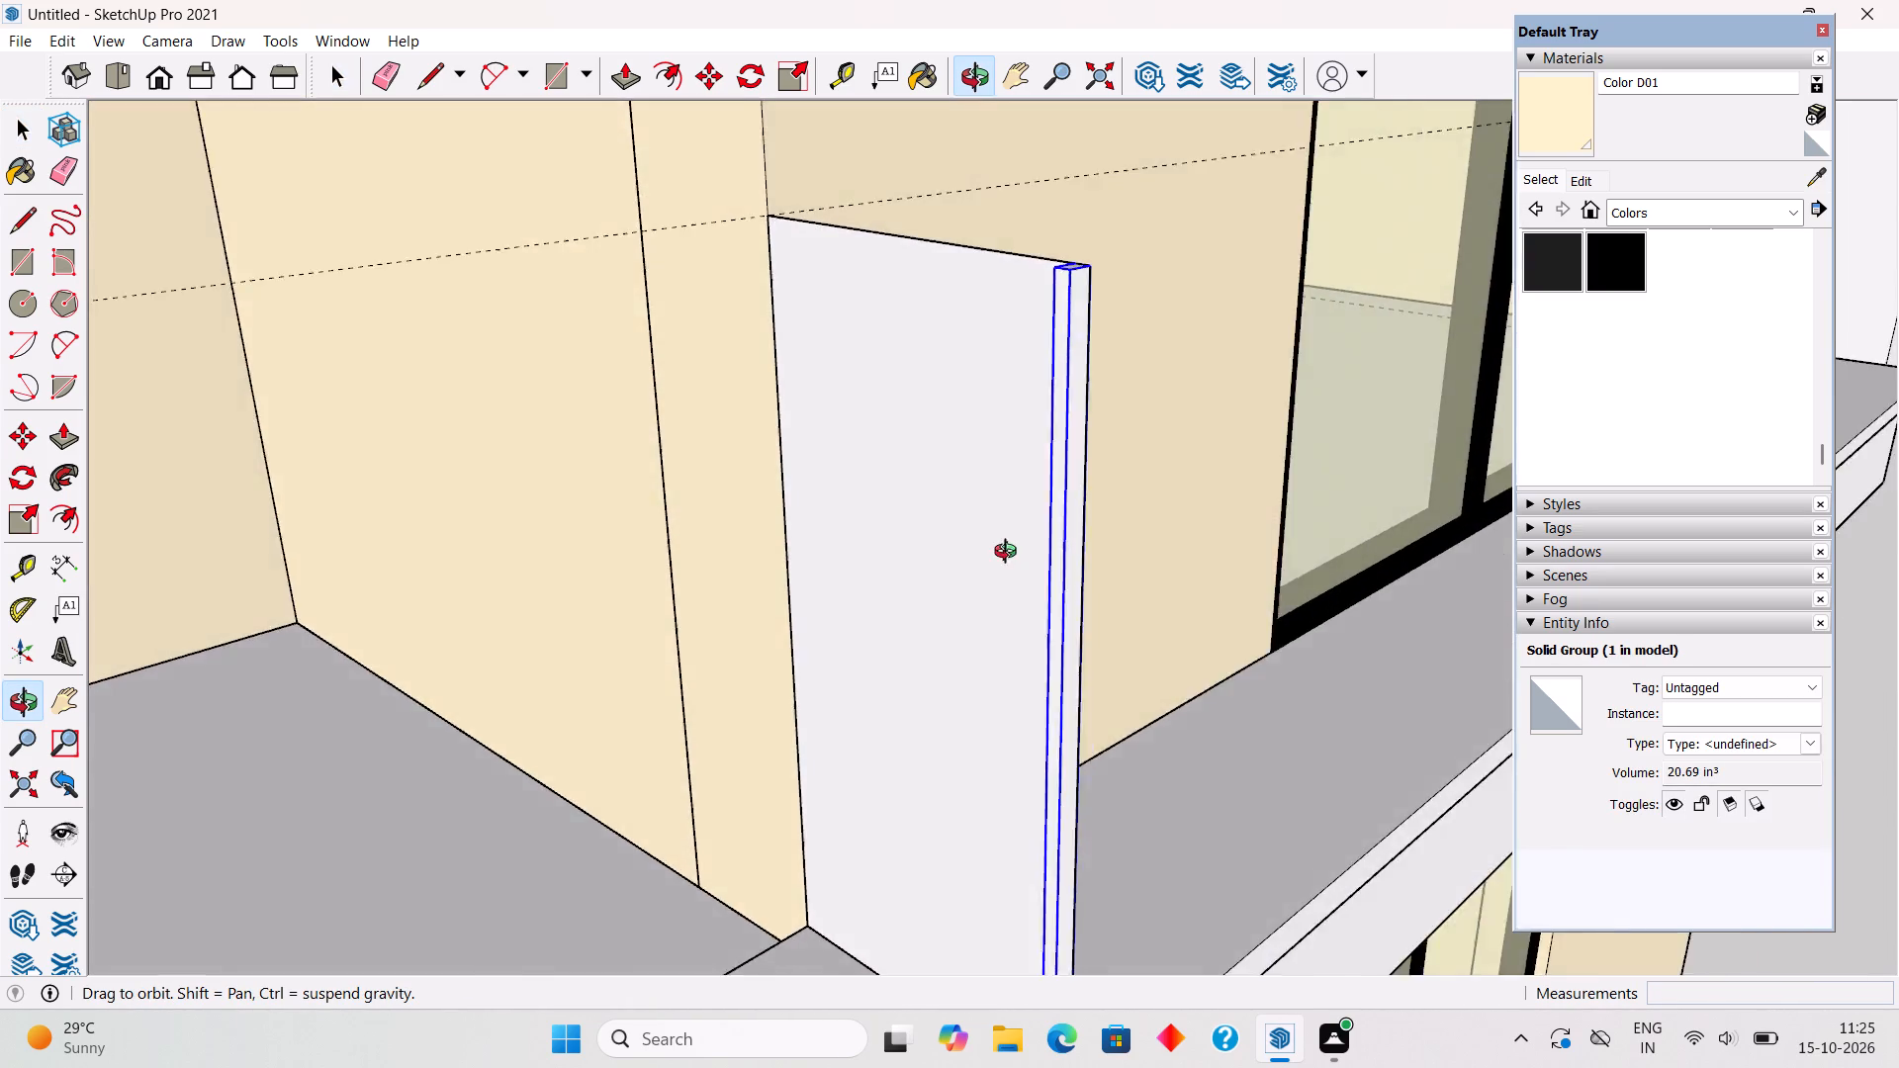
middle_click_drag(1010, 554, 999, 552)
scroll(1002, 552, "down", 5)
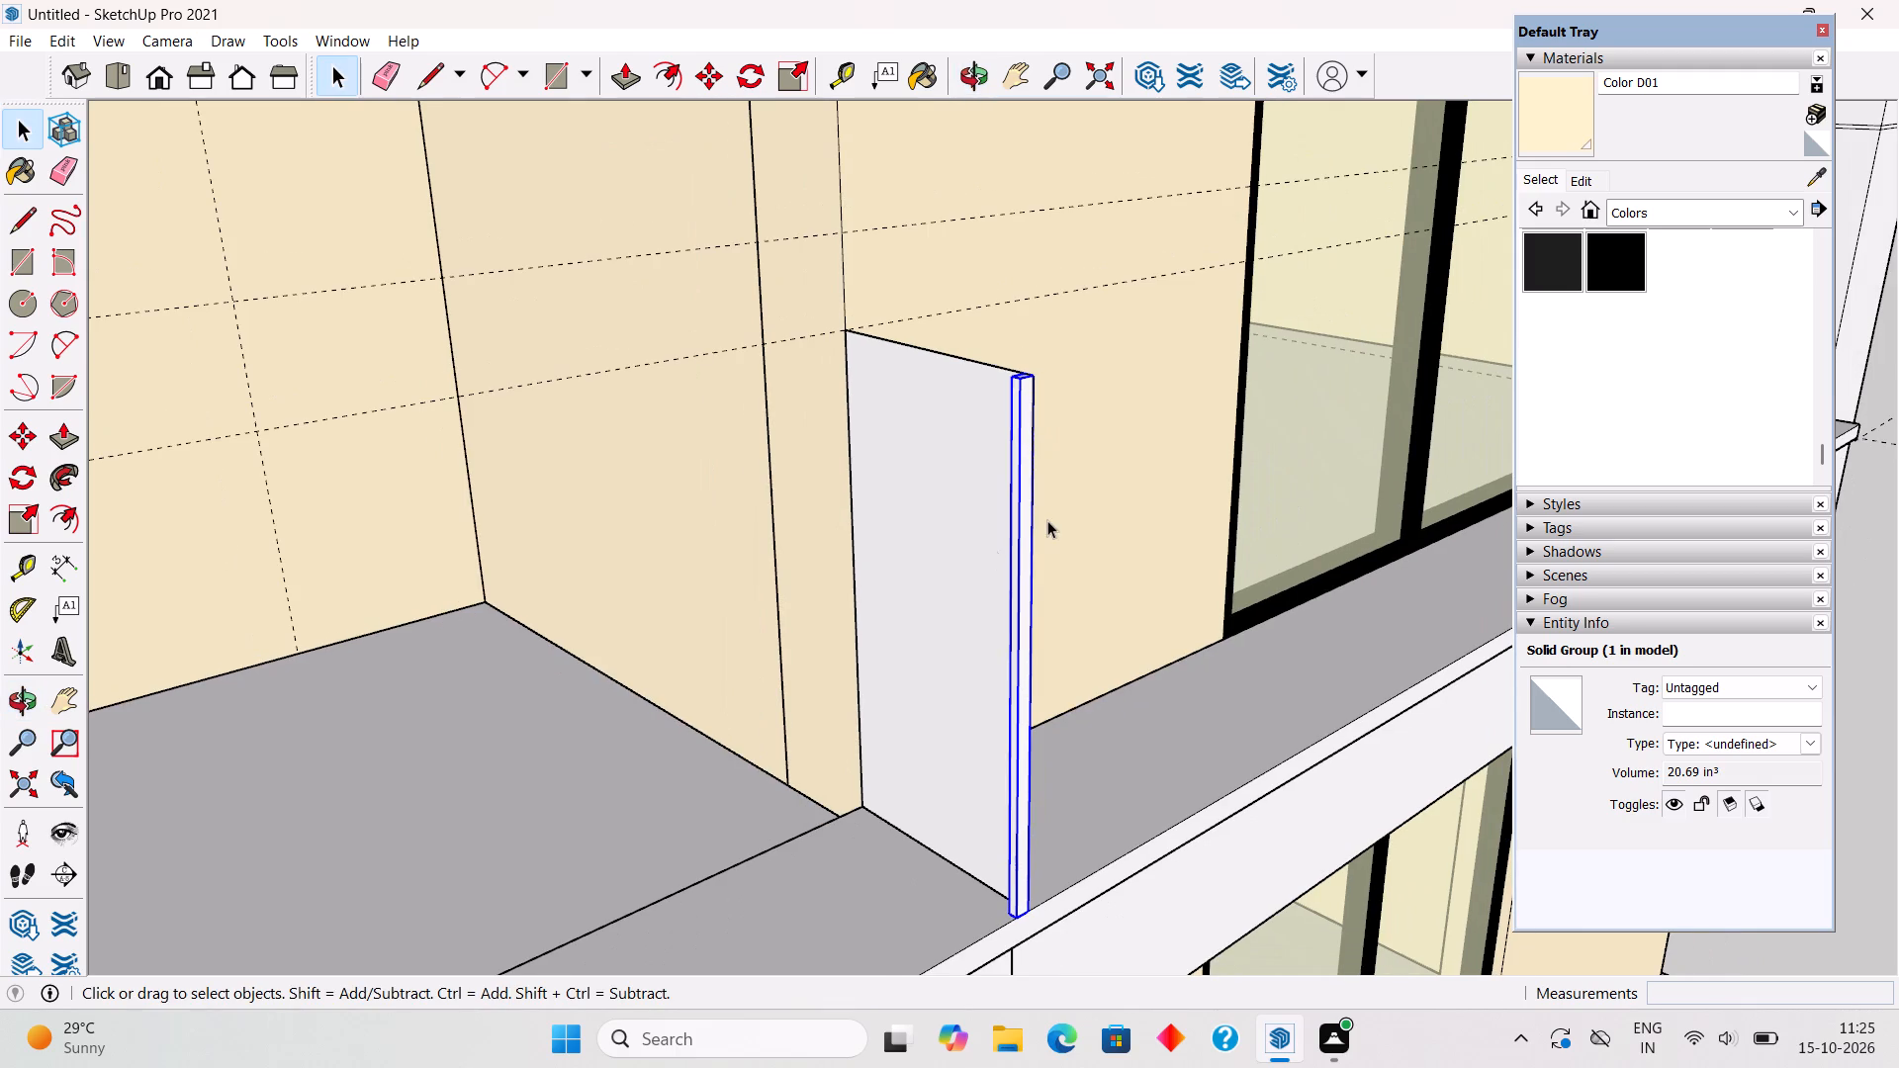
scroll(1052, 556, "down", 12)
scroll(1034, 633, "up", 4)
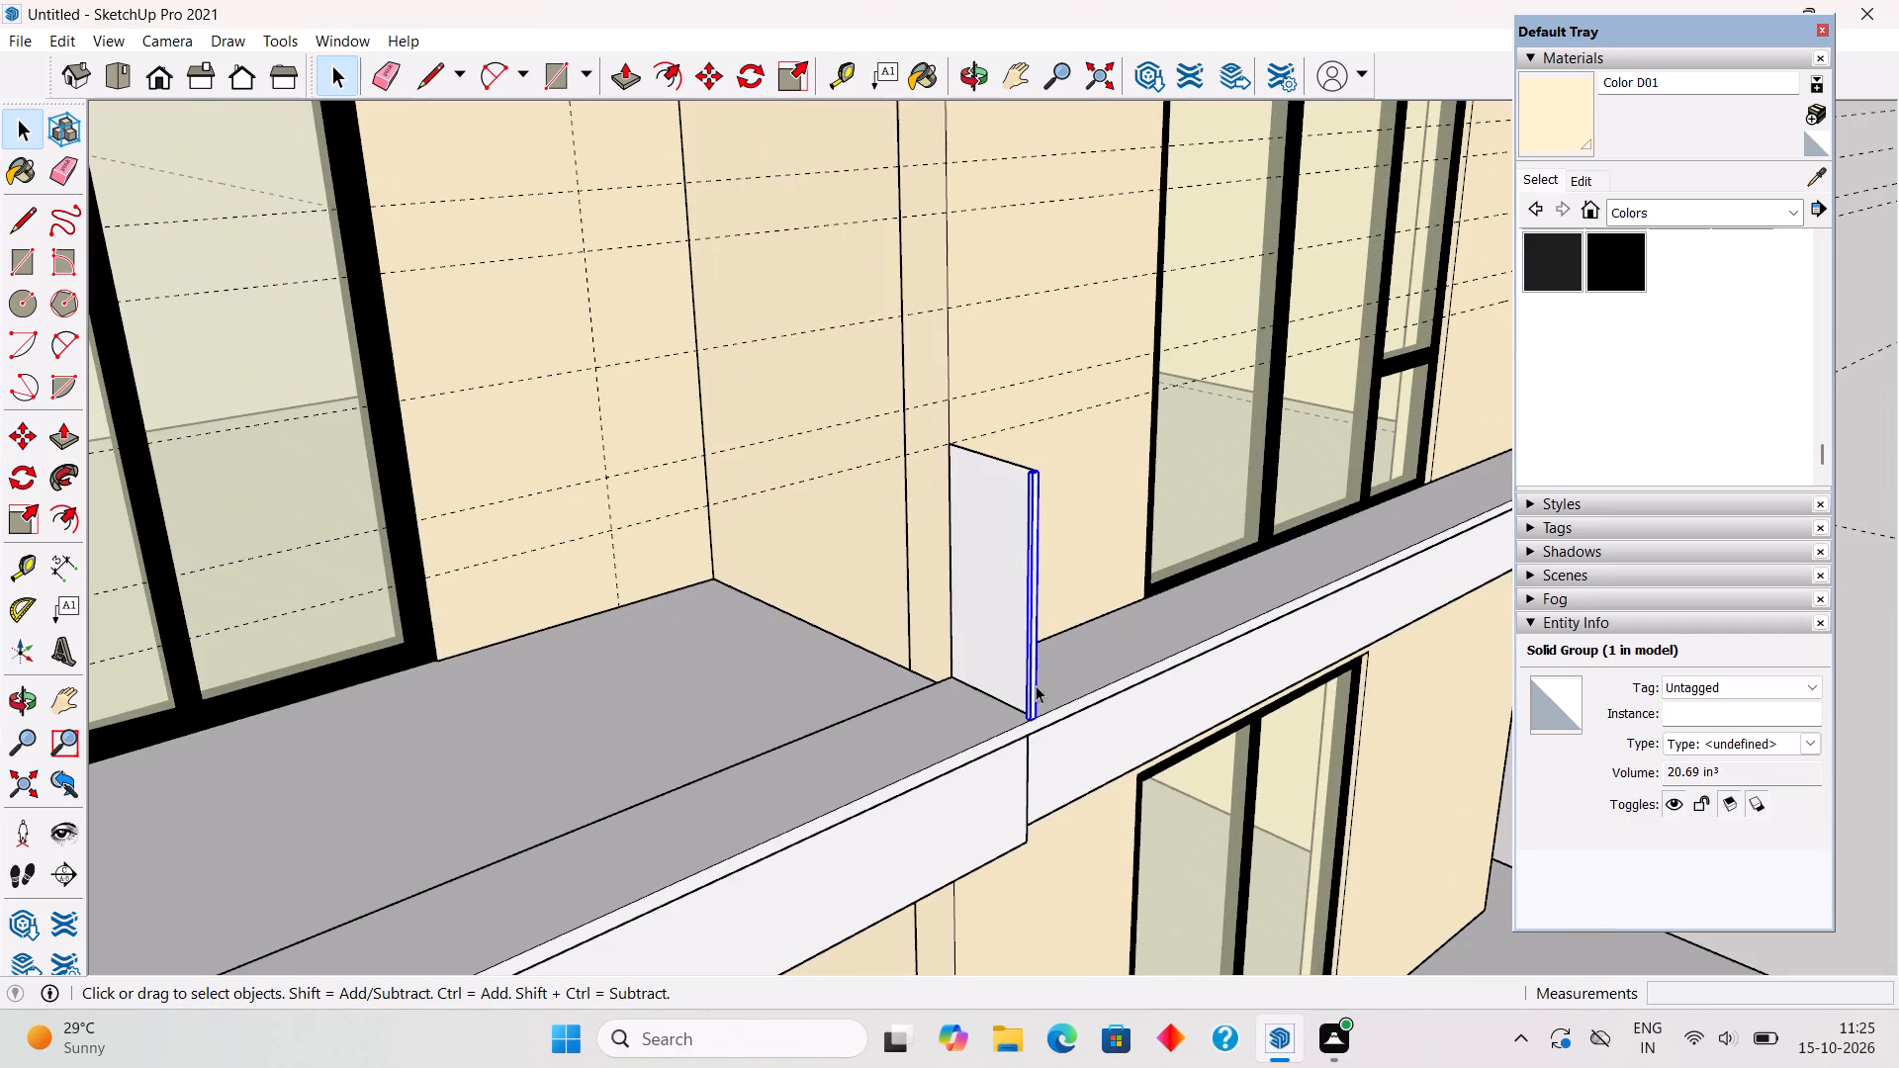
scroll(1023, 731, "up", 19)
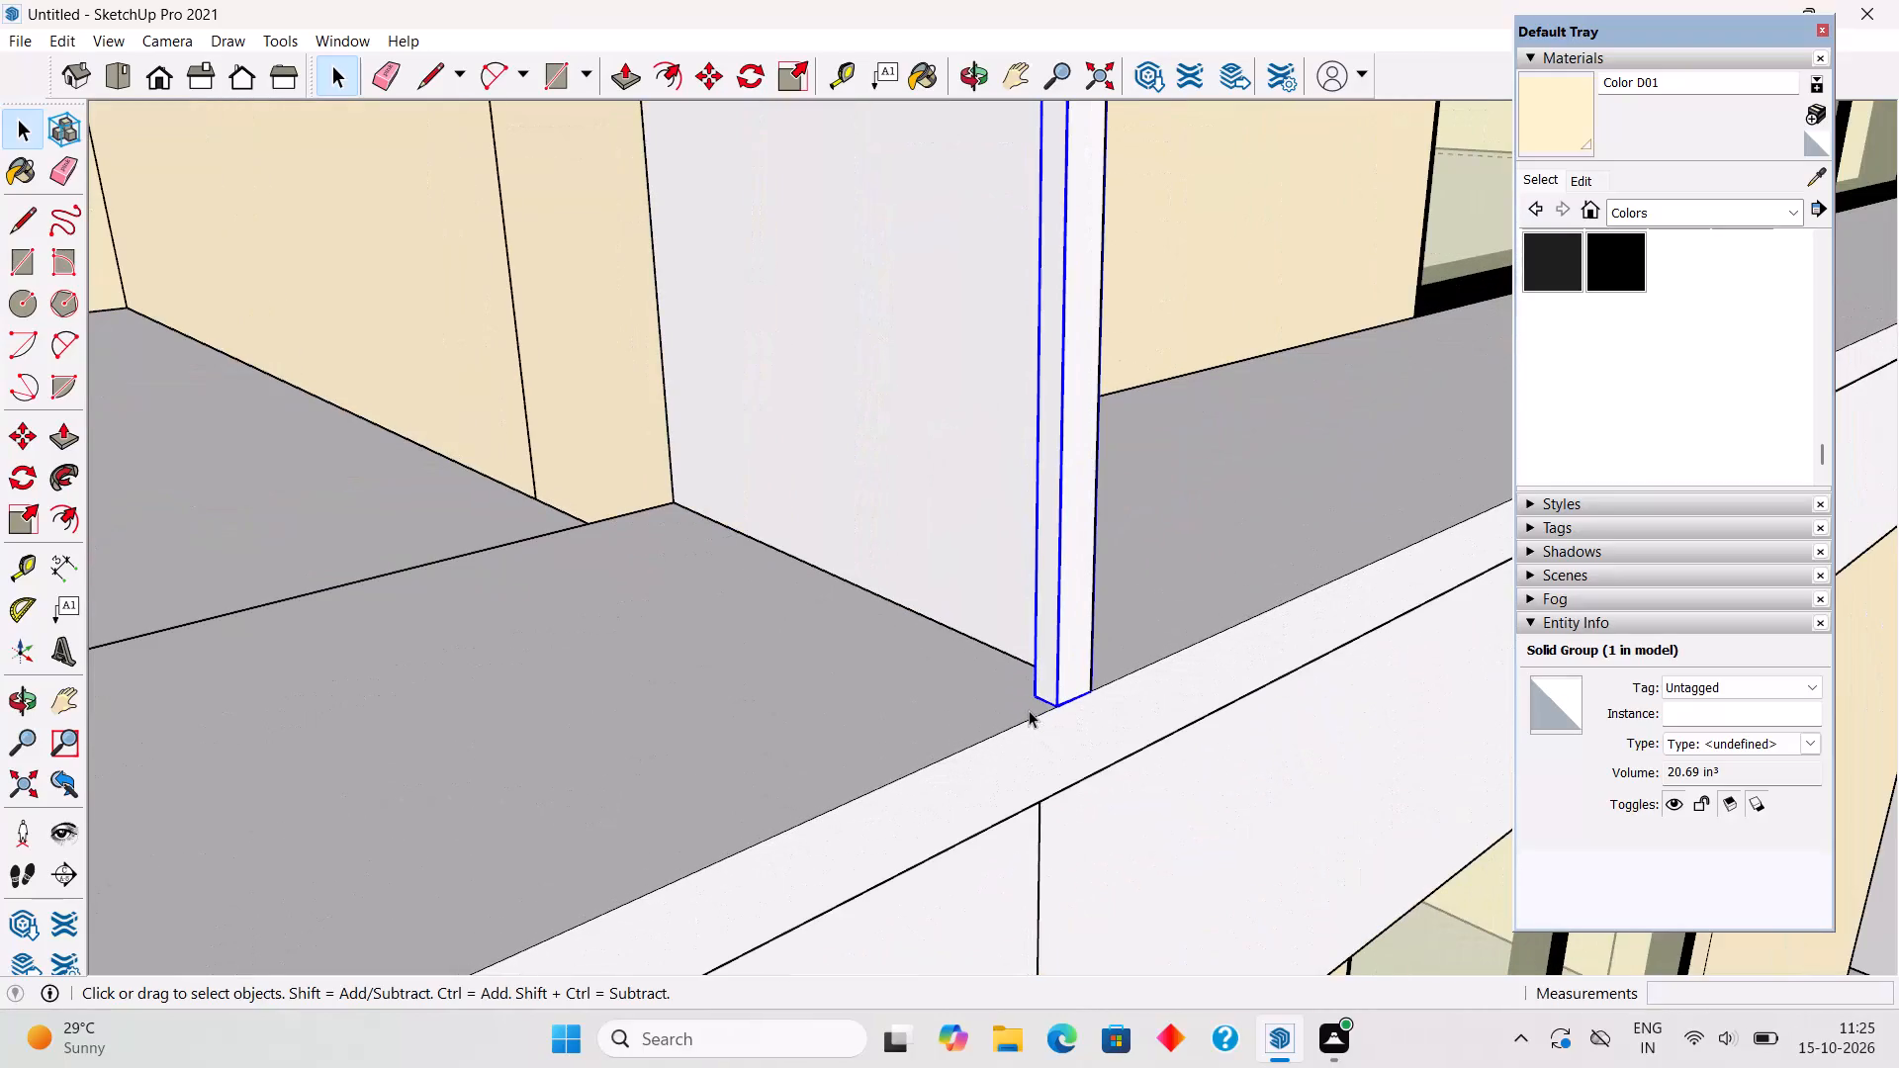
key("m")
left_click(1032, 696)
scroll(900, 730, "down", 4)
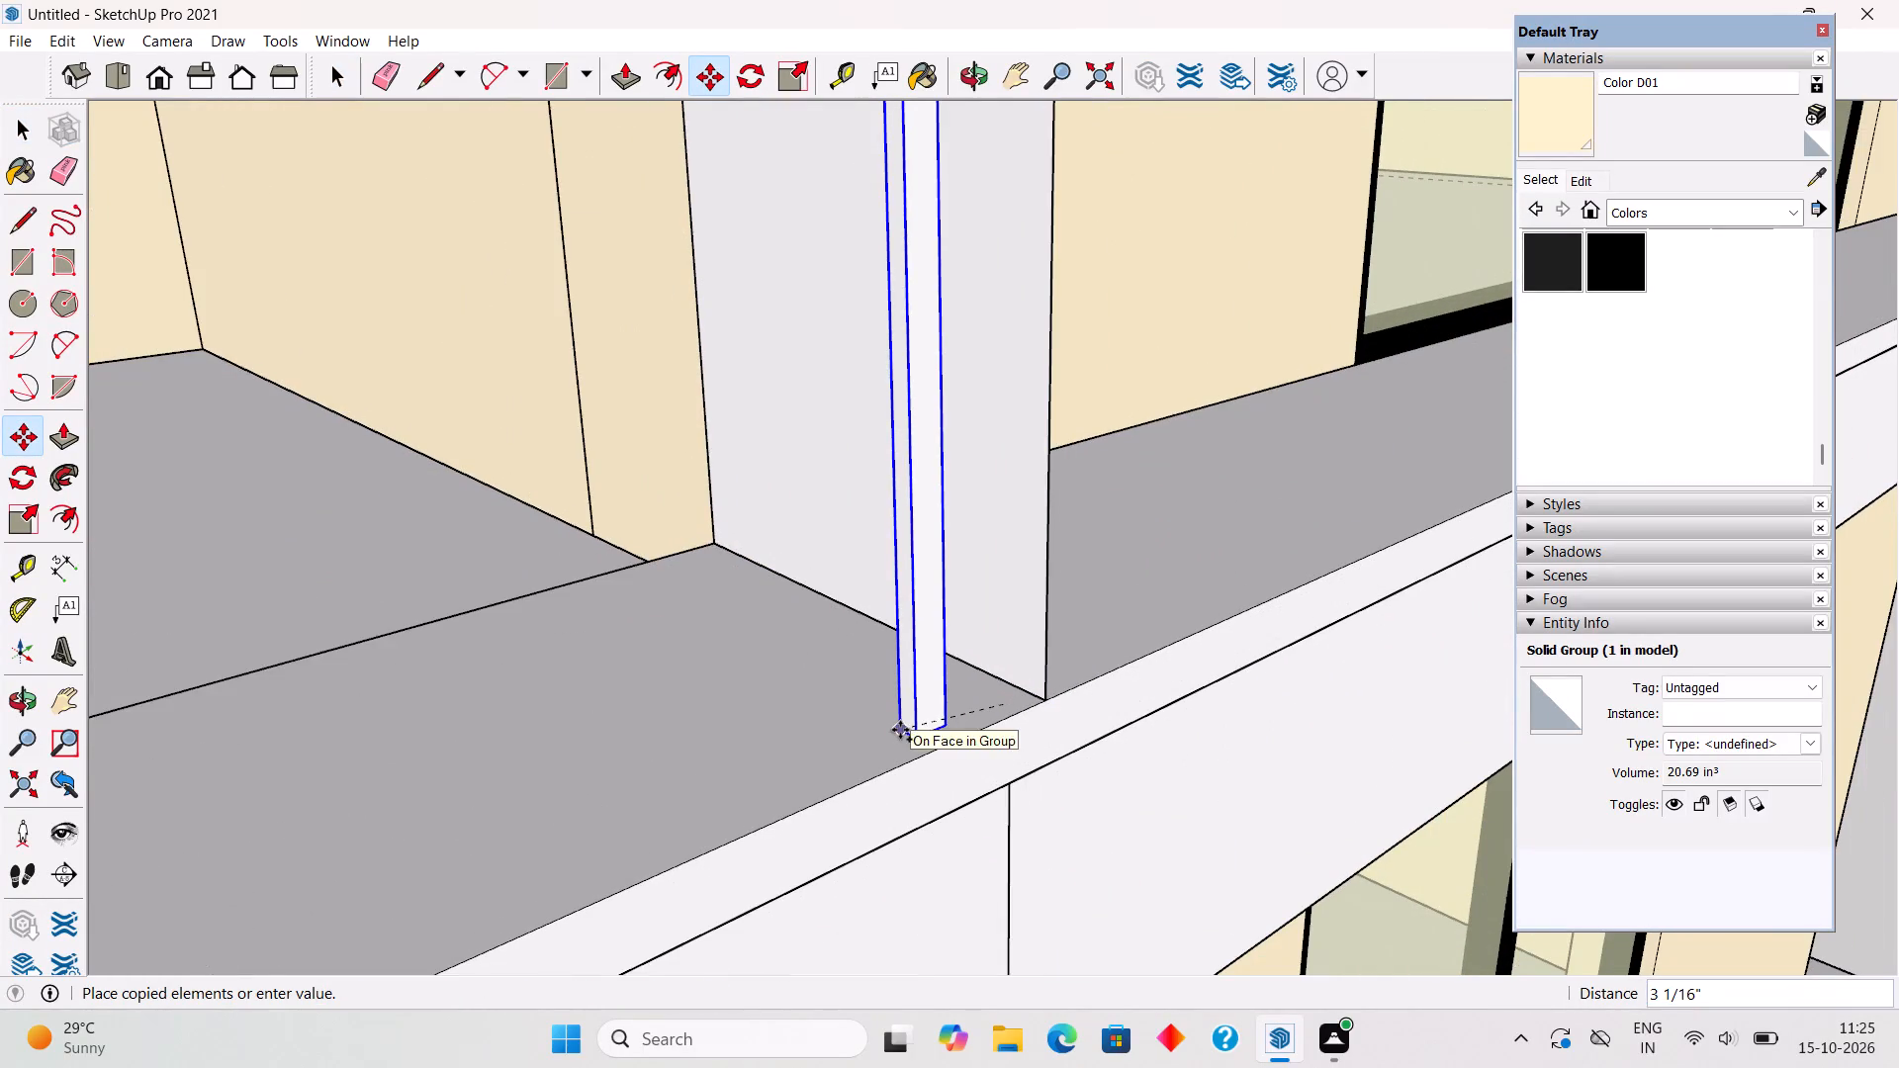
scroll(900, 730, "down", 20)
scroll(900, 730, "down", 15)
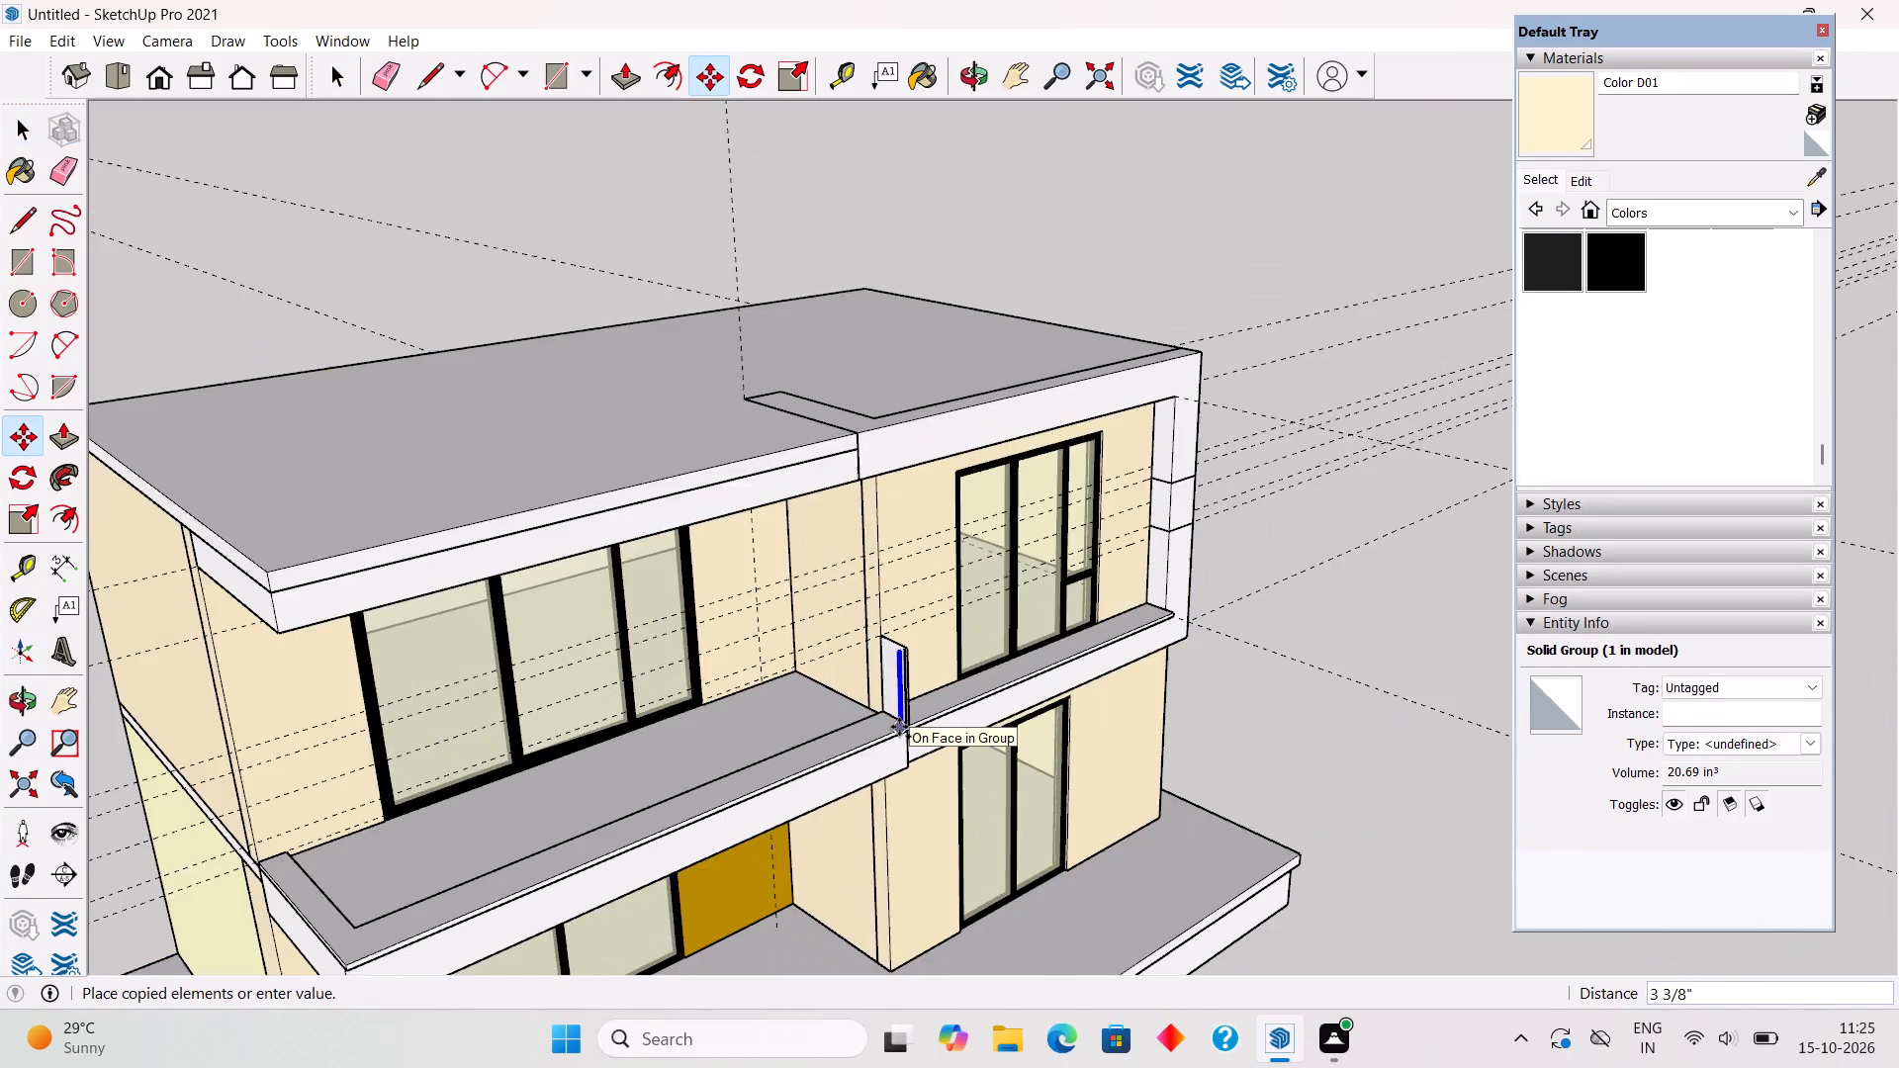
scroll(415, 905, "up", 7)
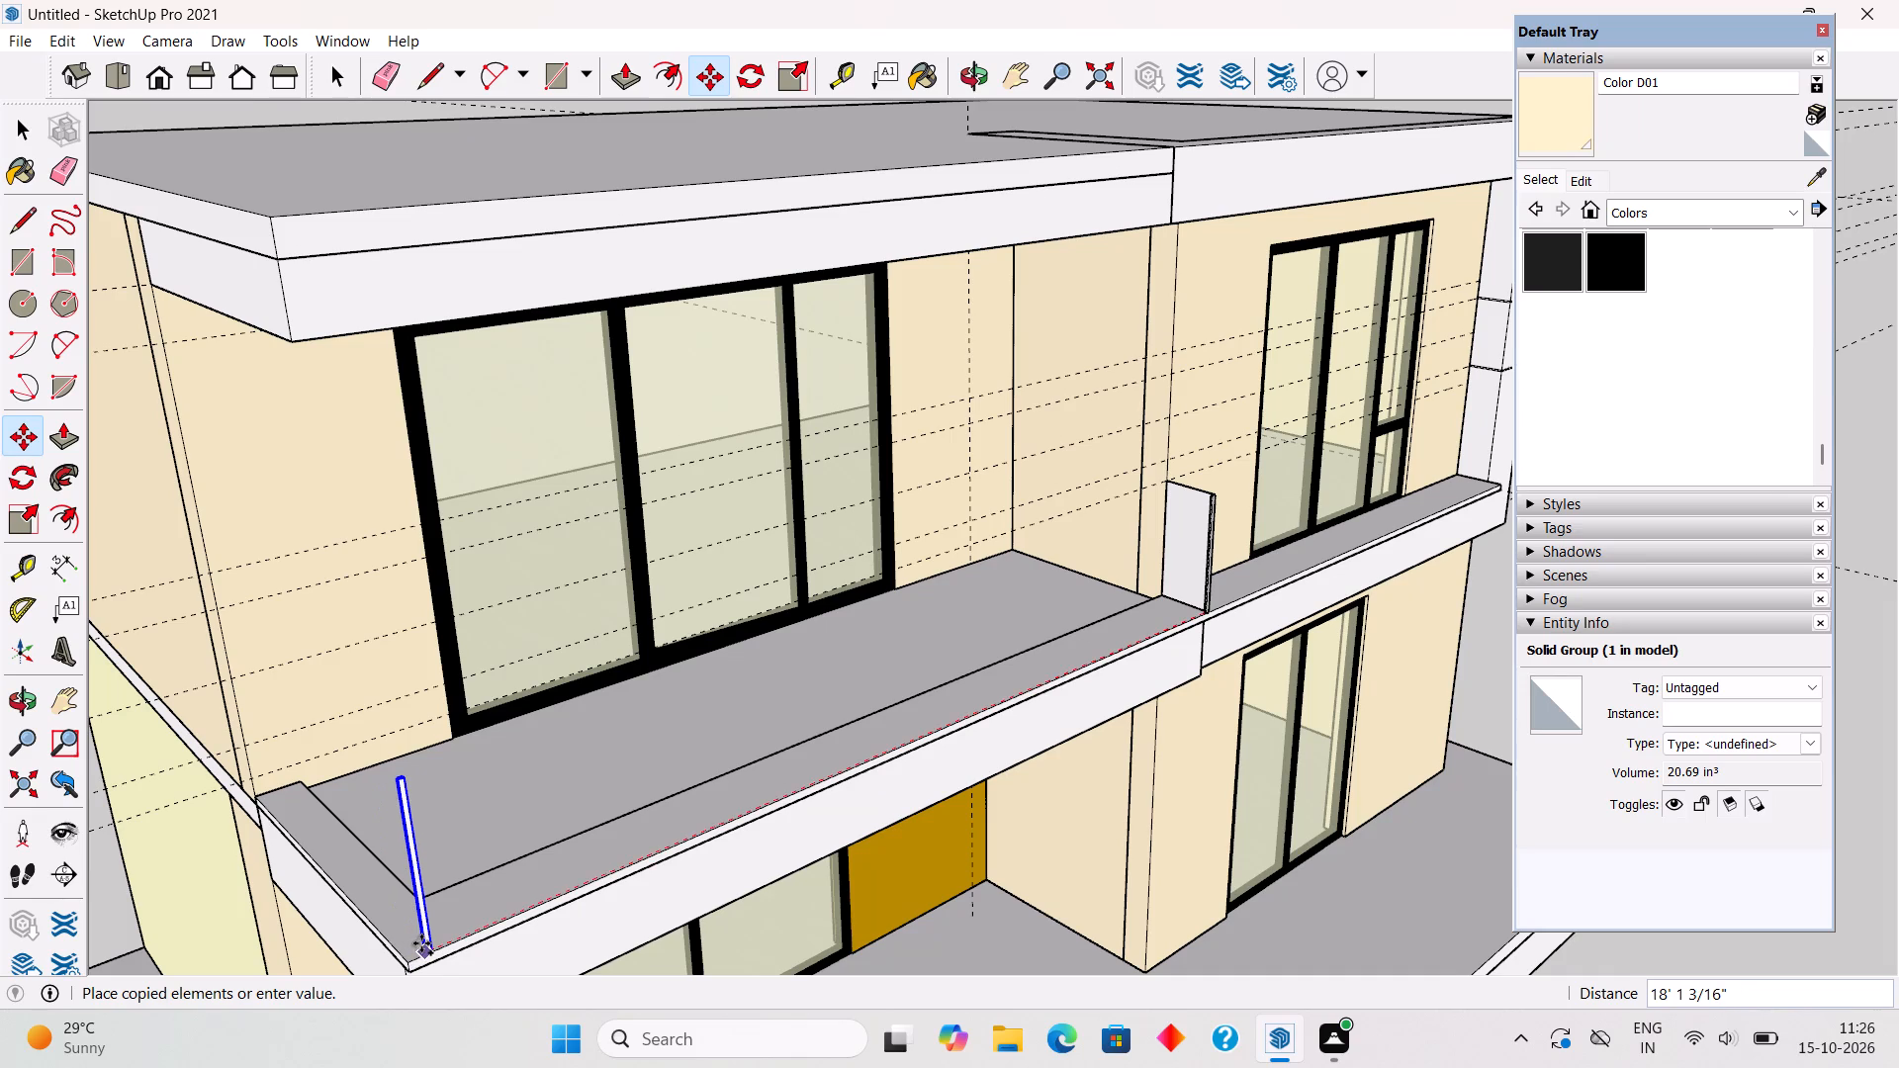
left_click(421, 943)
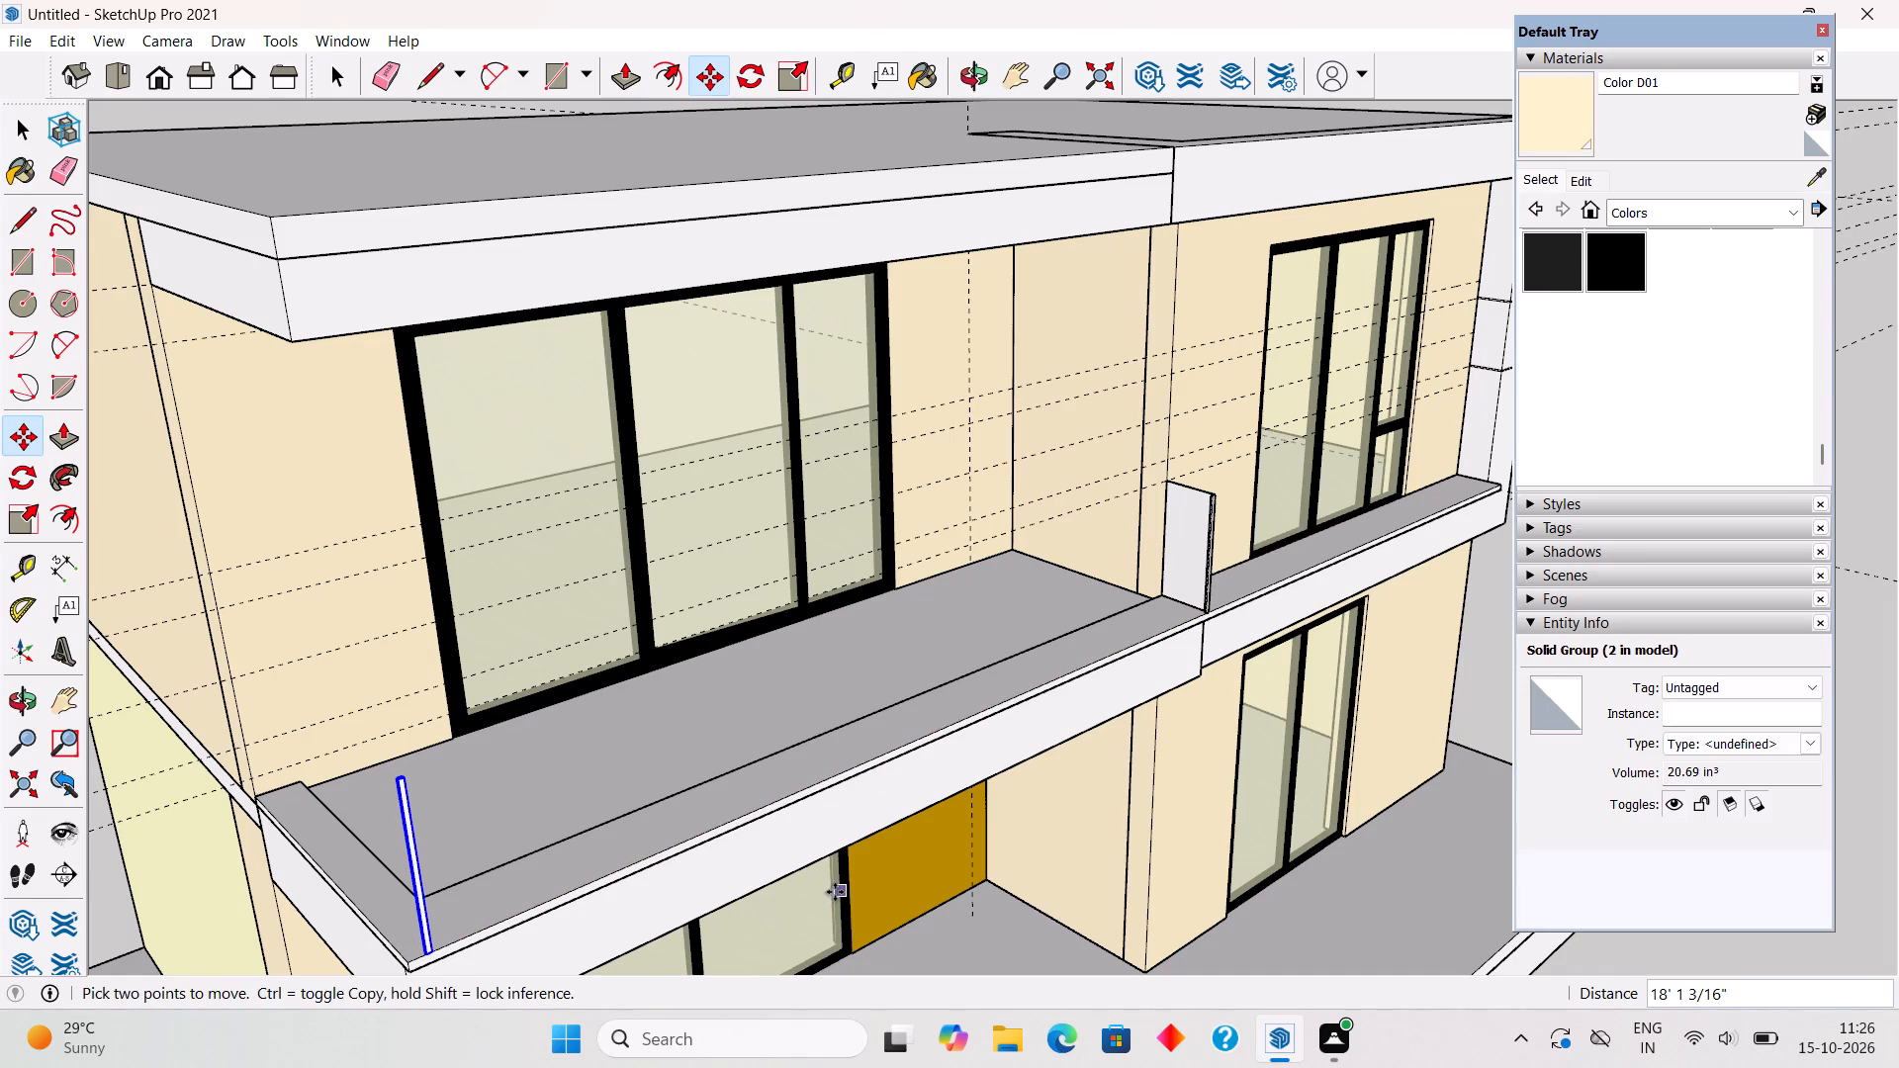
key("space")
Move both posts together about 2 11/16" inward from the coping's front edge, towards the house wall.
scroll(378, 949, "up", 5)
middle_click_drag(462, 869, 648, 792)
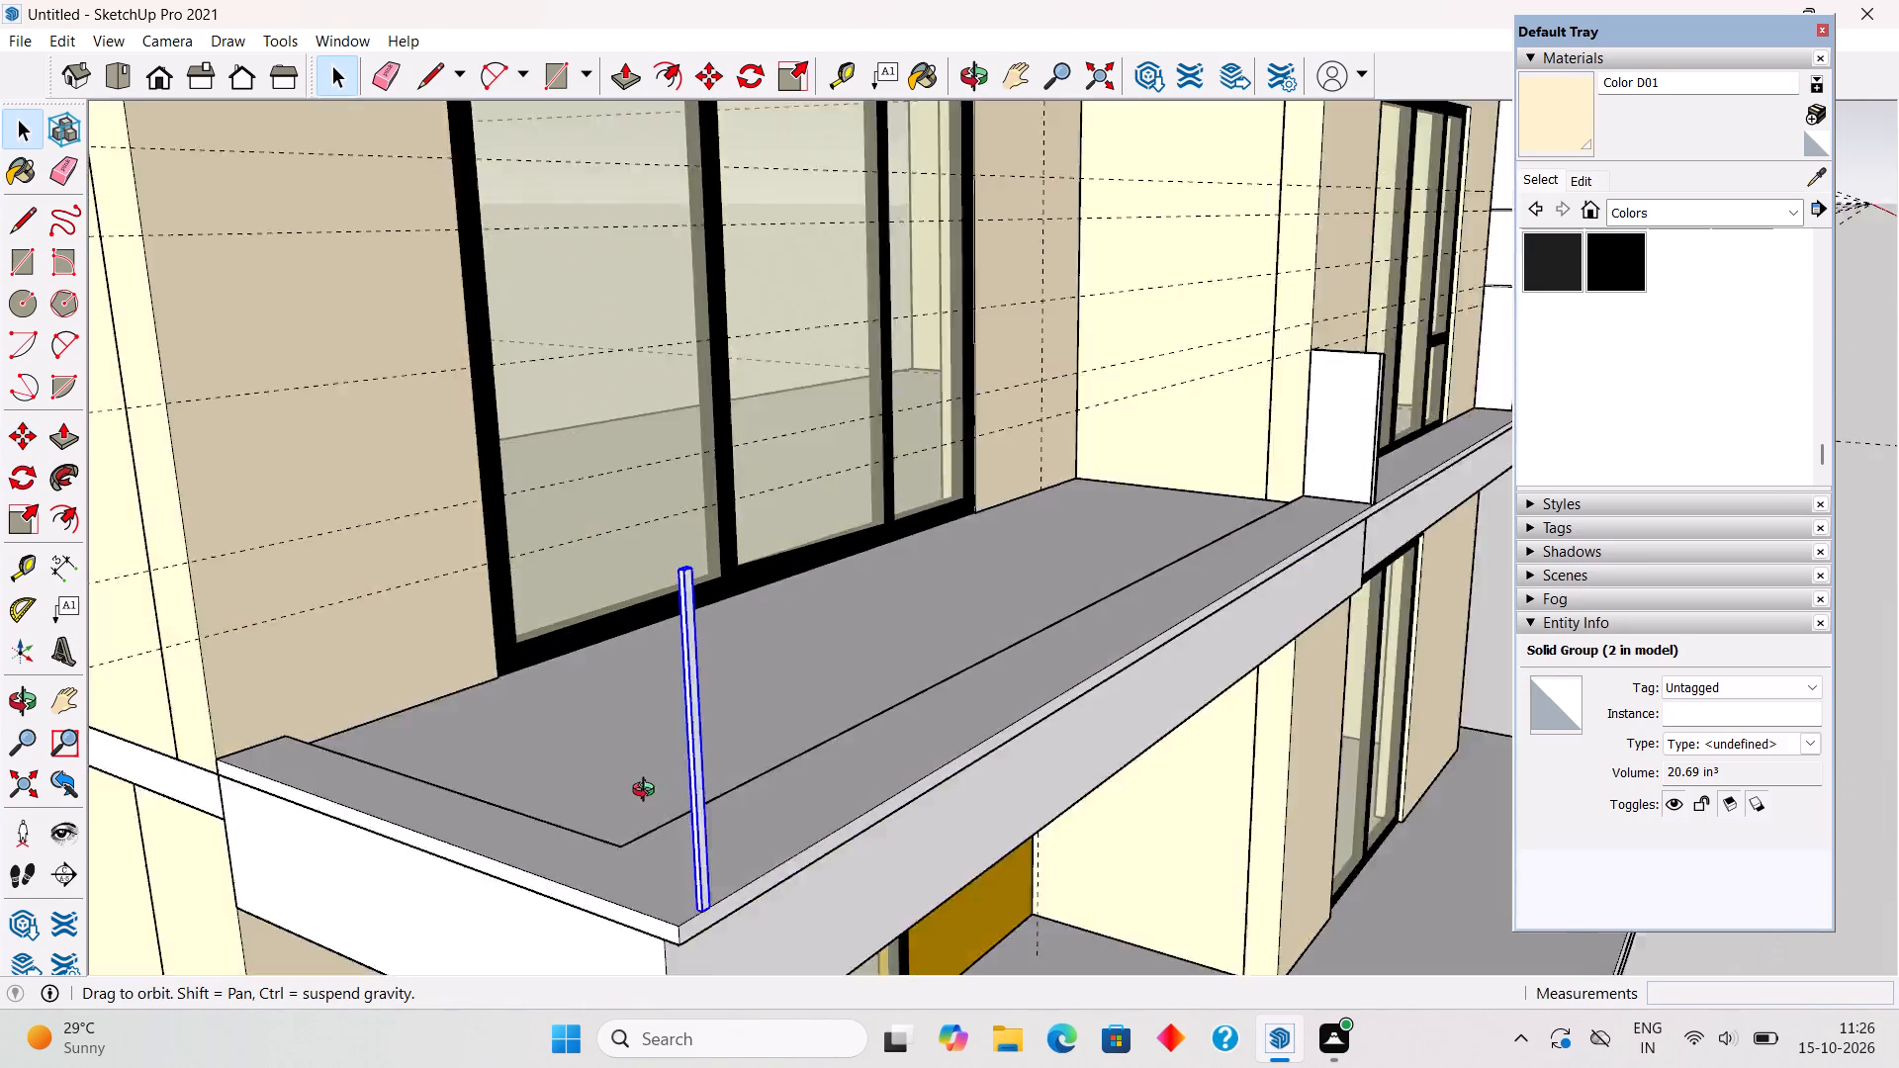
middle_click_drag(648, 792, 719, 821)
scroll(719, 821, "up", 1)
scroll(1110, 1065, "up", 3)
scroll(1174, 789, "down", 4)
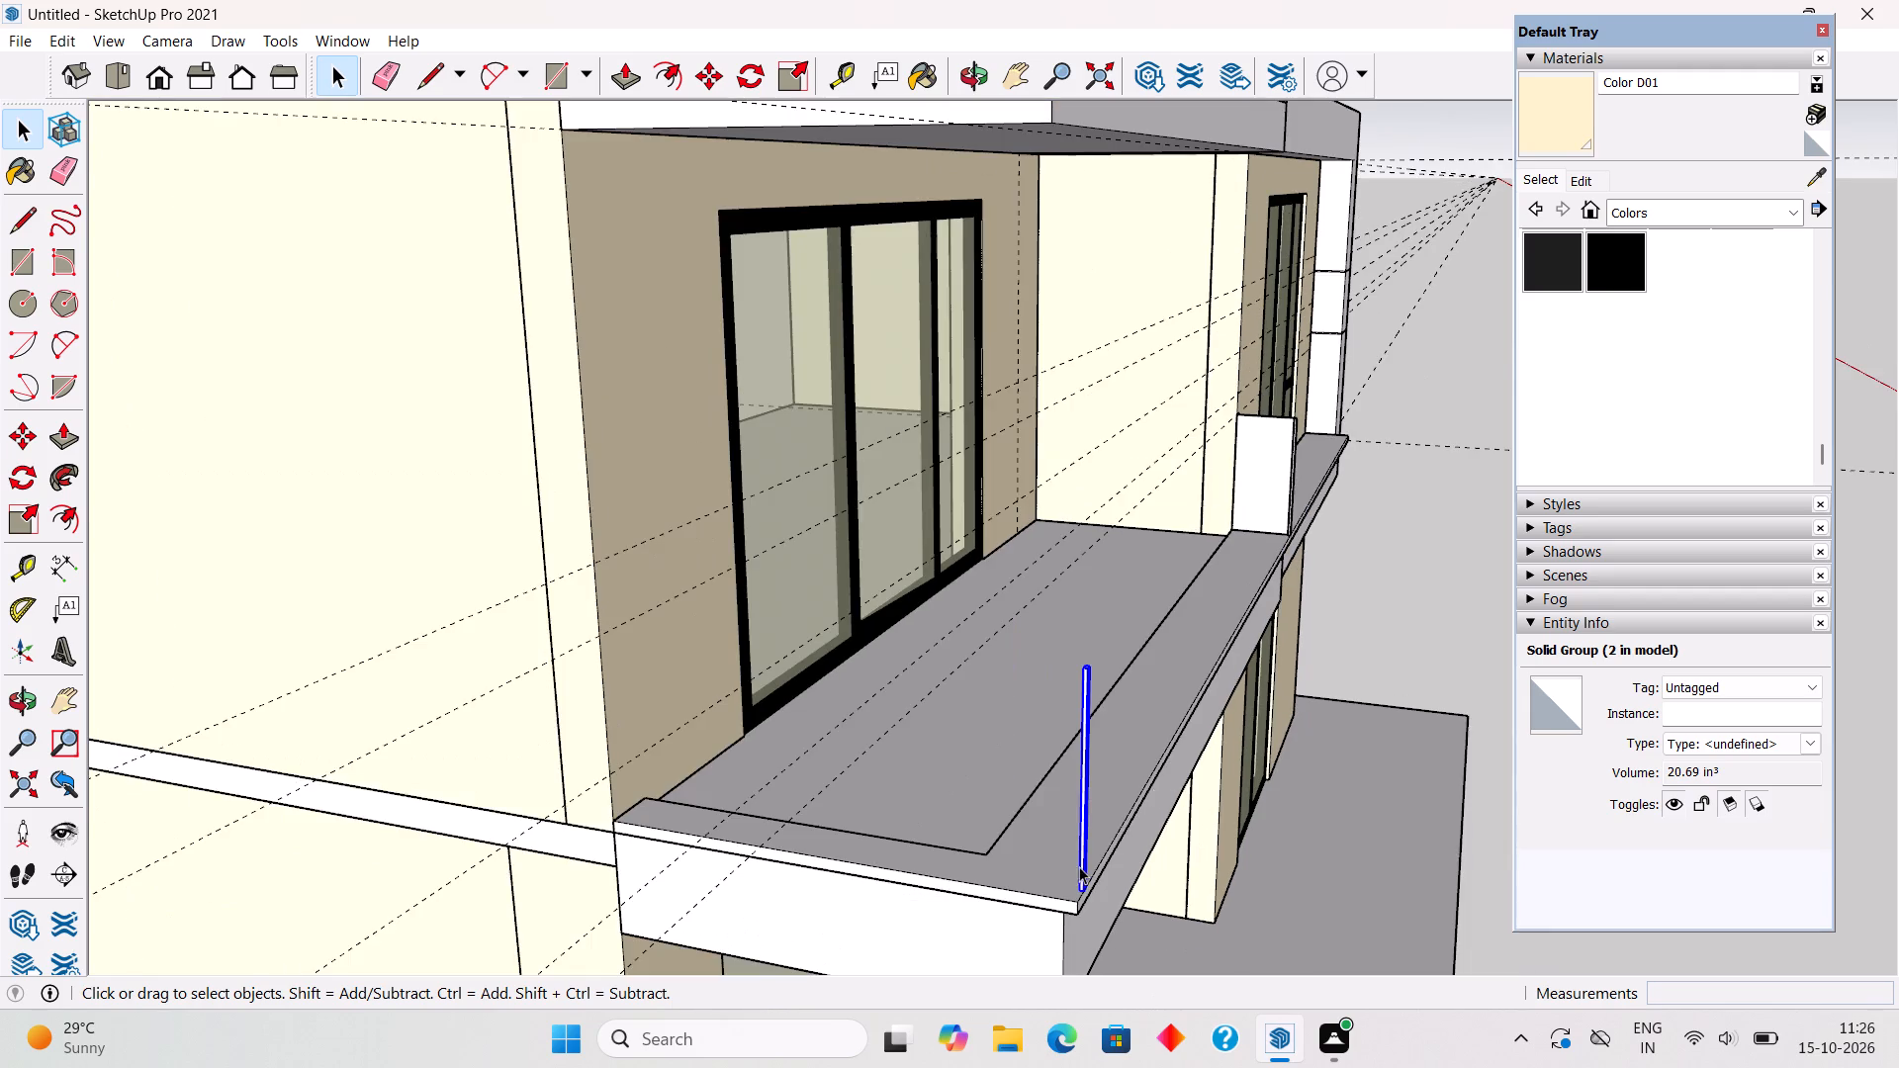
scroll(1050, 939, "up", 15)
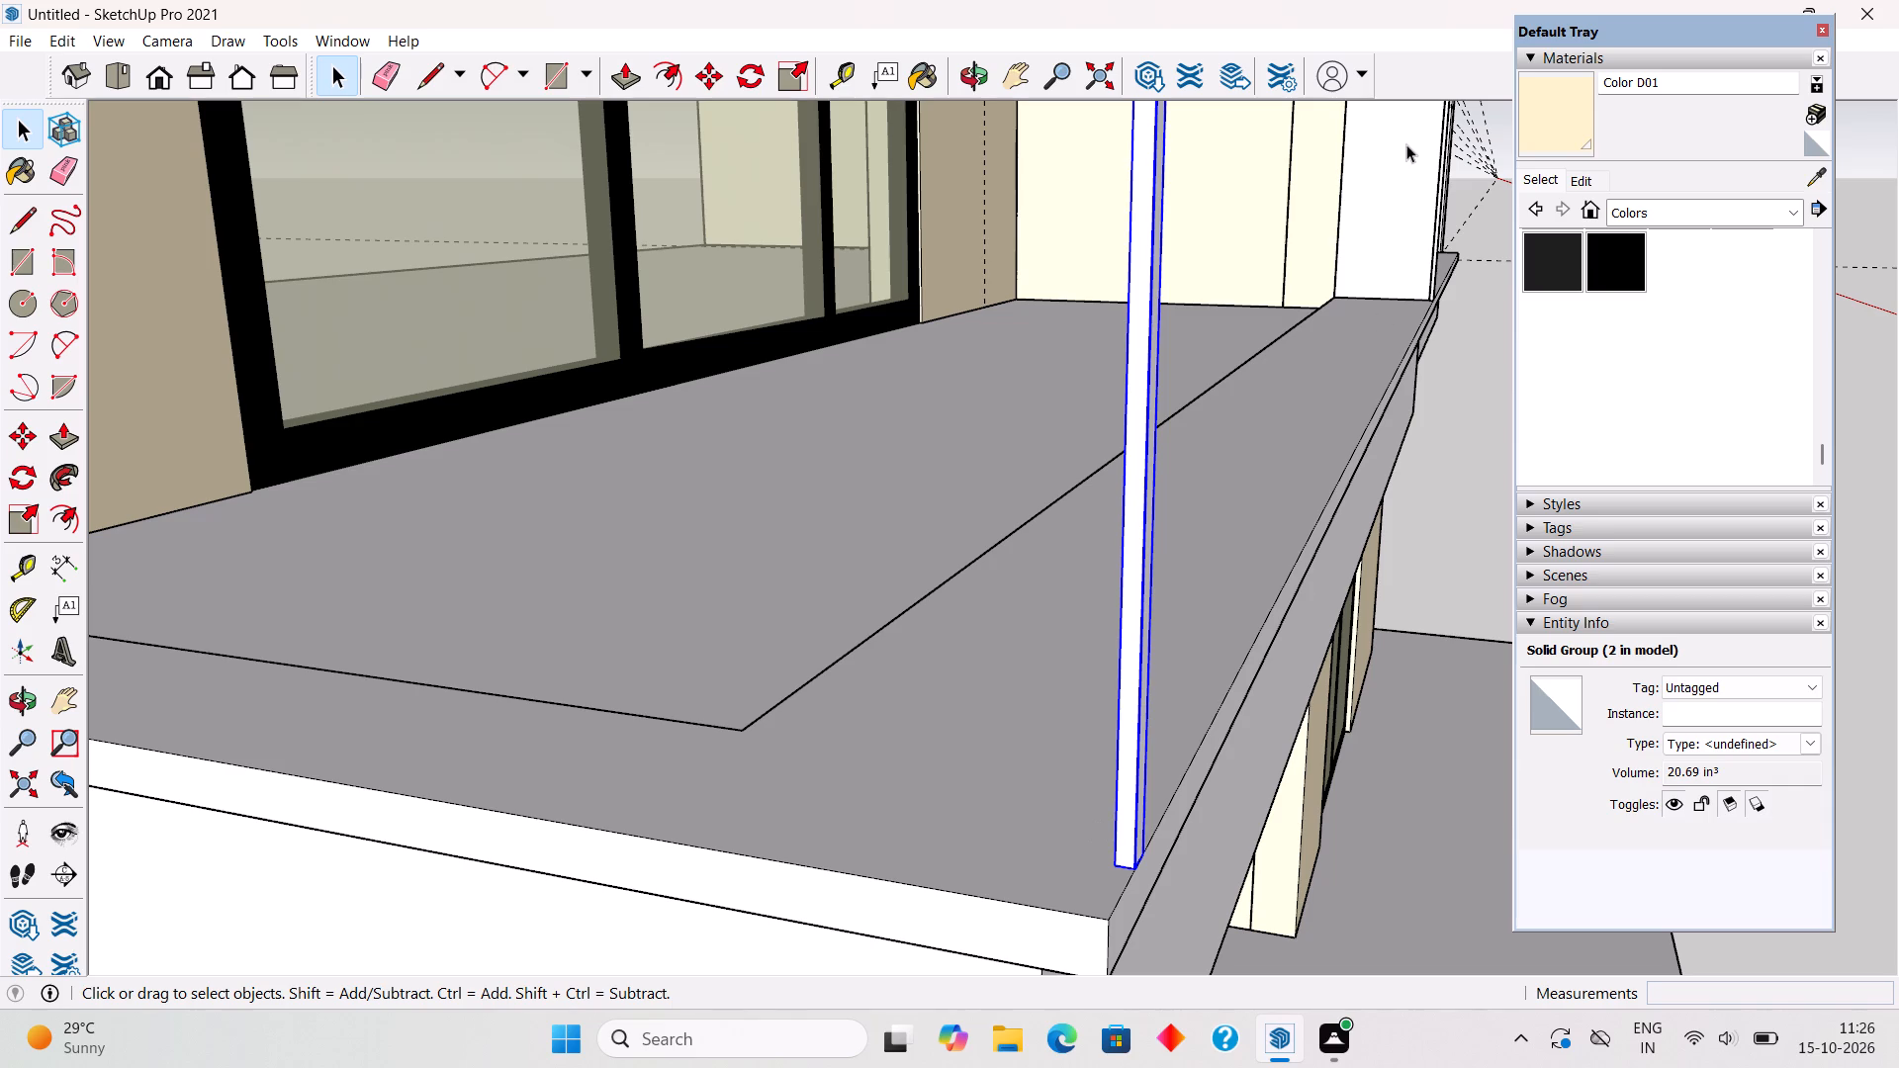
left_click(1433, 289, "shift")
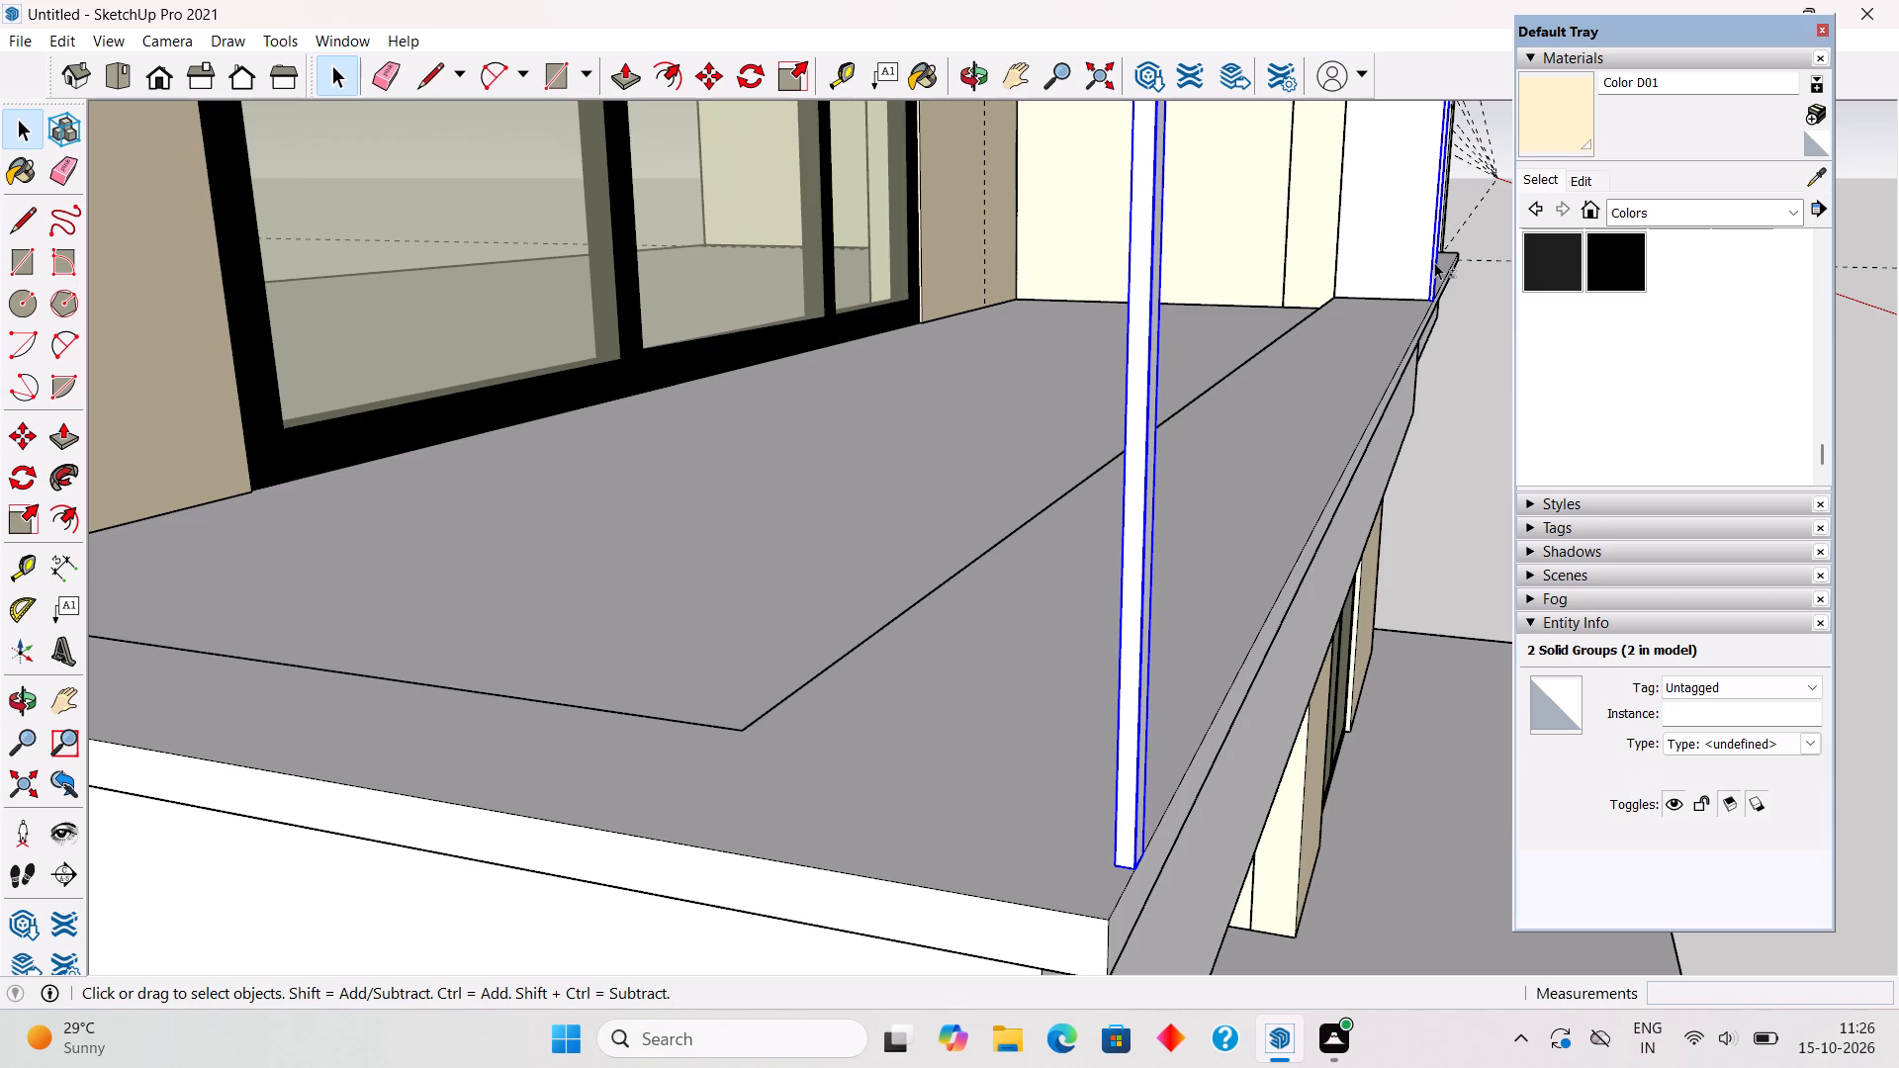
key("m")
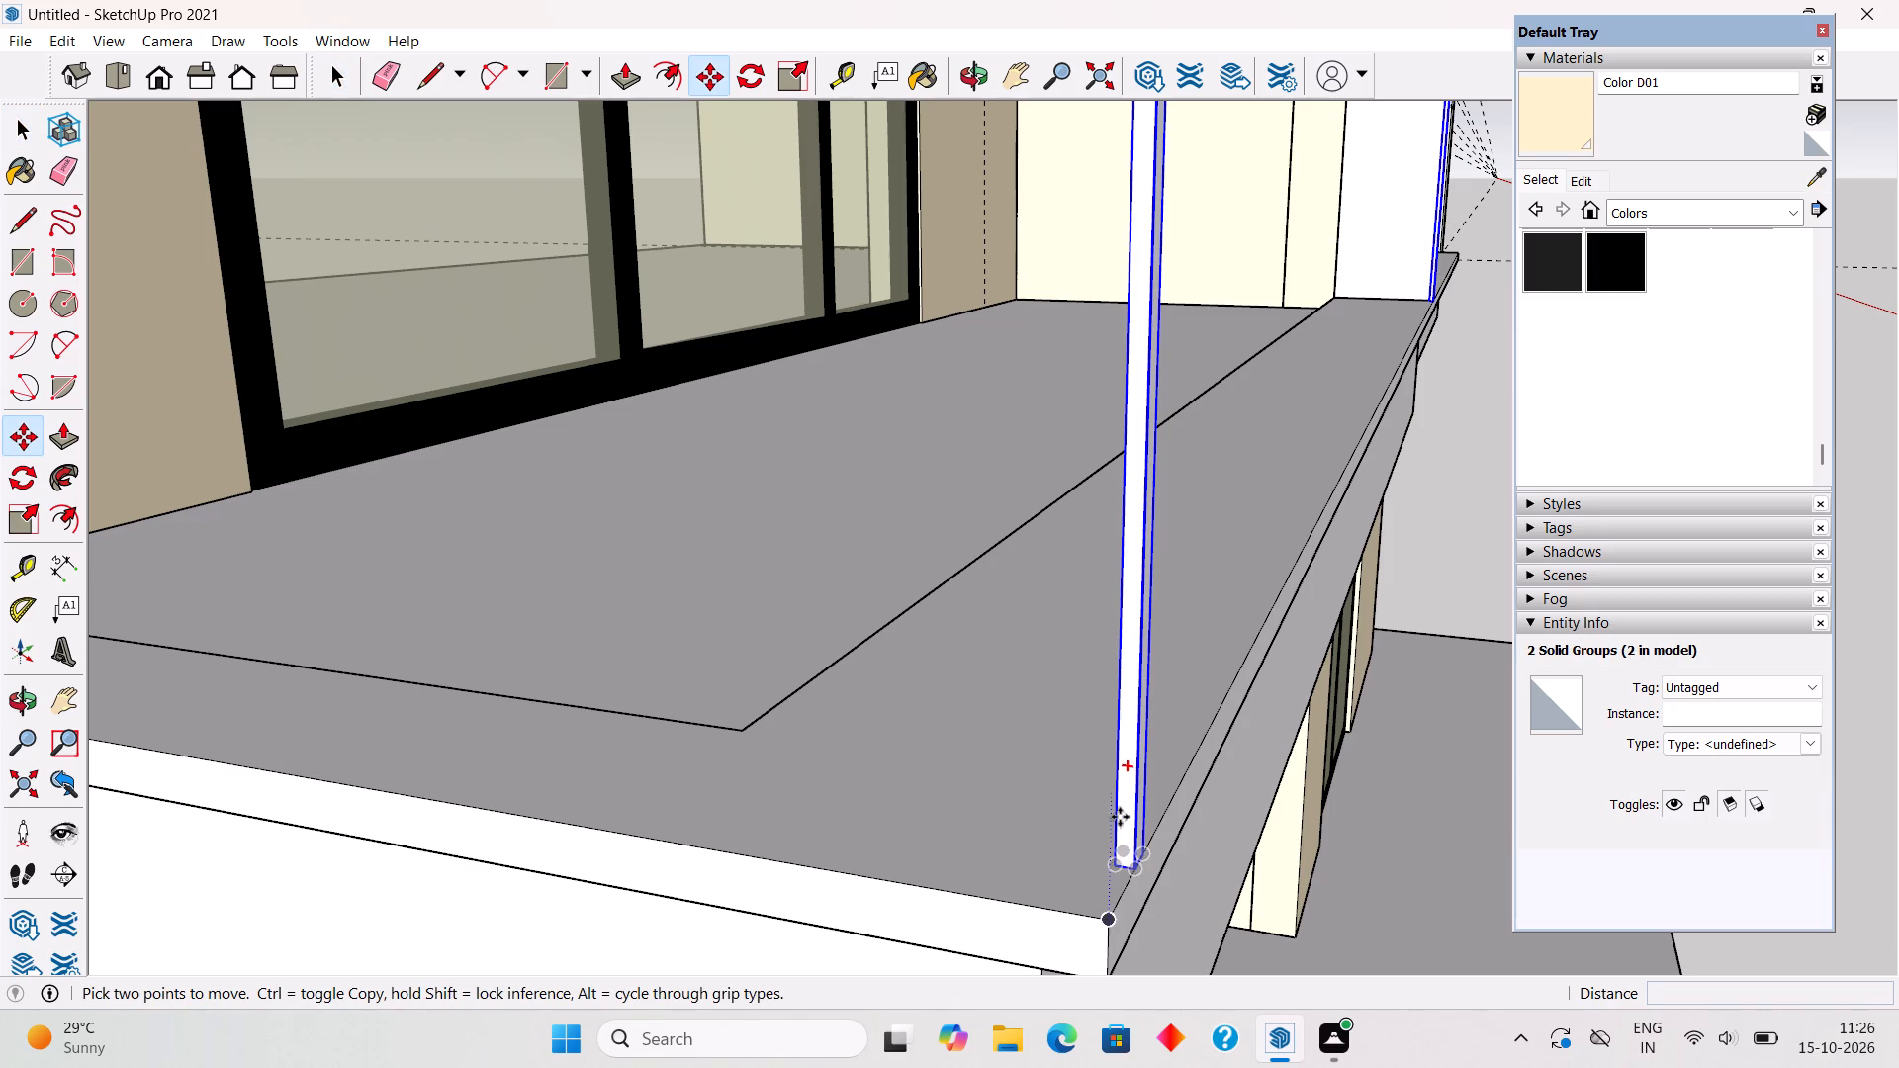
left_click(1119, 865)
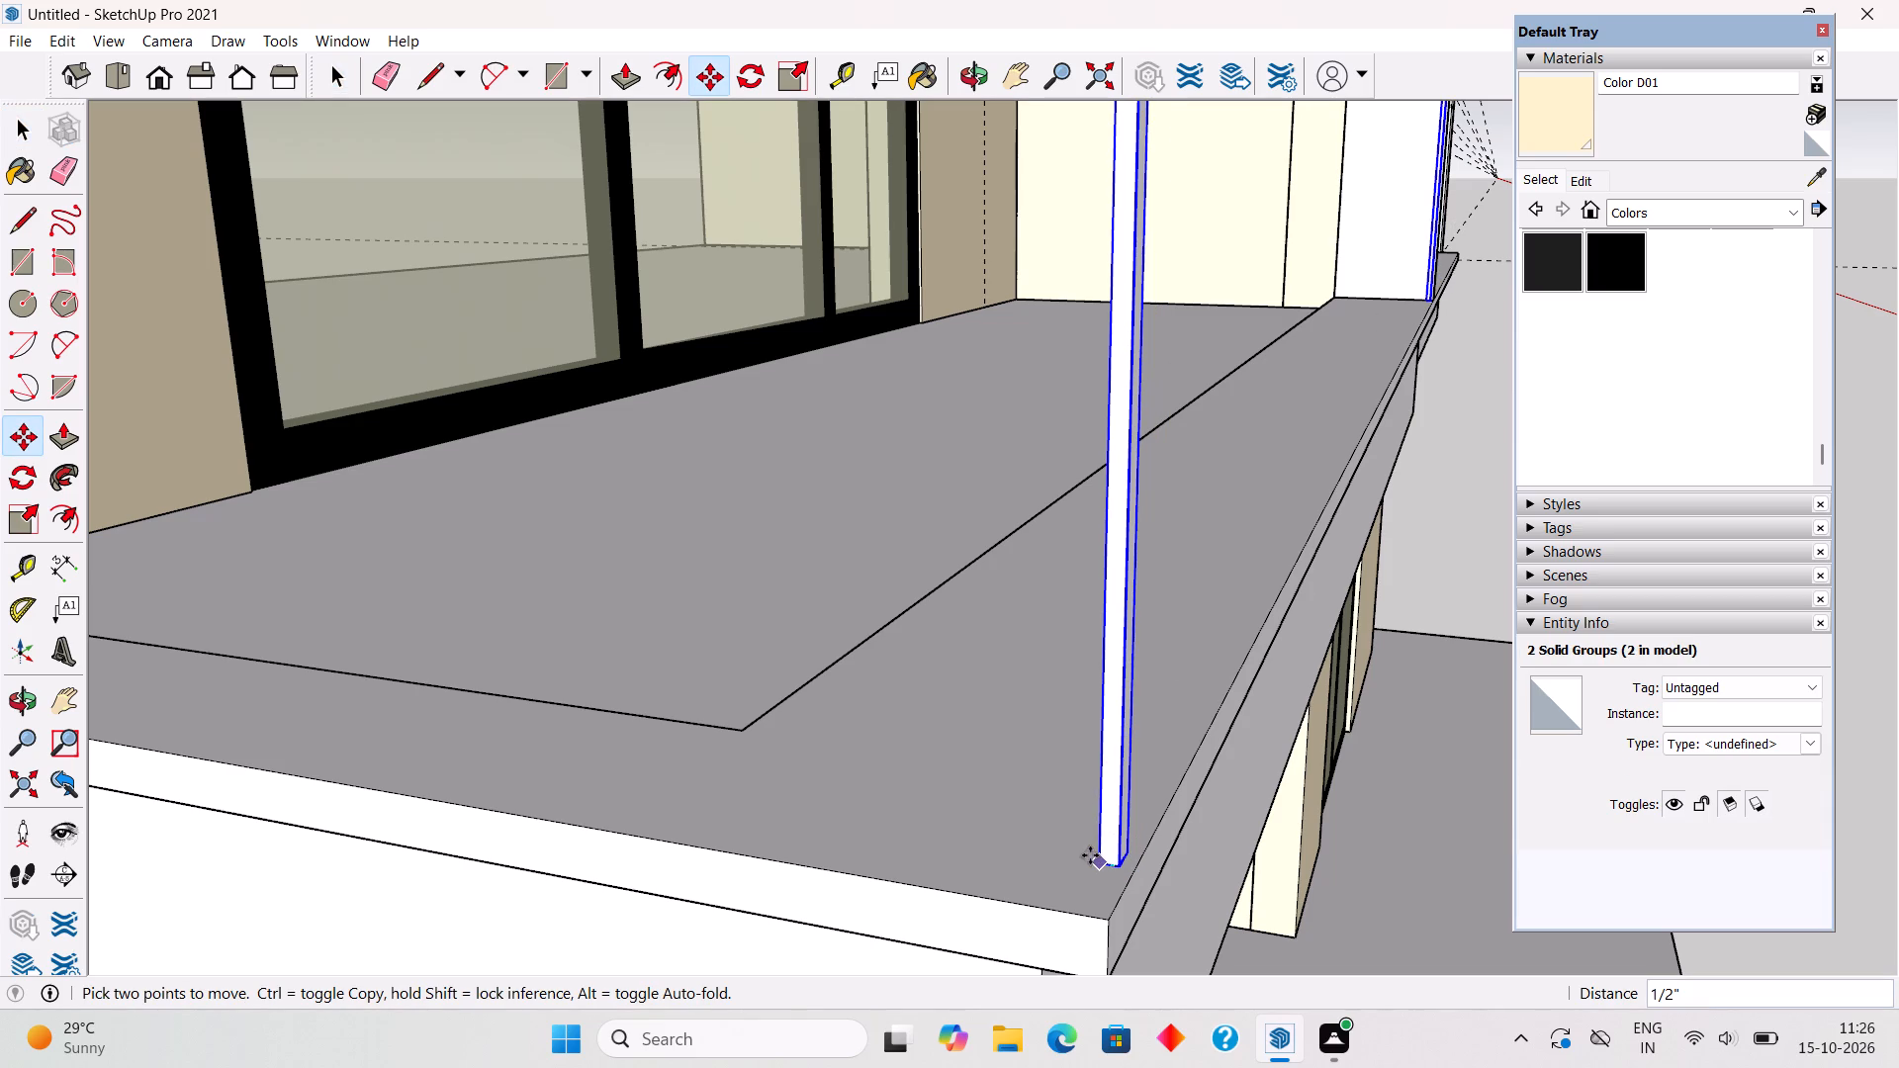
left_click(1034, 842)
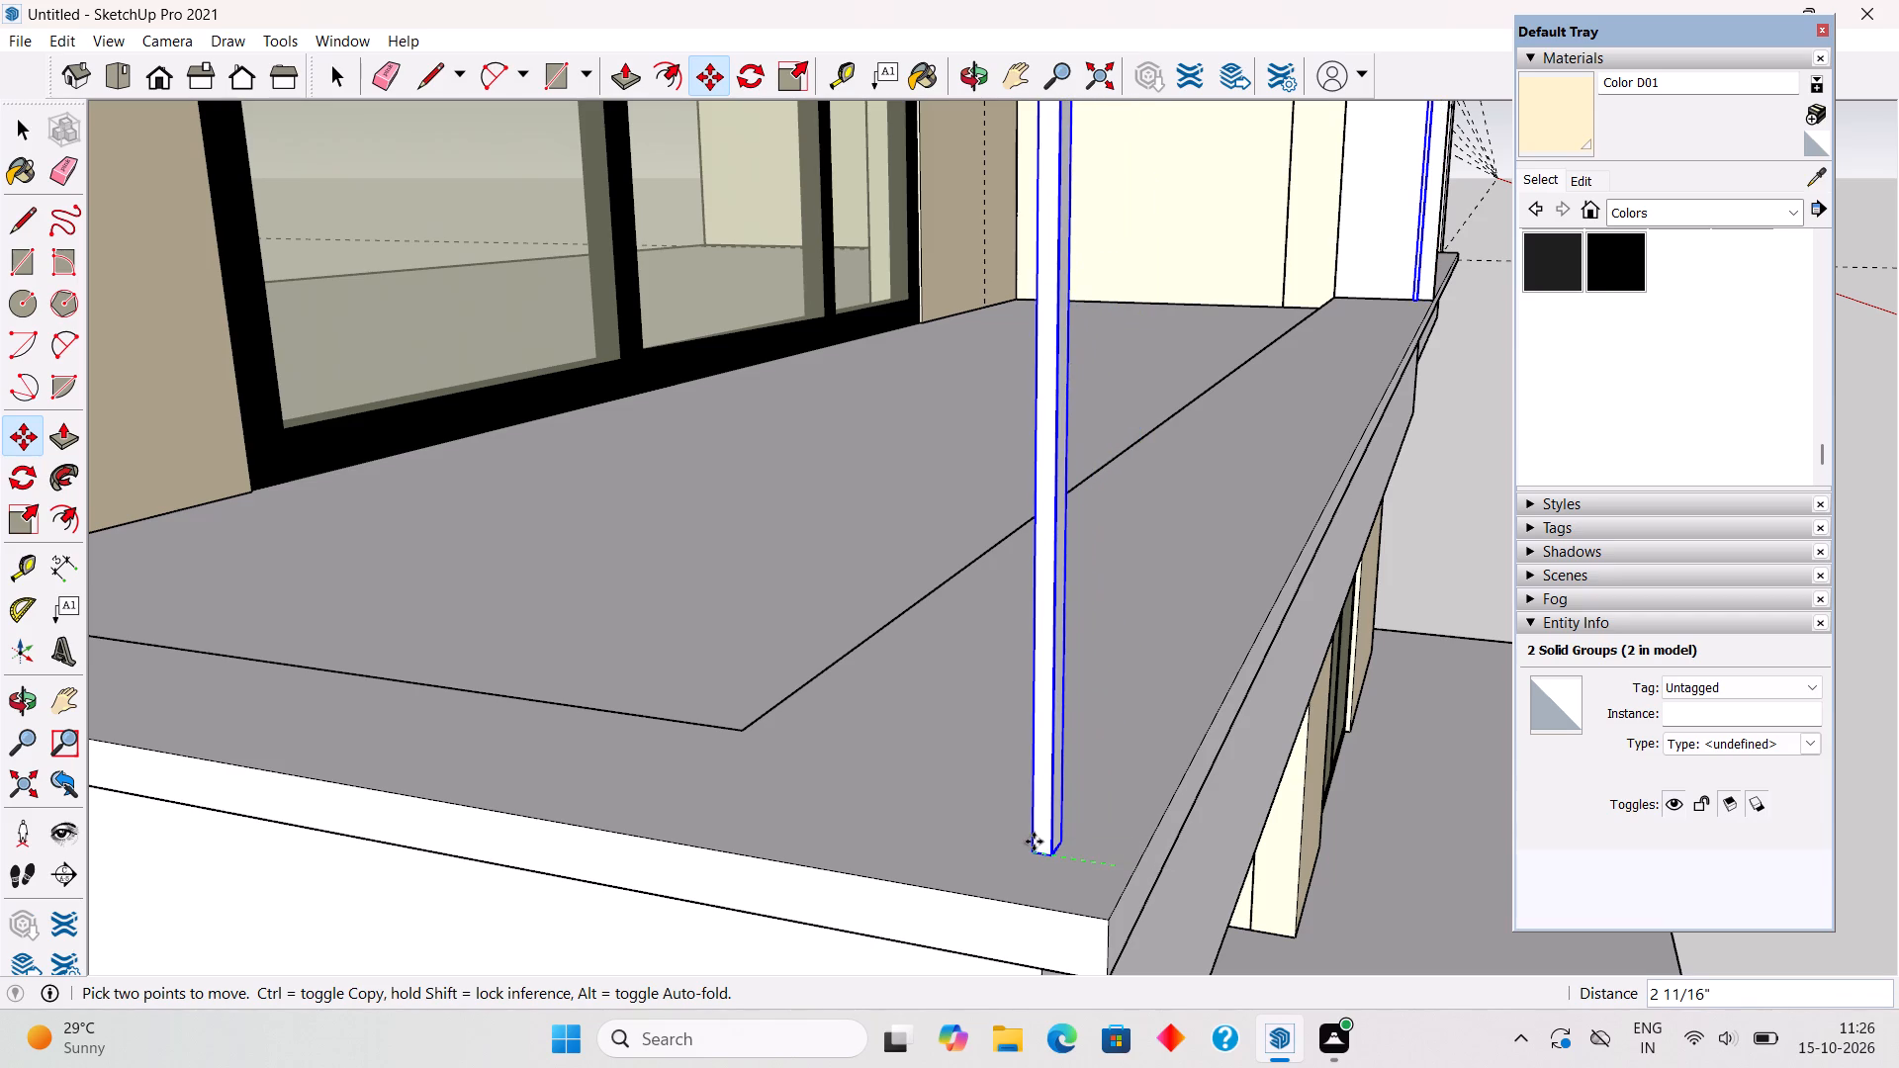
key("space")
scroll(956, 690, "down", 14)
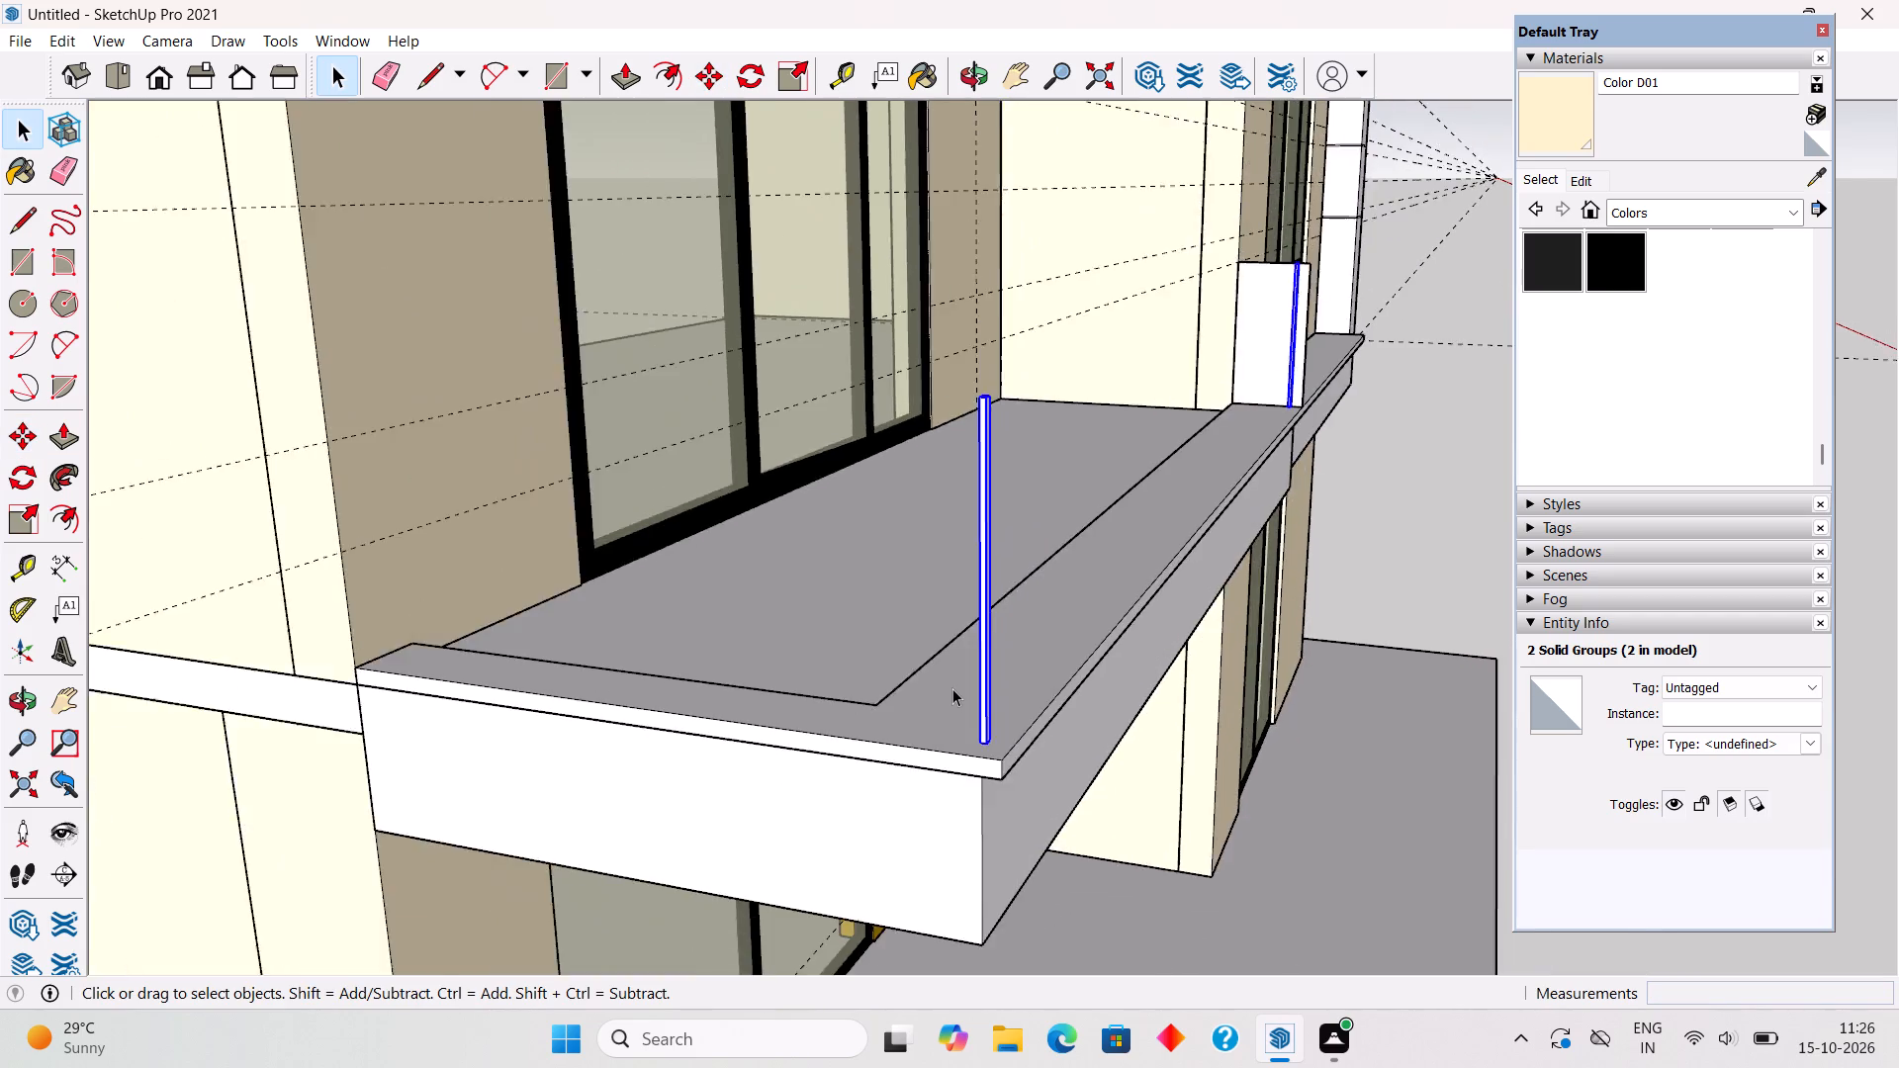
scroll(952, 688, "down", 9)
left_click(1323, 500)
Scale the grouped upright panel's width down to about 0.81 so its outer edge meets the moved post.
scroll(1235, 465, "up", 8)
scroll(1310, 324, "down", 6)
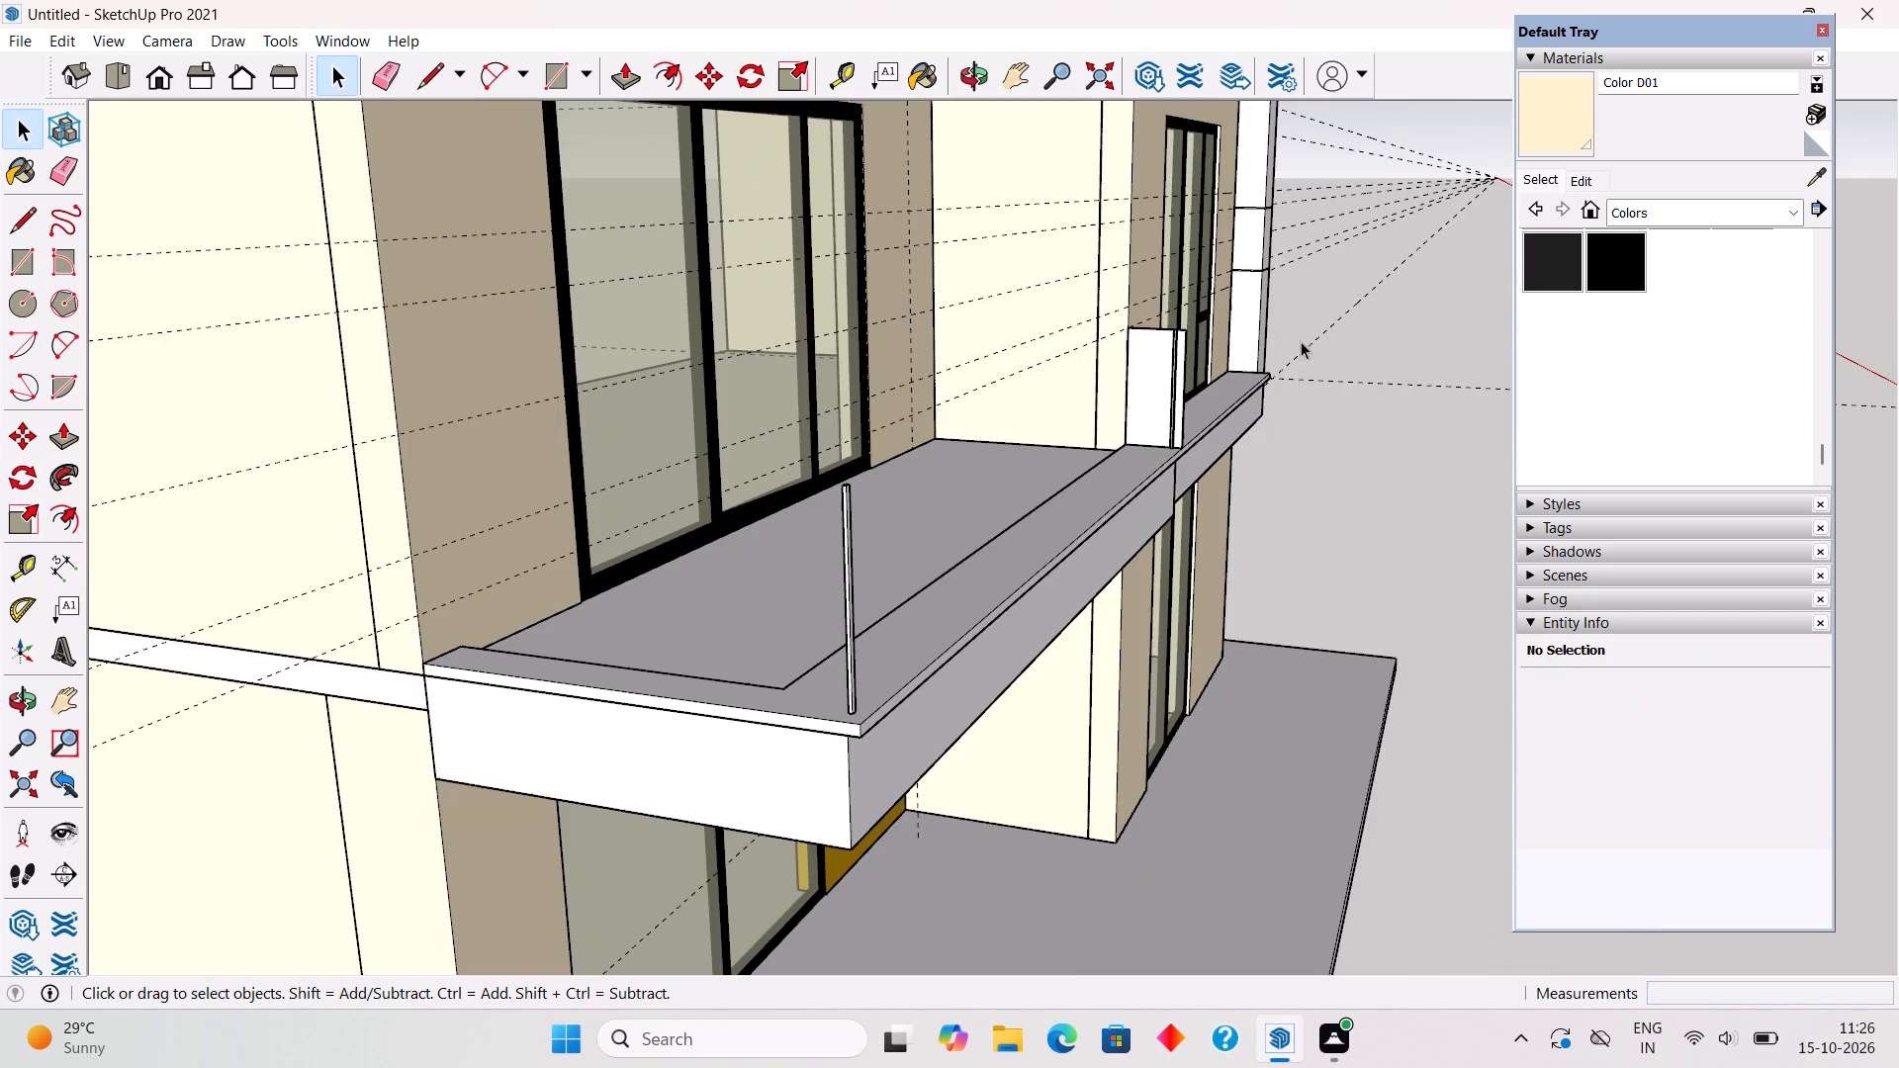
left_click(1149, 414)
scroll(1162, 399, "up", 6)
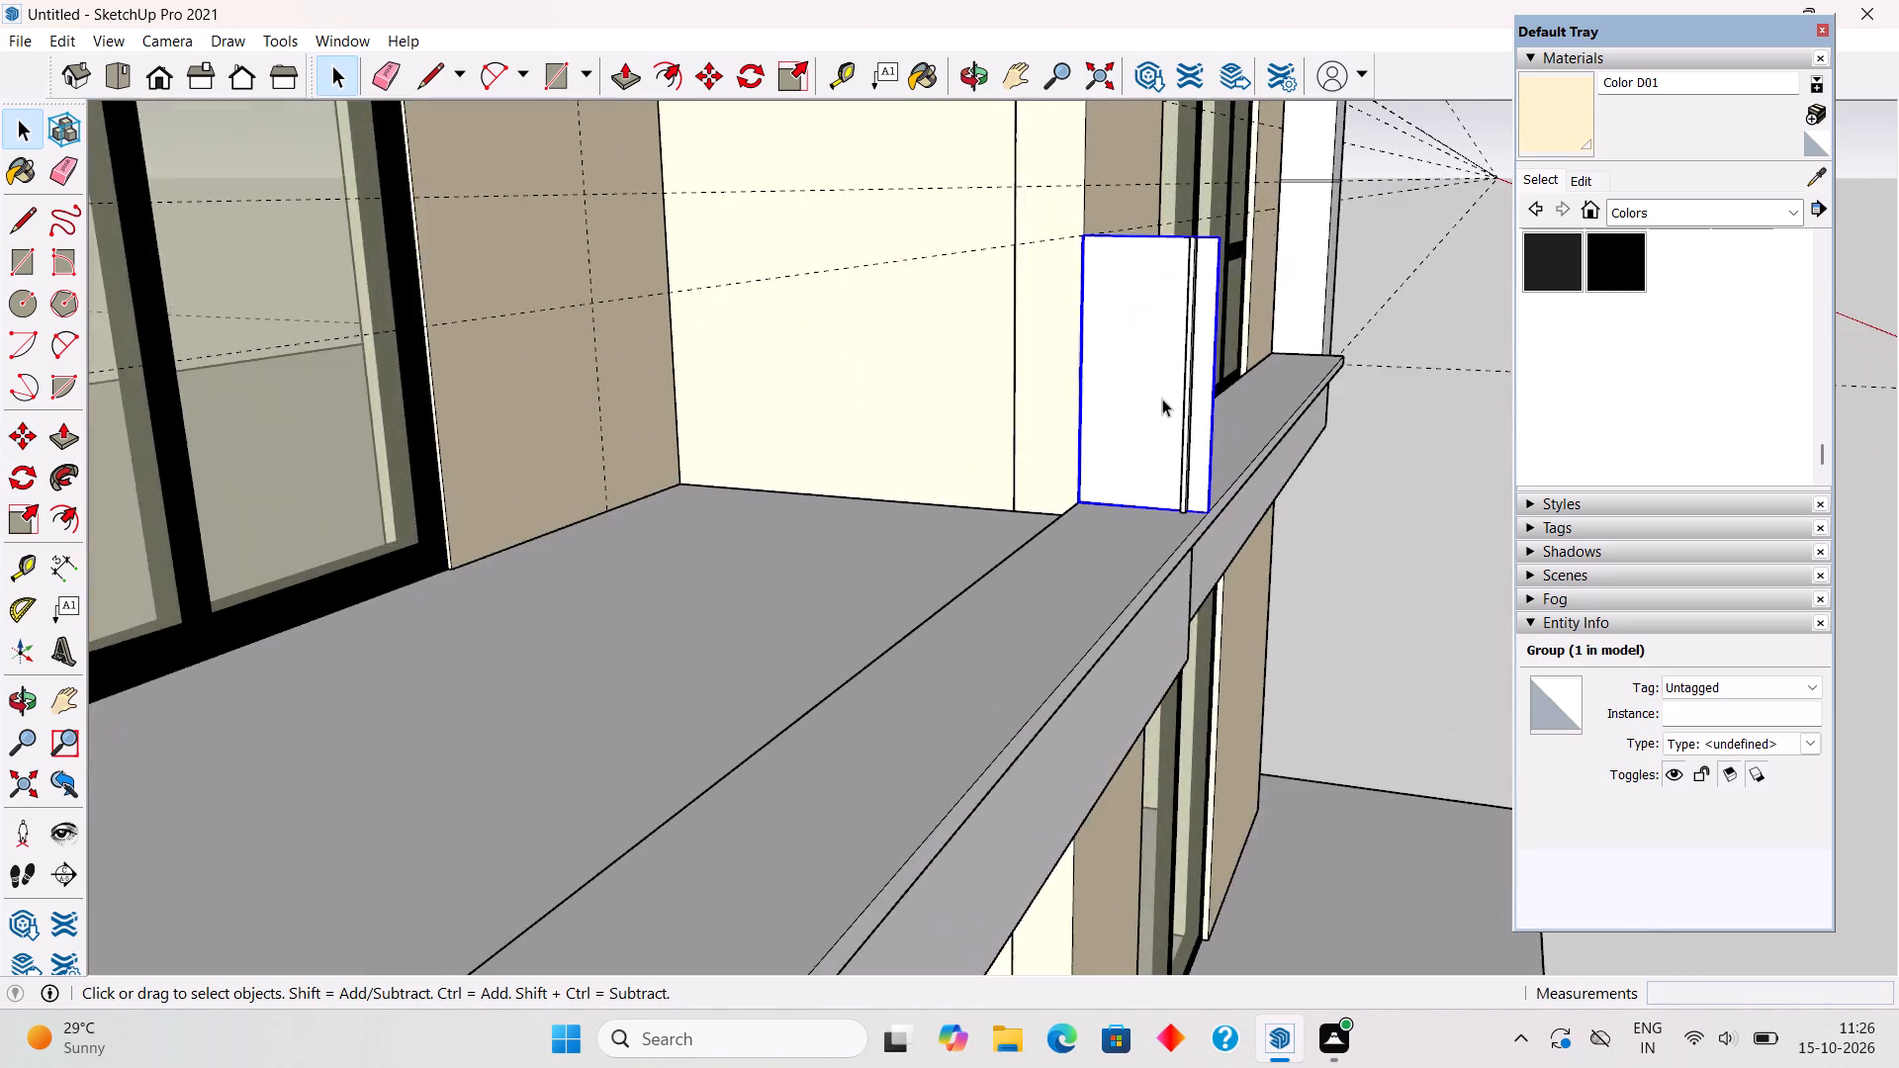
scroll(1162, 399, "up", 8)
scroll(1147, 453, "down", 4)
scroll(1198, 46, "up", 3)
scroll(1193, 127, "up", 5)
scroll(1194, 162, "down", 2)
middle_click_drag(1190, 201, 1279, 254)
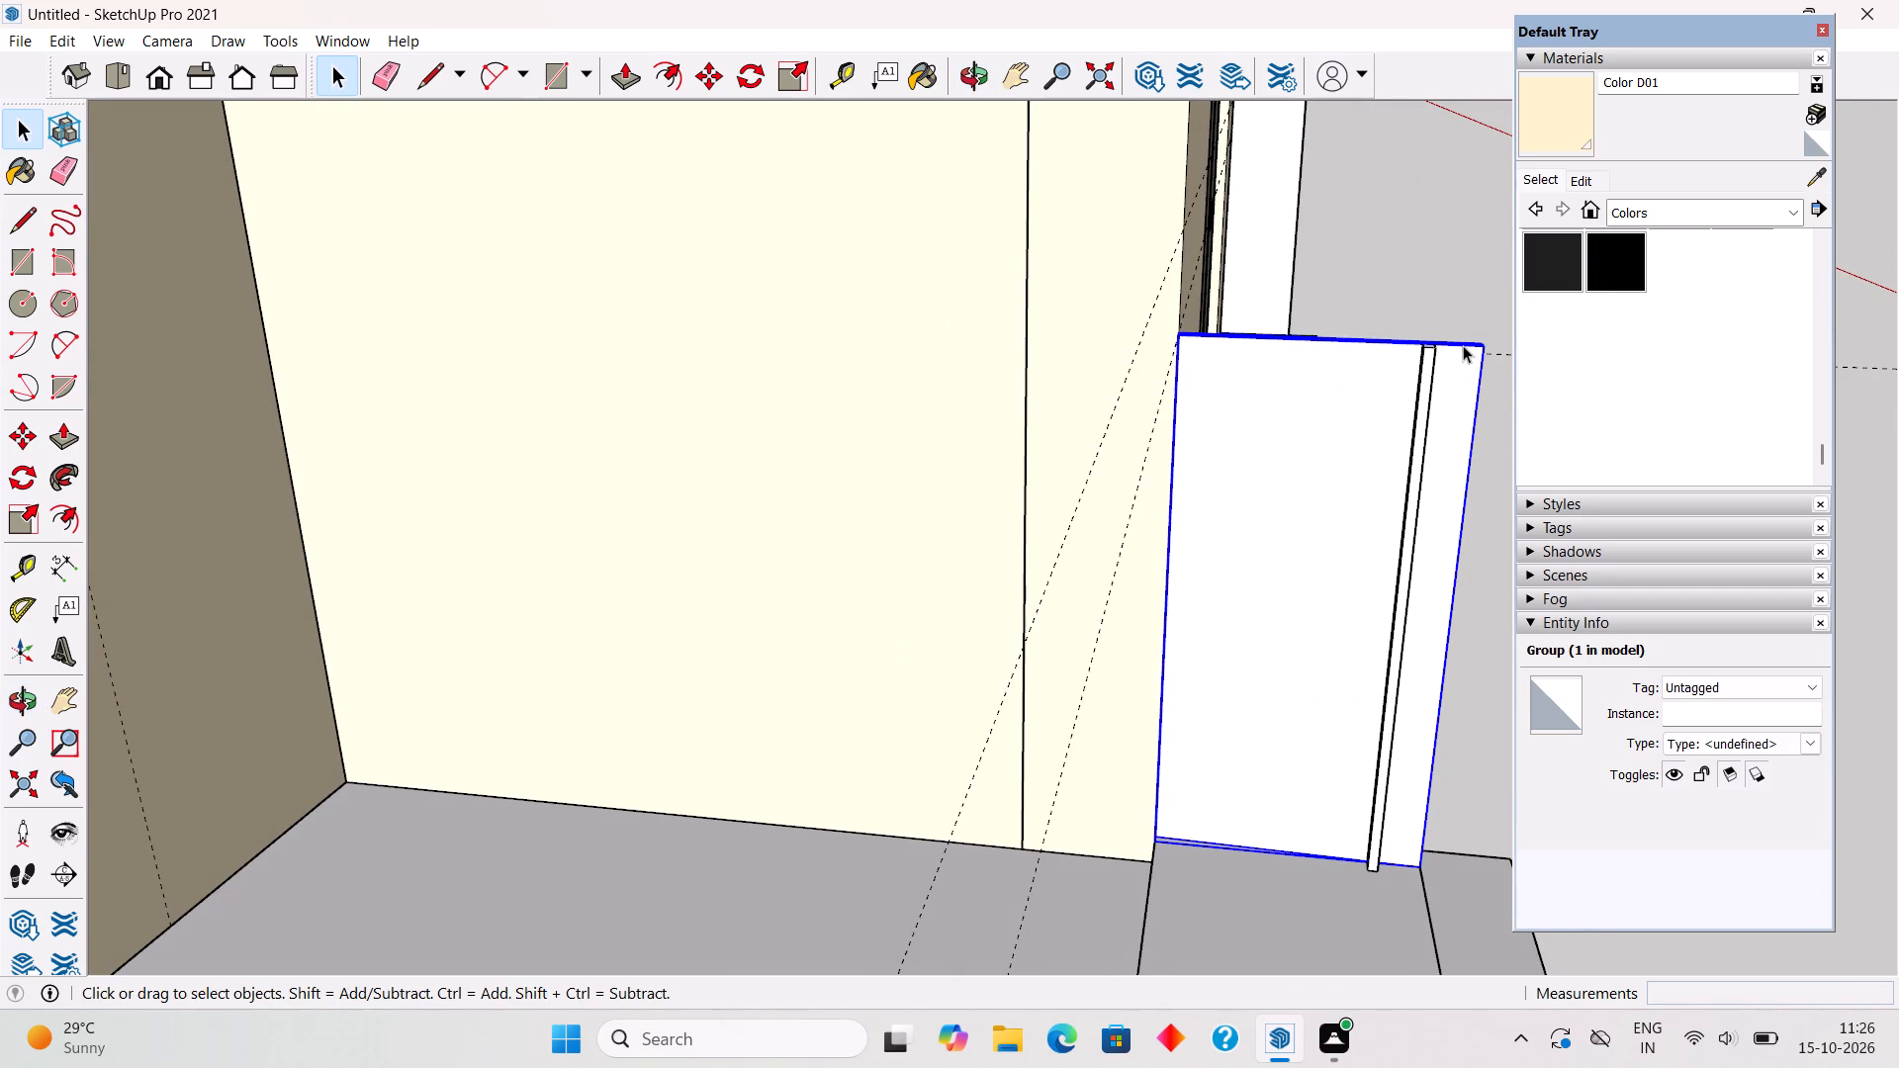
key("s")
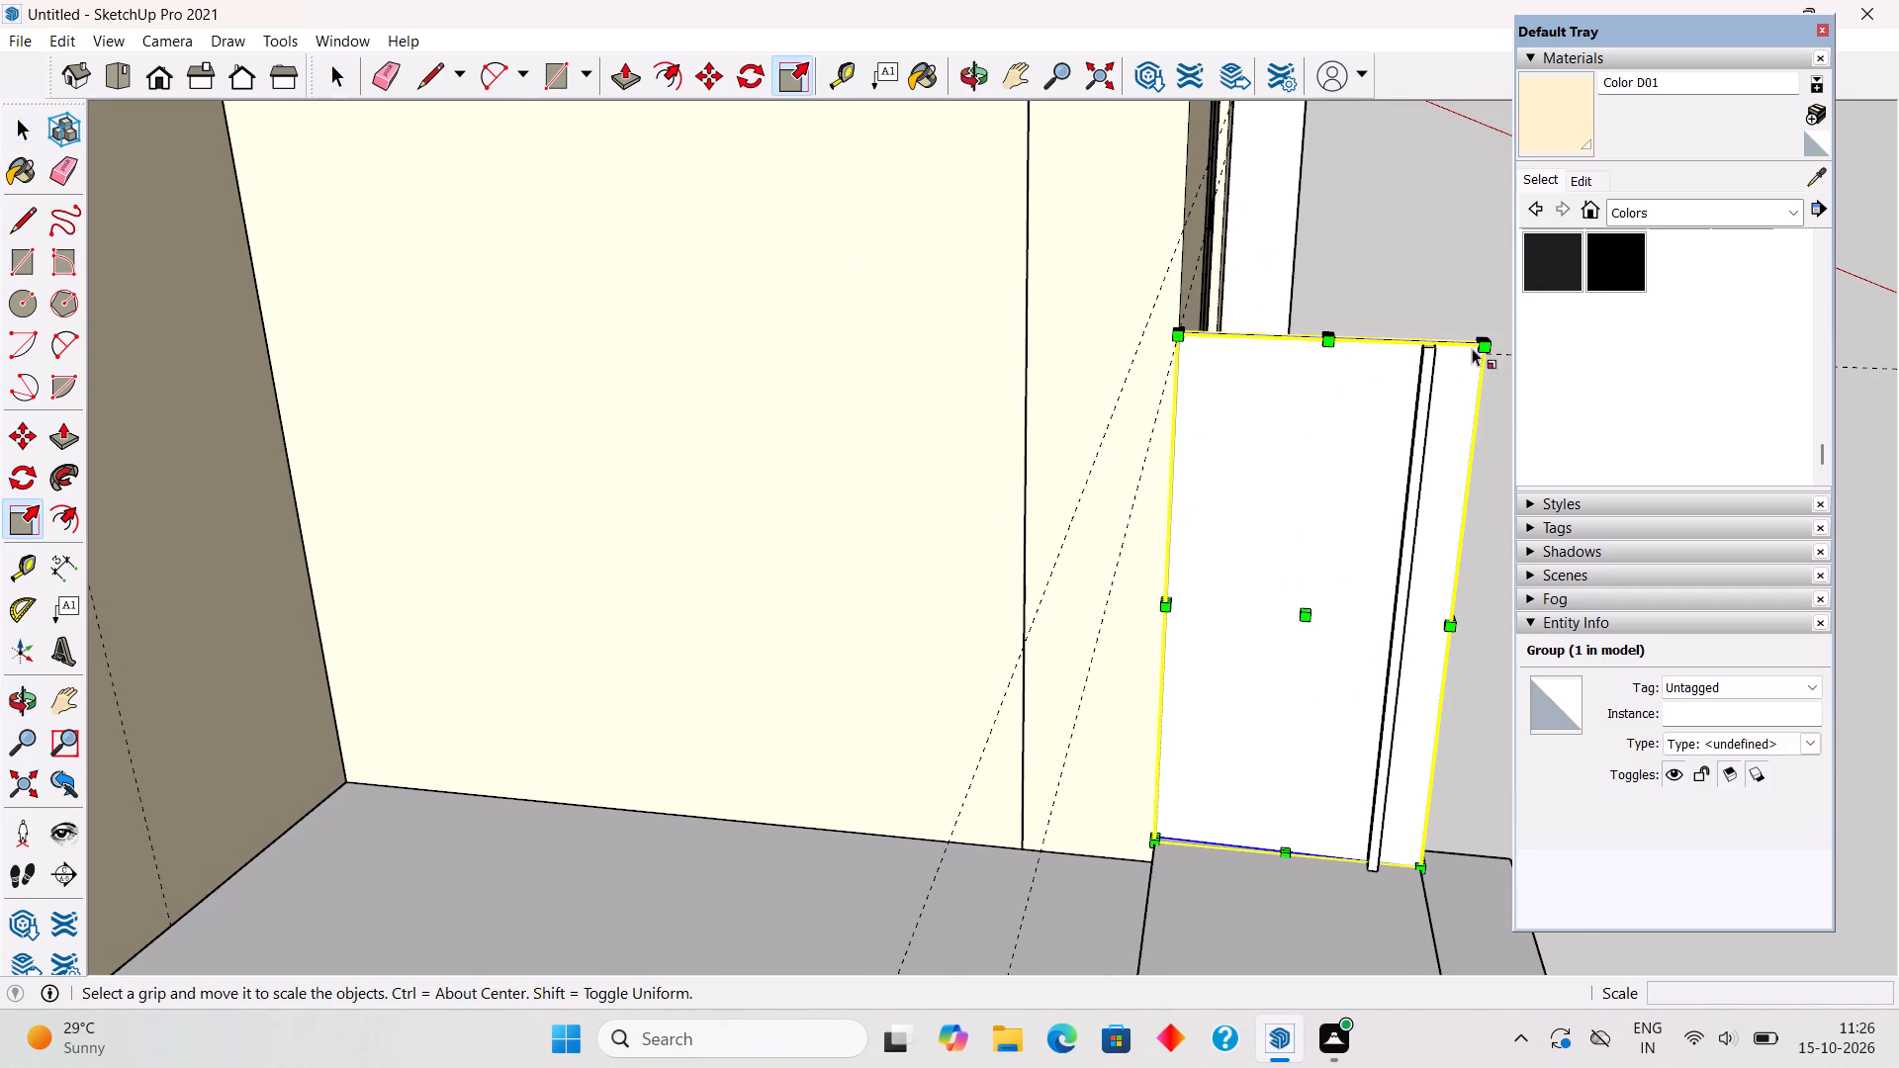
left_click(1456, 618)
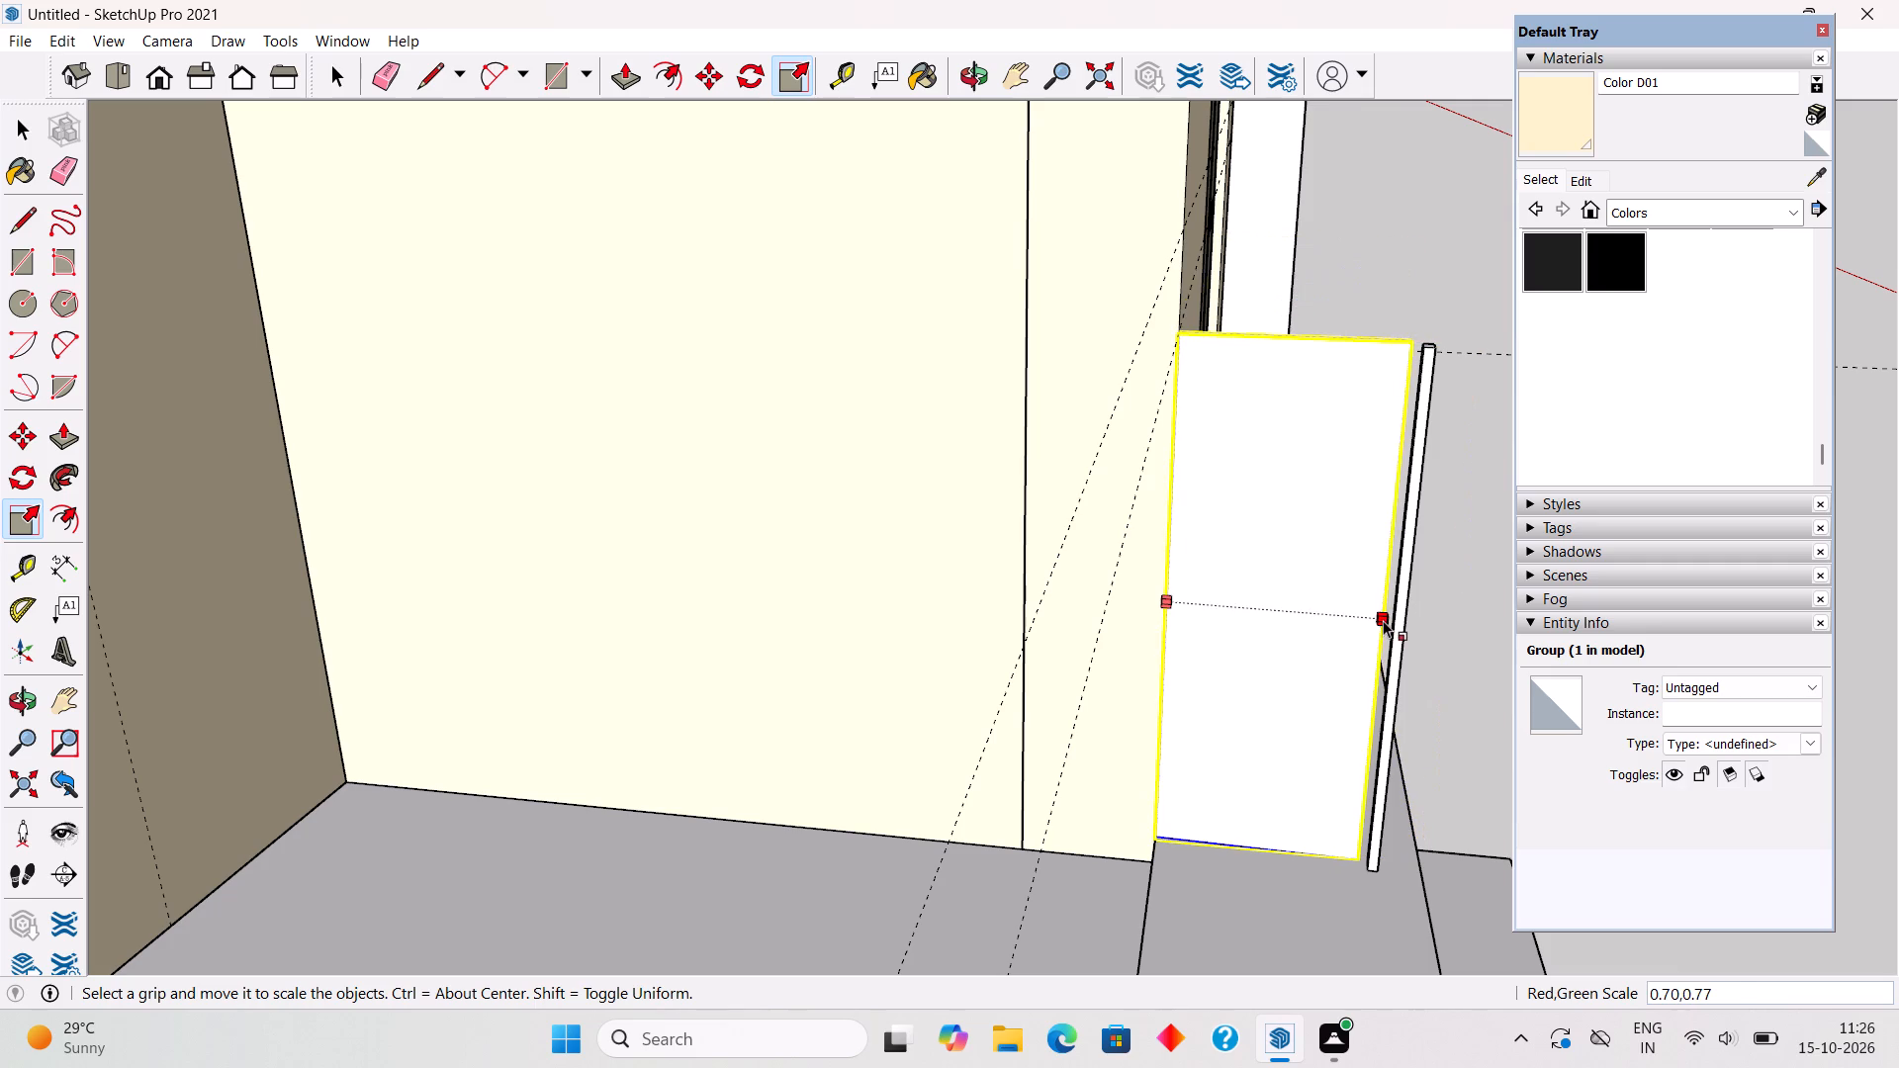
scroll(1397, 589, "up", 6)
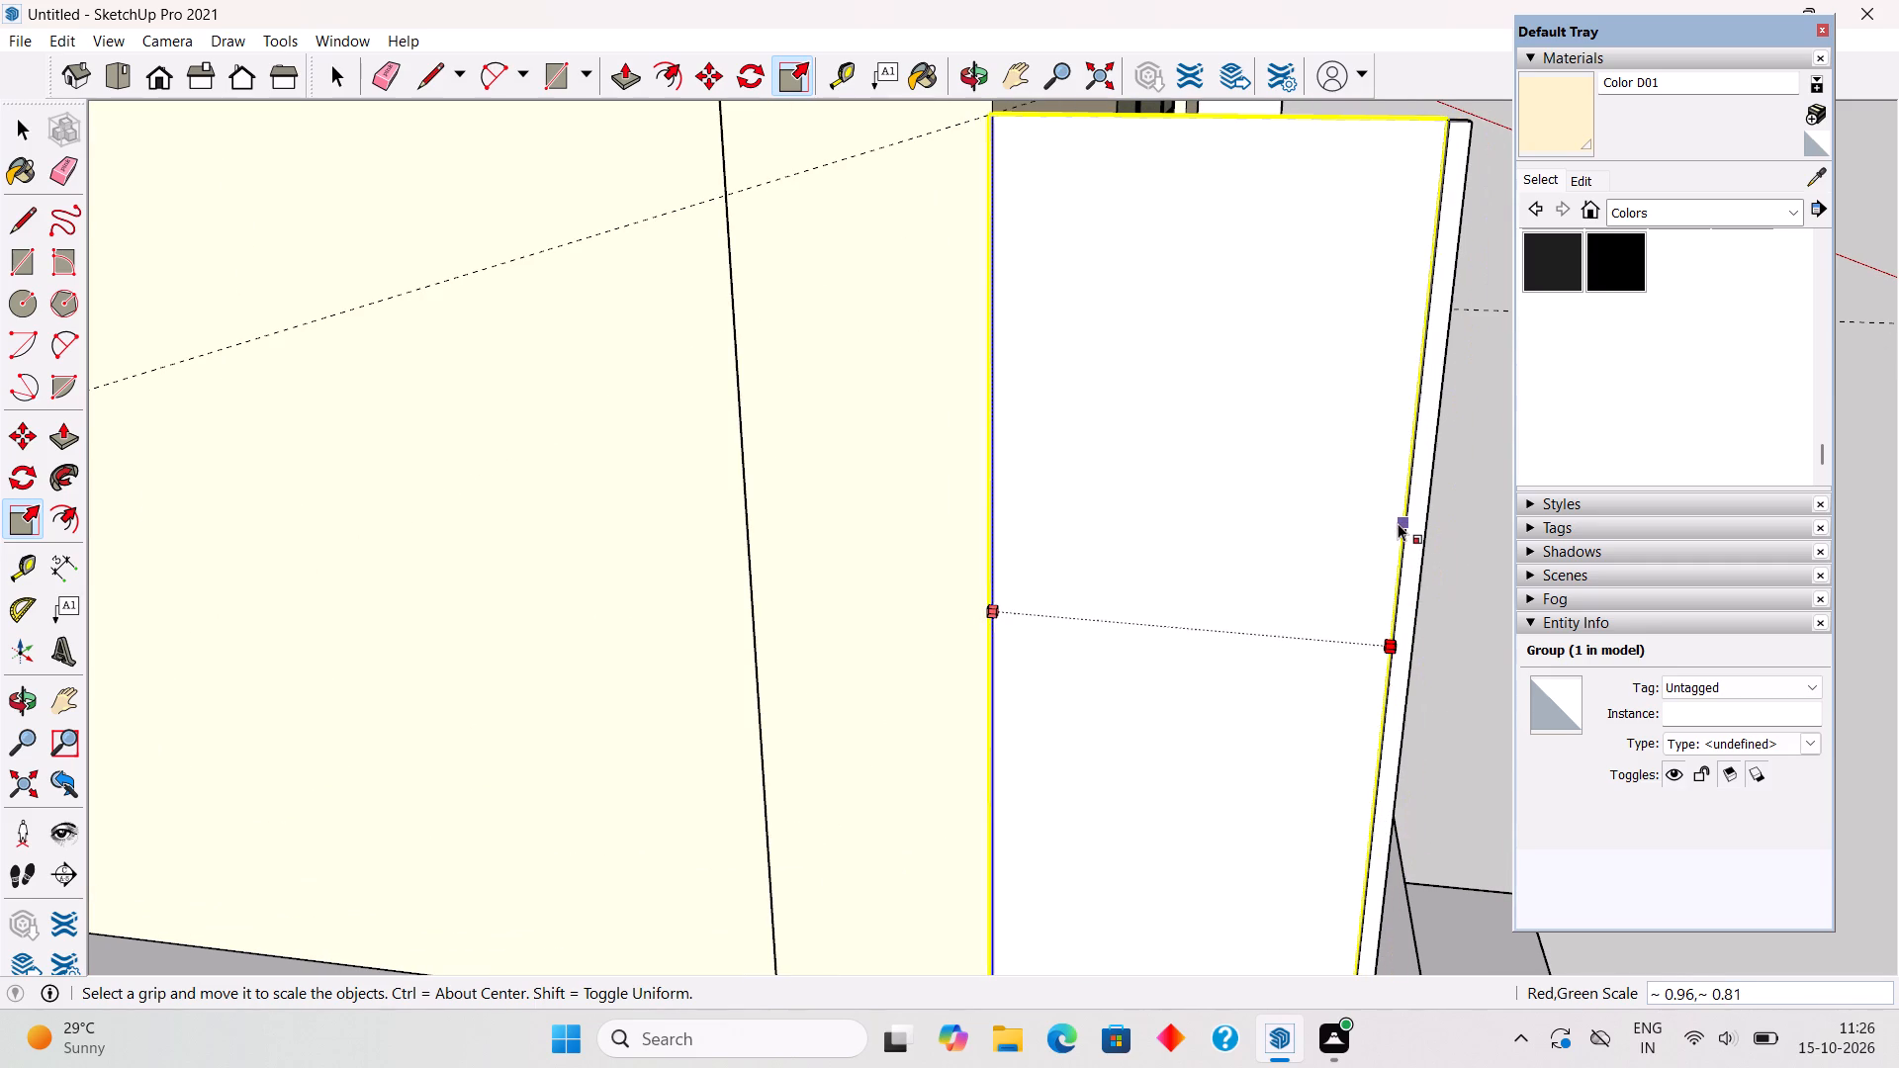
left_click(1398, 523)
key("space")
scroll(1316, 479, "up", 1)
scroll(1320, 473, "down", 4)
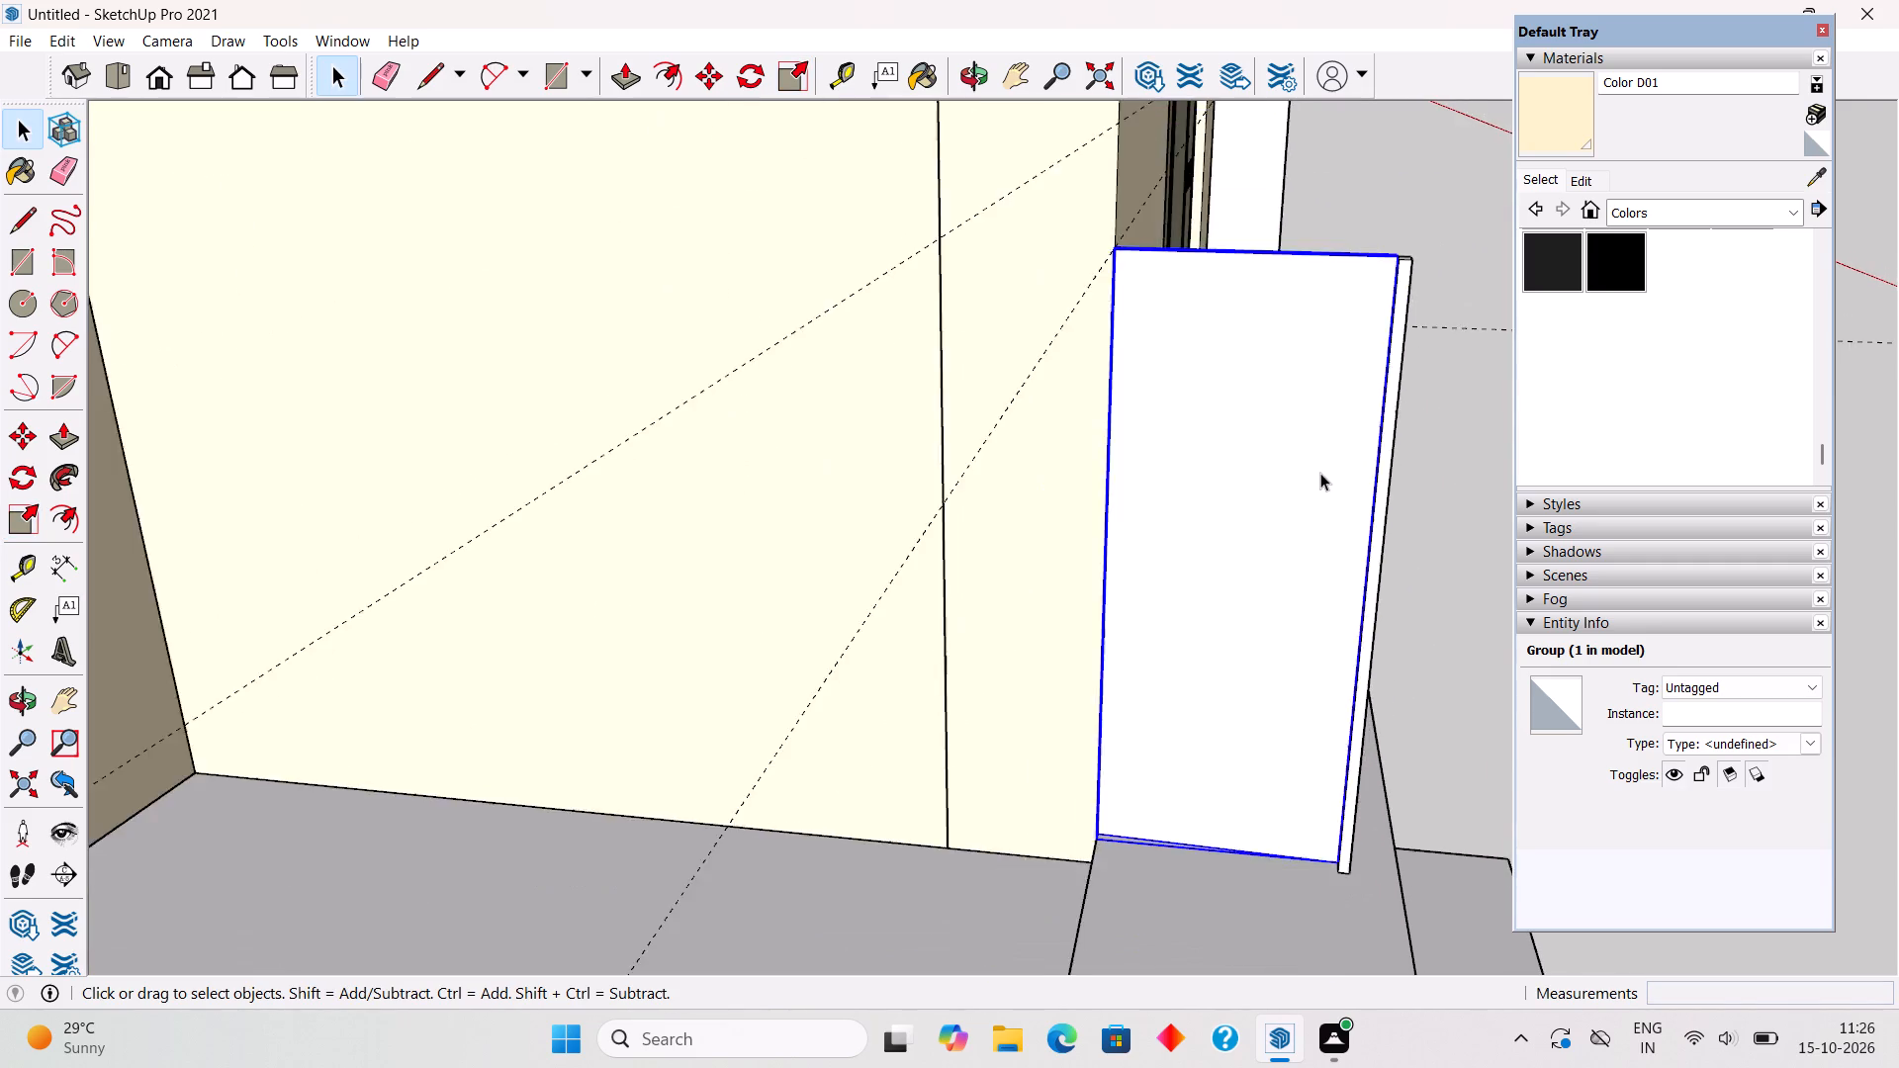
scroll(1320, 473, "down", 8)
left_click(1451, 472)
Draw an upright rectangle about 18' 3/16" by 2' 10" between the two posts along the balcony front.
scroll(1289, 400, "down", 6)
middle_click_drag(1352, 440, 843, 334)
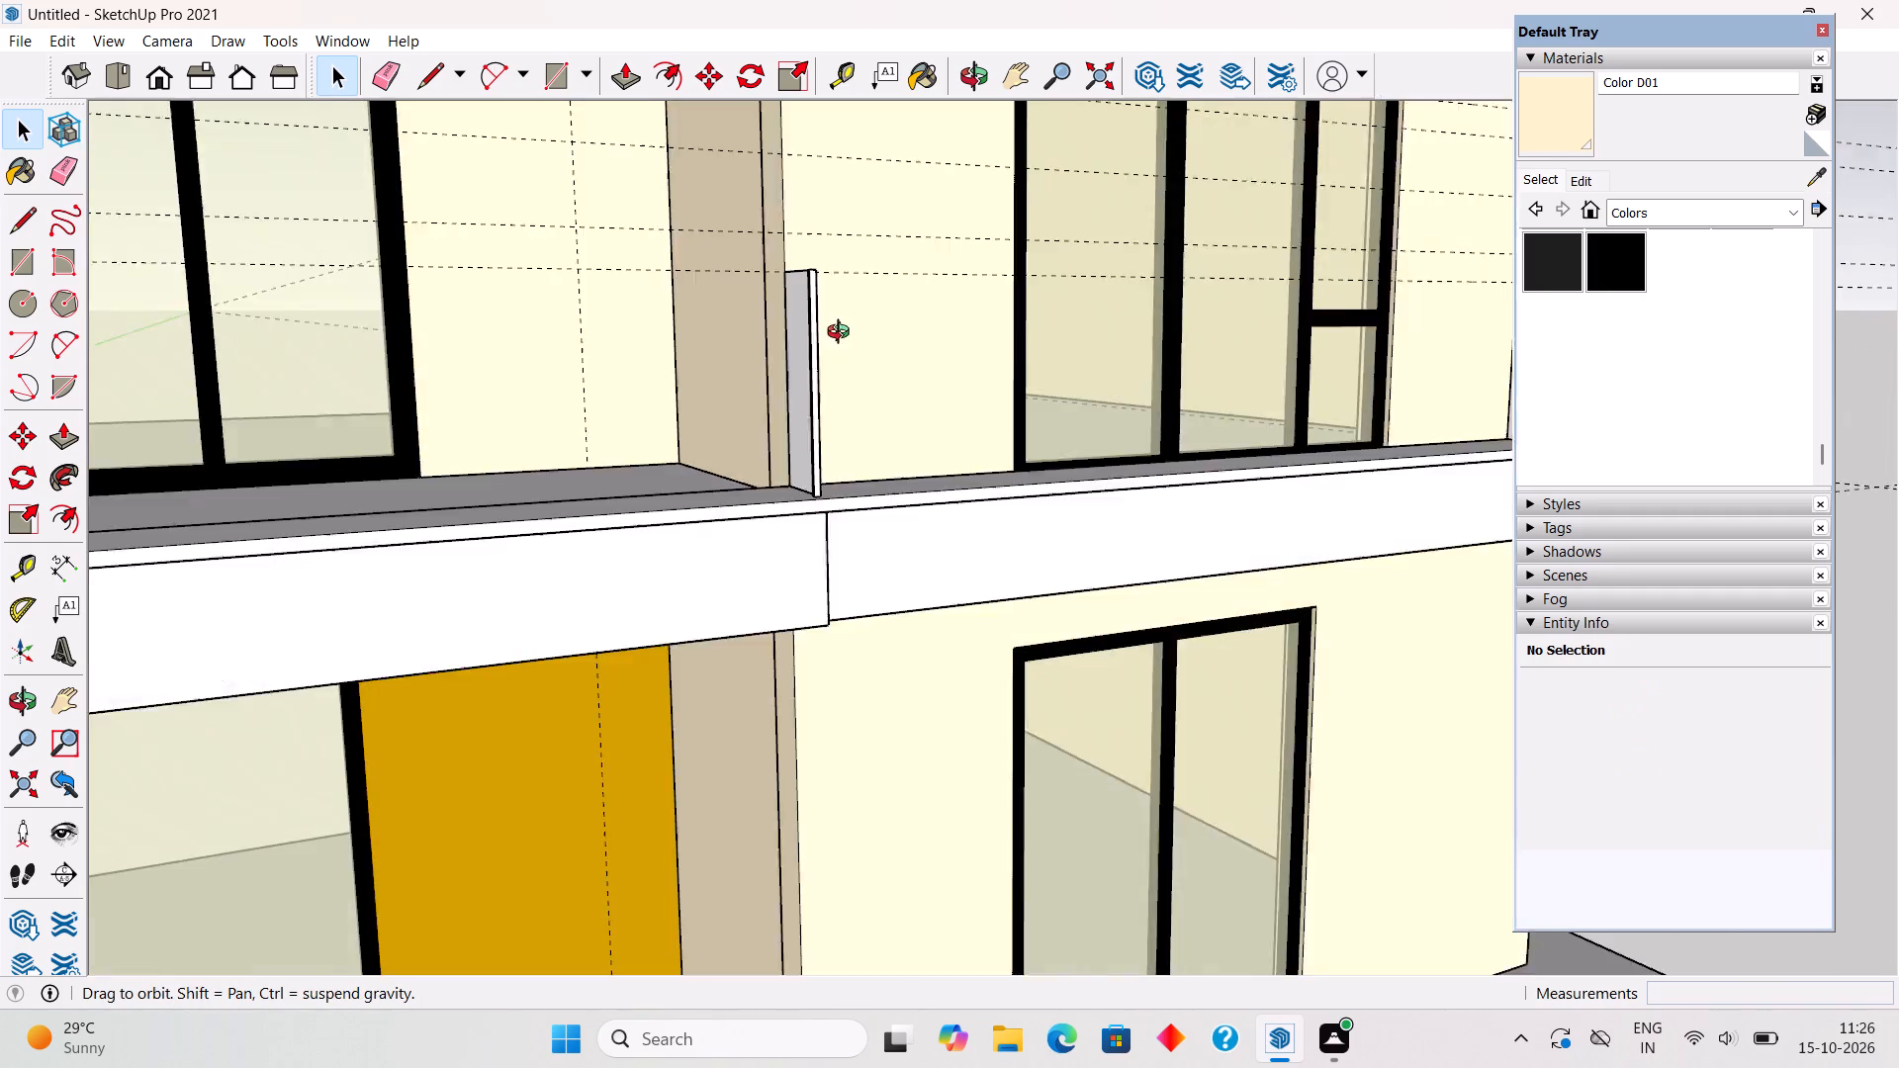
middle_click_drag(843, 334, 839, 334)
scroll(839, 334, "down", 11)
middle_click_drag(801, 391, 653, 472)
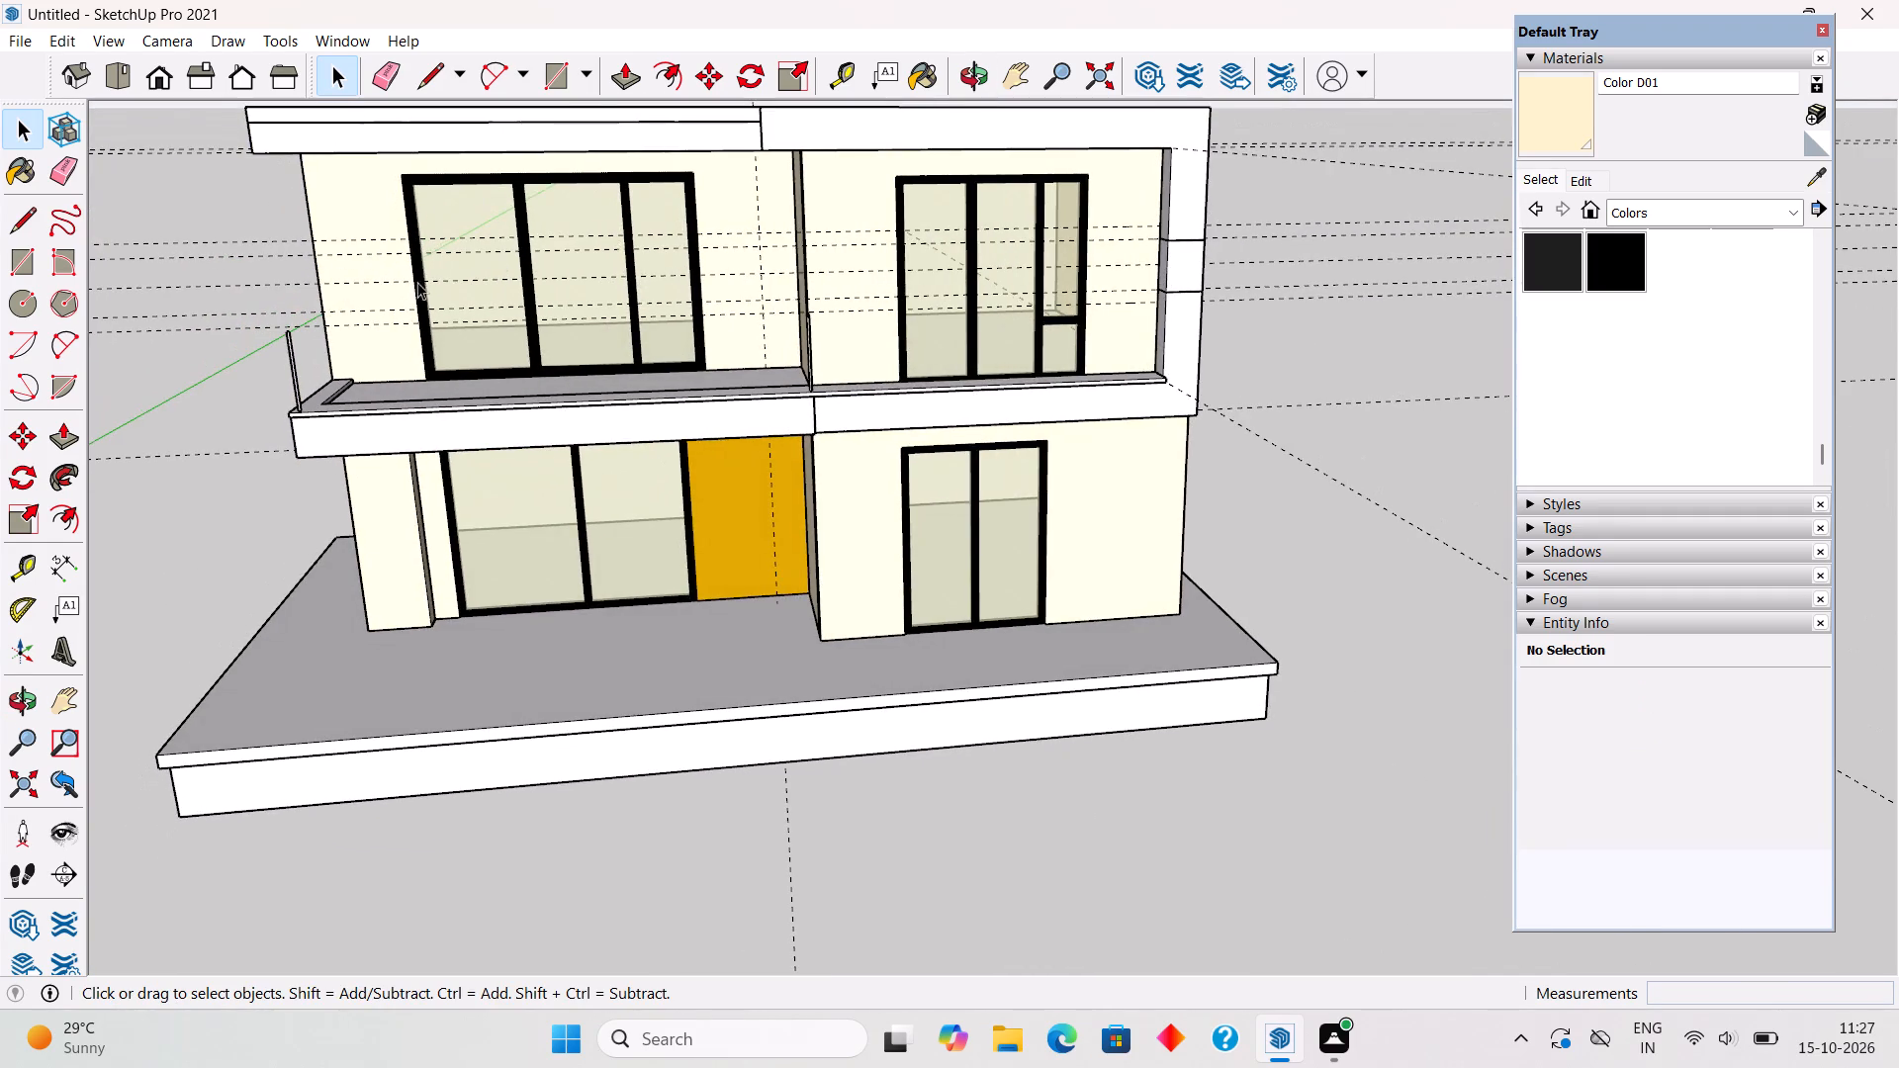
scroll(180, 350, "up", 6)
scroll(325, 342, "up", 4)
key("r")
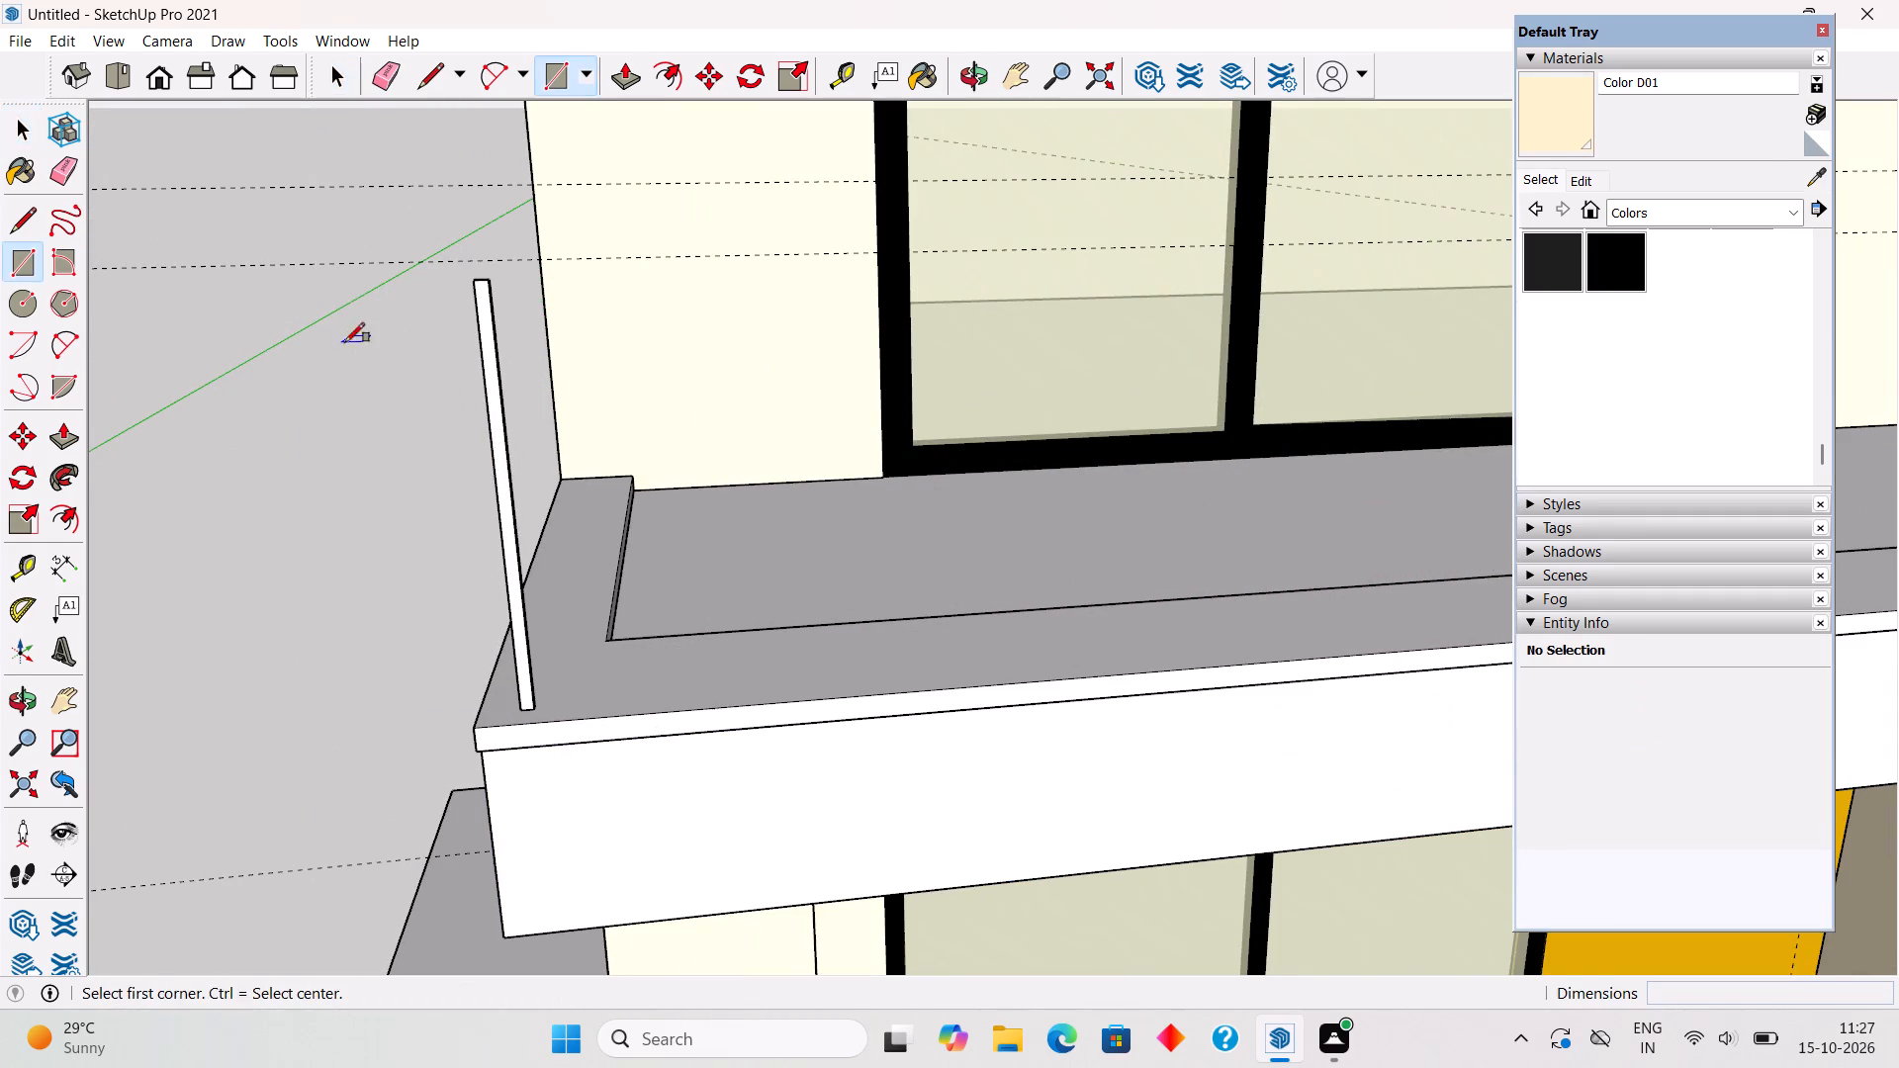
left_click(491, 288)
scroll(542, 420, "down", 2)
scroll(545, 425, "up", 1)
scroll(545, 425, "down", 6)
scroll(1157, 437, "up", 15)
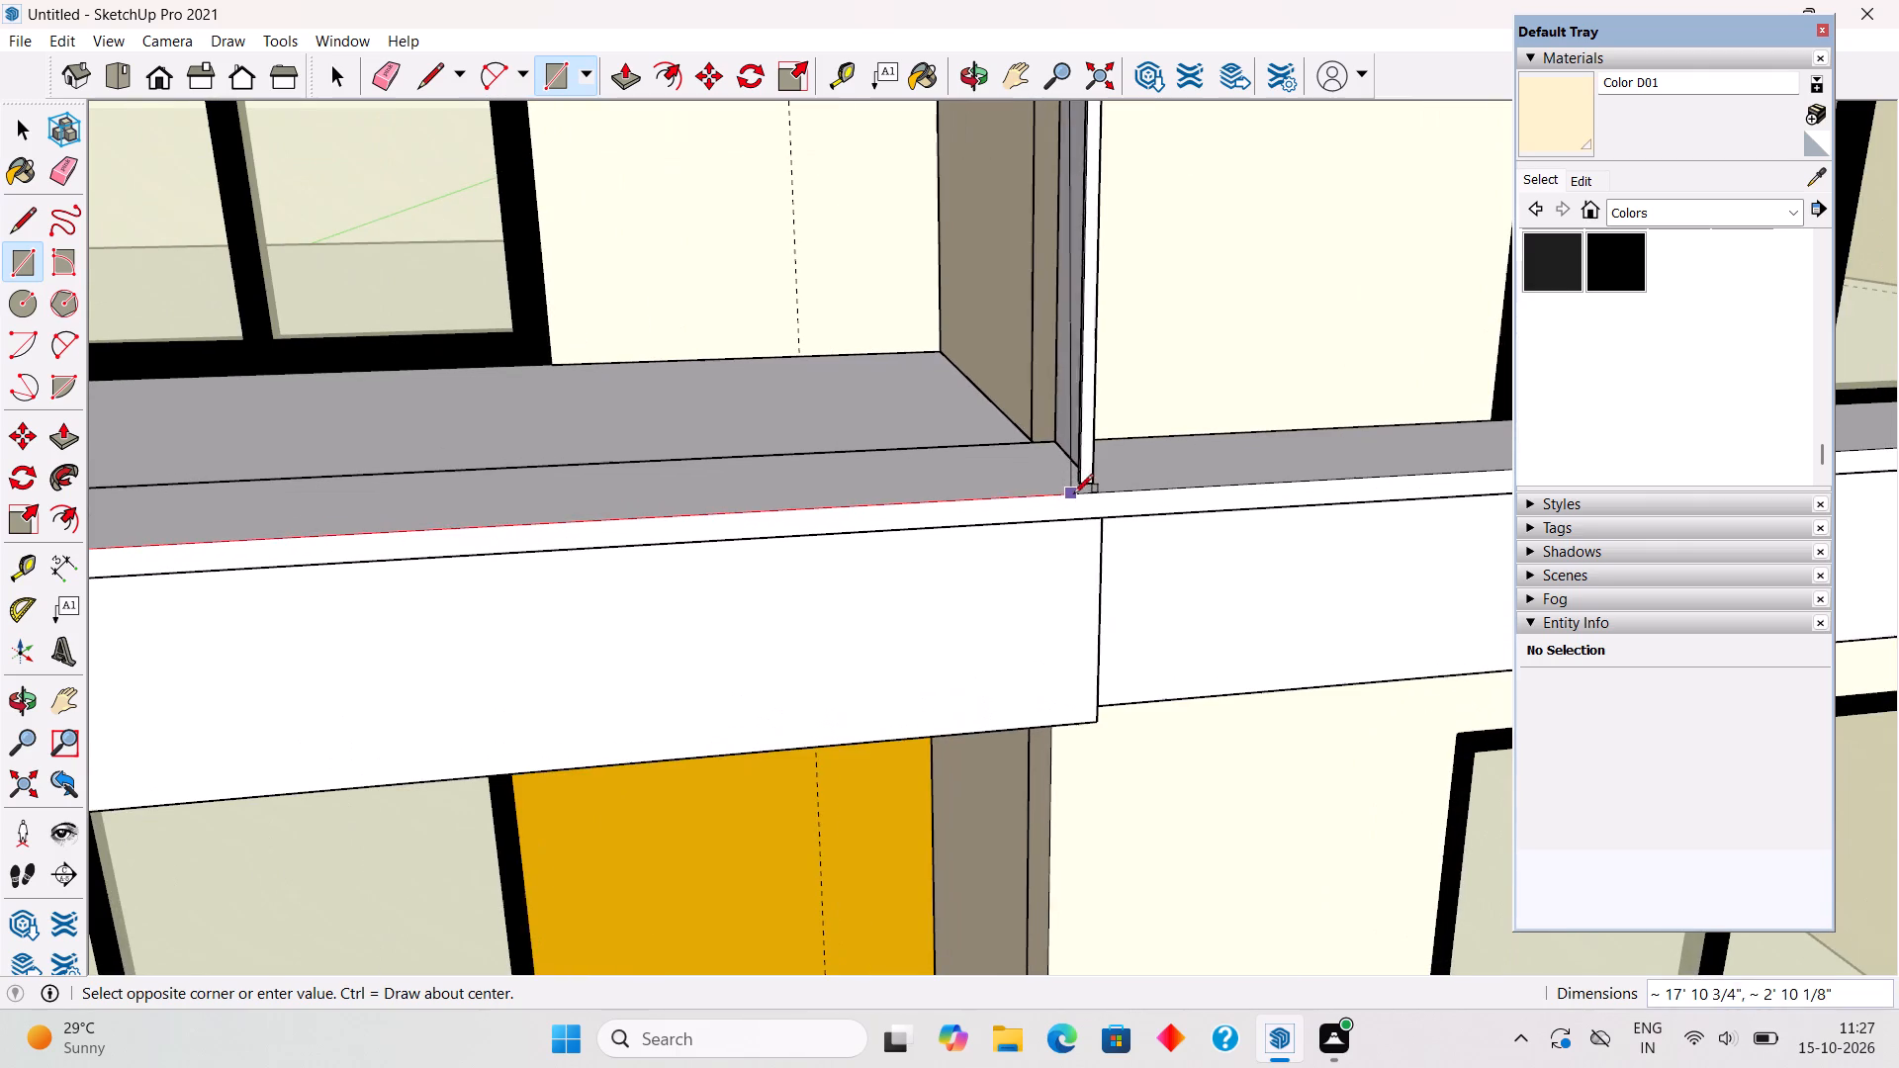
left_click(1078, 485)
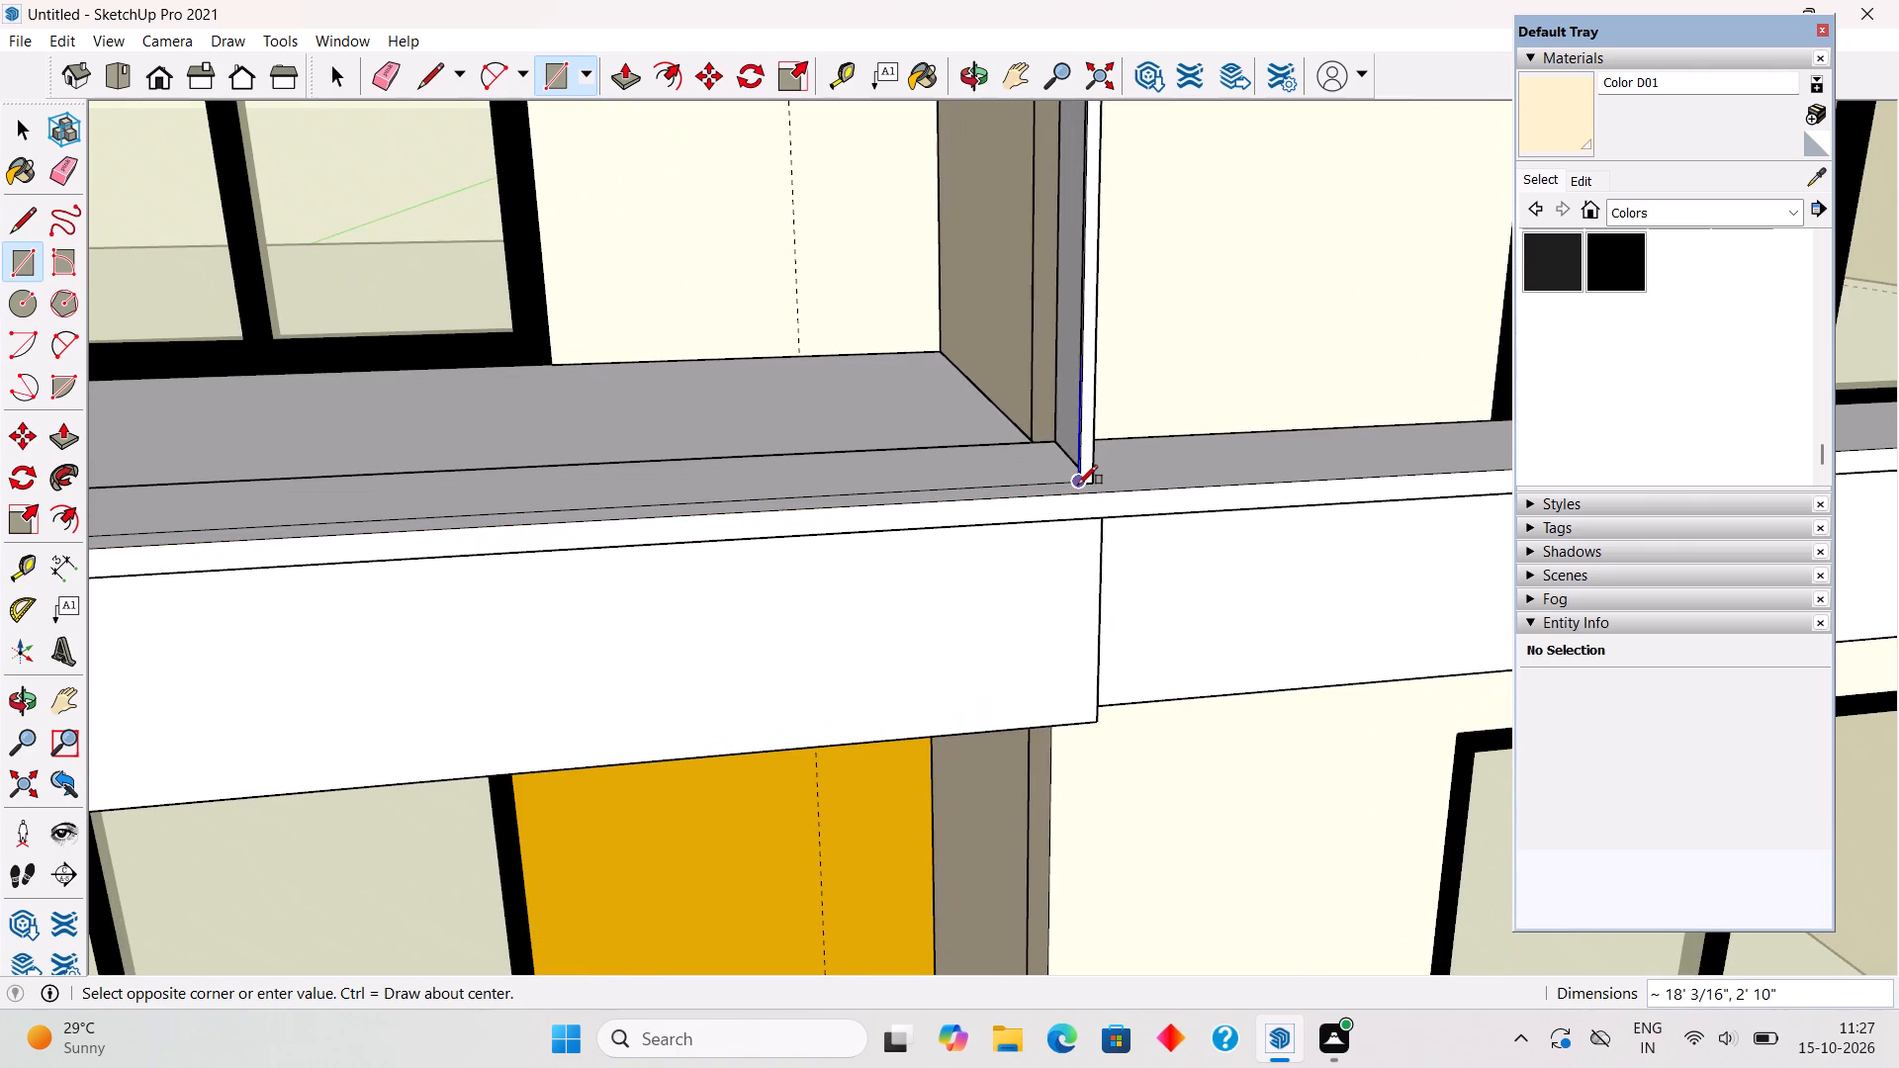
Group the upright rectangle along the balcony front together with its edges.
key("space")
scroll(1078, 485, "down", 13)
triple_click(1004, 427)
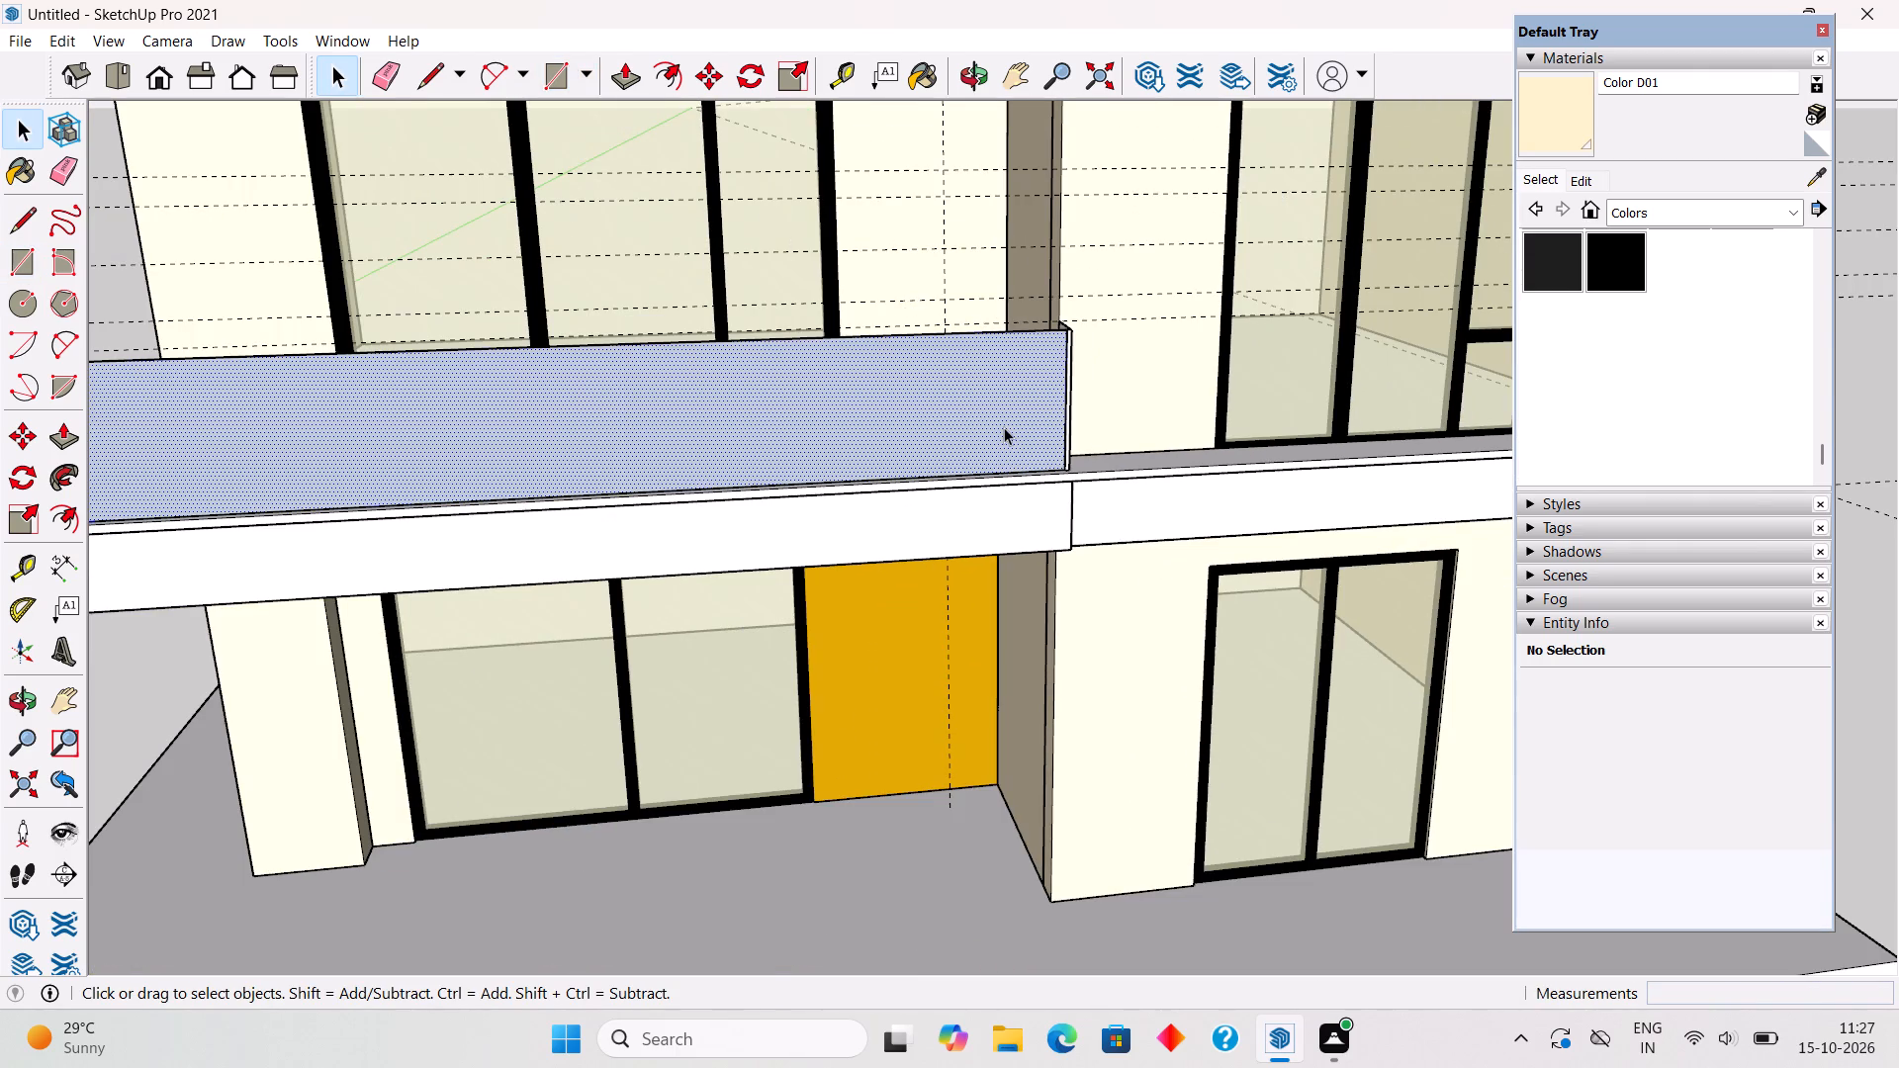
right_click(1004, 427)
left_click(1054, 629)
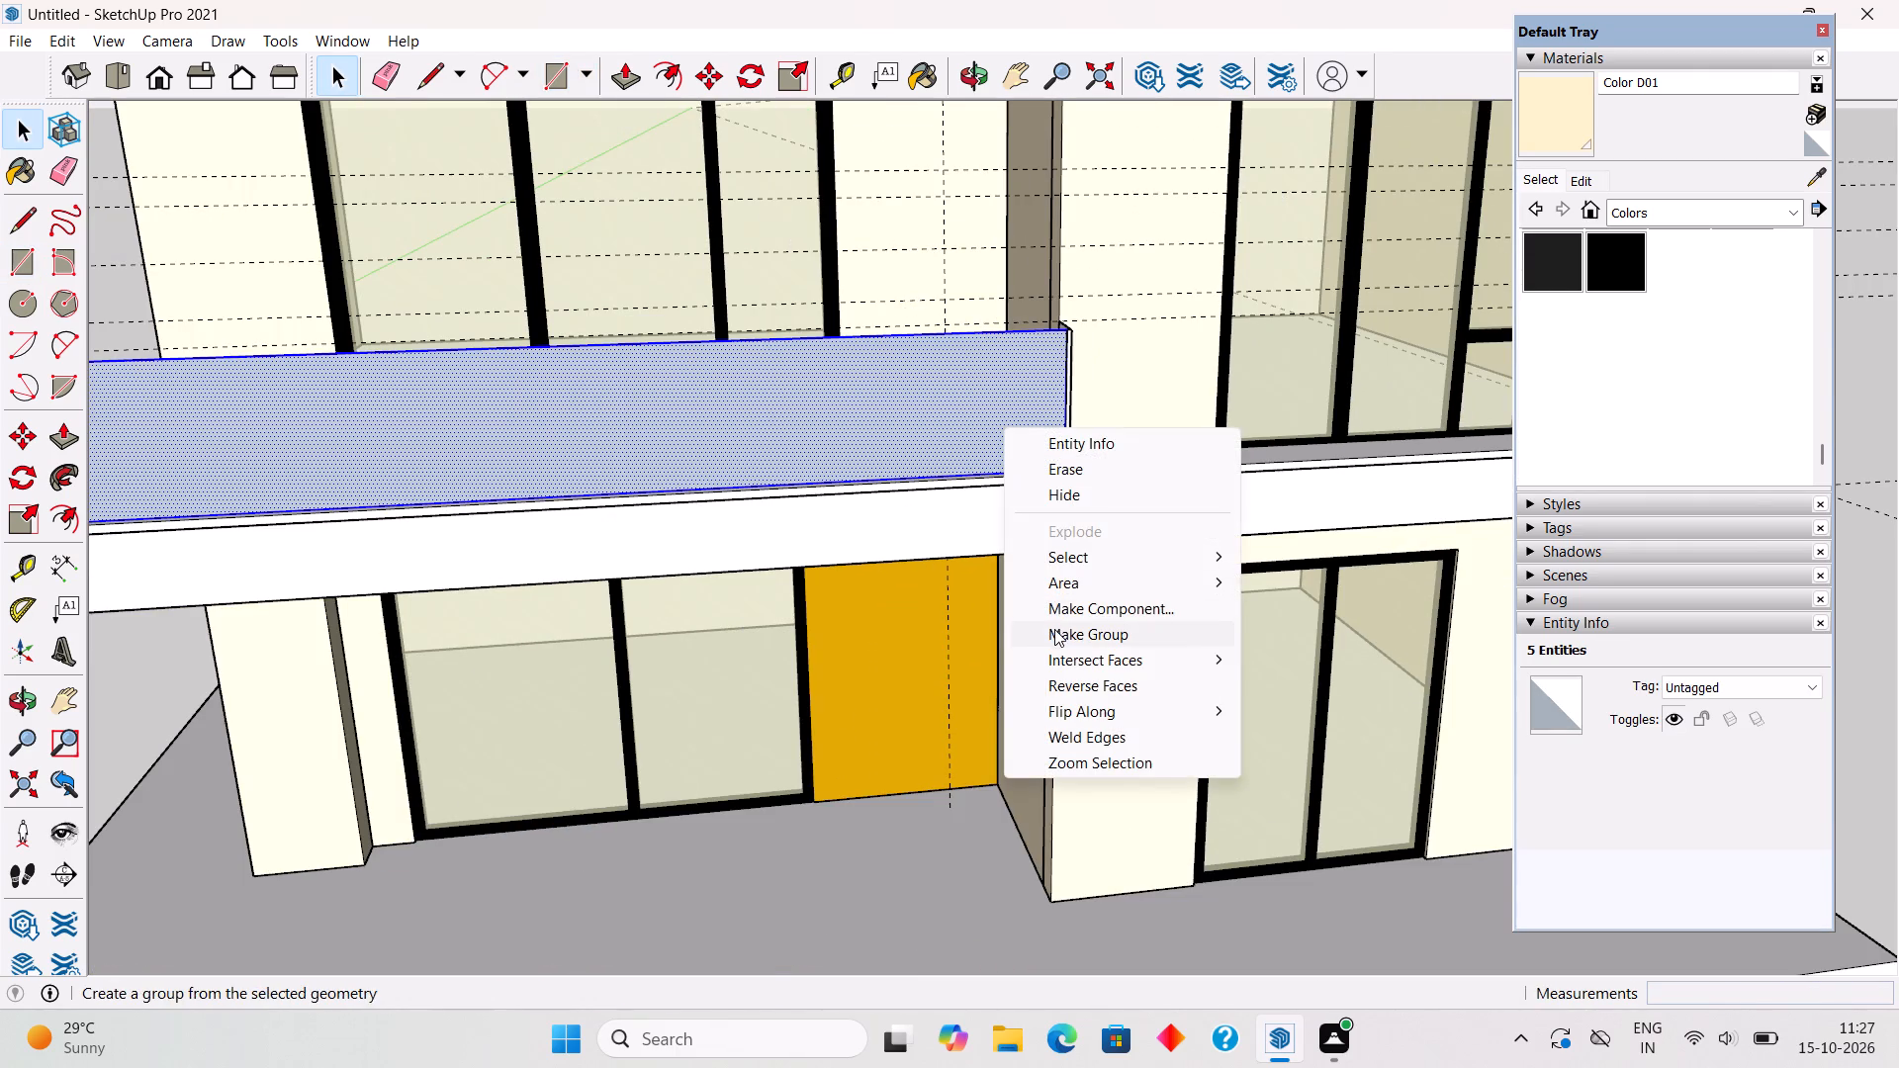
scroll(1027, 441, "down", 12)
middle_click_drag(817, 502, 1445, 540)
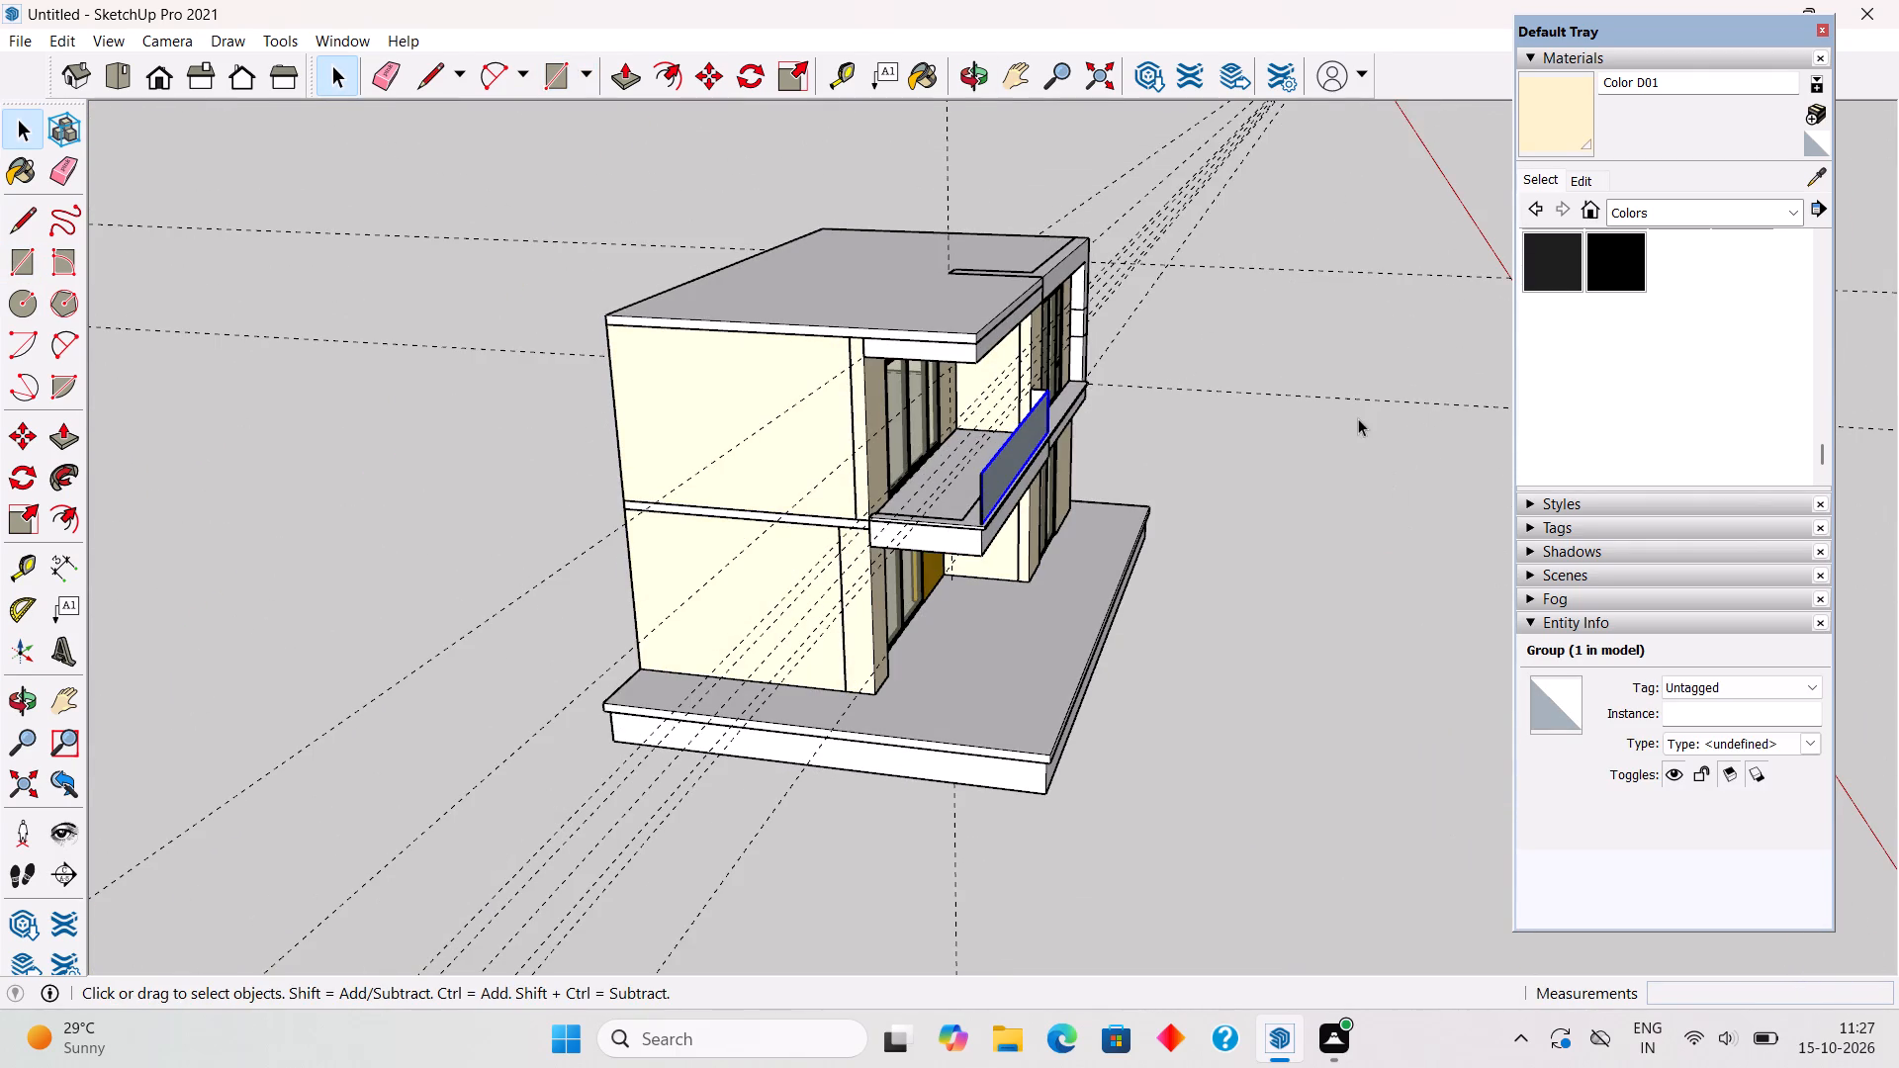
left_click(1358, 418)
Copy the outer corner post about 6' 1 11/16" along the coping's short side to the house wall.
middle_click_drag(841, 490, 1097, 515)
scroll(1077, 511, "up", 11)
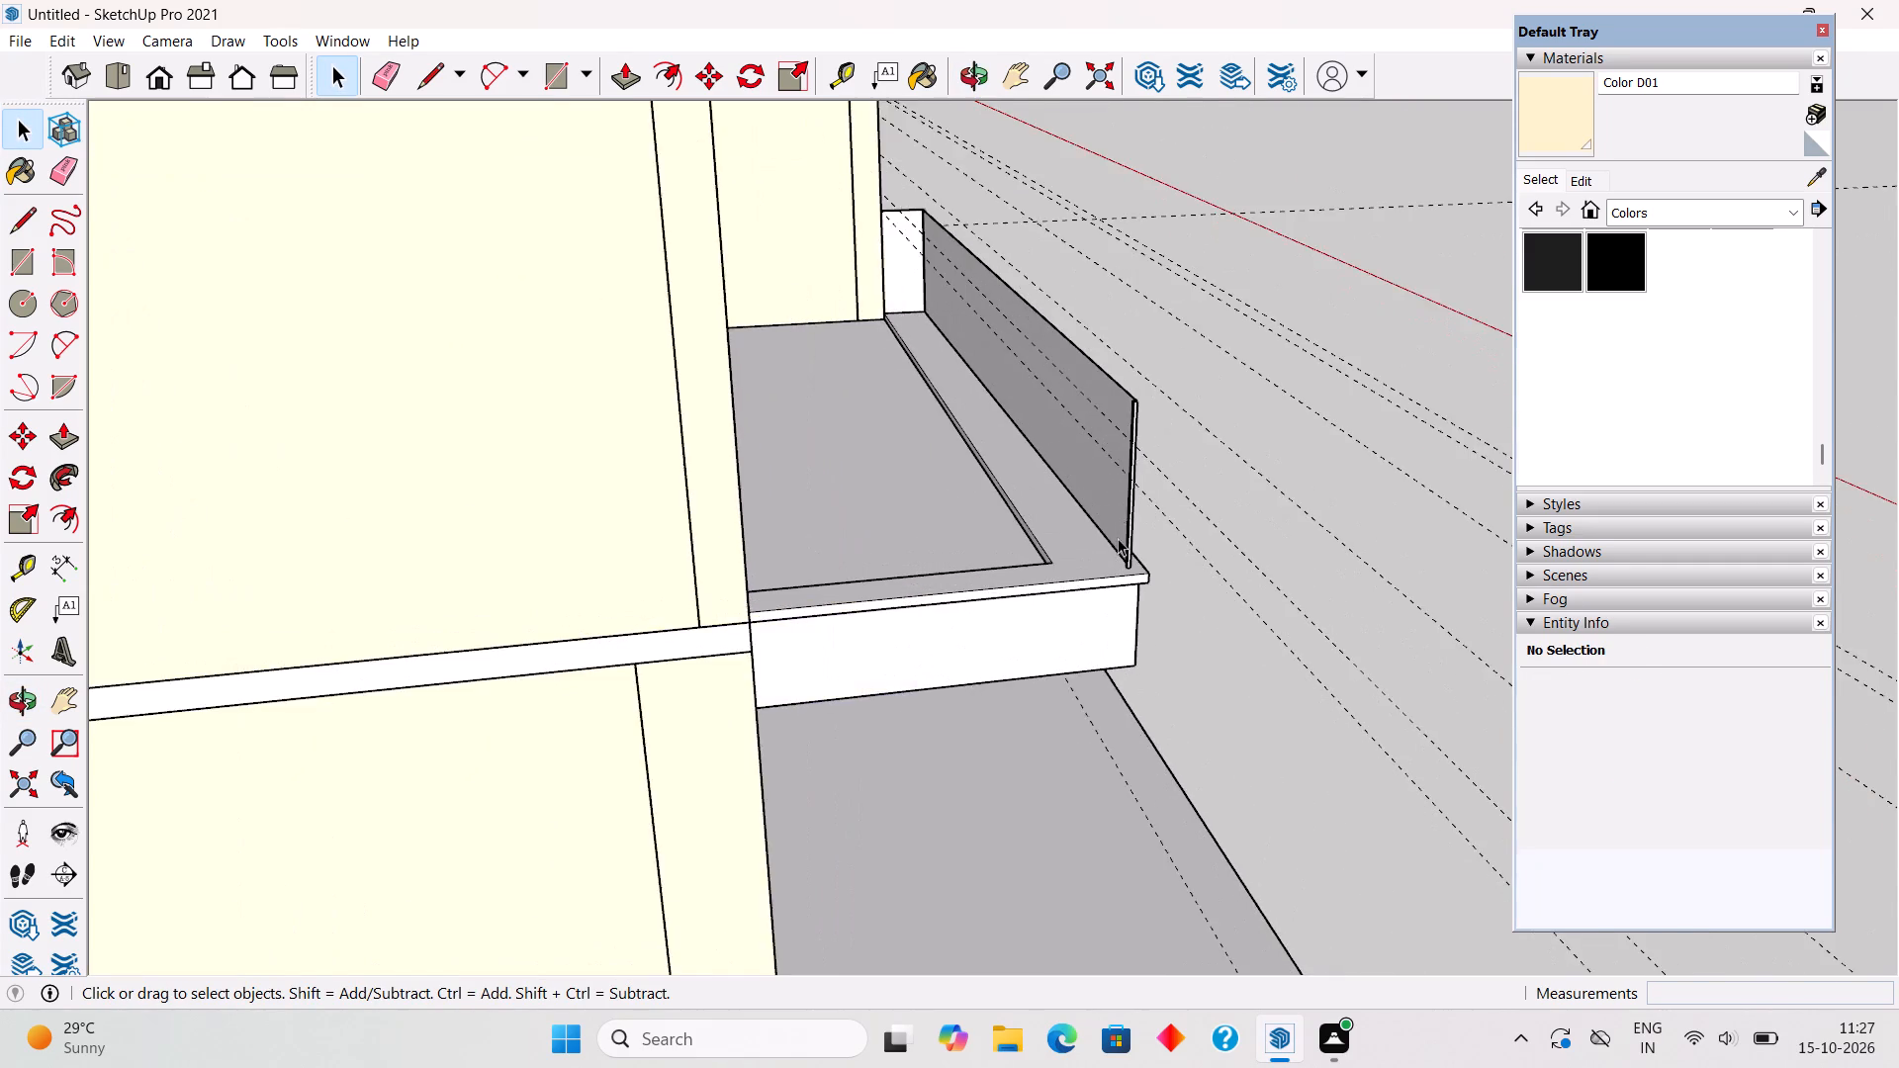
scroll(1118, 538, "up", 5)
left_click(1138, 577)
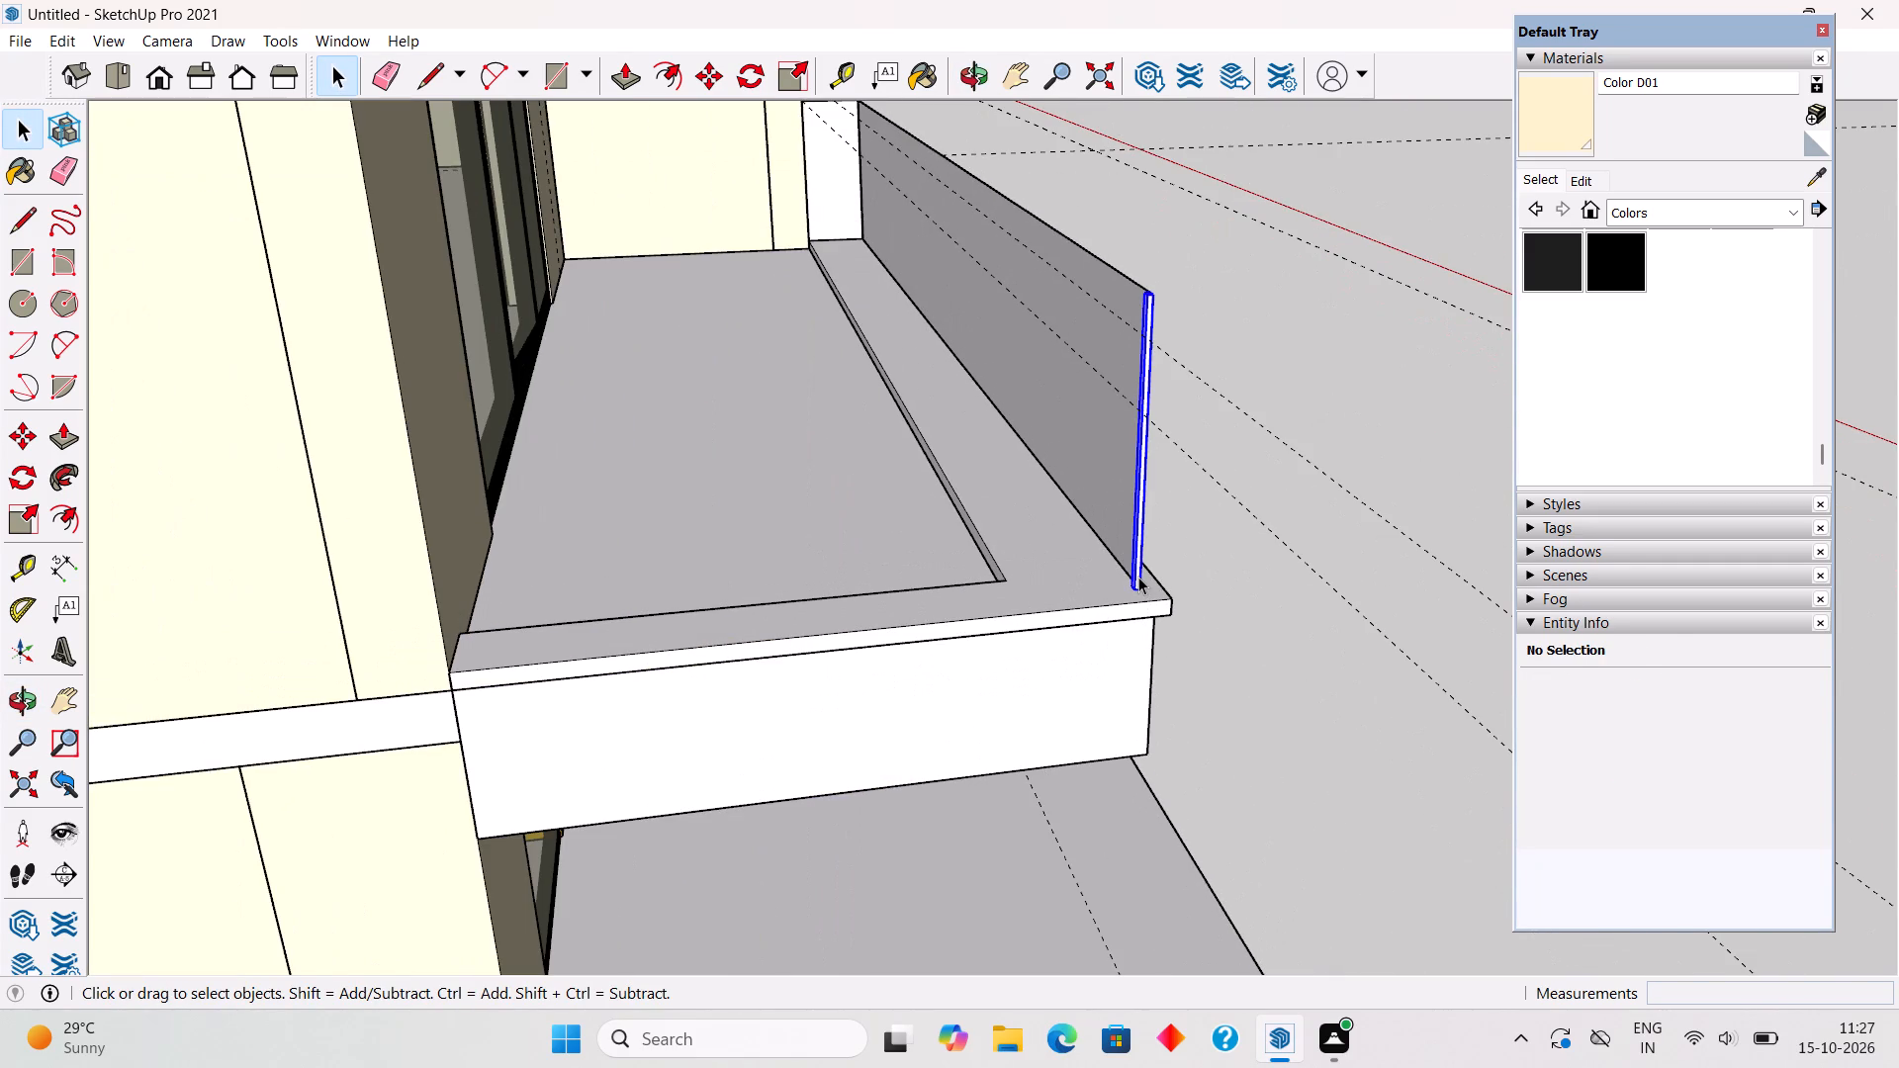
key("m")
scroll(1126, 579, "down", 1)
scroll(1127, 579, "up", 14)
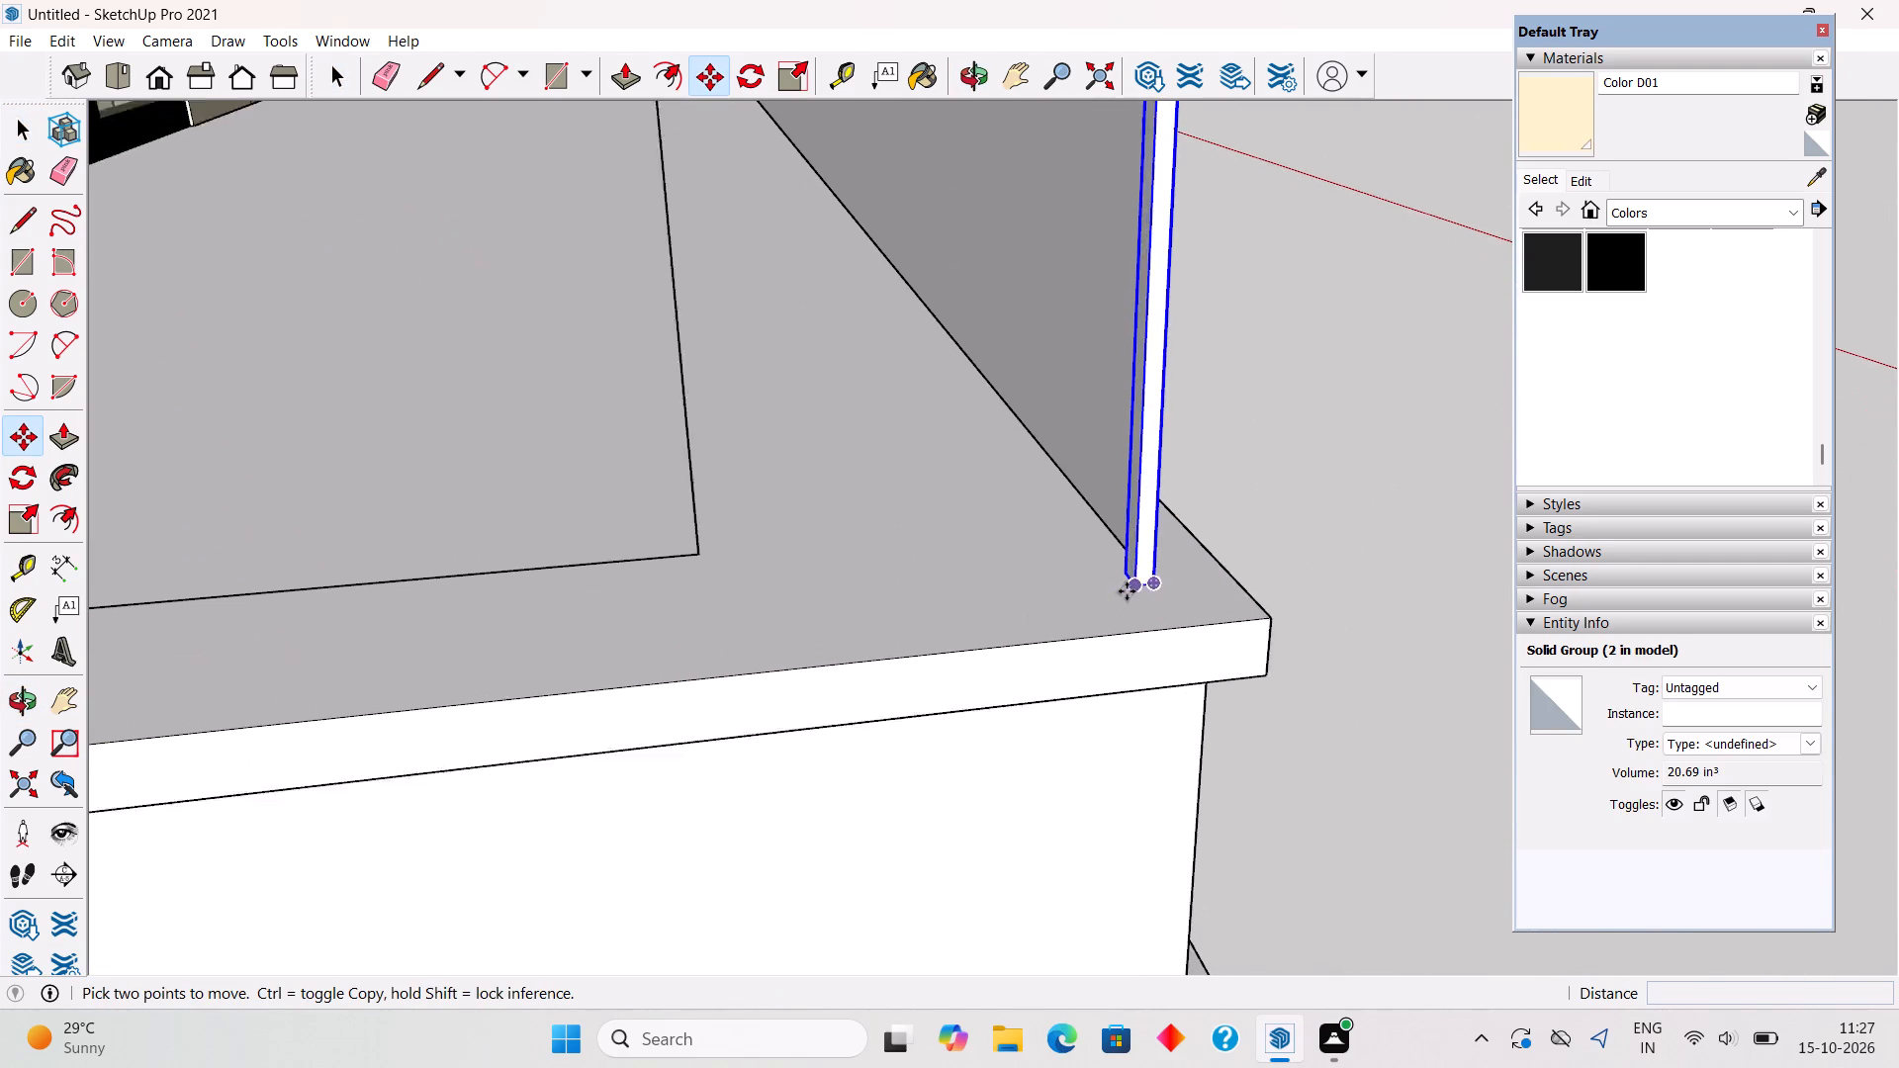
left_click(1142, 583)
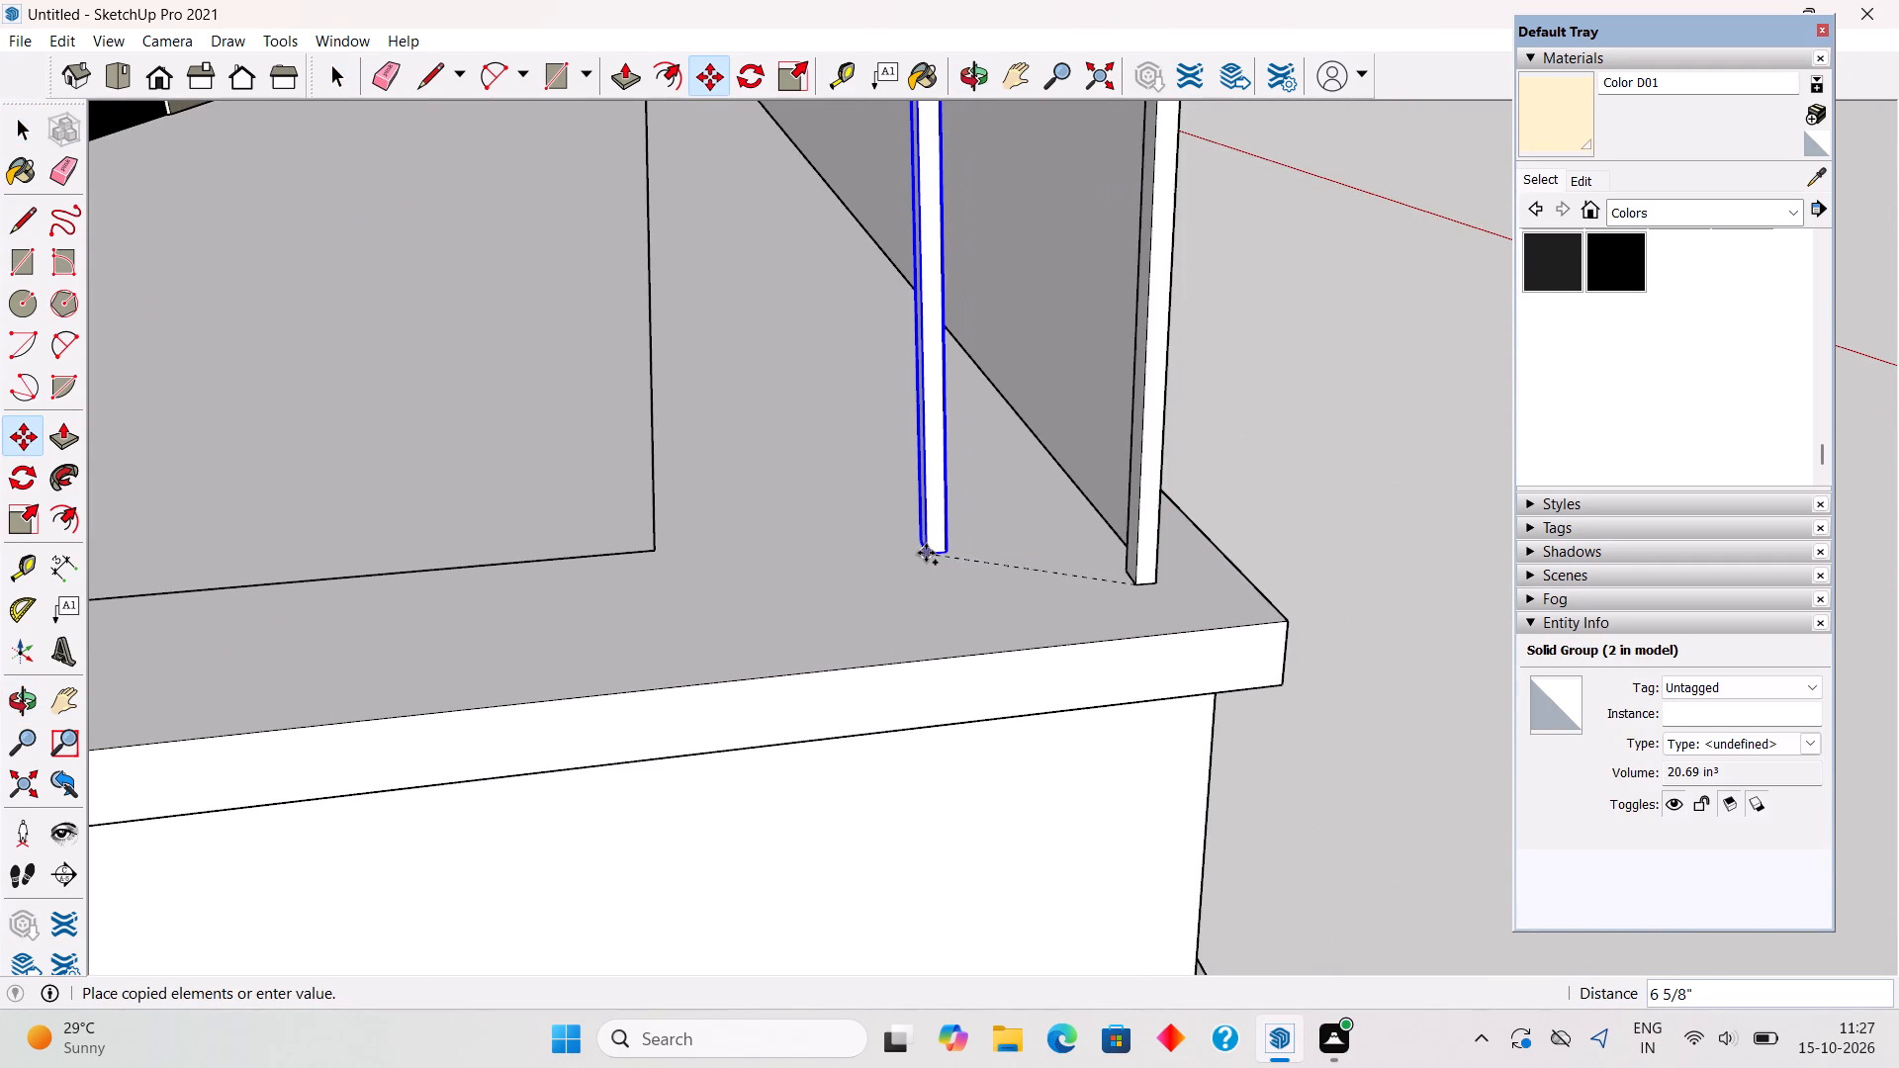
scroll(926, 553, "down", 17)
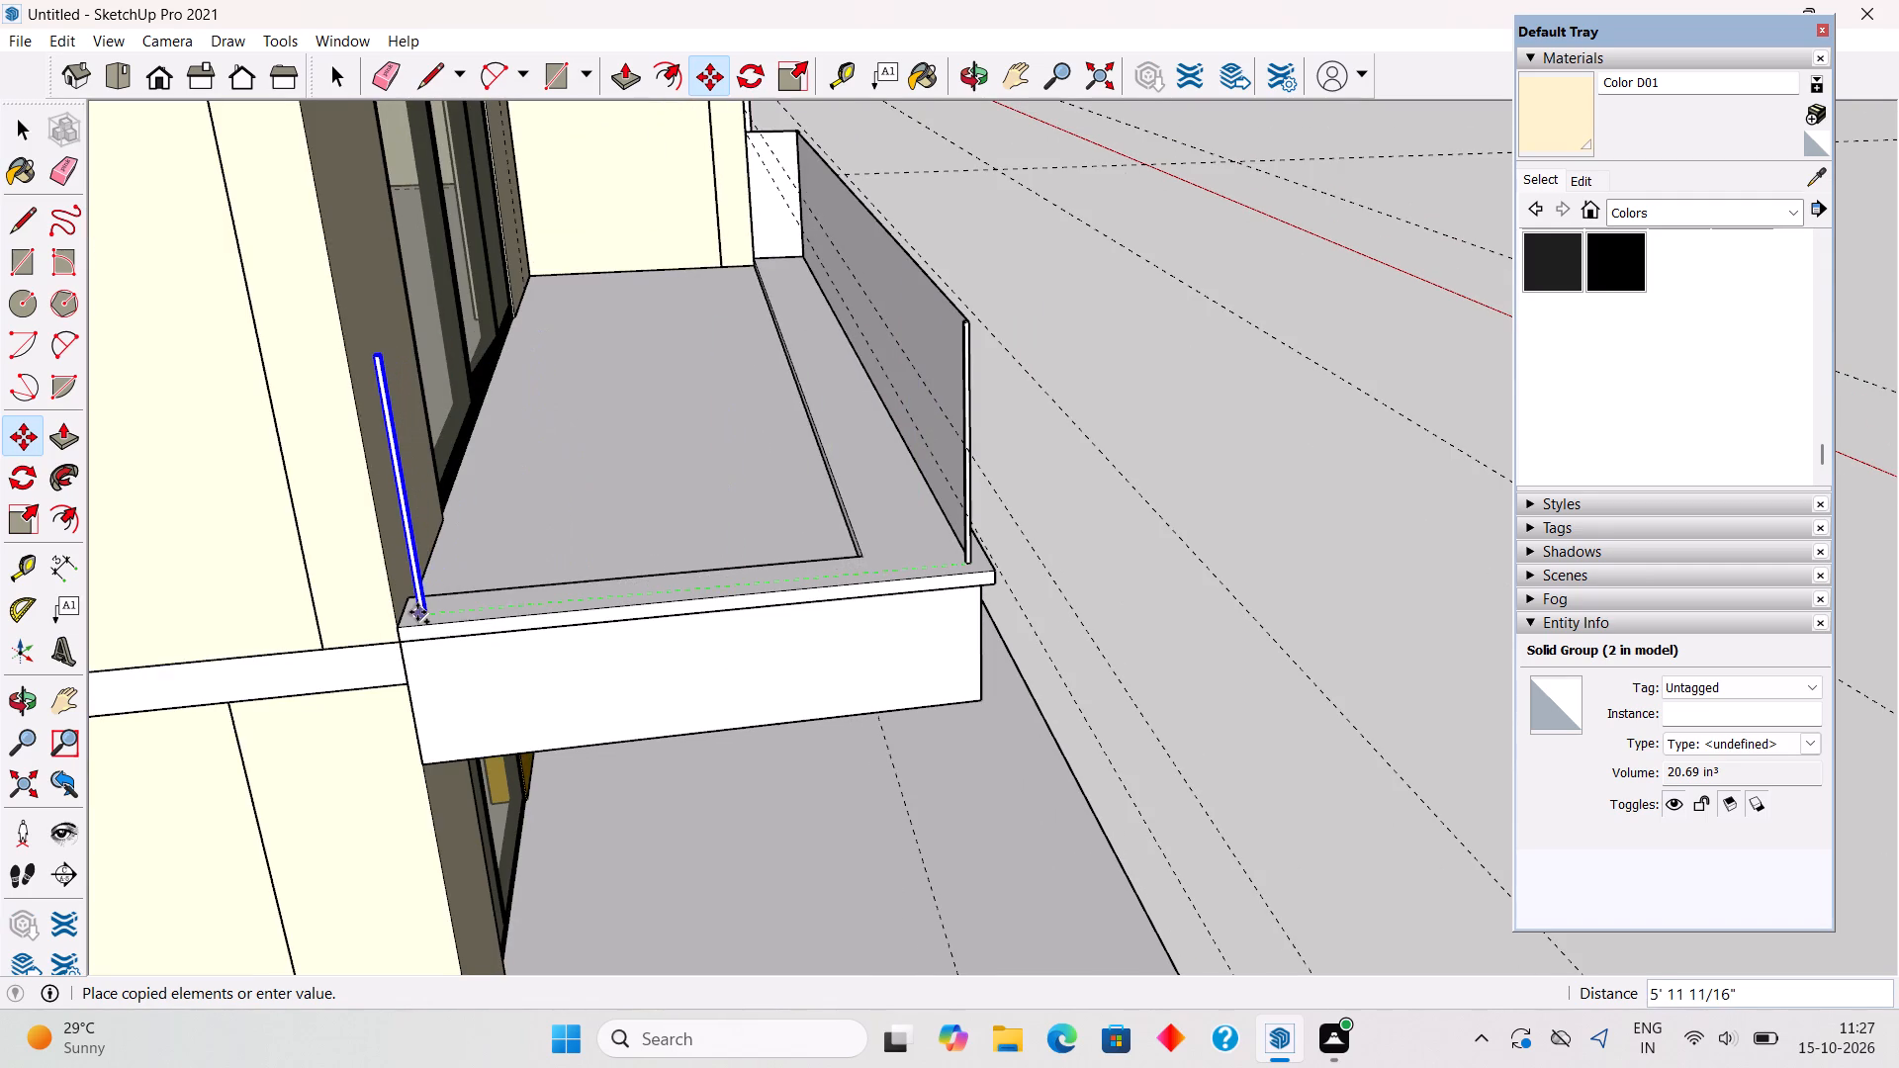
scroll(417, 612, "up", 3)
left_click(395, 606)
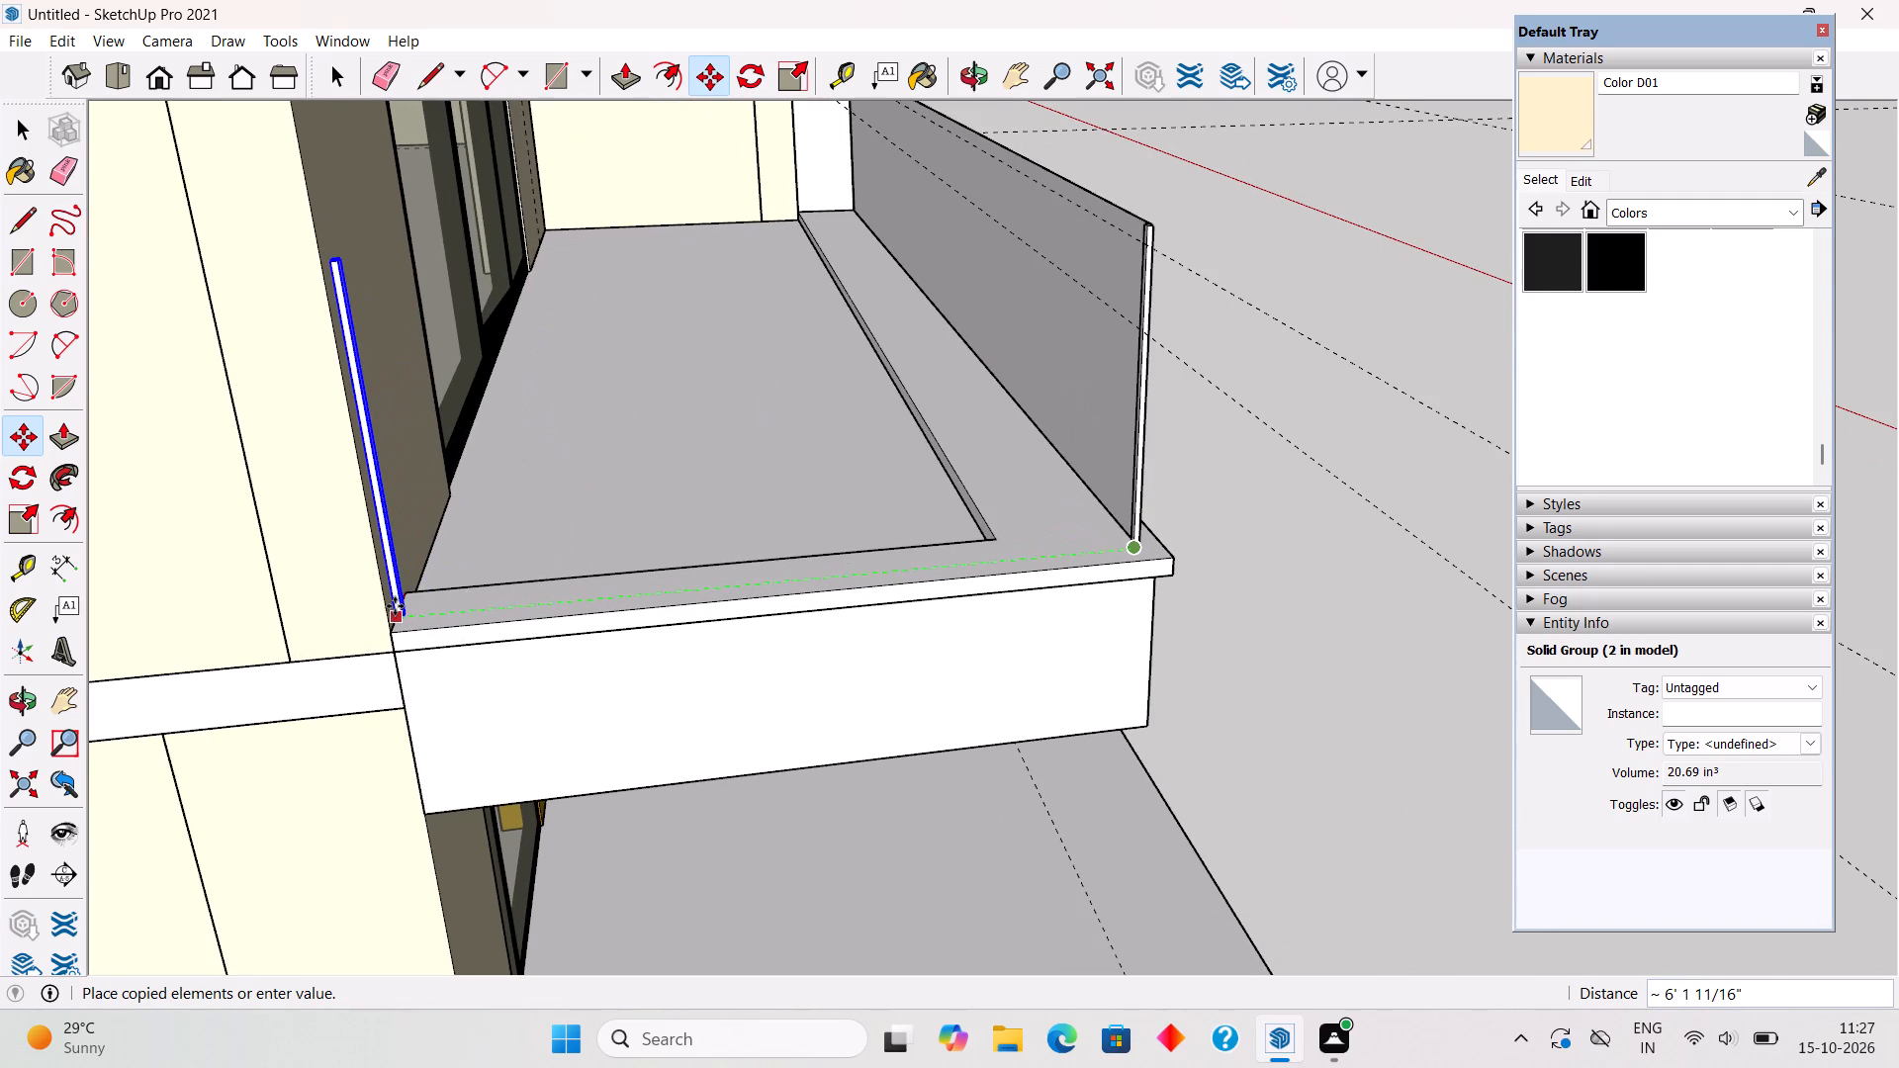
key("space")
left_click(1236, 627)
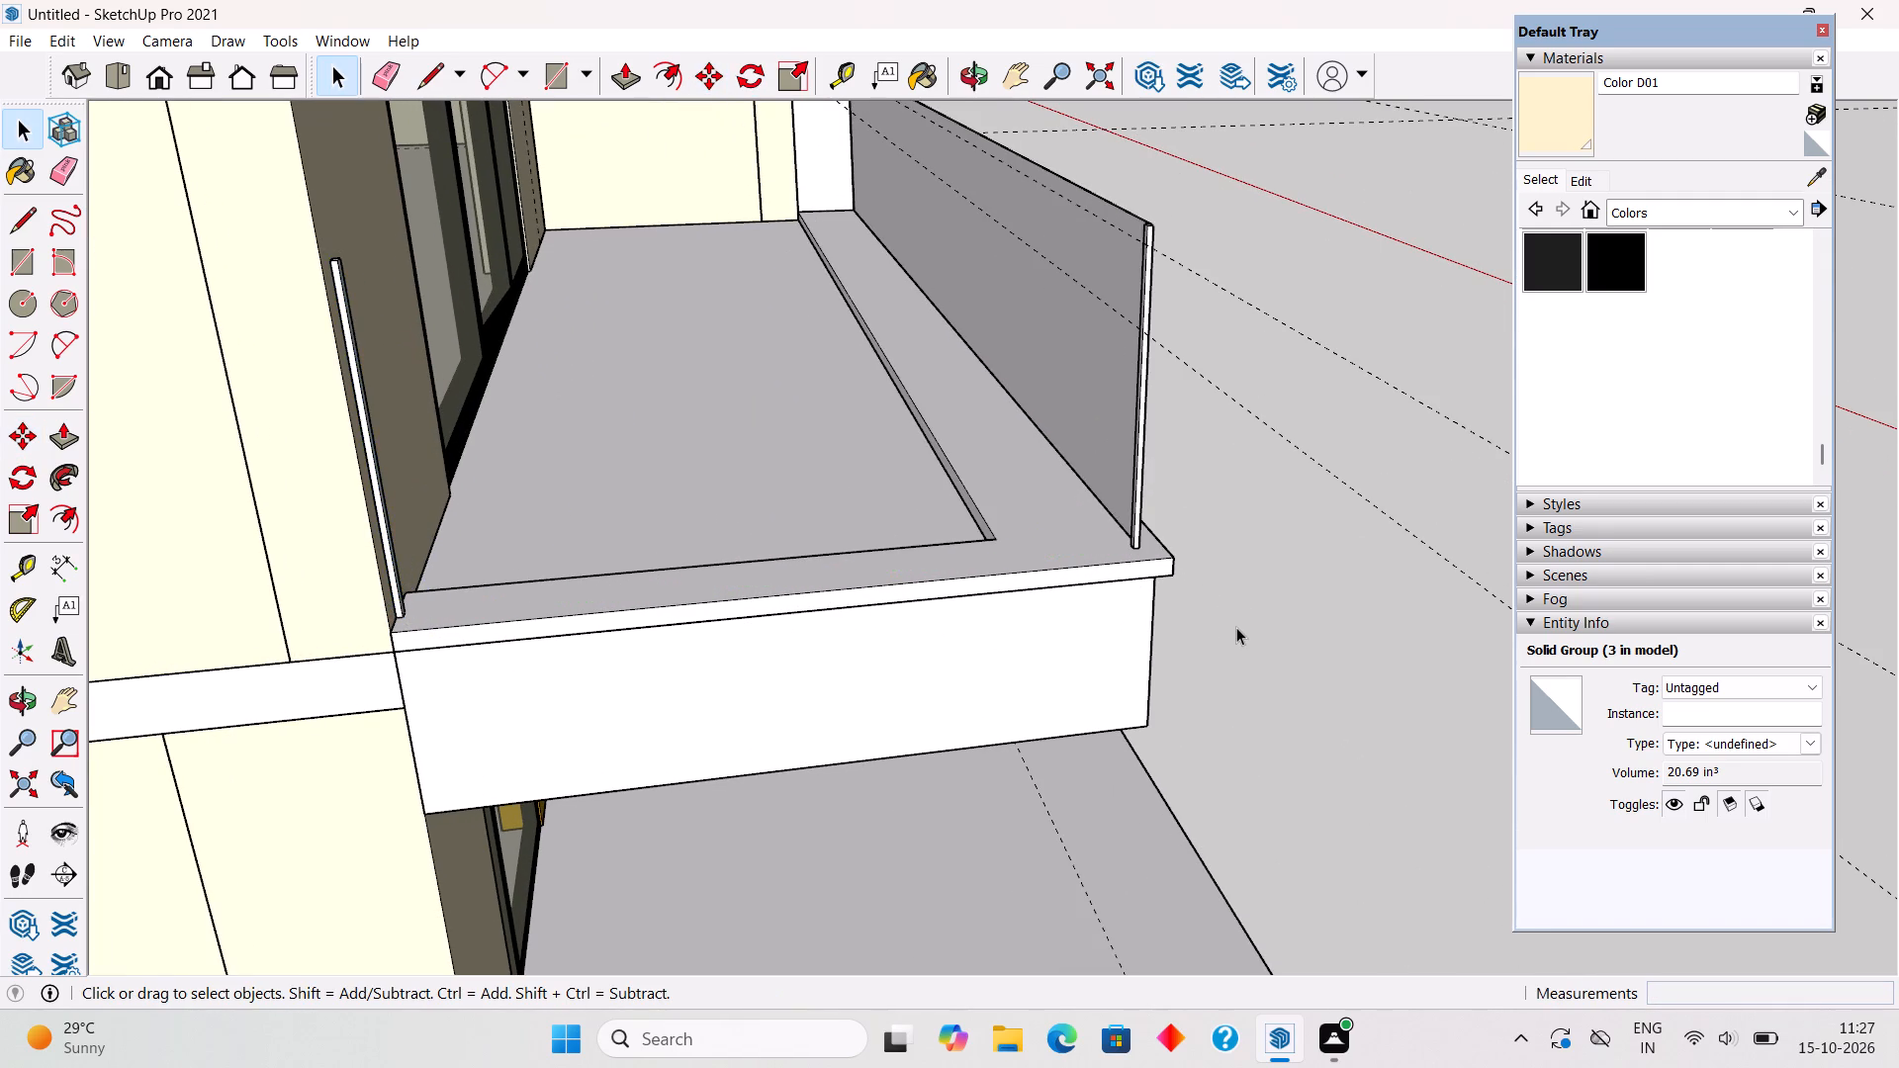
Draw an upright rectangle about 6' 1 1/16" by 2' 10" between the two posts on the balcony's short side.
key("r")
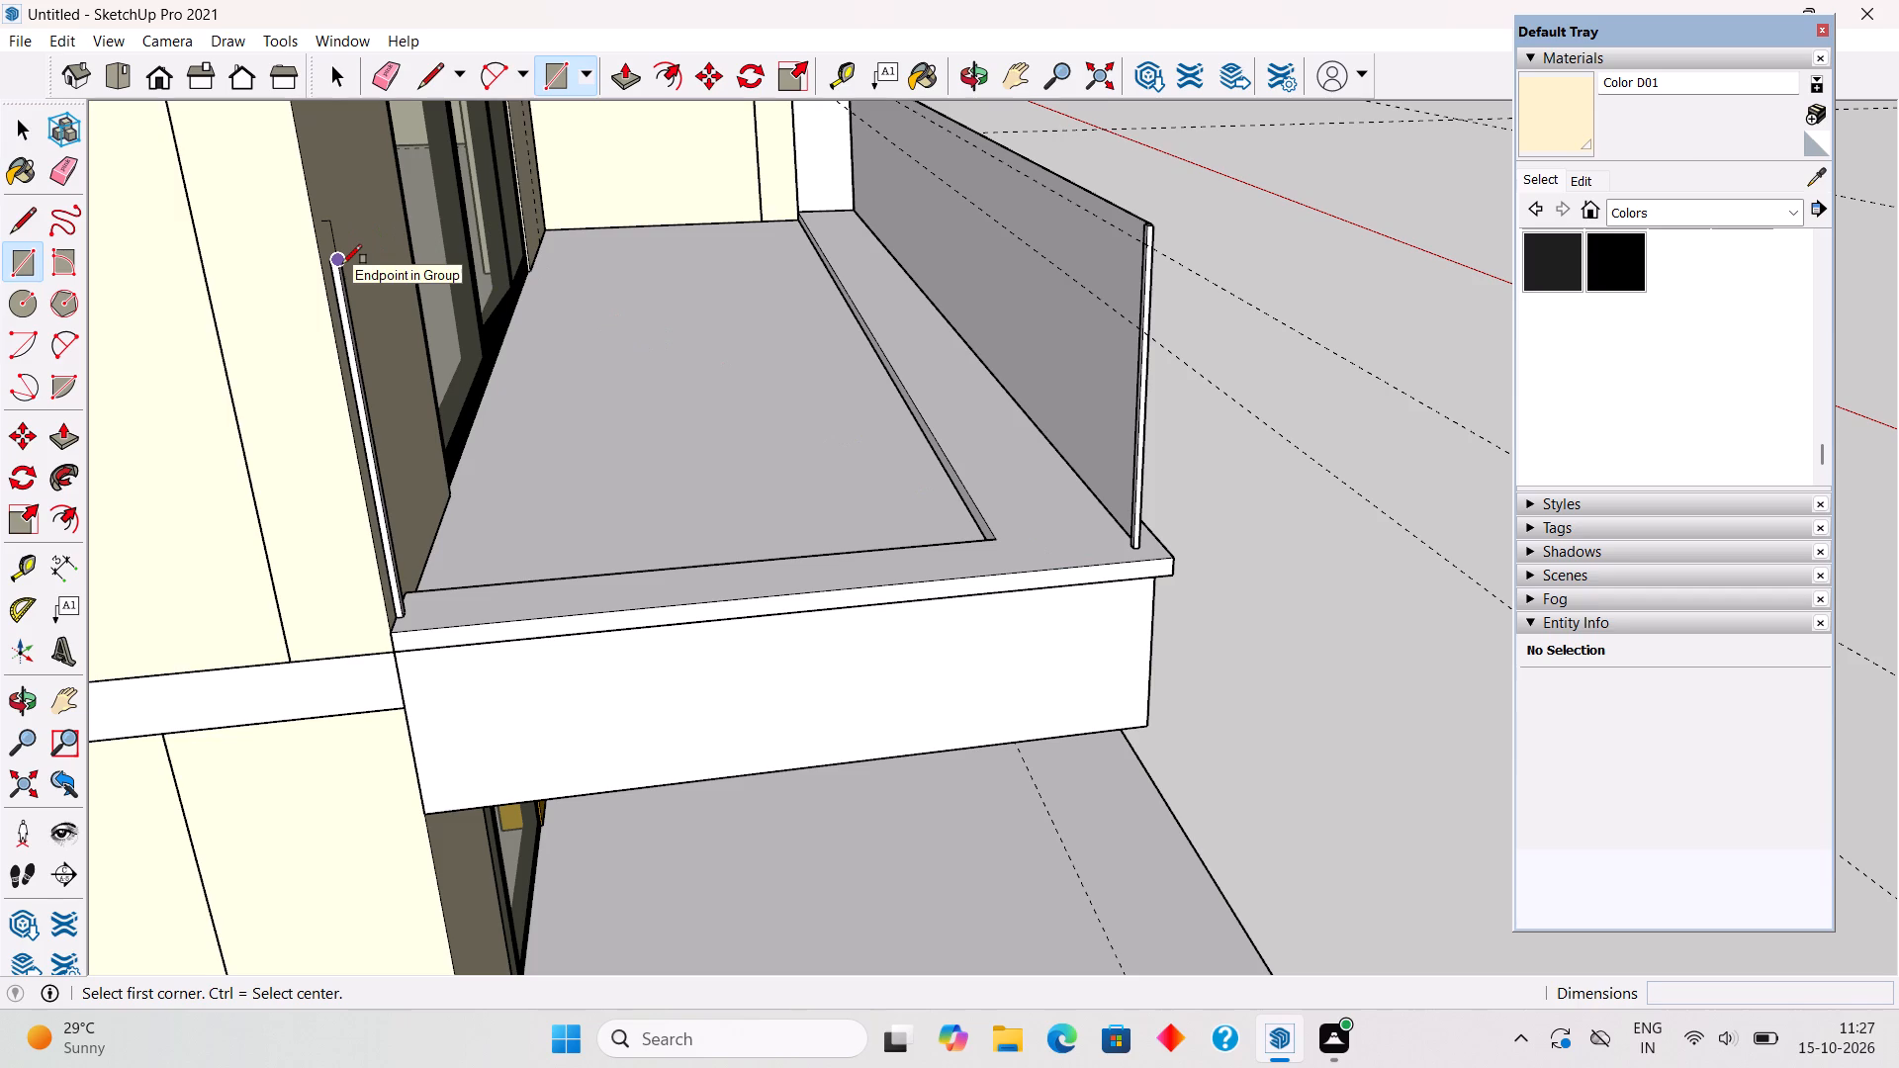
left_click(342, 264)
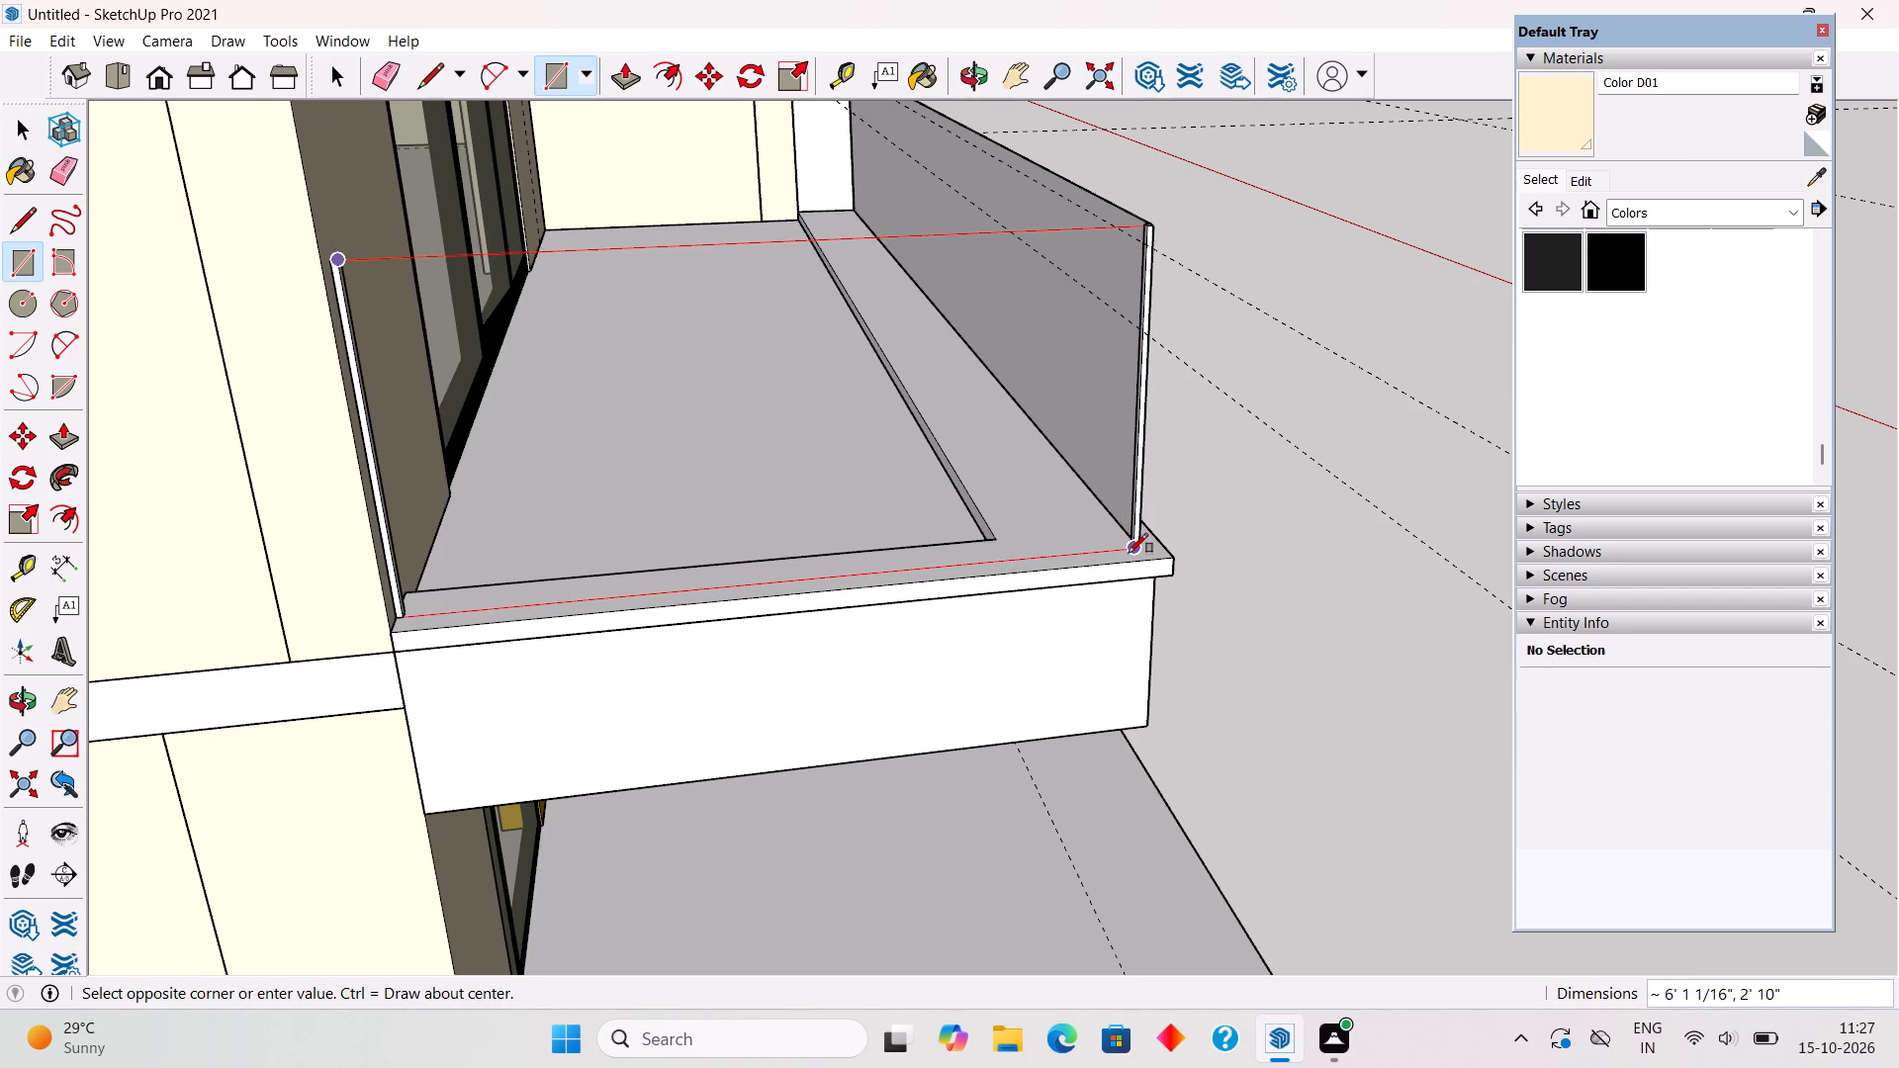
left_click(1130, 550)
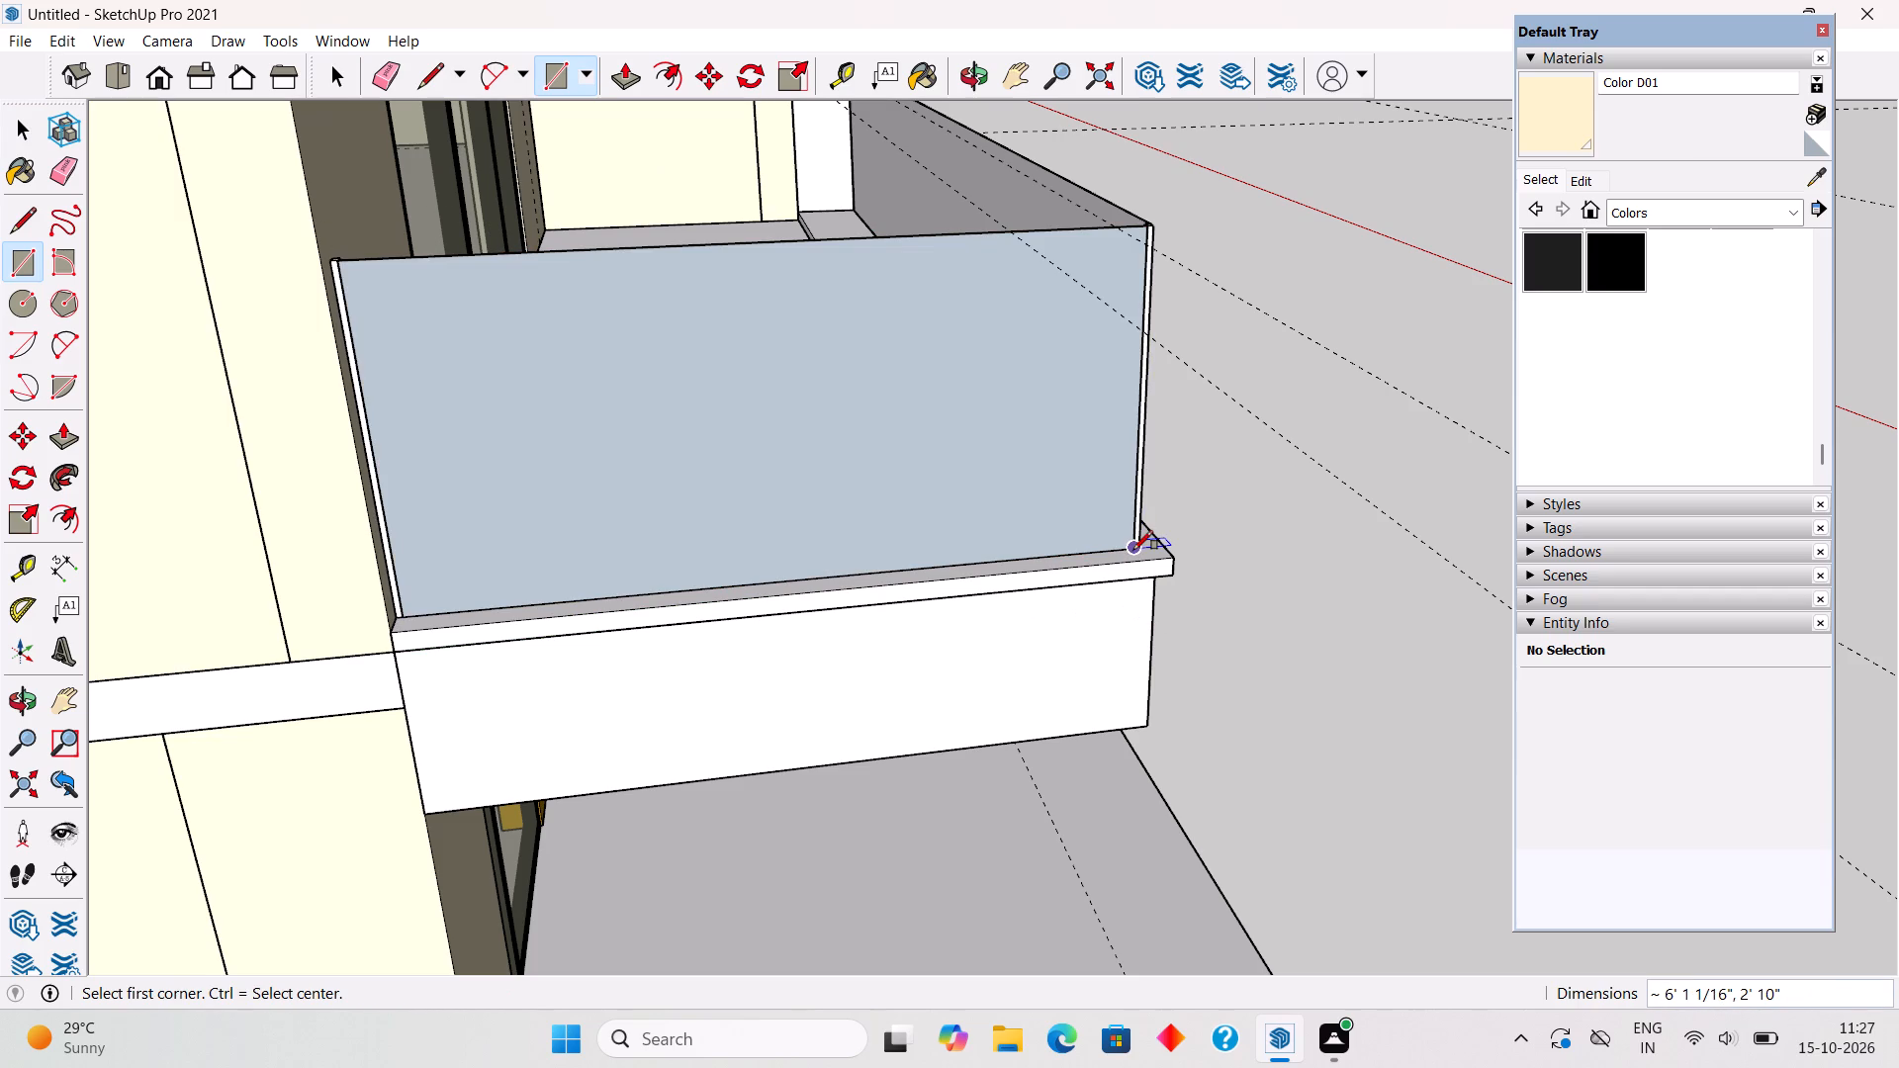
Group the new side rectangle together with its edges.
key("space")
triple_click(905, 487)
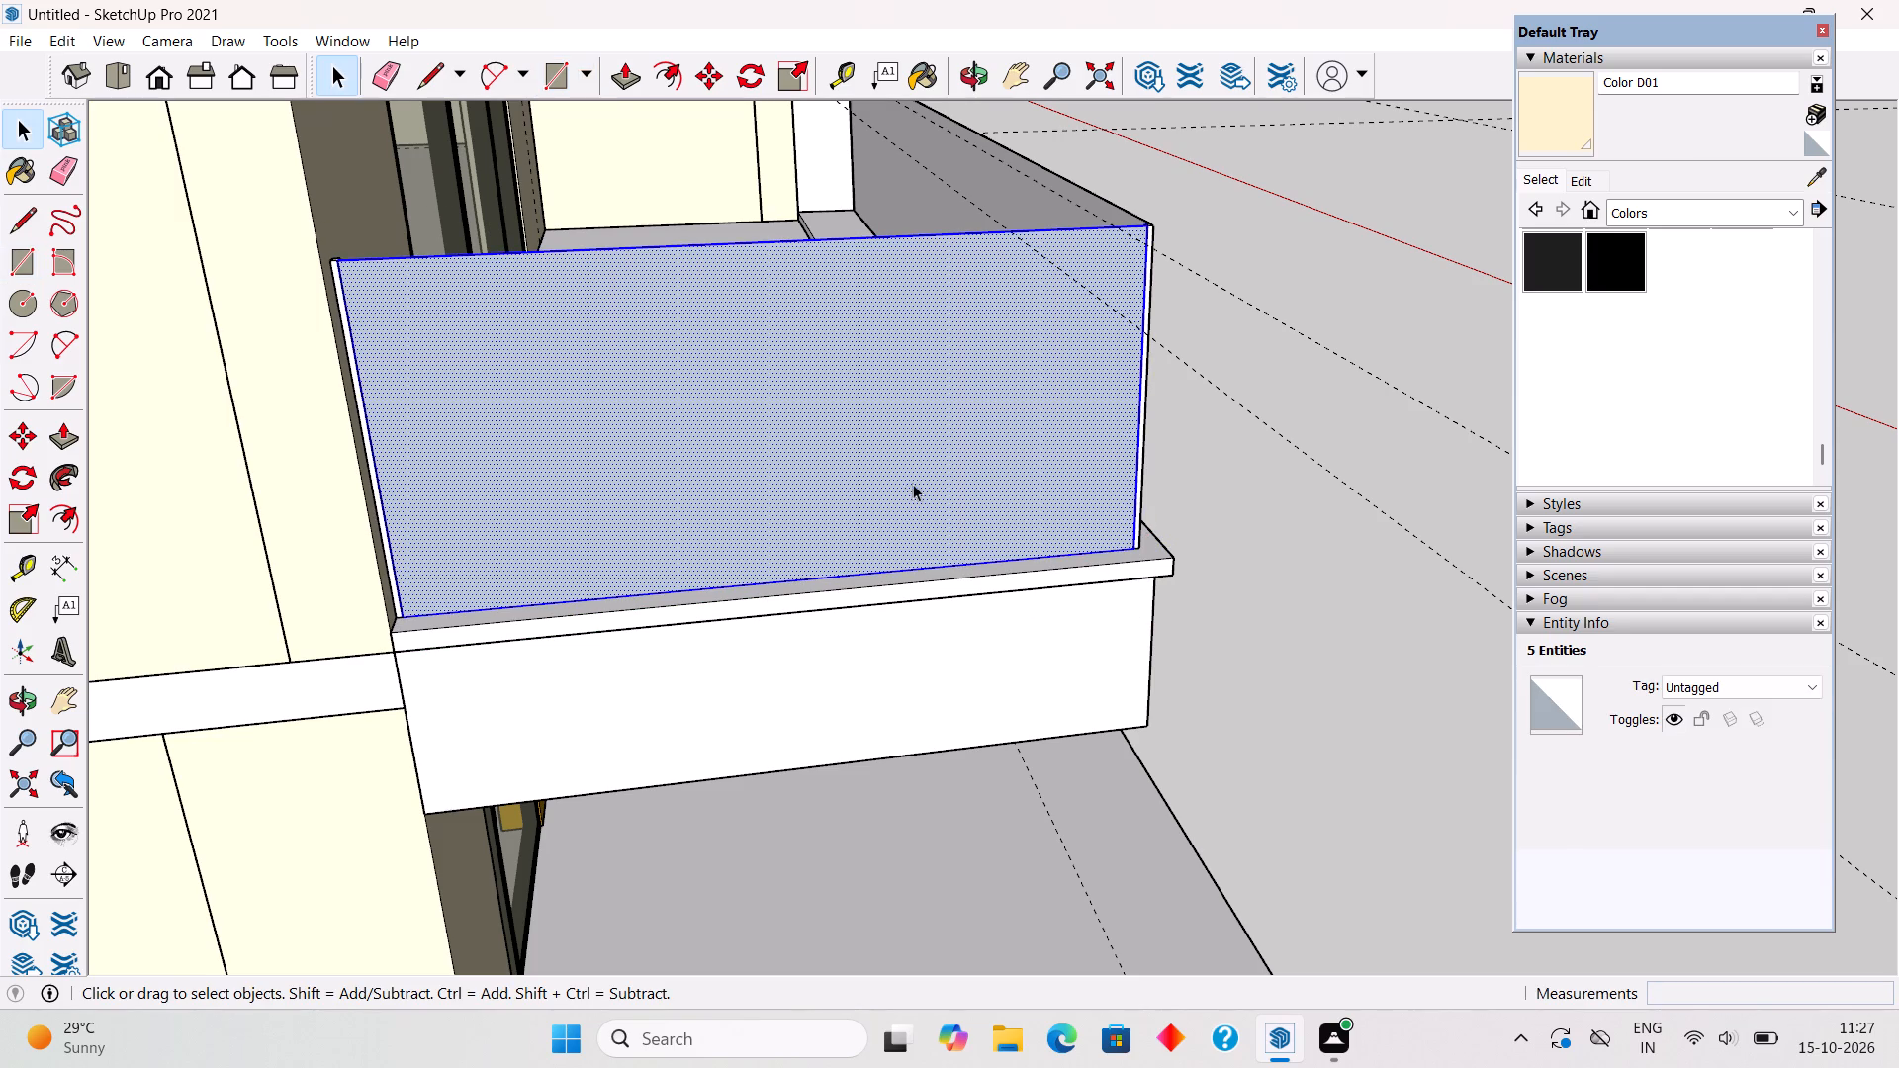
right_click(913, 484)
left_click(1016, 697)
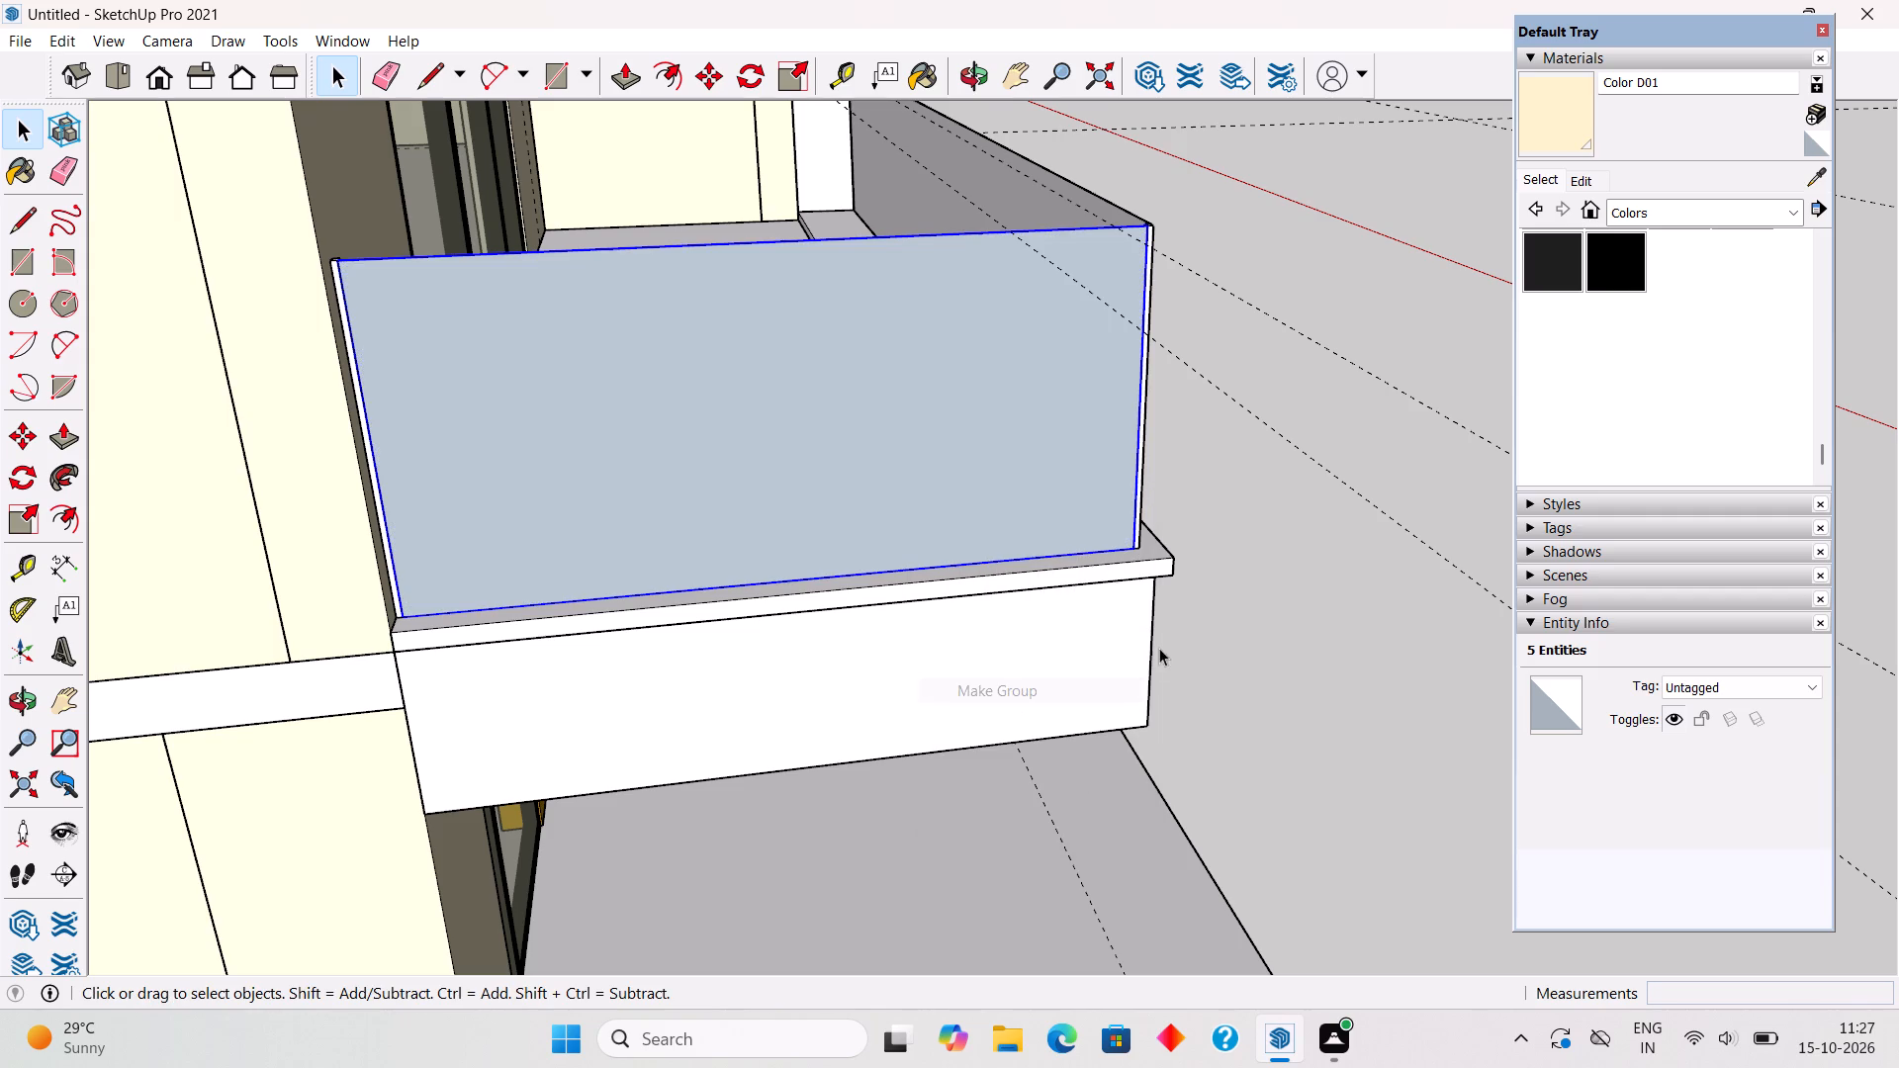
left_click(1199, 643)
Measure the height of the front railing panel from its top edge to its bottom edge.
scroll(1219, 621, "down", 6)
middle_click_drag(1258, 546, 317, 440)
scroll(457, 440, "down", 1)
middle_click_drag(1120, 457, 1113, 481)
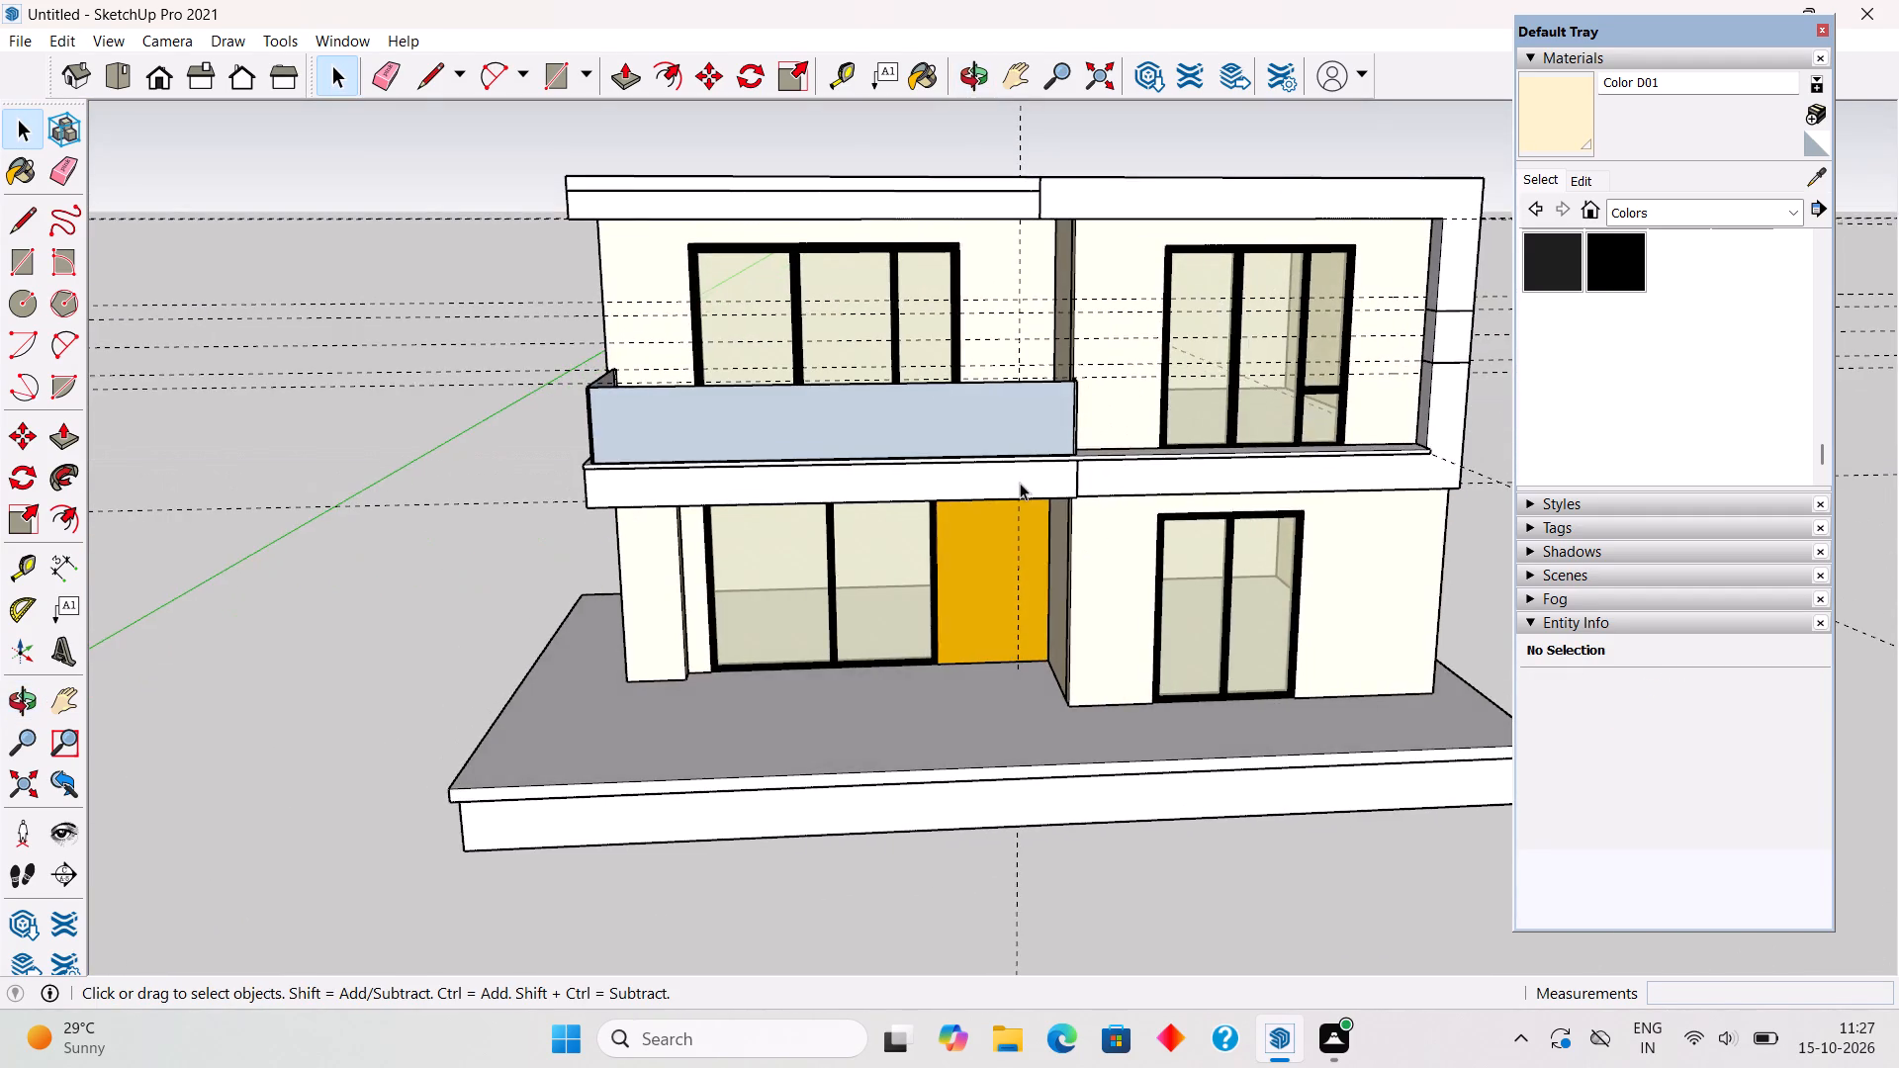
scroll(1015, 469, "up", 10)
key("t")
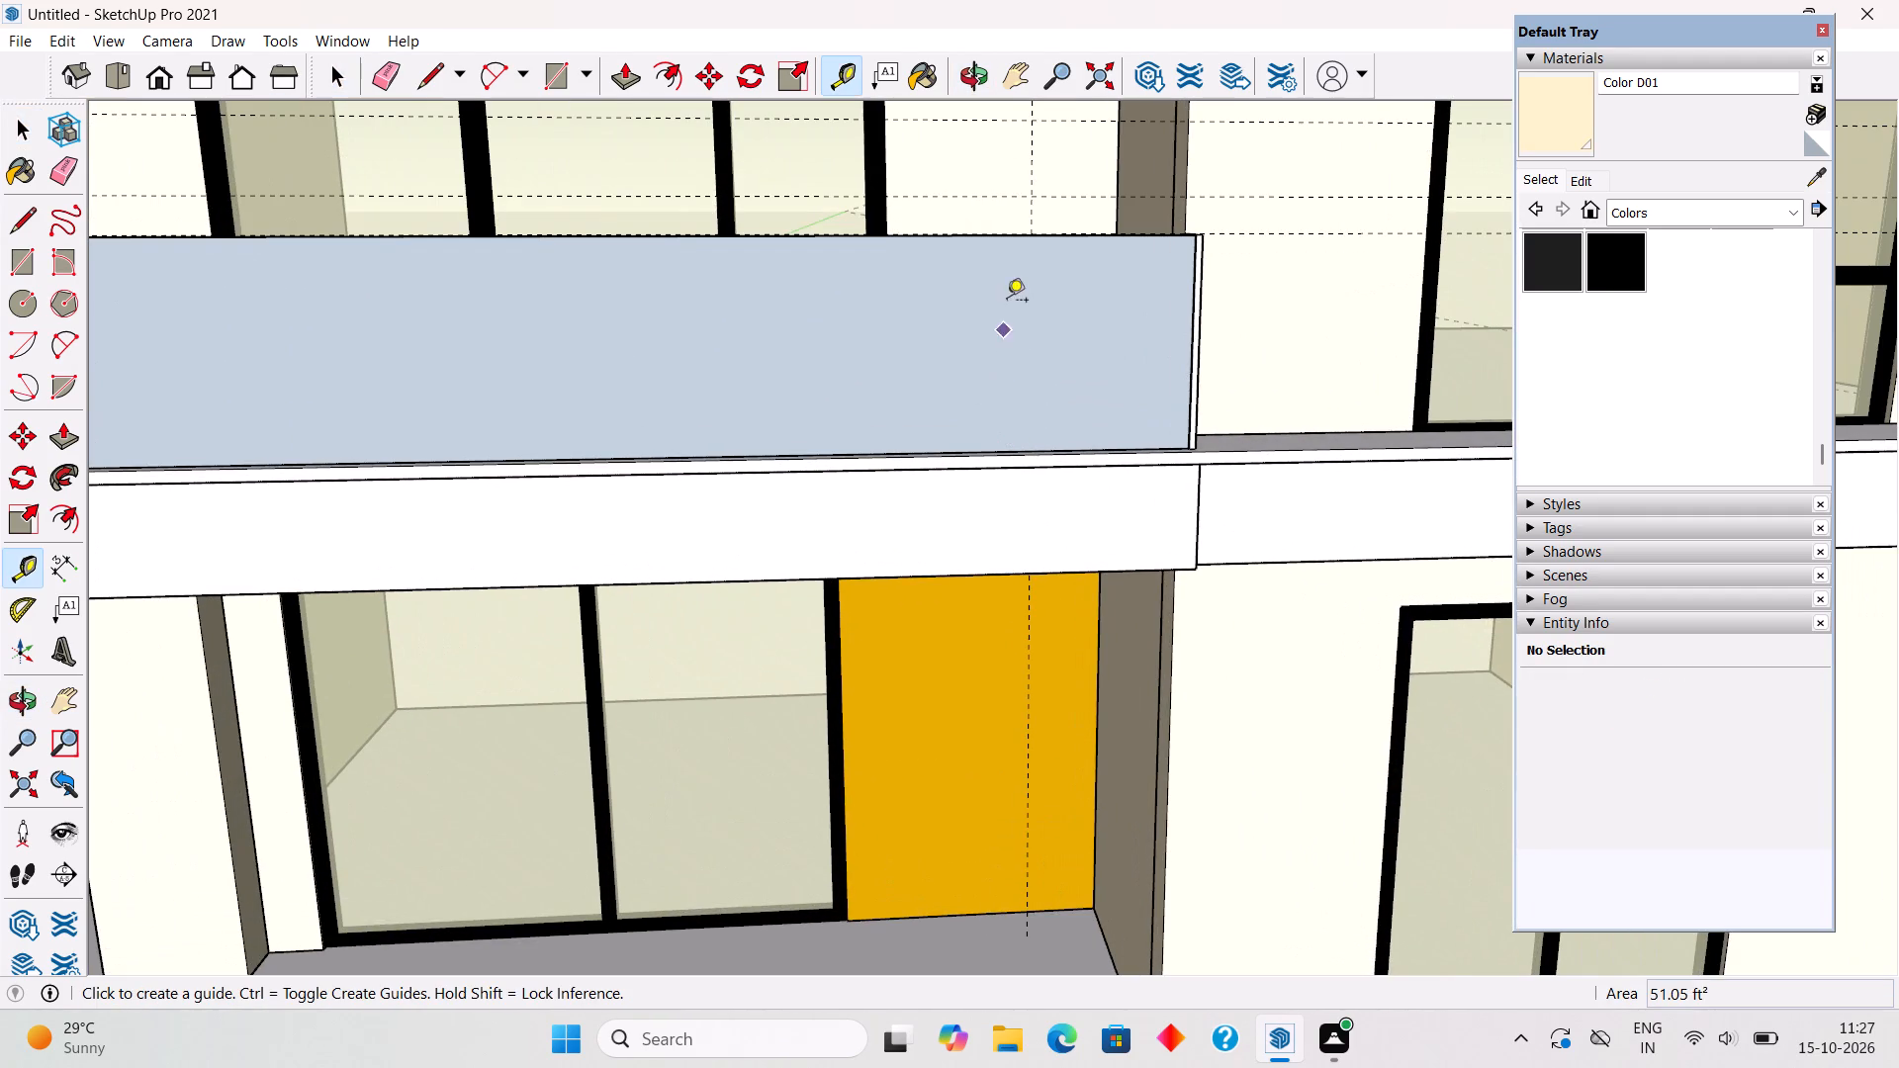
left_click(1019, 241)
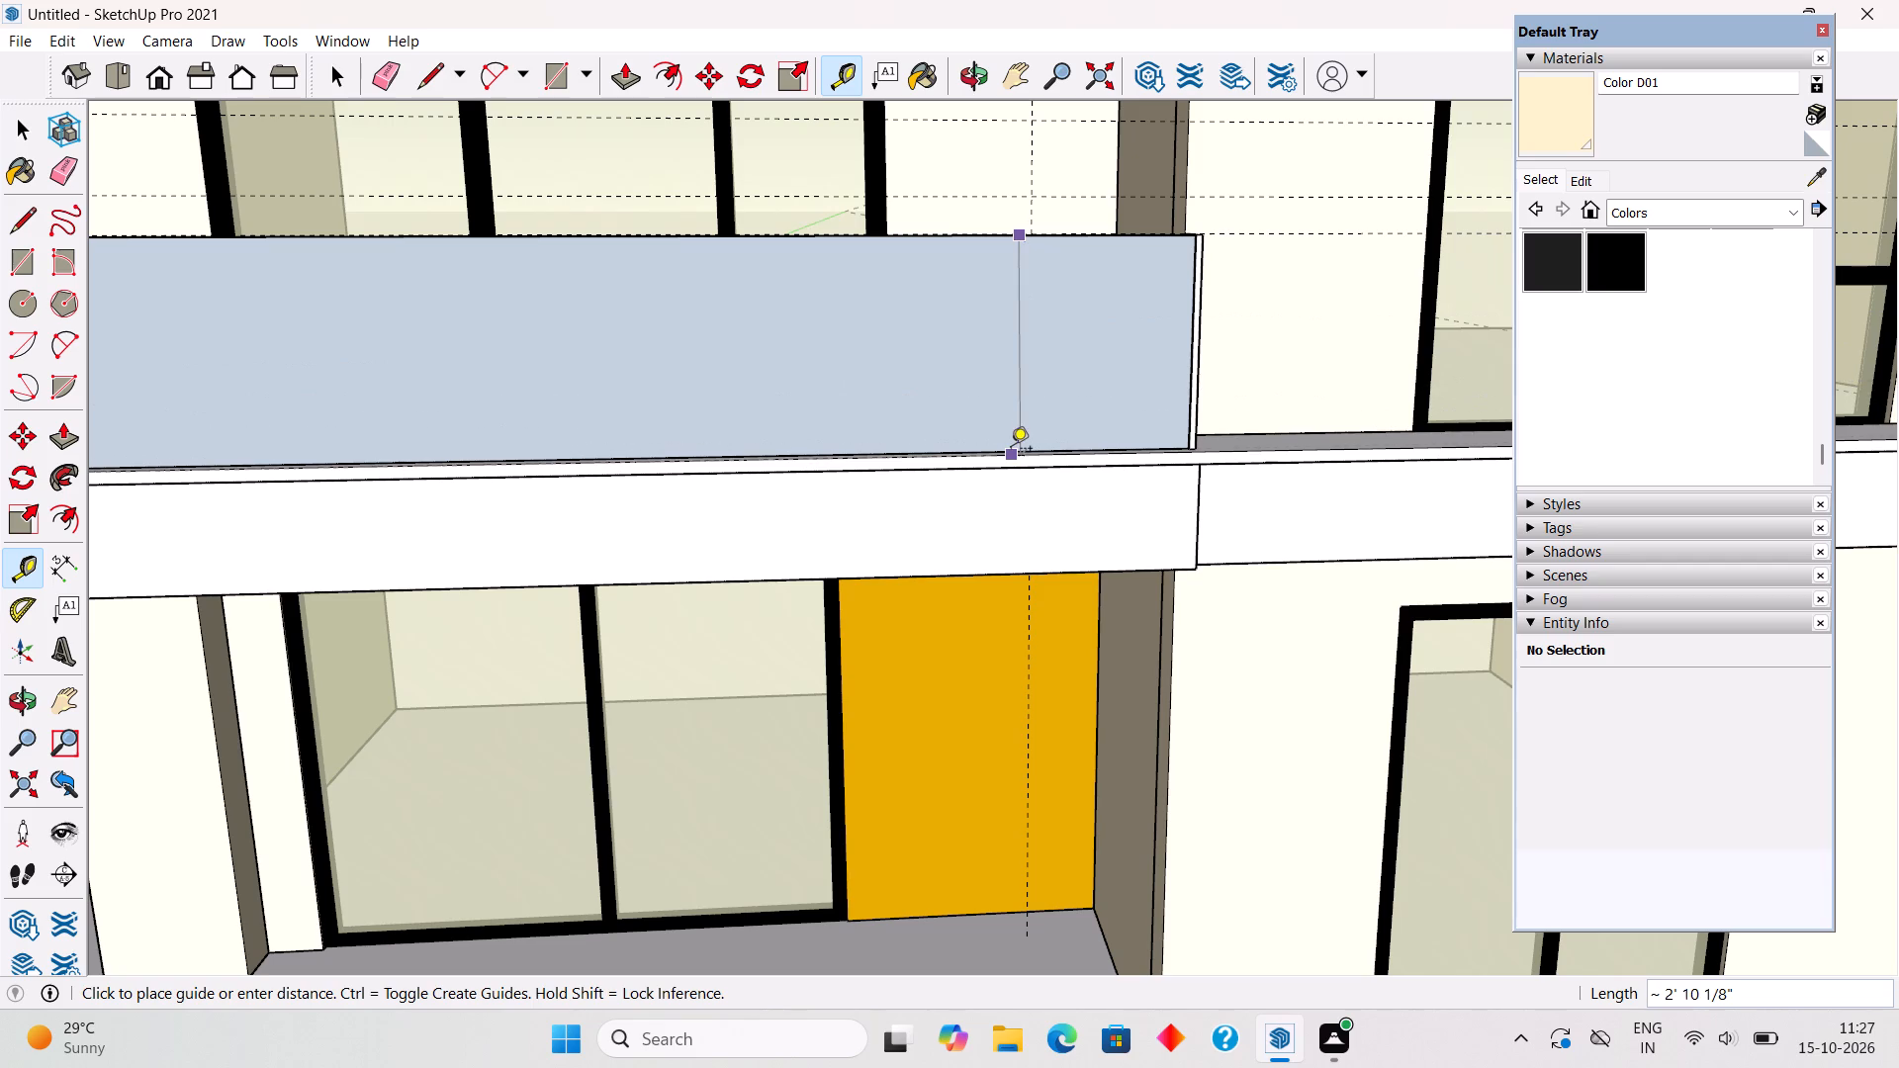
key("space")
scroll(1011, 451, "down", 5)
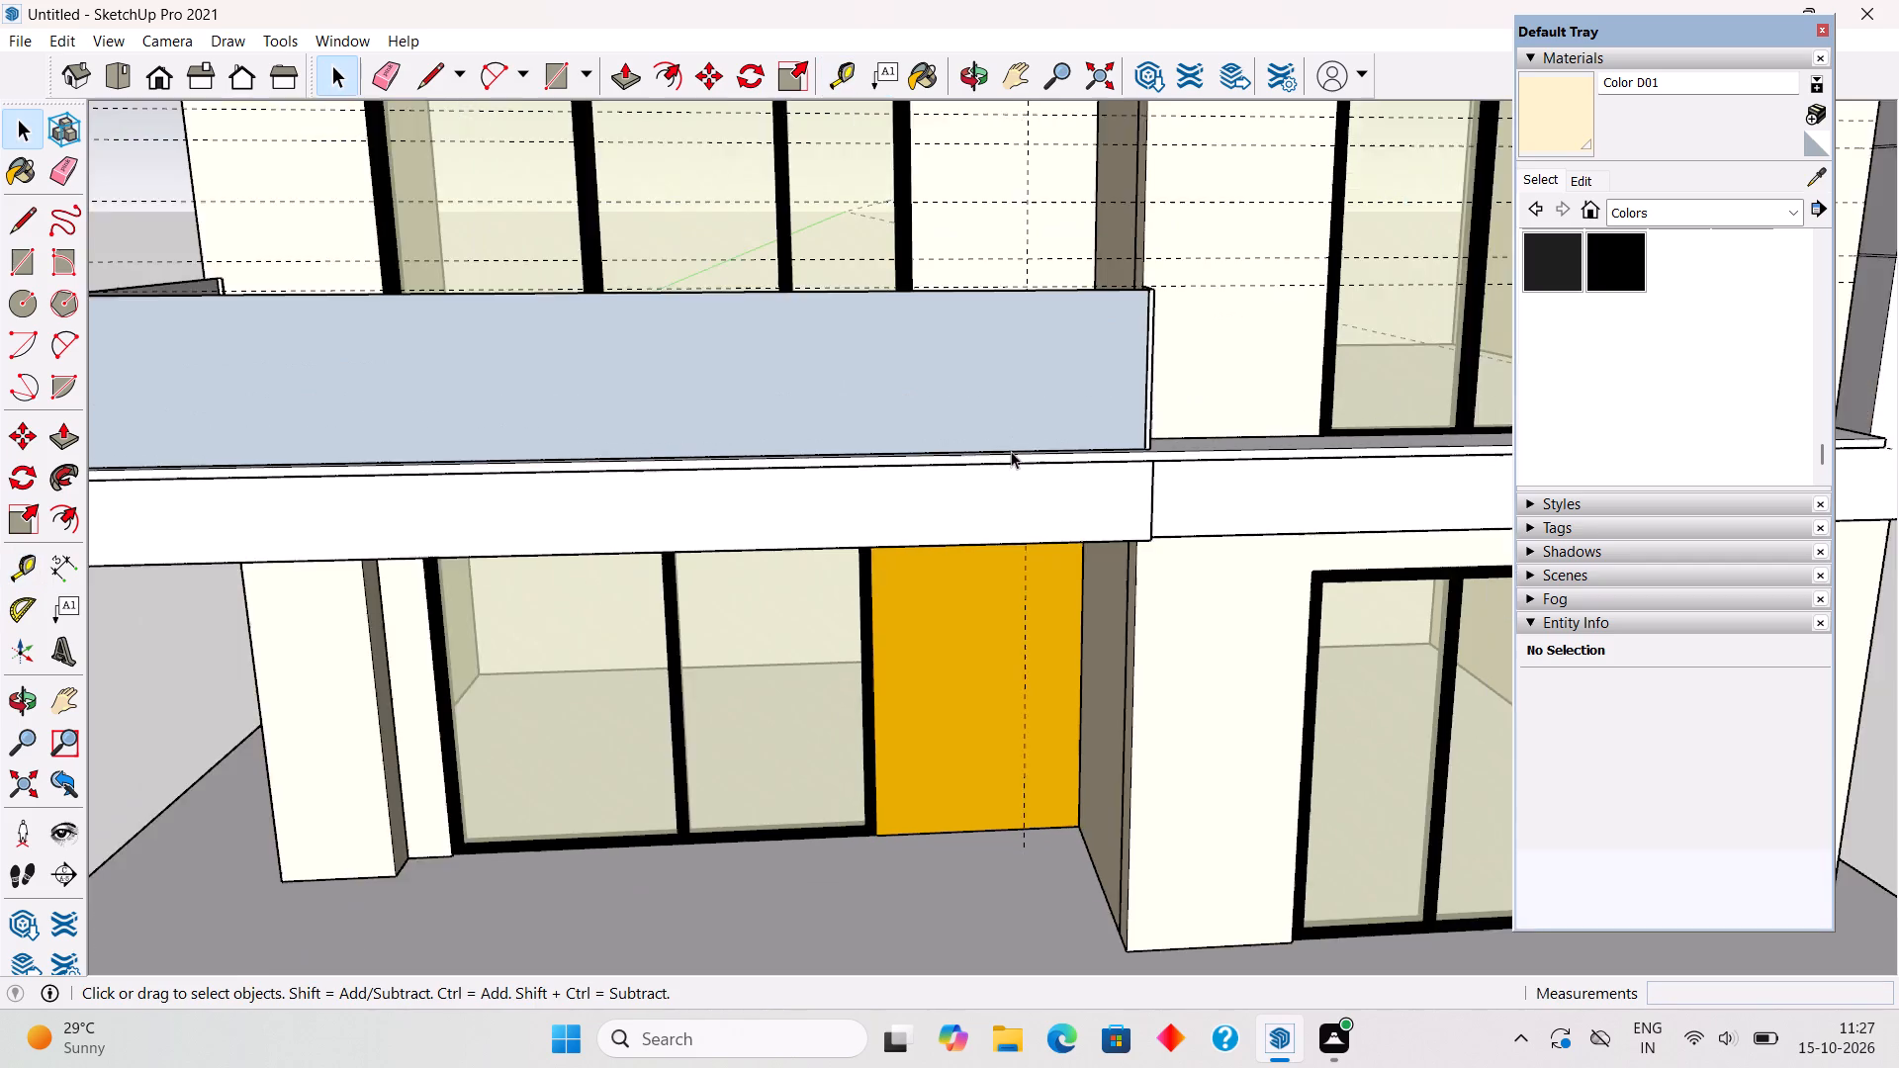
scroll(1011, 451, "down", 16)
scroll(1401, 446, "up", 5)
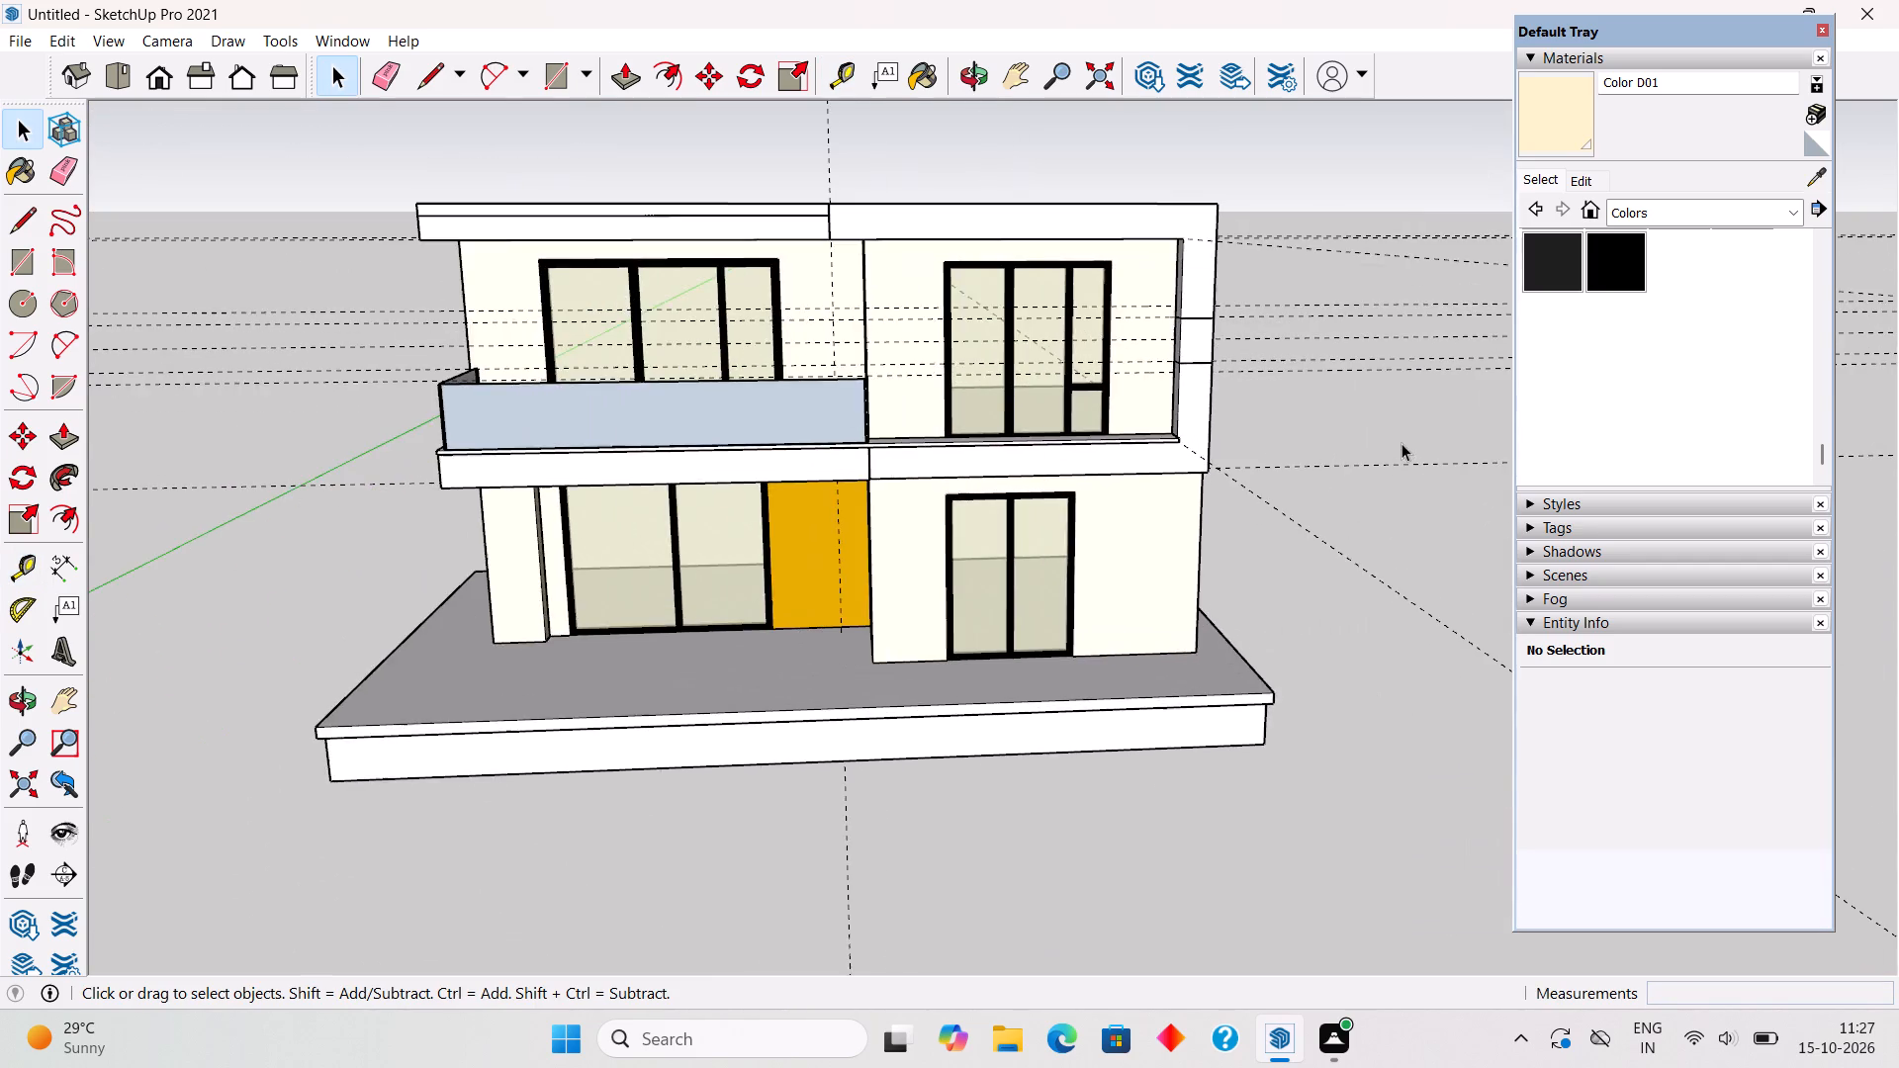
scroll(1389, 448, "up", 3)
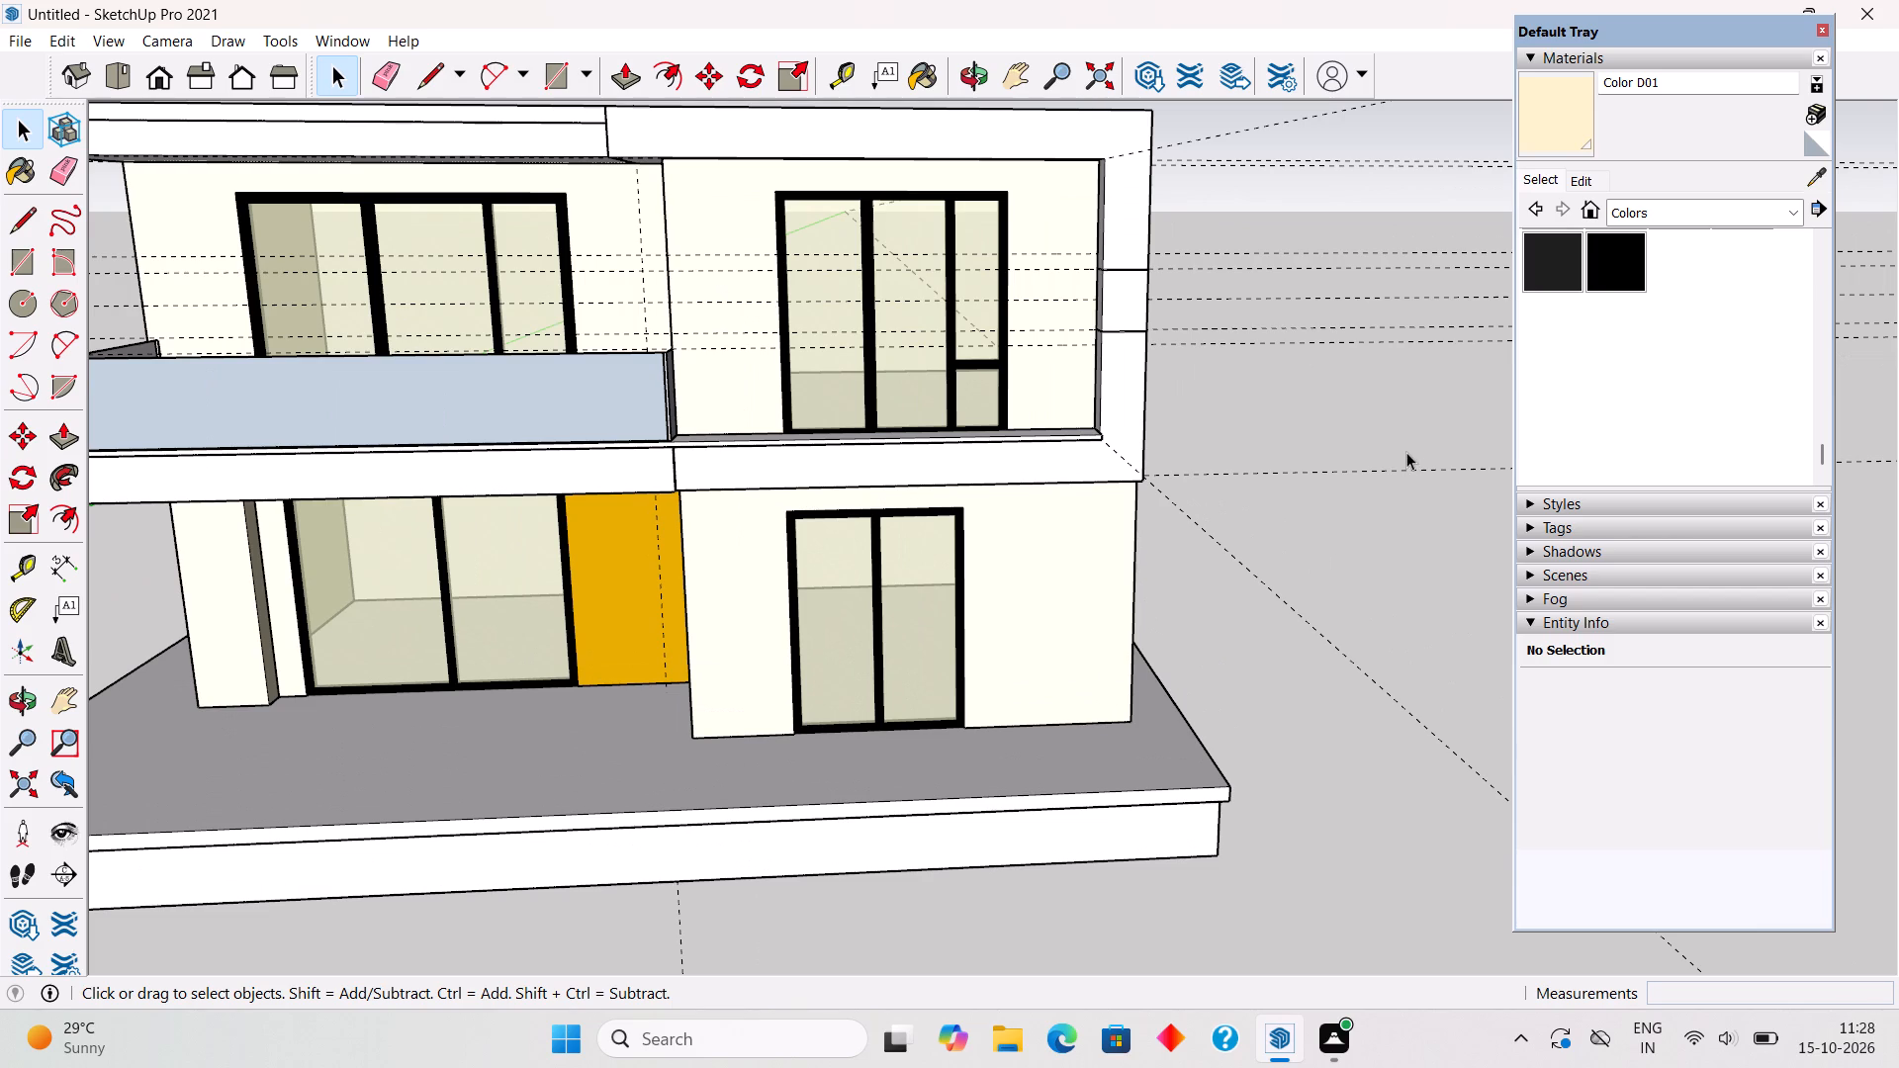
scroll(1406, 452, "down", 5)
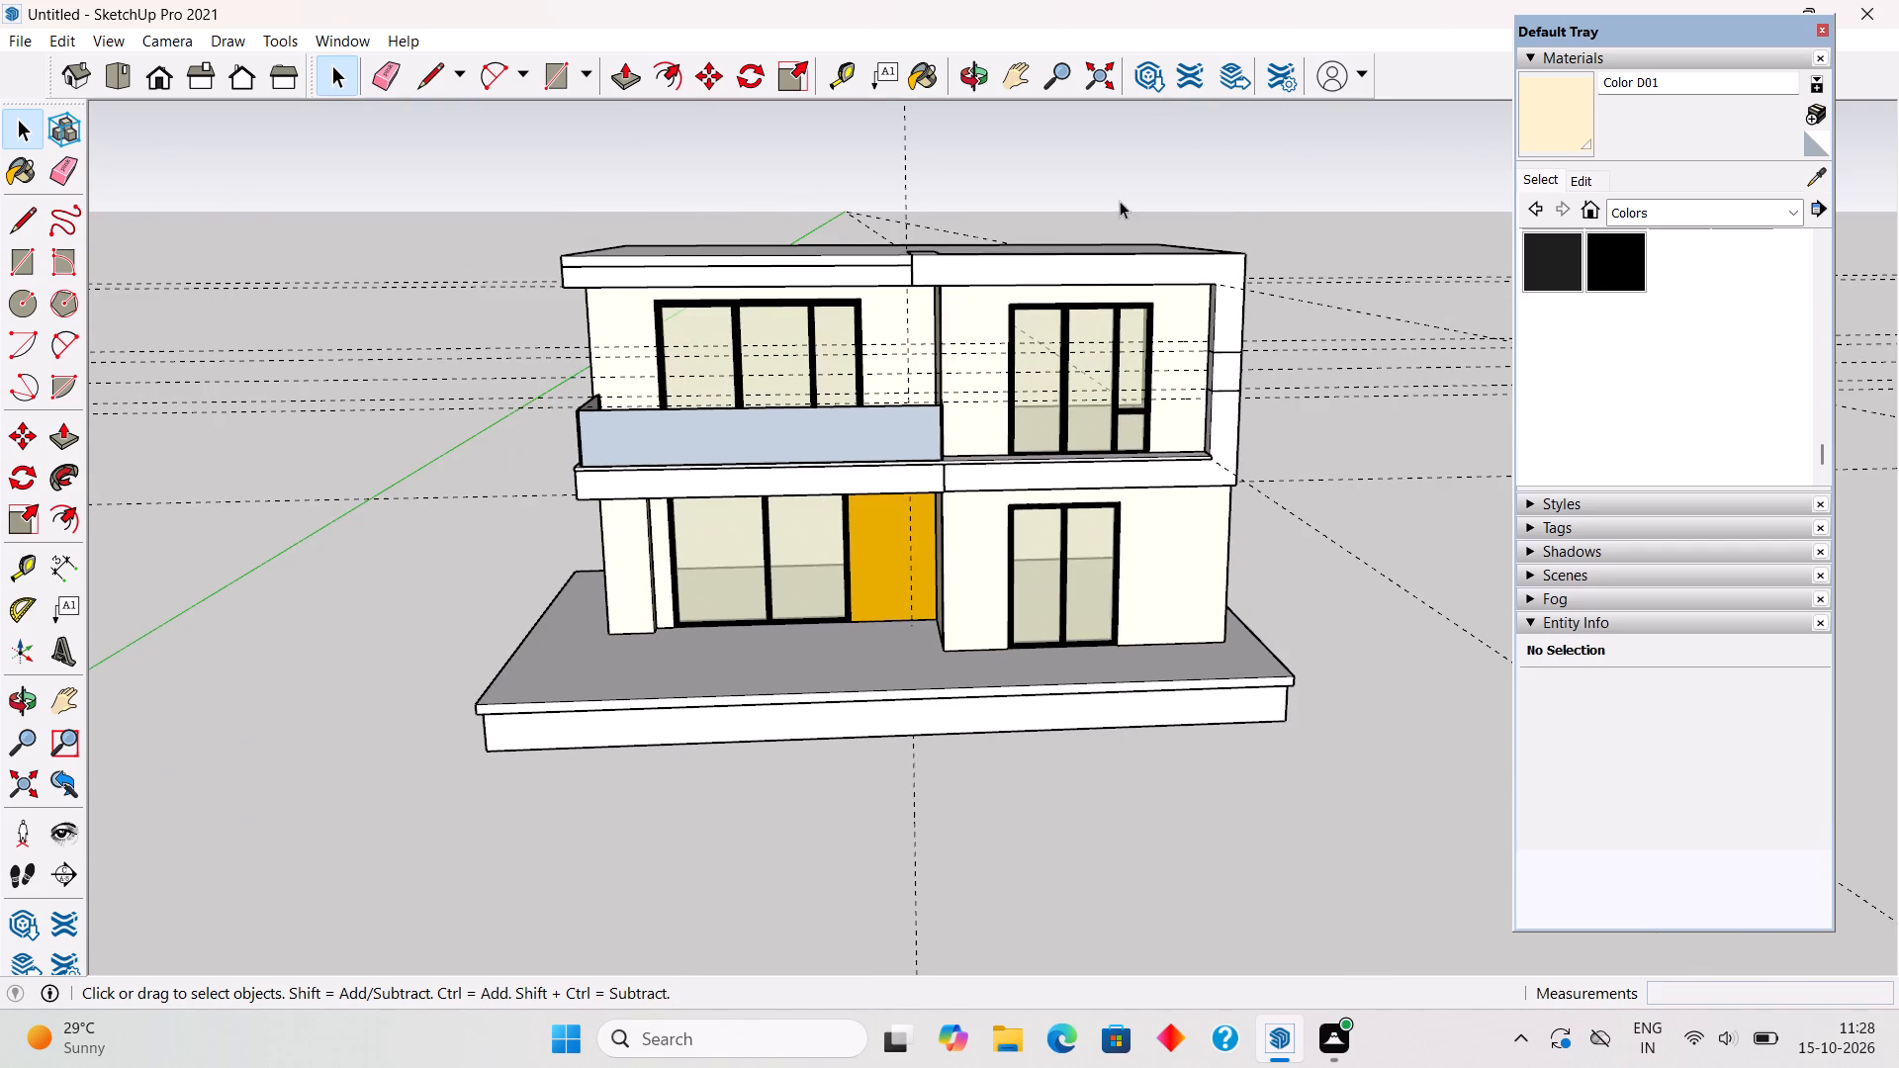
Sample Translucent Glass Gold from the upper window and paint the front panel and both end panels of the balcony railing with it.
scroll(1120, 201, "up", 2)
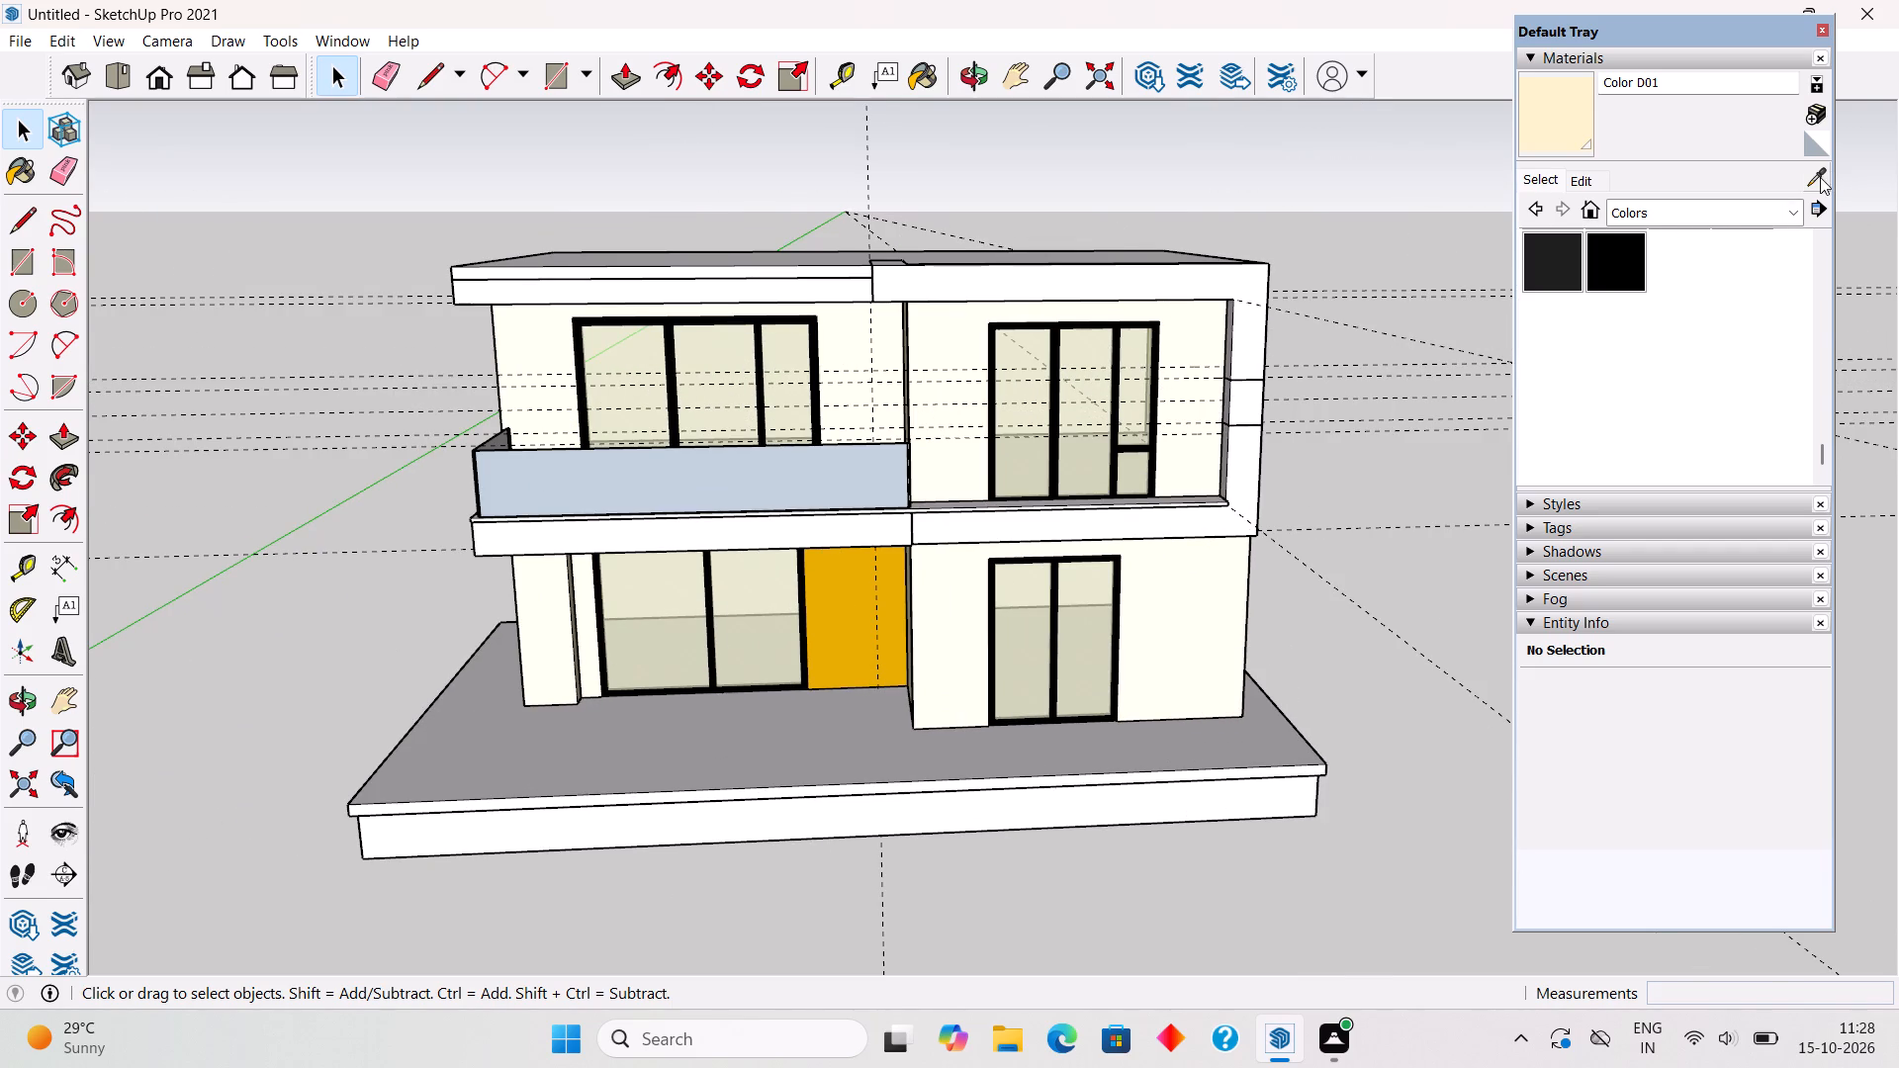
left_click(1817, 179)
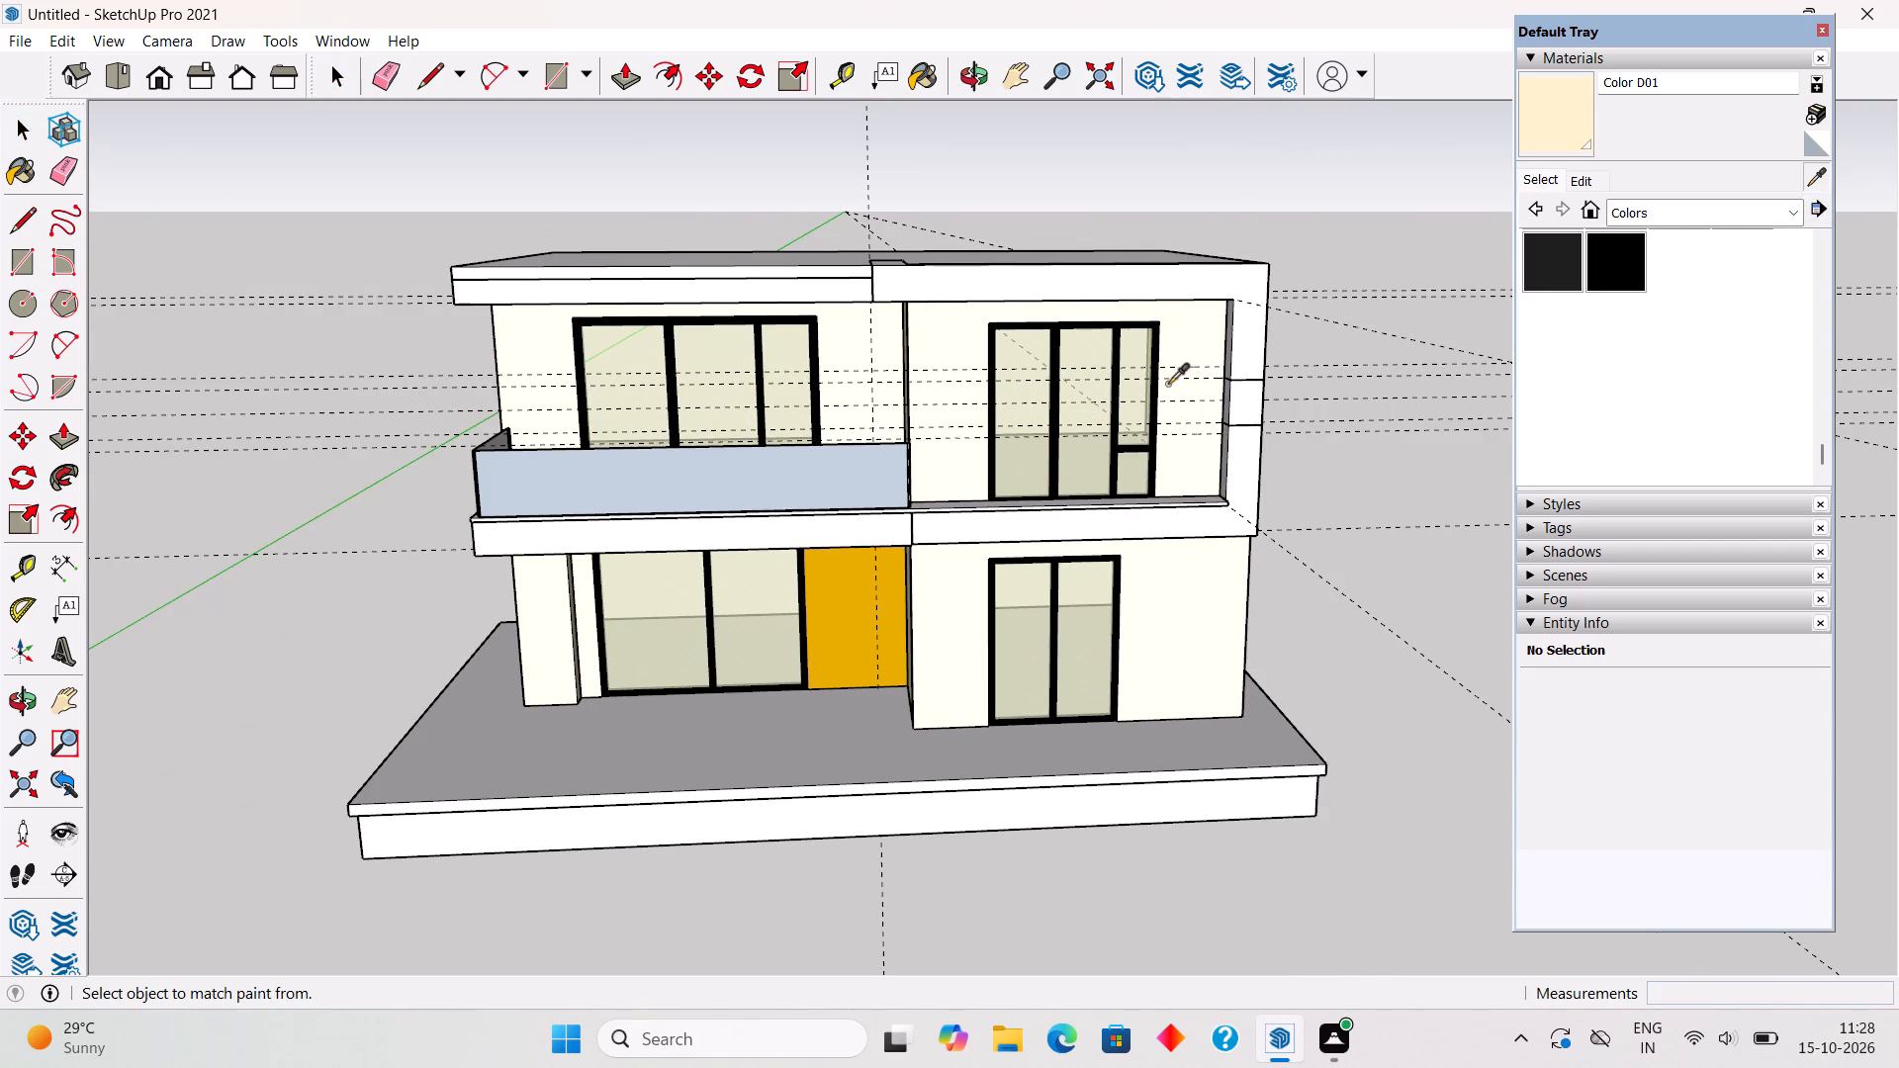
left_click(1075, 446)
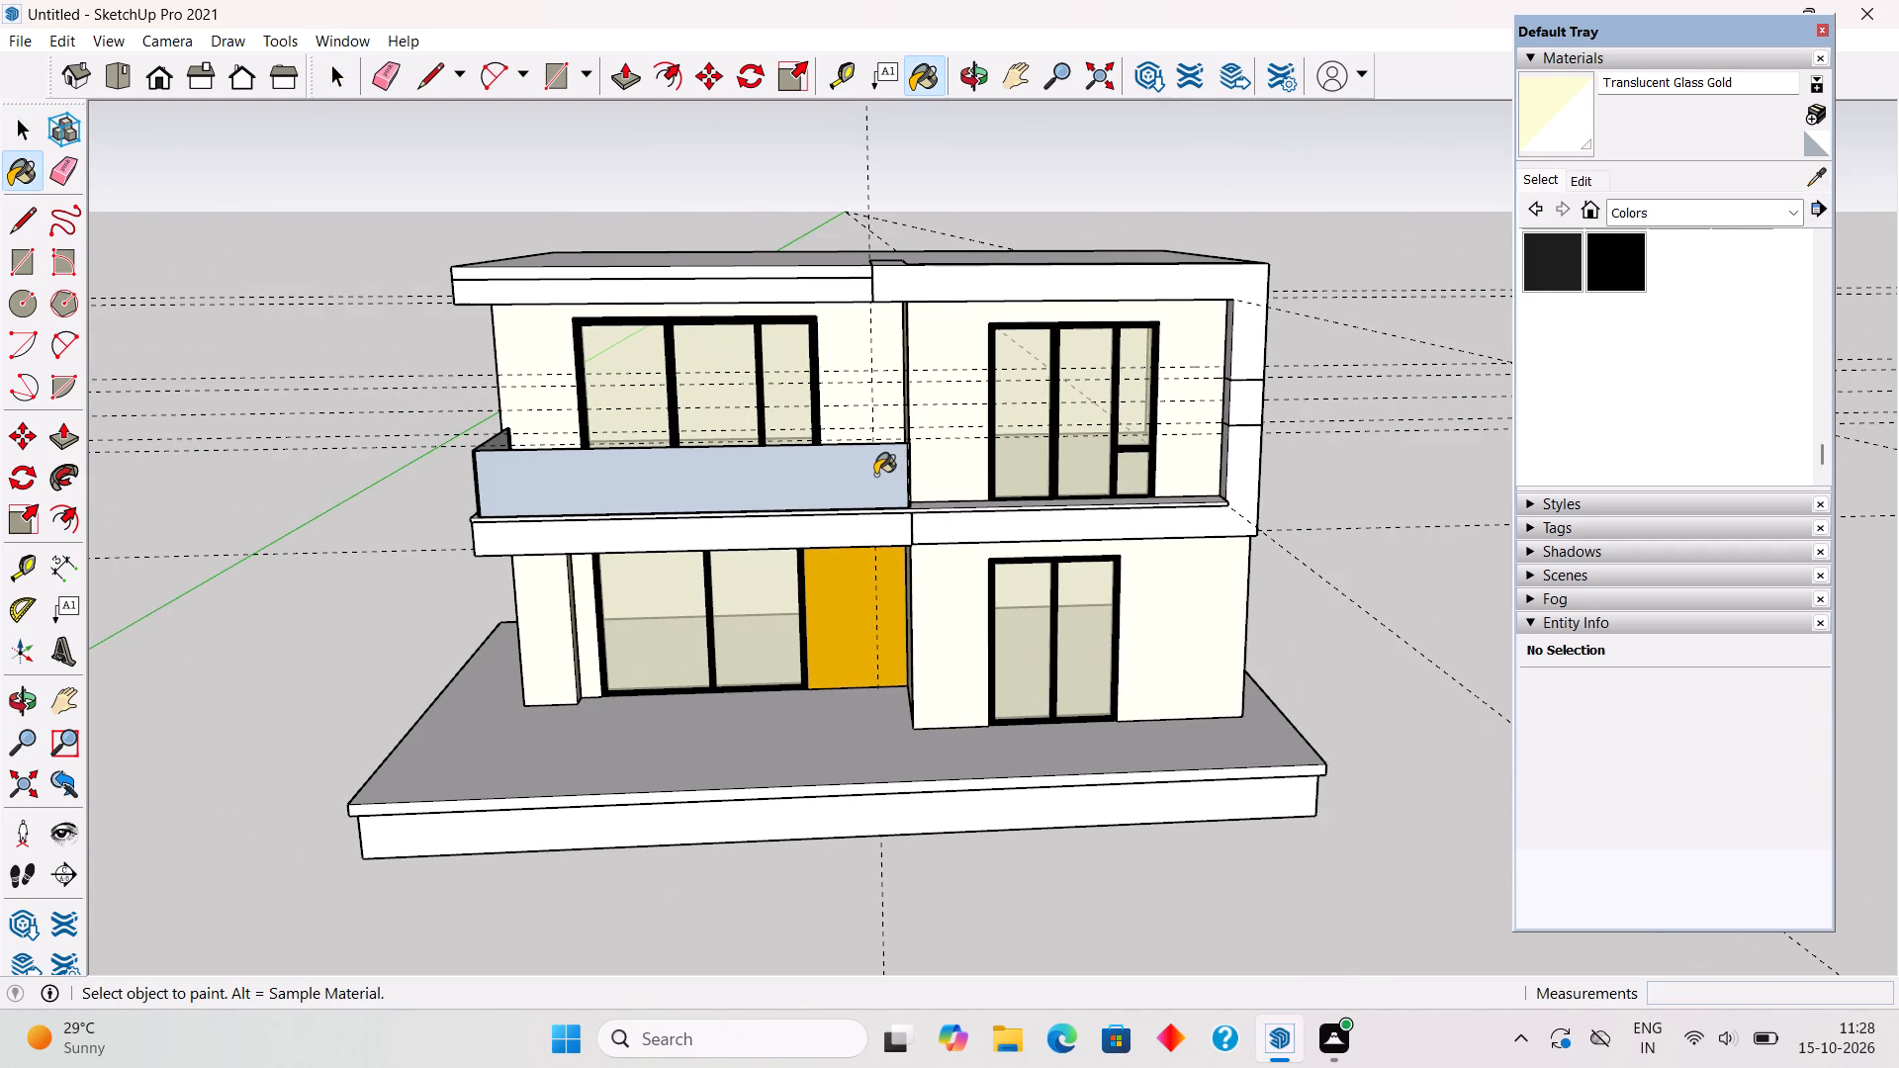
left_click(875, 475)
middle_click_drag(816, 450, 399, 408)
scroll(982, 590, "up", 5)
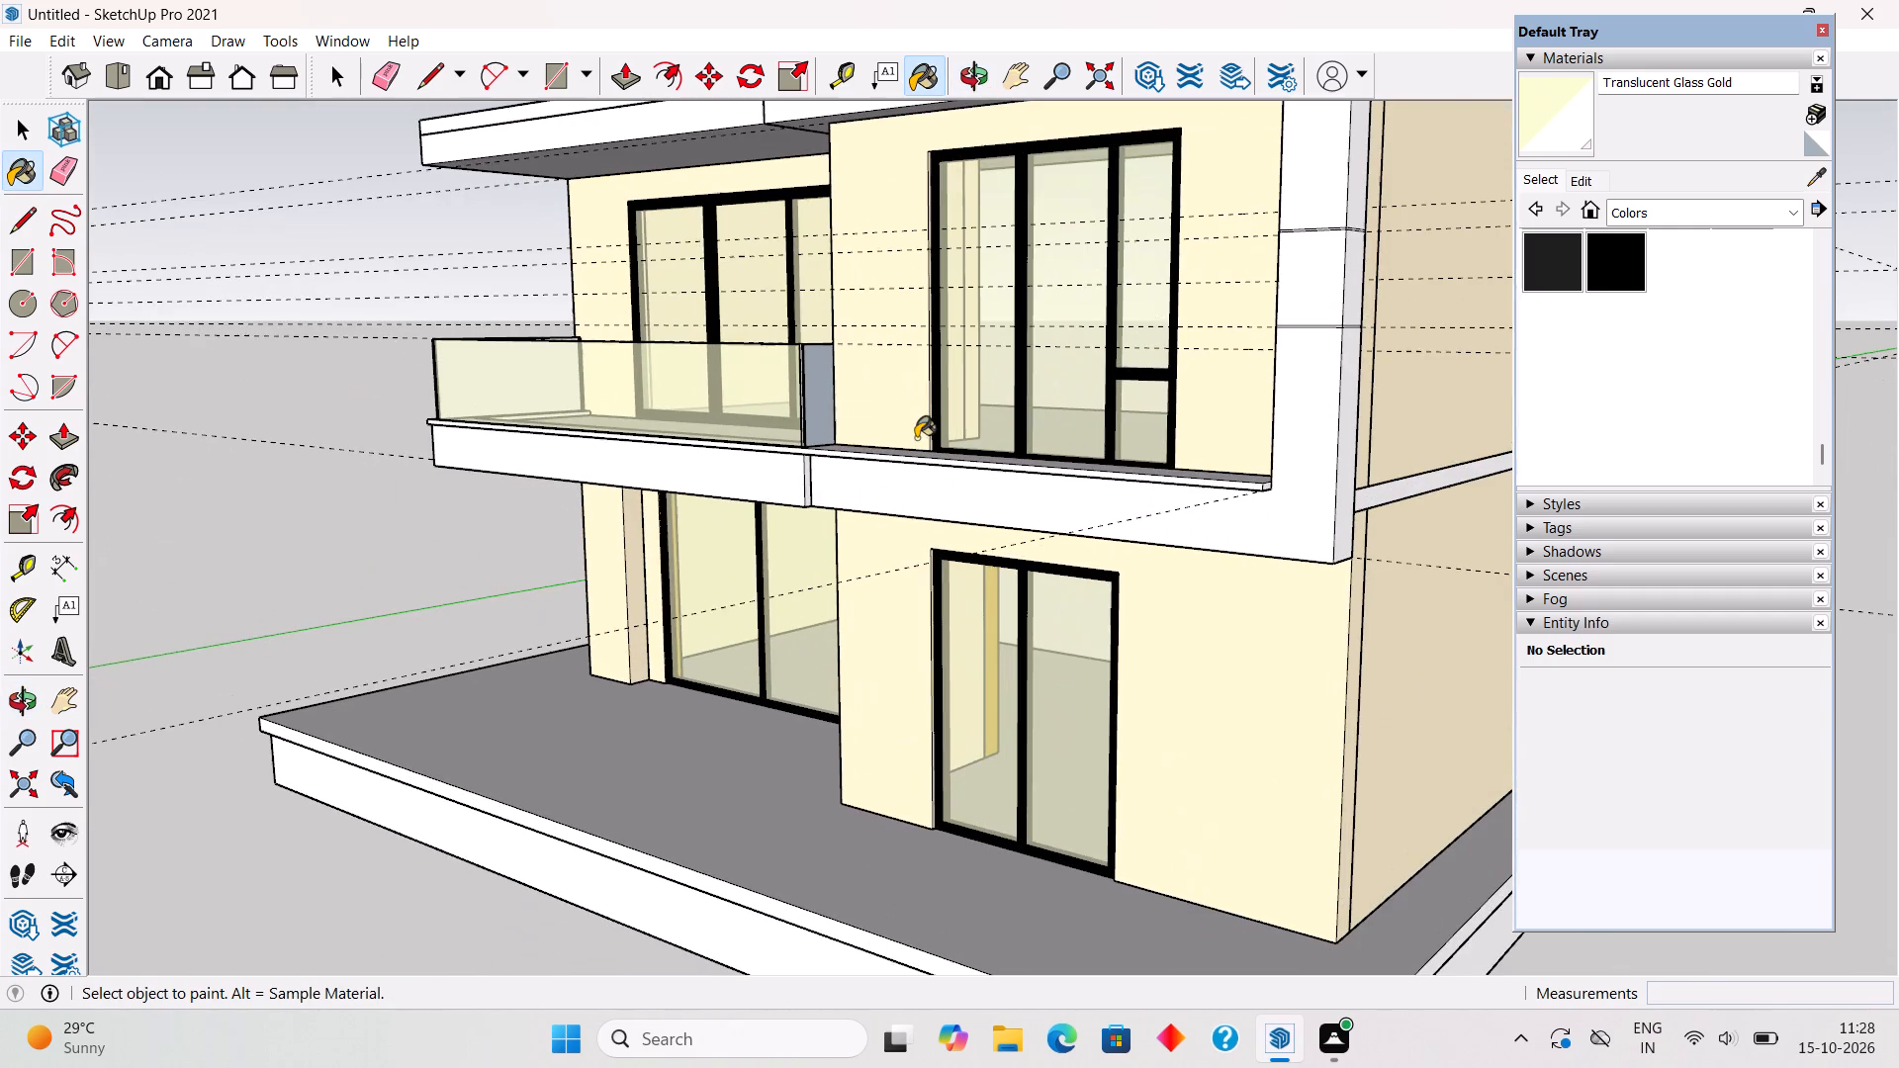
scroll(895, 432, "up", 4)
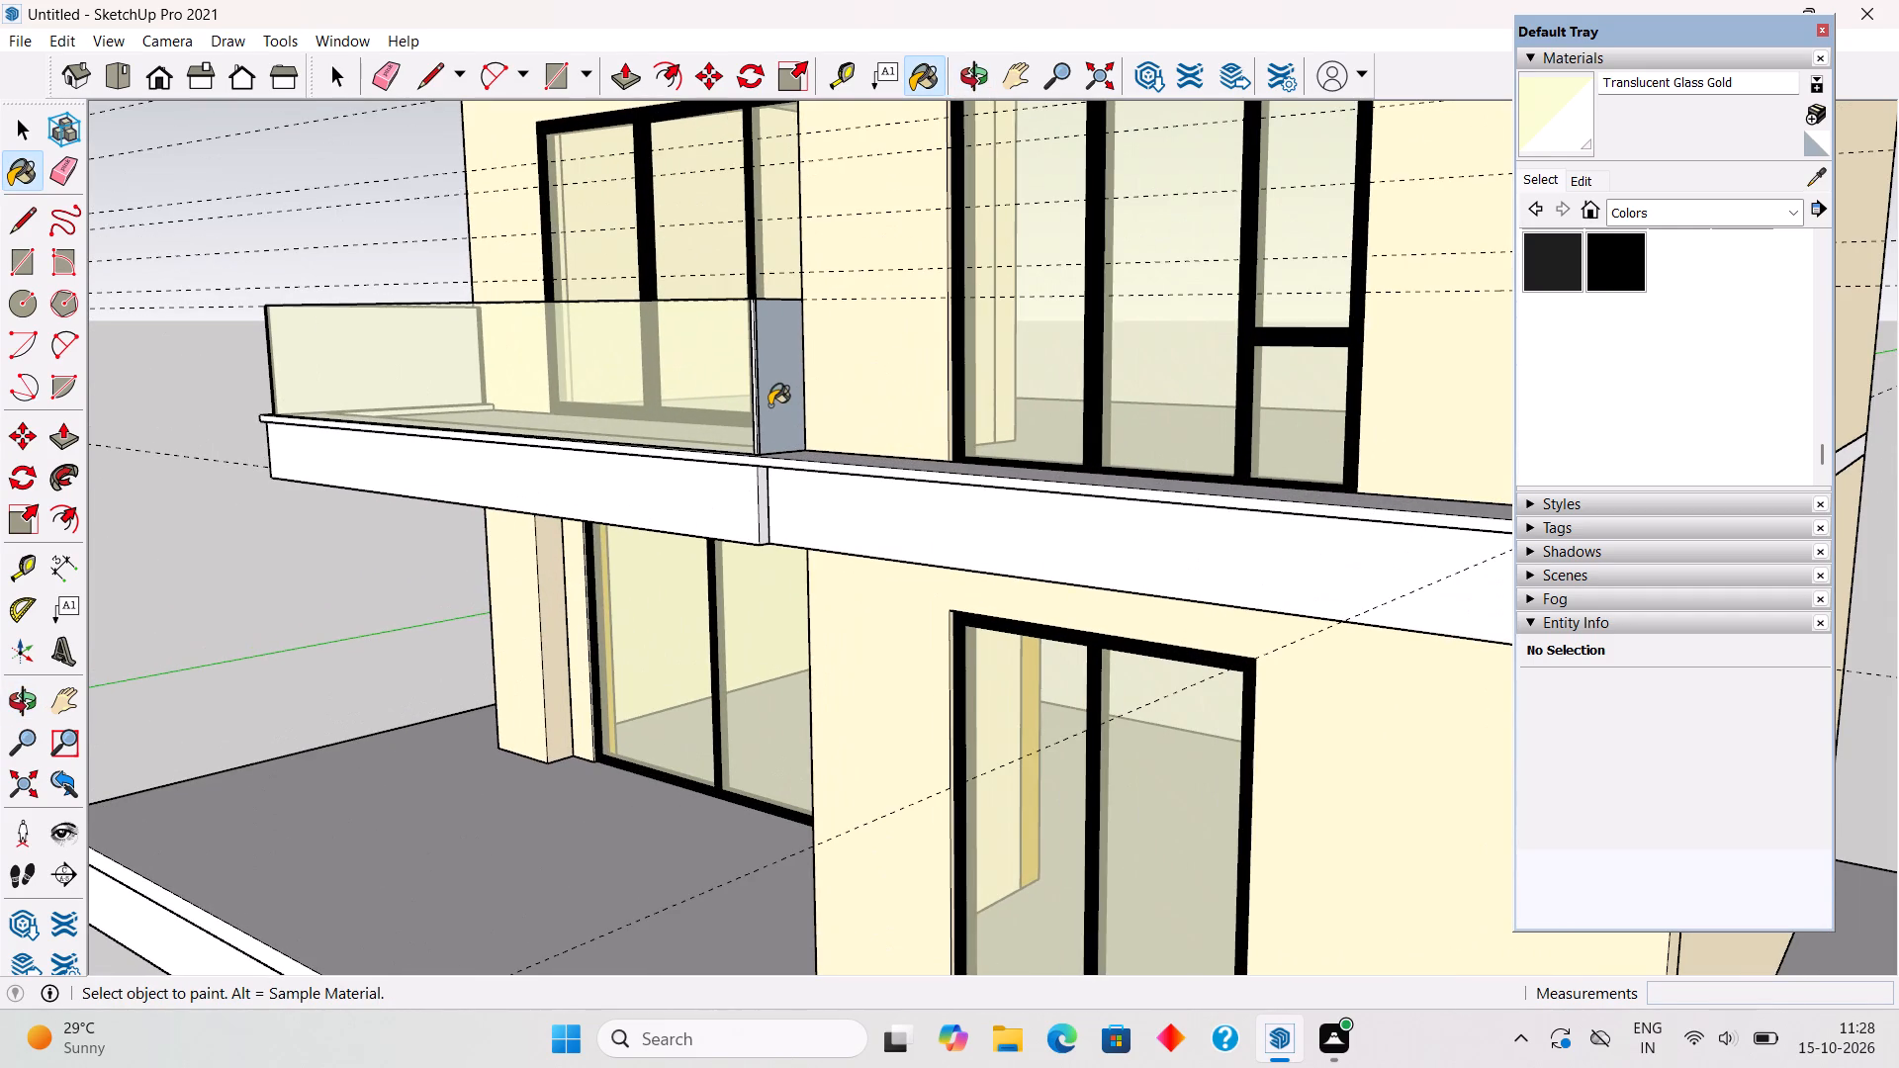
left_click(769, 405)
scroll(745, 391, "down", 6)
middle_click_drag(675, 365, 1898, 424)
scroll(679, 367, "down", 1)
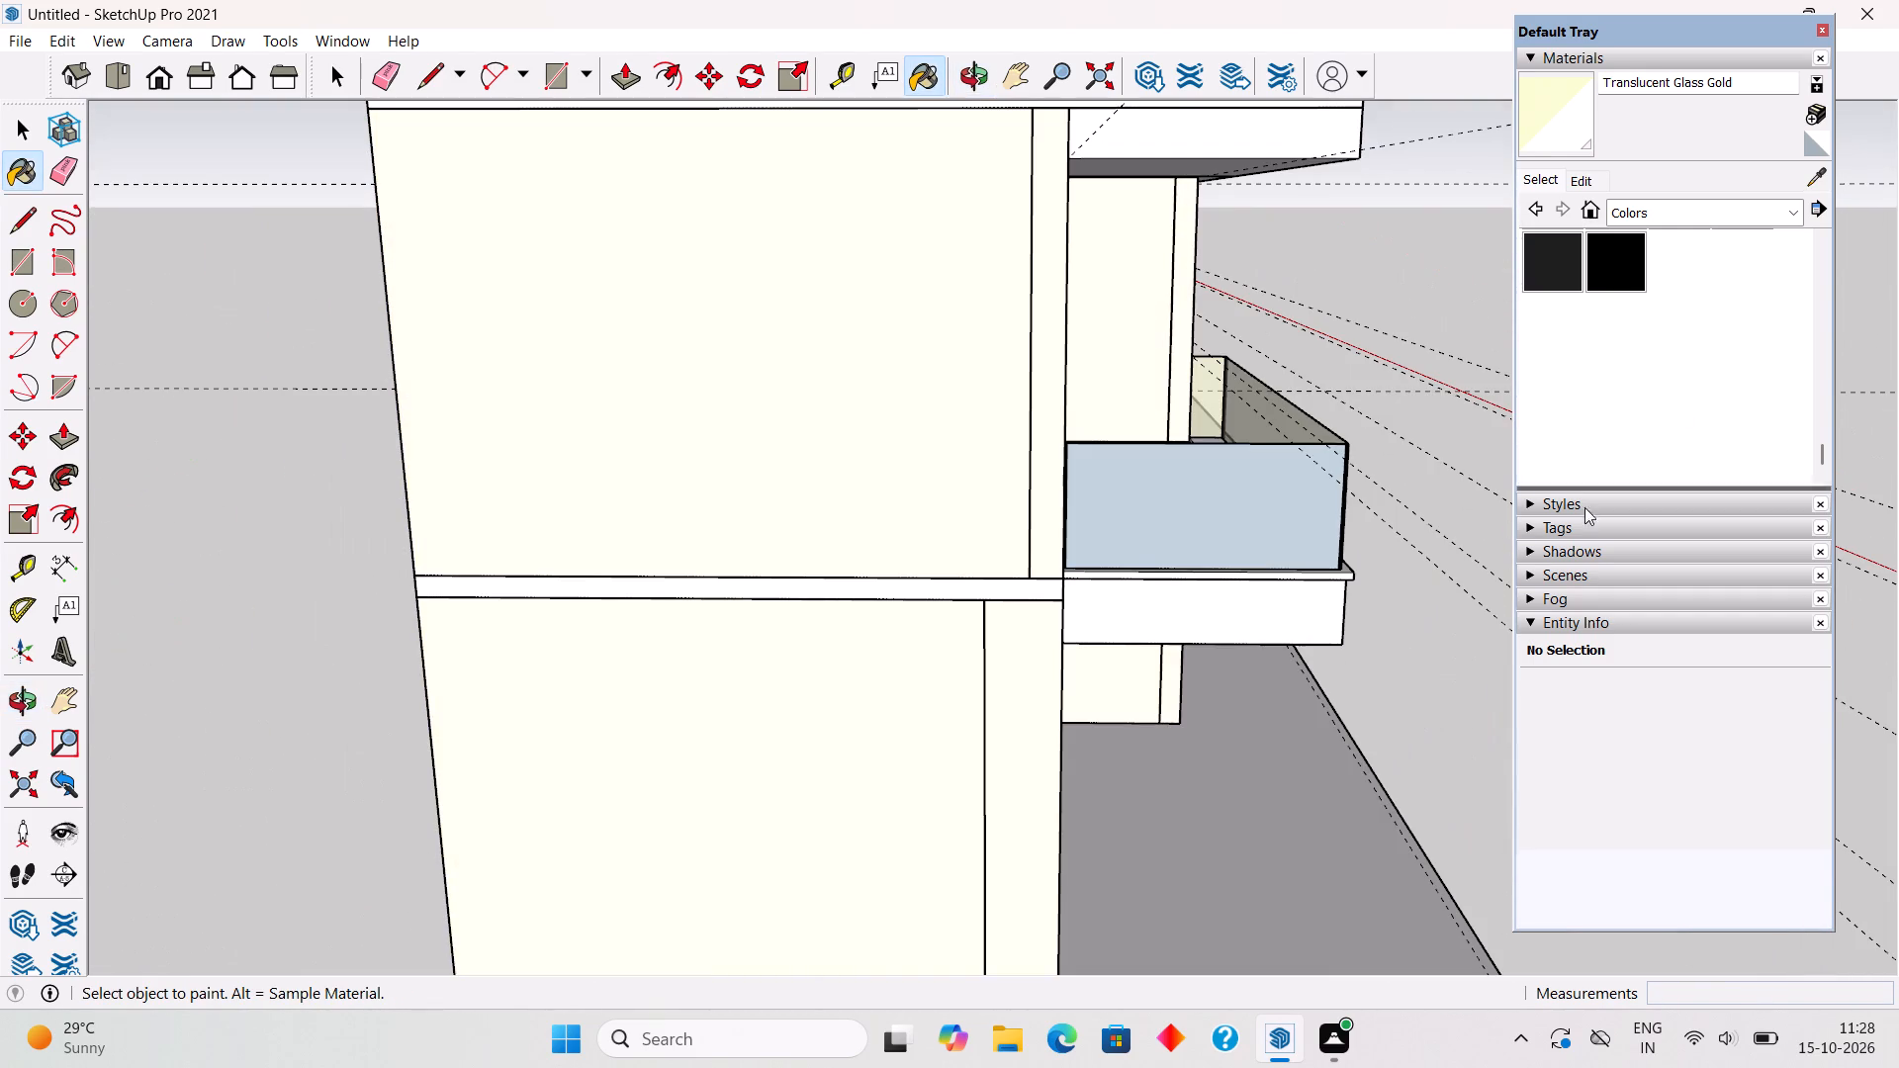
left_click(1250, 501)
Paint the three railing posts, at the wall end and both outer corners, with black Color M09.
scroll(1622, 275, "up", 3)
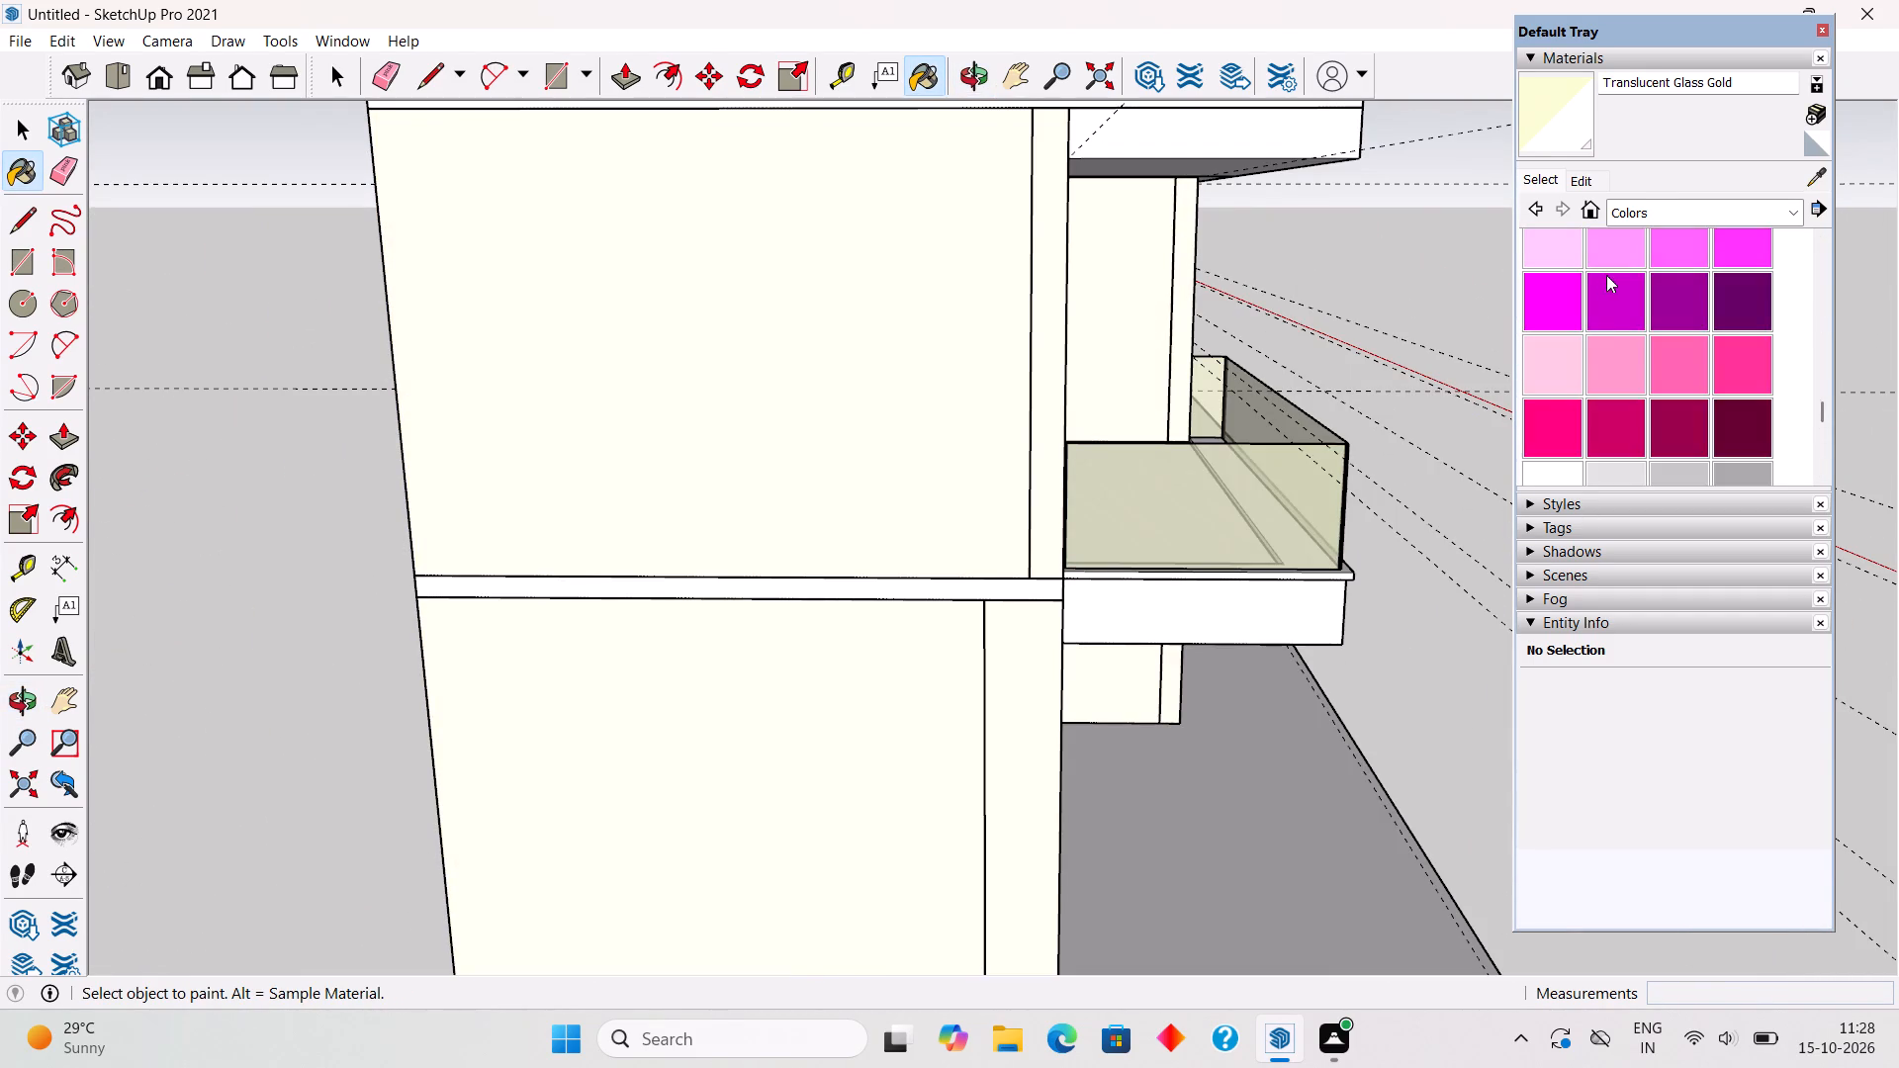
scroll(1606, 275, "down", 5)
left_click(1623, 269)
scroll(1174, 519, "up", 5)
scroll(1076, 479, "up", 9)
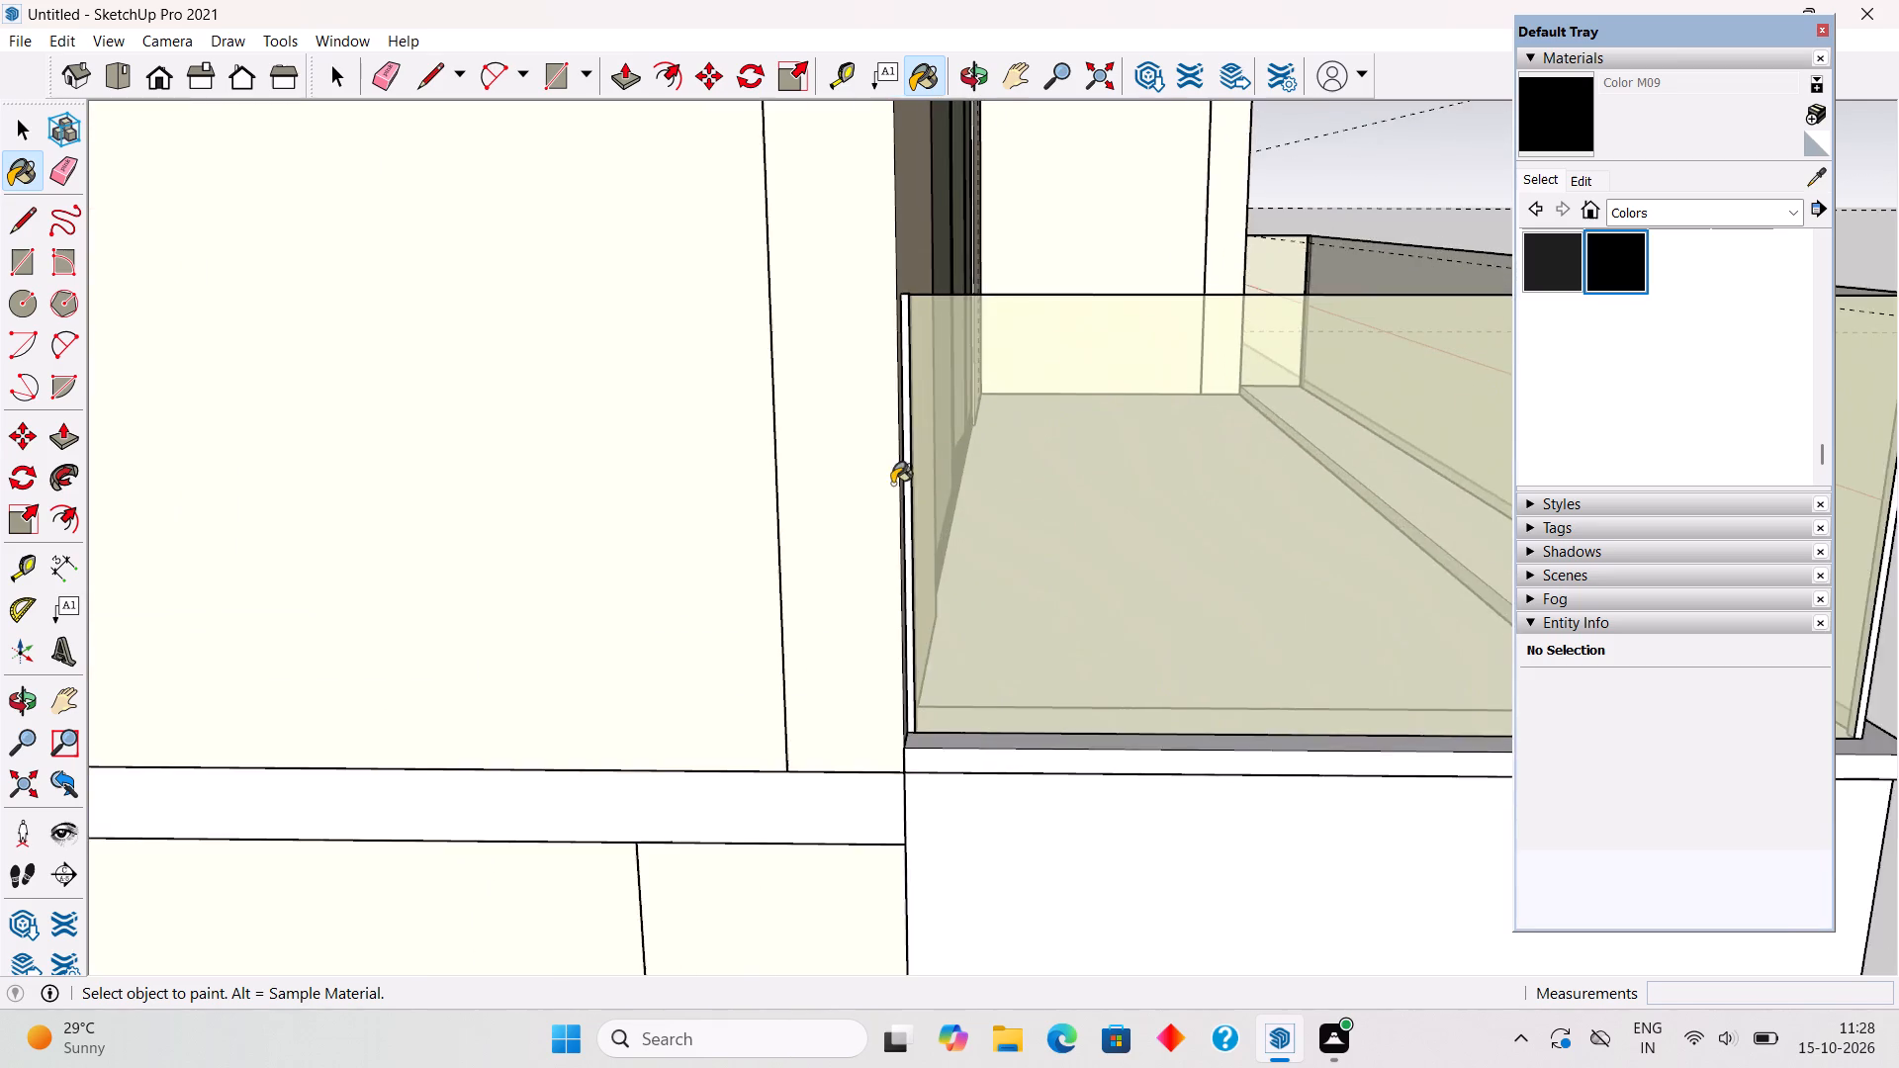
scroll(892, 484, "up", 3)
left_click(917, 481)
scroll(912, 463, "down", 14)
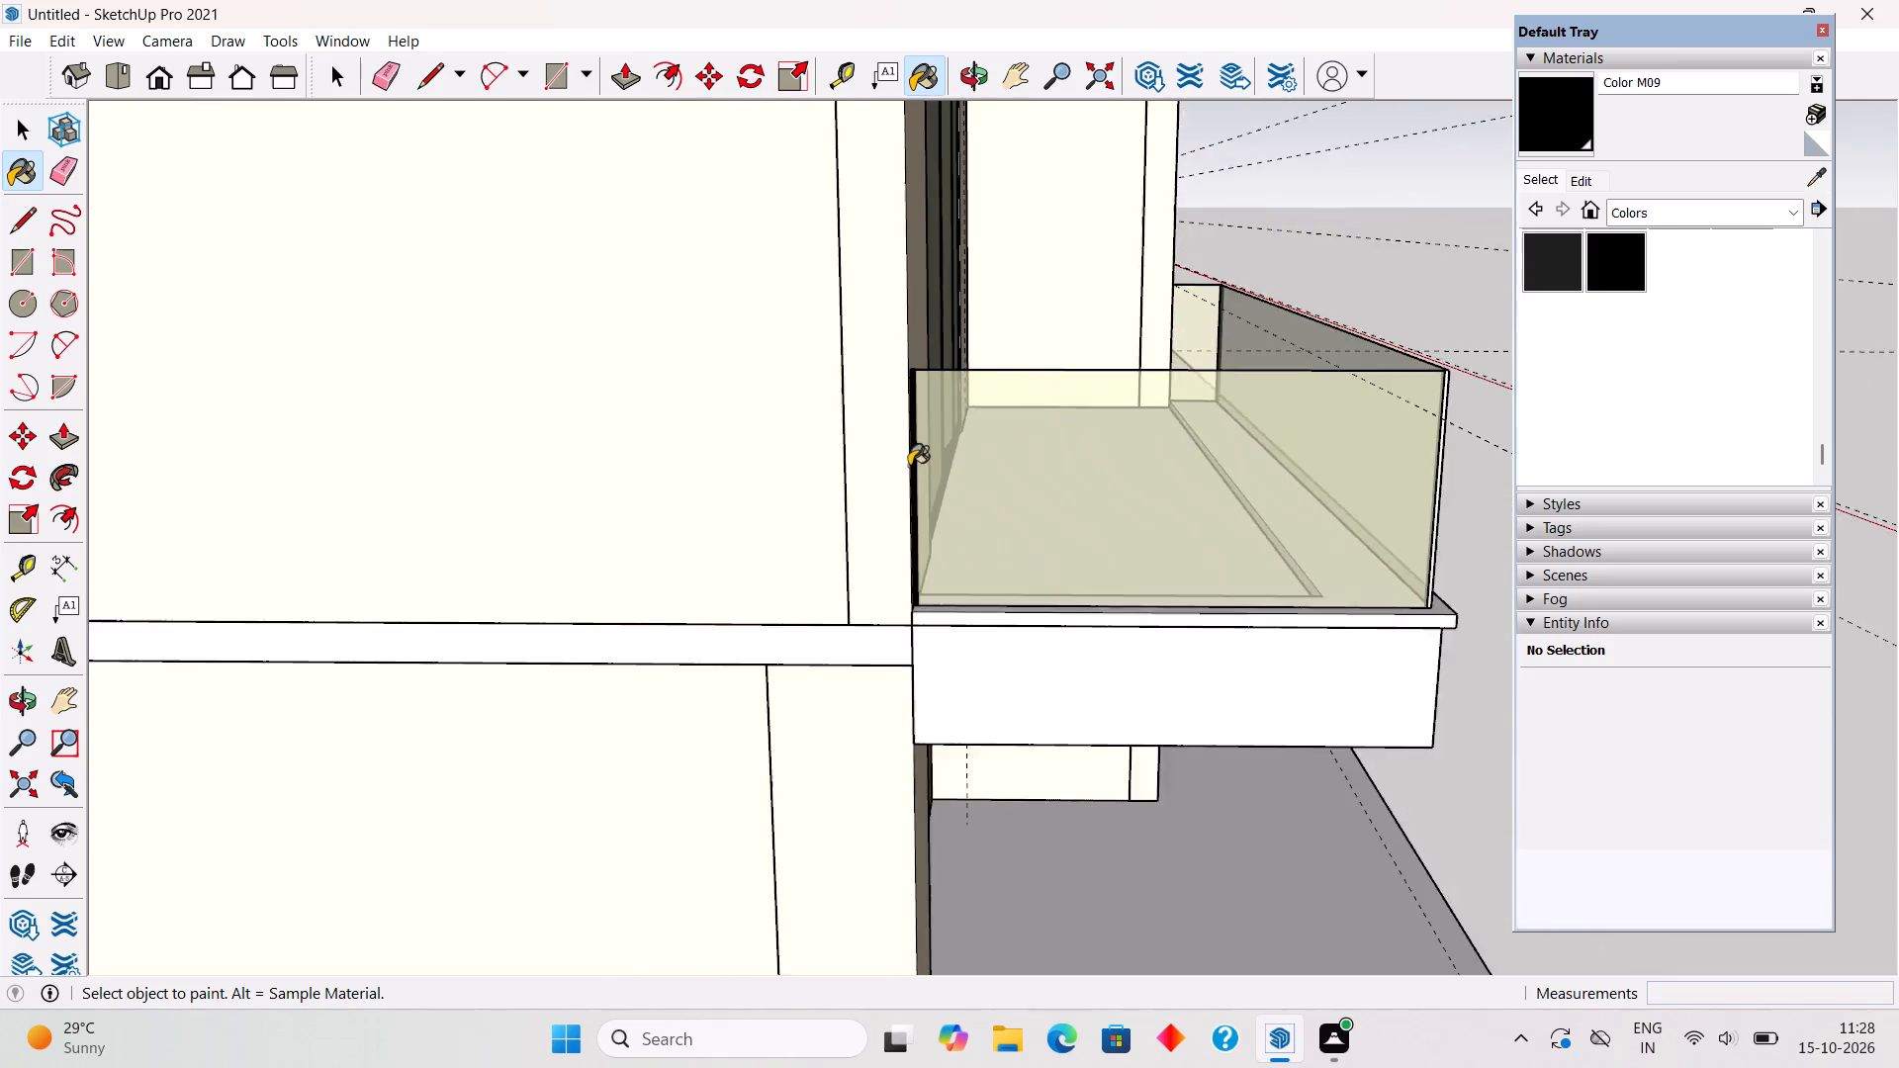
scroll(909, 466, "down", 5)
middle_click_drag(1355, 503, 1102, 520)
scroll(955, 497, "up", 11)
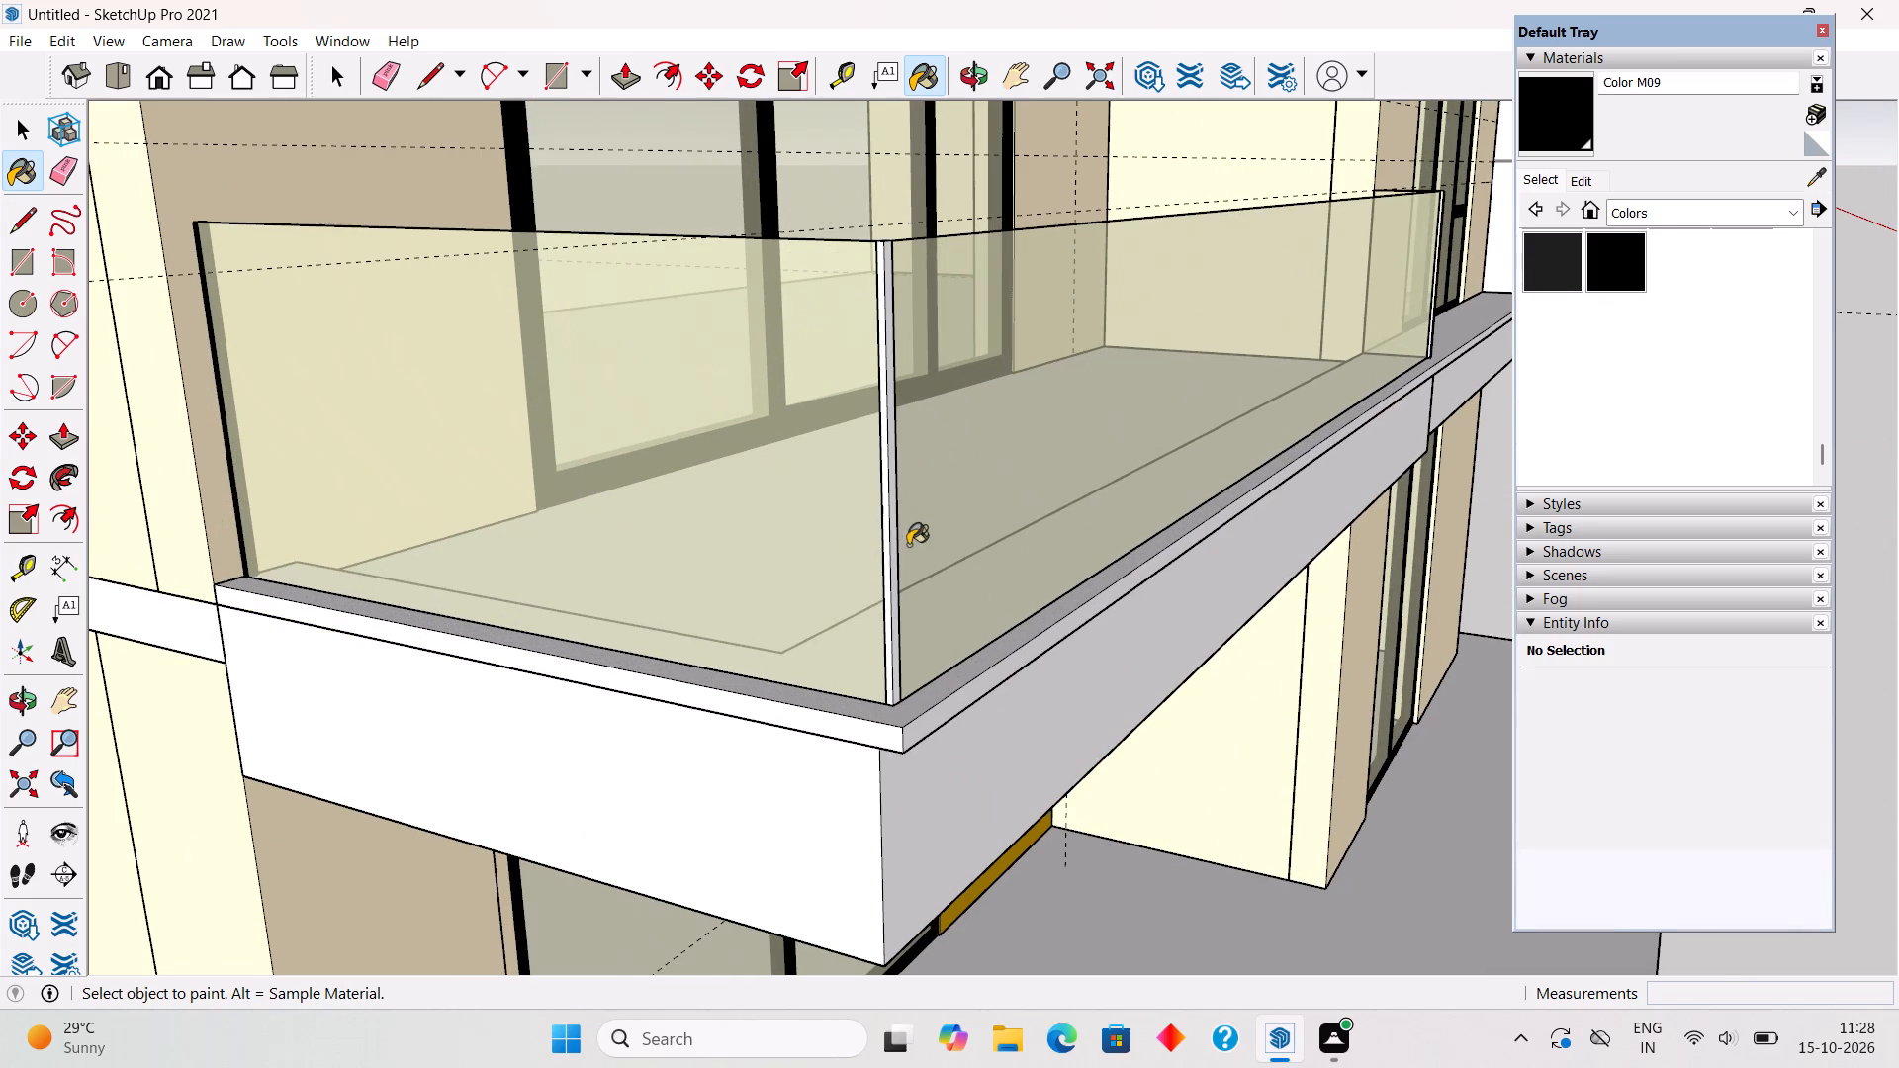
left_click(891, 574)
scroll(916, 506, "down", 11)
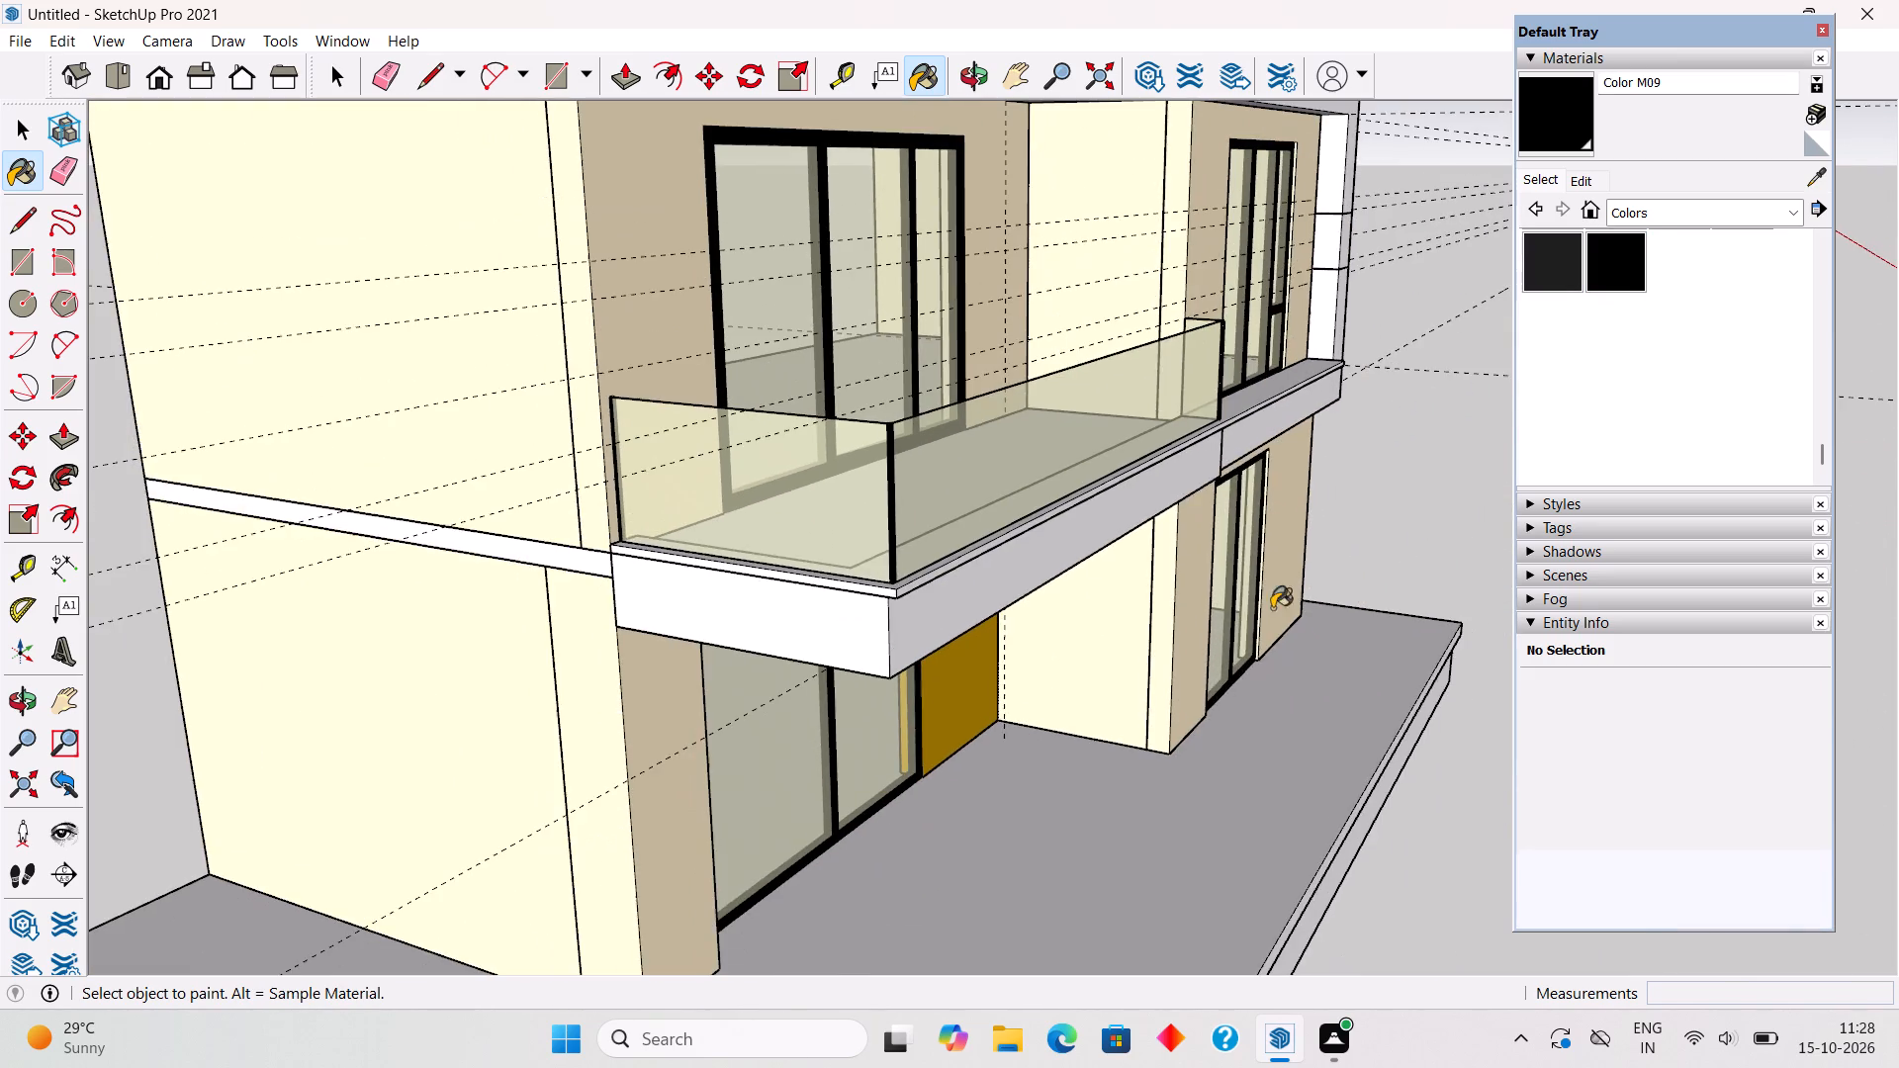
middle_click_drag(1198, 567, 767, 572)
scroll(1331, 452, "up", 5)
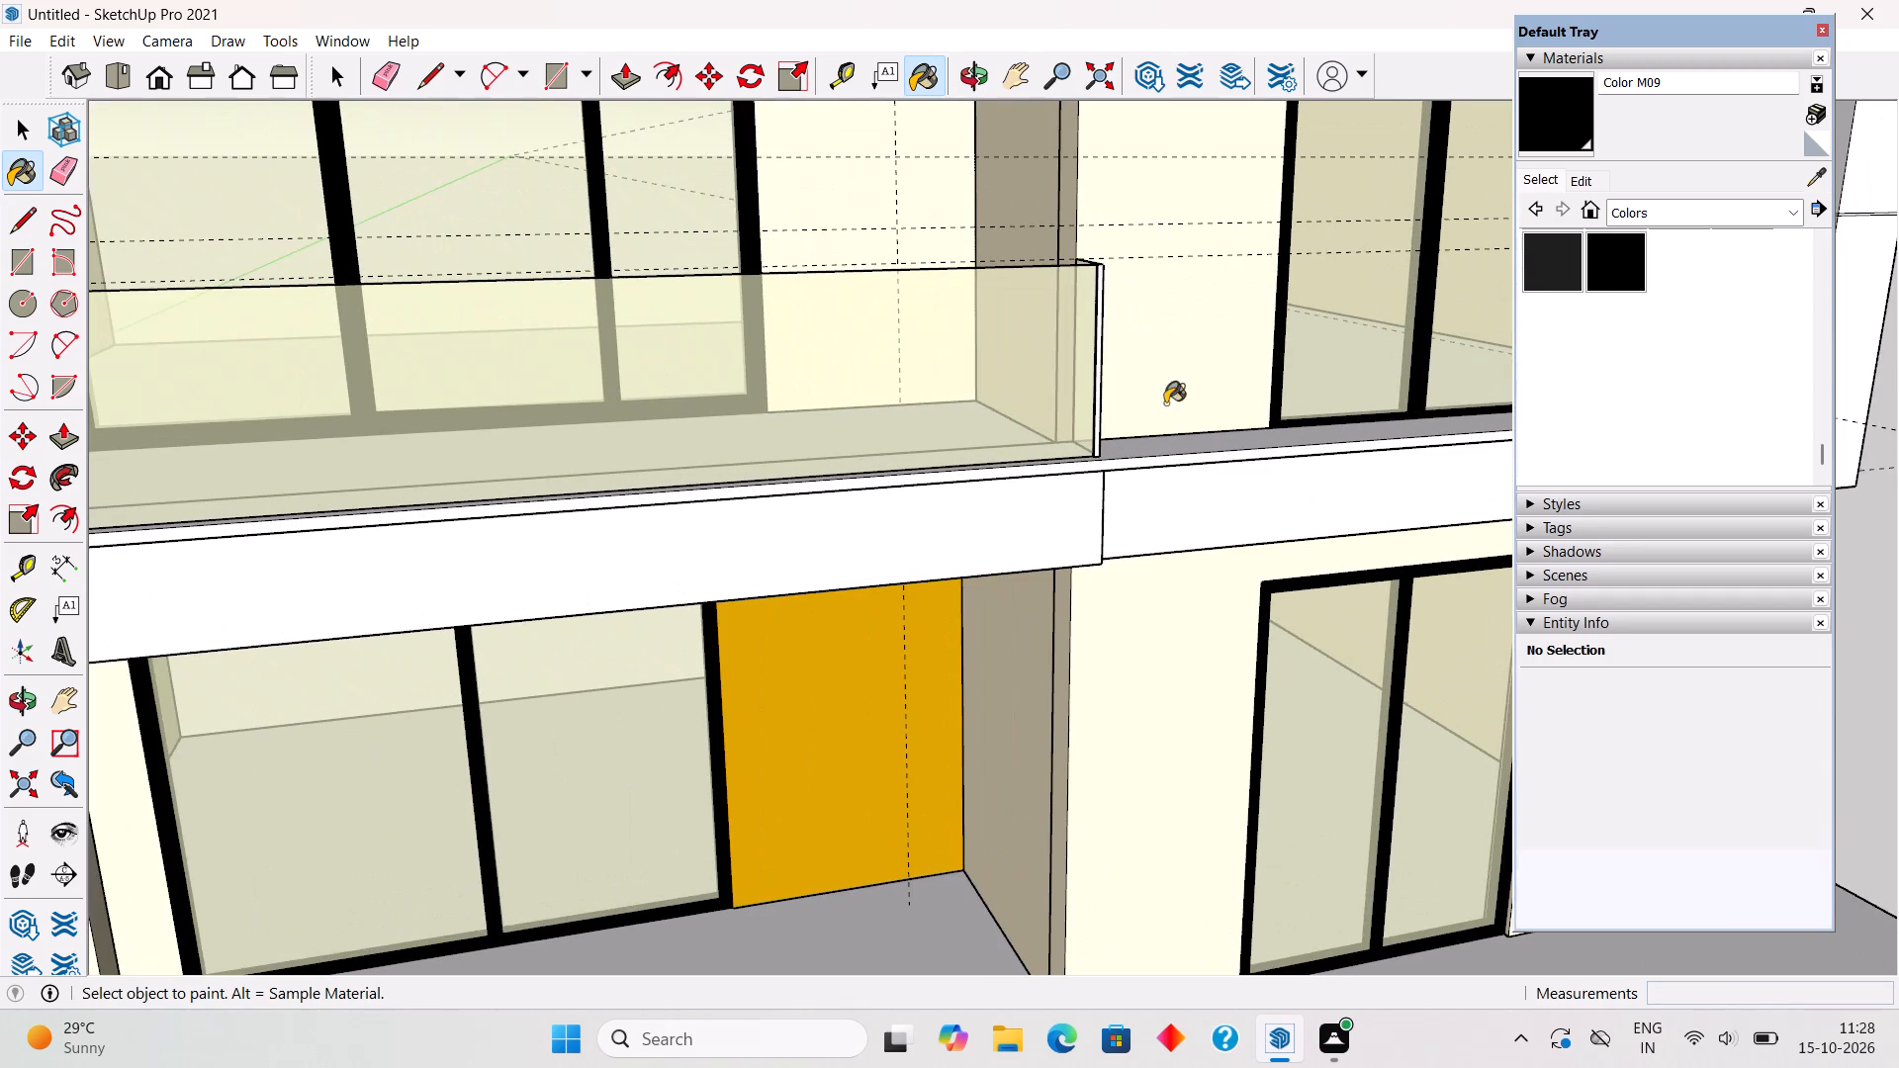
left_click(1100, 411)
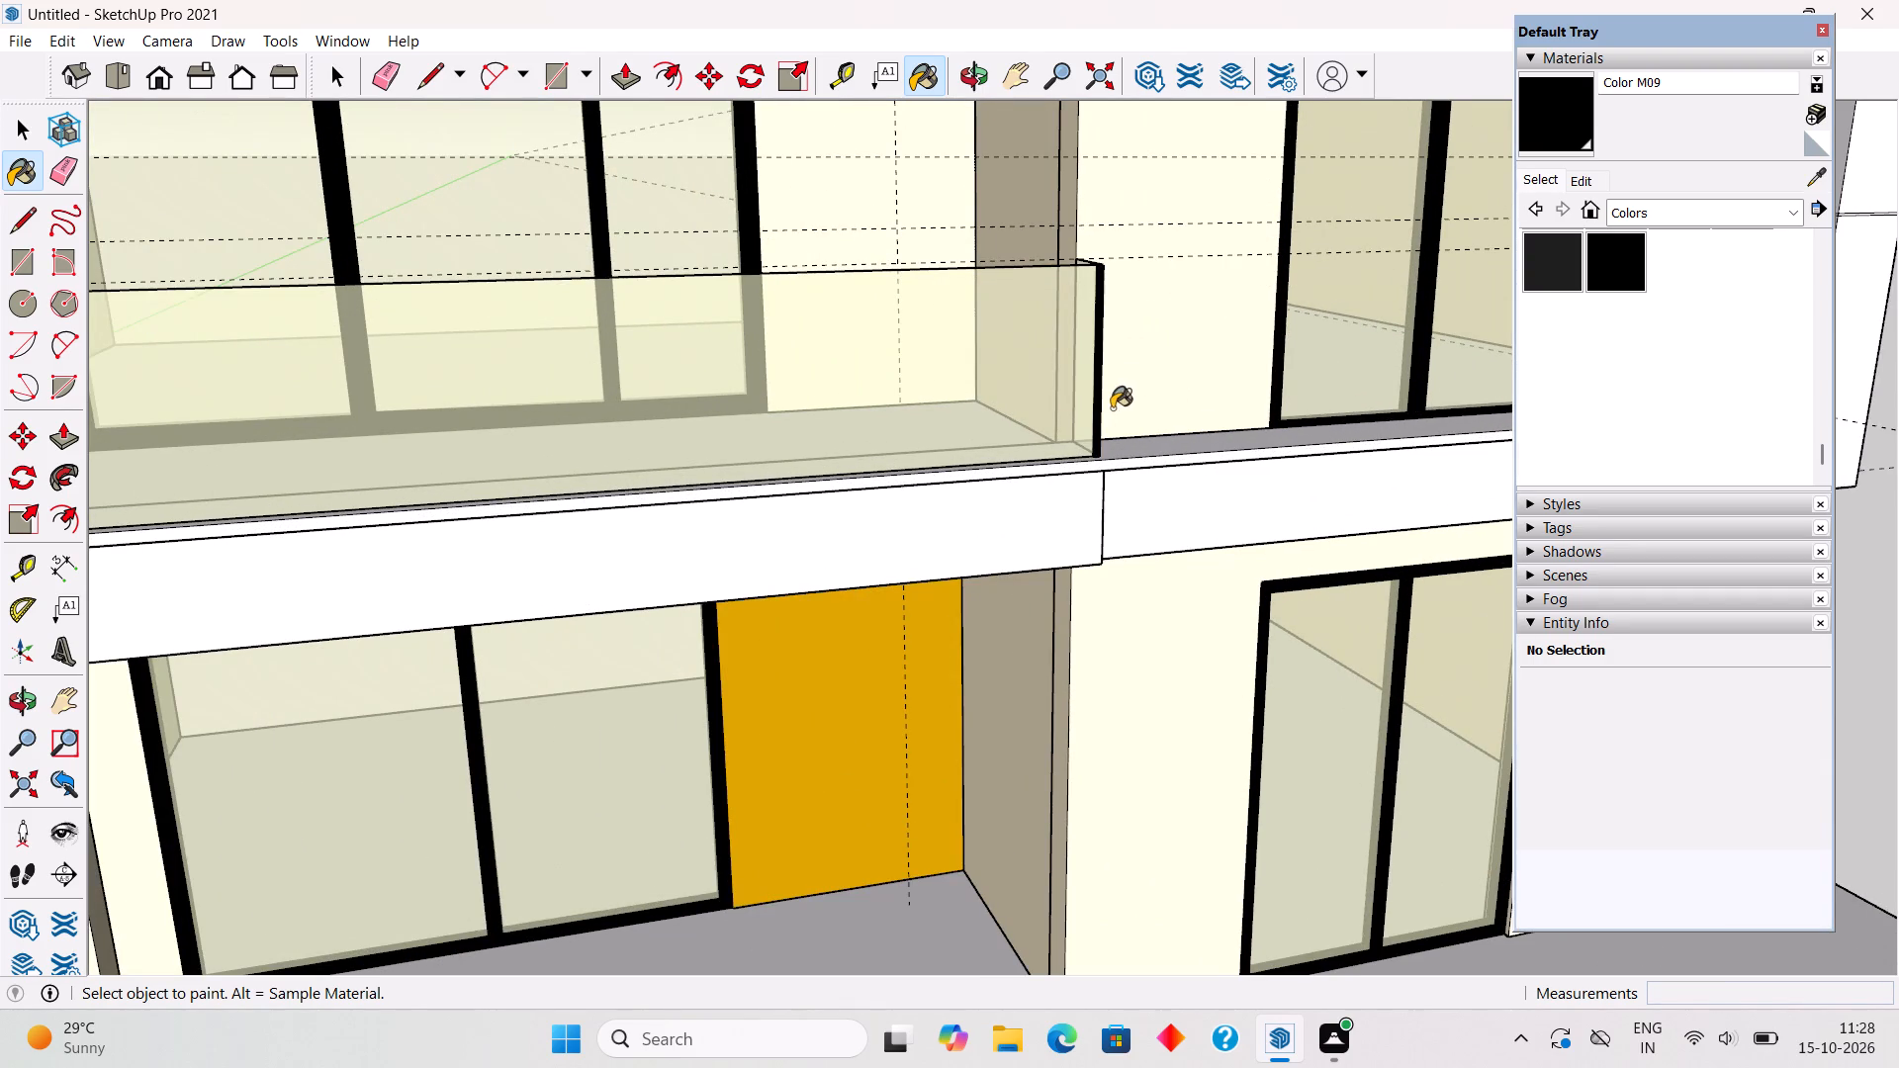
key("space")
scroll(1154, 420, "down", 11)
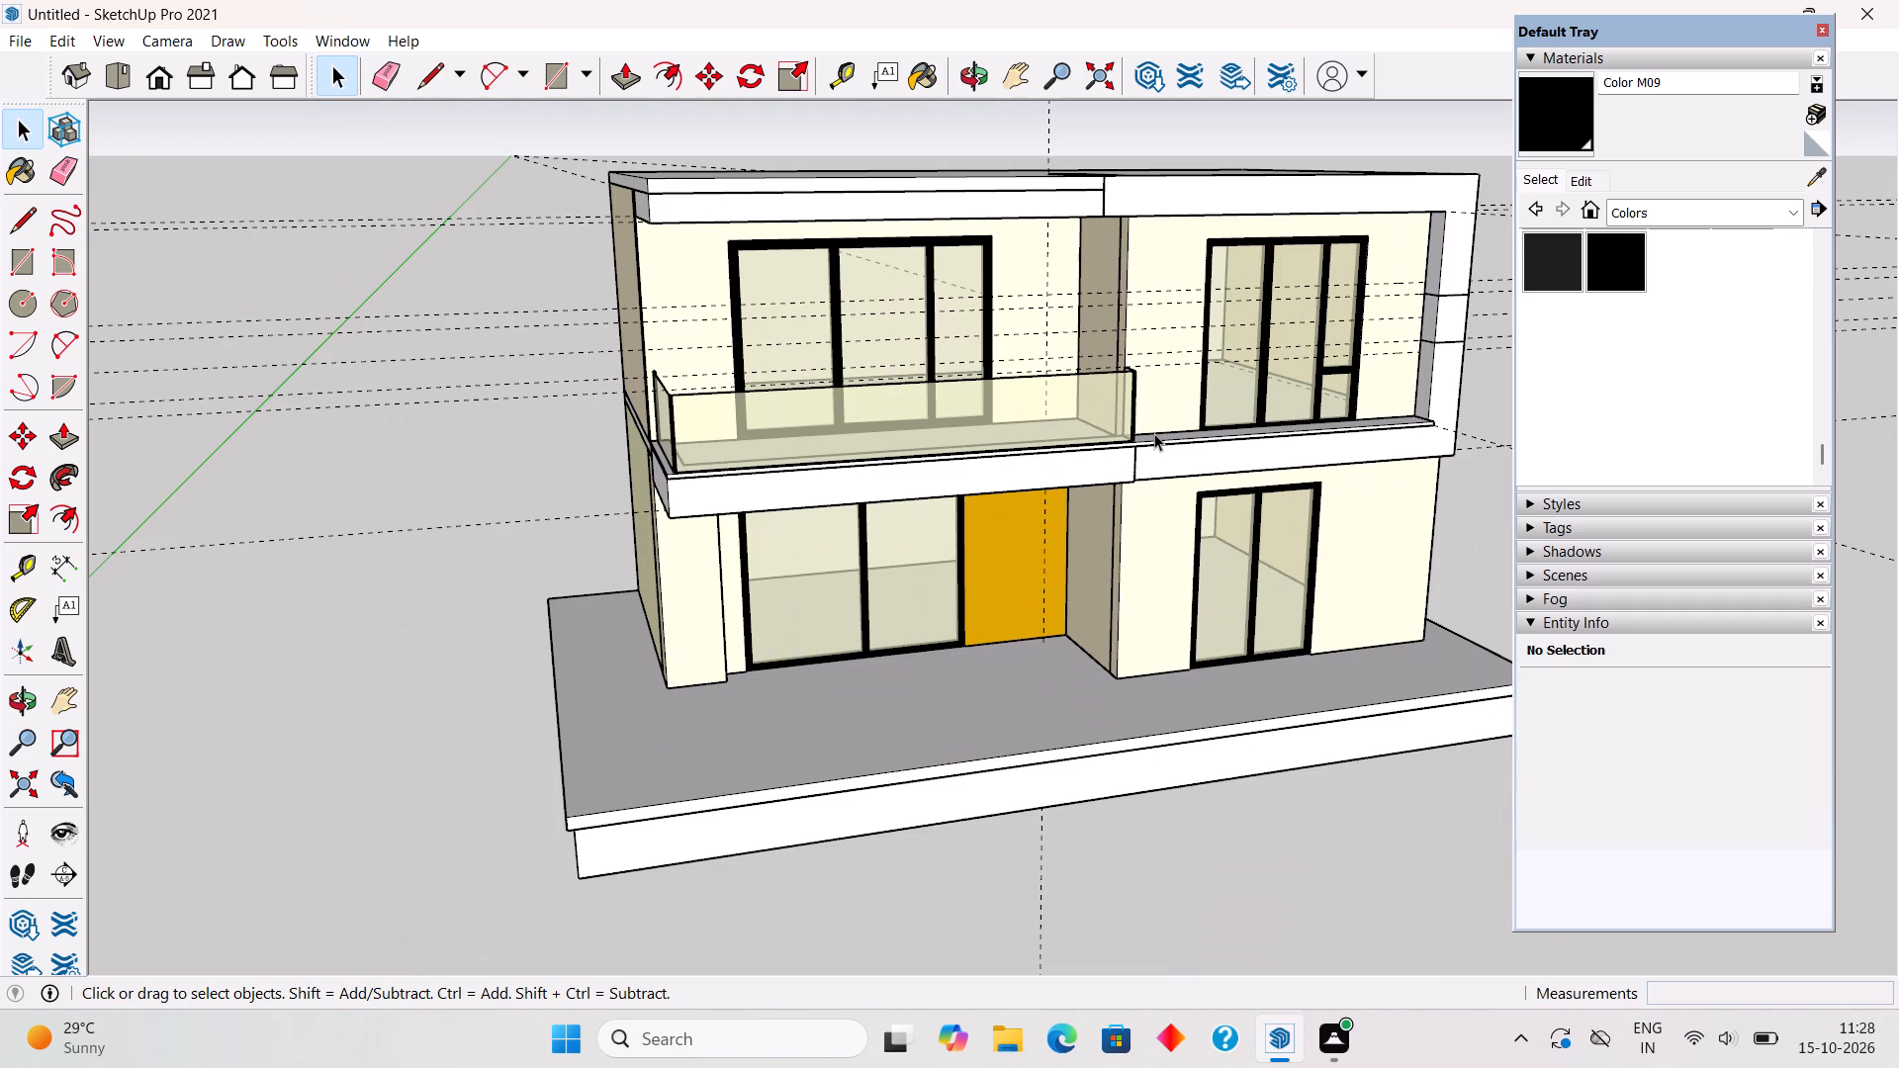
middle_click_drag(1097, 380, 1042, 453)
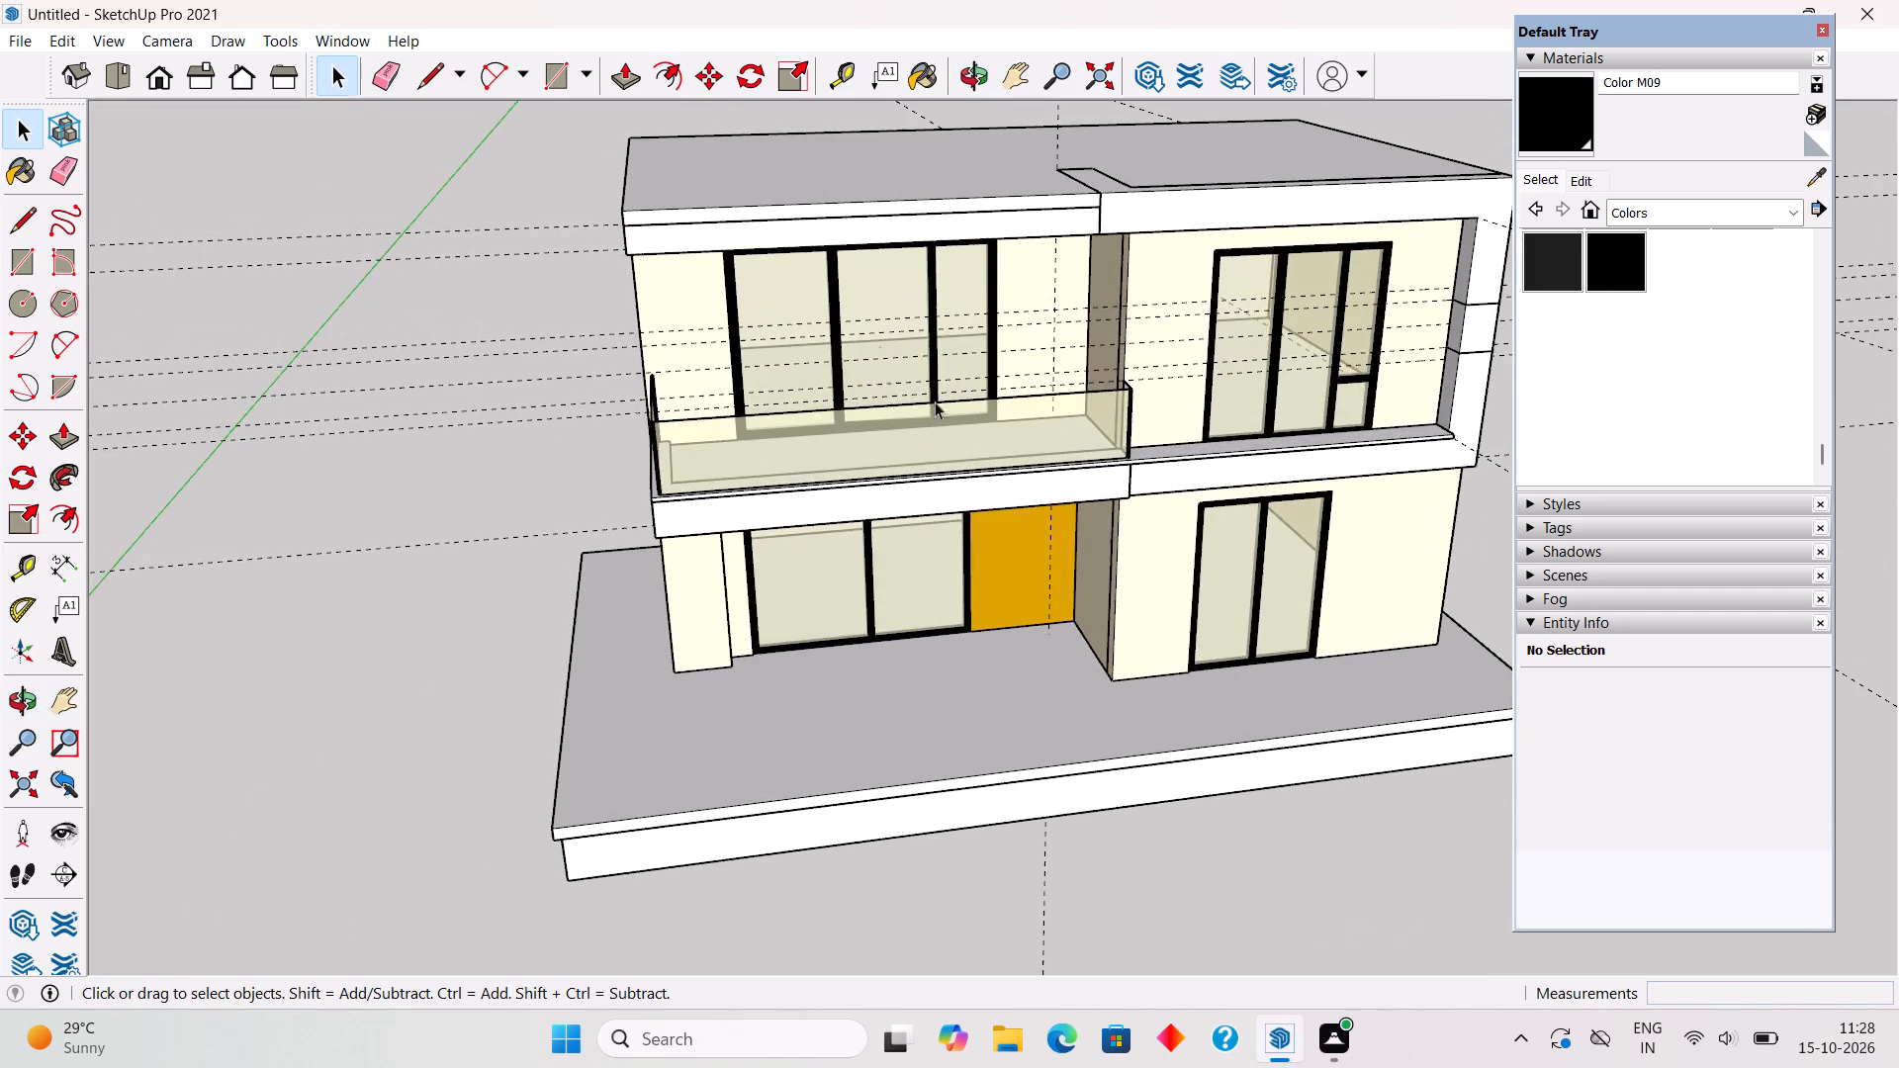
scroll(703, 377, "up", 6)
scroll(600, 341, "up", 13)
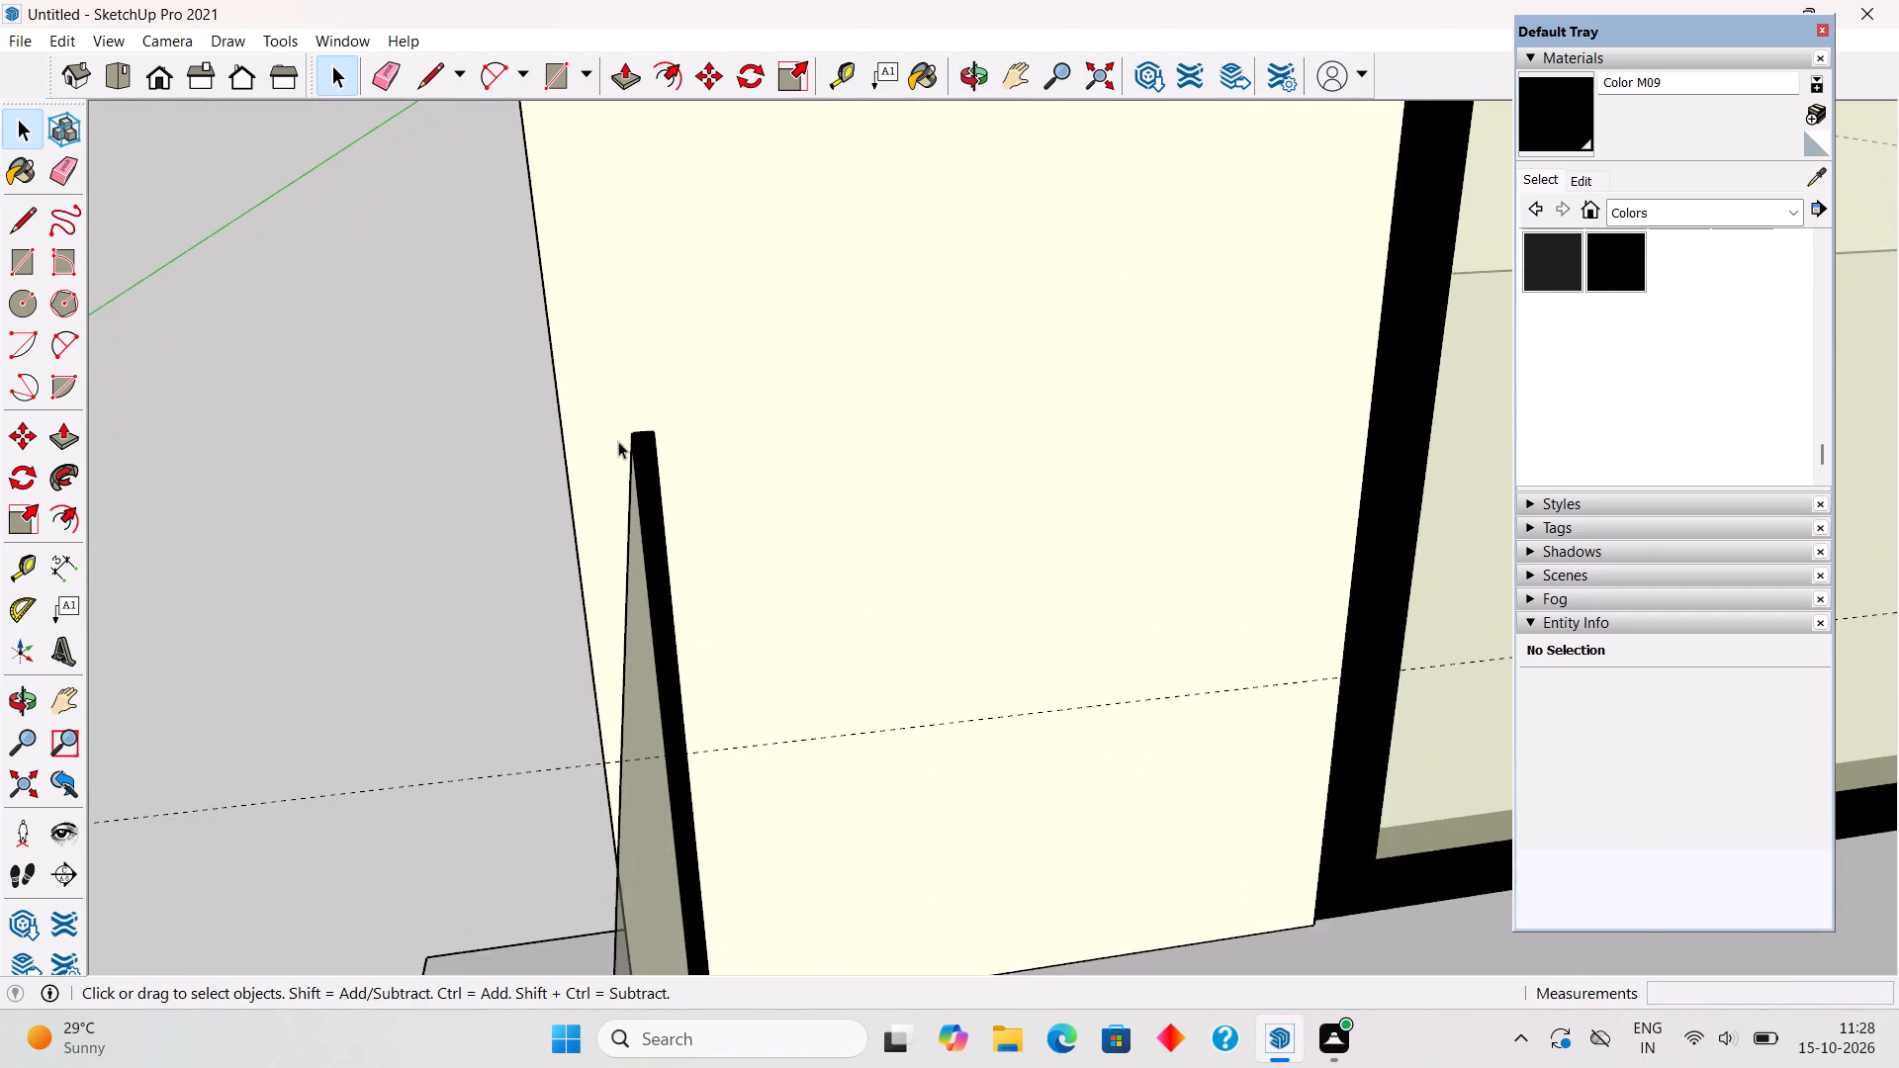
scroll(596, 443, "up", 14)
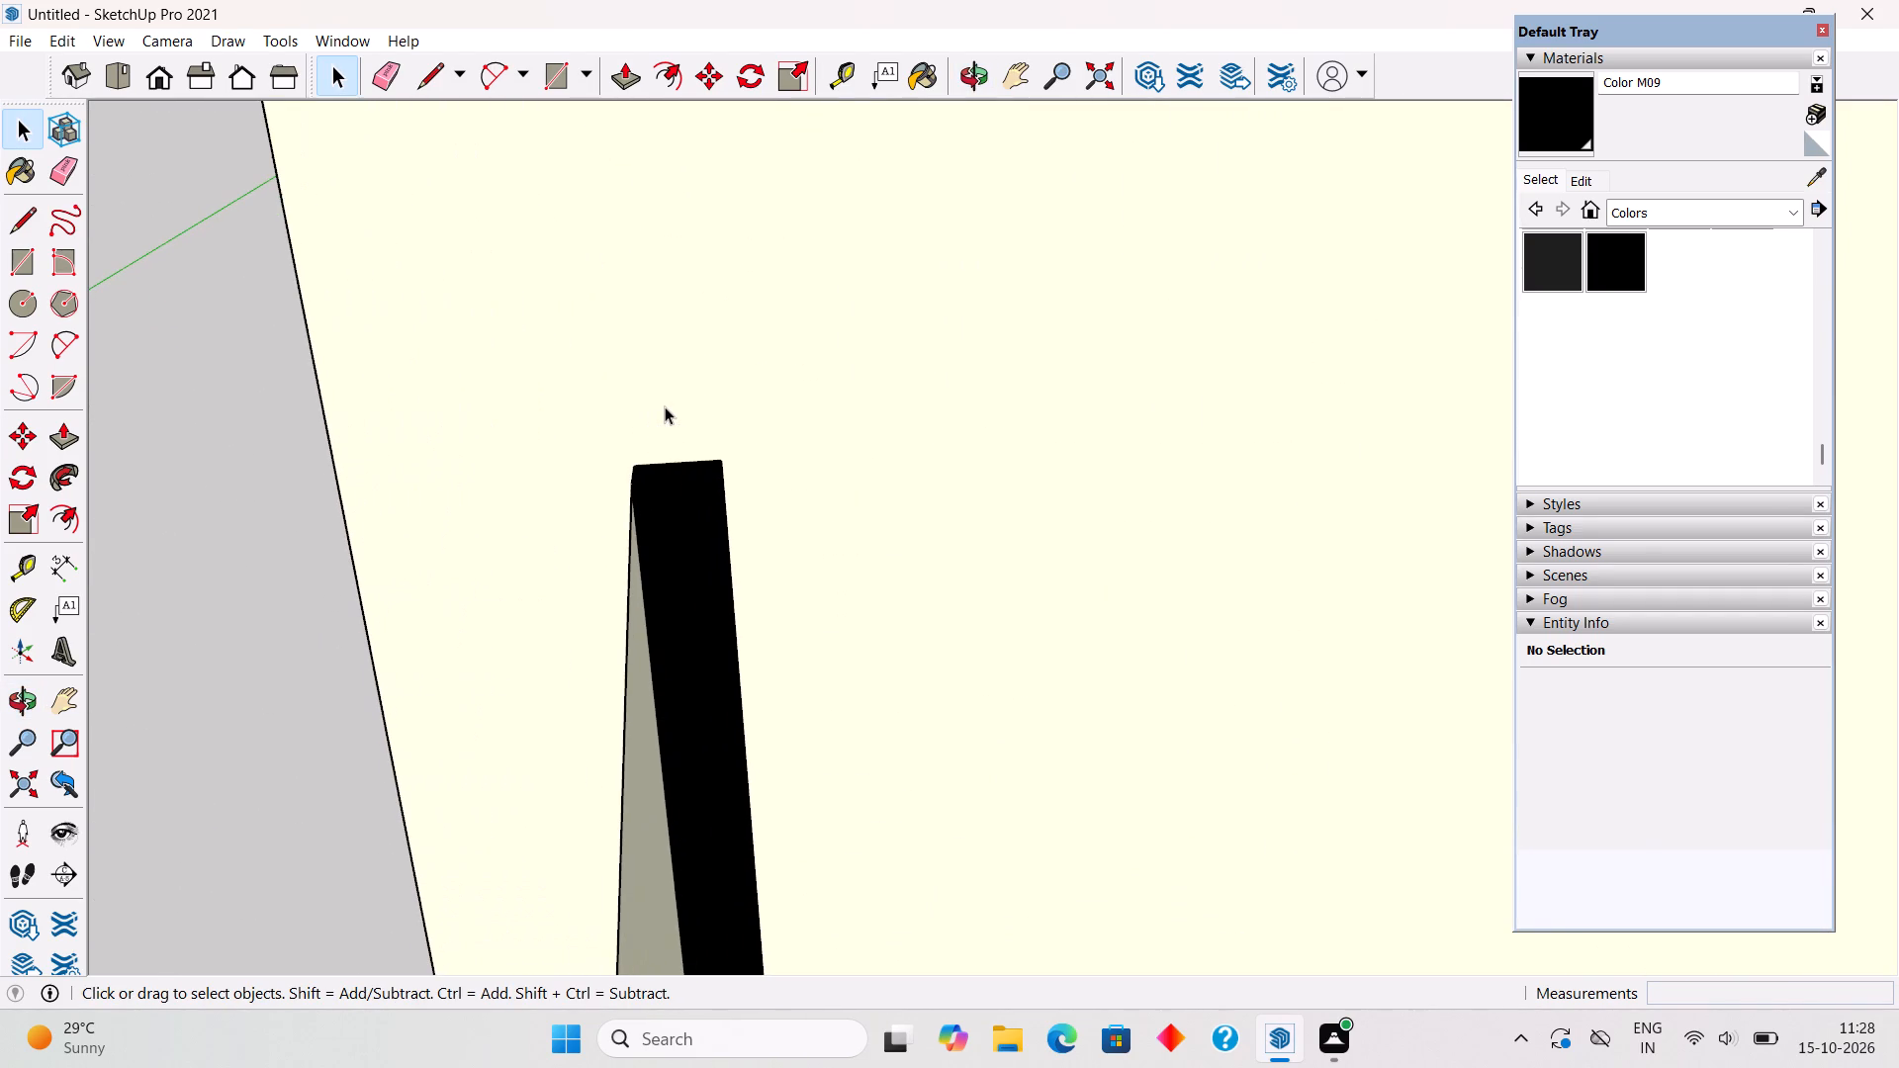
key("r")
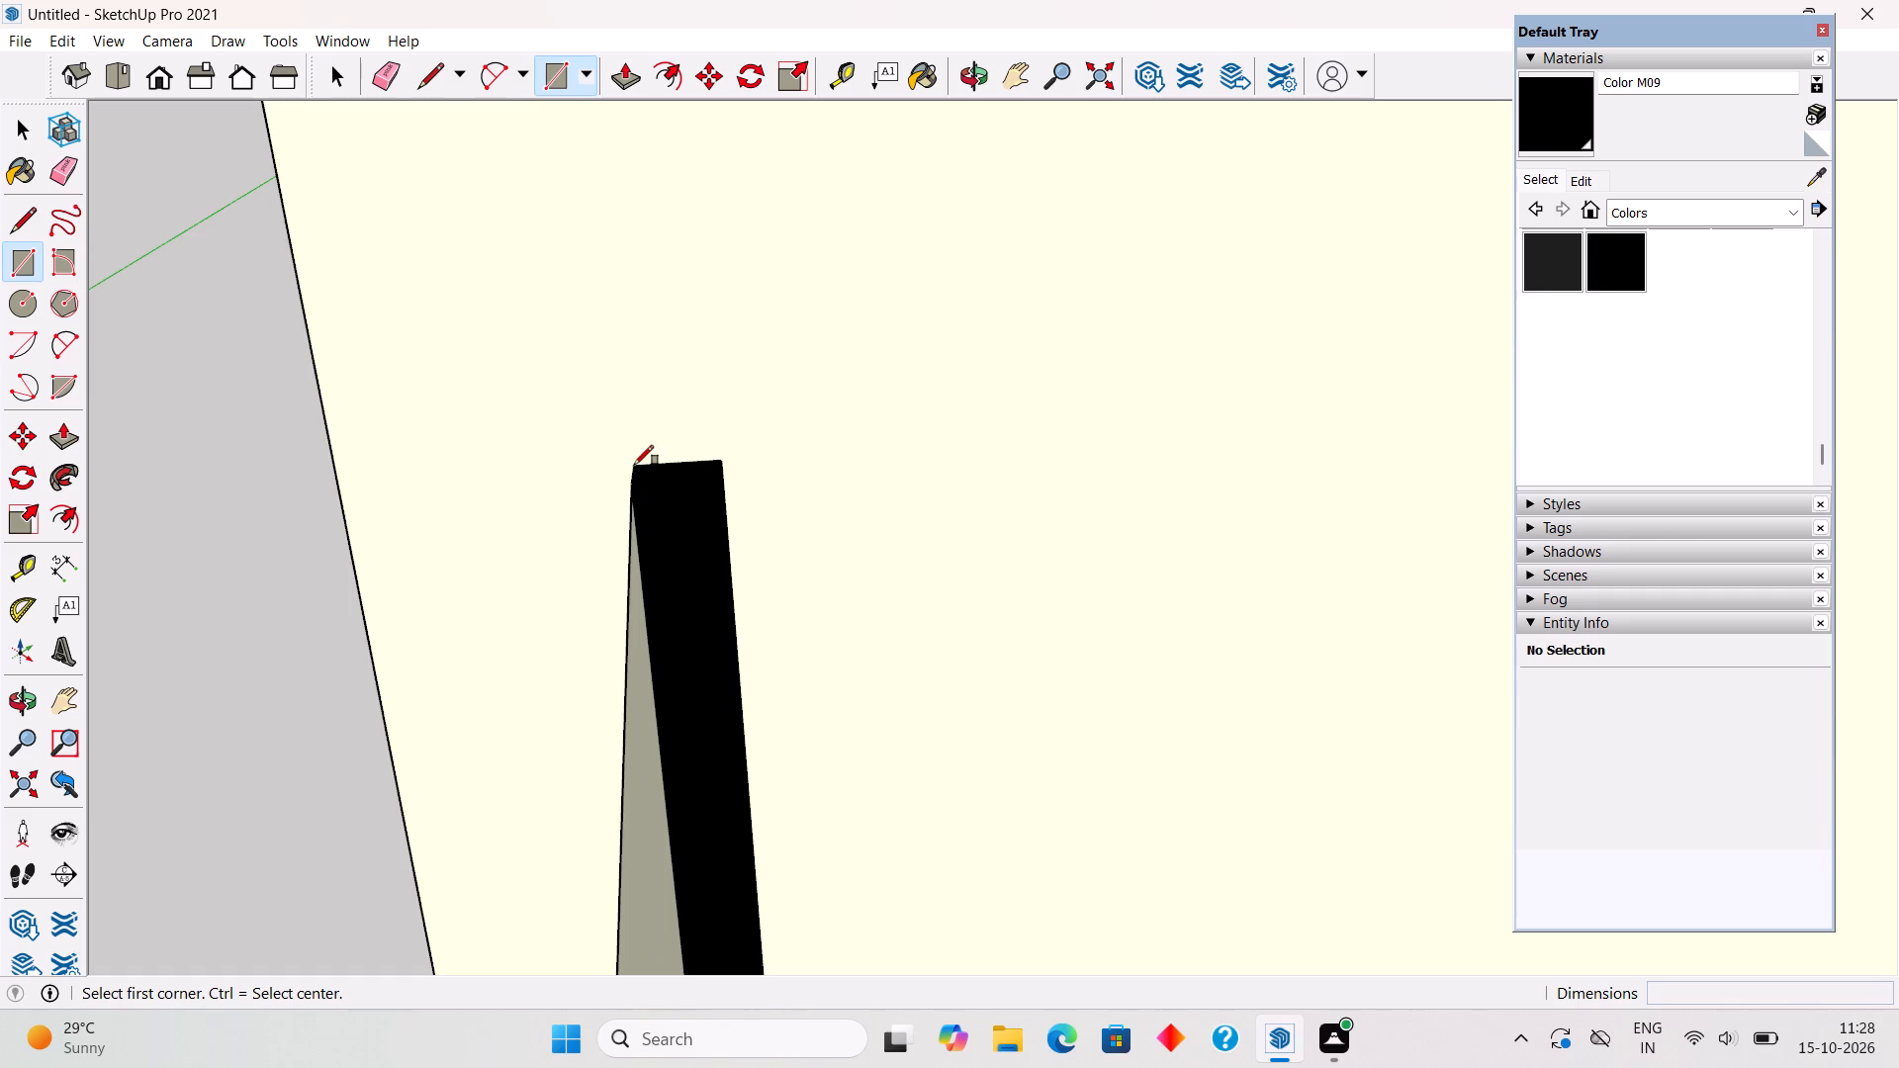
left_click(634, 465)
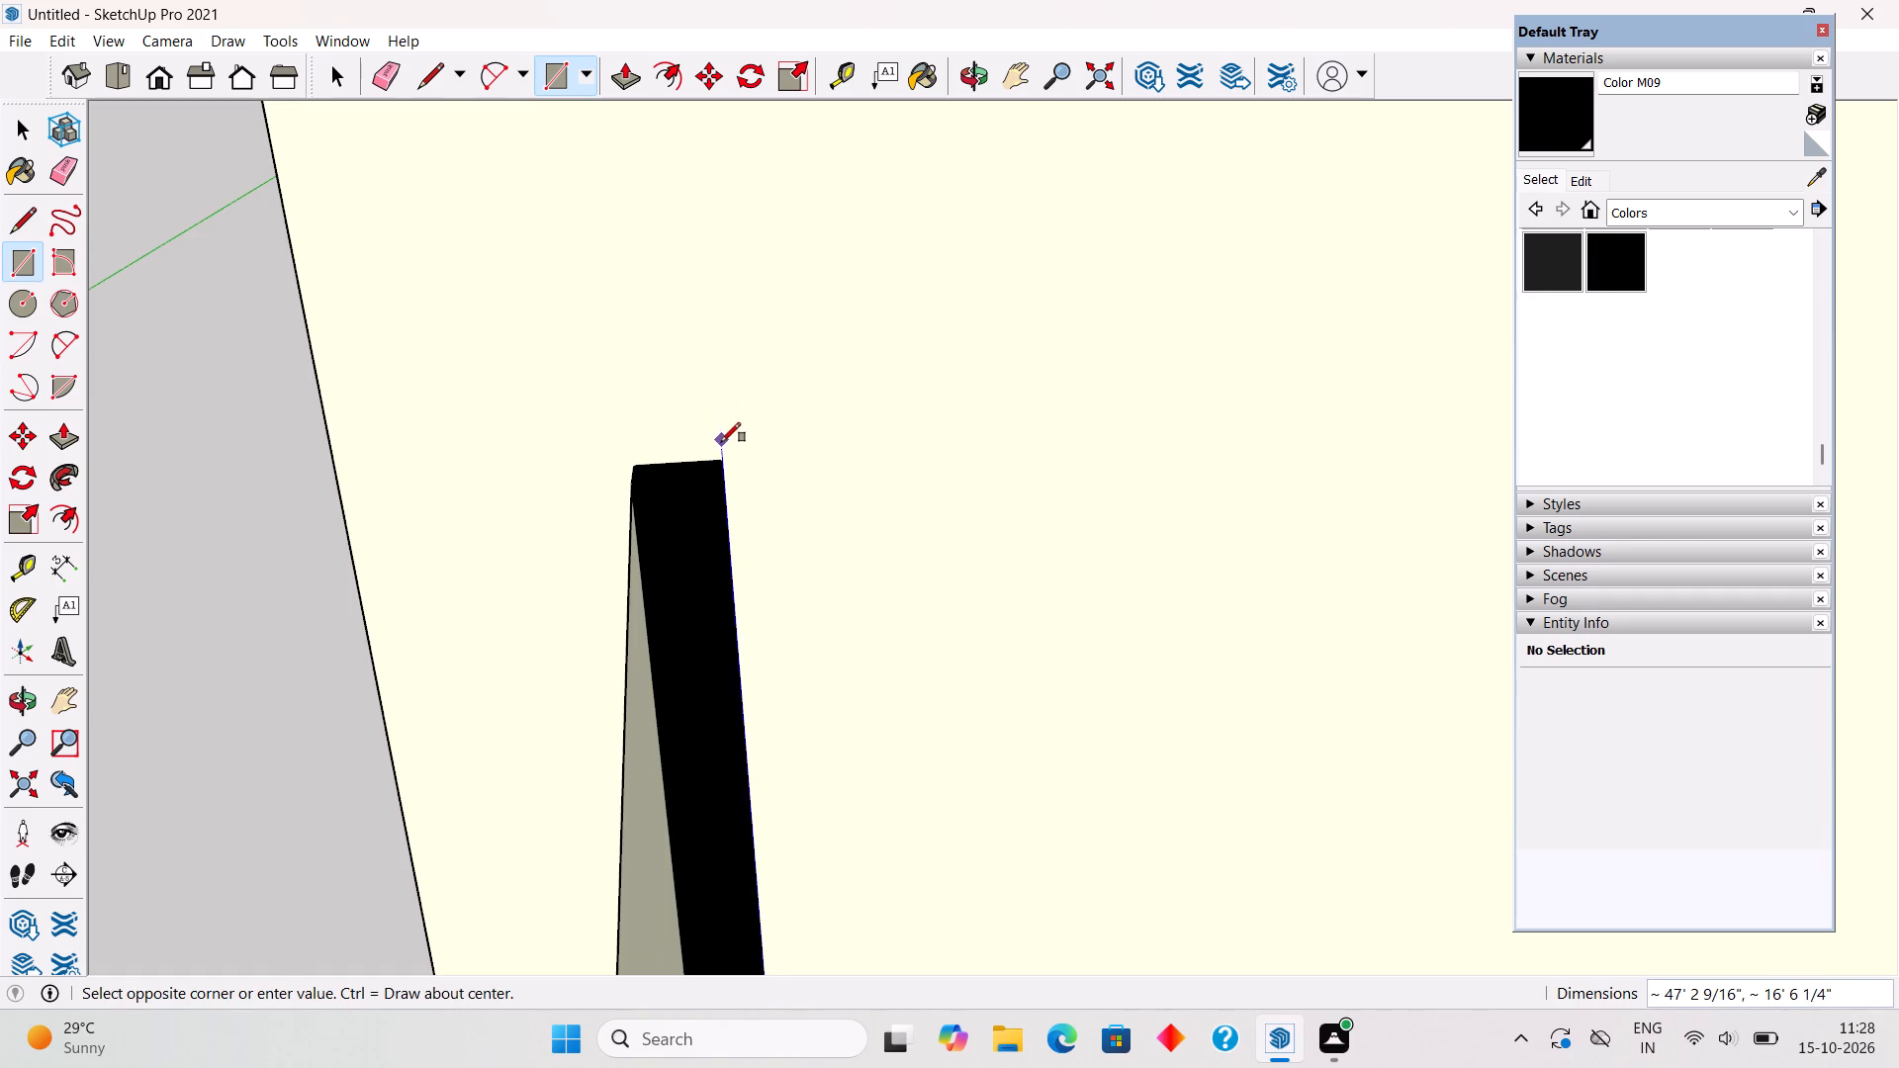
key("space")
Draw a rectangle about 1" by 5/8" over the top of the wall-end railing post, from corner to opposite corner.
type("r")
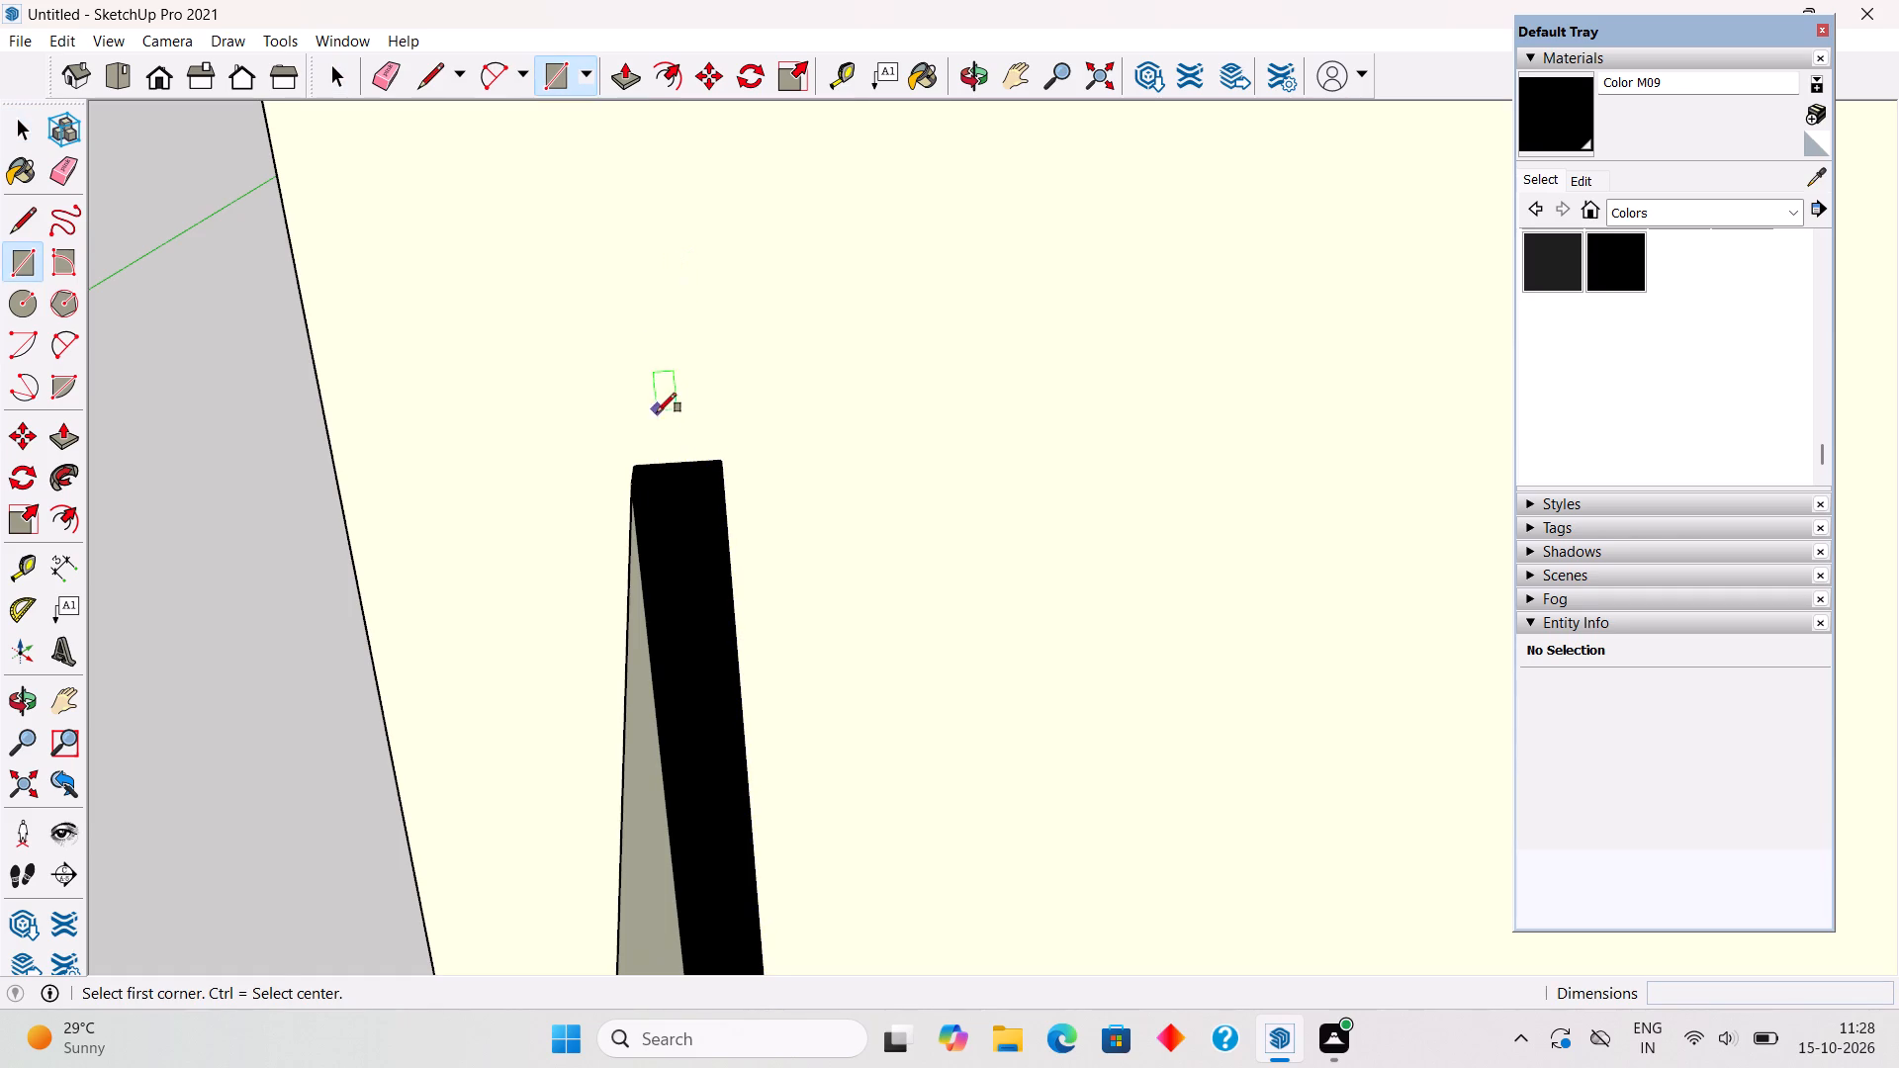
middle_click_drag(623, 451, 660, 485)
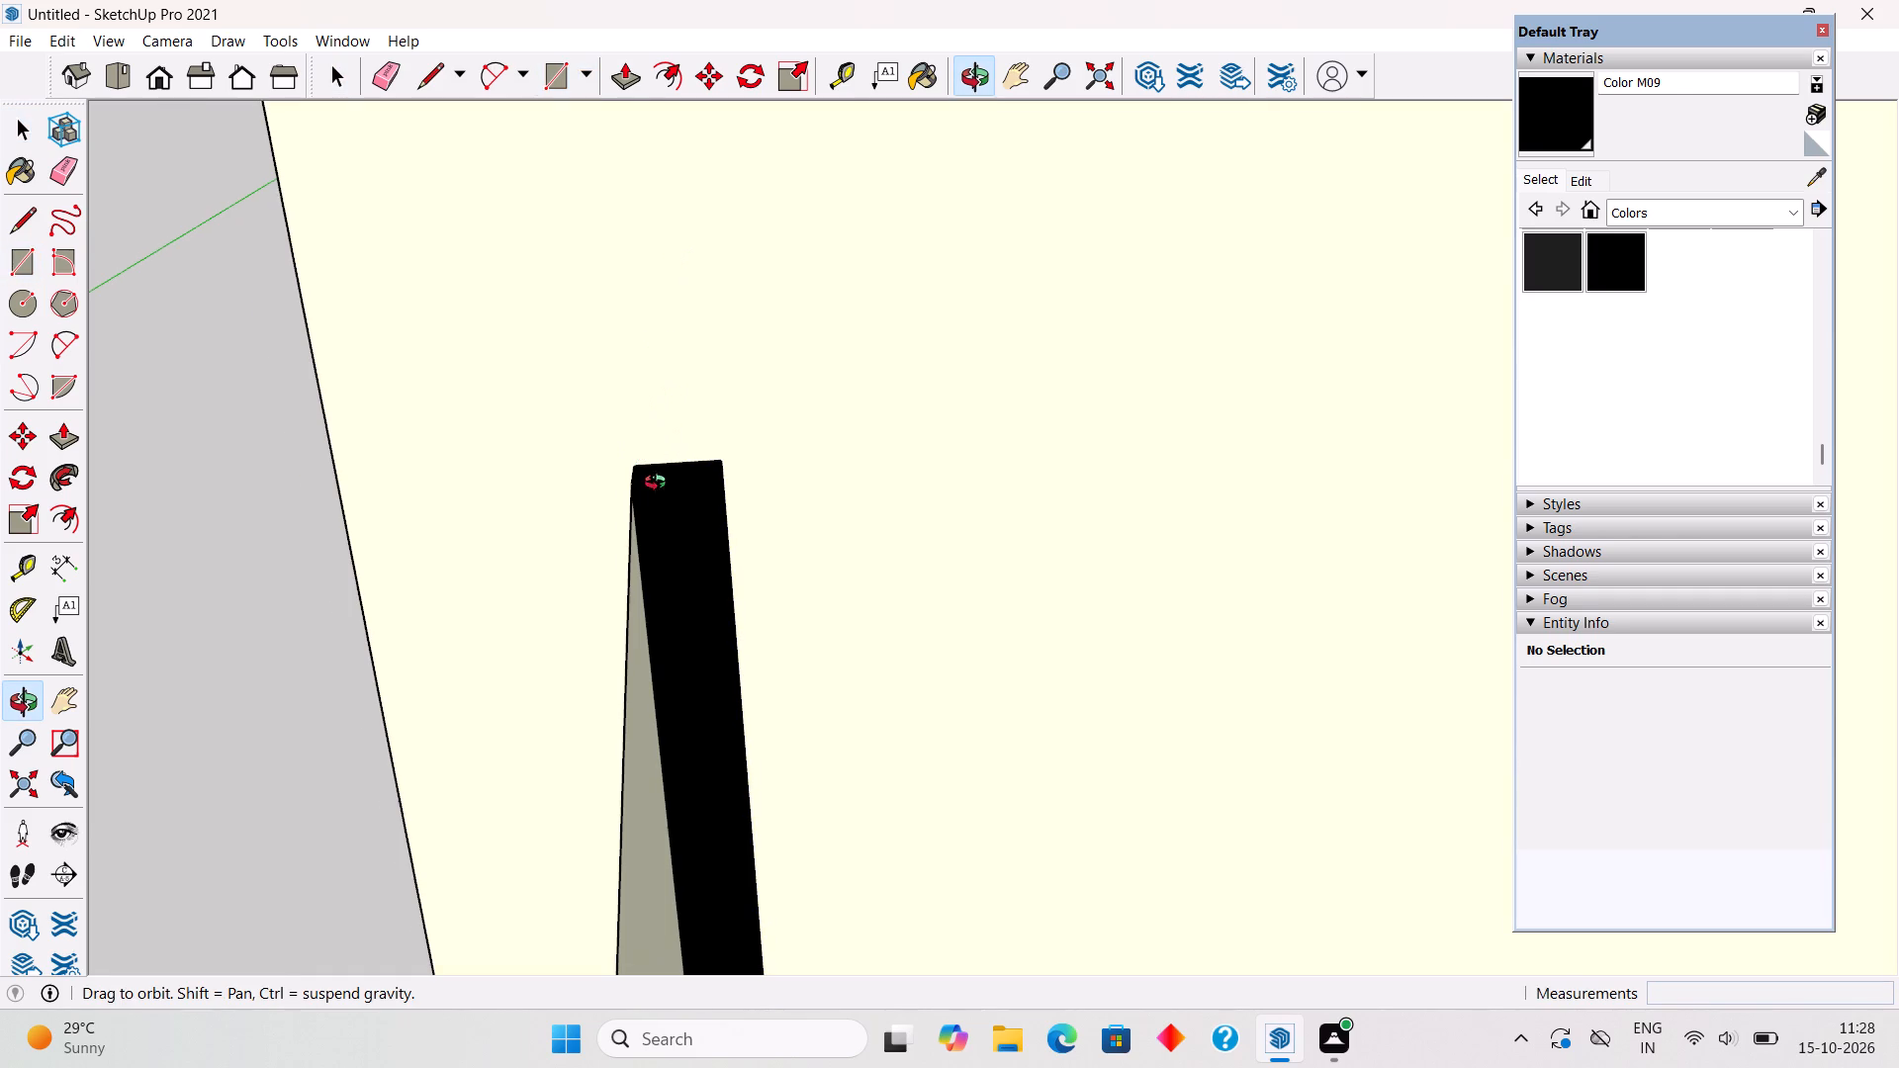
middle_click_drag(660, 485, 929, 489)
scroll(633, 571, "up", 5)
scroll(564, 525, "up", 9)
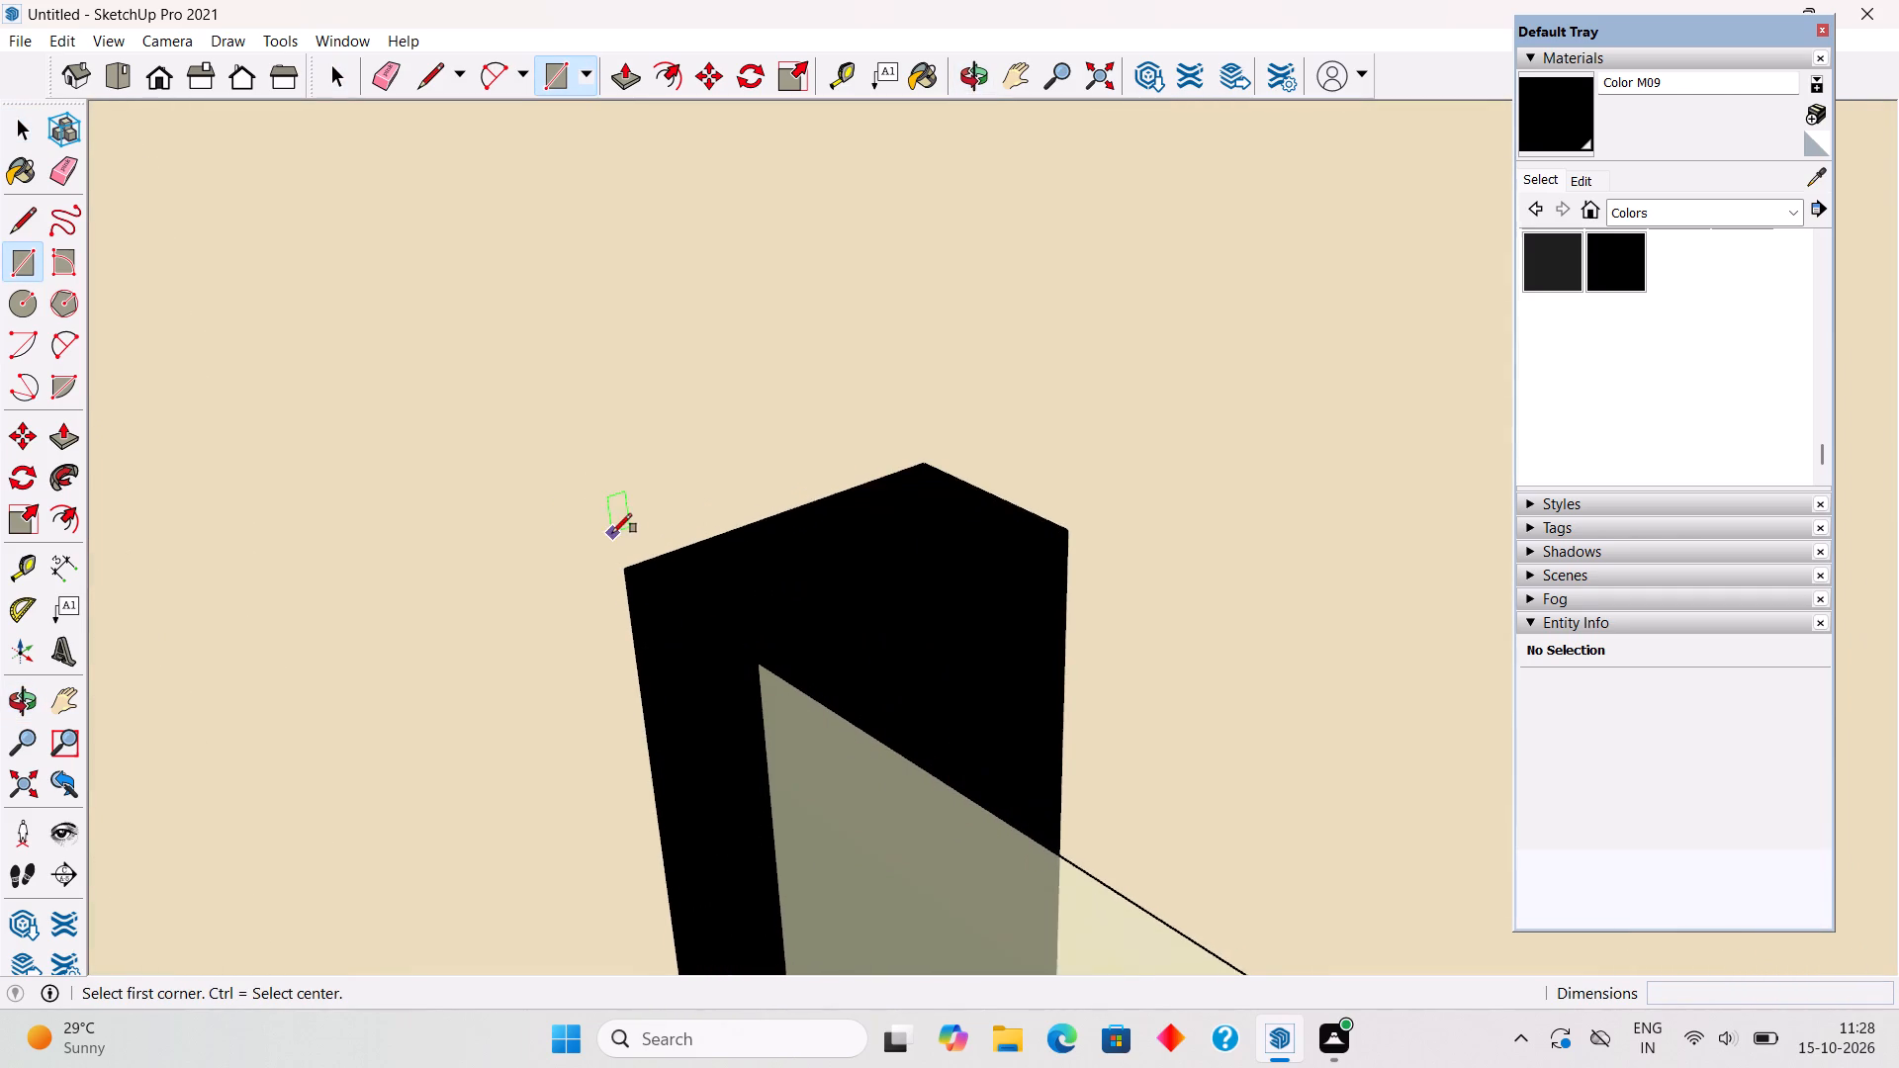
scroll(612, 533, "up", 2)
middle_click_drag(648, 557, 1117, 553)
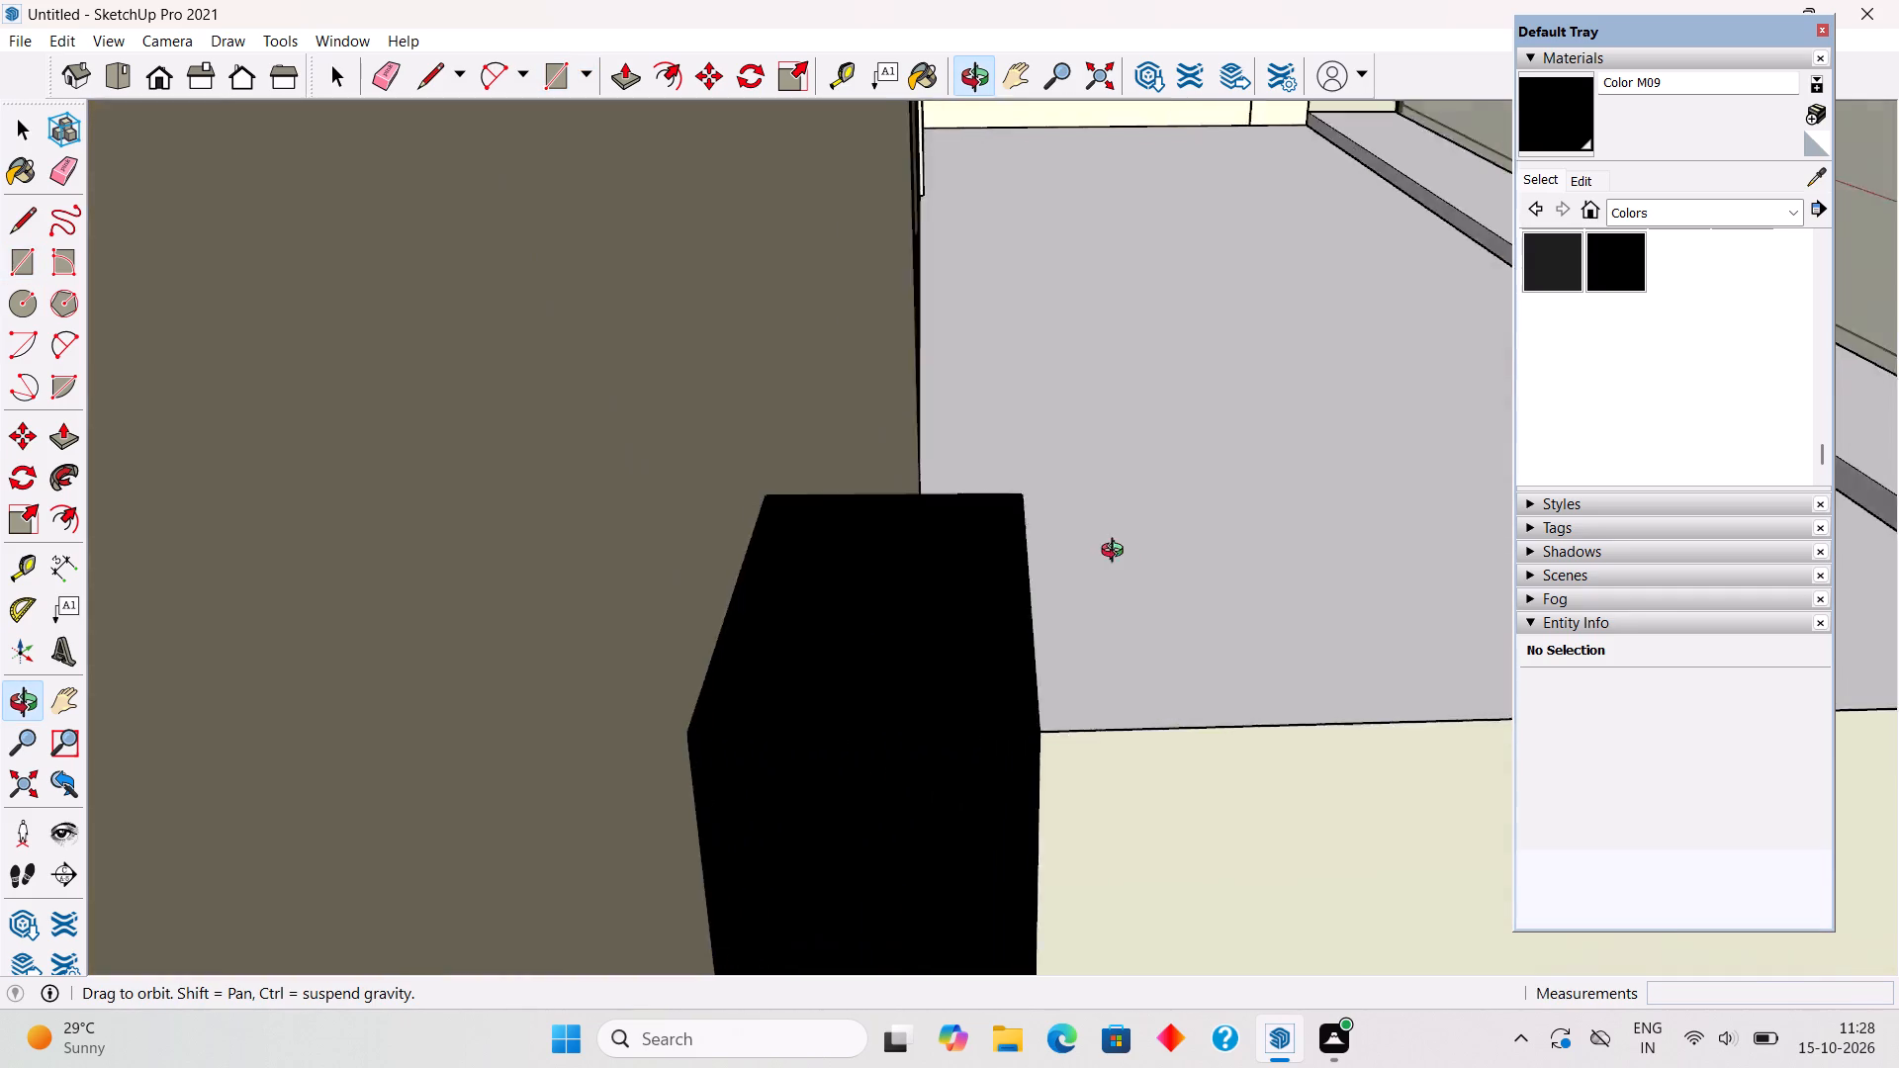
middle_click_drag(1117, 553, 886, 575)
left_click(623, 650)
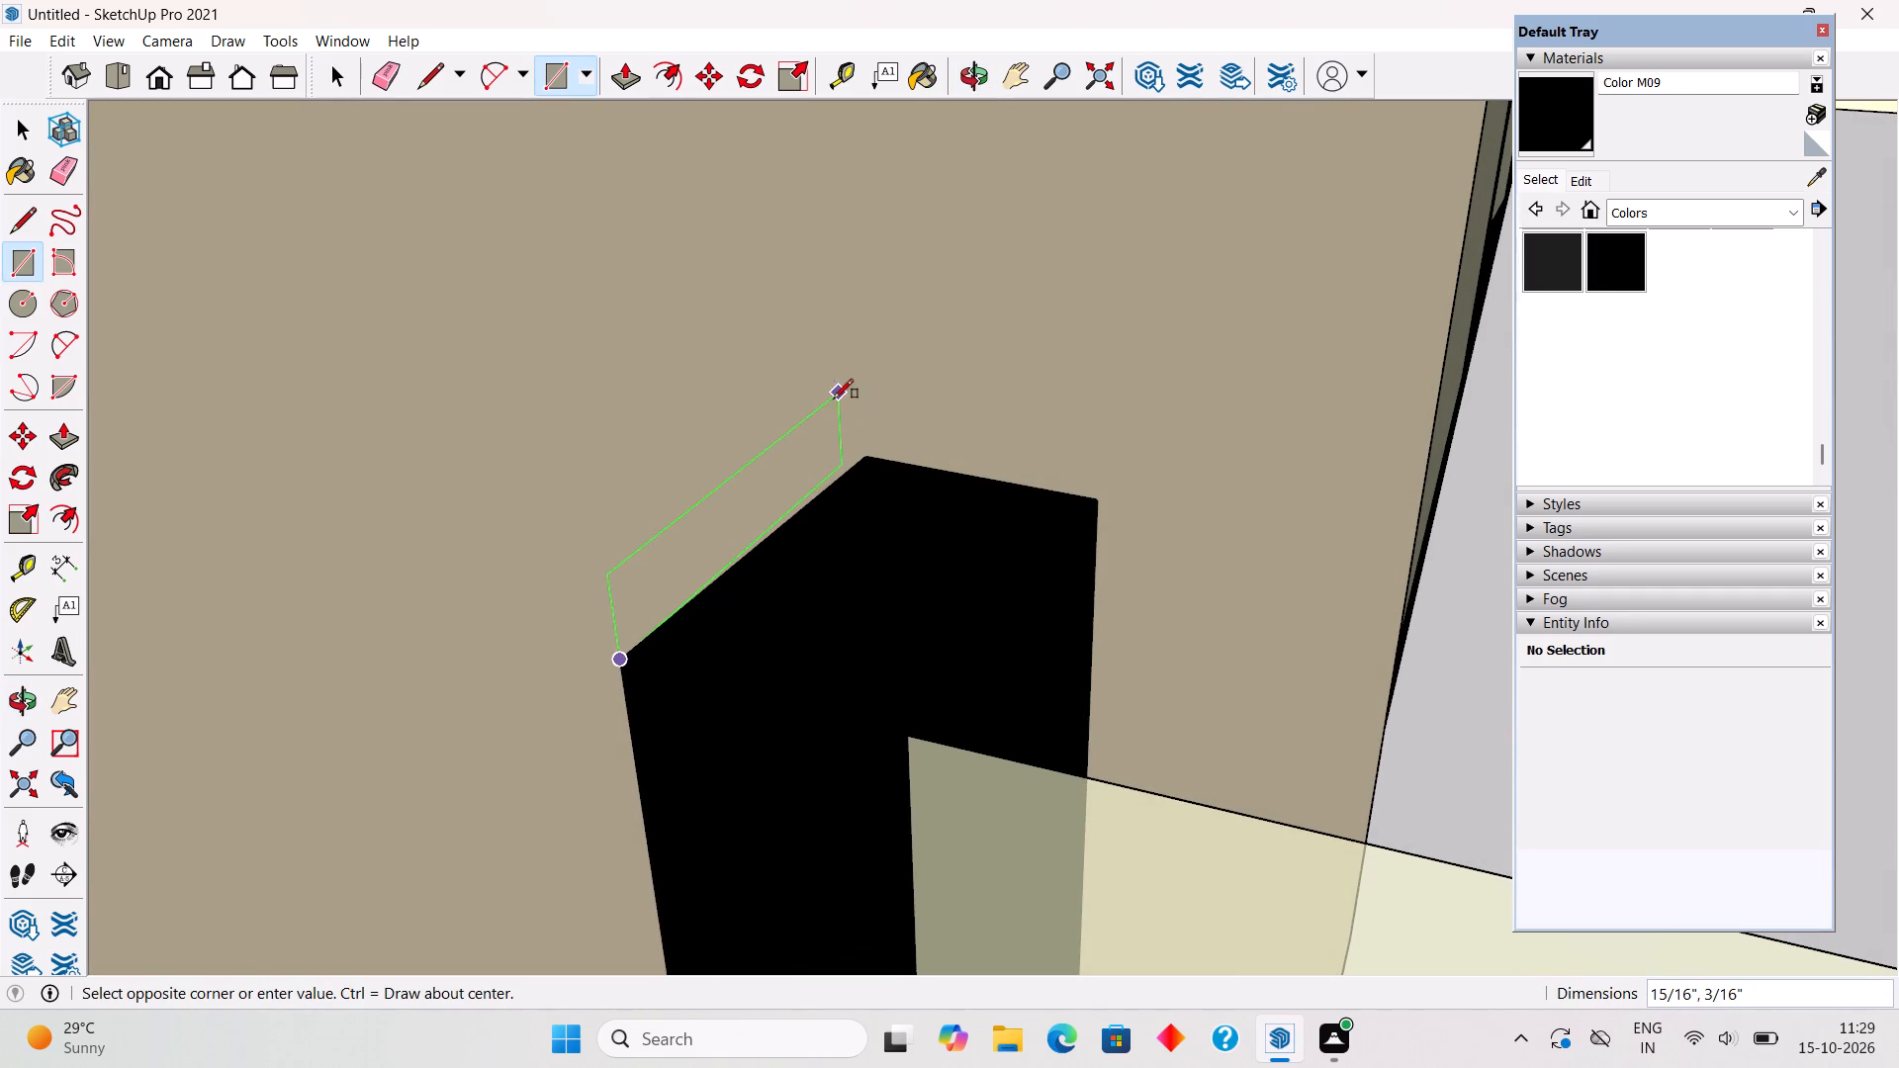
left_click(1094, 501)
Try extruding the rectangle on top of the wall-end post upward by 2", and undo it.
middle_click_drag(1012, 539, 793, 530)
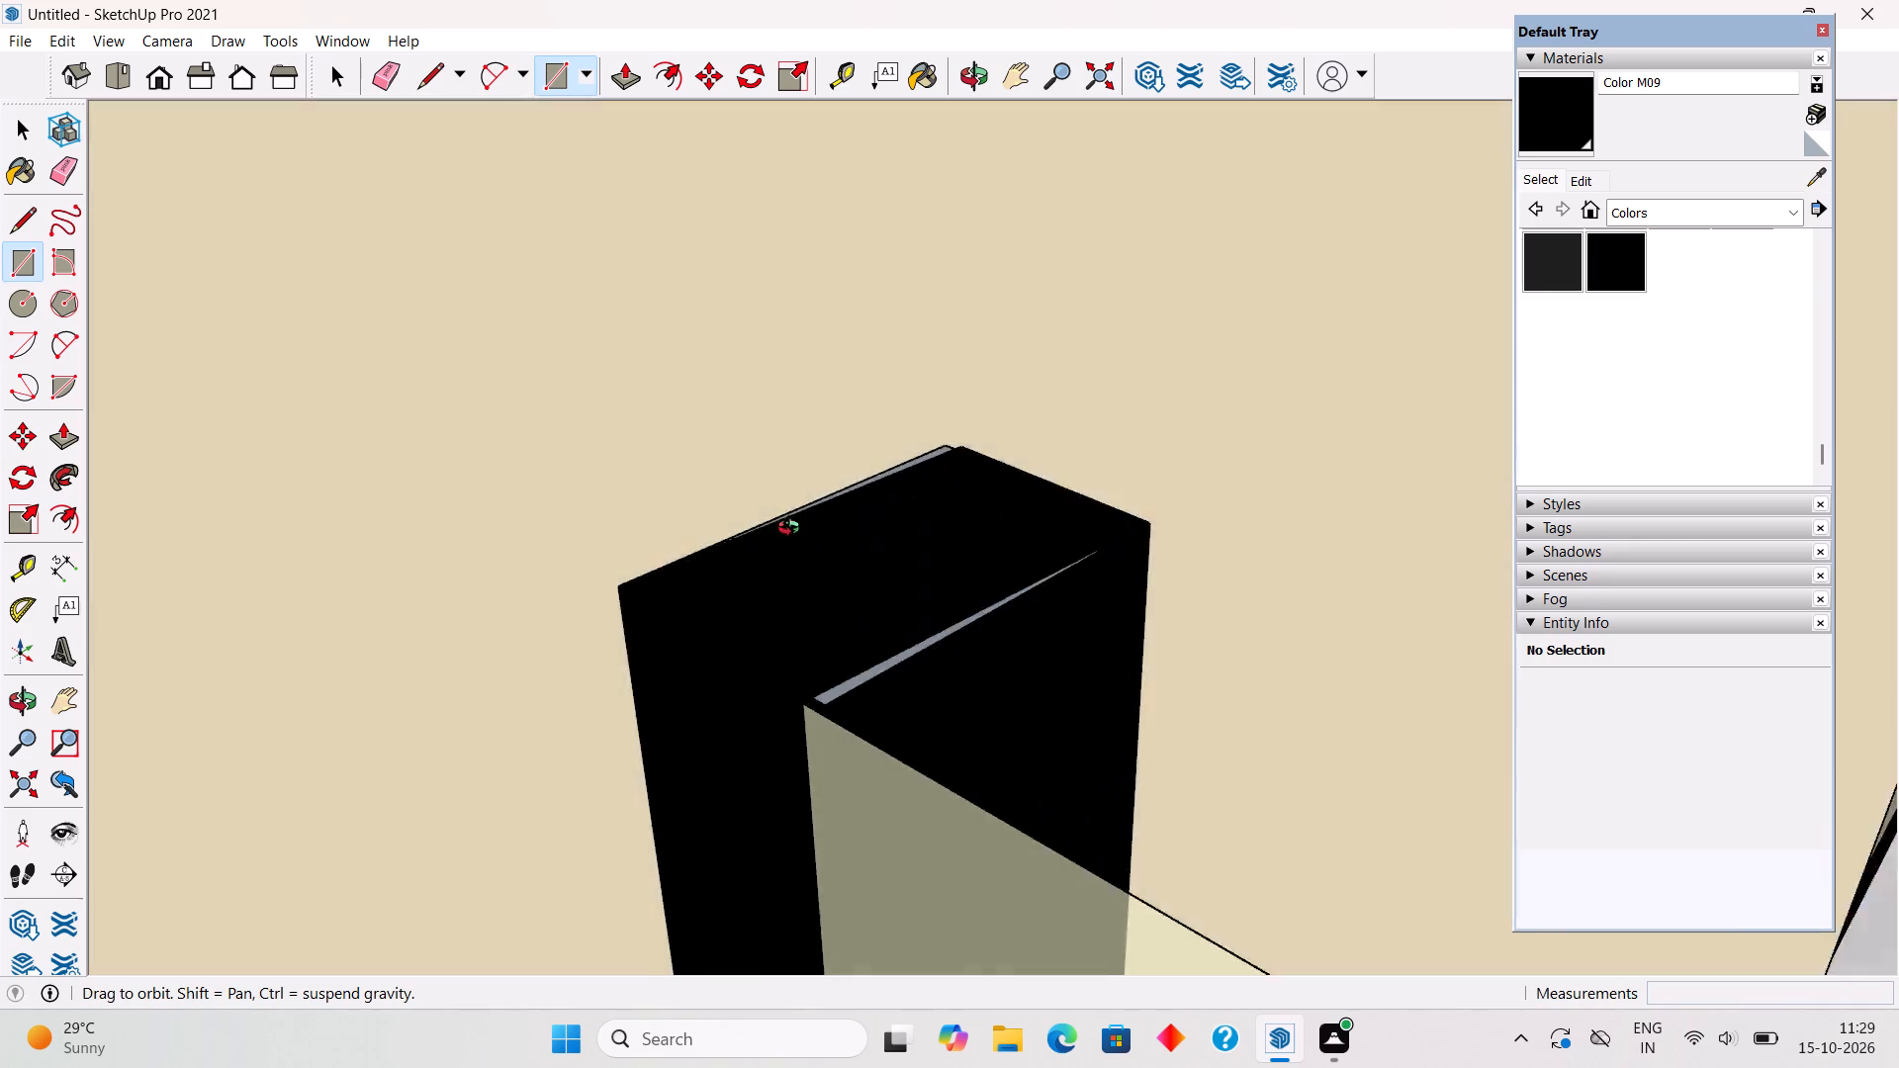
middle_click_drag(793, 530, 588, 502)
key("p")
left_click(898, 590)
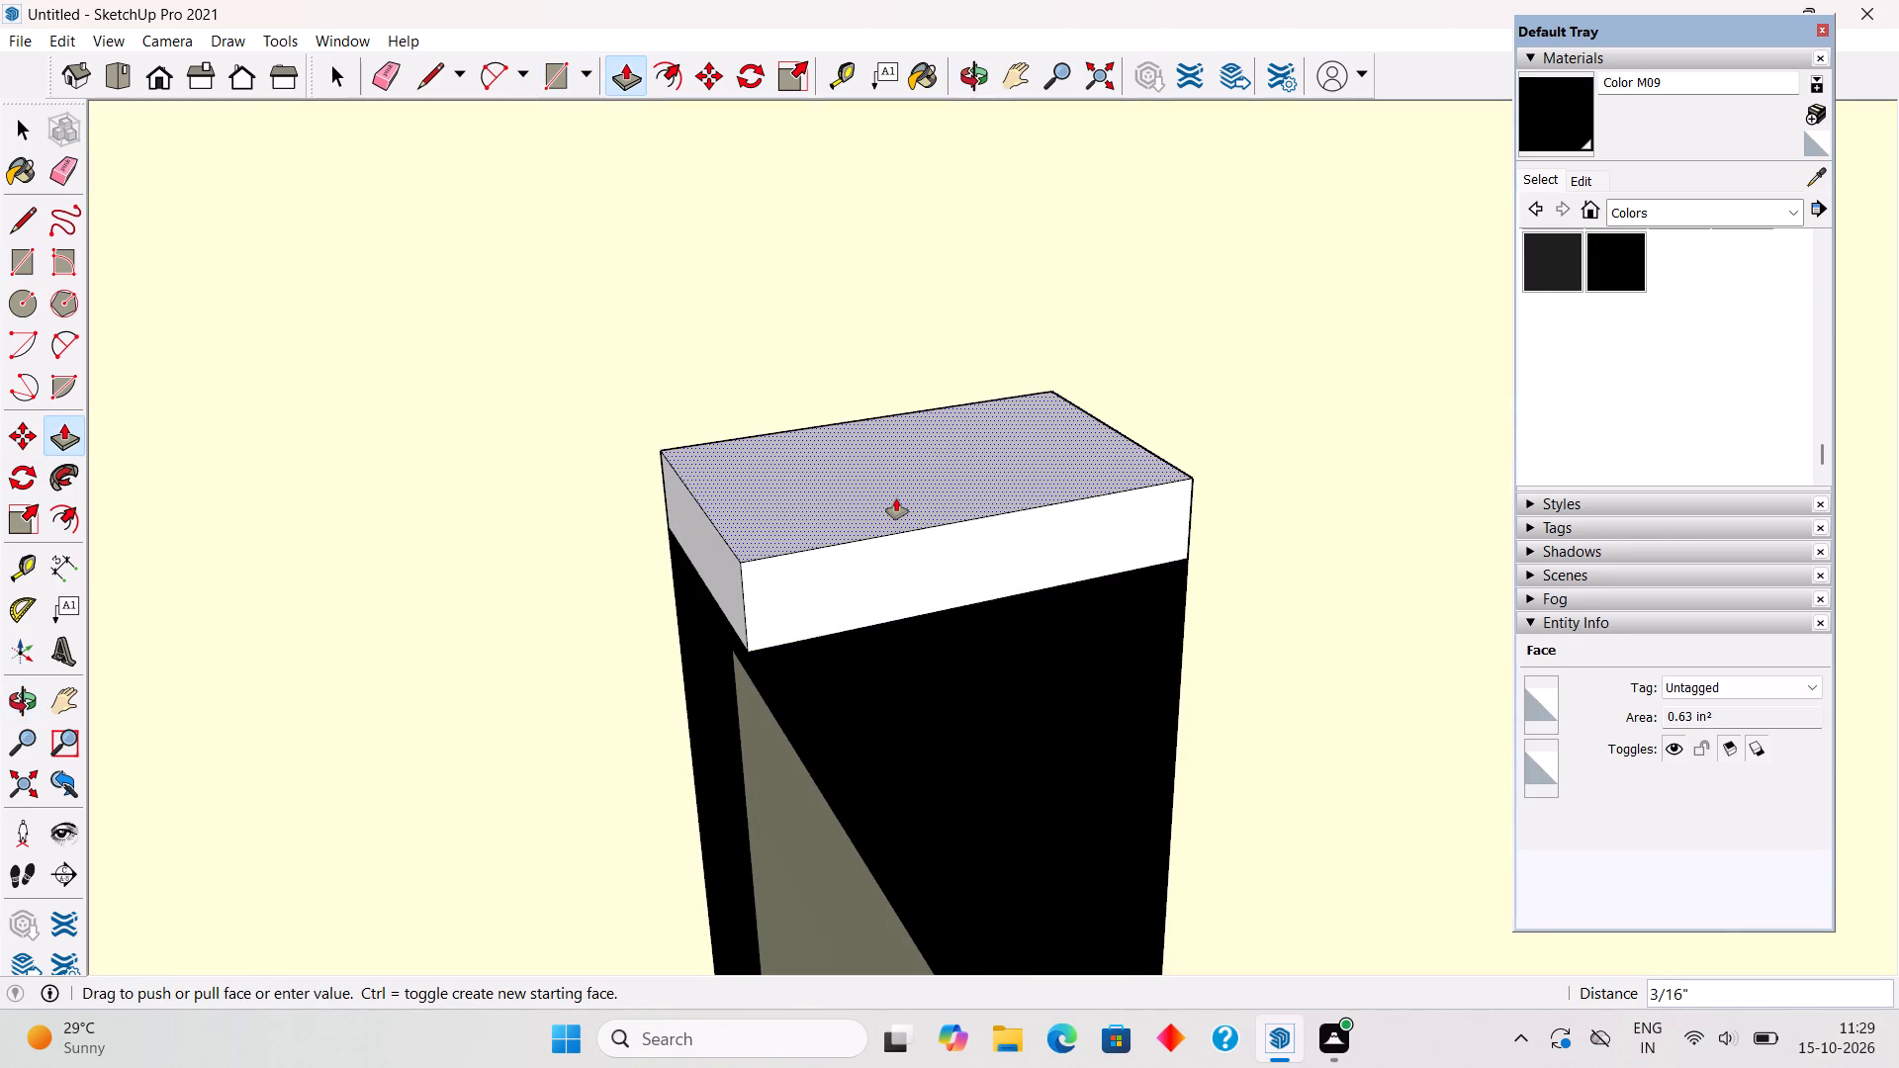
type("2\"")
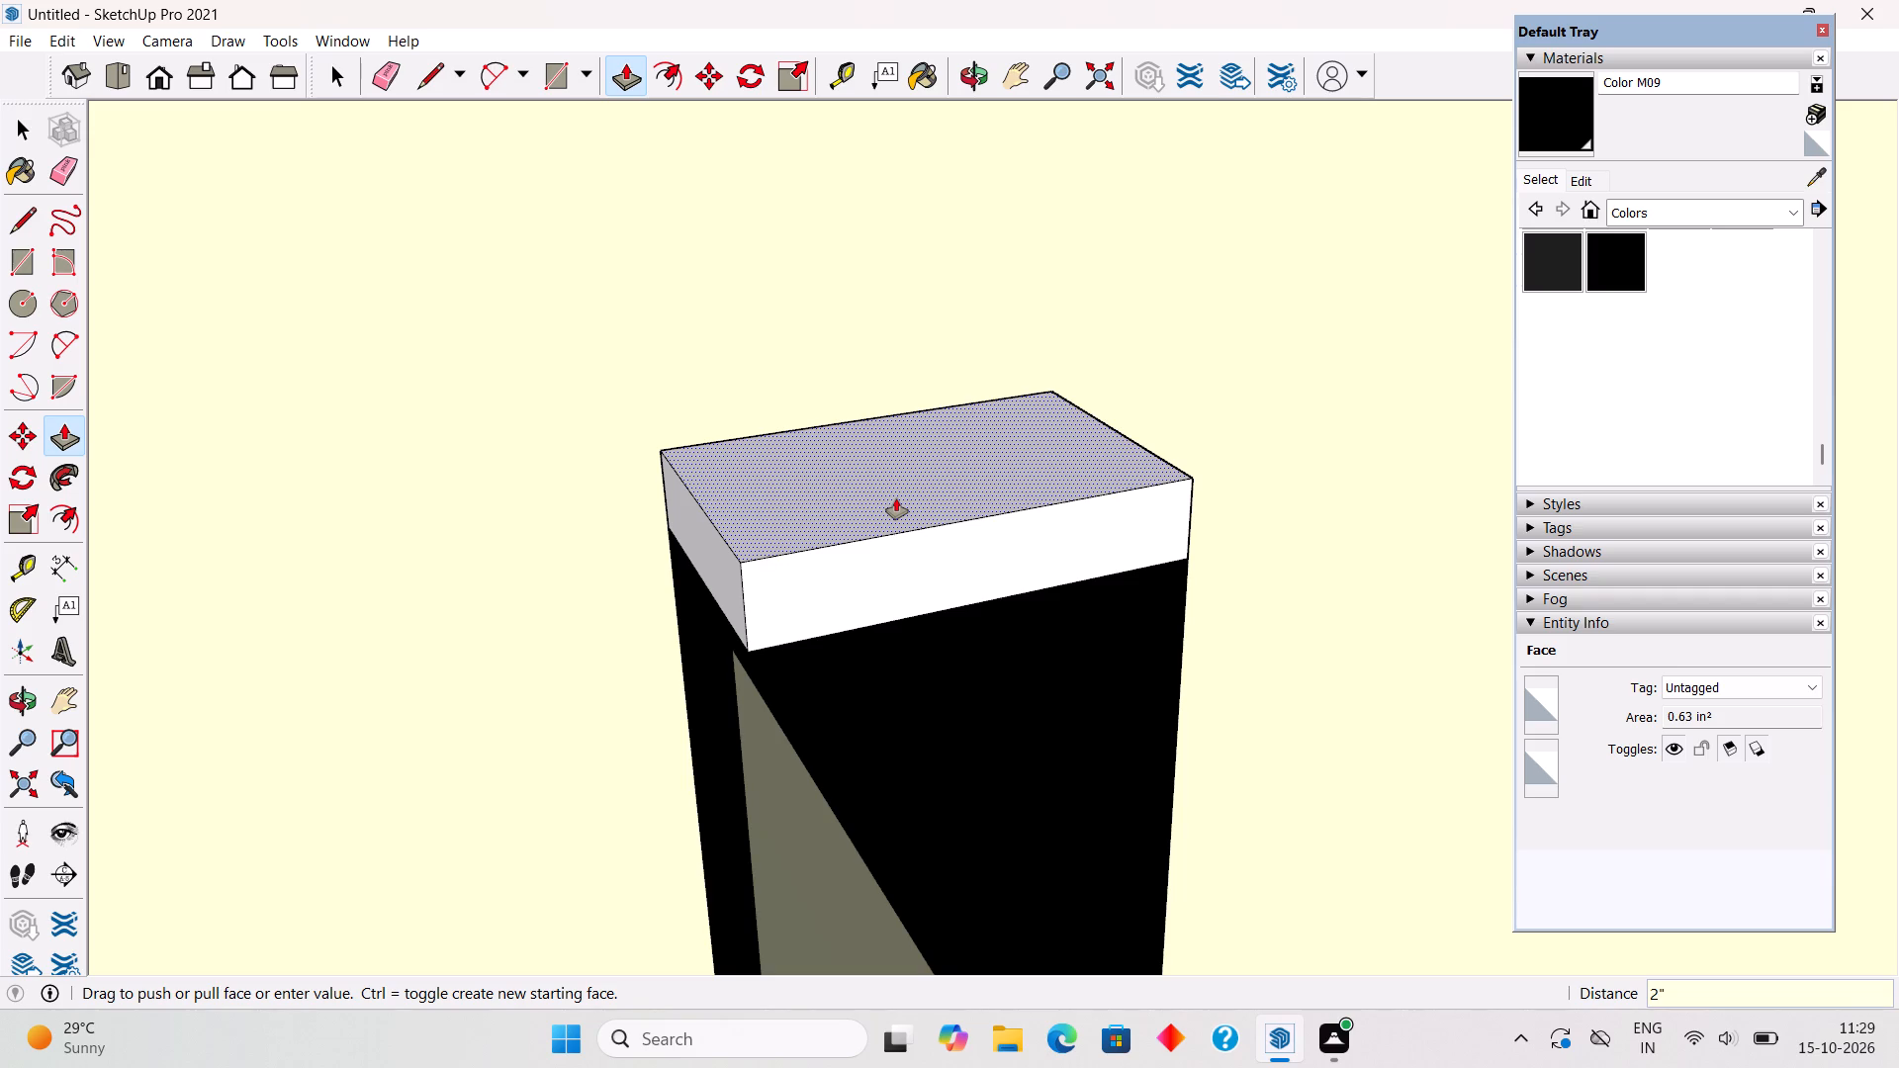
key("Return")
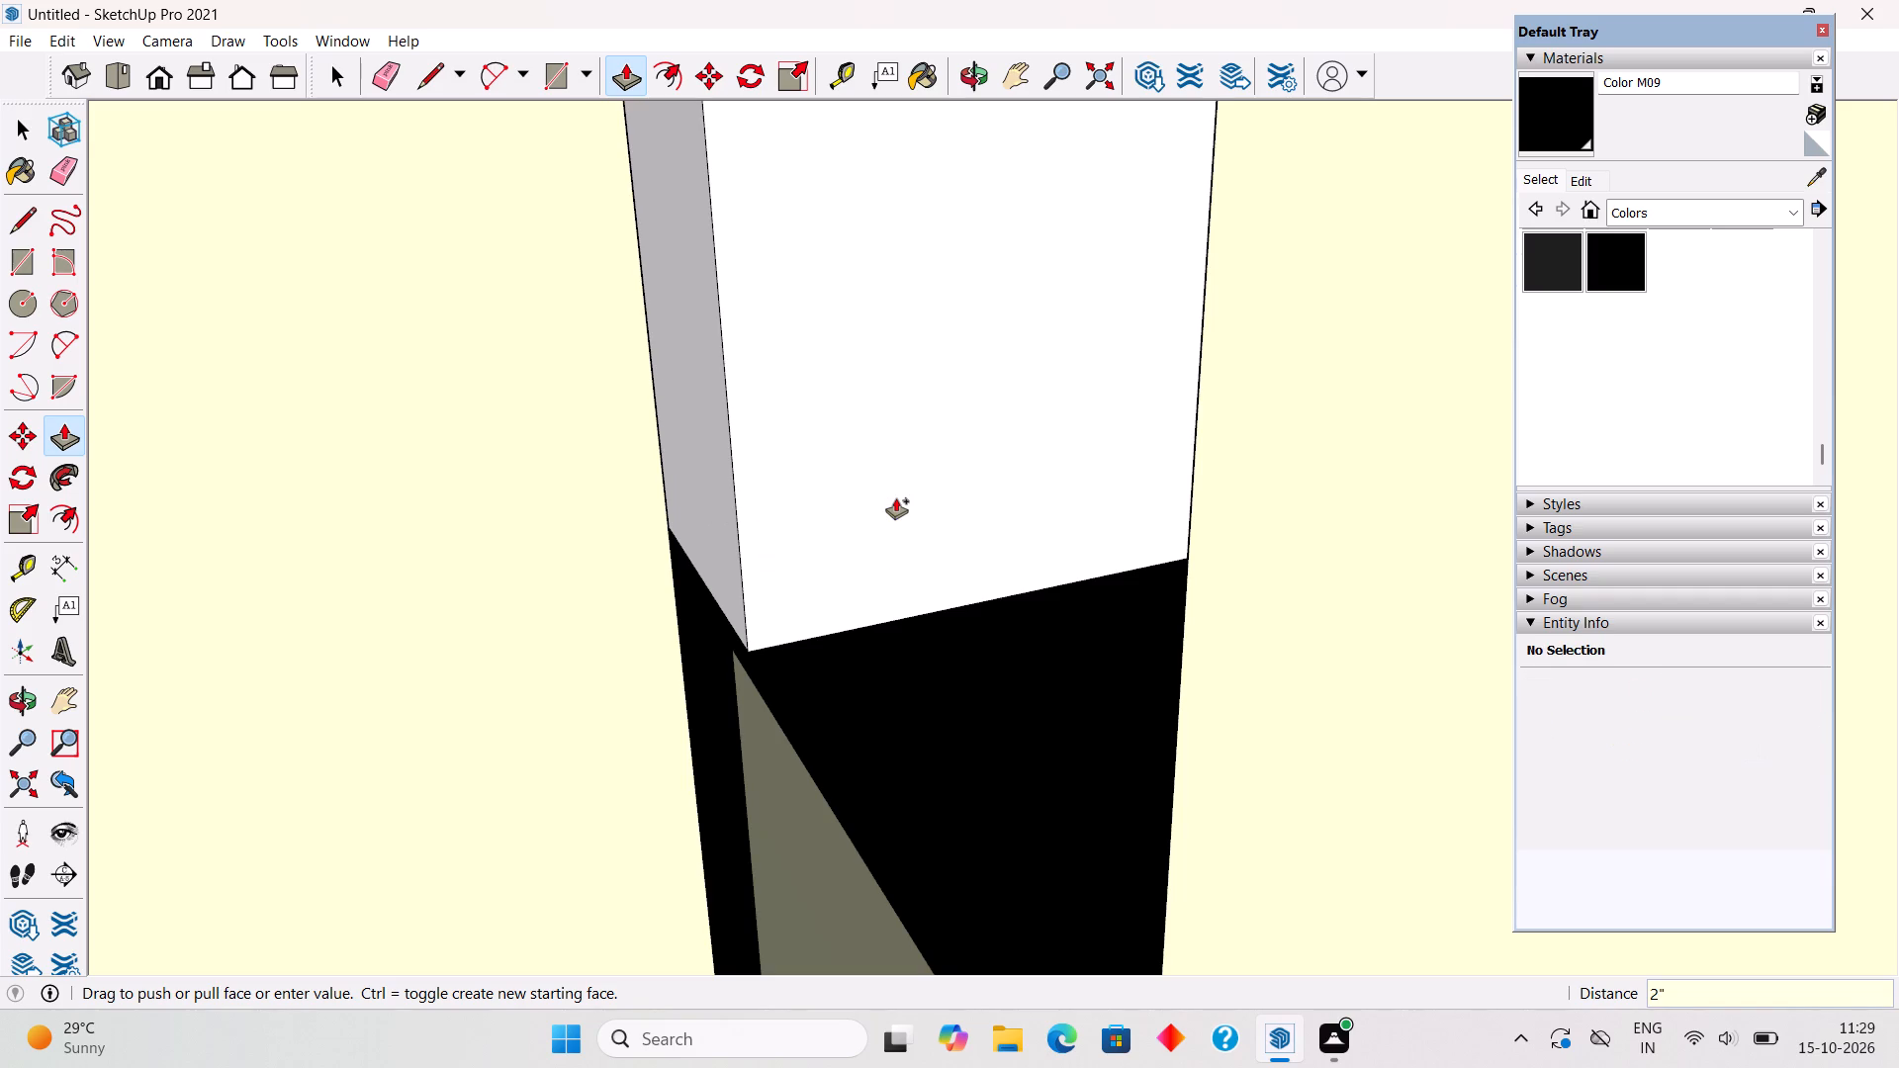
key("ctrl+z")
Extrude the rectangle on top of the wall-end post upward by about 3/16".
left_click(925, 584)
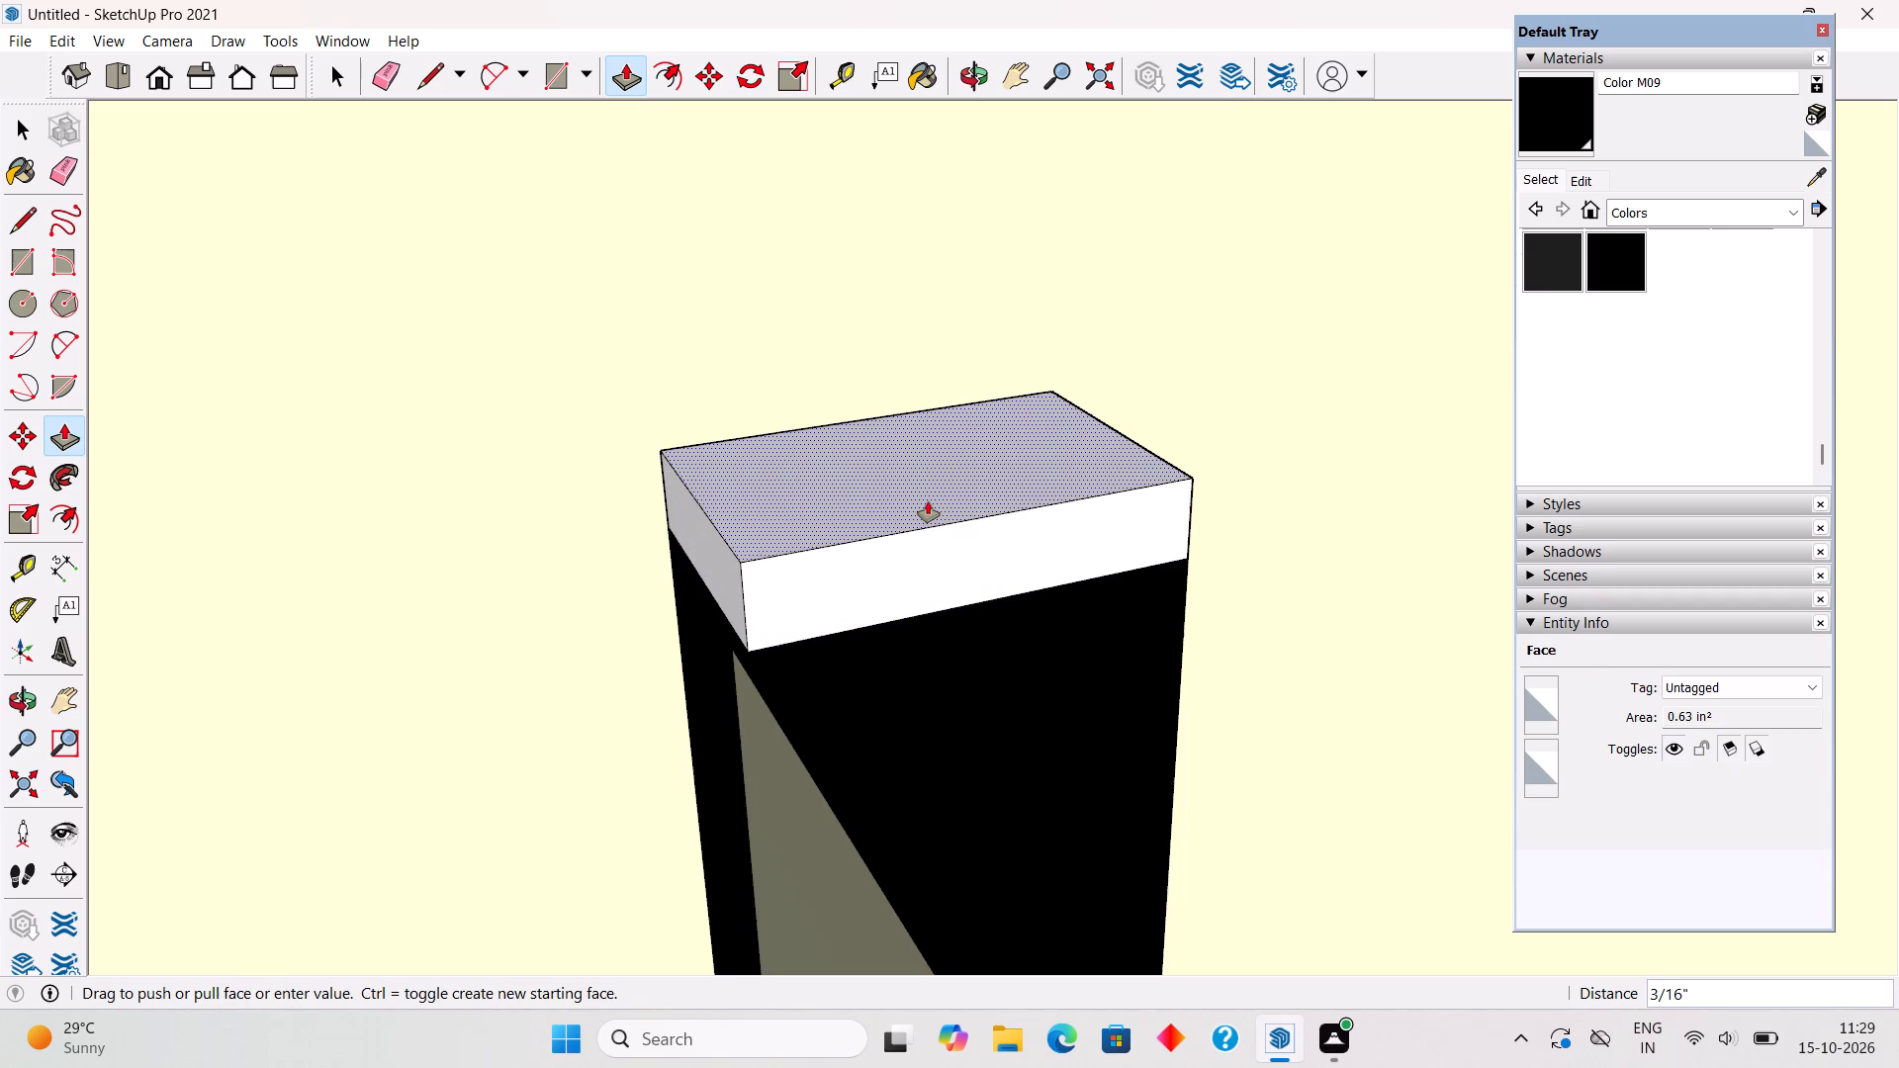
left_click(928, 500)
Raise the top face of the block on the wall-end post twice more, by about 1/8" each time.
middle_click_drag(980, 558, 730, 452)
scroll(729, 453, "down", 2)
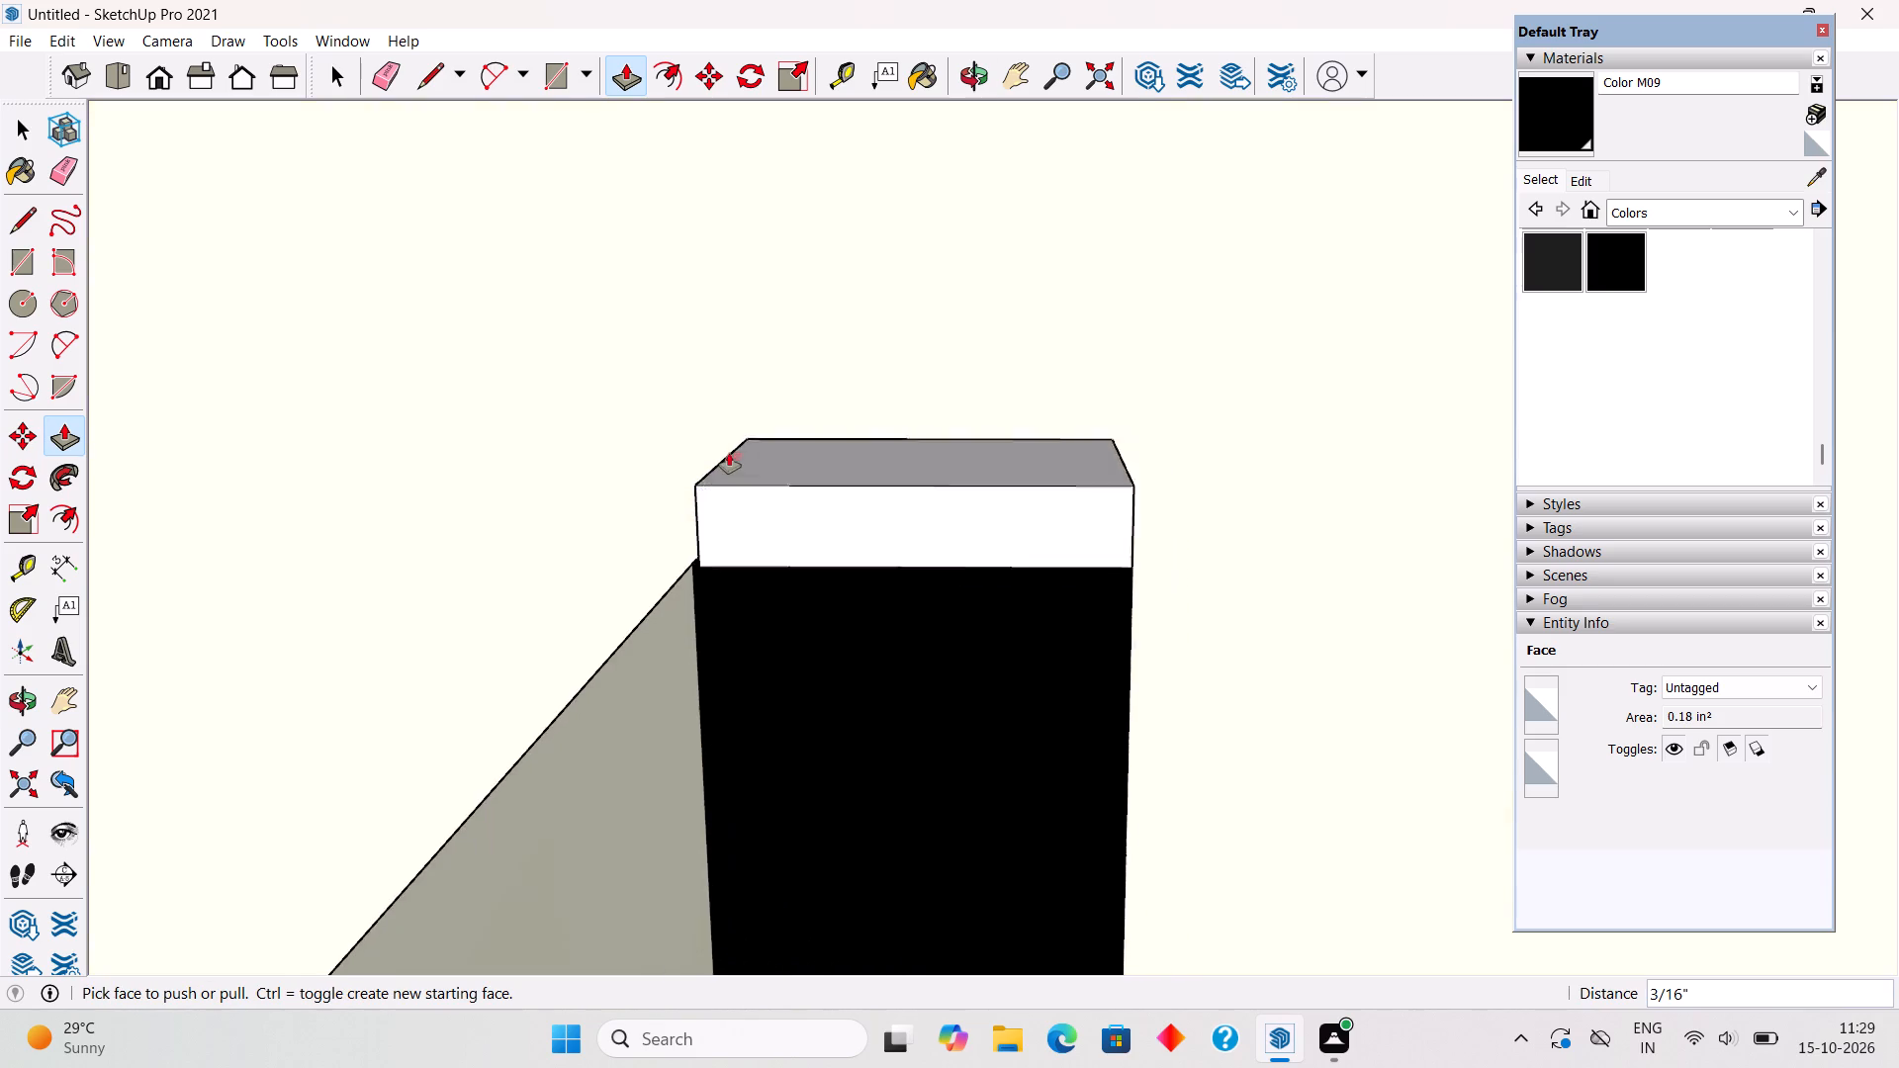
scroll(729, 453, "down", 7)
scroll(804, 531, "down", 15)
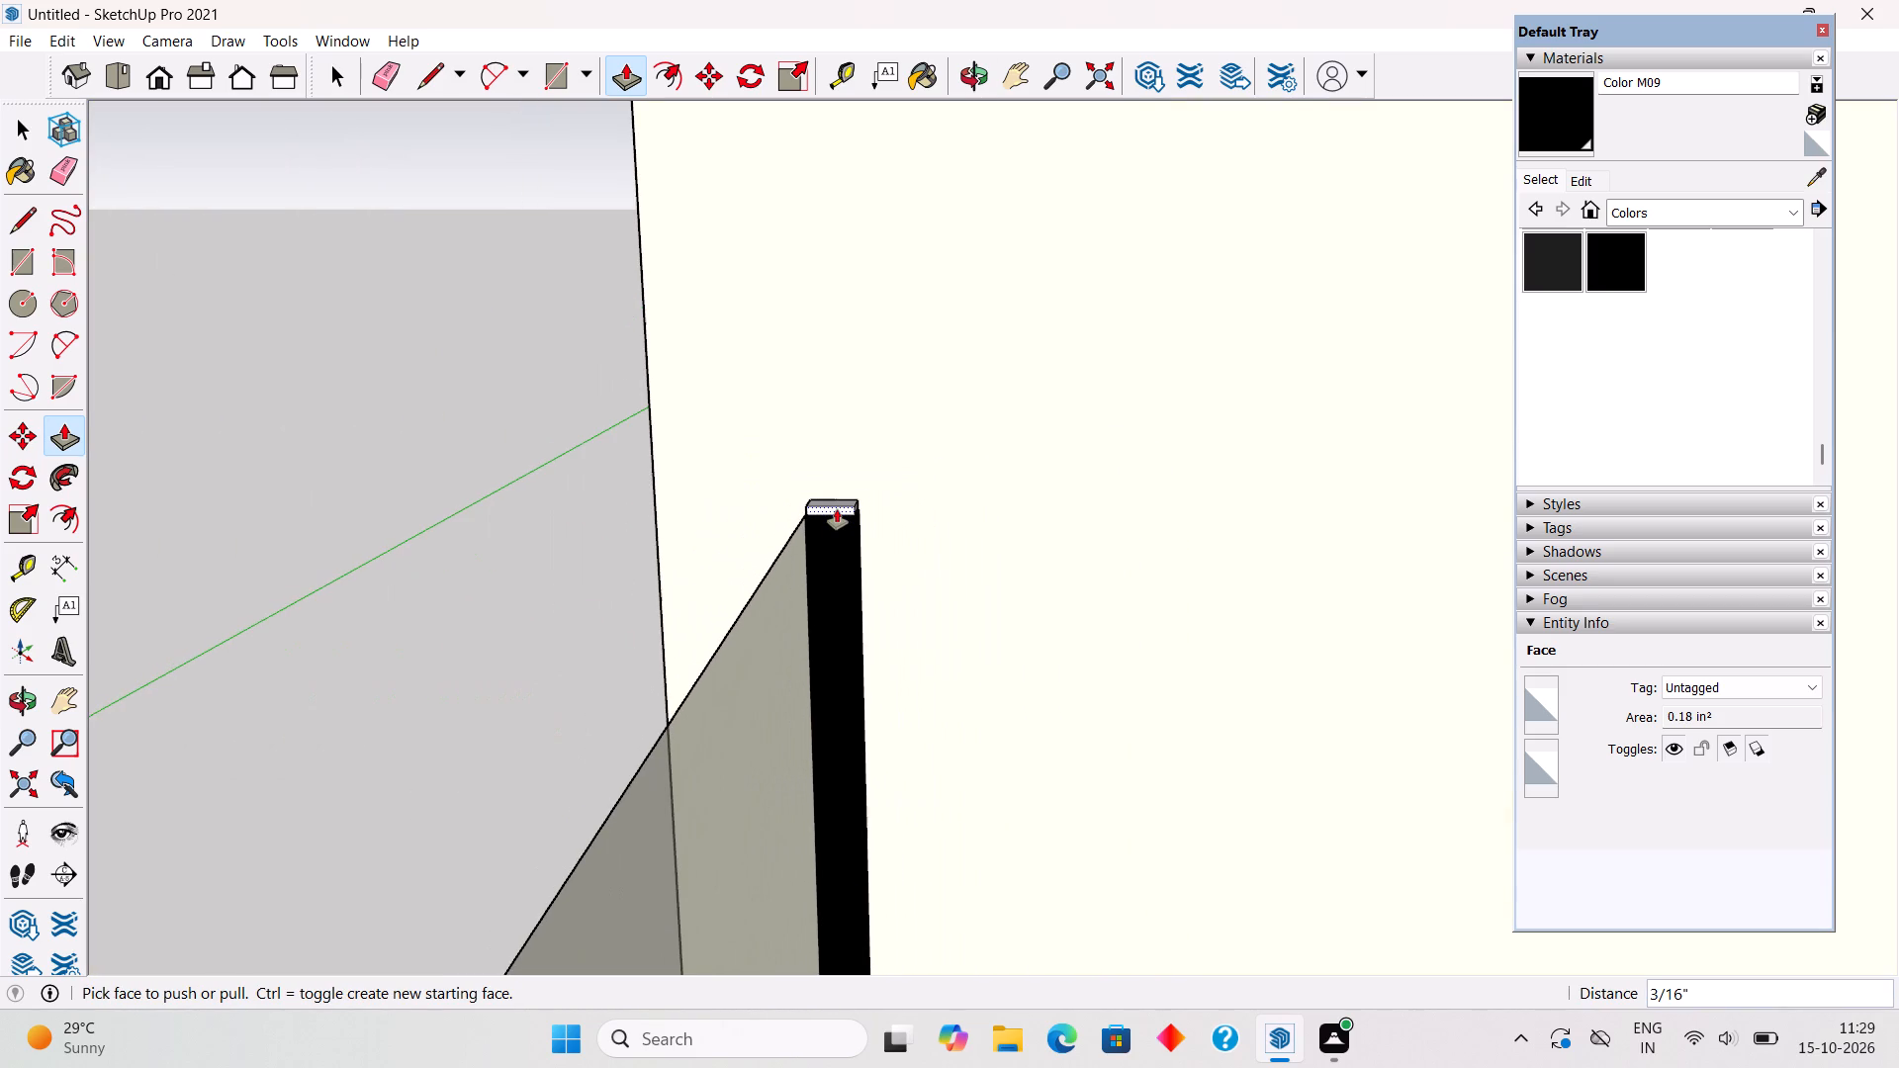
middle_click_drag(874, 495, 776, 407)
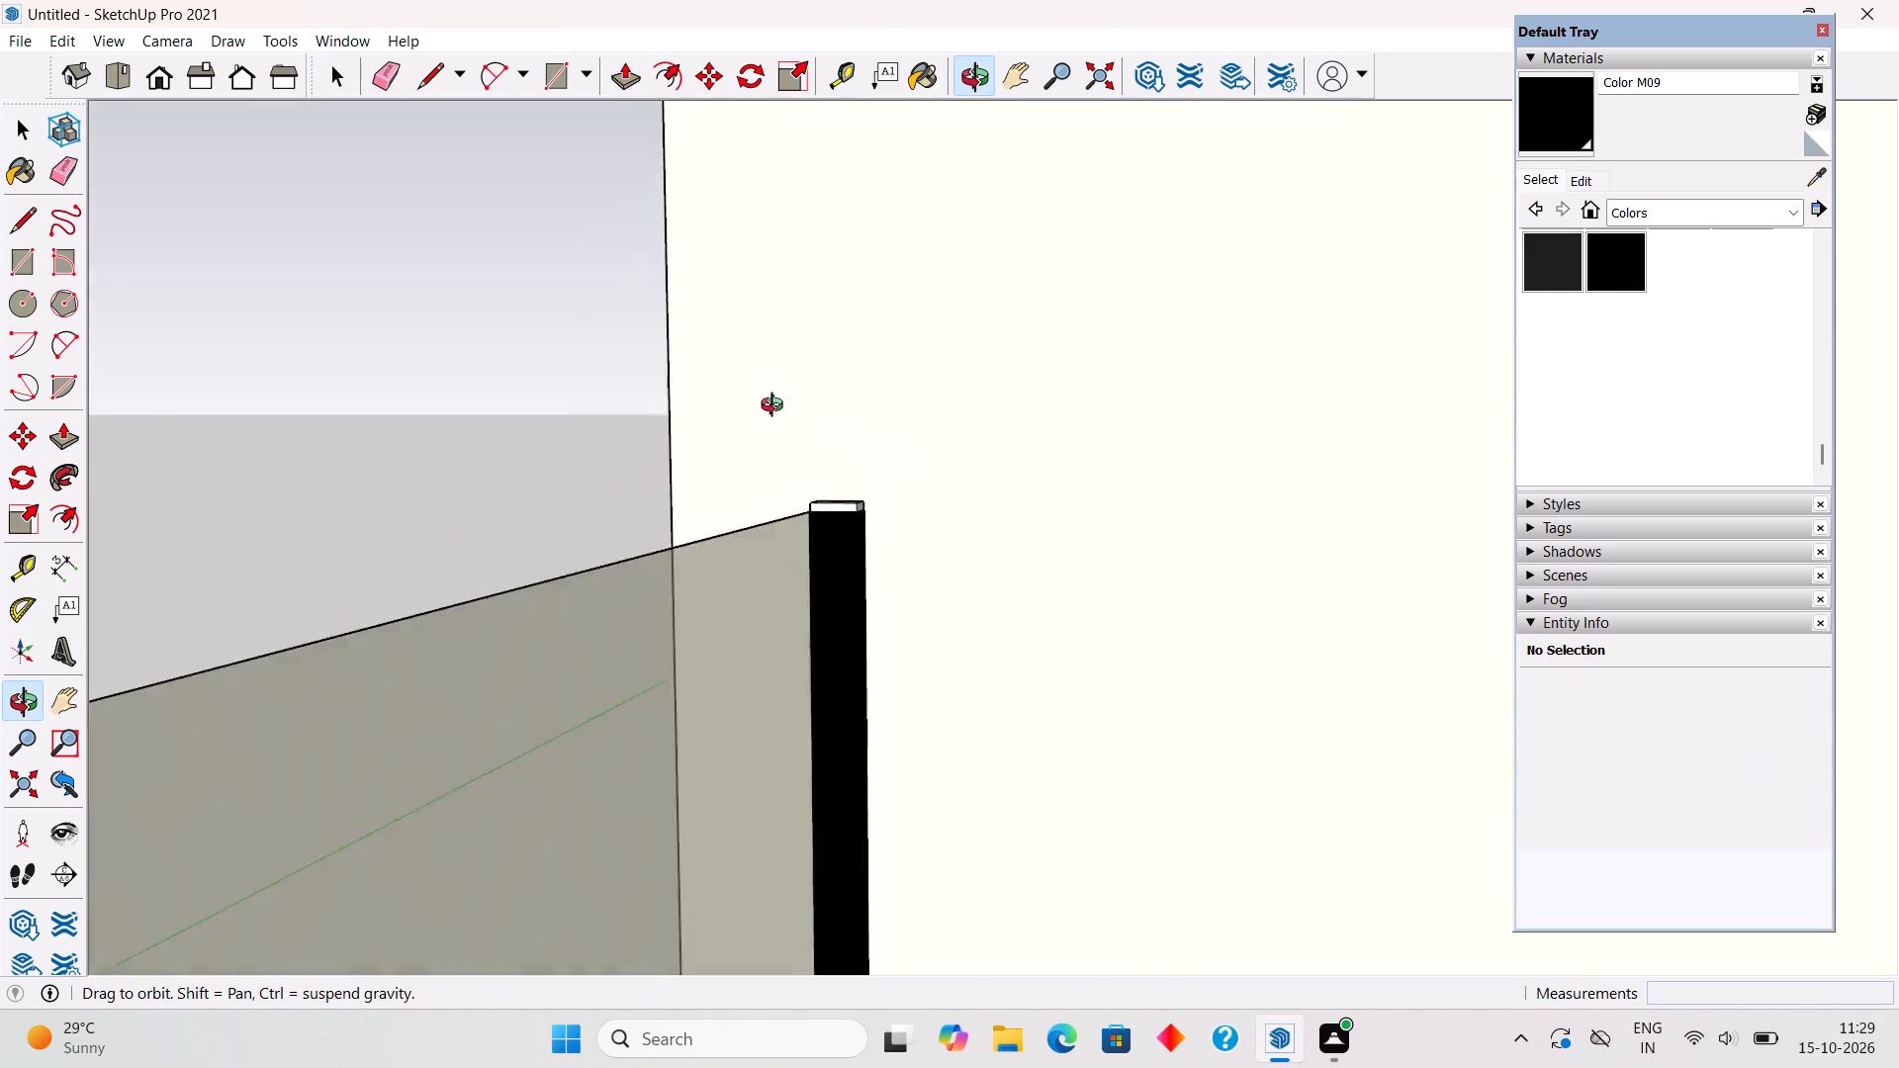
middle_click_drag(776, 407, 854, 439)
scroll(858, 446, "up", 8)
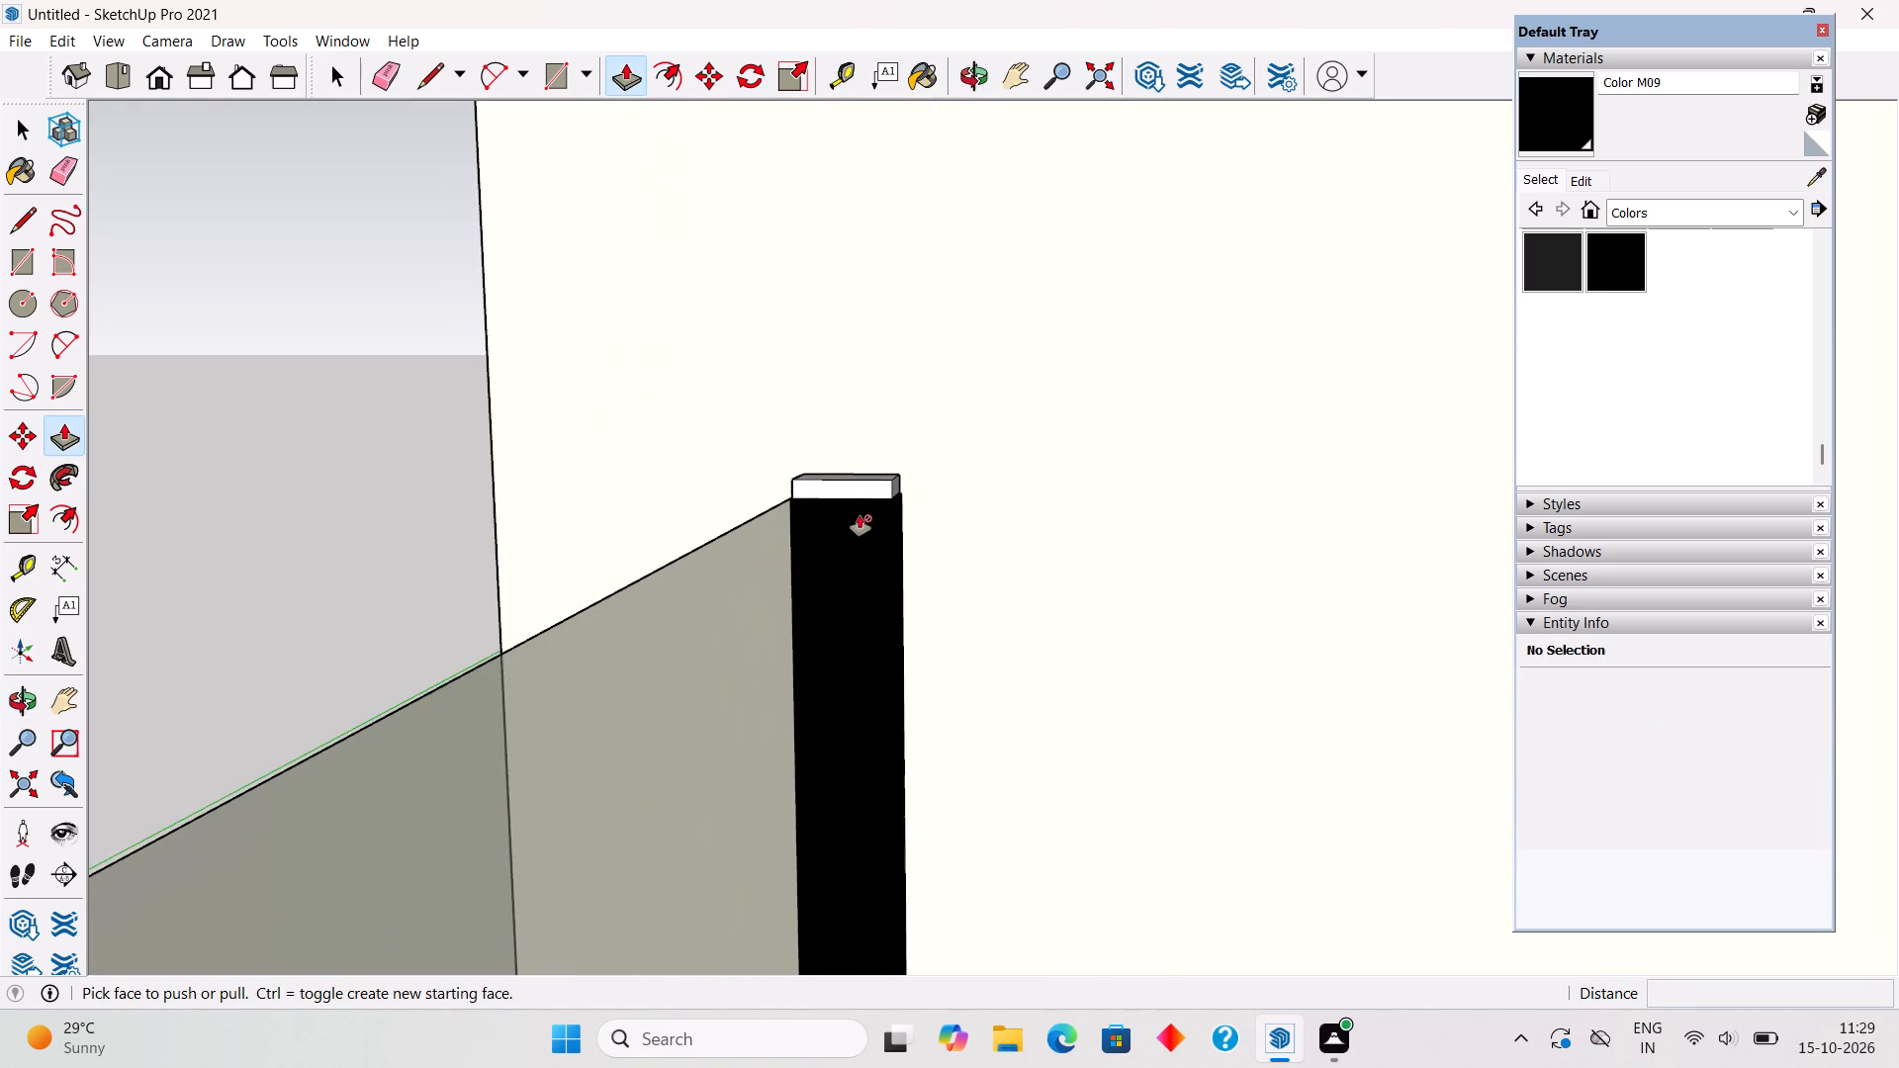
middle_click_drag(885, 446, 874, 563)
scroll(851, 448, "up", 5)
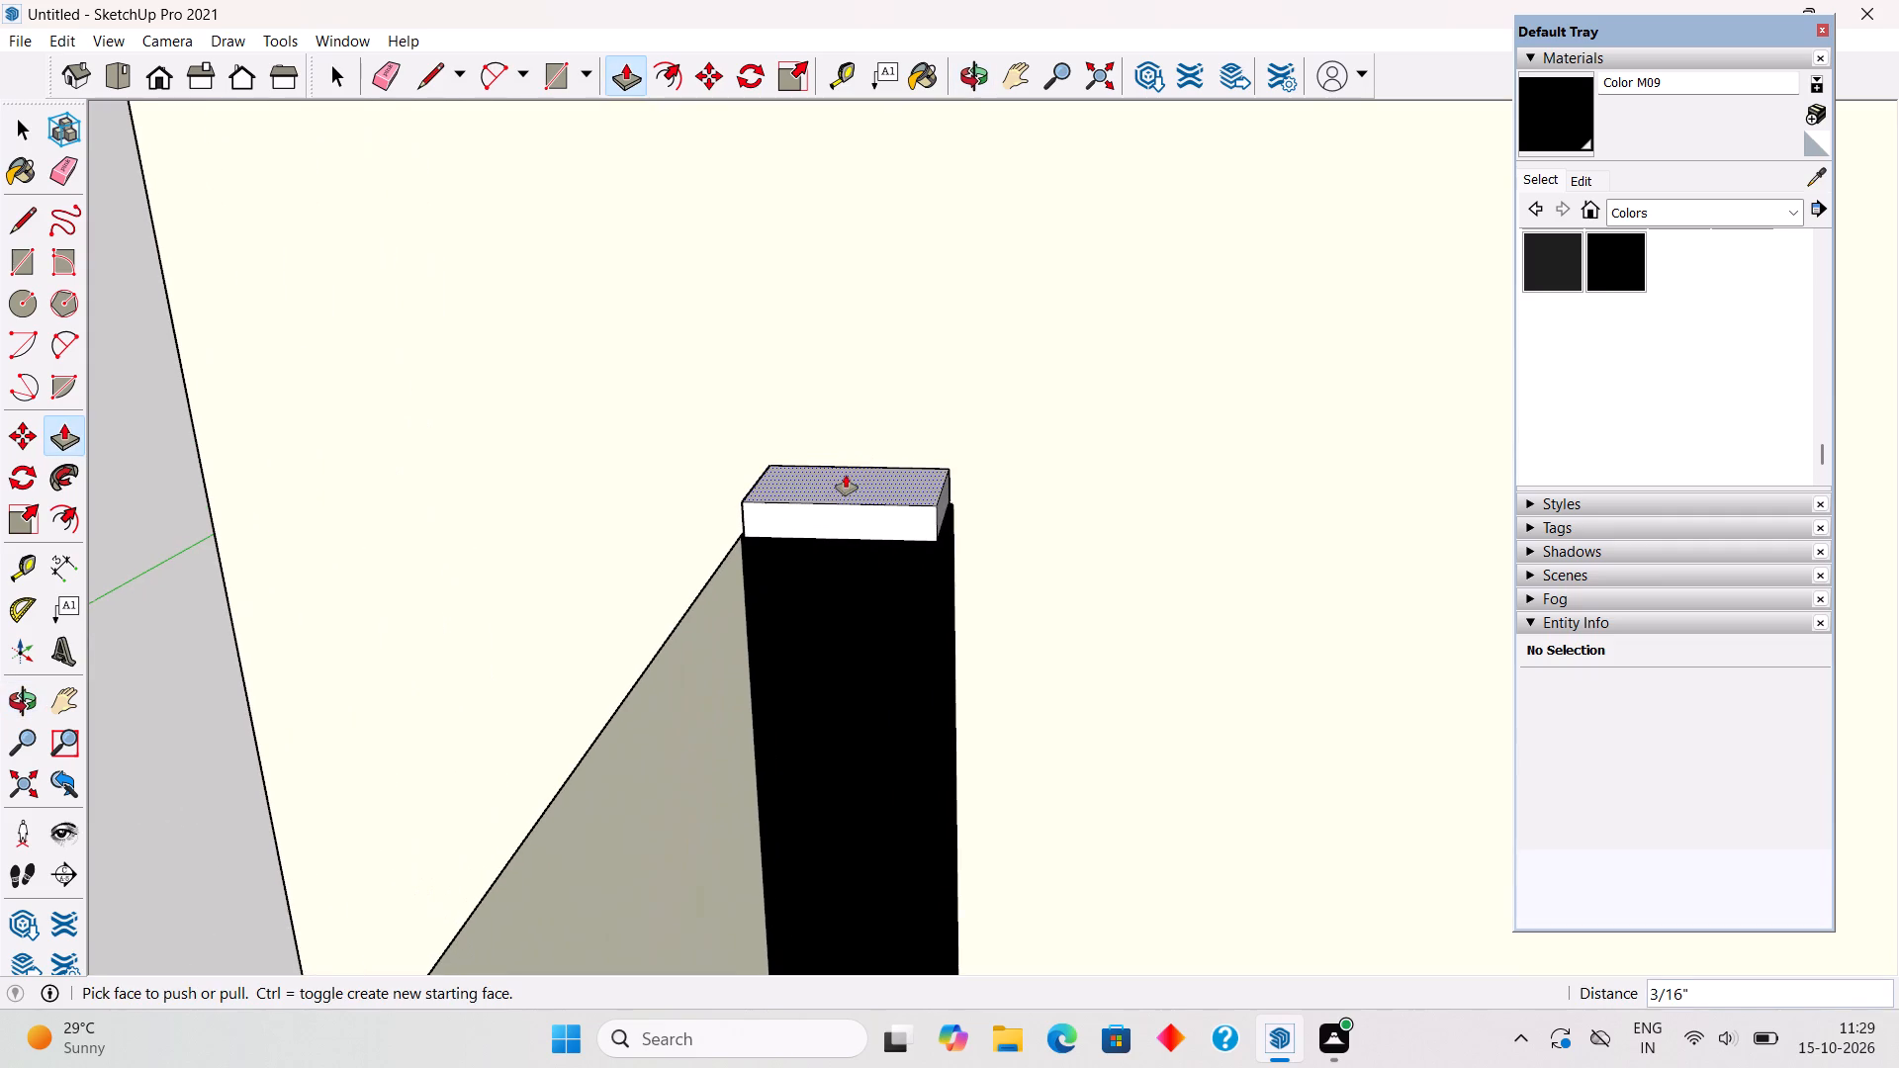
left_click(846, 477)
left_click(850, 457)
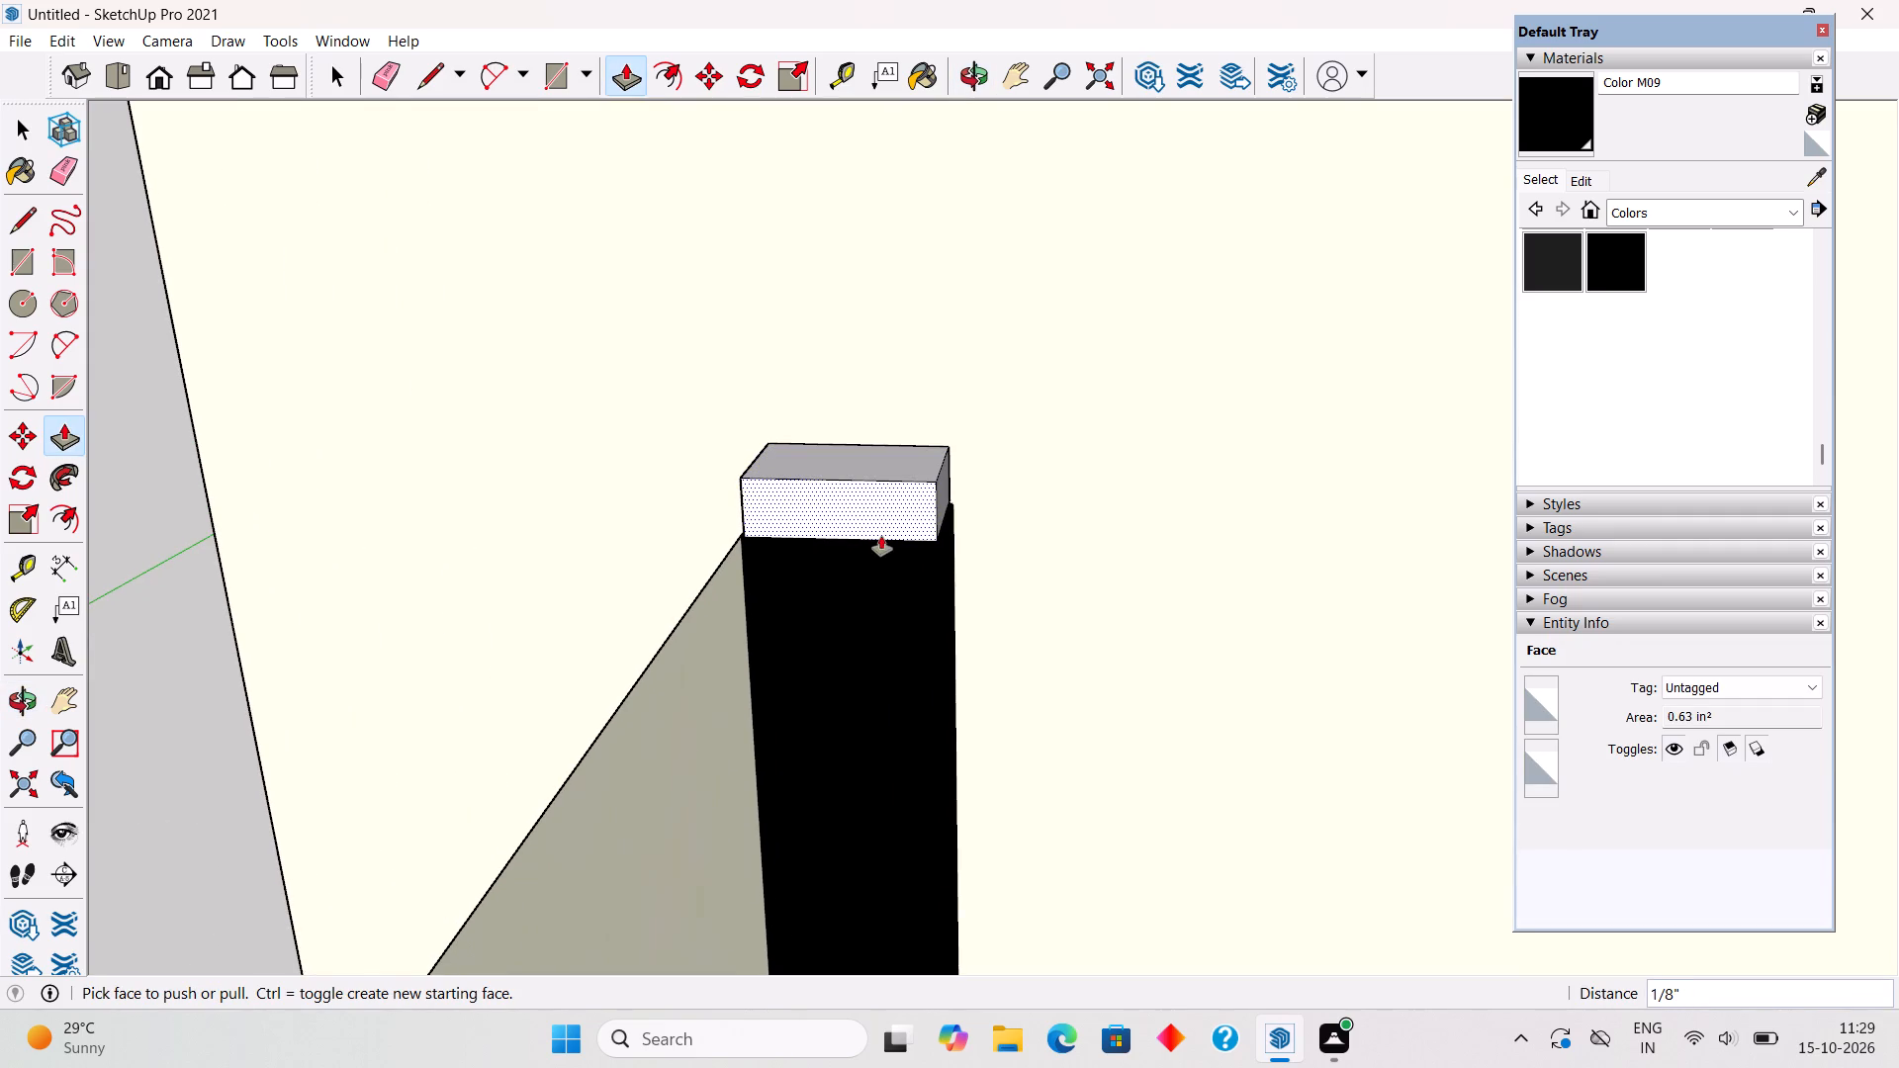
left_click(903, 445)
left_click(875, 454)
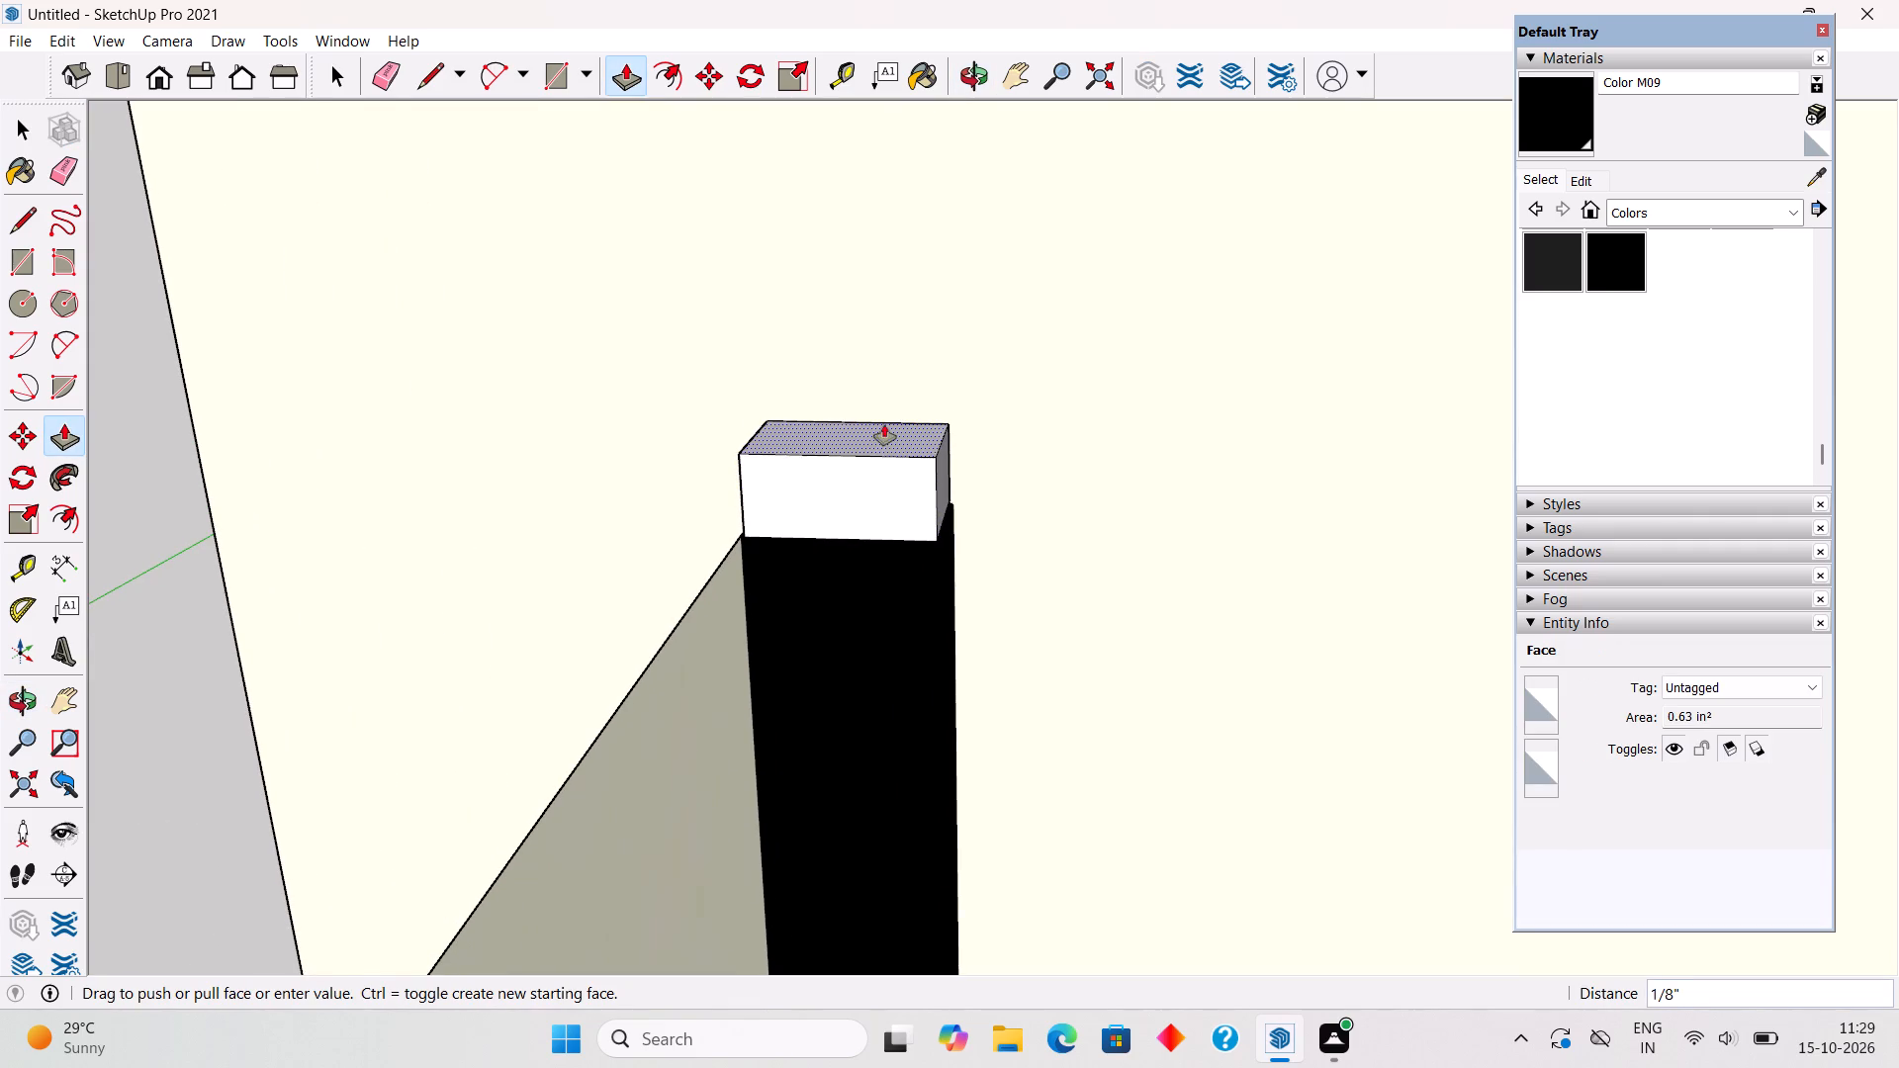
left_click(886, 418)
Extrude the block's front face about 6' 1 11/16" along the side glass panel to the outer corner post, forming a handrail.
left_click(896, 491)
scroll(808, 552, "down", 6)
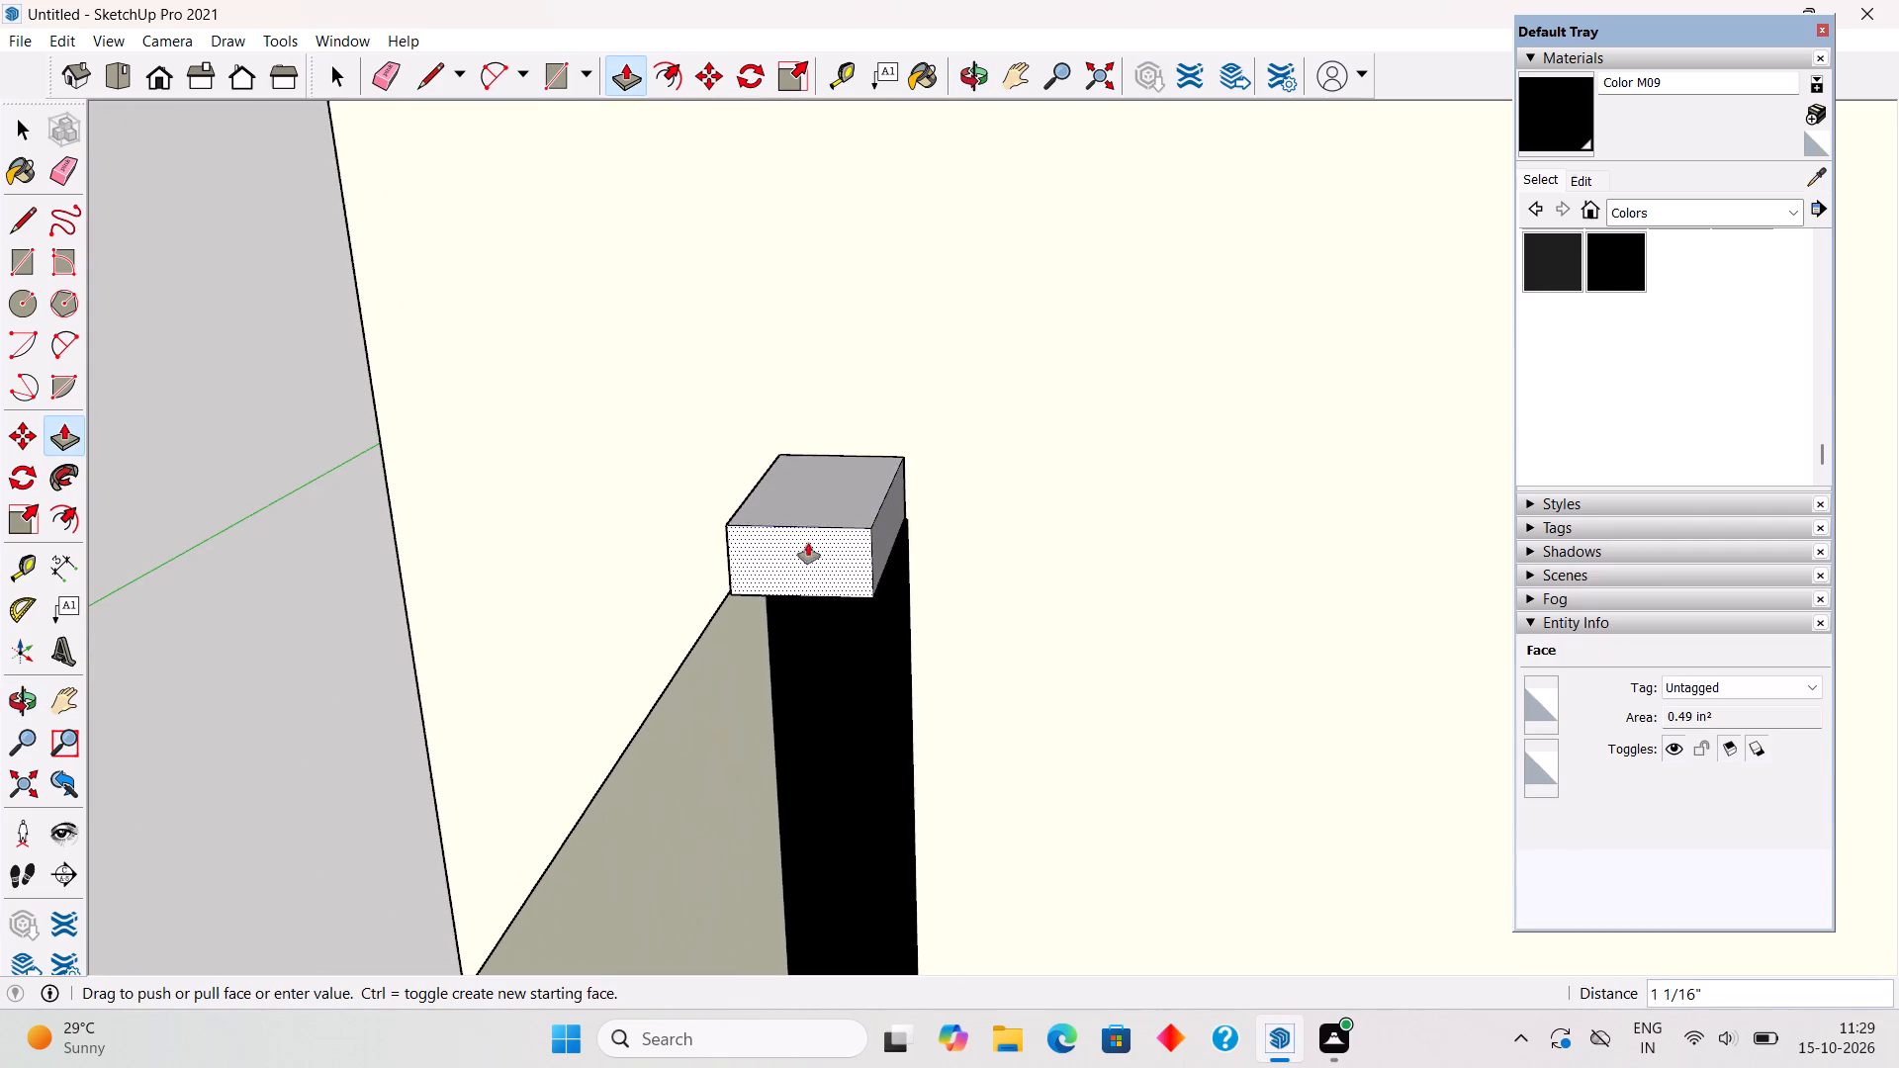
scroll(808, 543, "down", 20)
scroll(808, 543, "down", 17)
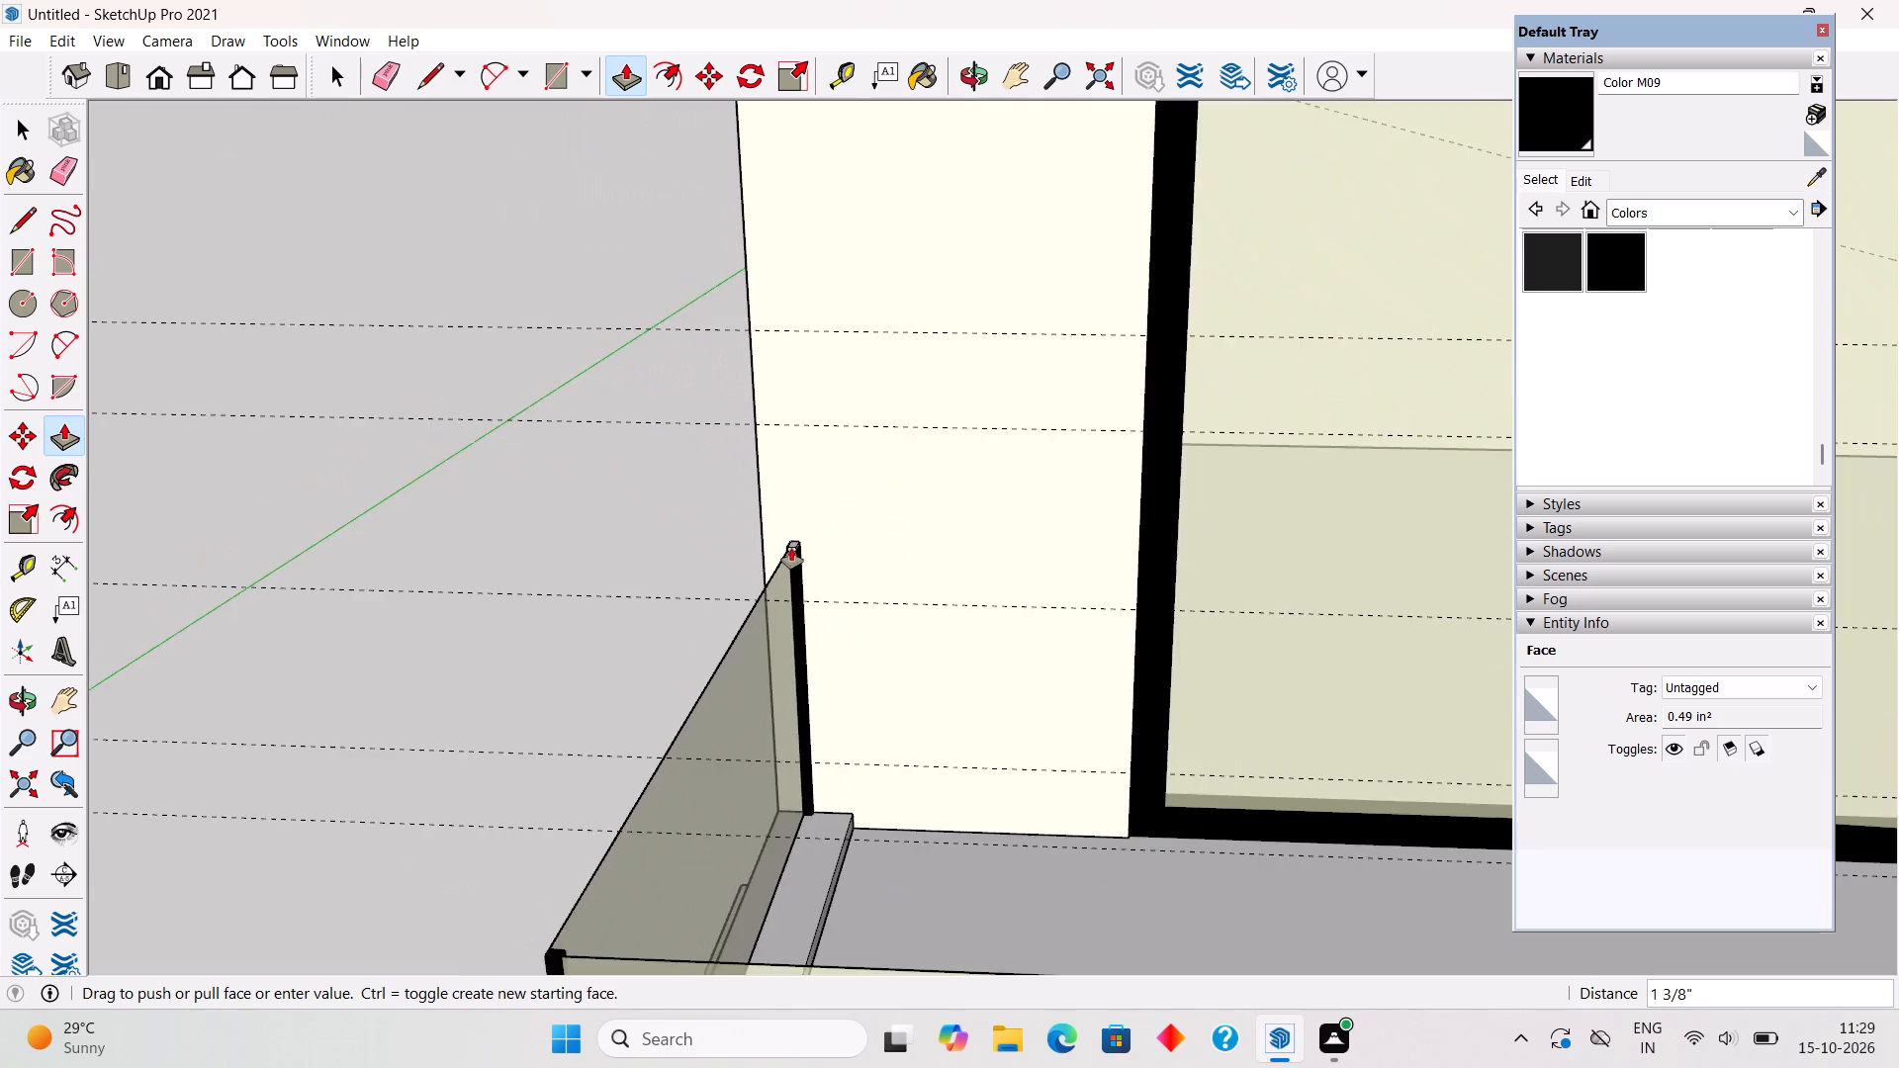
scroll(791, 548, "down", 2)
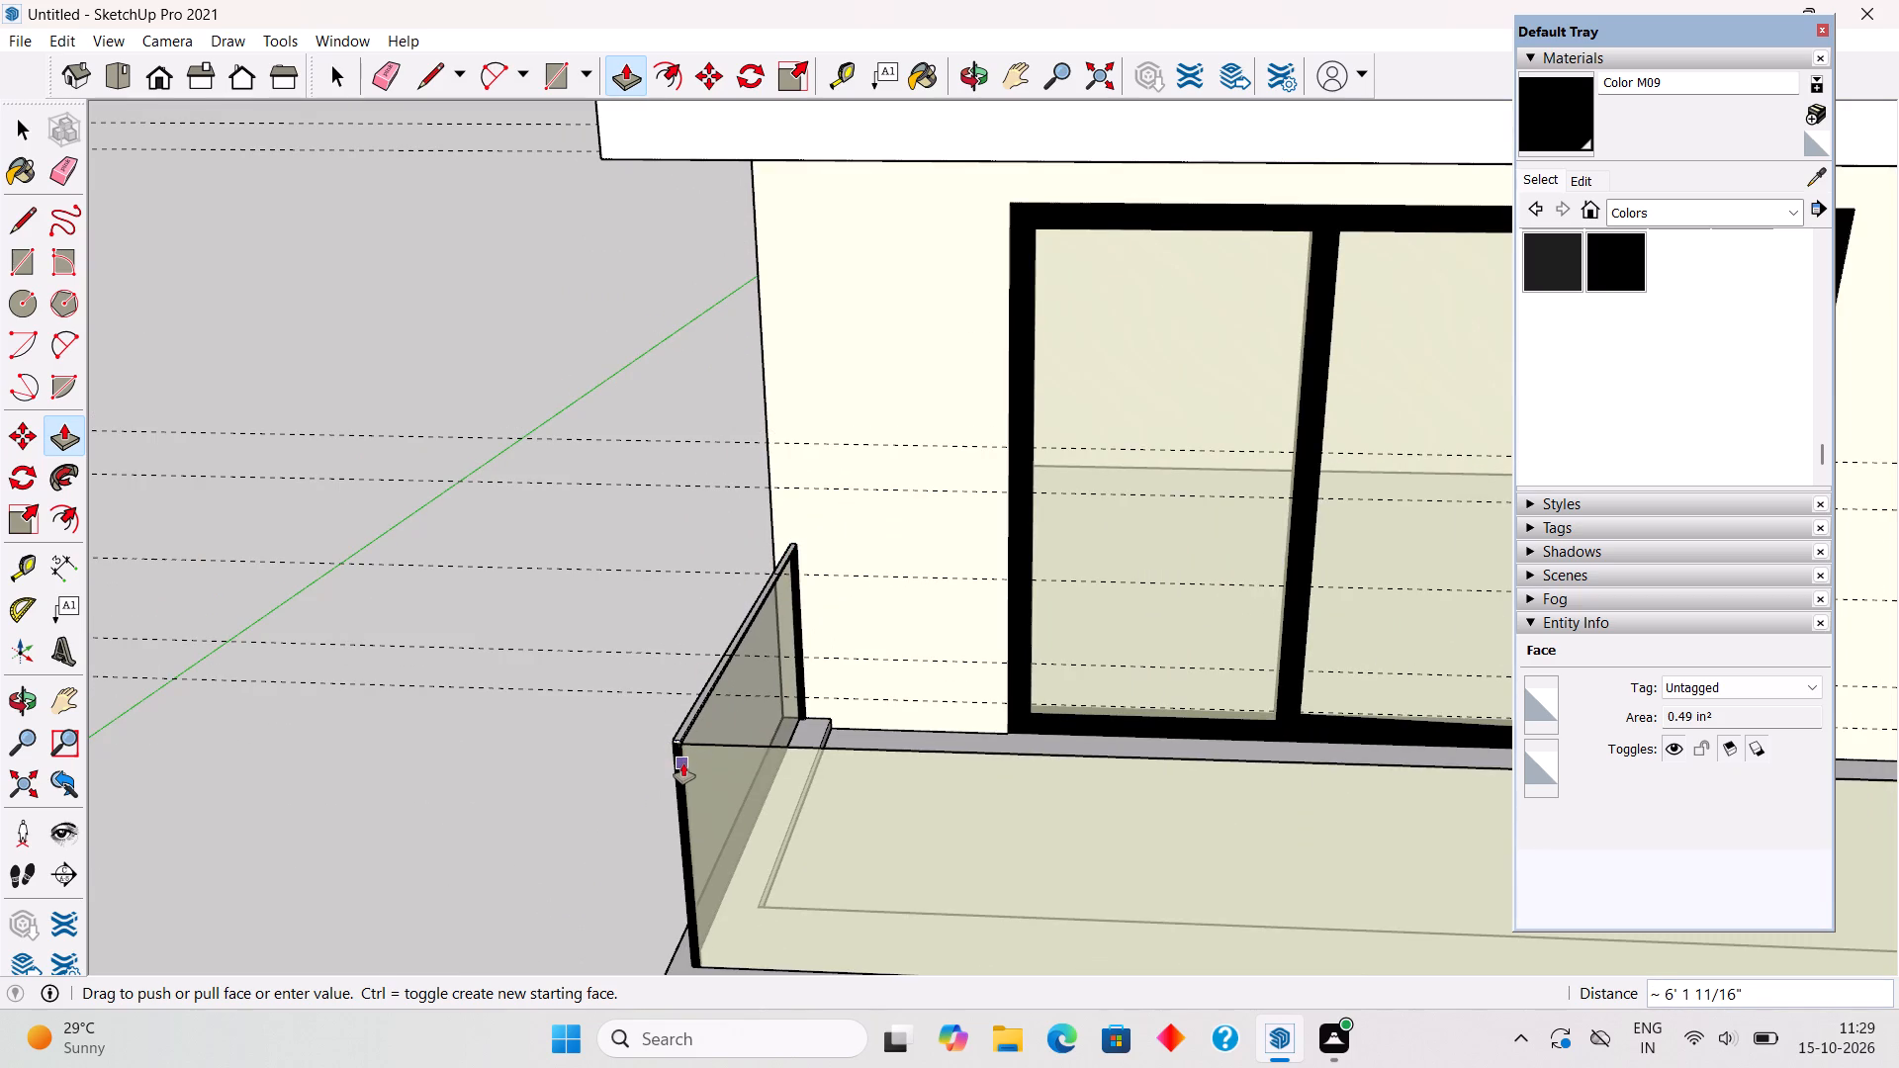
left_click(683, 763)
Extend the handrail's outer end face by about 1/4" over the corner post.
middle_click_drag(644, 702, 361, 673)
scroll(478, 627, "up", 9)
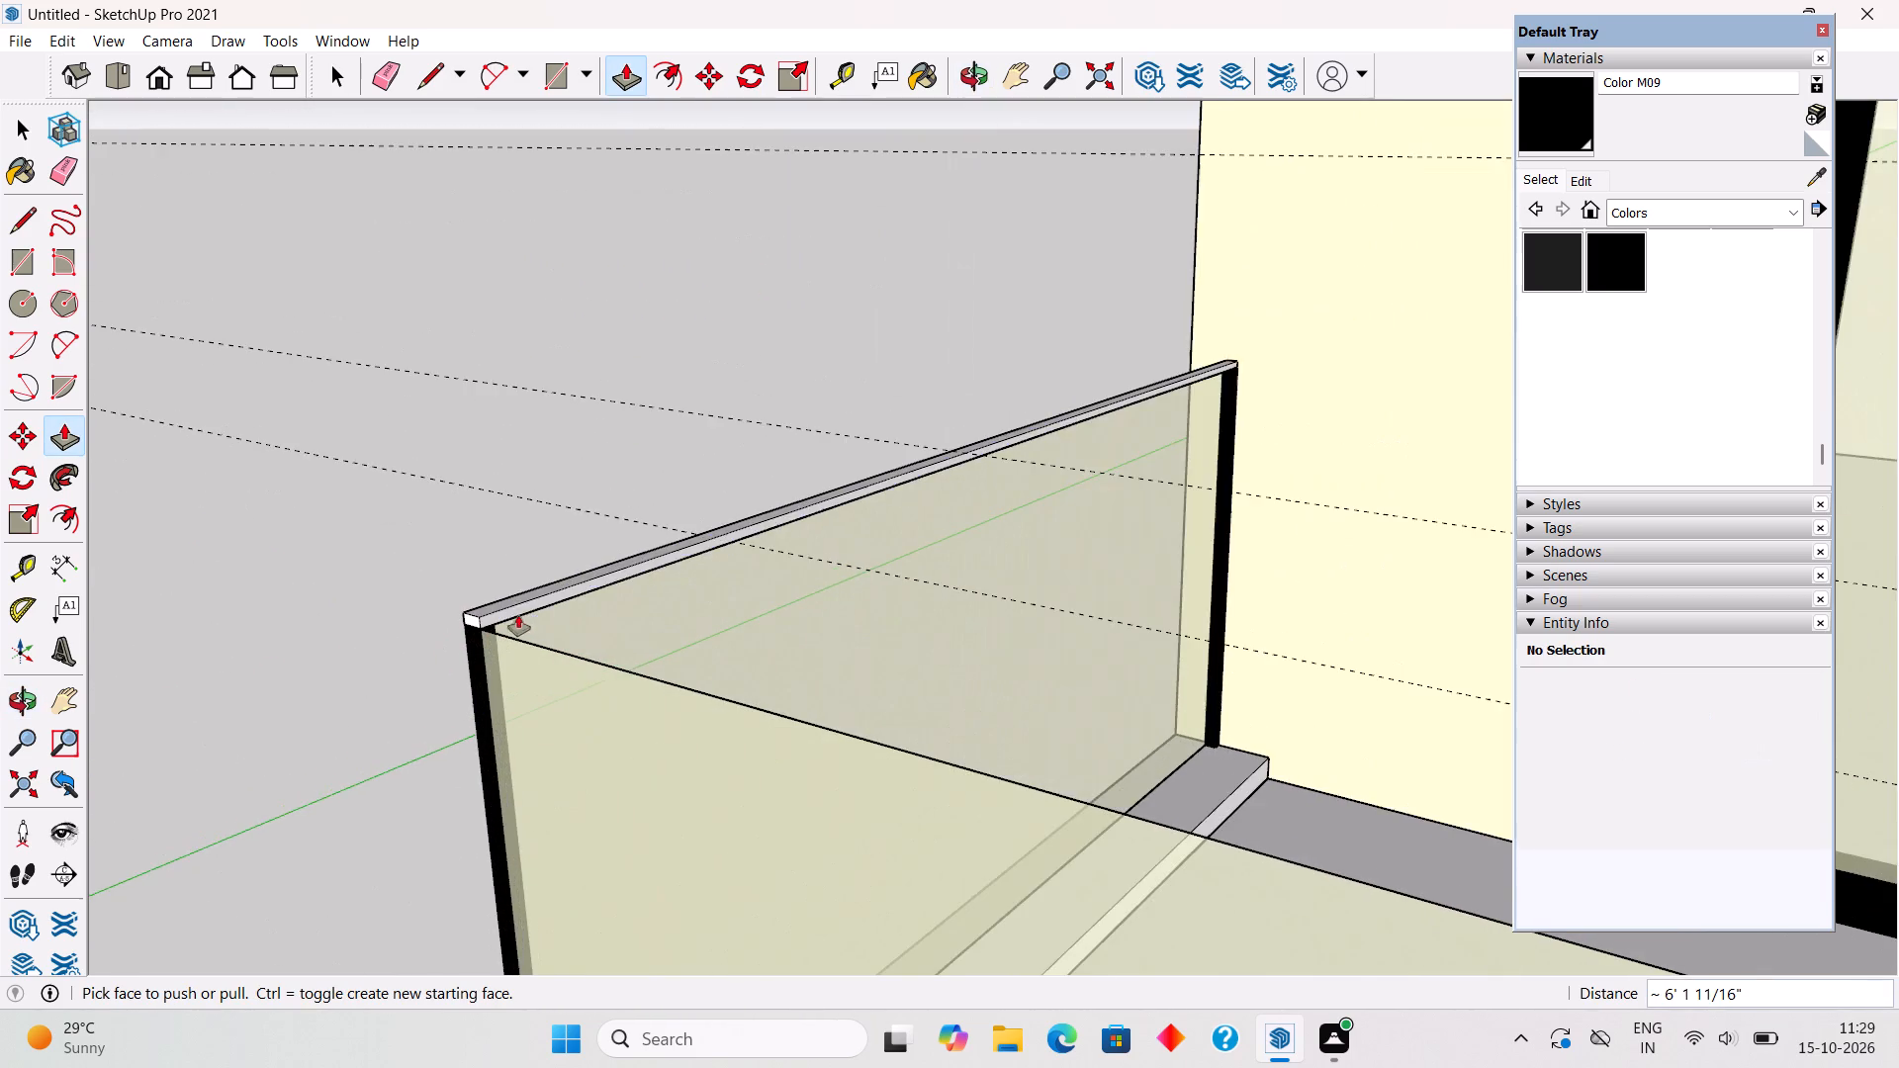
scroll(518, 615, "up", 17)
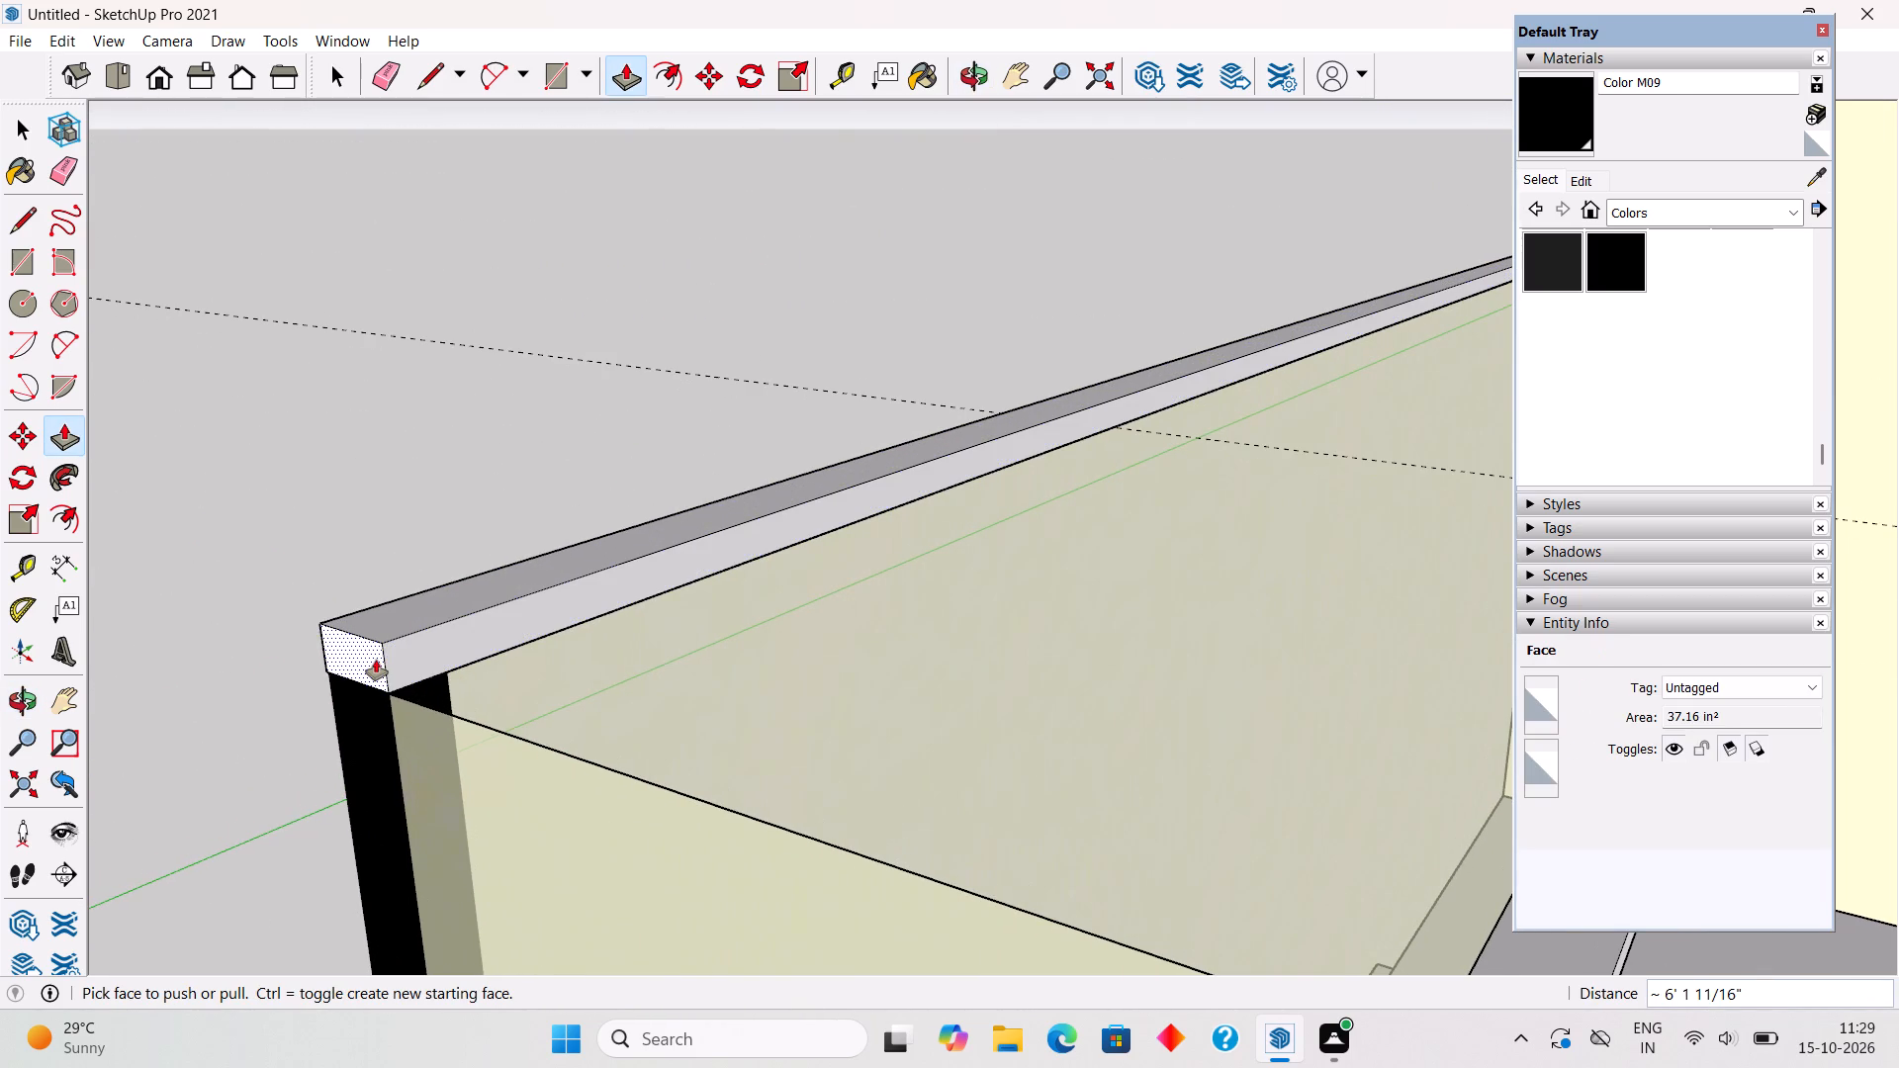
left_click(376, 660)
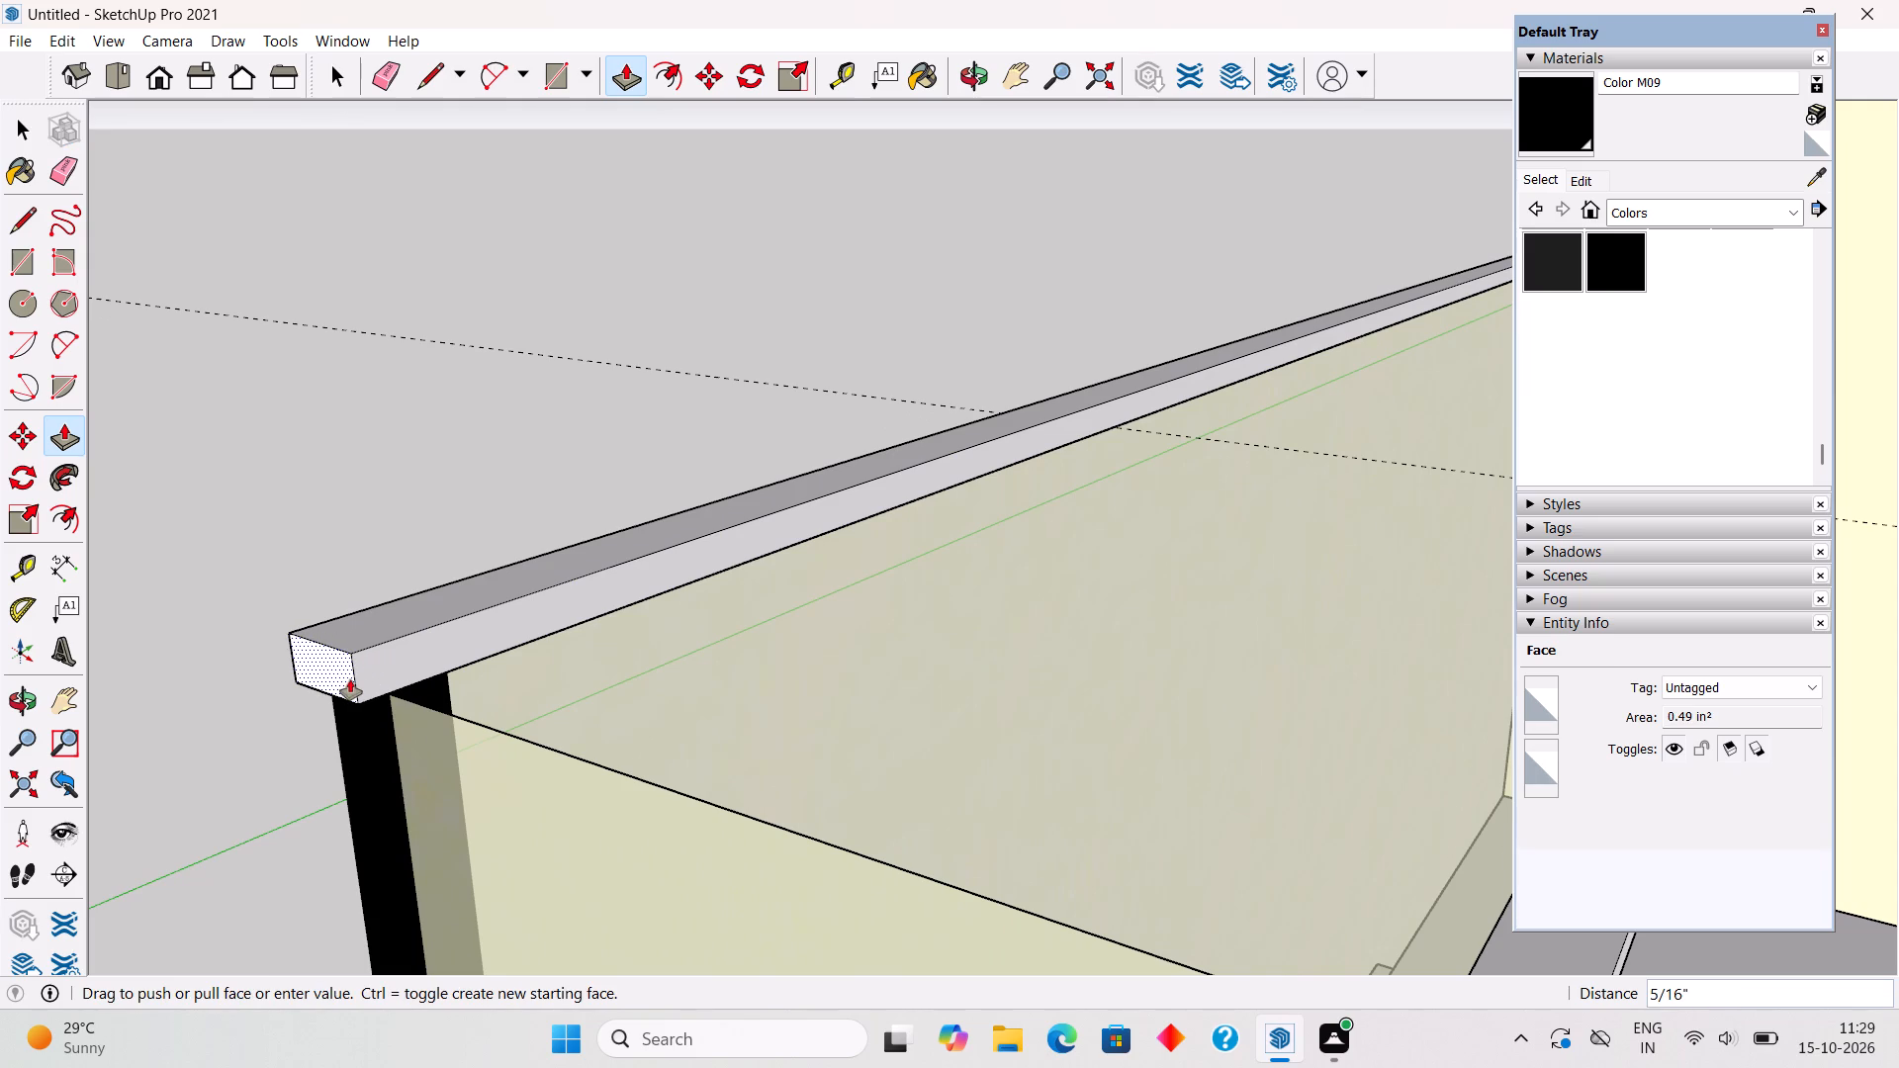
left_click(352, 679)
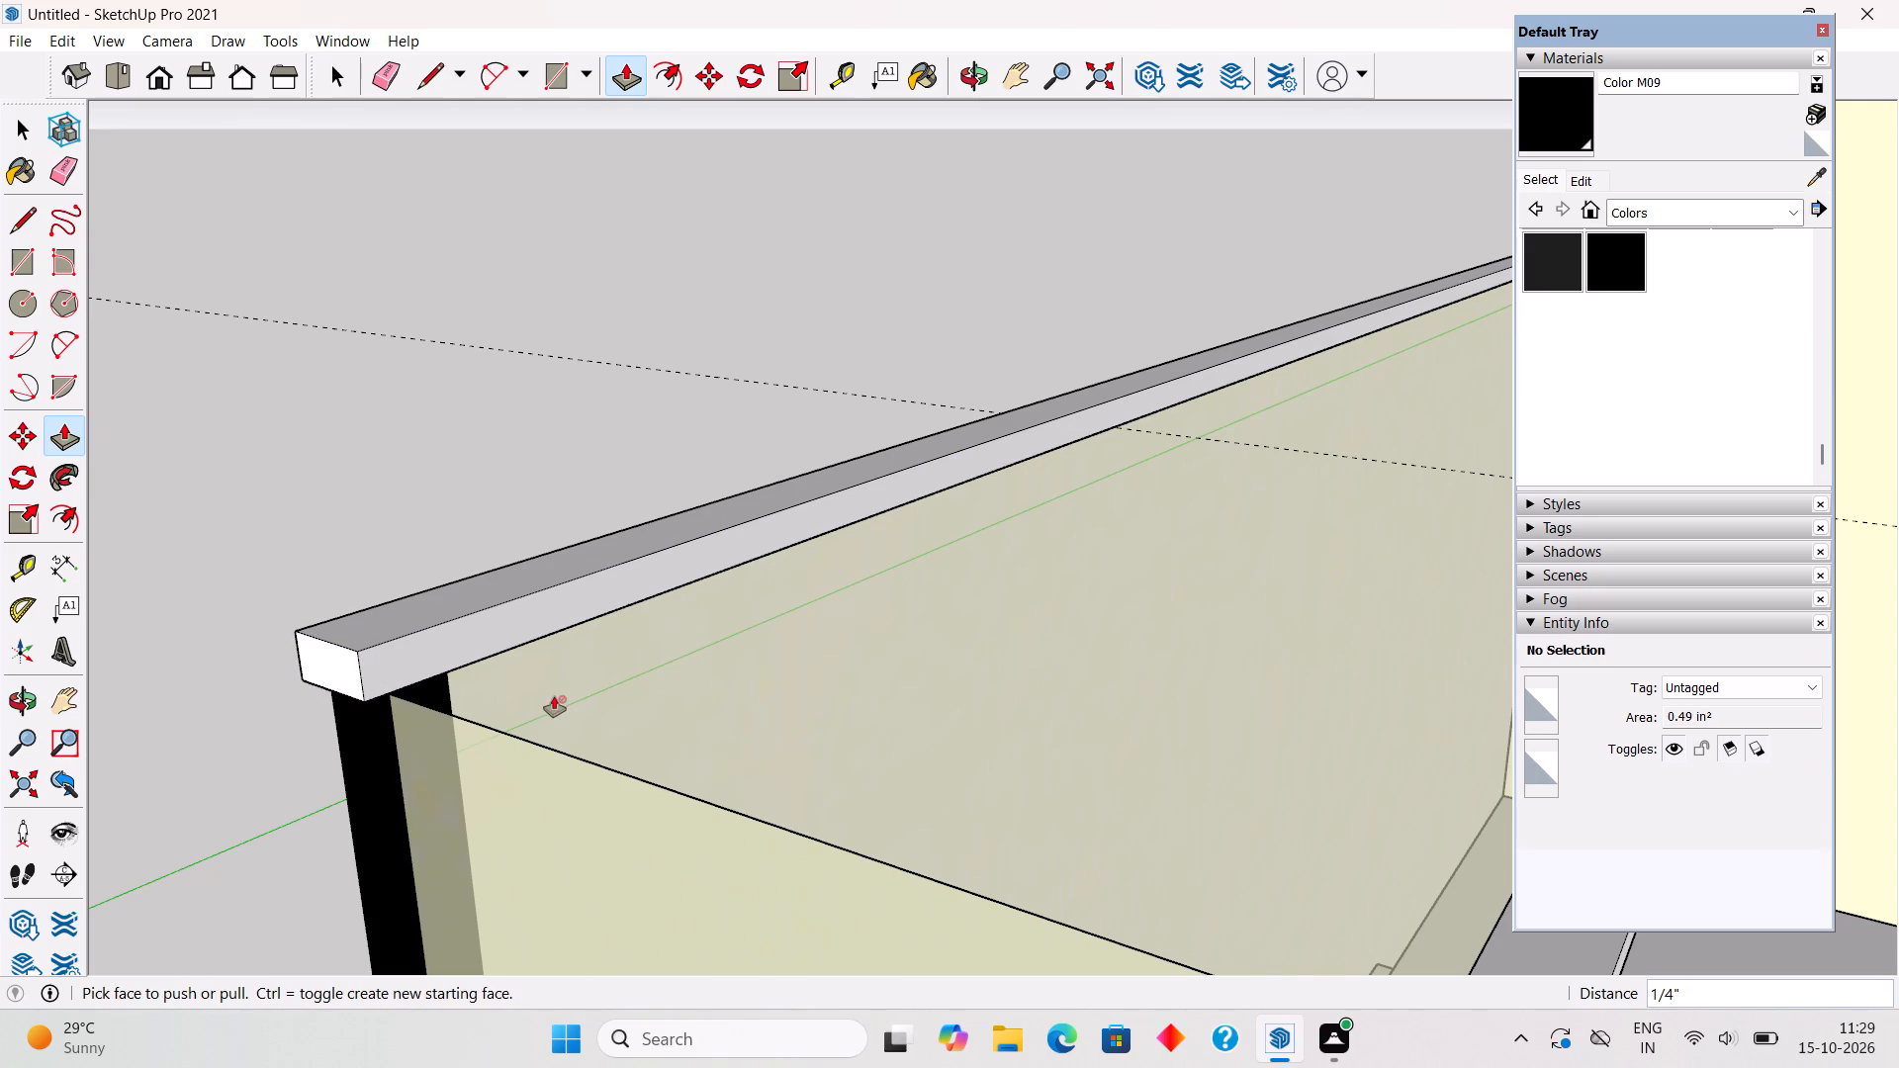
Draw a vertical line about 1/2" long across the handrail's inner side face, at the corner post's inner edge.
key("l")
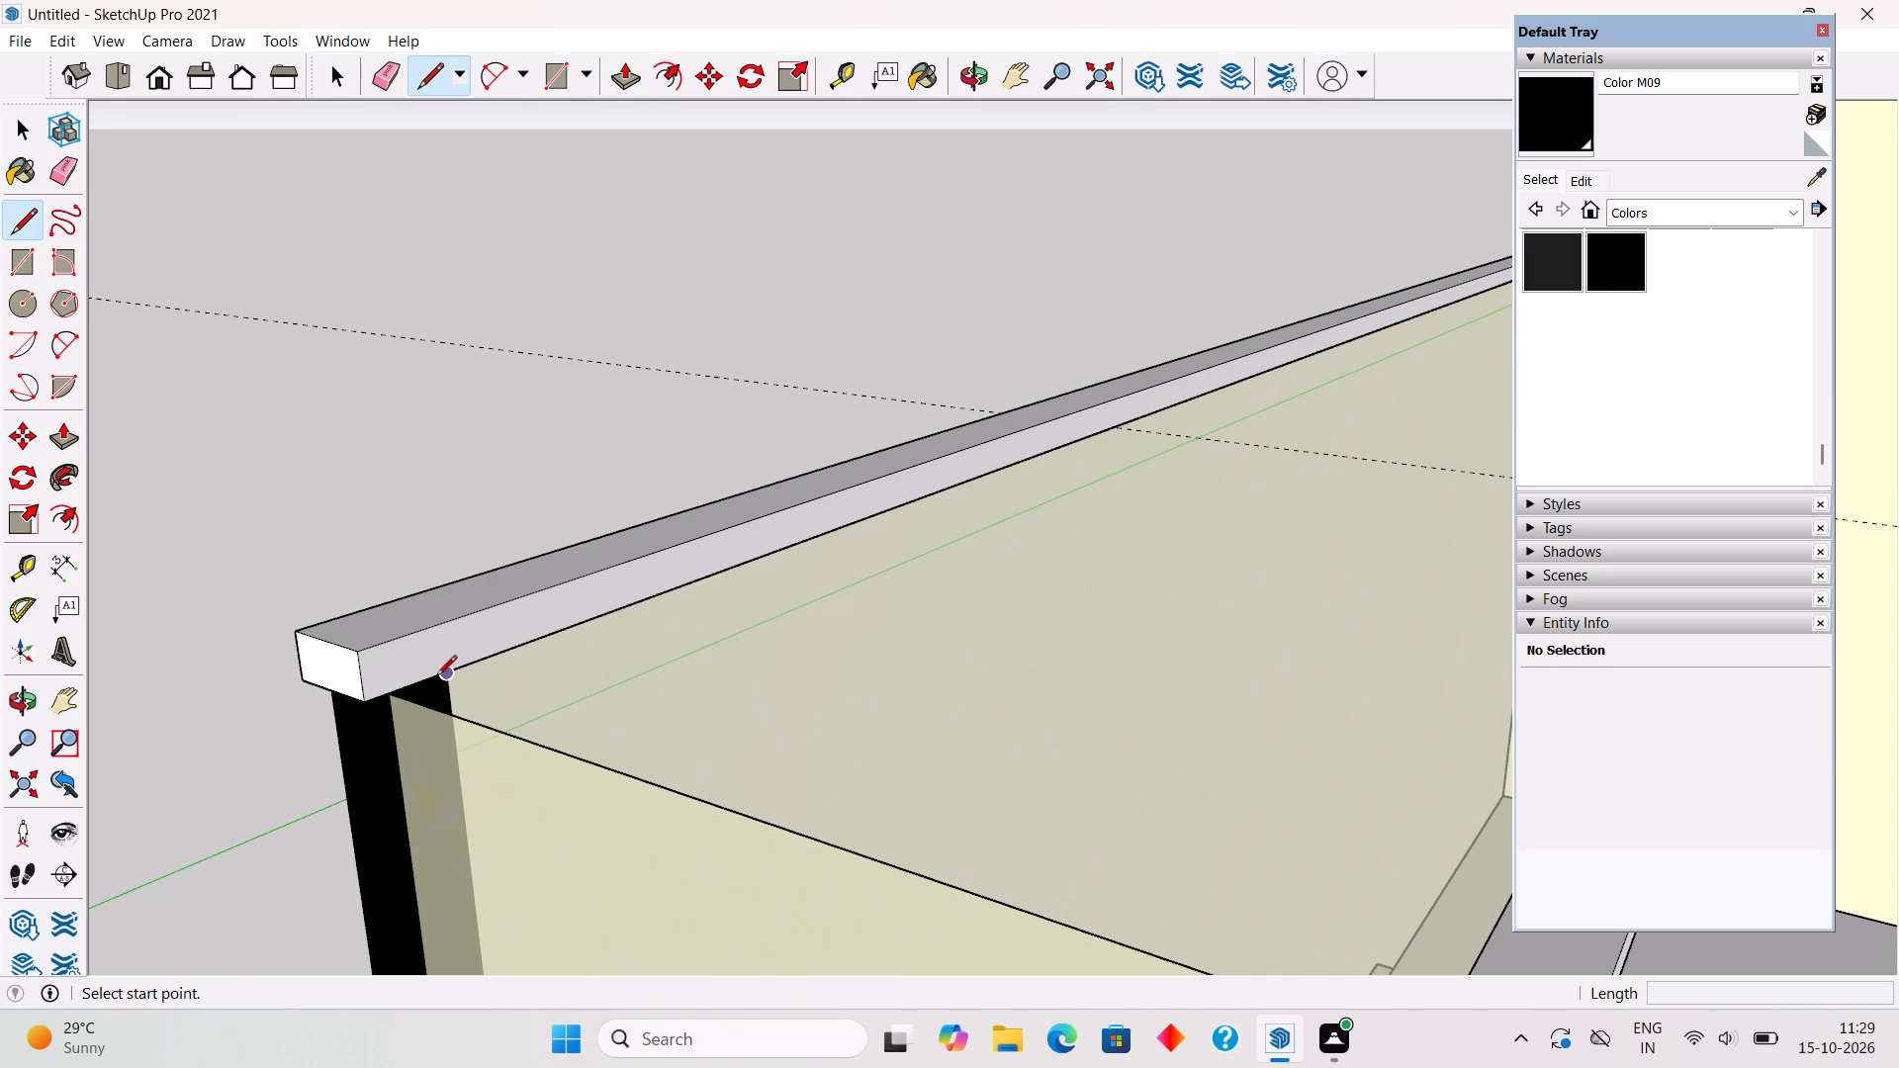
left_click(440, 673)
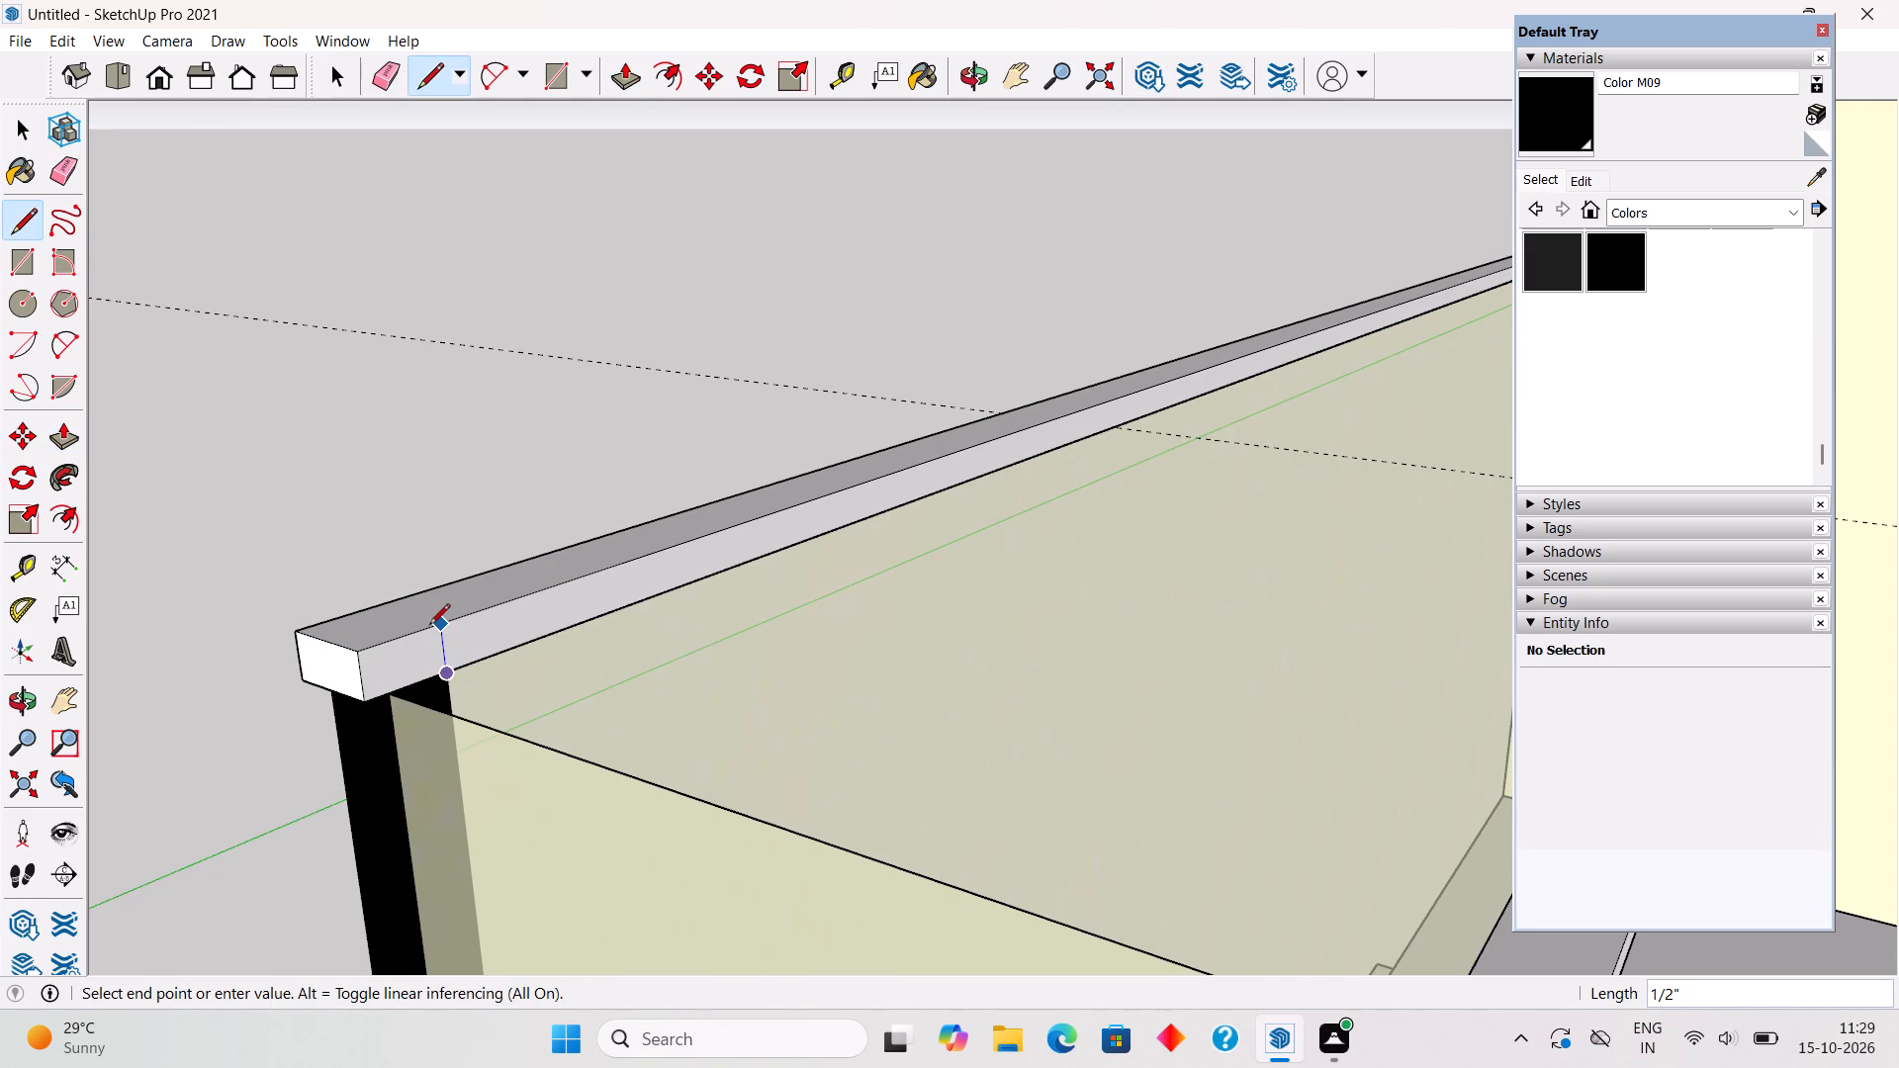
left_click(429, 626)
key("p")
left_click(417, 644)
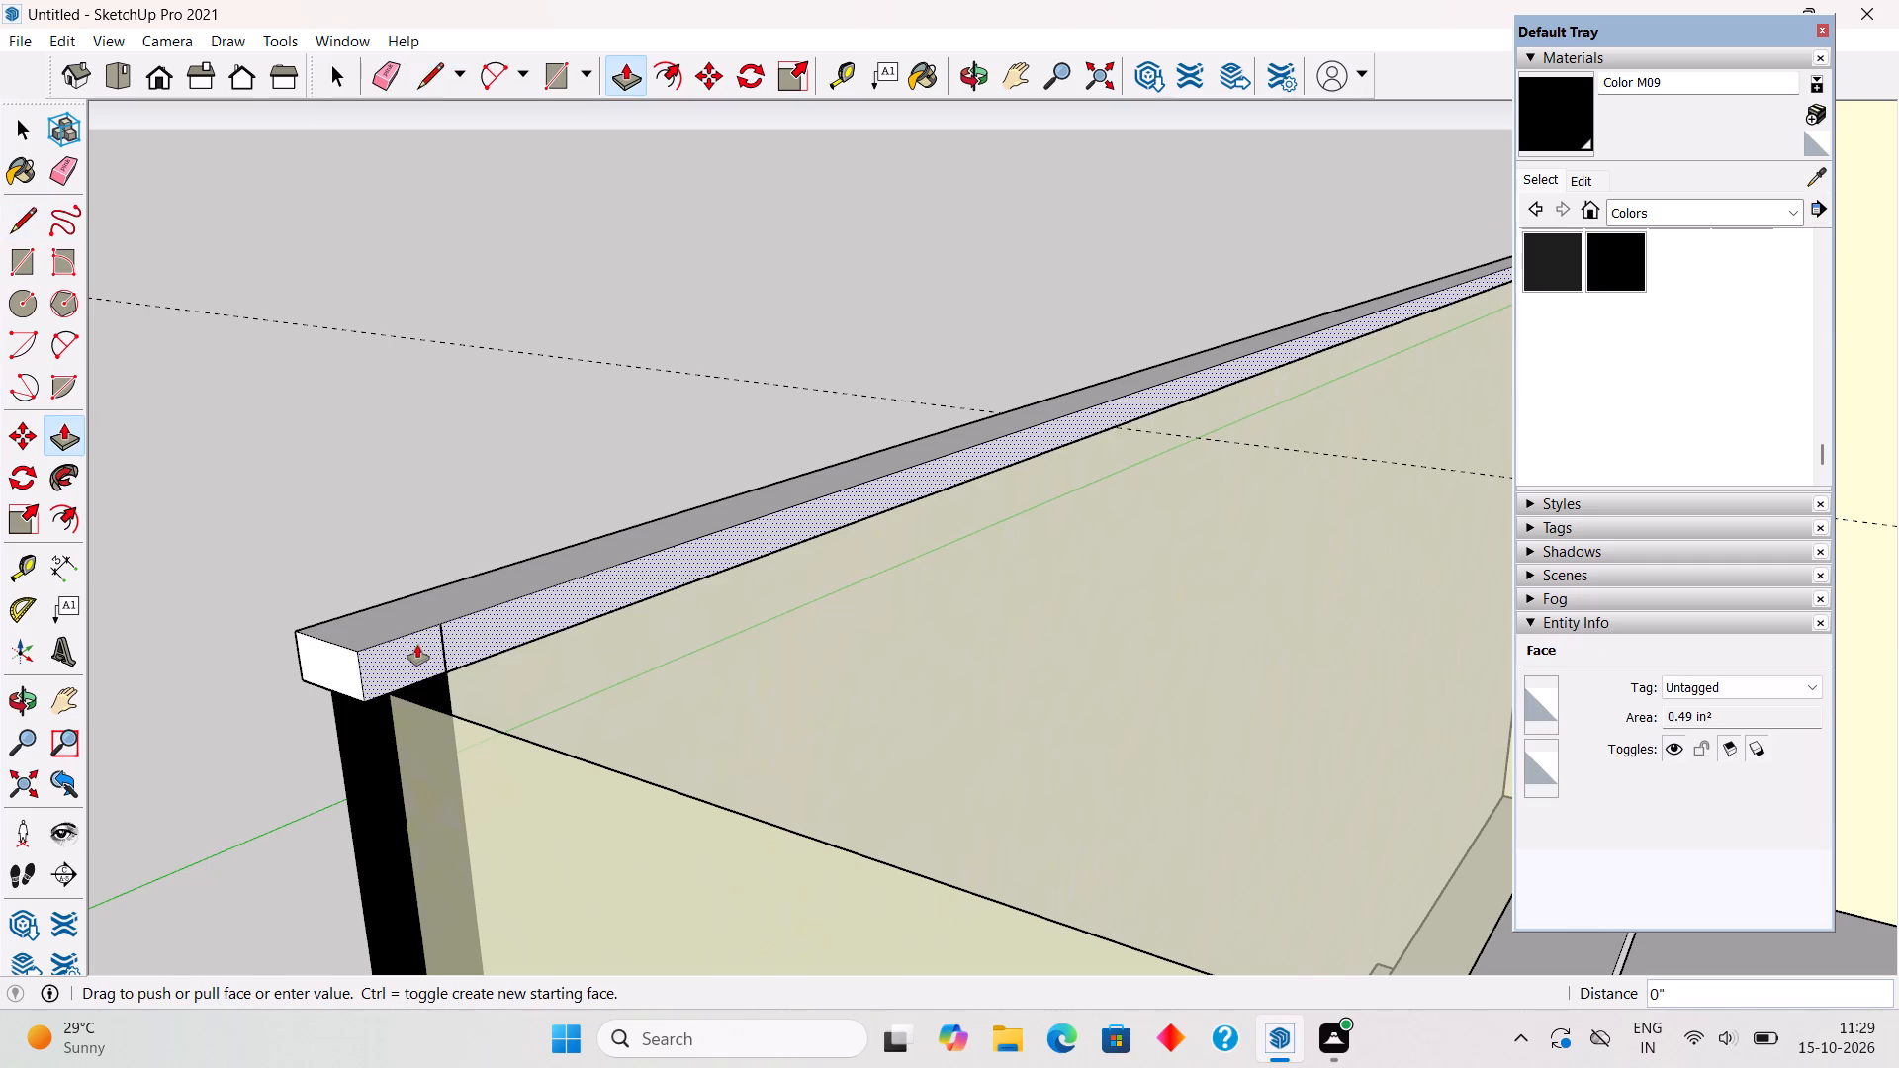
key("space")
Delete the vertical line on the side handrail's inner face at the outer corner post.
scroll(446, 657, "up", 4)
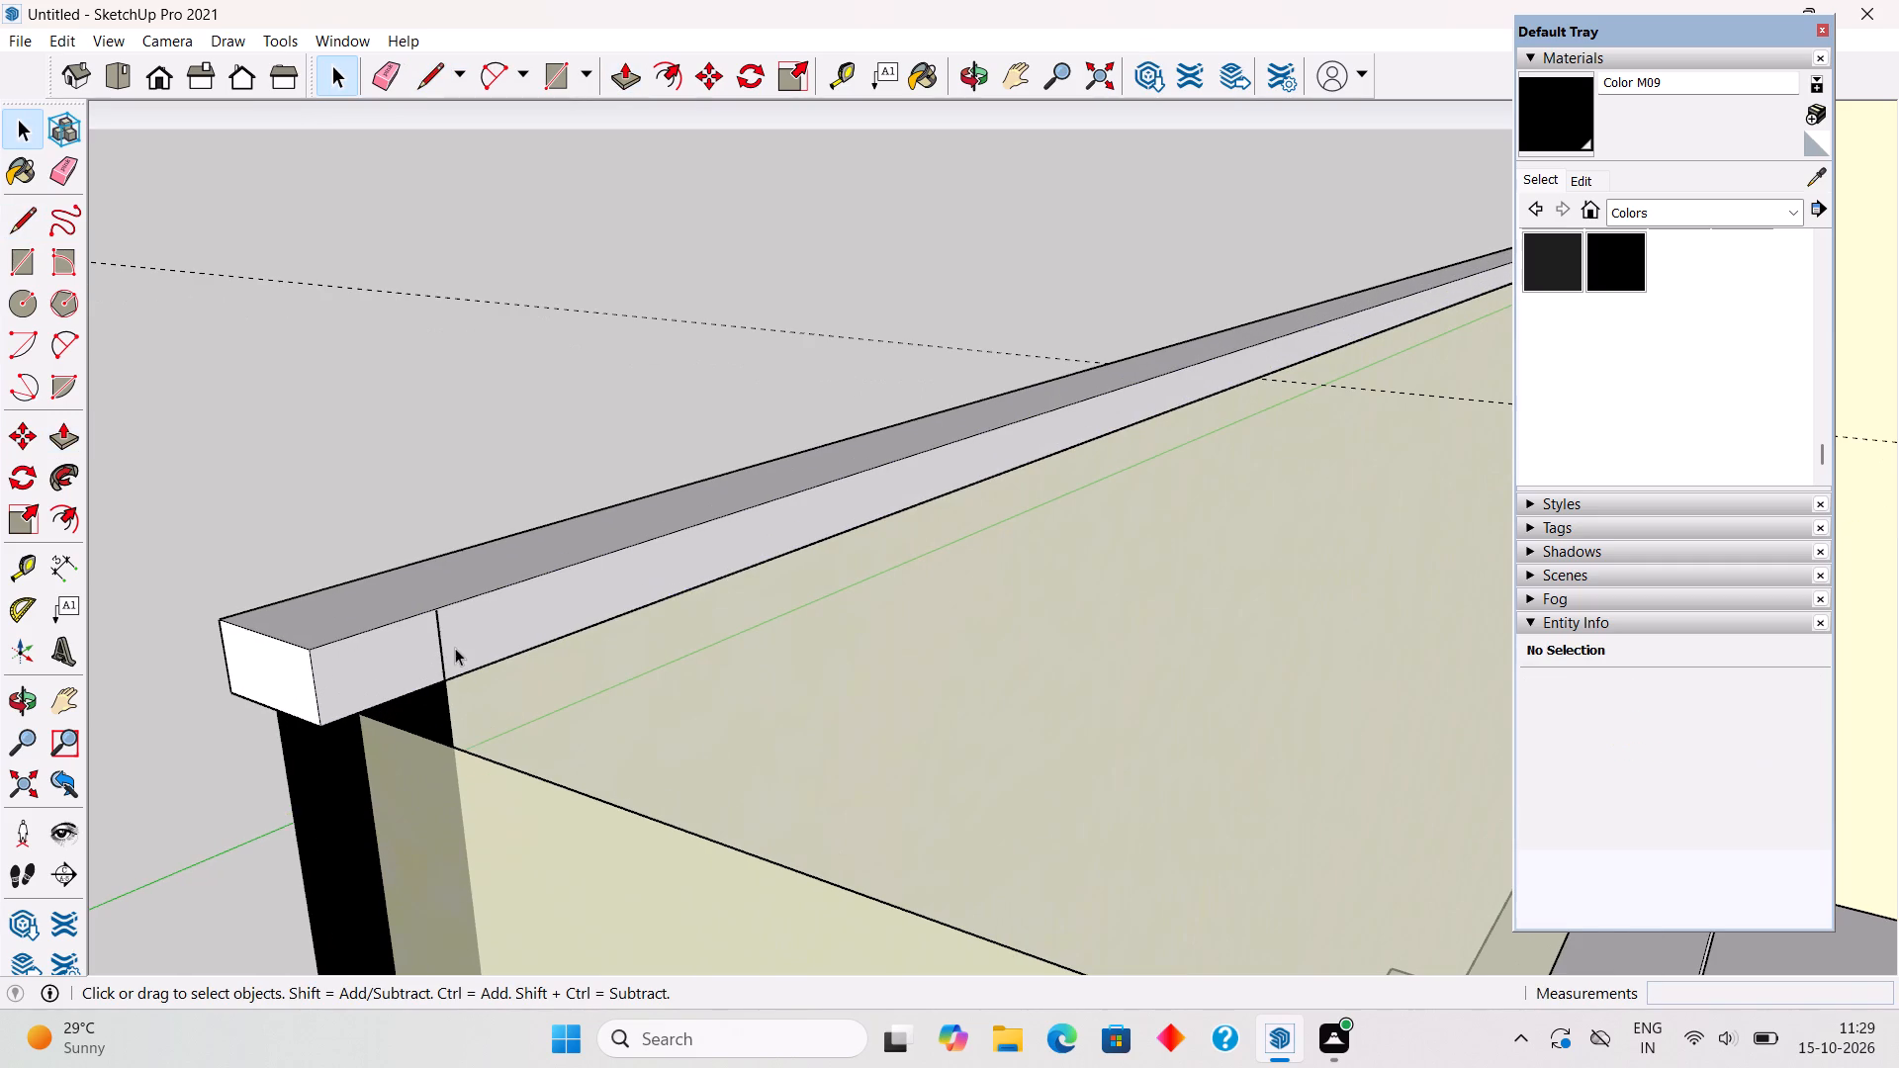
left_click(445, 665)
key("Delete")
Redraw the vertical line, about 1/2" long, across the side handrail's inner face, aligned with the corner post's inner edge.
middle_click_drag(270, 636, 232, 505)
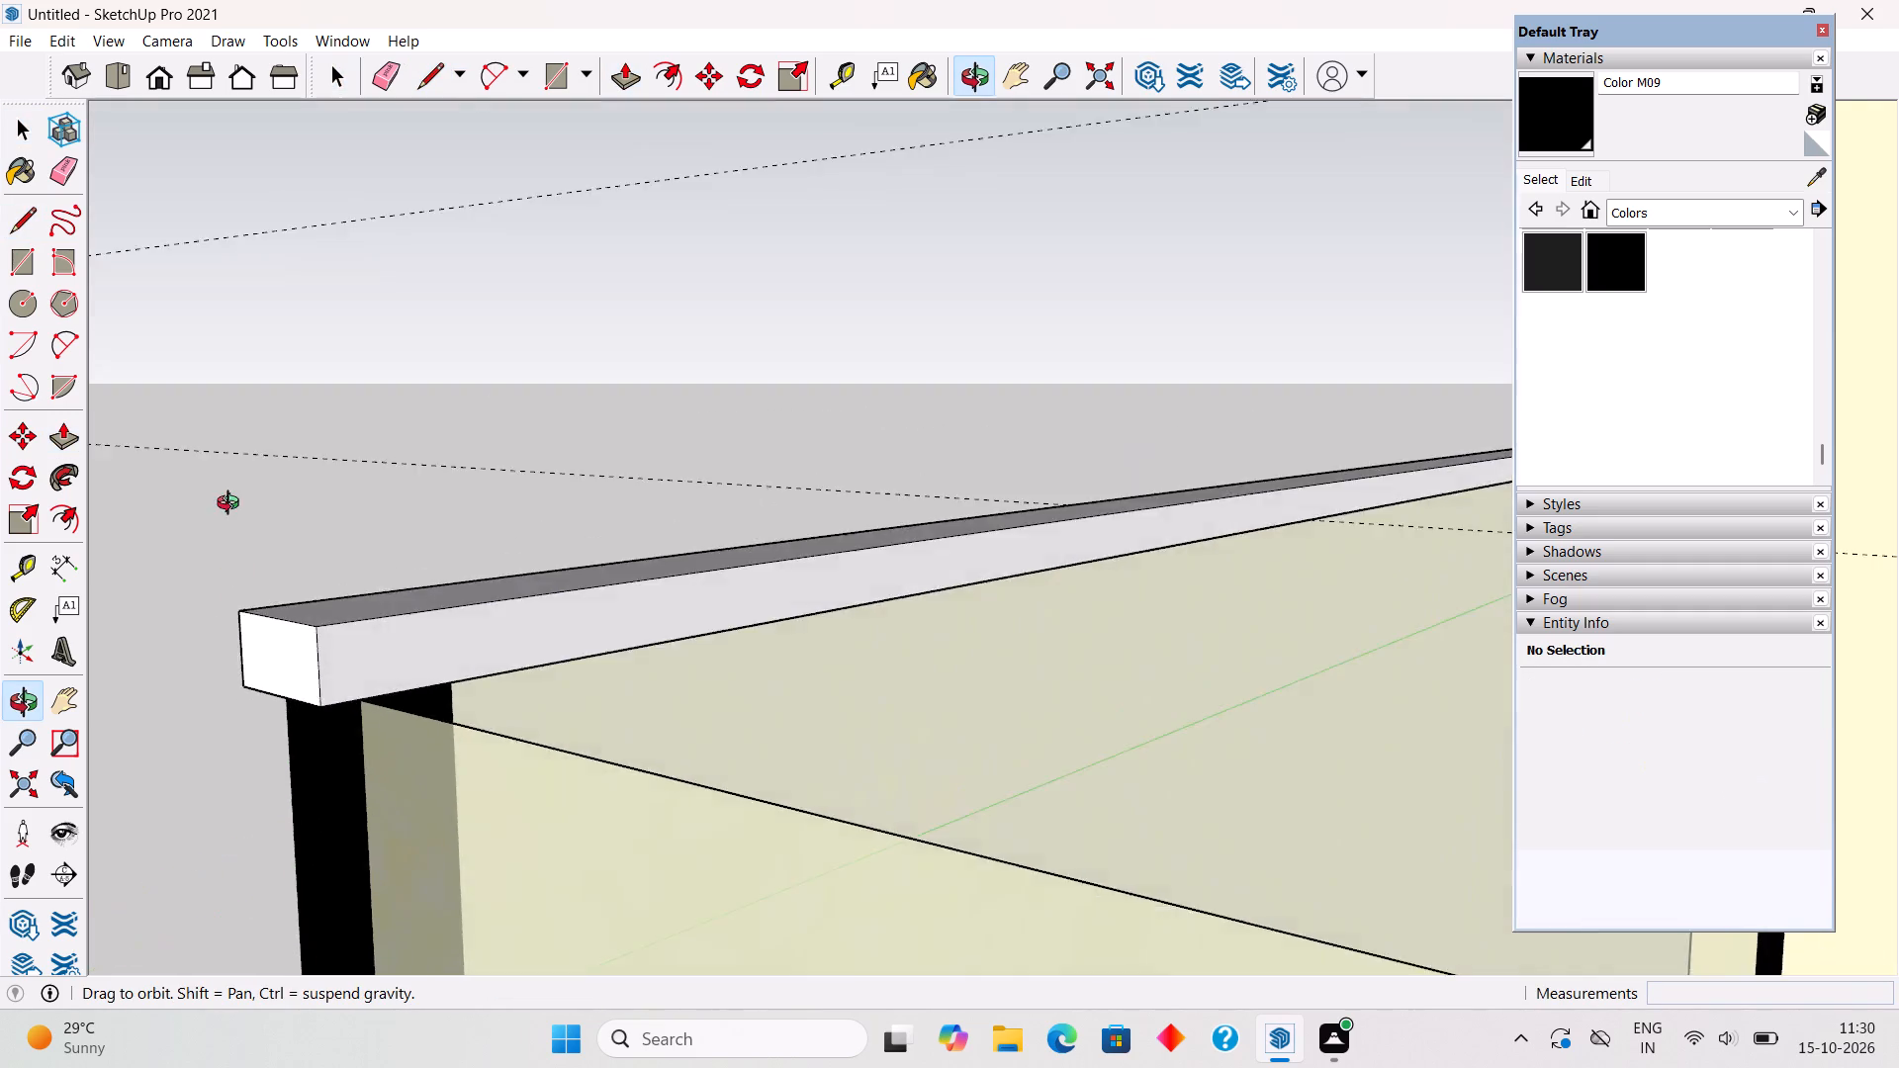
middle_click_drag(232, 505, 232, 440)
scroll(368, 694, "up", 10)
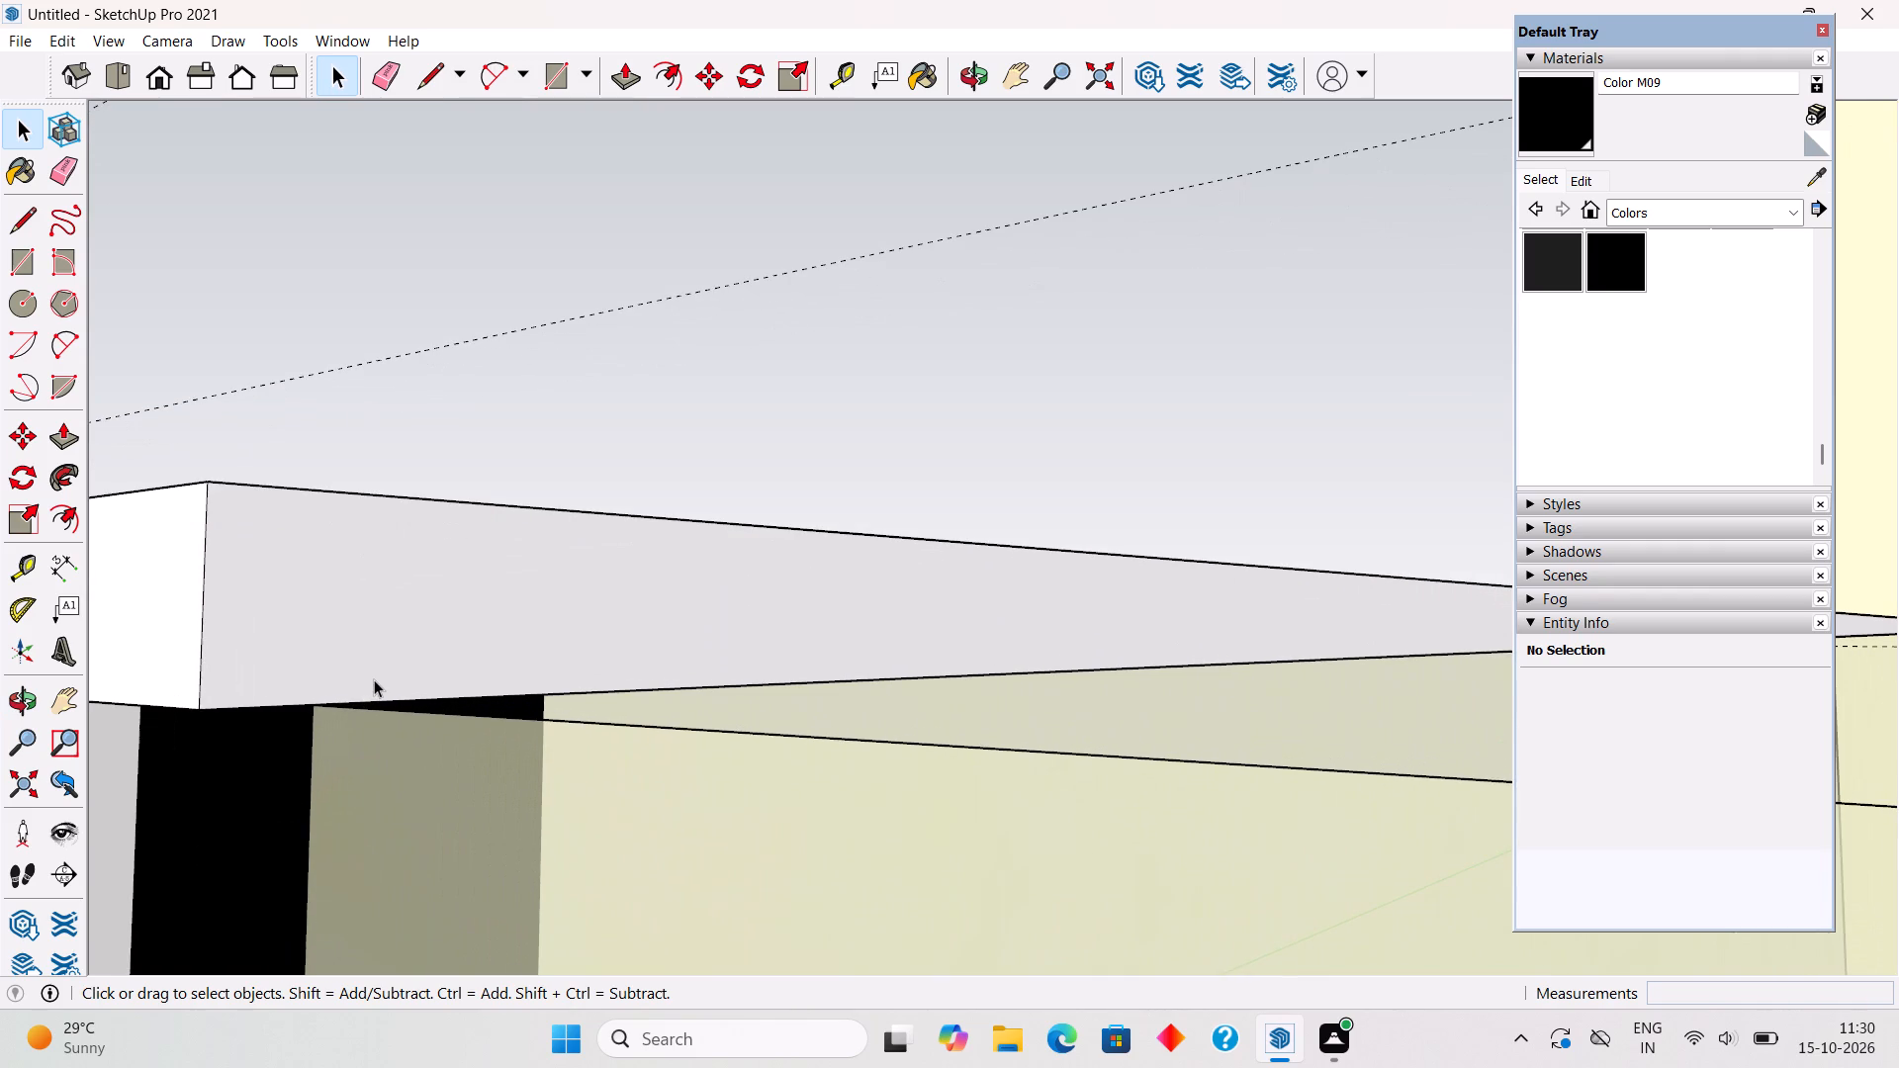
key("l")
left_click(545, 513)
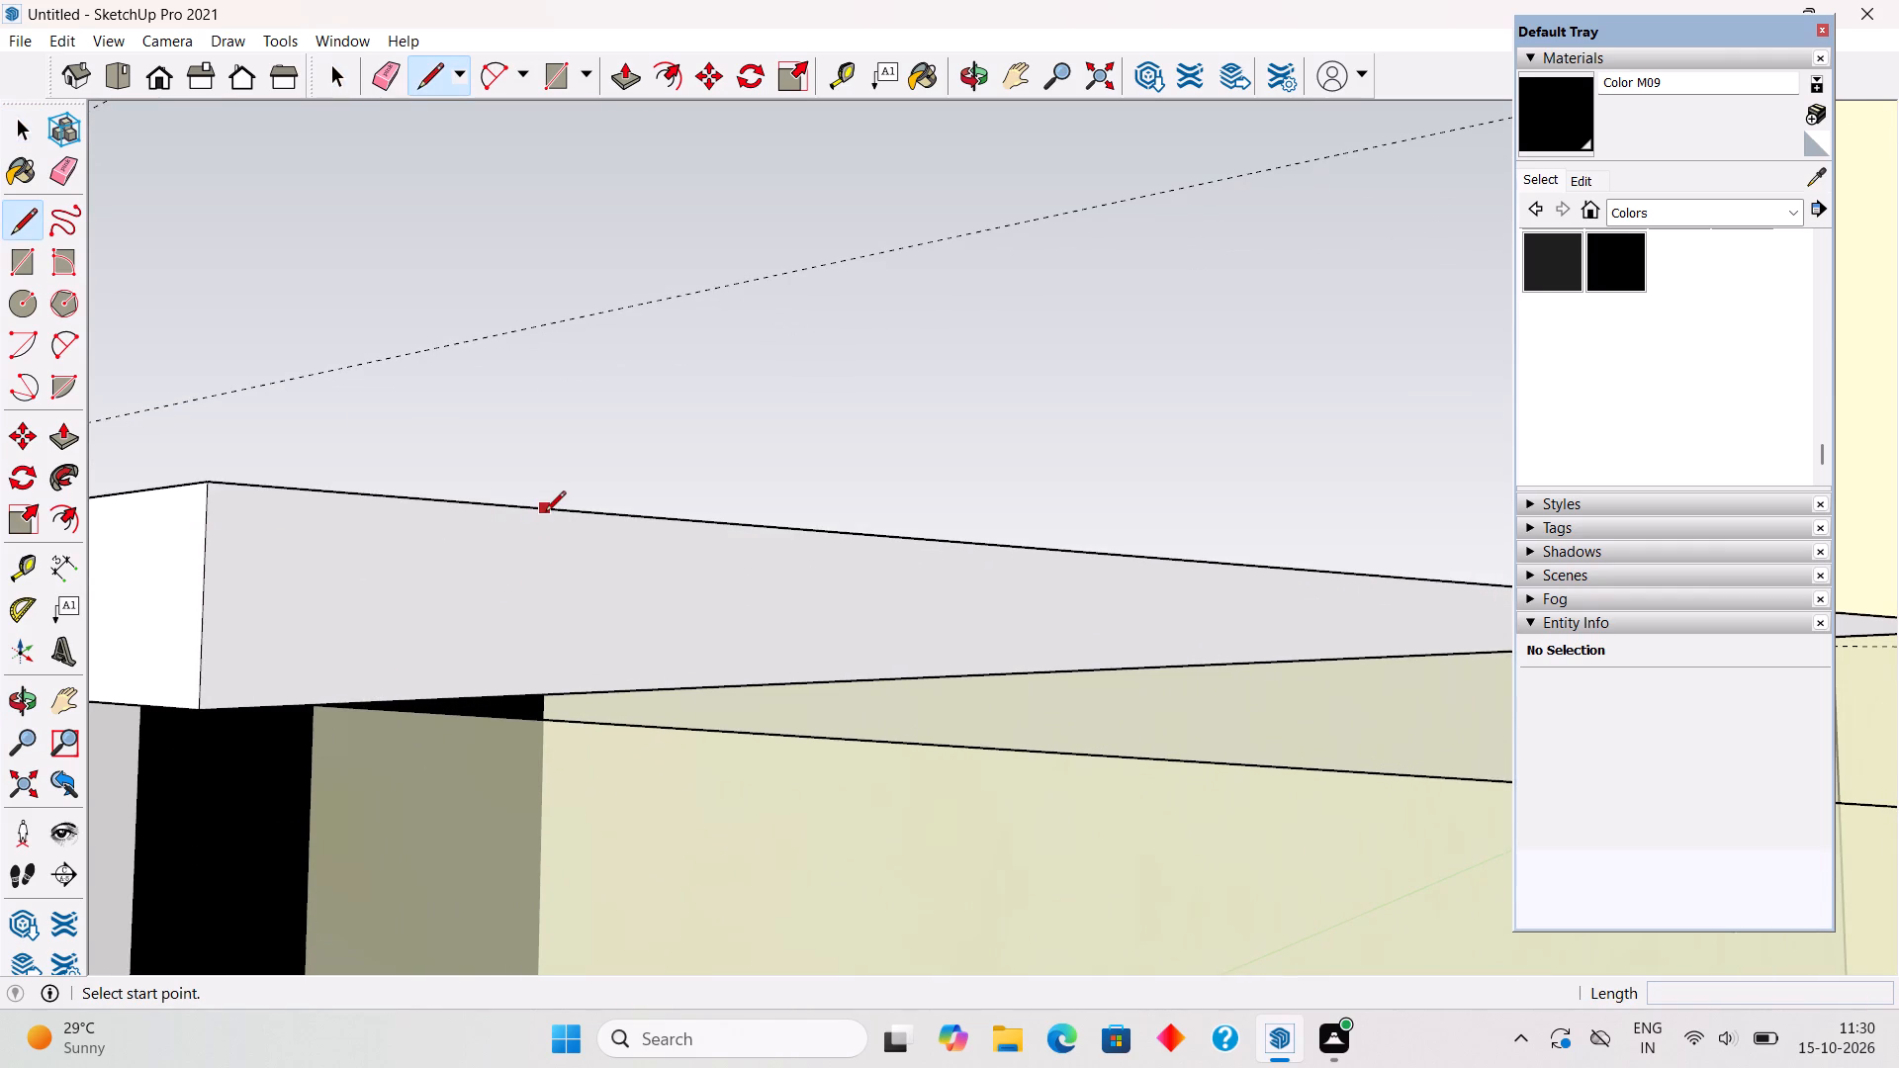
left_click(549, 687)
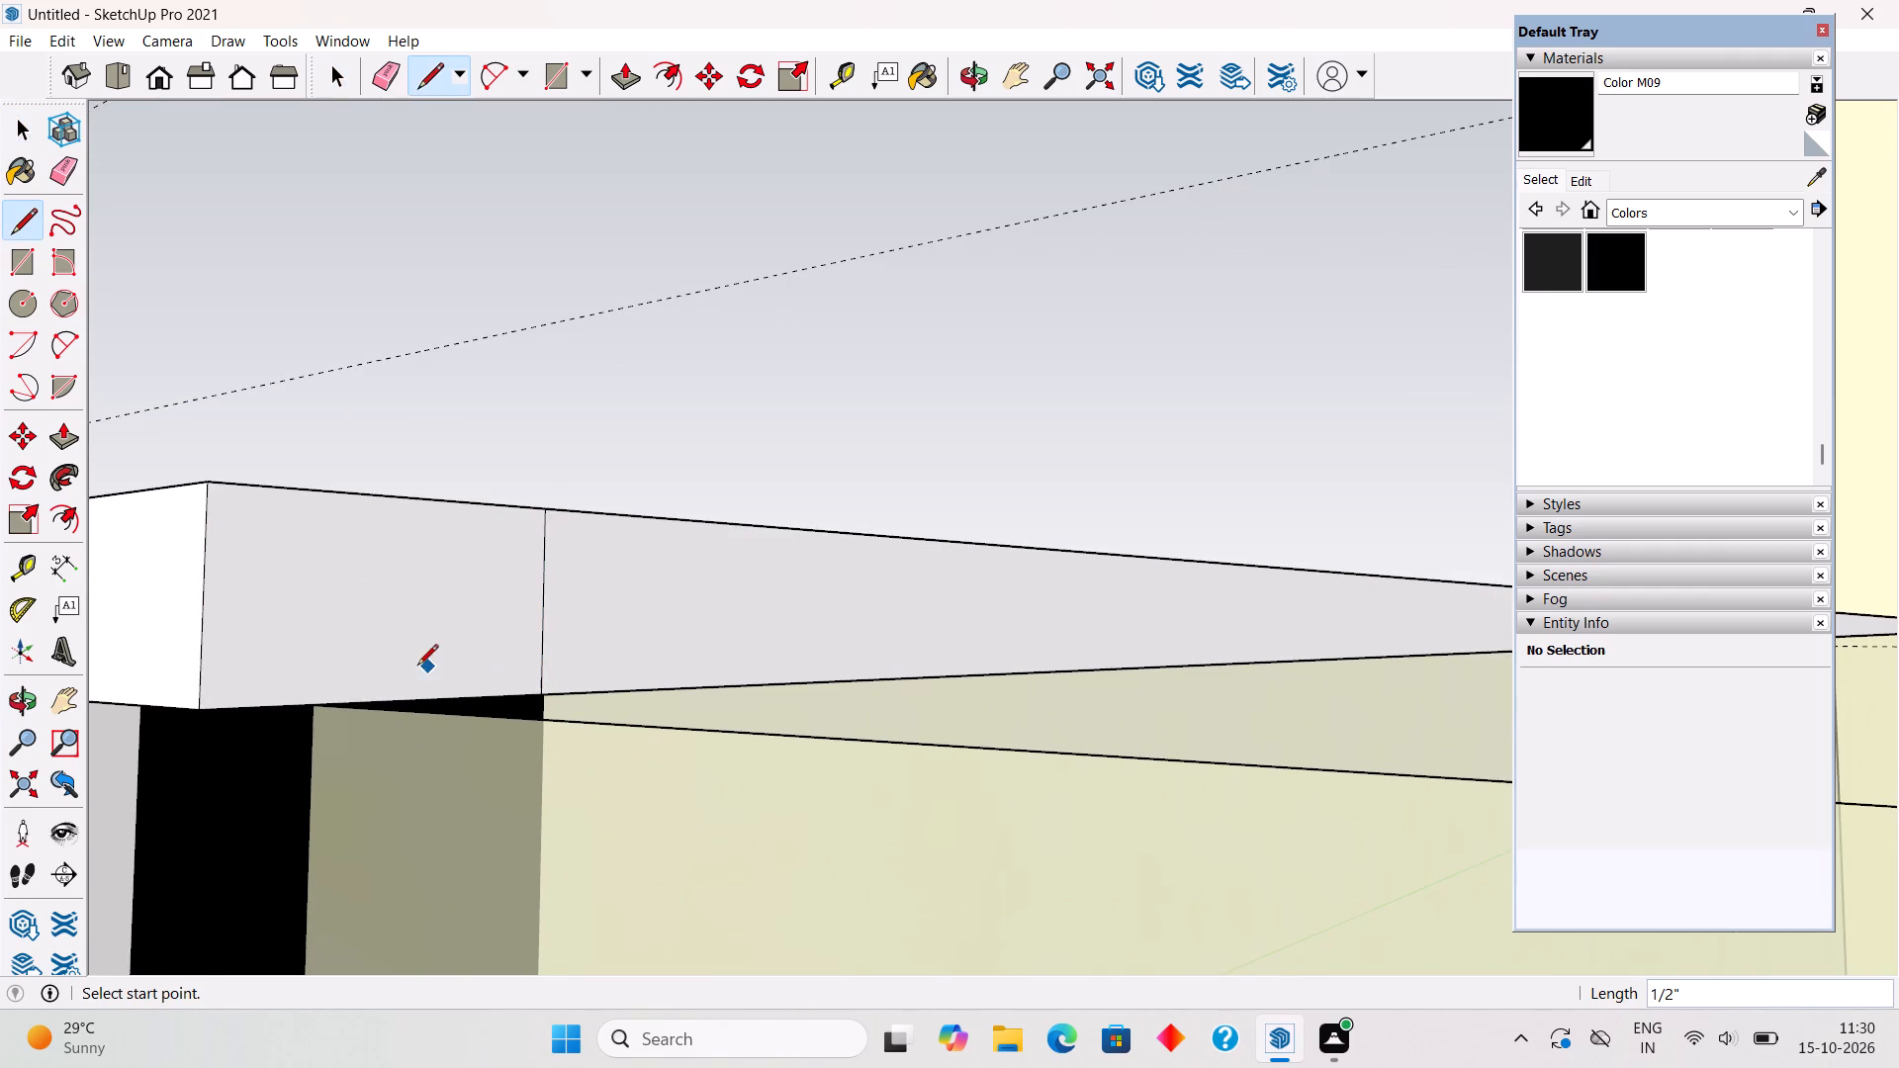
Extrude the small face at the side handrail's outer end about 18' 1 3/16" along the front glass panel to the far corner post.
key("space")
left_click(411, 654)
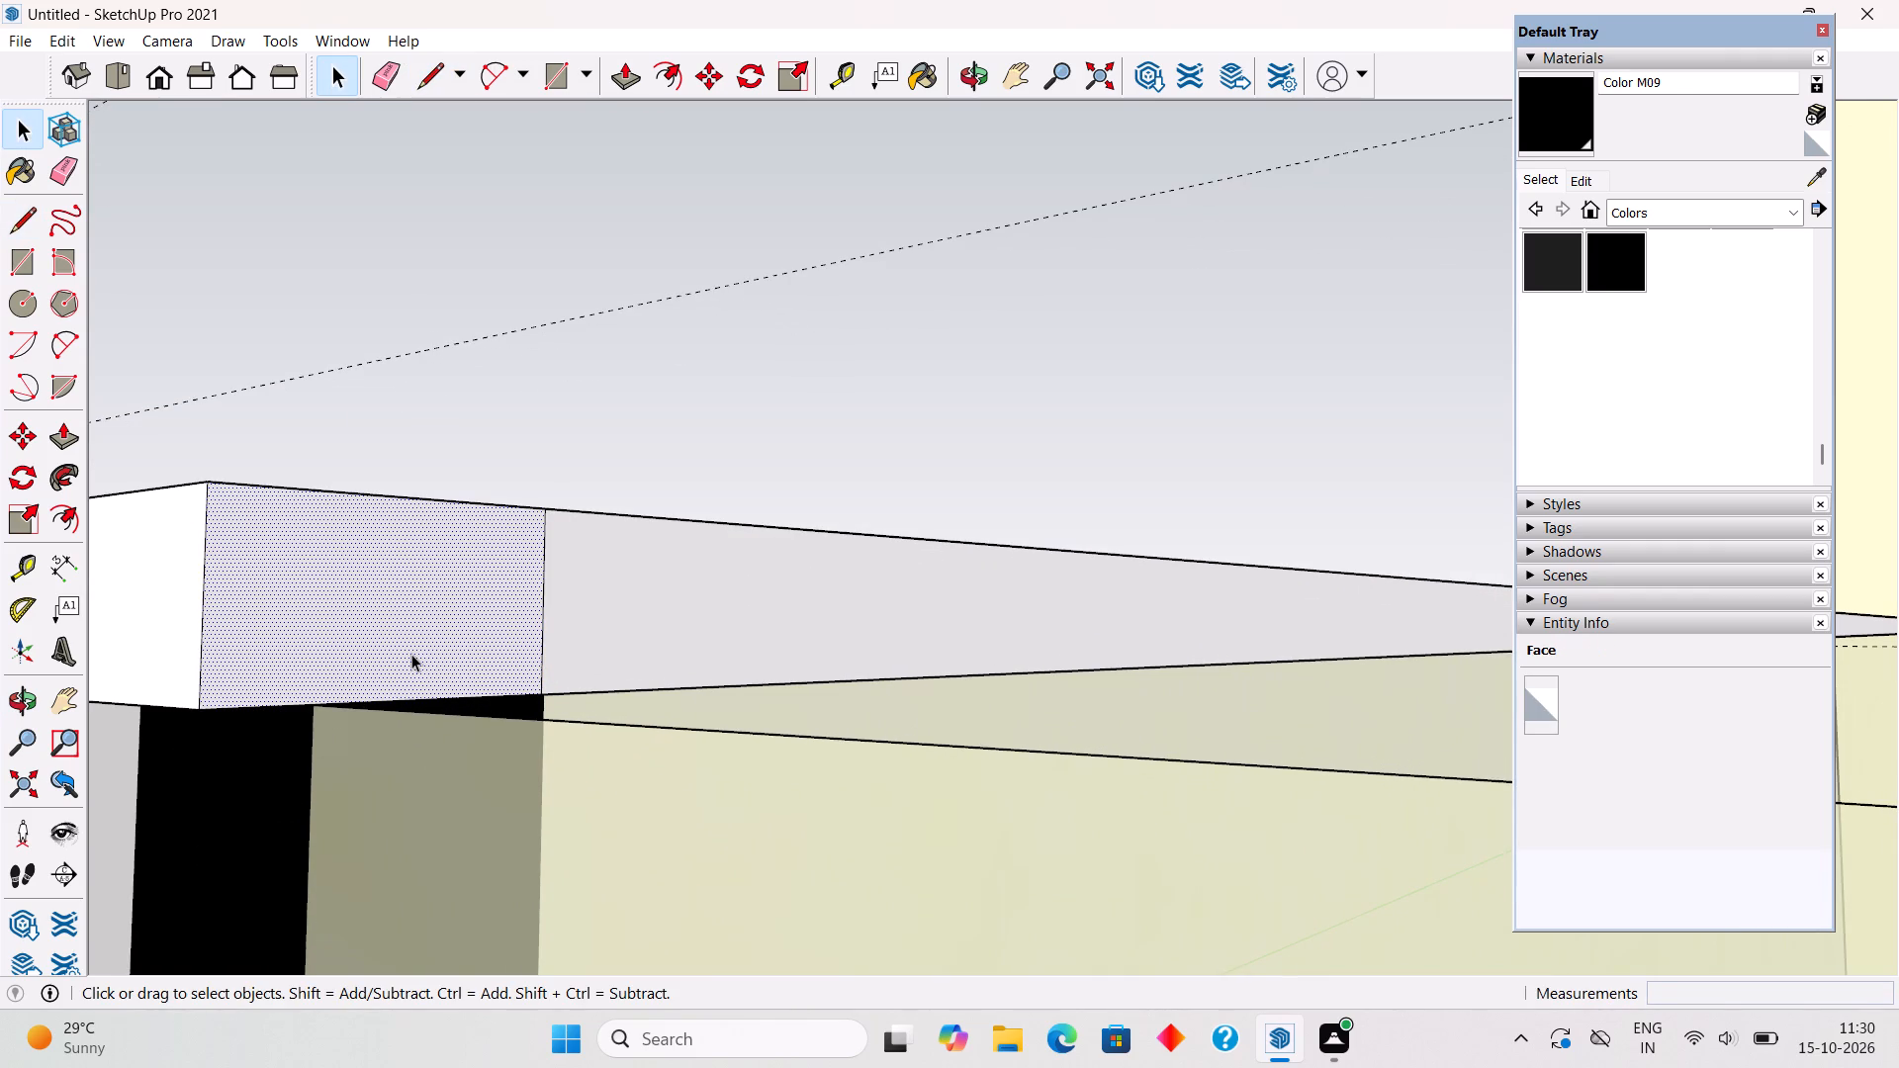
key("p")
left_click(411, 654)
scroll(515, 672, "down", 3)
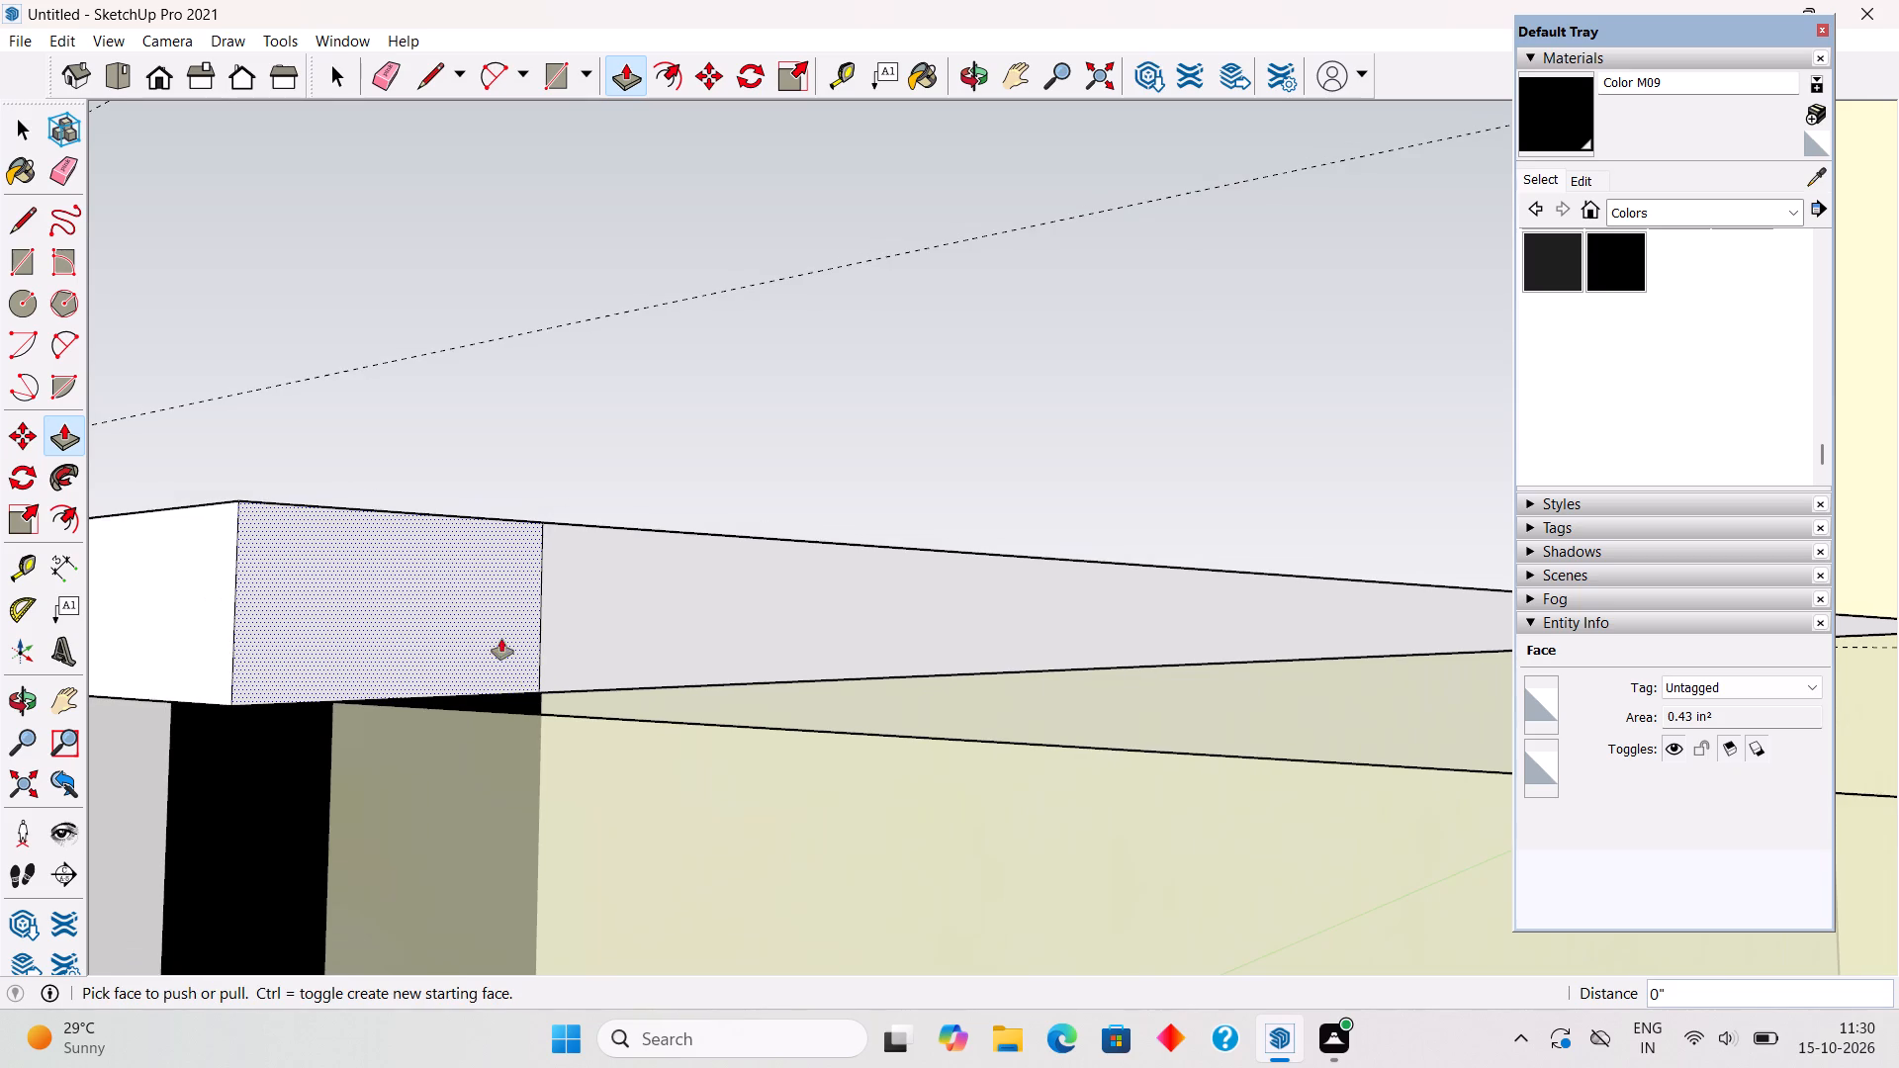
left_click(458, 634)
scroll(629, 667, "down", 17)
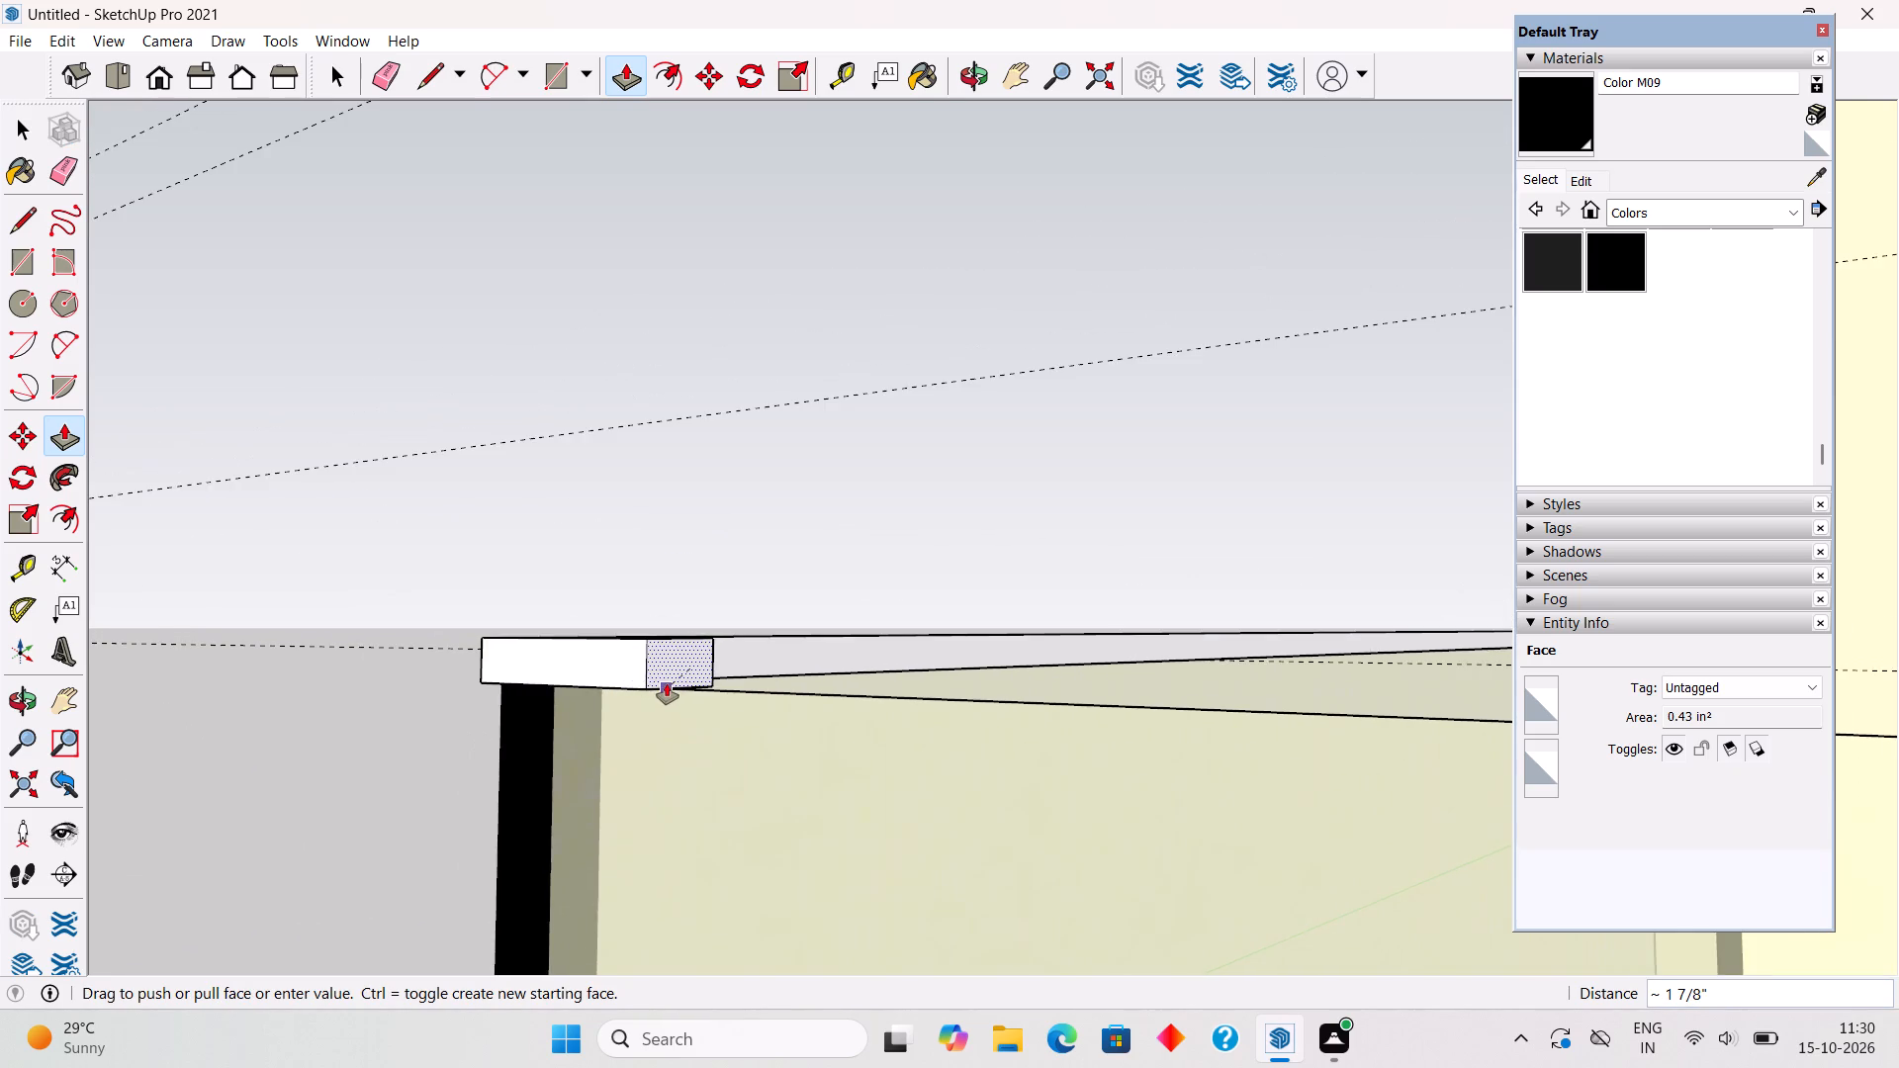
scroll(667, 683, "down", 17)
scroll(678, 682, "down", 9)
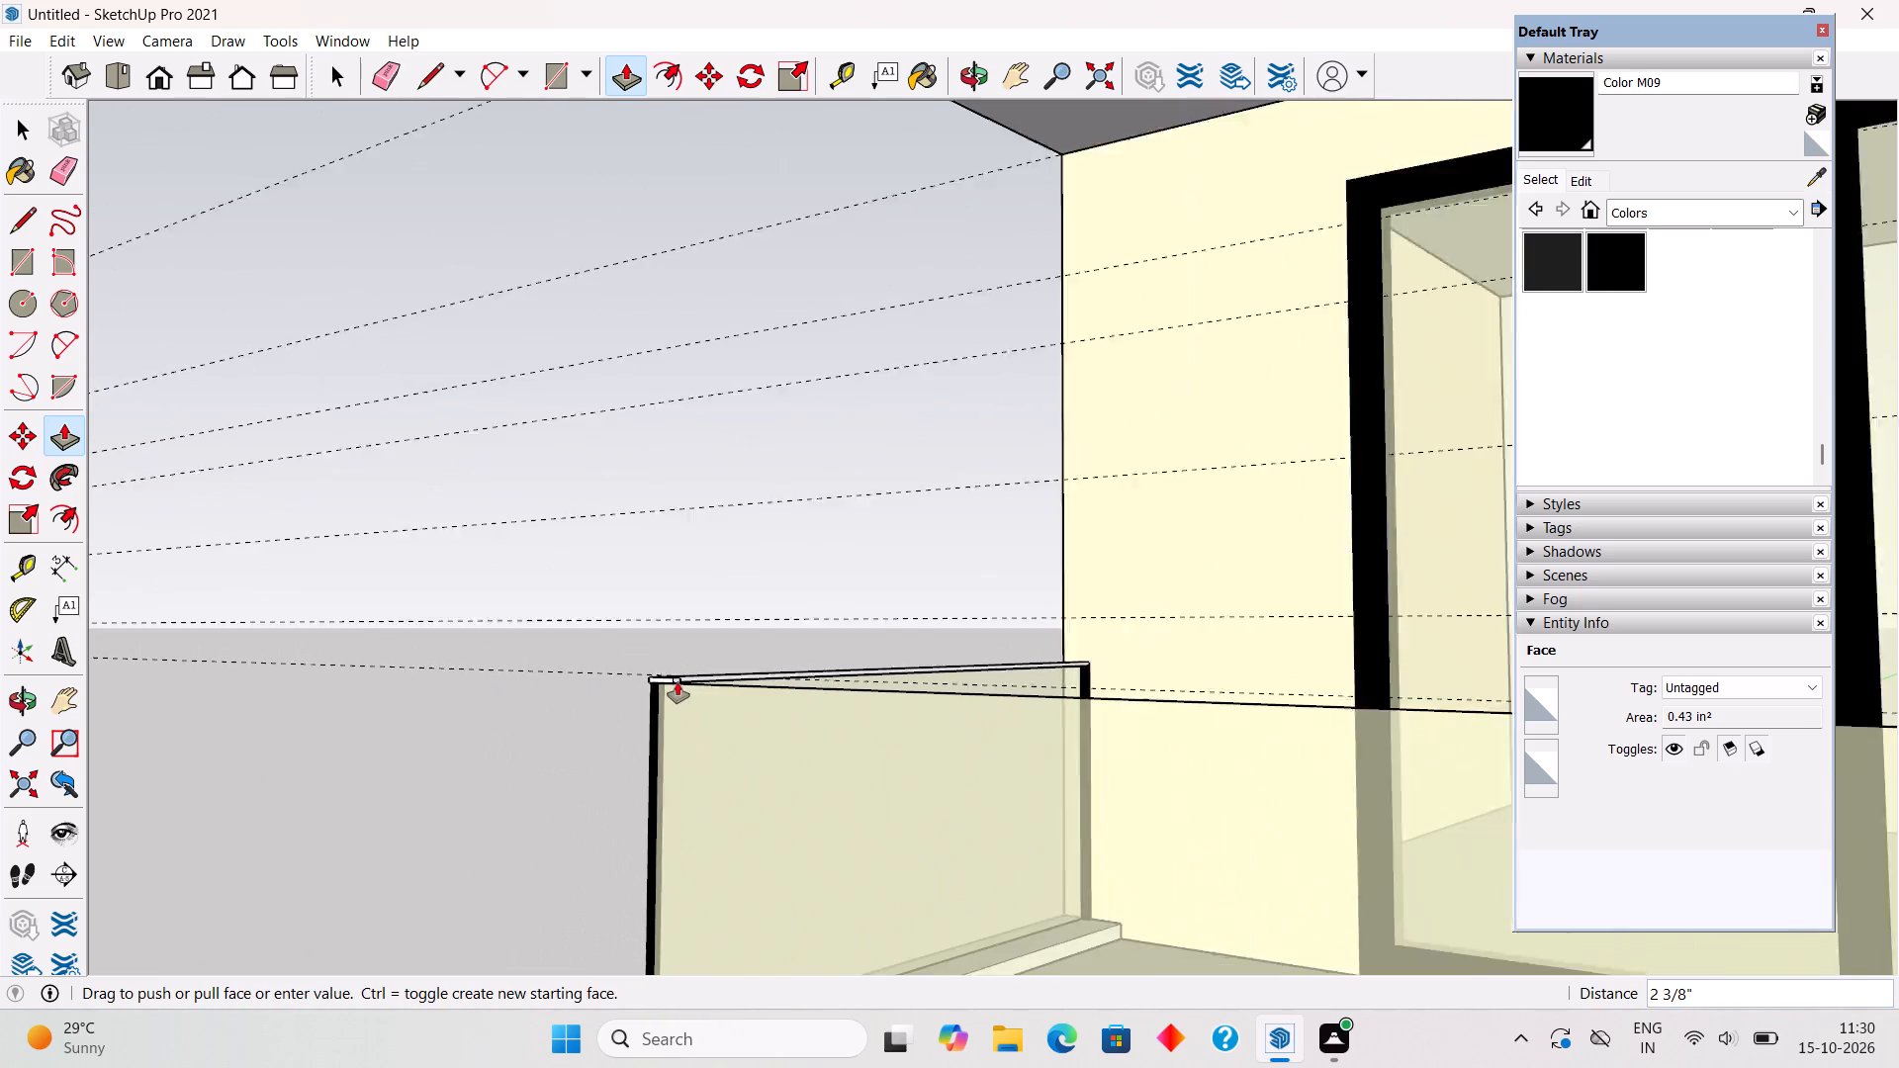
scroll(678, 682, "down", 15)
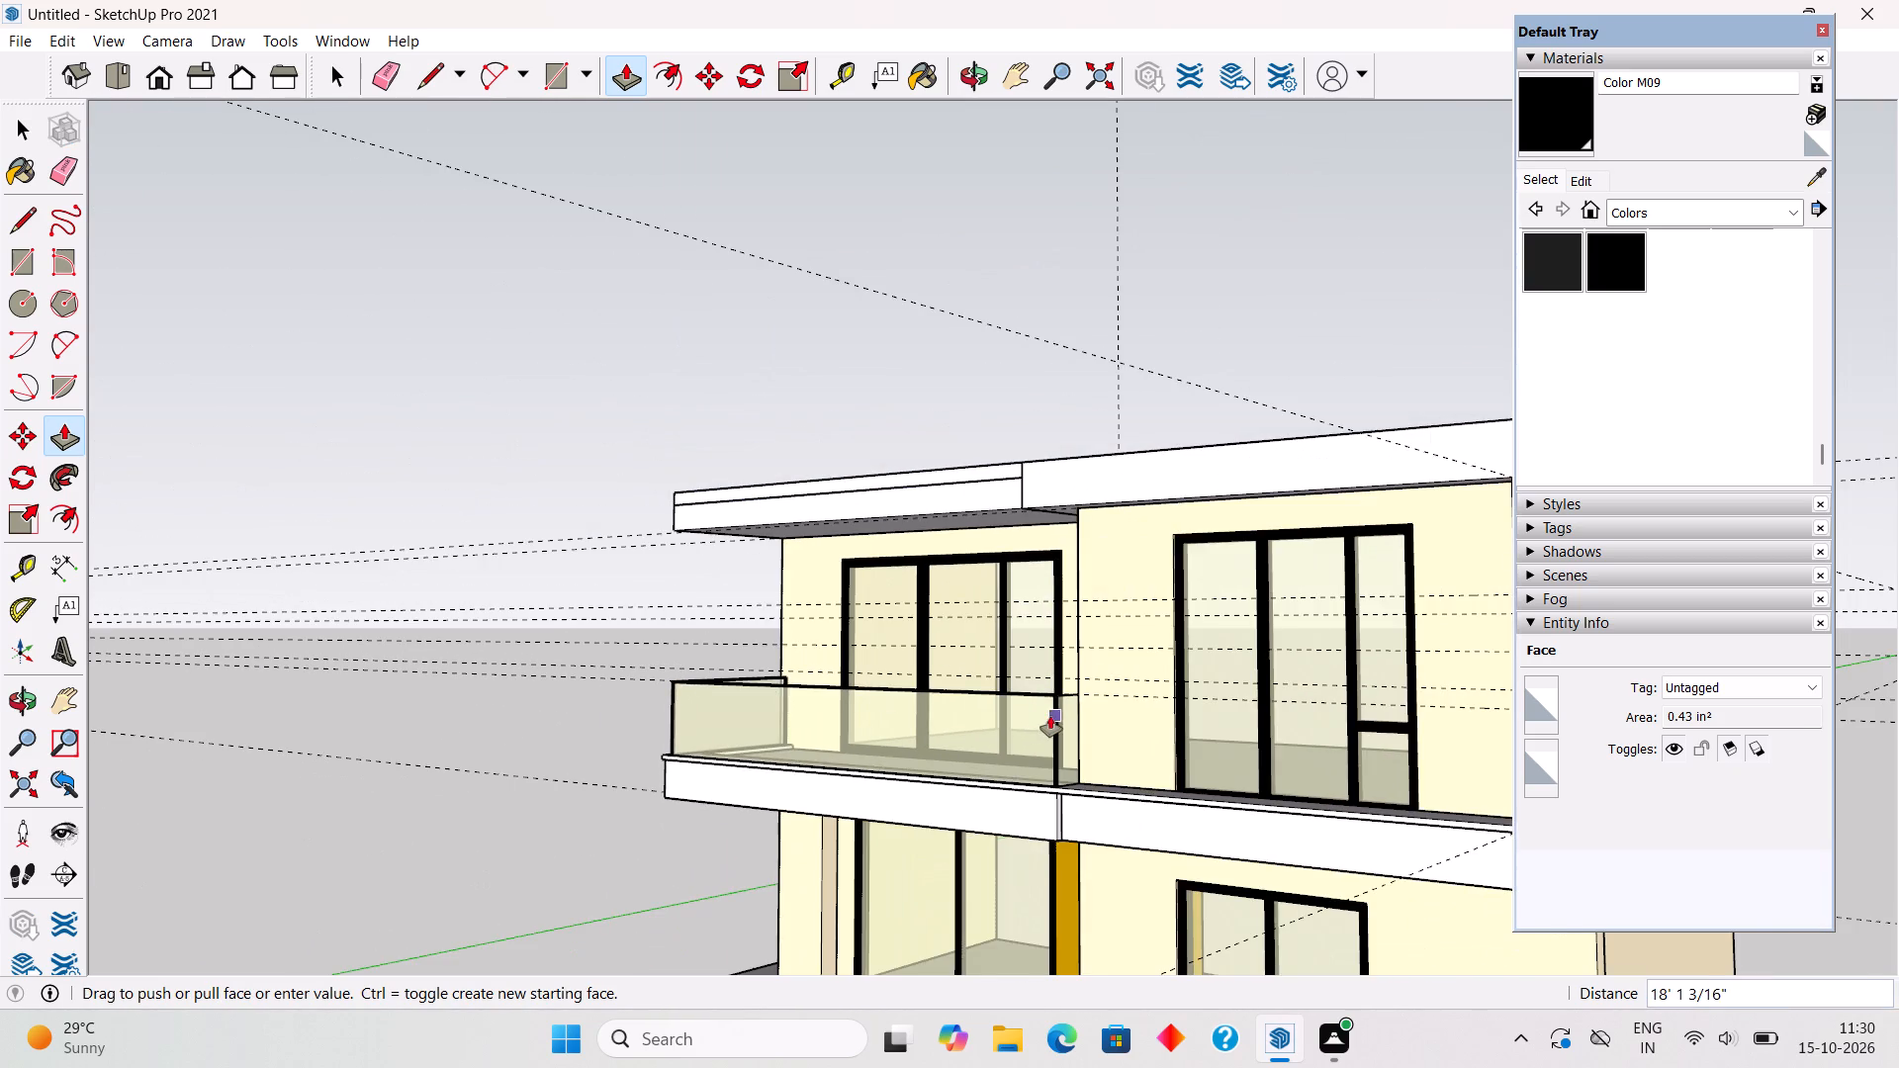
scroll(1050, 716, "up", 8)
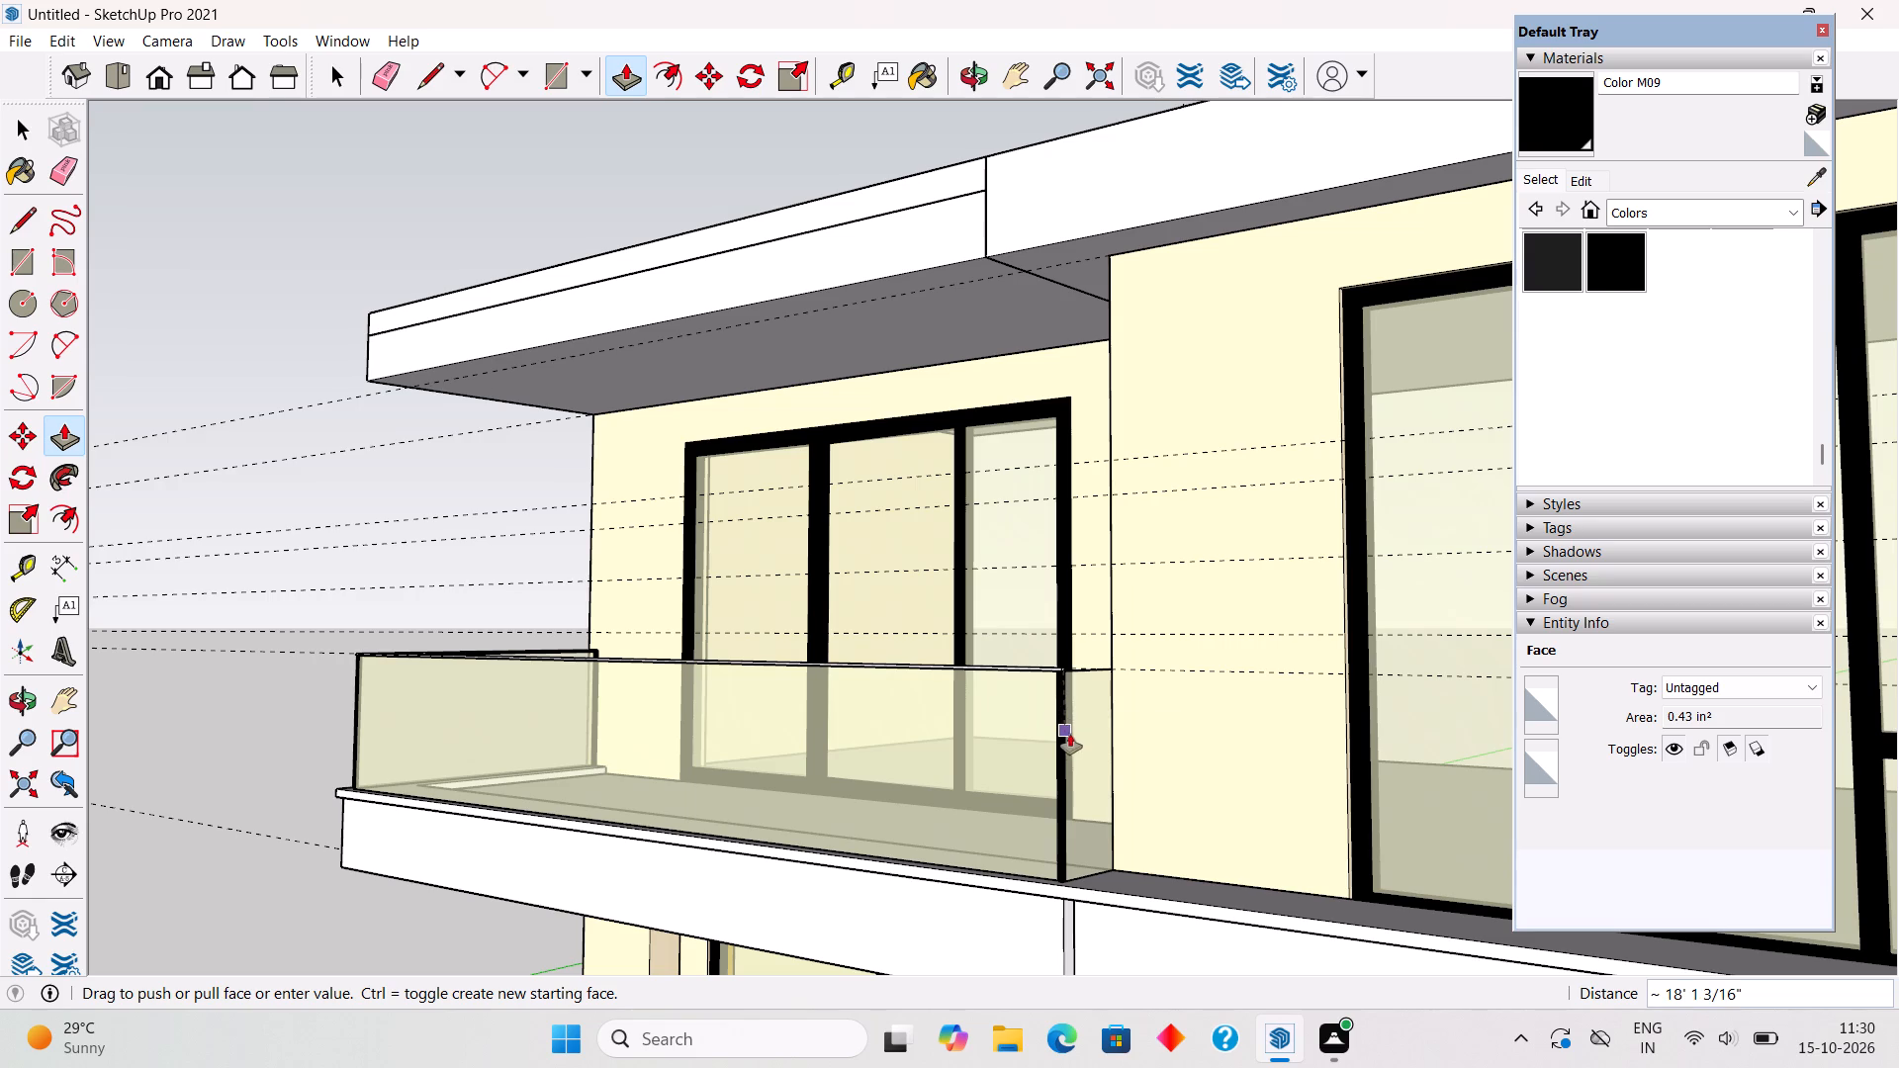
left_click(1065, 742)
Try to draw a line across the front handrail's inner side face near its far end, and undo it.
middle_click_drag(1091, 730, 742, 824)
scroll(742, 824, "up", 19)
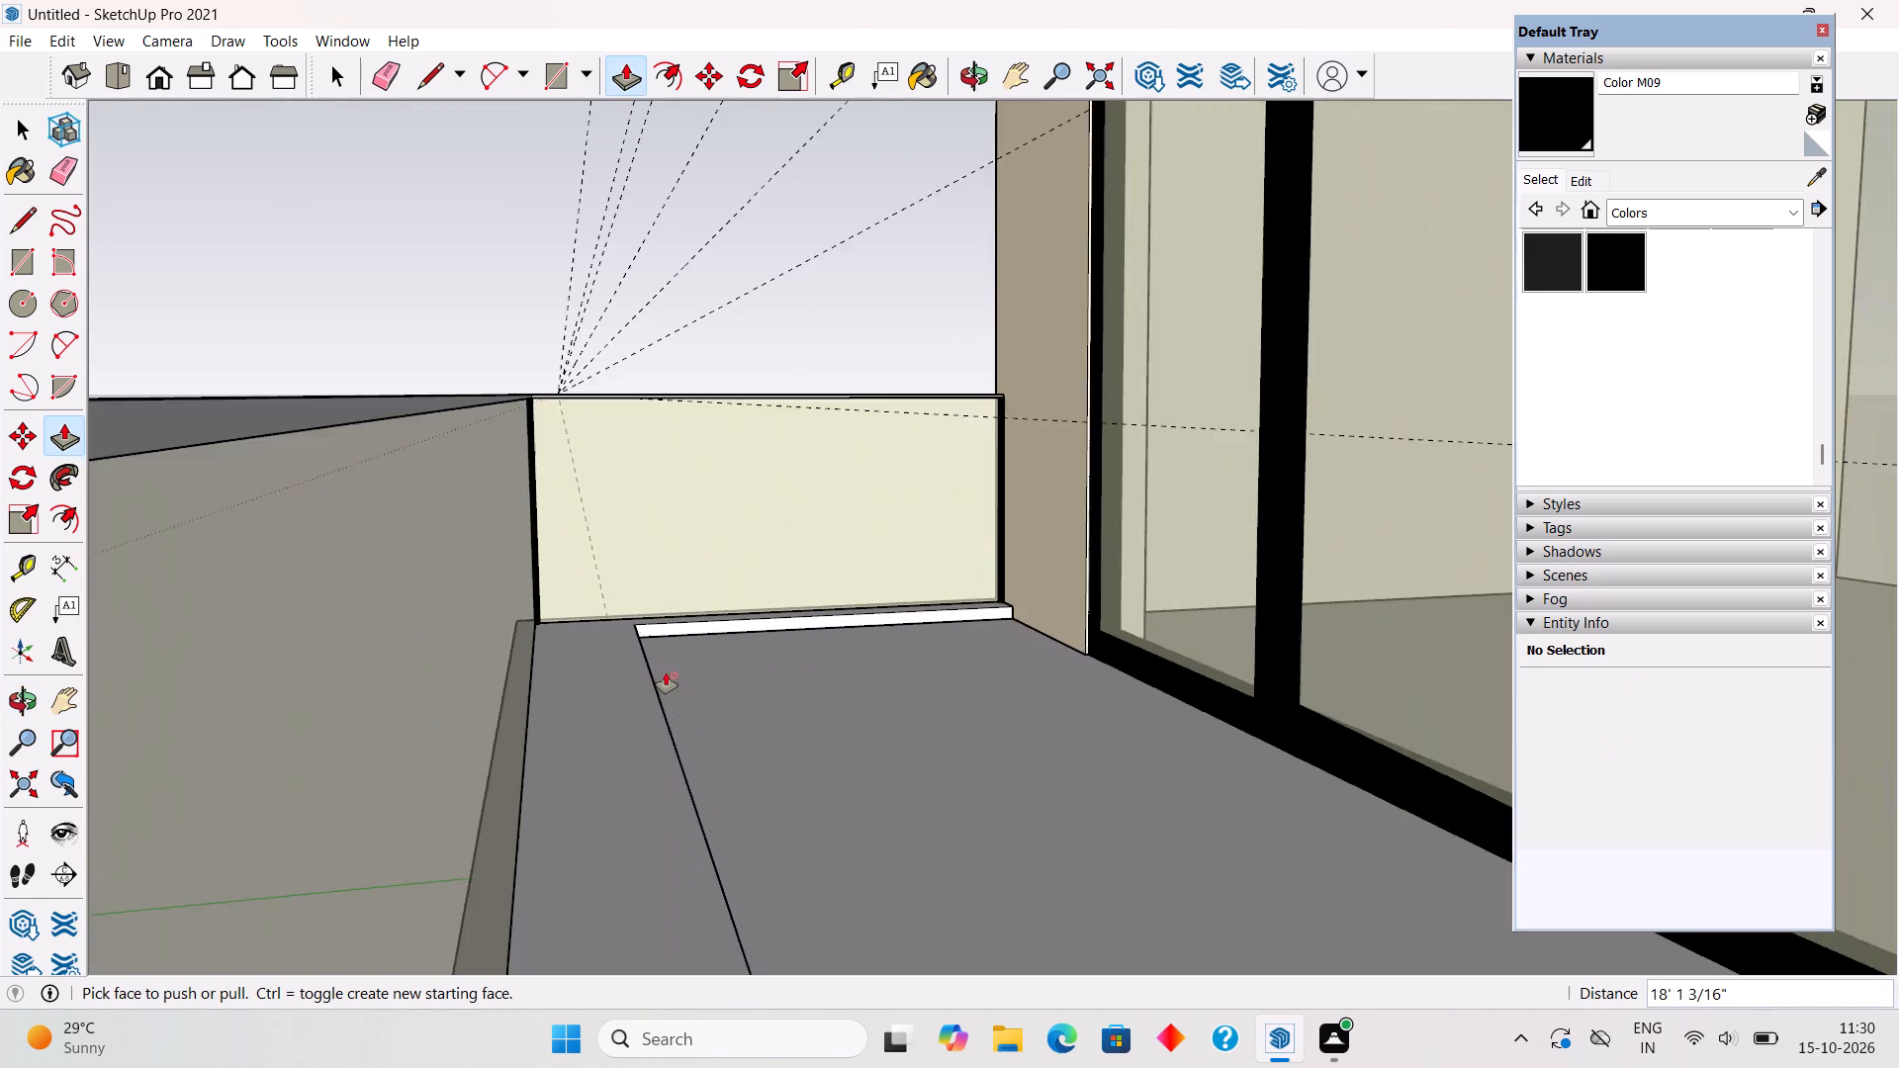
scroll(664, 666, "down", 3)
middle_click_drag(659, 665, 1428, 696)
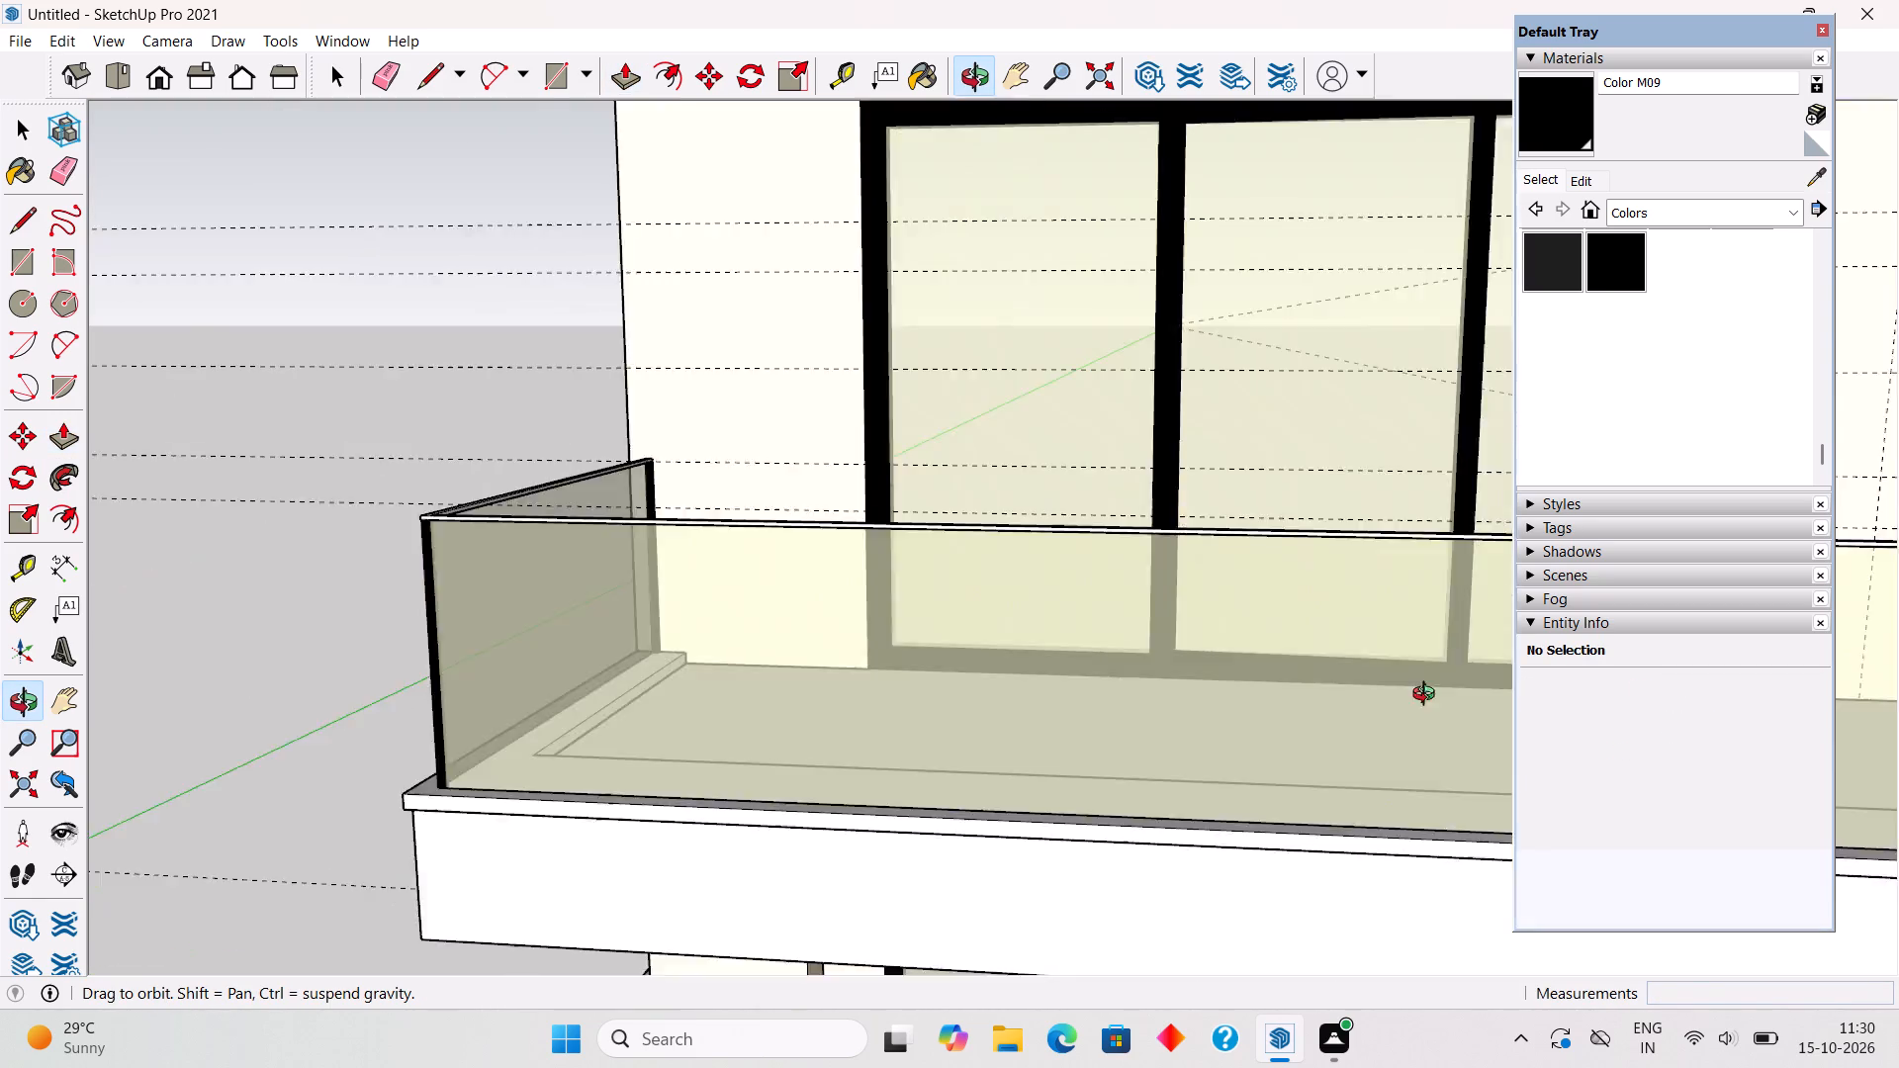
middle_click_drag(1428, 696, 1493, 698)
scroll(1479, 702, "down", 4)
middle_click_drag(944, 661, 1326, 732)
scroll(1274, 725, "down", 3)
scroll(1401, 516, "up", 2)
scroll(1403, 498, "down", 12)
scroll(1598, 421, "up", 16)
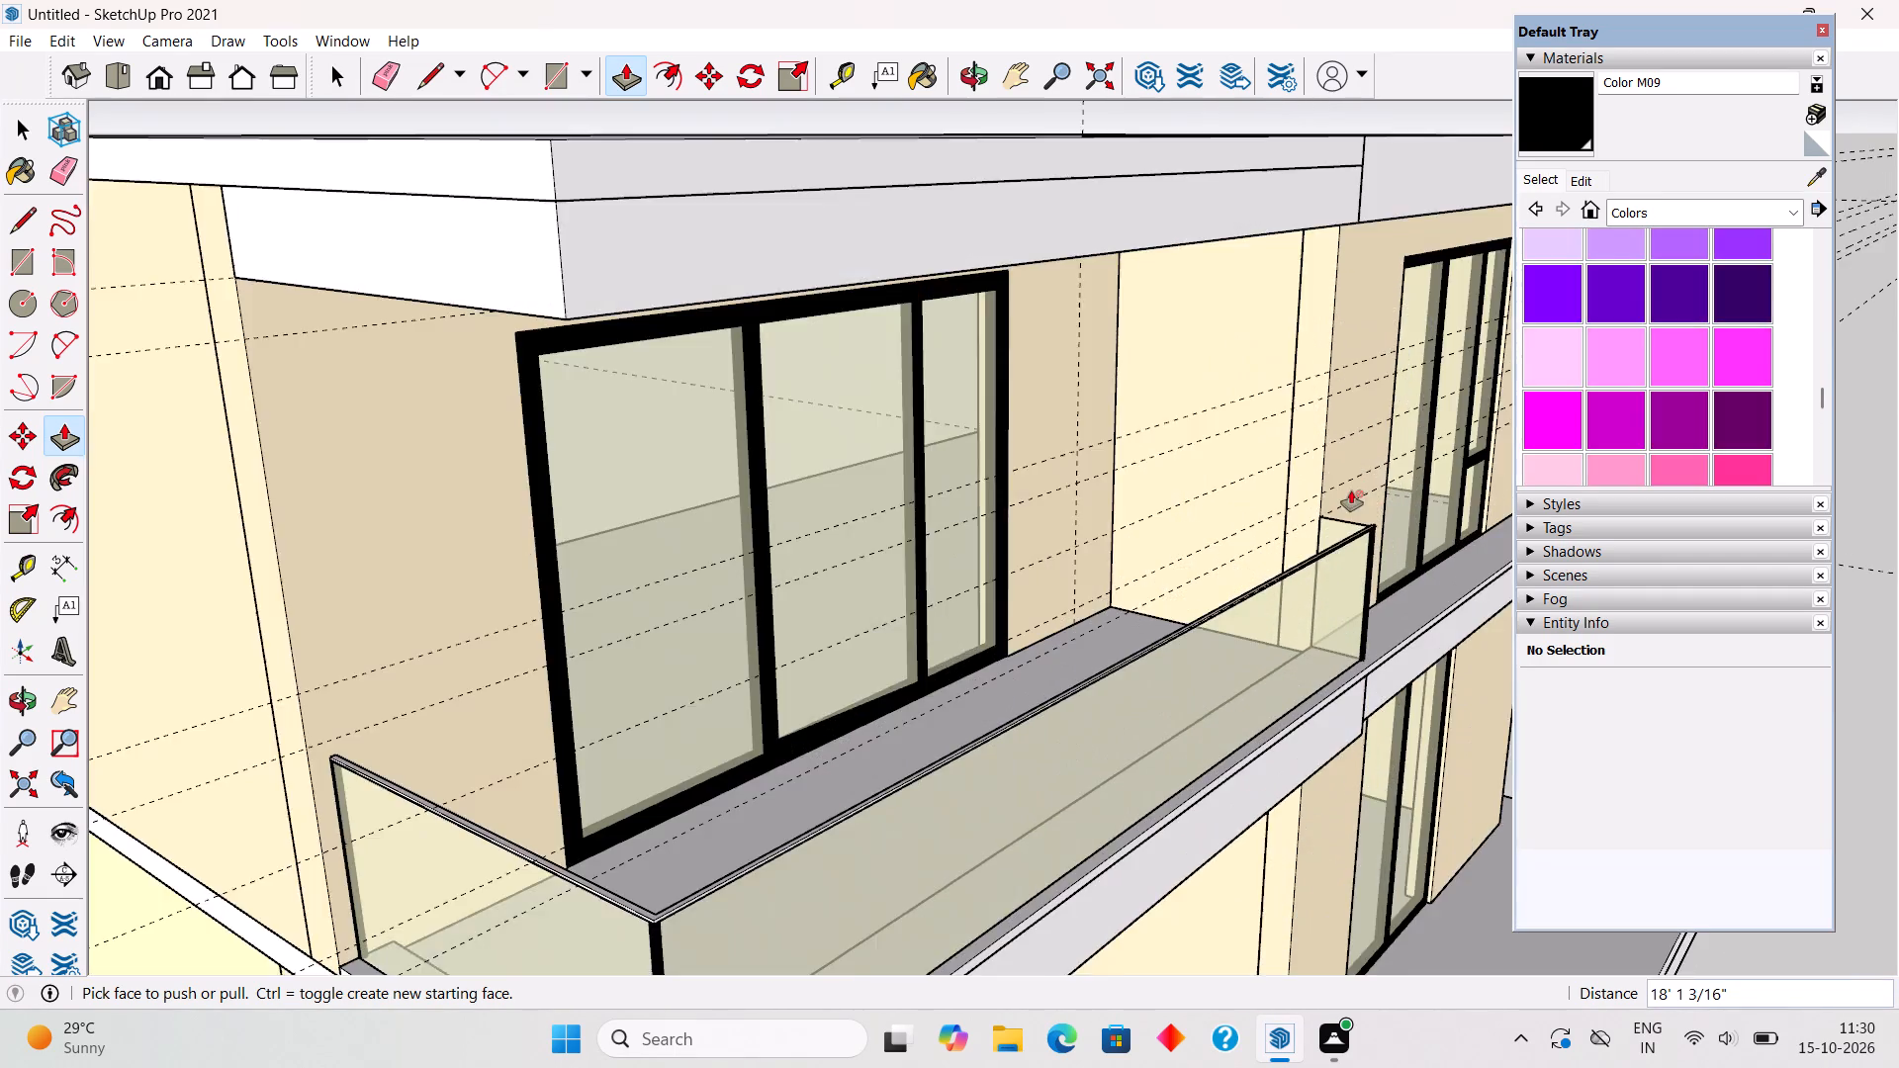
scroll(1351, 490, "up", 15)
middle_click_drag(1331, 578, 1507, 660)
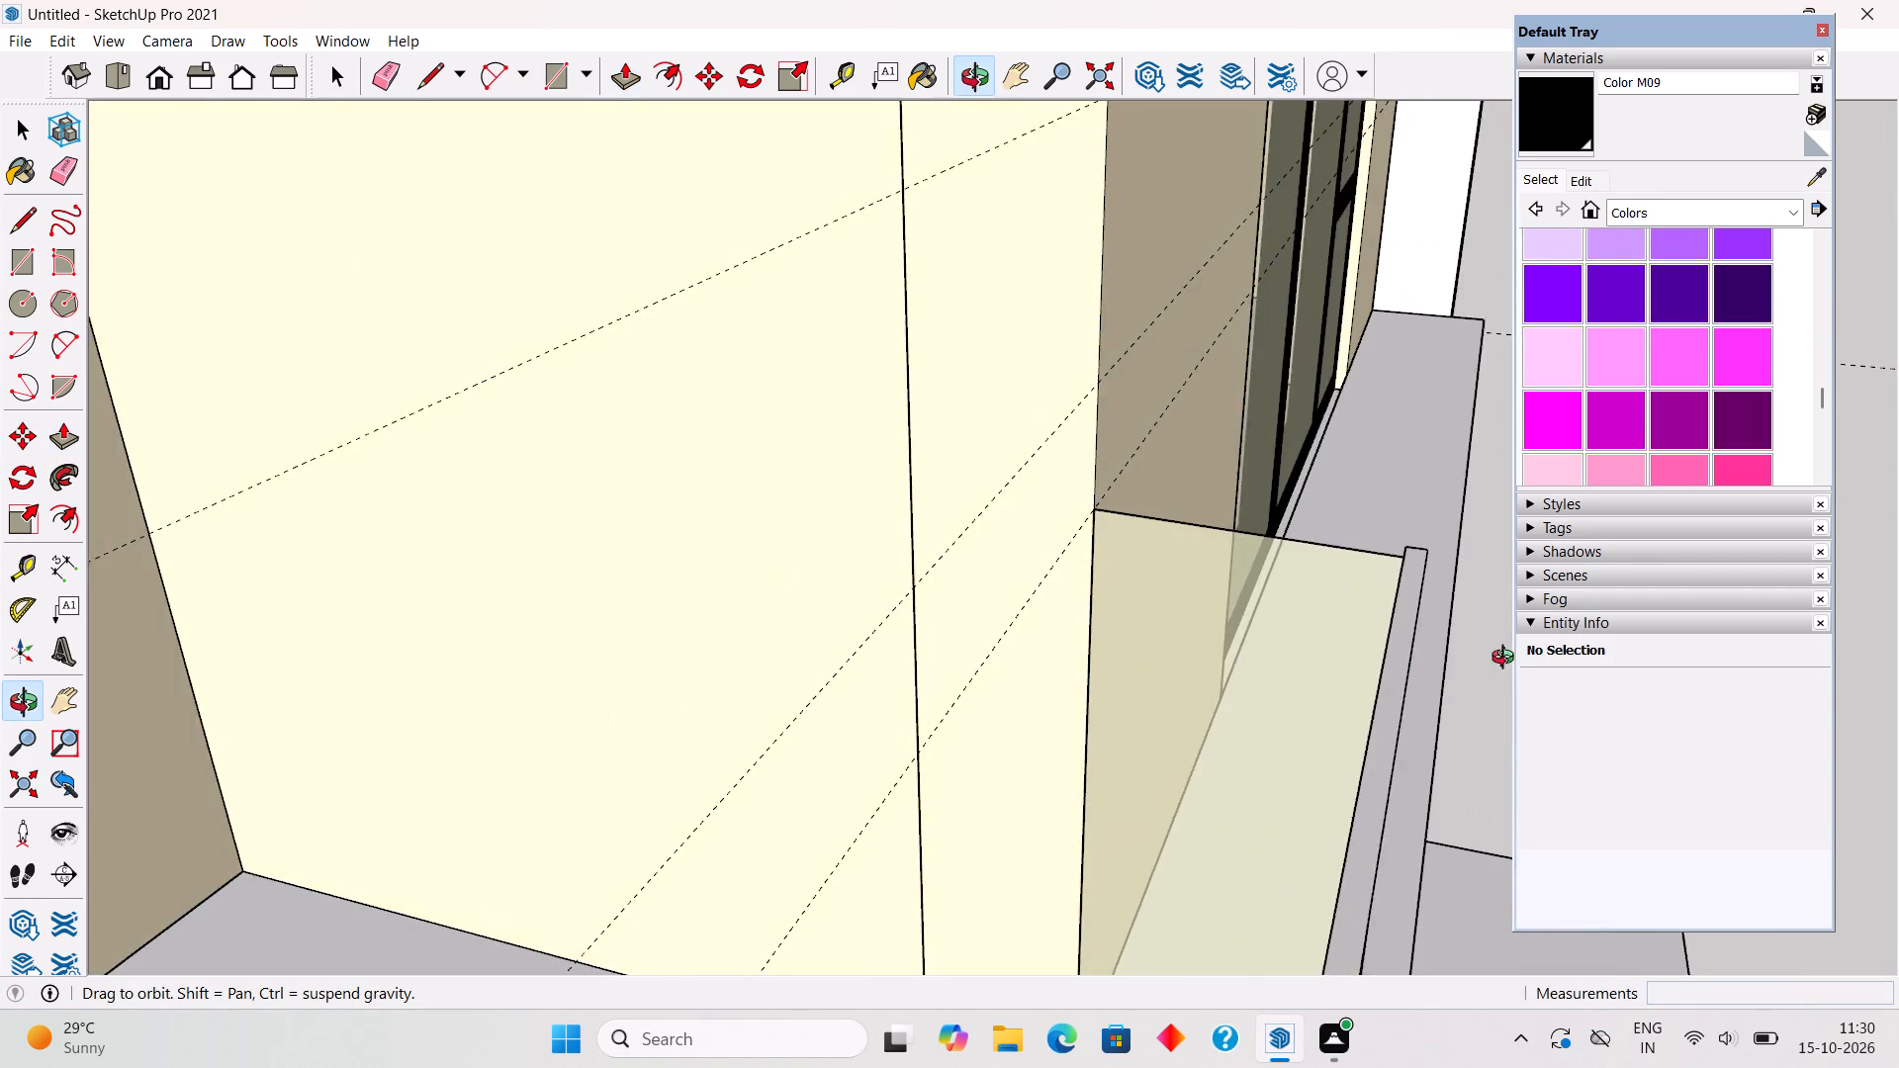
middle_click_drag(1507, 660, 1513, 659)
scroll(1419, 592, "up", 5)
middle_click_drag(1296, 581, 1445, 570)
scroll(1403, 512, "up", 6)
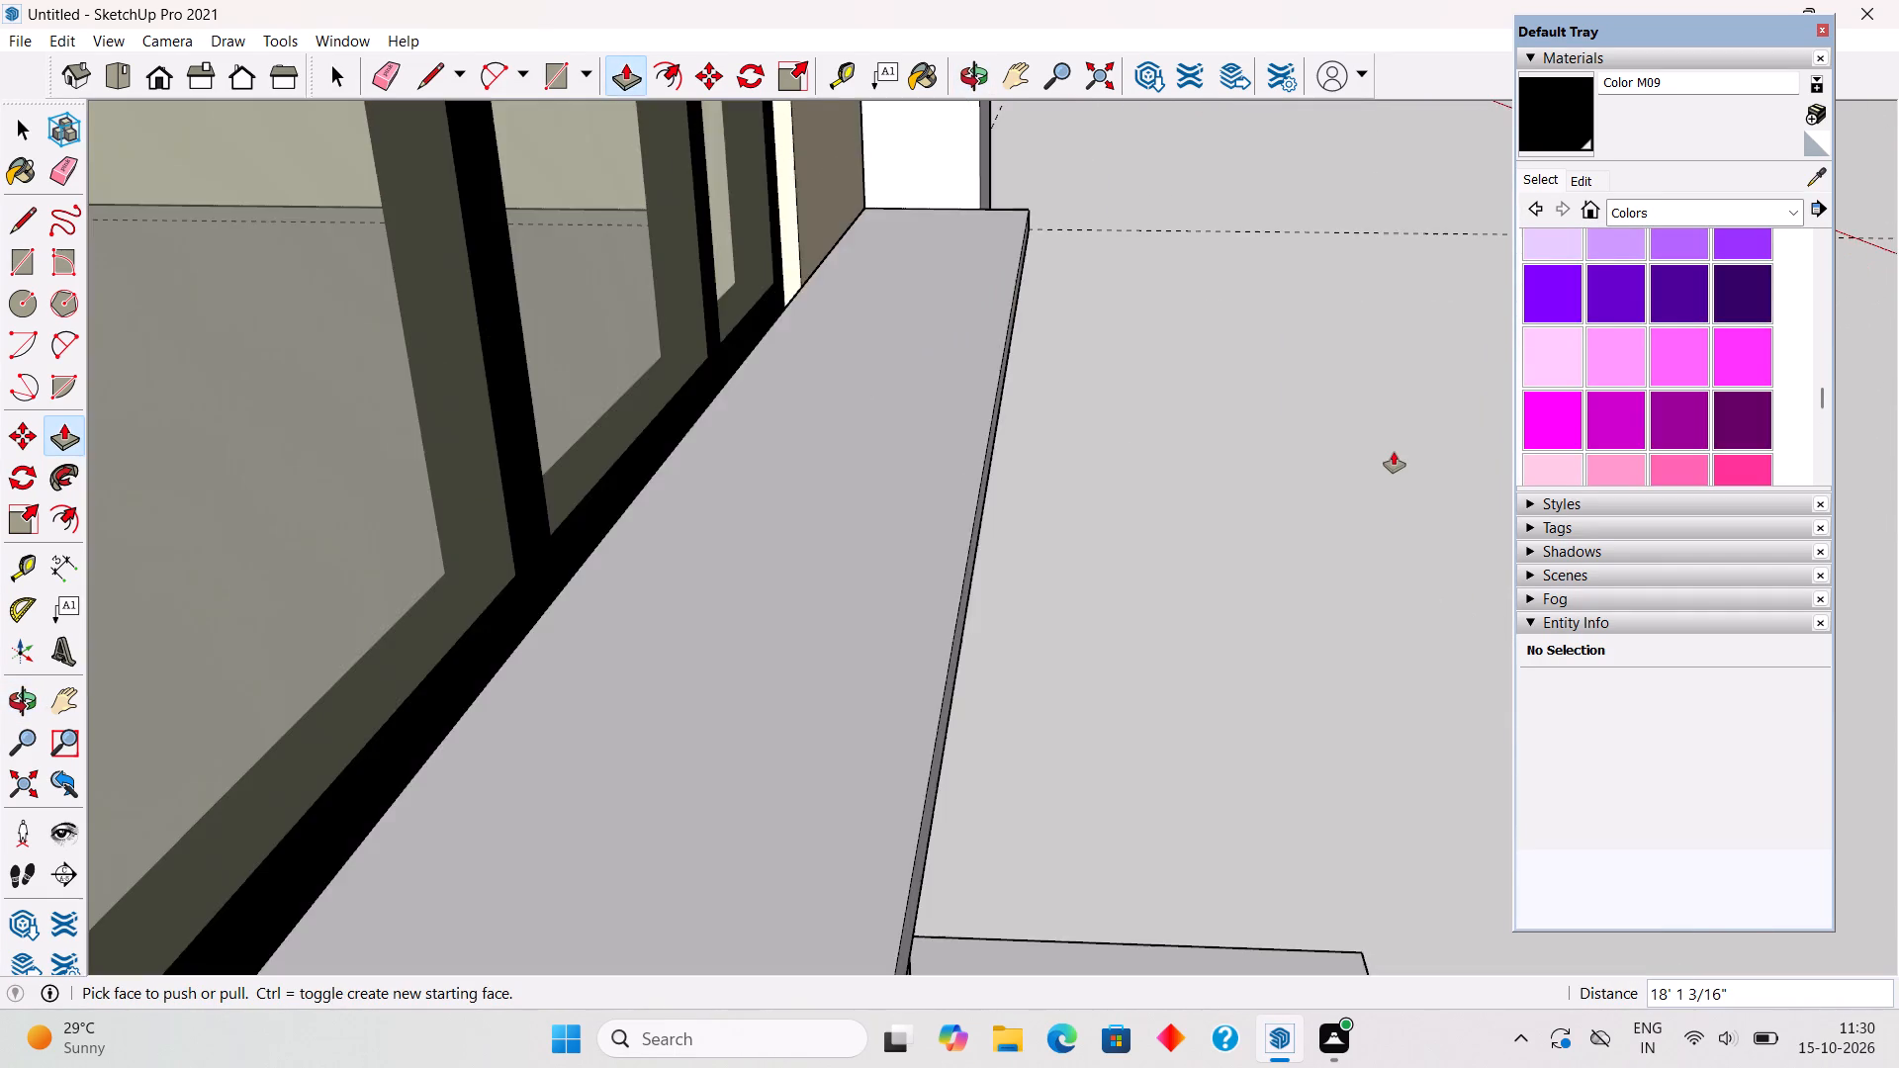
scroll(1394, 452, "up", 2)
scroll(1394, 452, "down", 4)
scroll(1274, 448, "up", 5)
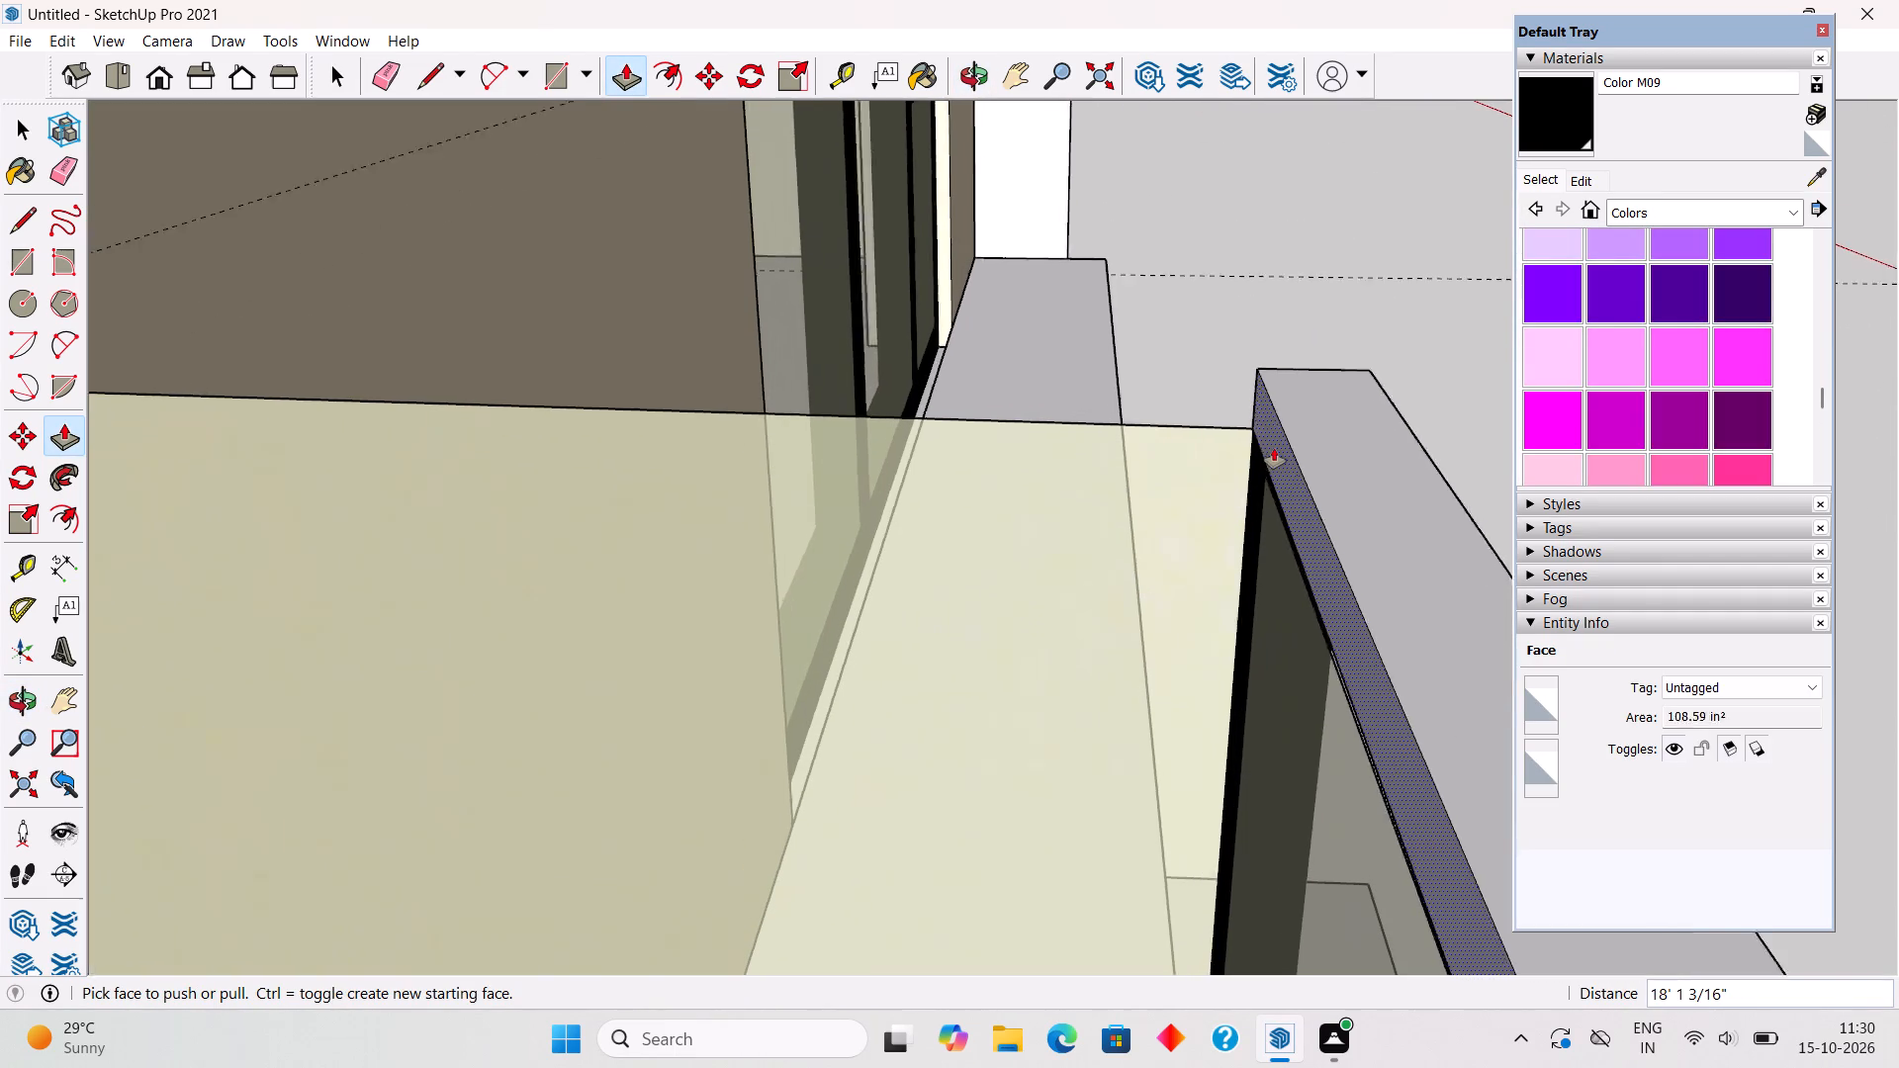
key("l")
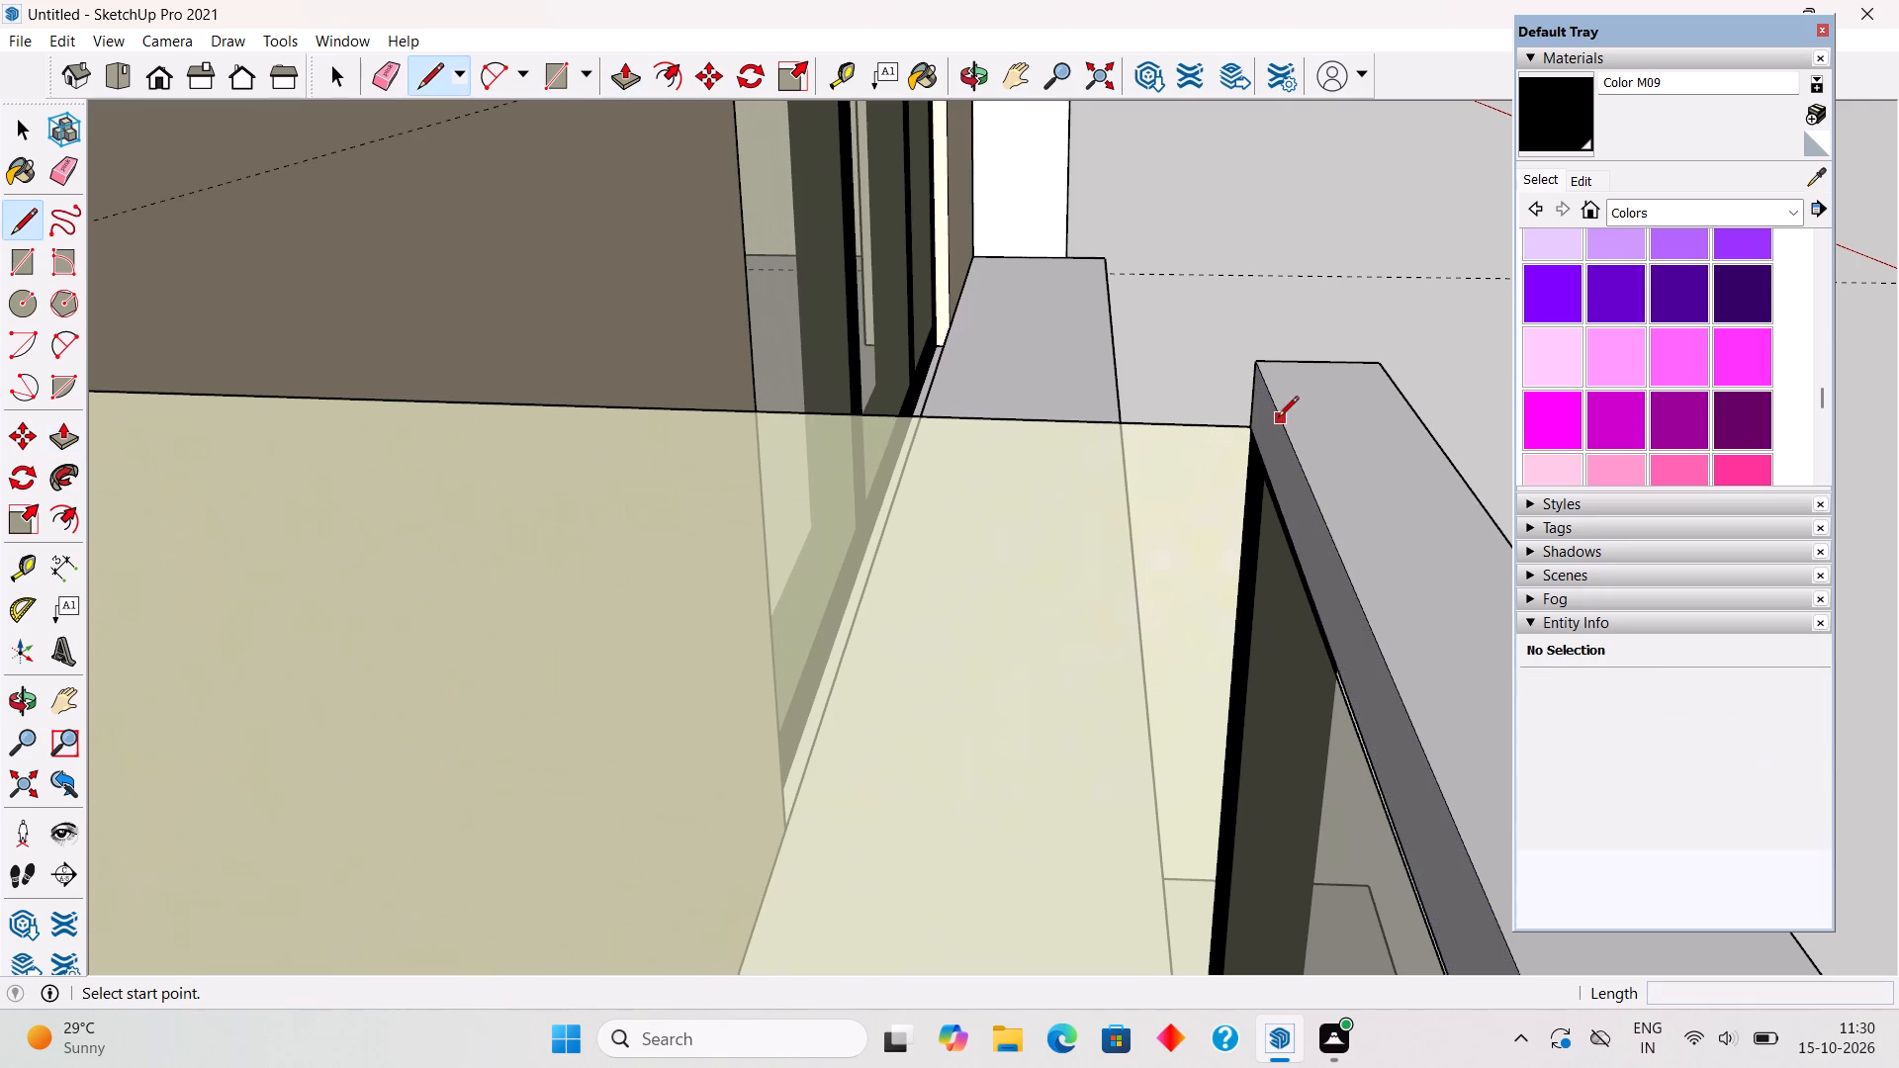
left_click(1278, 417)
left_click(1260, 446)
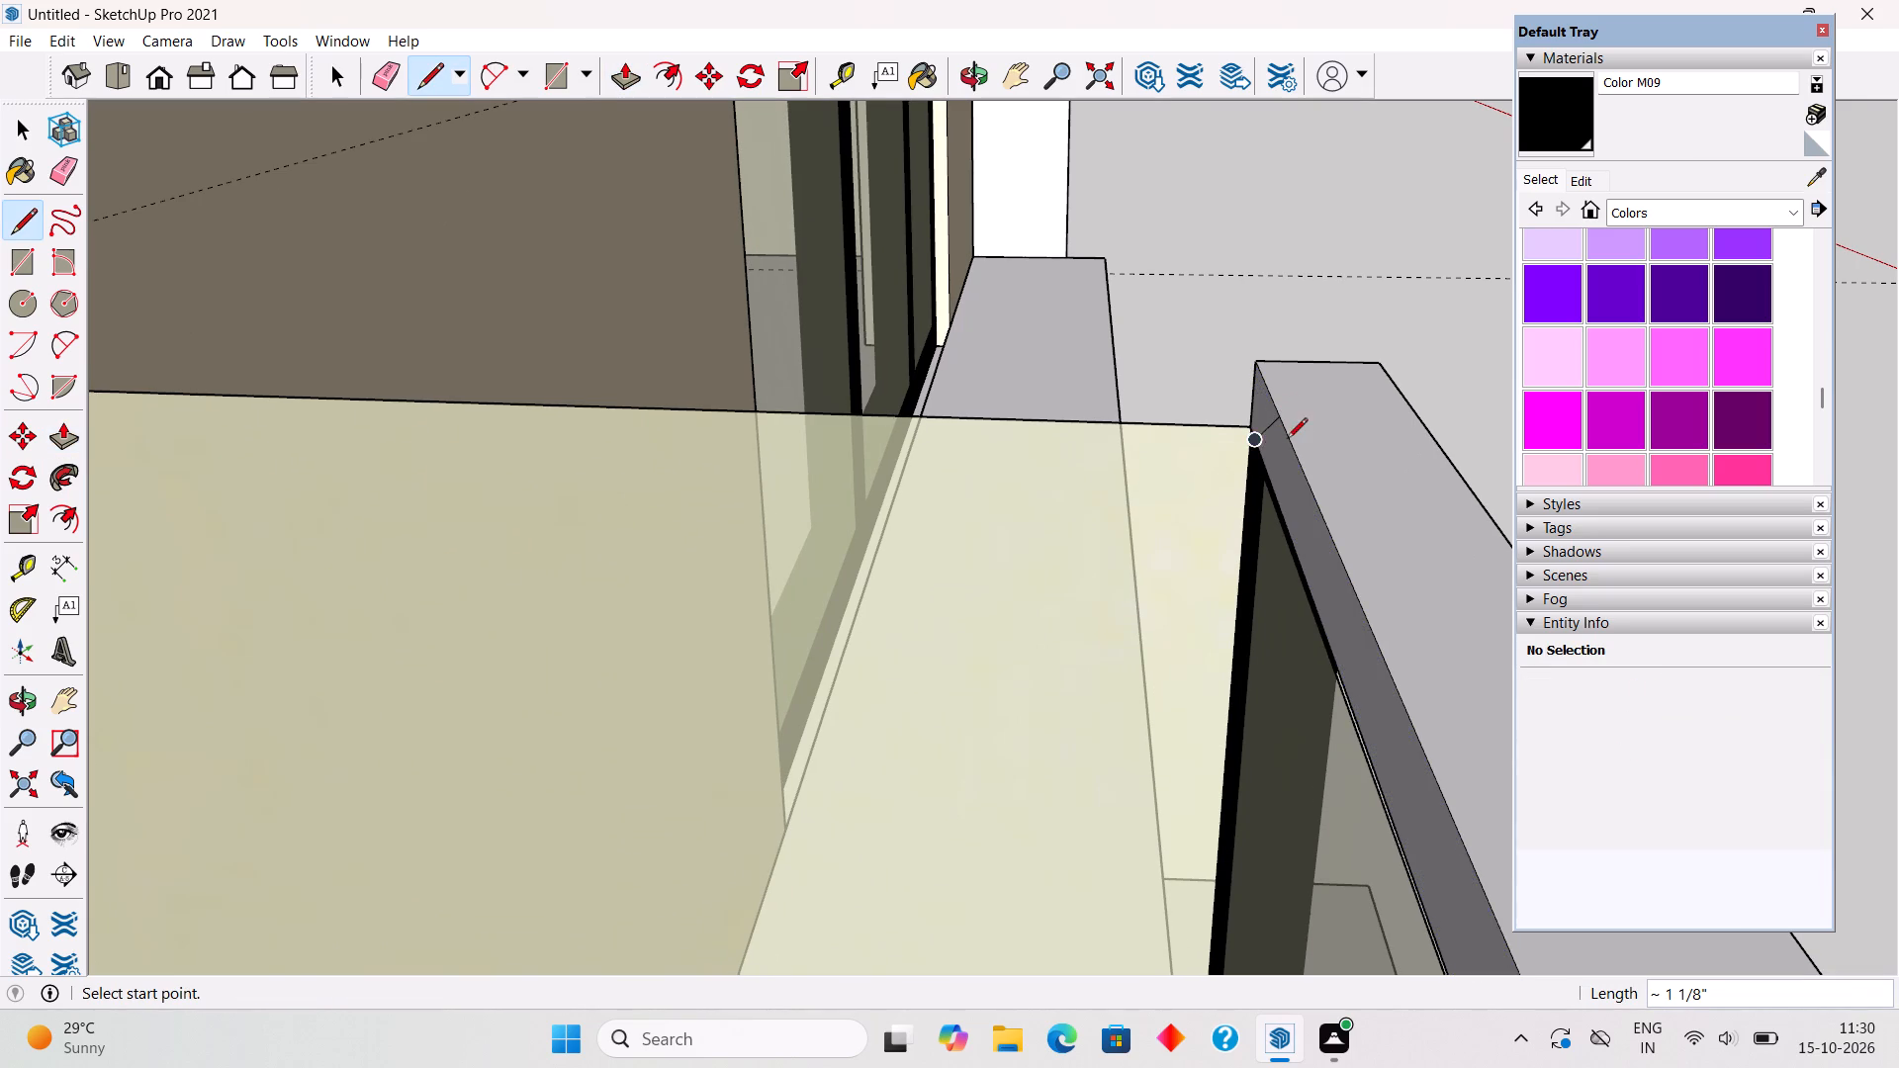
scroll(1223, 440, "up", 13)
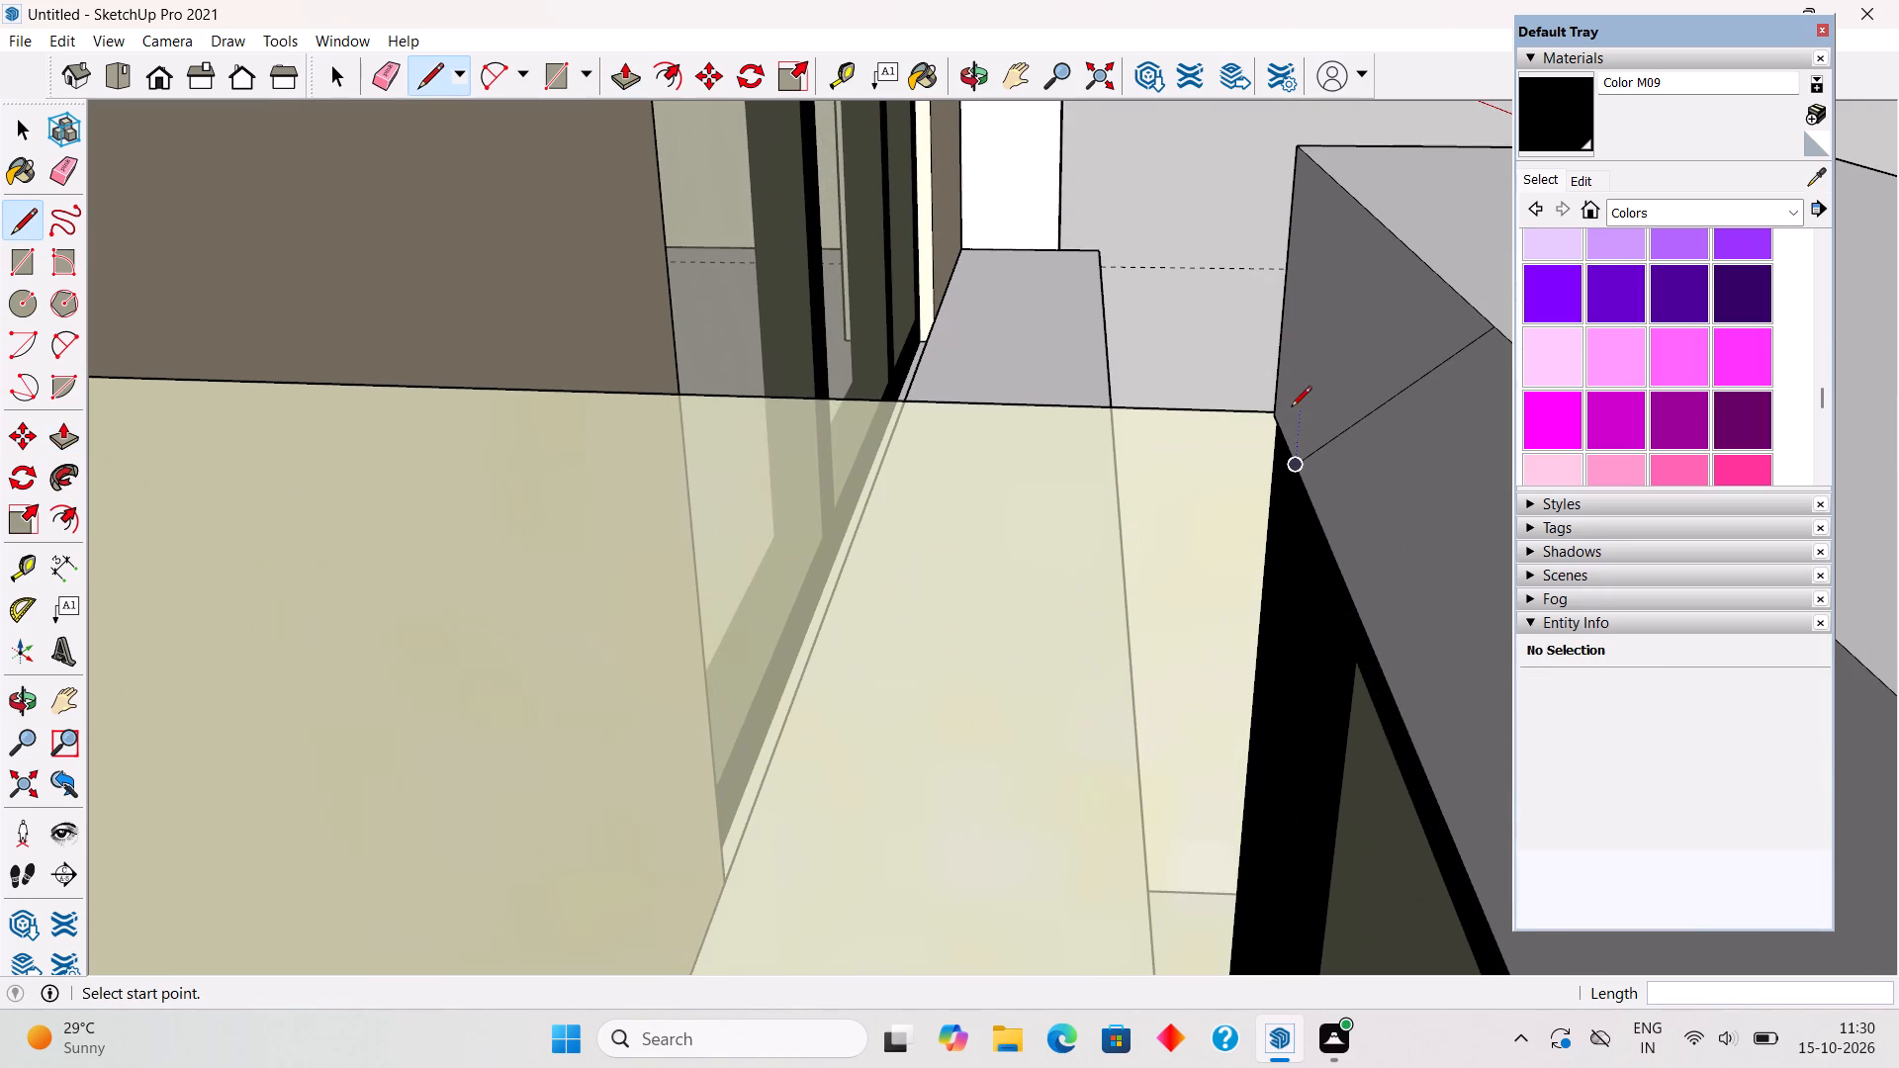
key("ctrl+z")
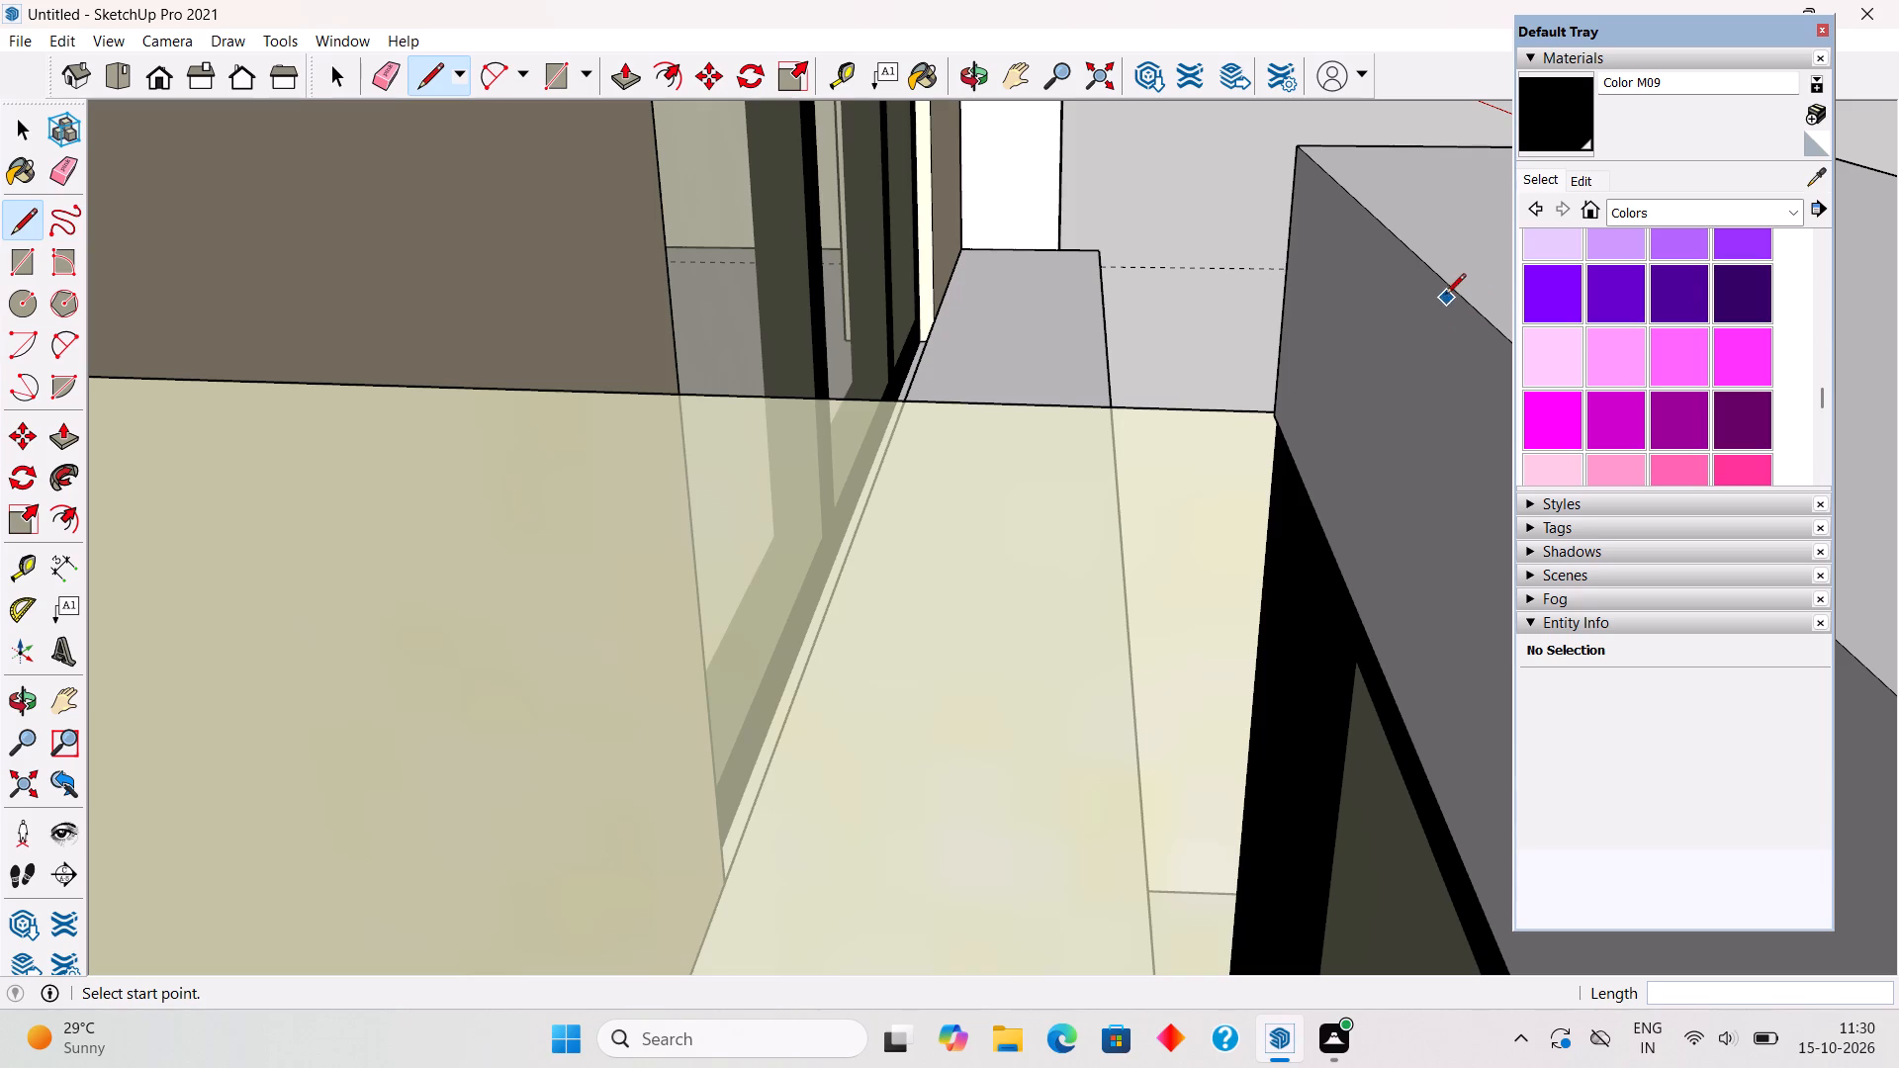
Draw a vertical line about 1/2" long across the front handrail's inner side face near the far corner post.
left_click(1445, 293)
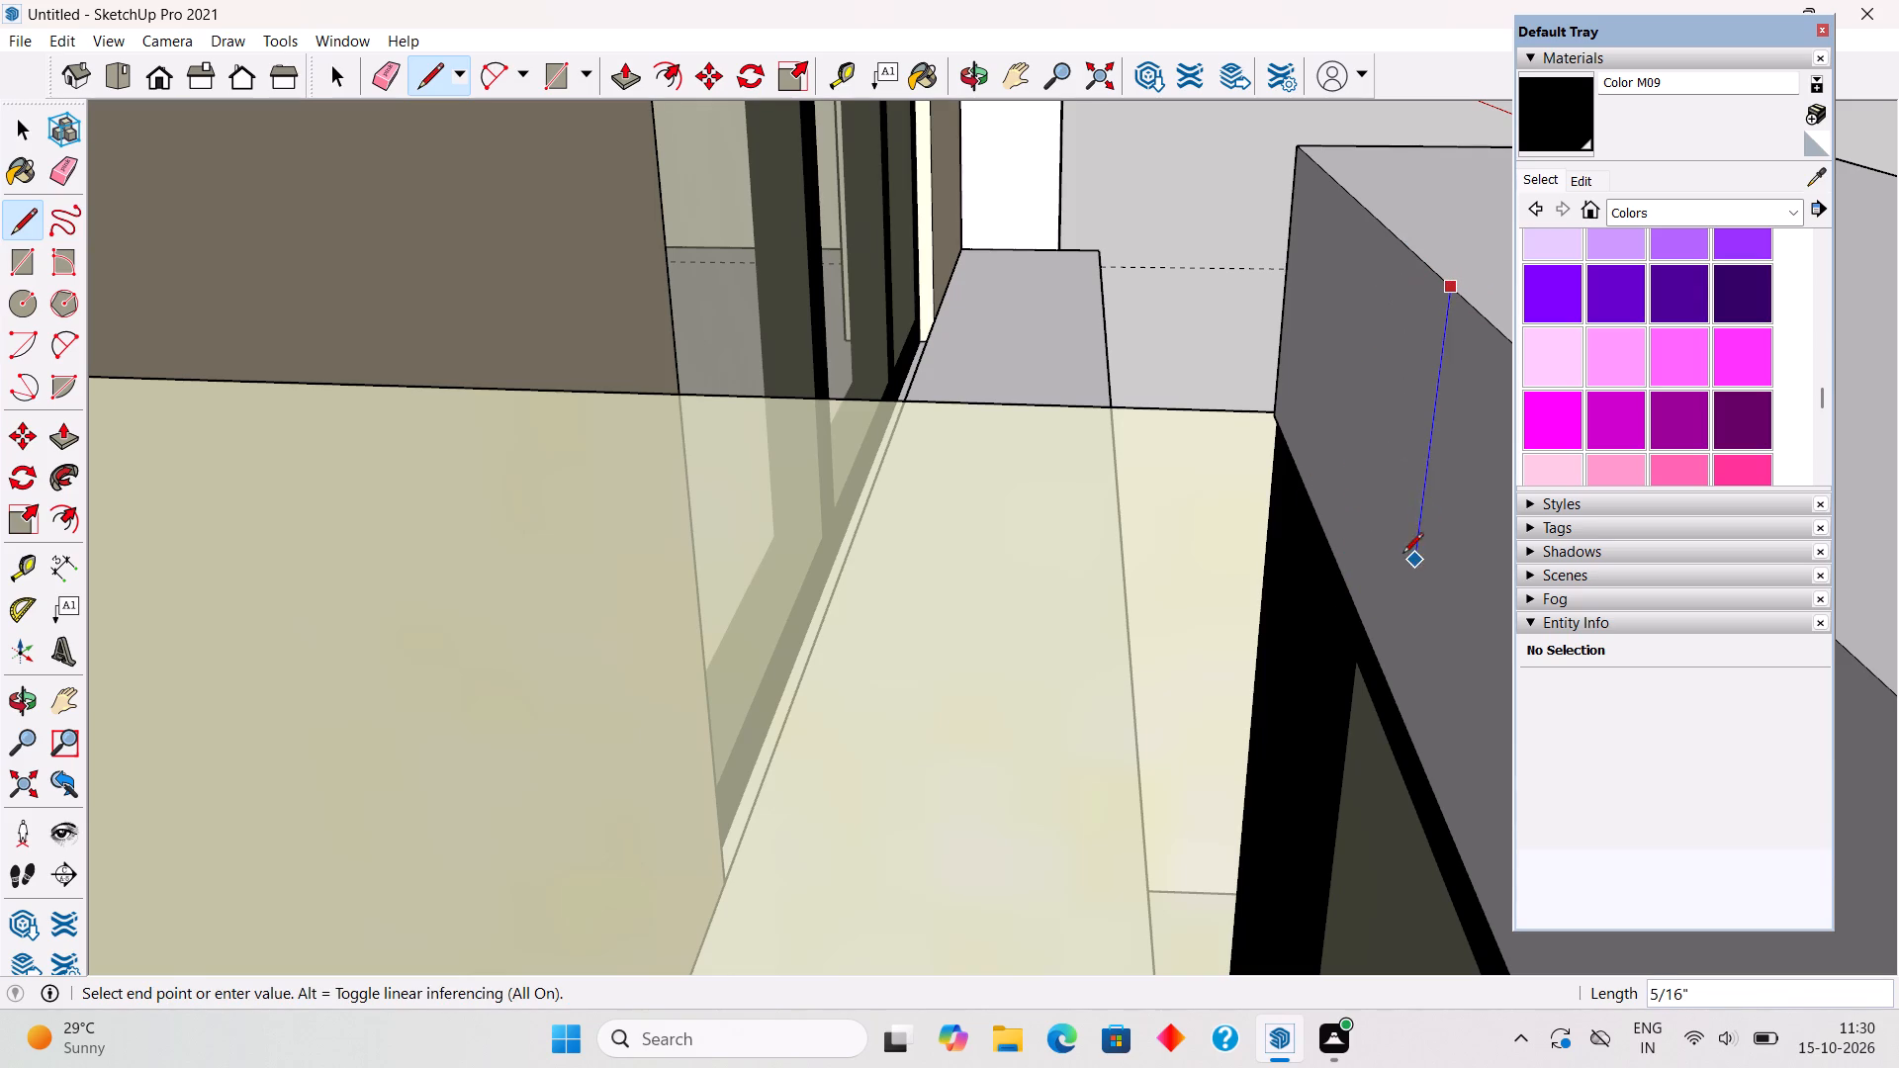
left_click(1391, 714)
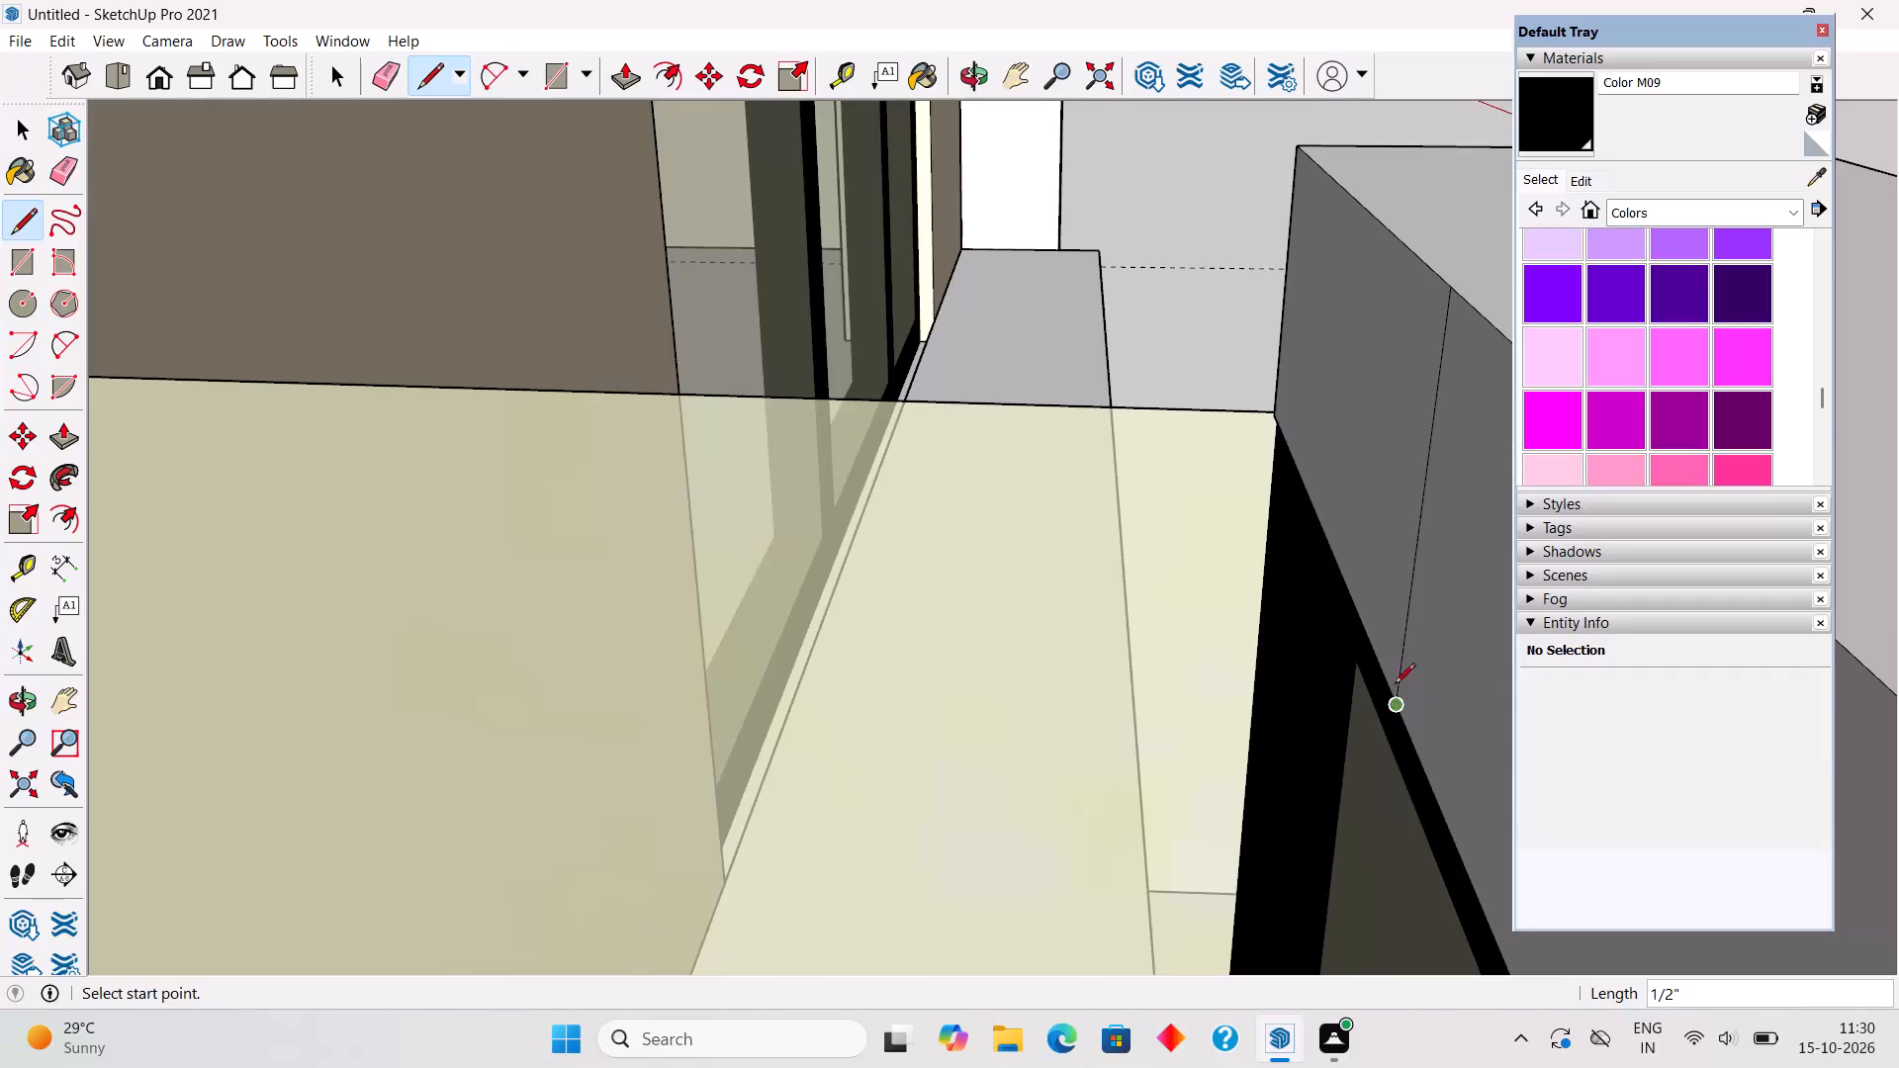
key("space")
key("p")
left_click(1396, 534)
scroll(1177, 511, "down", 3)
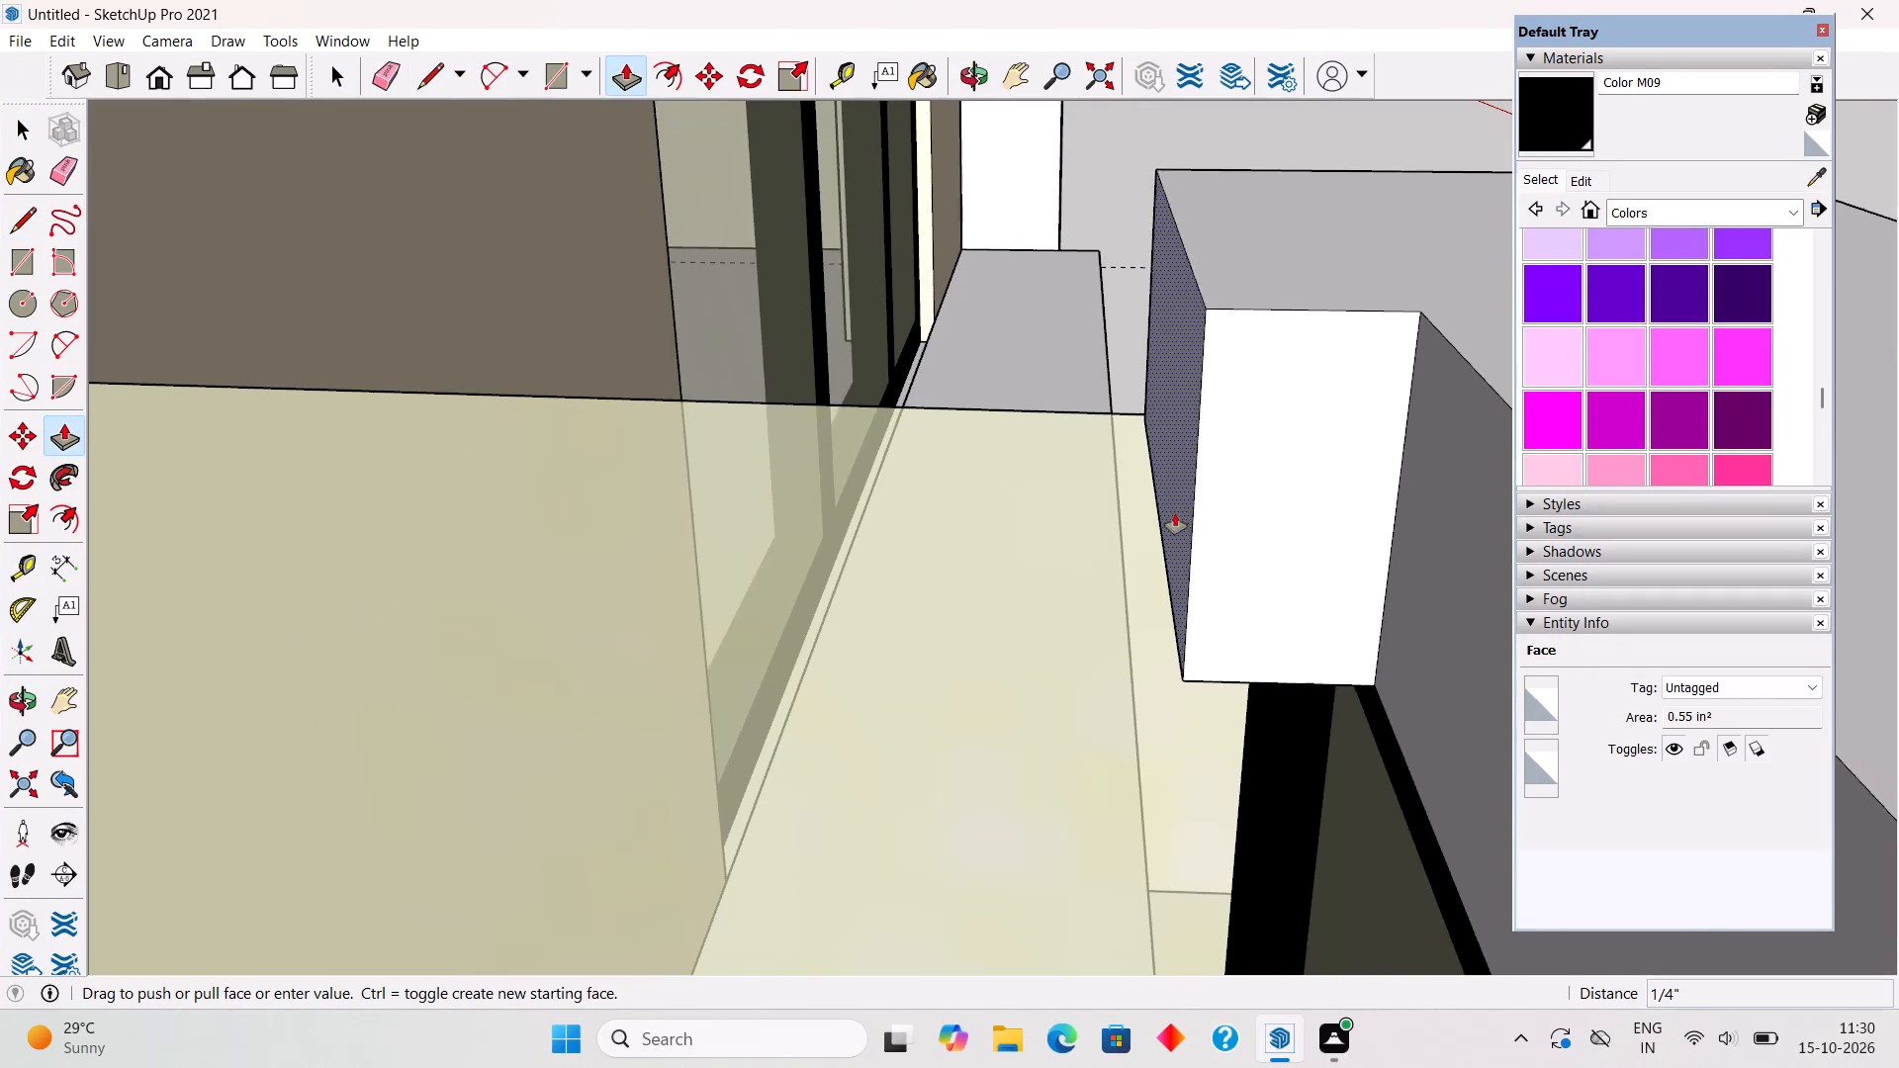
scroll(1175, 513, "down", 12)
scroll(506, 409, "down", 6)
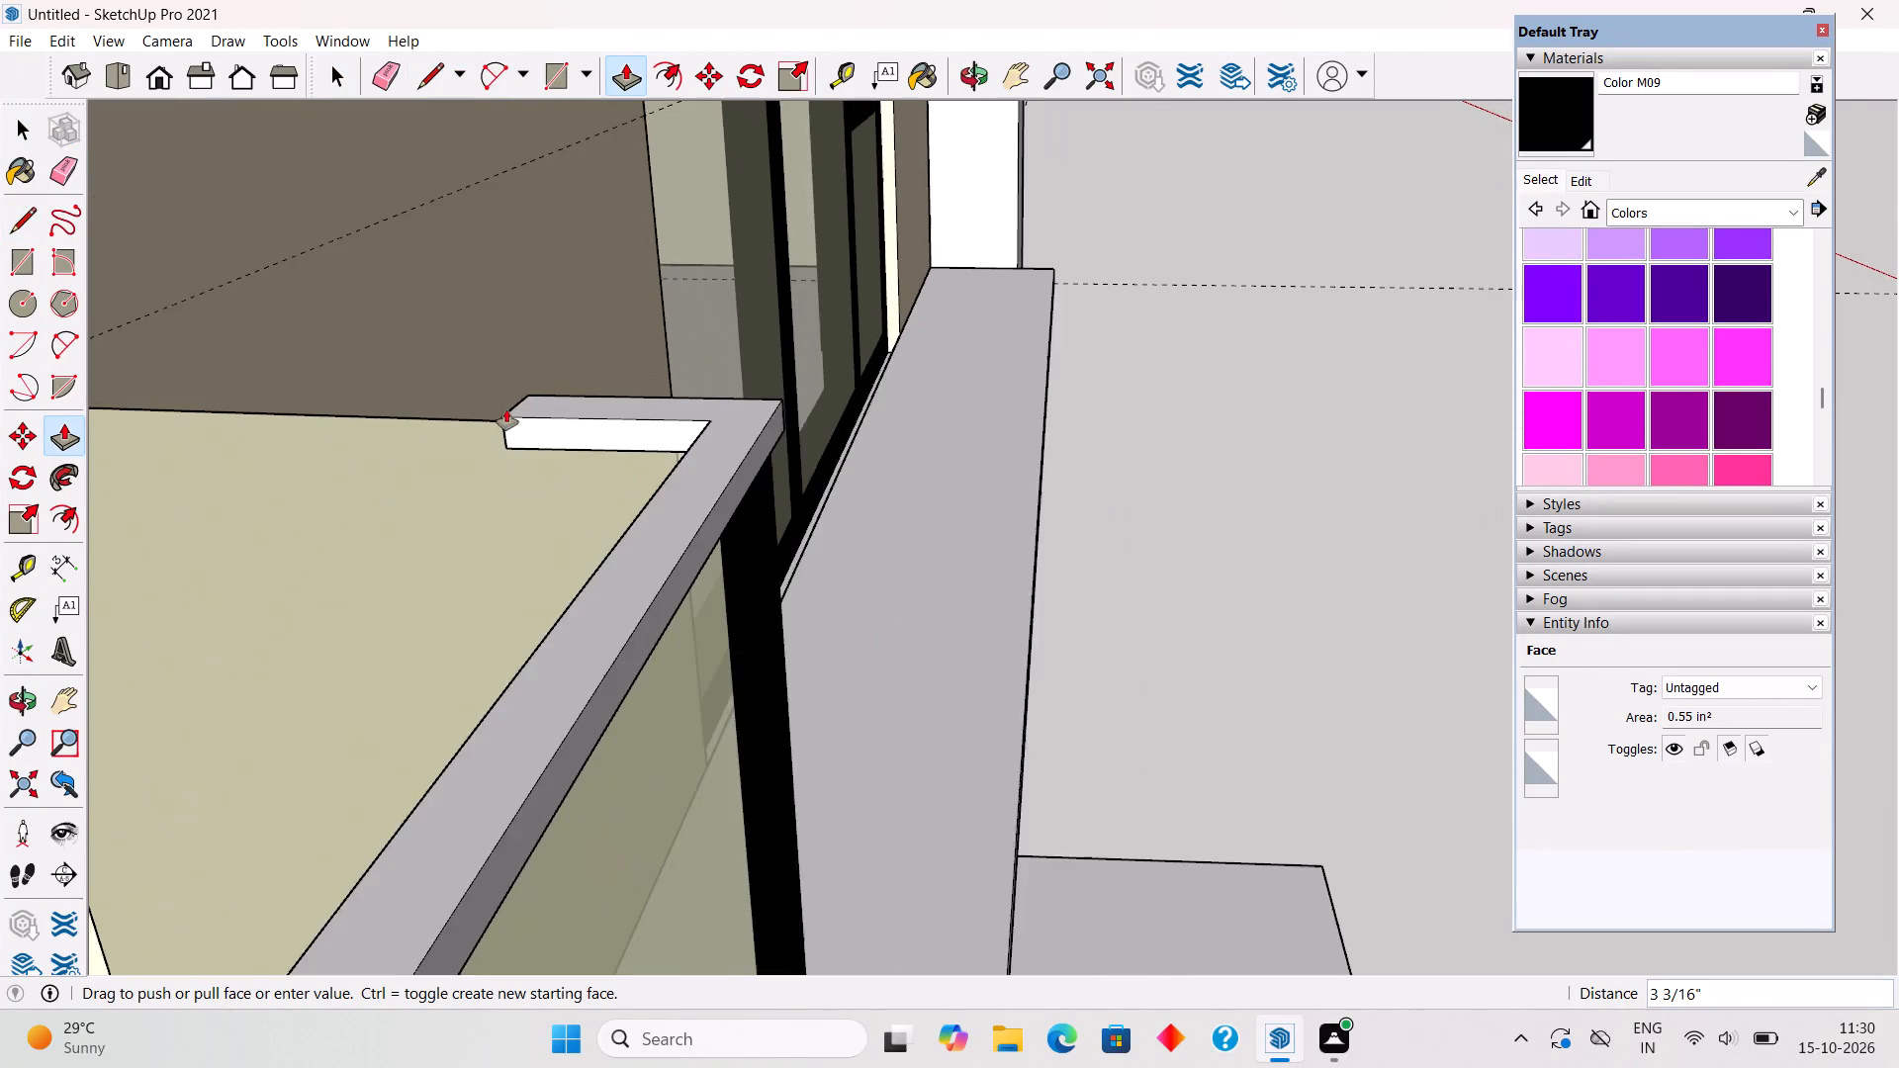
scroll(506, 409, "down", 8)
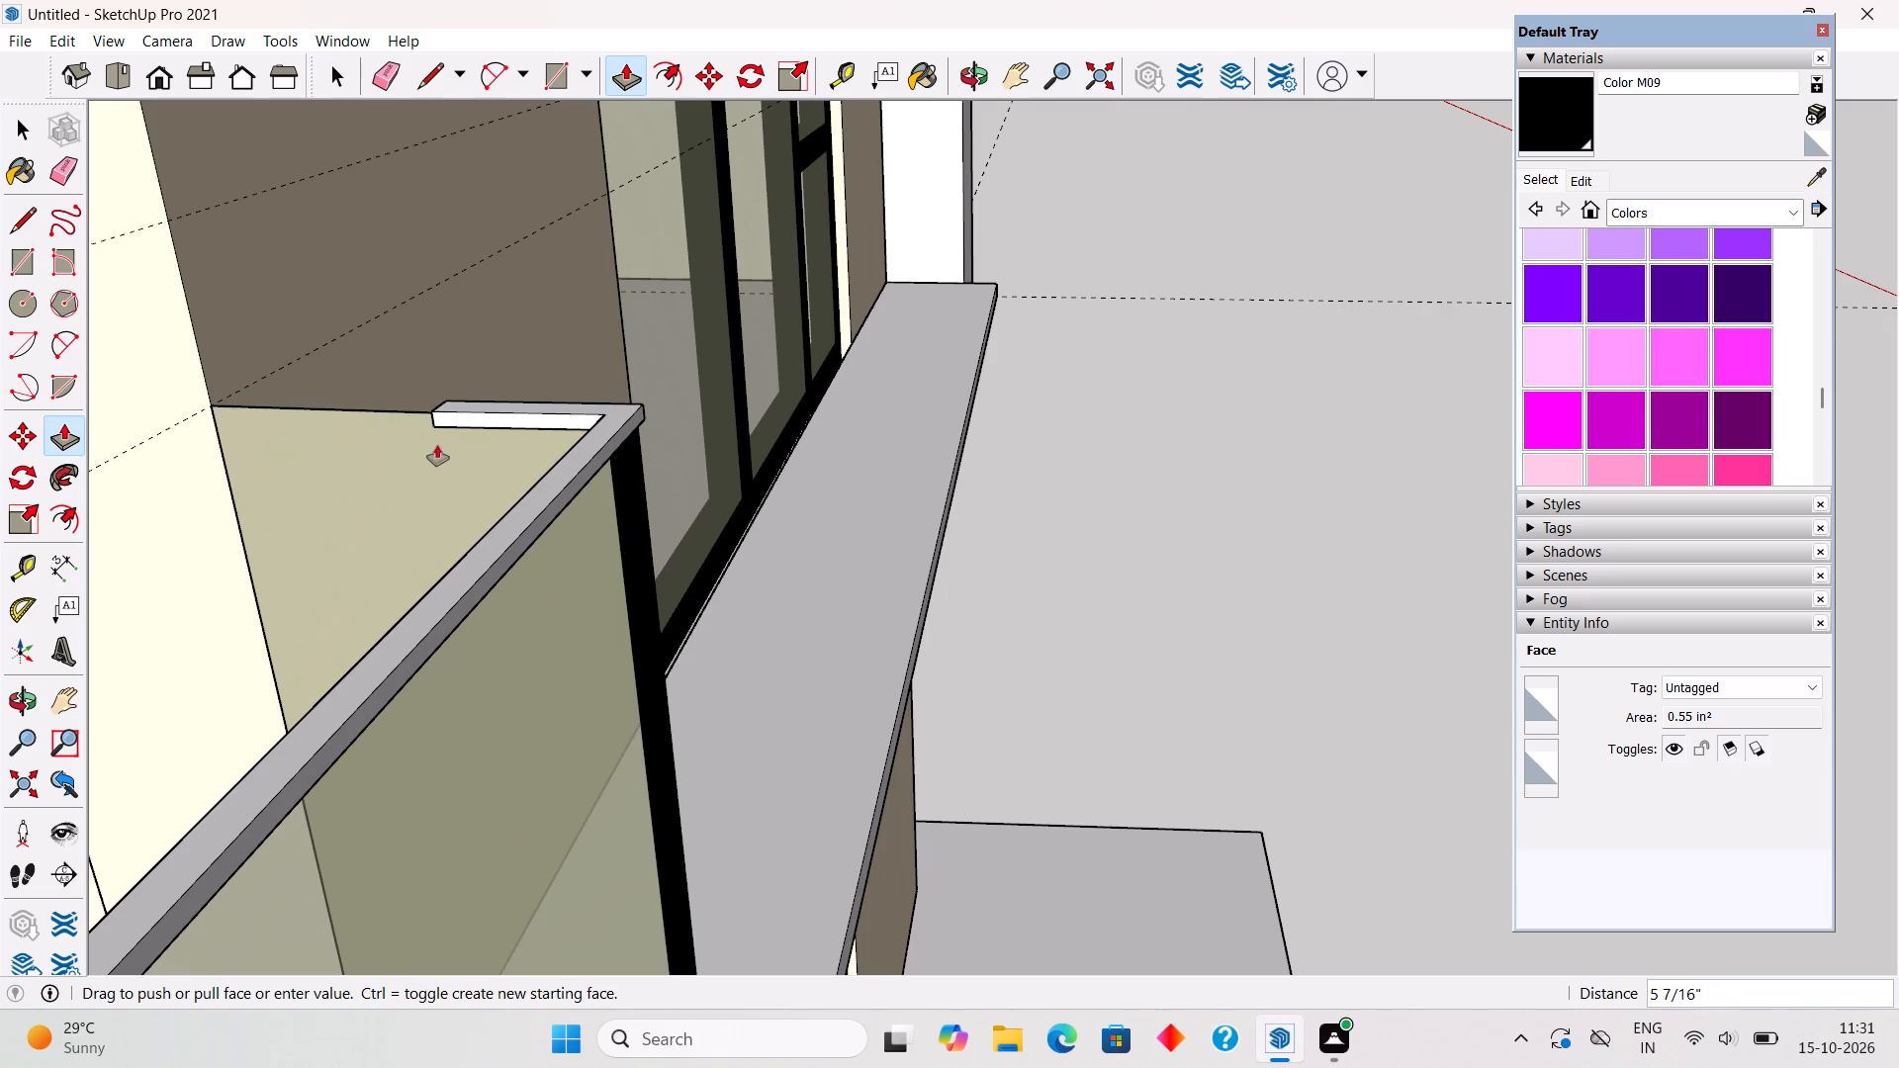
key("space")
Extend the front handrail's far end face by about 3/4" over the corner post.
middle_click_drag(723, 437, 606, 491)
scroll(602, 496, "down", 5)
scroll(668, 440, "down", 6)
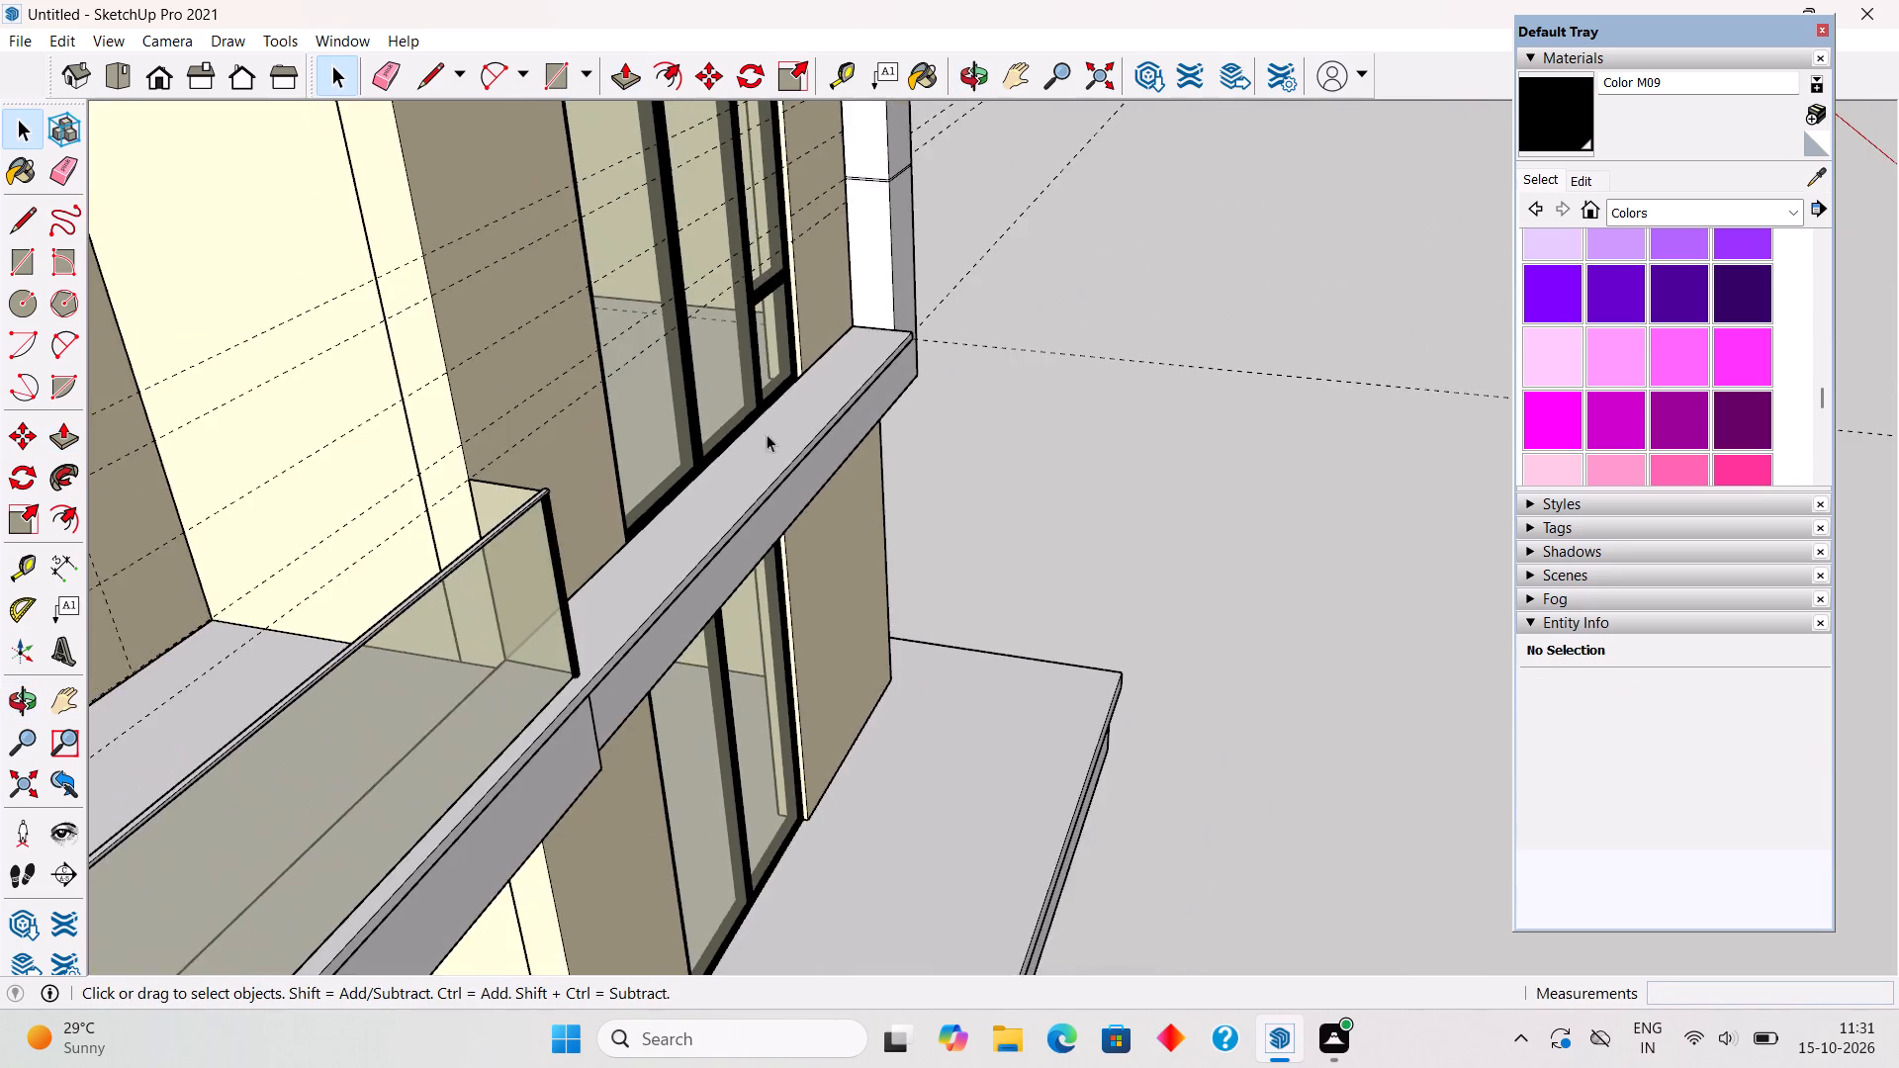
middle_click_drag(767, 434, 427, 526)
scroll(427, 526, "down", 5)
middle_click_drag(737, 336, 347, 386)
scroll(712, 251, "up", 7)
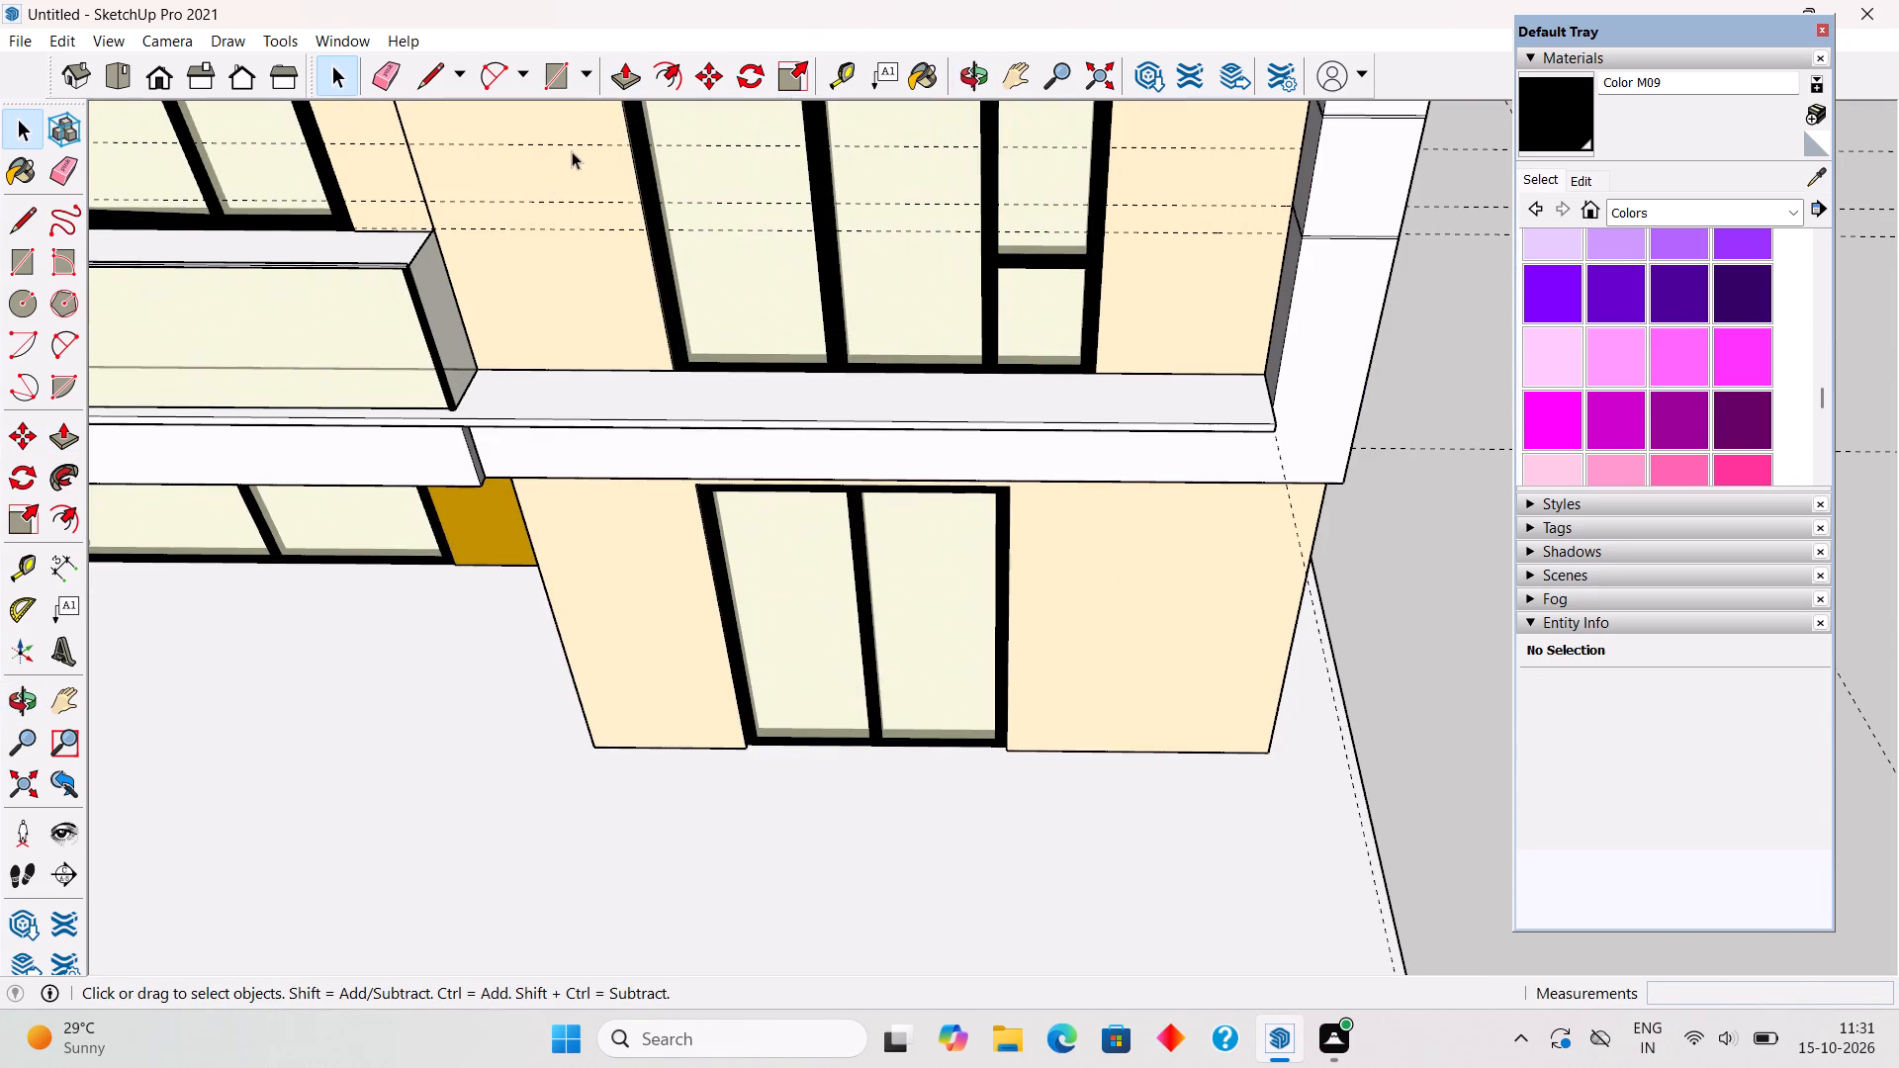
middle_click_drag(360, 232, 235, 260)
scroll(345, 203, "up", 2)
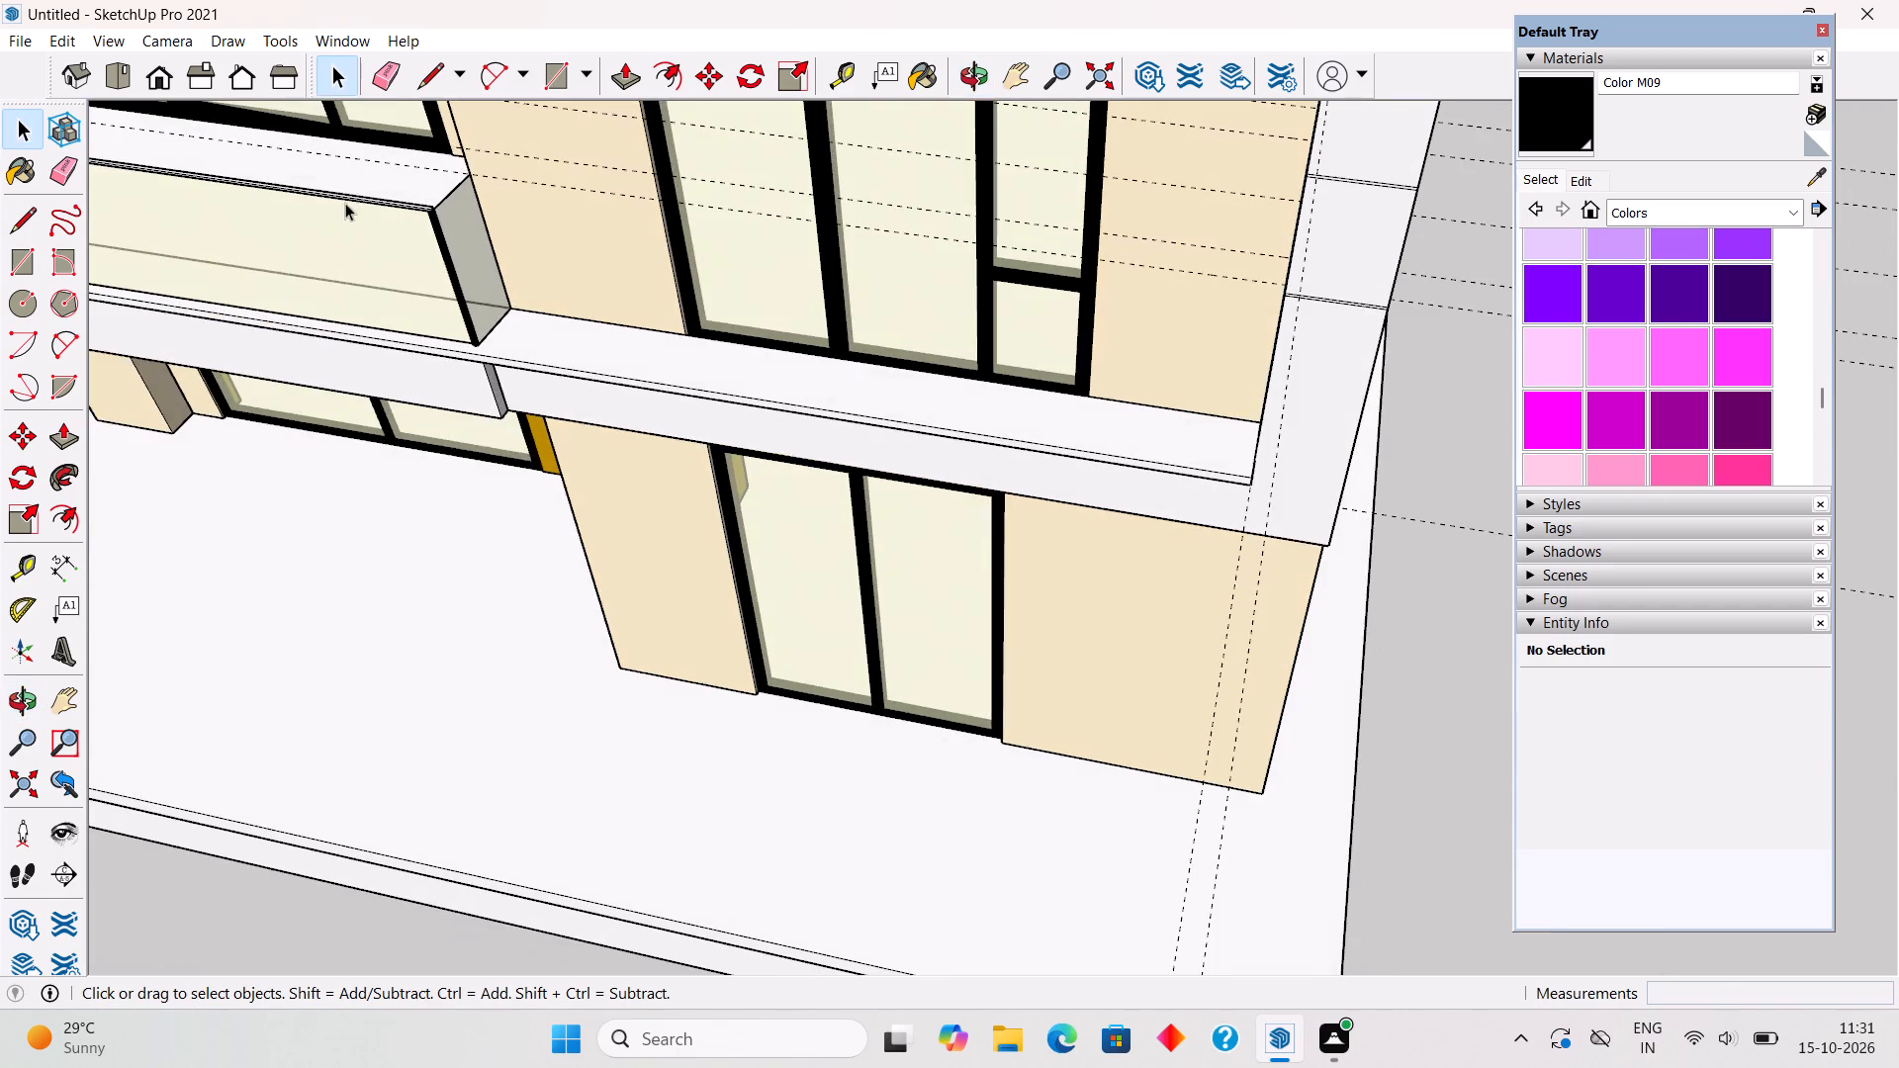
scroll(345, 203, "up", 14)
left_click(366, 450)
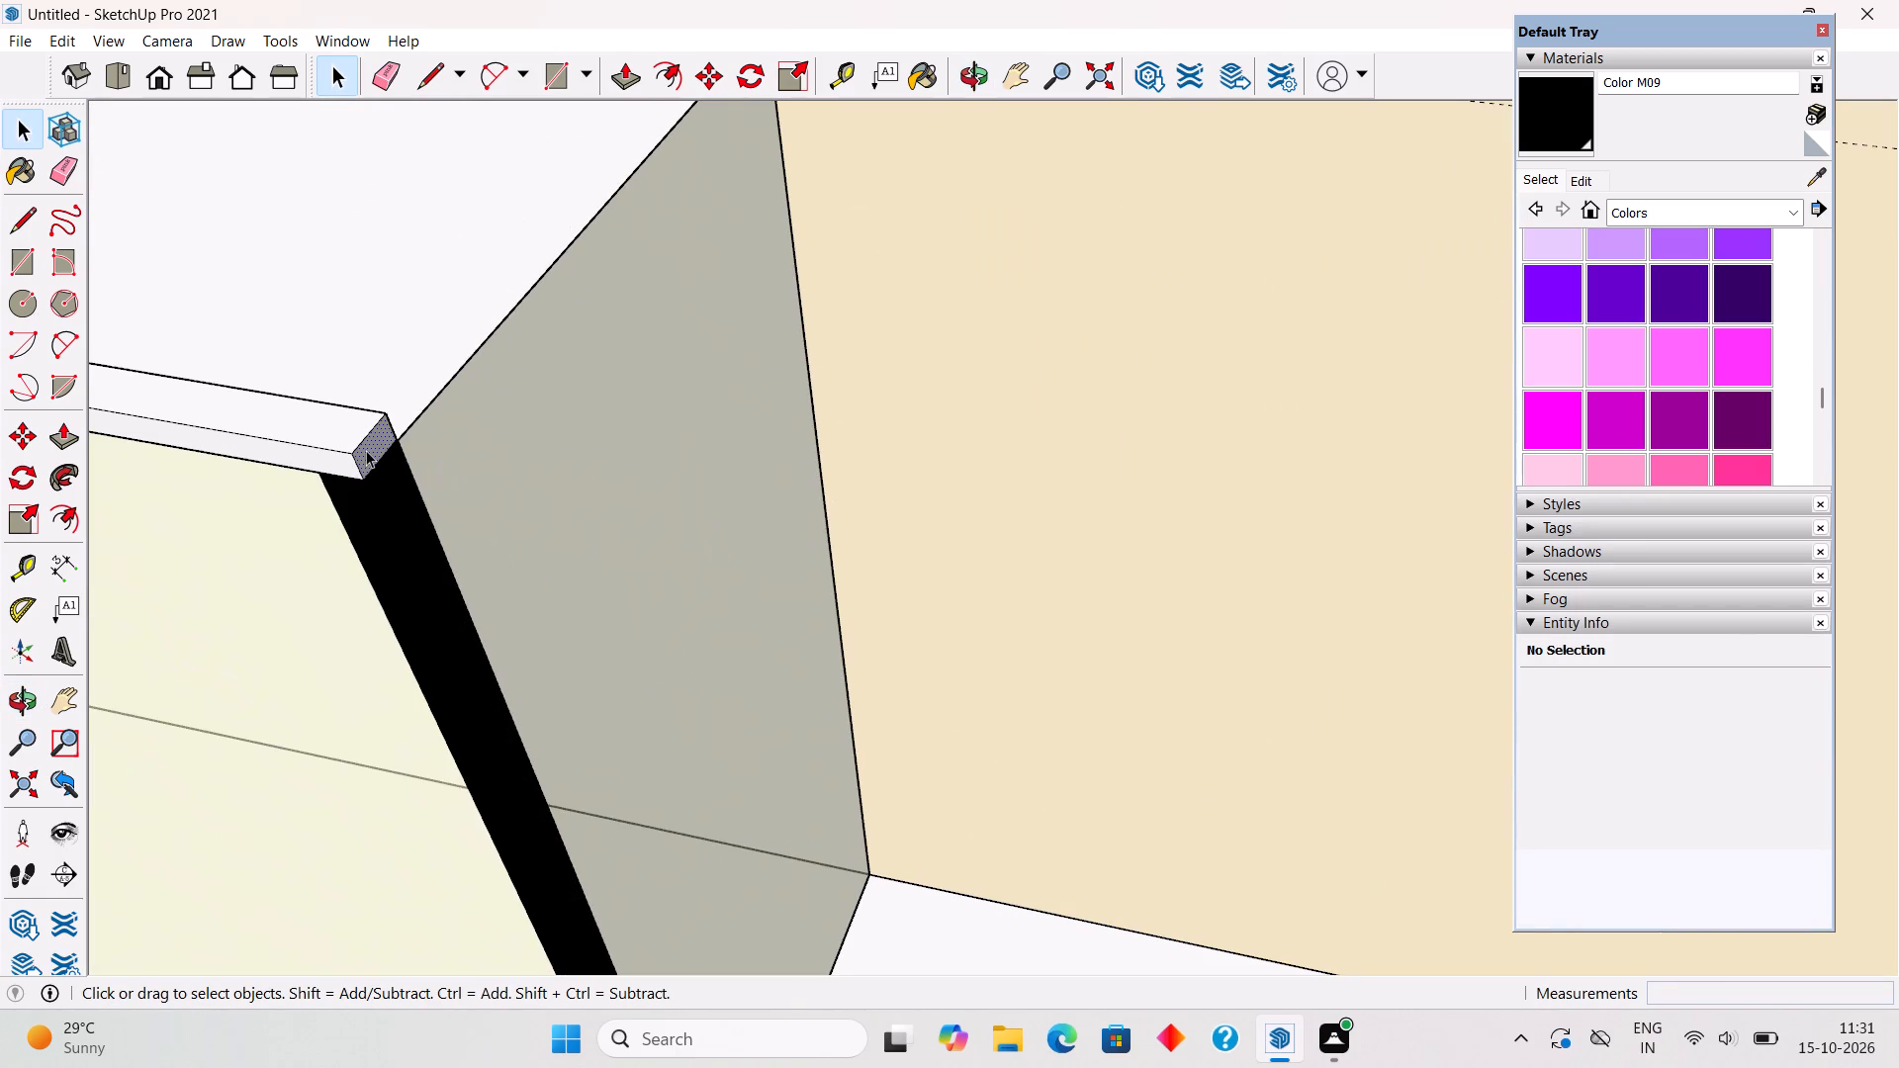
key("p")
left_click(366, 450)
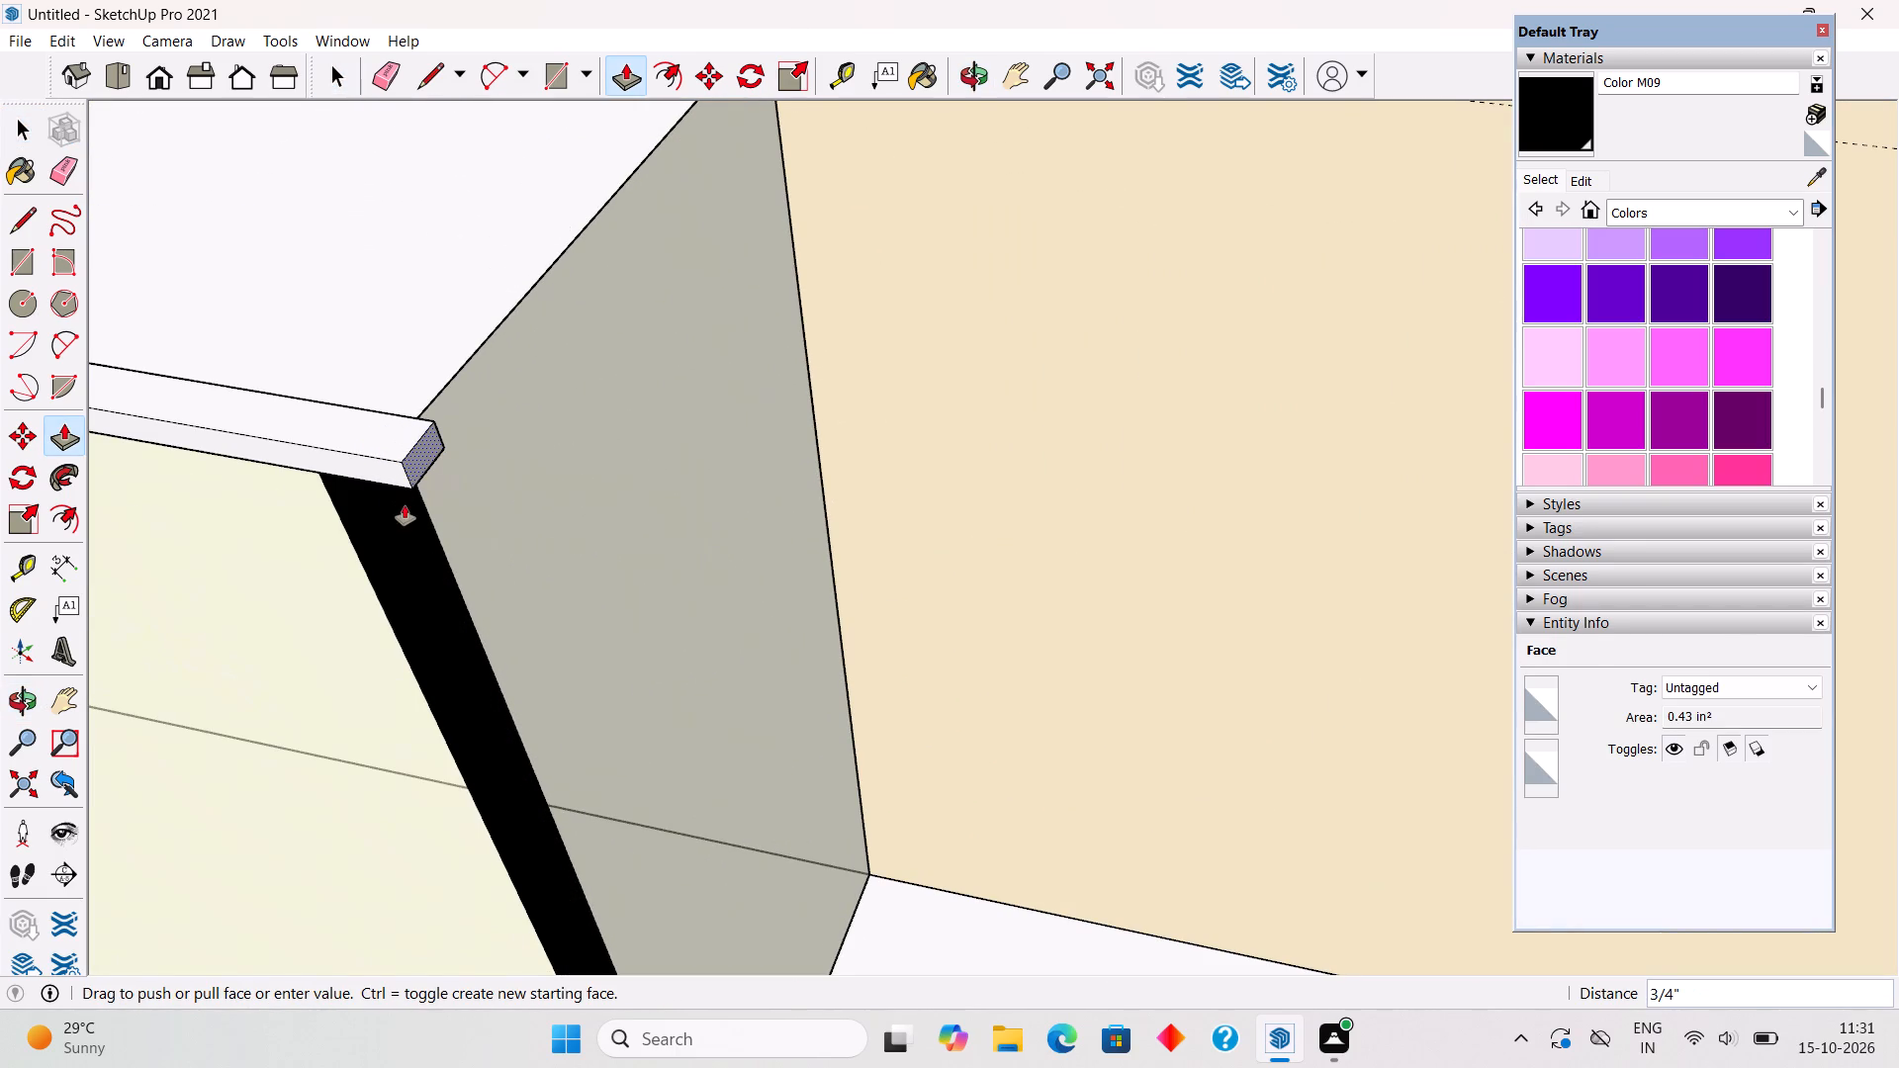
left_click(405, 505)
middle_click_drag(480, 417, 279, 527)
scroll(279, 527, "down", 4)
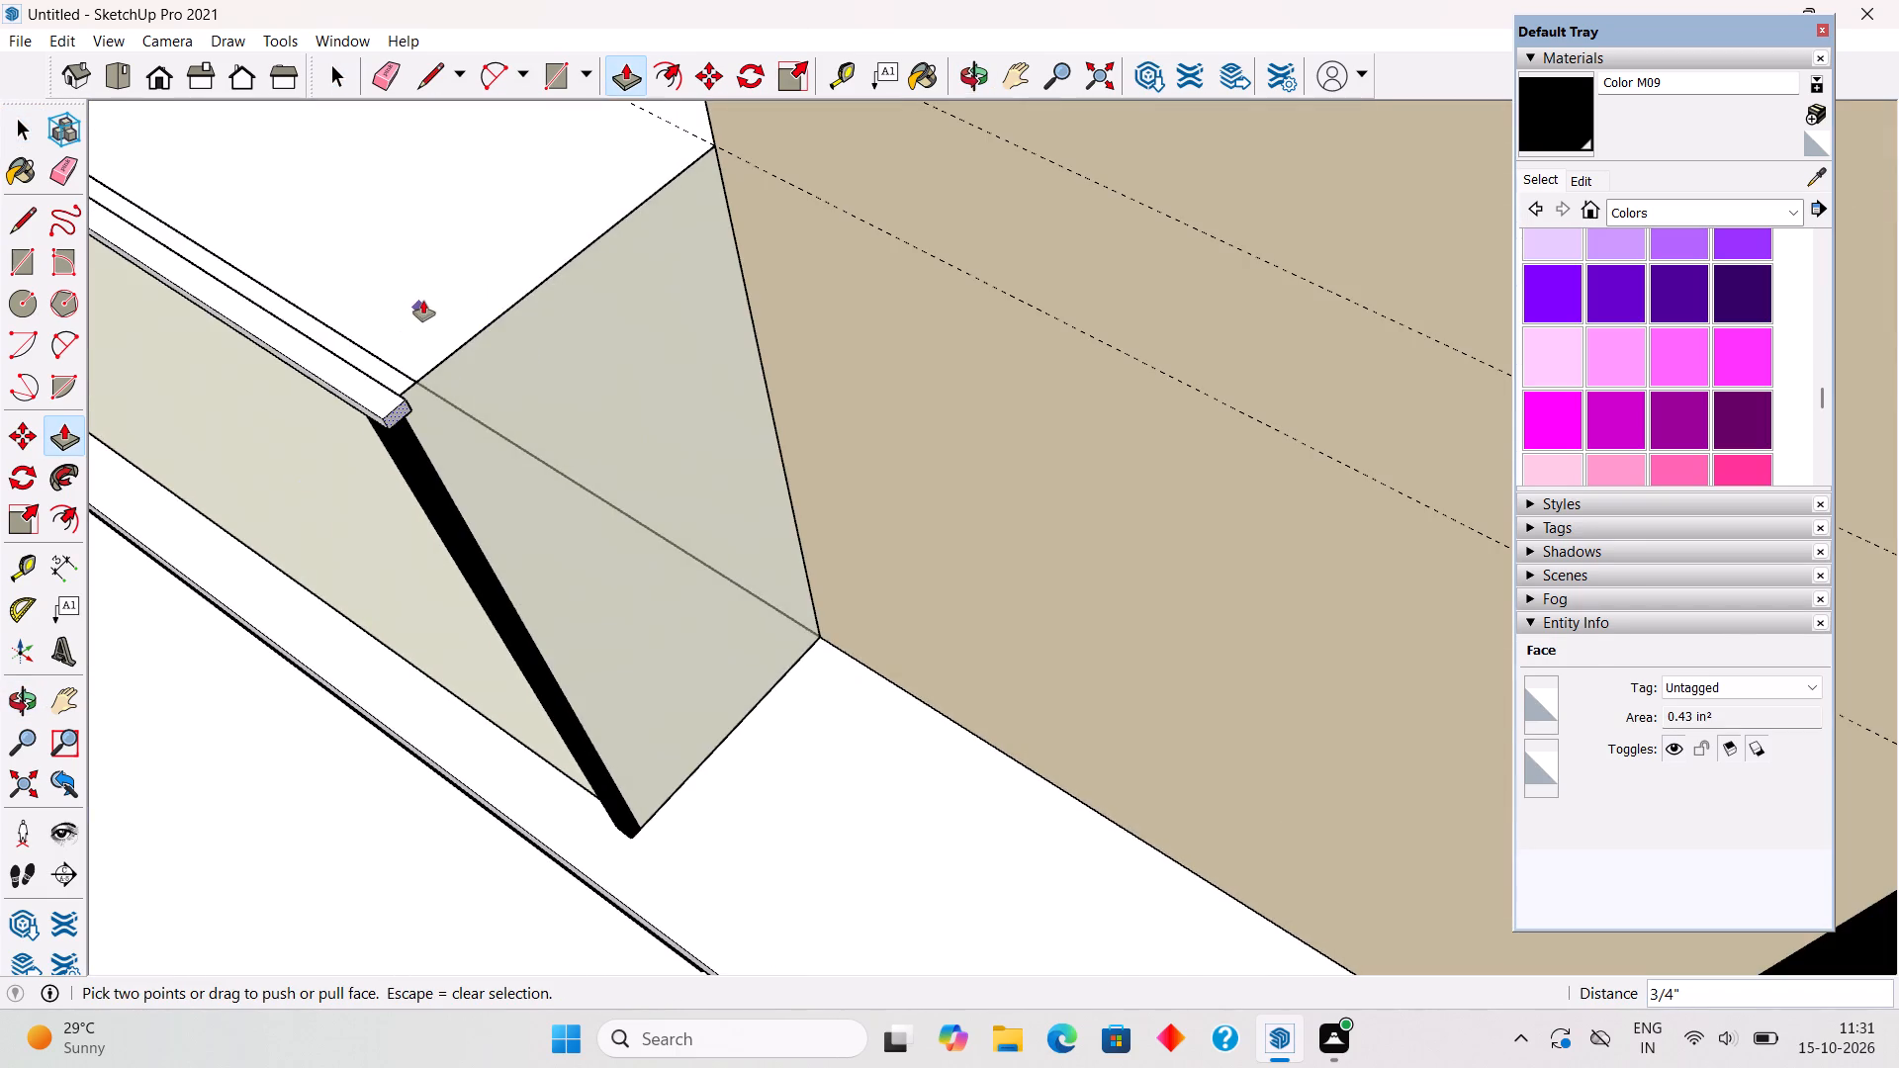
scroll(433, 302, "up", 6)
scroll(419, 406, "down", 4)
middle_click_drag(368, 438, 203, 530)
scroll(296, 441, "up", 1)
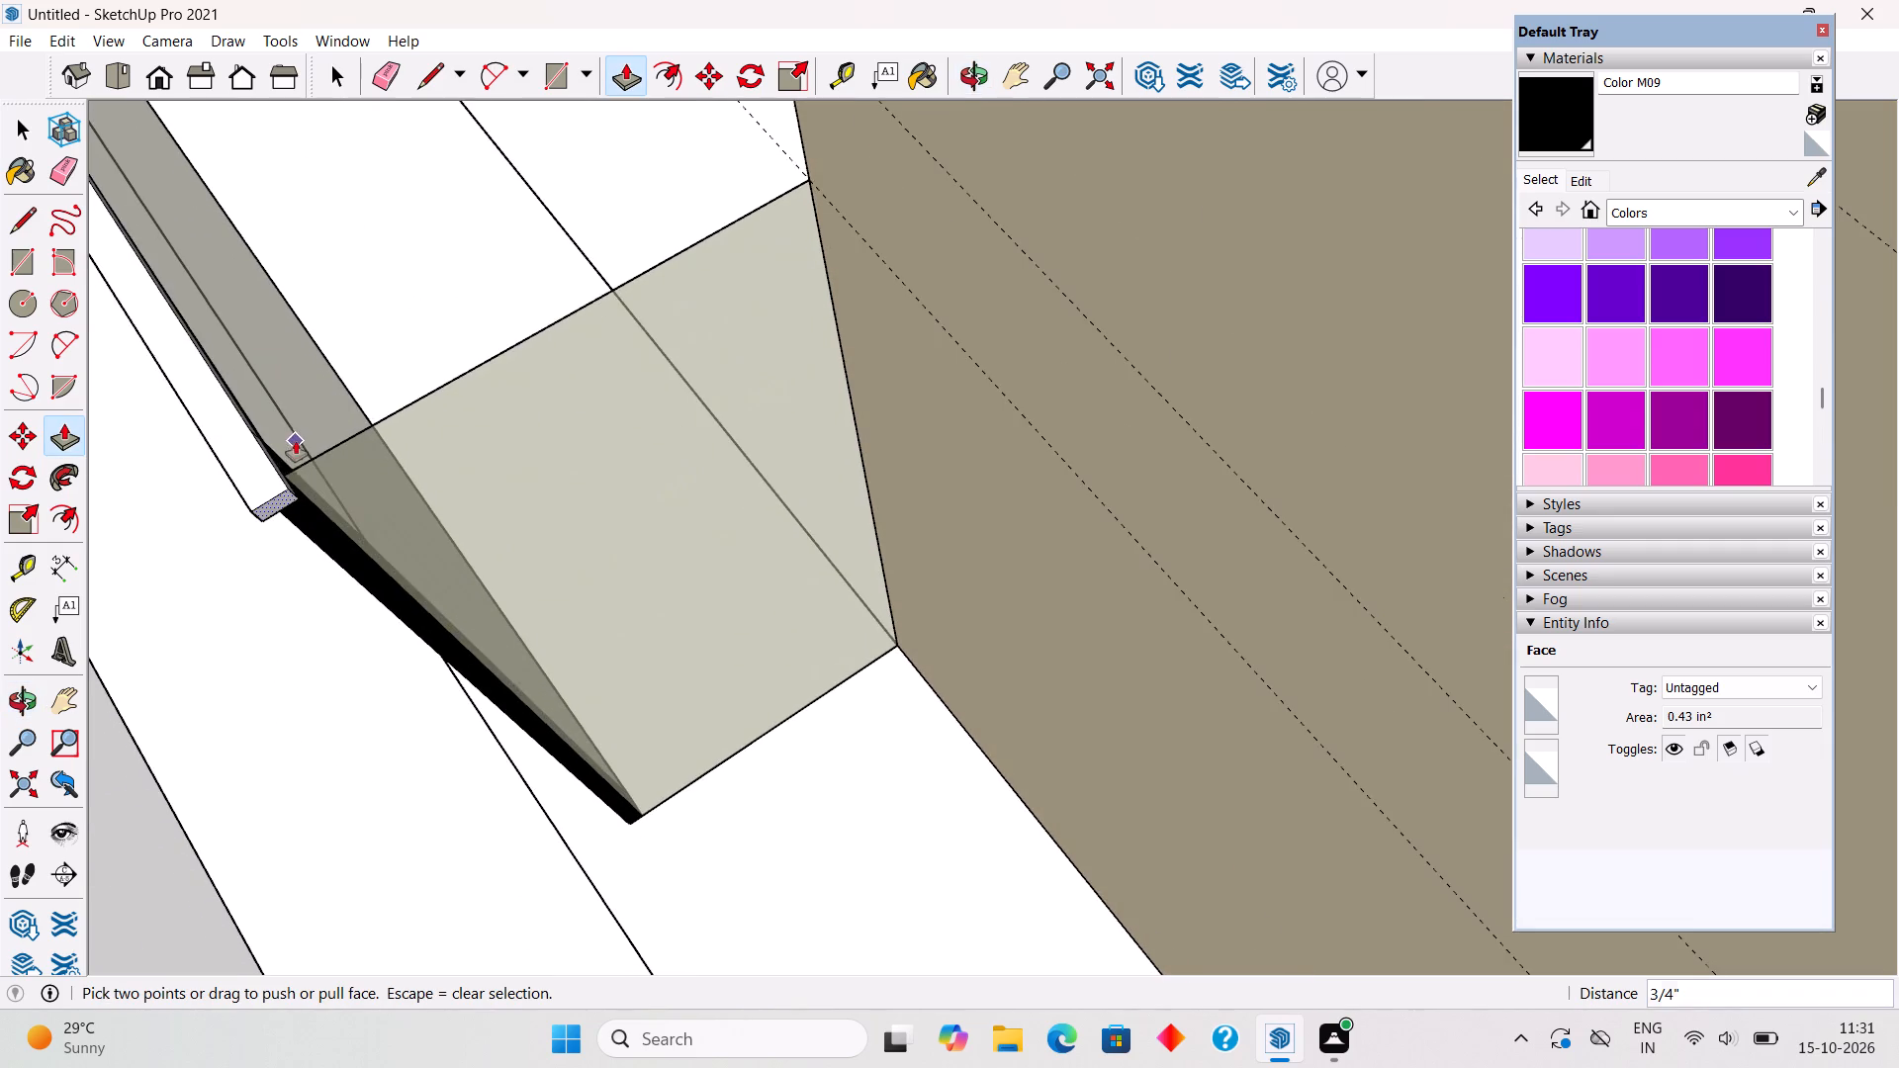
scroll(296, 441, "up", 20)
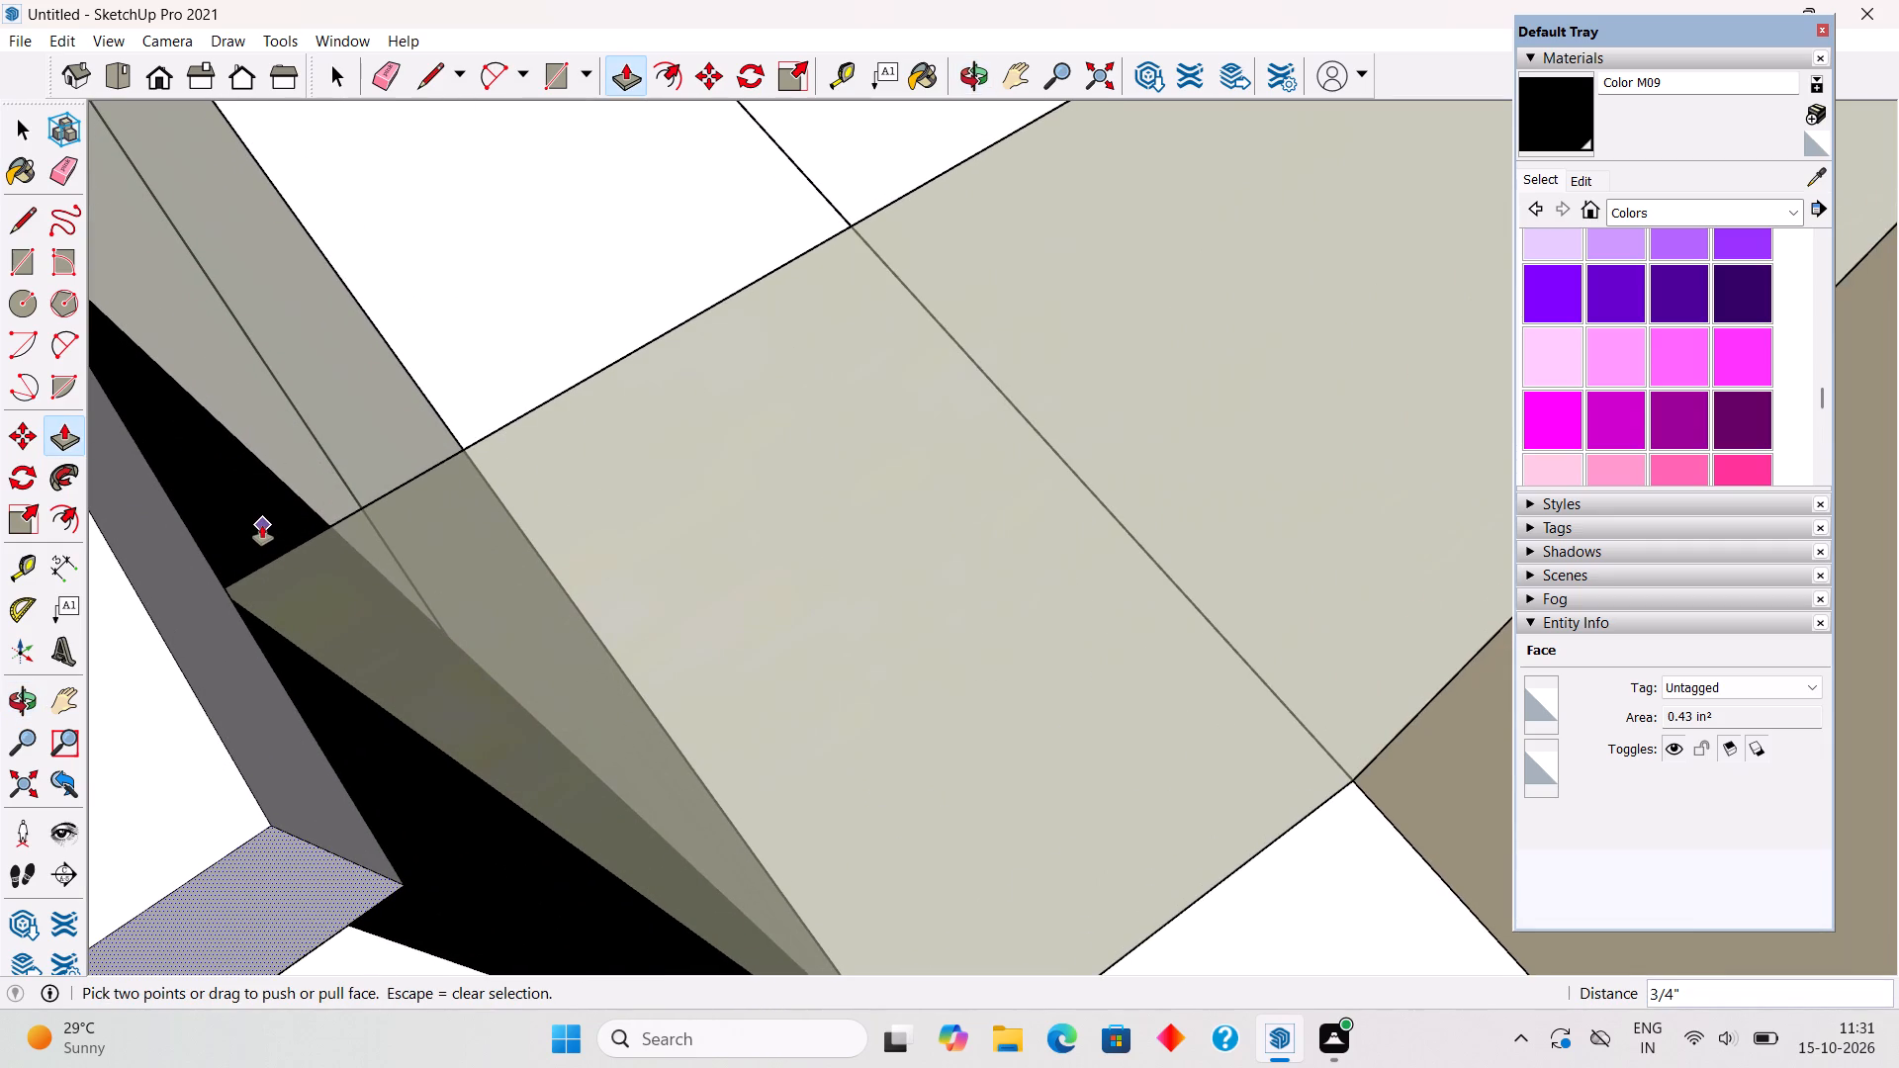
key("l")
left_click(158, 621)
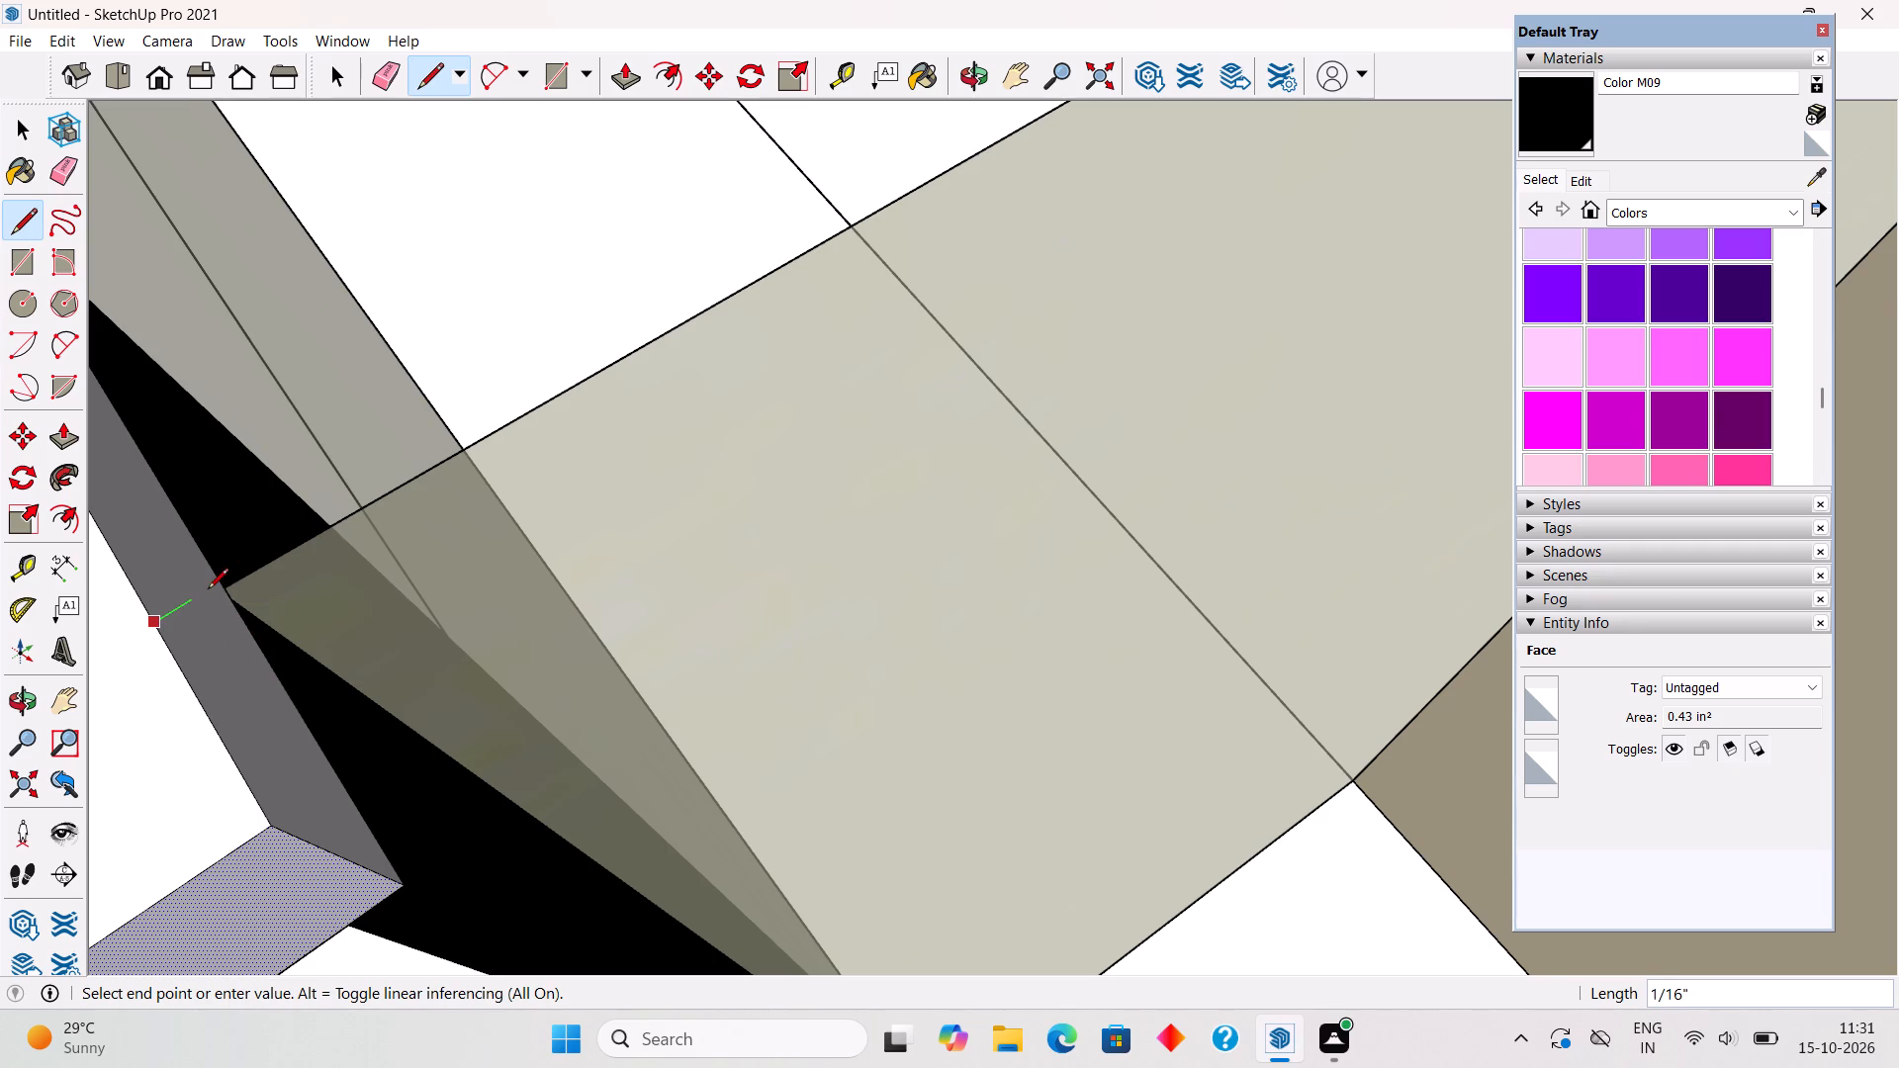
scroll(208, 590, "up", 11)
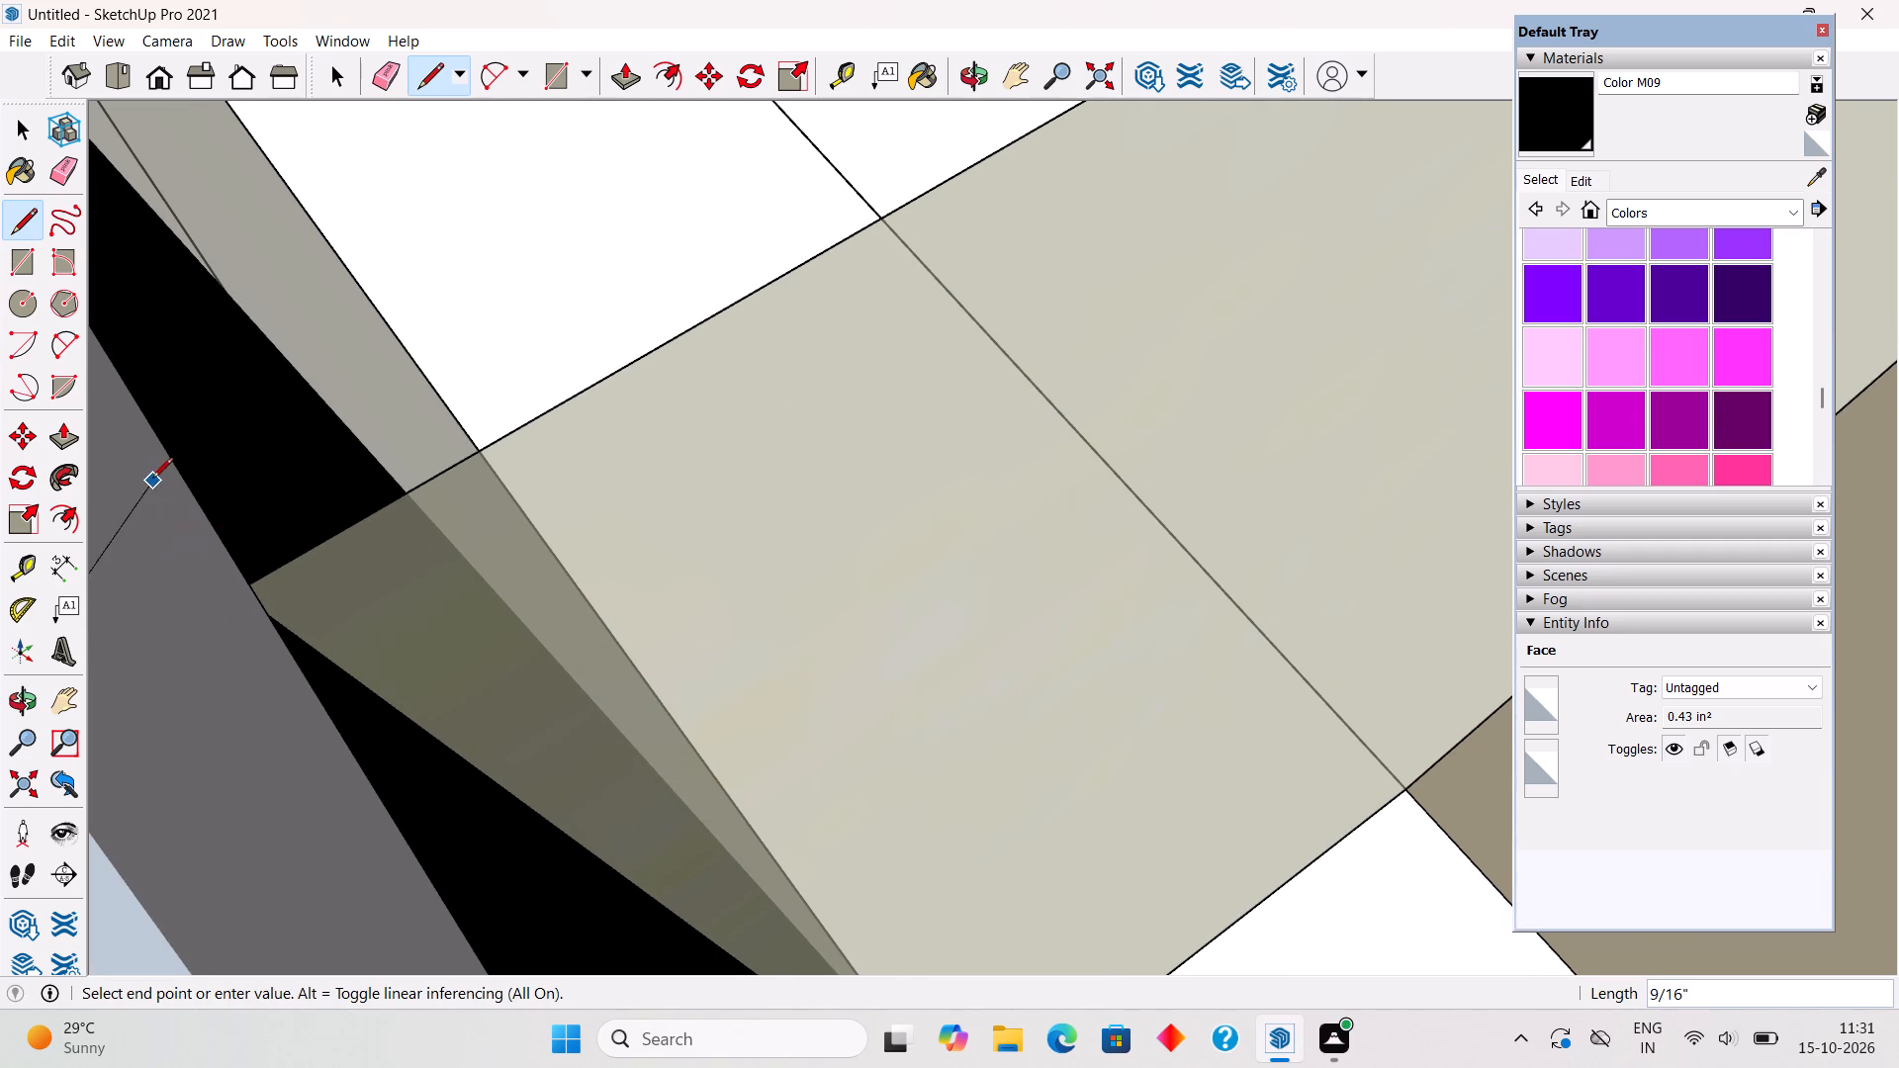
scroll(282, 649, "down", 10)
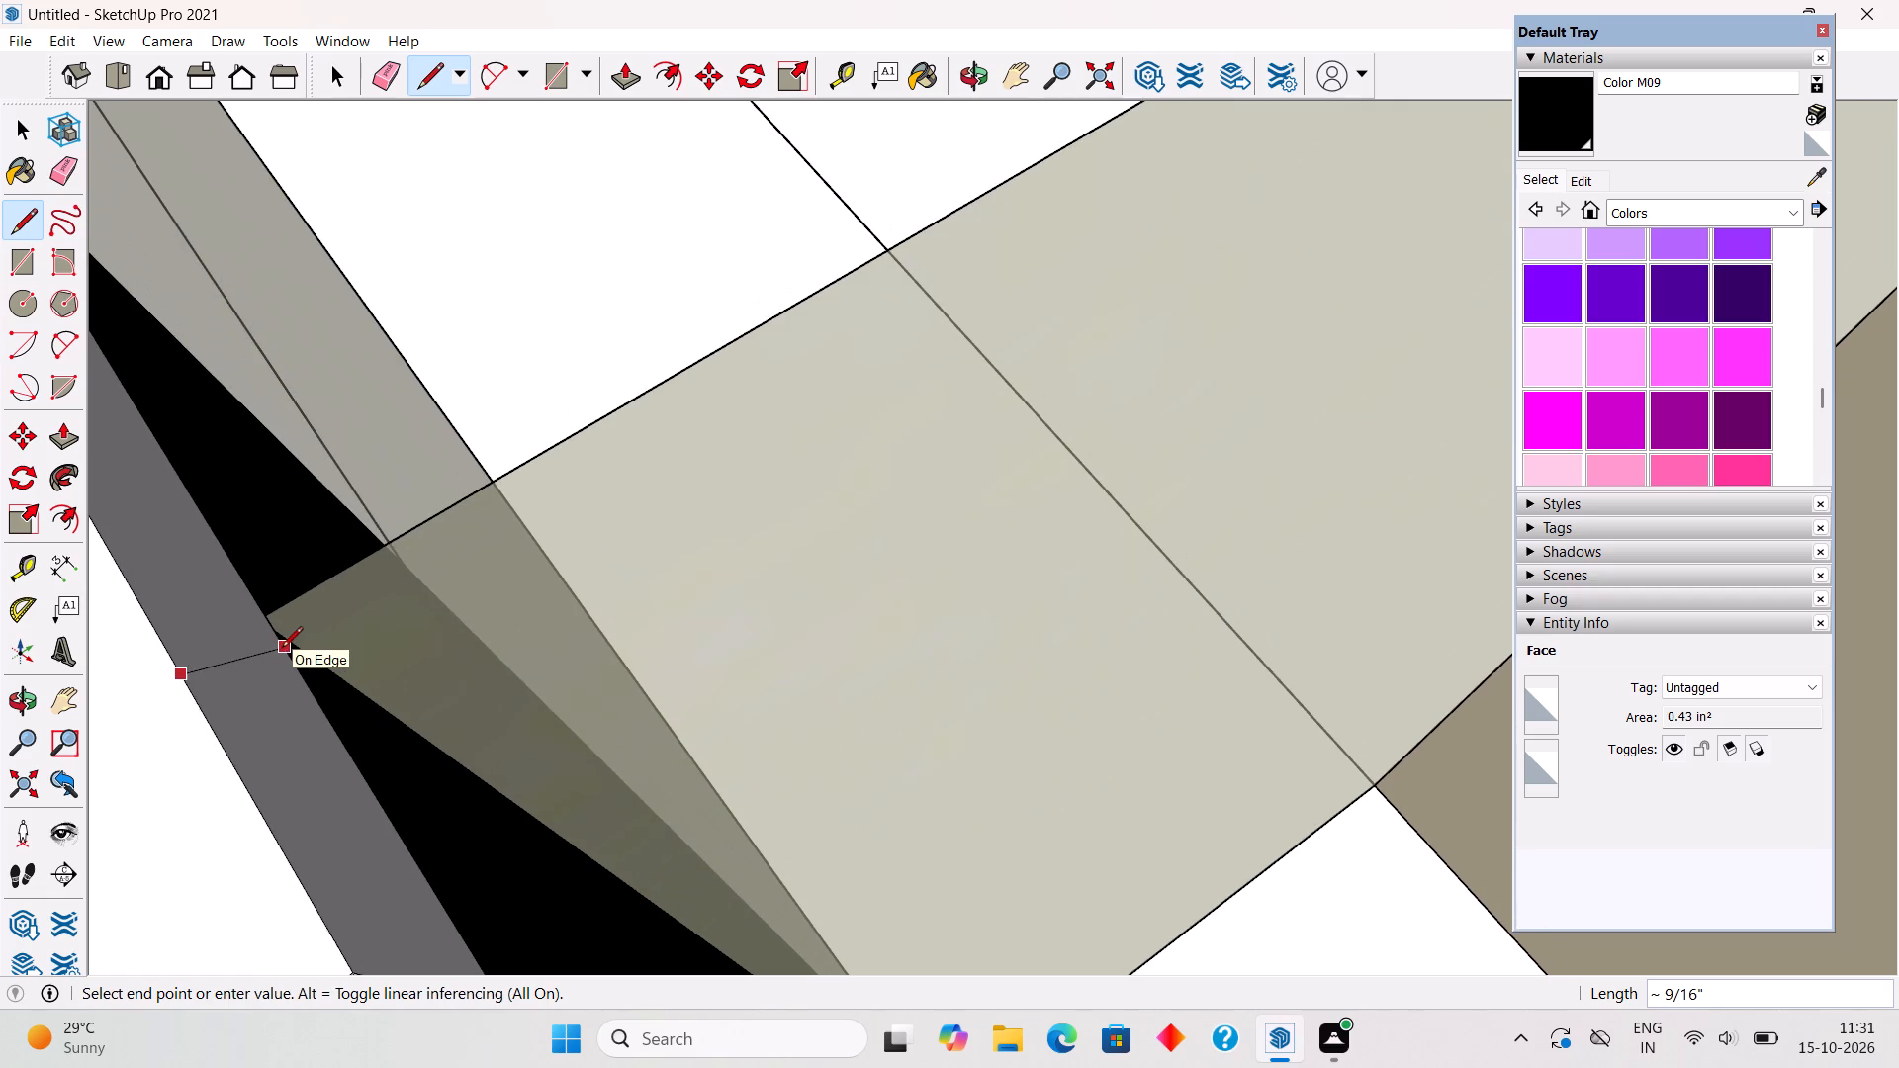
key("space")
Draw a line about 1/2" long across the front handrail's inner side face, just before its end over the corner post.
middle_click_drag(286, 696, 40, 577)
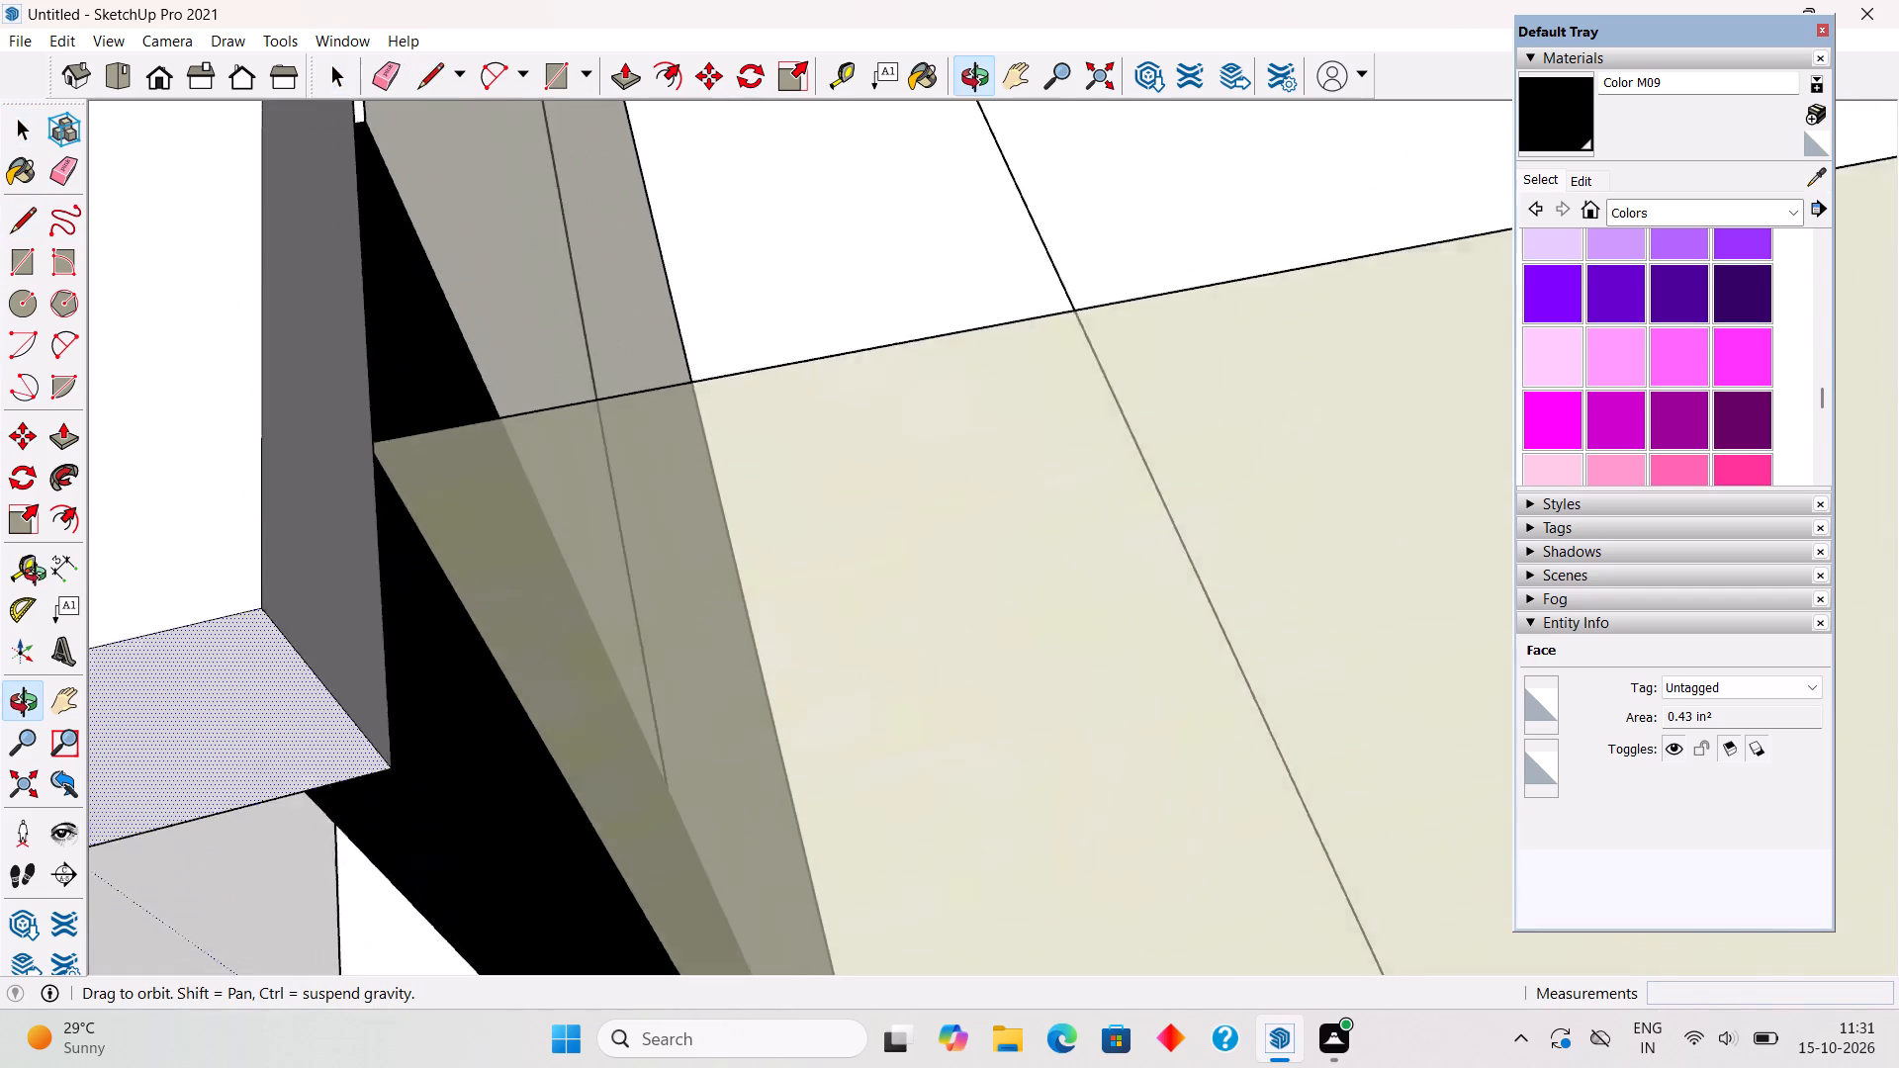
middle_click_drag(40, 577, 36, 576)
scroll(427, 552, "up", 4)
key("l")
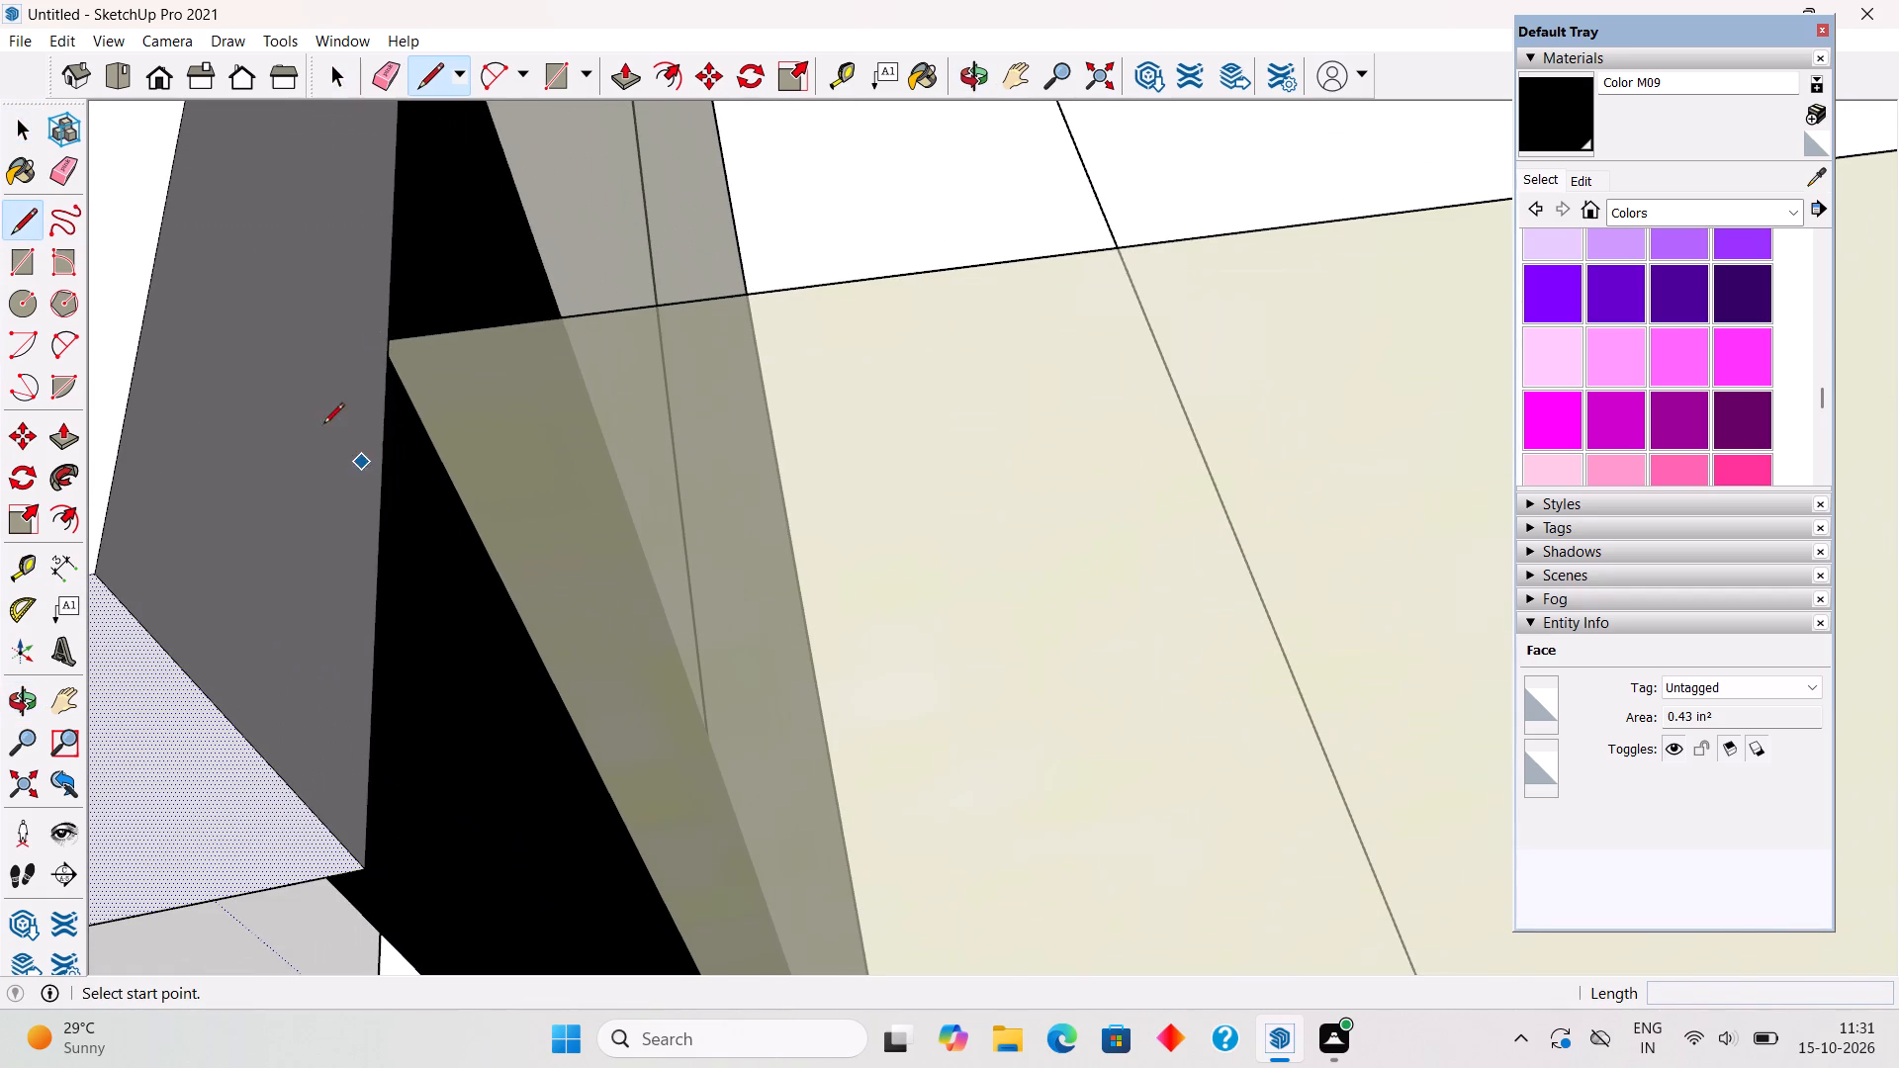
left_click(157, 268)
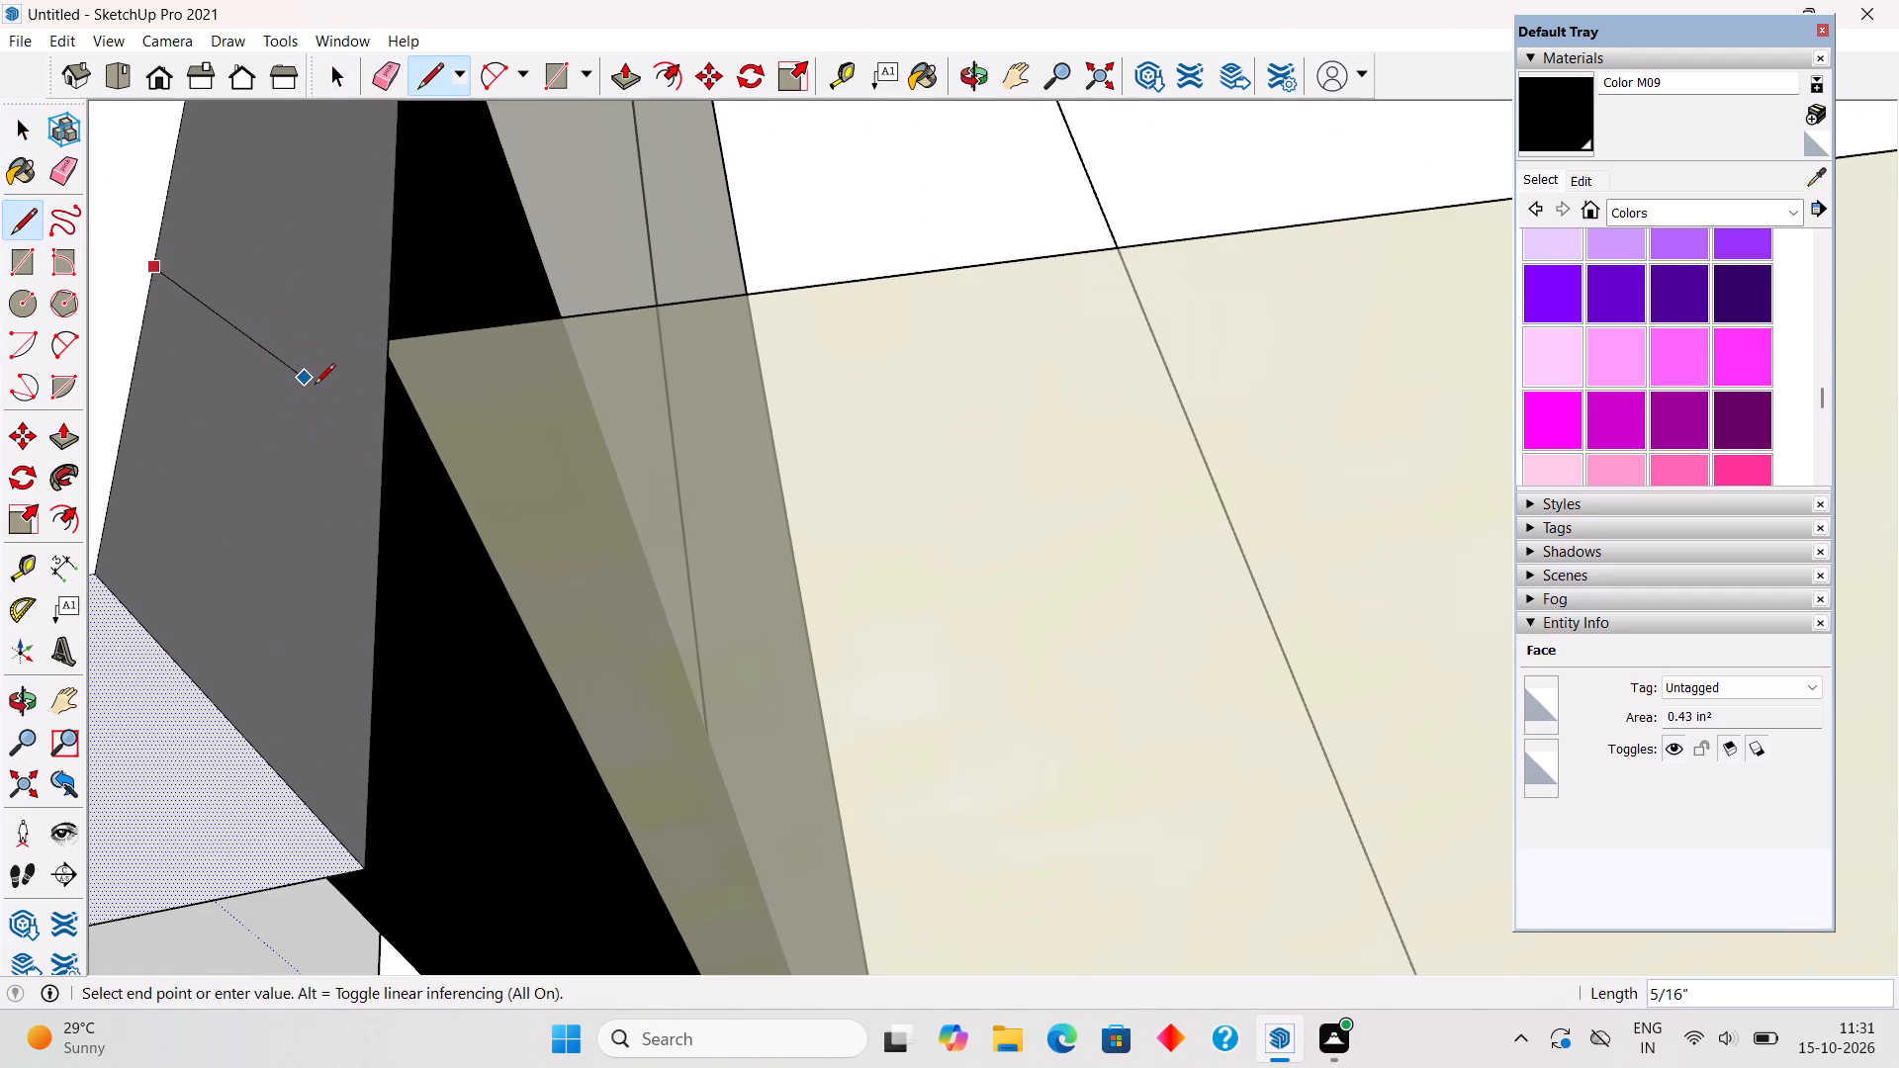
left_click(383, 491)
Extrude the small end section of the handrail's inner side face about 1' 1 11/16" along the side glass panel to the house wall.
key("space")
left_click(343, 529)
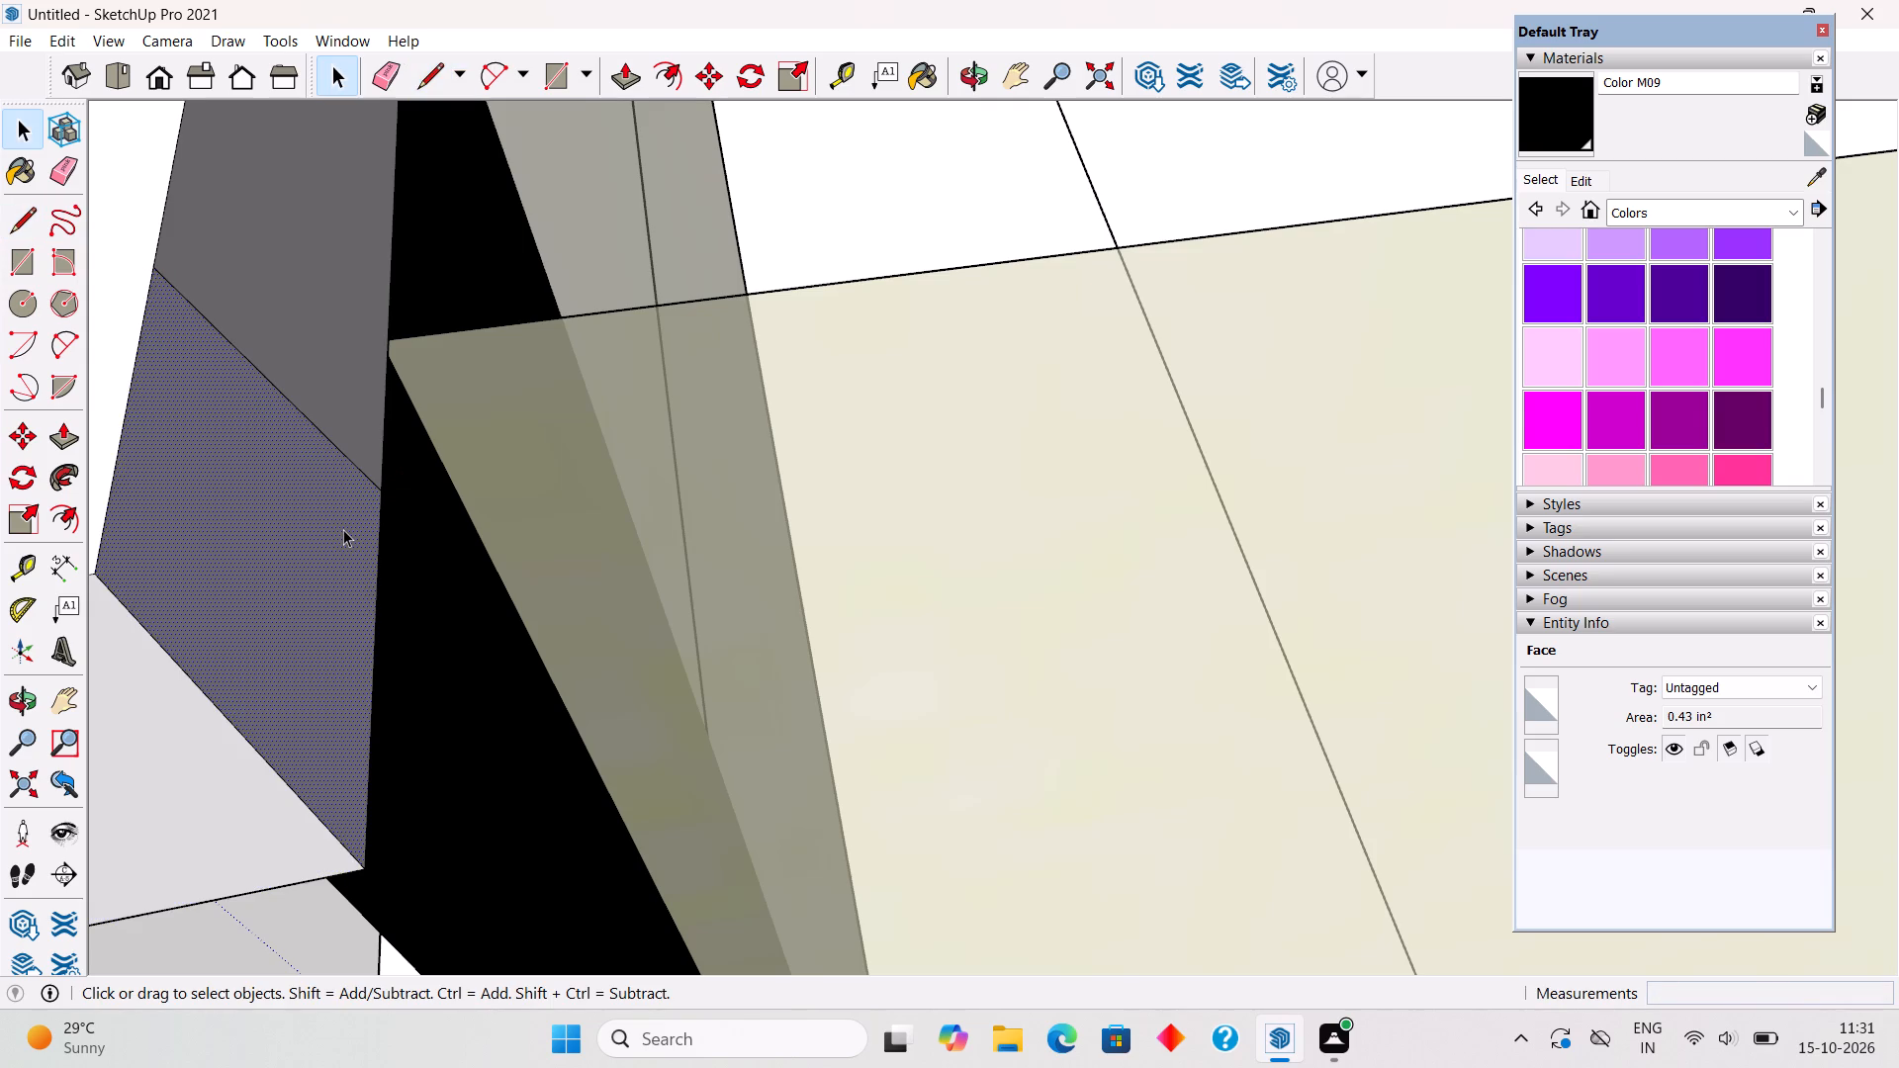
key("p")
left_click(343, 529)
scroll(465, 532, "down", 20)
scroll(465, 532, "down", 2)
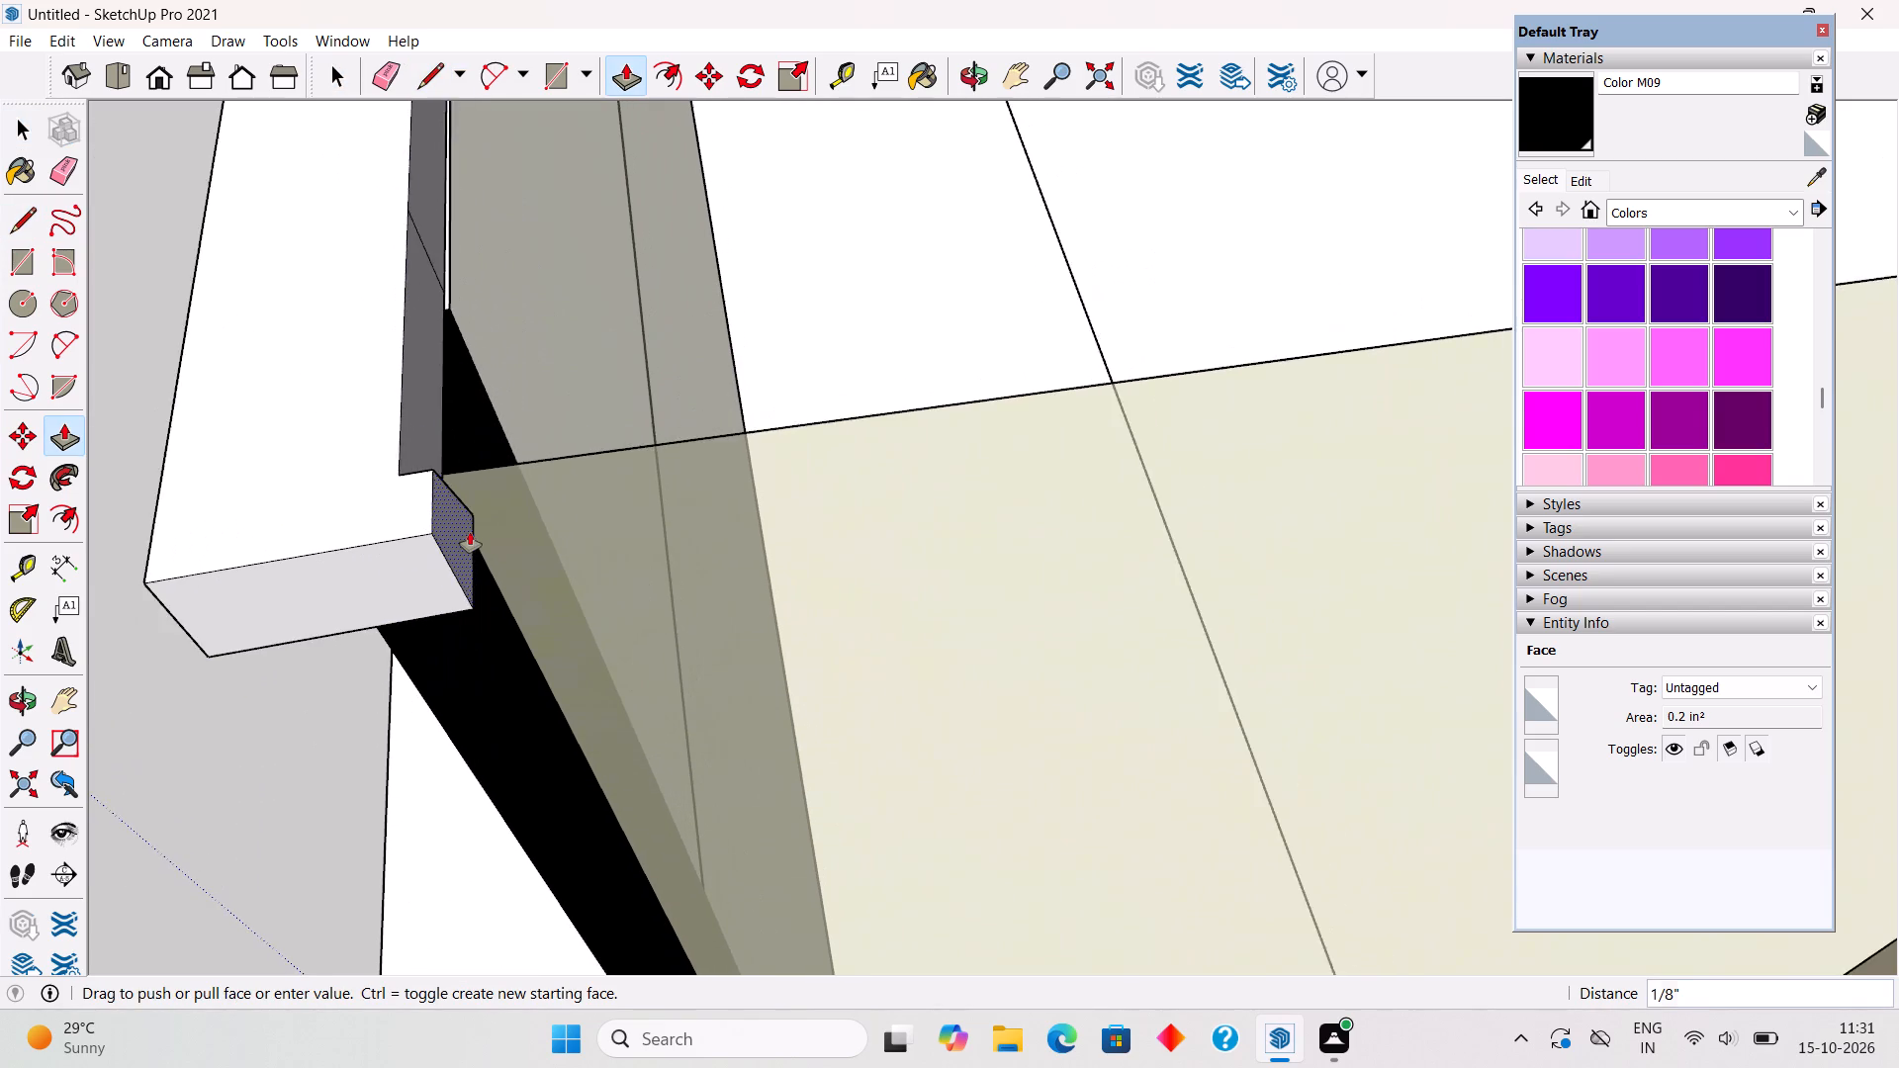
scroll(614, 544, "down", 20)
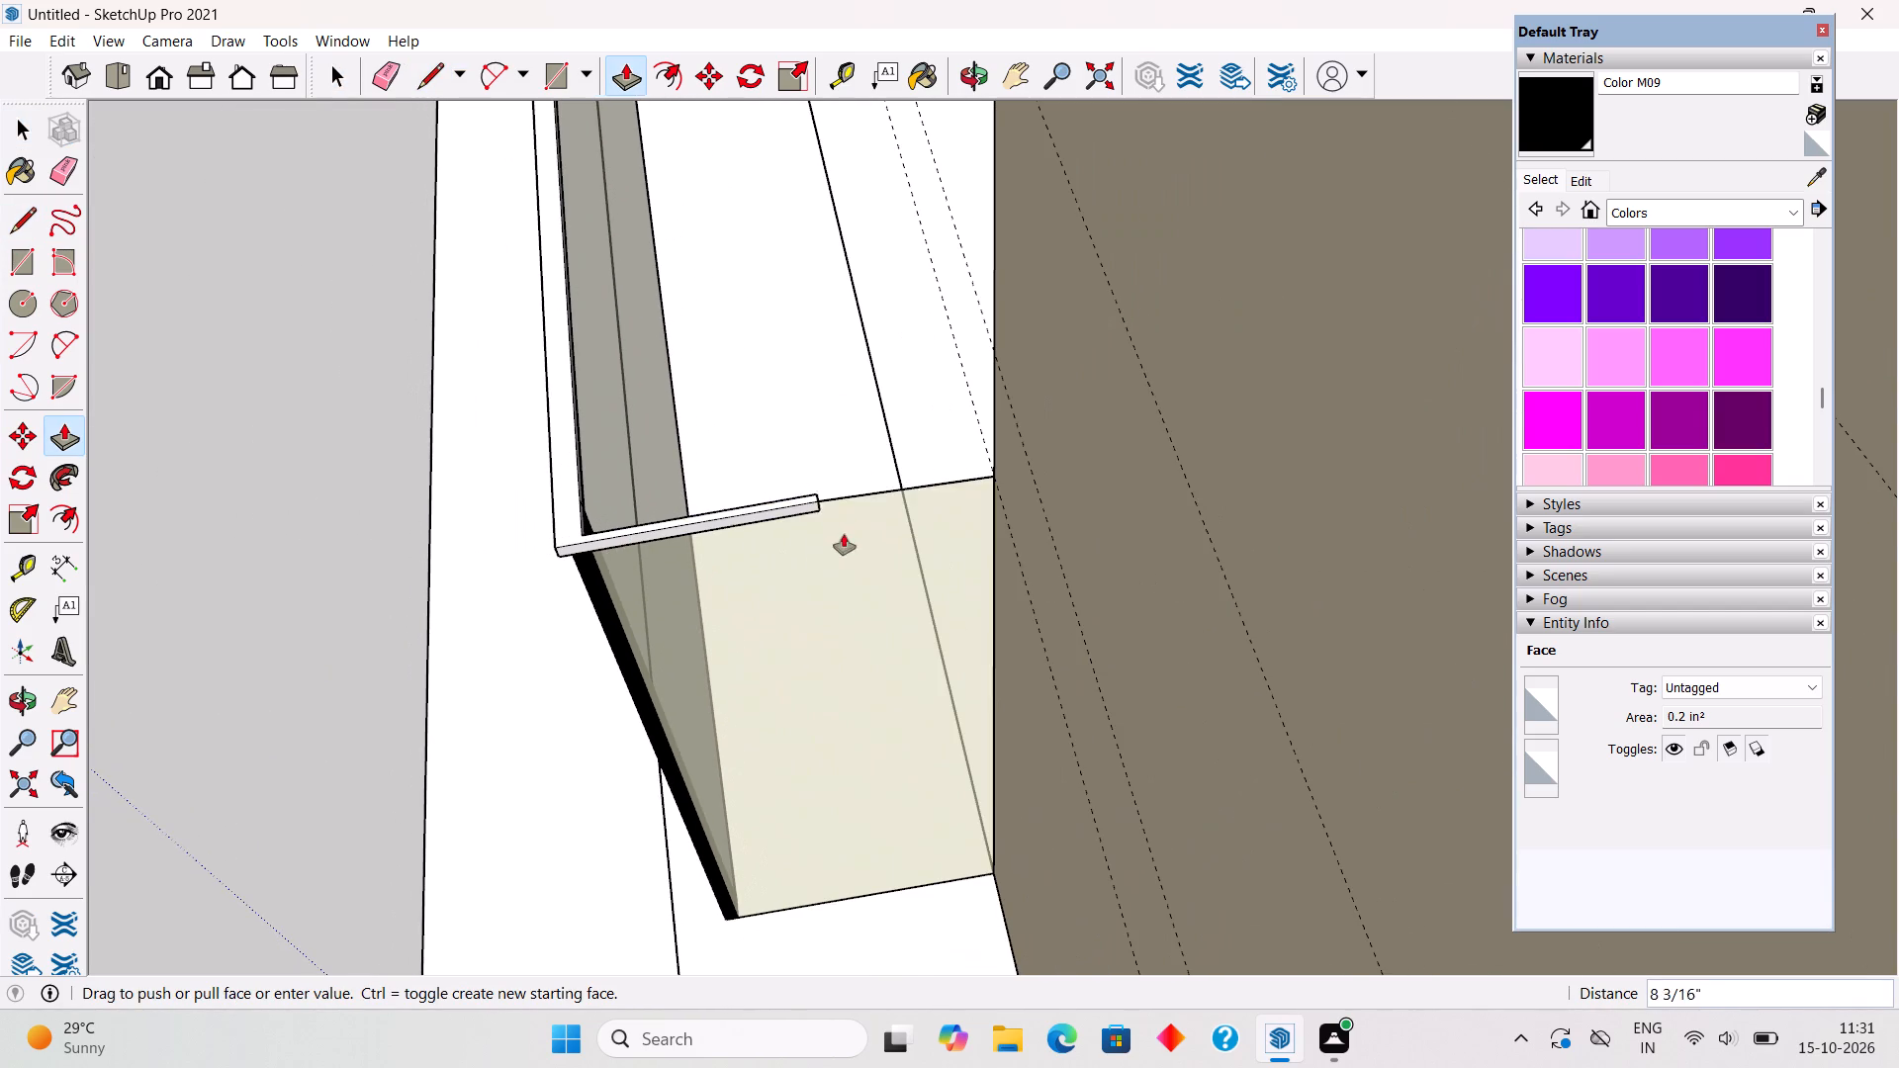
left_click(1016, 506)
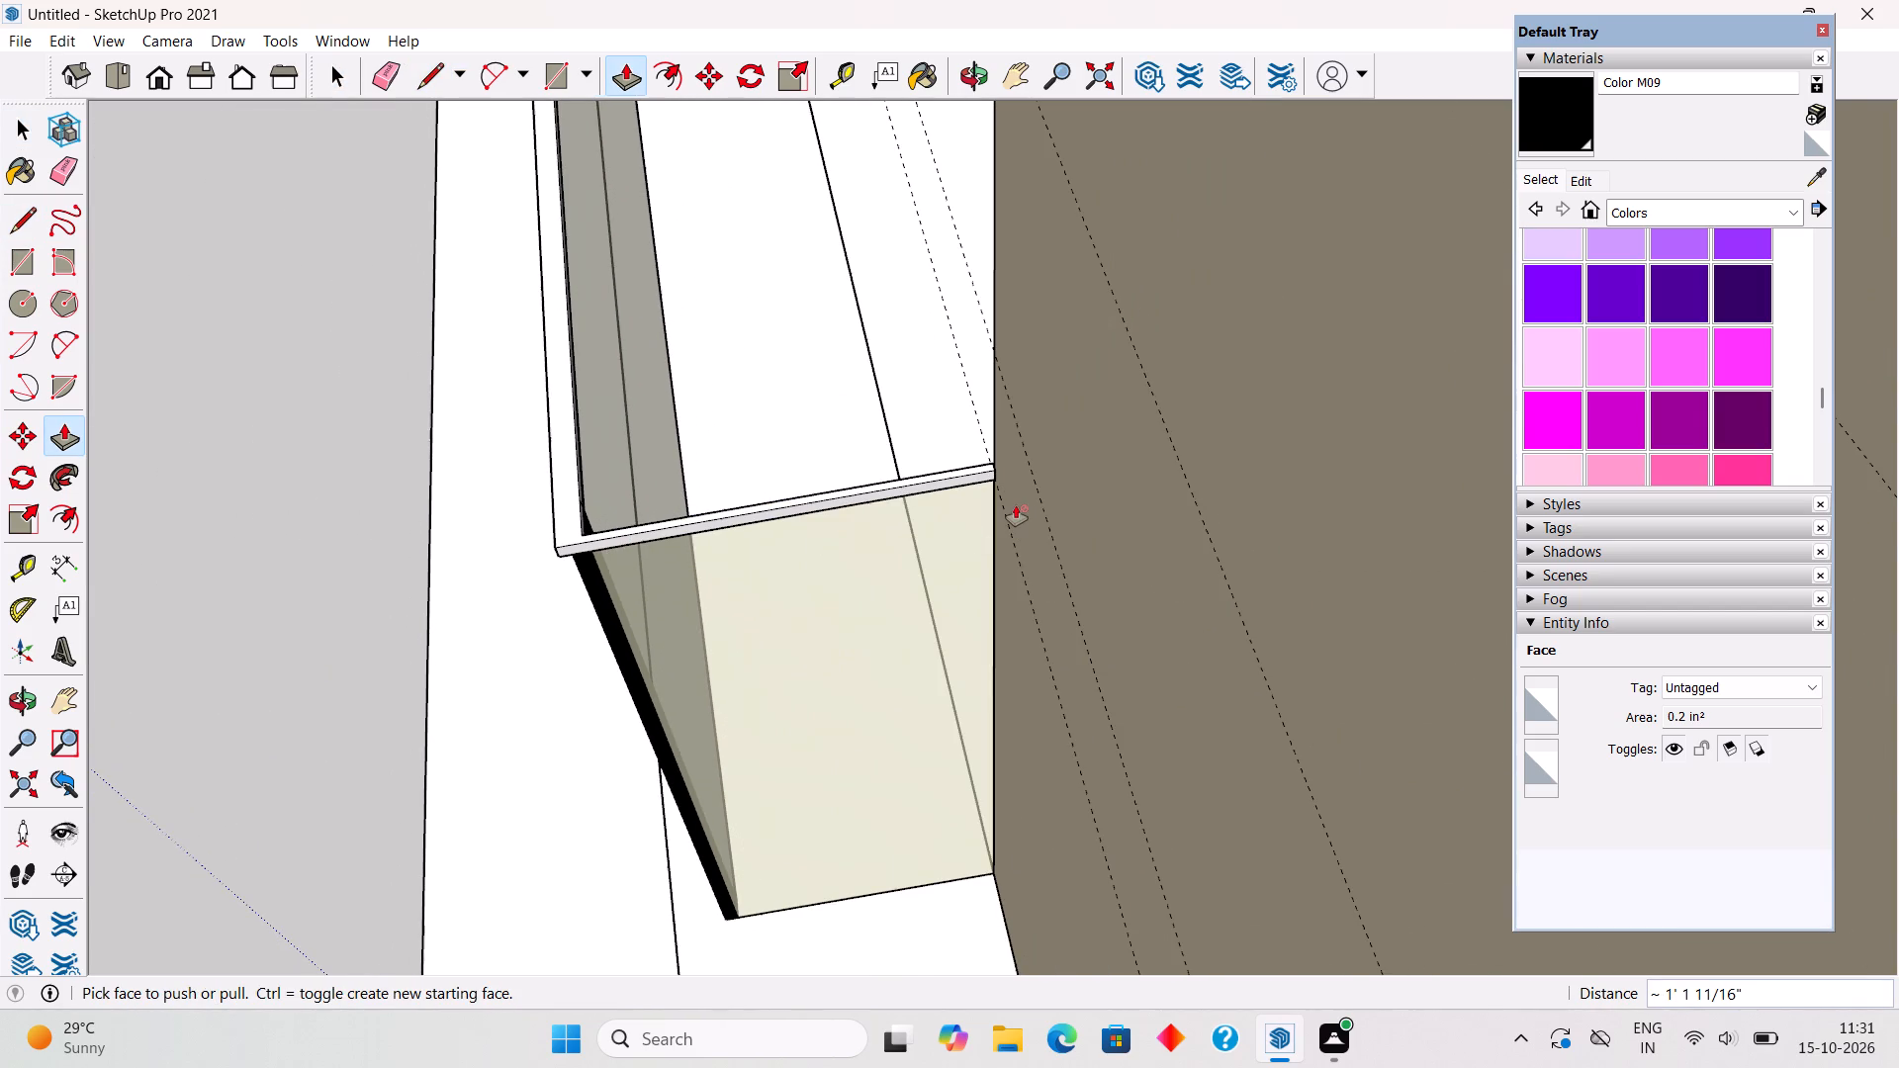
key("space")
scroll(1013, 505, "down", 4)
scroll(660, 507, "up", 4)
scroll(703, 516, "down", 5)
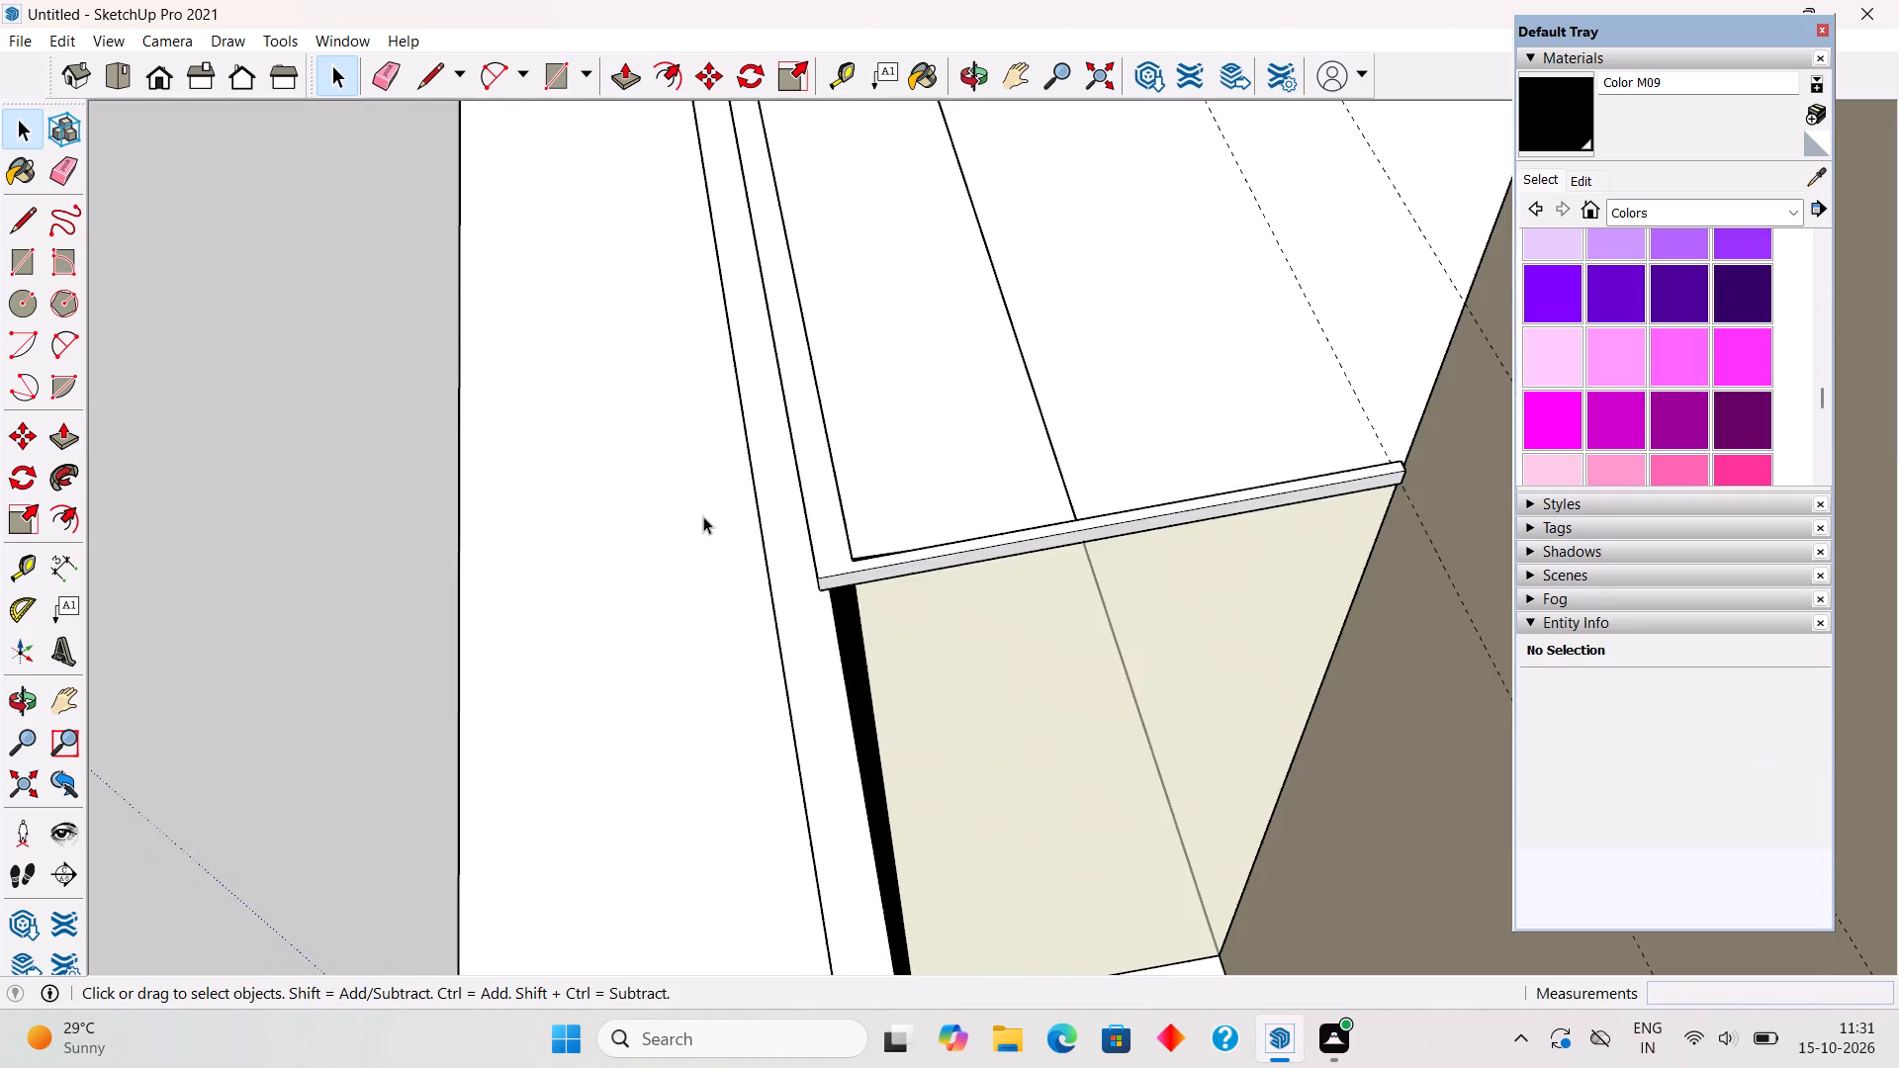
scroll(739, 521, "down", 6)
Select the entire connected balcony handrail and make it a group.
left_click(5, 782)
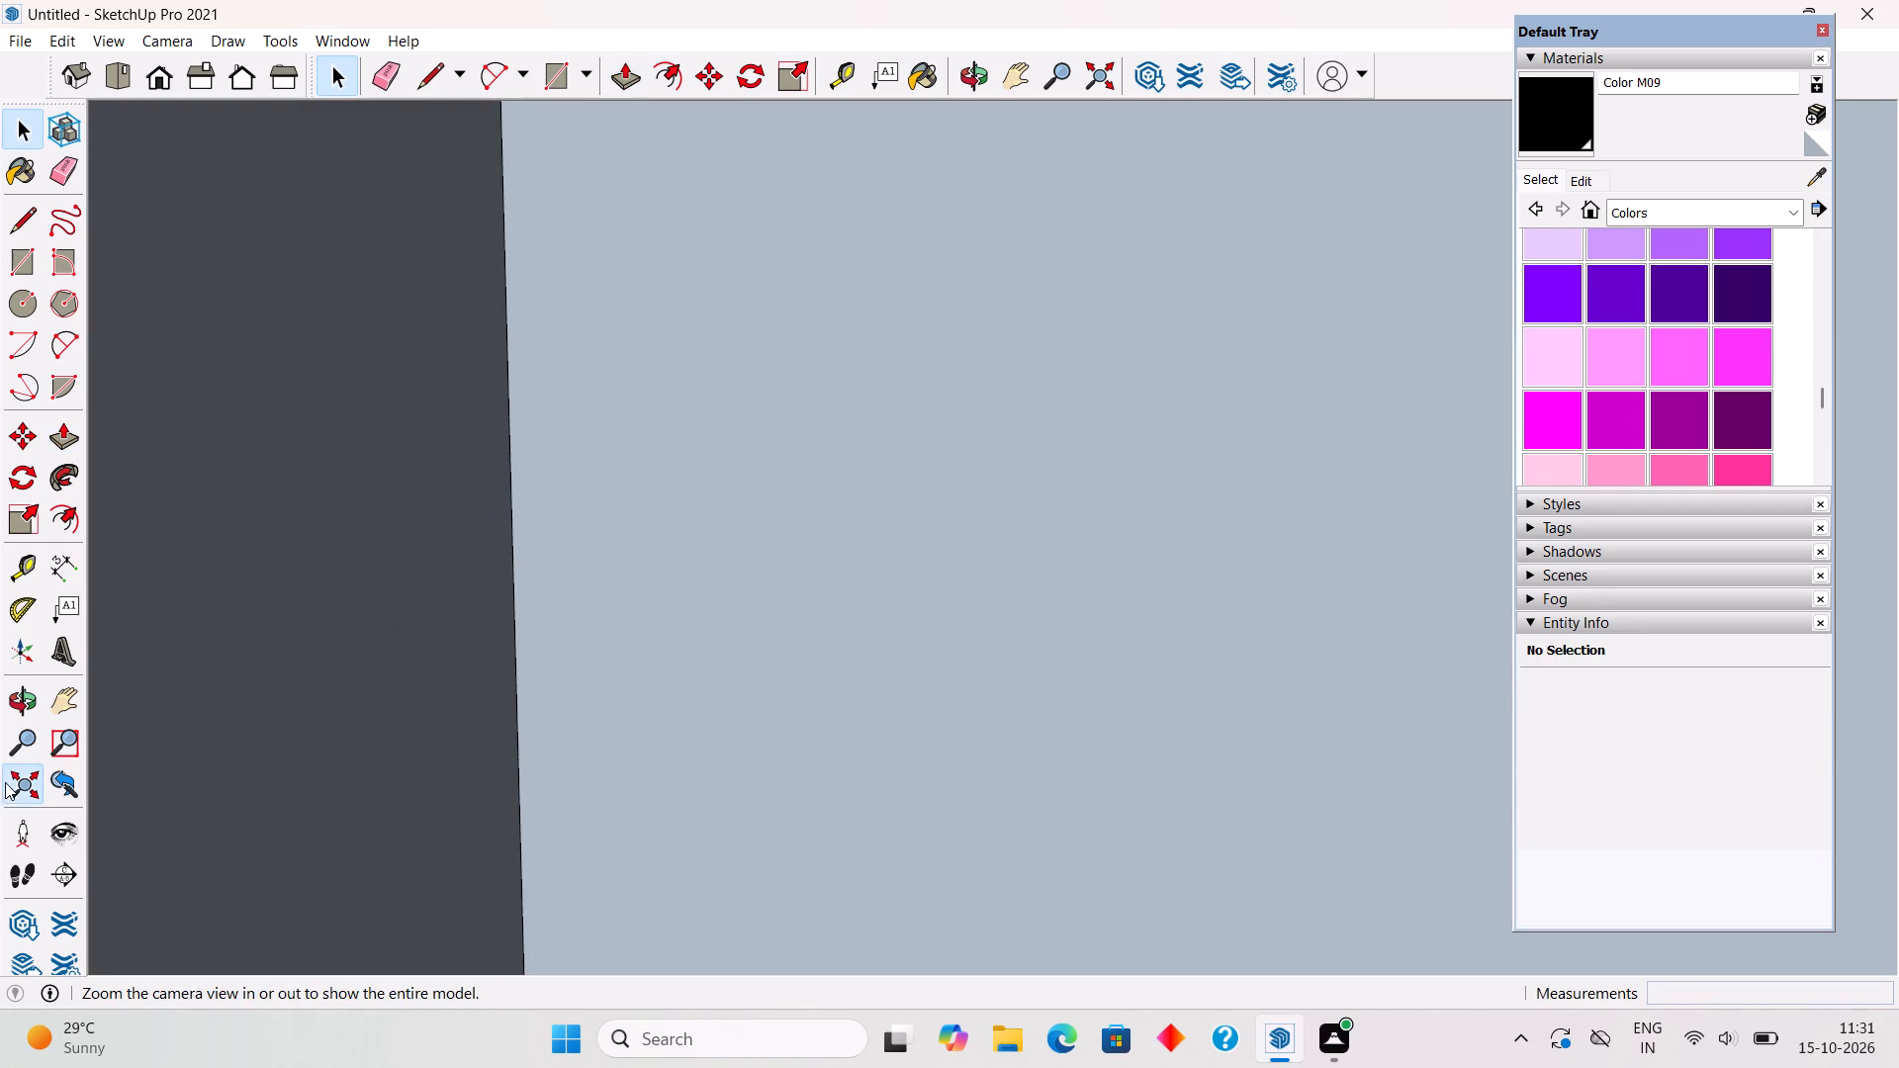
middle_click_drag(582, 743, 1331, 578)
scroll(623, 470, "up", 7)
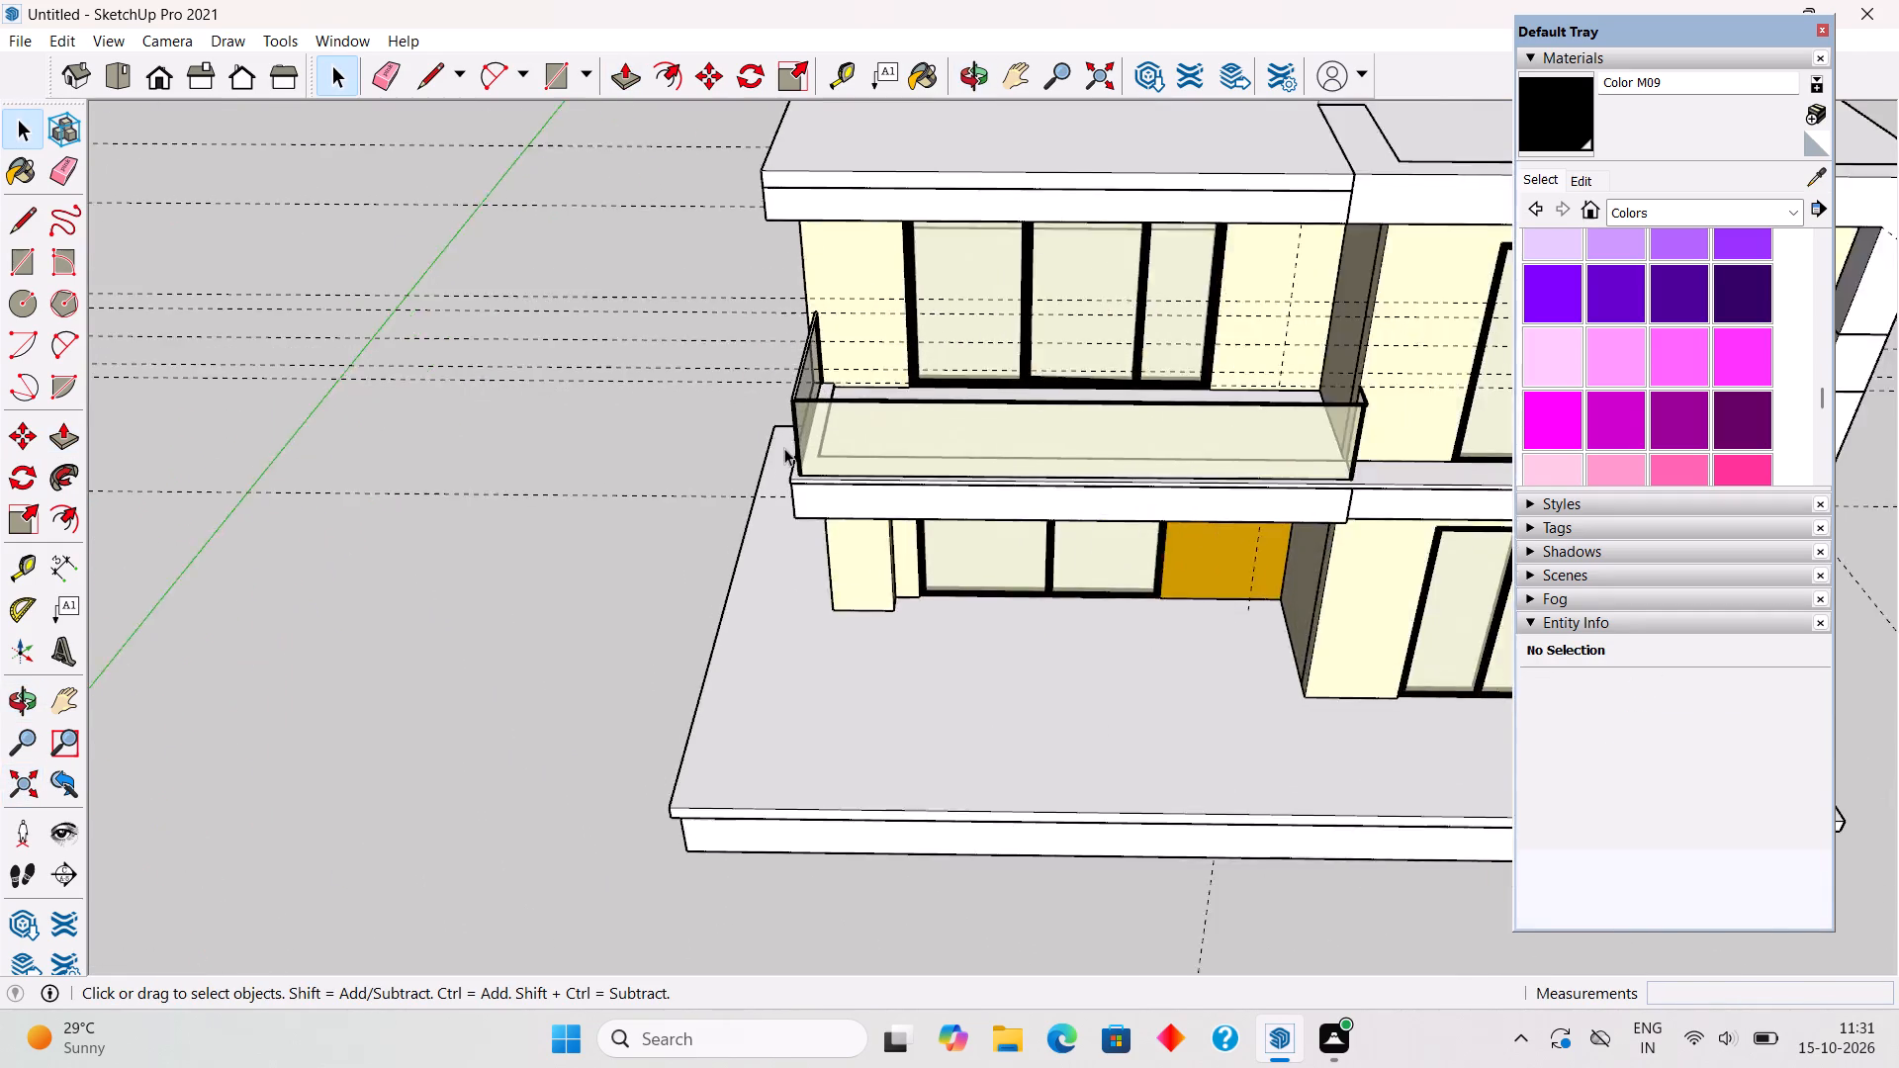
scroll(784, 448, "up", 9)
triple_click(824, 204)
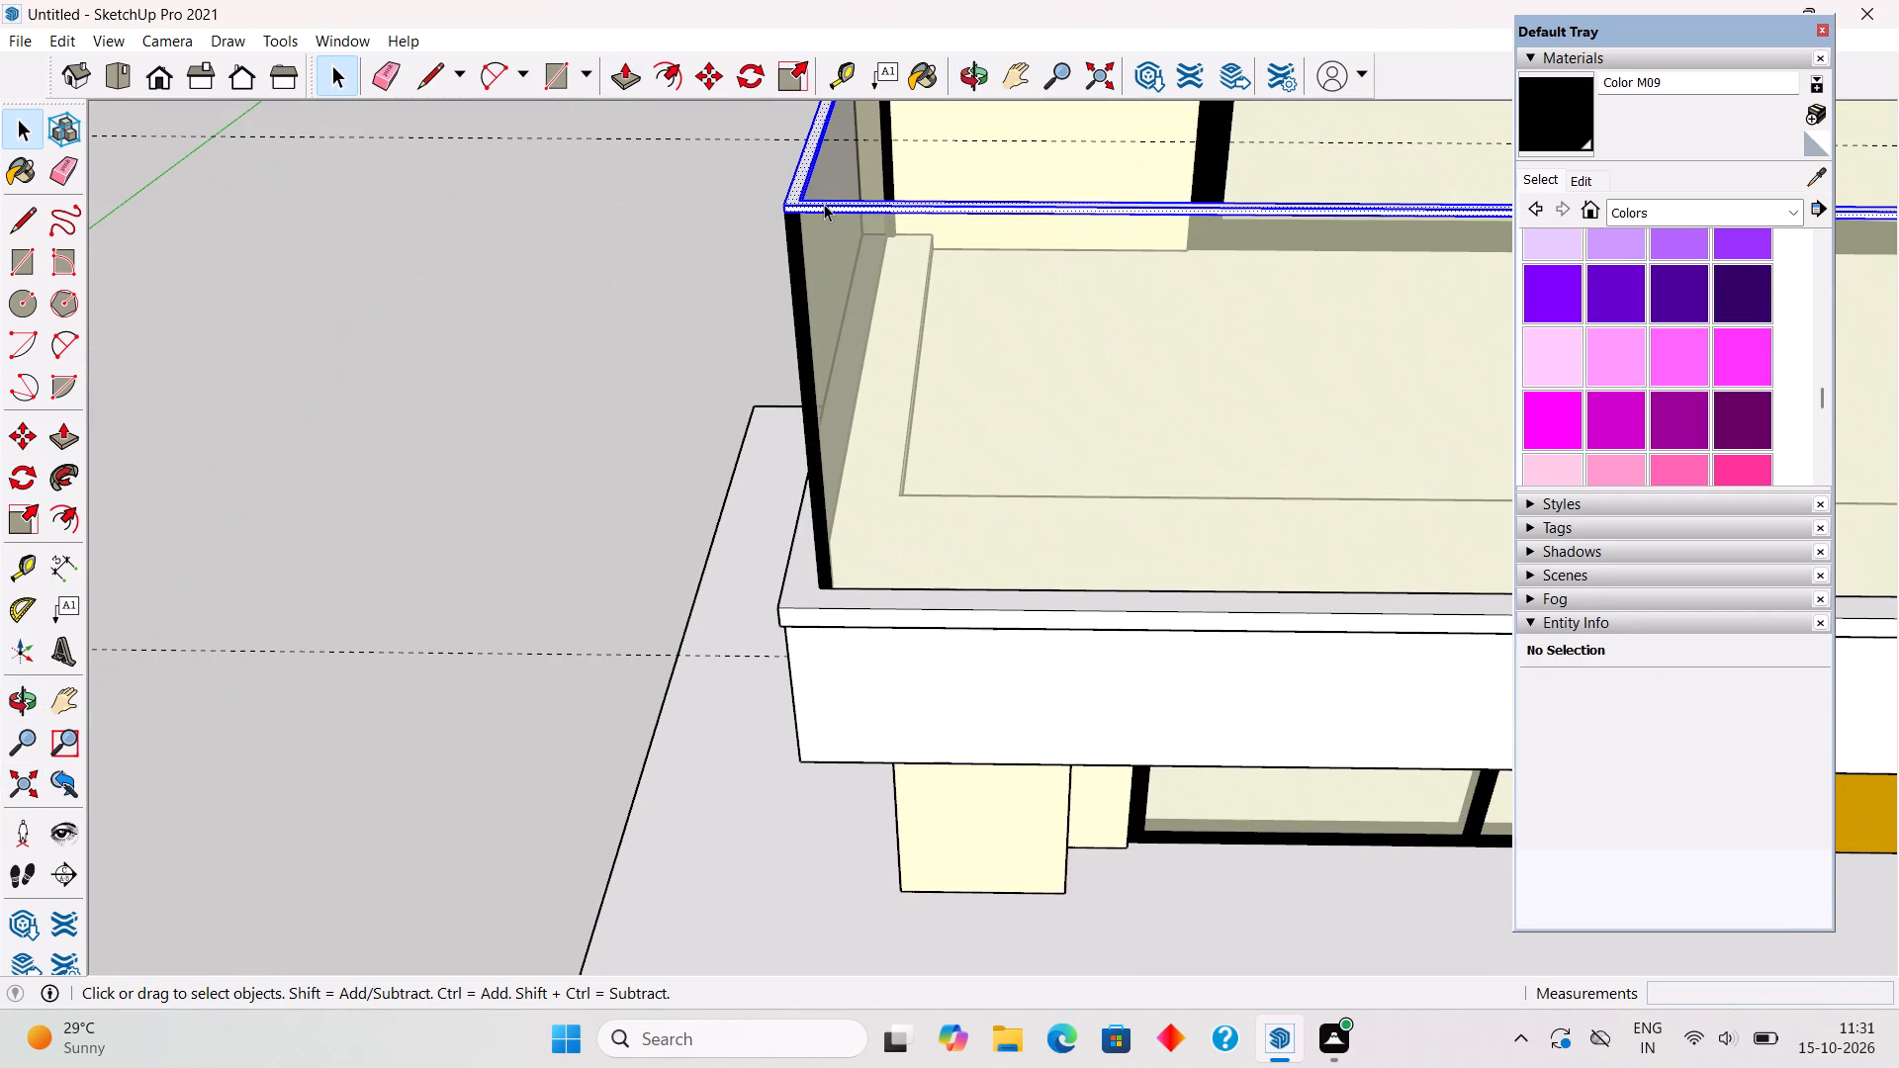
right_click(824, 204)
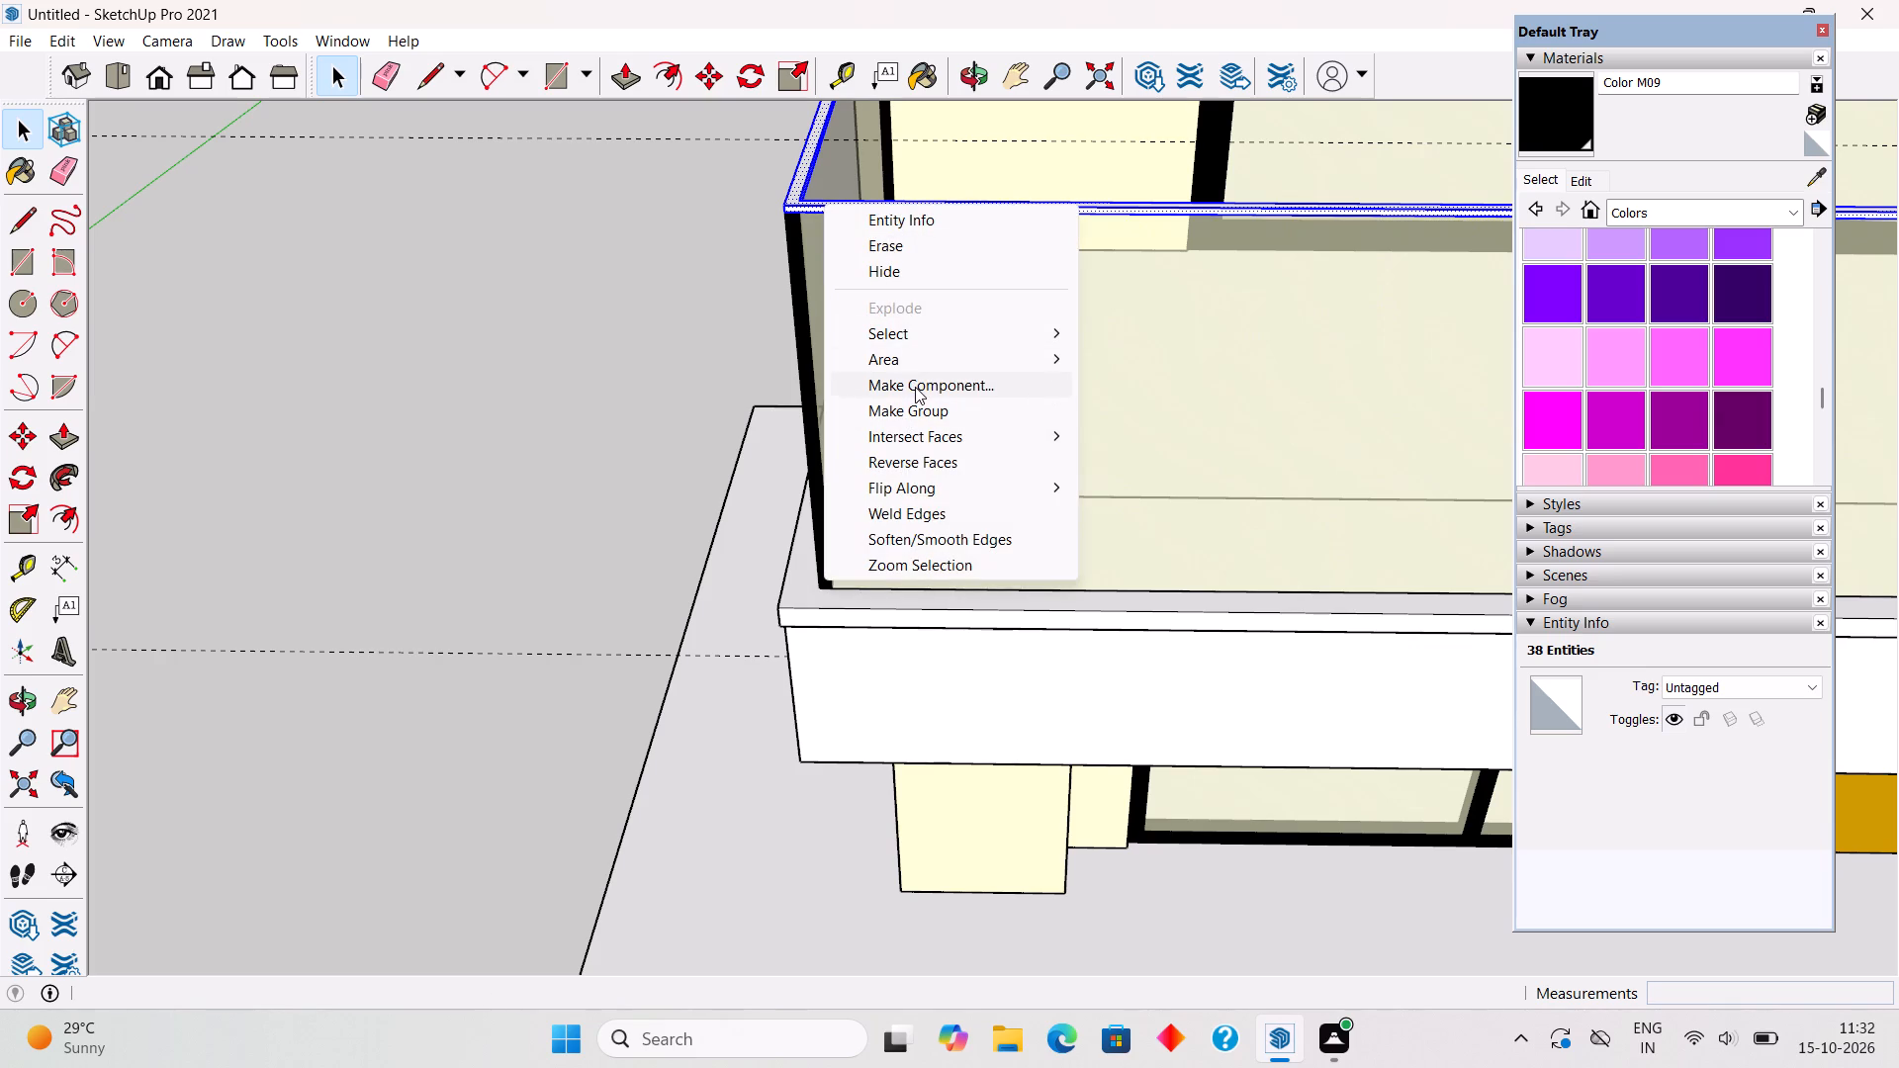
left_click(925, 408)
left_click(674, 454)
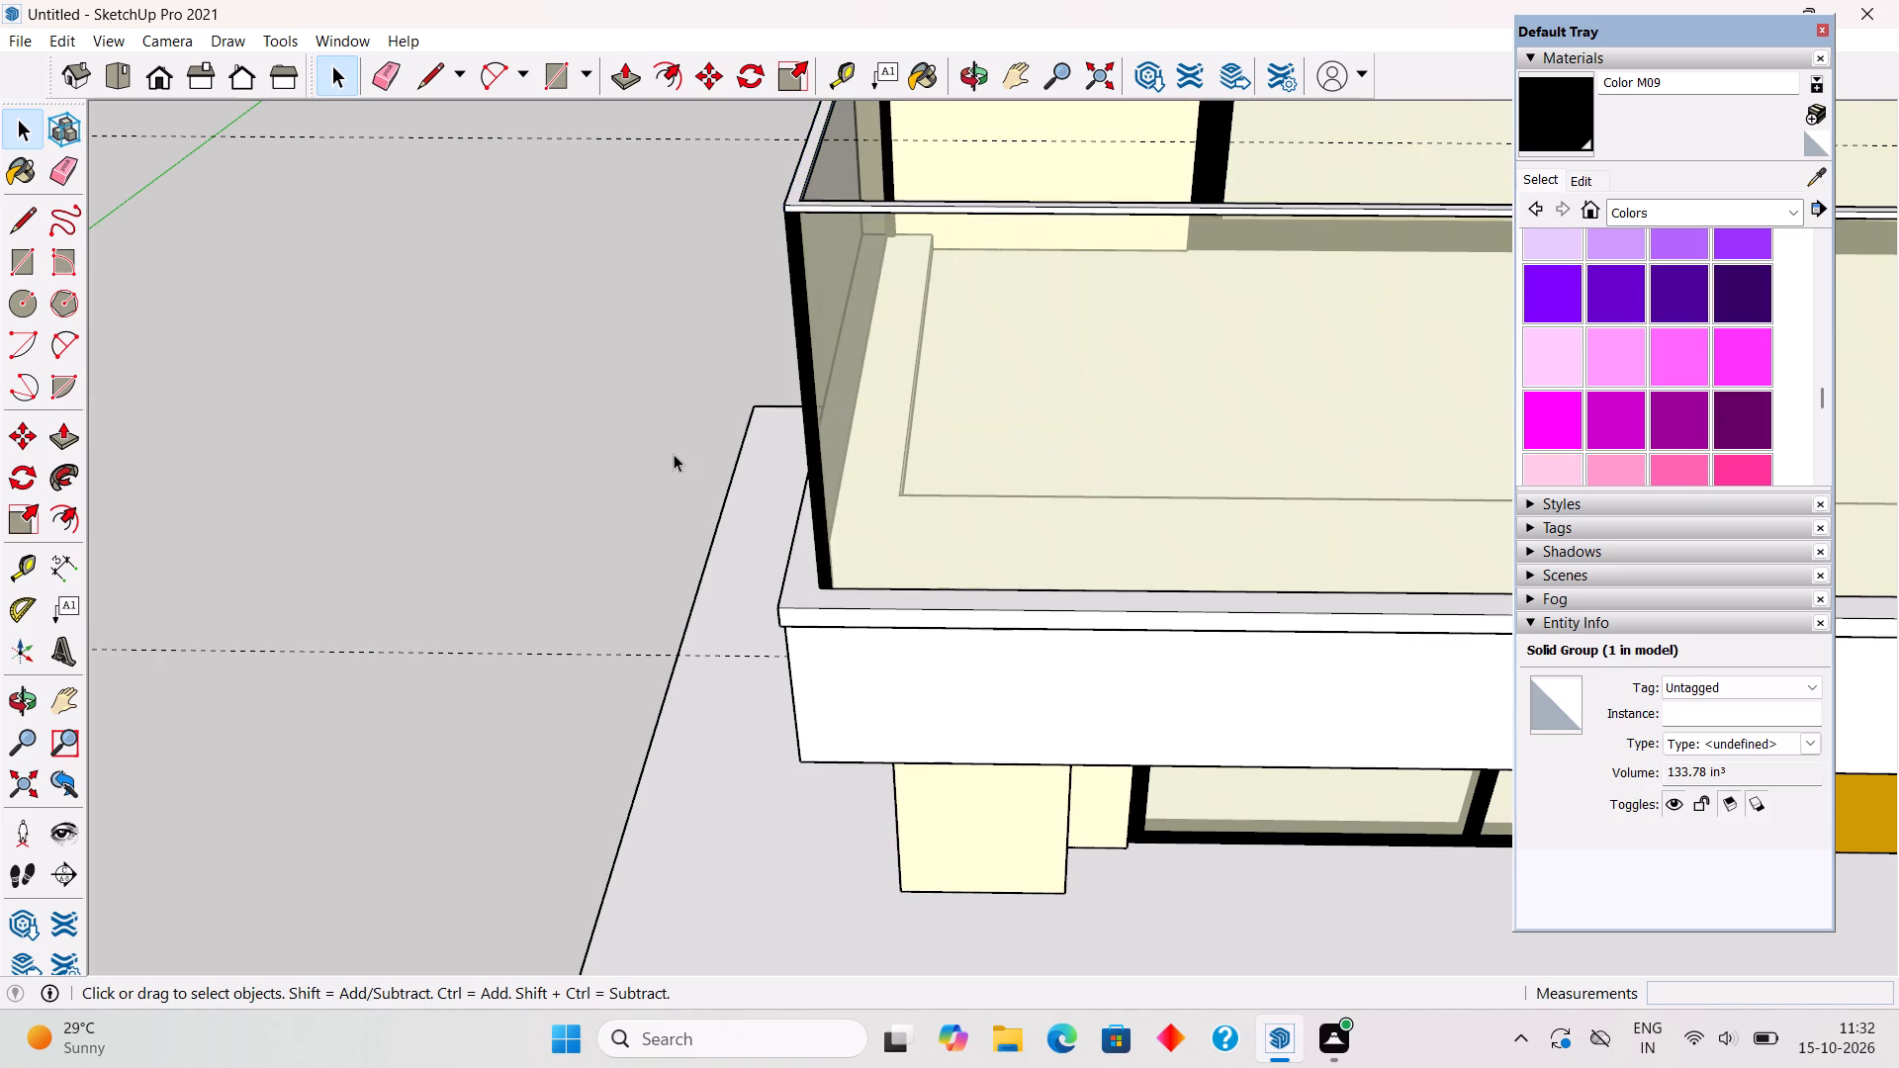
Move the balcony's side glass panel about 1/4" inward from the outer edge of the black post at the house wall.
middle_click_drag(773, 484, 1441, 614)
scroll(903, 352, "up", 5)
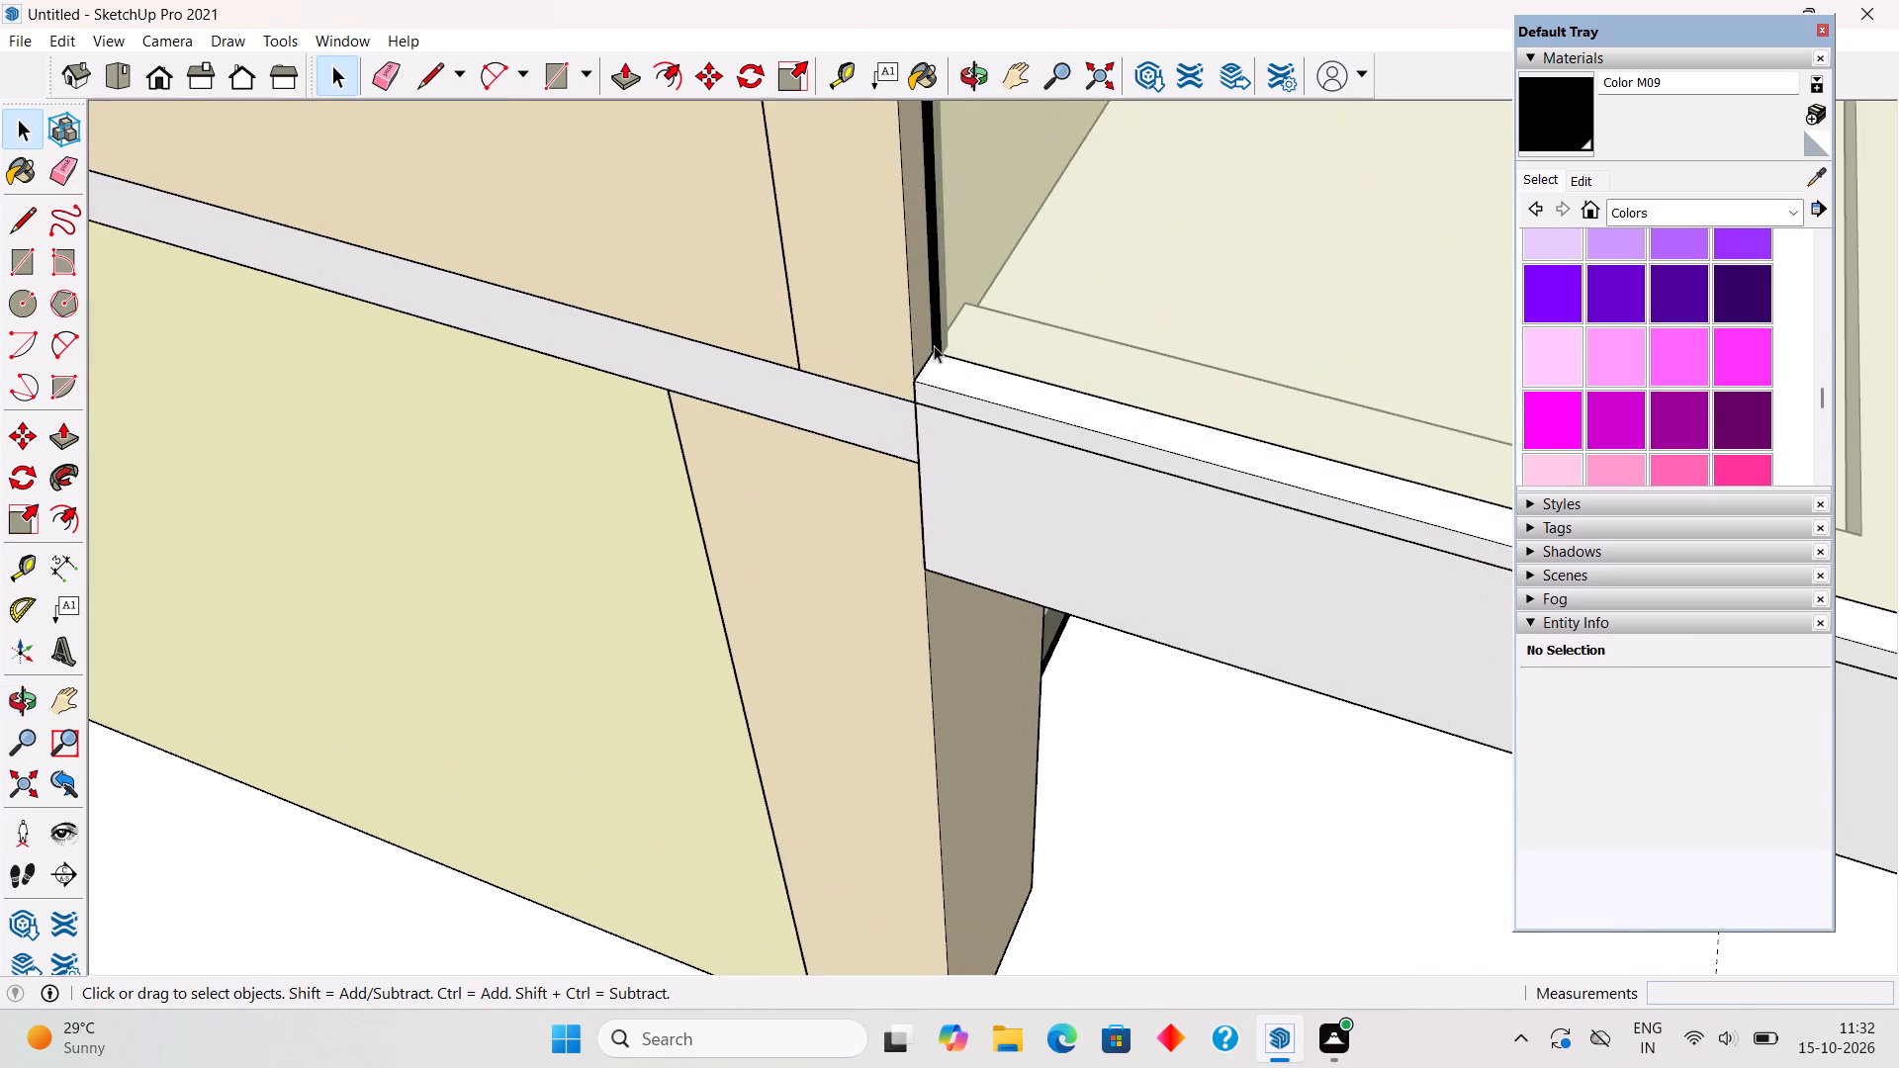
scroll(959, 343, "up", 5)
left_click(988, 350)
scroll(934, 379, "up", 16)
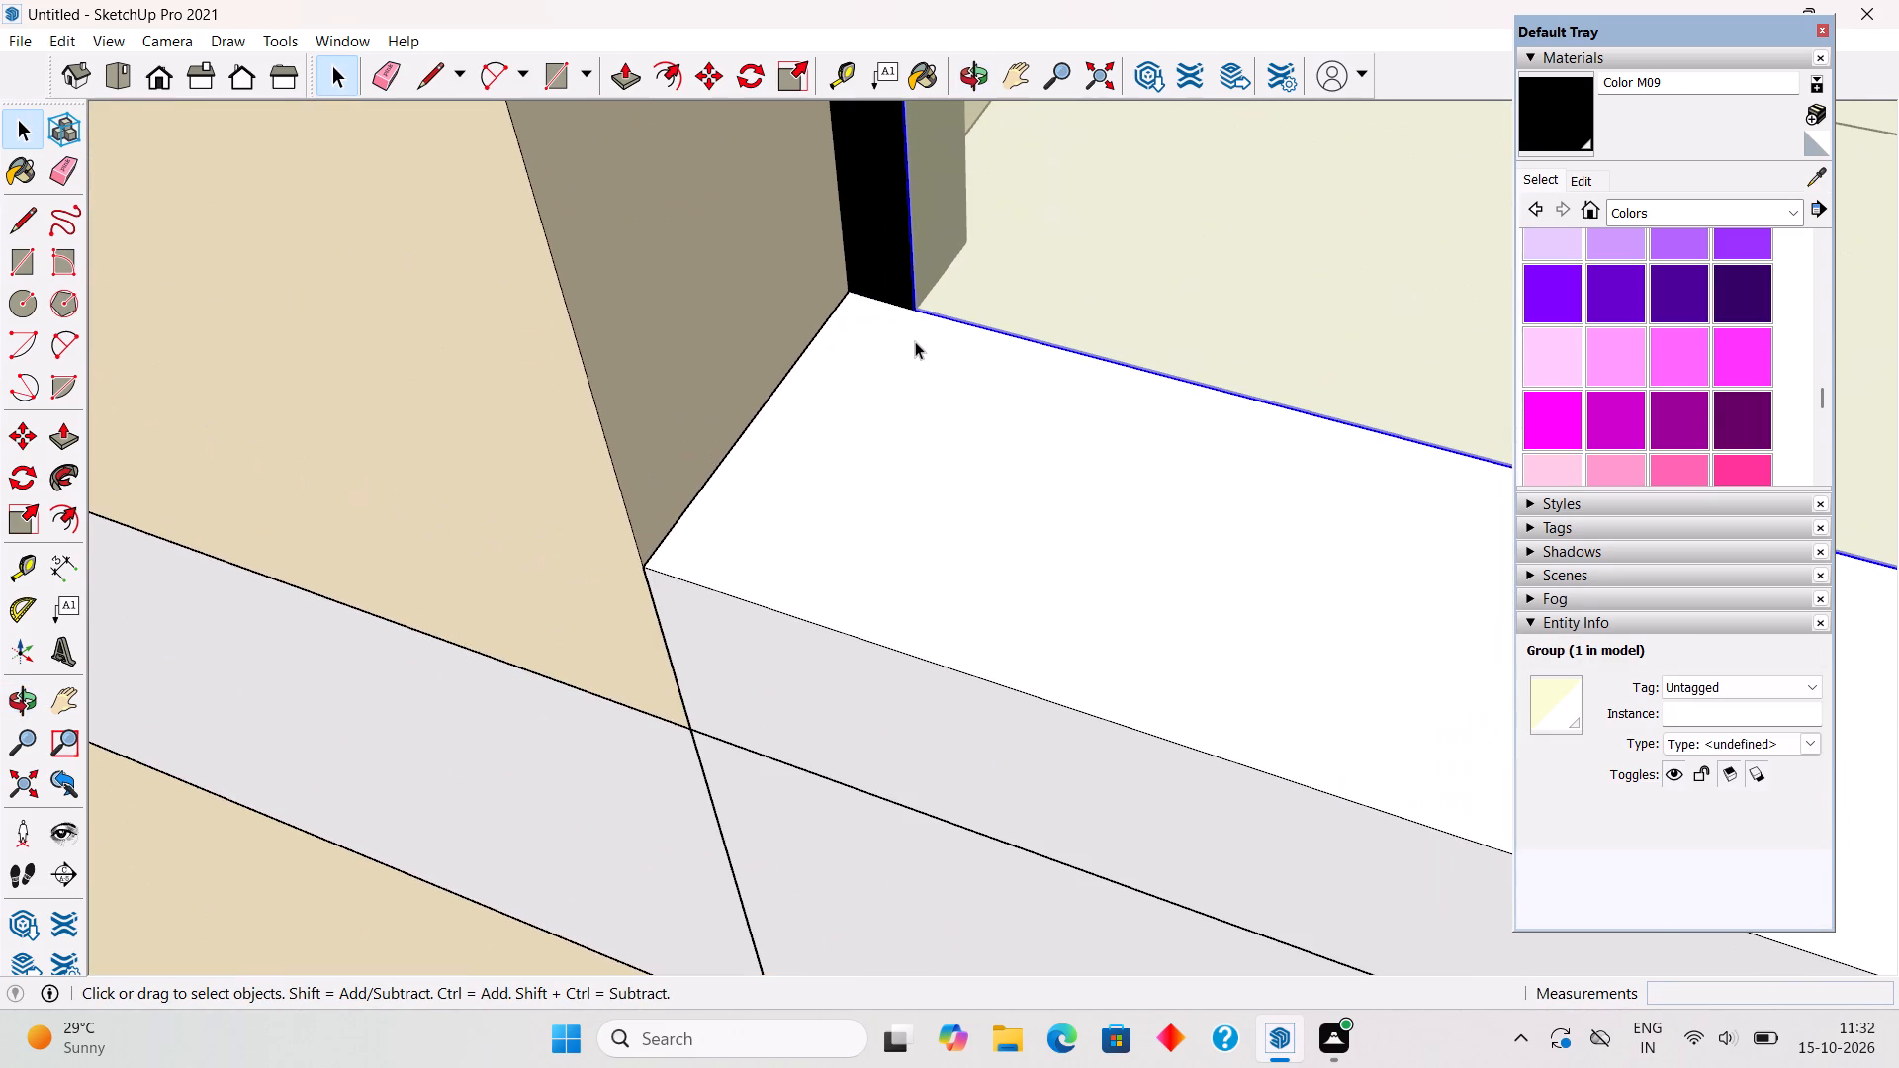
key("m")
left_click(918, 319)
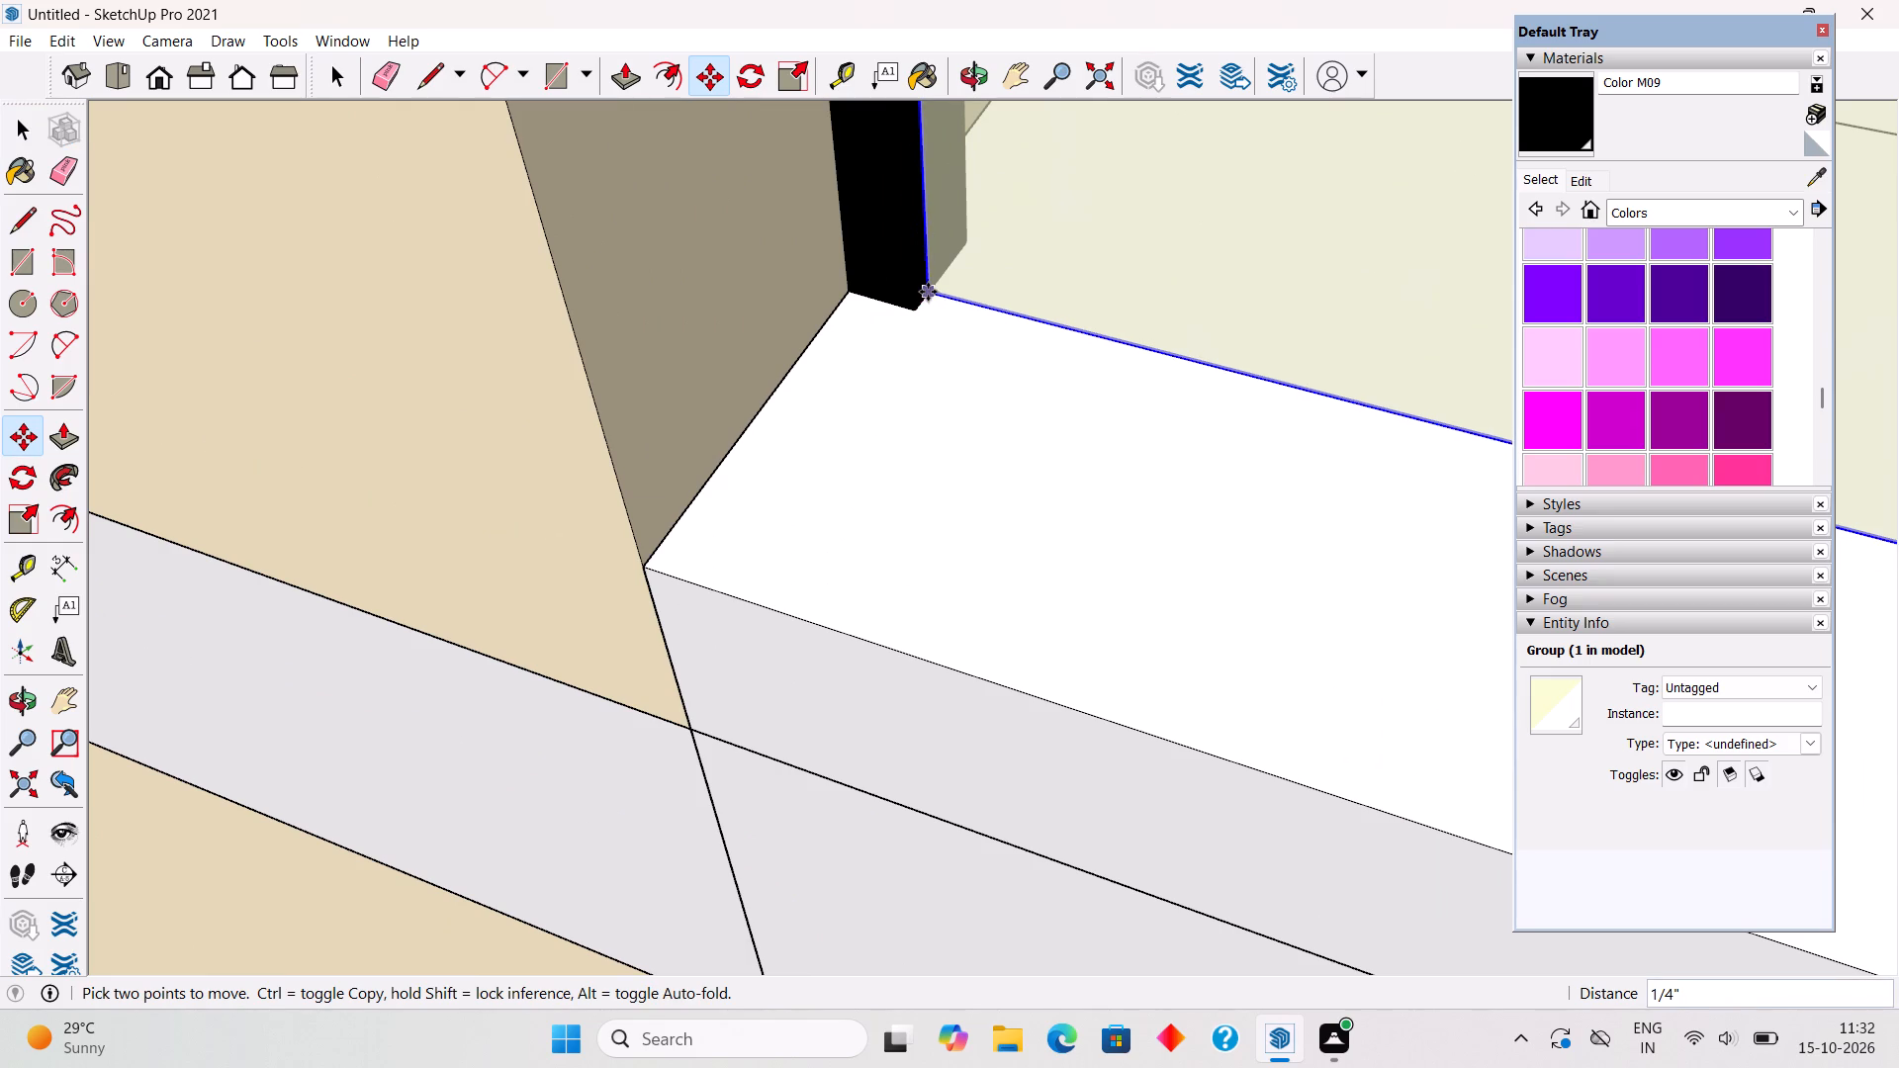
left_click(930, 290)
key("space")
scroll(929, 290, "down", 11)
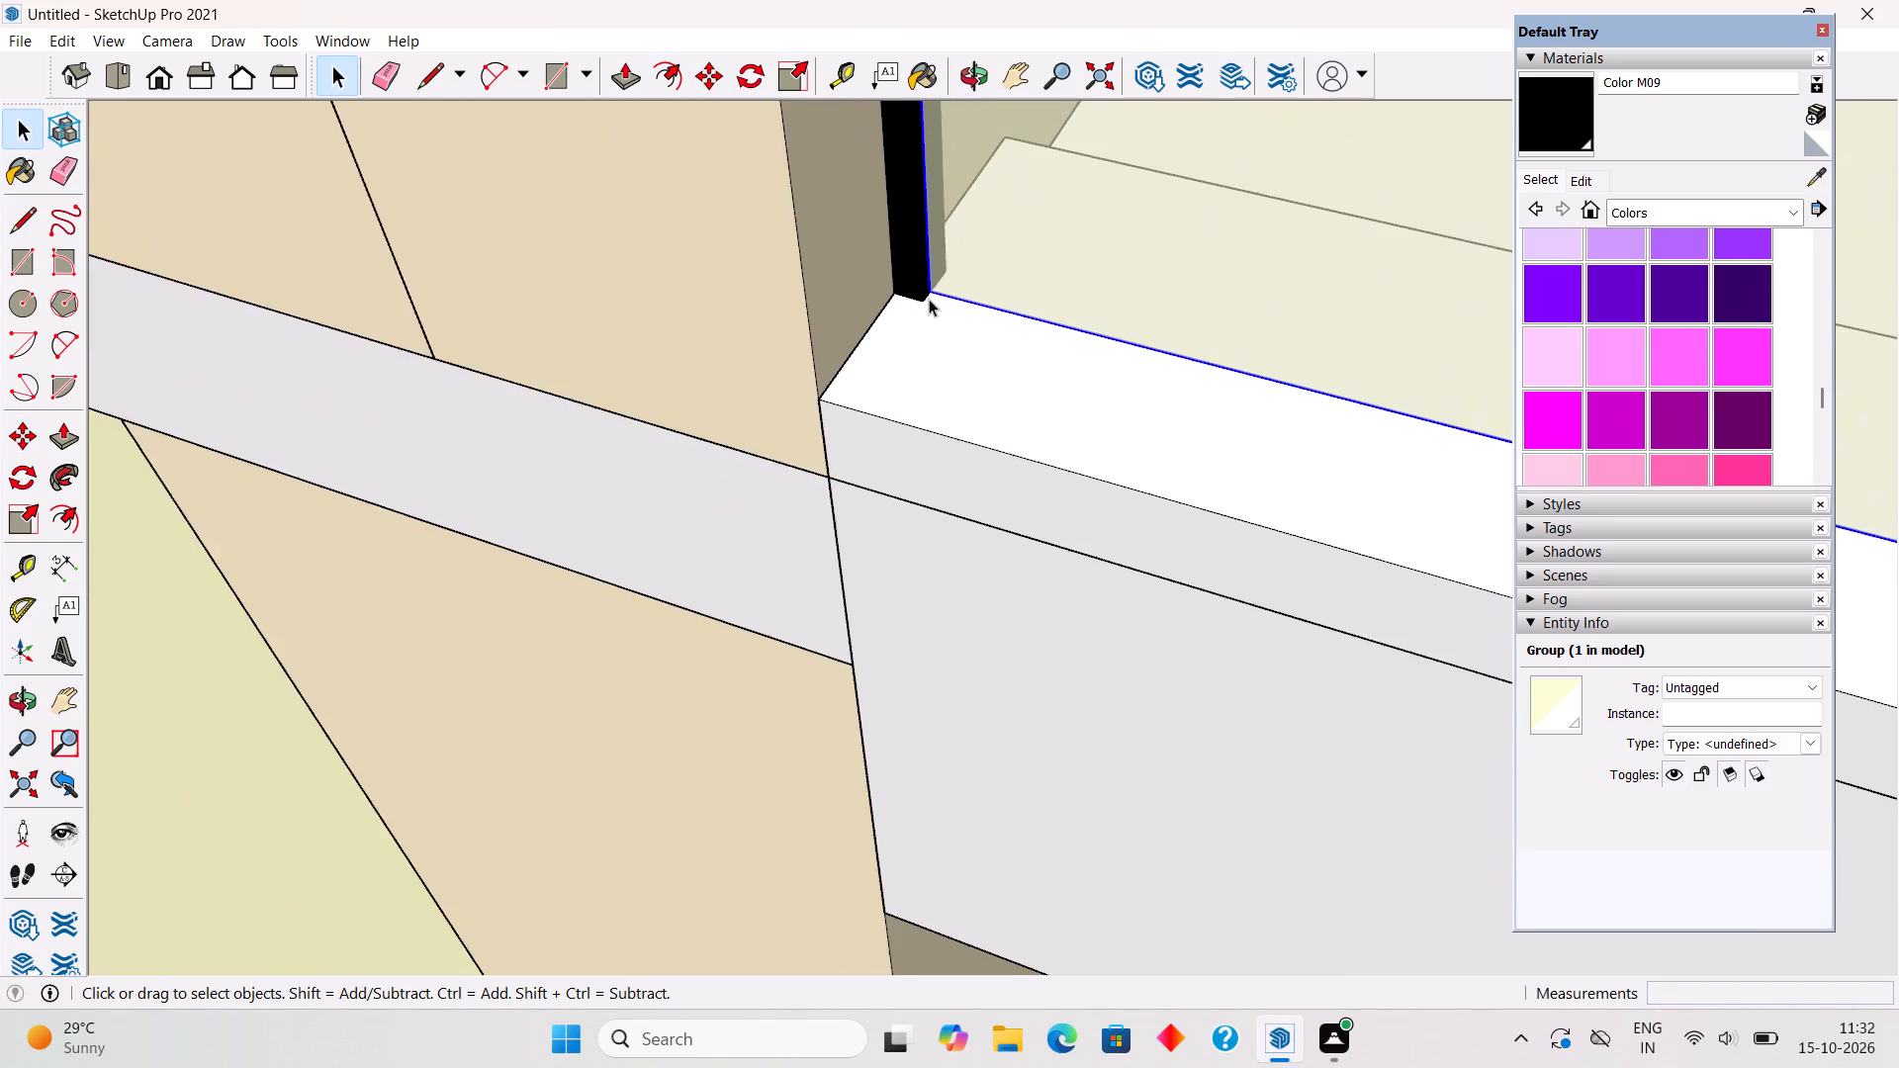
scroll(929, 299, "down", 20)
scroll(929, 299, "down", 8)
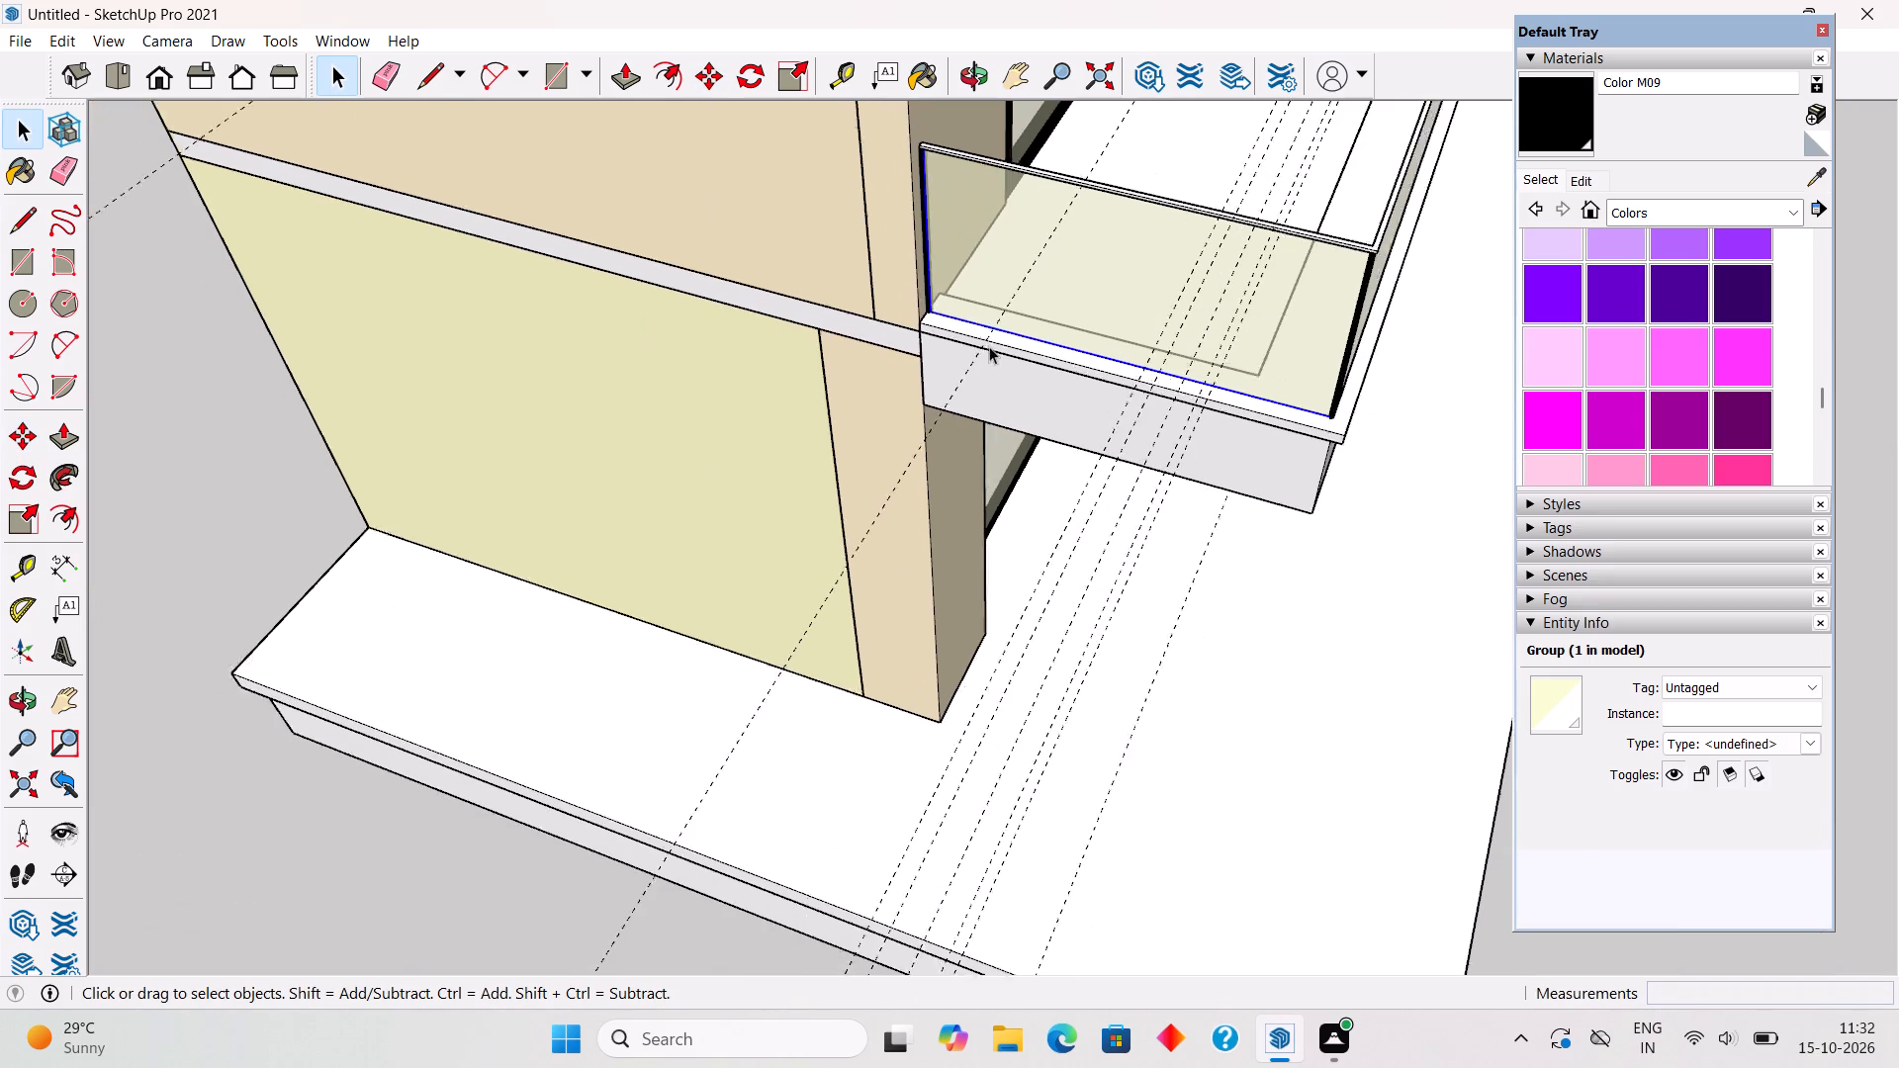
scroll(989, 346, "down", 1)
left_click(302, 902)
Paint the balcony handrail group with black Color M09.
middle_click_drag(1032, 512, 575, 513)
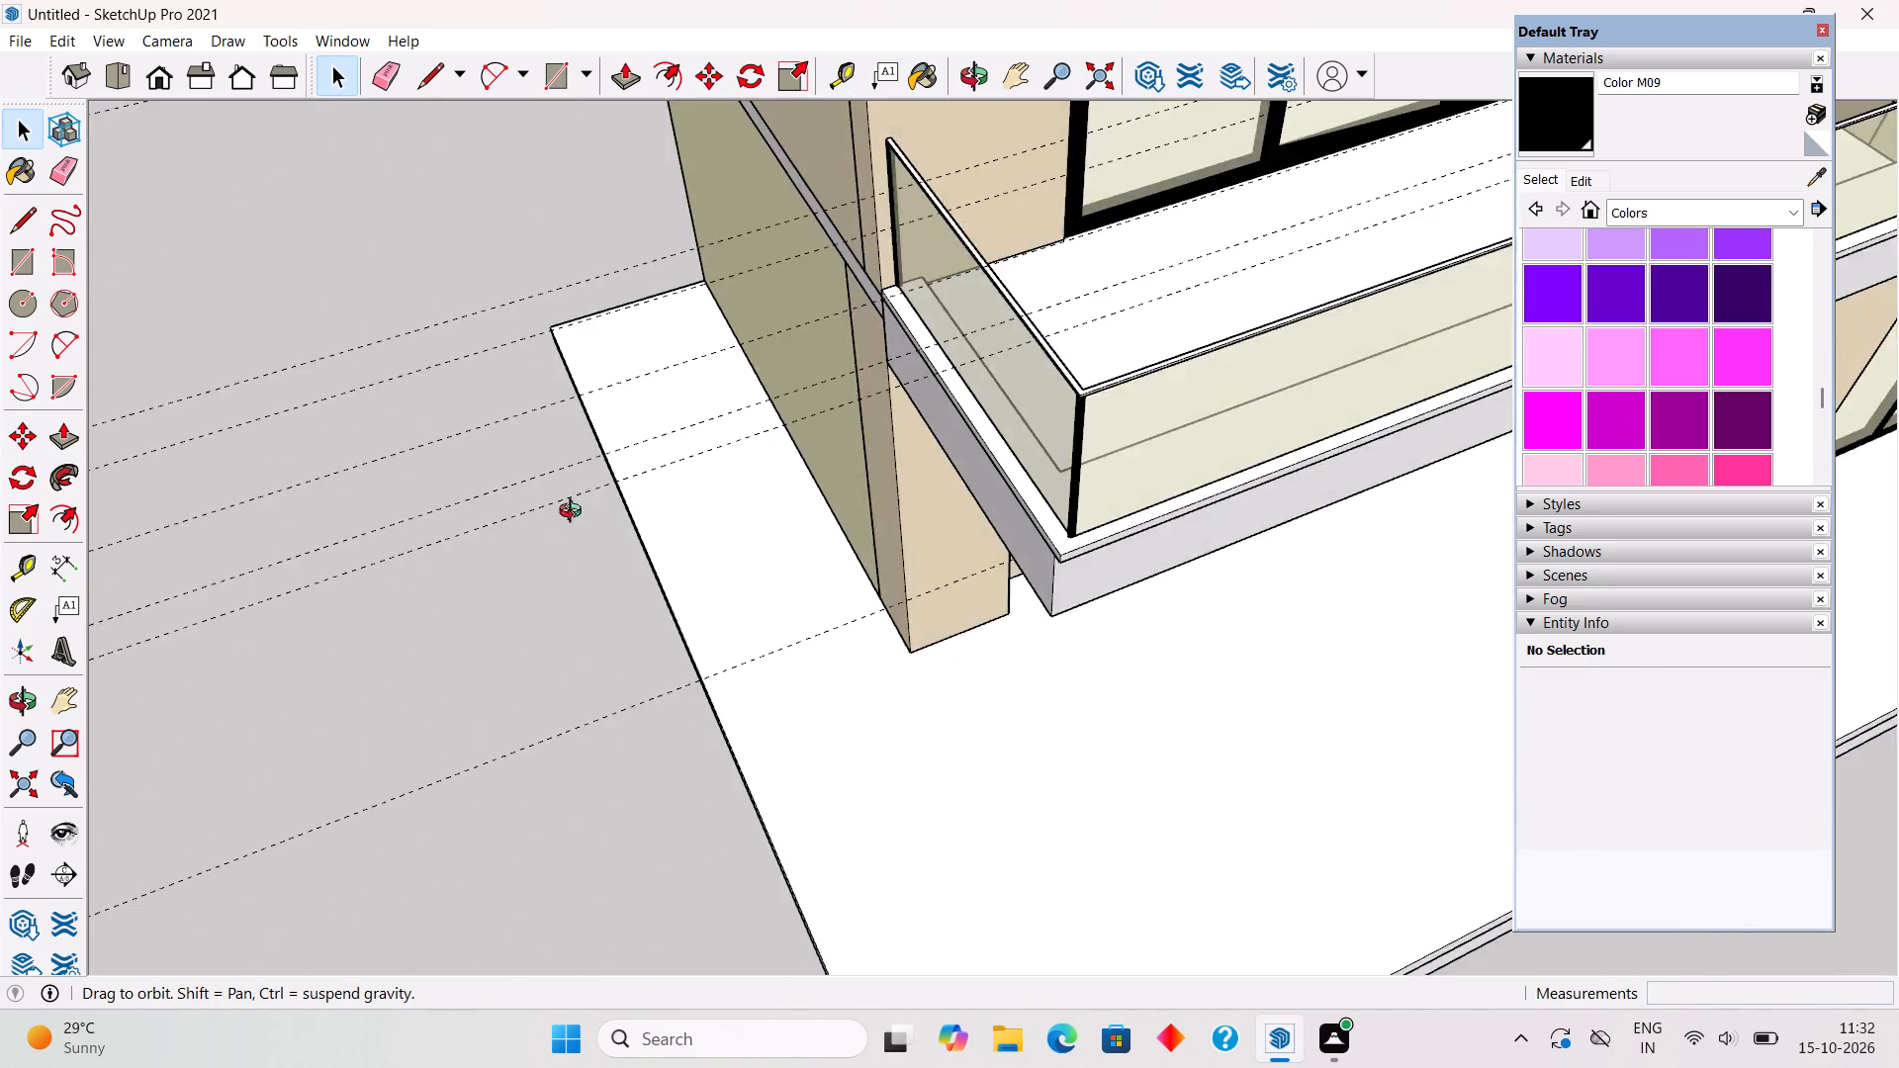
middle_click_drag(575, 513, 368, 499)
left_click(1567, 89)
scroll(1400, 317, "up", 2)
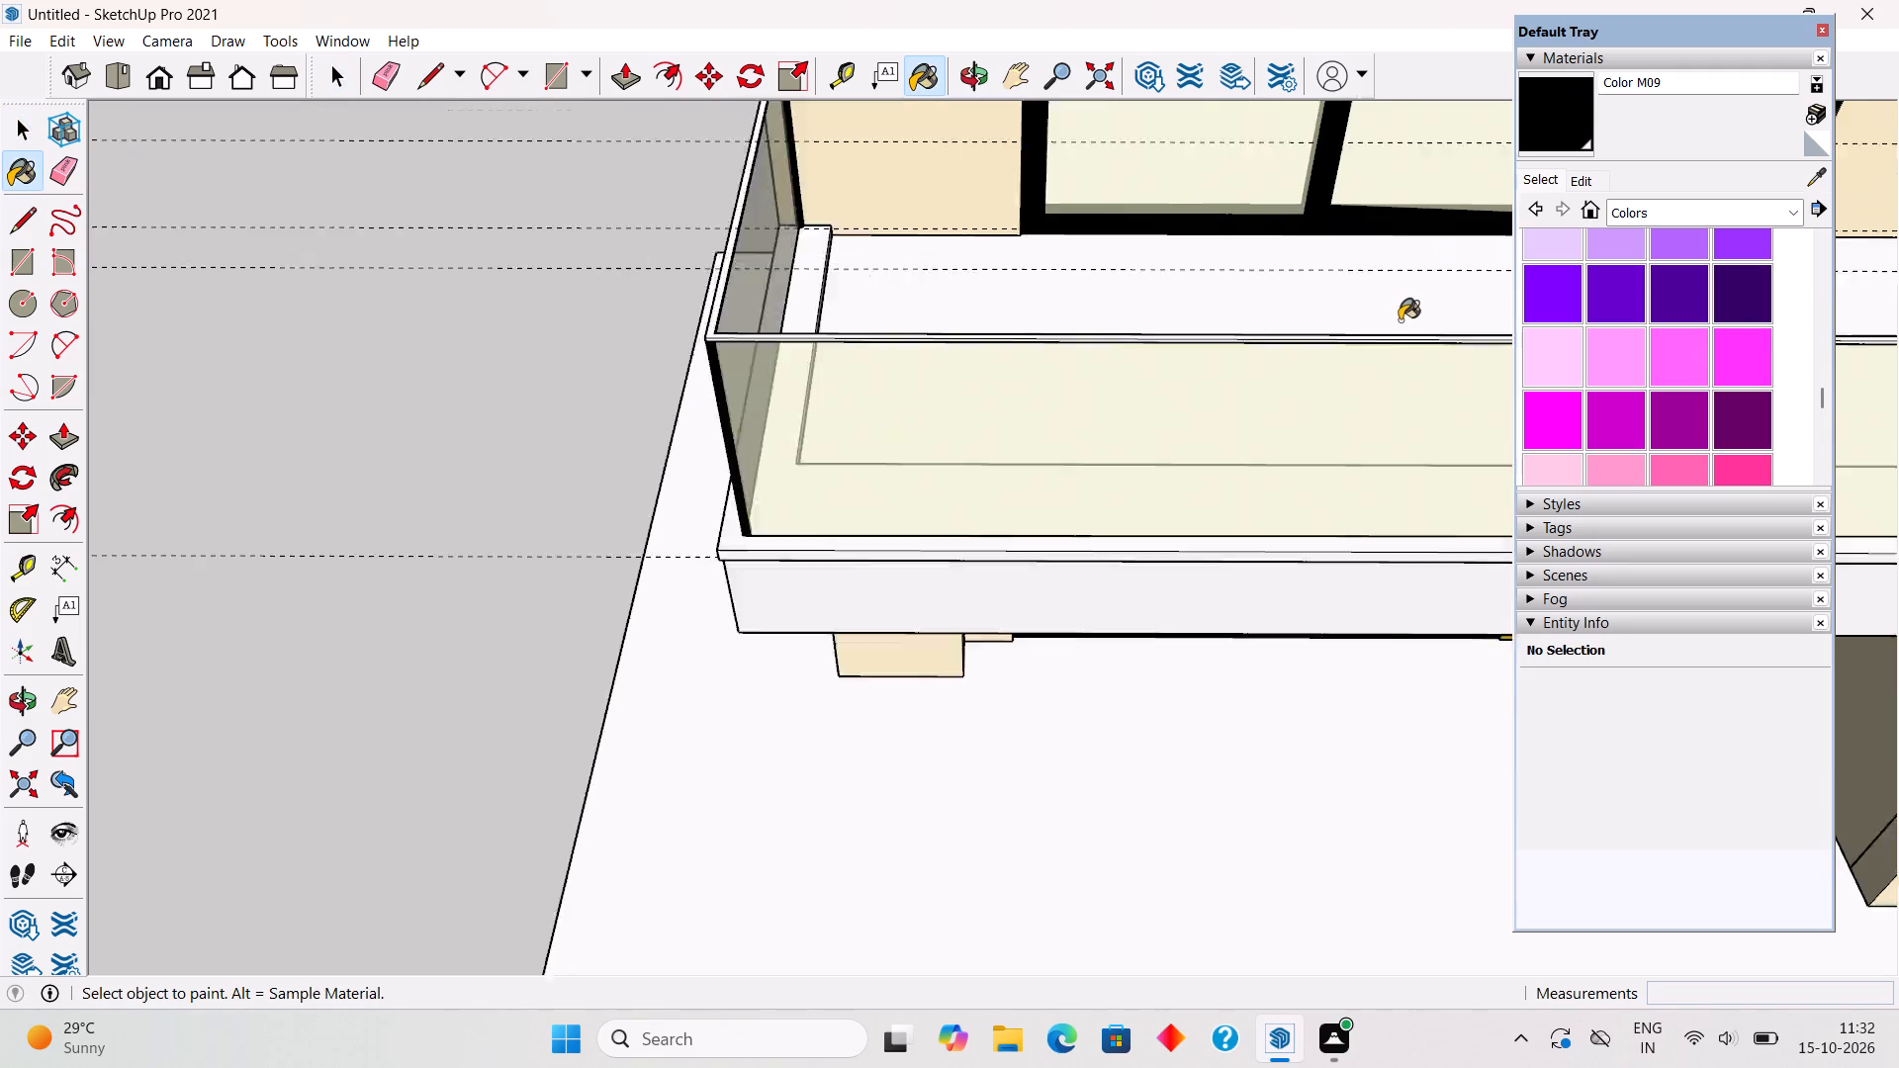
scroll(1400, 320, "up", 7)
left_click(1390, 372)
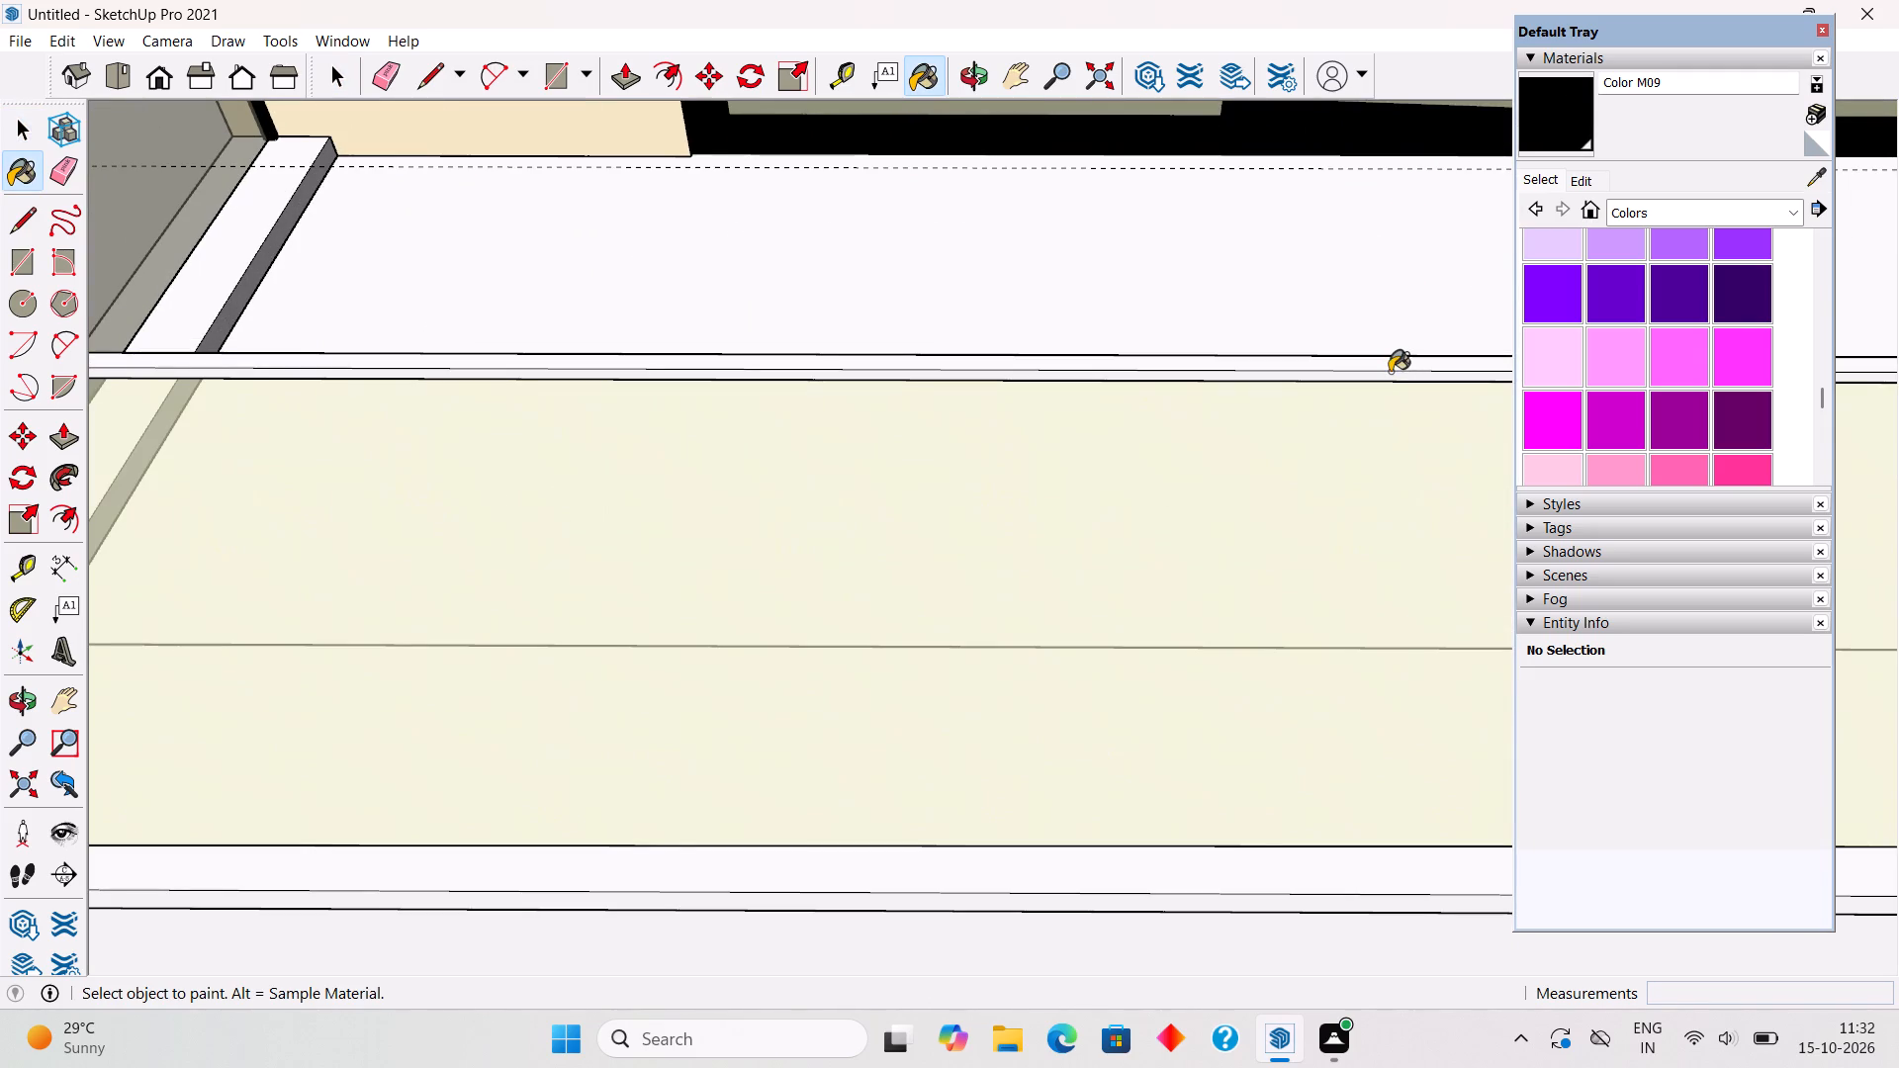
key("space")
scroll(1390, 372, "down", 20)
scroll(1390, 372, "down", 6)
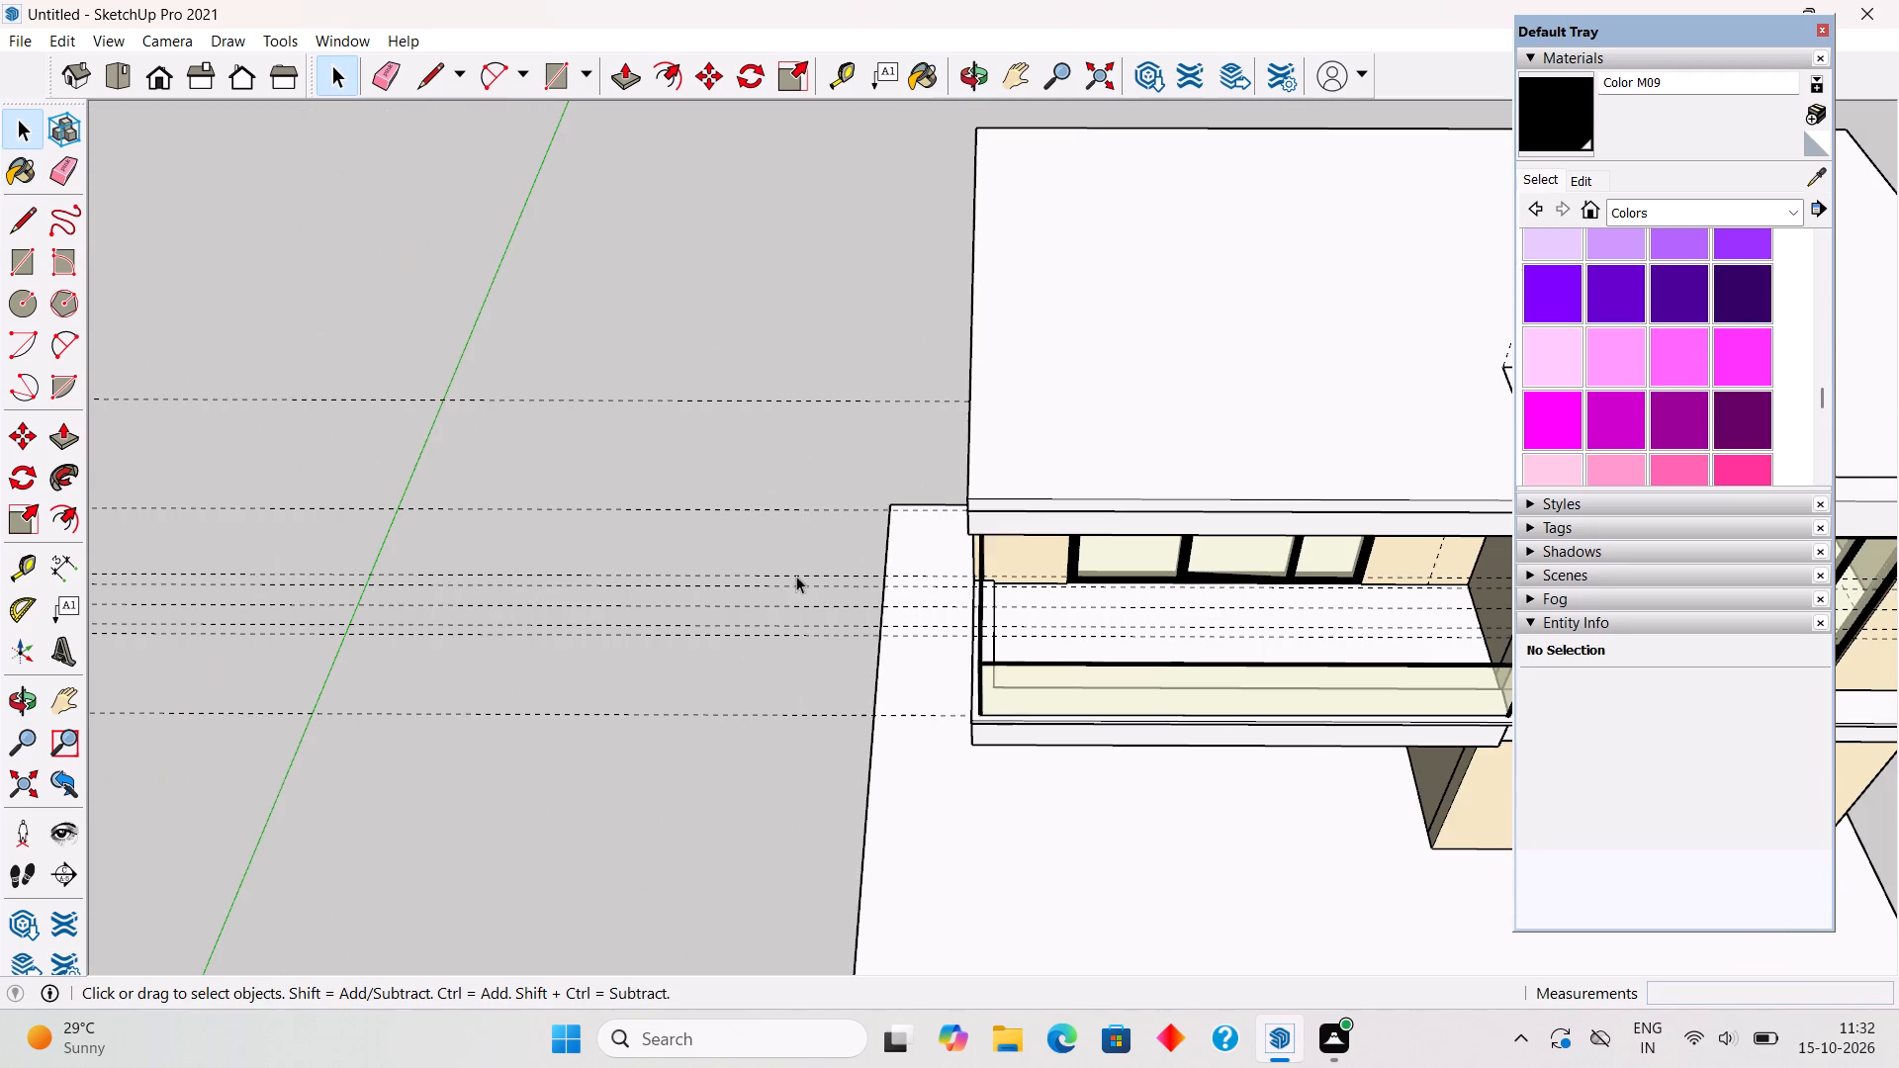
left_click(737, 449)
Examine the house's front elevation and the balcony railing from several angles.
scroll(837, 596, "down", 11)
middle_click_drag(1138, 607, 1148, 232)
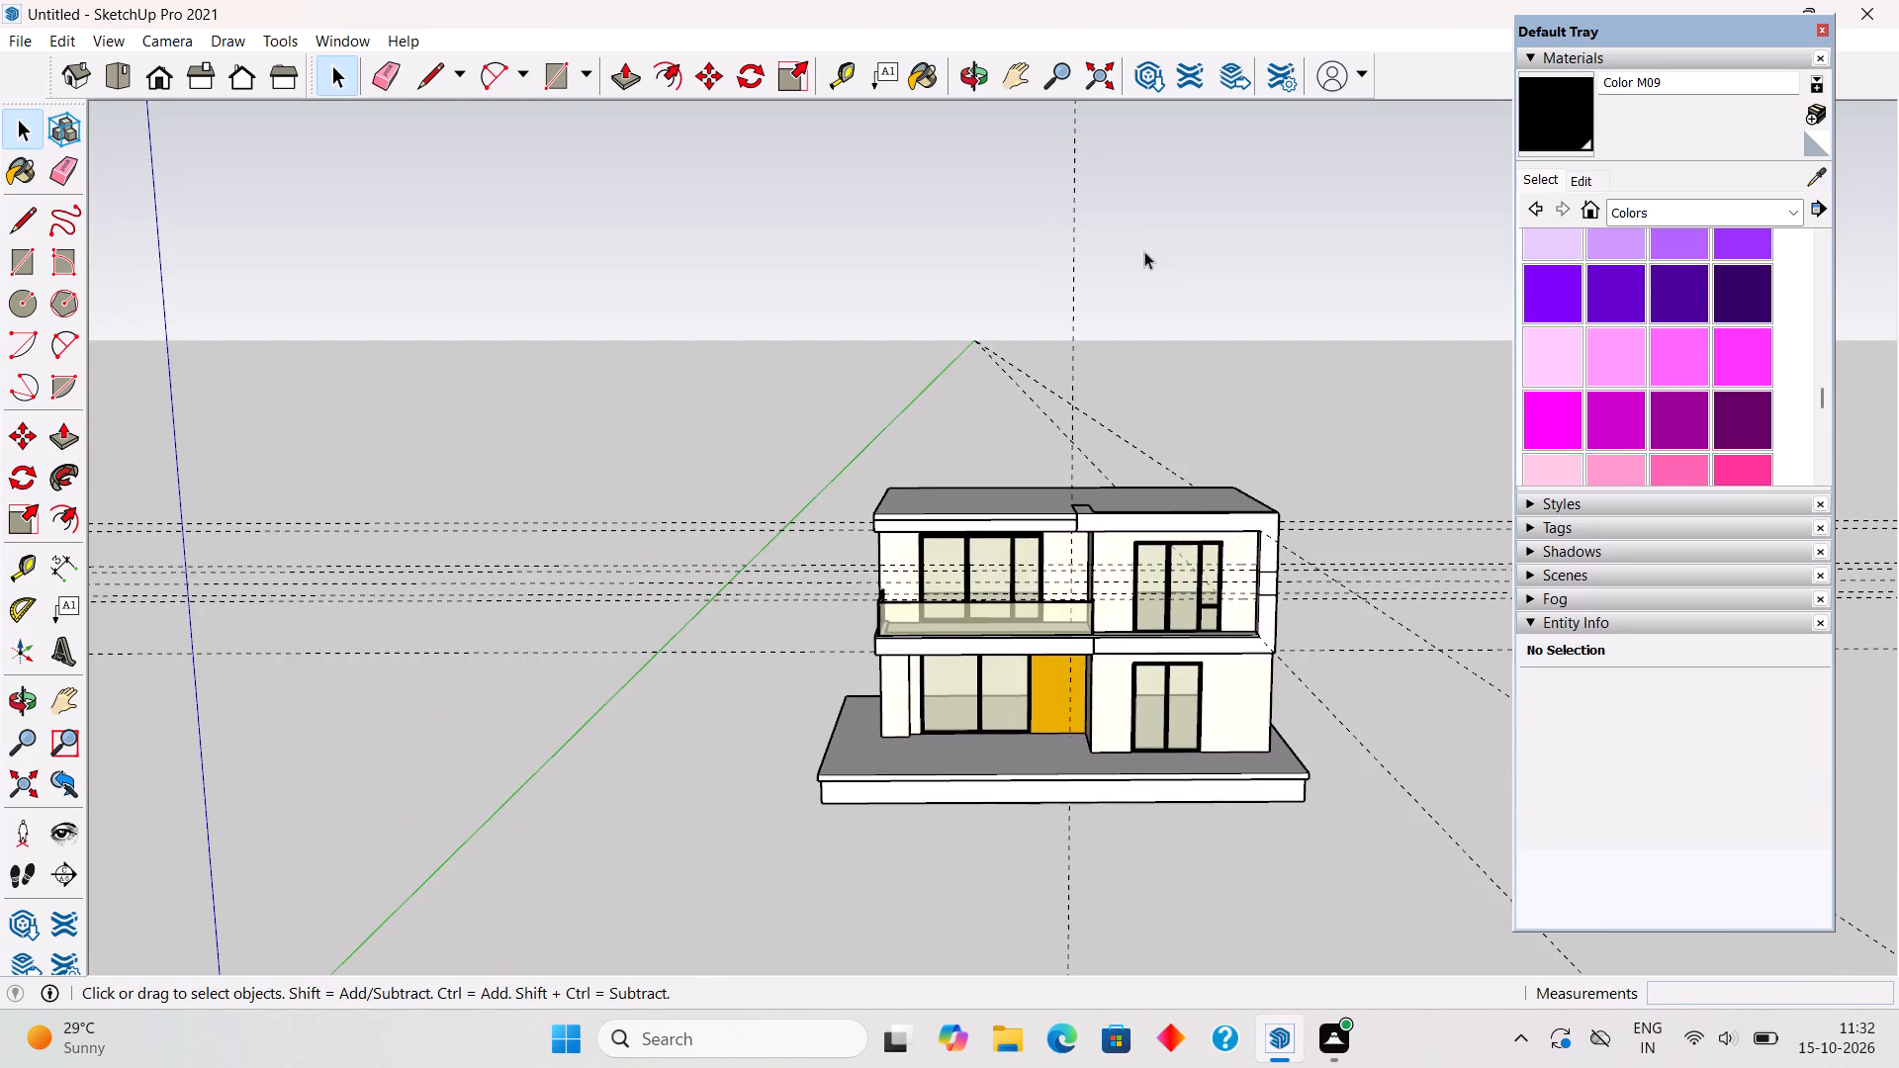
scroll(1184, 720, "up", 4)
middle_click_drag(1174, 693, 1126, 557)
scroll(1126, 557, "up", 3)
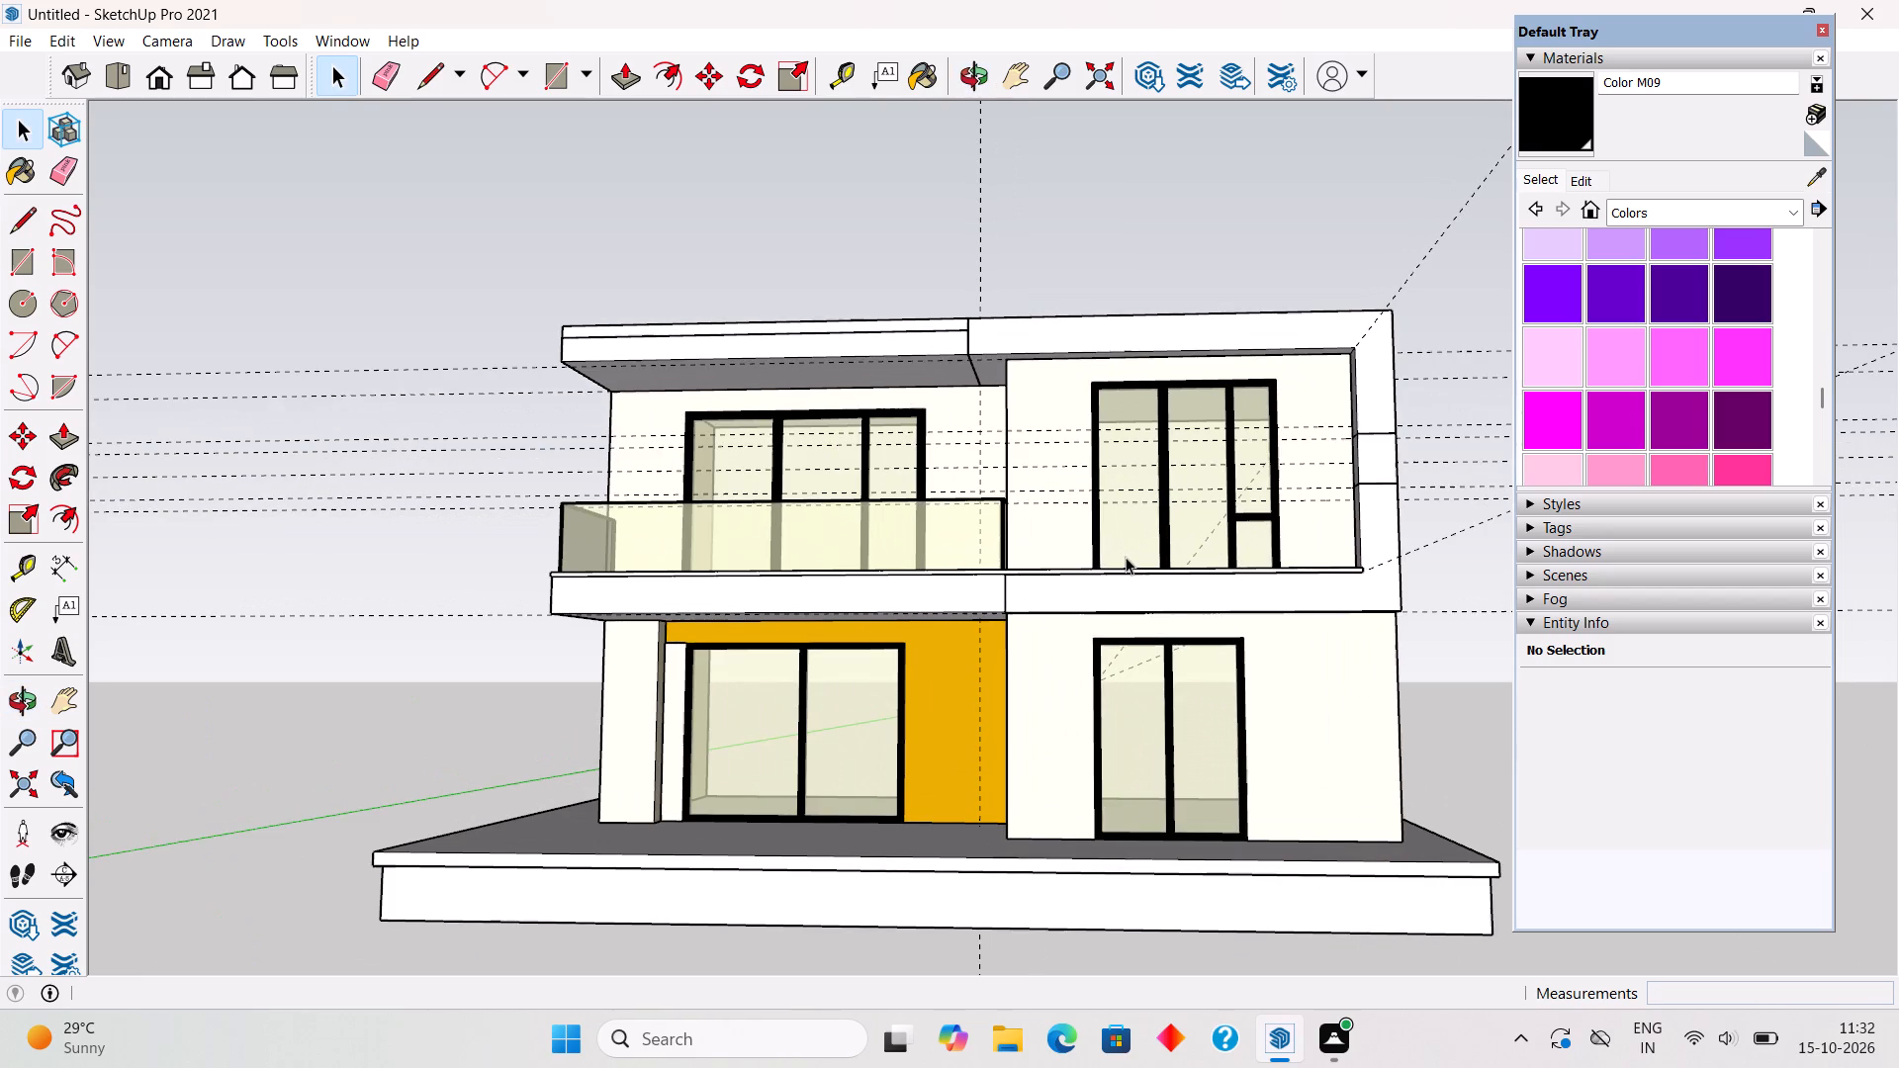
scroll(1129, 557, "up", 2)
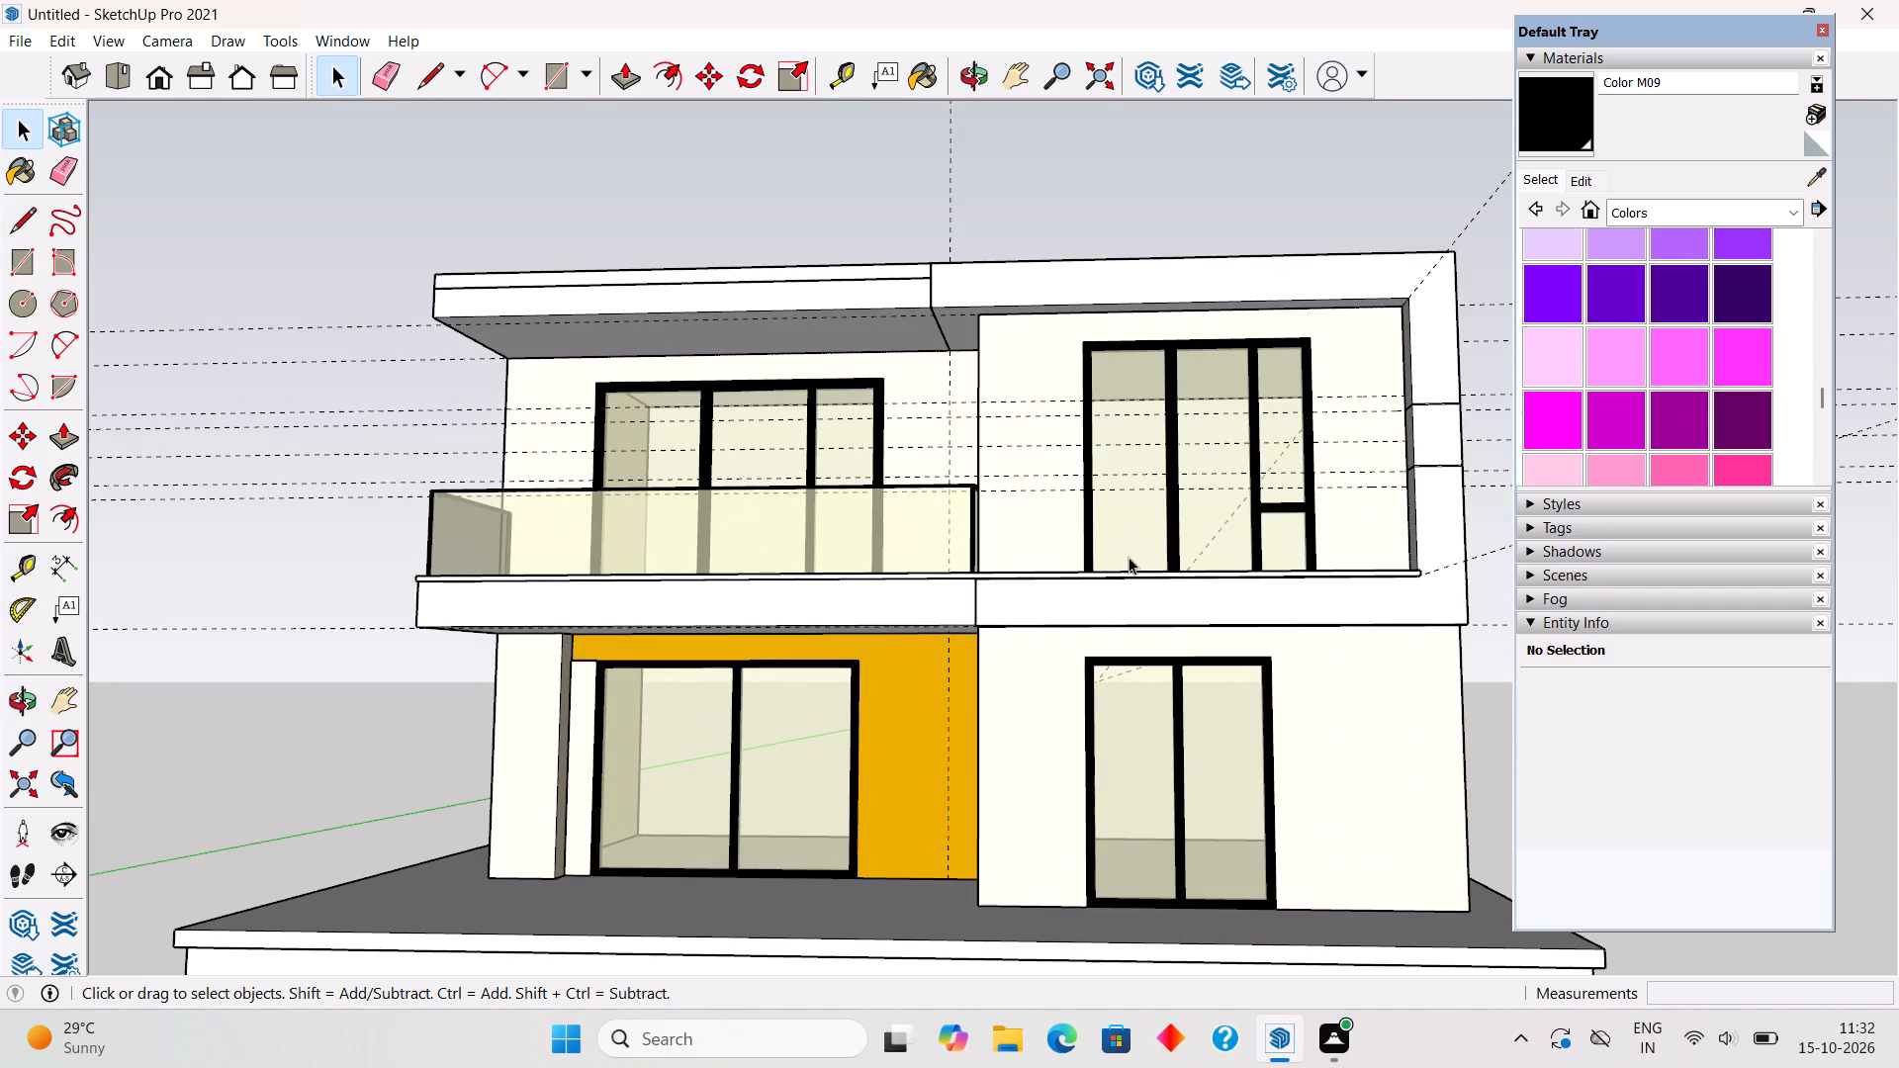
middle_click_drag(1139, 506, 1338, 558)
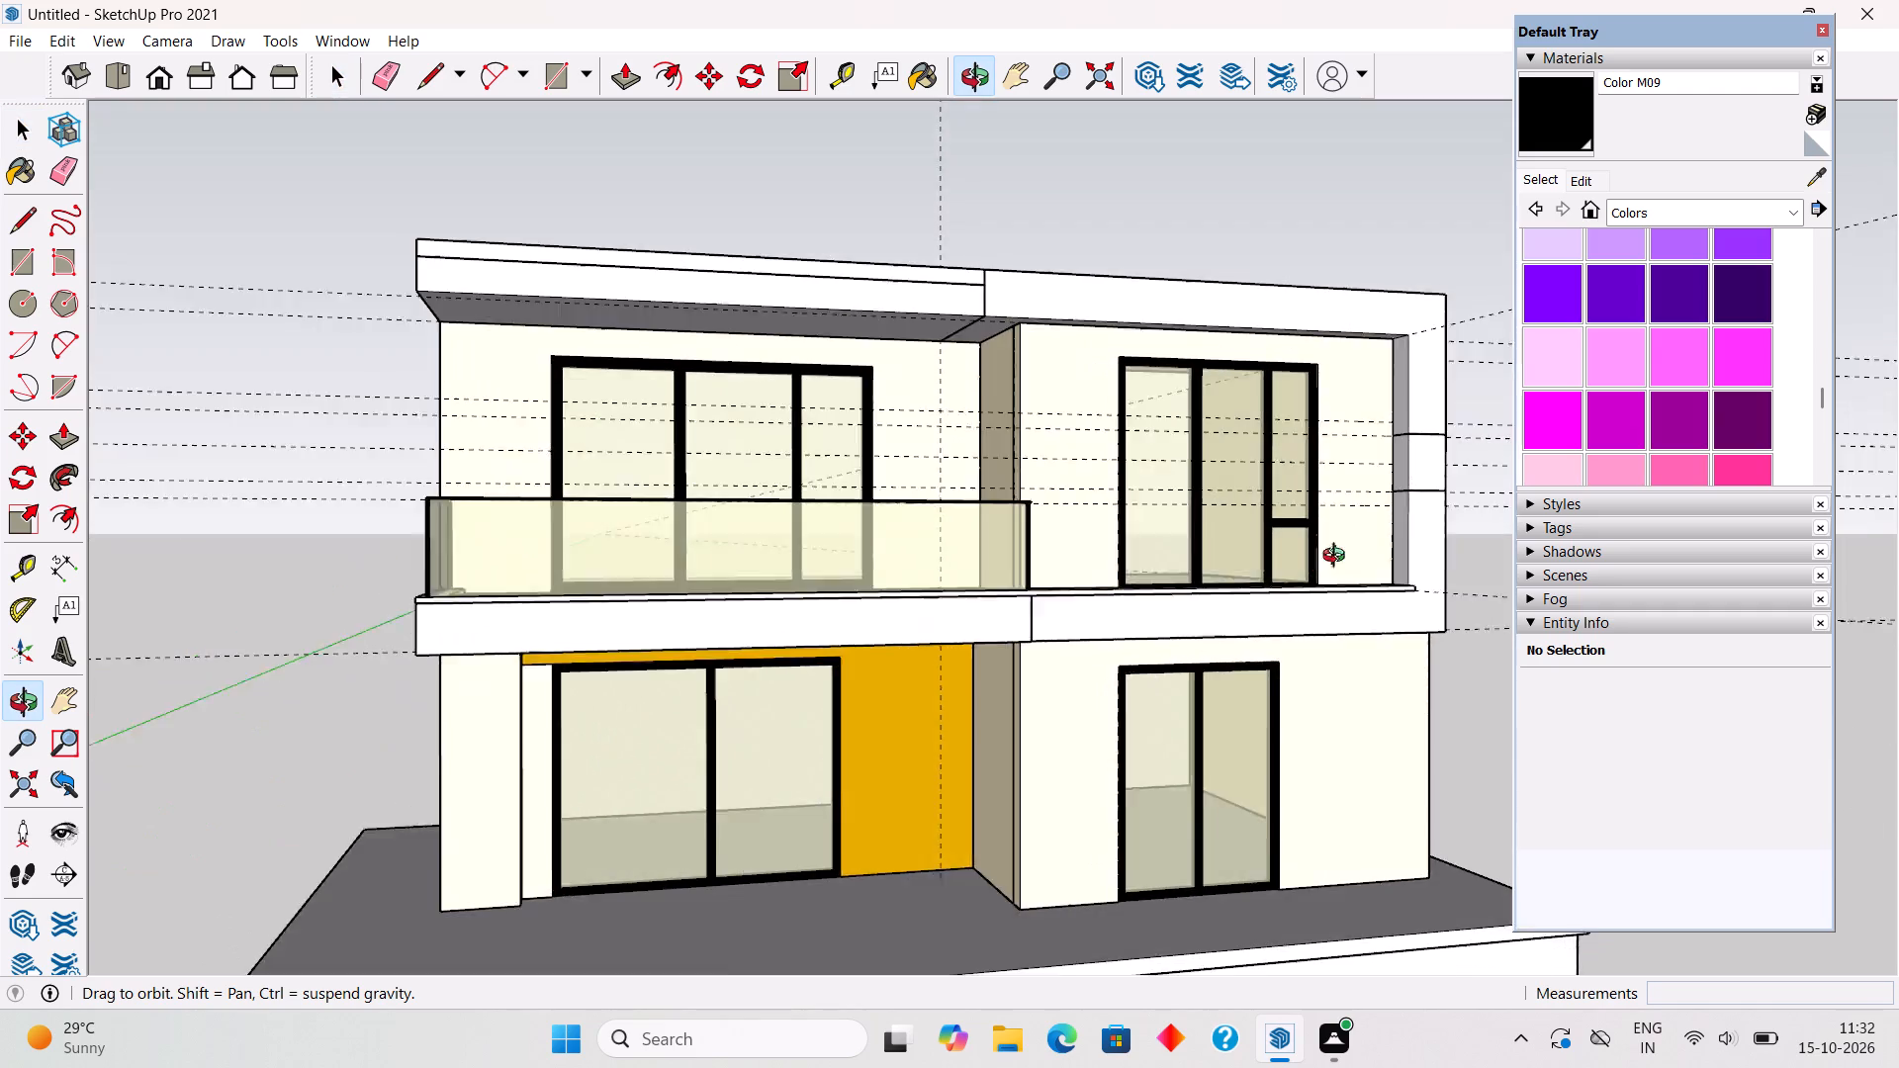
middle_click_drag(1338, 558, 1353, 562)
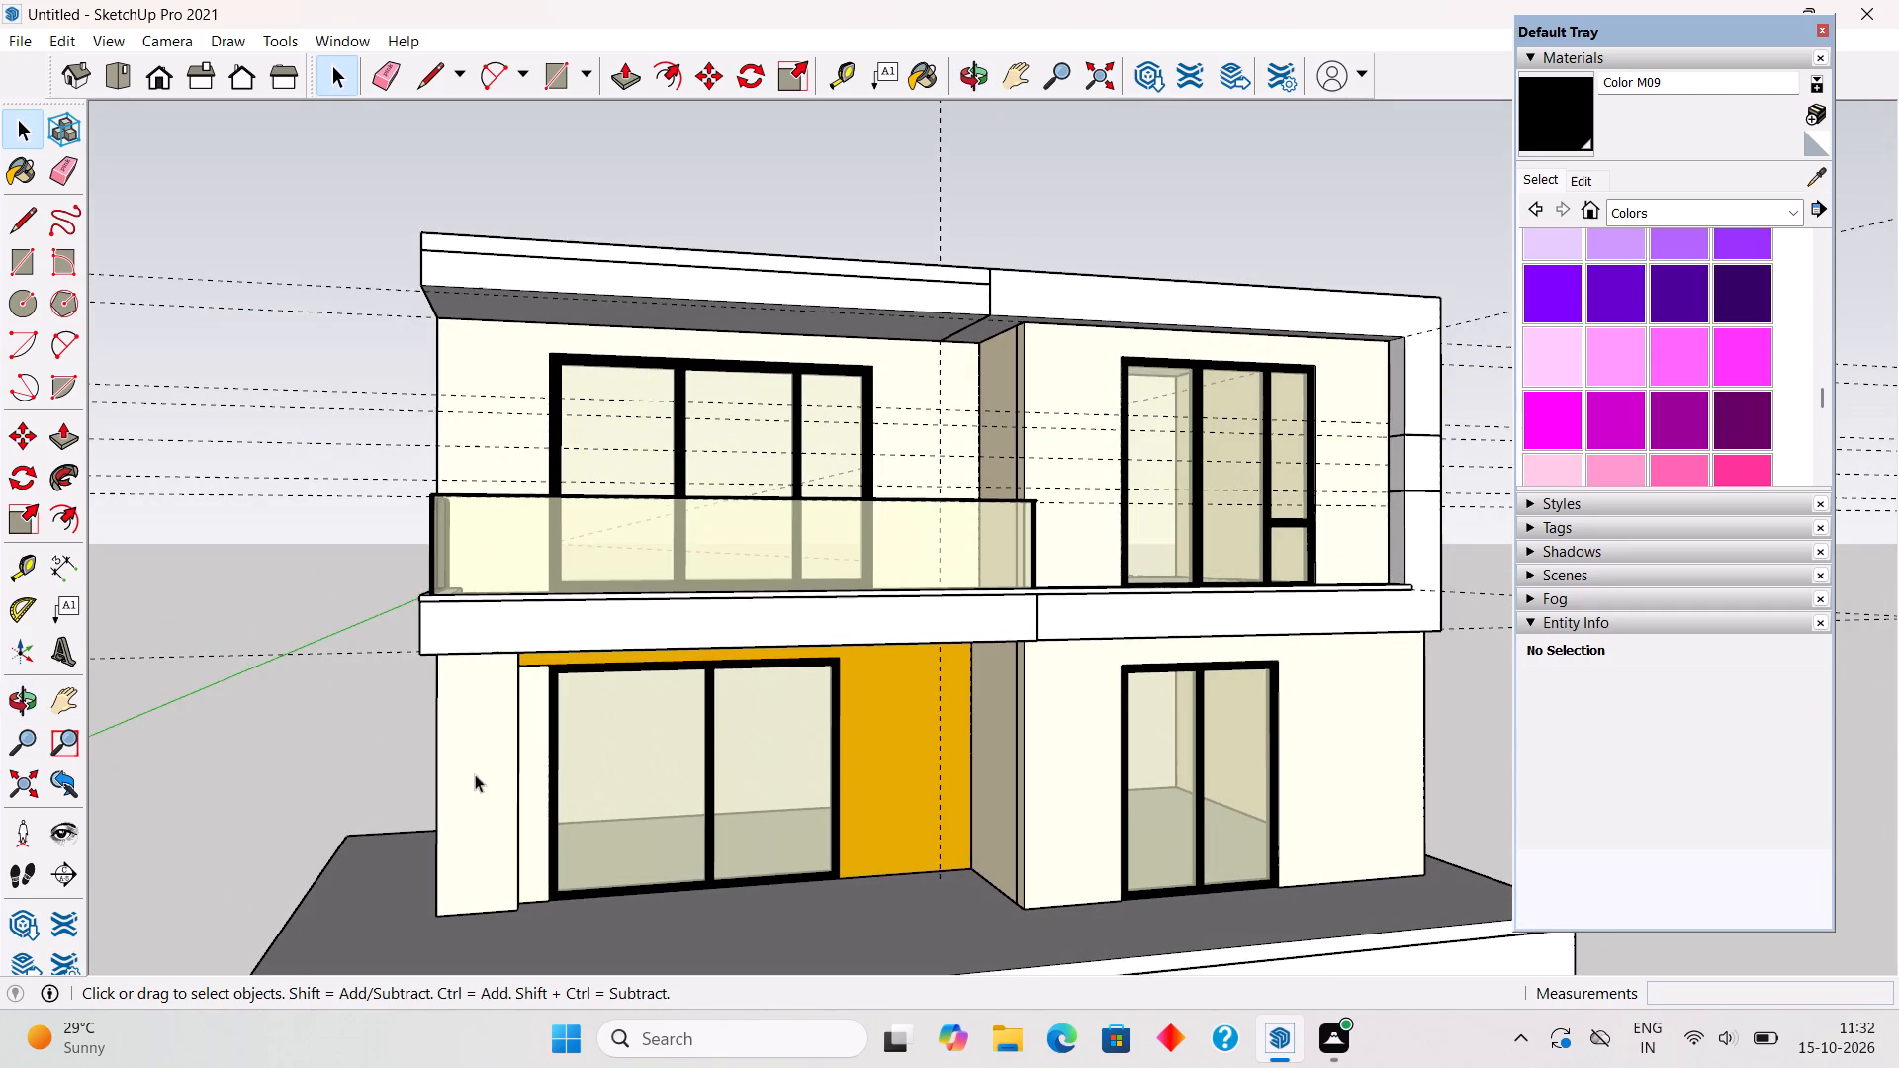
scroll(814, 544, "down", 4)
middle_click_drag(816, 634, 643, 755)
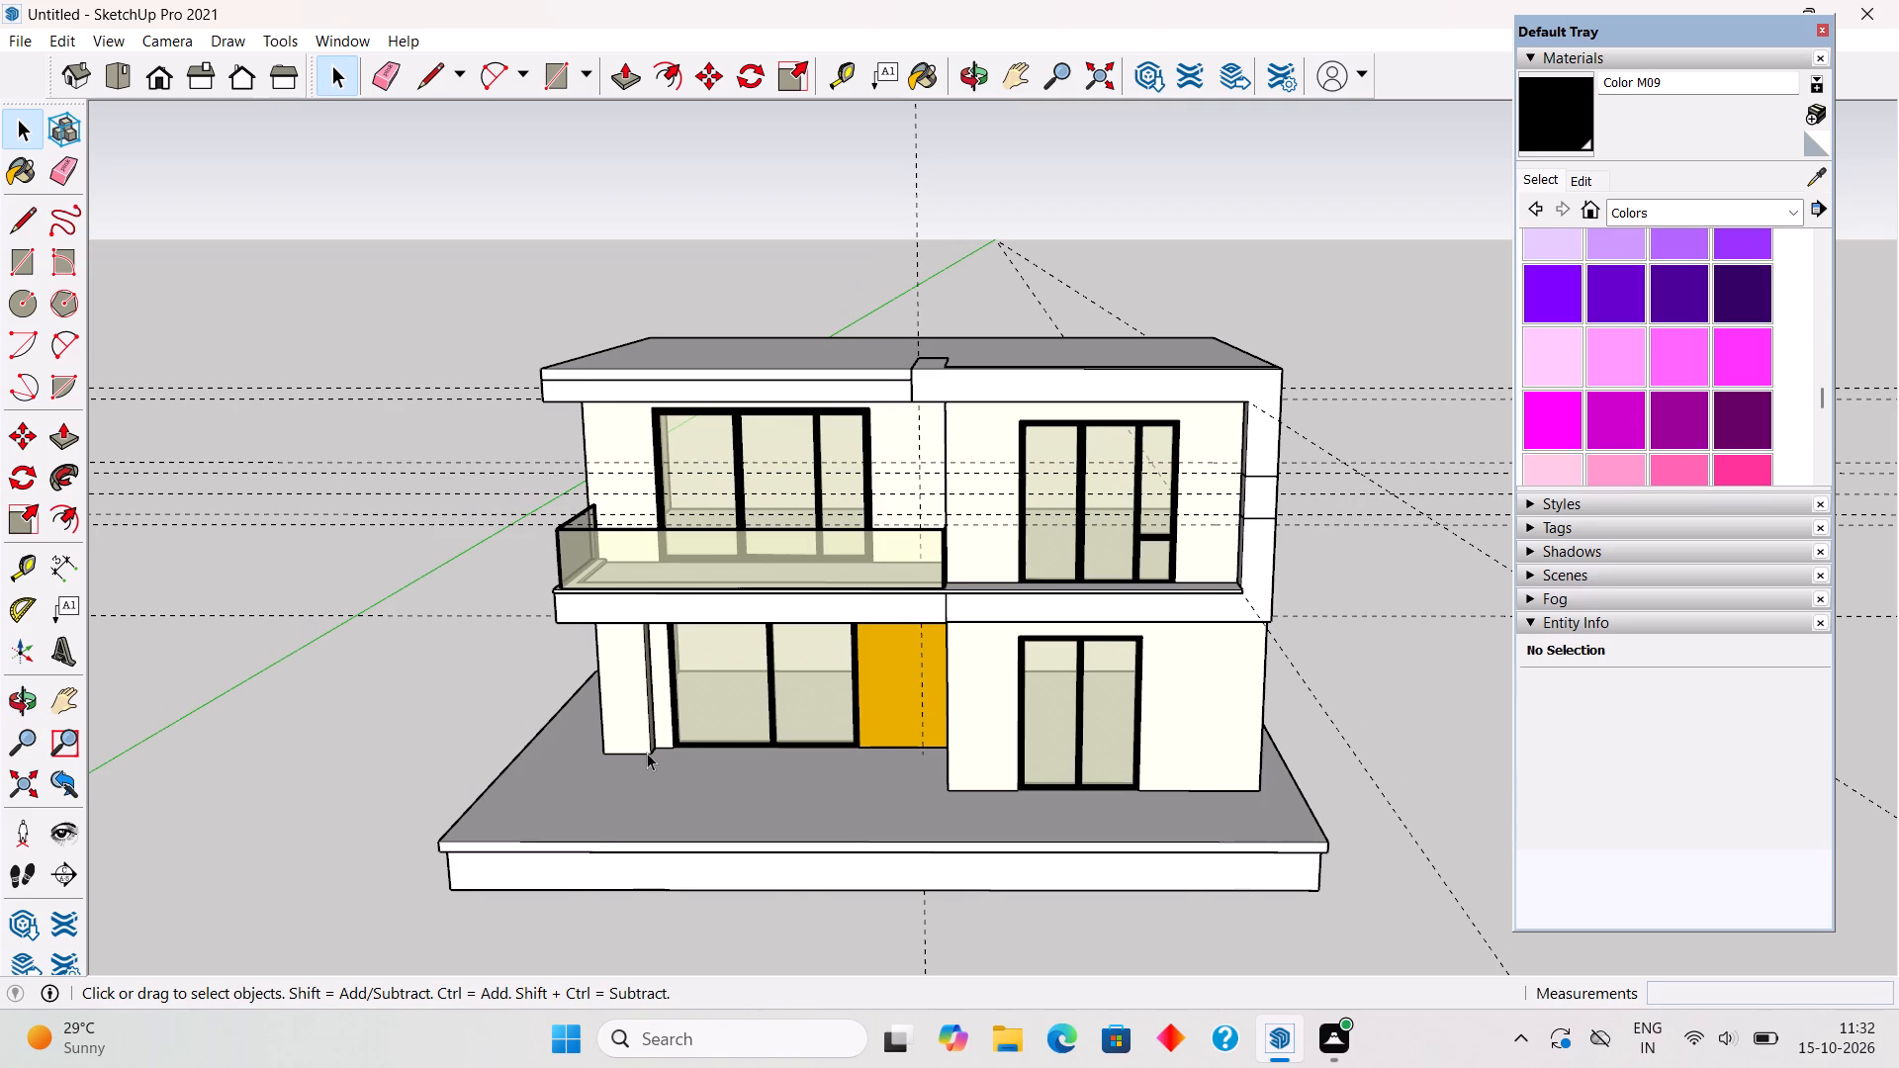
Sample Color D06 from the ochre ground-floor wall and paint the upper storey's projecting frame and the balcony floor slab with it.
left_click(1817, 173)
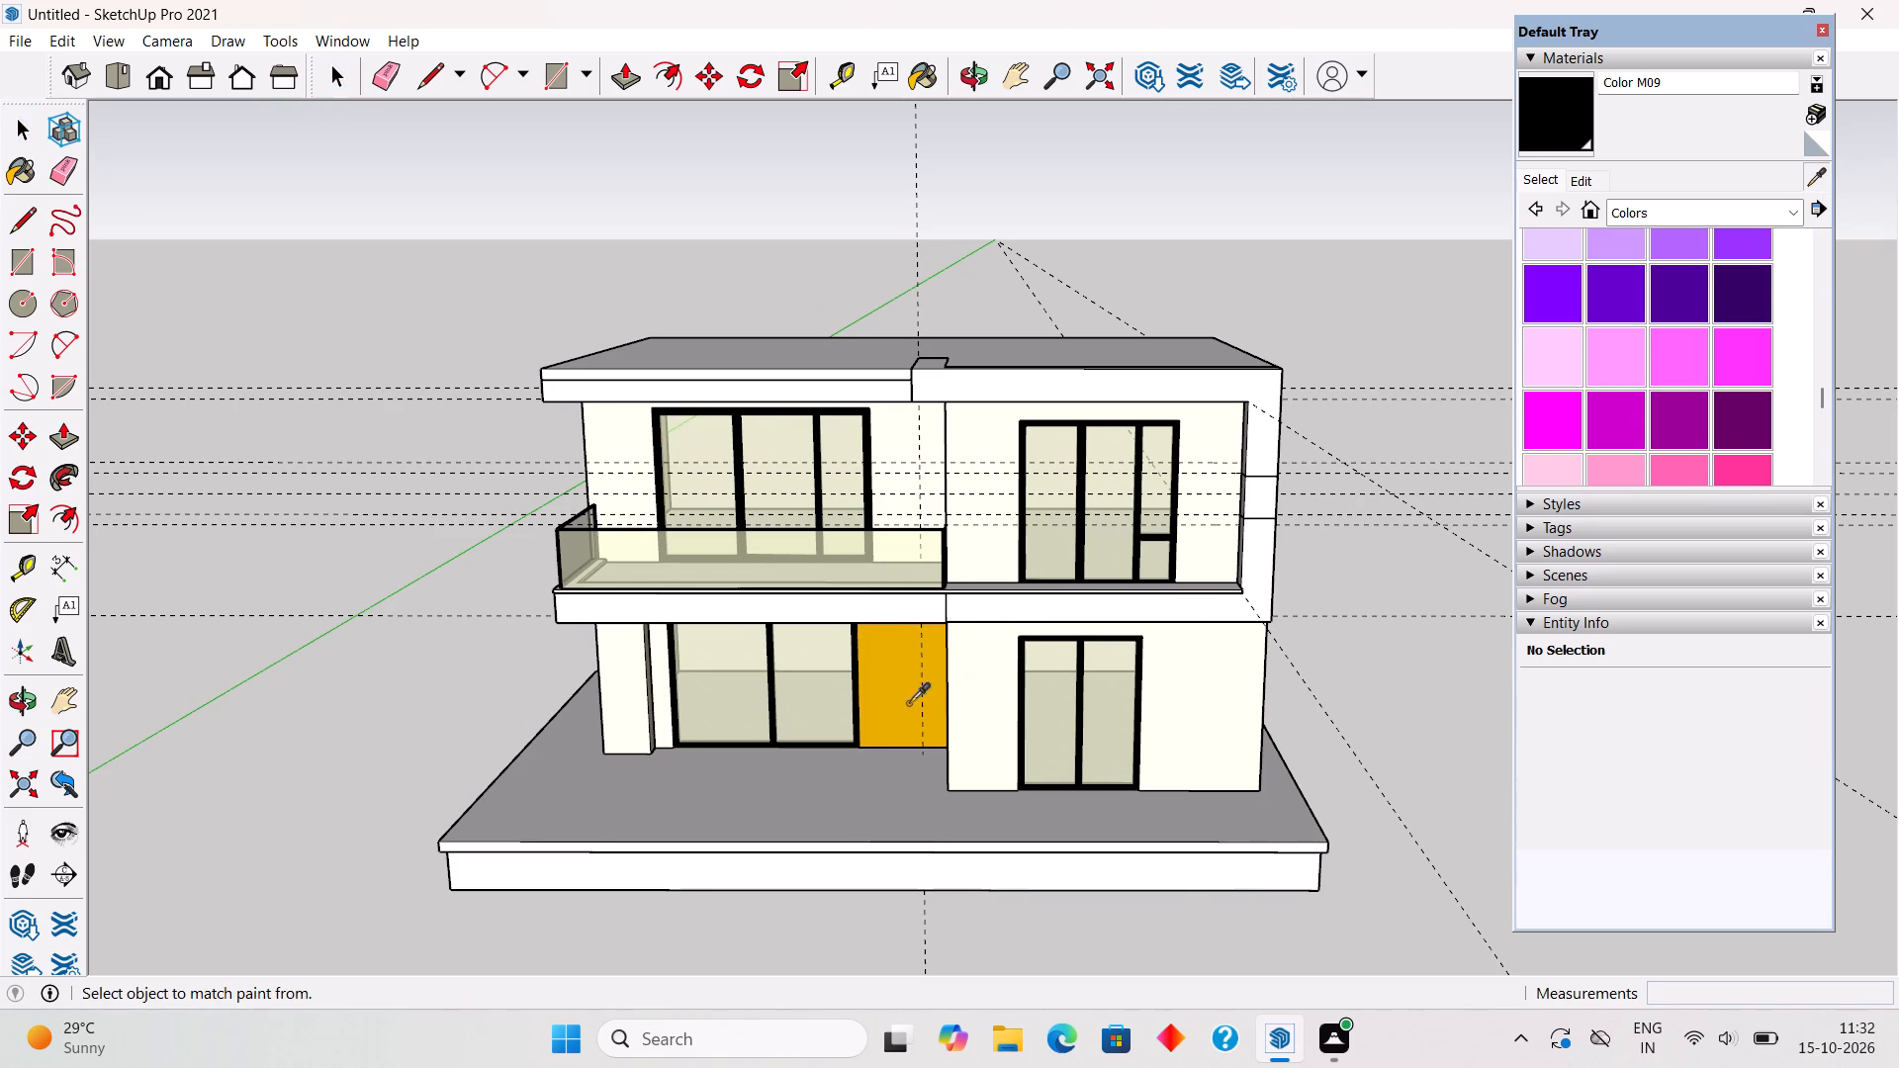
left_click(909, 703)
left_click(990, 613)
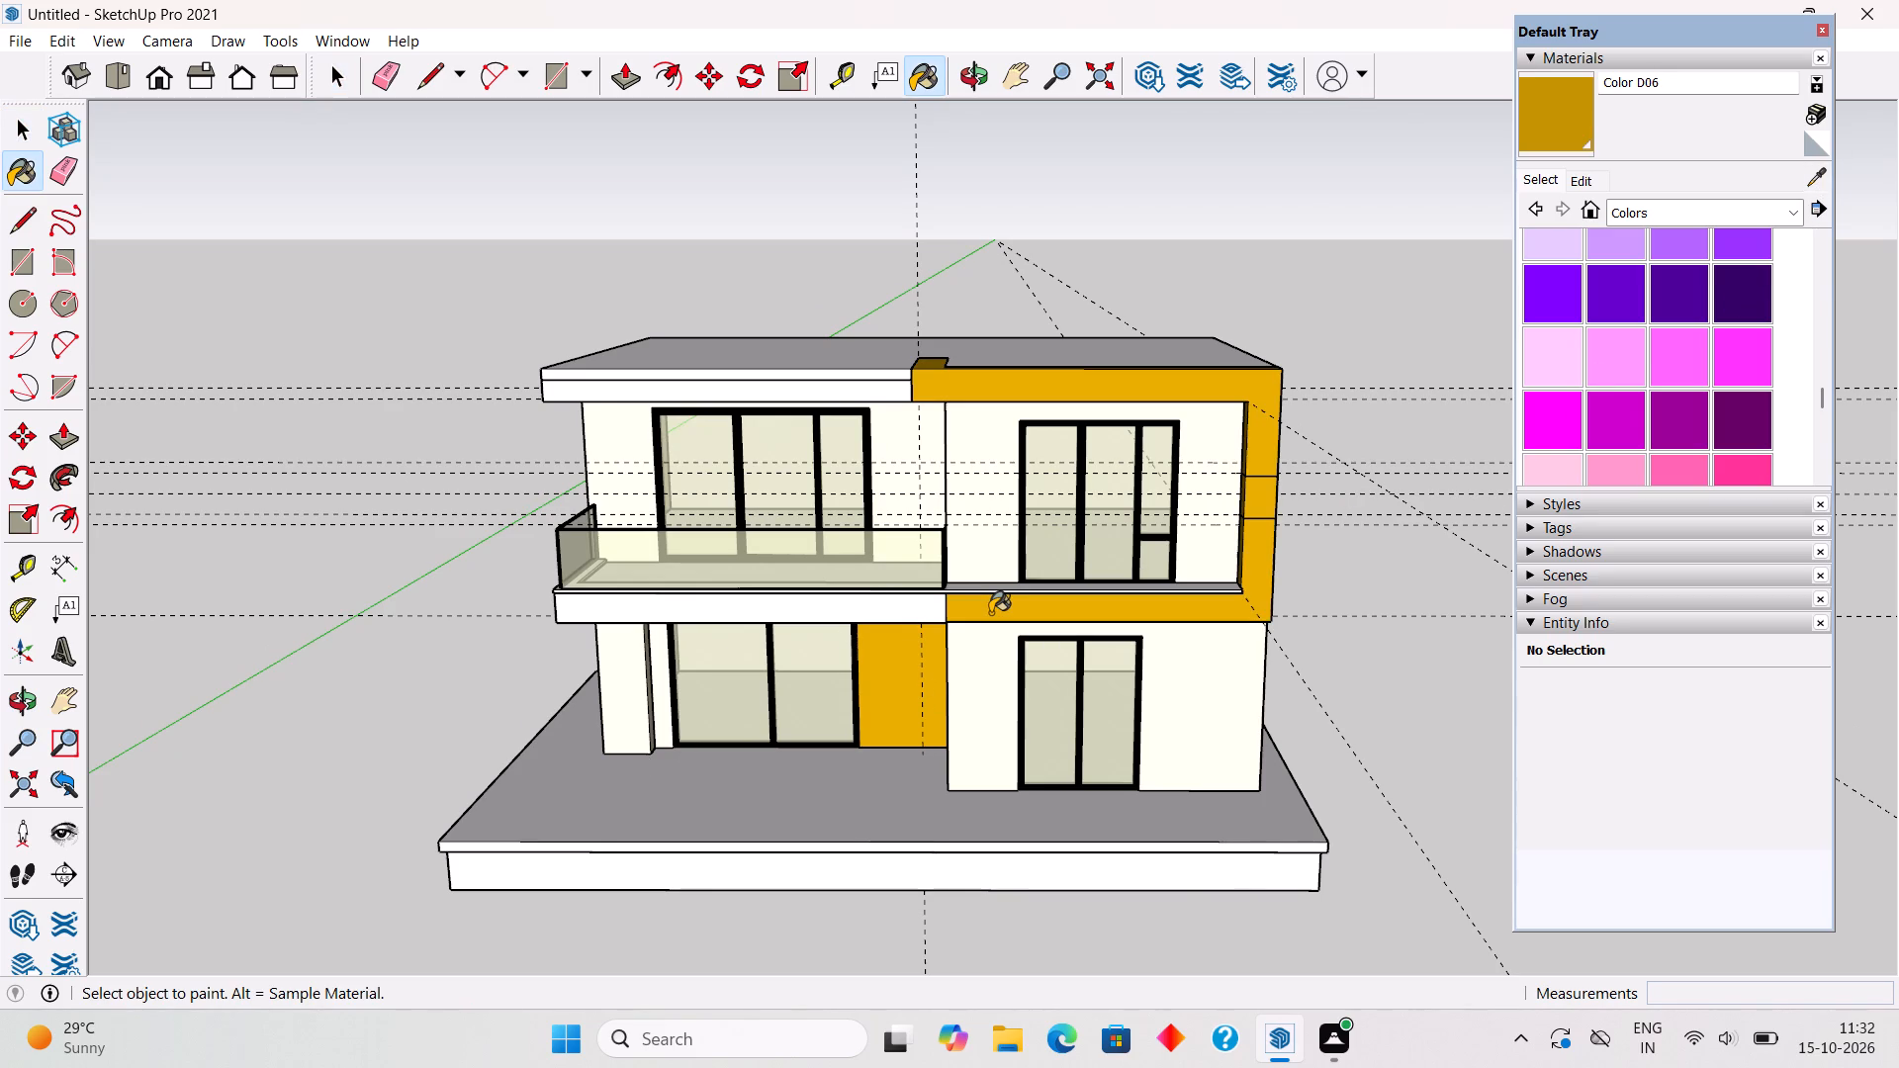
scroll(1022, 588, "up", 6)
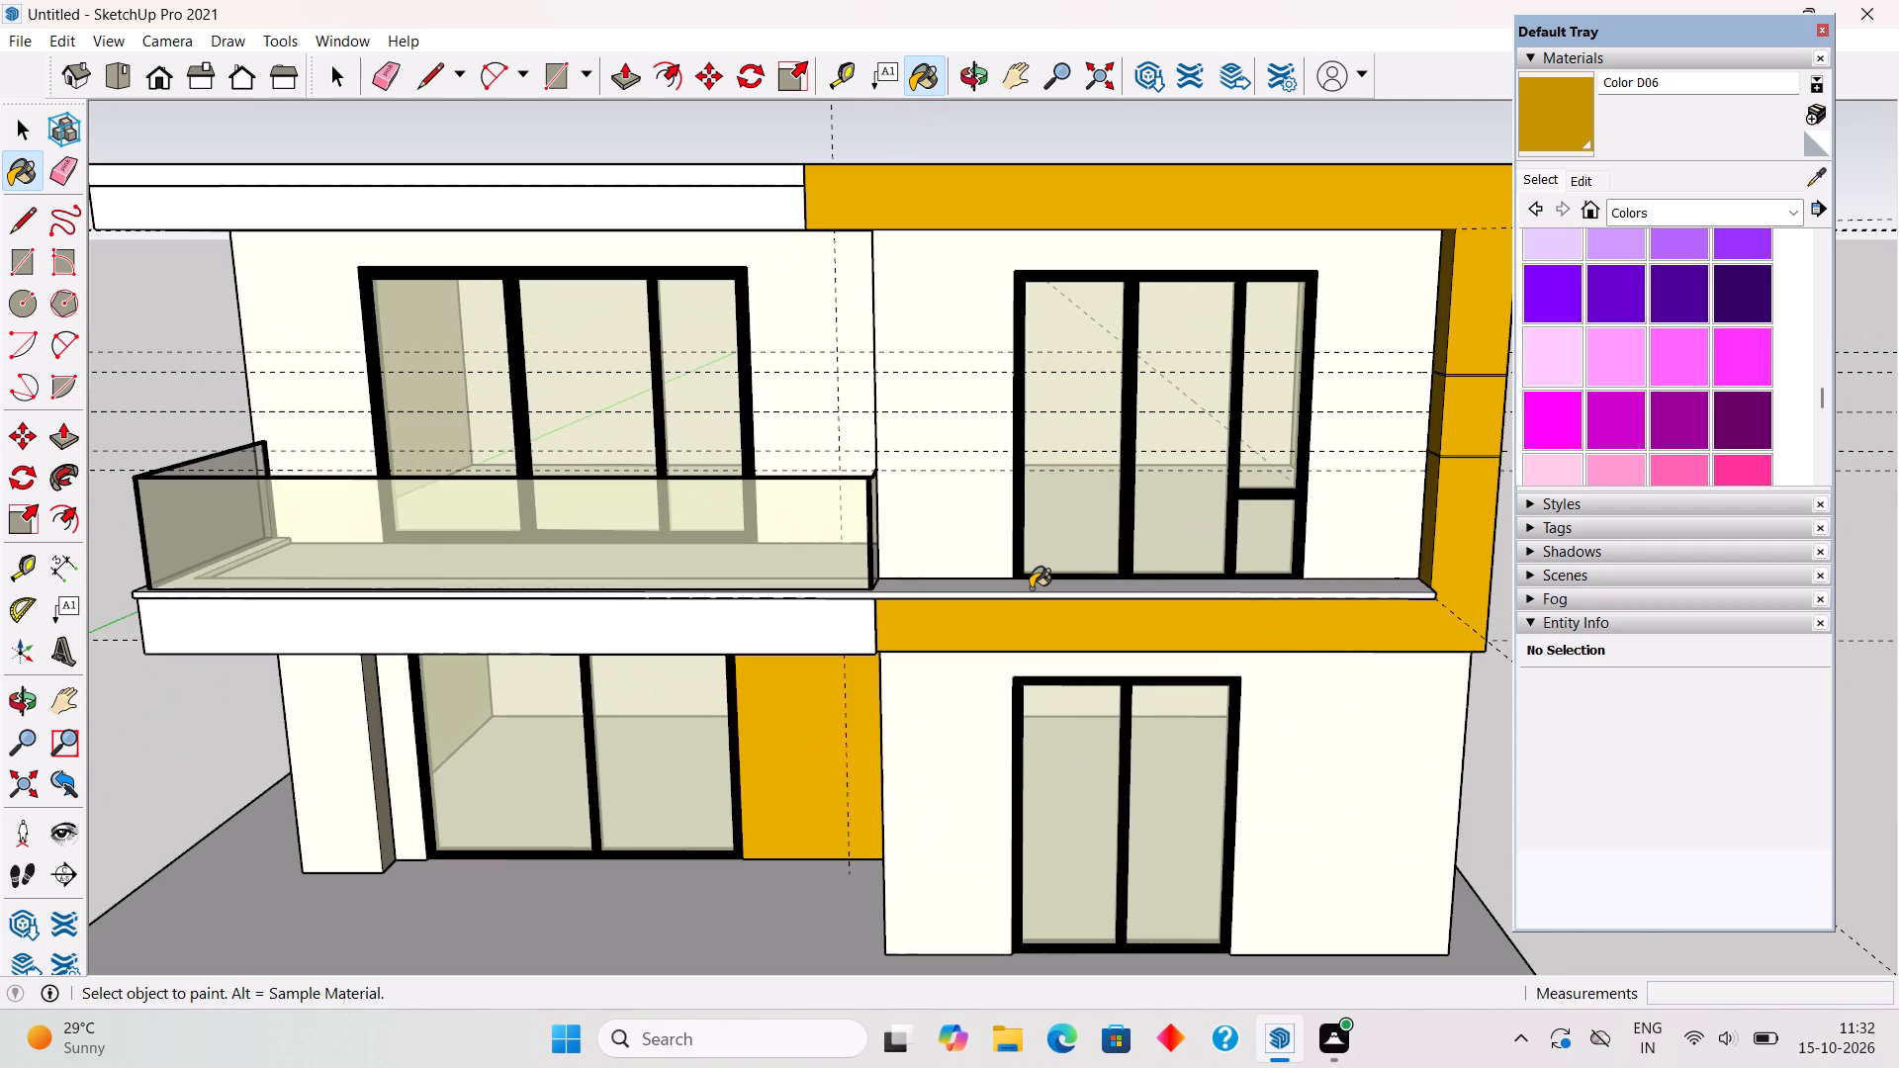
left_click(1031, 588)
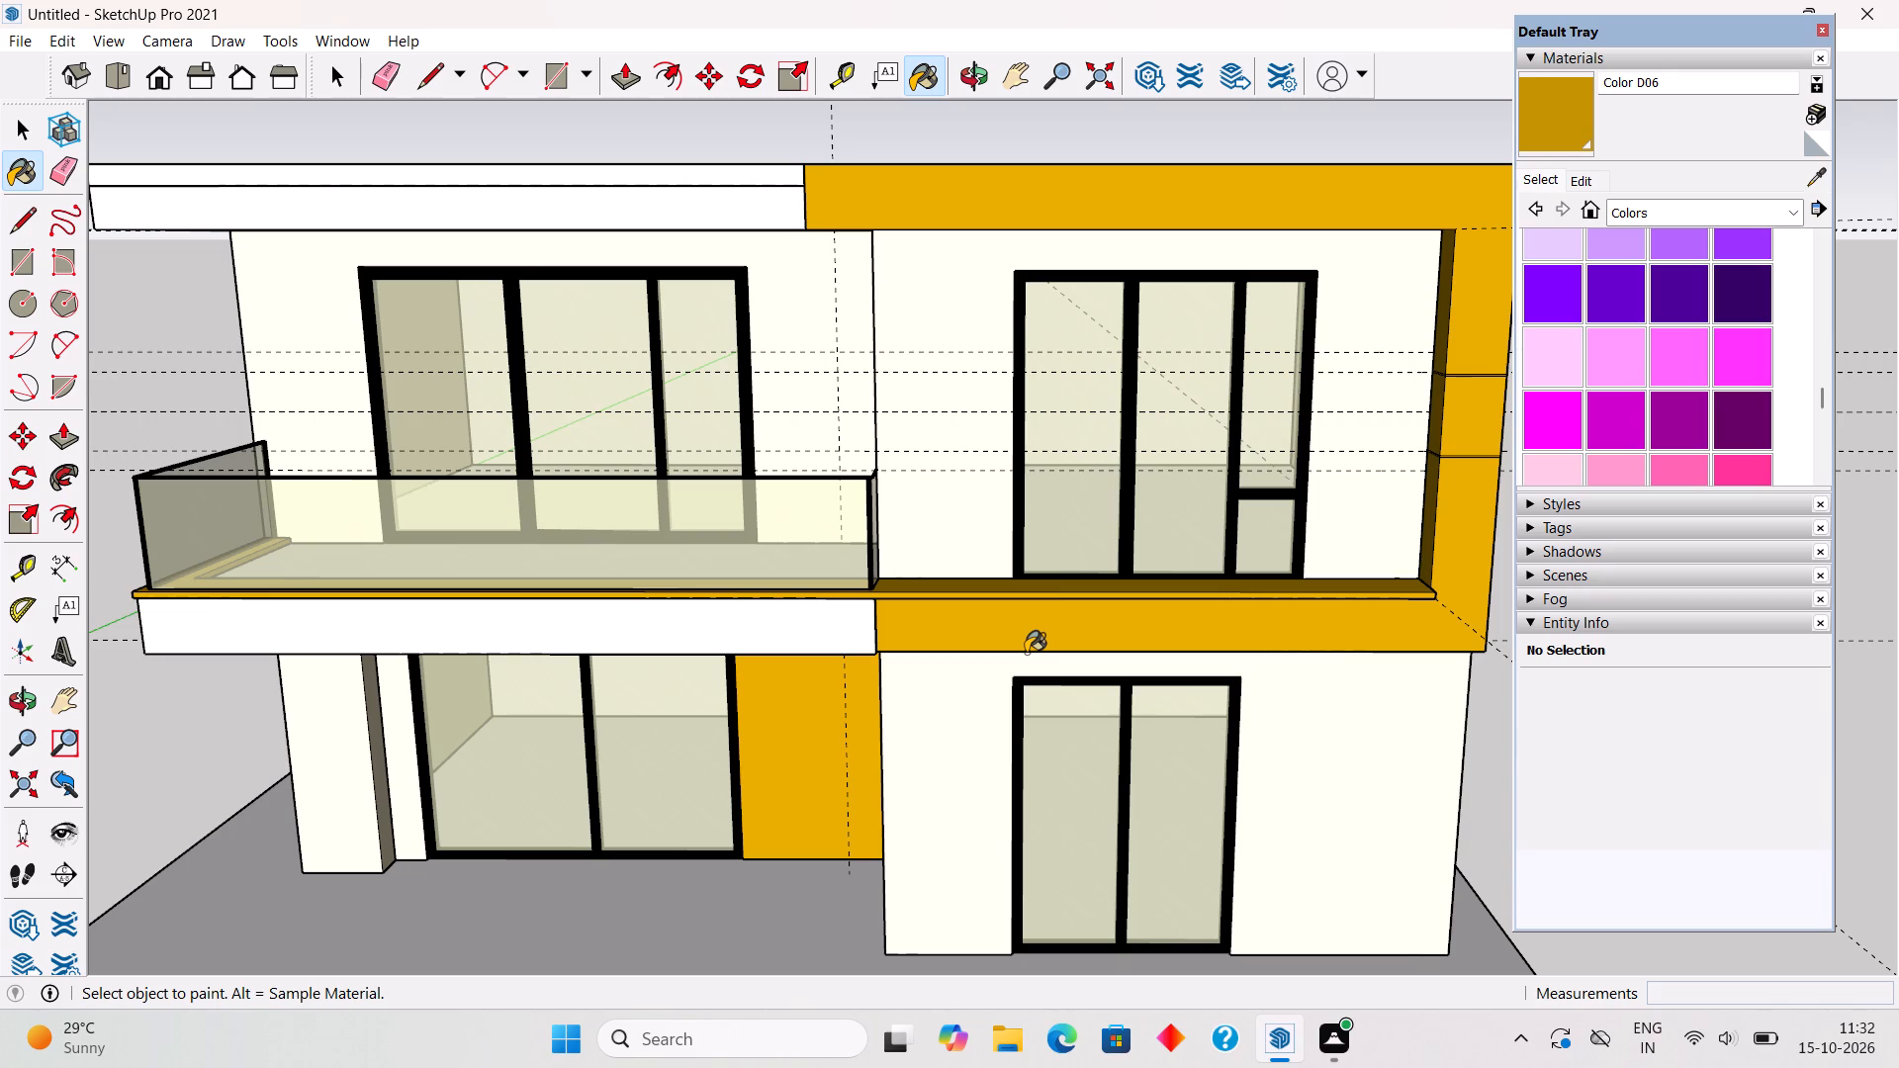
Sample Color D01 from the cream house wall and paint the white front band below the glass balcony railing with it.
scroll(1026, 653, "down", 3)
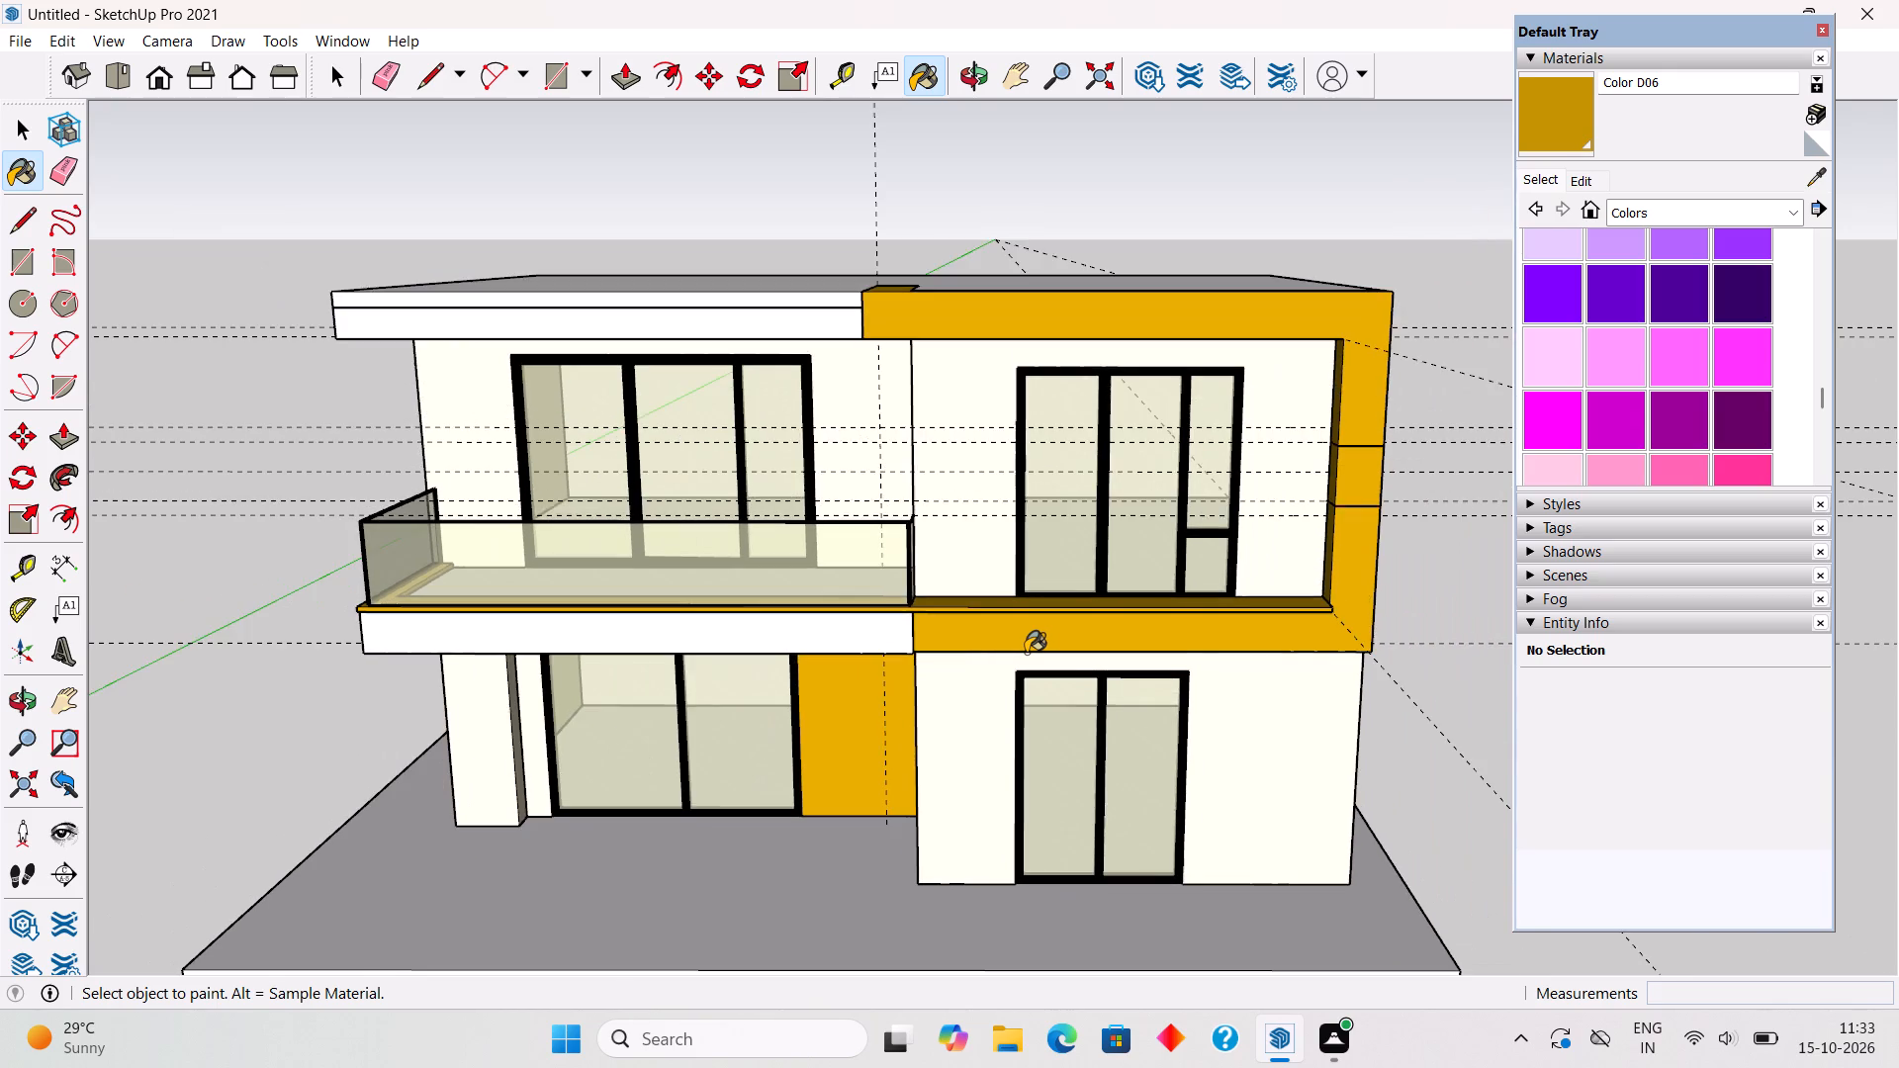
middle_click_drag(1042, 647, 1190, 538)
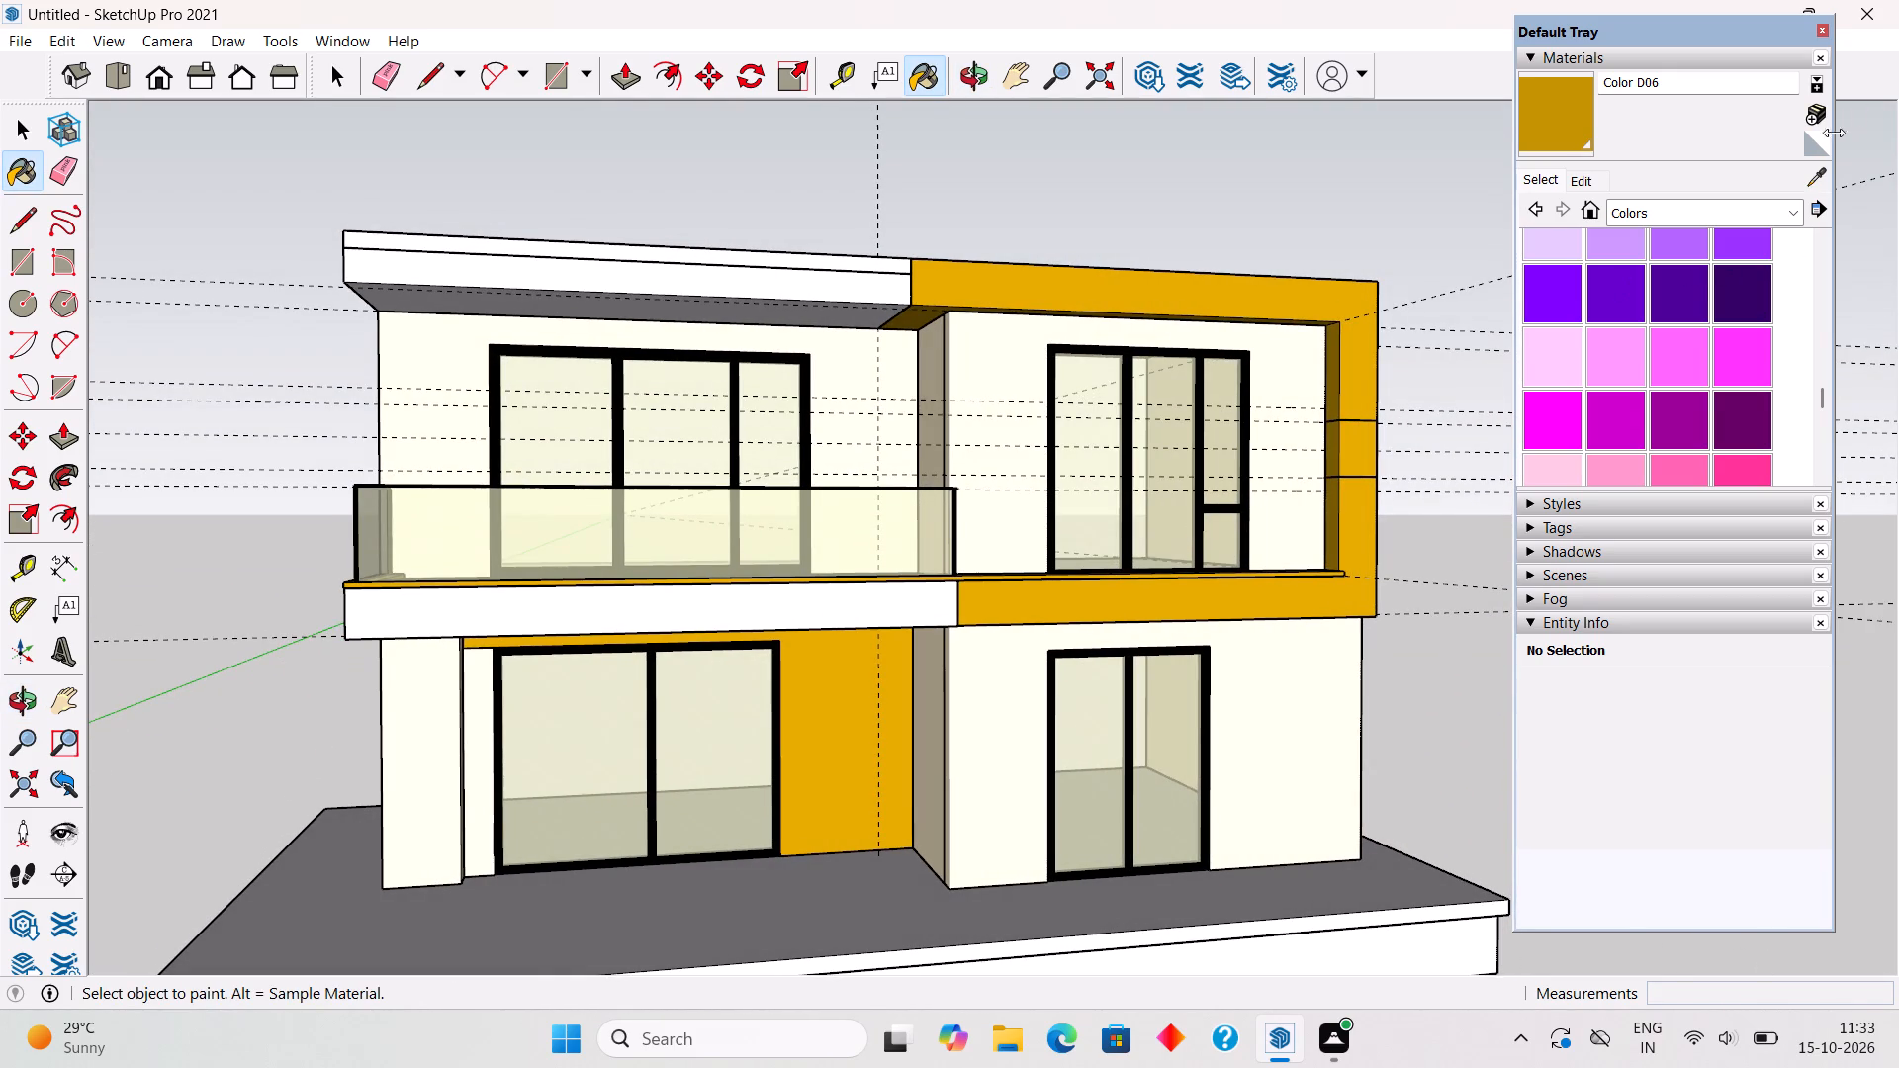
left_click(1814, 180)
left_click(1002, 806)
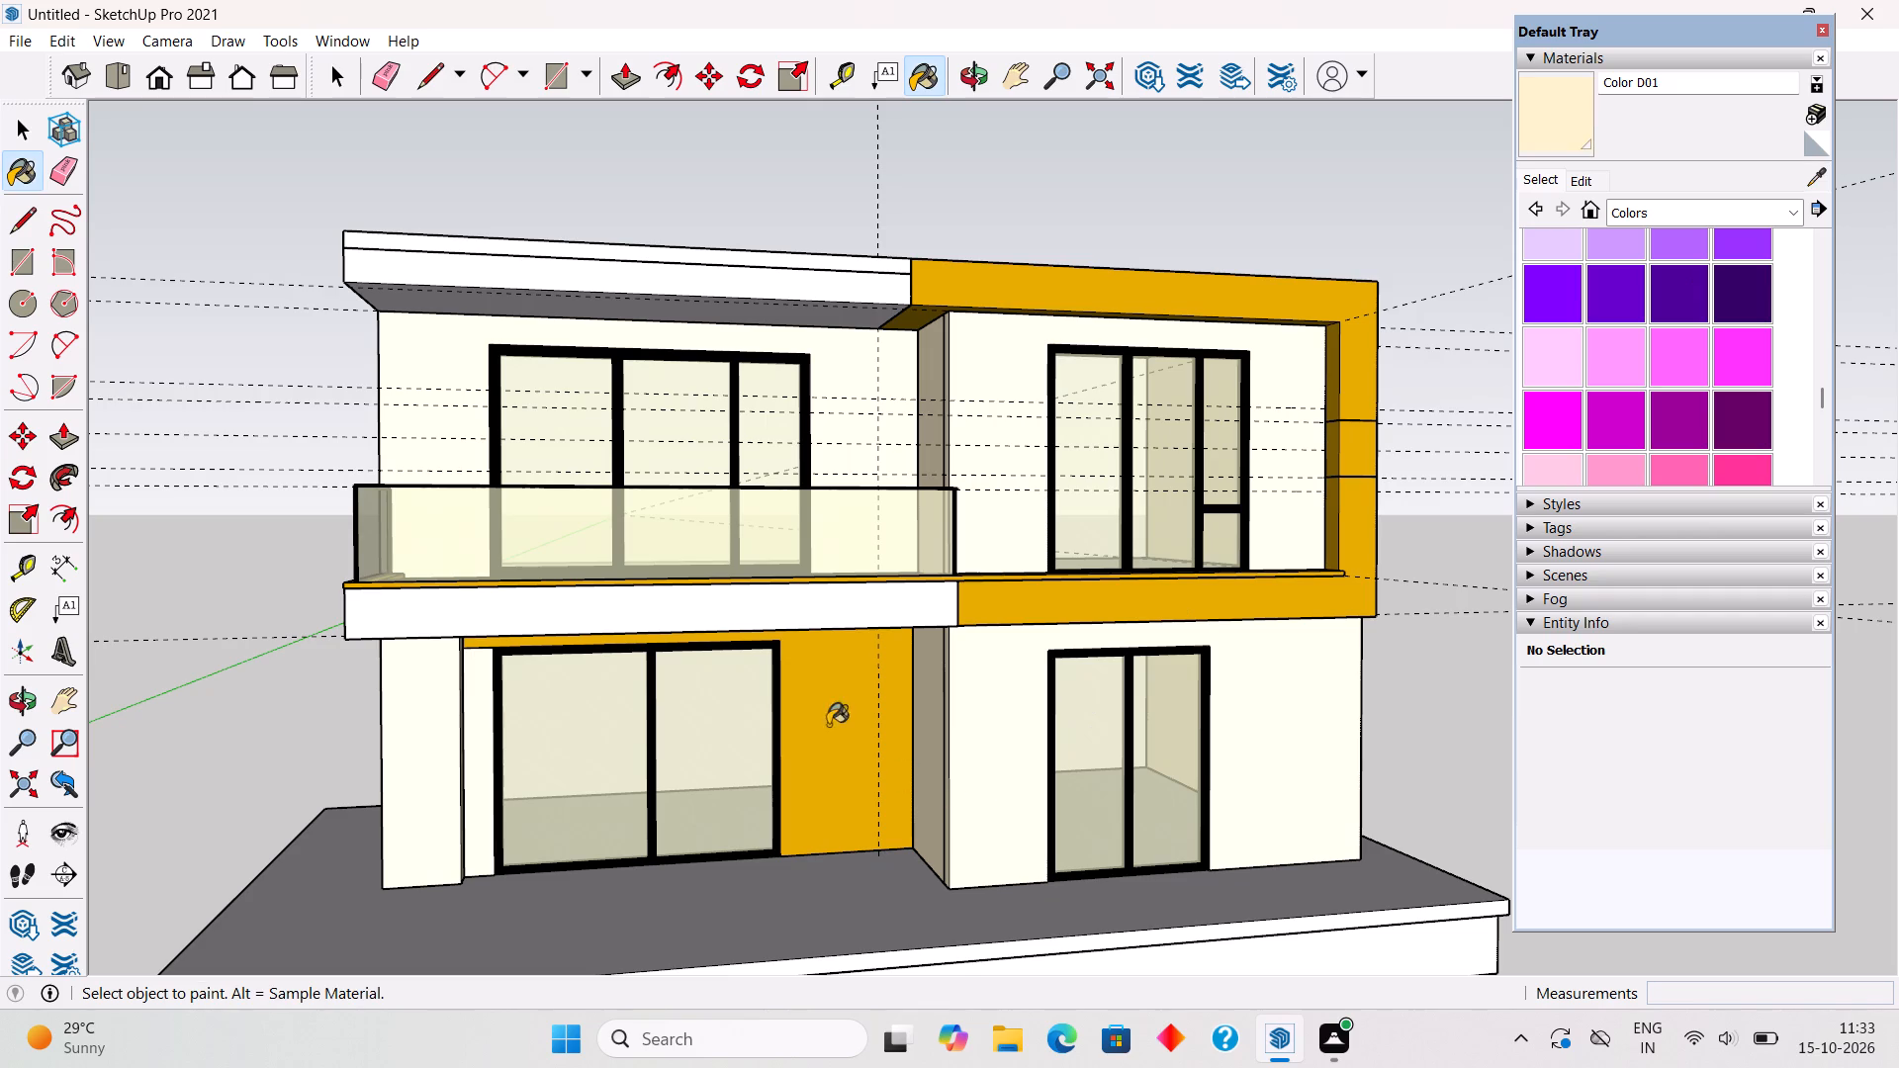
left_click(800, 599)
middle_click_drag(1060, 626, 1184, 748)
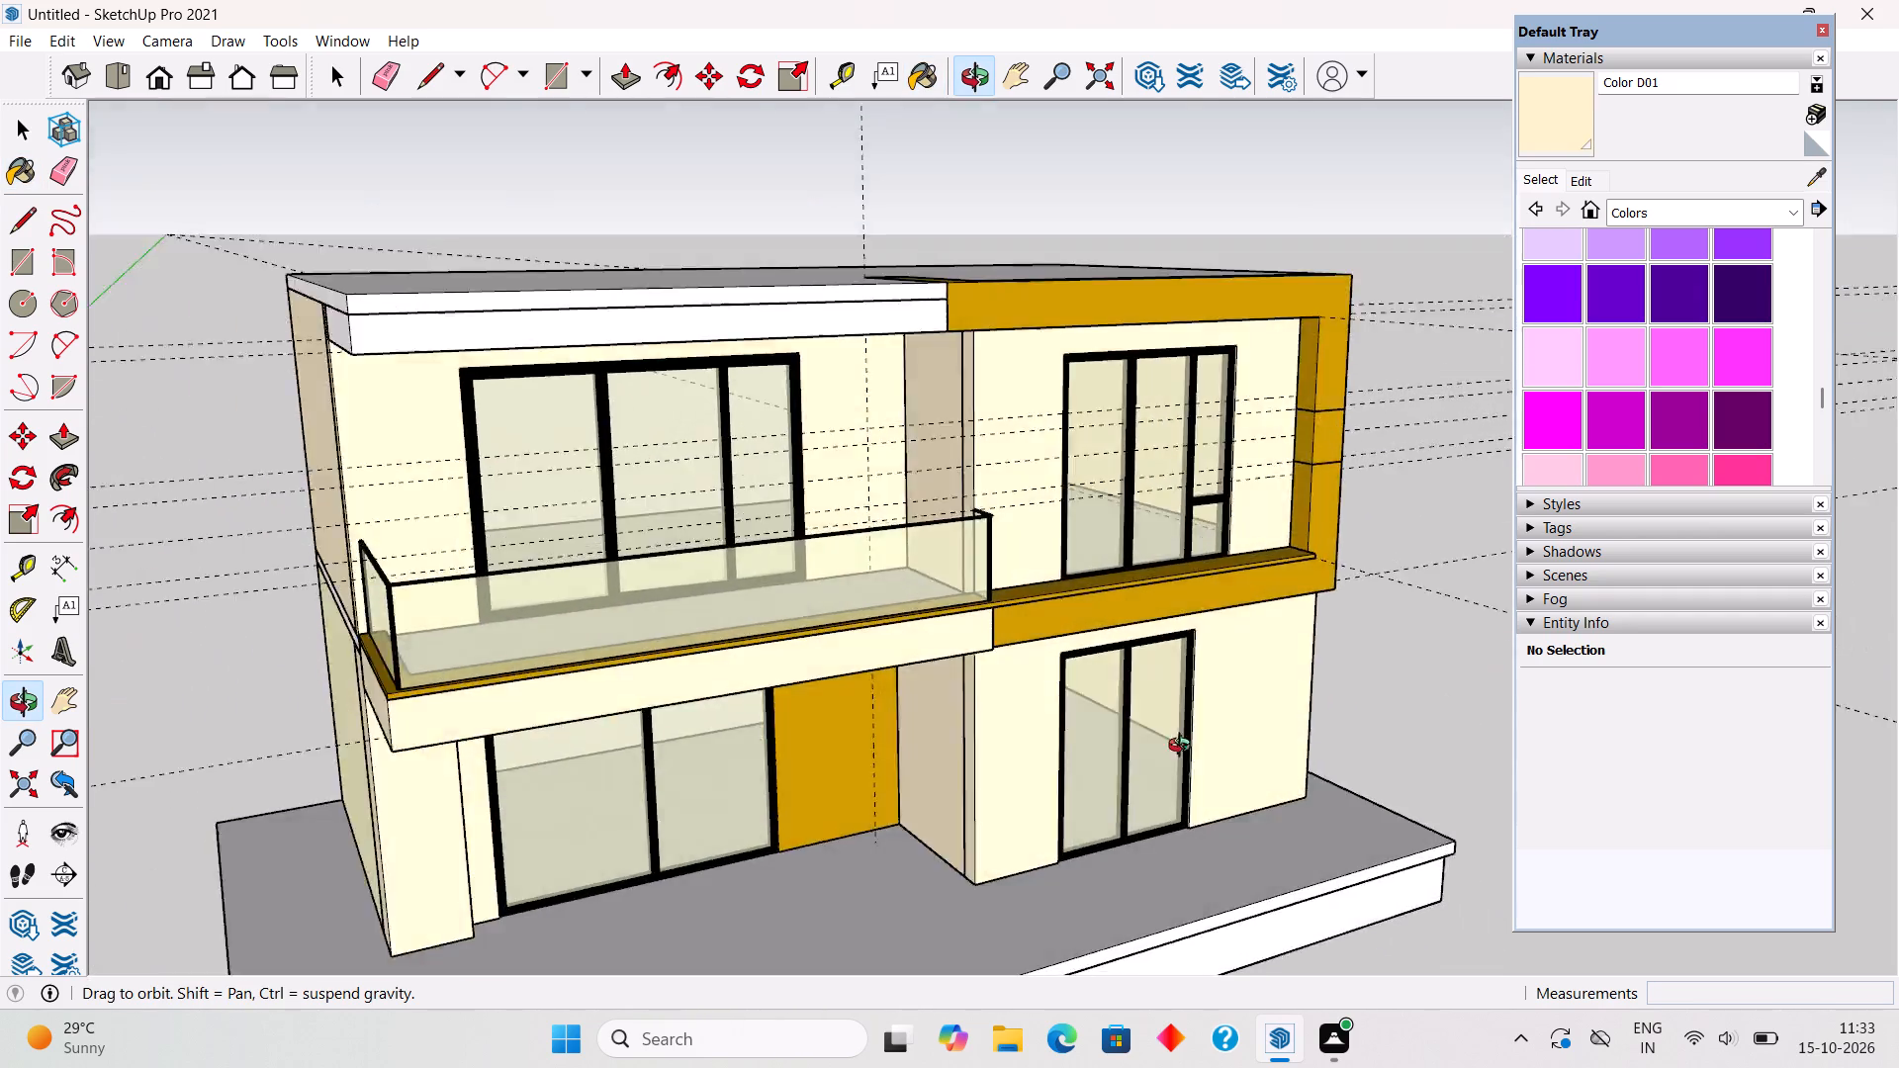
middle_click_drag(1184, 748, 1019, 572)
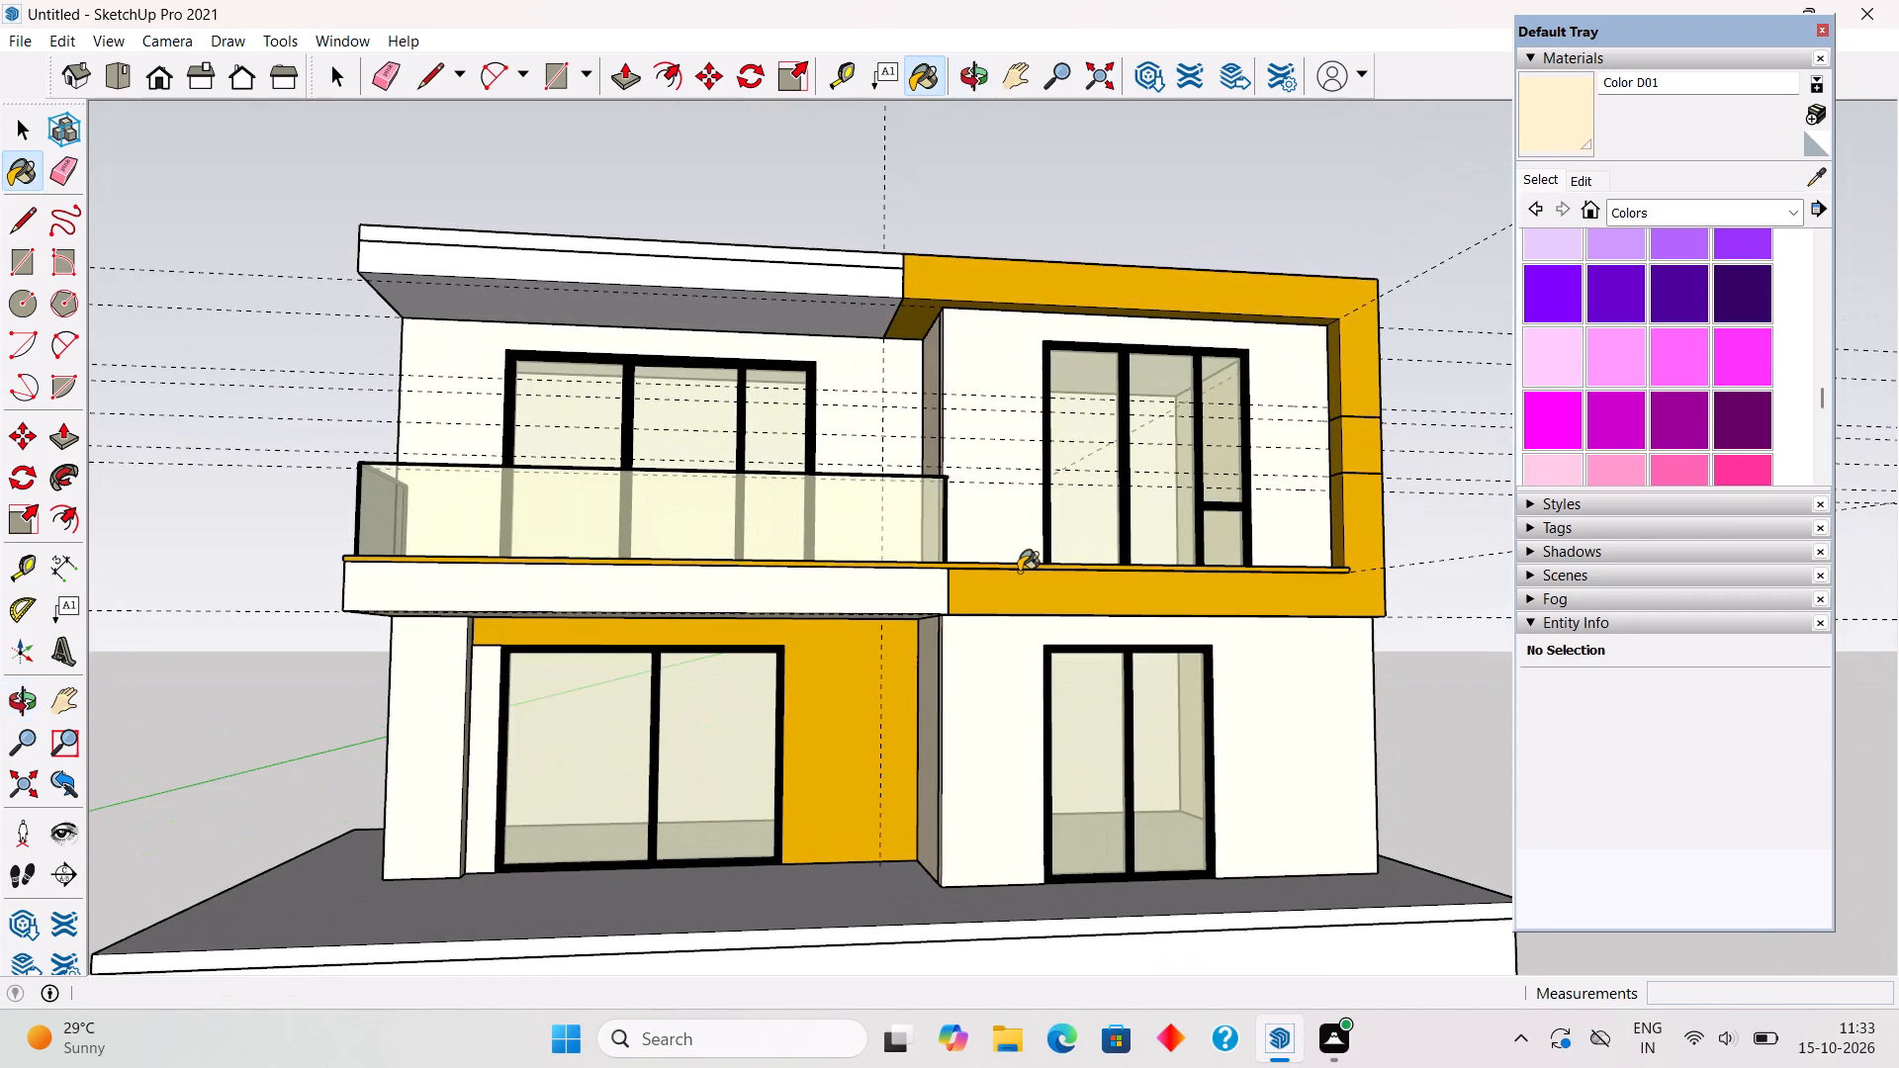
key("space")
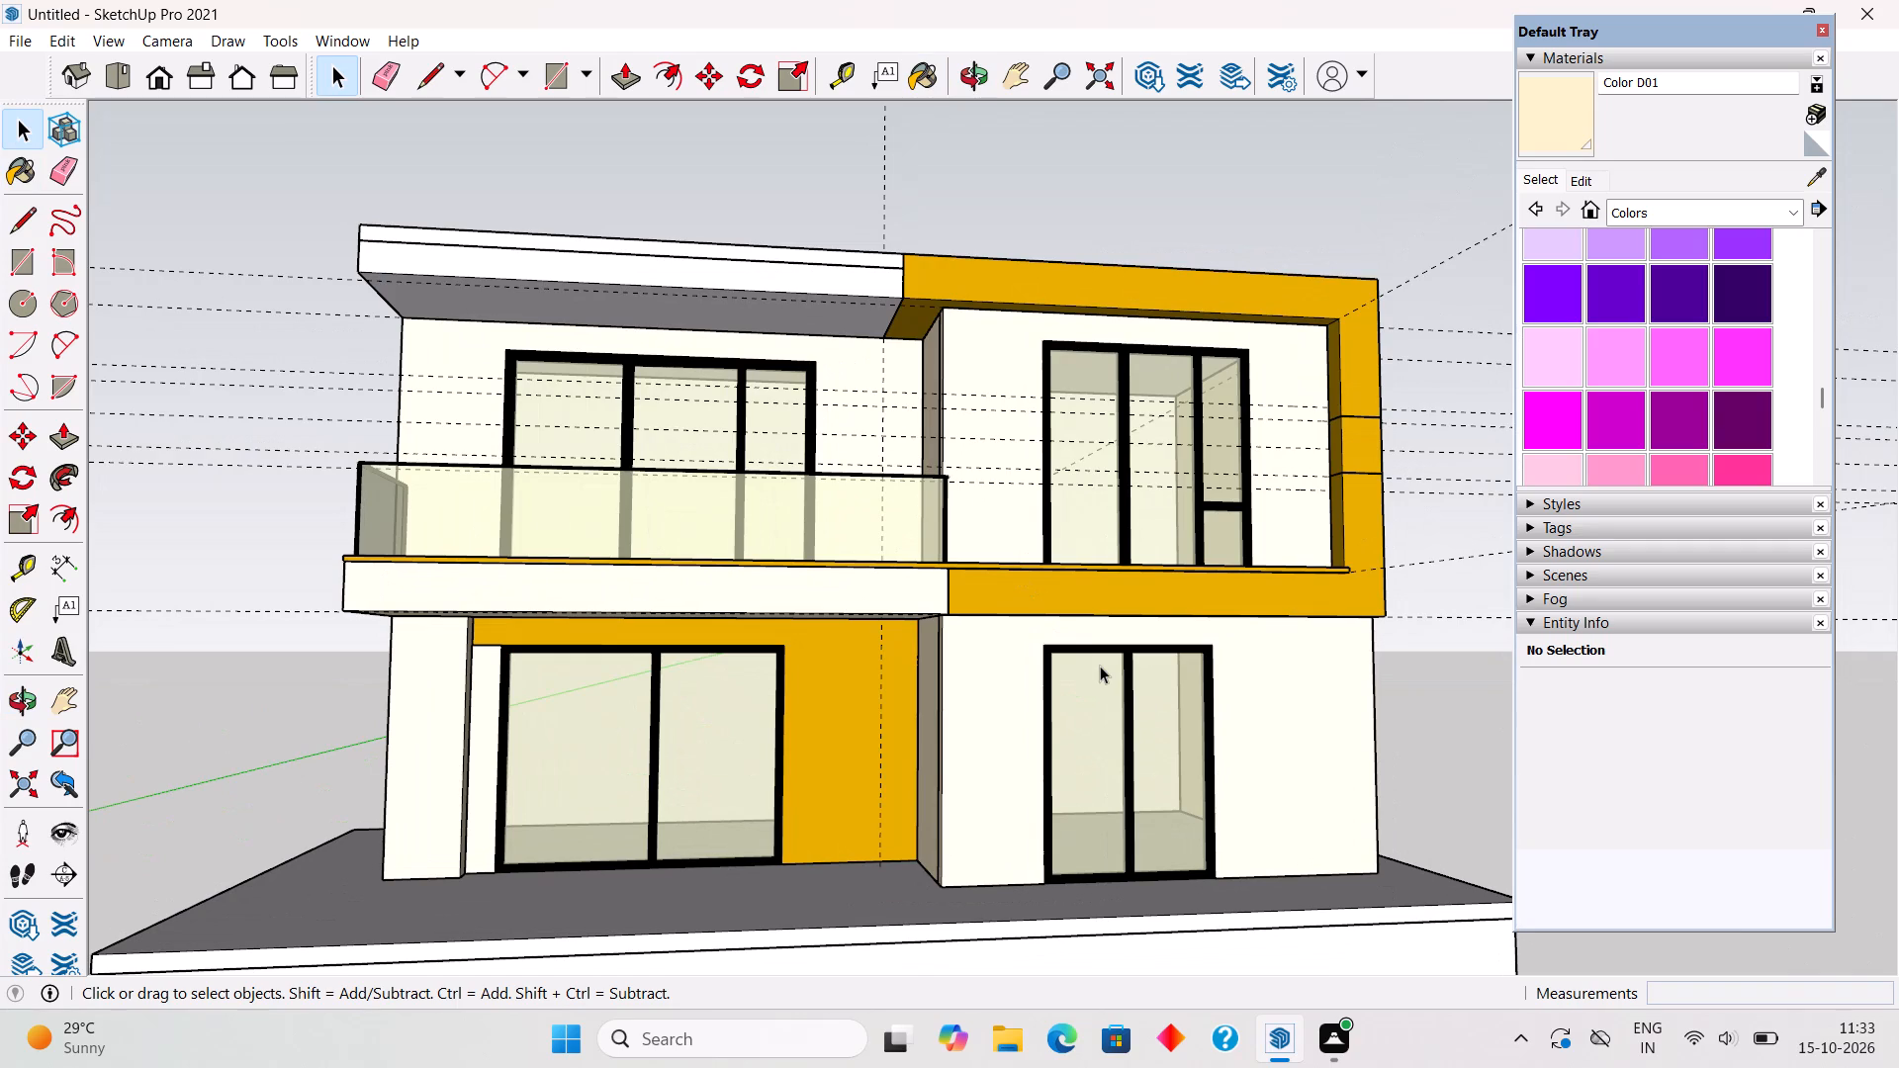
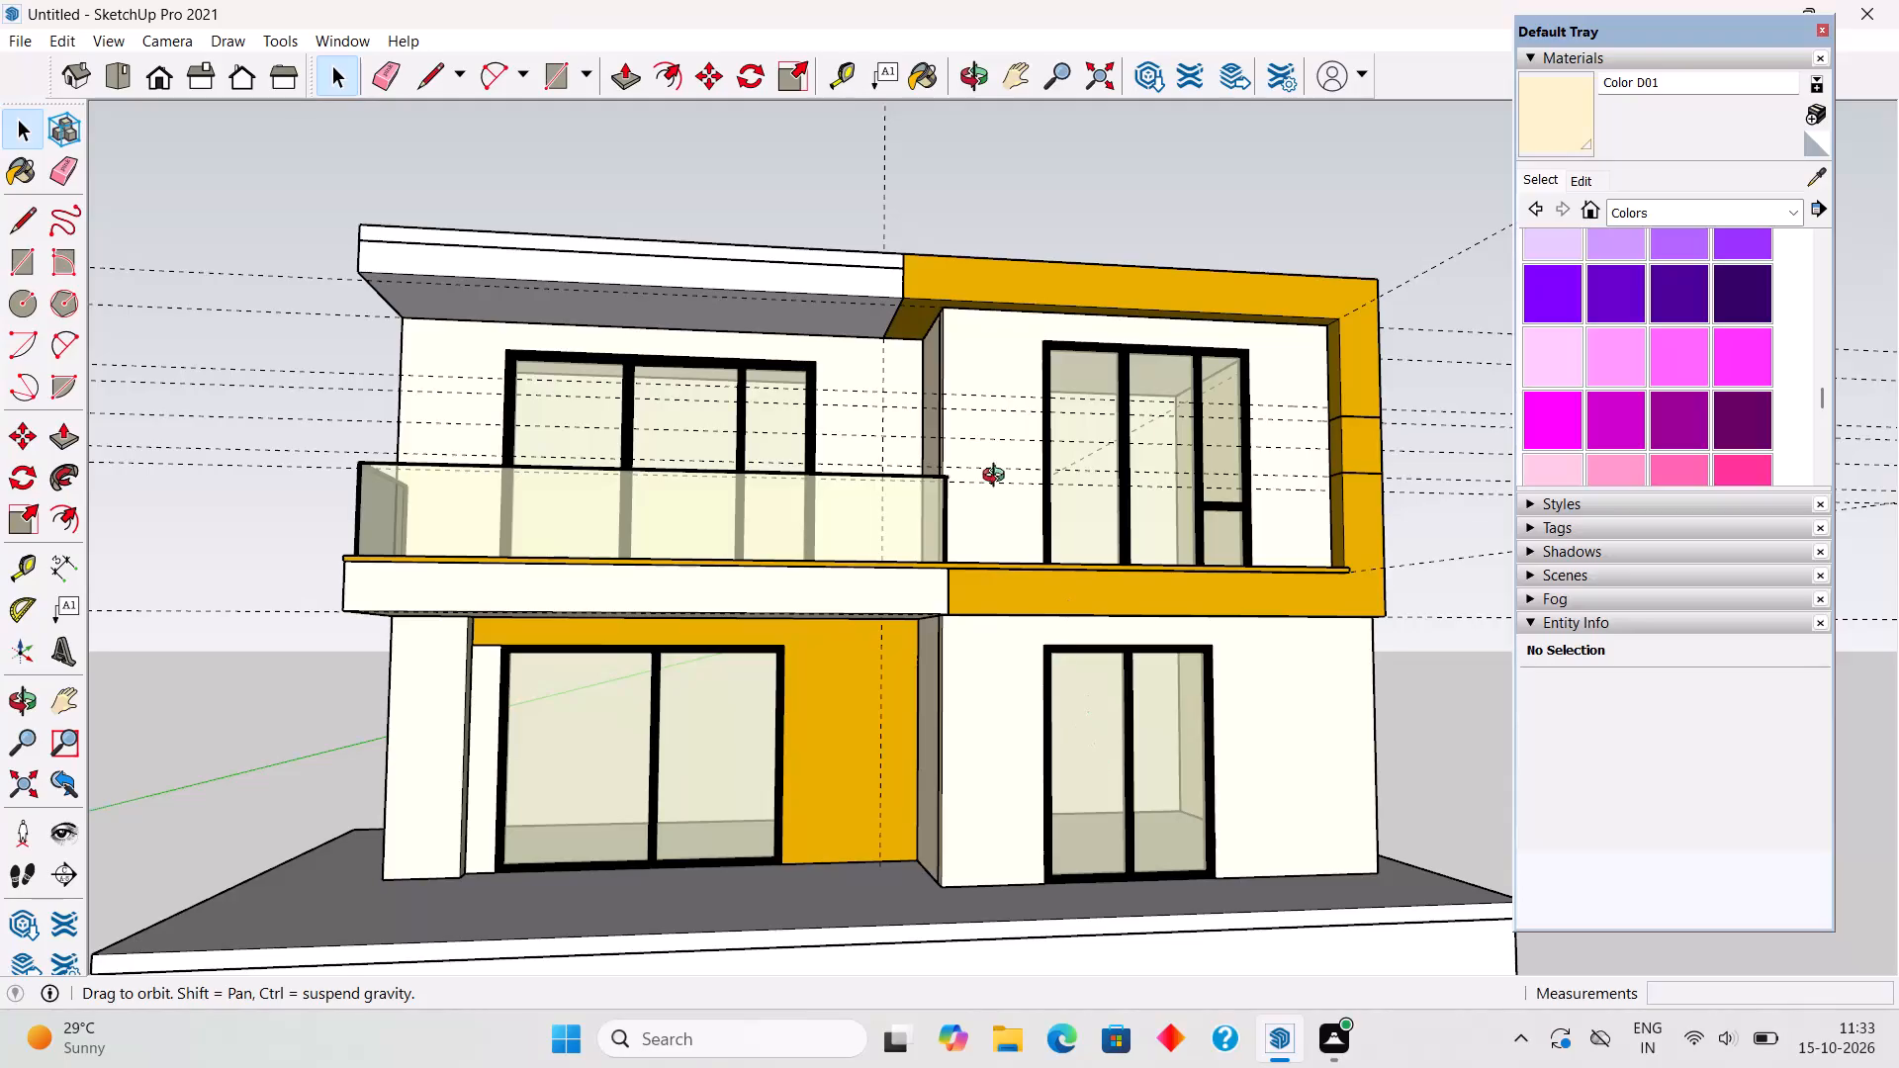
Push the front edge face of the main roof slab above the balcony back by 1'.
middle_click_drag(968, 454, 999, 703)
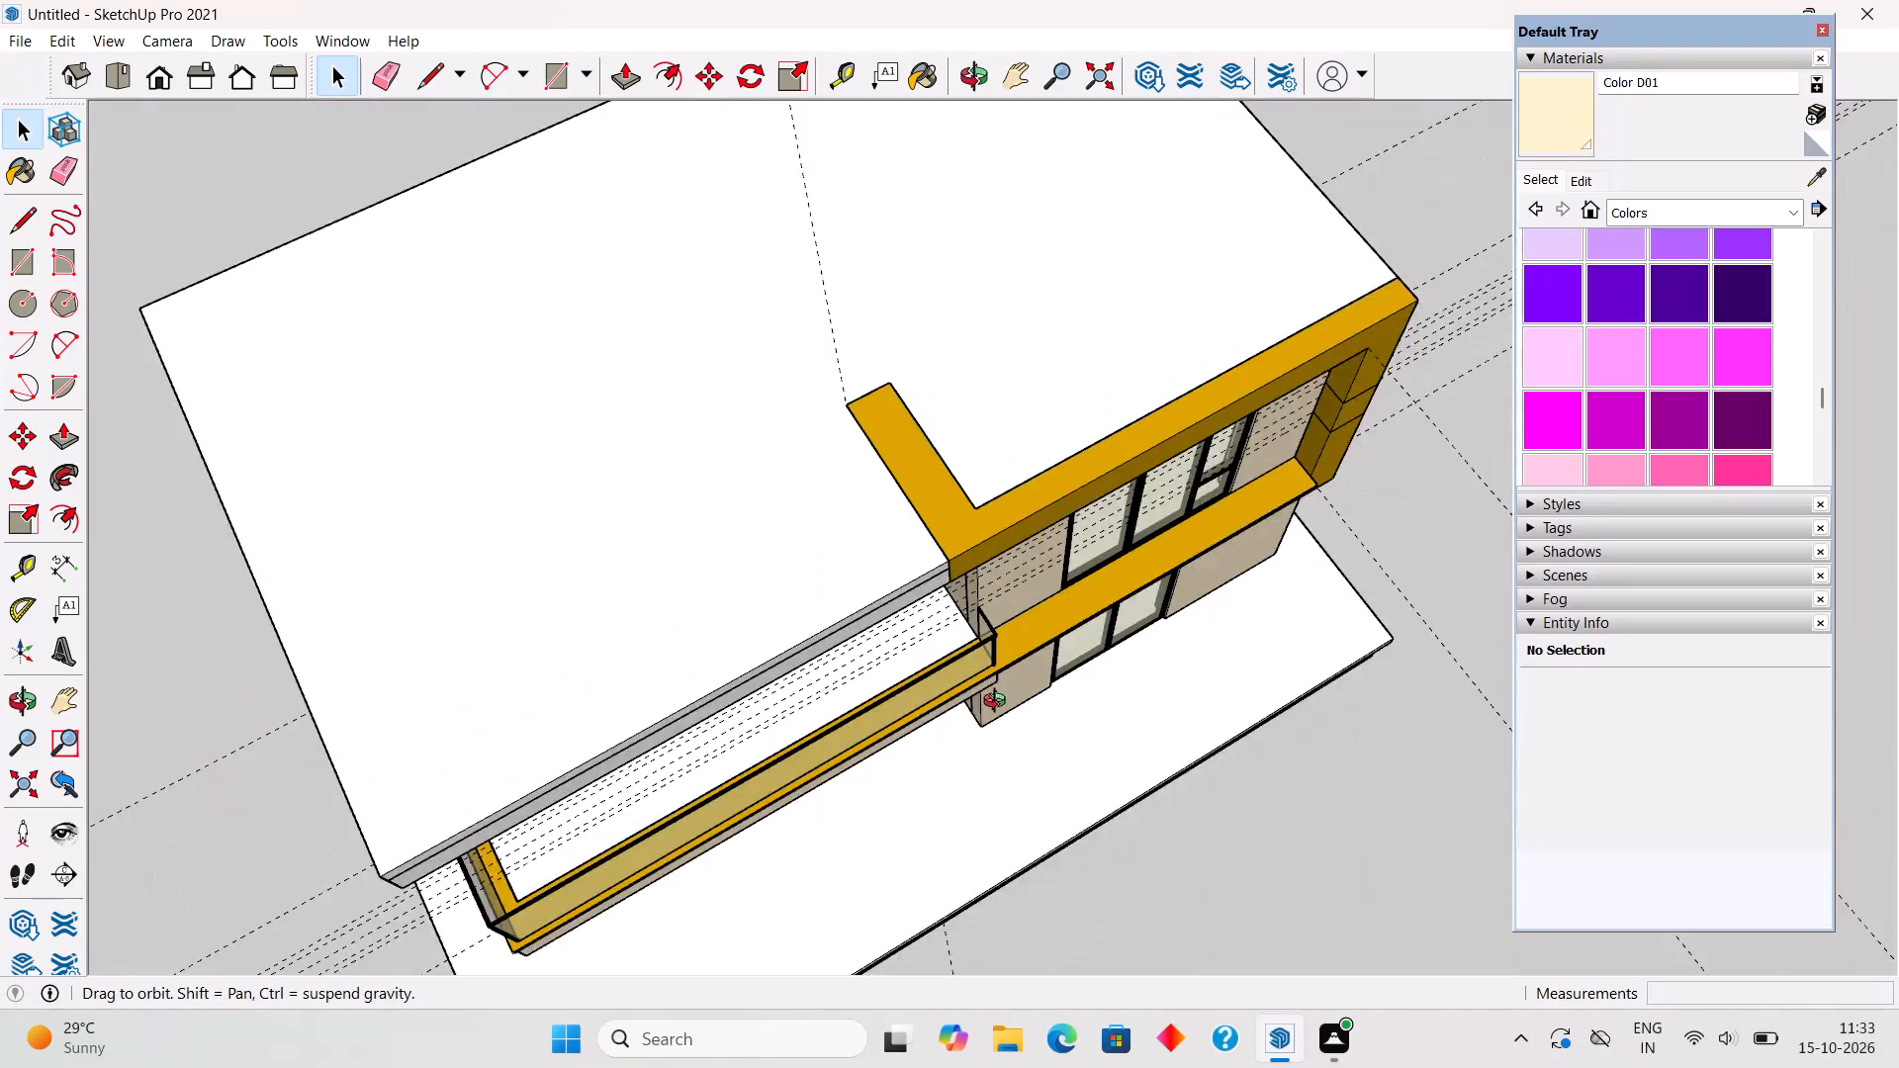
middle_click_drag(999, 703, 1155, 489)
scroll(919, 532, "up", 4)
middle_click_drag(1040, 514, 1043, 514)
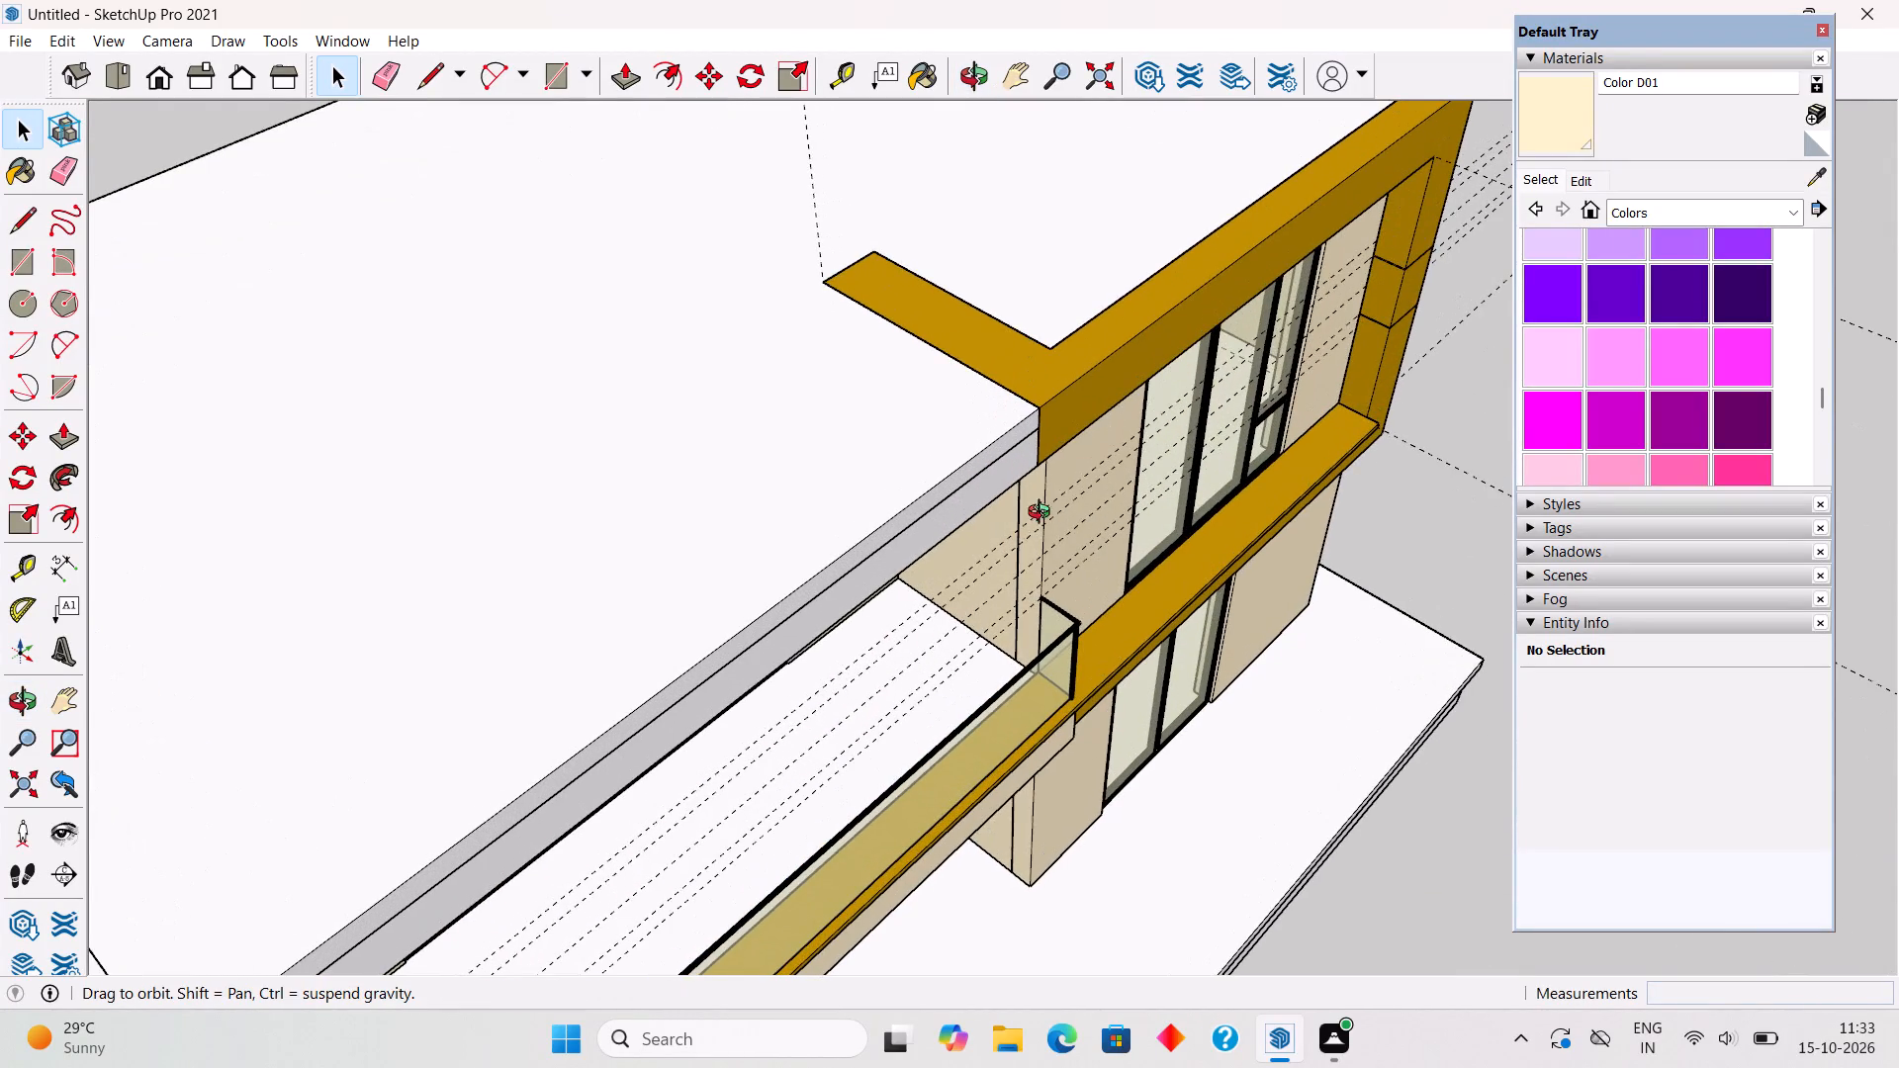
middle_click_drag(1043, 514, 1225, 468)
scroll(984, 535, "up", 8)
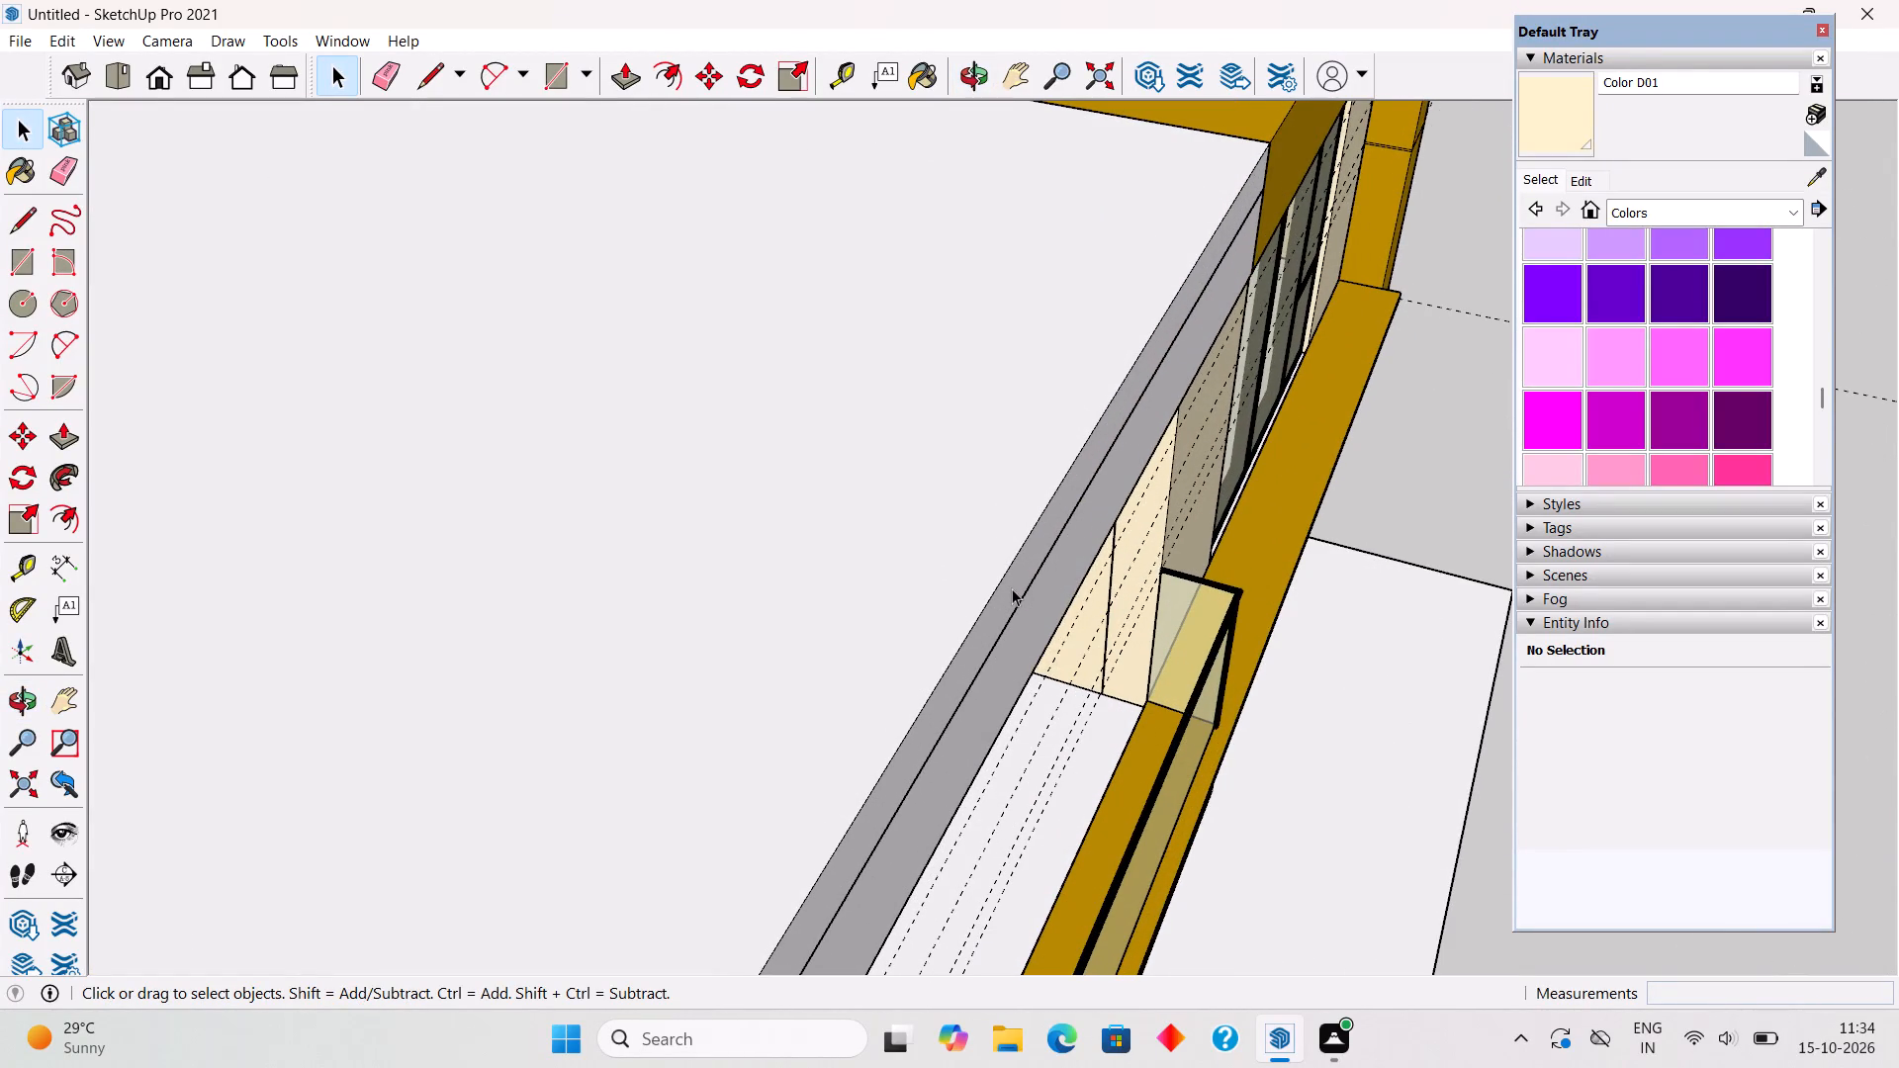
triple_click(1012, 588)
key("p")
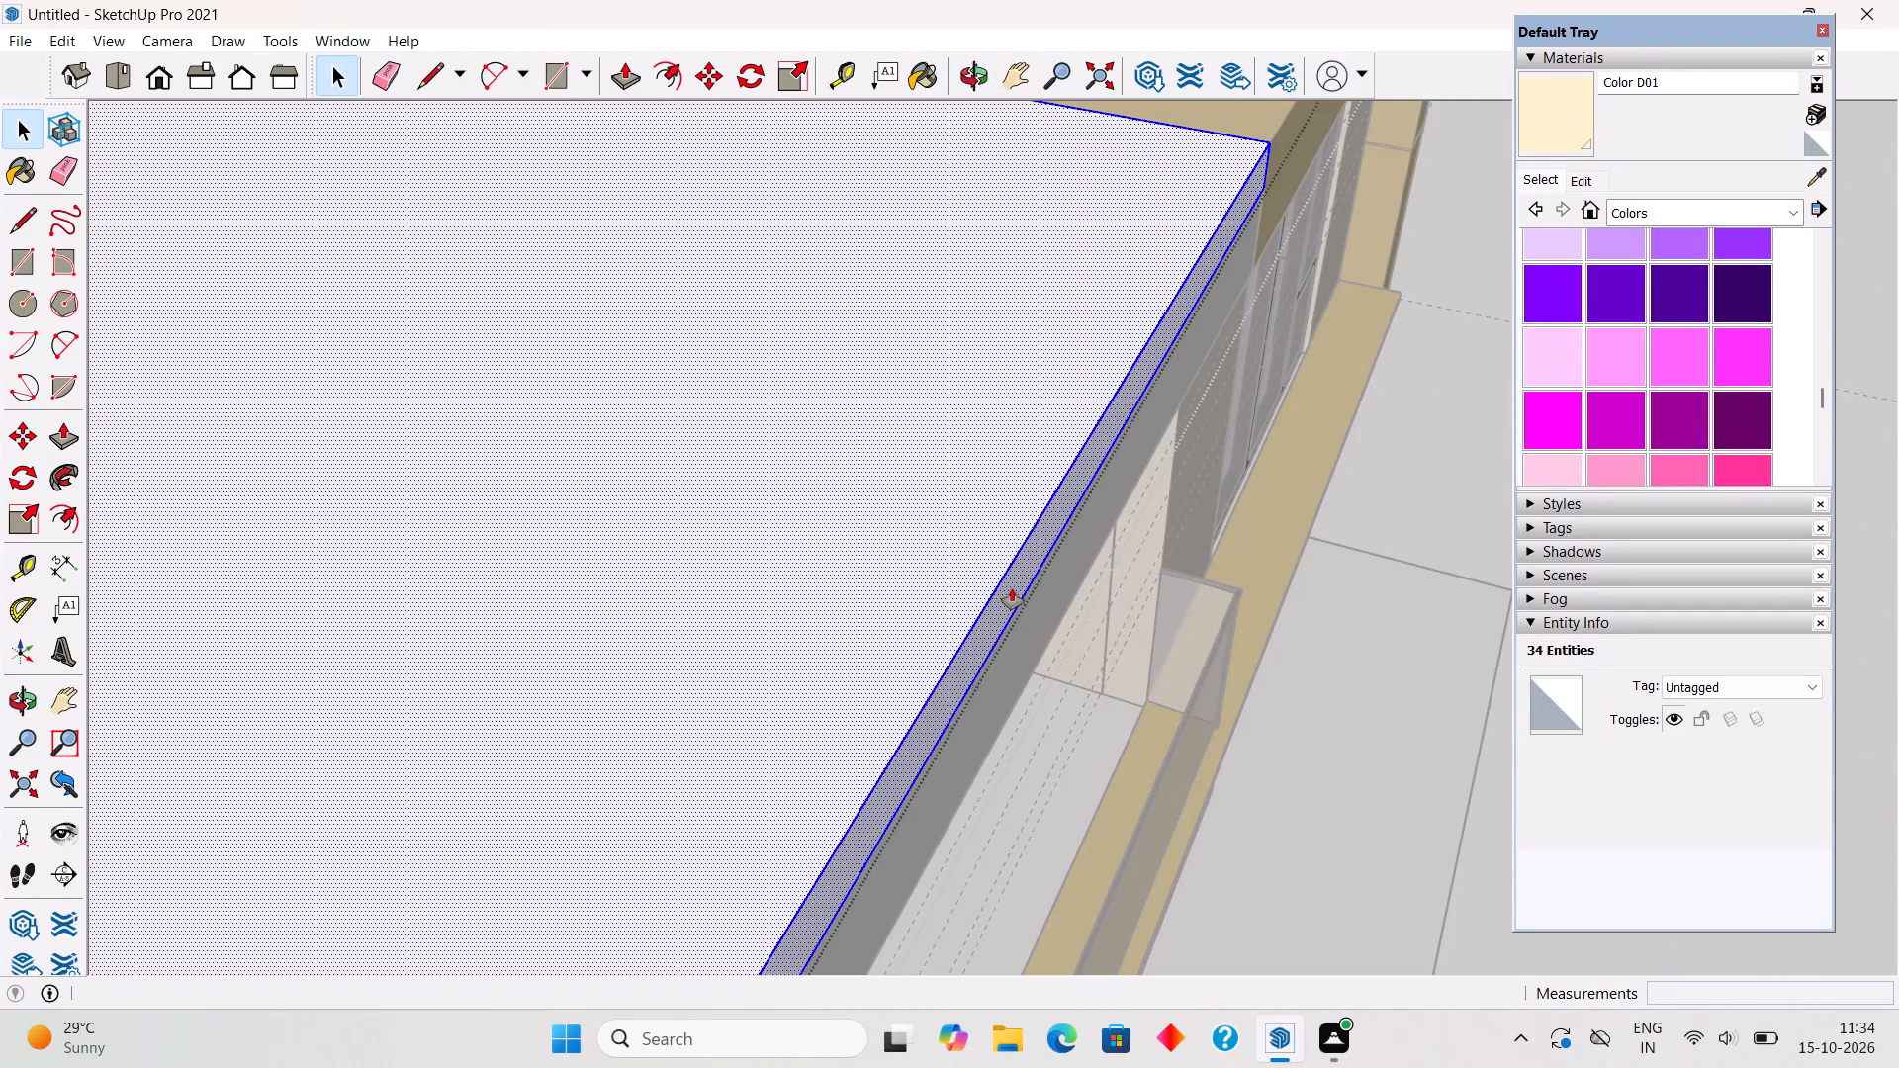
left_click(1013, 584)
scroll(975, 551, "down", 5)
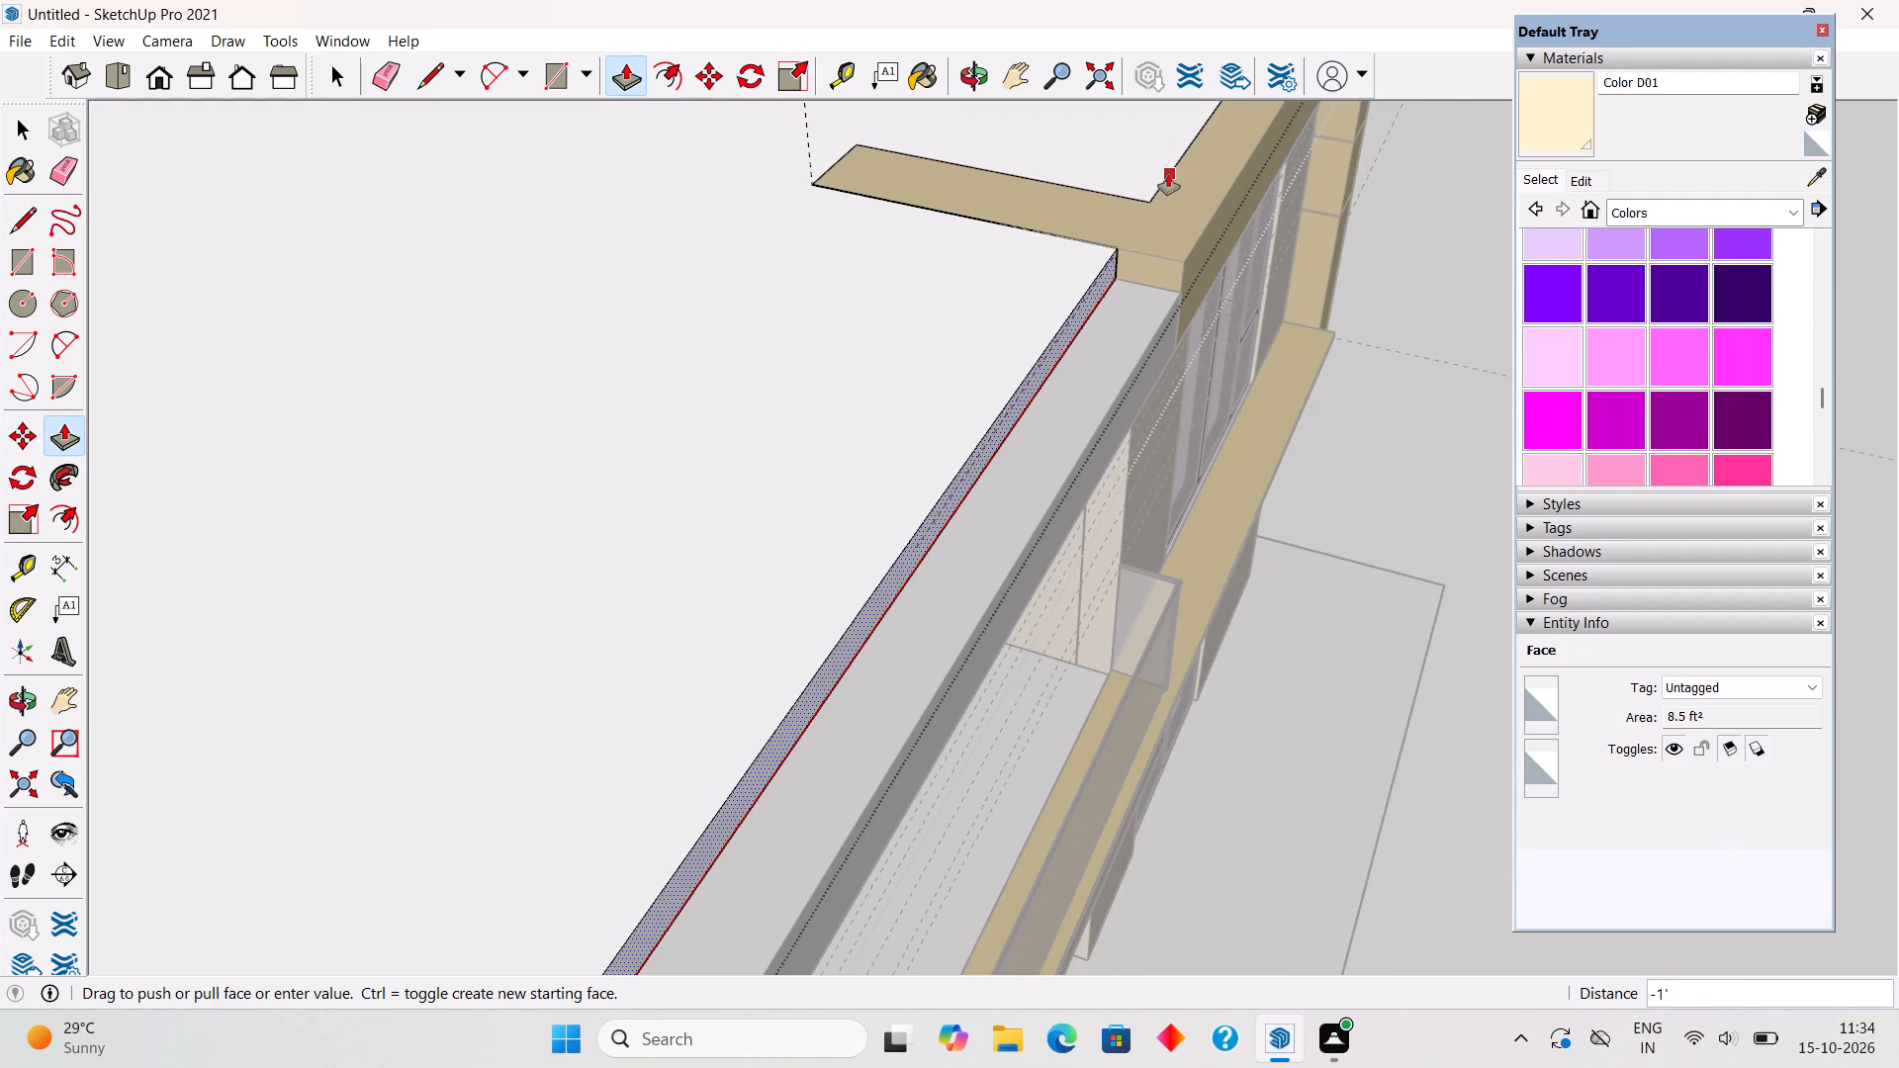
left_click(1168, 174)
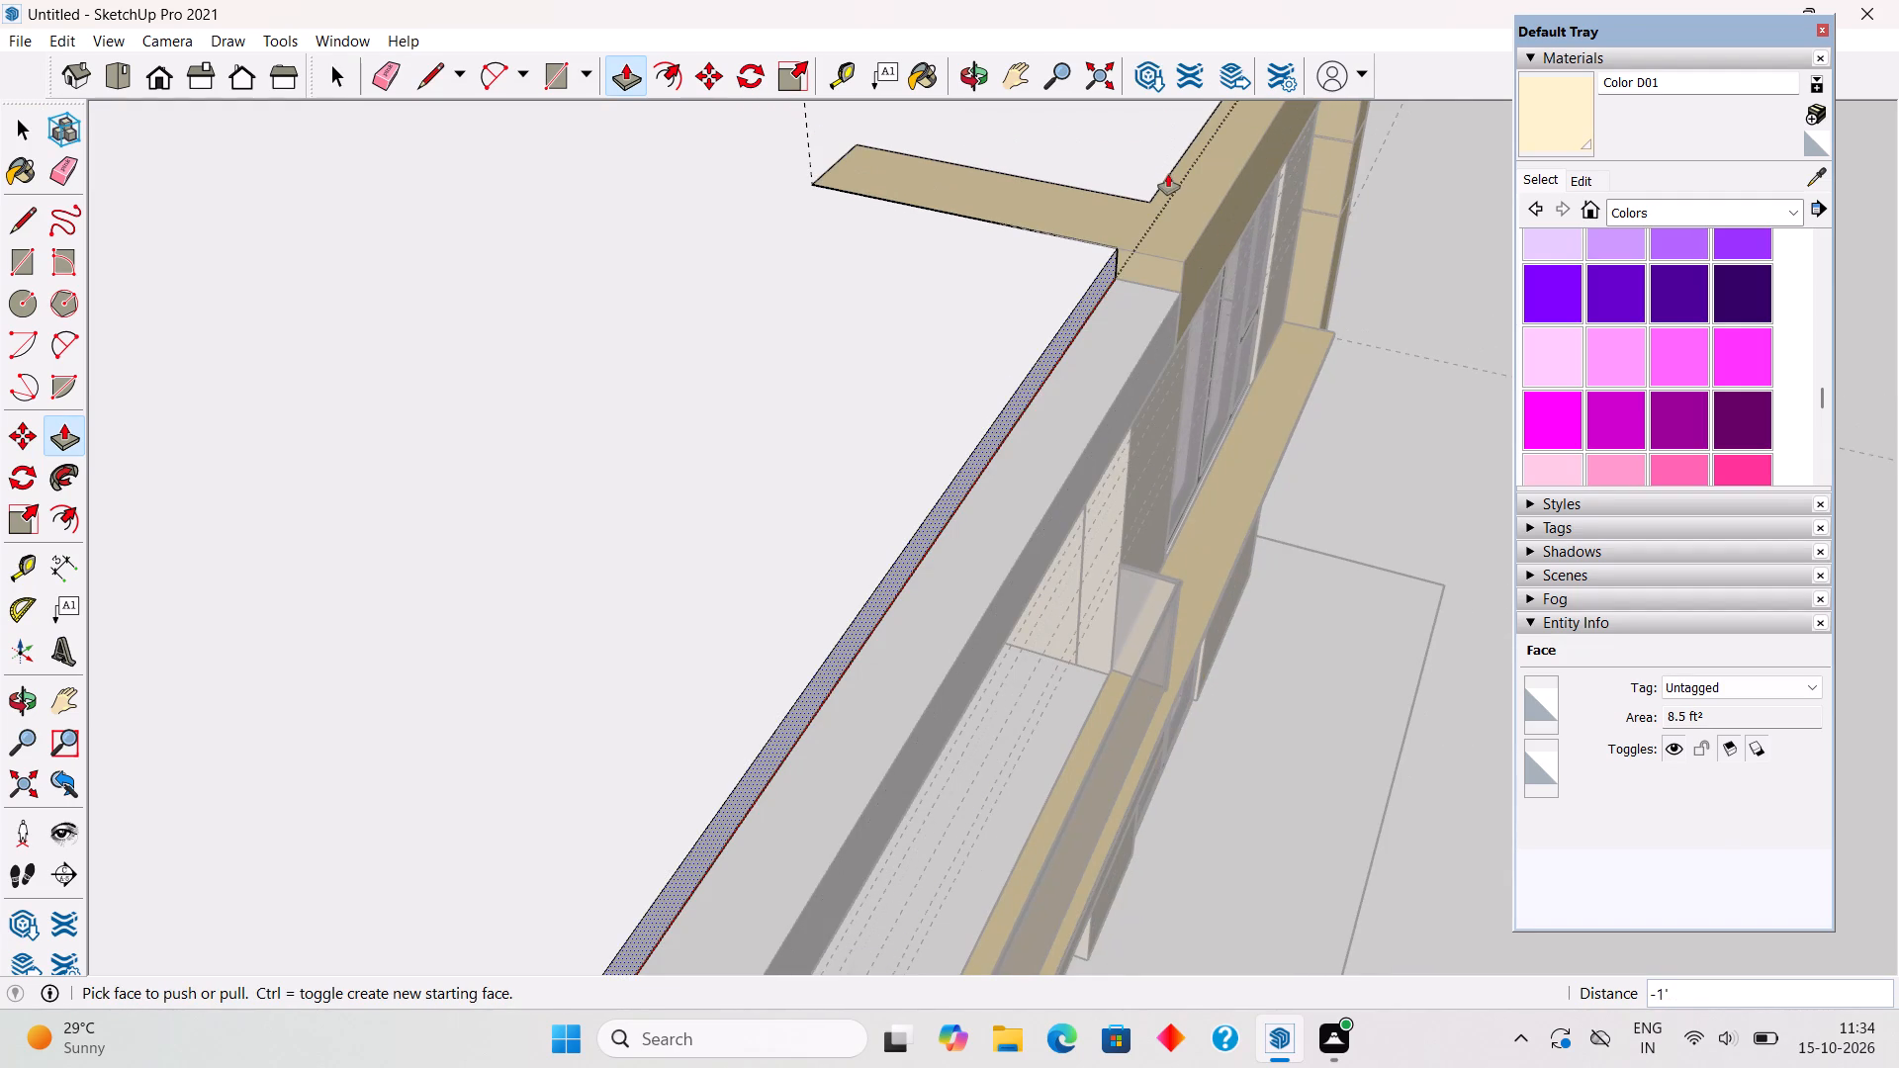
key("space")
scroll(1162, 226, "down", 7)
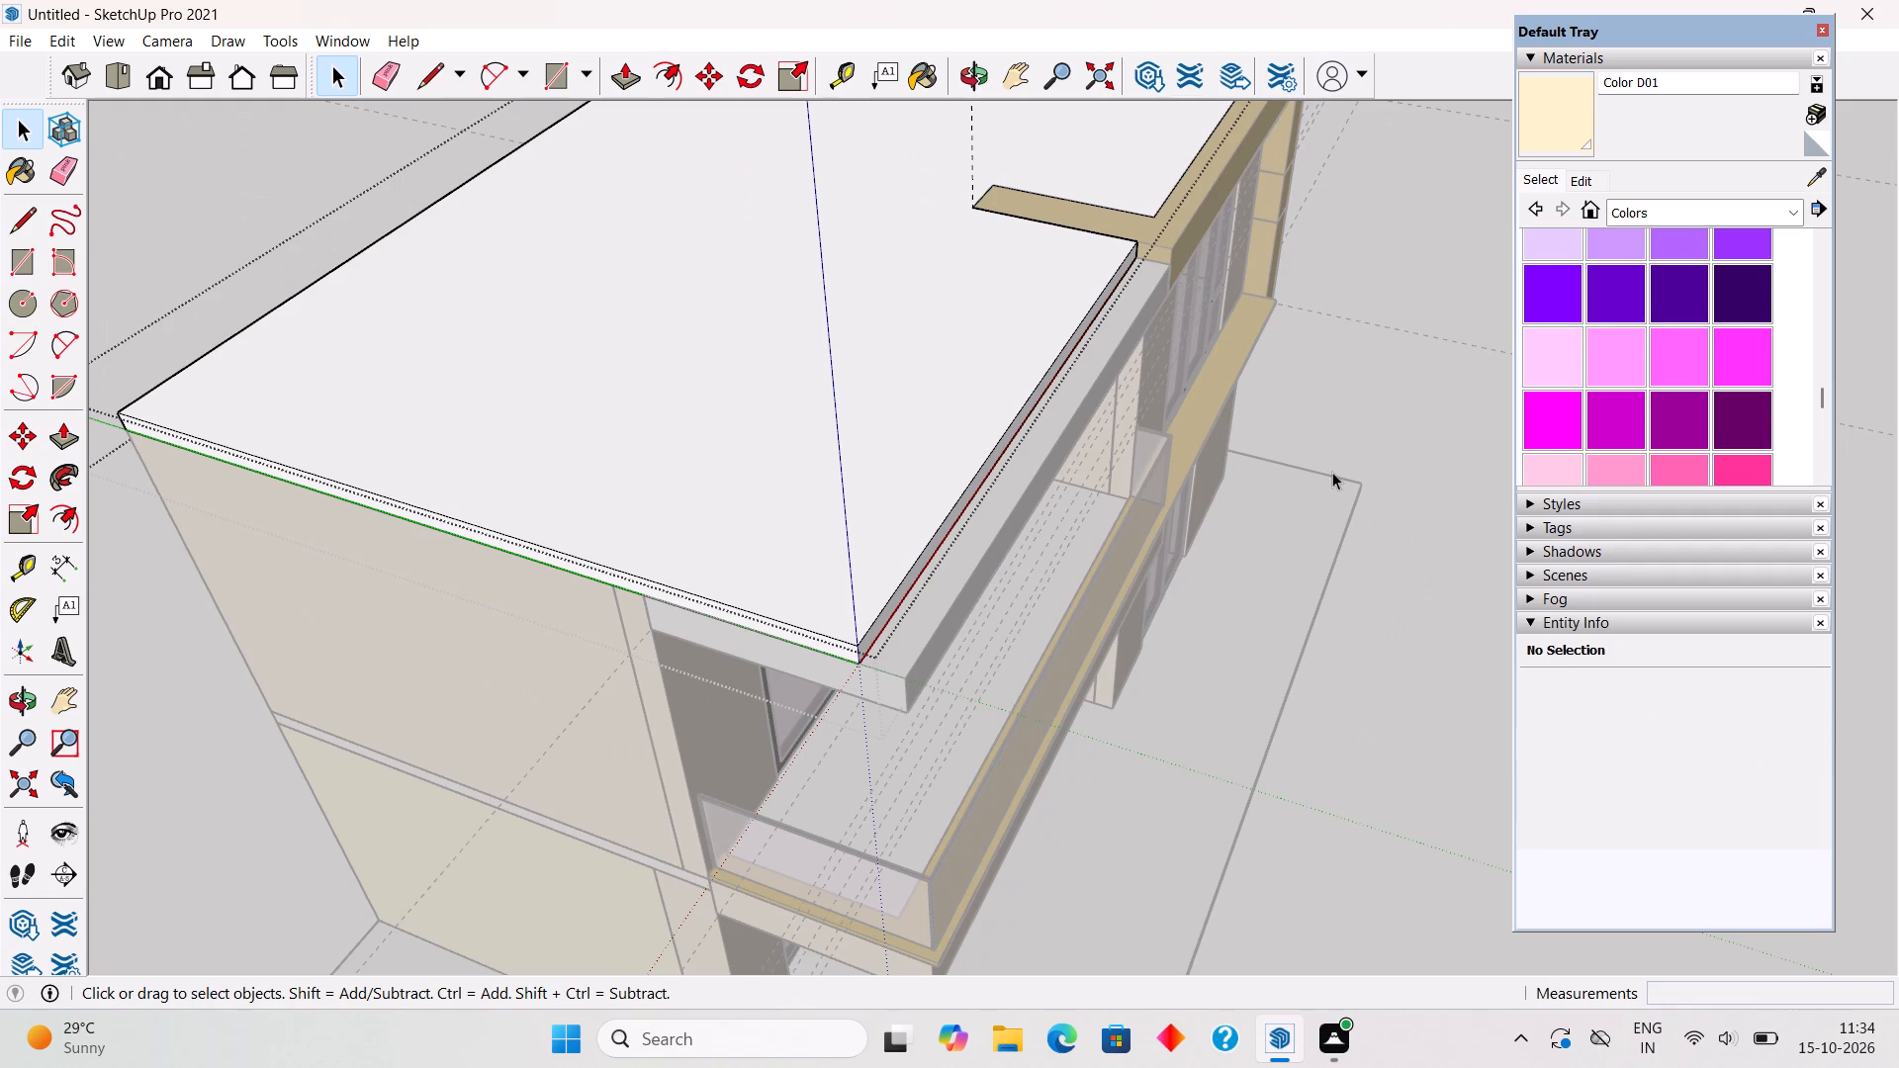
left_click(1348, 421)
Inside the balcony roof slab group, draw a 17' line across its top along the main roof slab's front edge.
scroll(943, 649, "up", 3)
scroll(848, 641, "up", 3)
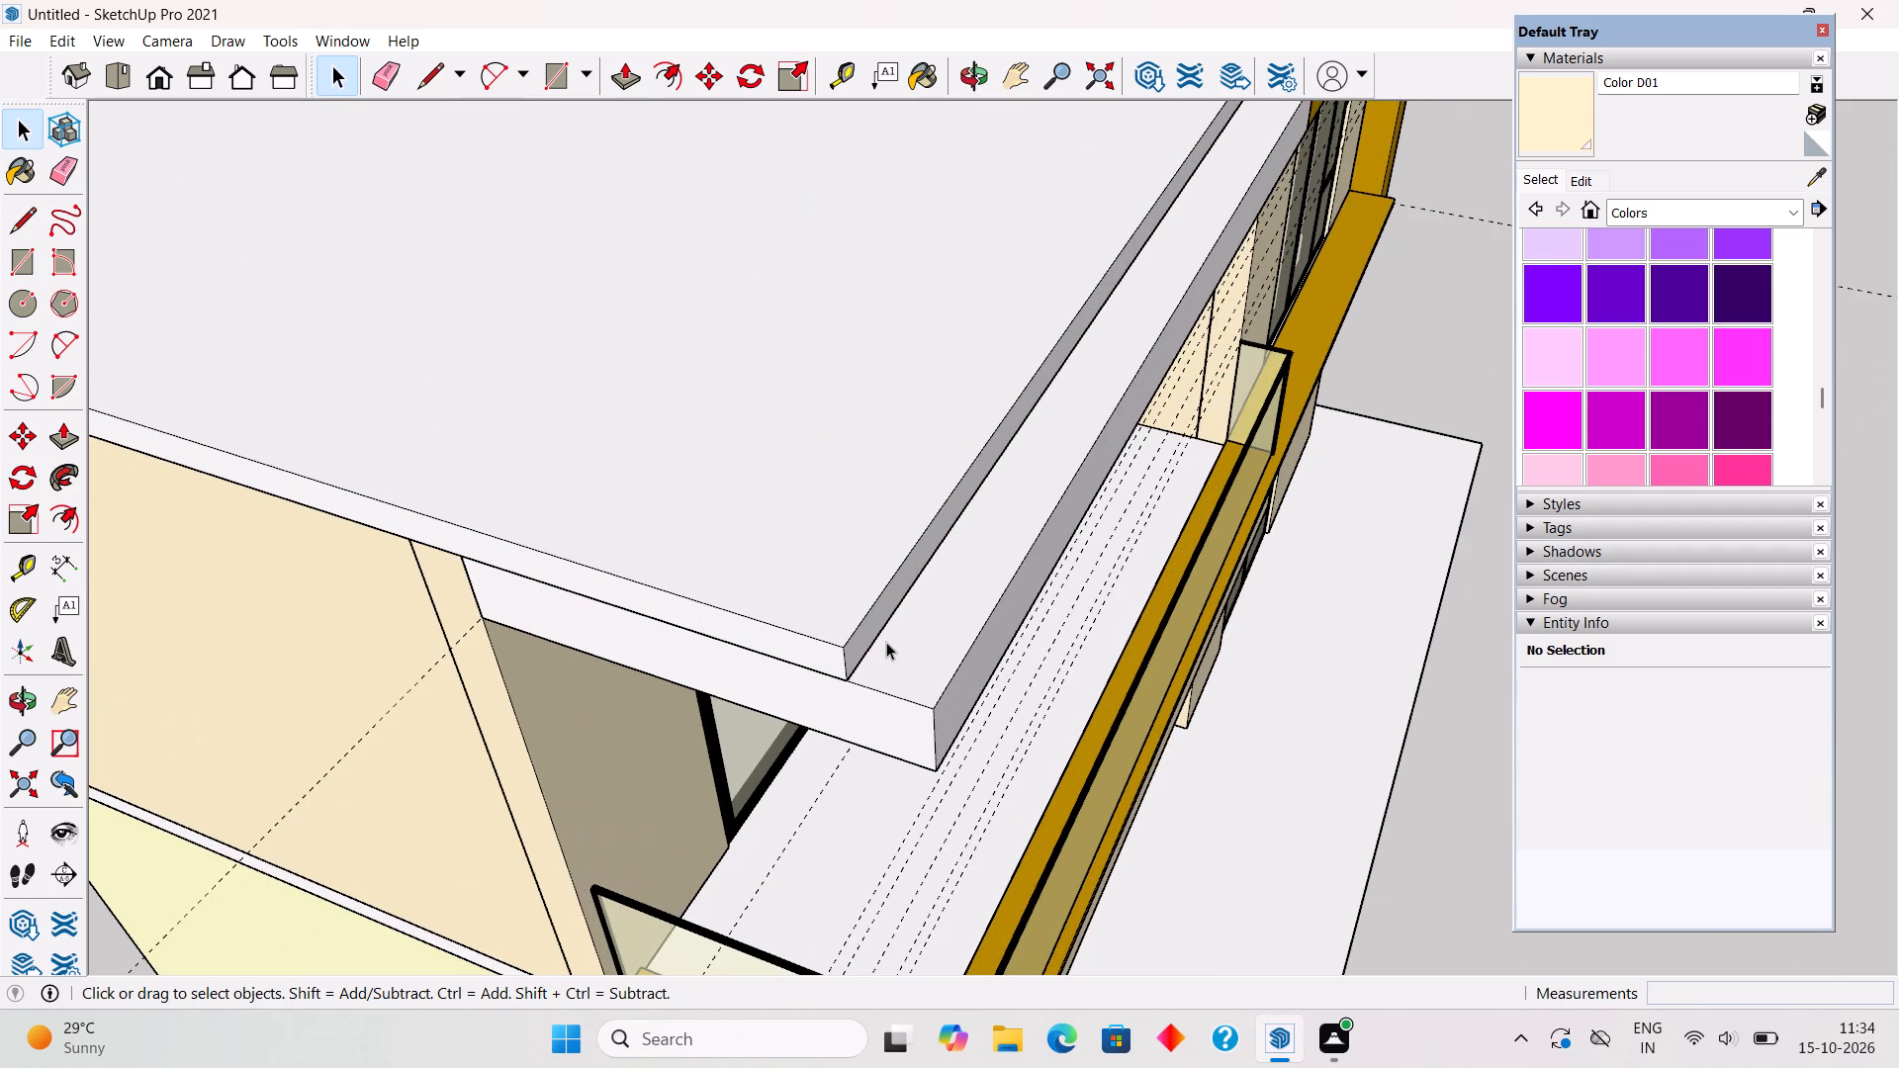
middle_click_drag(883, 650, 821, 732)
triple_click(855, 747)
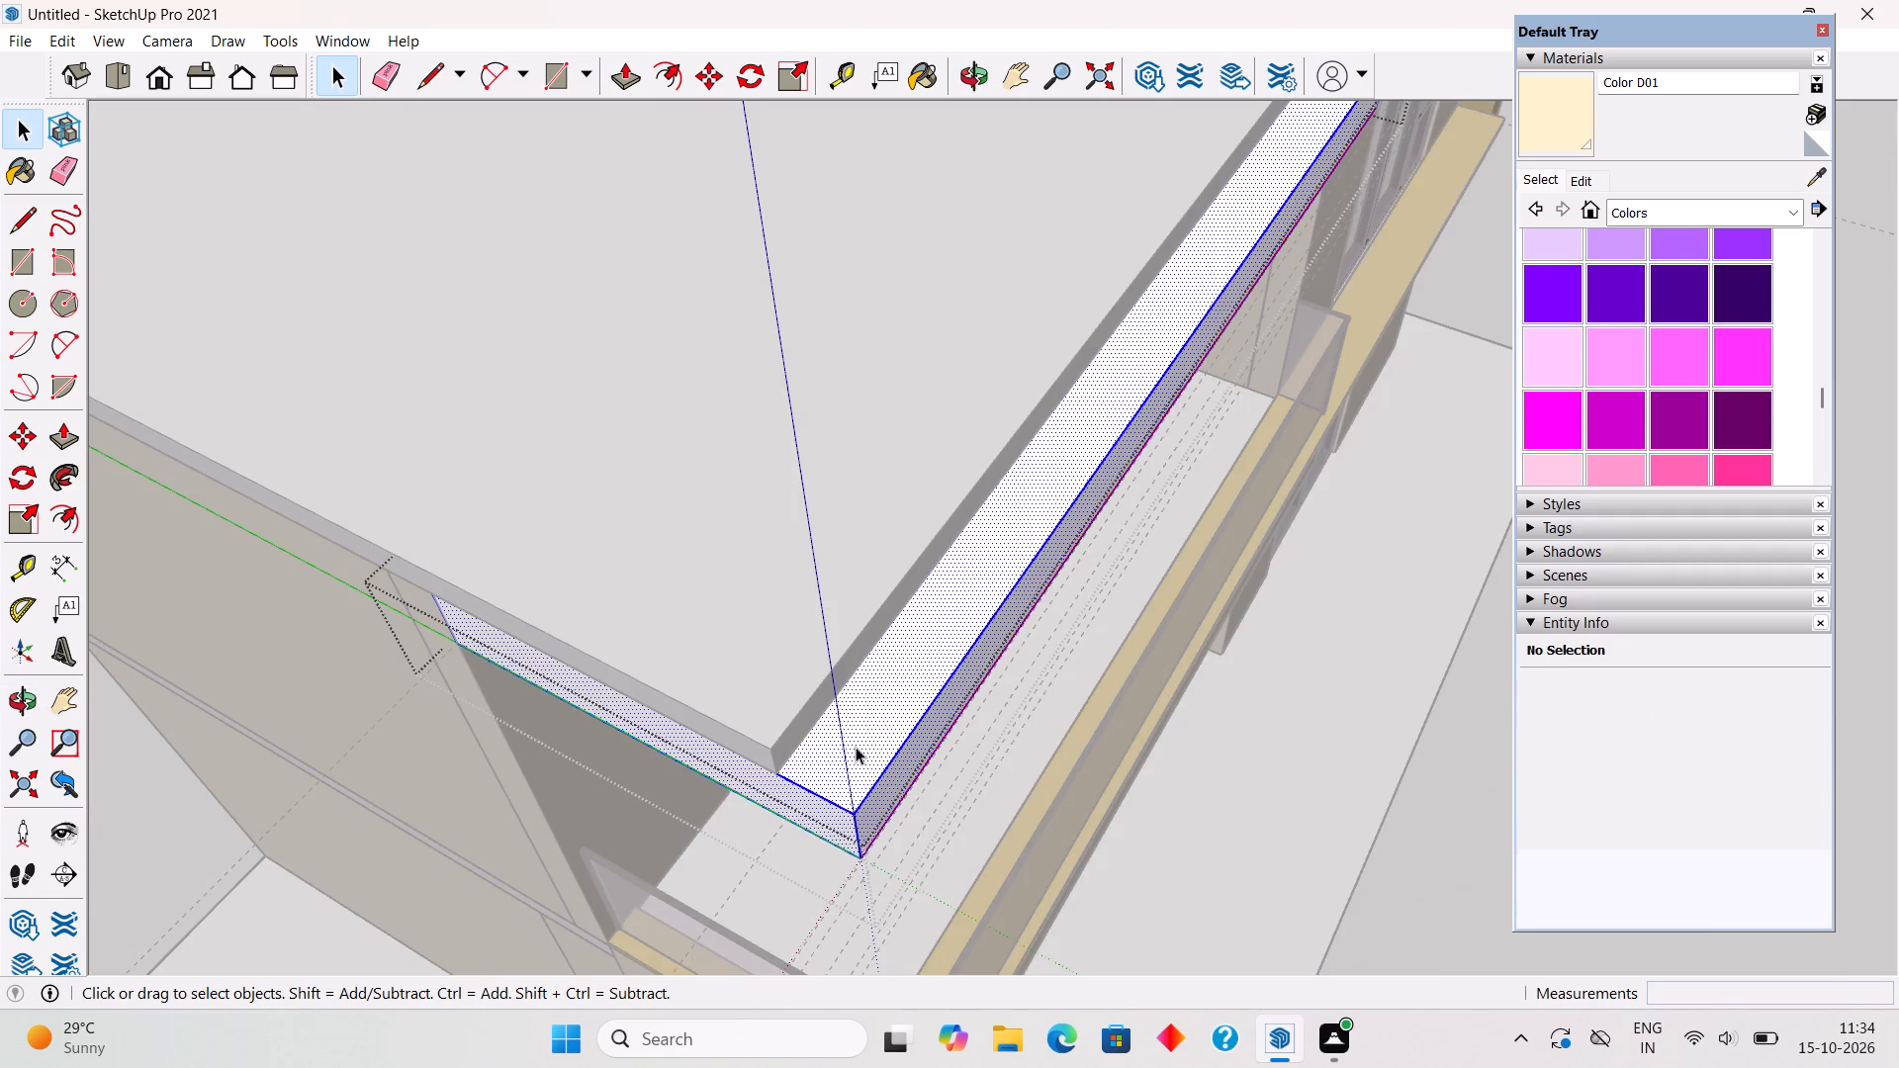
key("l")
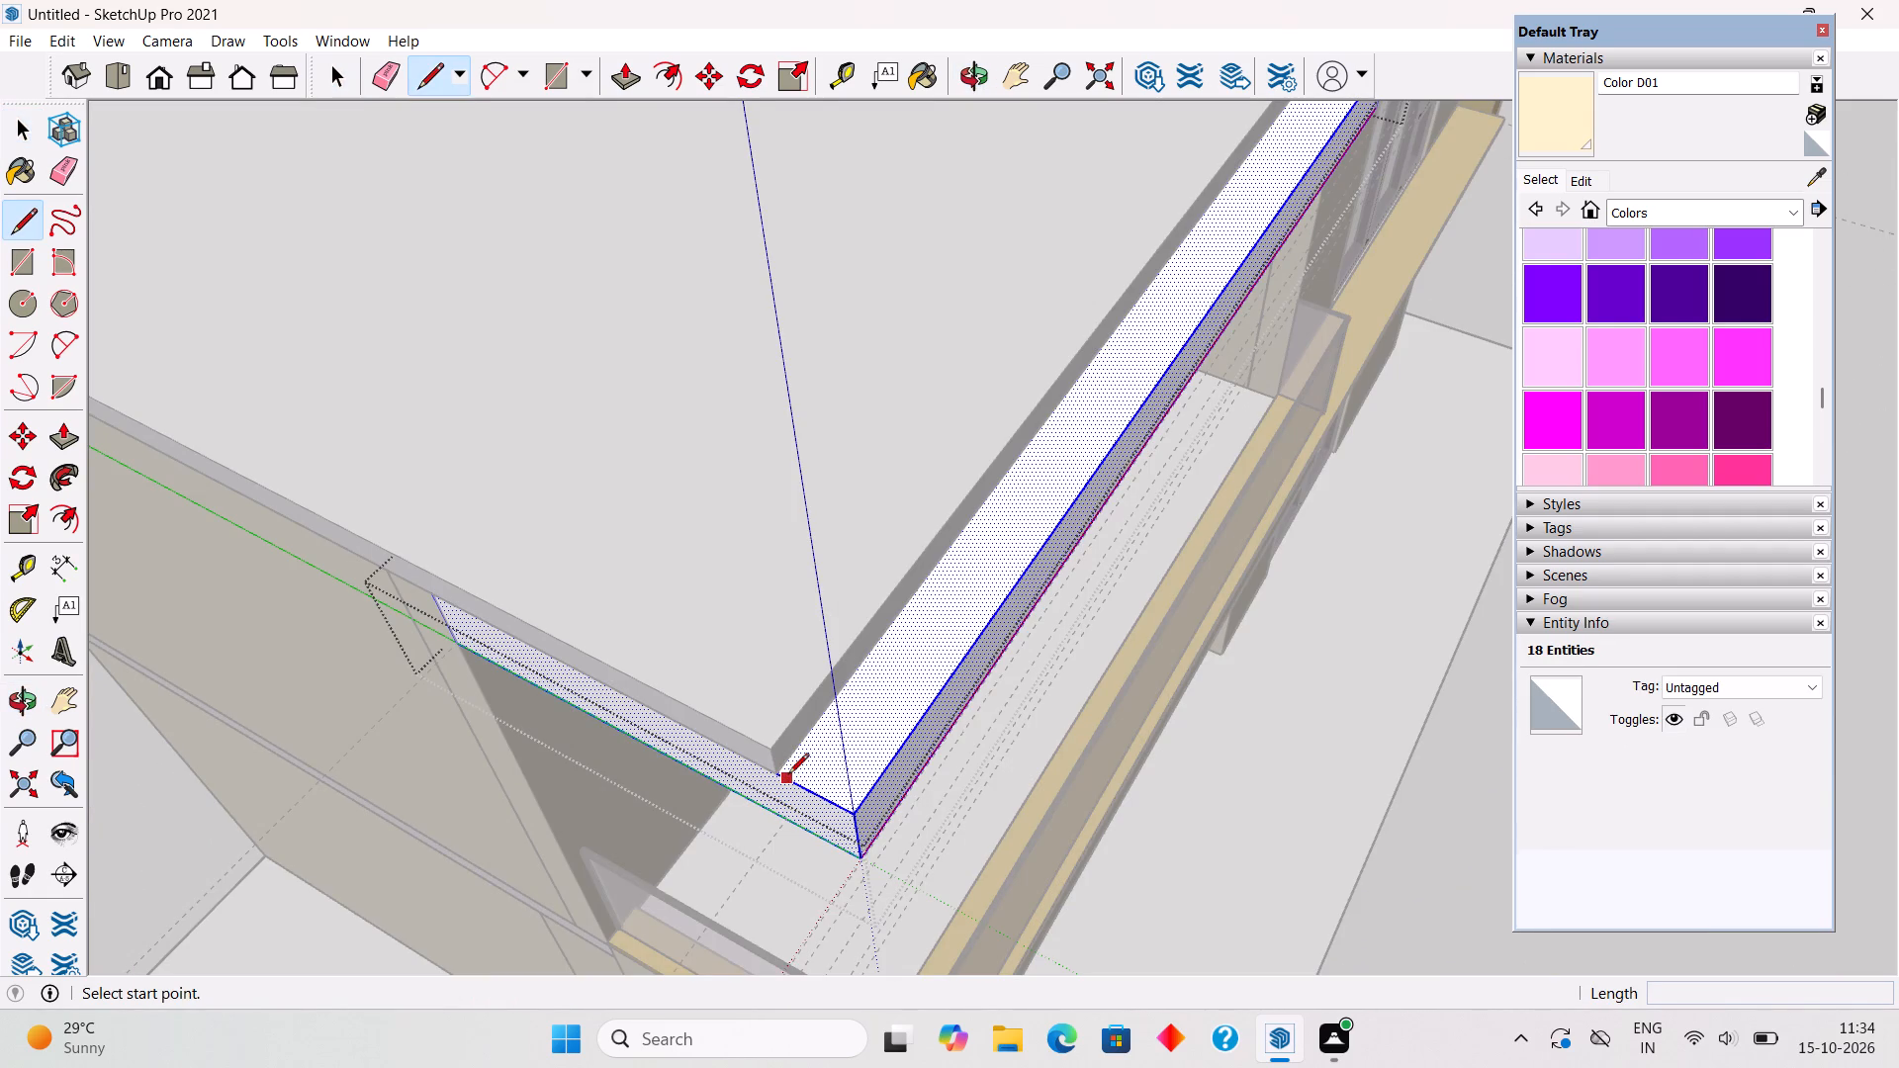
left_click(783, 774)
scroll(1065, 444, "down", 6)
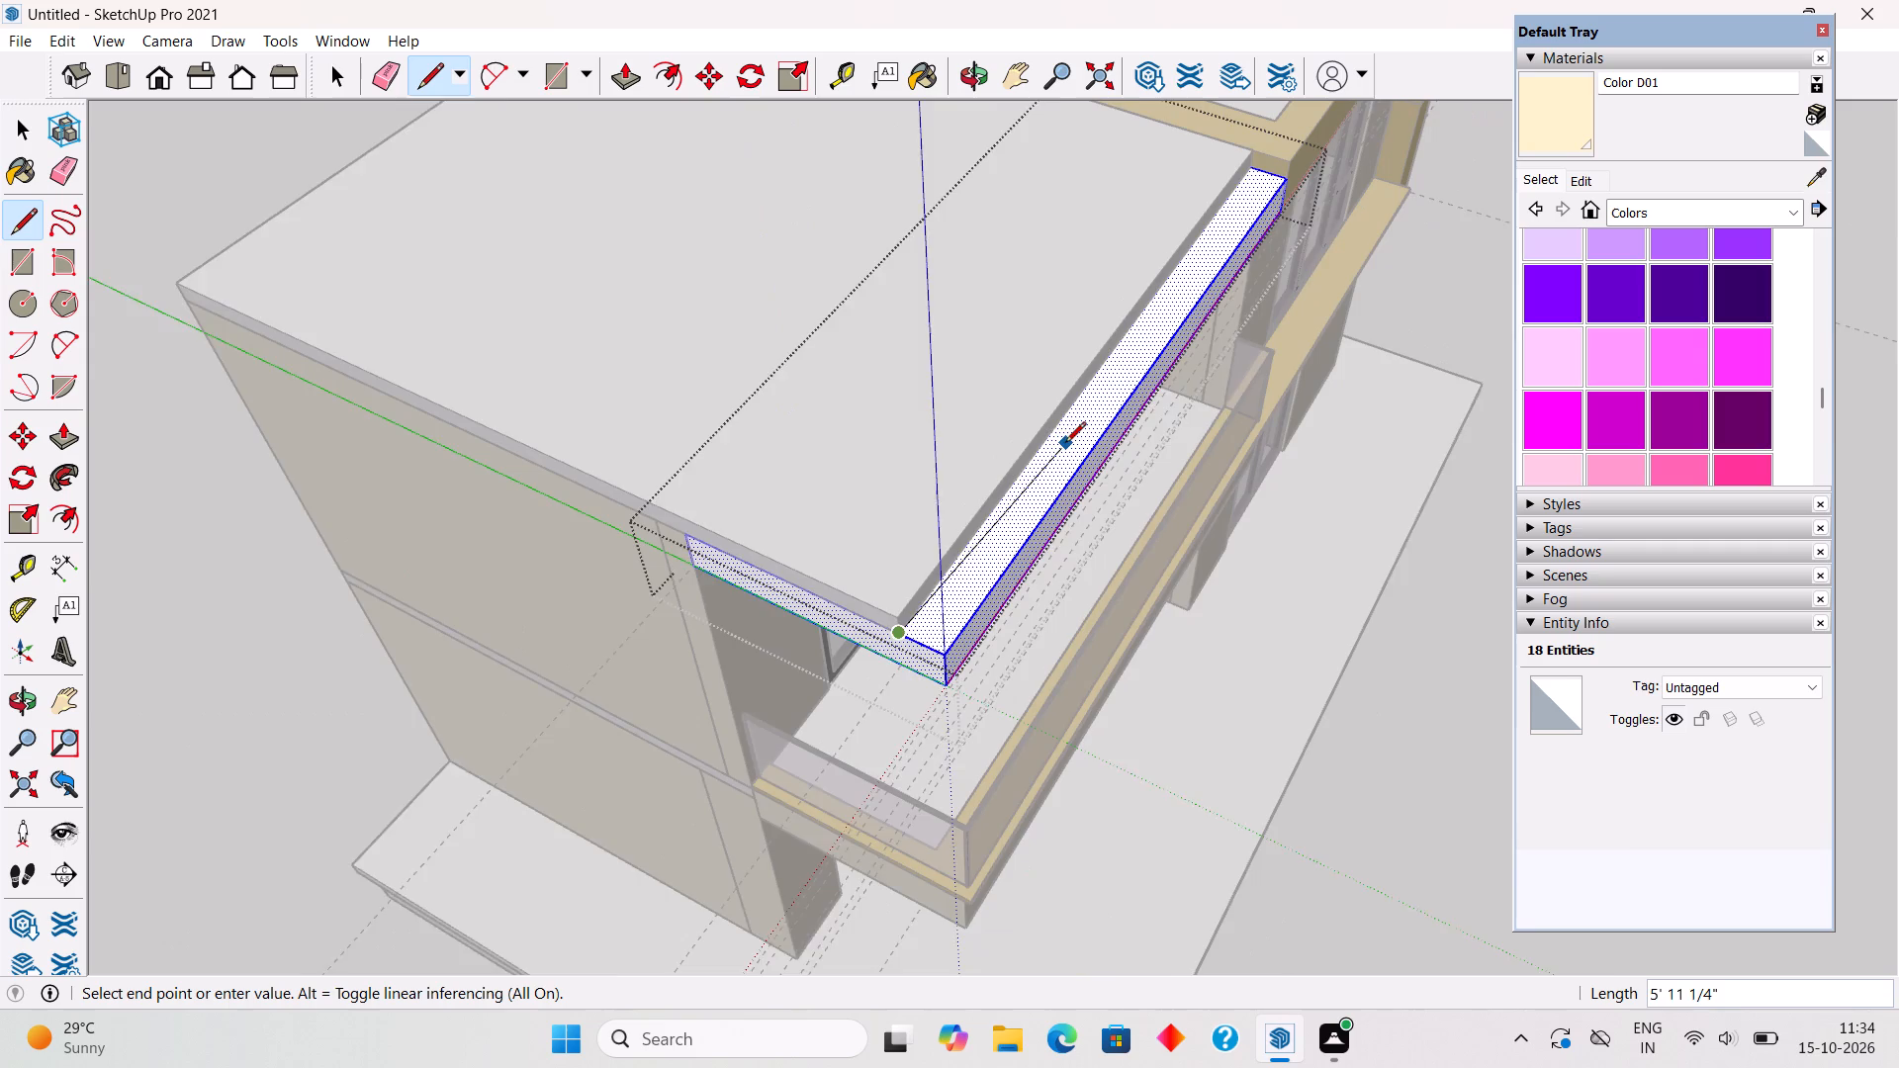
scroll(1220, 202, "up", 10)
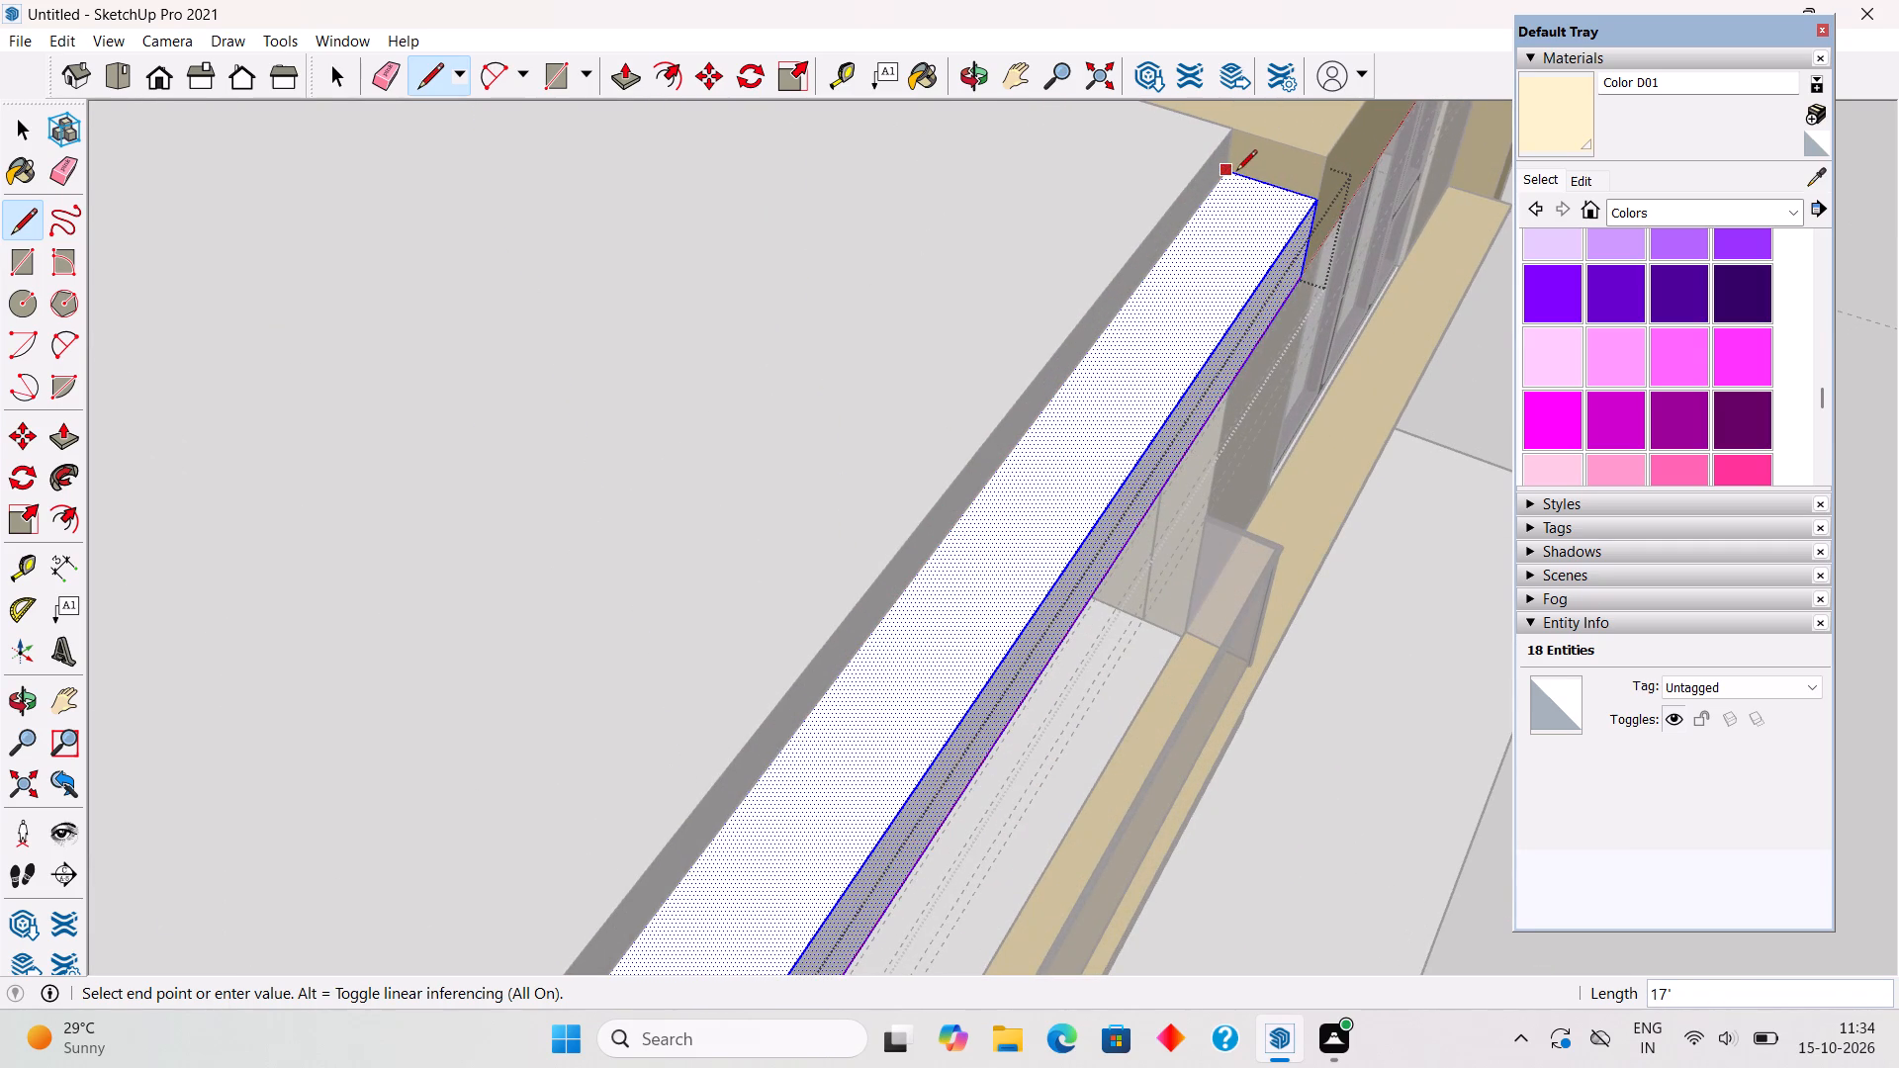
left_click(1236, 172)
key("space")
Raise the front strip of the balcony roof slab 6" to the ochre frame's top, plus a further 6" as a parapet.
key("p")
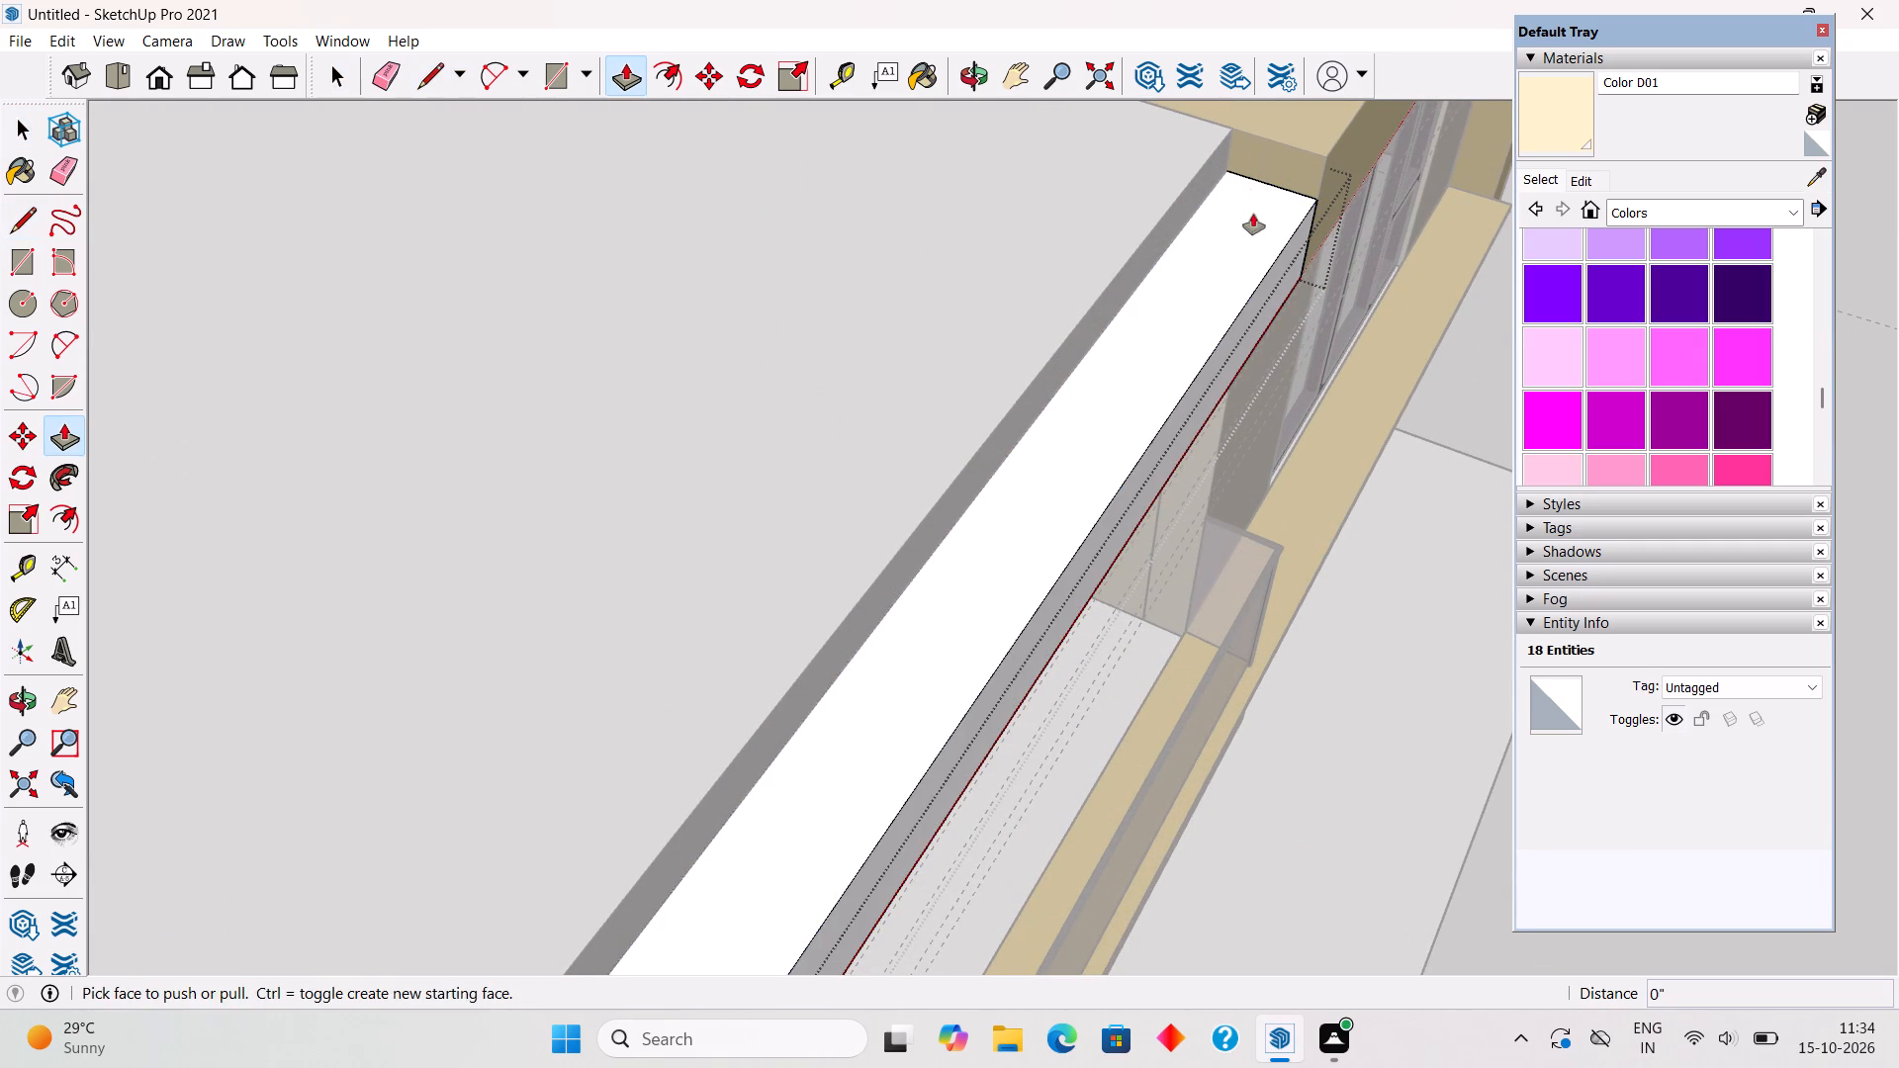
left_click(1248, 228)
middle_click_drag(1306, 159, 931, 210)
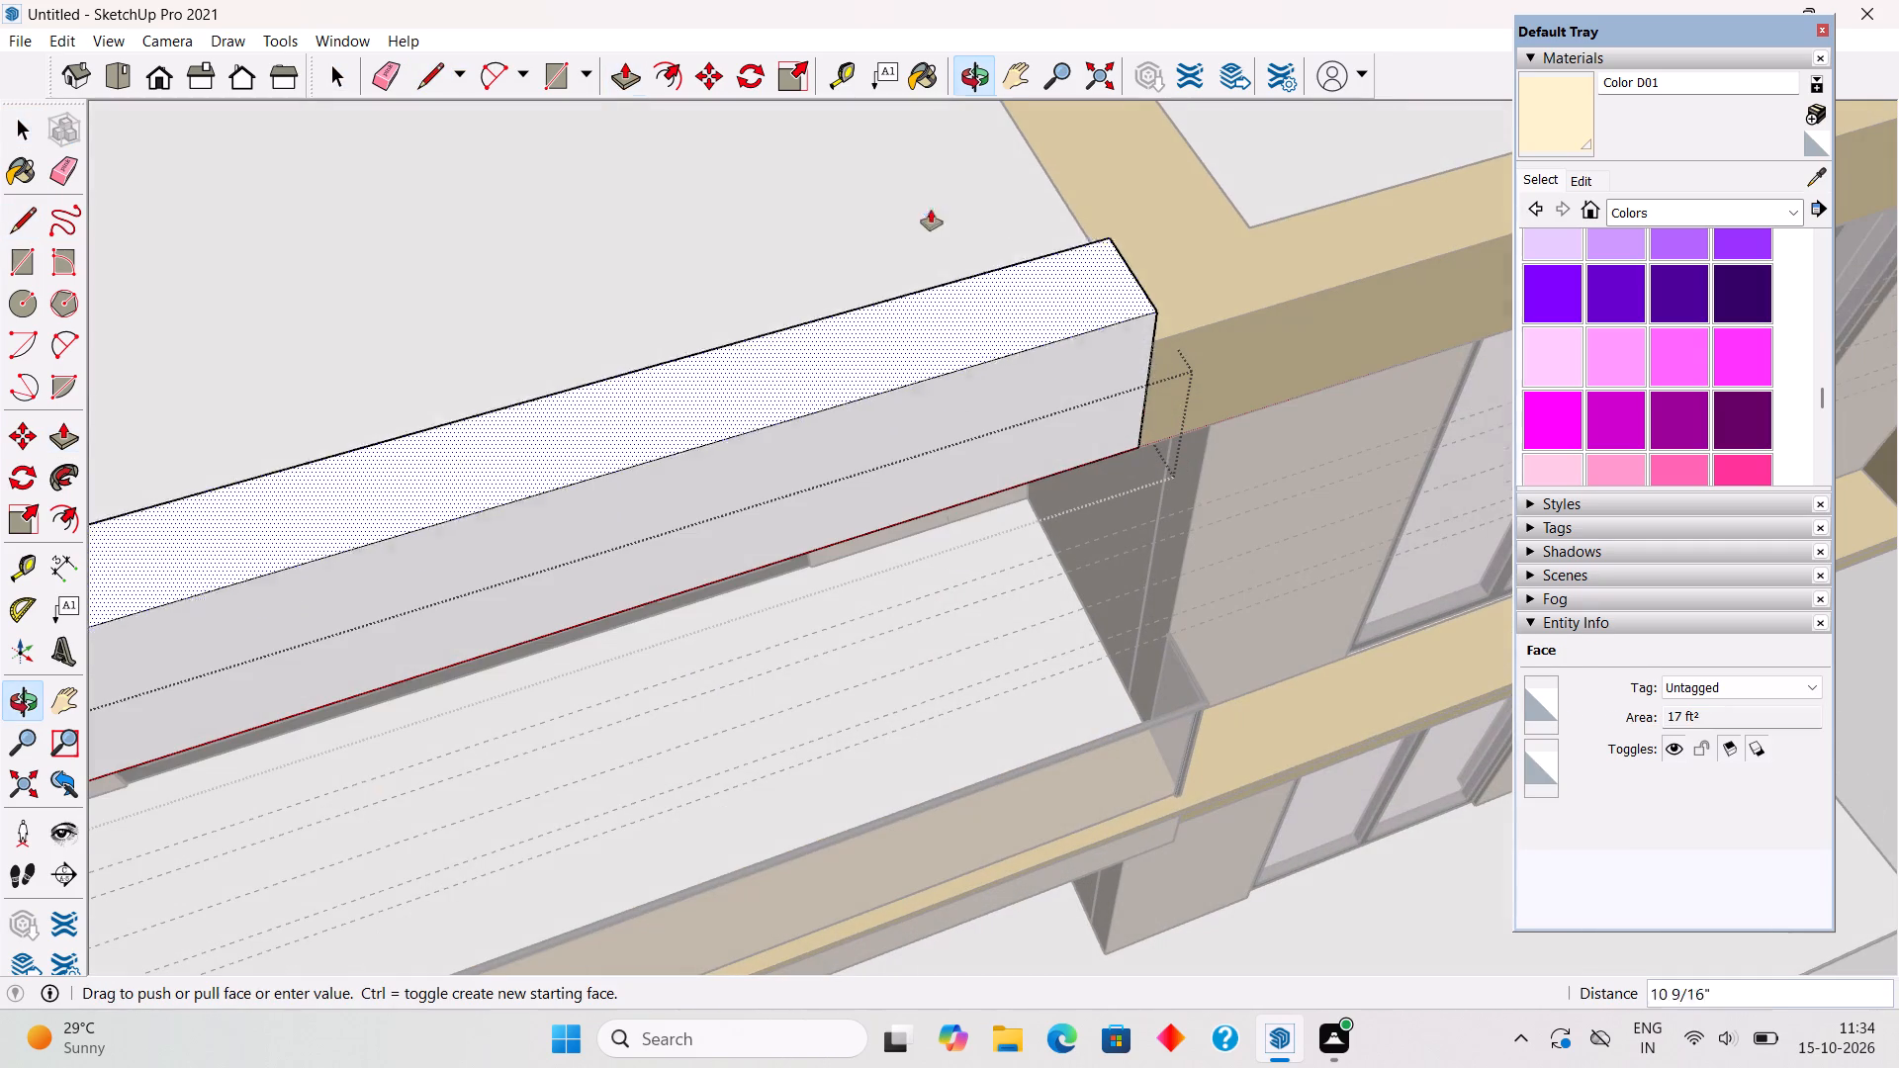
left_click(1195, 317)
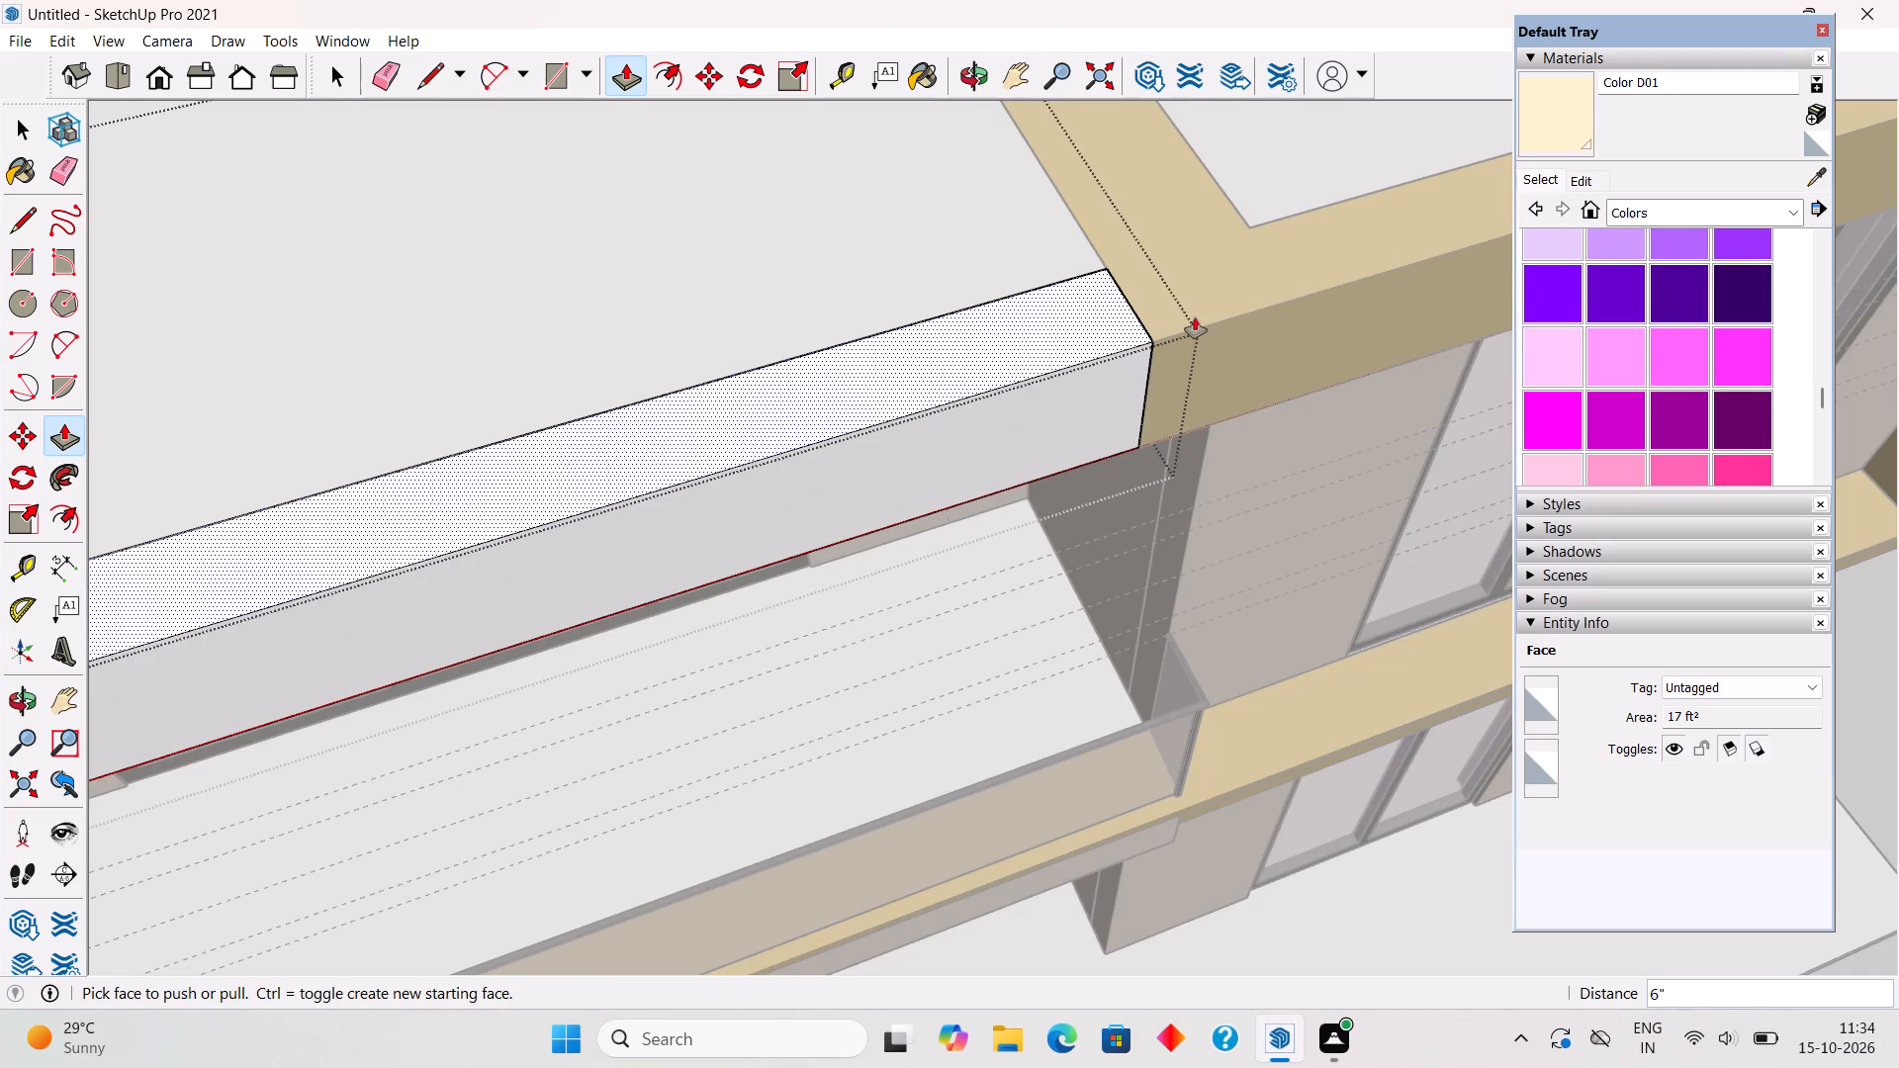
scroll(1195, 317, "down", 5)
left_click(1097, 327)
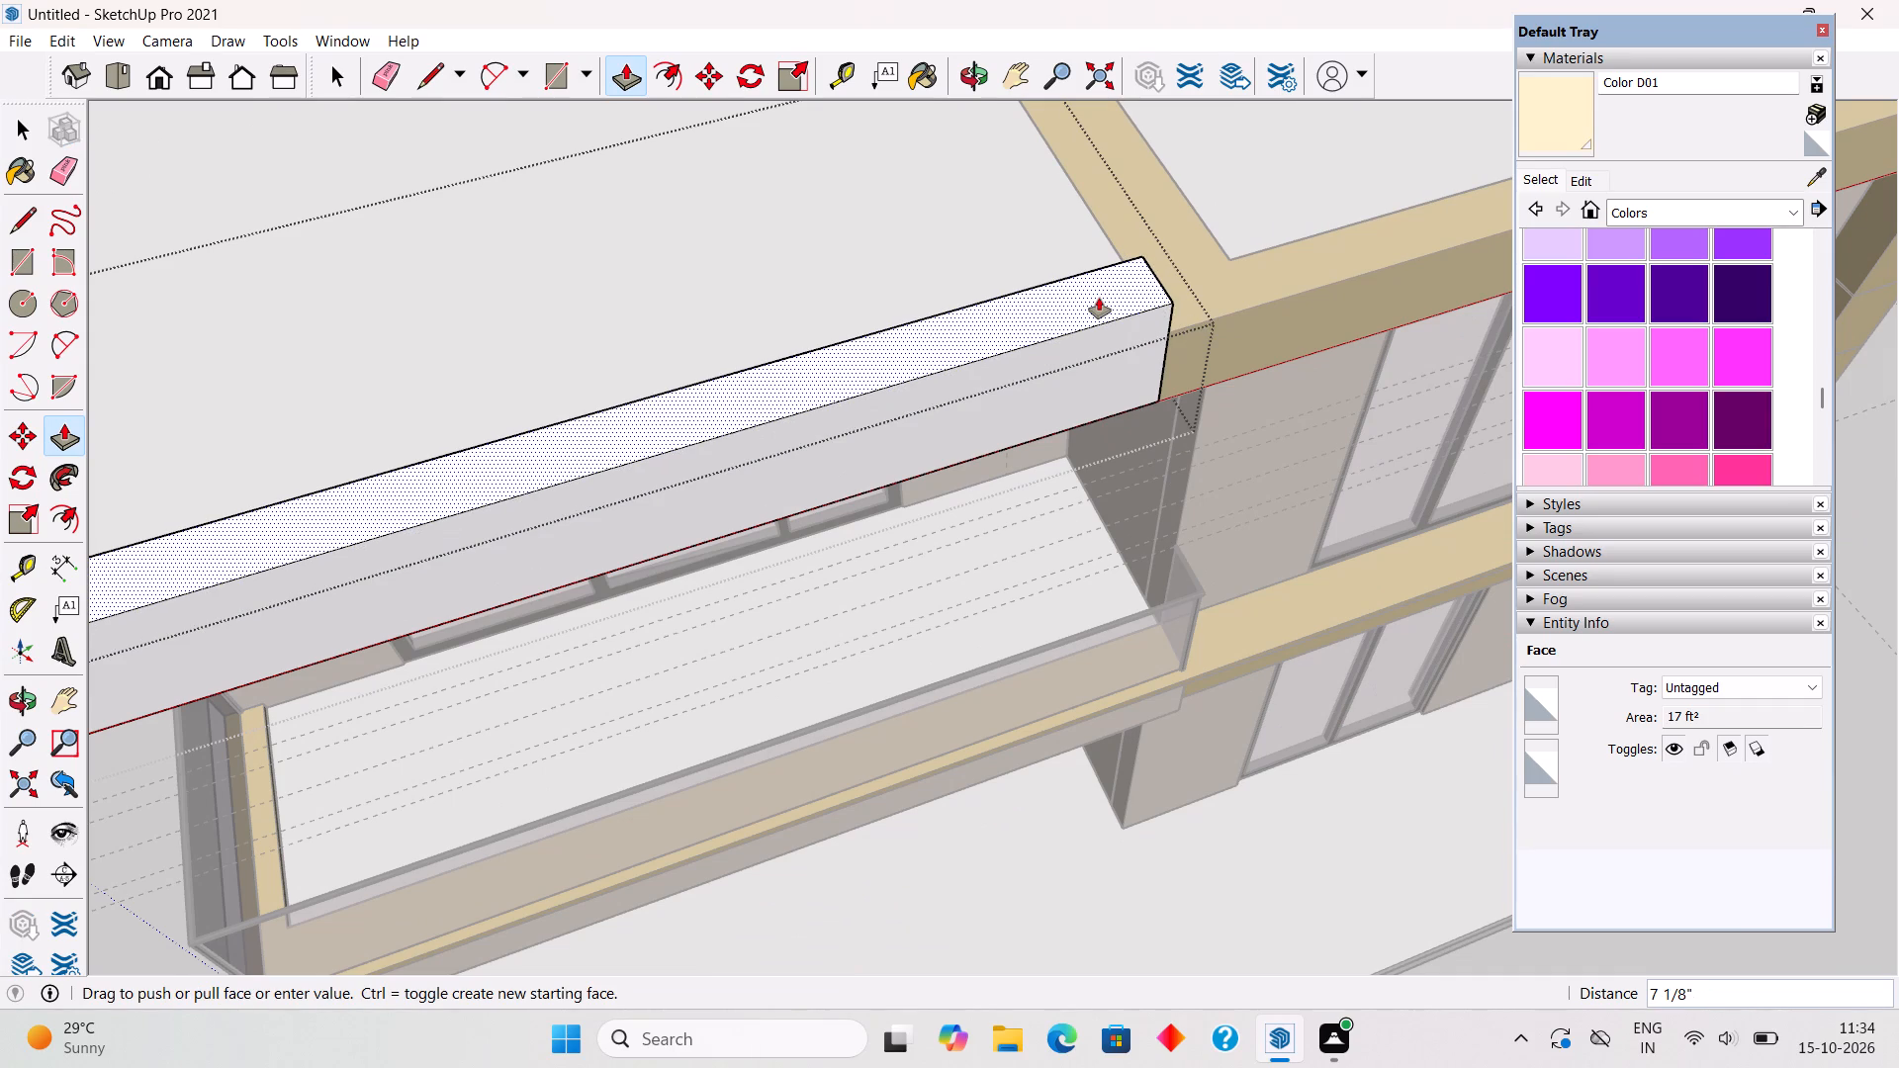
key("6")
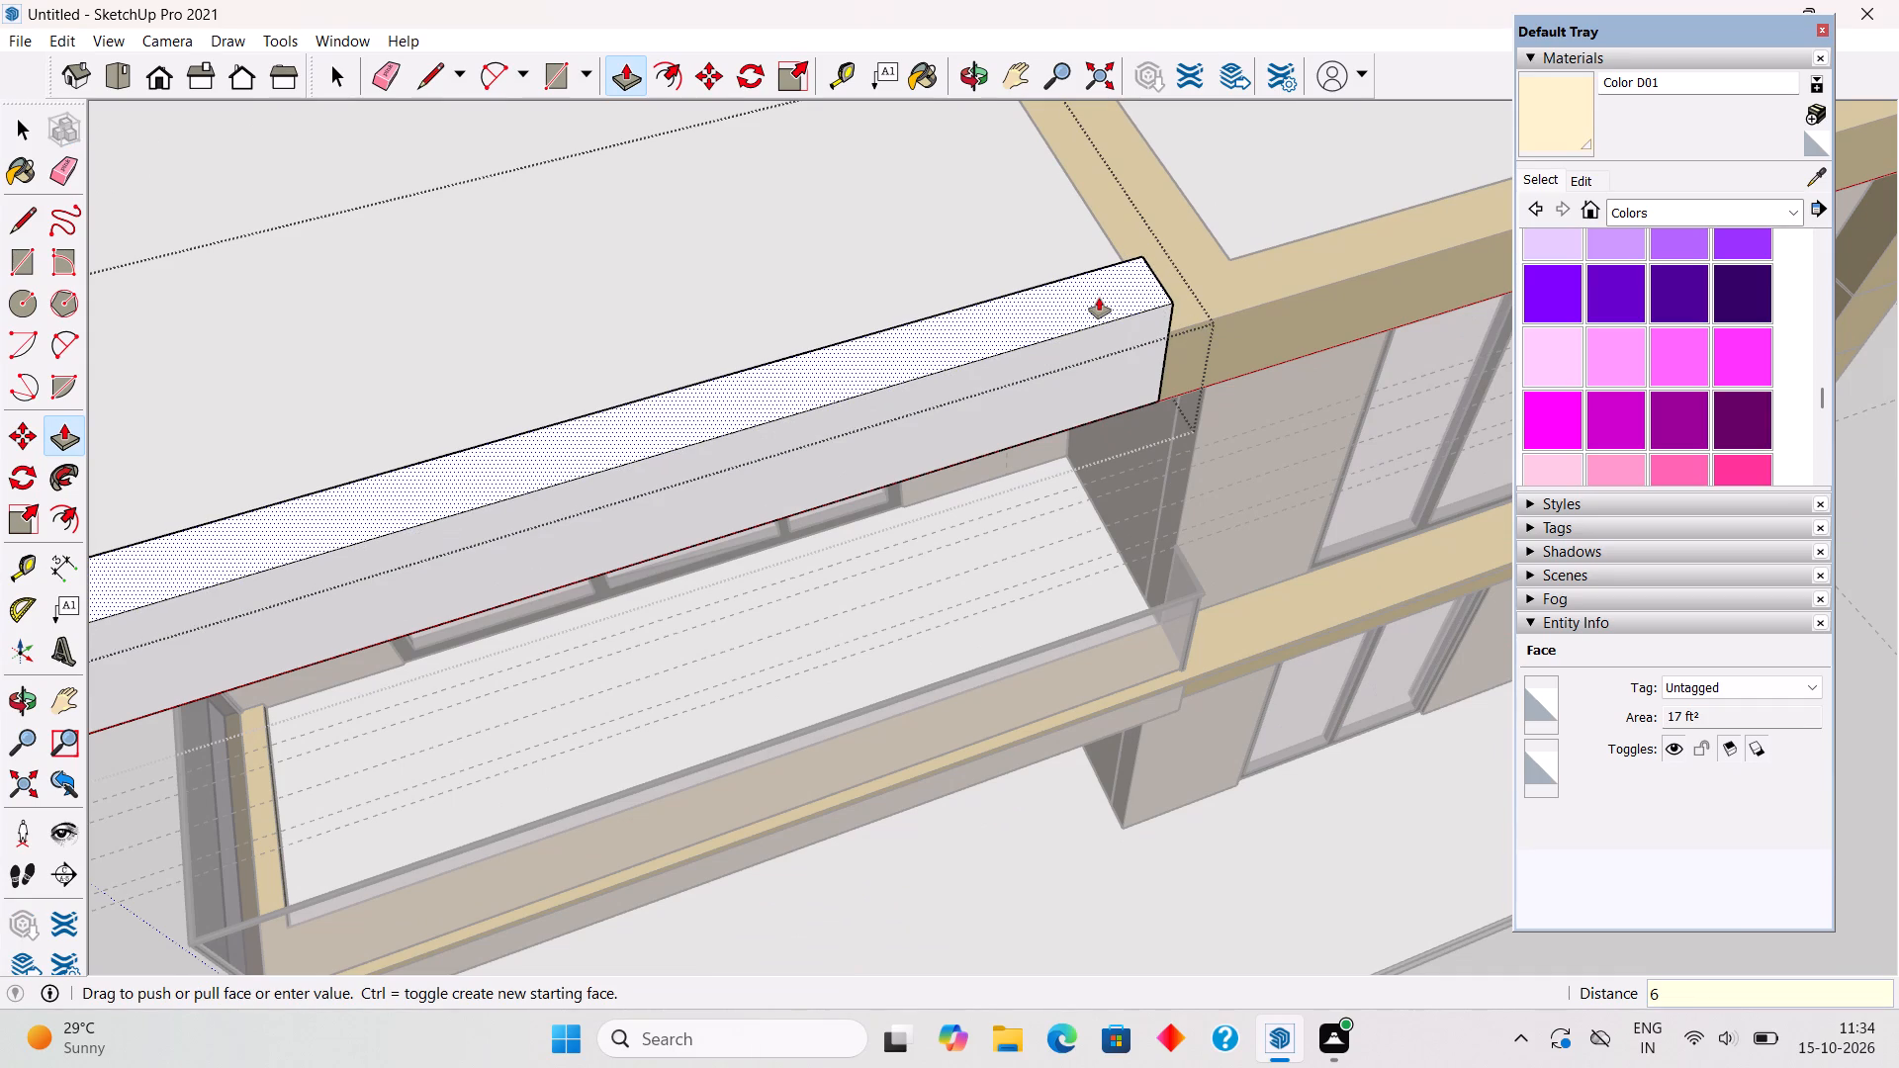
key("shift+quotedbl")
key("Return")
key("space")
scroll(1099, 298, "down", 10)
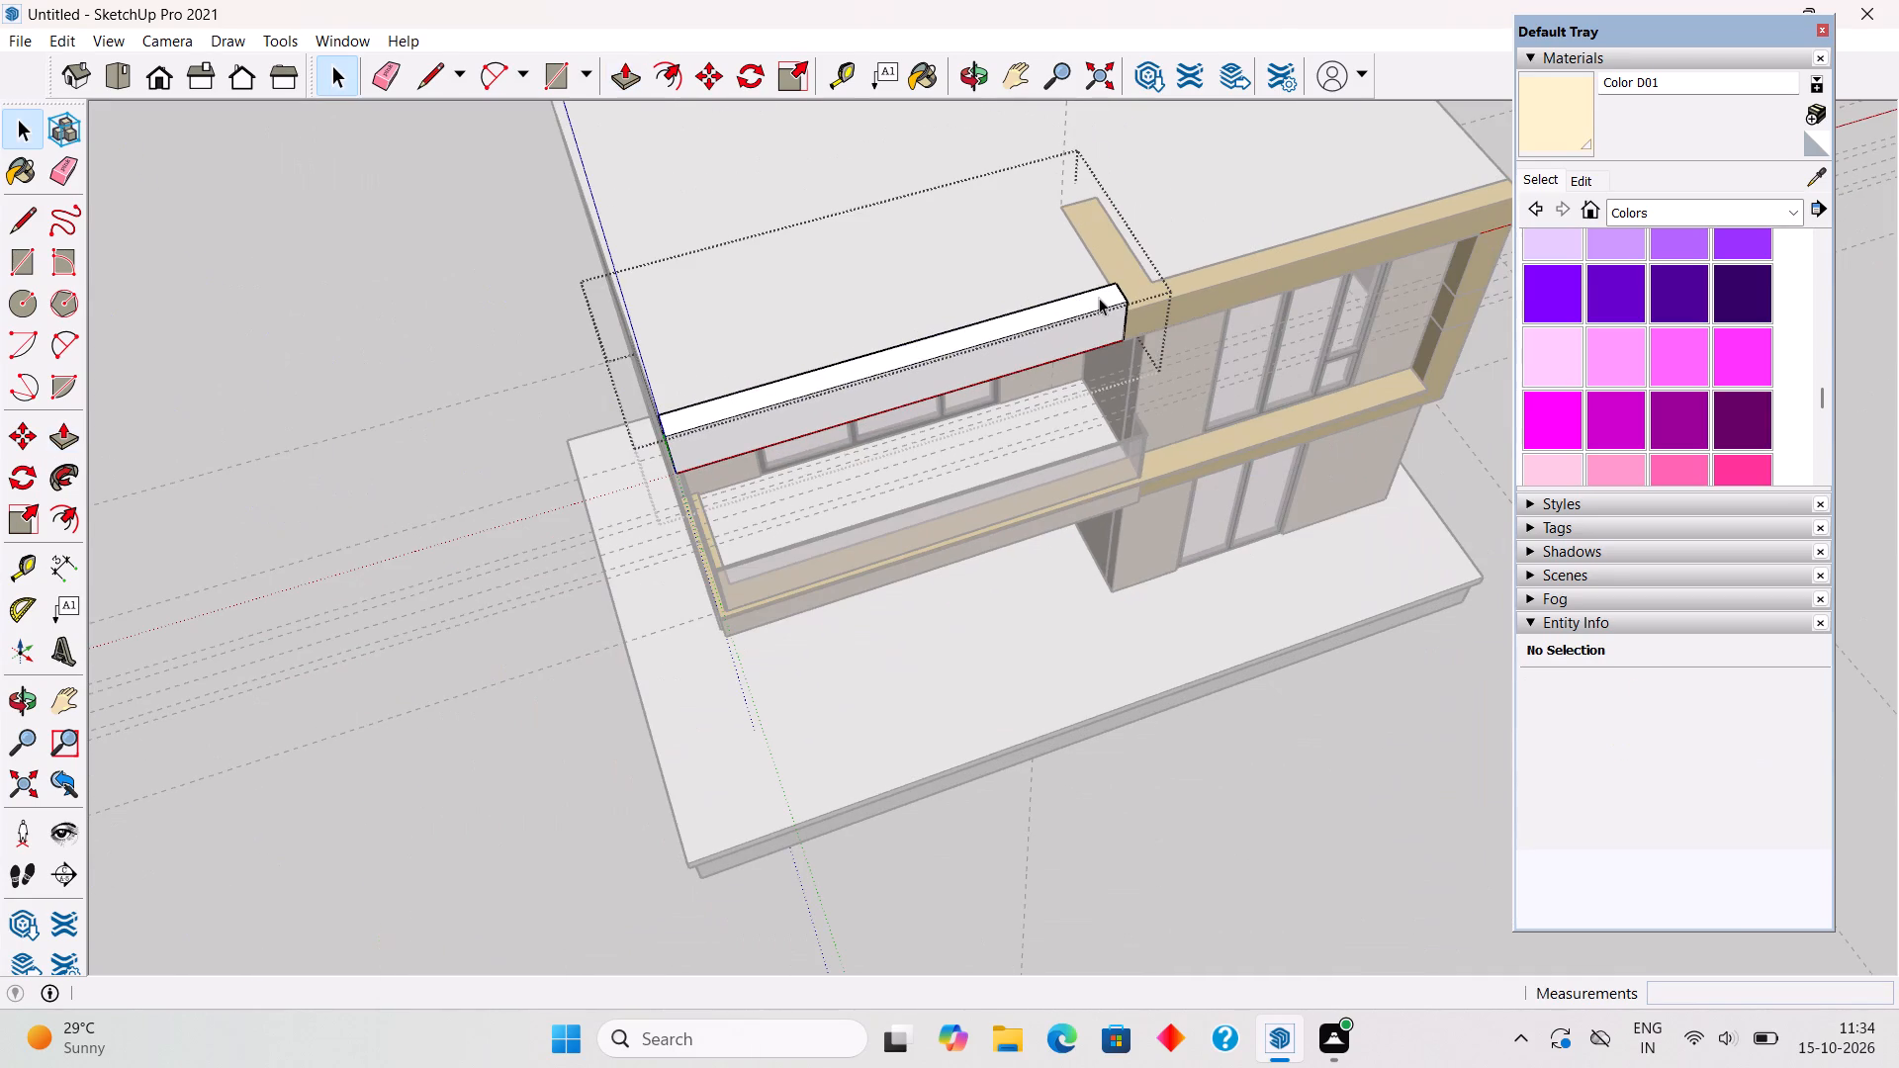
left_click(300, 435)
Draw a 17' by 1' rectangle on the top face of the ochre frame's front beam.
middle_click_drag(763, 597, 599, 282)
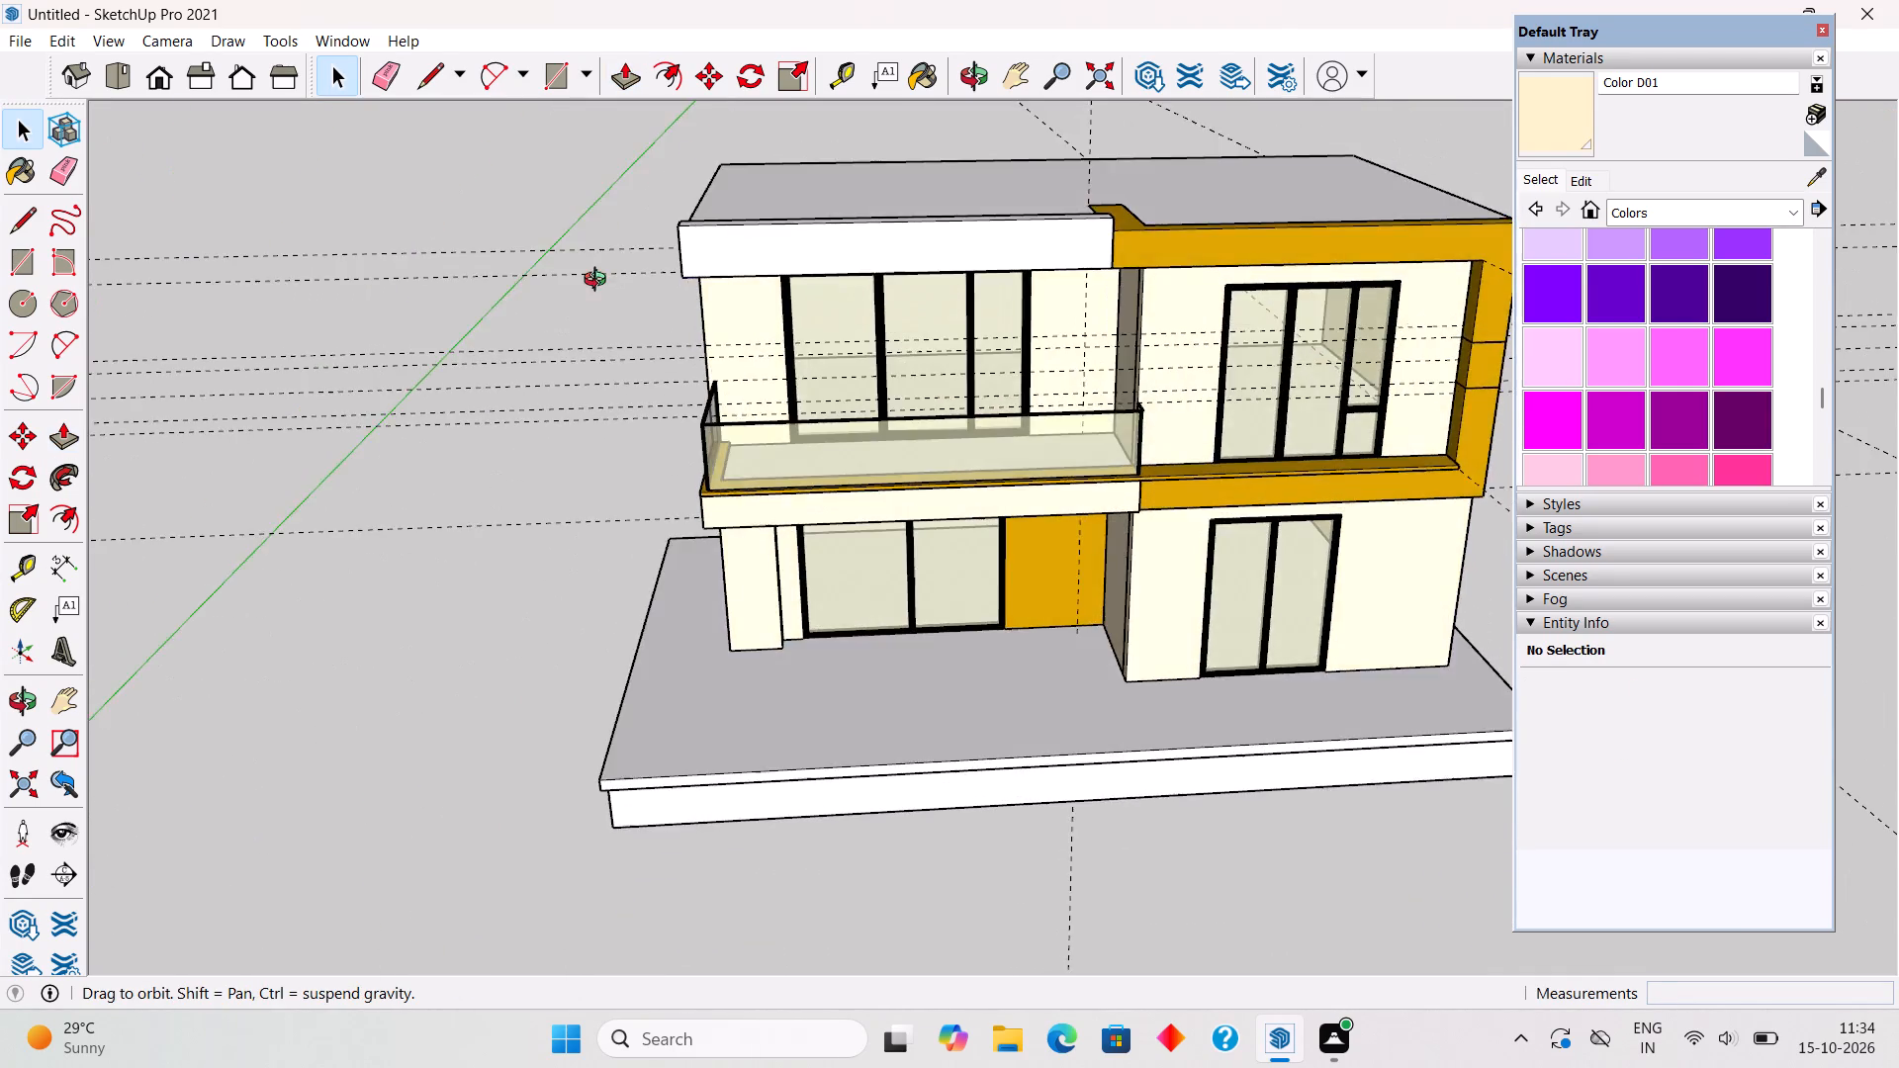
middle_click_drag(599, 282, 579, 191)
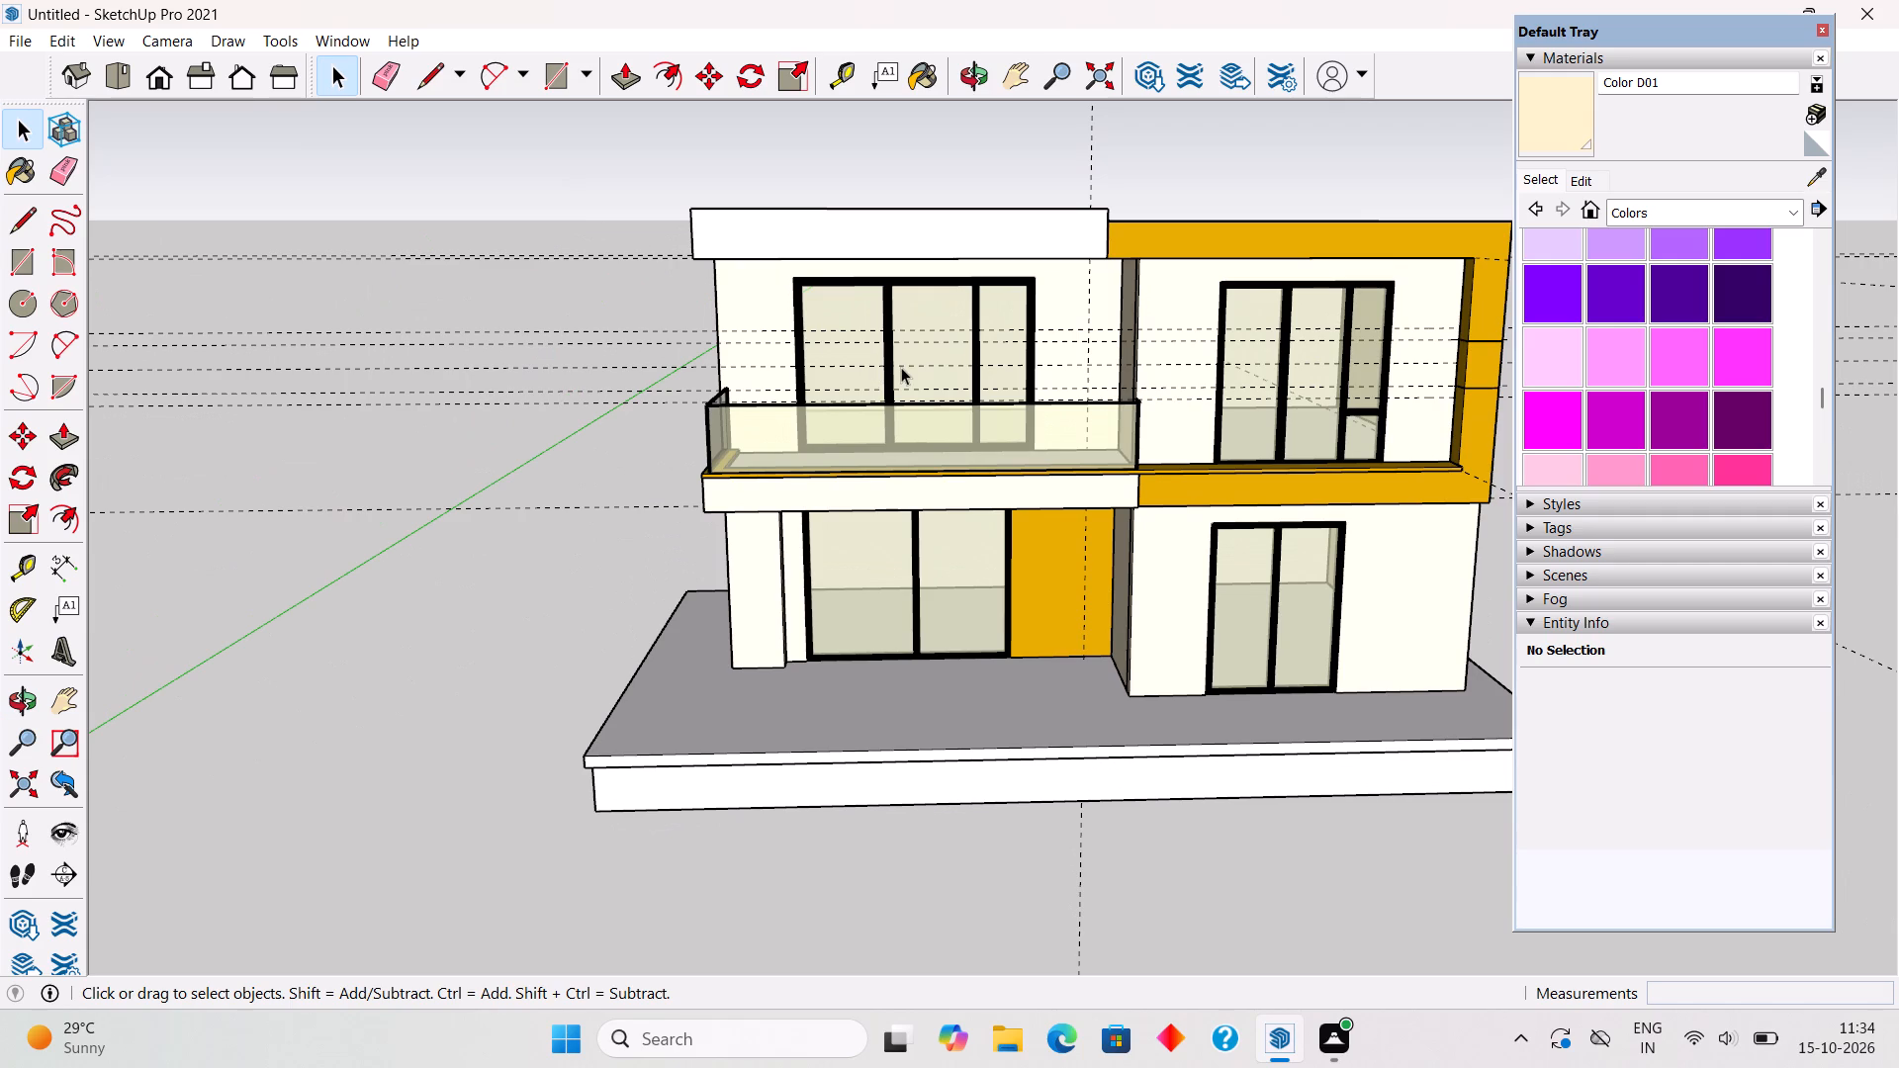
middle_click_drag(1338, 283, 1232, 636)
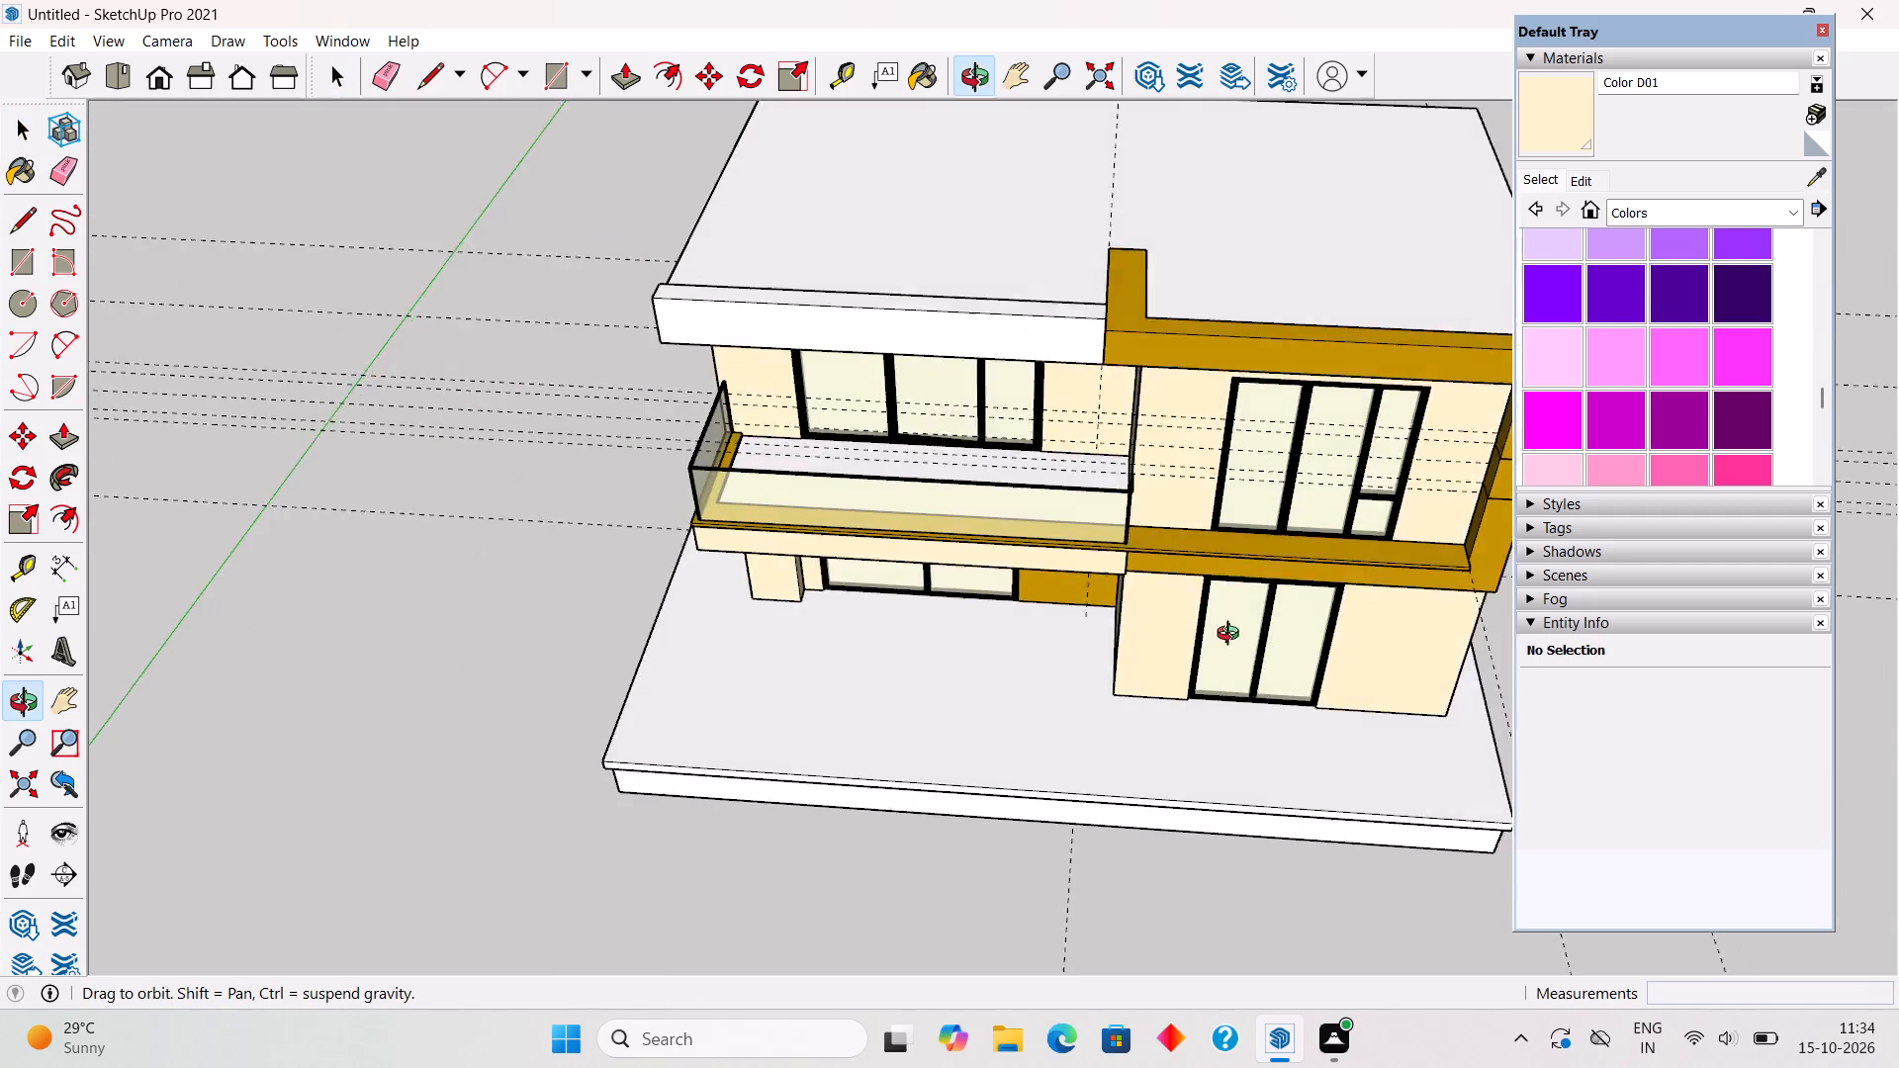
middle_click_drag(1232, 636, 1129, 729)
scroll(1133, 479, "up", 7)
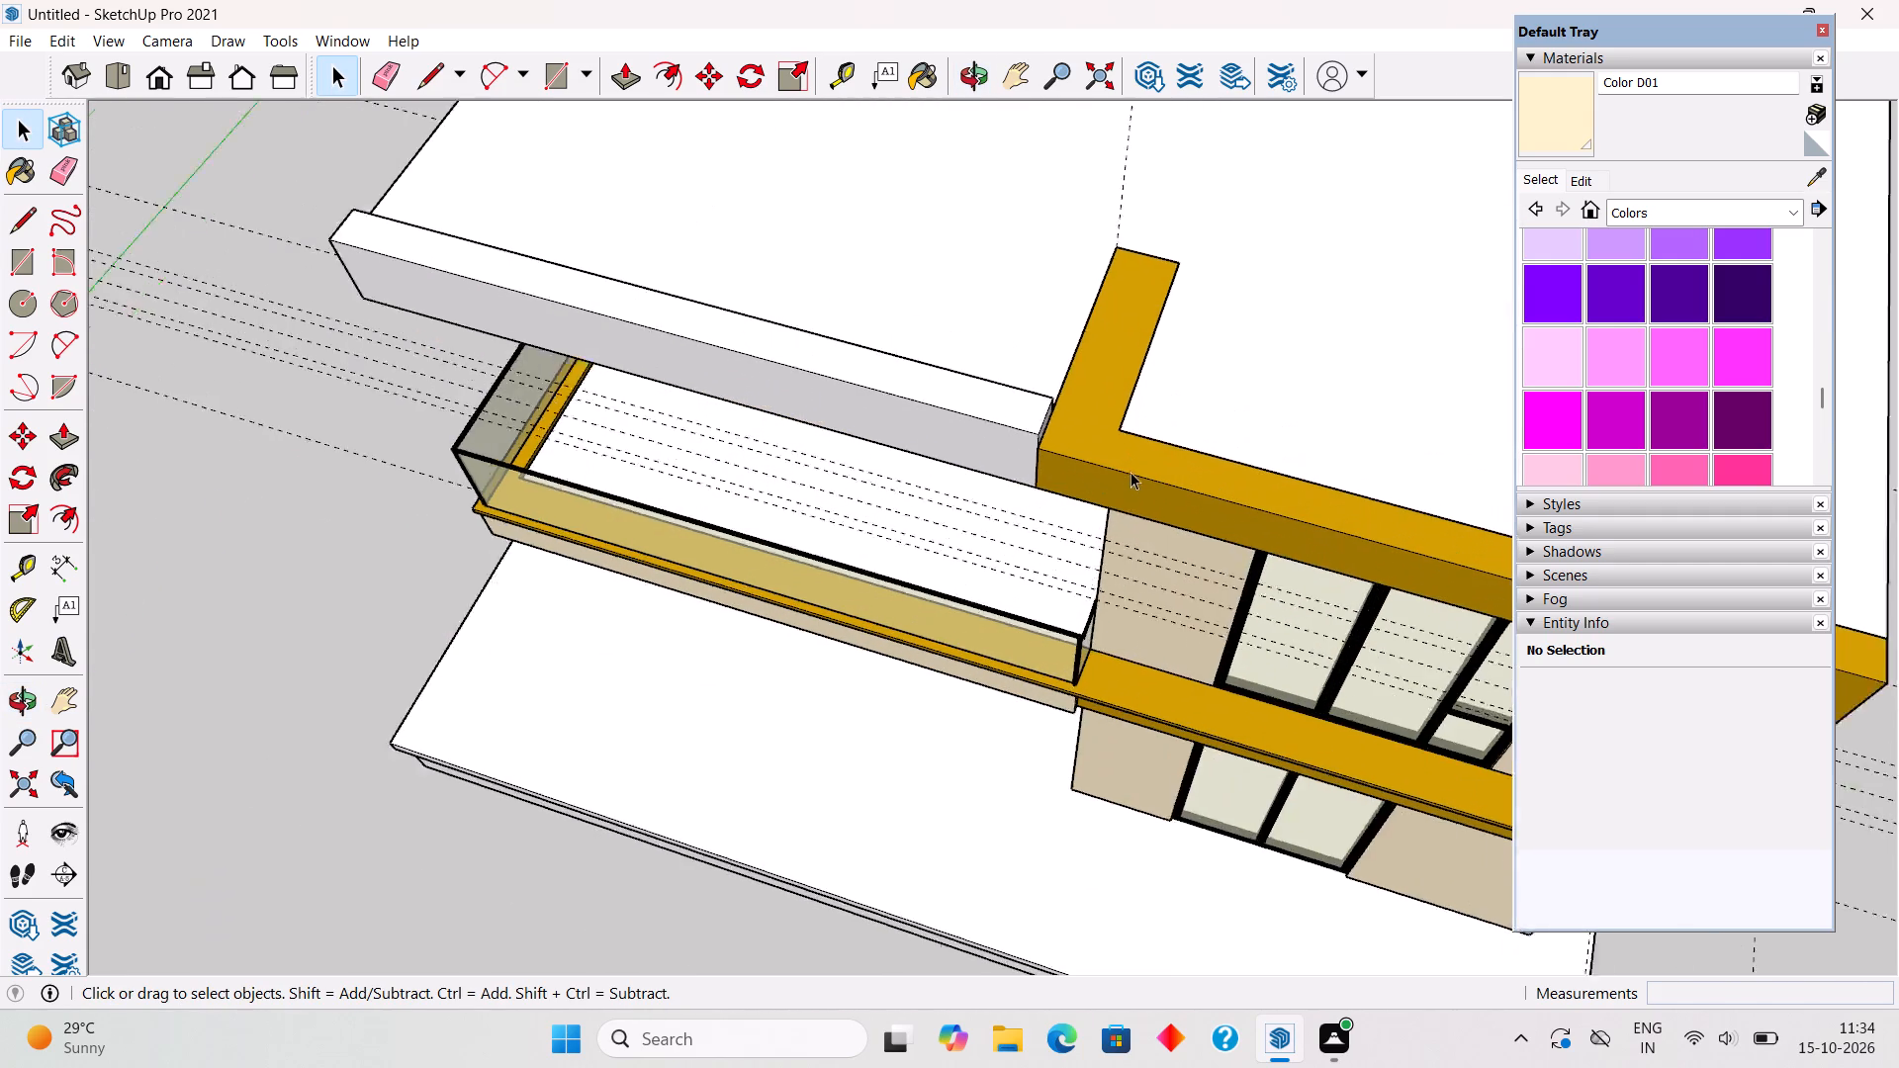
scroll(1130, 472, "up", 15)
key("r")
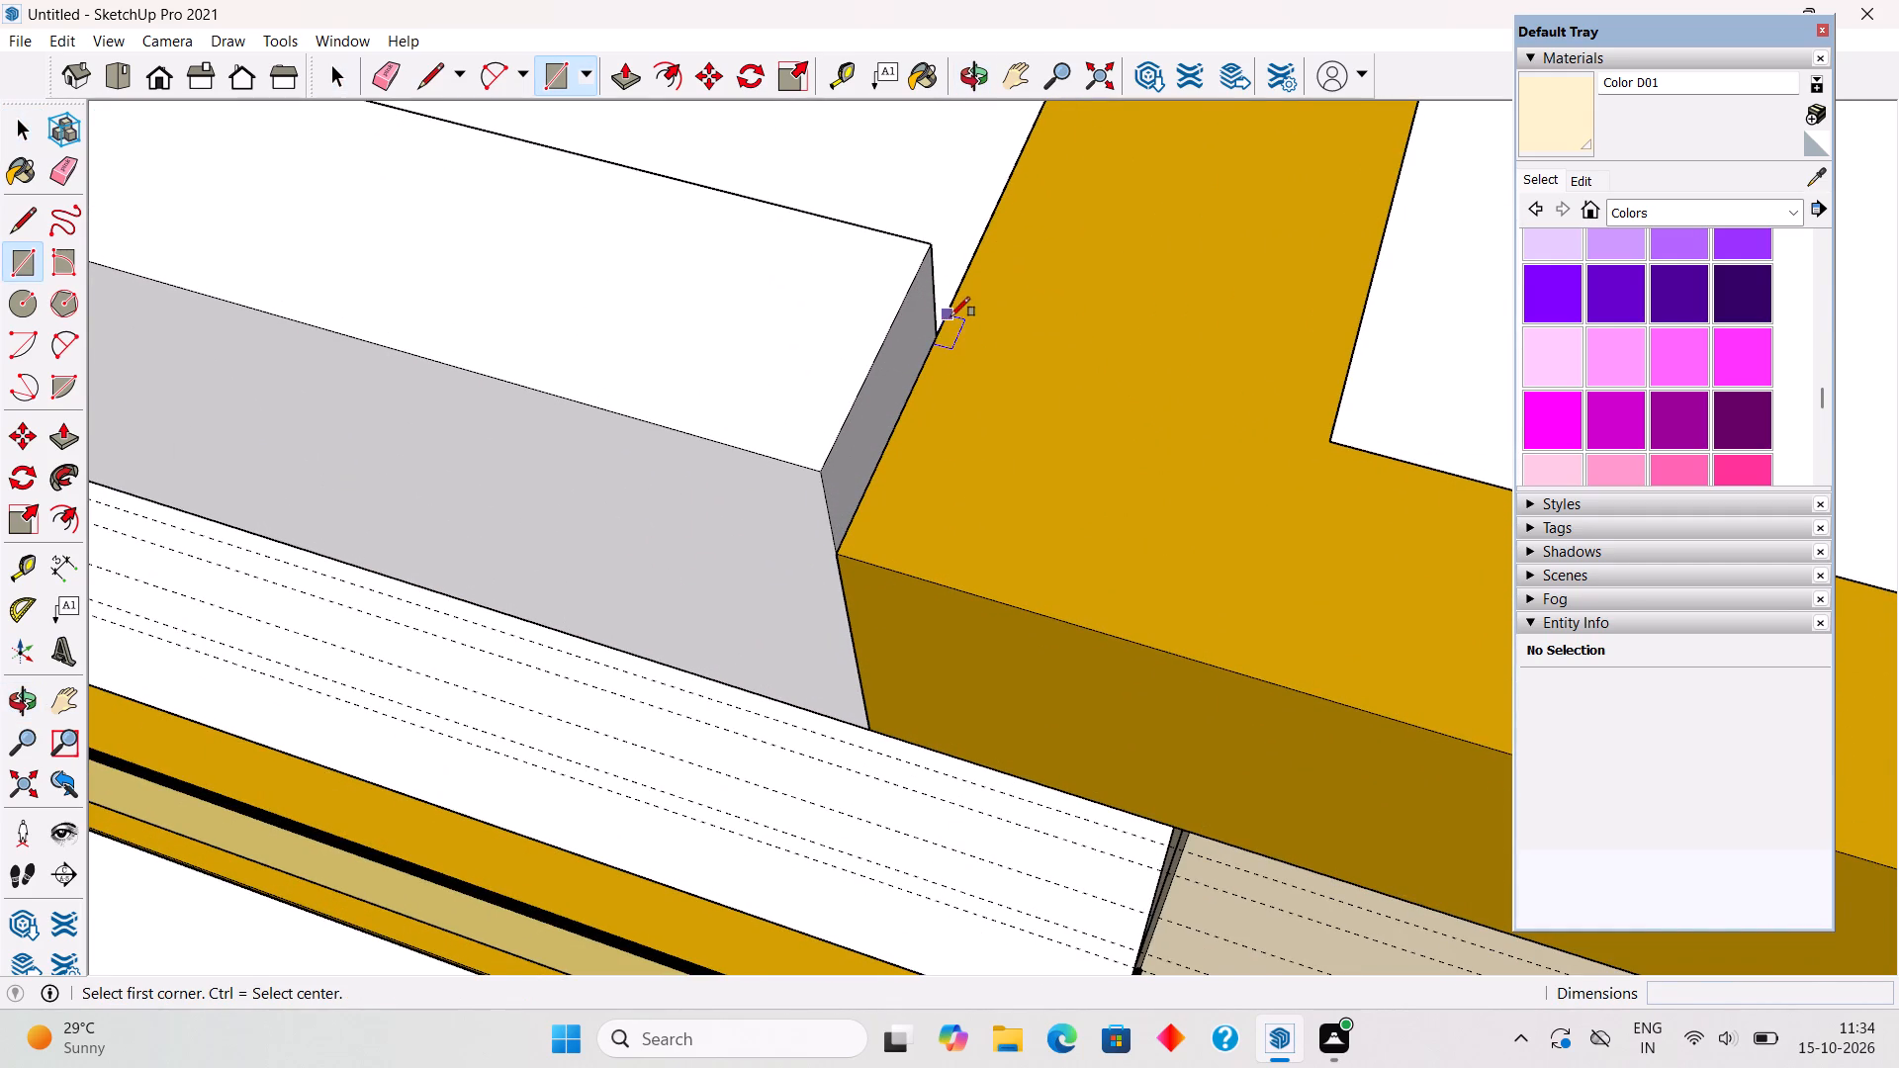
left_click(947, 330)
scroll(1229, 539, "down", 7)
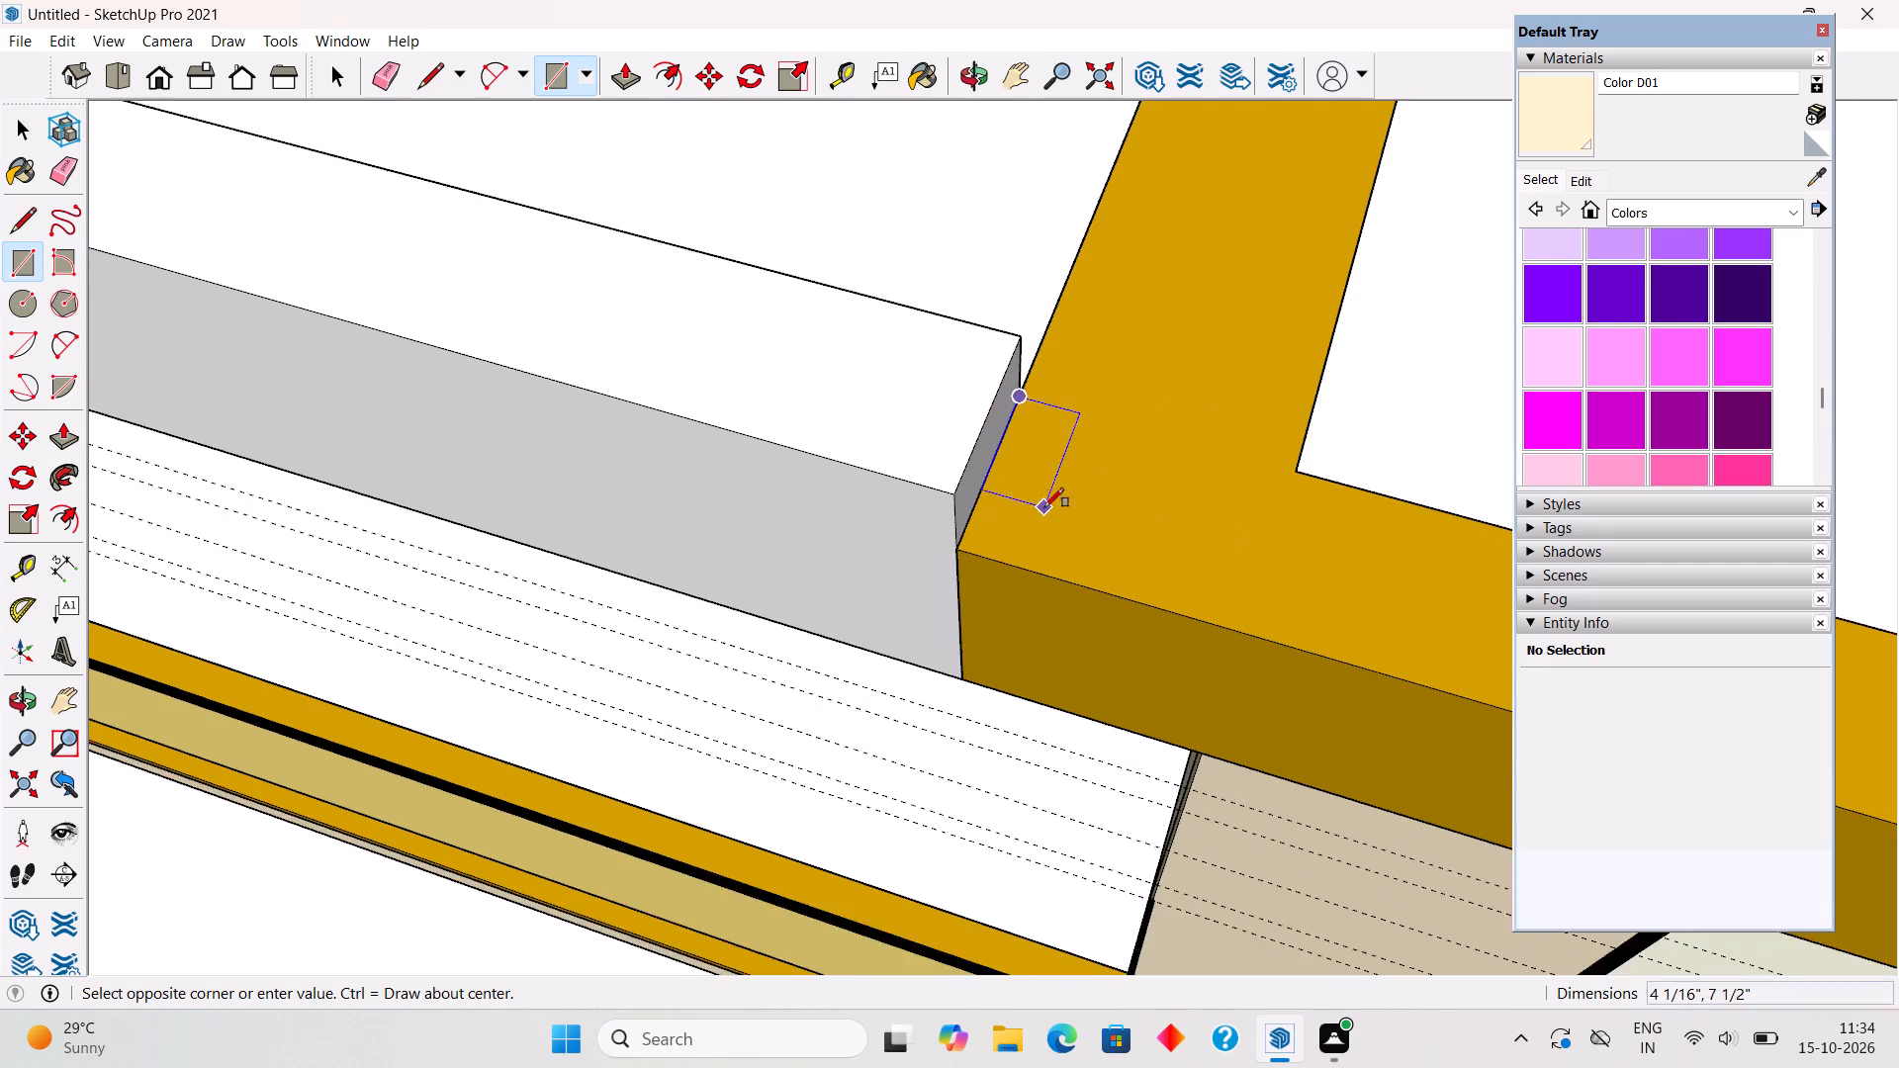
scroll(1044, 507, "down", 20)
scroll(1044, 507, "down", 1)
scroll(1271, 506, "up", 3)
scroll(1267, 503, "down", 2)
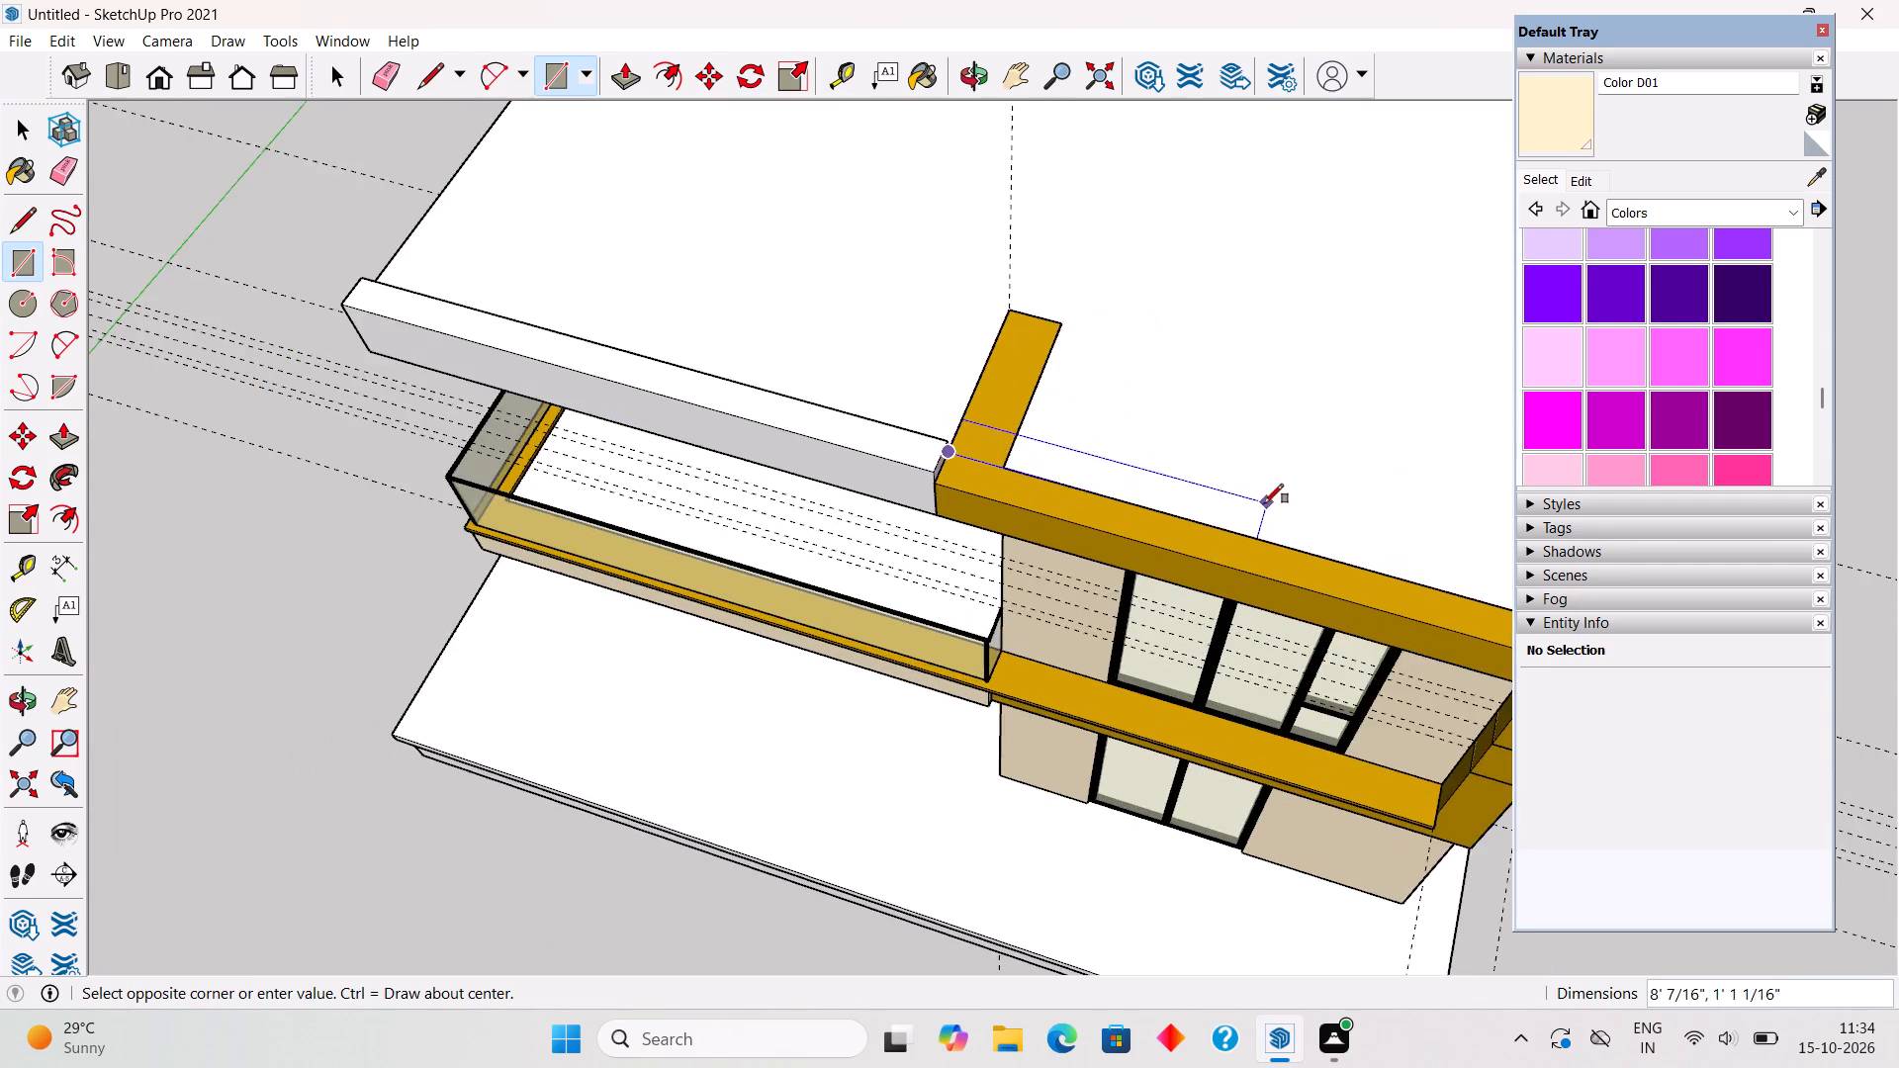
scroll(1264, 503, "down", 9)
scroll(1369, 508, "up", 6)
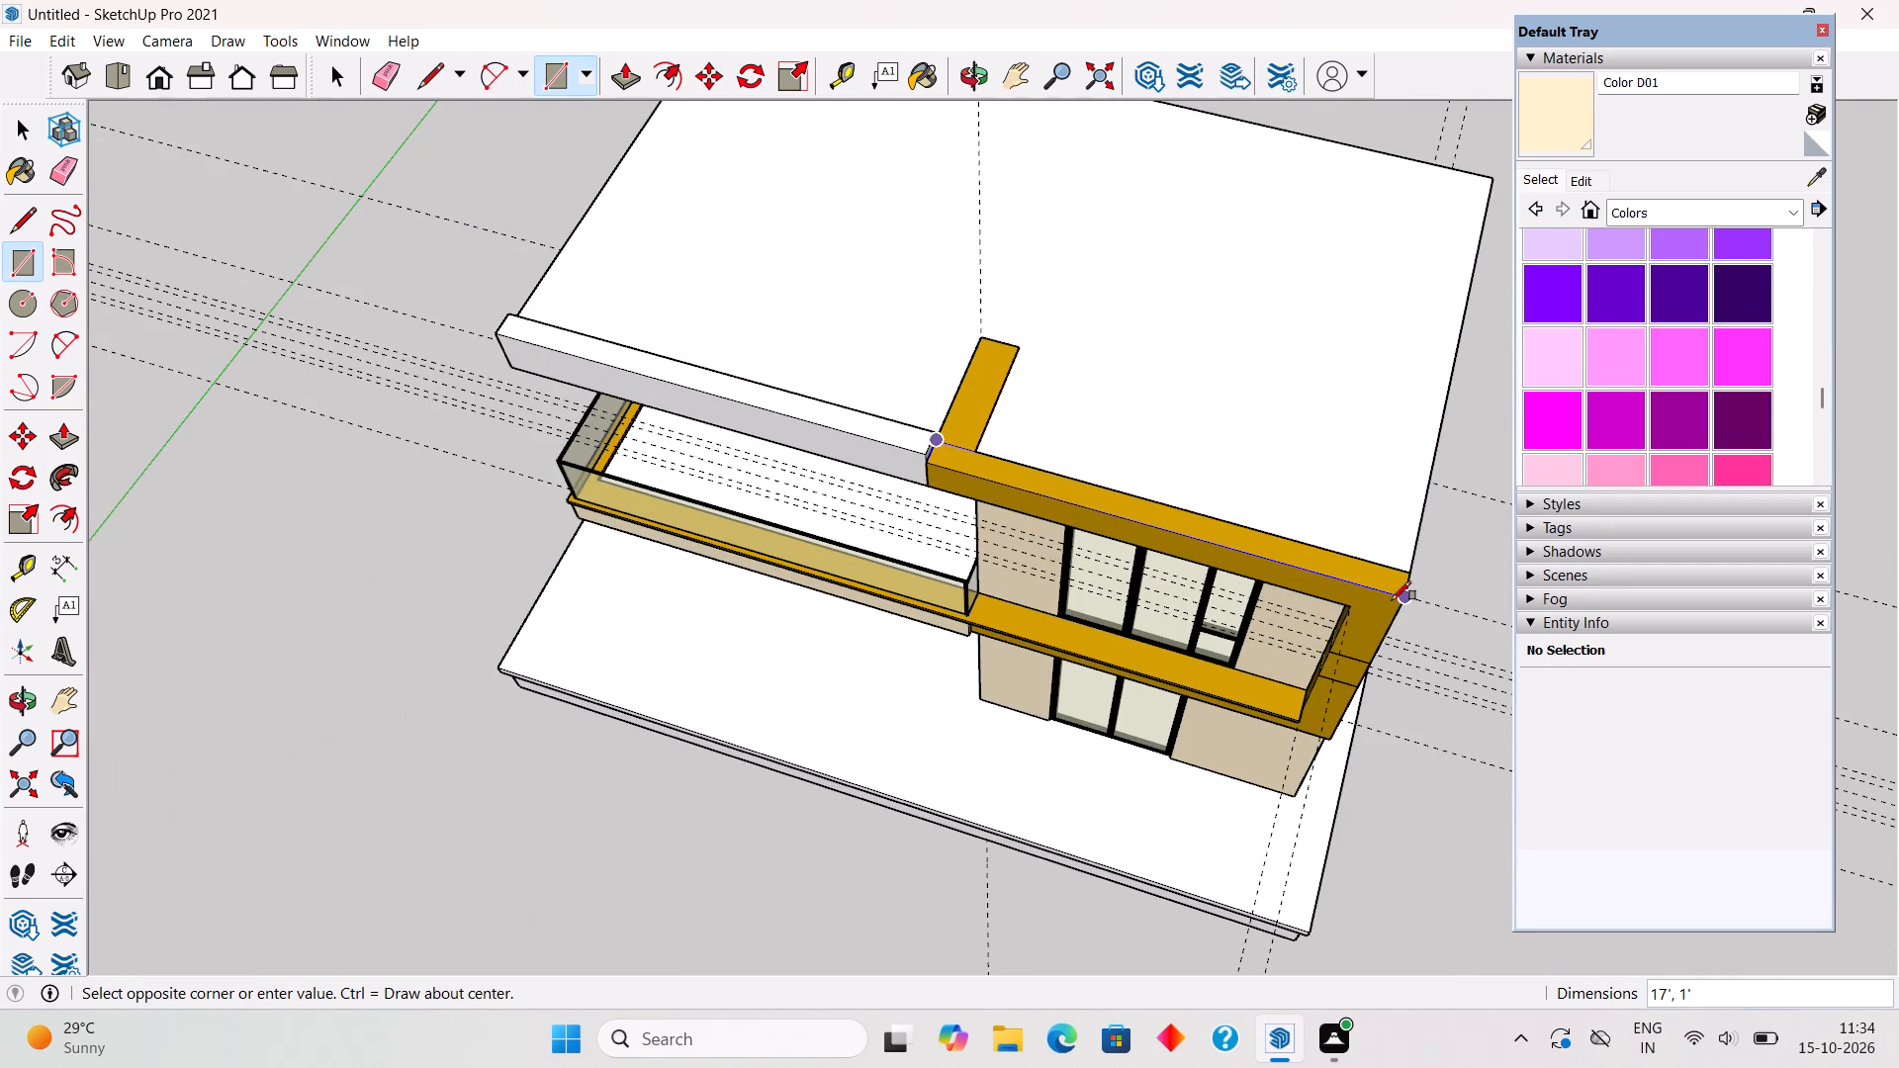
left_click(1407, 599)
Pull the rectangle on the ochre frame up 2" and extend its front edge outward 2" to form a coping.
key("p")
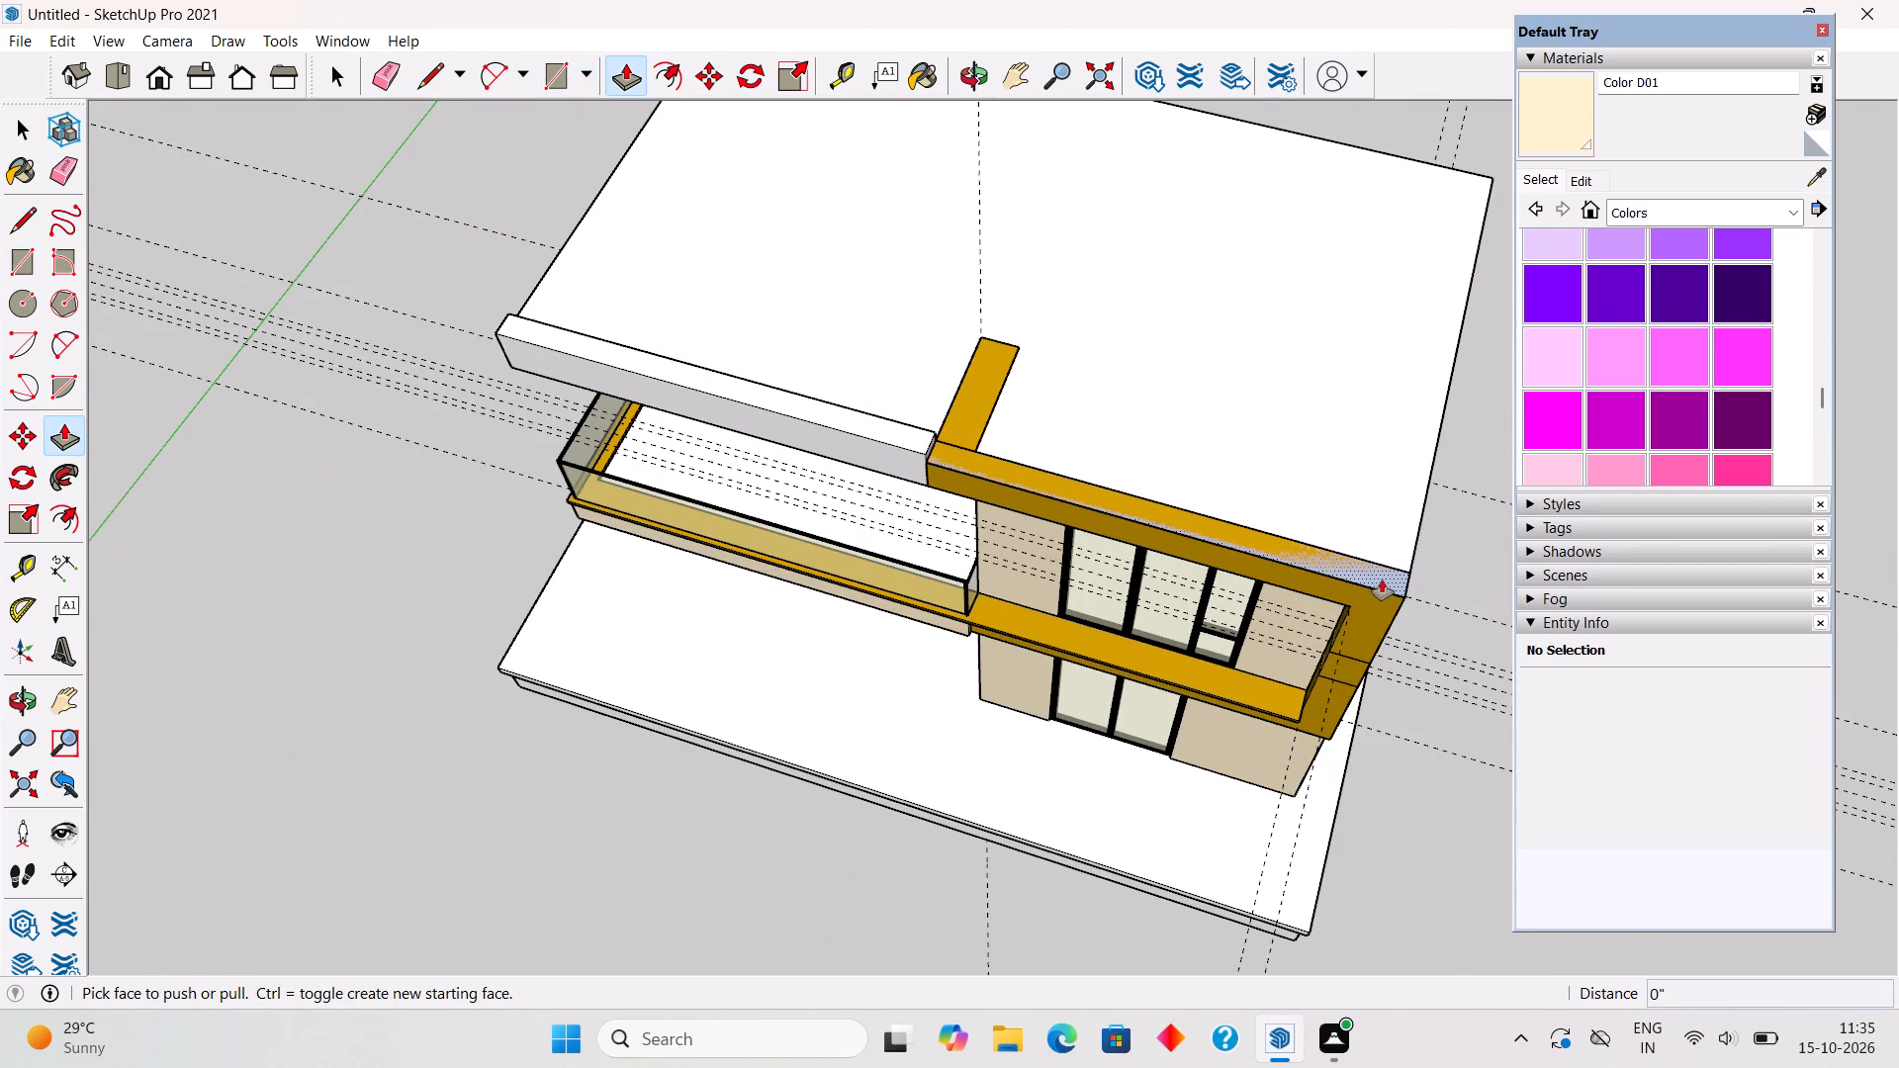
left_click(1382, 579)
type("2\"")
key("Return")
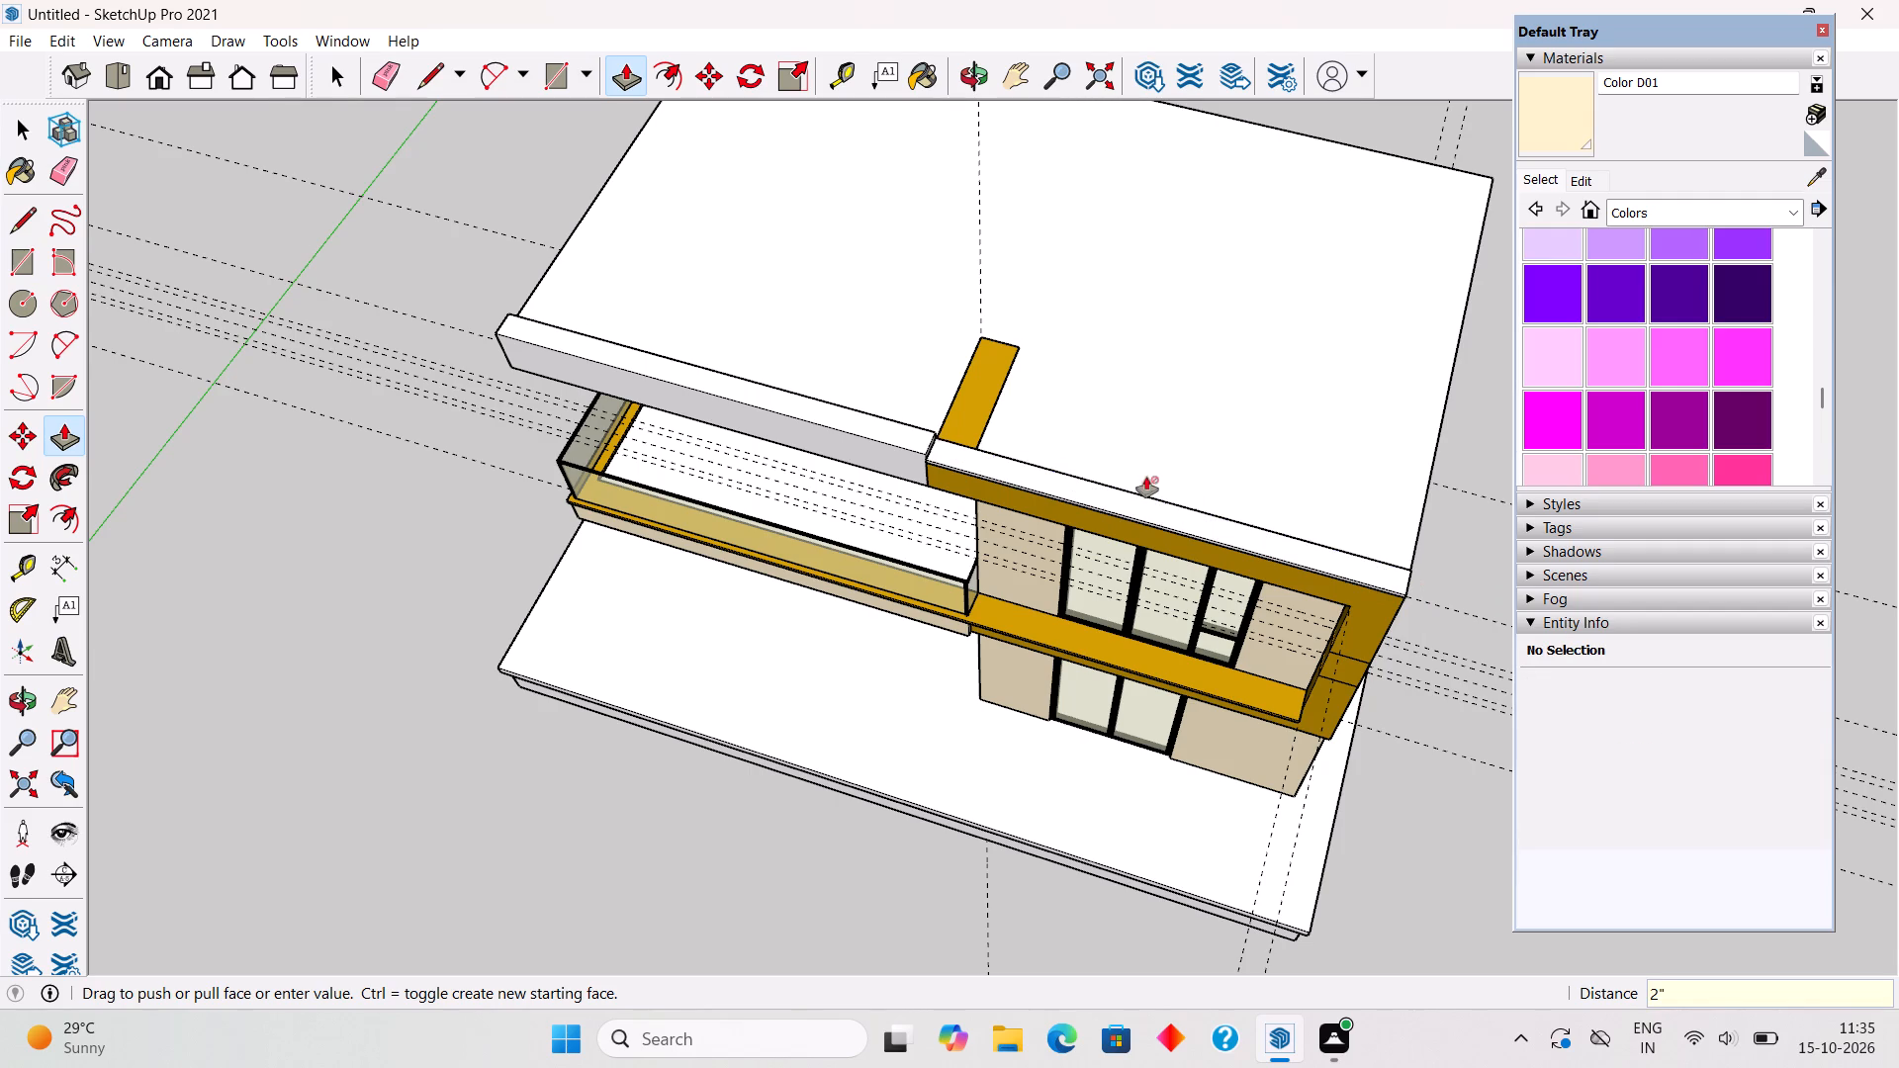
scroll(1022, 568, "up", 12)
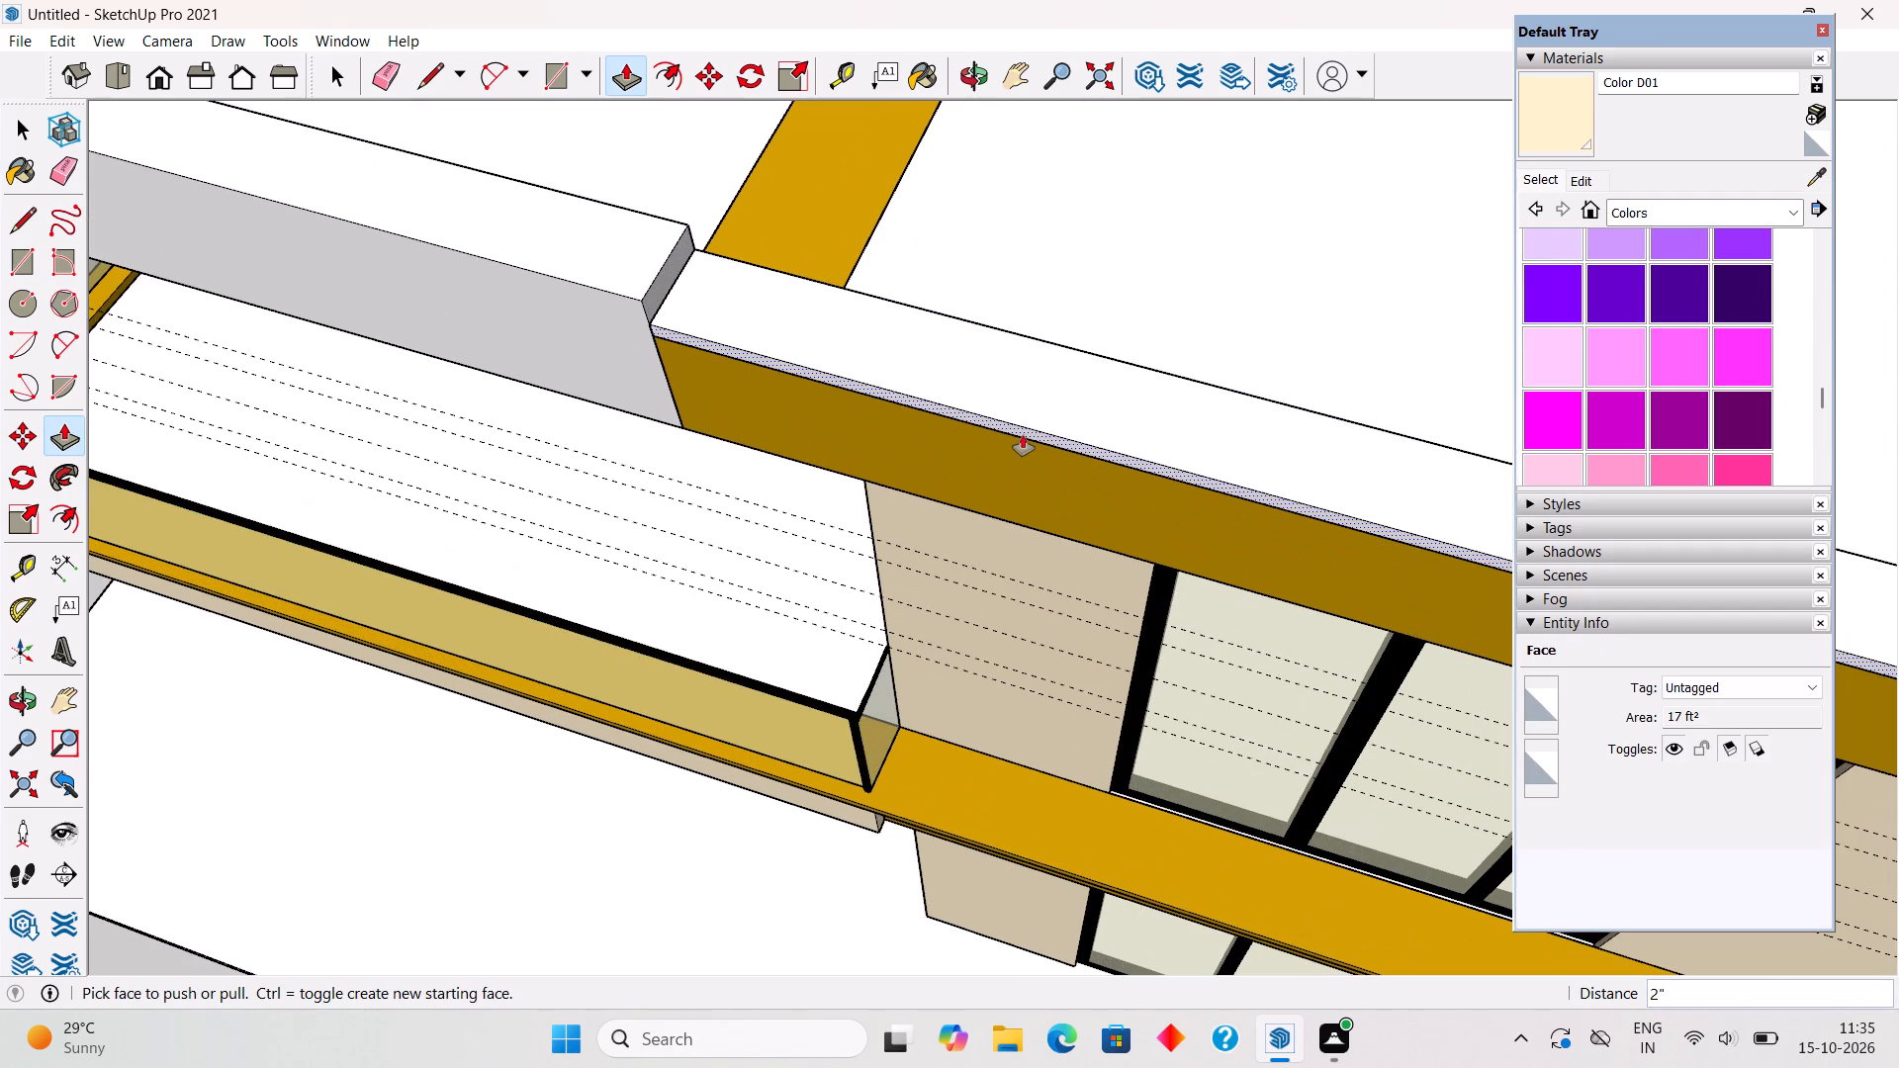
left_click(1023, 435)
type("2\"")
key("Return")
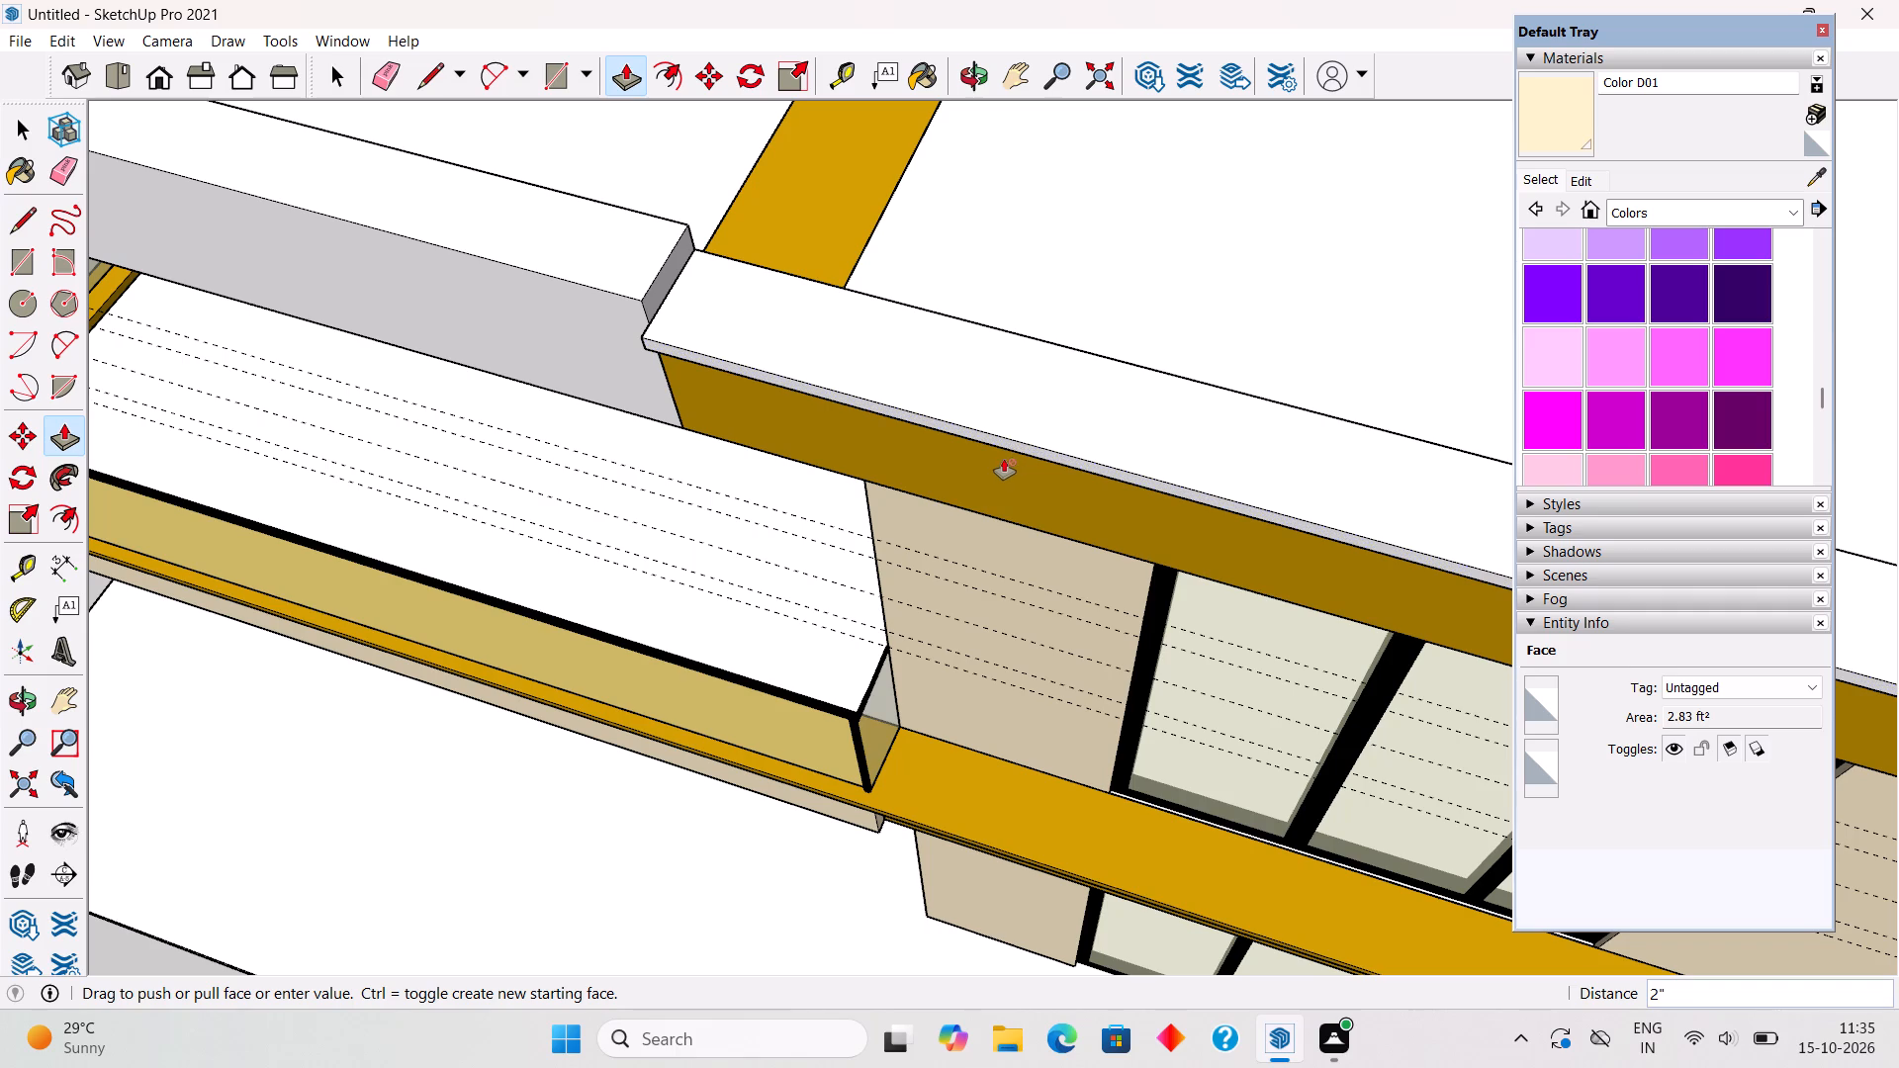
key("space")
Make the whole white coping on top of the ochre frame into a group.
triple_click(988, 429)
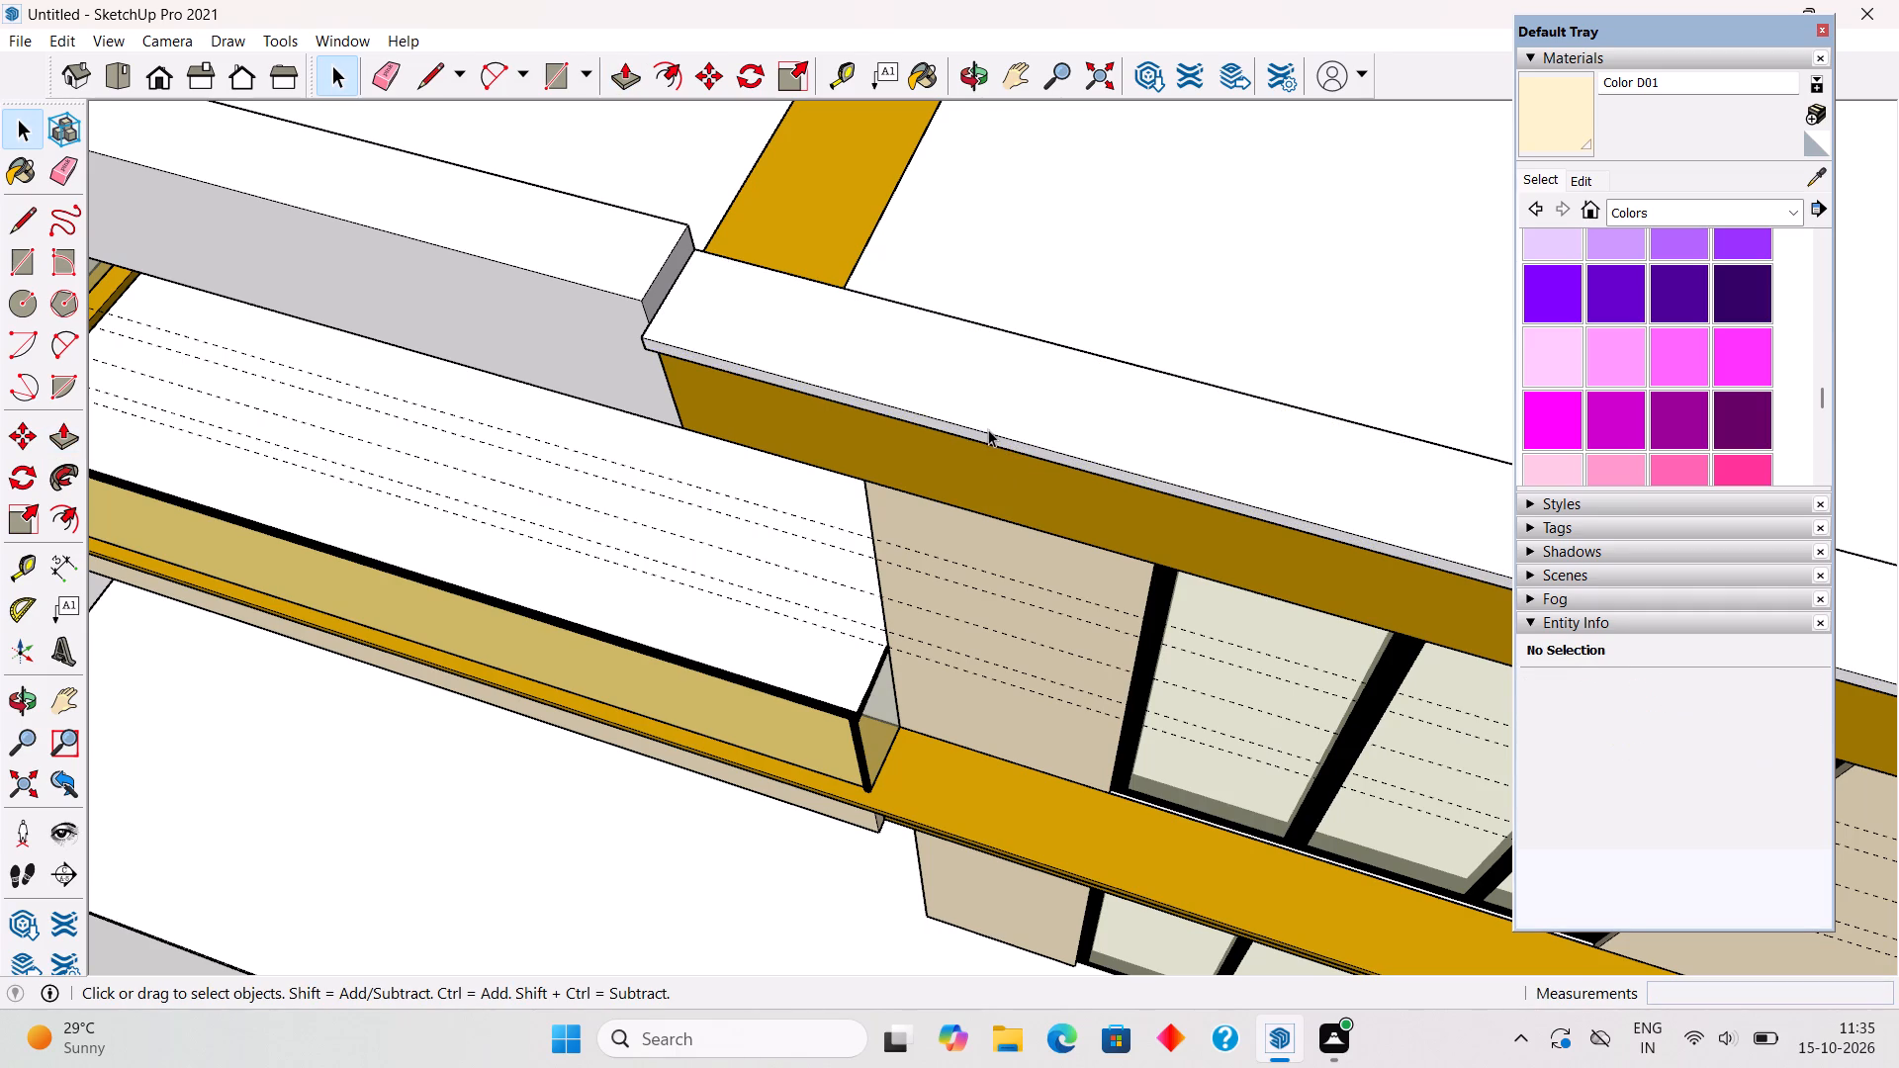
right_click(988, 429)
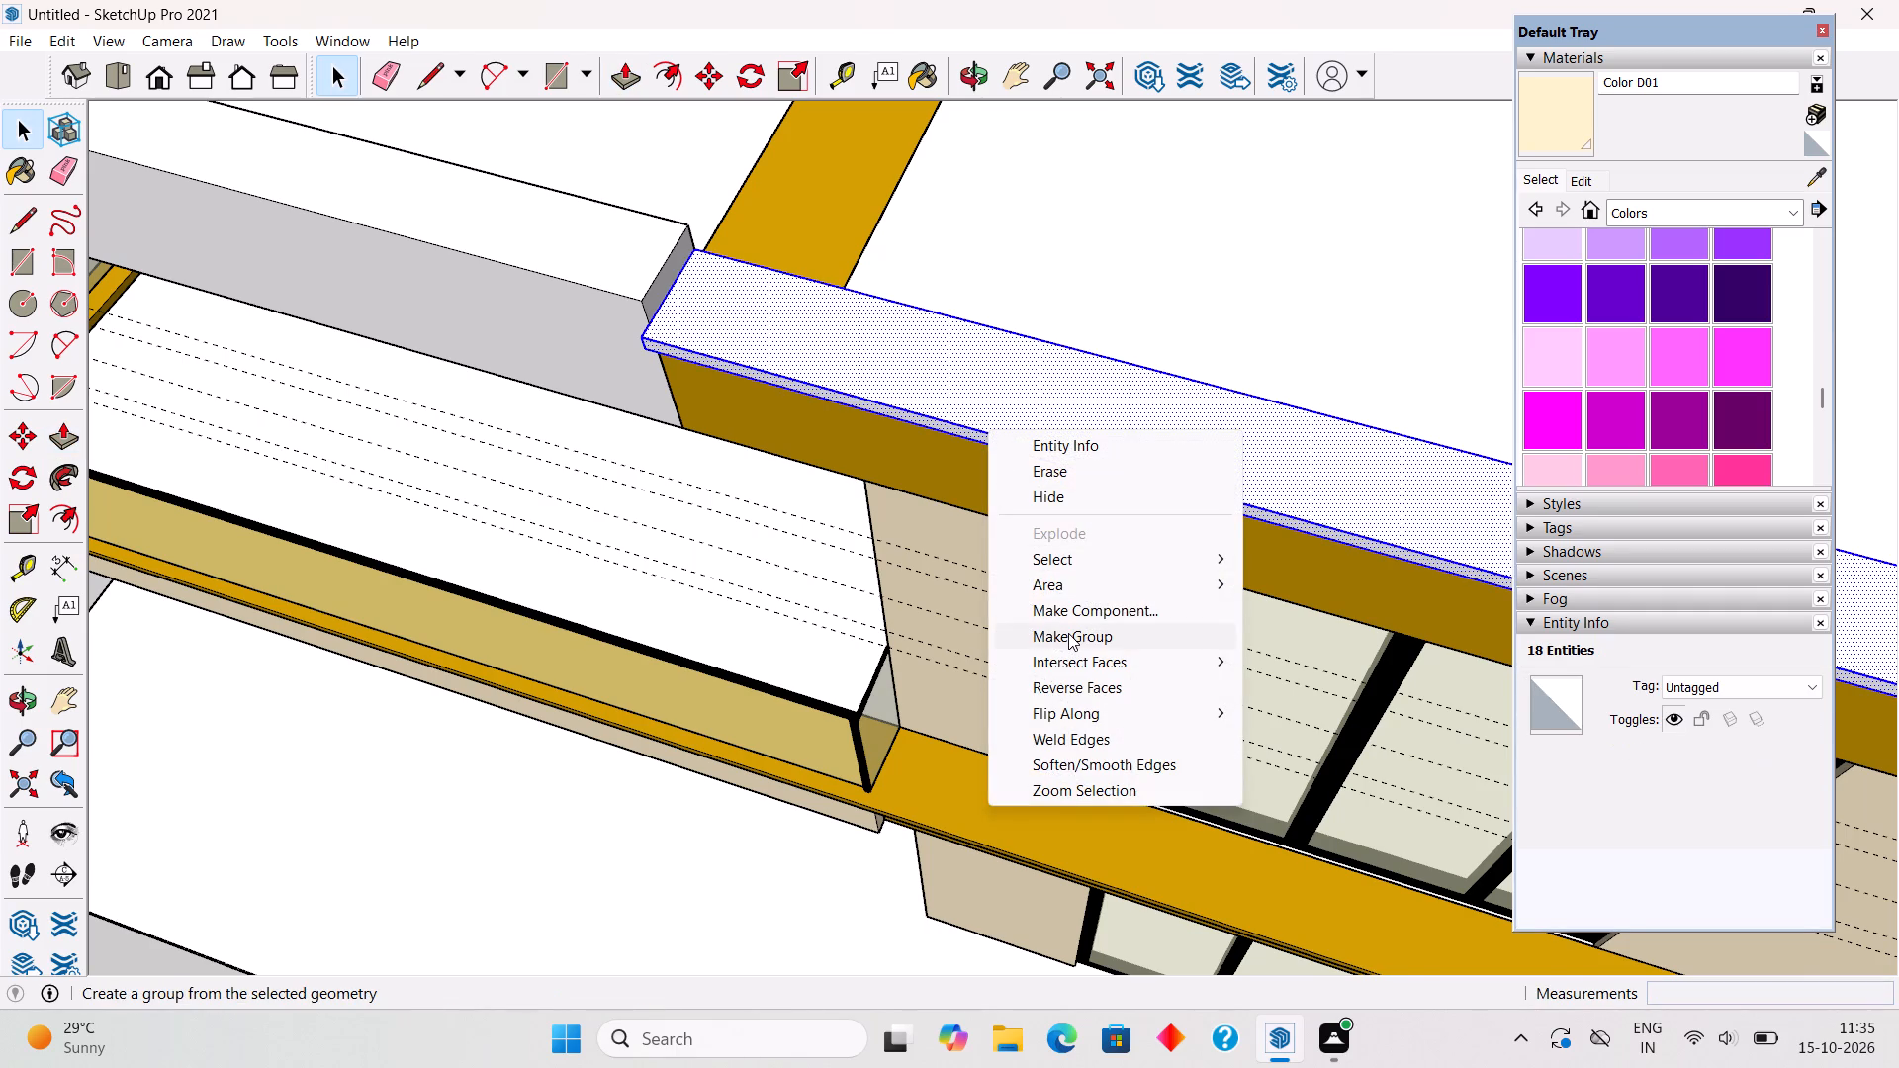
left_click(1068, 633)
Inside the balcony roof slab group, pull the parapet's front face outward 3", plus a further 3".
scroll(1058, 611, "down", 12)
scroll(1123, 728, "down", 6)
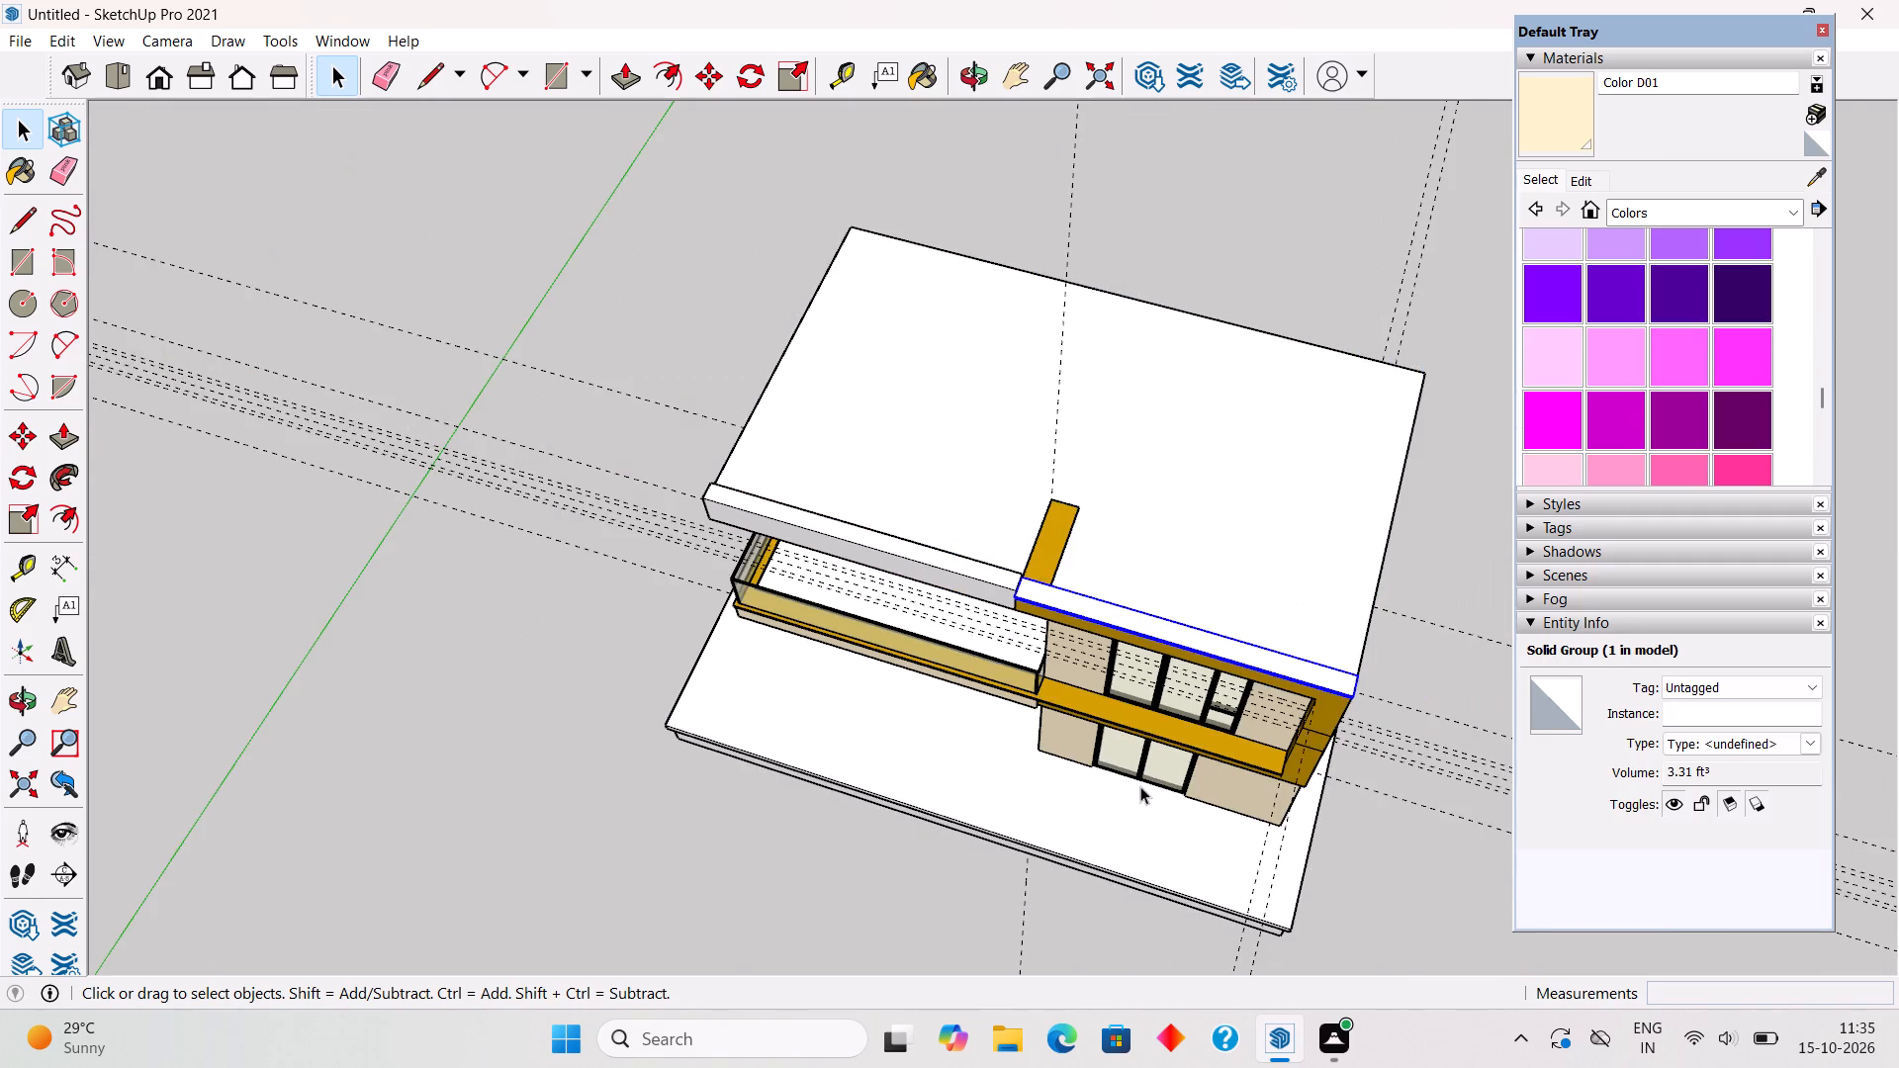
middle_click_drag(1154, 813, 1441, 596)
scroll(876, 439, "up", 6)
left_click(970, 560)
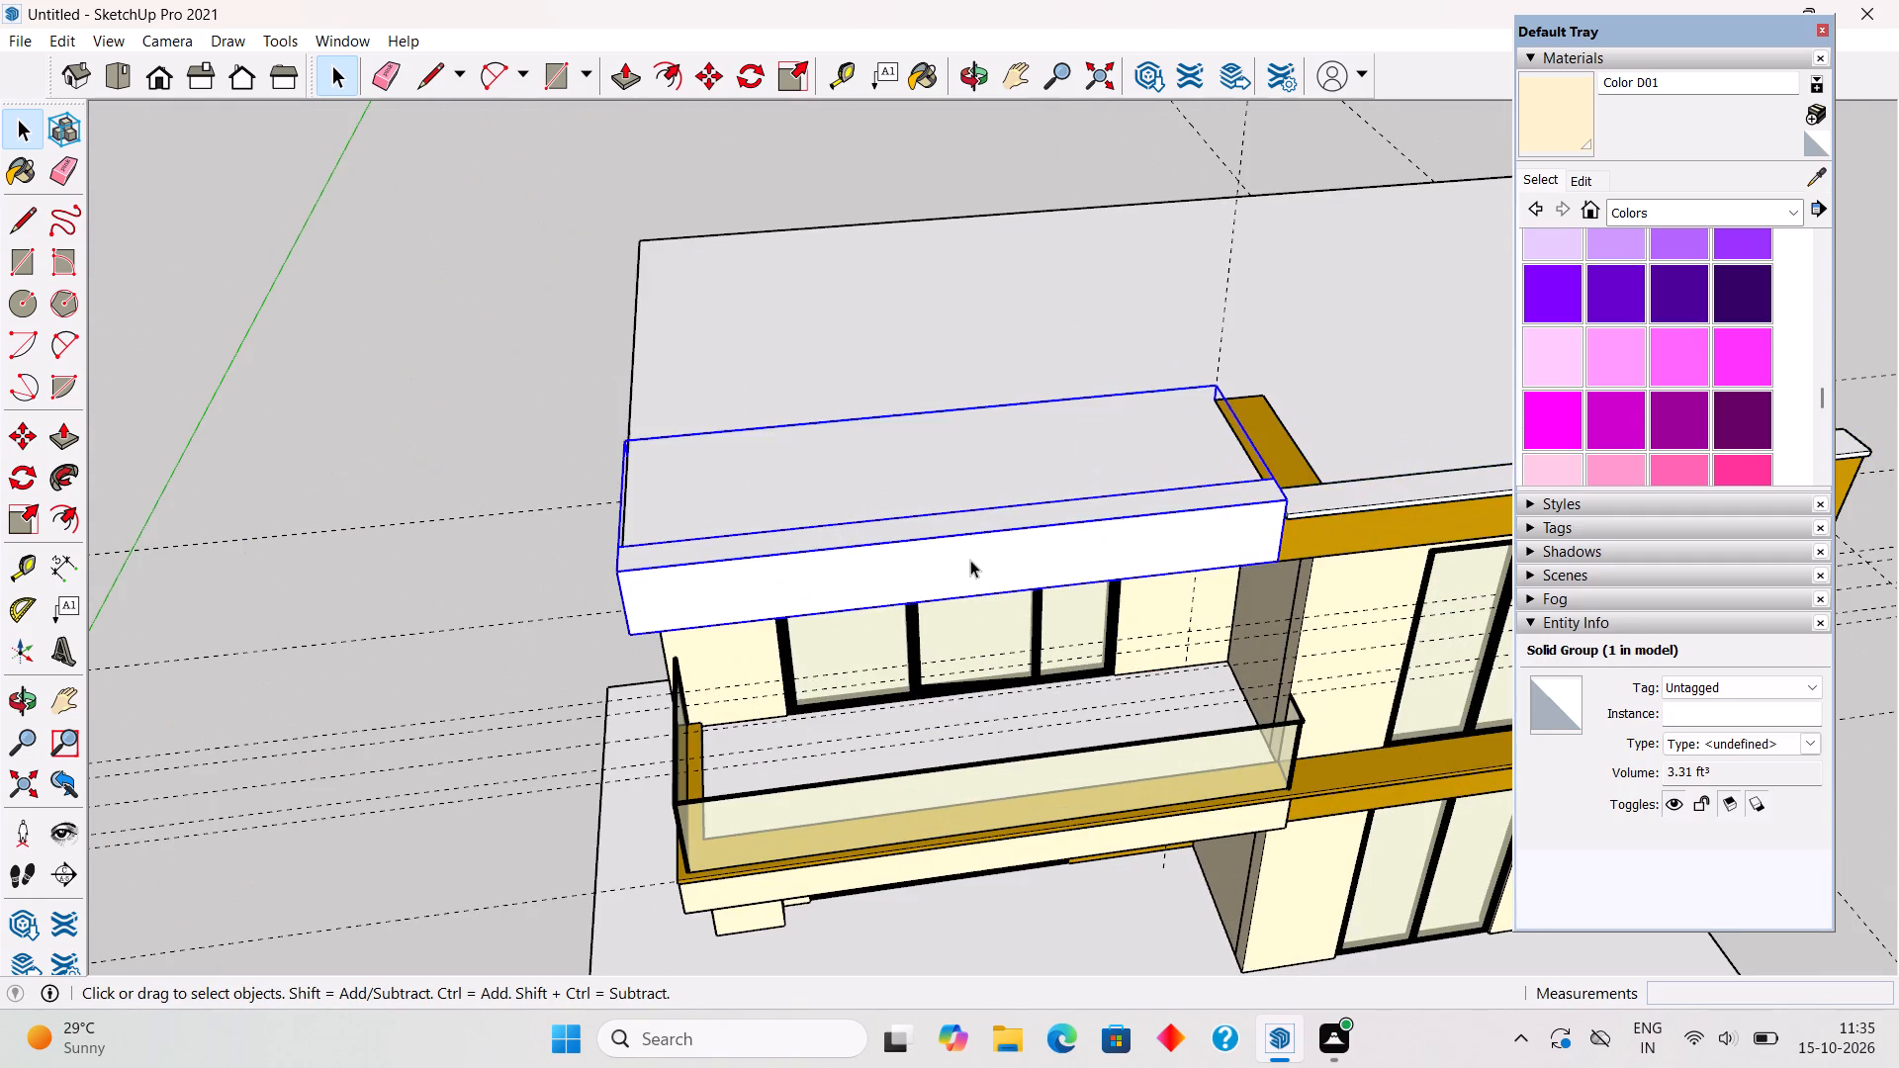
triple_click(970, 560)
key("p")
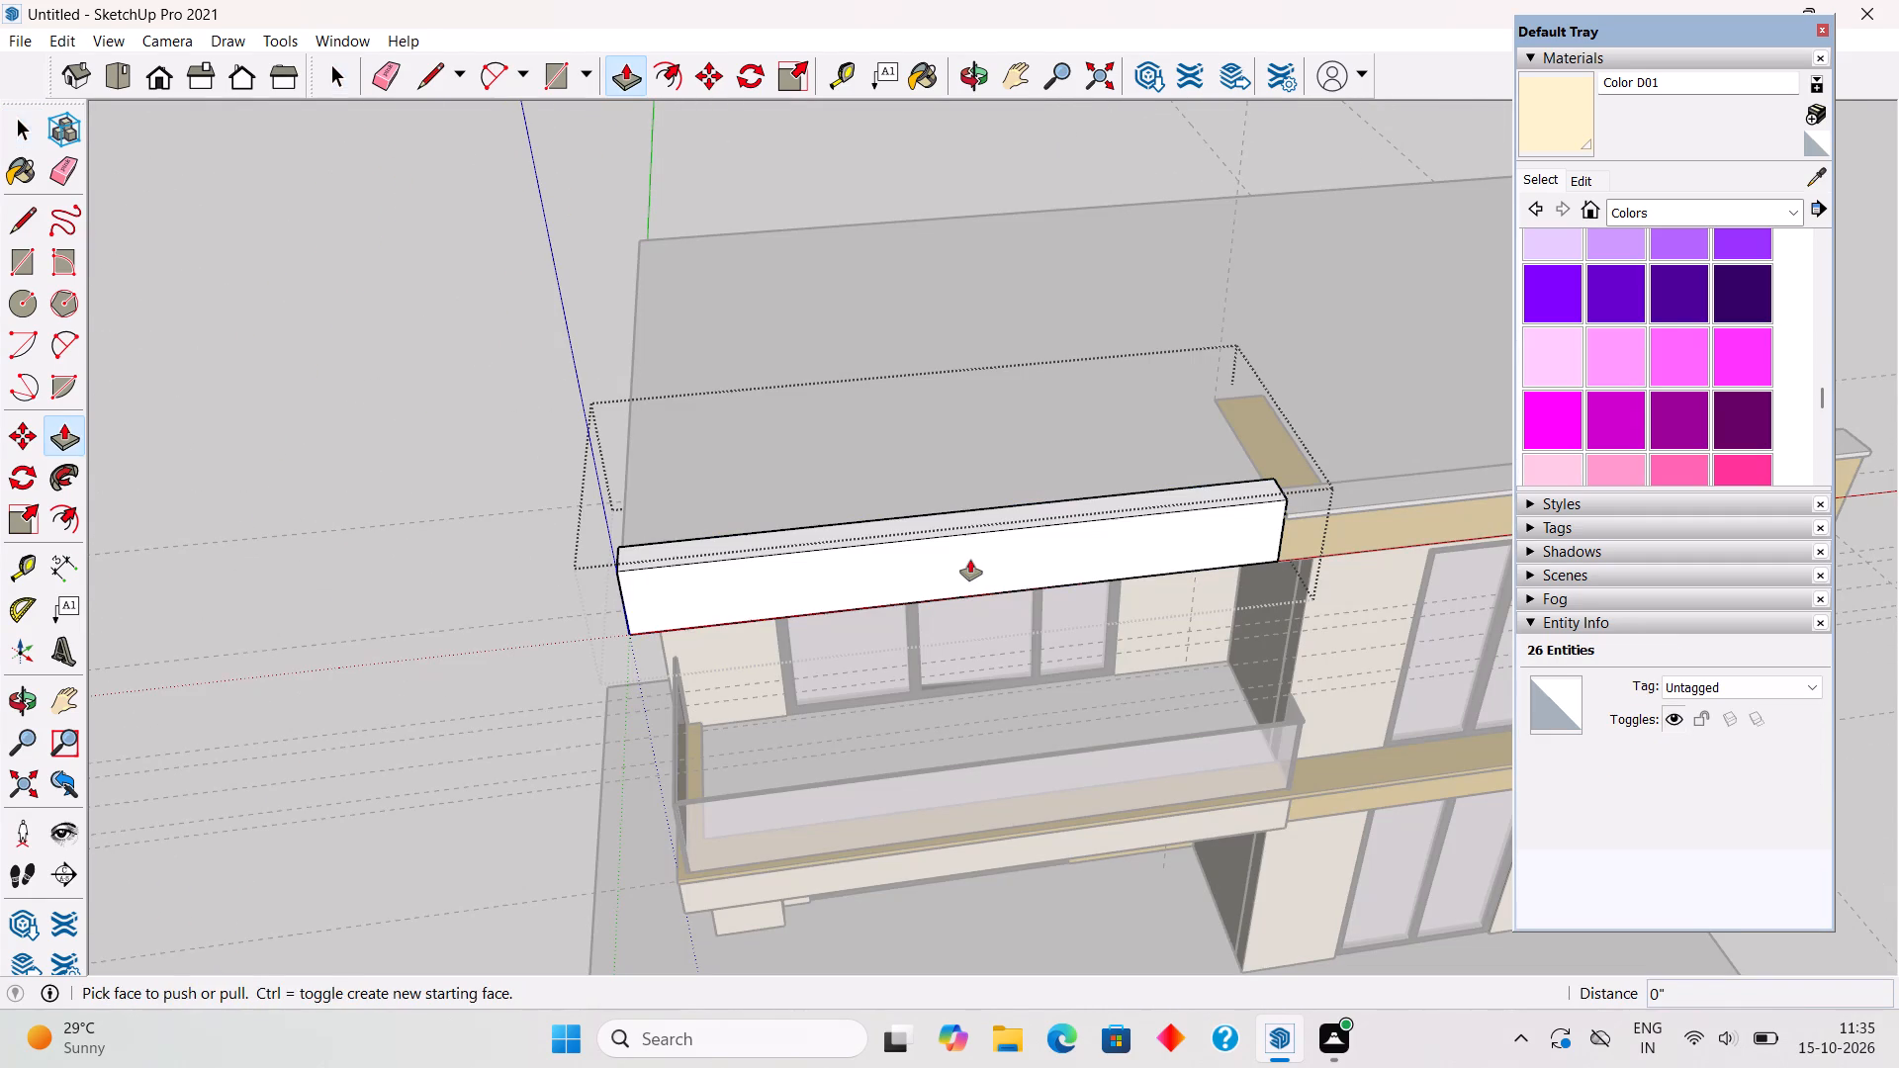
left_click(970, 560)
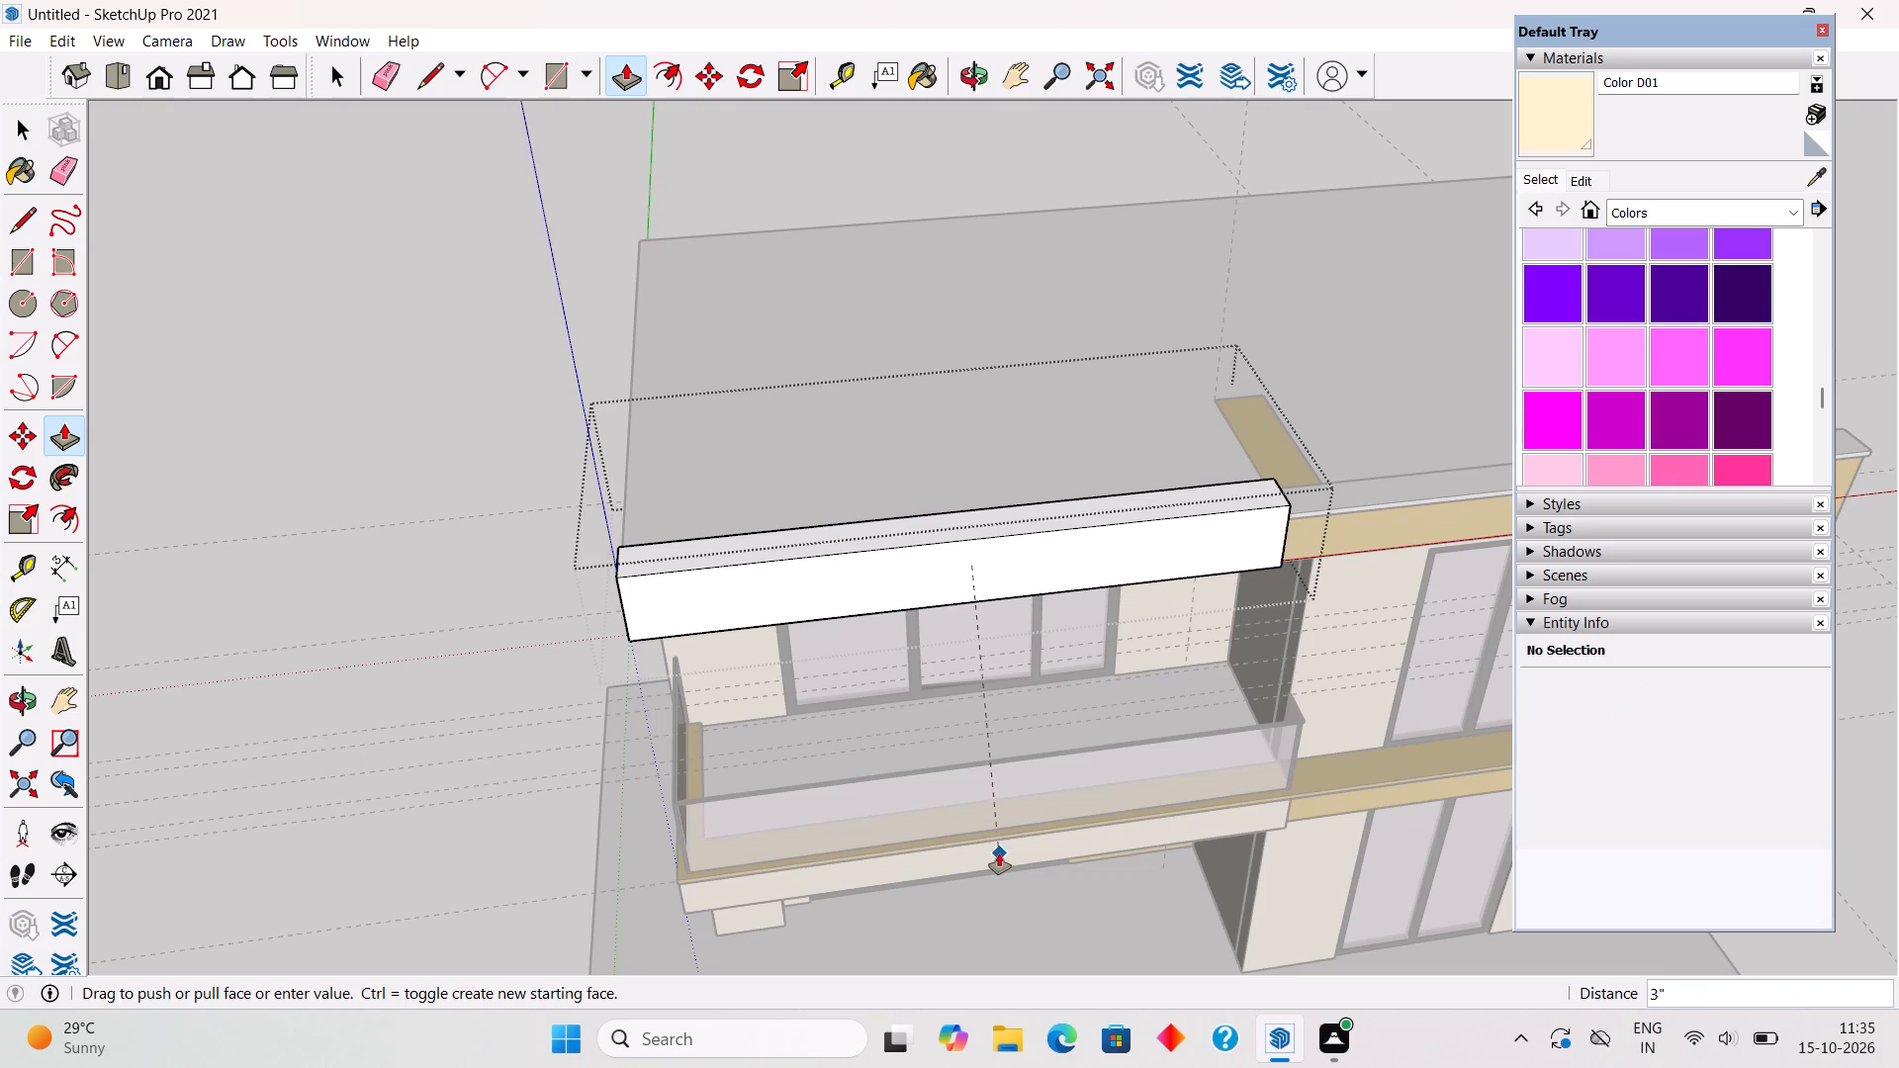
left_click(999, 853)
middle_click_drag(1144, 646, 678, 359)
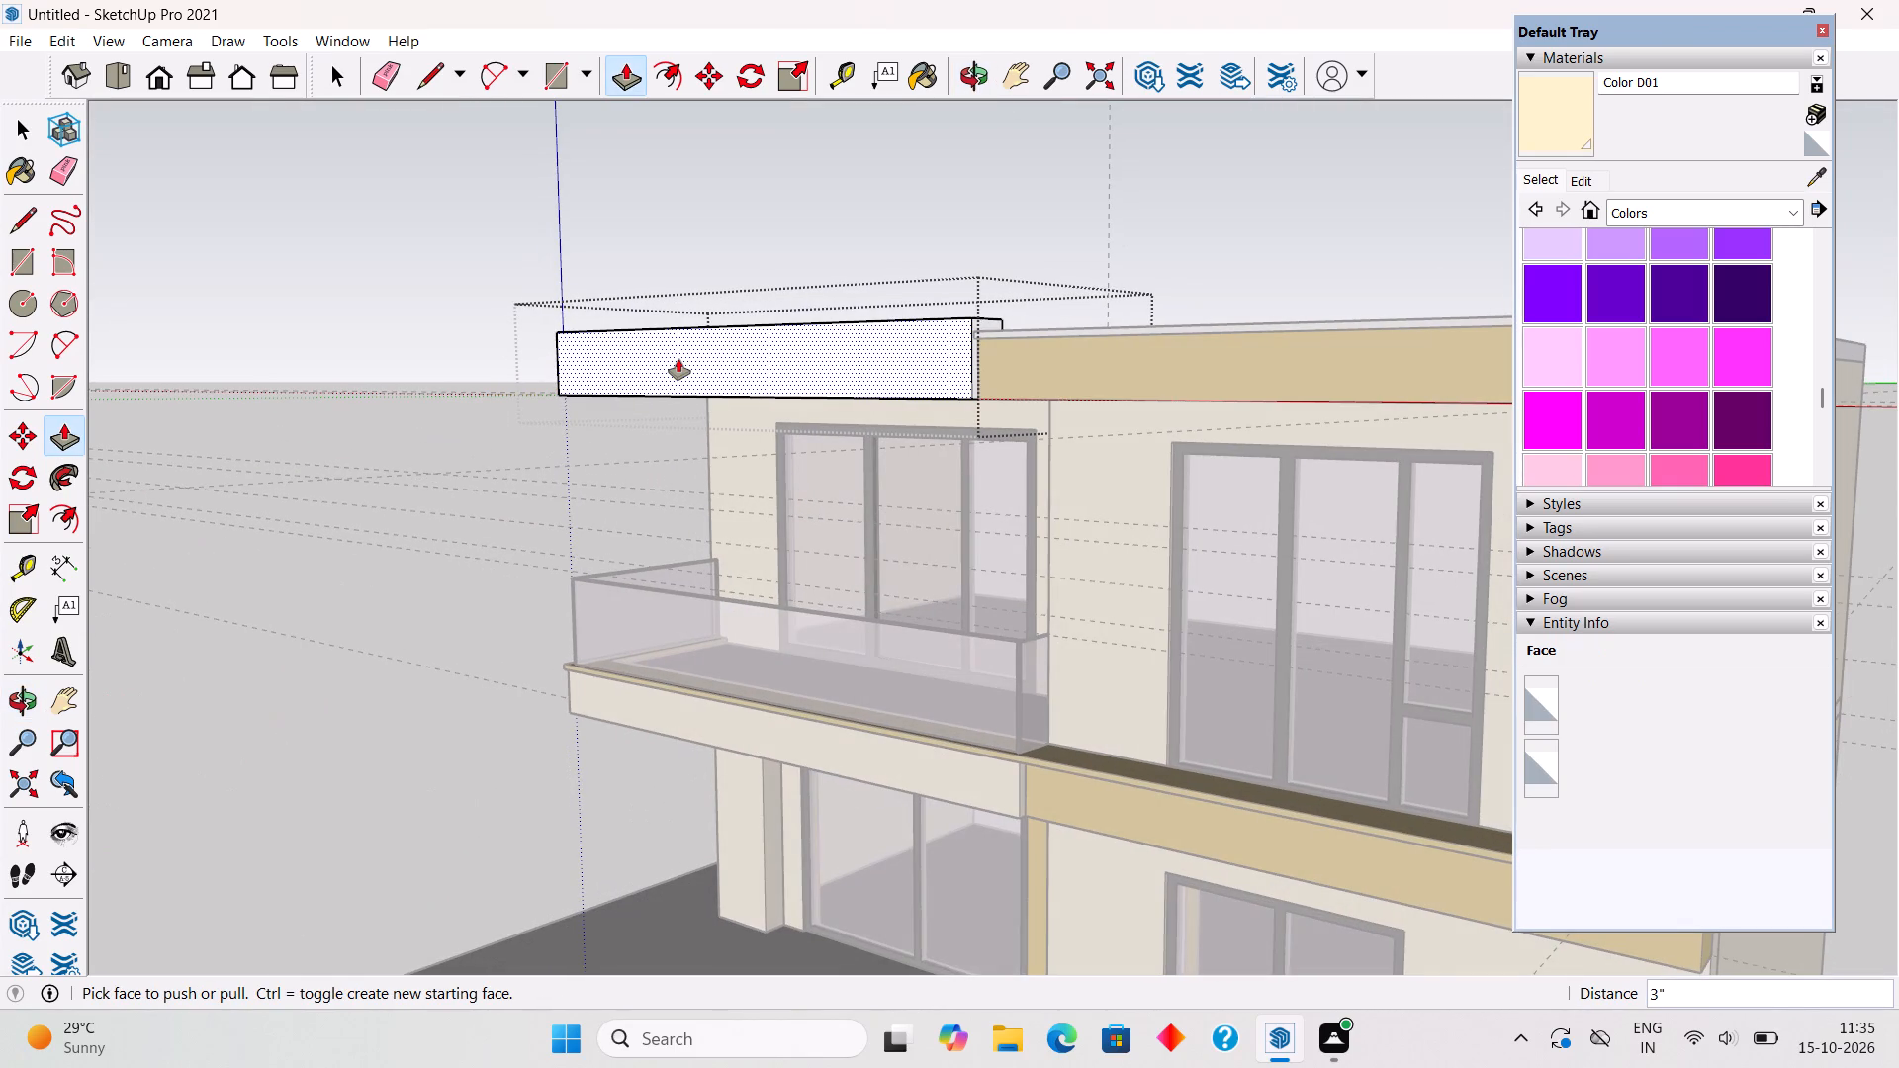
left_click(751, 336)
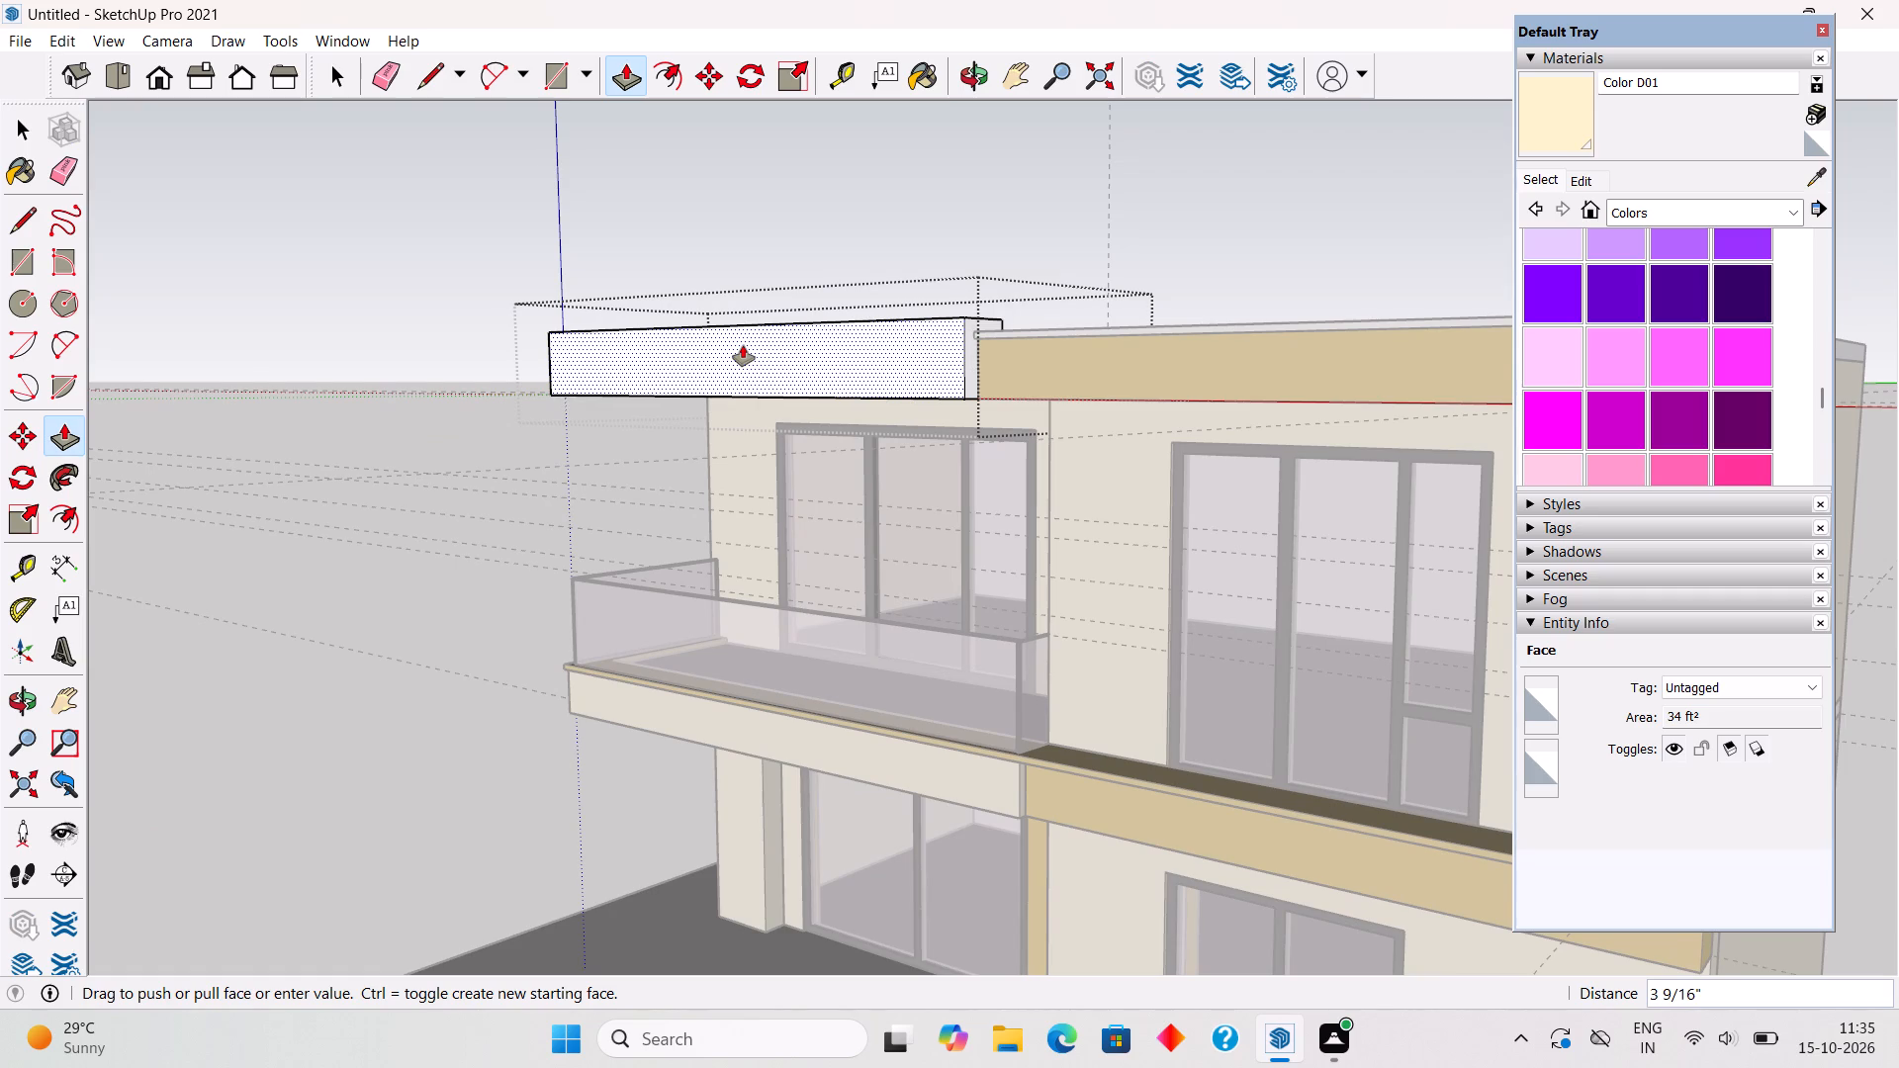
type("3\"")
key("shift+Return")
key("space")
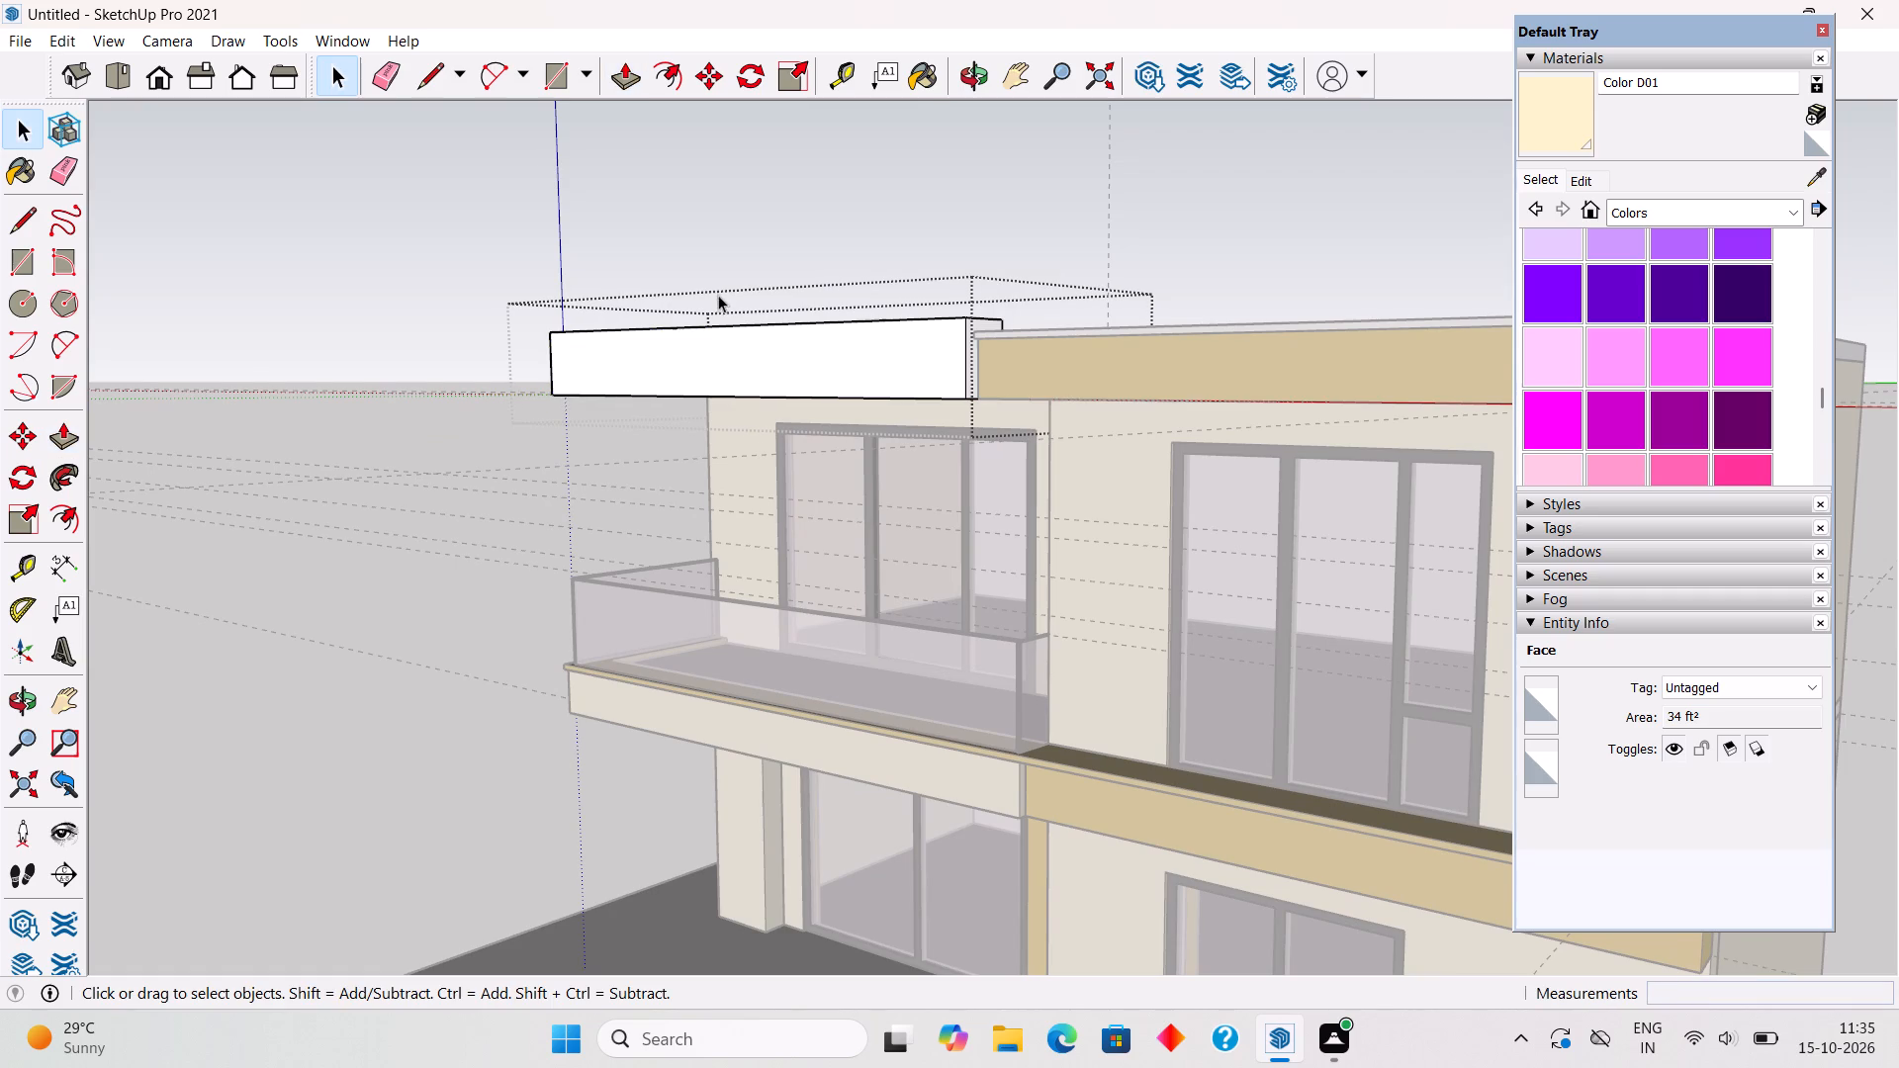
left_click(741, 222)
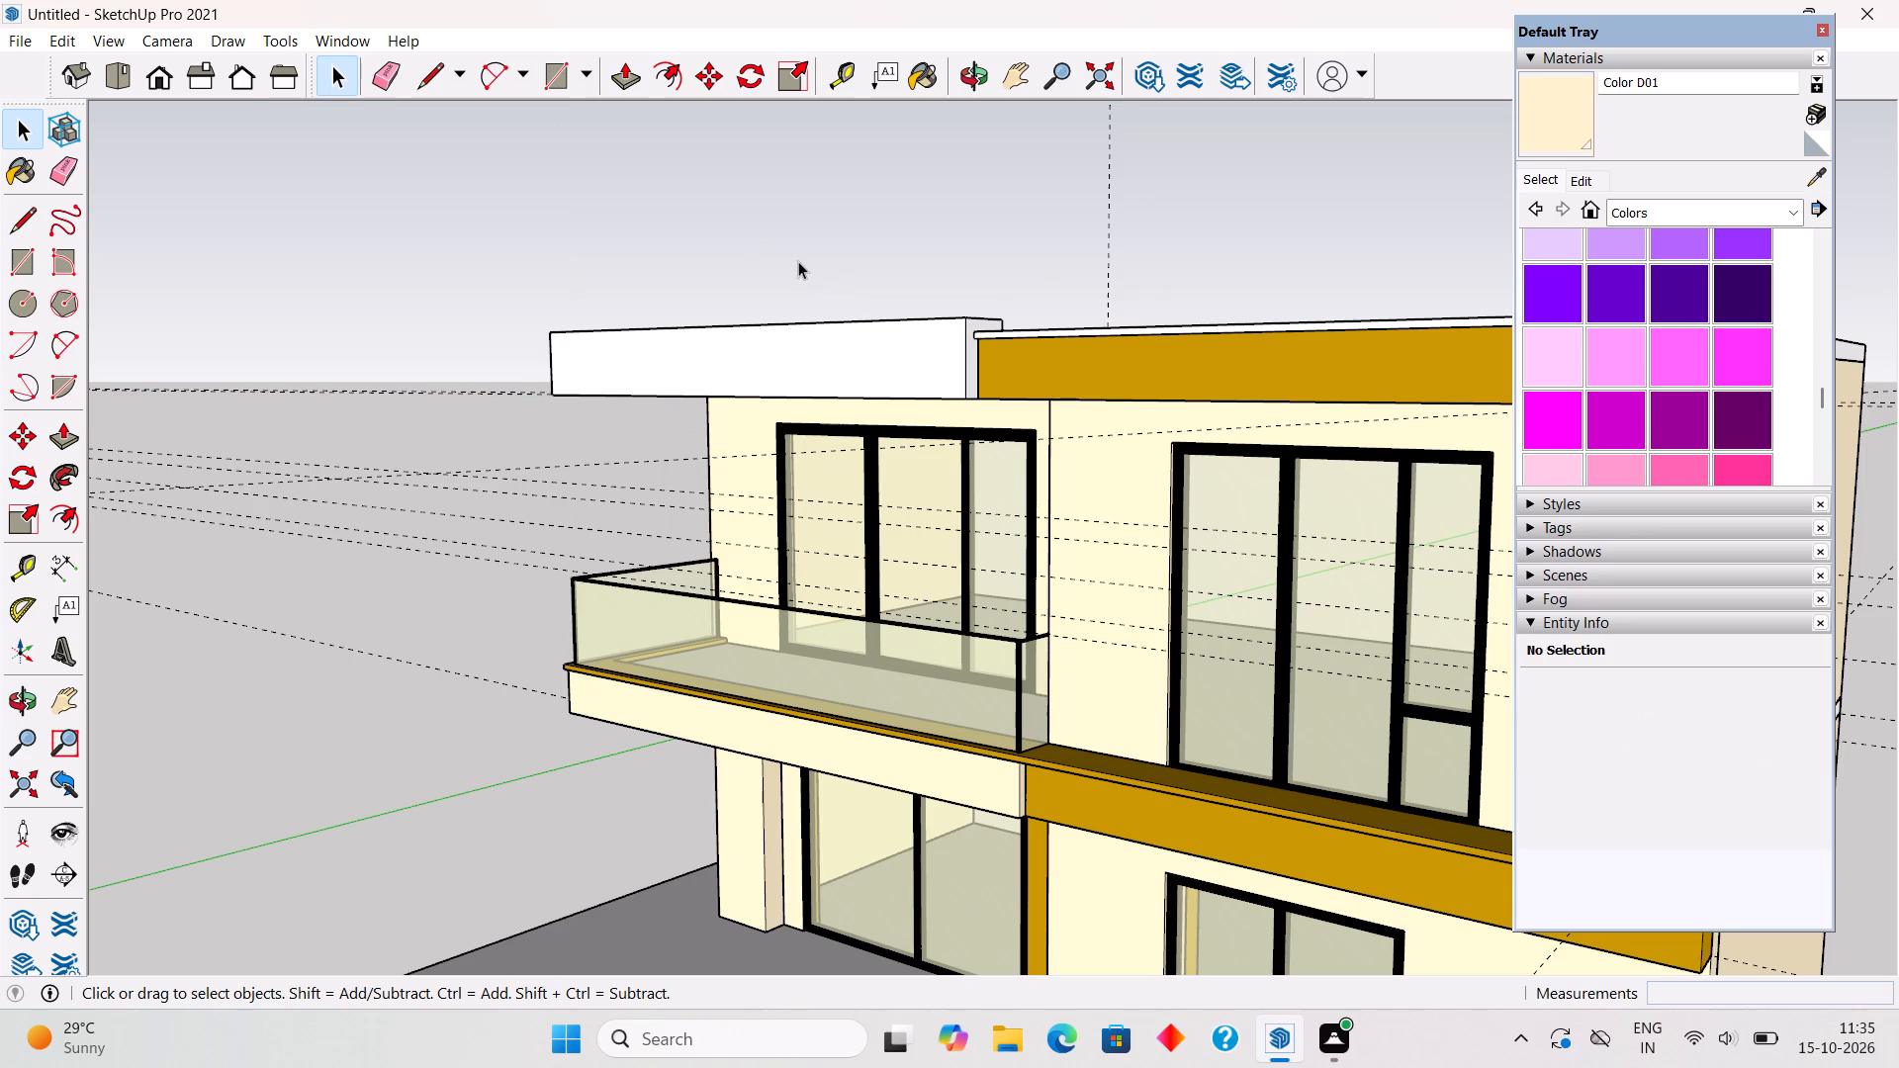
Draw a 17' by 1' 6" rectangle over the top face of the balcony roof's parapet.
middle_click_drag(864, 240, 1157, 561)
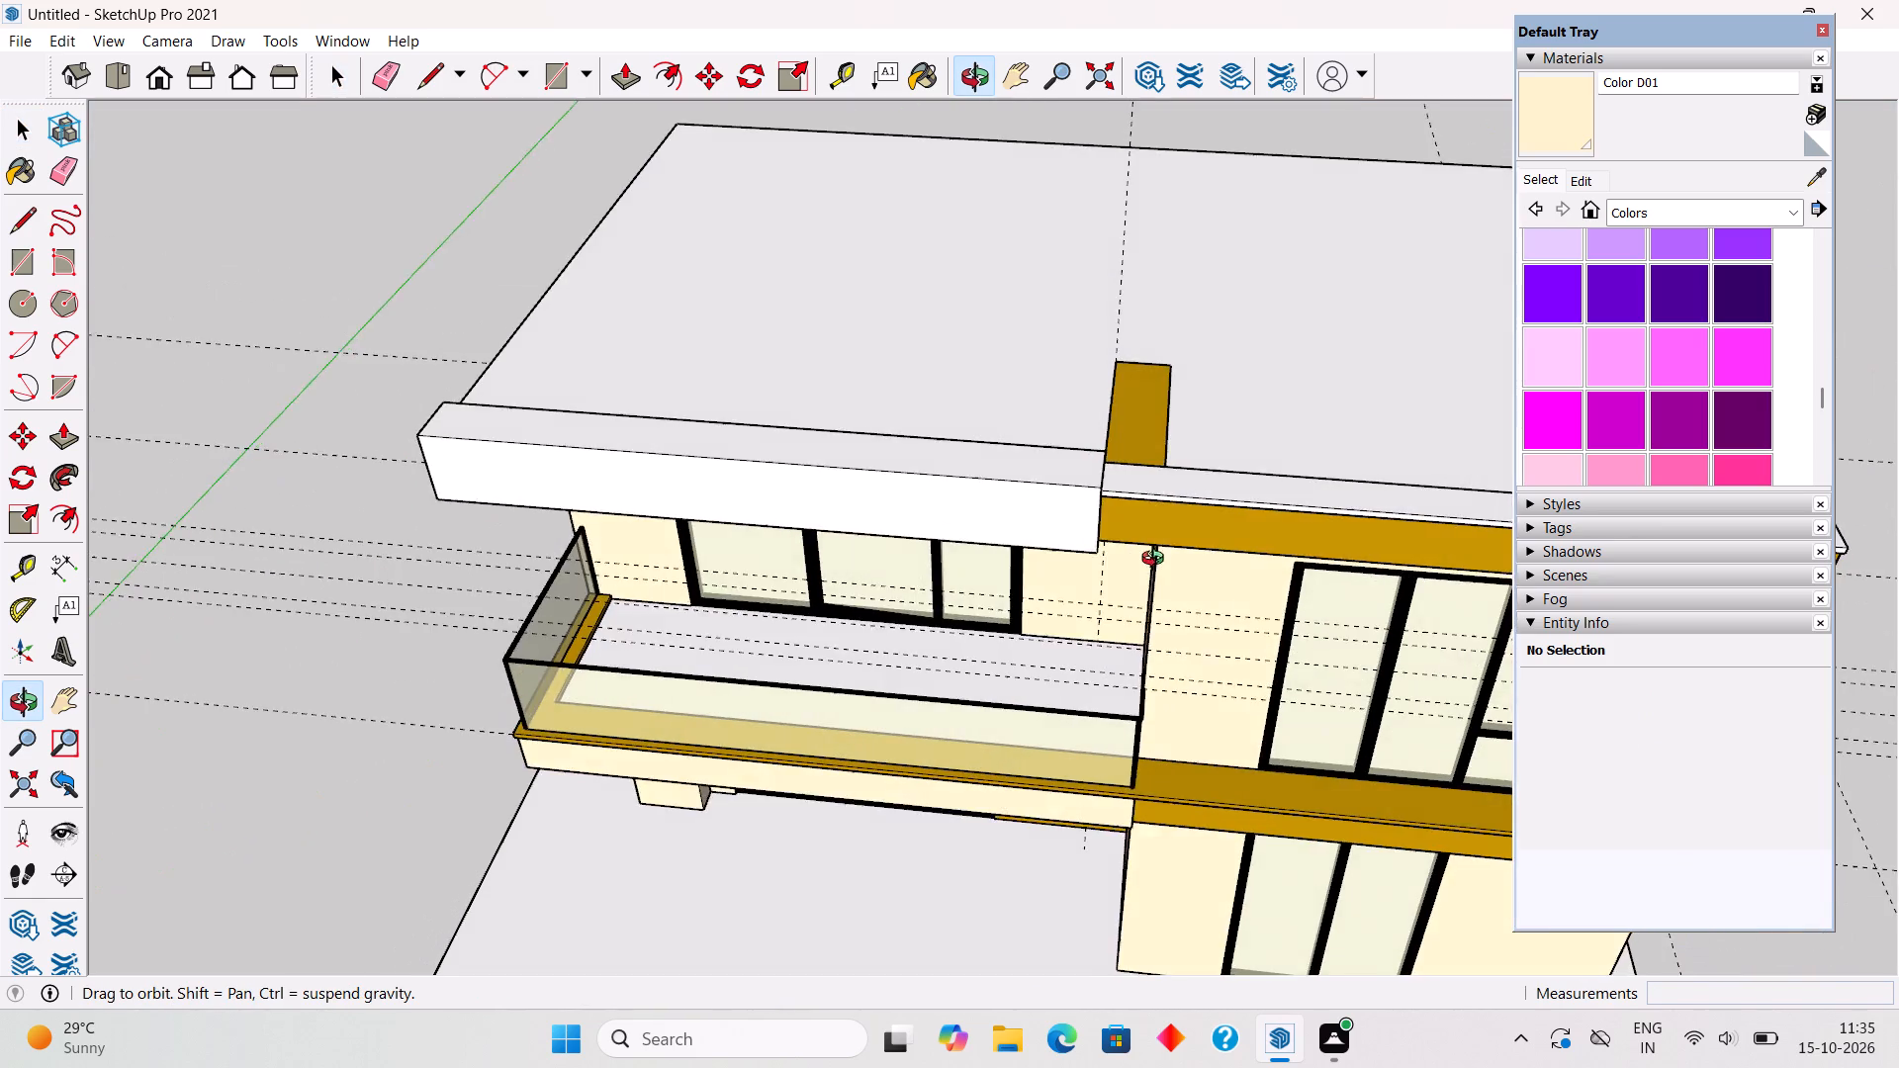
middle_click_drag(1157, 561, 1167, 628)
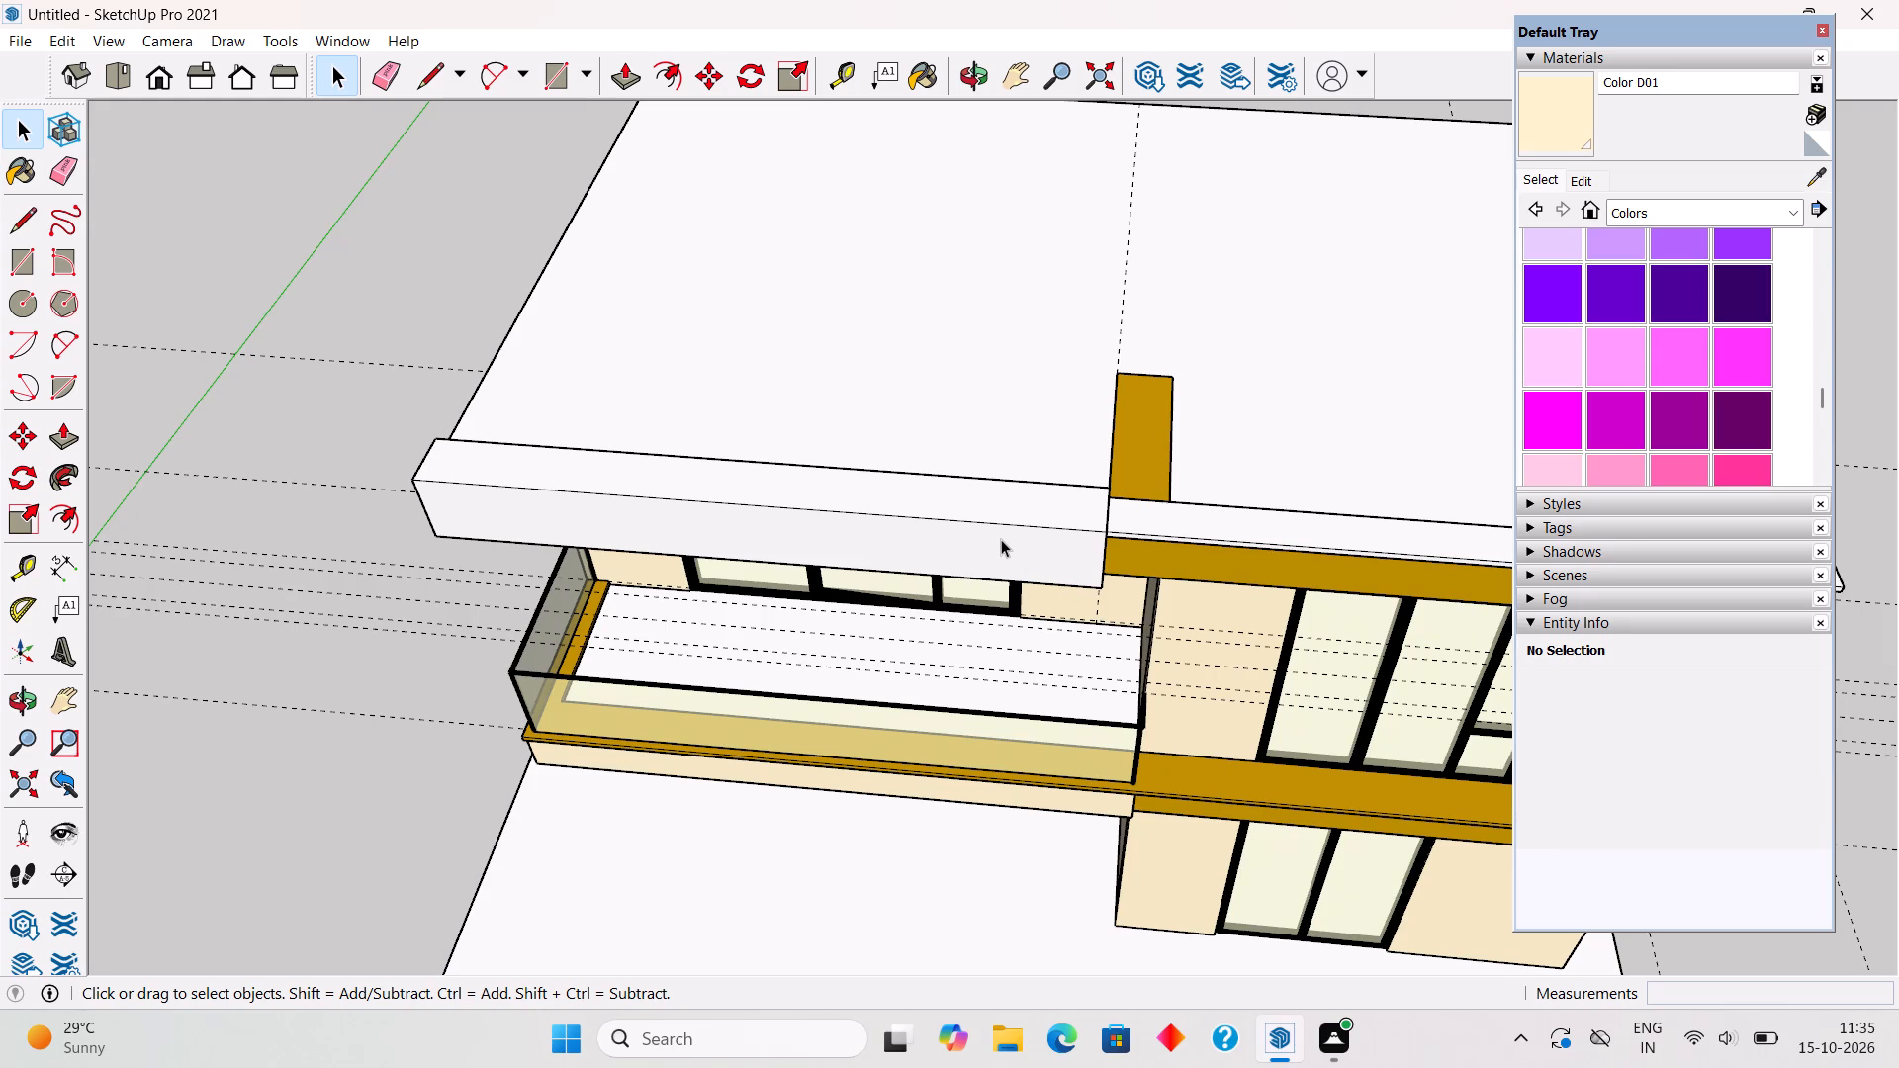
middle_click_drag(1001, 537, 1053, 542)
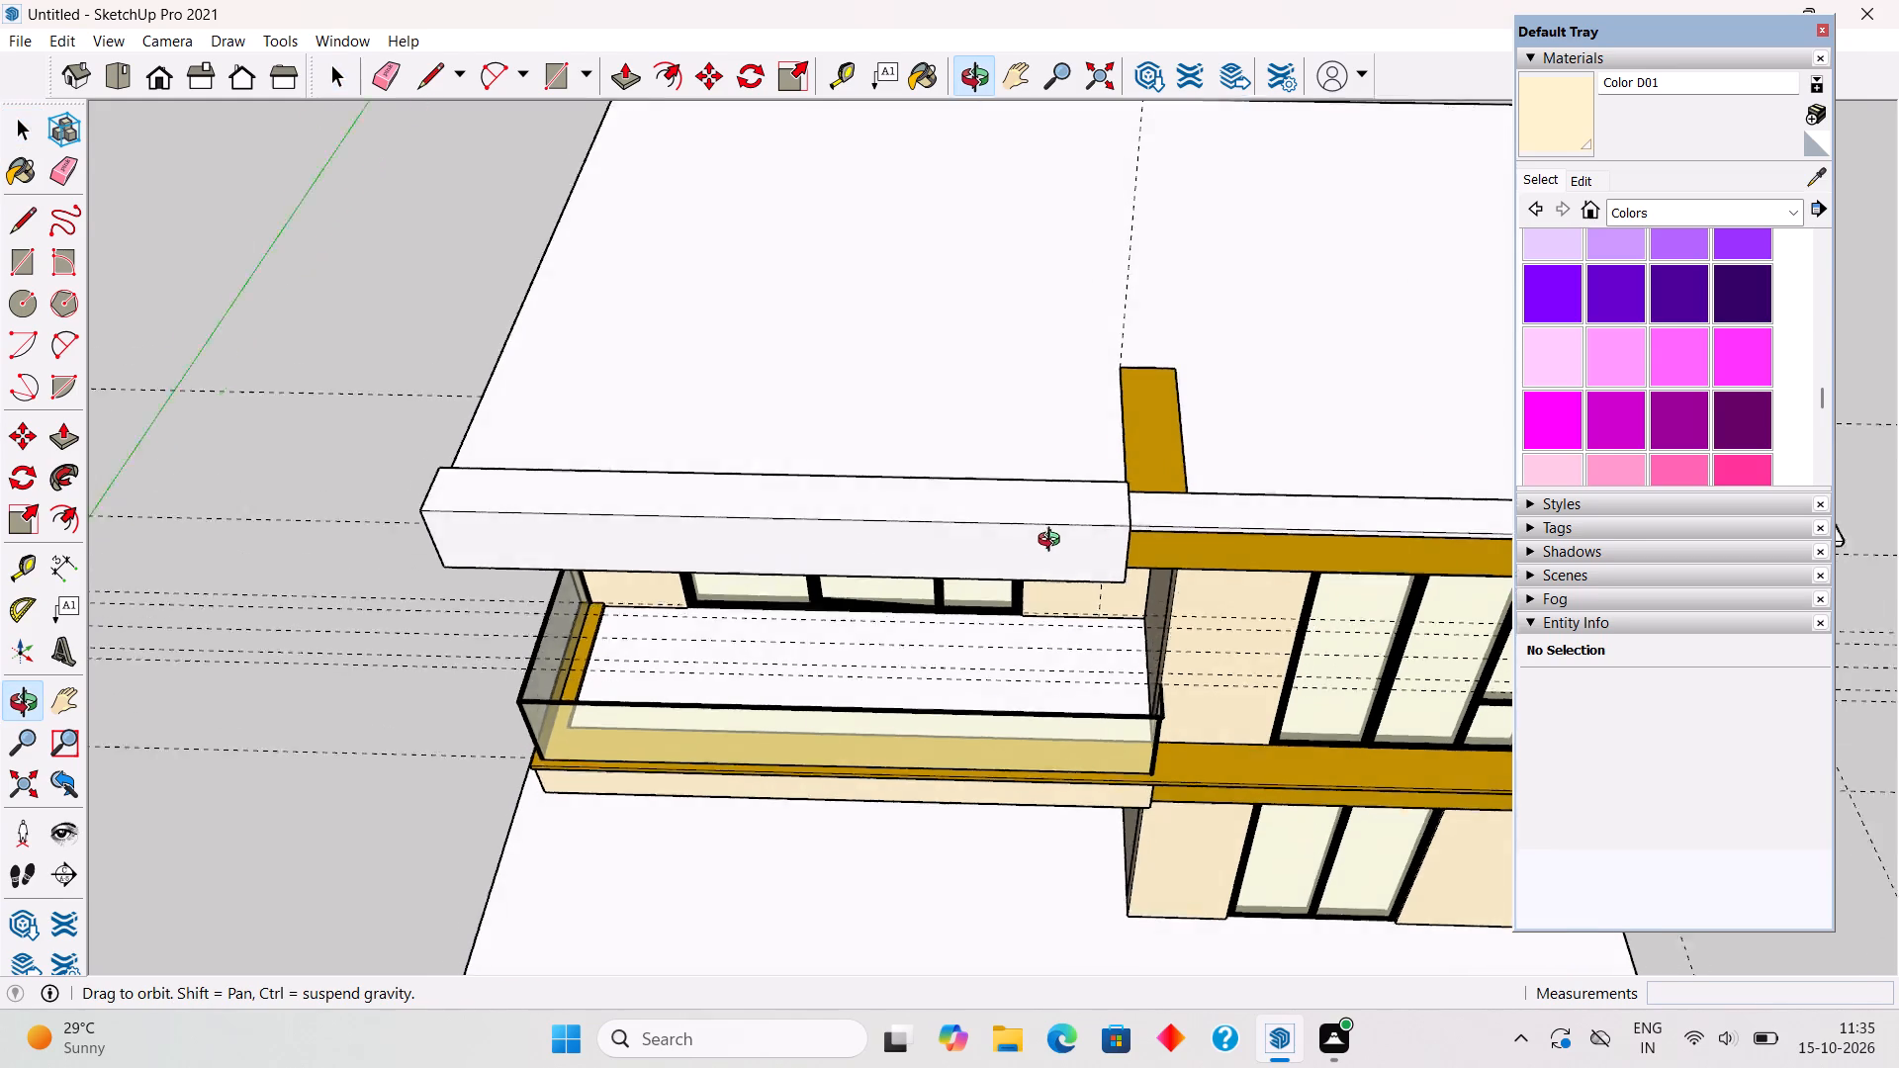
middle_click_drag(1053, 542, 1092, 576)
key("r")
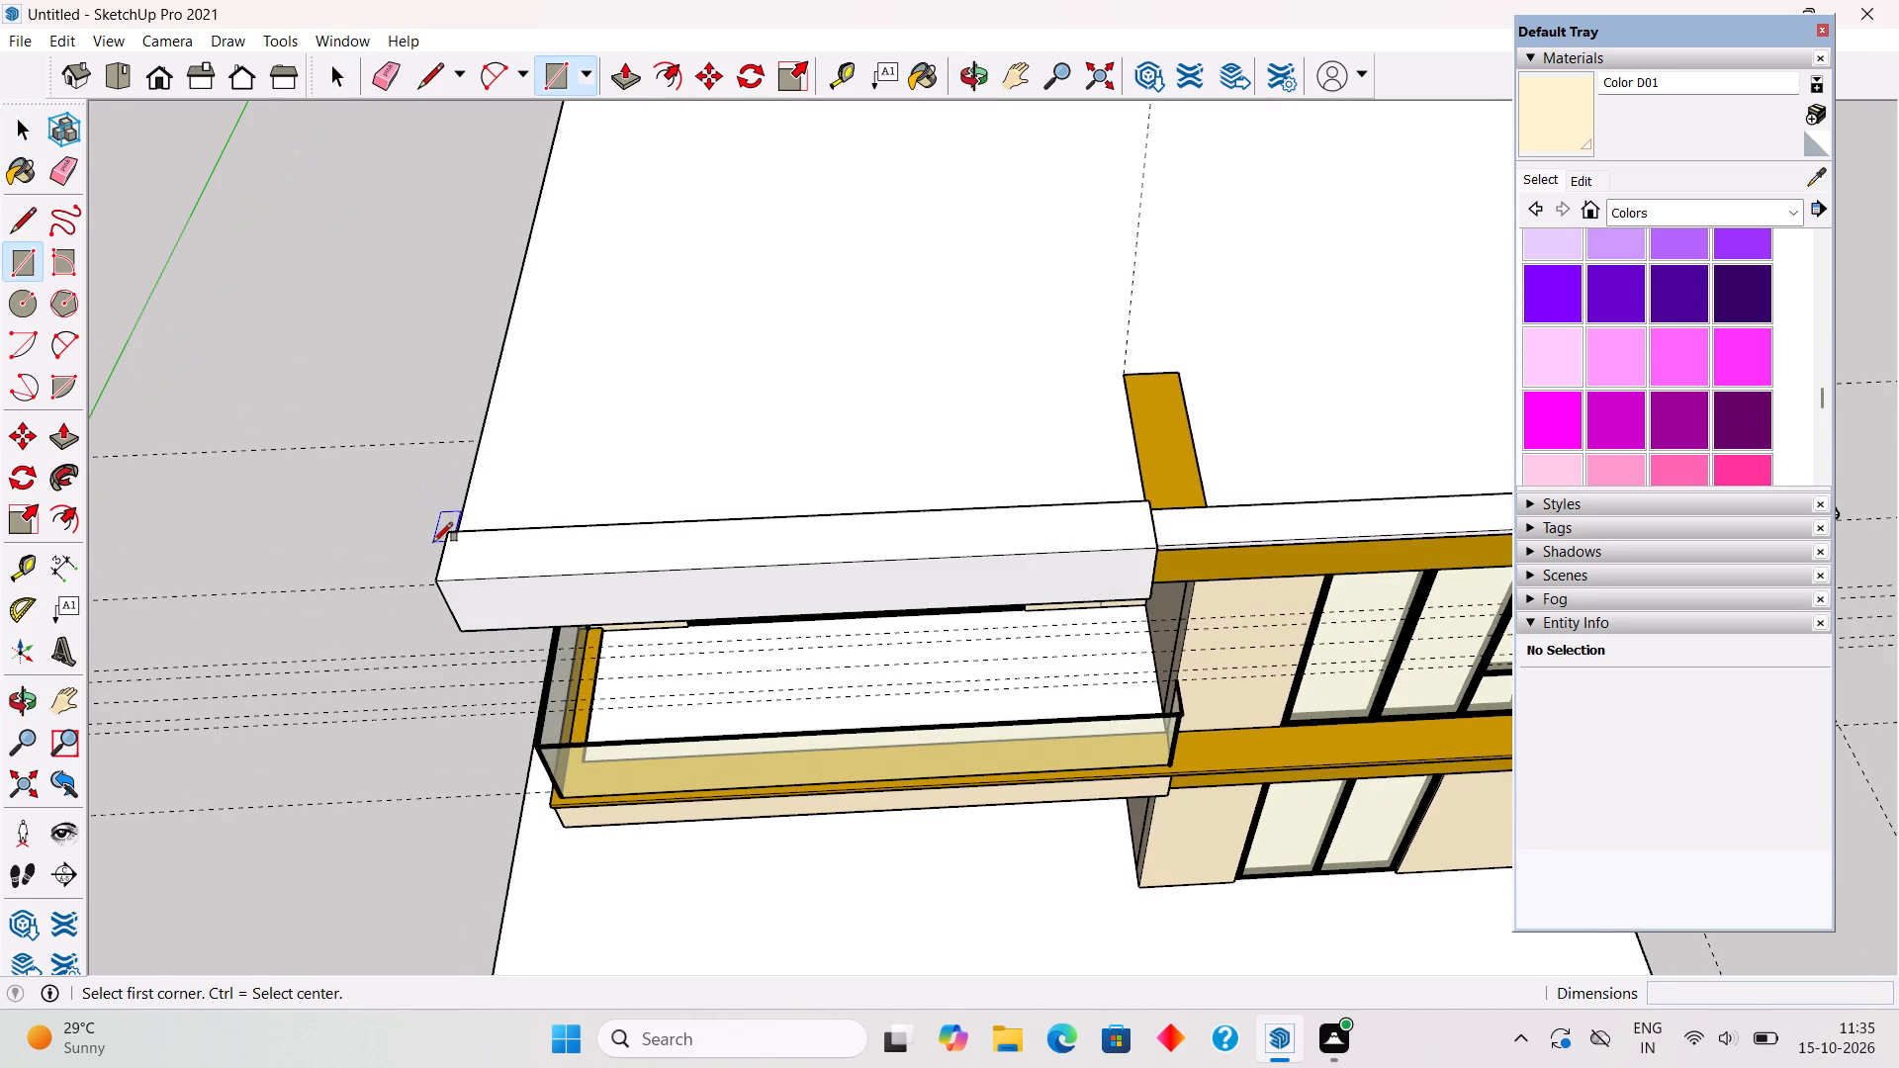
left_click(449, 536)
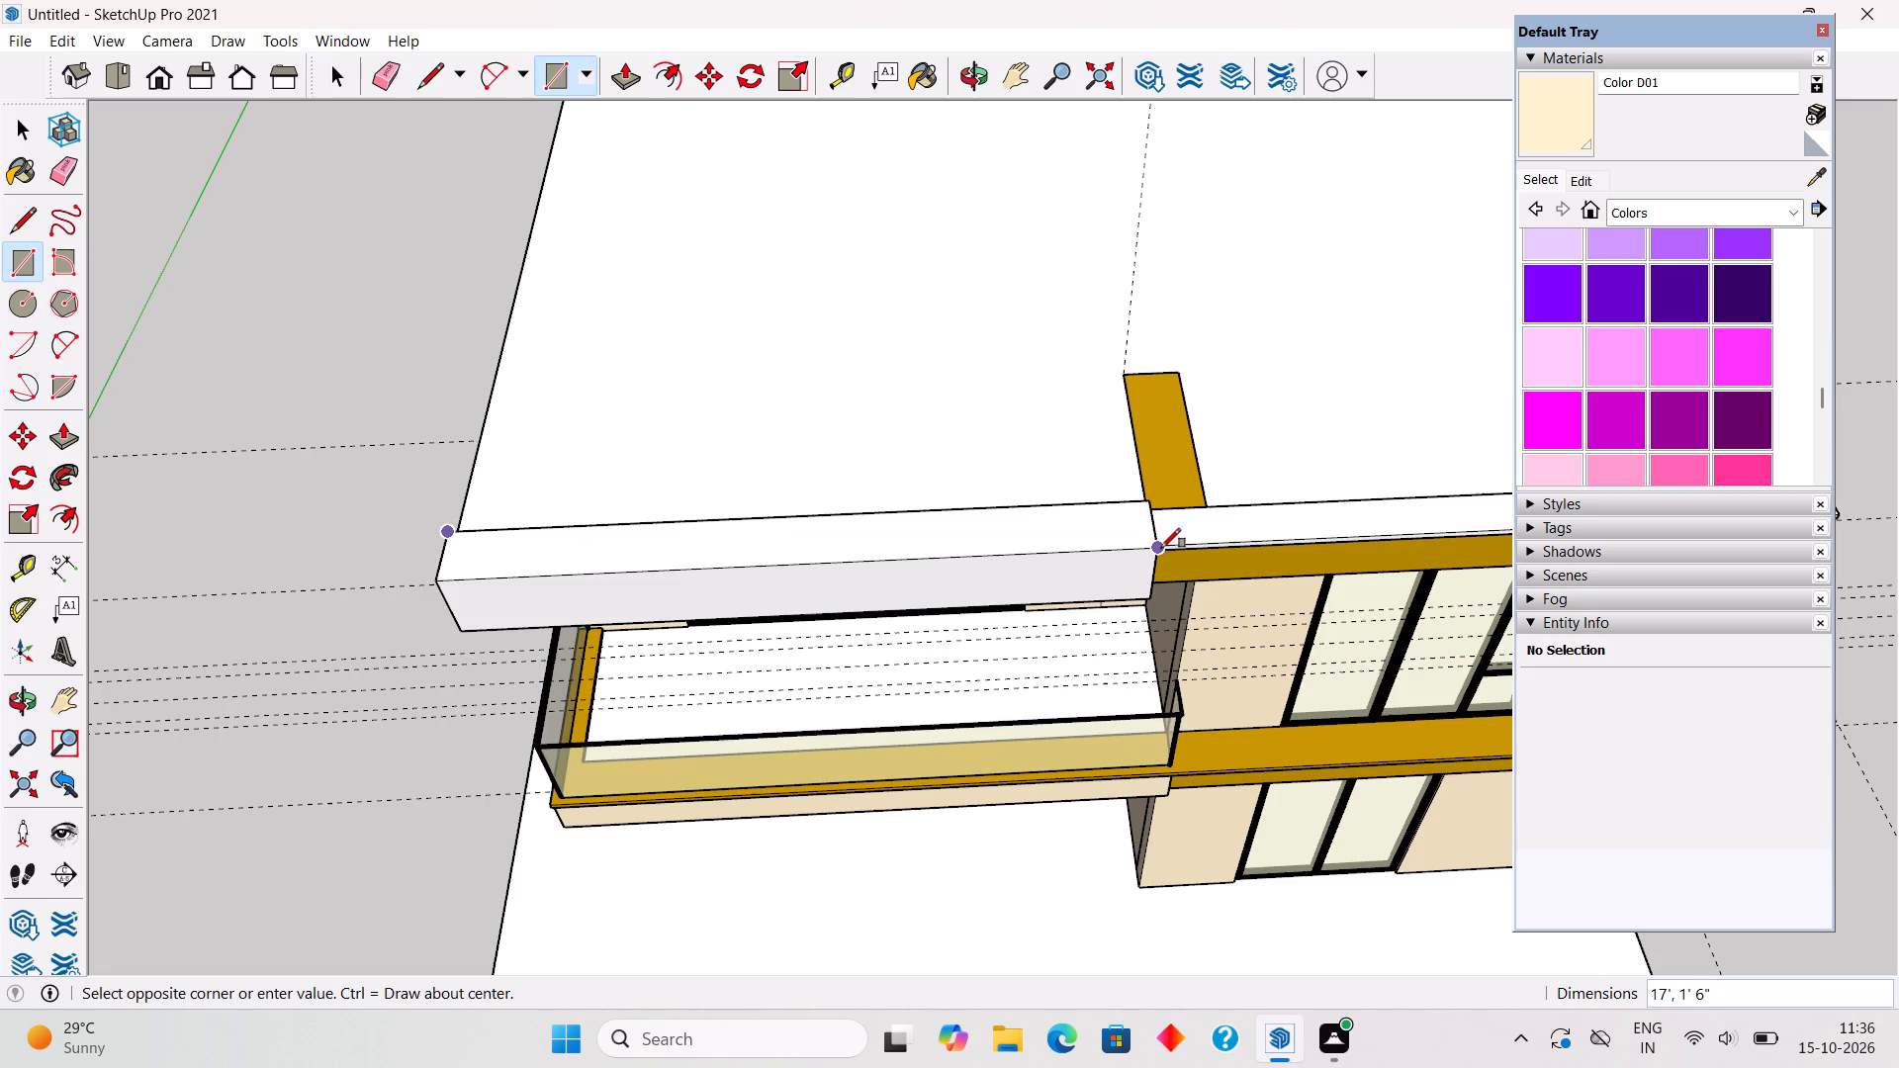
left_click(1161, 548)
Pull the rectangle on the balcony roof's parapet up 2", plus a further 1", to form a coping.
key("p")
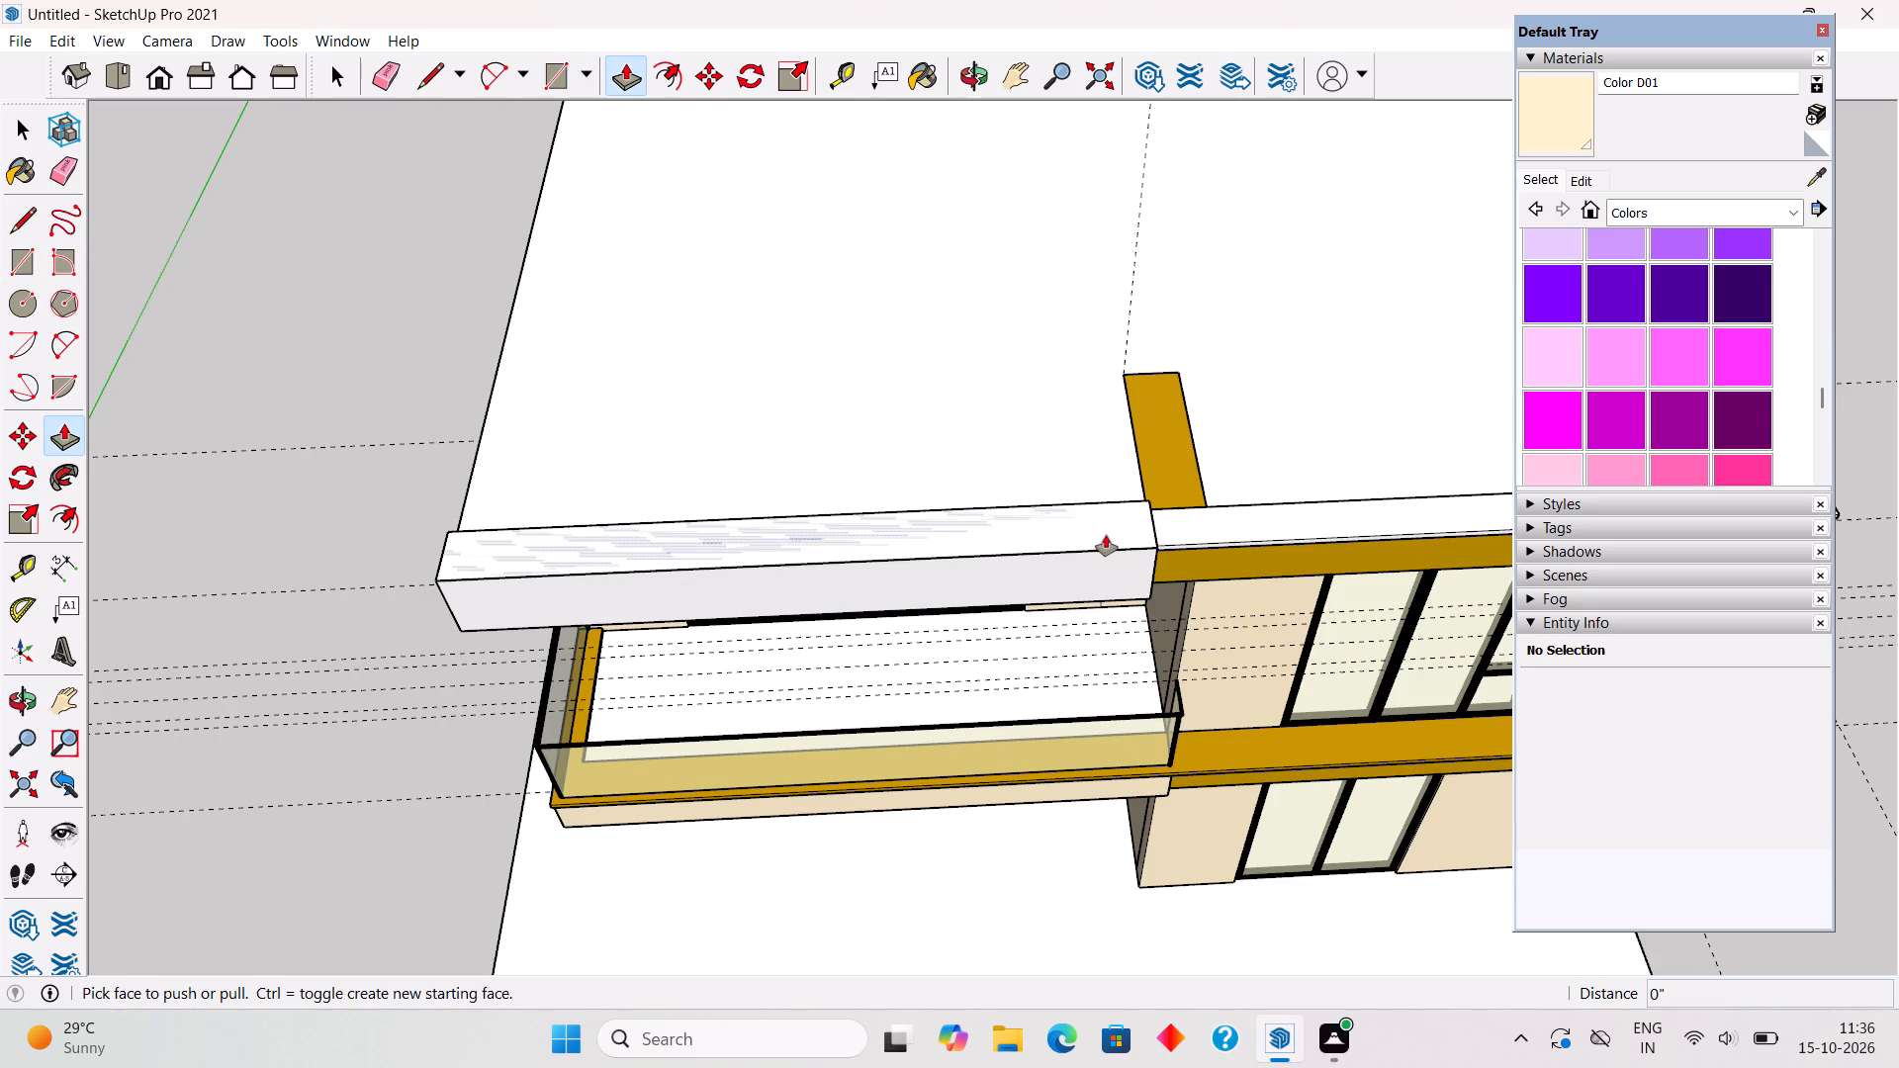
left_click(1106, 535)
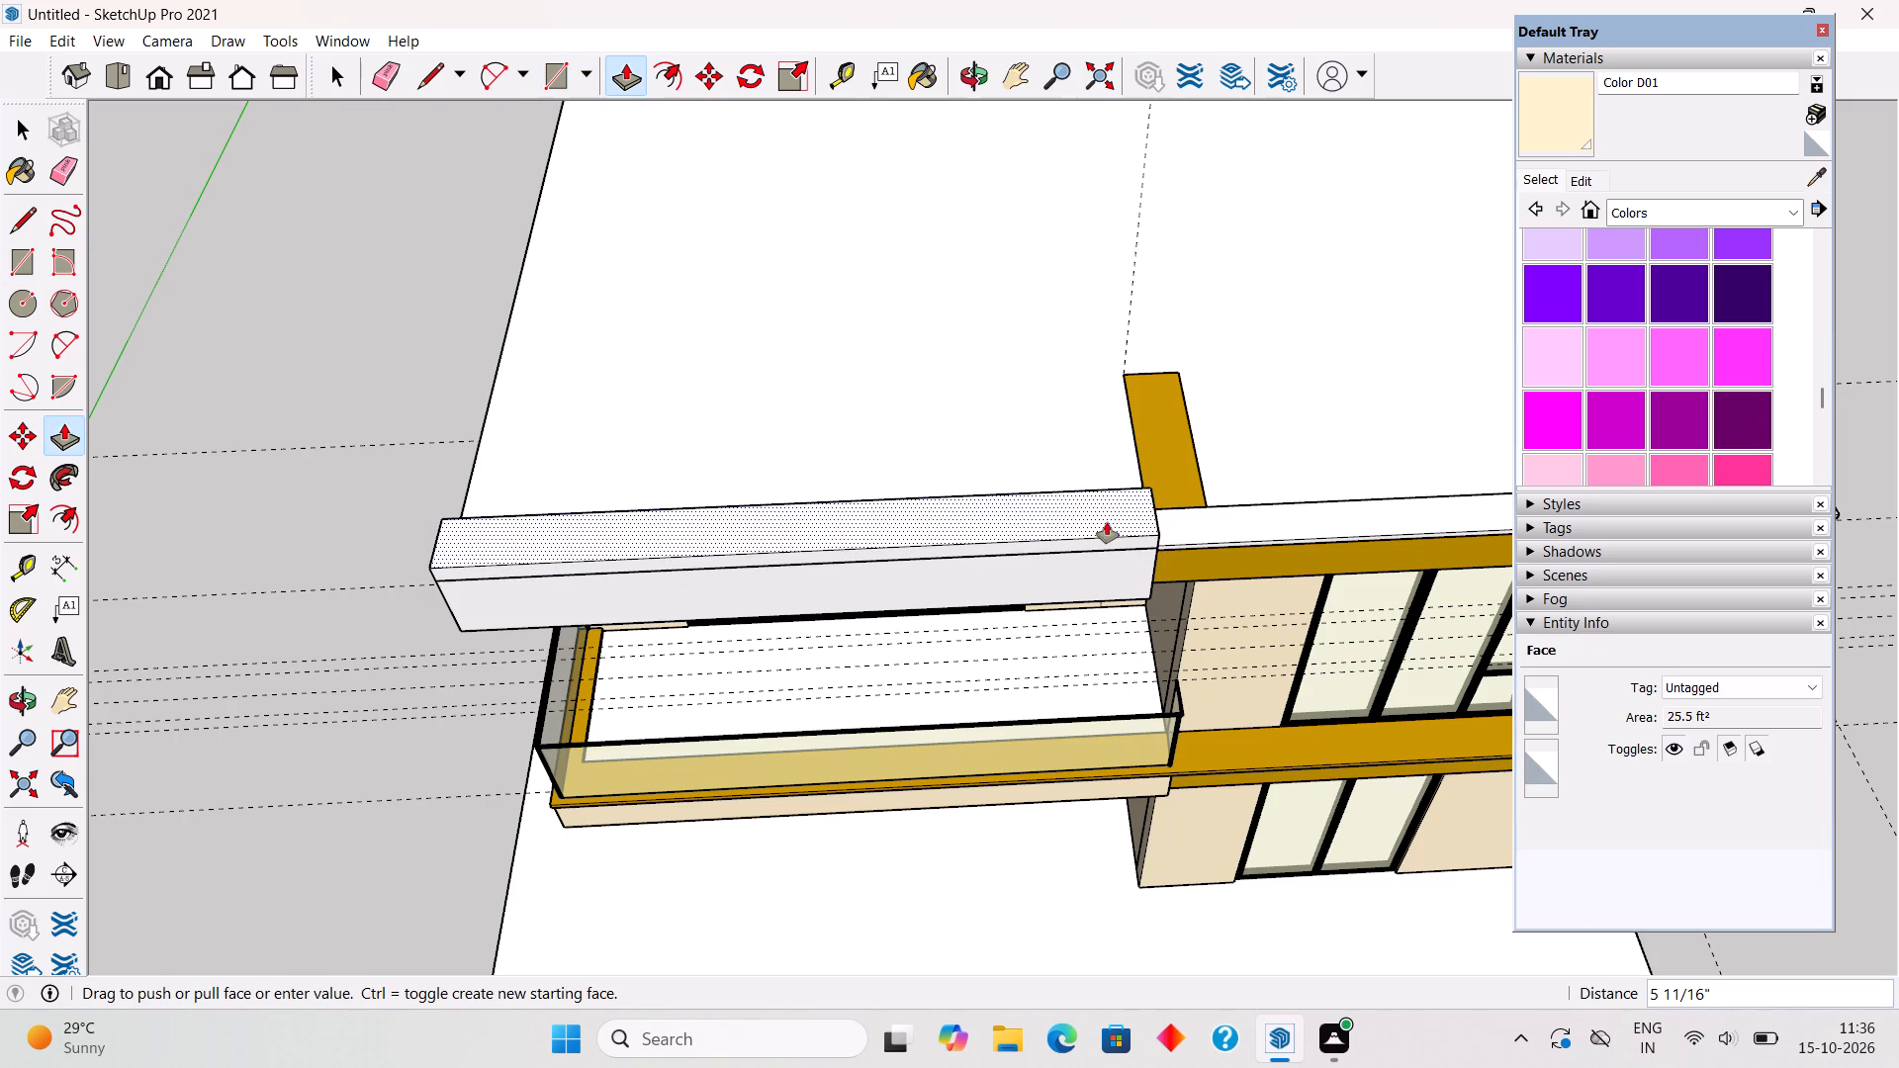
type("2\"")
key("Return")
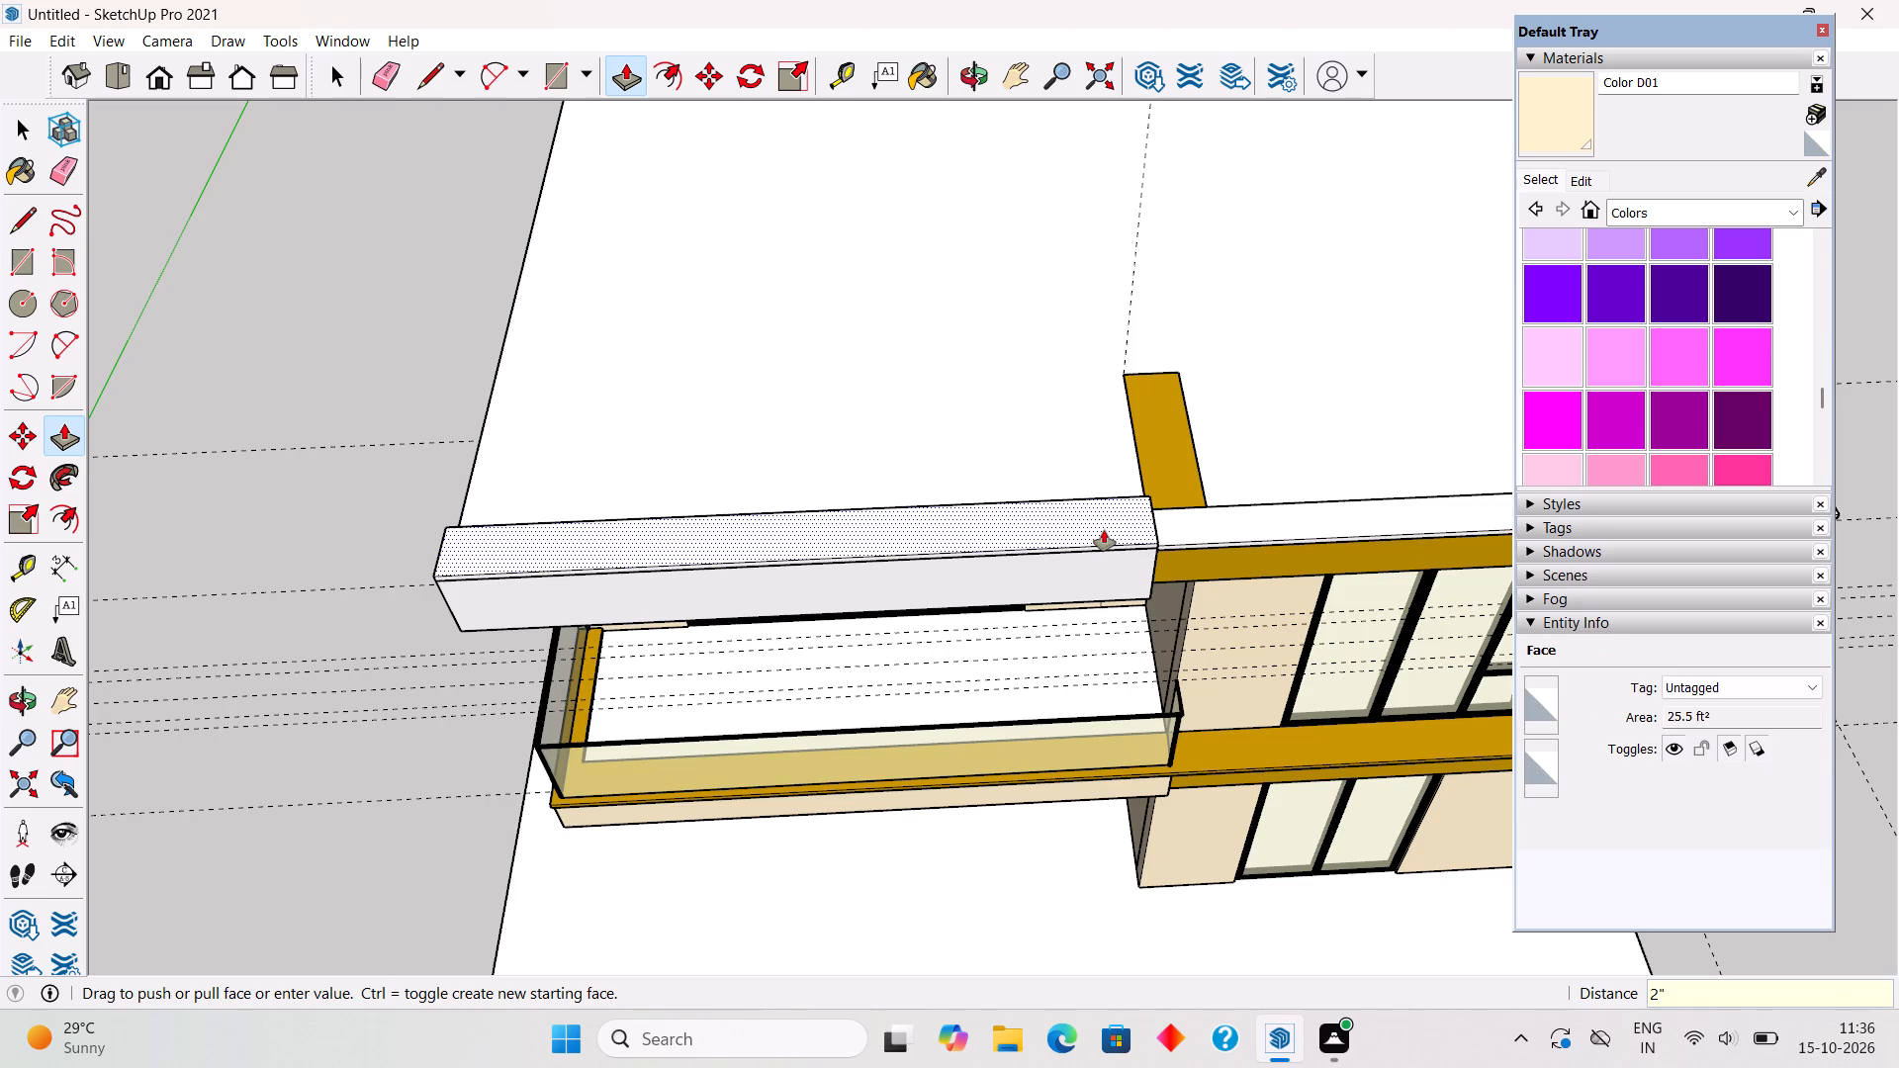
left_click(1104, 530)
type("1\"")
key("Return")
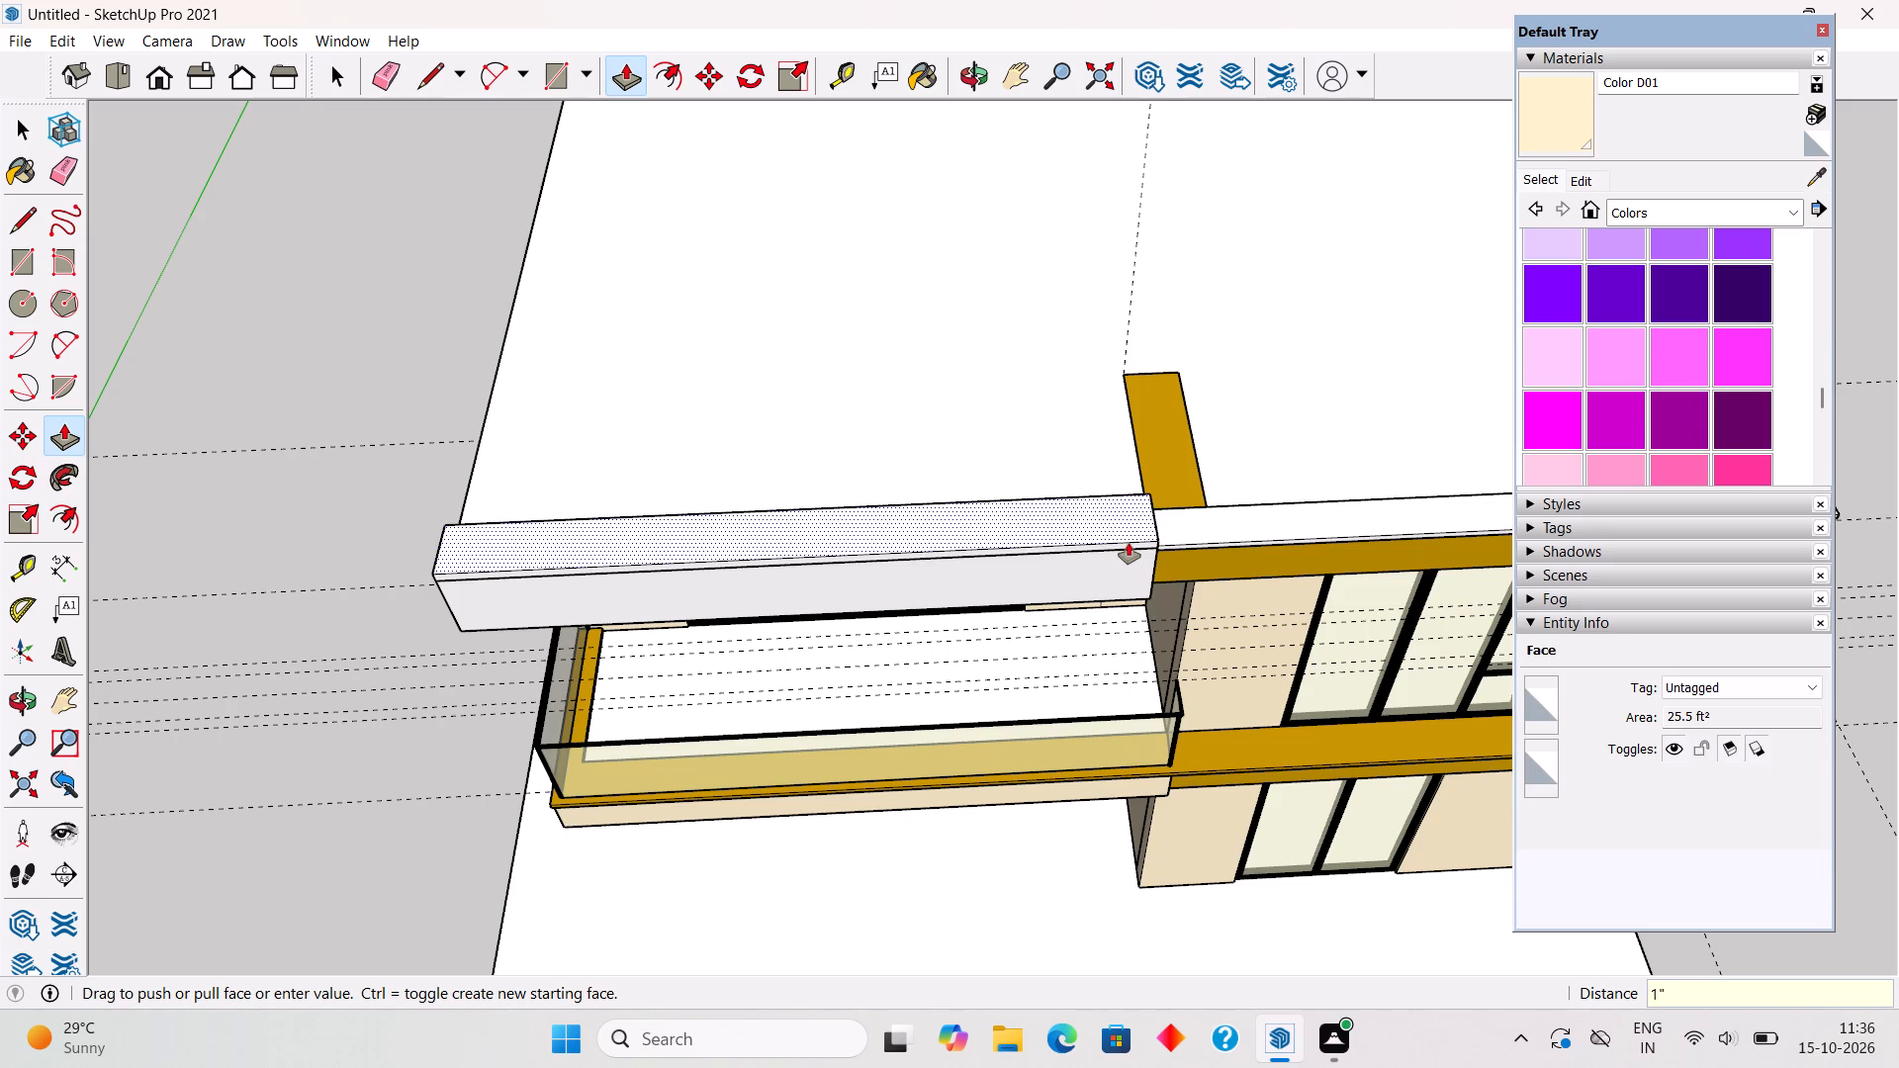
Extend the balcony roof coping's front edge and its outer side end outward 2" each.
left_click(1130, 548)
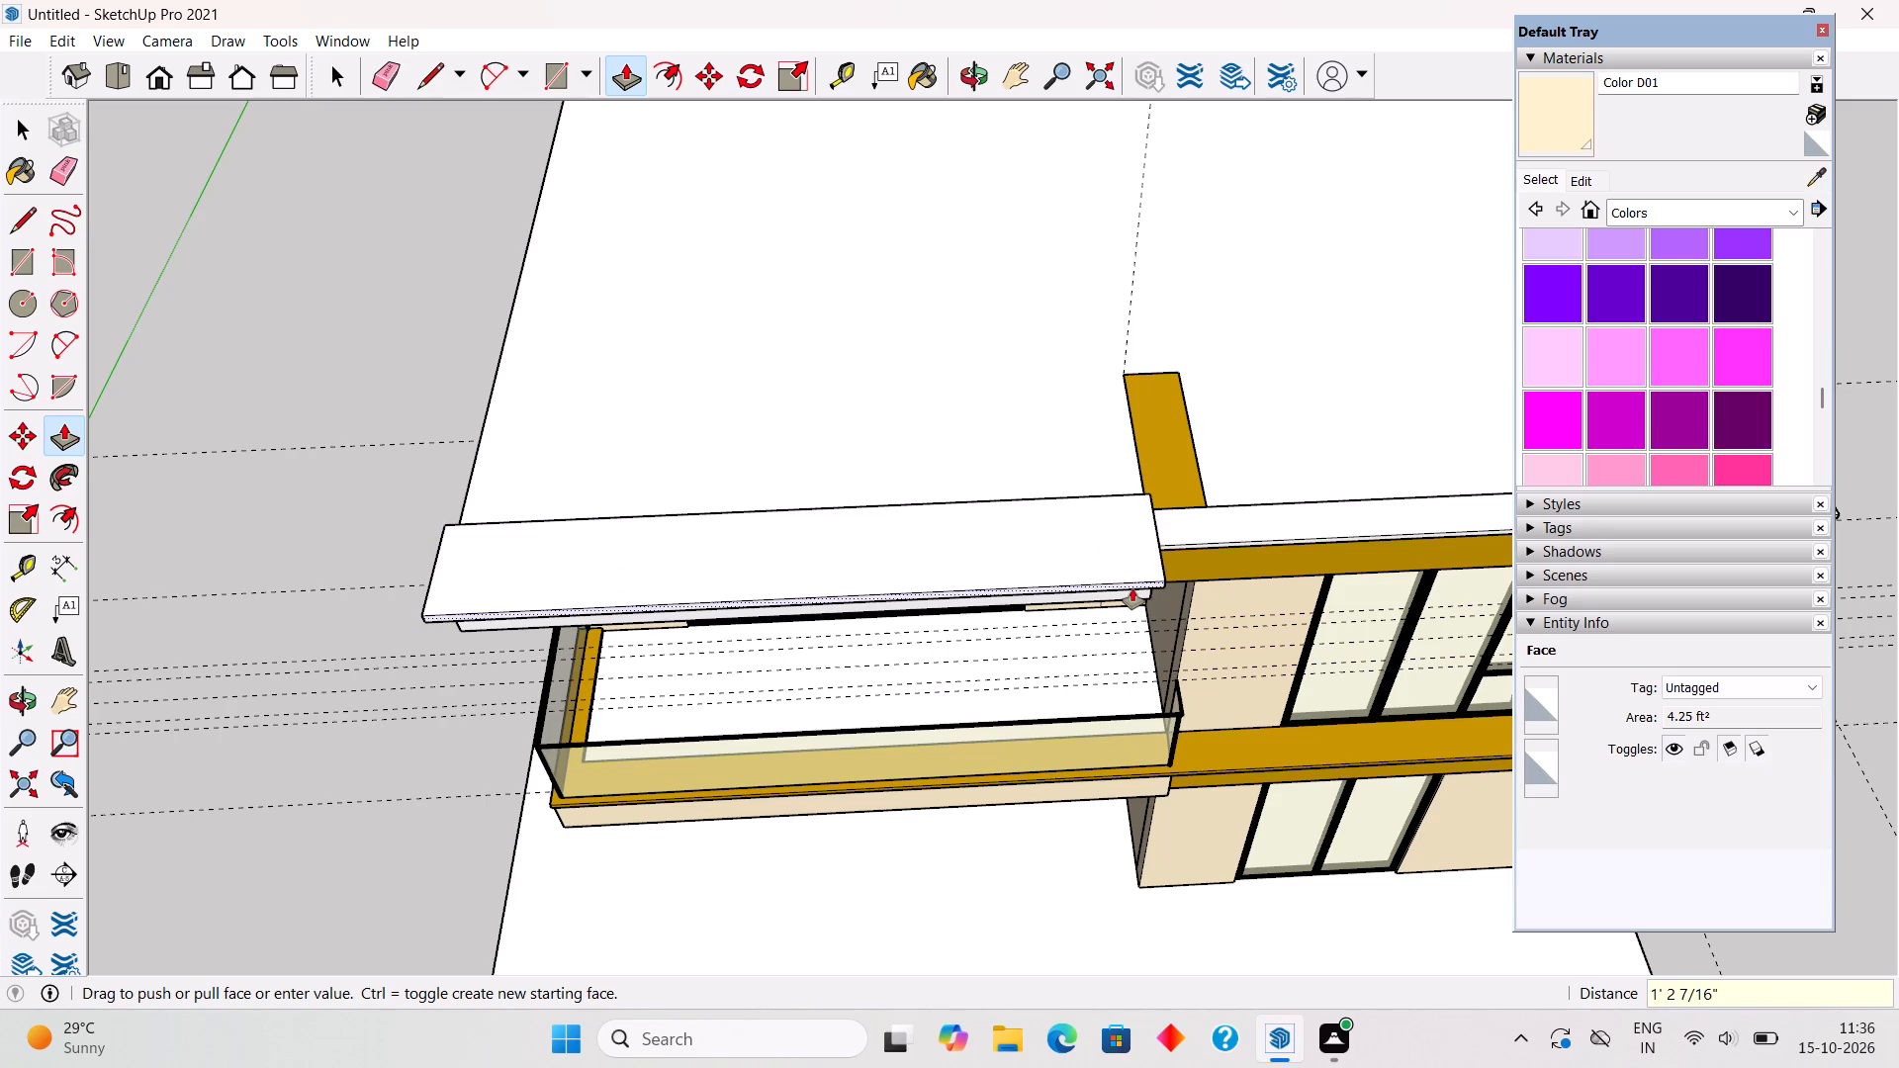
type("2\"")
key("Return")
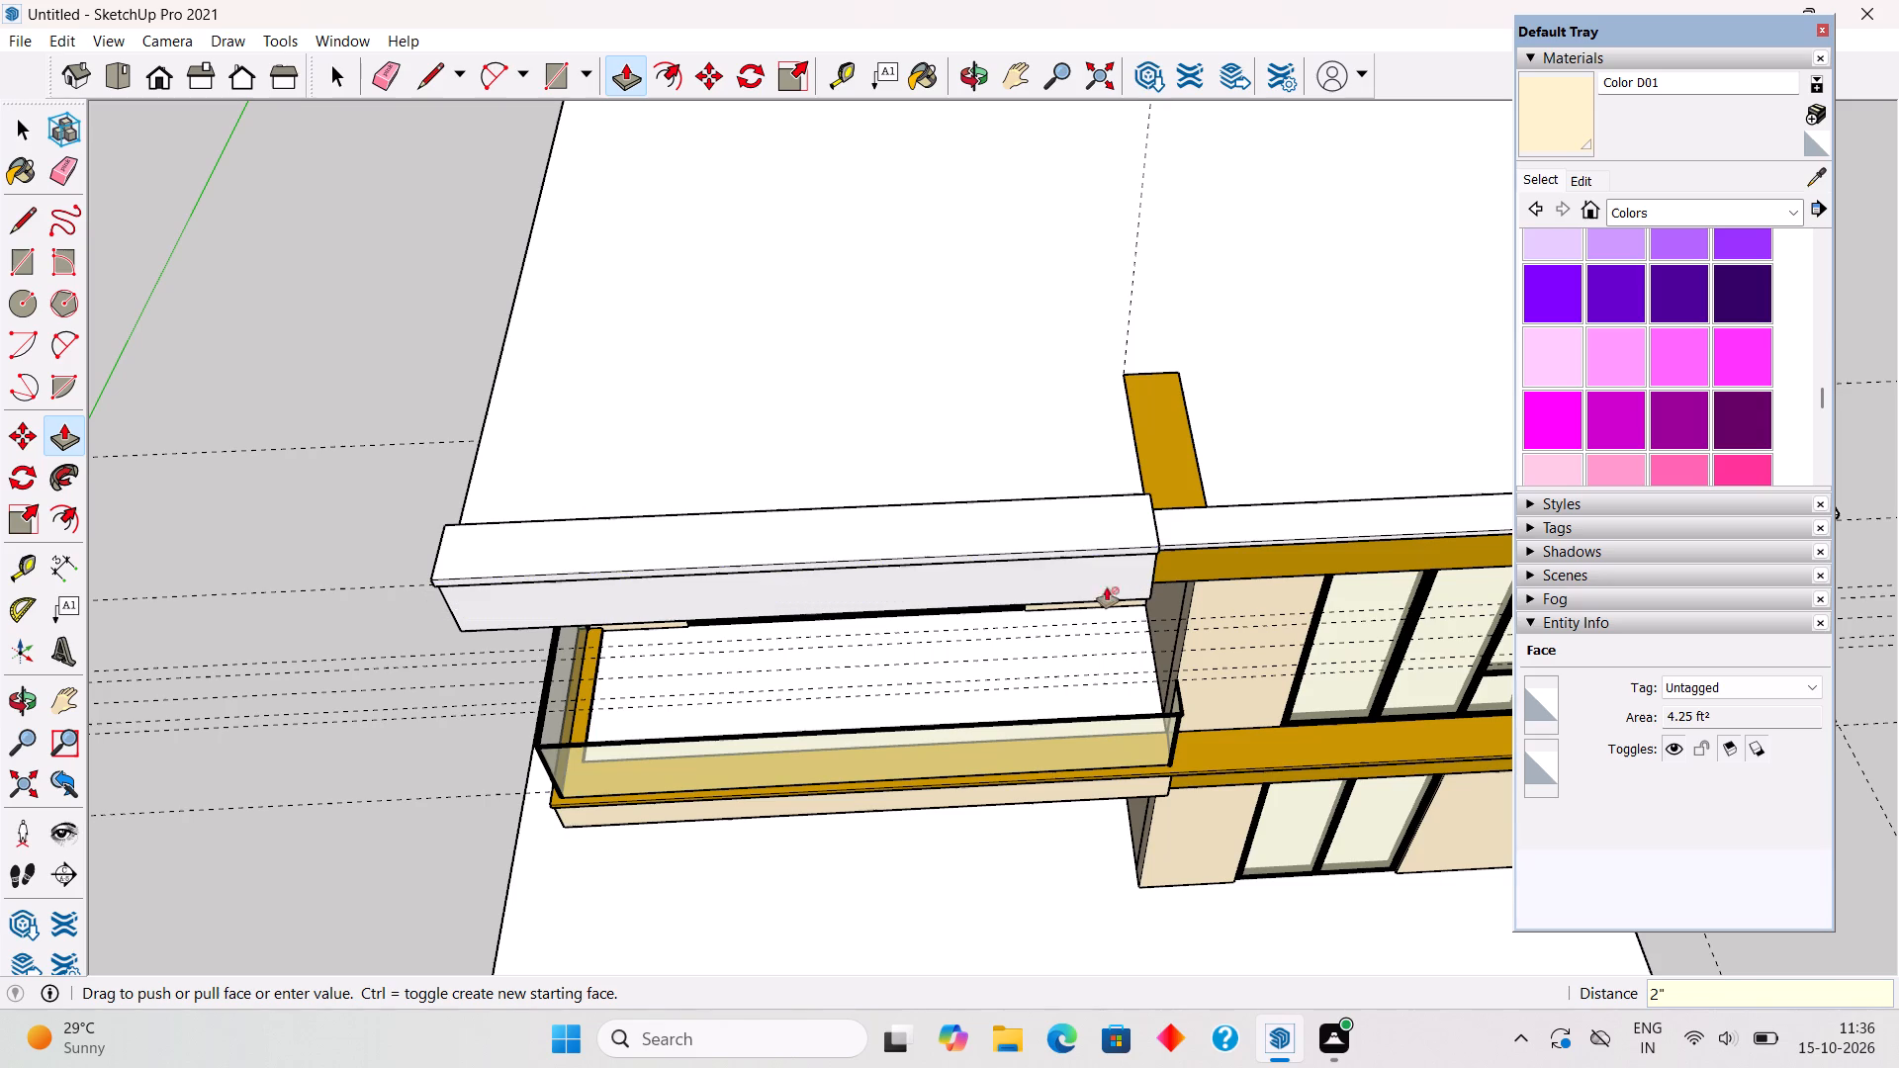
middle_click_drag(440, 706, 997, 556)
double_click(925, 616)
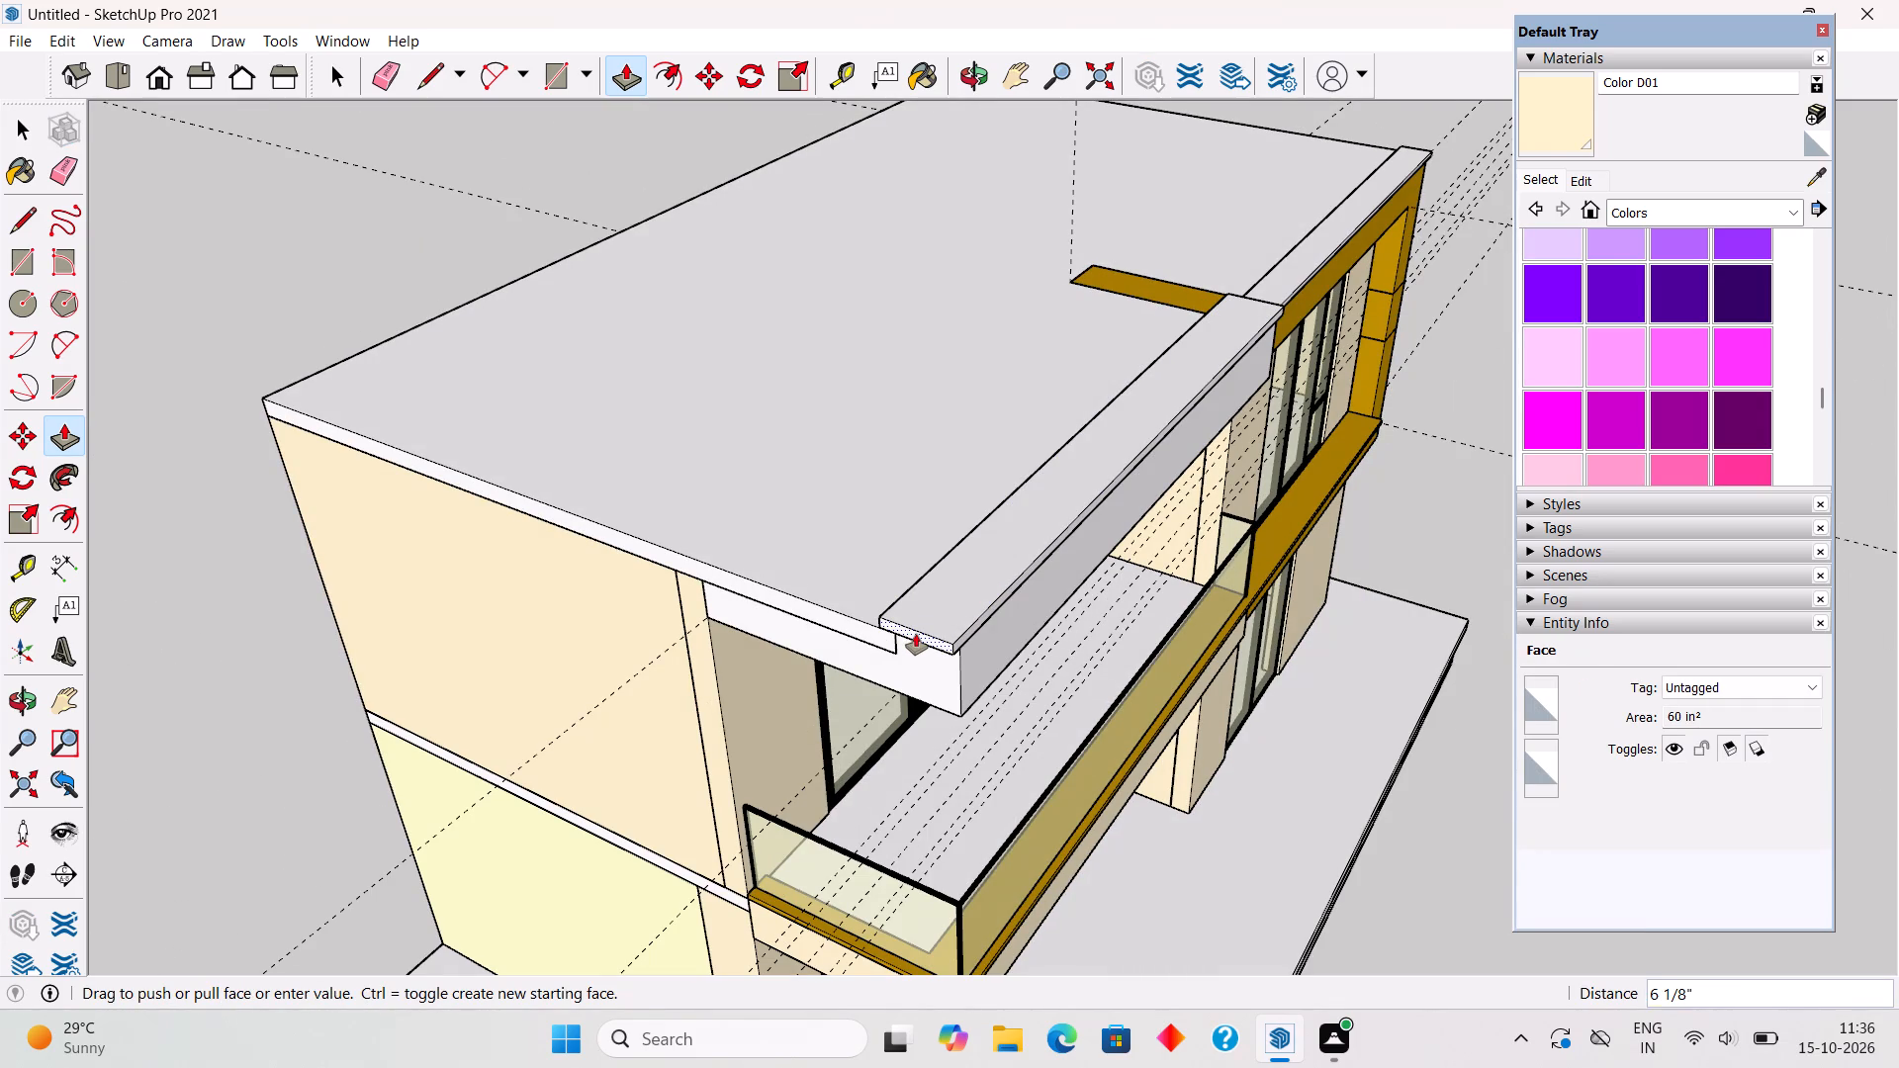
type("2\"")
key("Return")
key("space")
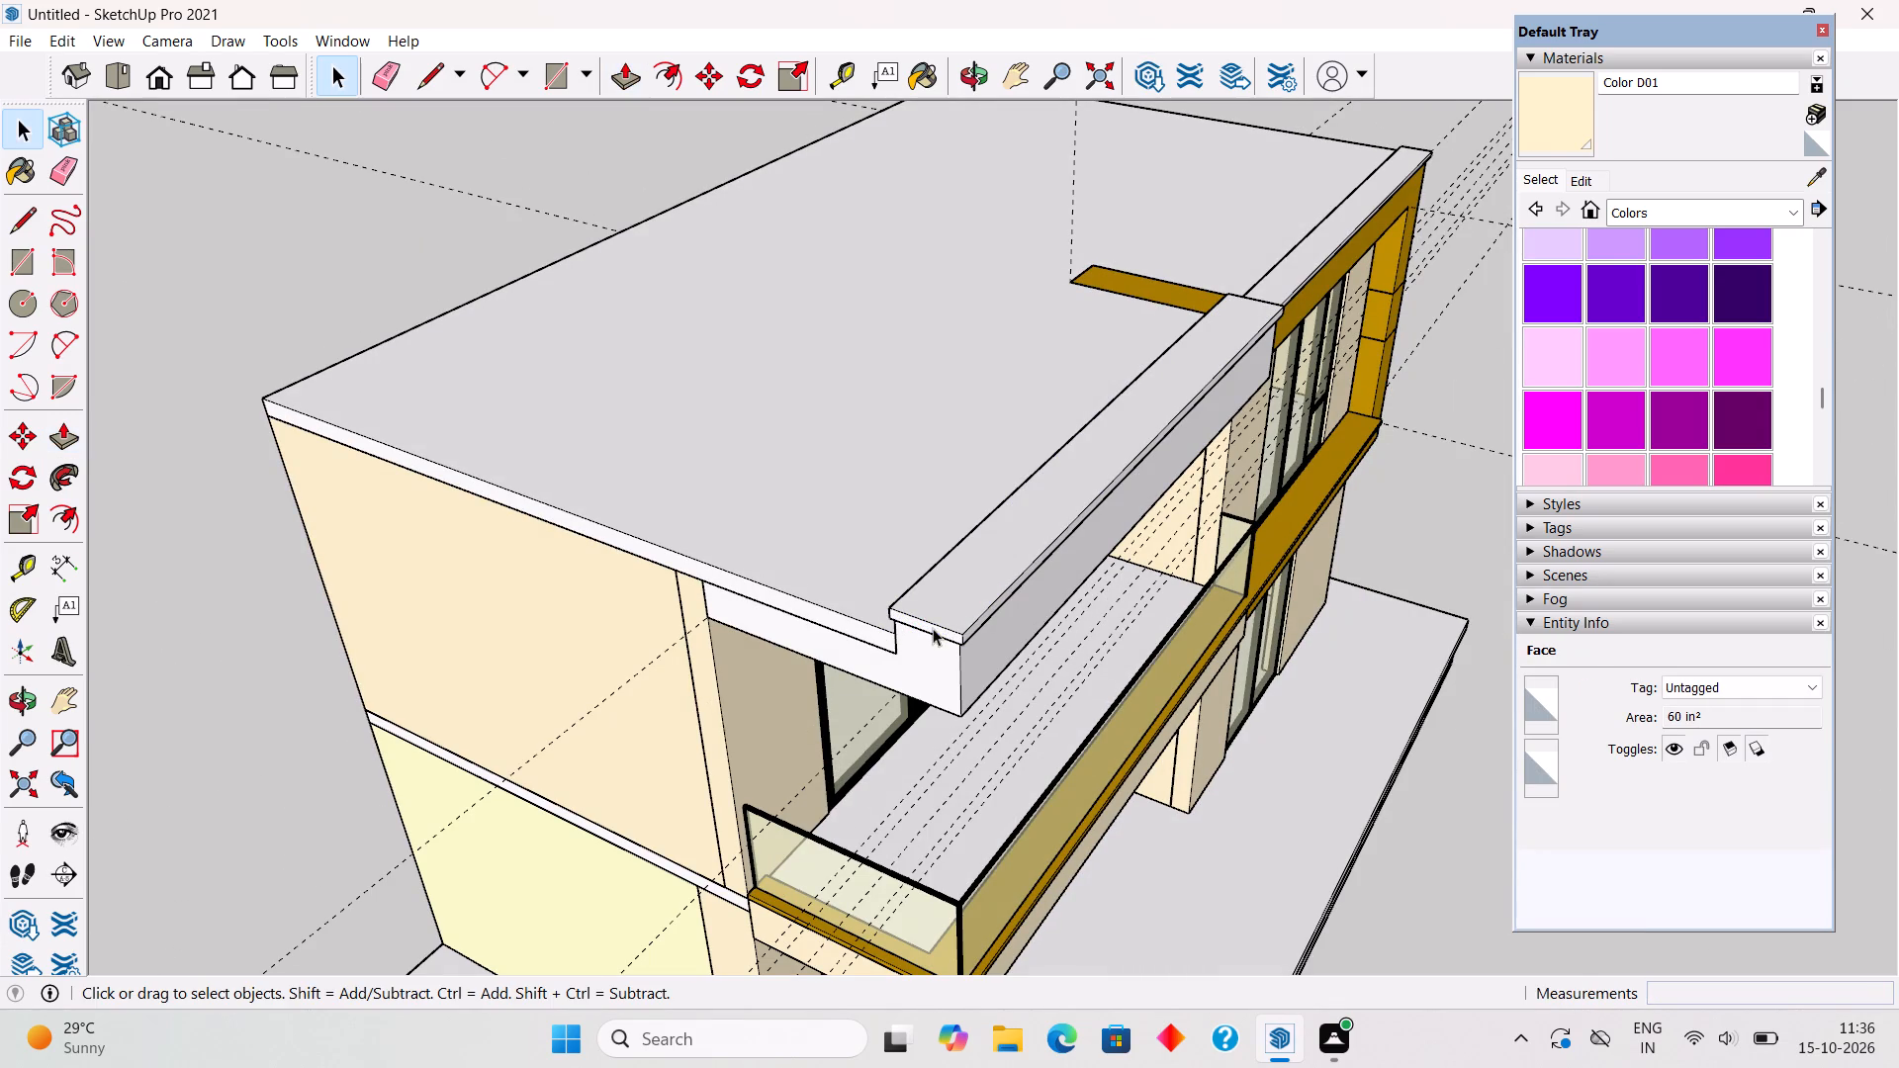
Make the whole coping on top of the balcony roof's parapet into a group.
triple_click(956, 598)
right_click(957, 597)
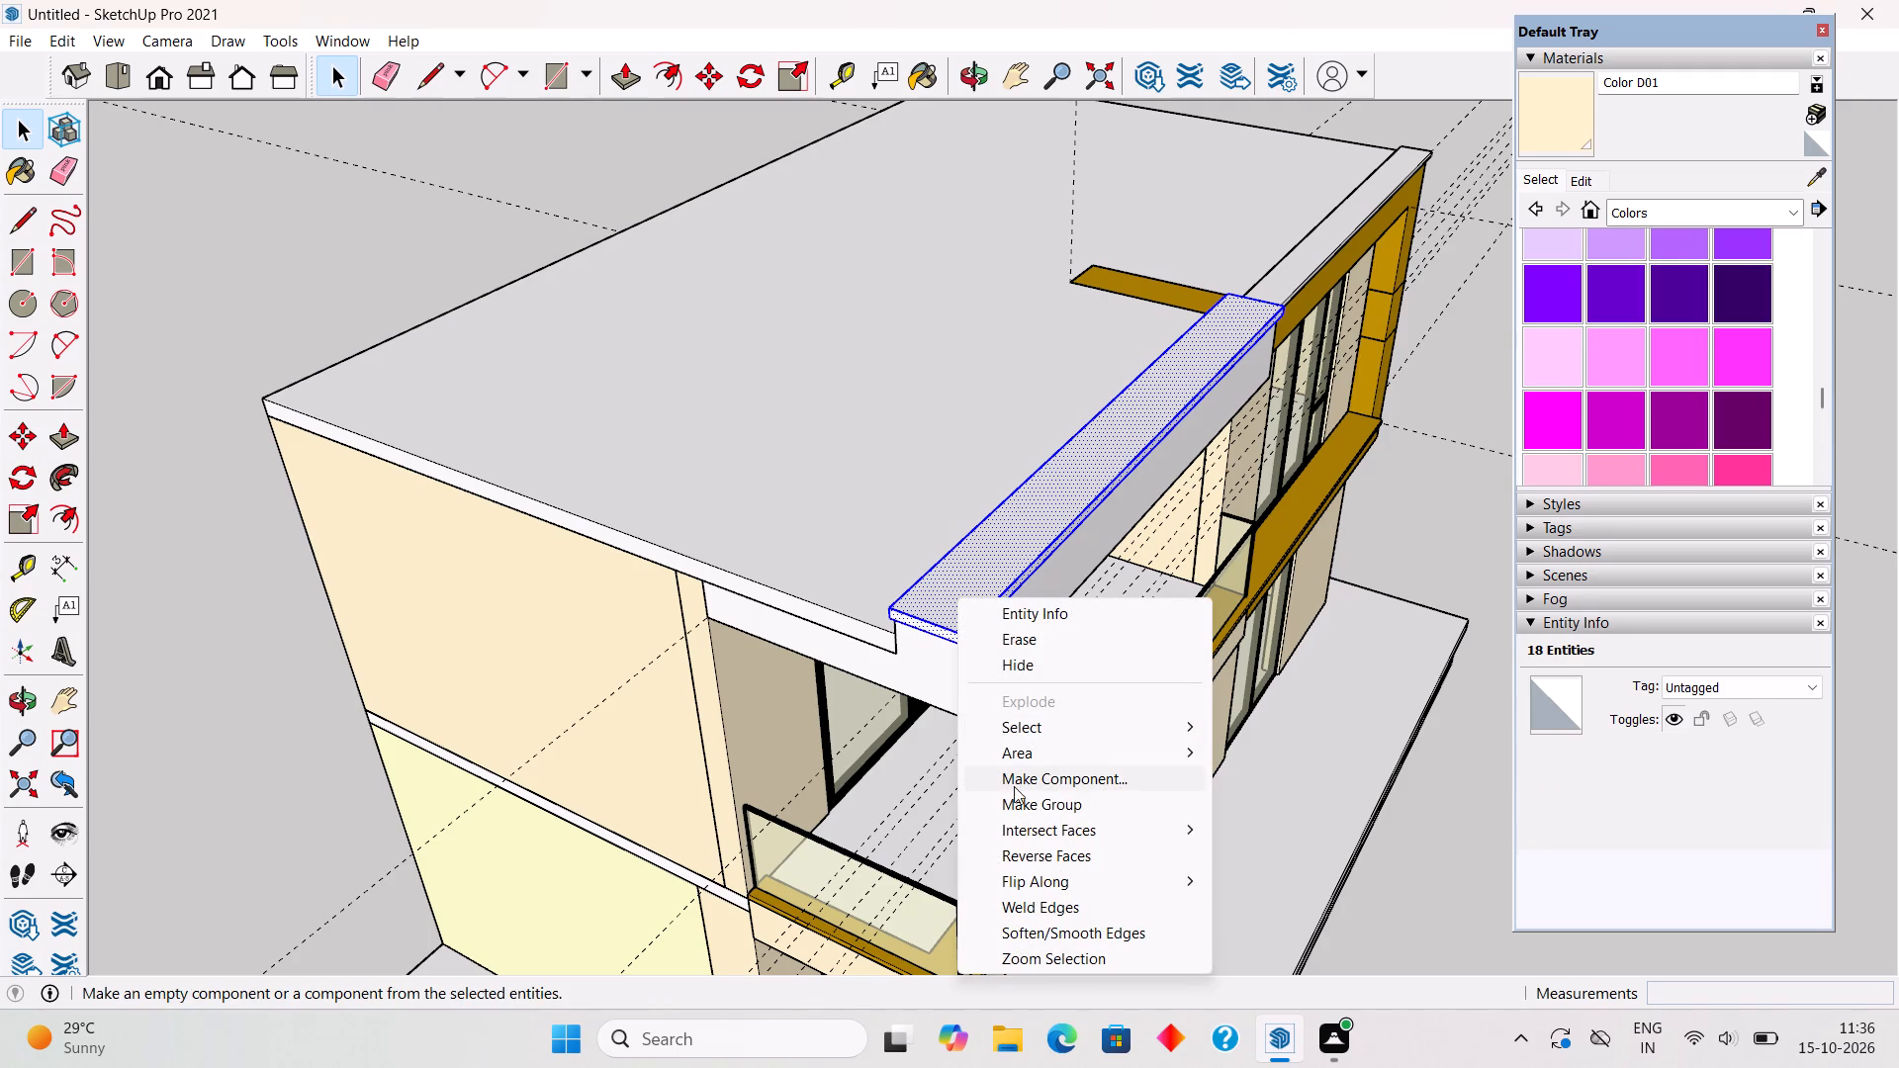
left_click(1020, 798)
left_click(1403, 862)
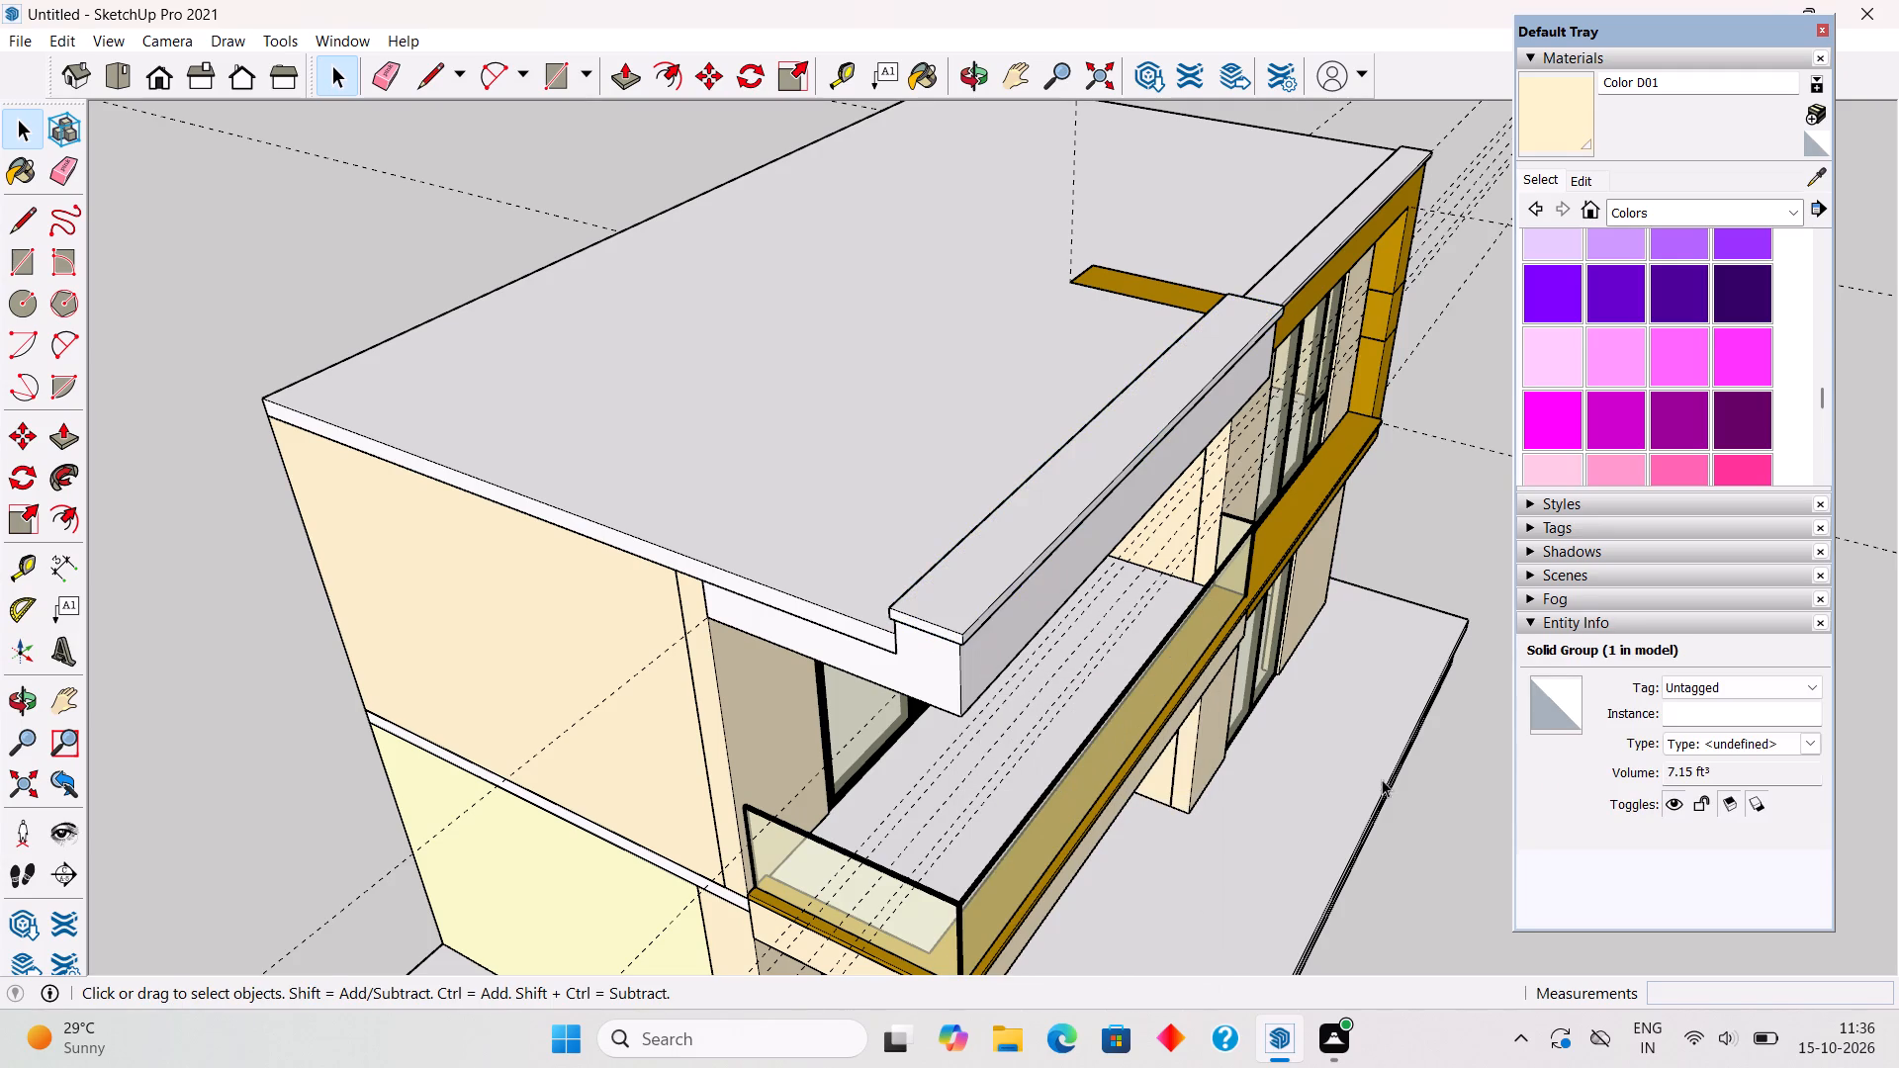
Sample the ochre Color D06 from the upper-floor frame and paint the balcony roof's coping with it.
middle_click_drag(1287, 621, 985, 546)
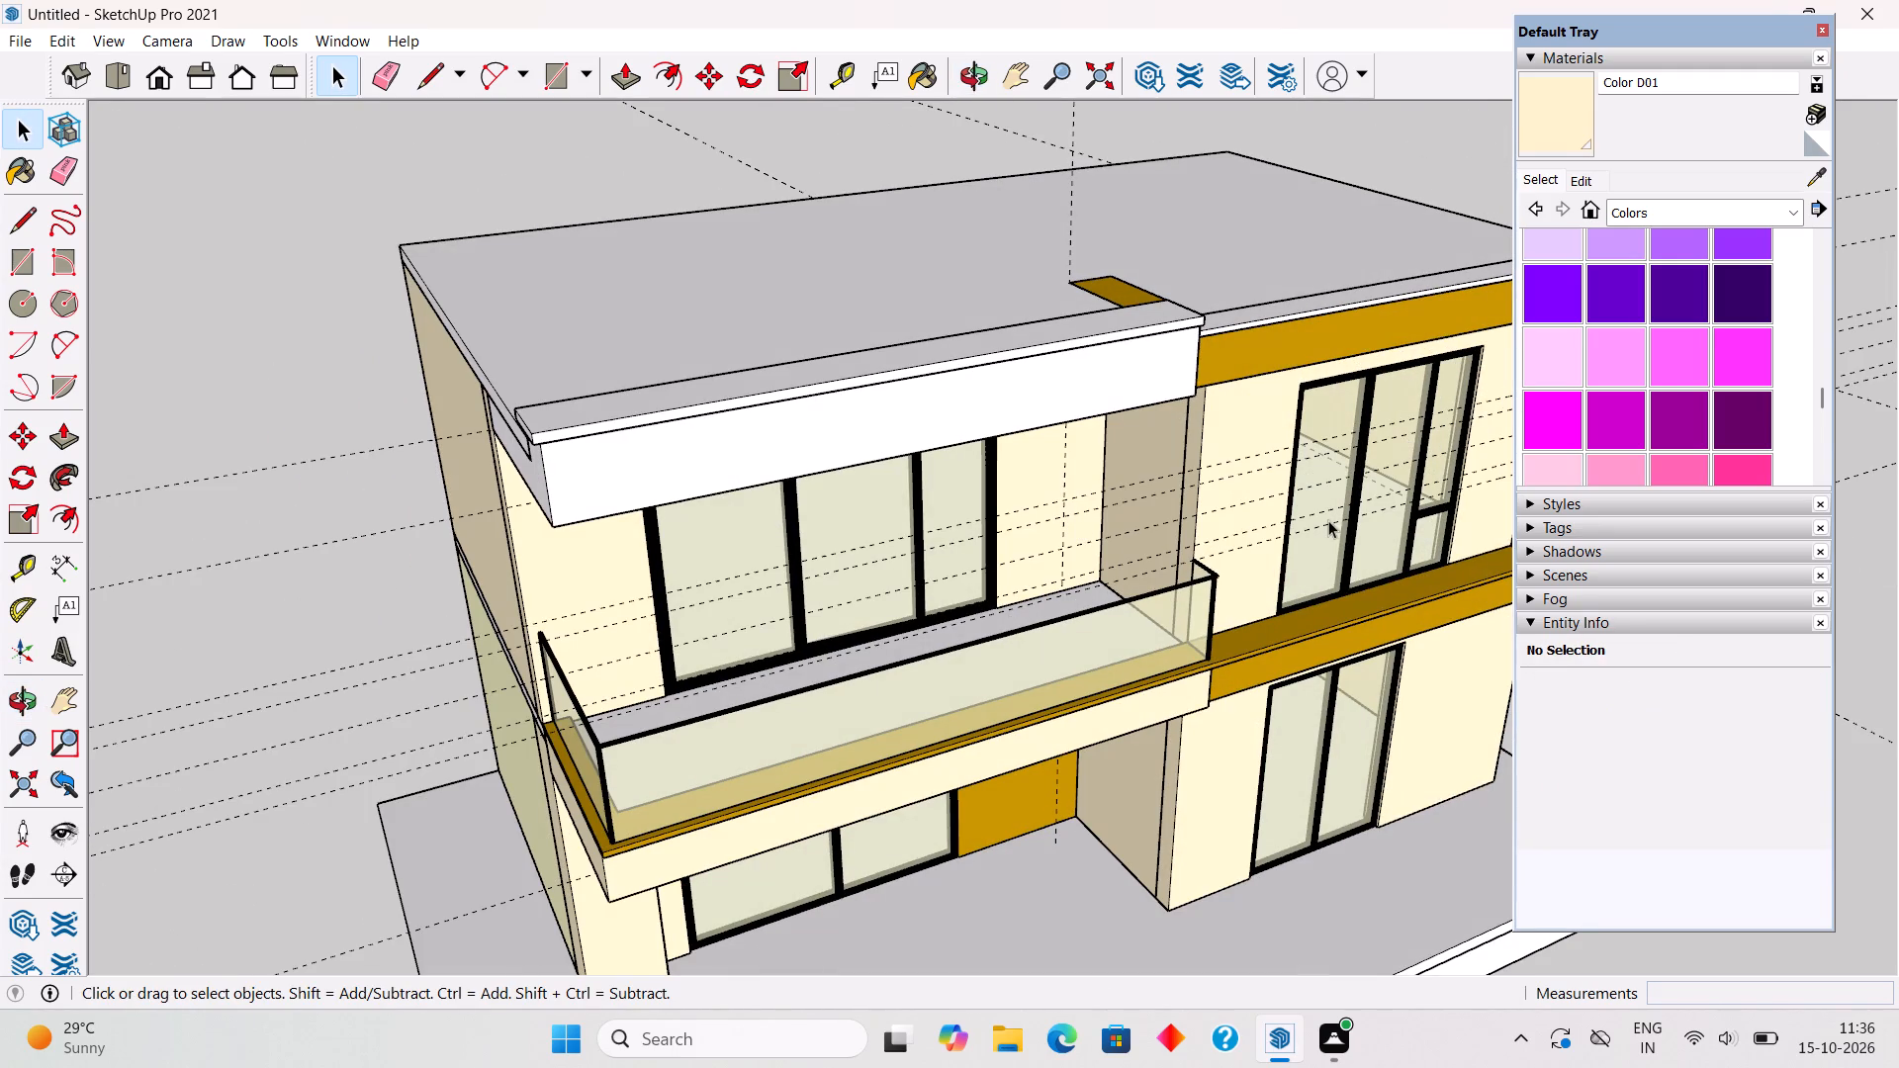
left_click(1807, 170)
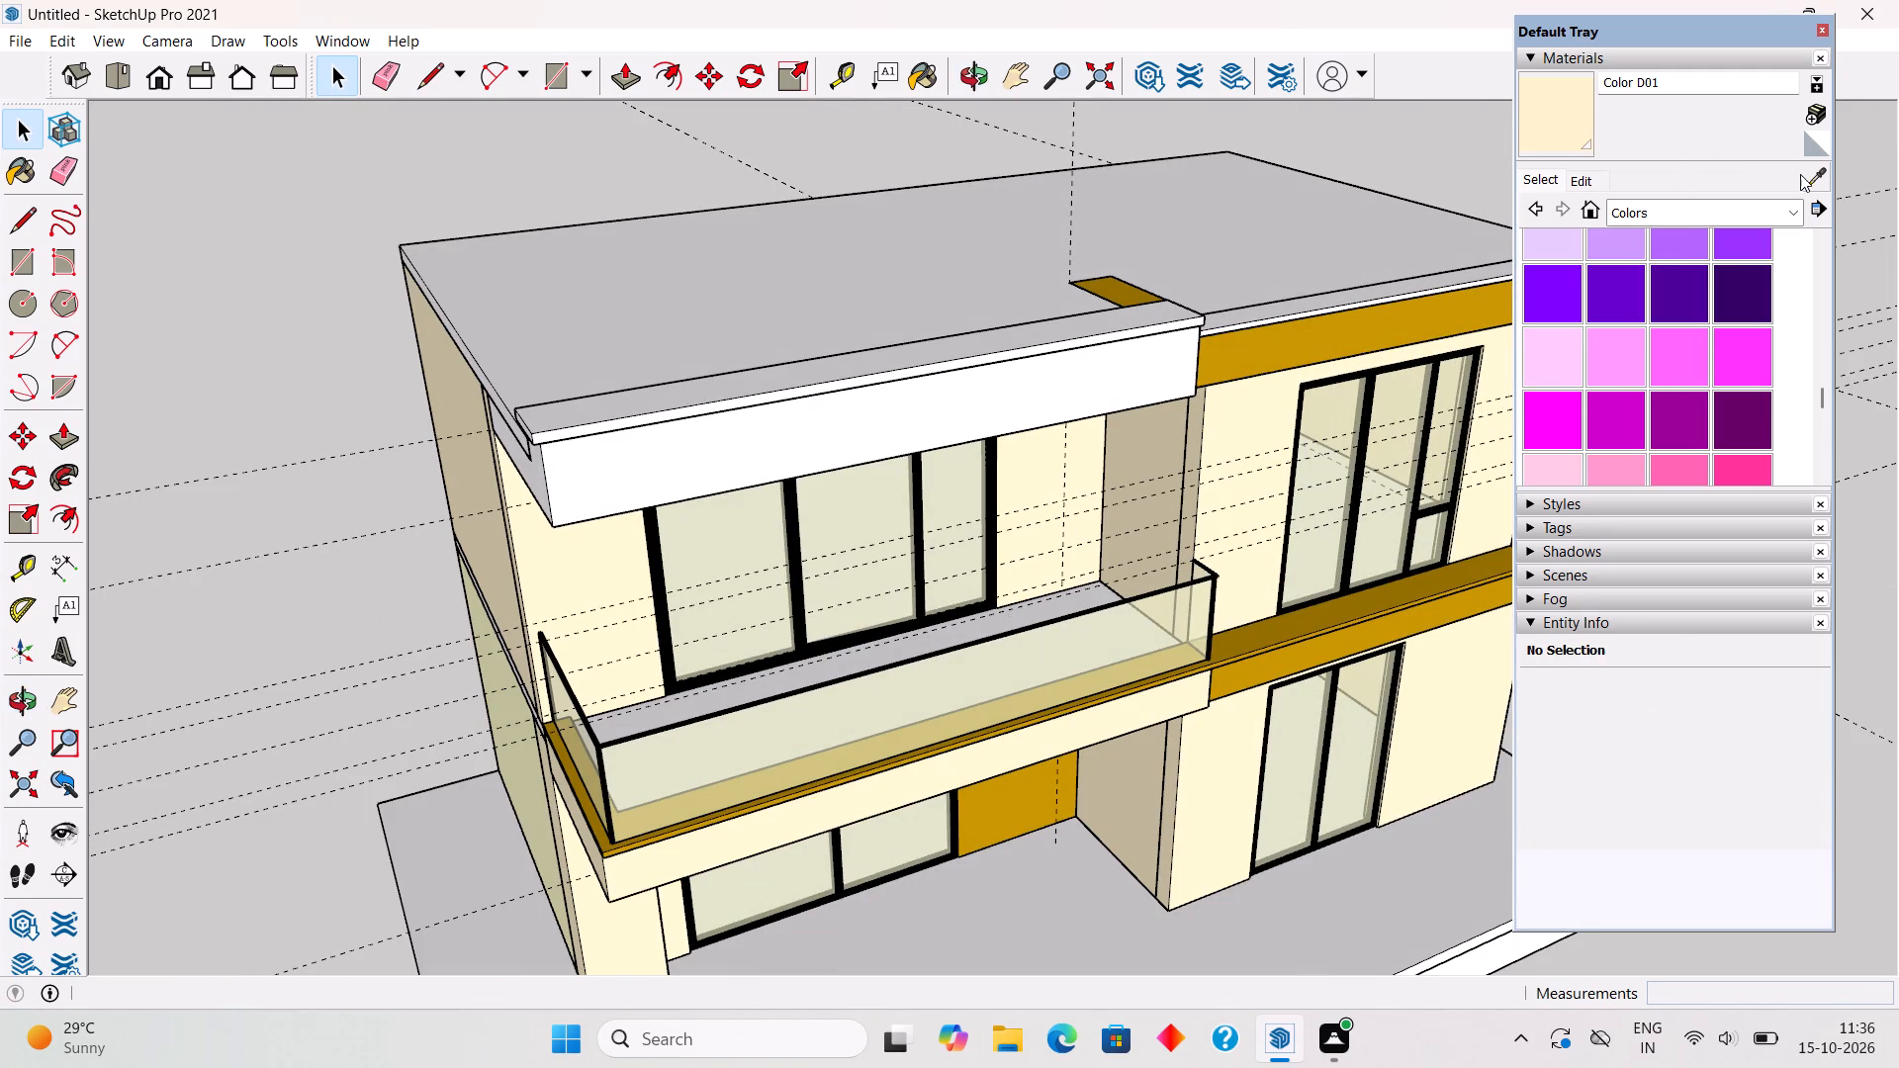
left_click(1438, 311)
left_click(1157, 349)
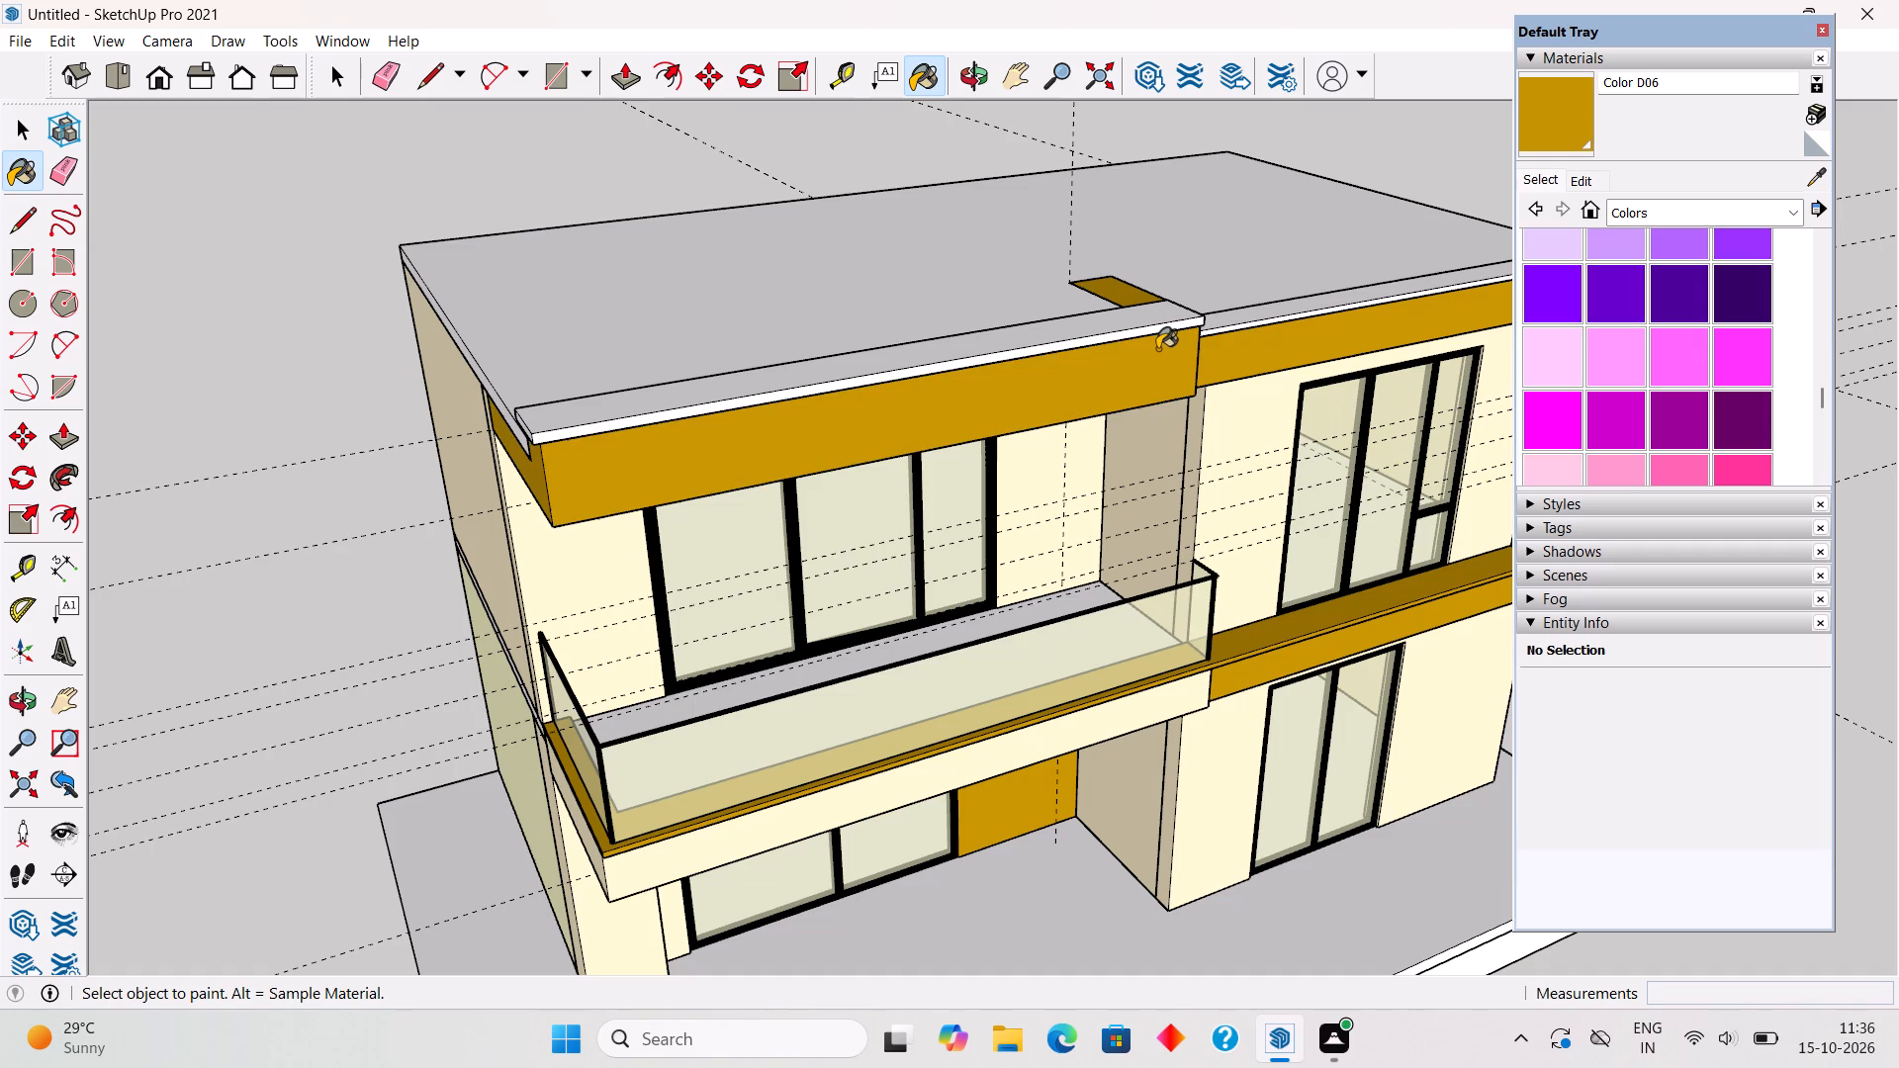
key("ctrl+z")
left_click(1156, 321)
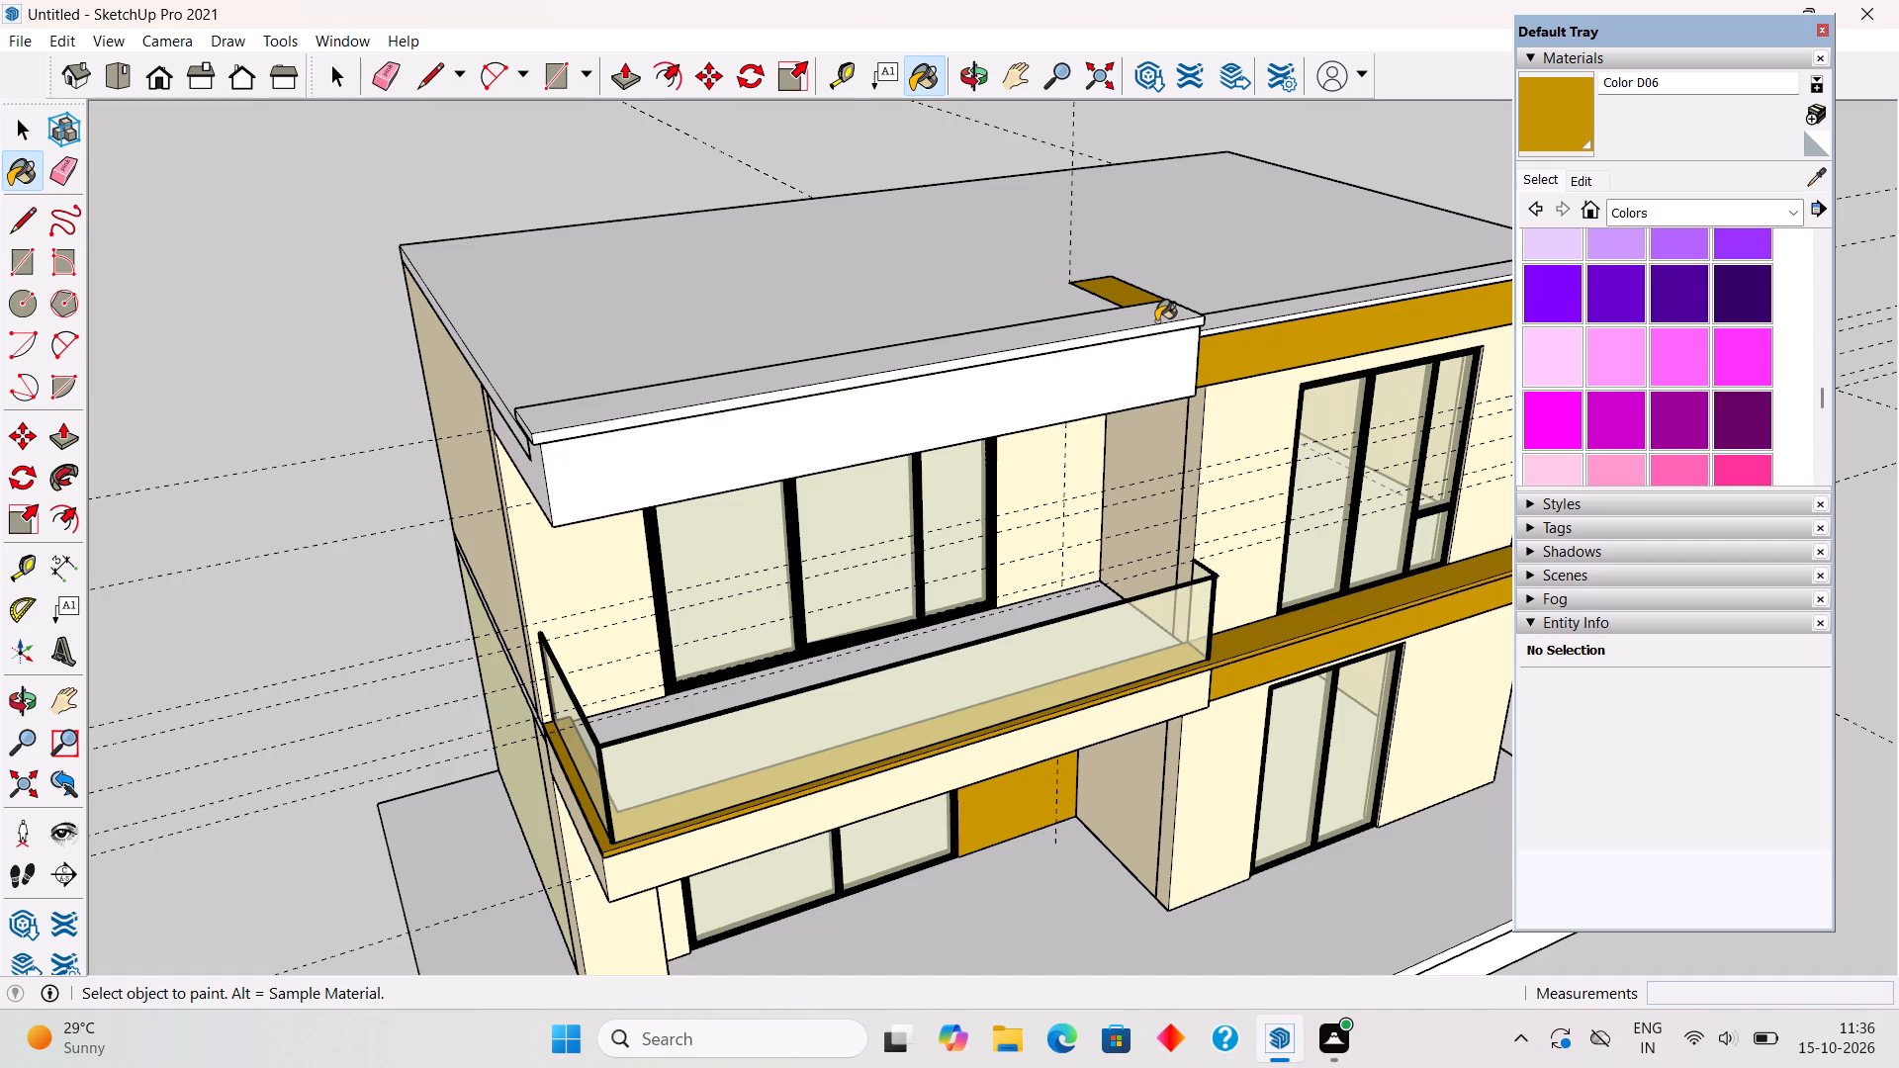
key("space")
key("space")
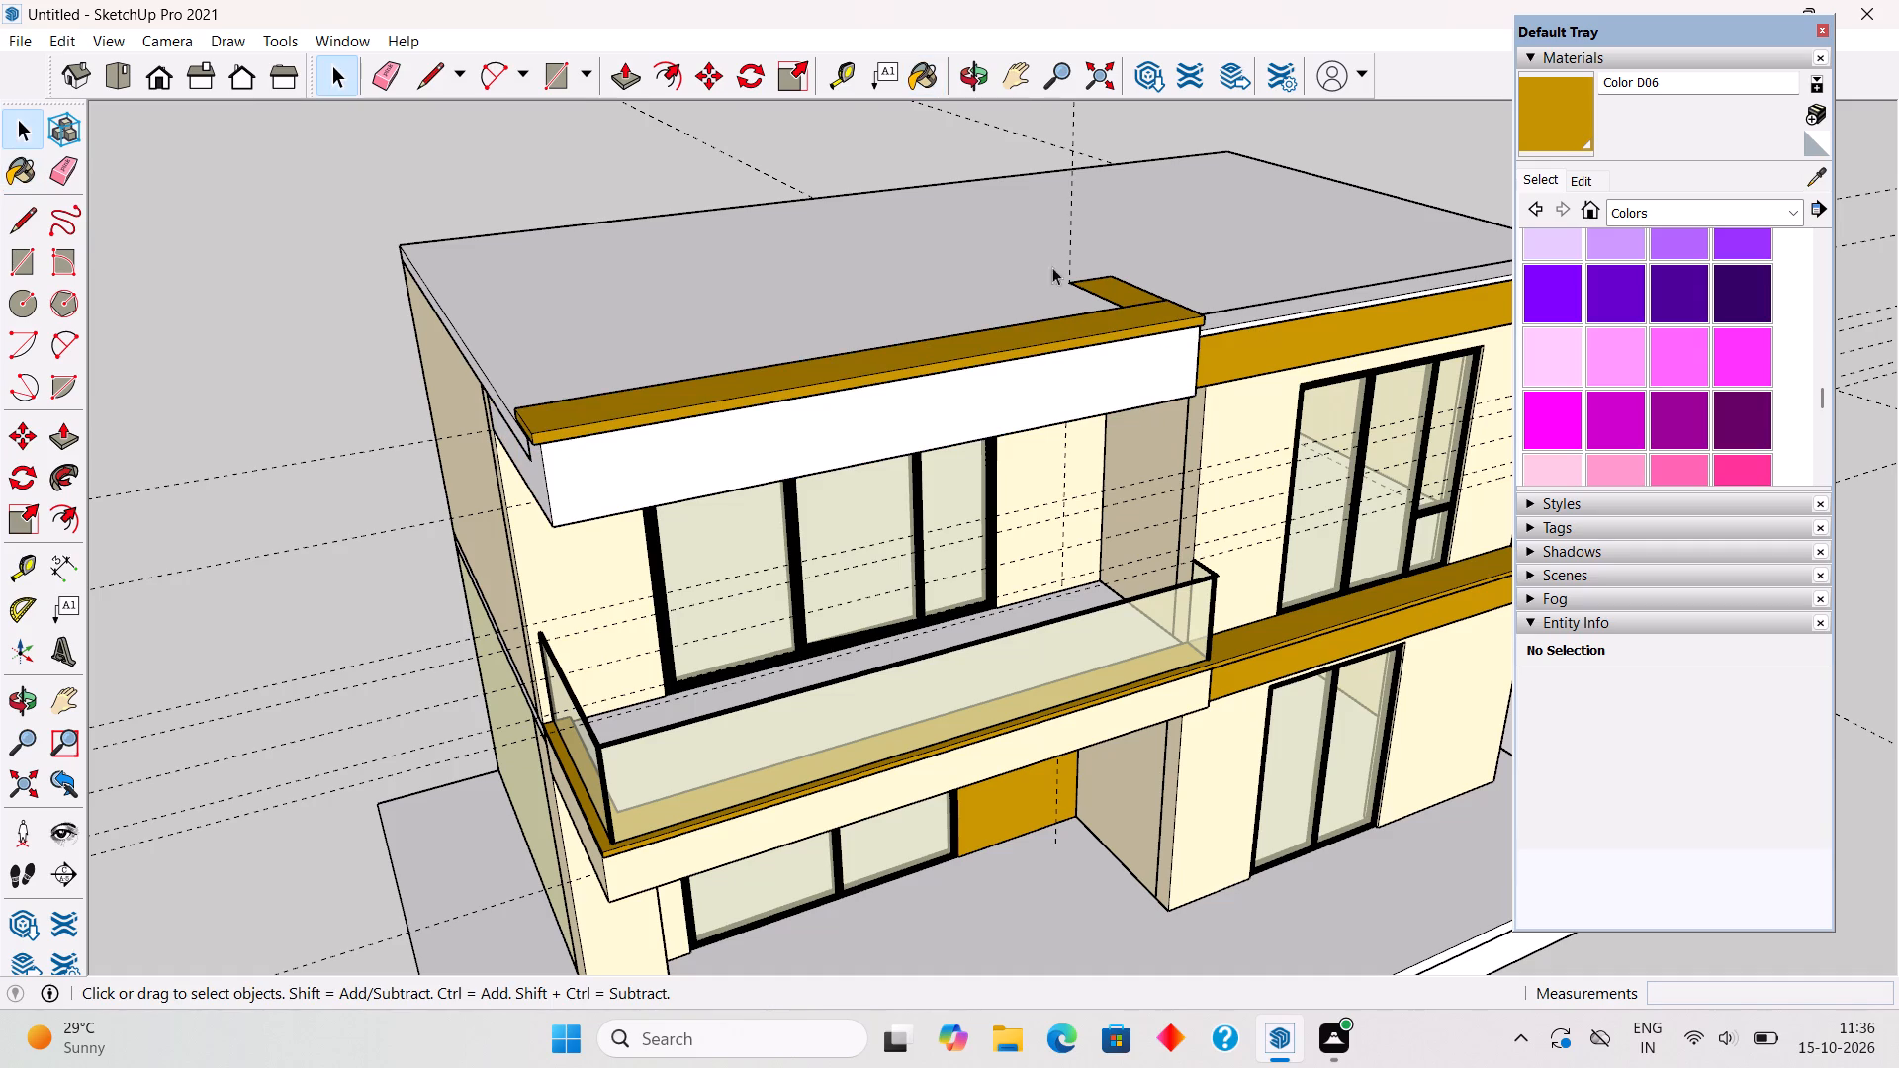
left_click(881, 122)
Raise the top face of the white coping on the ochre frame by 1" inside its group.
scroll(1204, 595, "down", 7)
middle_click_drag(1222, 632, 897, 340)
scroll(897, 340, "up", 4)
scroll(1065, 435, "up", 1)
middle_click_drag(1110, 485, 1174, 598)
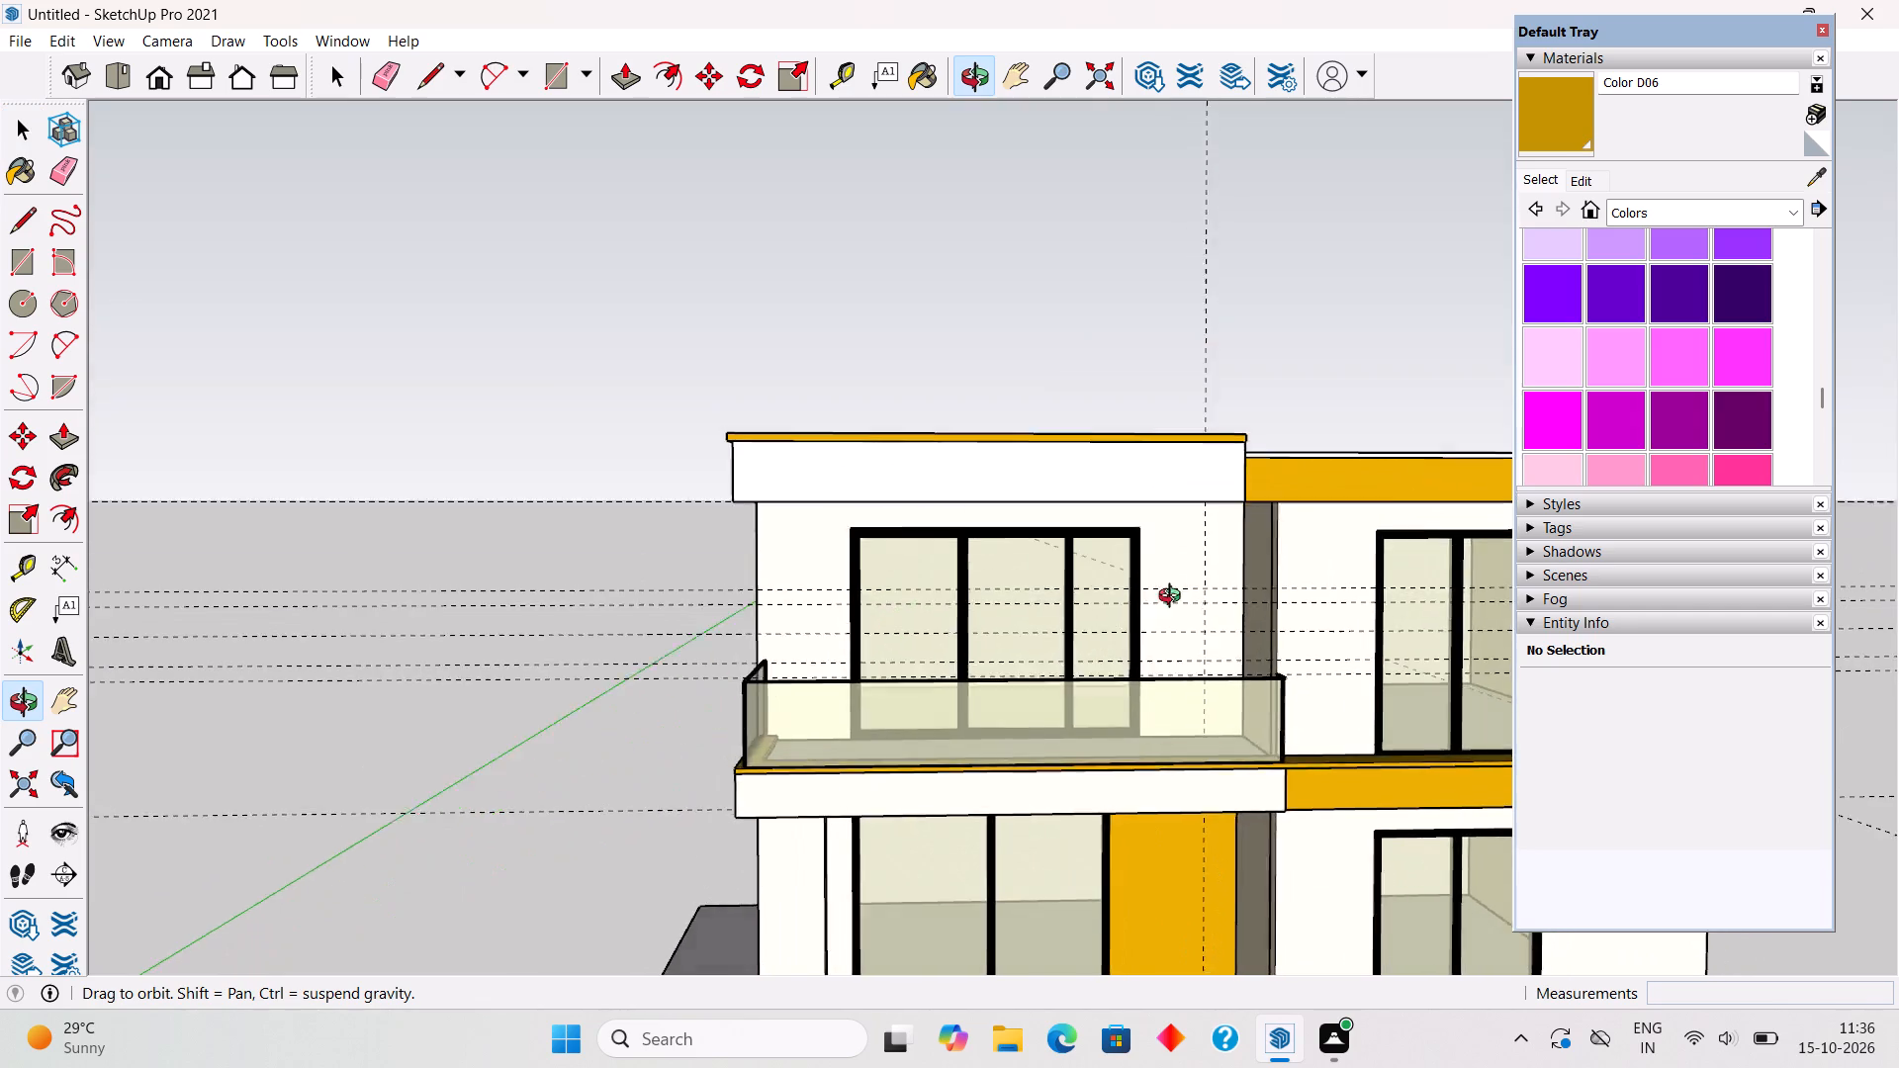
middle_click_drag(1174, 598, 1134, 947)
scroll(1150, 878, "down", 4)
scroll(1425, 637, "up", 5)
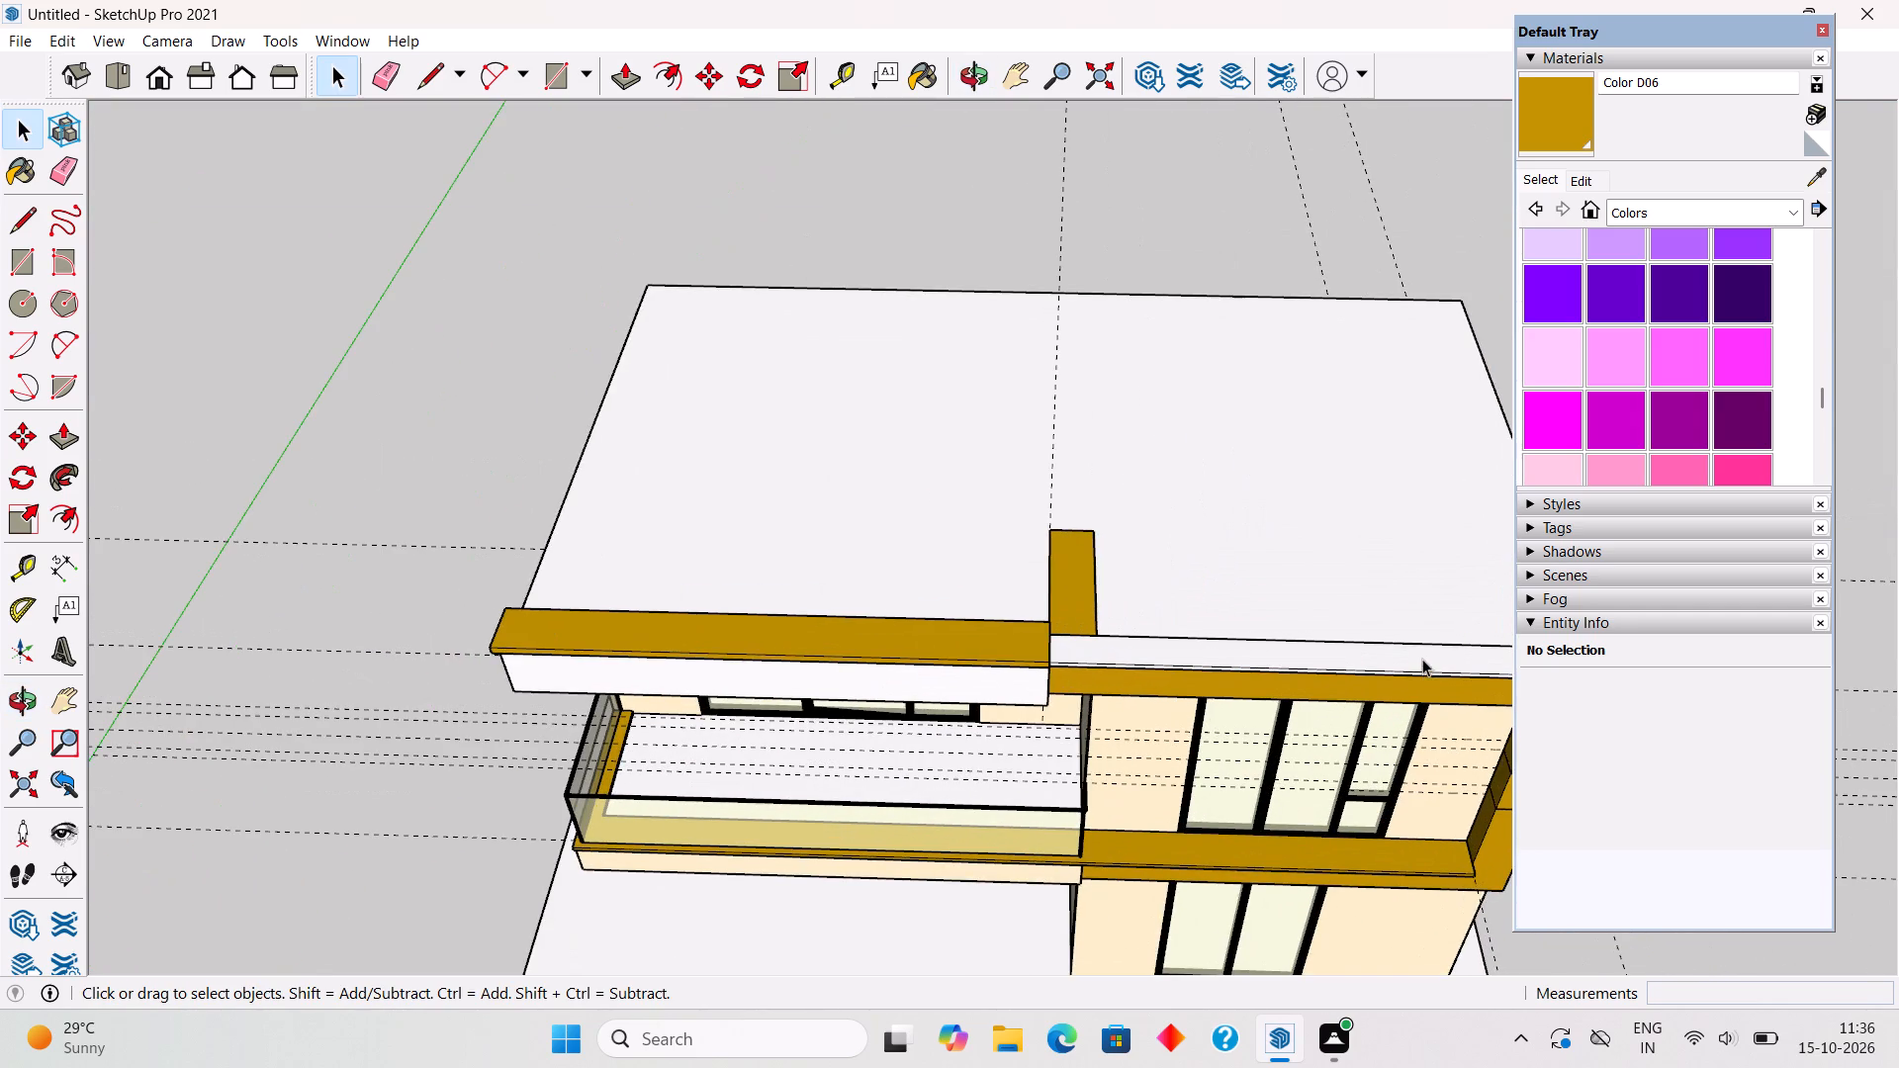
triple_click(1422, 659)
key("p")
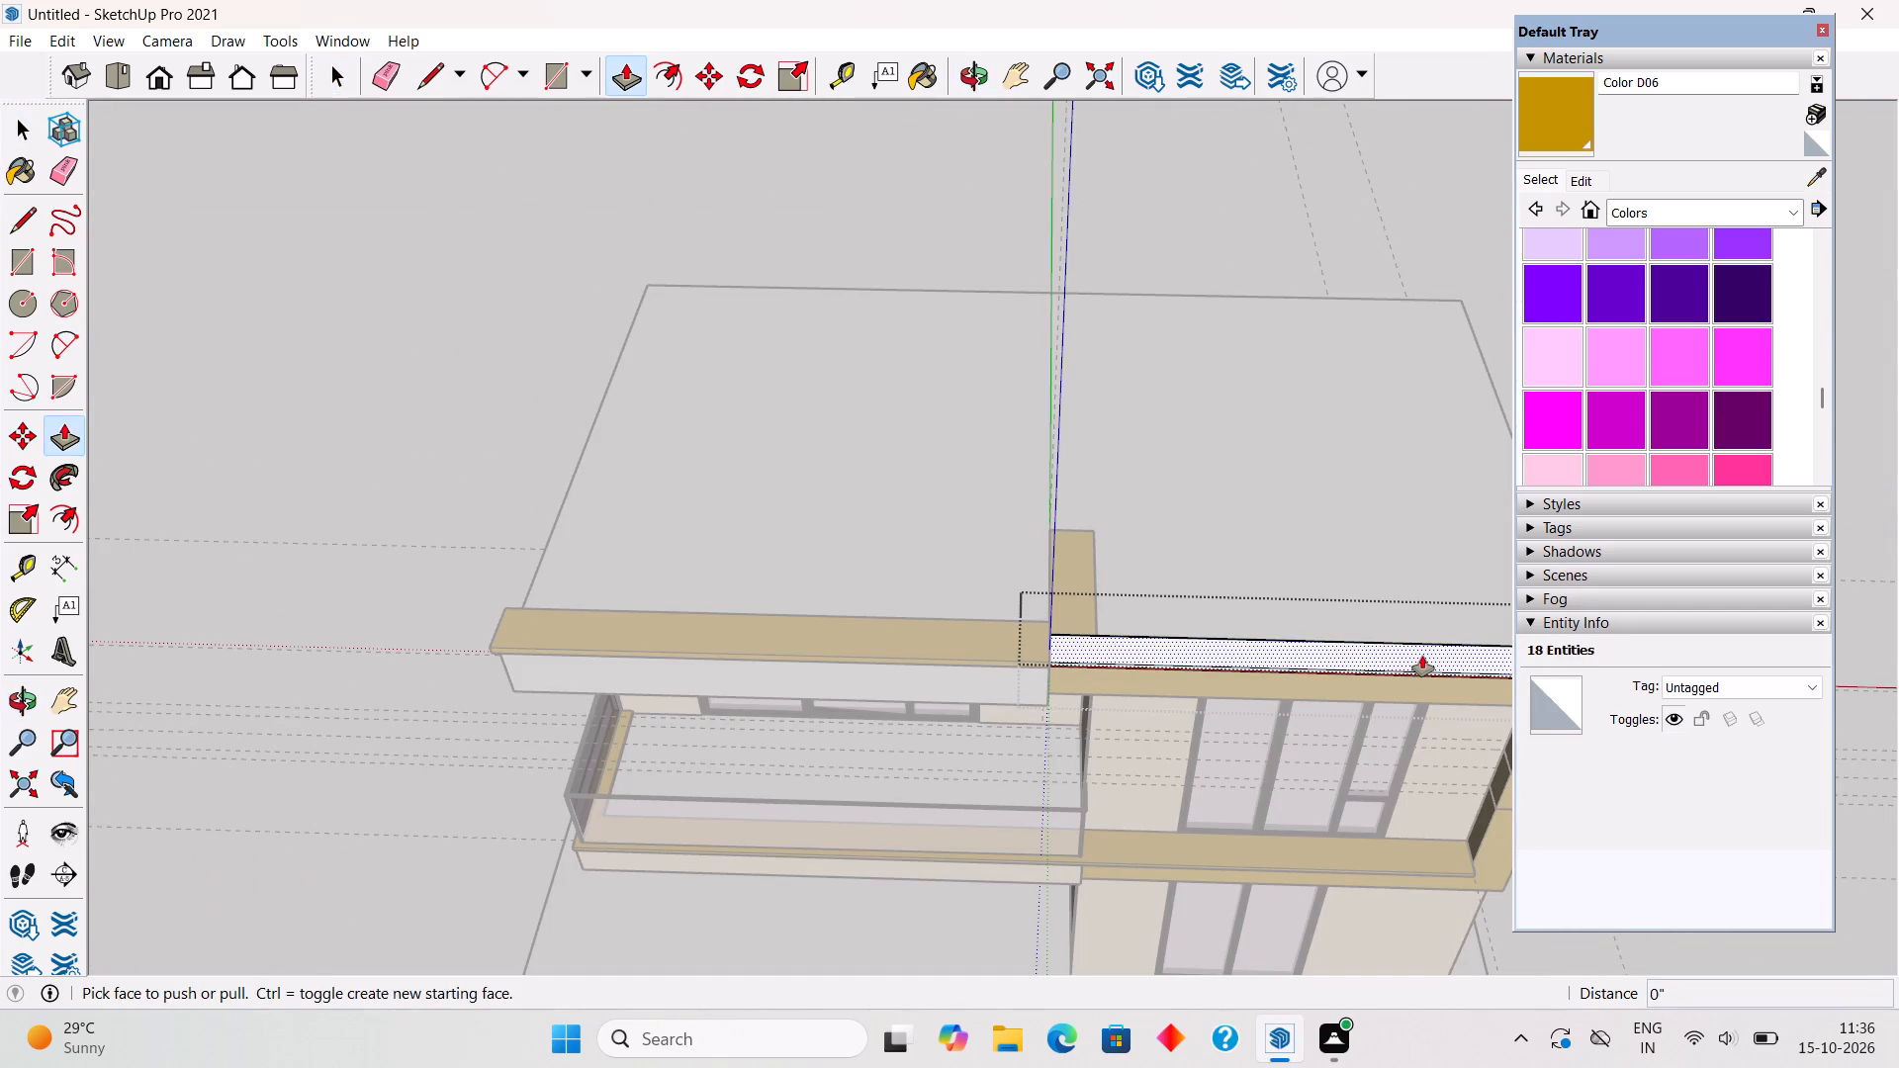
left_click(1422, 656)
type("1\"")
key("Return")
key("space")
scroll(1389, 648, "down", 12)
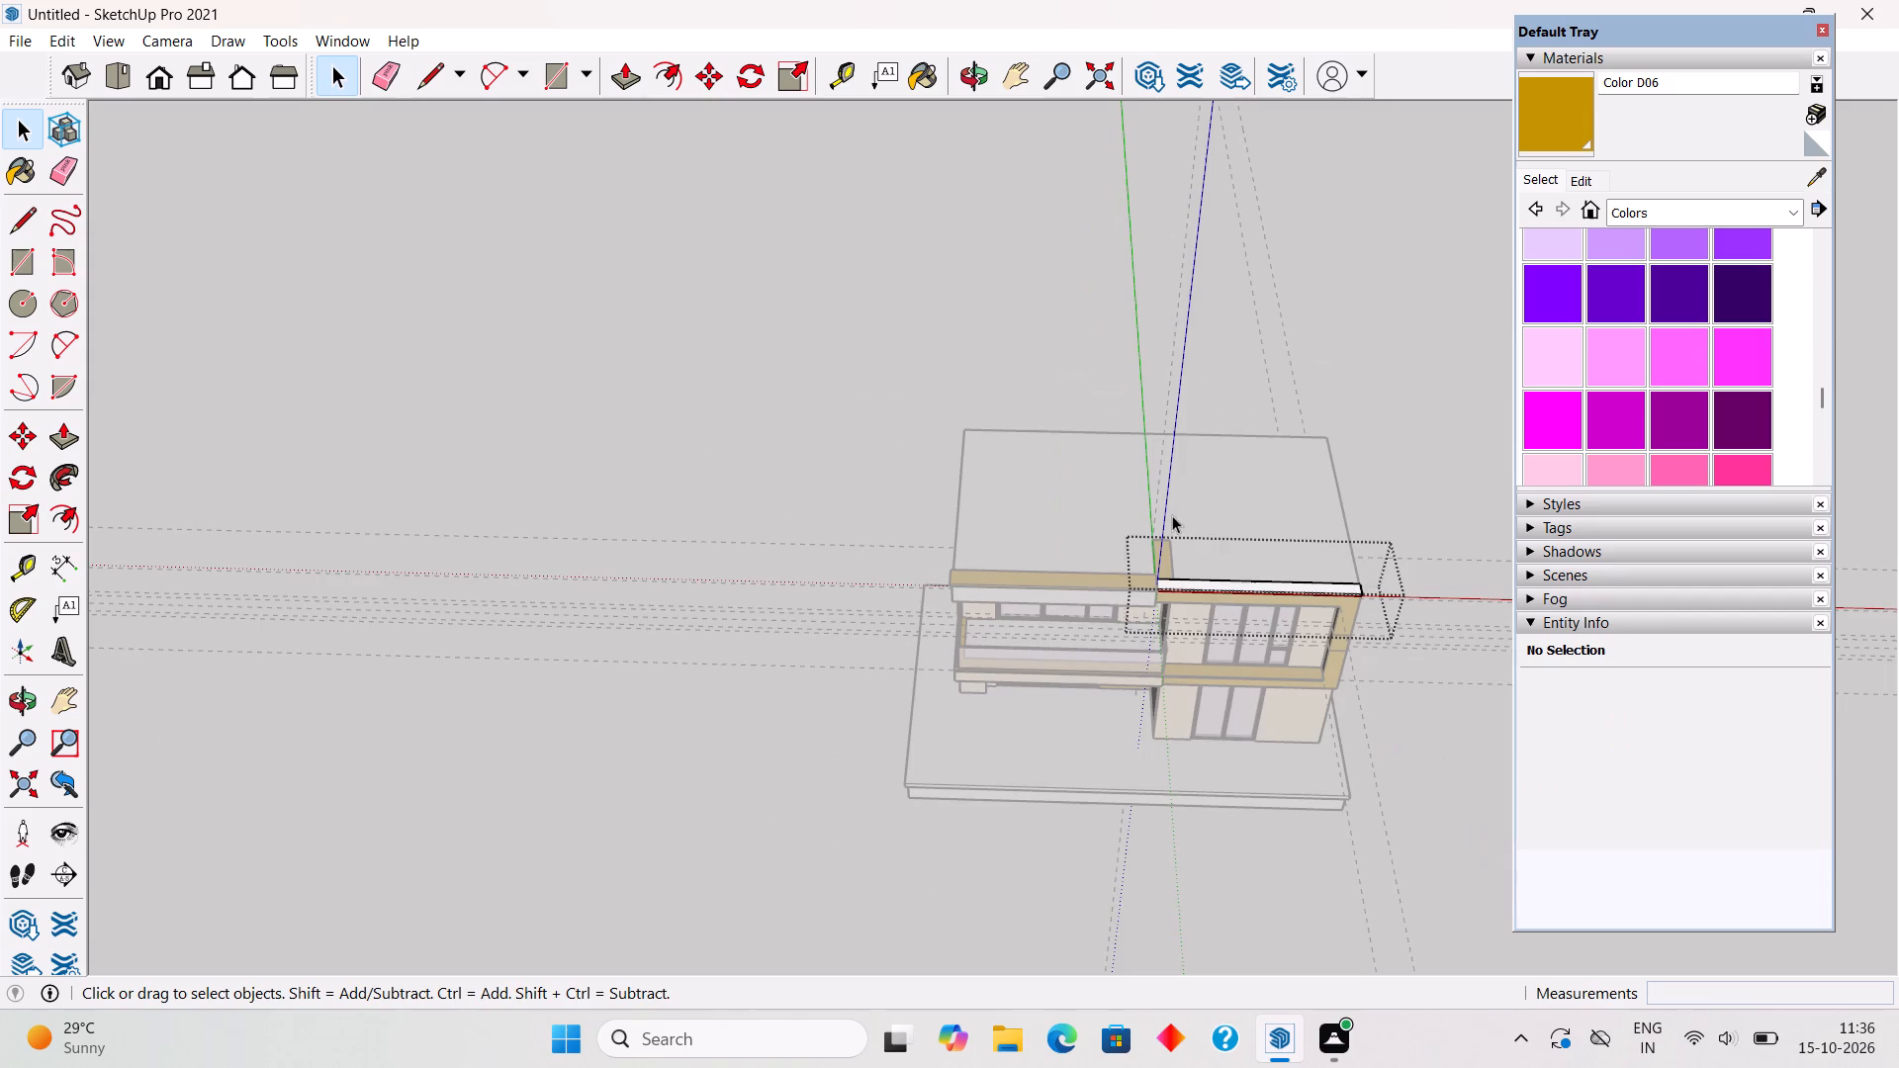
middle_click_drag(1216, 587, 1205, 362)
left_click(1327, 394)
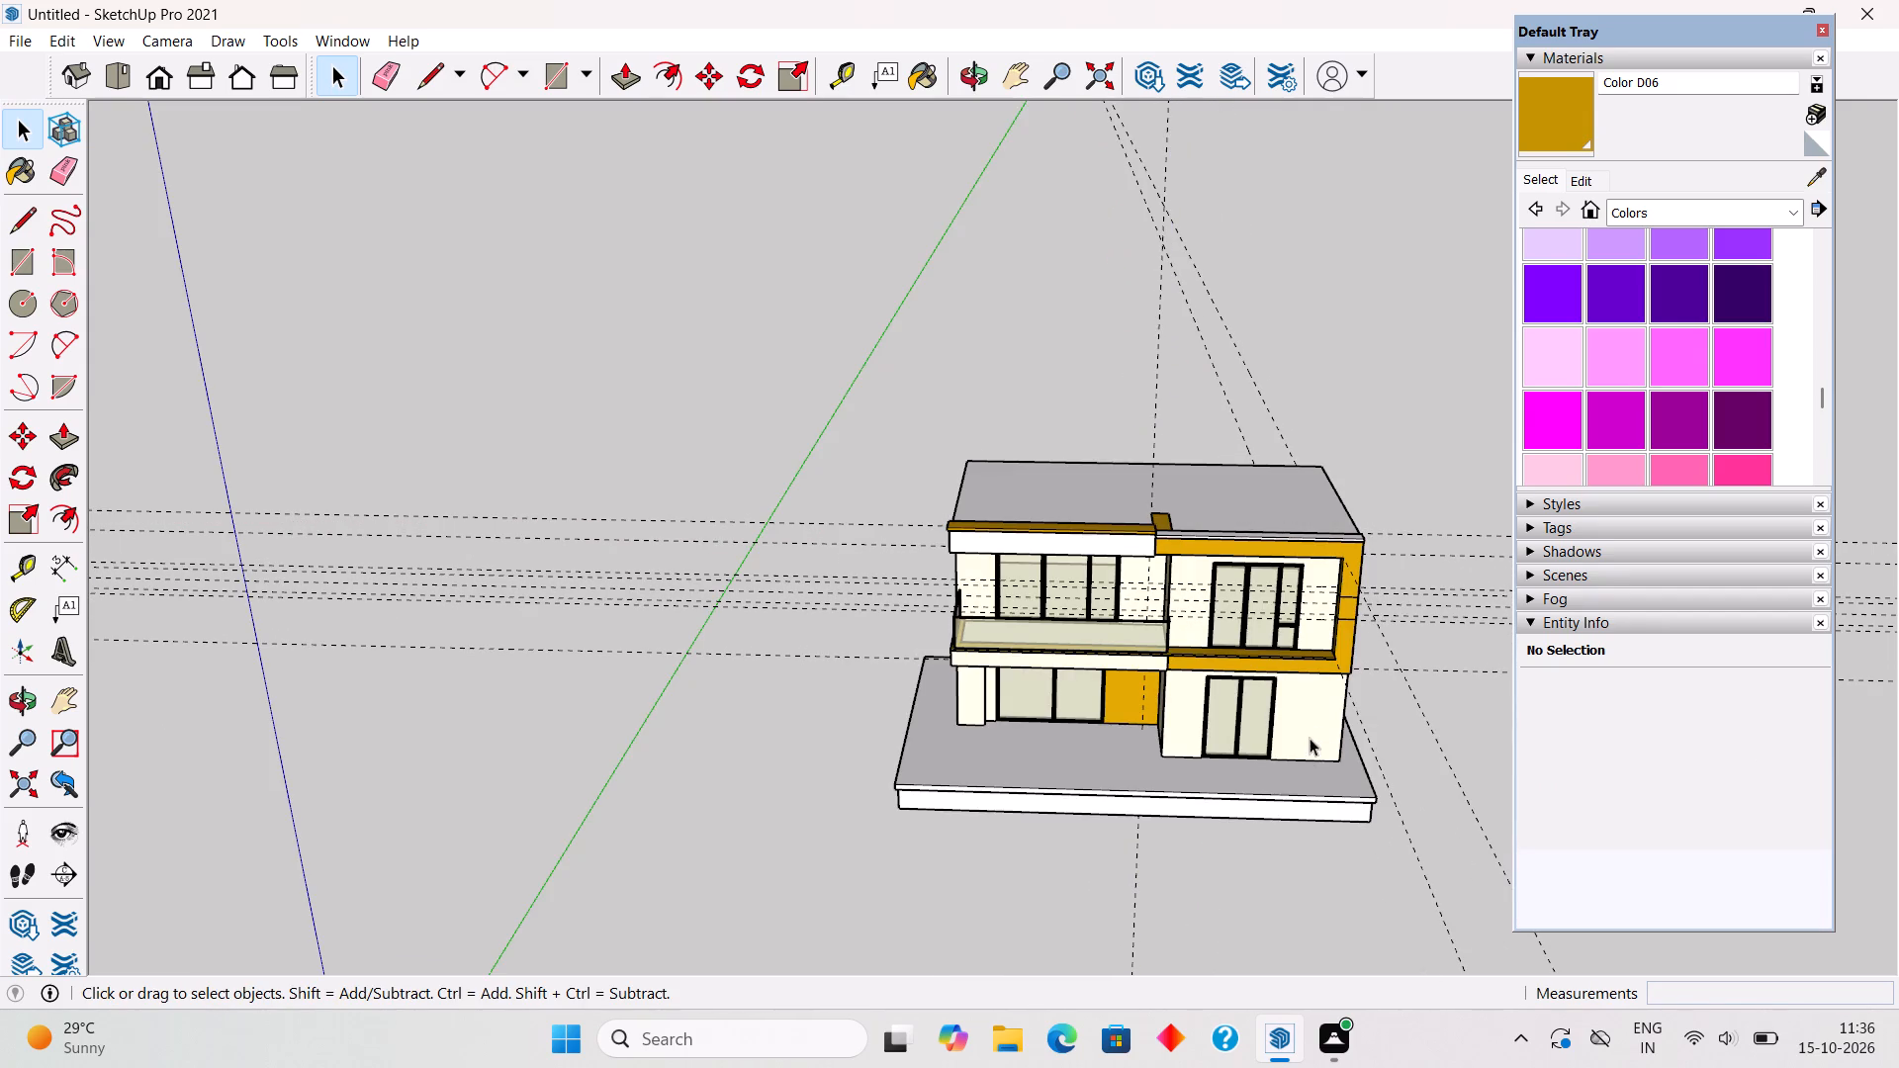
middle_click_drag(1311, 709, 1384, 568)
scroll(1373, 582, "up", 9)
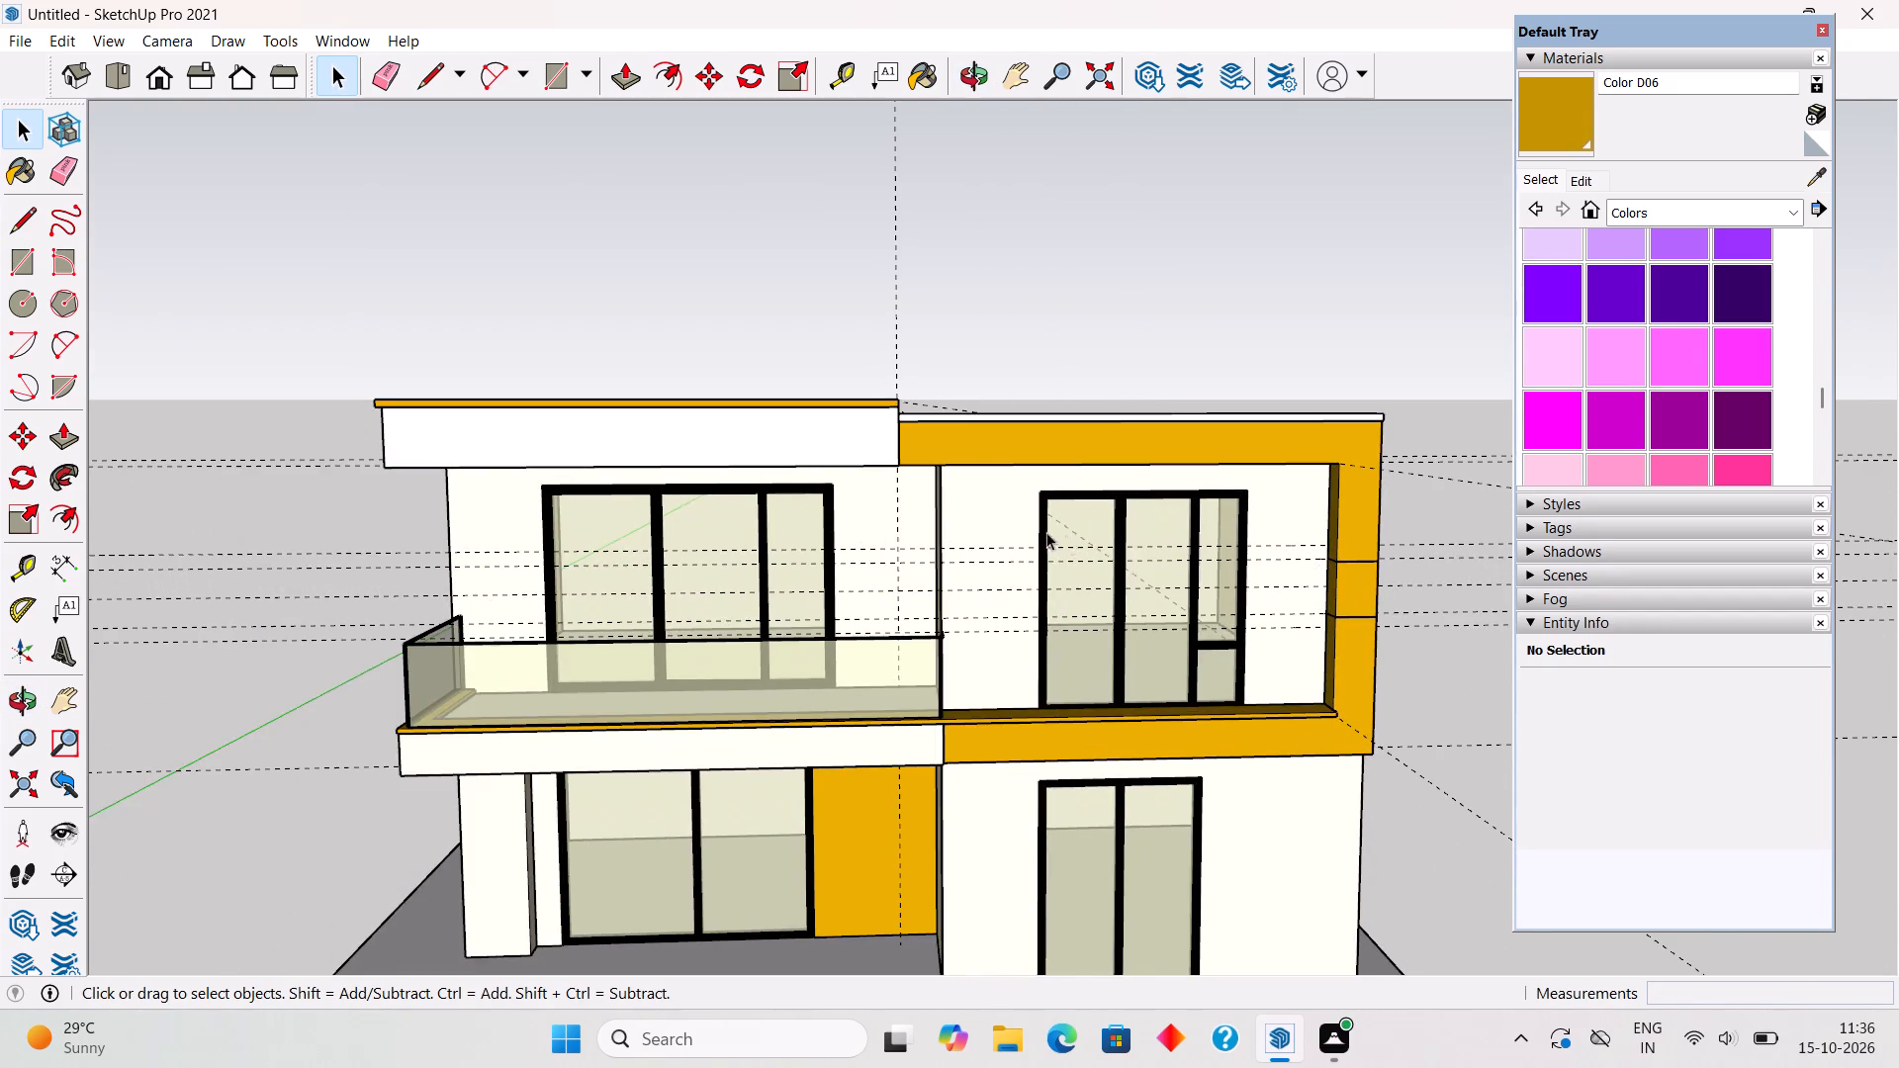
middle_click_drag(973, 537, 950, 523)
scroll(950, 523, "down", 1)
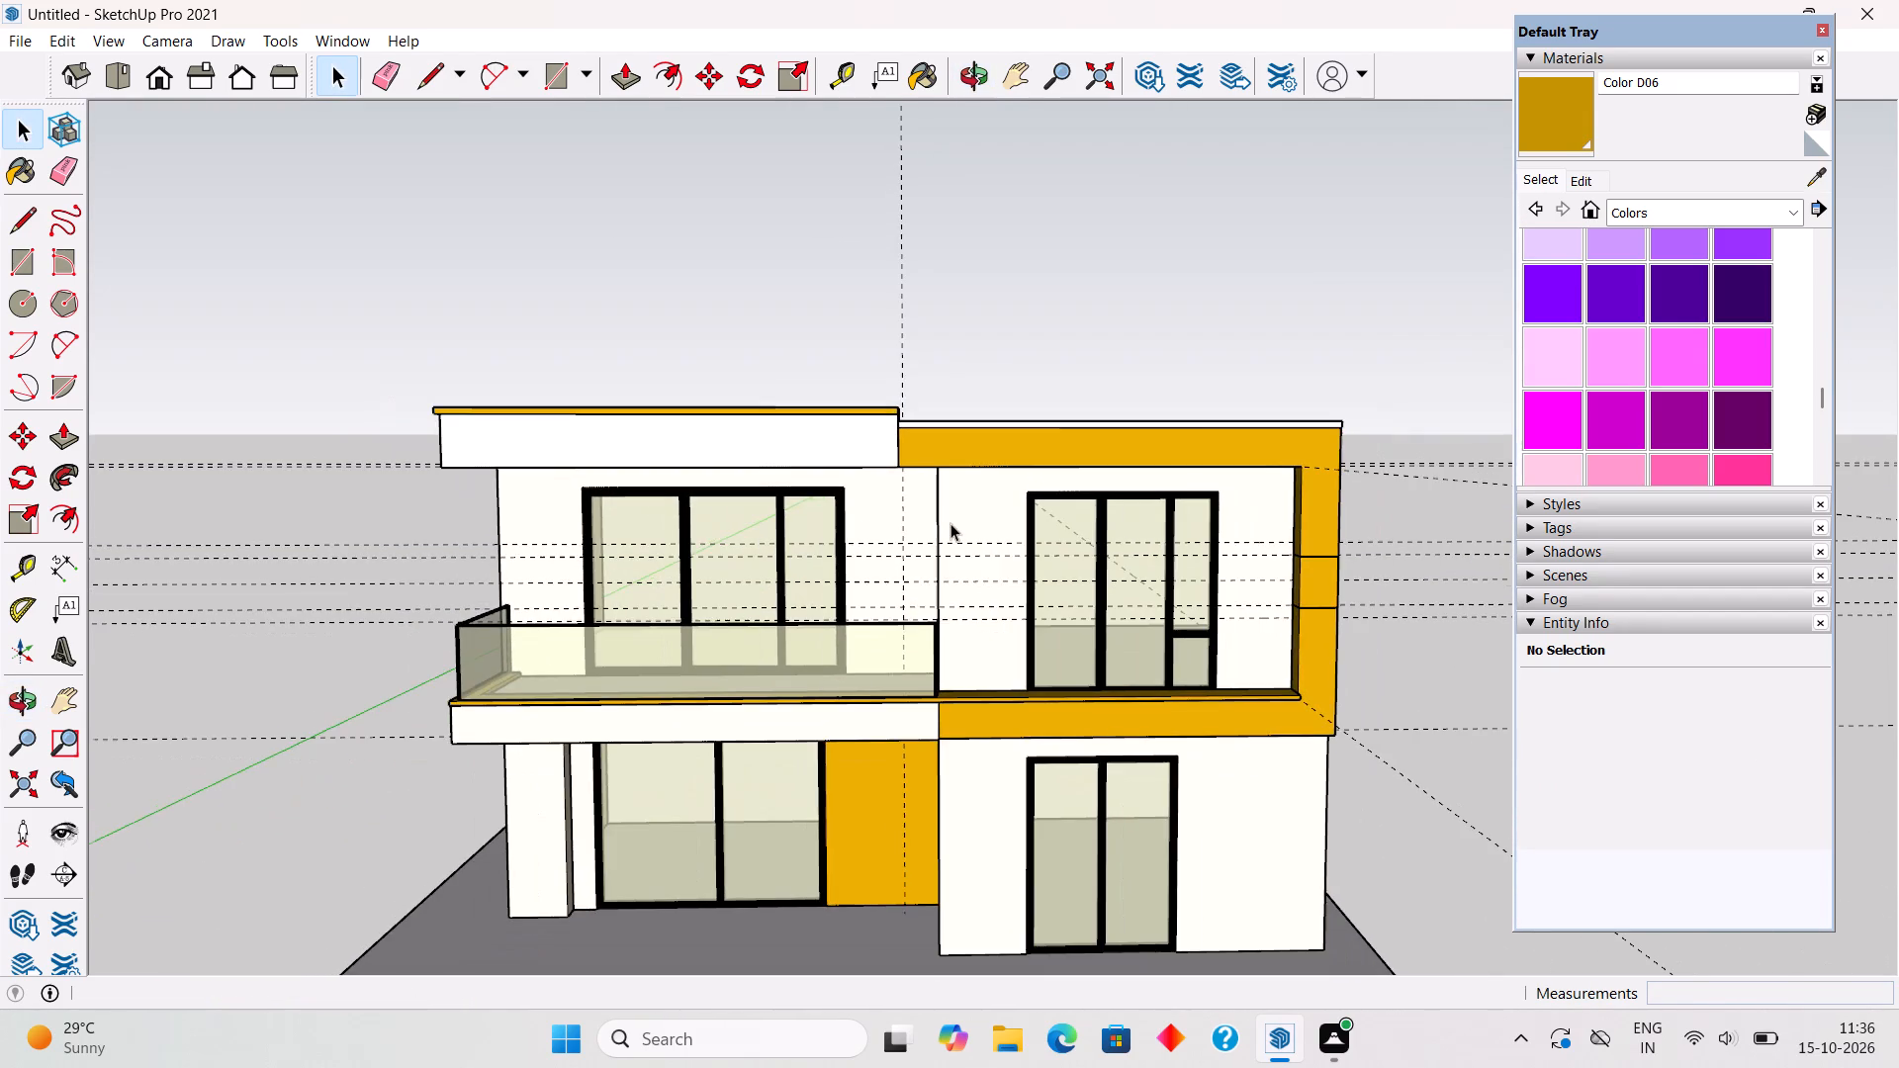
Inside the roof slab's group, draw a vertical line across its side edge where the balcony roof starts at the wall corner.
scroll(950, 523, "down", 4)
middle_click_drag(920, 521, 942, 532)
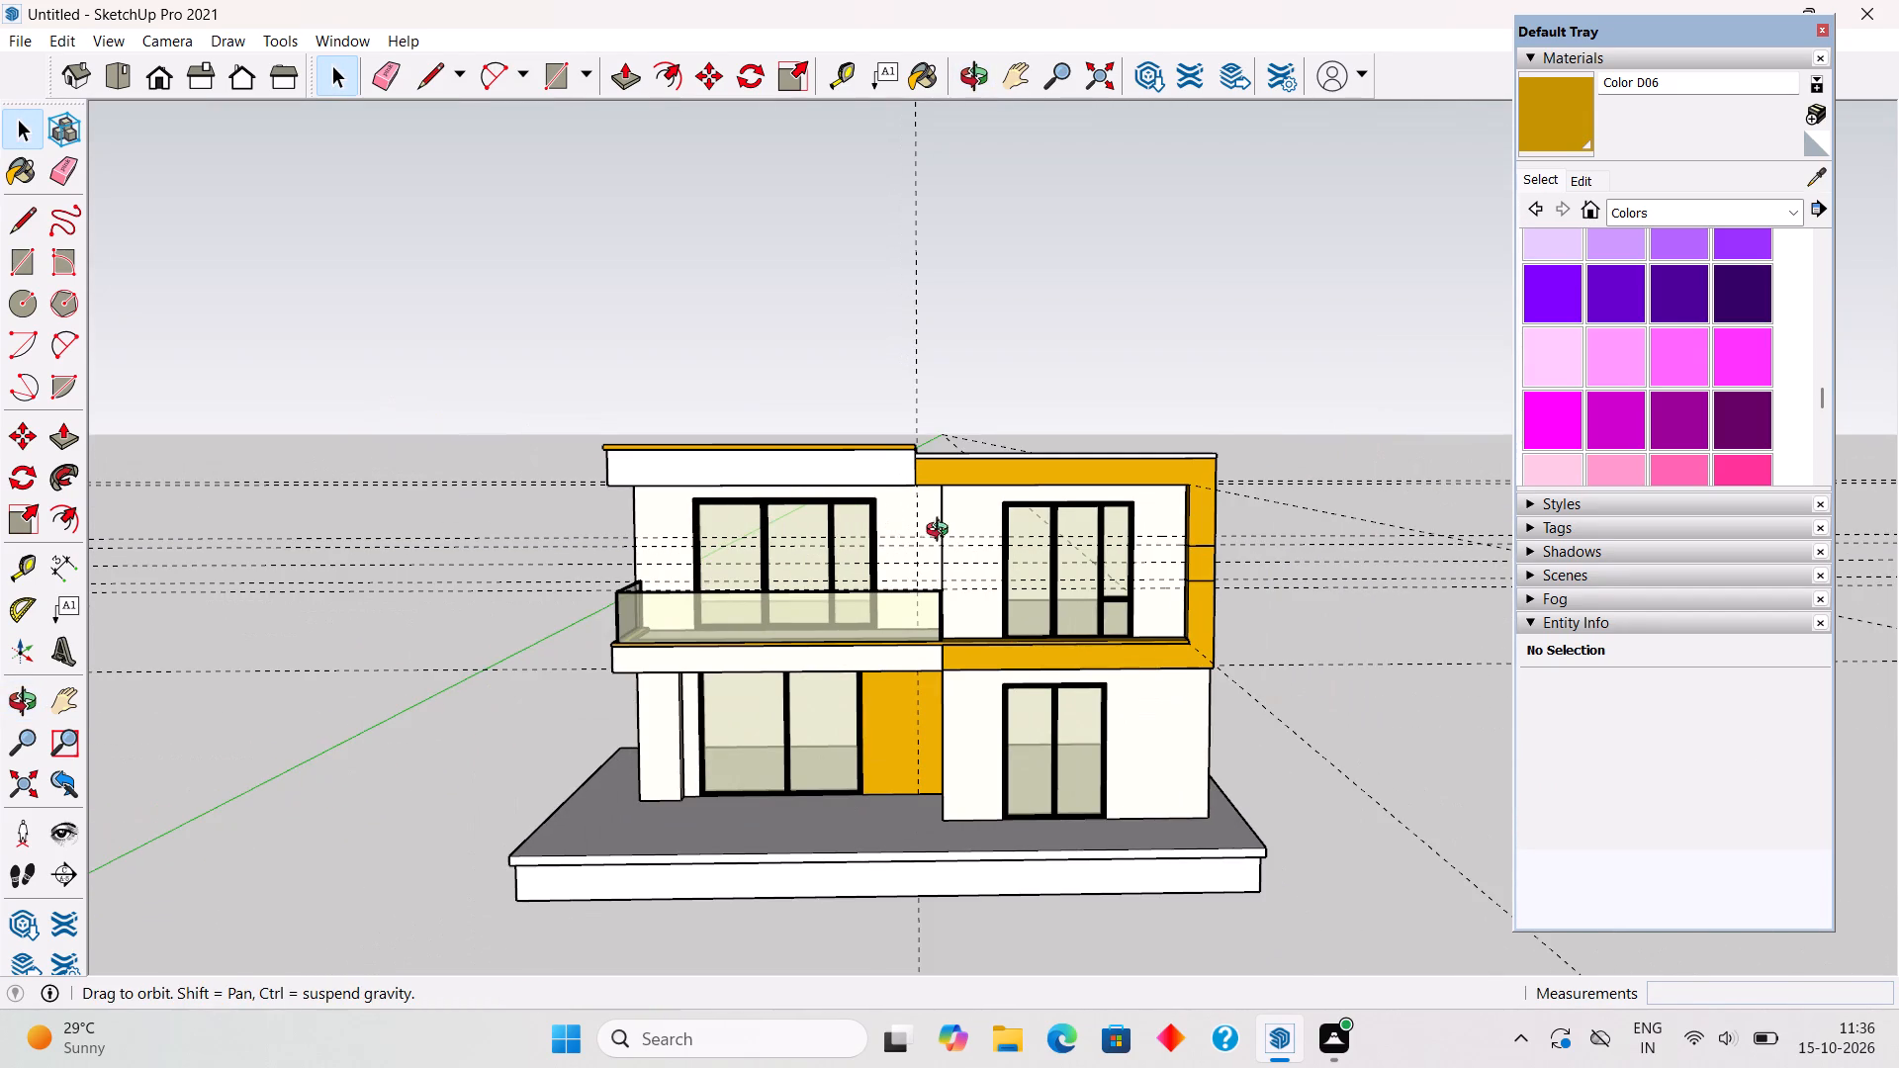
middle_click_drag(942, 532, 1264, 627)
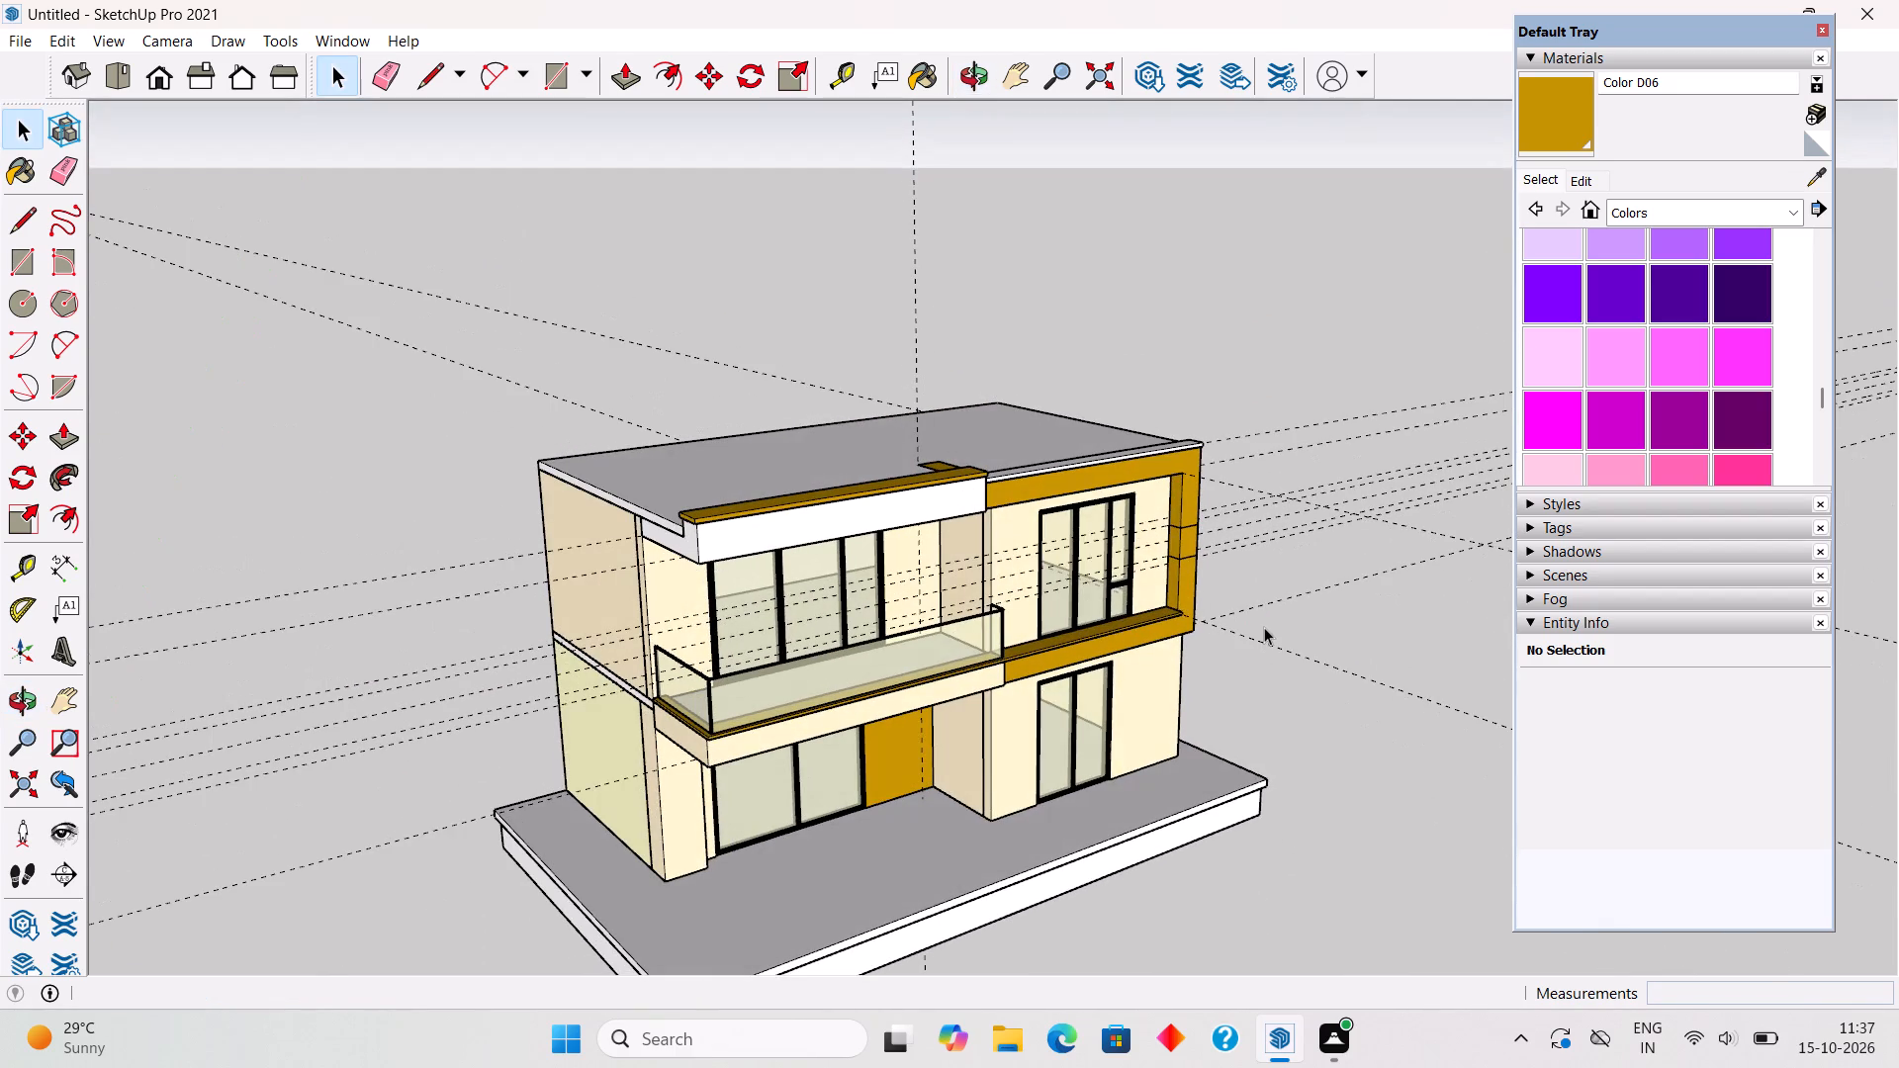
middle_click_drag(609, 676, 616, 671)
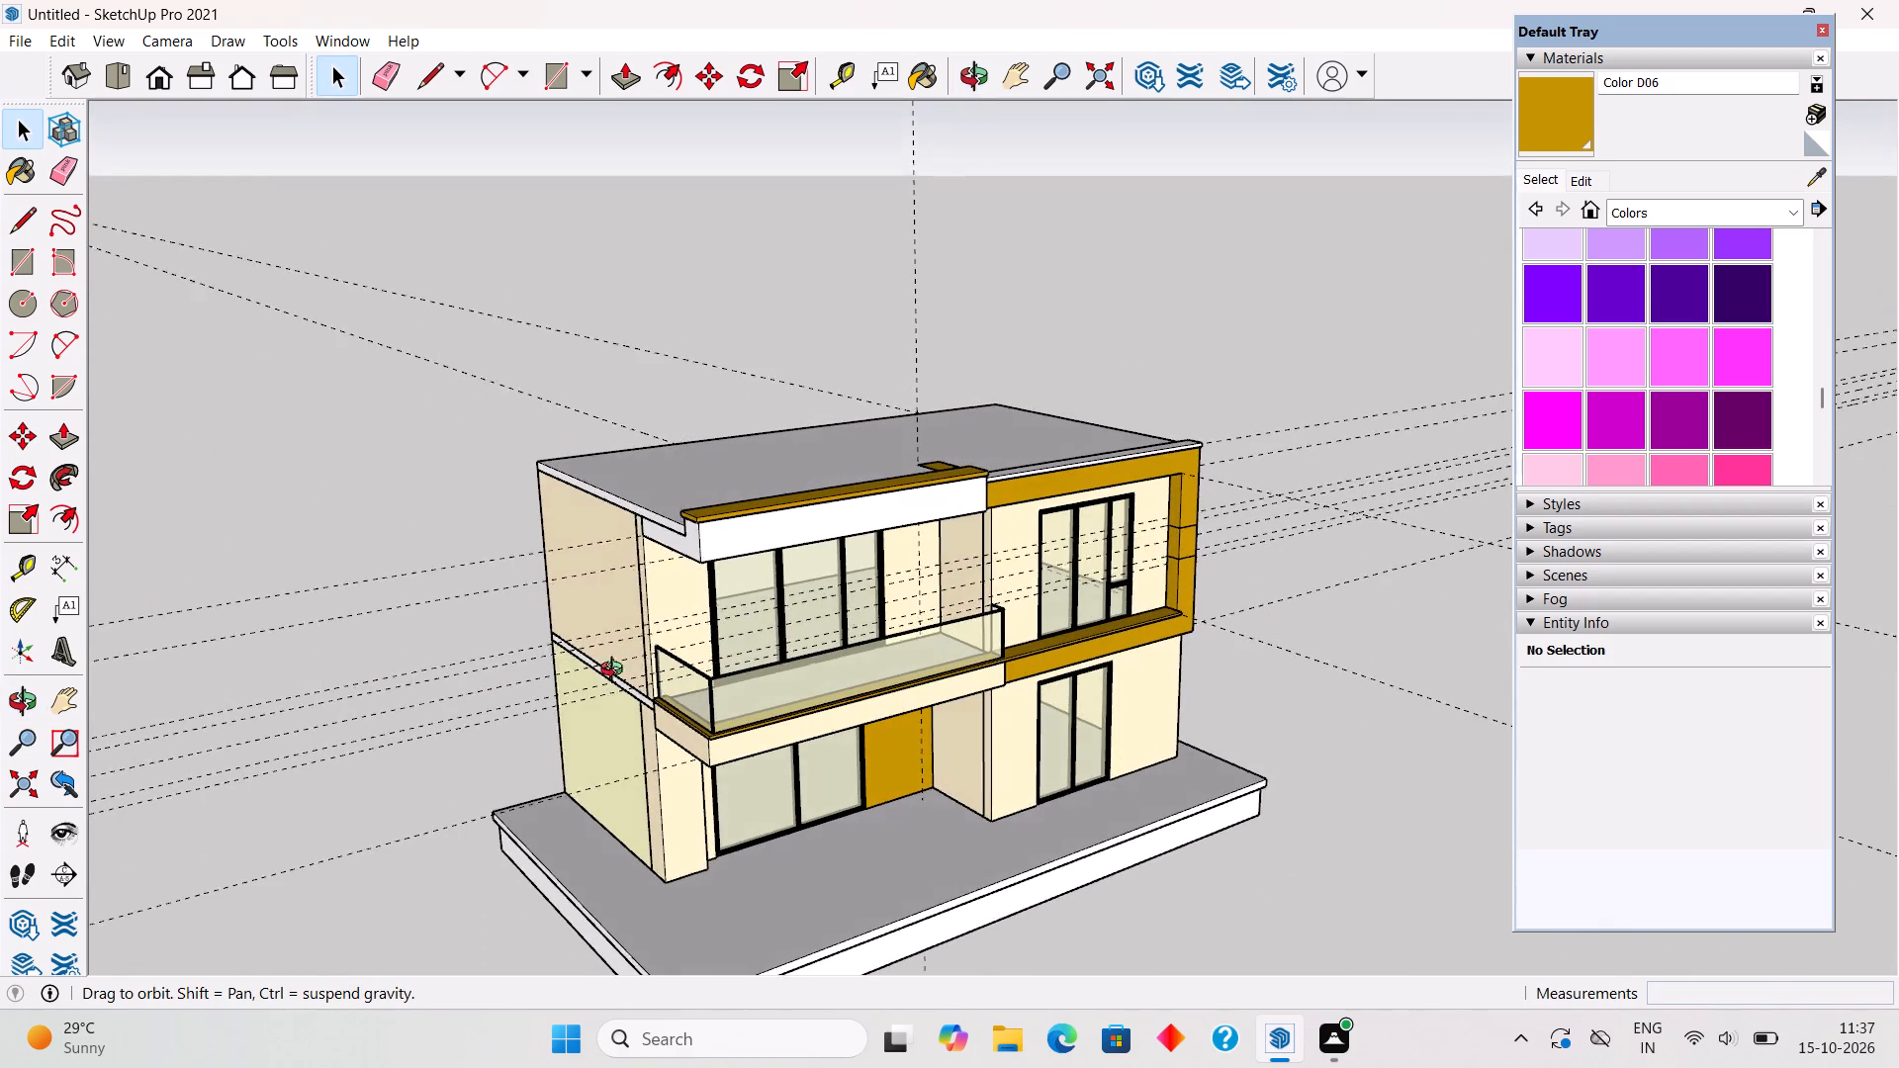
middle_click_drag(616, 671, 1184, 781)
scroll(1073, 653, "up", 11)
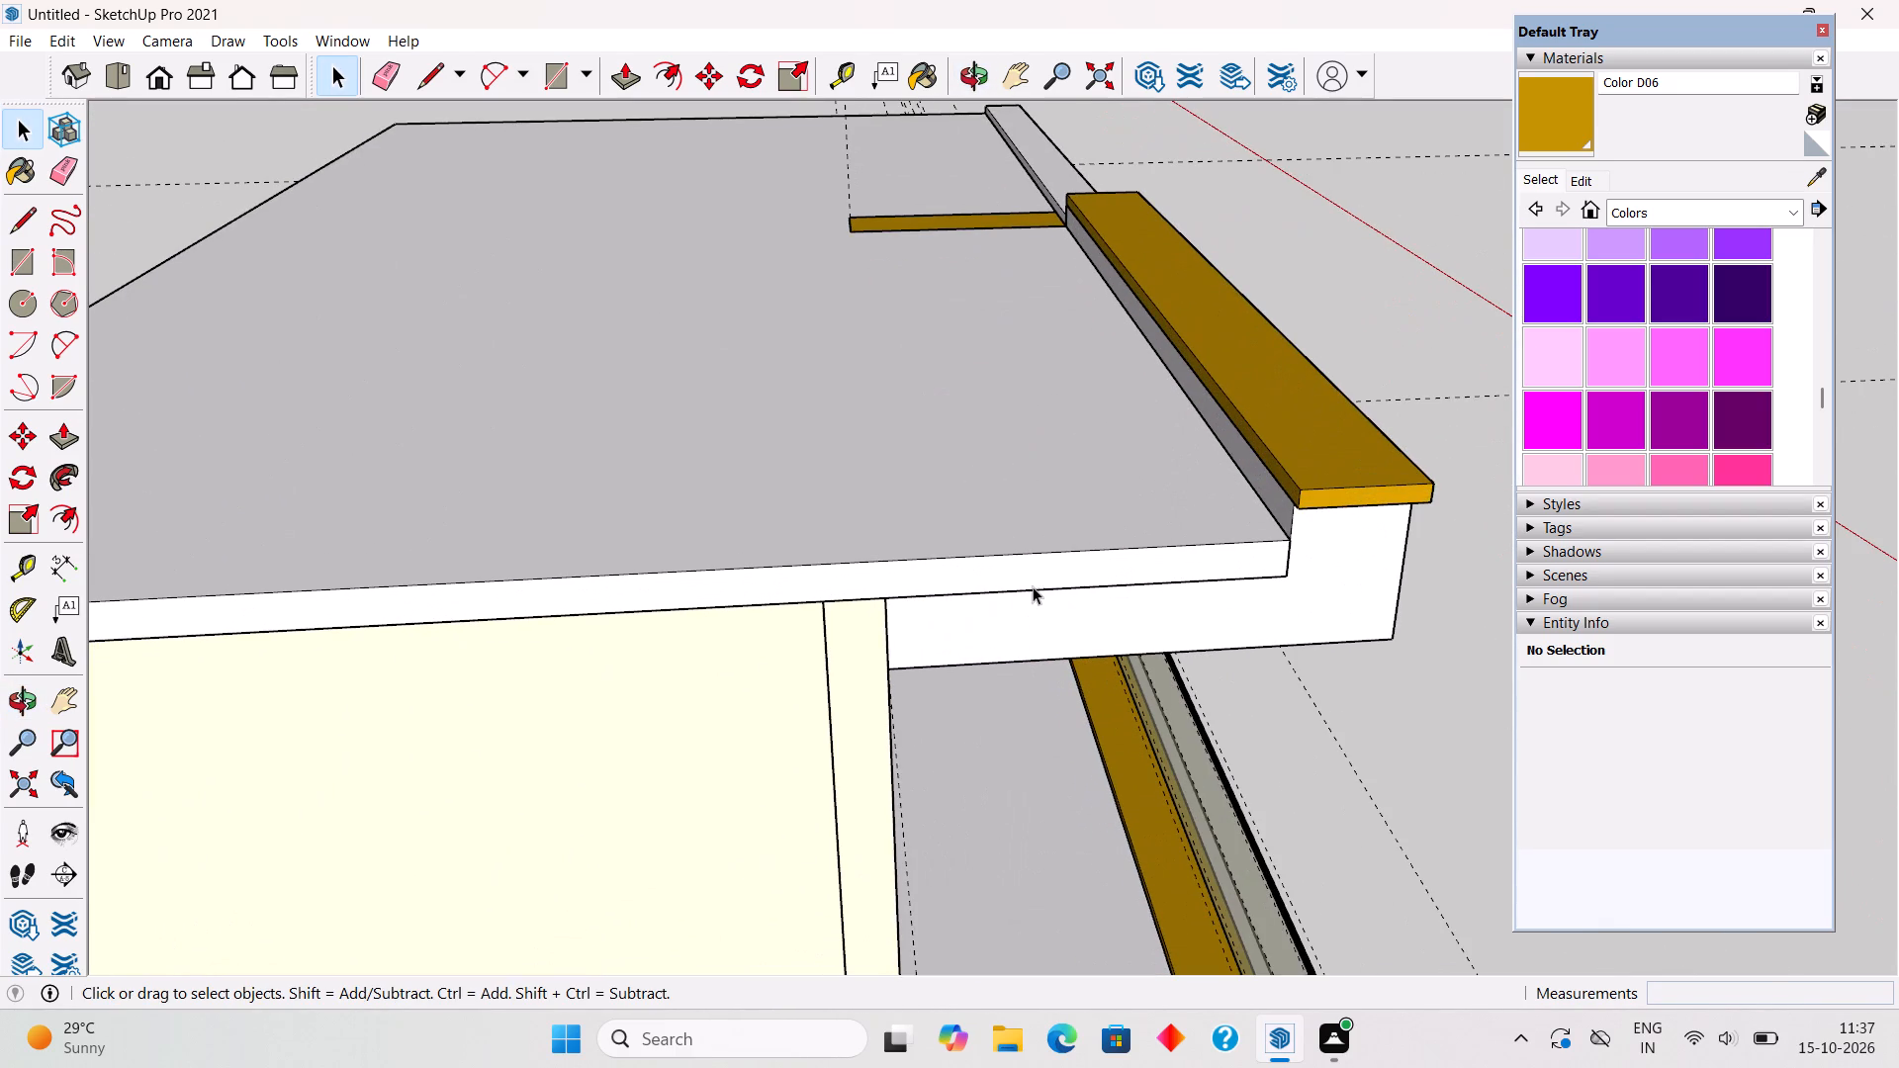
triple_click(1033, 576)
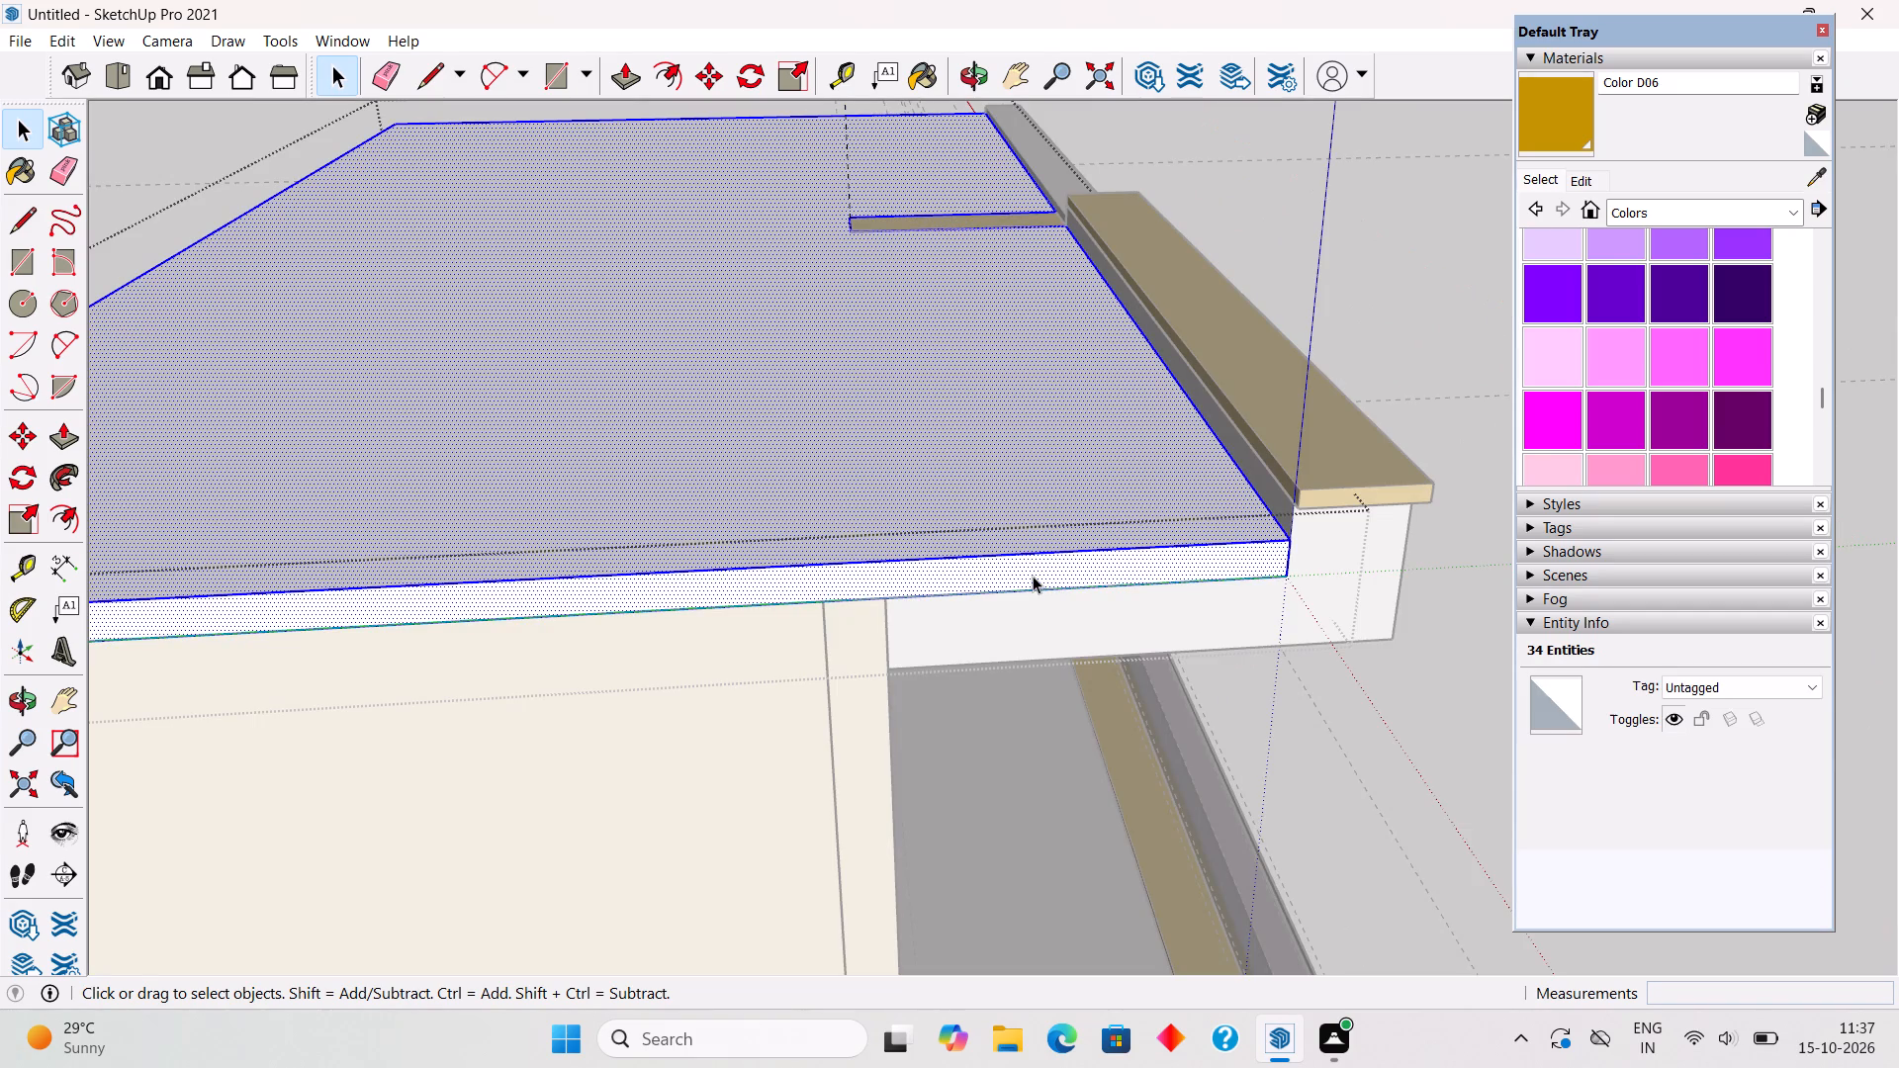
key("l")
left_click(880, 601)
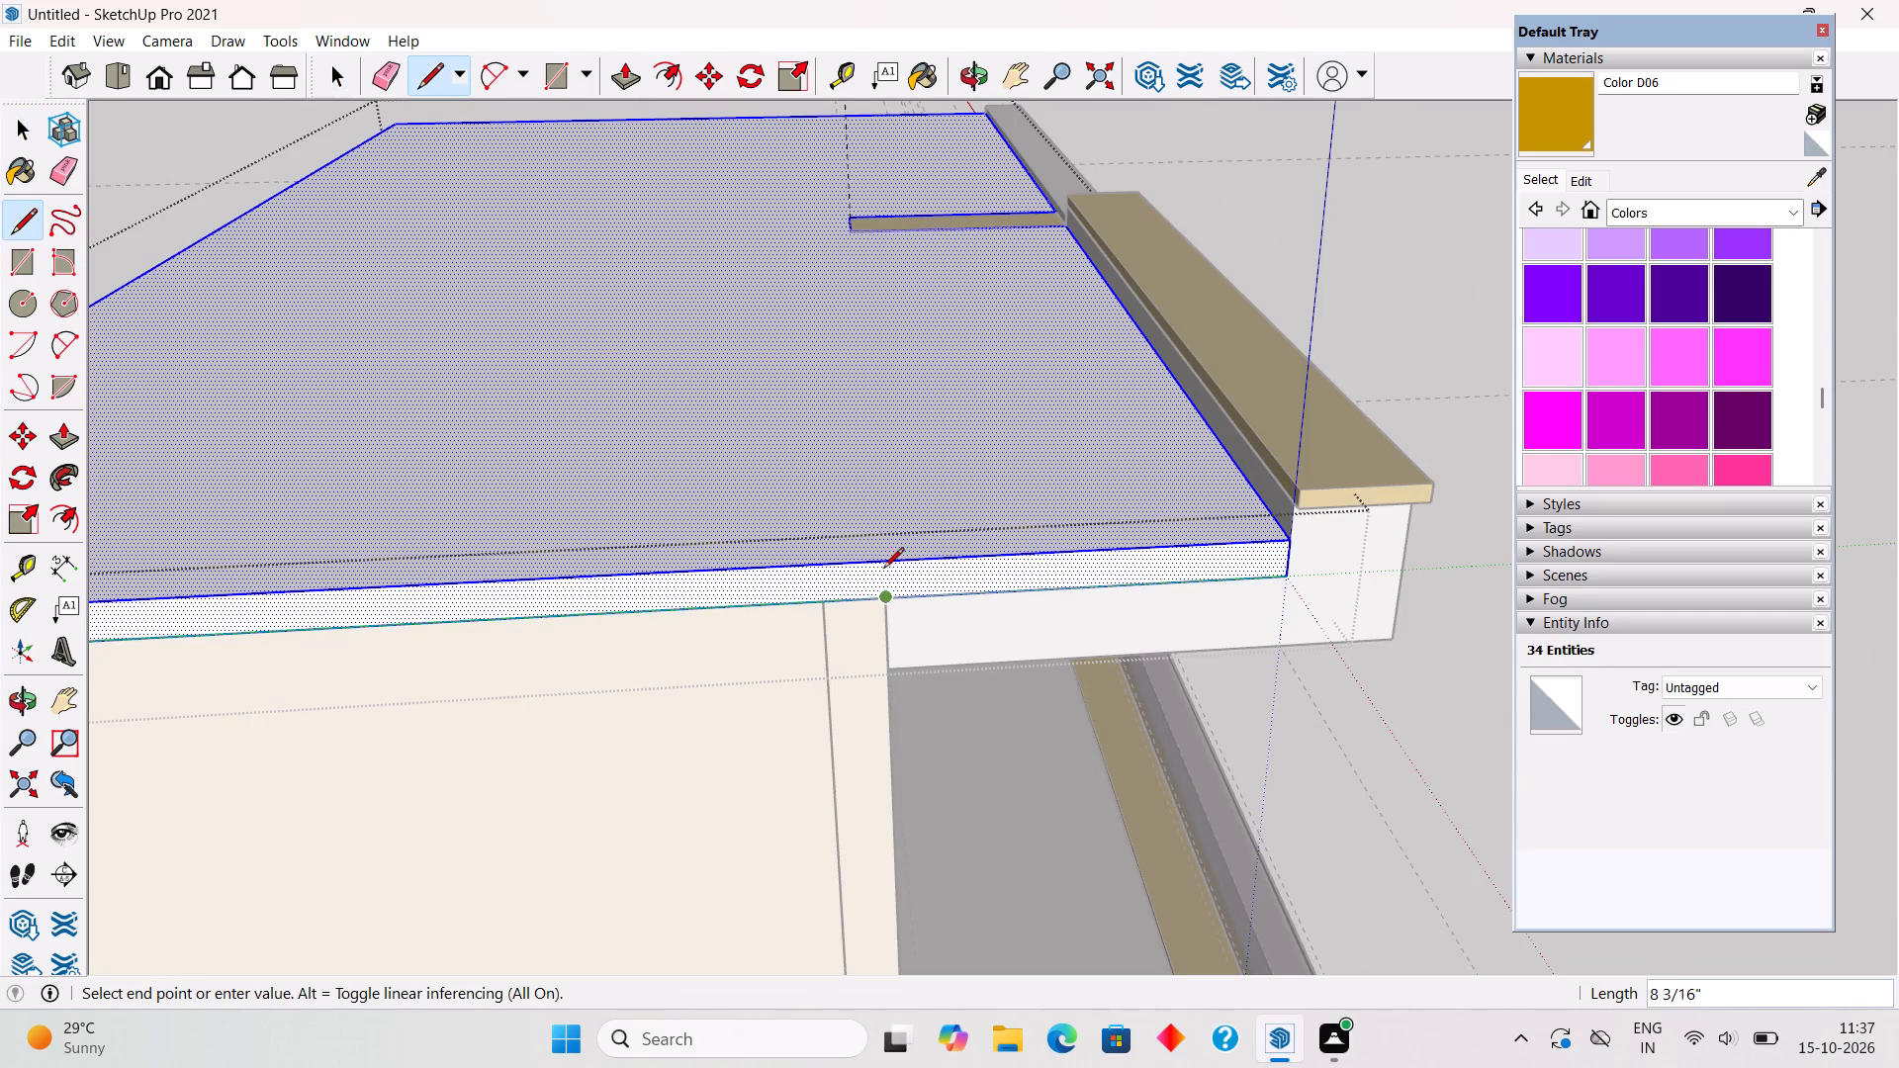
left_click(883, 565)
Push the split-off part of the slab's side edge along the balcony roof inward 9".
key("p")
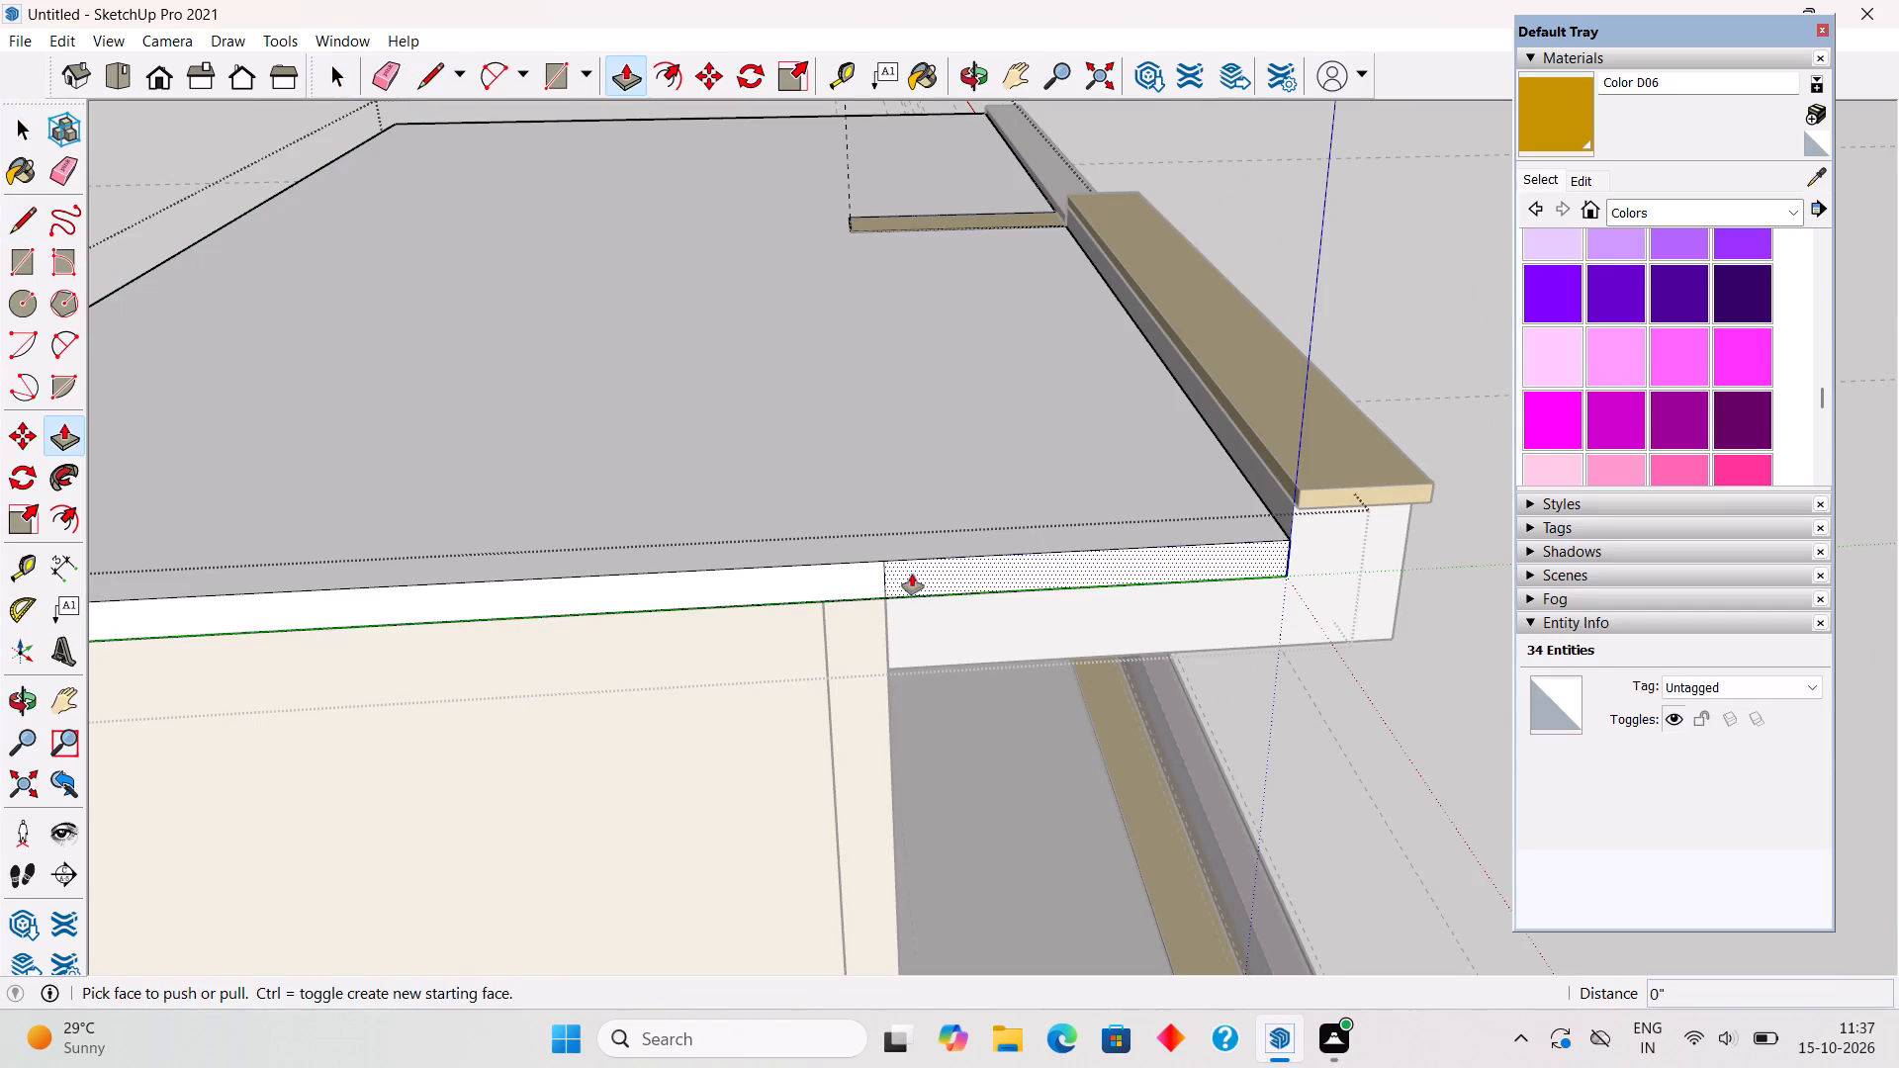
left_click(915, 574)
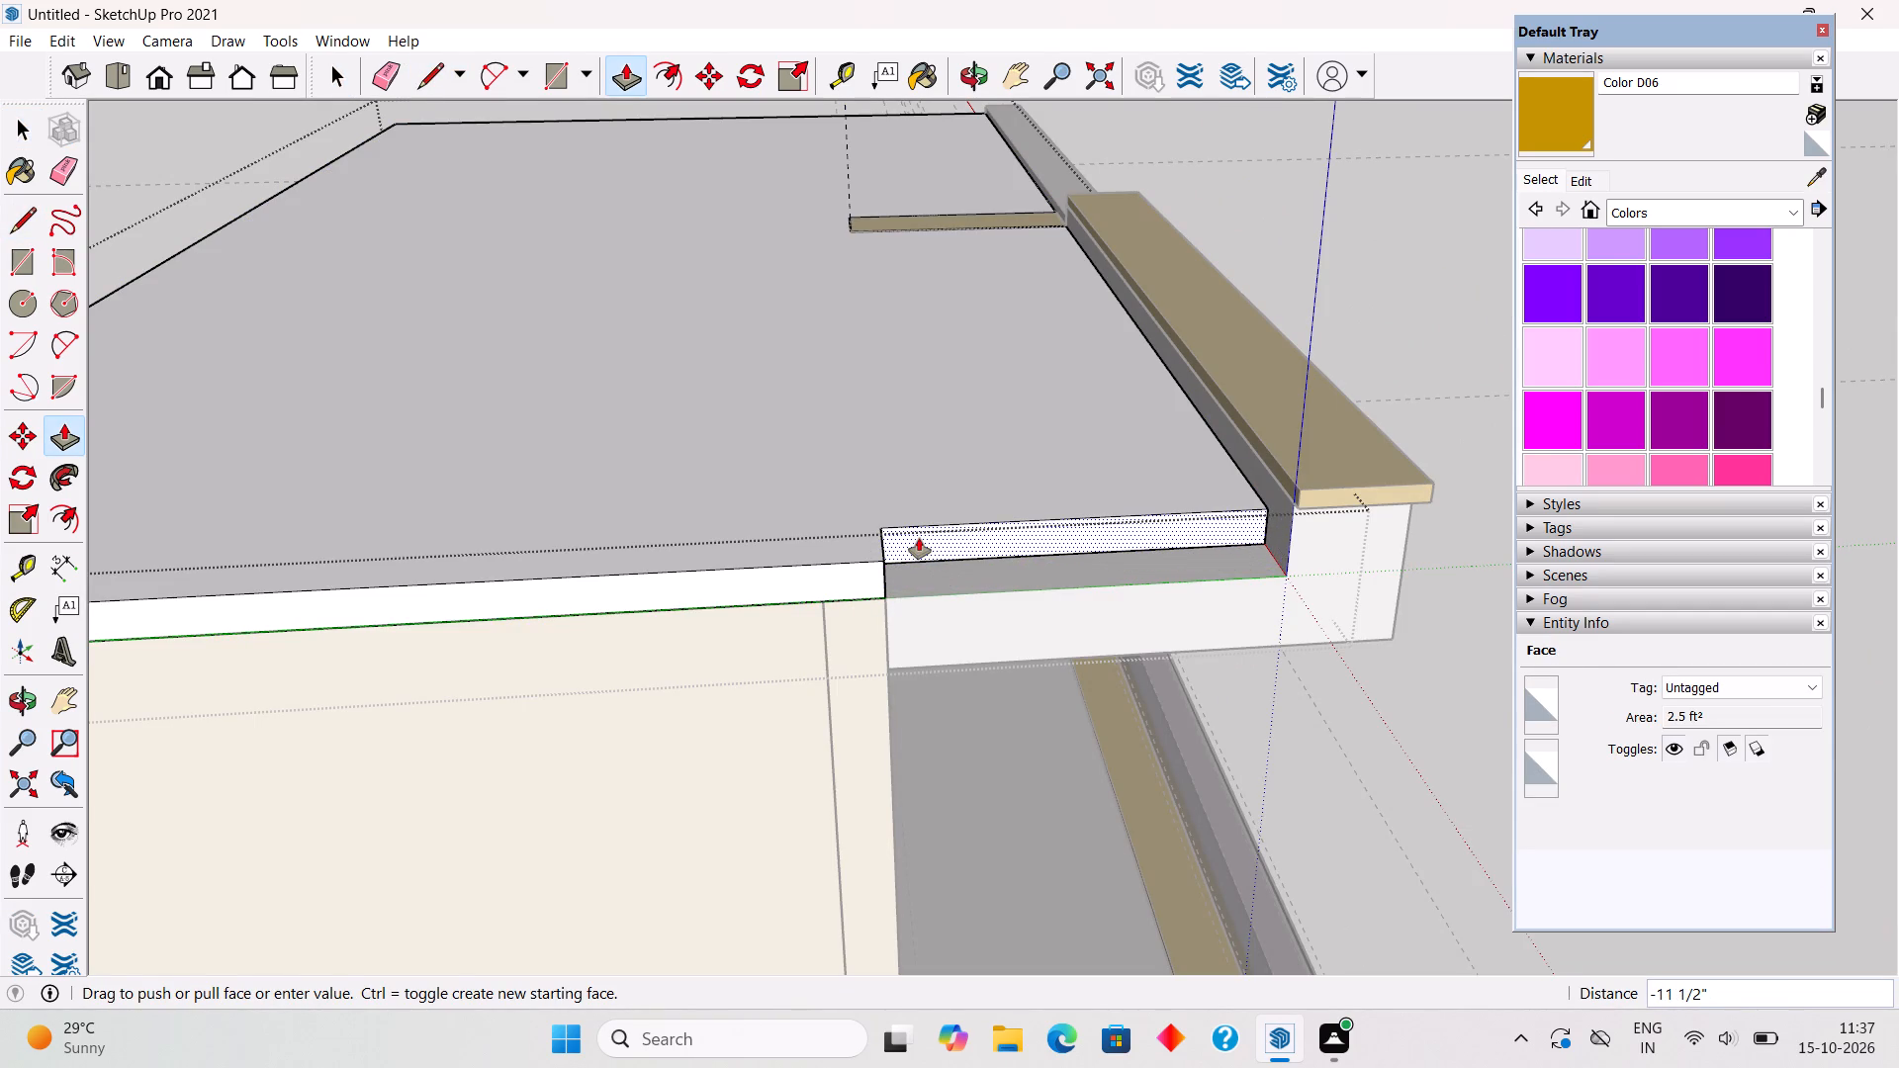
type("9\"")
key("Return")
key("space")
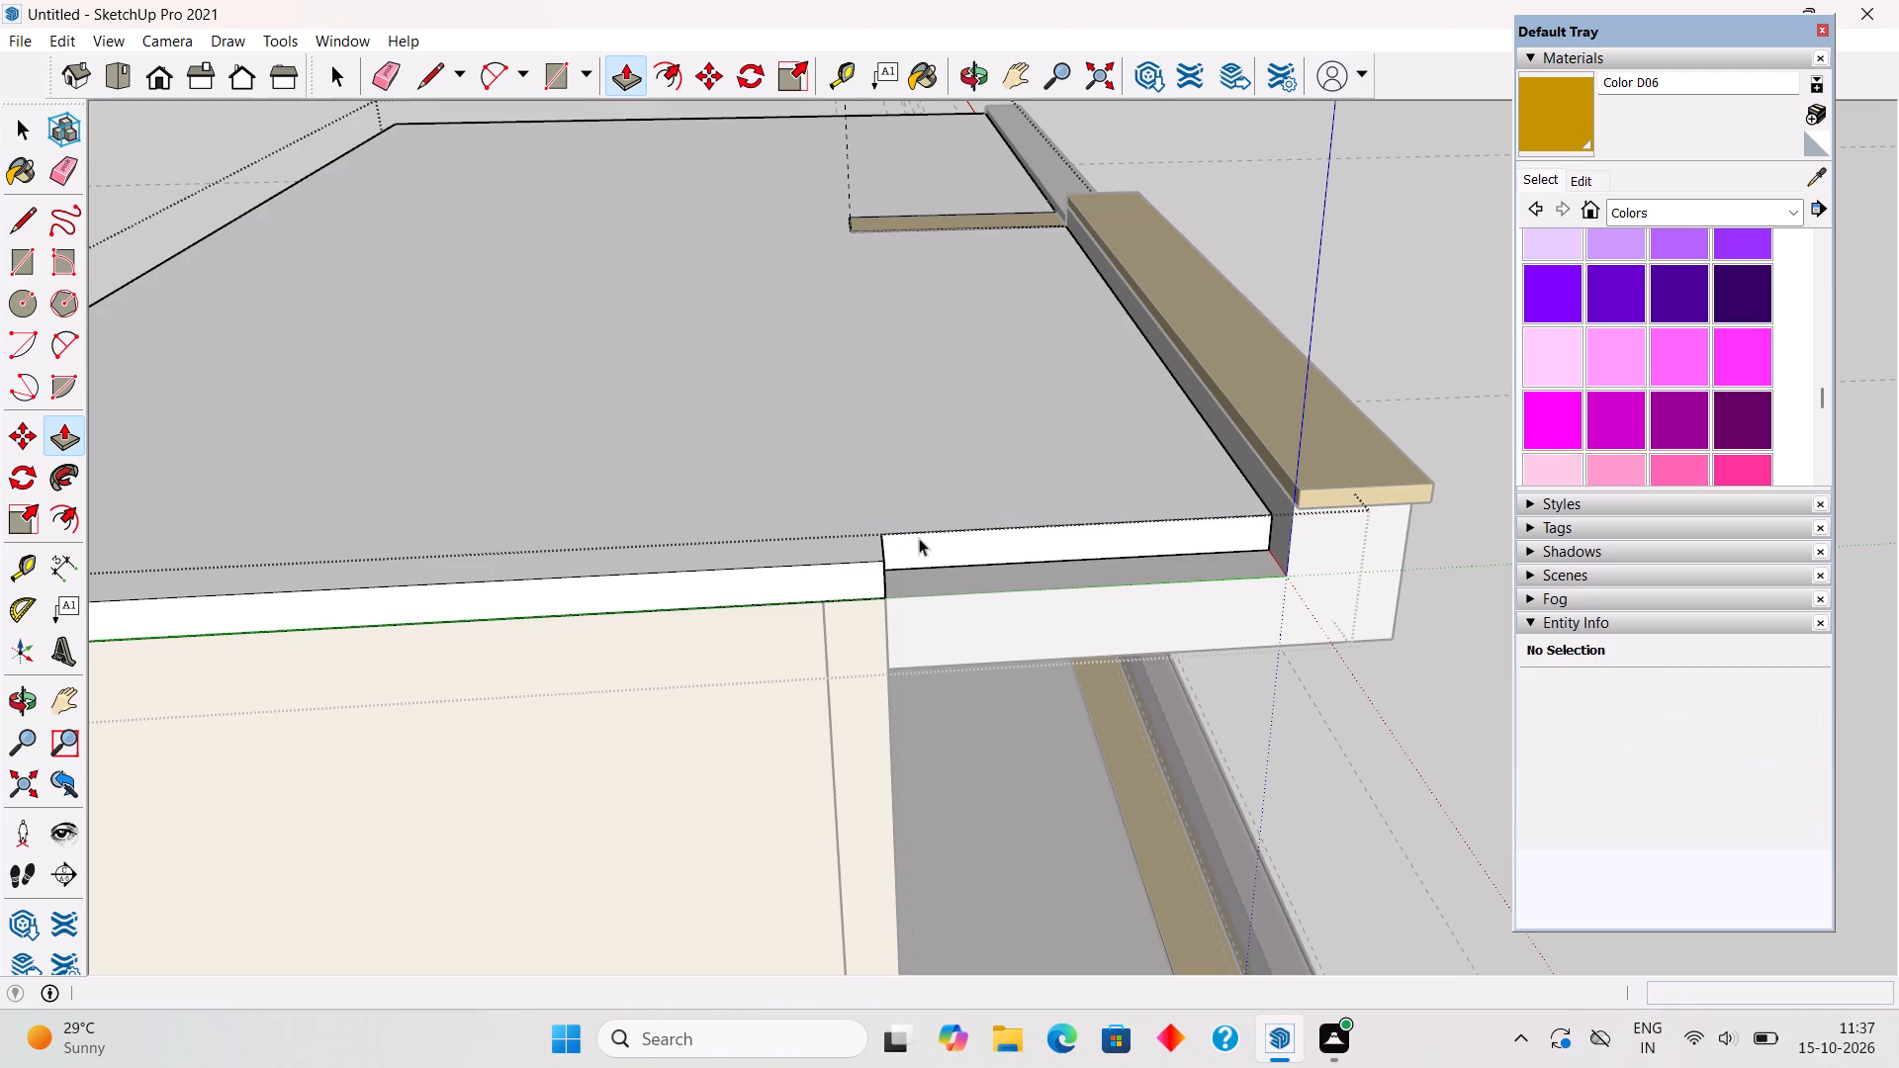
left_click(1227, 190)
Inside the balcony roof's parapet group, draw a 1' vertical line up its inner face from the recessed slab's corner.
middle_click_drag(1204, 638, 1001, 751)
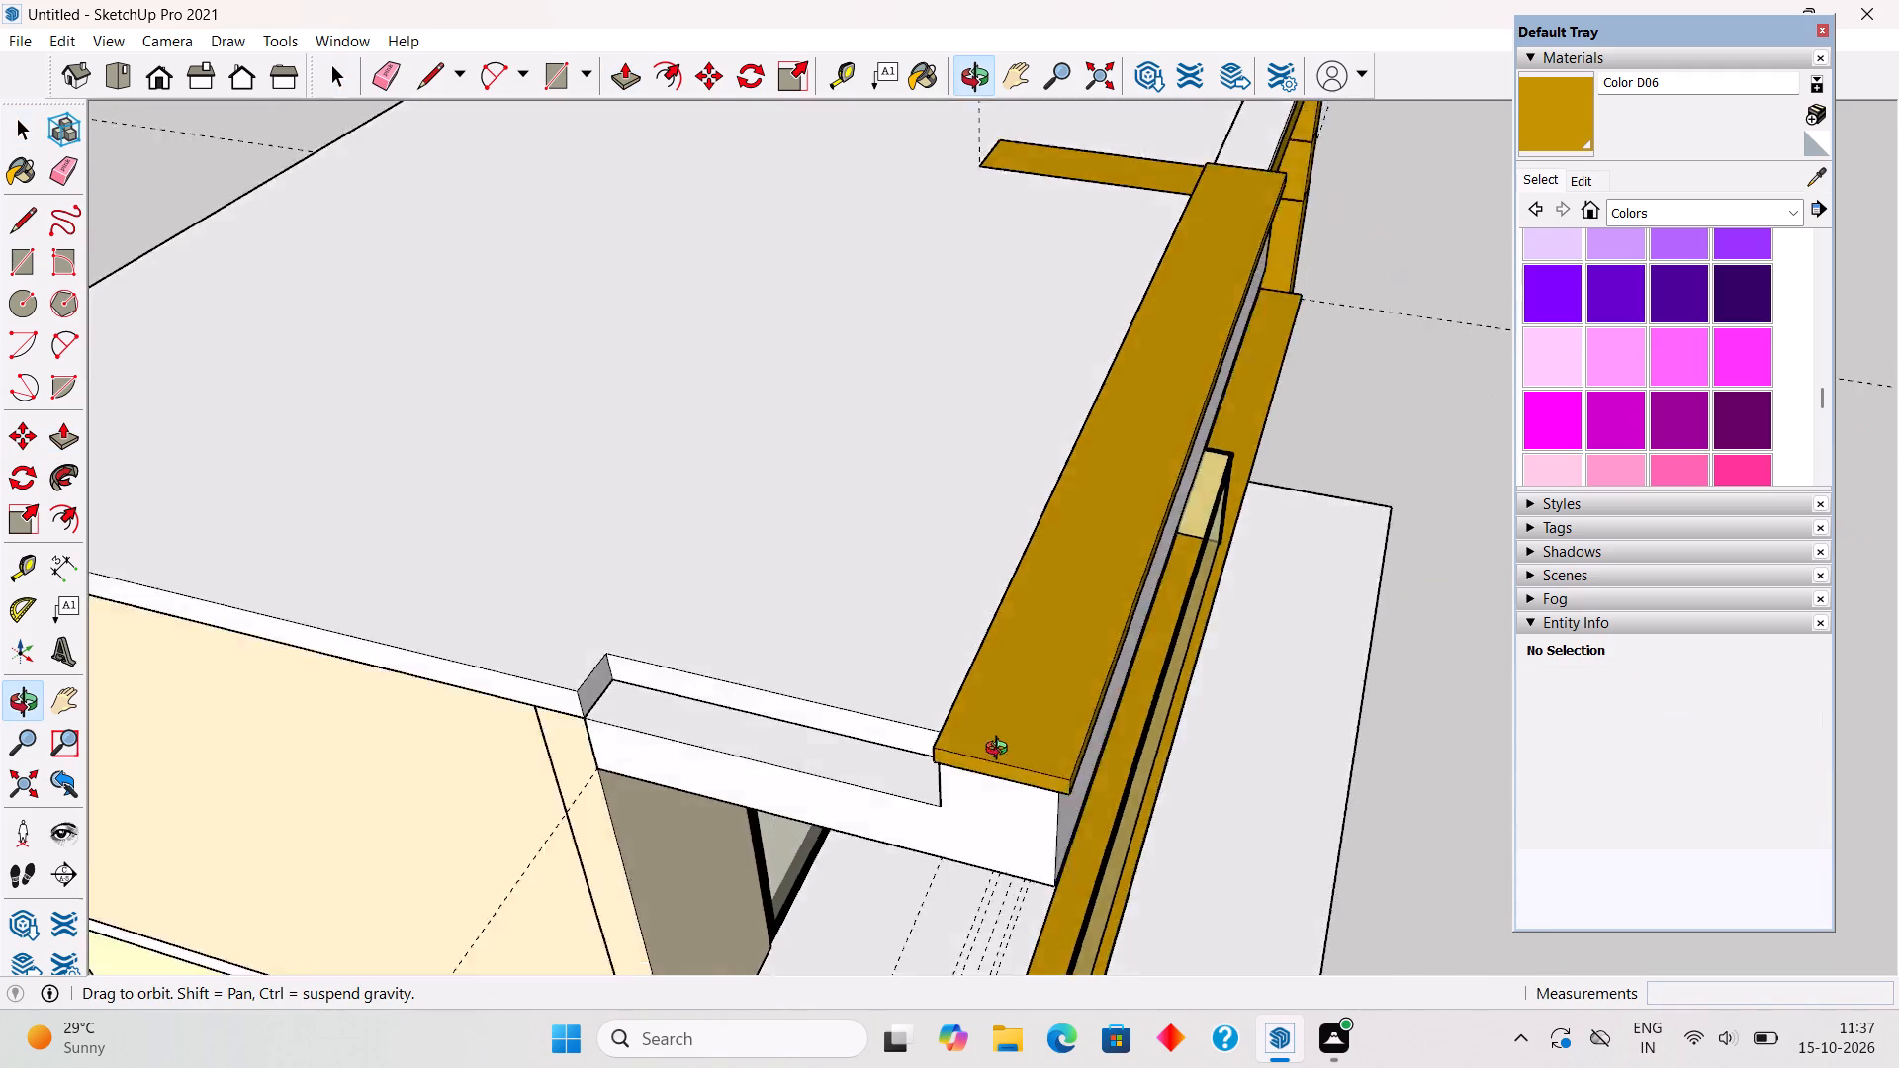
middle_click_drag(1001, 751, 1101, 687)
scroll(1101, 687, "up", 6)
middle_click_drag(986, 782, 1081, 755)
scroll(1057, 835, "down", 3)
scroll(1106, 707, "up", 1)
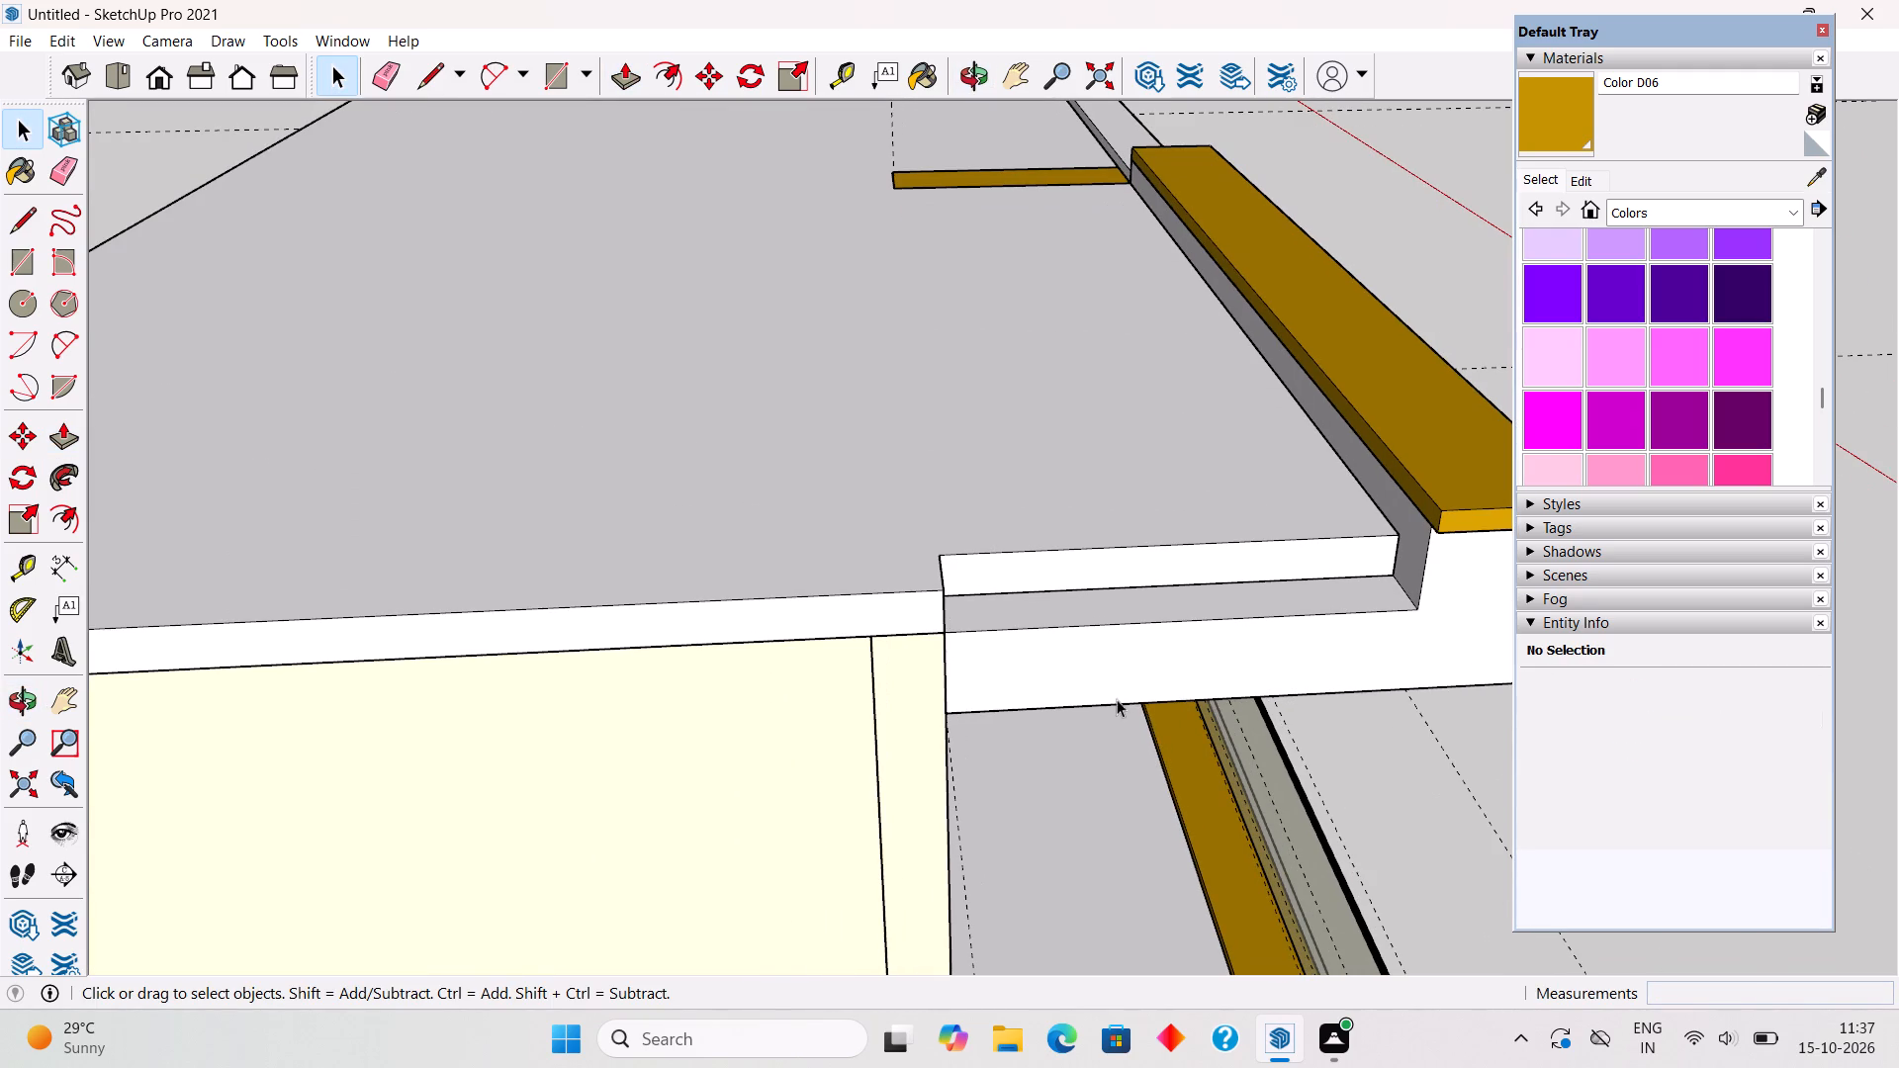
scroll(1214, 588, "up", 1)
scroll(1212, 588, "down", 10)
middle_click_drag(1047, 618, 1117, 599)
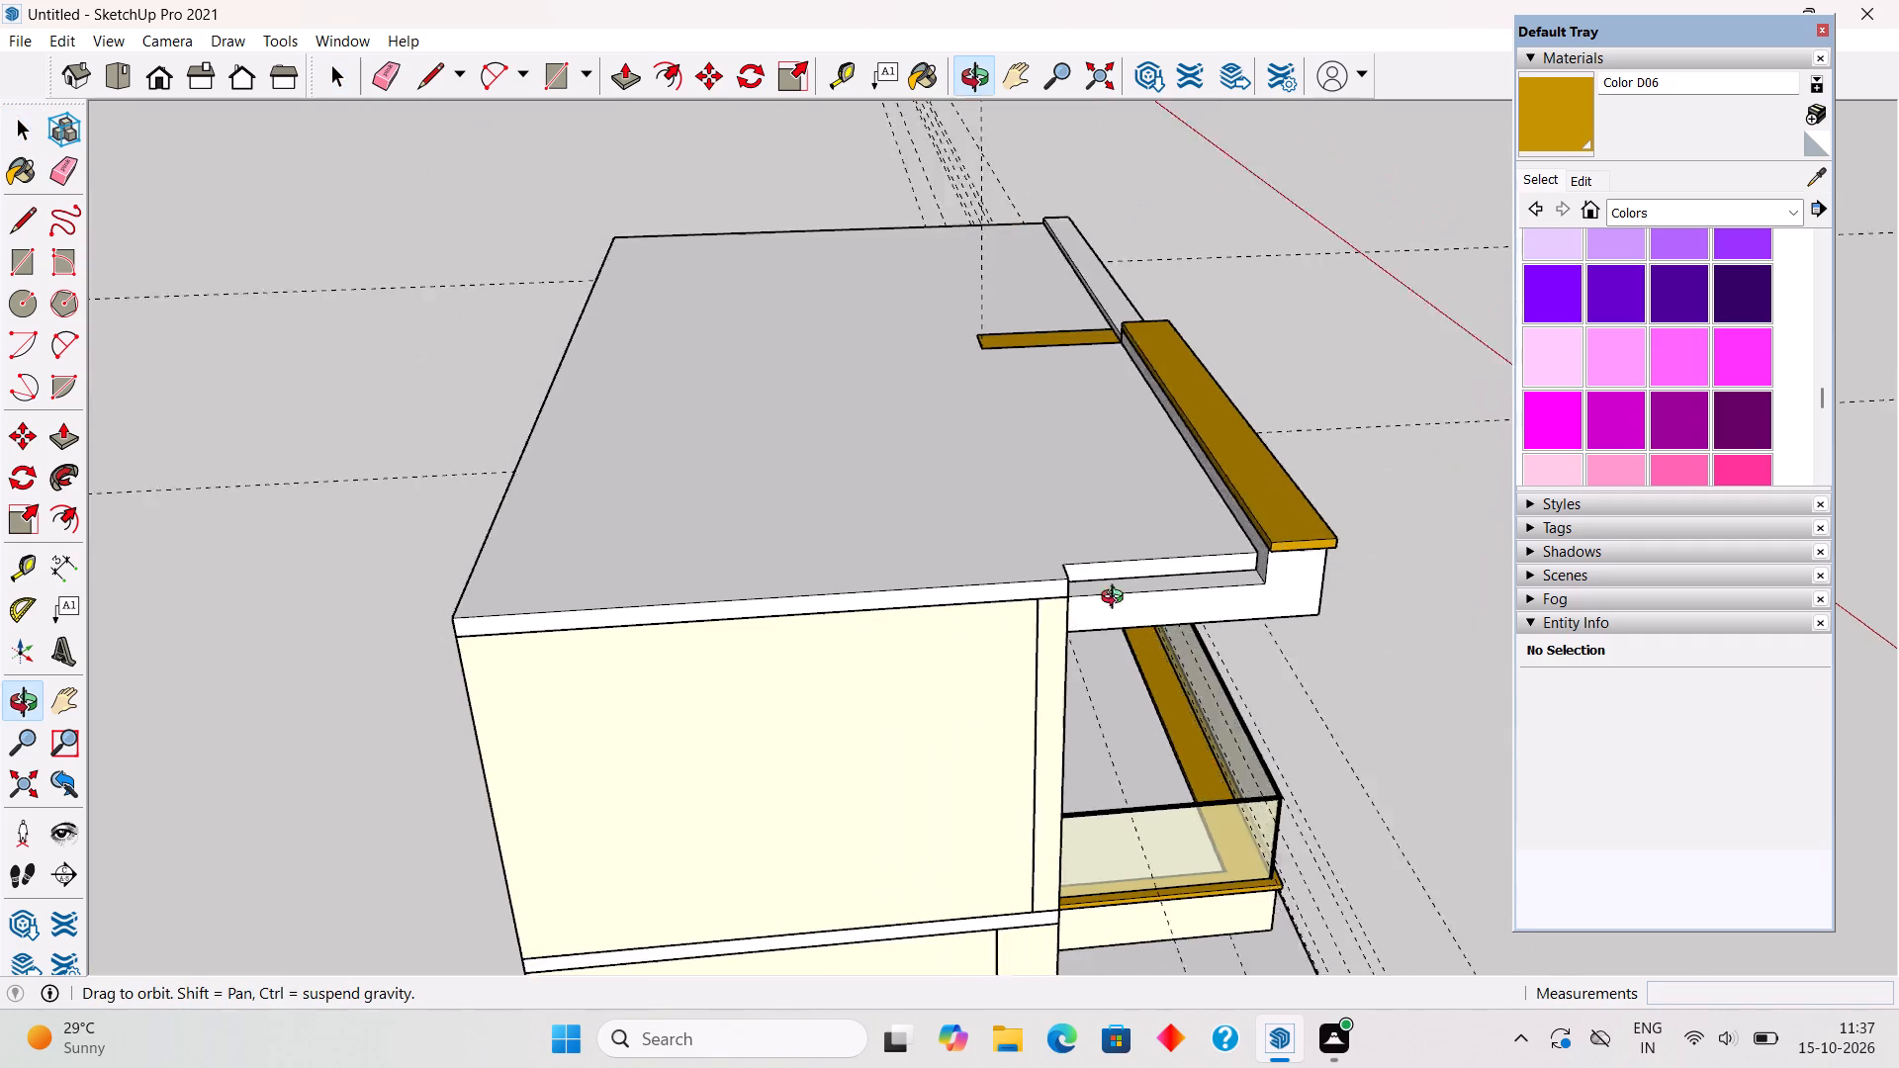
middle_click_drag(1117, 599, 1193, 574)
scroll(1194, 574, "up", 5)
scroll(1112, 522, "down", 5)
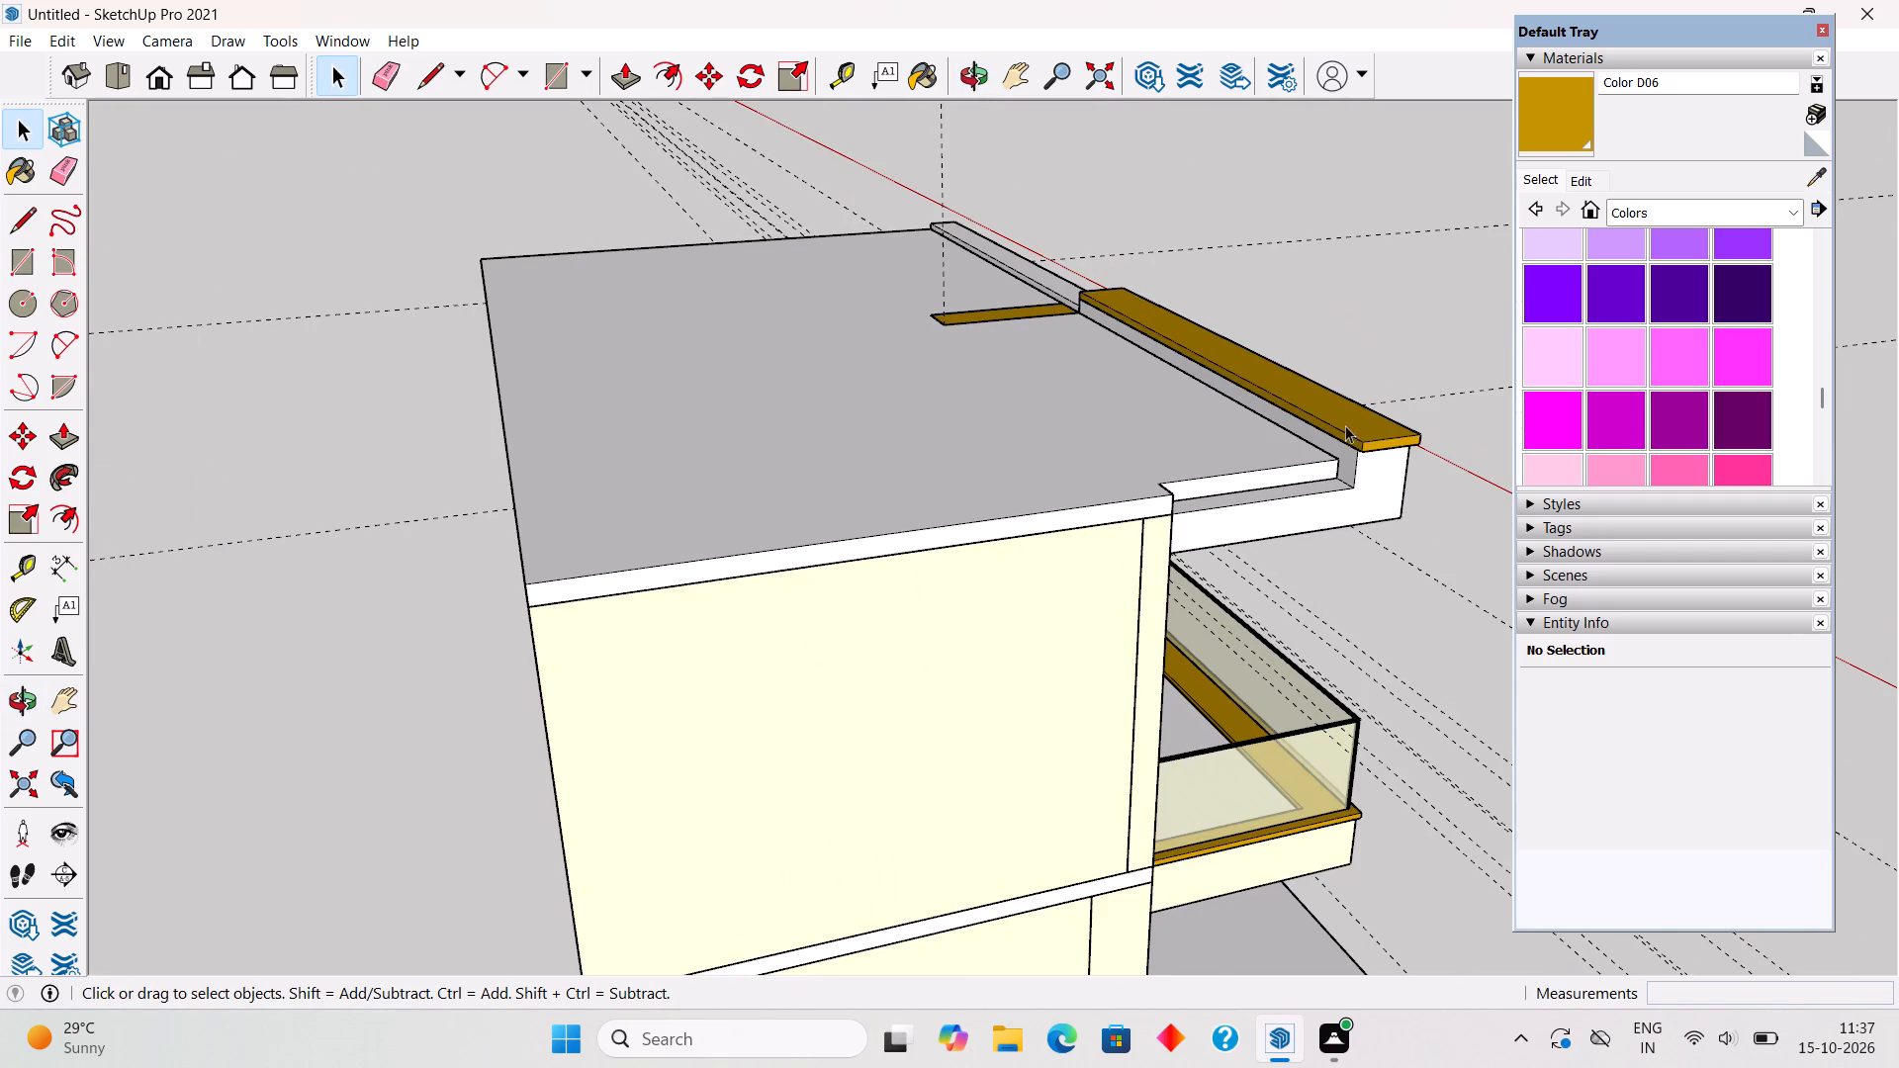
scroll(1368, 401, "up", 4)
middle_click_drag(1330, 501, 1415, 397)
scroll(1426, 432, "up", 2)
scroll(1366, 503, "up", 5)
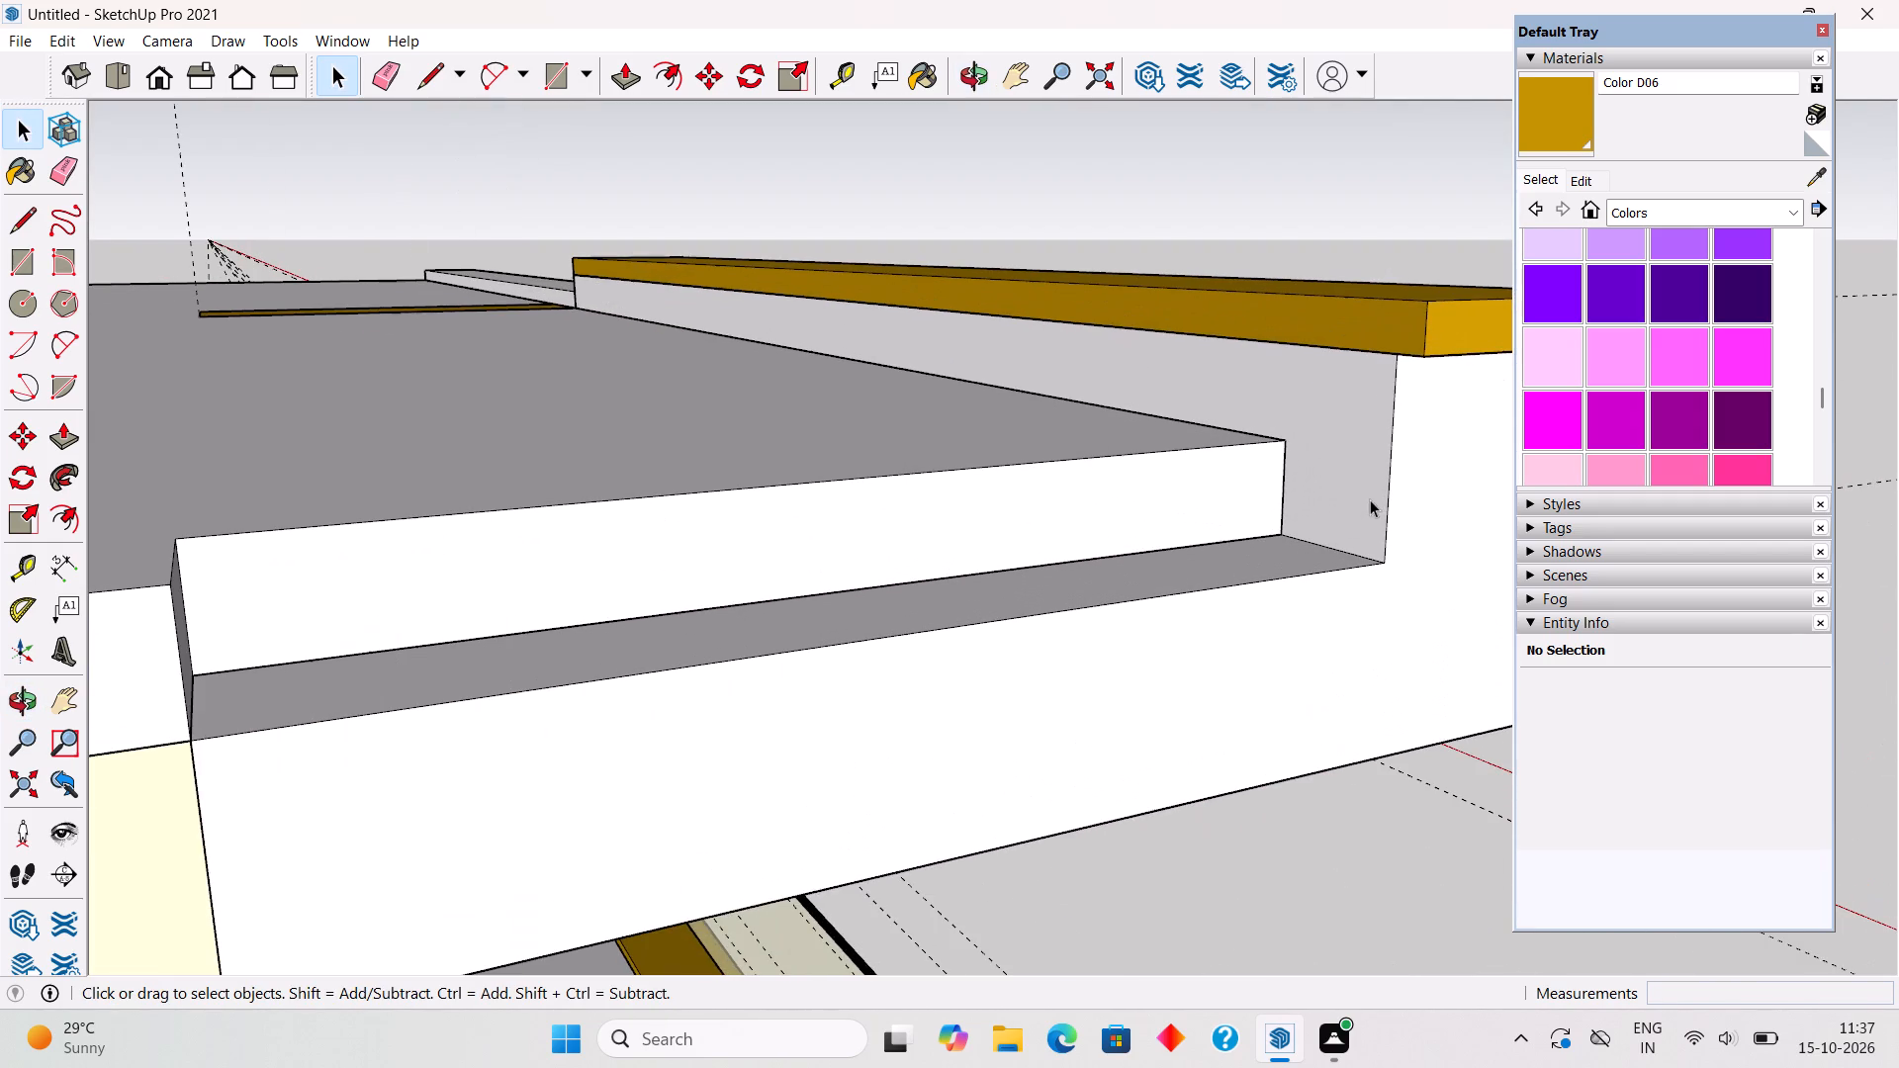
triple_click(1342, 470)
middle_click_drag(1345, 454, 1427, 412)
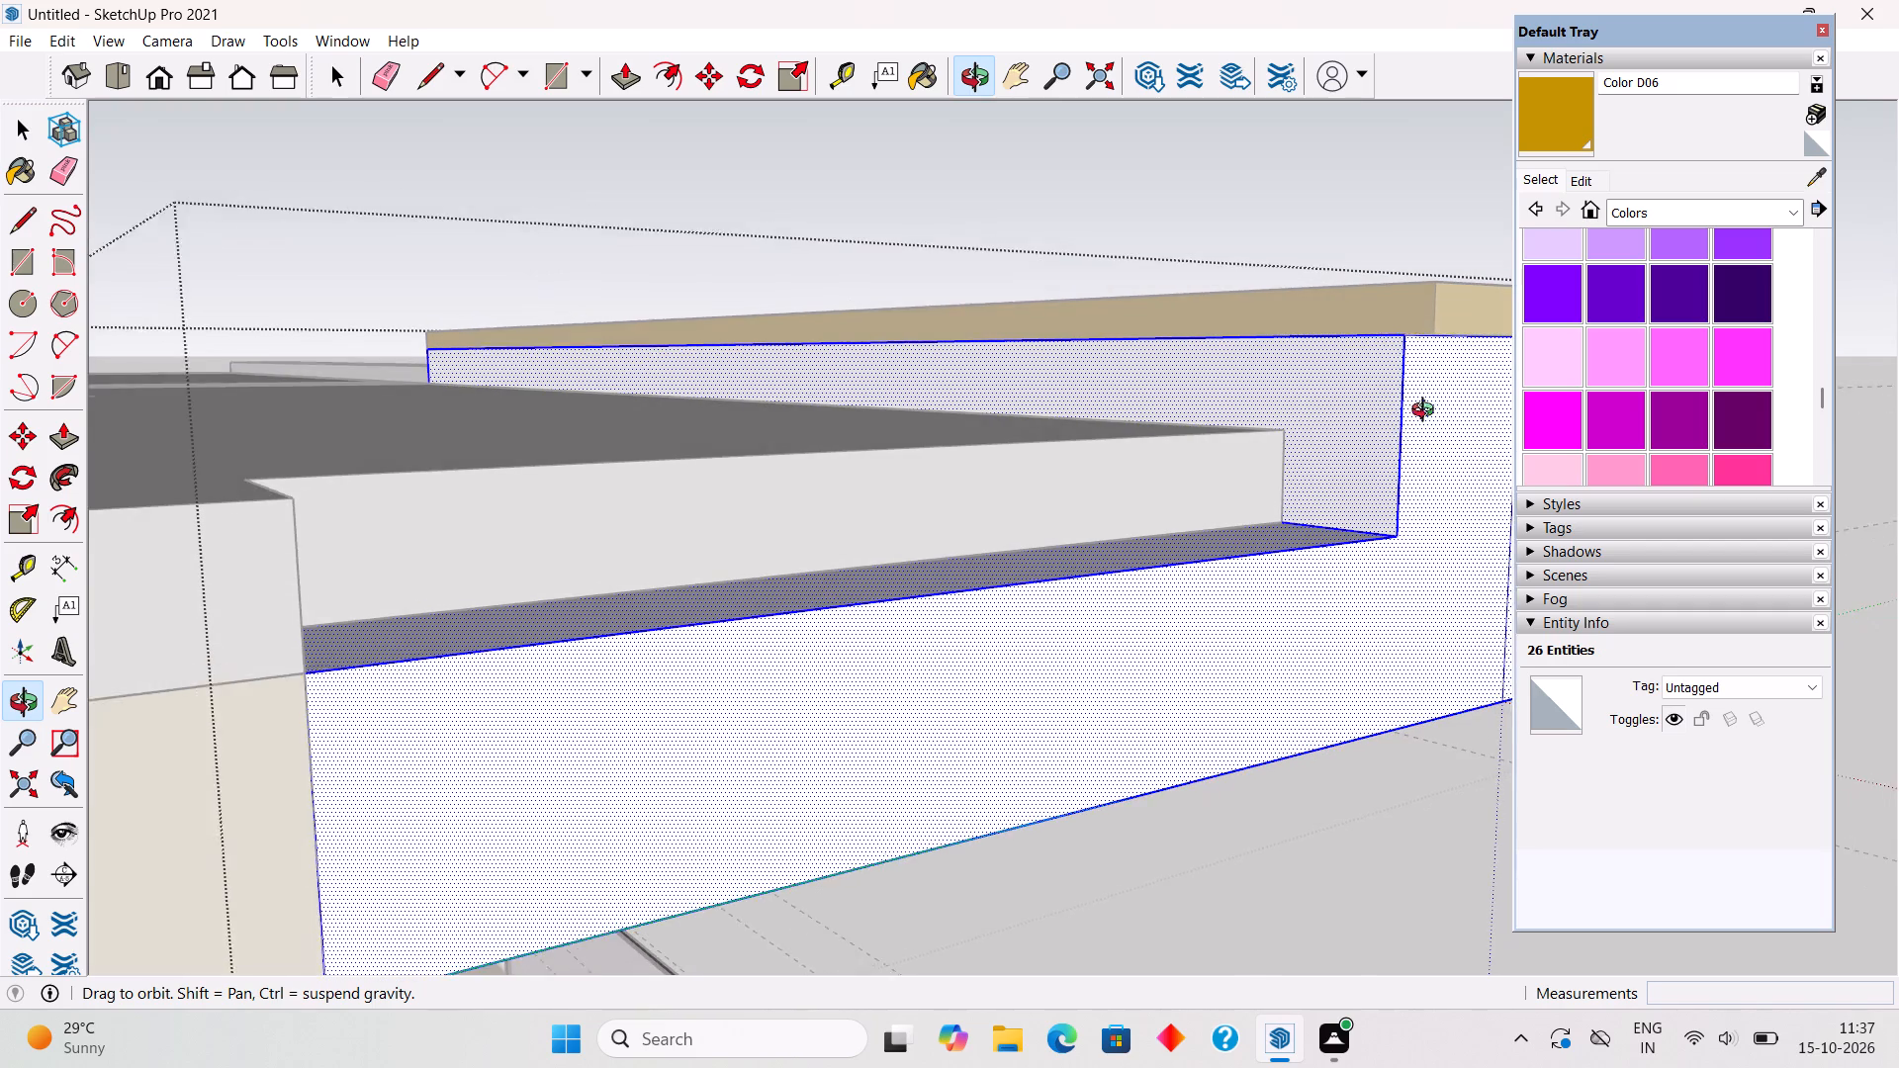
middle_click_drag(1427, 412, 1428, 413)
key("l")
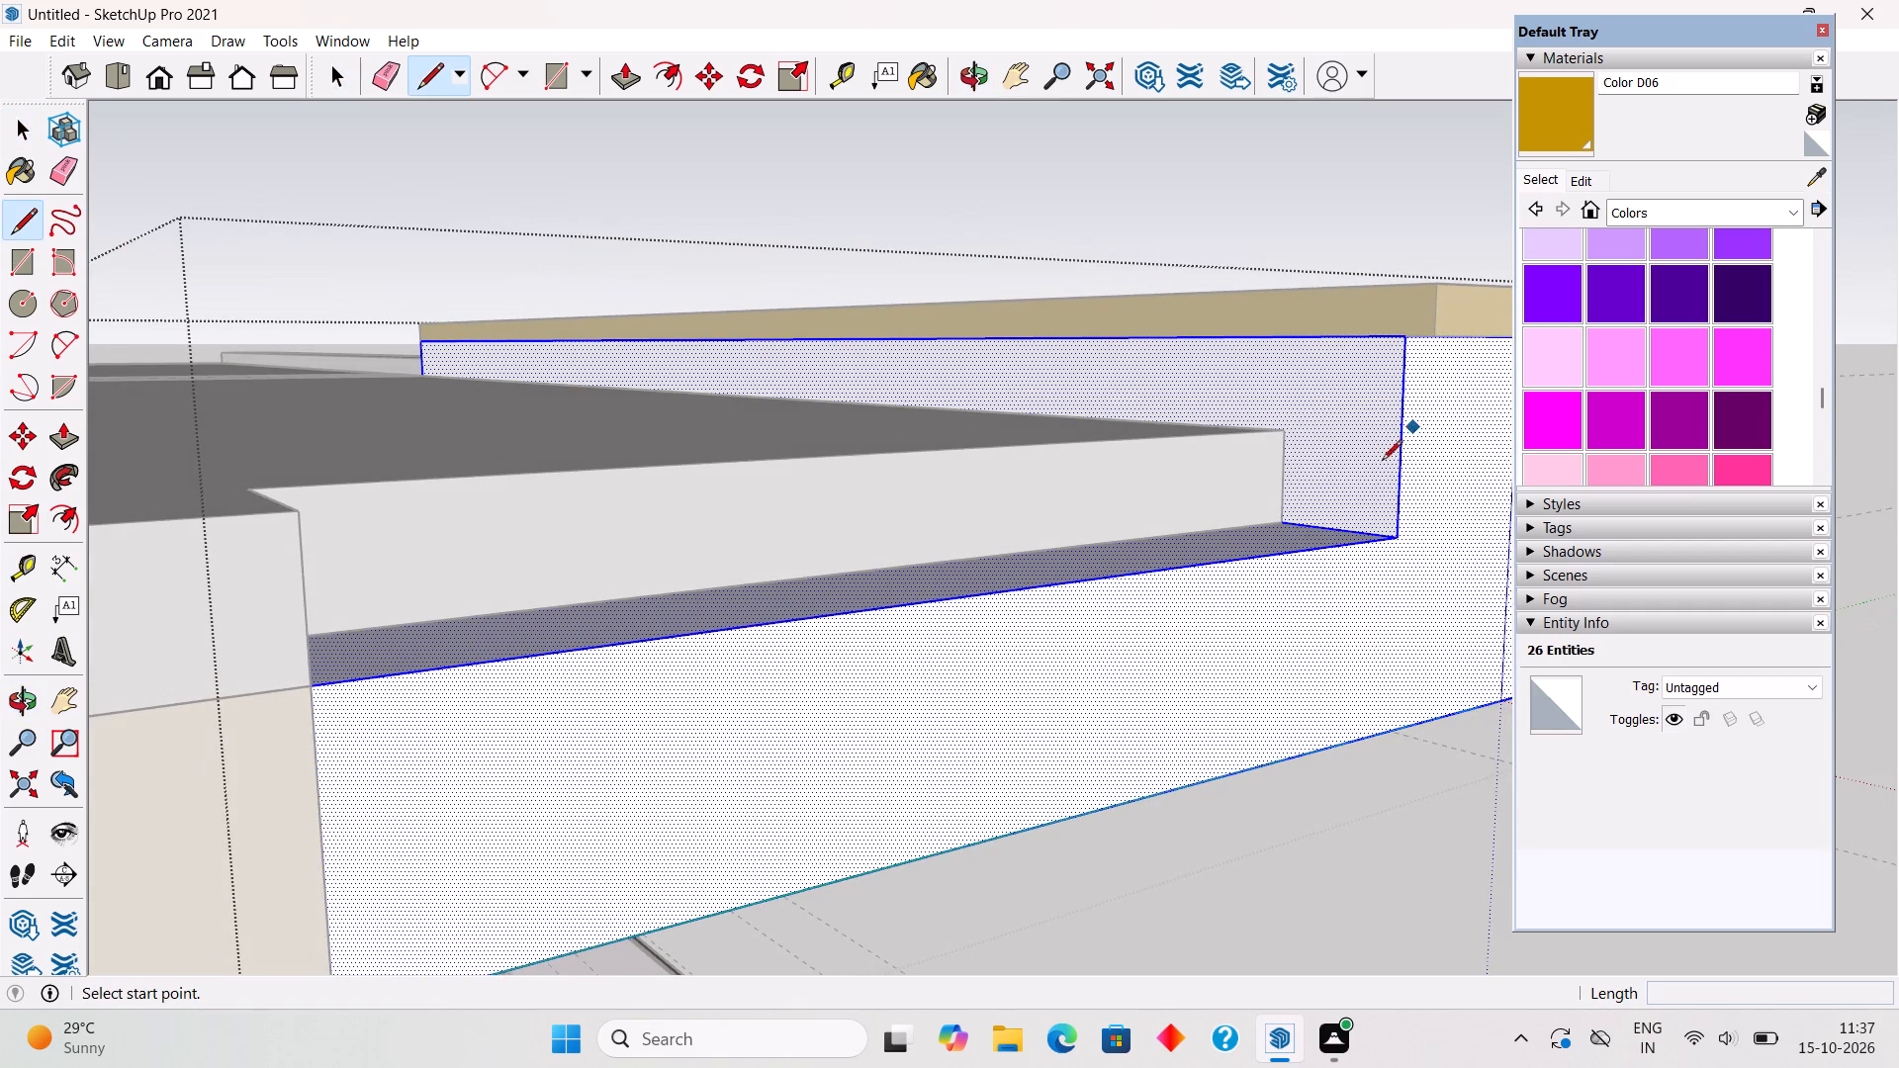
left_click(1281, 519)
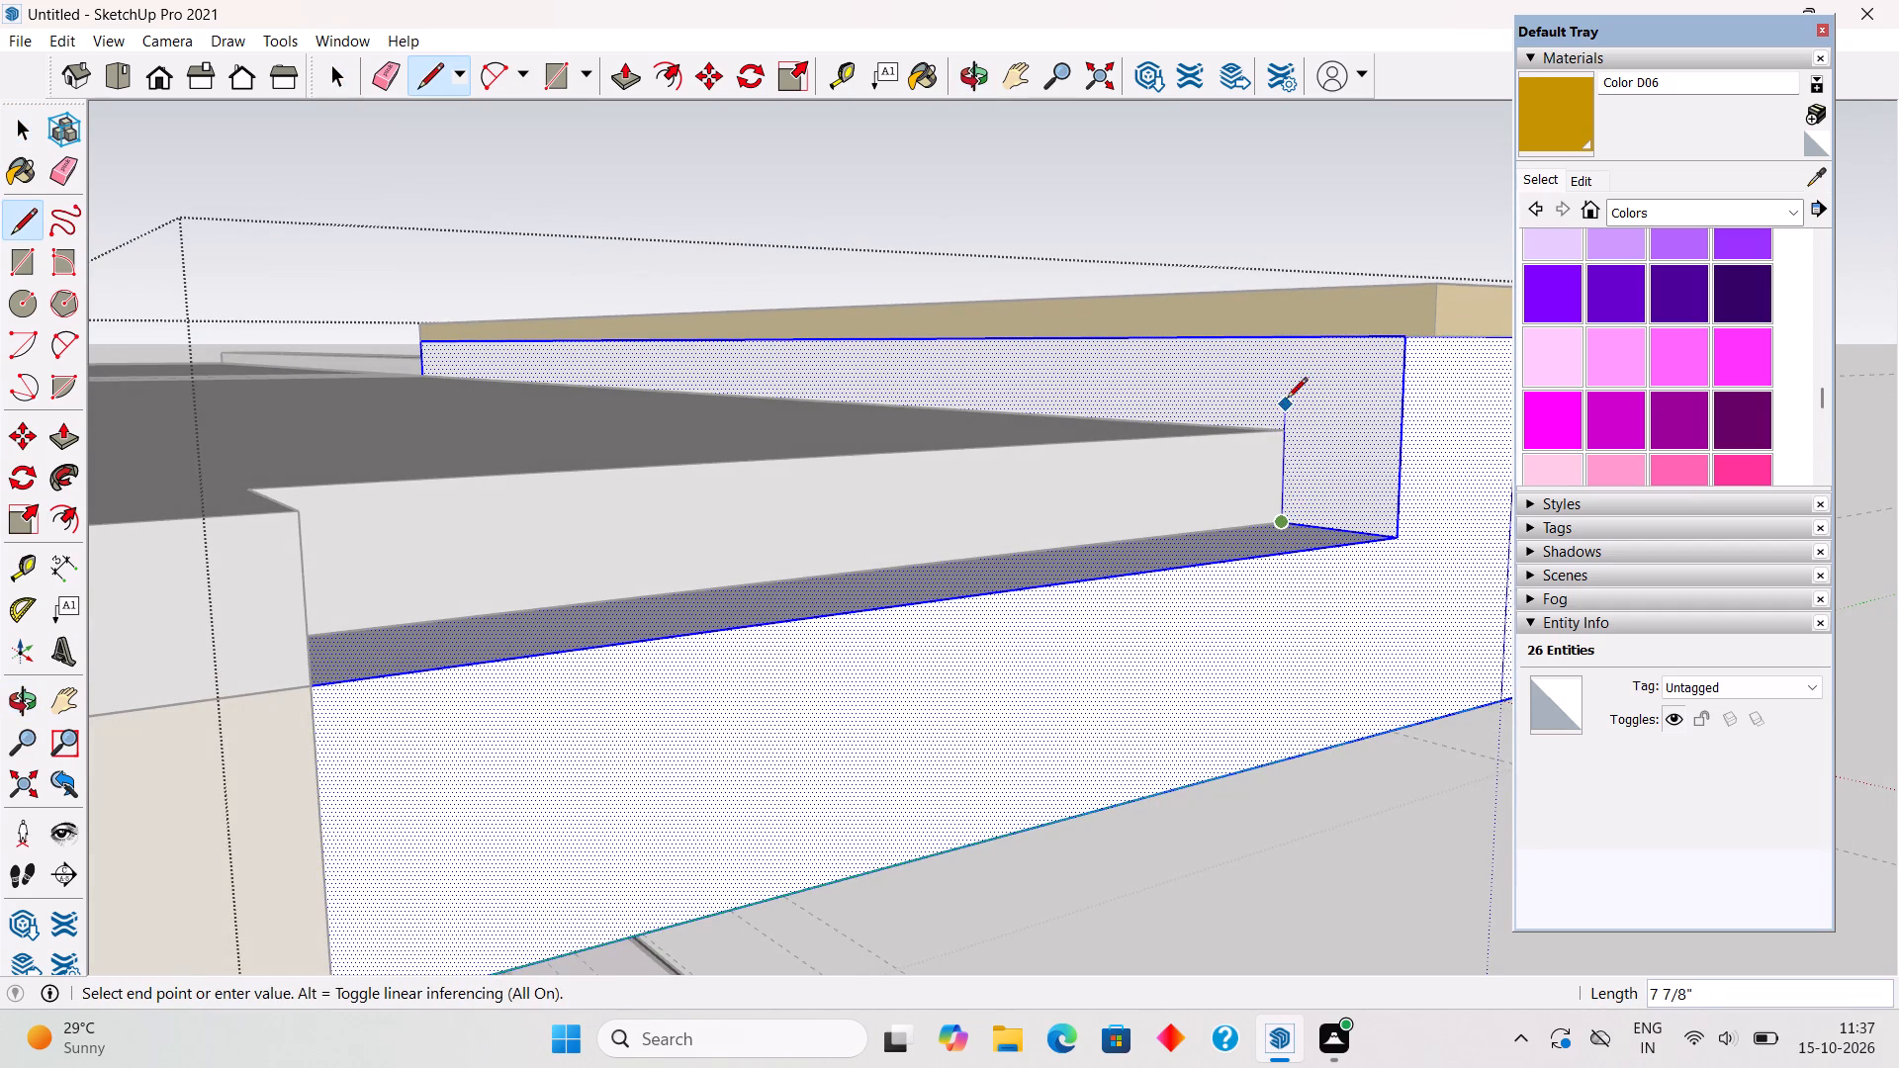
left_click(1288, 338)
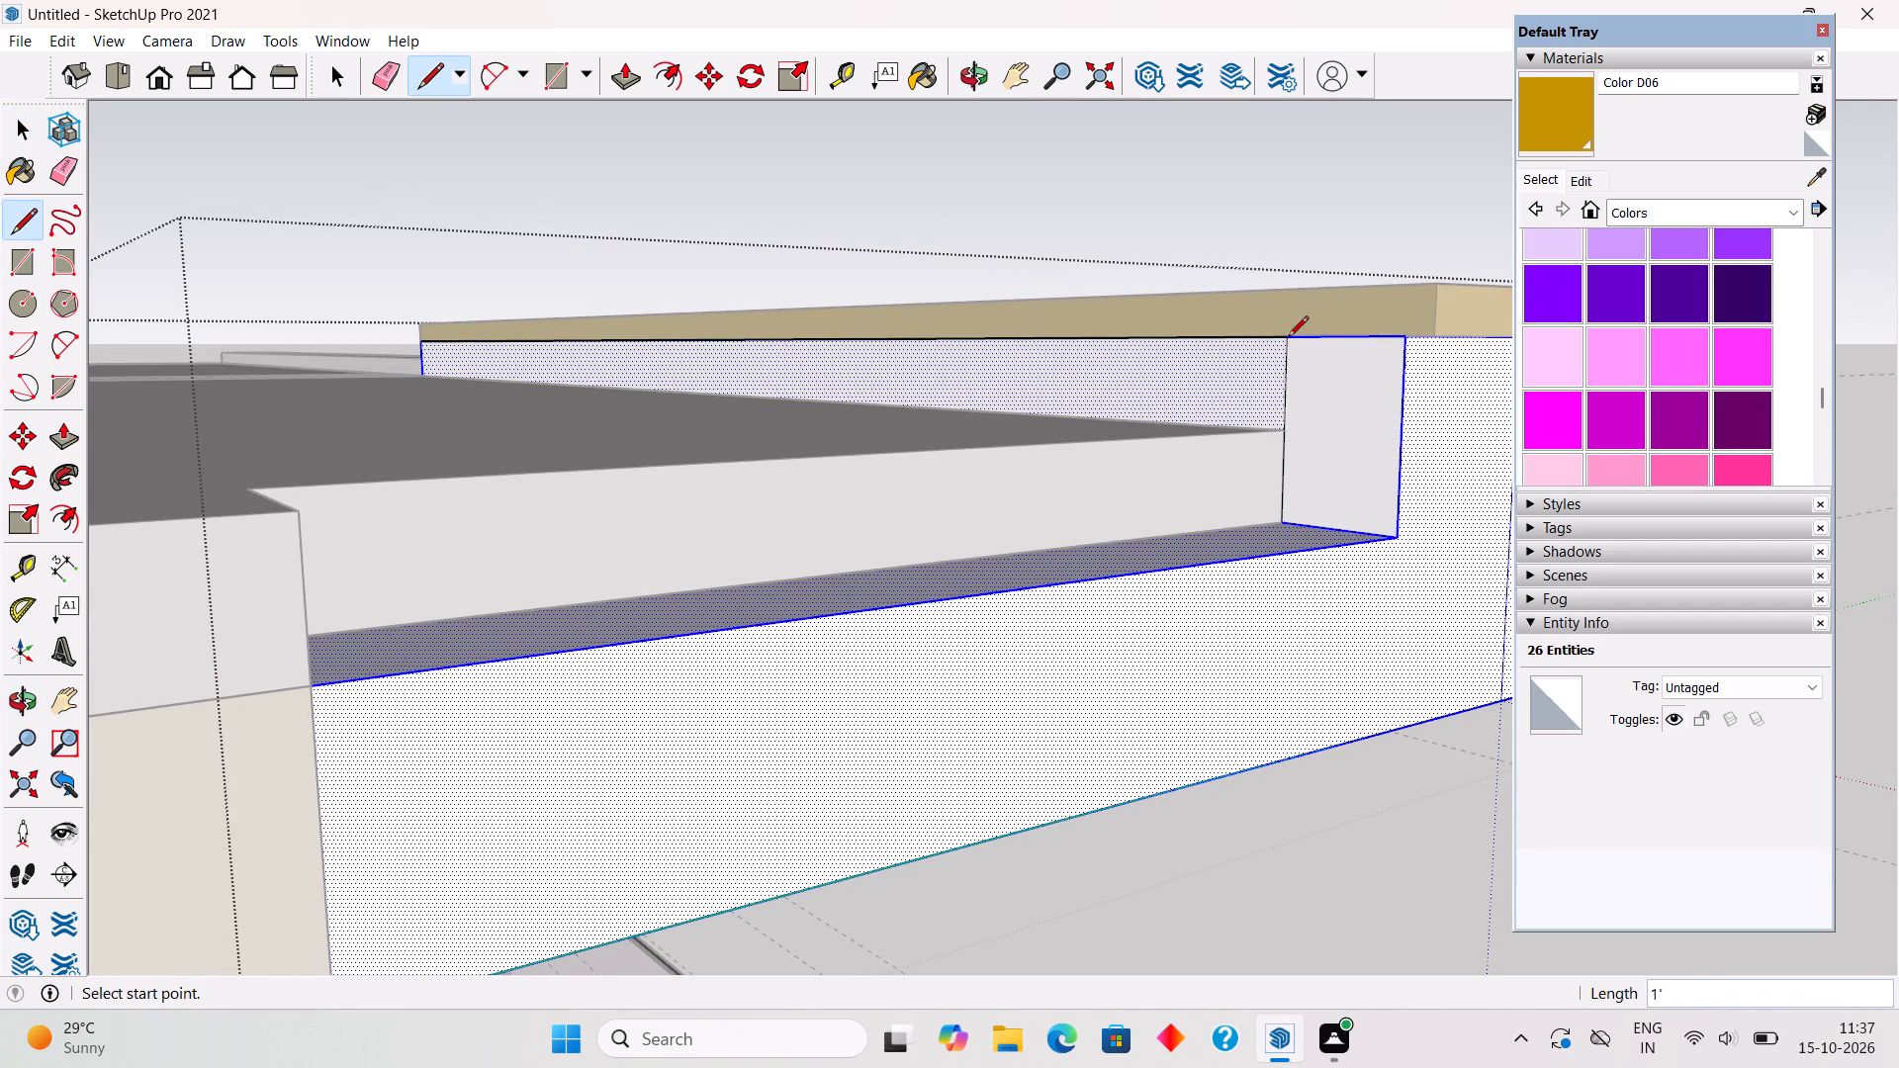
Pull the marked end strip of the parapet about 5' back along the balcony roof's side to the wall corner.
key("p")
left_click(1305, 359)
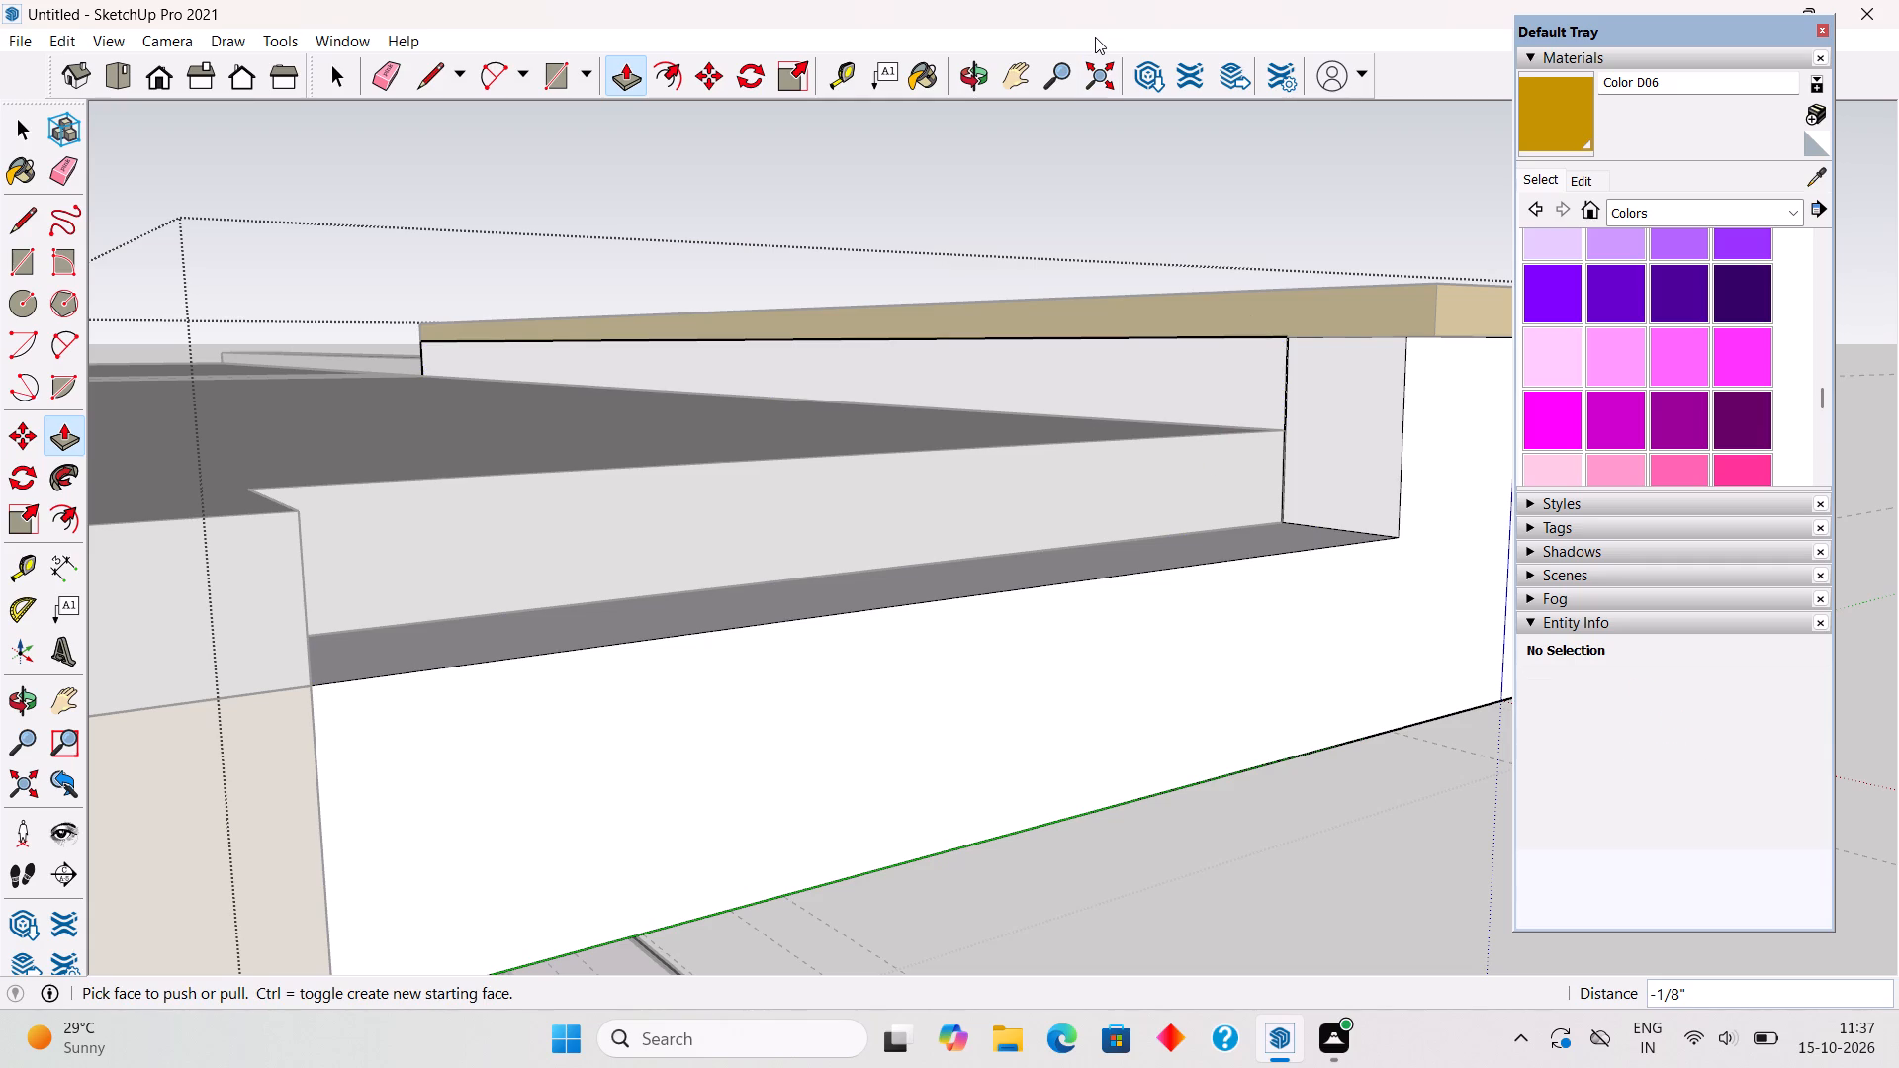
left_click(1310, 463)
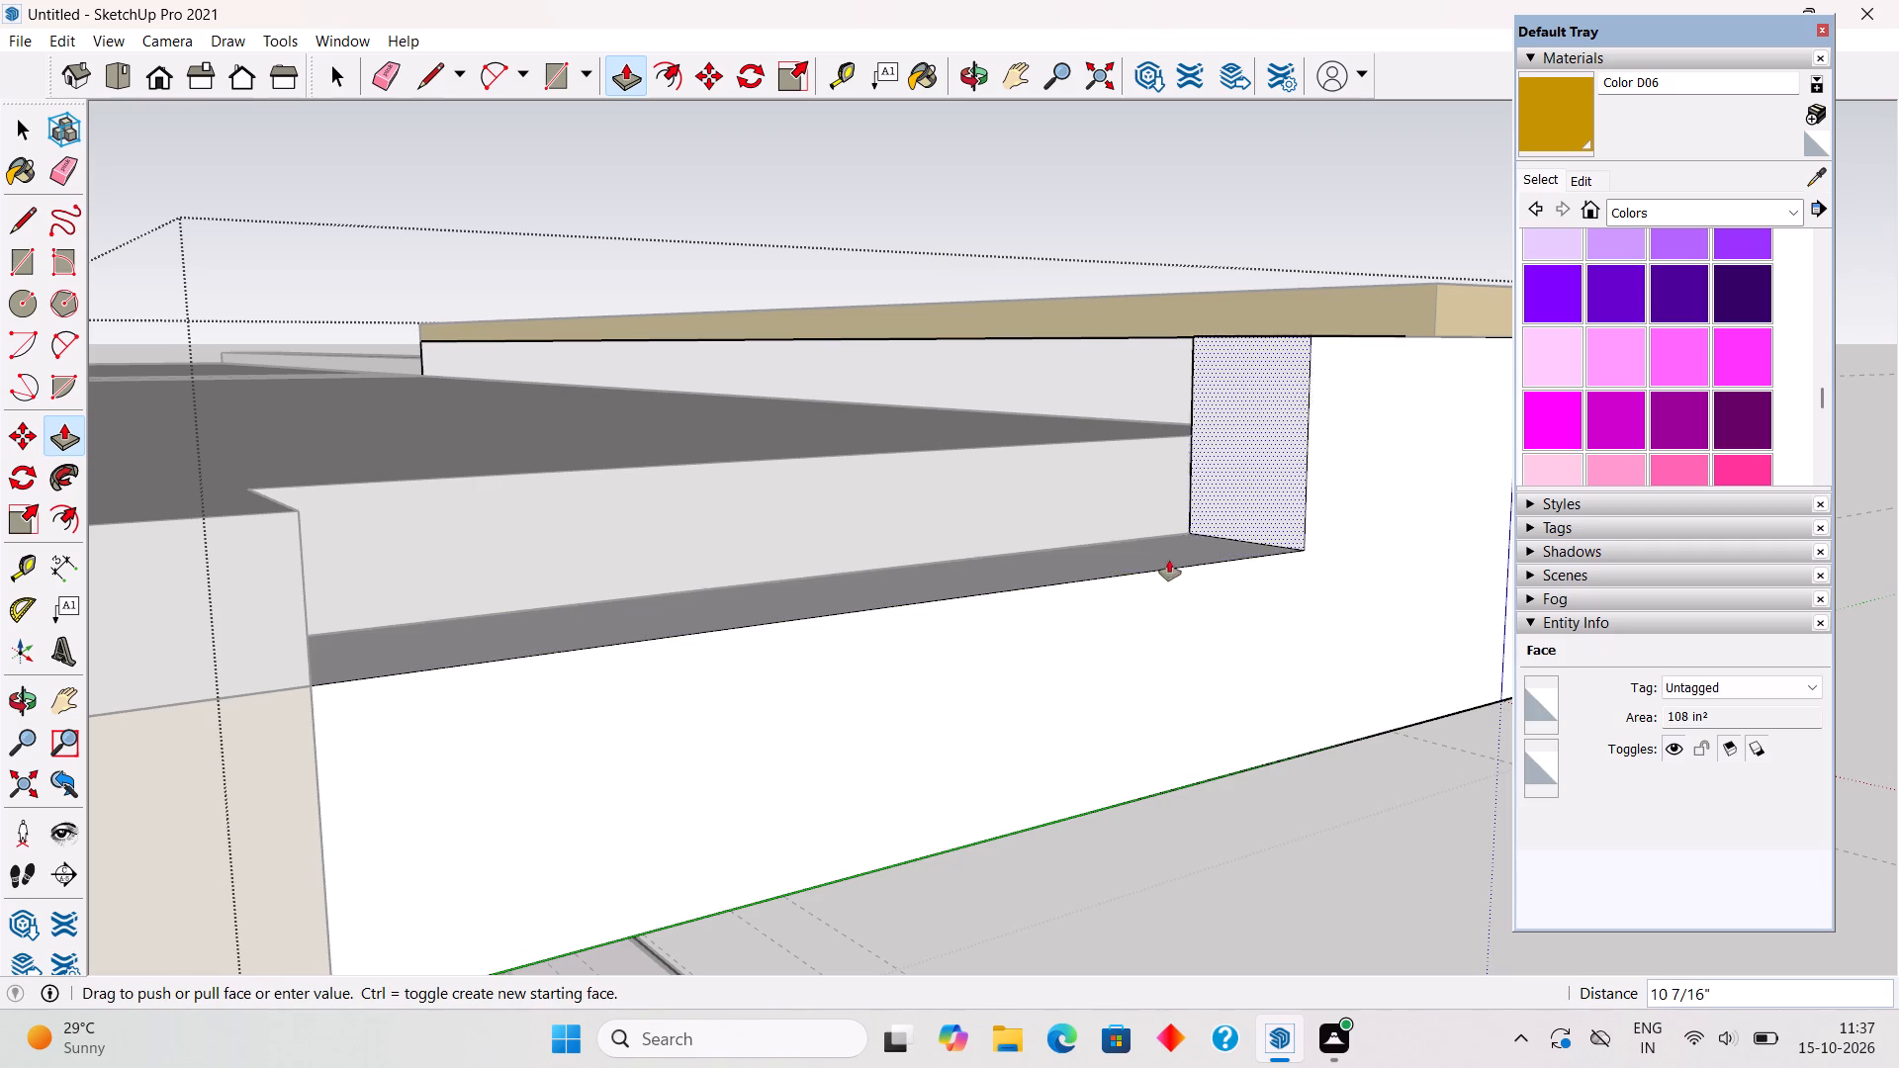
scroll(1094, 596, "down", 9)
left_click(766, 680)
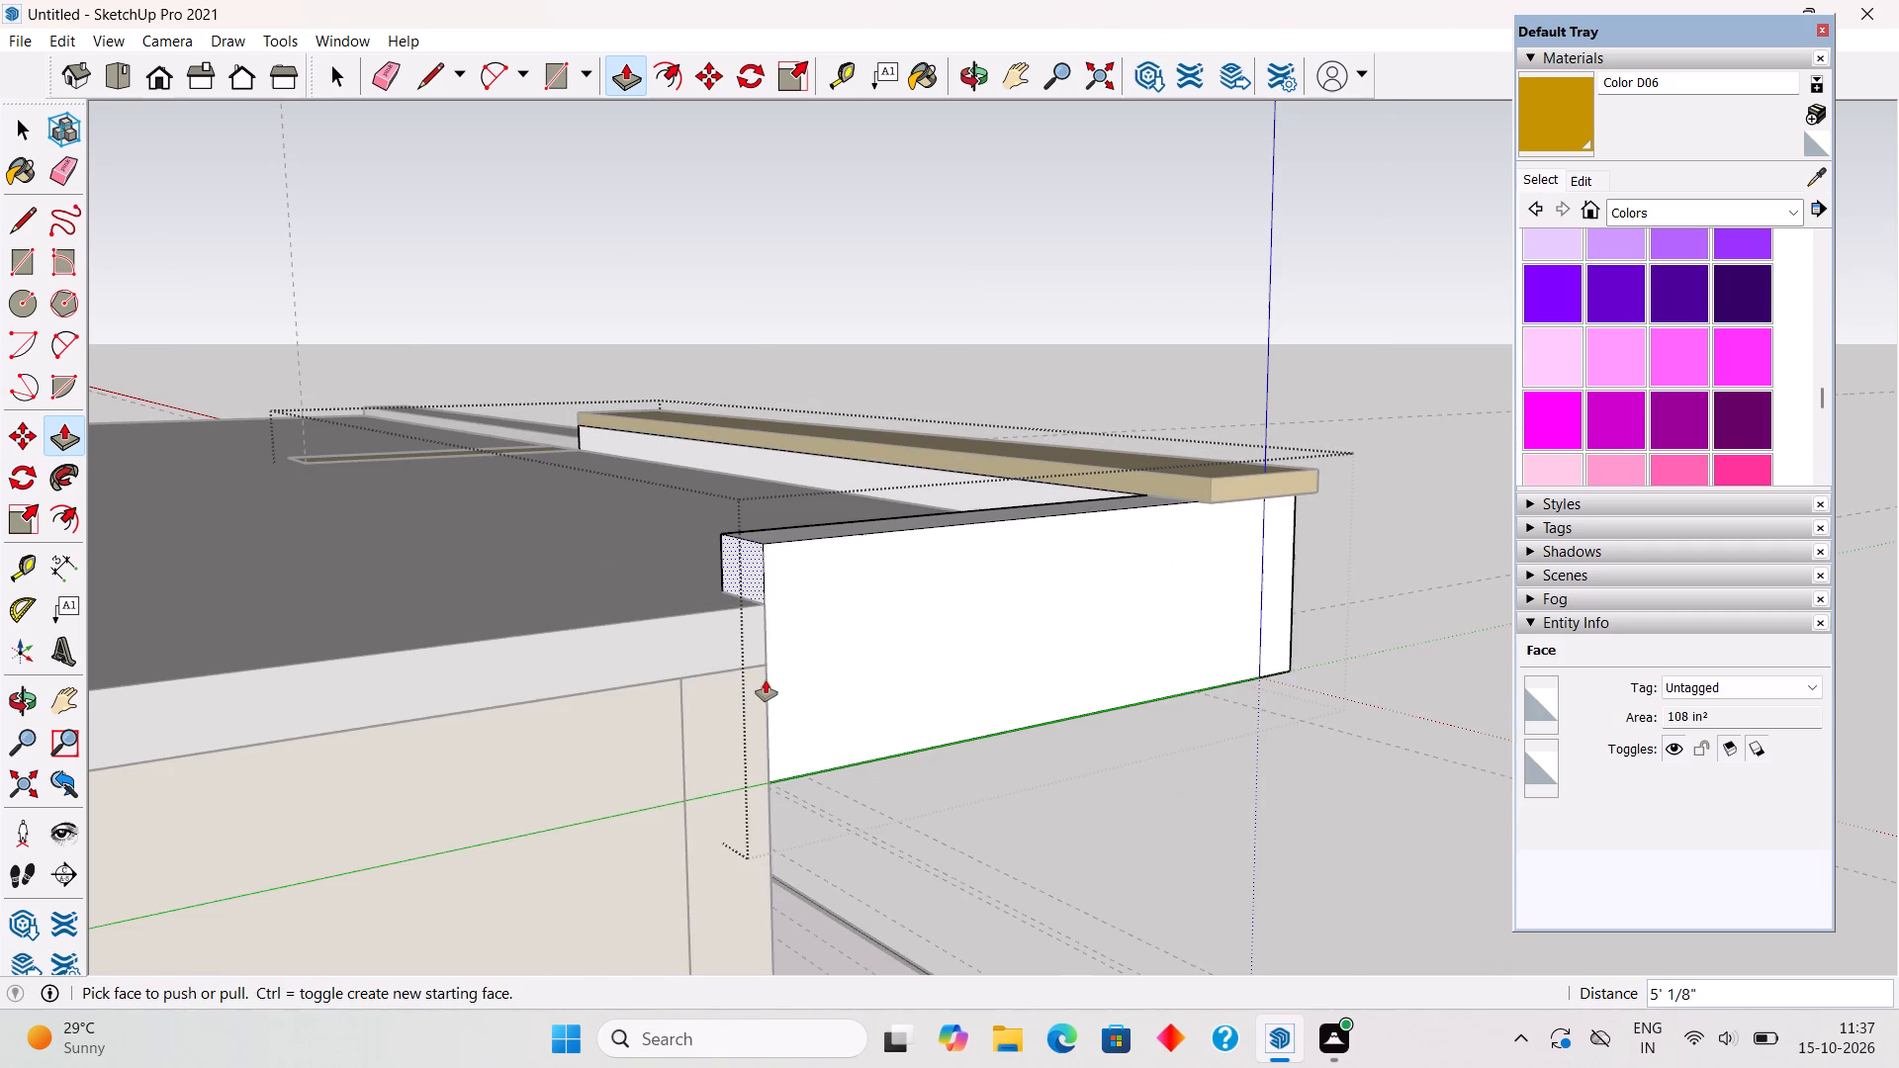
key("space")
left_click(902, 343)
scroll(961, 616, "down", 5)
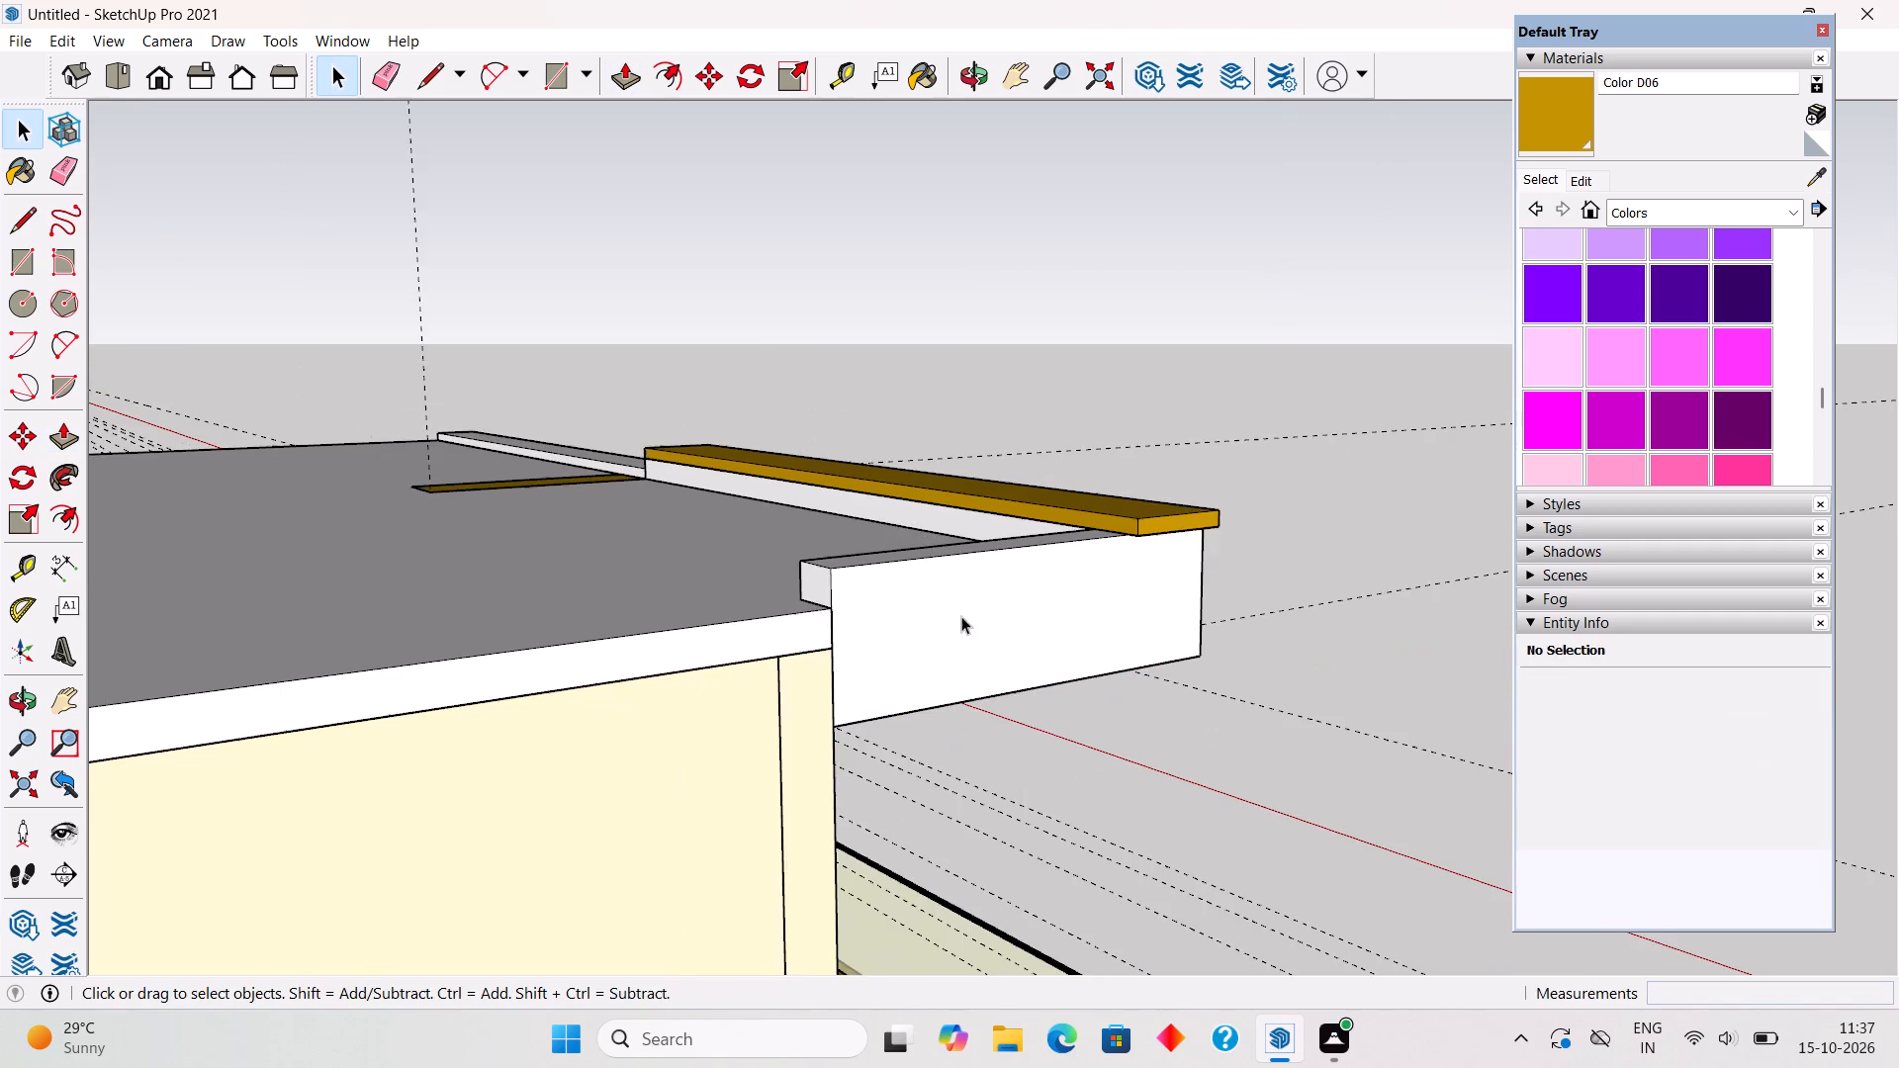
Inside the ochre coping's group, draw a 3" vertical line across its inner edge in line with the side parapet's inner face.
middle_click_drag(1006, 611, 613, 671)
scroll(609, 671, "down", 8)
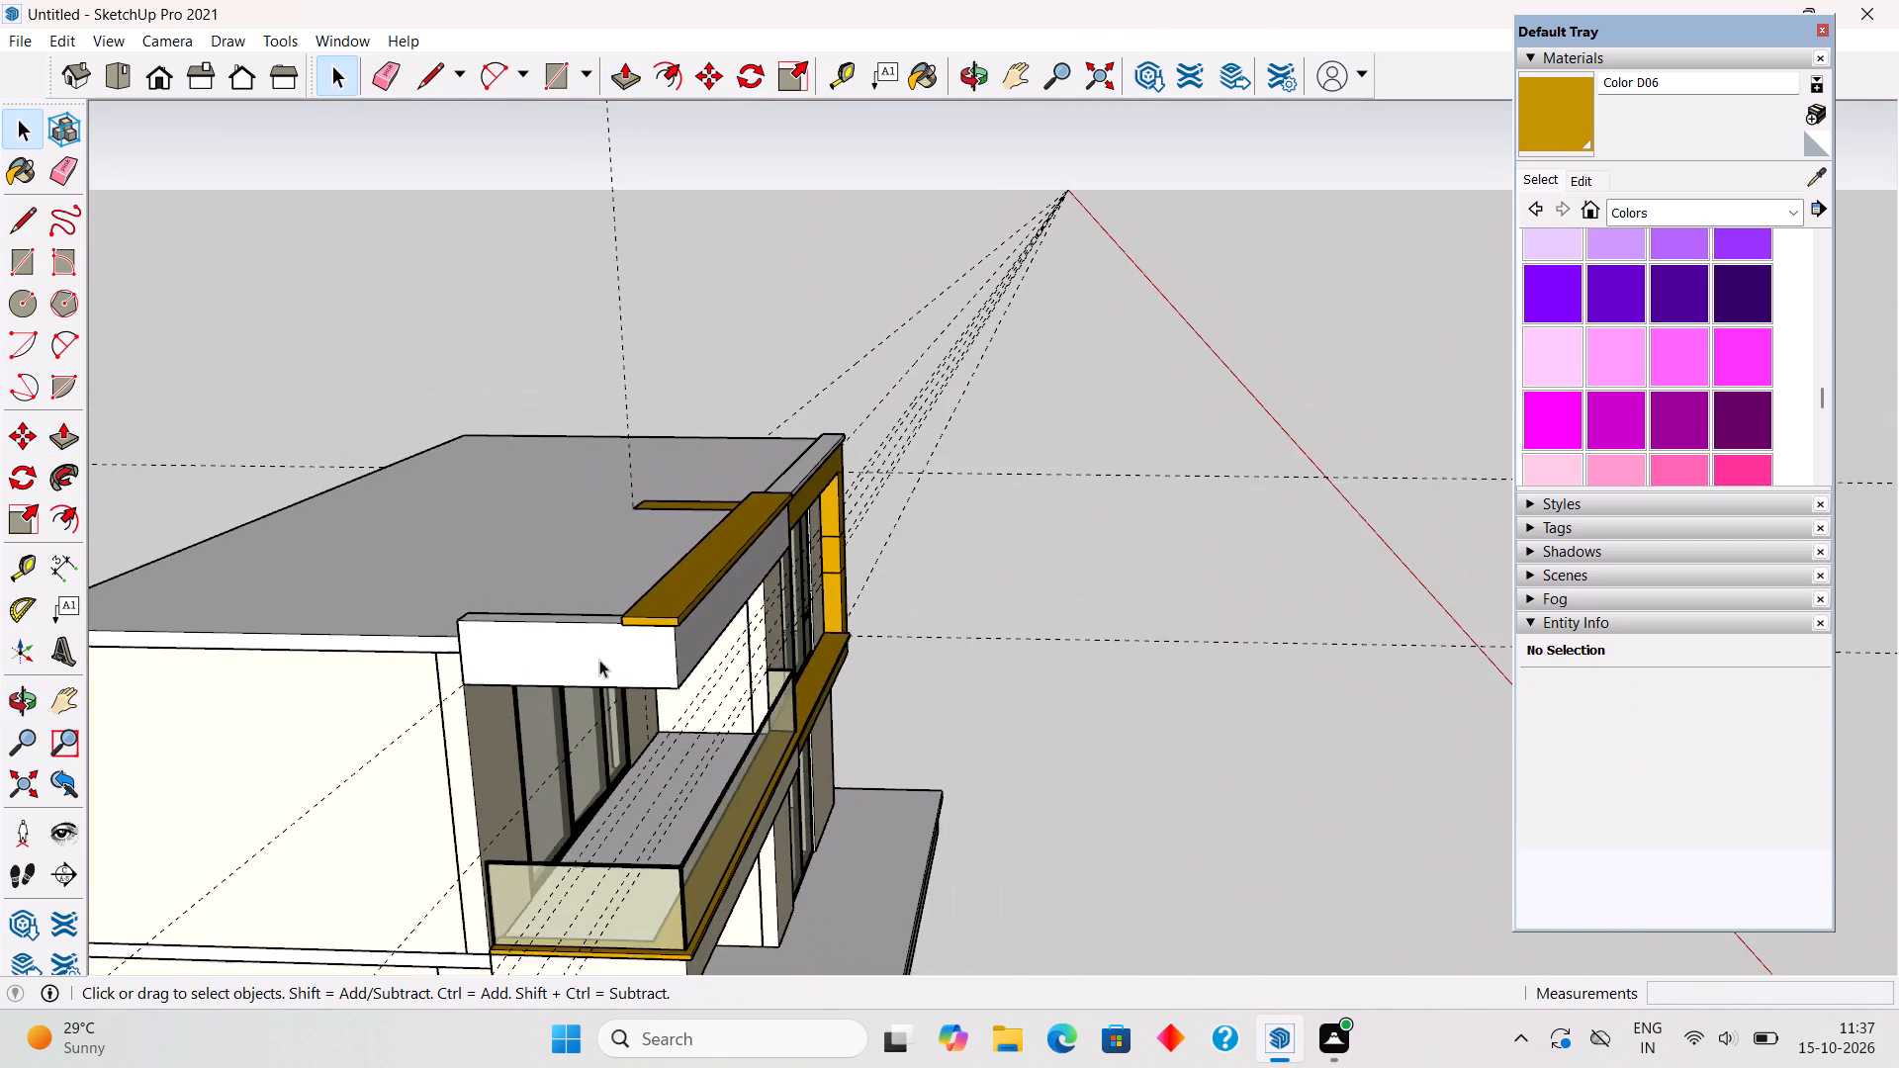
middle_click_drag(653, 667, 206, 641)
middle_click_drag(607, 582, 354, 551)
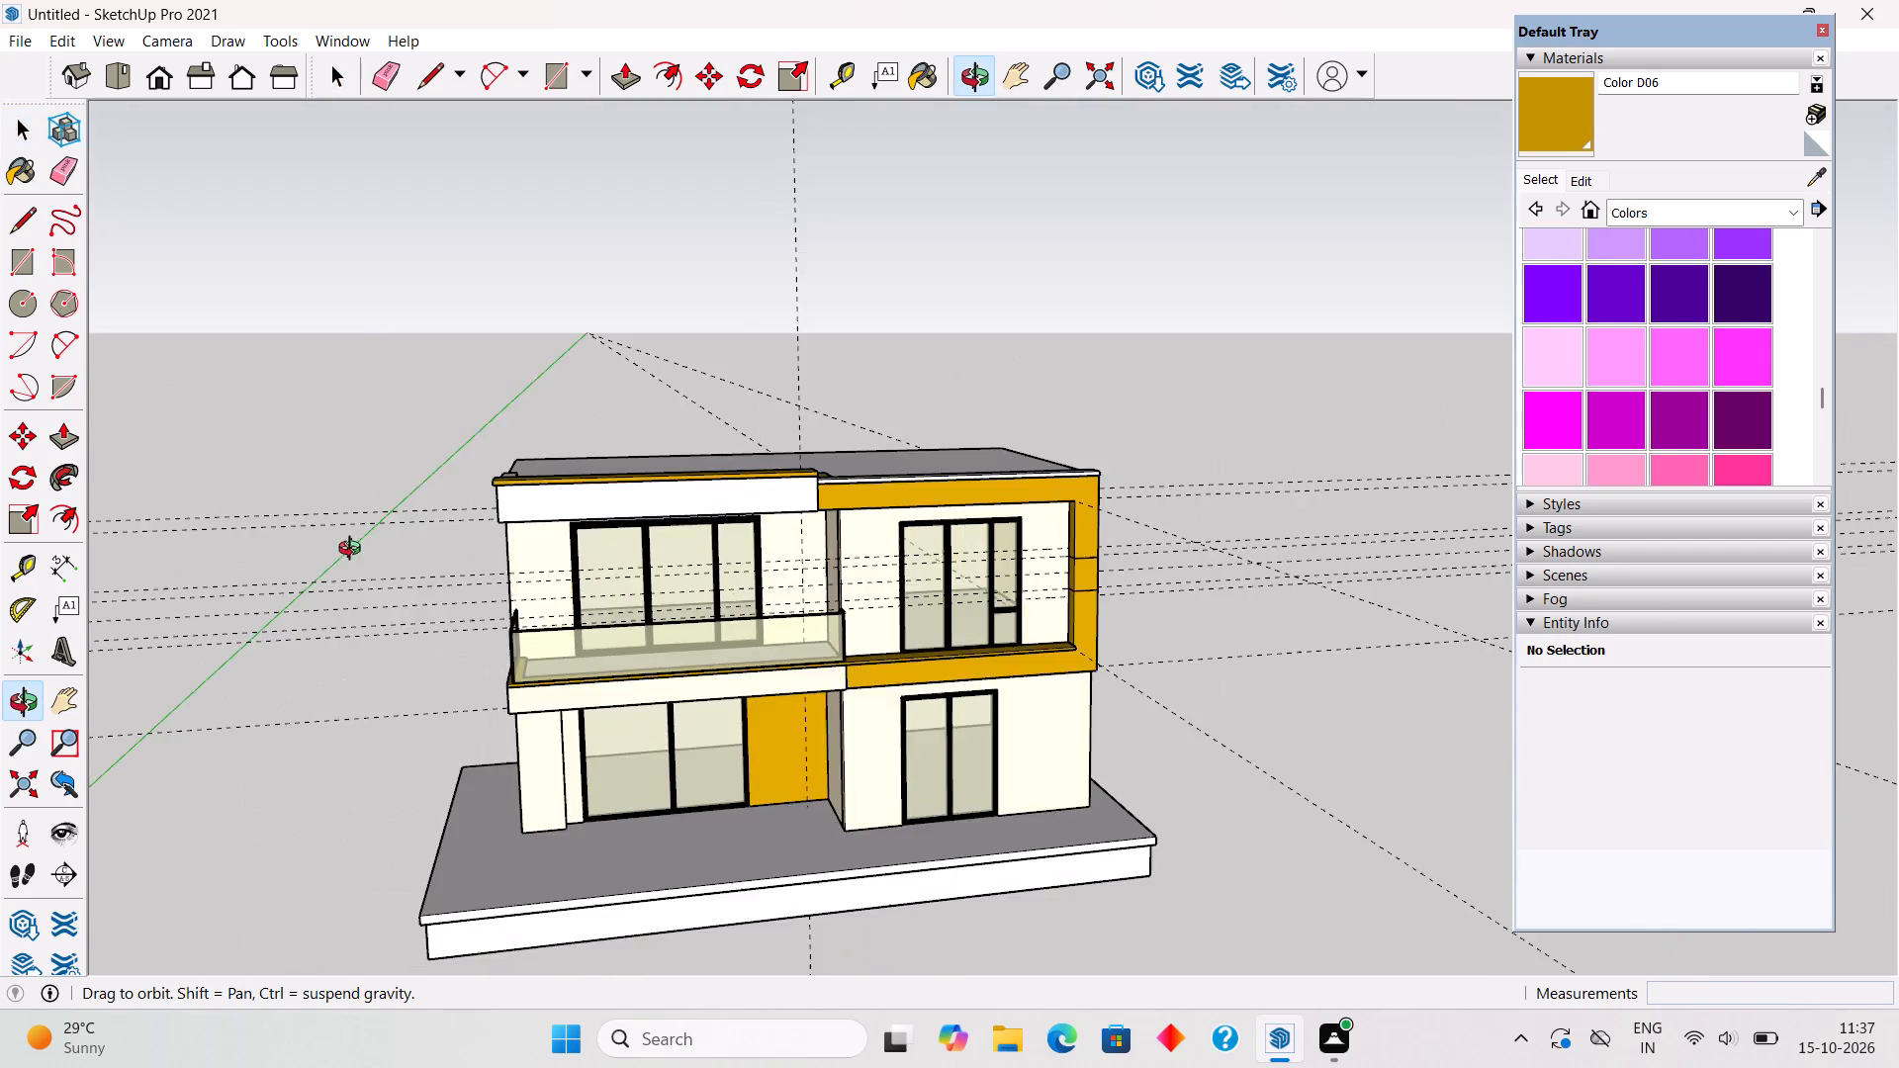
middle_click_drag(354, 551, 322, 492)
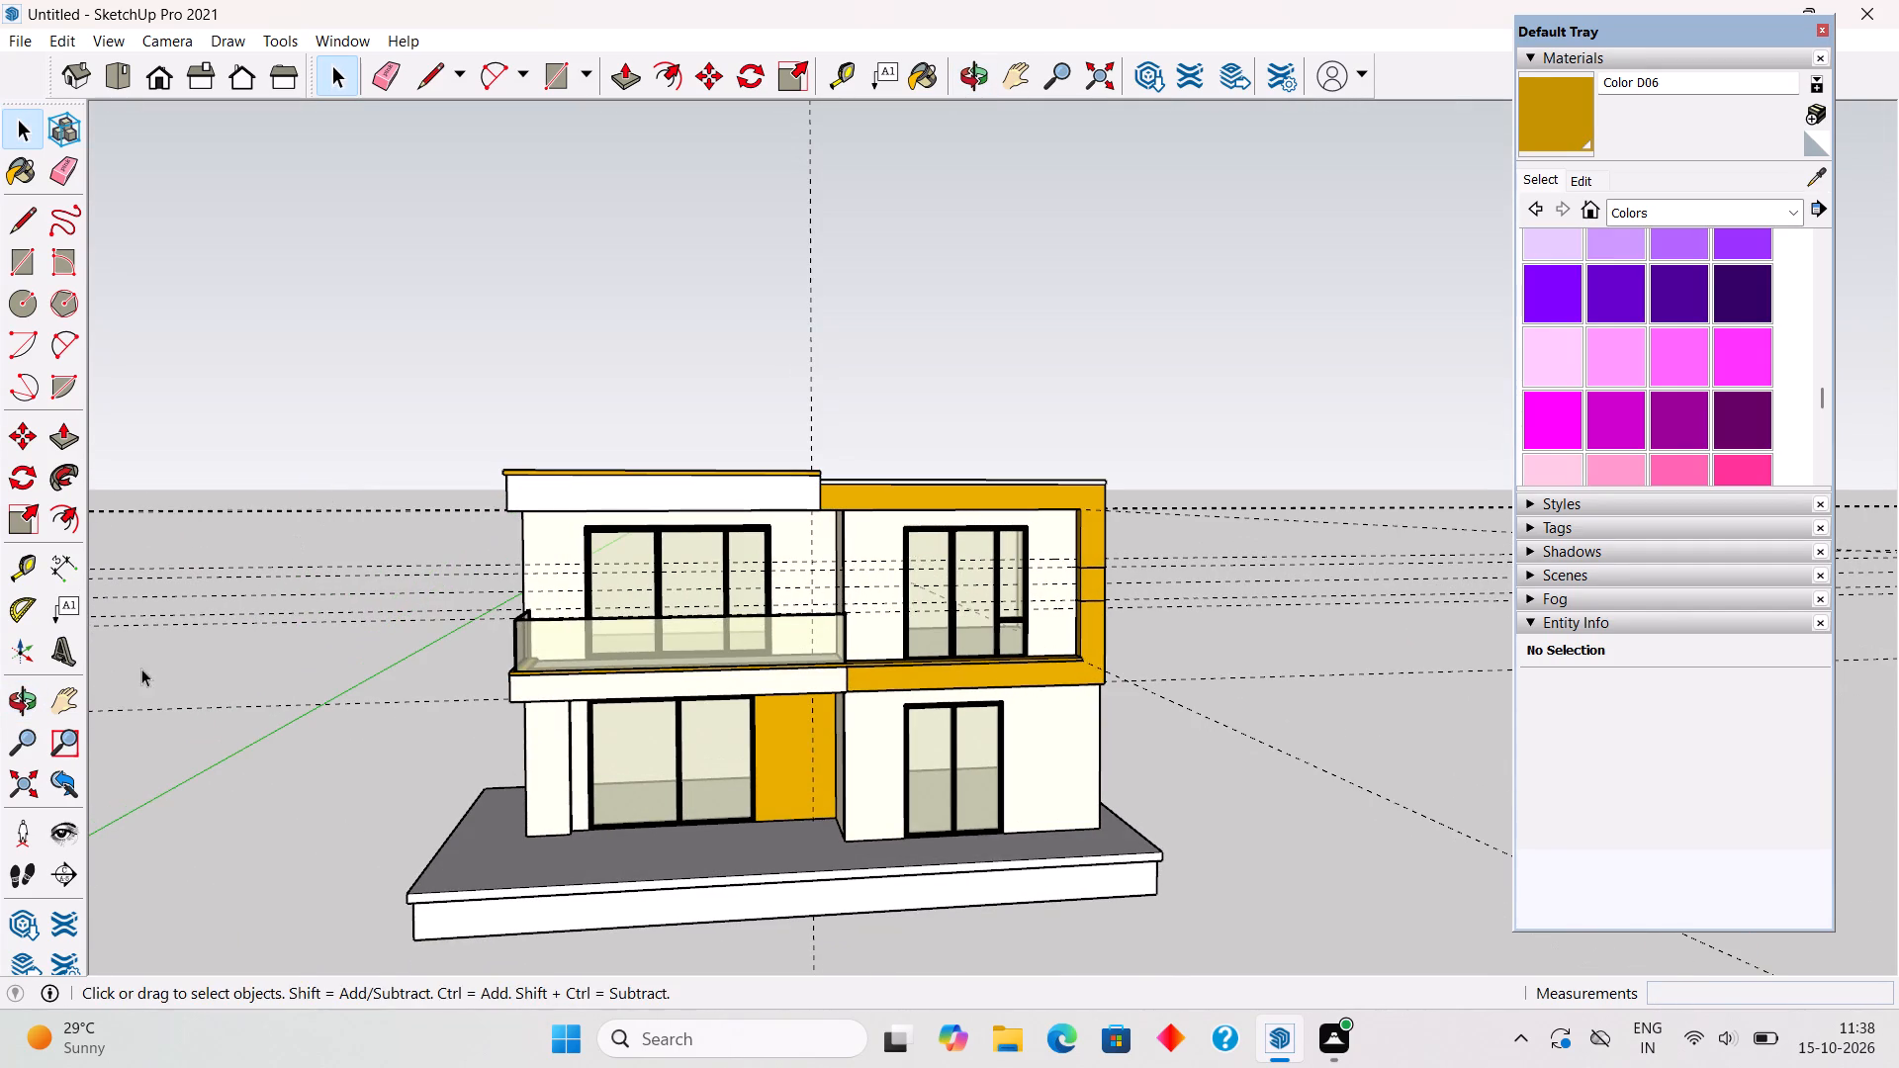
middle_click_drag(581, 648, 954, 781)
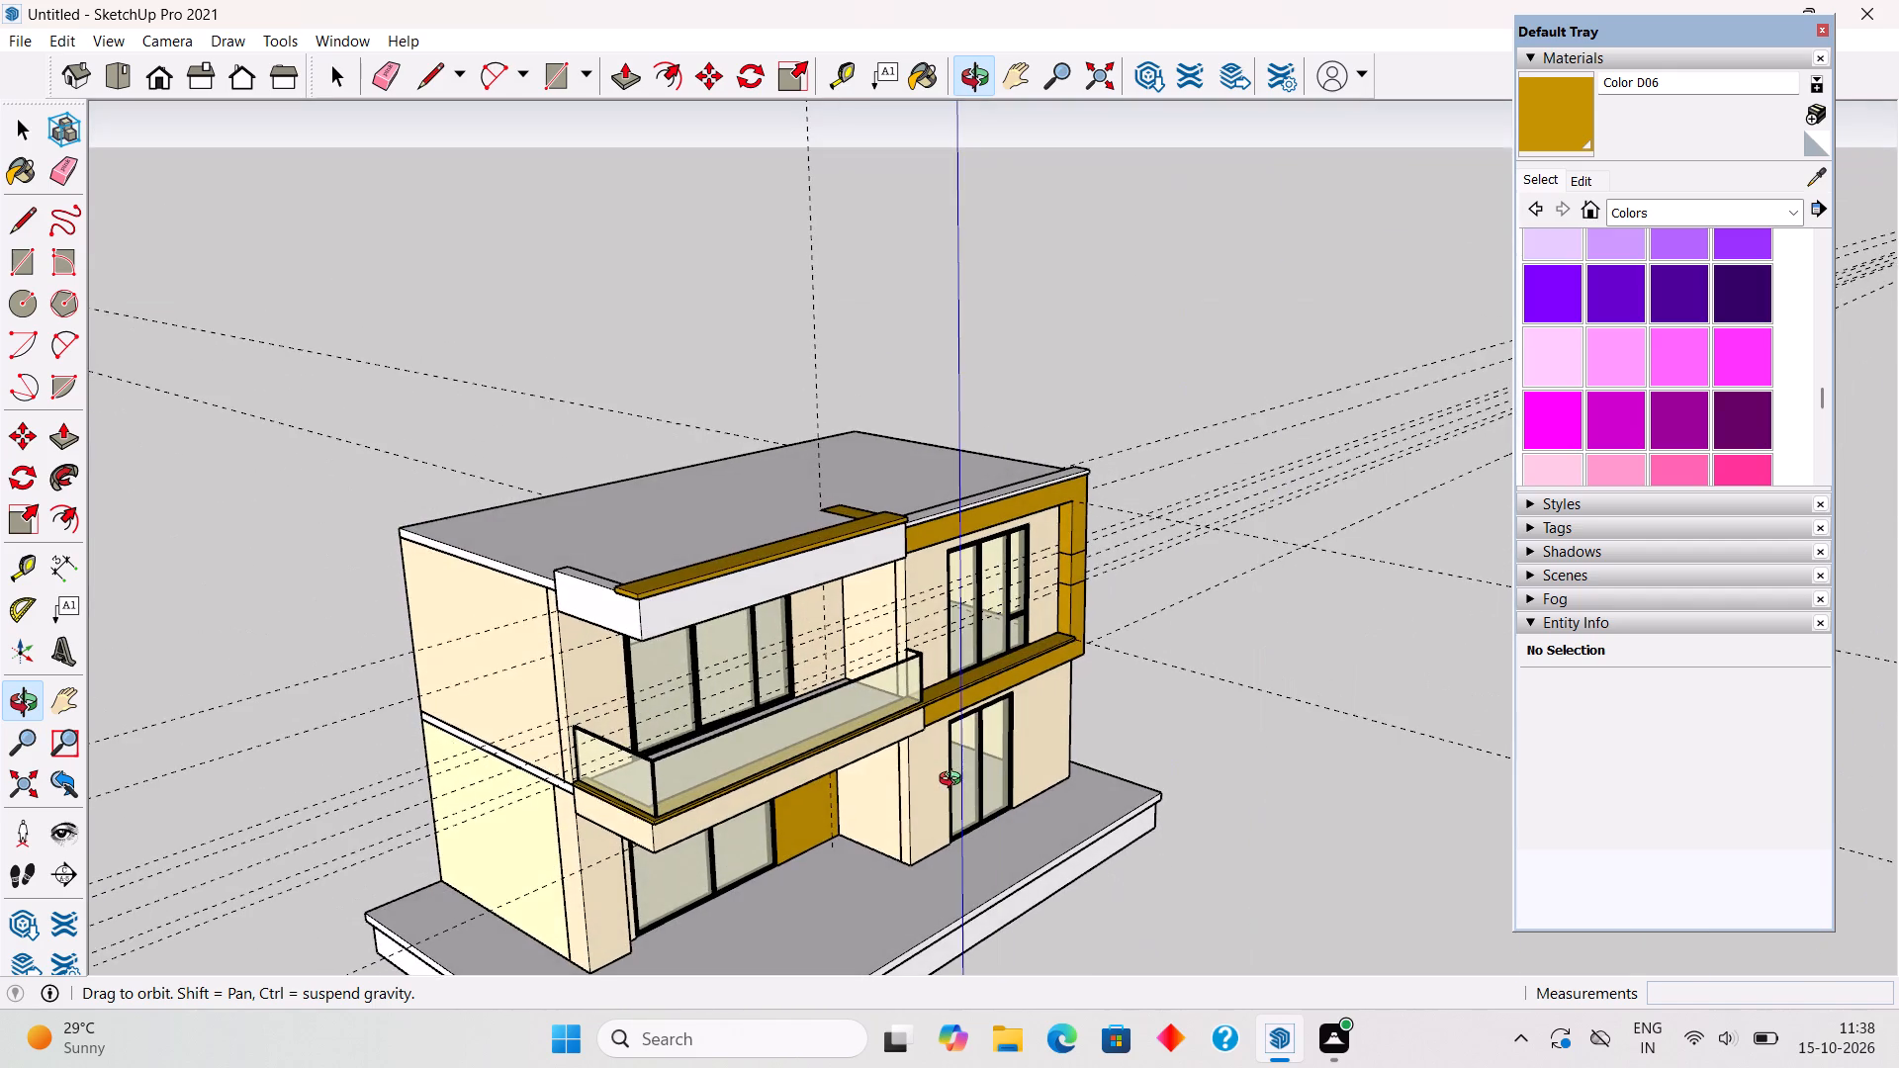
middle_click_drag(954, 781, 1213, 838)
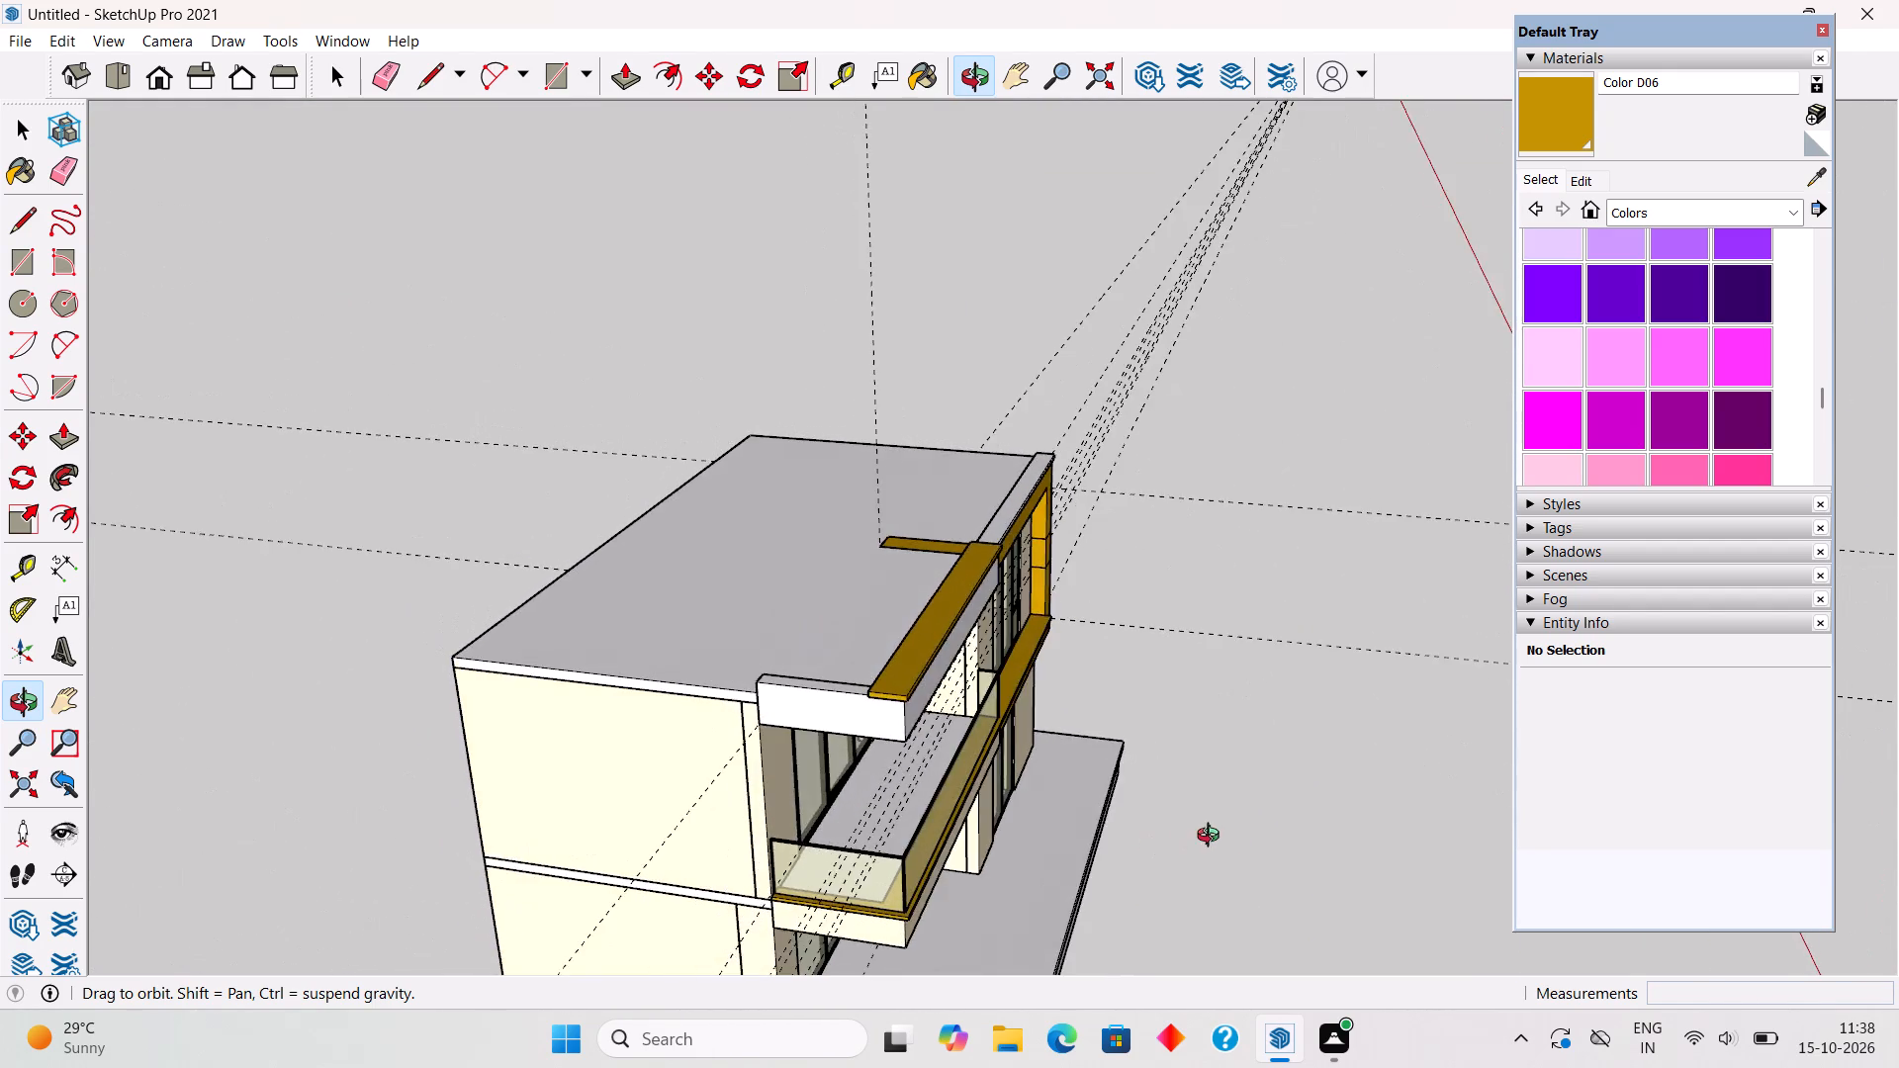
middle_click_drag(1213, 838, 1453, 855)
scroll(1169, 756, "up", 6)
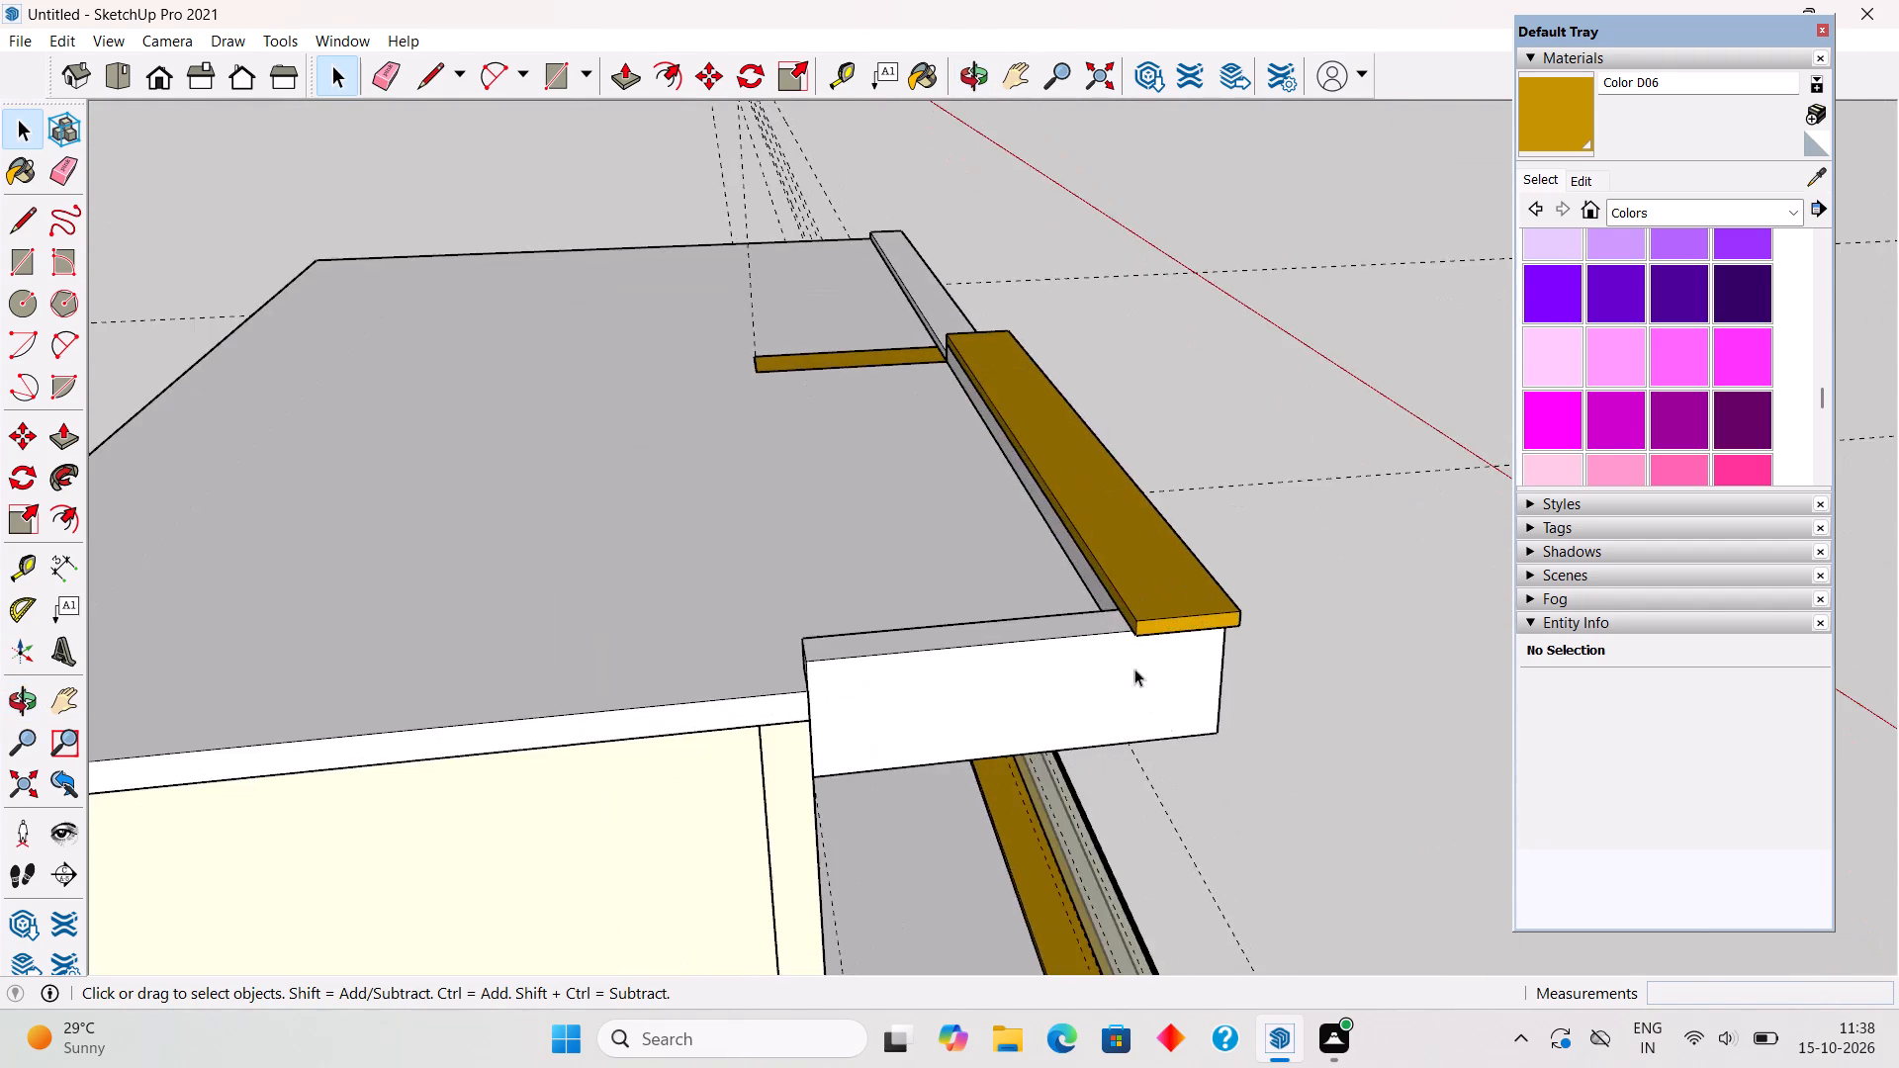
scroll(1112, 644, "up", 2)
middle_click_drag(1112, 644, 1371, 669)
scroll(1423, 574, "up", 4)
triple_click(1422, 578)
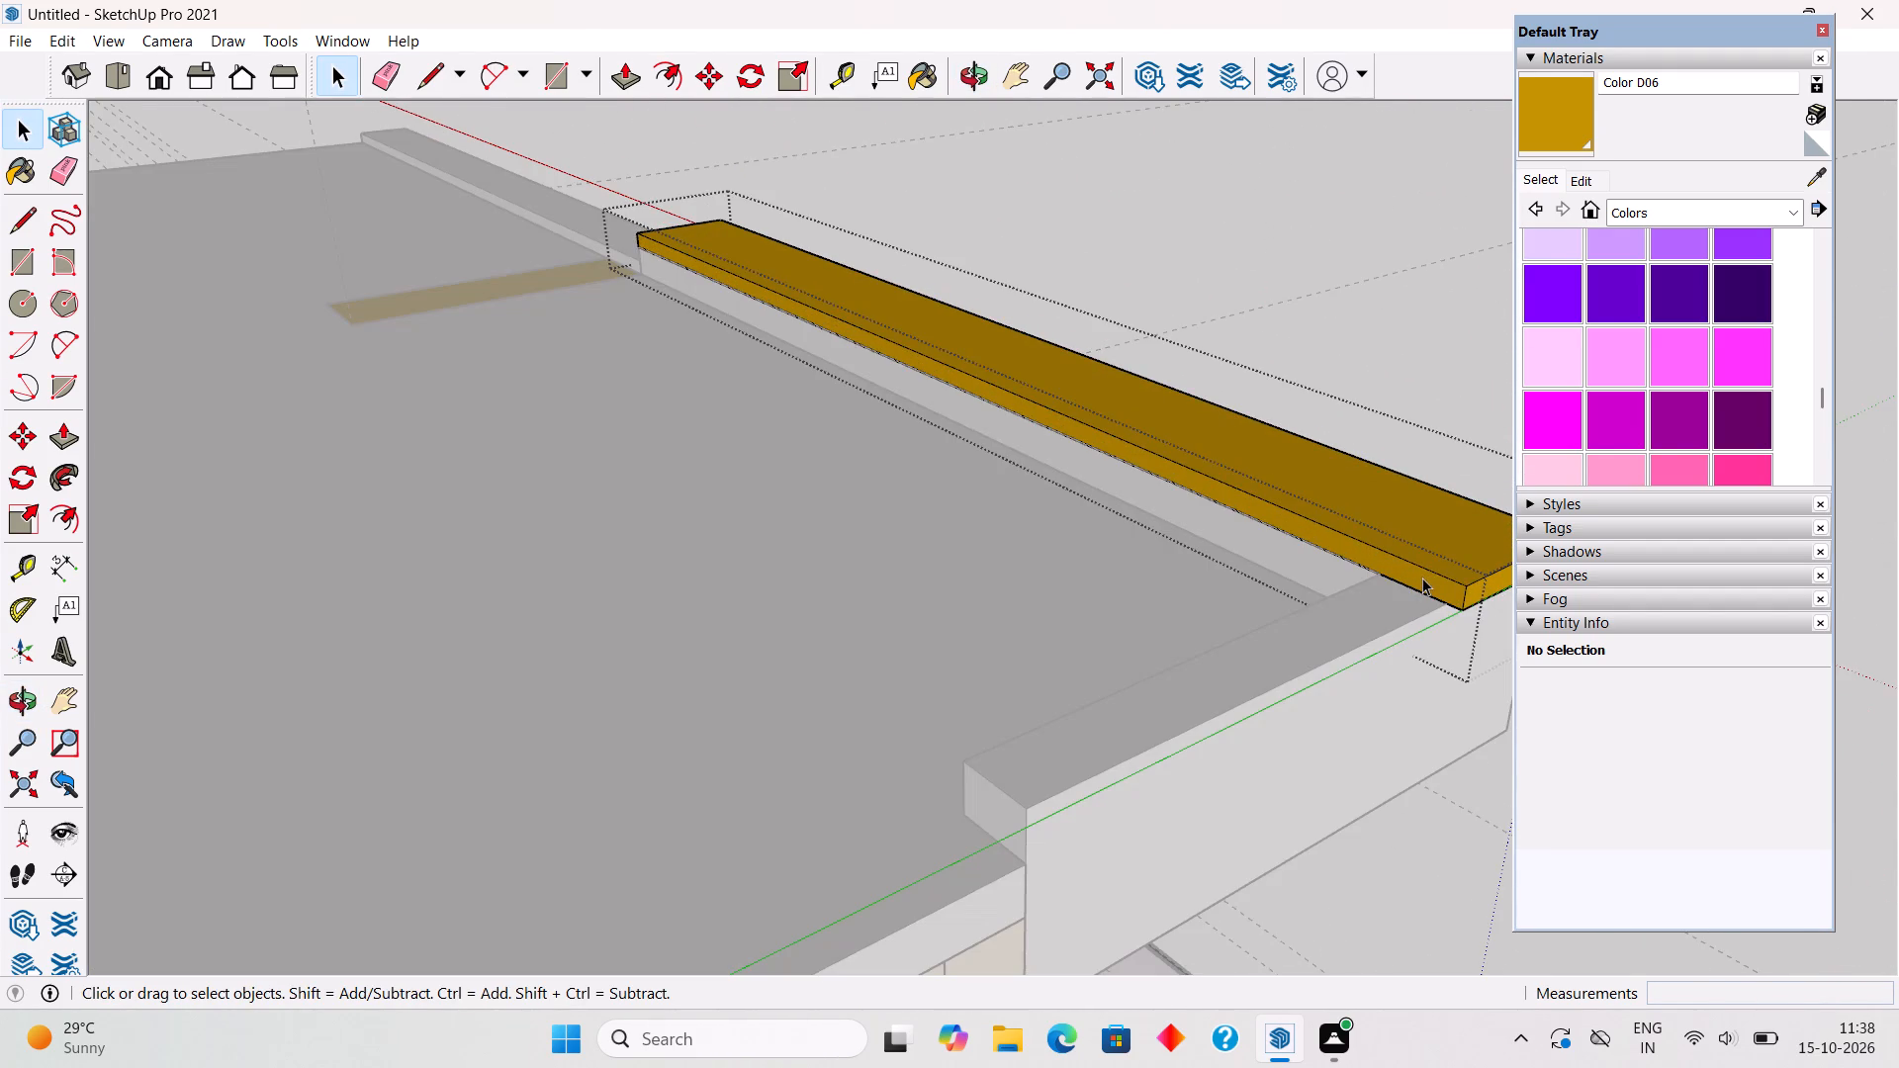
middle_click_drag(1365, 559, 1329, 539)
scroll(1329, 539, "down", 4)
scroll(1408, 551, "up", 8)
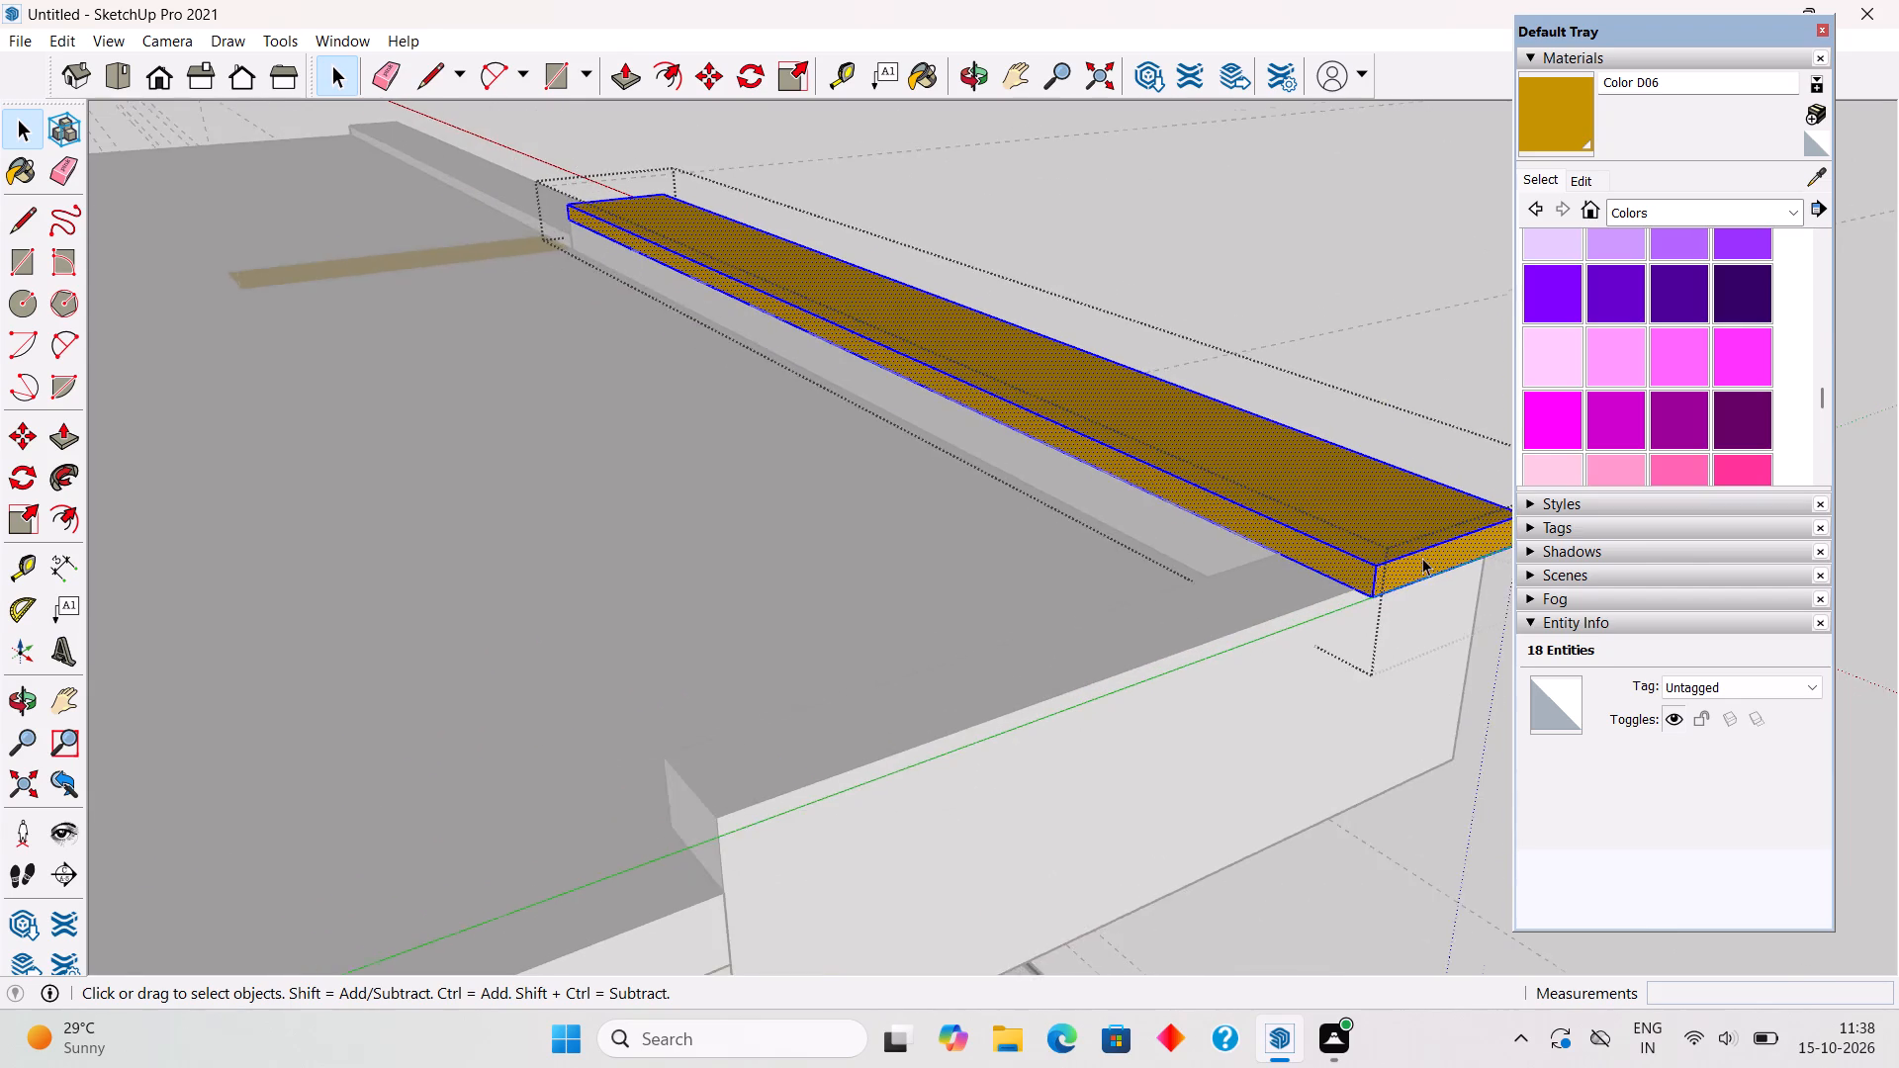
scroll(1422, 558, "up", 2)
key("l")
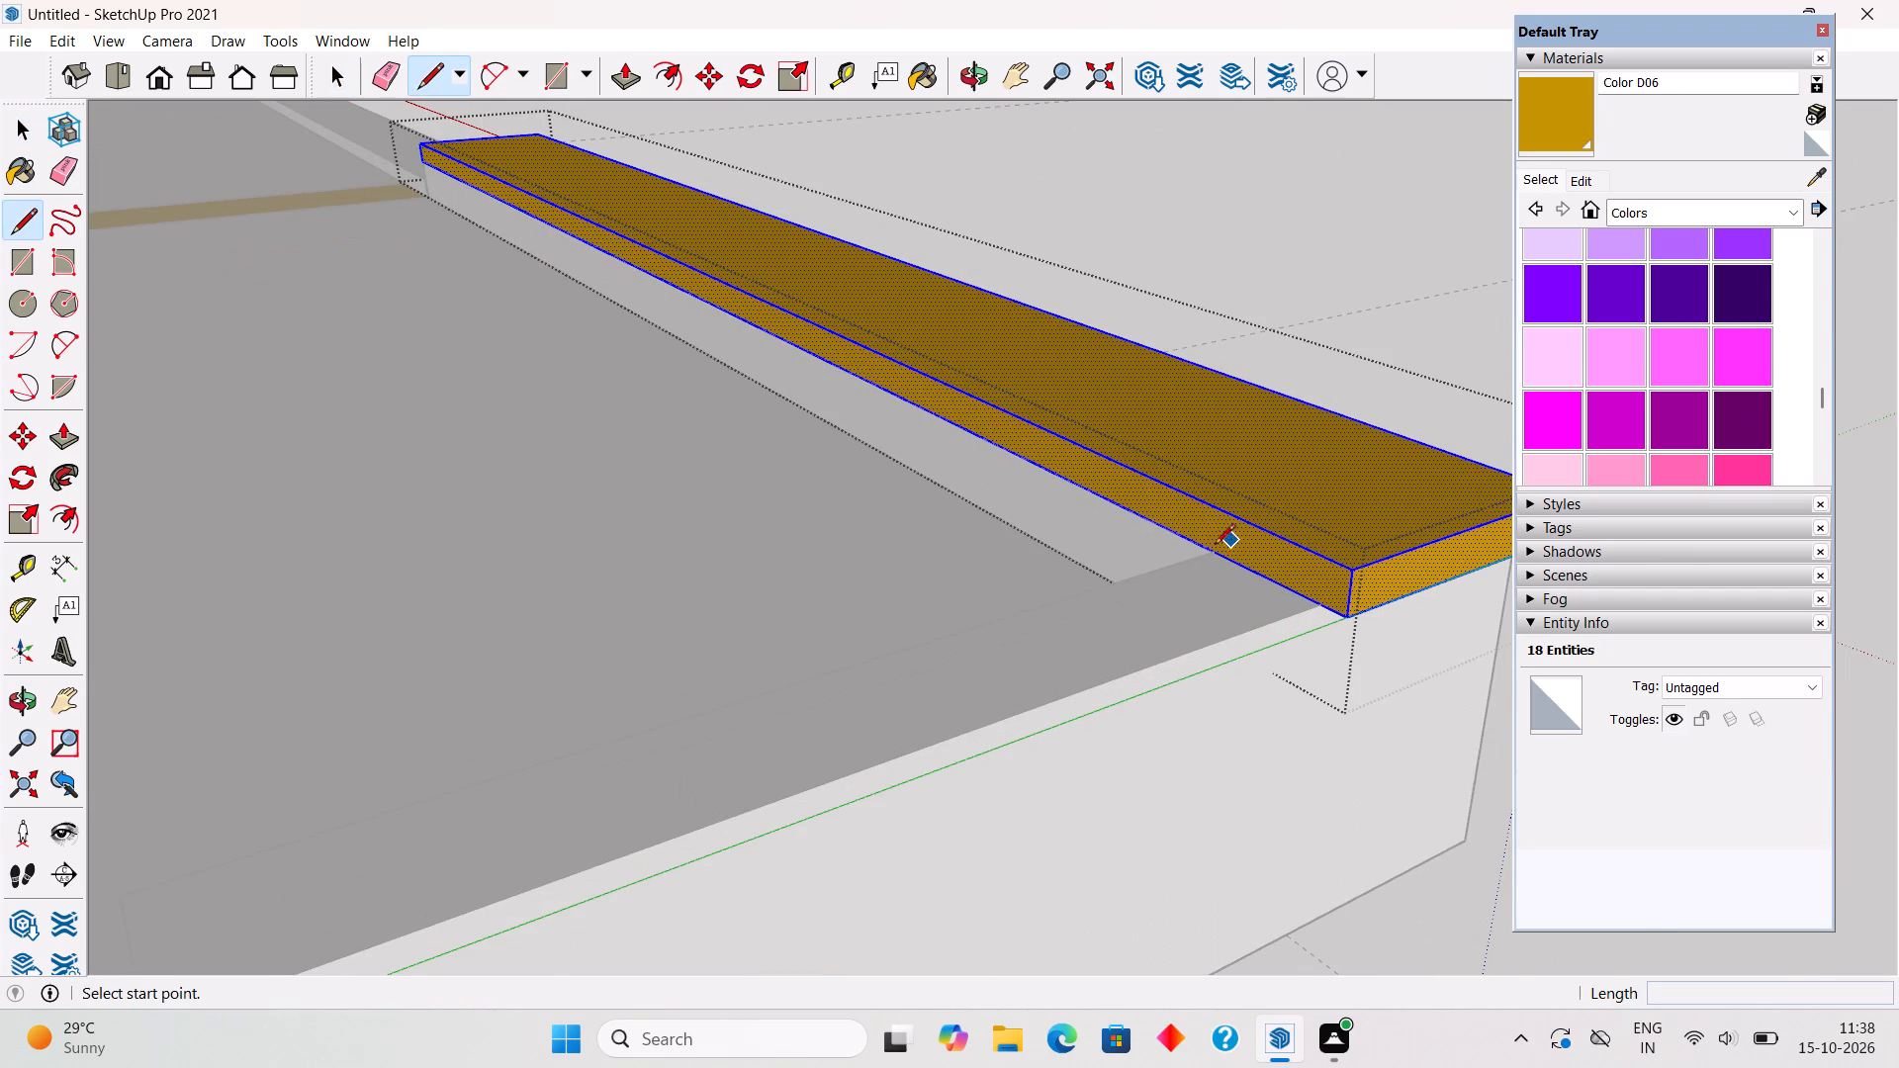
left_click(1207, 550)
left_click(1221, 510)
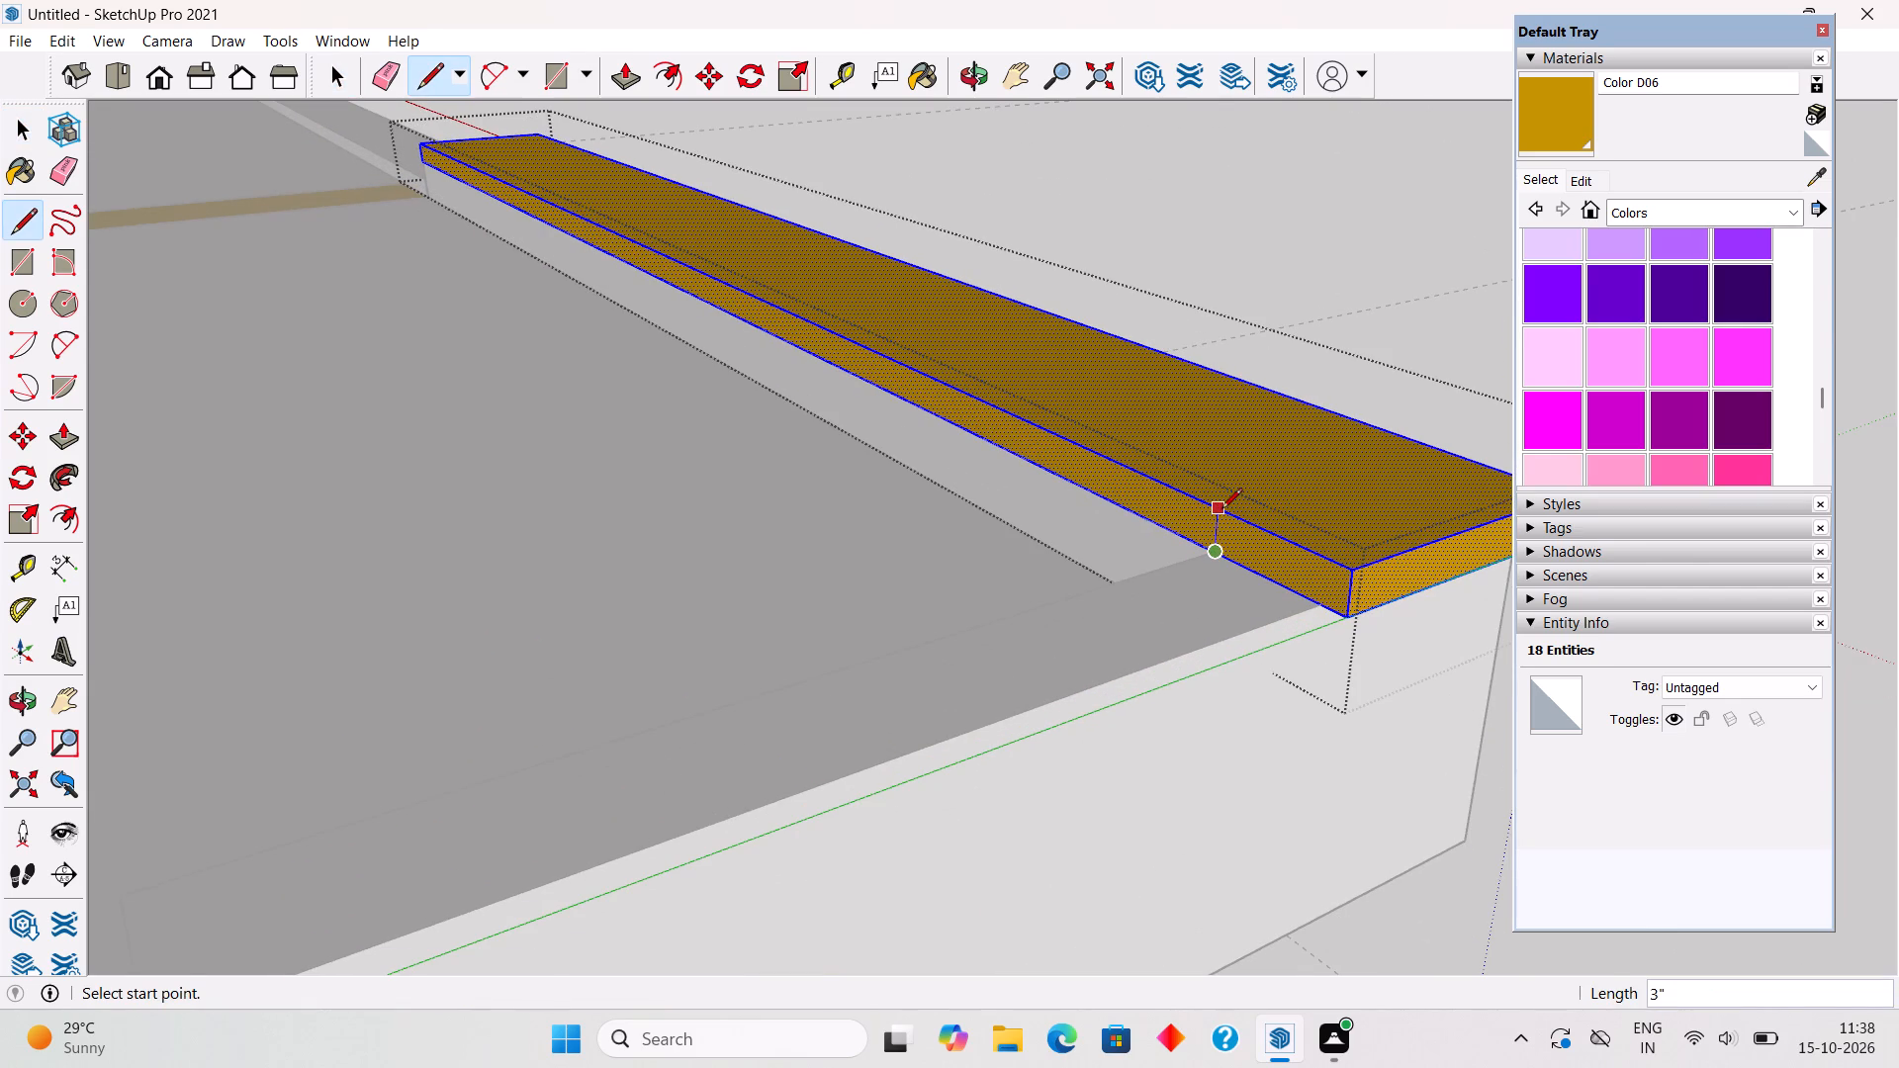
Pull the coping's marked end face 5' back over the balcony roof's side parapet to its rear end.
key("p")
left_click(1263, 555)
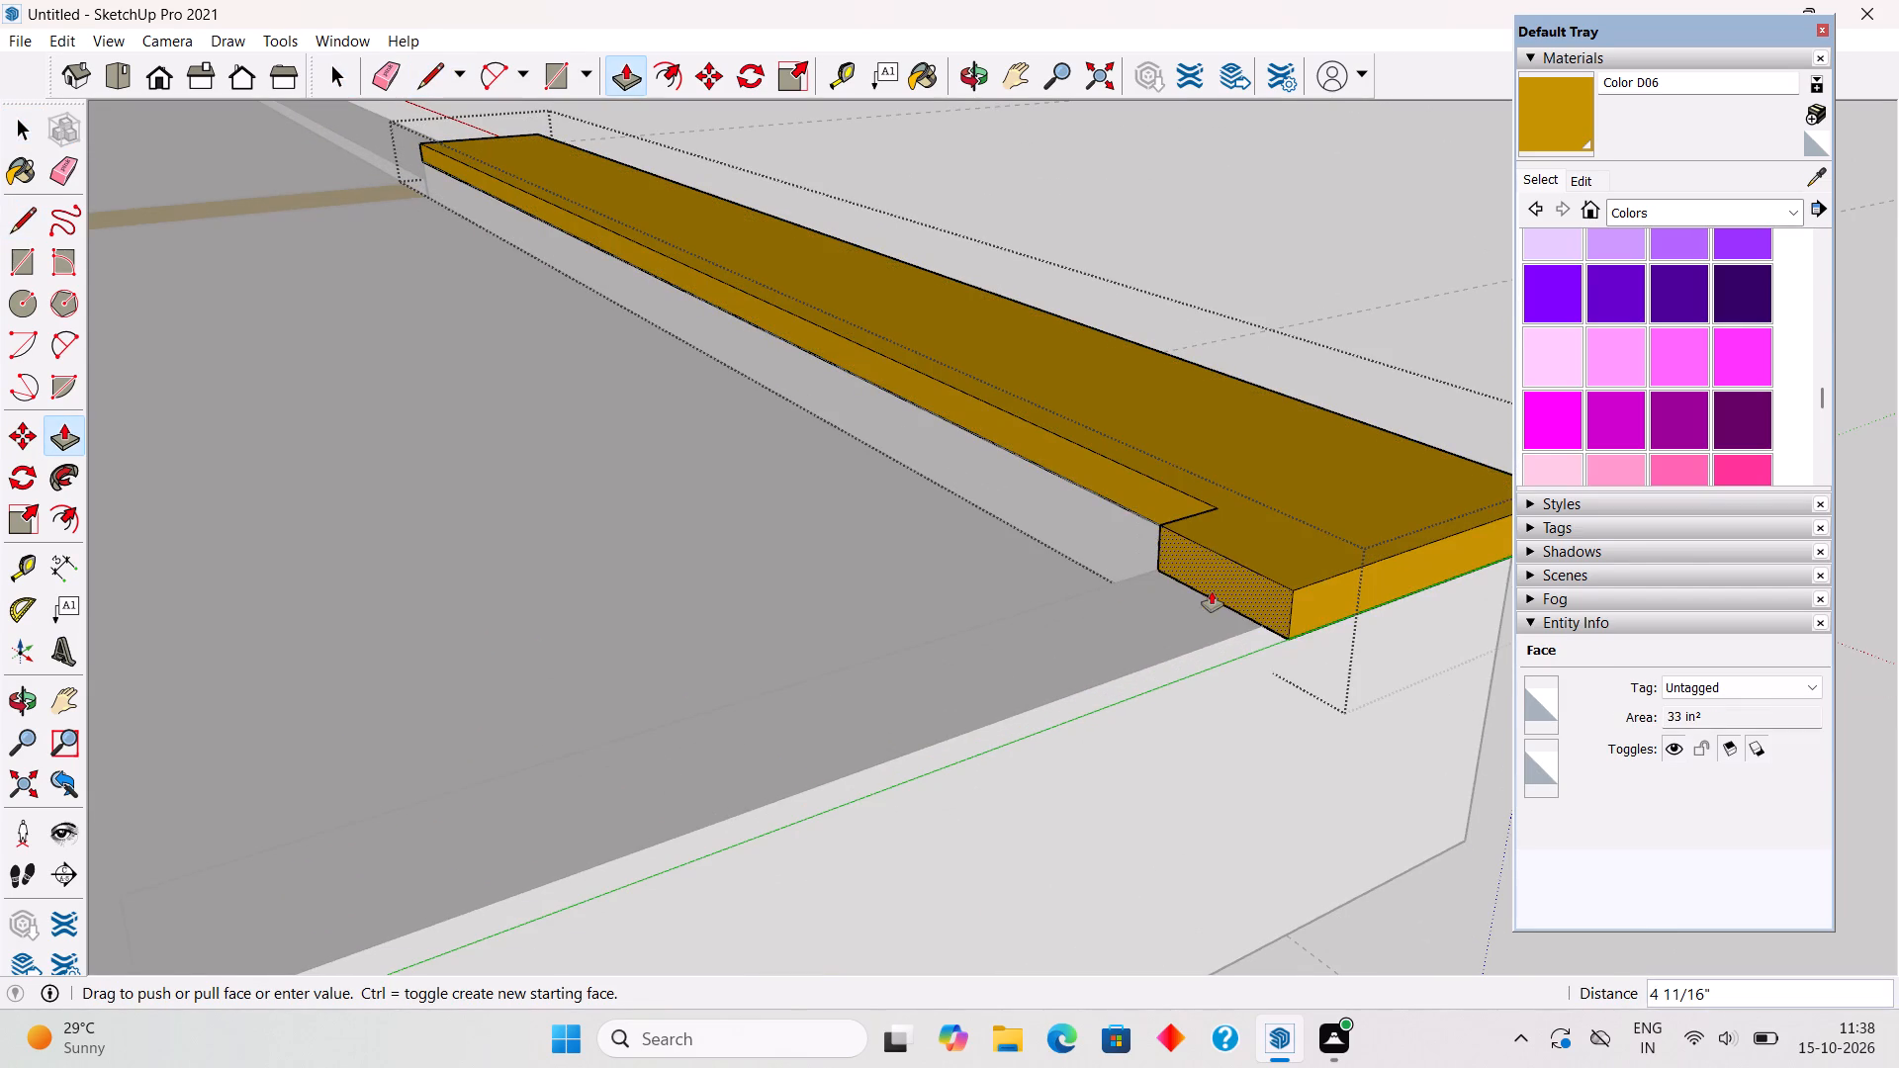
scroll(1202, 594, "down", 10)
left_click(831, 780)
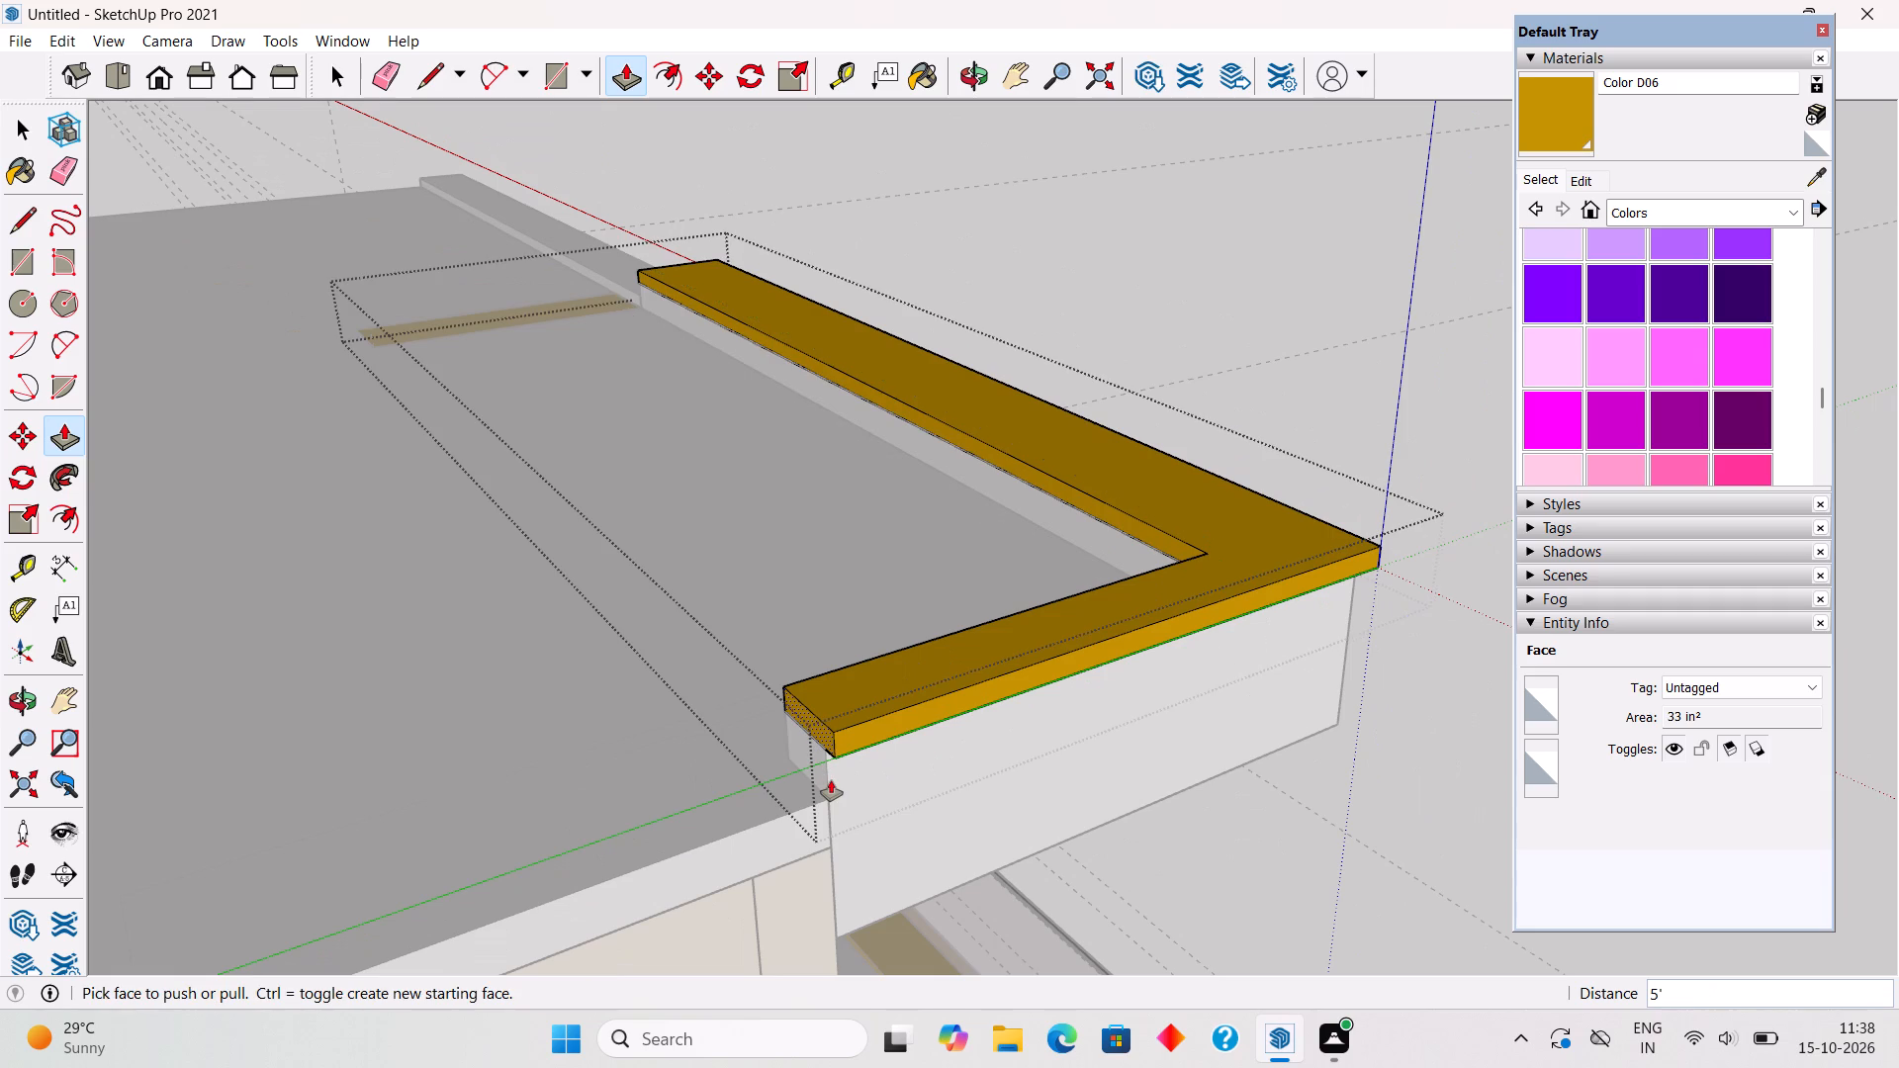
key("space")
left_click(1255, 191)
scroll(1288, 457, "down", 8)
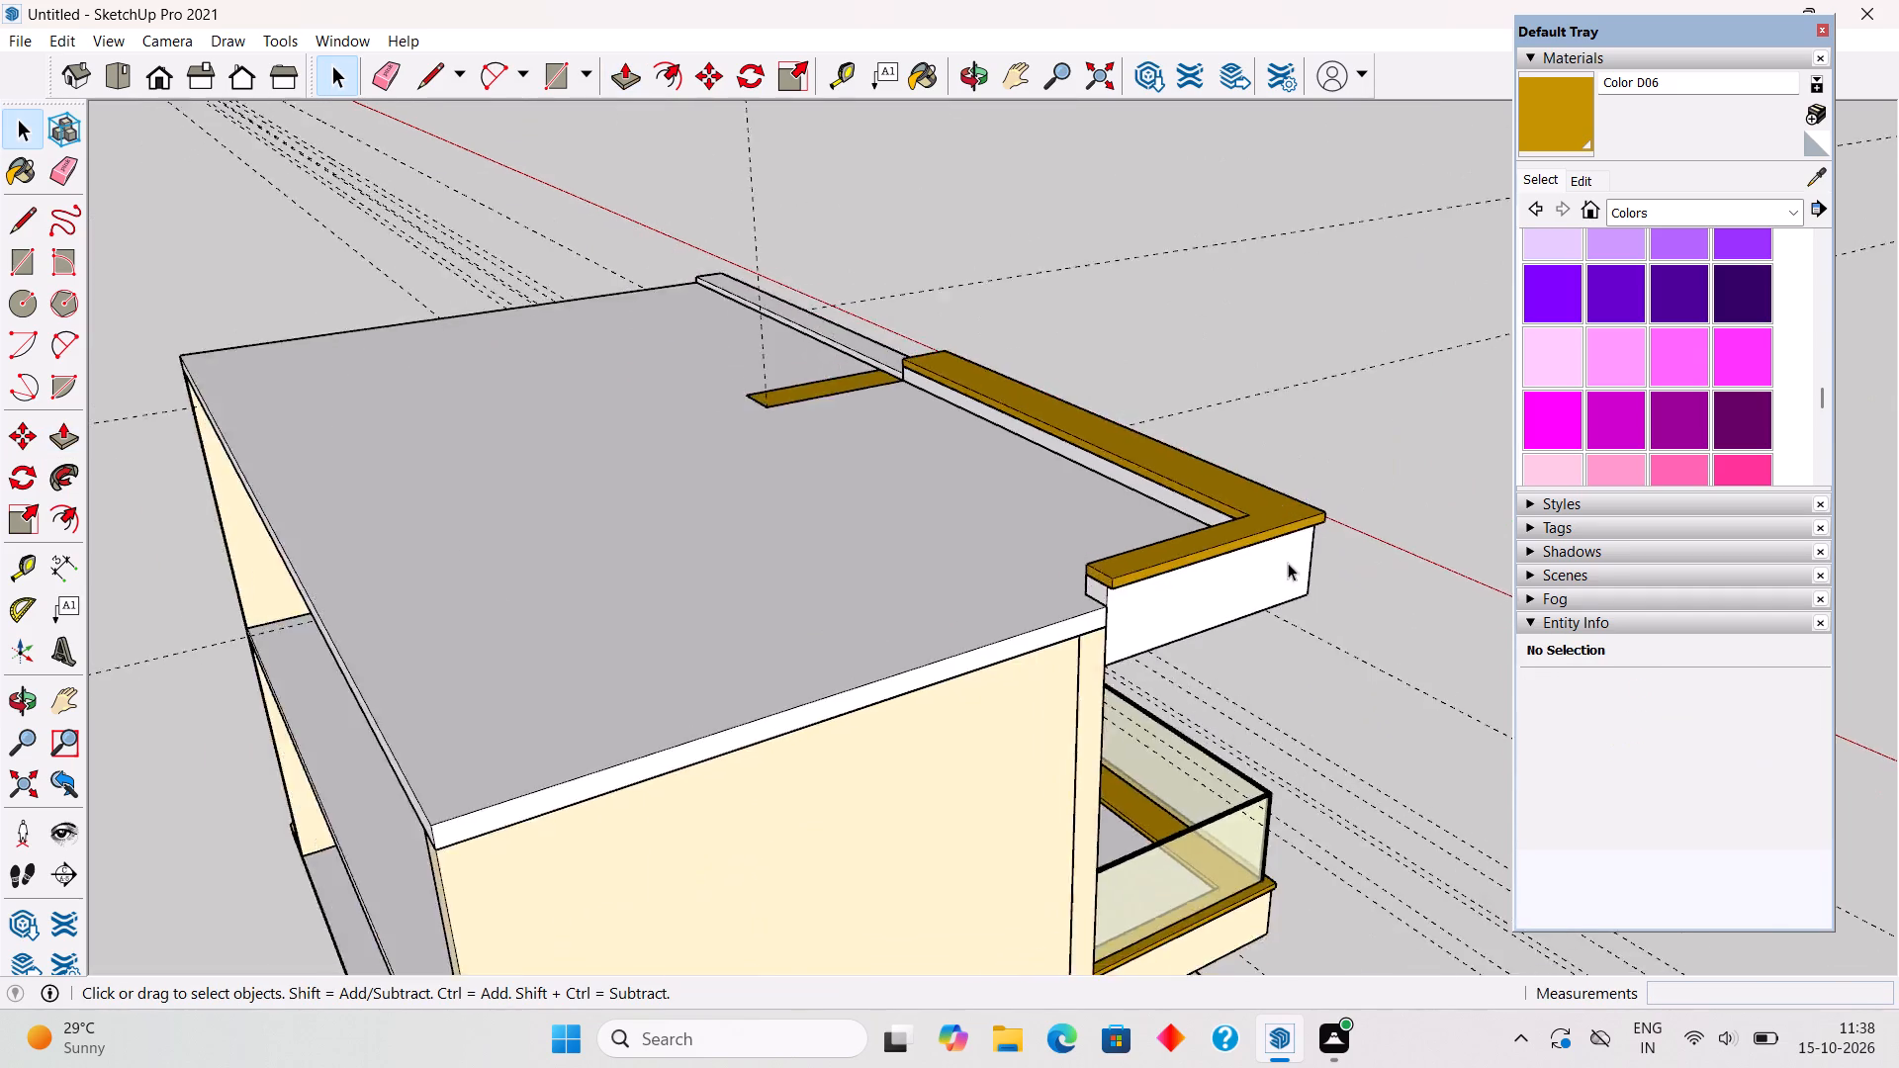
Copy the balcony's complete glass railing, all seven pane and black frame groups, straight up 11' 1" onto the balcony roof's ochre coping.
scroll(1288, 563, "down", 2)
middle_click_drag(1287, 606, 664, 559)
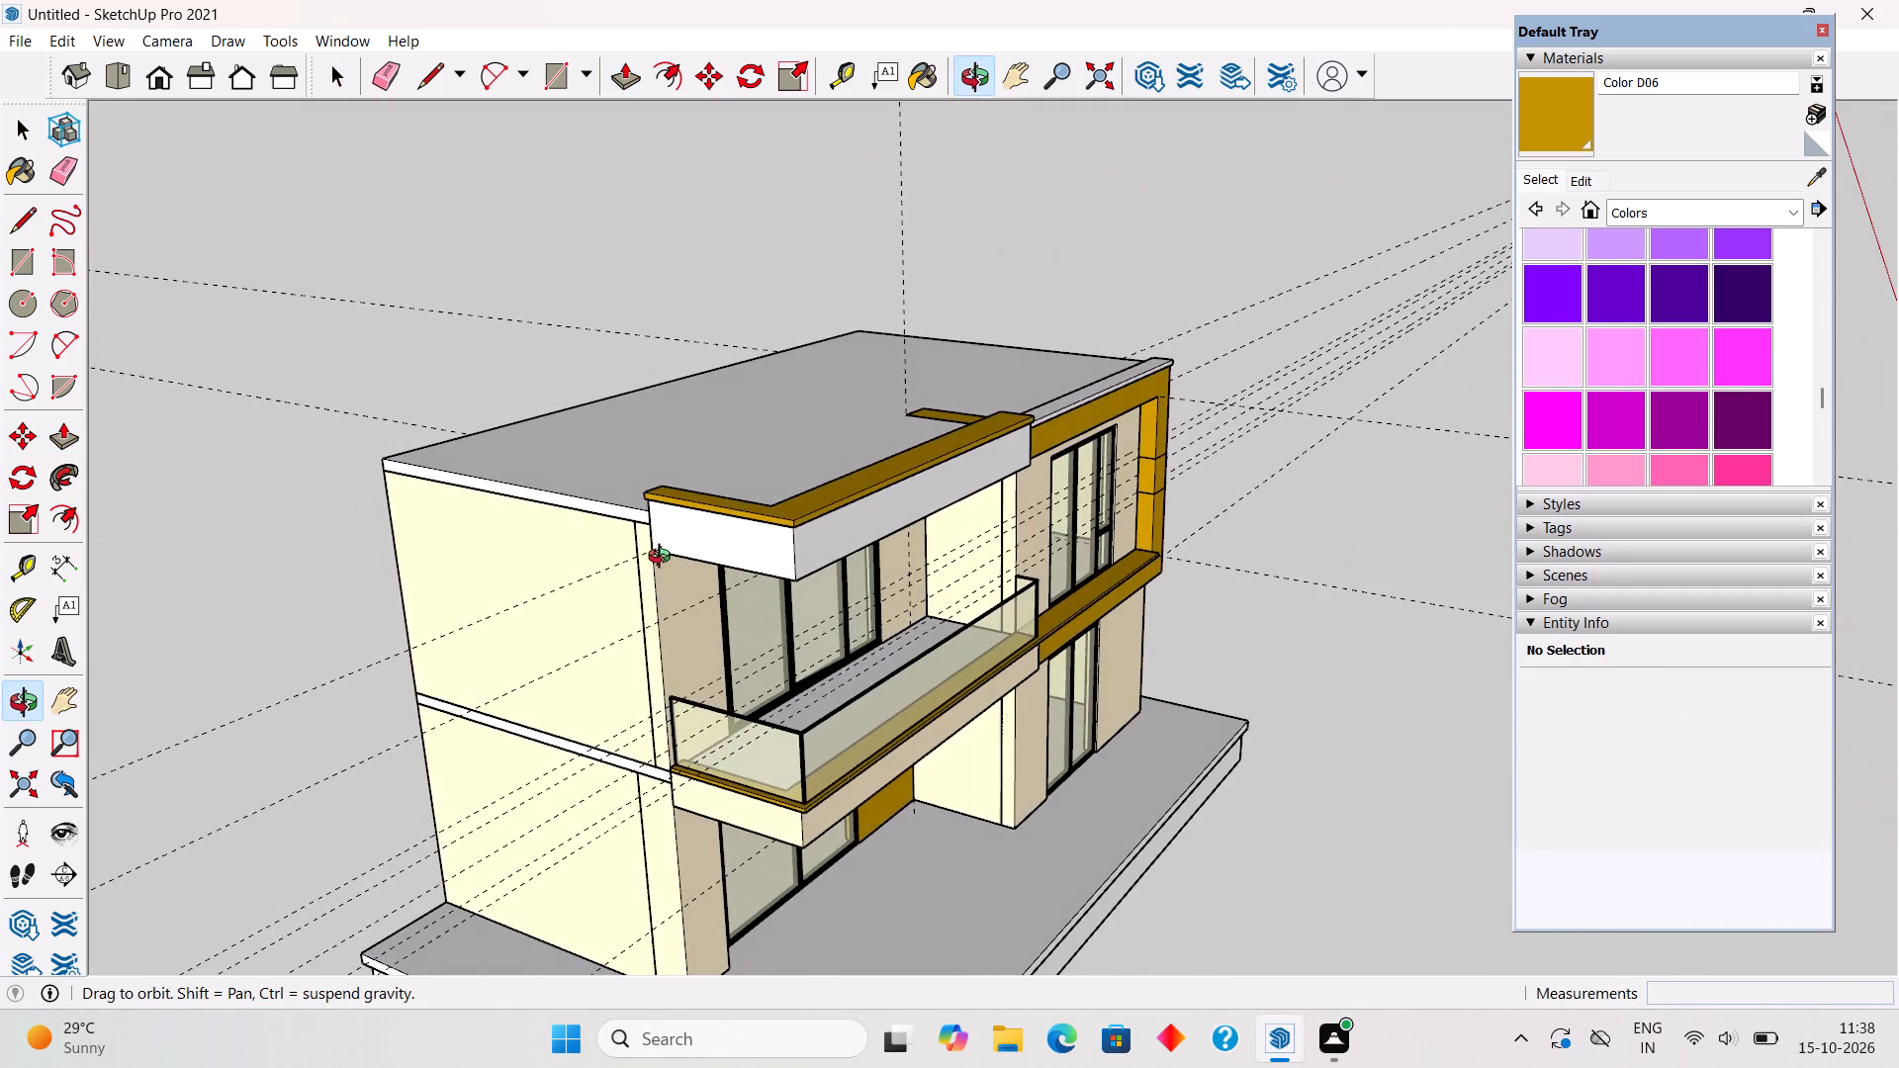
middle_click_drag(664, 559, 709, 605)
scroll(717, 605, "up", 2)
scroll(780, 756, "down", 1)
left_click(815, 839)
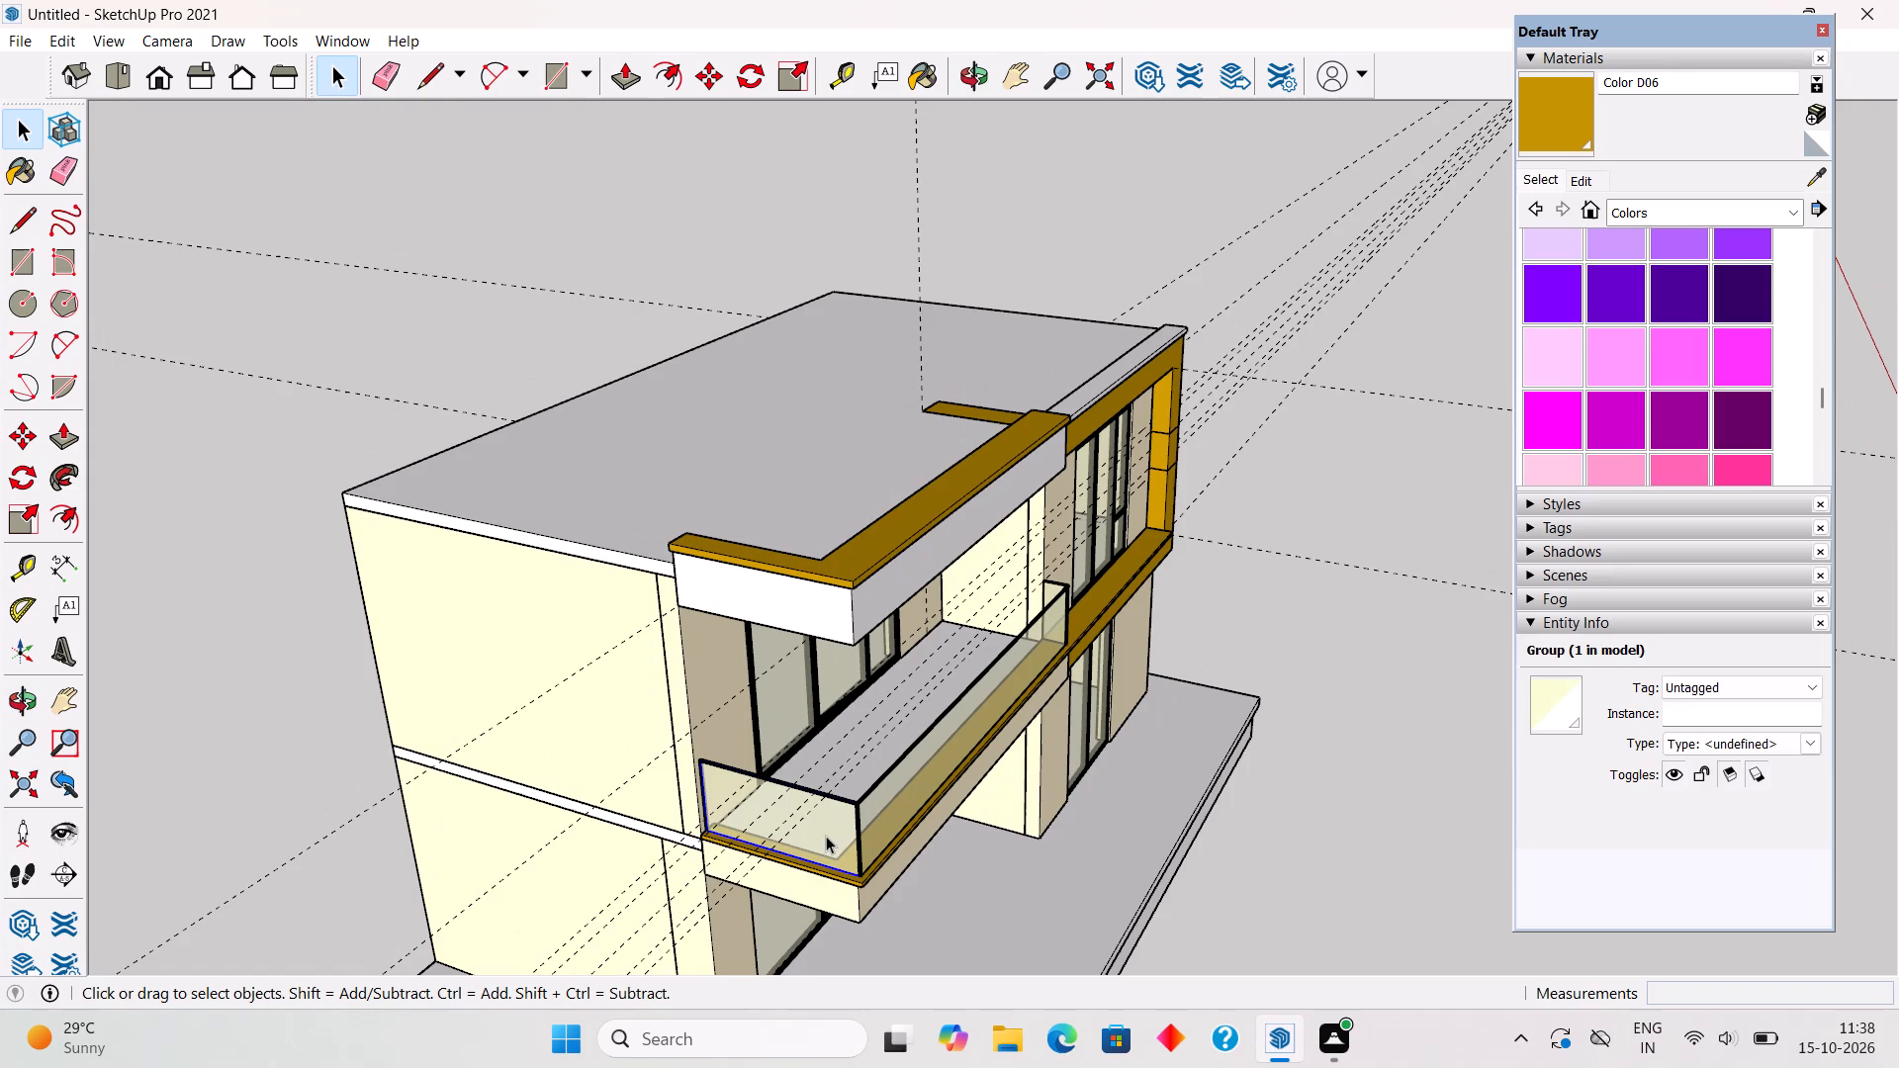
left_click(846, 832, "shift")
left_click(841, 845, "shift")
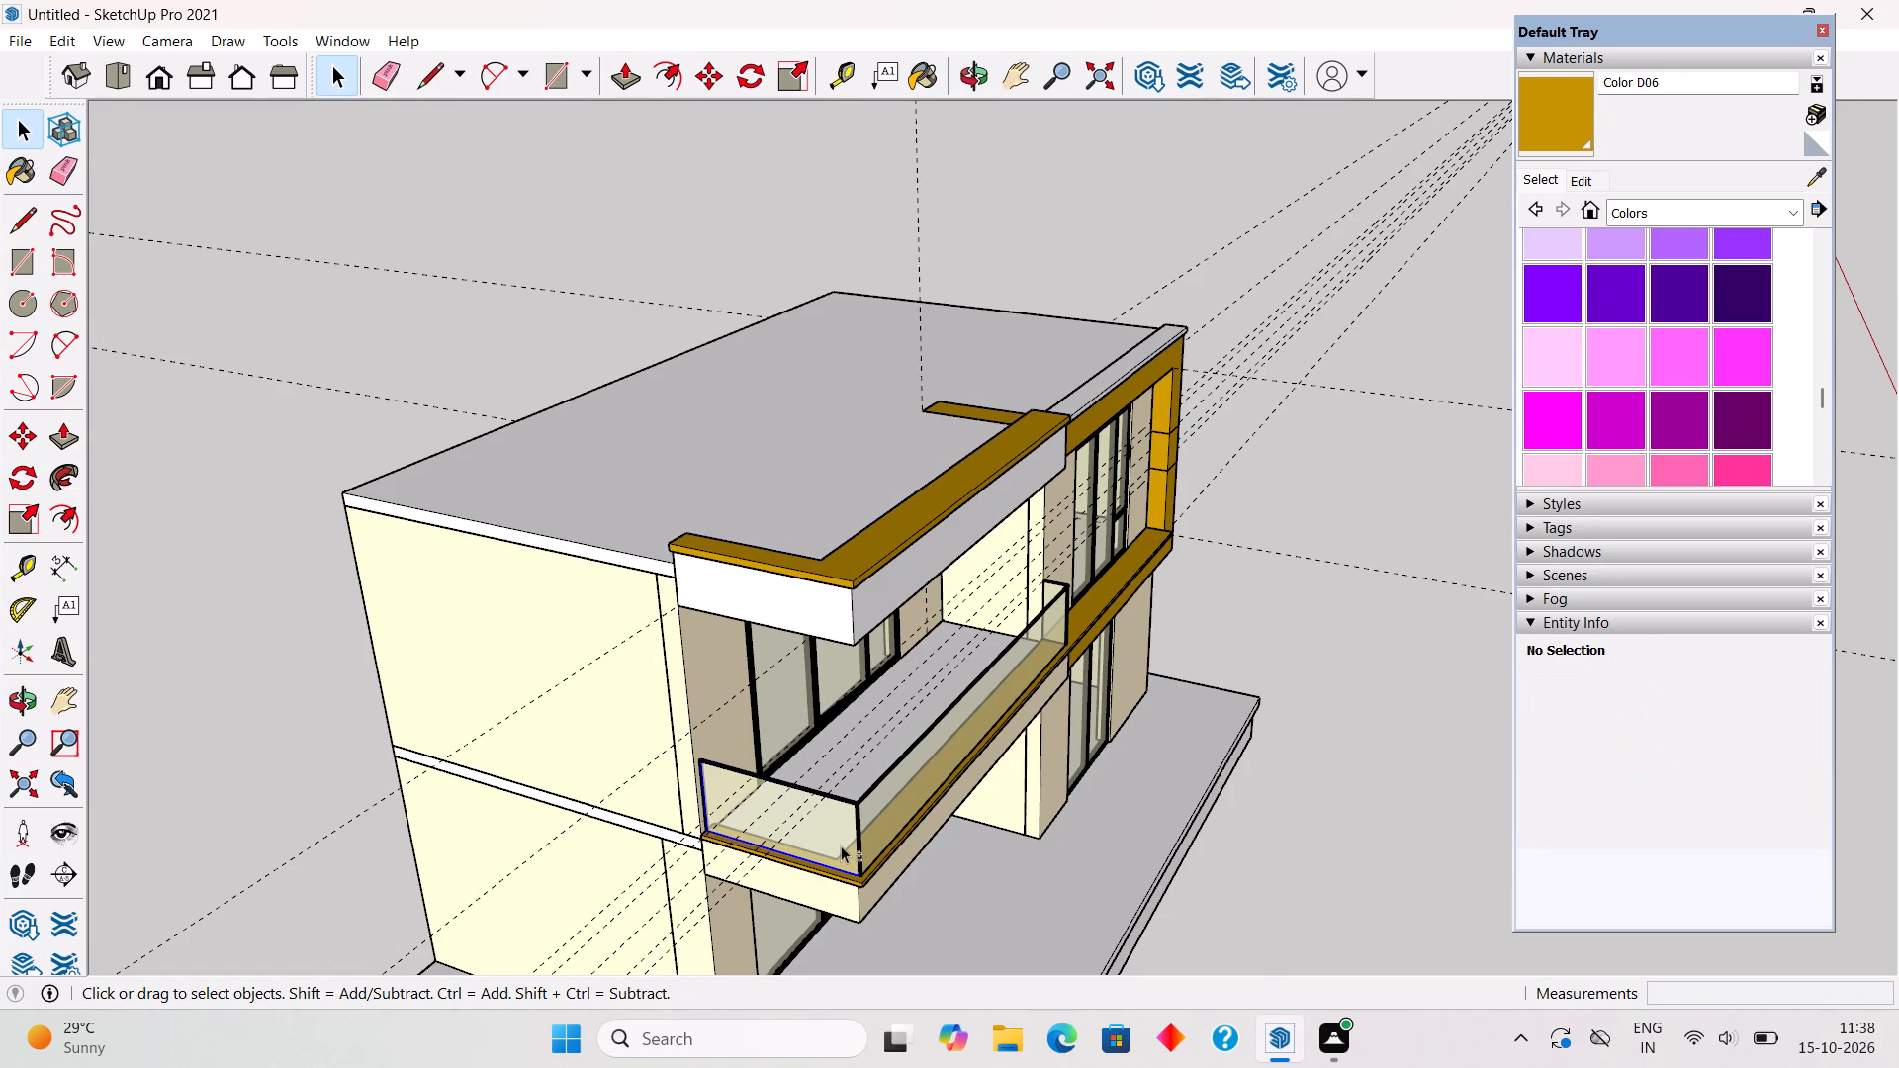
scroll(841, 845, "up", 5, "shift")
left_click(872, 805, "shift")
left_click(892, 795, "shift")
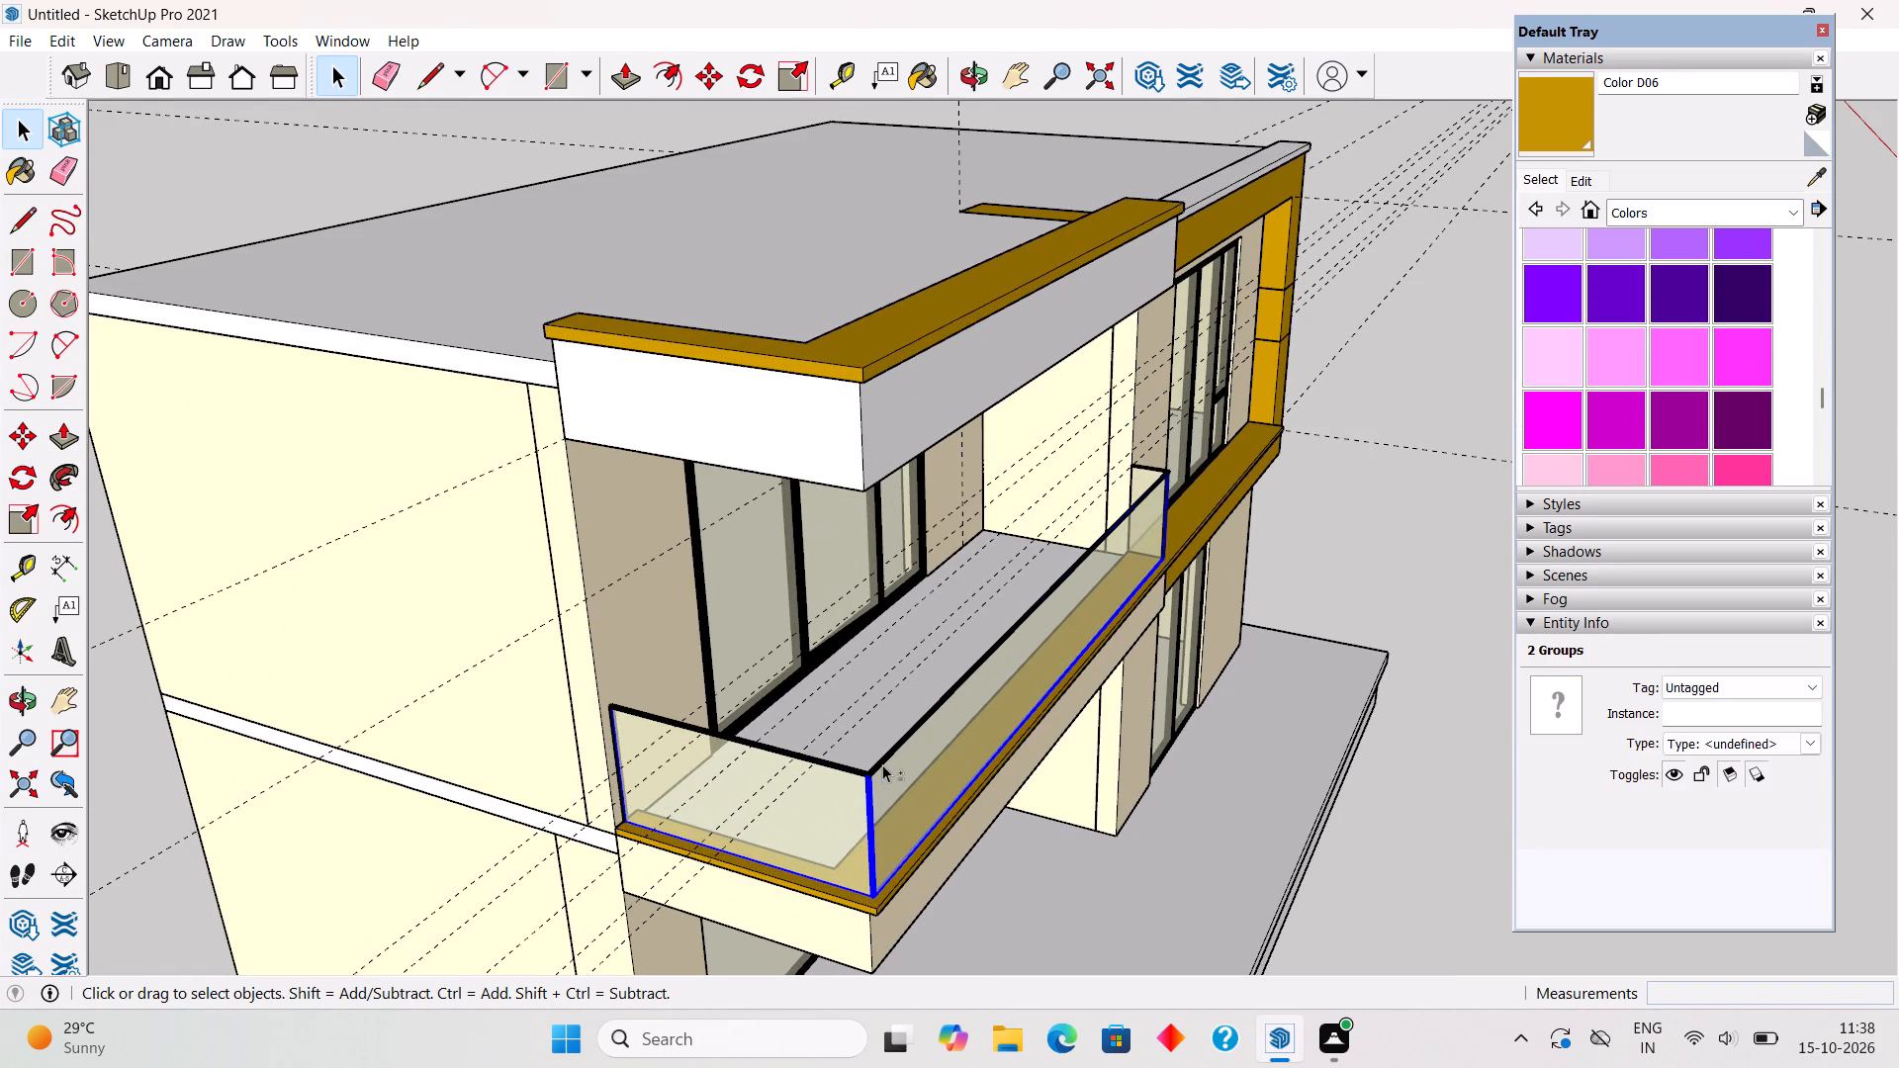
left_click(882, 764, "shift")
left_click(859, 770, "shift")
scroll(876, 778, "up", 3, "shift")
left_click(898, 786, "shift")
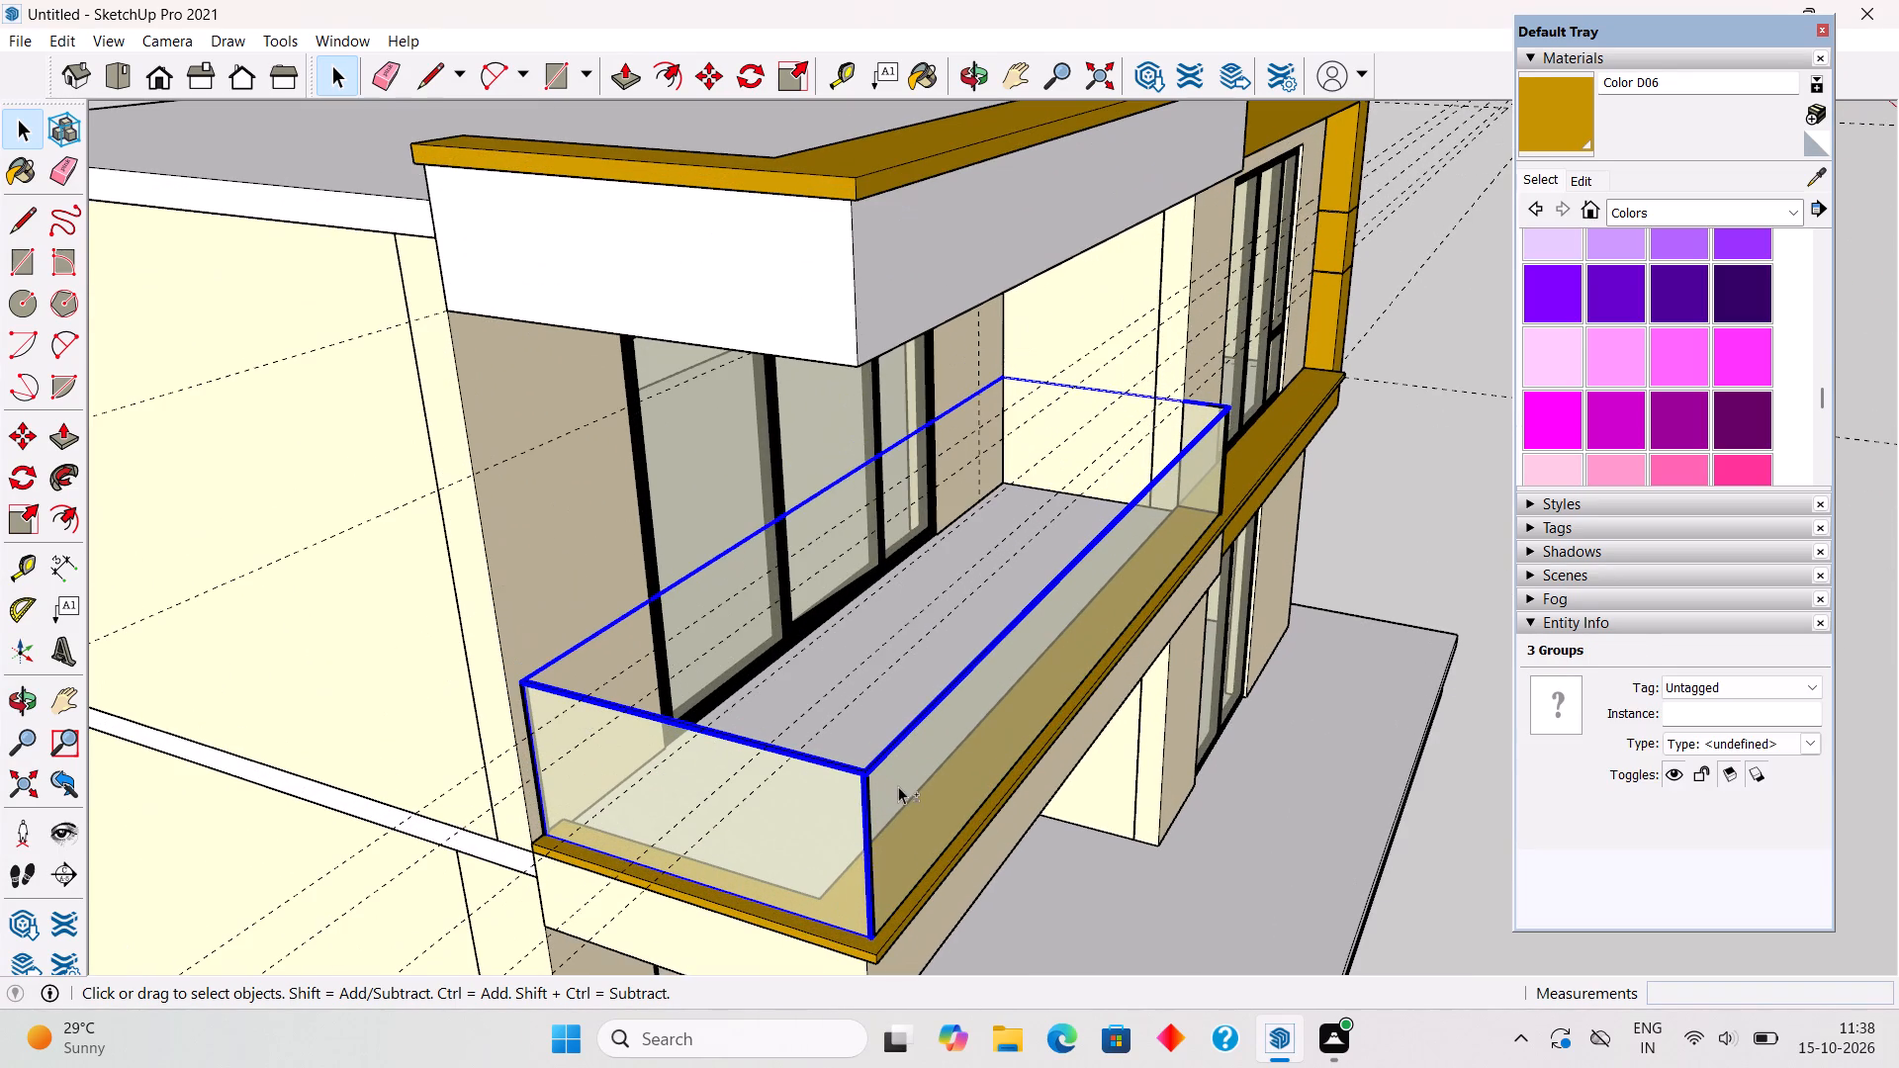
left_click(538, 785, "shift")
scroll(1356, 496, "up", 5, "shift")
scroll(1040, 424, "down", 2, "shift")
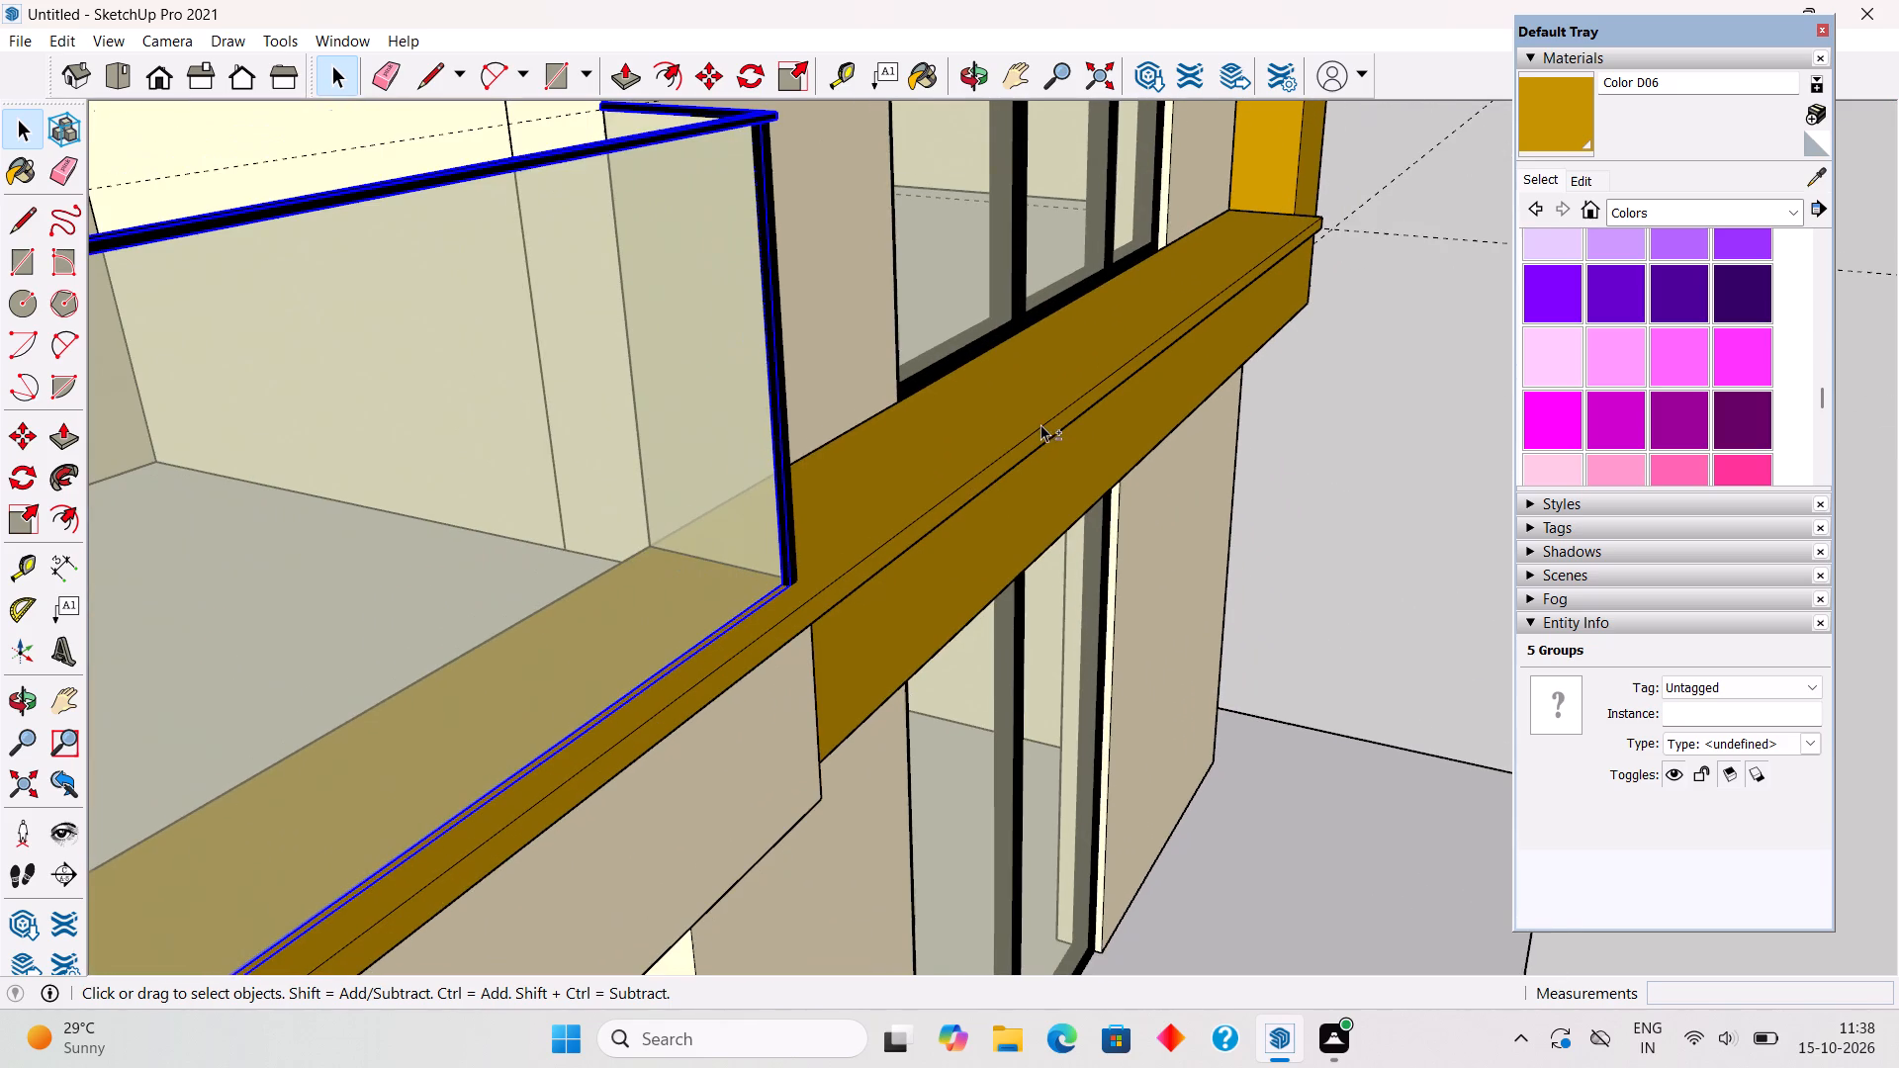
left_click(790, 479, "shift")
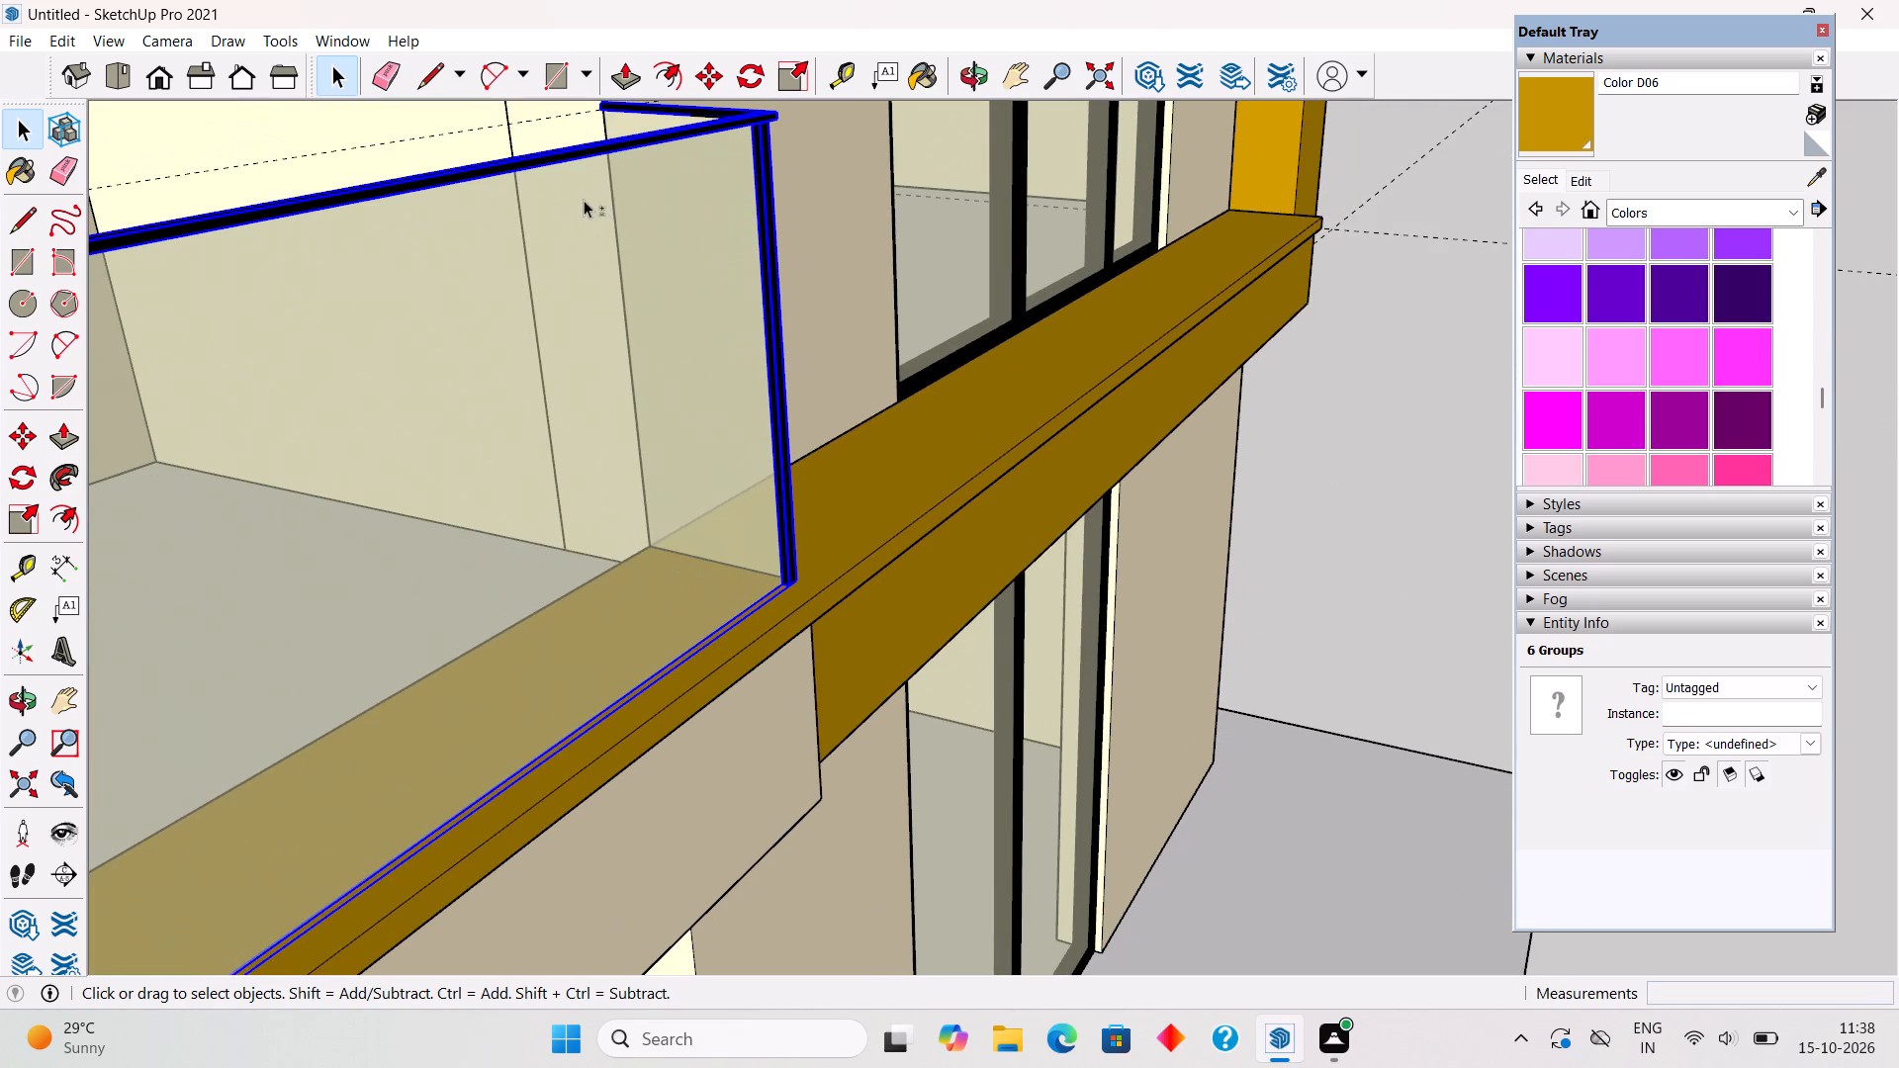
left_click(629, 125, "shift")
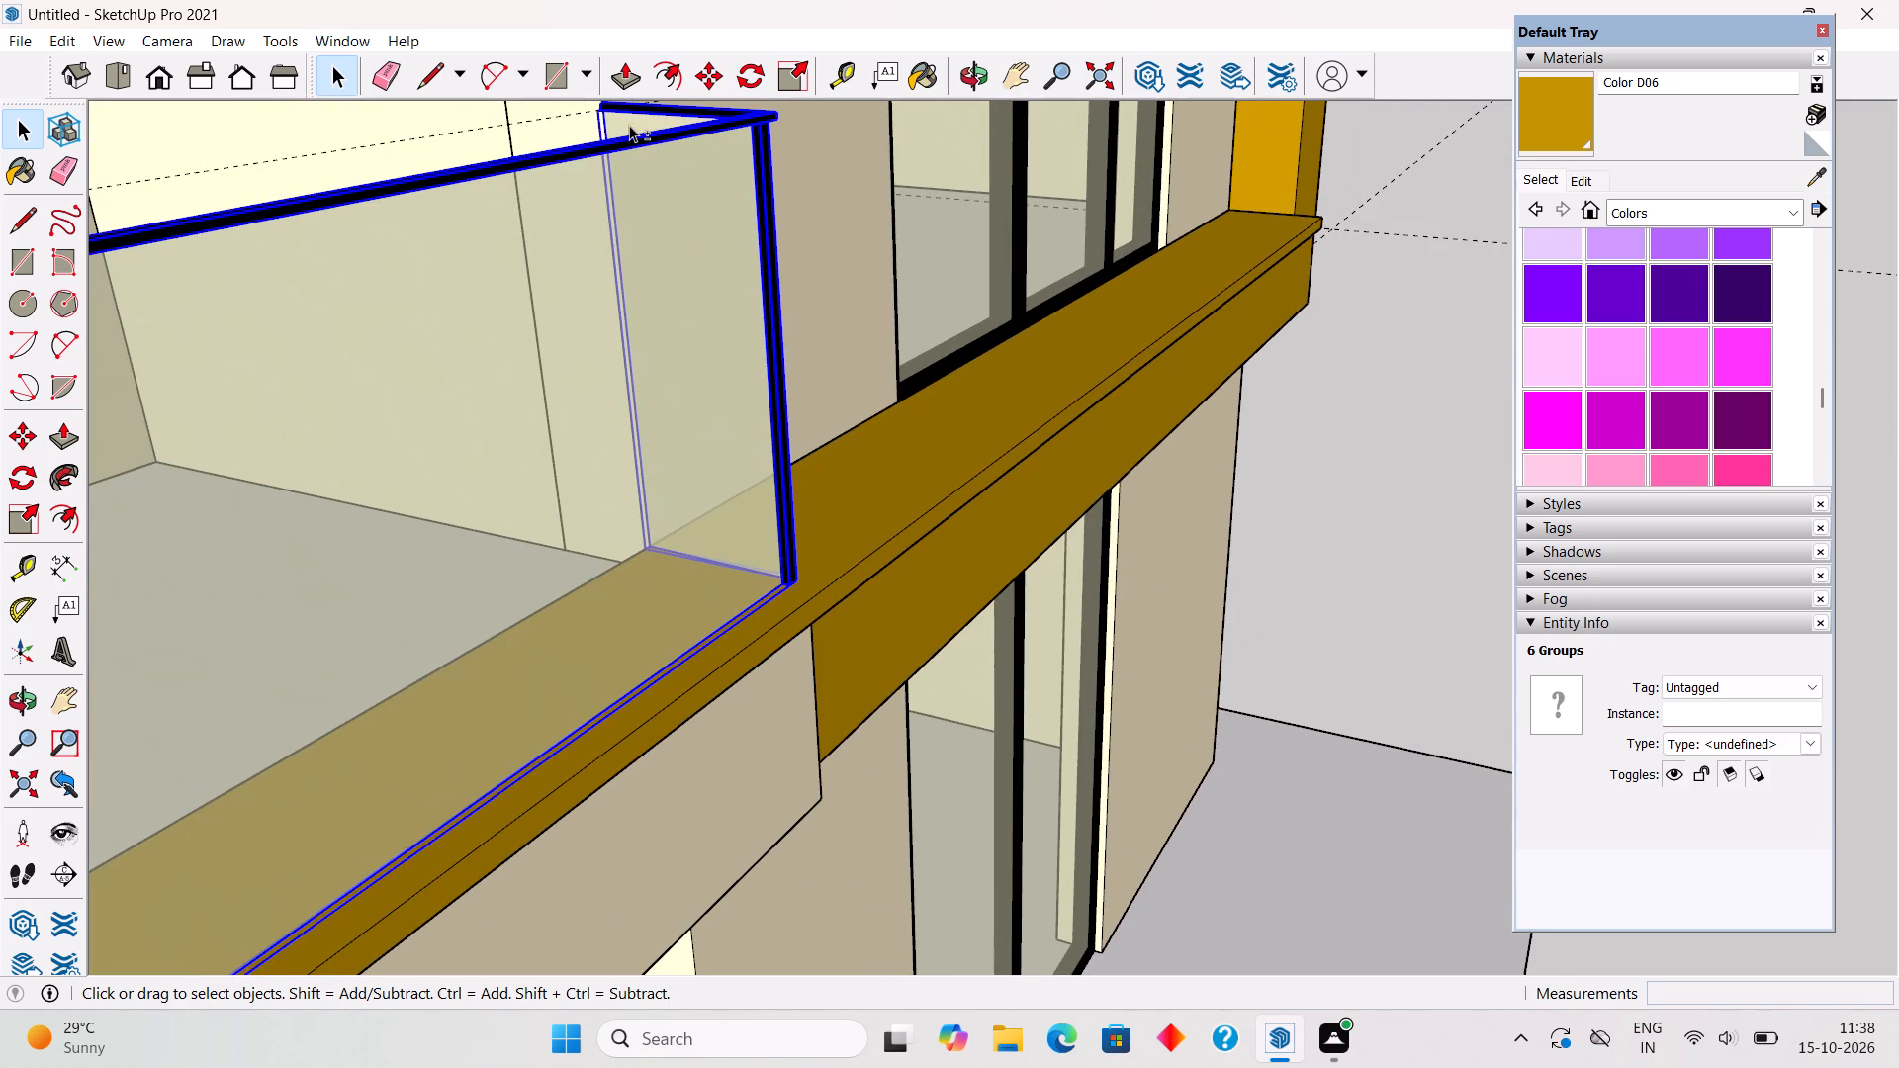
scroll(719, 242, "down", 20, "shift")
scroll(719, 242, "down", 7, "shift")
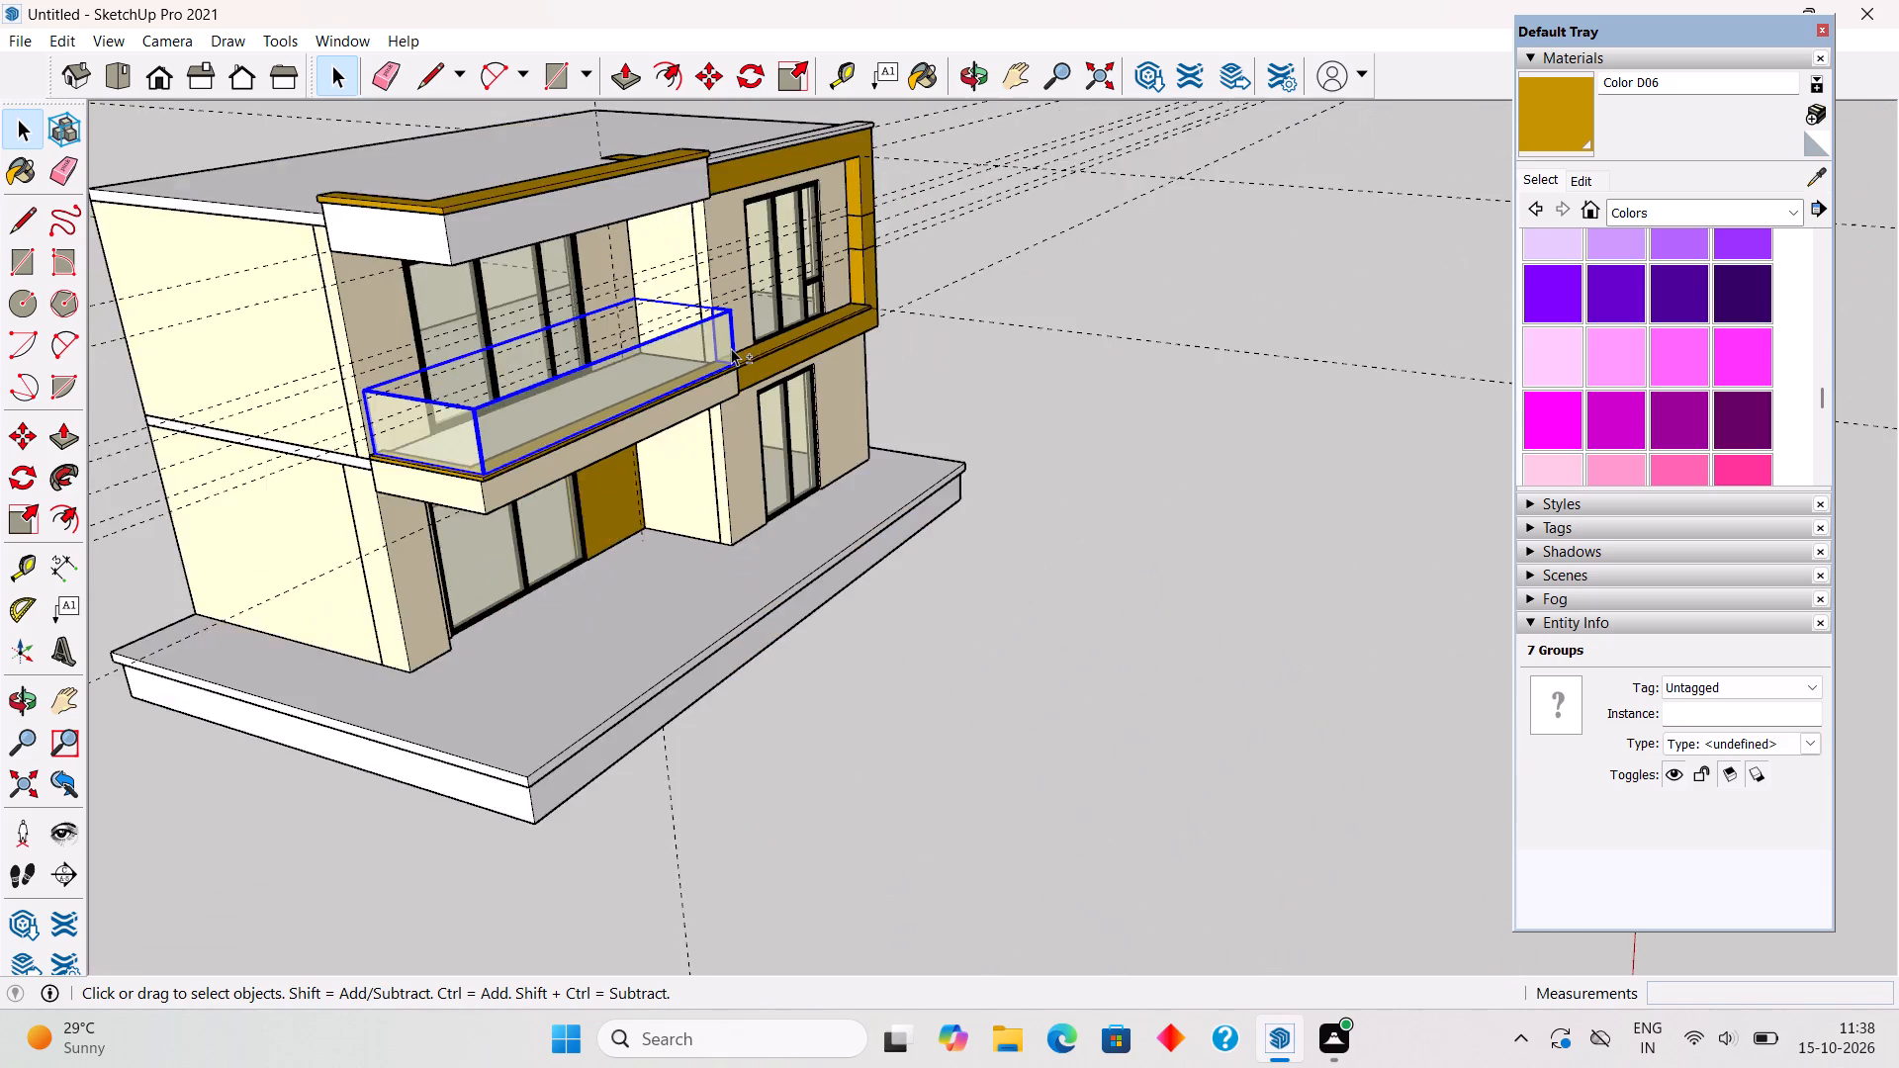
scroll(731, 348, "down", 2, "shift")
scroll(508, 463, "up", 10, "shift")
scroll(587, 414, "up", 6, "shift")
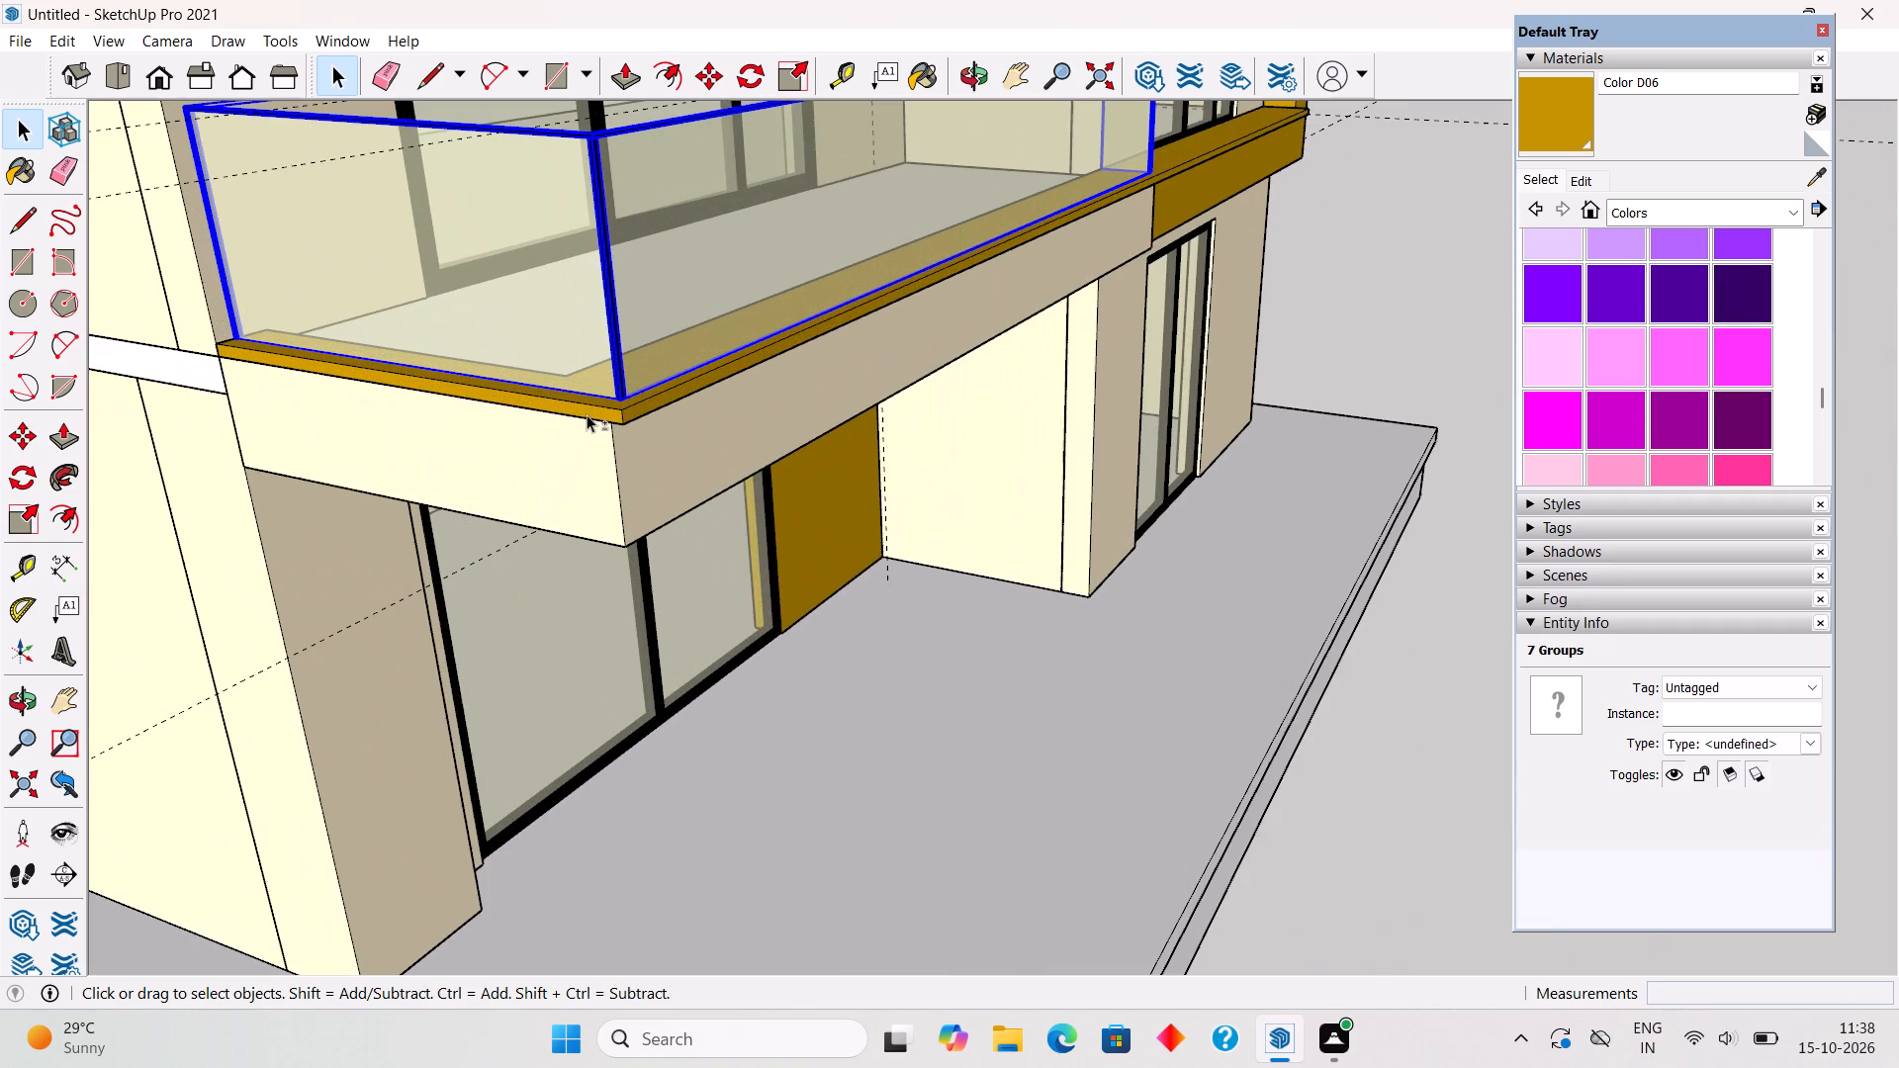
key("m")
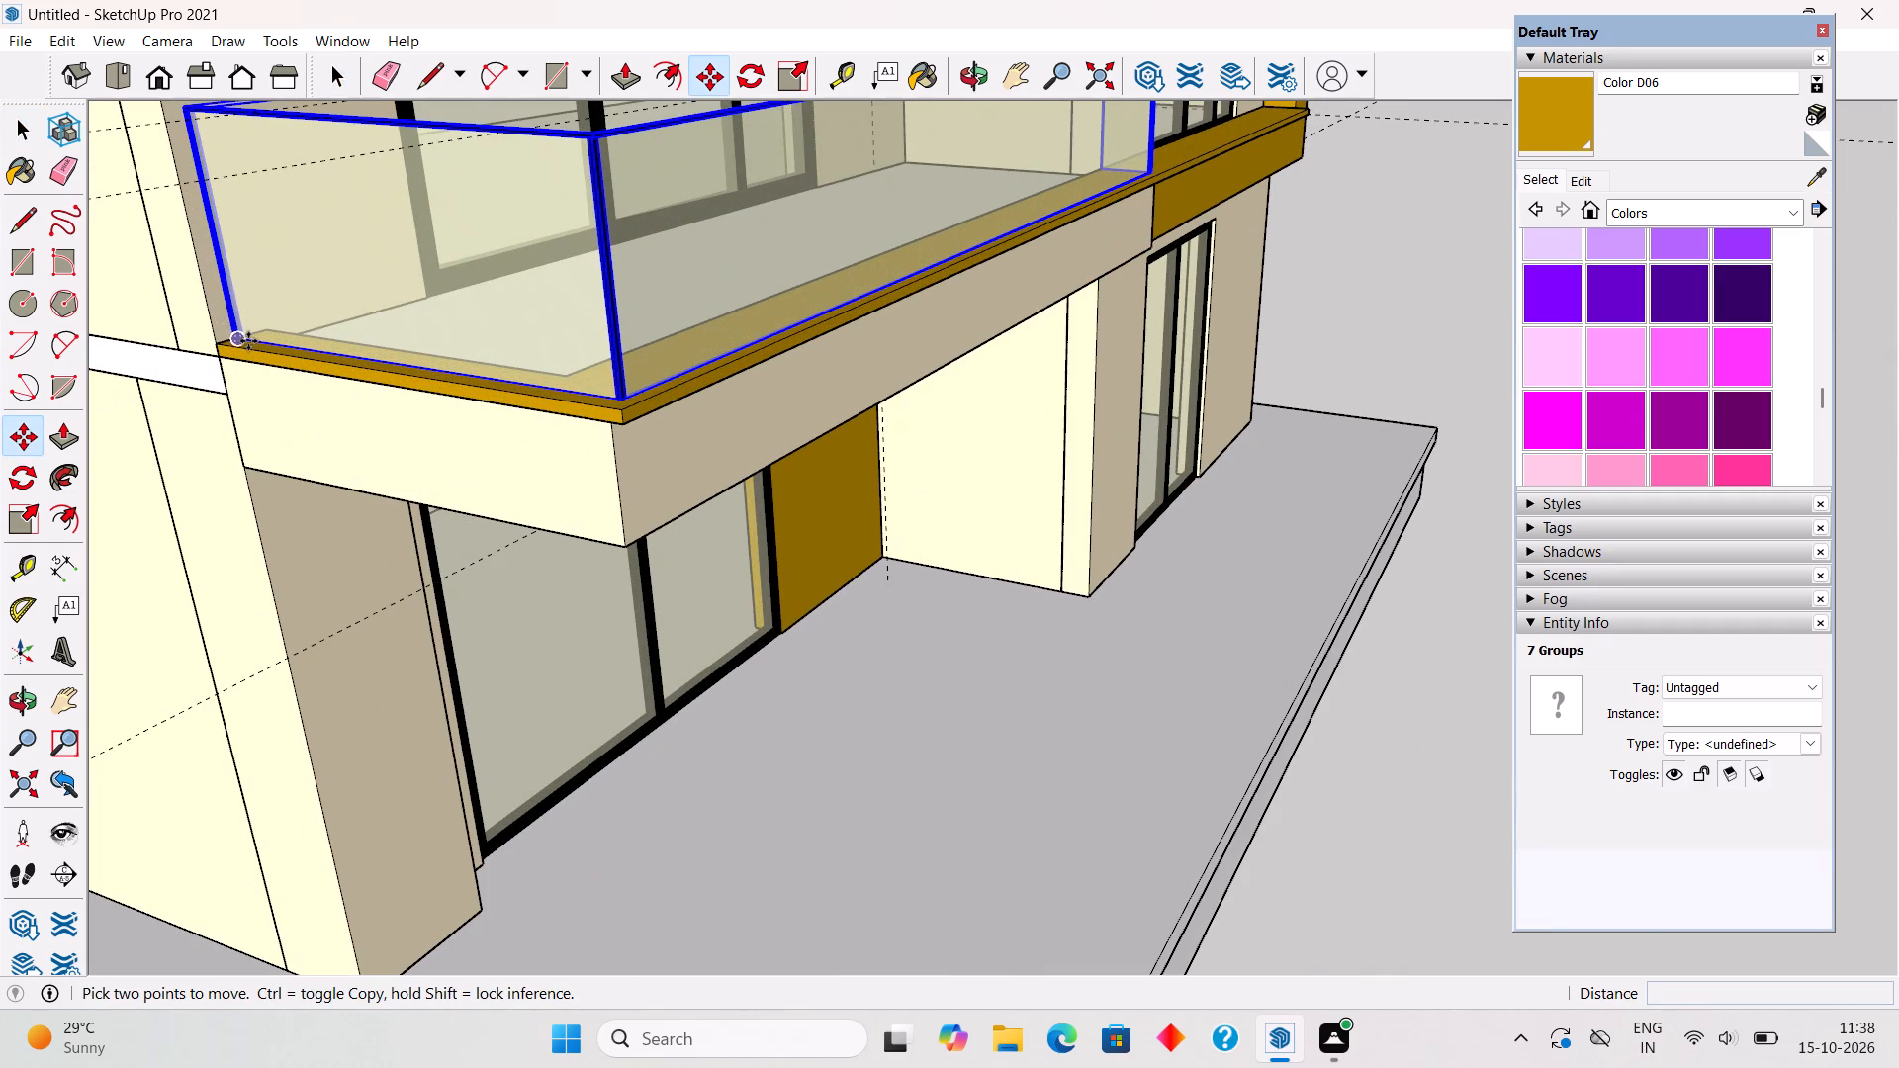
left_click(623, 396)
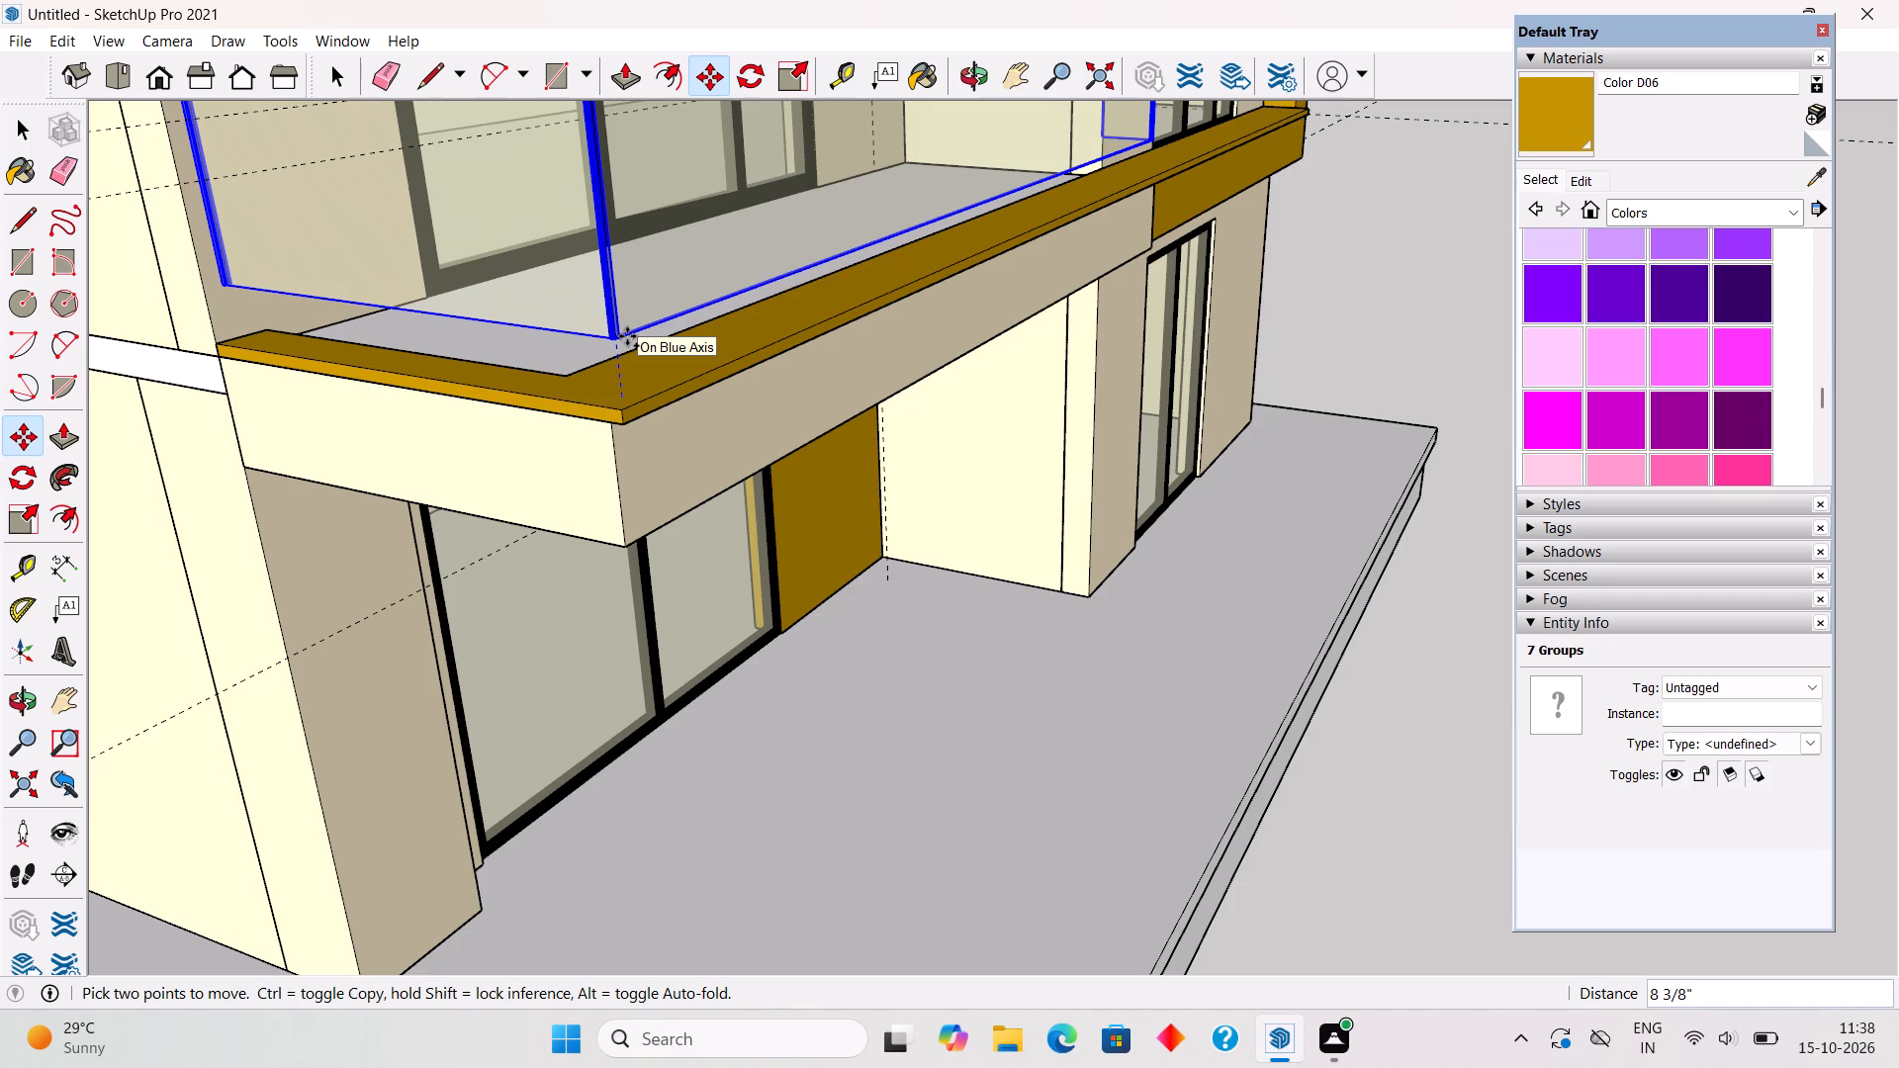
scroll(638, 330, "down", 20)
scroll(638, 330, "down", 1)
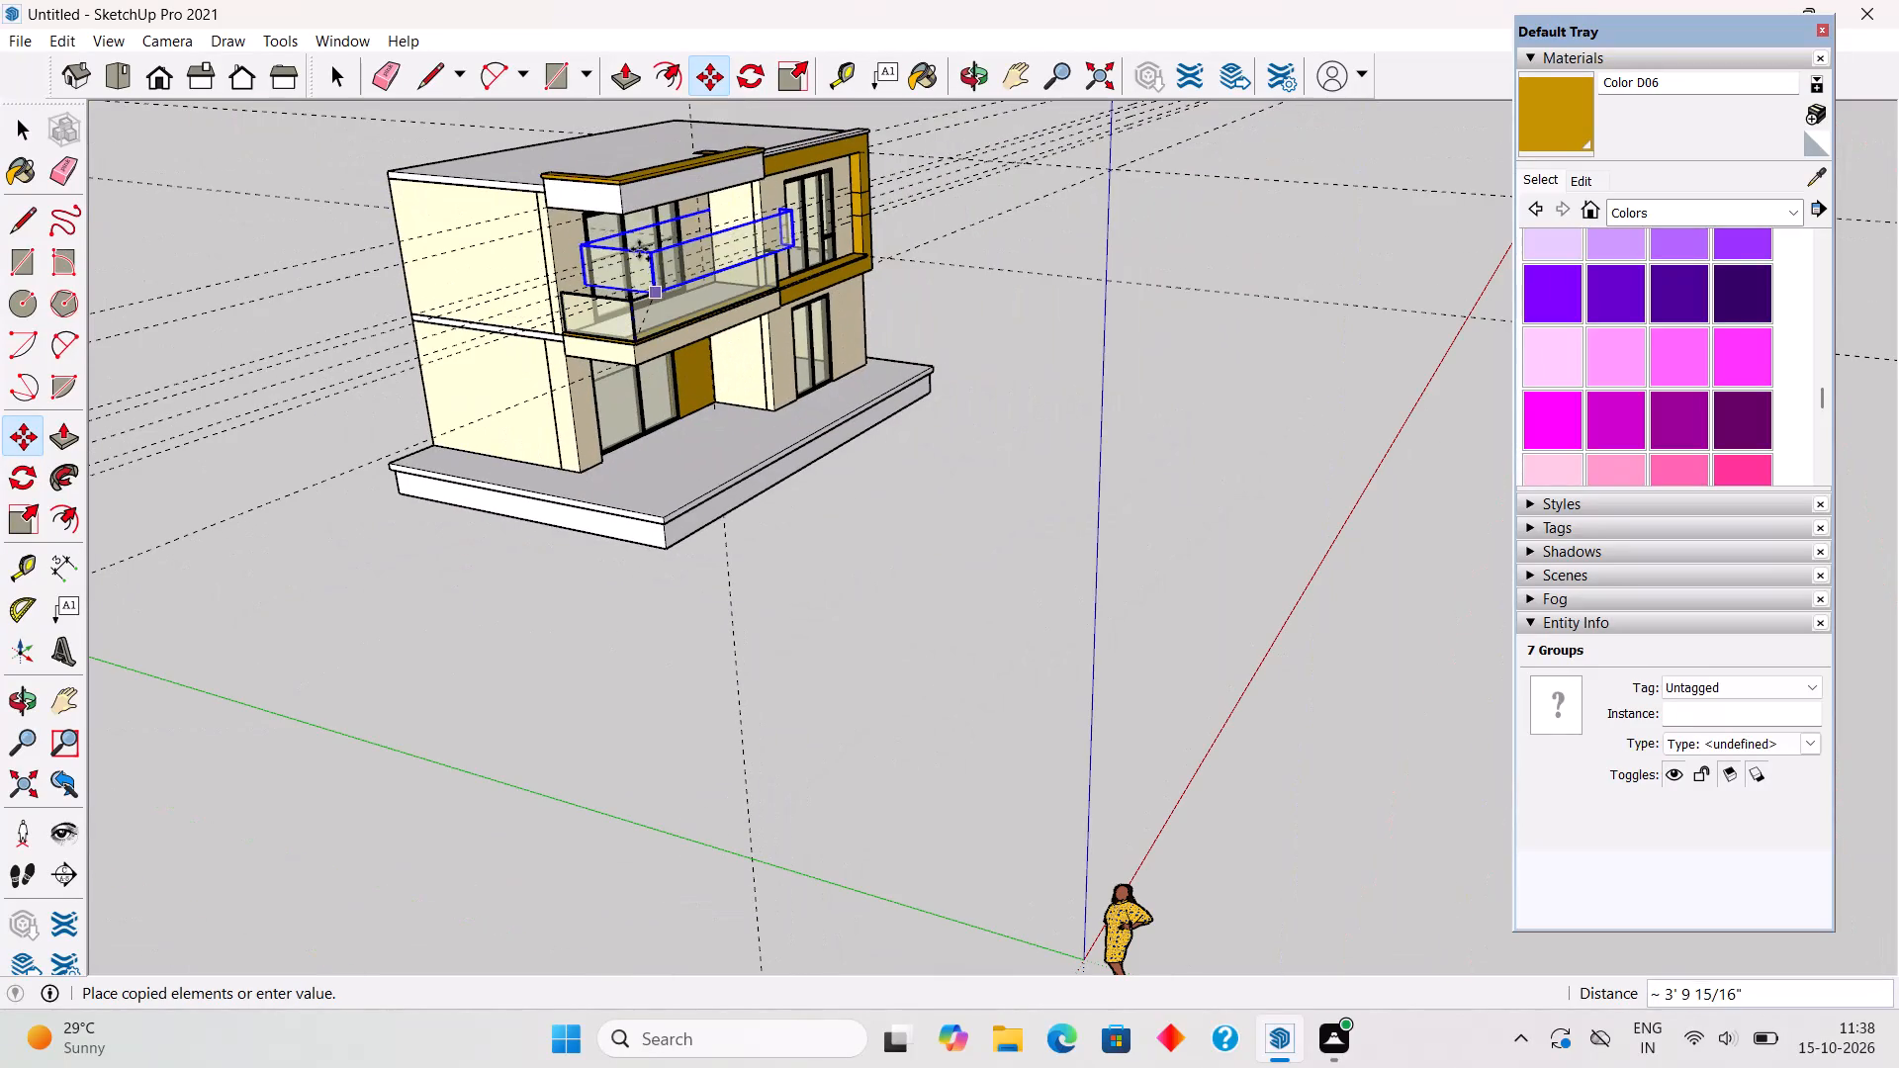
scroll(595, 130, "up", 8)
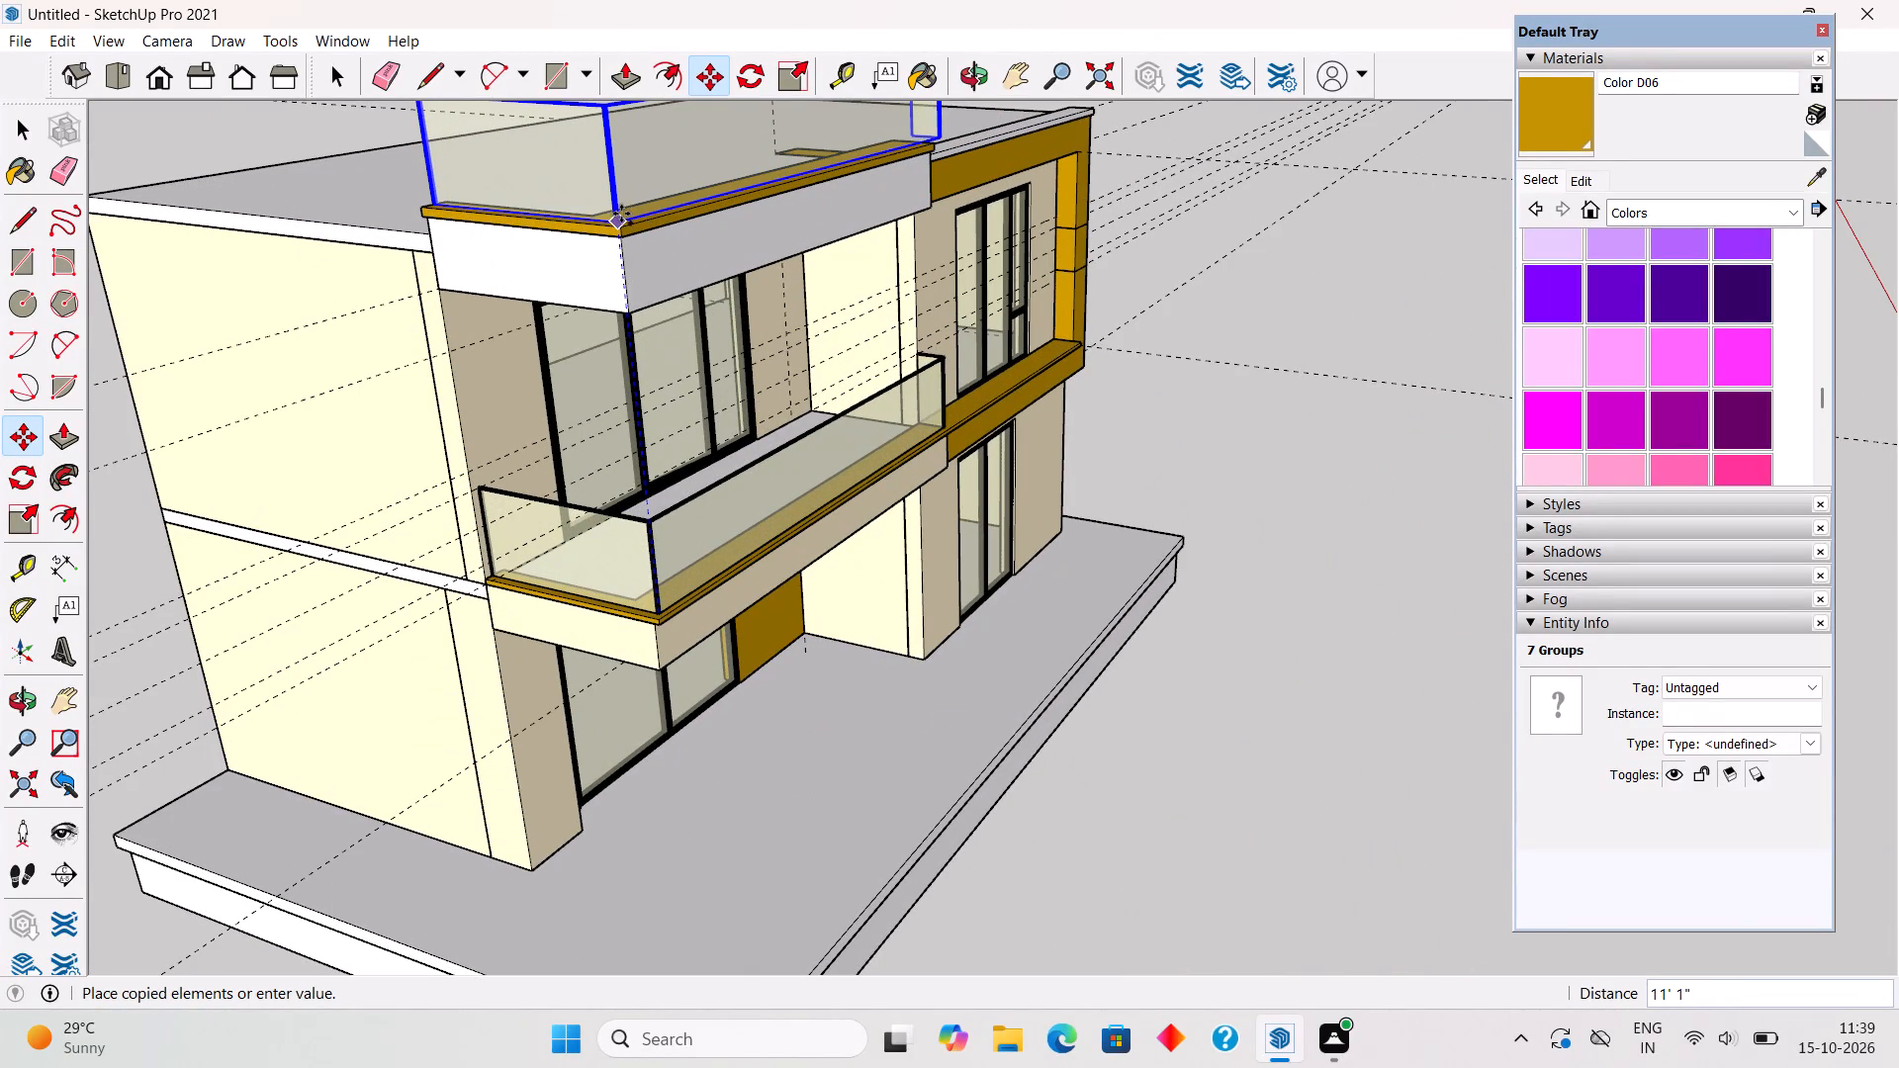
left_click(621, 214)
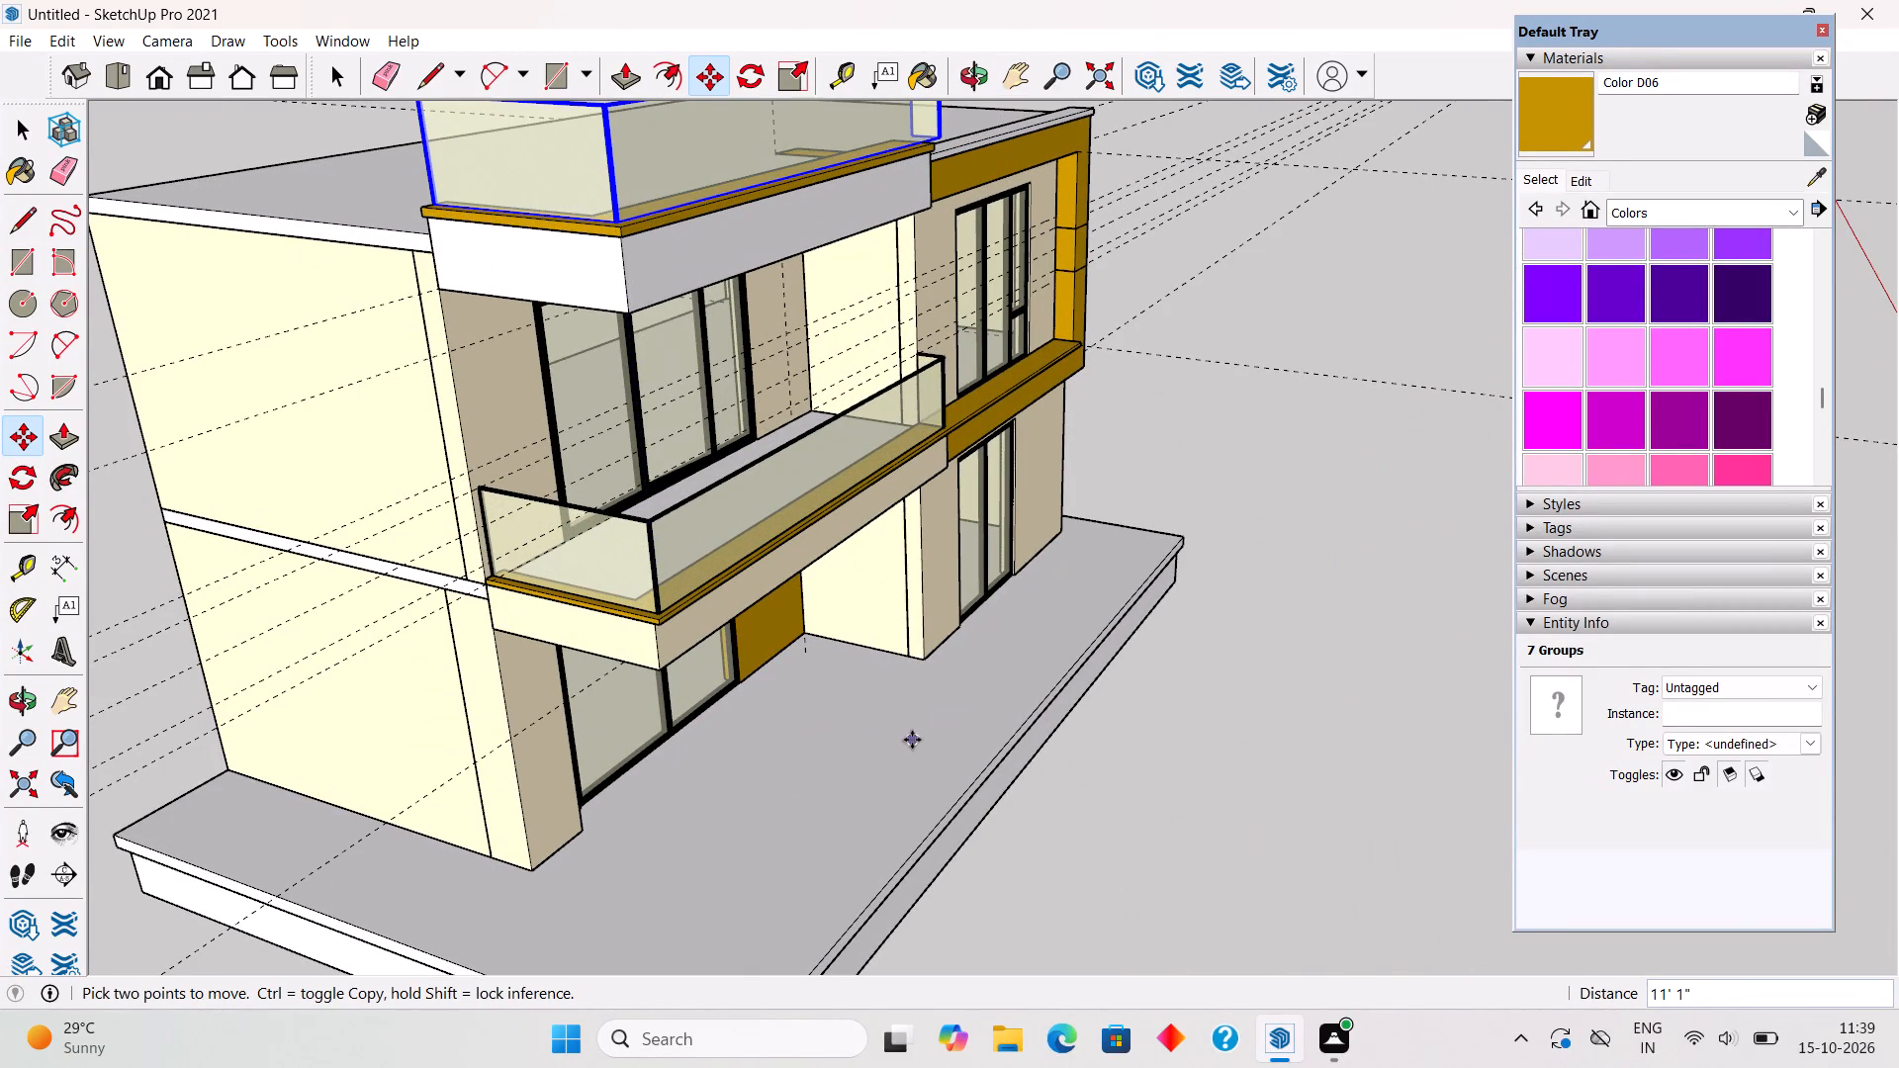
key("space")
left_click(1297, 654)
Examine the copied railing on the balcony roof from the front and side, including its short return beside the adjoining roof parapet.
scroll(1294, 652, "down", 7)
middle_click_drag(863, 492, 805, 487)
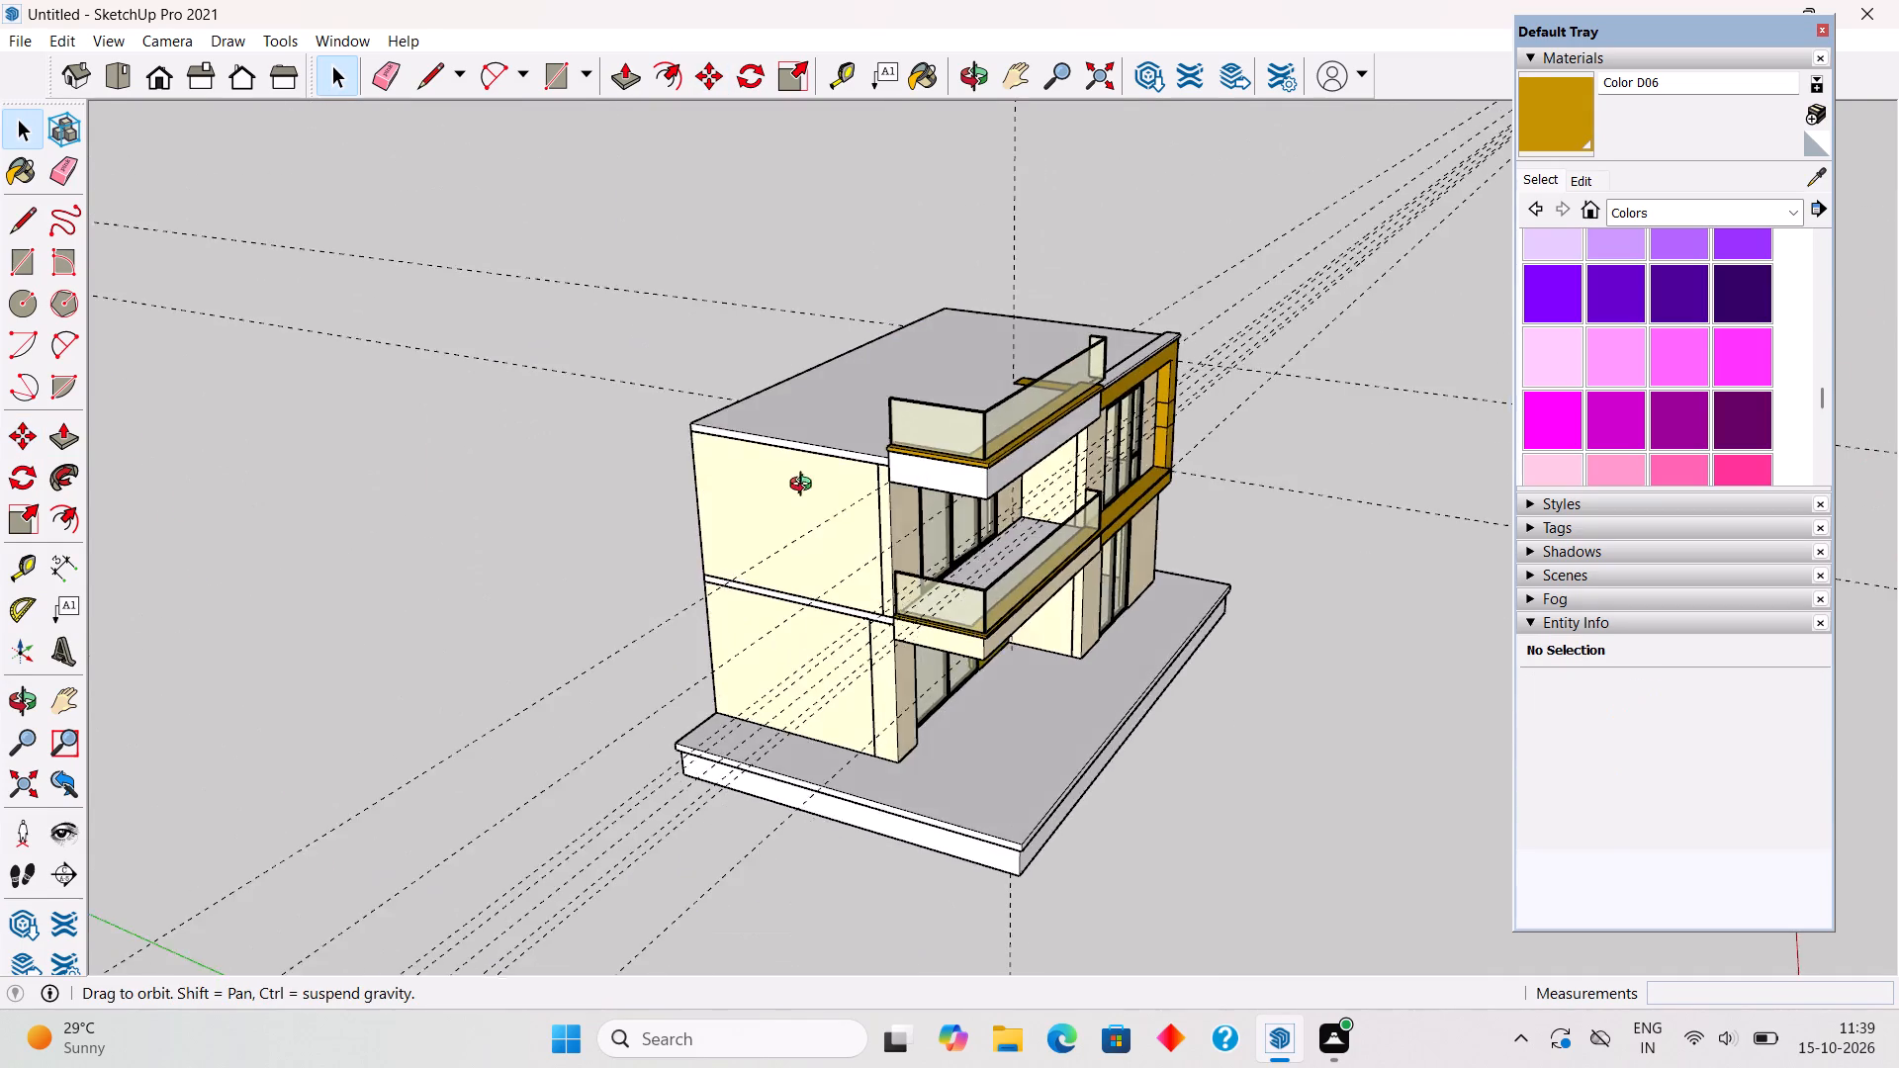
middle_click_drag(805, 487, 292, 474)
scroll(1063, 444, "up", 3)
middle_click_drag(1058, 382, 911, 313)
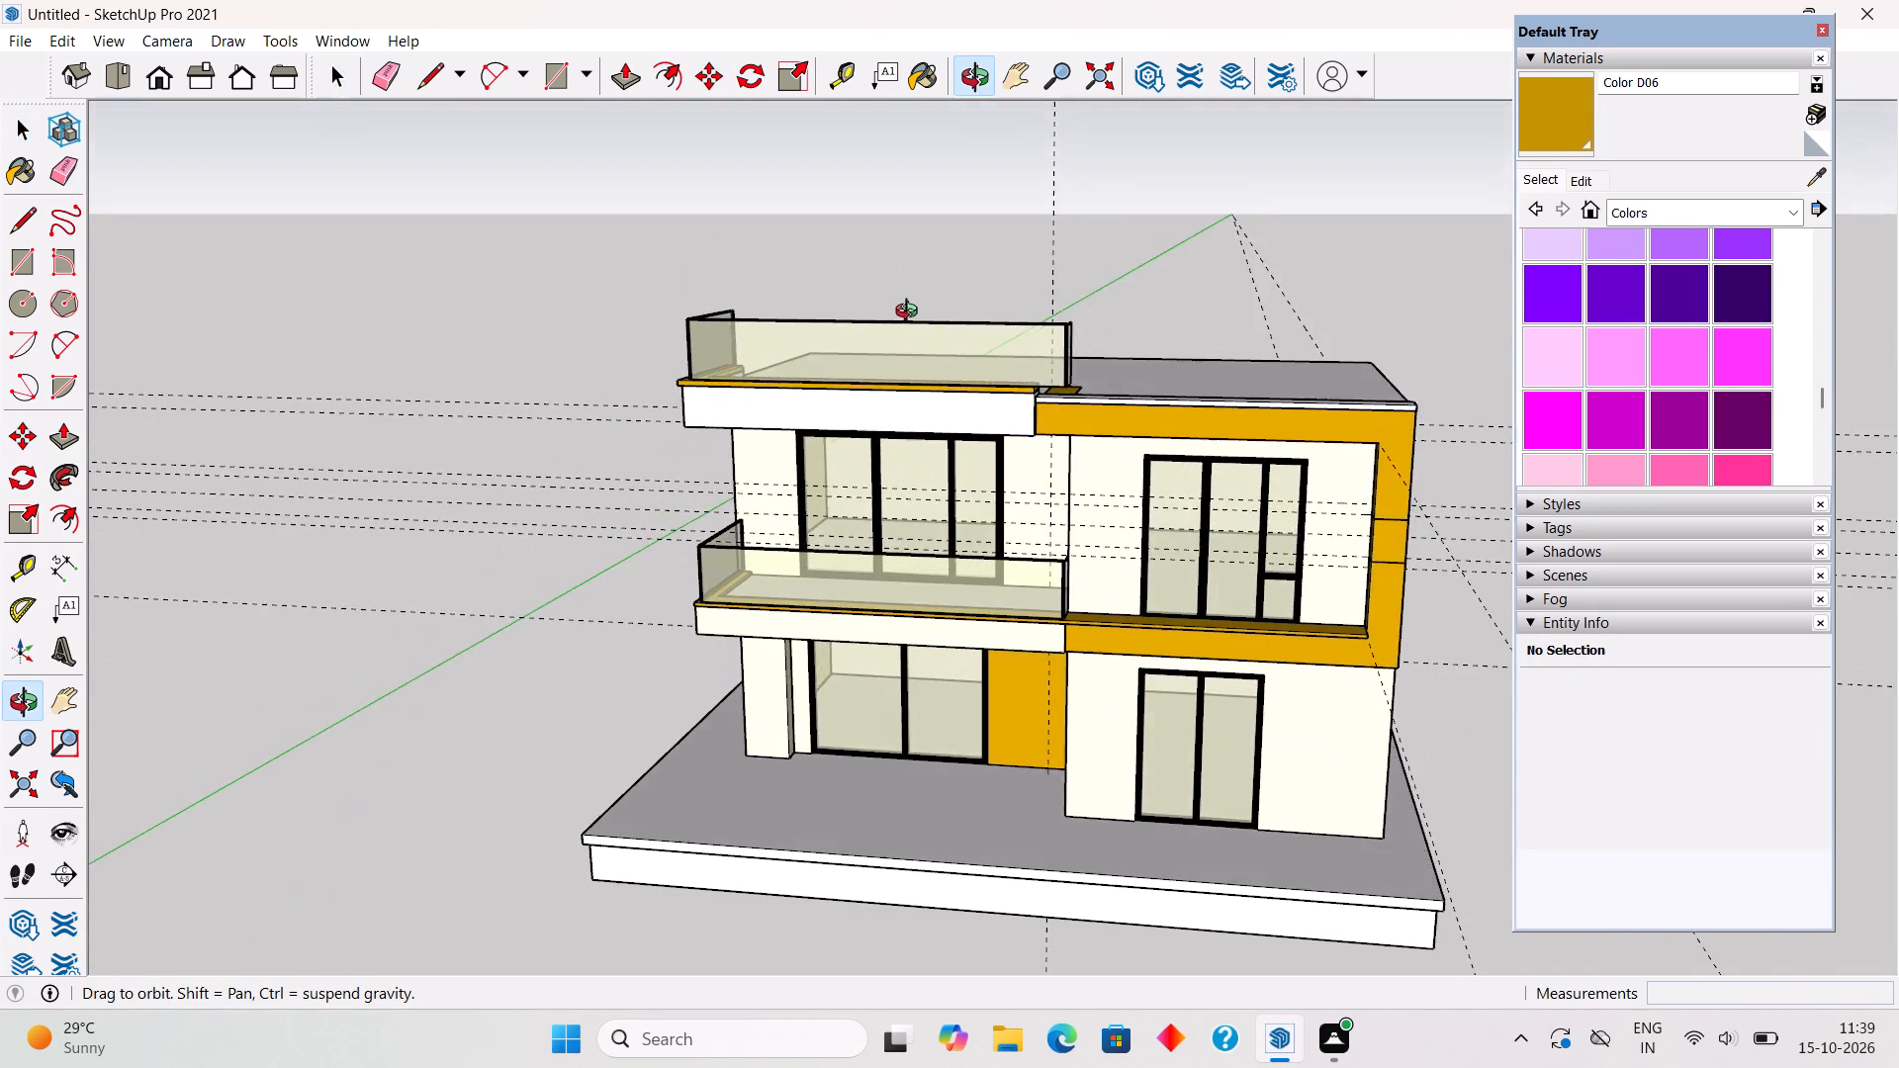
middle_click_drag(911, 313, 922, 364)
scroll(1039, 402, "up", 1)
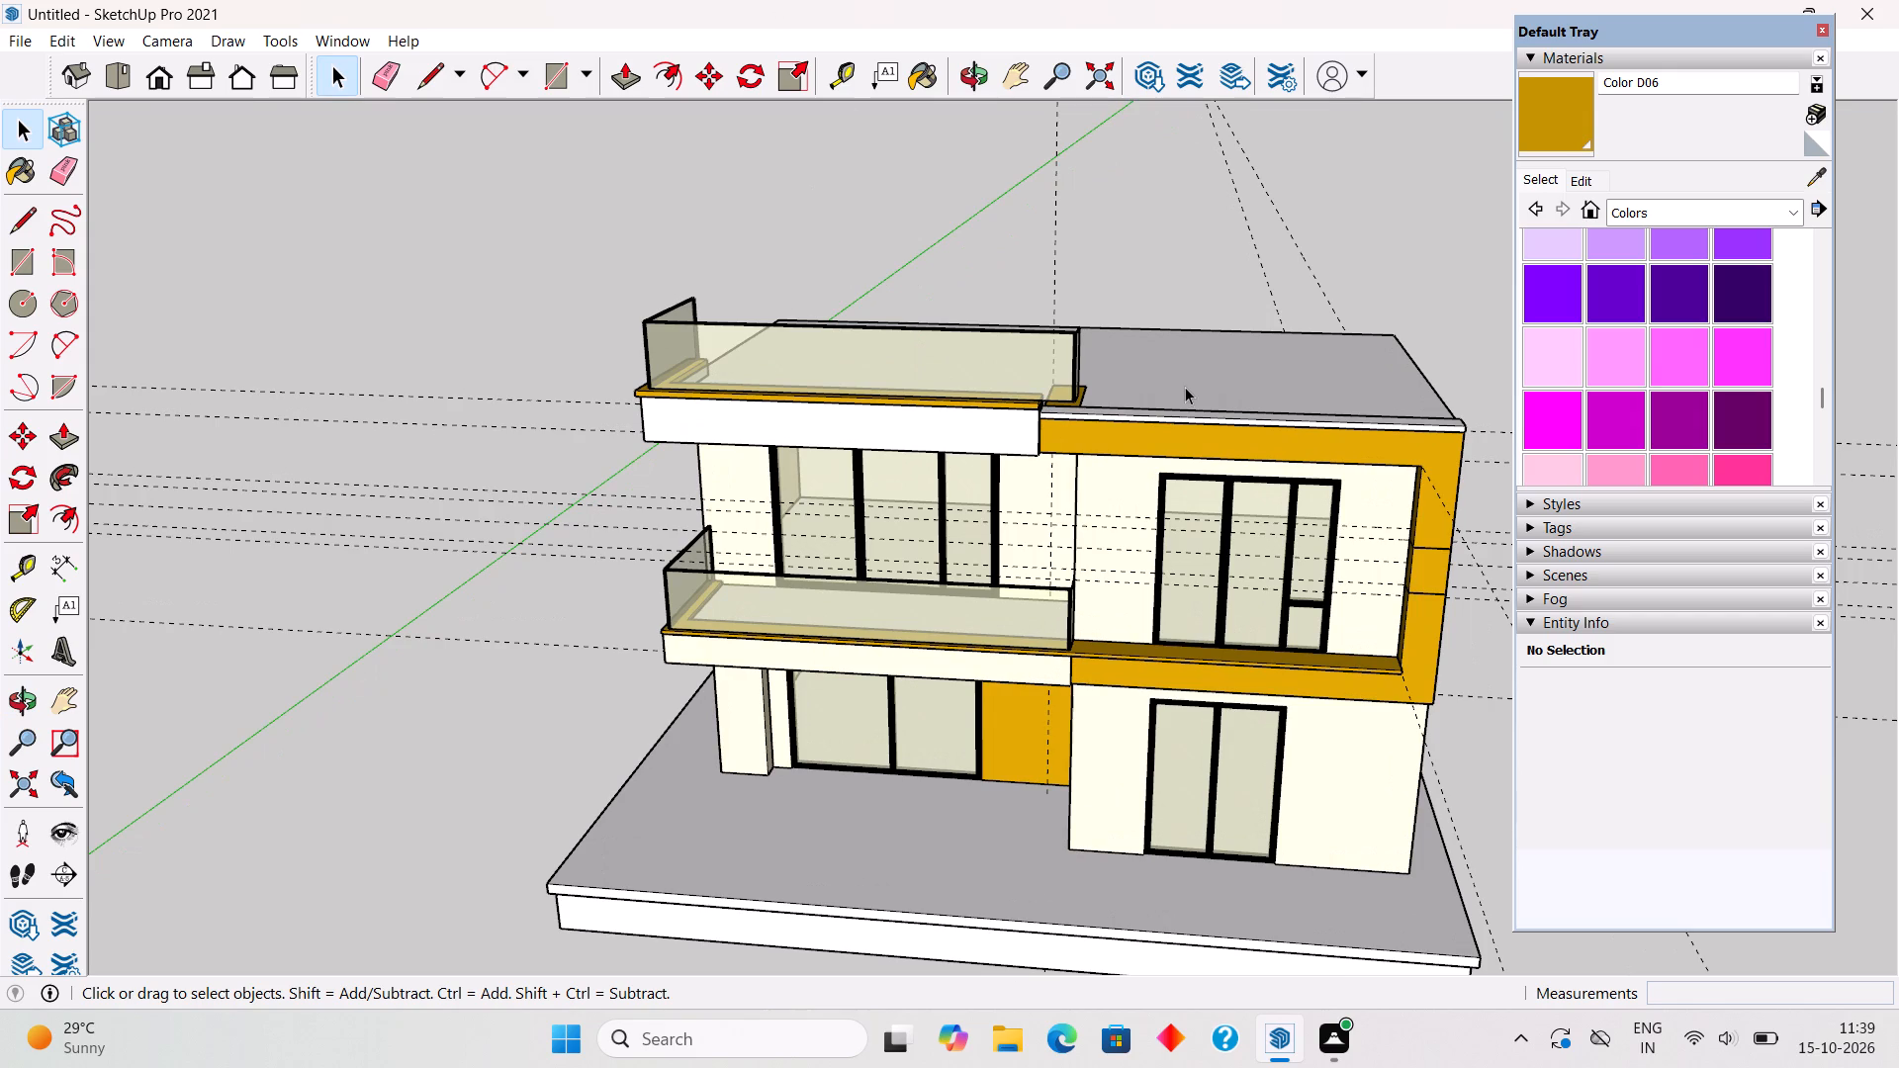
scroll(1185, 387, "up", 1)
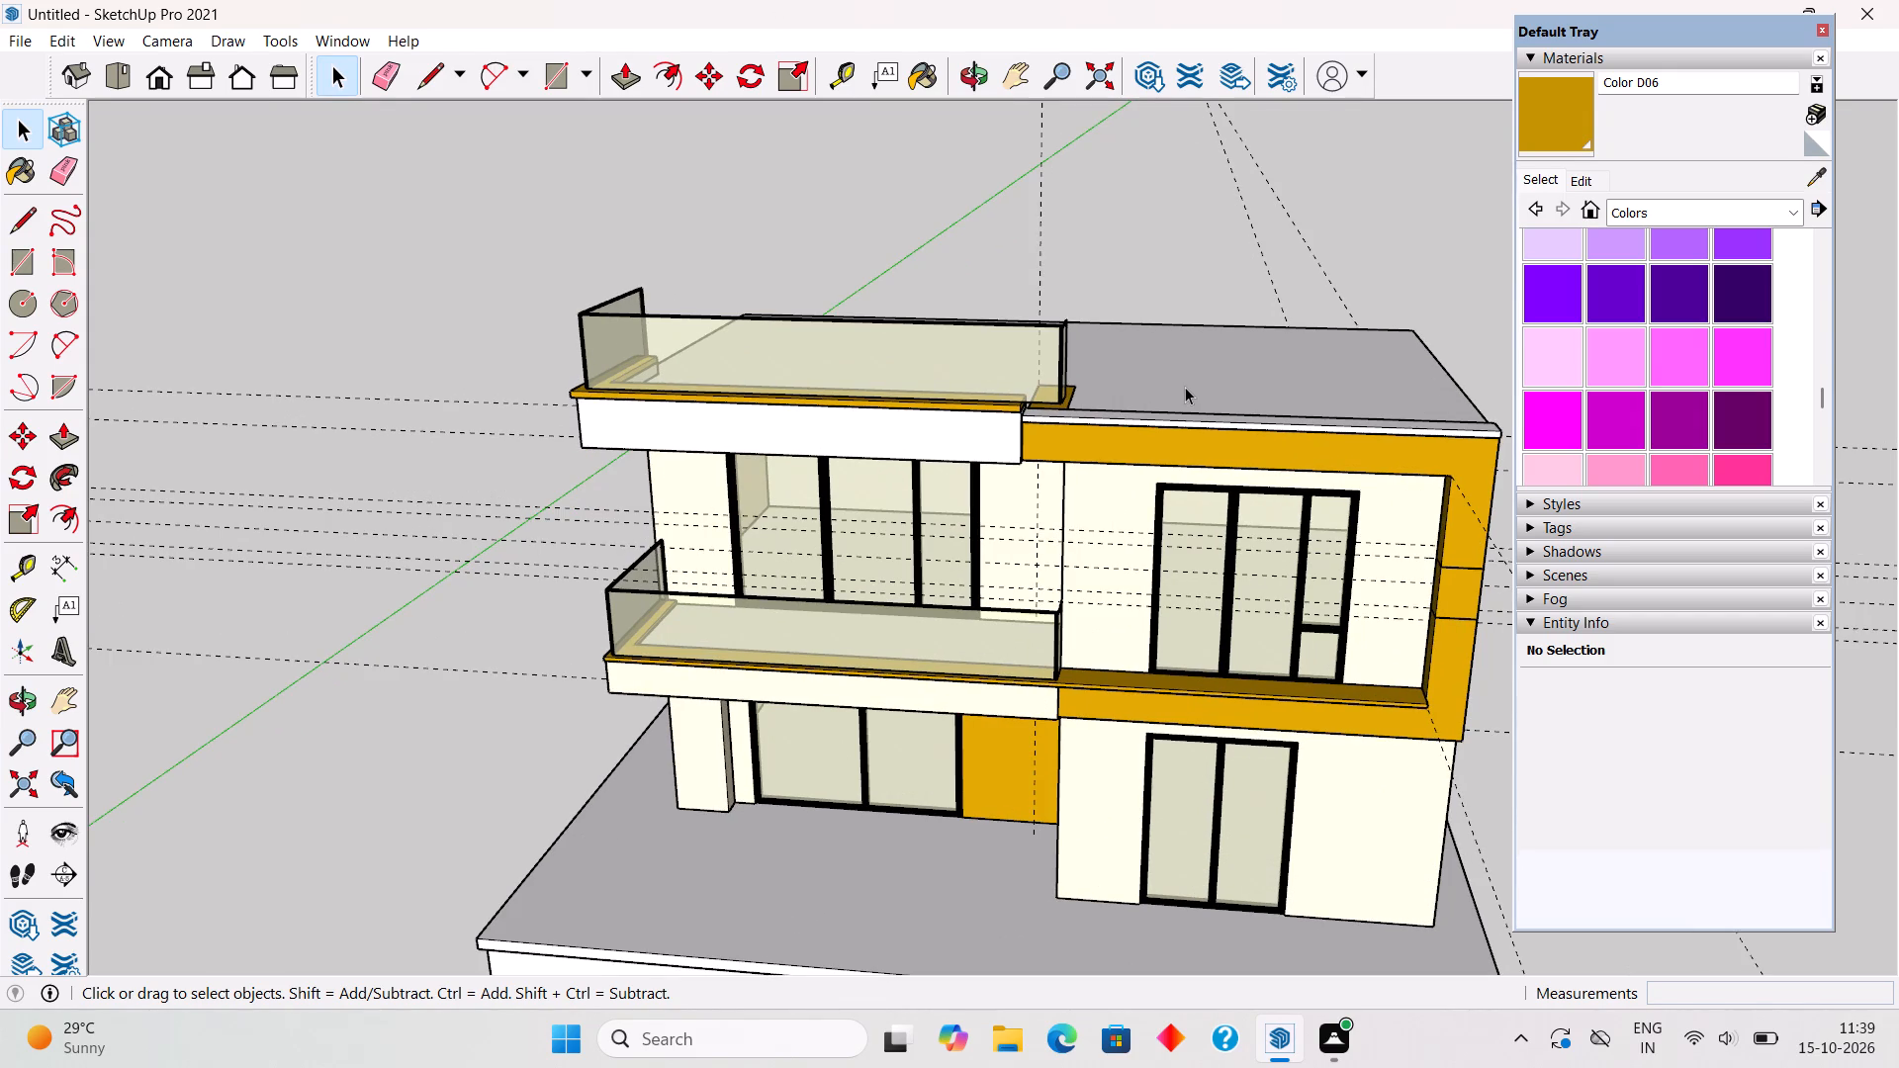
middle_click_drag(1028, 383, 793, 437)
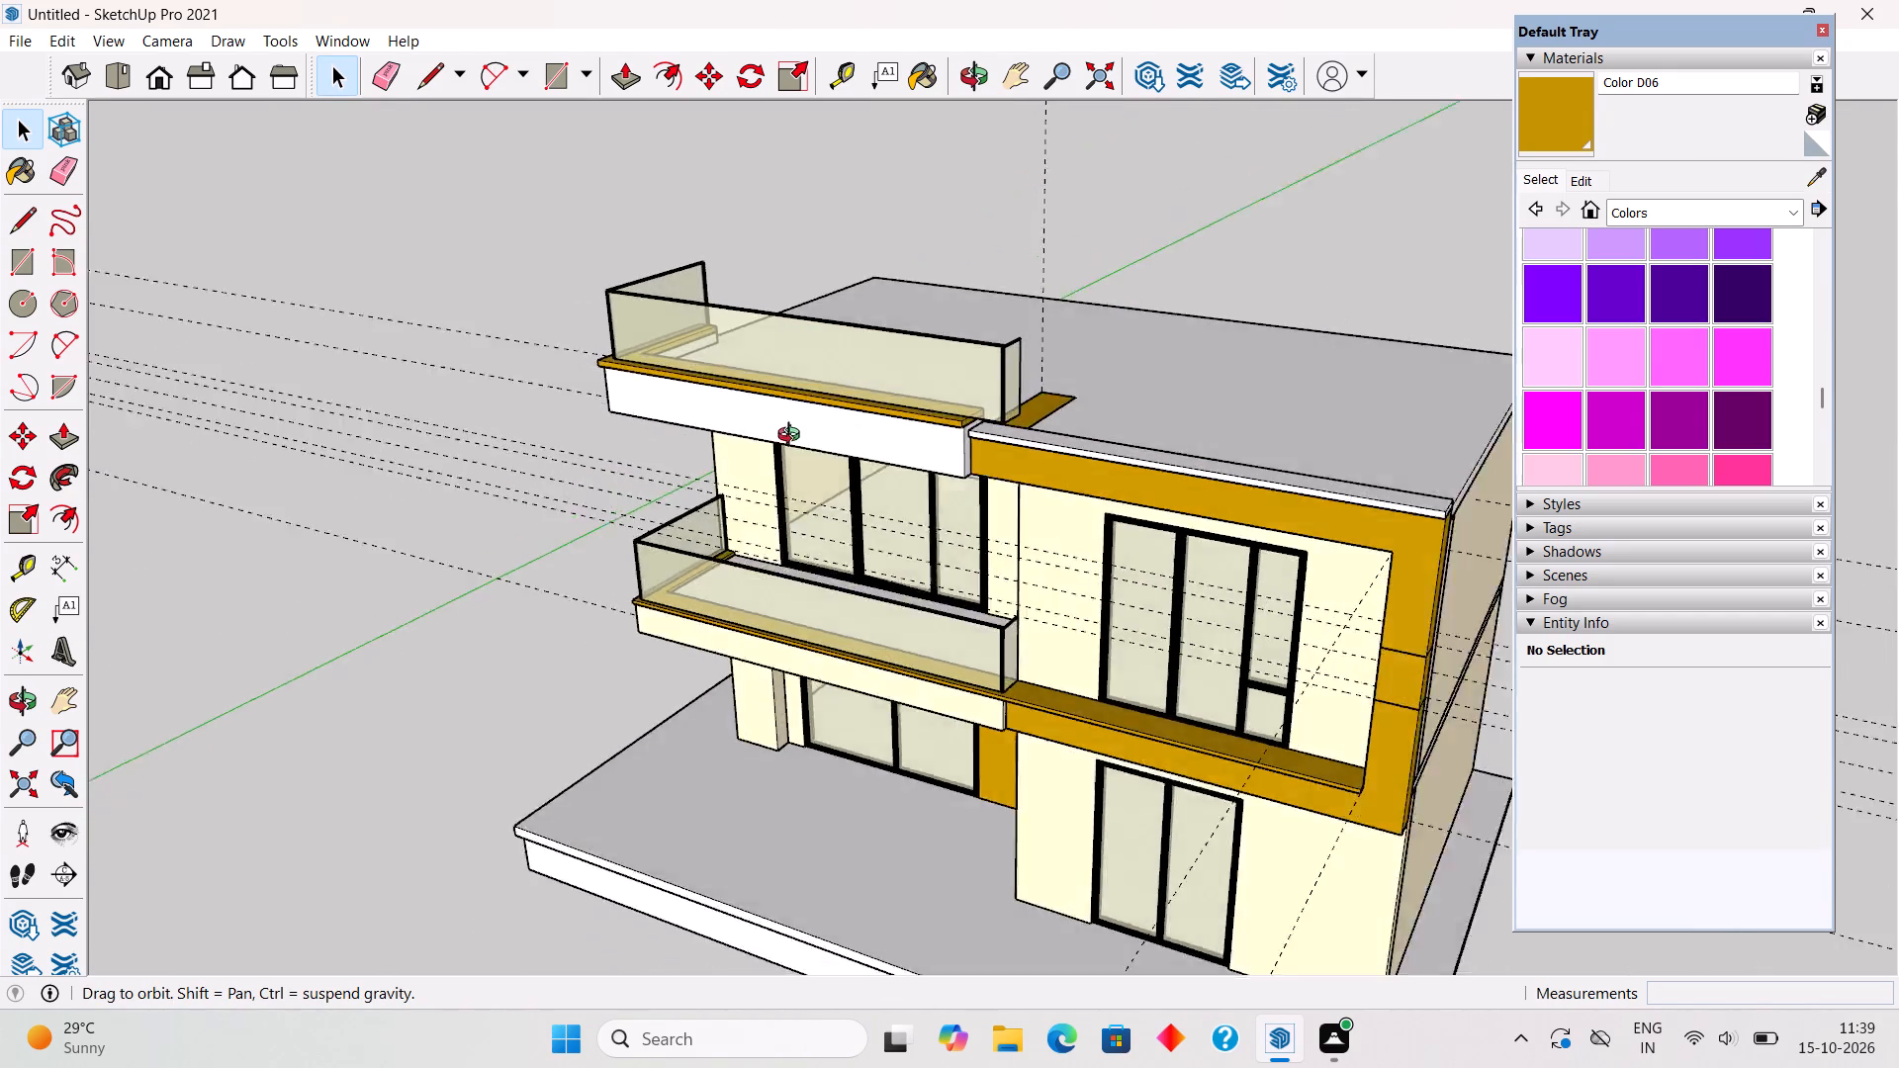
middle_click_drag(793, 437, 585, 505)
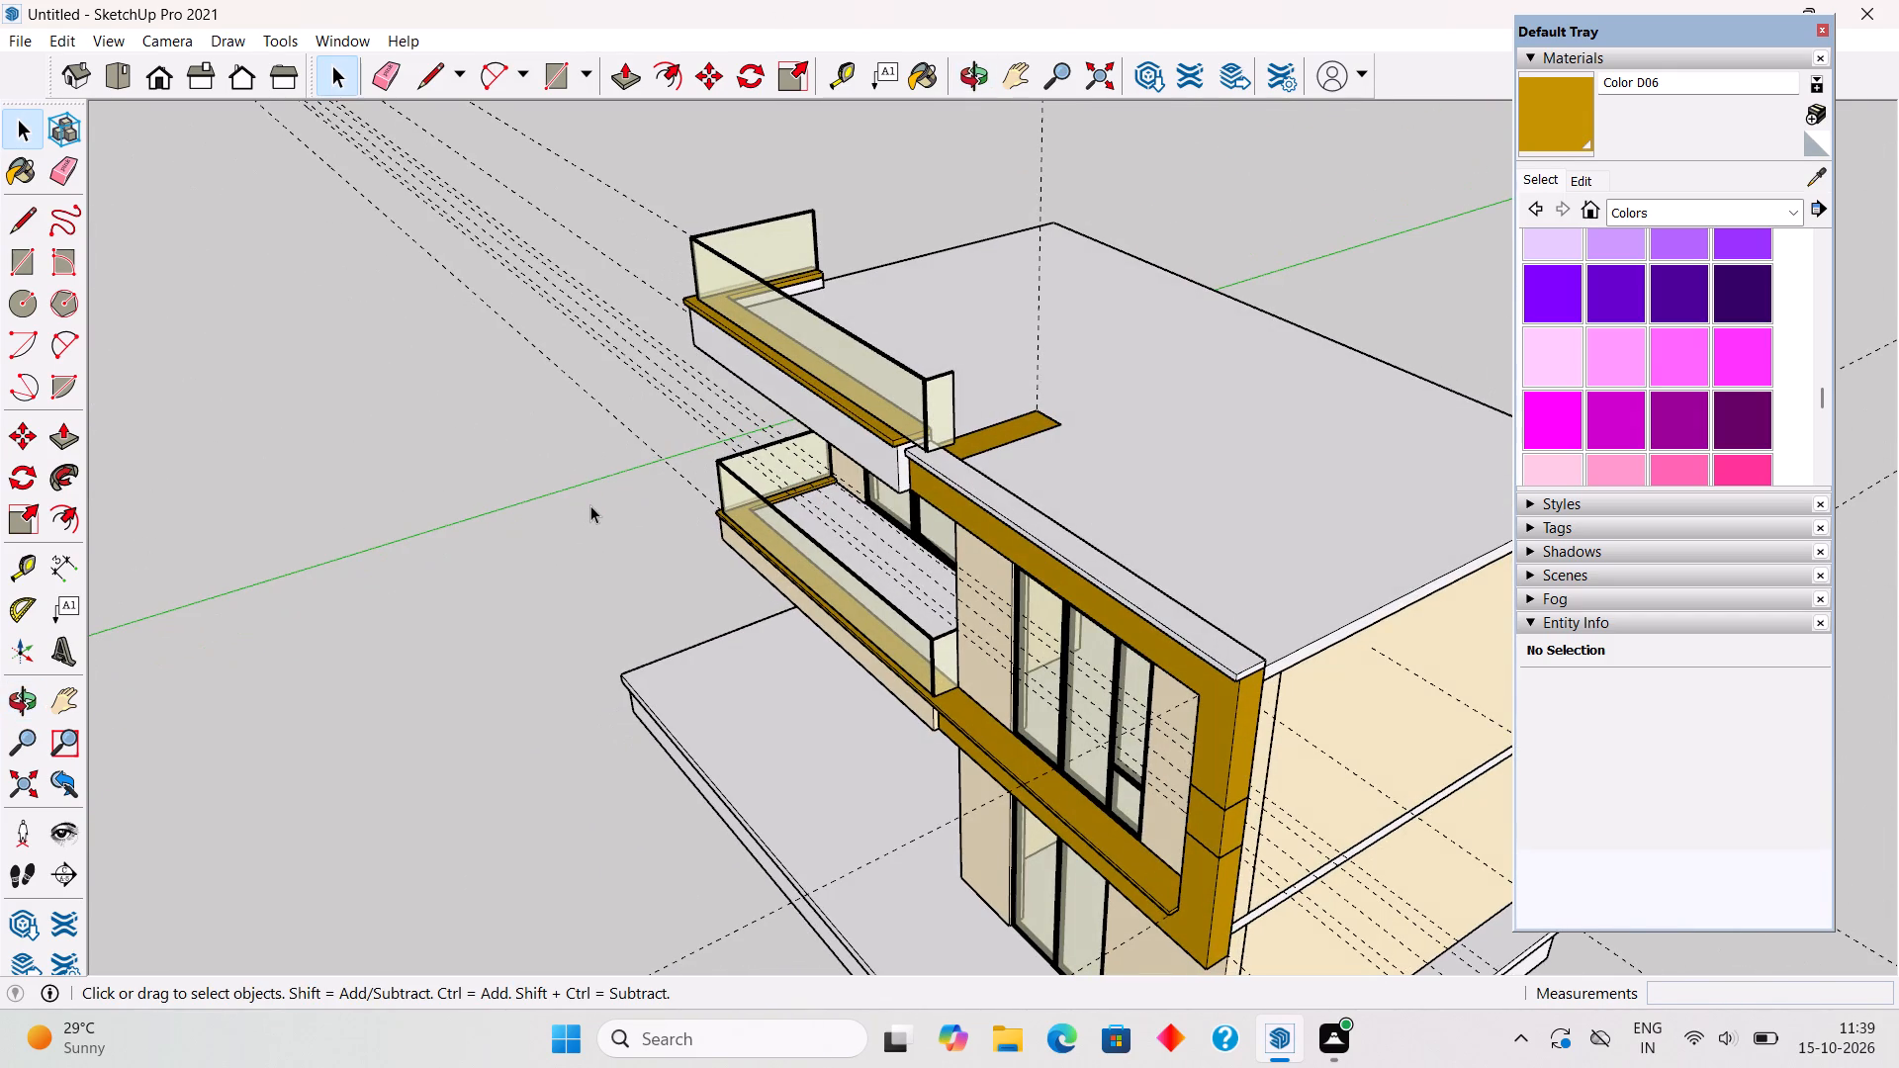
scroll(947, 370, "up", 11)
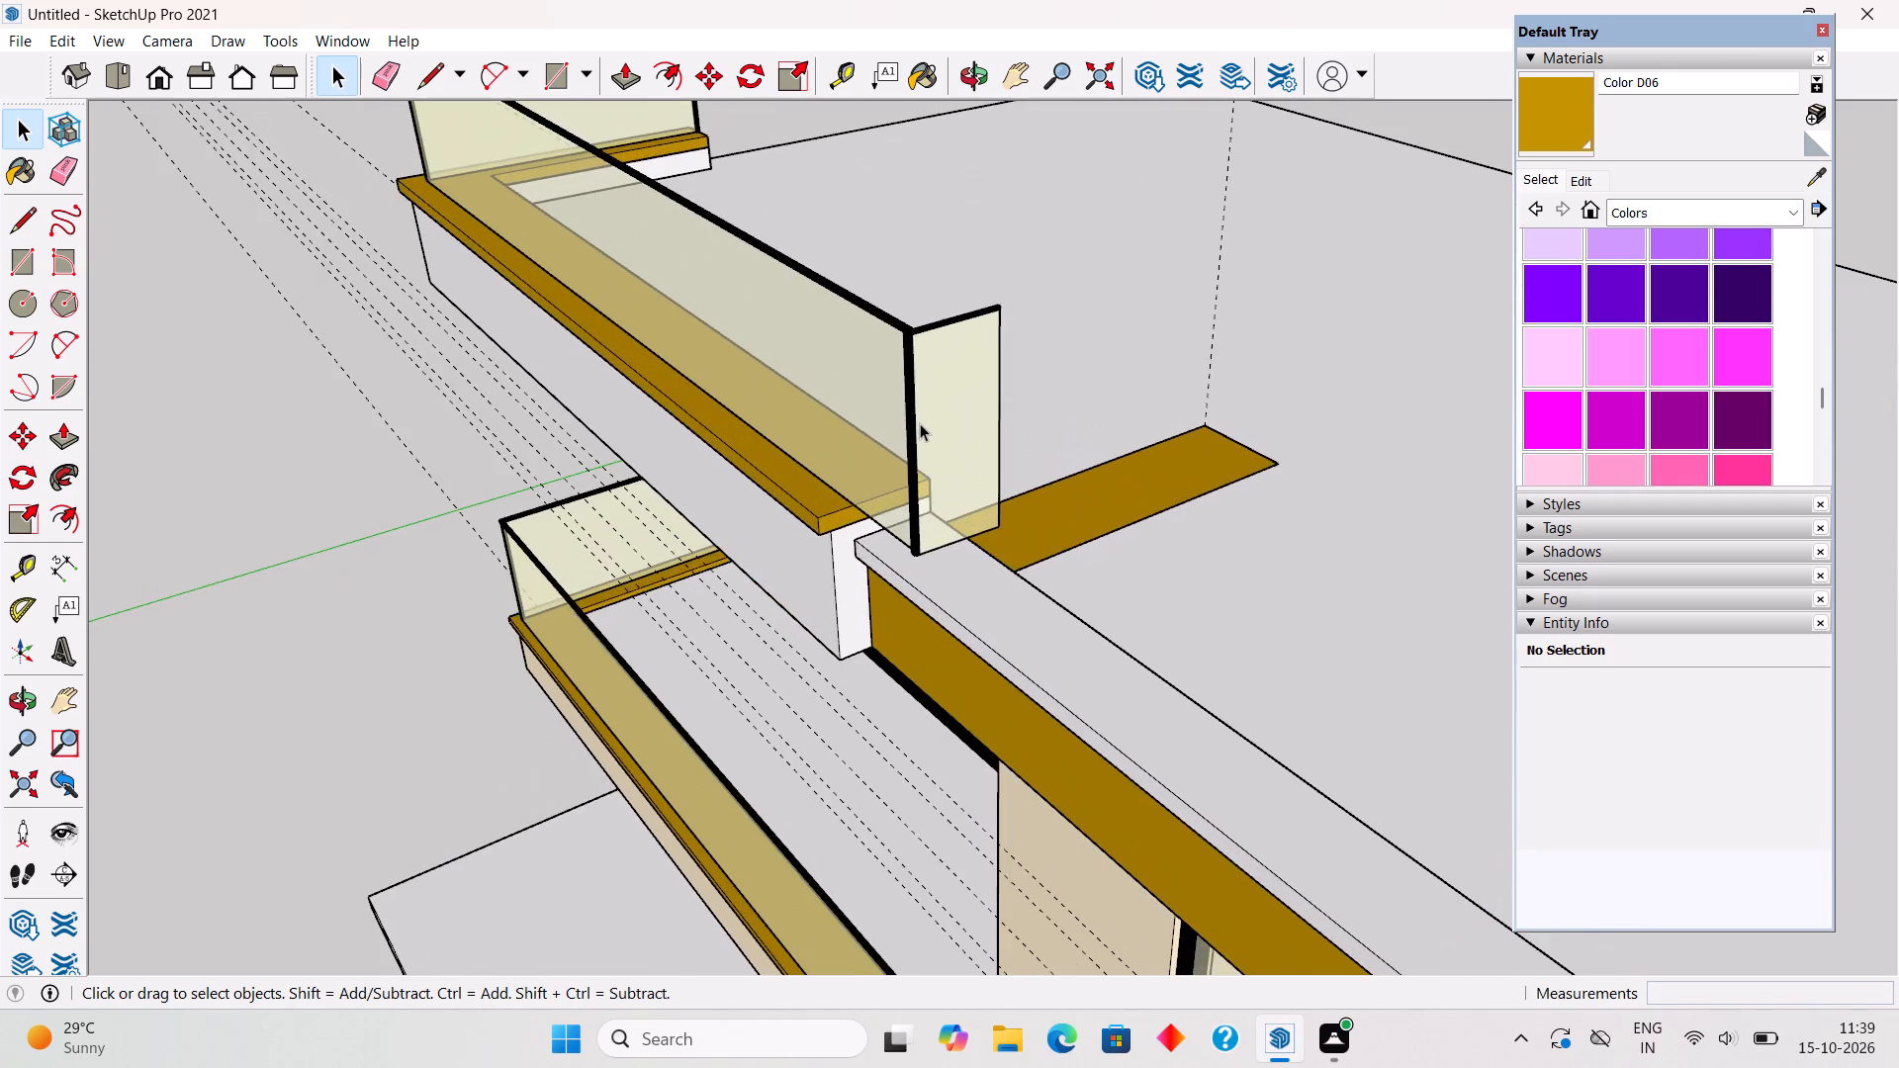
middle_click_drag(922, 460, 416, 529)
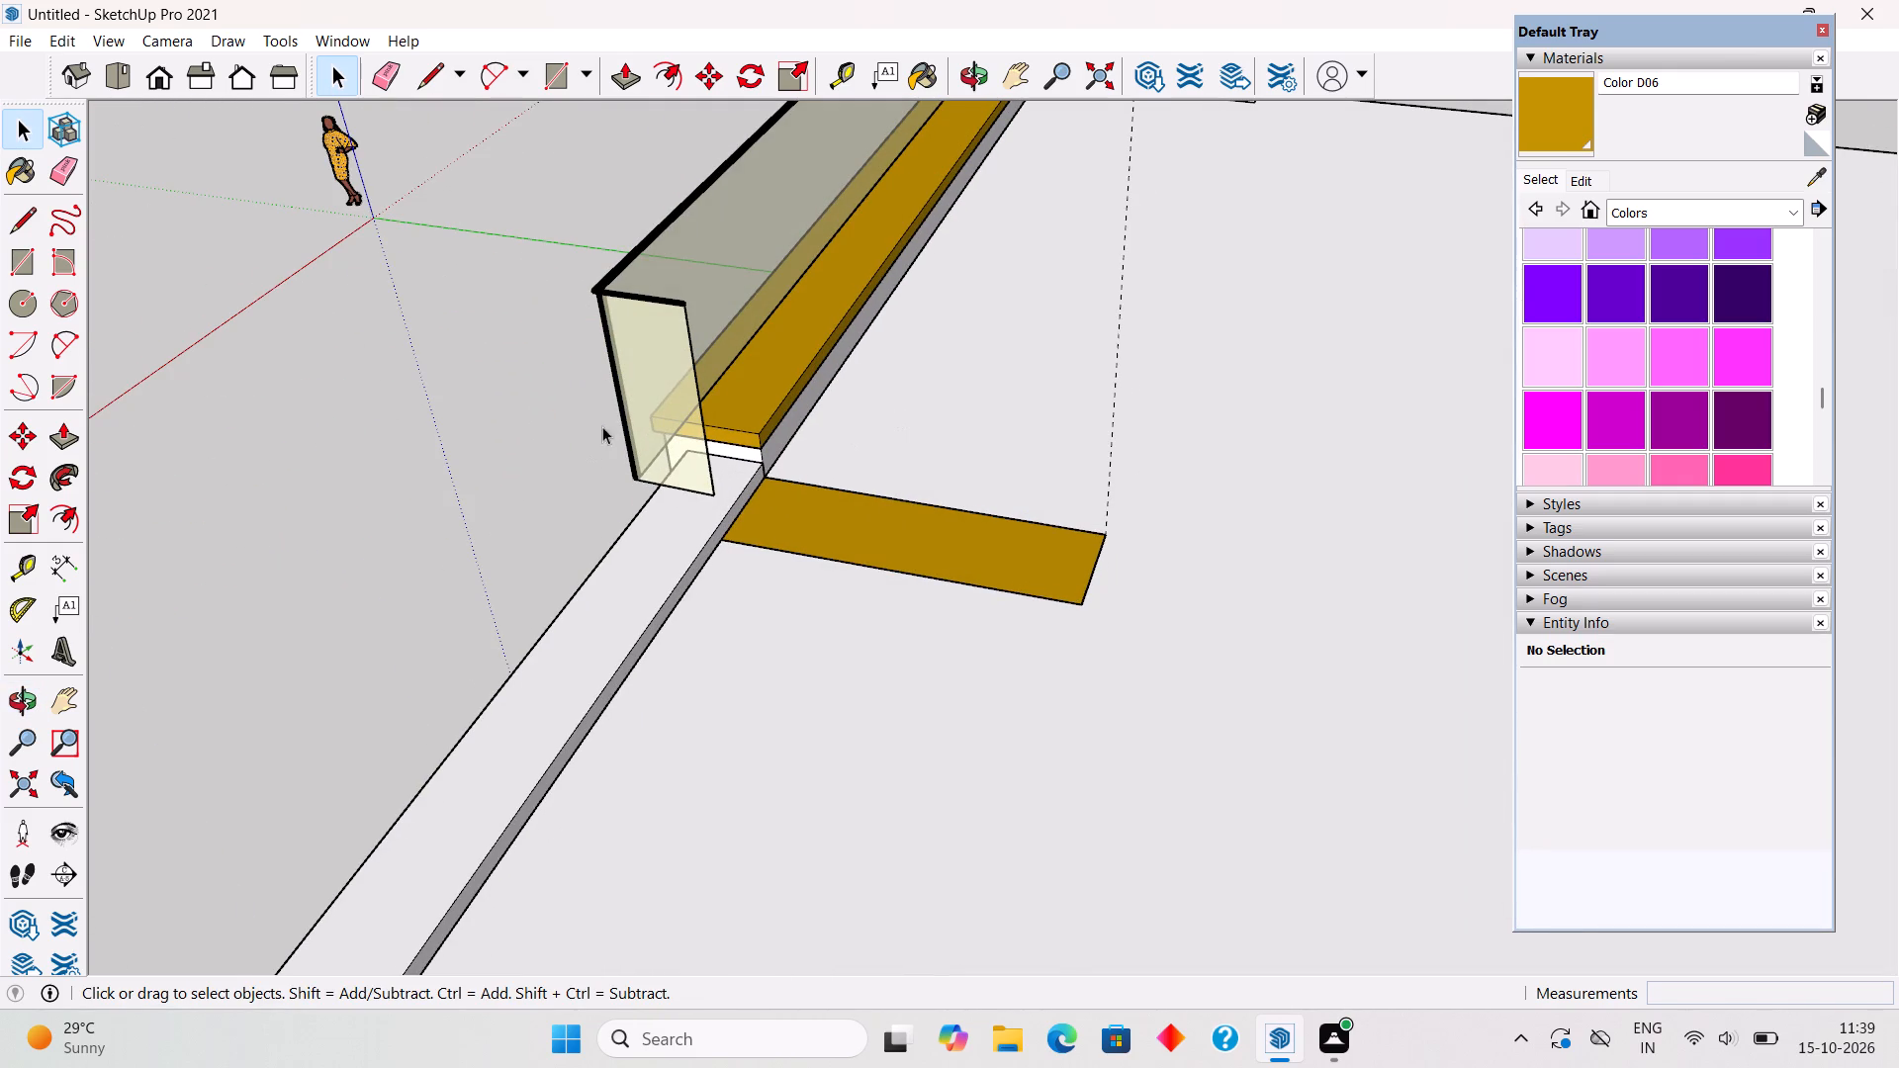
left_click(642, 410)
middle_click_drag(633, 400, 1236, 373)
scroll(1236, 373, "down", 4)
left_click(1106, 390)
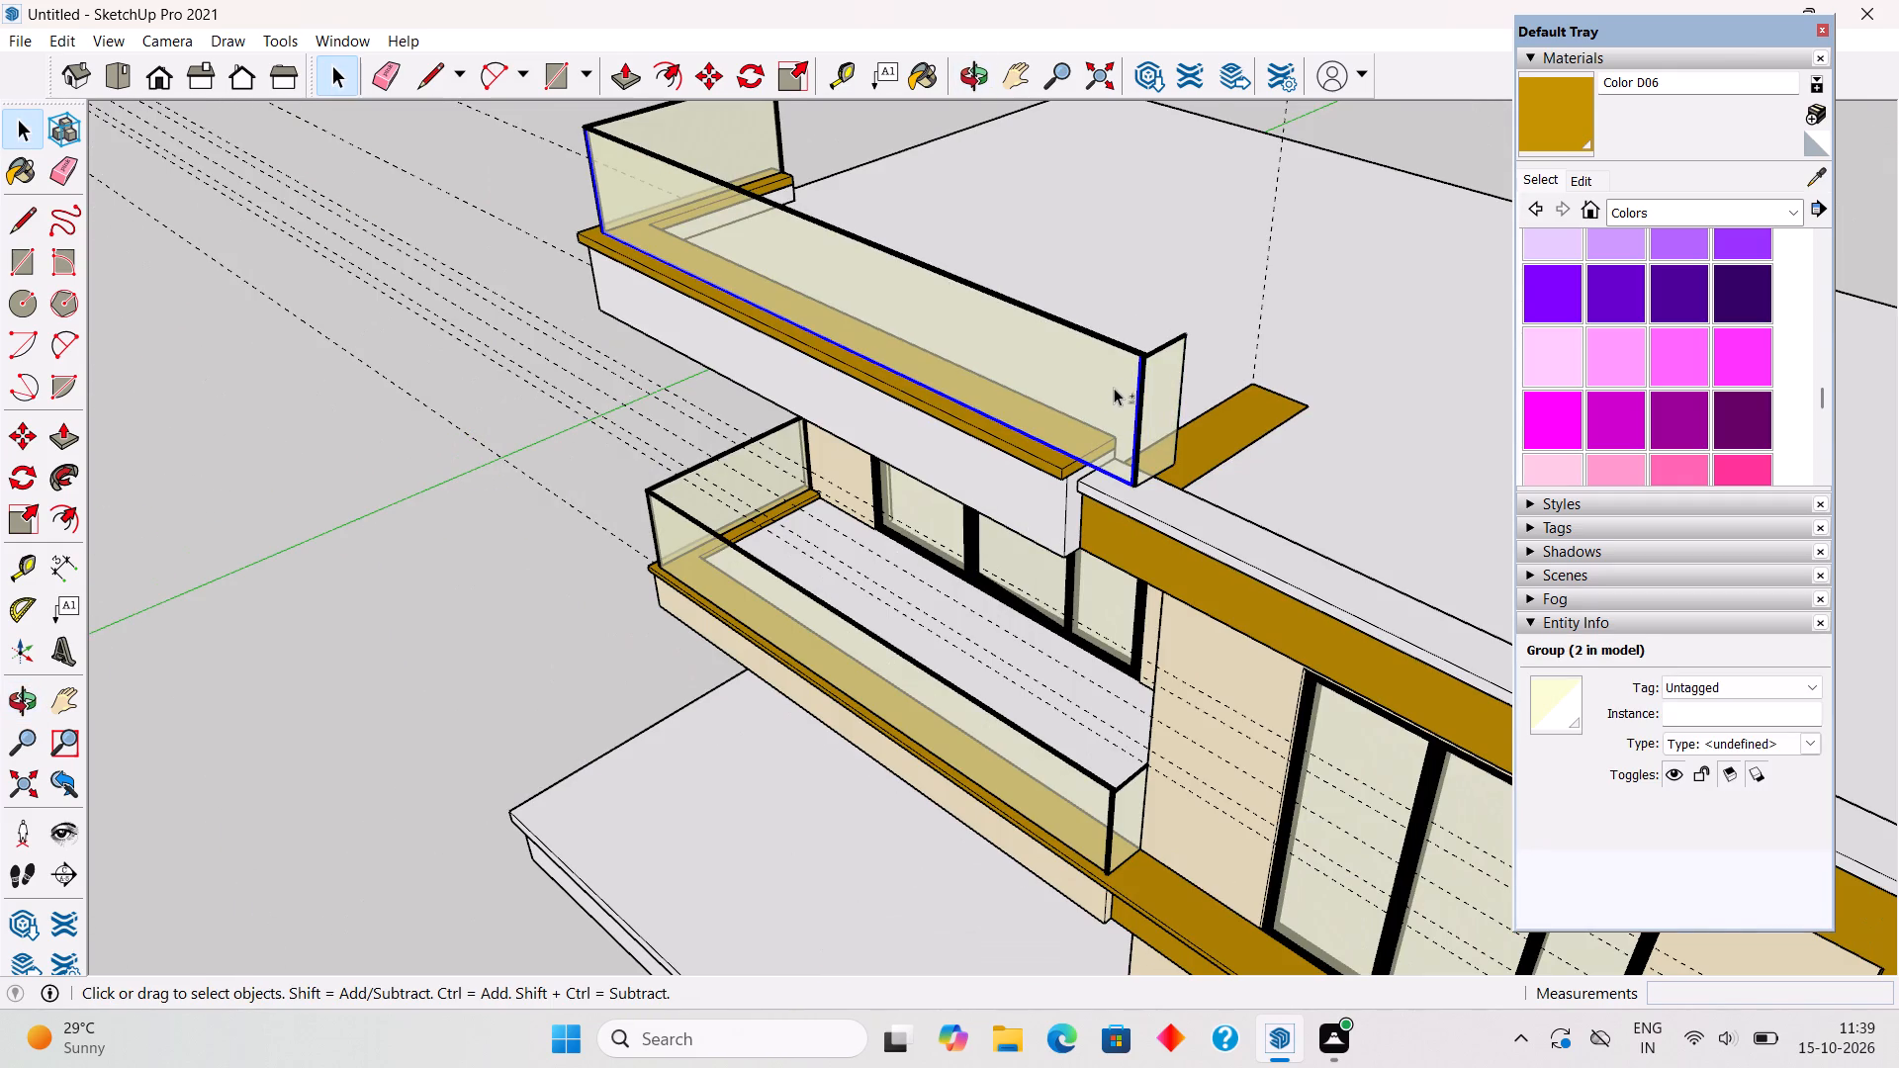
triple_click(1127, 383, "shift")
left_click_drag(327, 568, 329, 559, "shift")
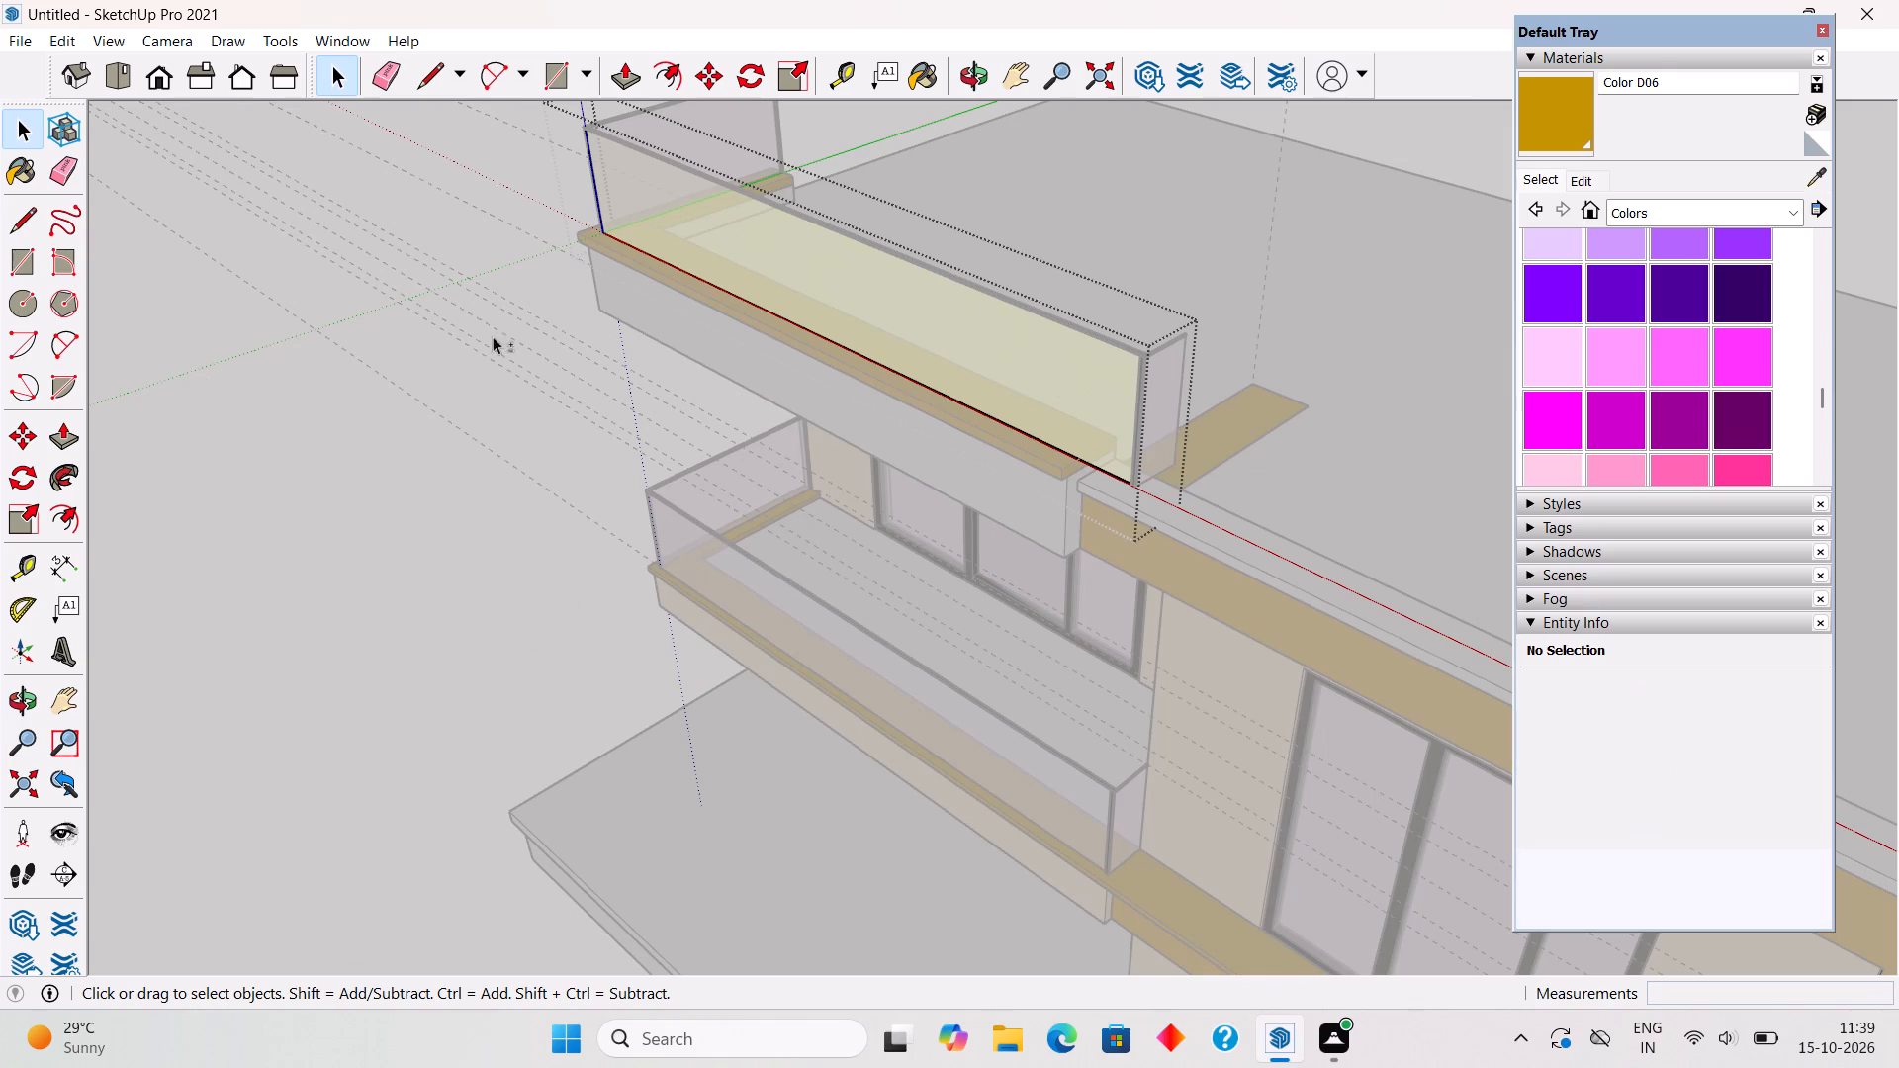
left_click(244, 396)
Combine all seven pane and black frame groups of the copied balcony-roof railing into one group.
left_click(737, 238)
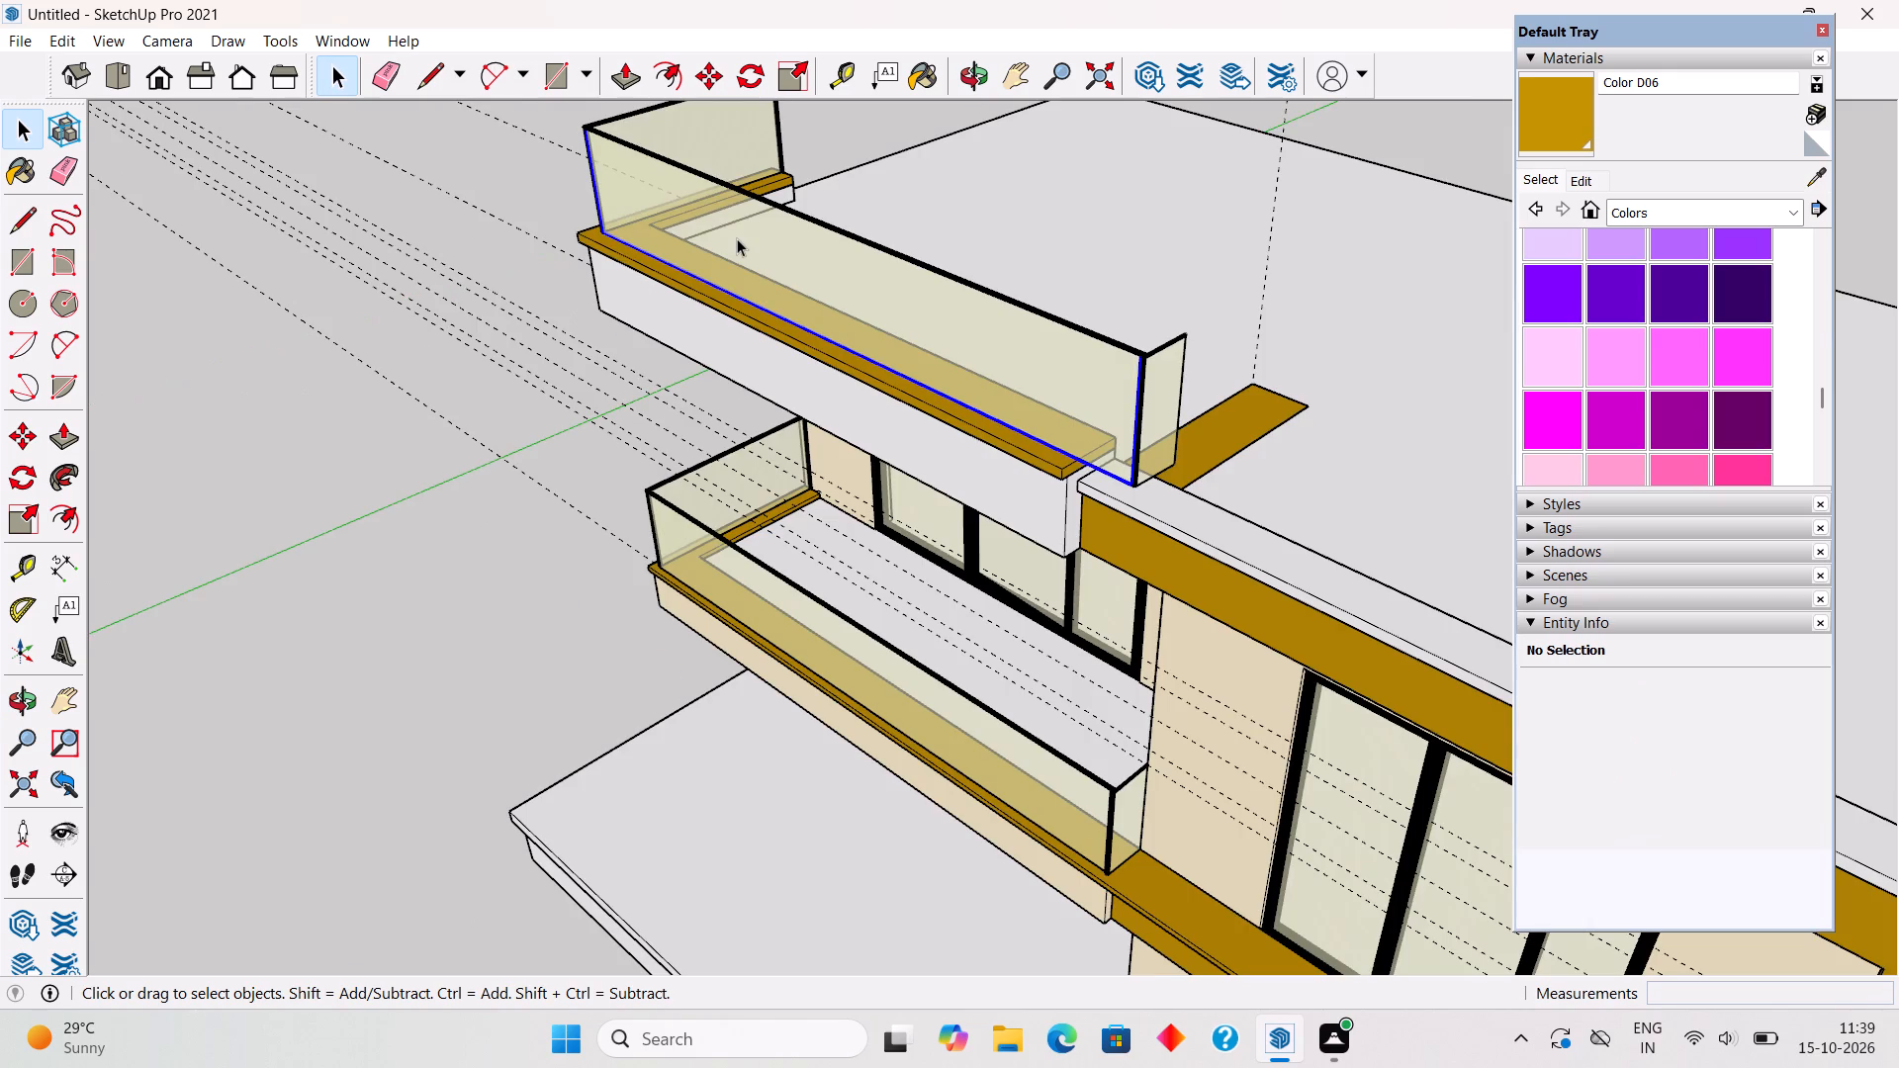
left_click(1153, 394, "ctrl")
left_click(1105, 340, "ctrl")
scroll(1111, 377, "up", 9, "ctrl")
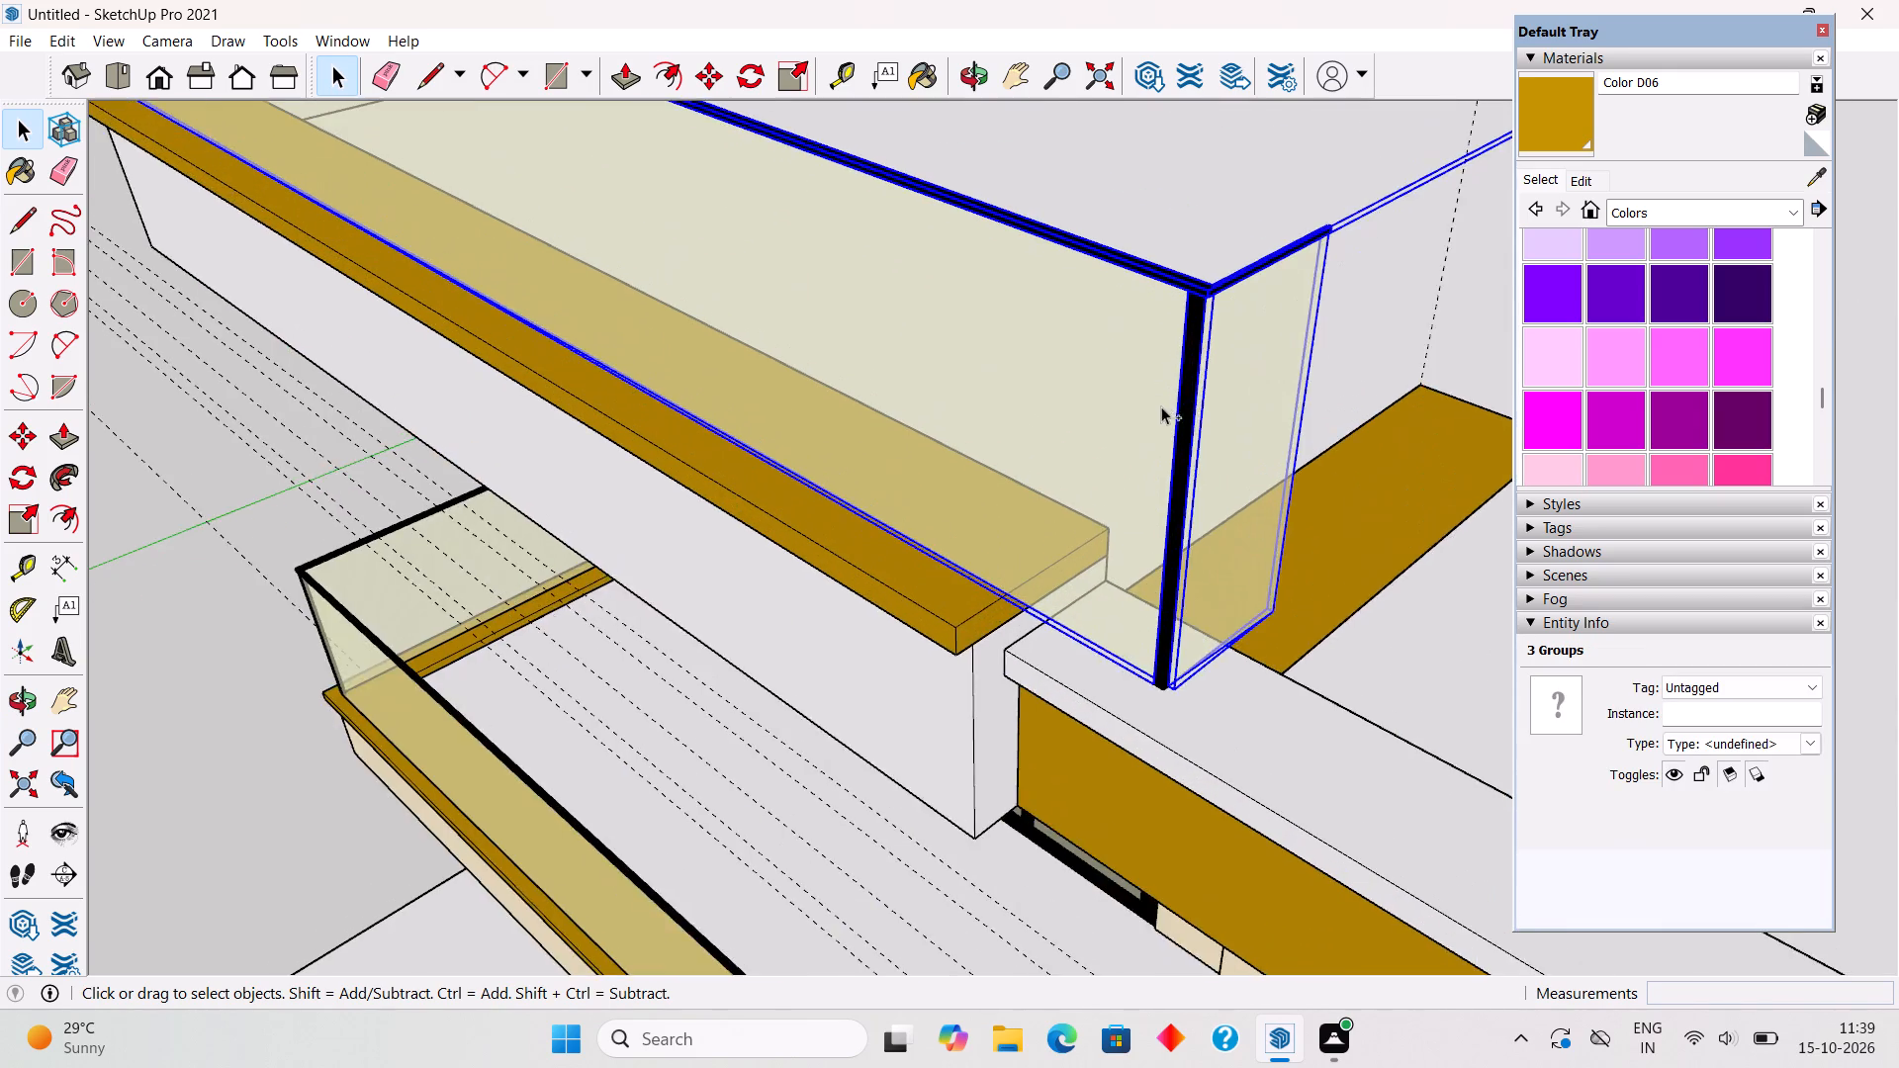
scroll(1161, 406, "up", 6, "ctrl")
left_click(1196, 445, "ctrl")
scroll(1196, 445, "down", 20, "ctrl")
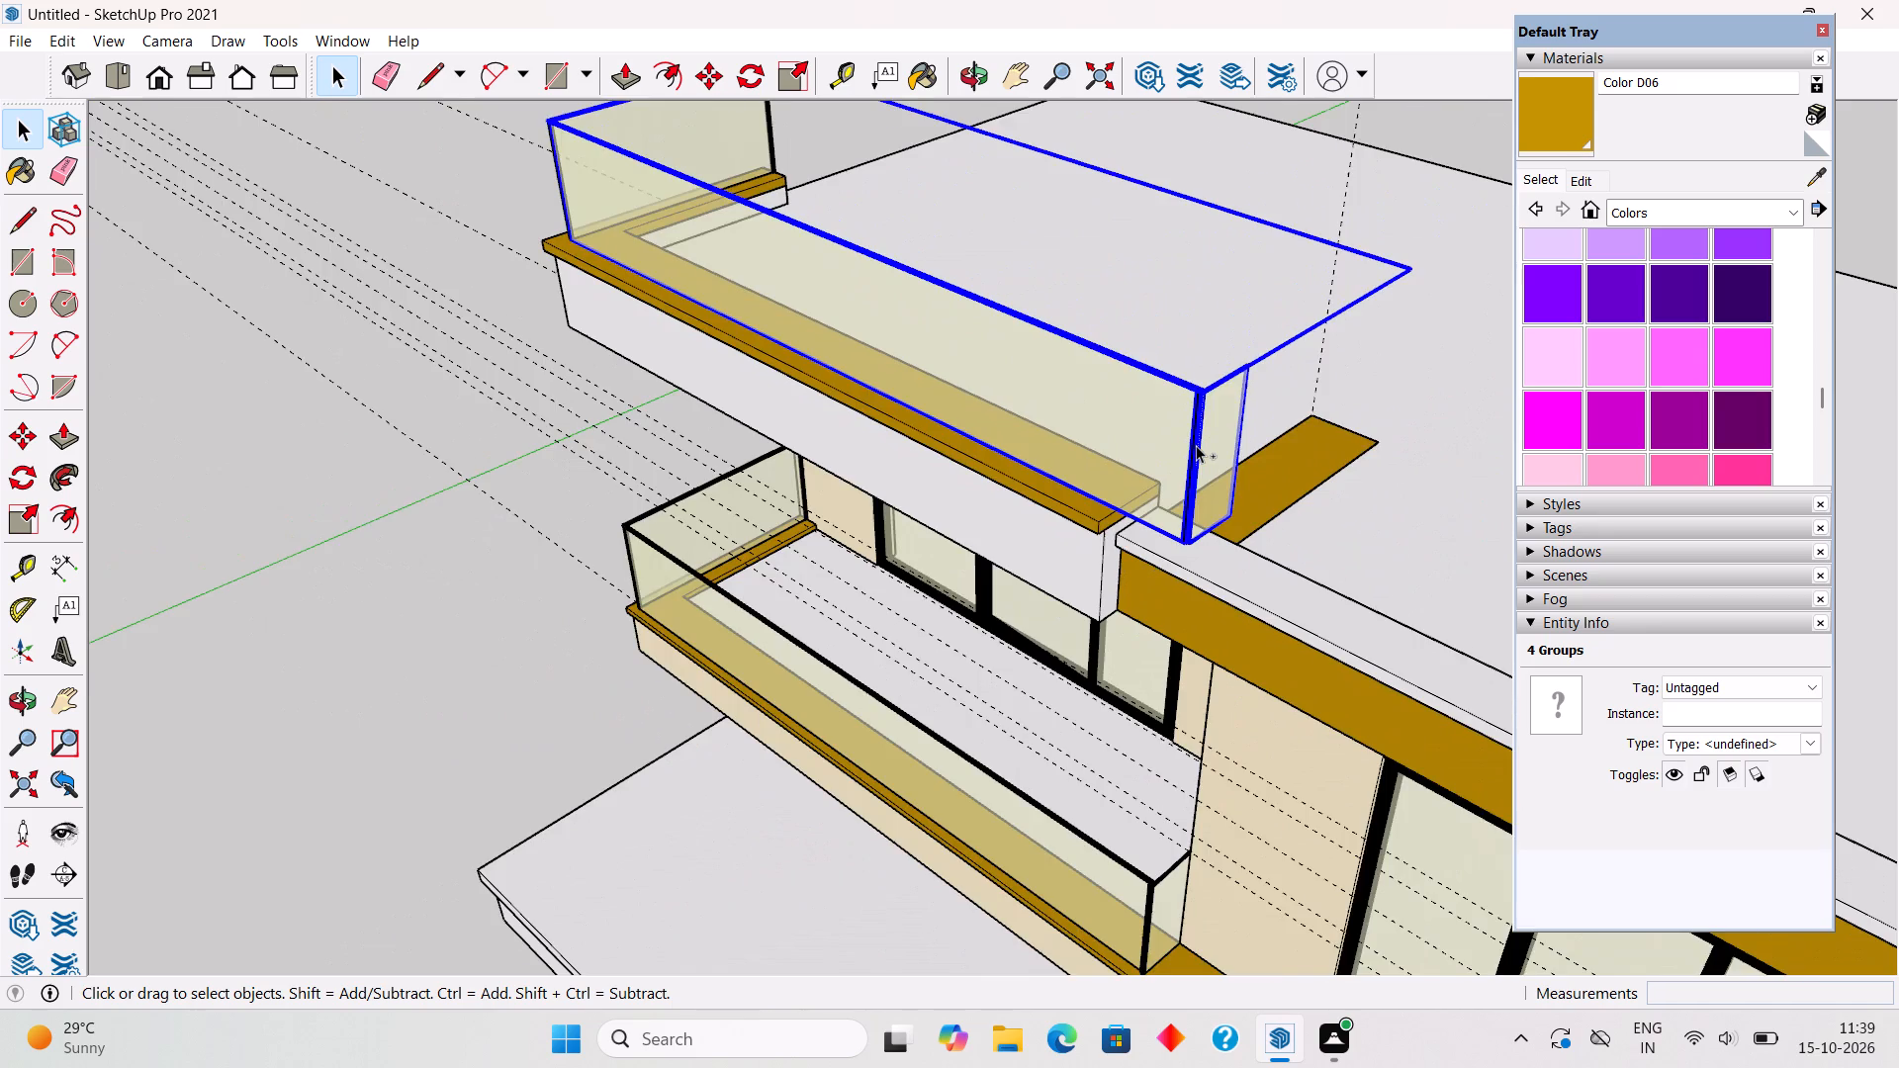
scroll(1196, 445, "down", 3, "ctrl")
scroll(1059, 412, "down", 6, "ctrl")
middle_click_drag(861, 377, 1314, 725, "ctrl")
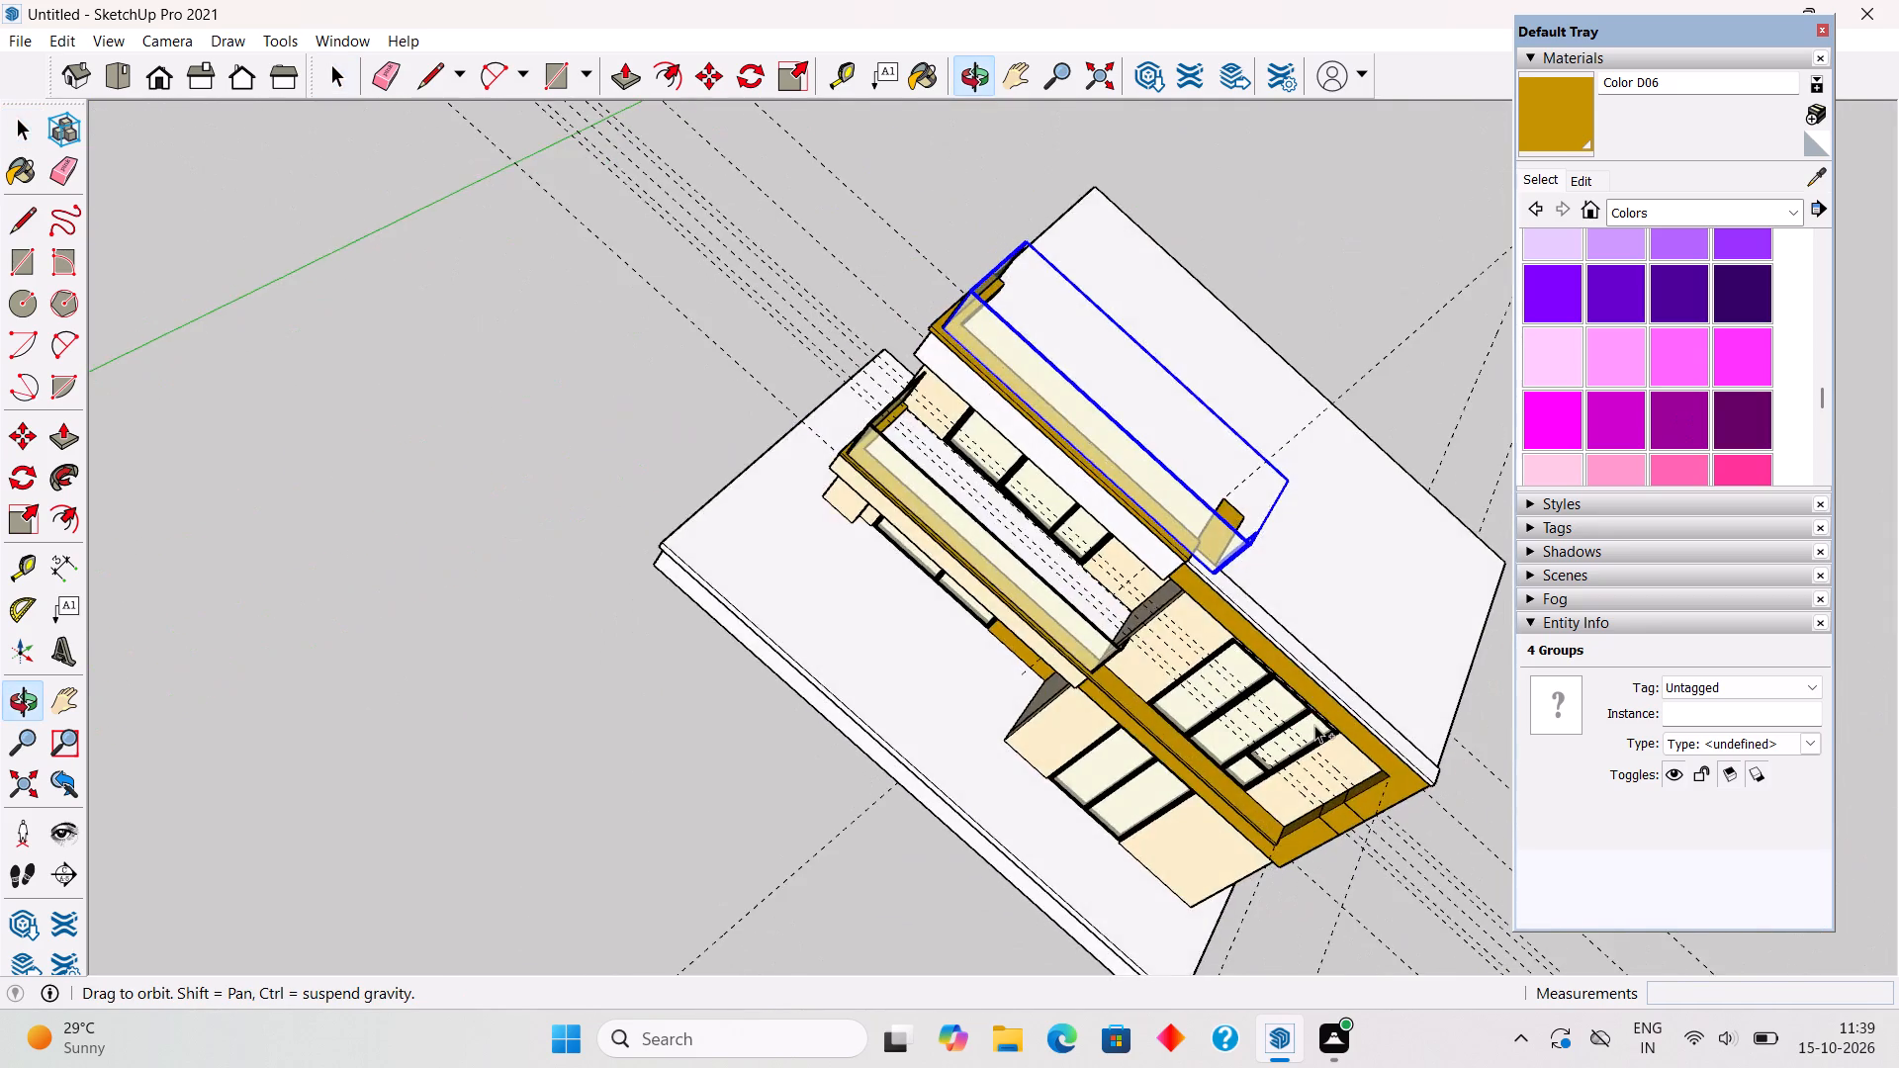
scroll(1315, 724, "down", 4, "ctrl")
middle_click_drag(1314, 725, 1315, 724, "ctrl")
middle_click_drag(1084, 584, 1334, 752, "ctrl")
scroll(1090, 540, "up", 11, "ctrl")
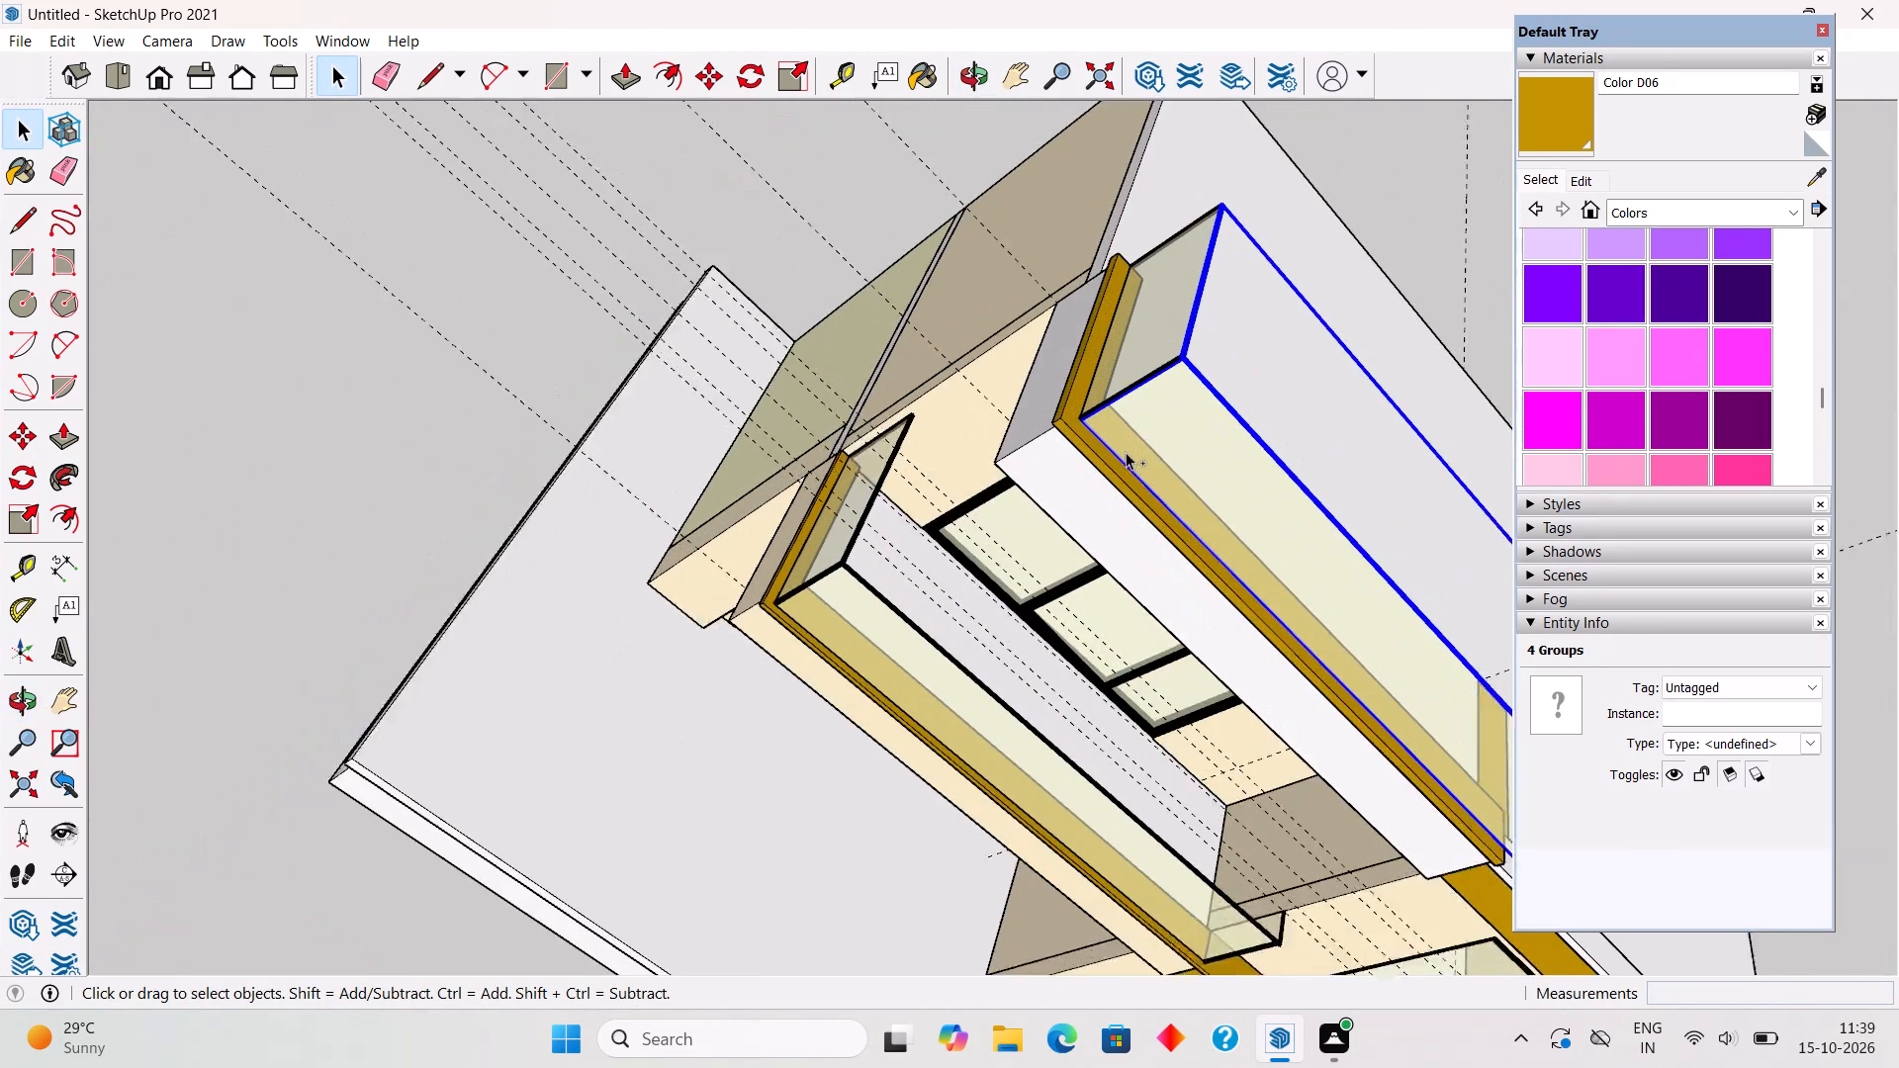
scroll(1126, 452, "up", 1, "ctrl")
left_click(1121, 357, "ctrl")
scroll(1130, 372, "up", 5, "ctrl")
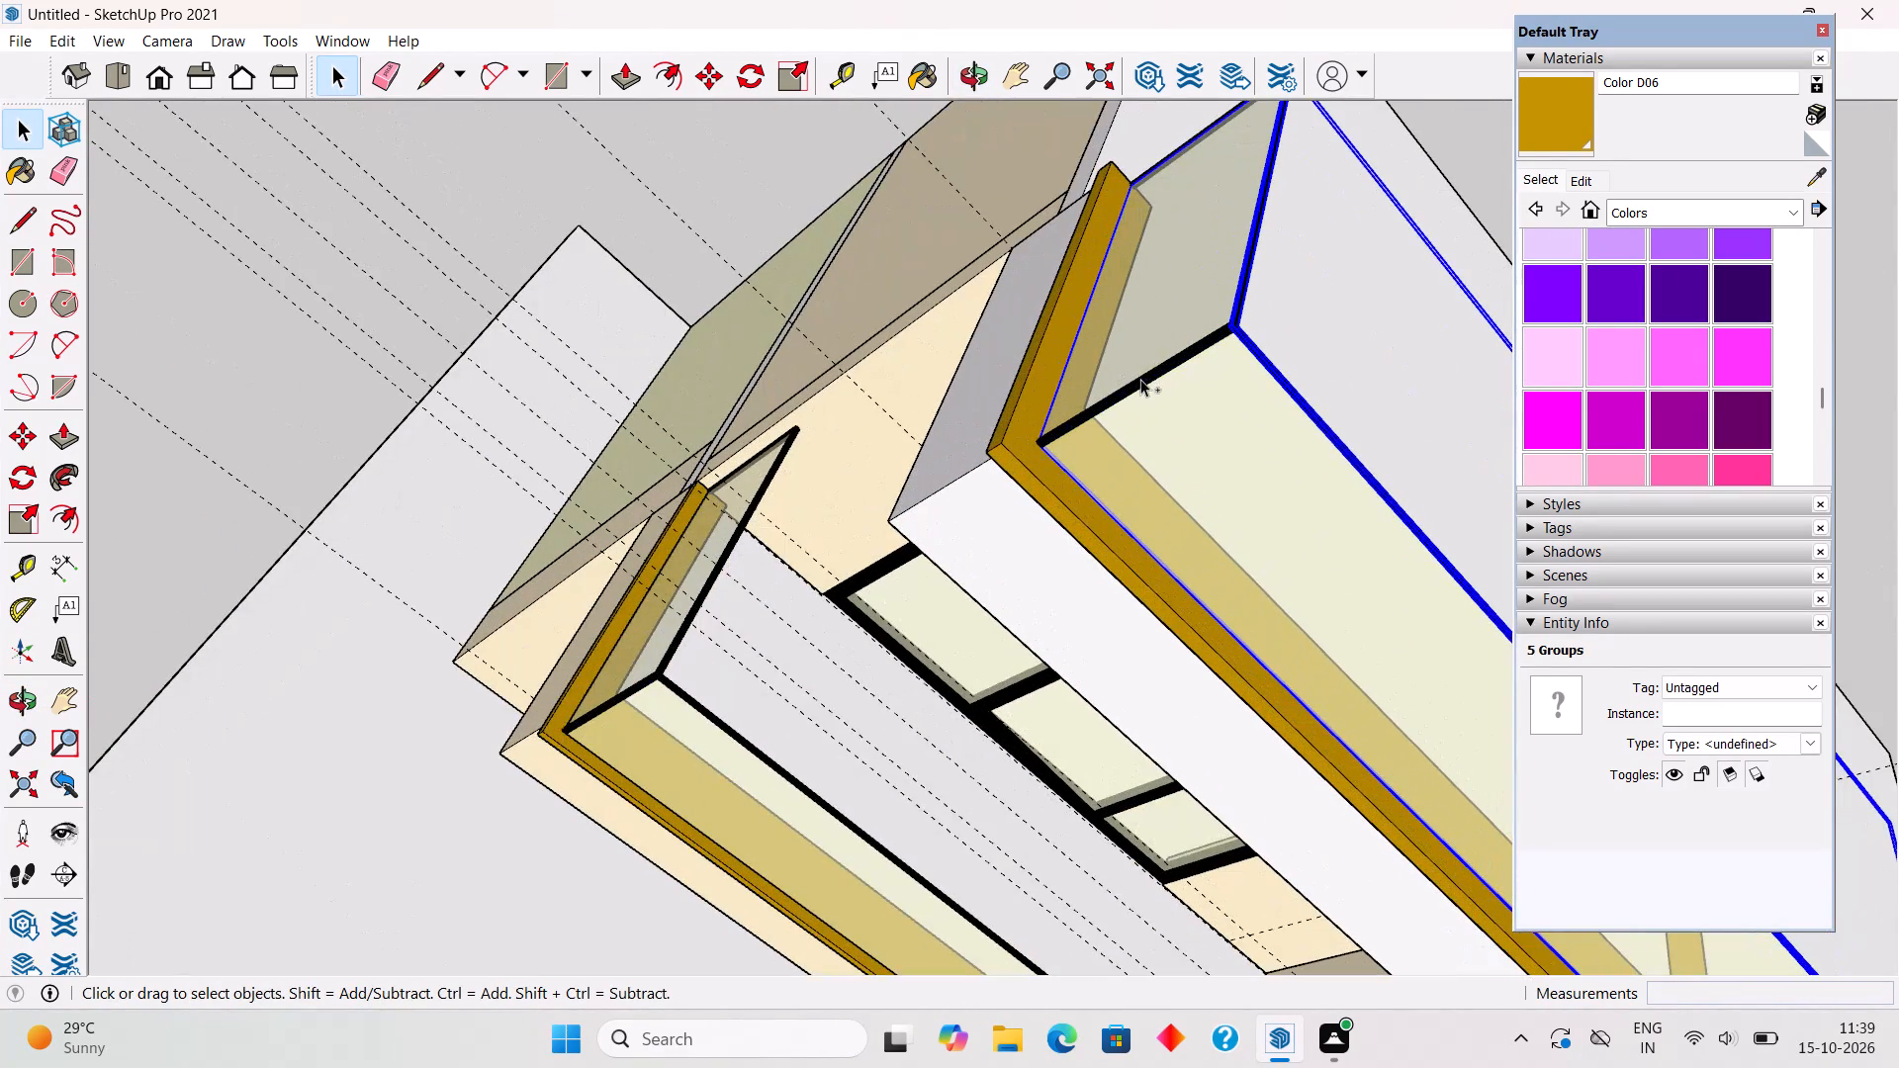
left_click(1140, 379, "ctrl")
scroll(1128, 139, "up", 1, "ctrl")
scroll(1155, 170, "down", 15, "ctrl")
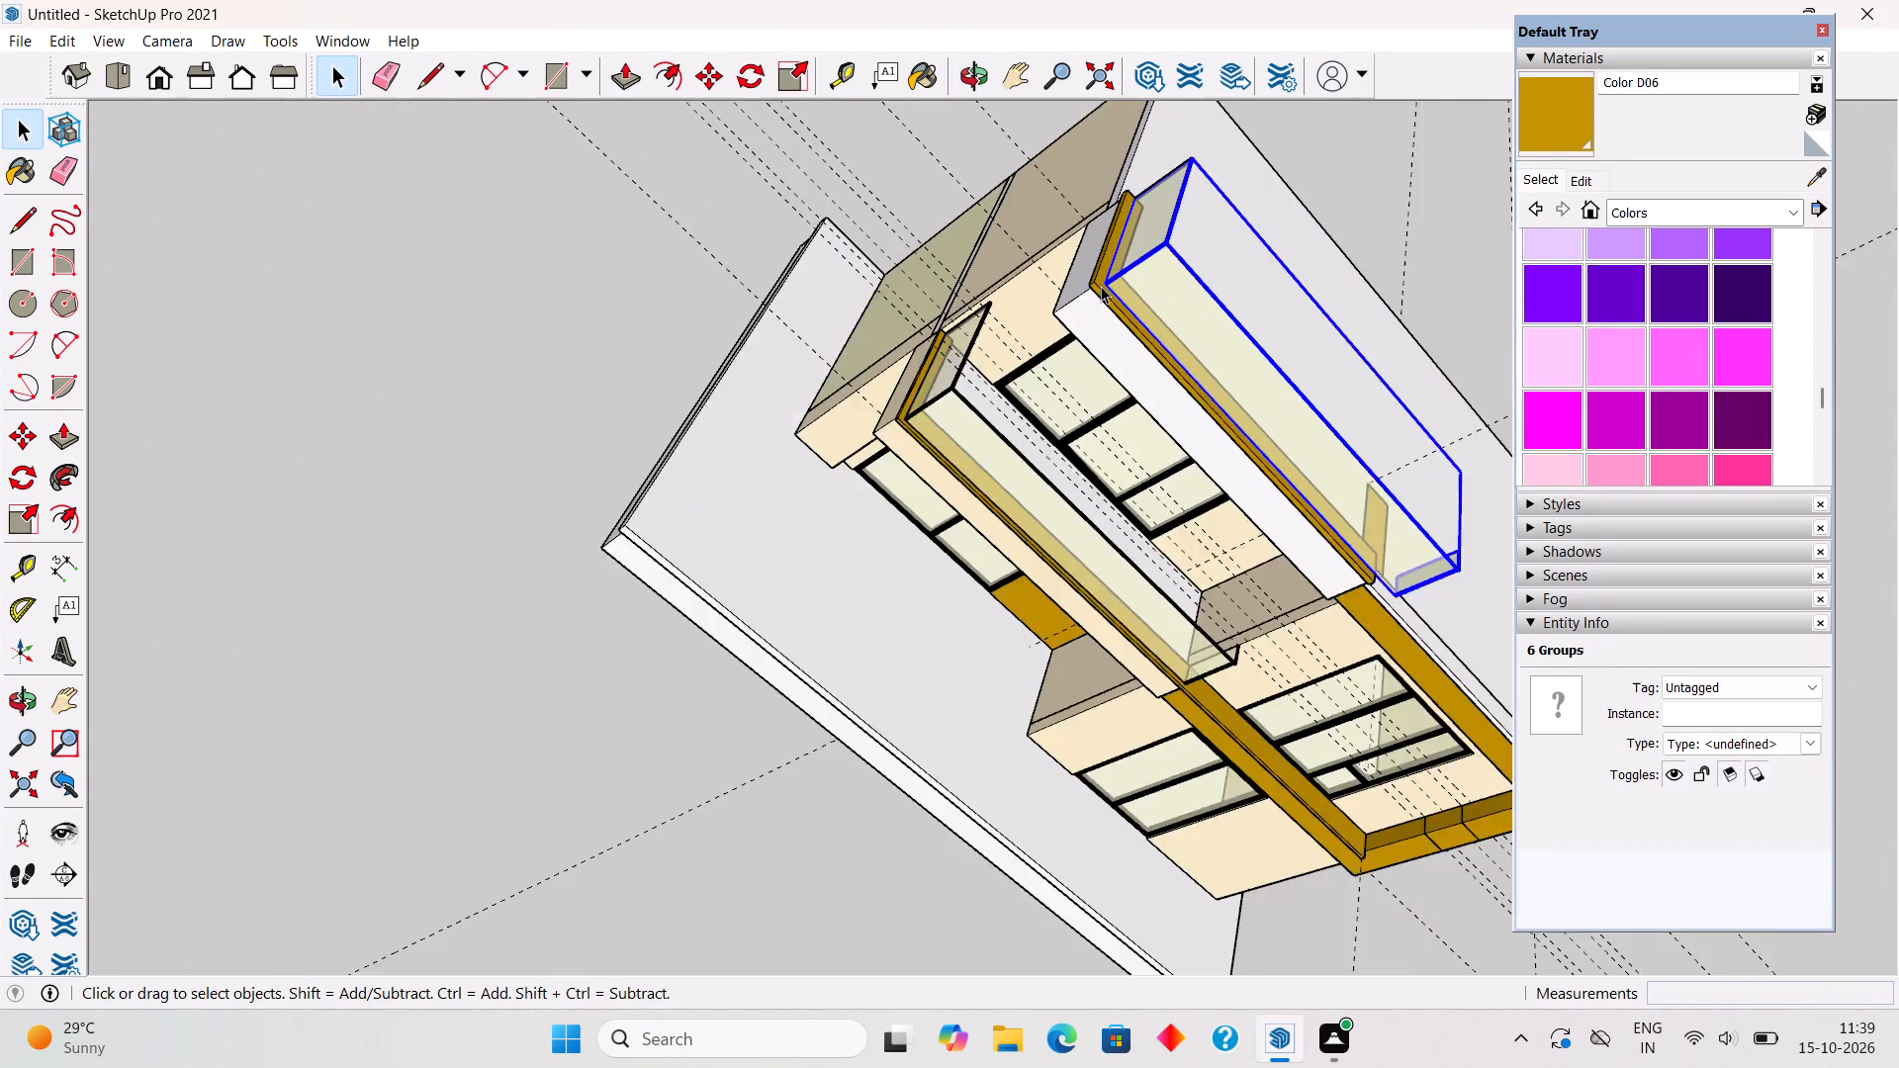
scroll(1101, 286, "down", 4, "ctrl")
middle_click_drag(966, 455, 1262, 573)
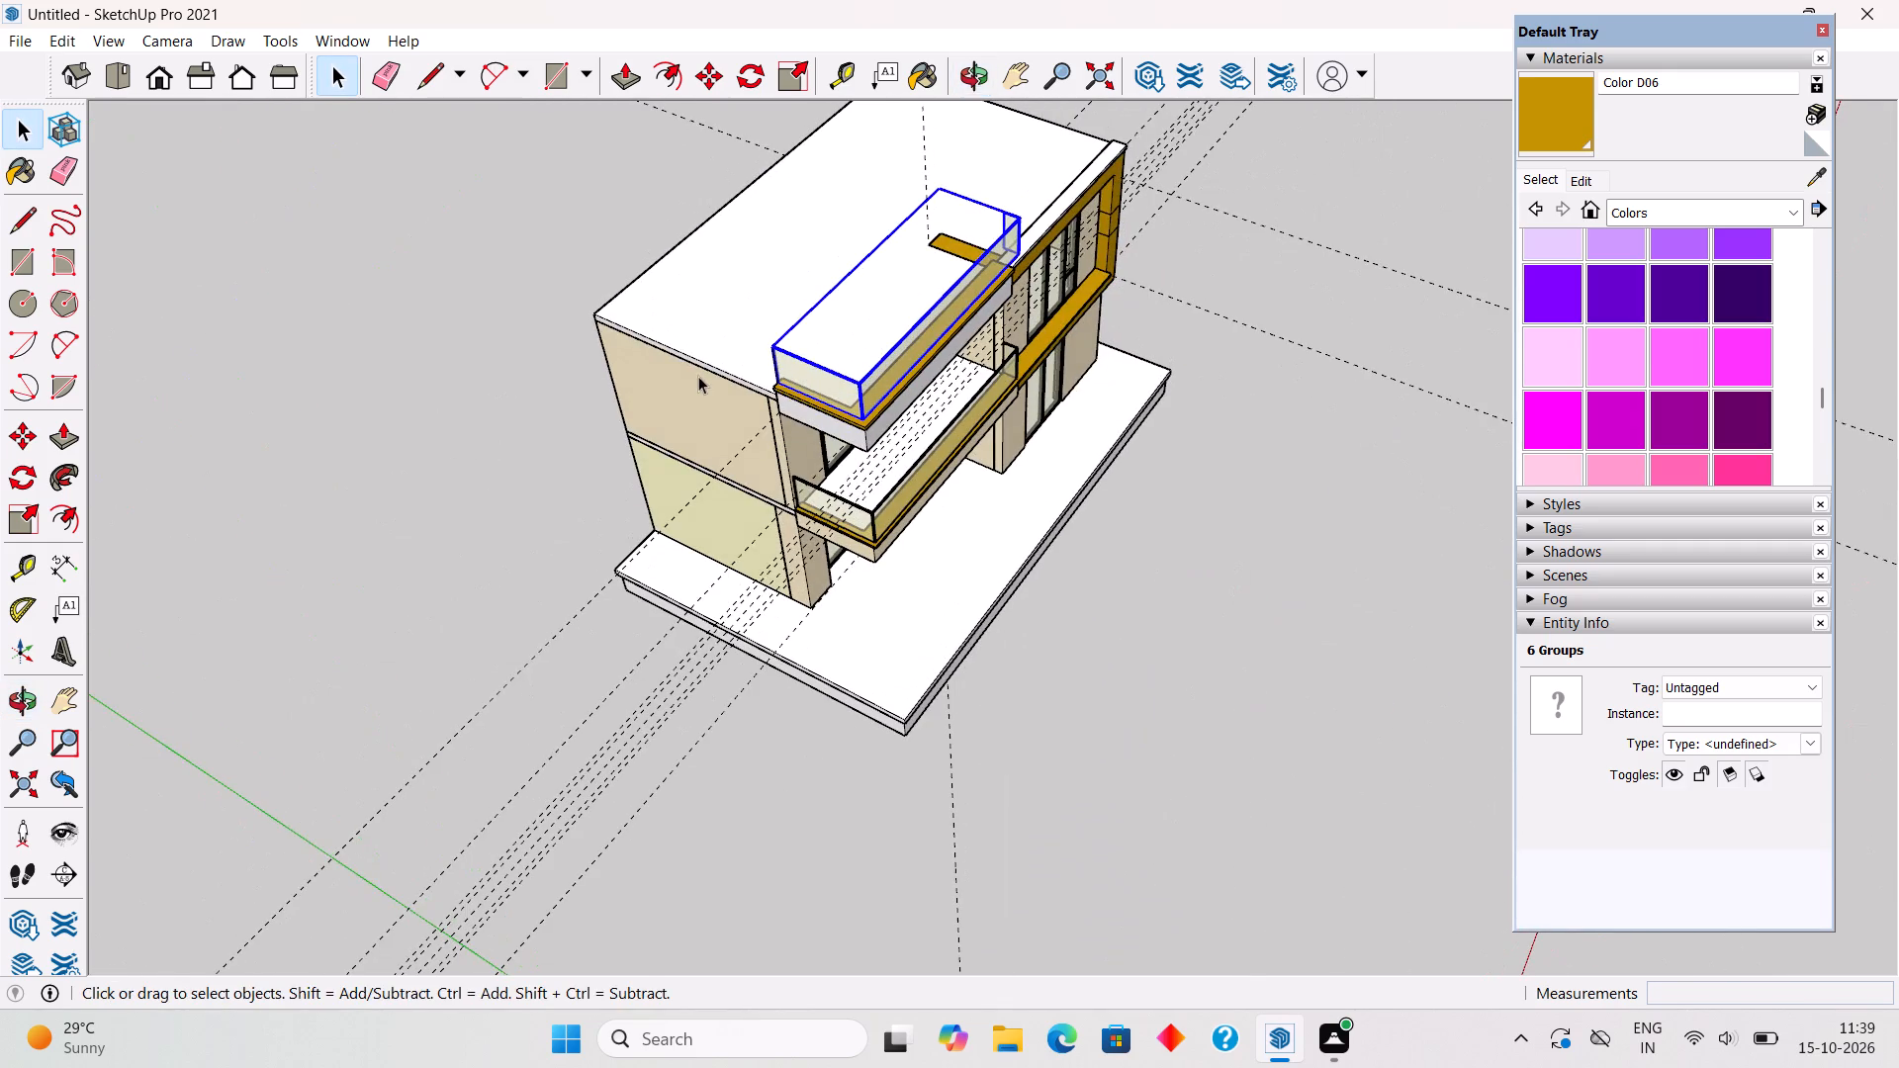
middle_click_drag(707, 367, 966, 352)
scroll(881, 454, "up", 17)
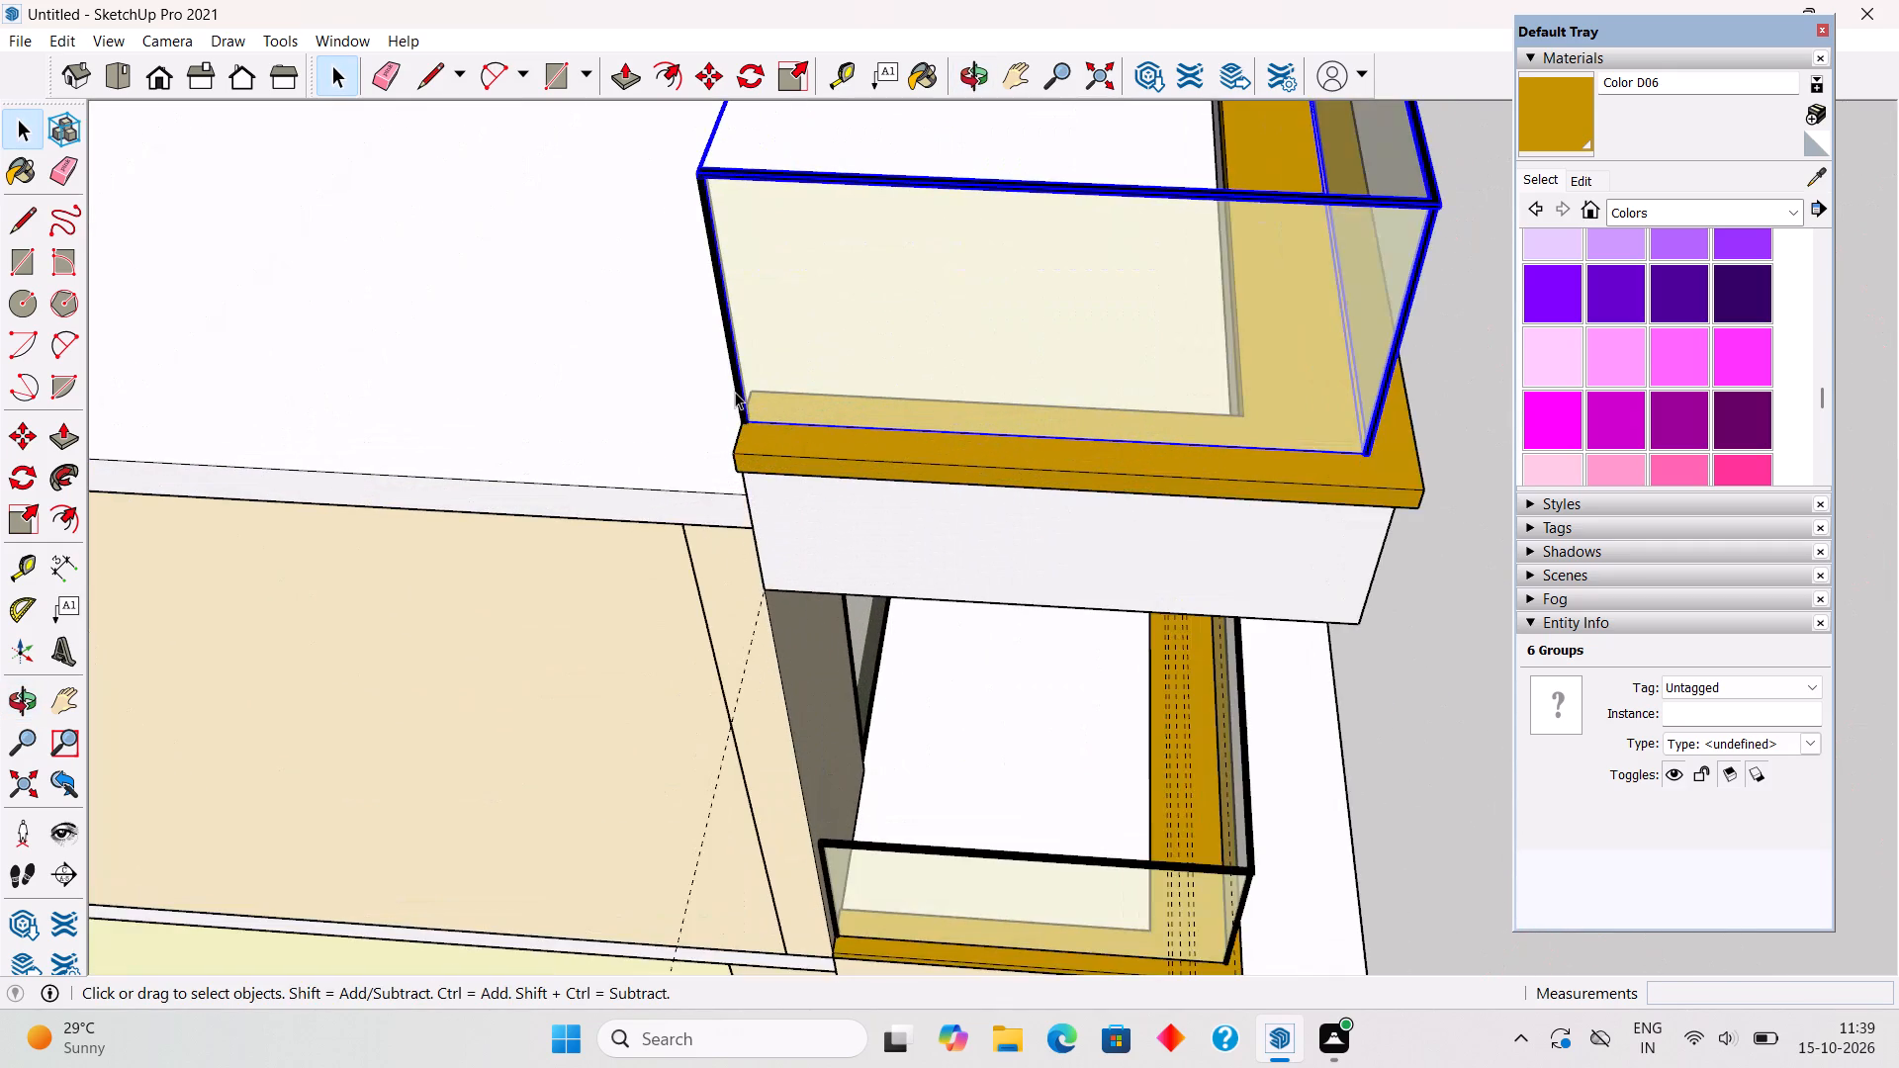
left_click(735, 386, "shift")
right_click(832, 356)
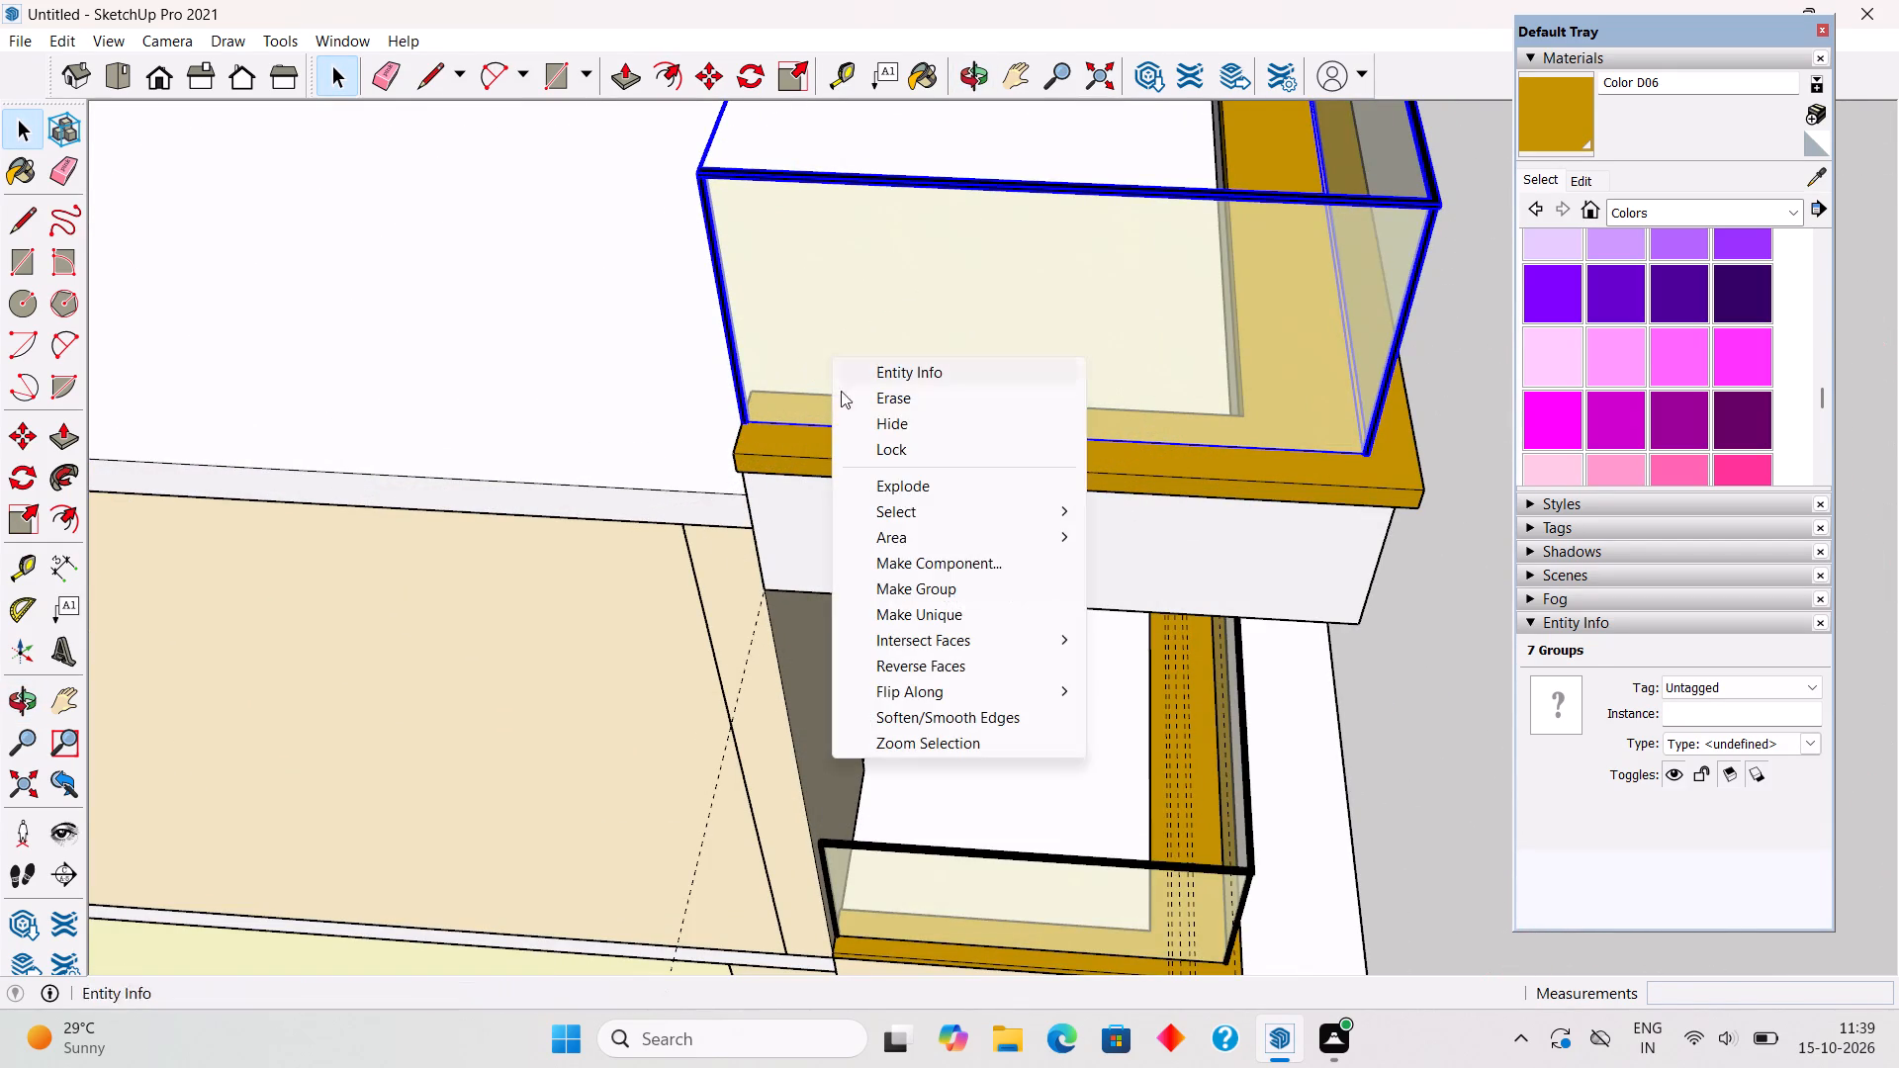
left_click(930, 585)
scroll(930, 585, "down", 14)
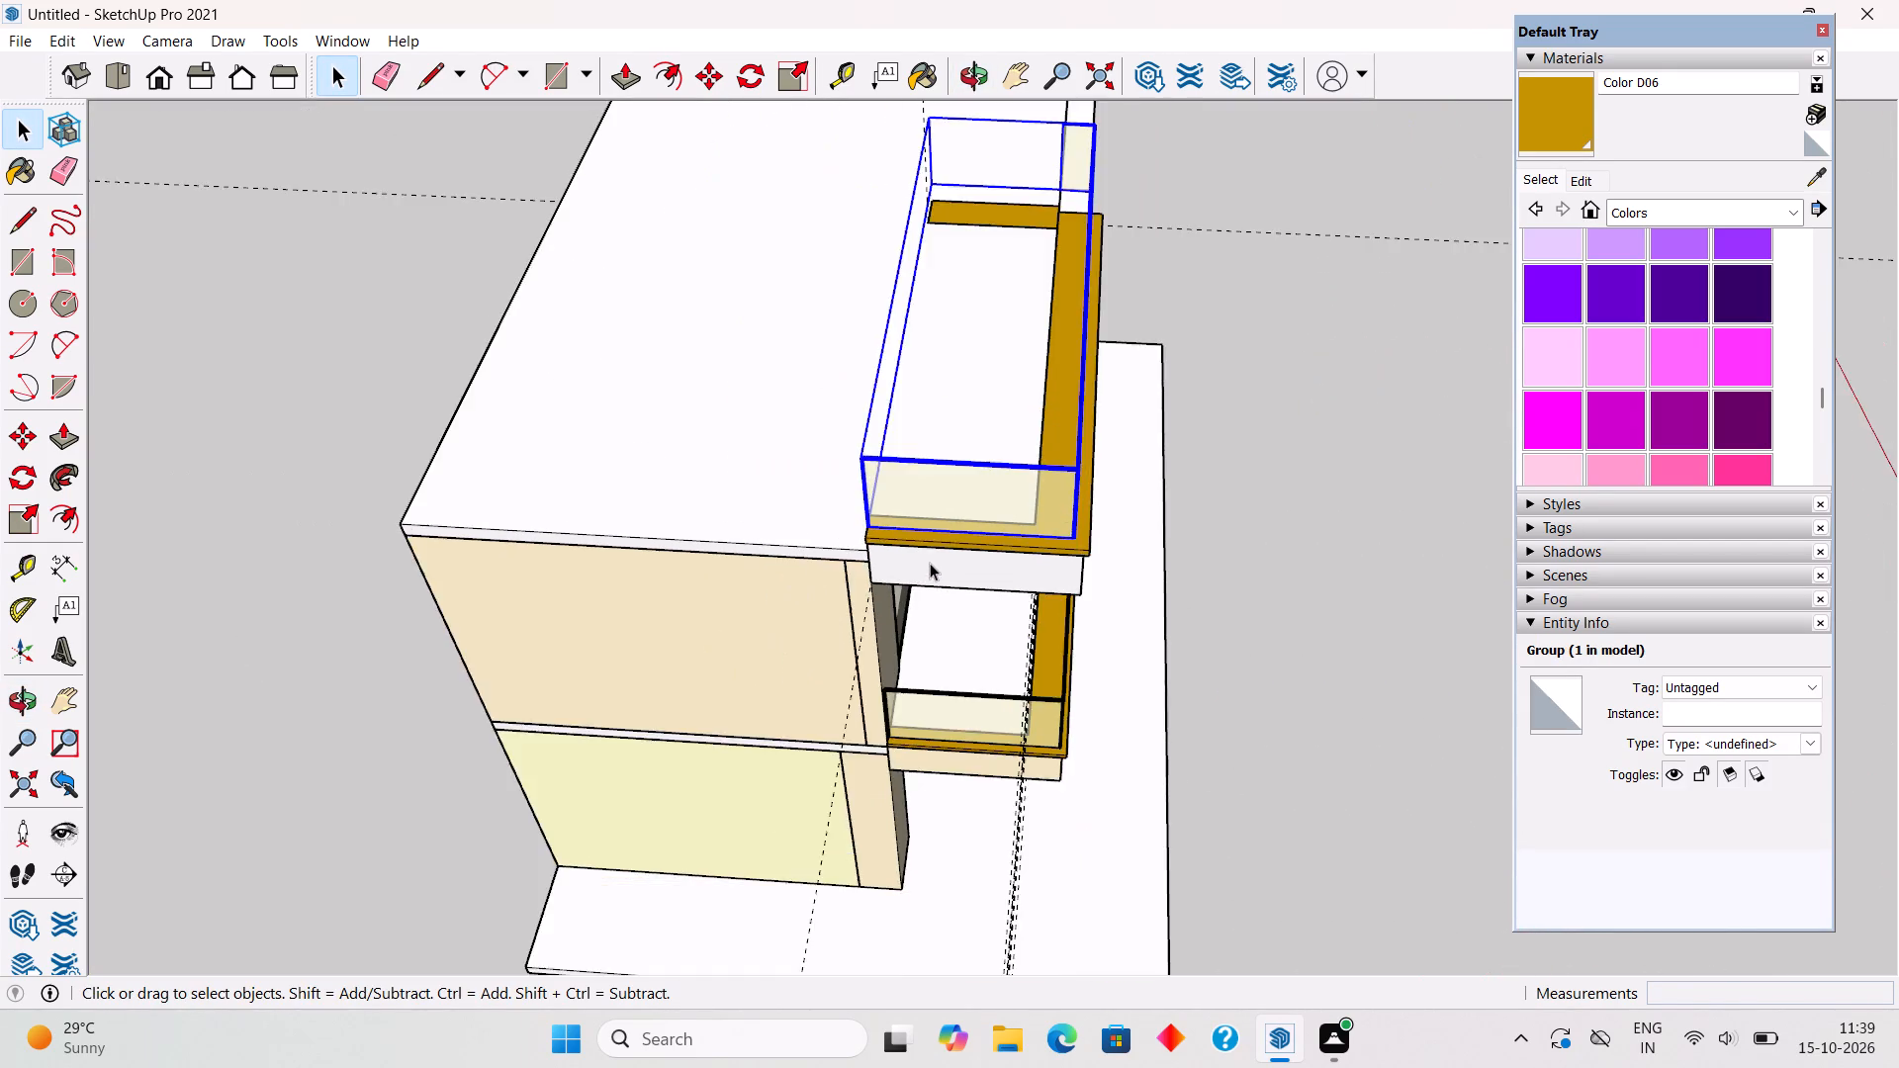
scroll(930, 563, "down", 4)
left_click(1101, 469)
Scale the grouped balcony-roof railing along the red axis to about 0.92, shortening it to the end of the ochre coping.
middle_click_drag(1207, 351, 198, 342)
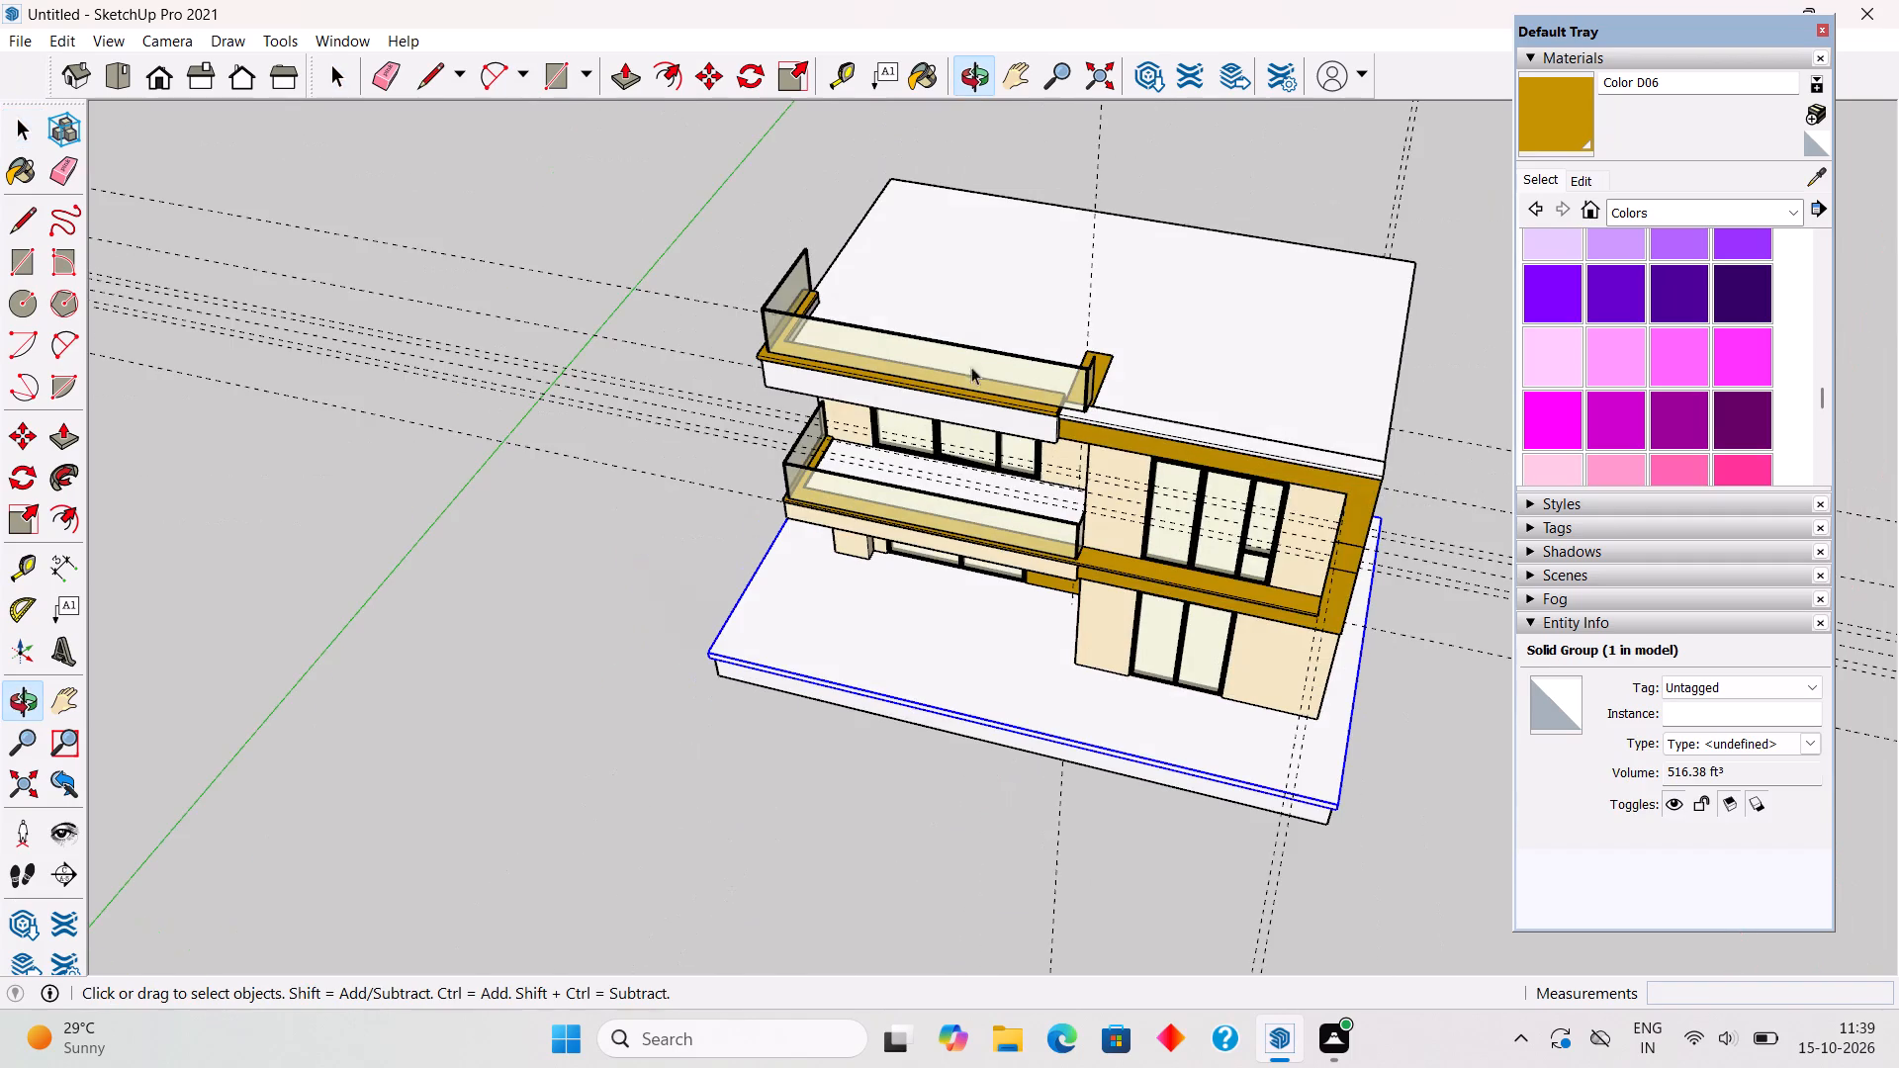
left_click(975, 368)
scroll(1290, 402, "up", 9)
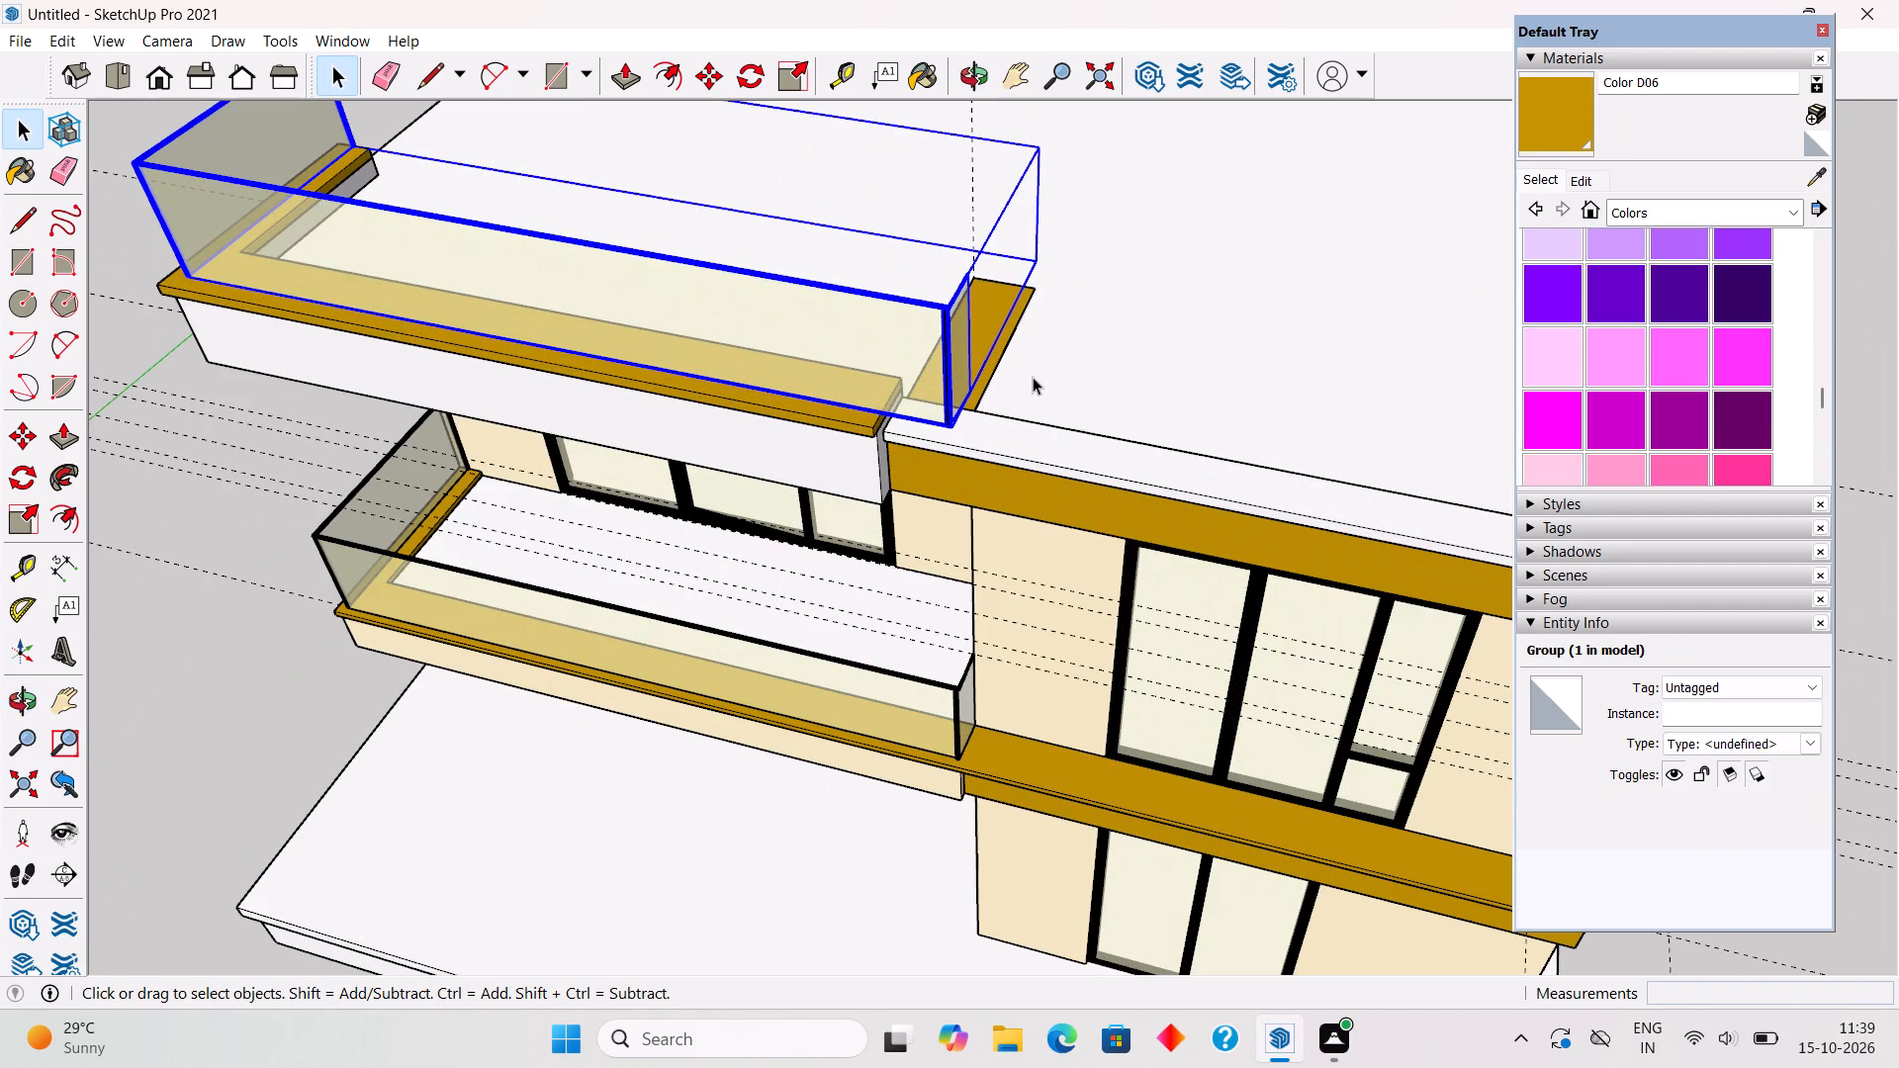
key("s")
scroll(996, 317, "up", 2)
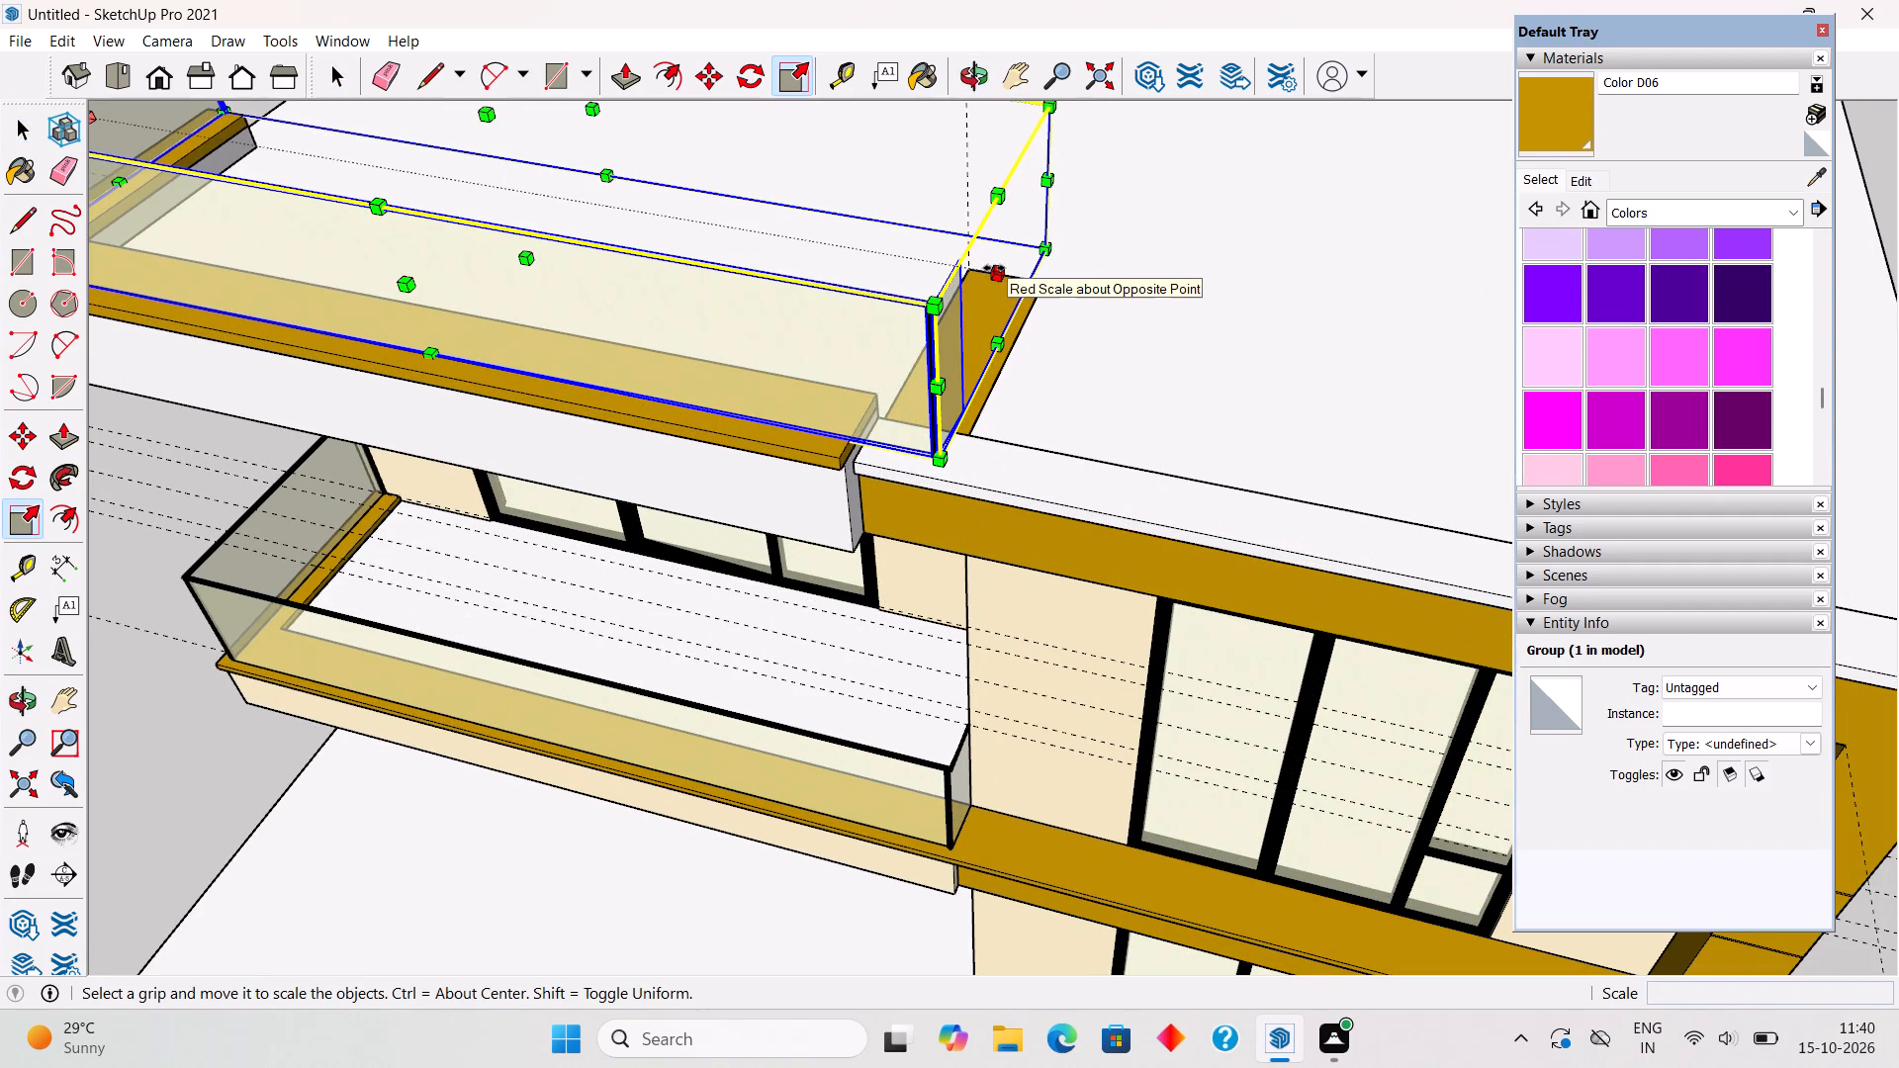
left_click(994, 268)
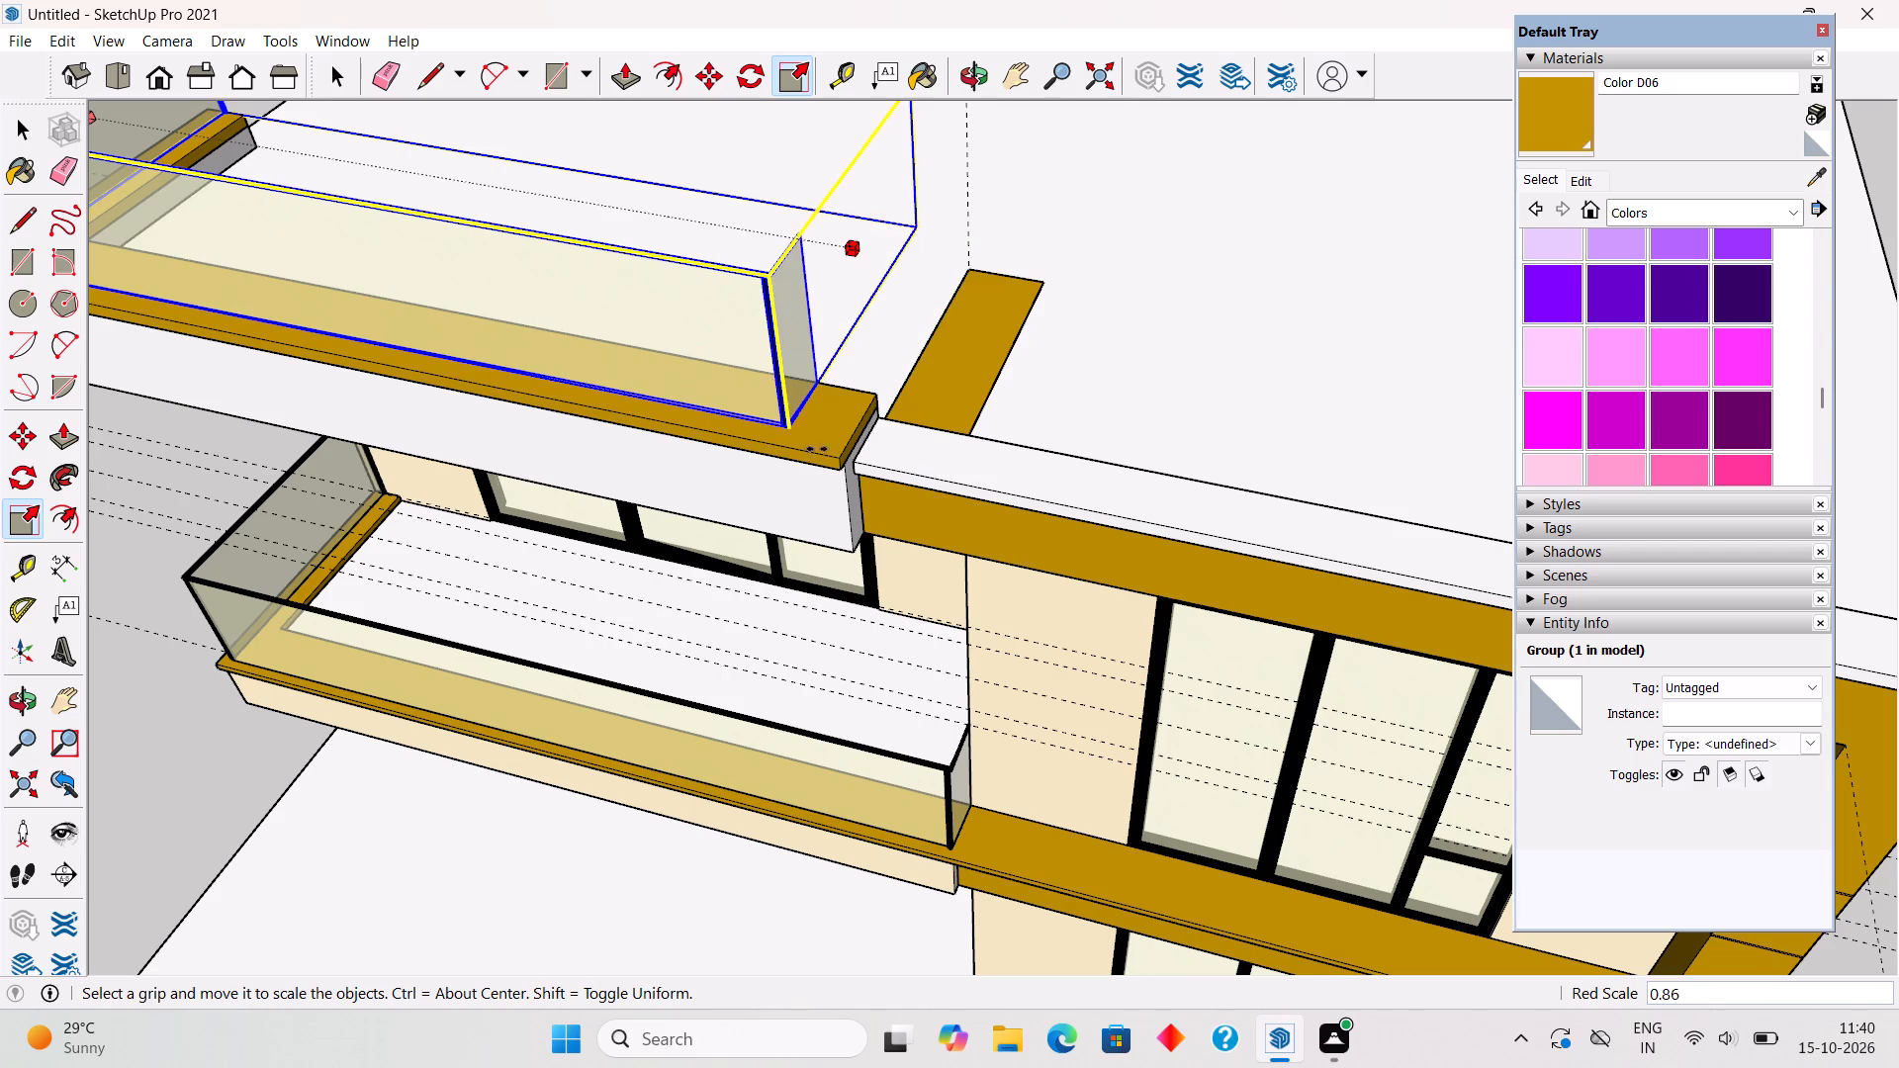
left_click(831, 462)
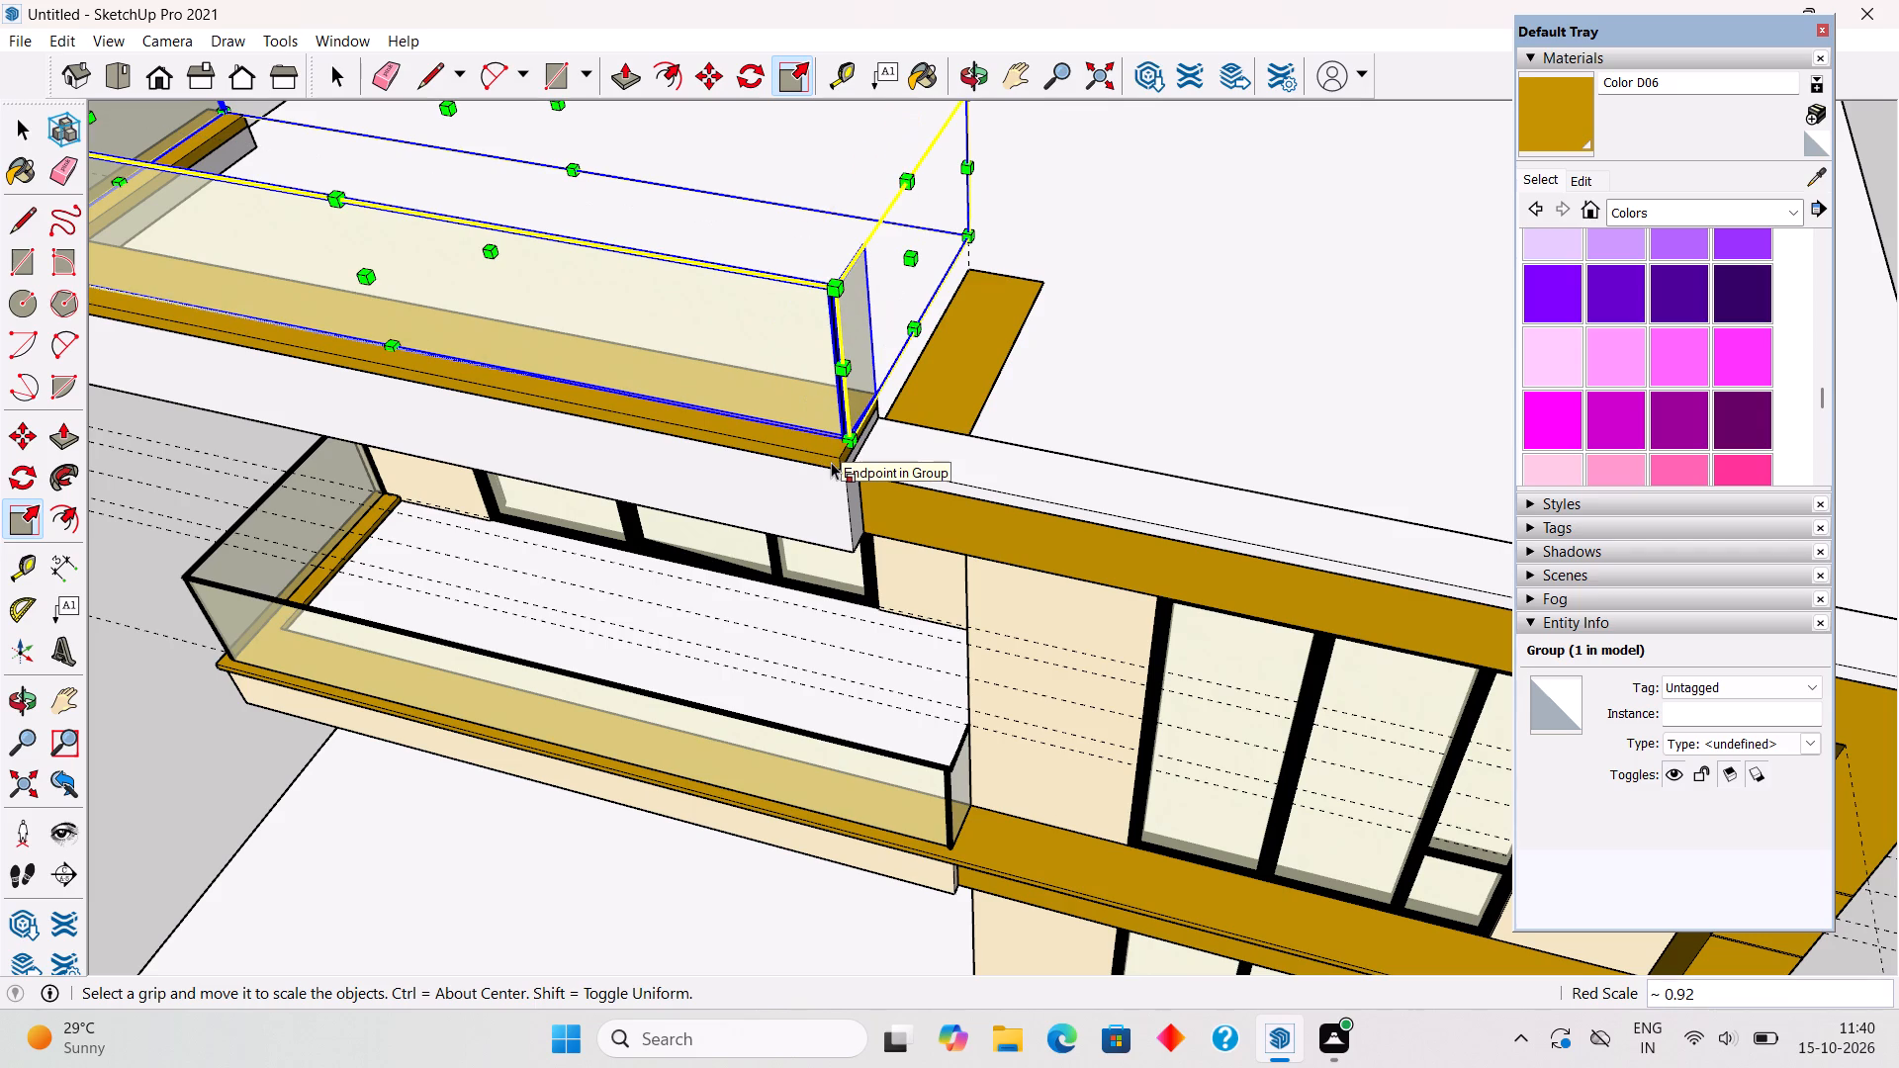
key("space")
scroll(831, 462, "down", 13)
left_click(477, 631)
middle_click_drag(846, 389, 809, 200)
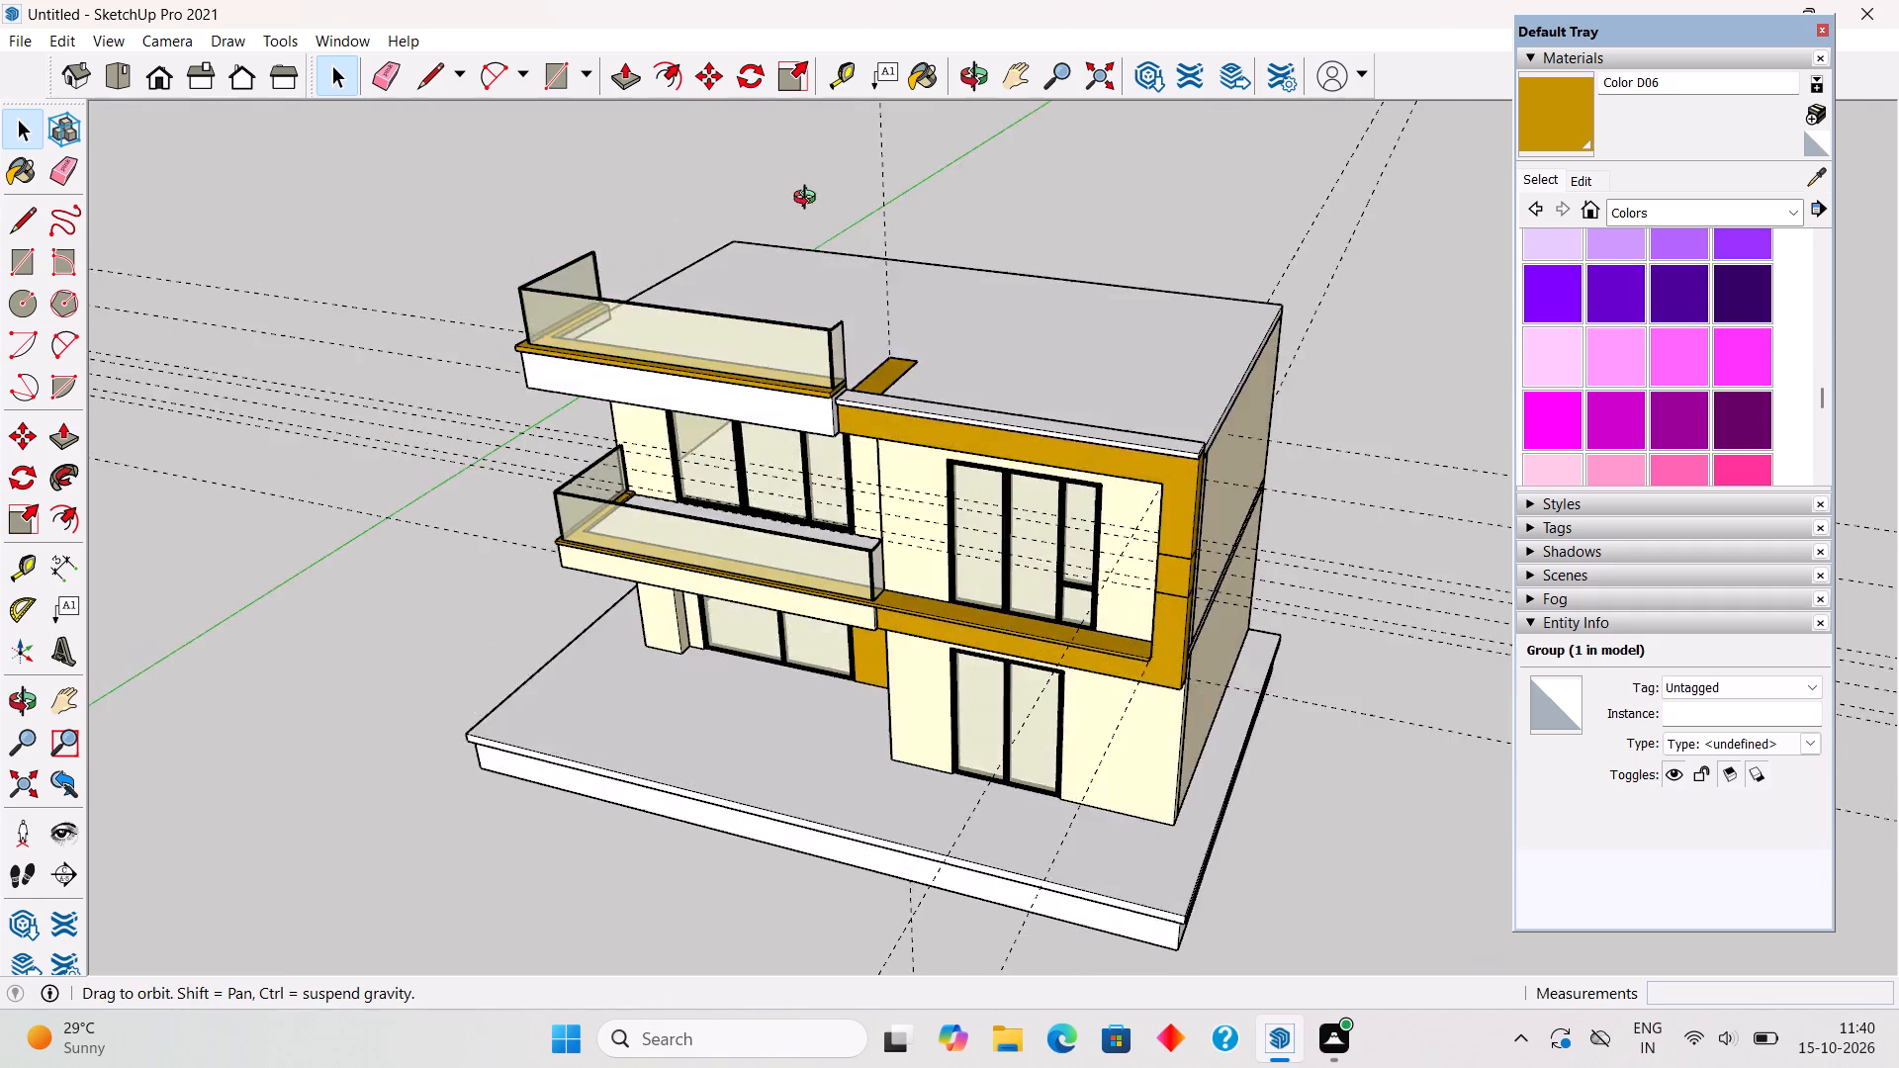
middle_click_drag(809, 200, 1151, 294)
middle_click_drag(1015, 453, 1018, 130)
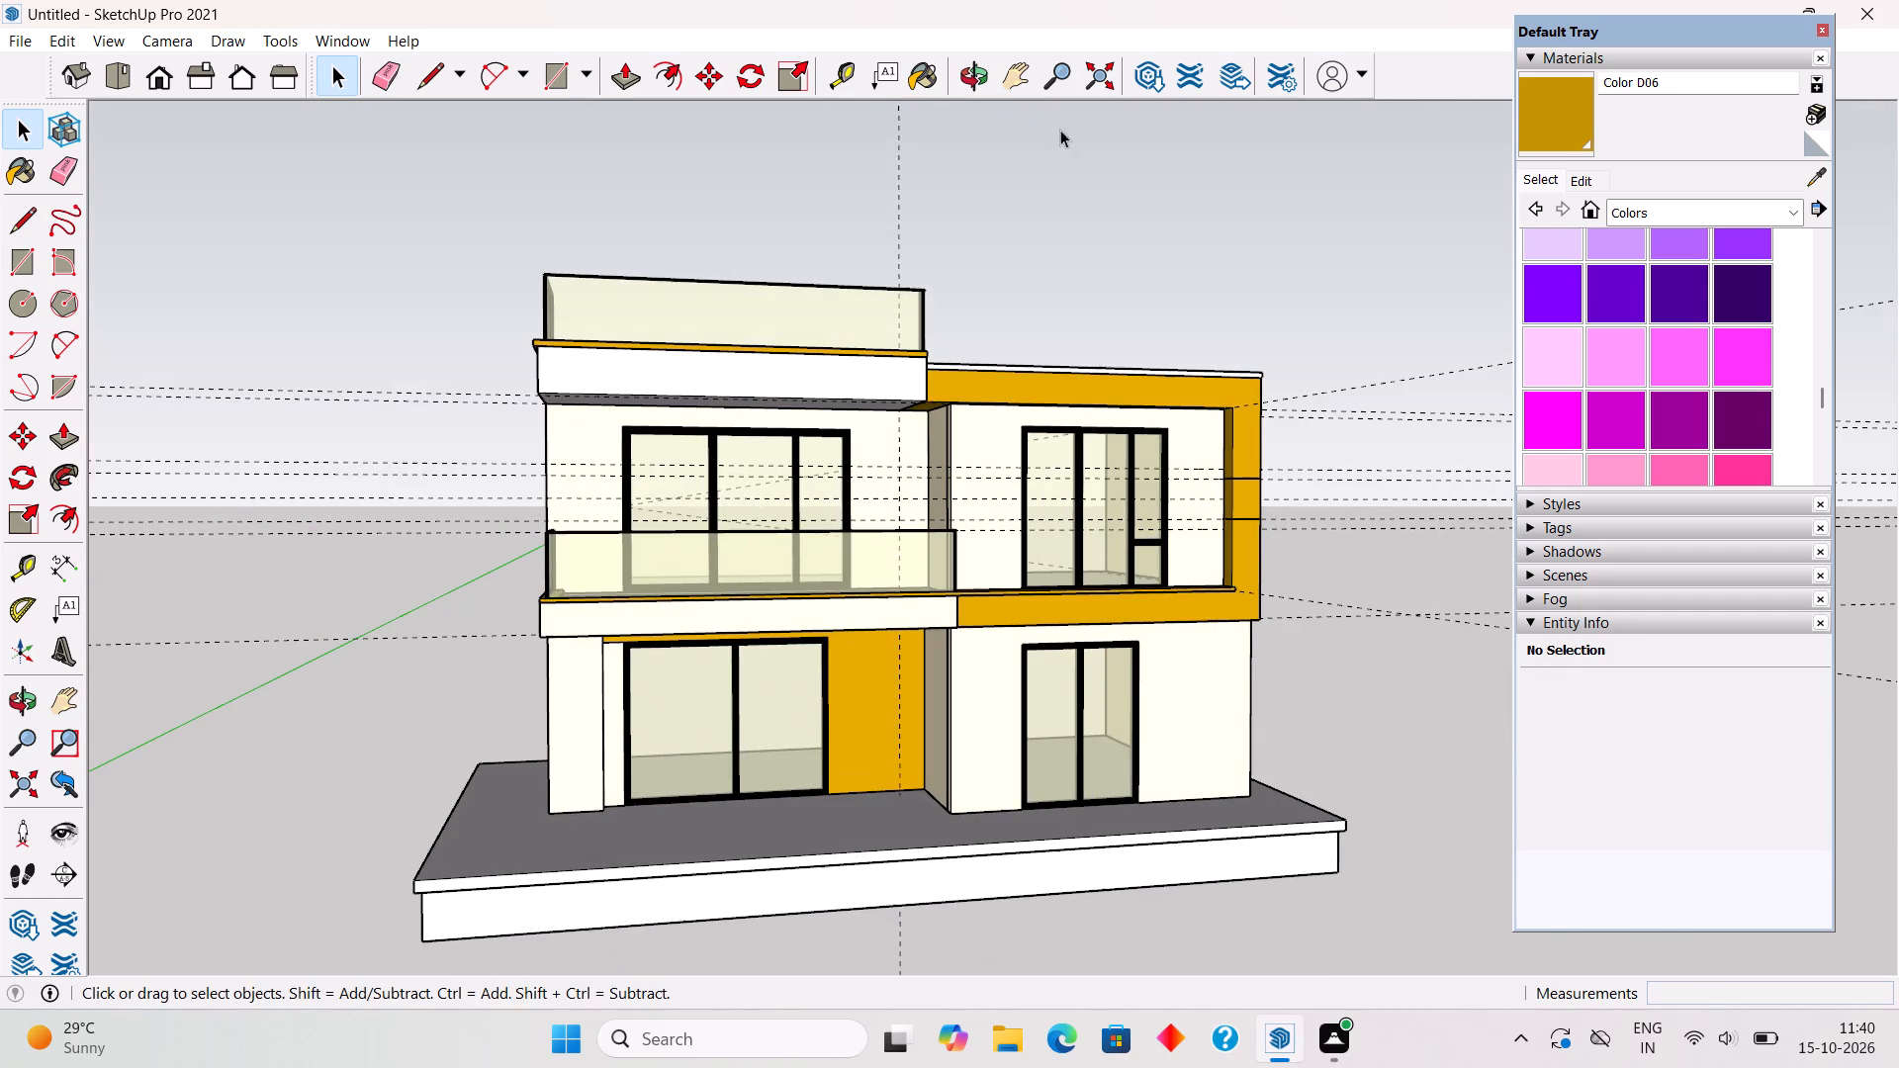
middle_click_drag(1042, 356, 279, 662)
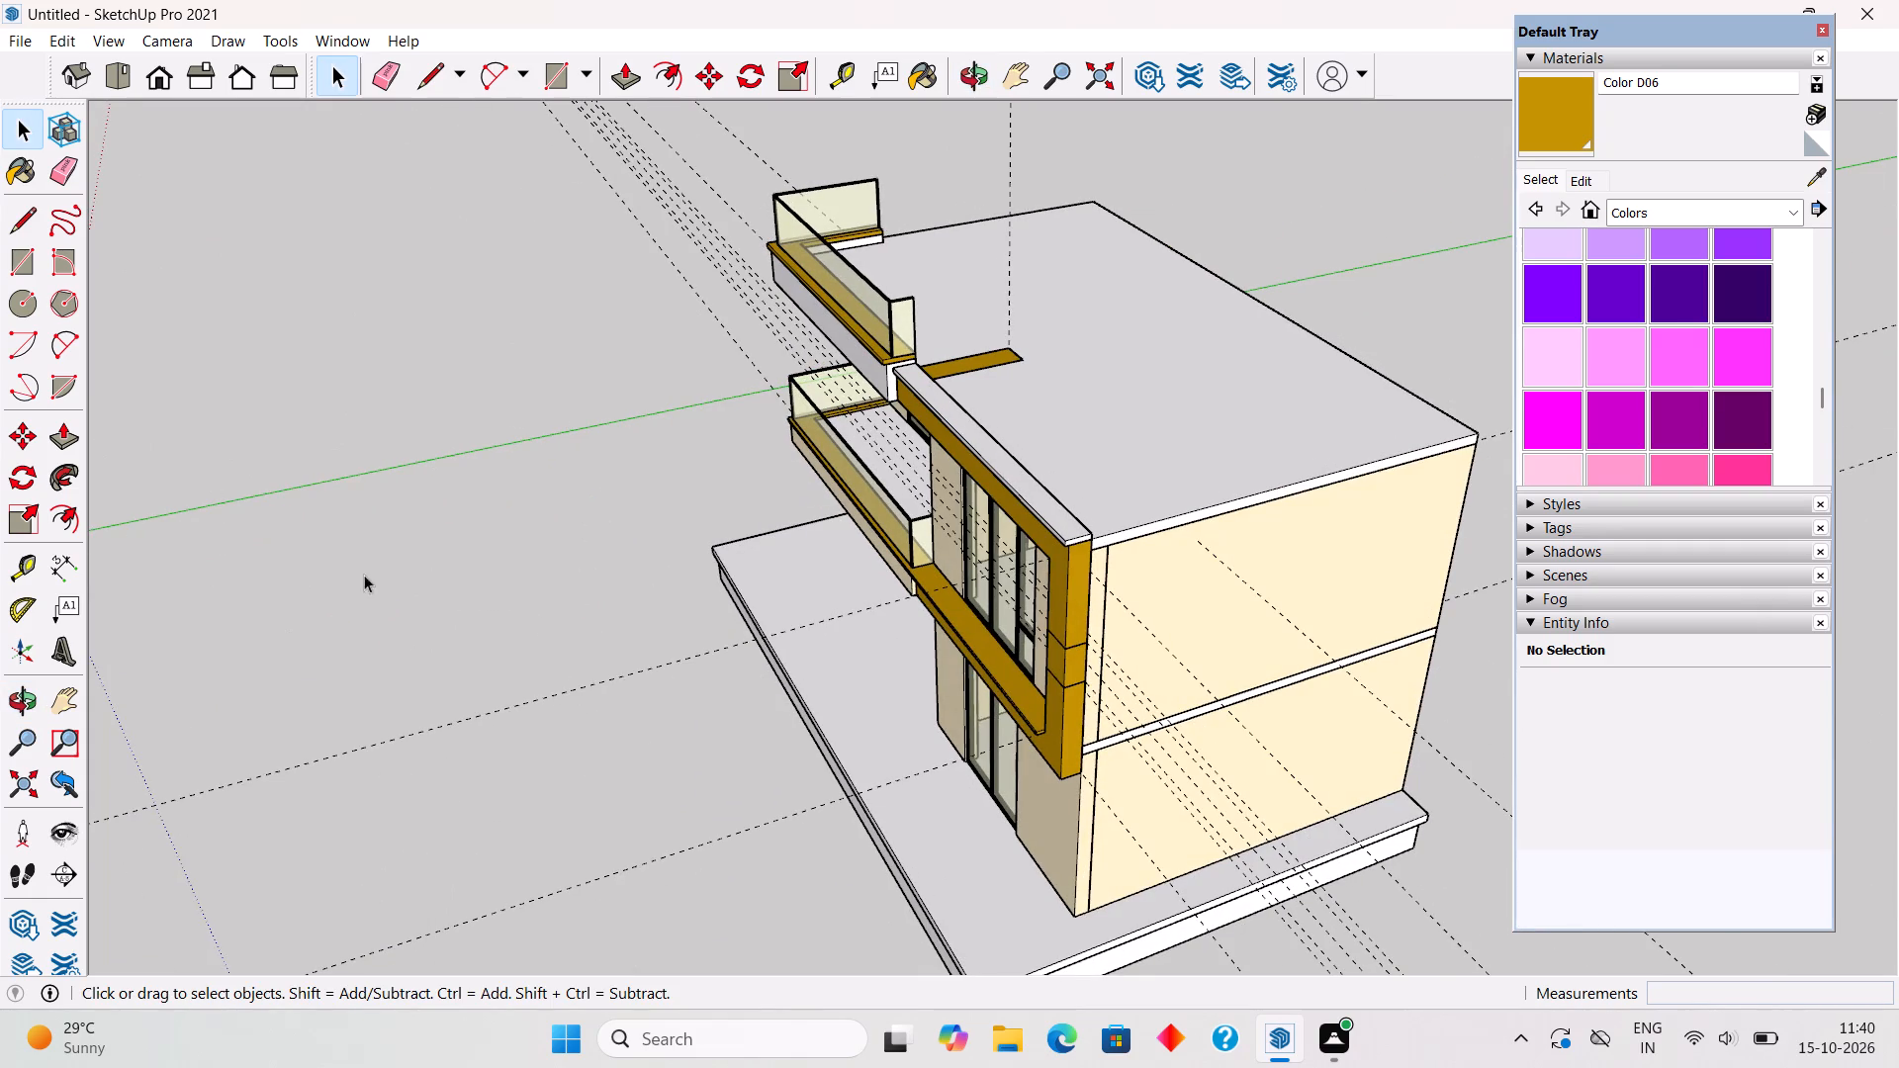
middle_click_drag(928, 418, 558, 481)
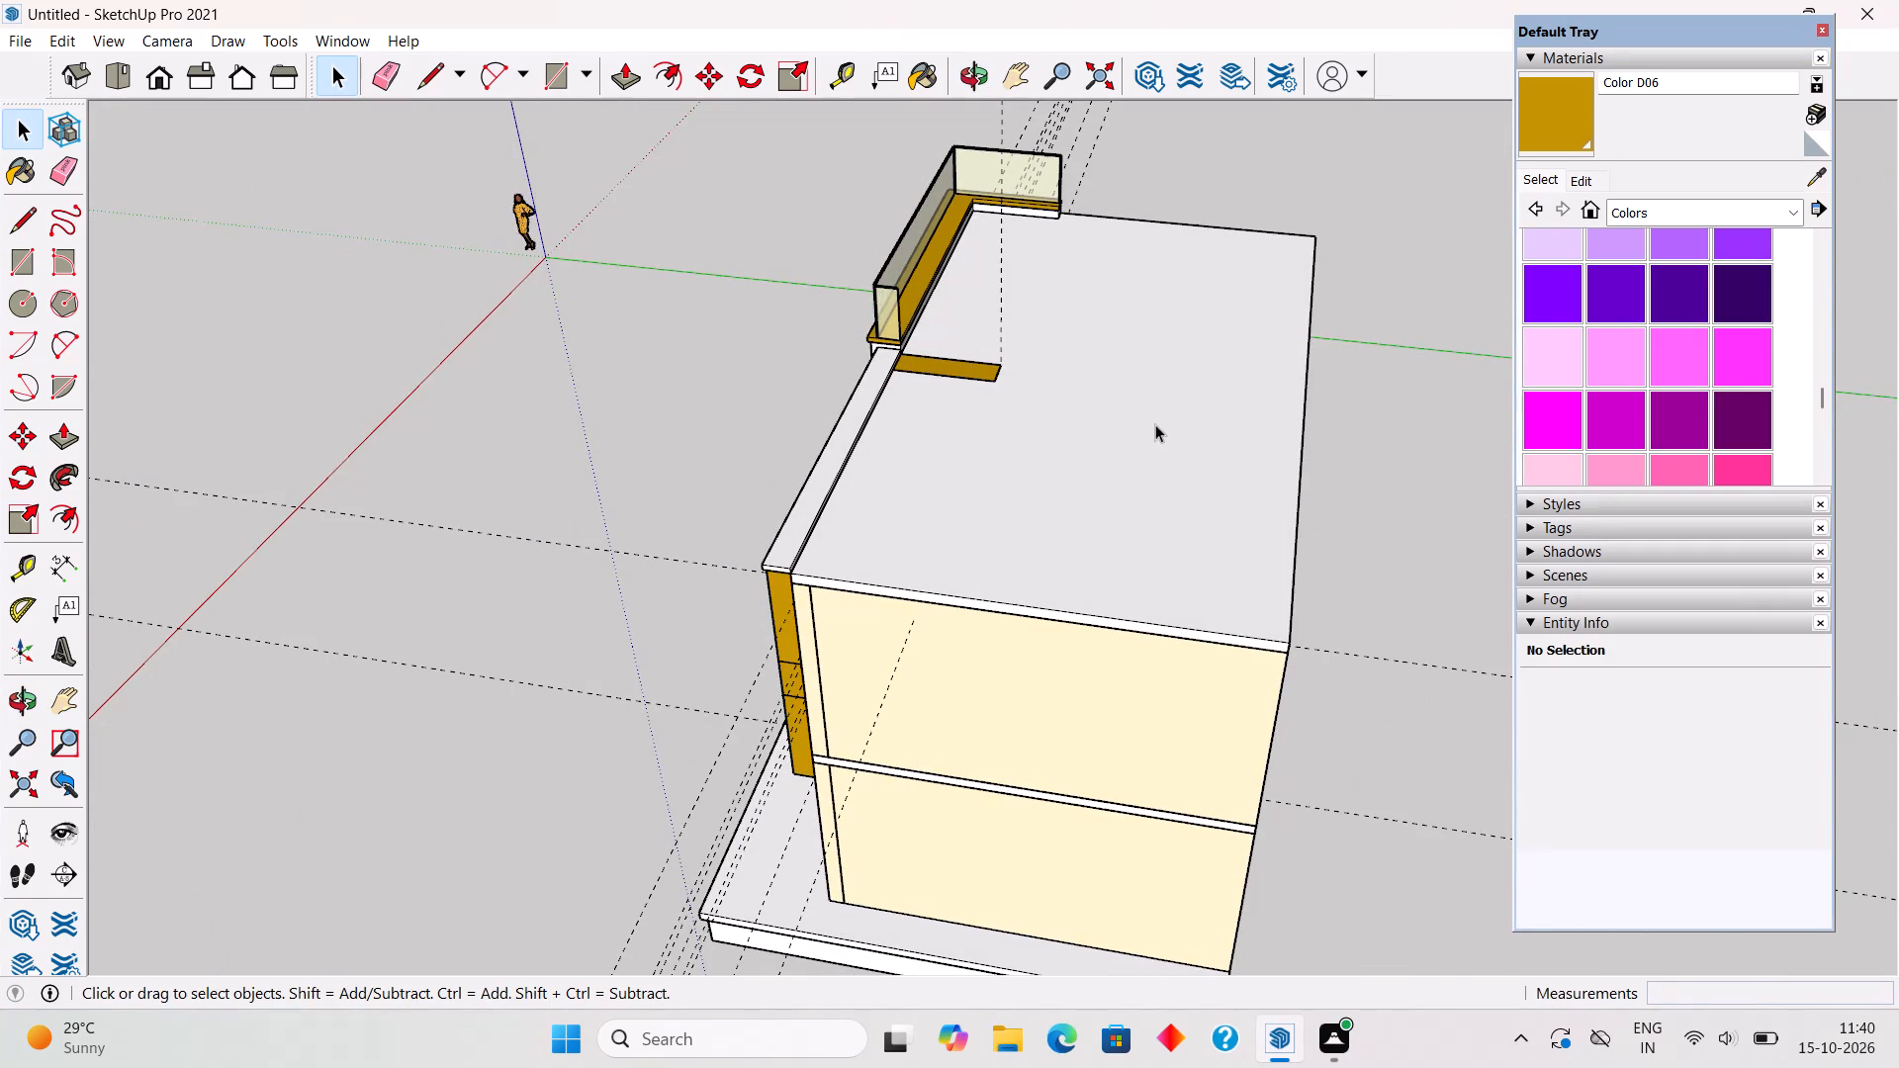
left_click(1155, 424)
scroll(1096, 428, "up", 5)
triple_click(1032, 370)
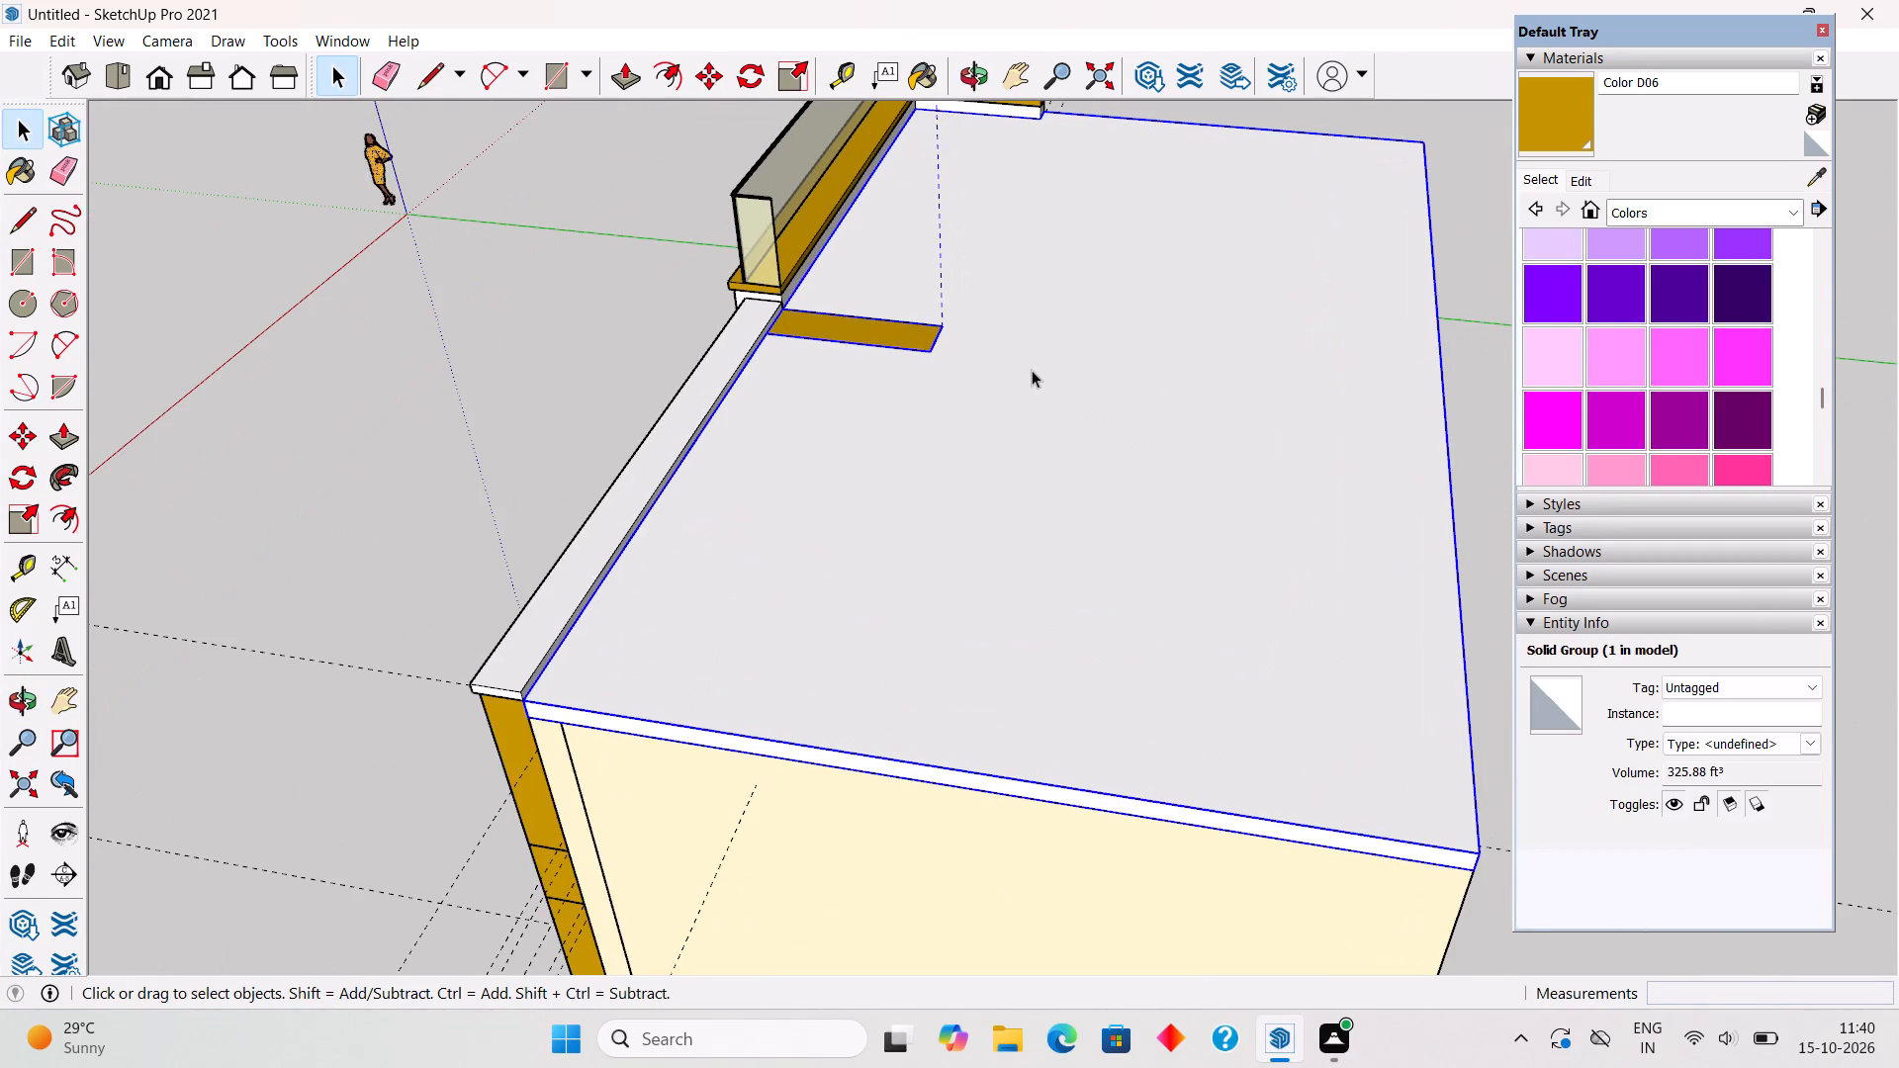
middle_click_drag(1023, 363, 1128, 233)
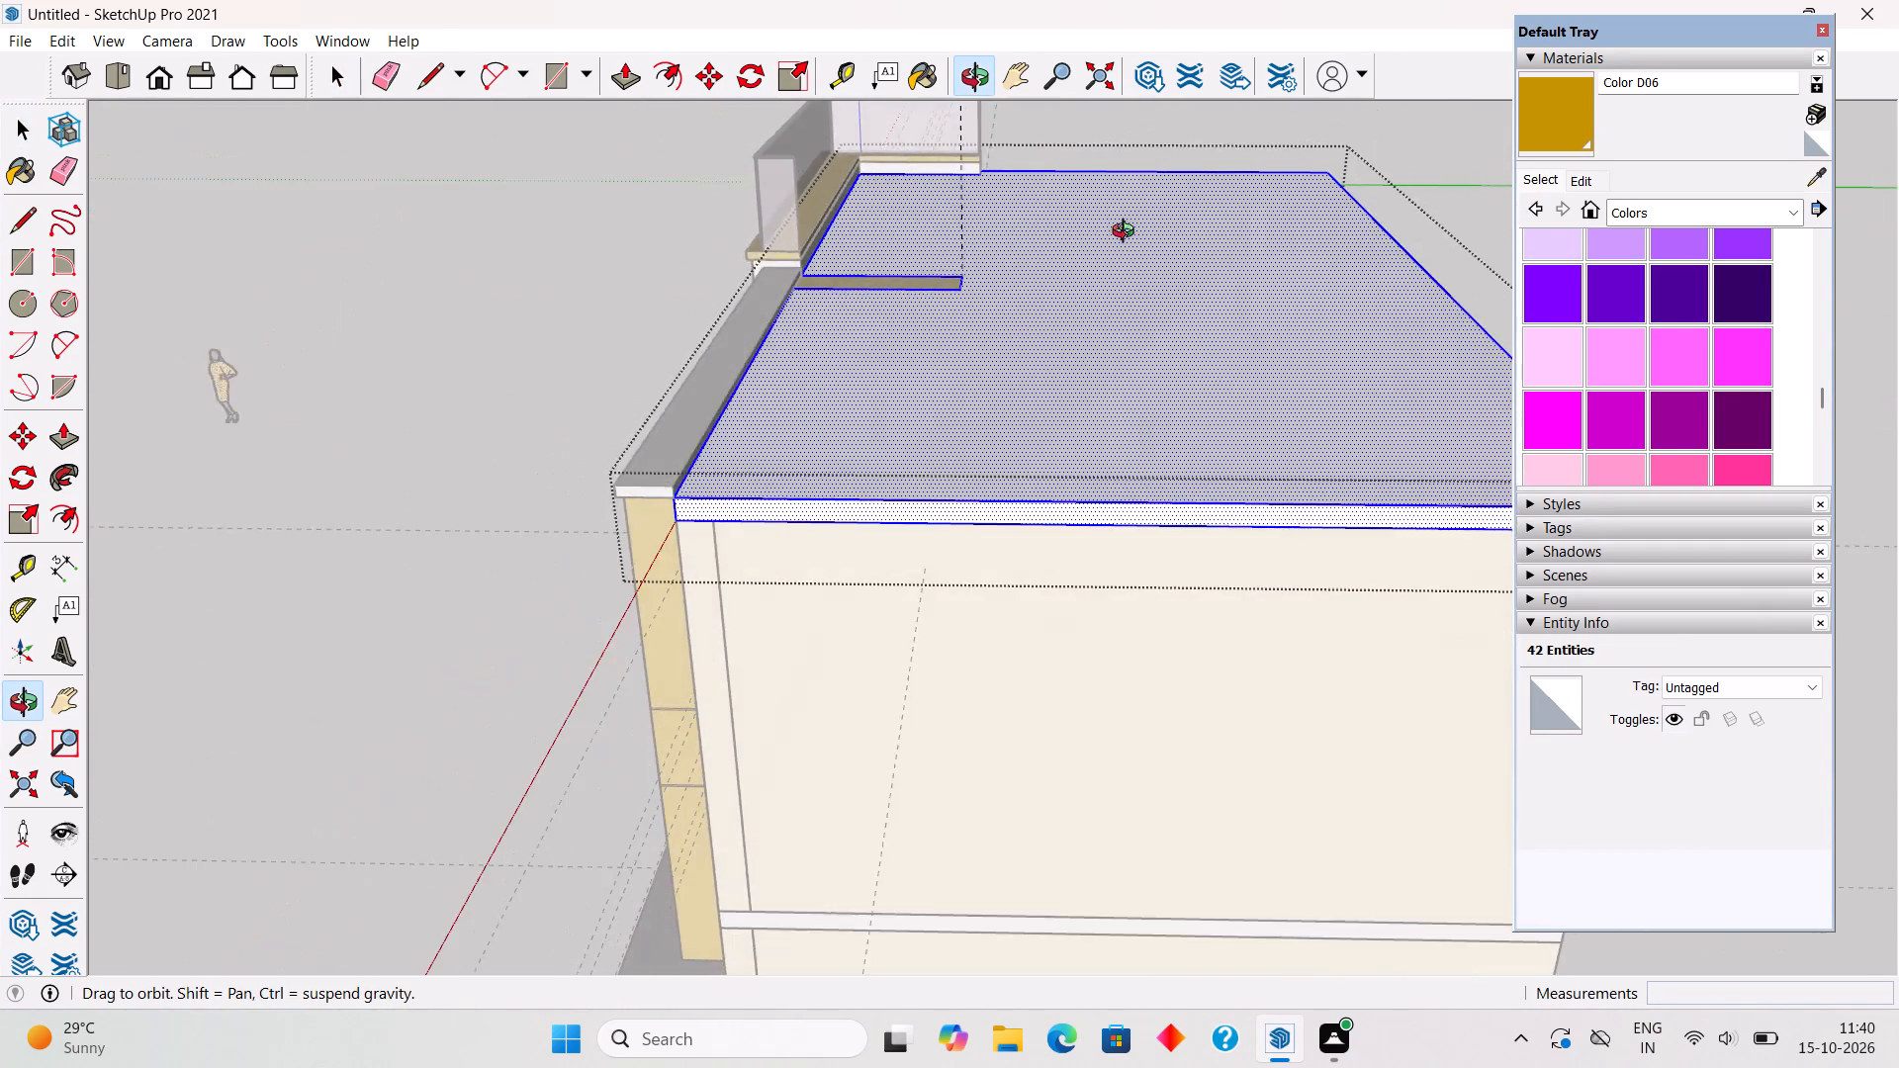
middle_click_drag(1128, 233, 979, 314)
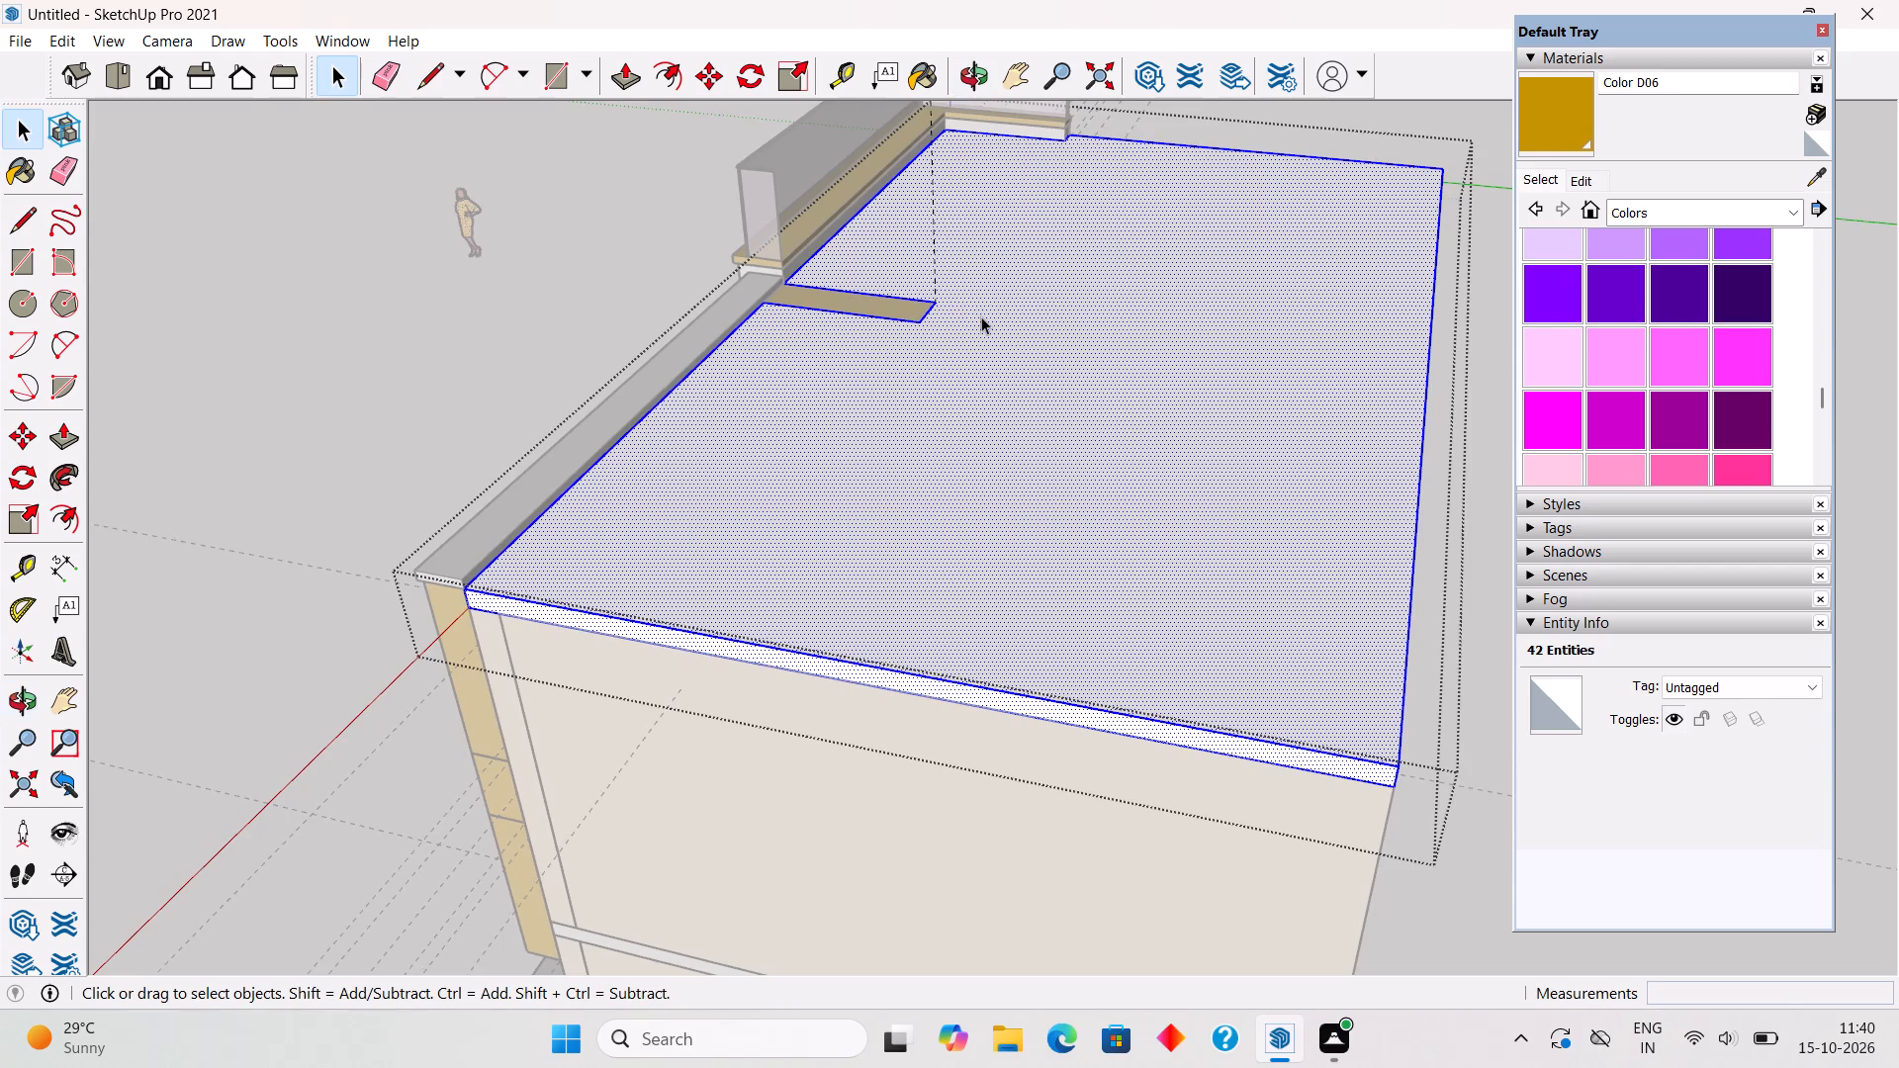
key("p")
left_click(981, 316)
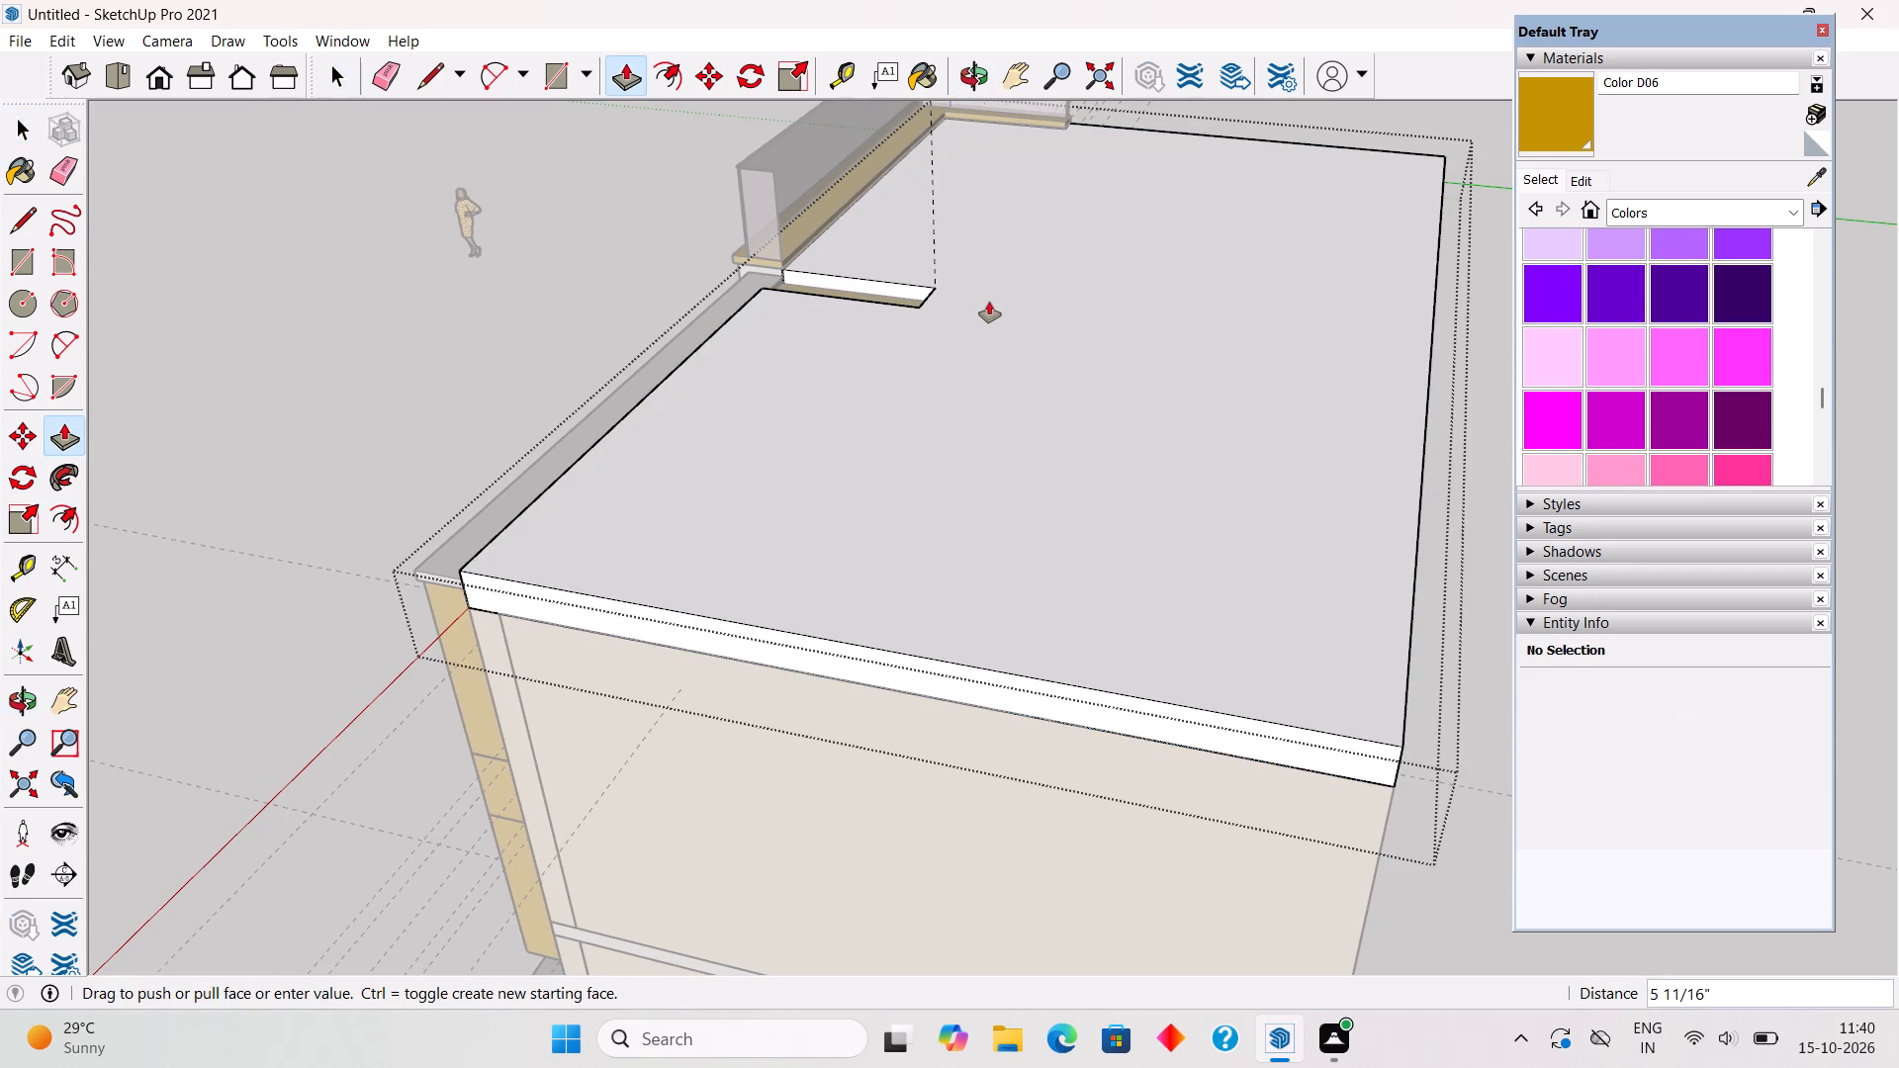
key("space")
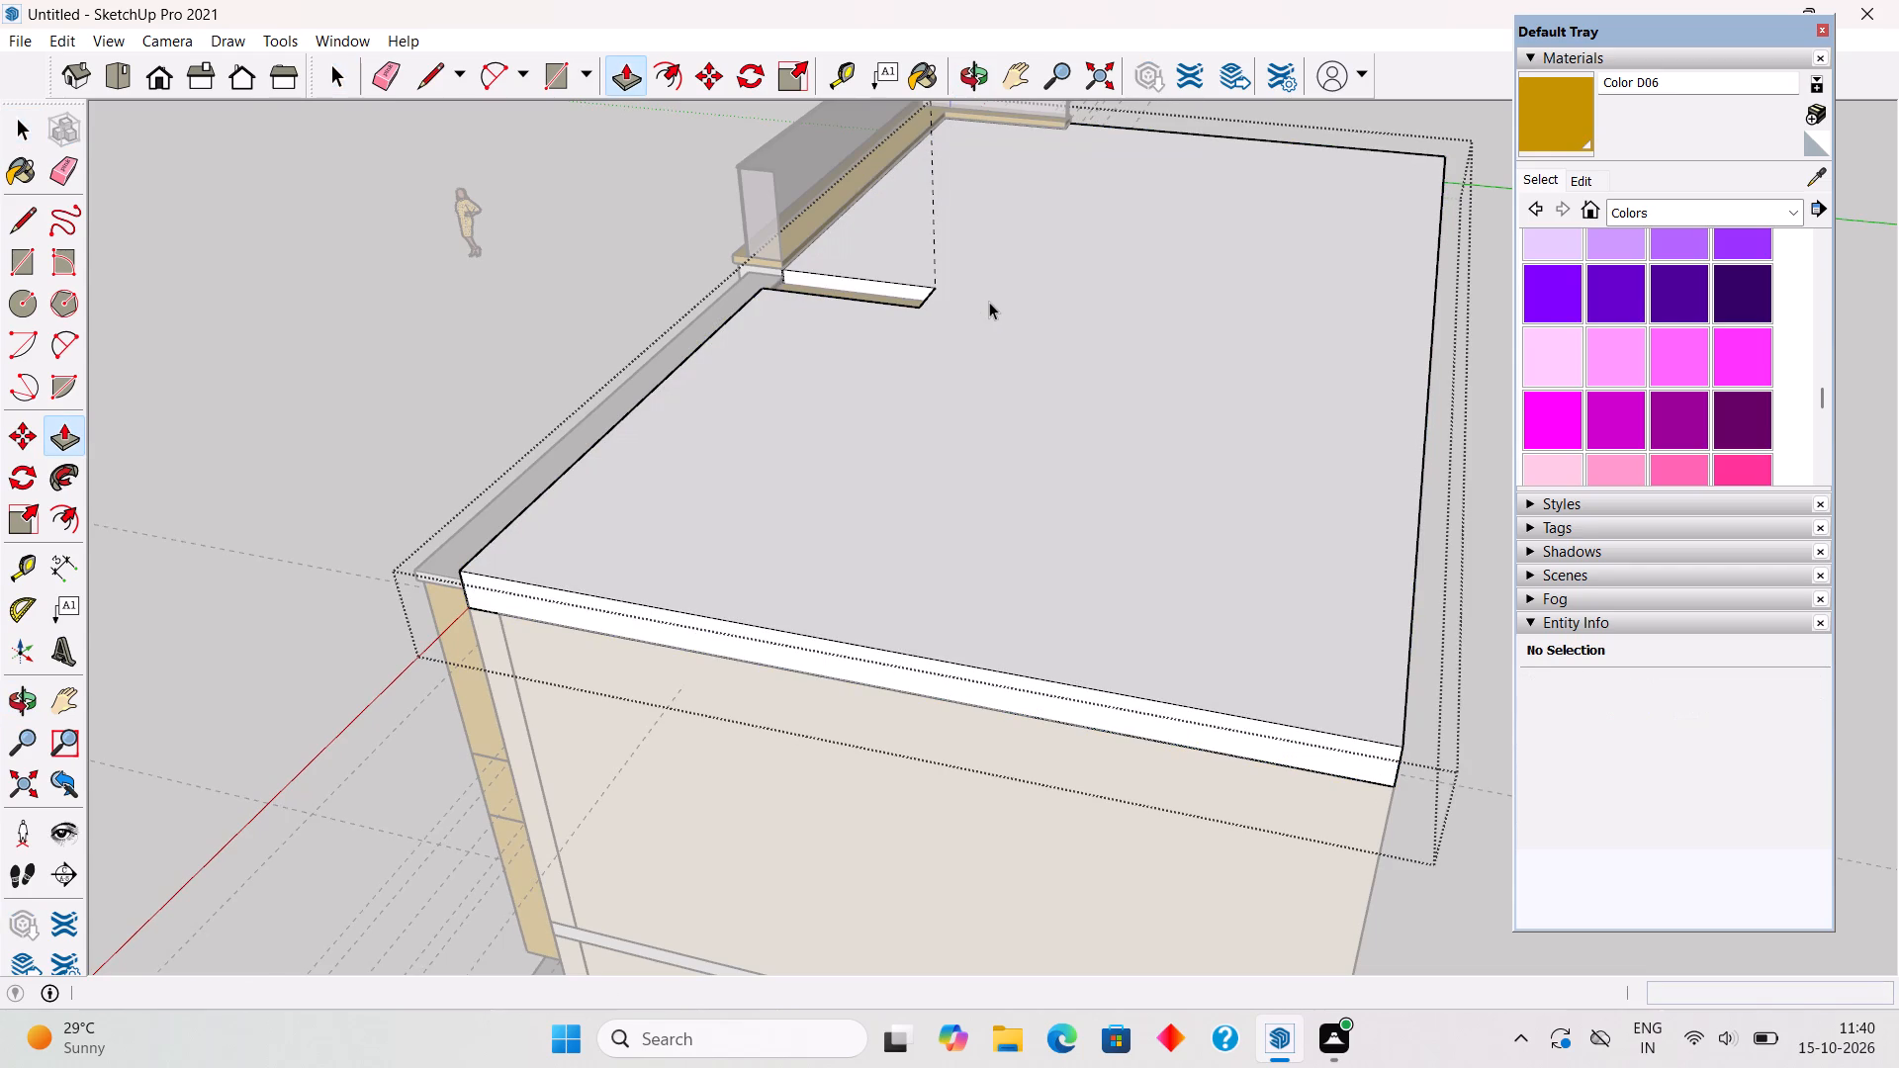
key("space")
Push the top face of the ochre wall showing through the roof slab down about 4 11/16" with Push/Pull.
scroll(989, 302, "down", 3)
middle_click_drag(806, 326, 846, 760)
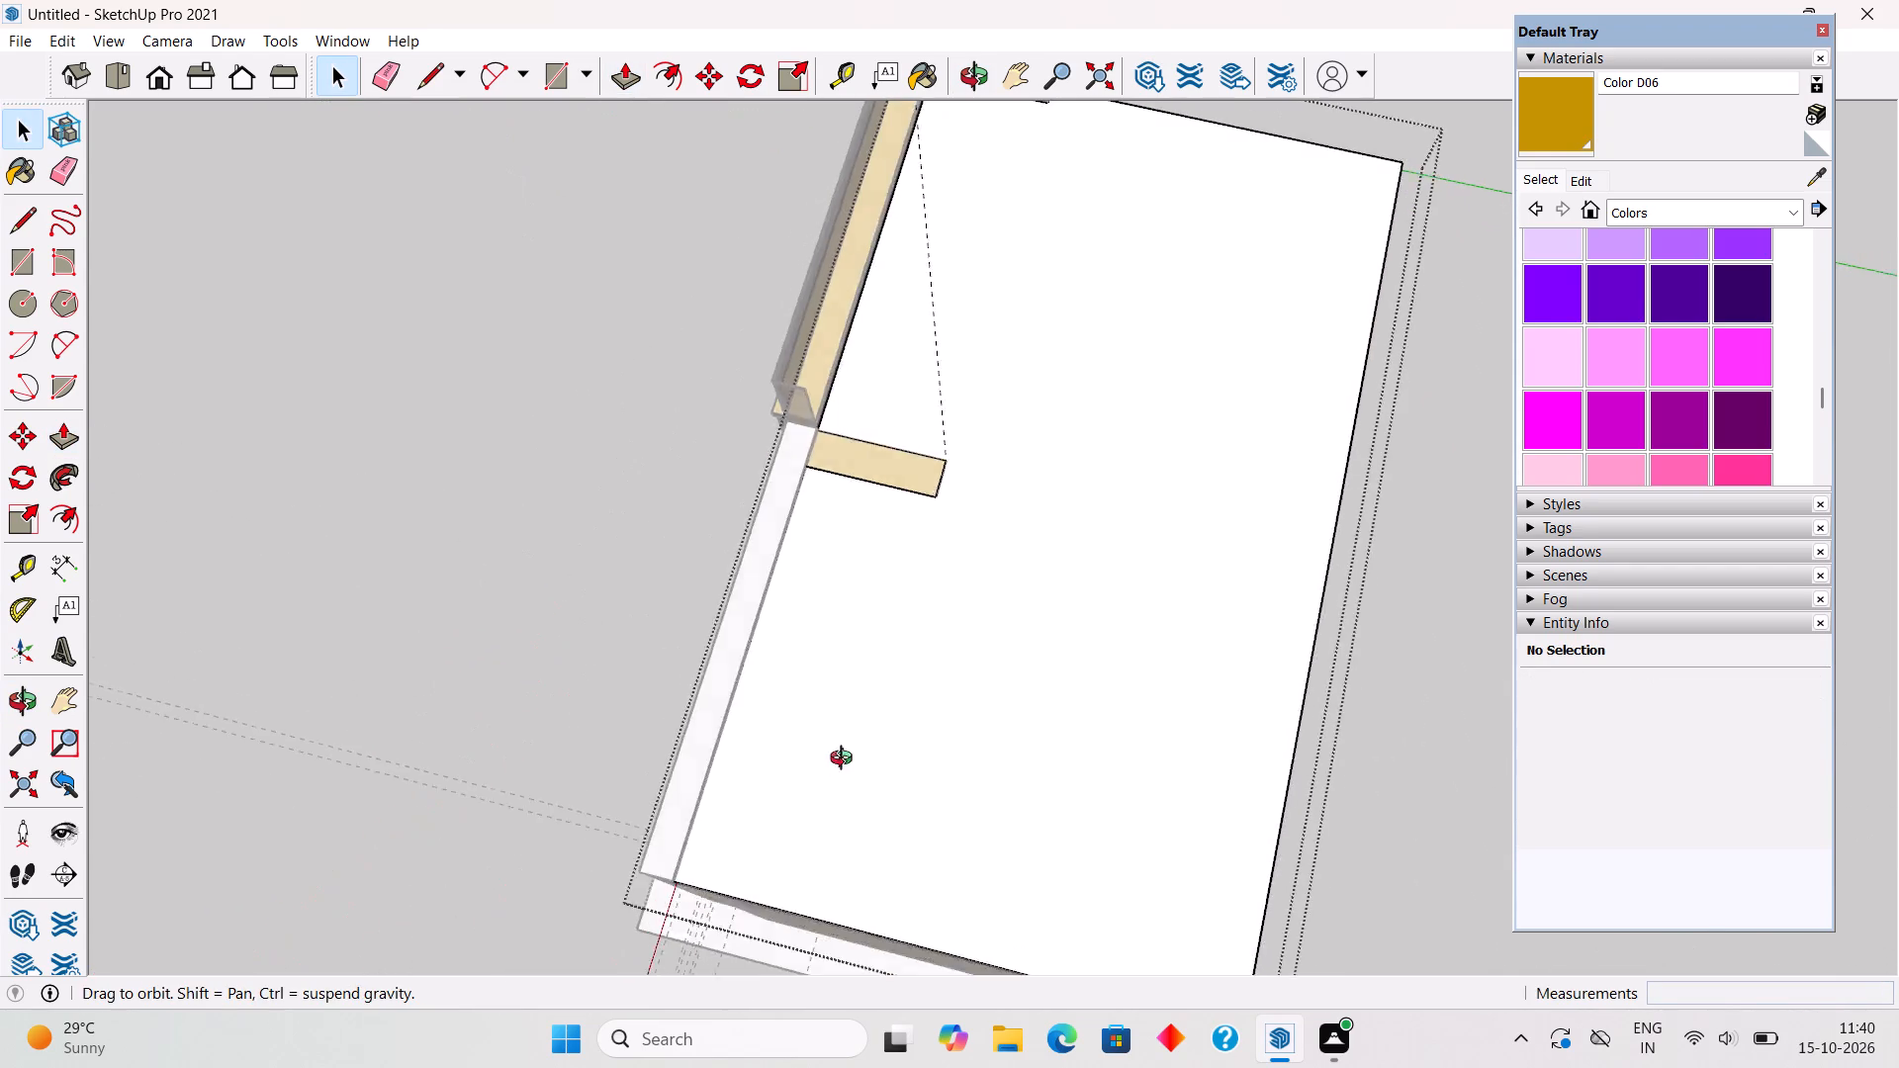
middle_click_drag(846, 760, 851, 768)
scroll(870, 548, "up", 11)
scroll(889, 471, "up", 1)
triple_click(889, 471)
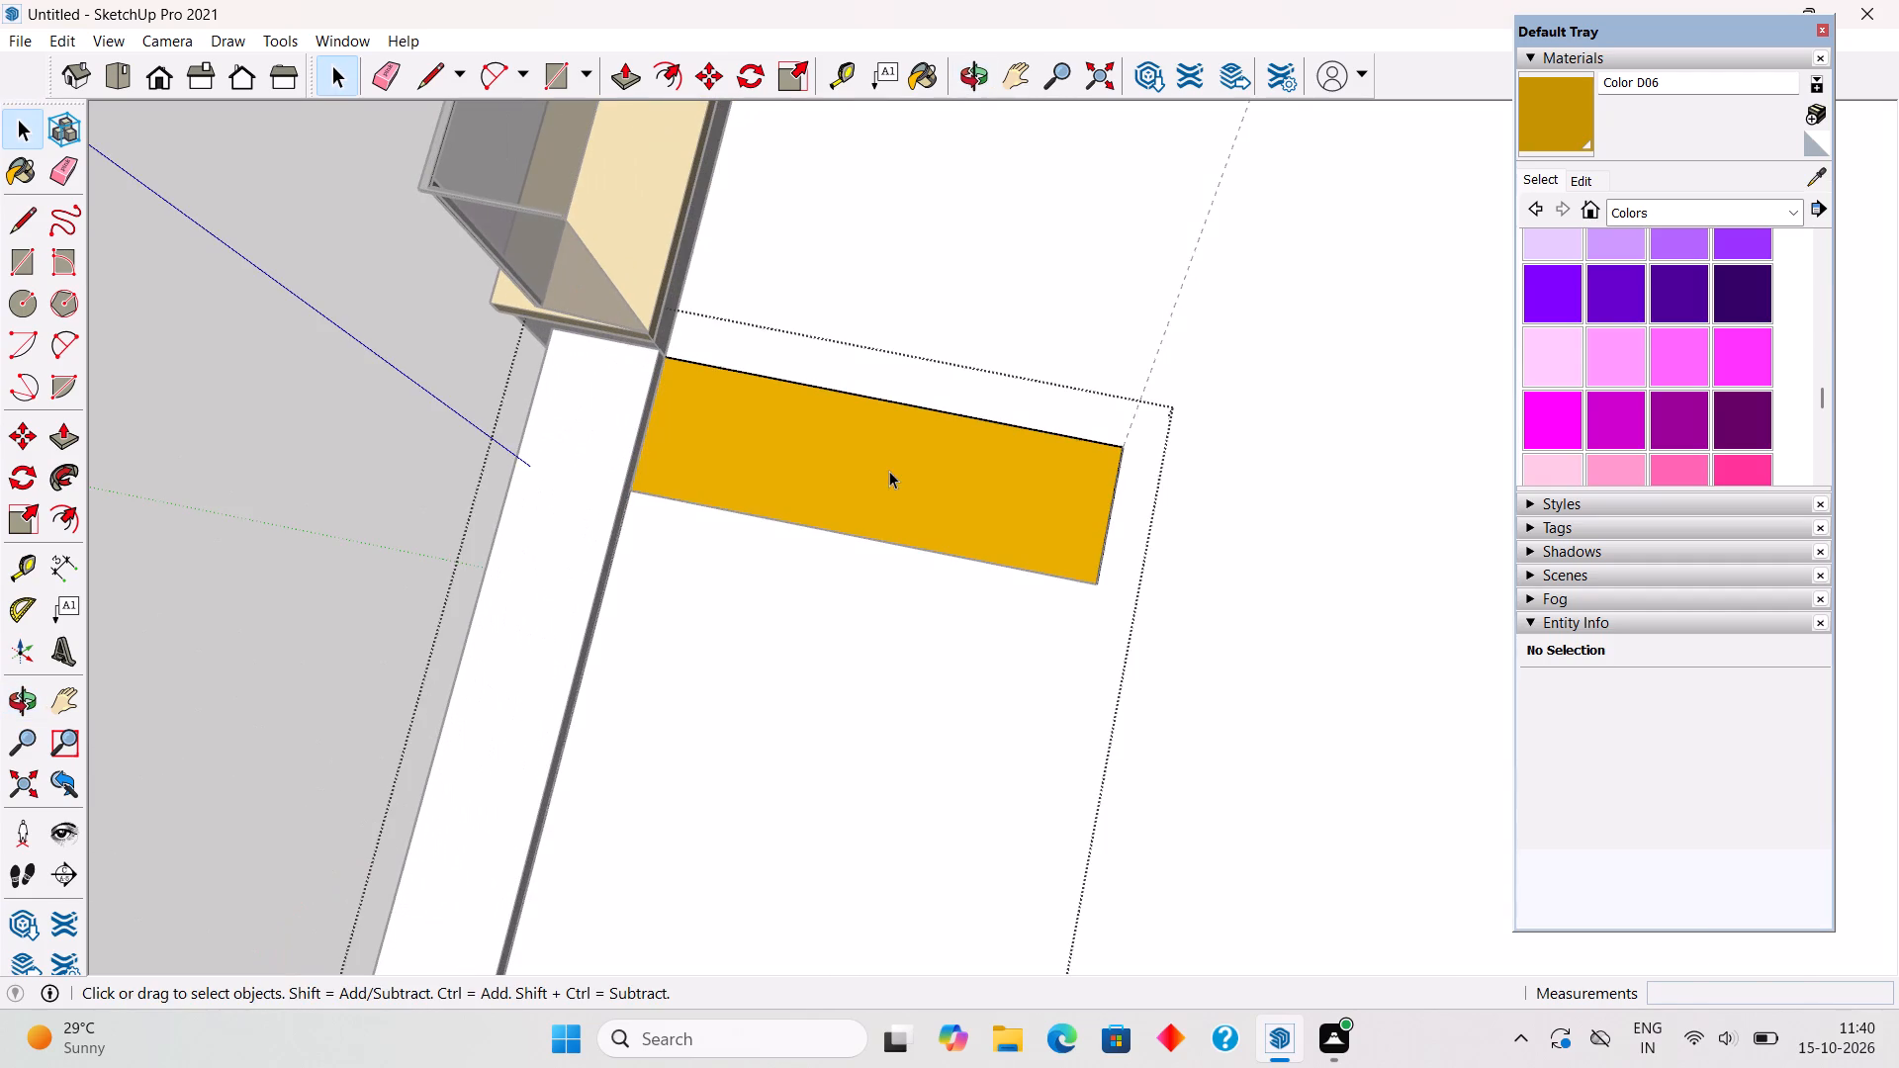
scroll(889, 471, "up", 4)
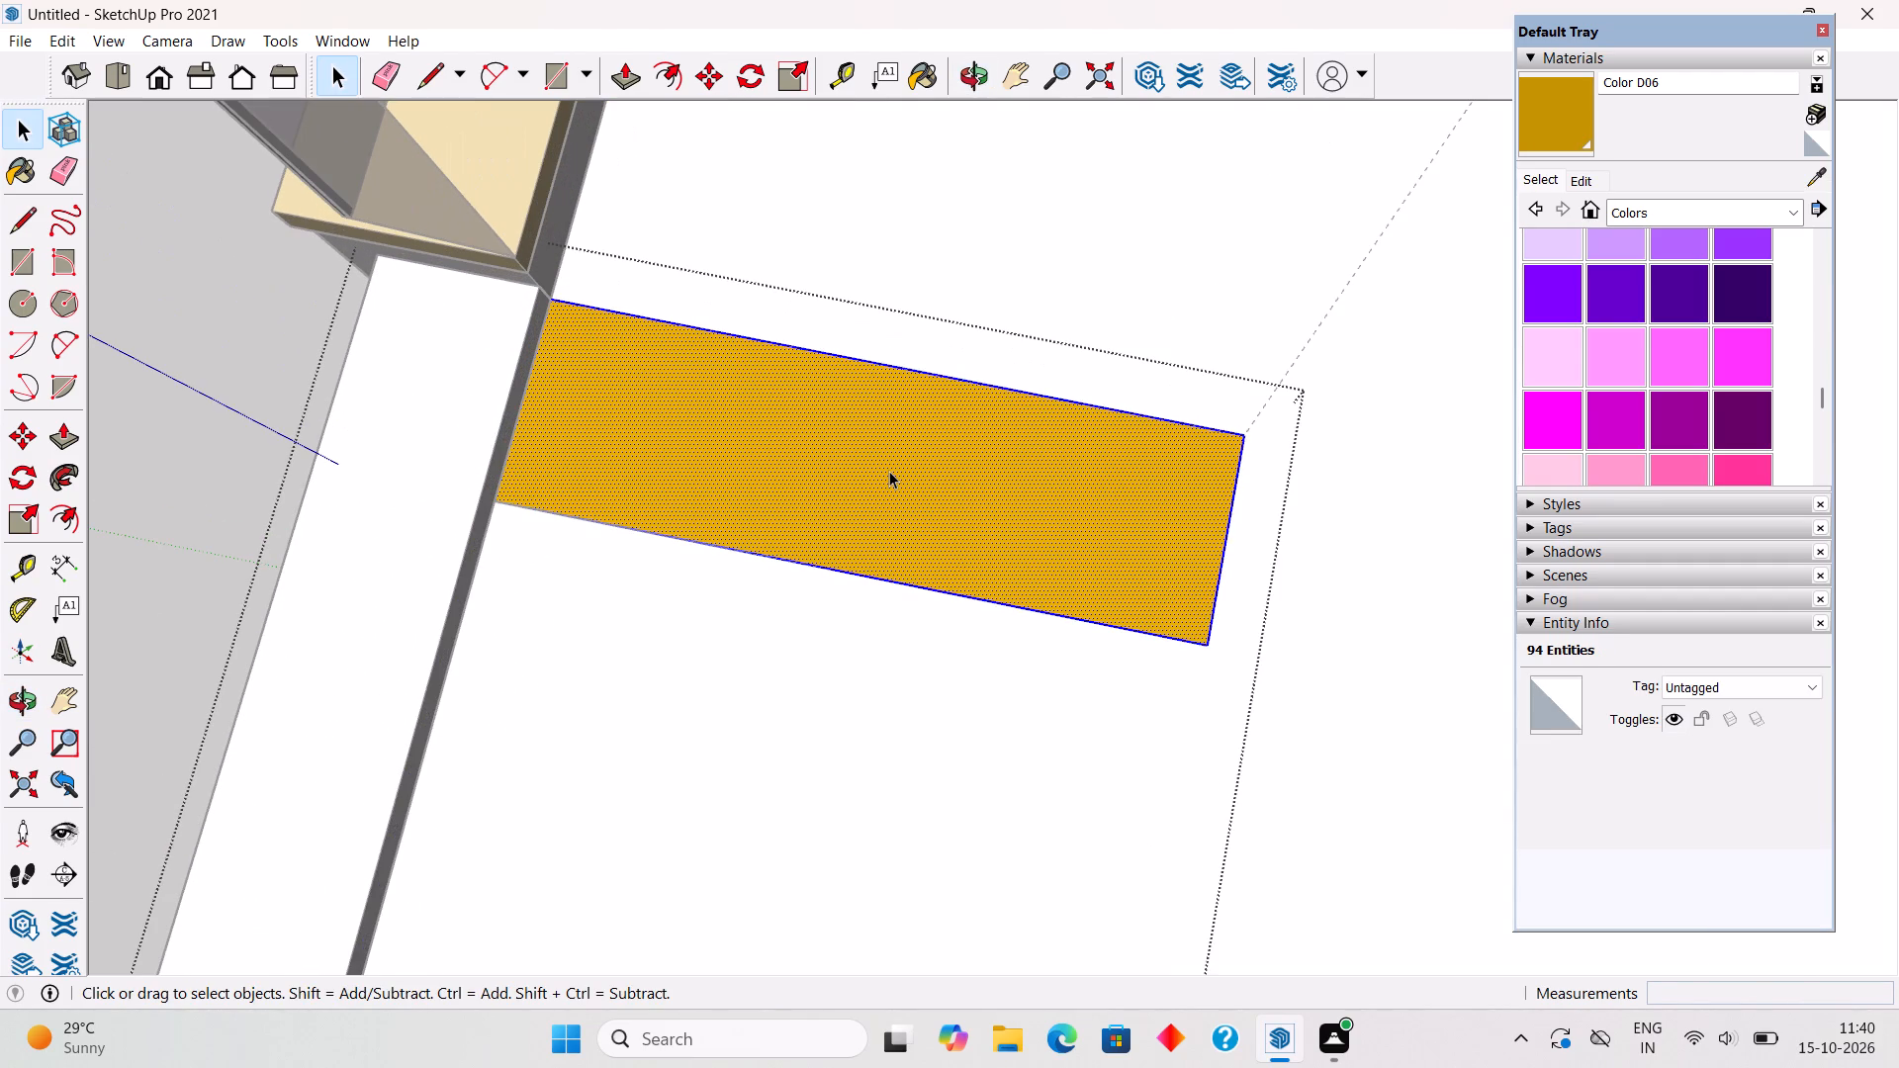
key("p")
left_click(889, 471)
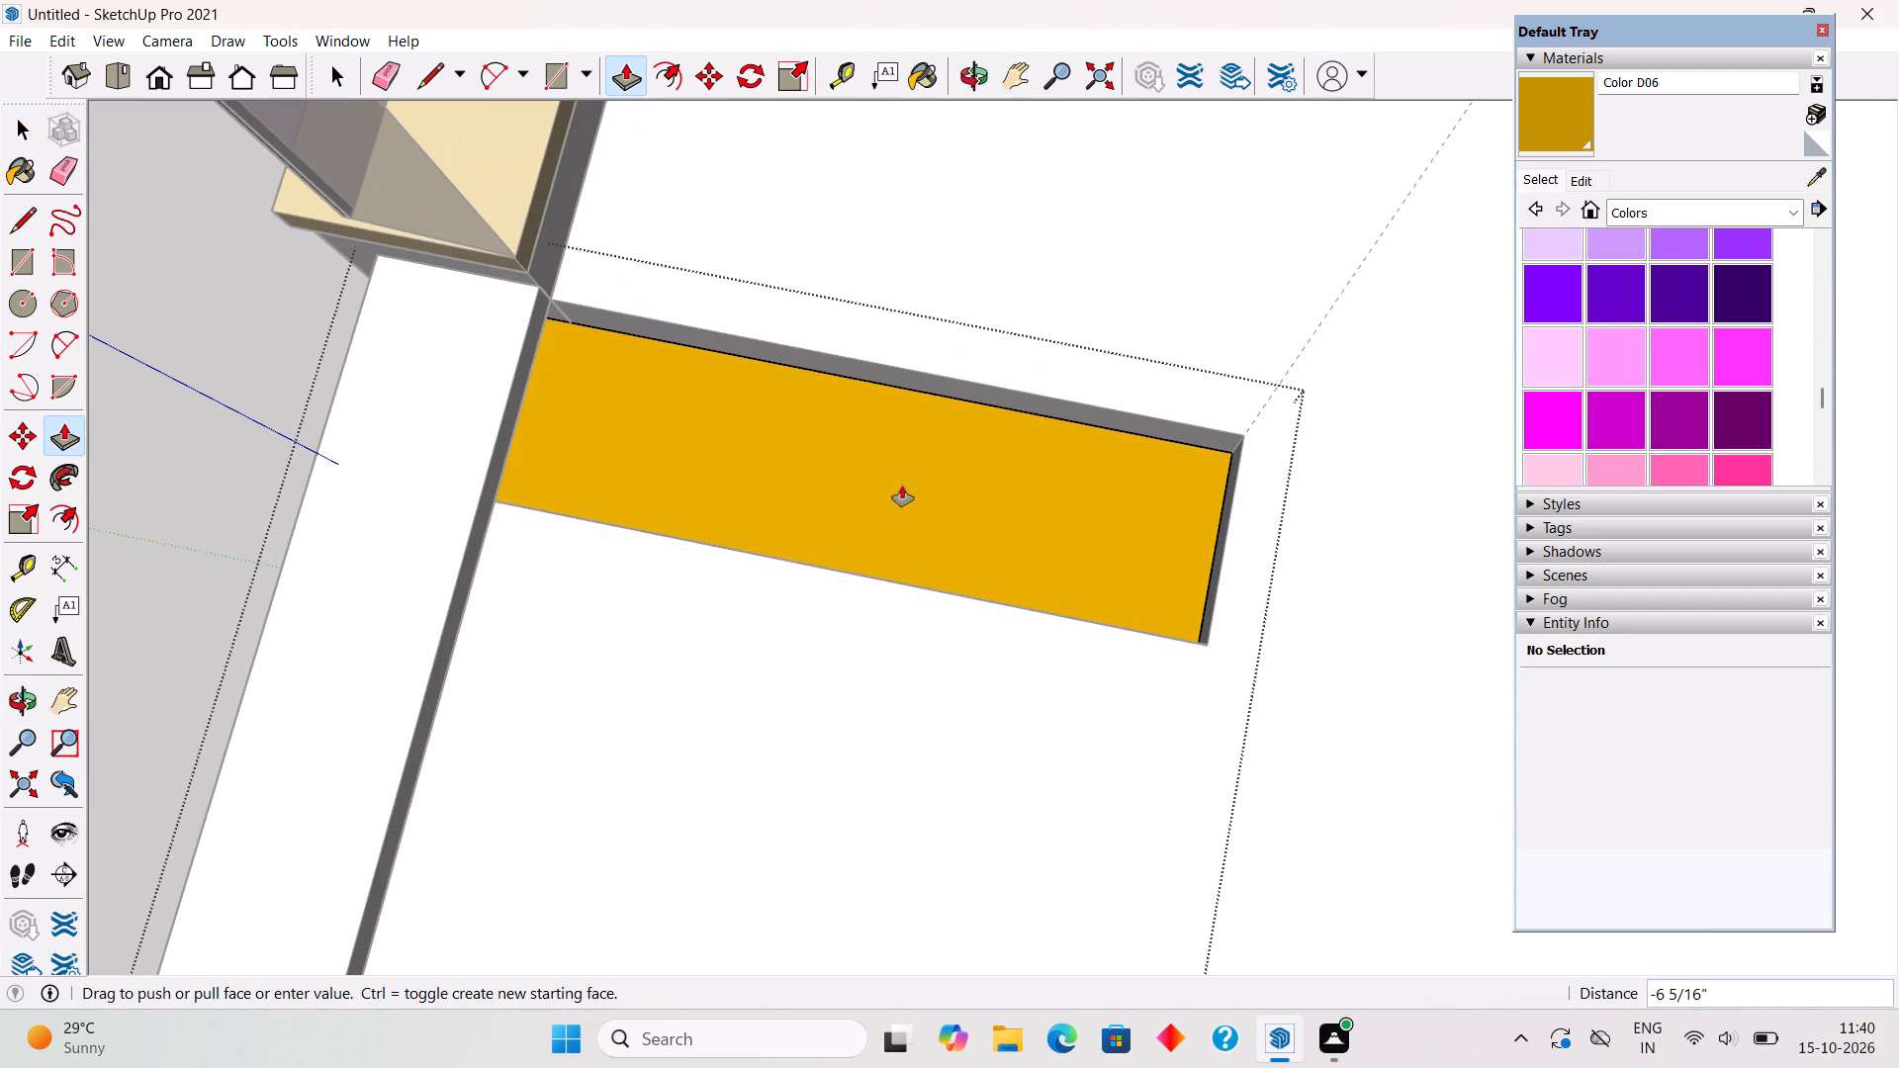
left_click(904, 481)
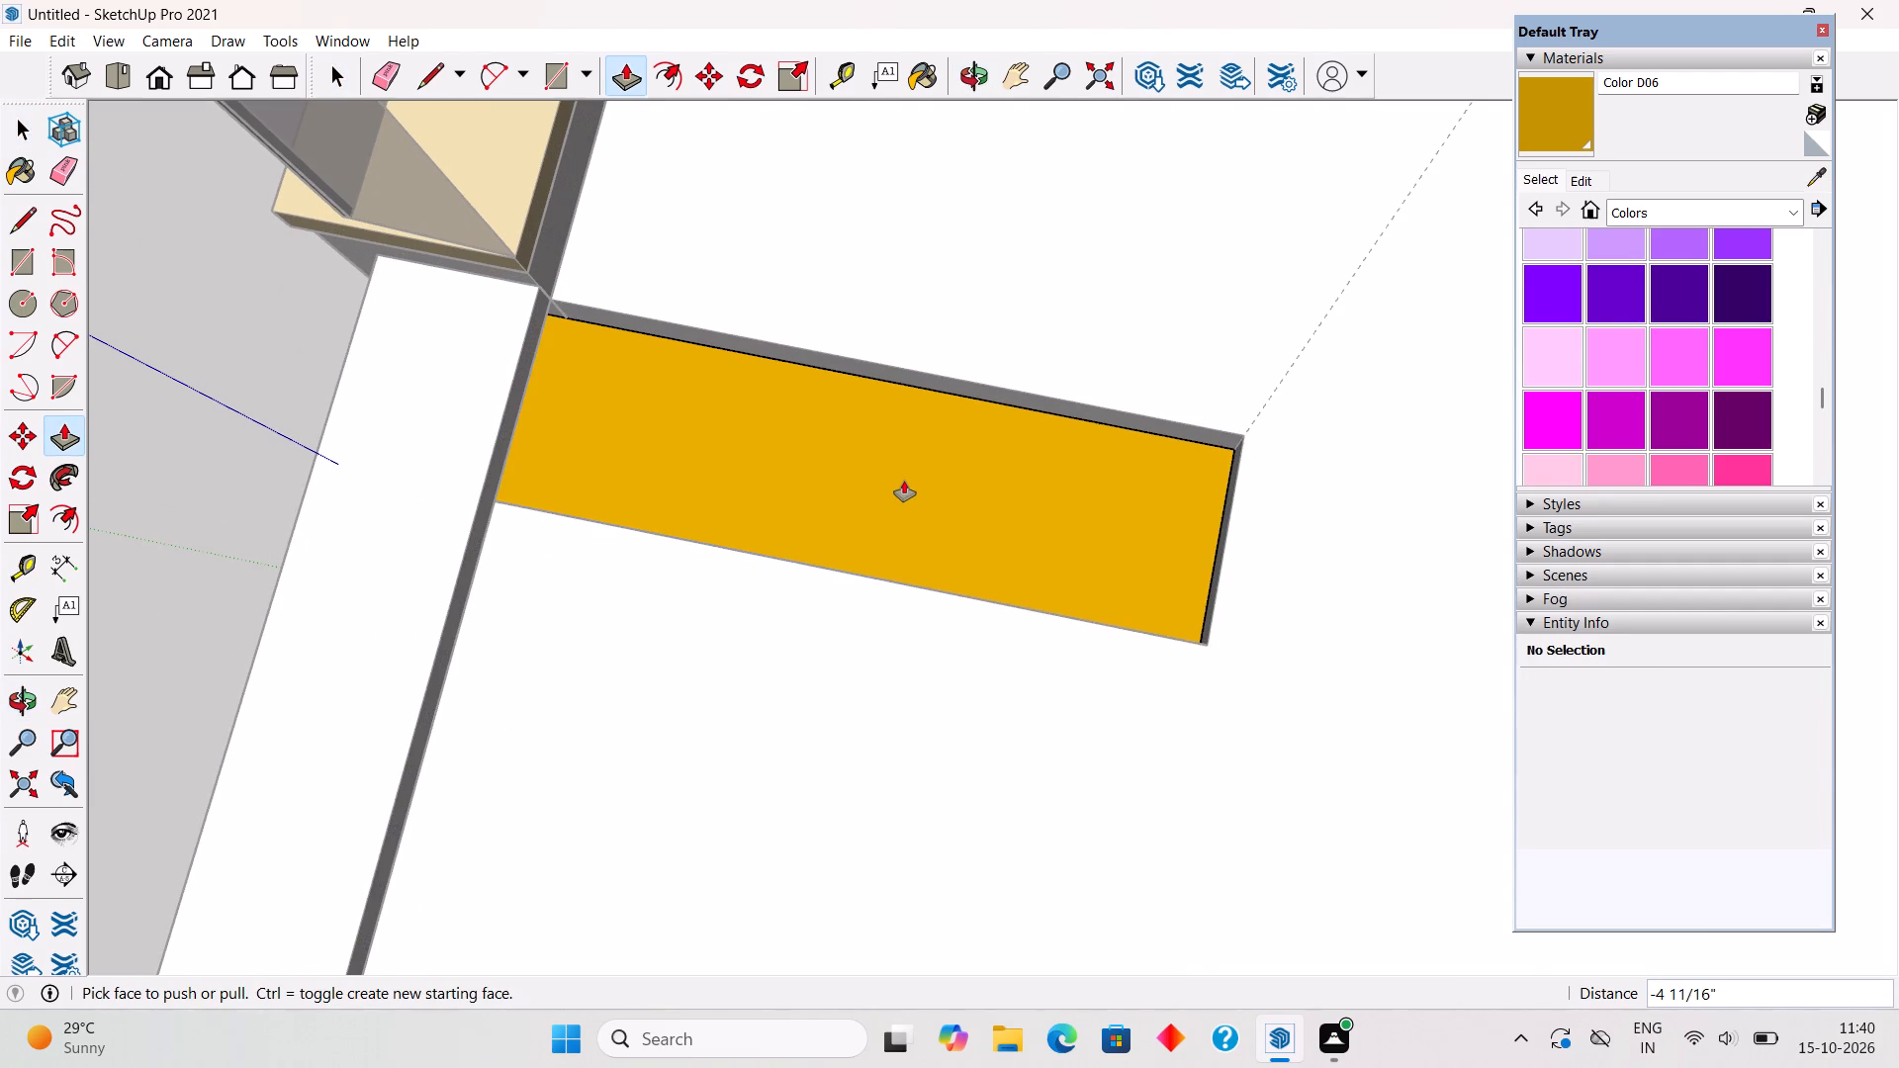
key("space")
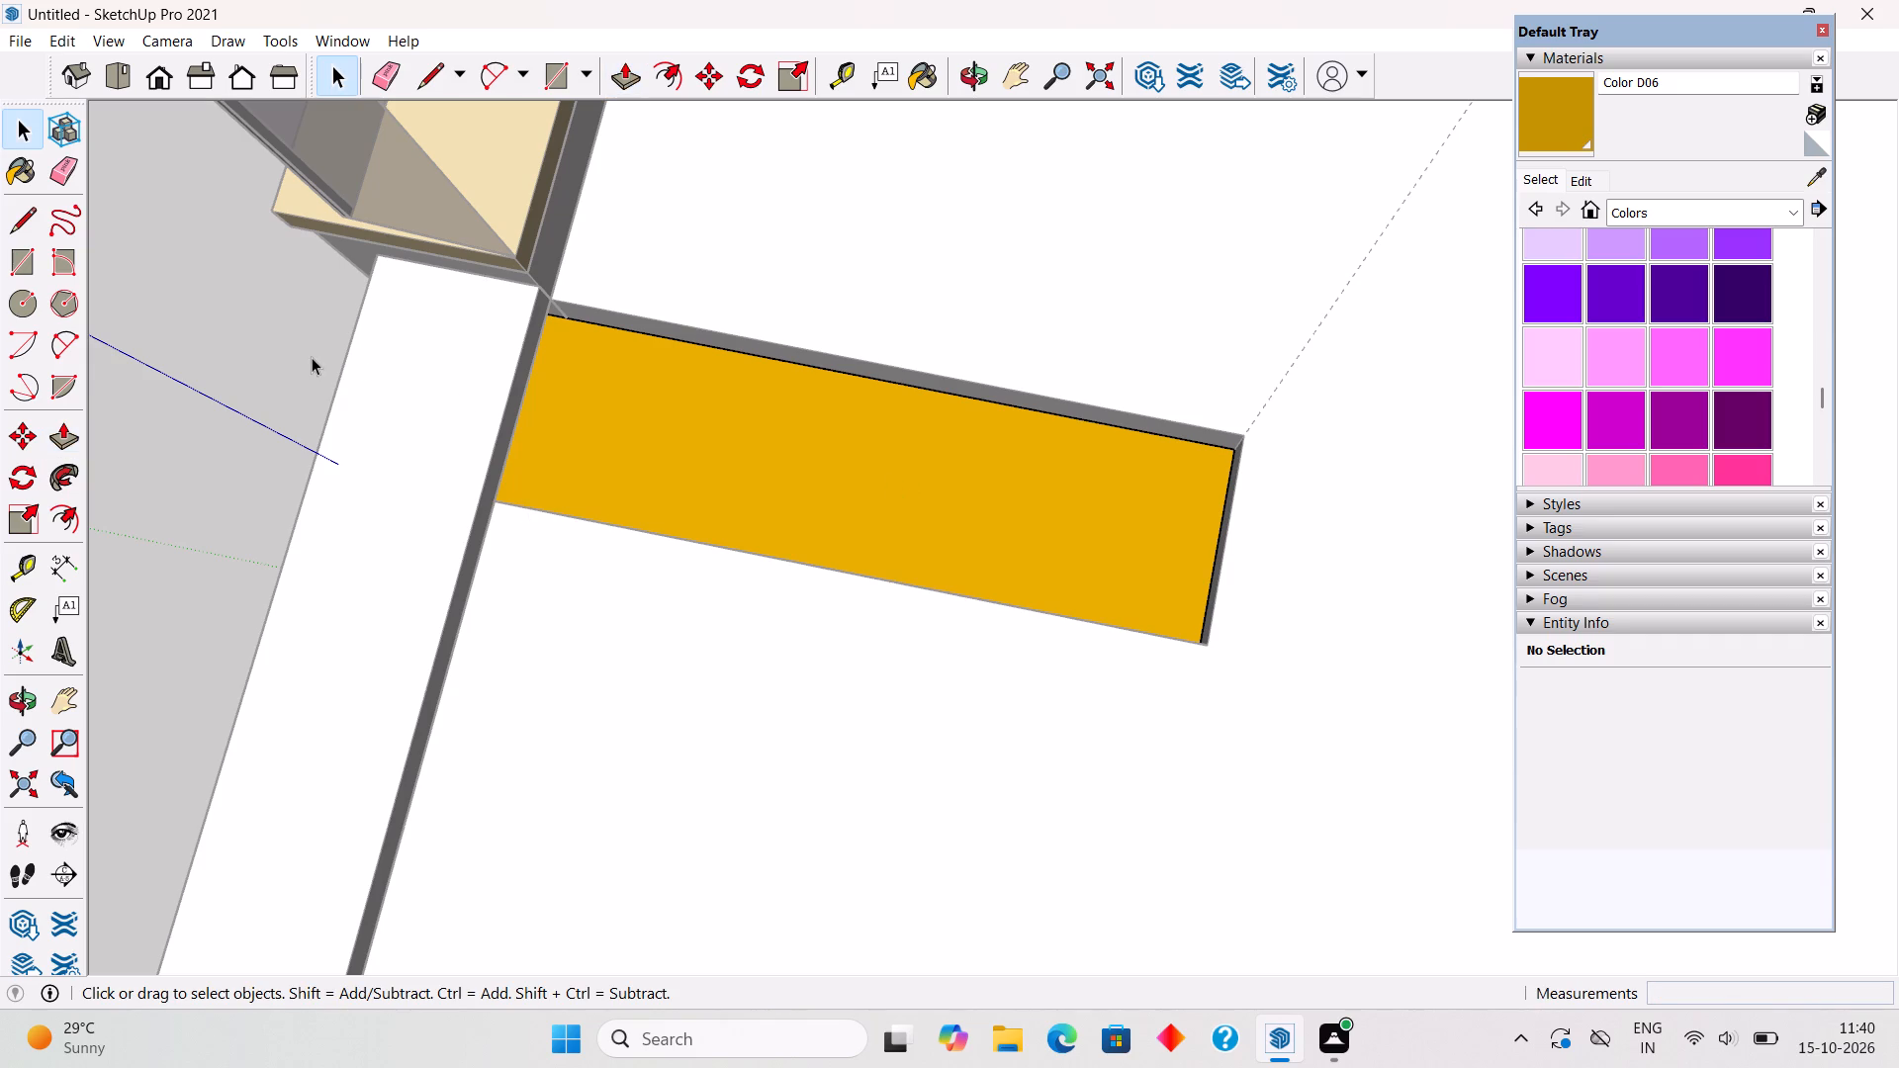
left_click(311, 356)
Draw a line along the end edge of the roof slab's ochre-bottomed recess and Push/Pull its end face 5' to fill the recess.
middle_click_drag(975, 412, 23, 499)
scroll(23, 499, "down", 4)
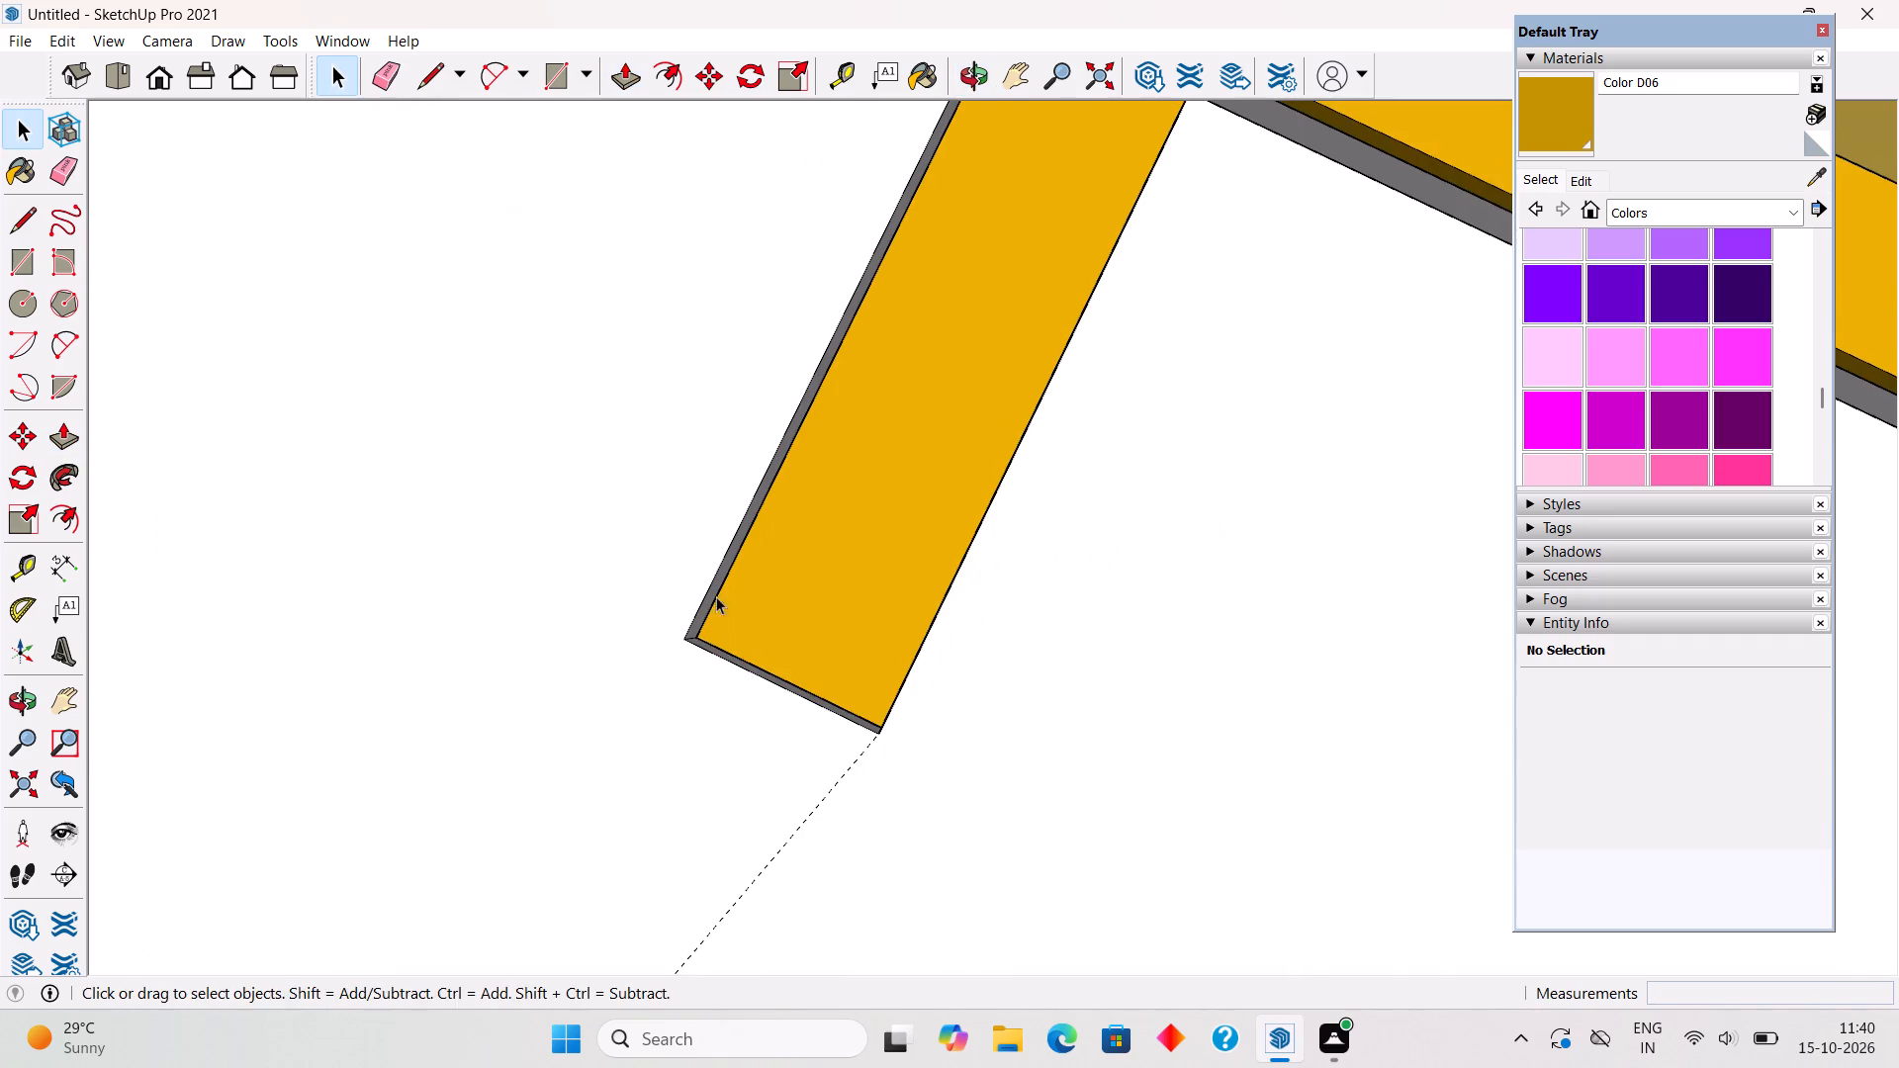
middle_click_drag(716, 633, 672, 754)
scroll(730, 793, "up", 10)
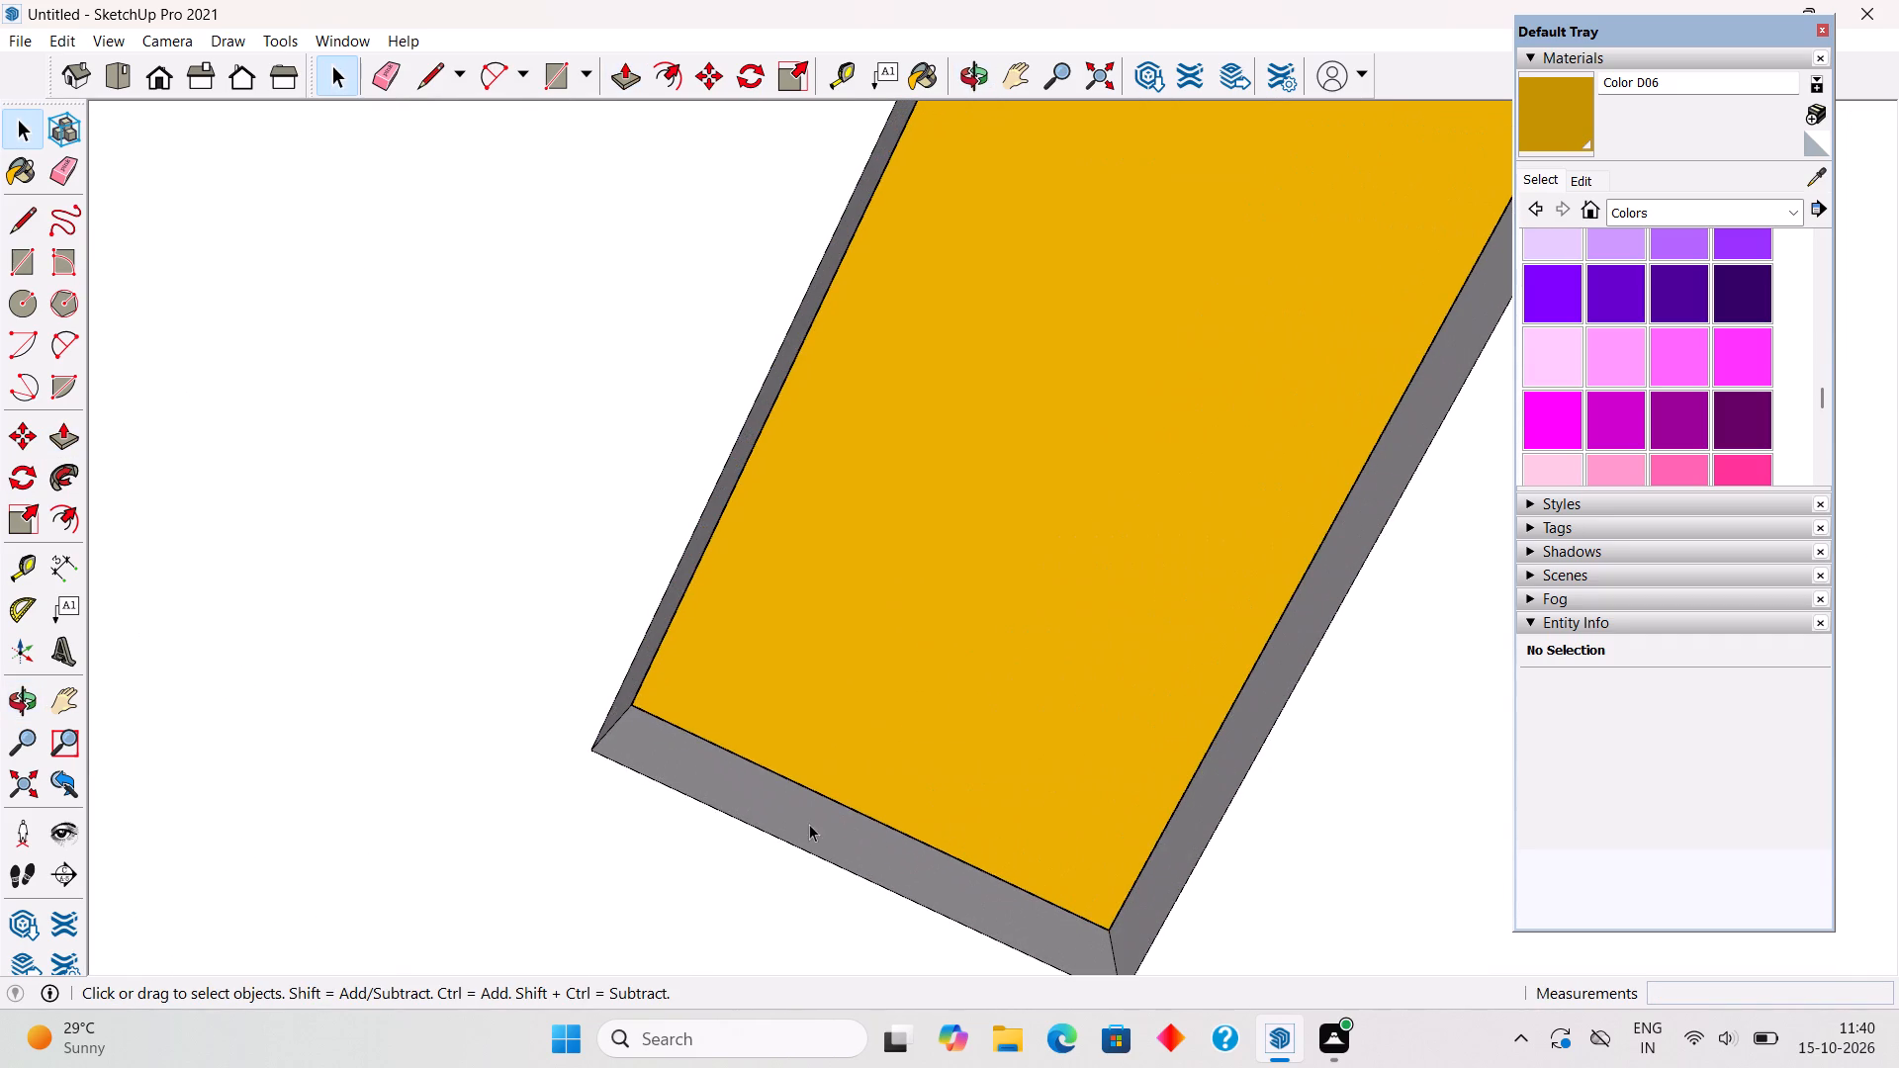
triple_click(809, 841)
left_click(809, 841)
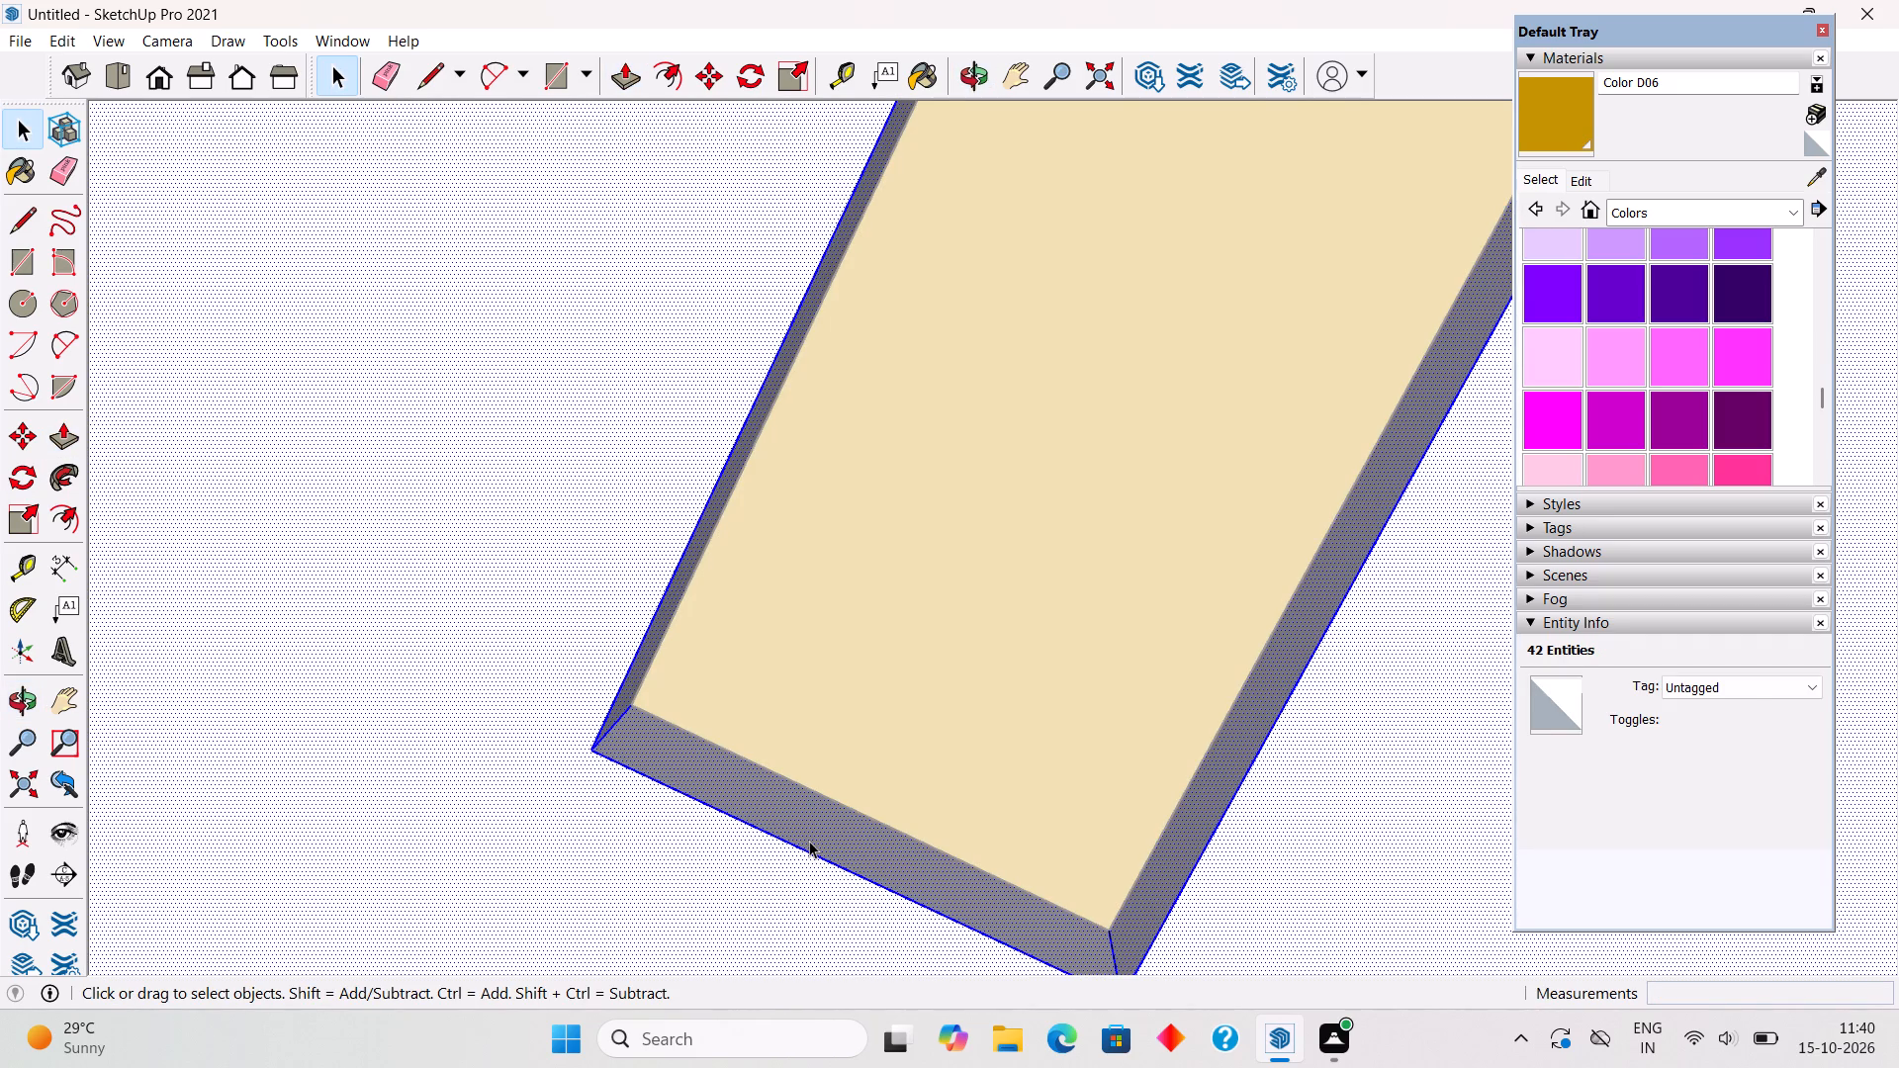
key("l")
left_click(636, 713)
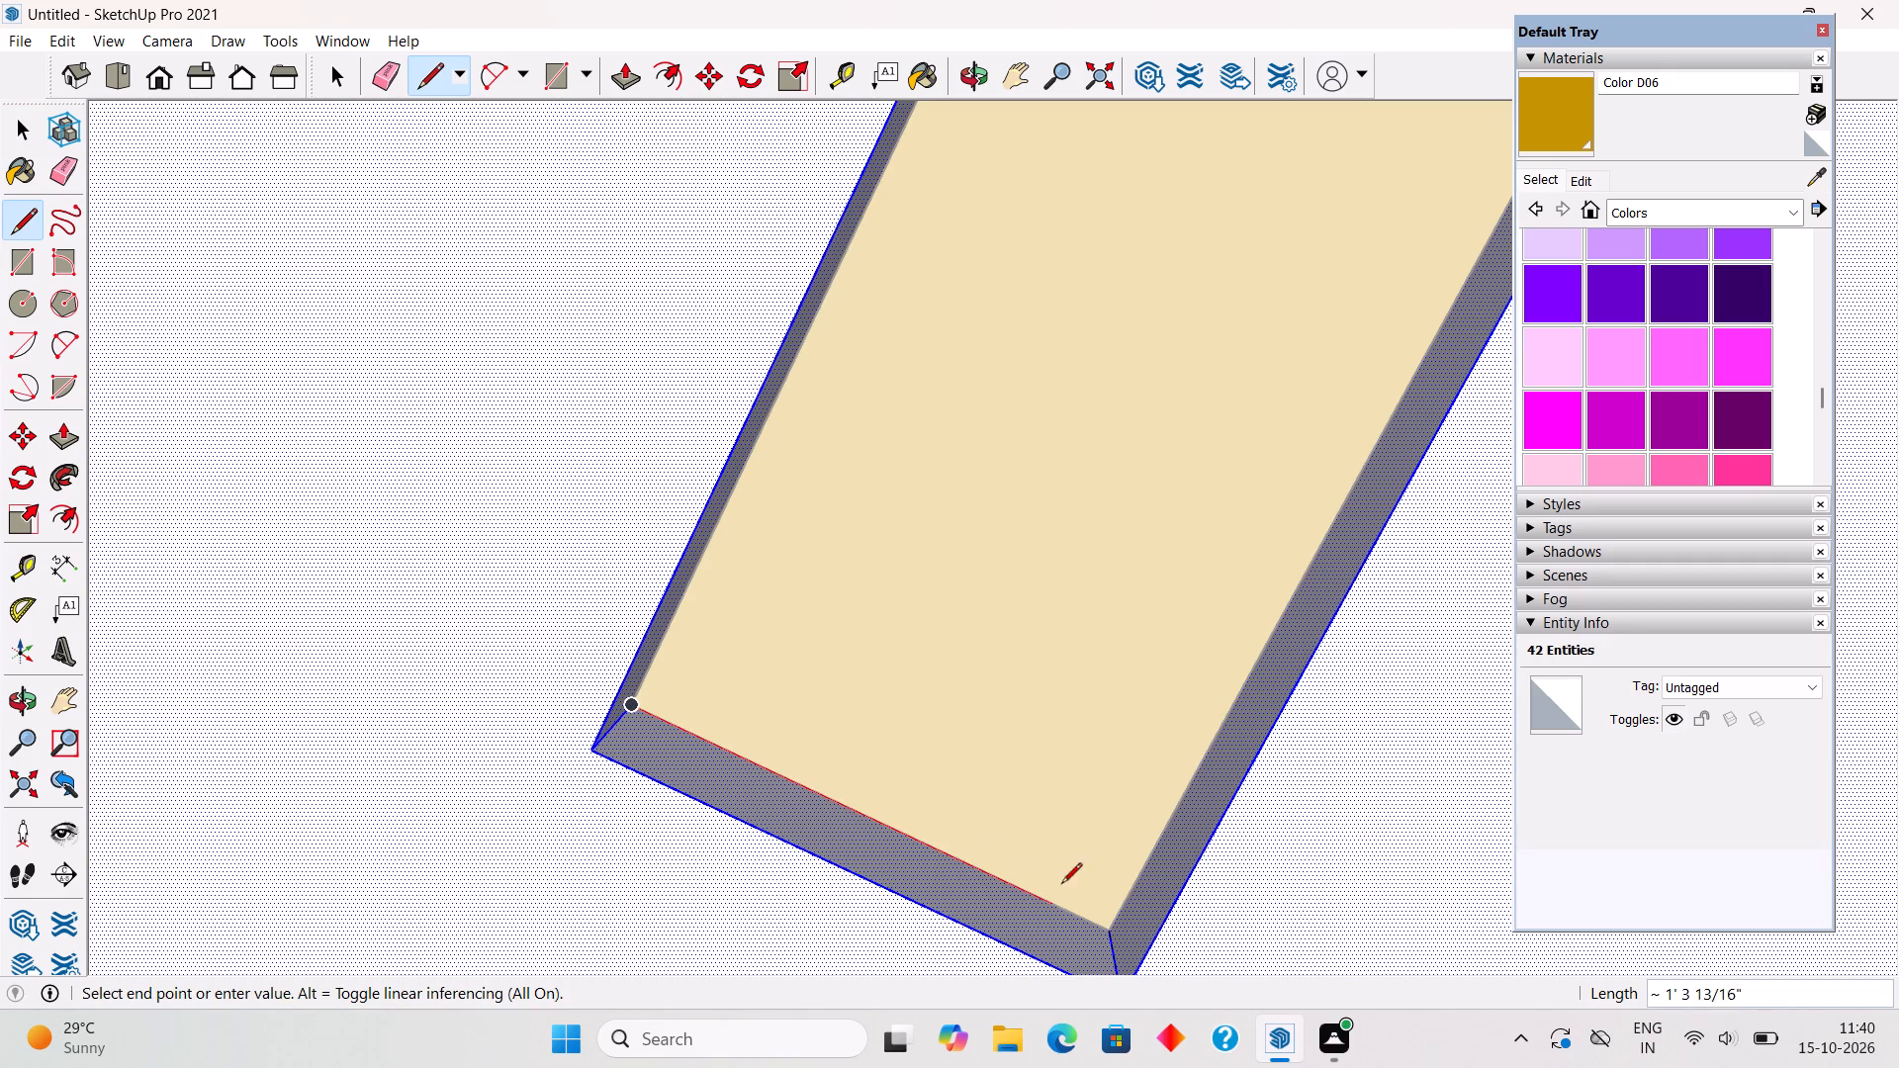
left_click(1119, 934)
key("p")
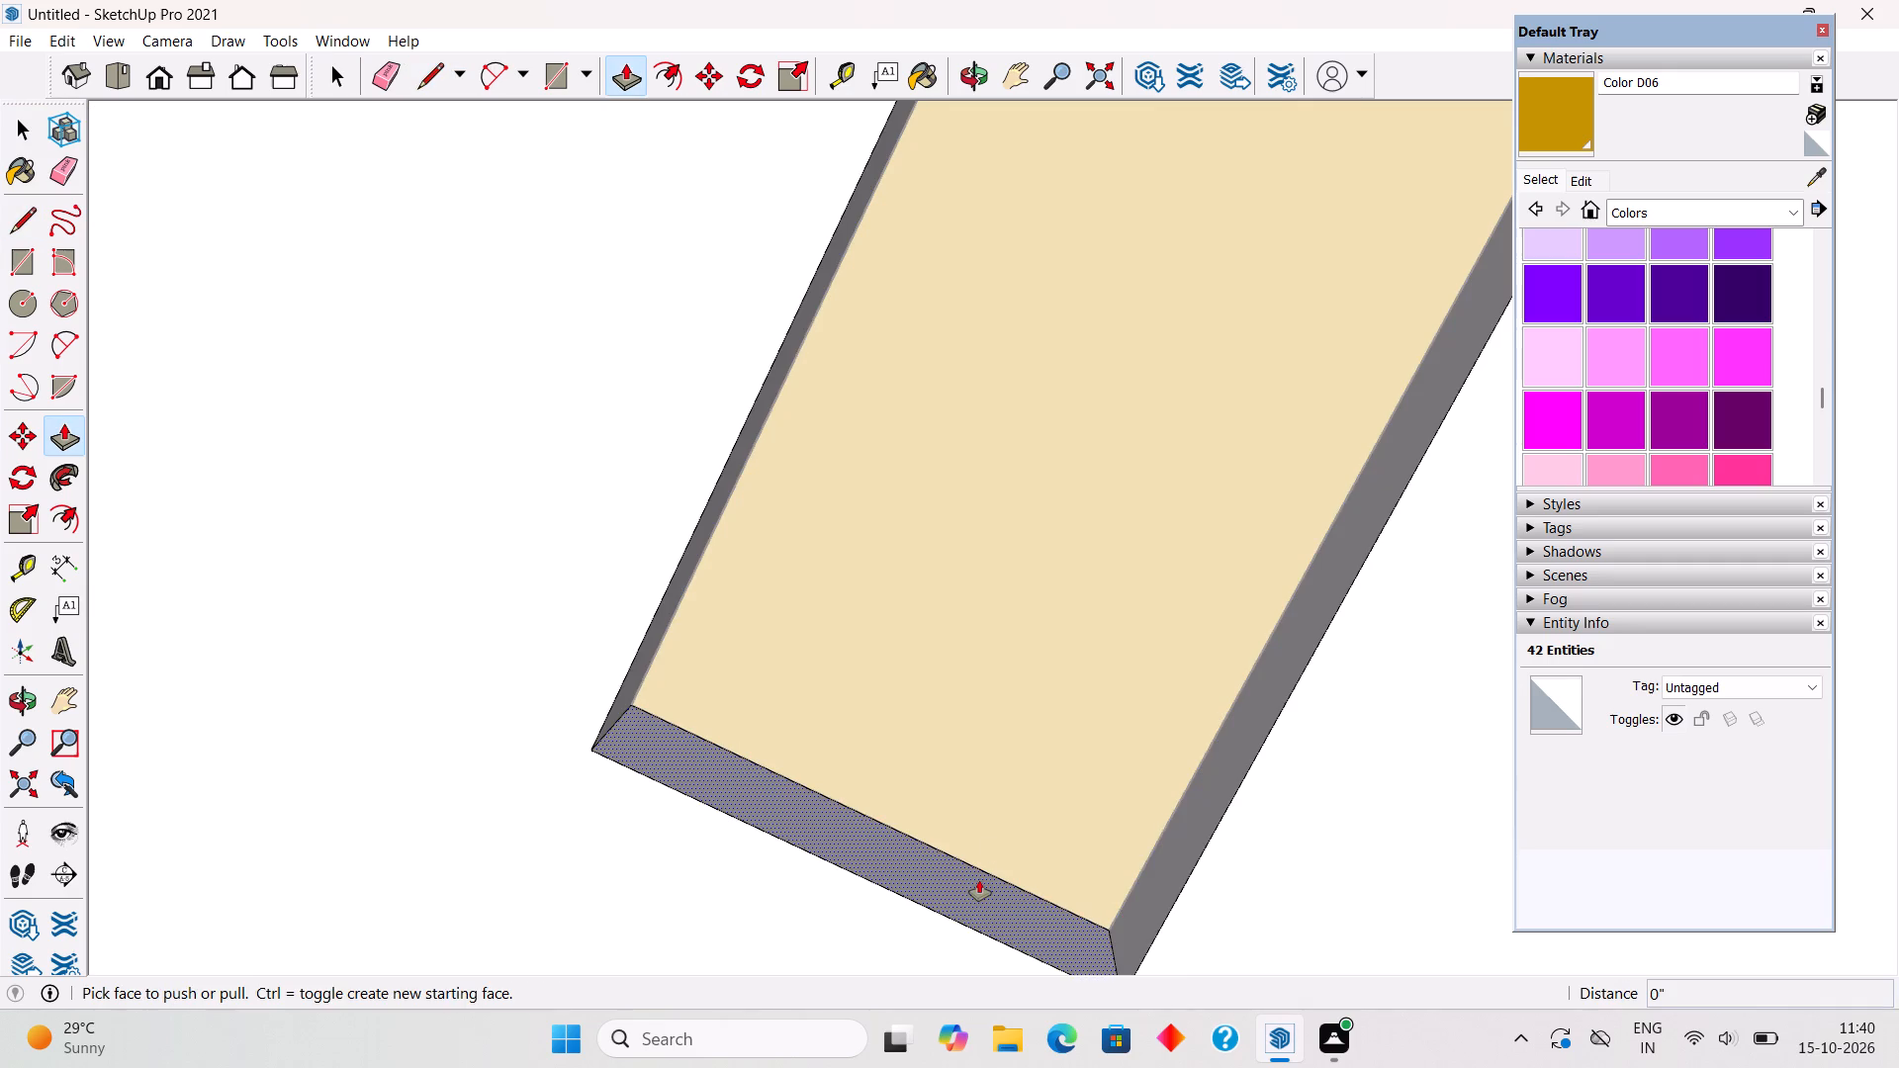
left_click(979, 880)
scroll(1035, 768, "down", 18)
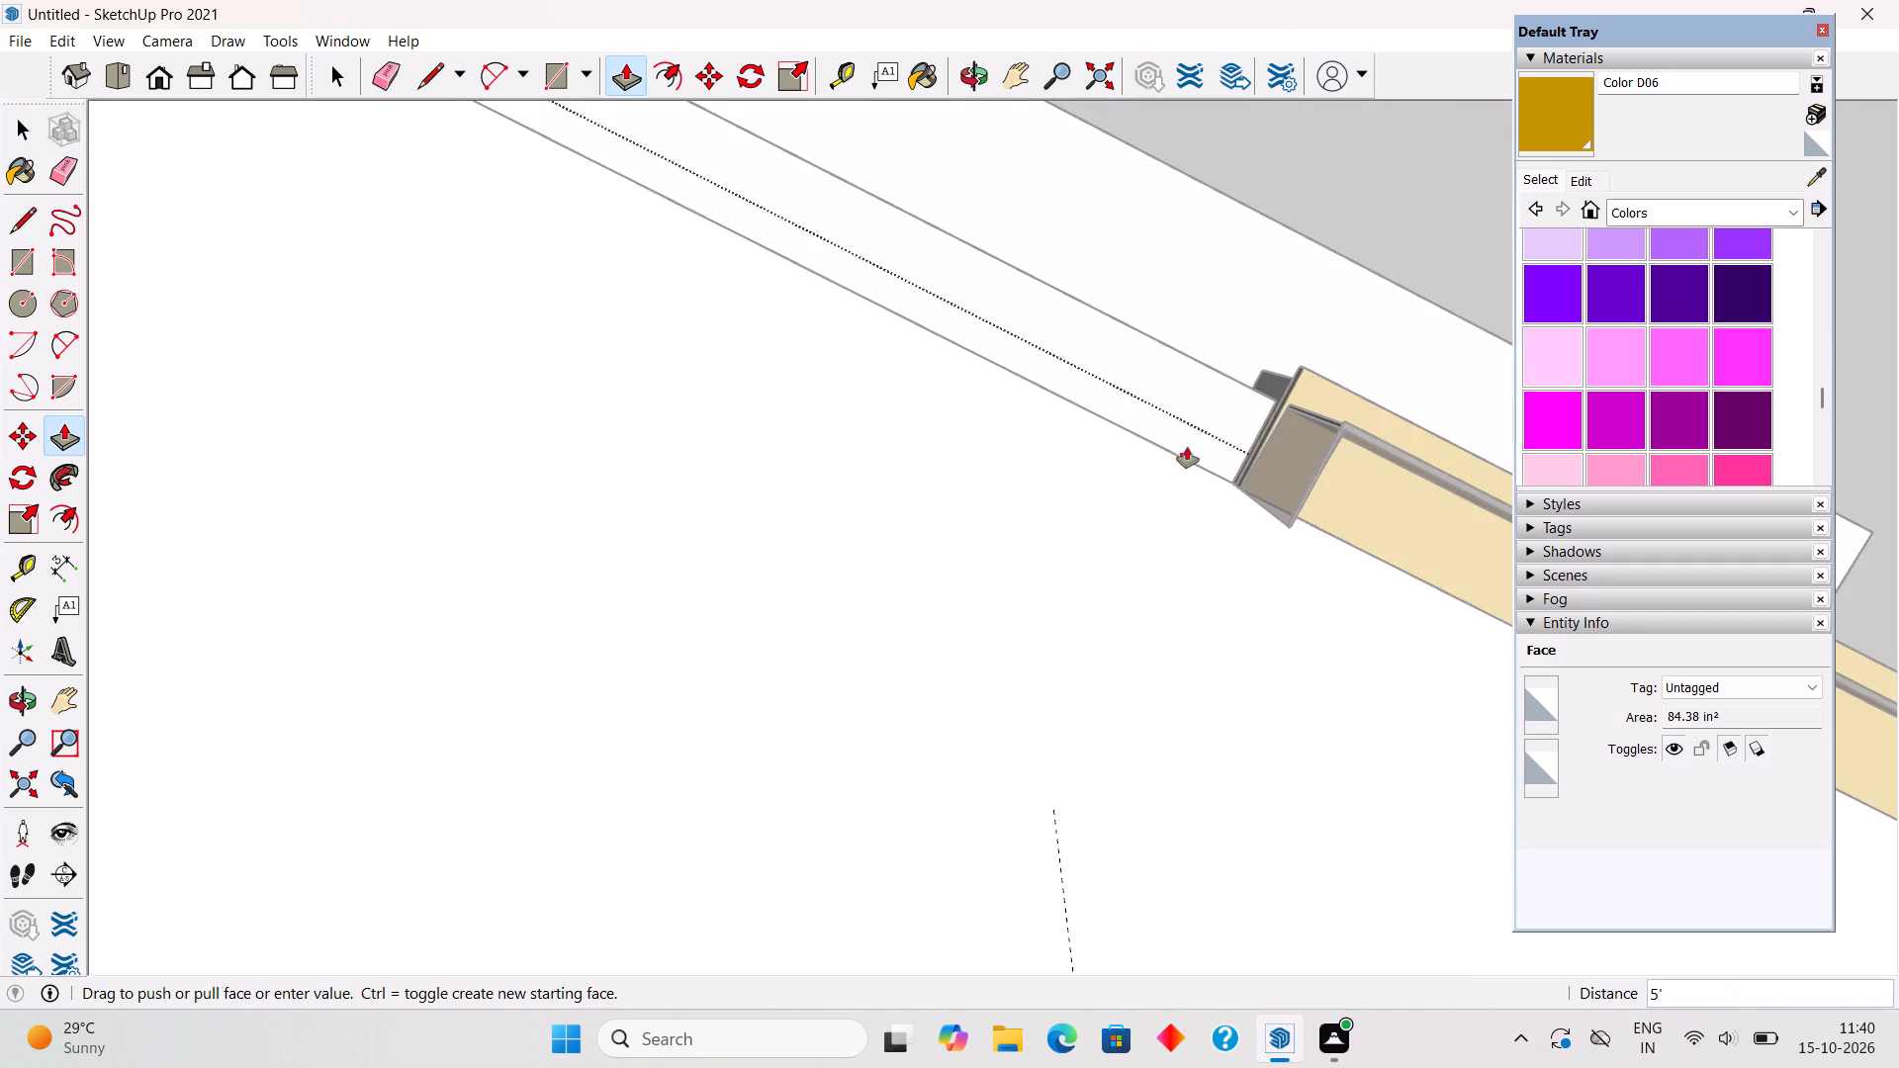
left_click(1187, 446)
key("space")
scroll(1182, 499, "down", 7)
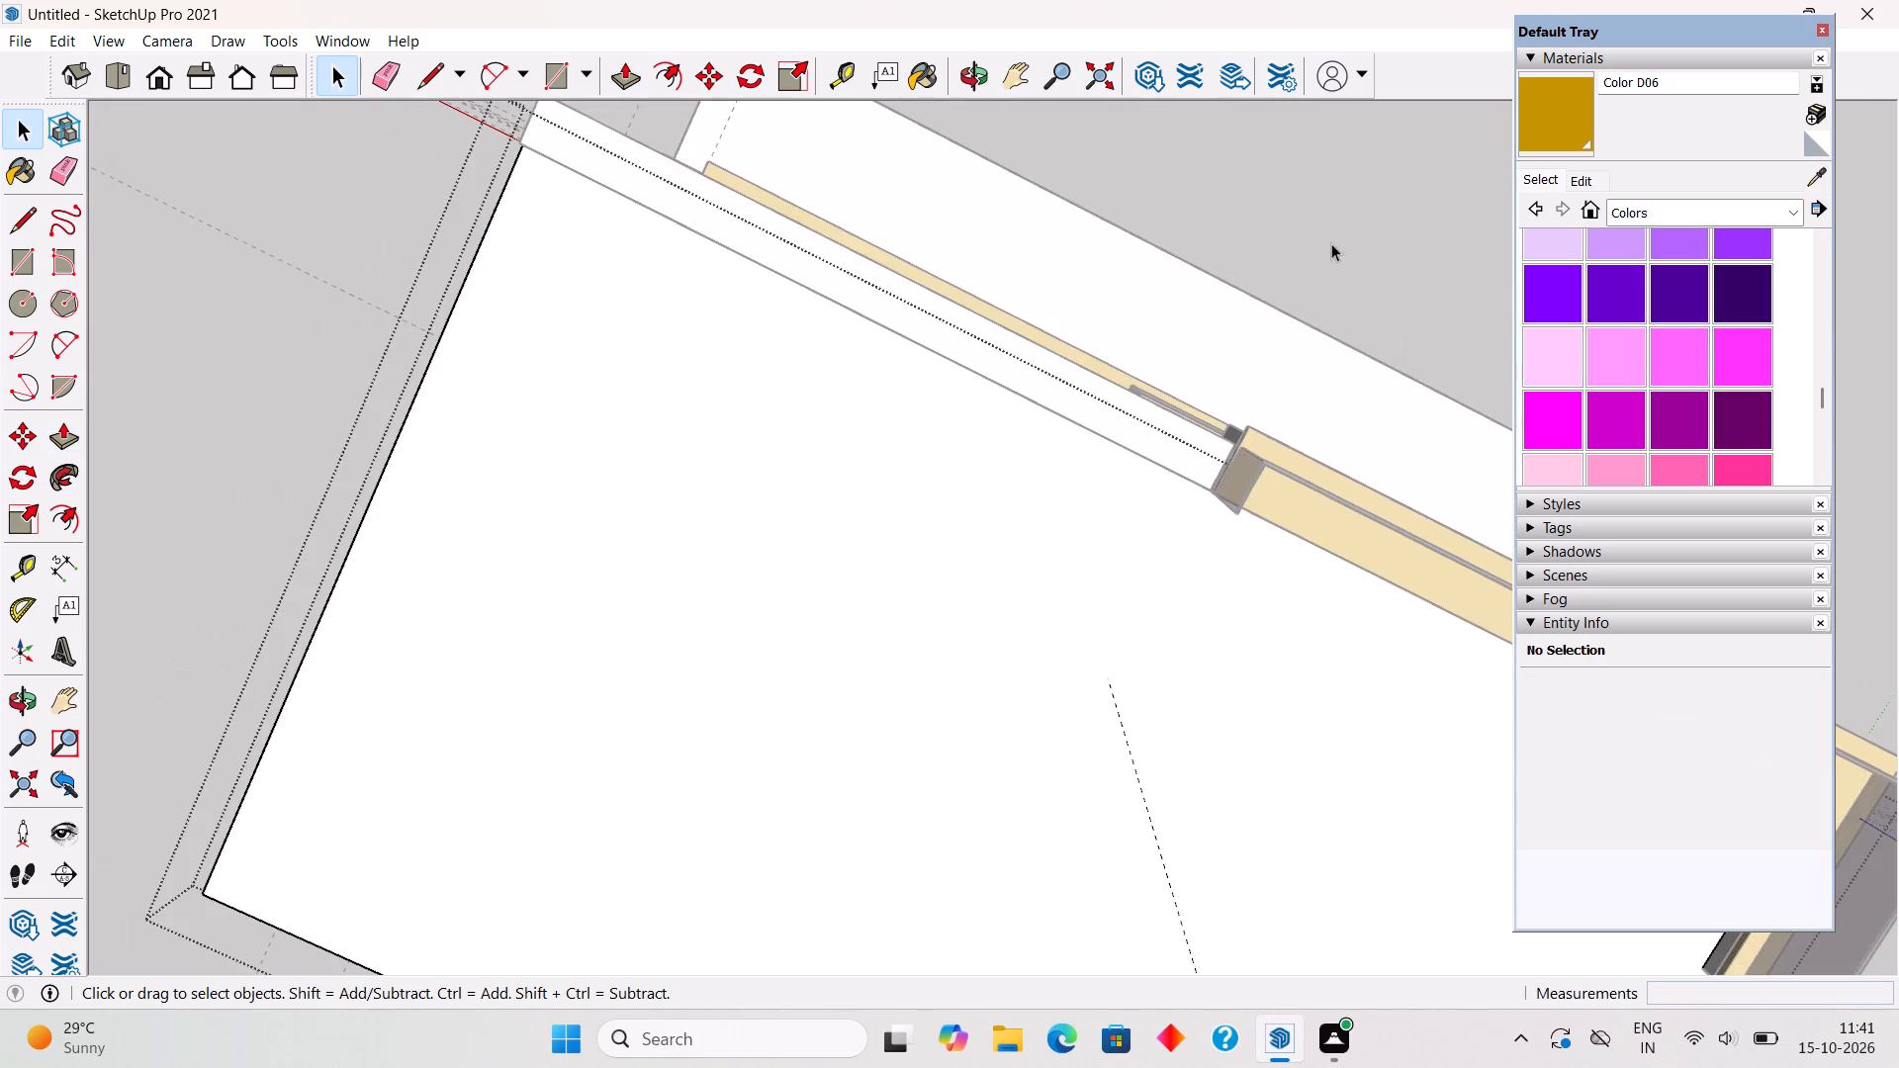
left_click(1331, 243)
Examine the whole house from the roof side and front, including the balcony-roof railing and the ochre frame around the windows.
scroll(917, 612, "down", 12)
scroll(934, 722, "down", 1)
middle_click_drag(1016, 684, 1156, 337)
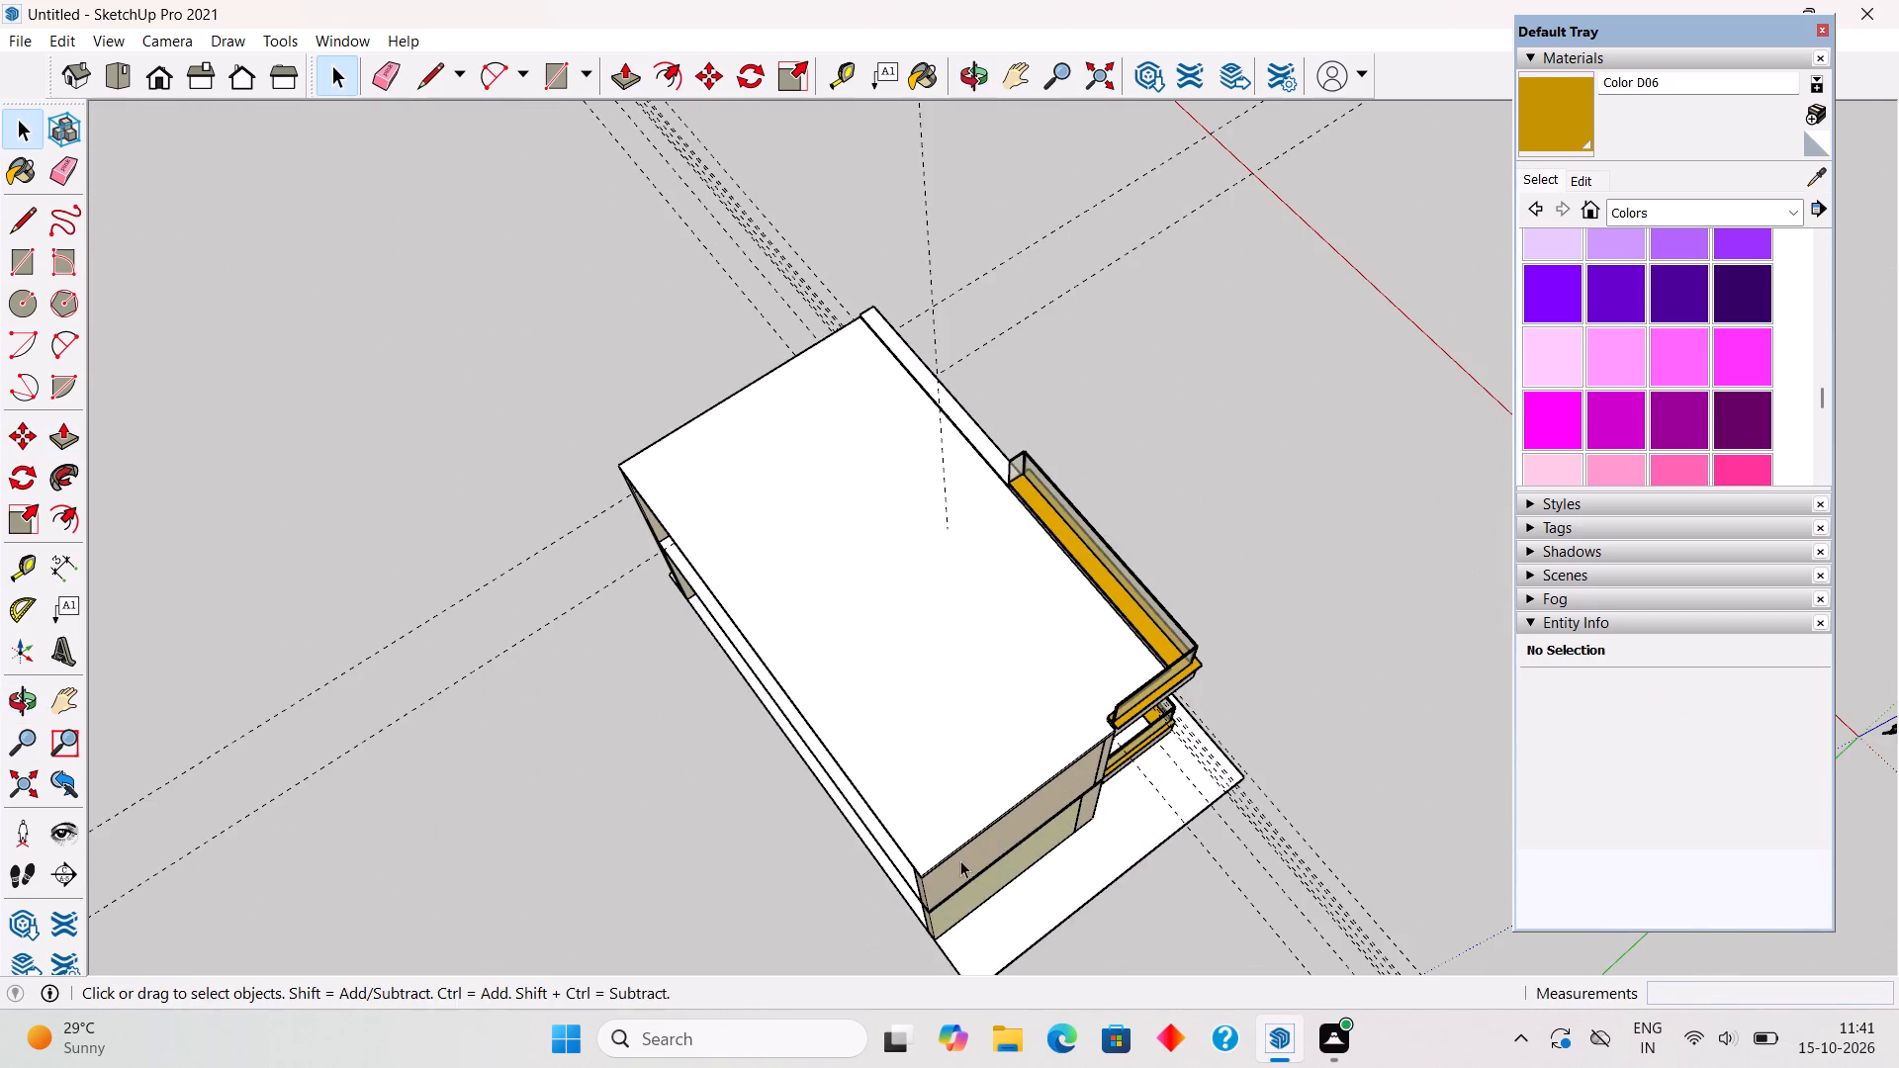
middle_click_drag(956, 852, 432, 586)
middle_click_drag(933, 725, 487, 414)
middle_click_drag(990, 618, 986, 525)
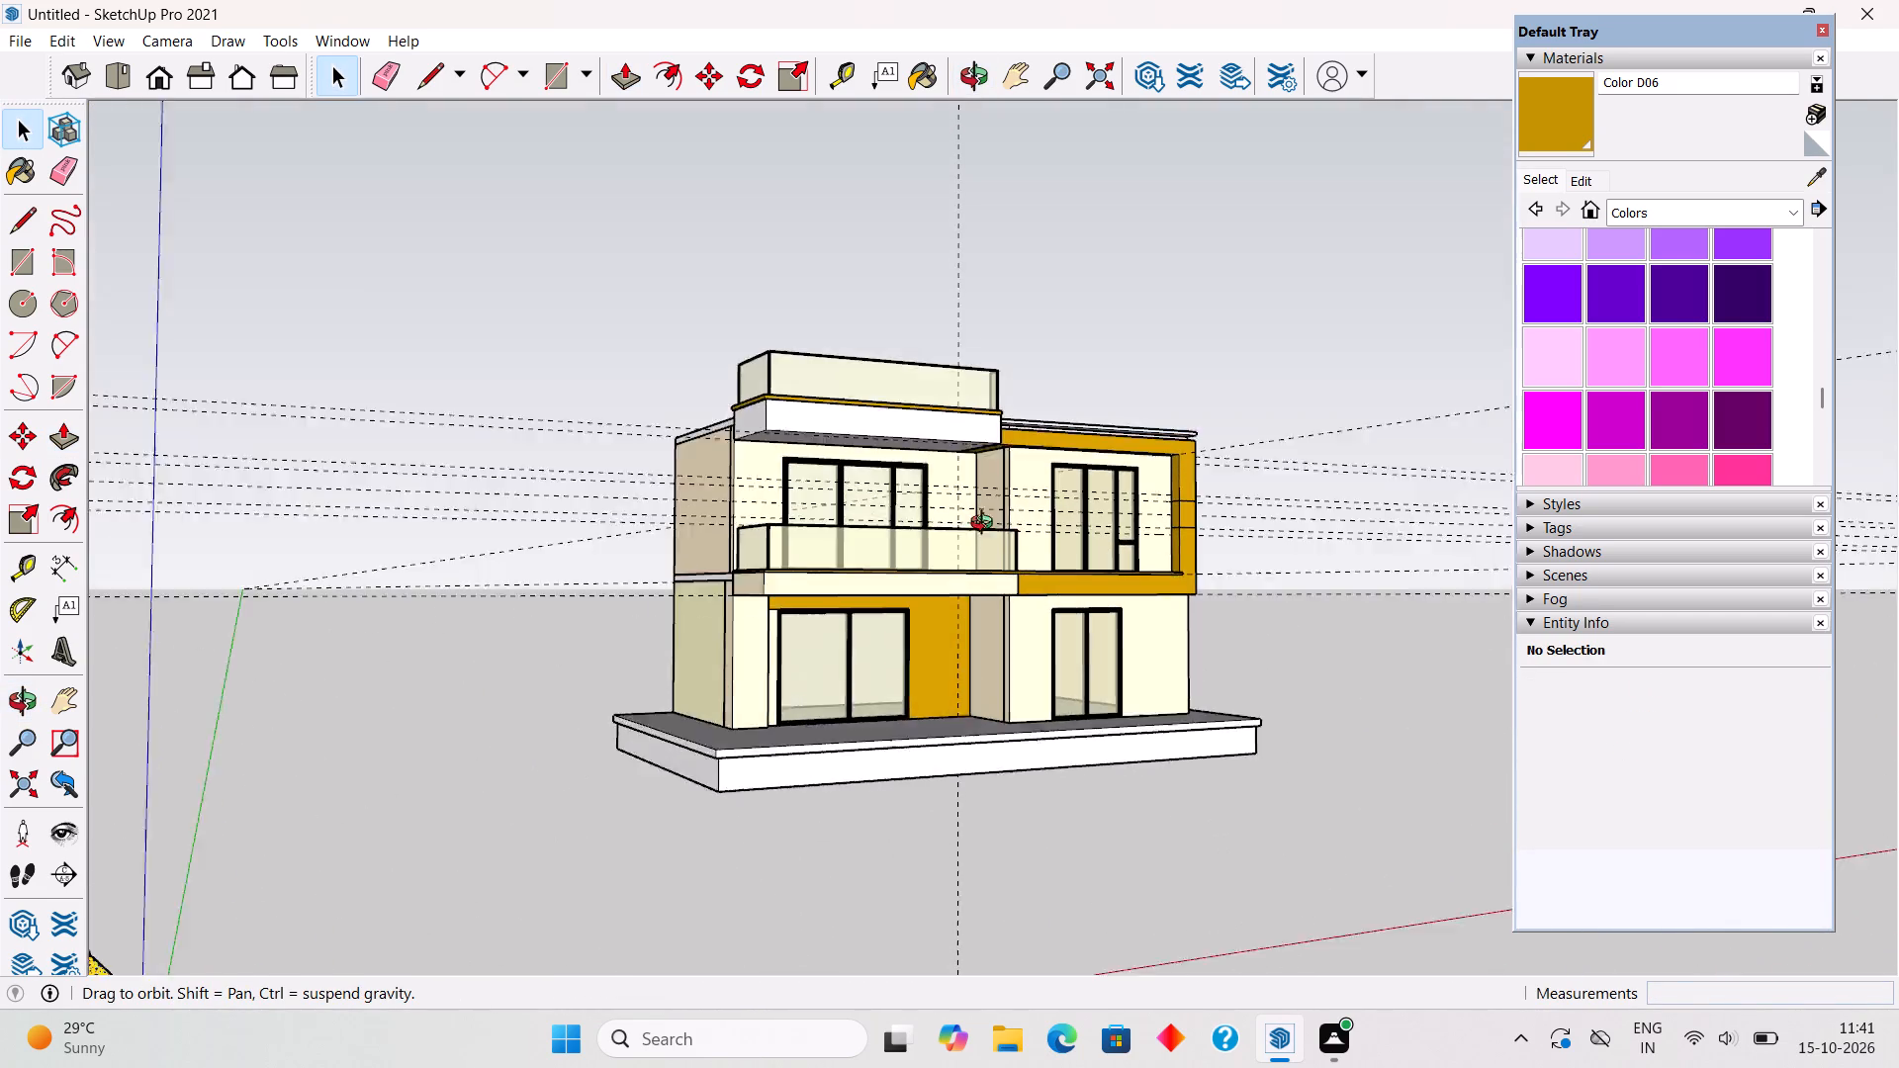
middle_click_drag(986, 525, 737, 466)
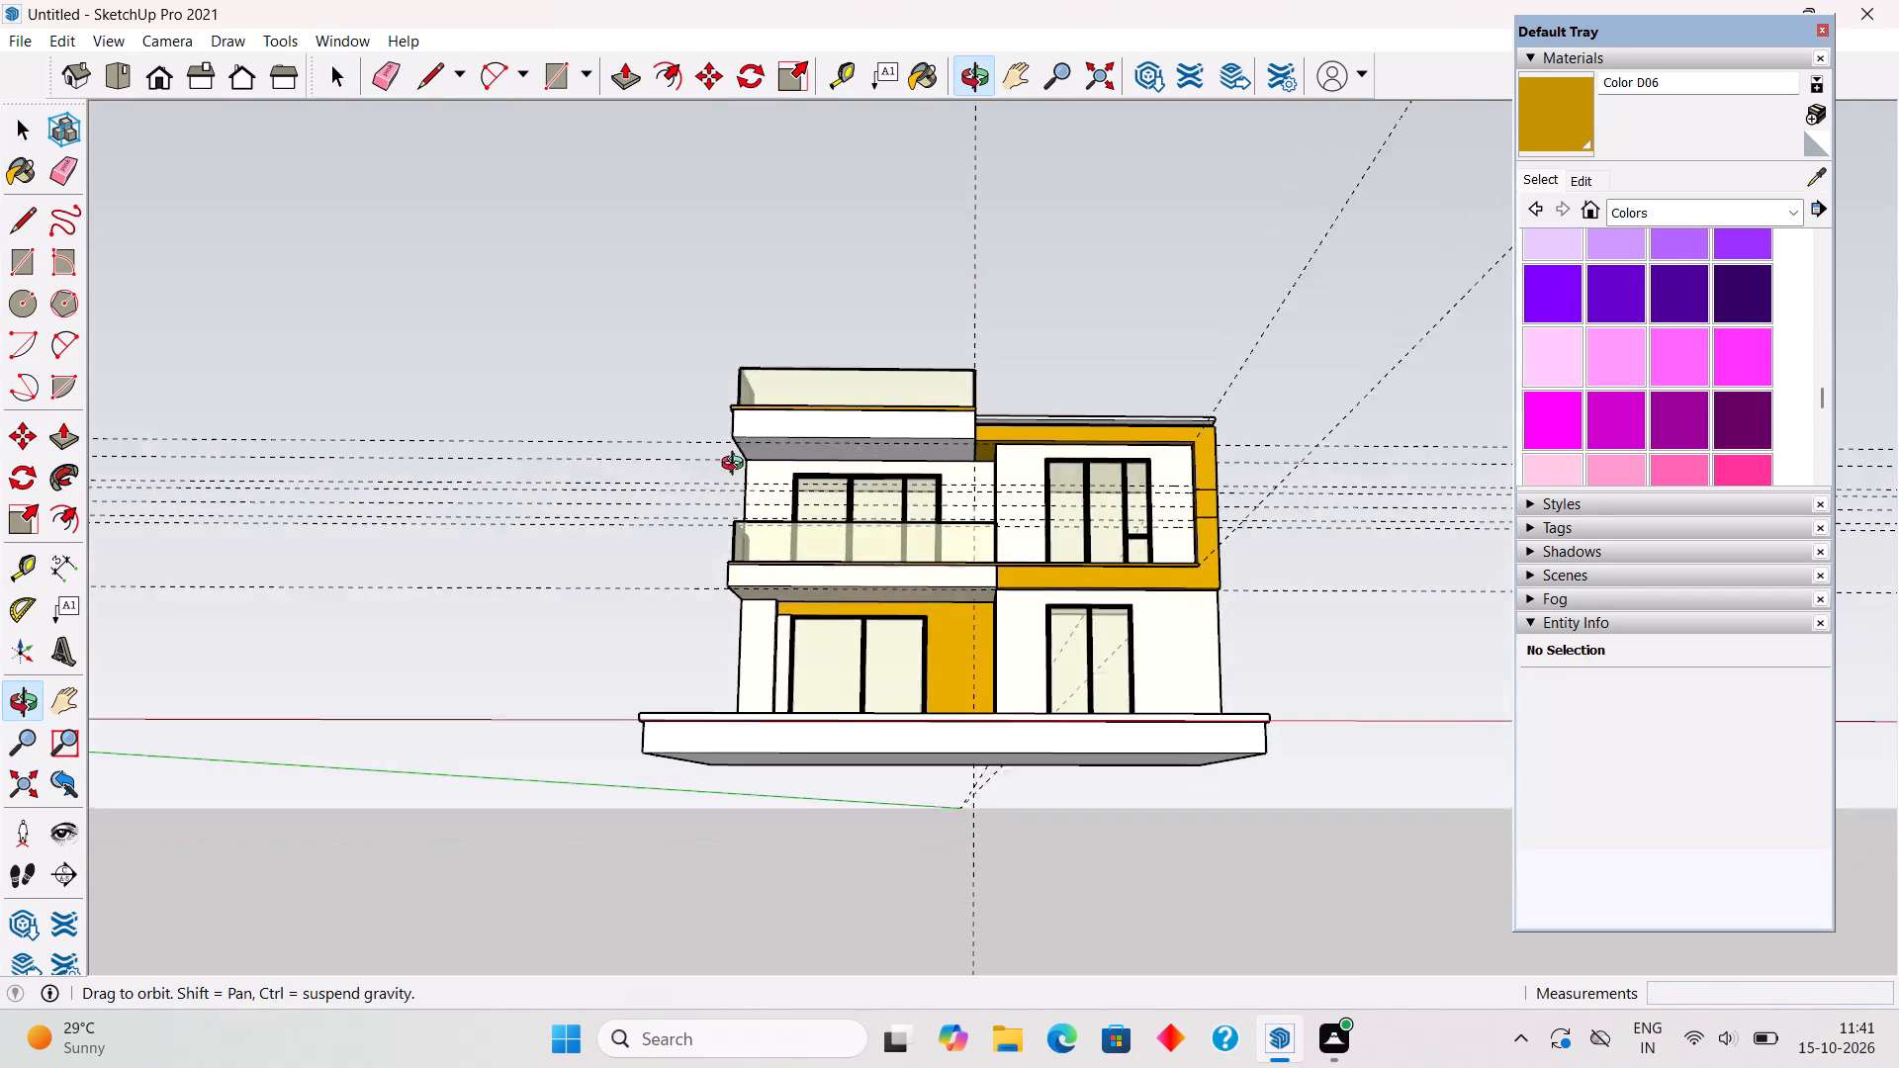
middle_click_drag(737, 466, 1010, 453)
scroll(978, 467, "up", 5)
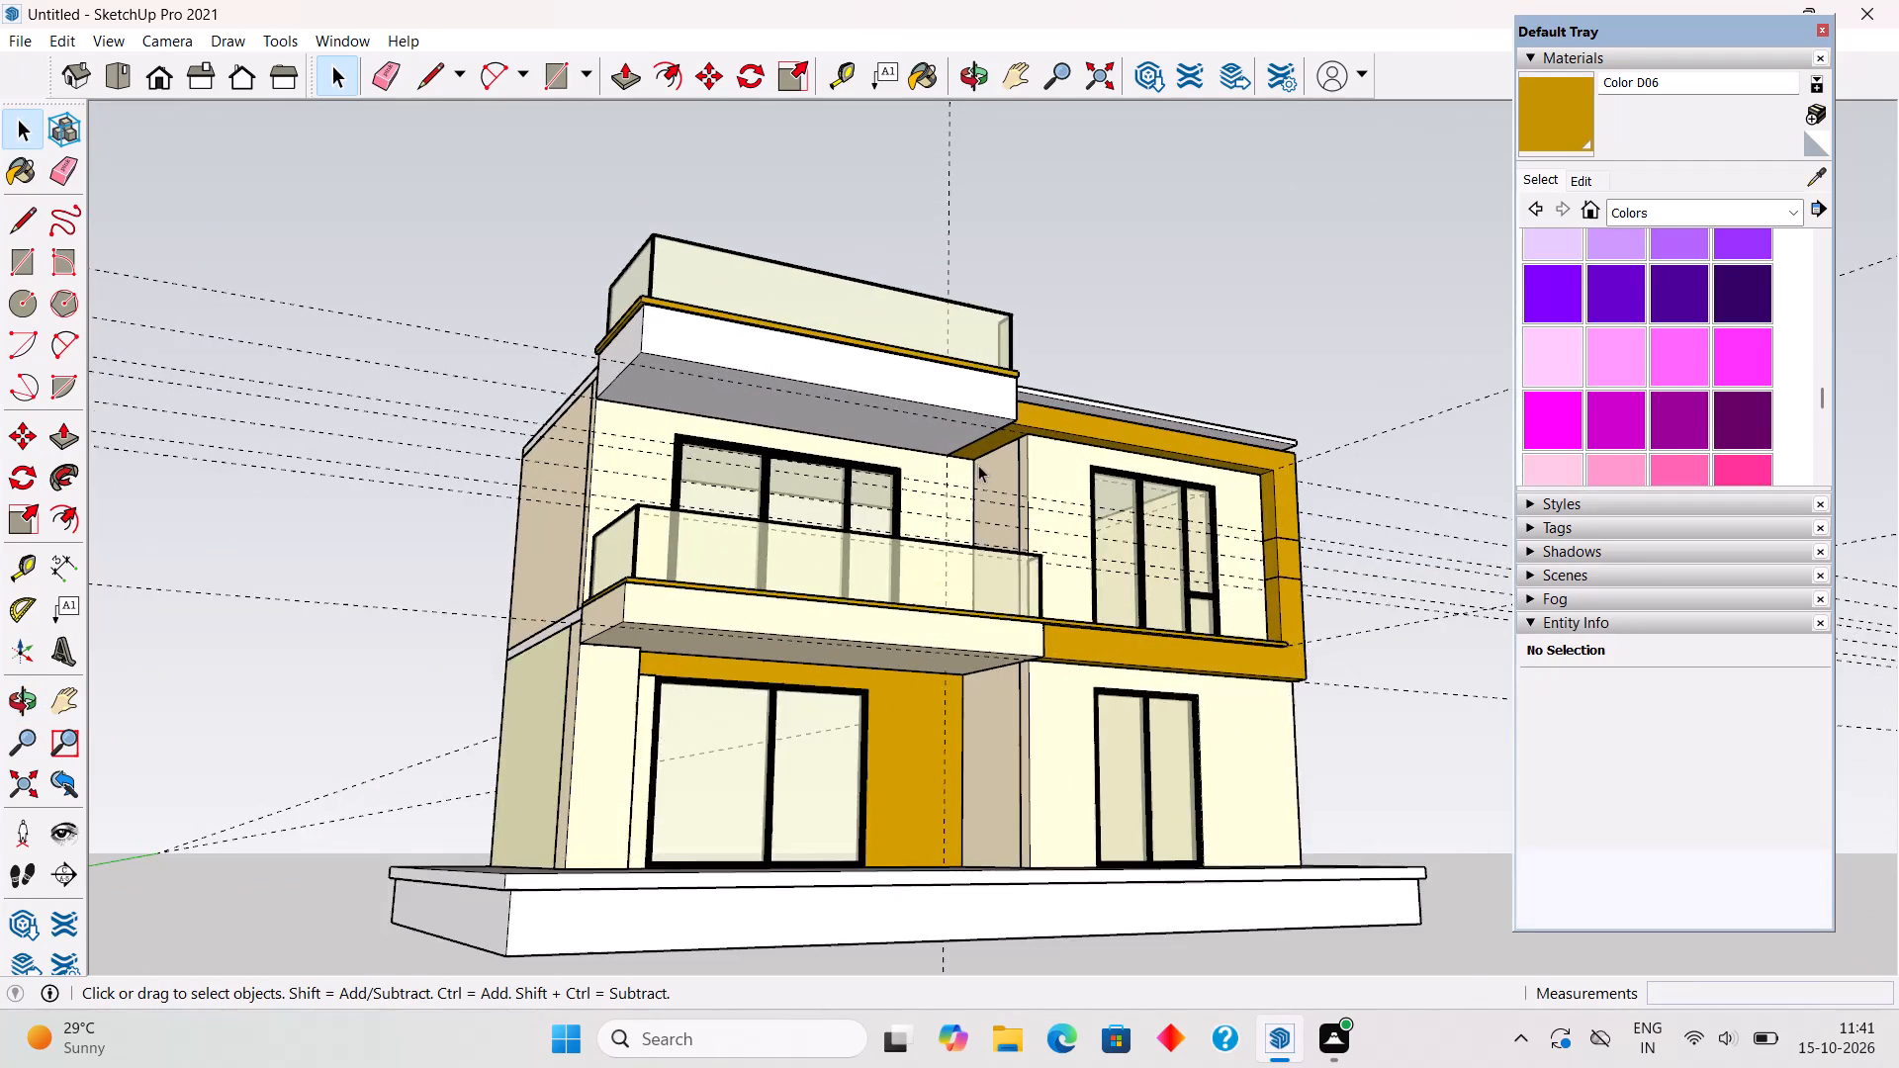
scroll(987, 456, "up", 2)
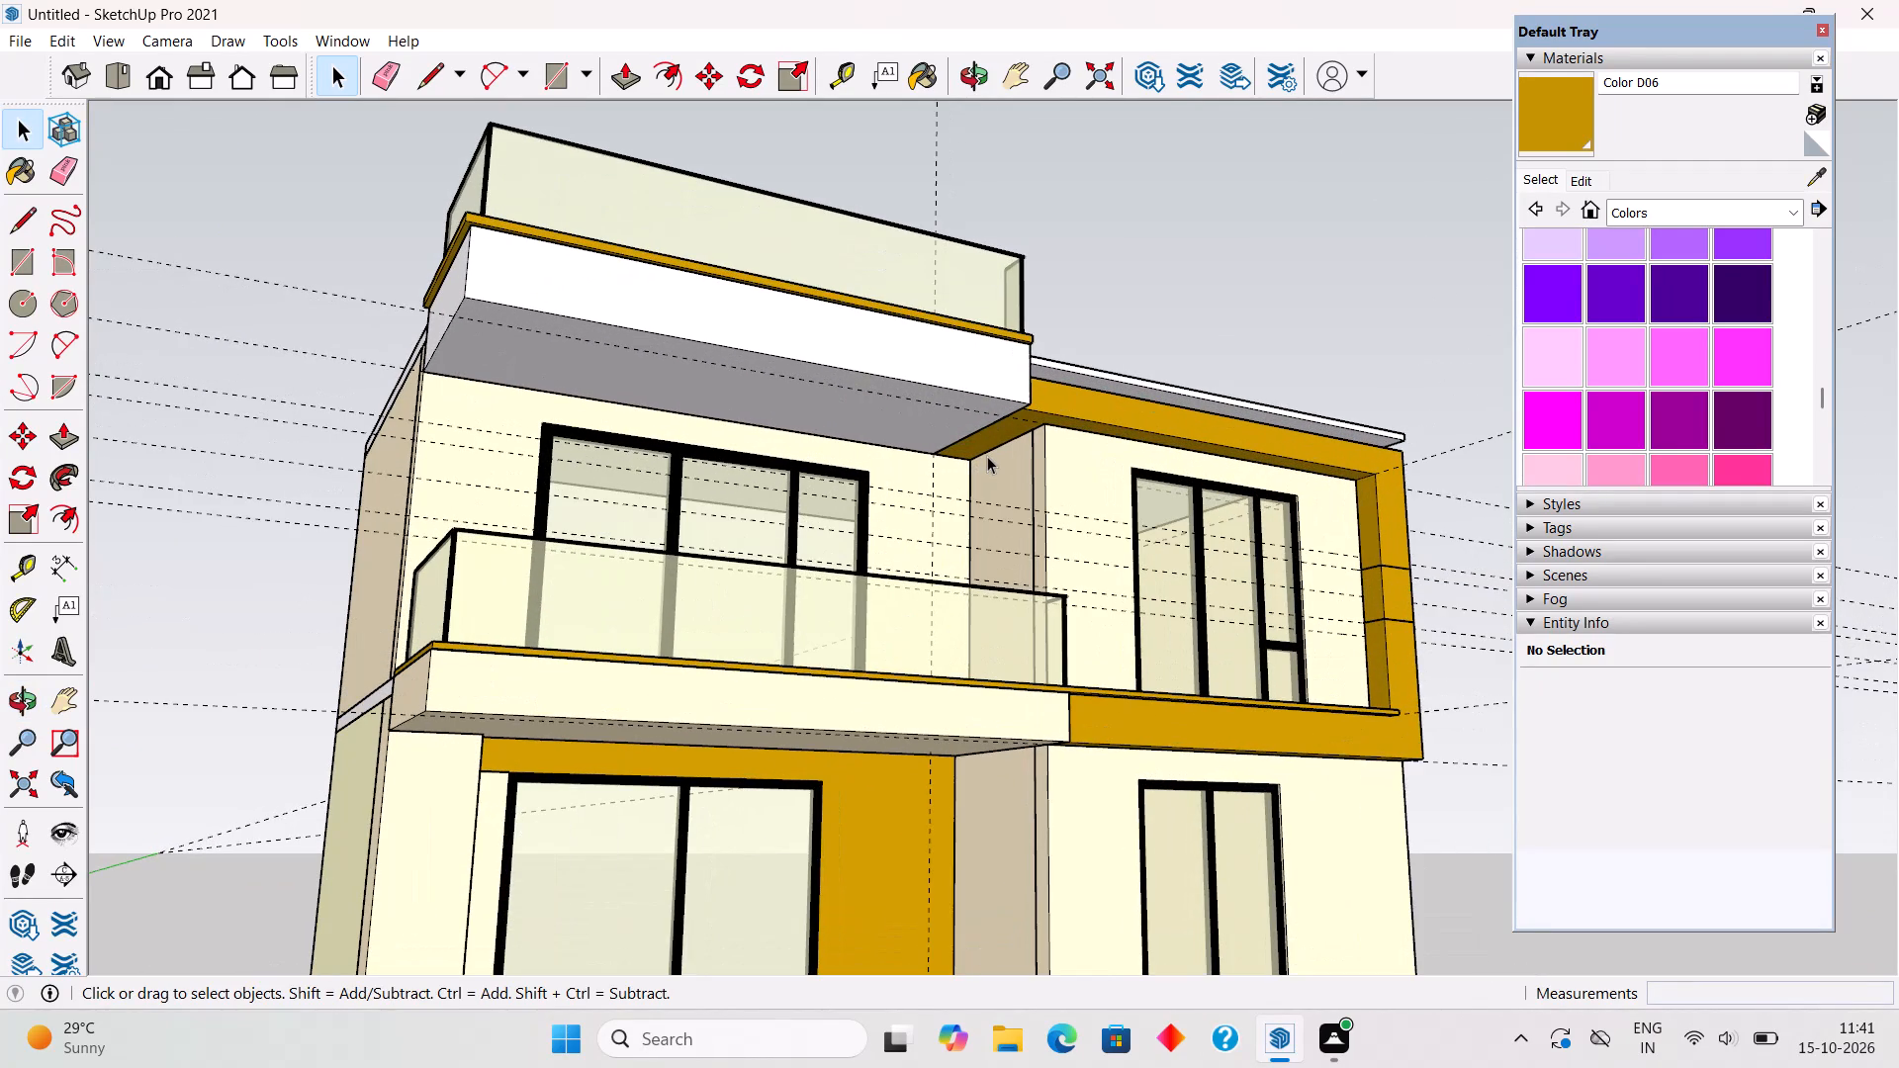
scroll(998, 363, "down", 2)
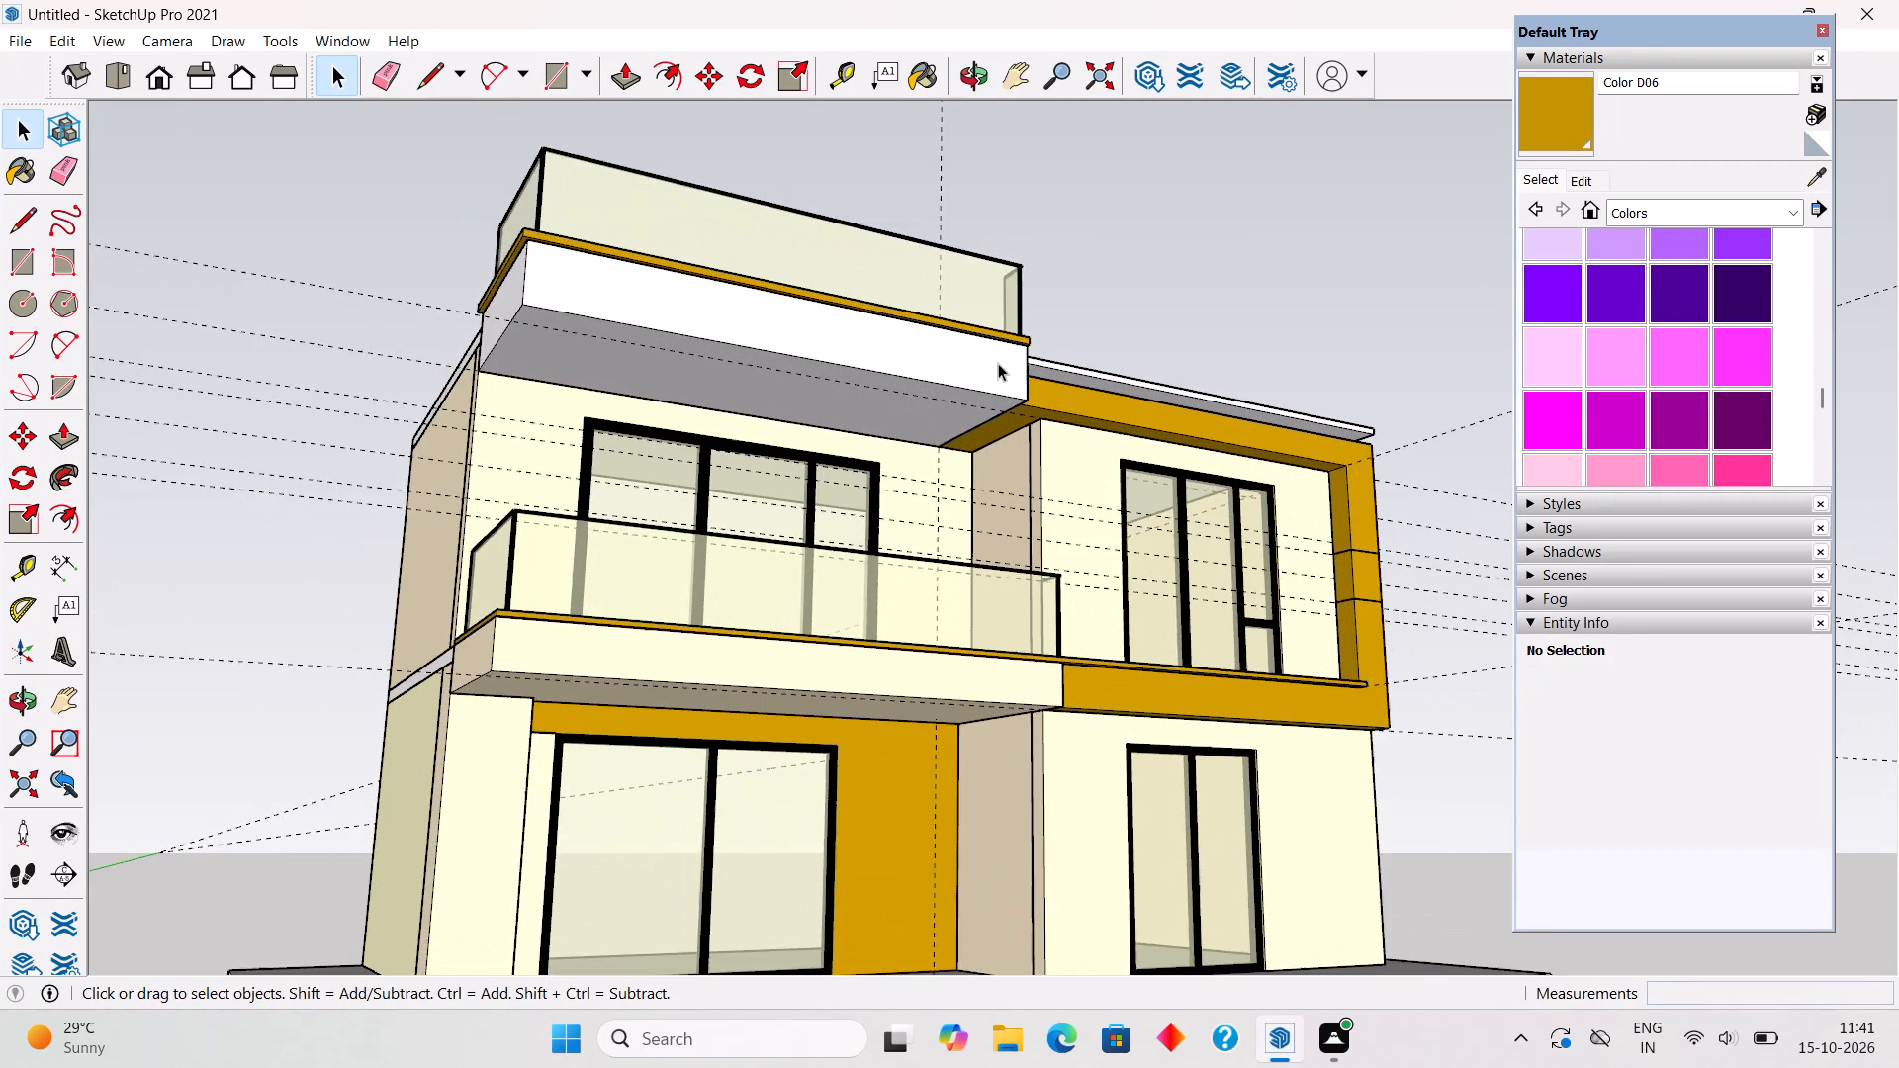
scroll(998, 363, "down", 1)
middle_click_drag(971, 442, 719, 582)
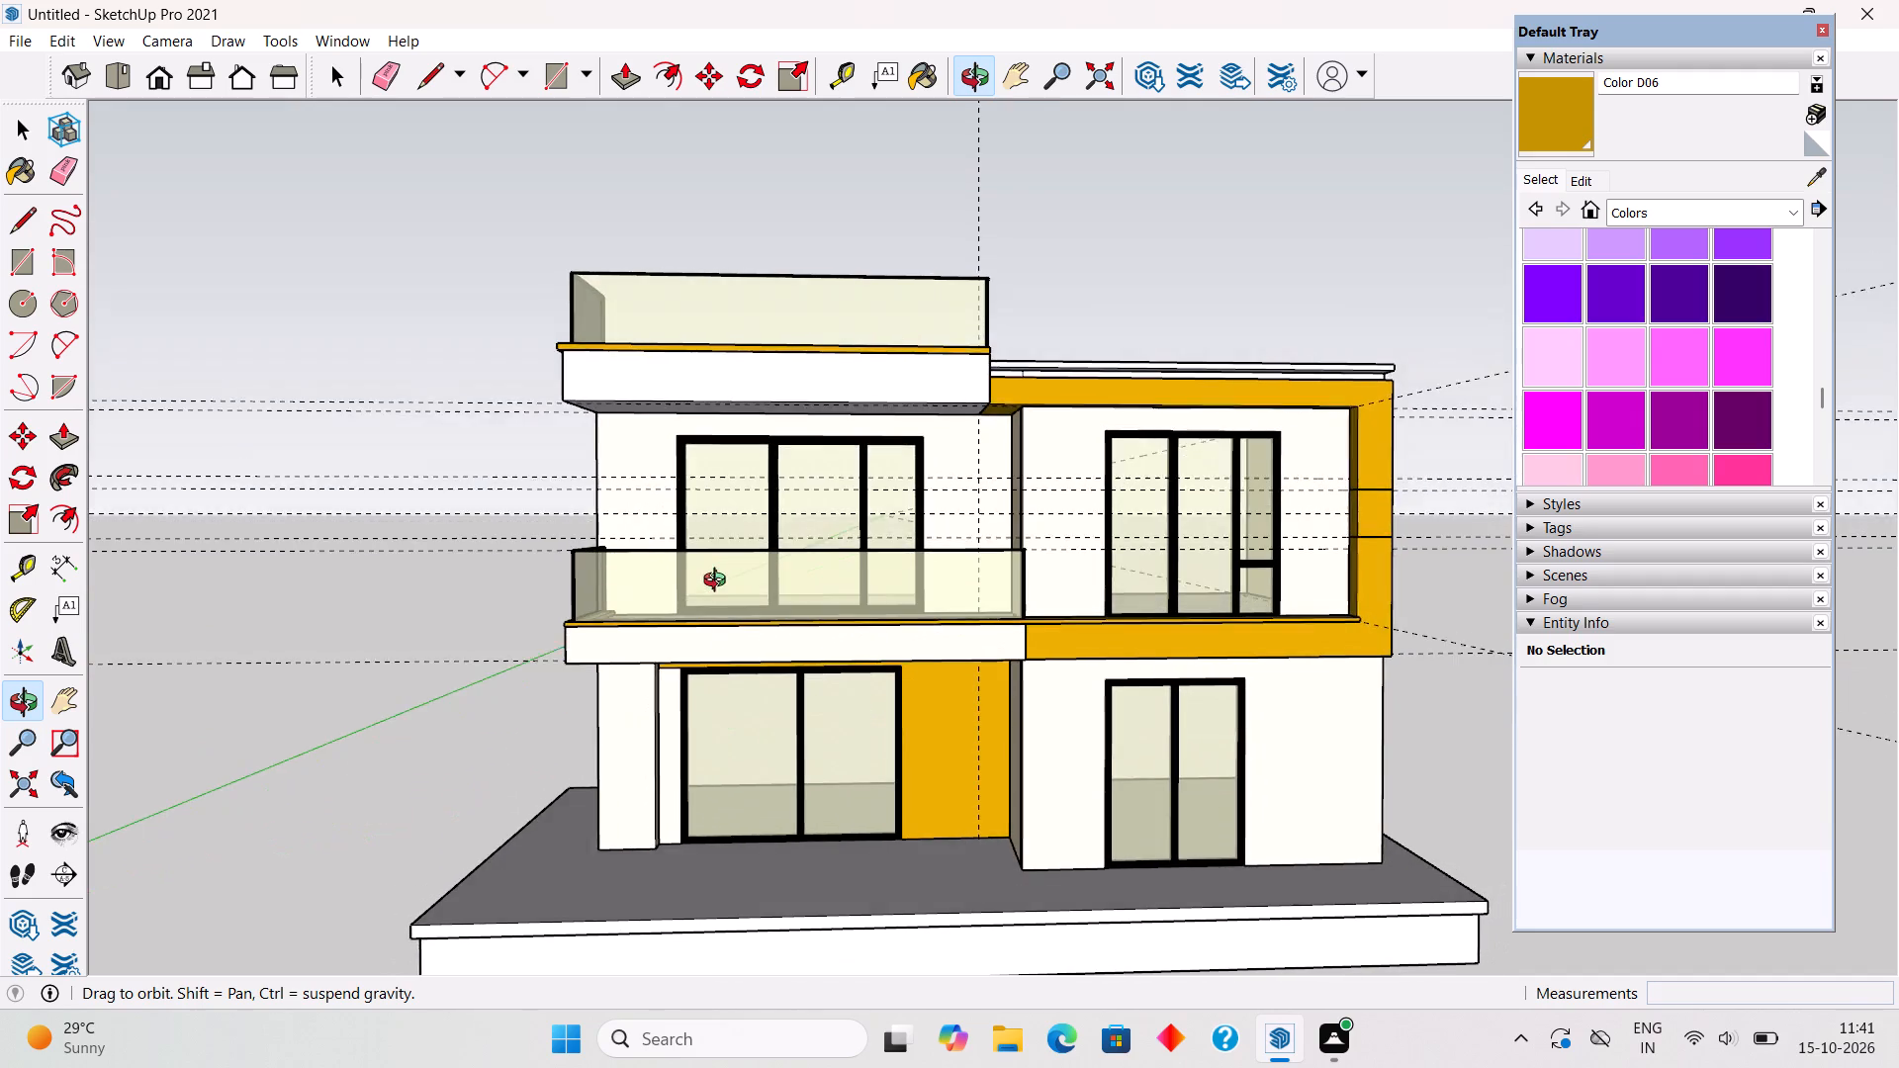
middle_click_drag(719, 582, 719, 601)
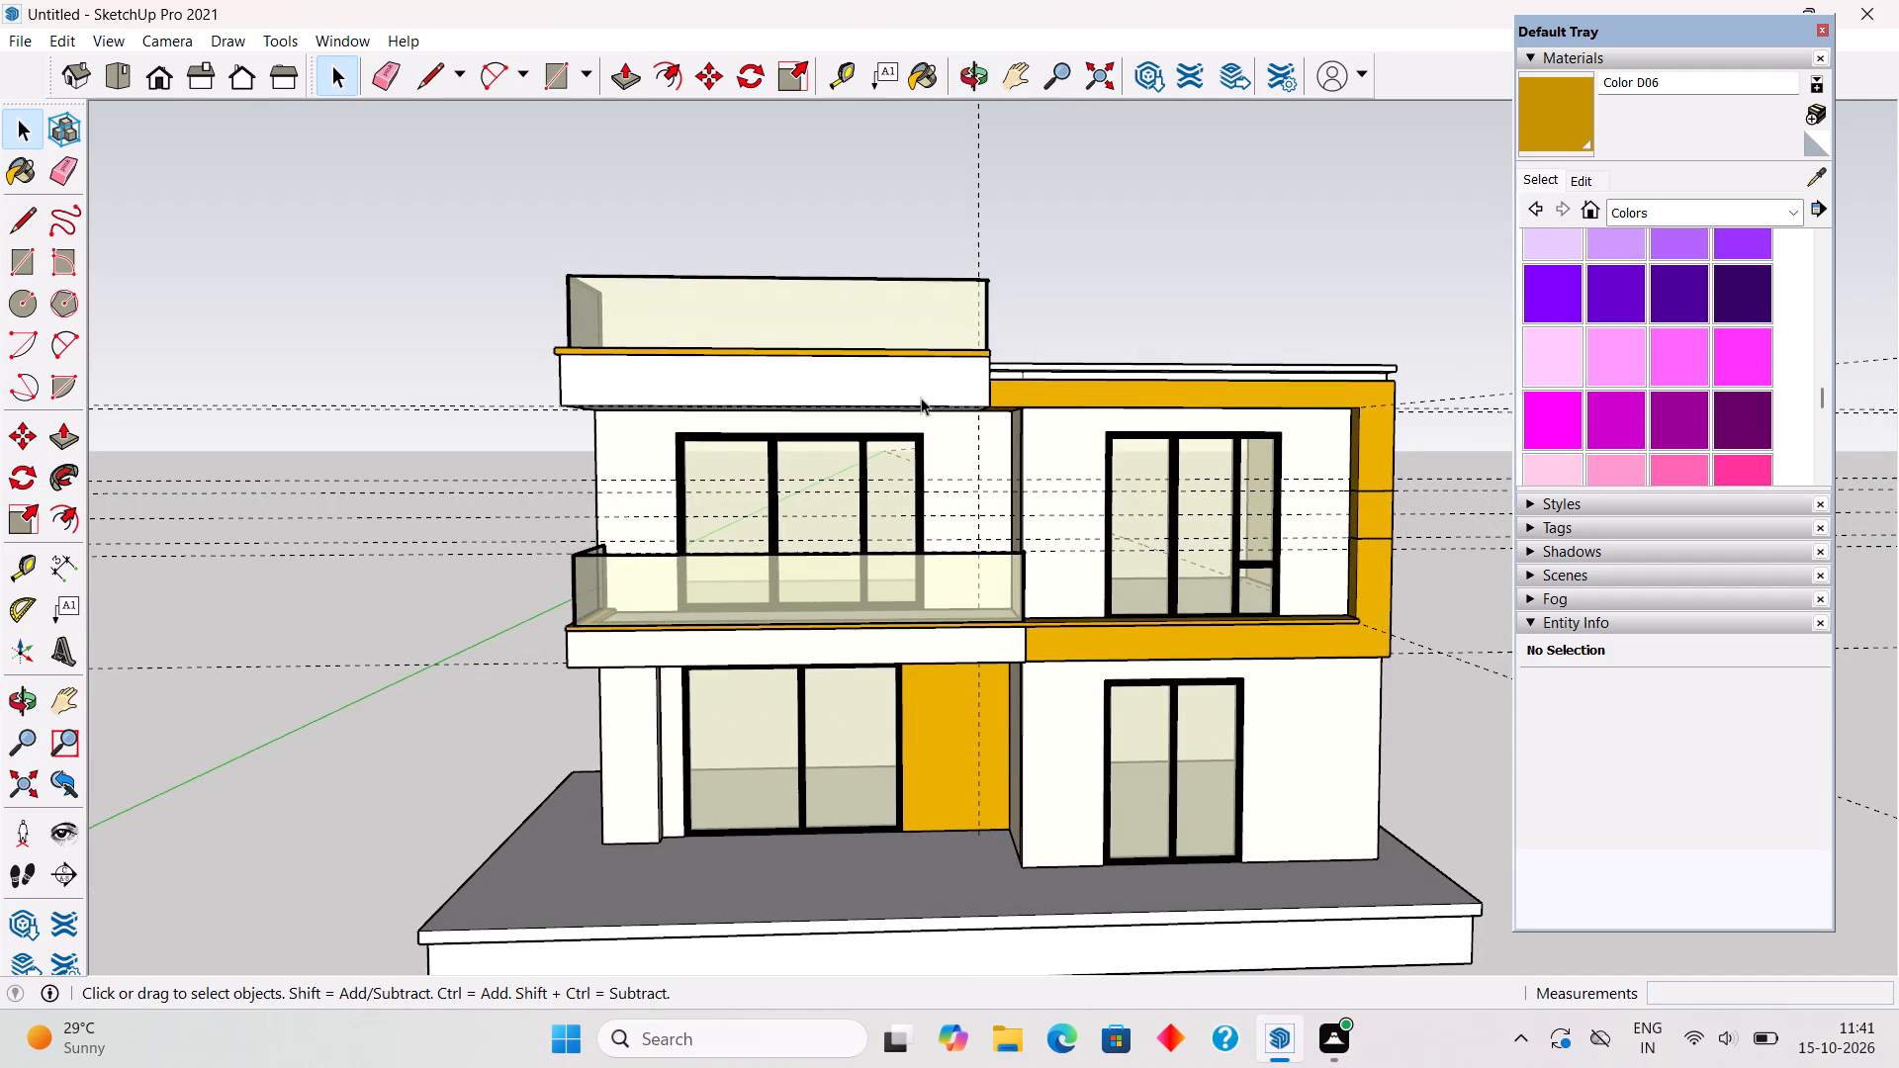
Place a guide on the roof slab parallel to the front parapet's inner edge, a short distance in from it.
middle_click_drag(923, 409, 970, 846)
scroll(907, 398, "up", 1)
middle_click_drag(913, 444, 976, 741)
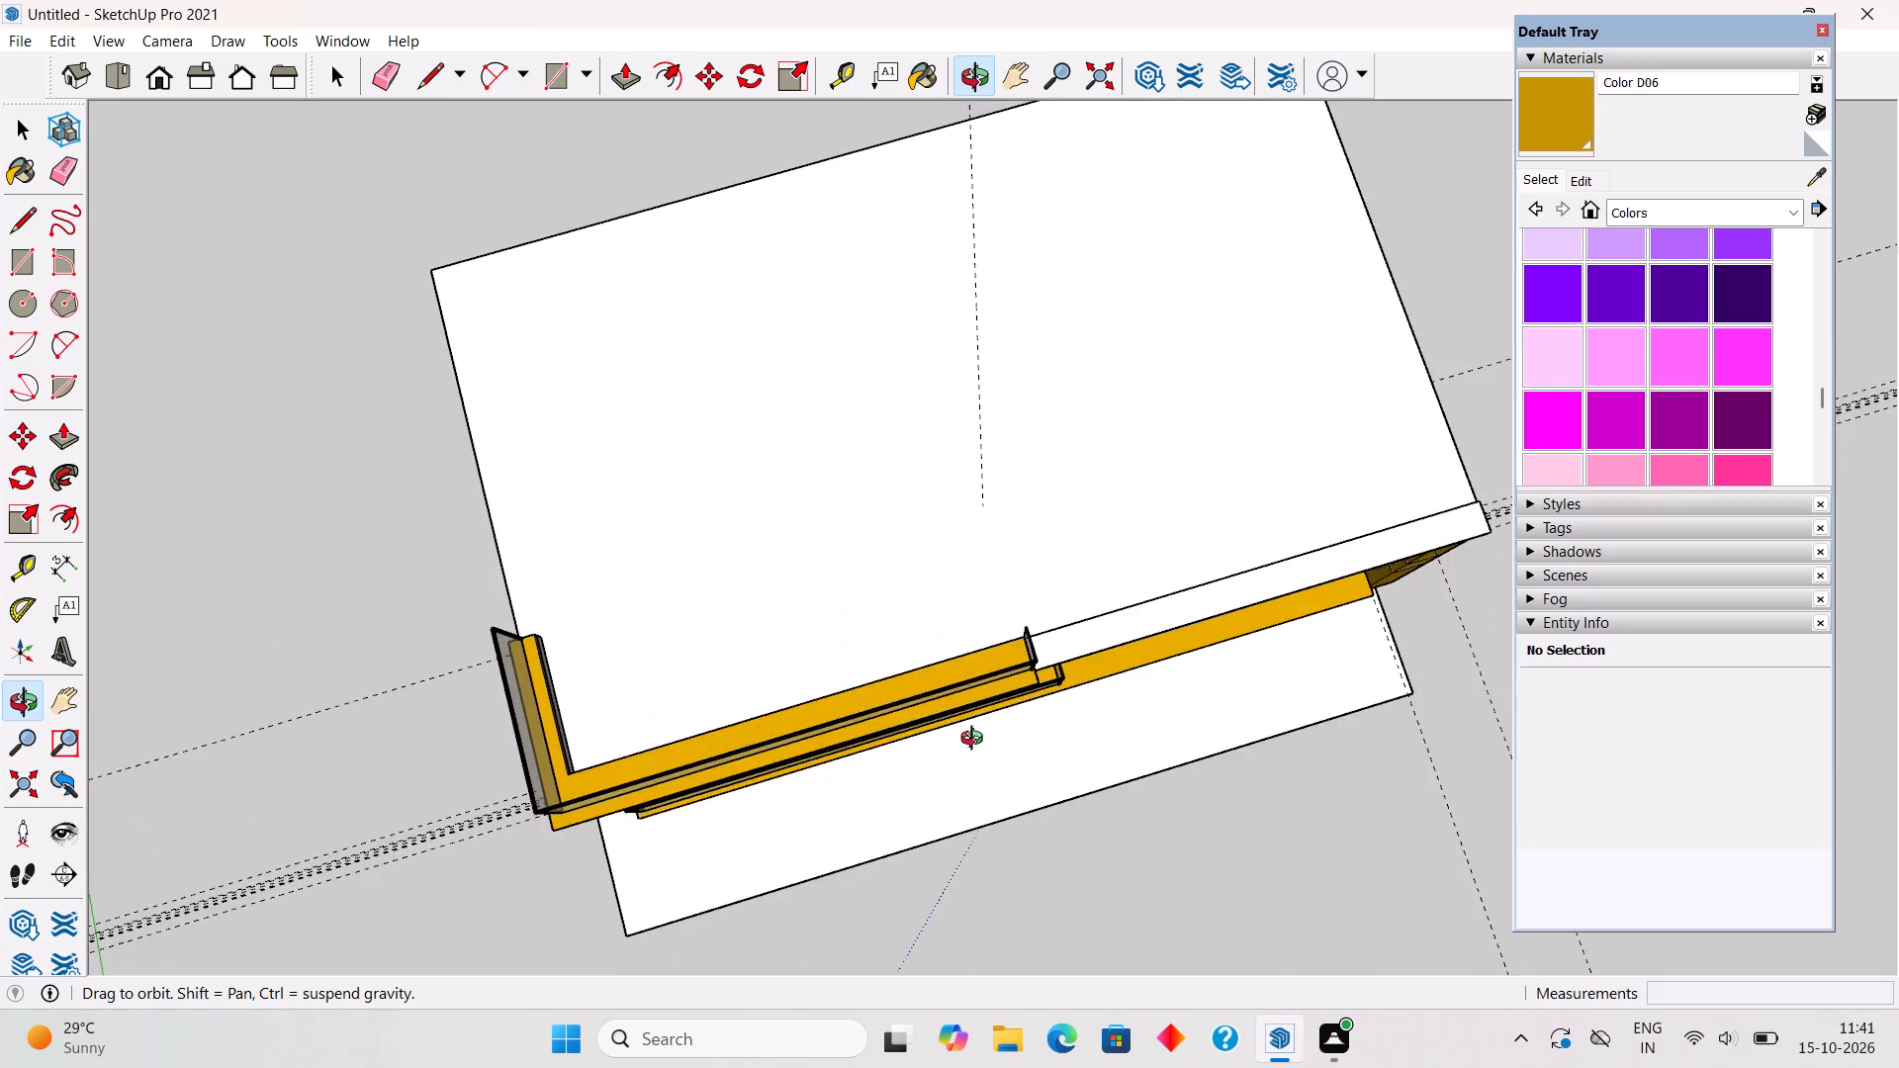
middle_click_drag(976, 741, 391, 501)
middle_click_drag(1050, 490, 517, 442)
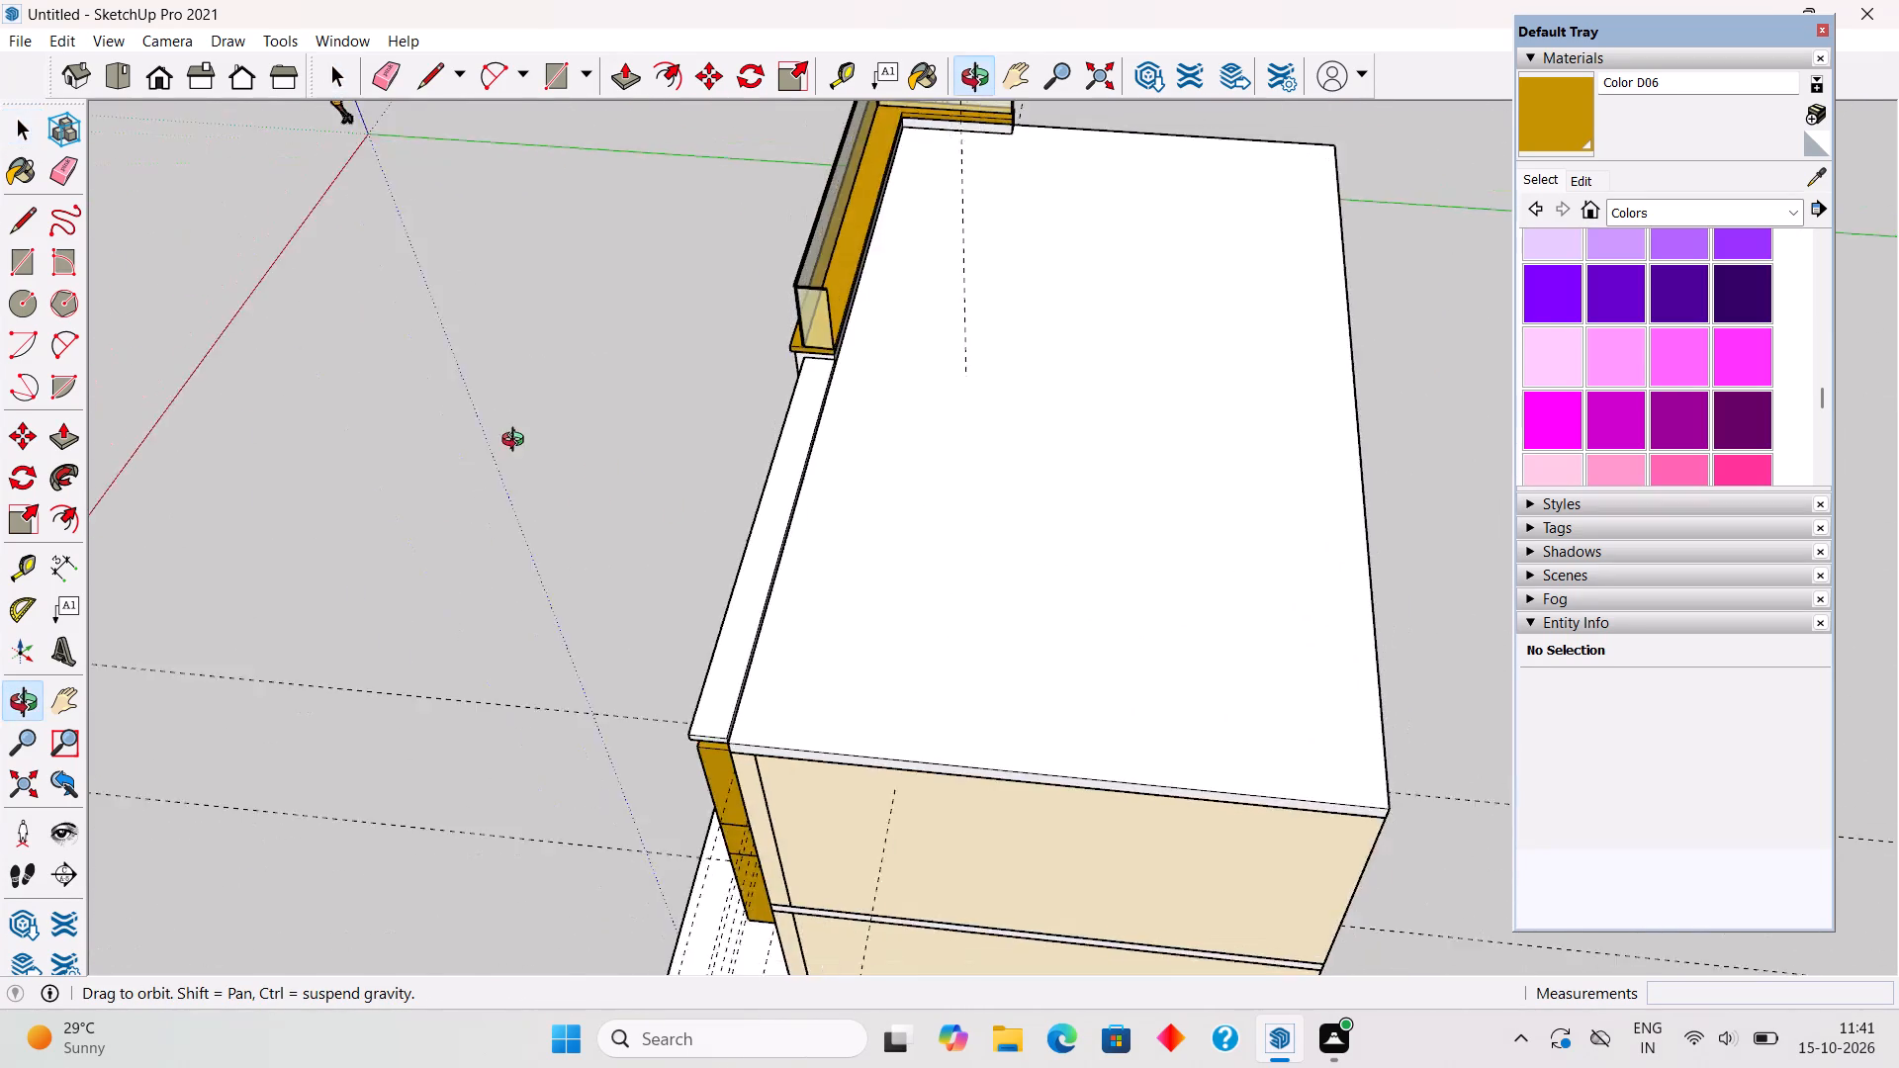
middle_click_drag(517, 442, 842, 366)
scroll(814, 432, "up", 9)
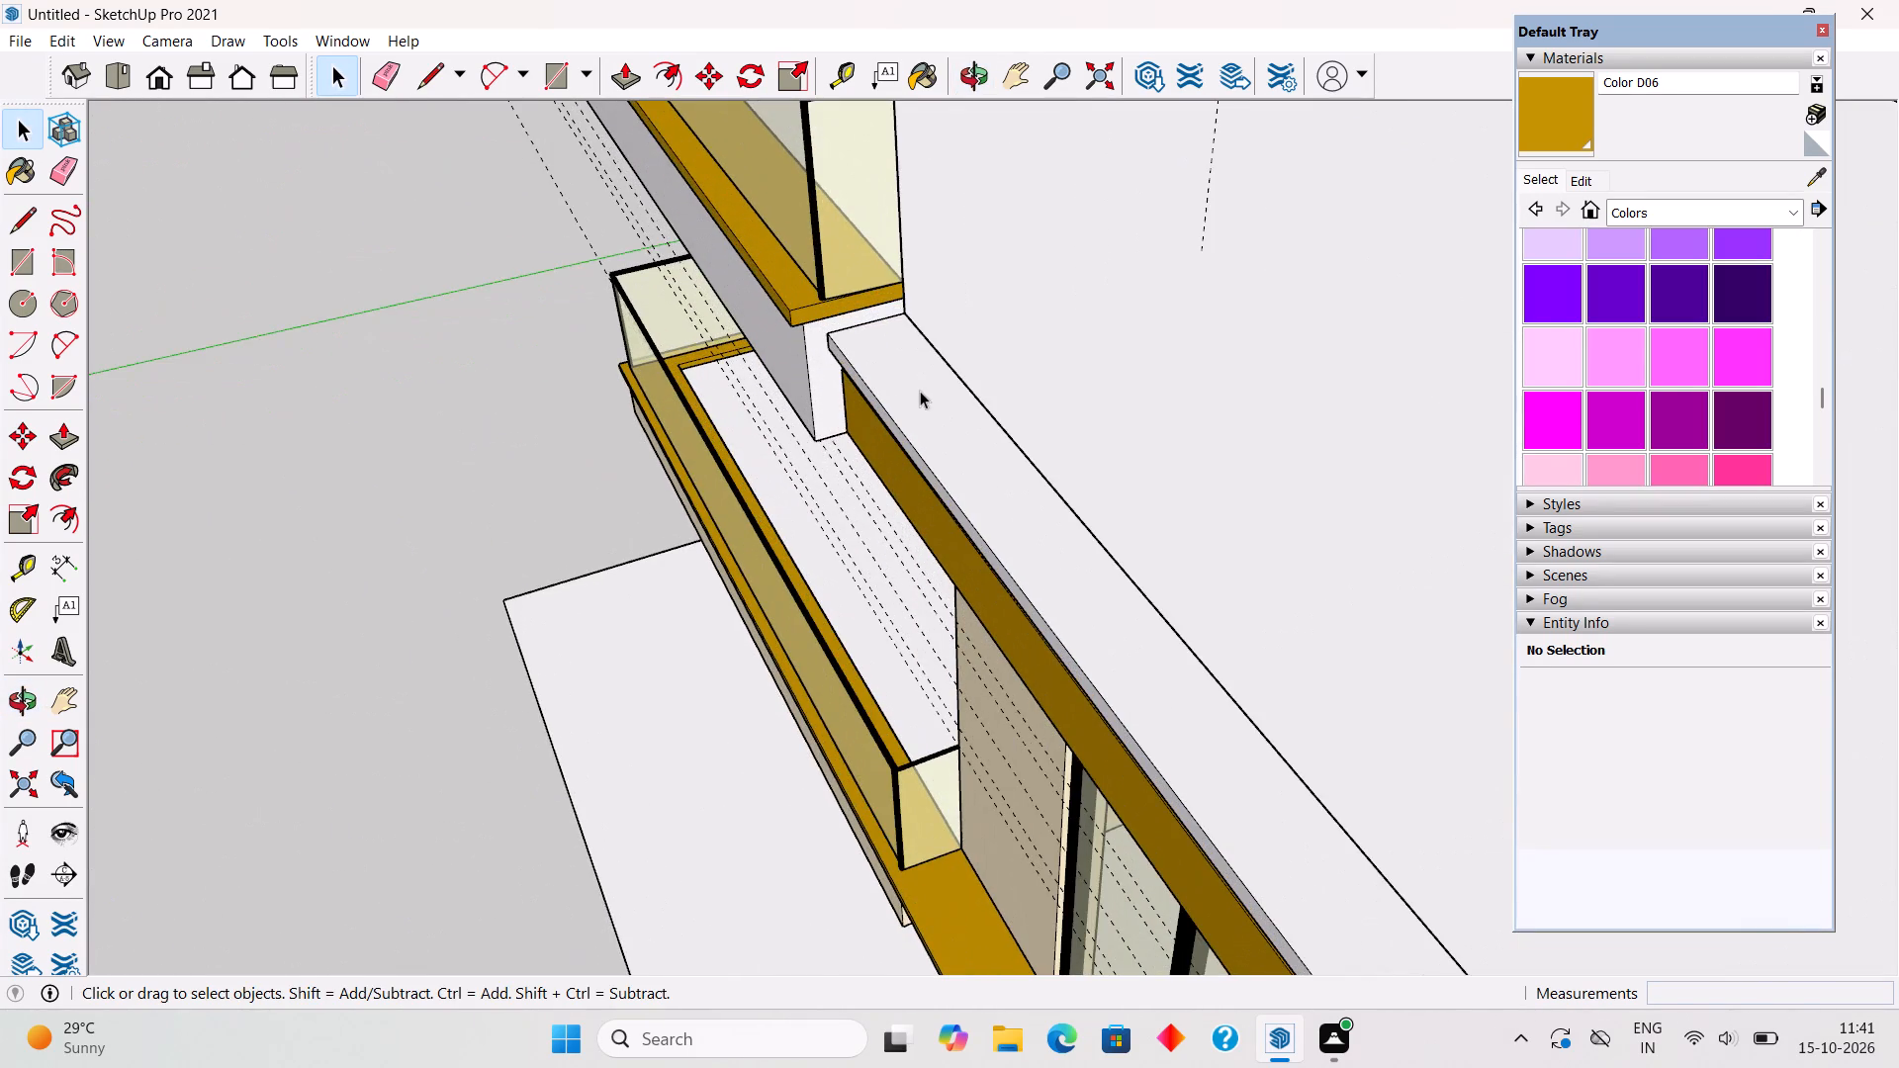
middle_click_drag(914, 393, 286, 361)
scroll(791, 268, "up", 2)
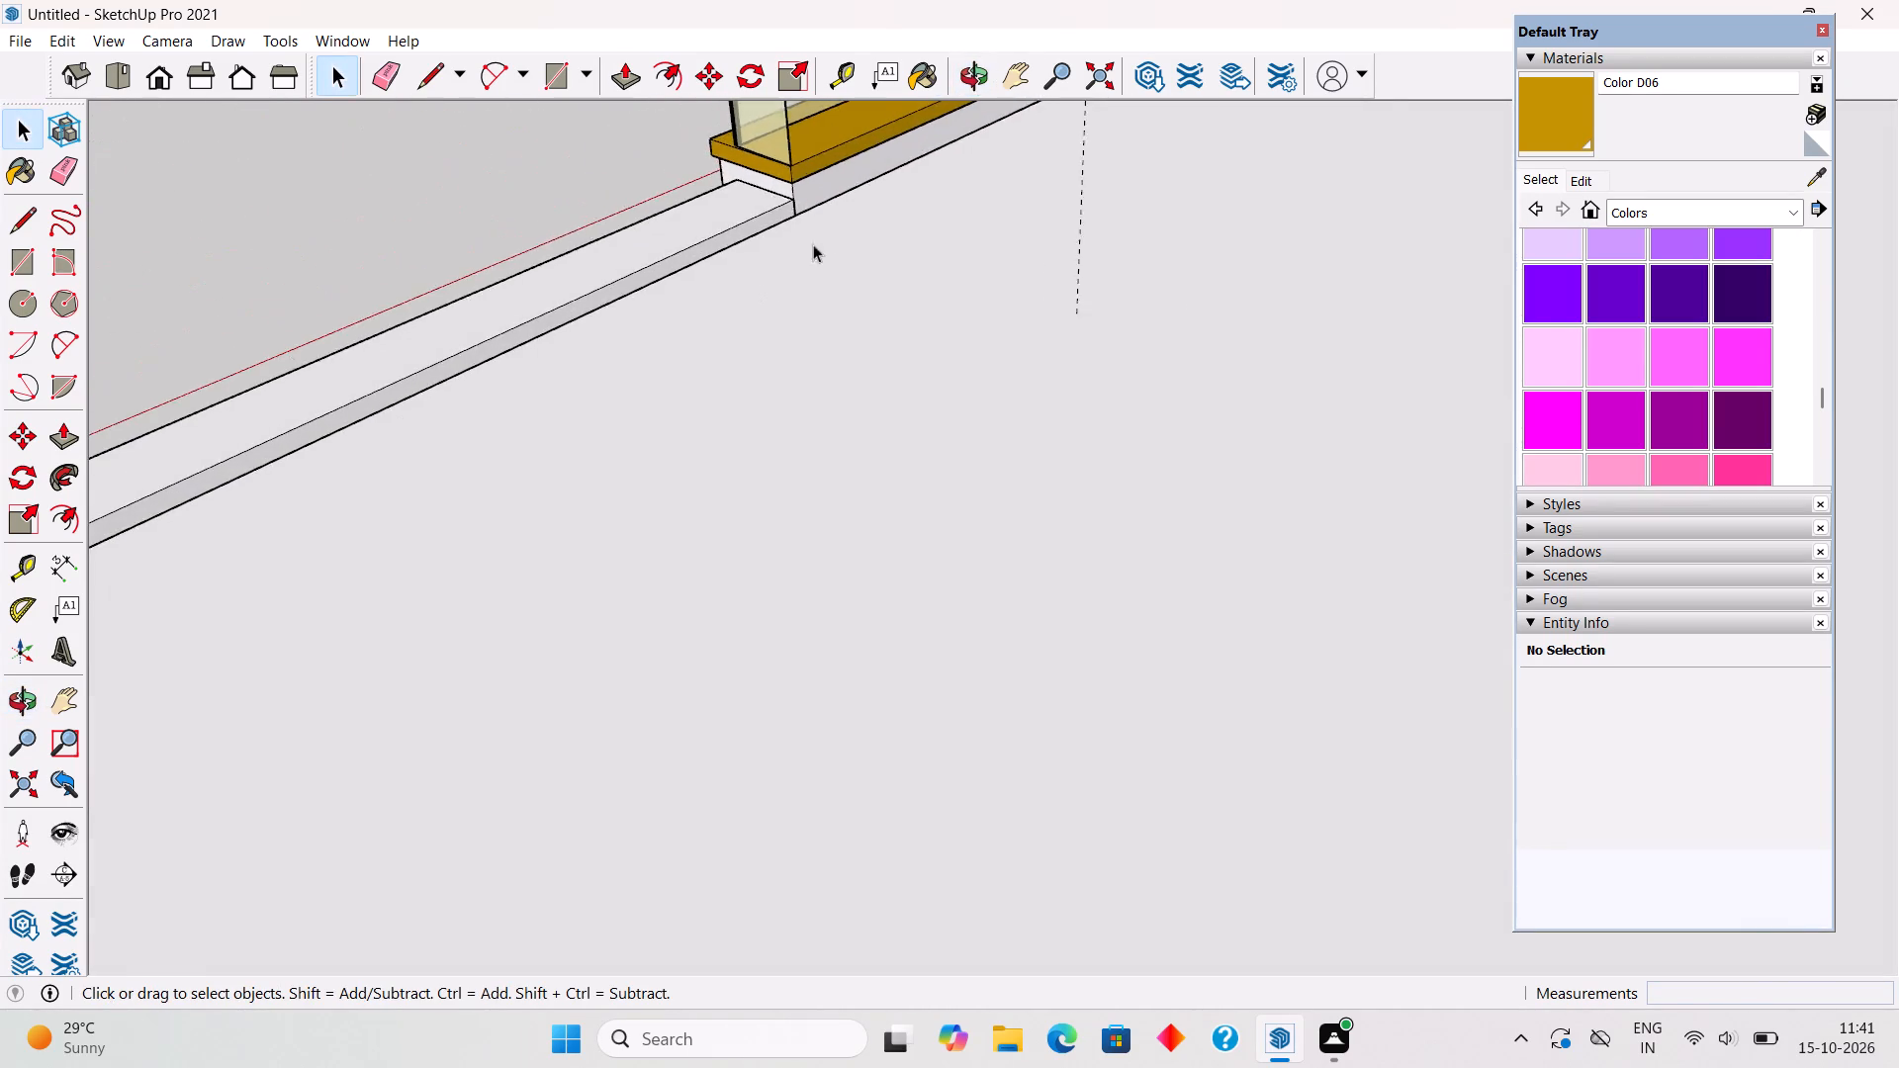
scroll(813, 244, "up", 5)
scroll(859, 168, "up", 4)
scroll(760, 210, "up", 2)
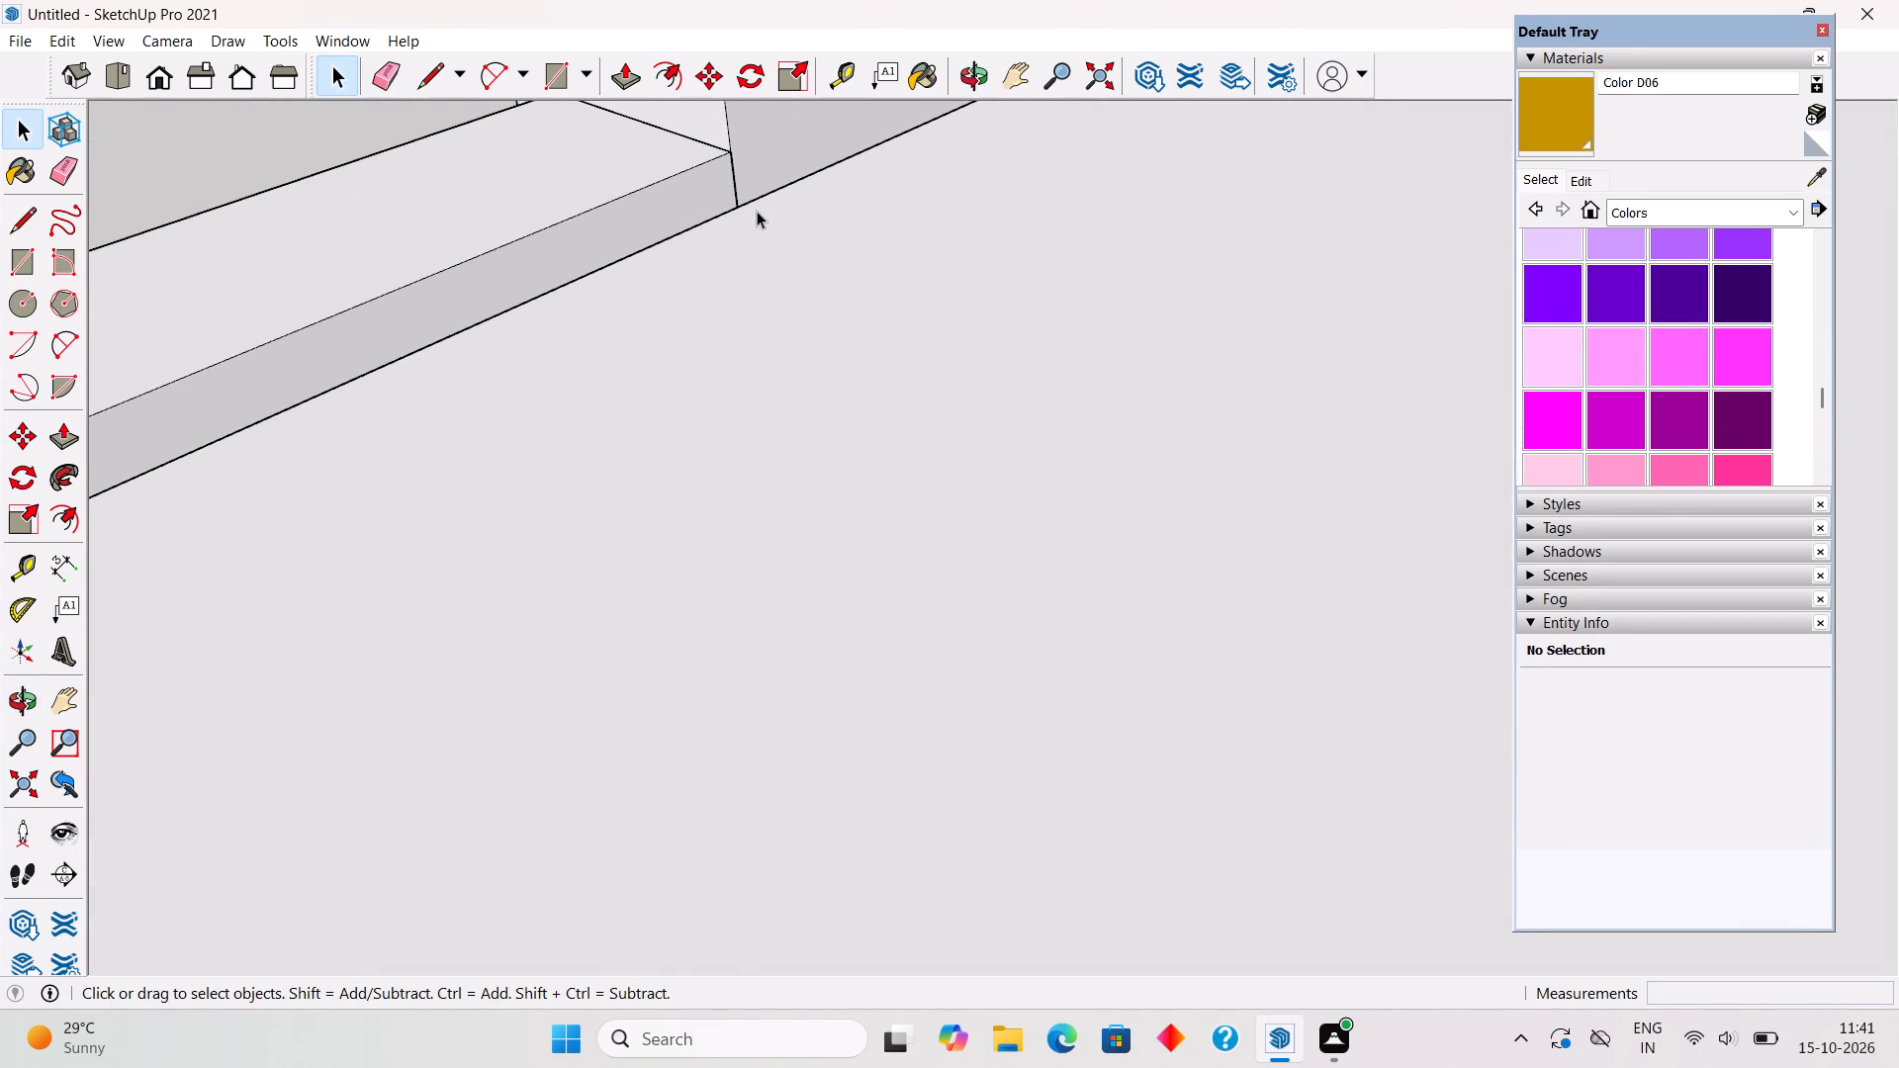
key("t")
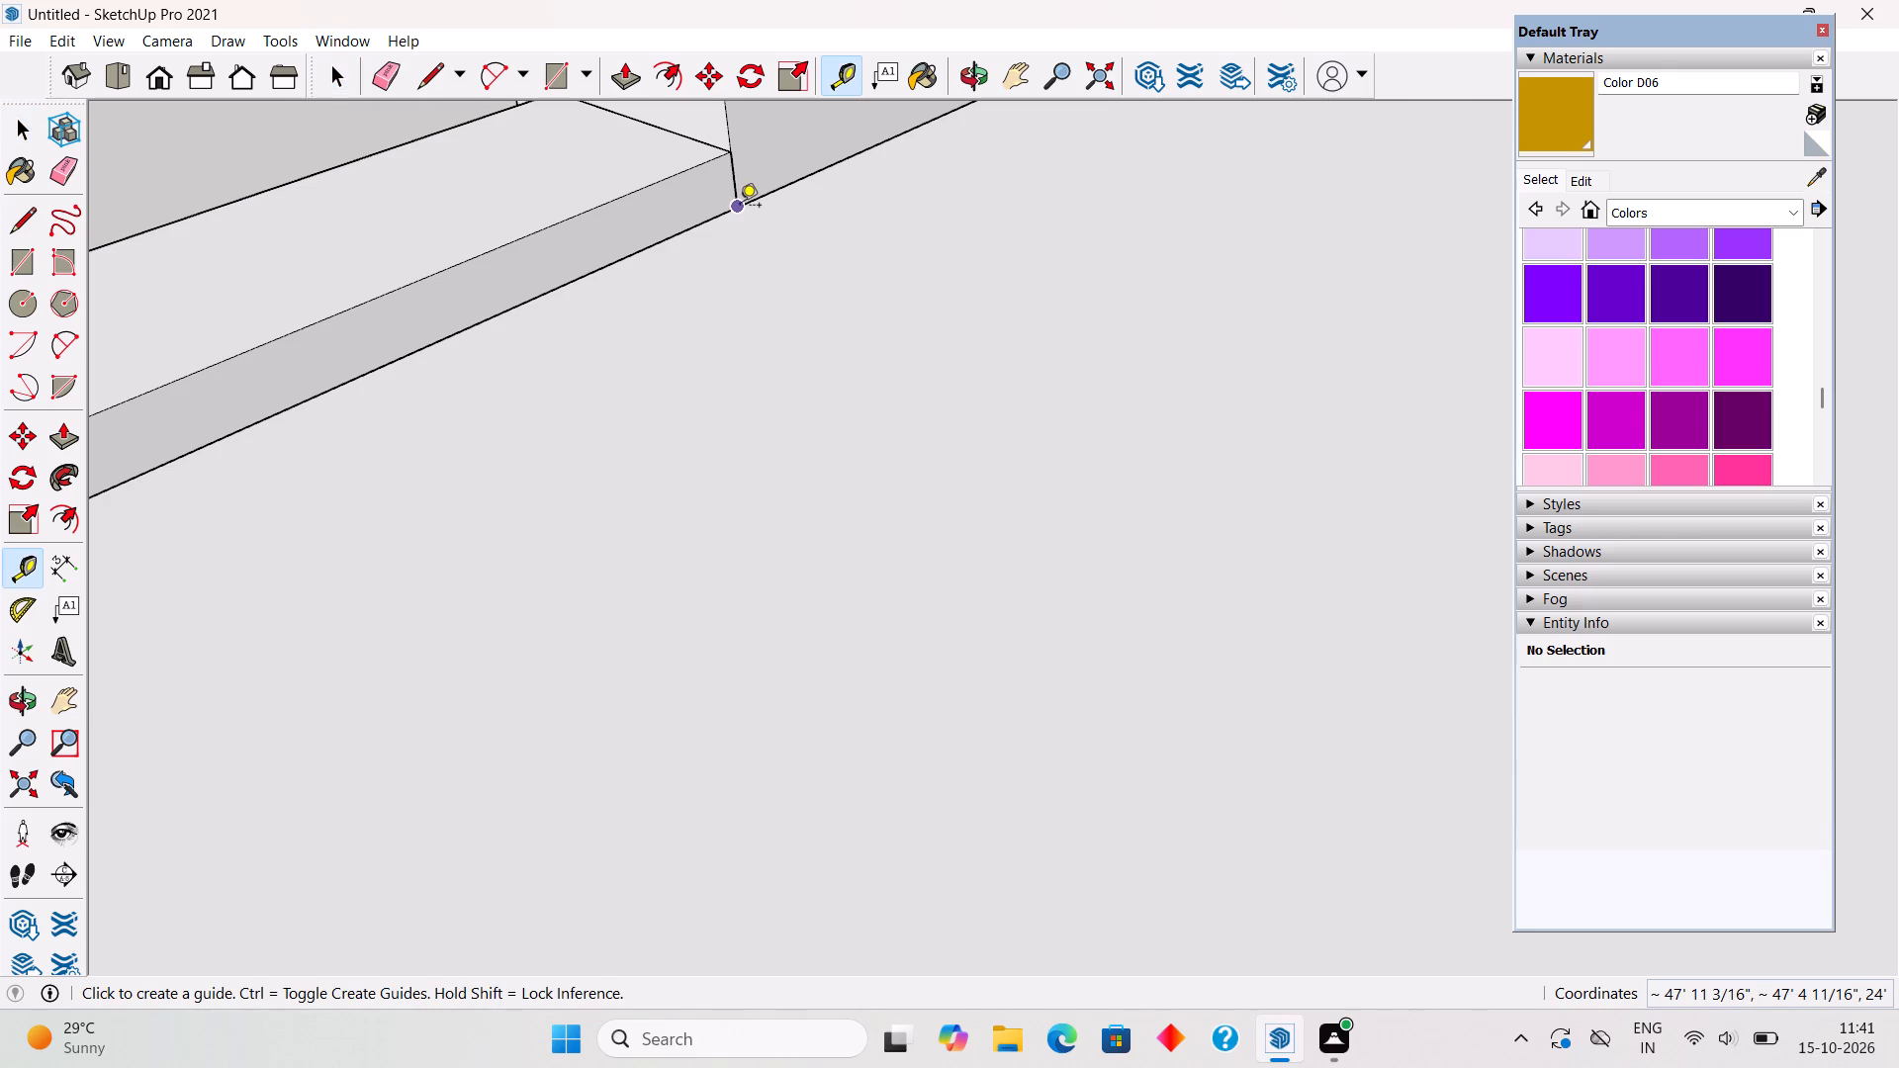
left_click(740, 207)
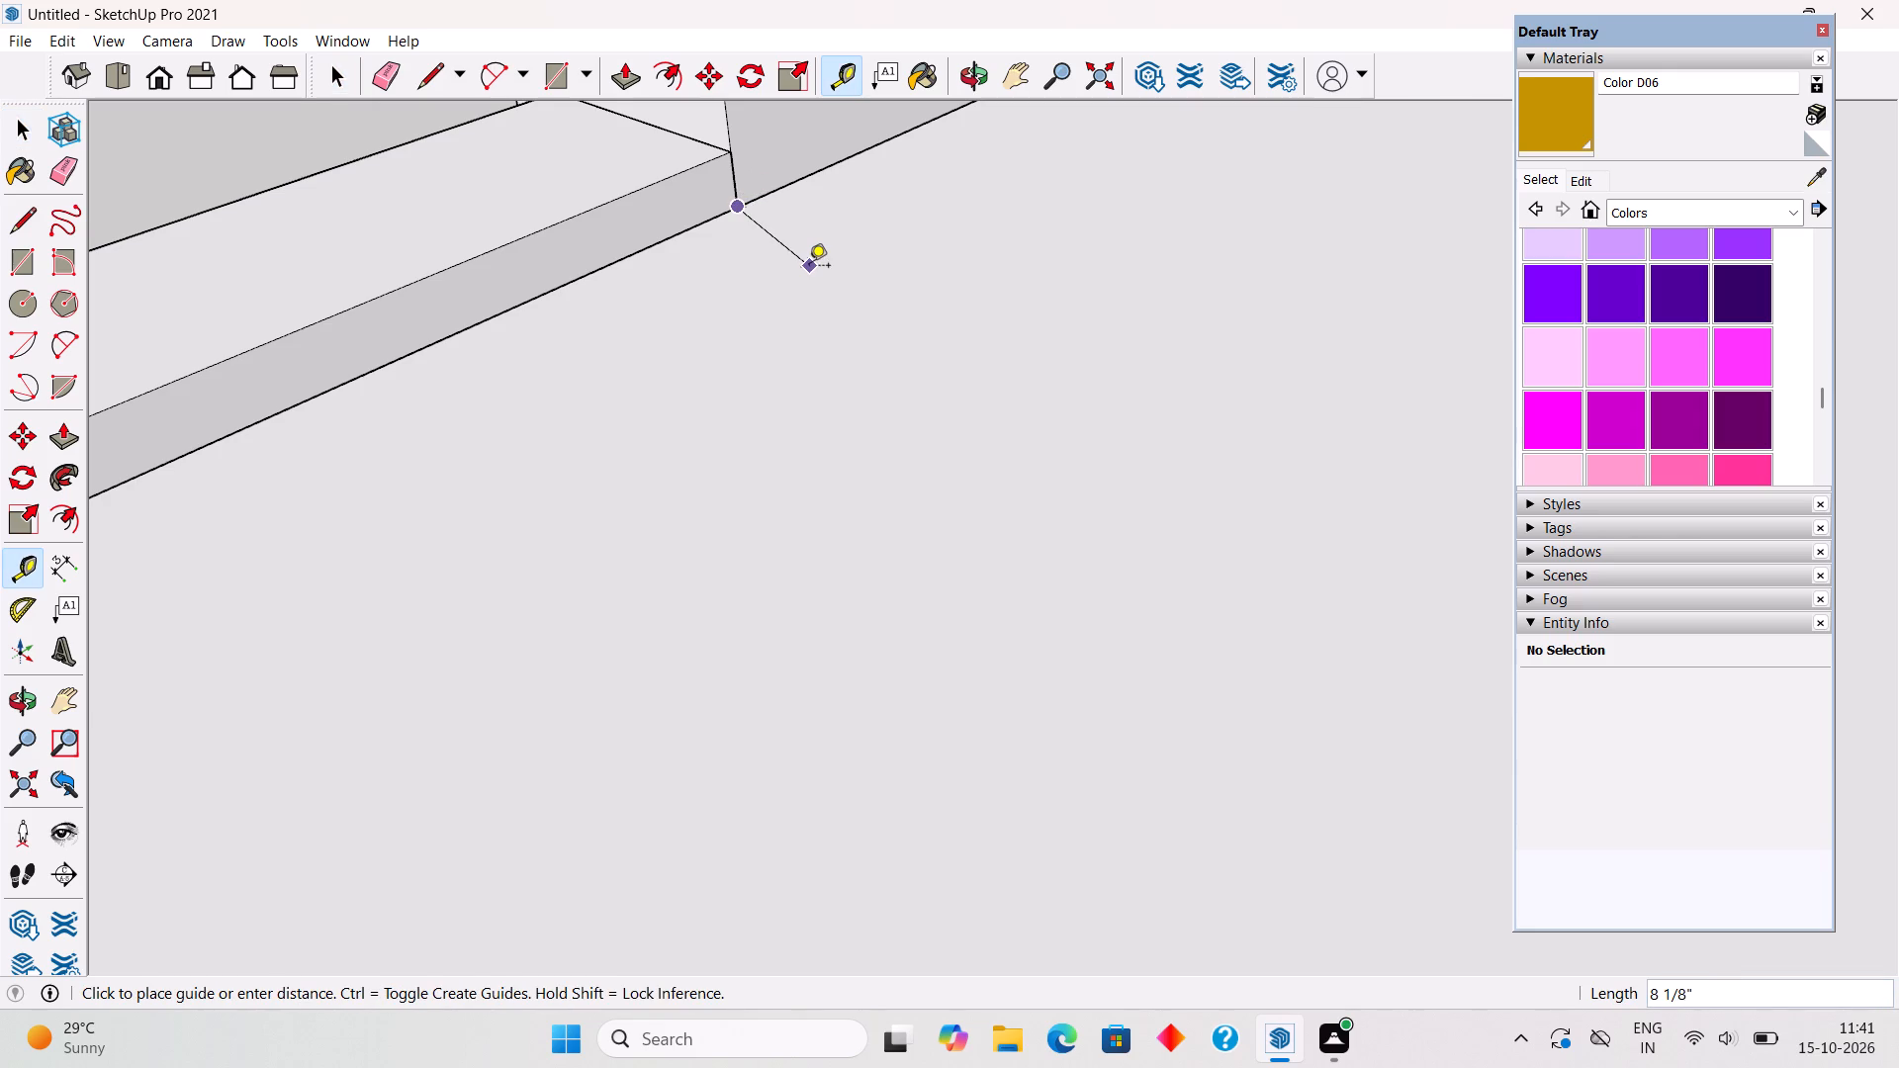
key("t")
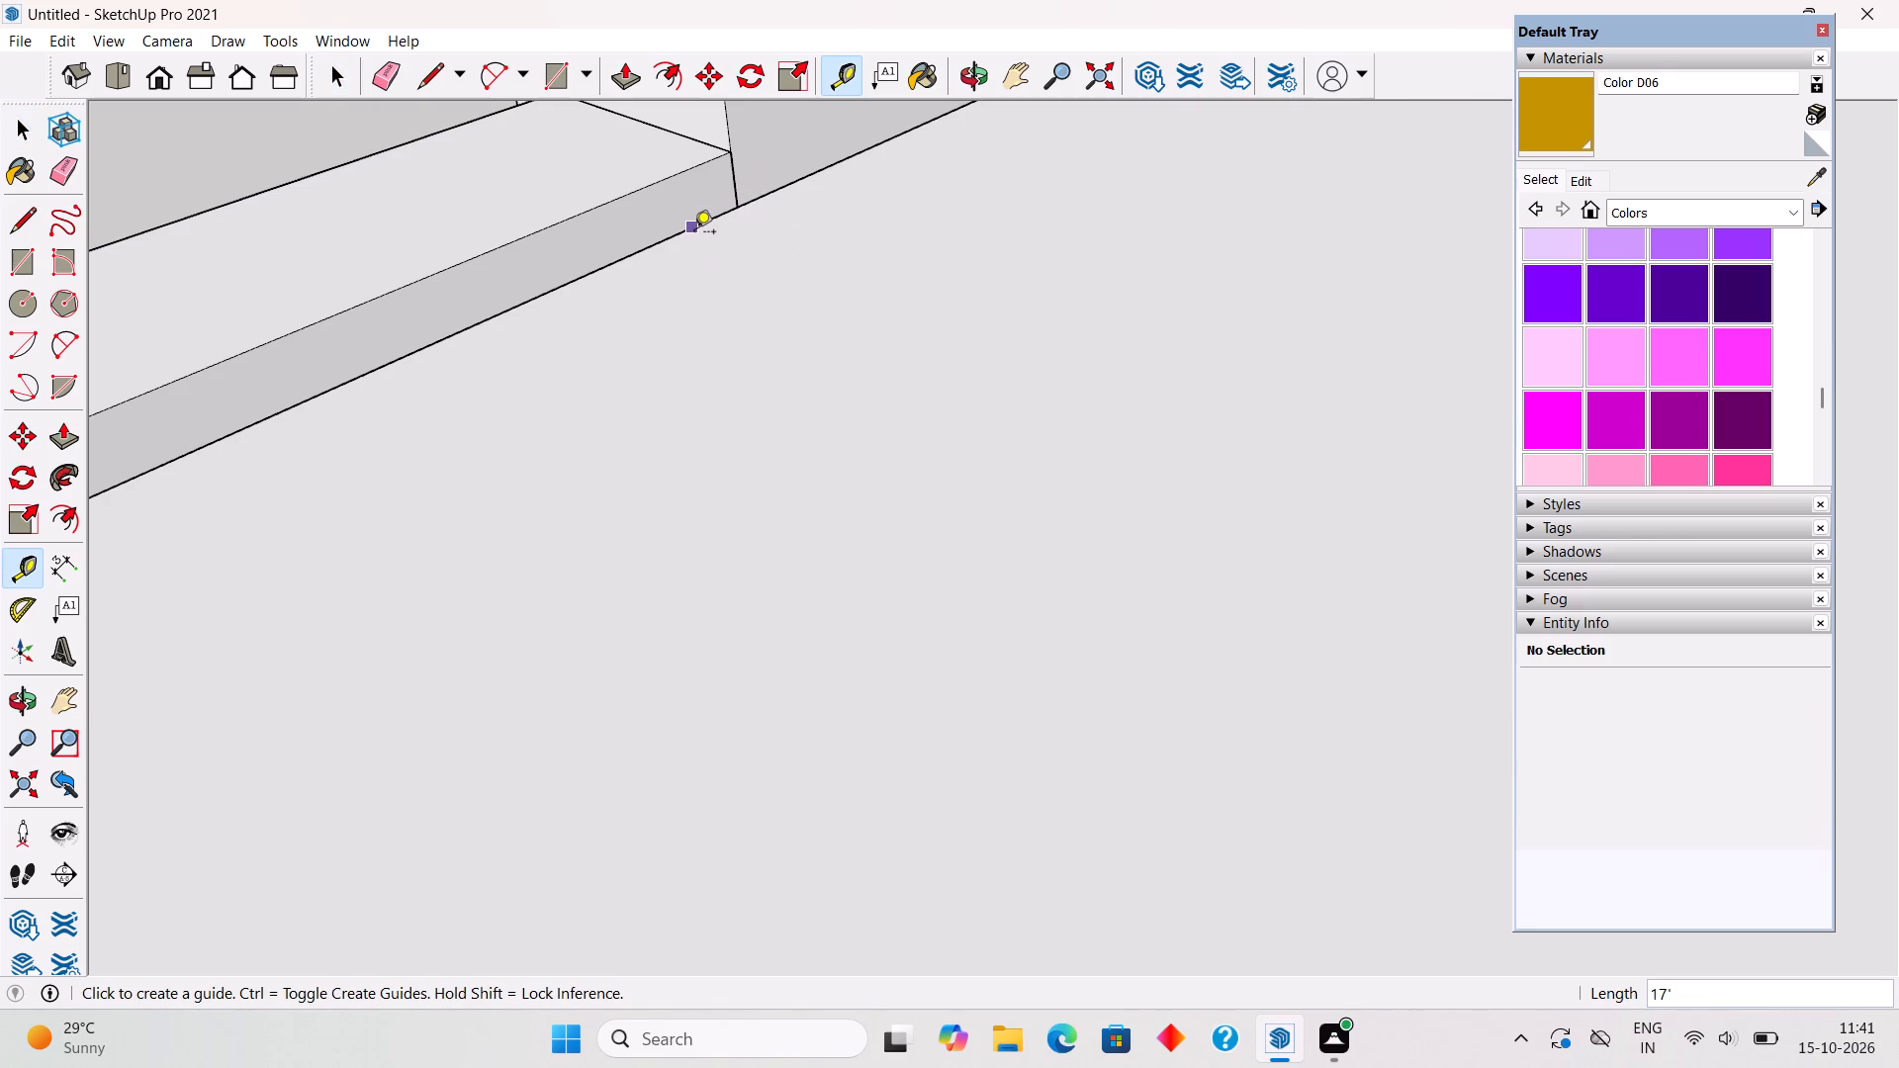
left_click(694, 233)
left_click(725, 292)
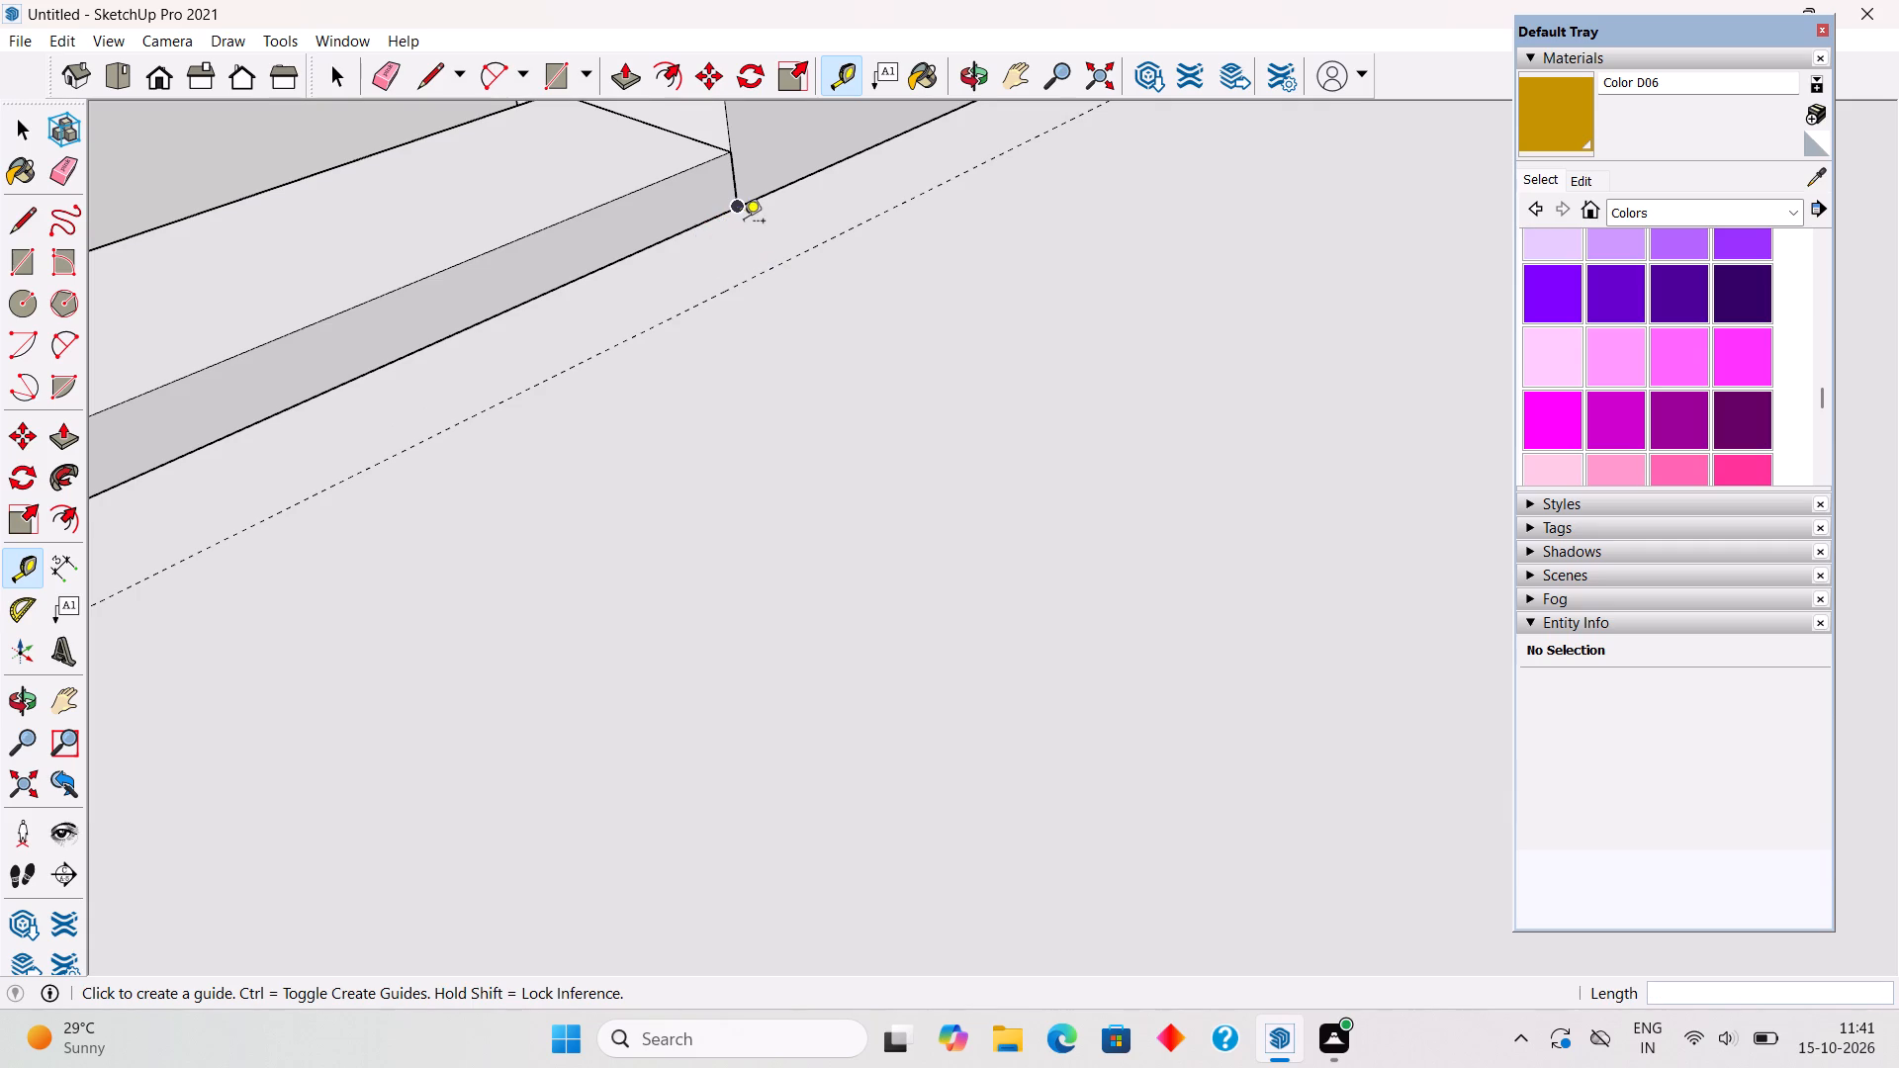
Place a guide across the roof, parallel to its side edge and 17' from it, through the parapet corner beside the balcony-roof railing.
scroll(744, 222, "down", 20)
scroll(744, 222, "down", 1)
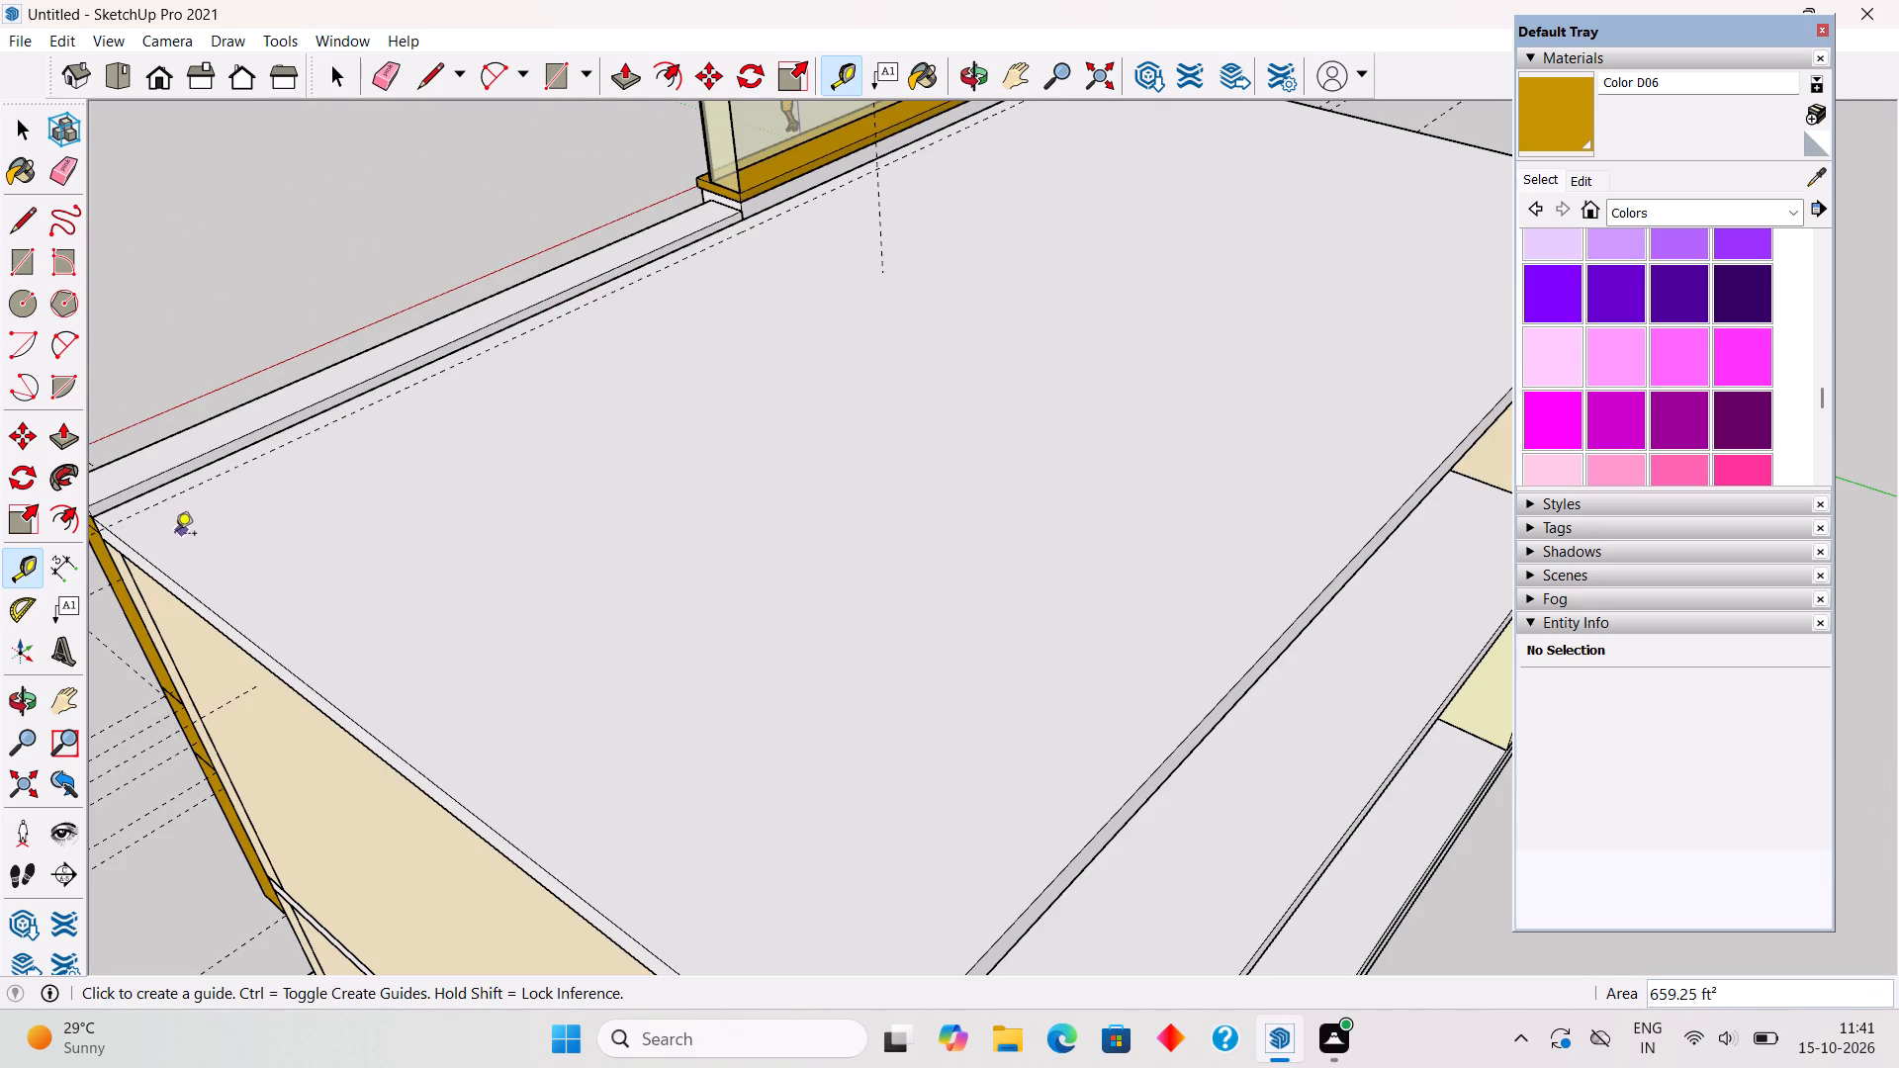
left_click(161, 568)
scroll(608, 295, "up", 7)
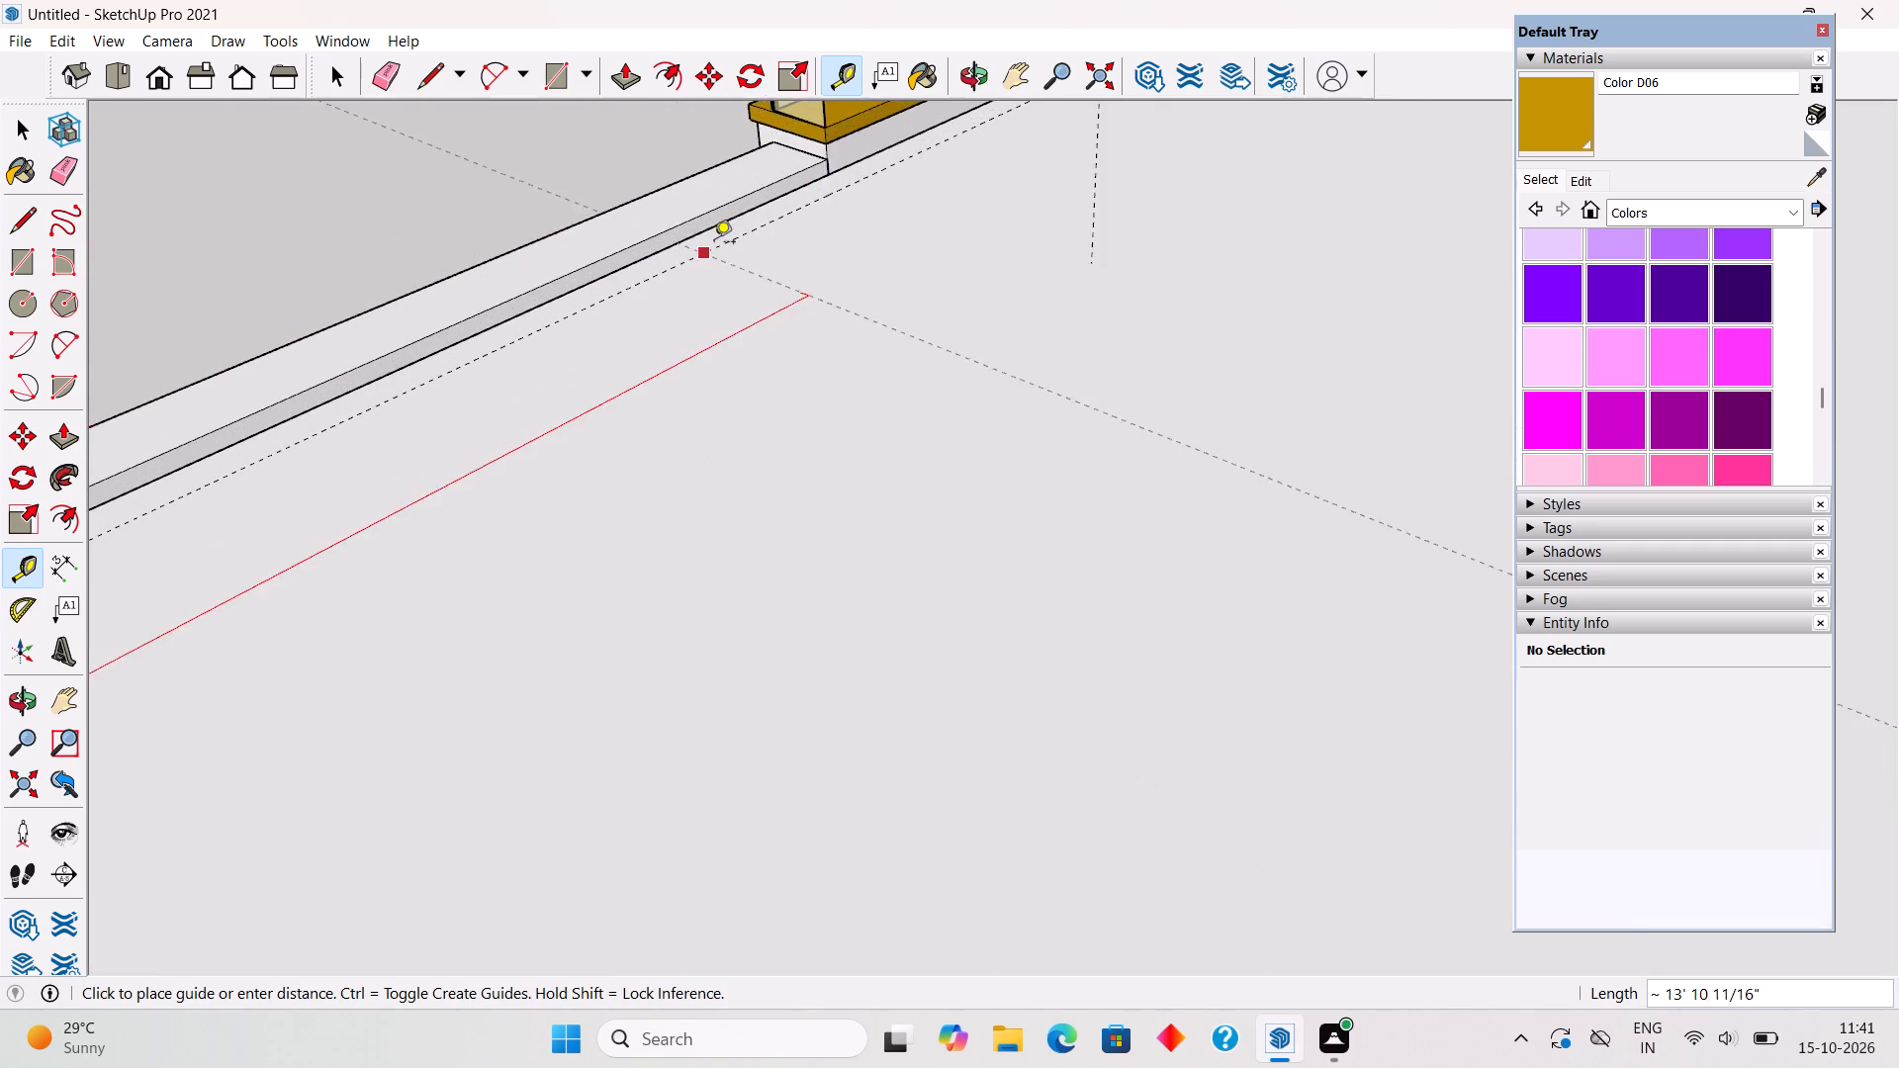
scroll(714, 243, "up", 4)
left_click(882, 154)
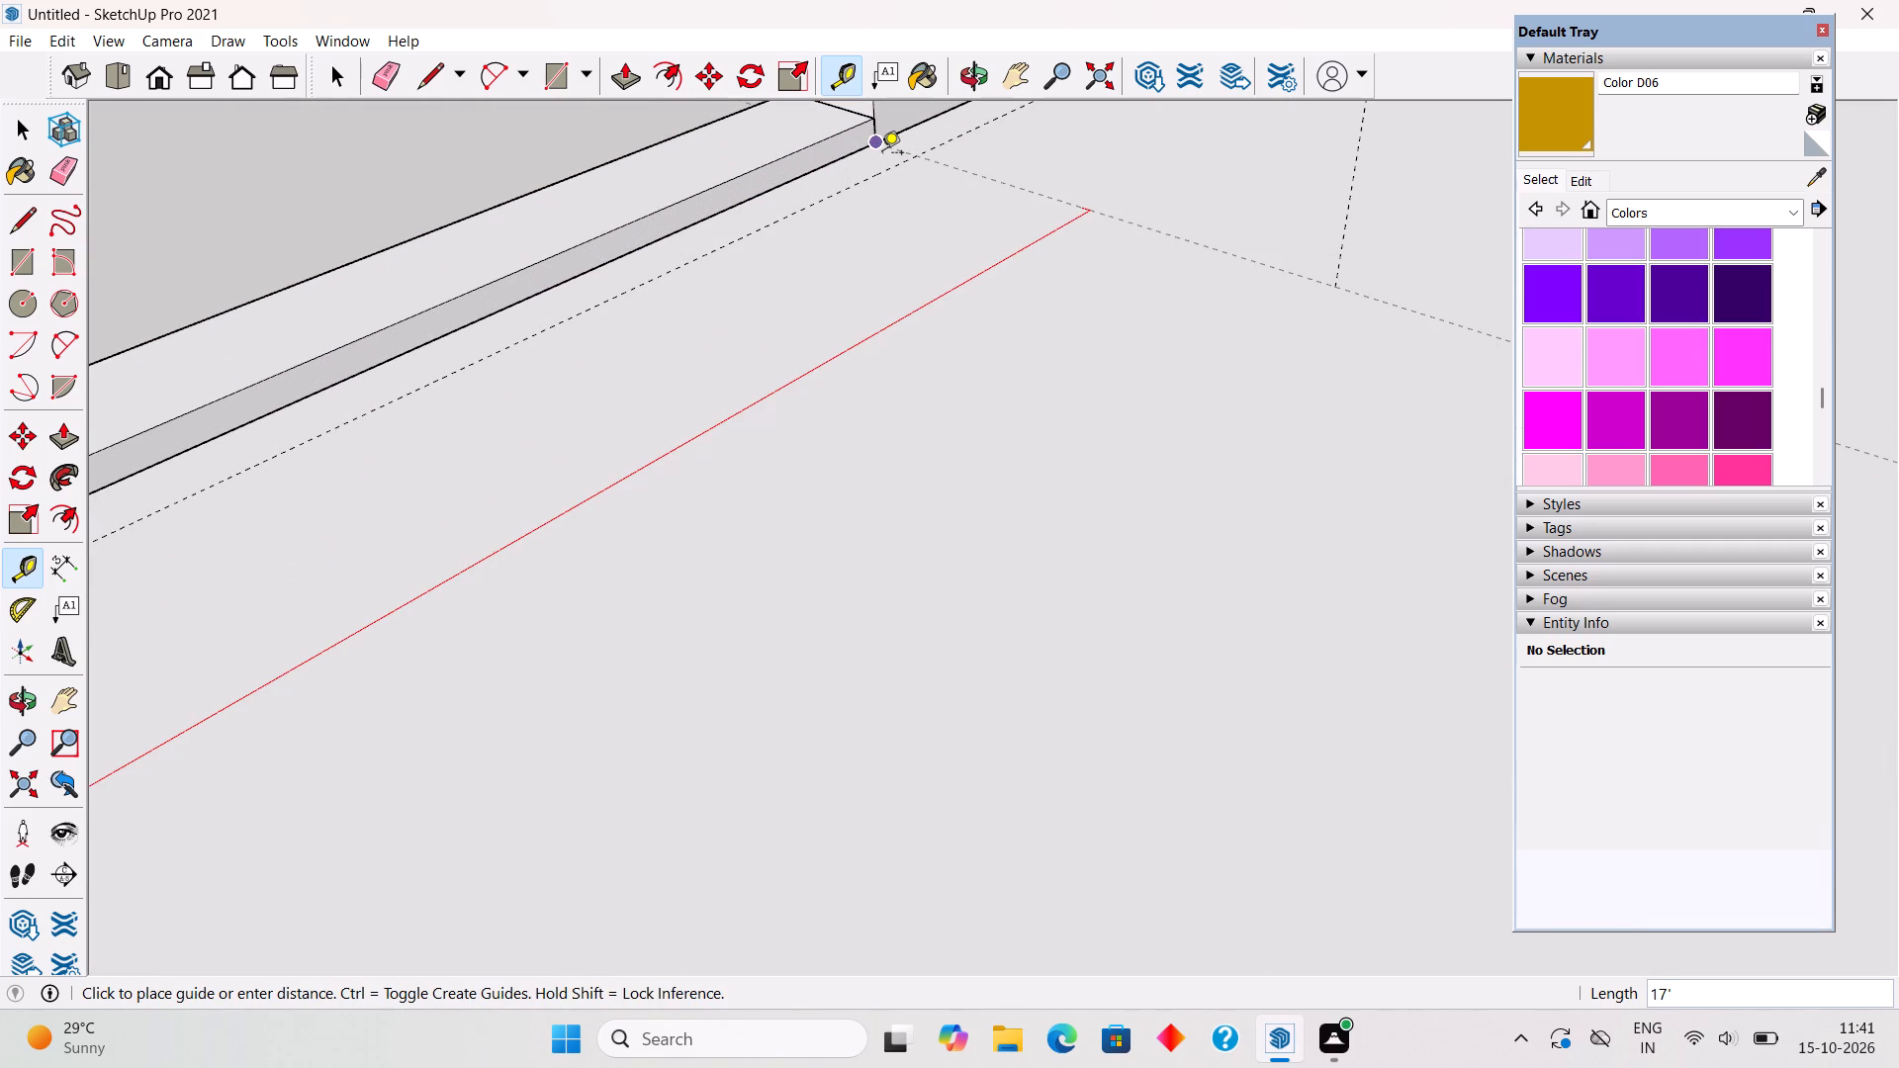
key("space")
key("space")
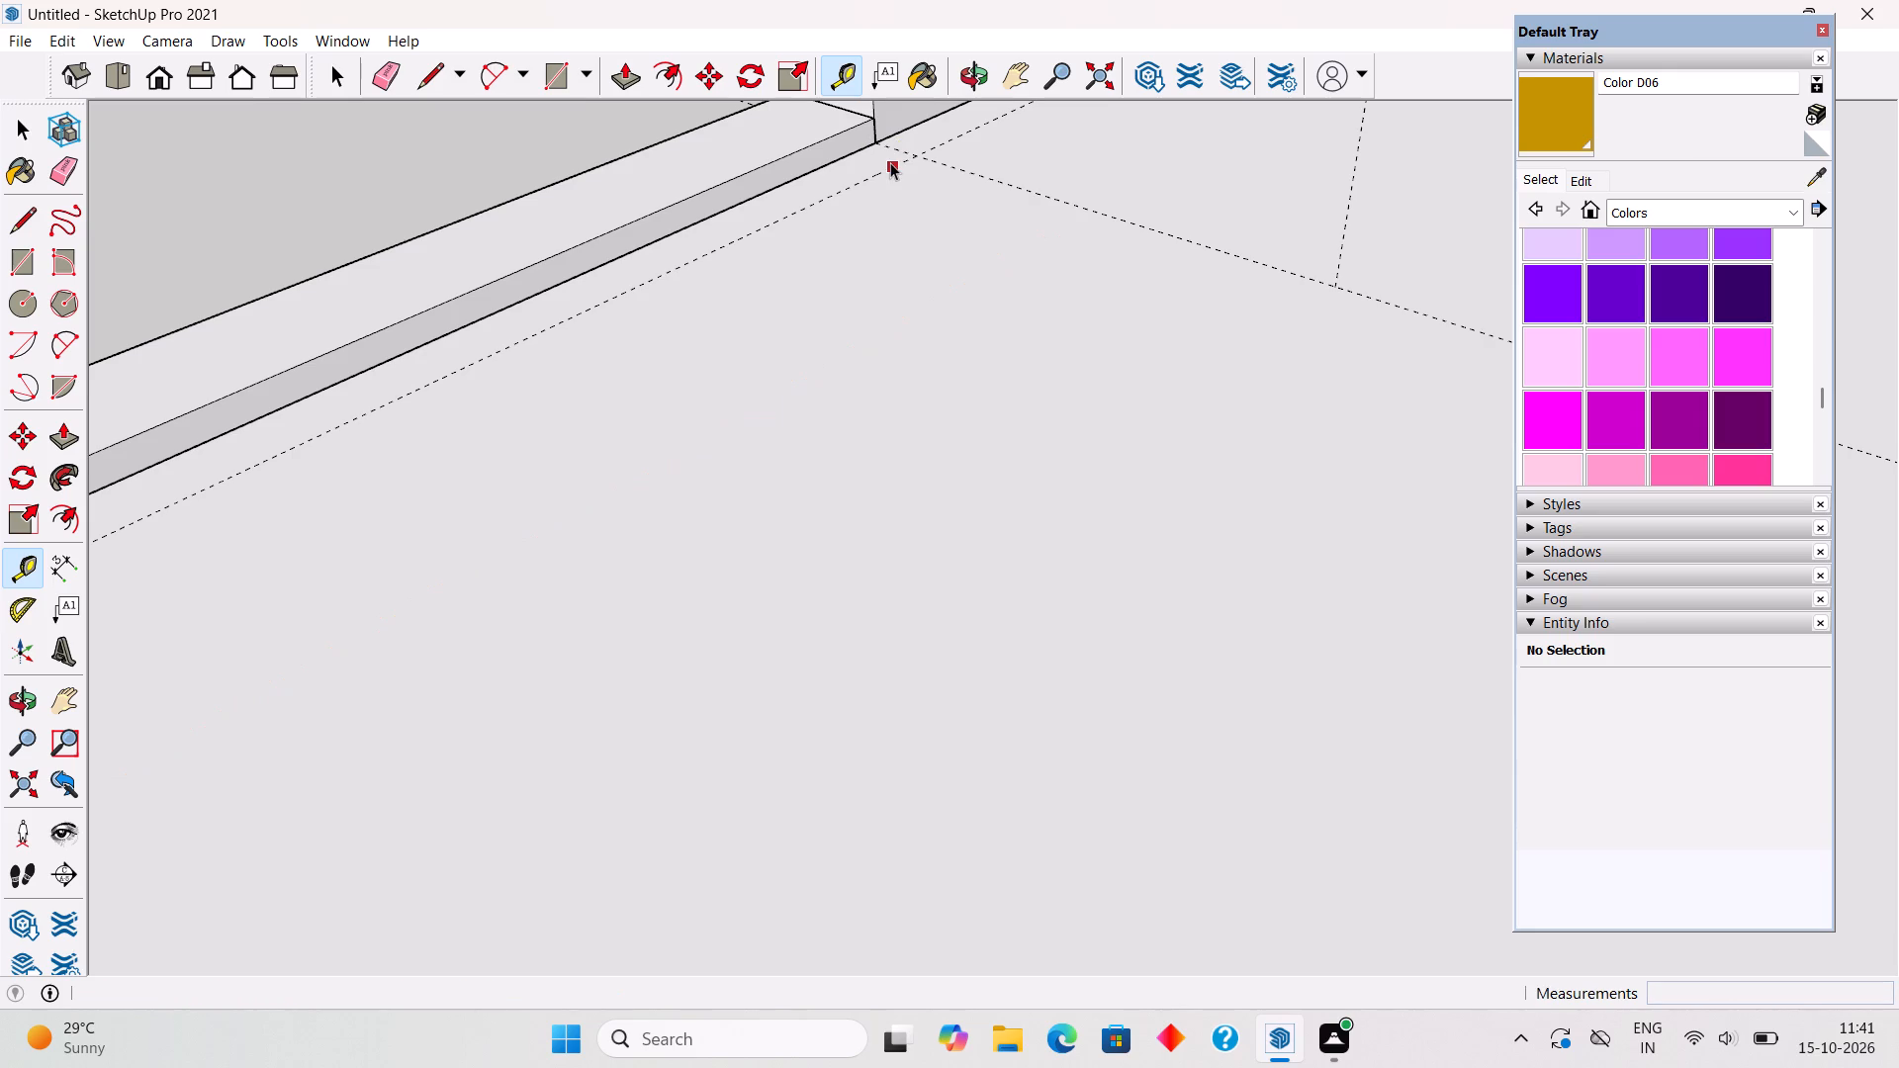
Offset a parallel guide 2' from the cross-roof guide at the parapet corner, toward the balcony-roof railing side.
scroll(890, 162, "down", 16)
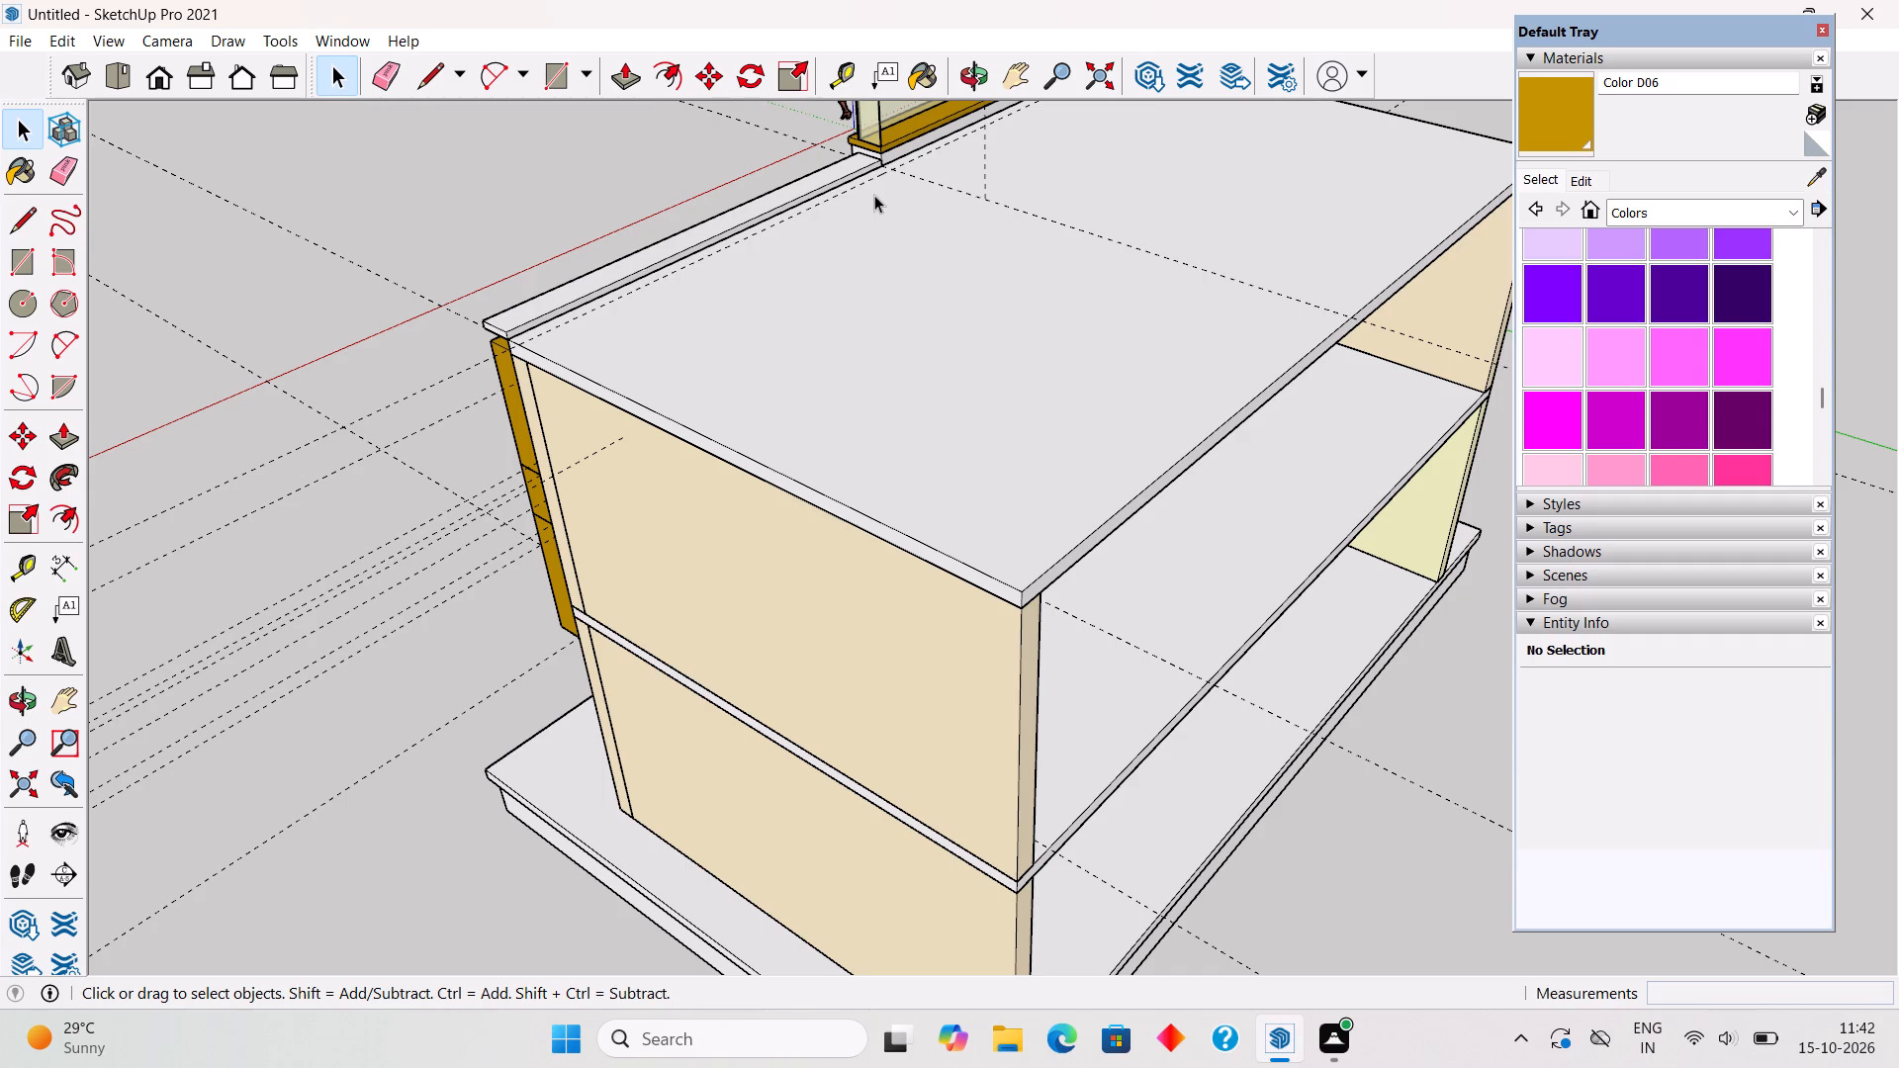
scroll(710, 419, "down", 1)
scroll(665, 485, "down", 4)
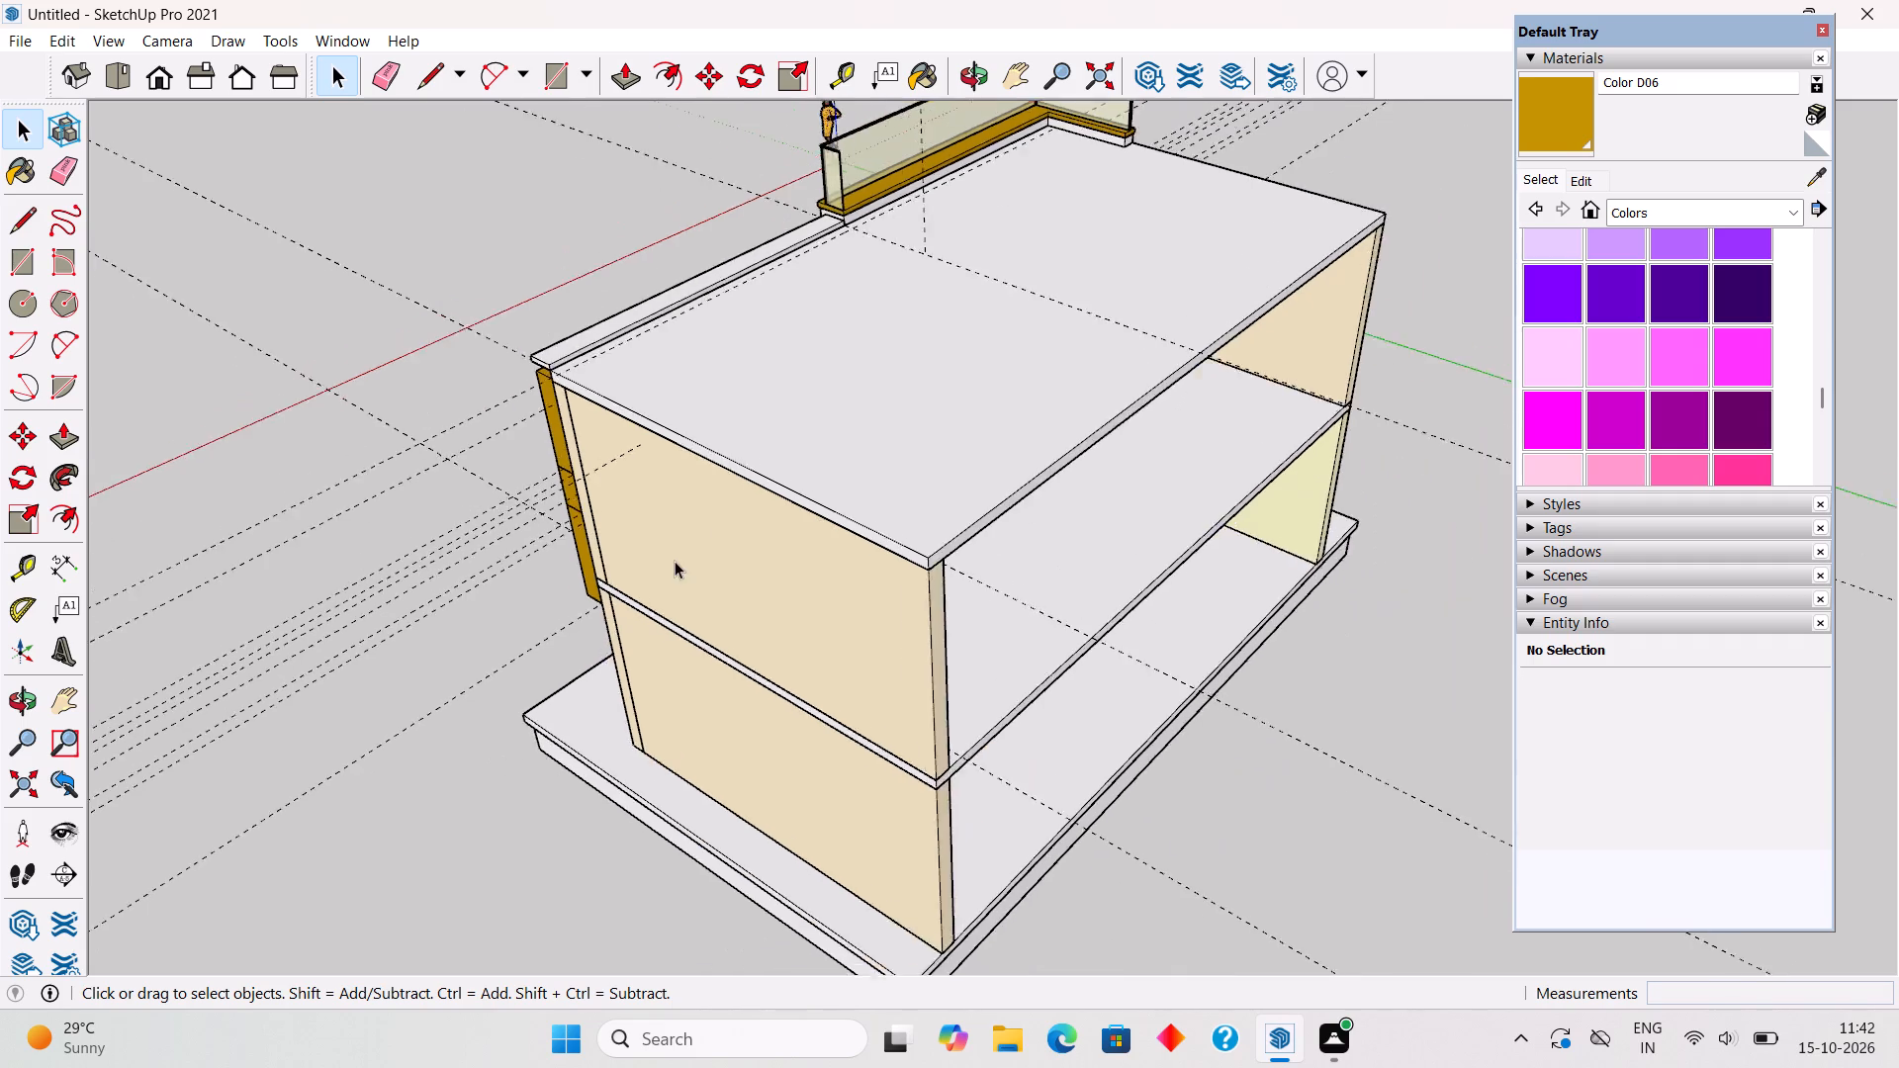
scroll(675, 561, "down", 2)
middle_click_drag(619, 481, 906, 684)
scroll(800, 397, "up", 9)
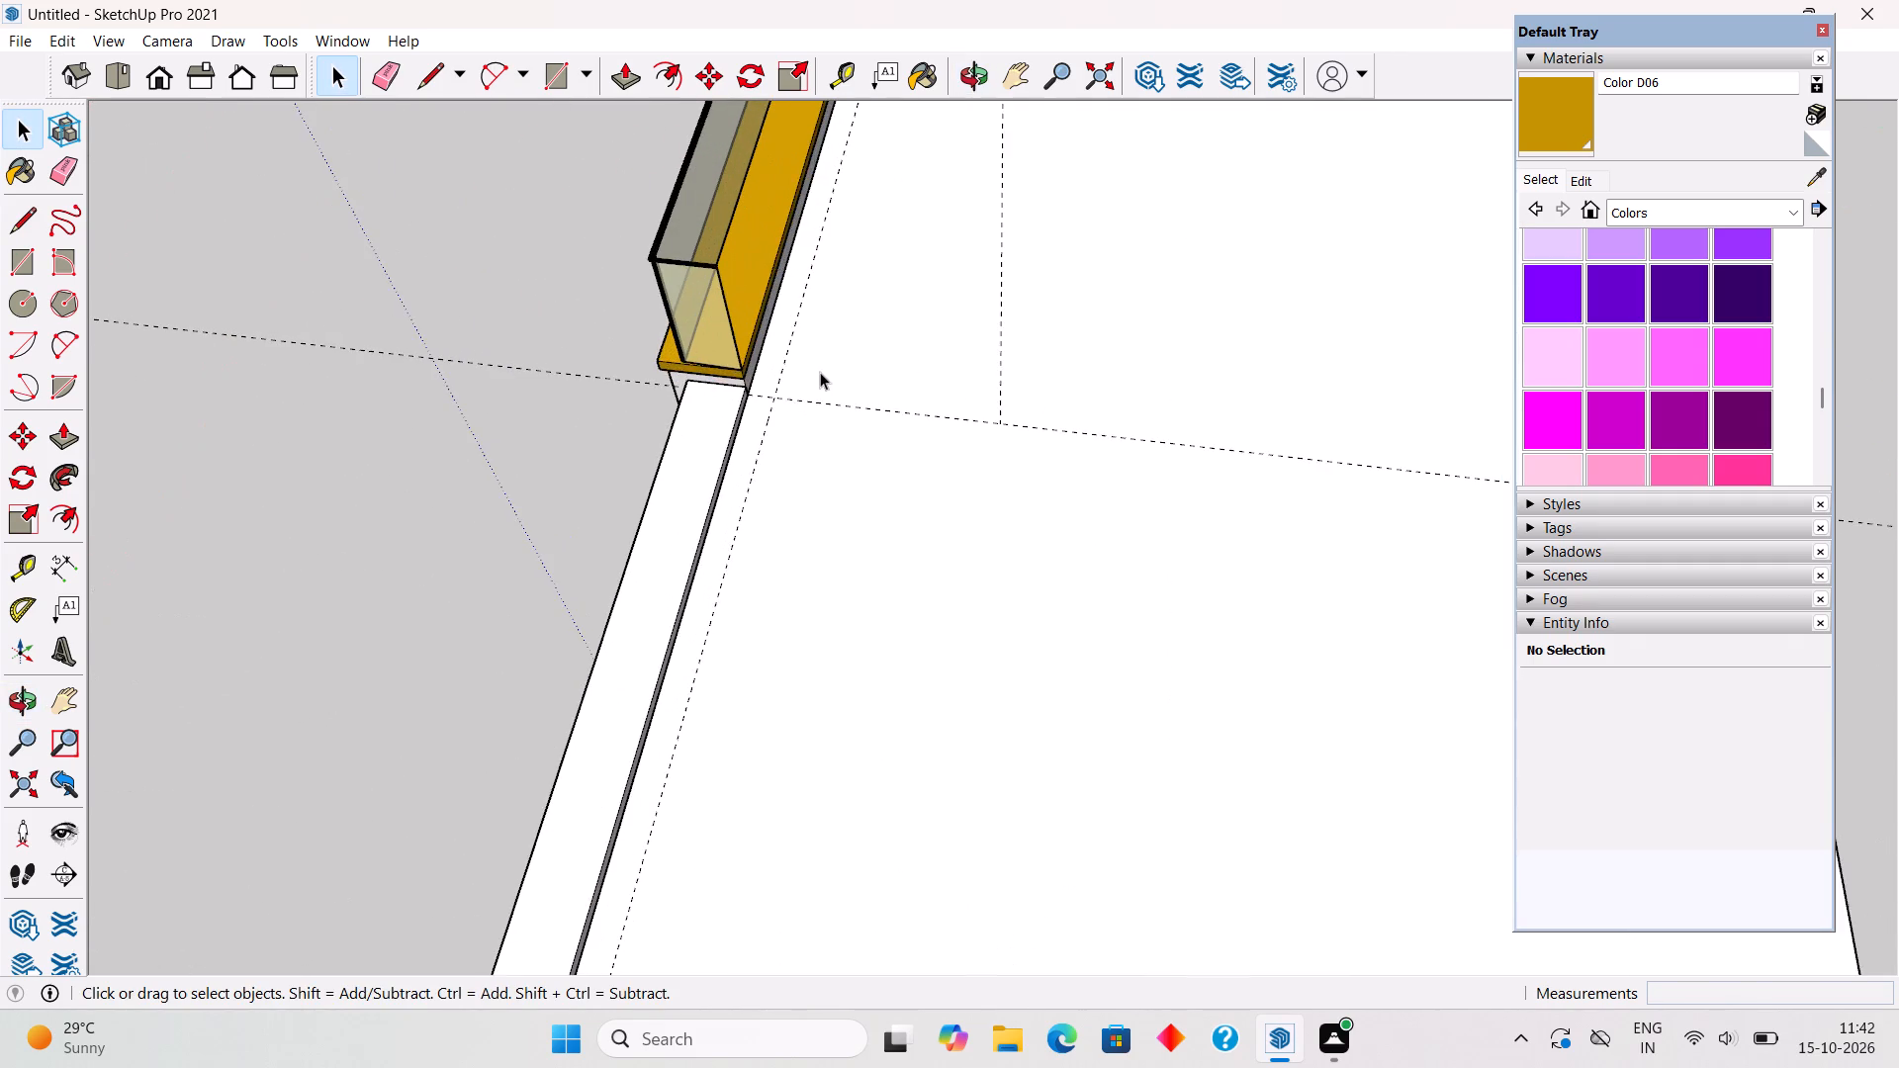
middle_click_drag(819, 371, 745, 539)
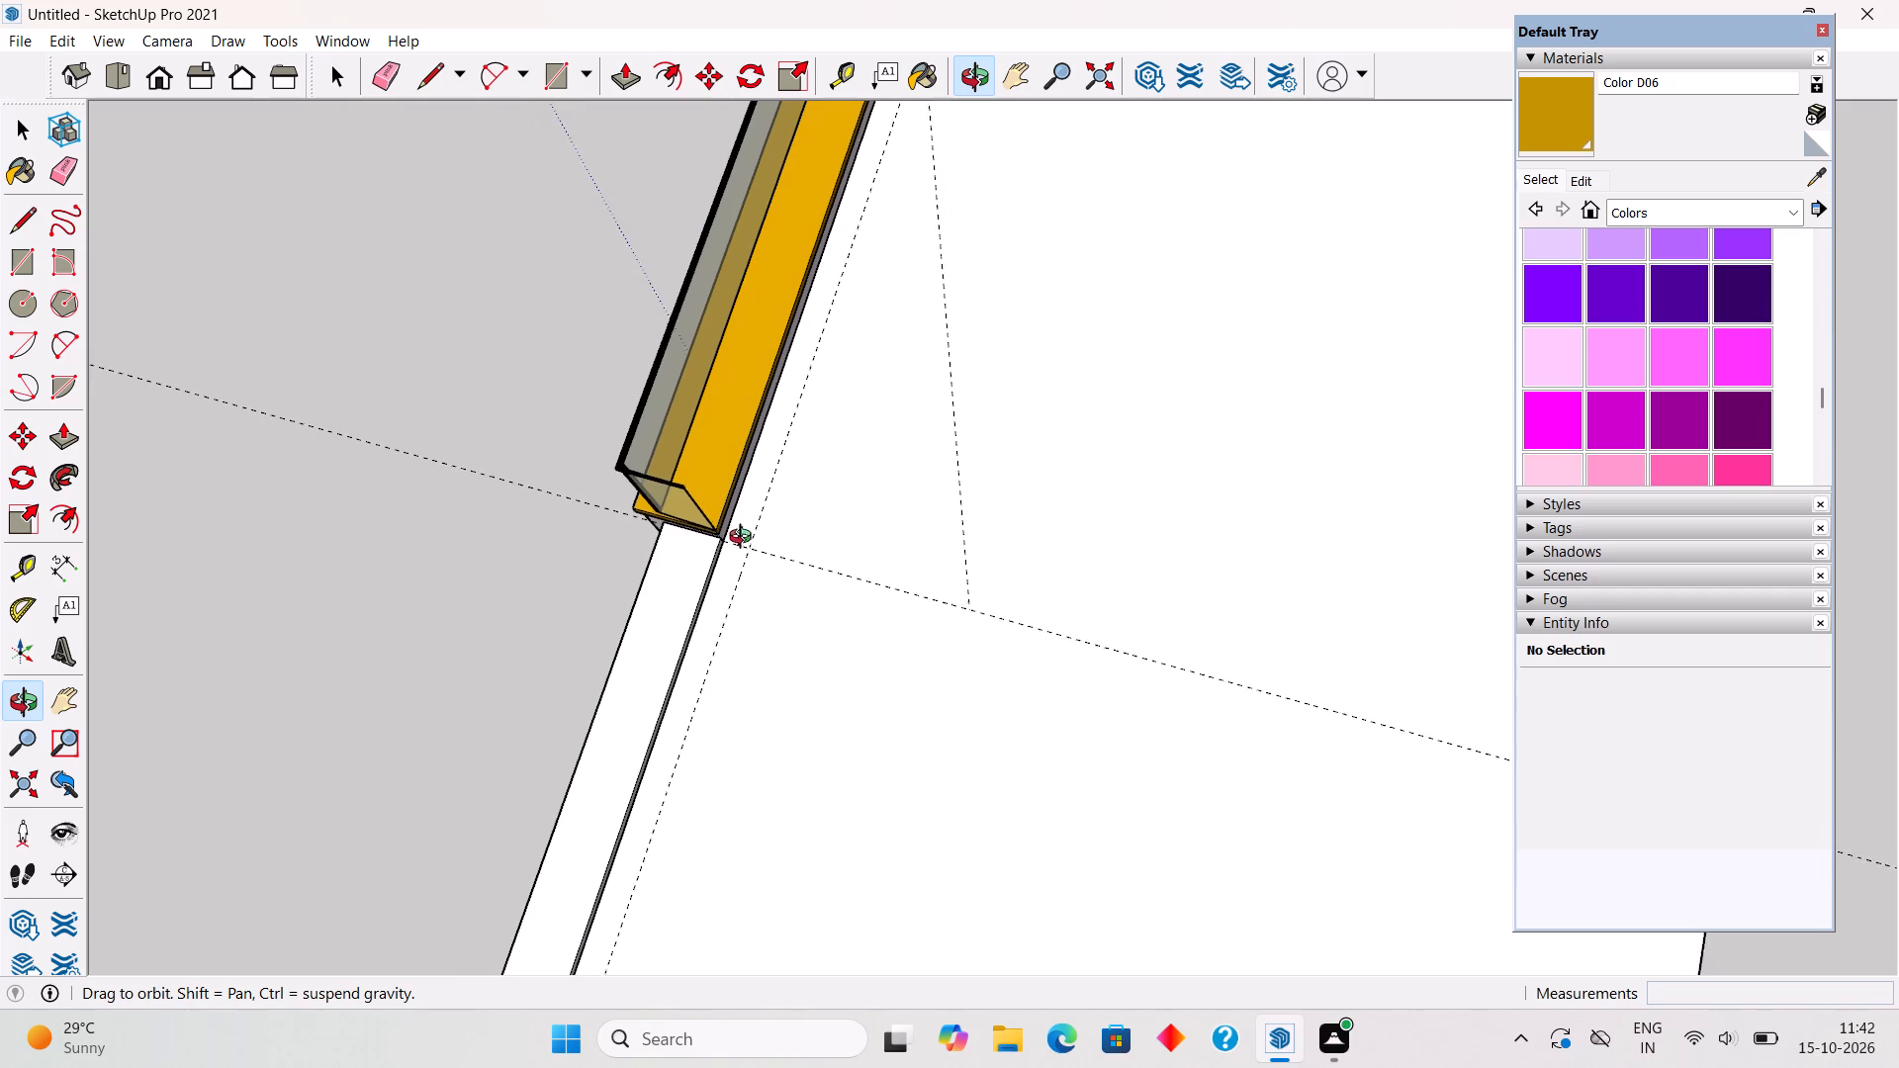
middle_click_drag(745, 539, 736, 563)
key("t")
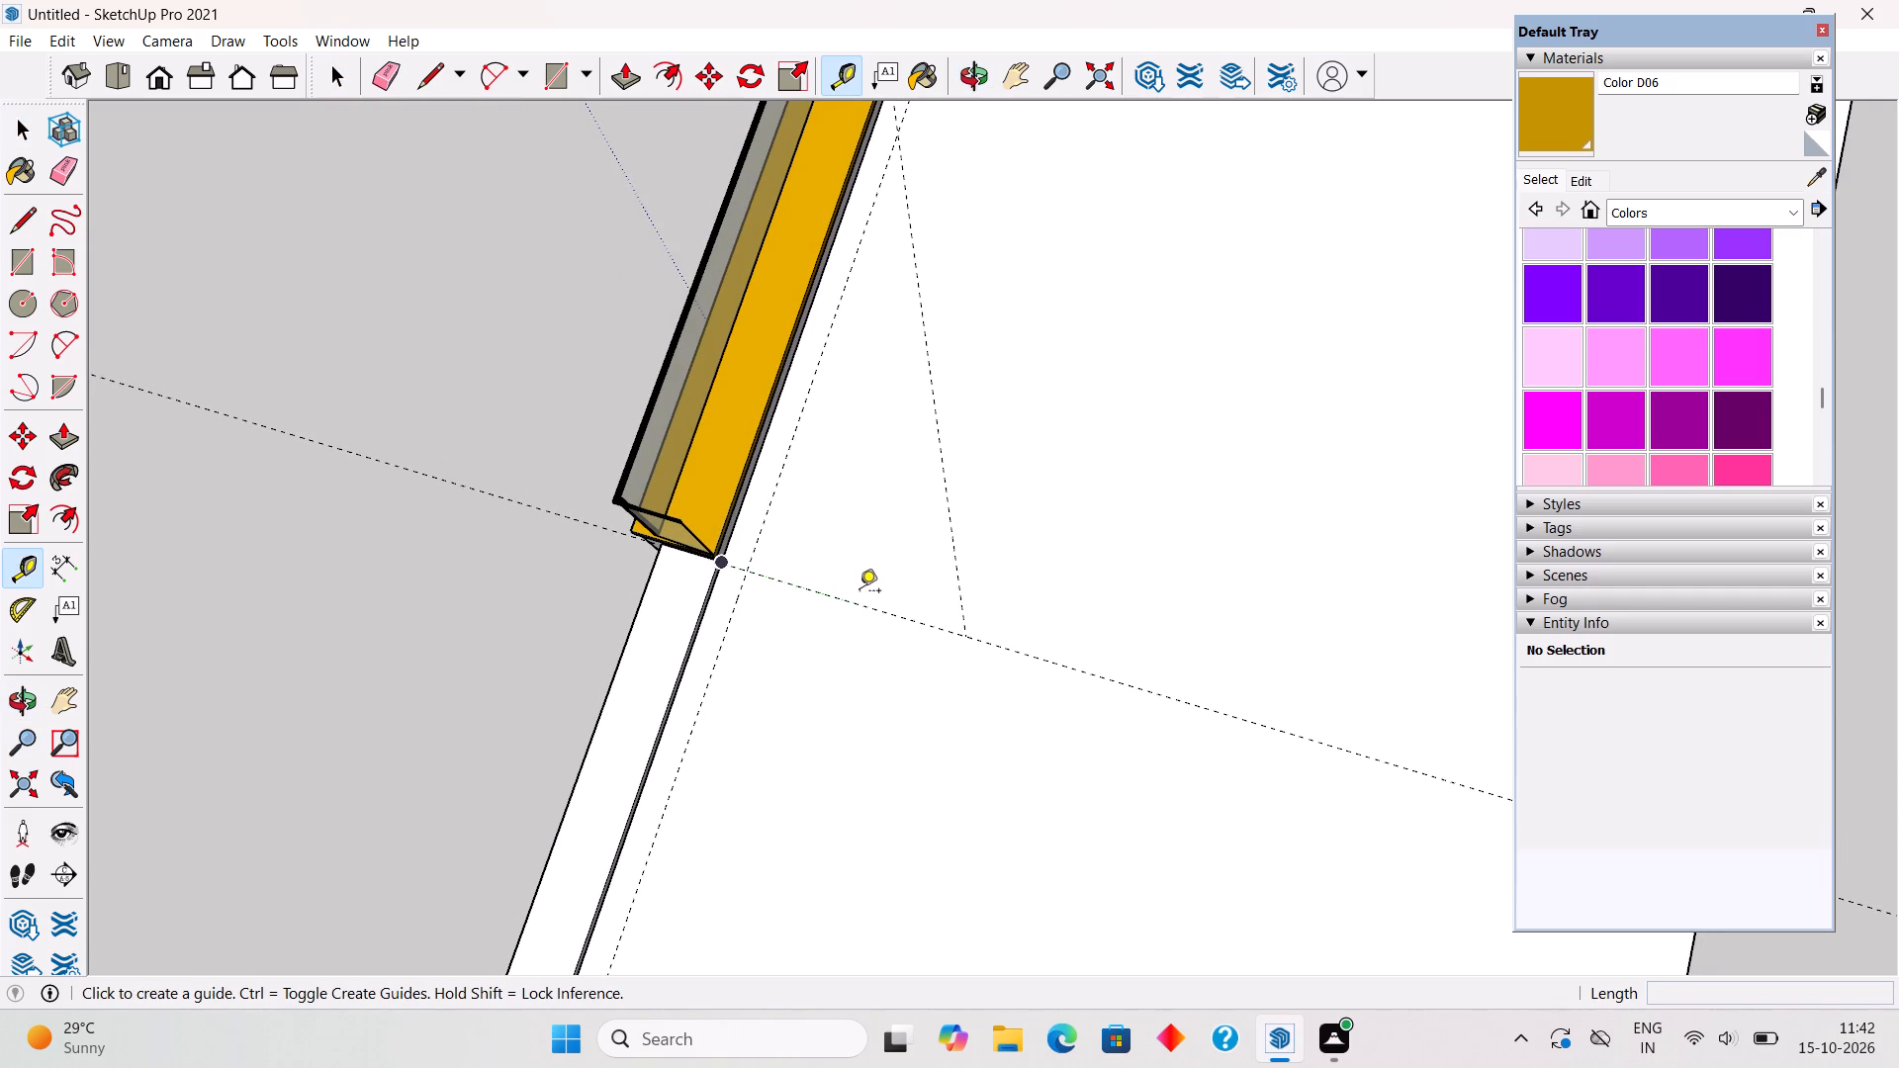
left_click(860, 601)
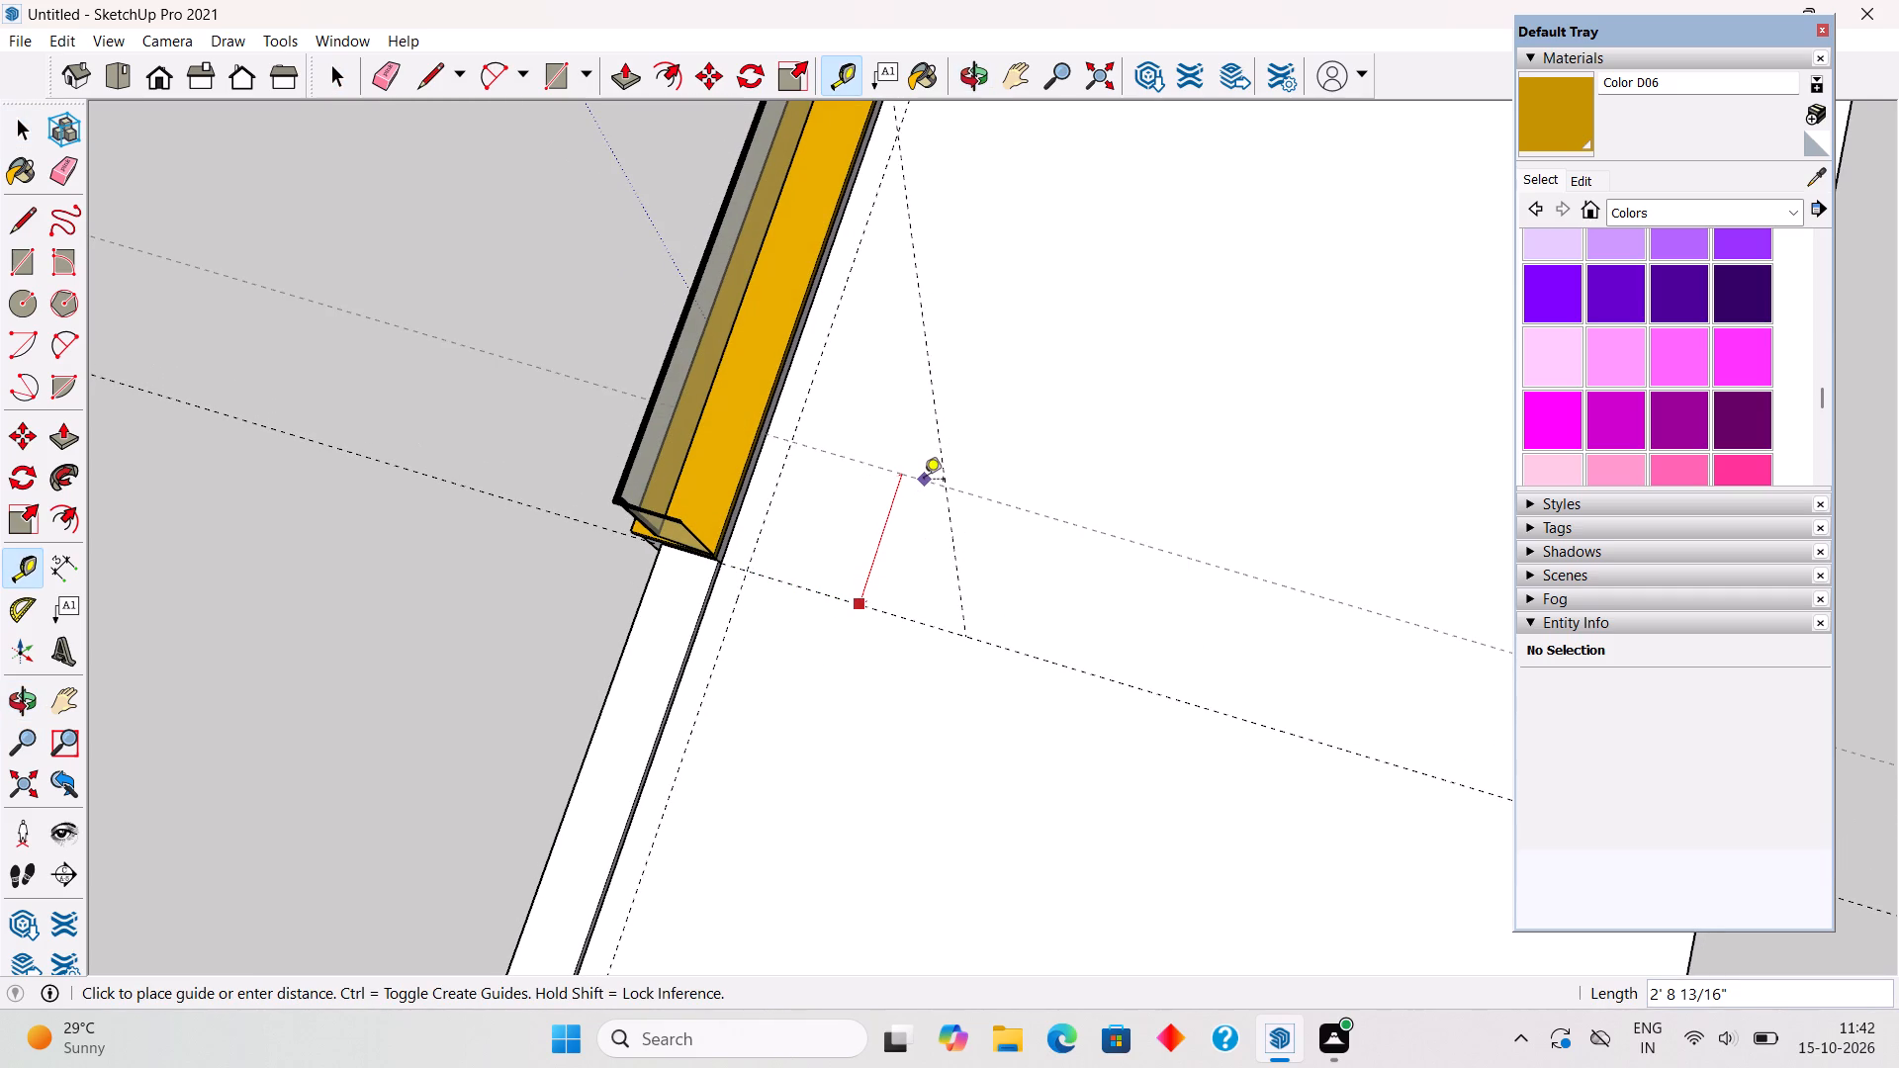
type("2'")
key("Return")
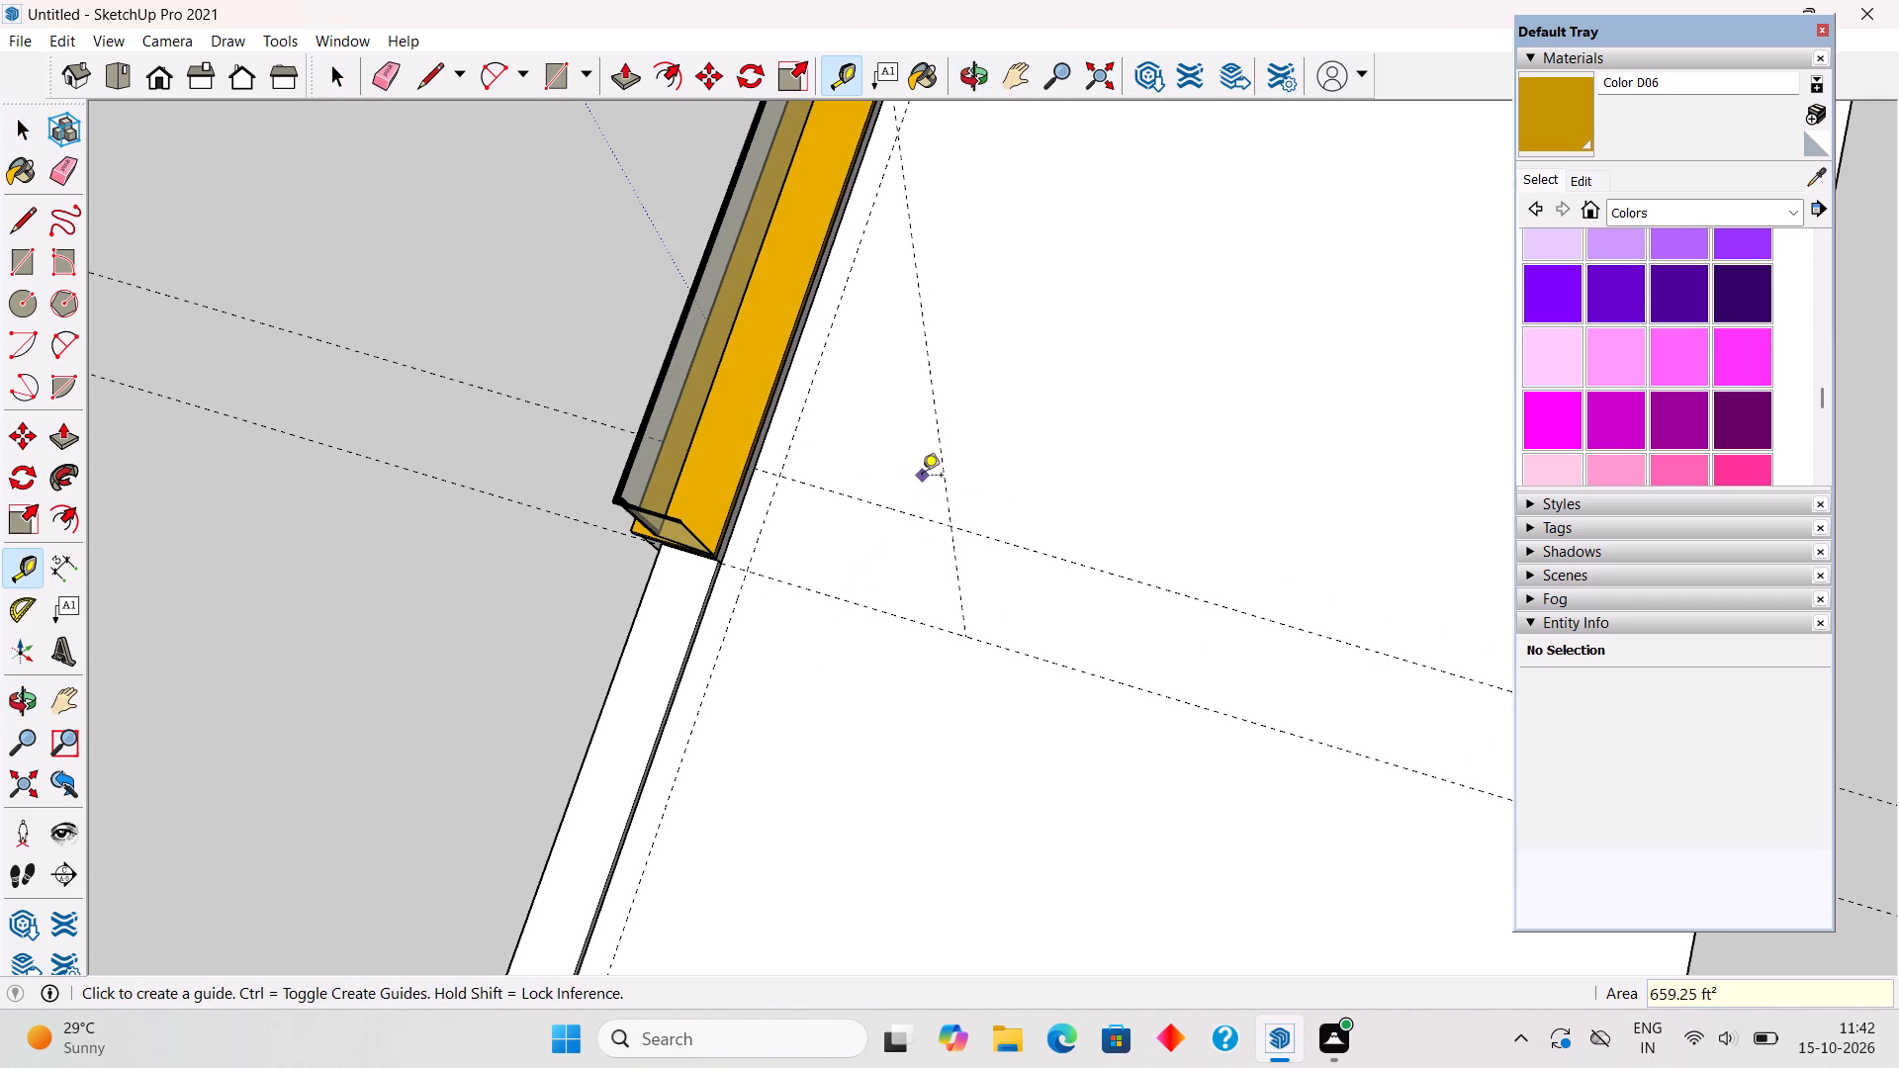
Draw a 2' by 5' rectangle on the roof slab between the two cross-roof guides, starting at the parapet beside the balcony-roof railing.
key("space")
scroll(838, 493, "down", 1)
scroll(813, 502, "up", 2)
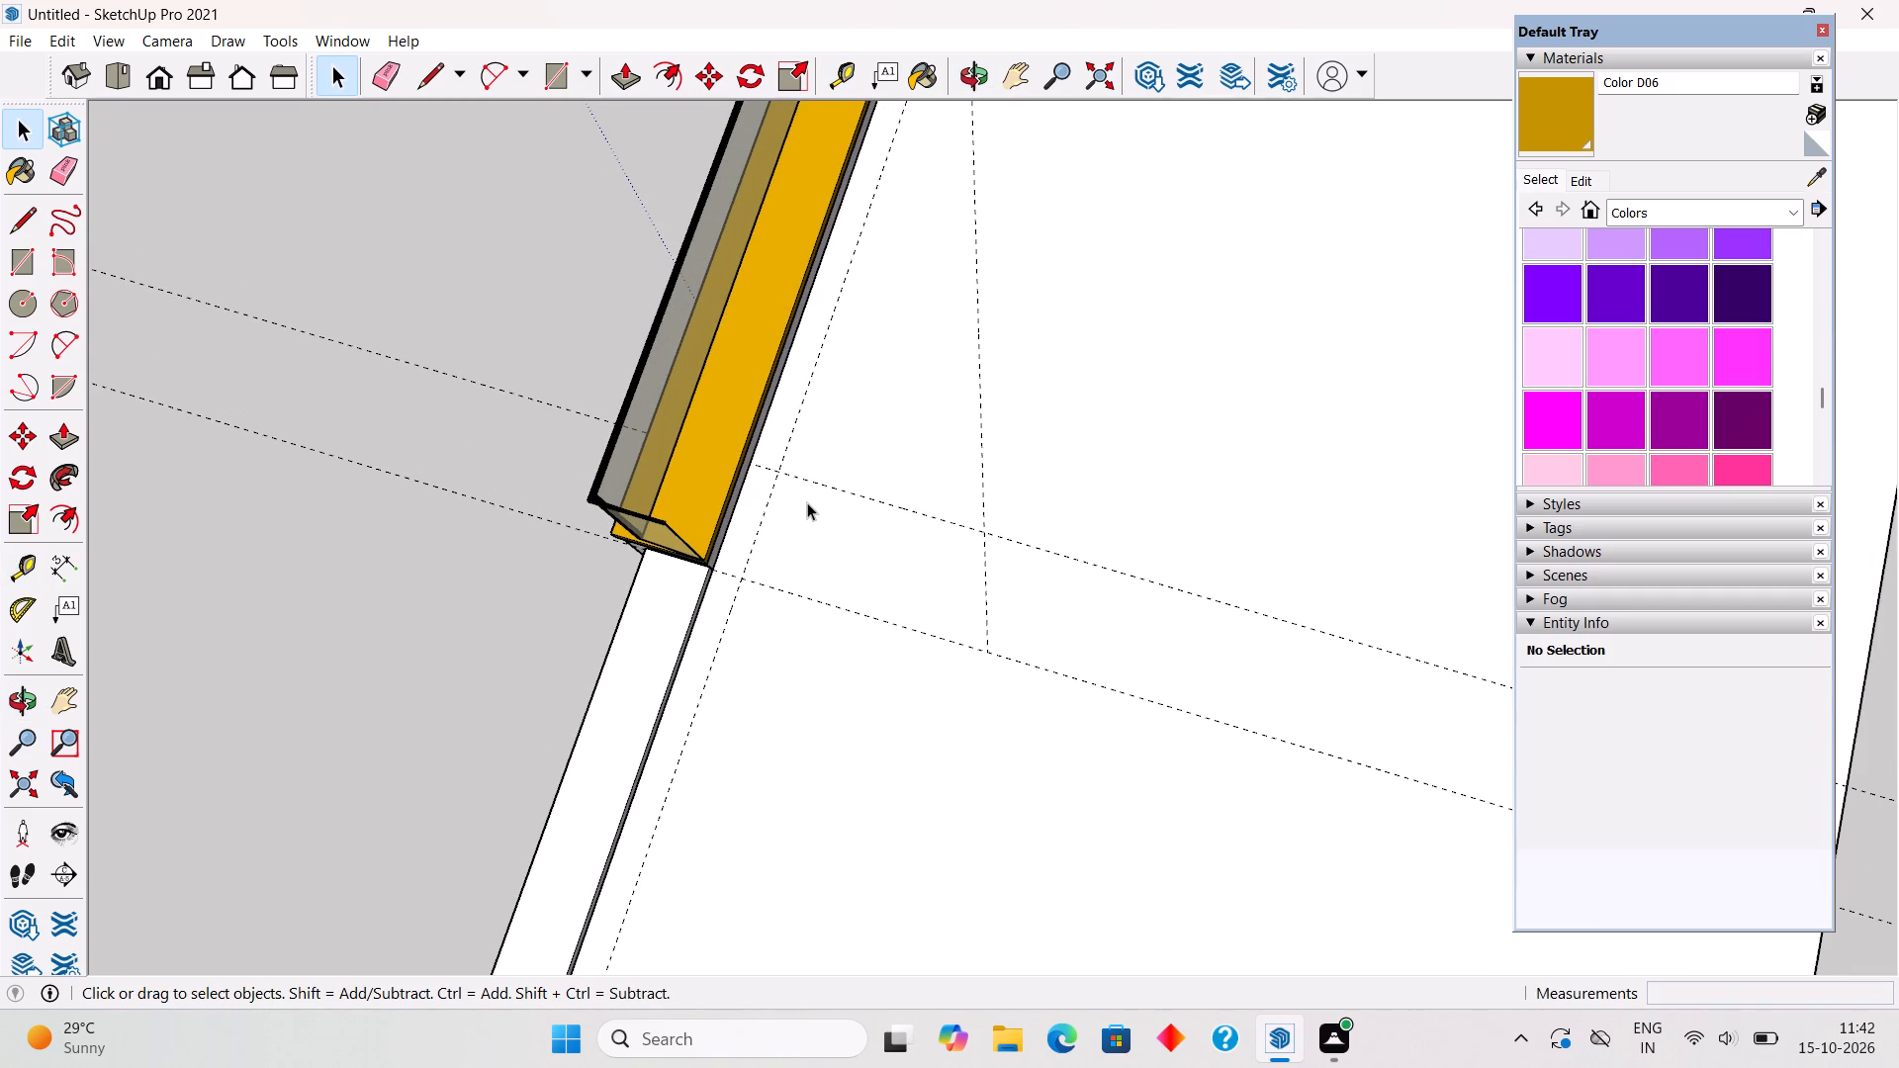
key("r")
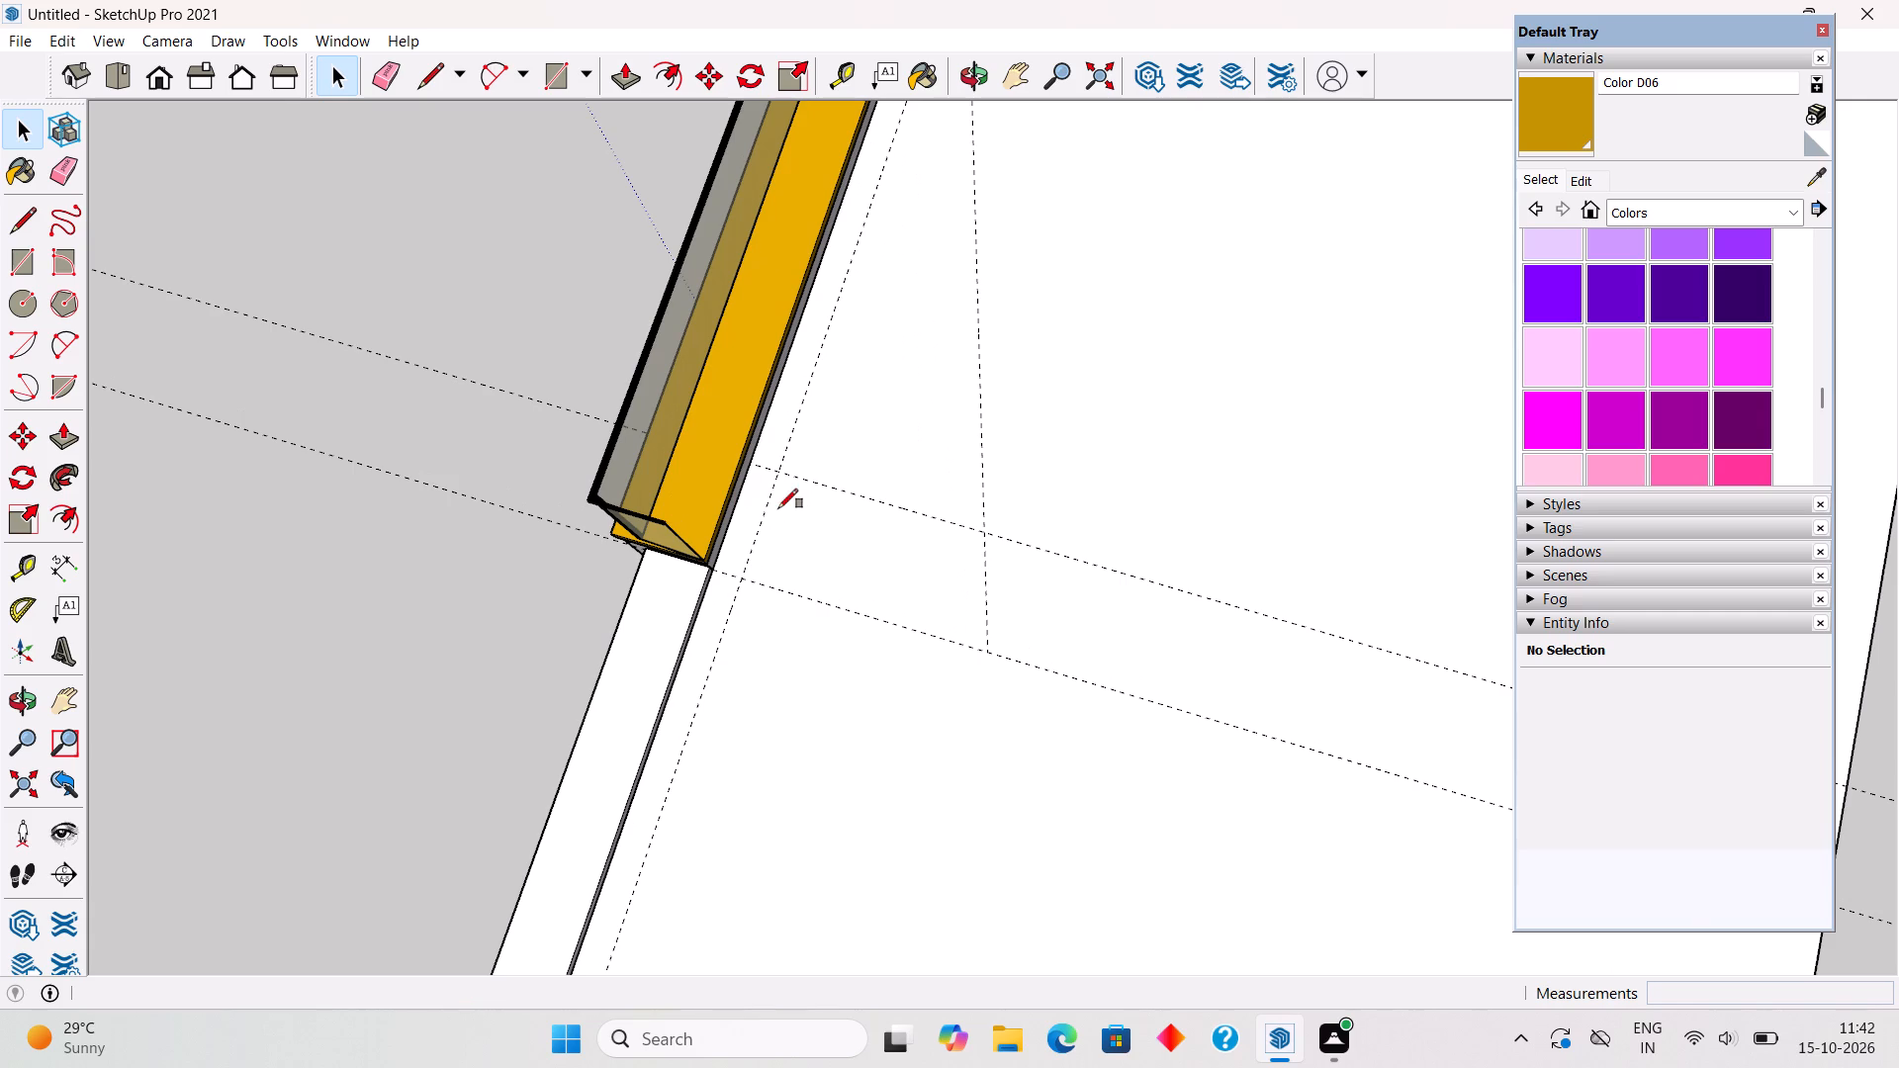
left_click(760, 464)
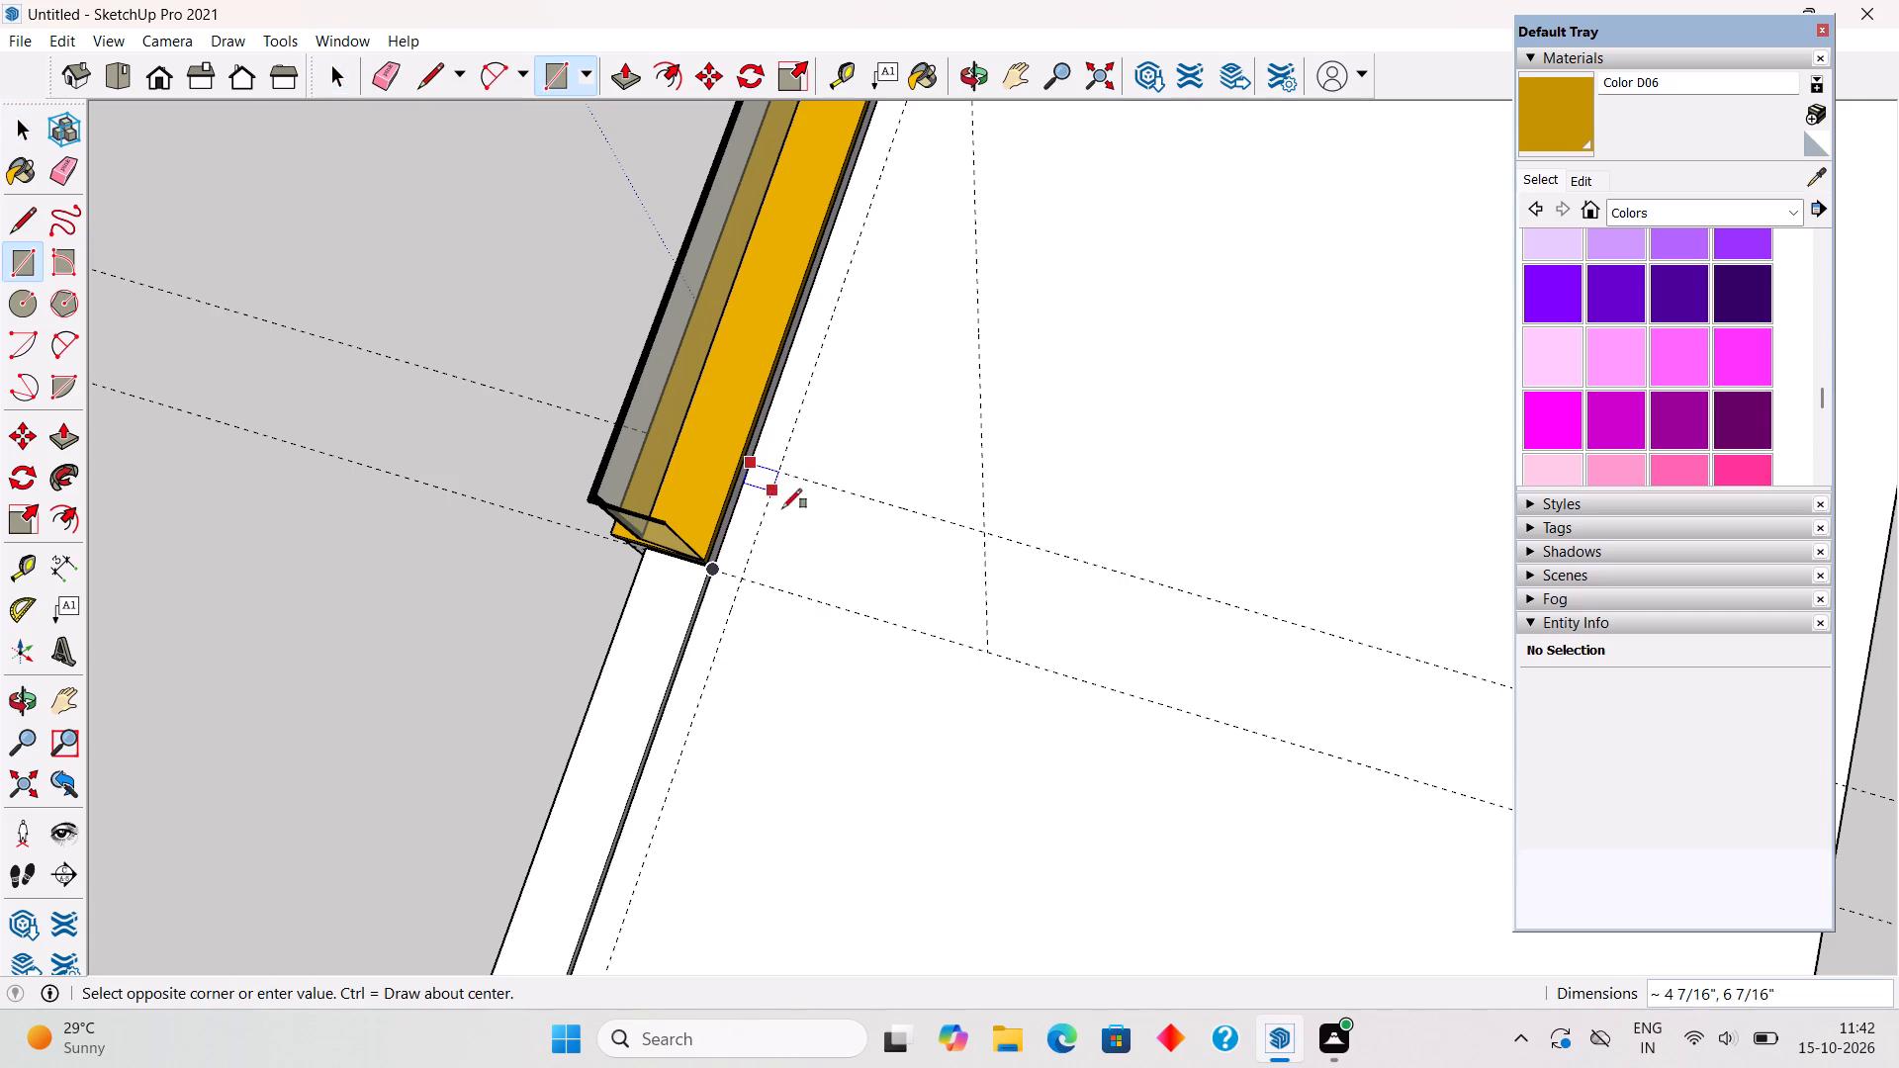
left_click(987, 643)
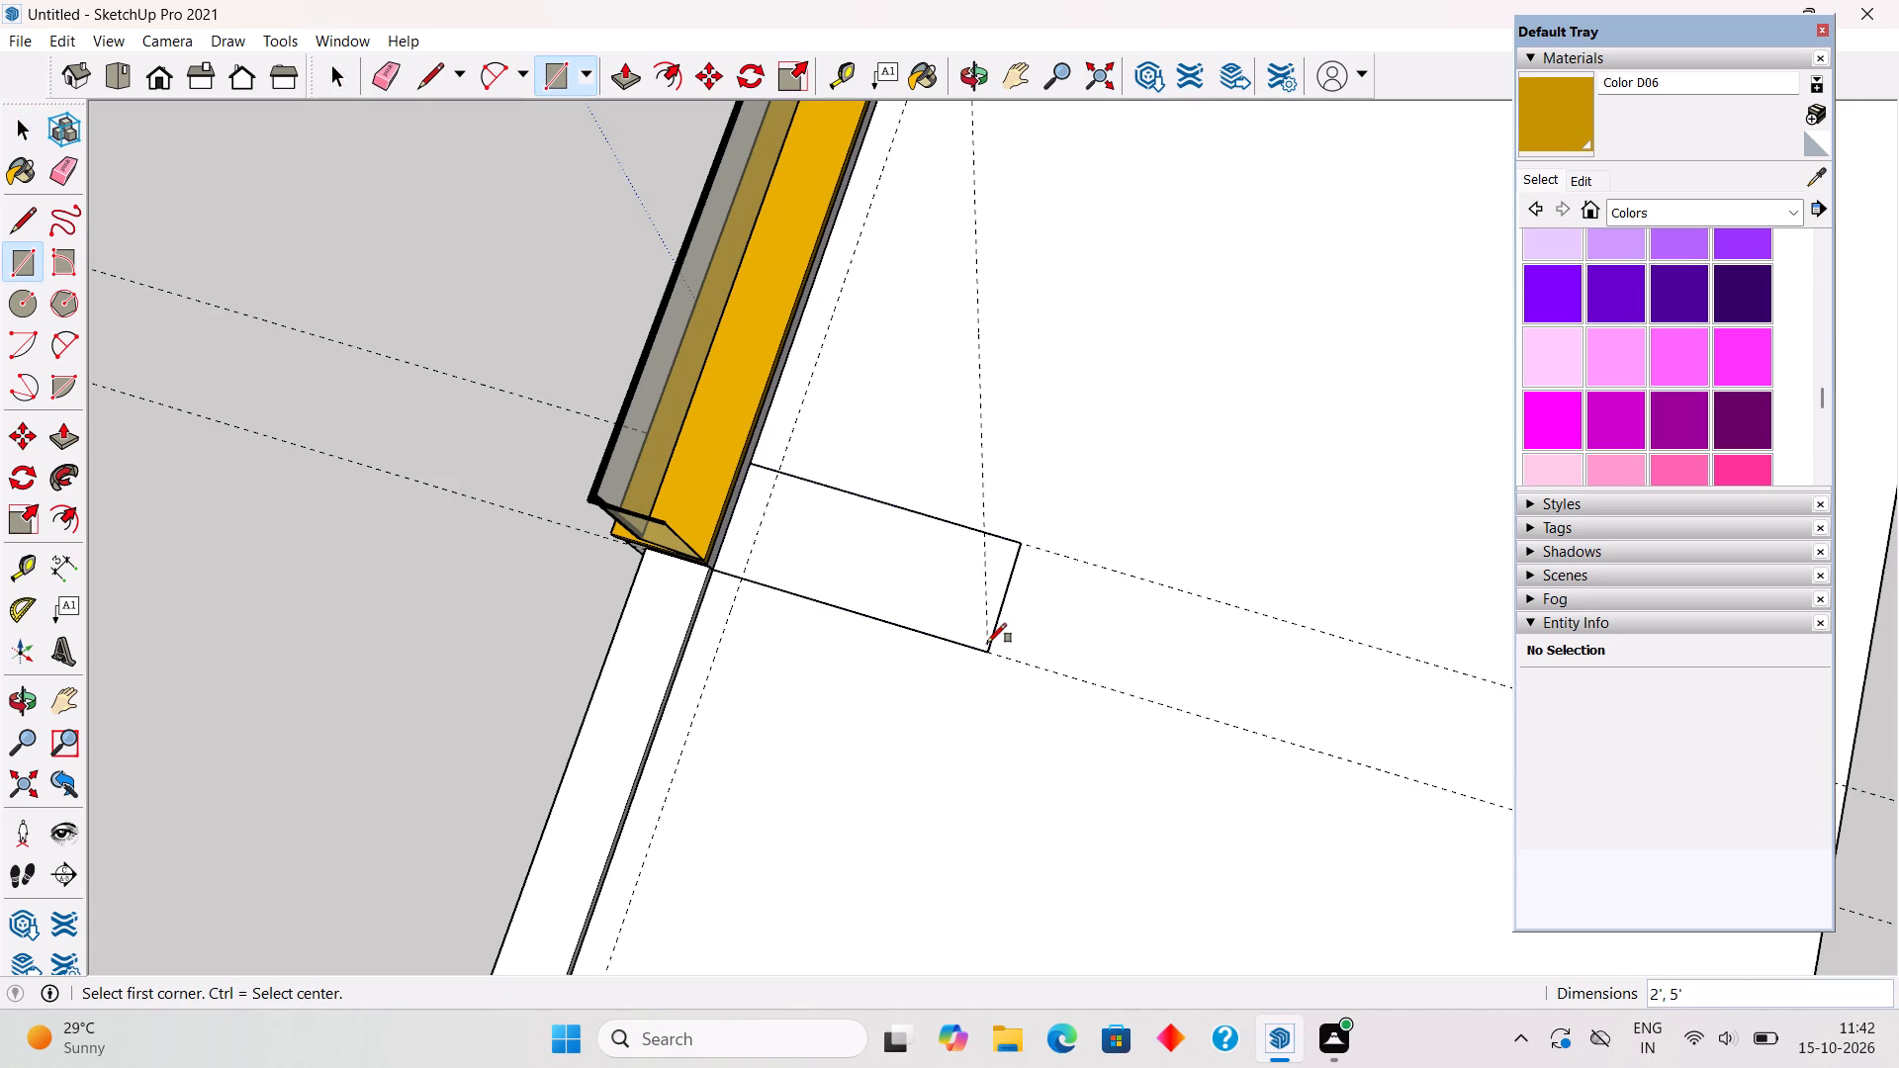
Extrude the roof rectangle upward 10' into a tall block.
key("p")
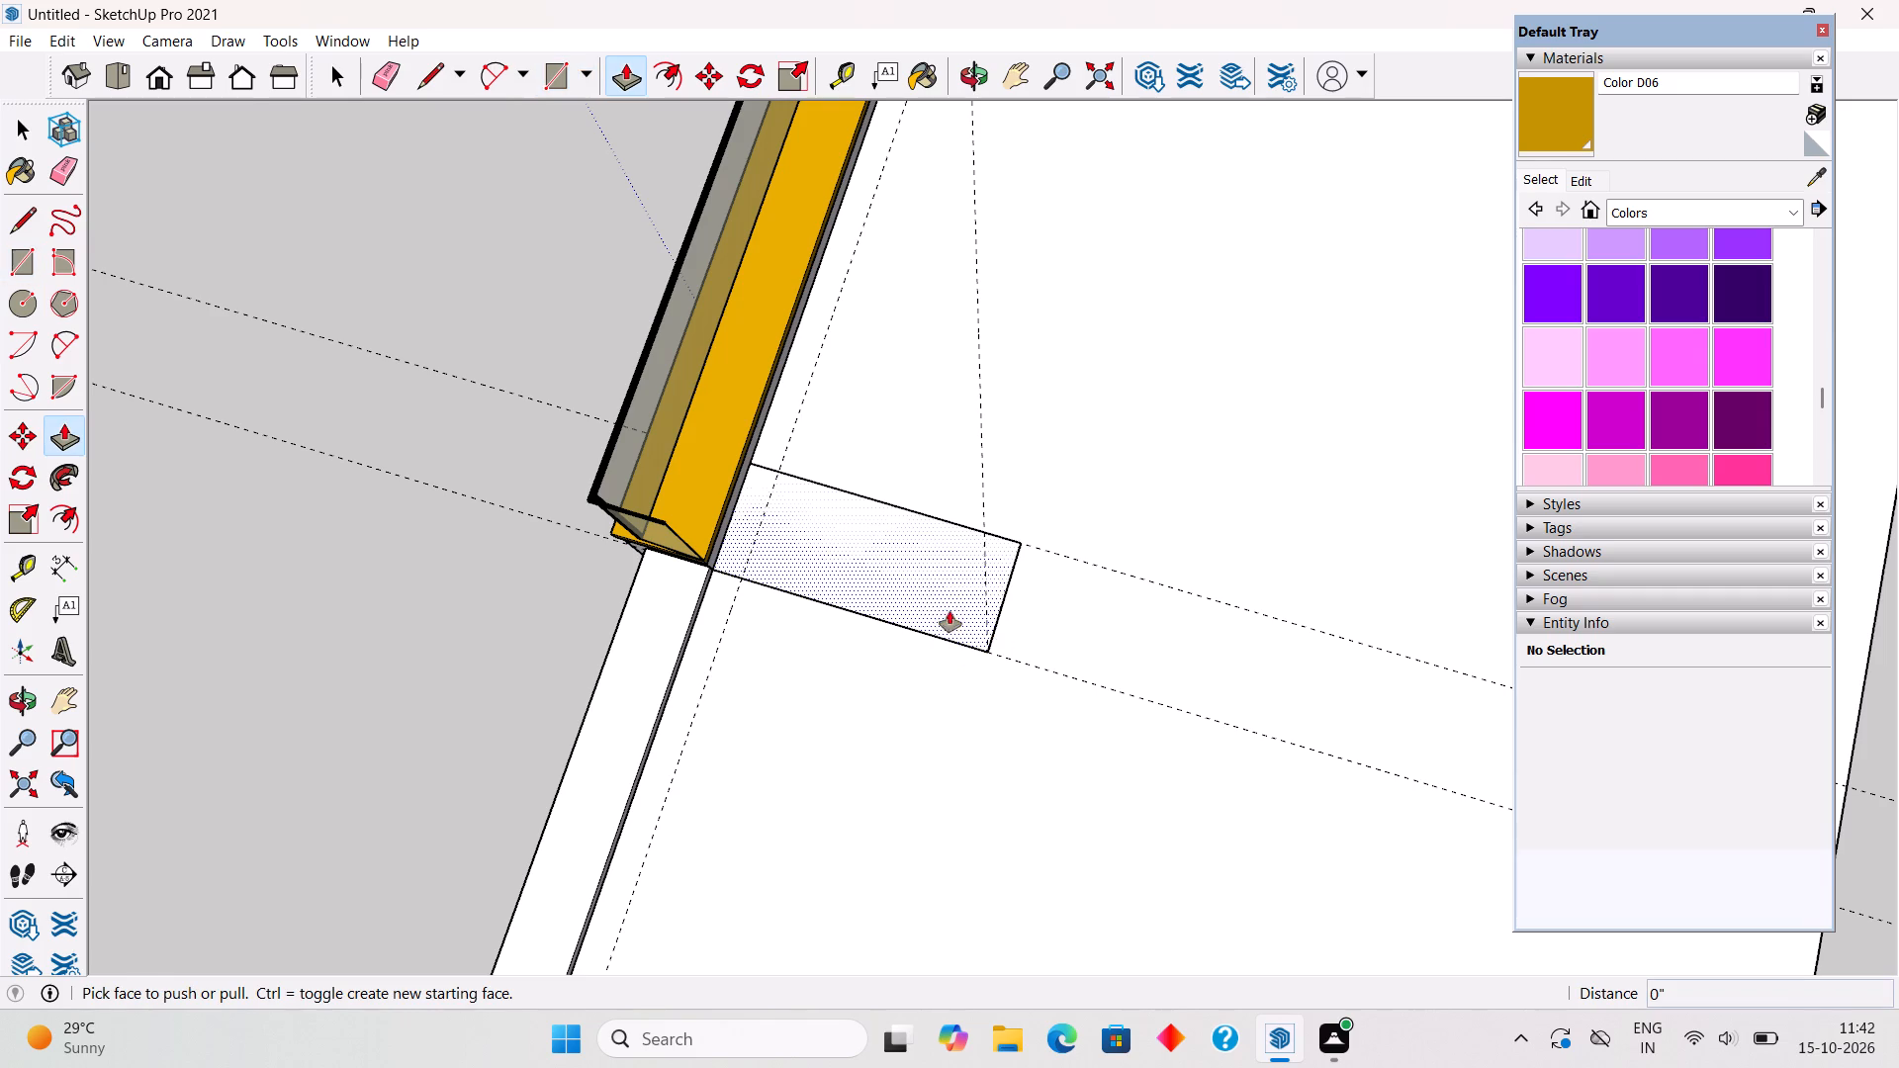
left_click(925, 586)
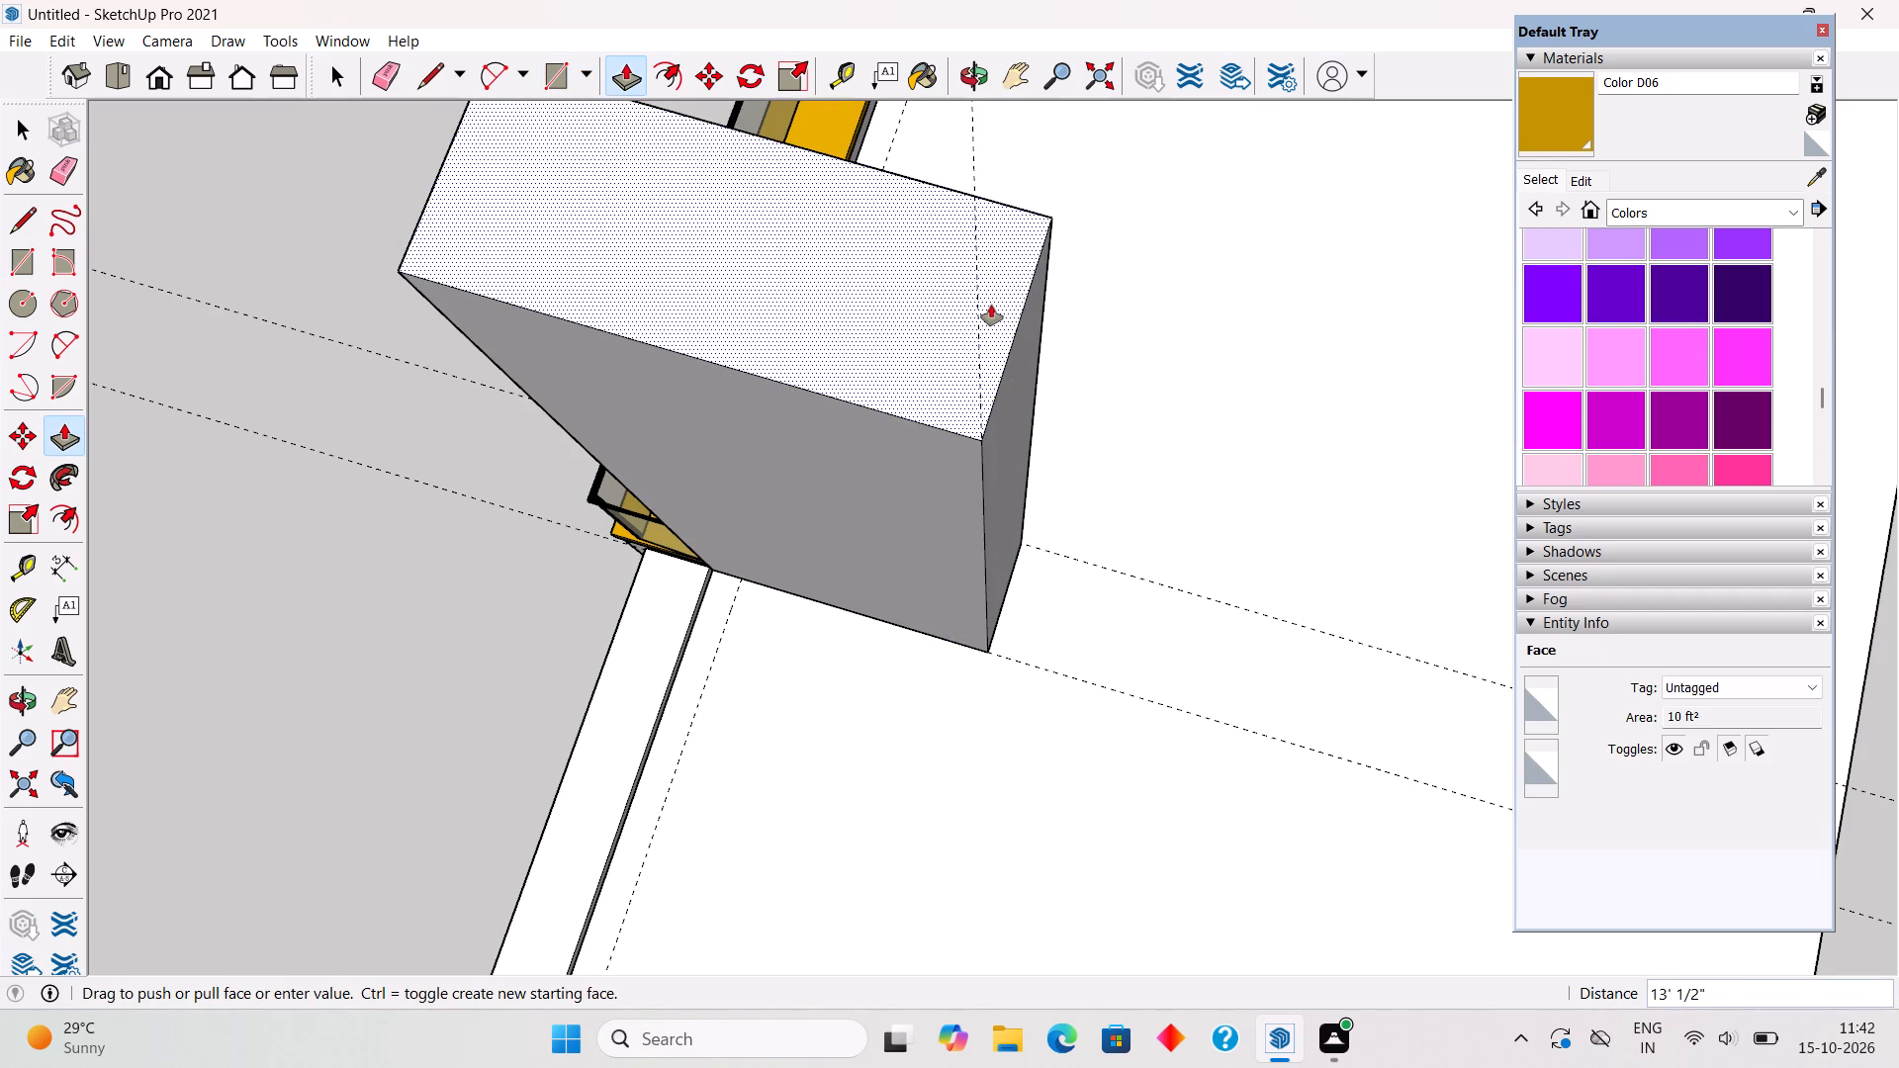
type("10'")
key("Return")
key("space")
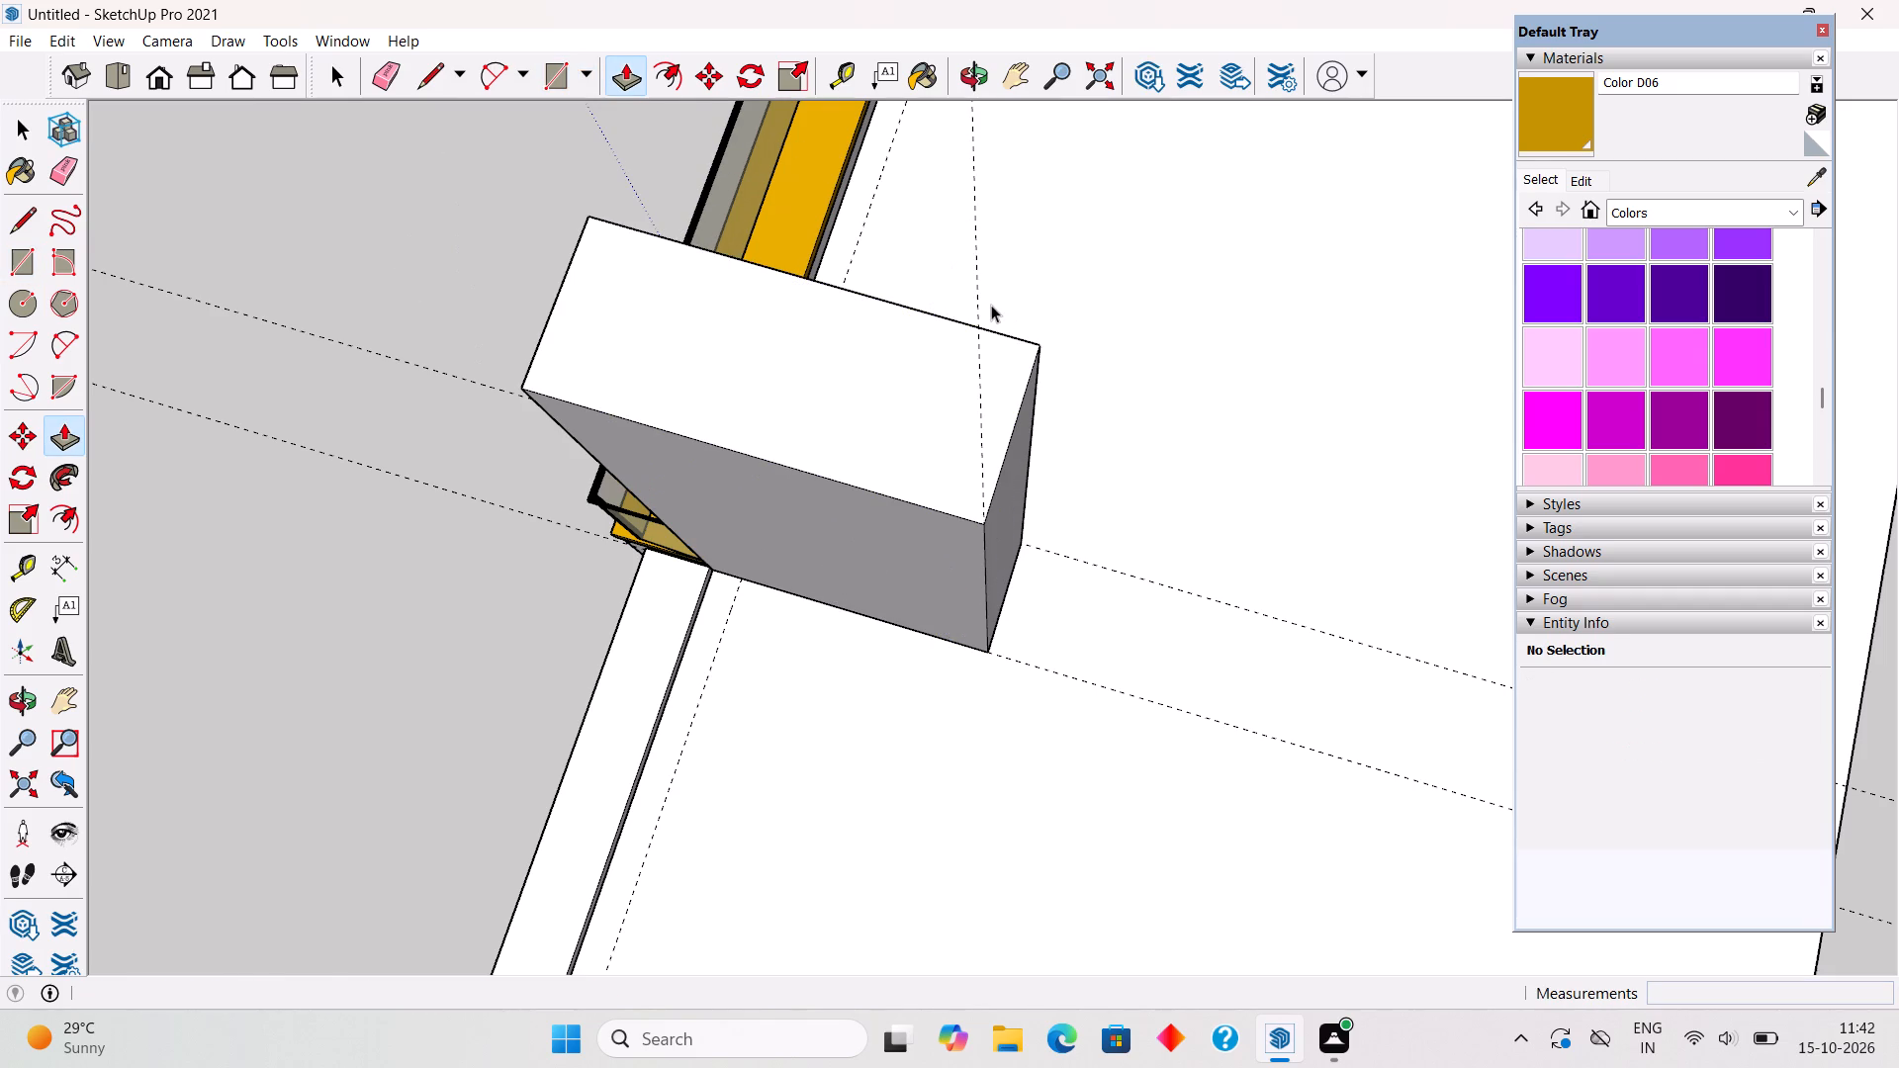
Measure the front width of the ground-floor pillar at the corner beside the windows.
scroll(974, 406, "down", 19)
middle_click_drag(880, 650, 1323, 557)
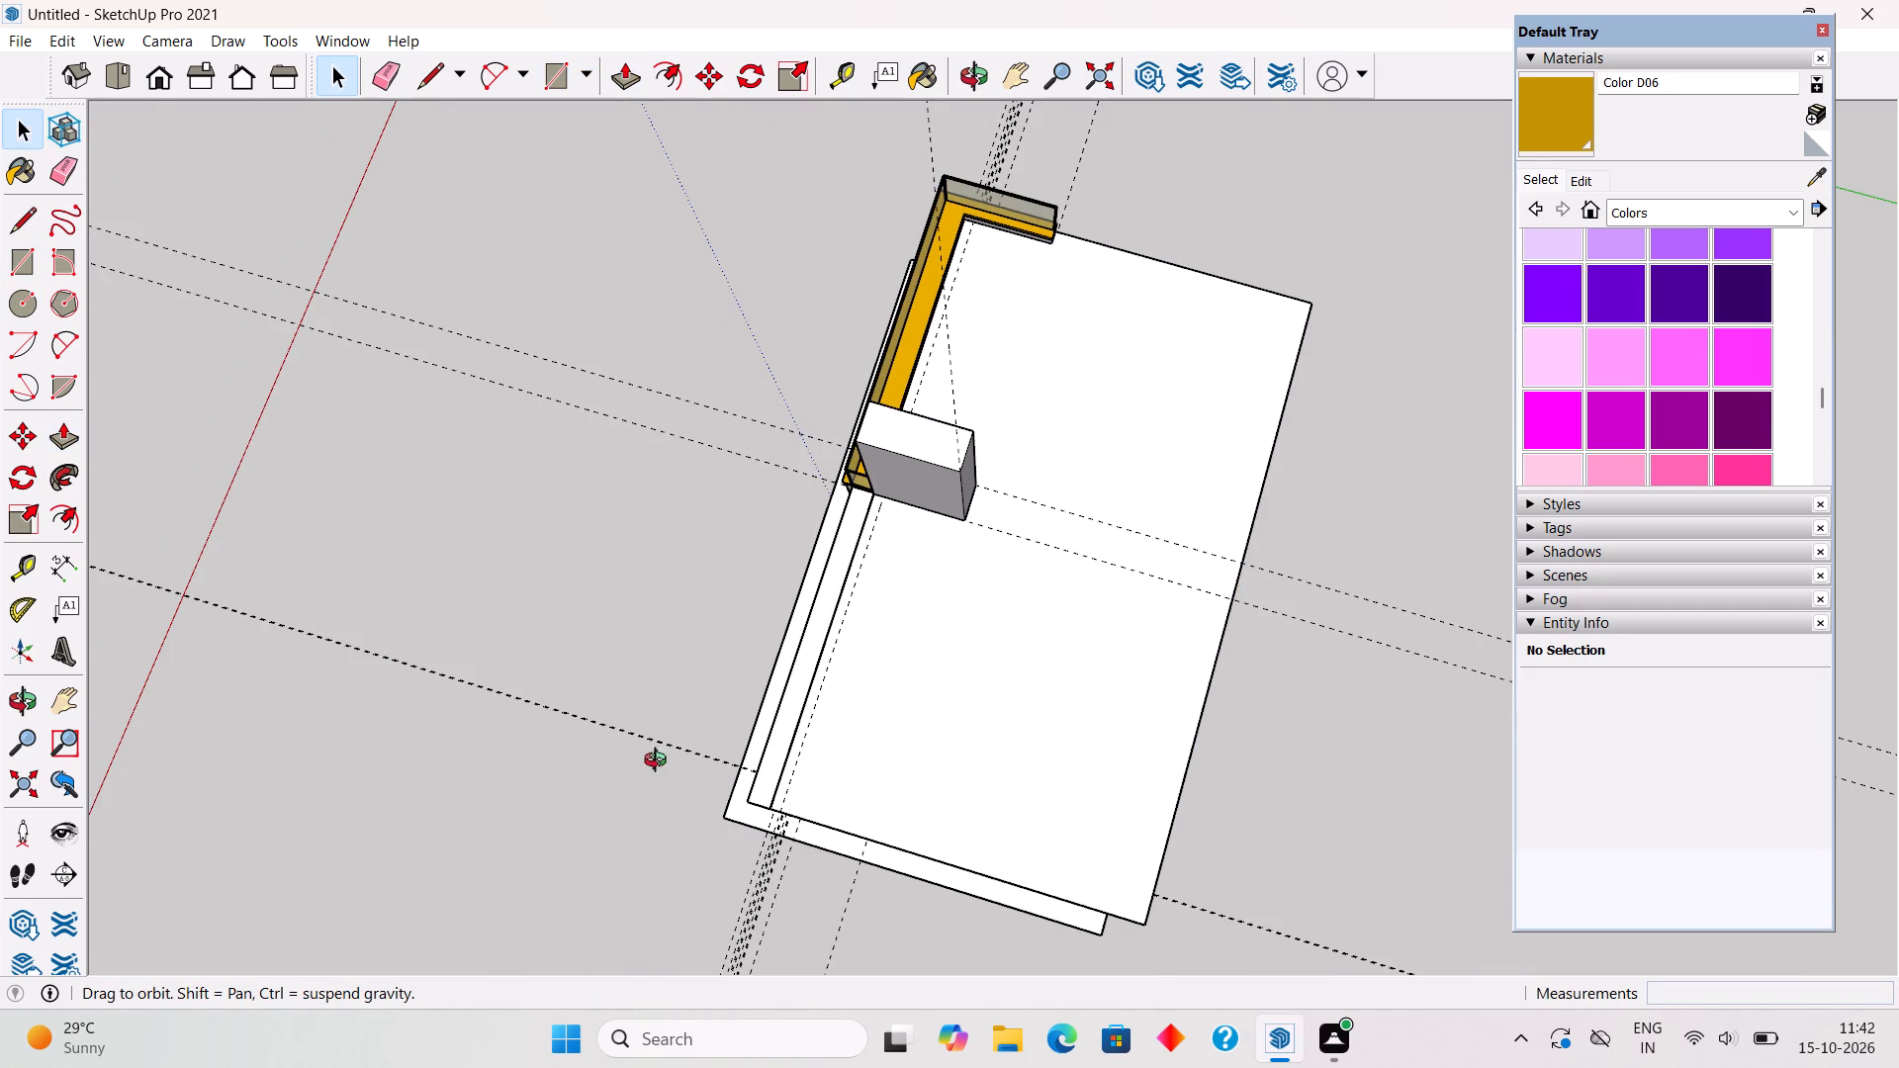
middle_click_drag(638, 774, 1177, 703)
middle_click_drag(910, 796, 1253, 565)
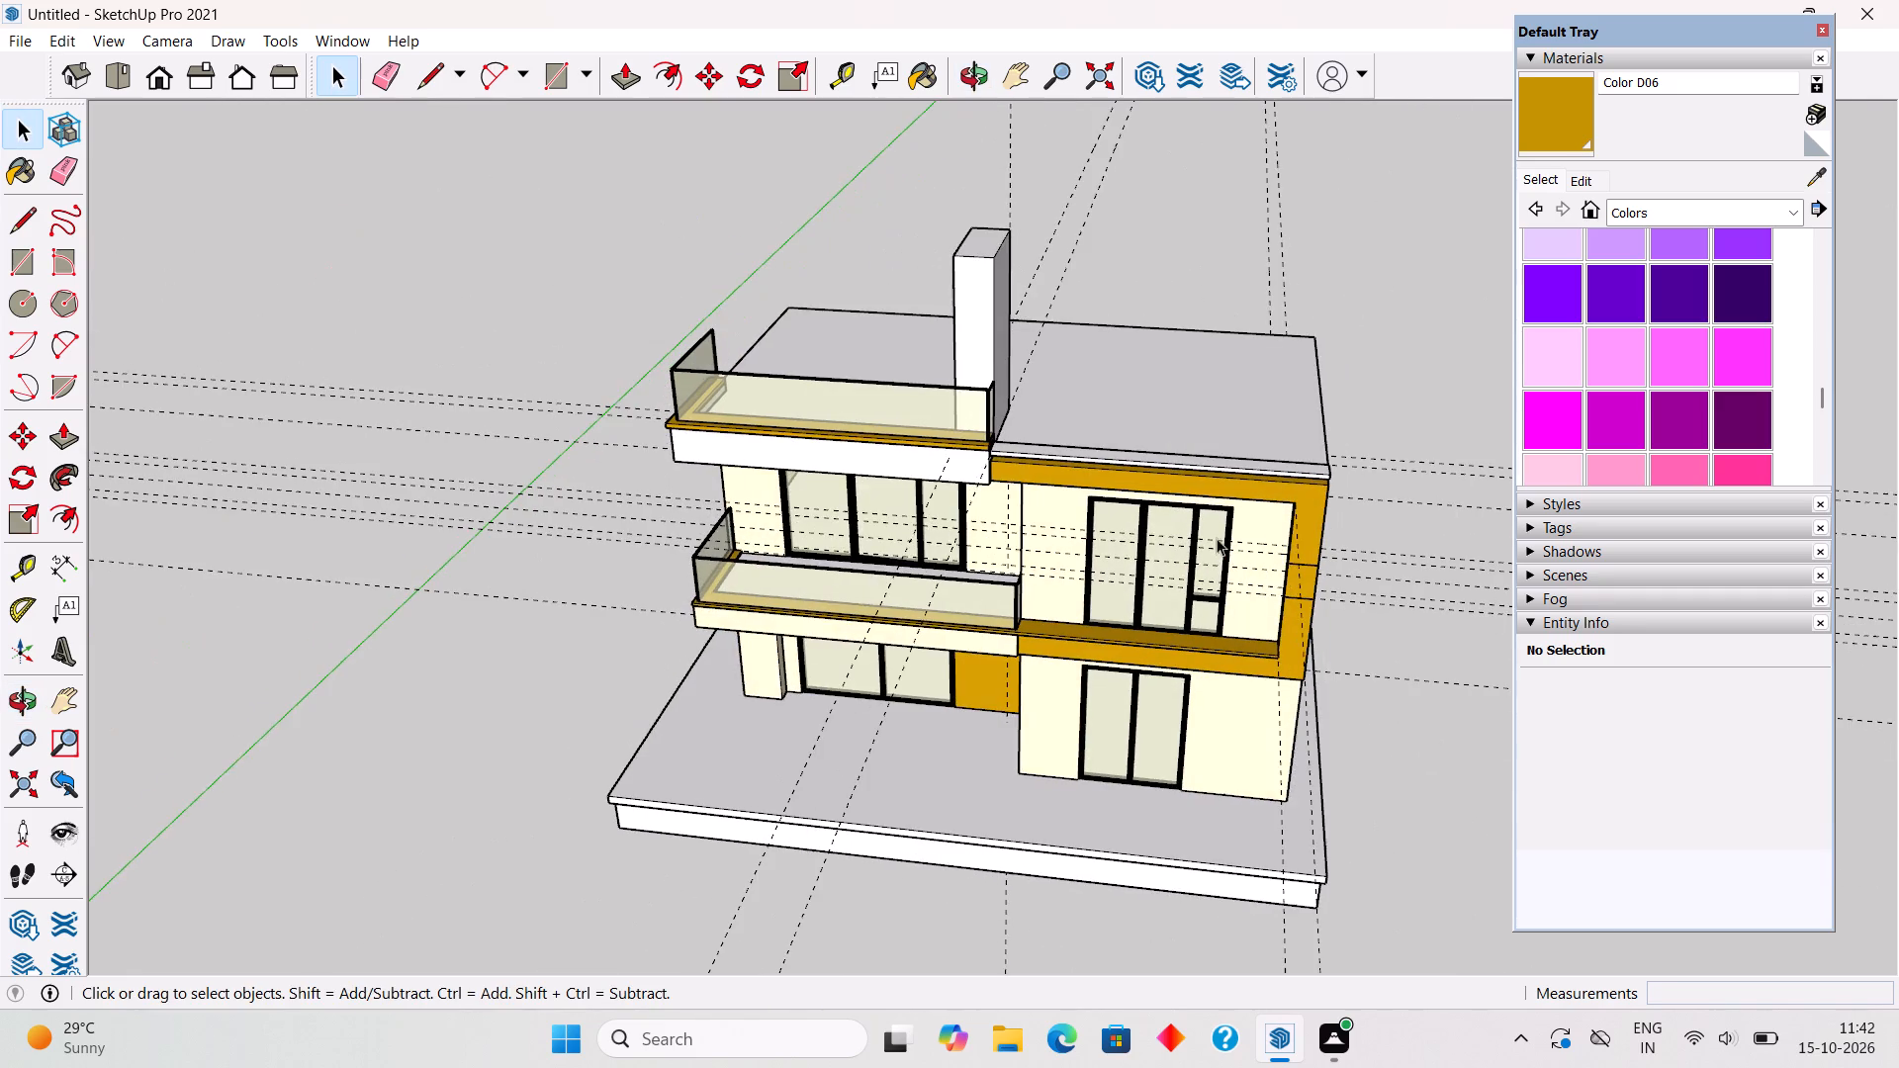
scroll(1141, 519, "up", 2)
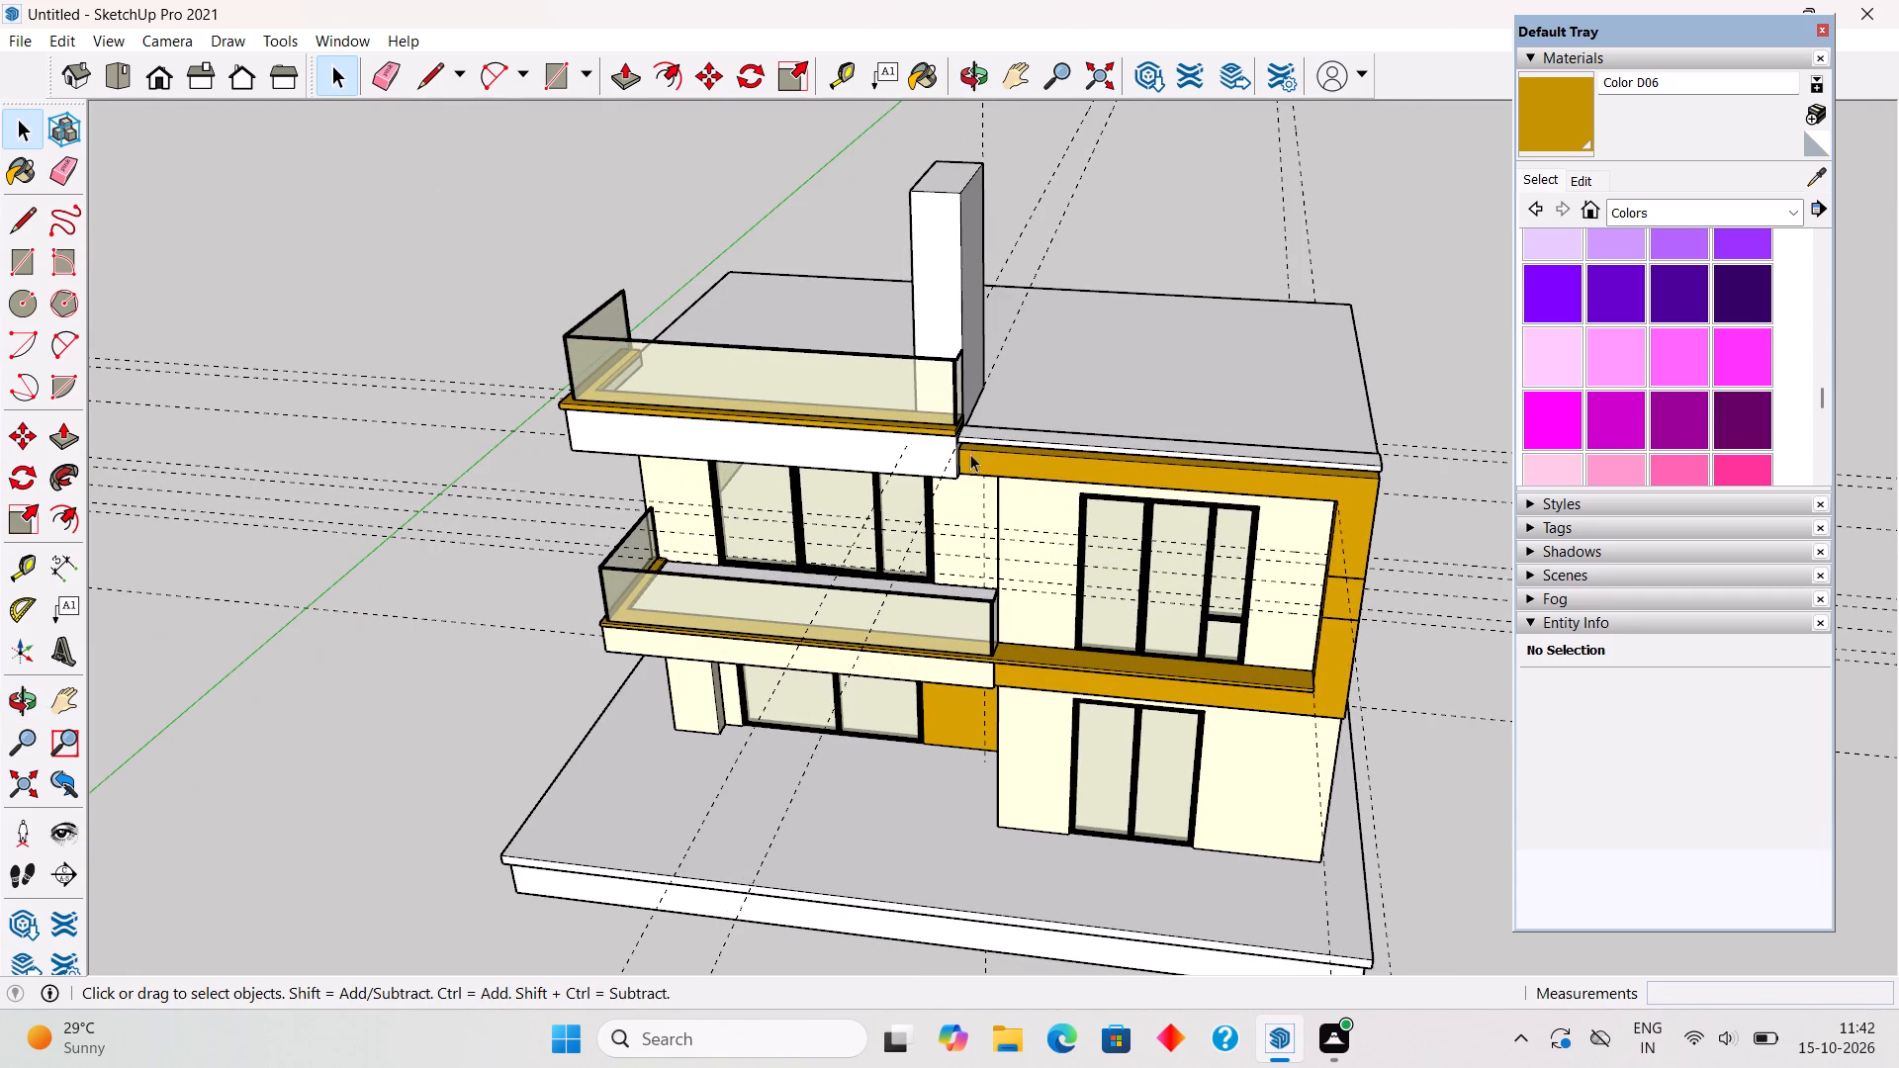
middle_click_drag(949, 406, 1099, 268)
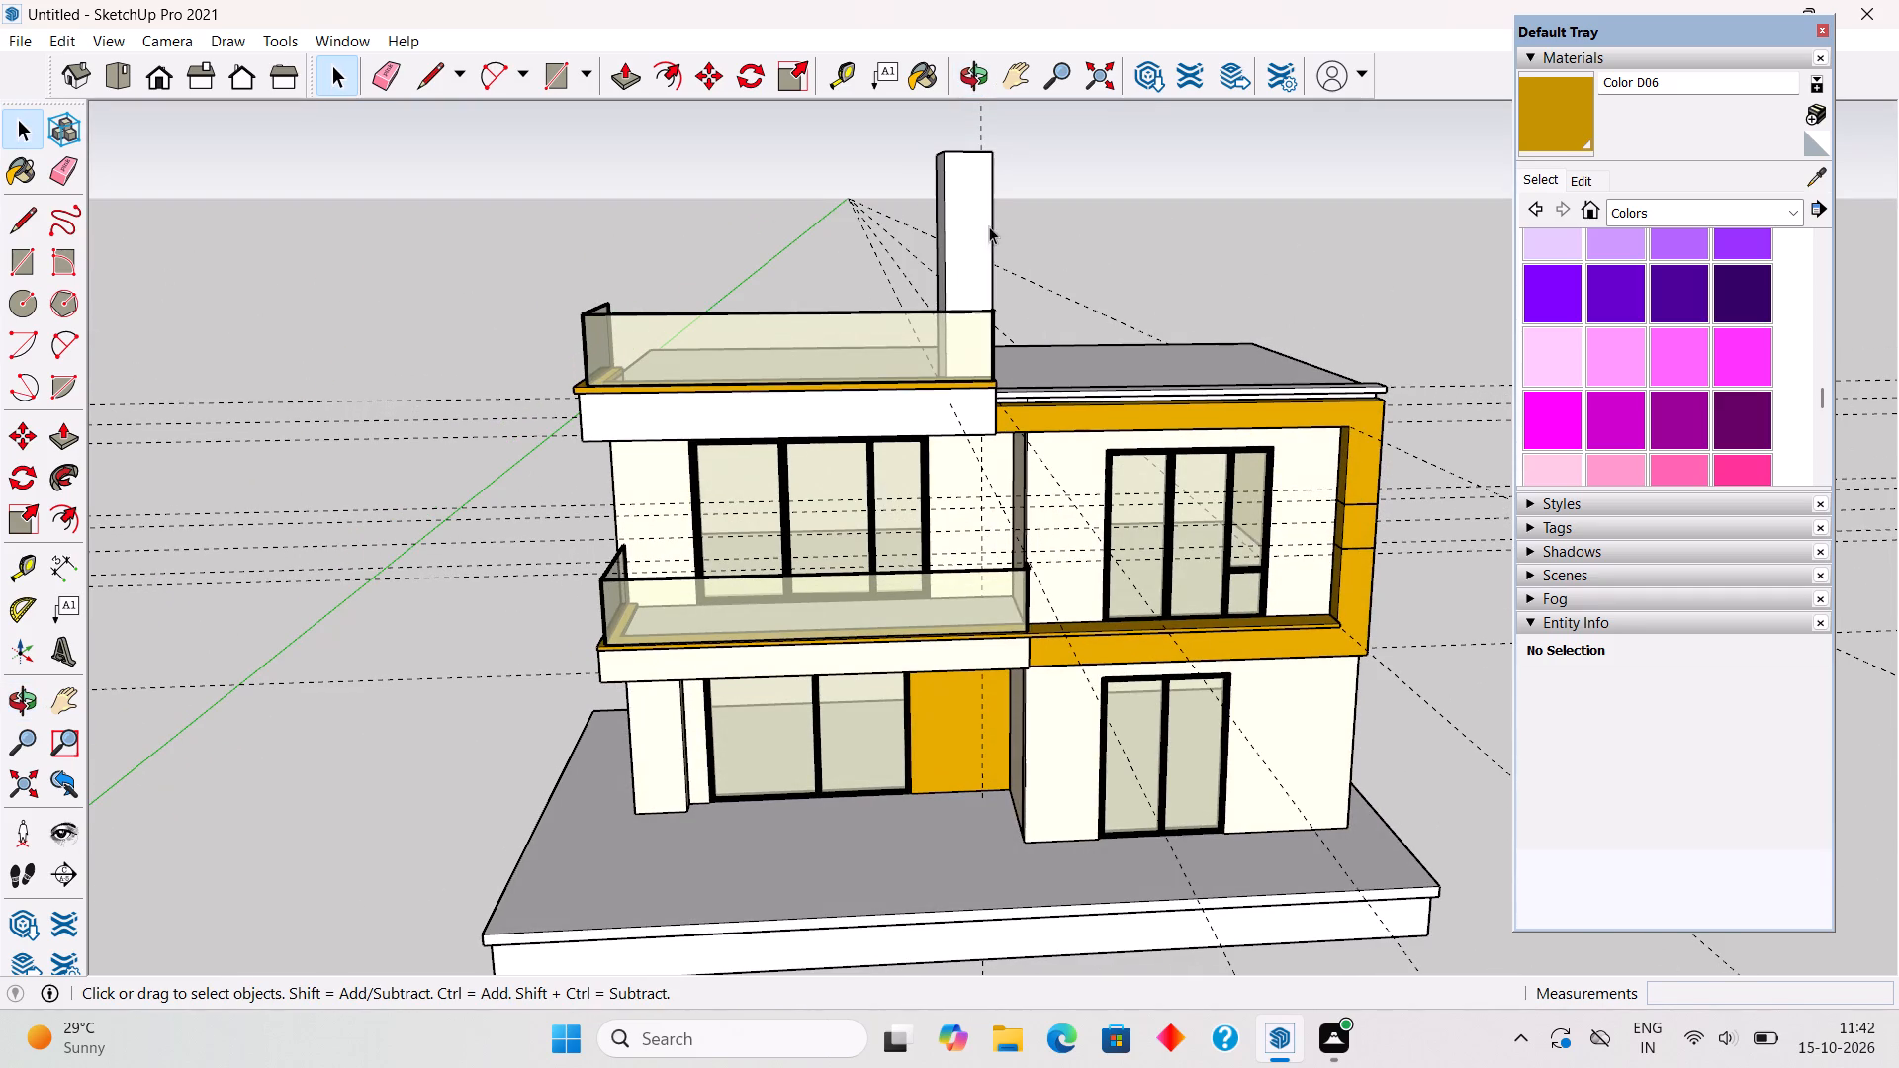
key("t")
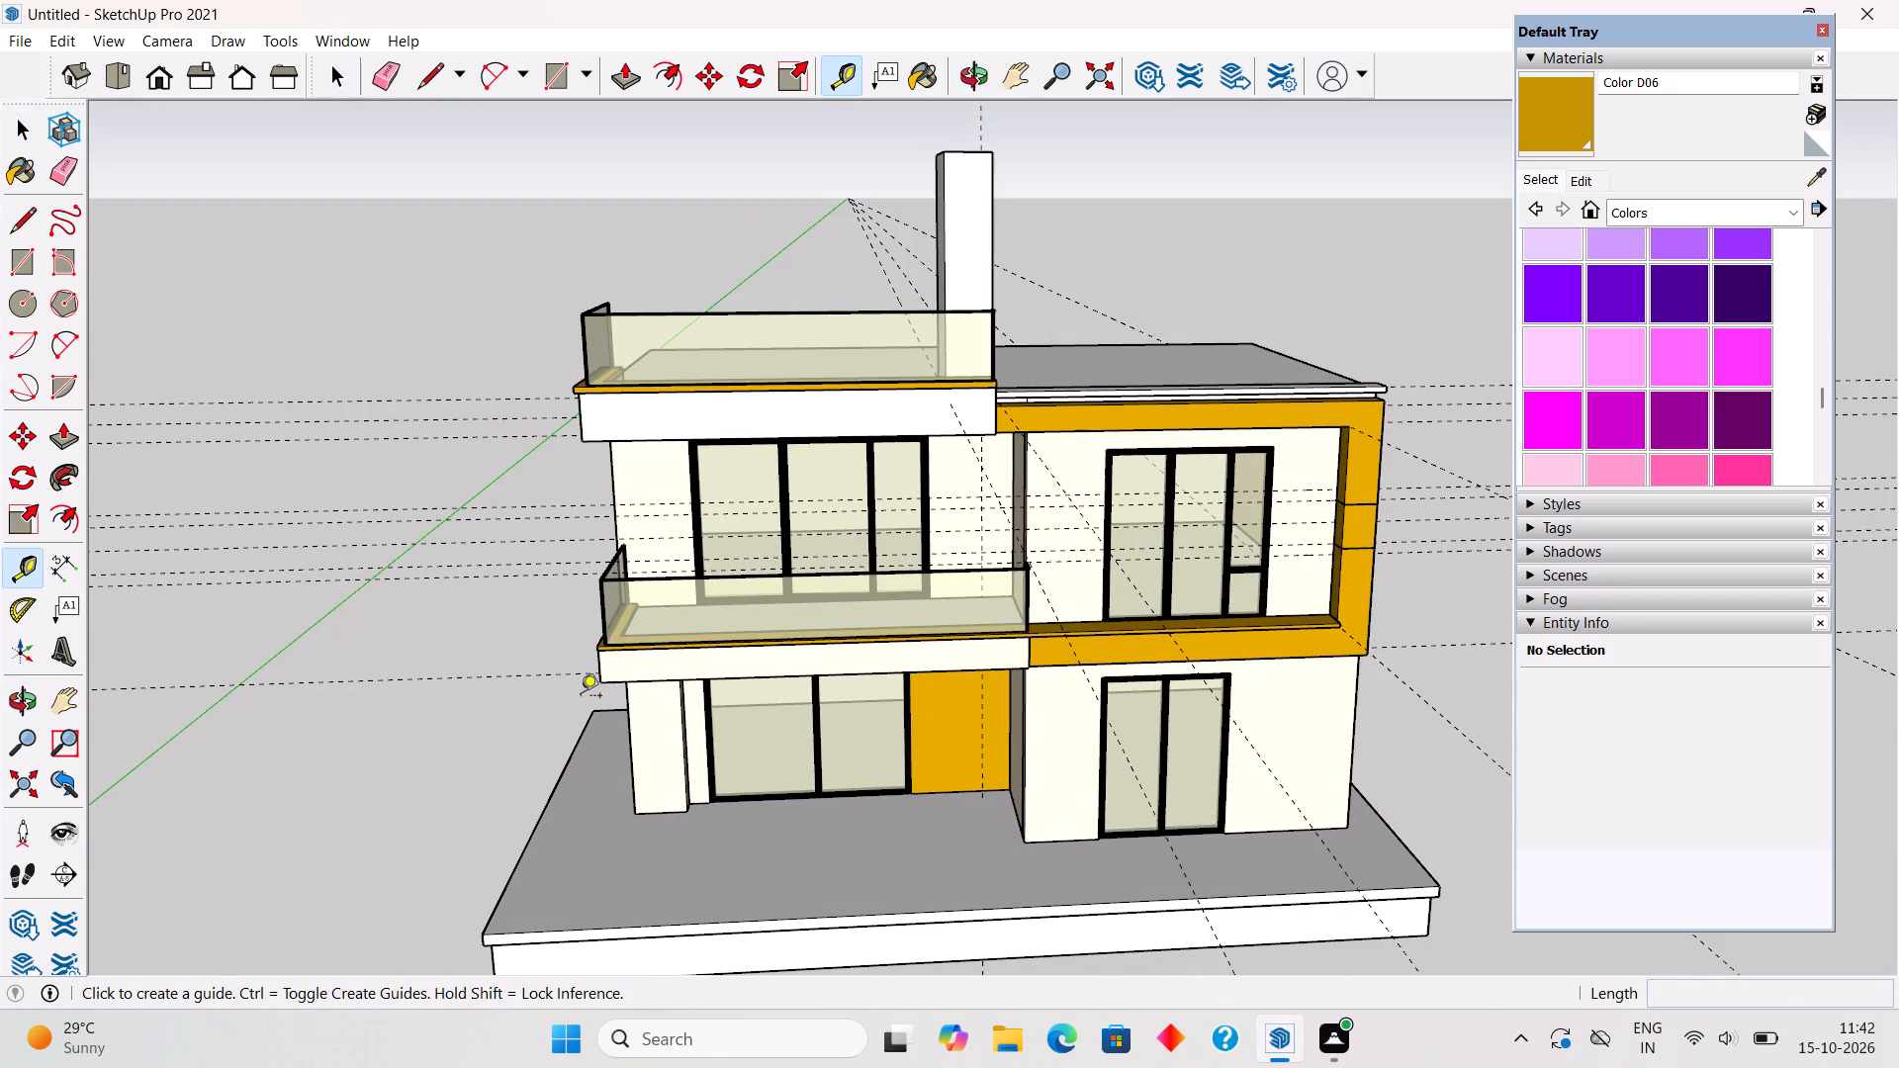
scroll(591, 702, "up", 6)
left_click(662, 766)
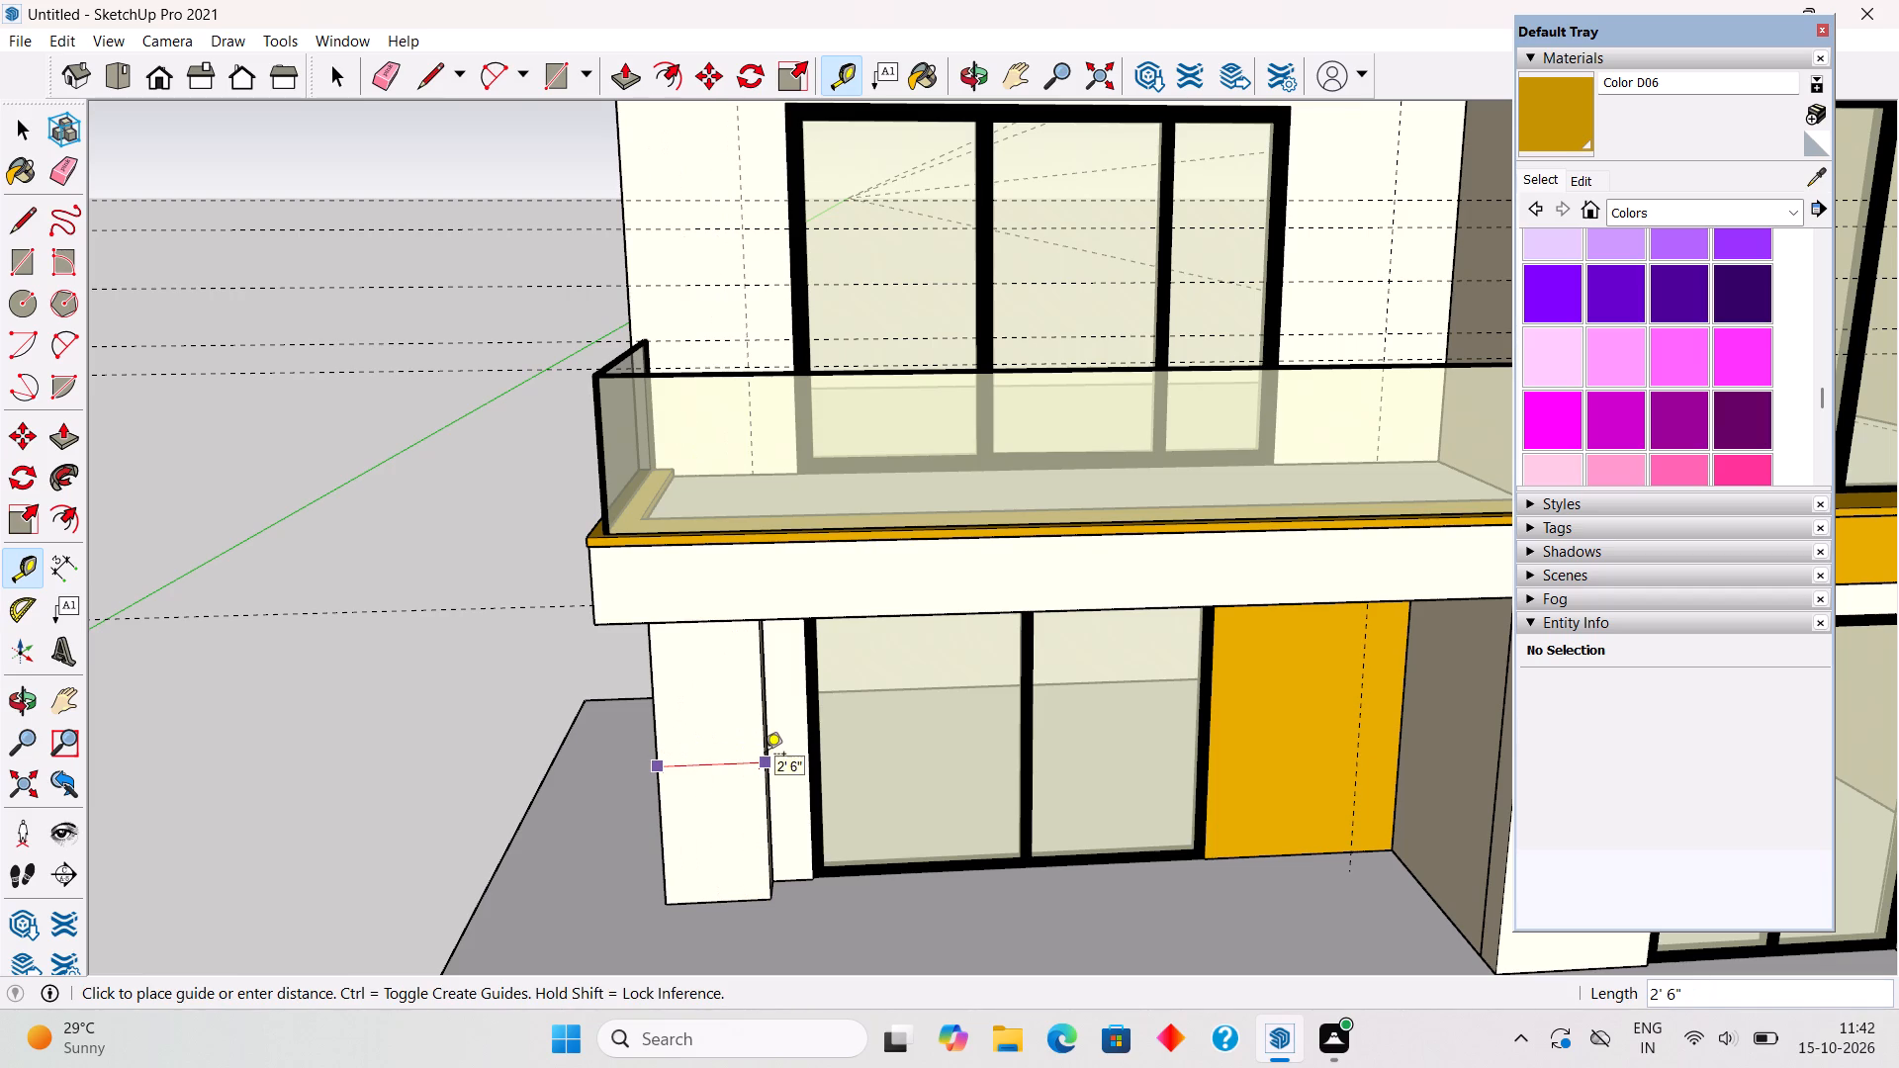
key("space")
Extend the roof block's side face by 6" toward the balcony-roof railing.
scroll(760, 756, "down", 10)
middle_click_drag(969, 556, 1025, 765)
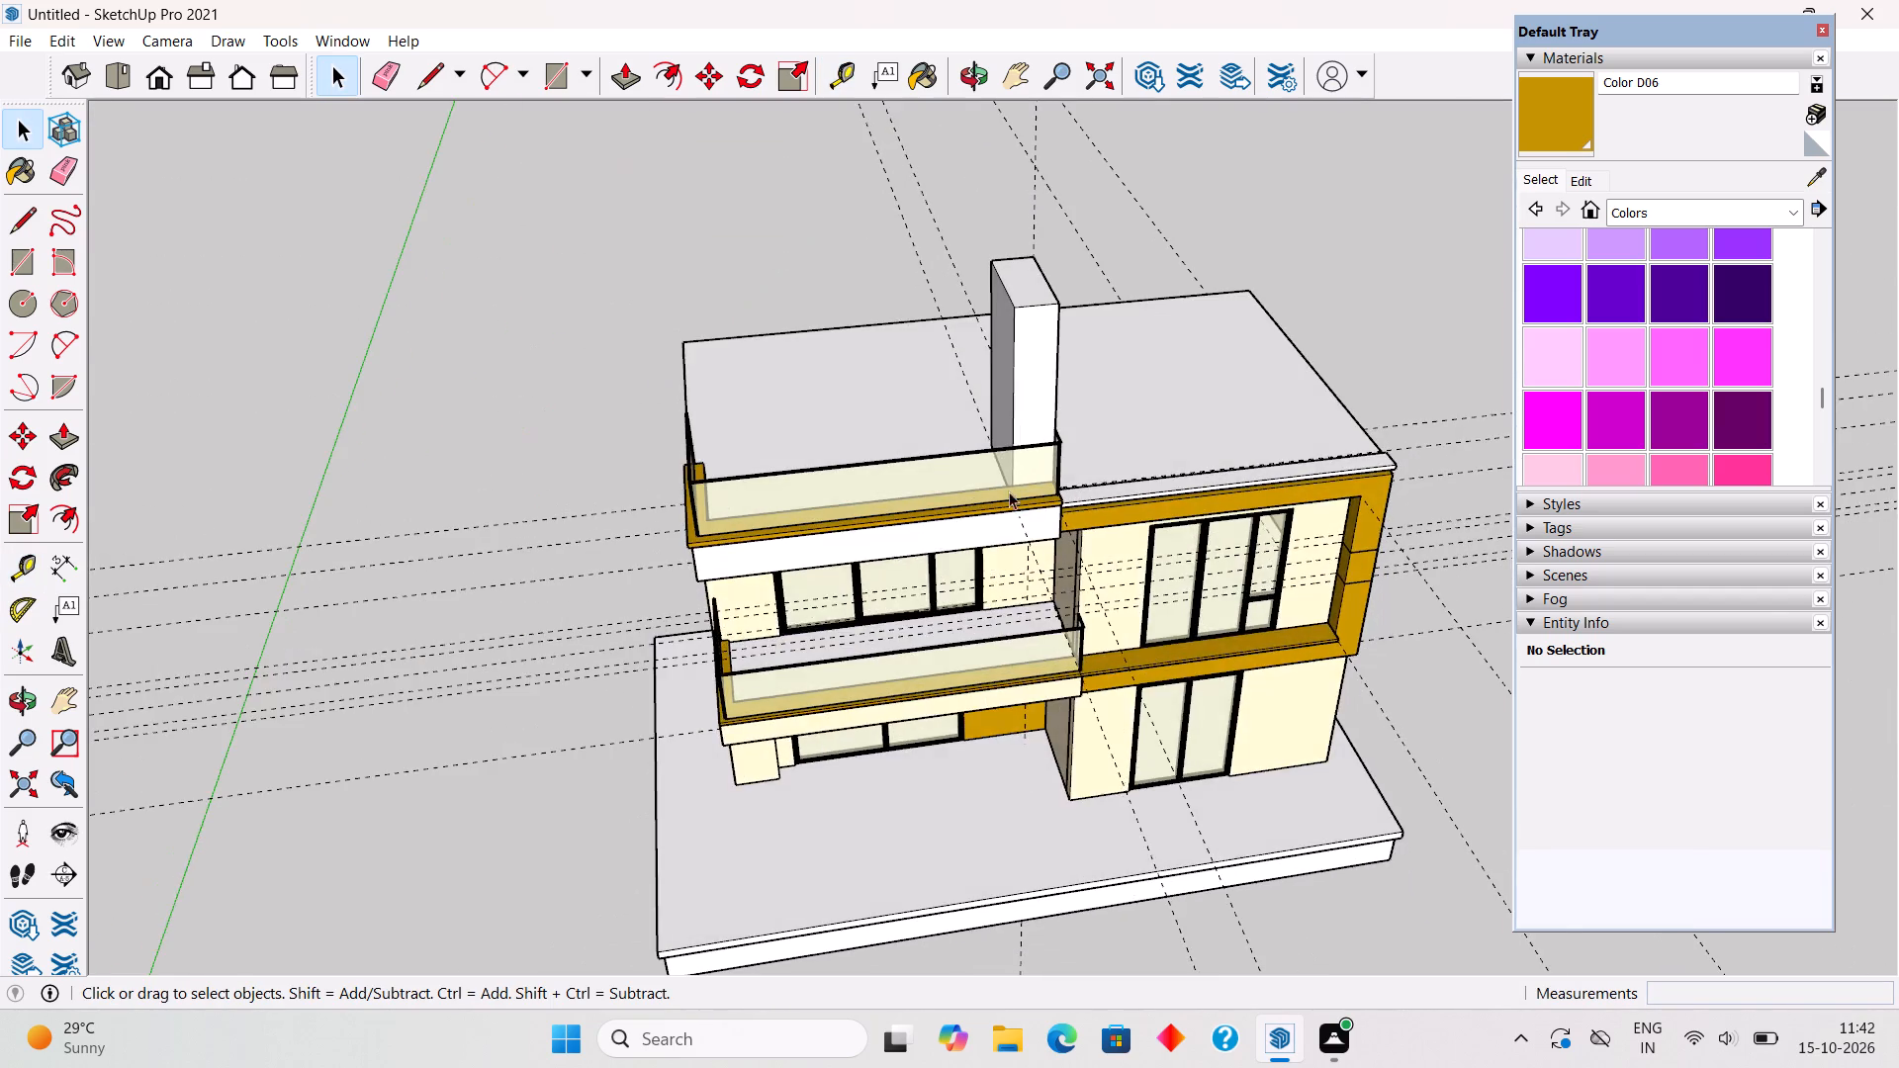
scroll(998, 436, "up", 6)
left_click(1008, 420)
key("p")
left_click(1008, 420)
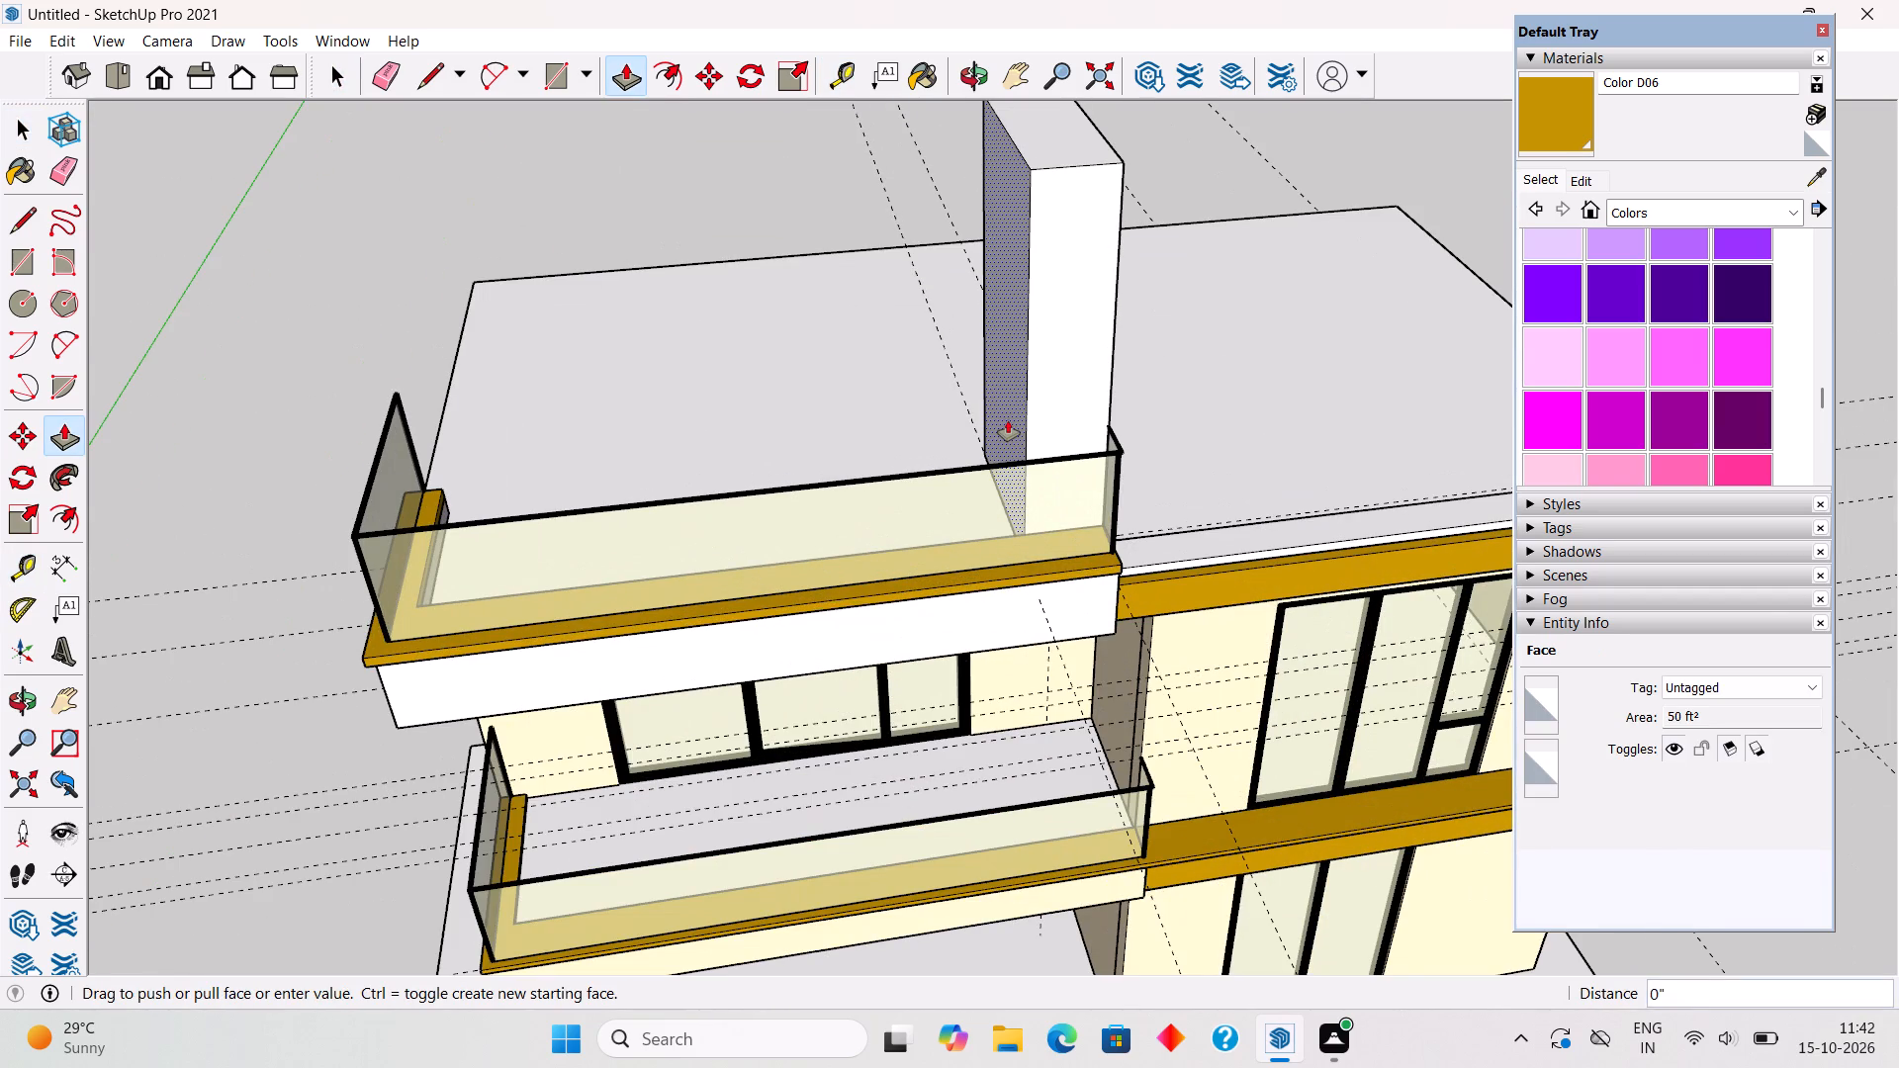
type("6\"")
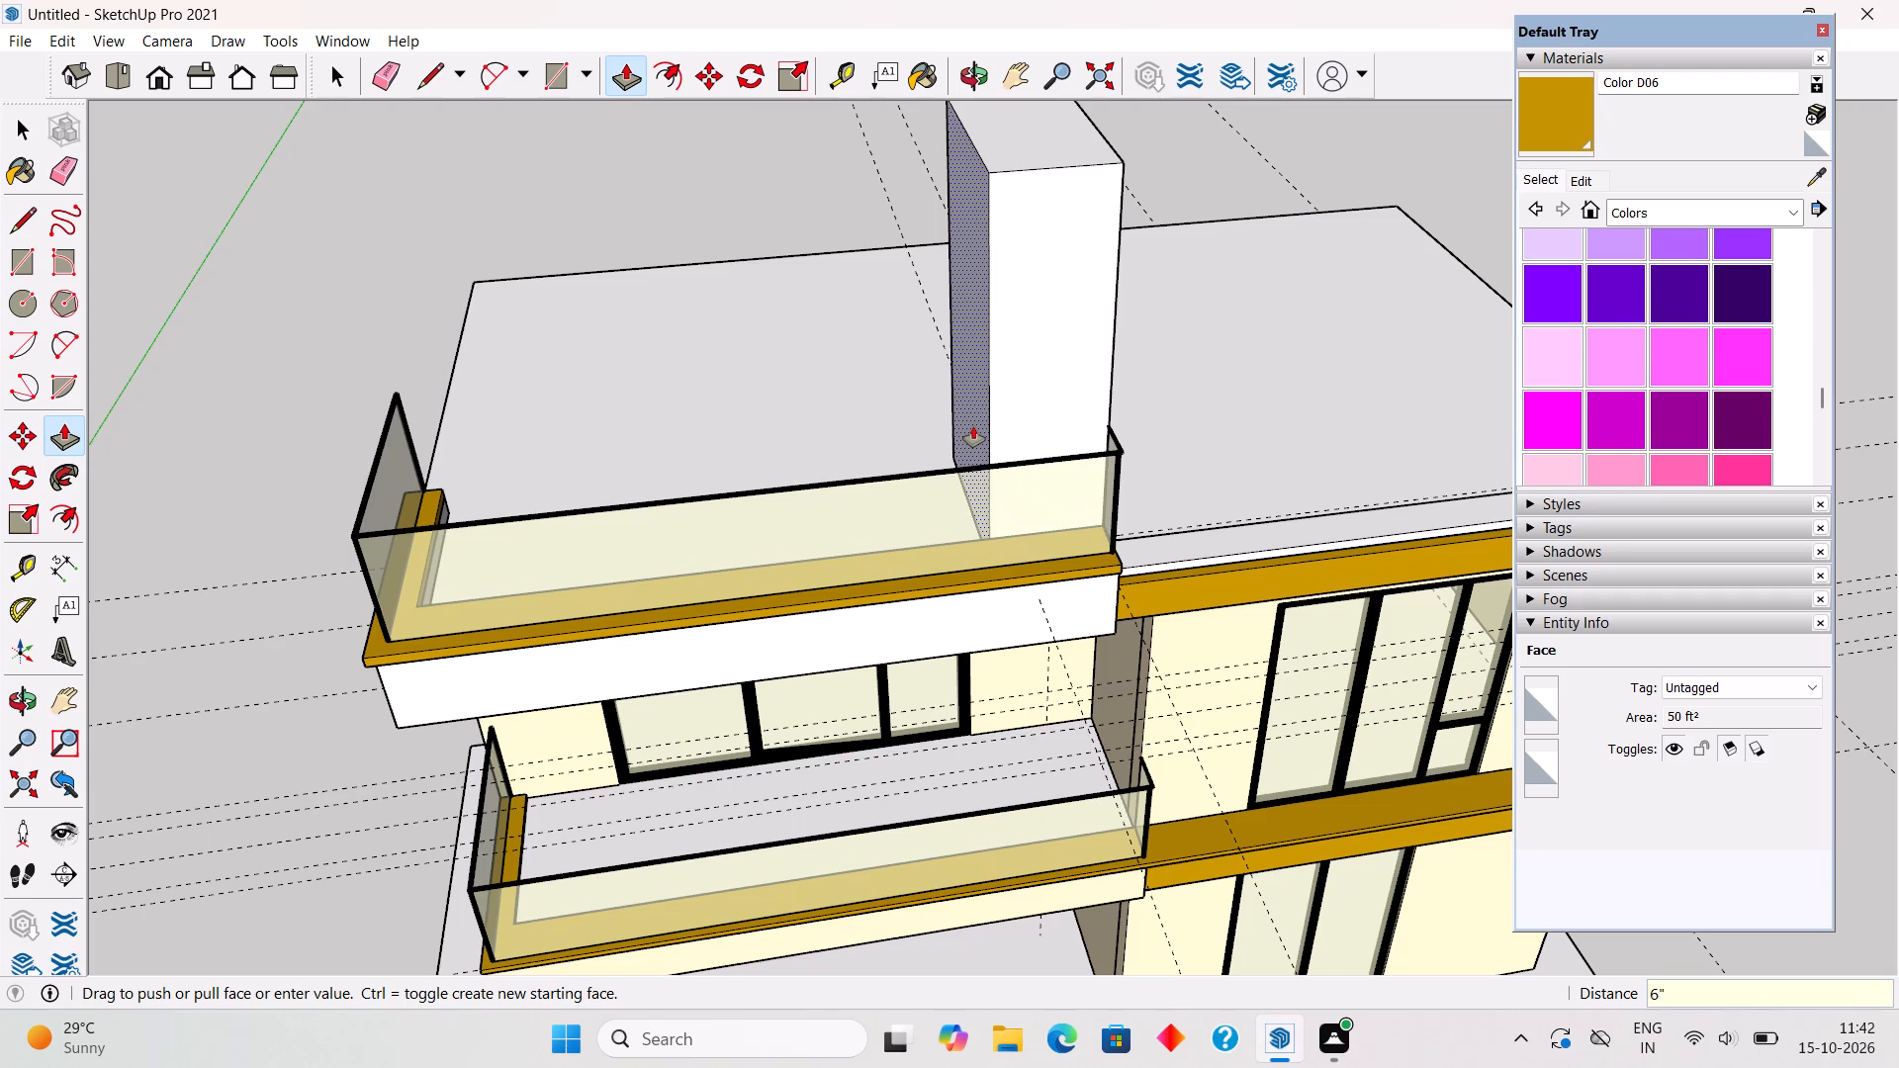
key("Return")
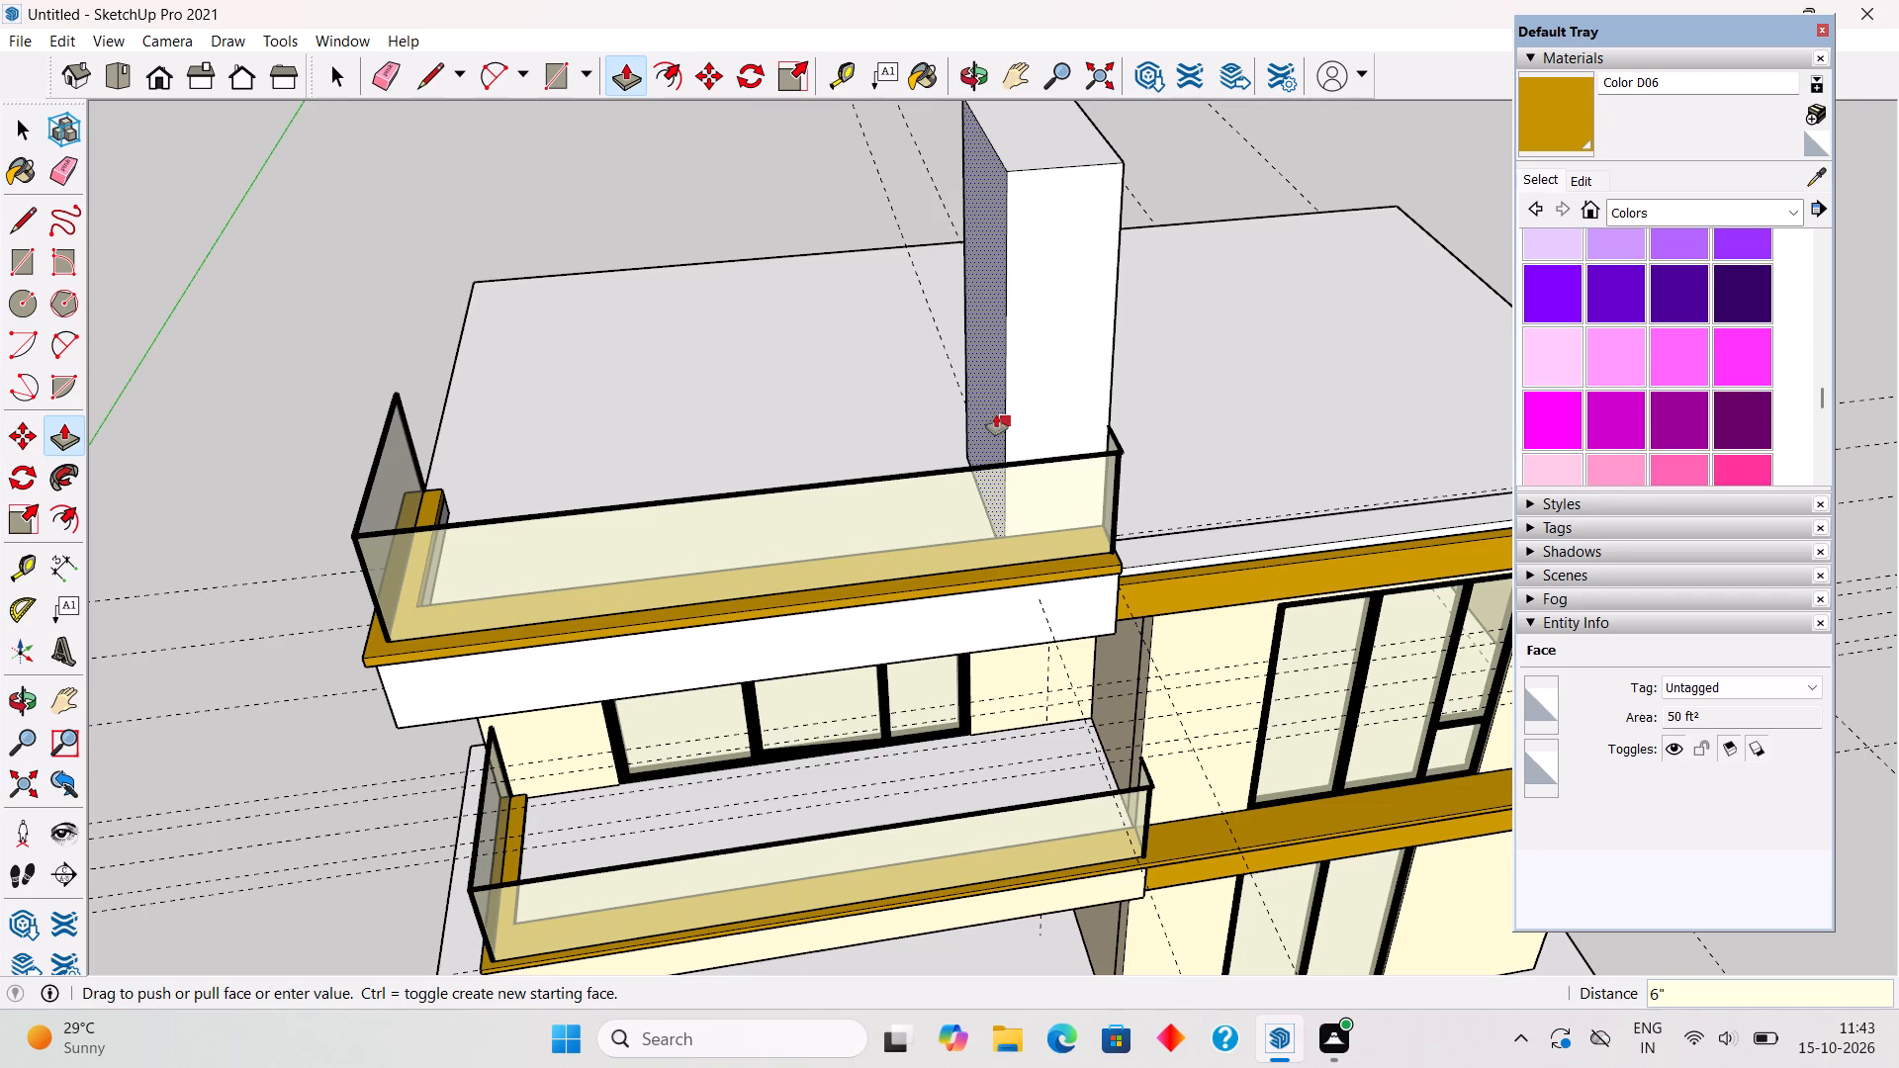
Lower the top face of the roof block by 1'.
scroll(938, 381, "down", 4)
middle_click_drag(1023, 258, 804, 132)
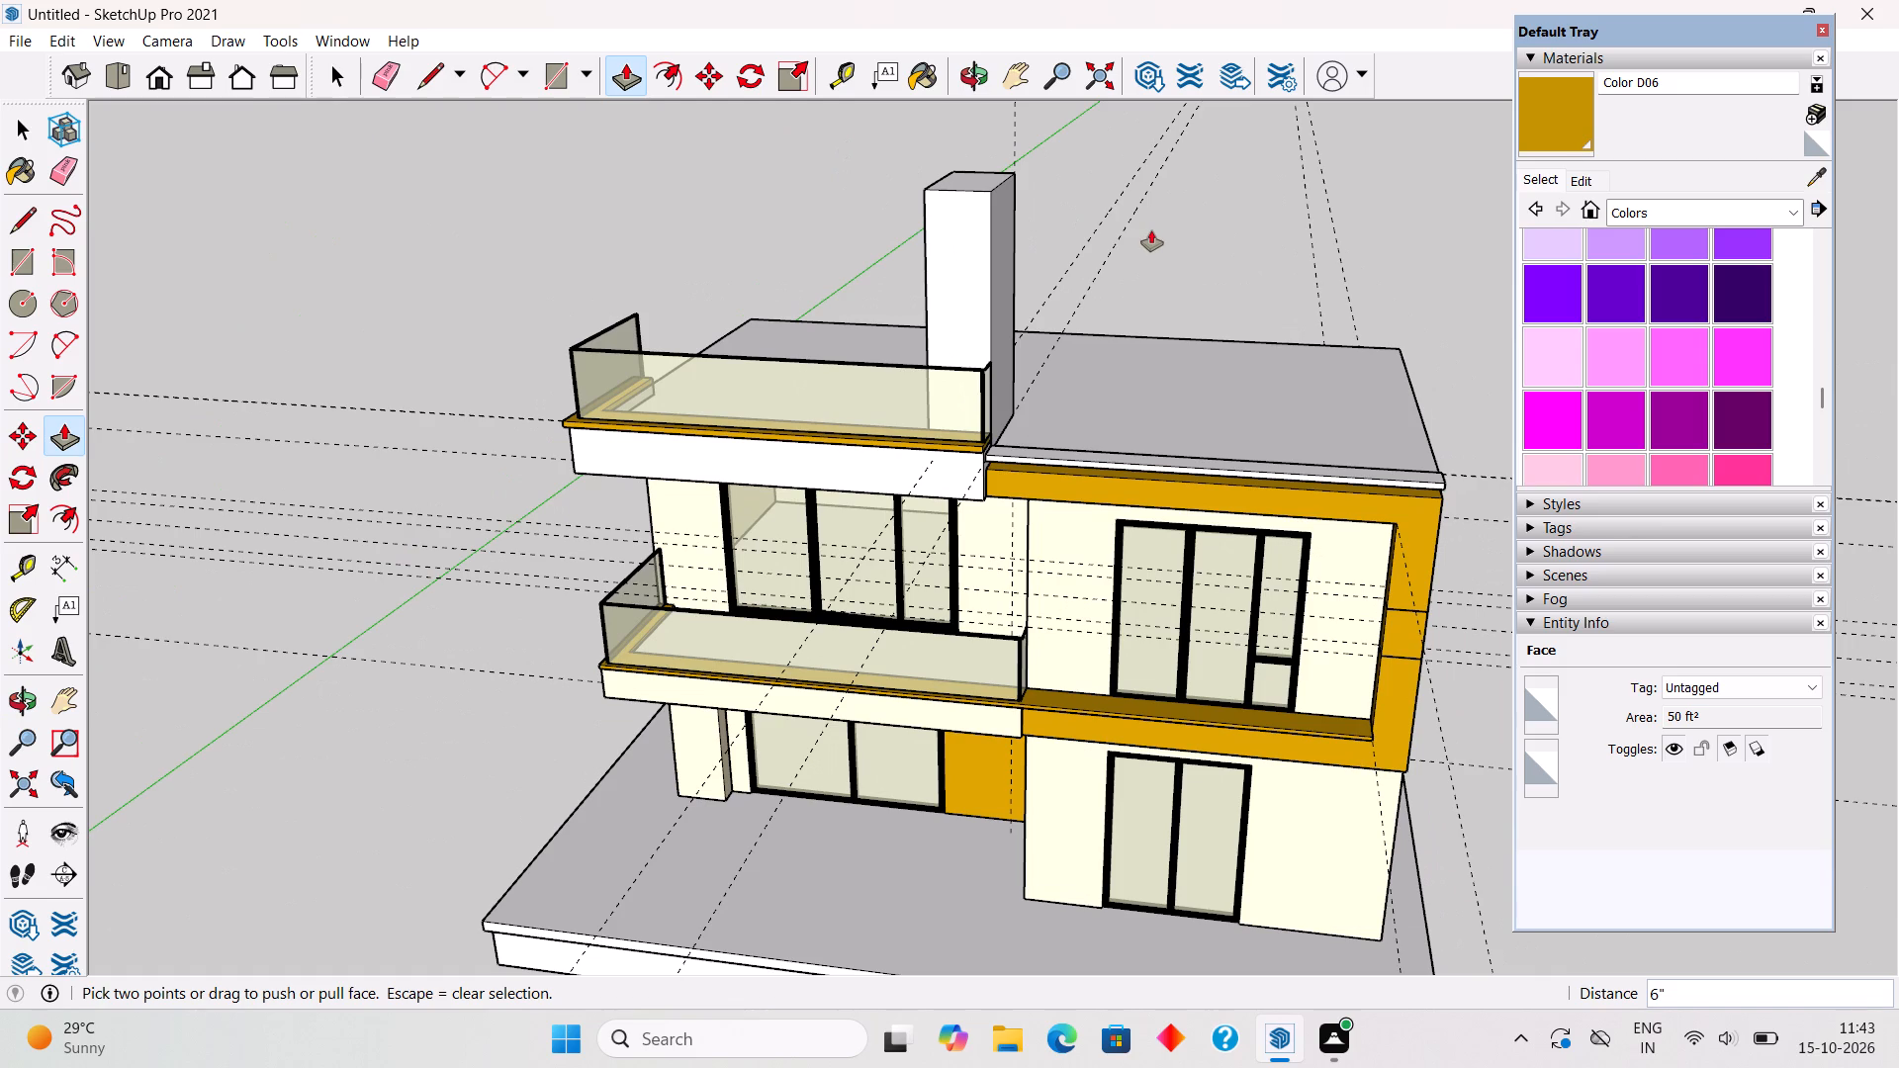
scroll(974, 177, "up", 6)
left_click(953, 167)
key("space")
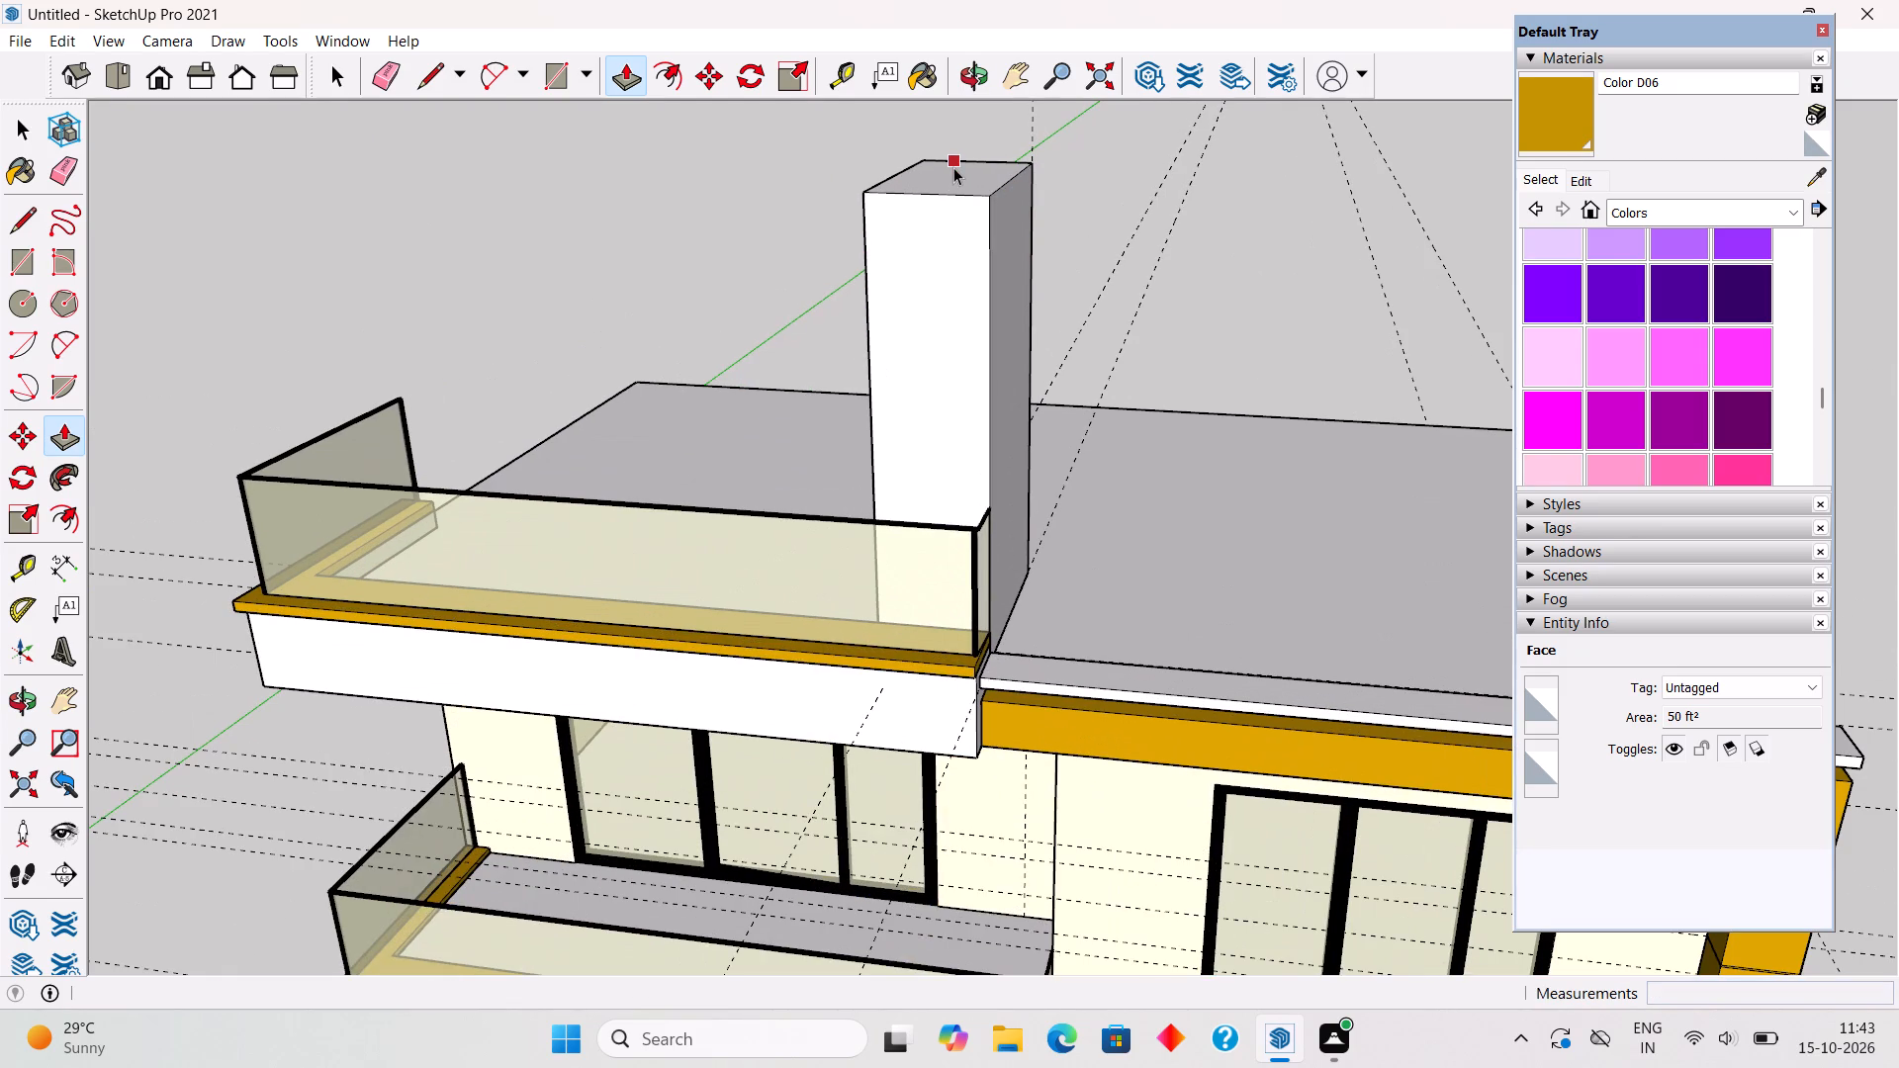
left_click(953, 167)
key("p")
left_click(953, 167)
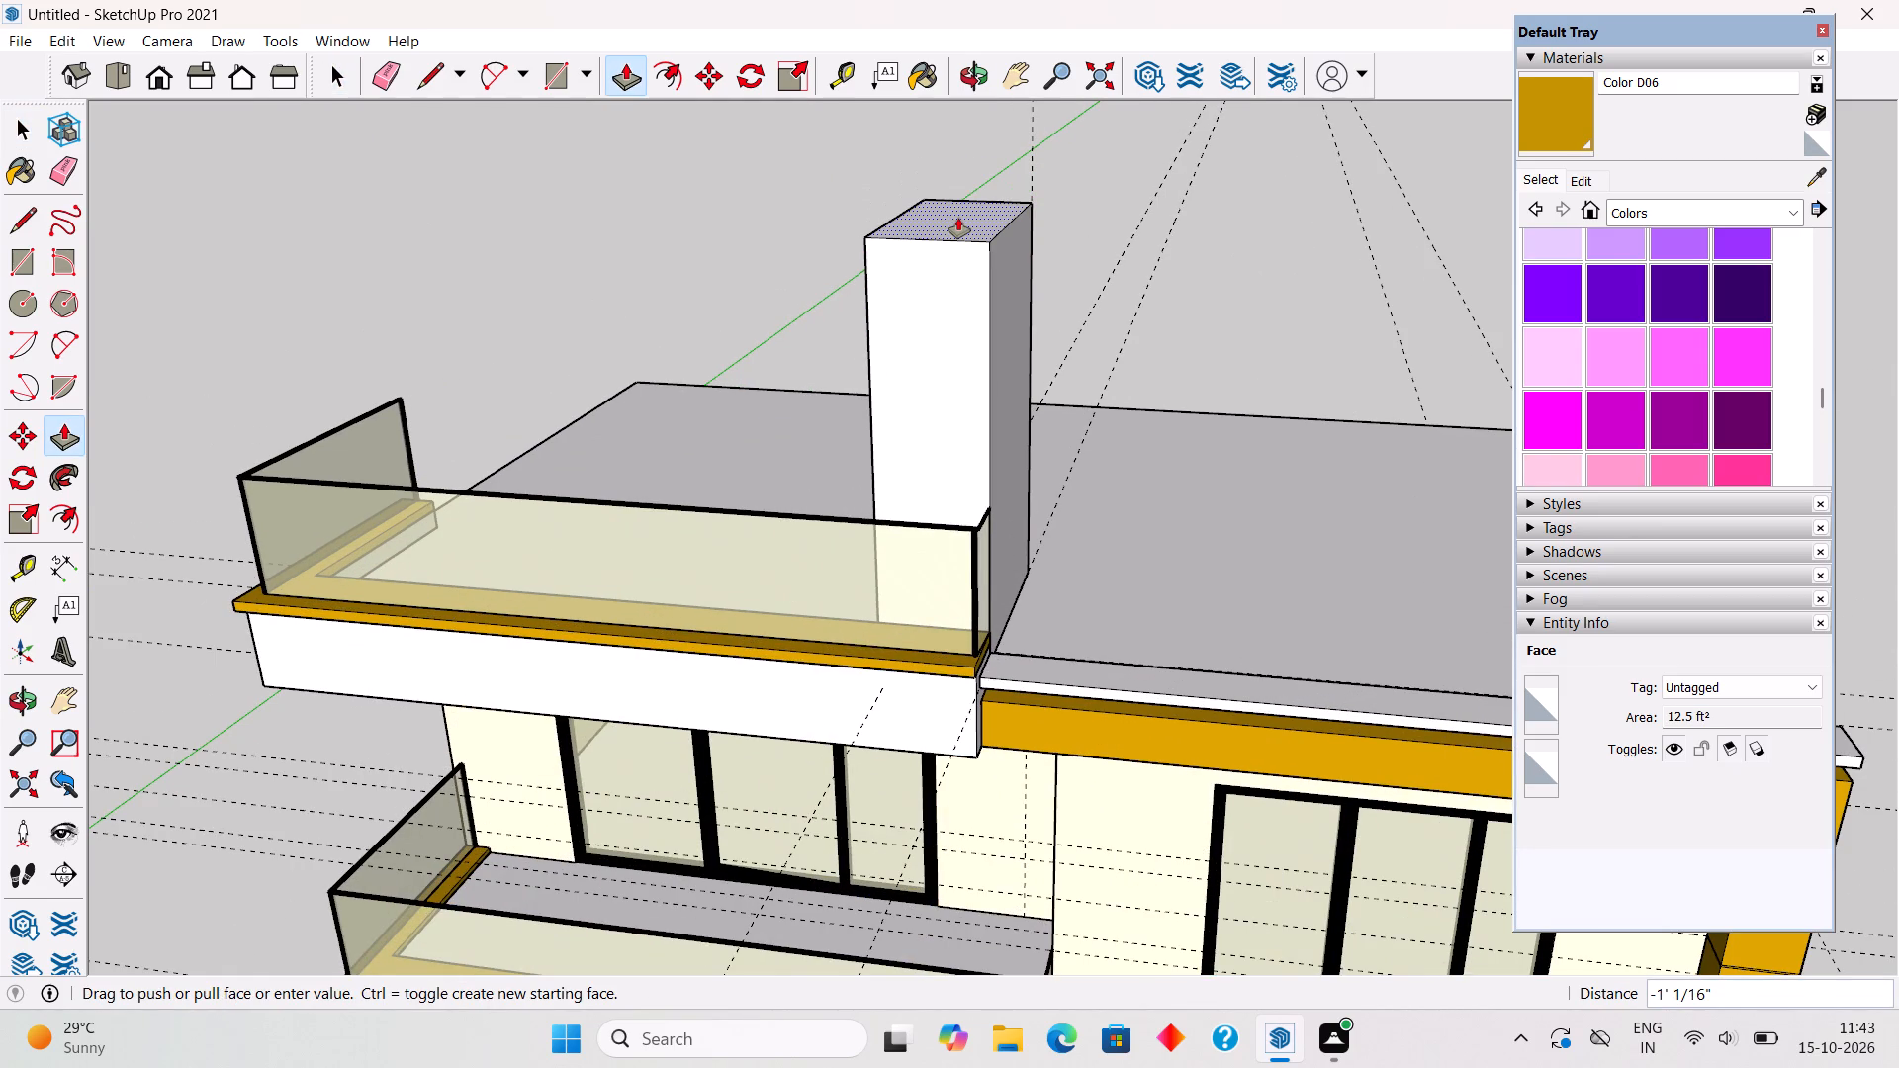
type("1'")
key("Return")
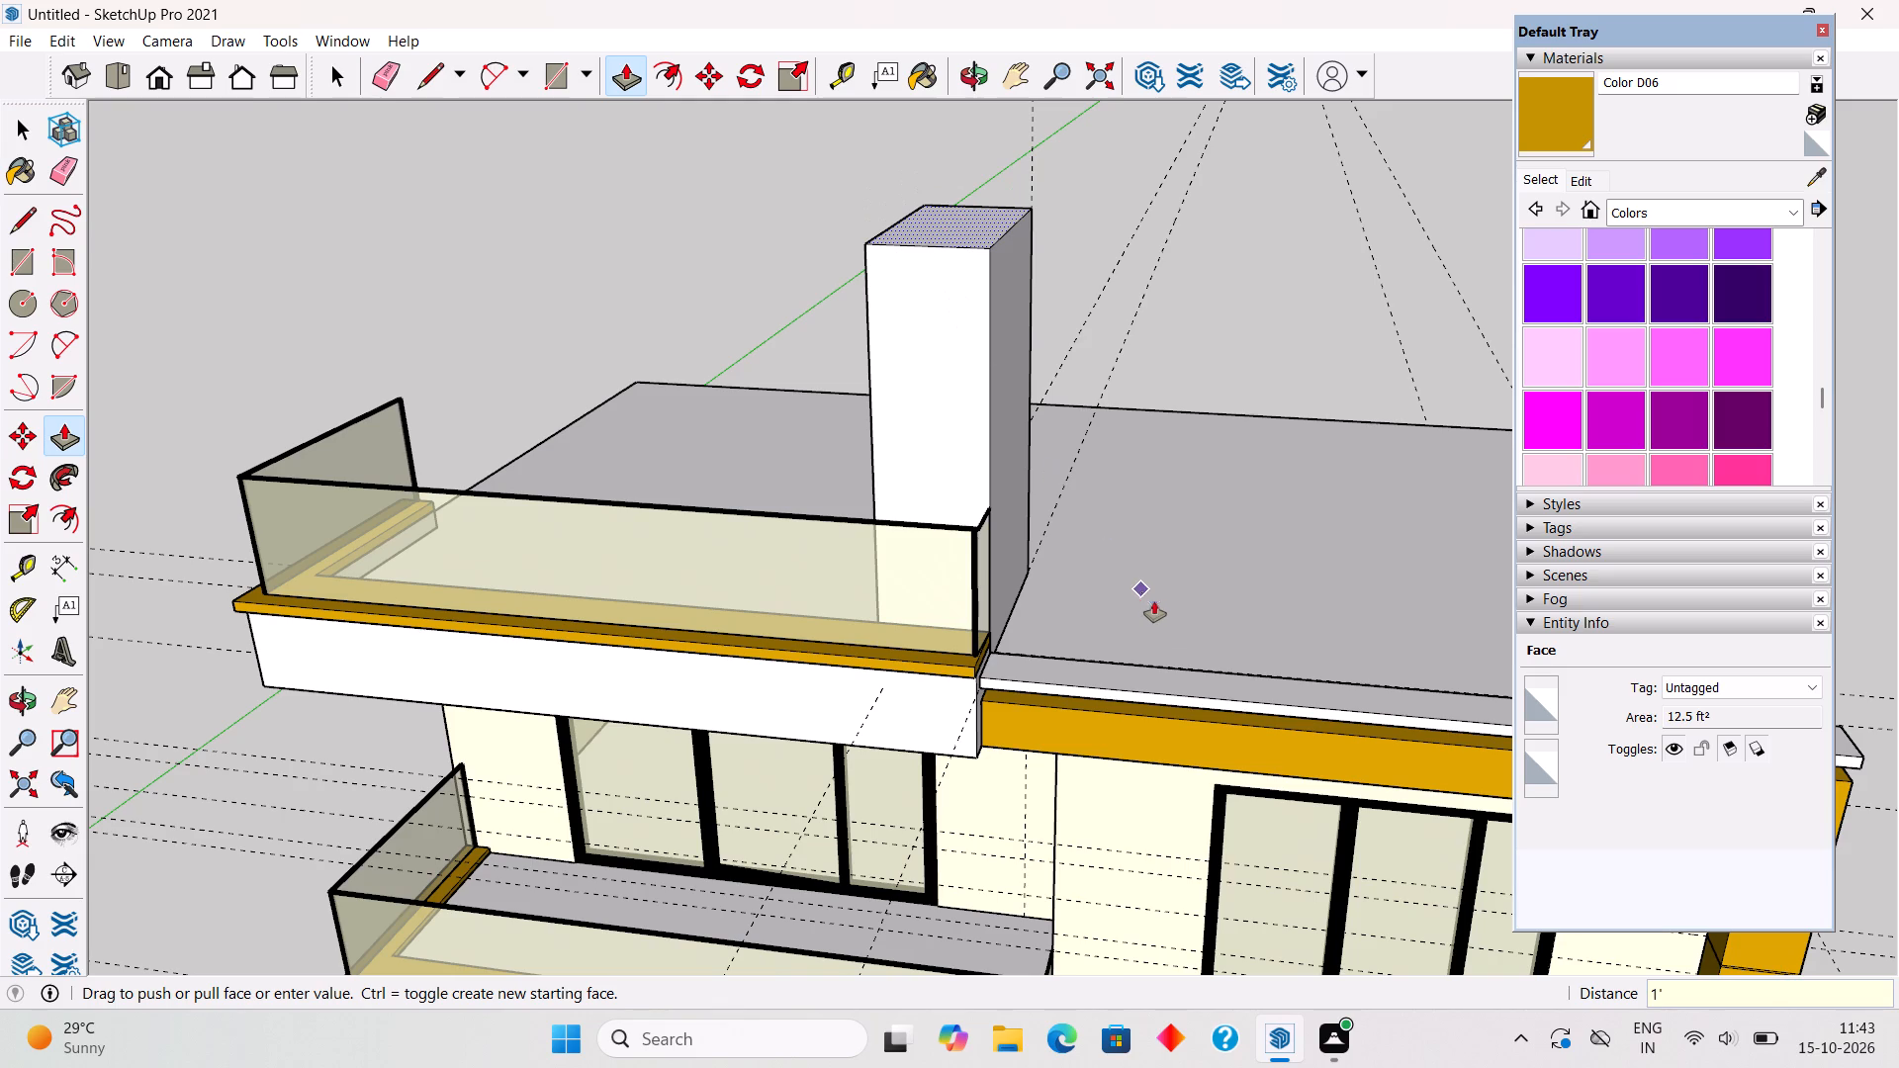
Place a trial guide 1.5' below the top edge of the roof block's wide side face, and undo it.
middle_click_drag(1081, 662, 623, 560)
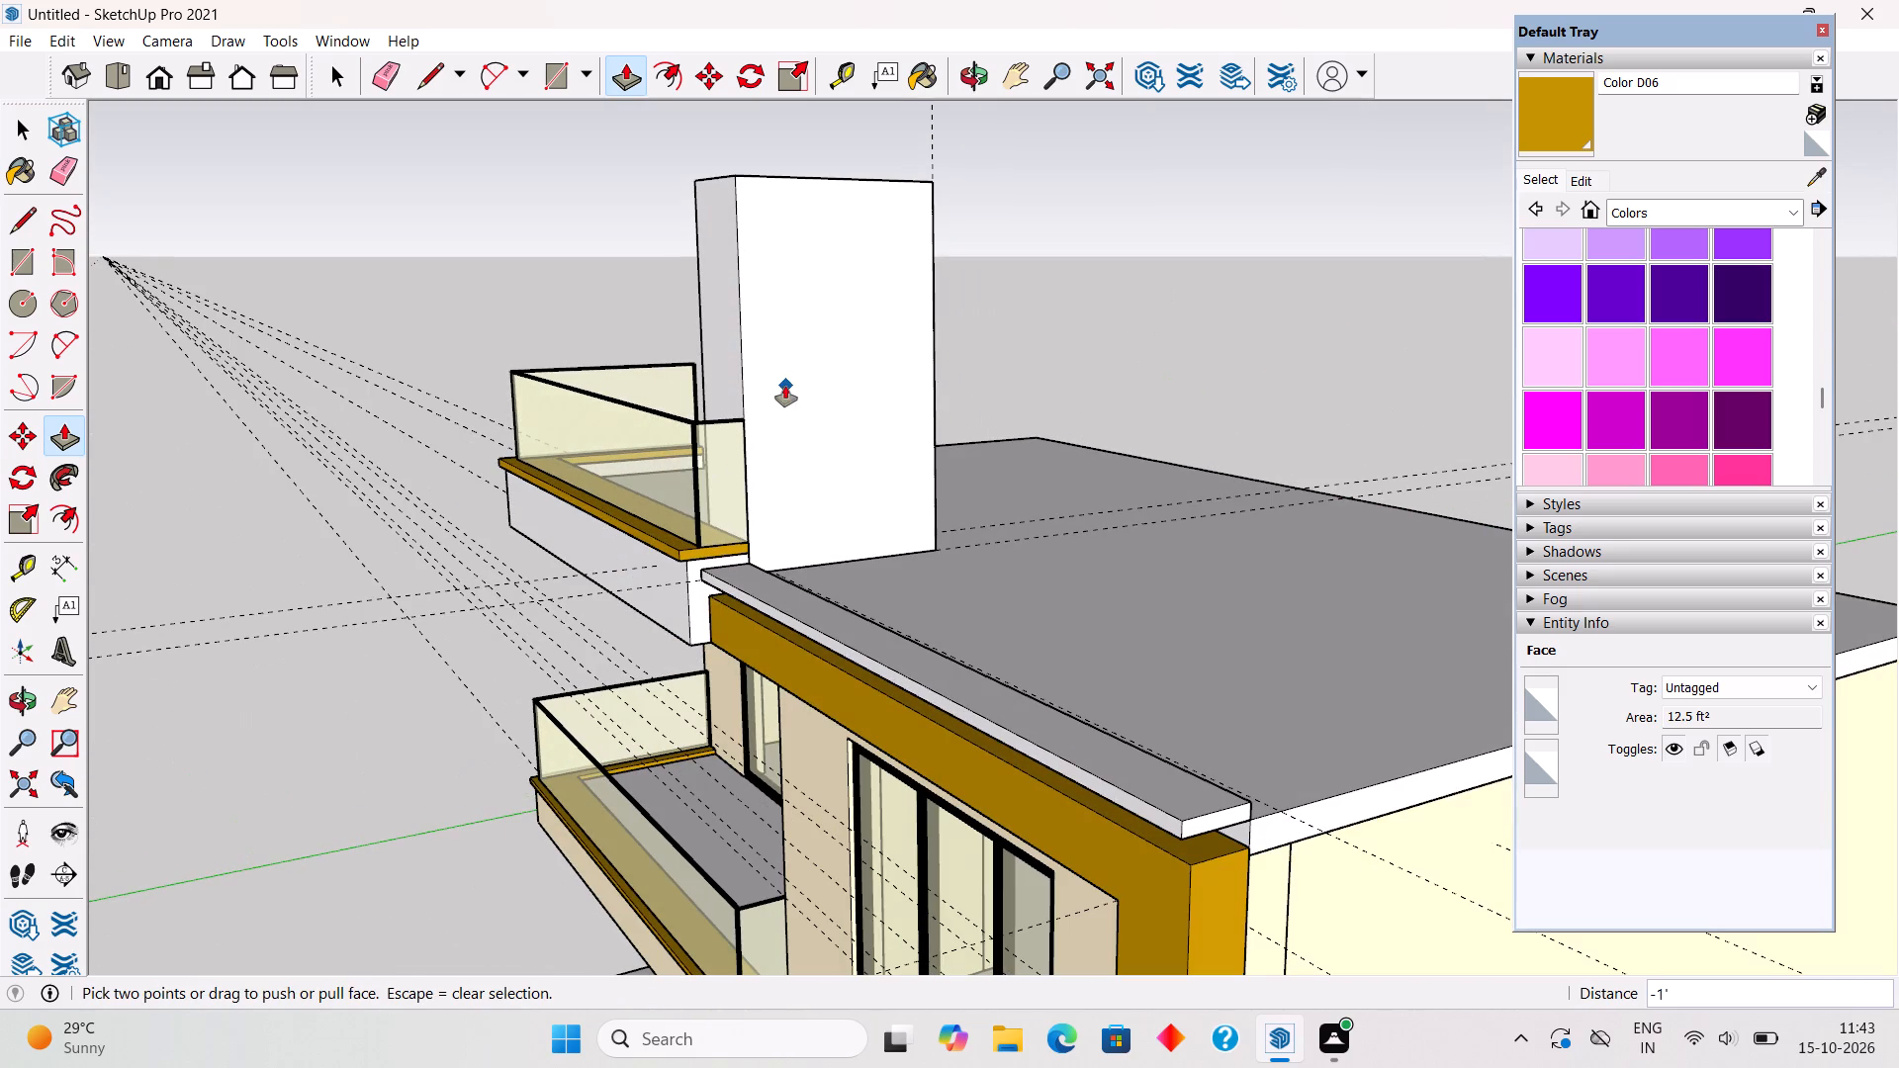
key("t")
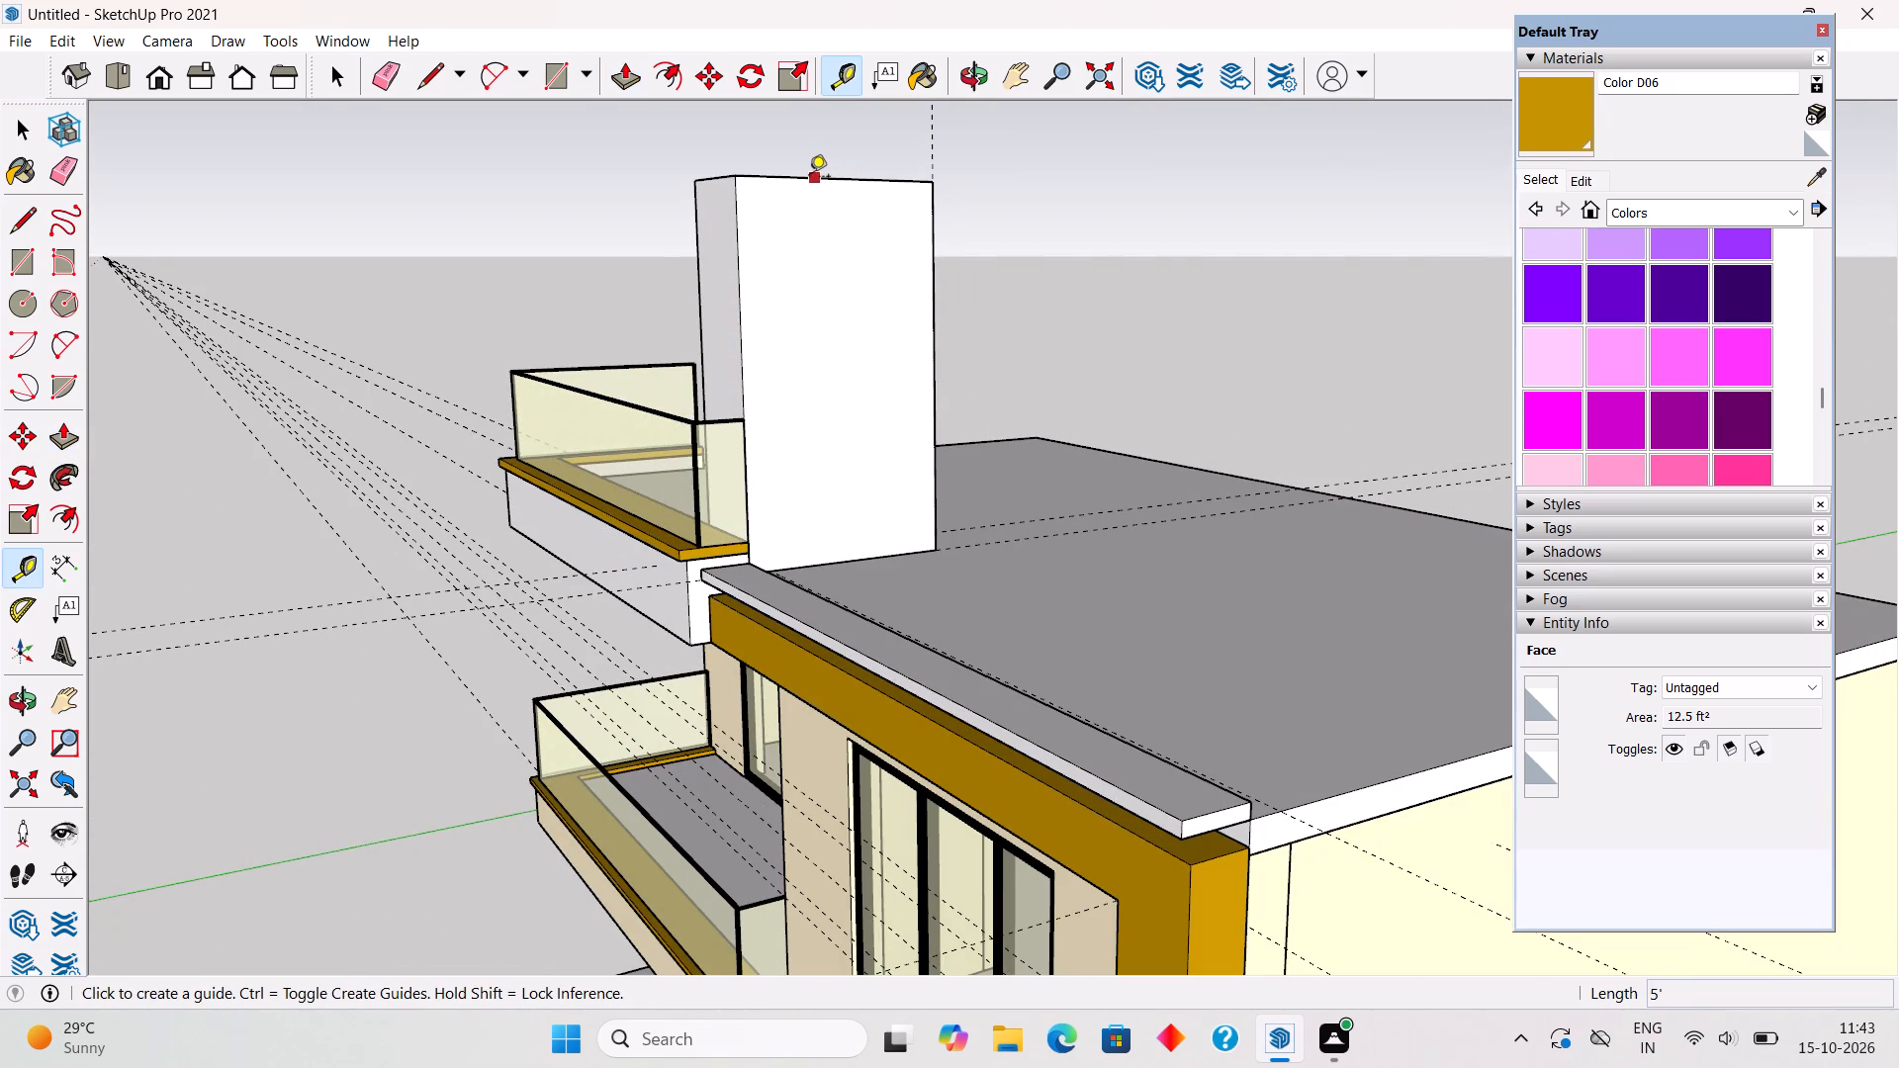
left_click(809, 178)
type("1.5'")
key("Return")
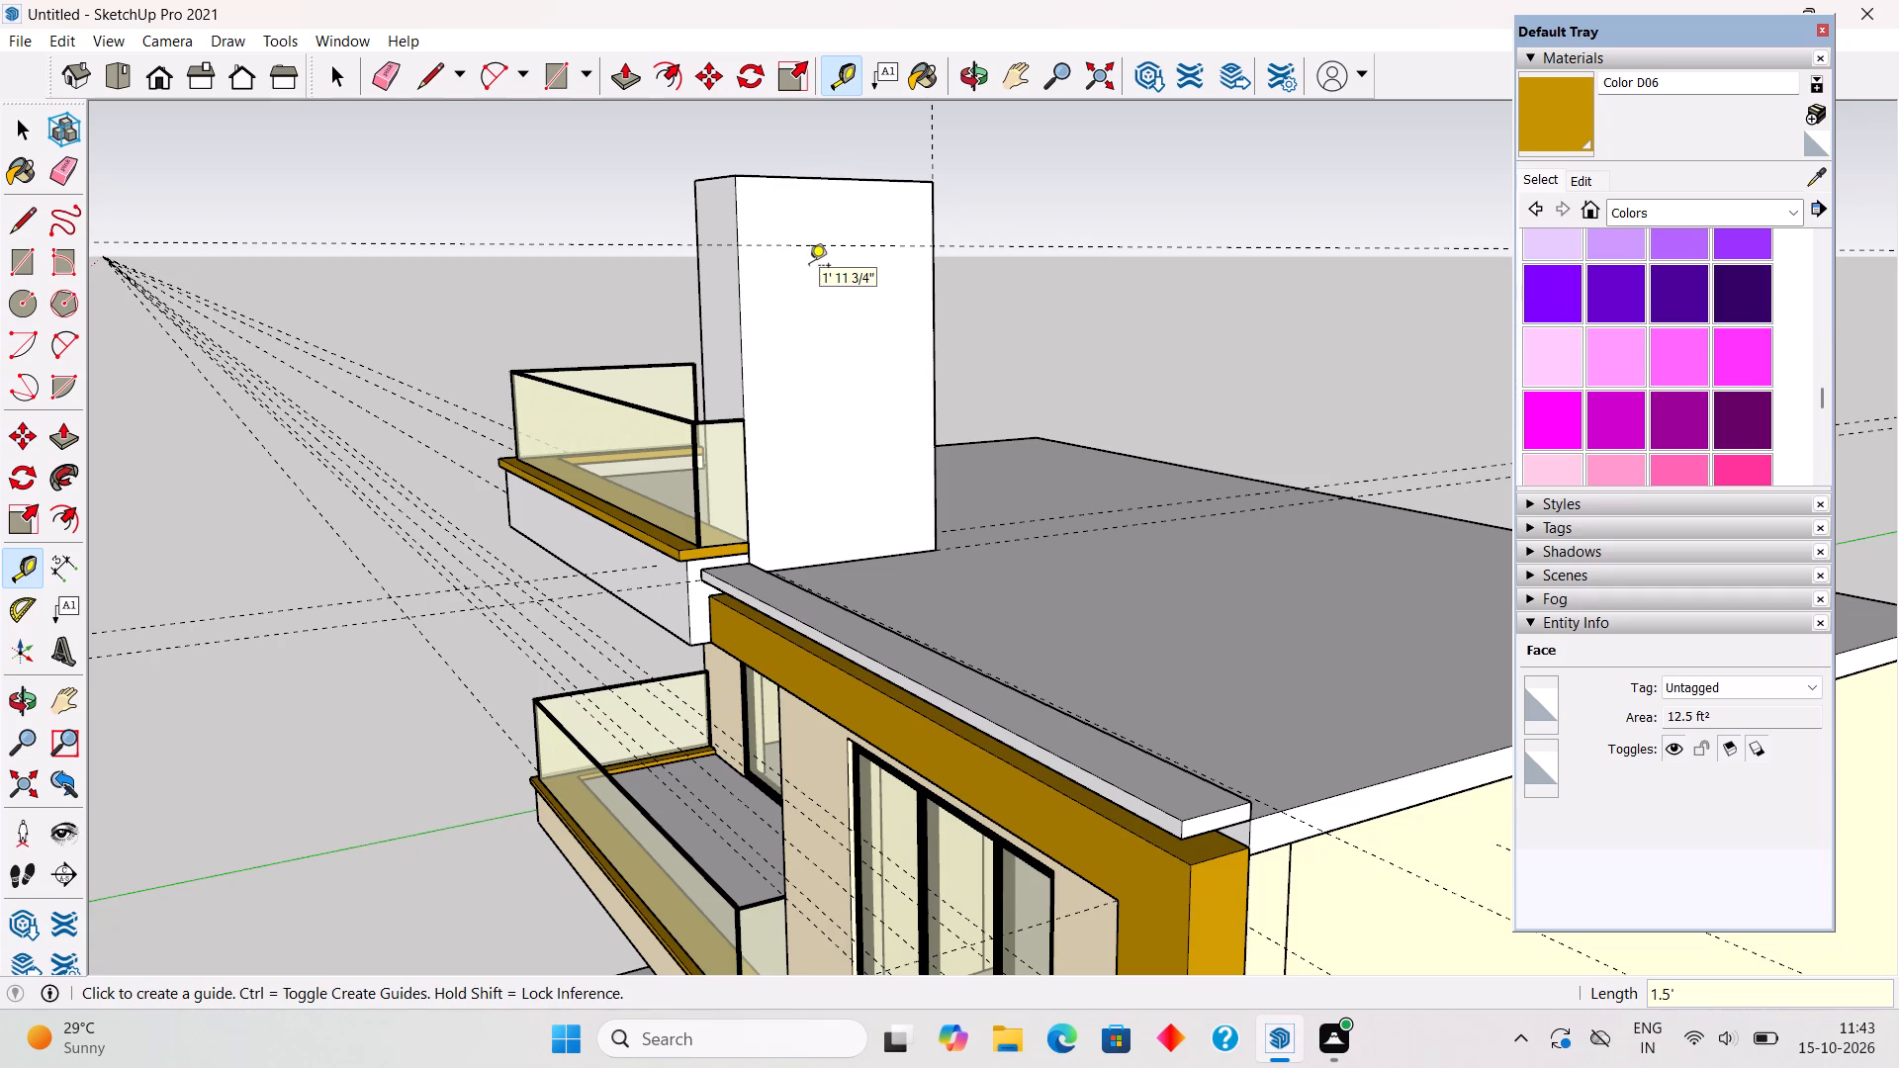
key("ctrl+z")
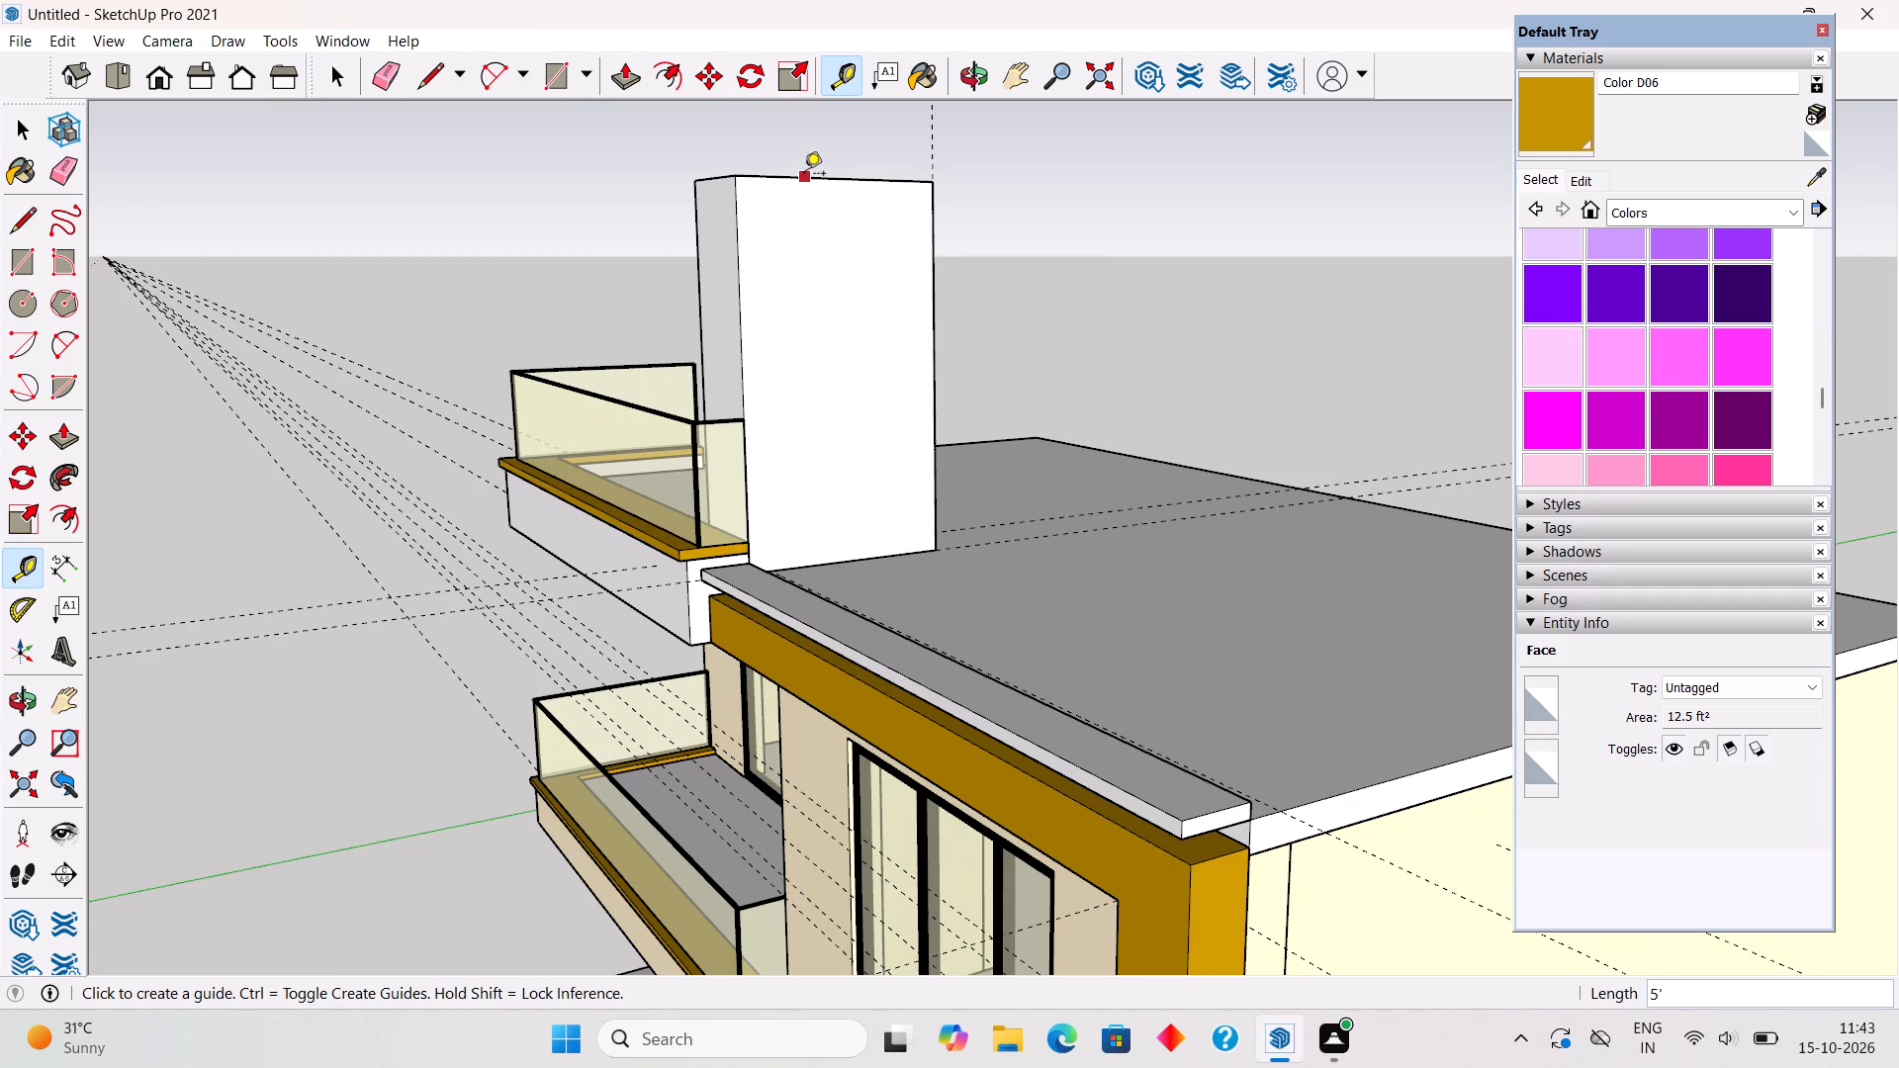
Place a guide 1.8' below the top edge of the roof block's wide side face.
left_click(804, 175)
type("1.8'")
key("Return")
Draw a 5' line along that guide, splitting the block's wide side face from edge to edge.
key("l")
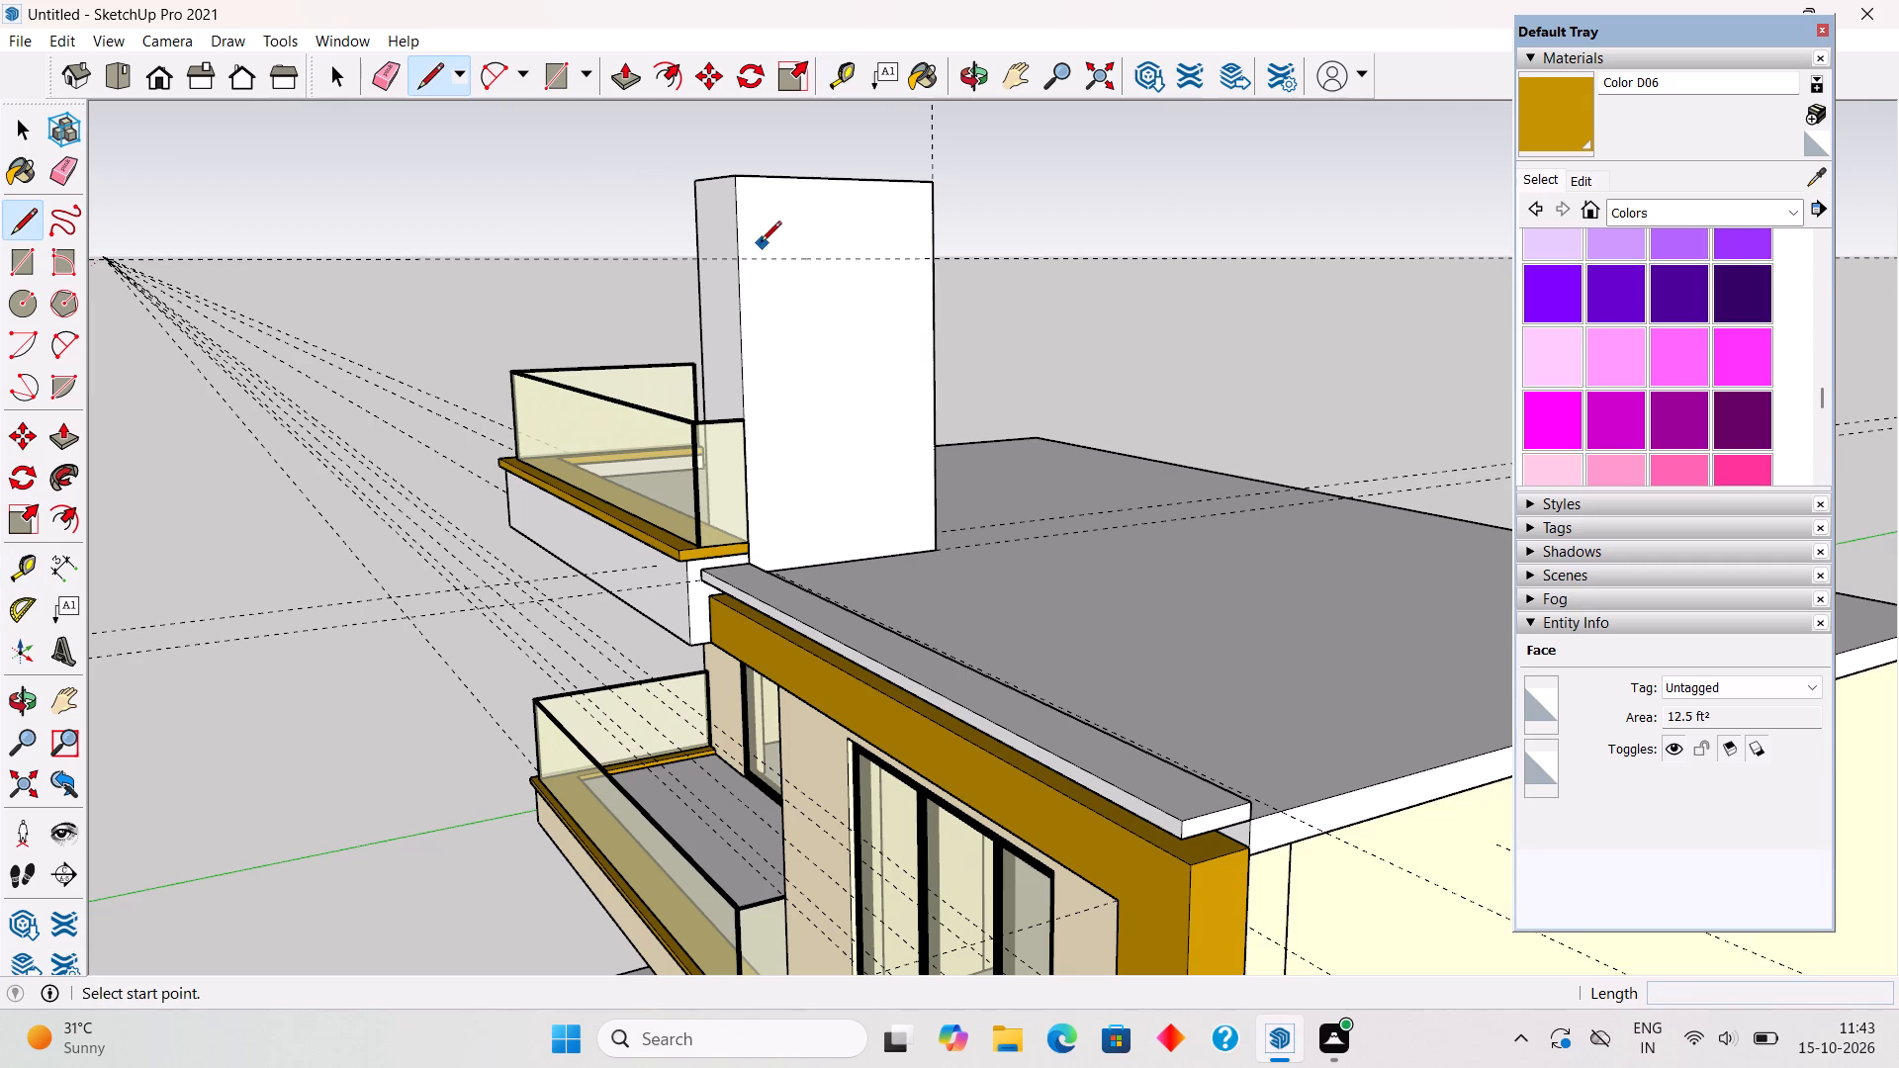
left_click(742, 259)
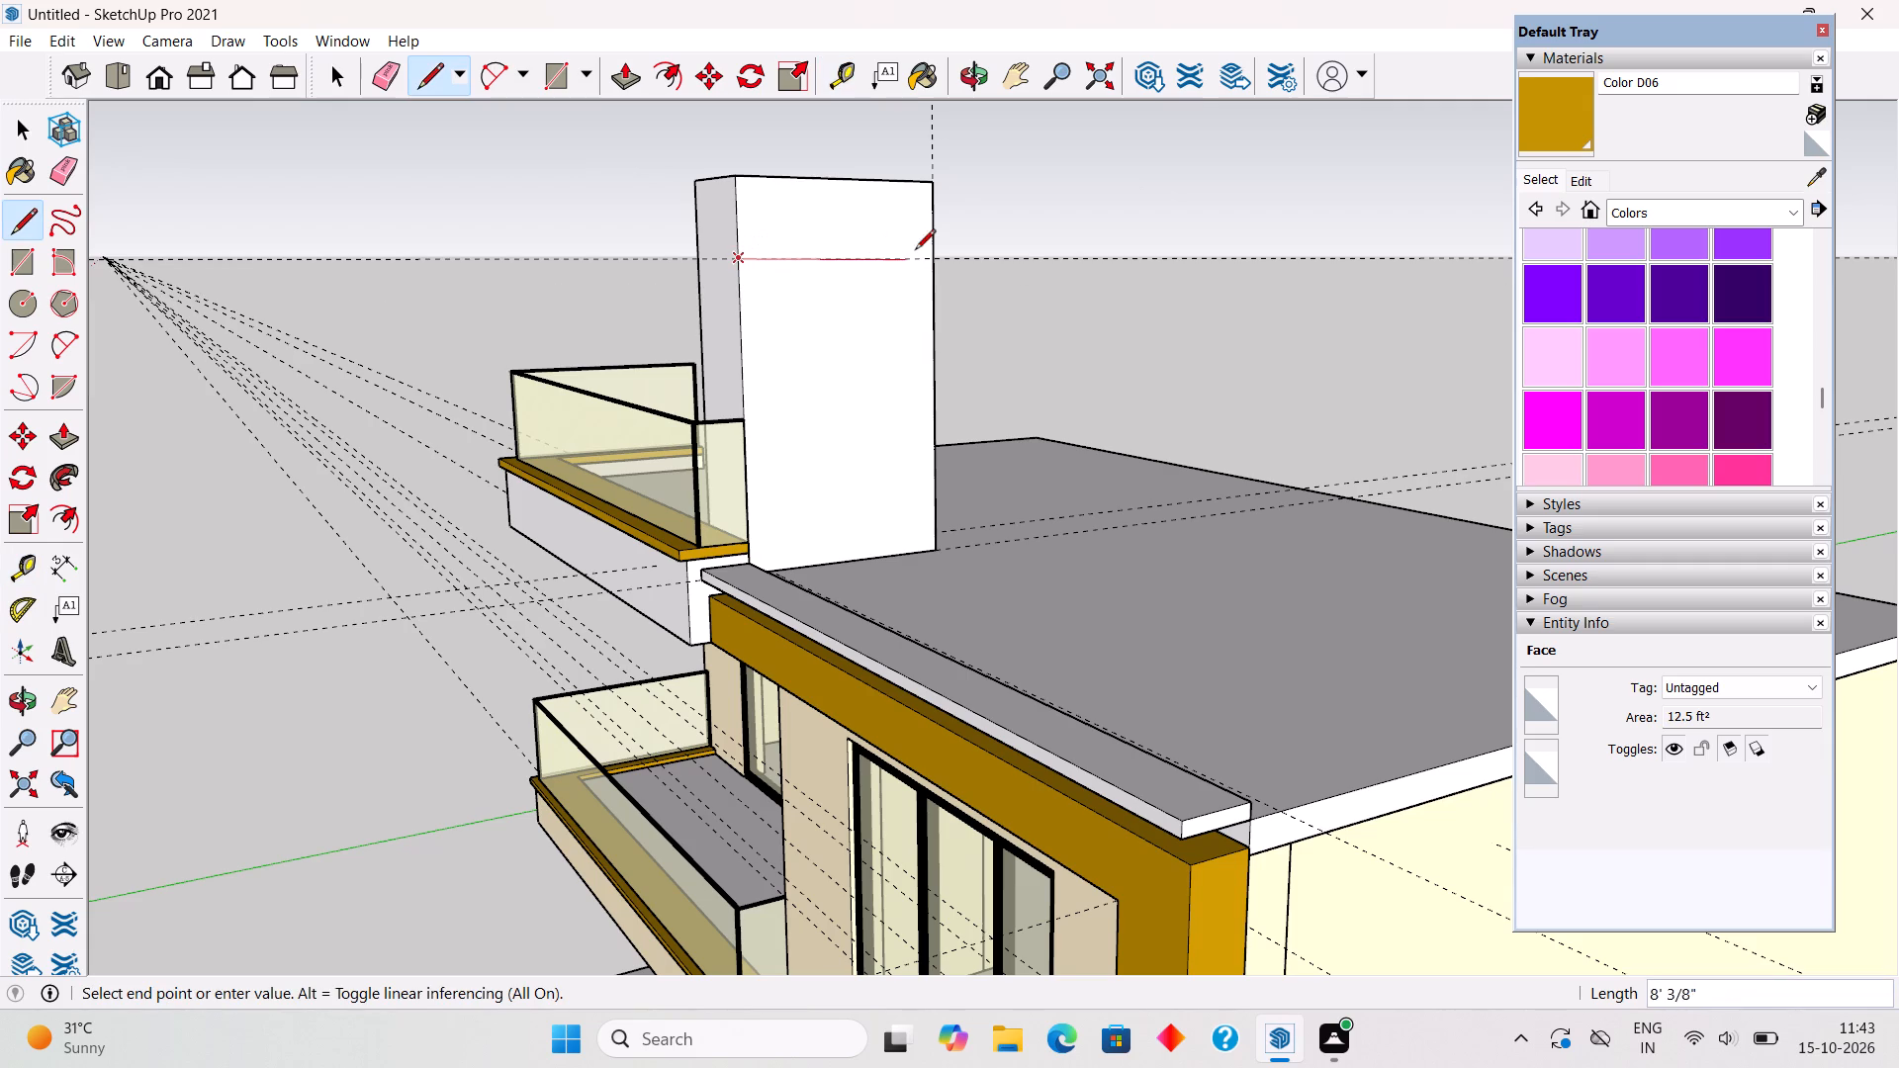
left_click(933, 256)
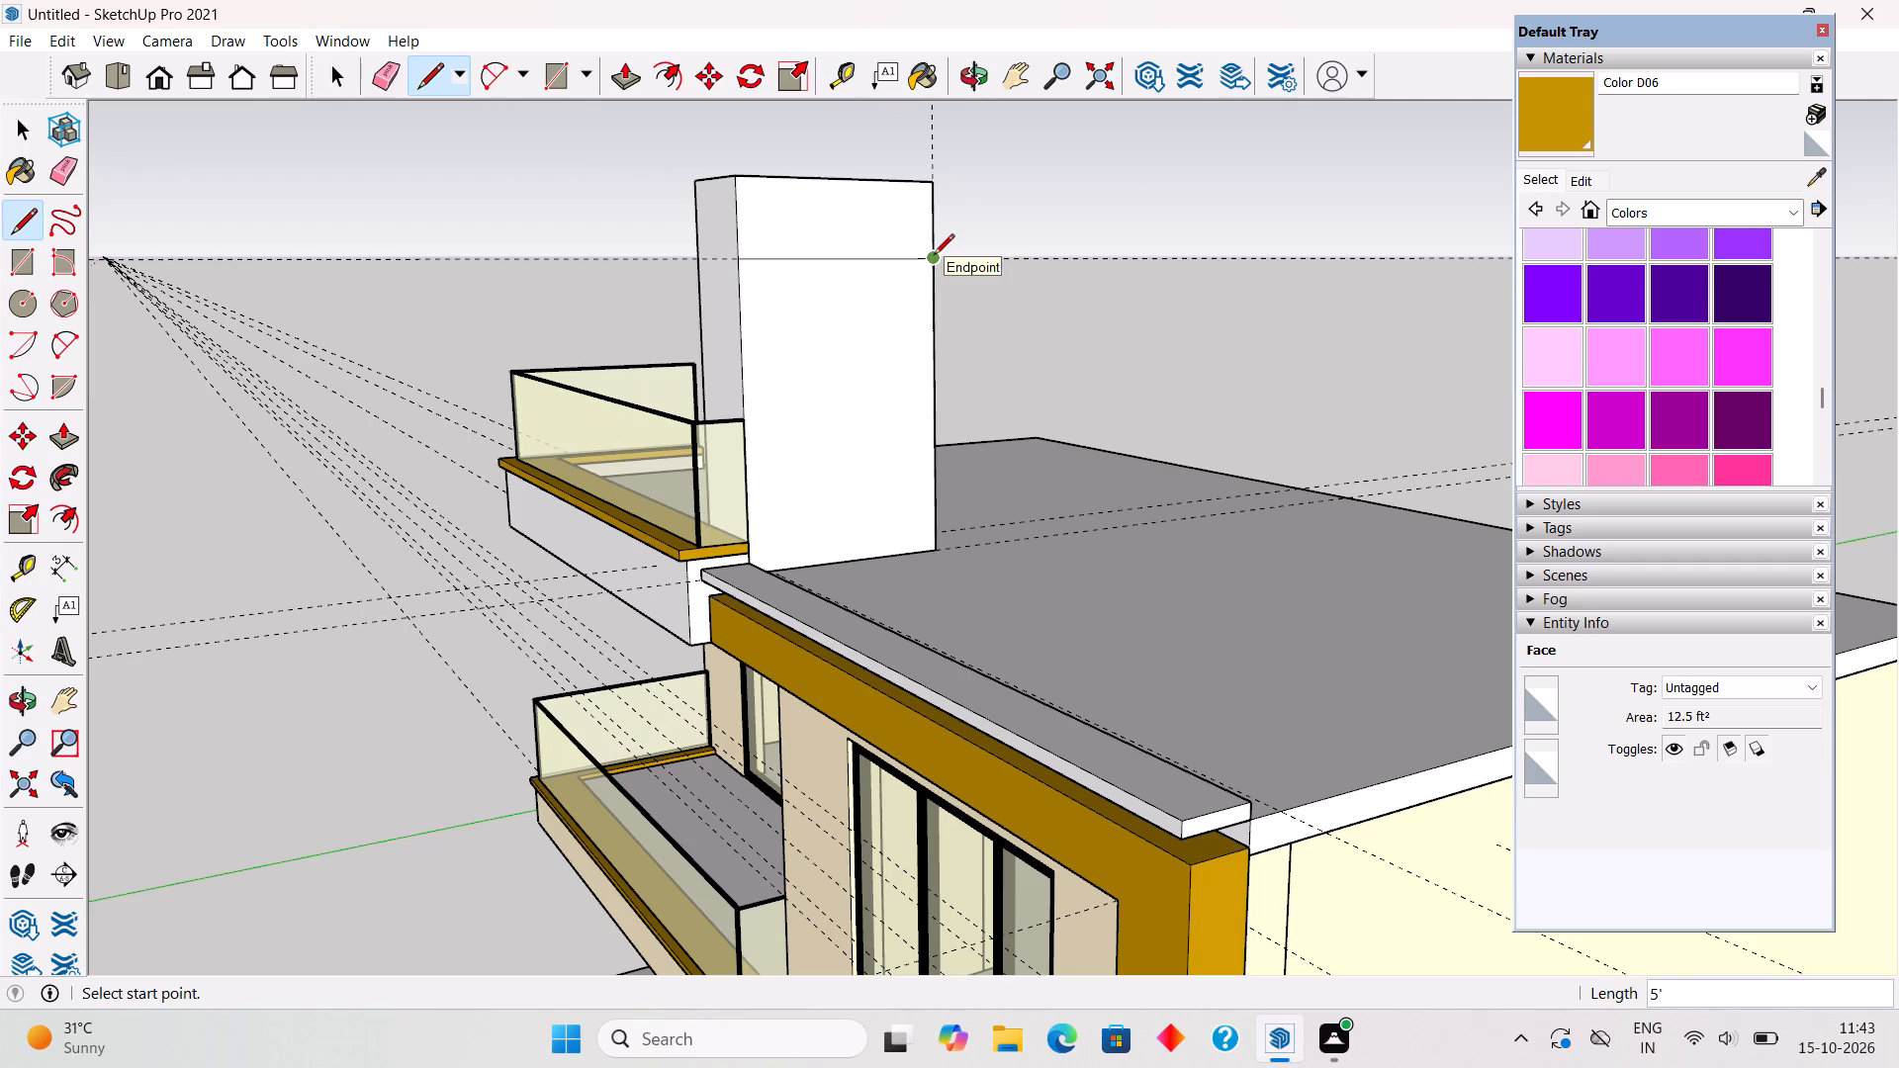
Examine the roof block against the house front, the balcony-roof railing and the ochre window frame from several angles.
scroll(934, 256, "down", 1)
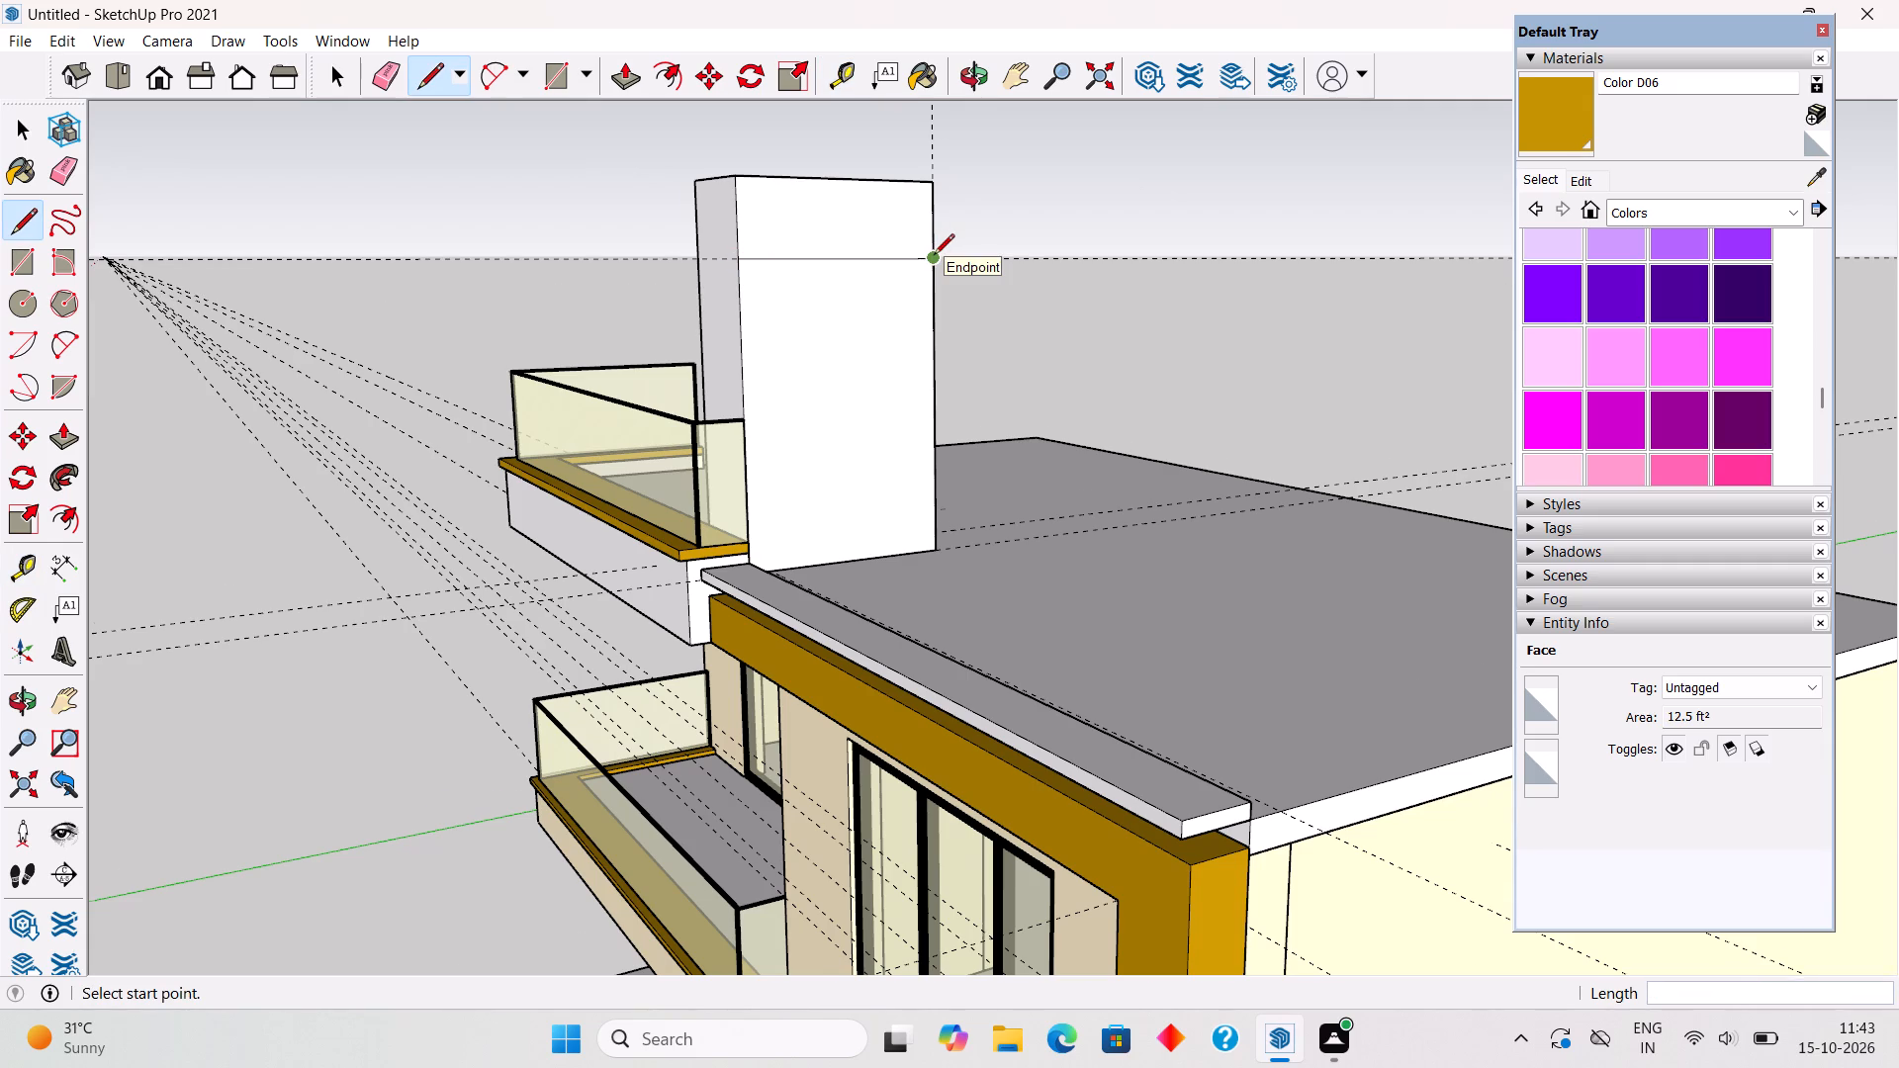
middle_click_drag(1134, 591, 1332, 468)
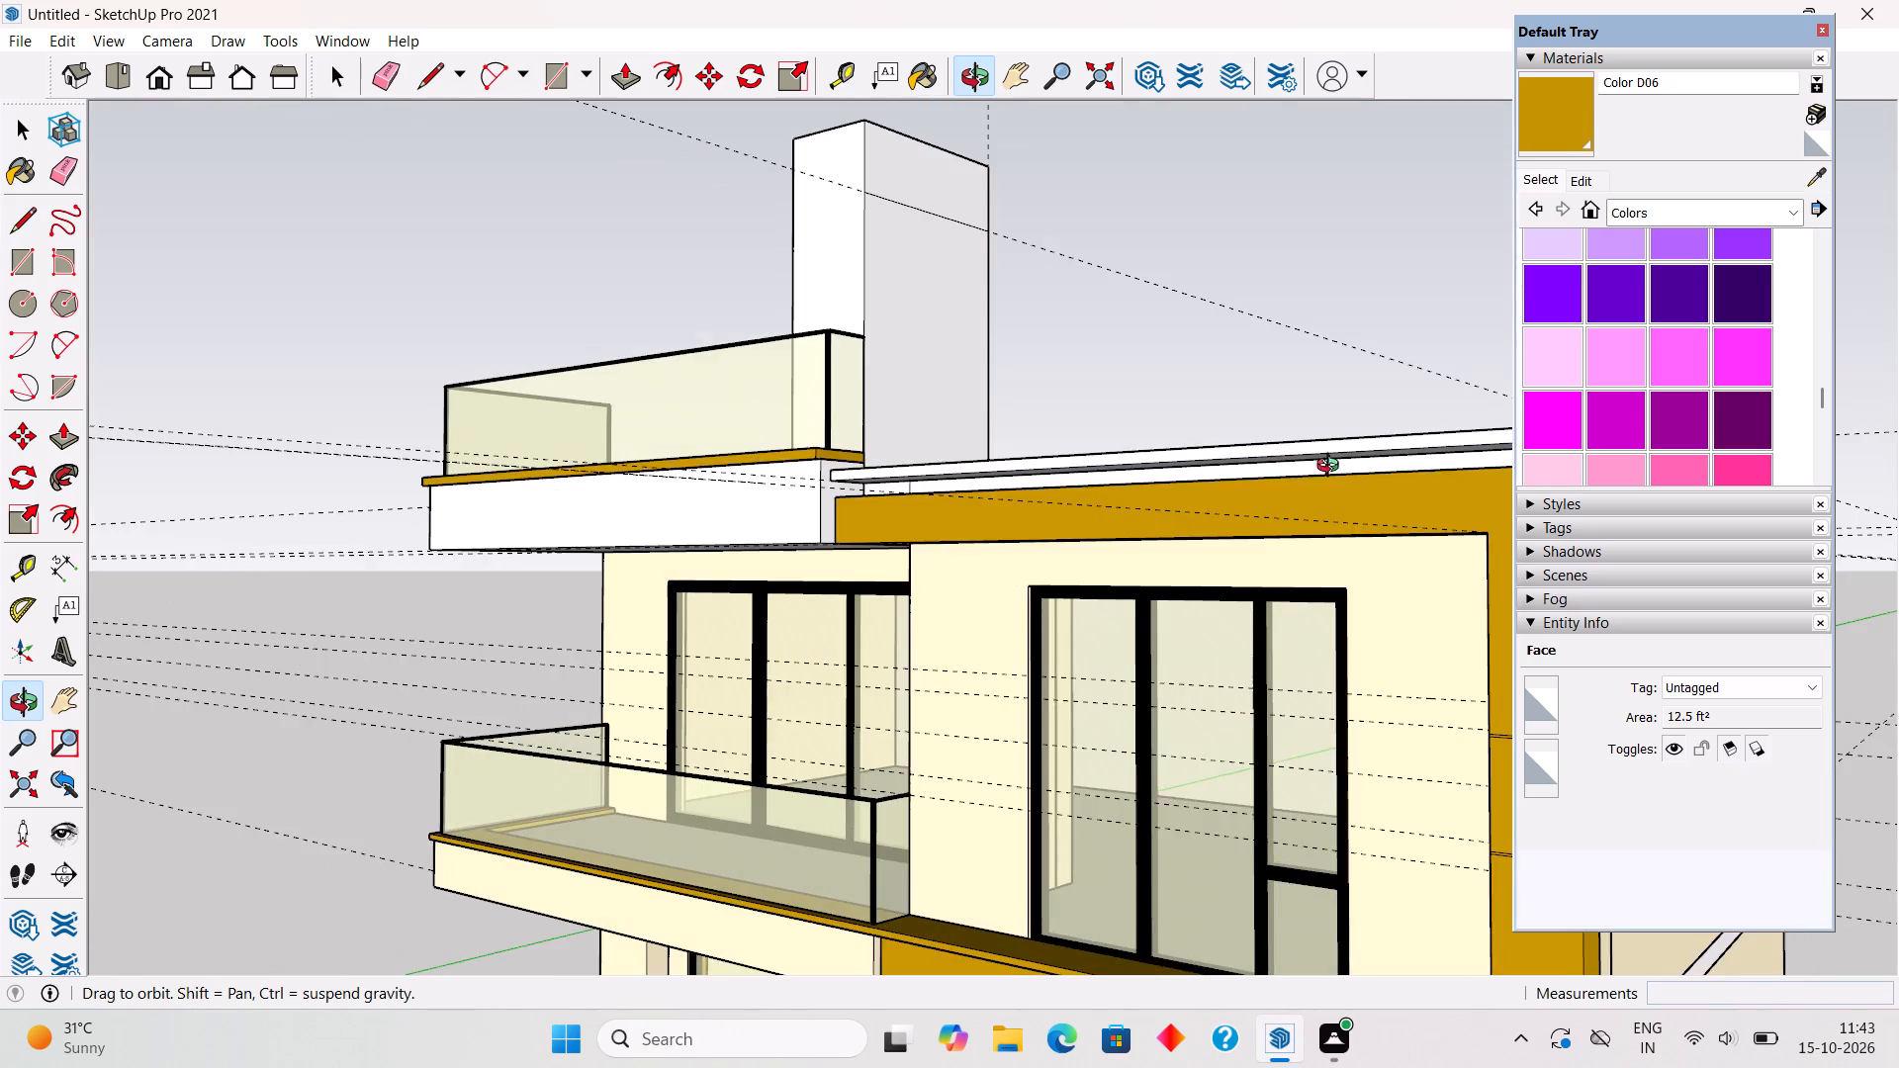
middle_click_drag(1332, 468, 1358, 518)
scroll(1358, 518, "down", 3)
scroll(1148, 568, "down", 4)
middle_click_drag(1455, 891, 1519, 828)
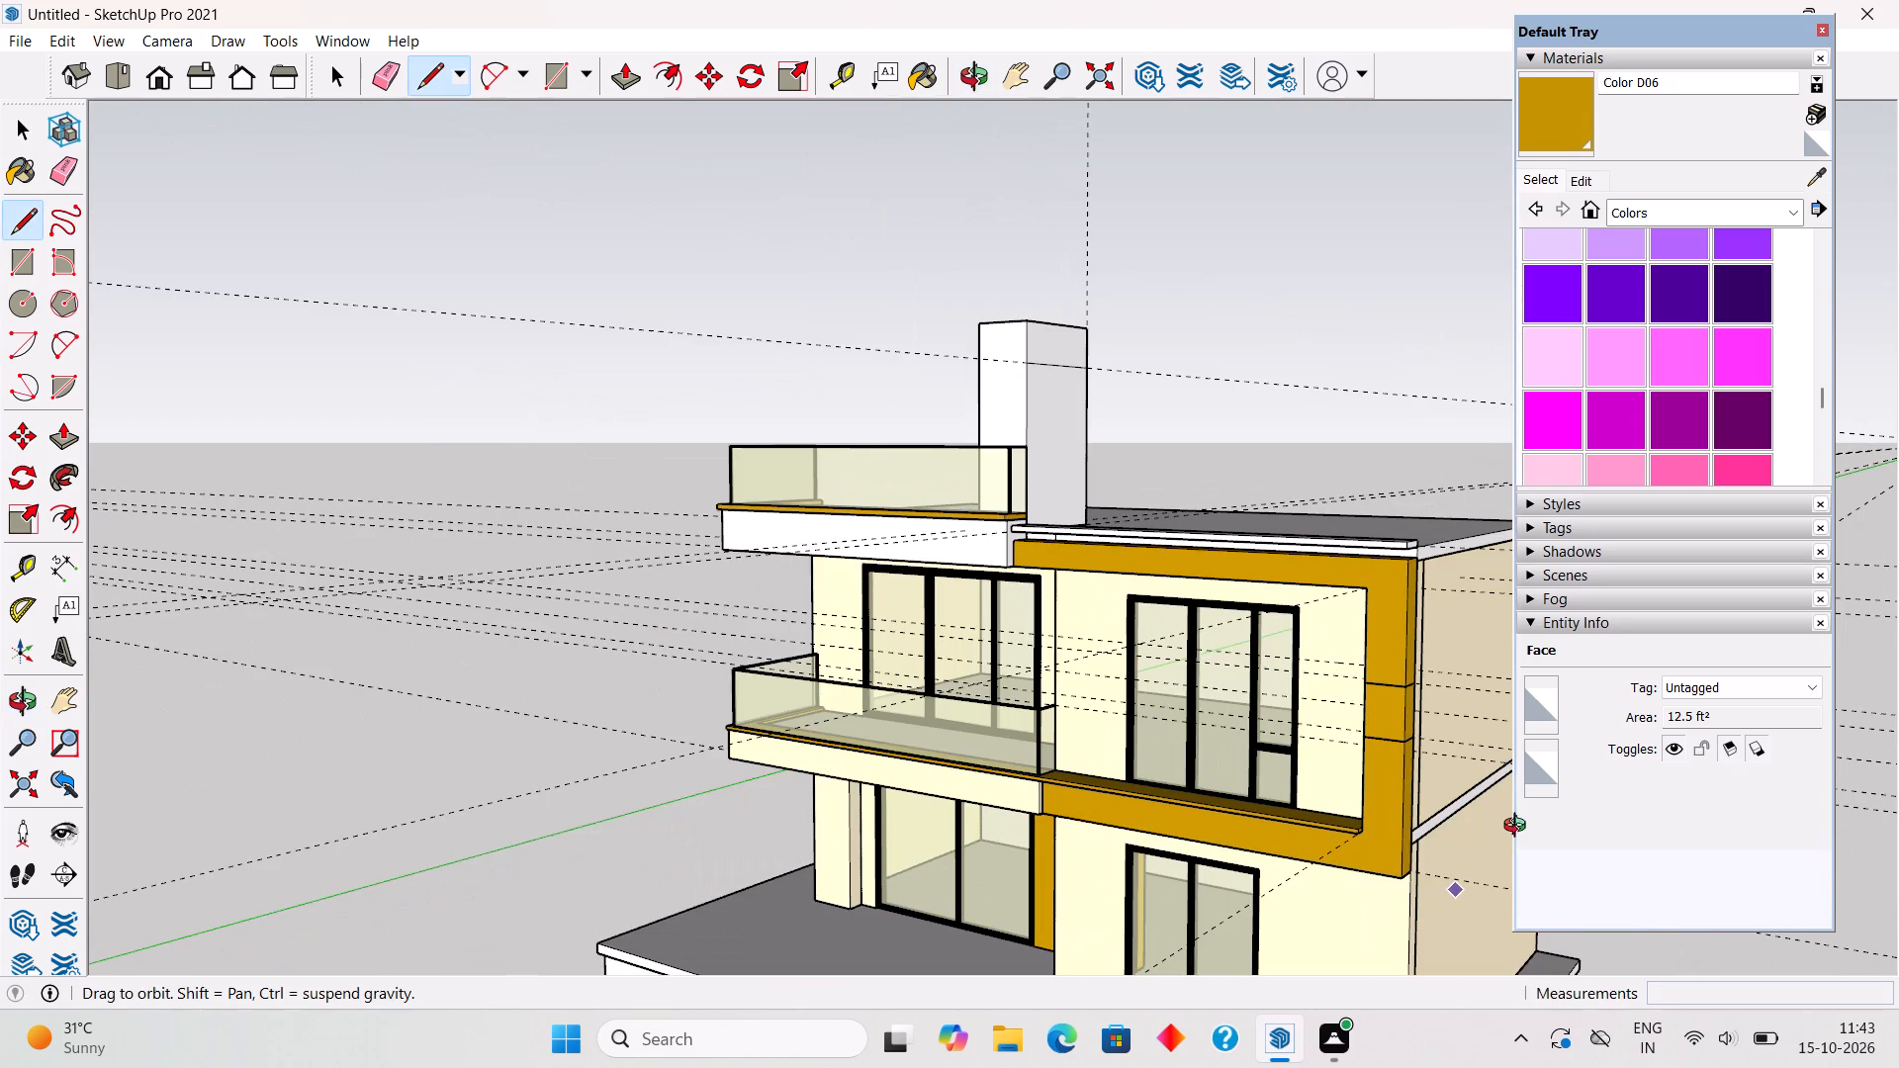
middle_click_drag(1519, 828, 1829, 868)
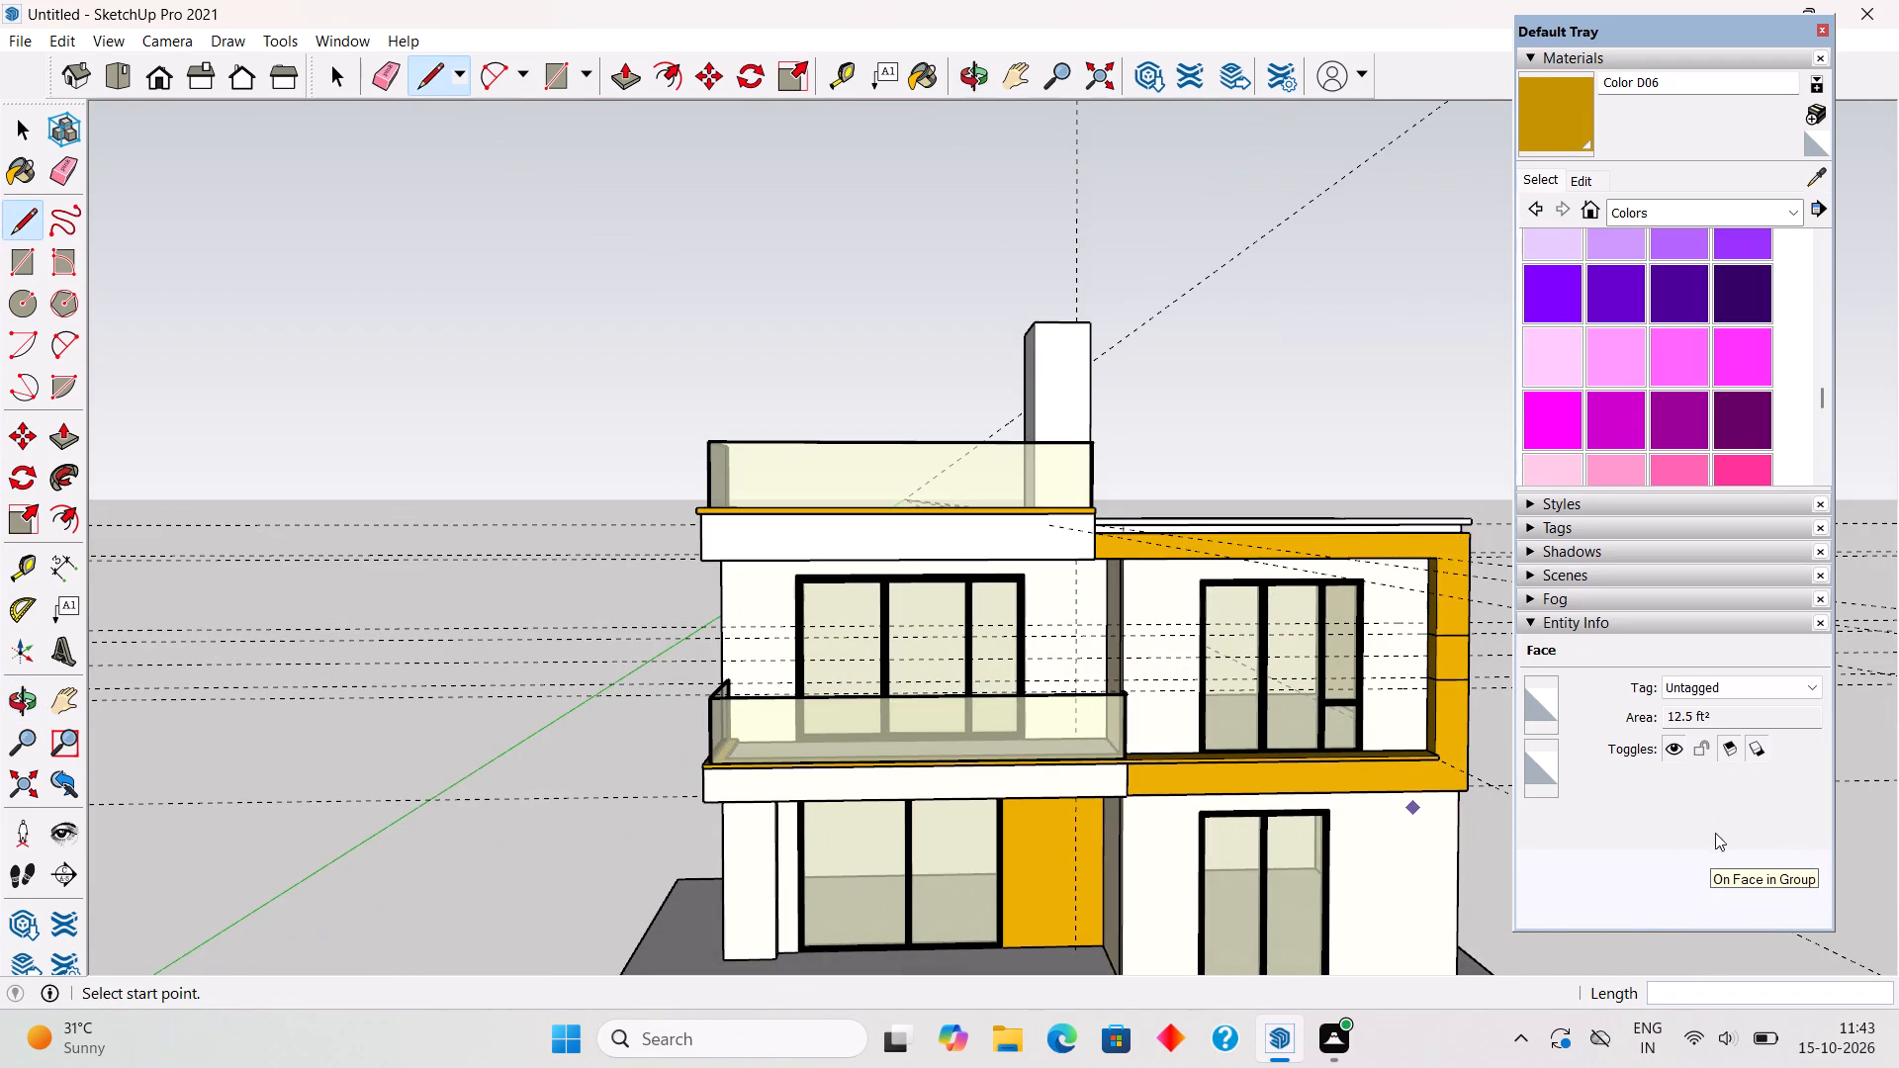
key("space")
scroll(1133, 628, "up", 3)
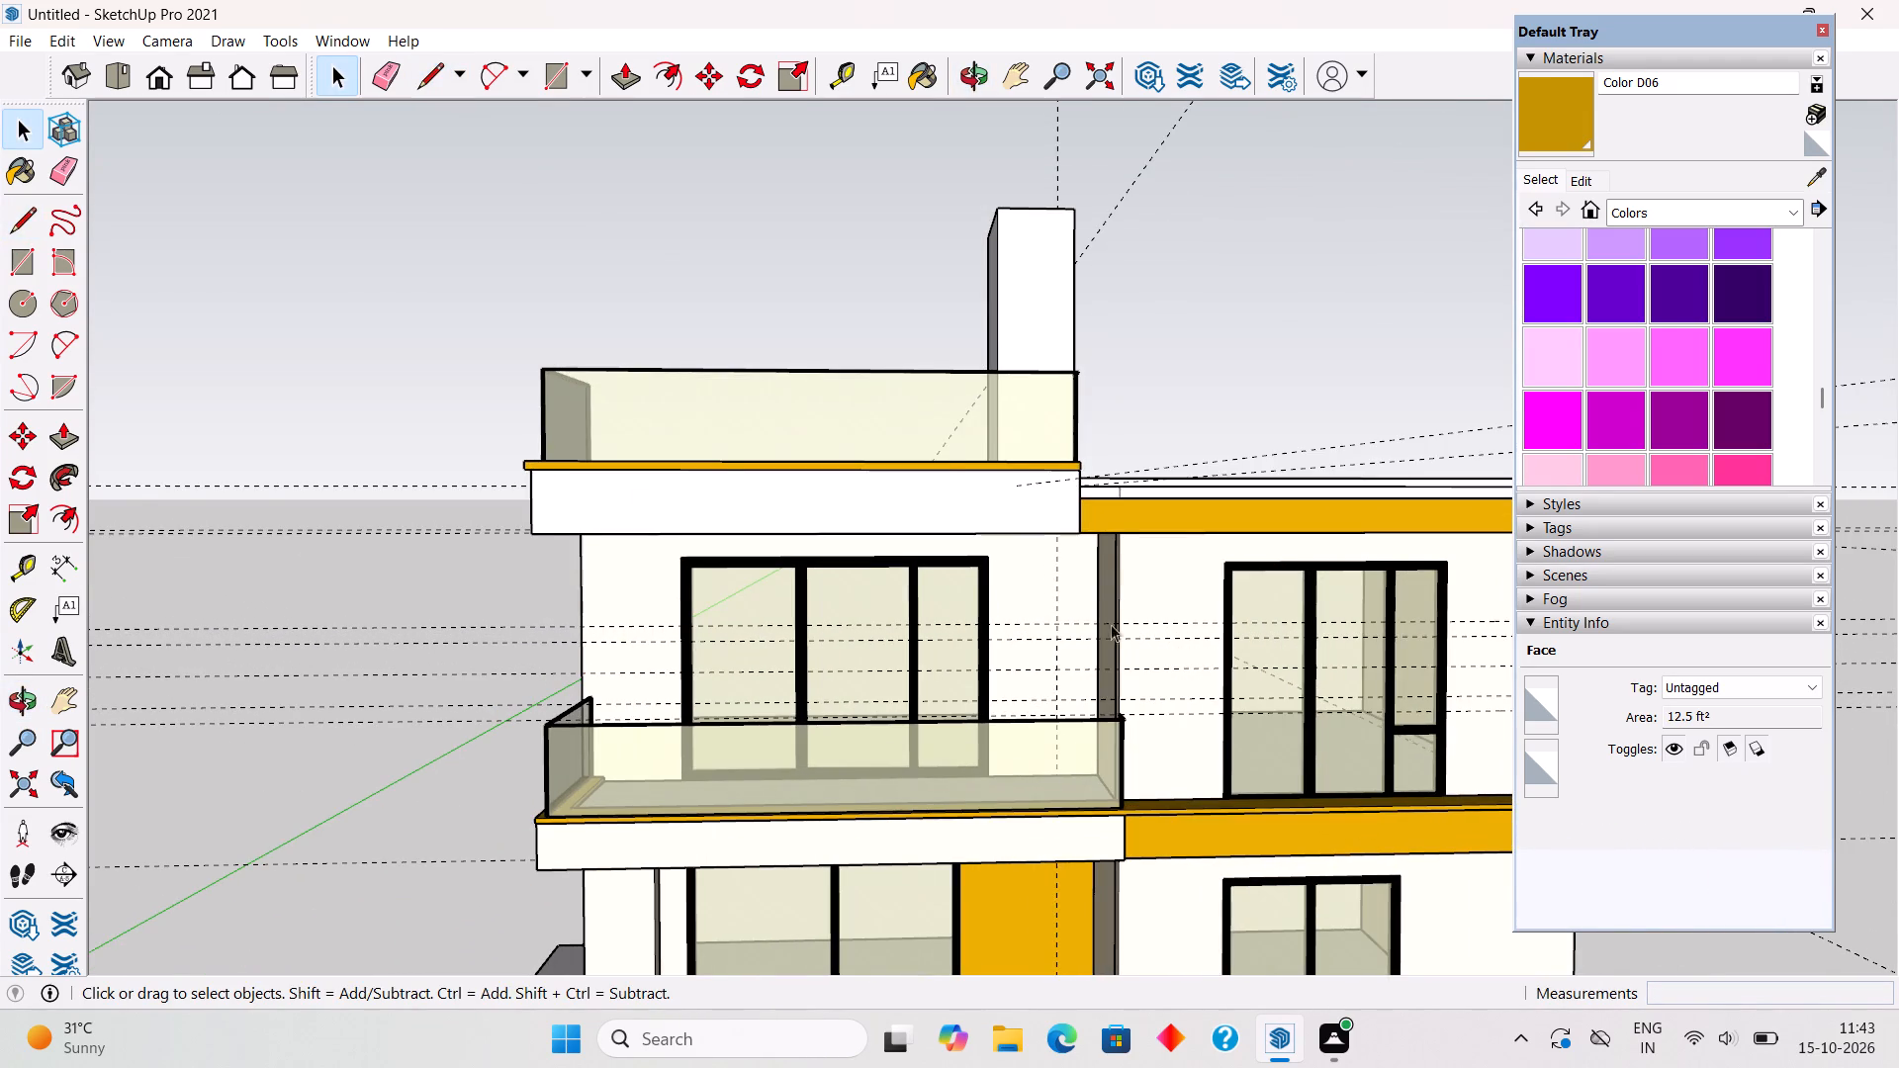
middle_click_drag(1059, 633, 930, 877)
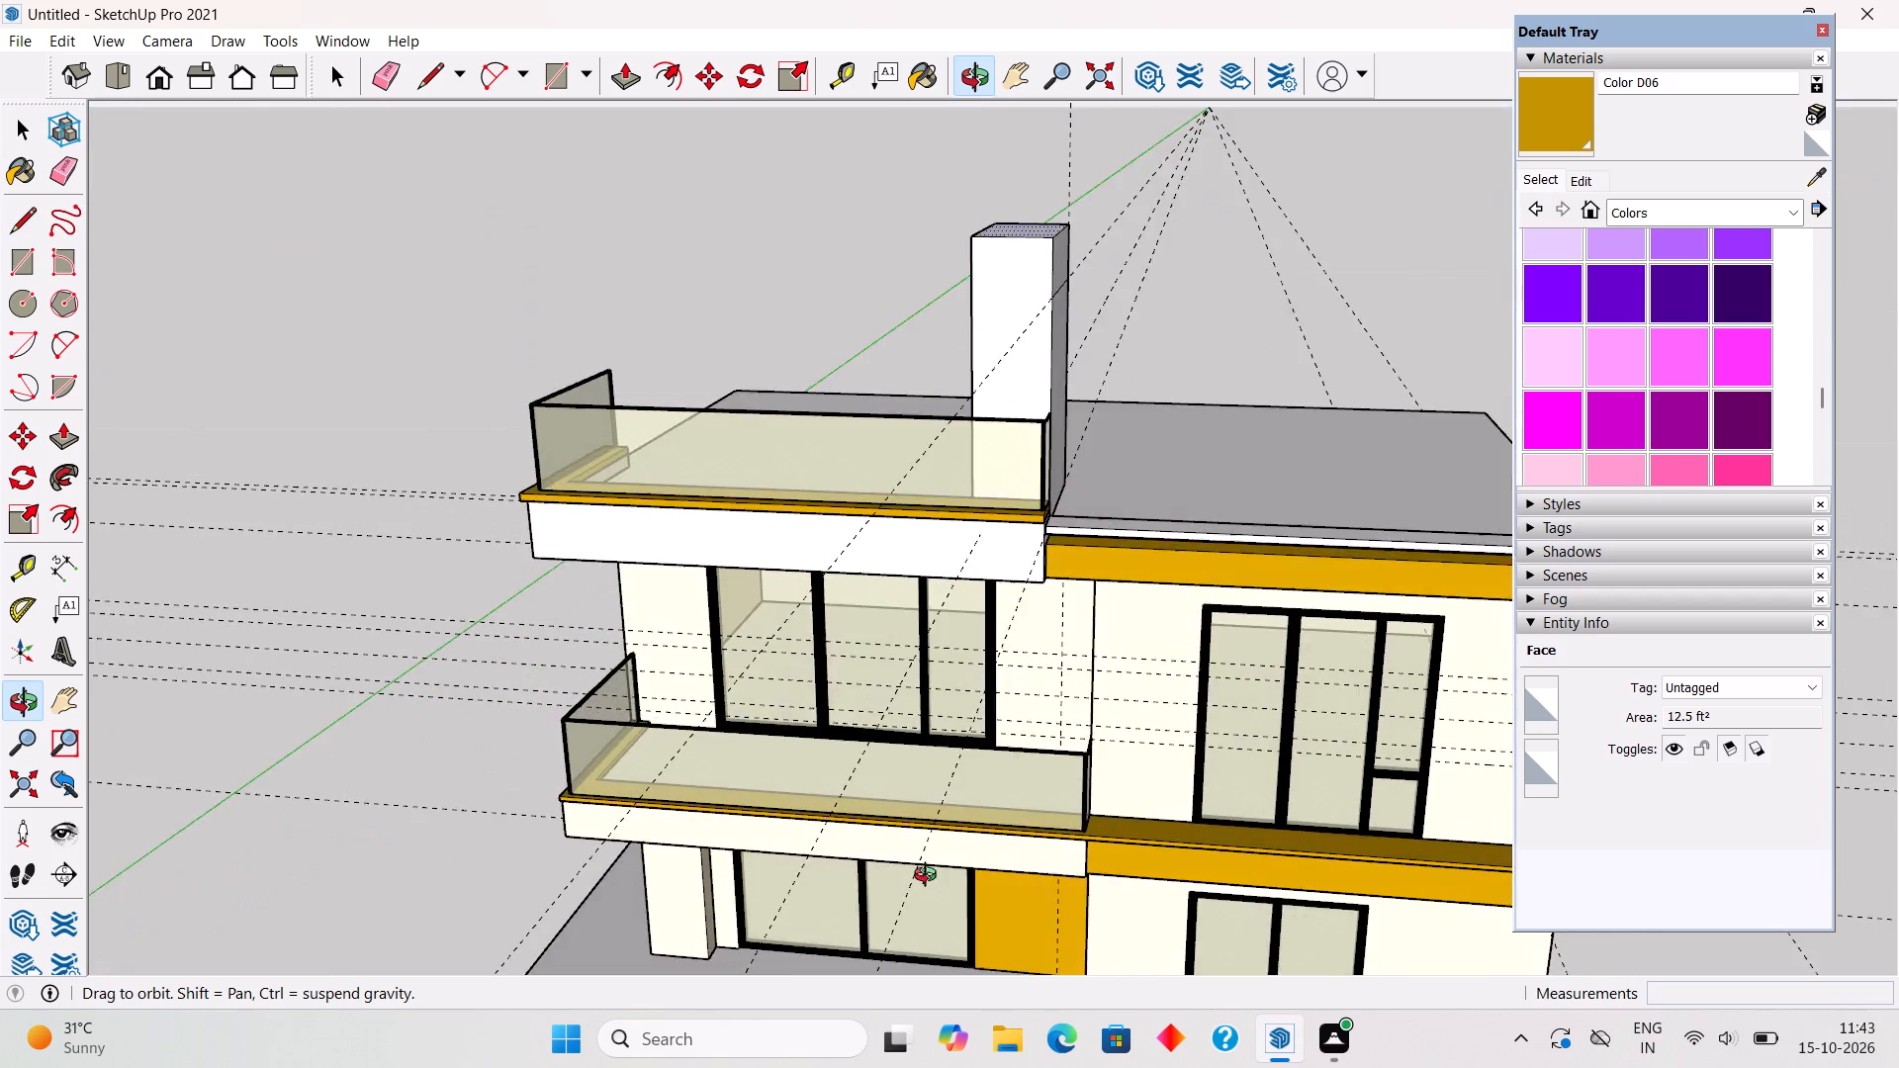
middle_click_drag(930, 877, 888, 779)
scroll(888, 778, "down", 4)
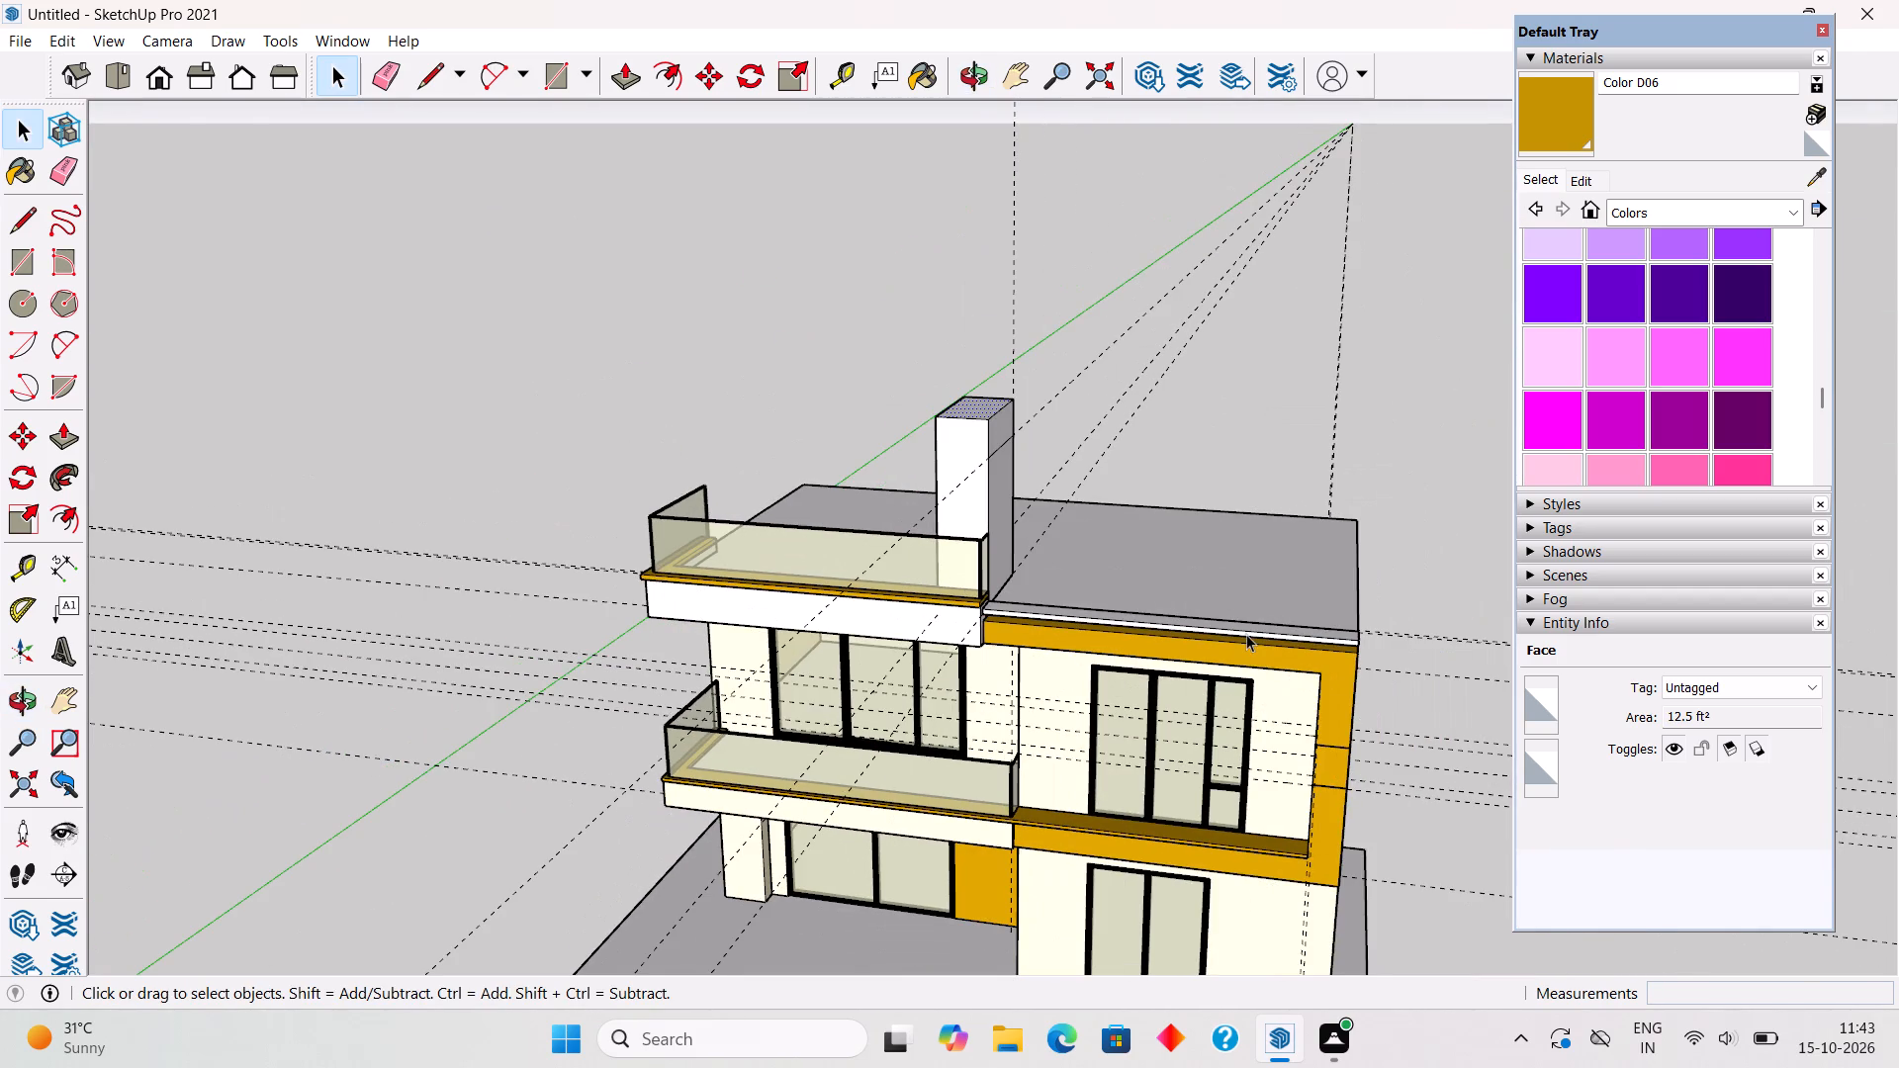
scroll(1303, 628, "up", 2)
scroll(1358, 764, "up", 2)
middle_click_drag(1237, 689, 1066, 611)
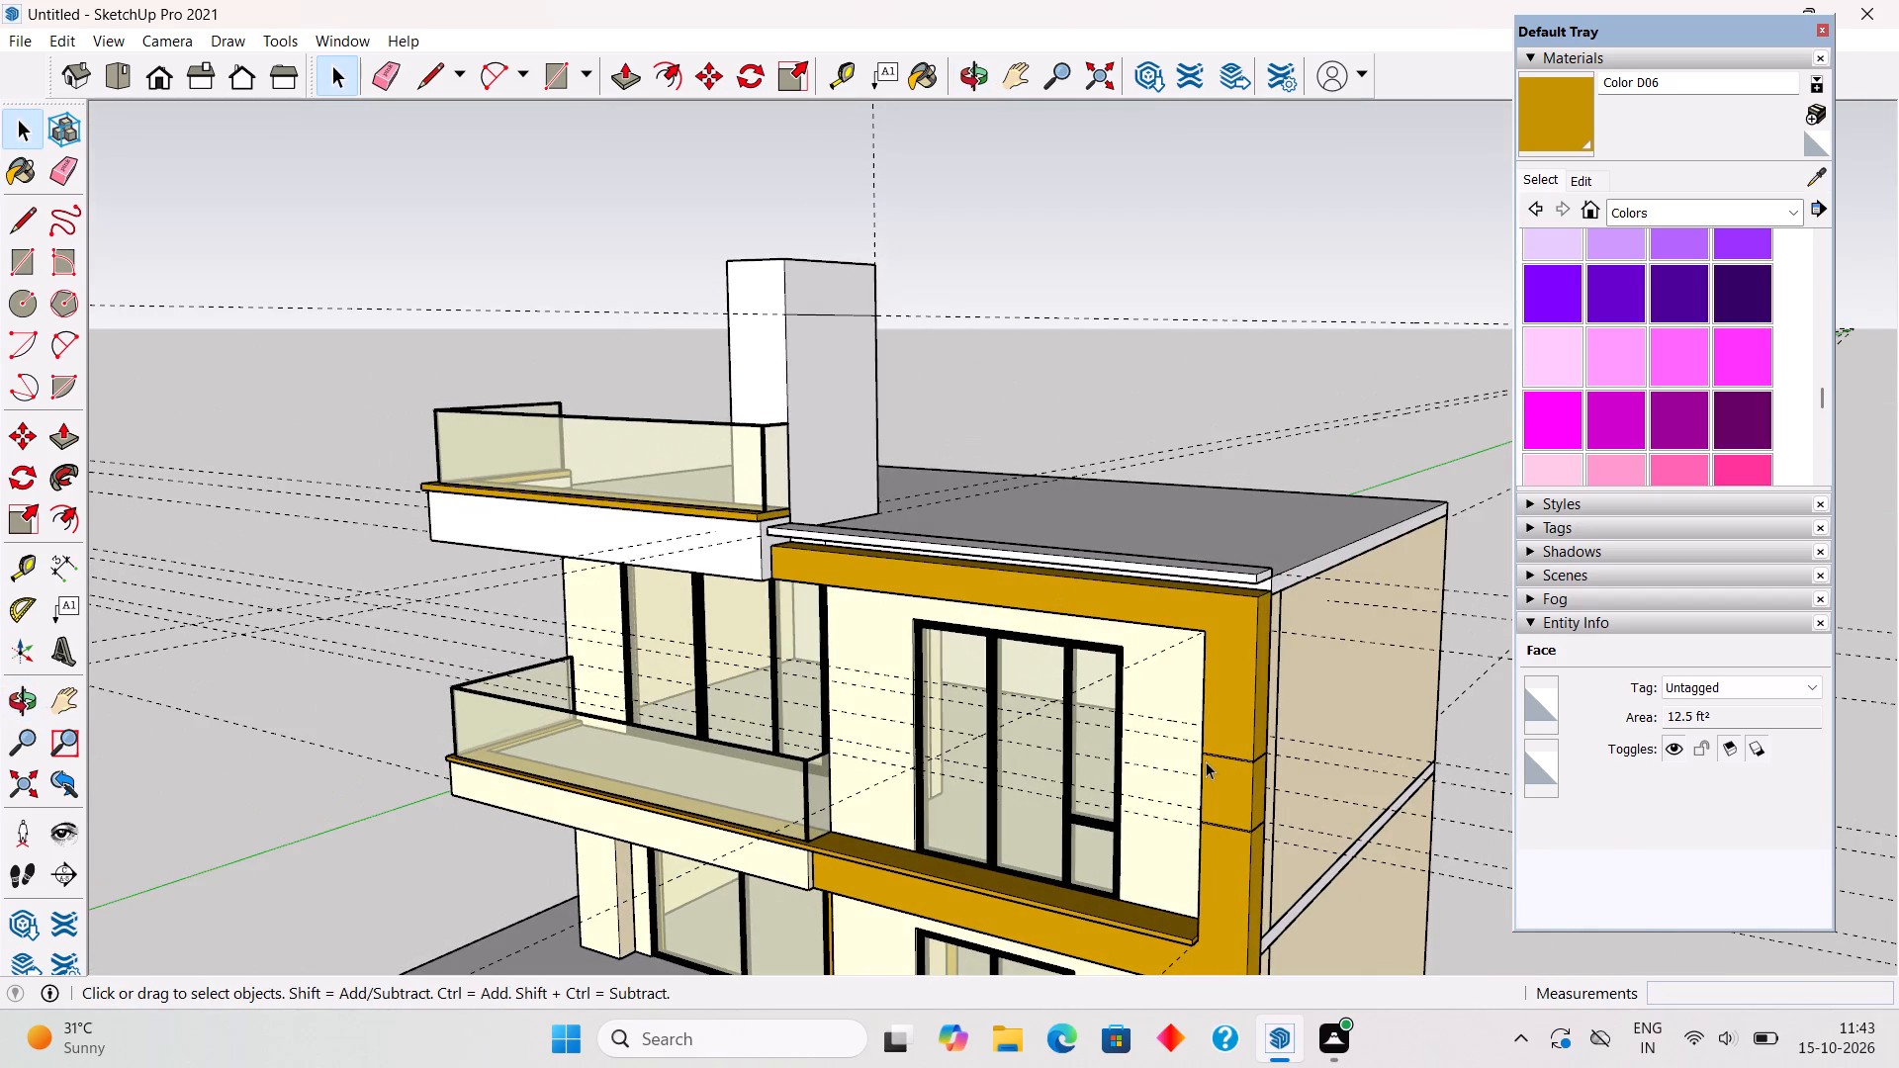
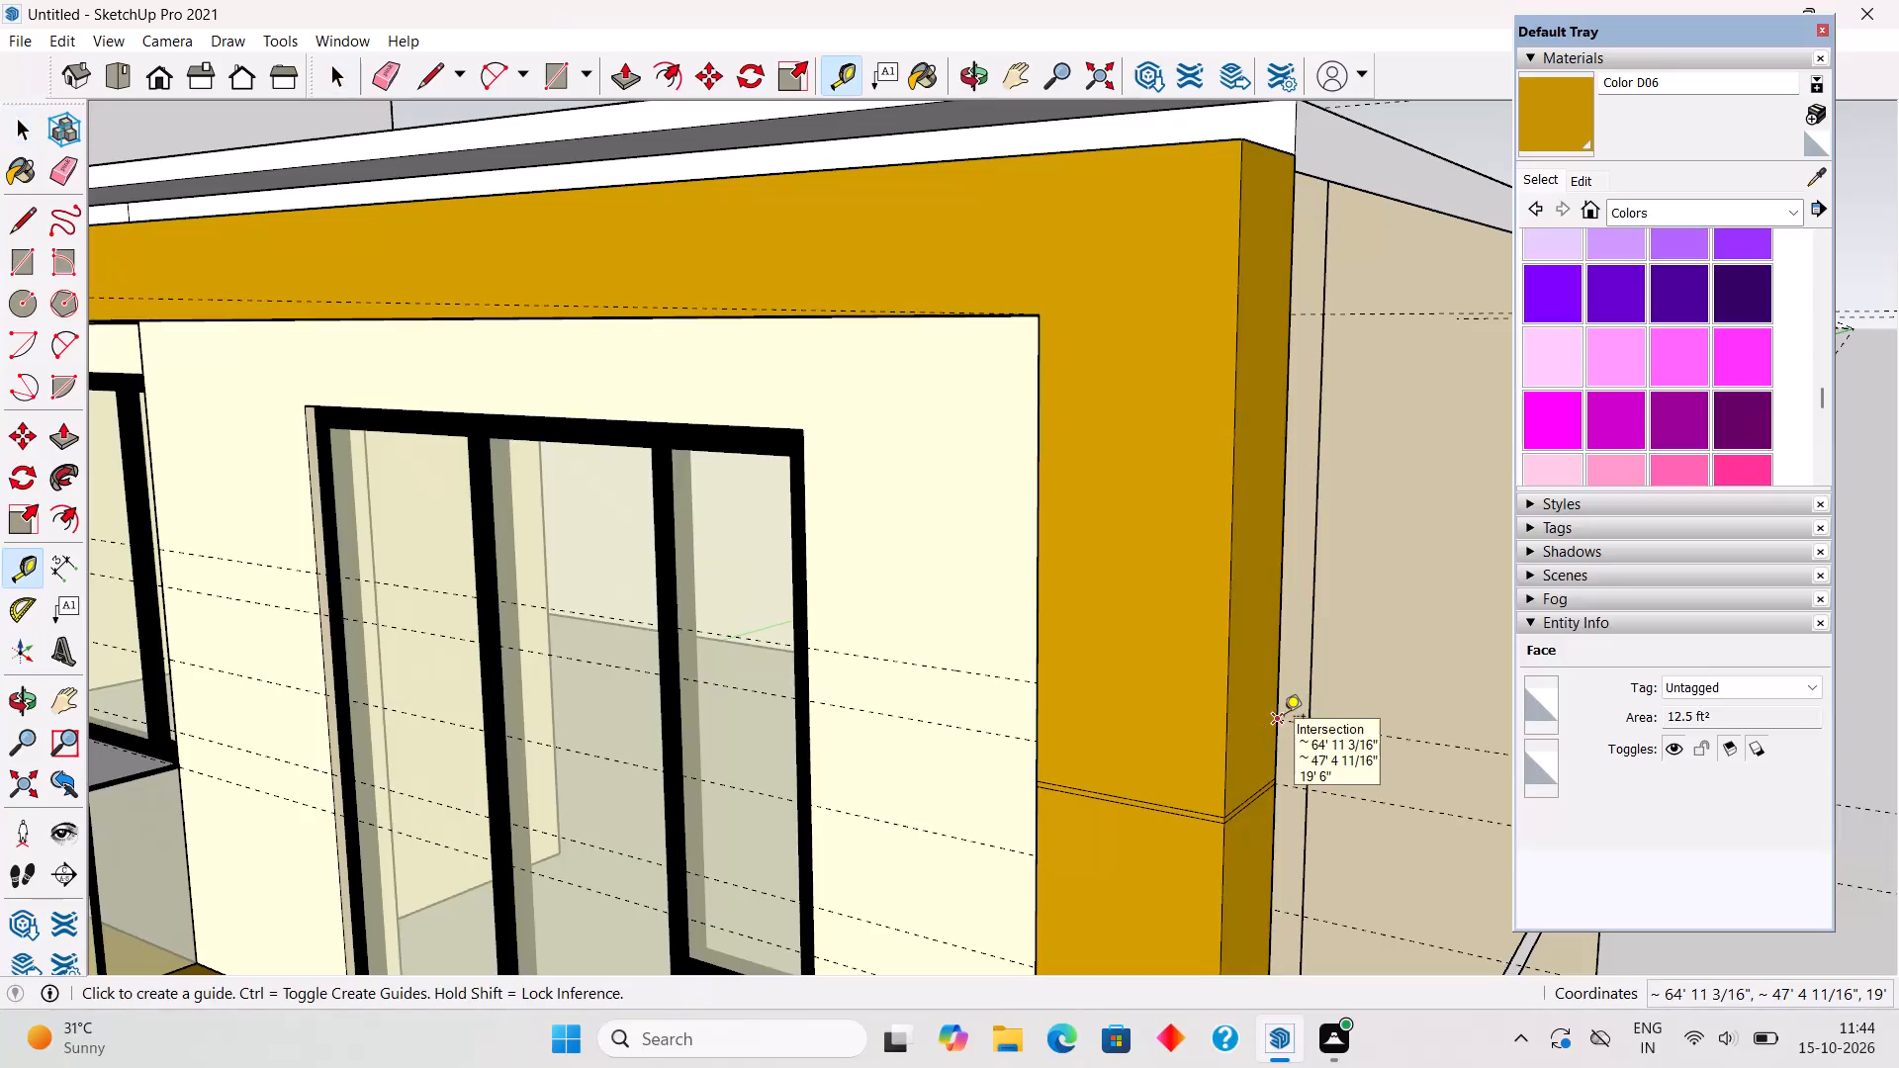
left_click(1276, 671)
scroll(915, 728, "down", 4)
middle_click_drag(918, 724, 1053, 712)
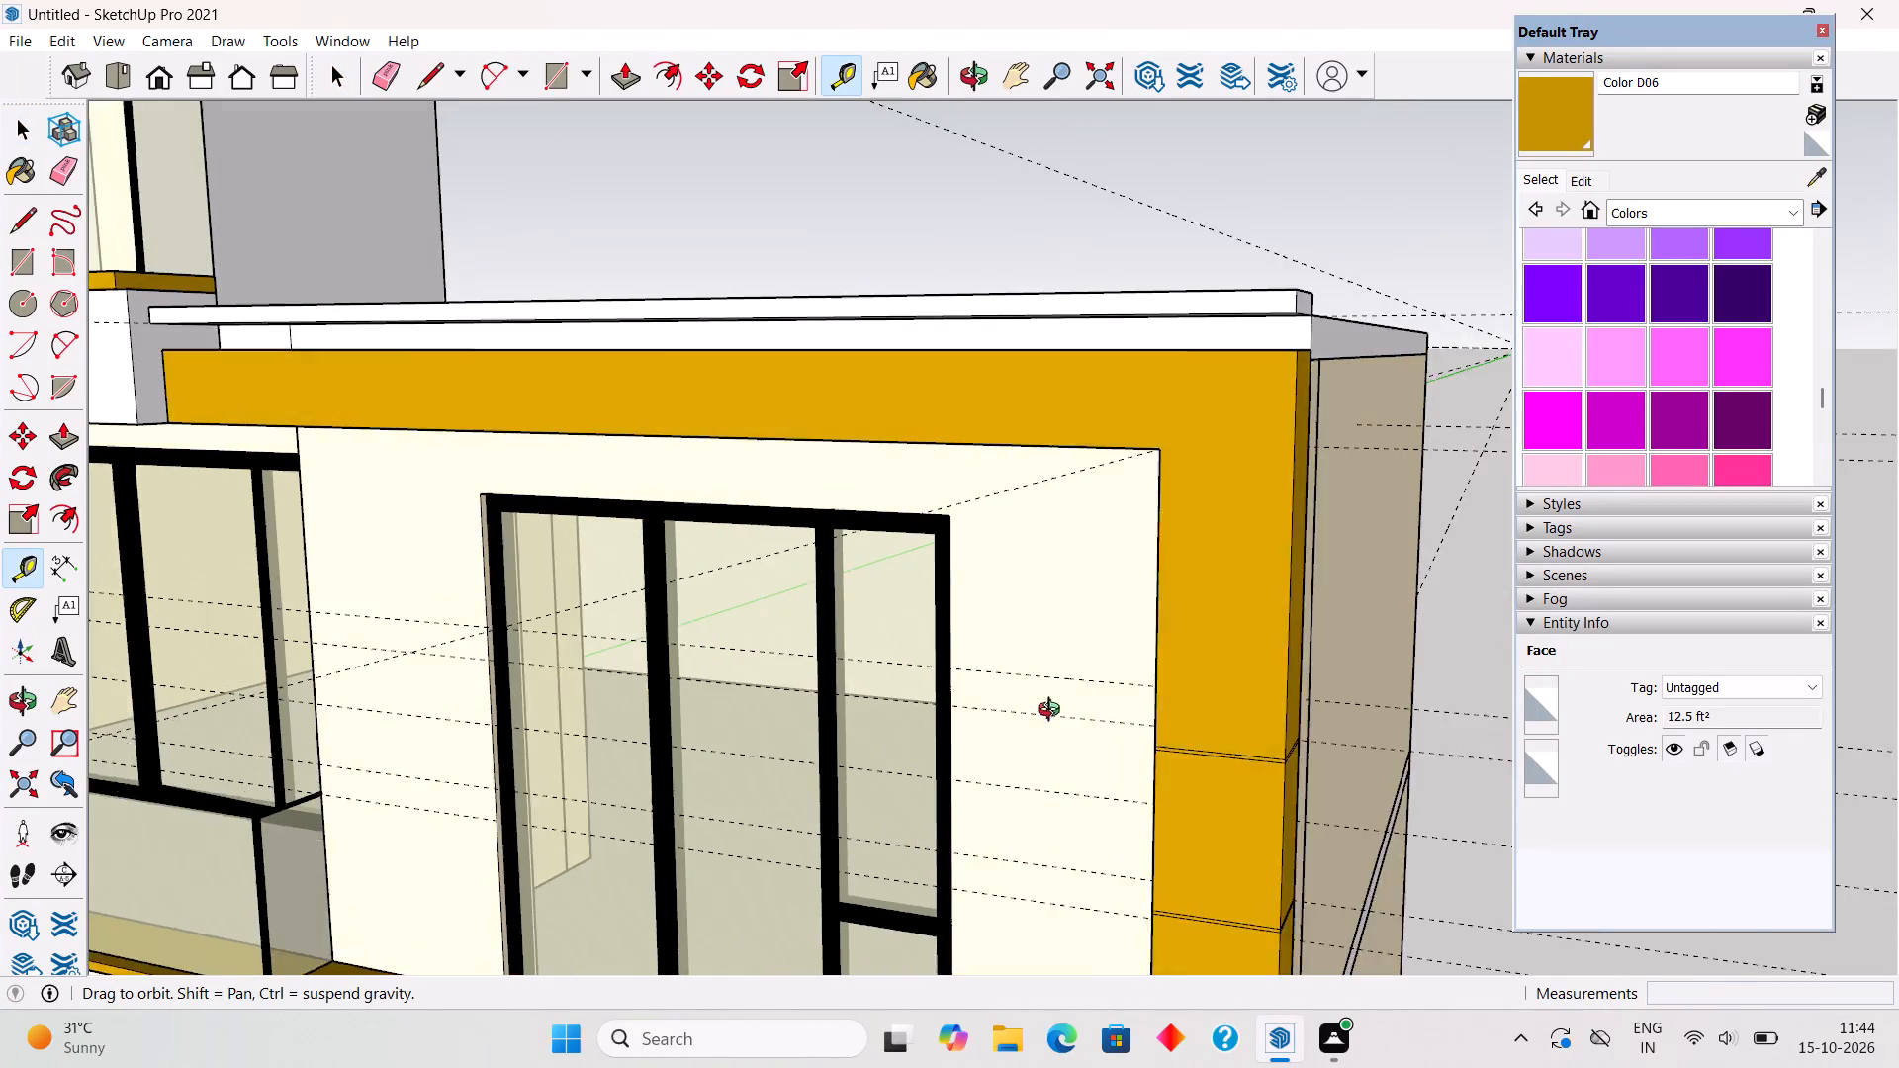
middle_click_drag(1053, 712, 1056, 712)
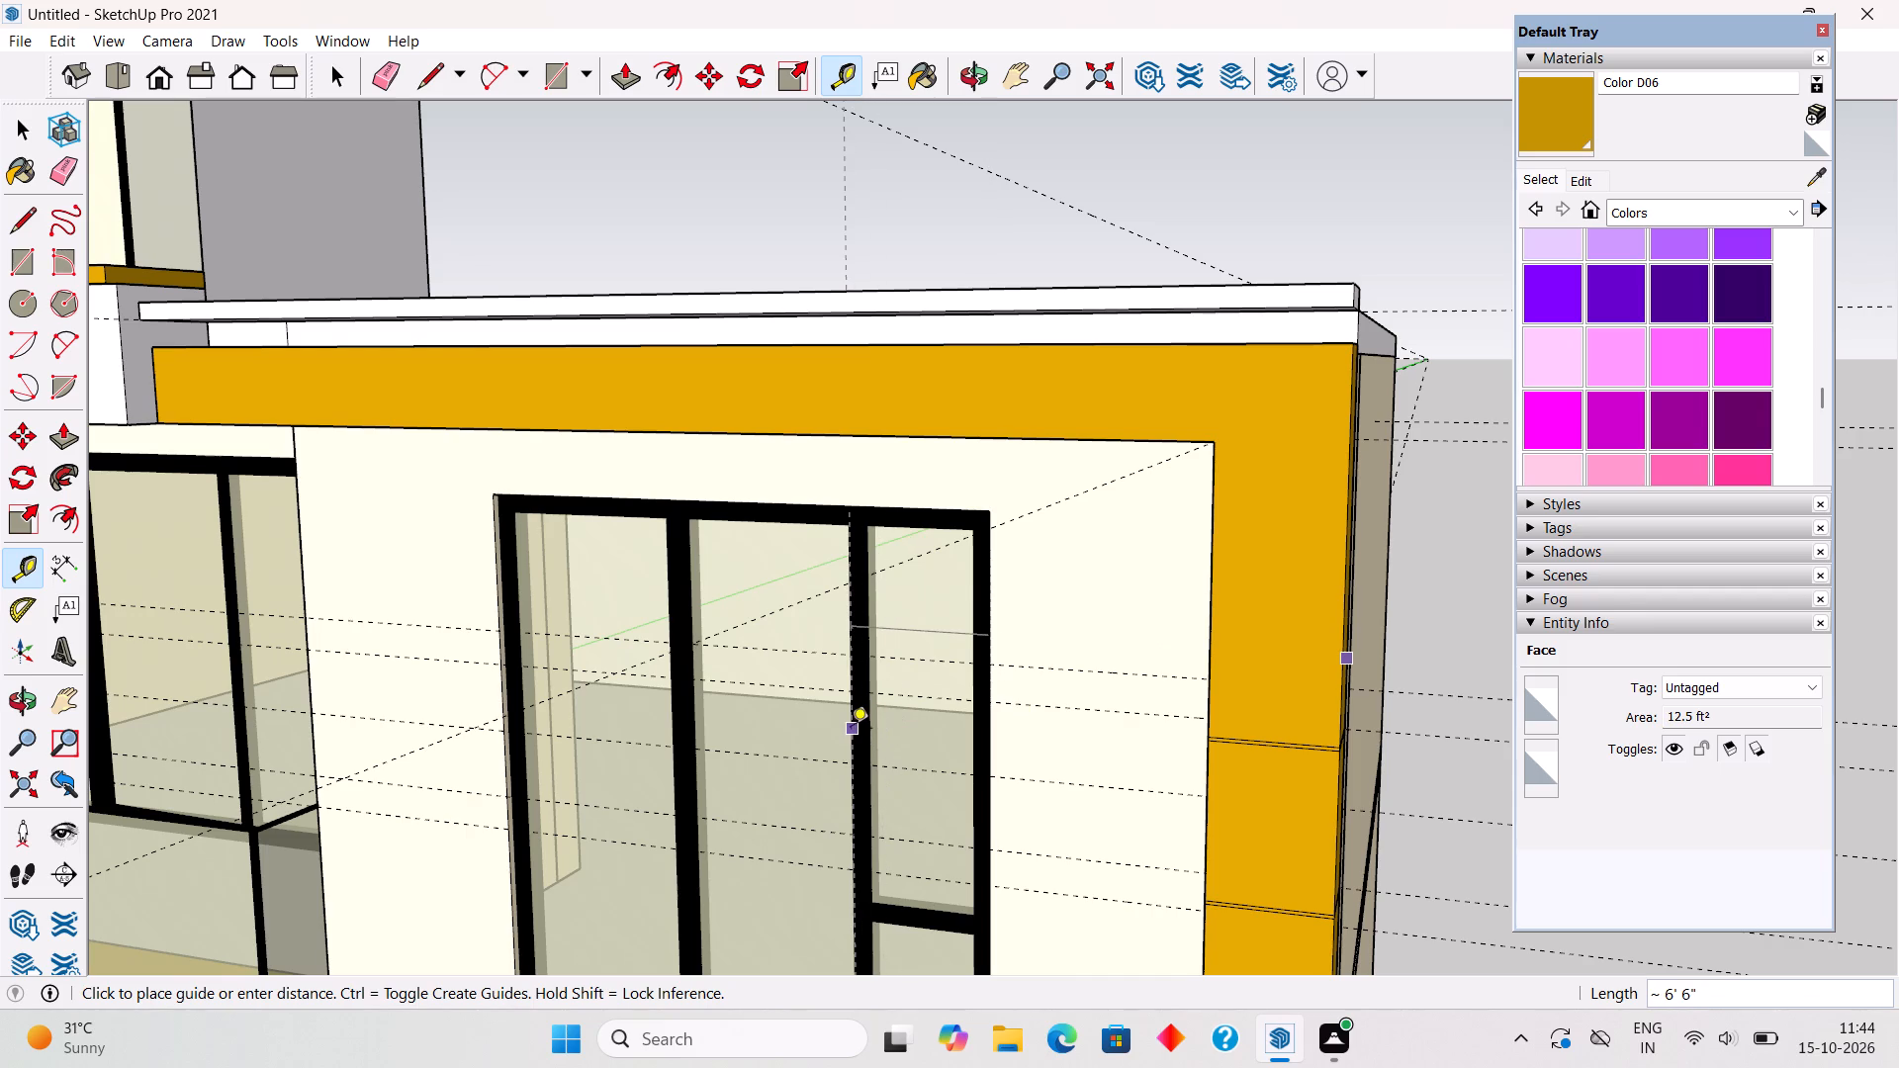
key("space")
Place a guide across the roof 6'6" in from the roof's side edge, facing the block's split wide side.
scroll(1060, 537, "down", 5)
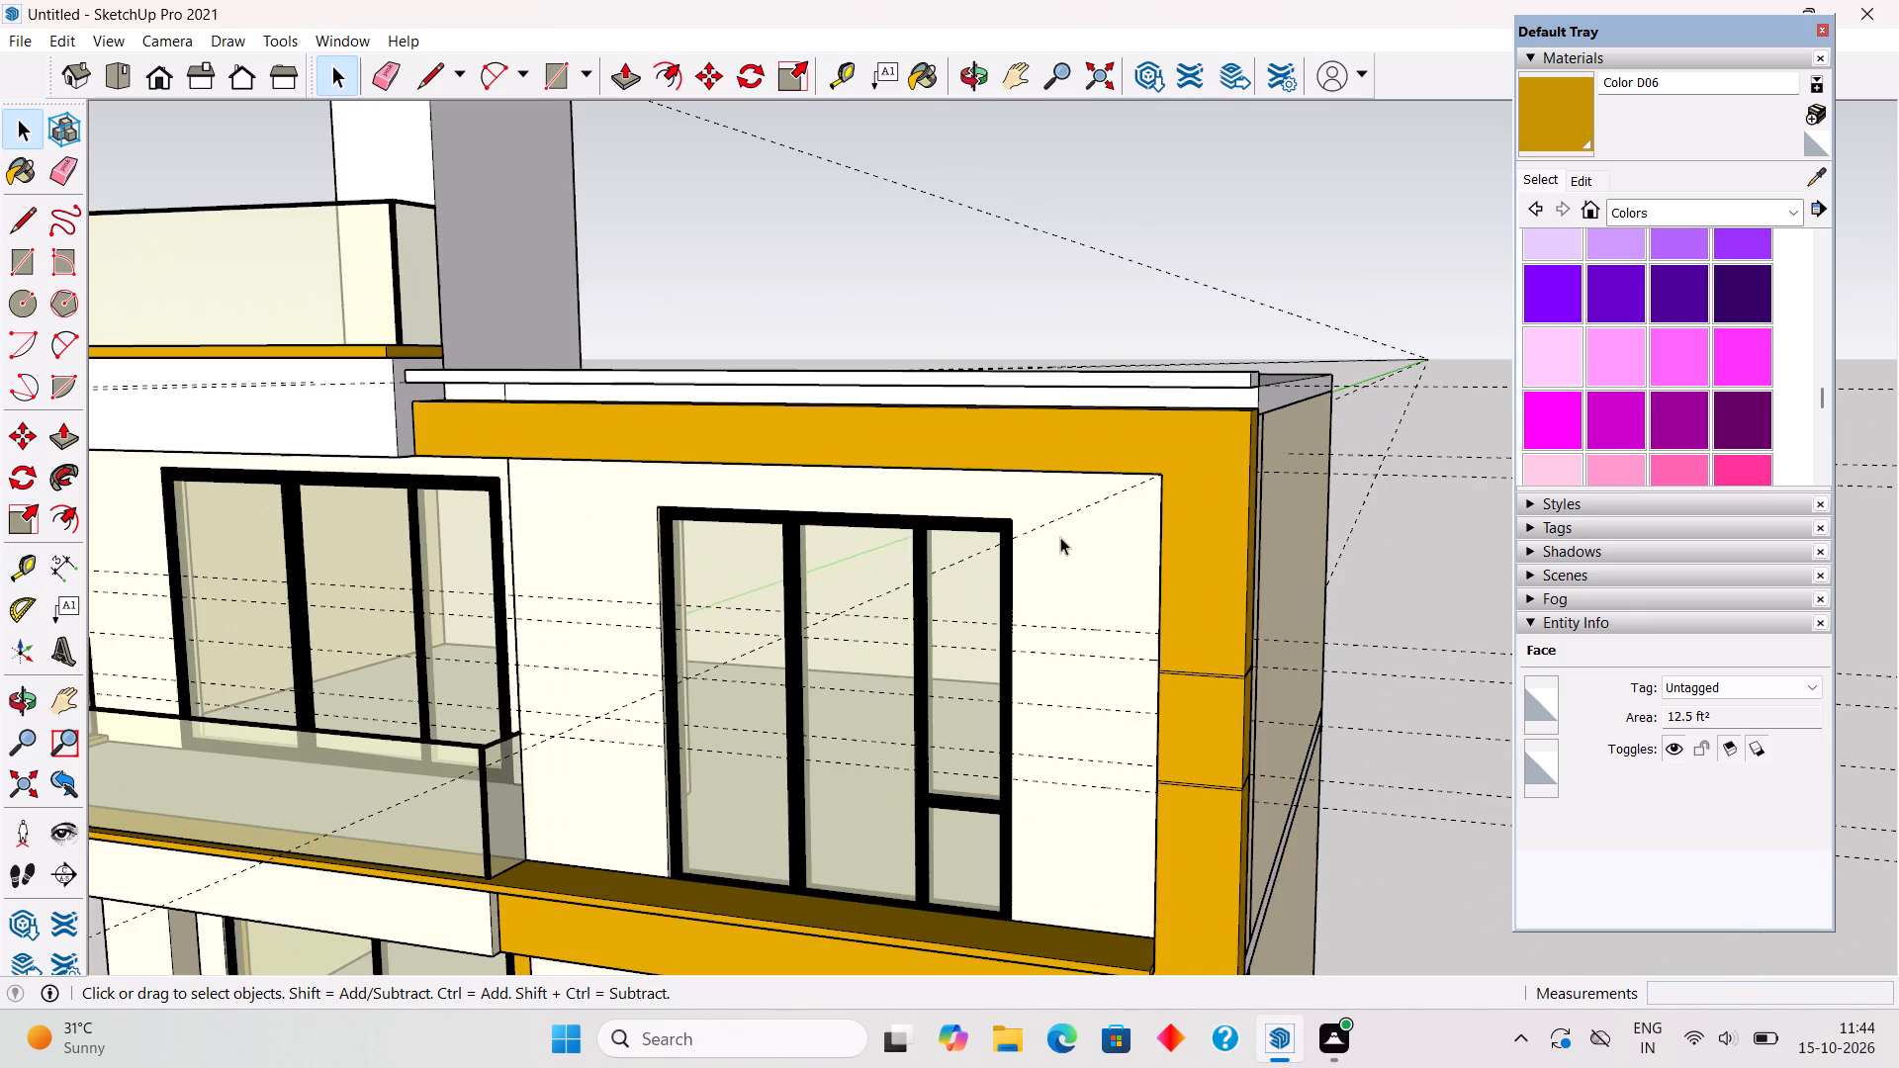
scroll(917, 345, "down", 1)
middle_click_drag(917, 409, 946, 886)
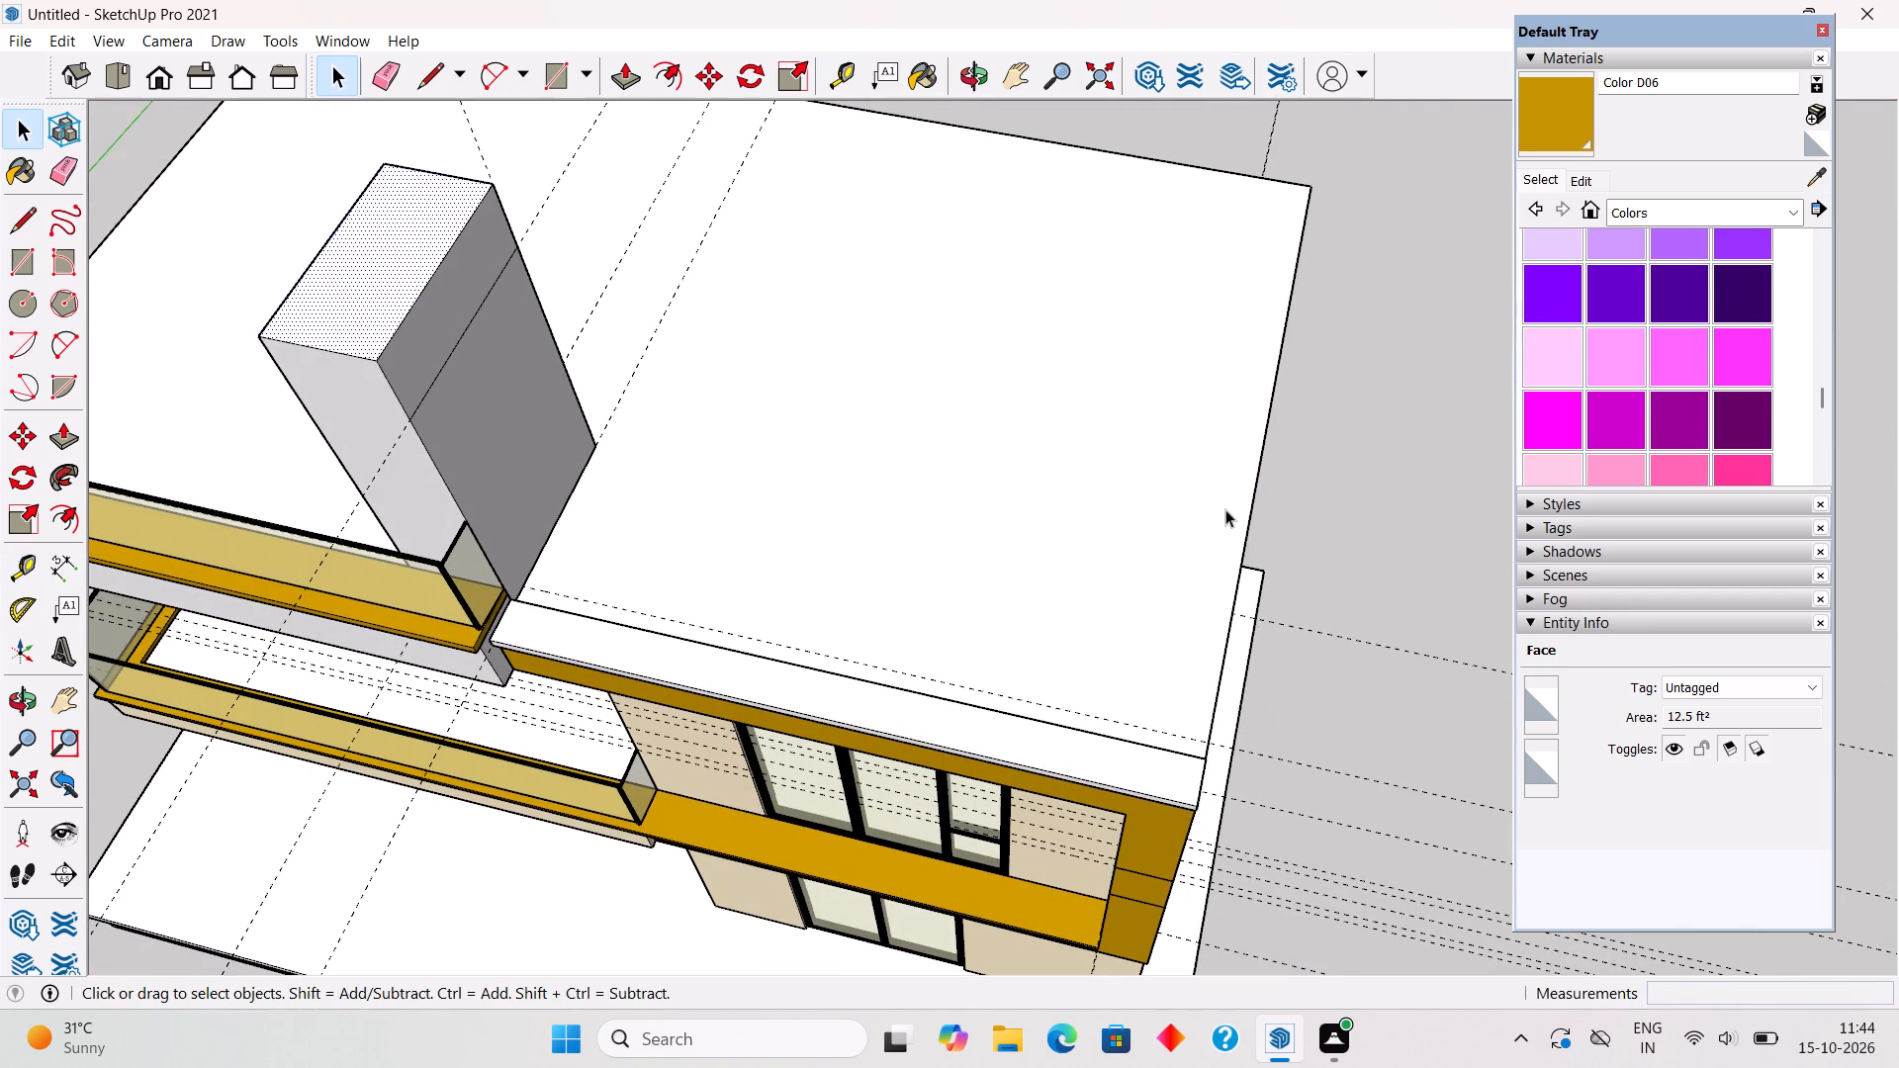
key("t")
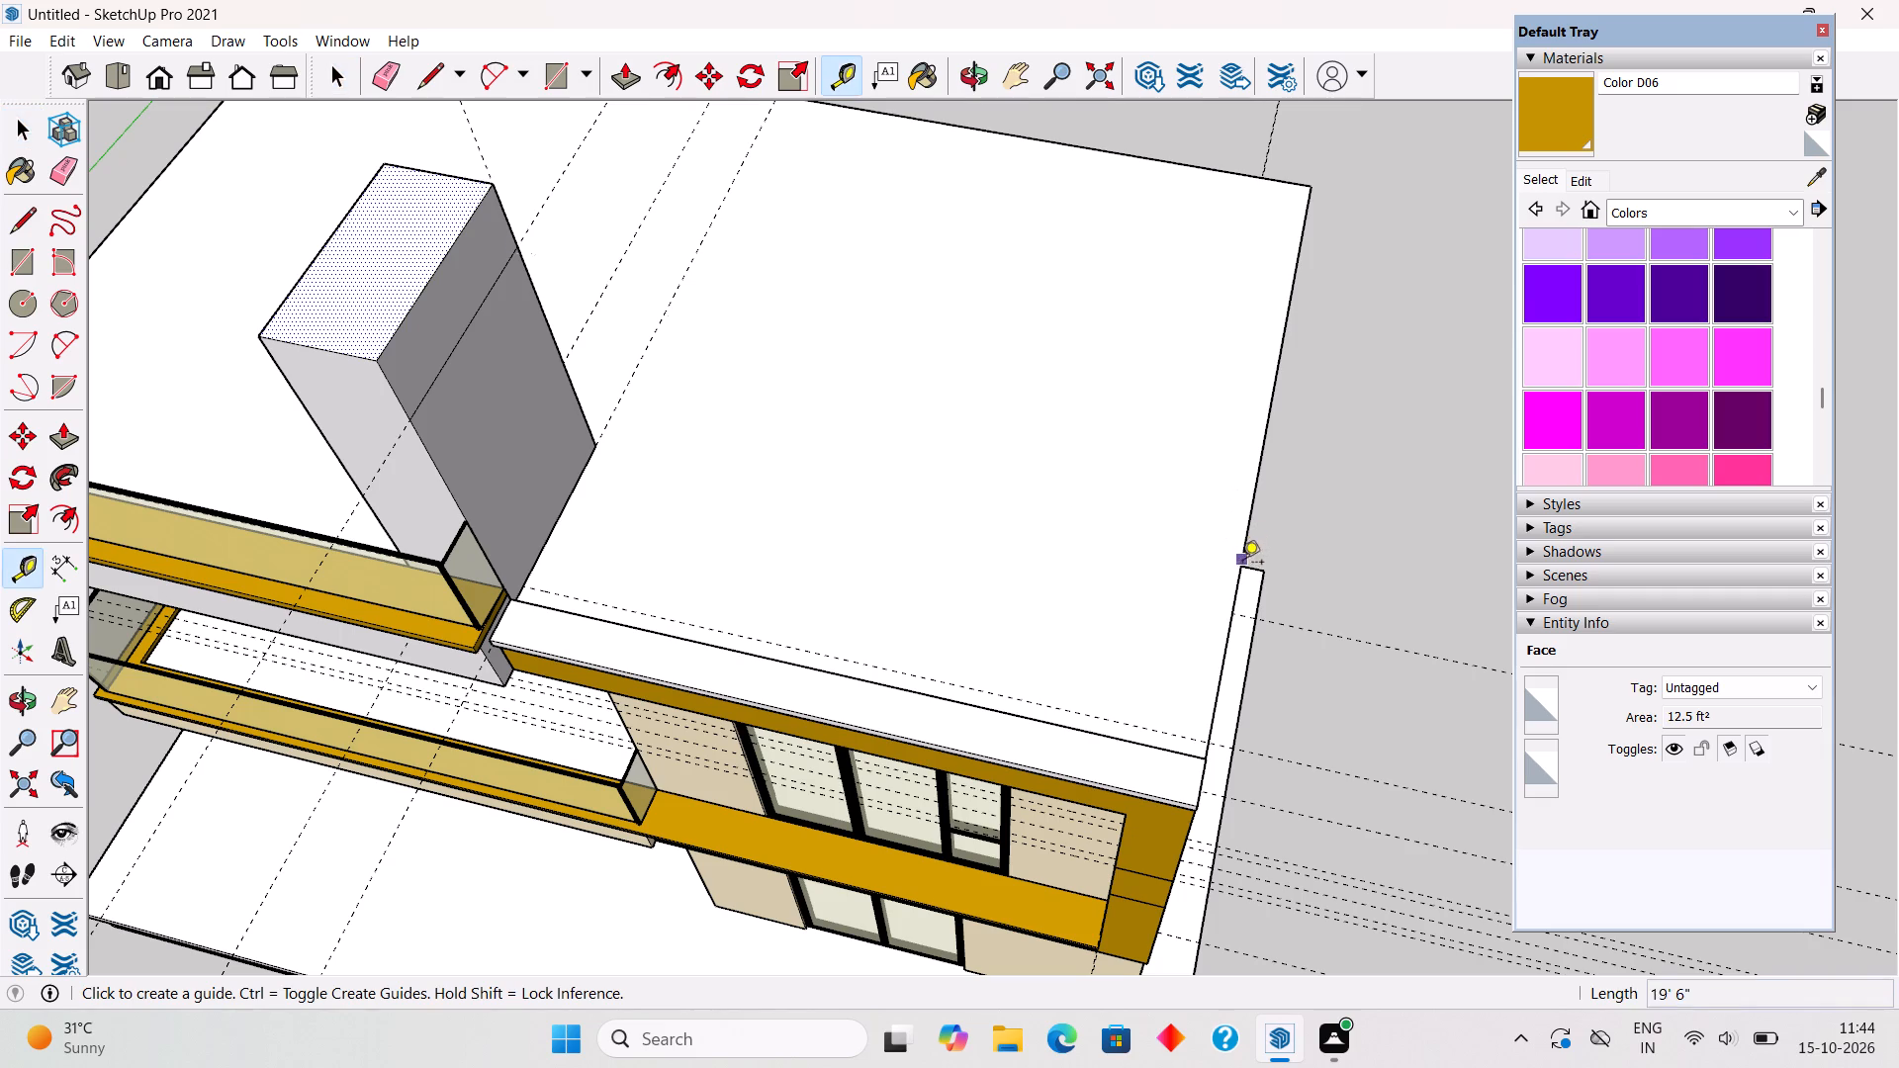
left_click(1211, 714)
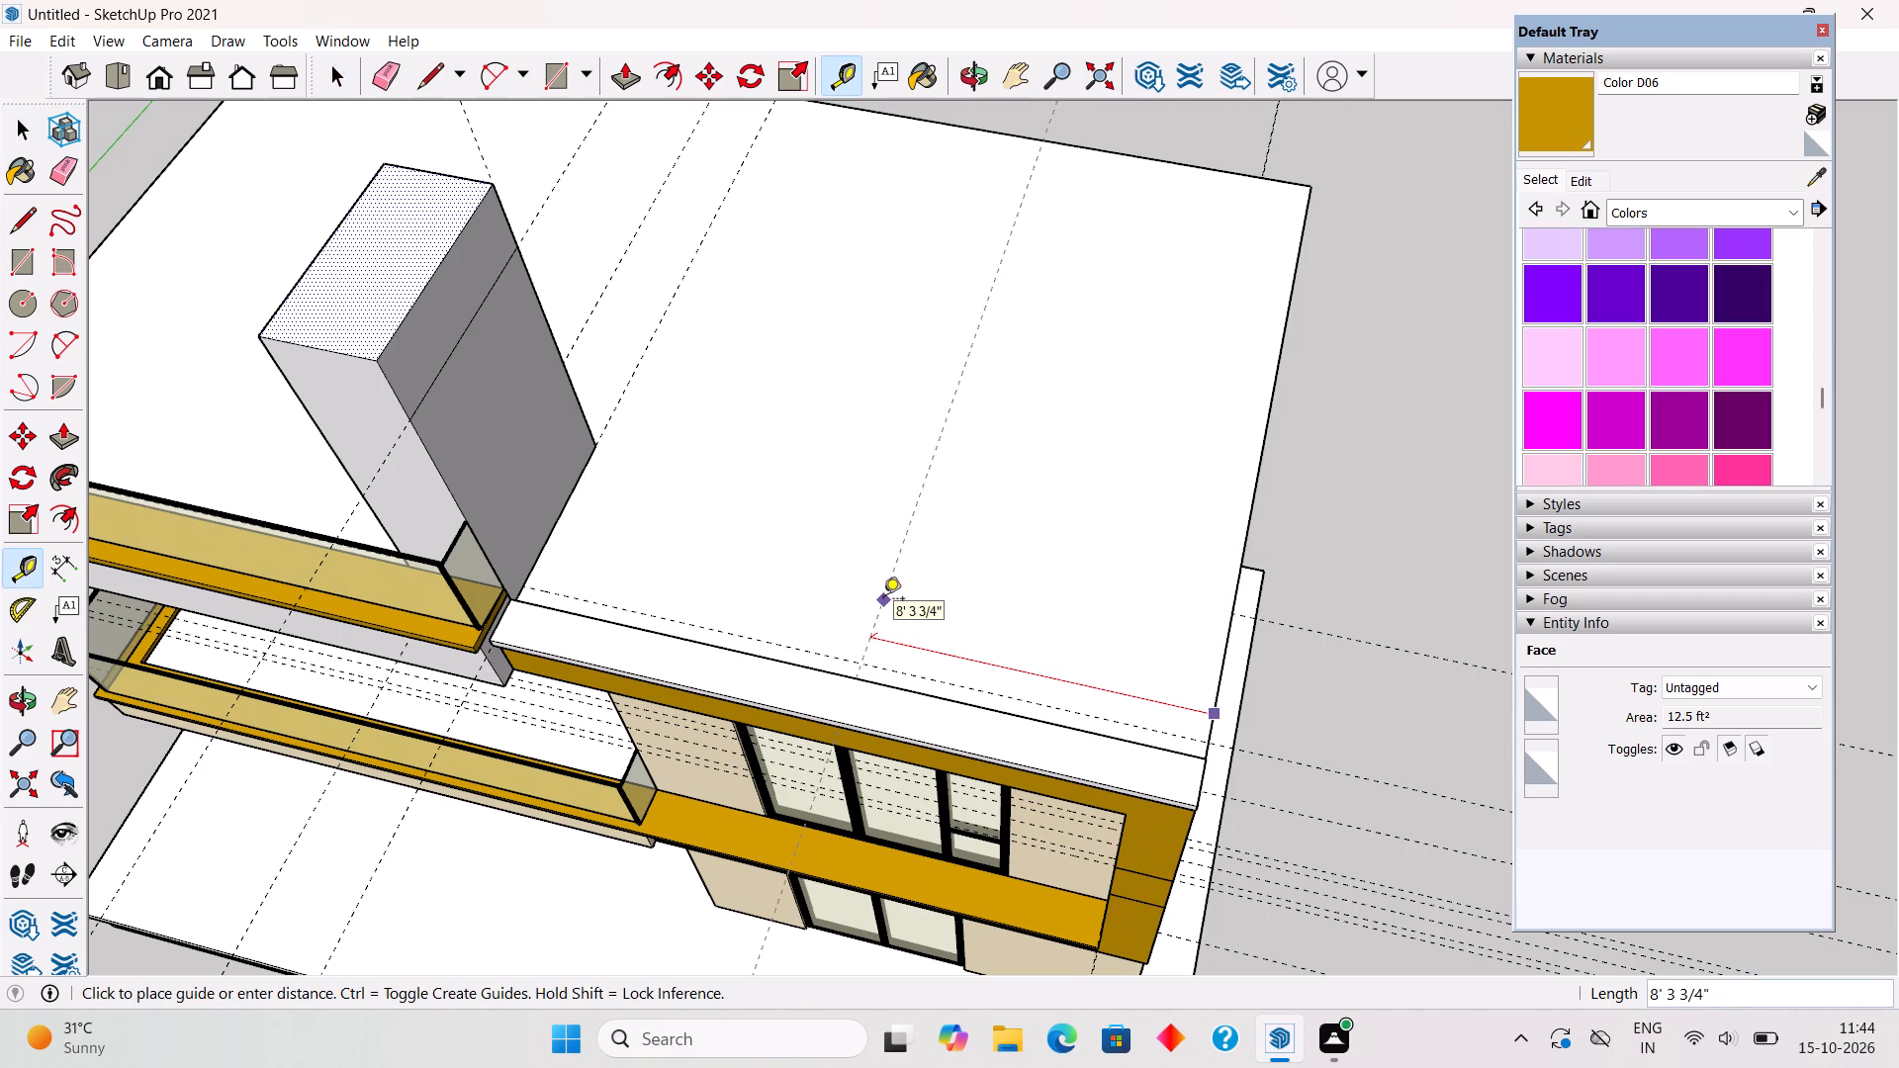
key("6")
type("'6\"")
key("Return")
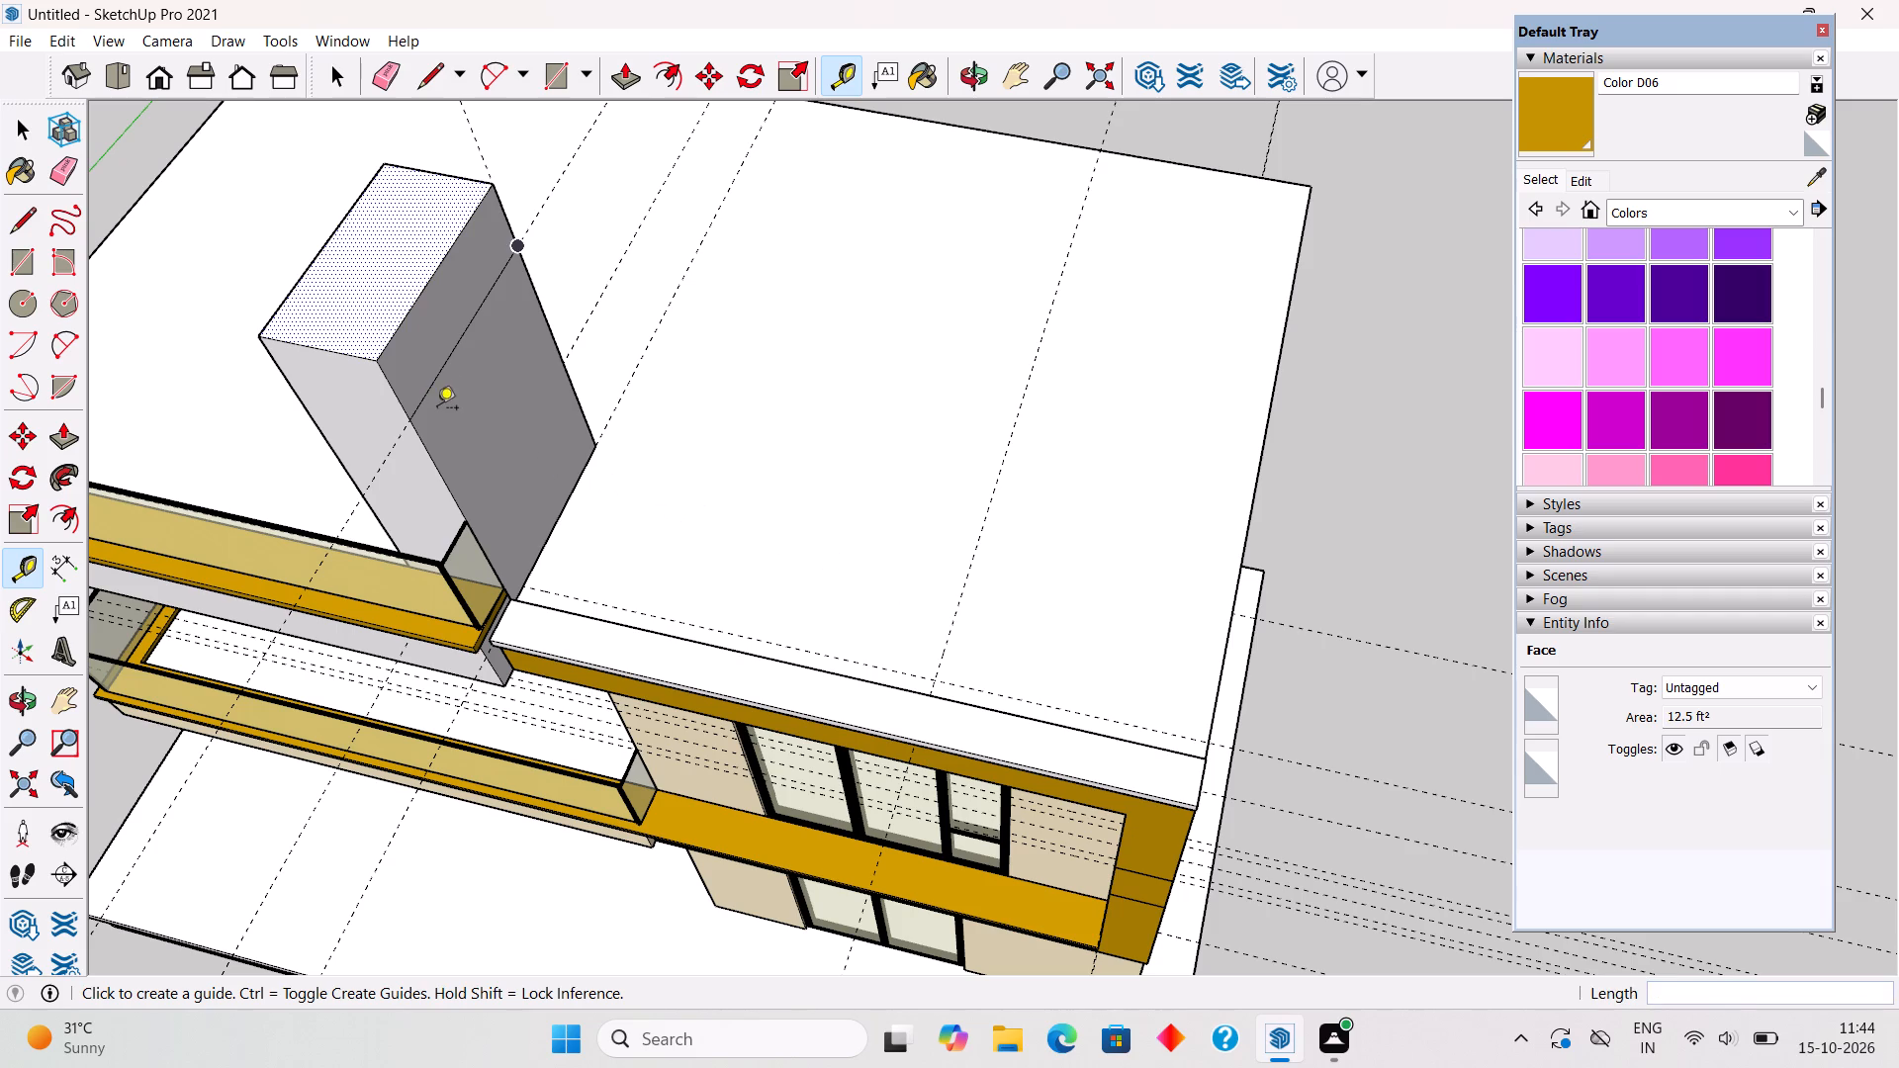
Pull the upper strip of the roof block's wide side face out 10'6" to the new guide, forming an overhanging beam.
key("space")
left_click(418, 354)
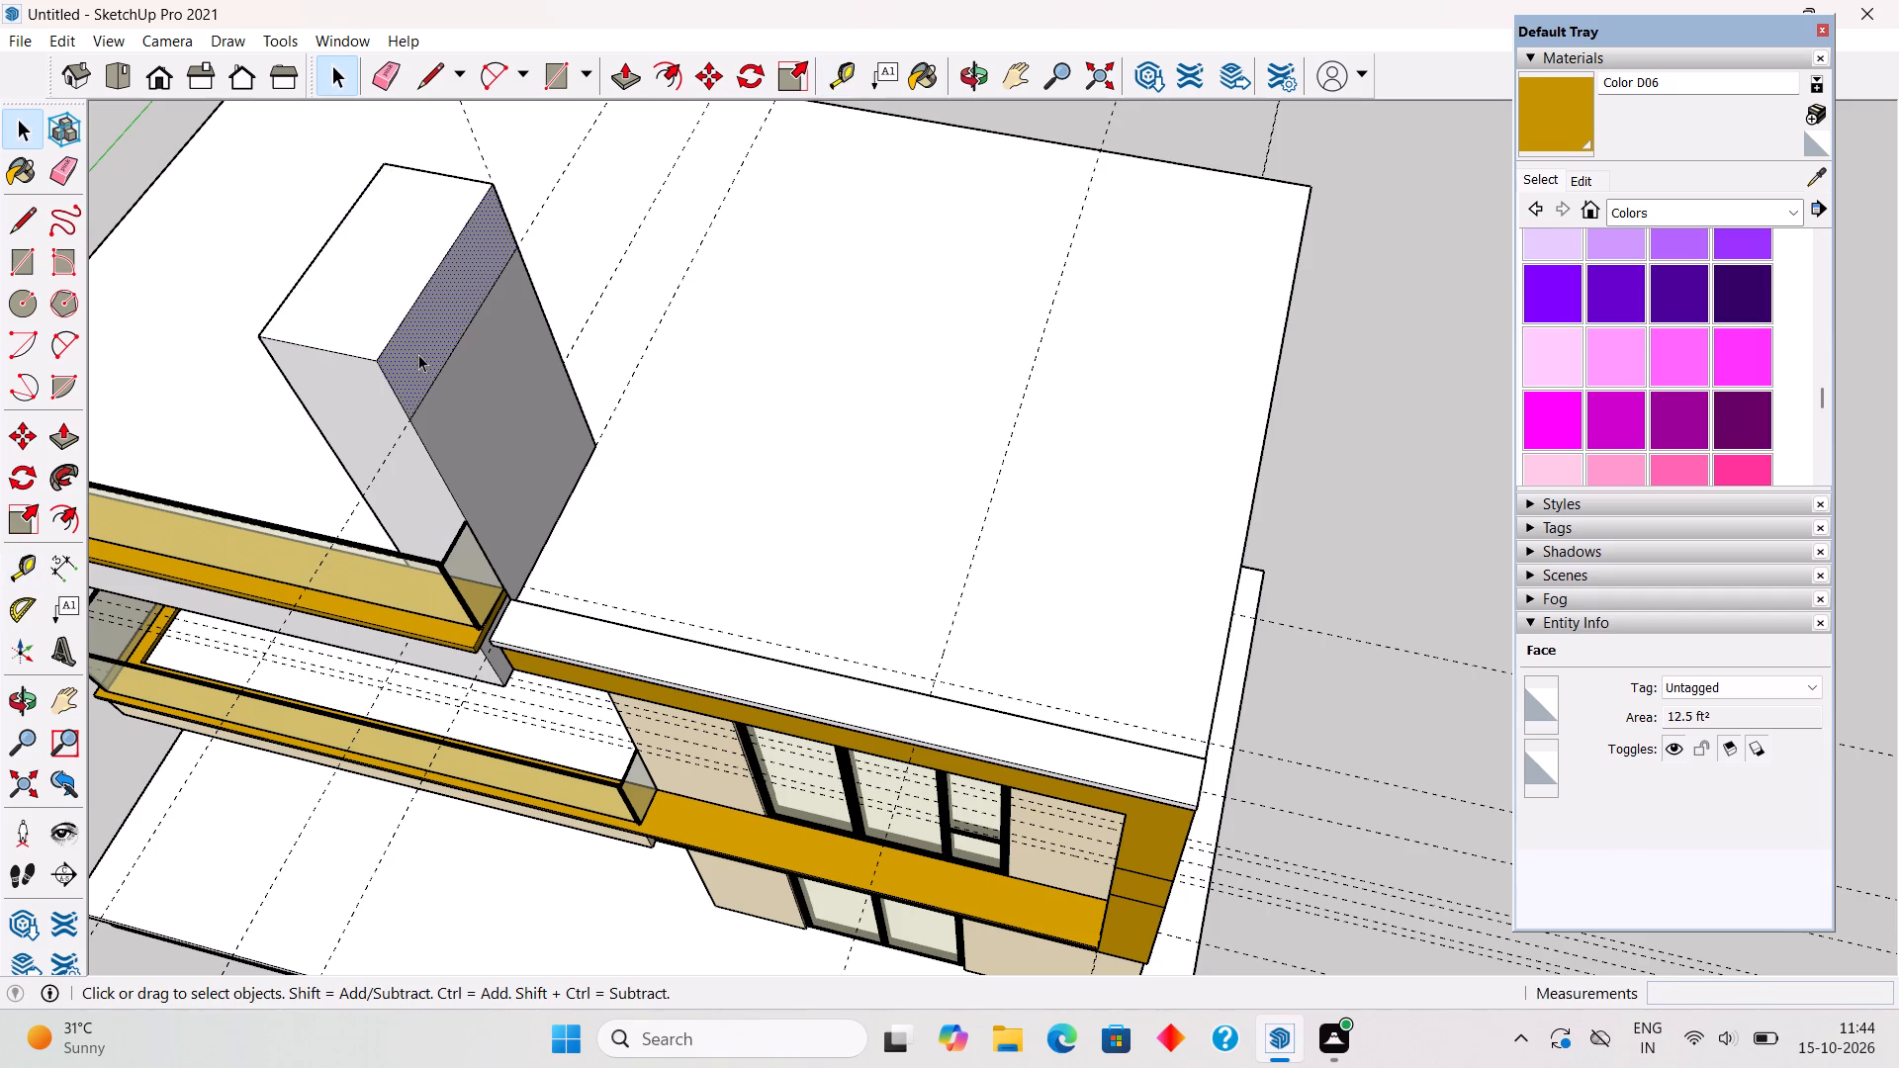
key("p")
left_click(418, 354)
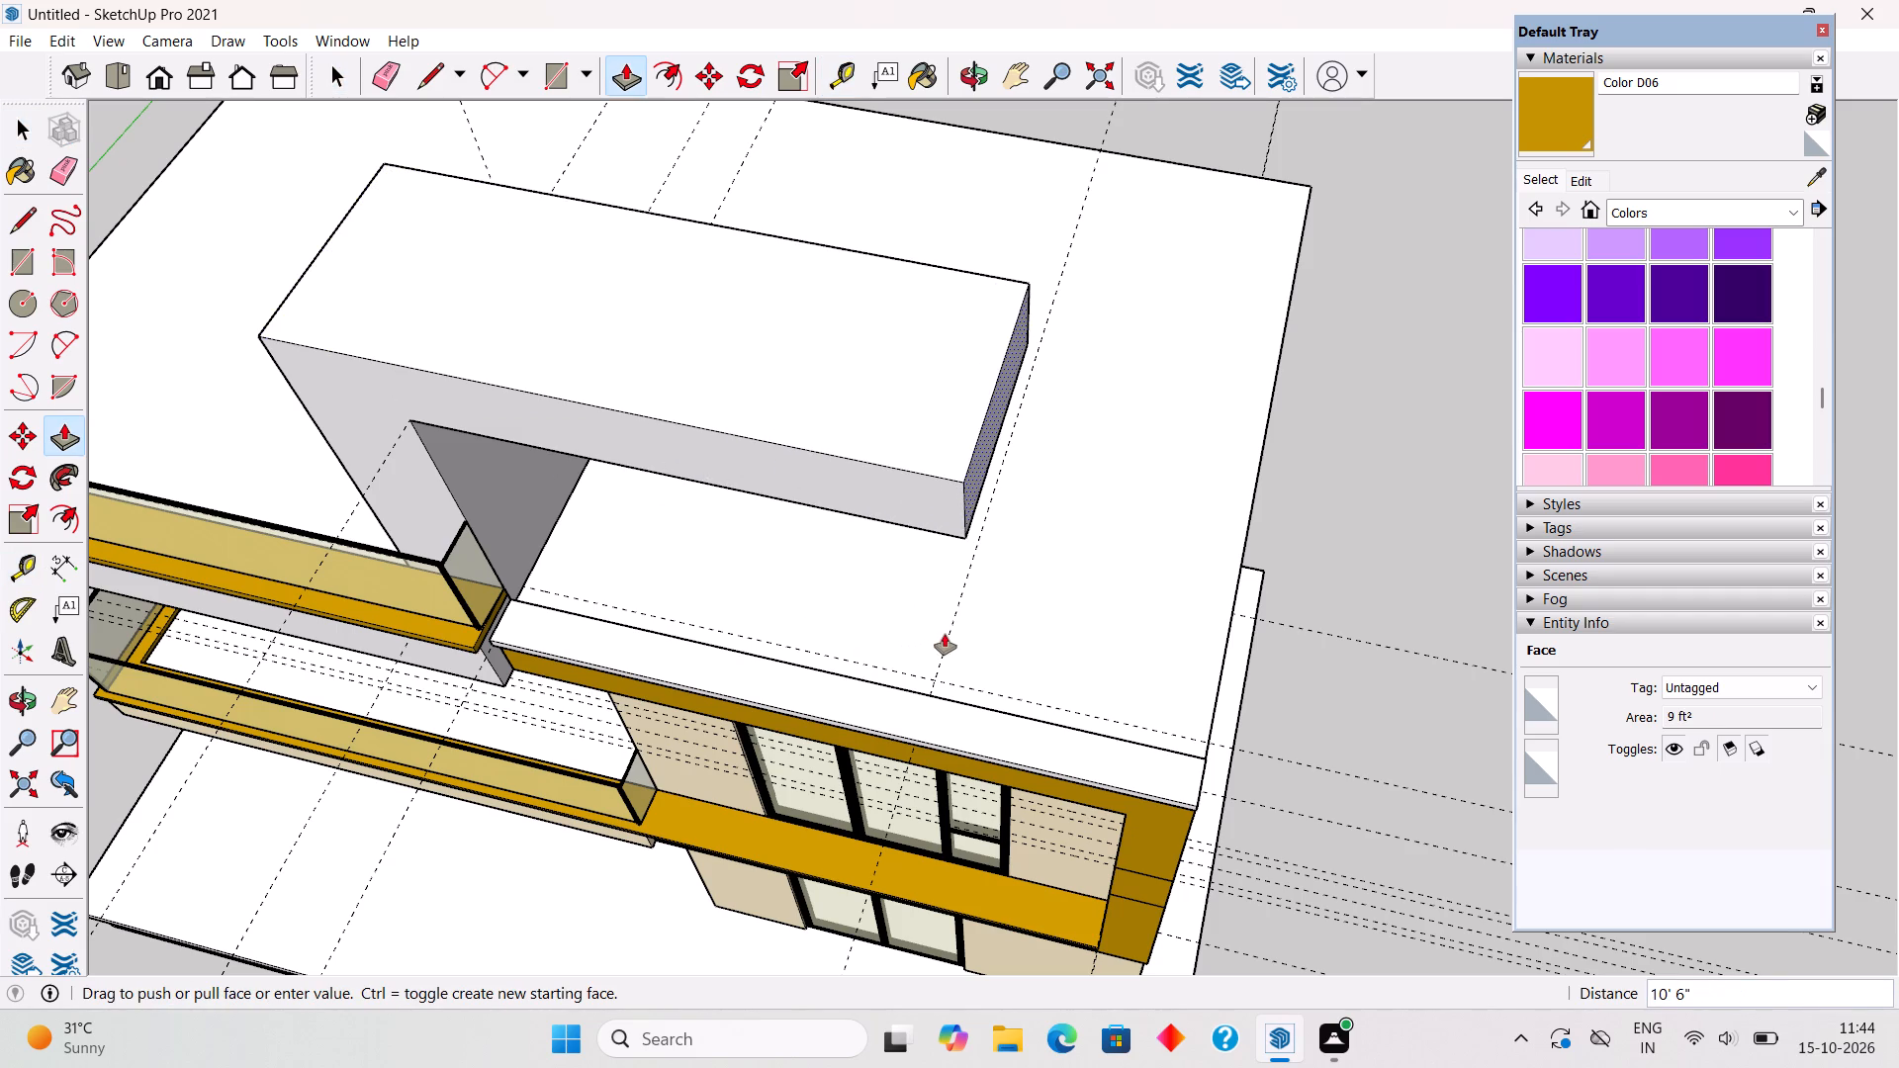
left_click(945, 634)
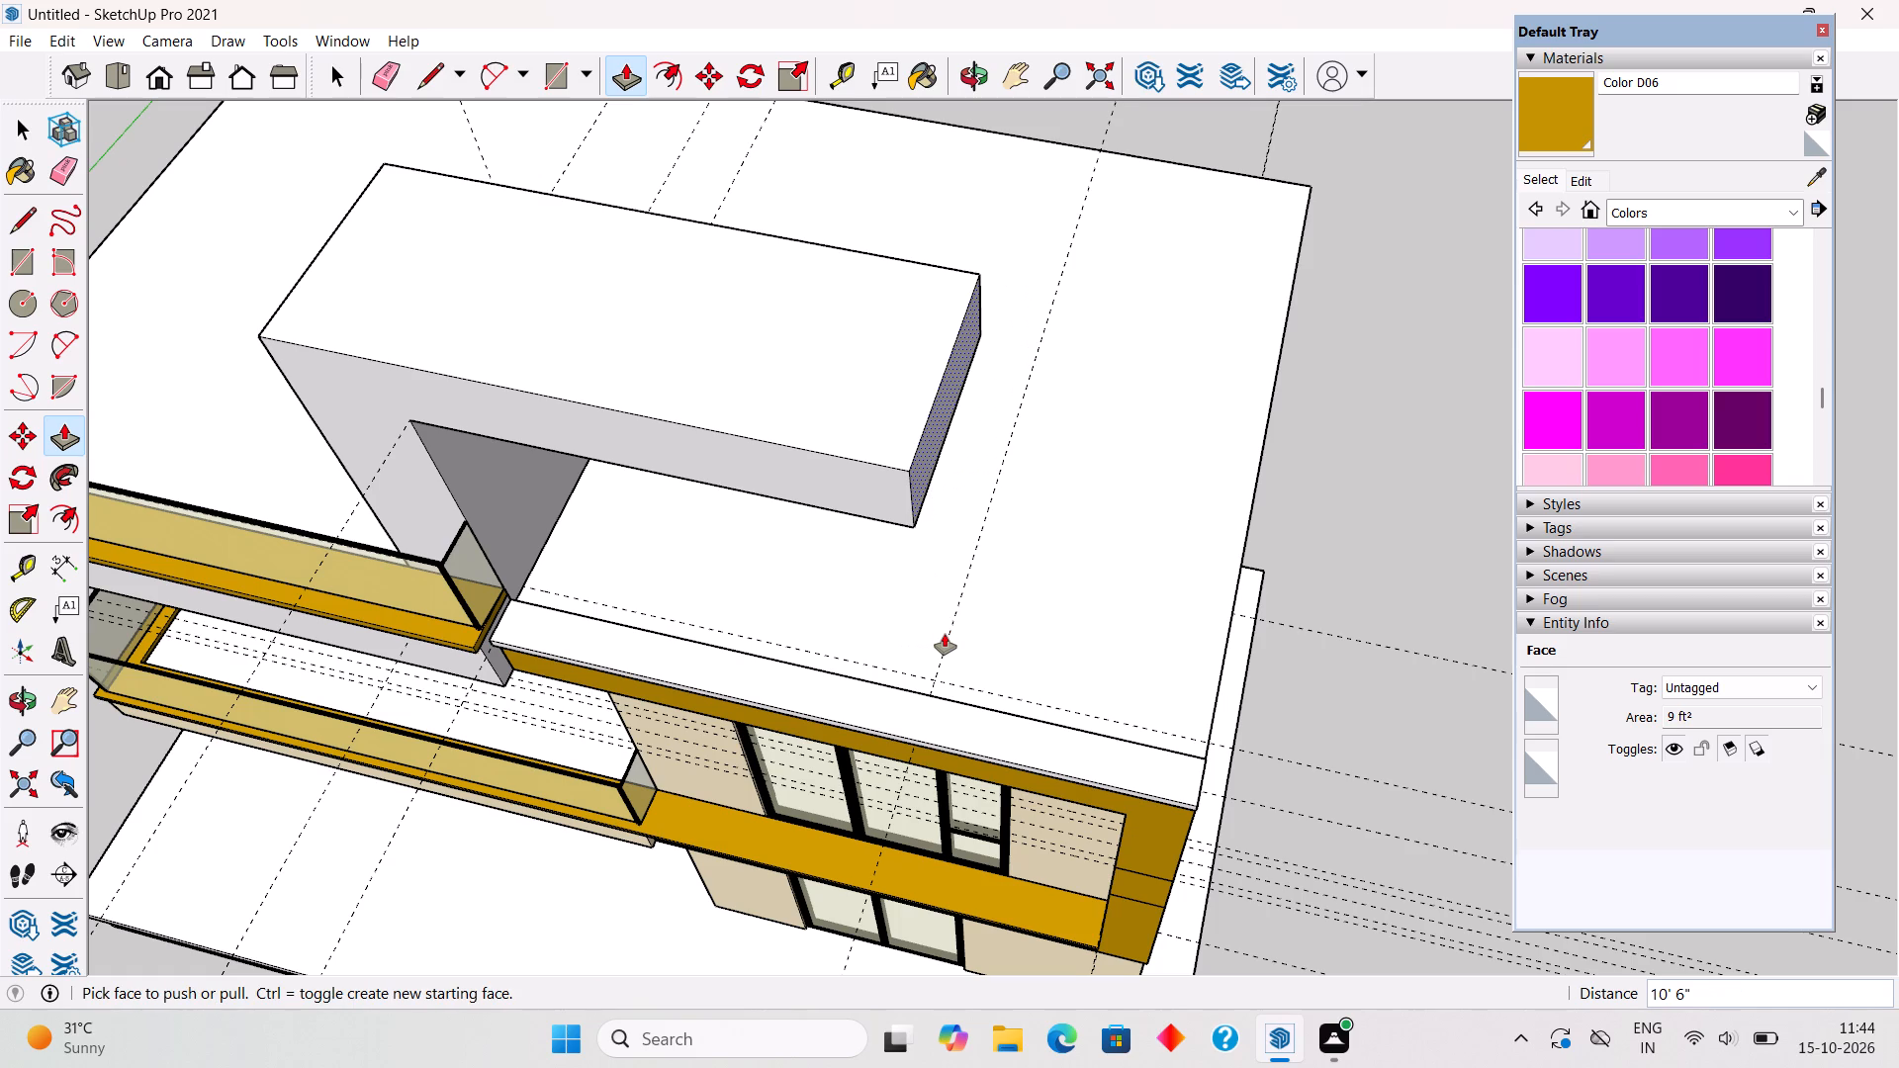
Extend the end face of the overhanging roof beam by another 2'.
left_click(932, 464)
type("2'")
key("Return")
scroll(1014, 506, "down", 7)
middle_click_drag(1030, 620, 1185, 215)
scroll(1196, 198, "up", 3)
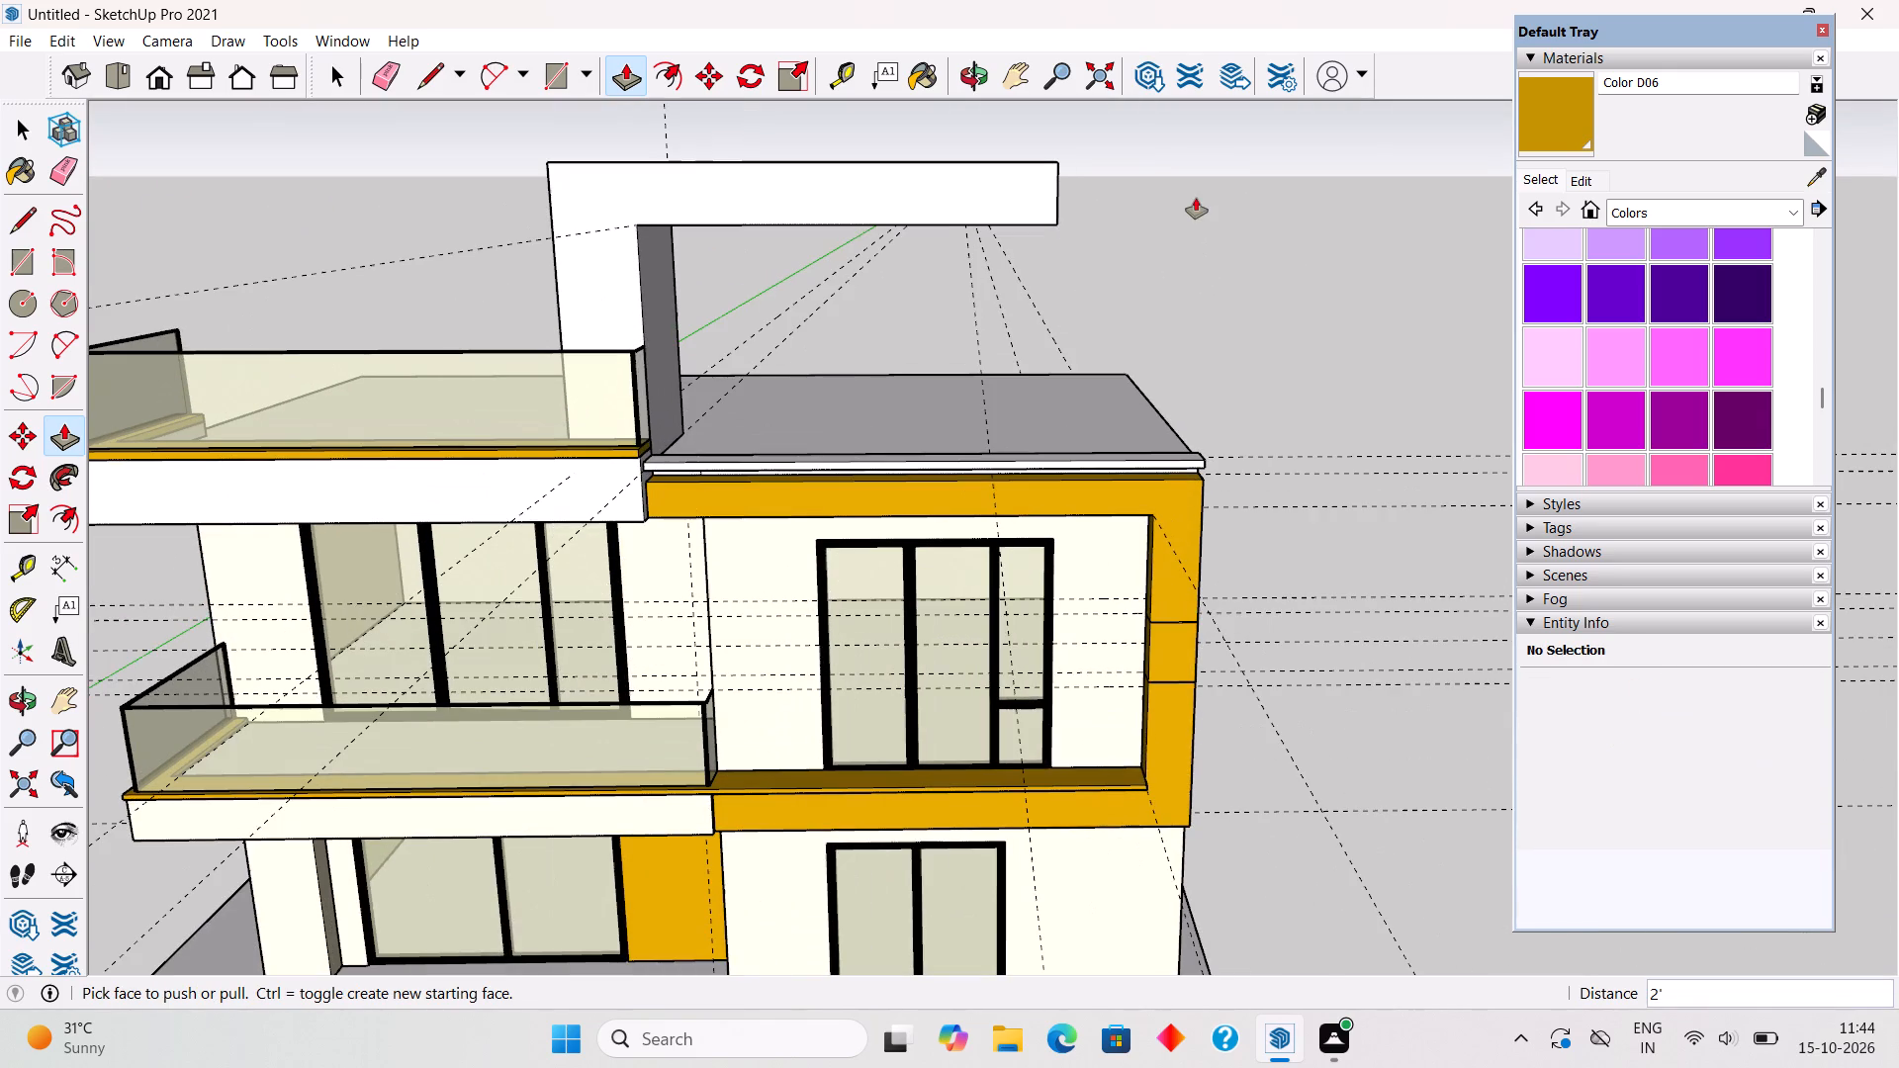
key("space")
Place a guide 2' behind the raised front roof strip's inner edge and a second guide 6" further back, under the beam.
middle_click_drag(1055, 276, 986, 193)
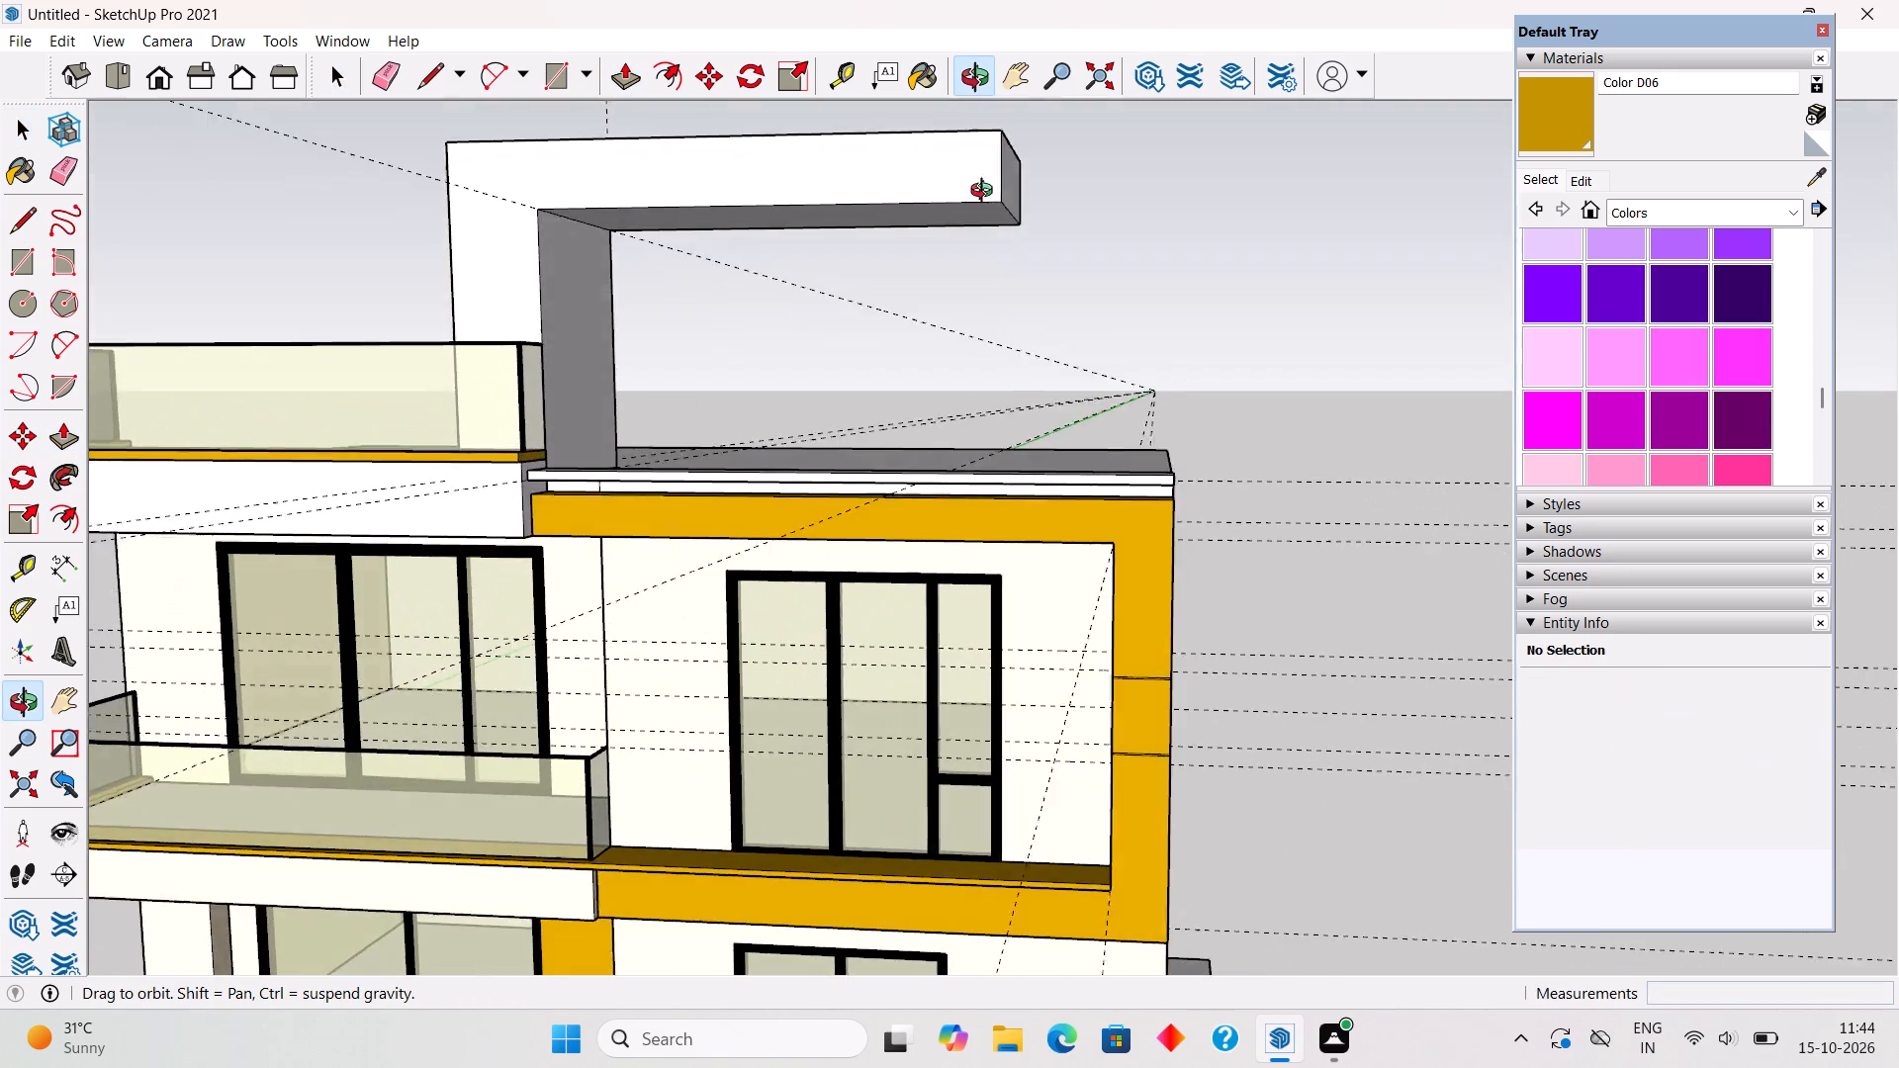
middle_click_drag(986, 193, 1020, 230)
middle_click_drag(897, 397, 429, 628)
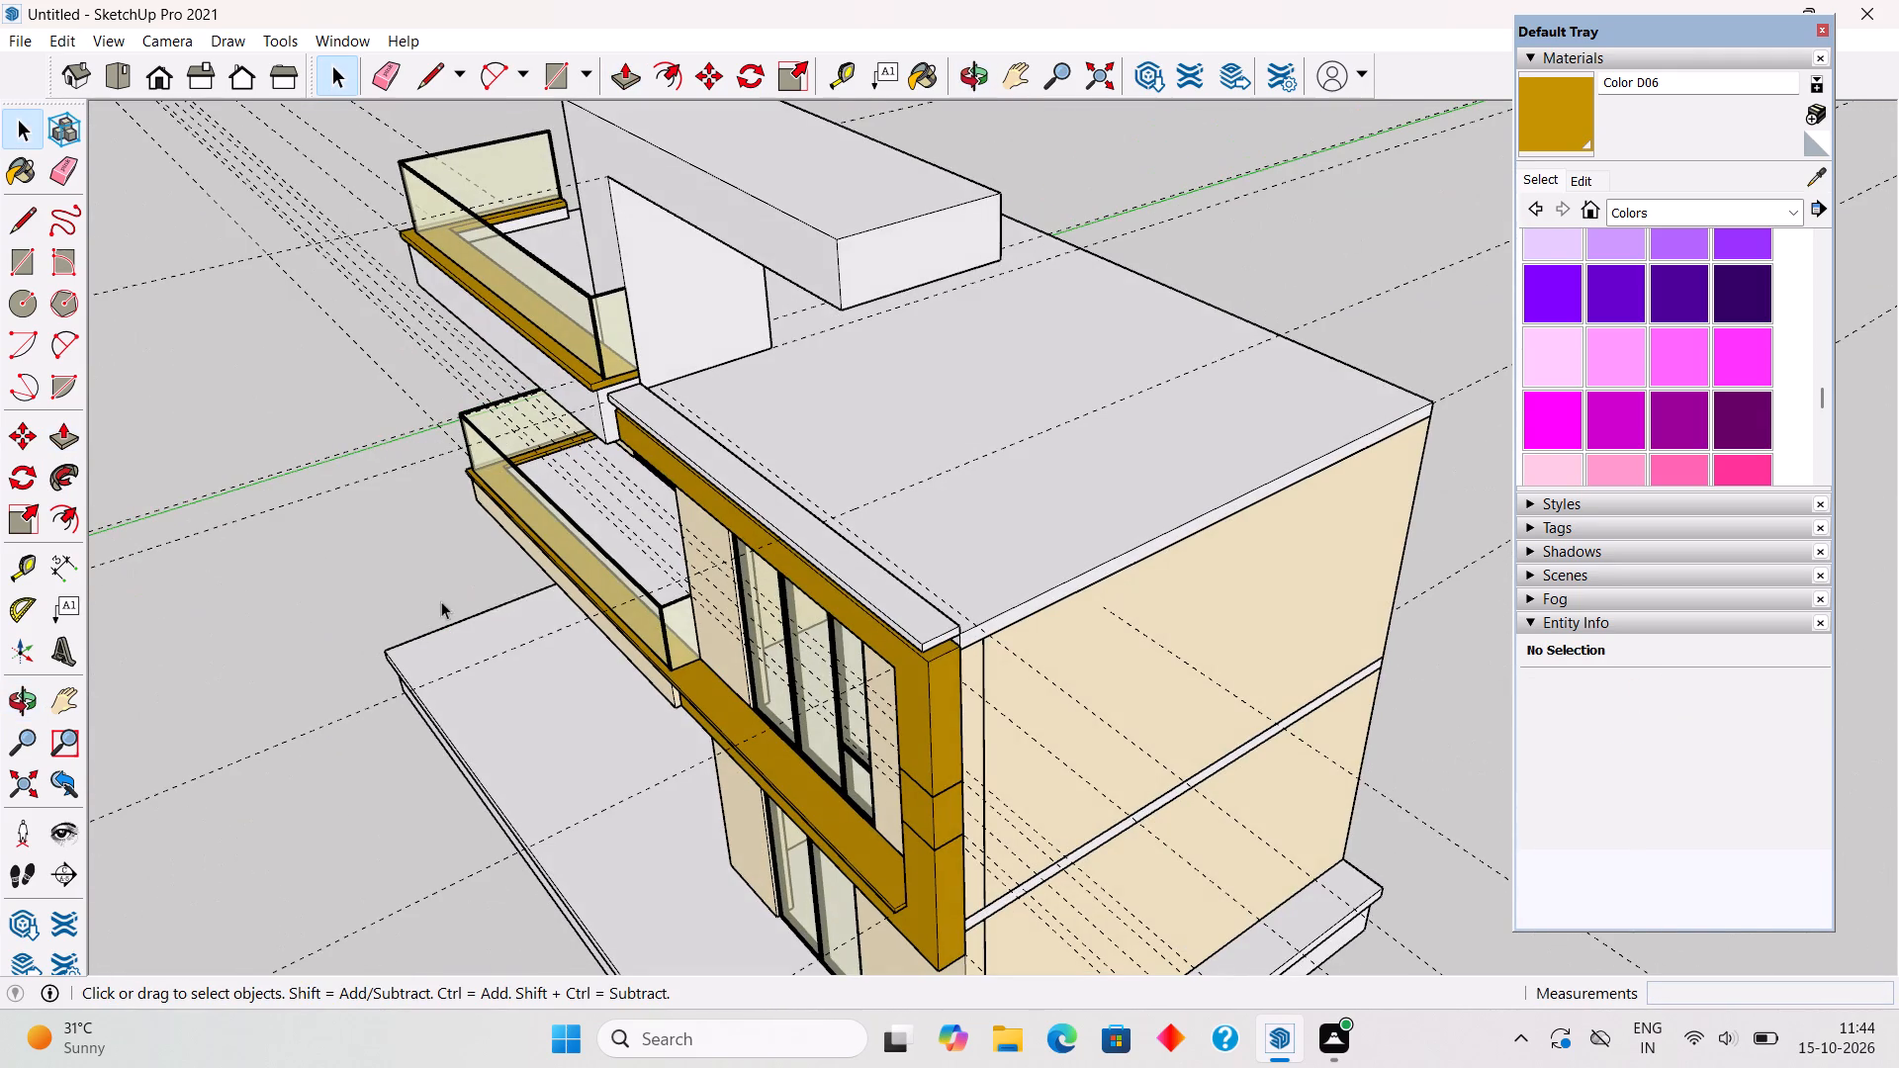
middle_click_drag(1037, 556, 849, 567)
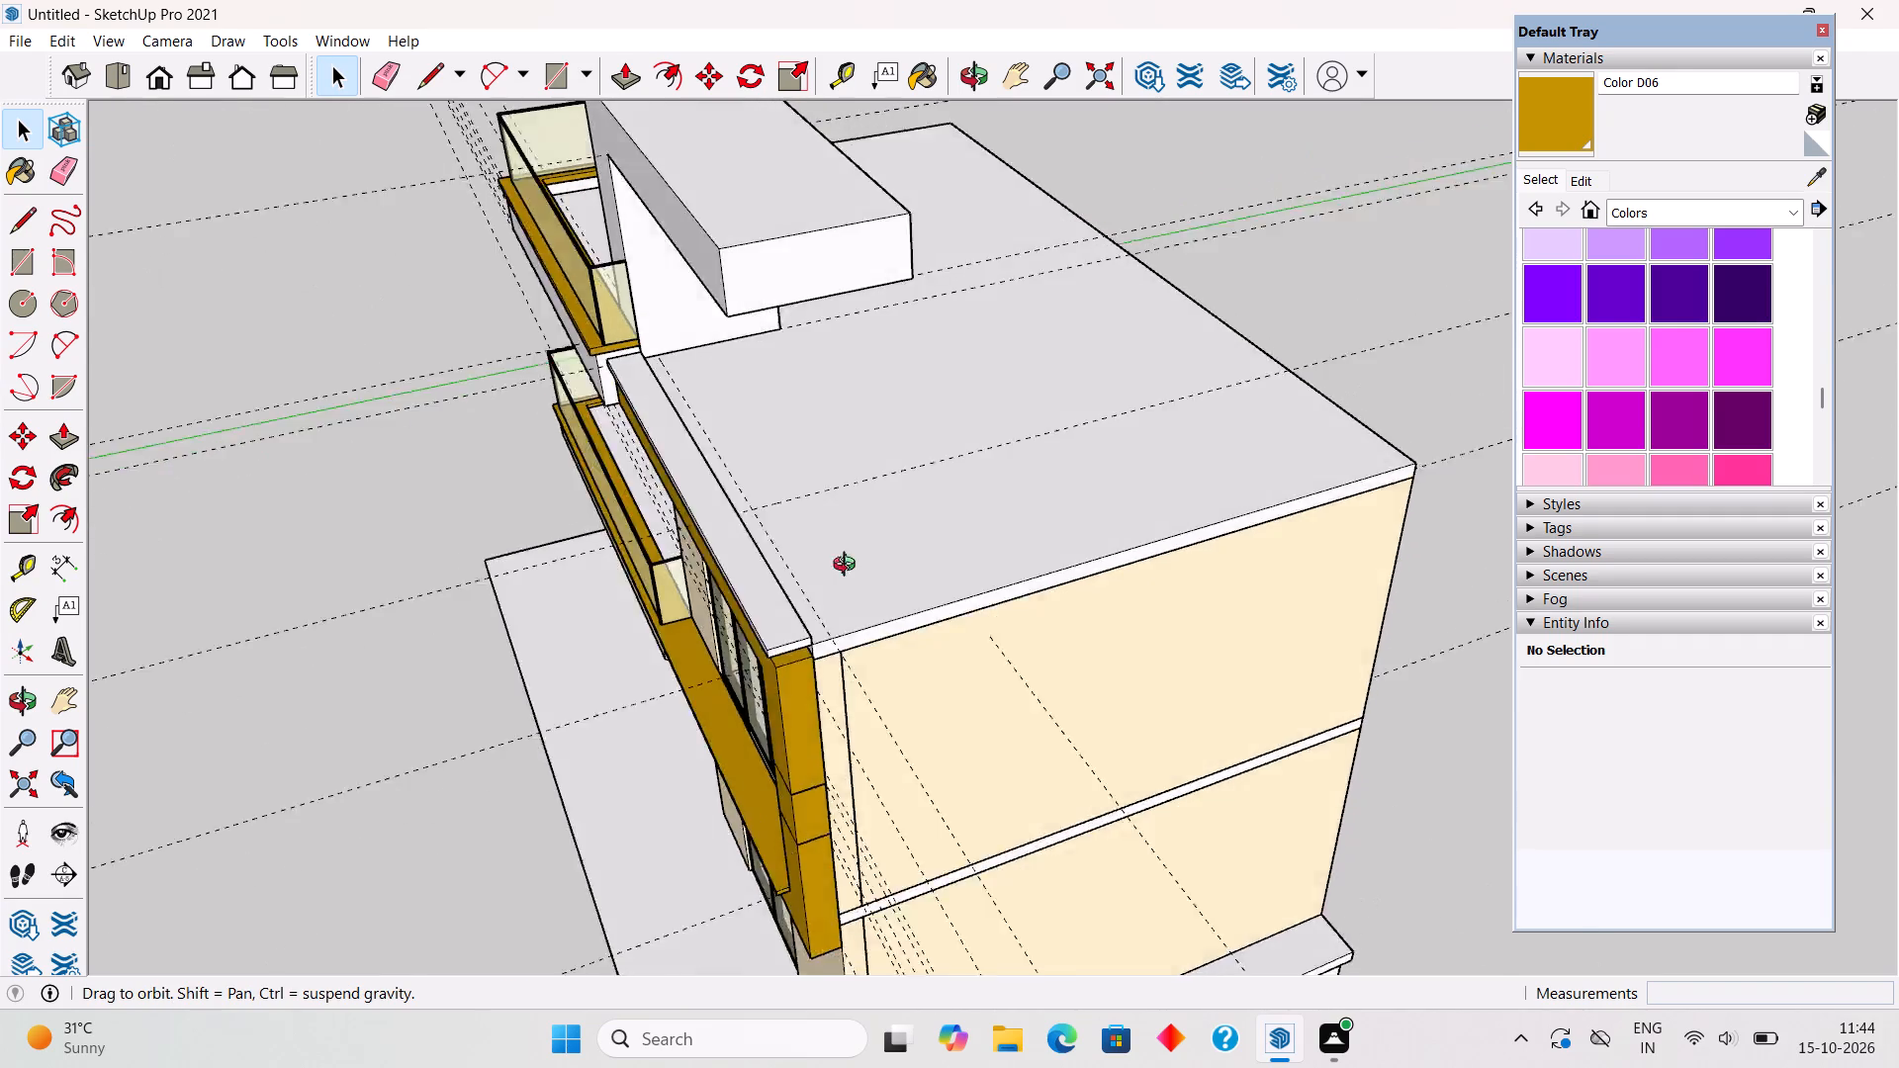
middle_click_drag(849, 567, 783, 525)
scroll(637, 292, "up", 9)
middle_click_drag(704, 382, 551, 418)
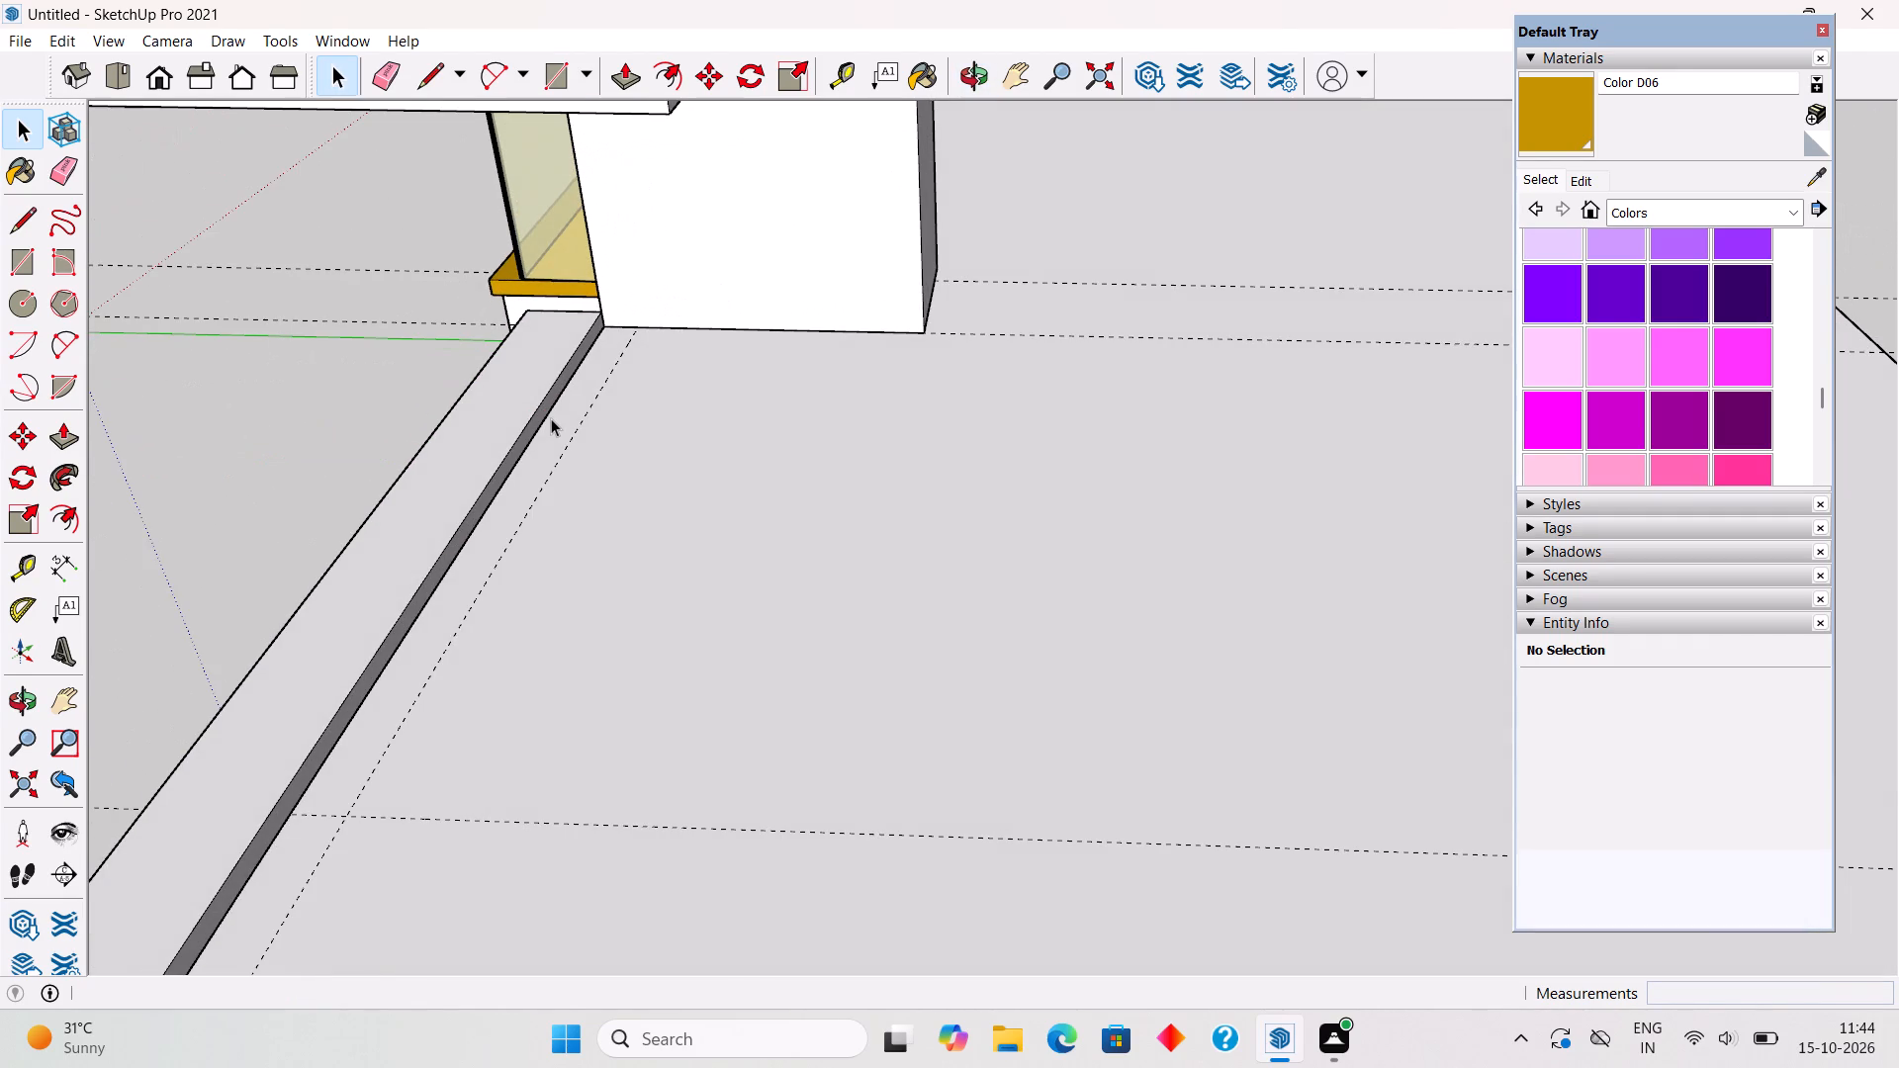
key("t")
left_click(550, 424)
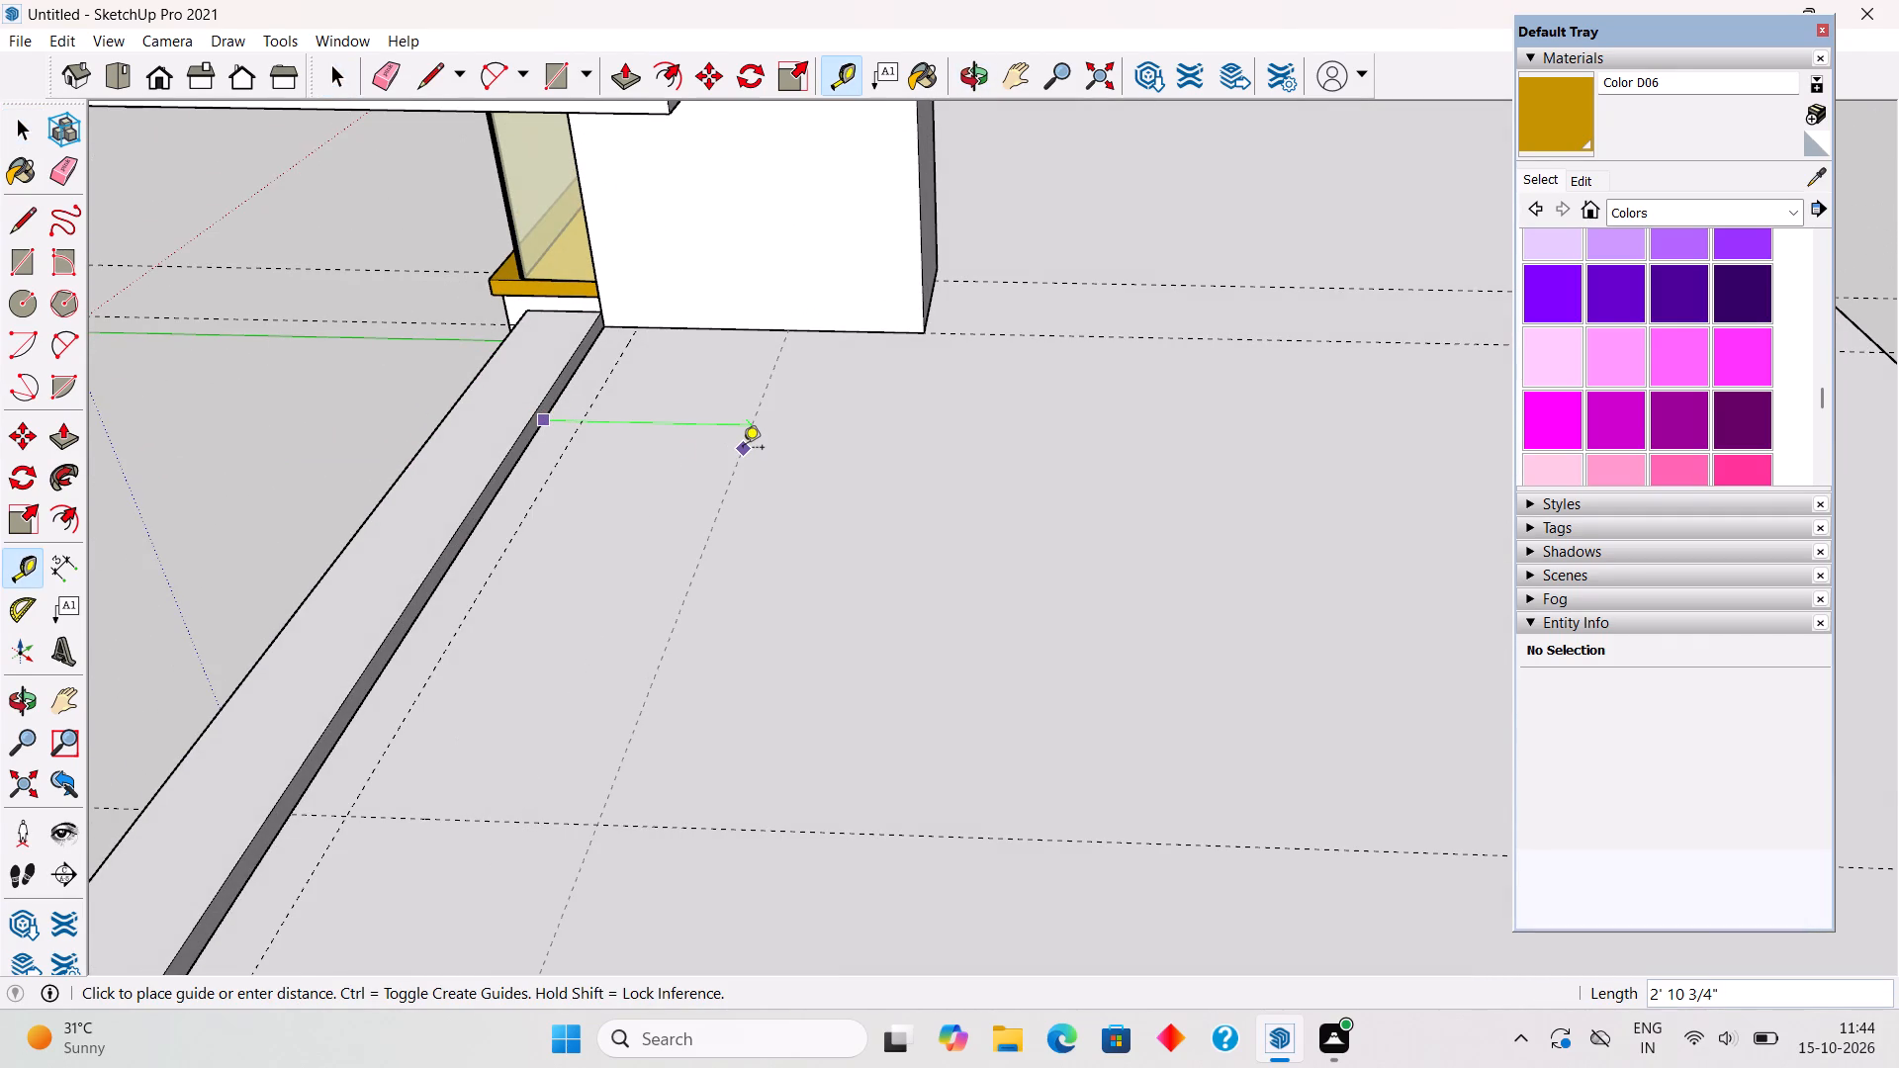
type("2'")
key("Return")
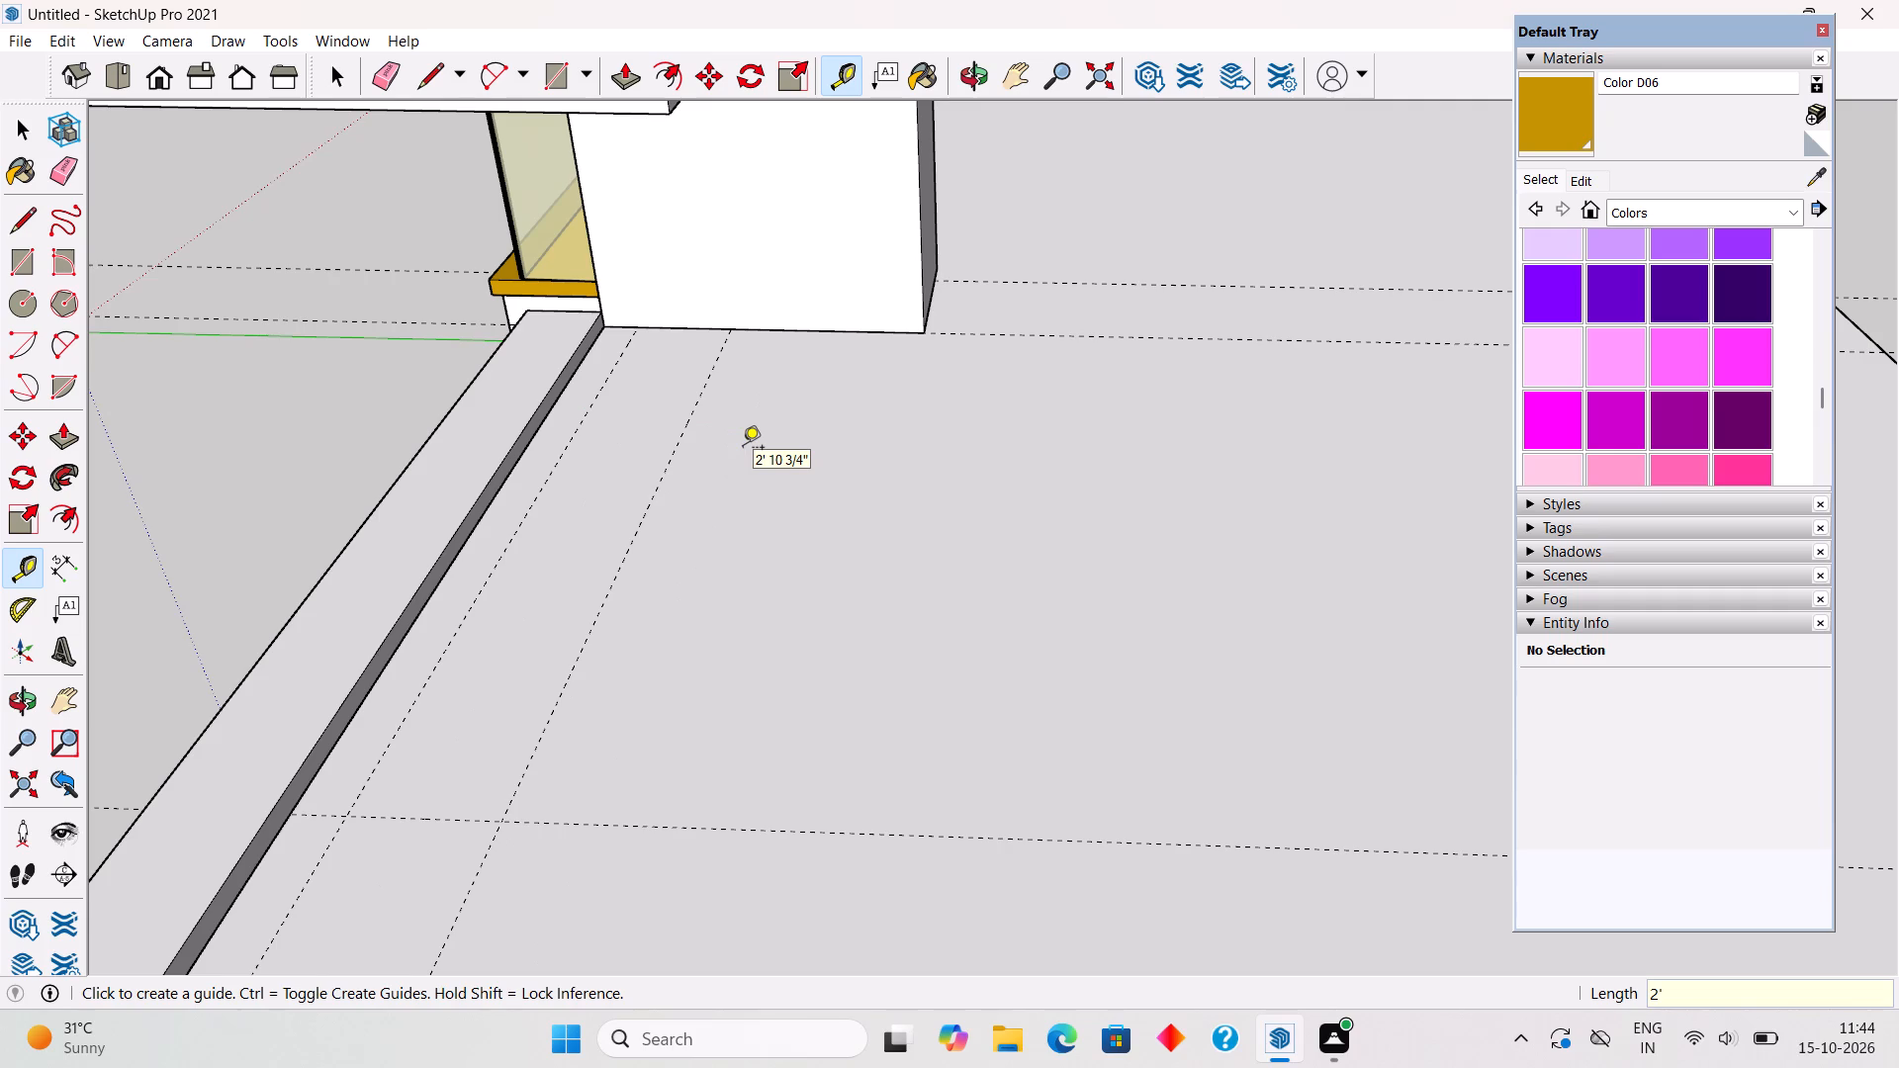
left_click(641, 541)
key("6")
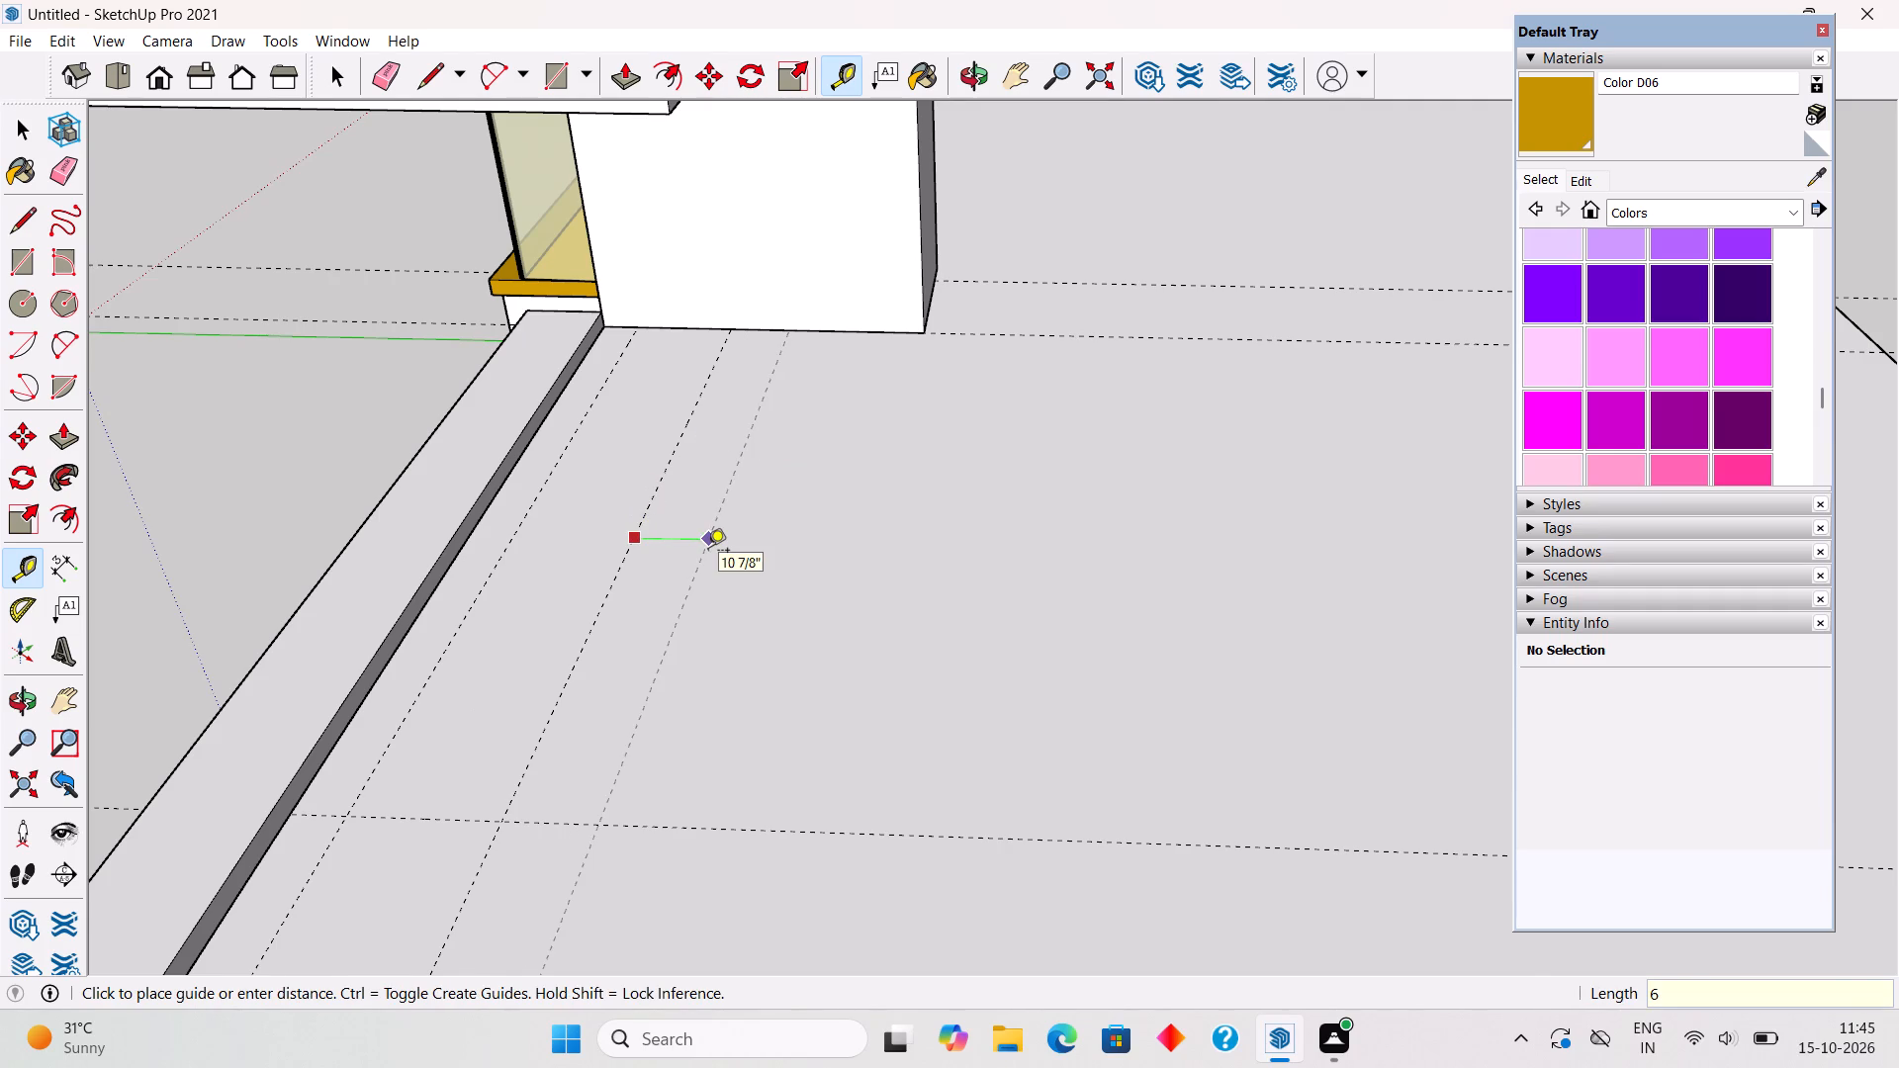
key("shift+quotedbl")
key("Return")
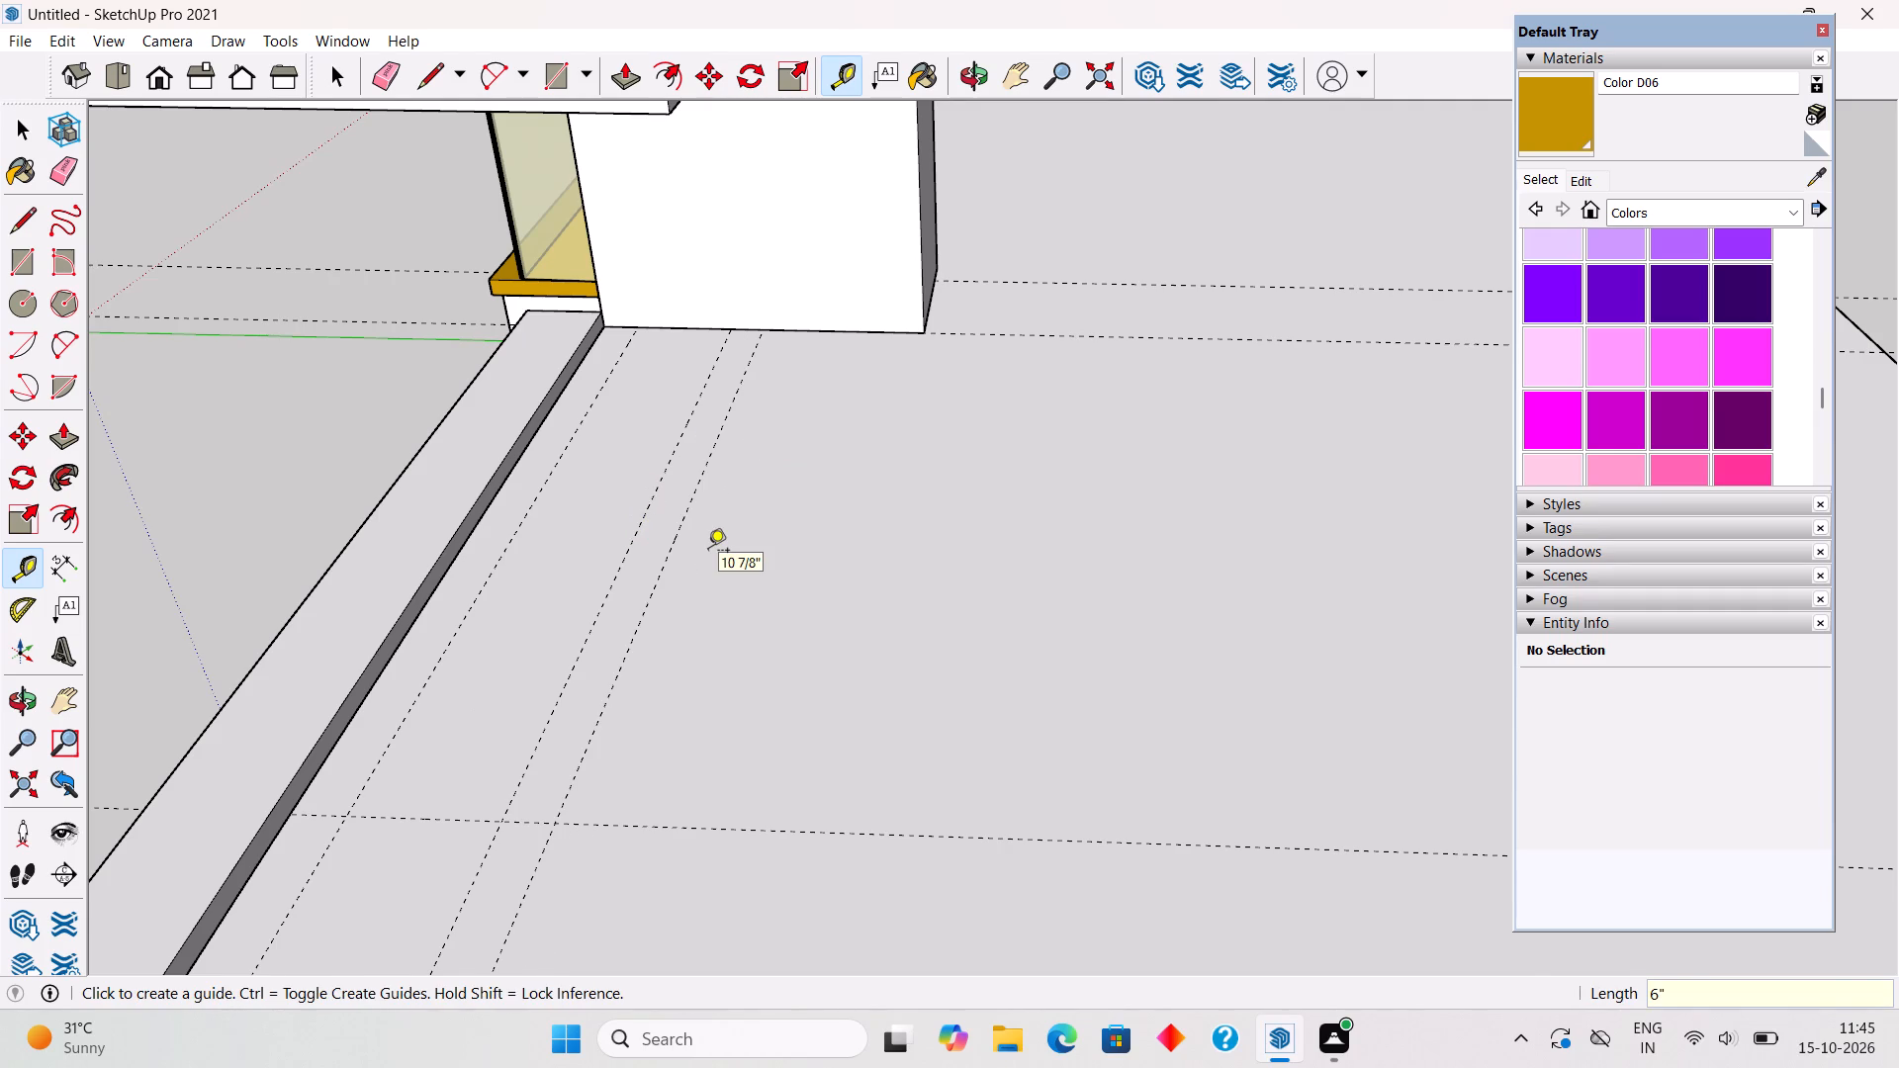
Draw a 6" by 10'6" rectangle between the two guides from the block's base and pull it up about 7'2" to the beam's underside.
key("r")
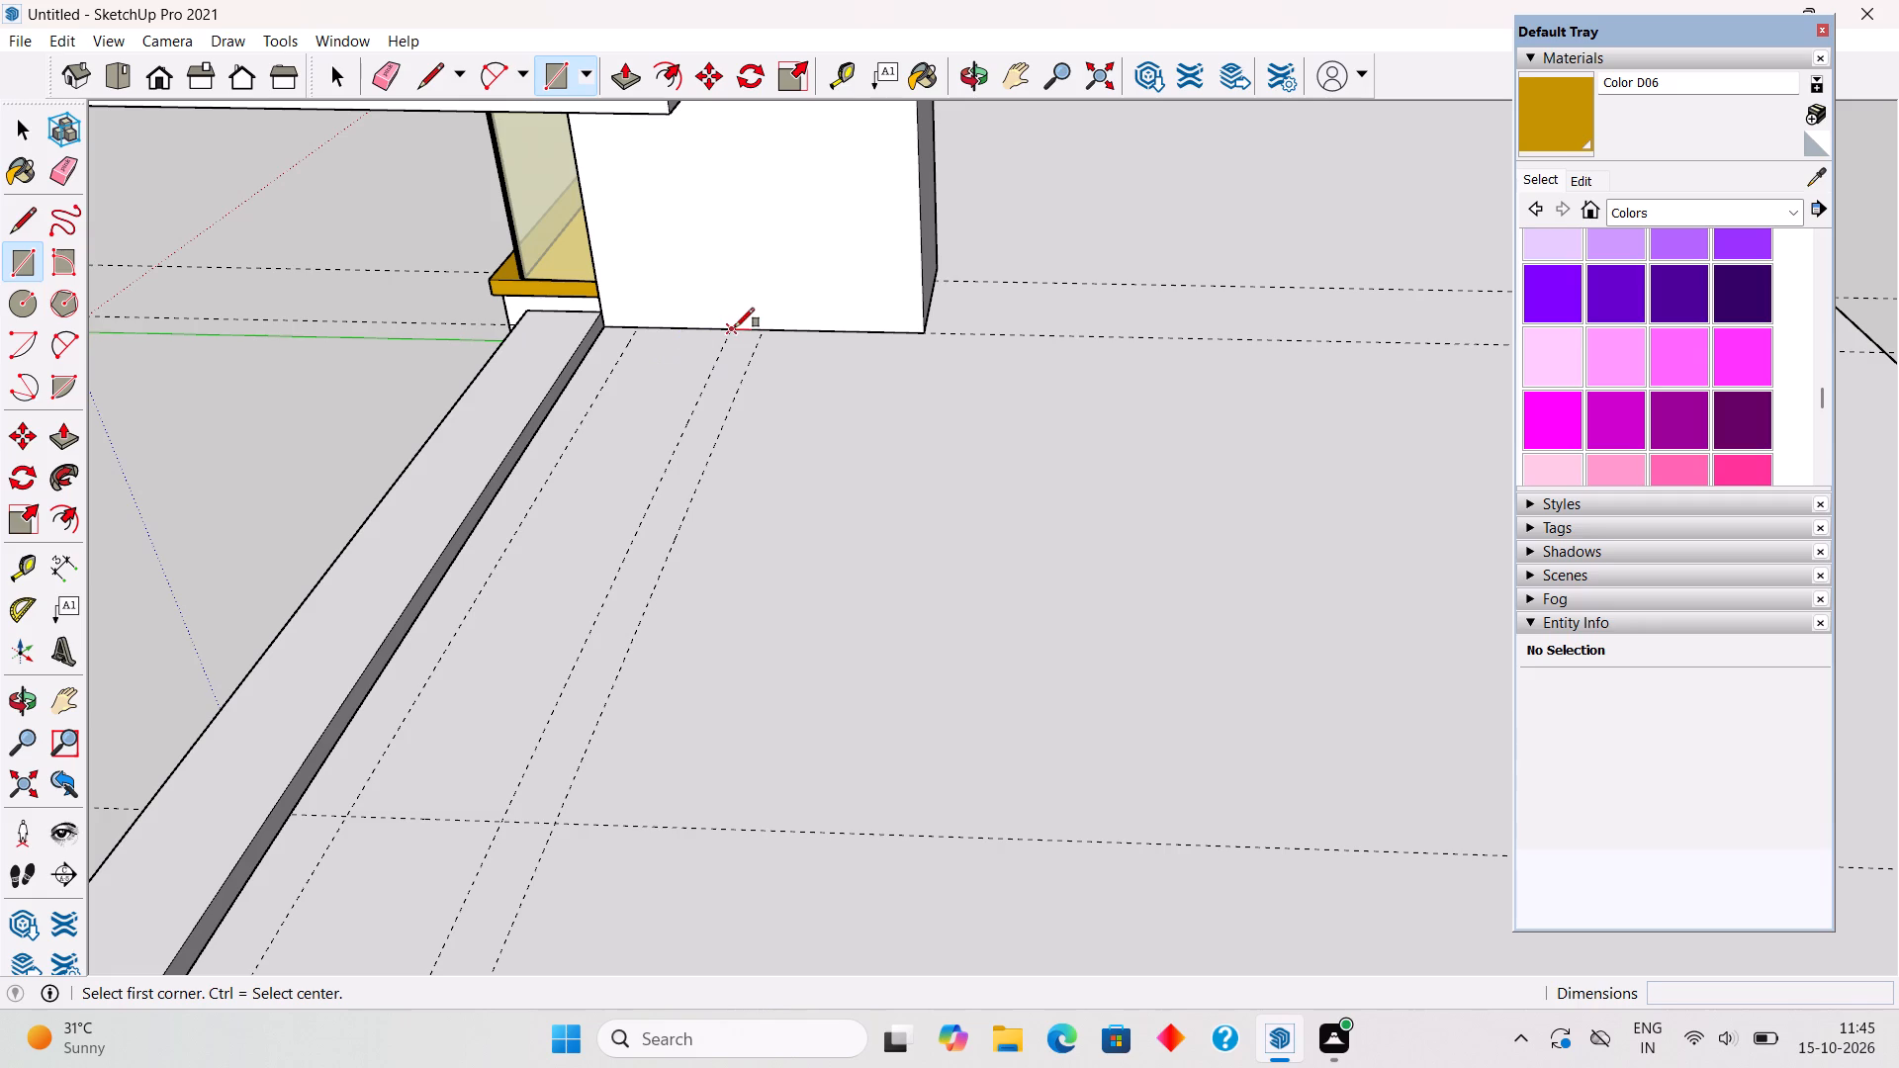
left_click(735, 327)
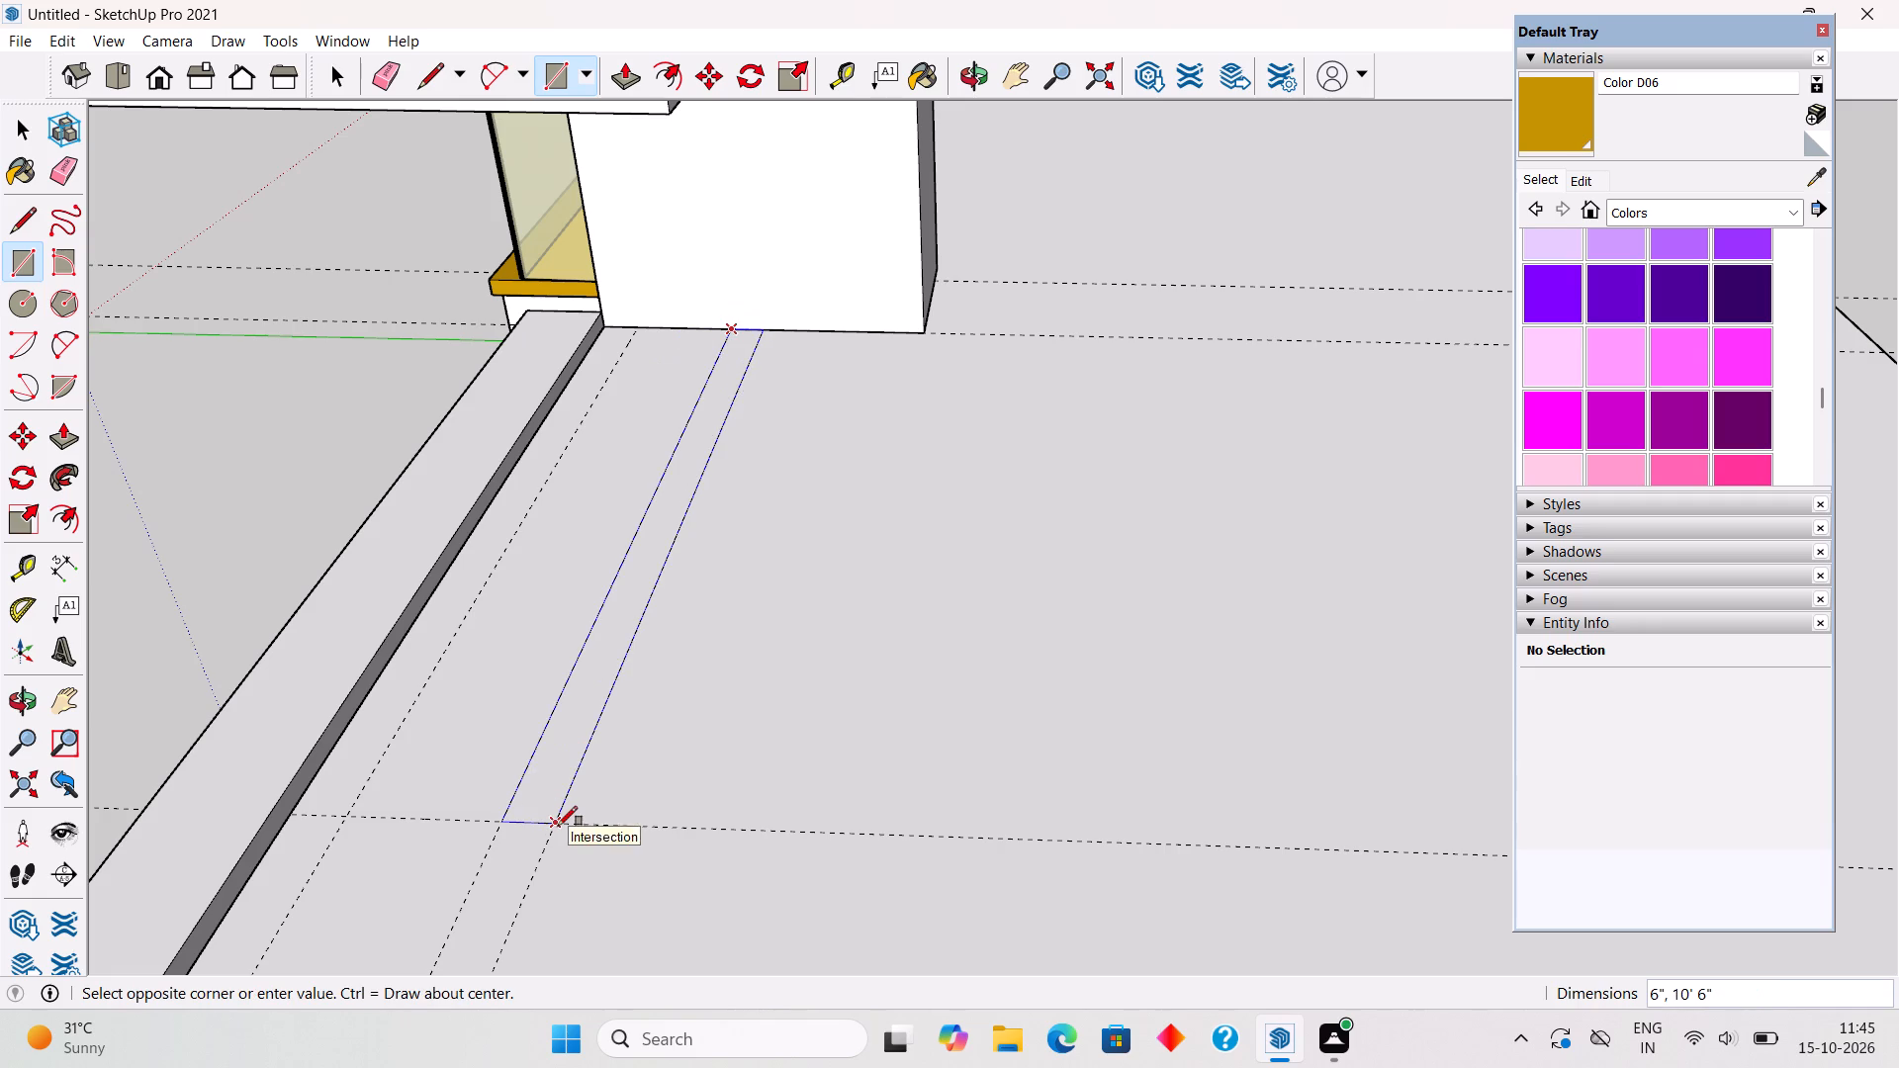
left_click(558, 826)
key("p")
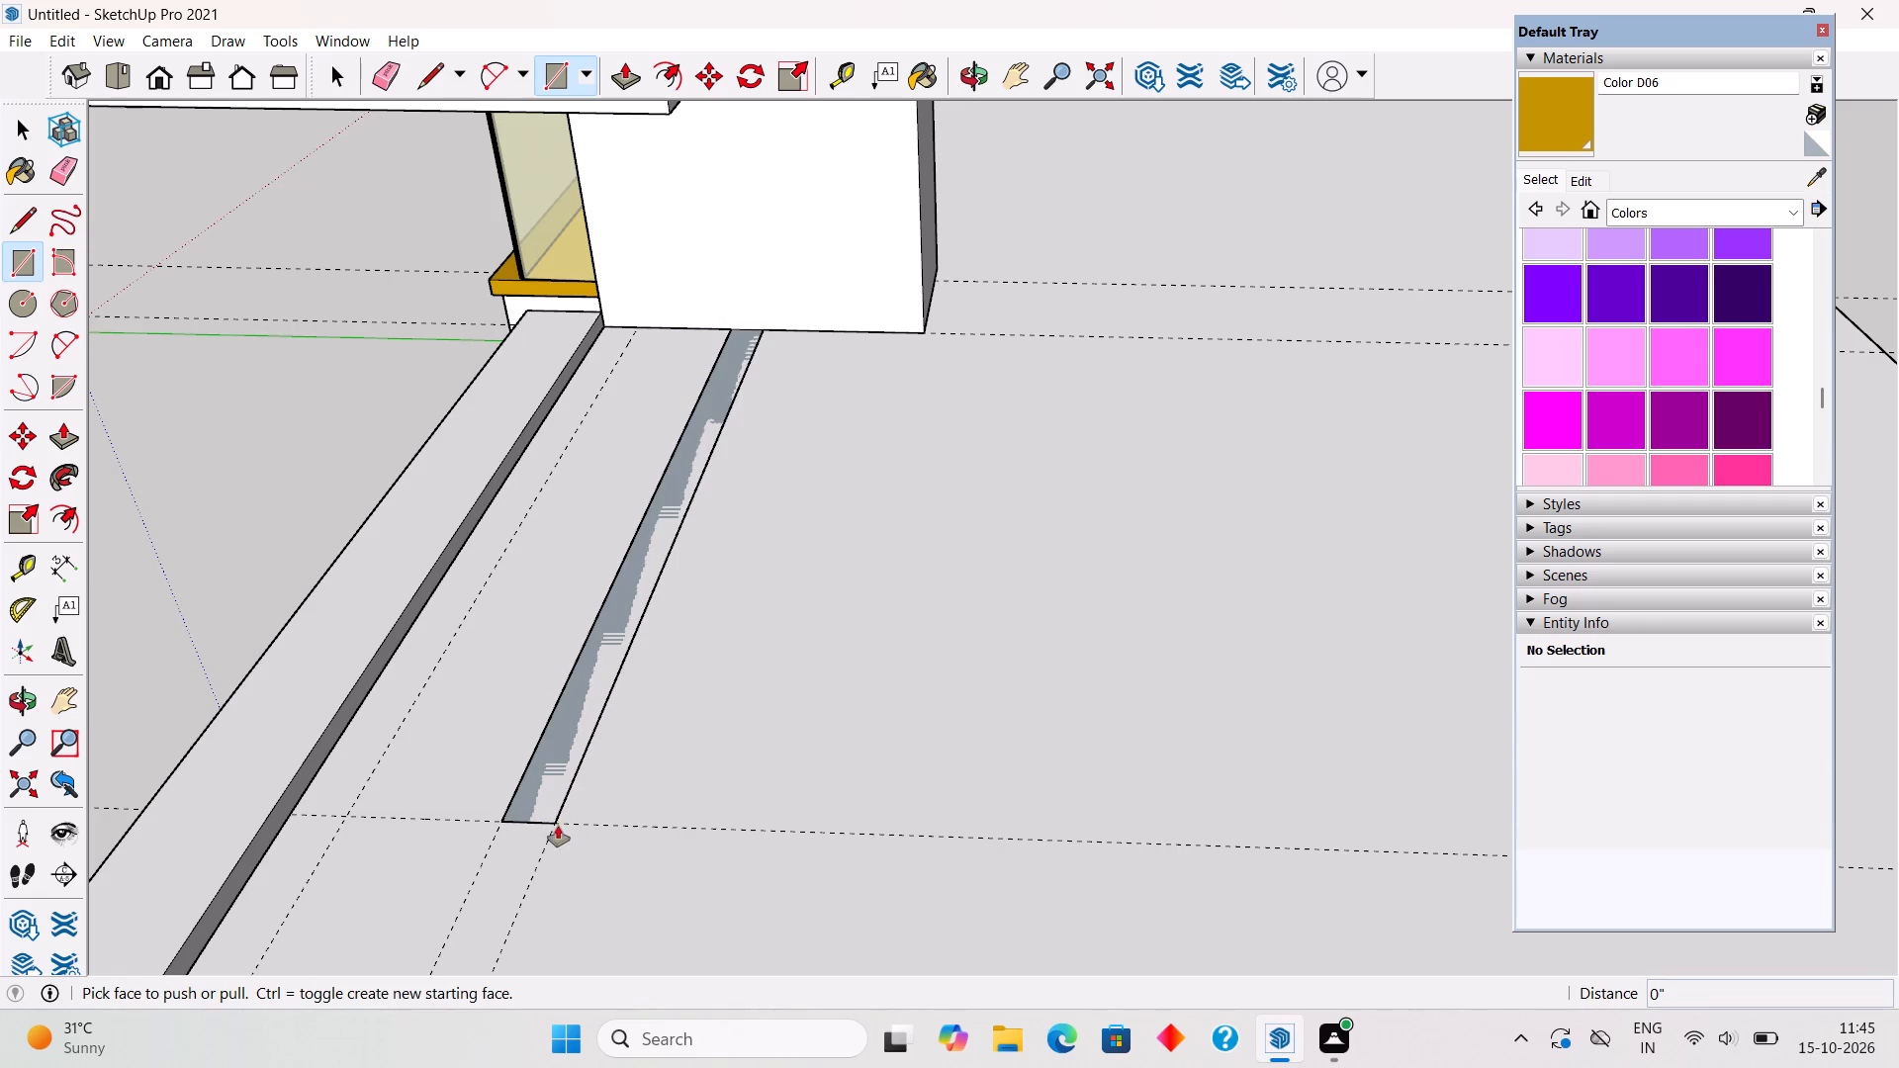
left_click(547, 787)
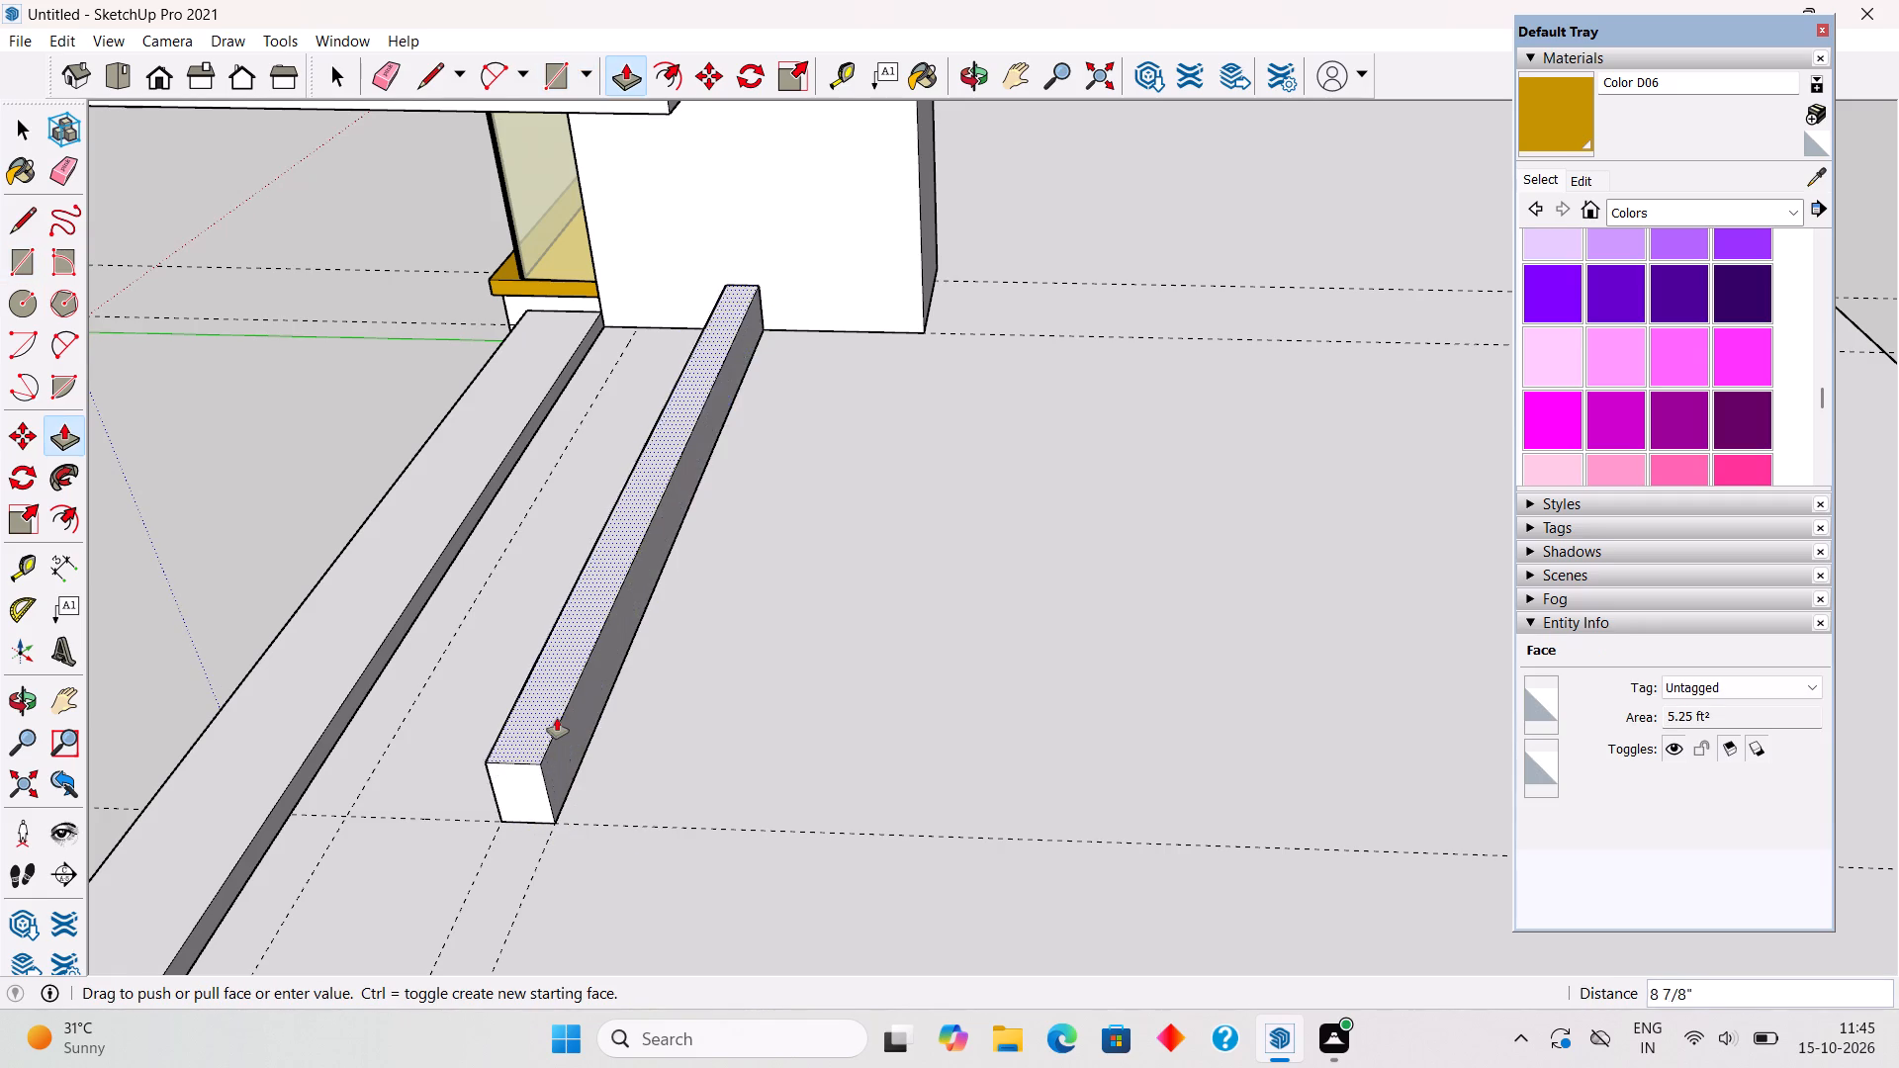
scroll(557, 716, "down", 9)
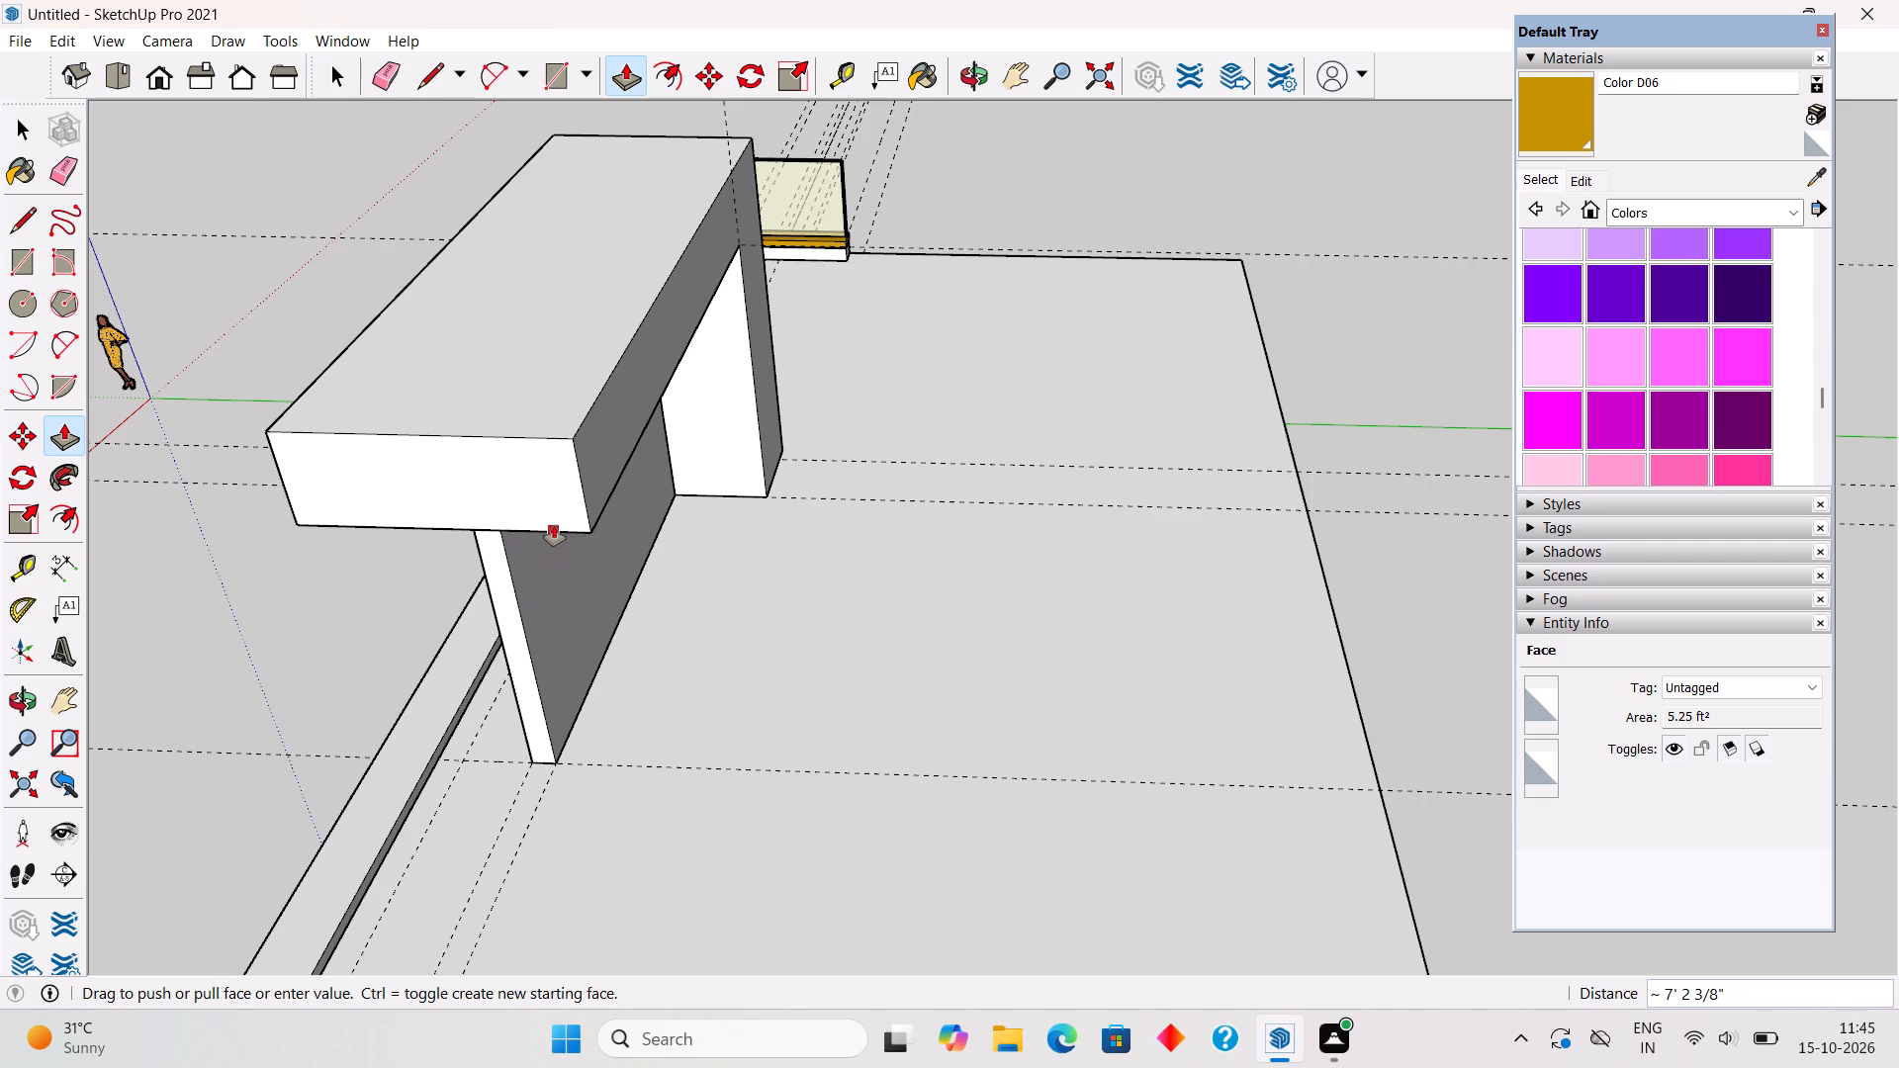
left_click(554, 525)
key("space")
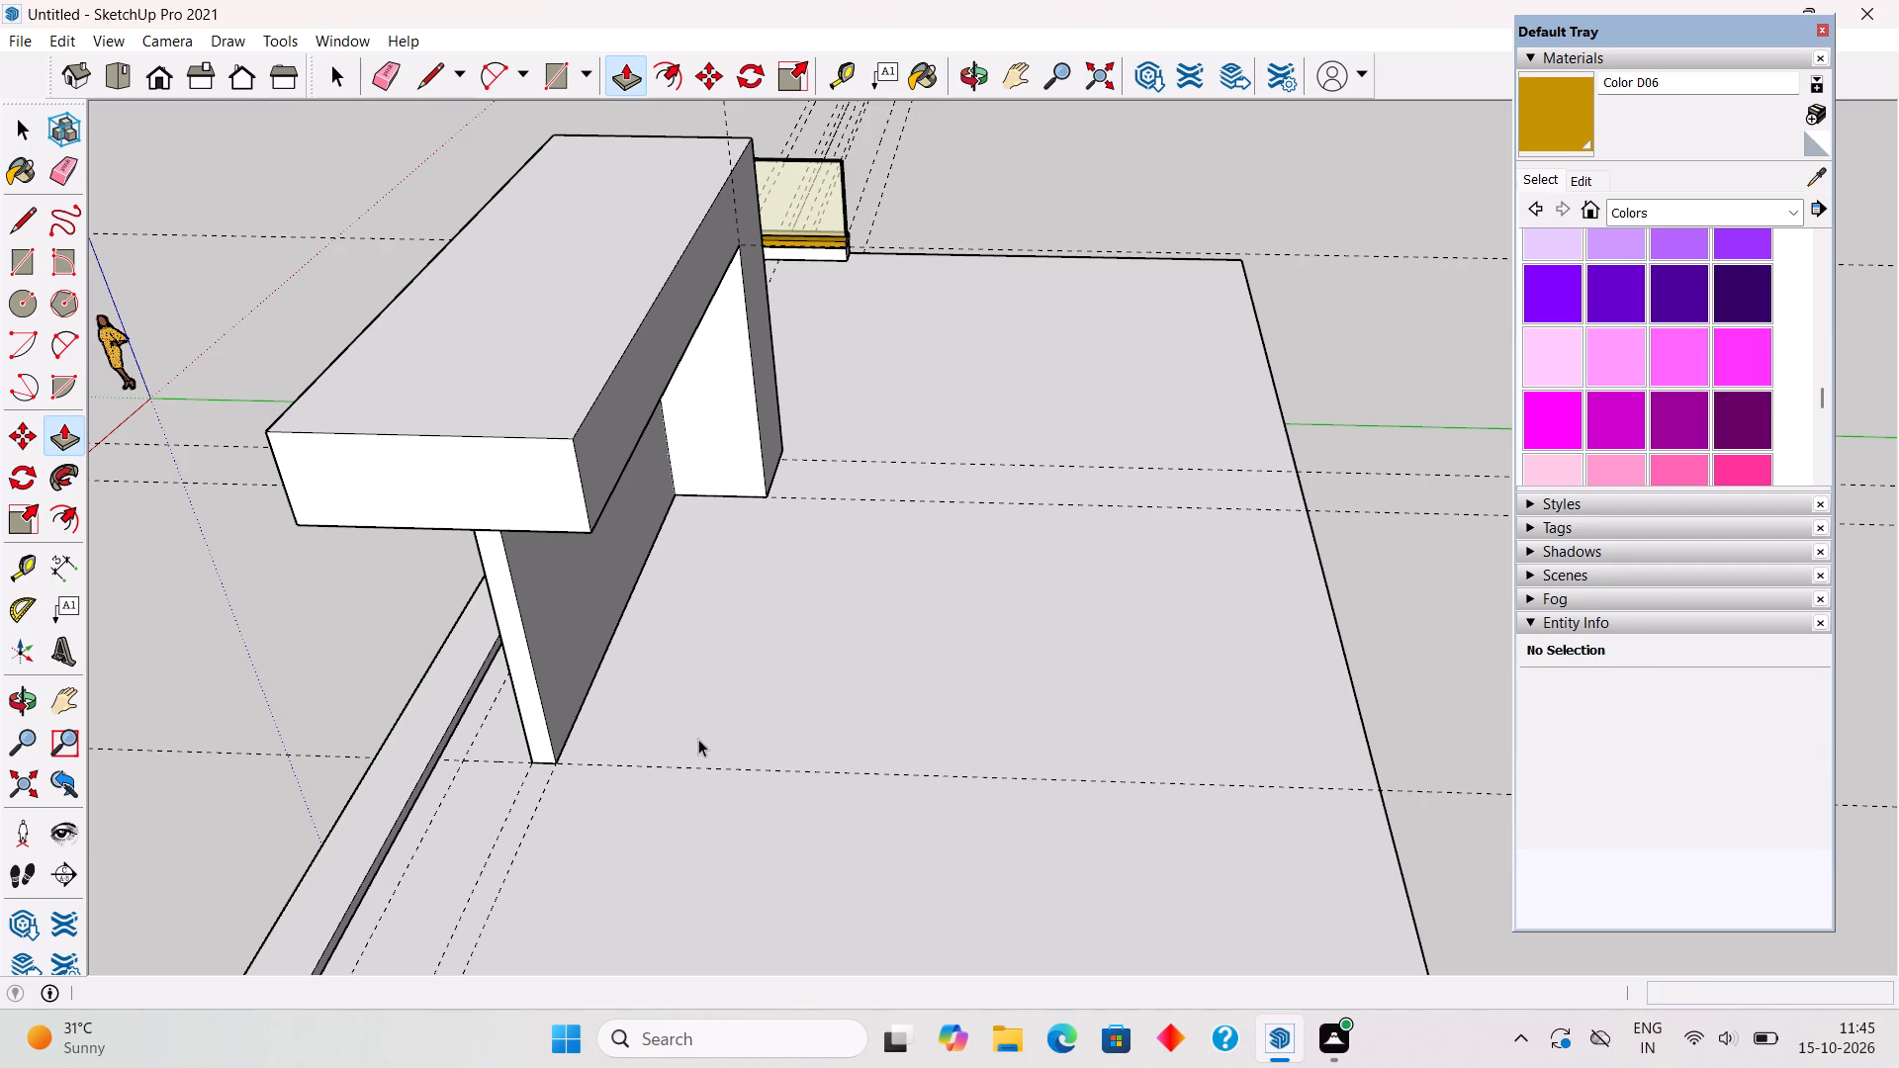
Place a guide 9" in from the crosswise guide at the new wall's free end, towards the block.
type("t")
left_click(706, 766)
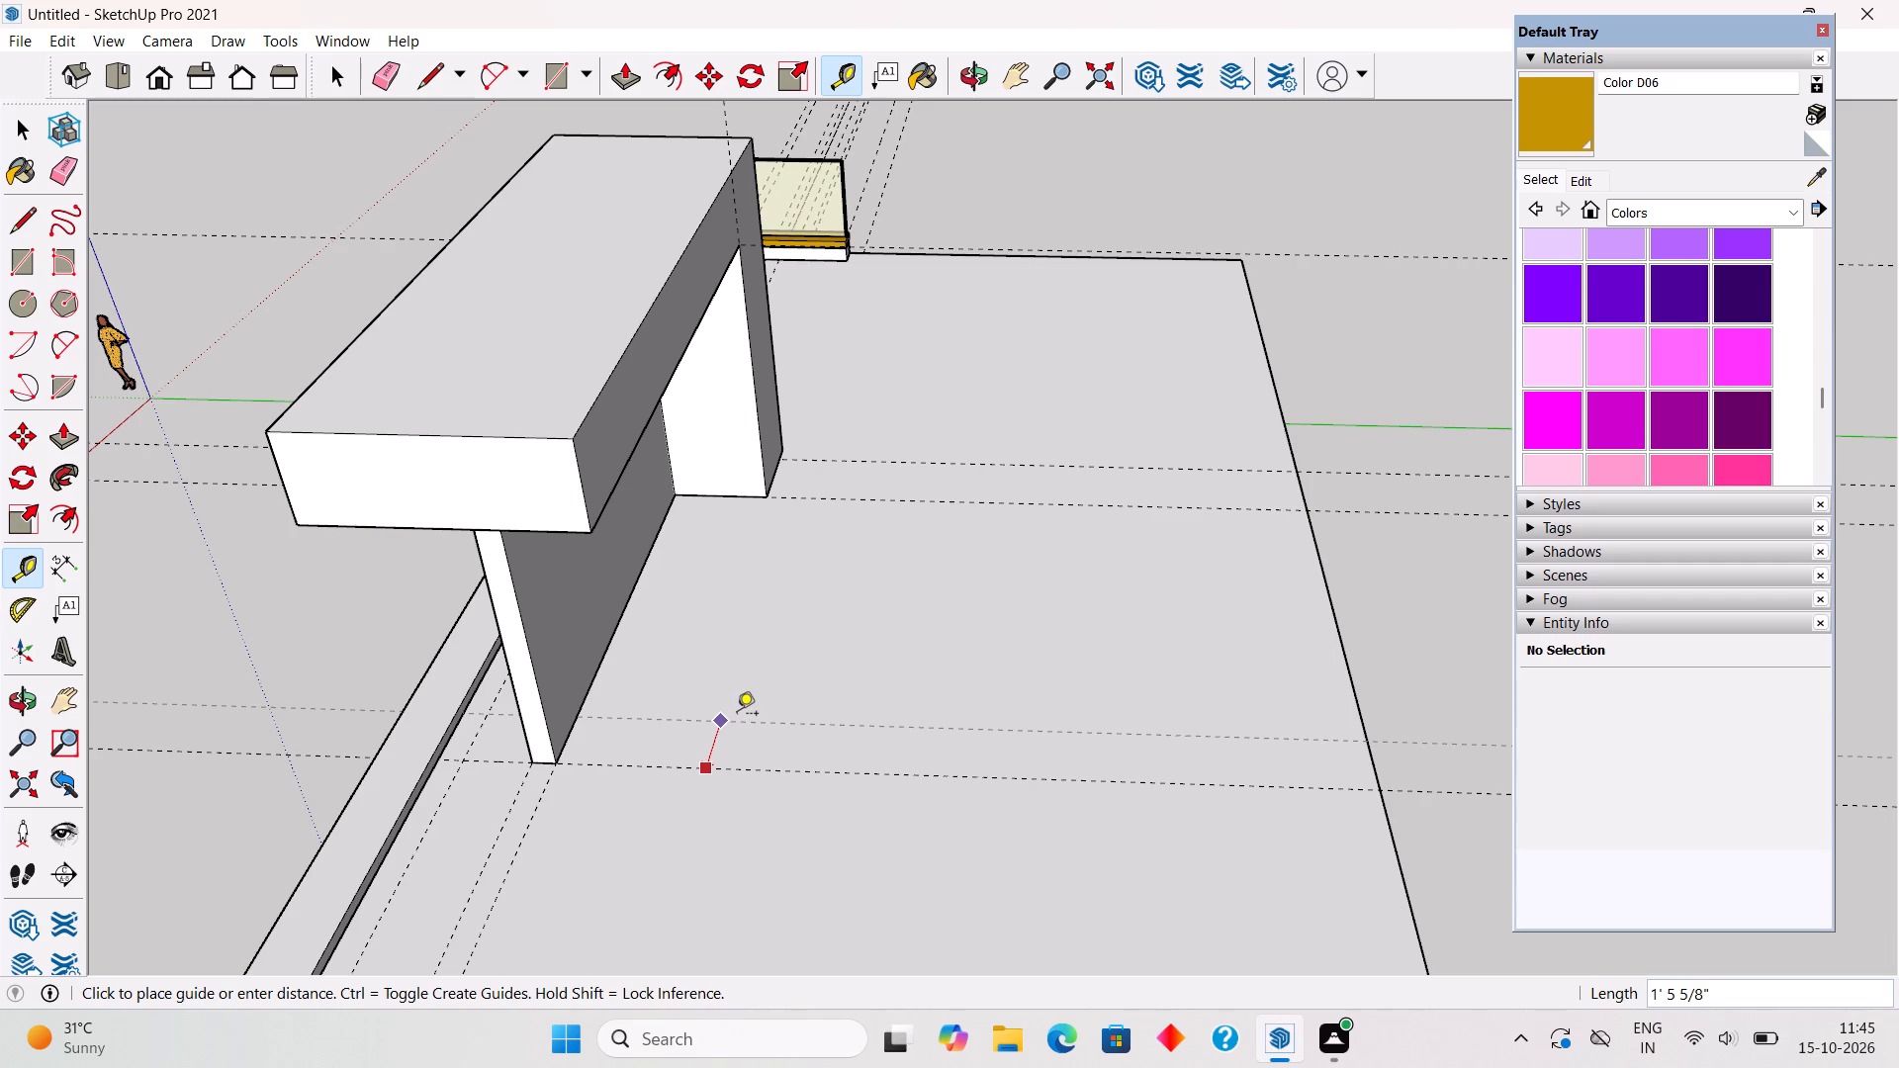
type("9\"")
key("Return")
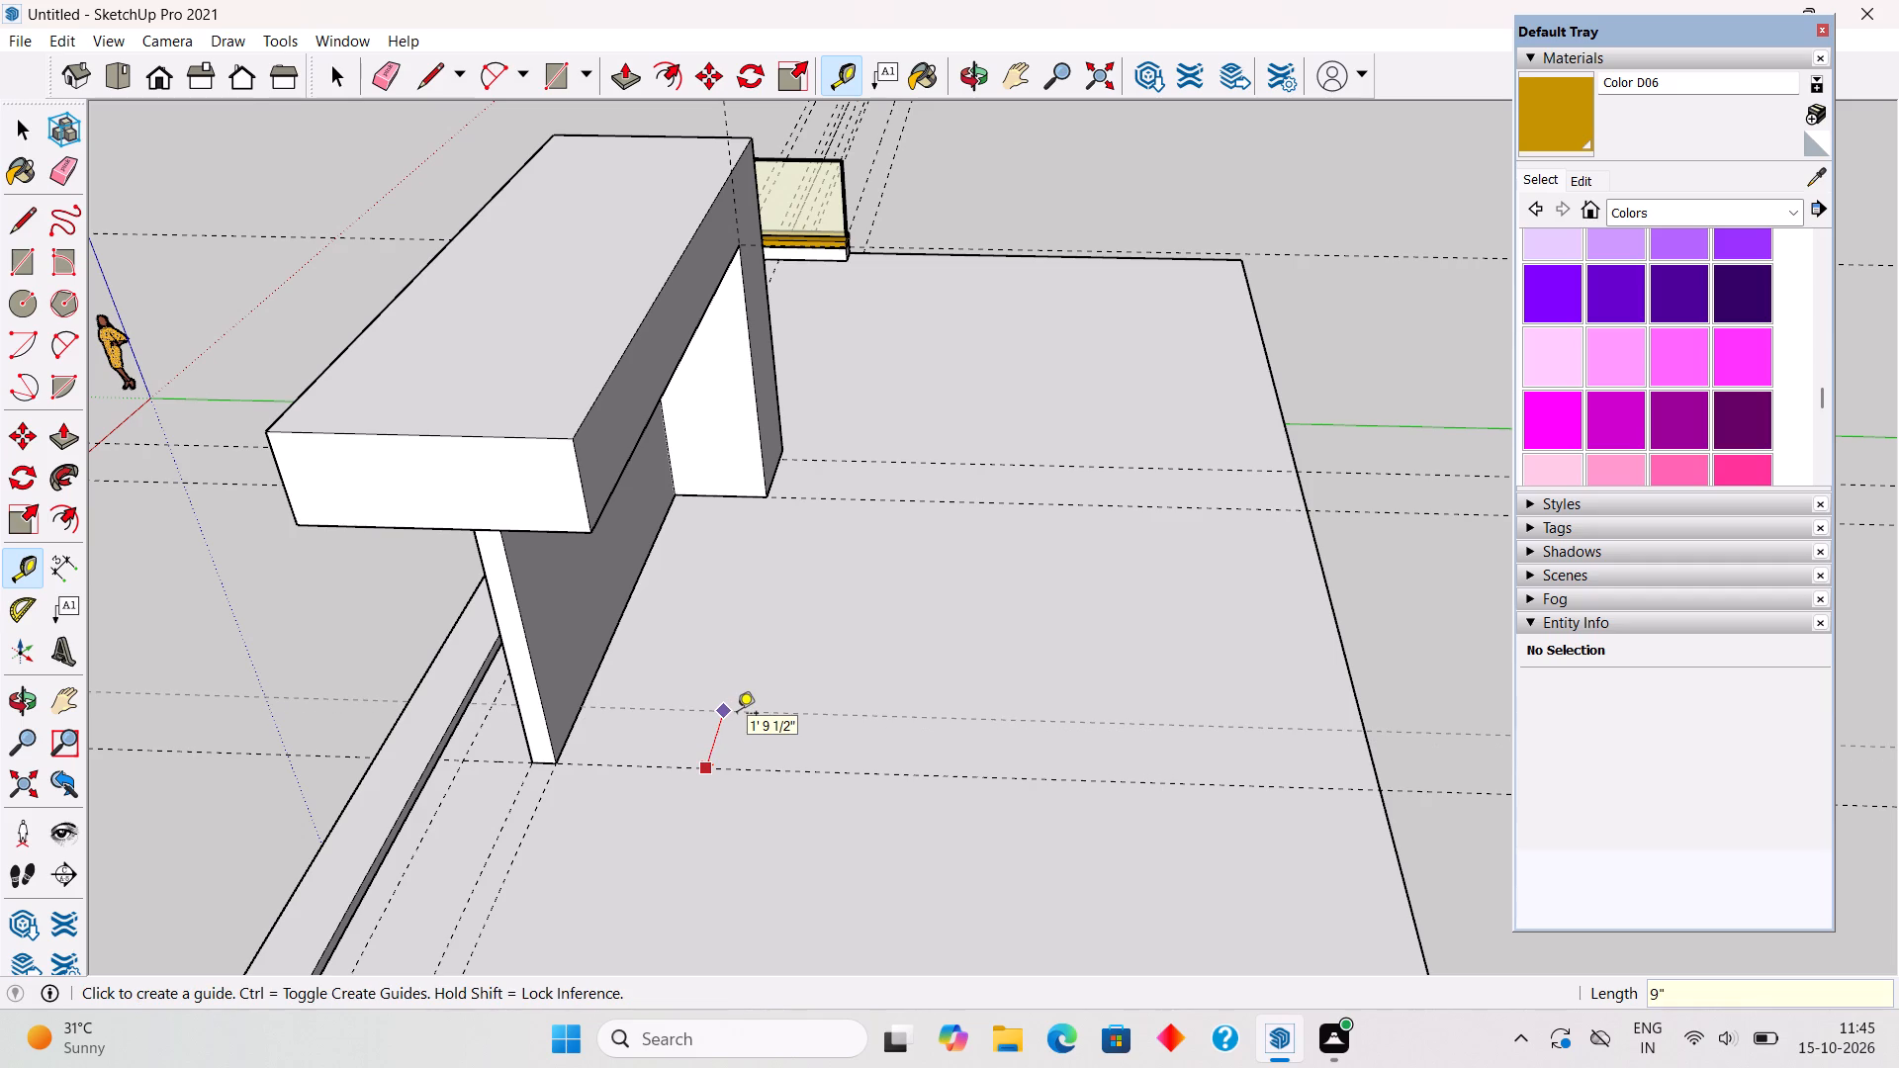
Draw a 9" by about 8' rectangle at right angles to the wall's free end and pull it up about 7'2" to the beam's underside.
key("r")
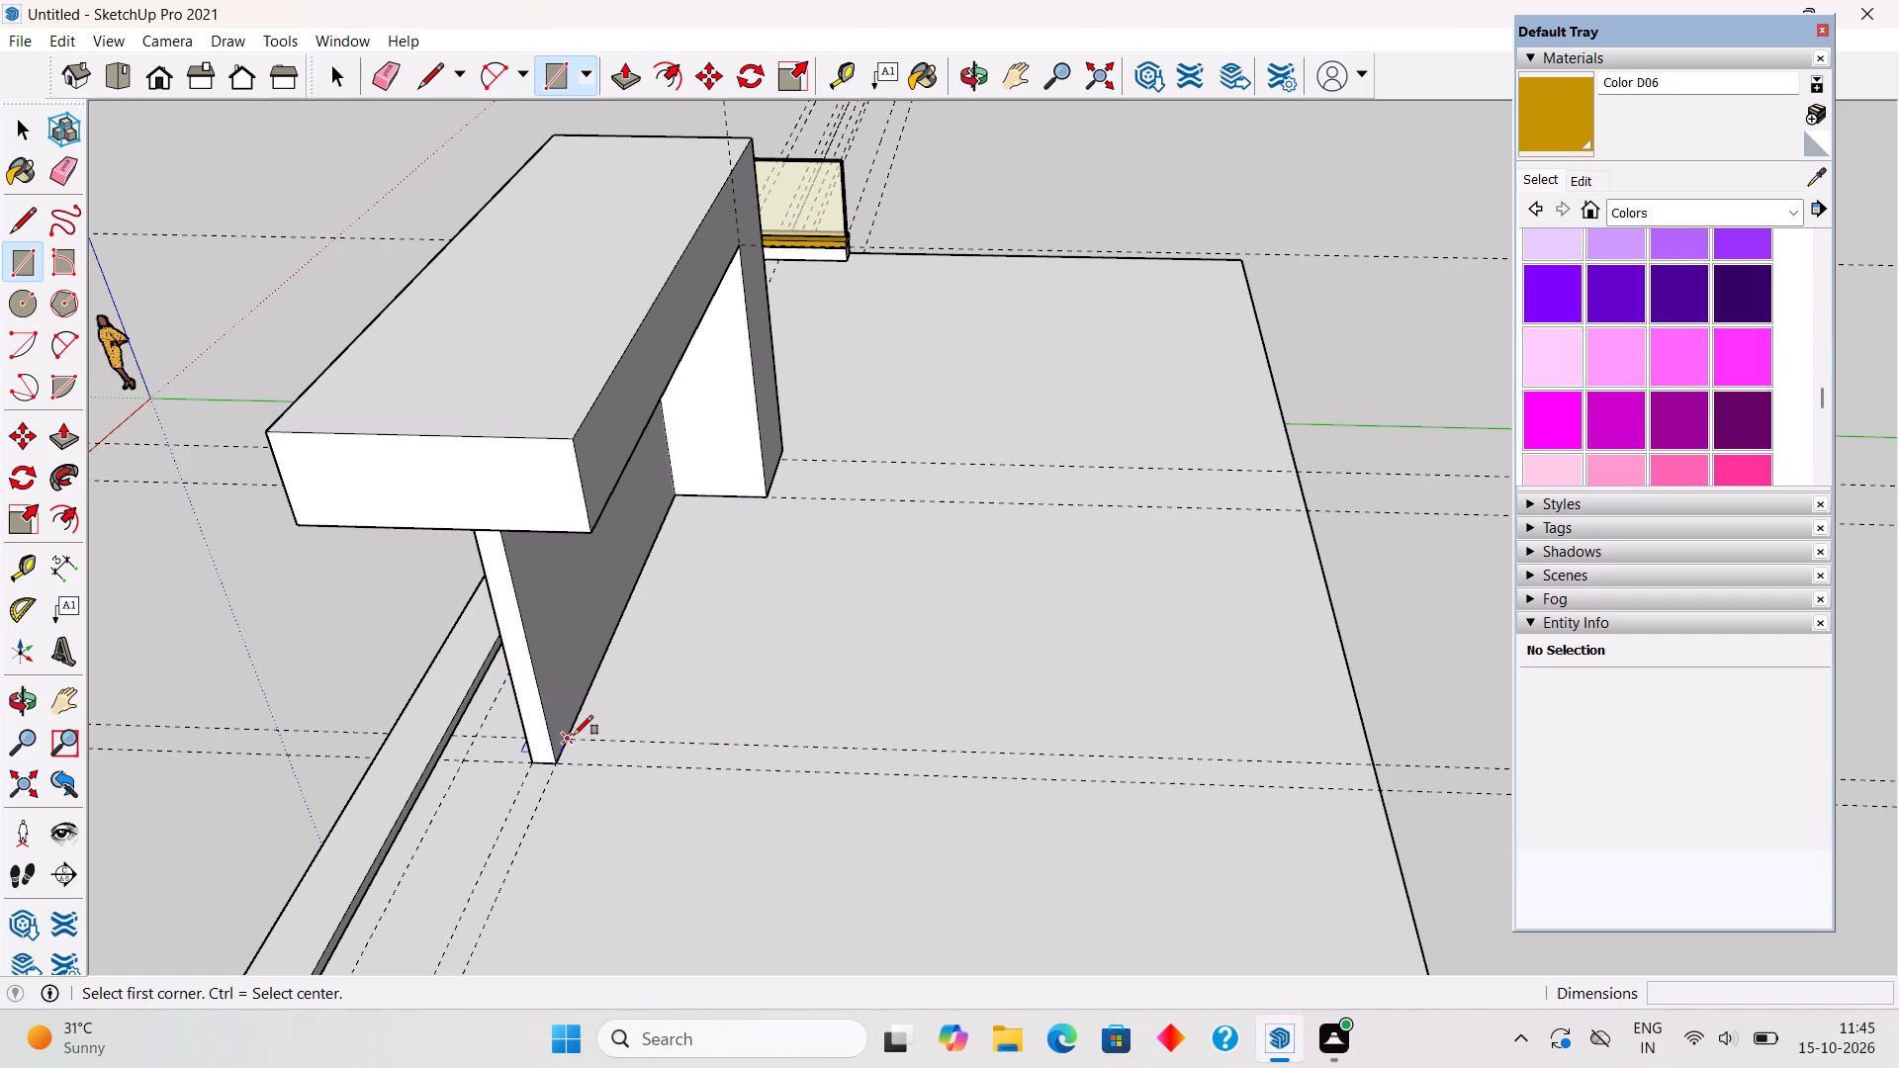
left_click(574, 735)
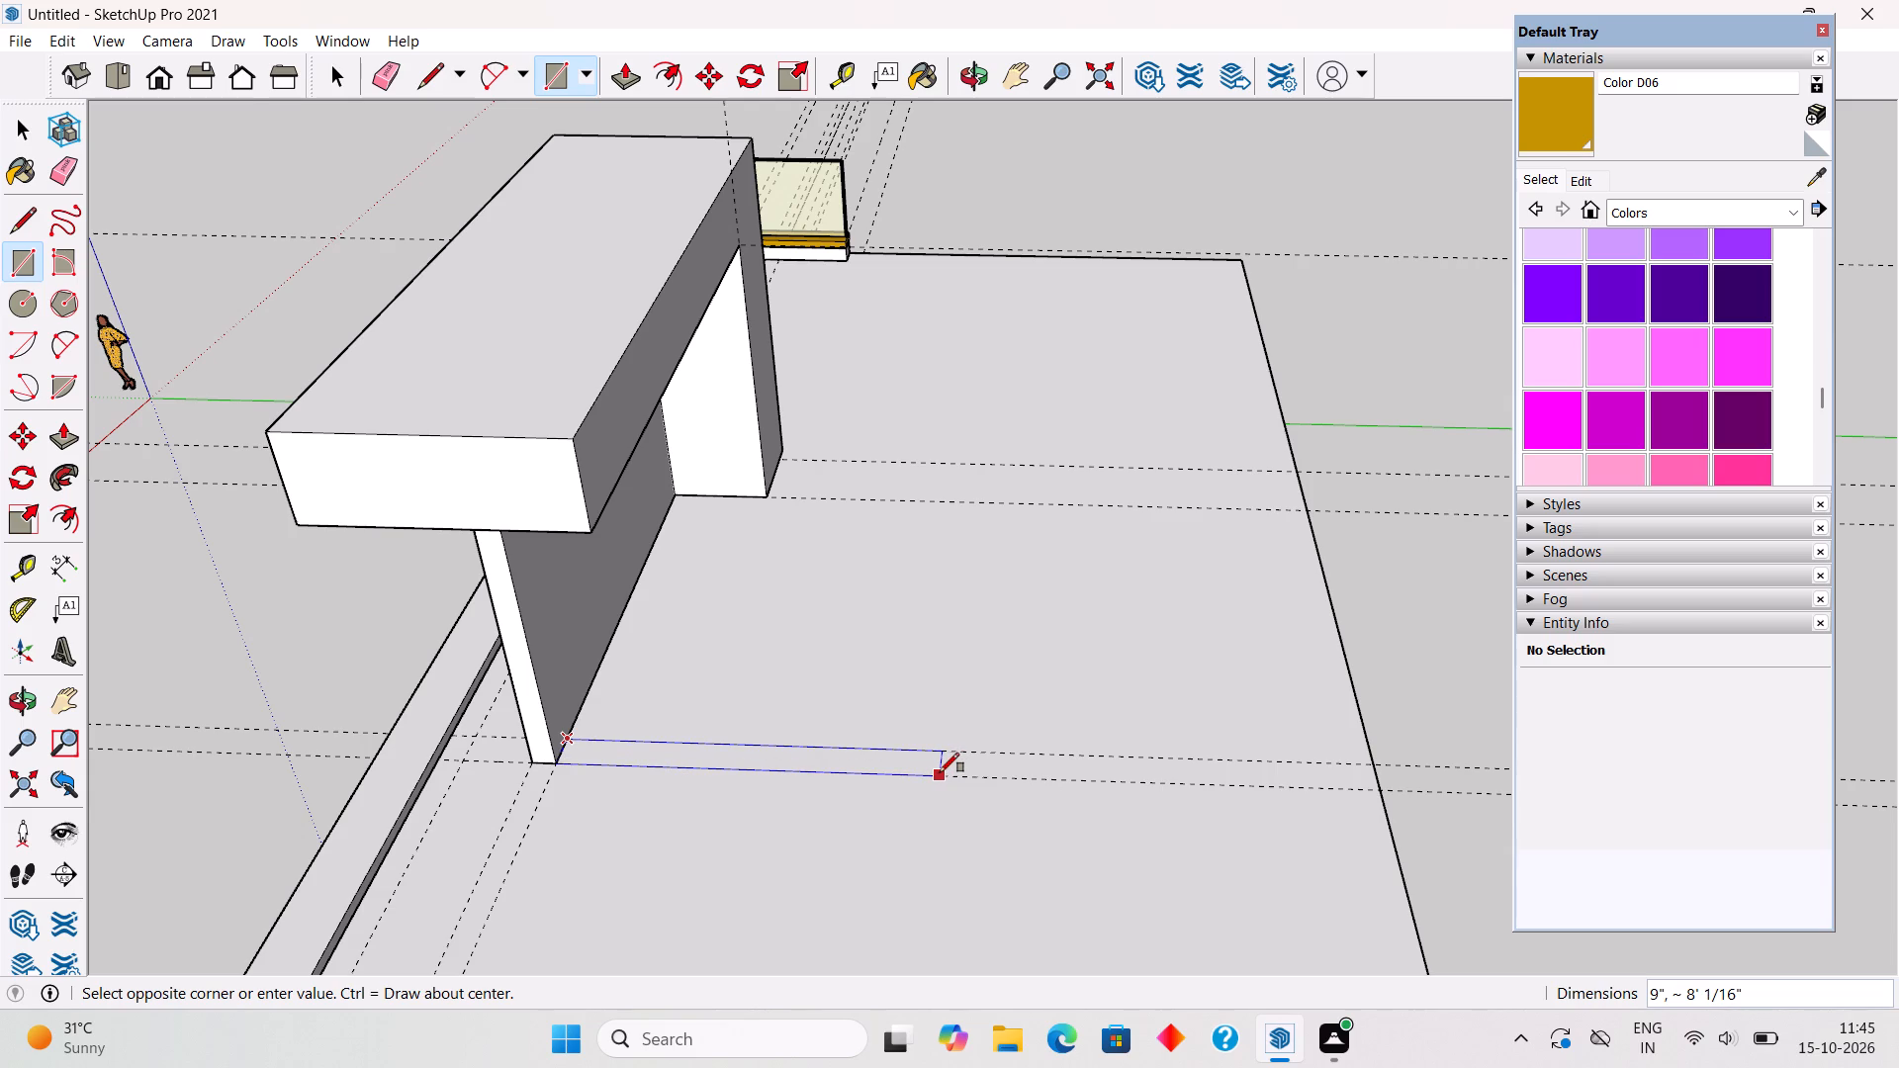
left_click(940, 772)
key("p")
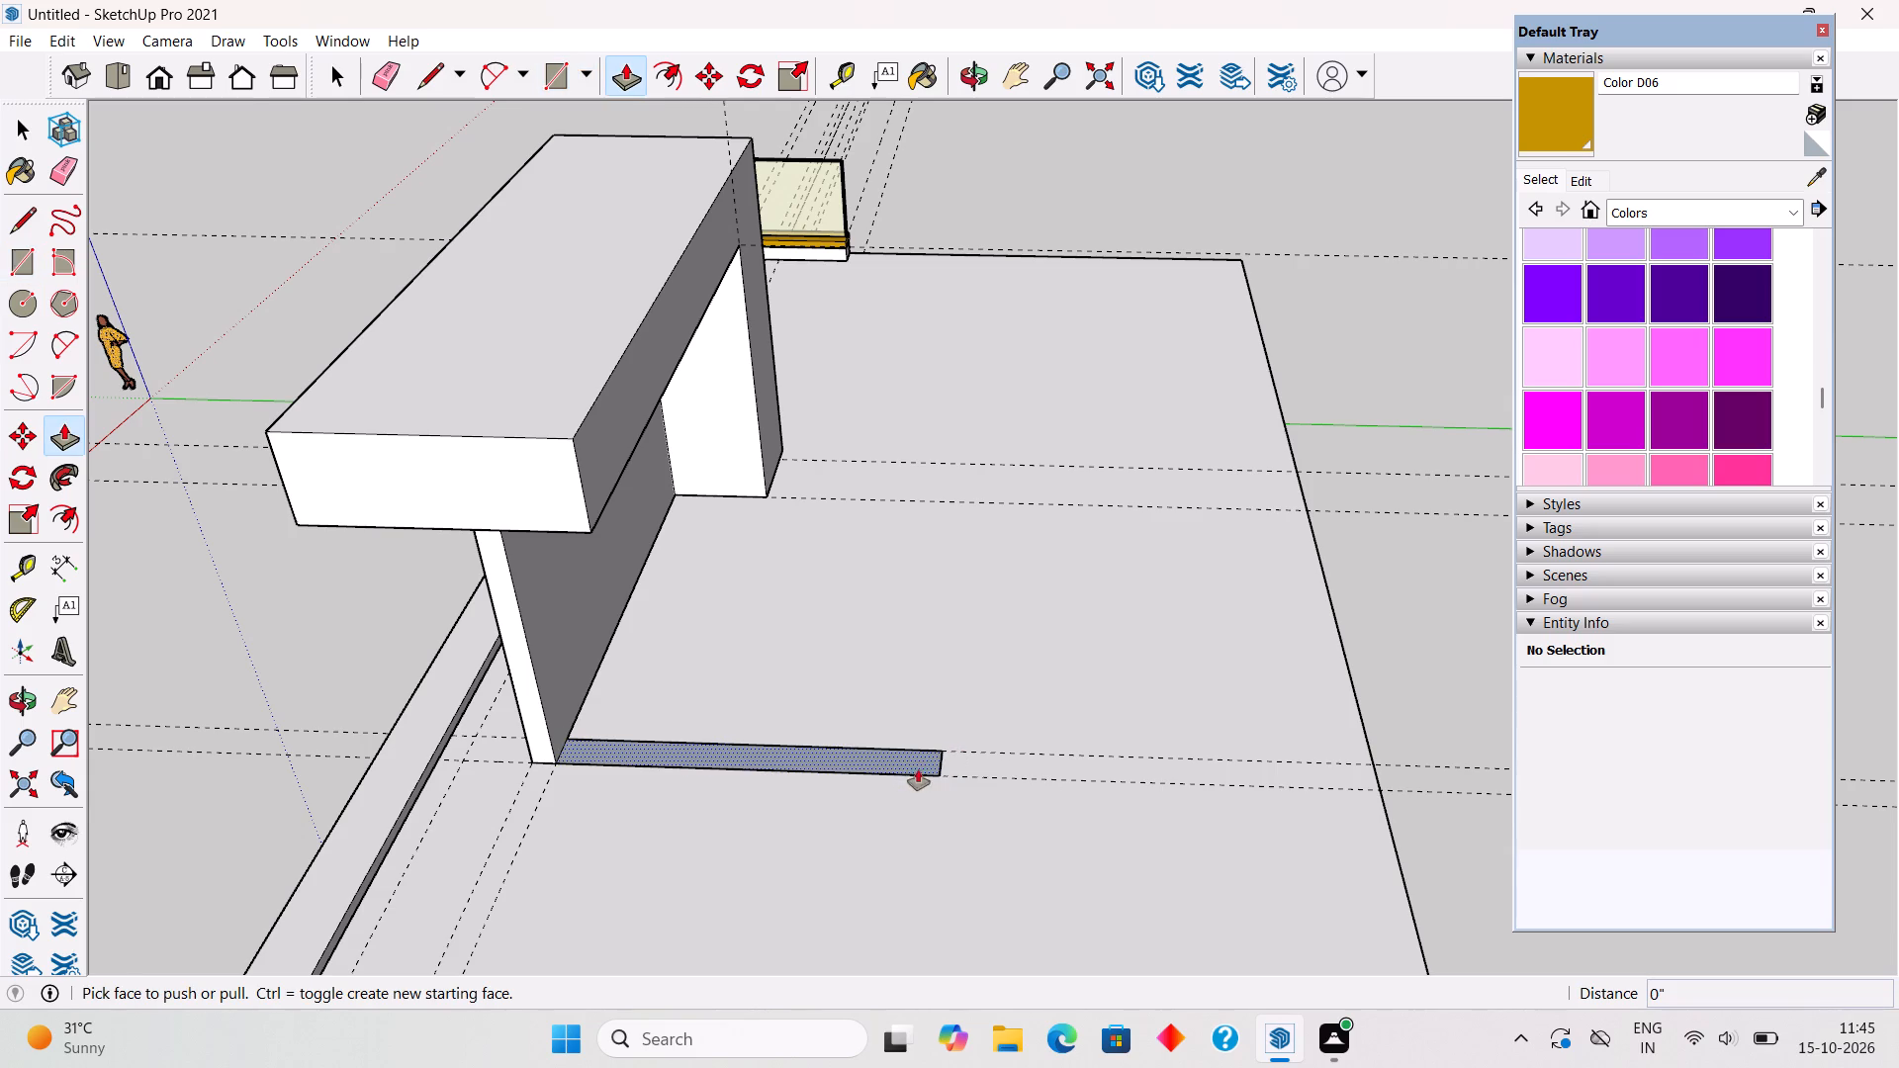
left_click(798, 754)
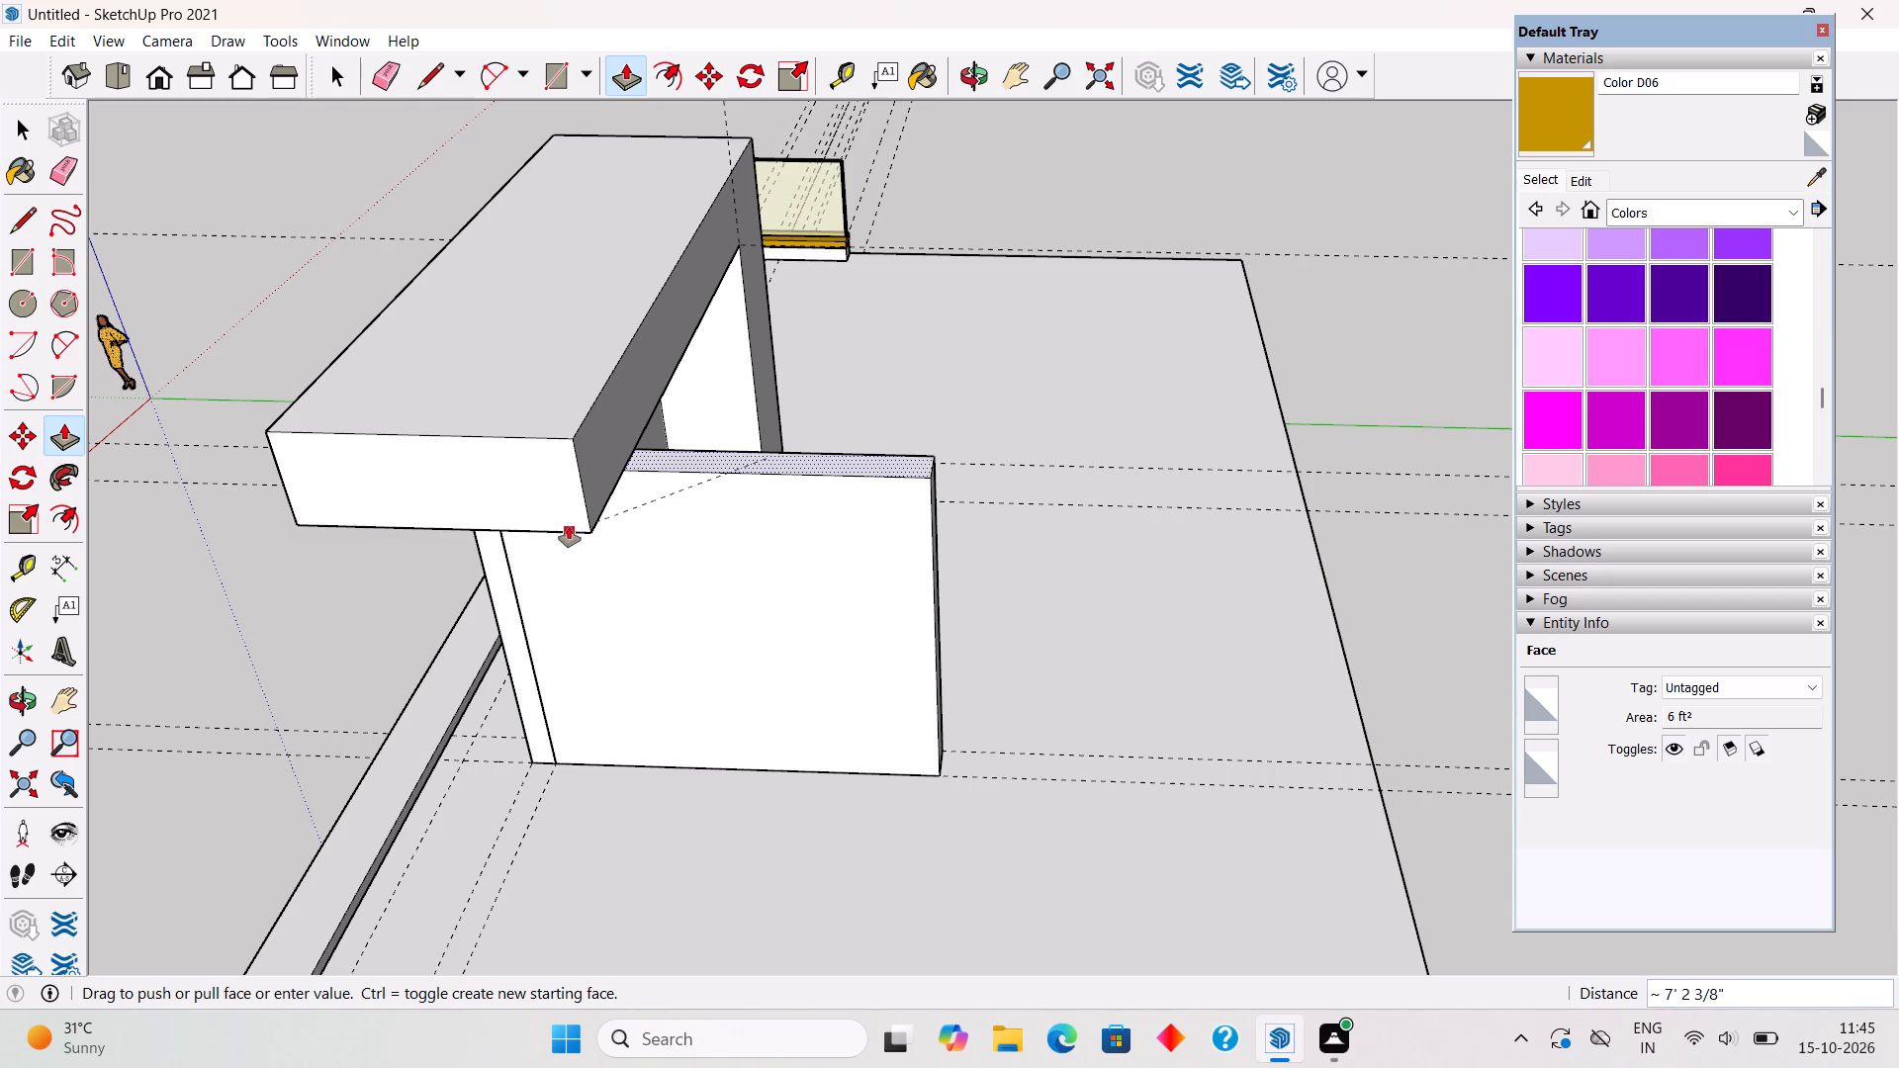
left_click(547, 529)
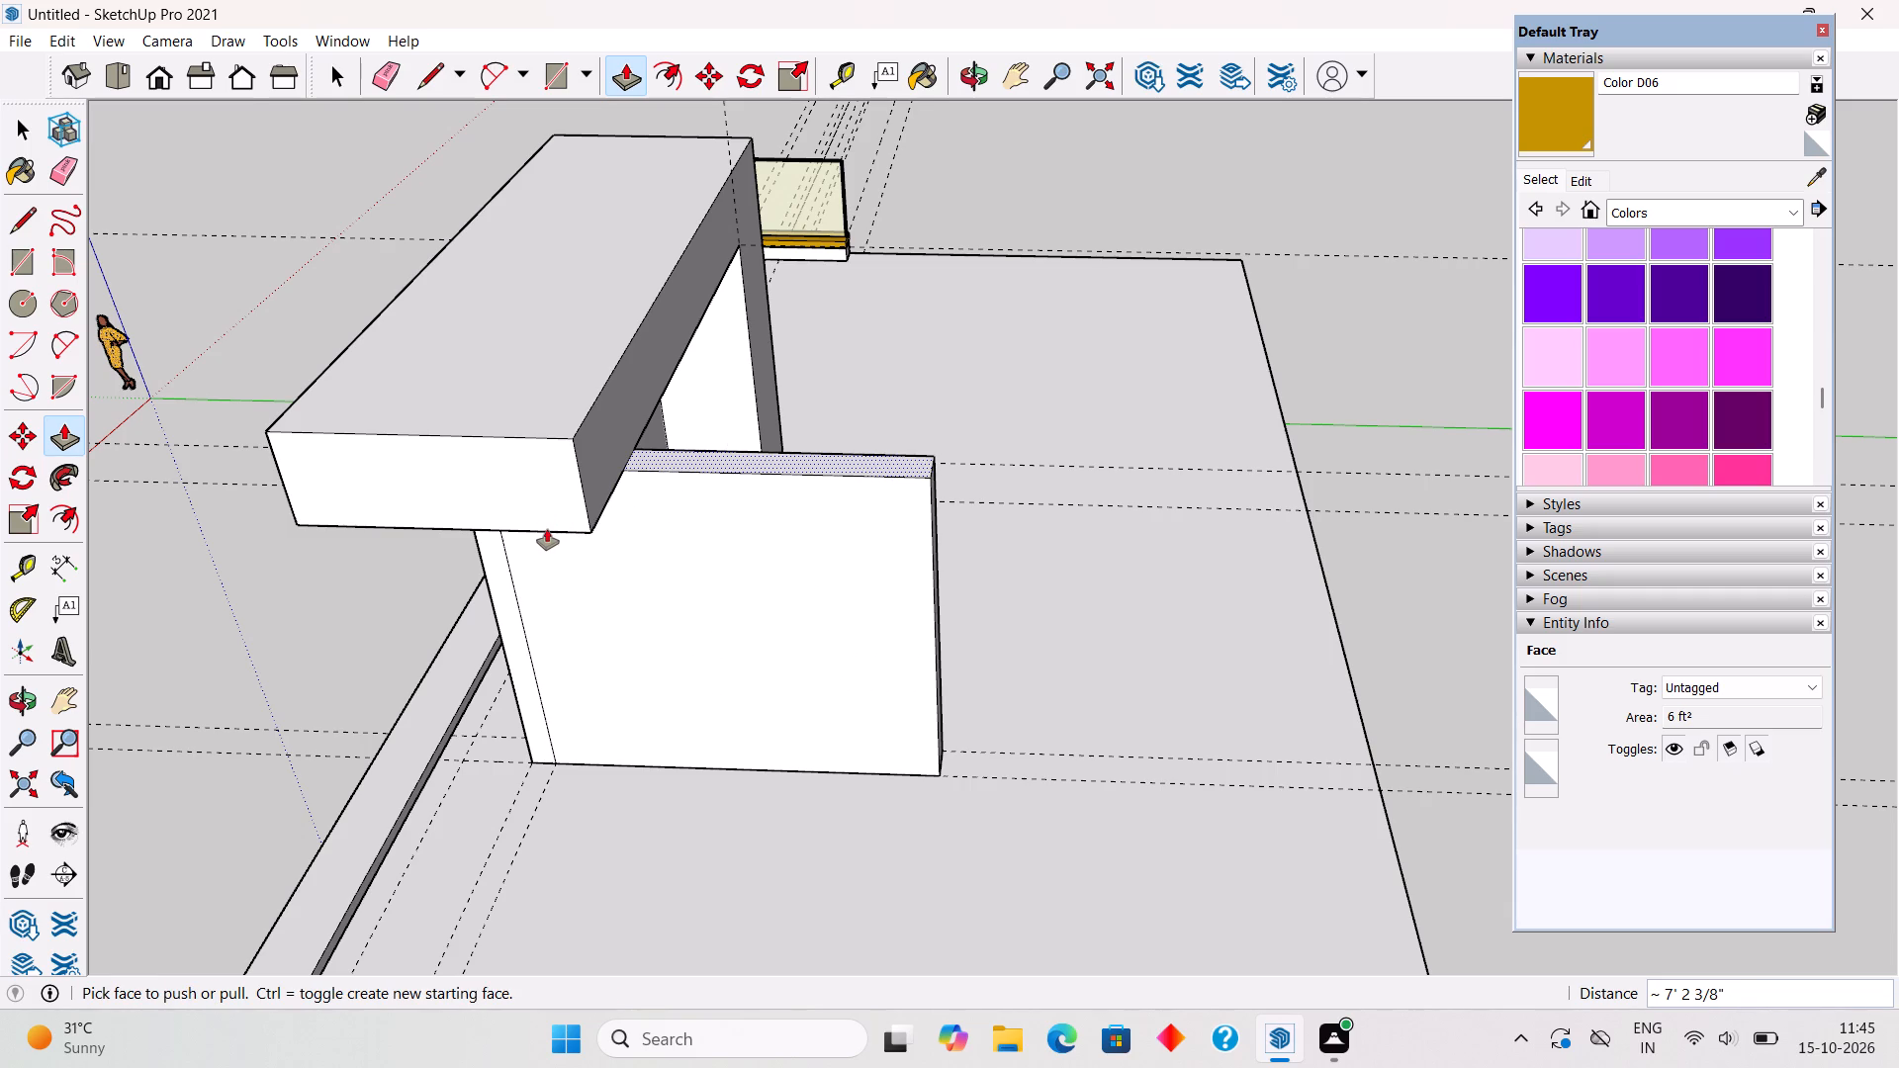
Pull the rear side face of the beam and block back about 5'6" to the far end of the 9" wall.
left_click(604, 475)
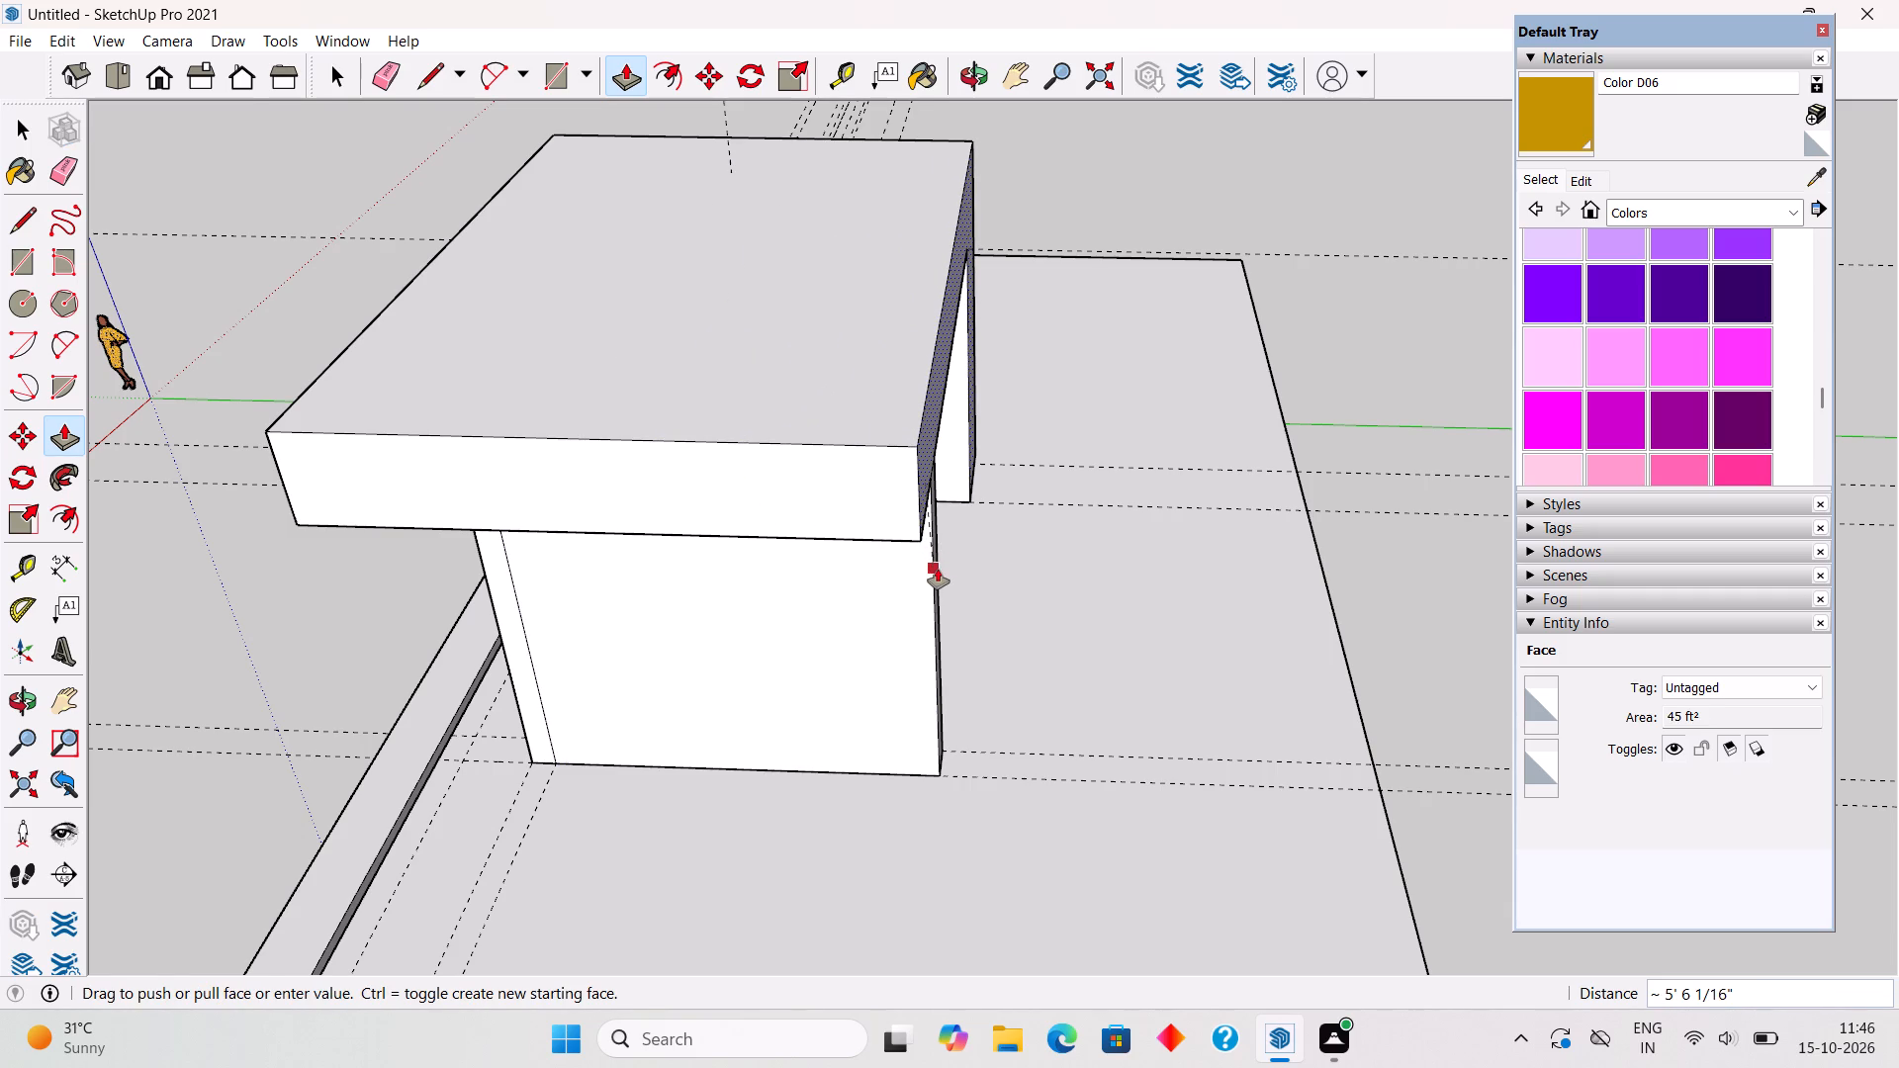
left_click(938, 570)
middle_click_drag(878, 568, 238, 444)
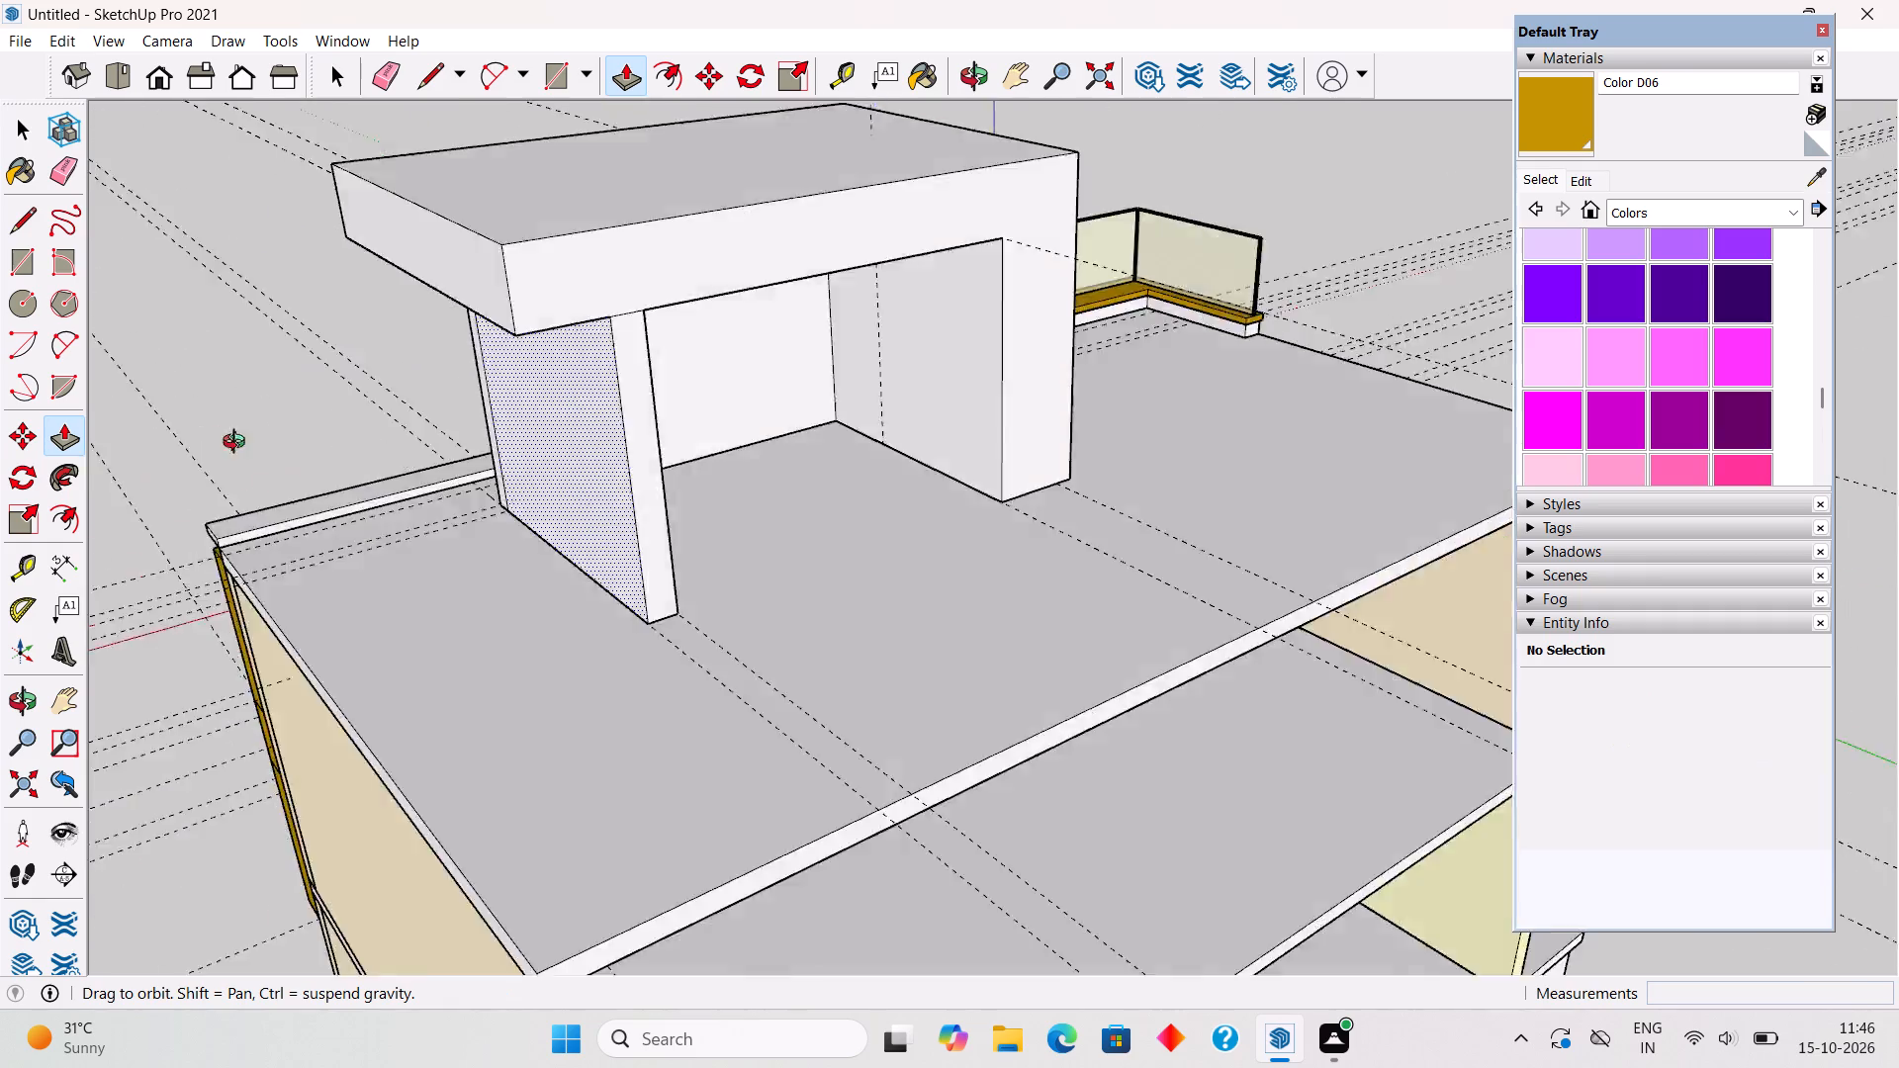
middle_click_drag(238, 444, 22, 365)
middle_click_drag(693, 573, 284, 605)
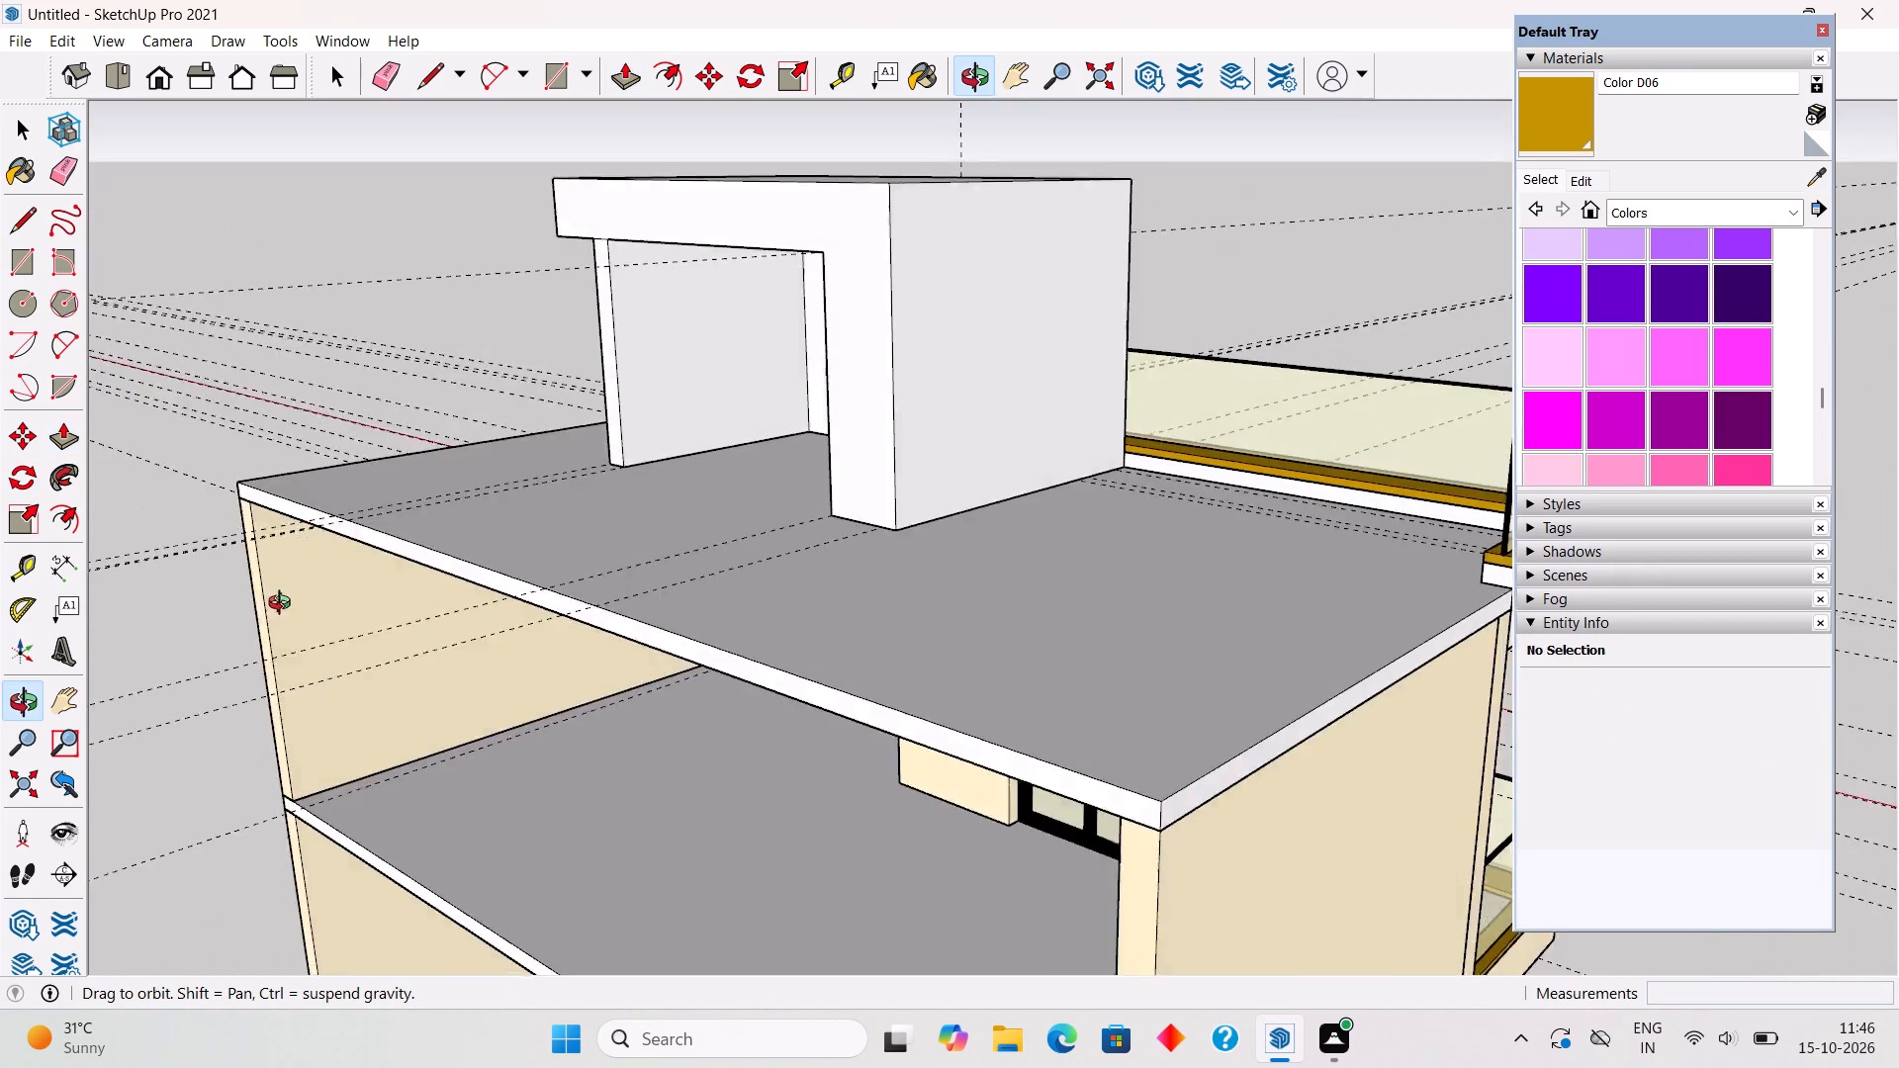
Group all connected geometry of the rooftop room, including its walls, beam and roof block.
middle_click_drag(284, 605, 272, 707)
middle_click_drag(528, 599, 565, 583)
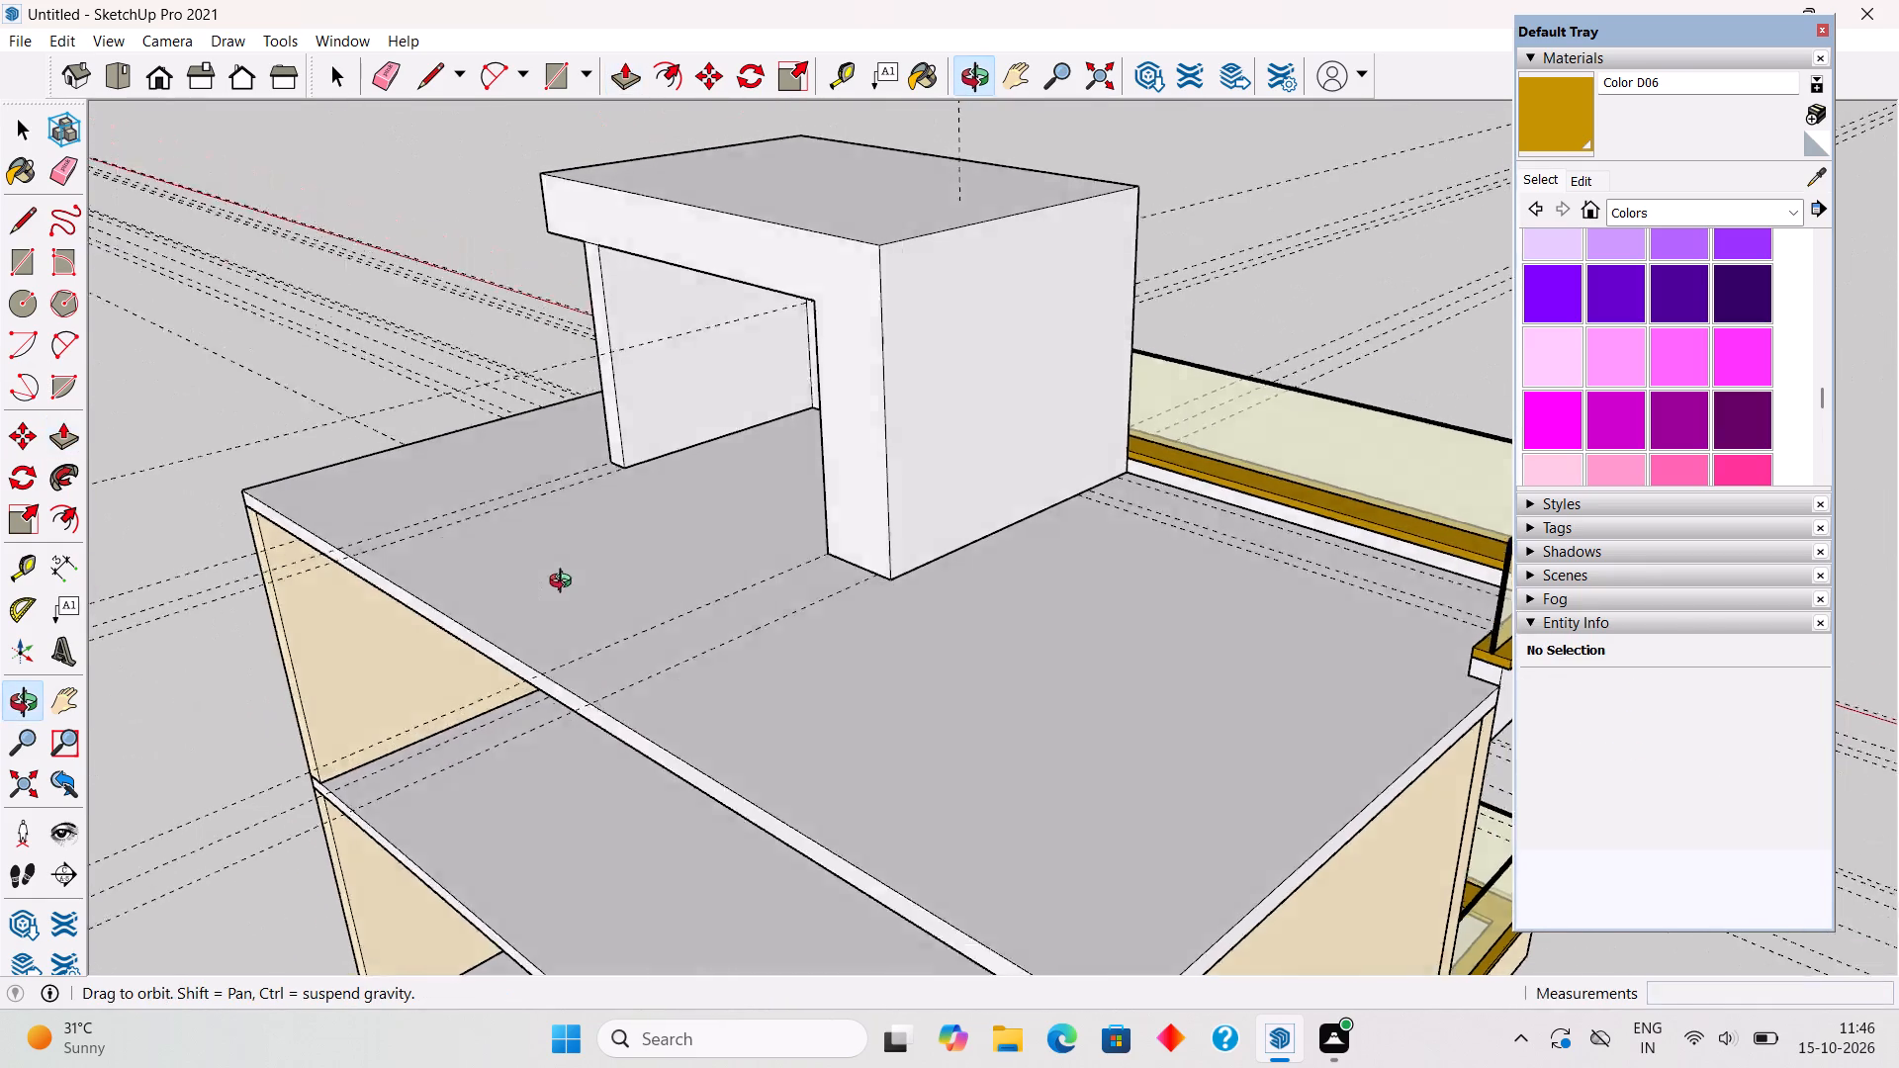
middle_click_drag(565, 583, 1019, 544)
key("space")
triple_click(922, 391)
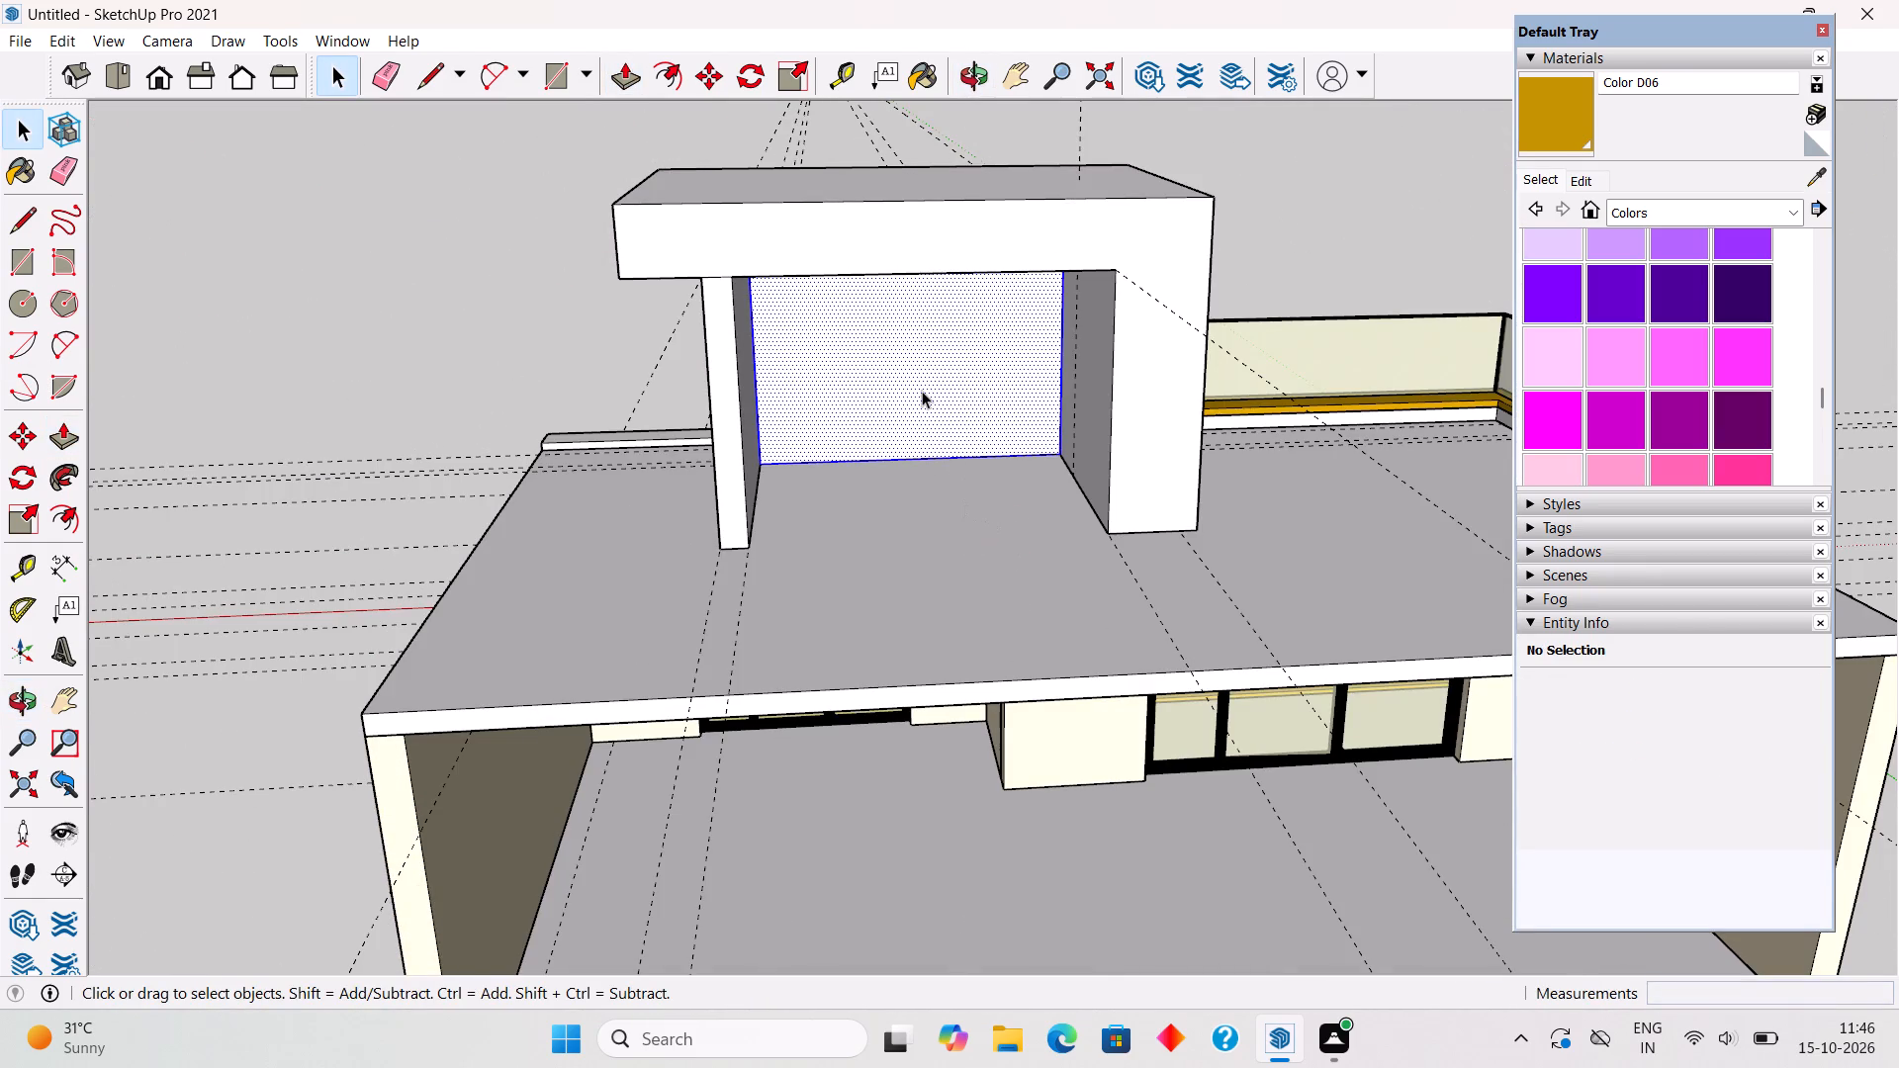
left_click(922, 391)
right_click(922, 391)
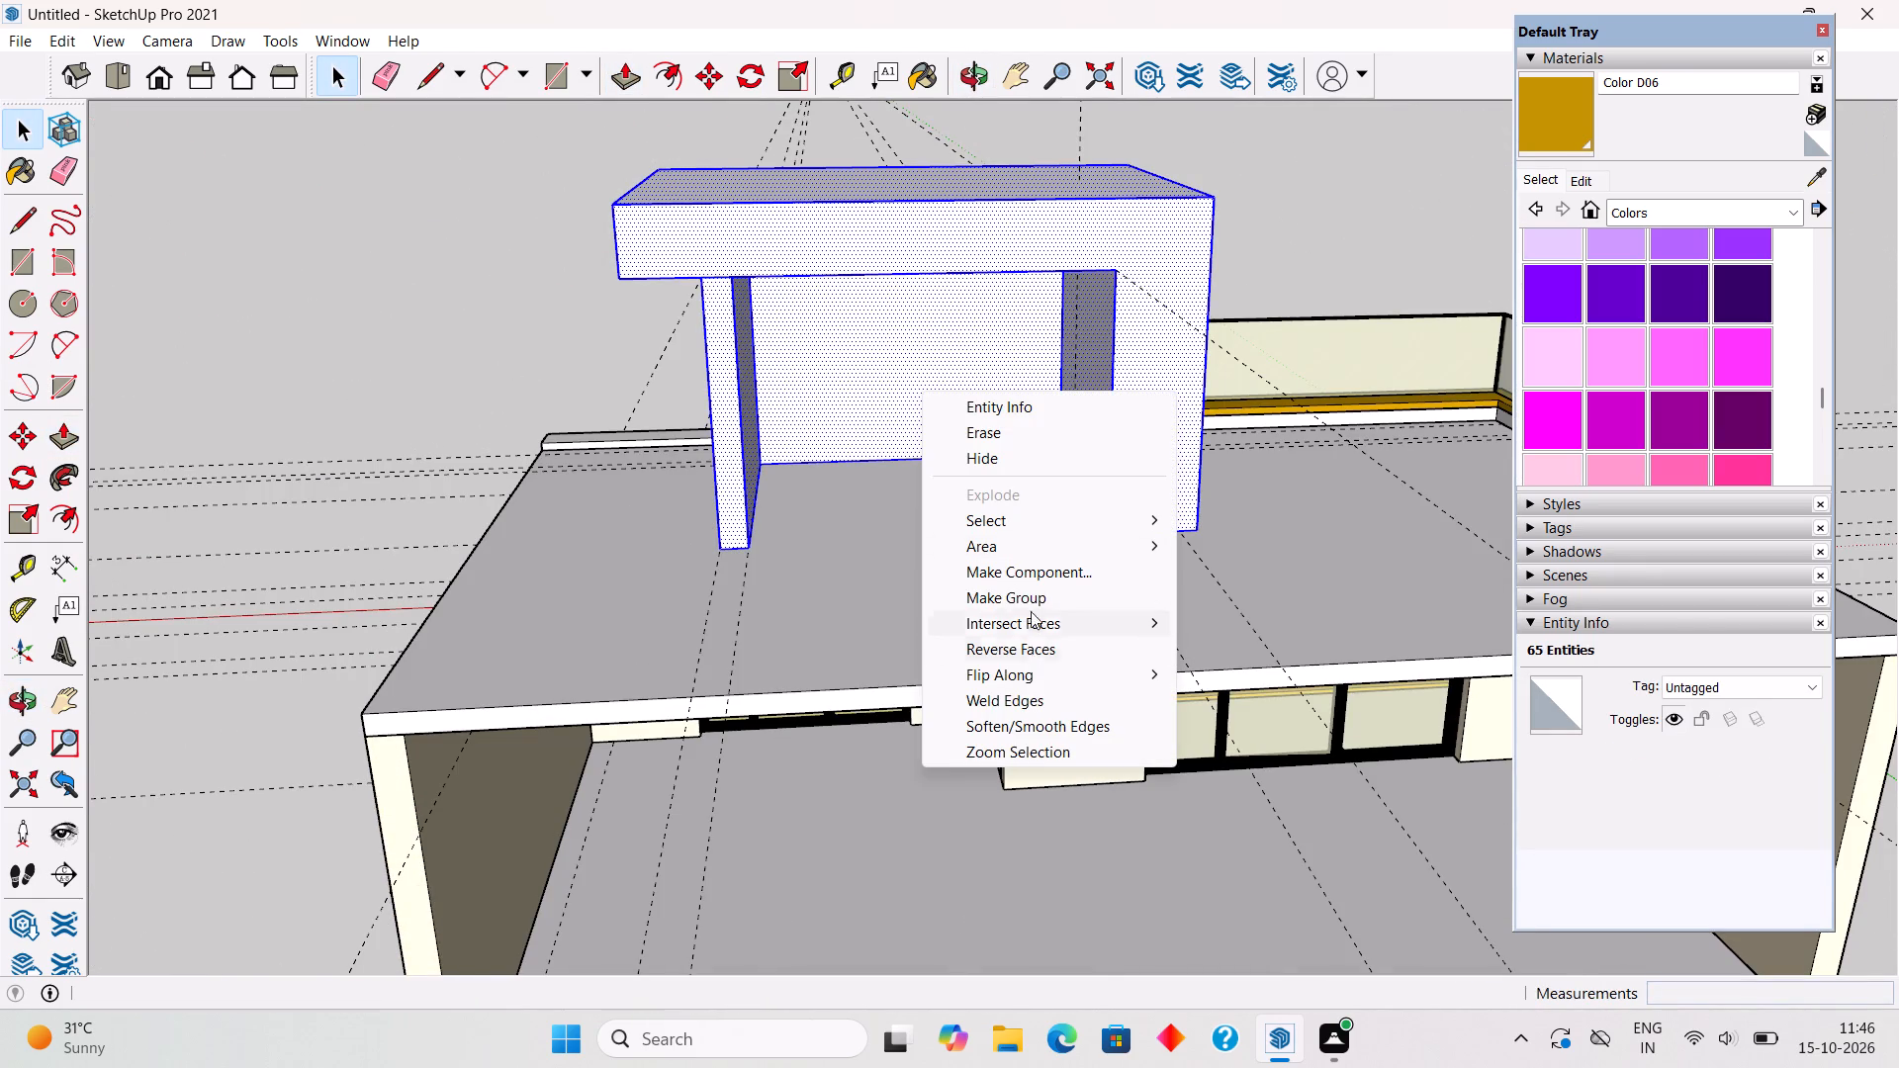
left_click(1028, 599)
left_click(402, 306)
Examine the whole house and its rooftop room from the side, the front and above.
middle_click_drag(510, 461, 1439, 547)
scroll(510, 461, "down", 1)
scroll(1439, 547, "down", 4)
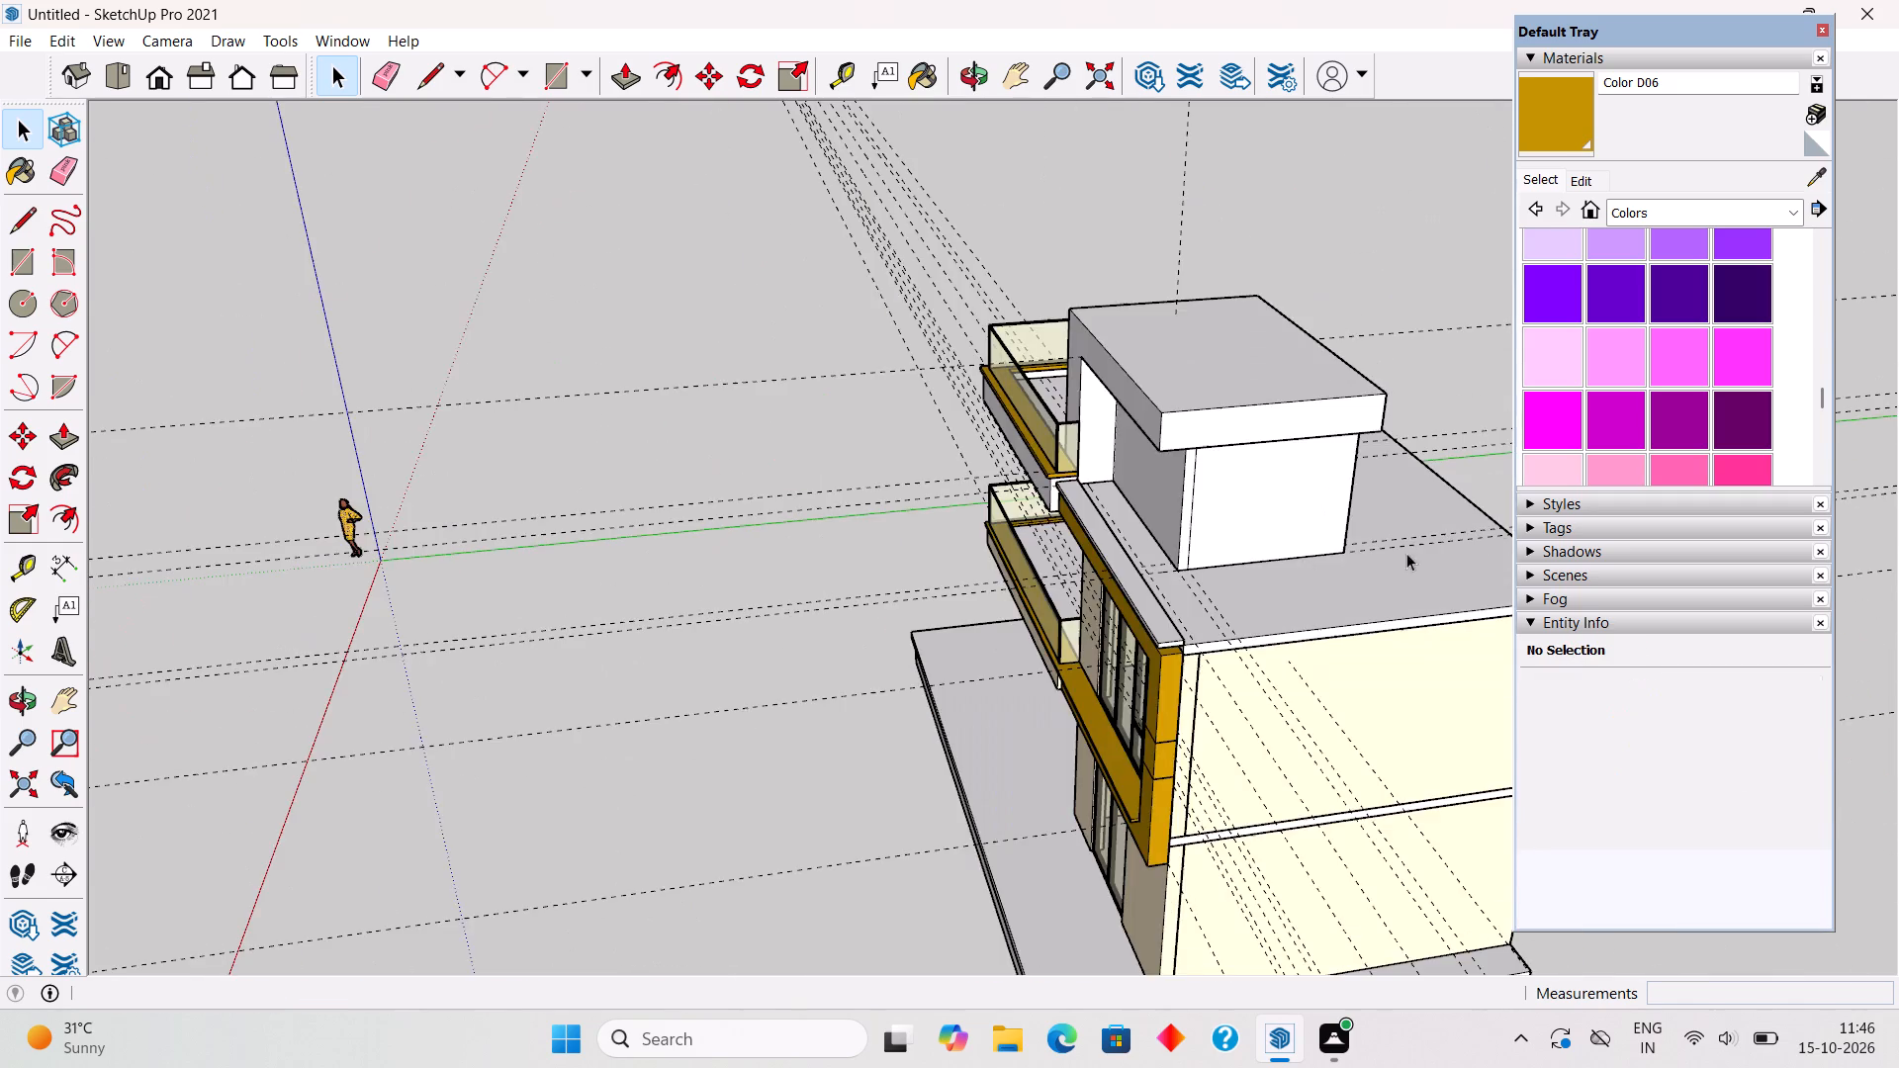
middle_click_drag(1120, 573, 1419, 348)
middle_click_drag(1013, 402, 1425, 391)
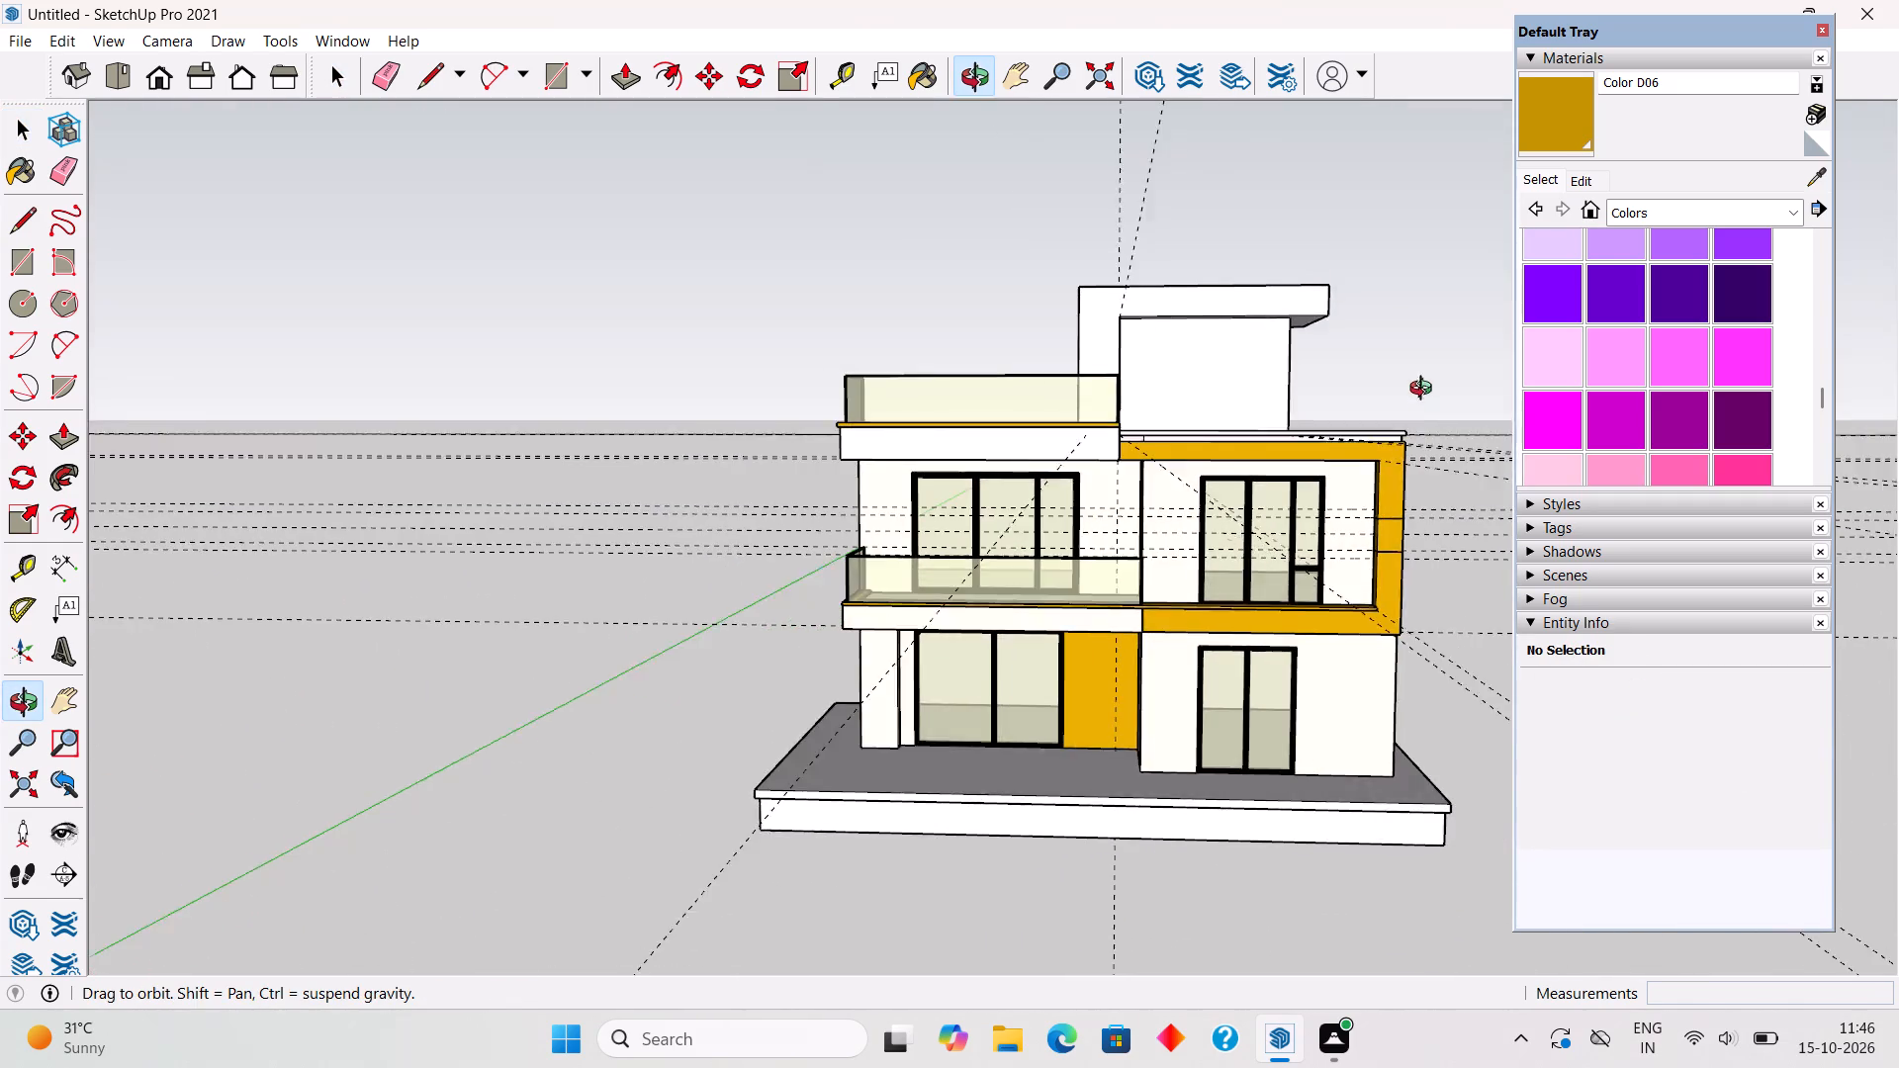
middle_click_drag(1425, 391, 1425, 362)
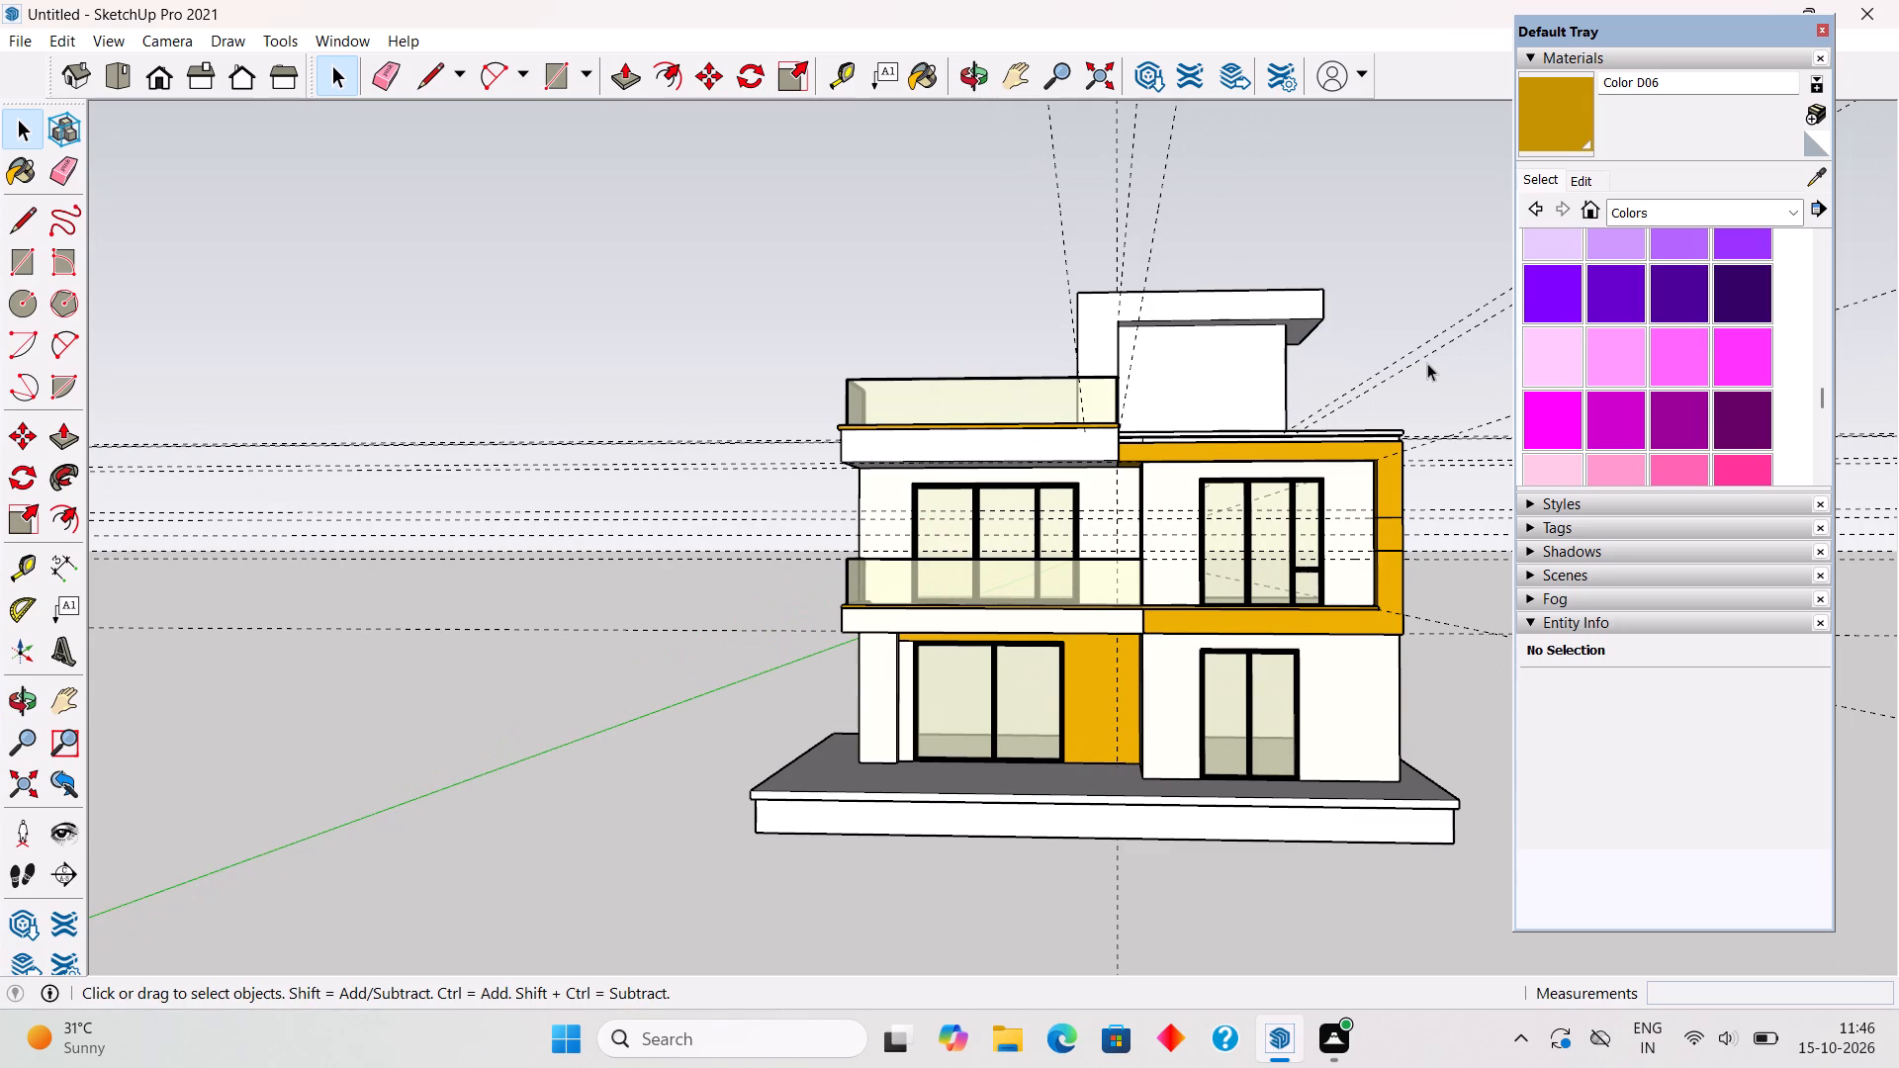
middle_click_drag(868, 439, 896, 634)
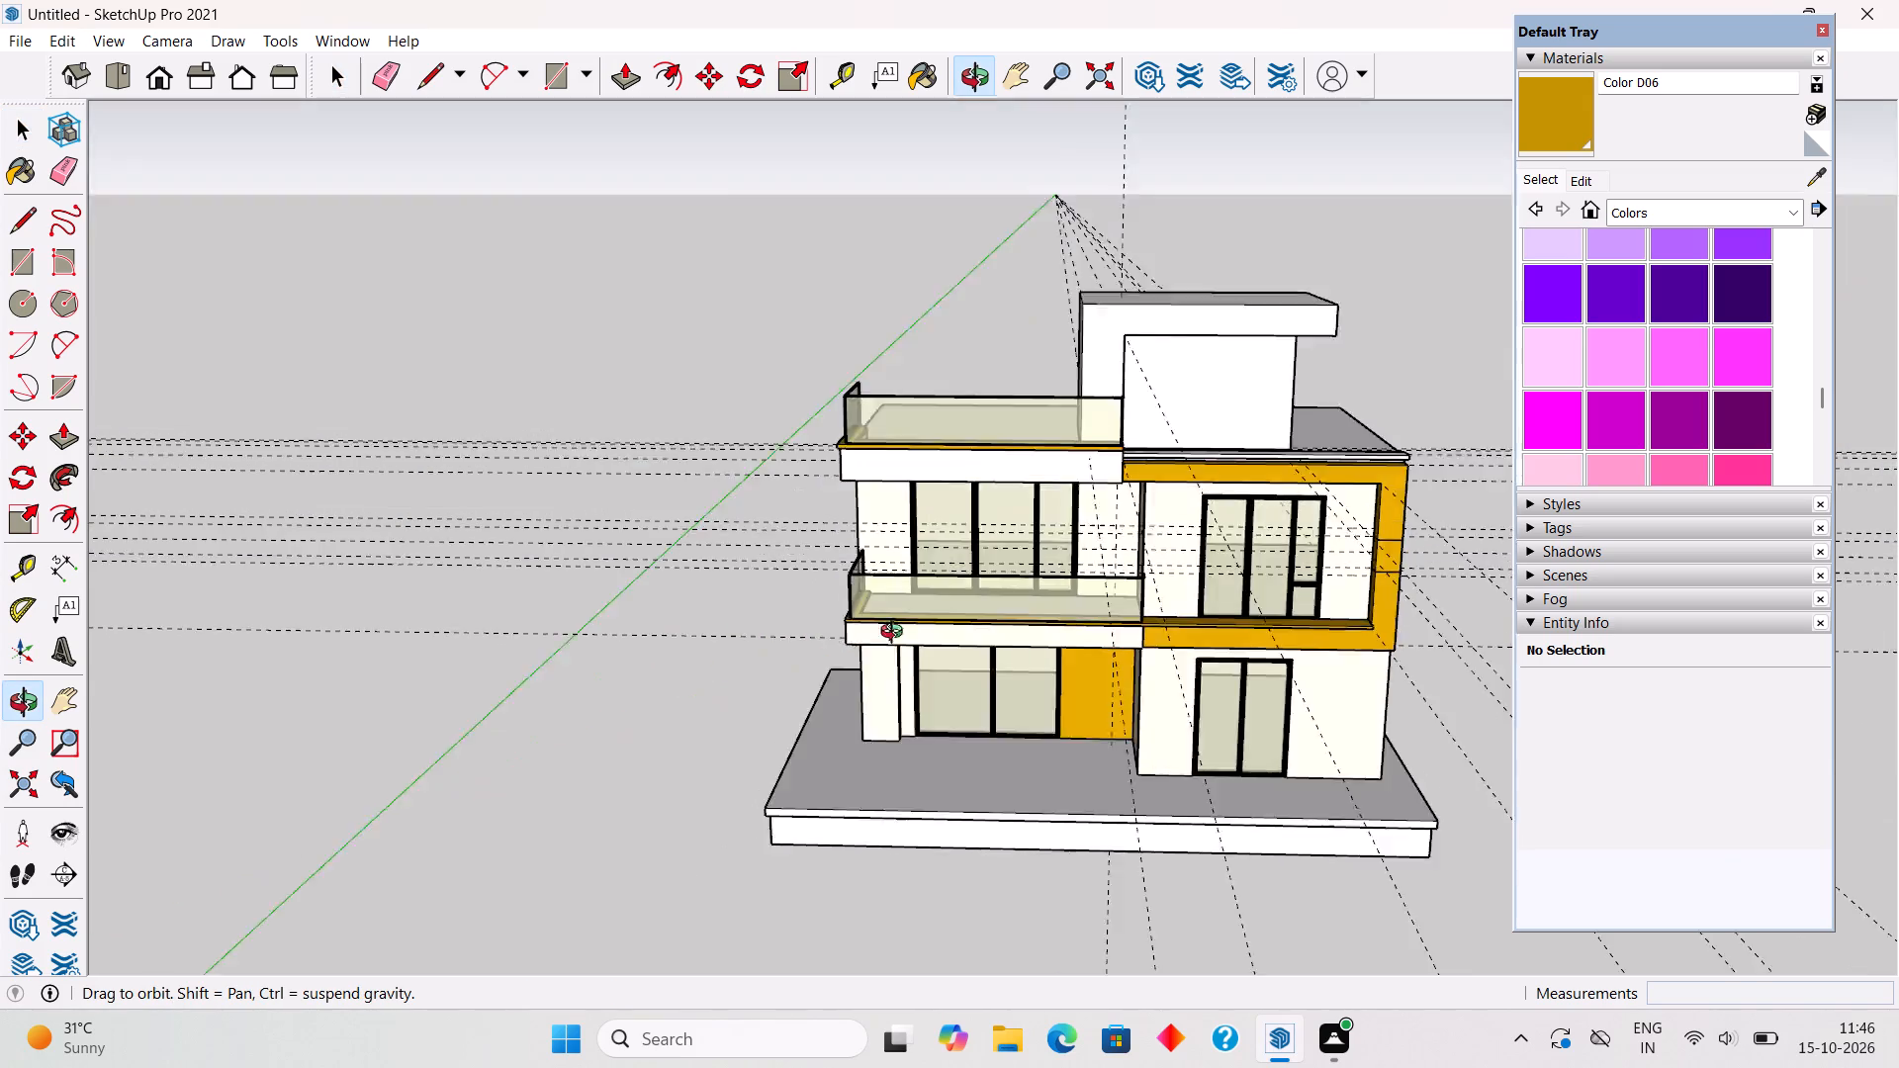
middle_click_drag(896, 634, 966, 998)
Place a guide parallel to the balcony-roof railing, through the corner where the balcony slab meets the main roof edge.
scroll(960, 444, "up", 4)
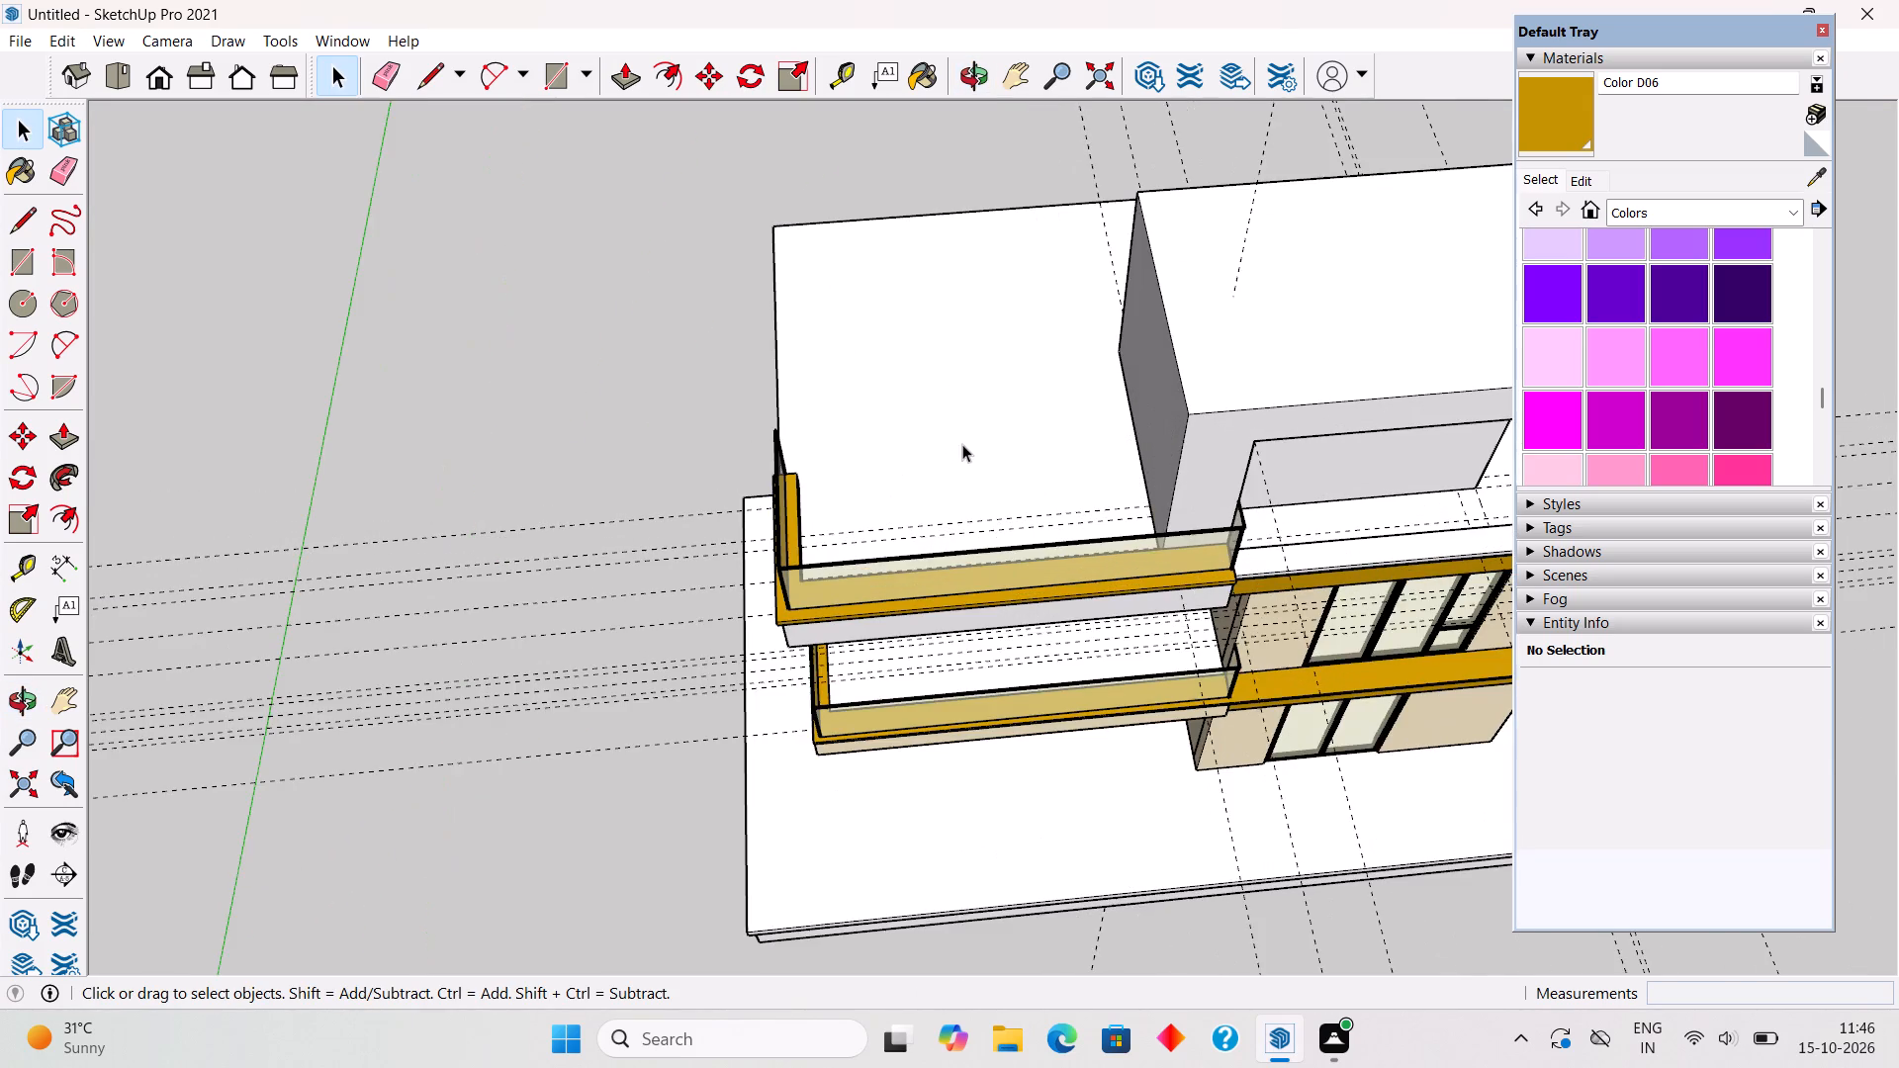
middle_click_drag(981, 468, 1360, 452)
middle_click_drag(991, 525, 1198, 554)
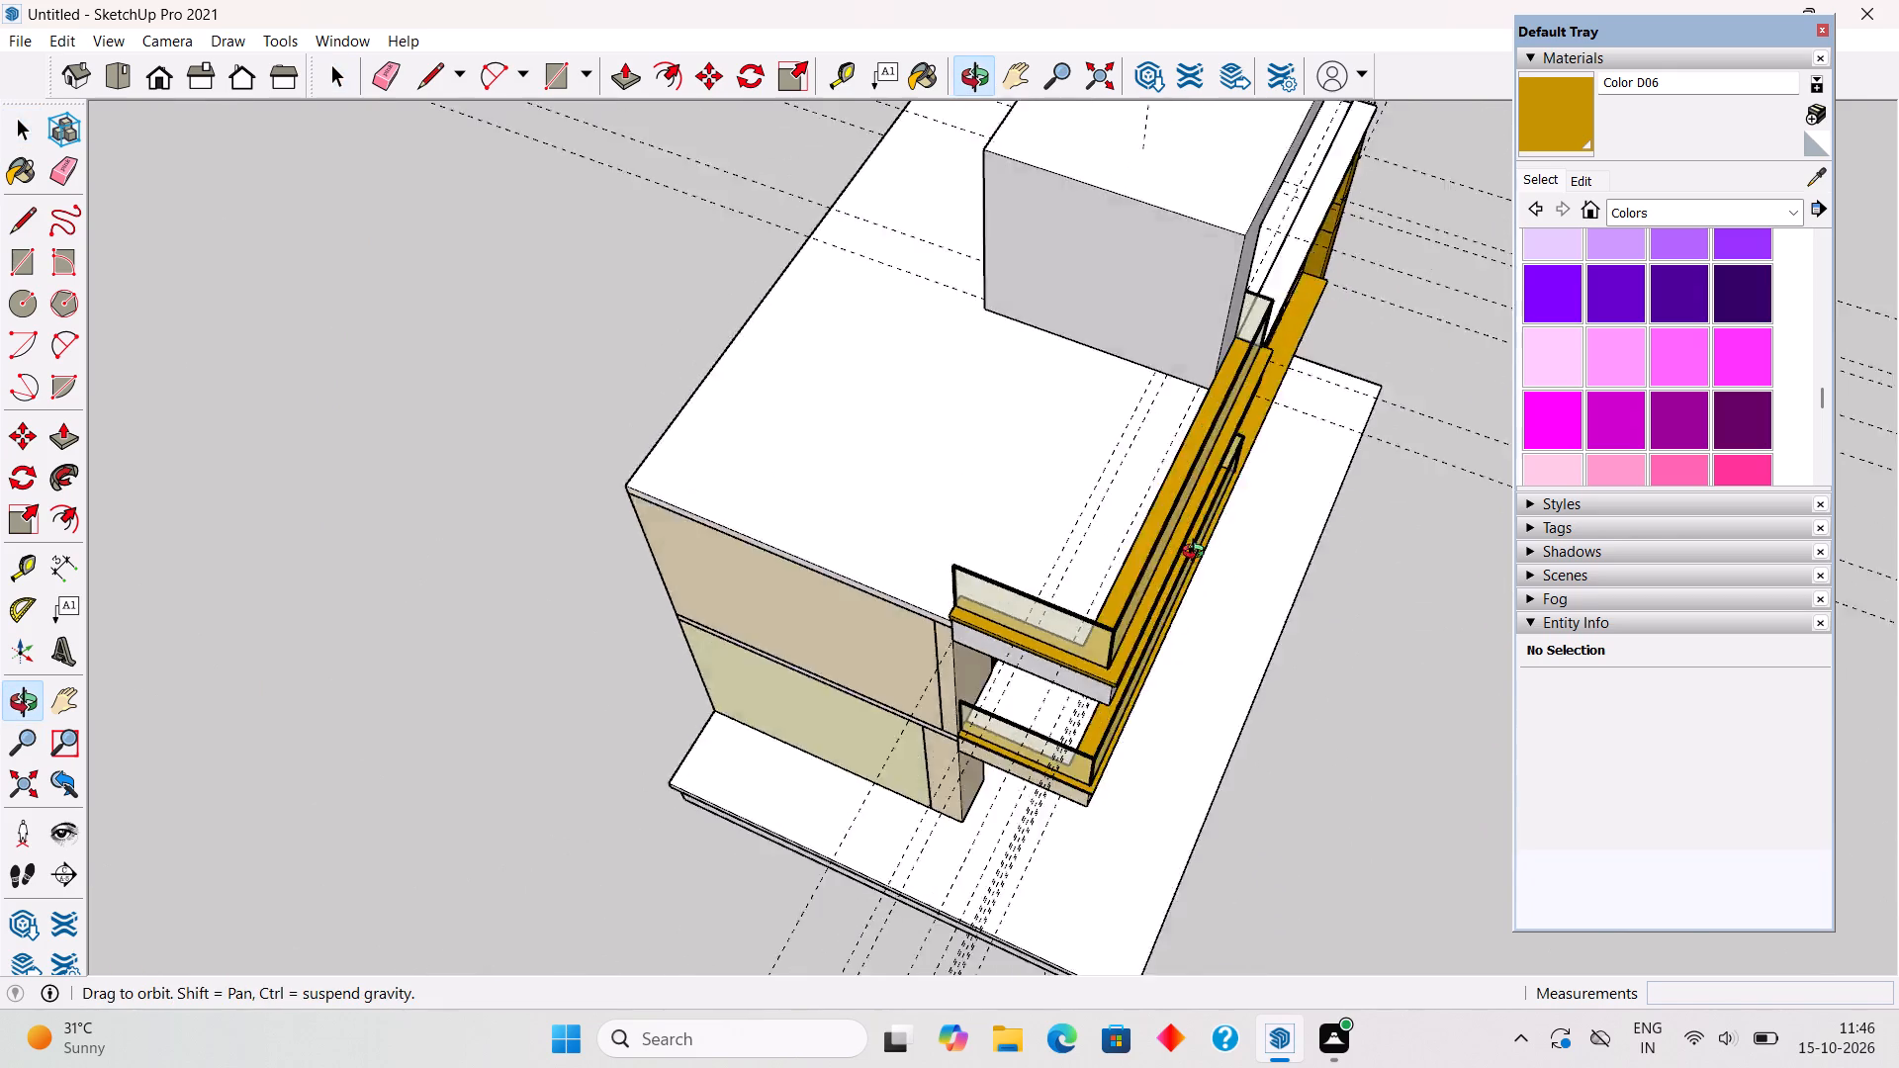
middle_click_drag(1198, 554, 1402, 565)
middle_click_drag(1136, 511, 1211, 493)
scroll(1151, 485, "up", 2)
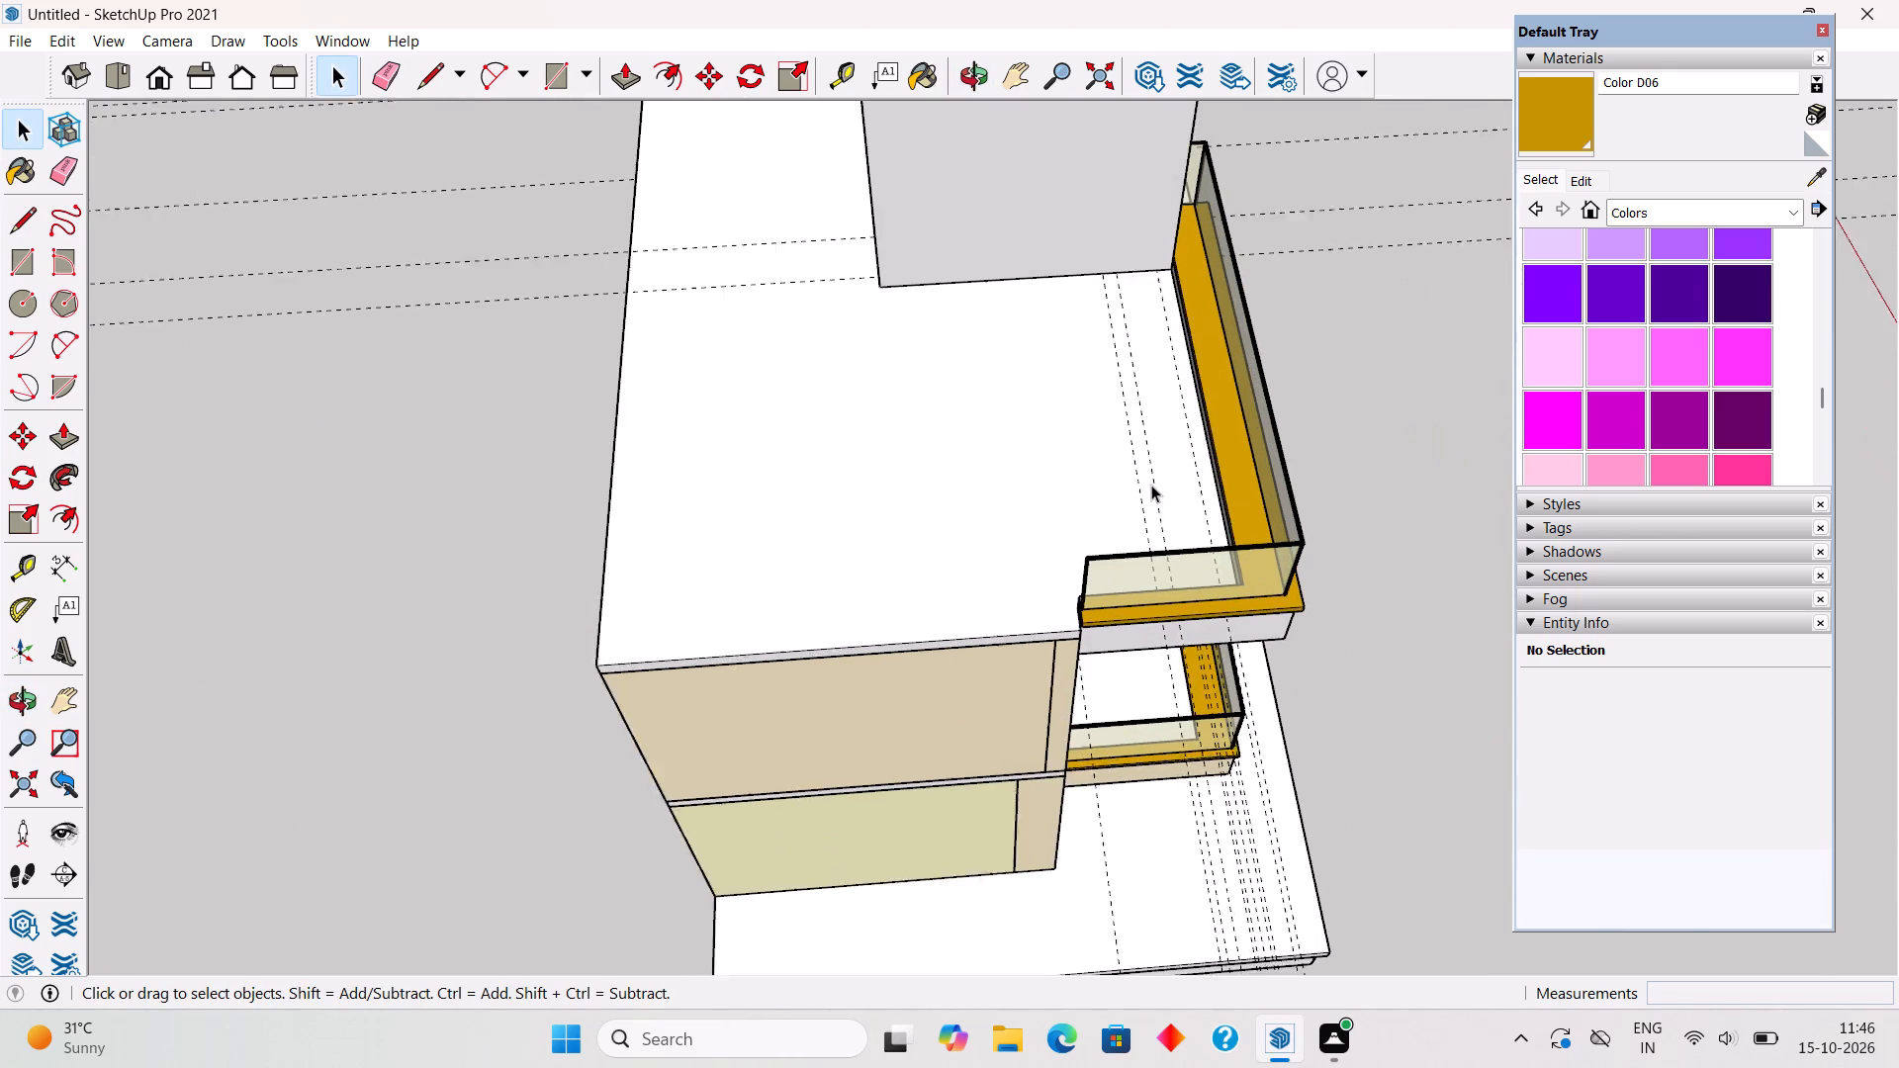
scroll(1151, 485, "up", 1)
key("t")
left_click(1130, 469)
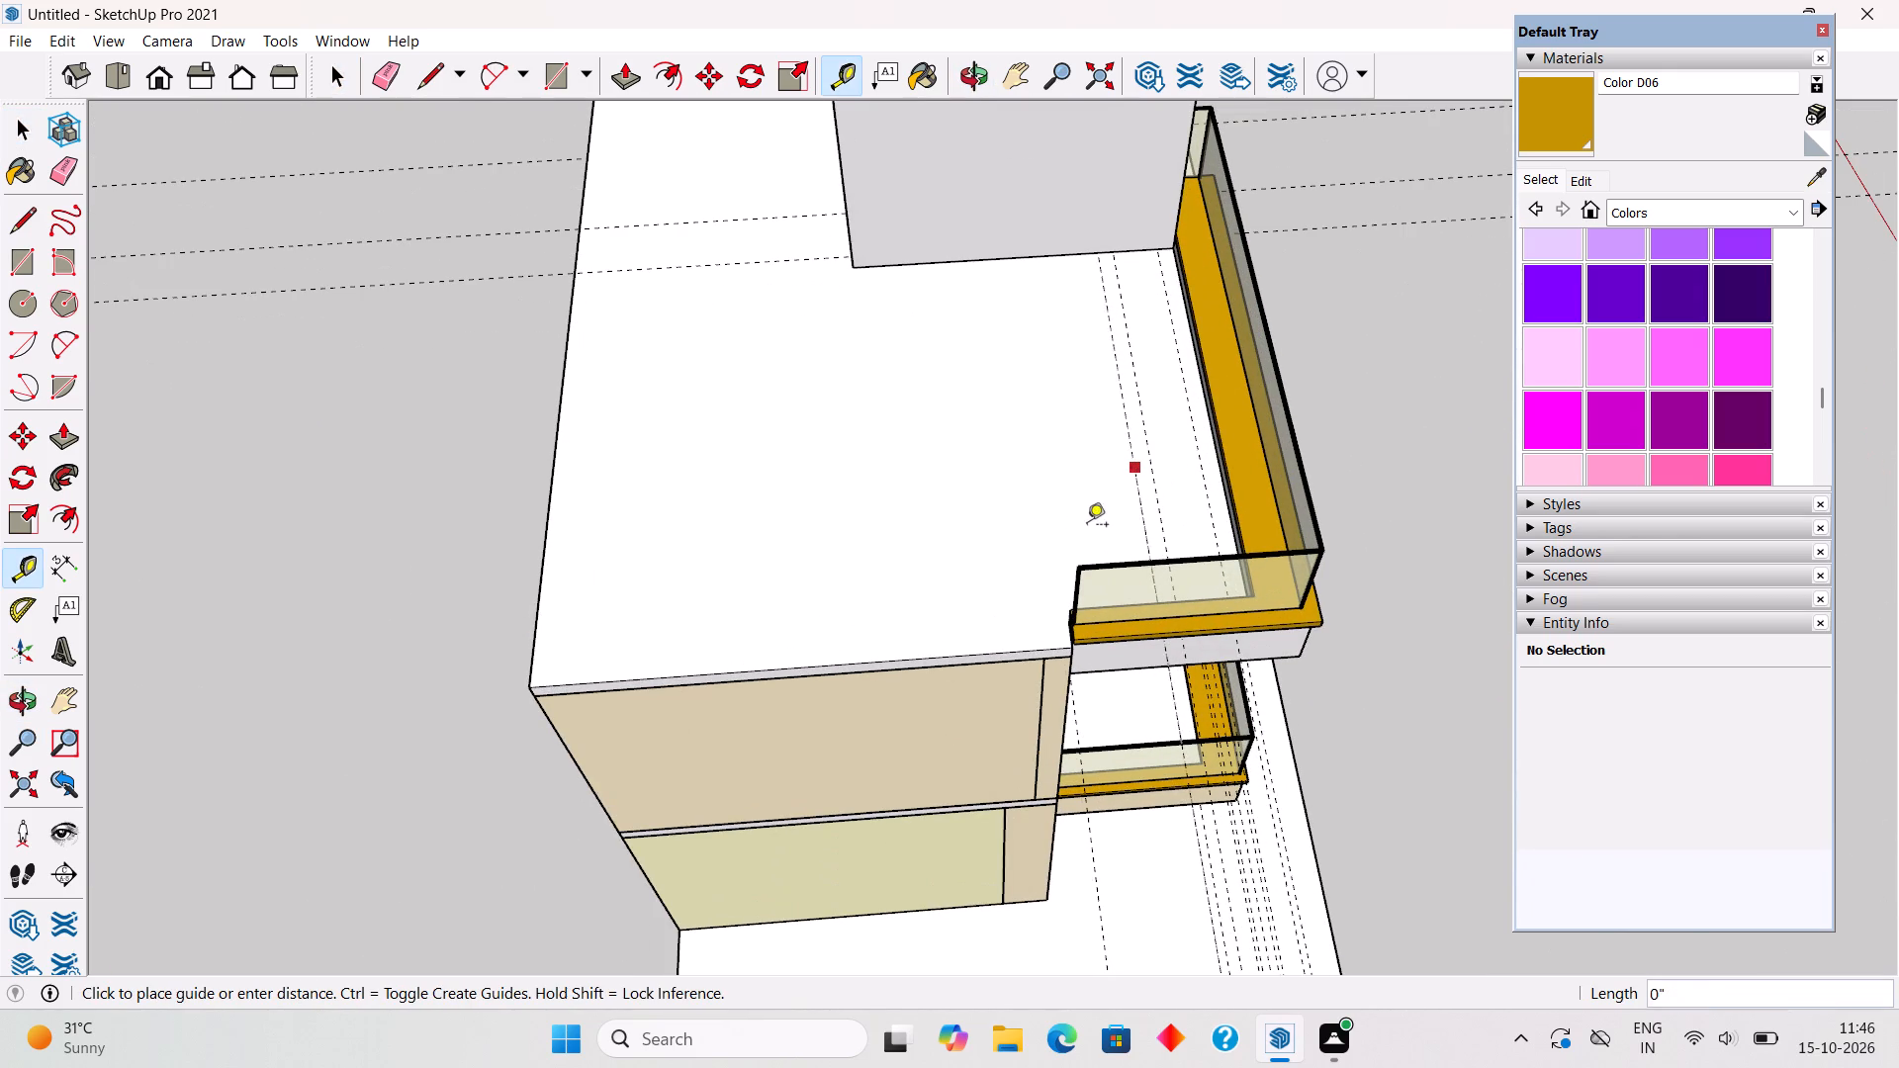
scroll(1058, 644, "up", 6)
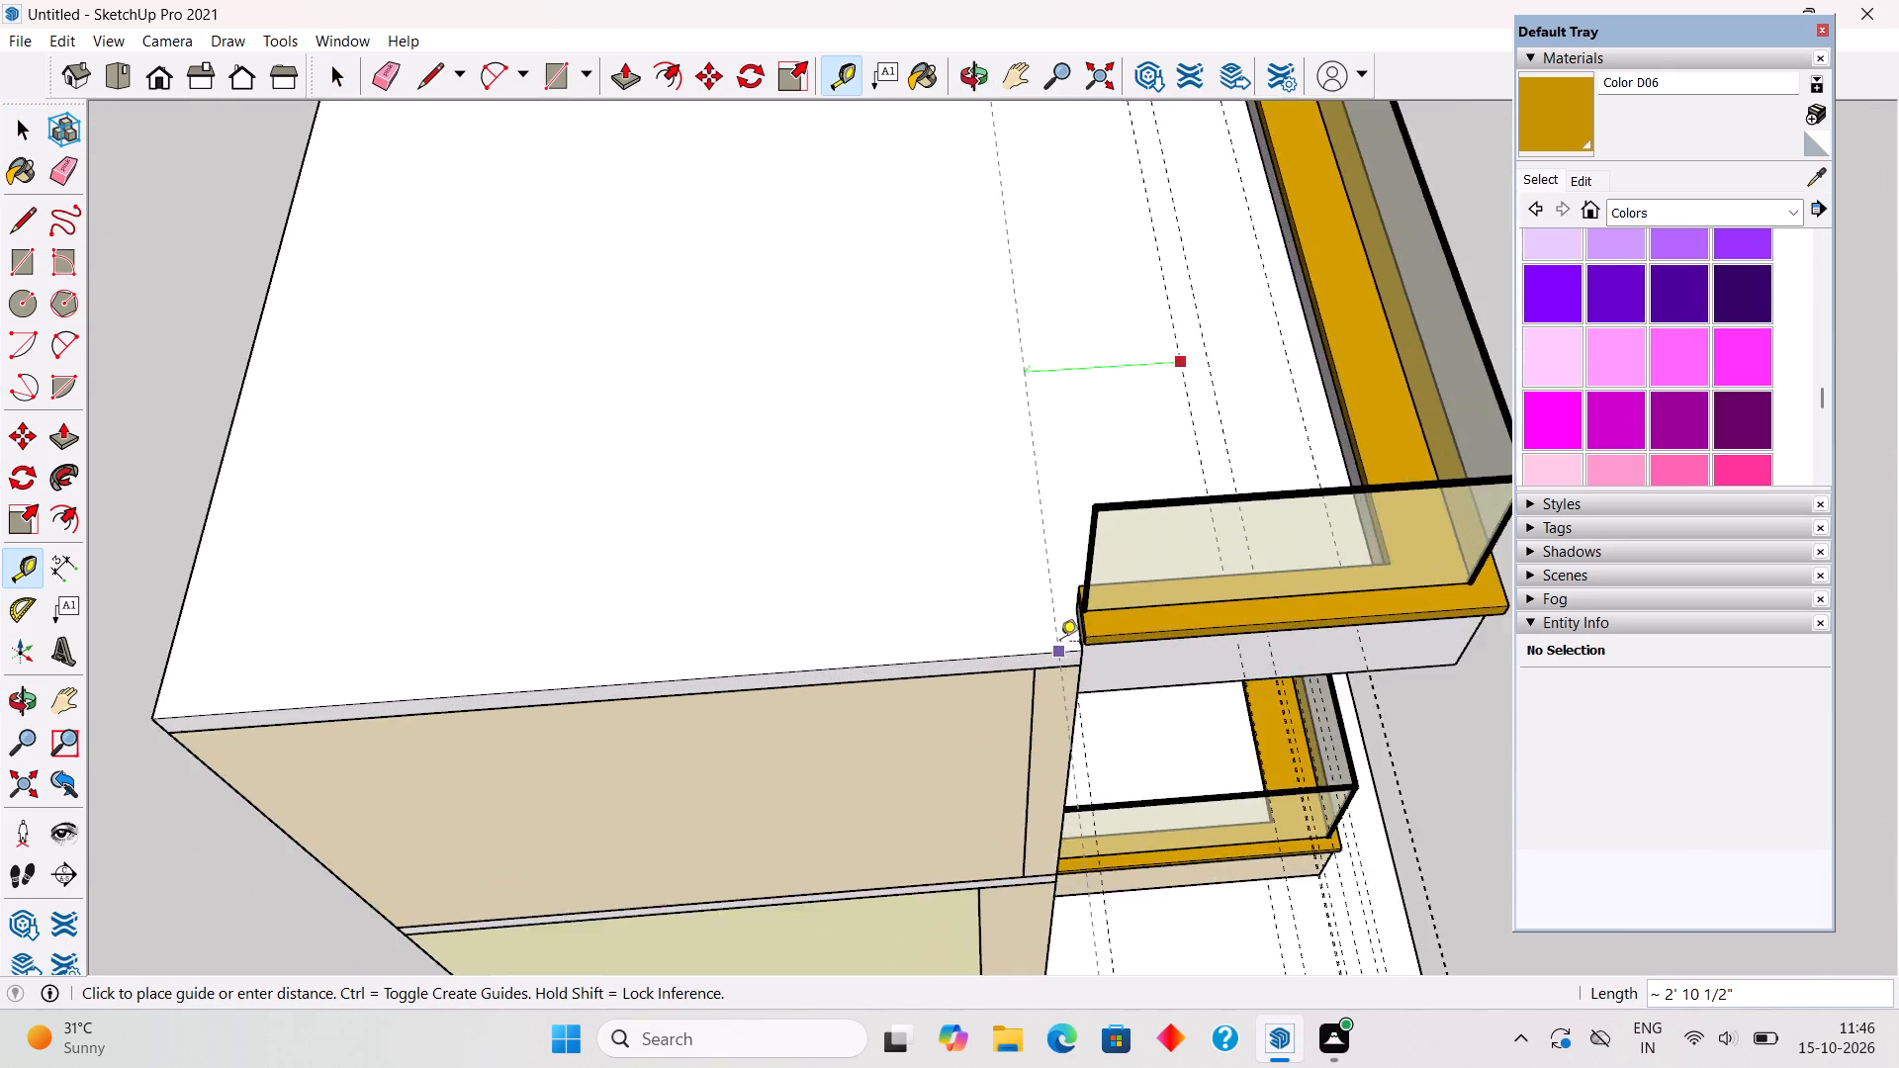
scroll(1060, 643, "up", 11)
left_click(1116, 622)
Place a guide 9" from the balcony-corner guide, in towards the main roof.
scroll(1116, 622, "down", 5)
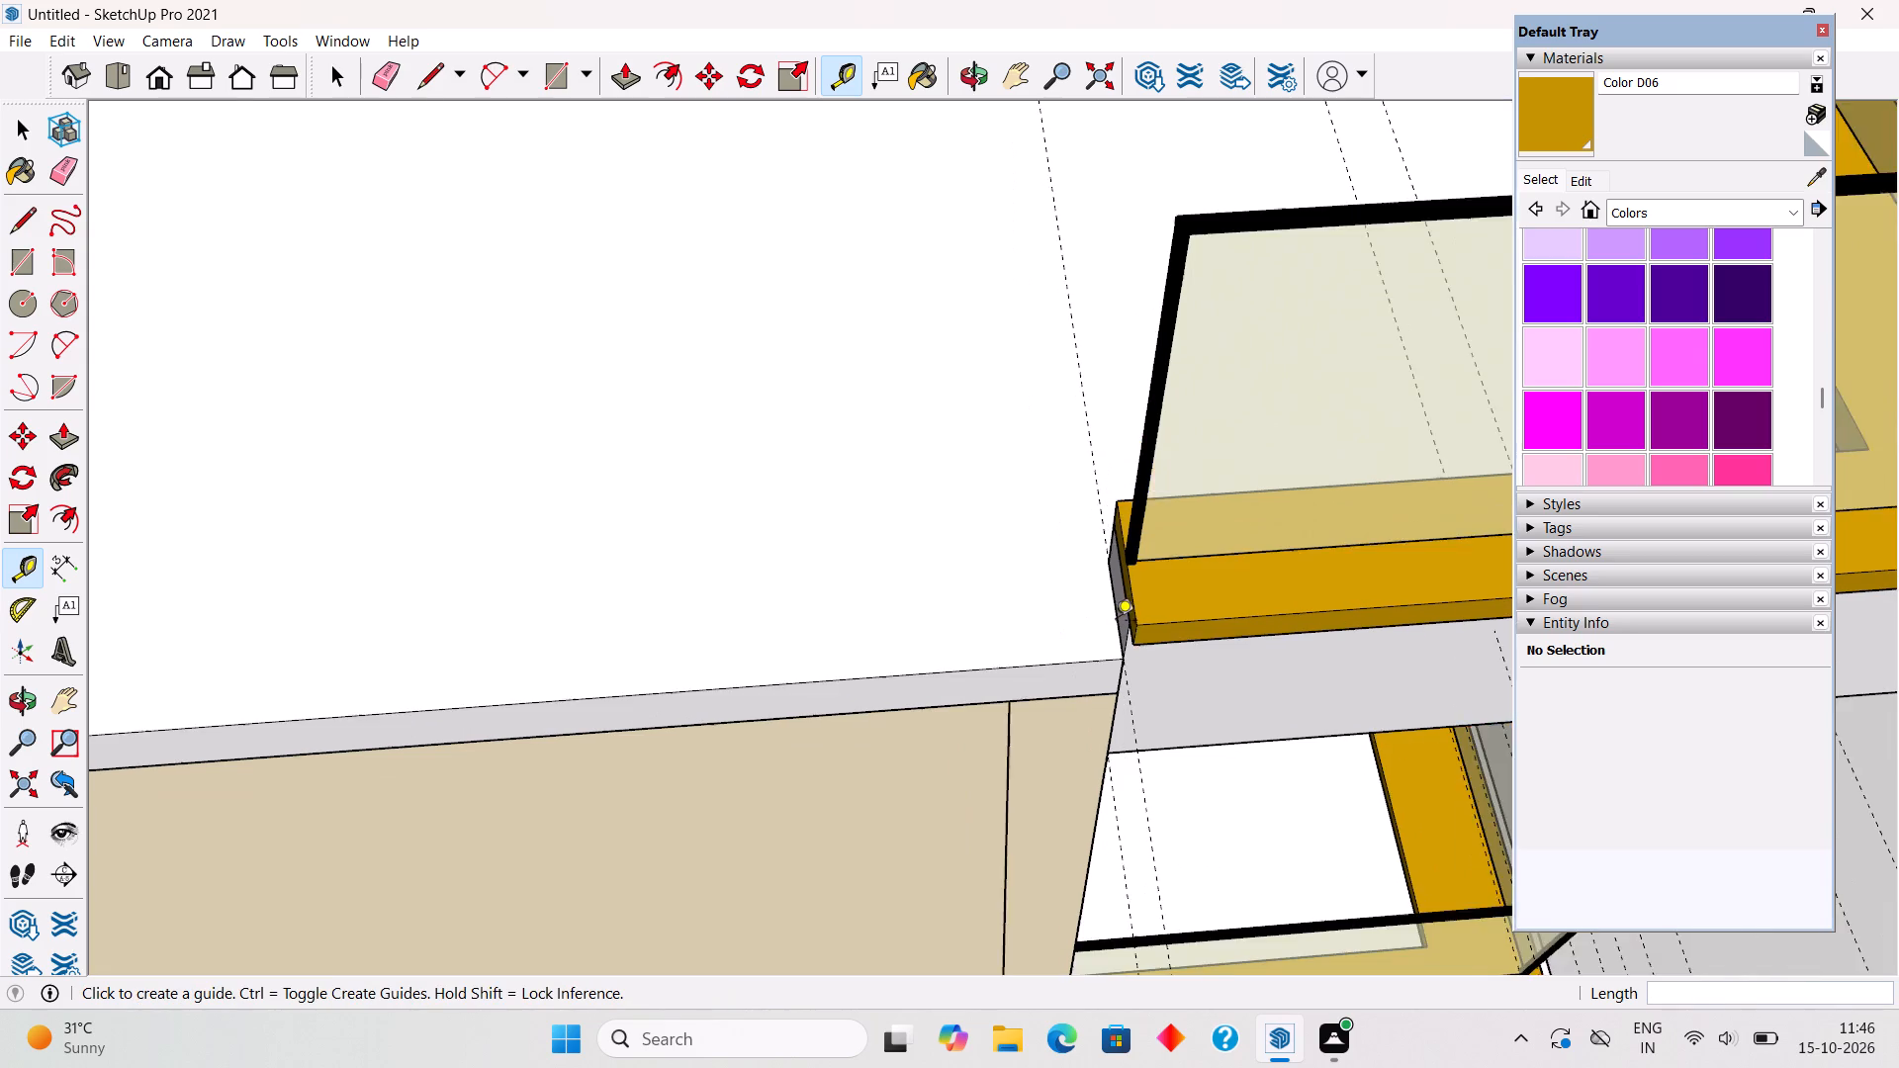
scroll(1116, 622, "down", 18)
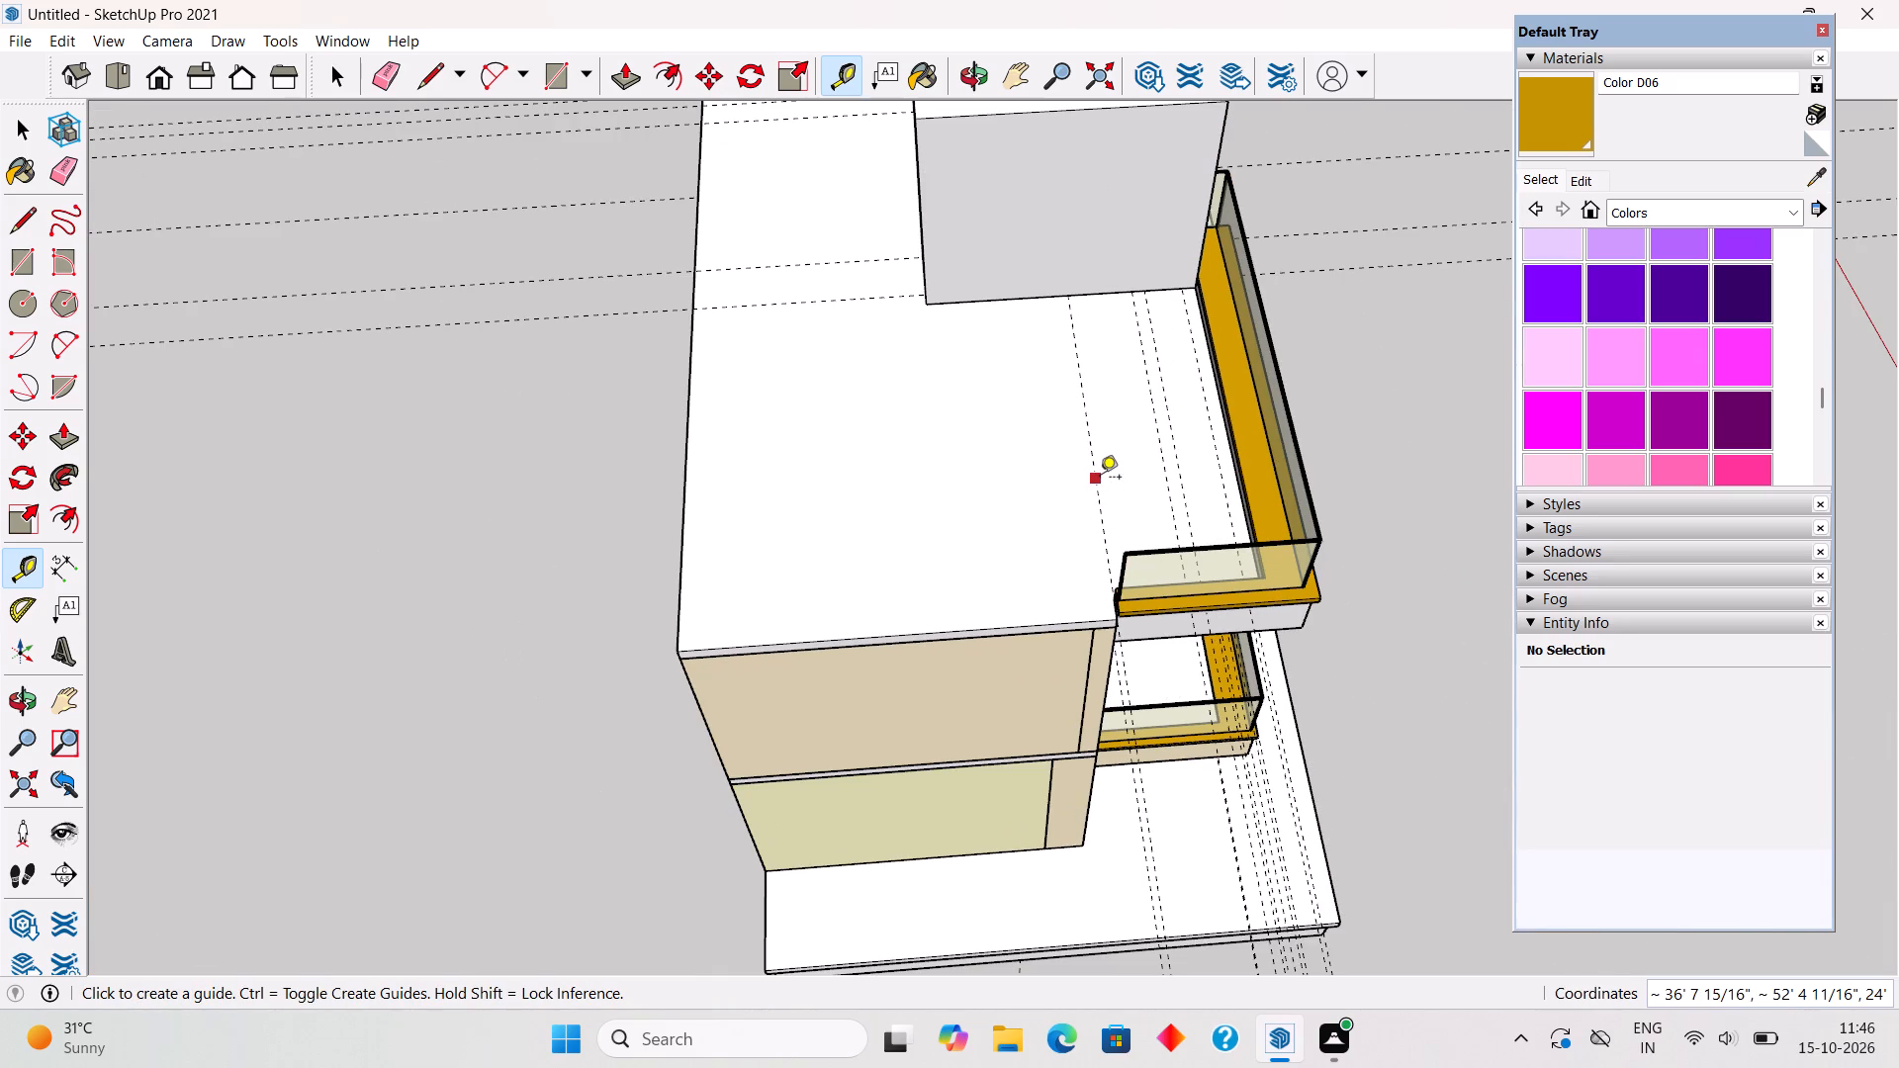
left_click(1100, 479)
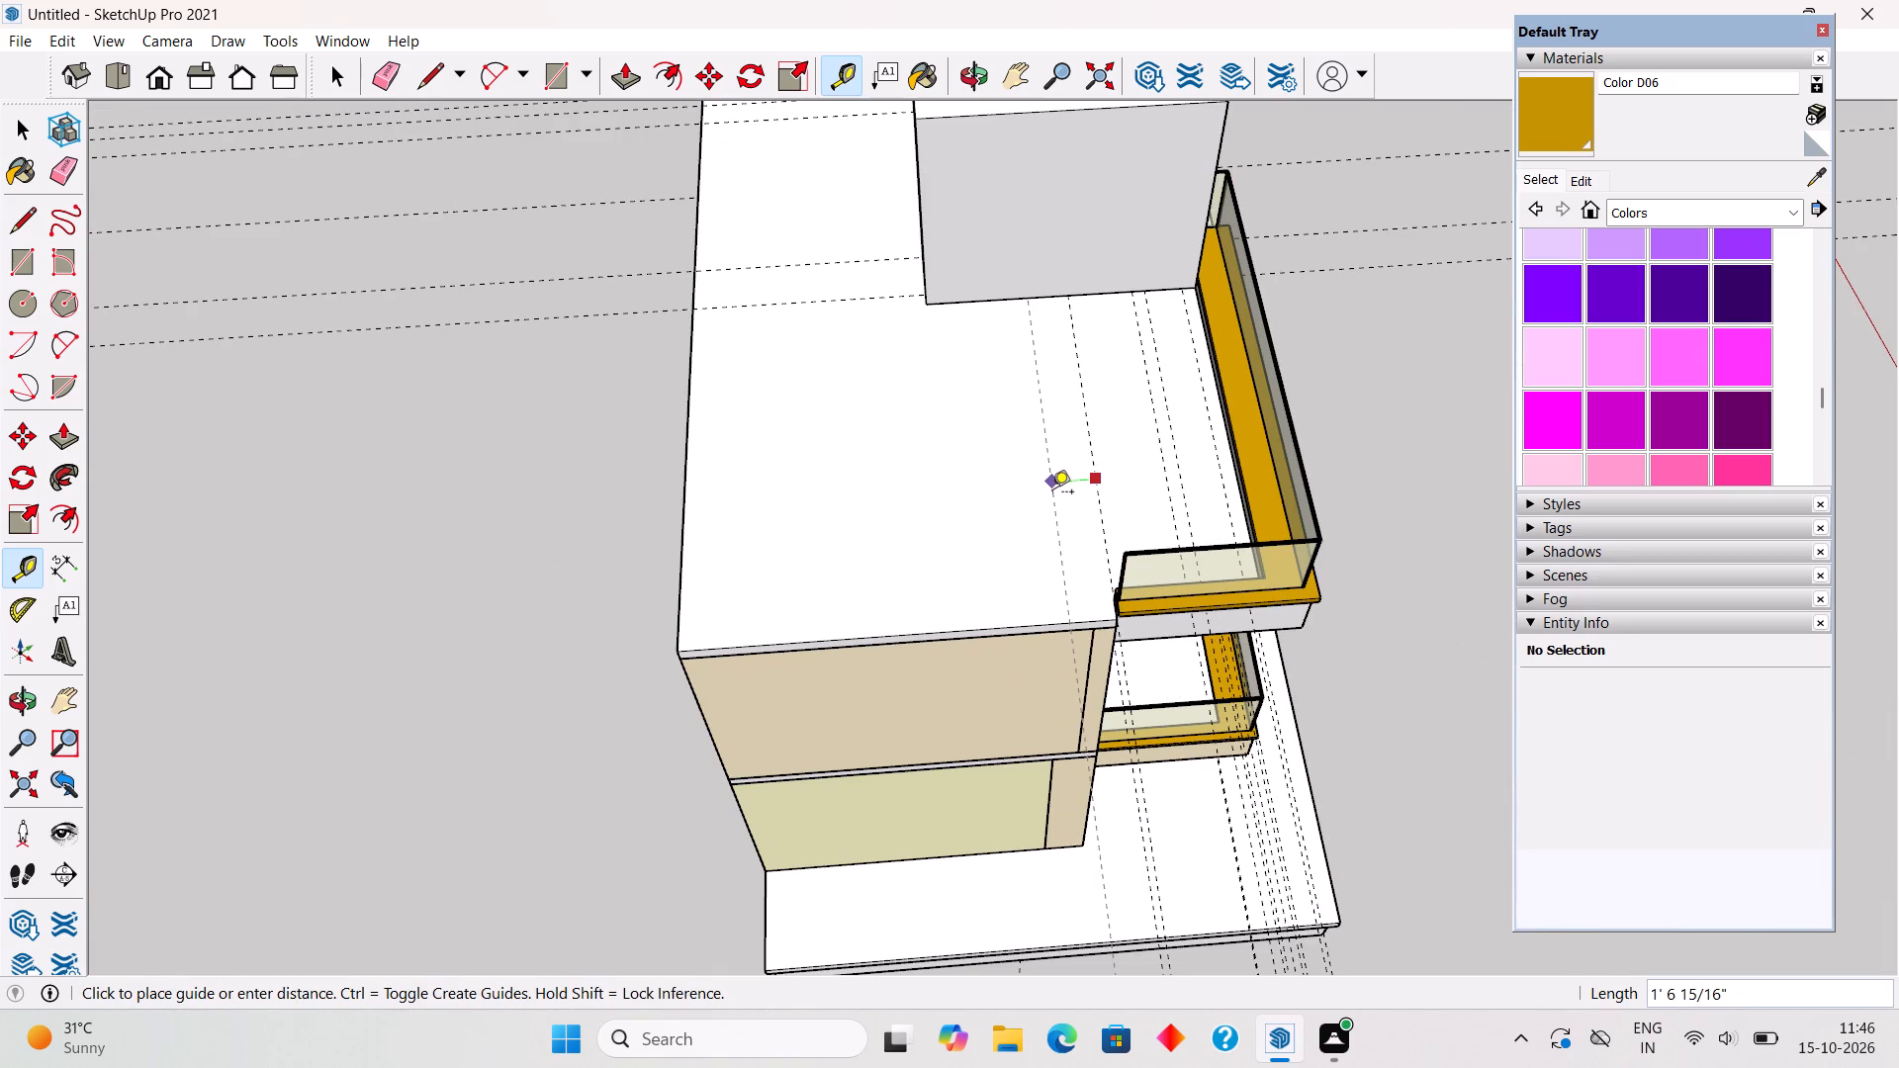
type("9\"")
key("Return")
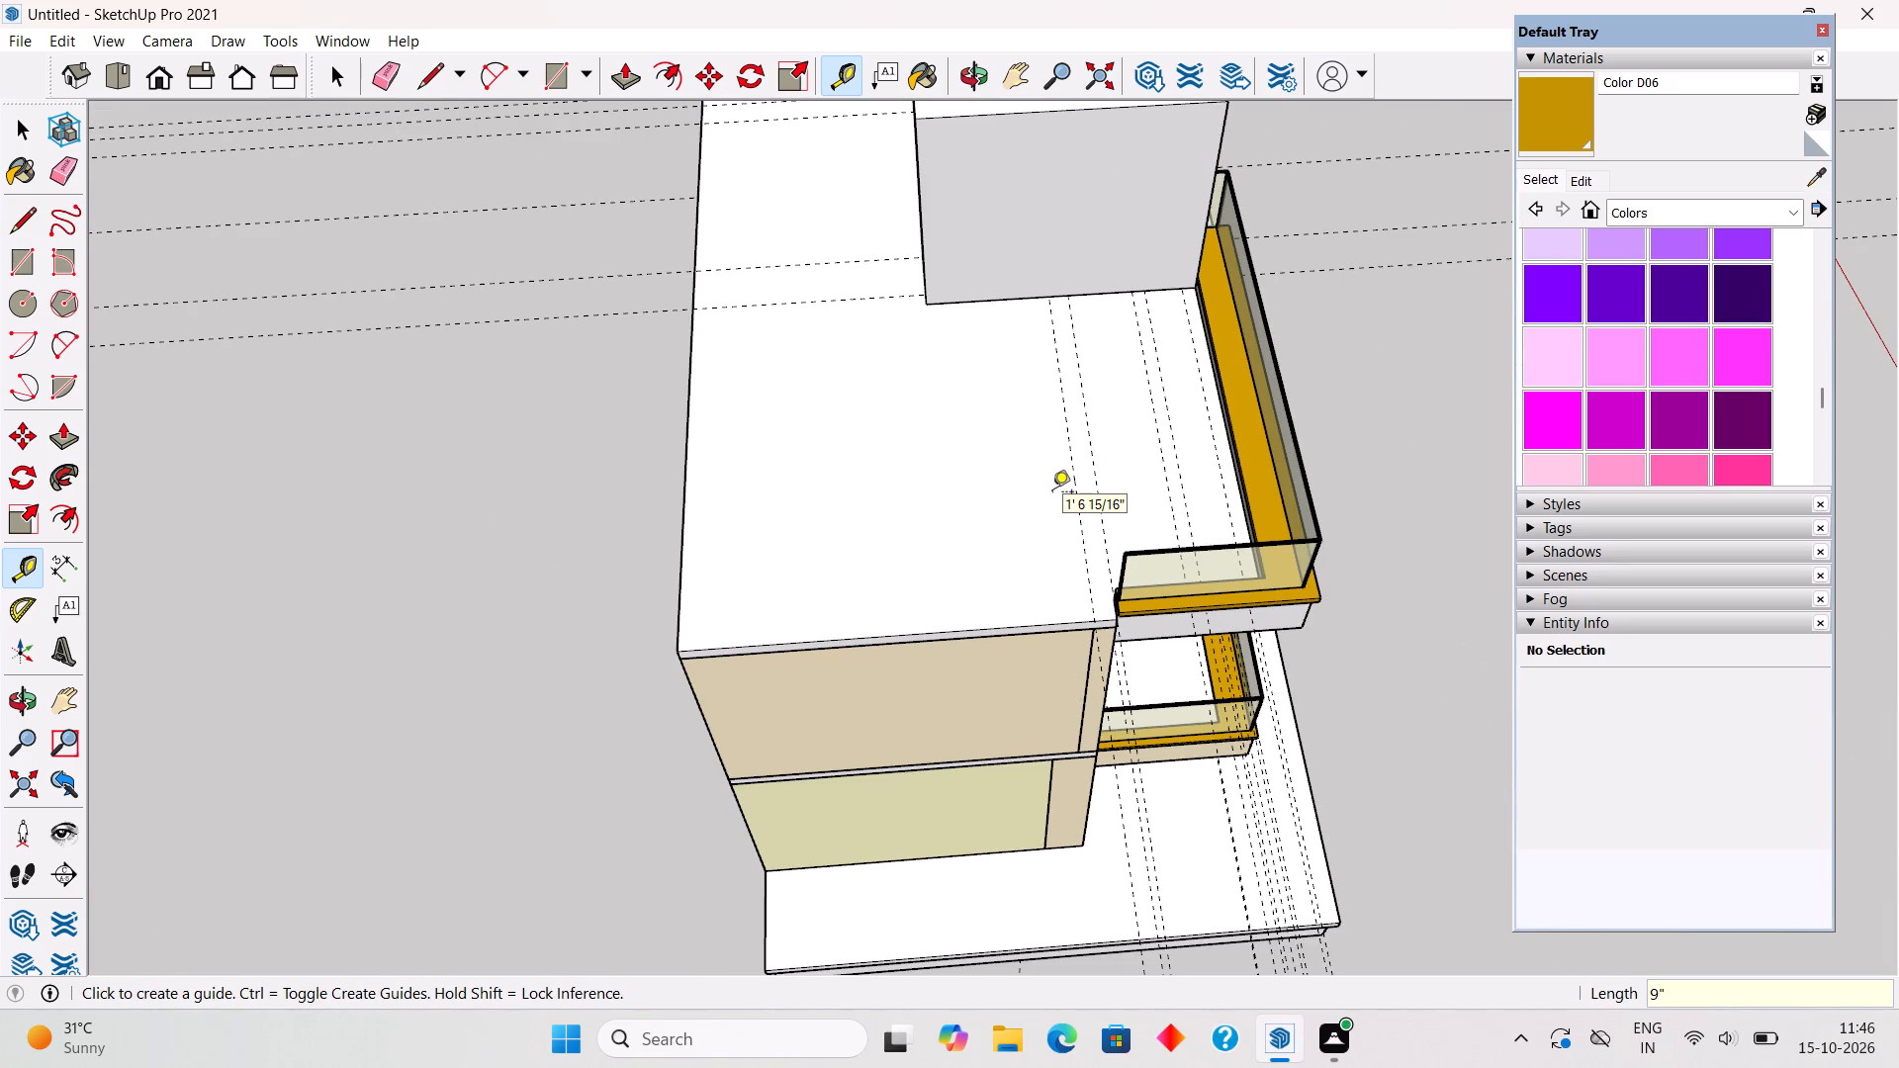
Place a guide 2.5' in from the main roof's side edge beside the balcony, parallel to that edge.
left_click(1011, 634)
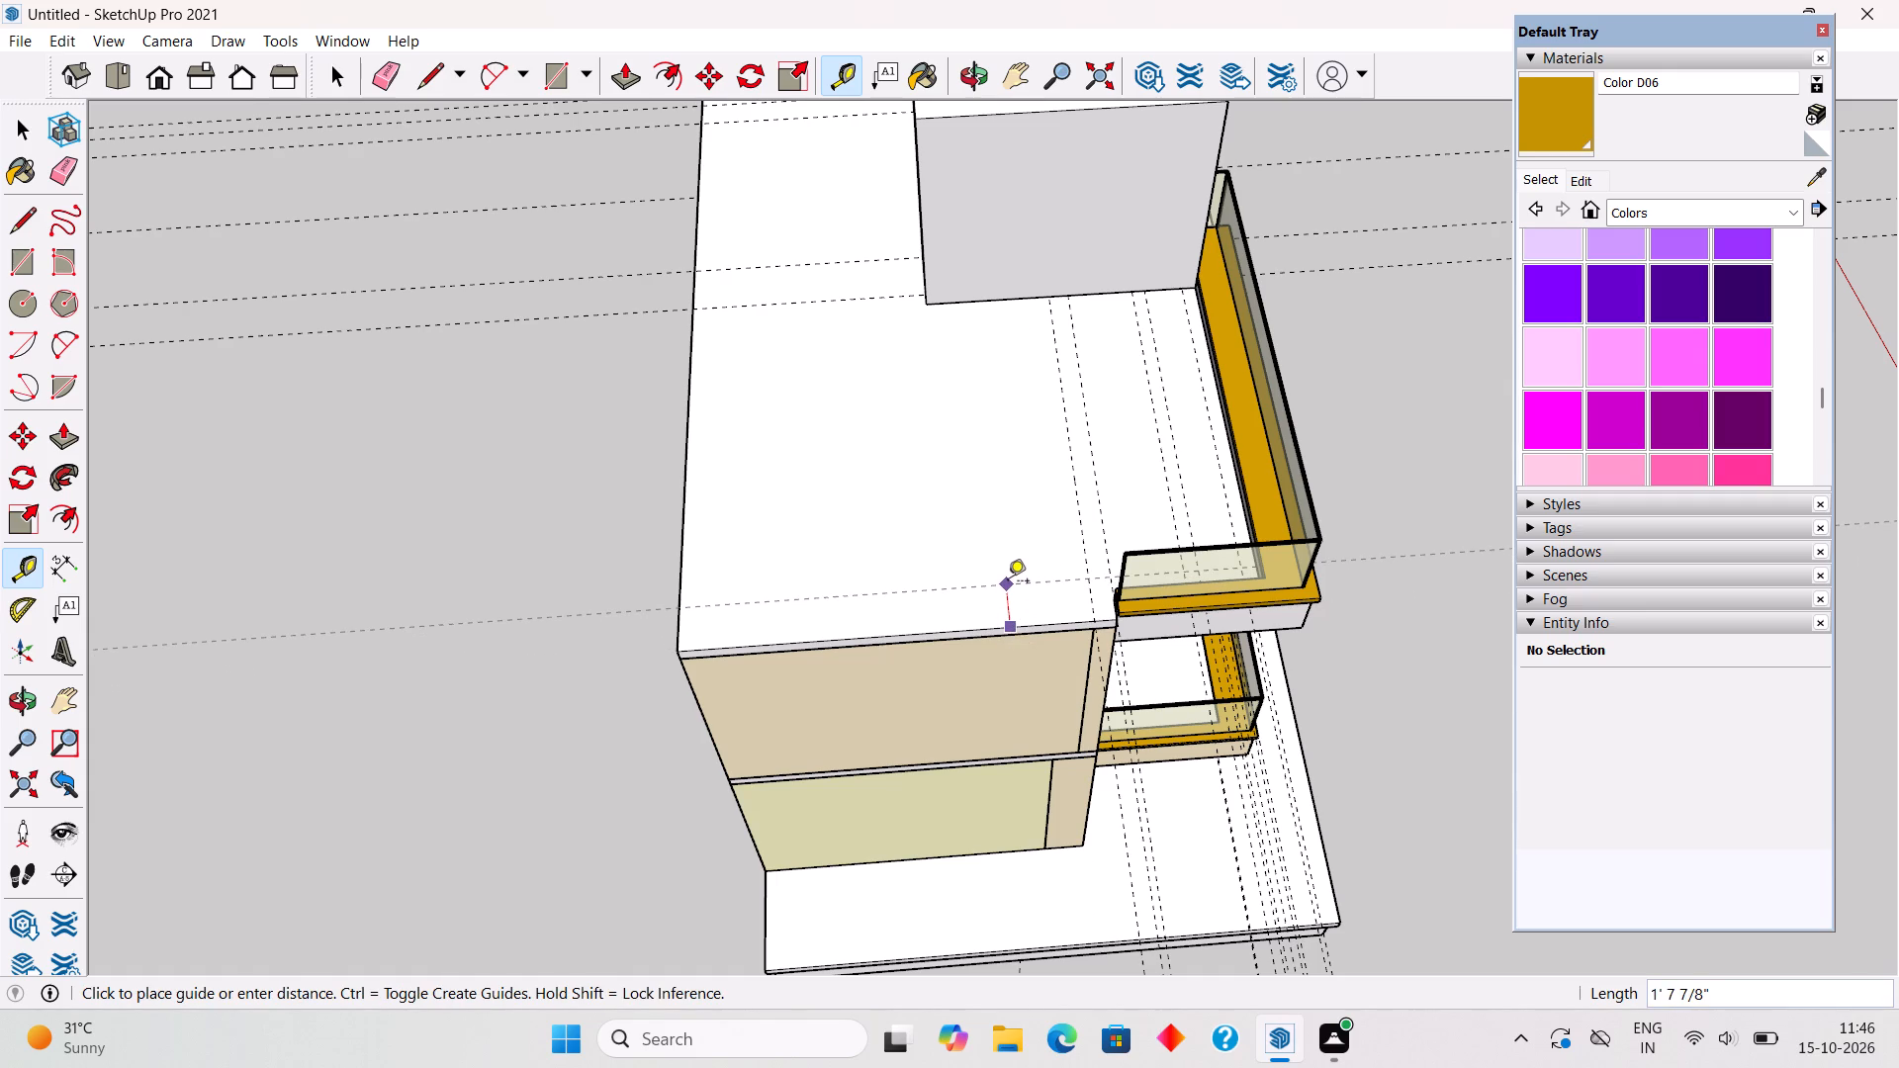
type("2.5'")
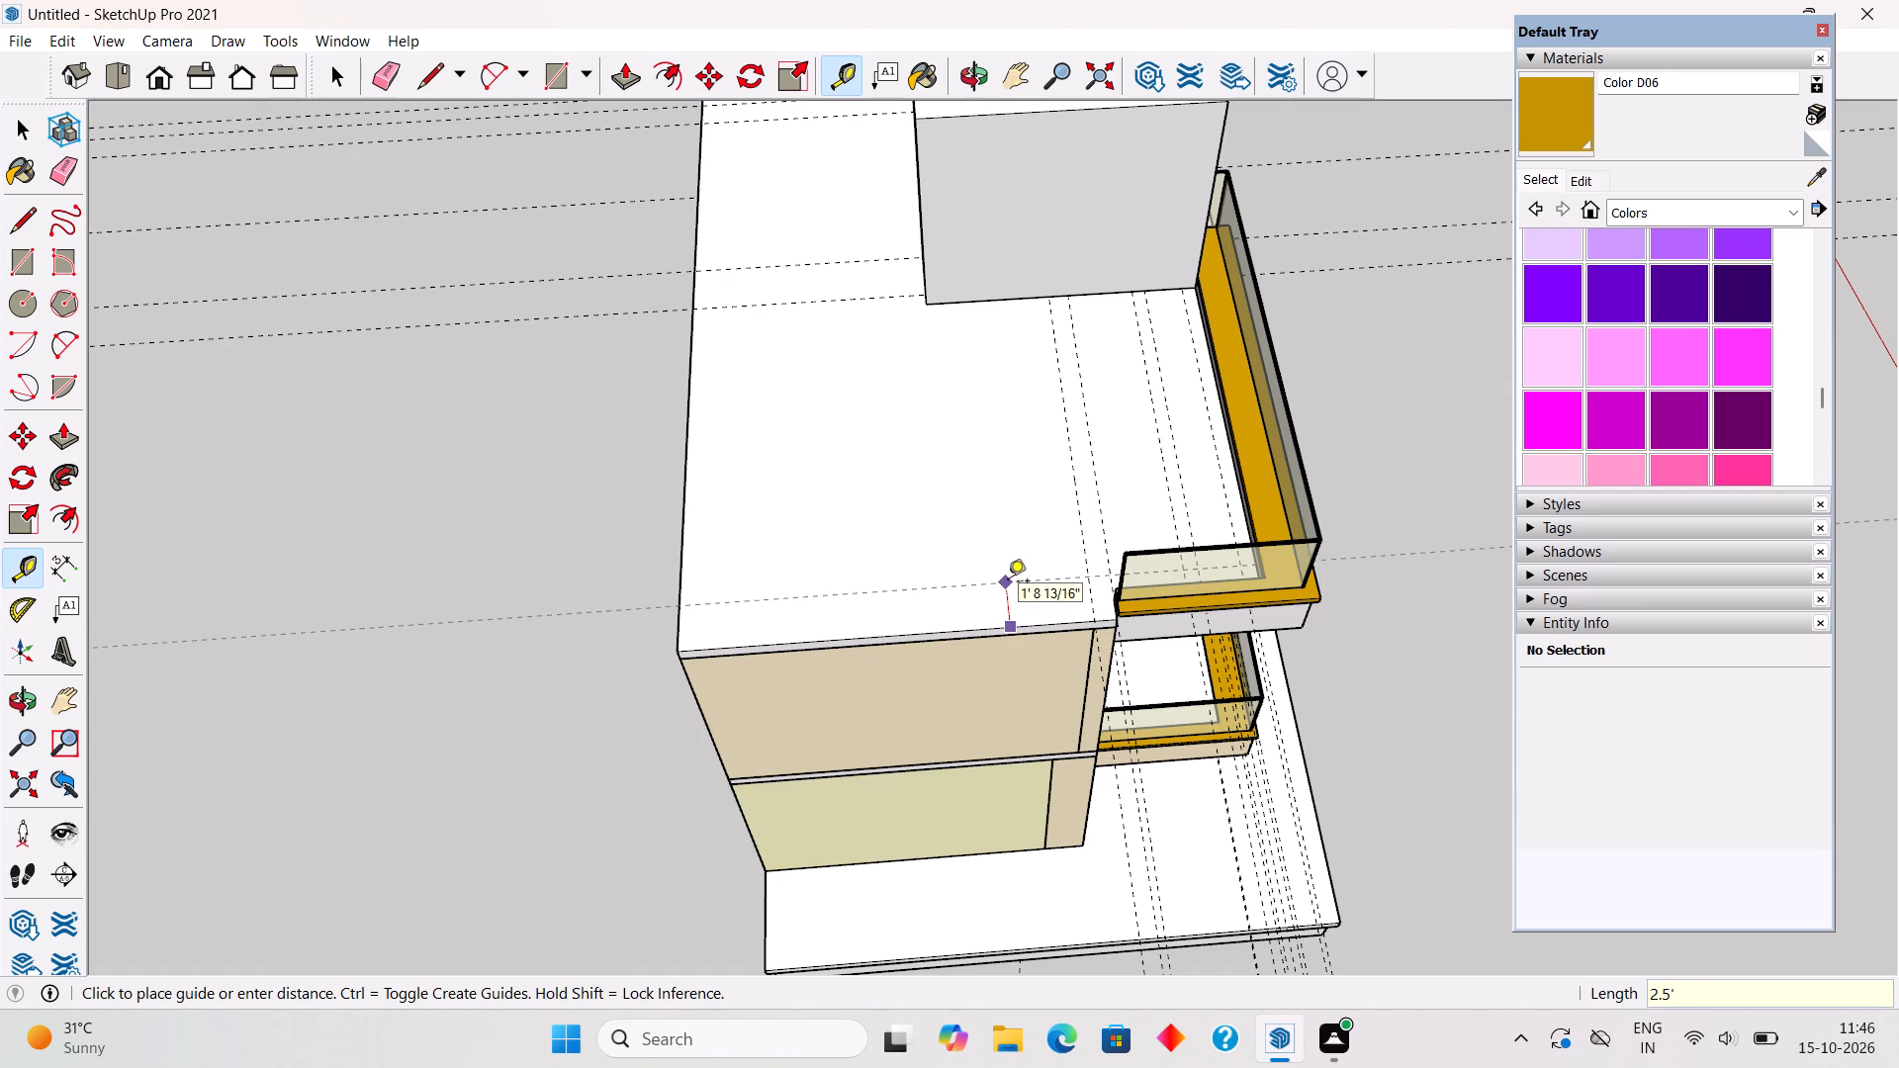
key("Return")
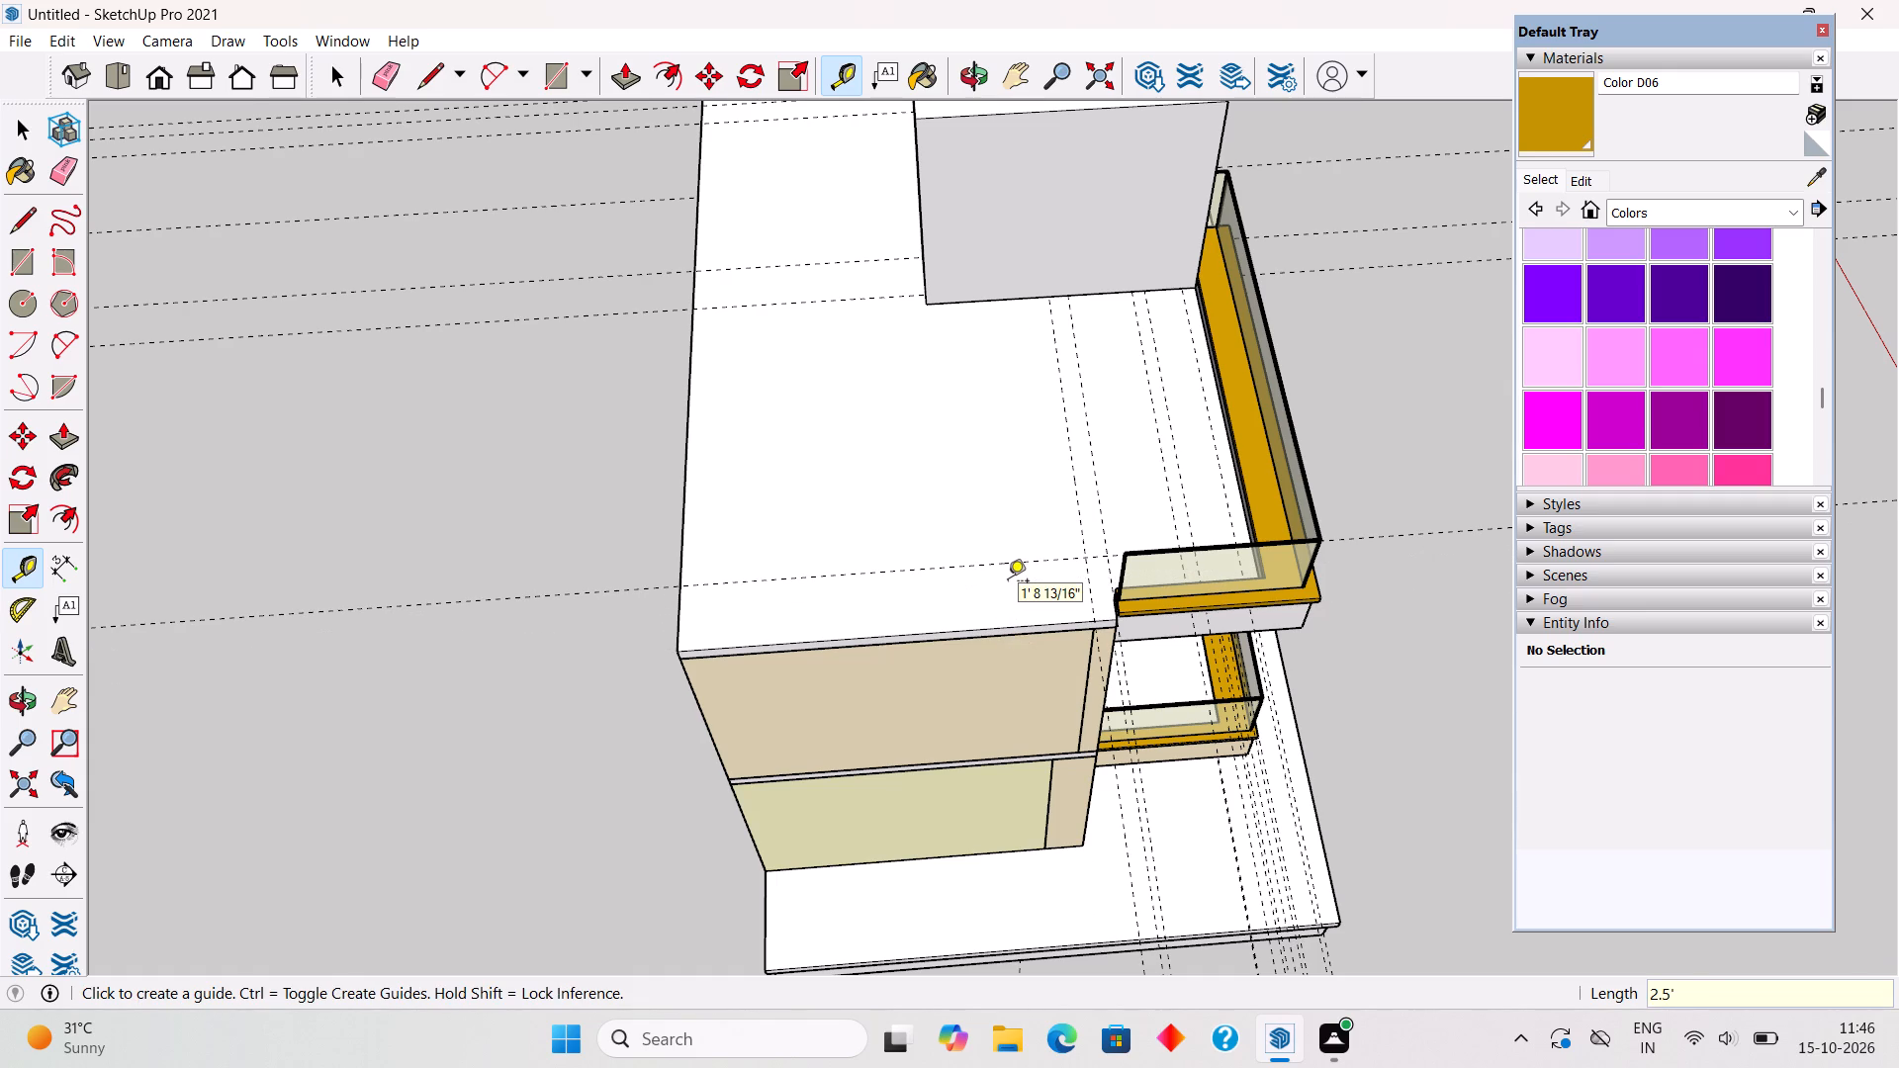
key("space")
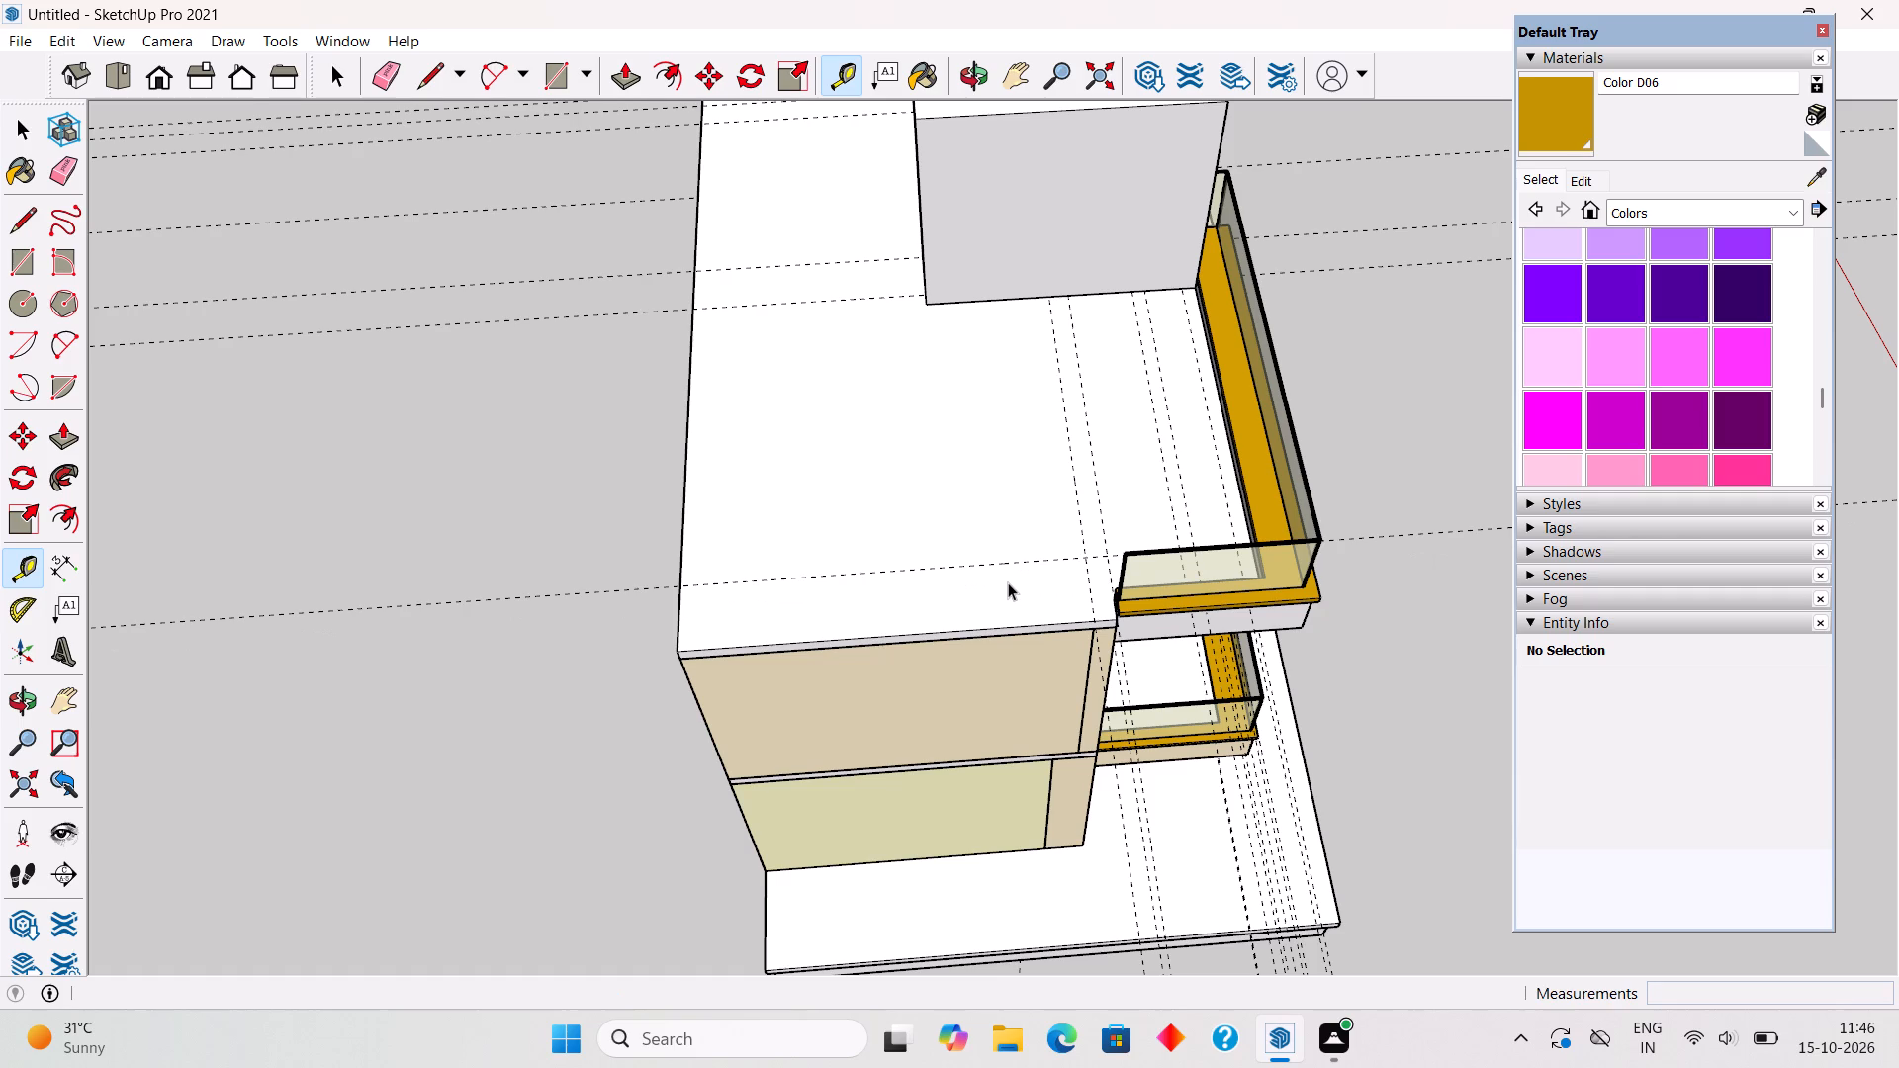
Draw a 9" by about 12' rectangle from the block's base to the 2.5' guide and pull it up about 7'2" to the beam's underside.
type("r")
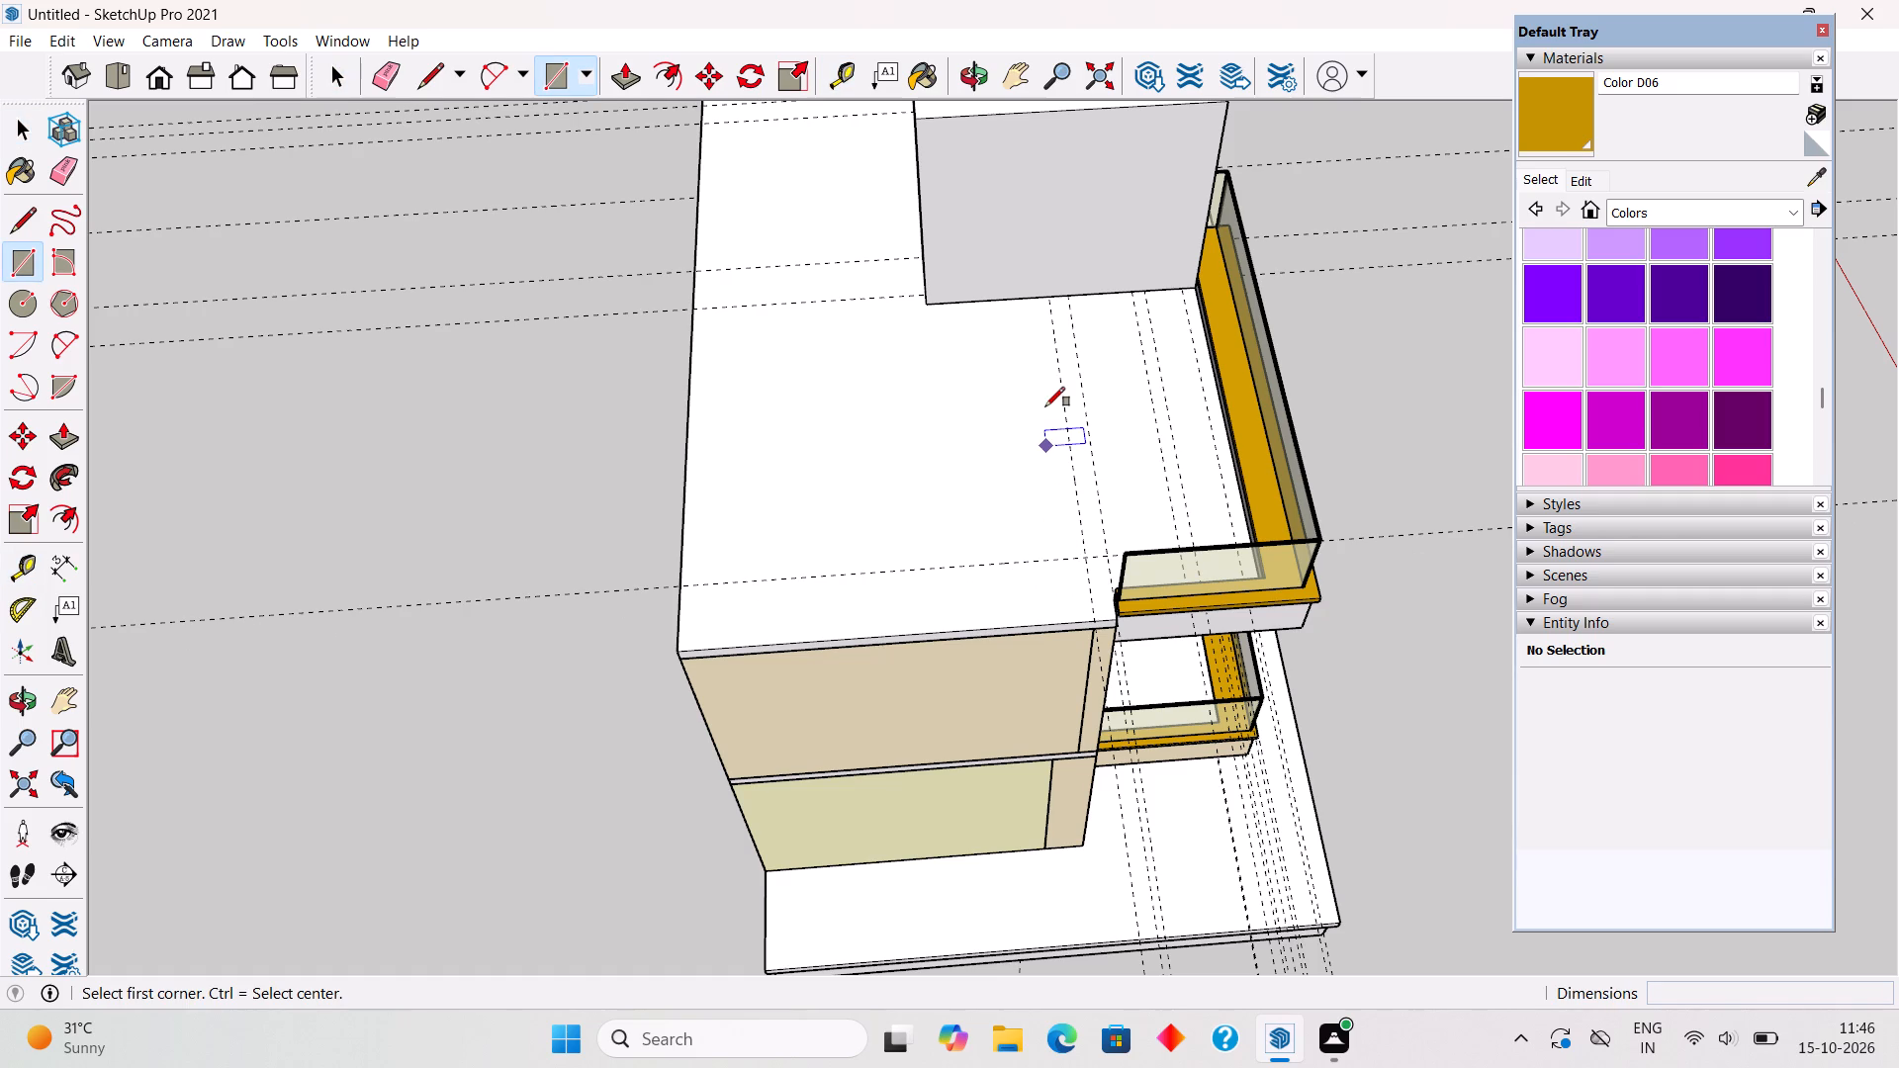
left_click(1046, 294)
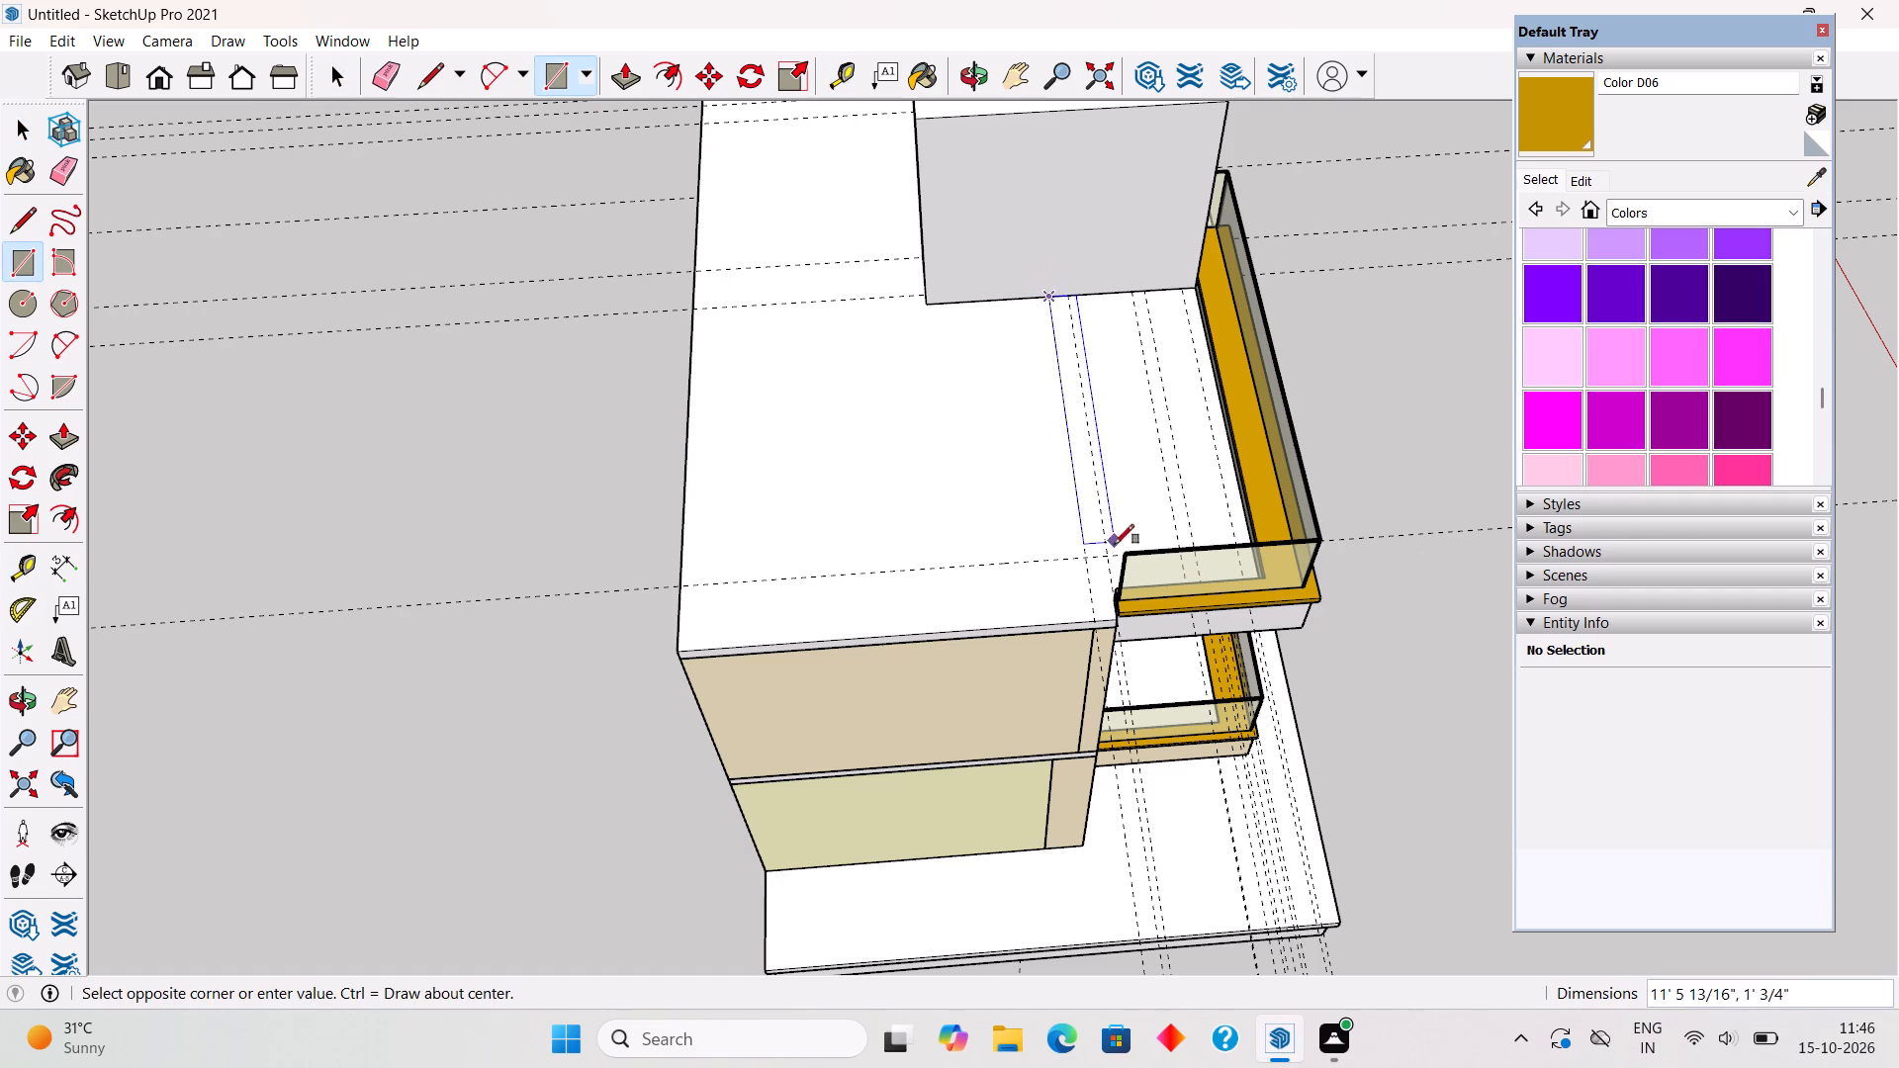
left_click(1107, 562)
key("p")
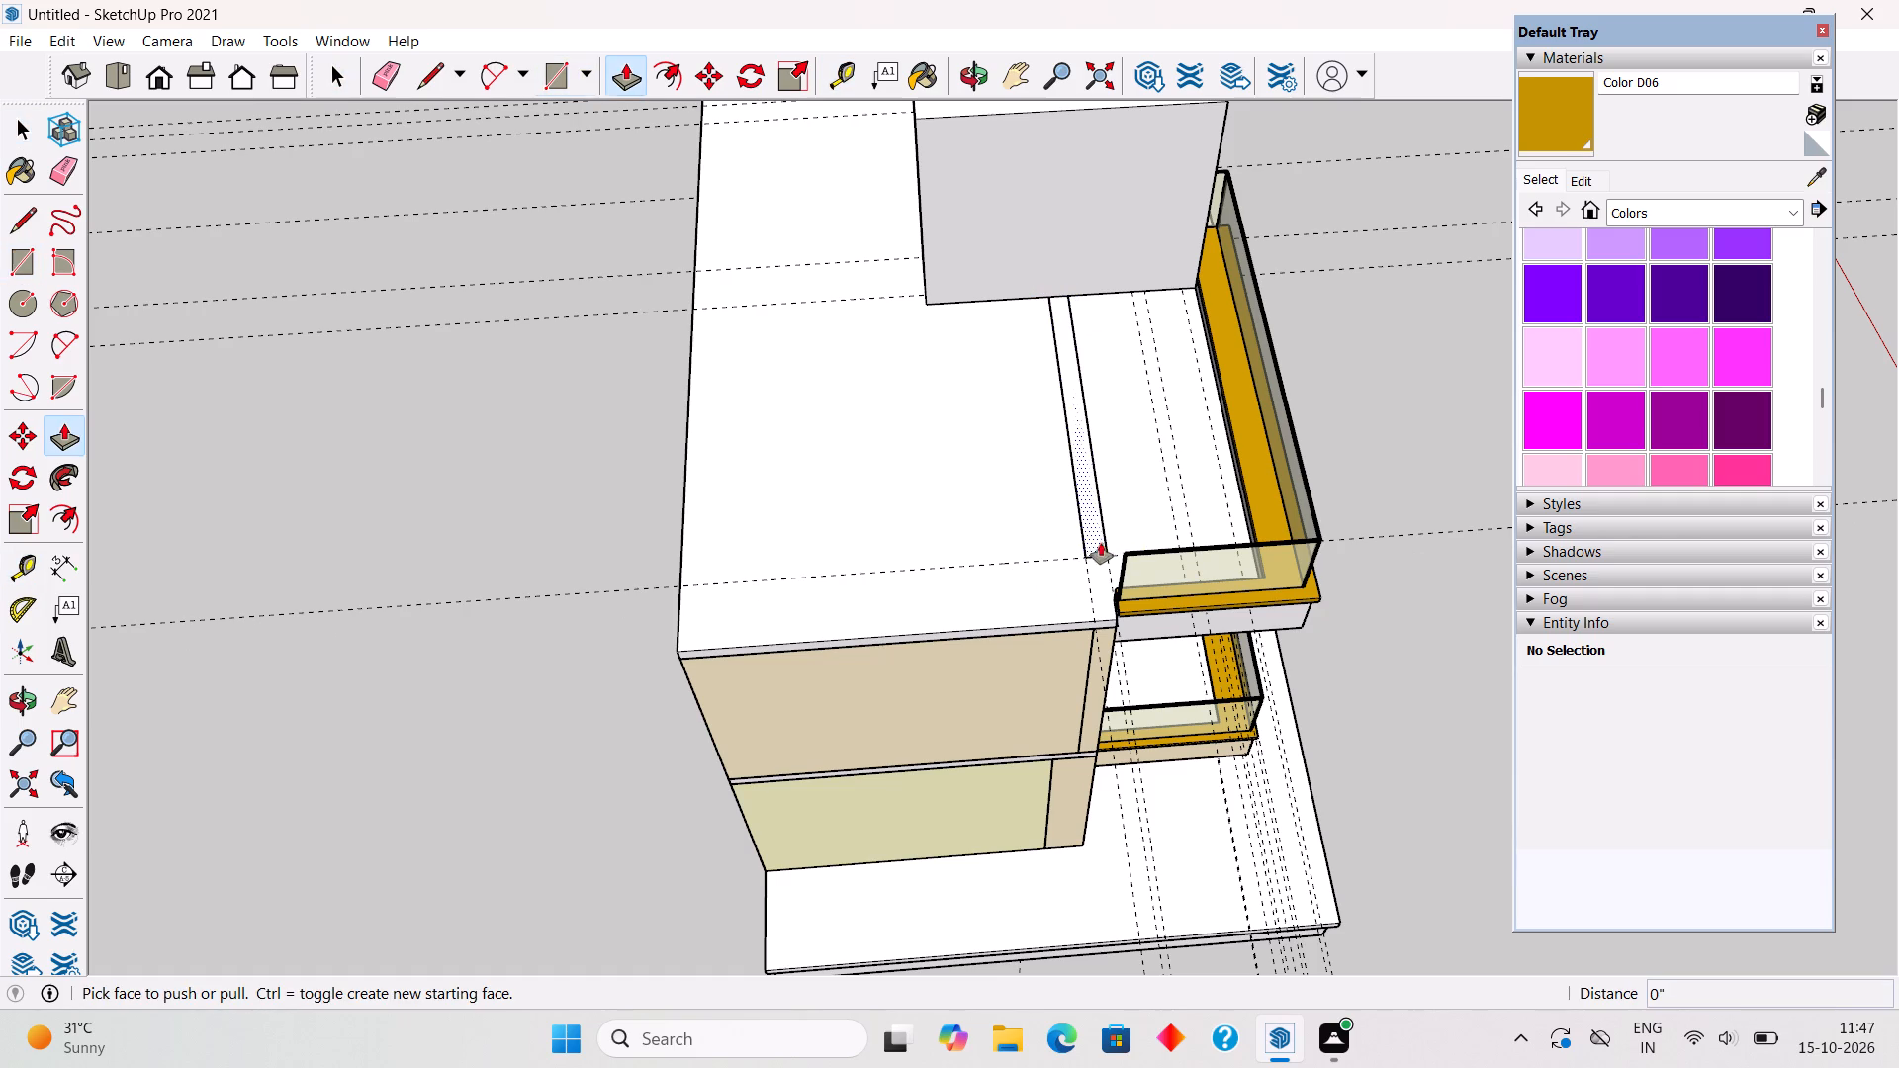
left_click(1096, 537)
scroll(977, 374, "down", 5)
middle_click_drag(995, 373, 1484, 334)
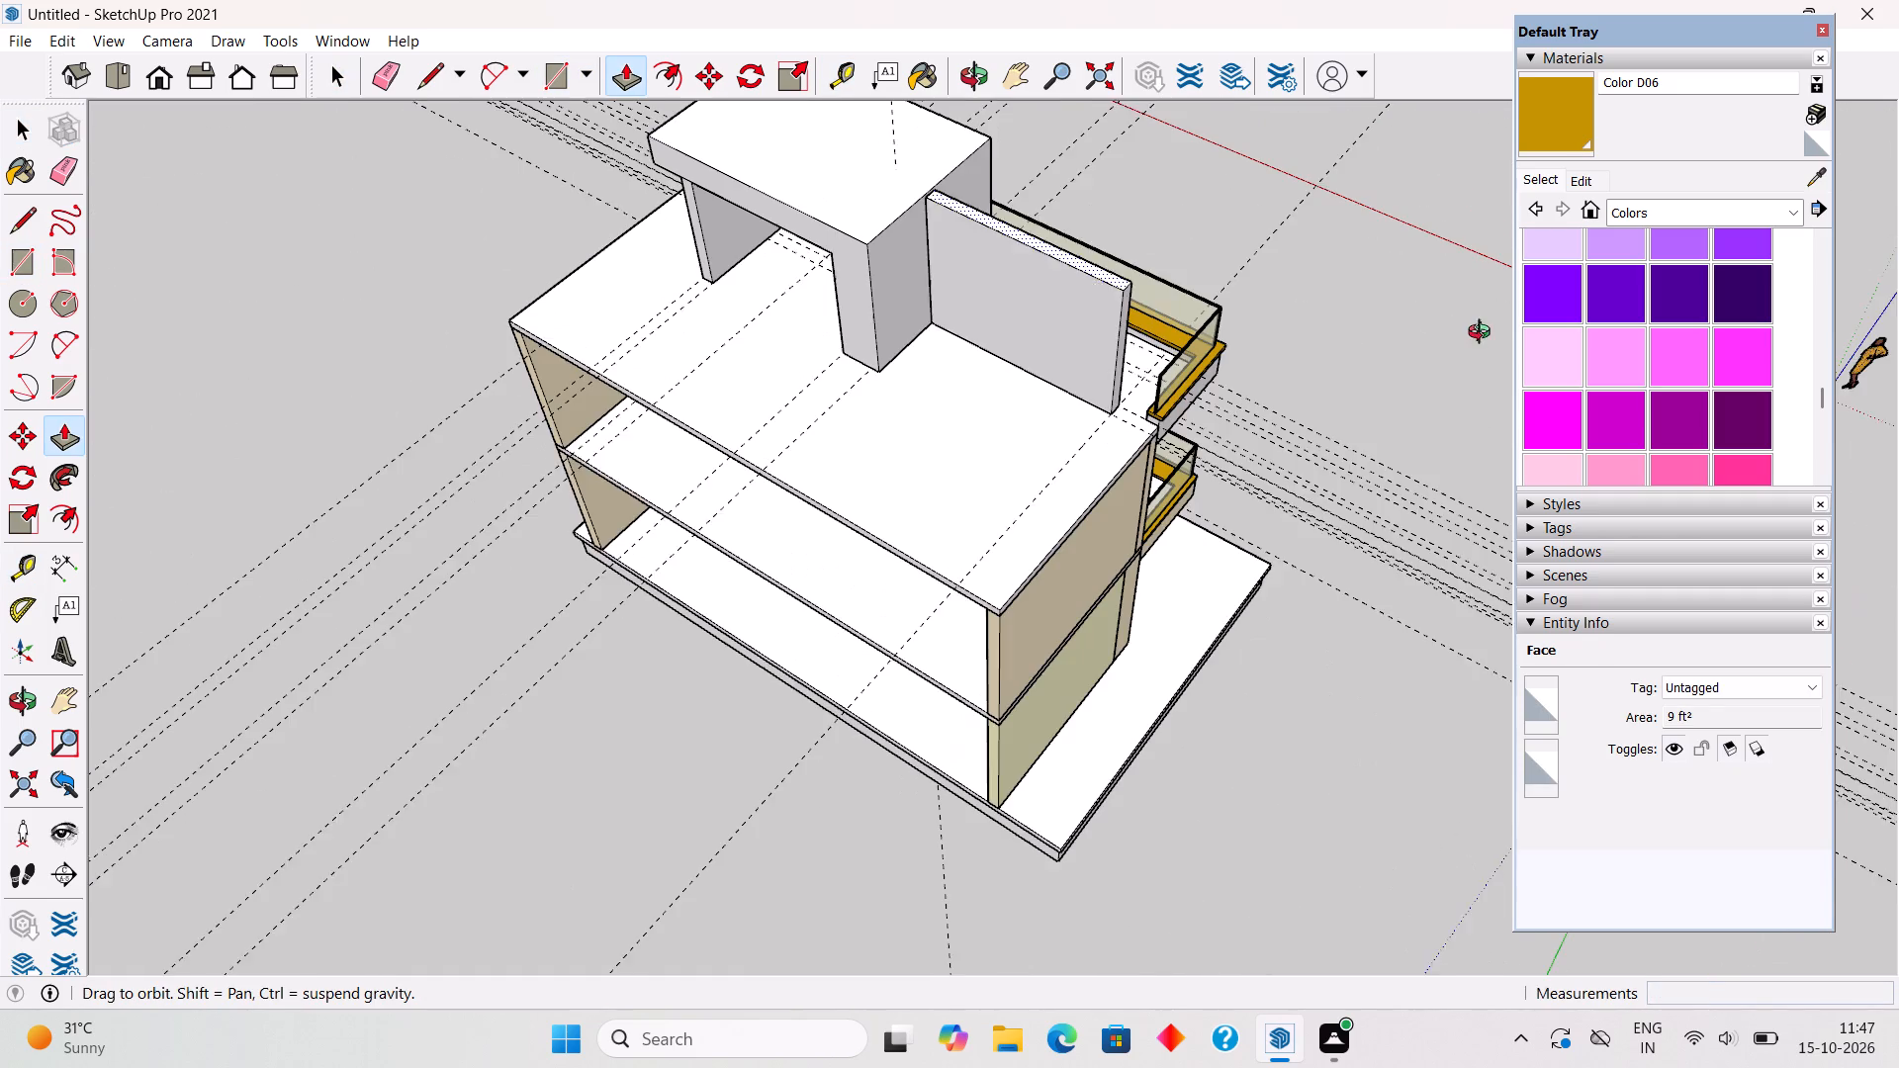
middle_click_drag(1484, 334, 1489, 332)
left_click(819, 251)
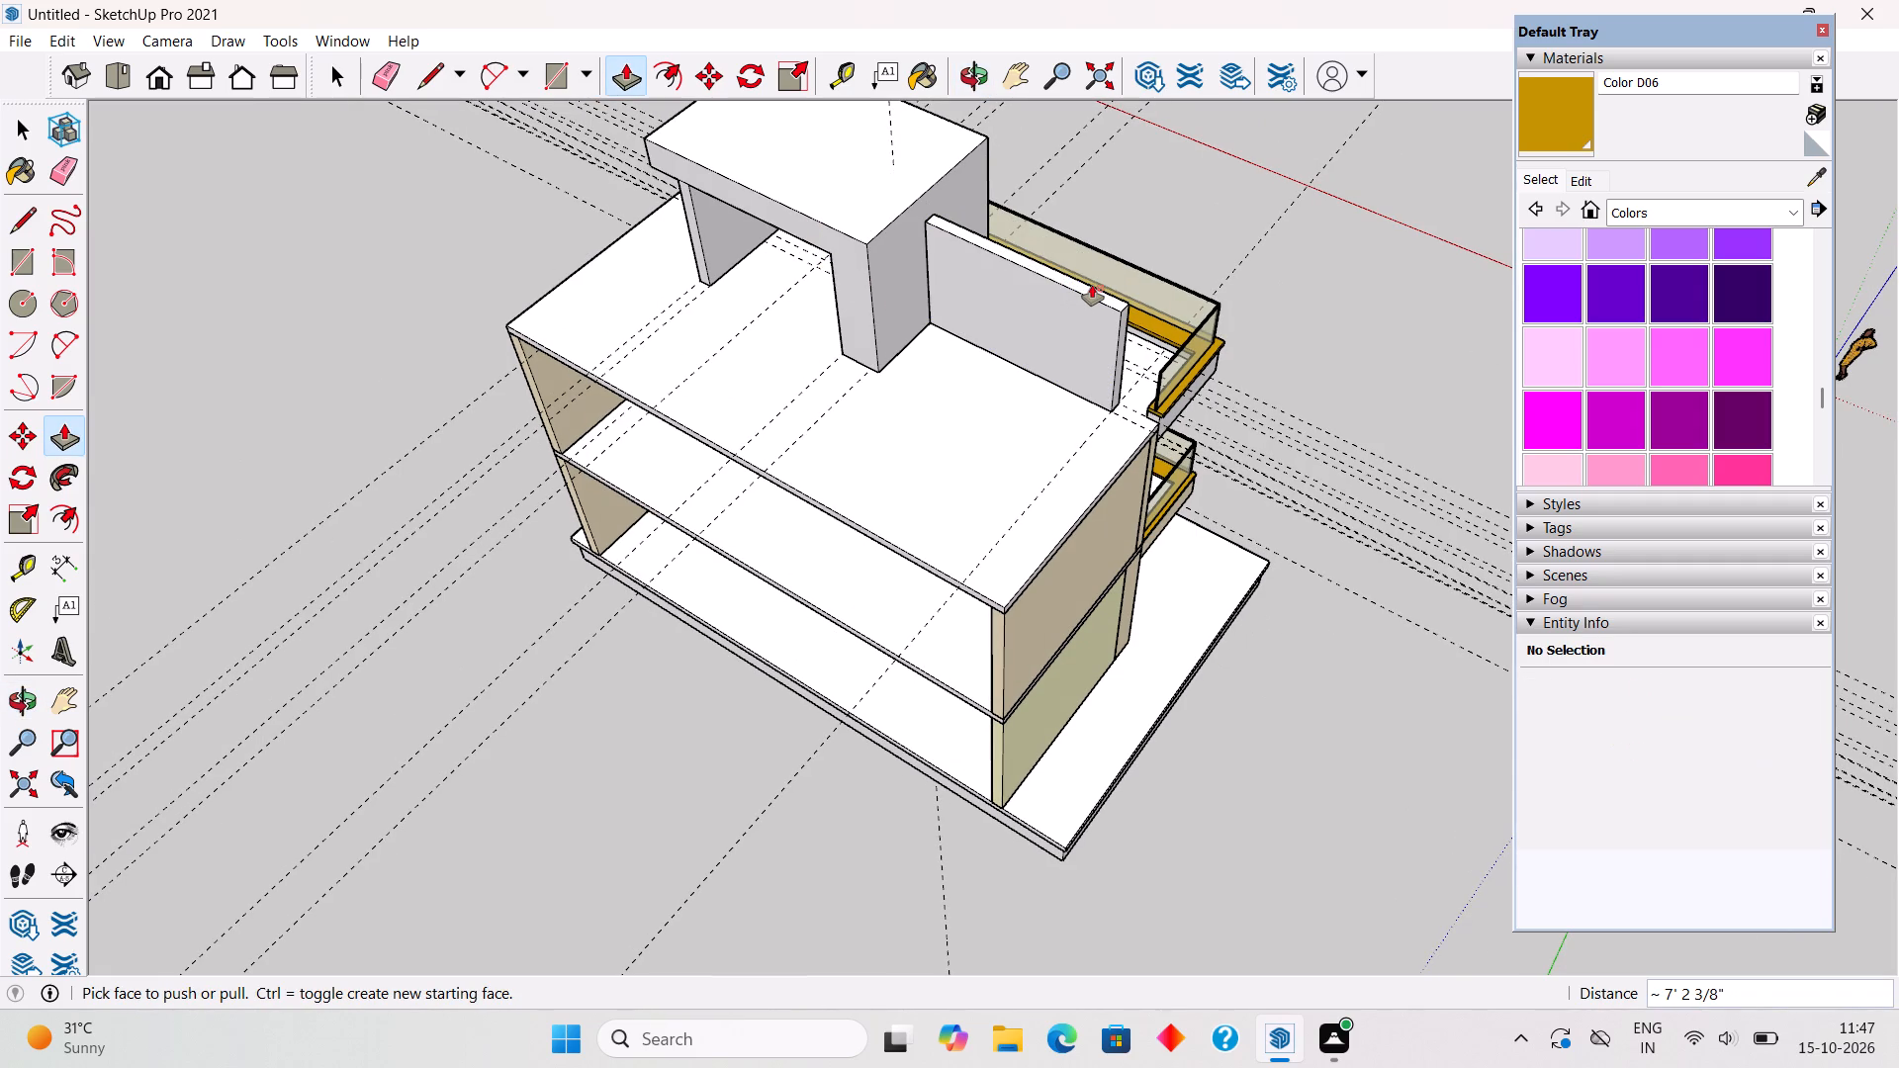
Group the new 9" wall beside the balcony-roof railing.
key("space")
triple_click(1073, 333)
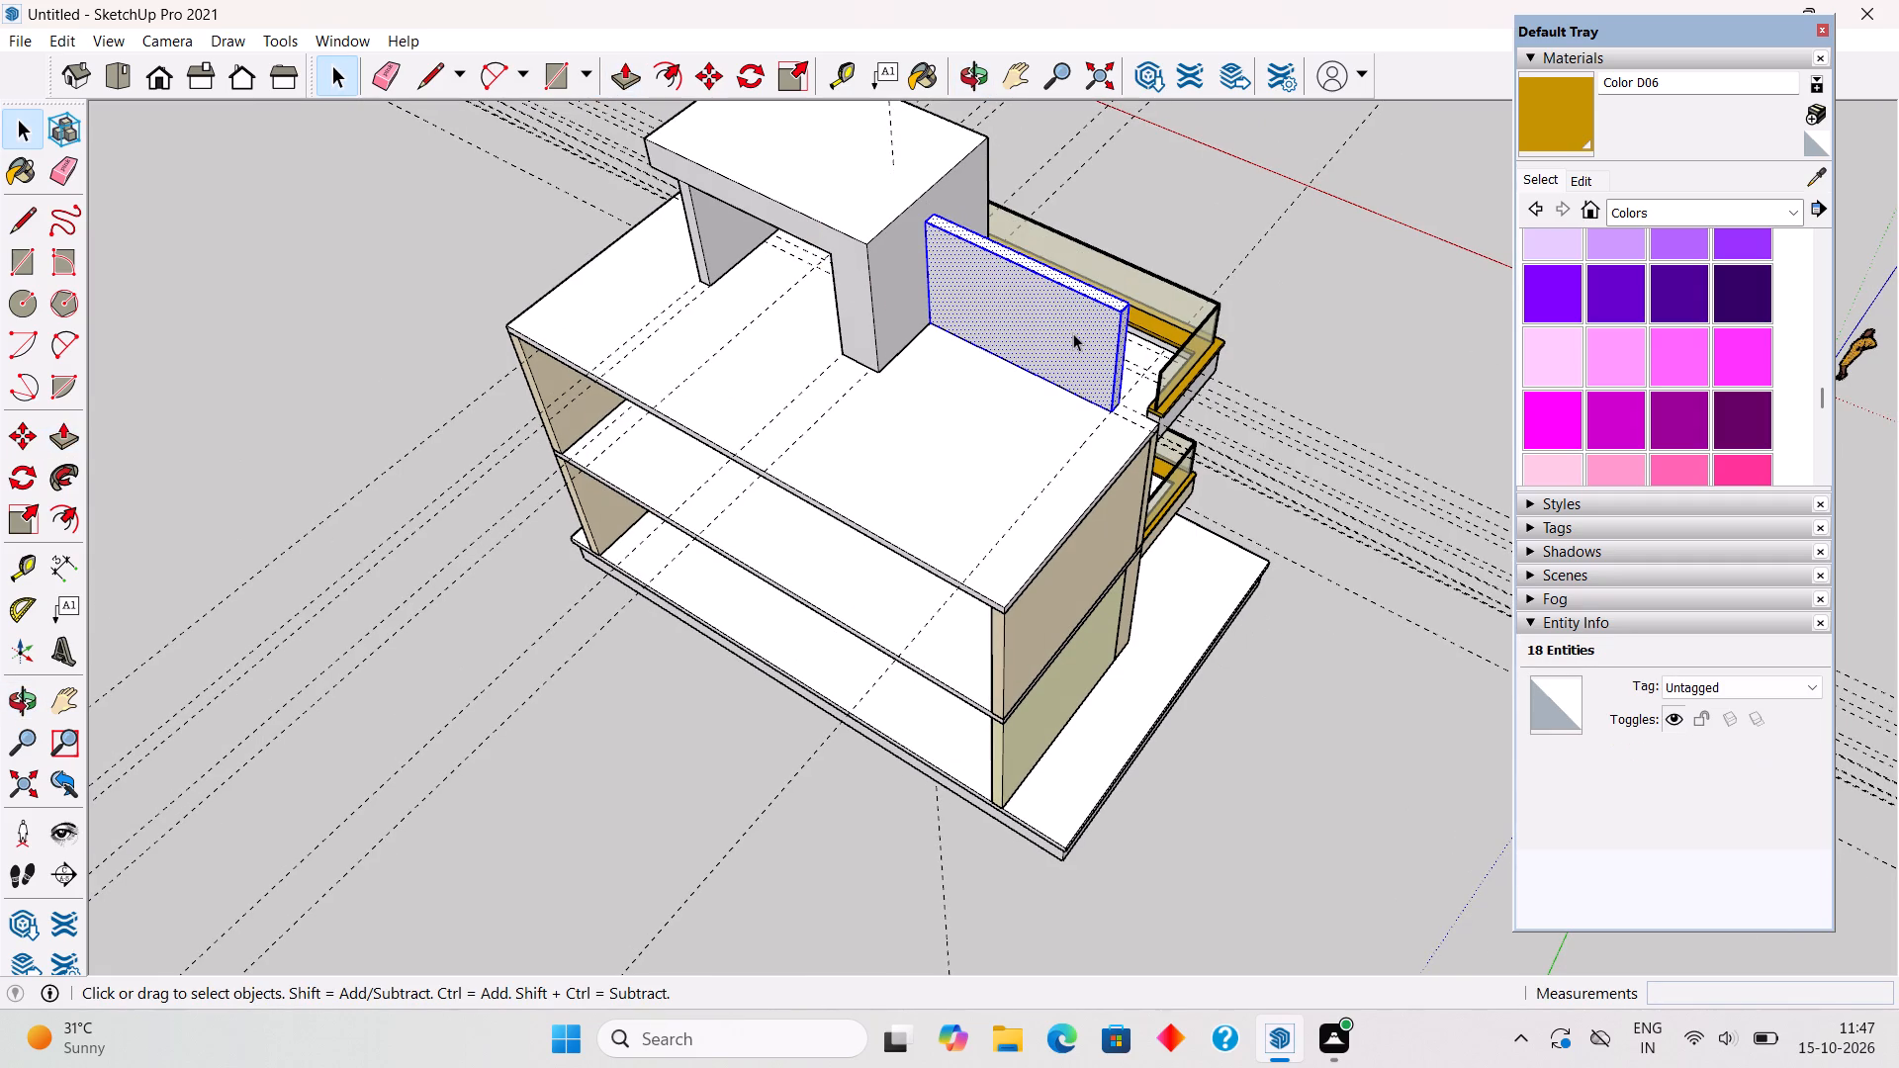
right_click(1073, 333)
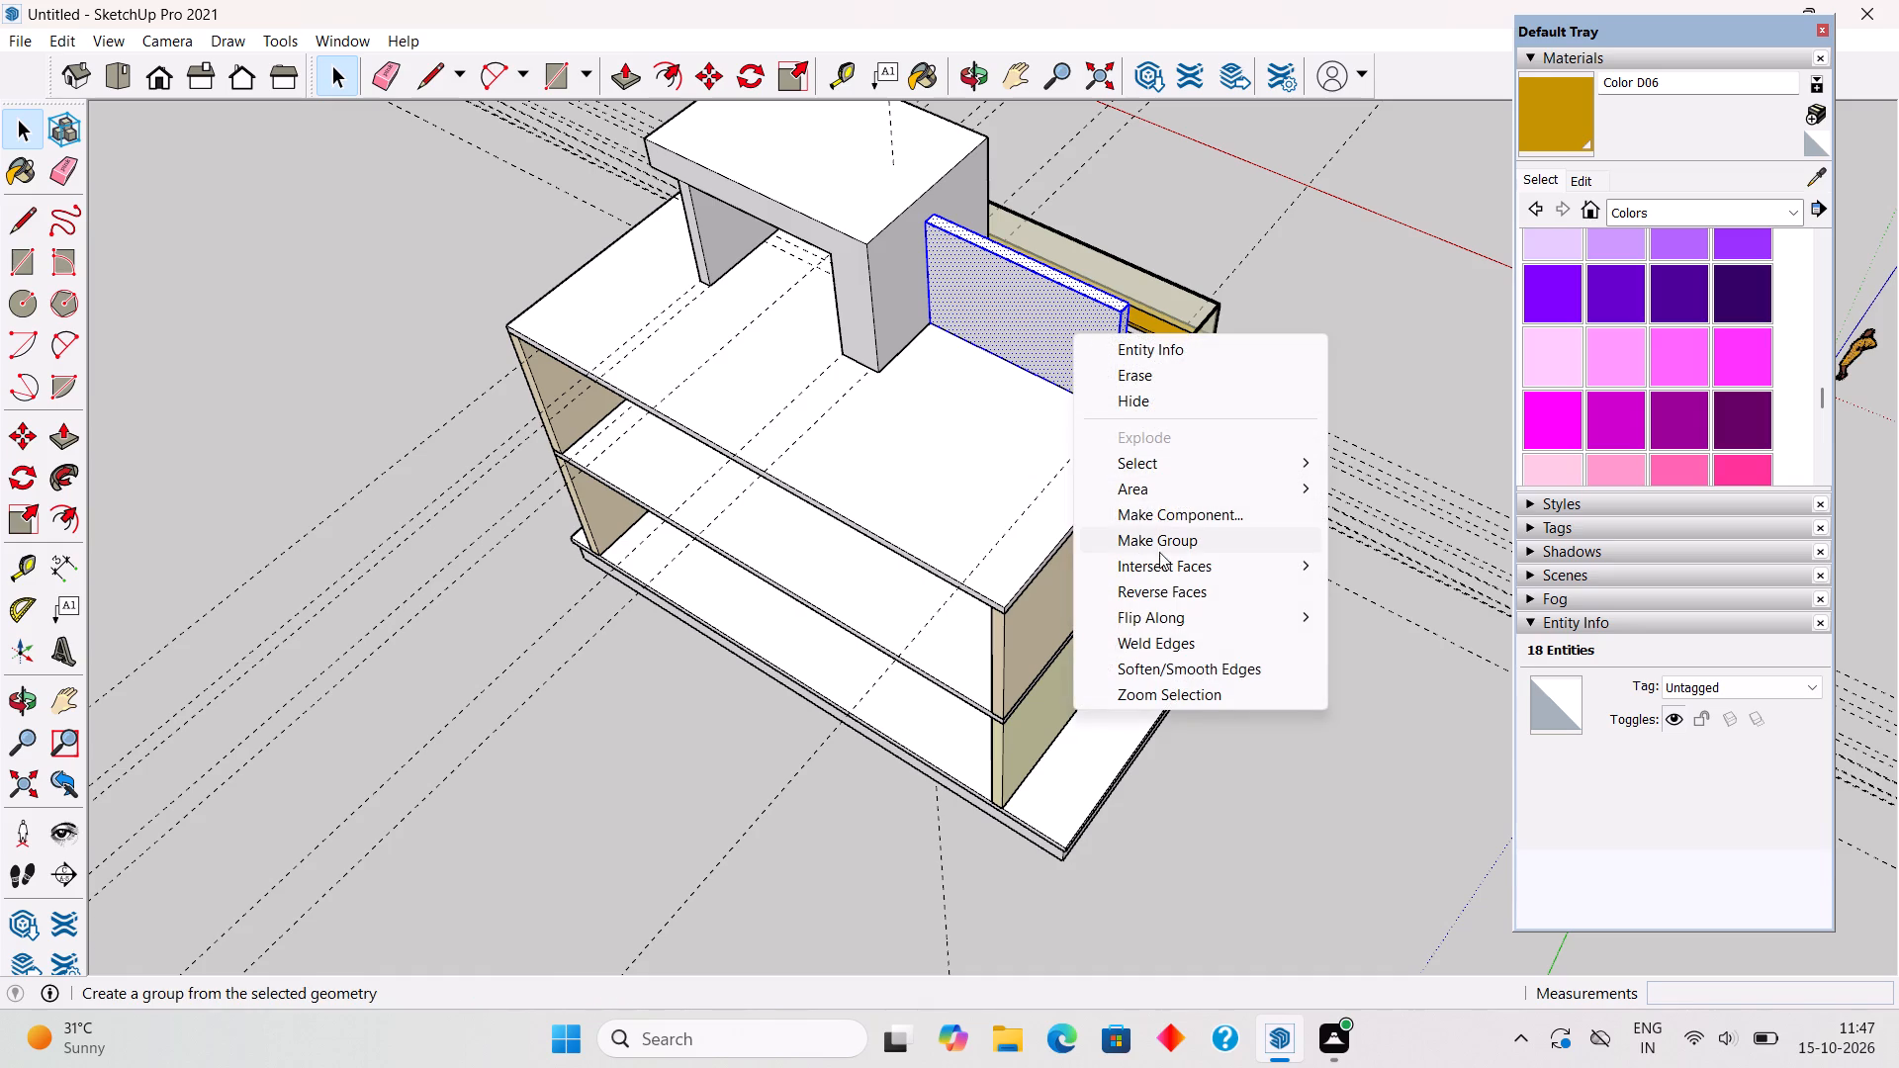
left_click(1157, 537)
left_click(1182, 206)
Open the new wall's group and place a vertical guide 3' in from its free end on the balcony-side face.
middle_click_drag(1132, 259, 123, 189)
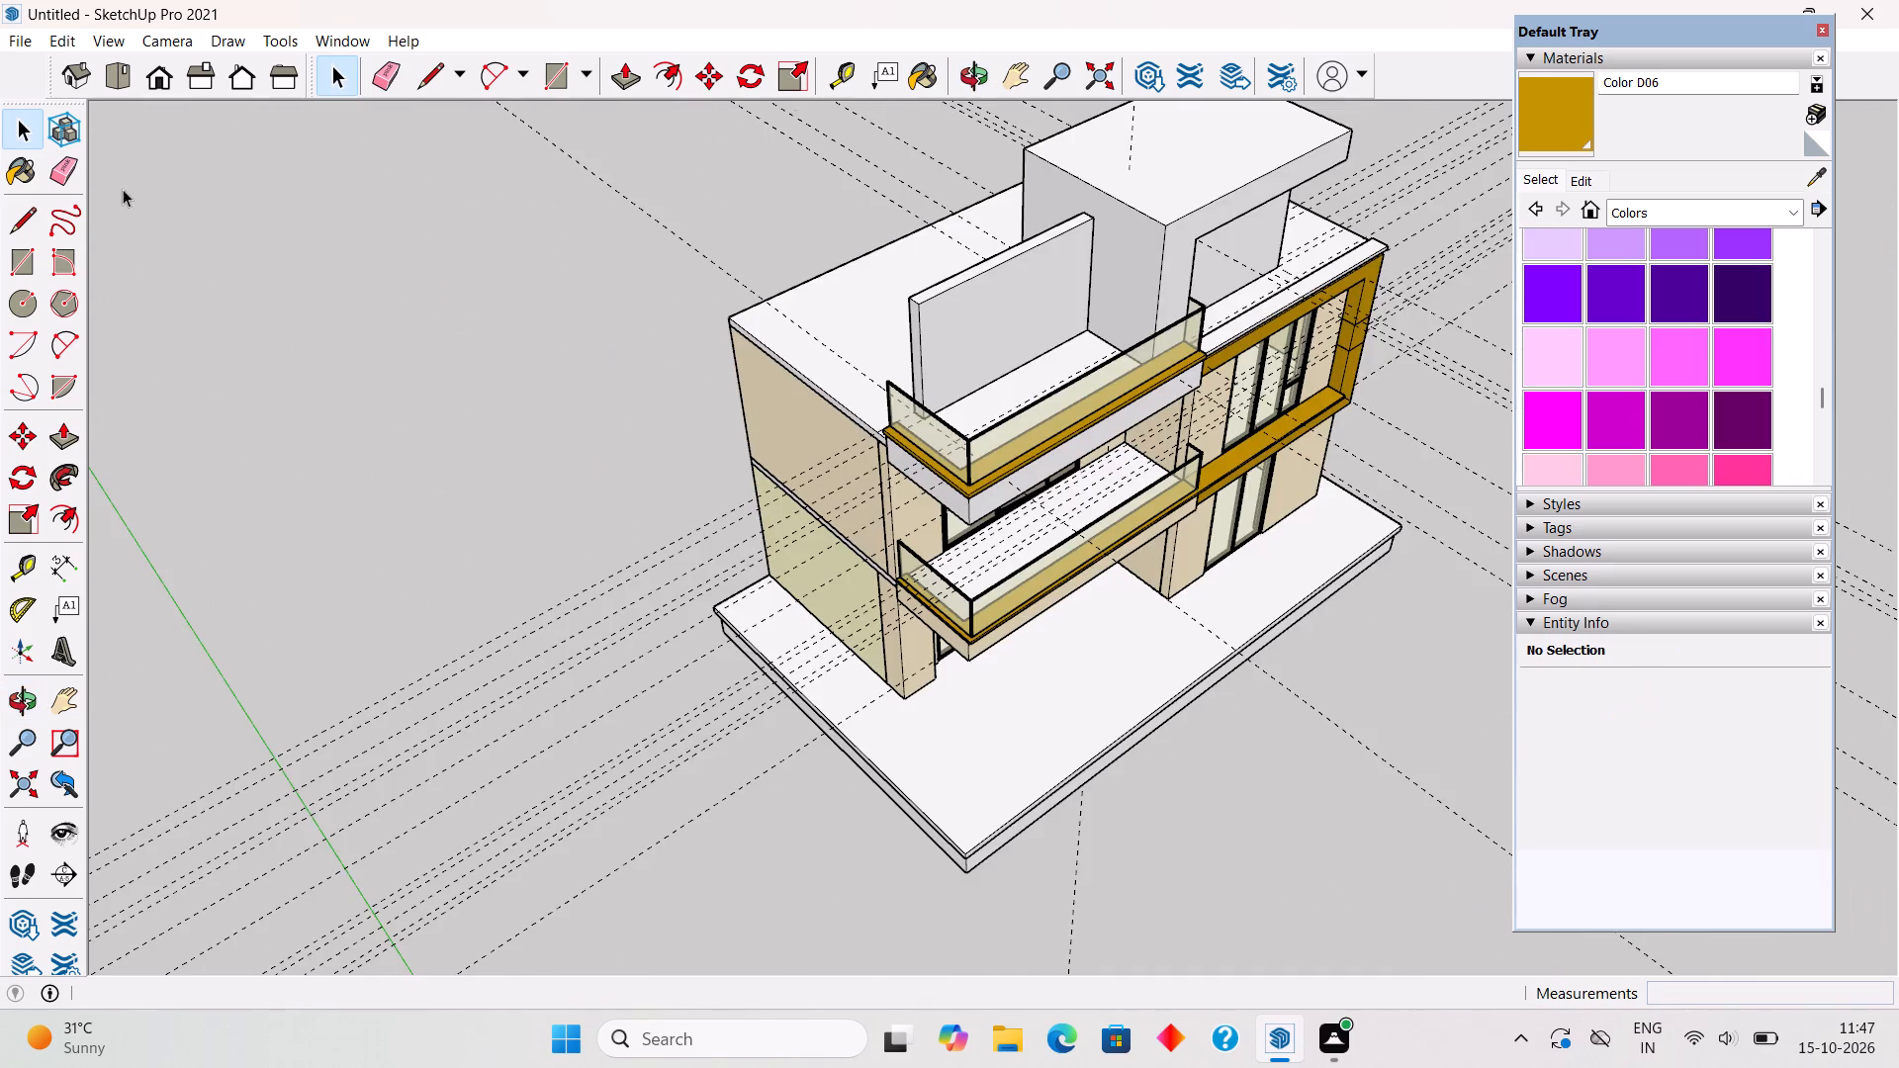
middle_click_drag(1022, 401, 677, 387)
scroll(1051, 313, "up", 5)
triple_click(1027, 325)
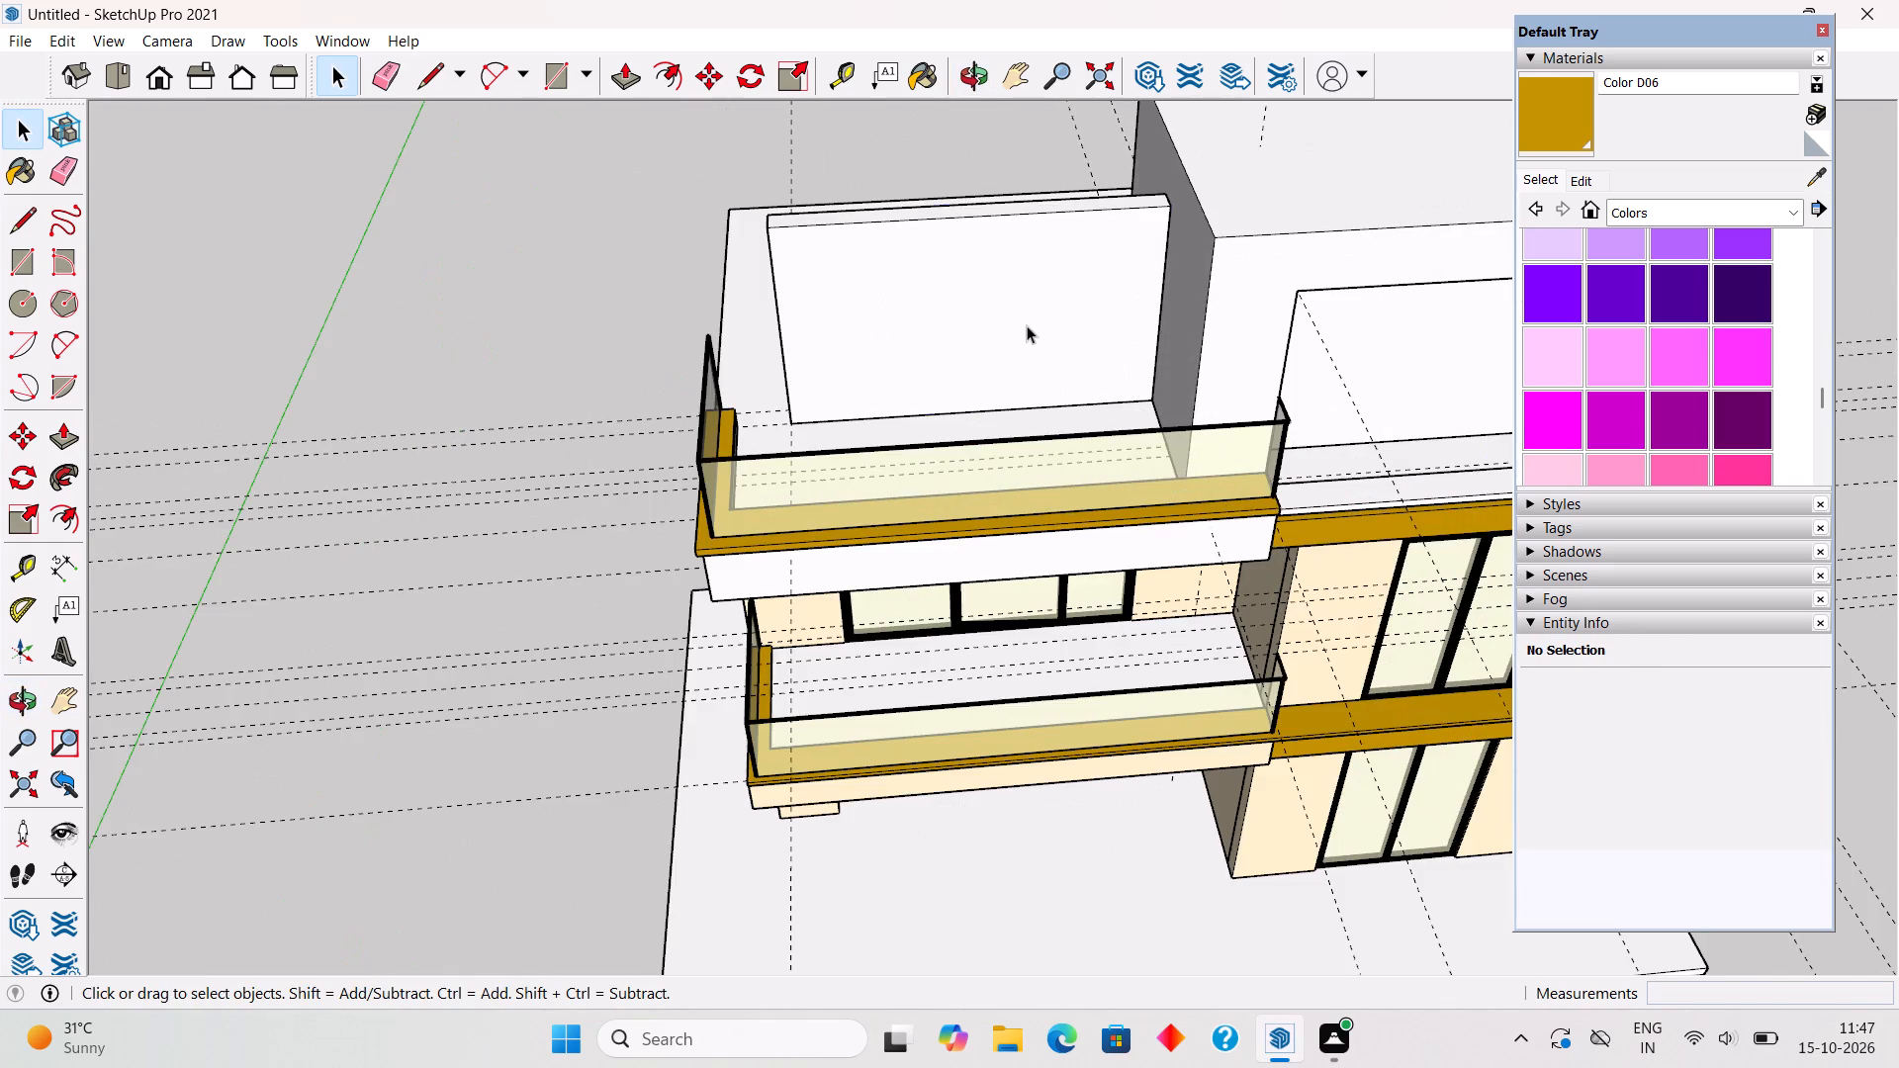
middle_click_drag(1018, 316, 985, 224)
scroll(985, 224, "up", 2)
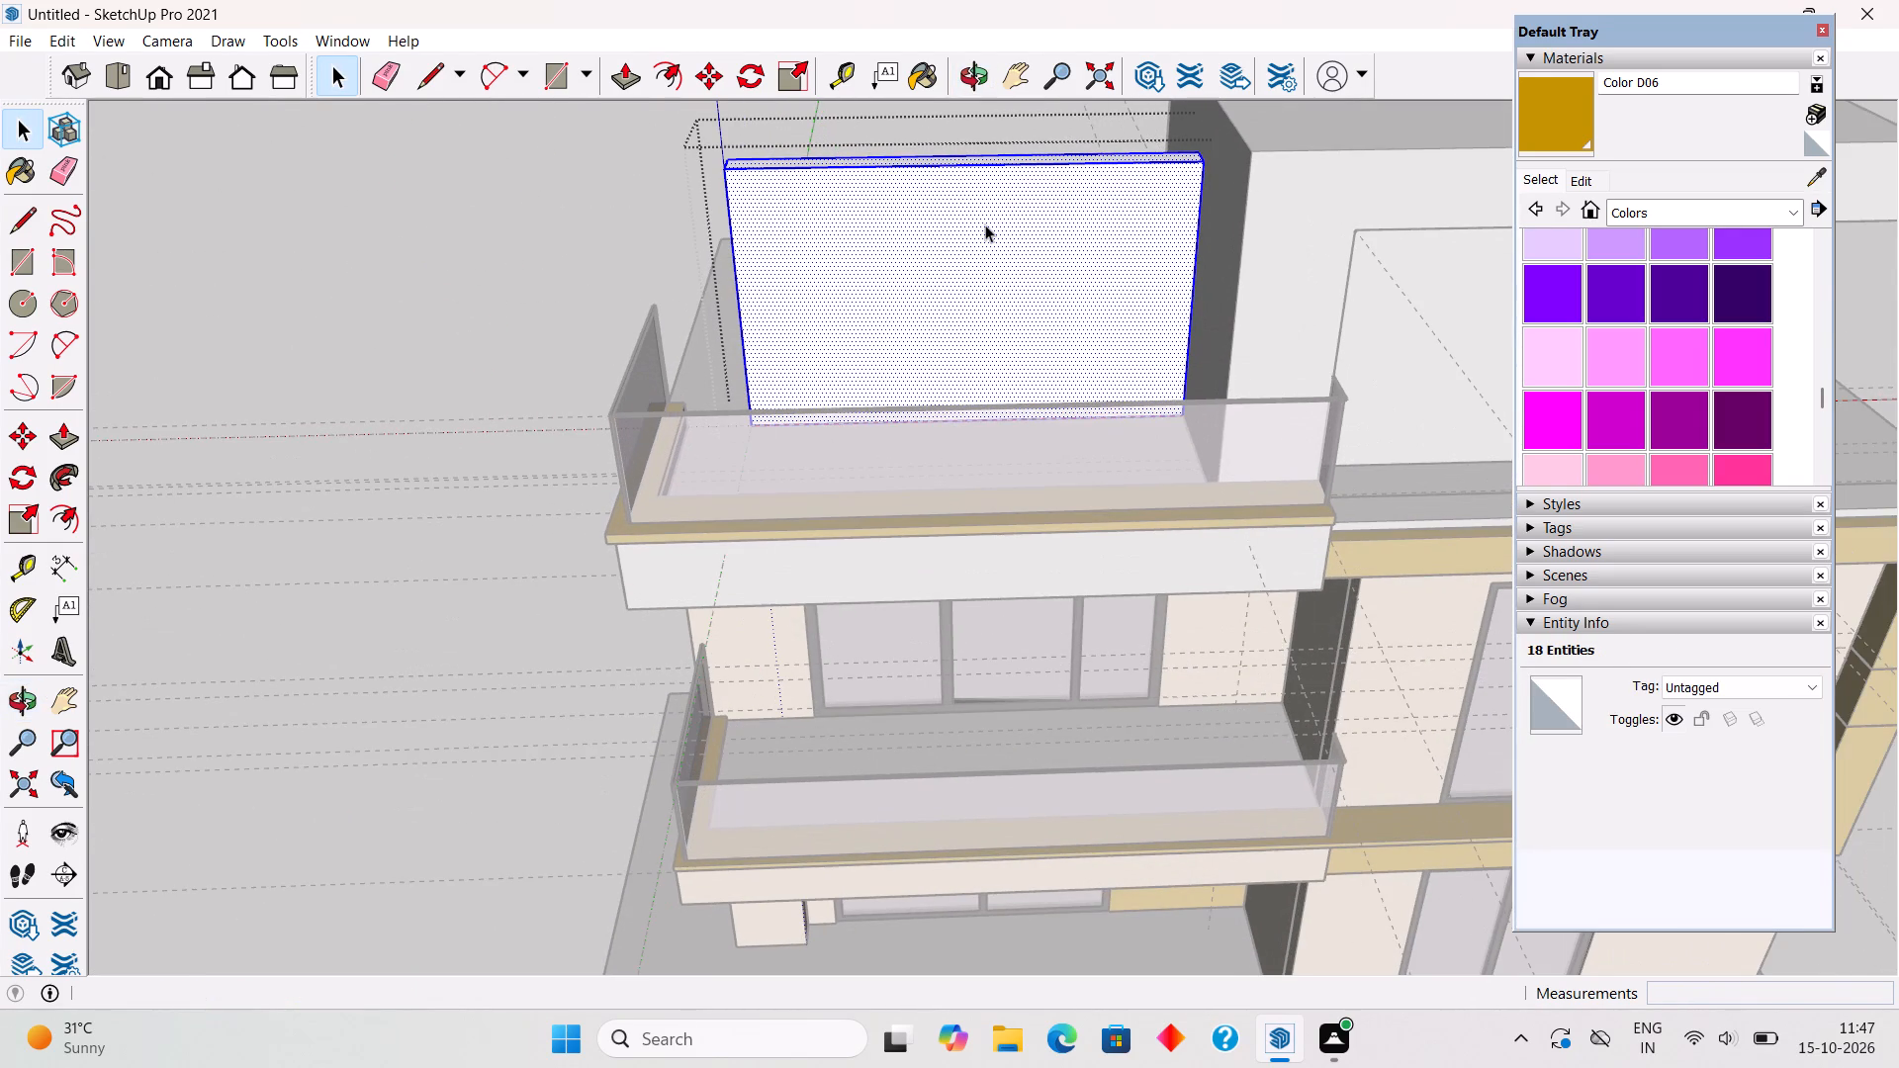
key("t")
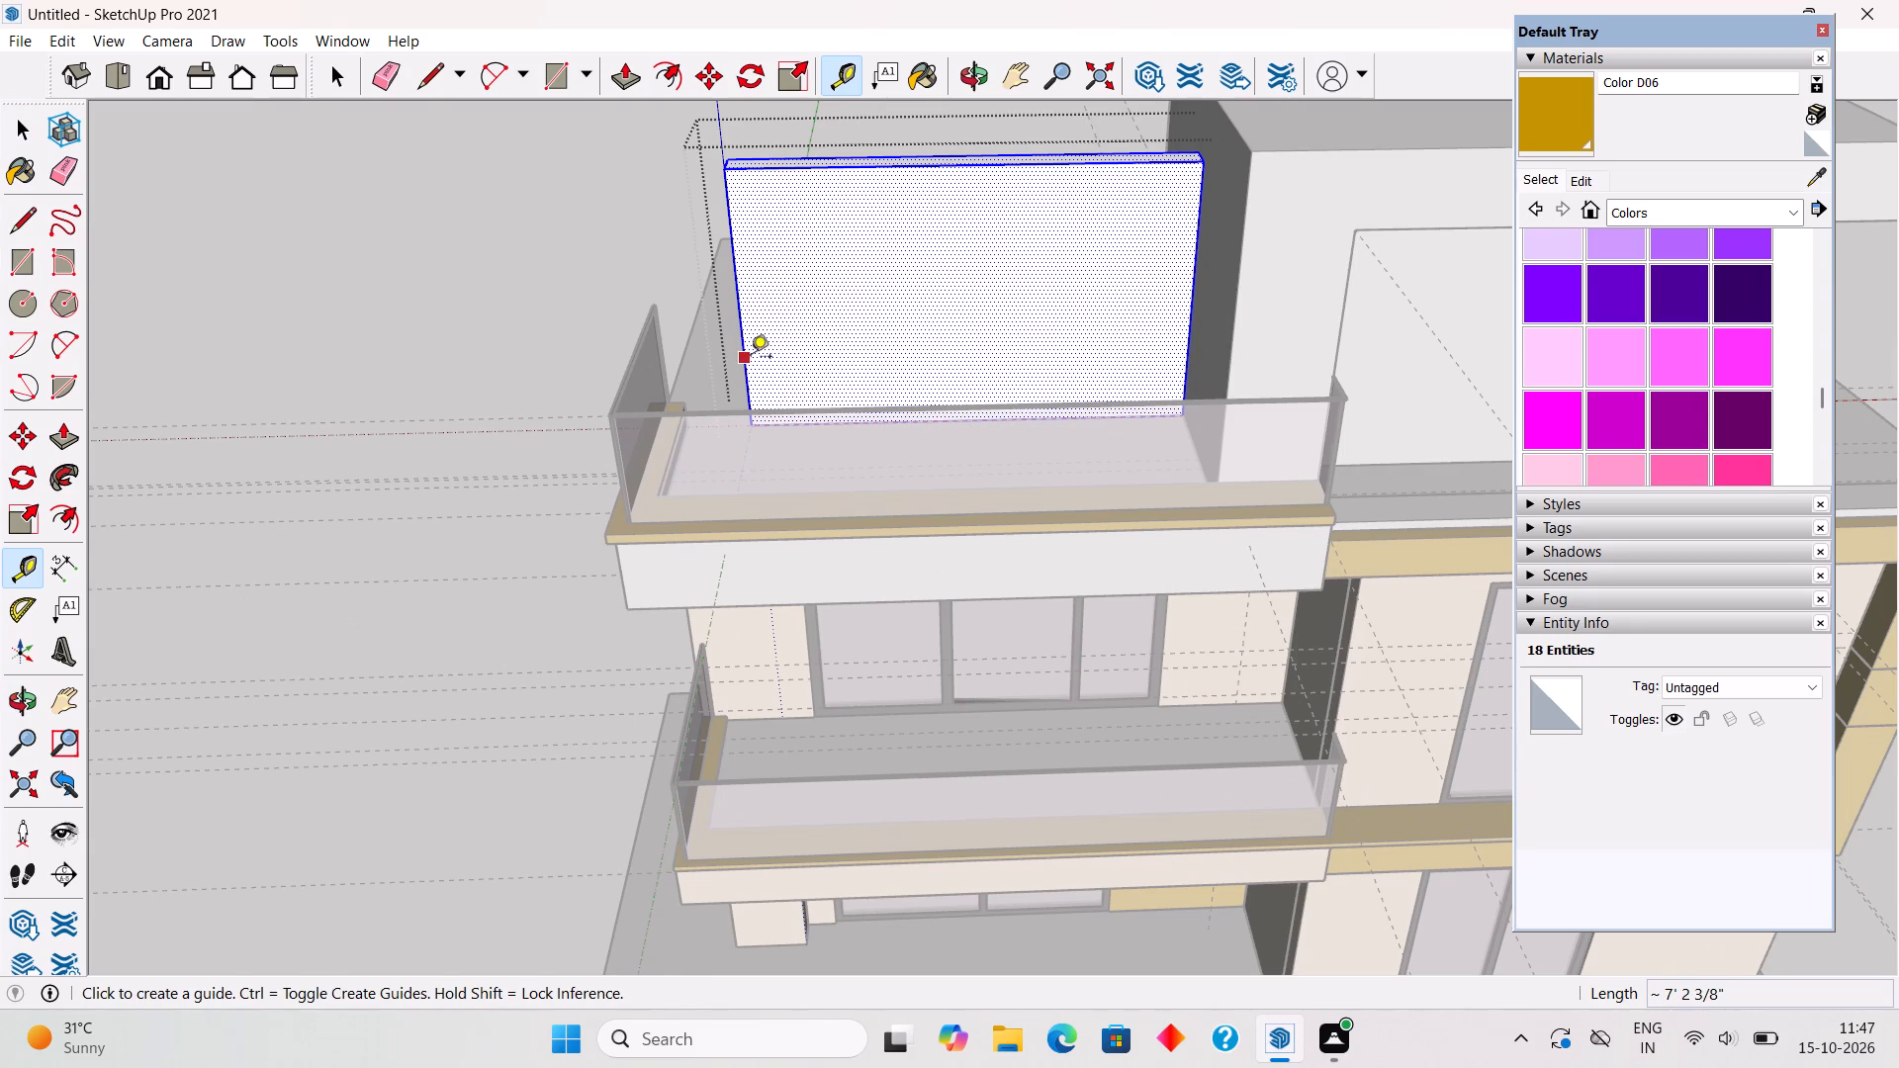
left_click(751, 358)
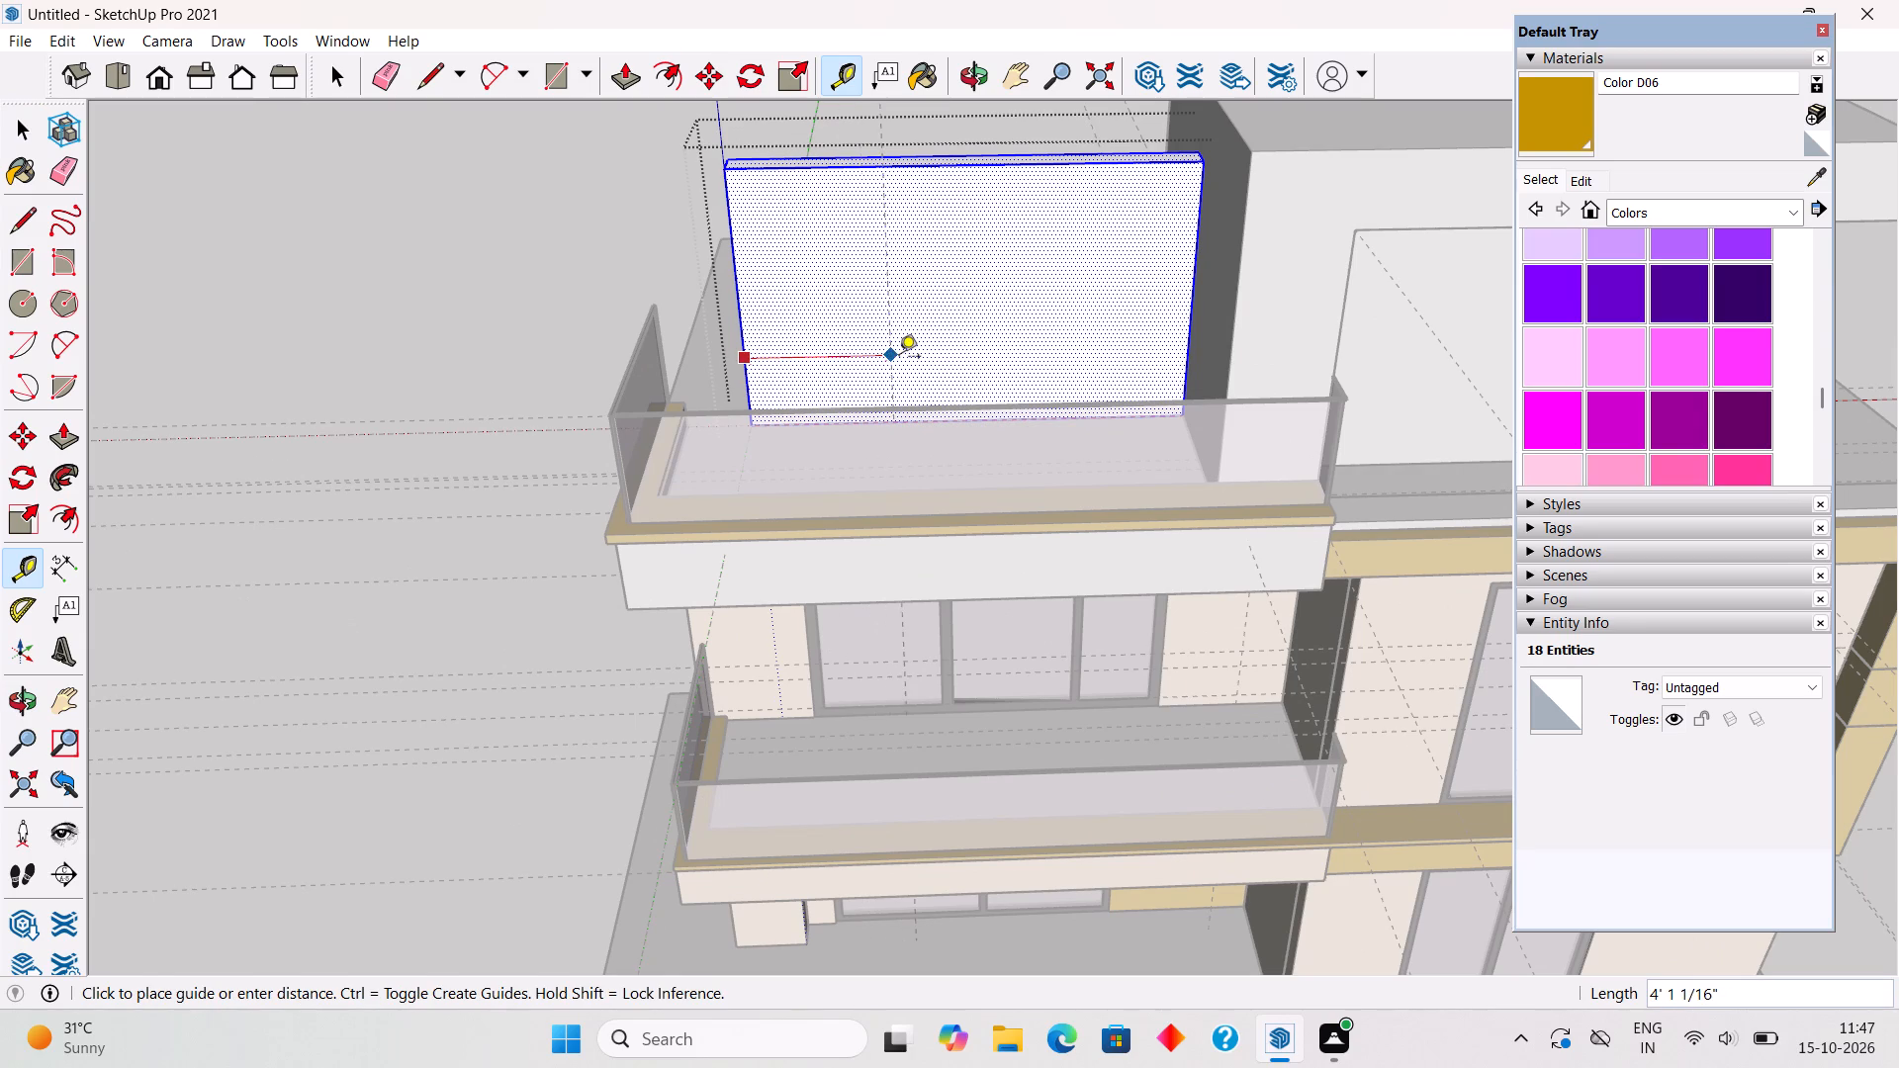
type("3'")
key("Return")
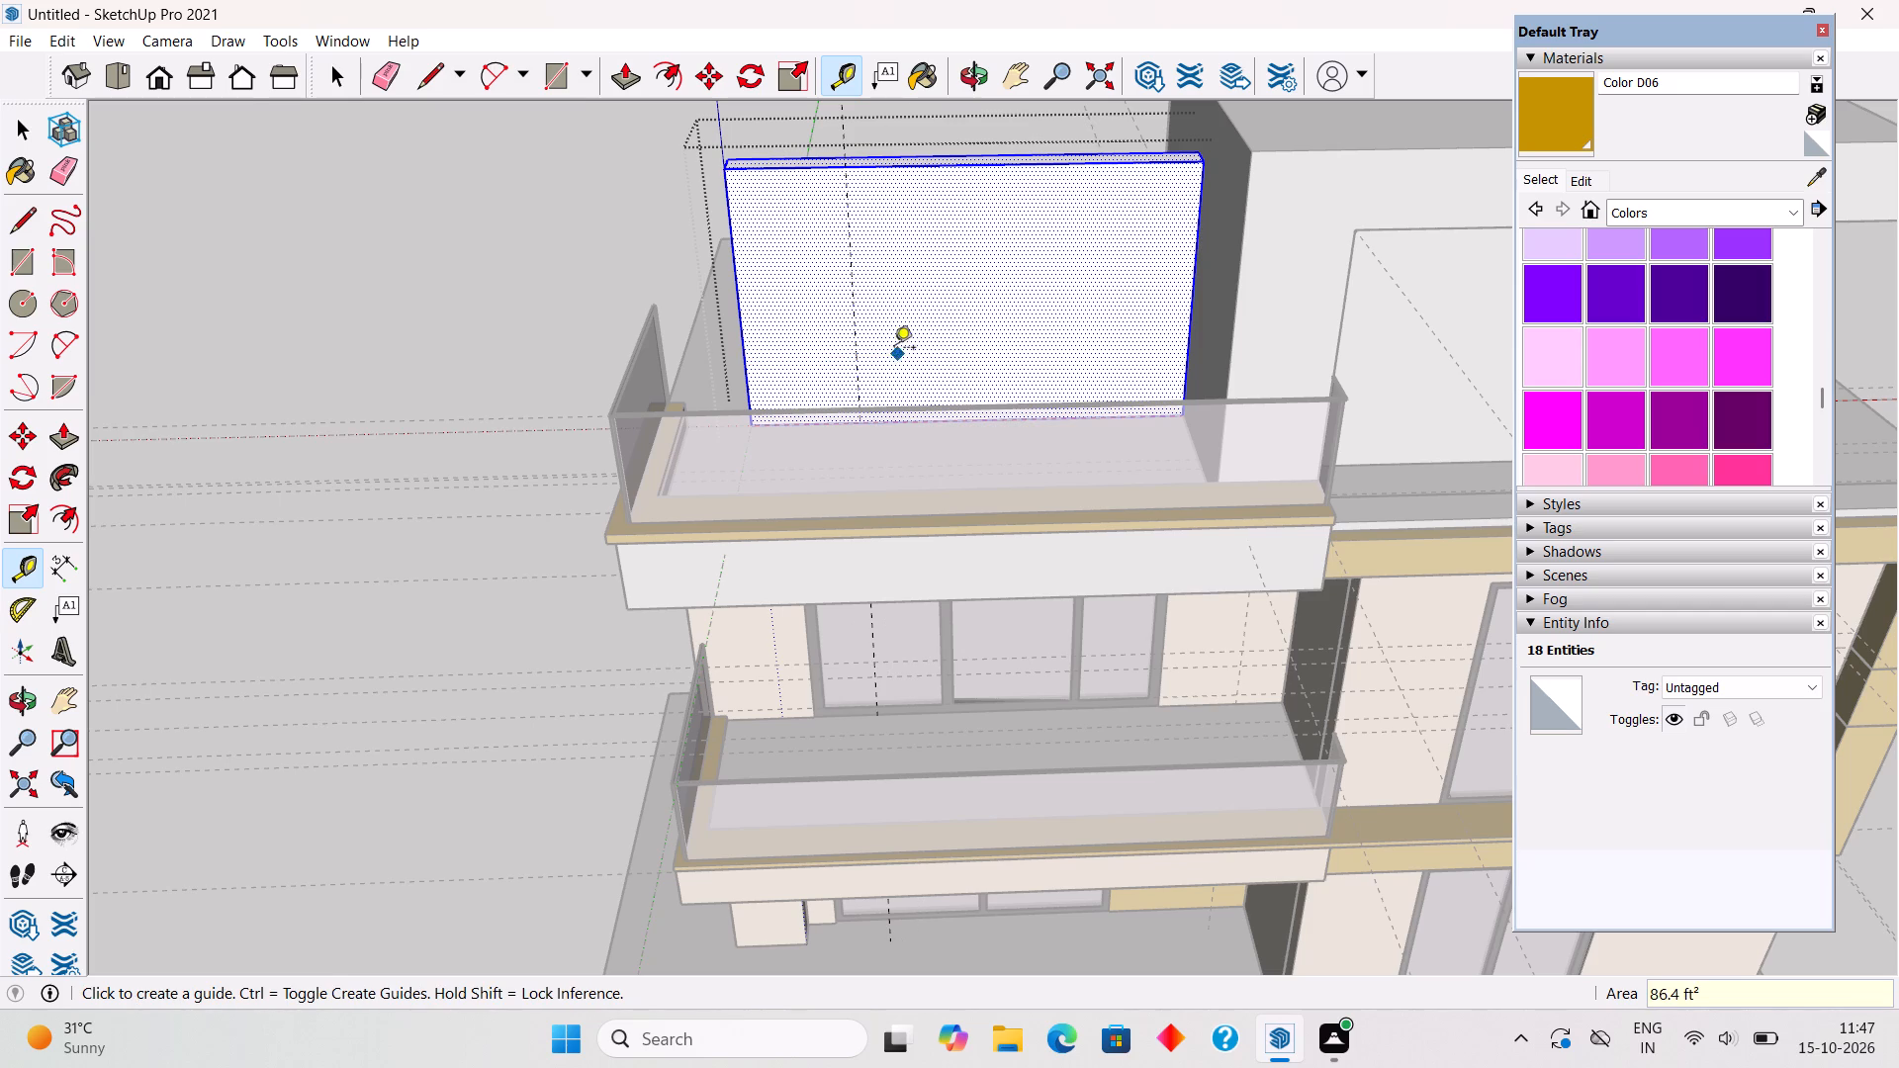
Place a second vertical guide 6' from the 3' guide on the new wall's balcony-side face.
left_click(854, 339)
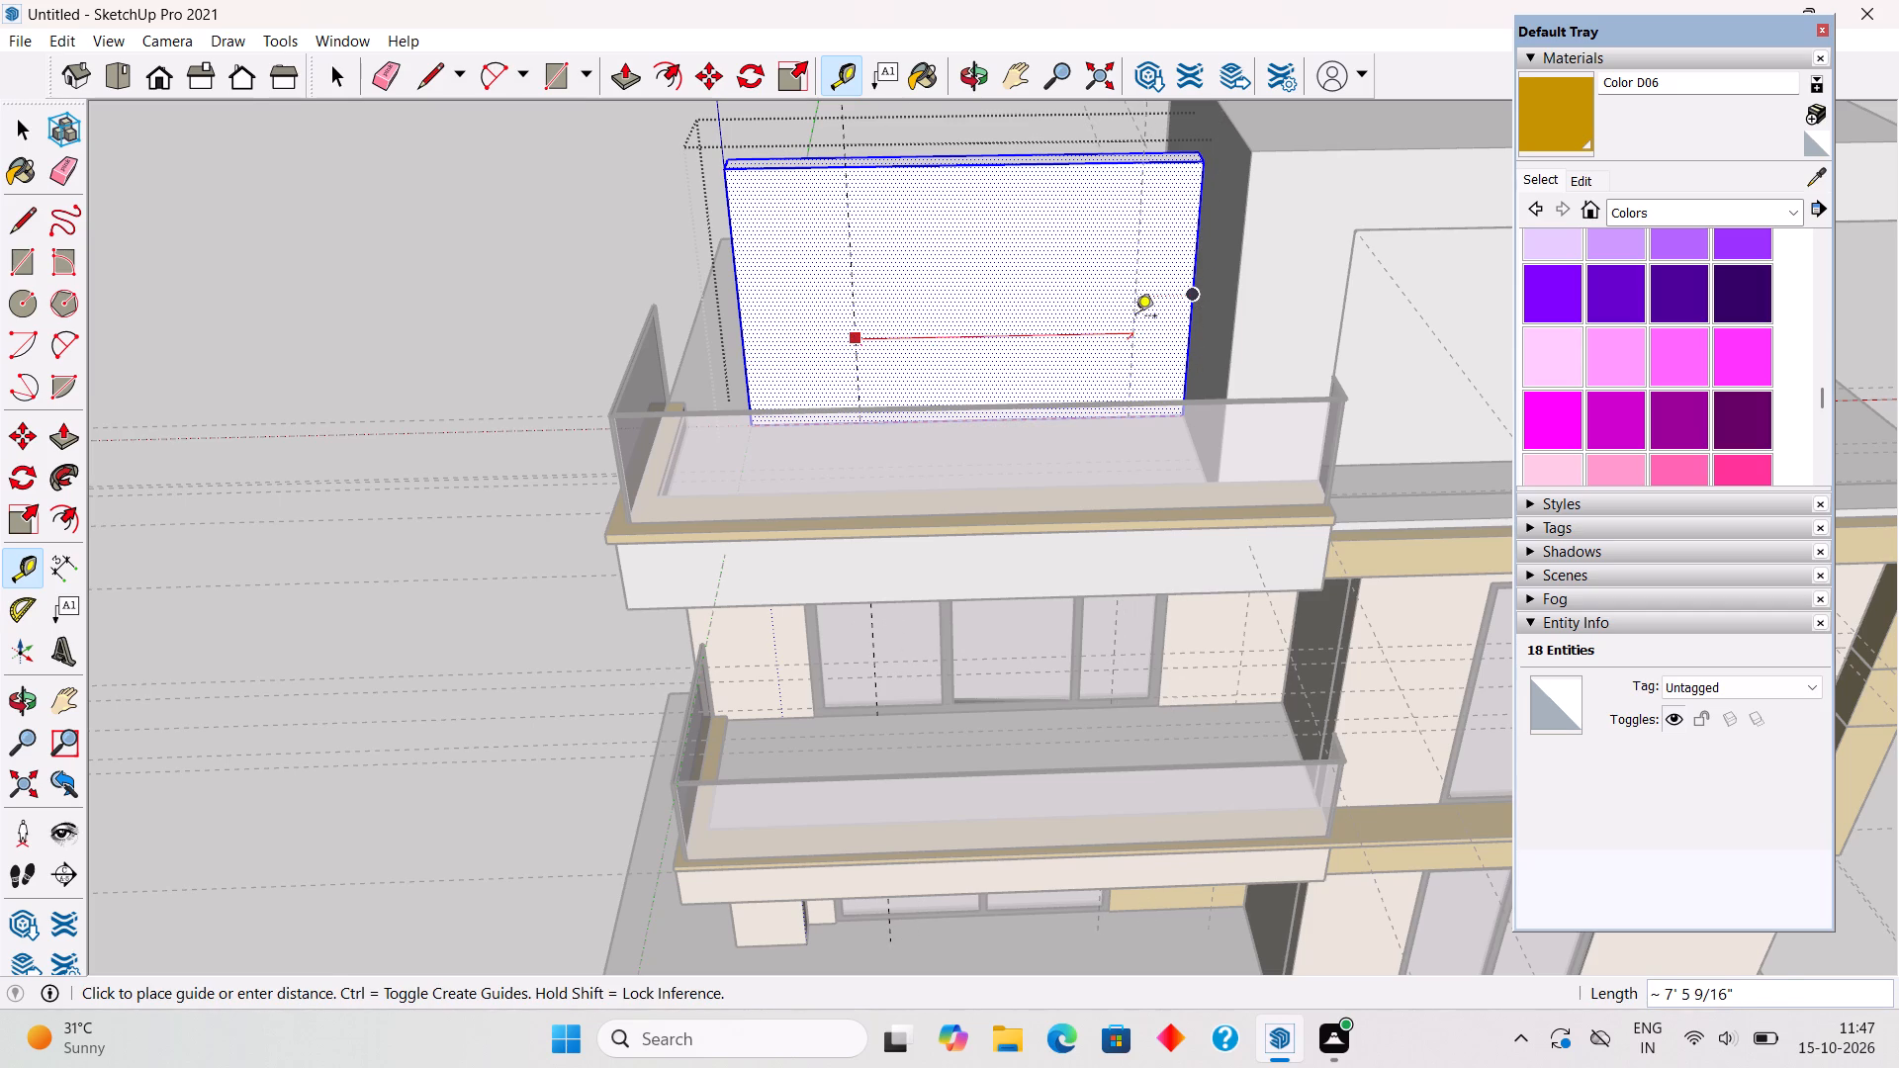
middle_click_drag(1146, 322, 955, 159)
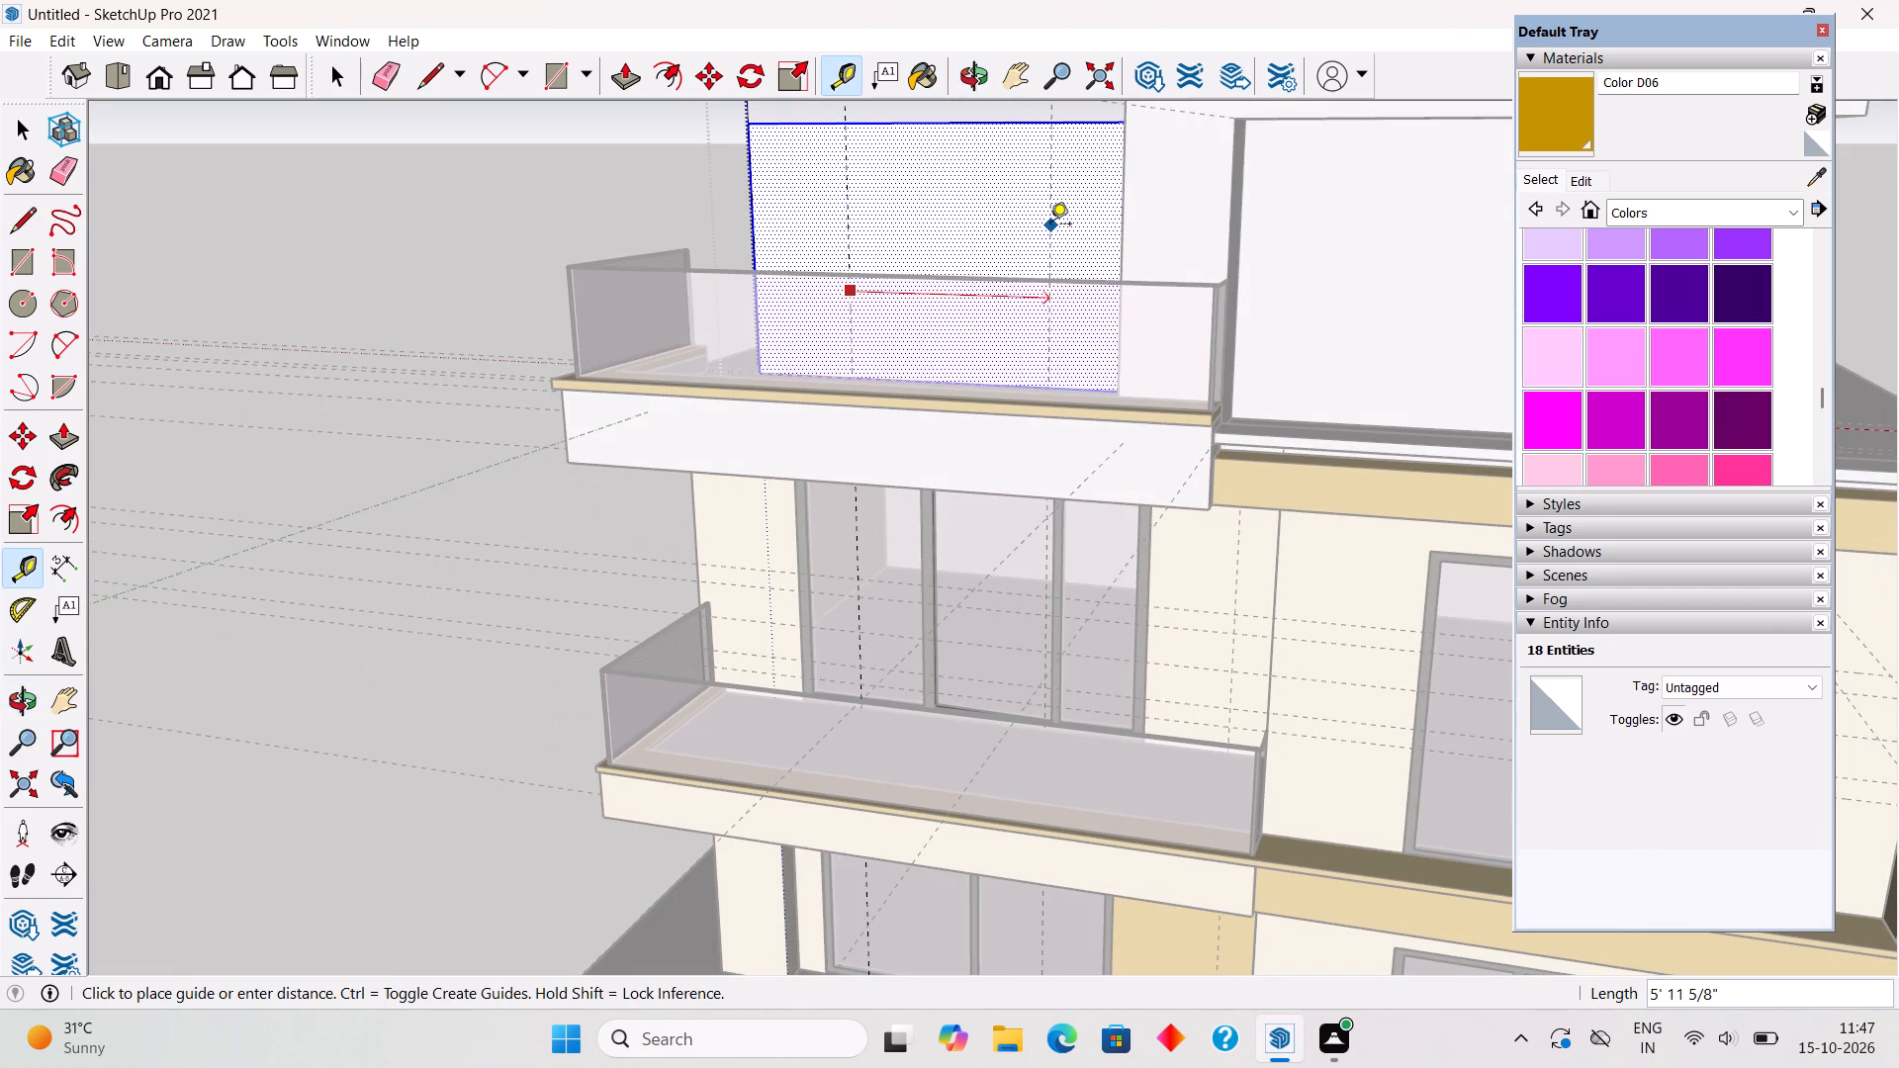
type("6'")
key("Return")
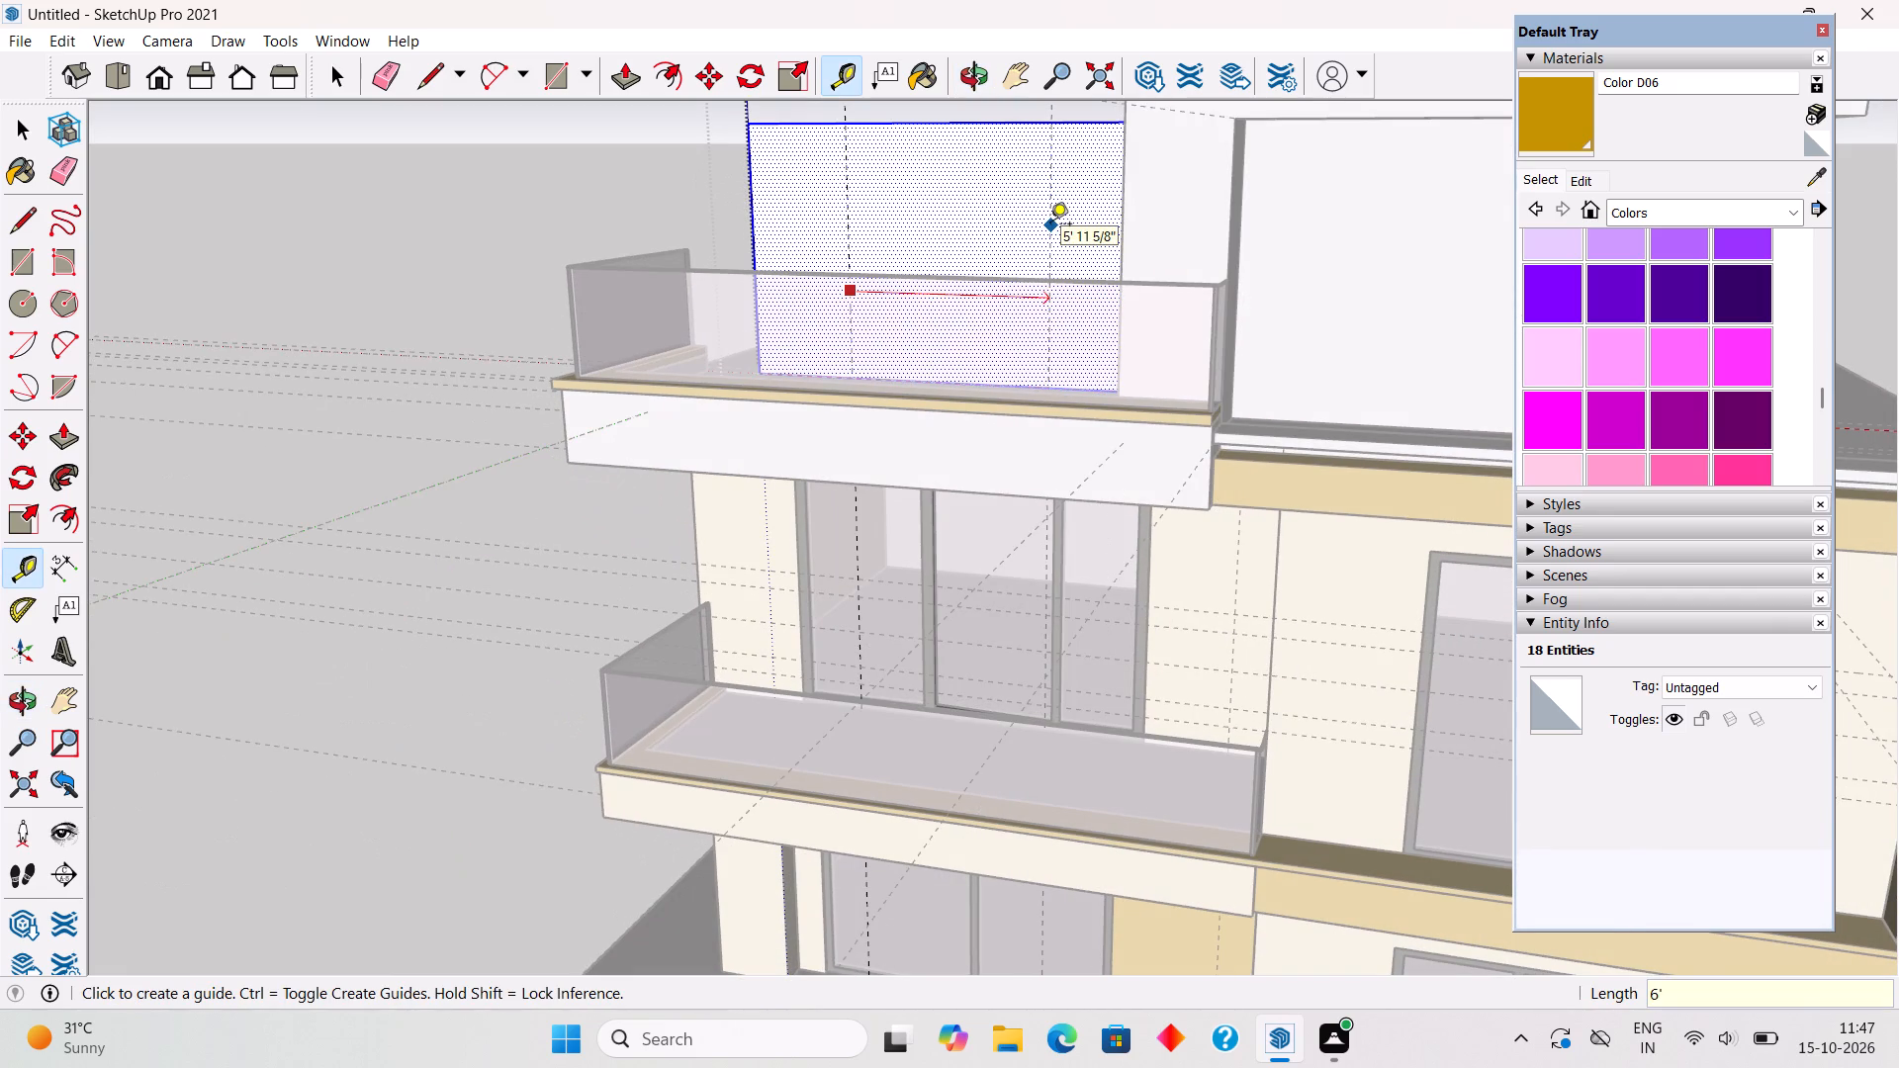
key("space")
Place a horizontal guide 2' below the top edge of the new wall's balcony-side face.
middle_click_drag(1127, 272, 1223, 413)
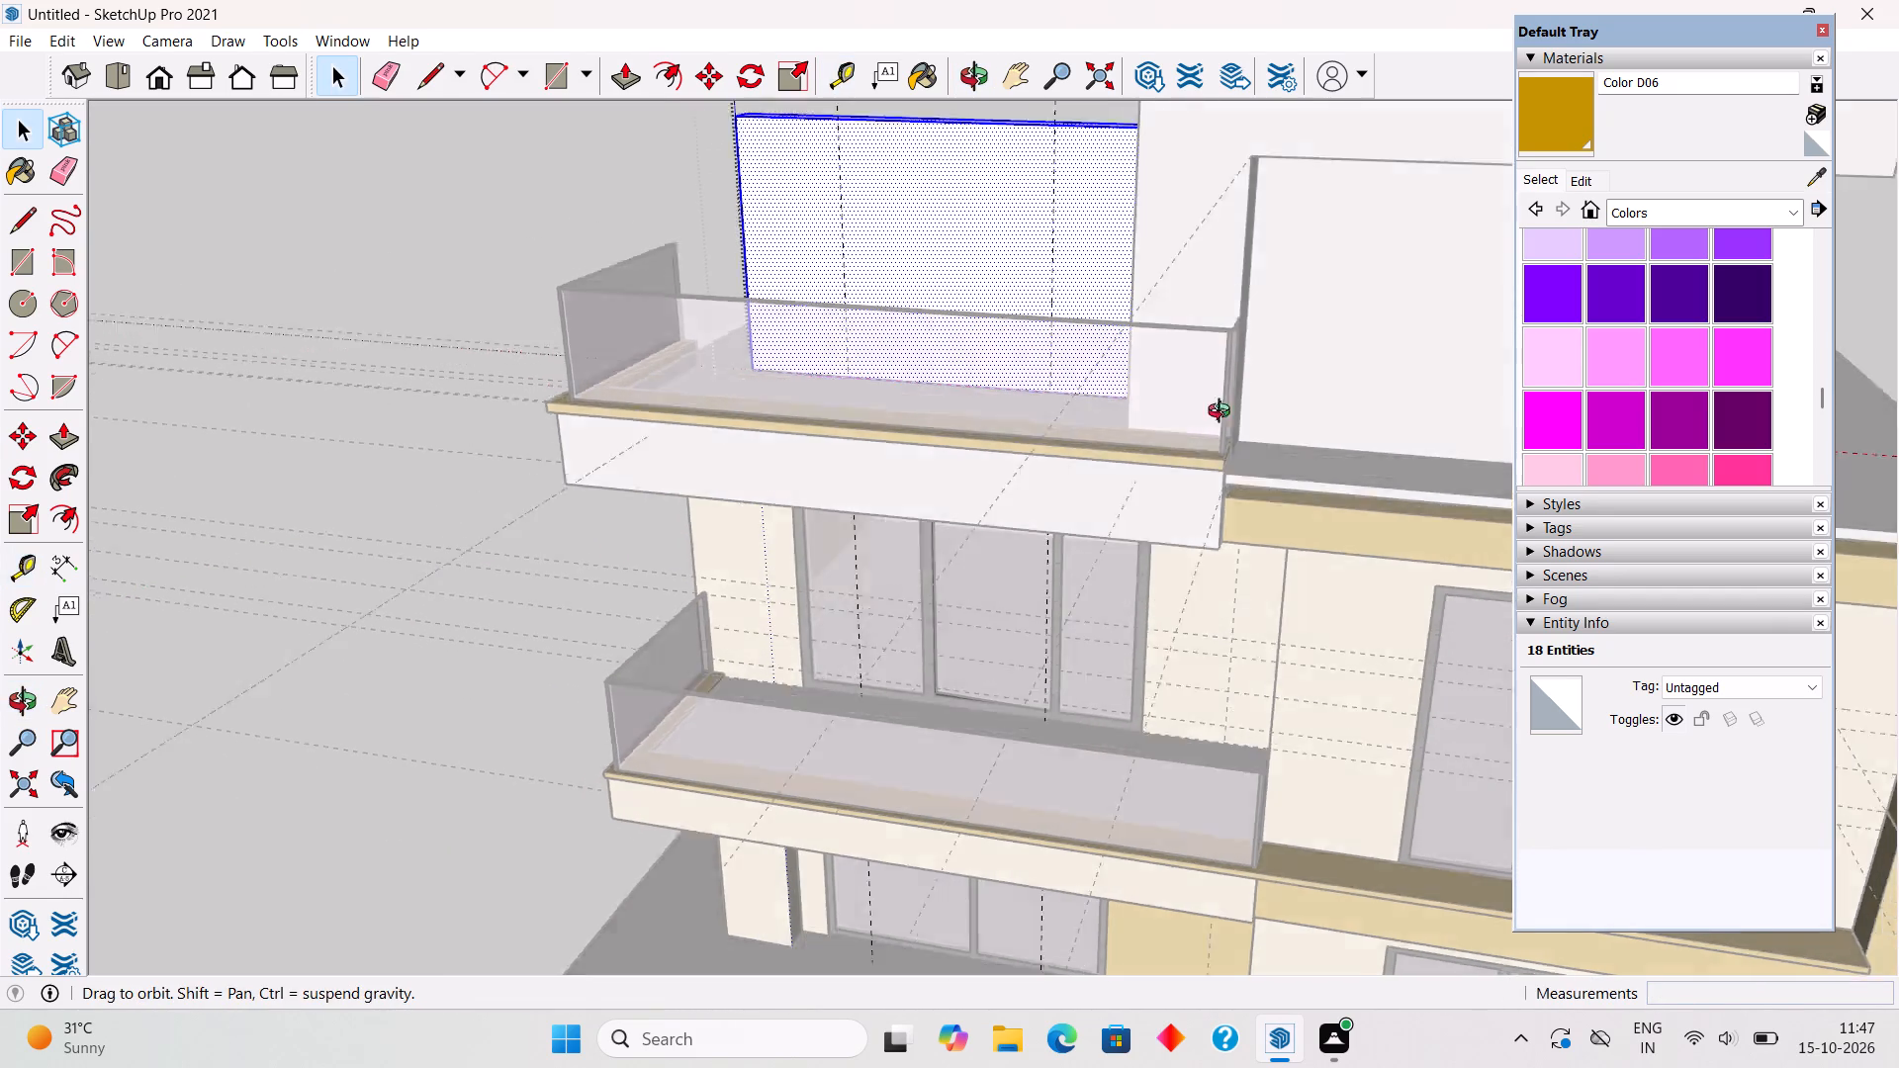
middle_click_drag(1223, 413, 1358, 545)
scroll(956, 283, "up", 4)
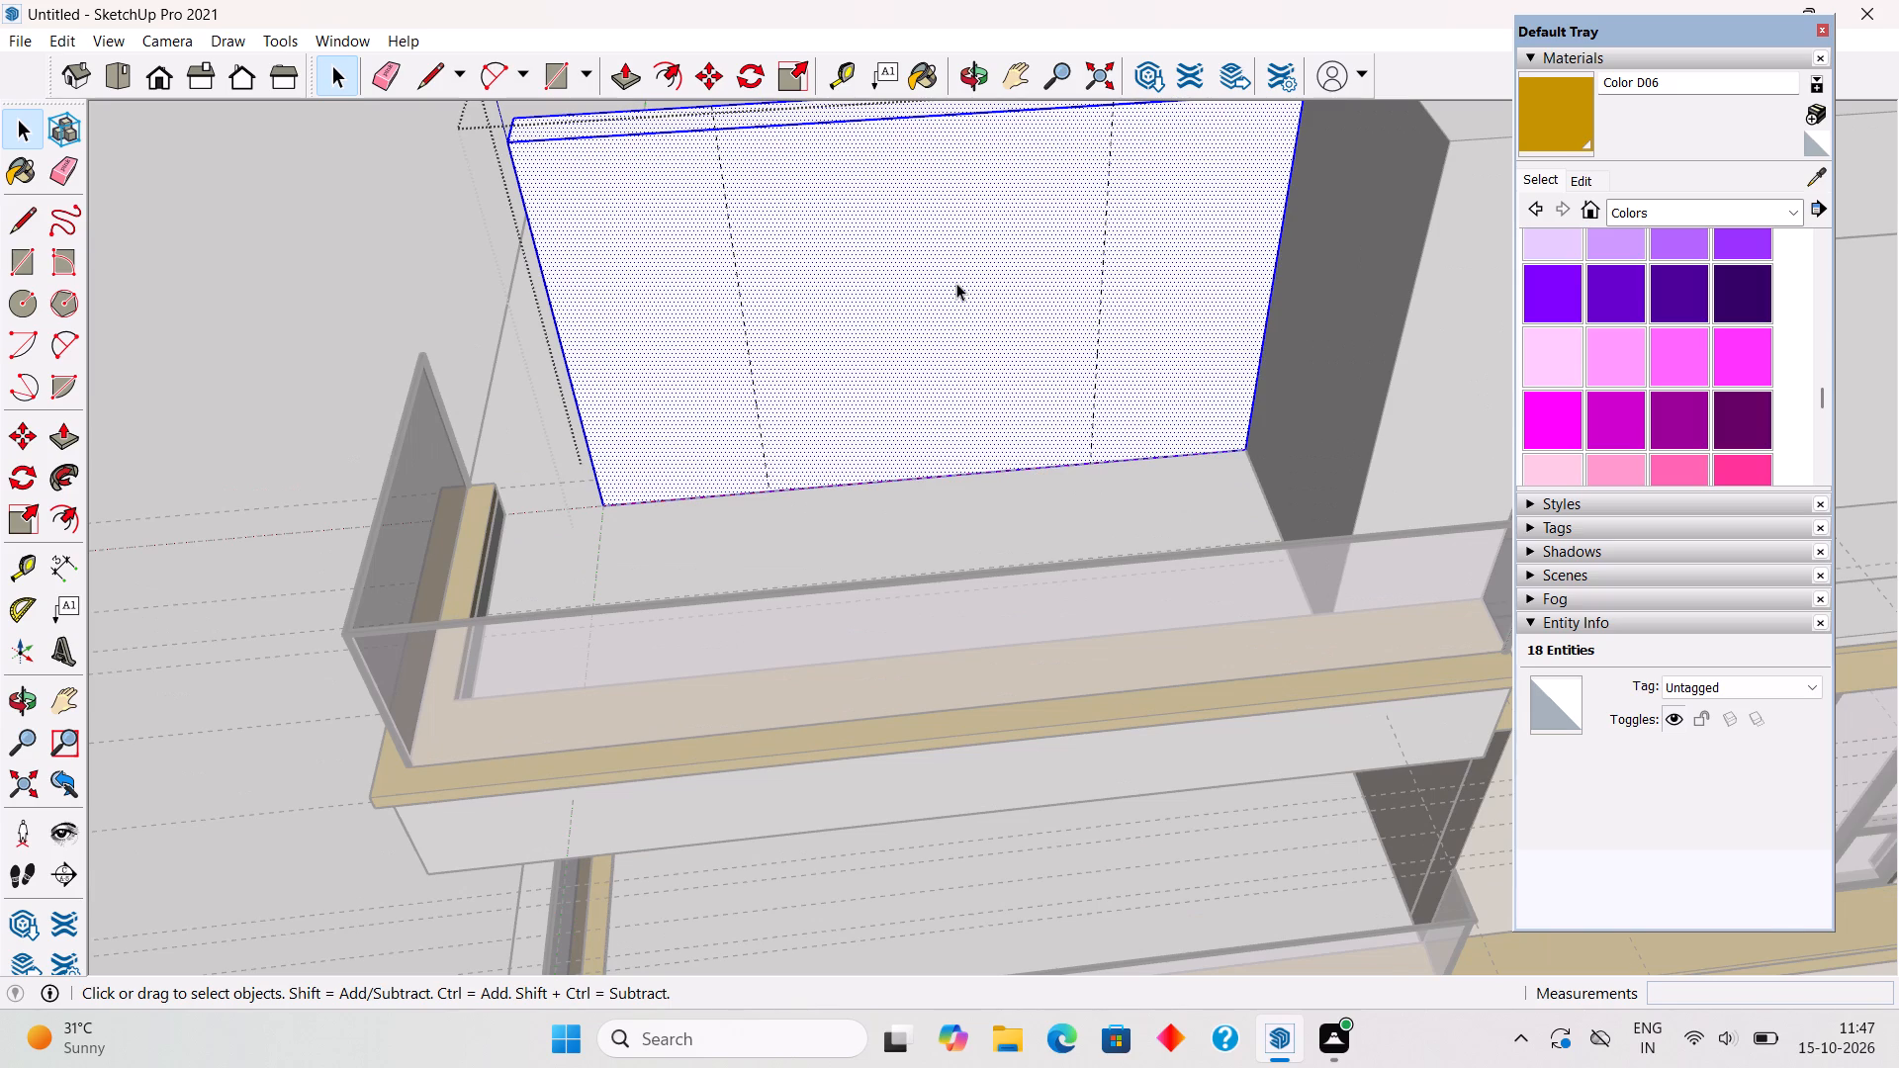
scroll(955, 308, "down", 3)
middle_click_drag(955, 243, 942, 161)
scroll(942, 161, "down", 3)
scroll(942, 114, "up", 4)
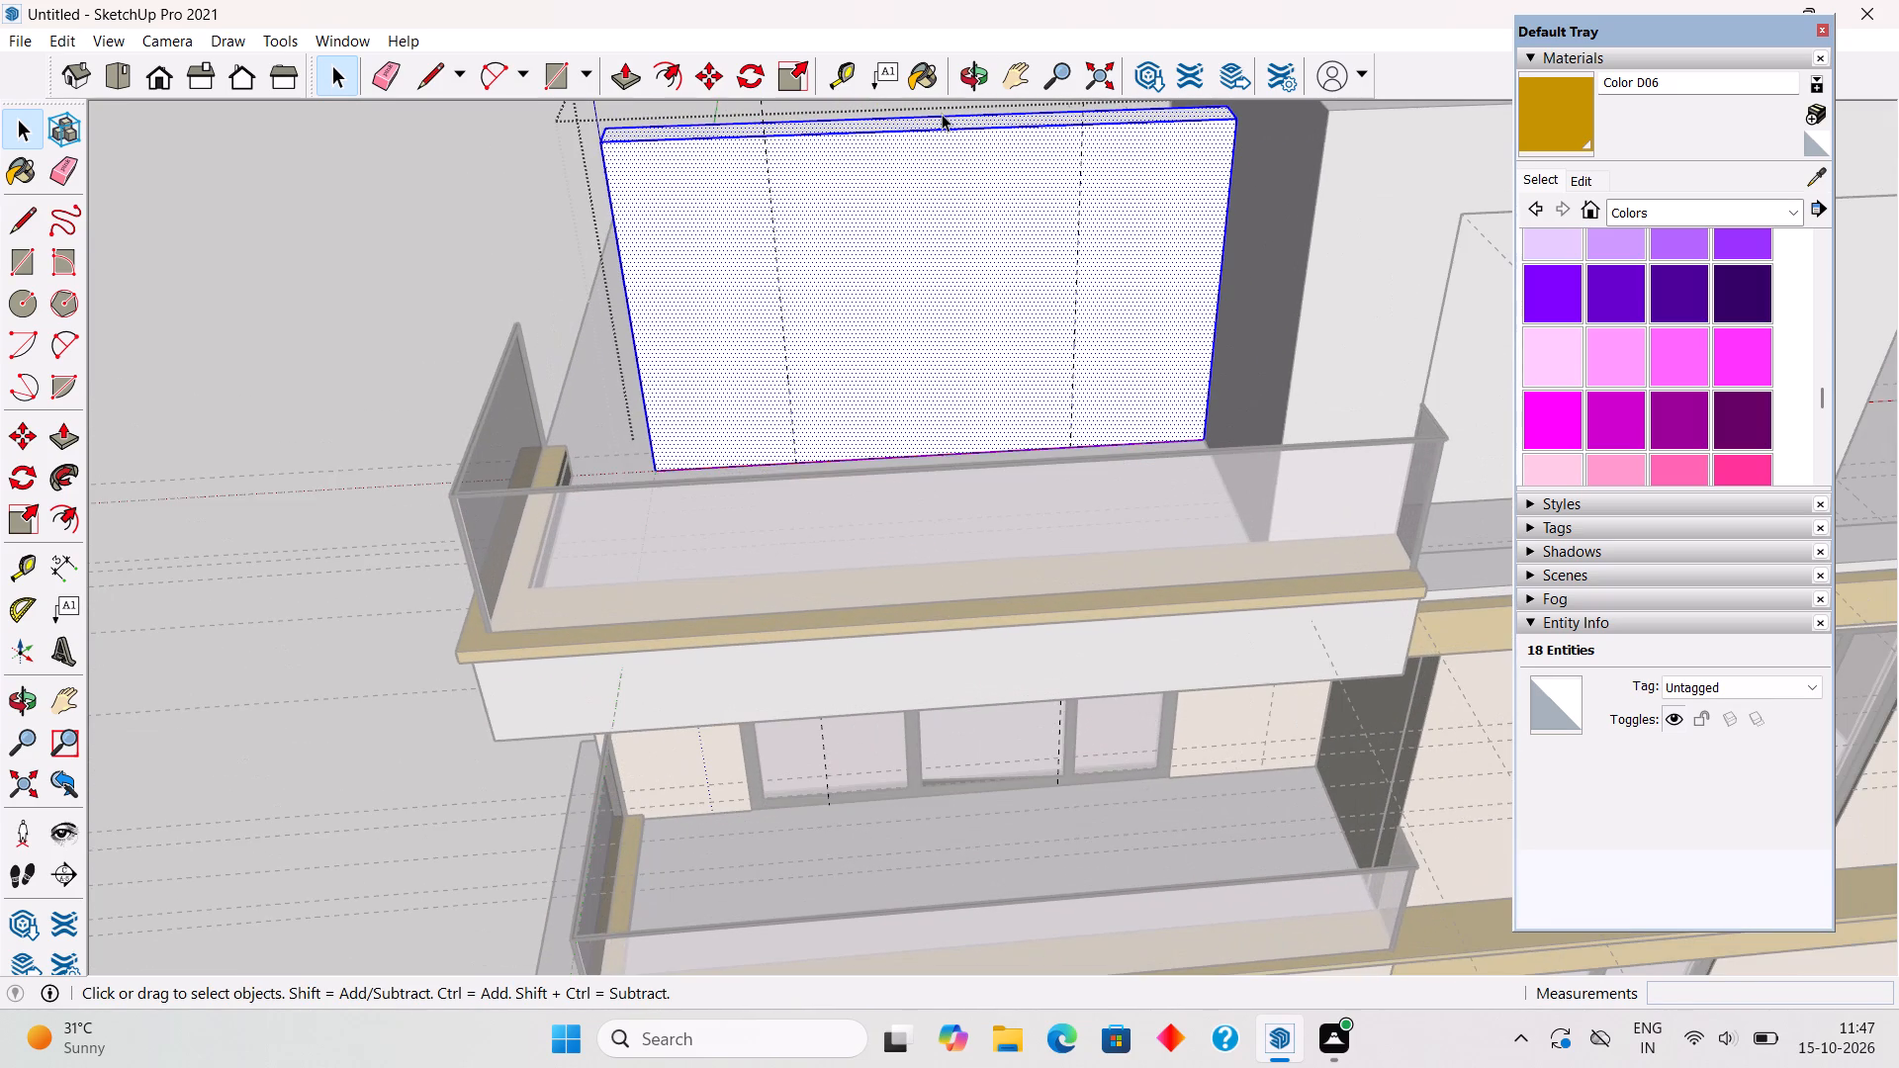
key("t")
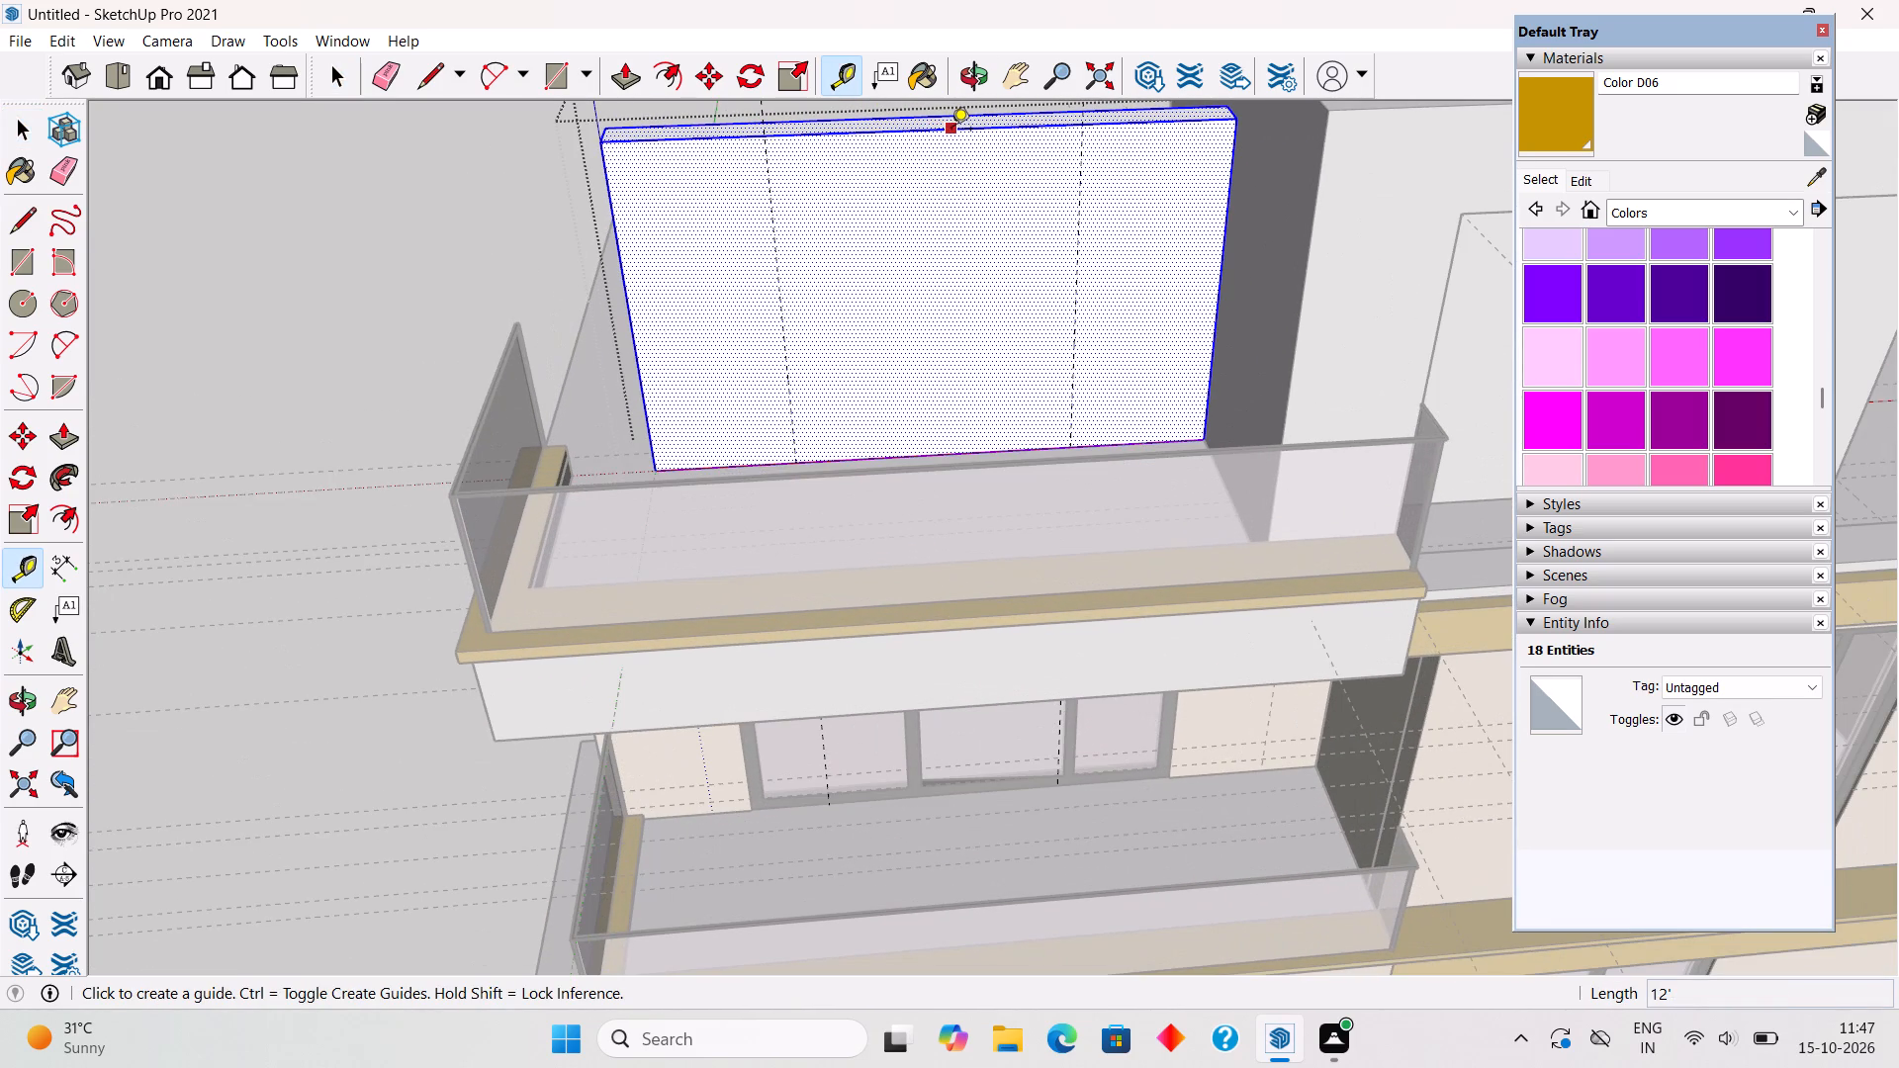
left_click(951, 131)
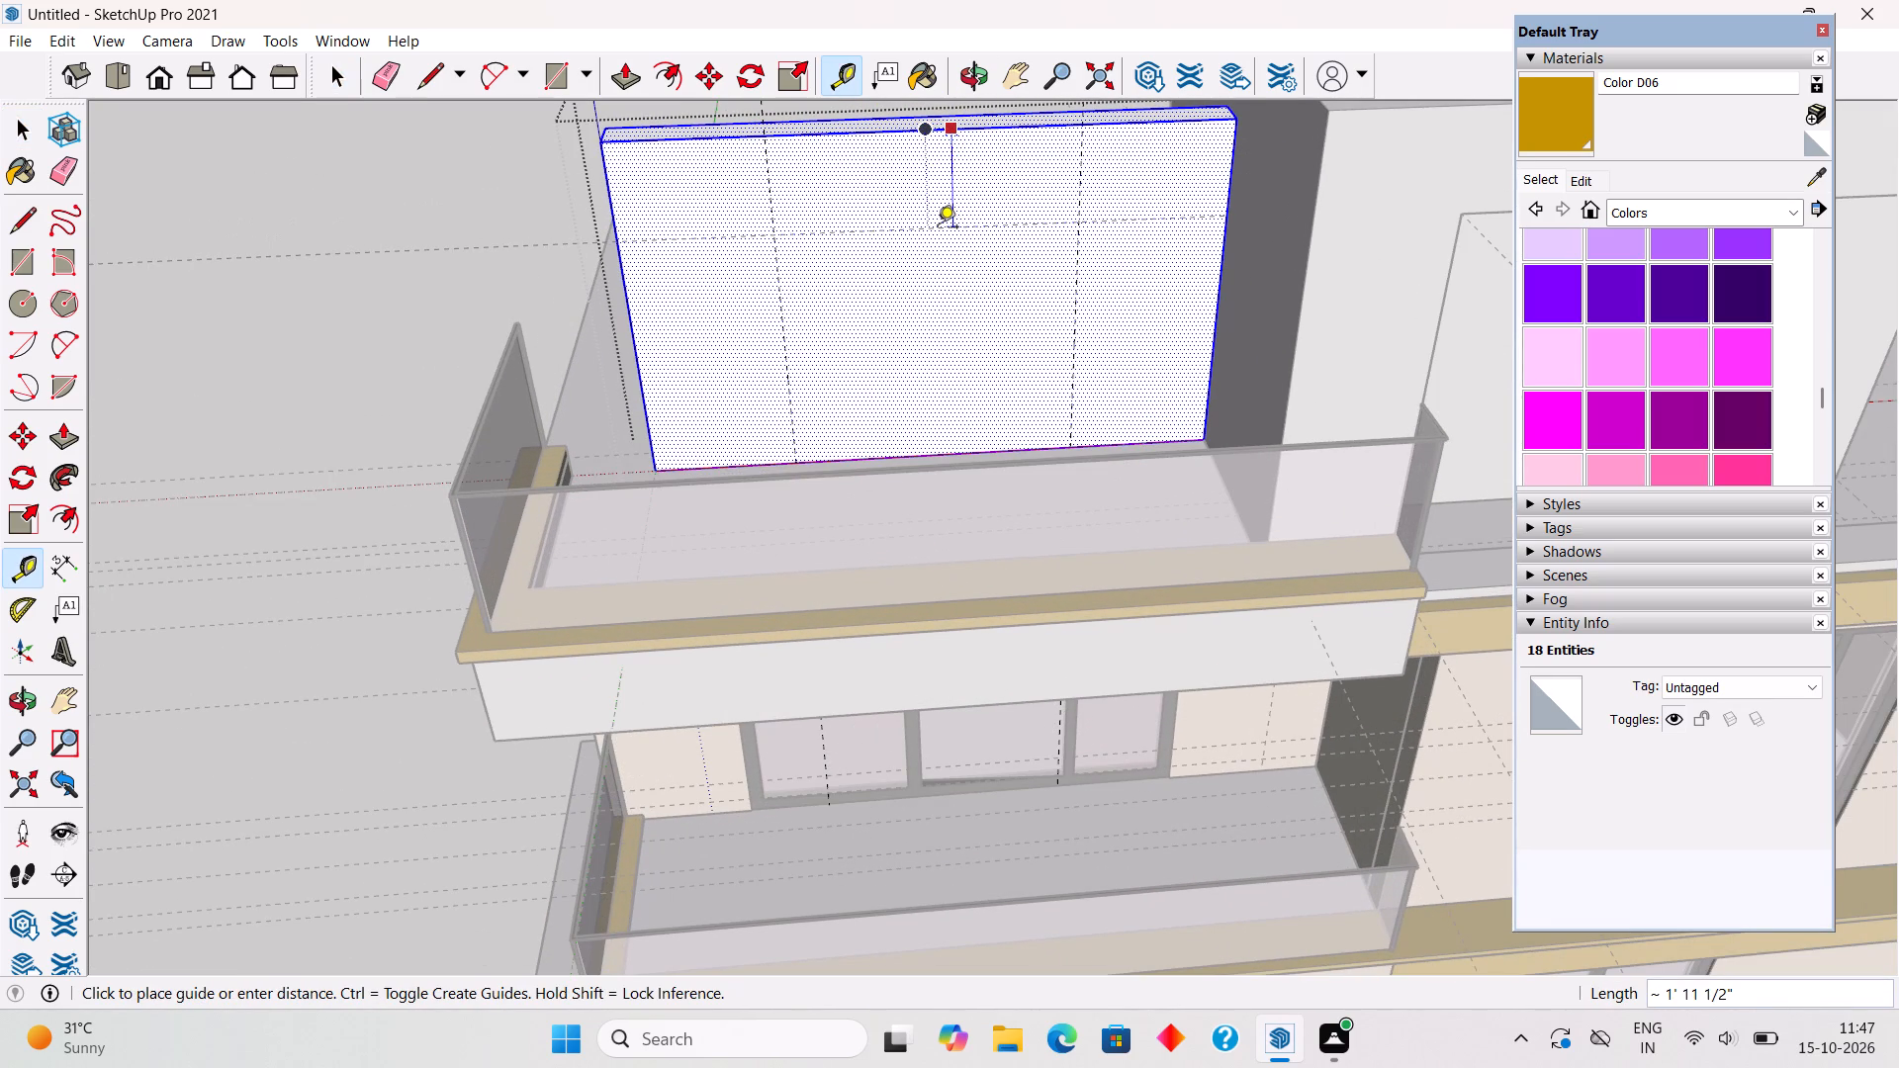
type("2'")
key("Return")
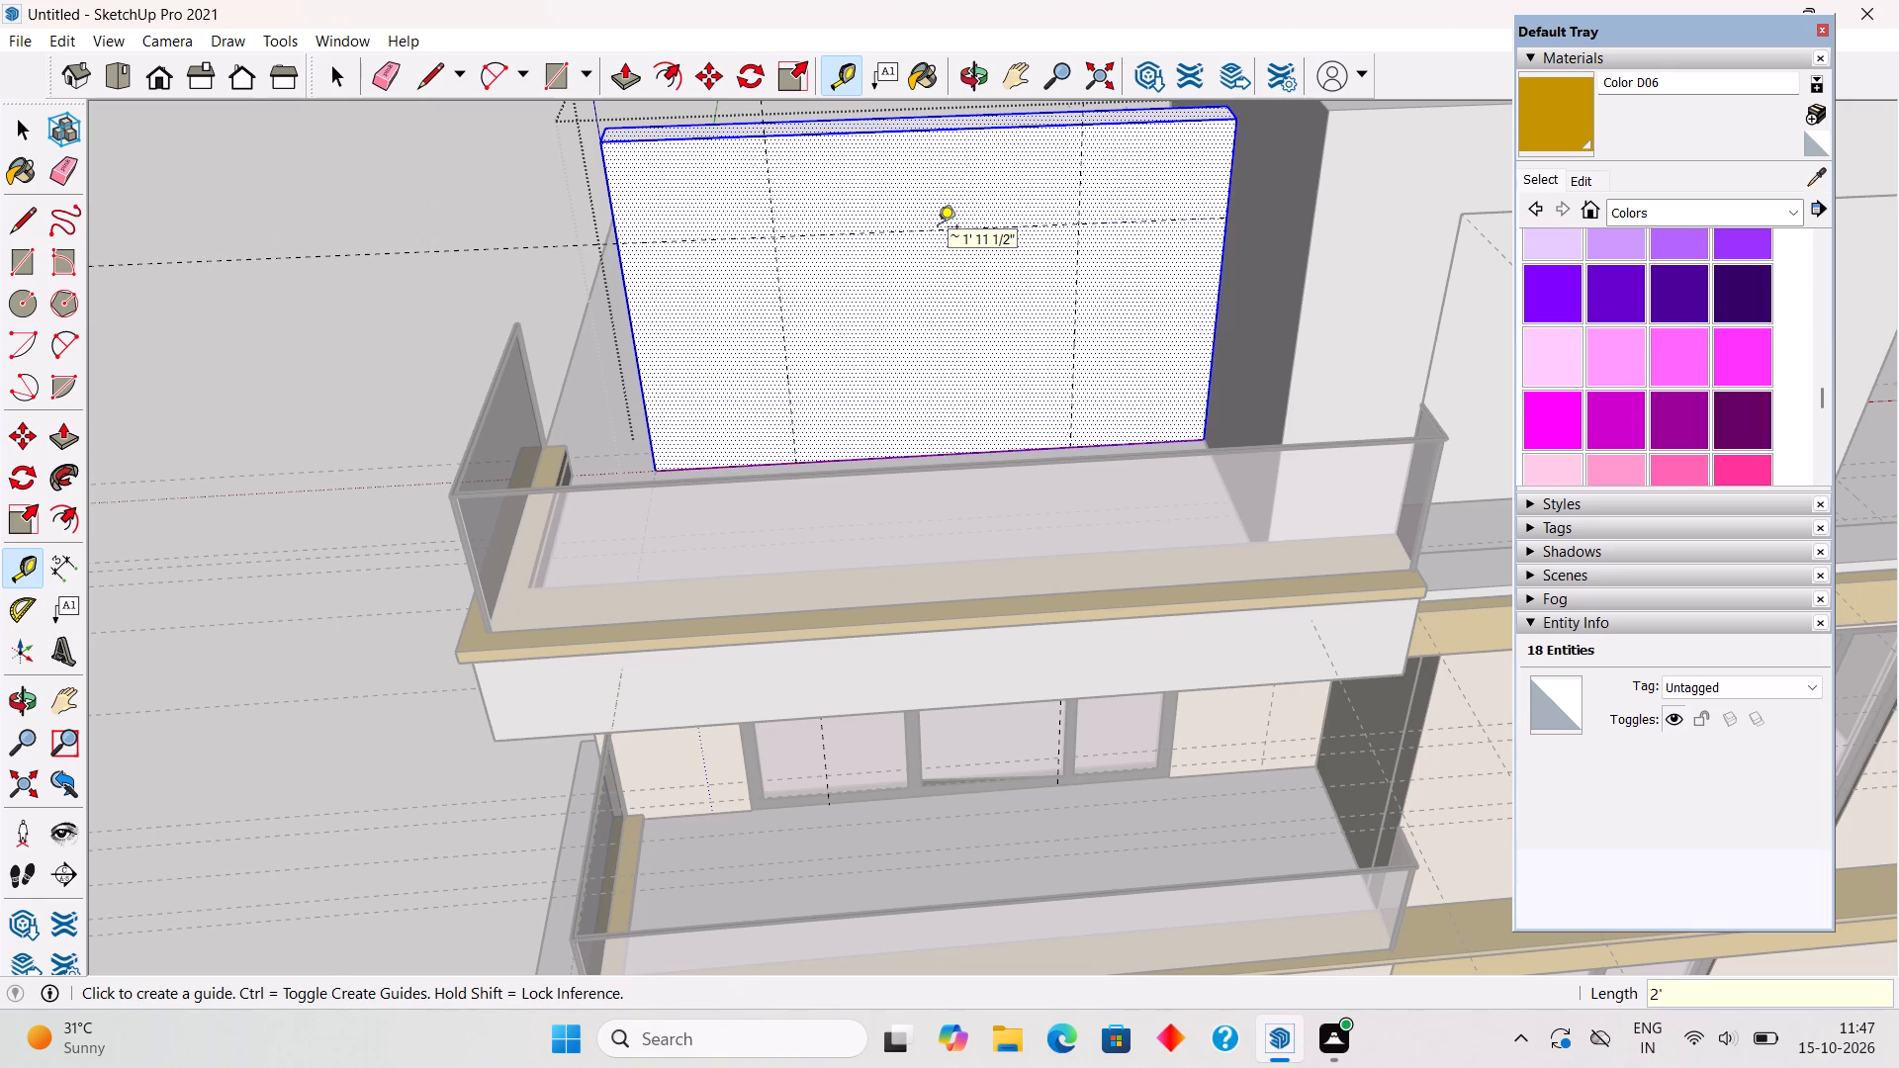
Draw a 6' by about 5'2" rectangle between the guides down to the wall's base and push it 9" through, closing the wall's group.
key("r")
left_click(777, 236)
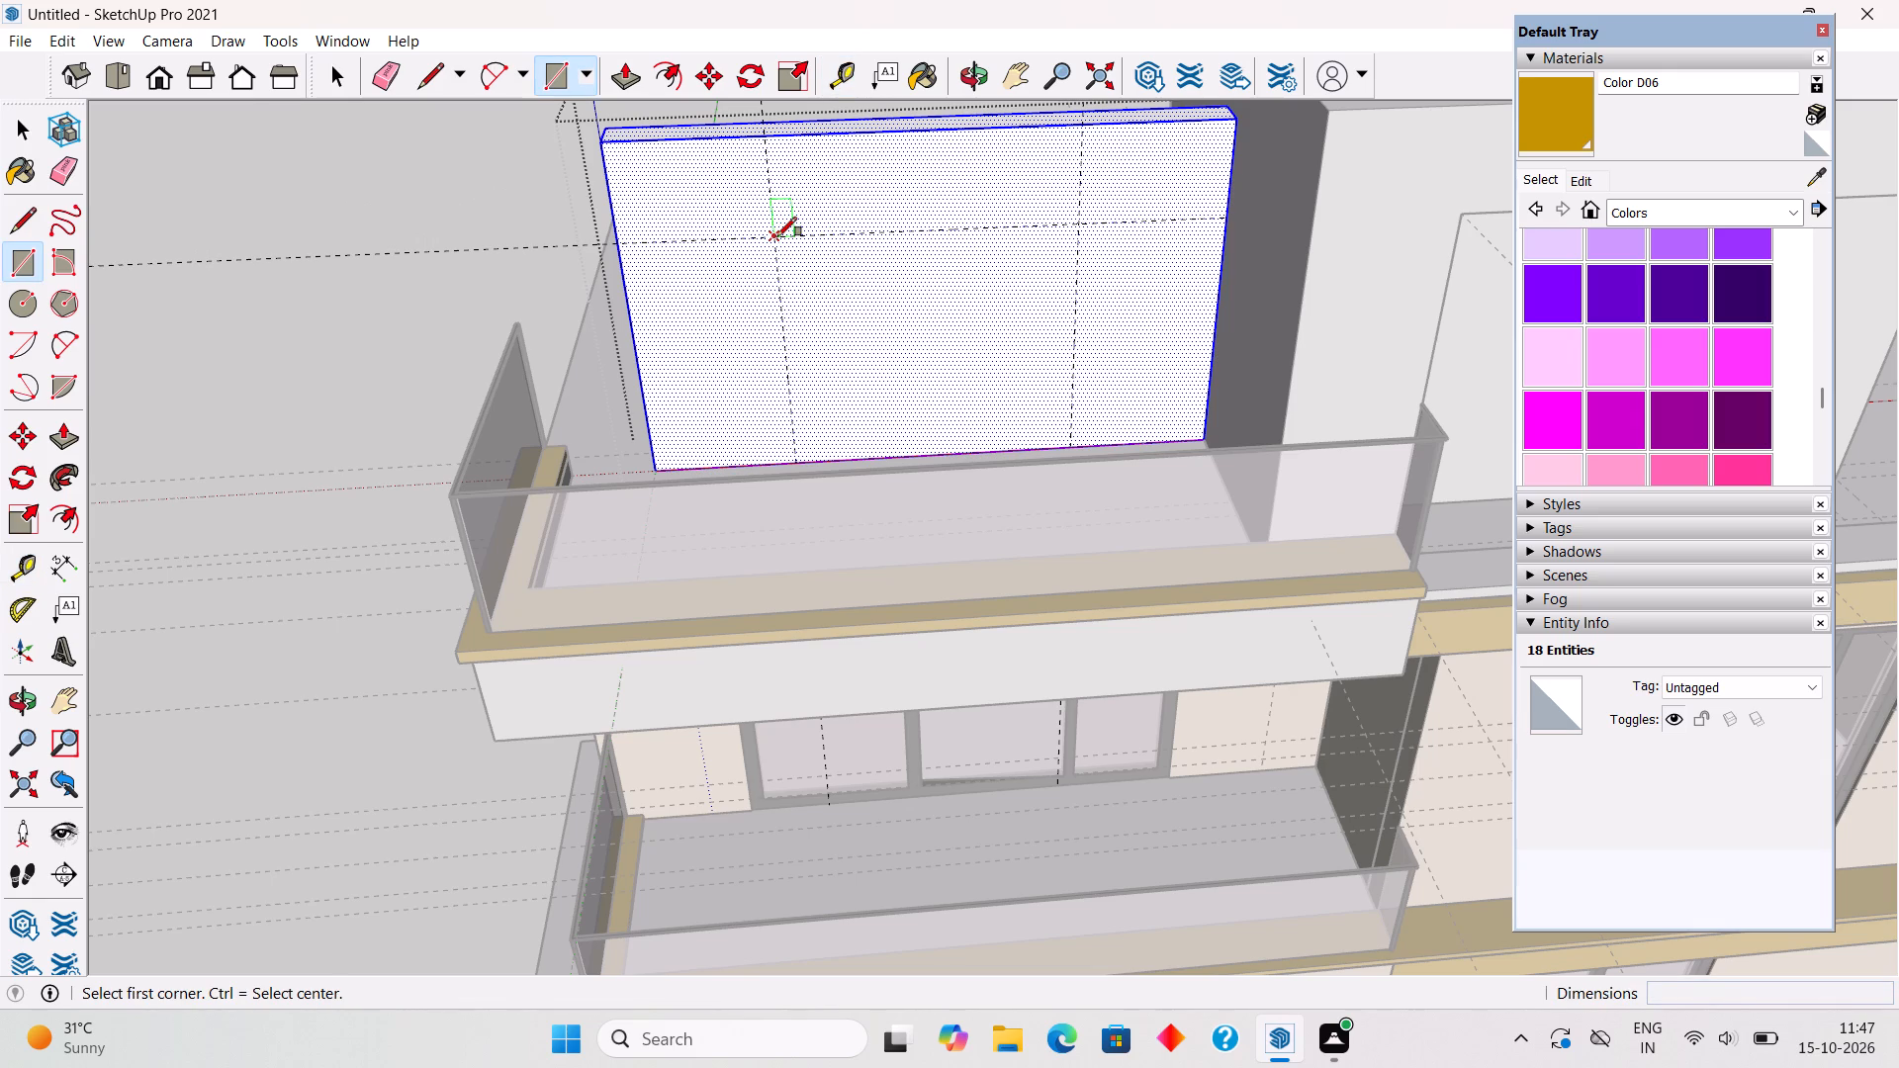
left_click(1073, 444)
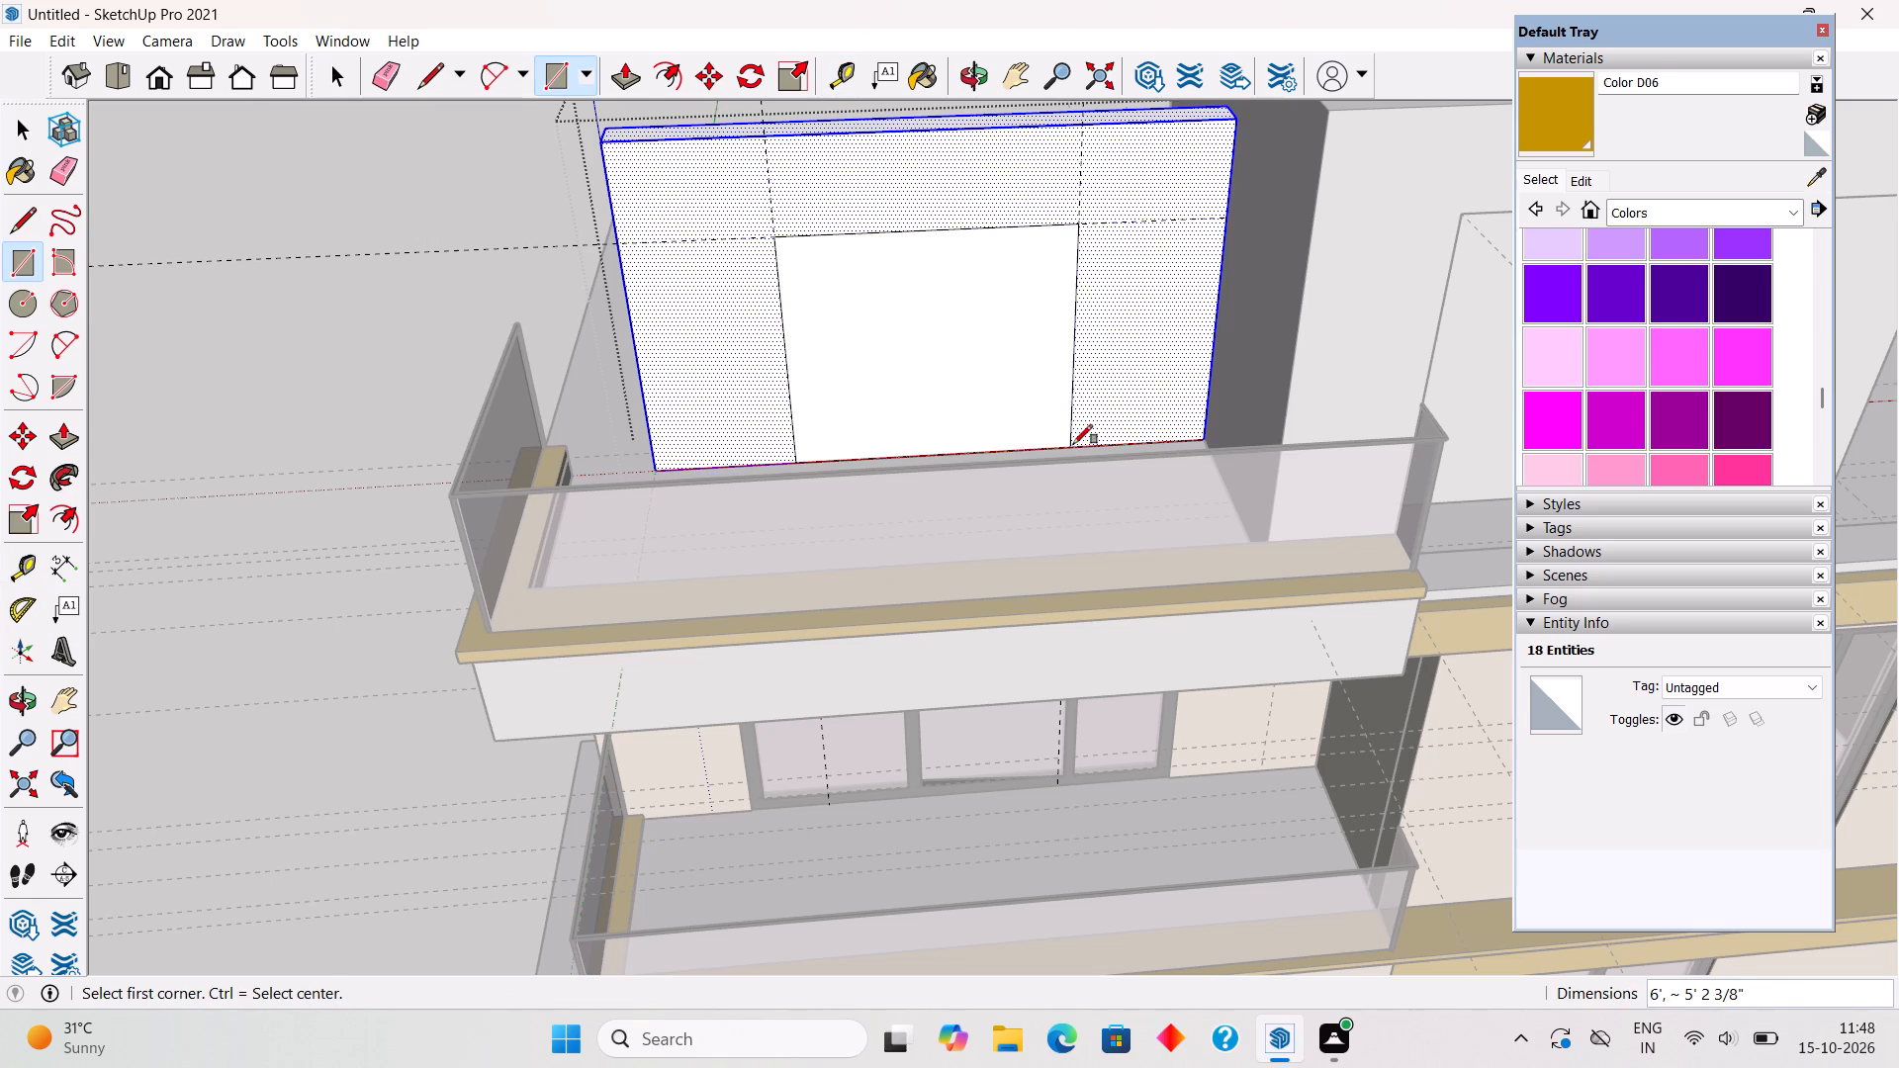
key("p")
left_click_drag(954, 399, 1002, 302)
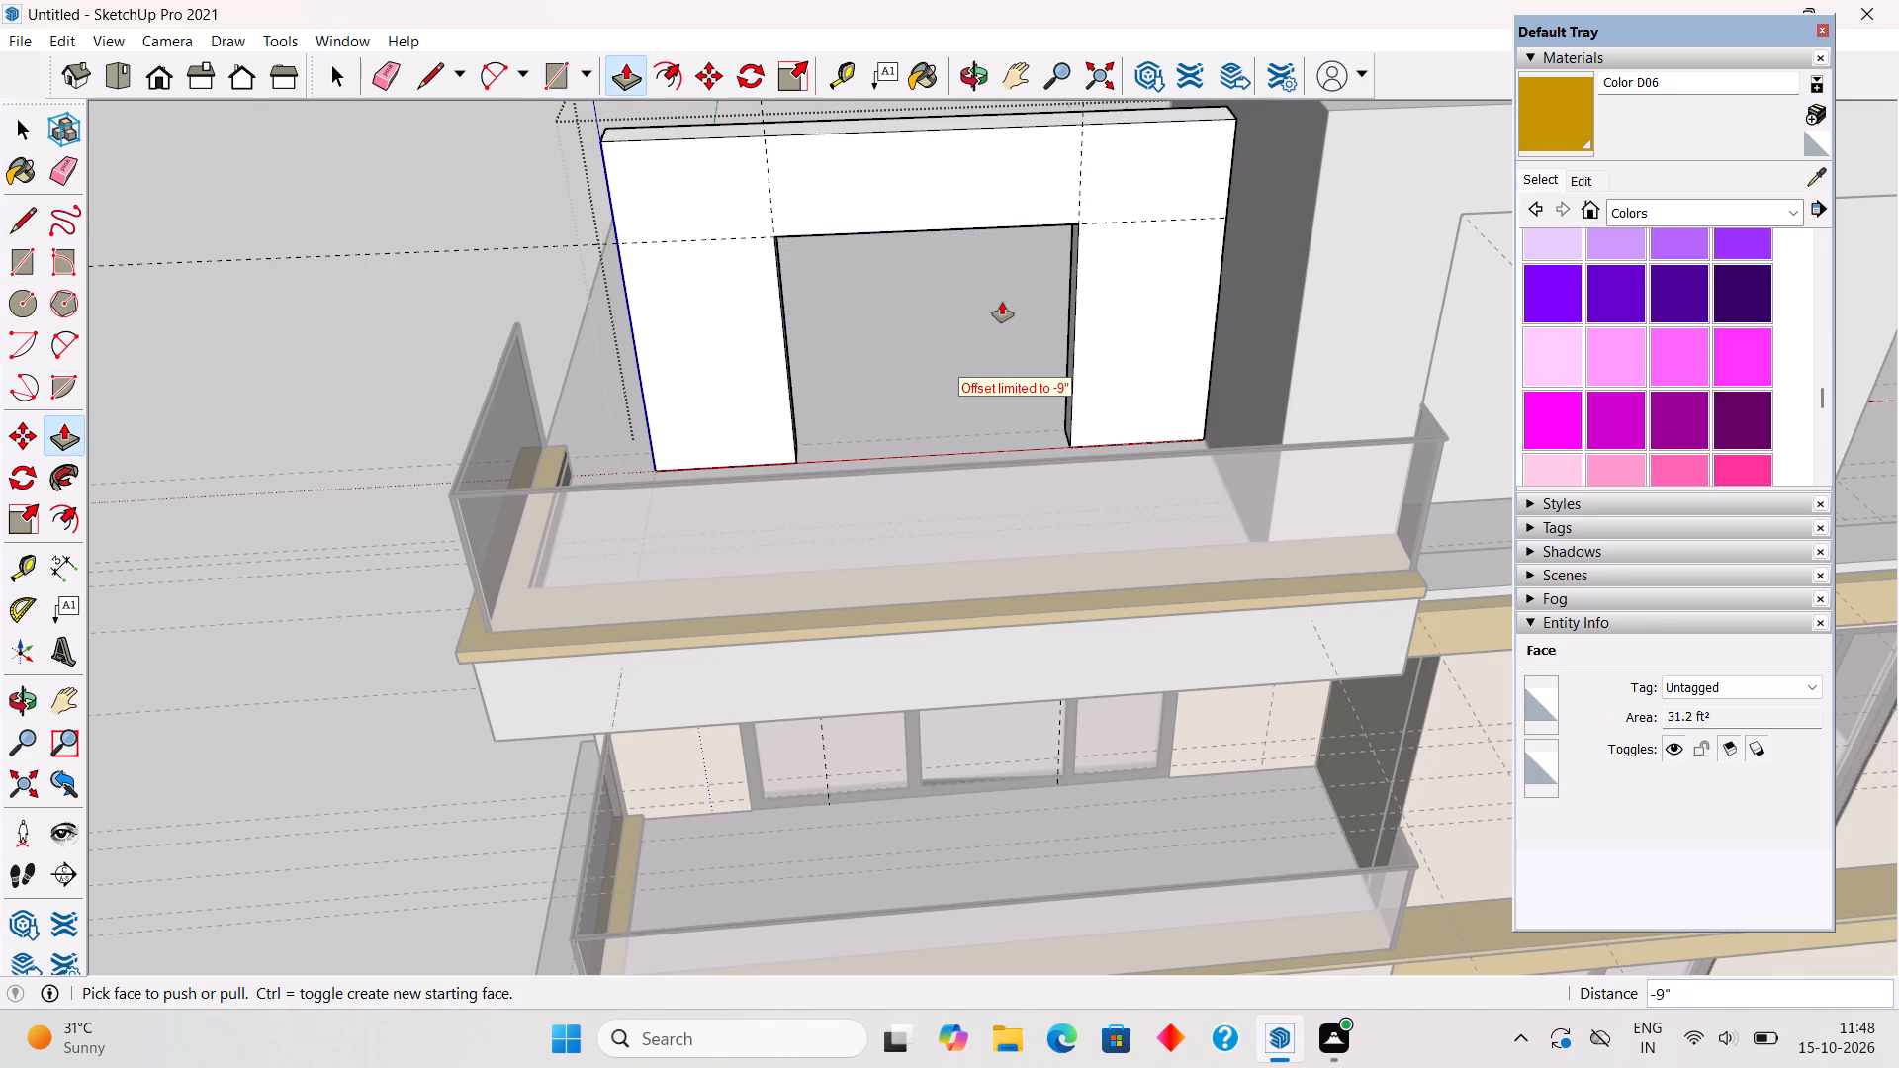
key("space")
left_click(513, 168)
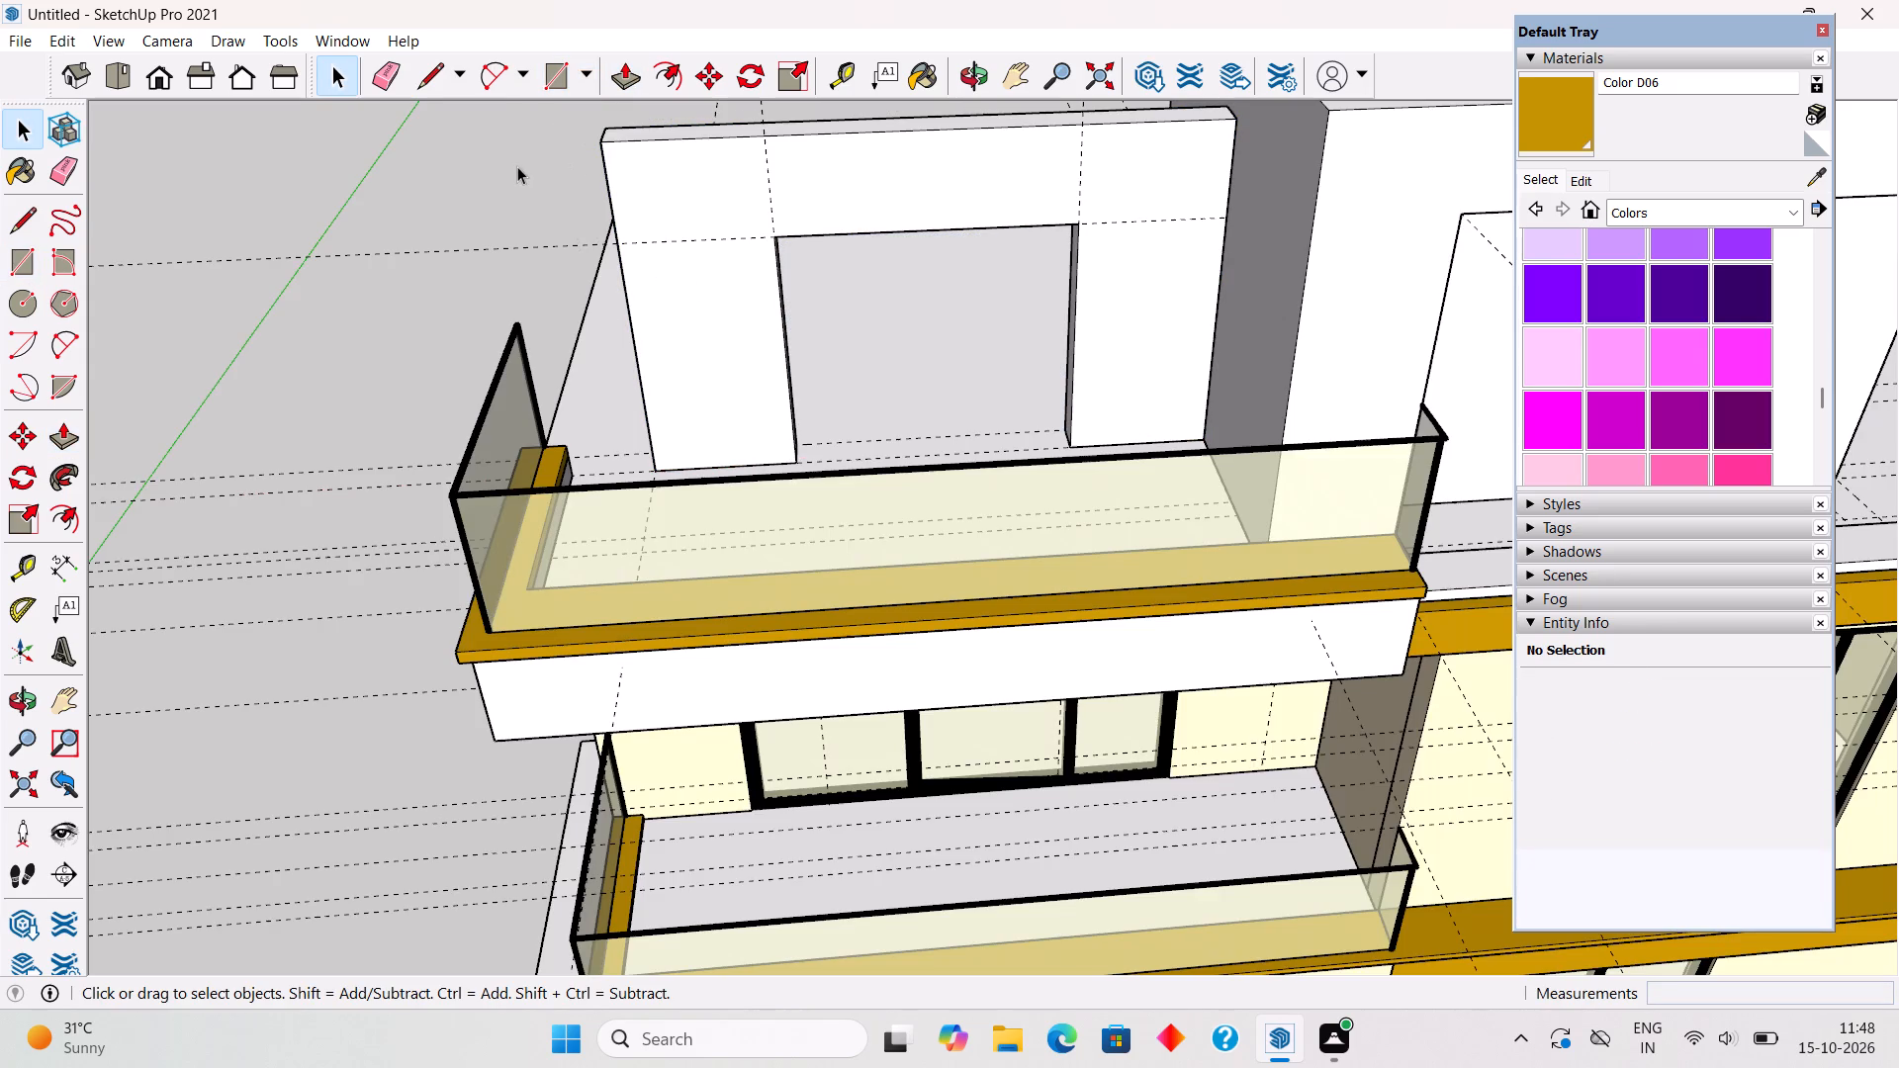
Draw a 6' by about 5'2" rectangle filling the new opening, outside the wall's group.
key("r")
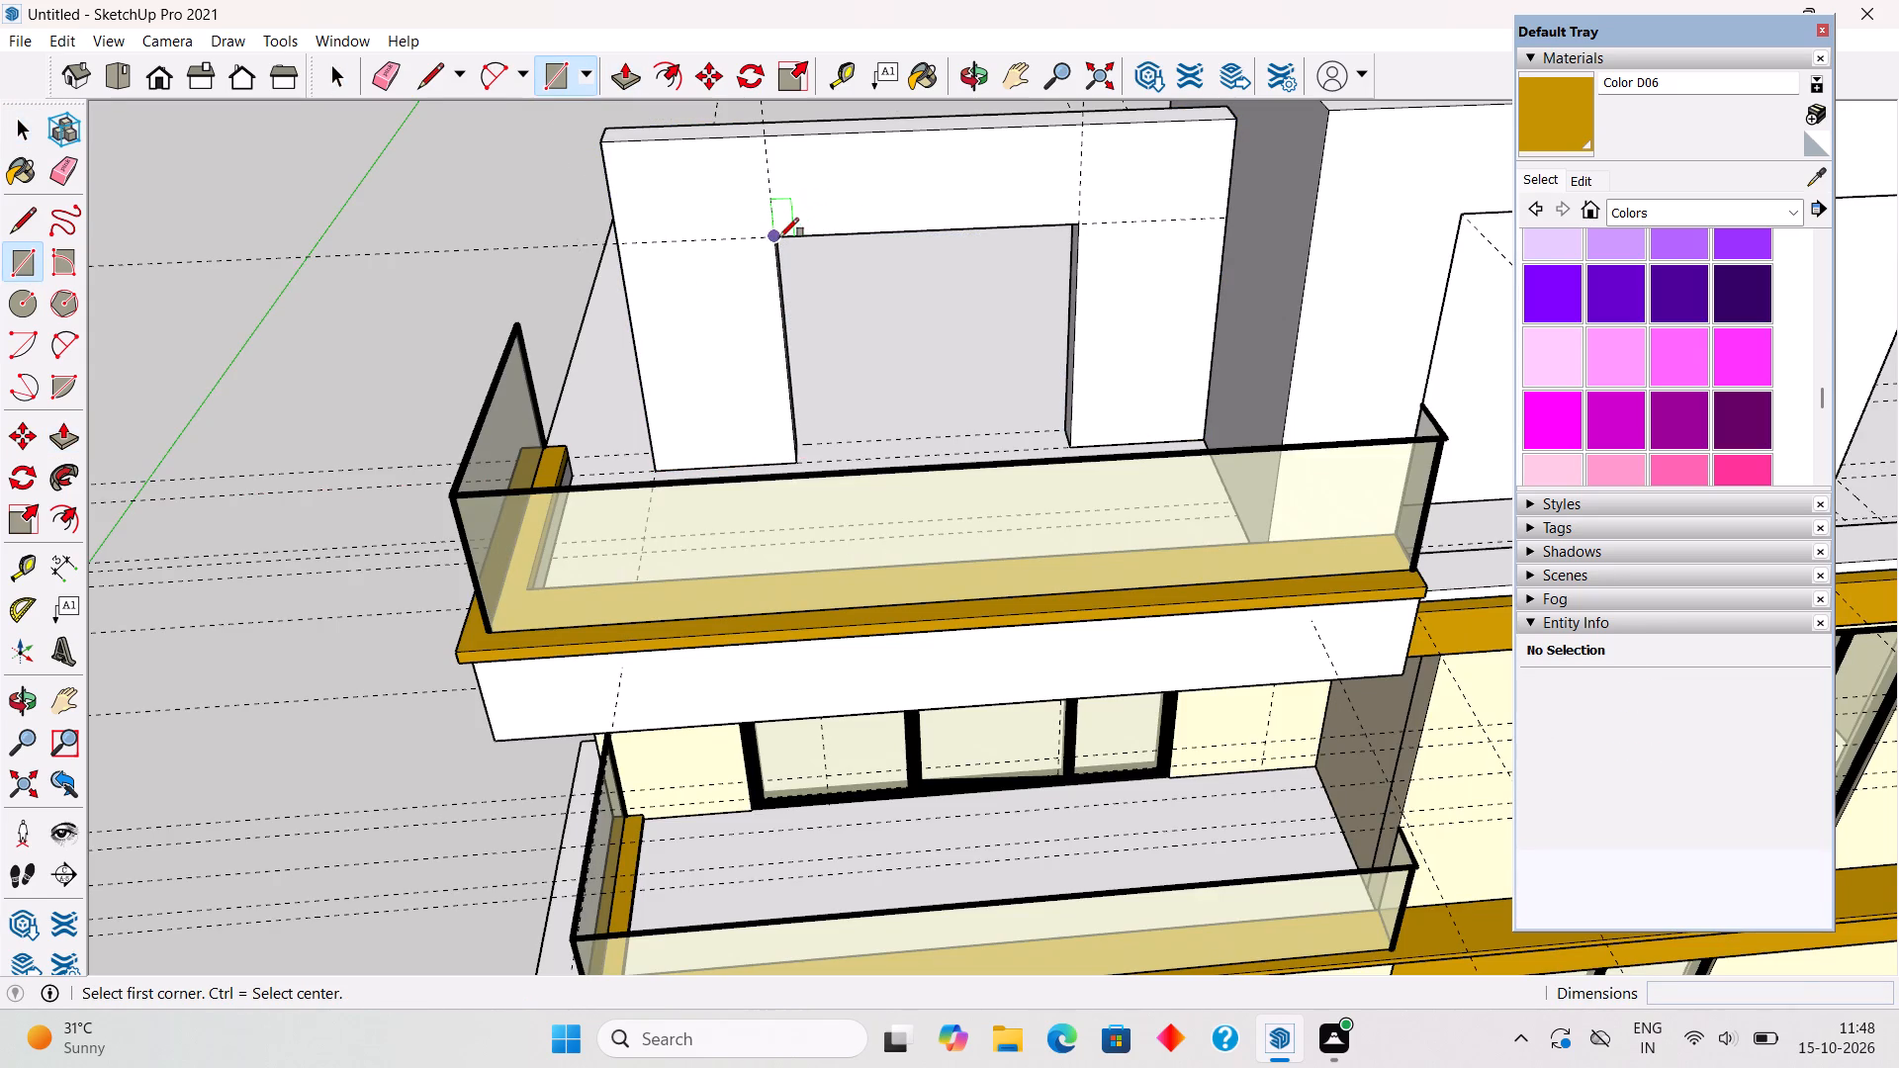
left_click(779, 237)
left_click(1066, 441)
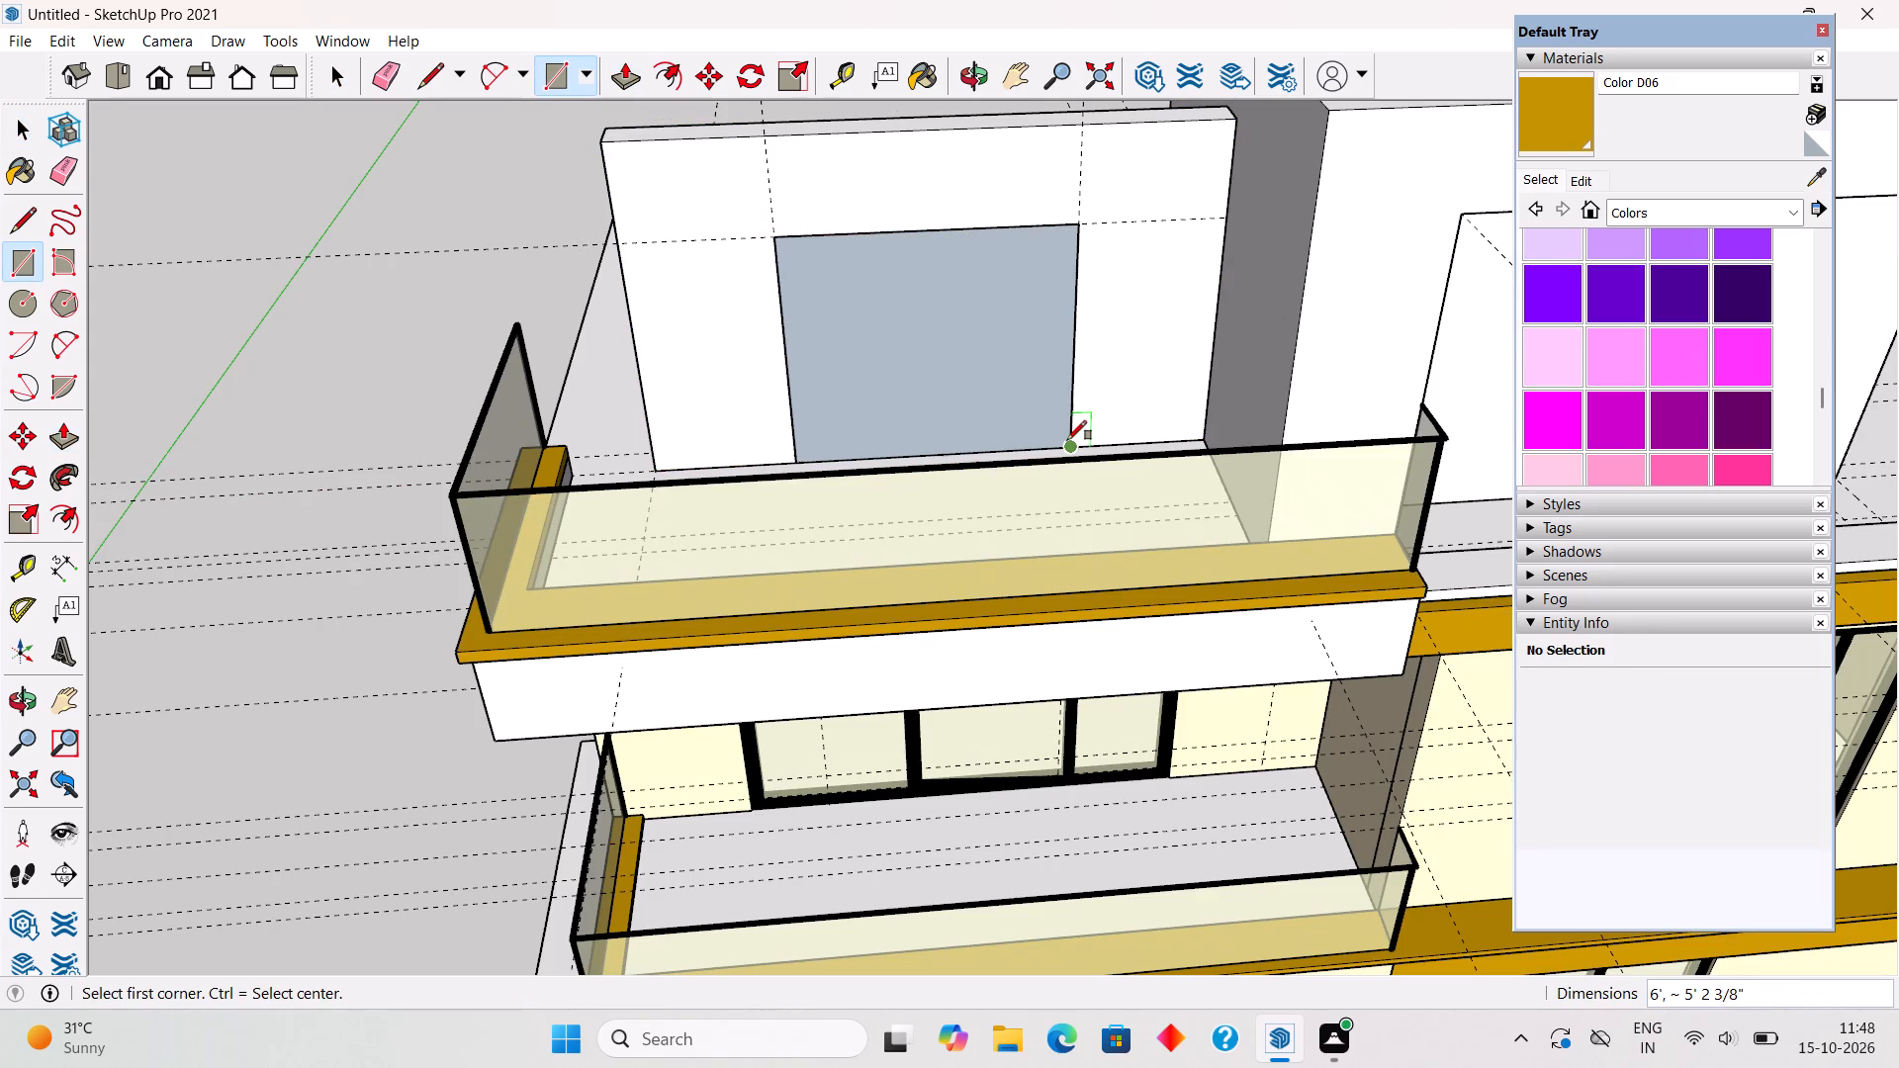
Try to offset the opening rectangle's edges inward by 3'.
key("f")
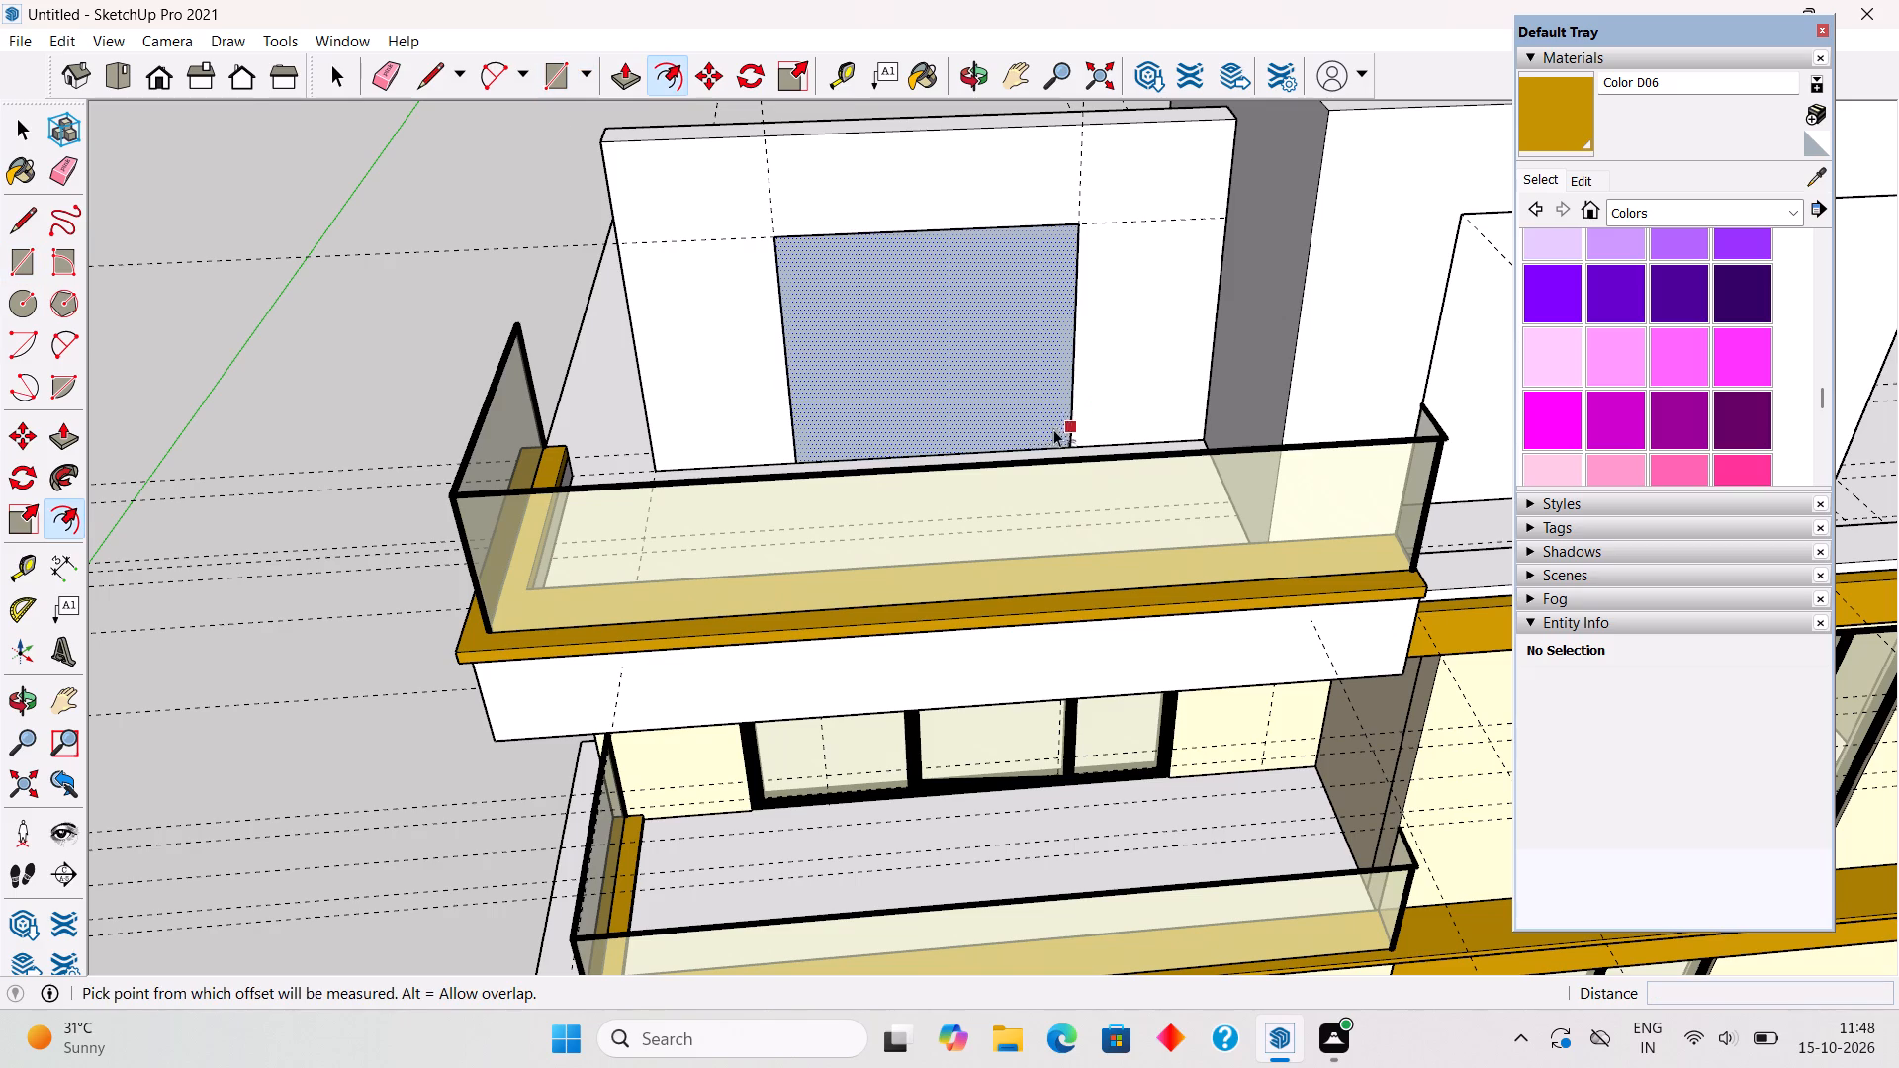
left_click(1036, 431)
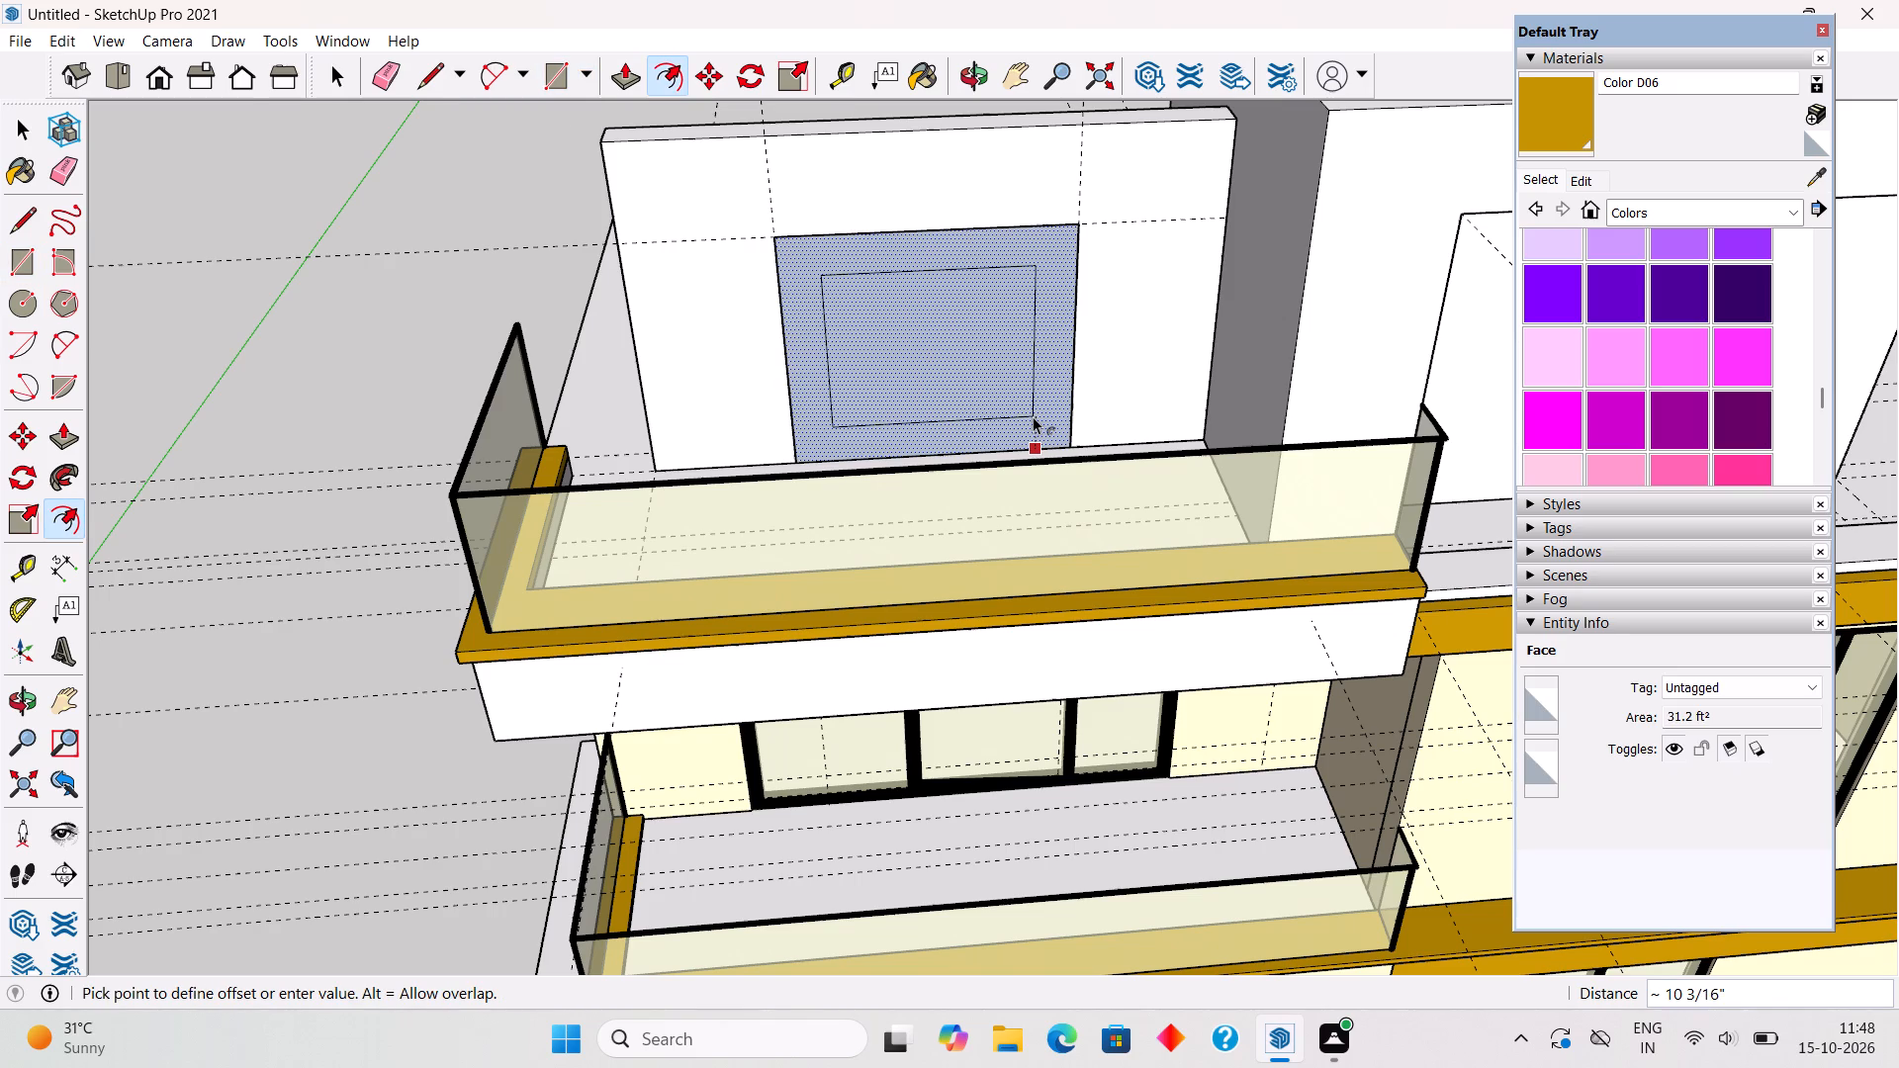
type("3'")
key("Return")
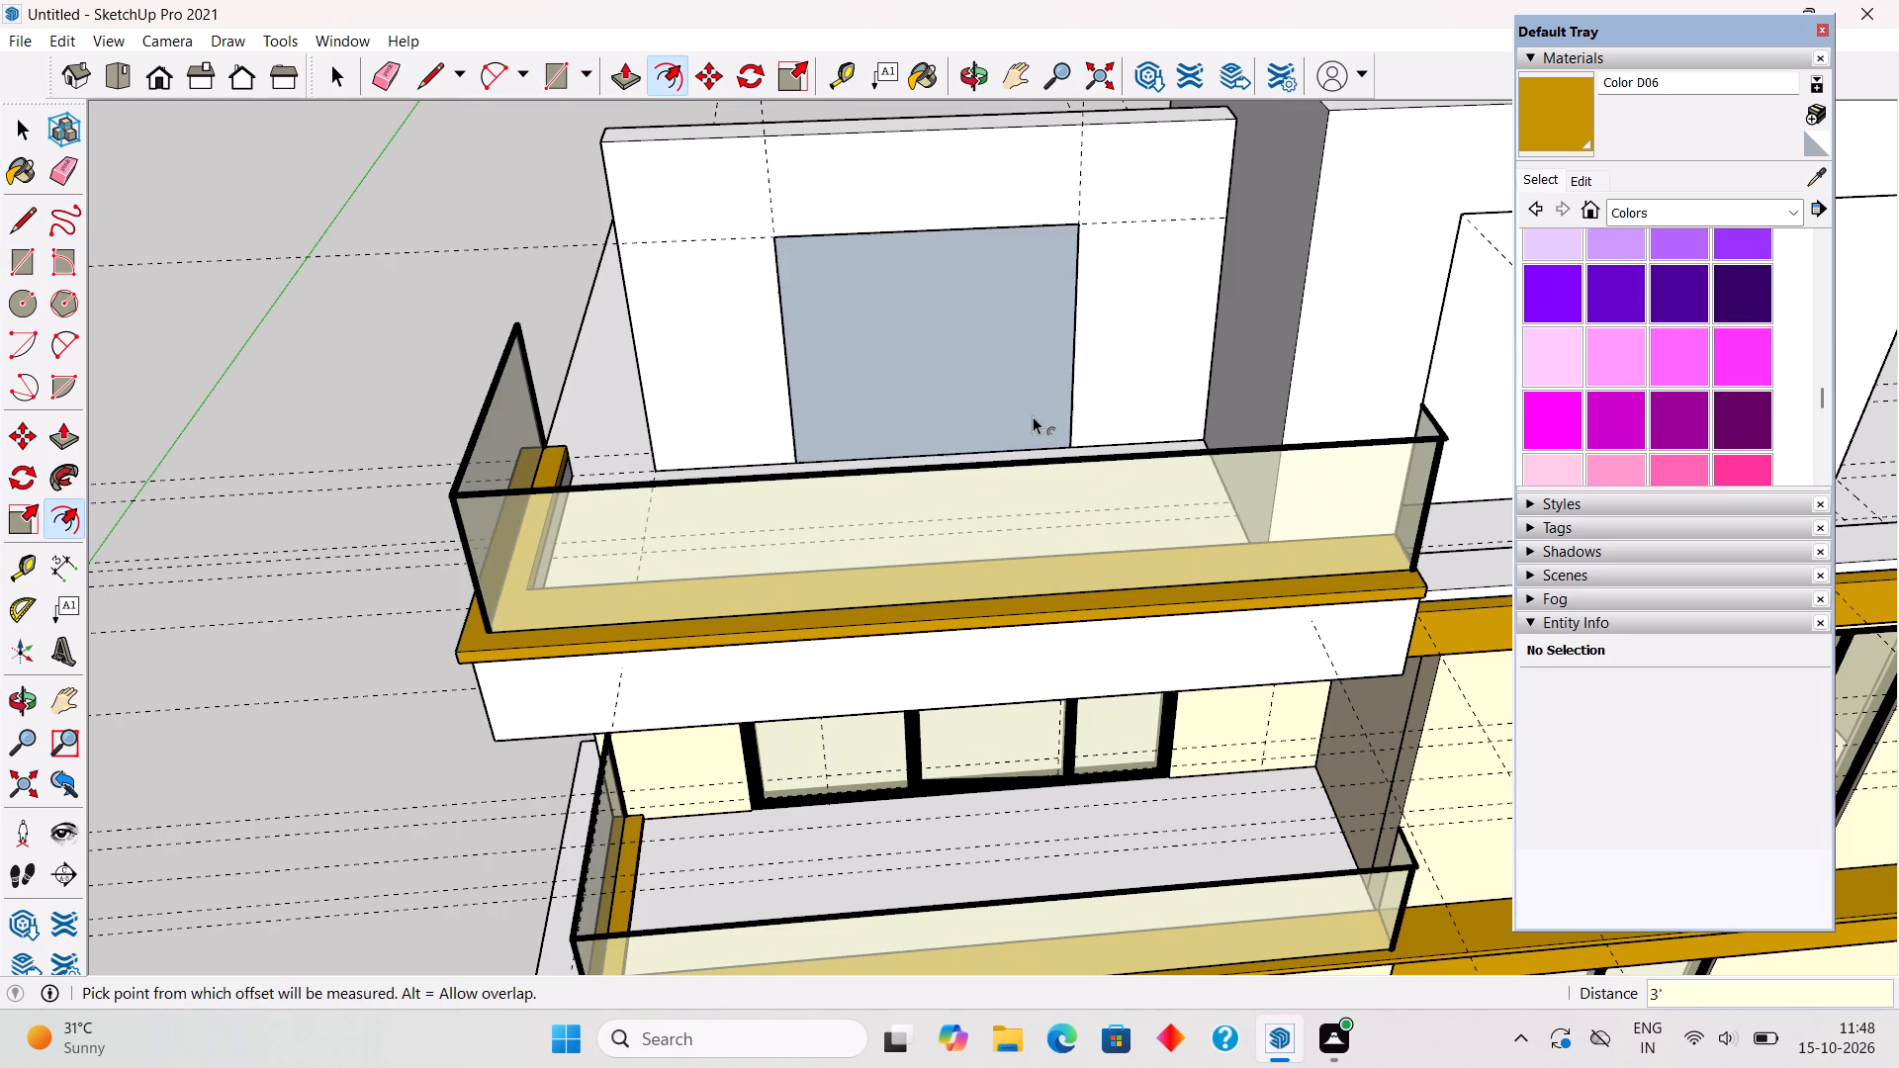
Offset the opening rectangle's edges 3" inward to outline the frame.
scroll(1010, 364, "down", 1)
scroll(995, 428, "up", 8)
left_click(995, 428)
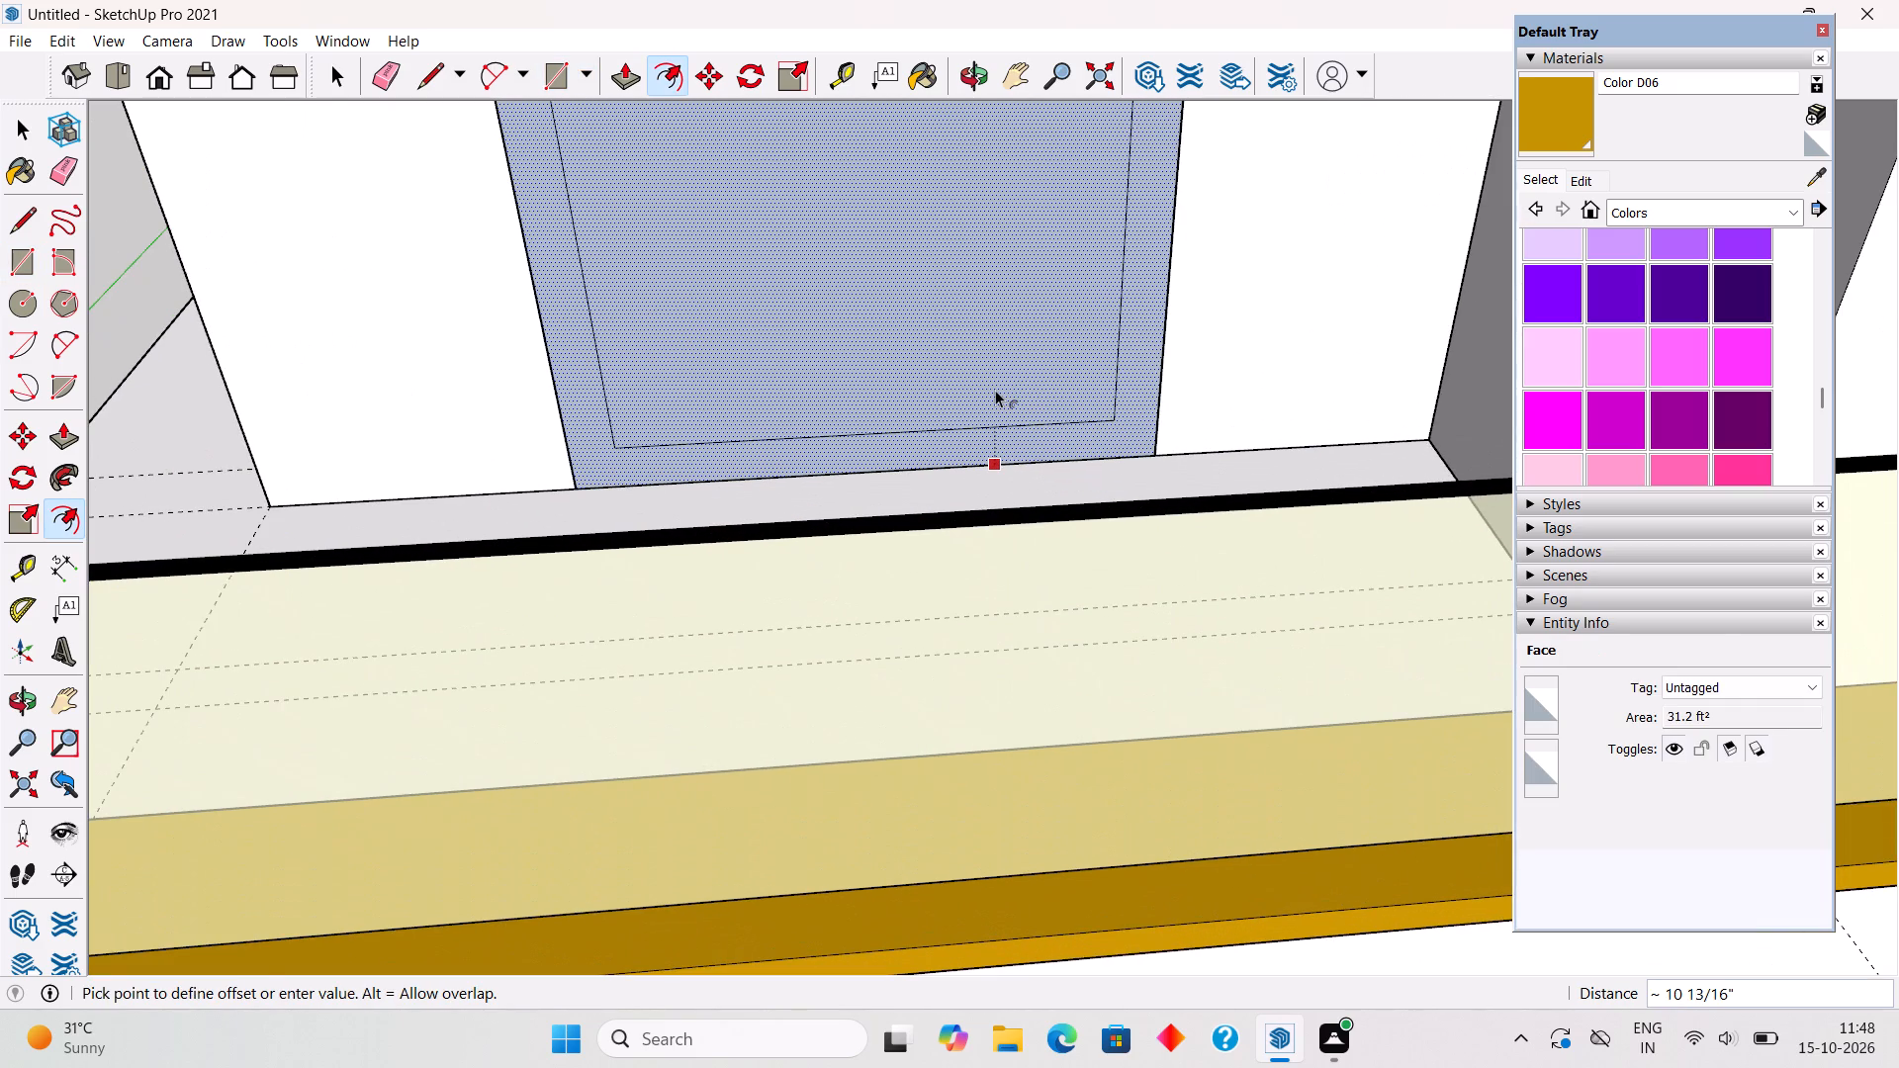
type("3\"")
key("Return")
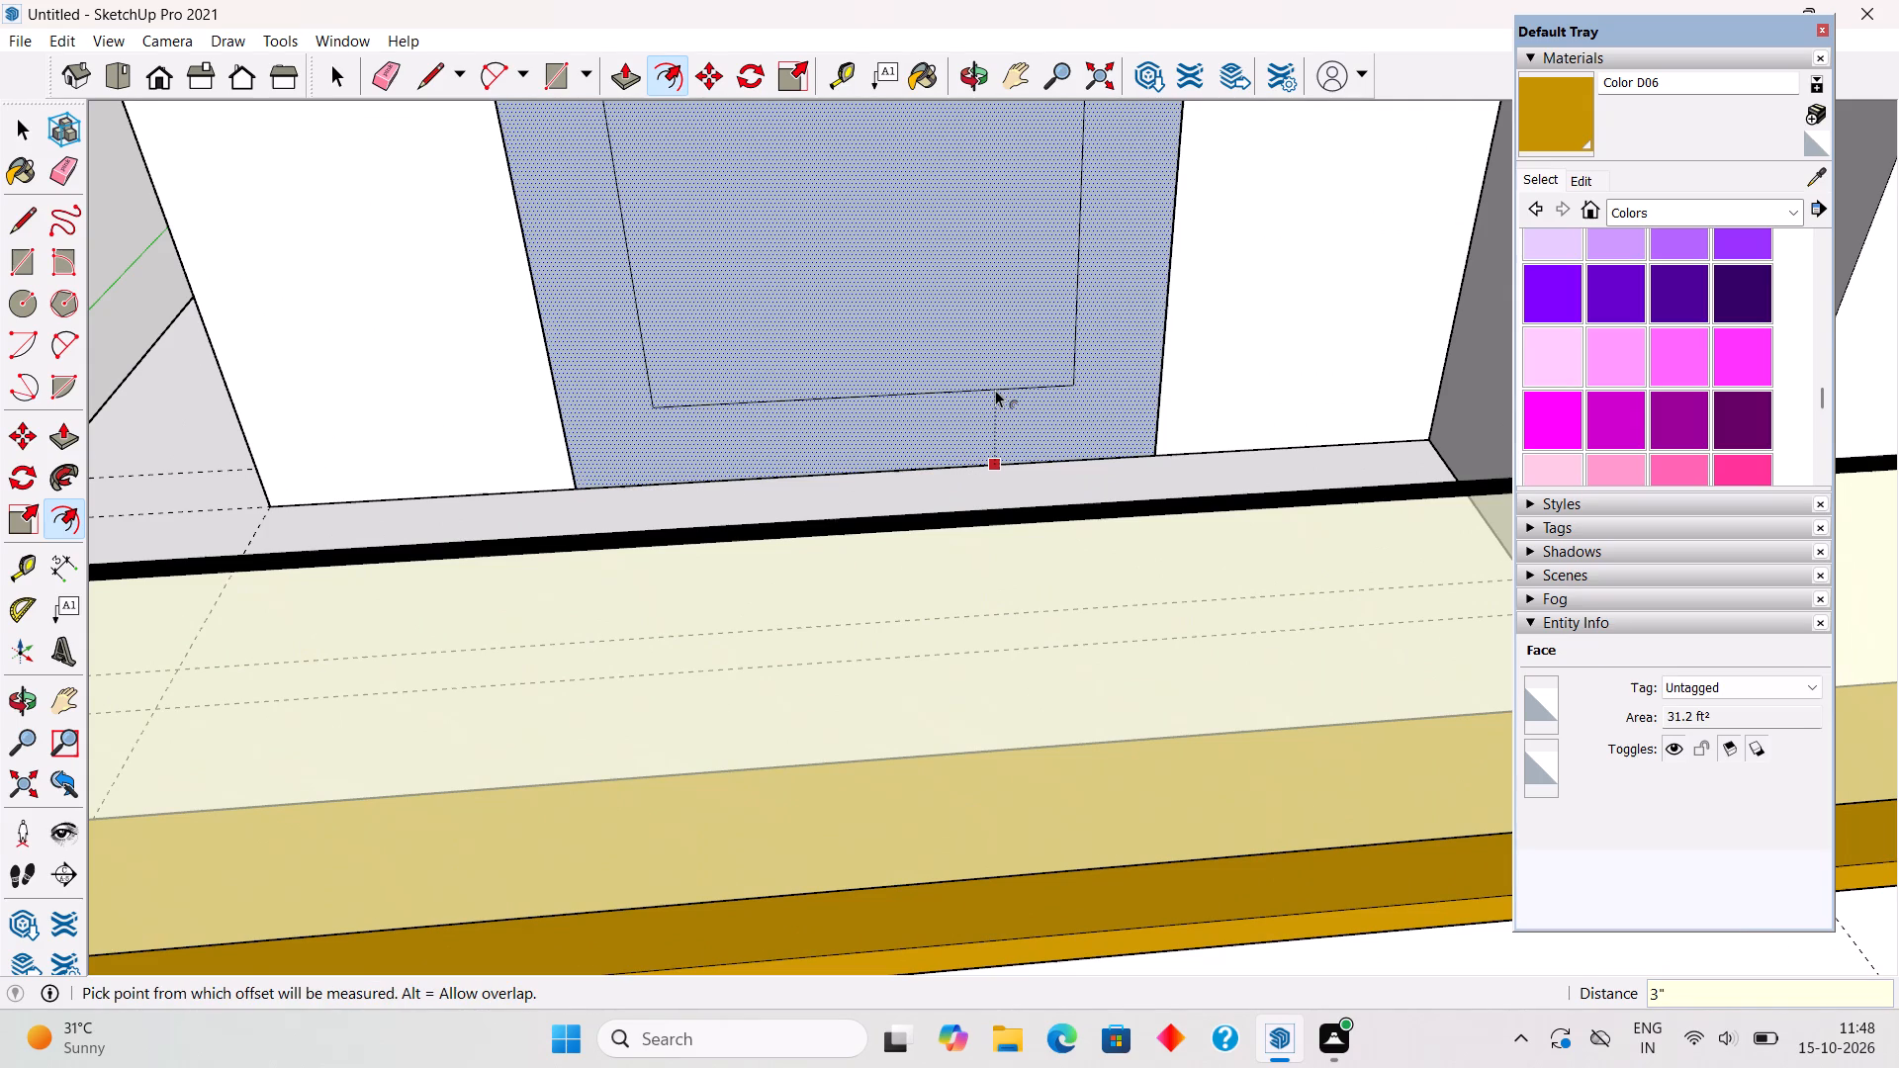
key("space")
Place a vertical guide at the middle of the opening rectangle, plus guides 1.5" to either side of it.
scroll(995, 390, "down", 6)
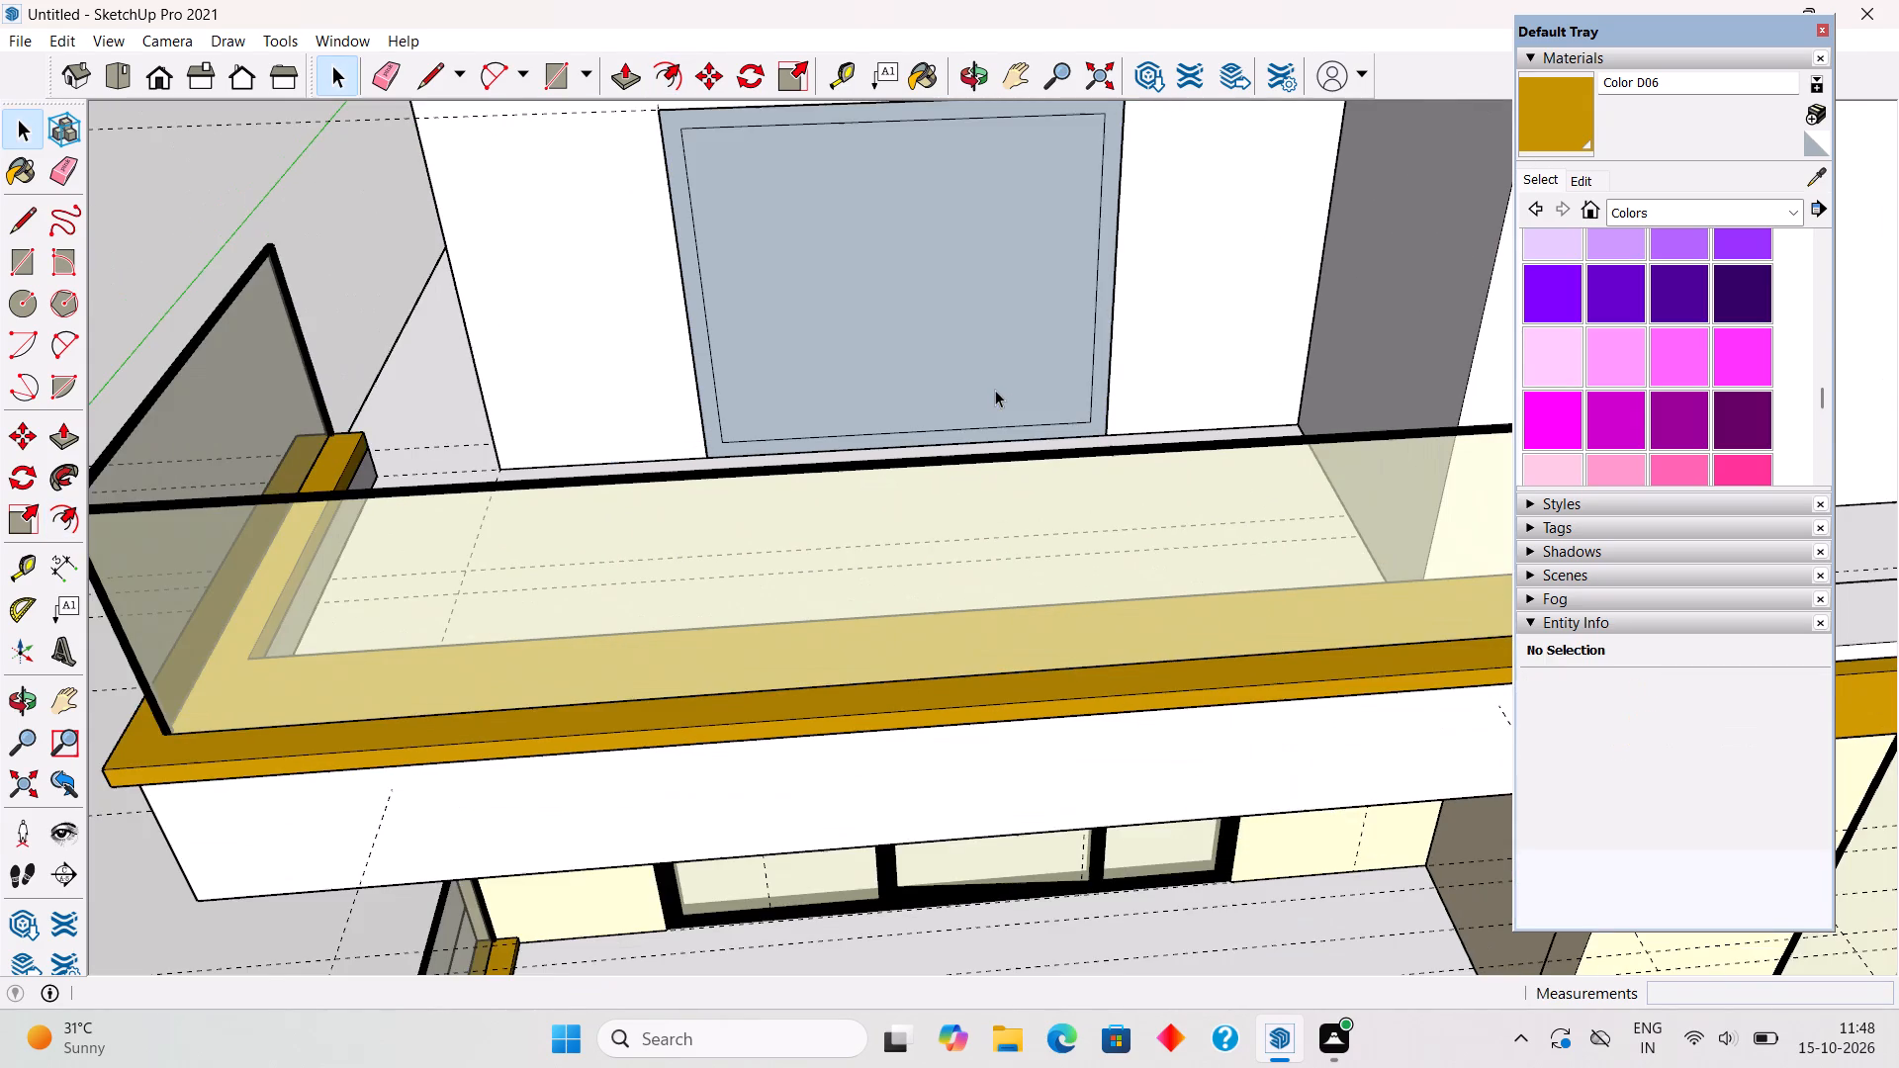
key("t")
left_click(760, 369)
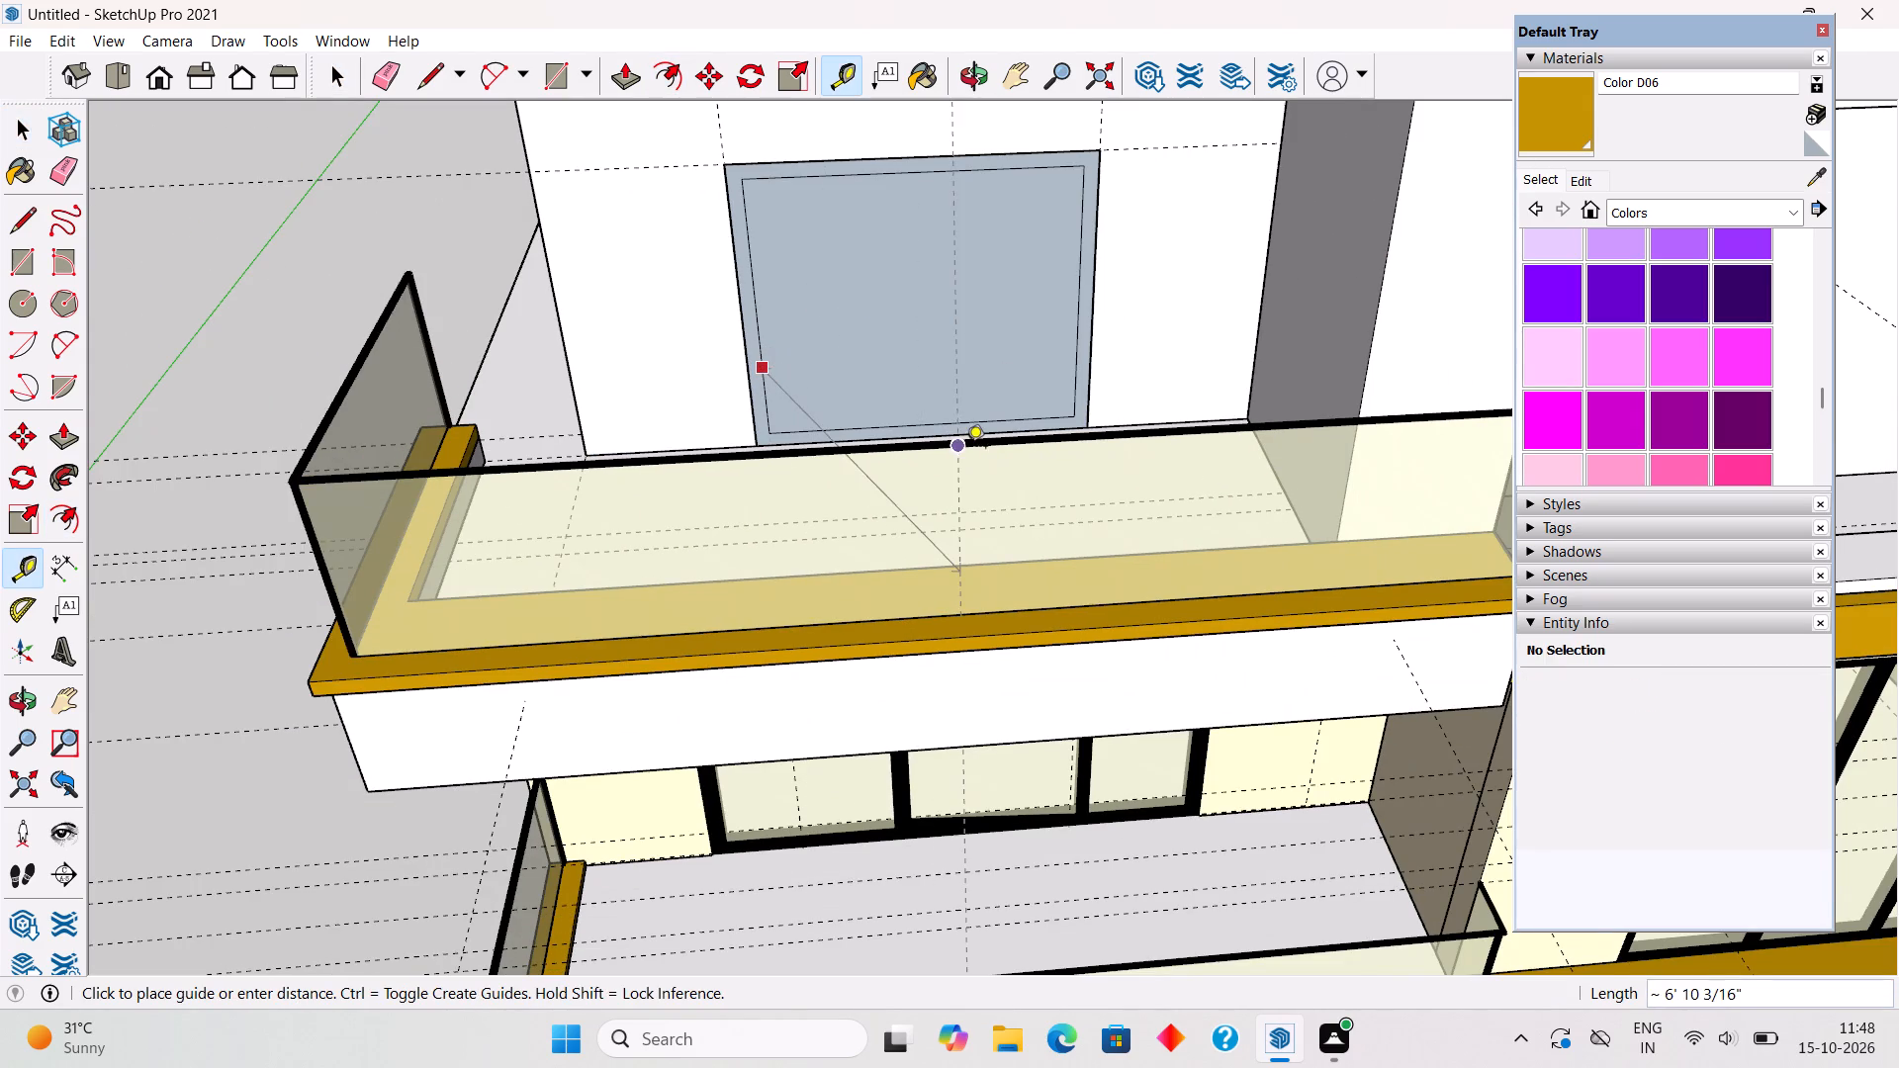
left_click(929, 422)
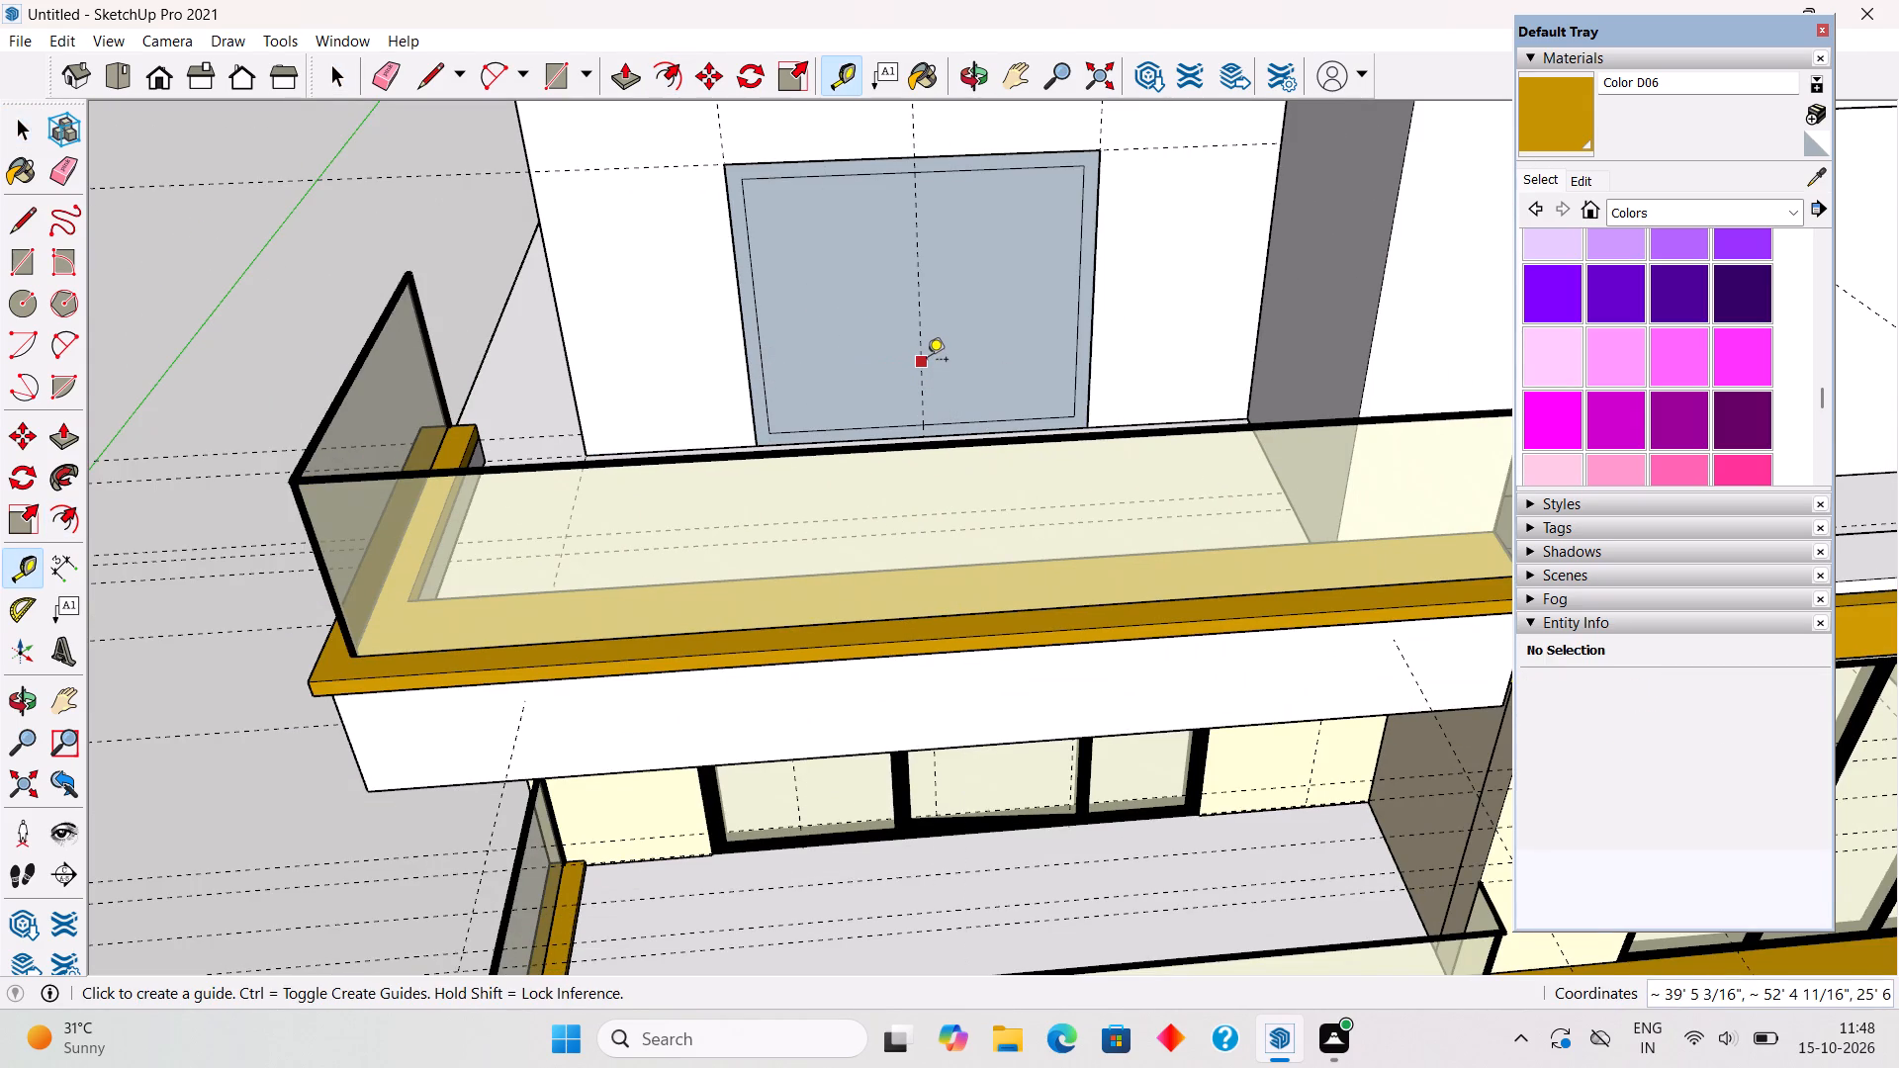
left_click(927, 361)
type("1.5\"")
key("Return")
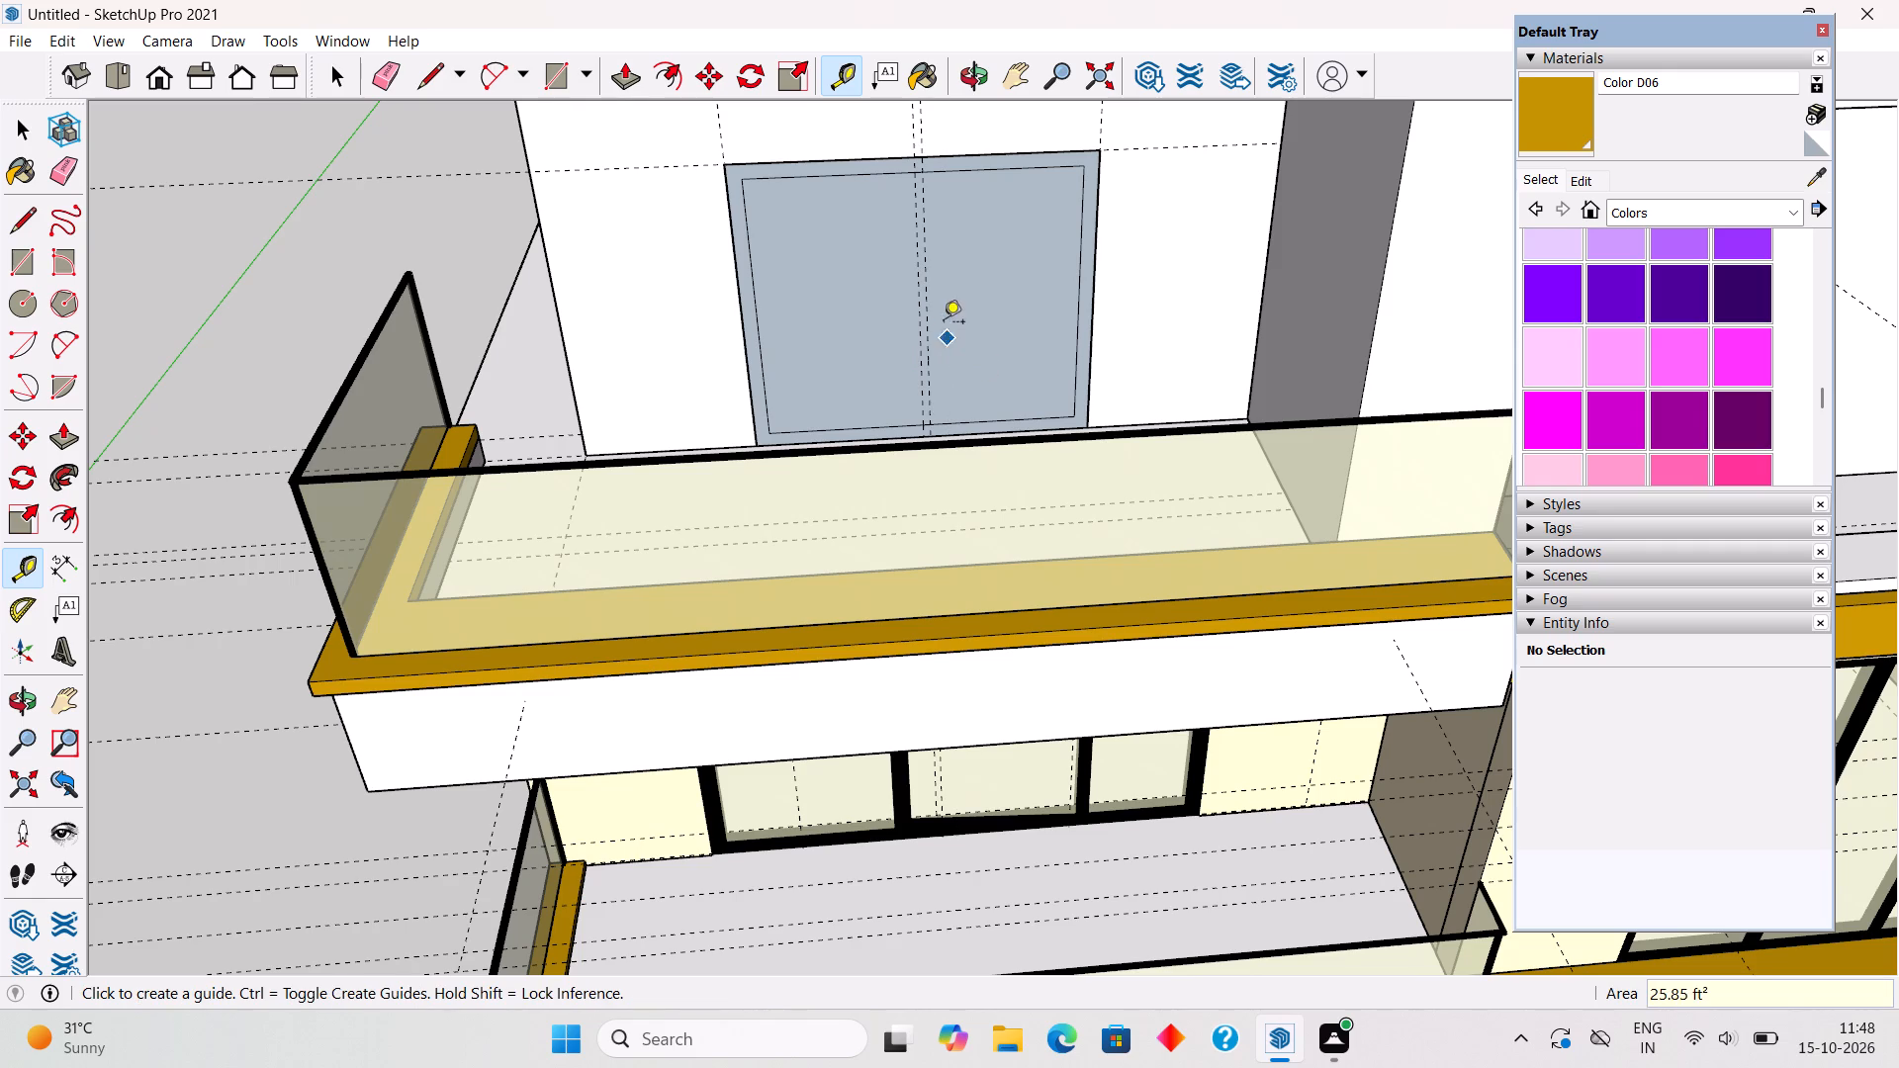
scroll(944, 307, "up", 5)
left_click(918, 357)
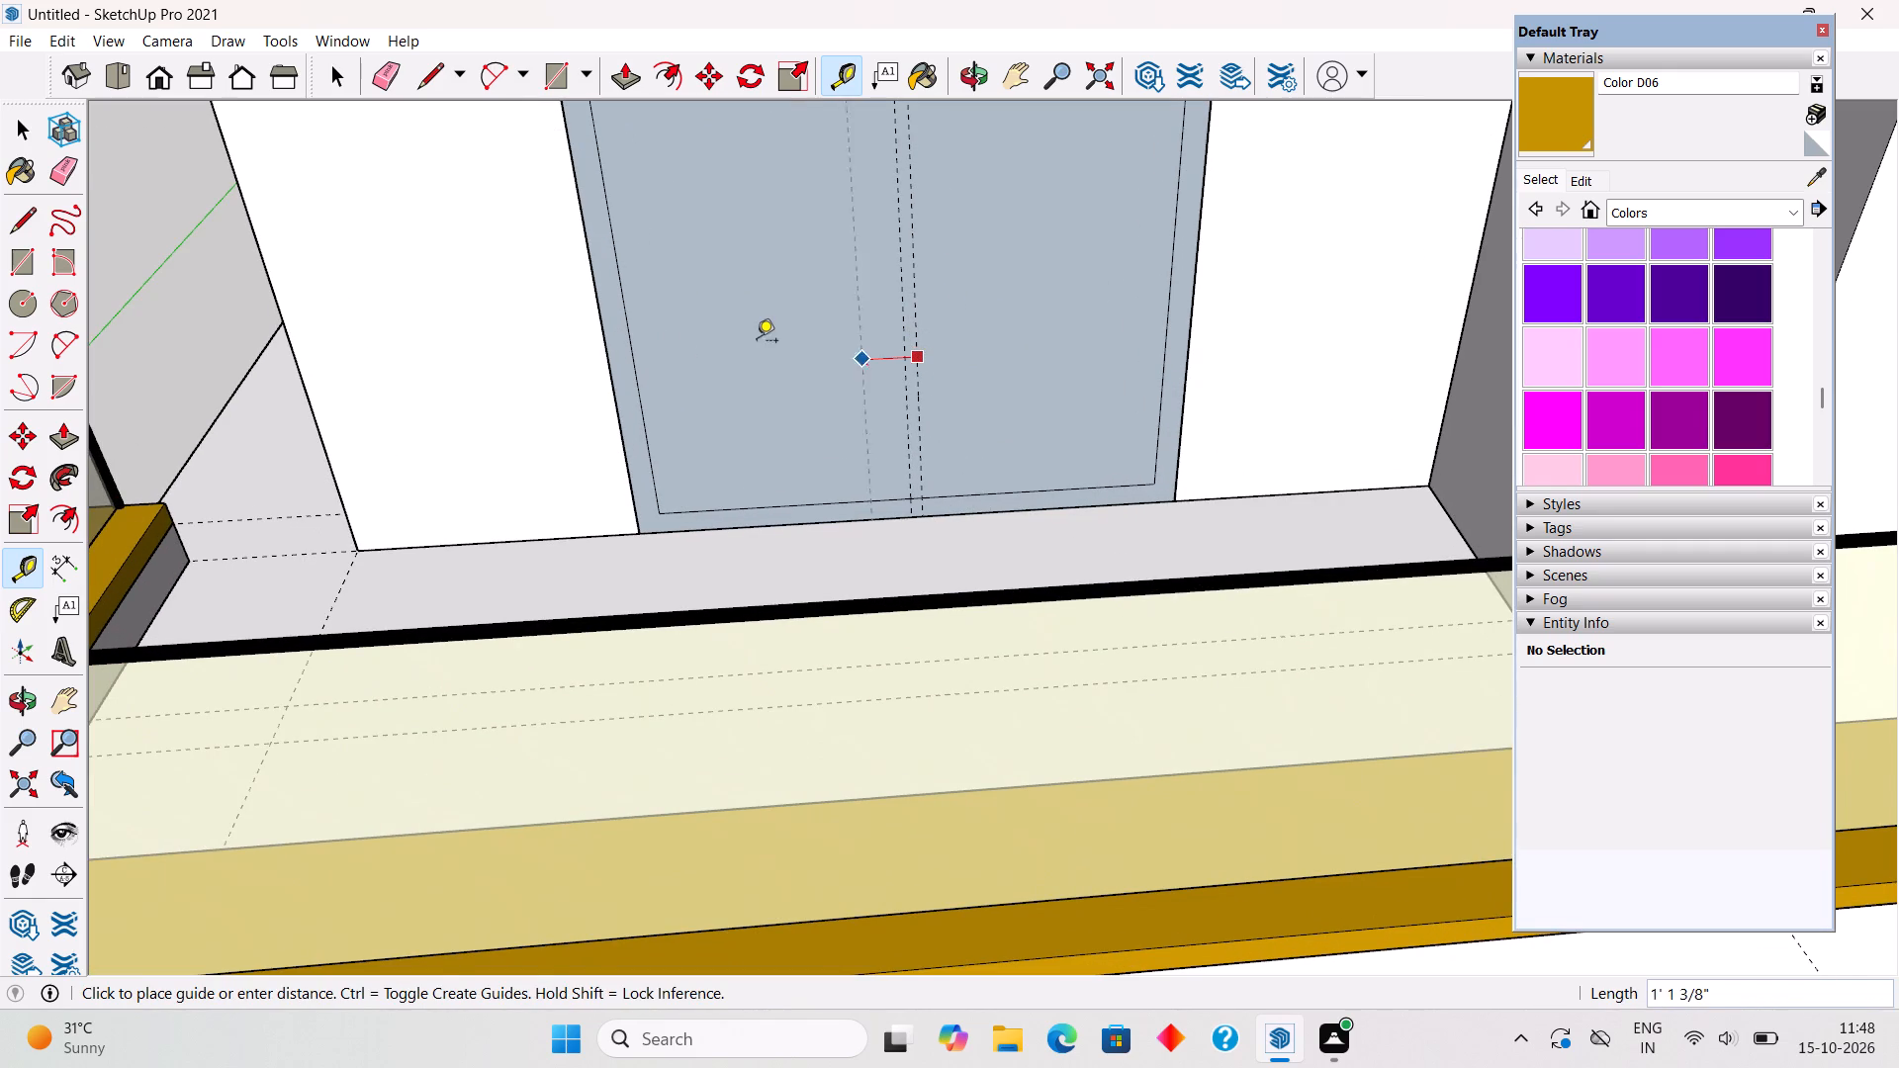
type("3\"")
key("Return")
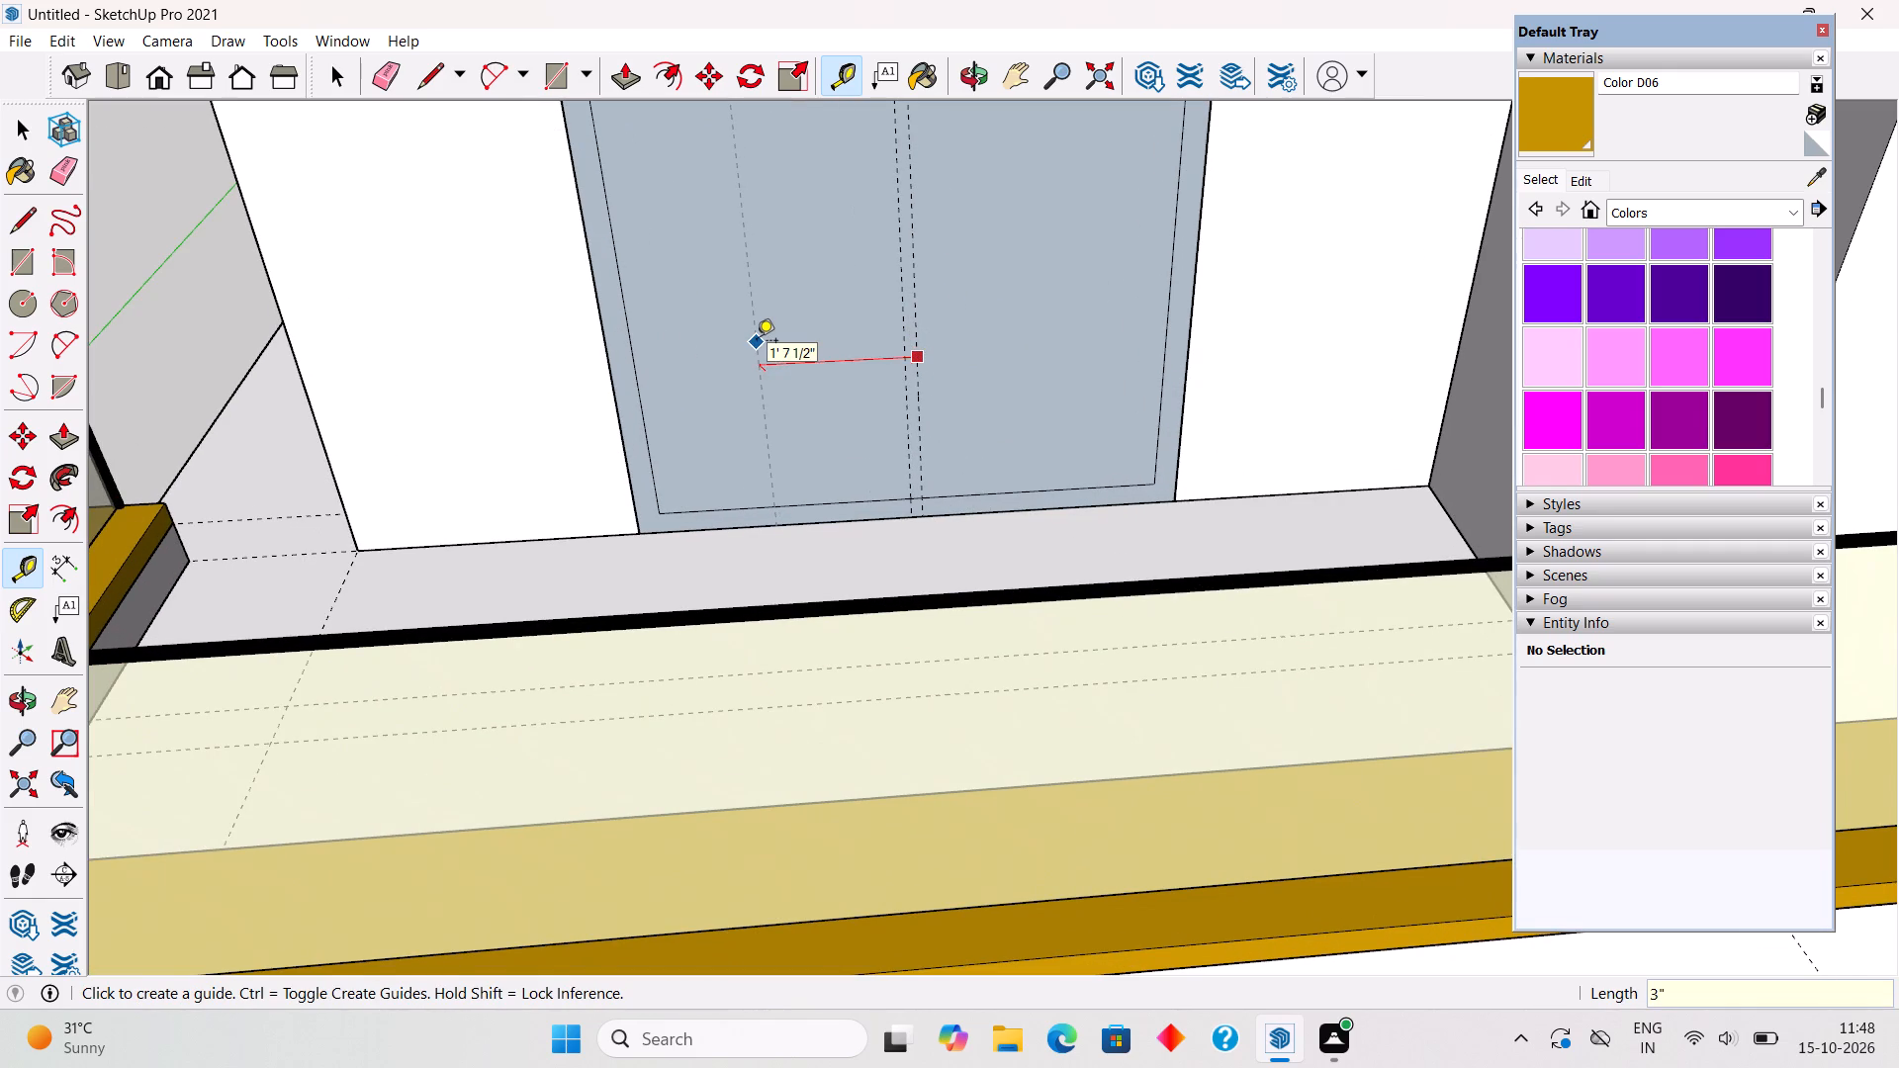
Draw two vertical lines about 4'8" long along the outer centre guides, between the inner outline's bottom and top edges.
key("l")
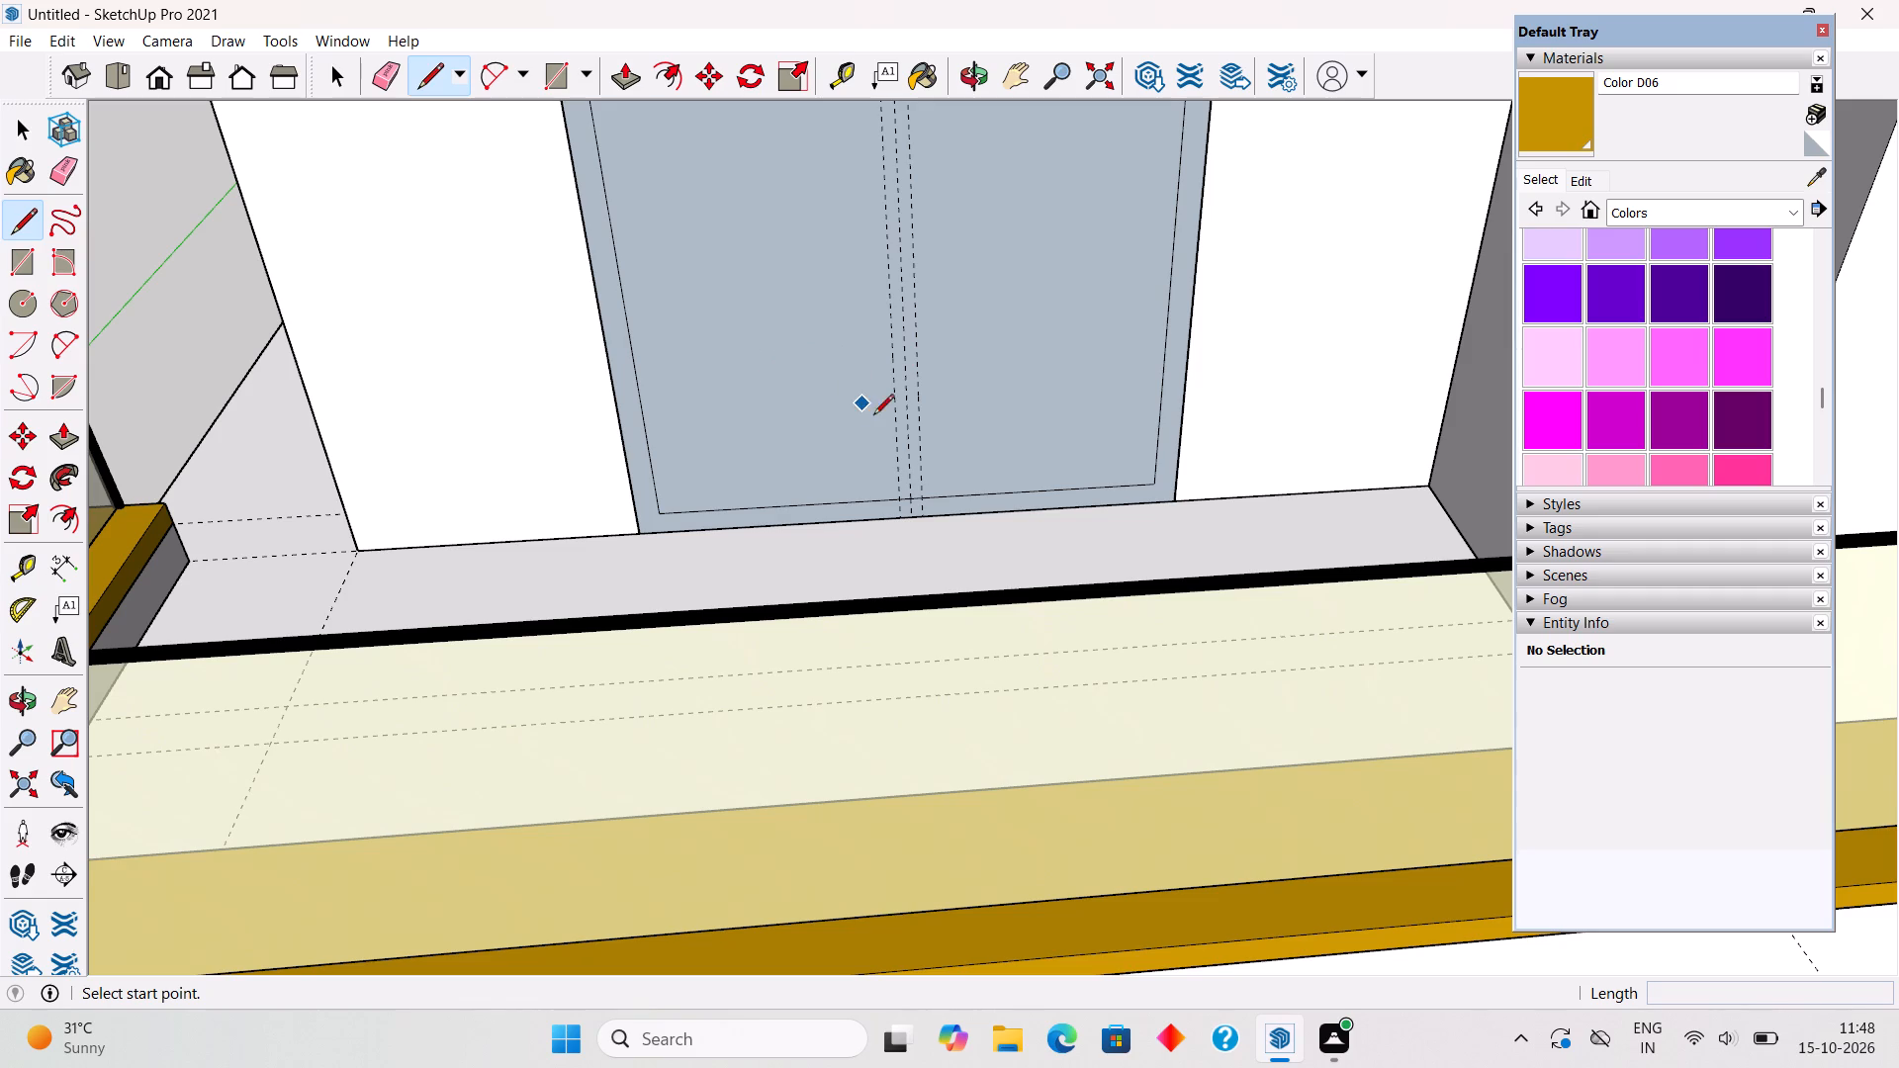
left_click(899, 501)
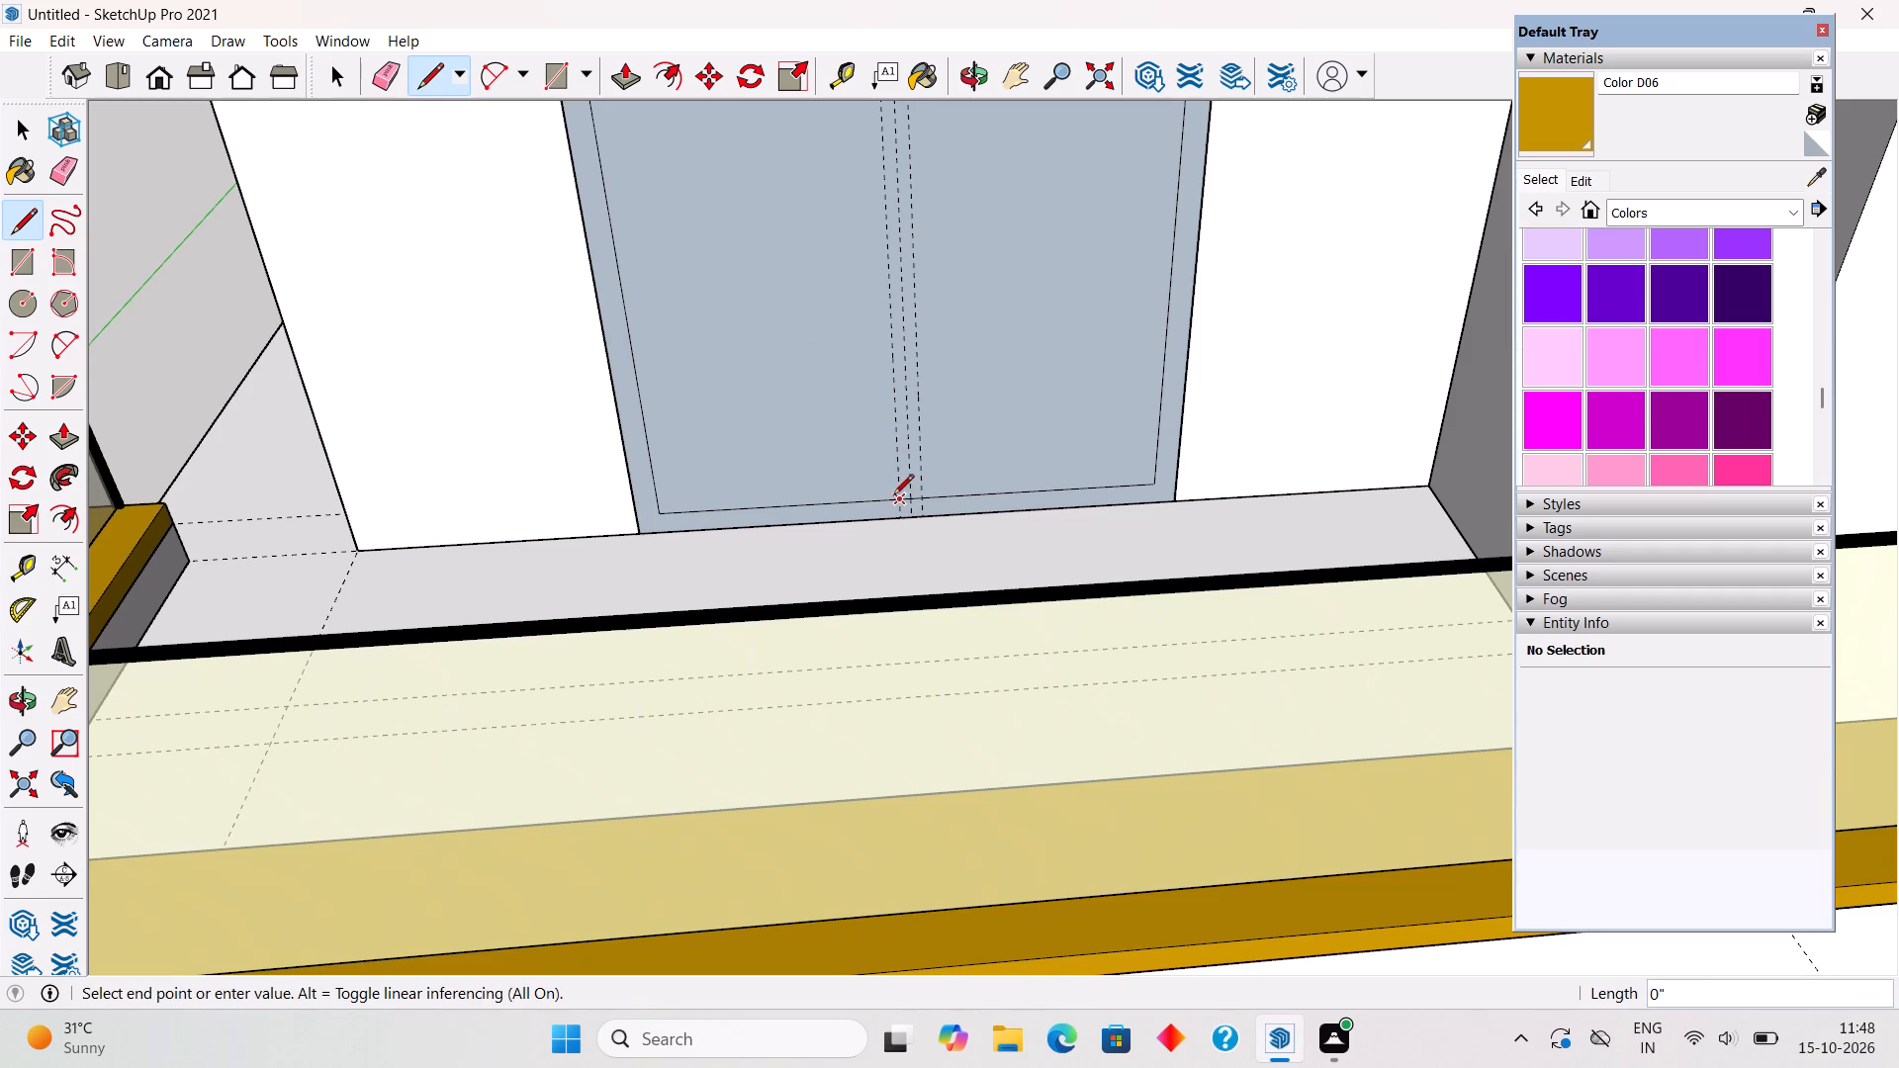
scroll(889, 497, "down", 10)
scroll(901, 322, "up", 9)
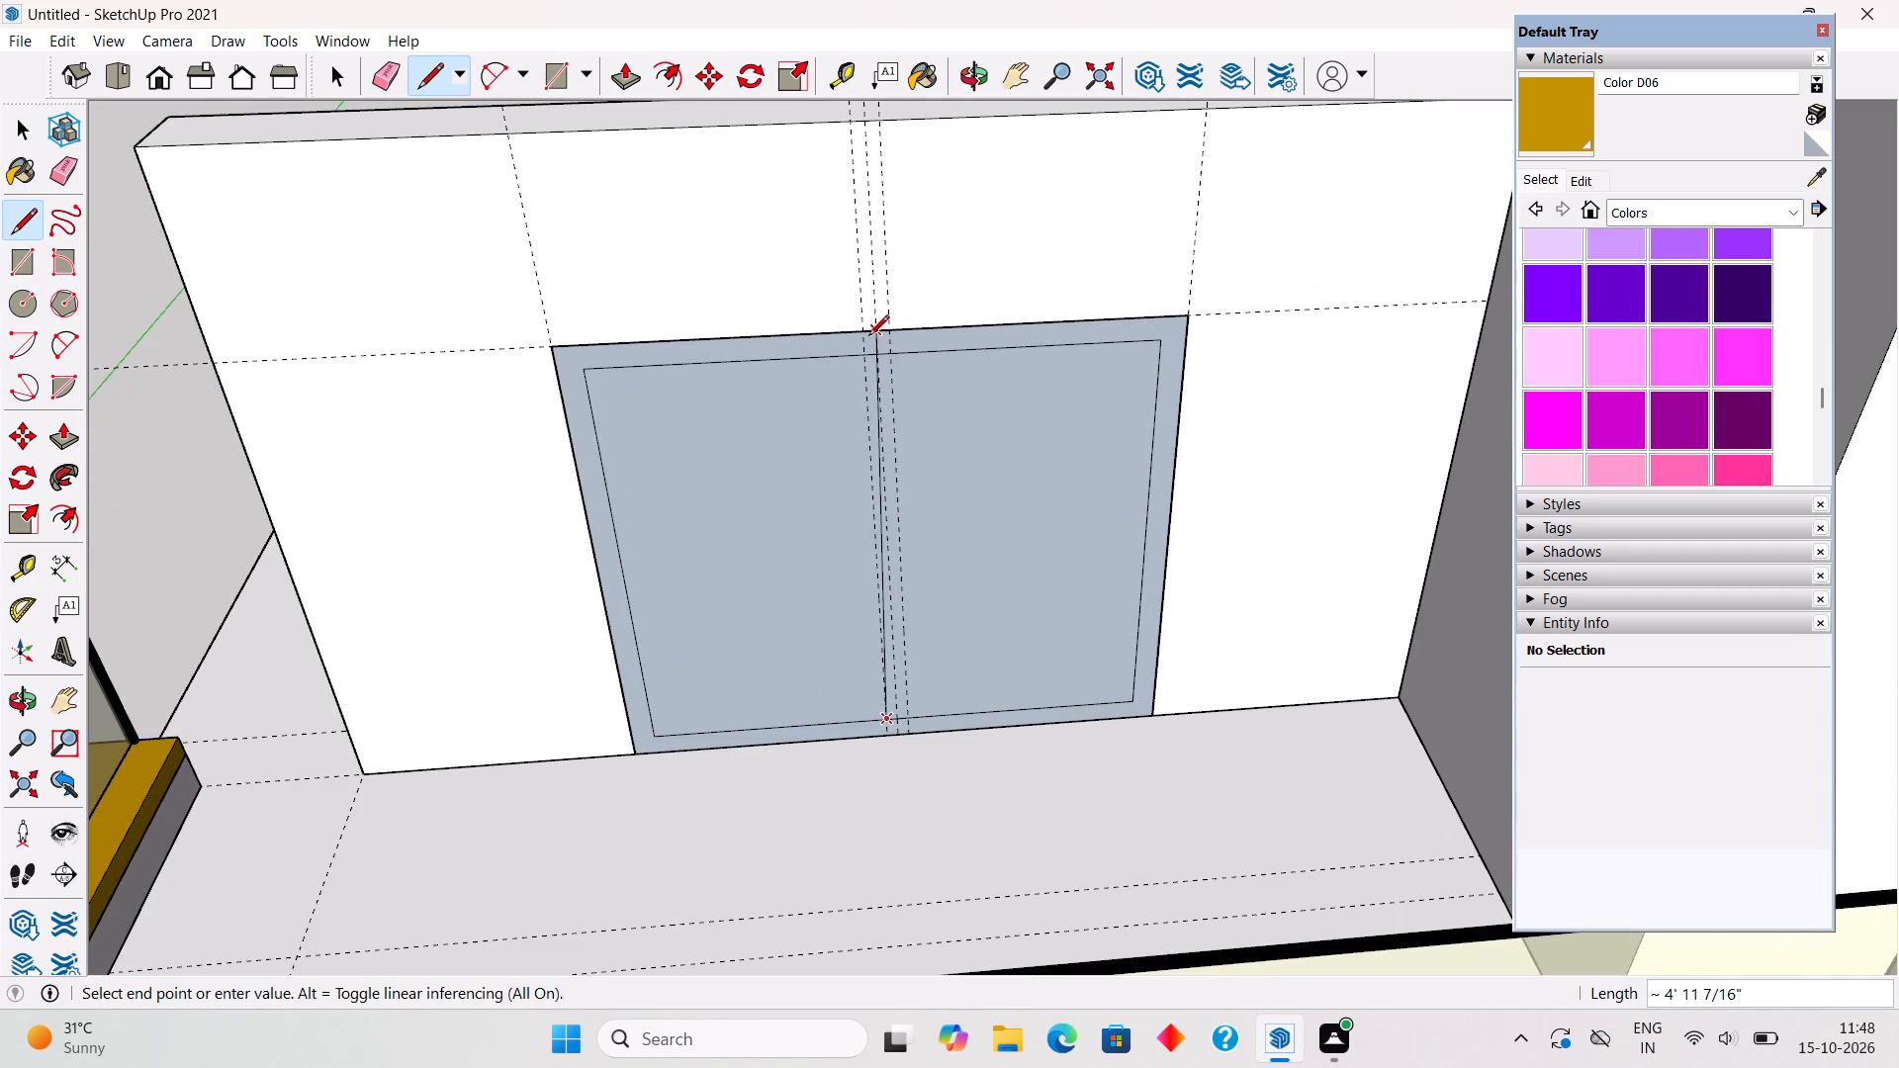
left_click(866, 356)
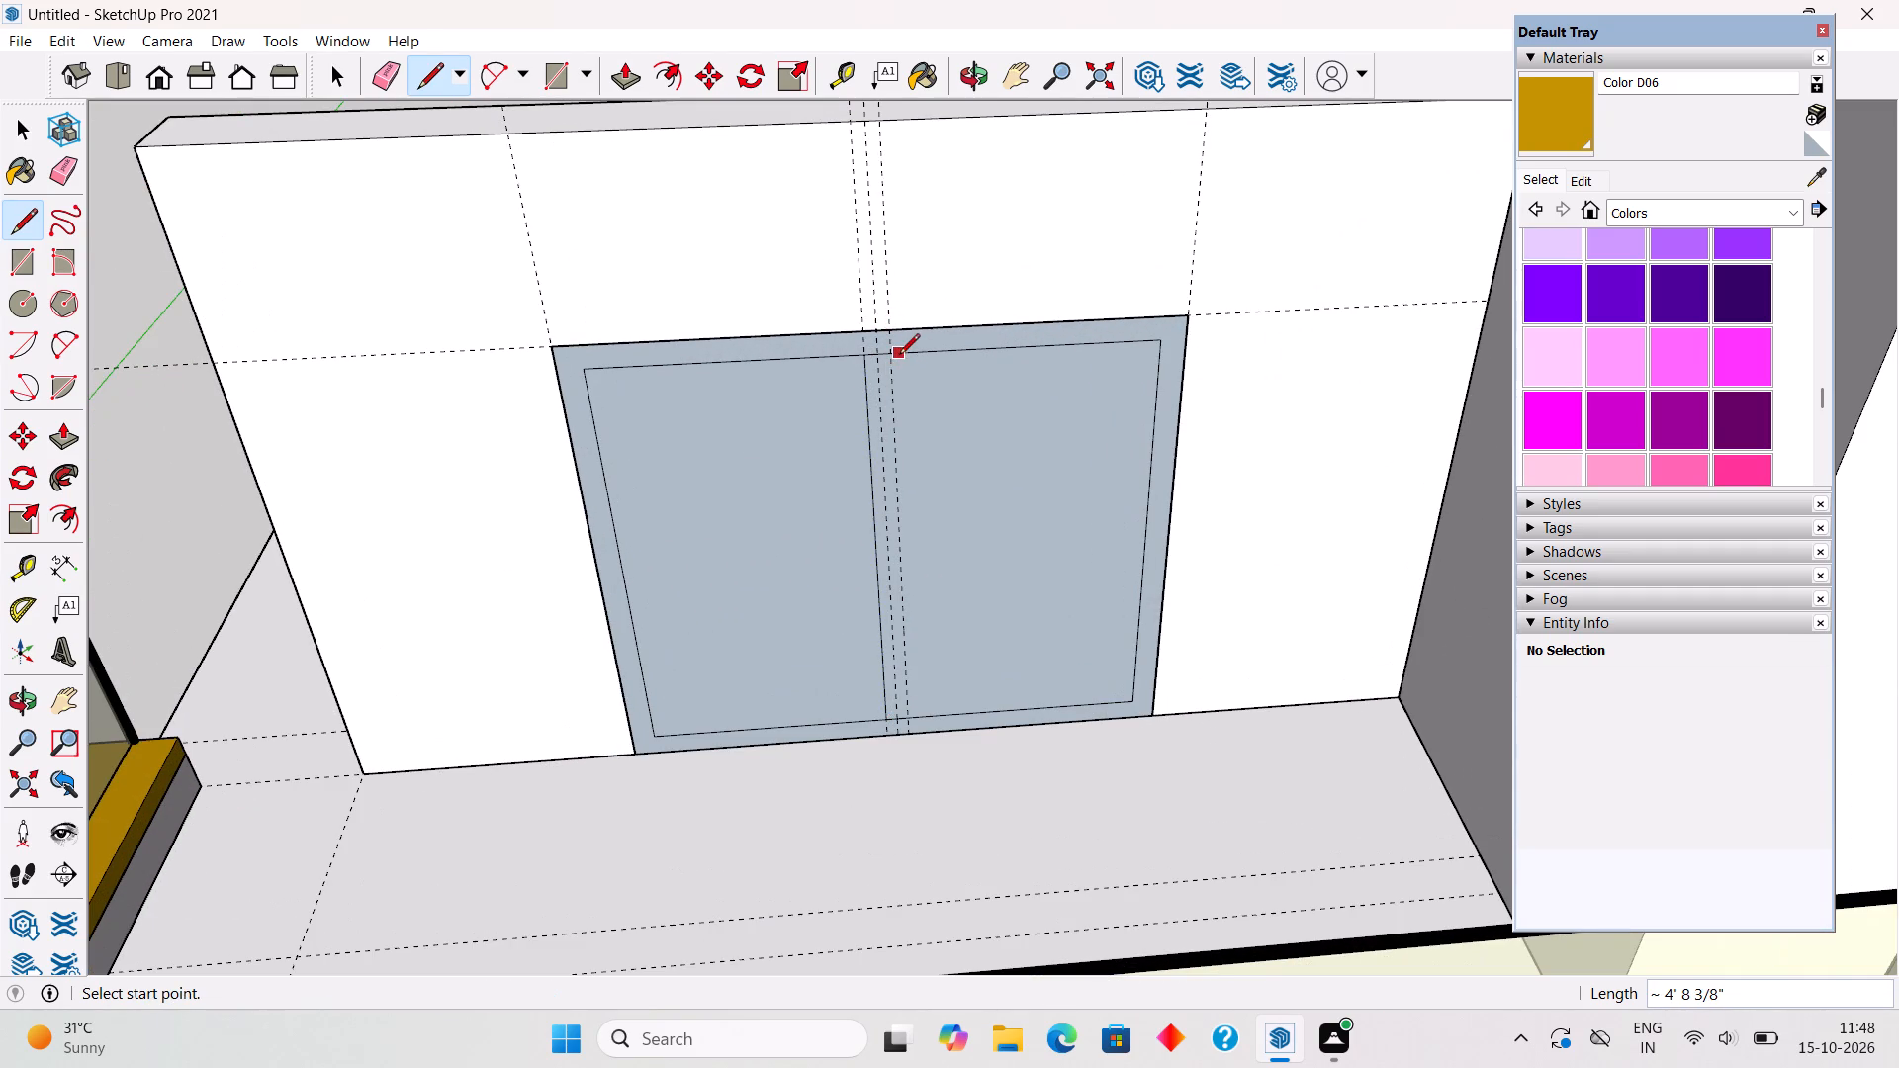
left_click(890, 357)
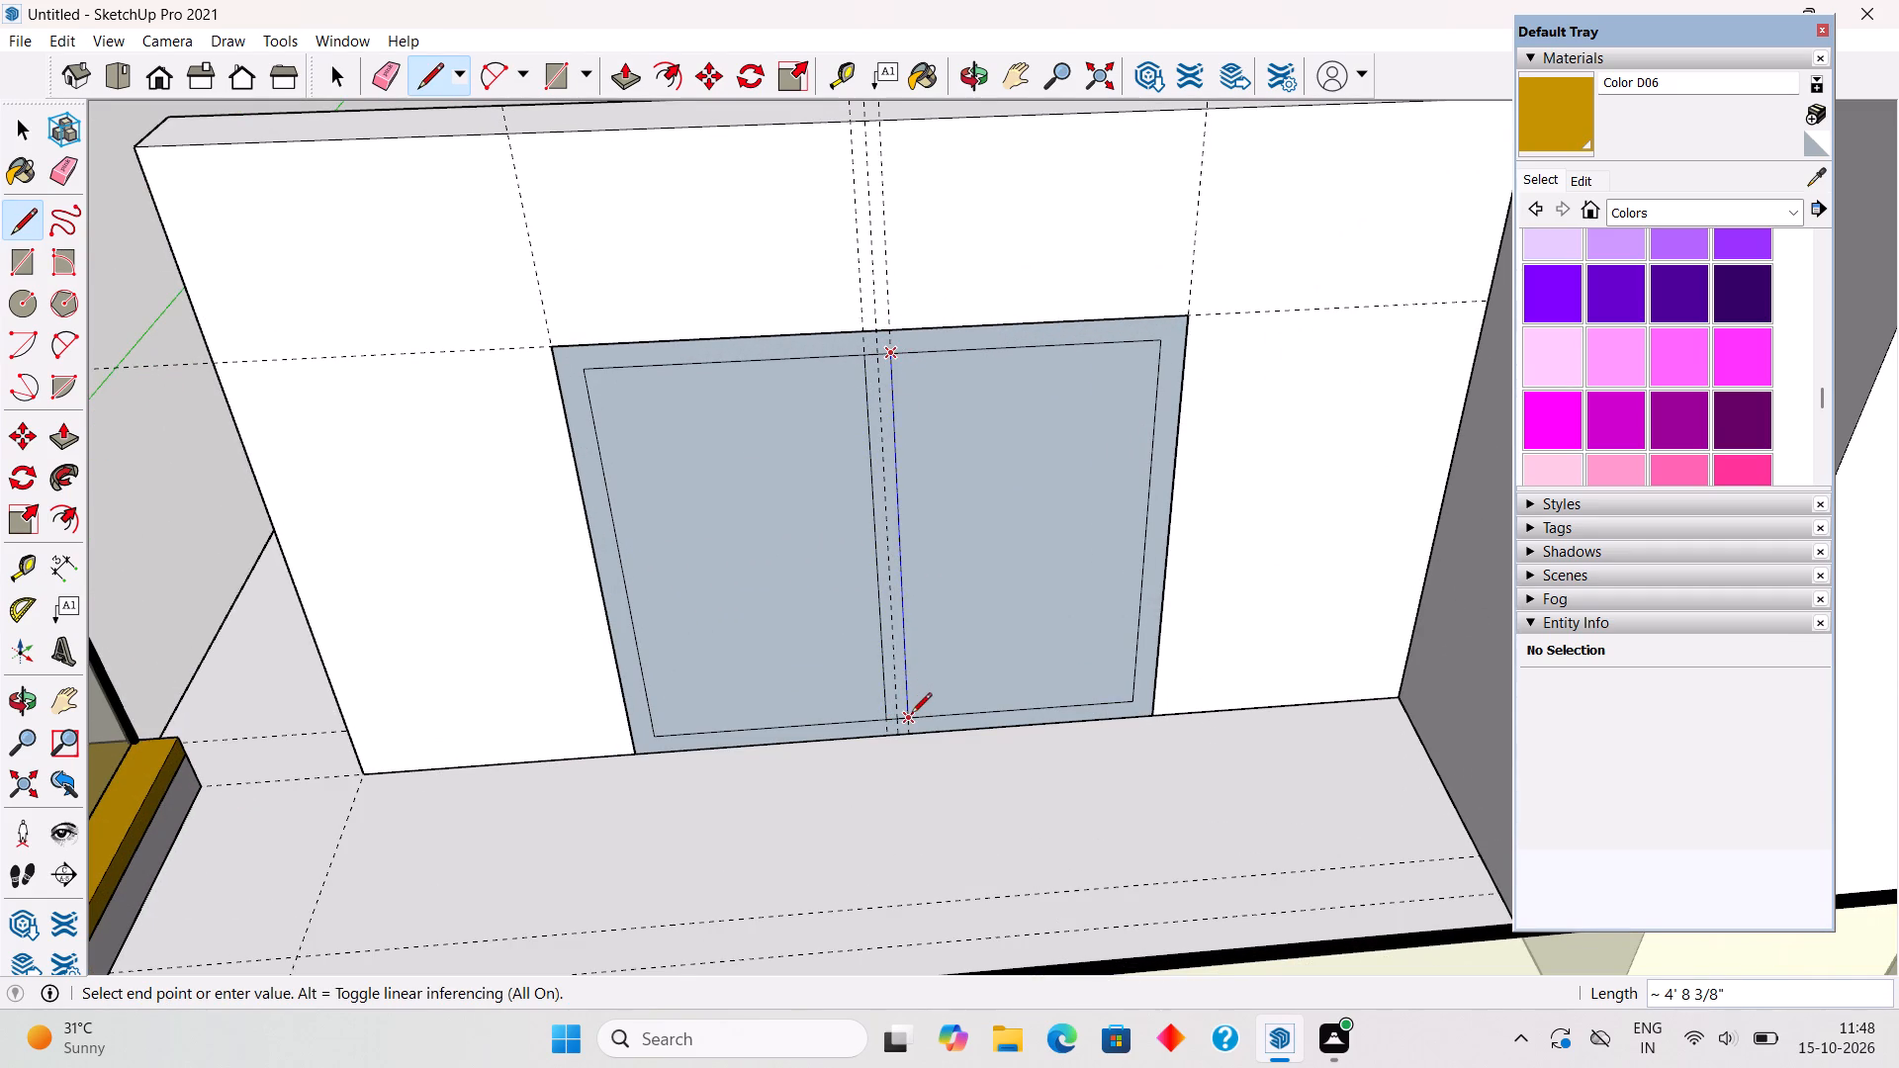
left_click(911, 715)
Erase the inner outline's short segments between the two vertical lines, along with the middle guide.
key("e")
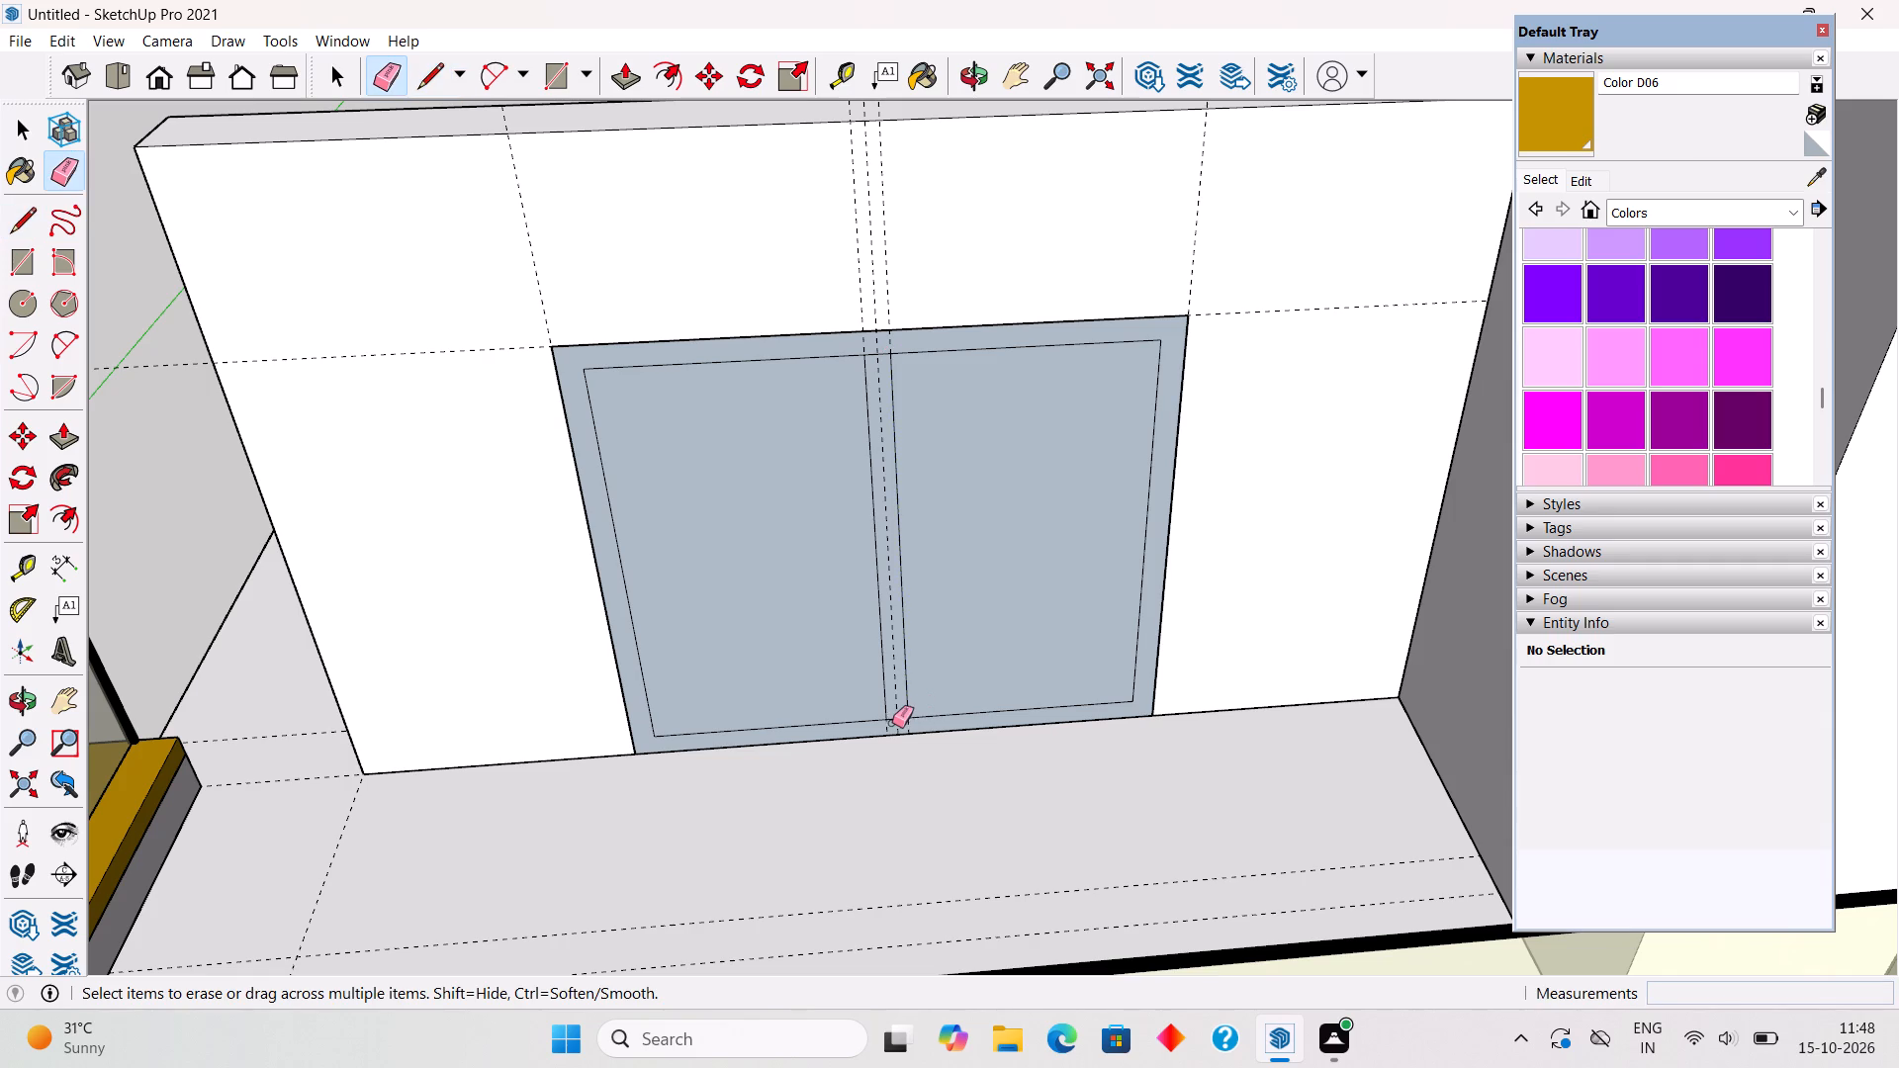
left_click(900, 717)
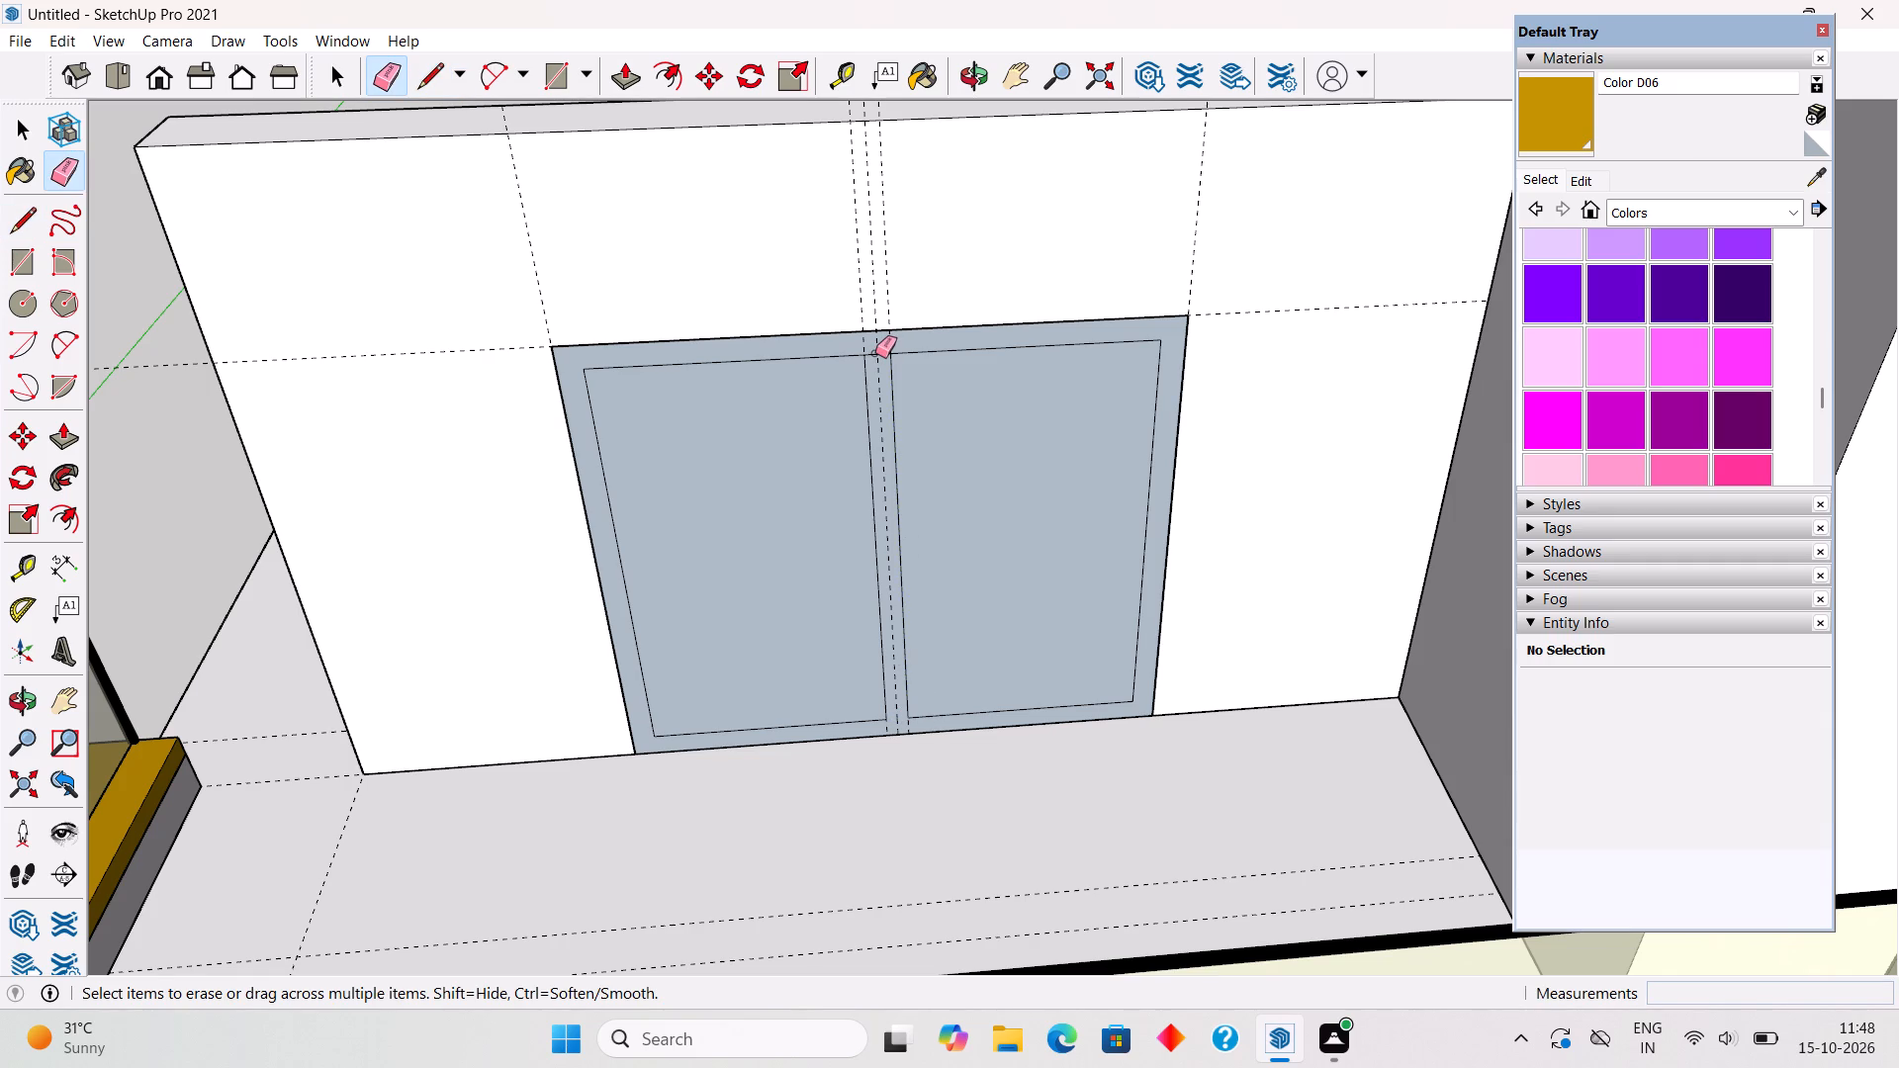
left_click(875, 353)
Delete the two pane faces inside the frame outline, leaving both openings empty.
key("space")
left_click(935, 409)
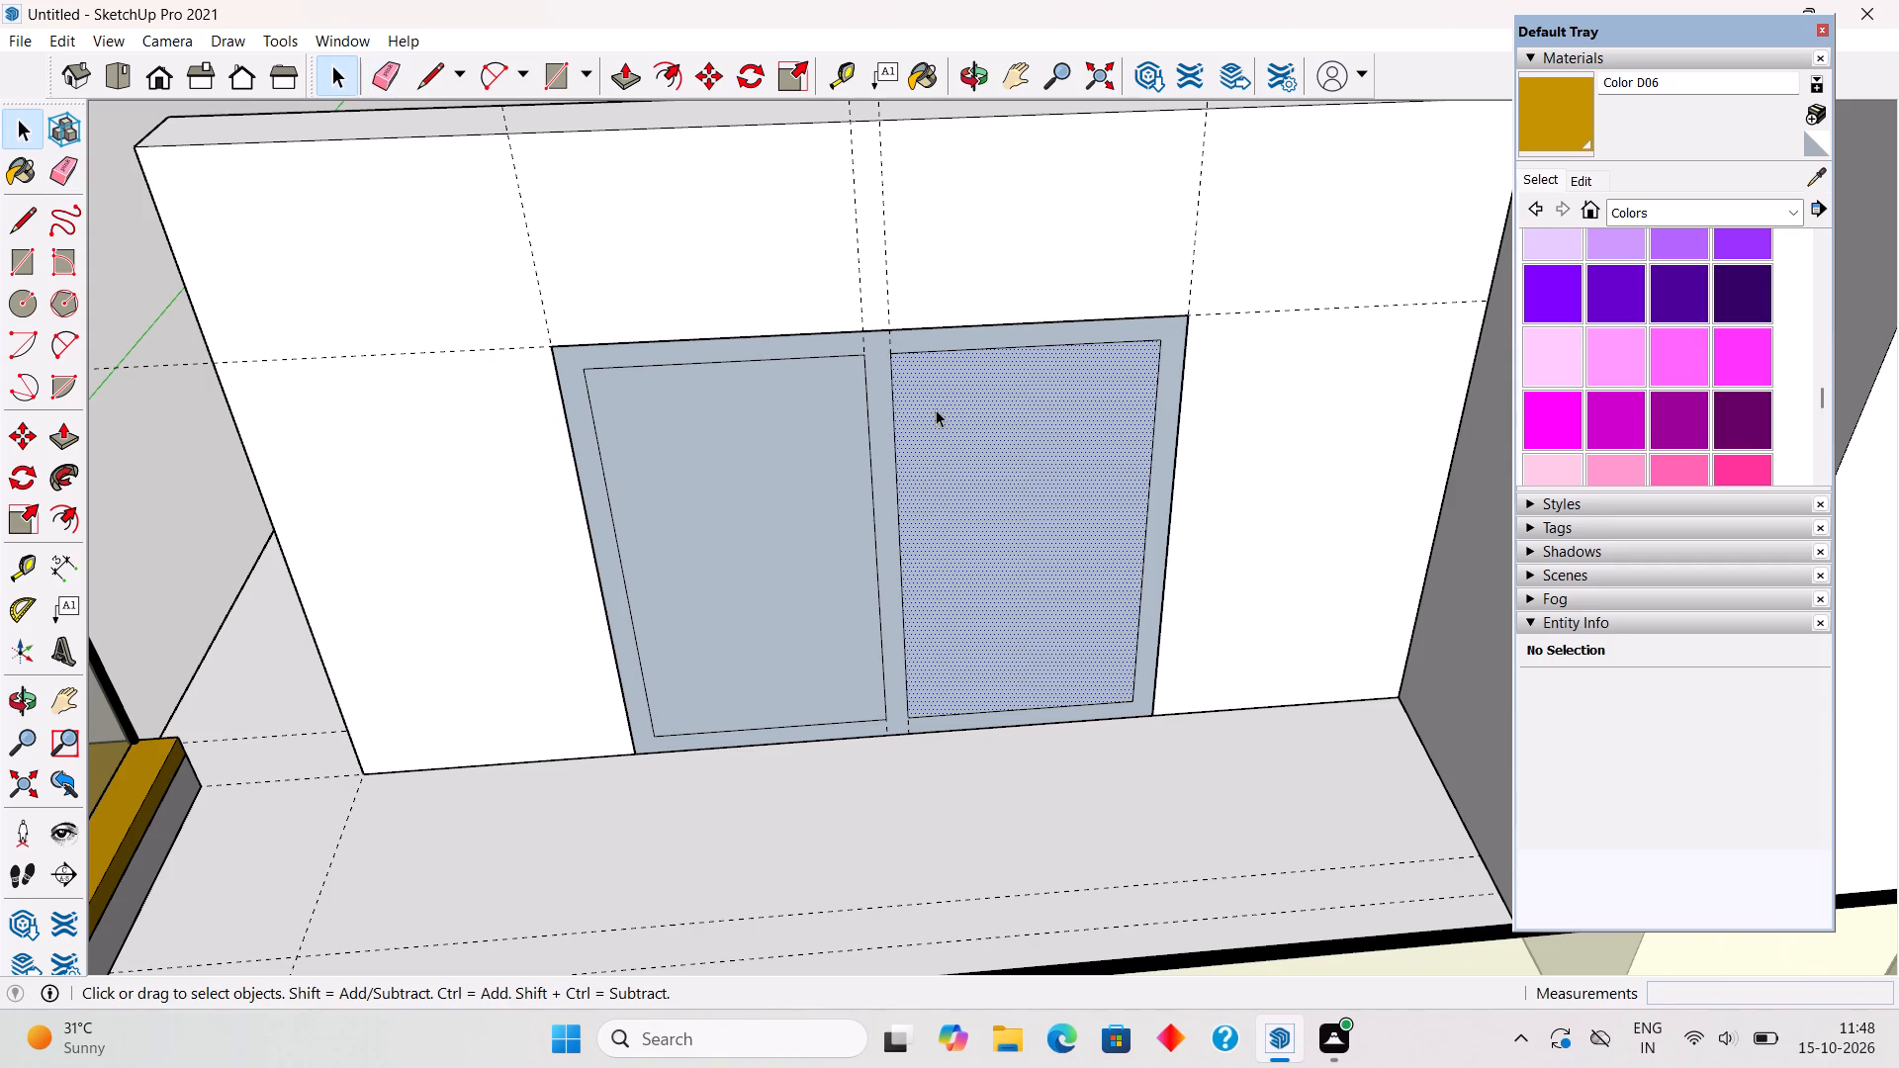
key("Delete")
left_click(792, 469)
key("Delete")
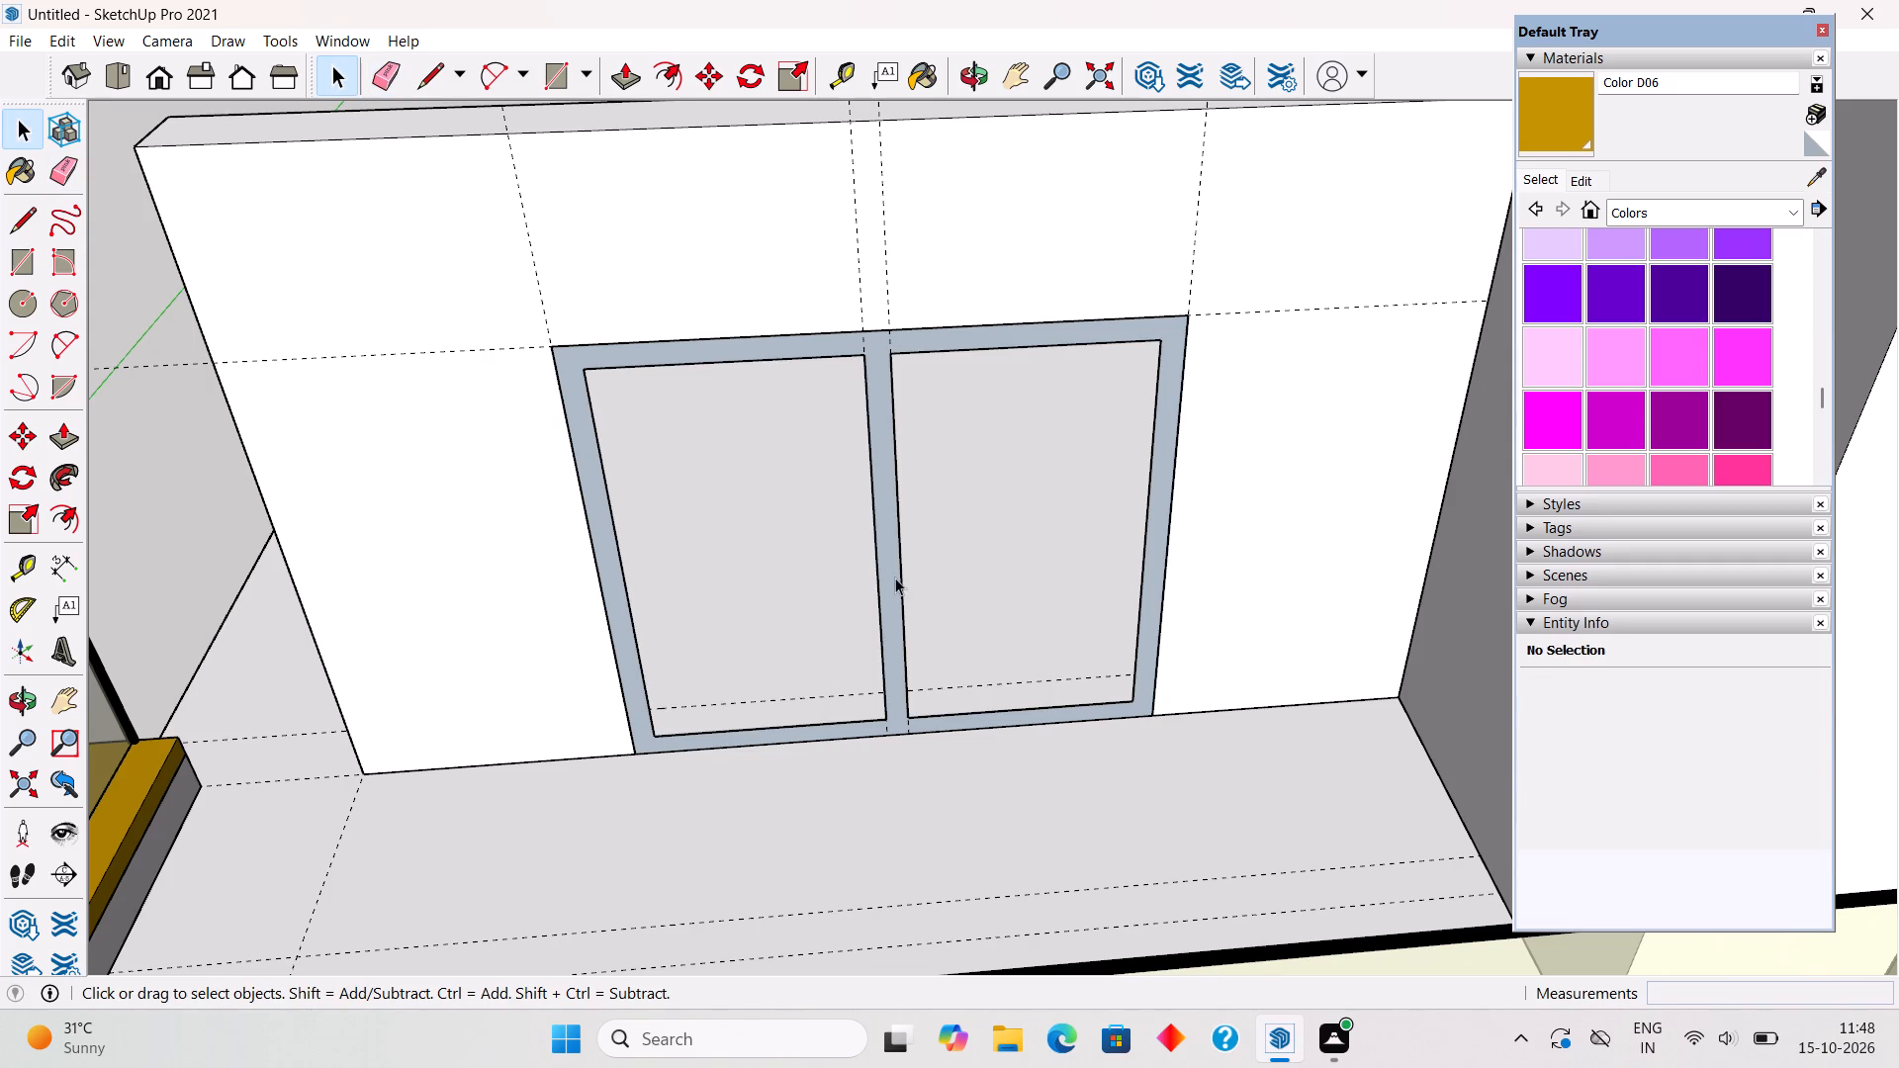
Push/Pull the frame face 3" outward and make the whole frame a group.
left_click(891, 593)
key("p")
left_click(891, 593)
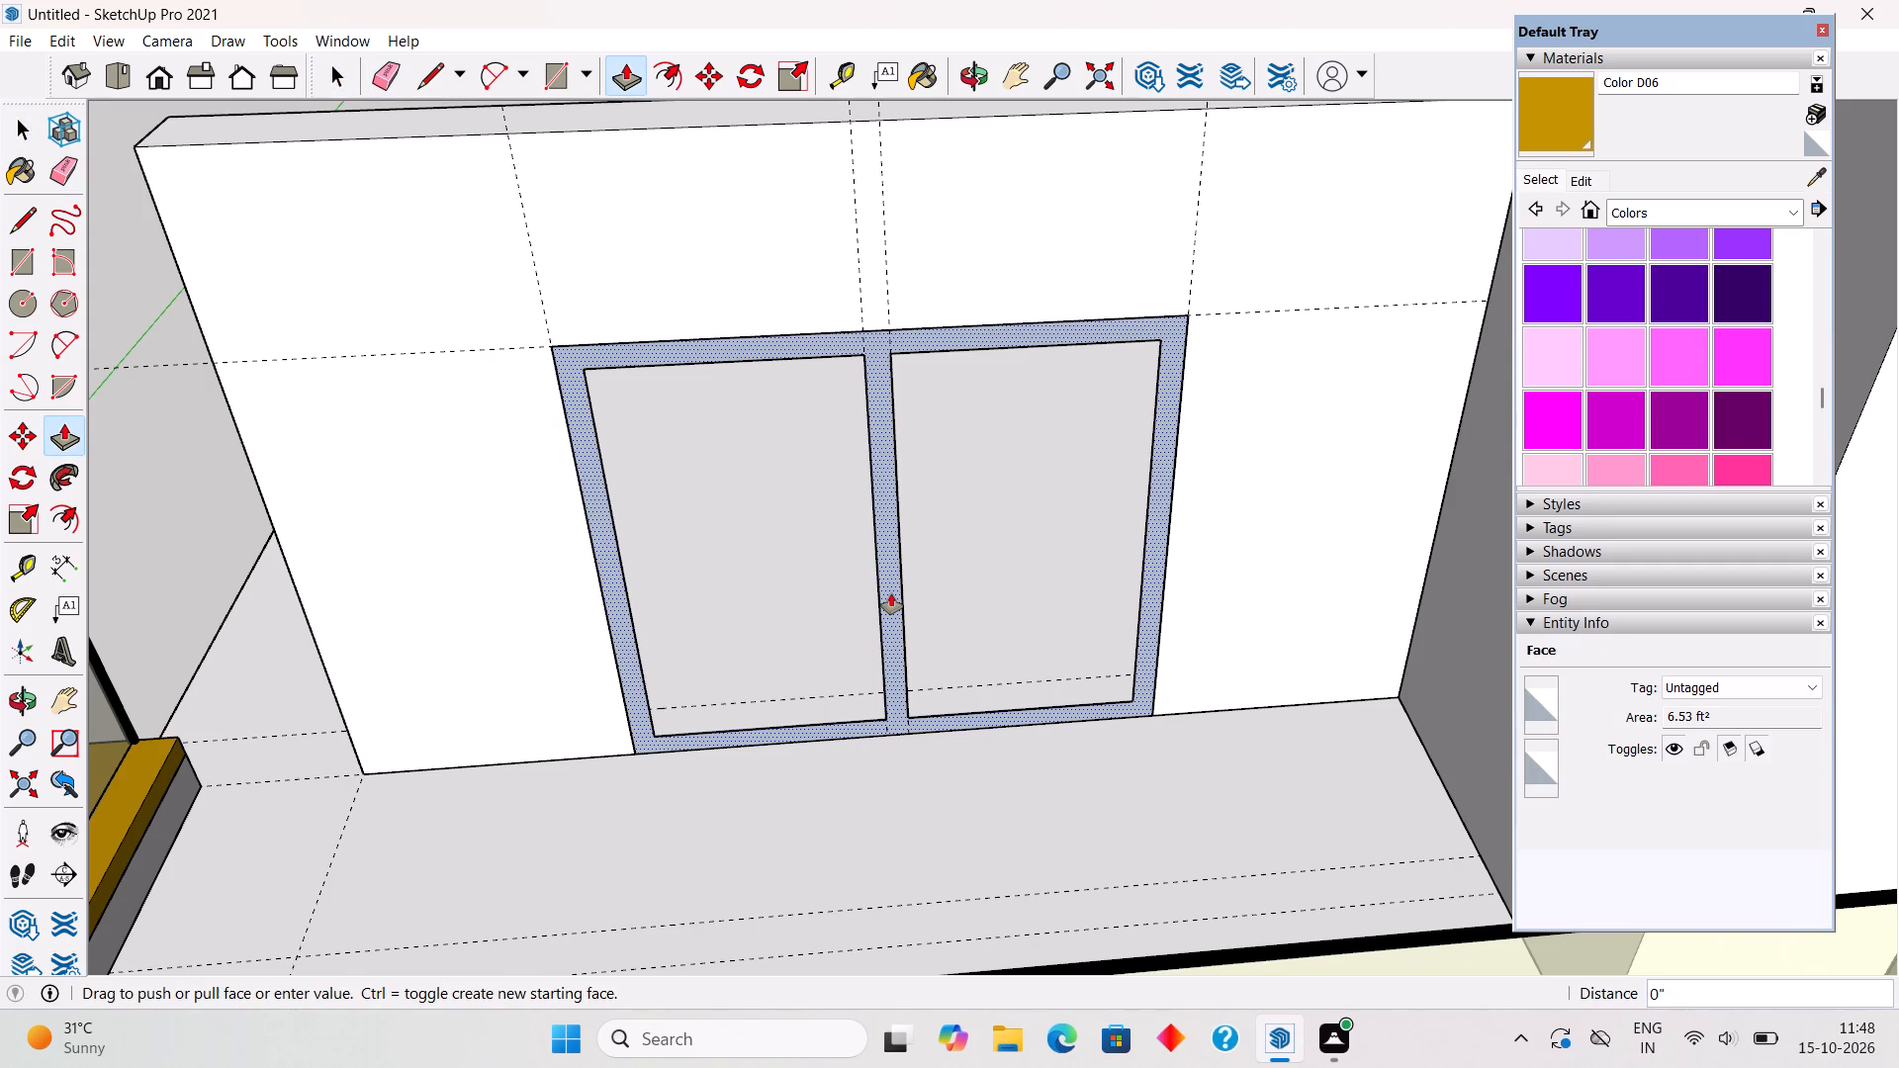
type("3\"")
key("Return")
key("space")
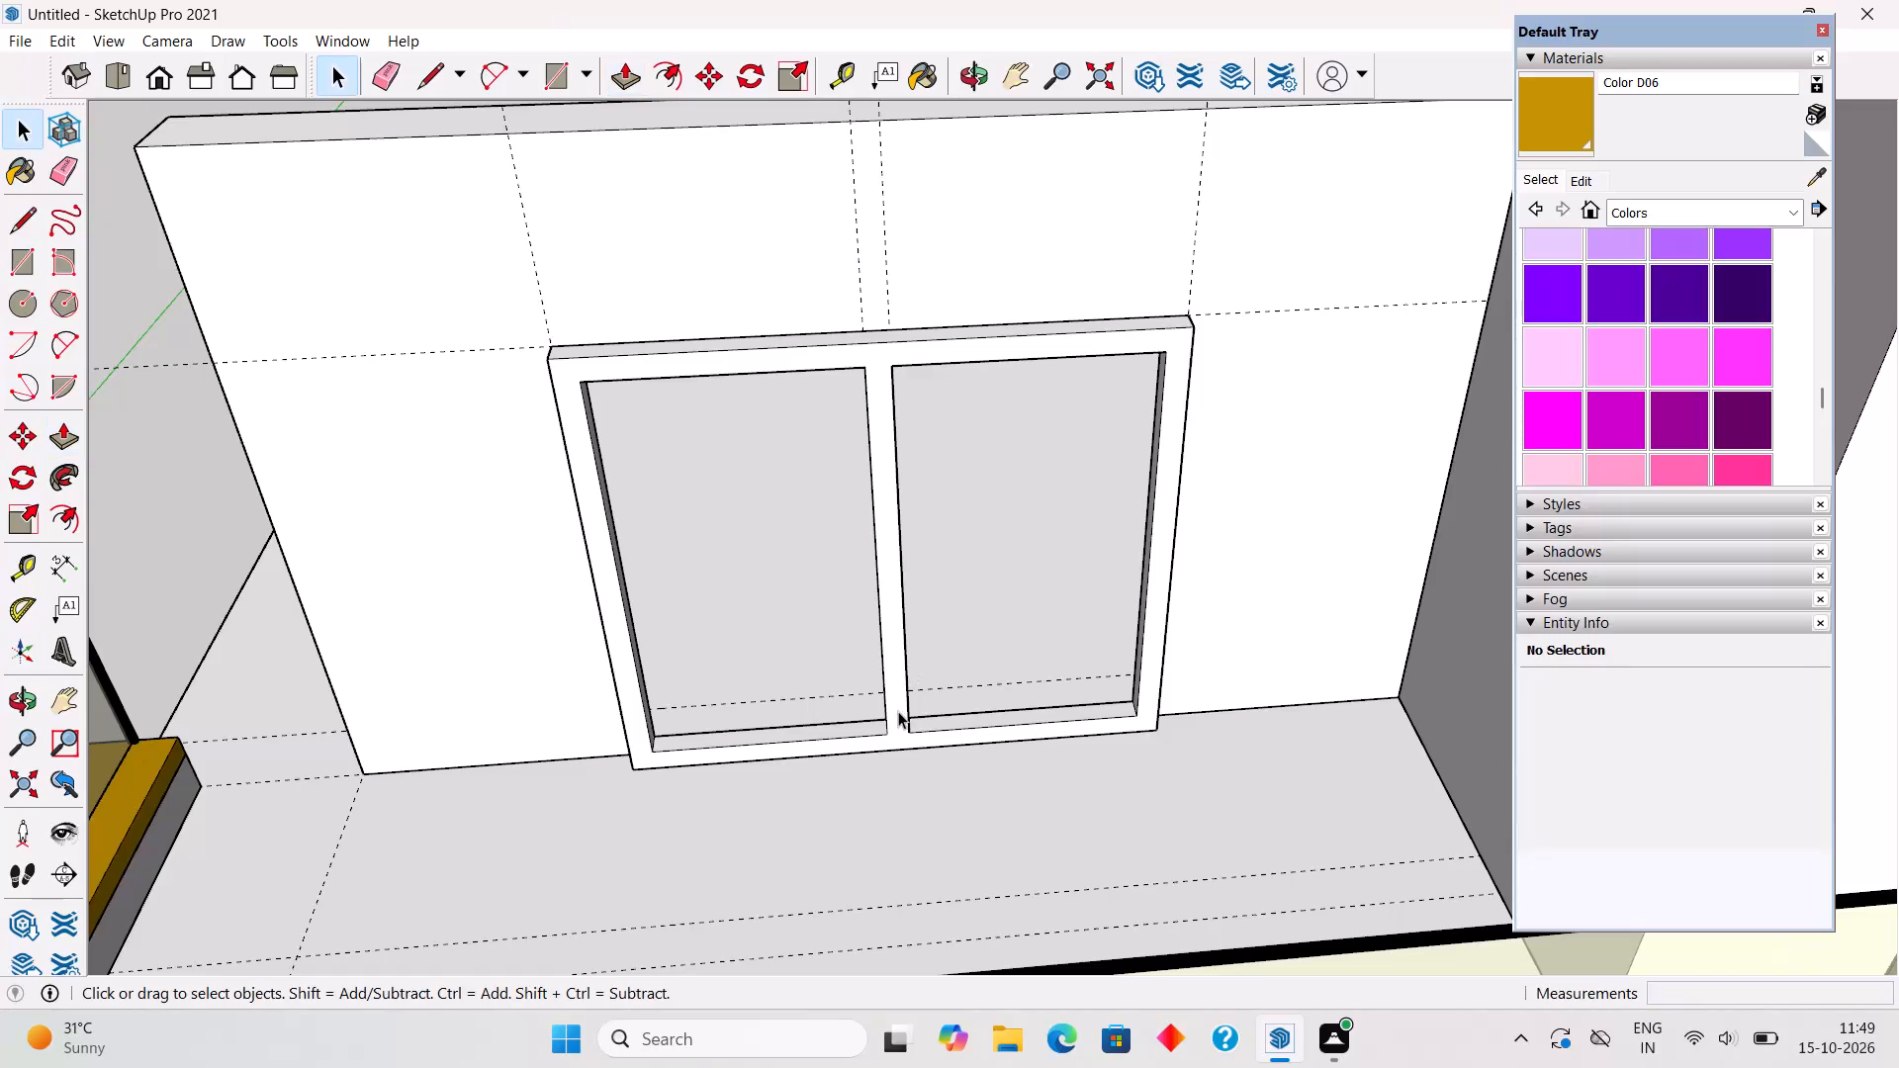
triple_click(898, 711)
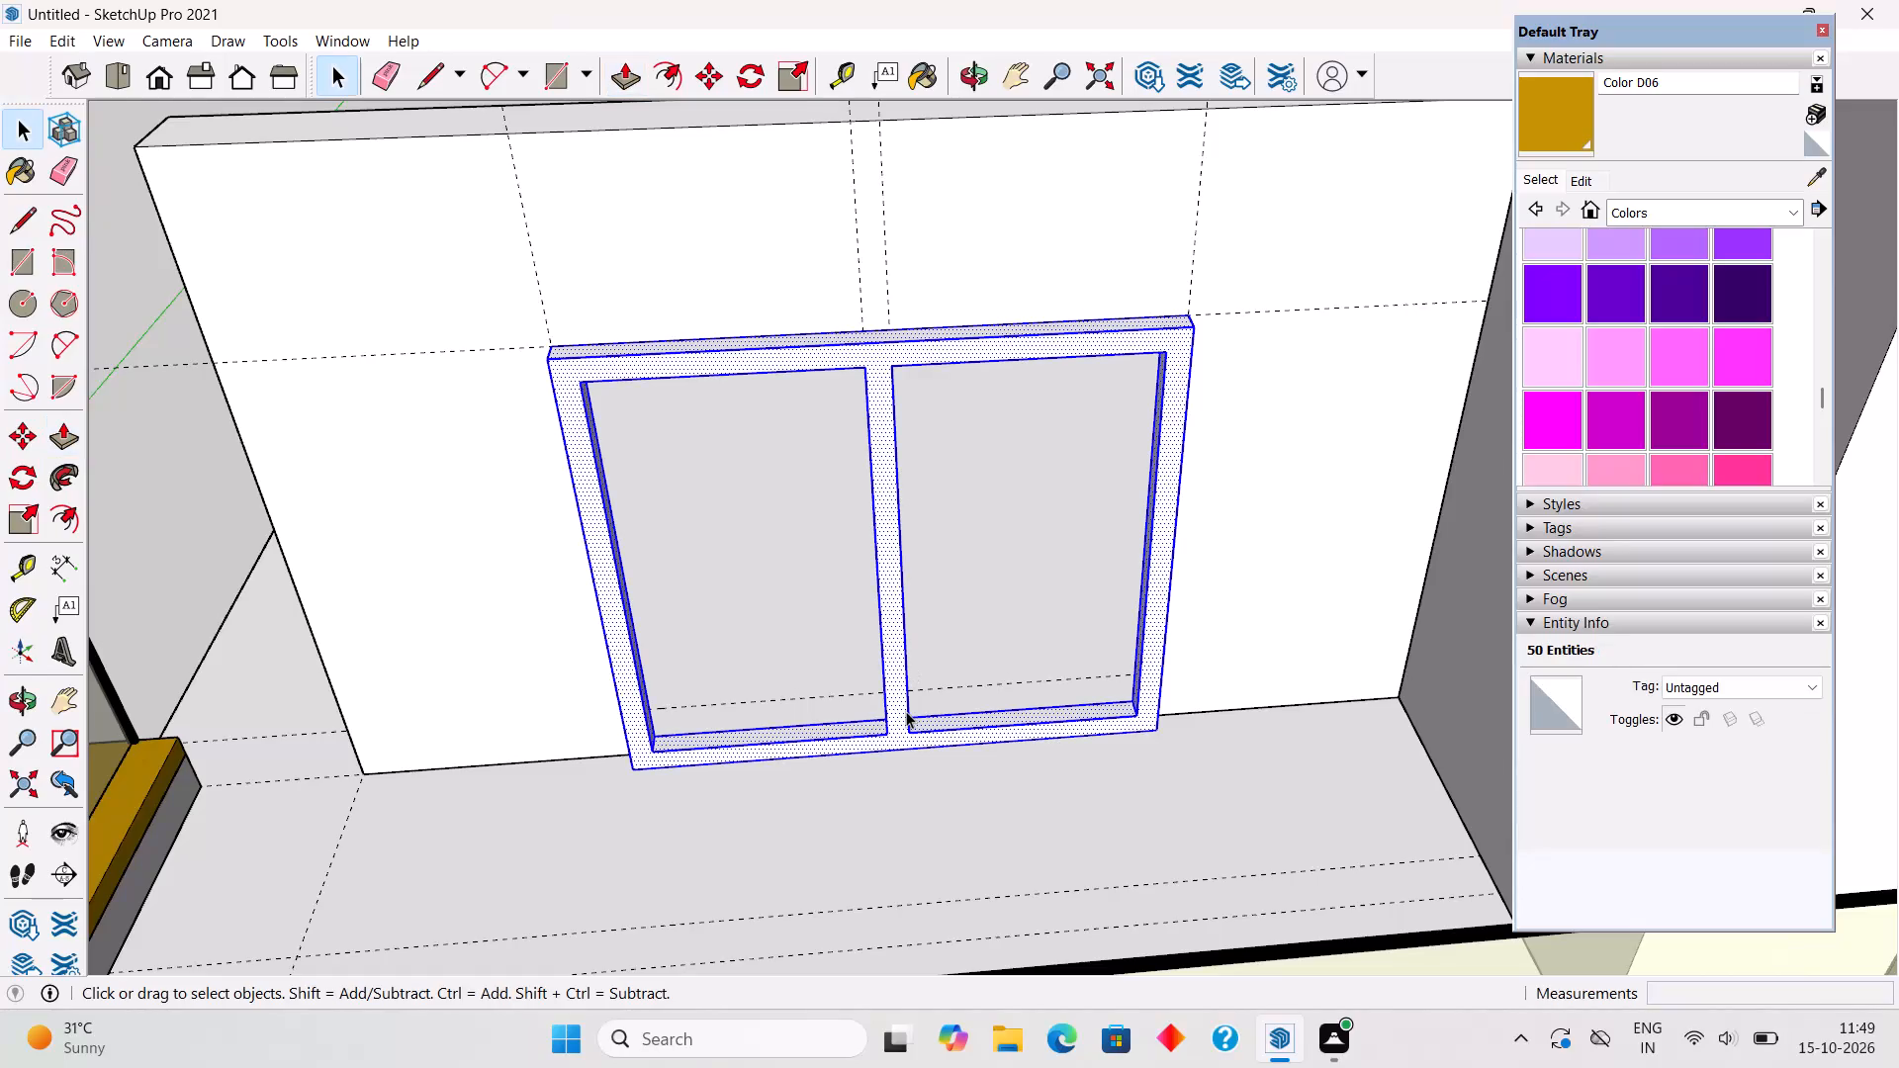
right_click(909, 714)
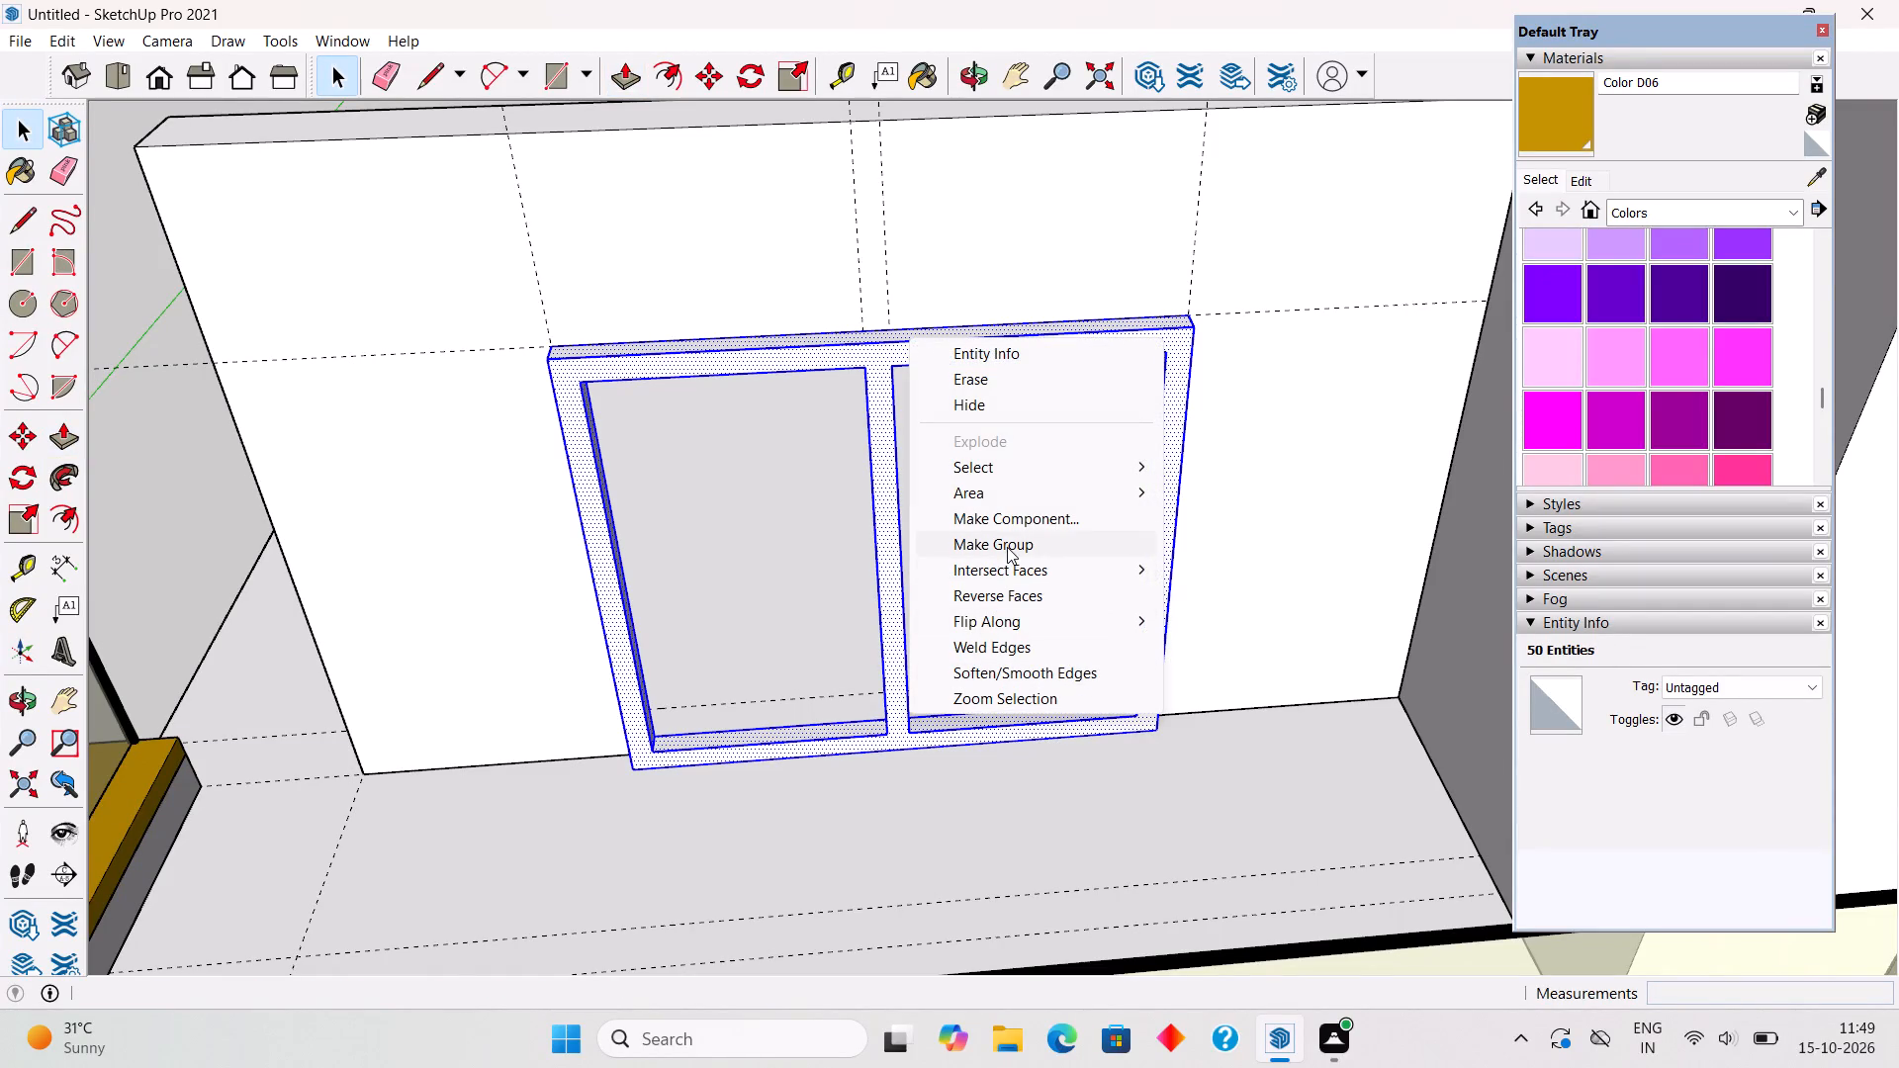
left_click(1007, 547)
Move the frame group back from its front bottom corner to the wall corner so it sits flush with the wall.
middle_click_drag(820, 722, 1178, 733)
scroll(808, 893, "up", 3)
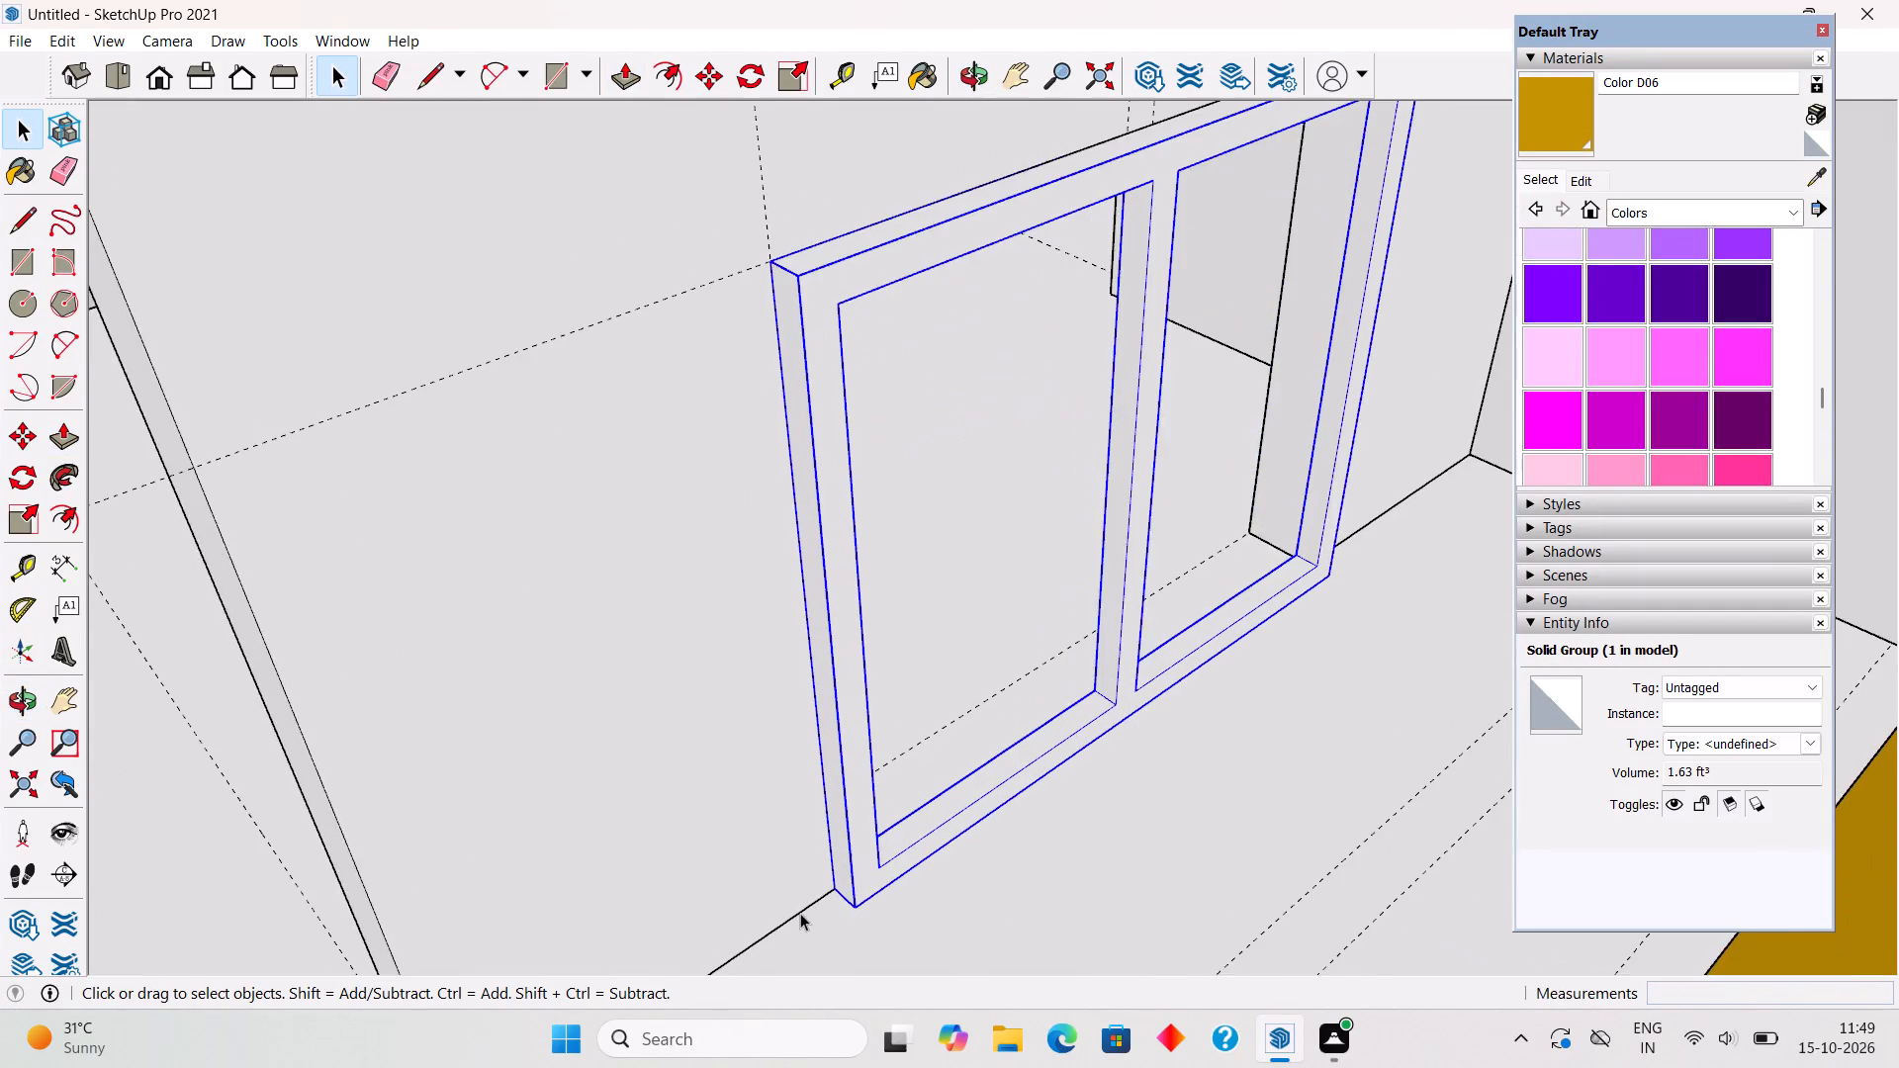
scroll(817, 910, "up", 4)
key("m")
left_click(871, 913)
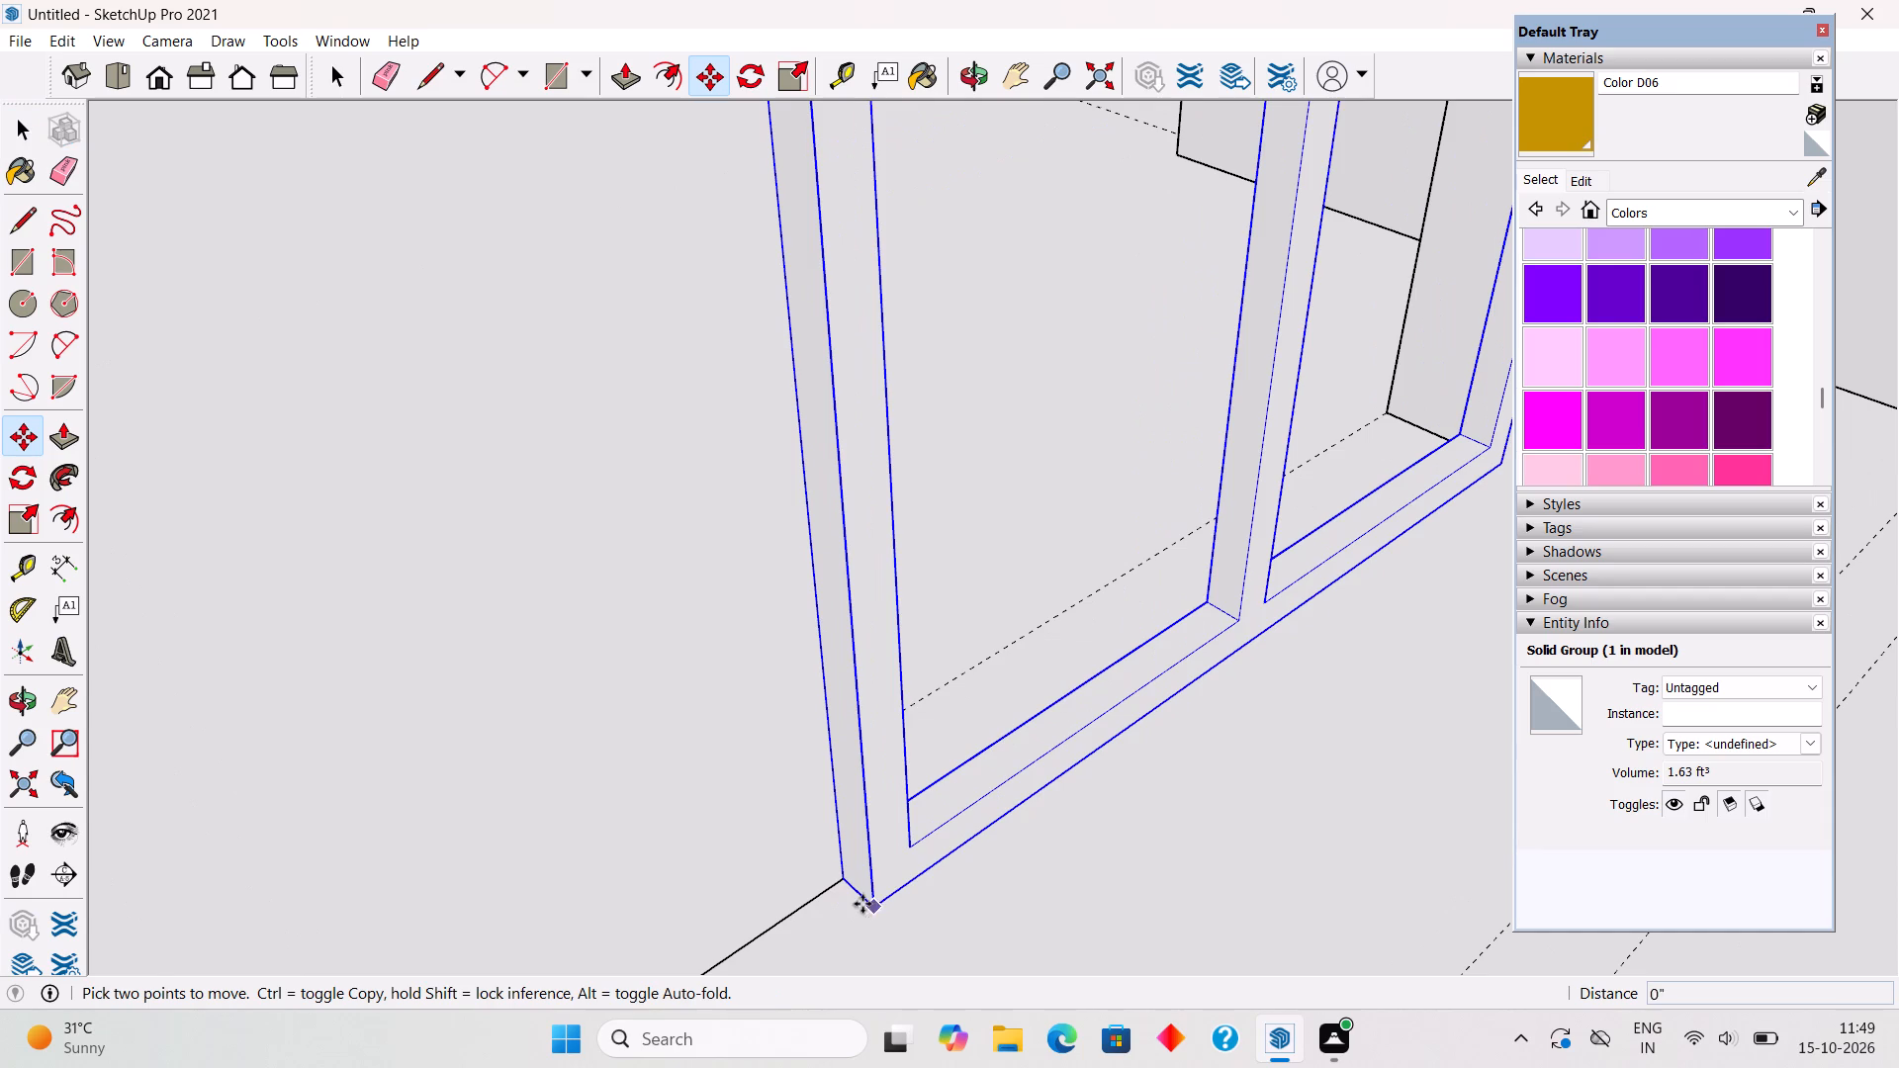
left_click(833, 873)
key("space")
scroll(833, 873, "down", 6)
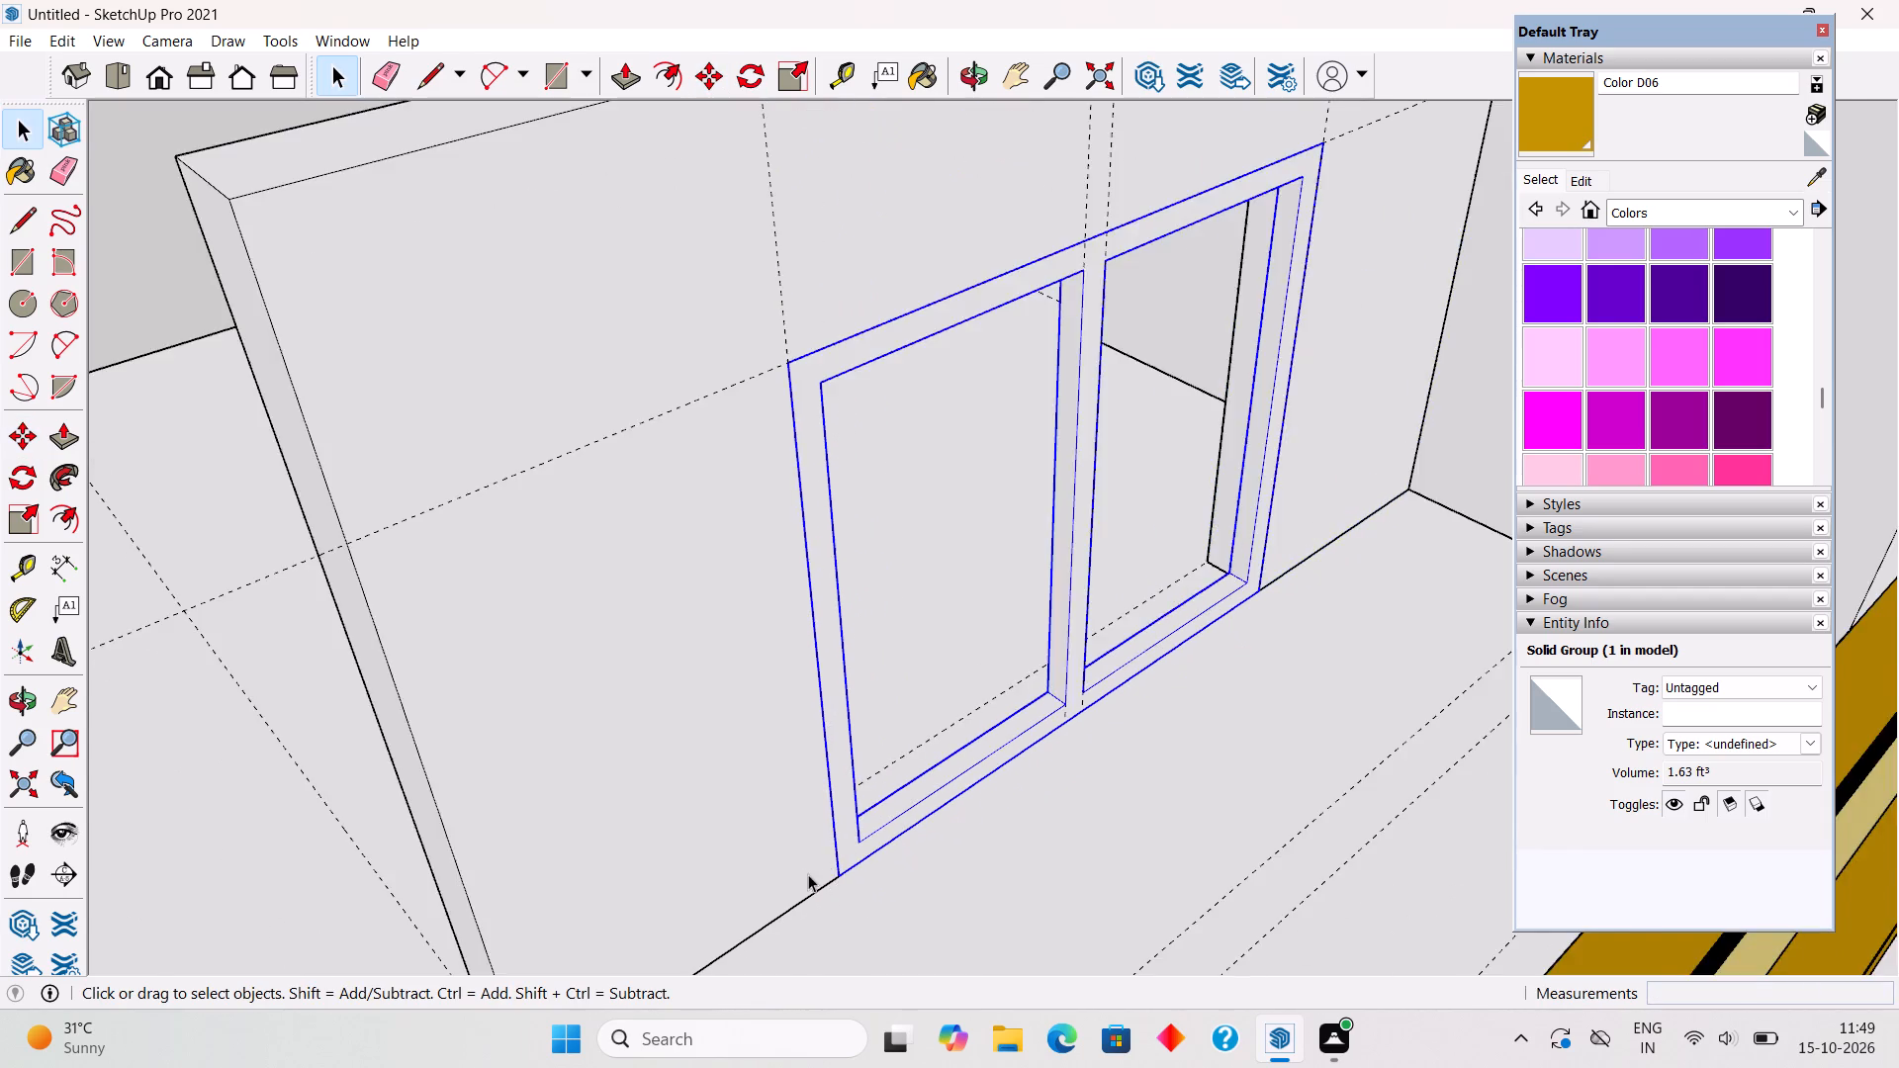
scroll(808, 874, "down", 14)
left_click(481, 446)
Draw a 2' 7 1/2" by 4' 8 3/8" rectangle in each of the frame's two openings as panes.
middle_click_drag(852, 734, 651, 633)
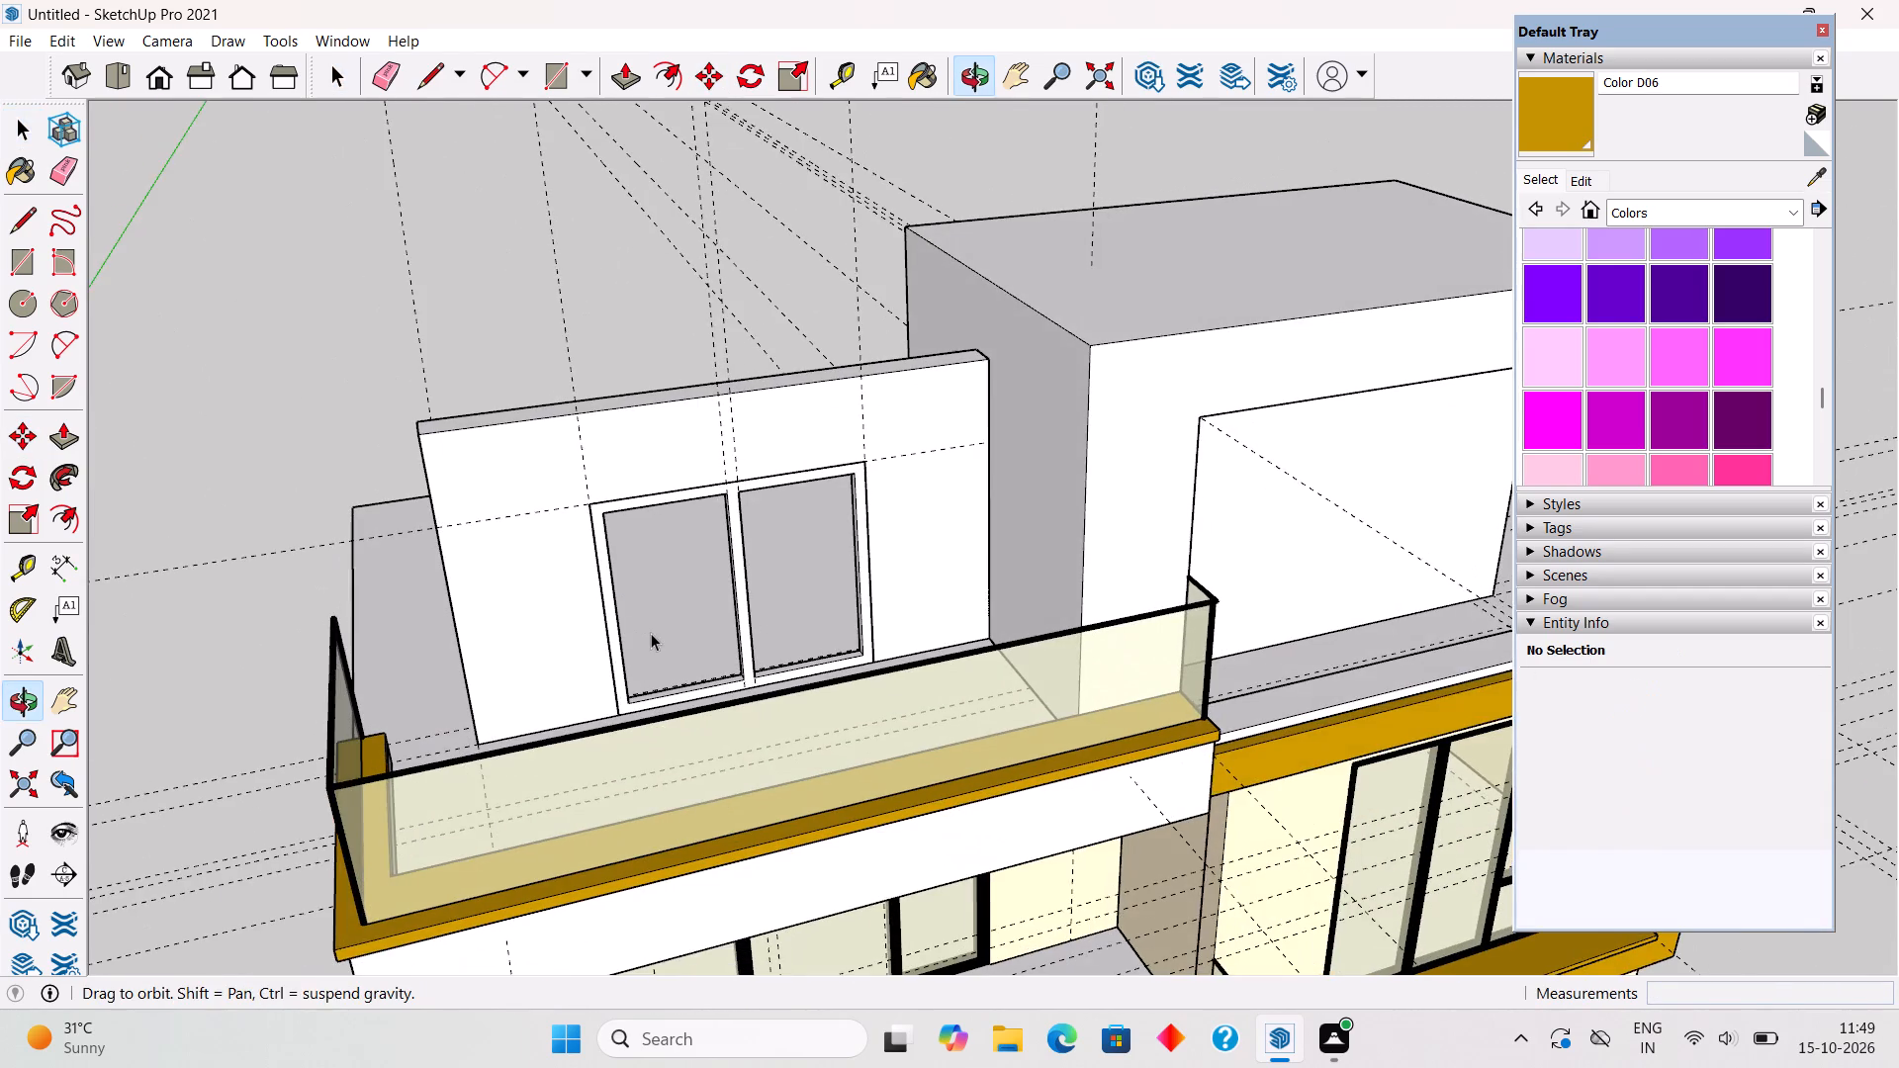
middle_click_drag(633, 662, 603, 747)
scroll(613, 724, "up", 5)
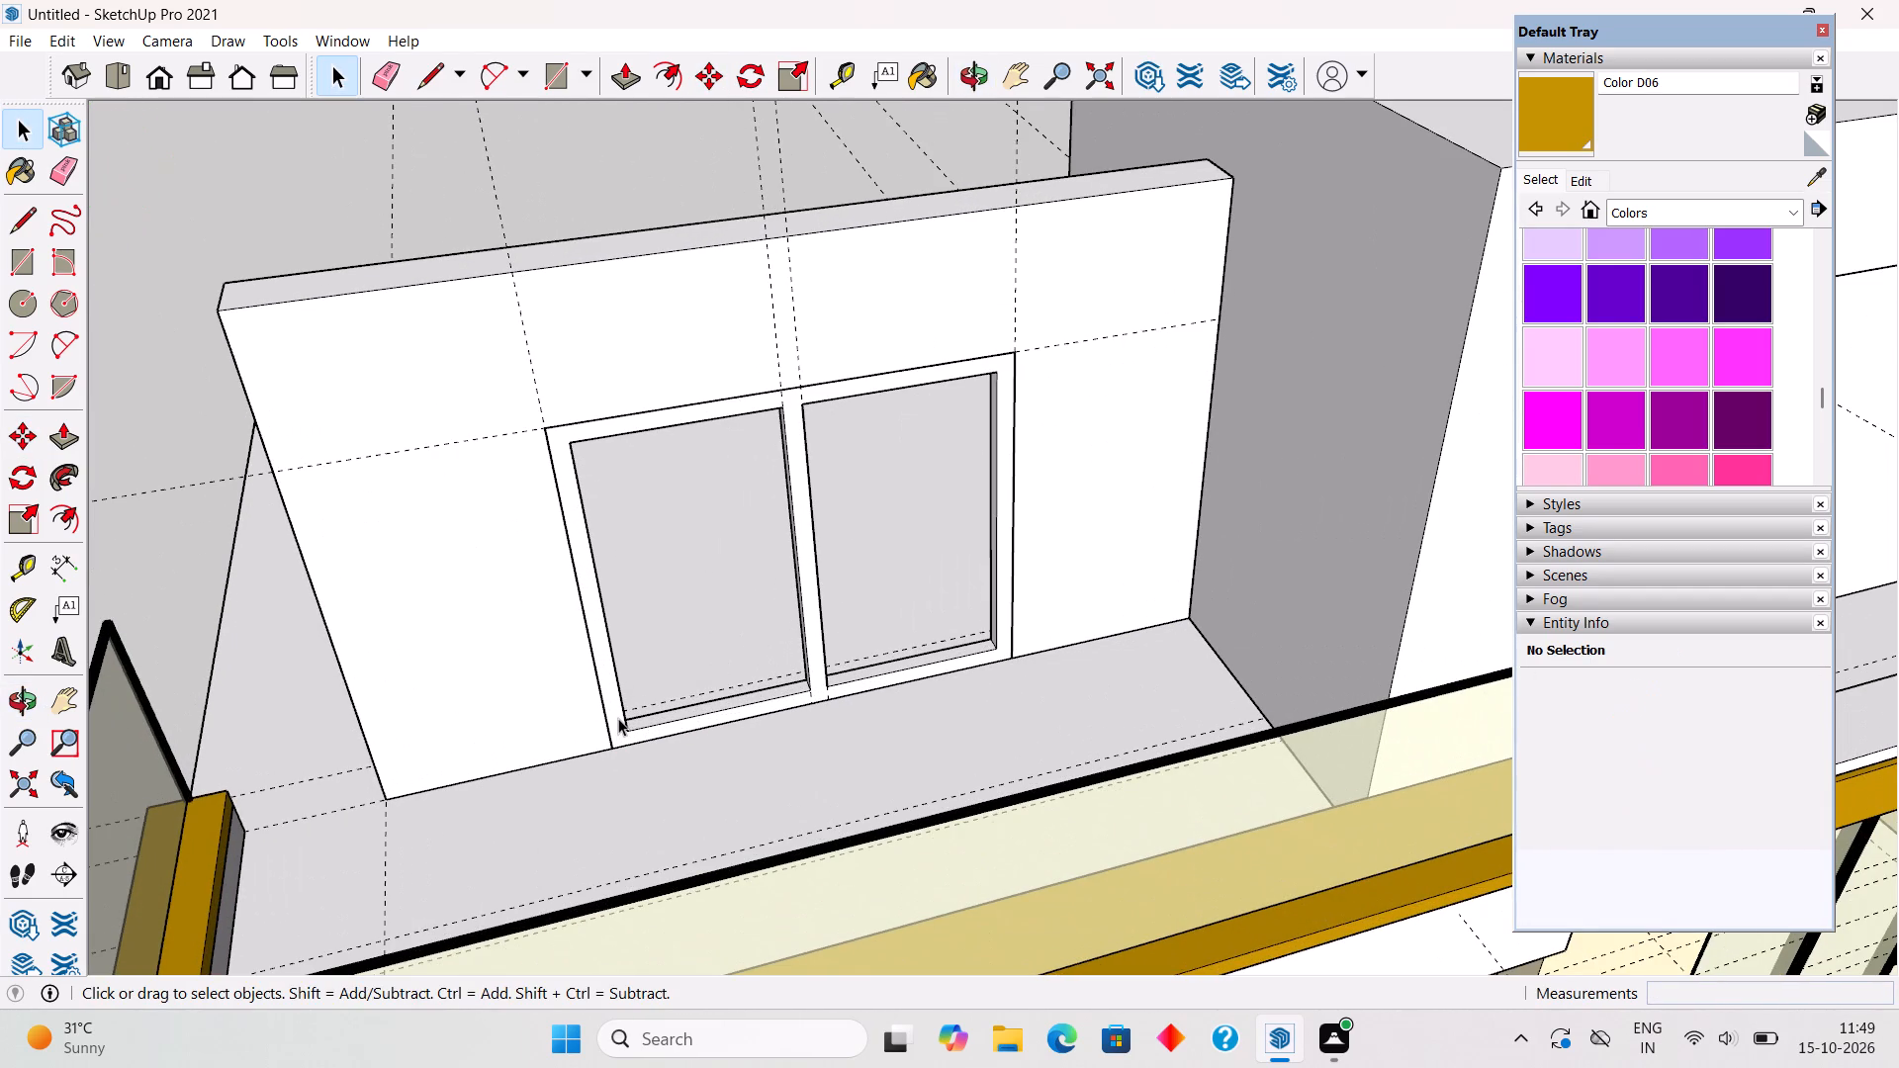
key("r")
left_click(579, 449)
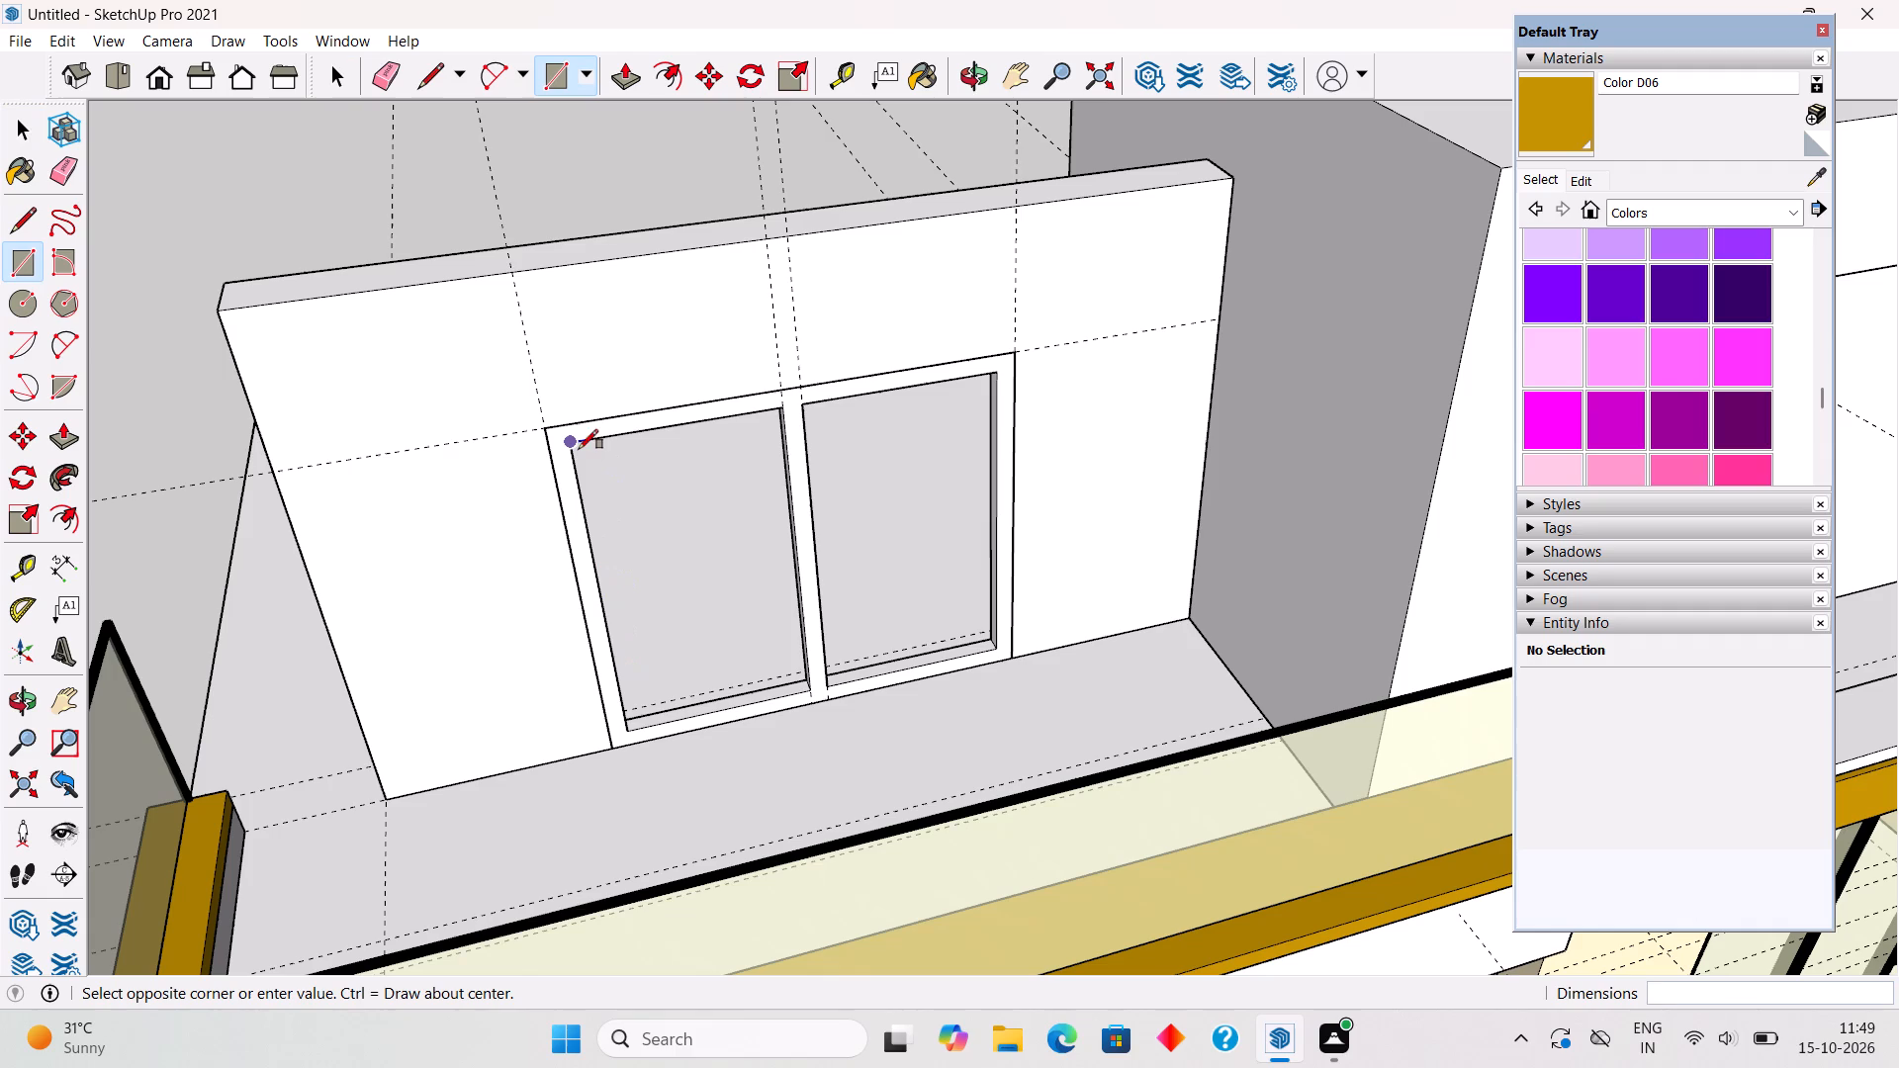
left_click(813, 687)
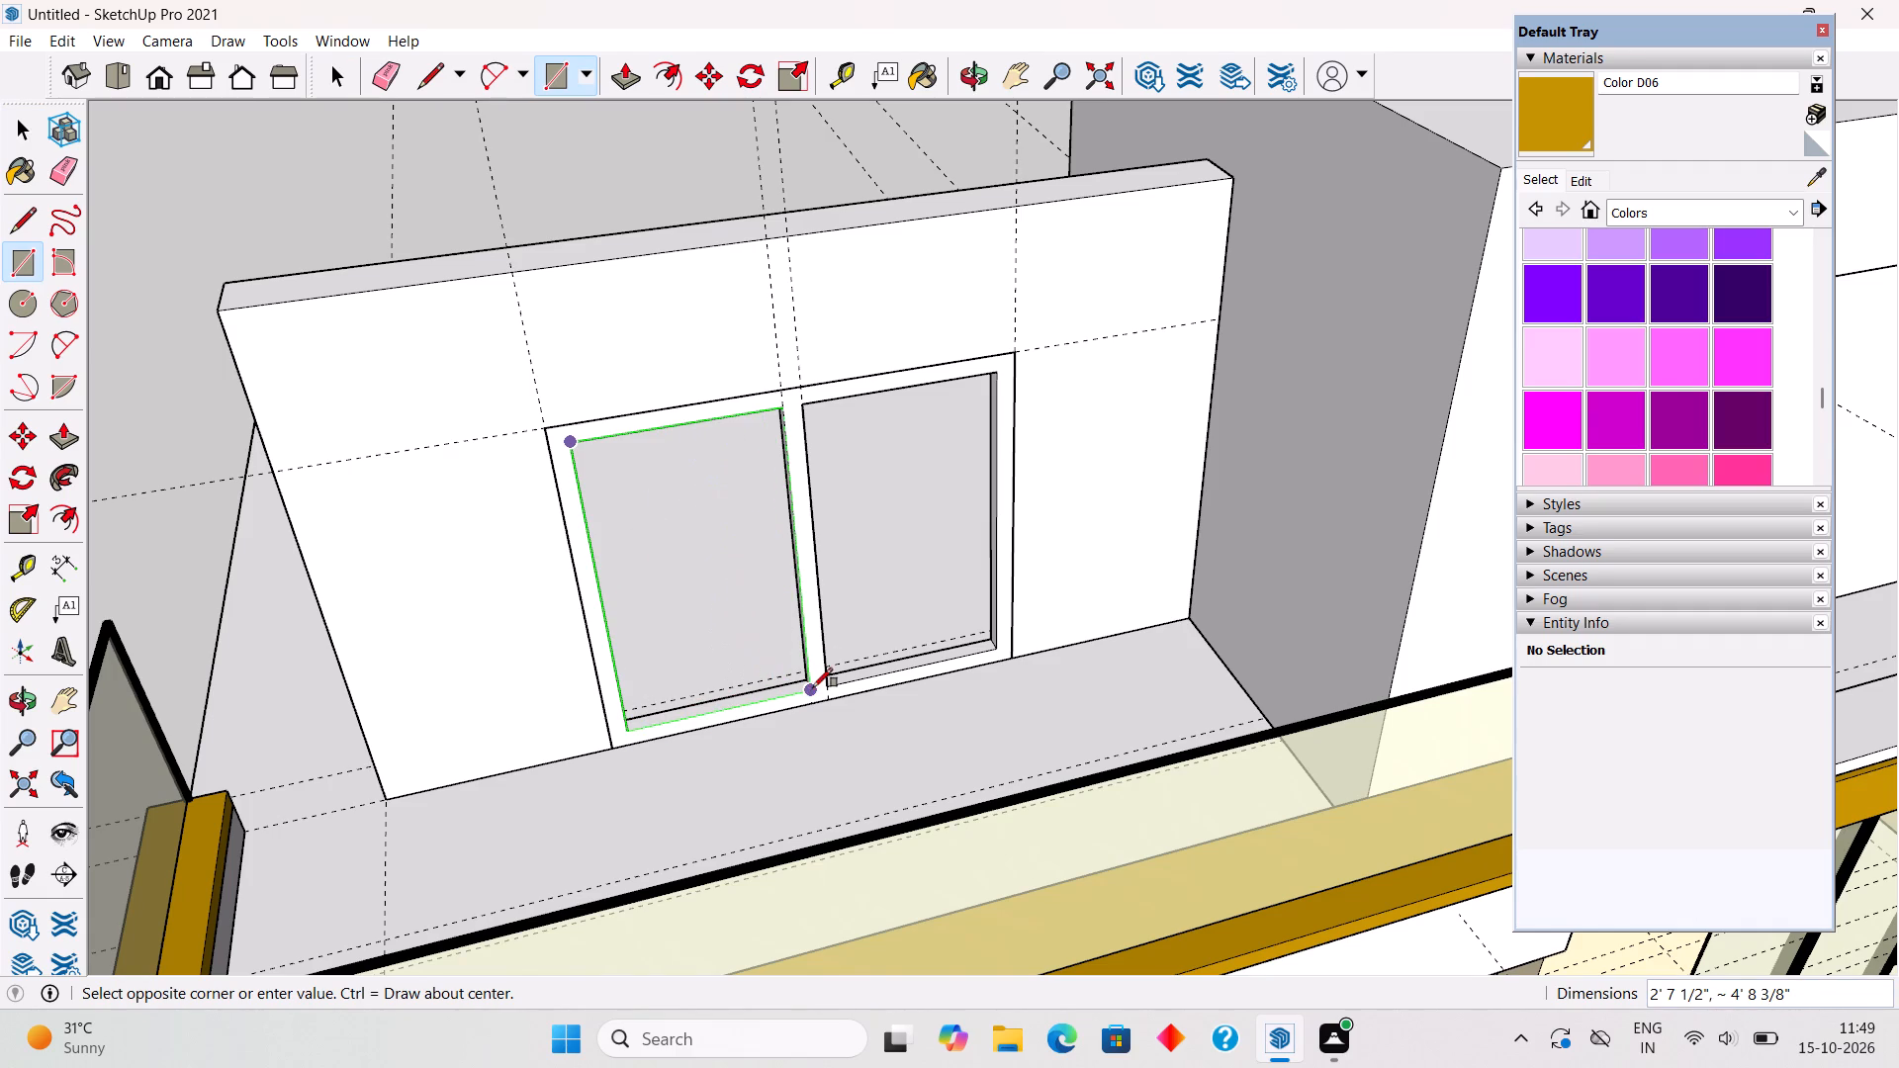
left_click(808, 402)
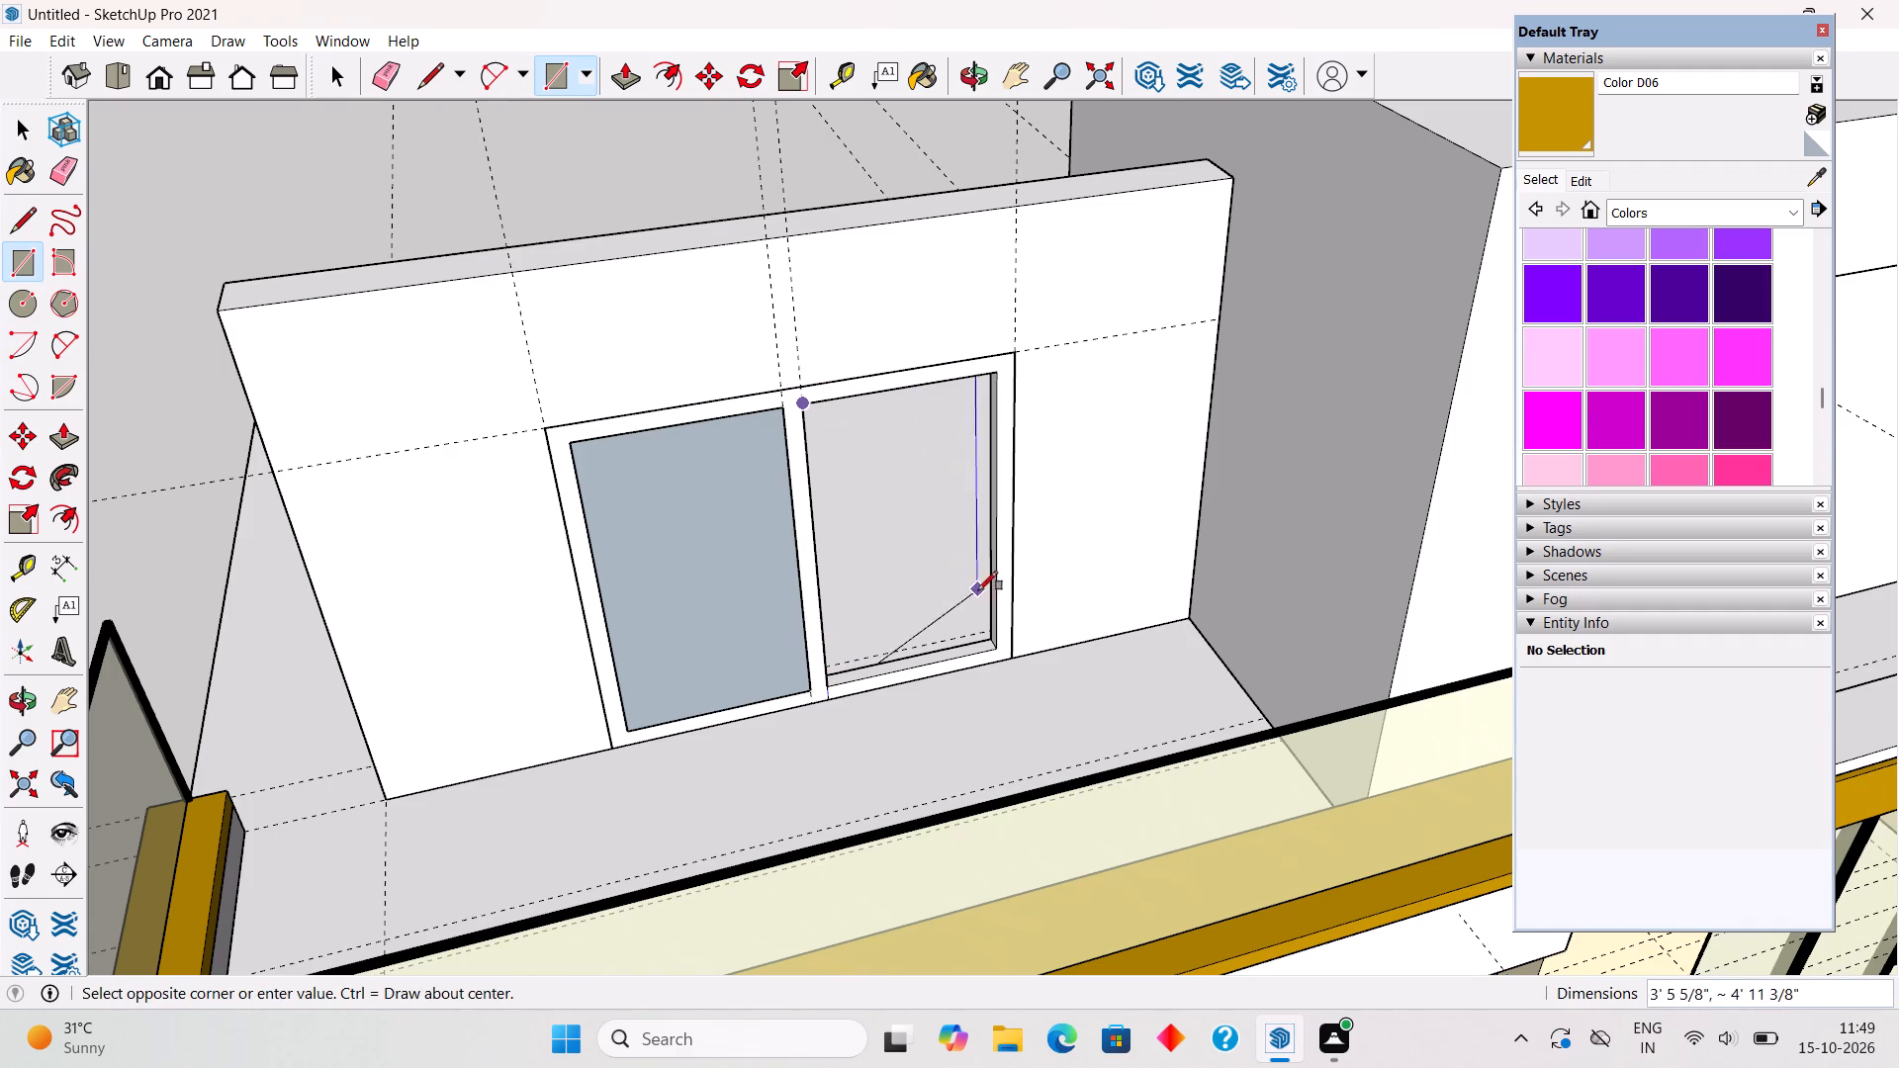
left_click(1001, 650)
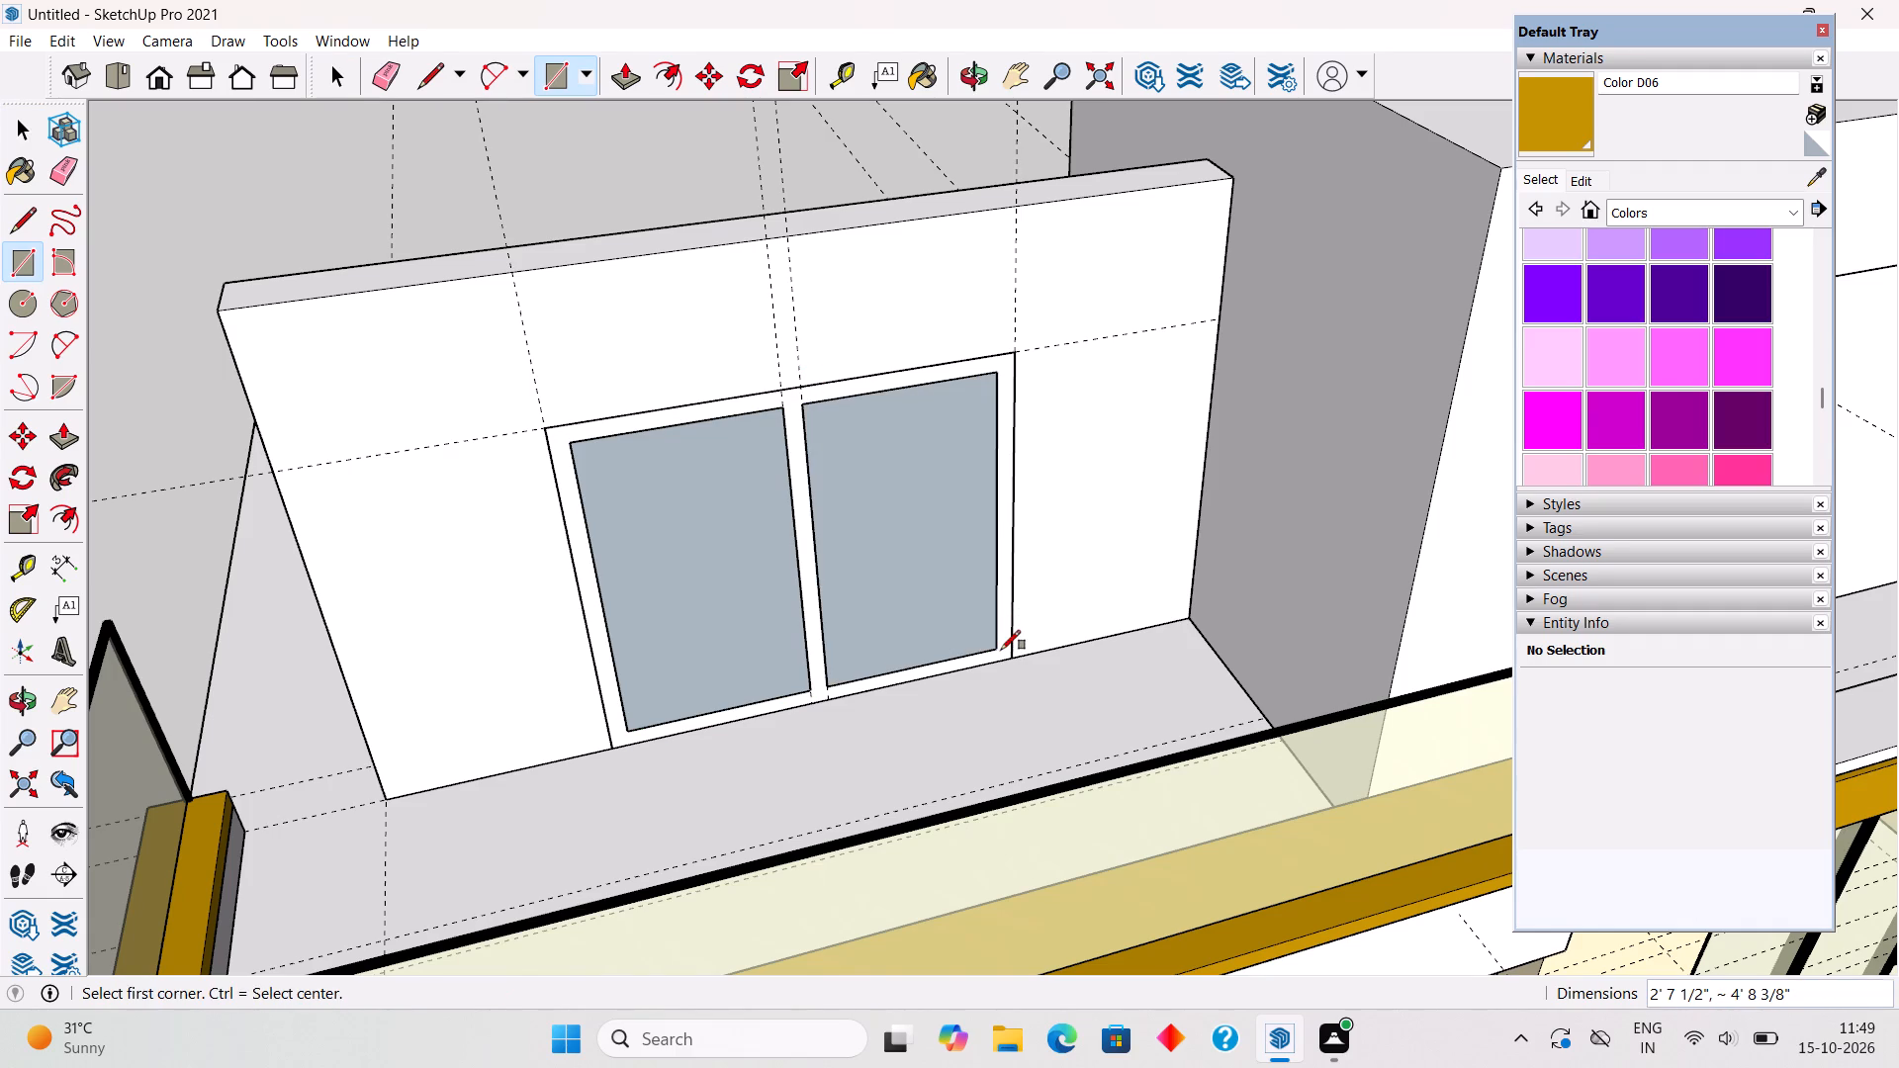
Make each of the two pane rectangles its own group.
key("space")
triple_click(961, 611)
right_click(961, 611)
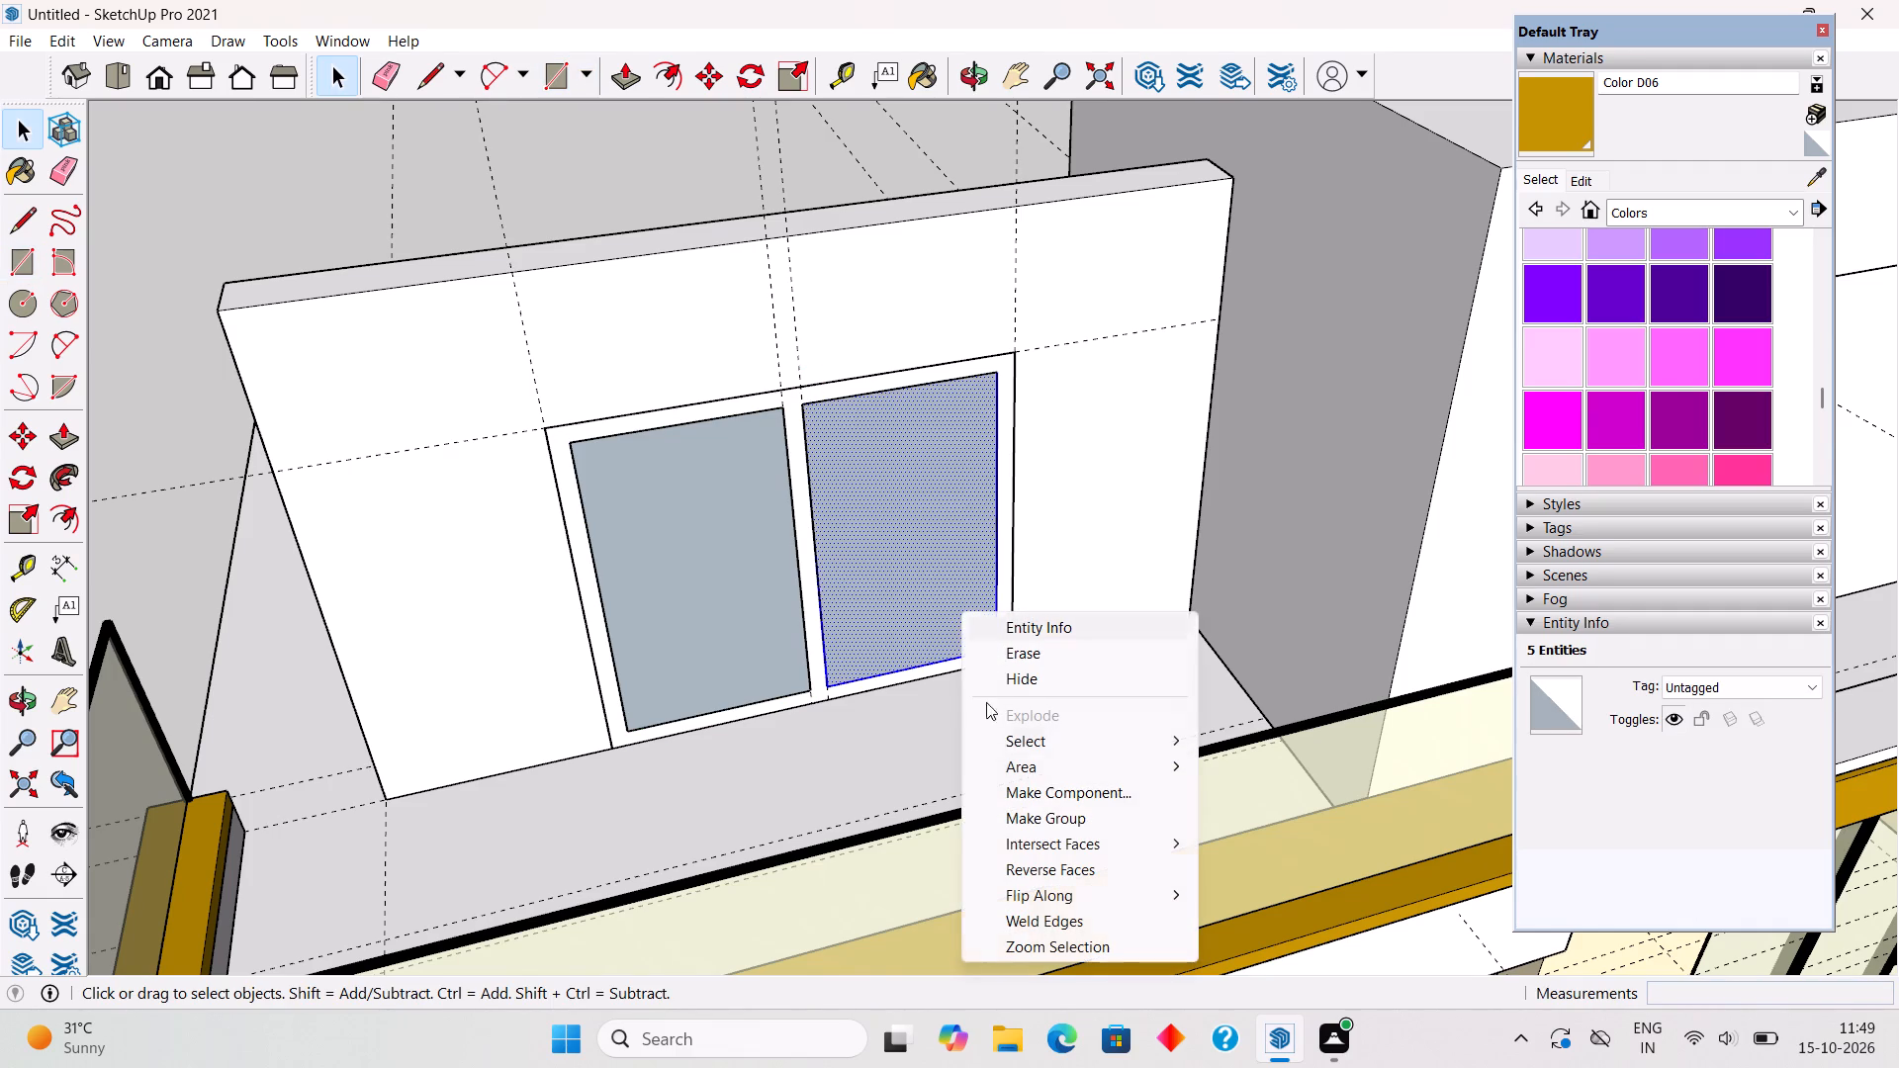
left_click(1011, 814)
triple_click(661, 596)
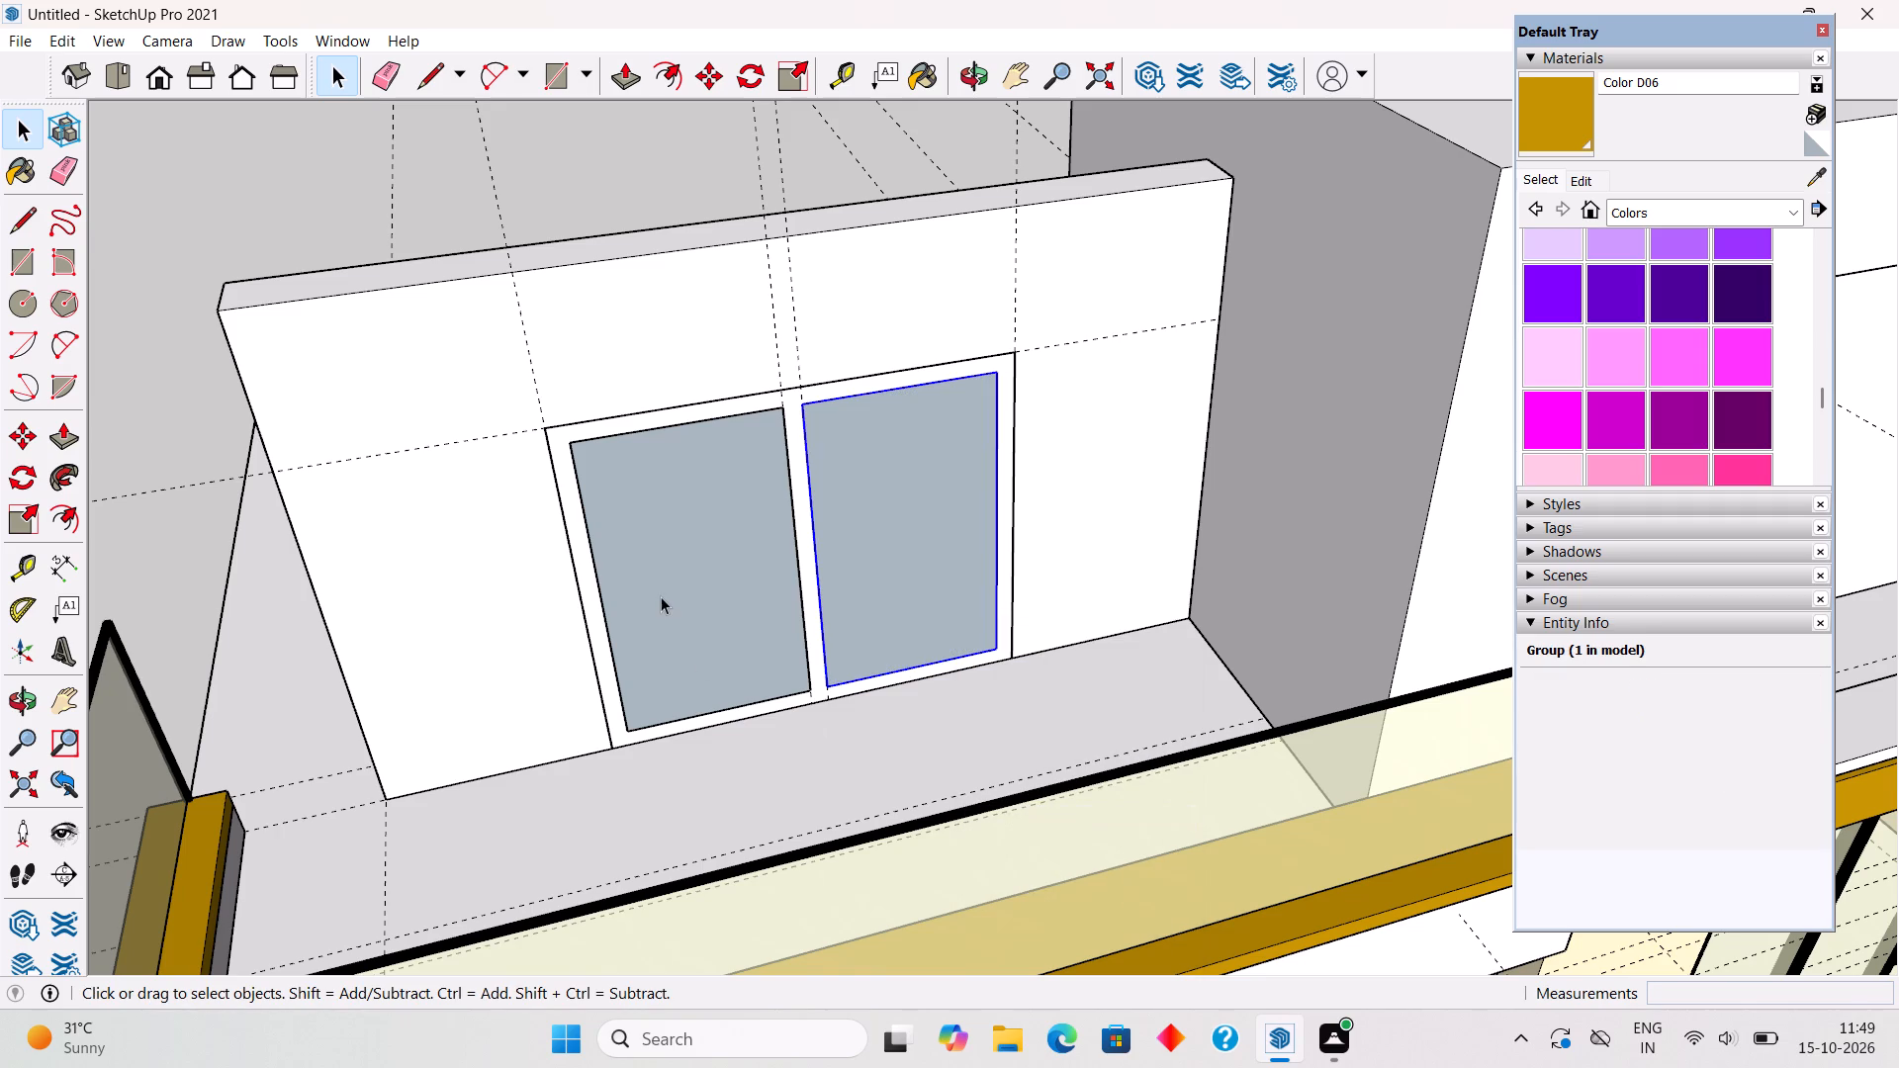
right_click(661, 596)
left_click(727, 797)
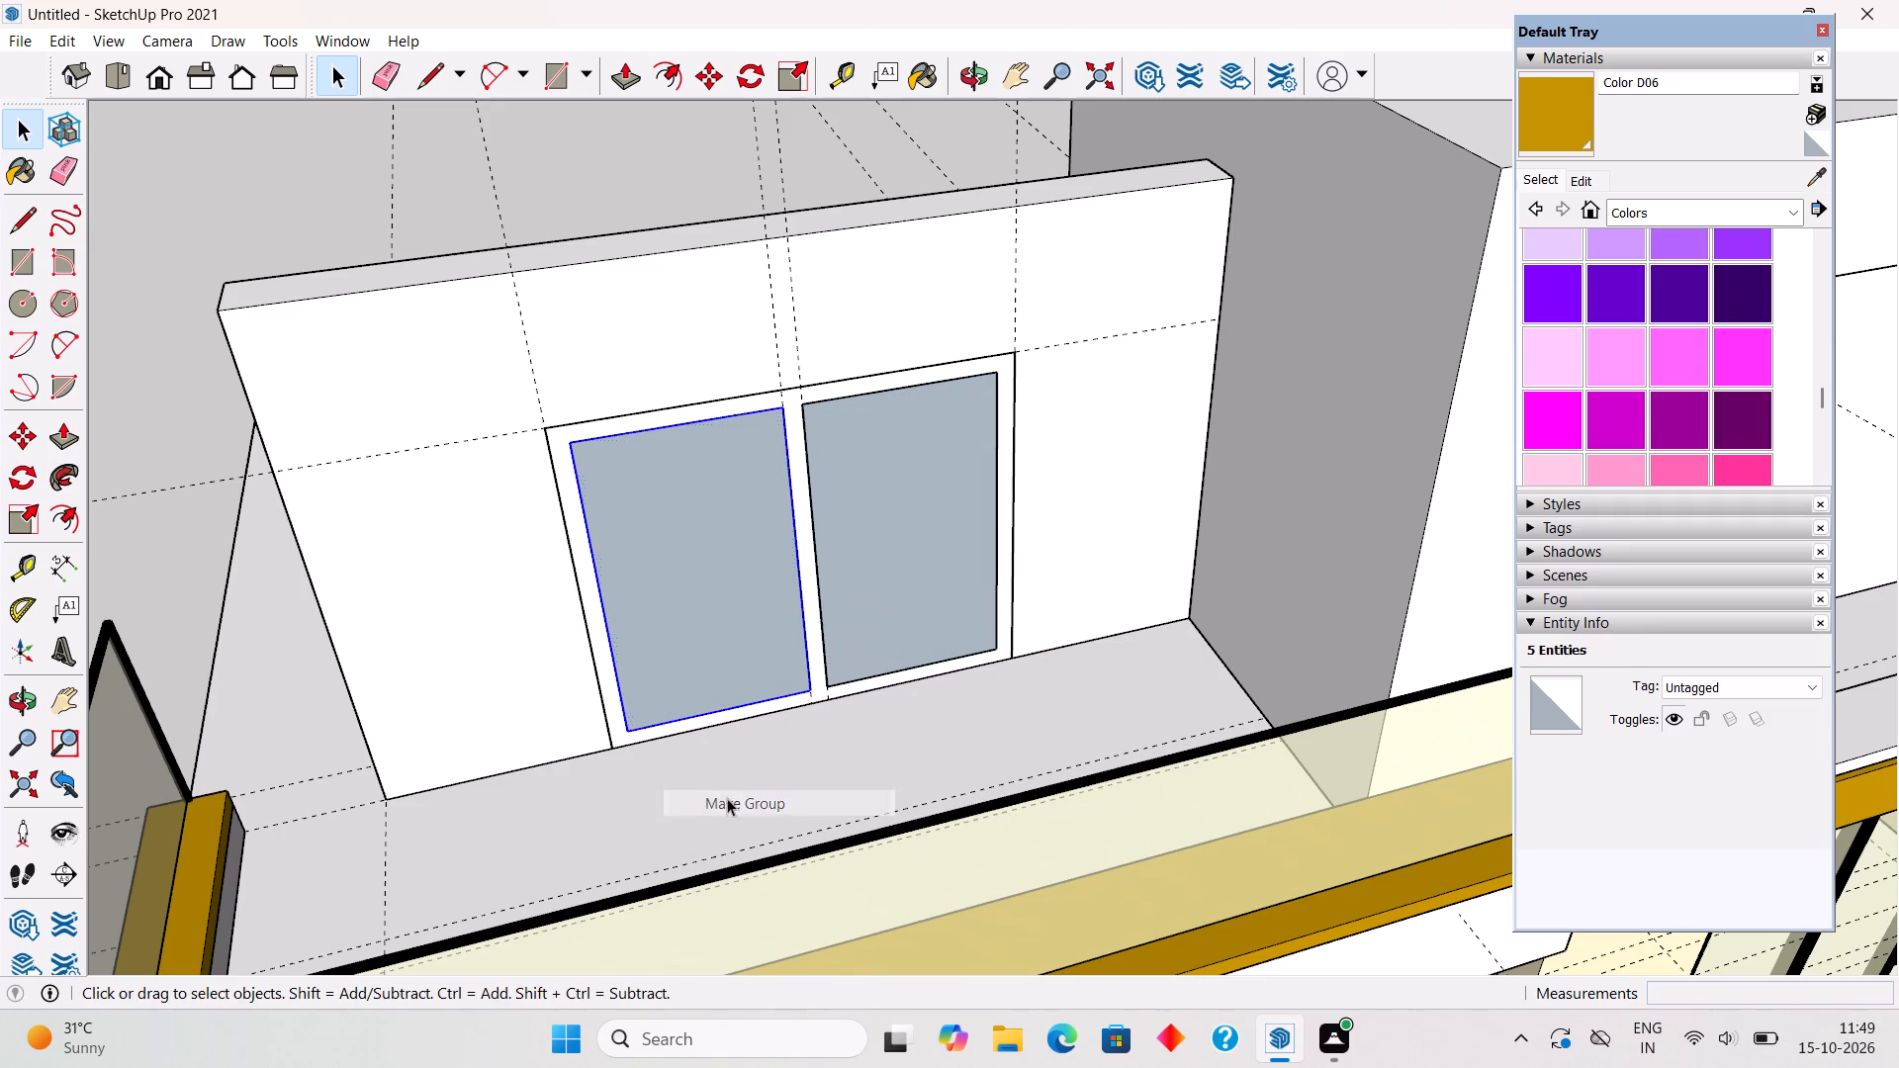
left_click(640, 169)
Draw a 12' by 9" rectangle covering the top of the window wall from corner to corner.
middle_click_drag(871, 700, 754, 508)
scroll(754, 508, "down", 3)
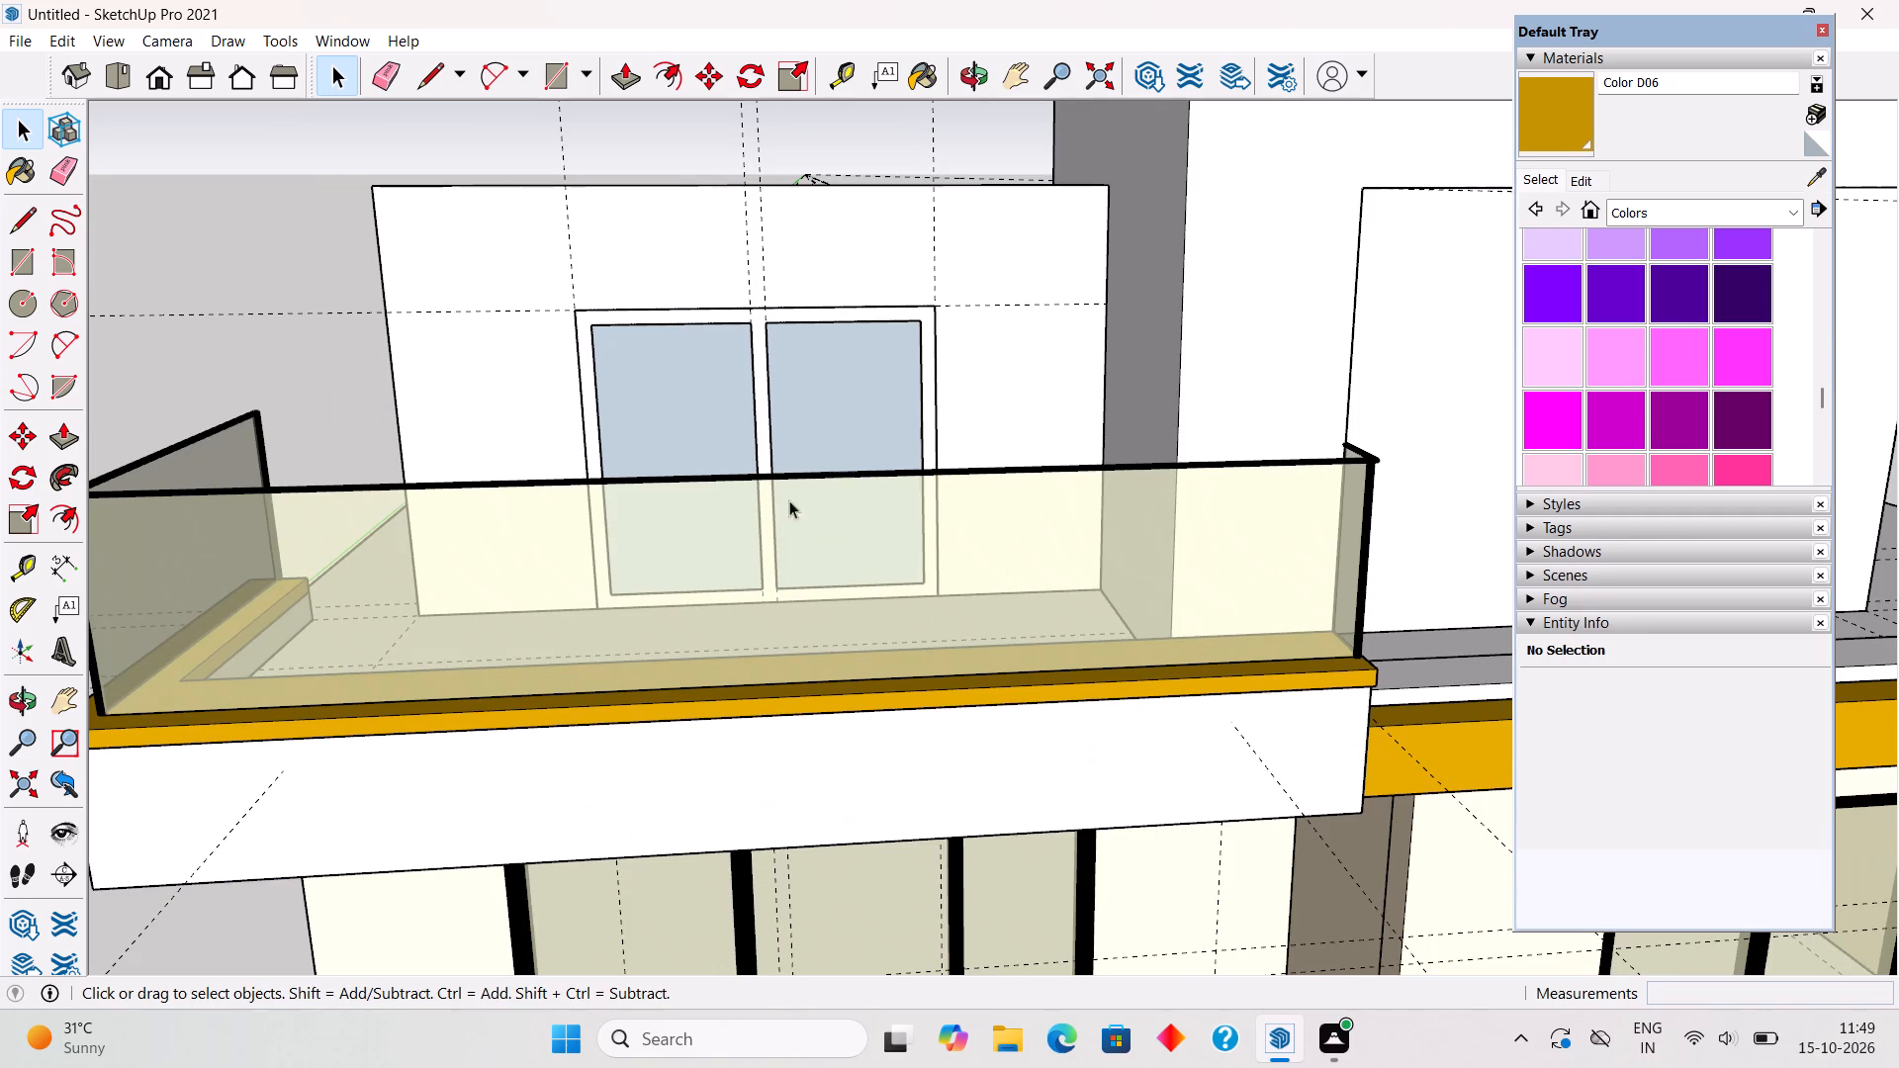
middle_click_drag(783, 339, 808, 806)
scroll(294, 481, "up", 3)
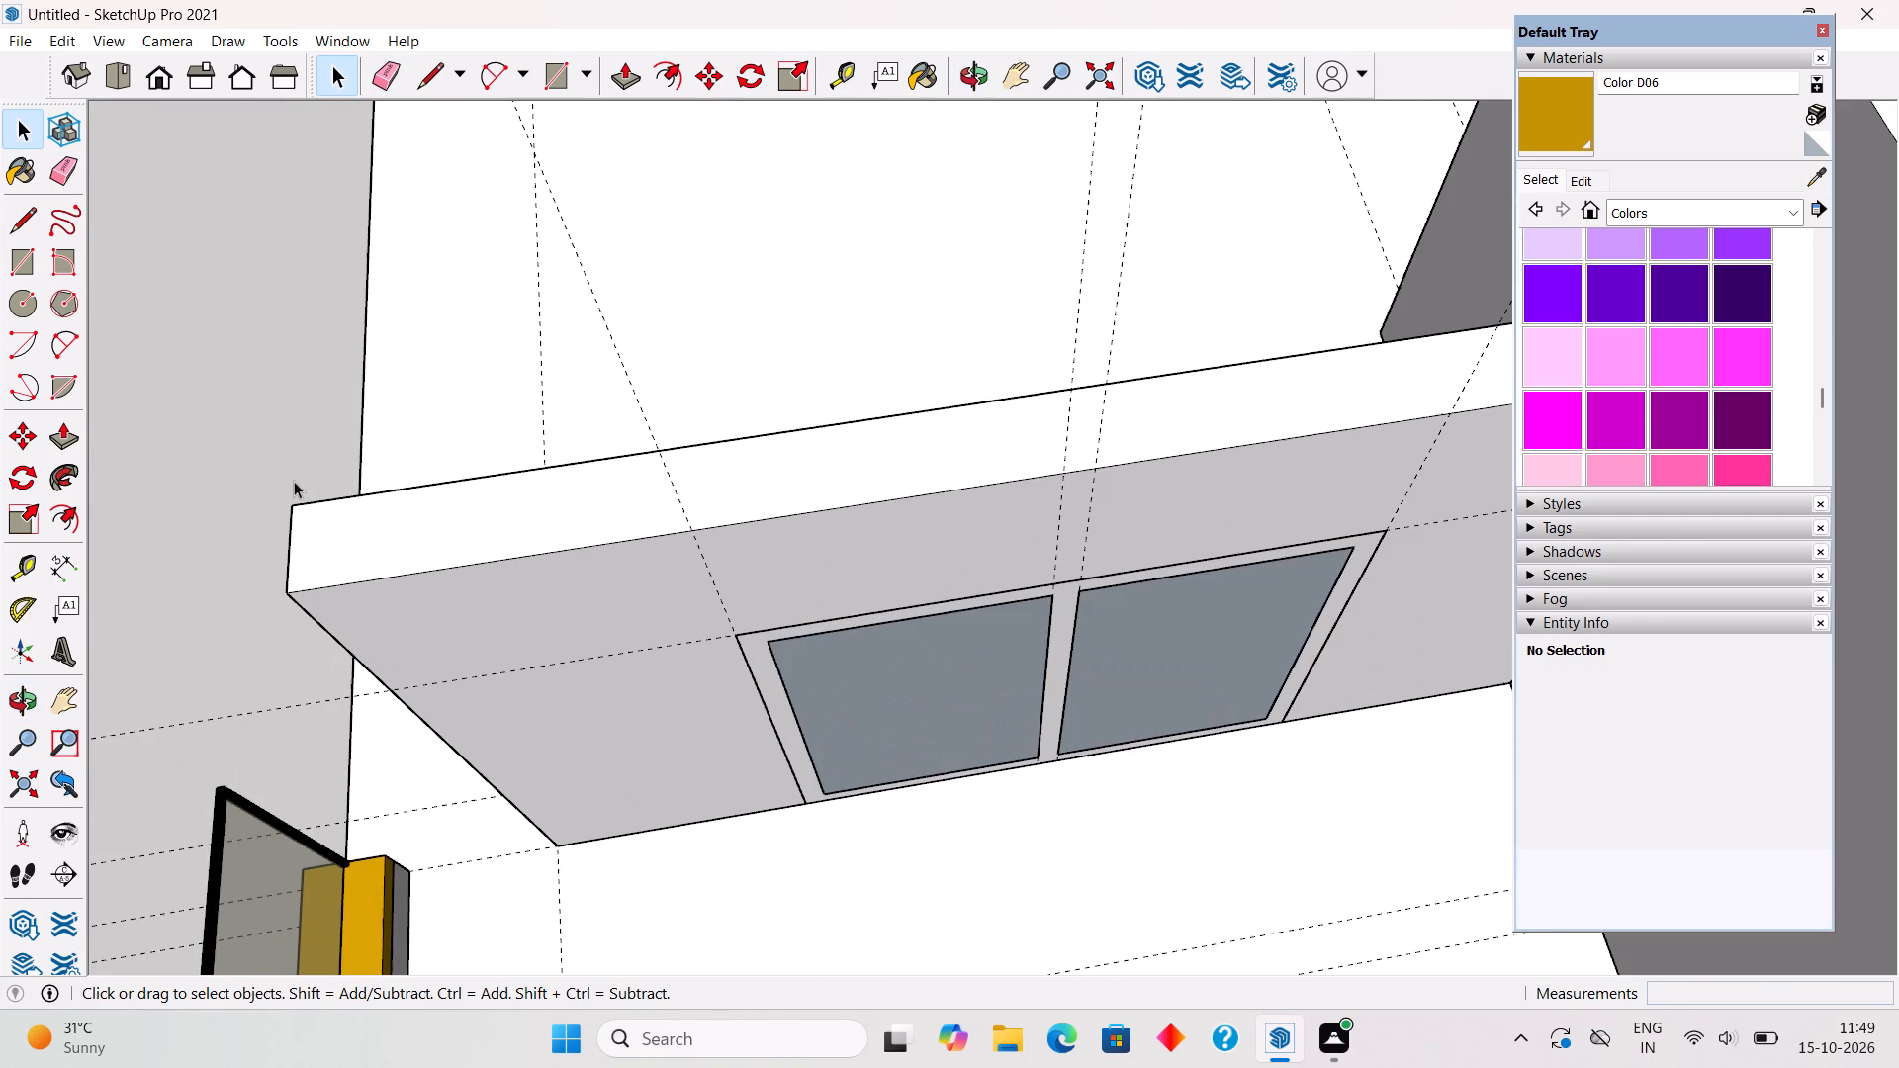
key("r")
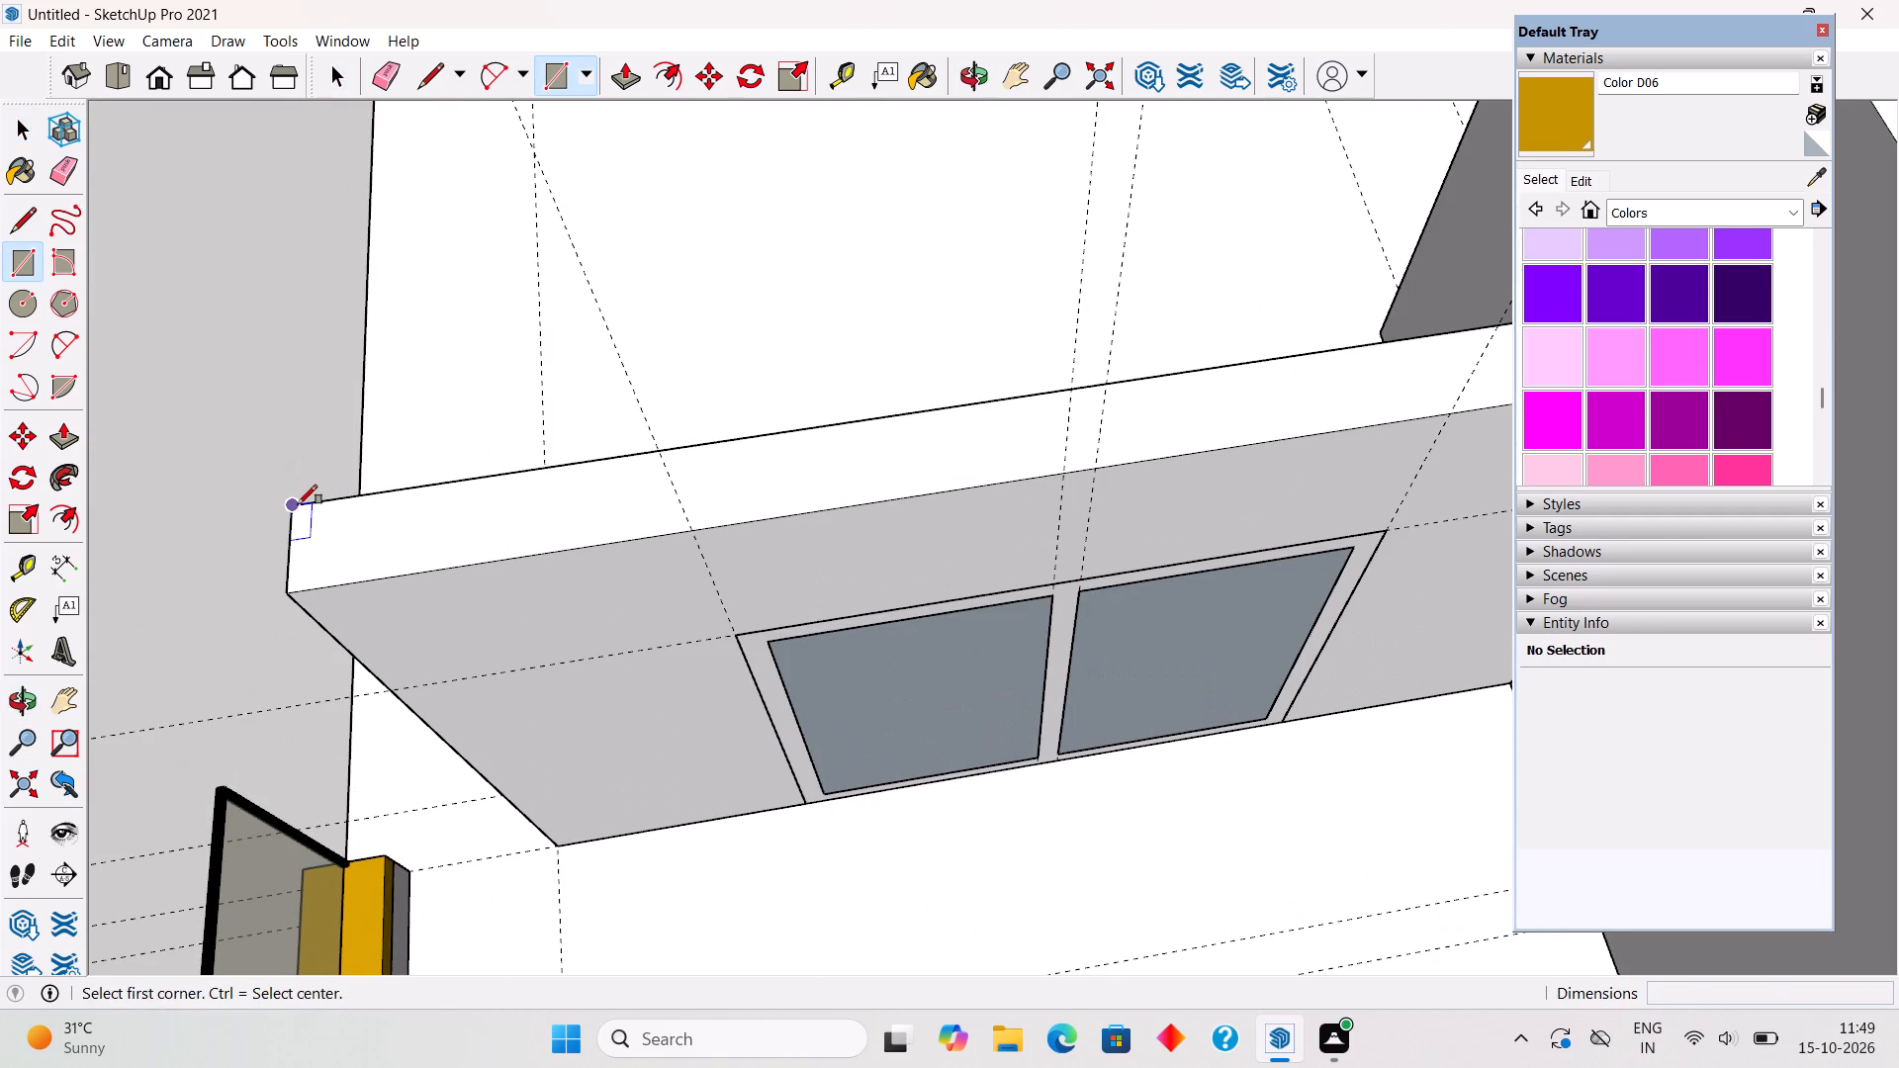
left_click(298, 504)
scroll(1193, 484, "down", 4)
scroll(1425, 407, "down", 2)
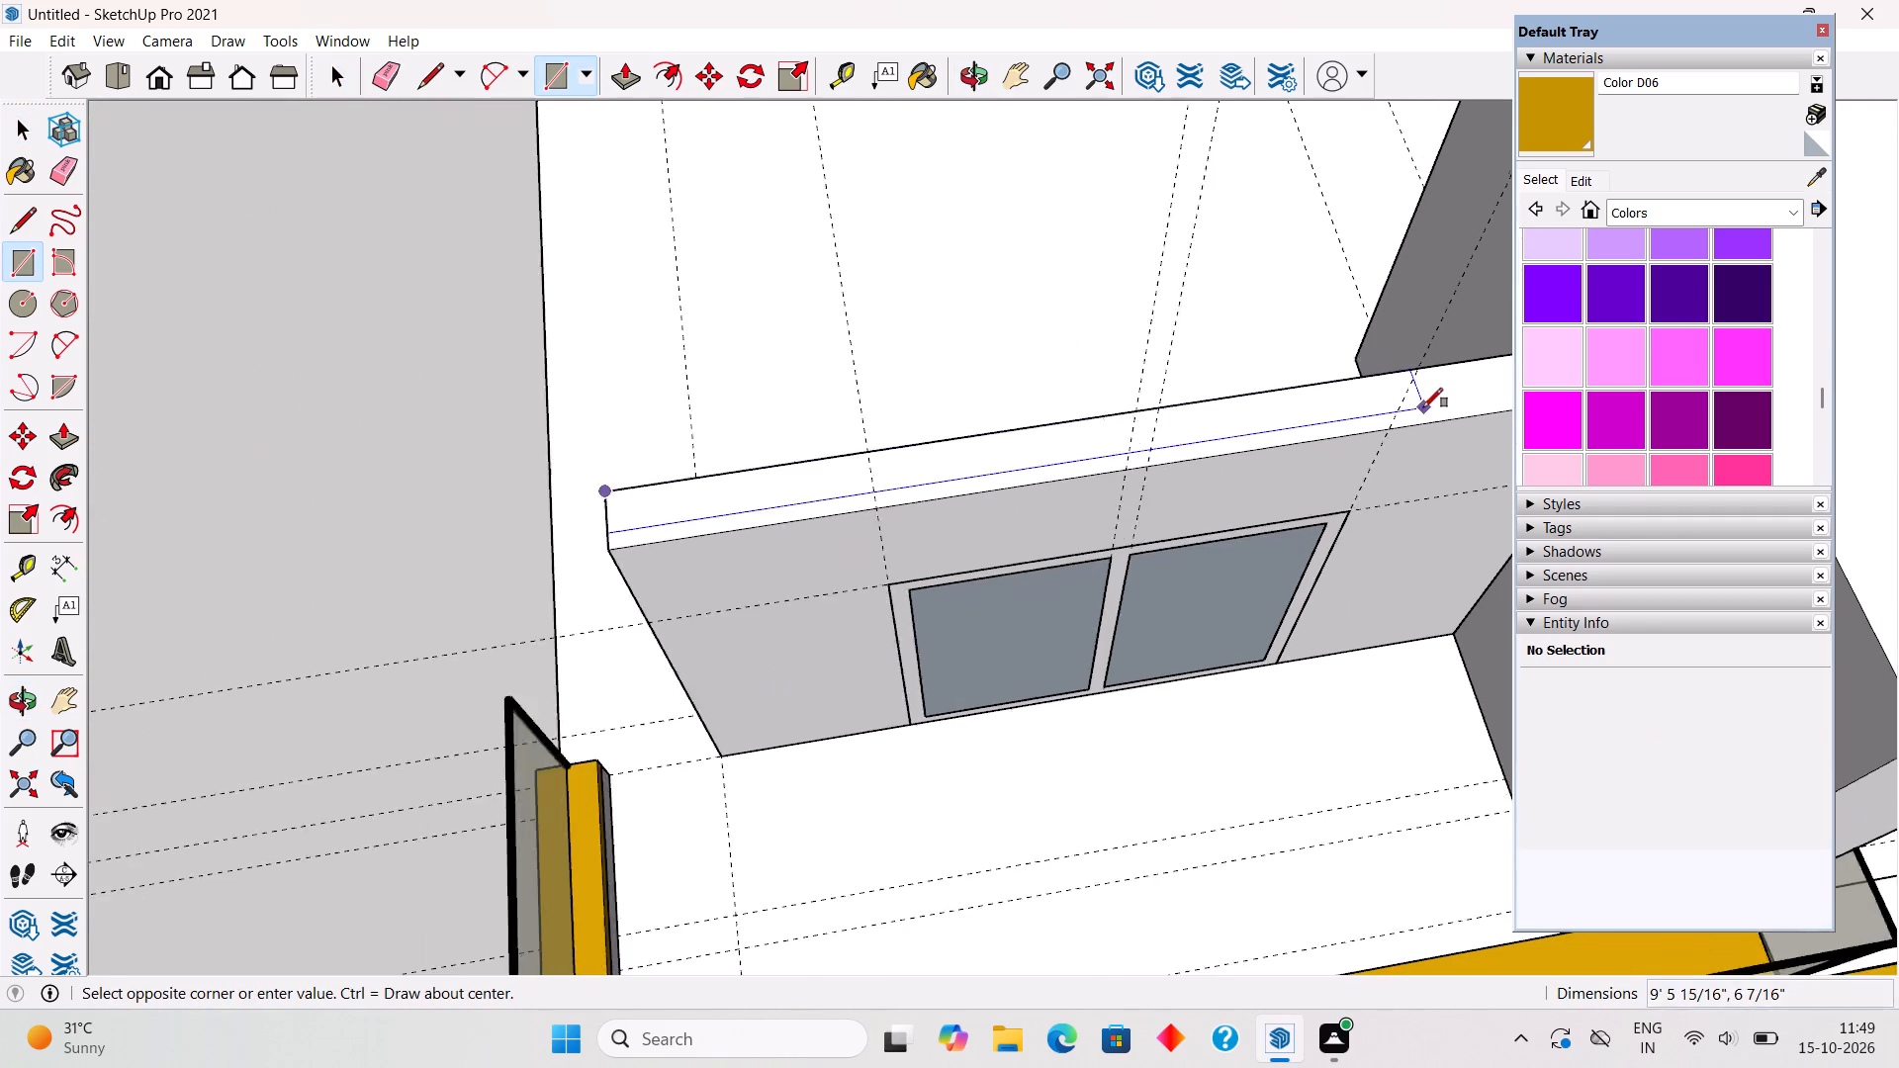
scroll(1423, 407, "down", 9)
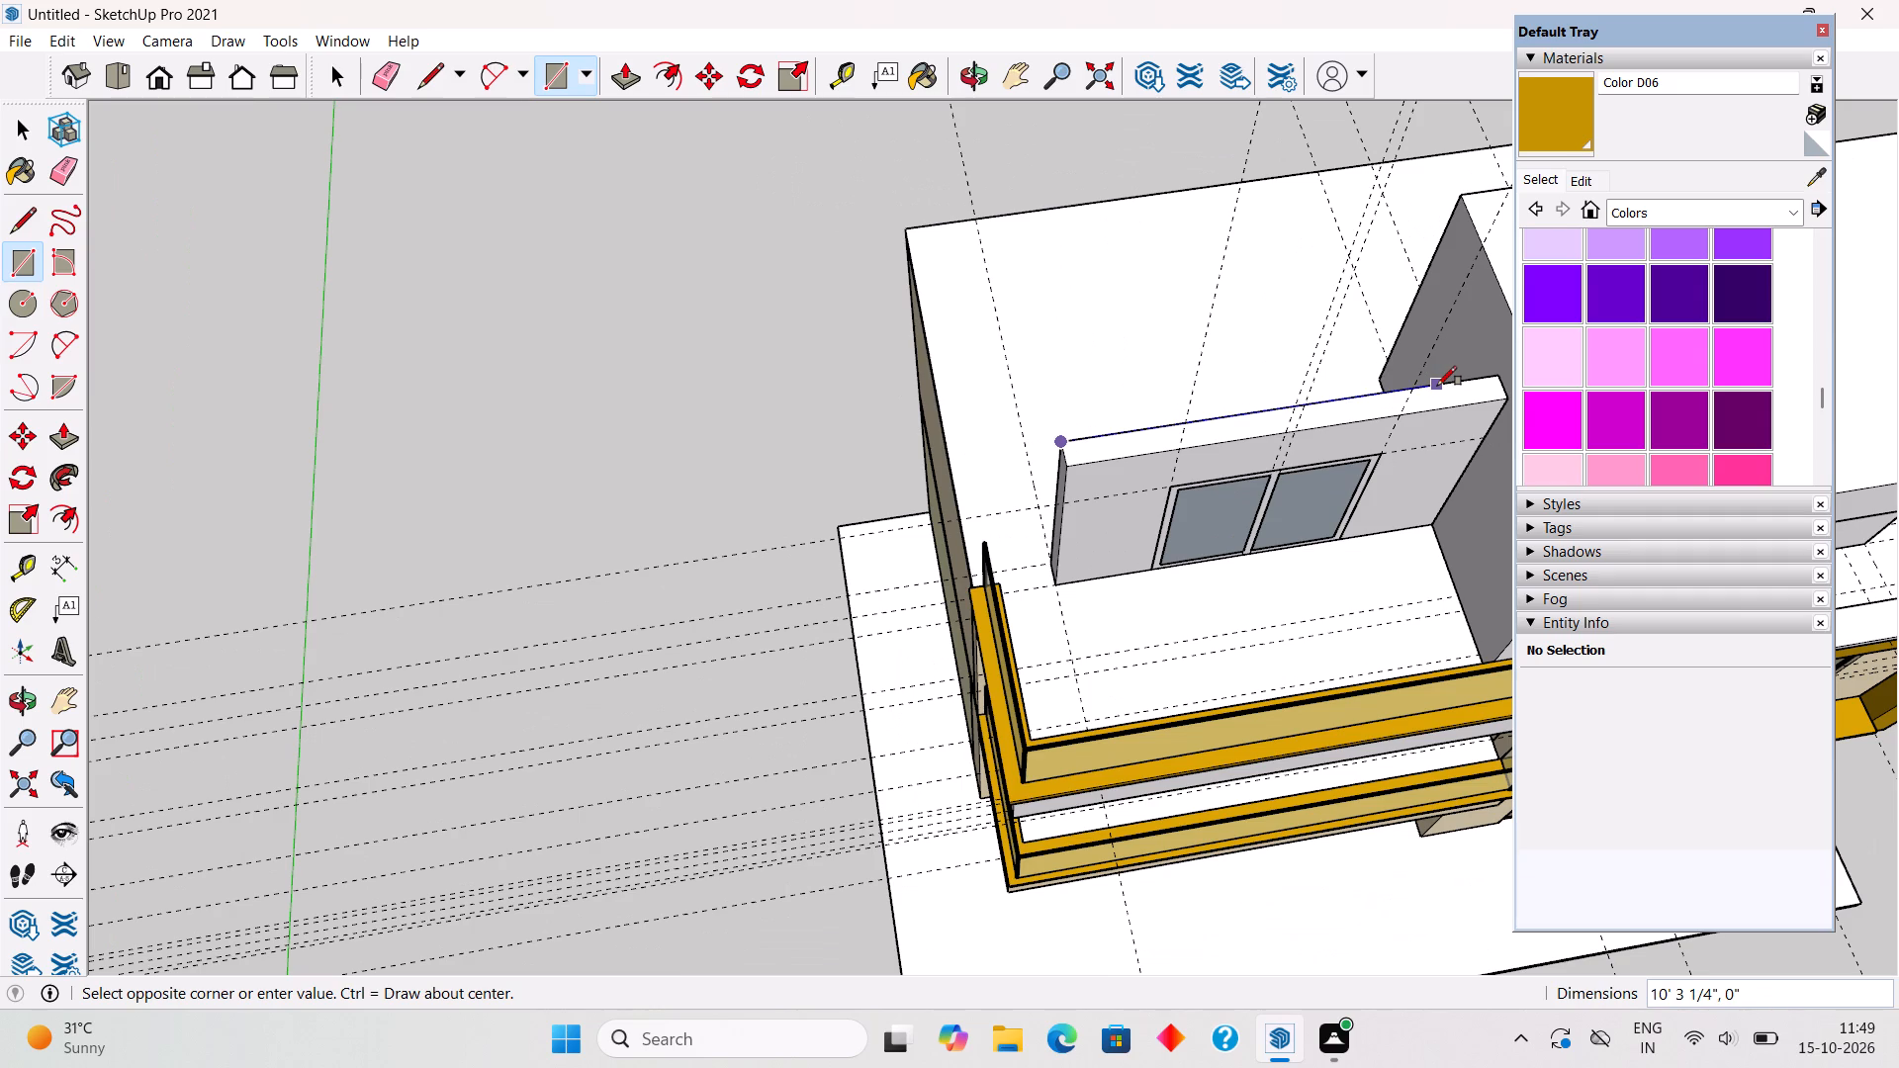
scroll(1437, 386, "down", 3)
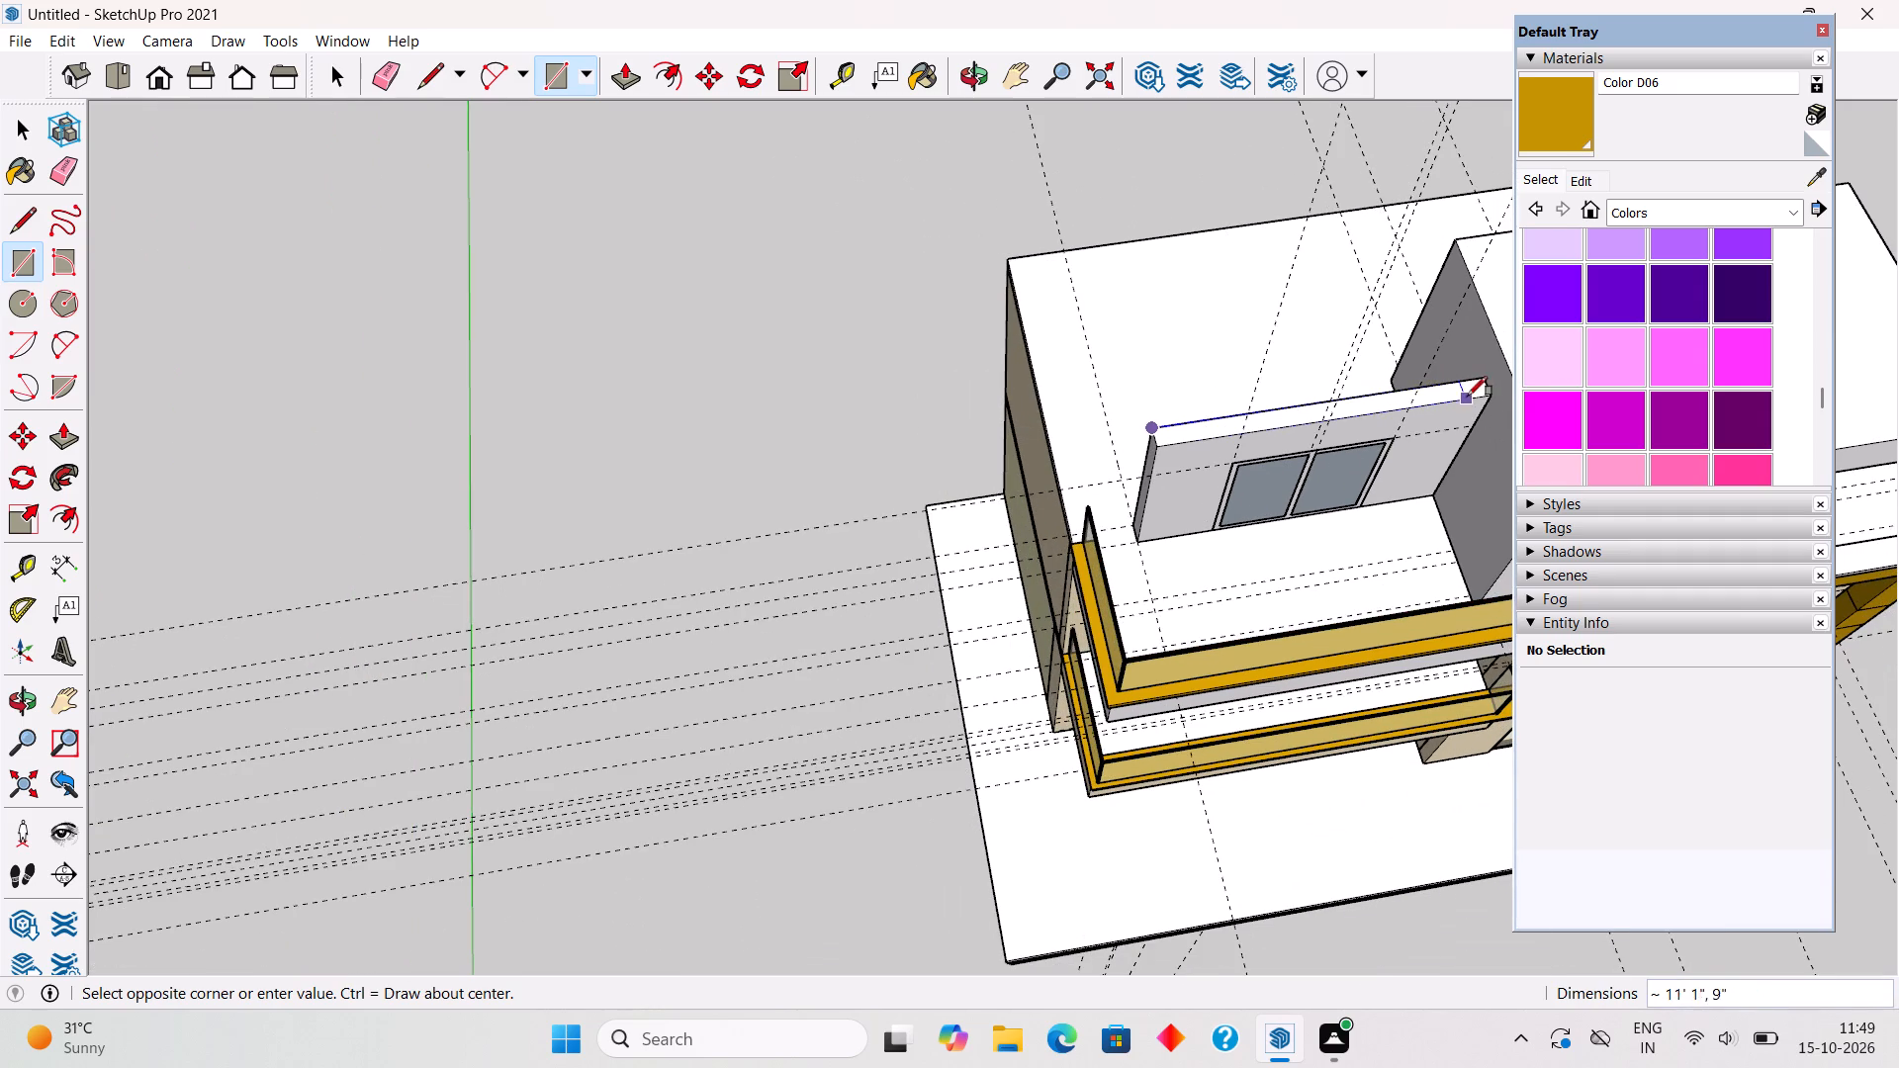
left_click(1484, 396)
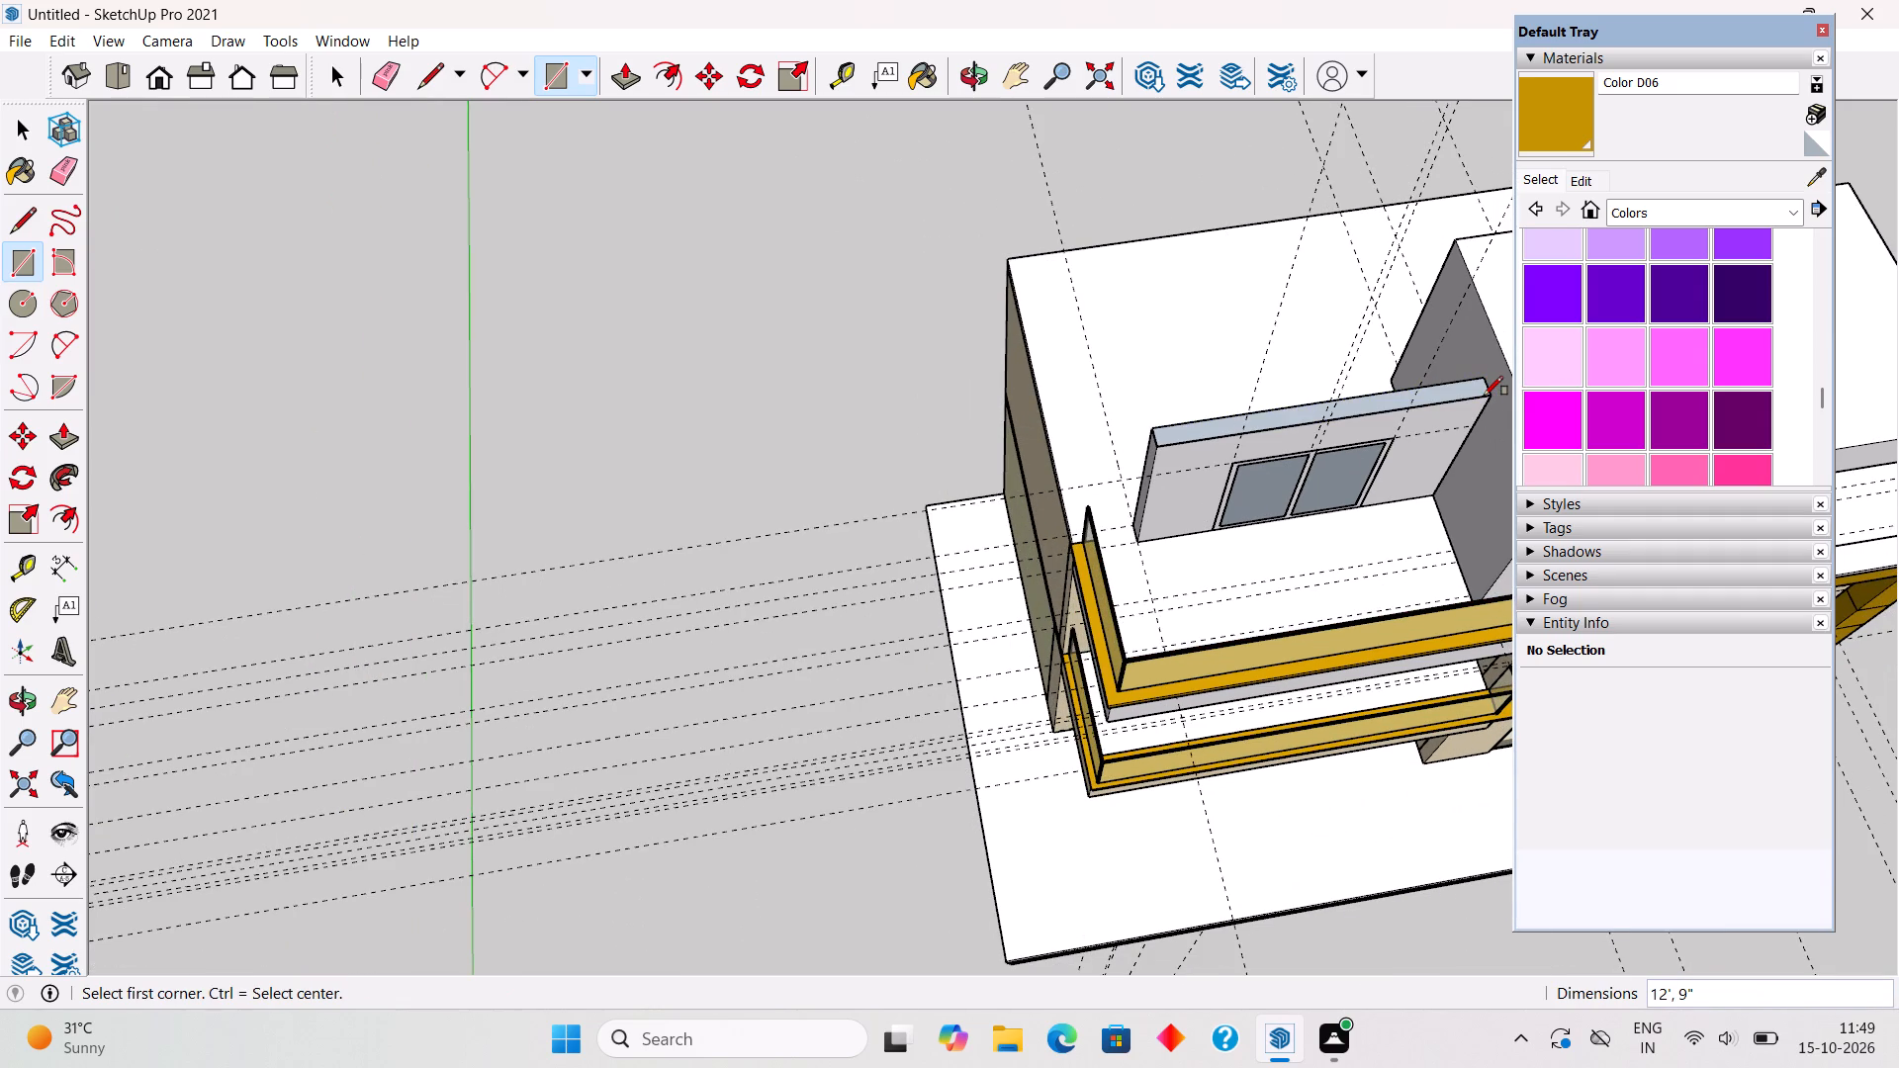
Push/Pull the rectangle on top of the wall up 3" to form a coping slab.
key("p")
left_click(1455, 394)
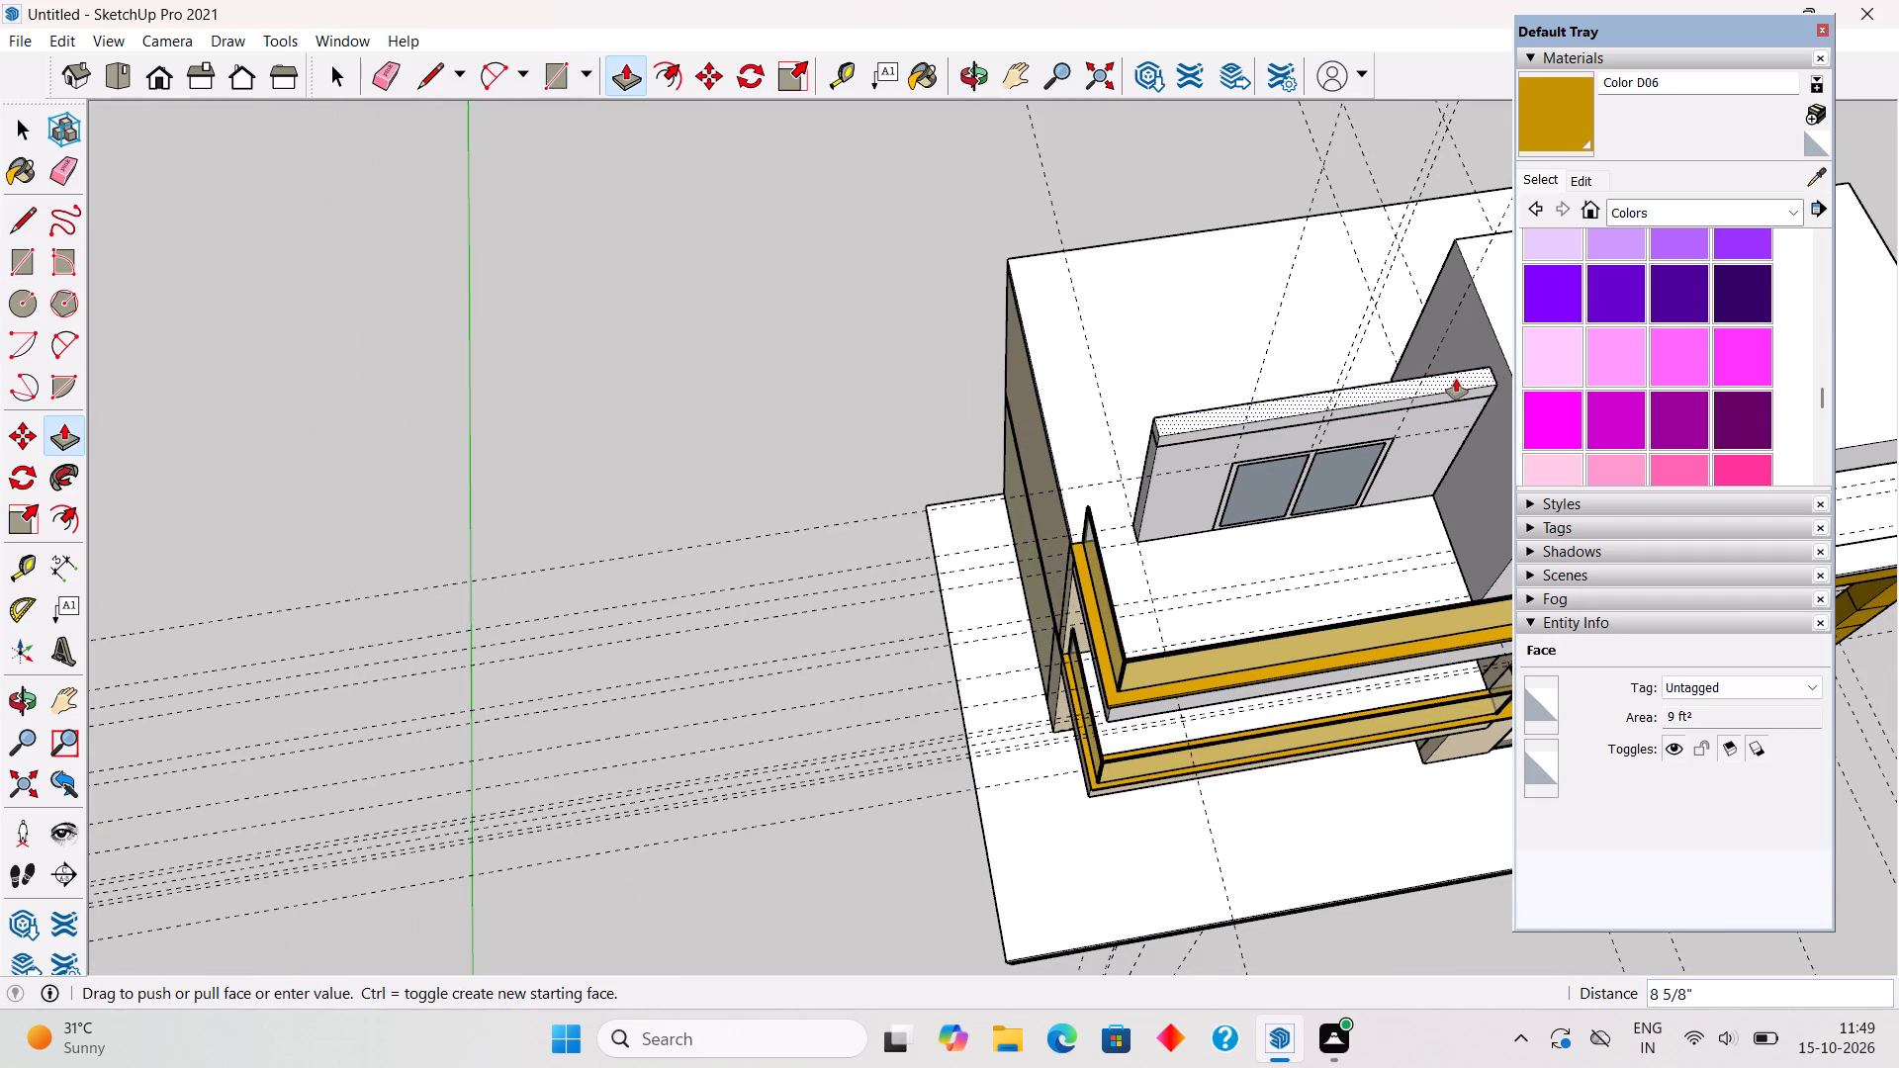
type("3\"")
key("Return")
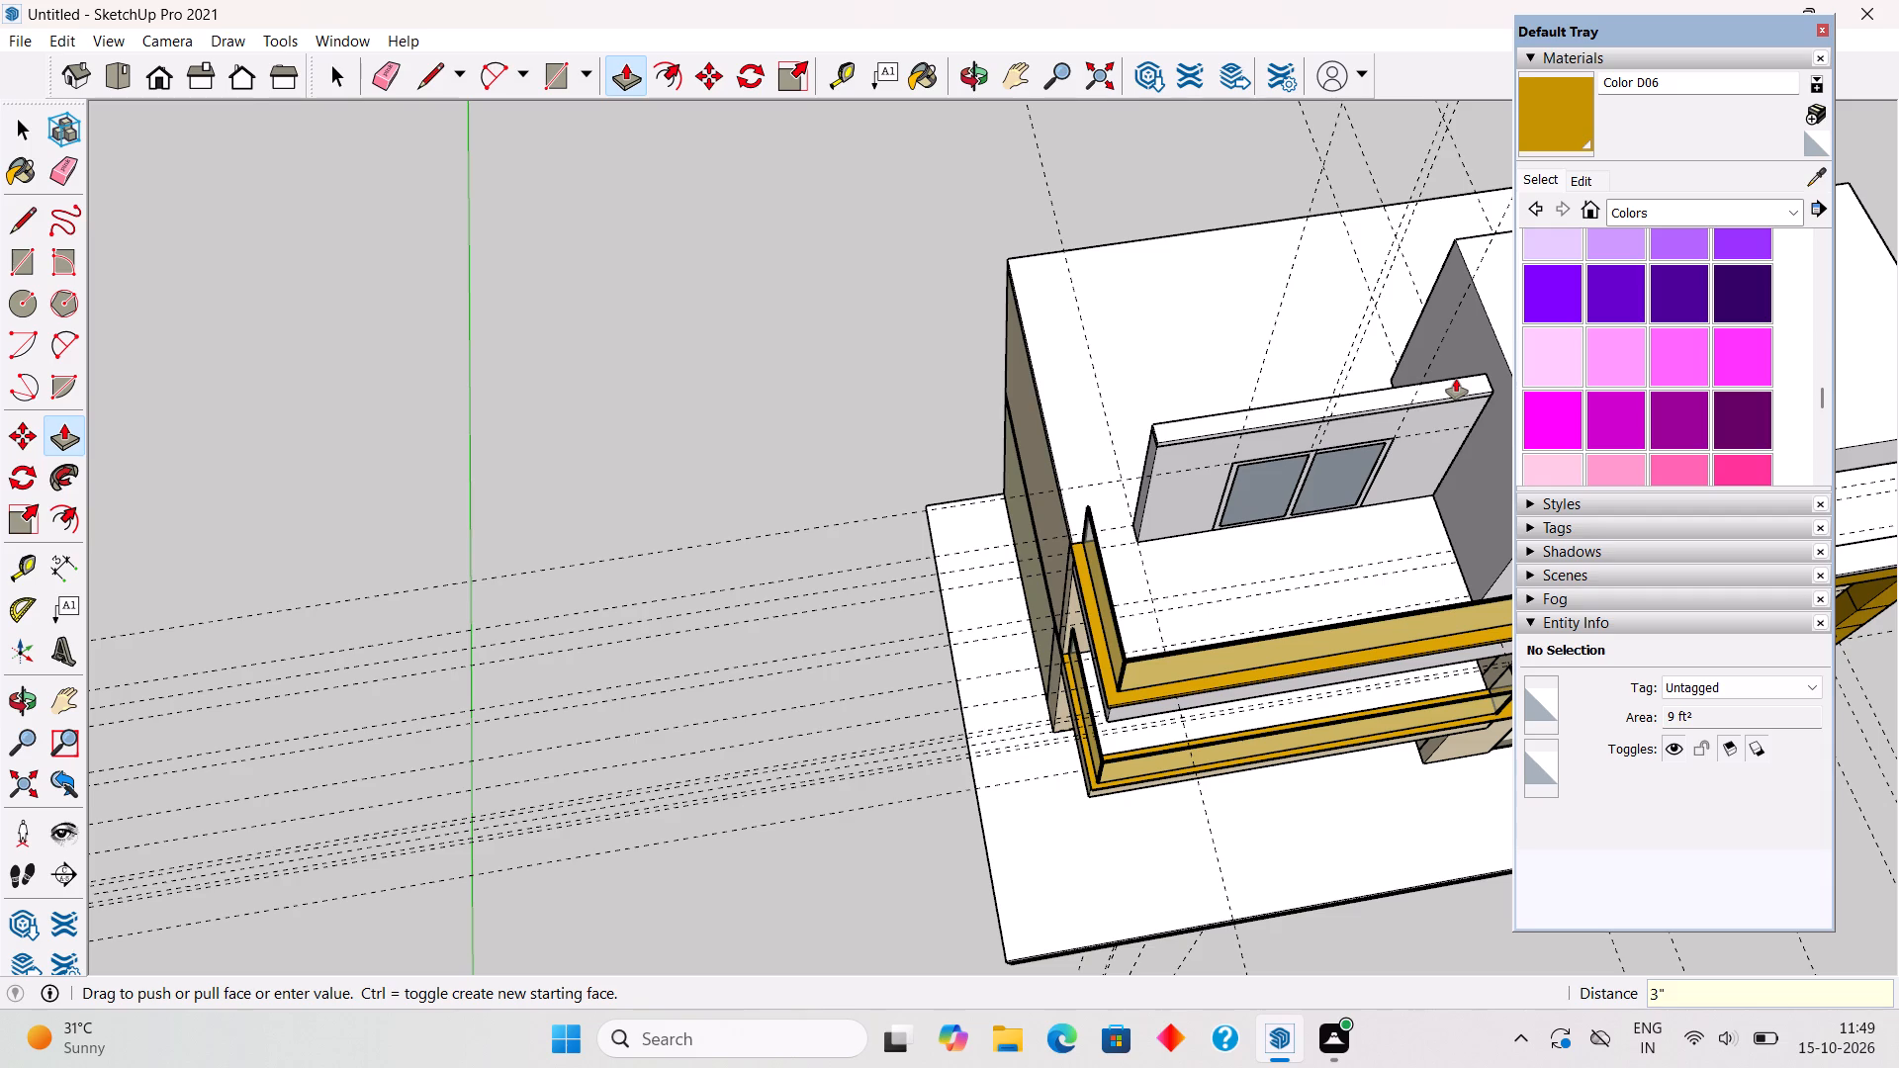
Extend the coping slab's long front face and its free end face outward by 2" each.
scroll(1283, 428, "up", 4)
left_click(1282, 423)
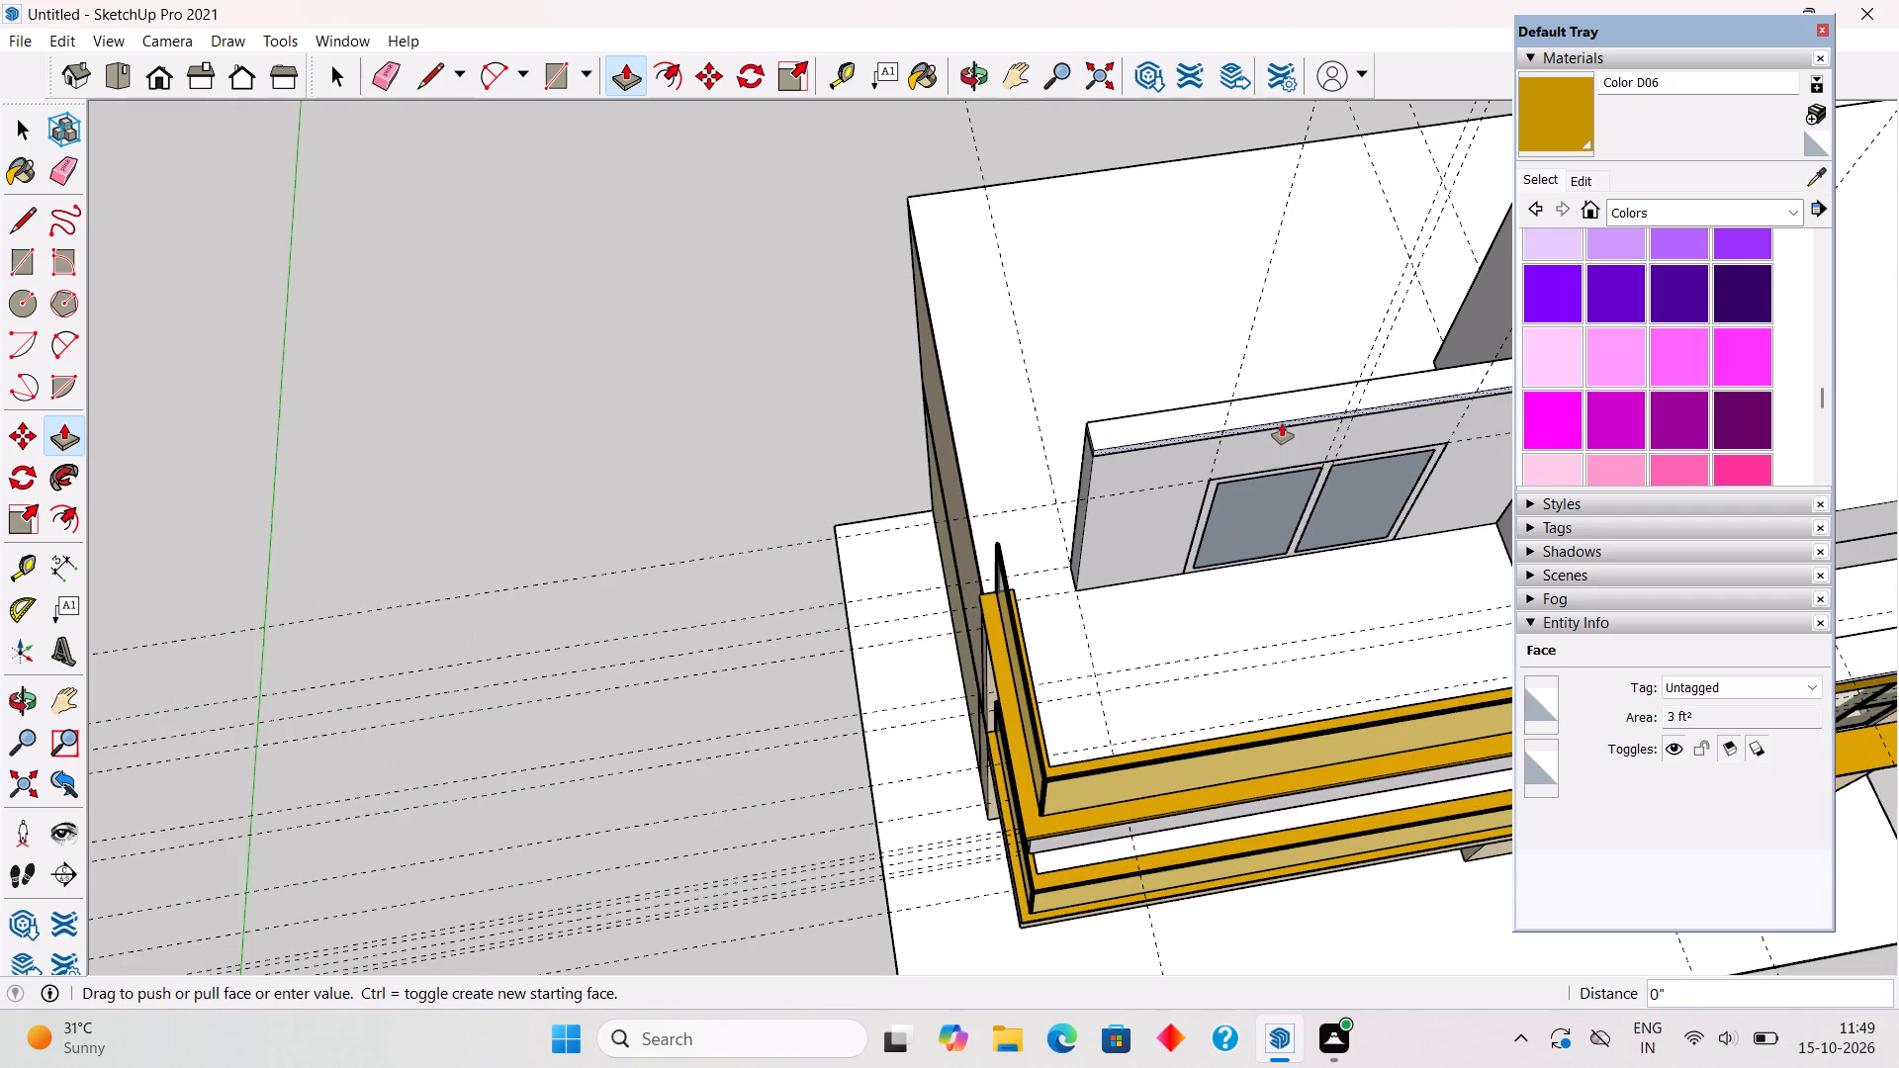
type("2\"")
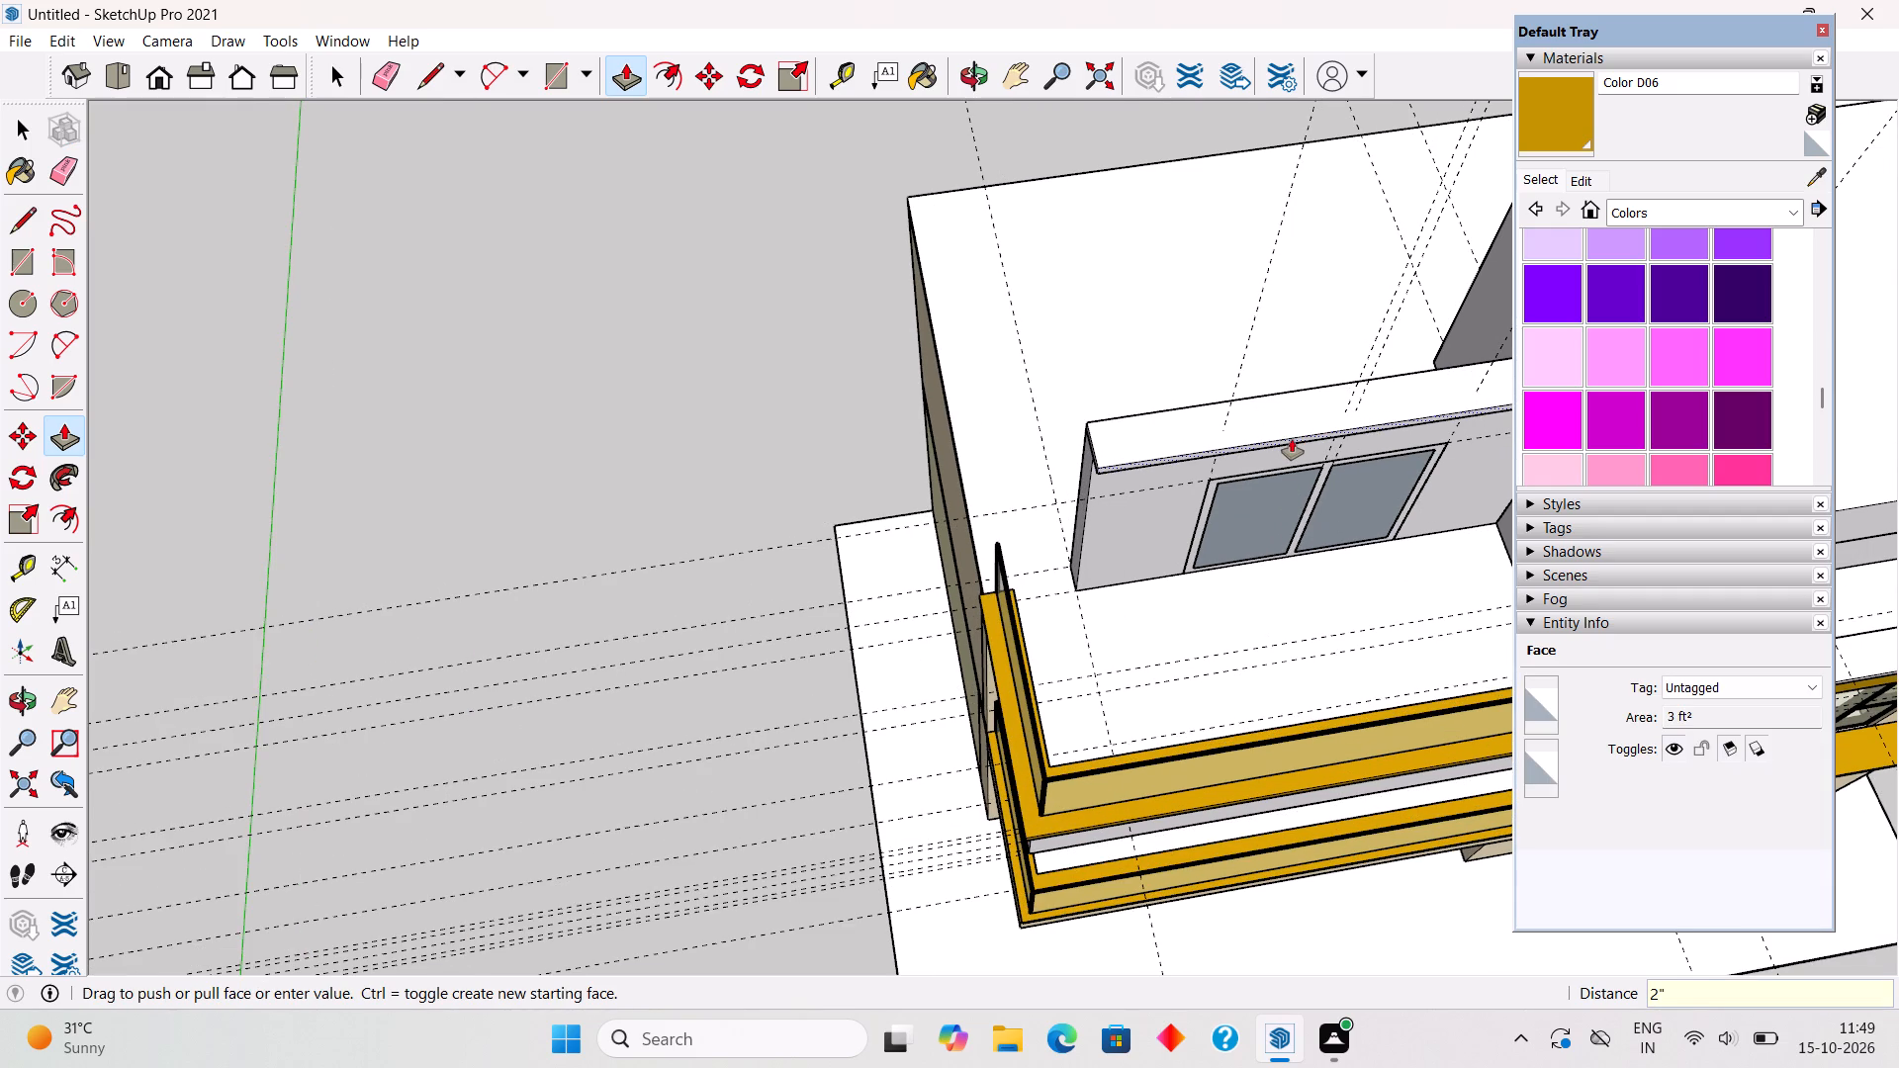
key("Return")
scroll(1095, 445, "up", 9)
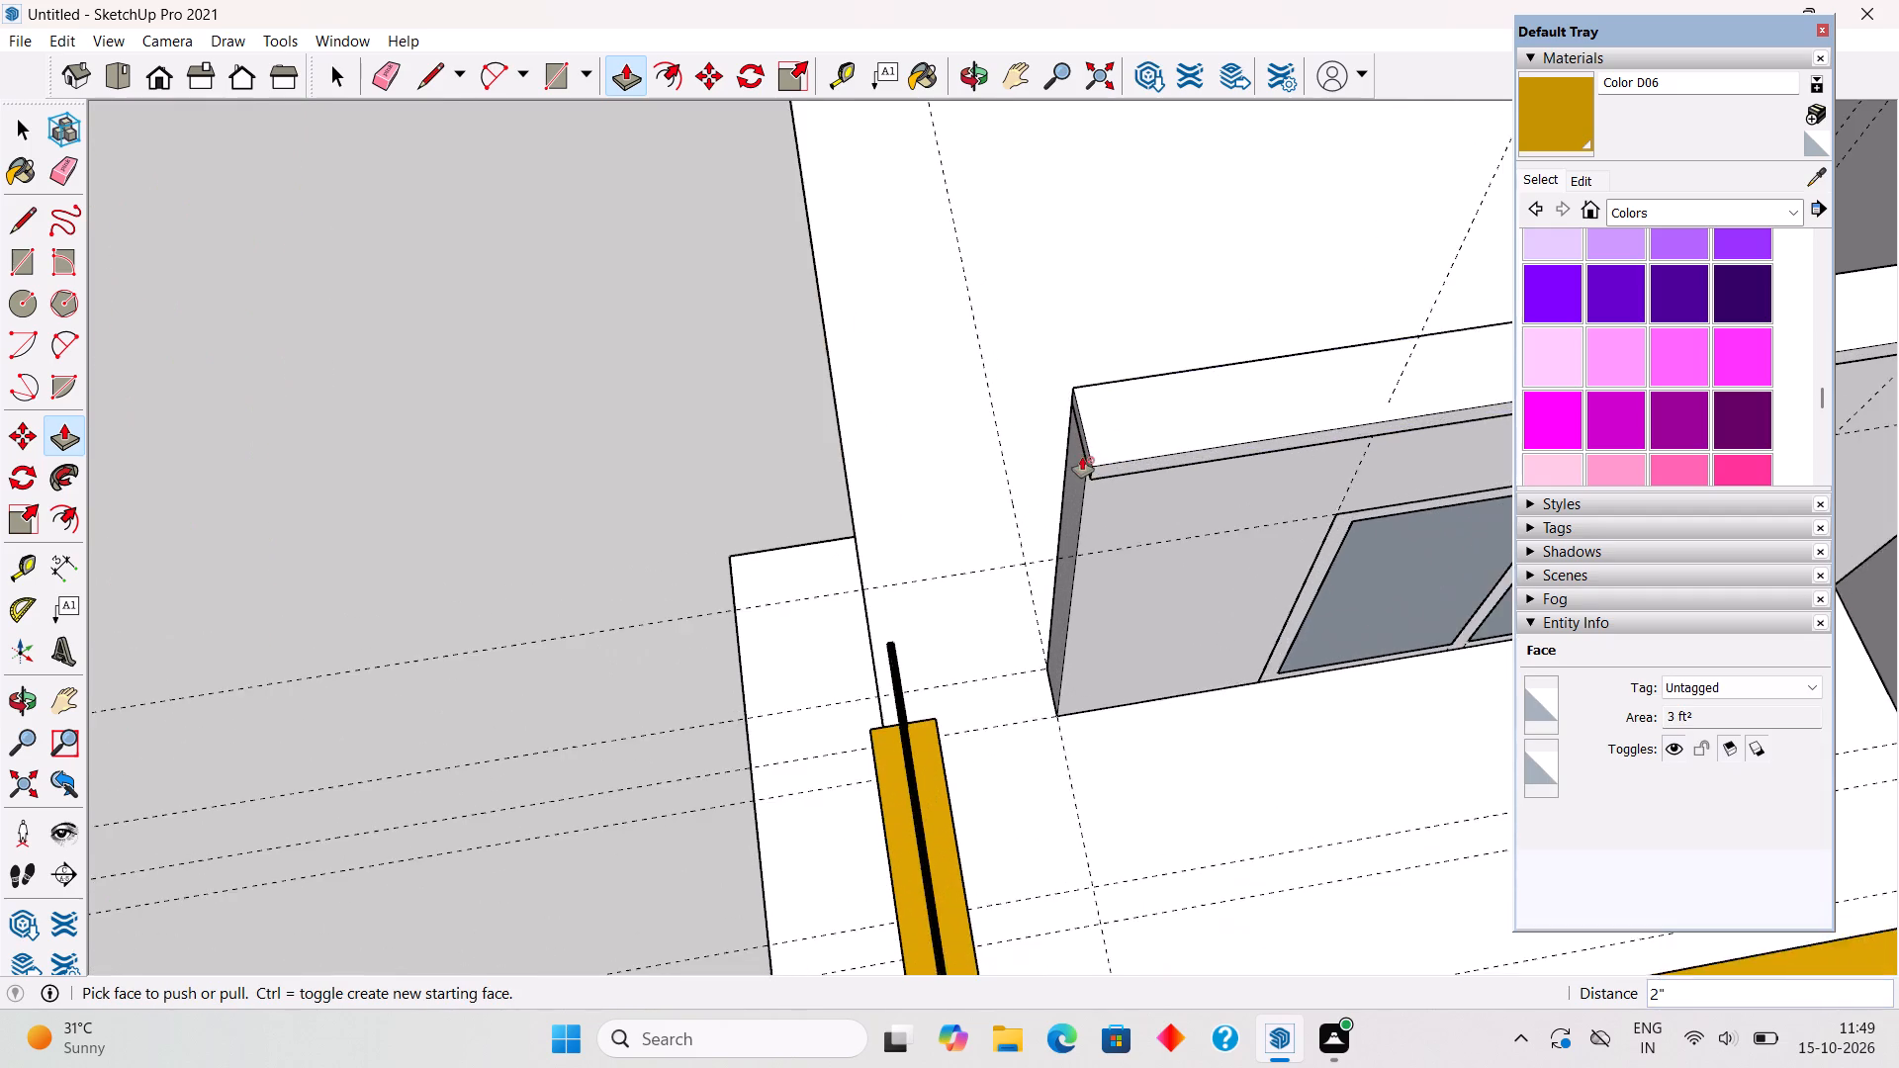
scroll(1079, 436, "down", 1)
scroll(1079, 436, "up", 9)
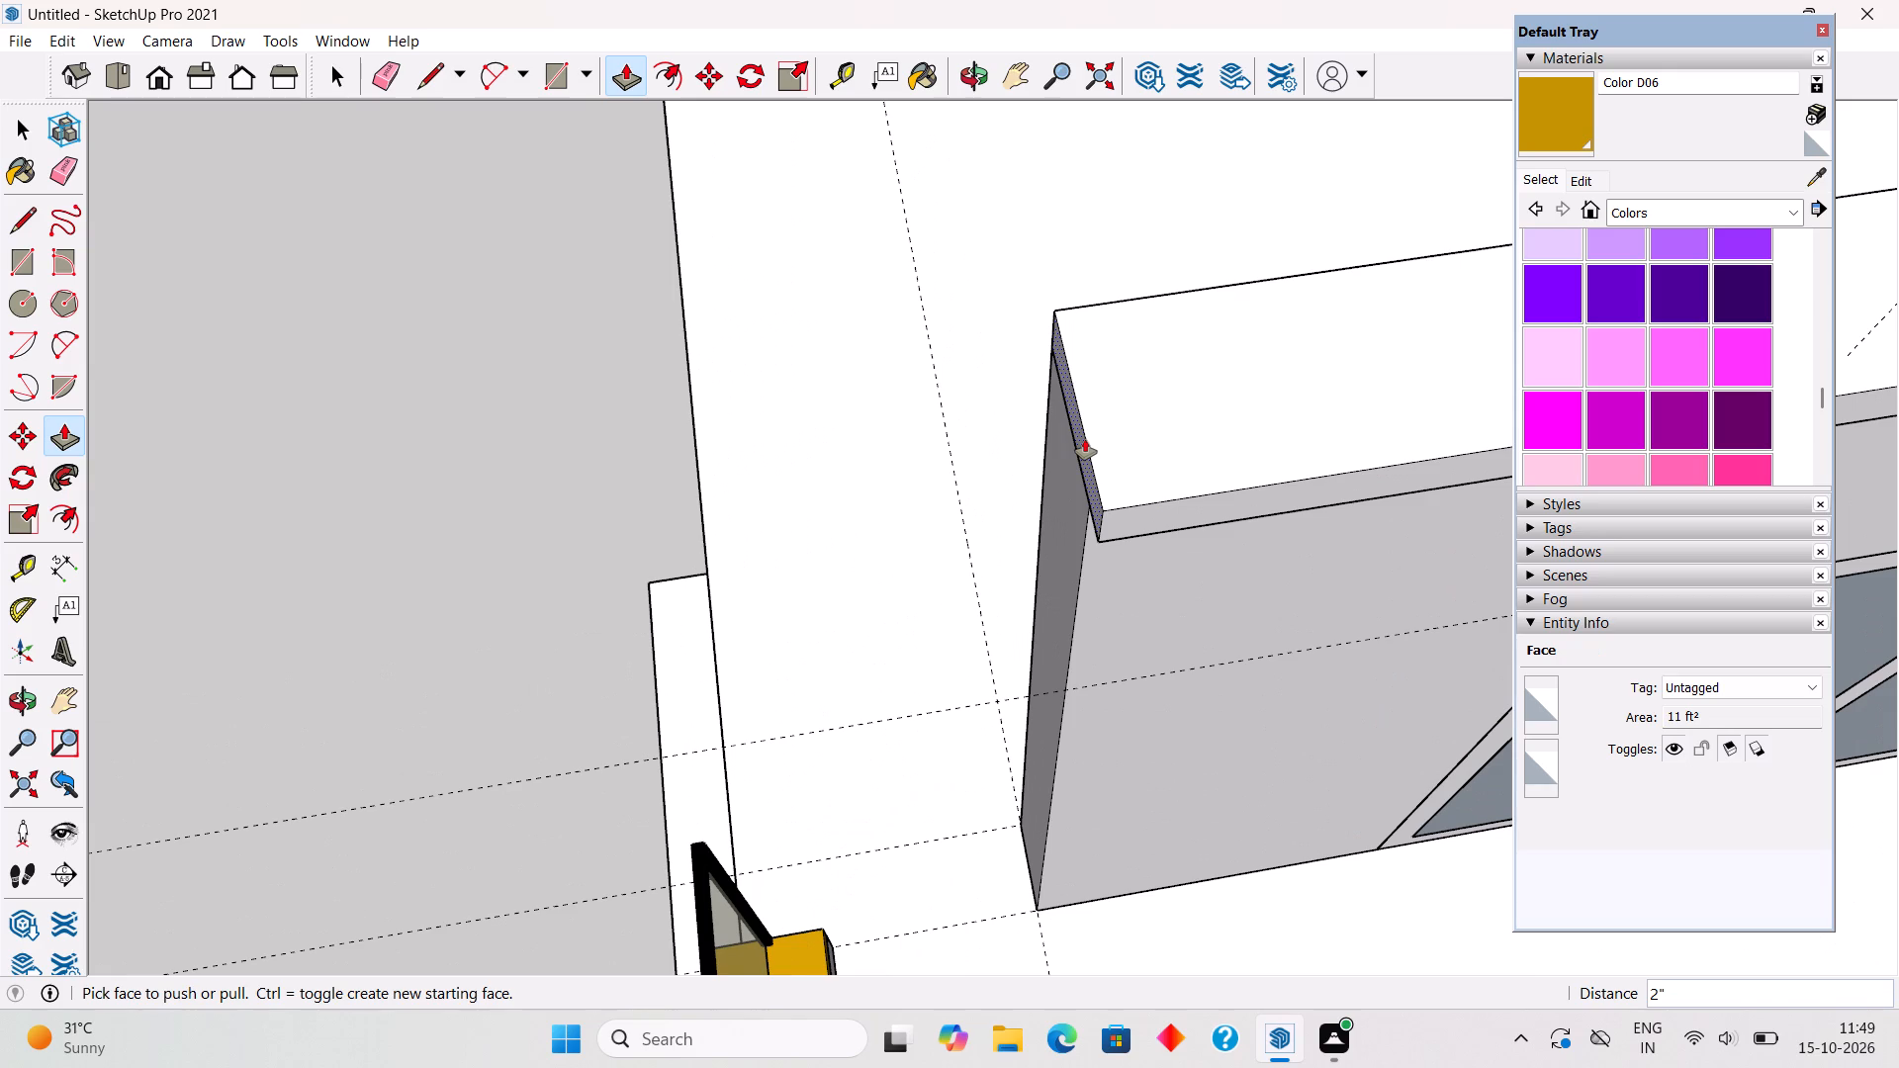
left_click(1085, 439)
type("2\"")
key("Return")
key("space")
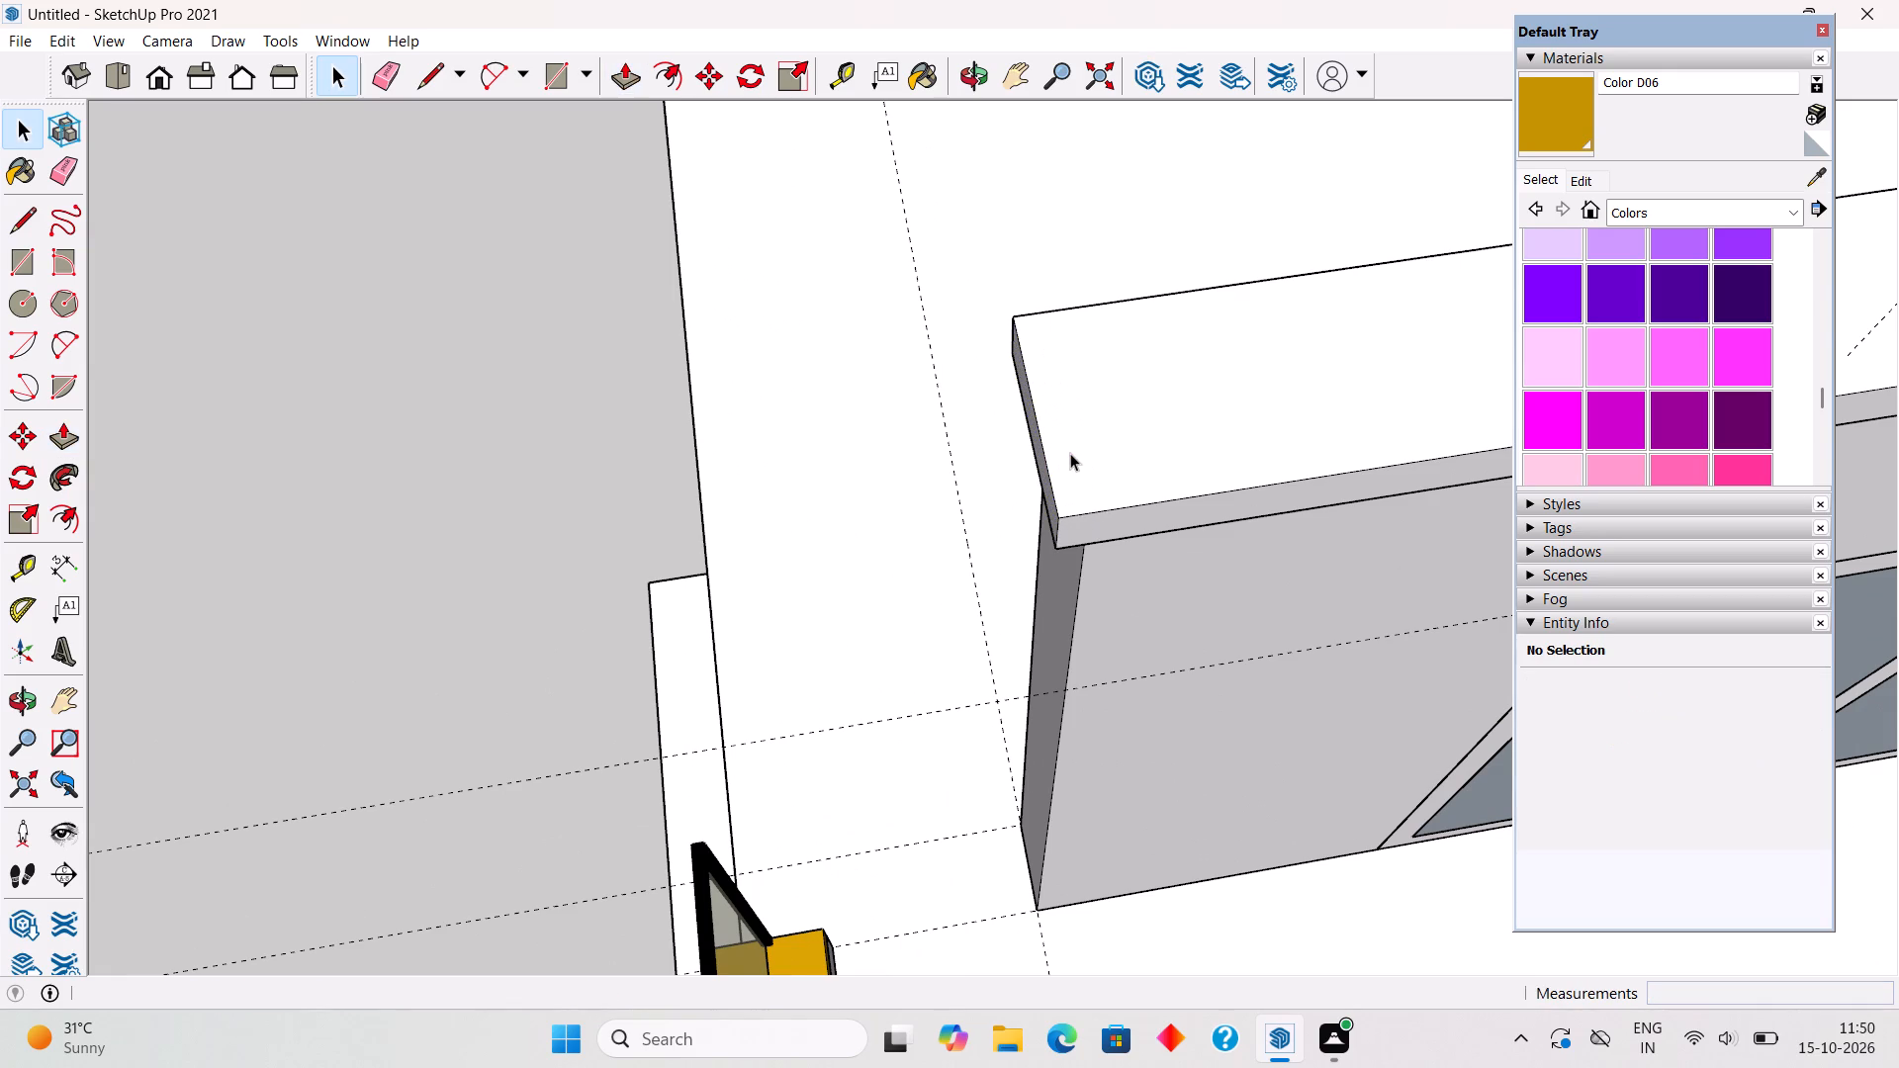
Make the whole coping slab a group.
triple_click(1070, 453)
right_click(1070, 453)
left_click(1142, 658)
scroll(766, 577, "down", 2)
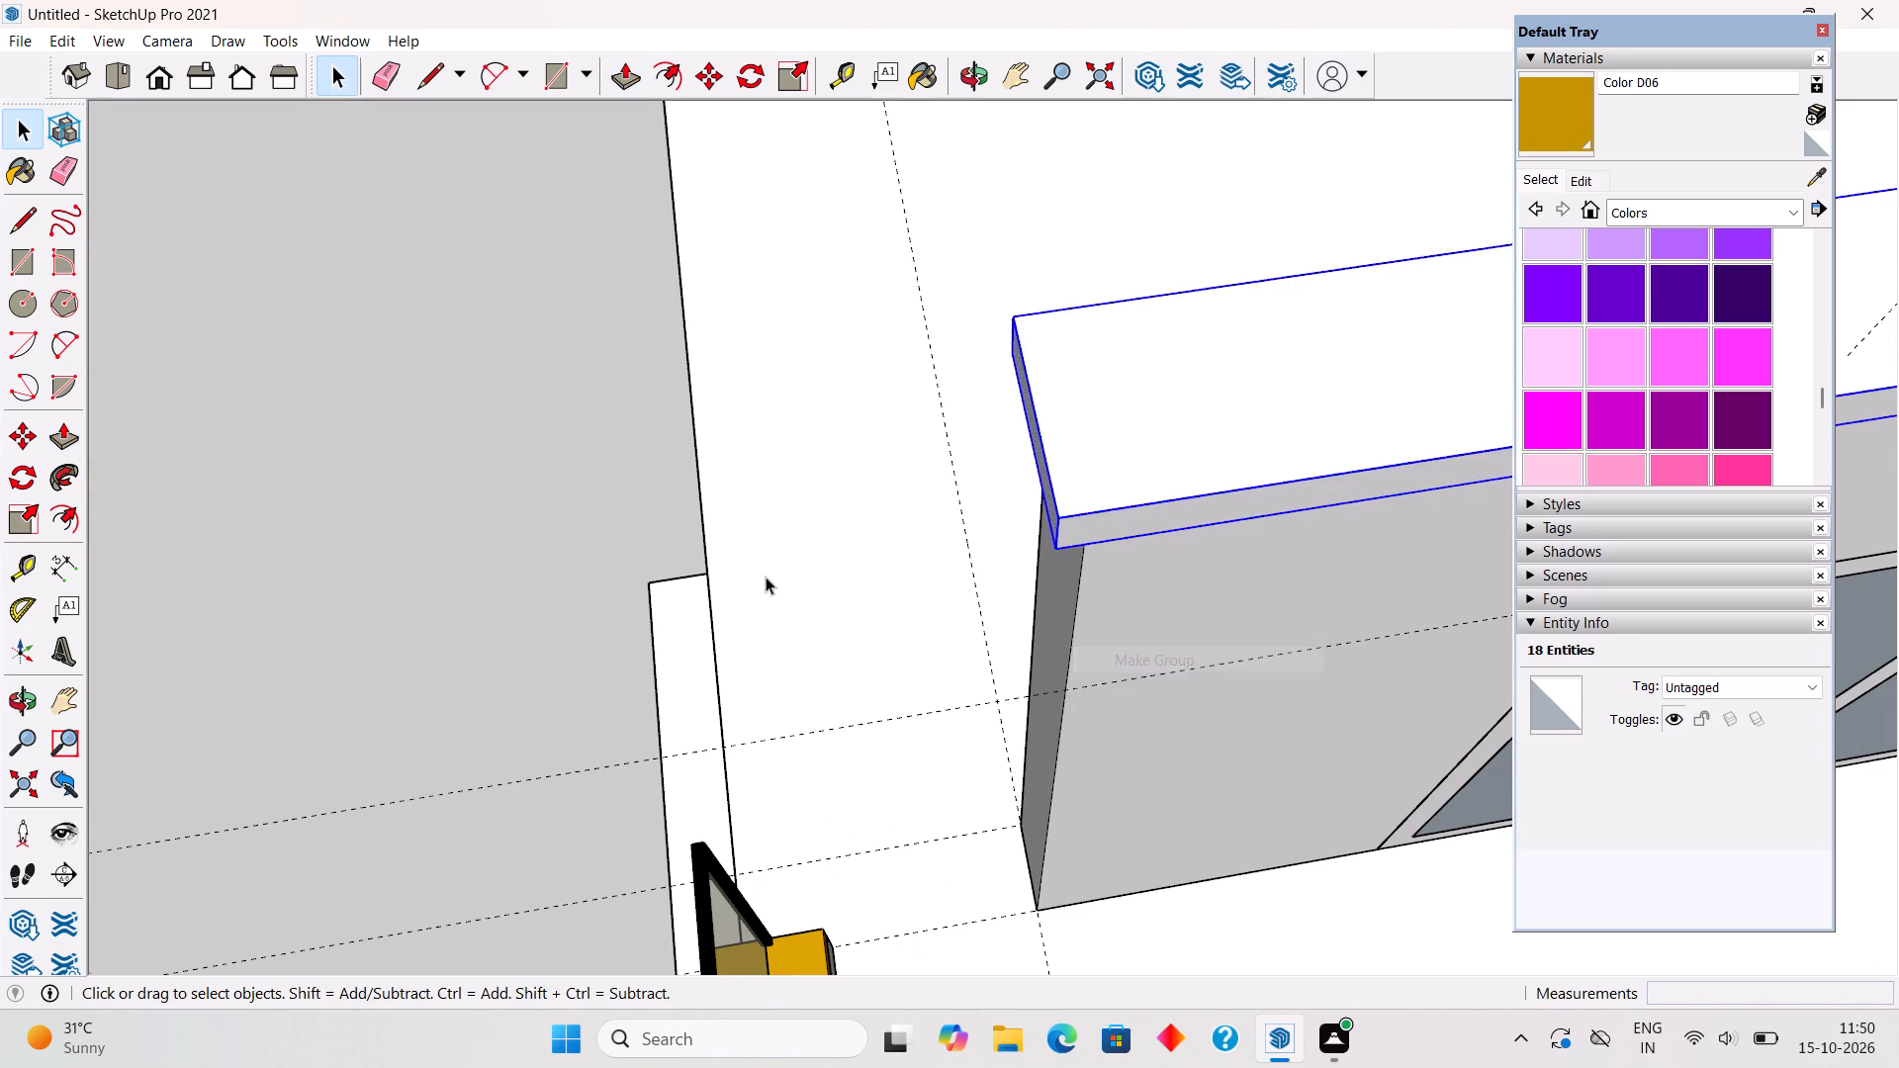
scroll(766, 577, "down", 8)
left_click(610, 502)
Place a guide 9" inward on the roof slab, parallel to the guide that meets the window wall's free end.
middle_click_drag(640, 602, 1489, 511)
middle_click_drag(1219, 526, 1465, 632)
scroll(1195, 654, "up", 5)
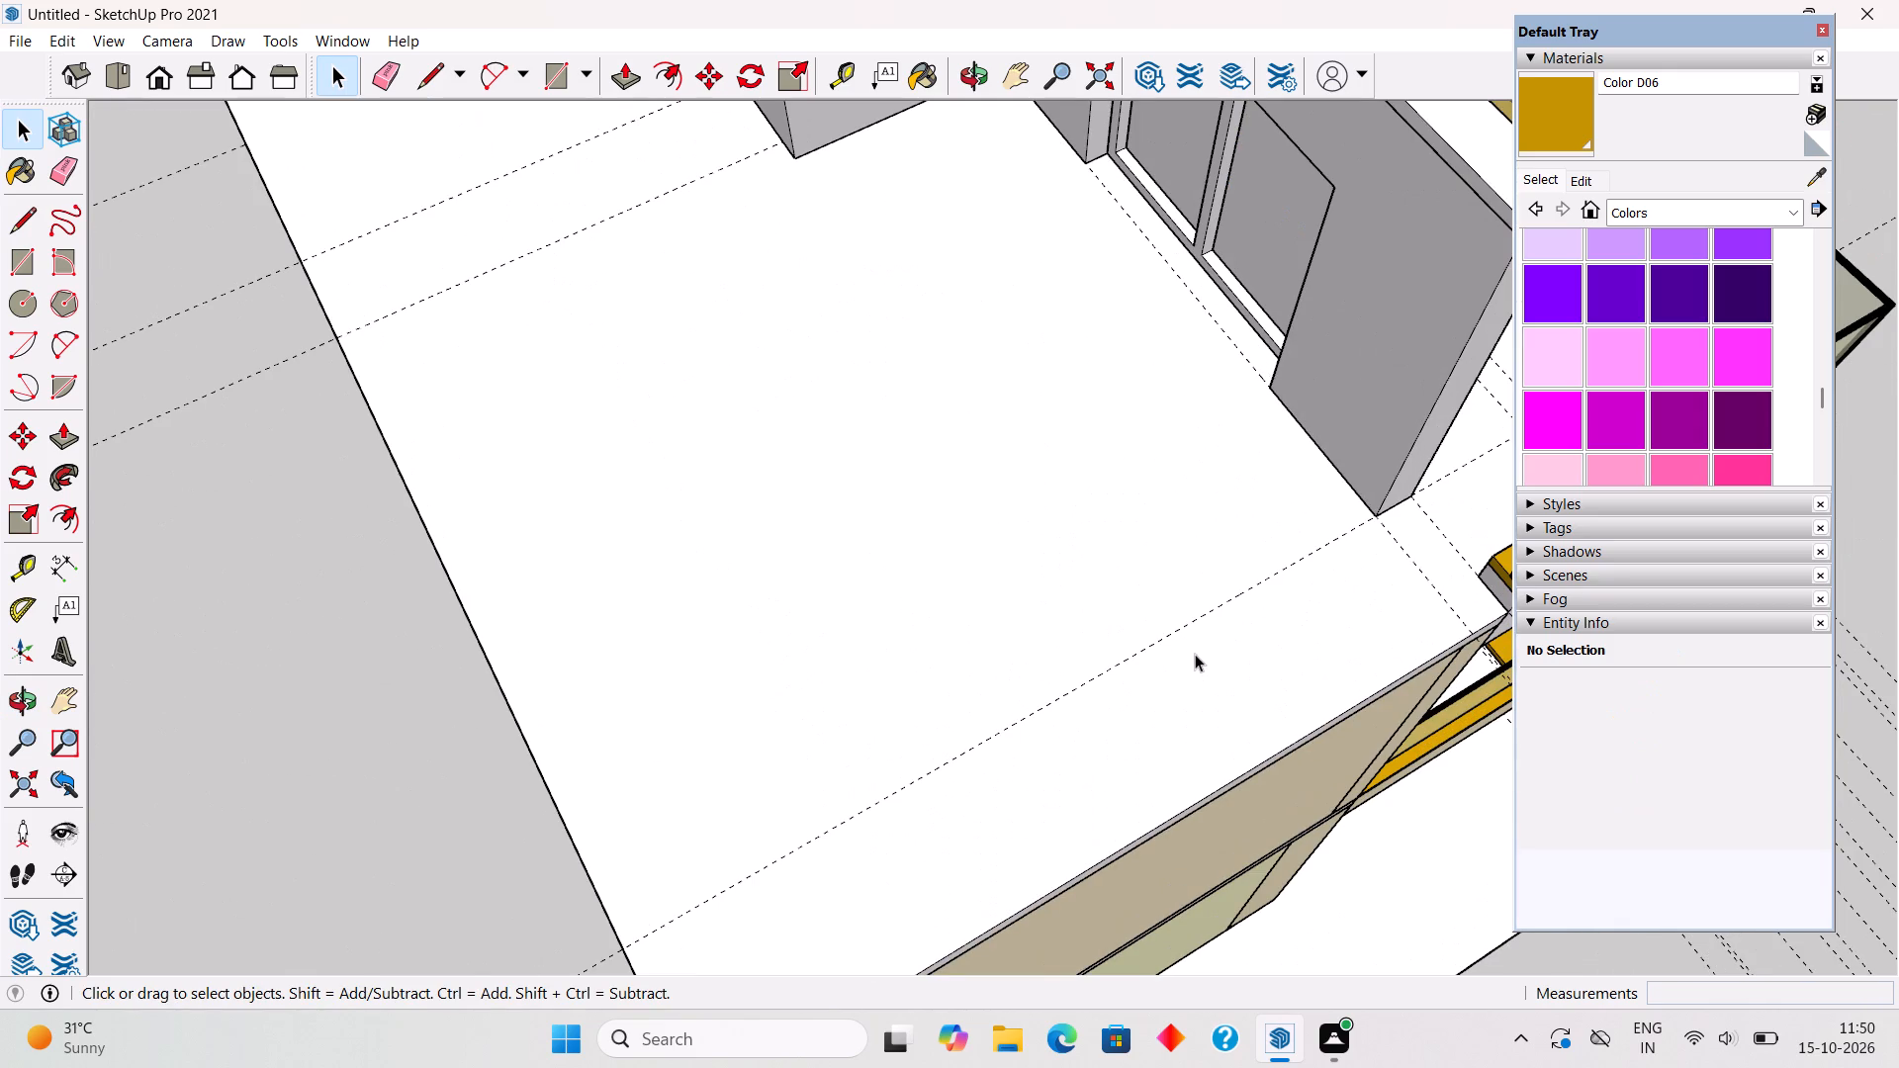
key("t")
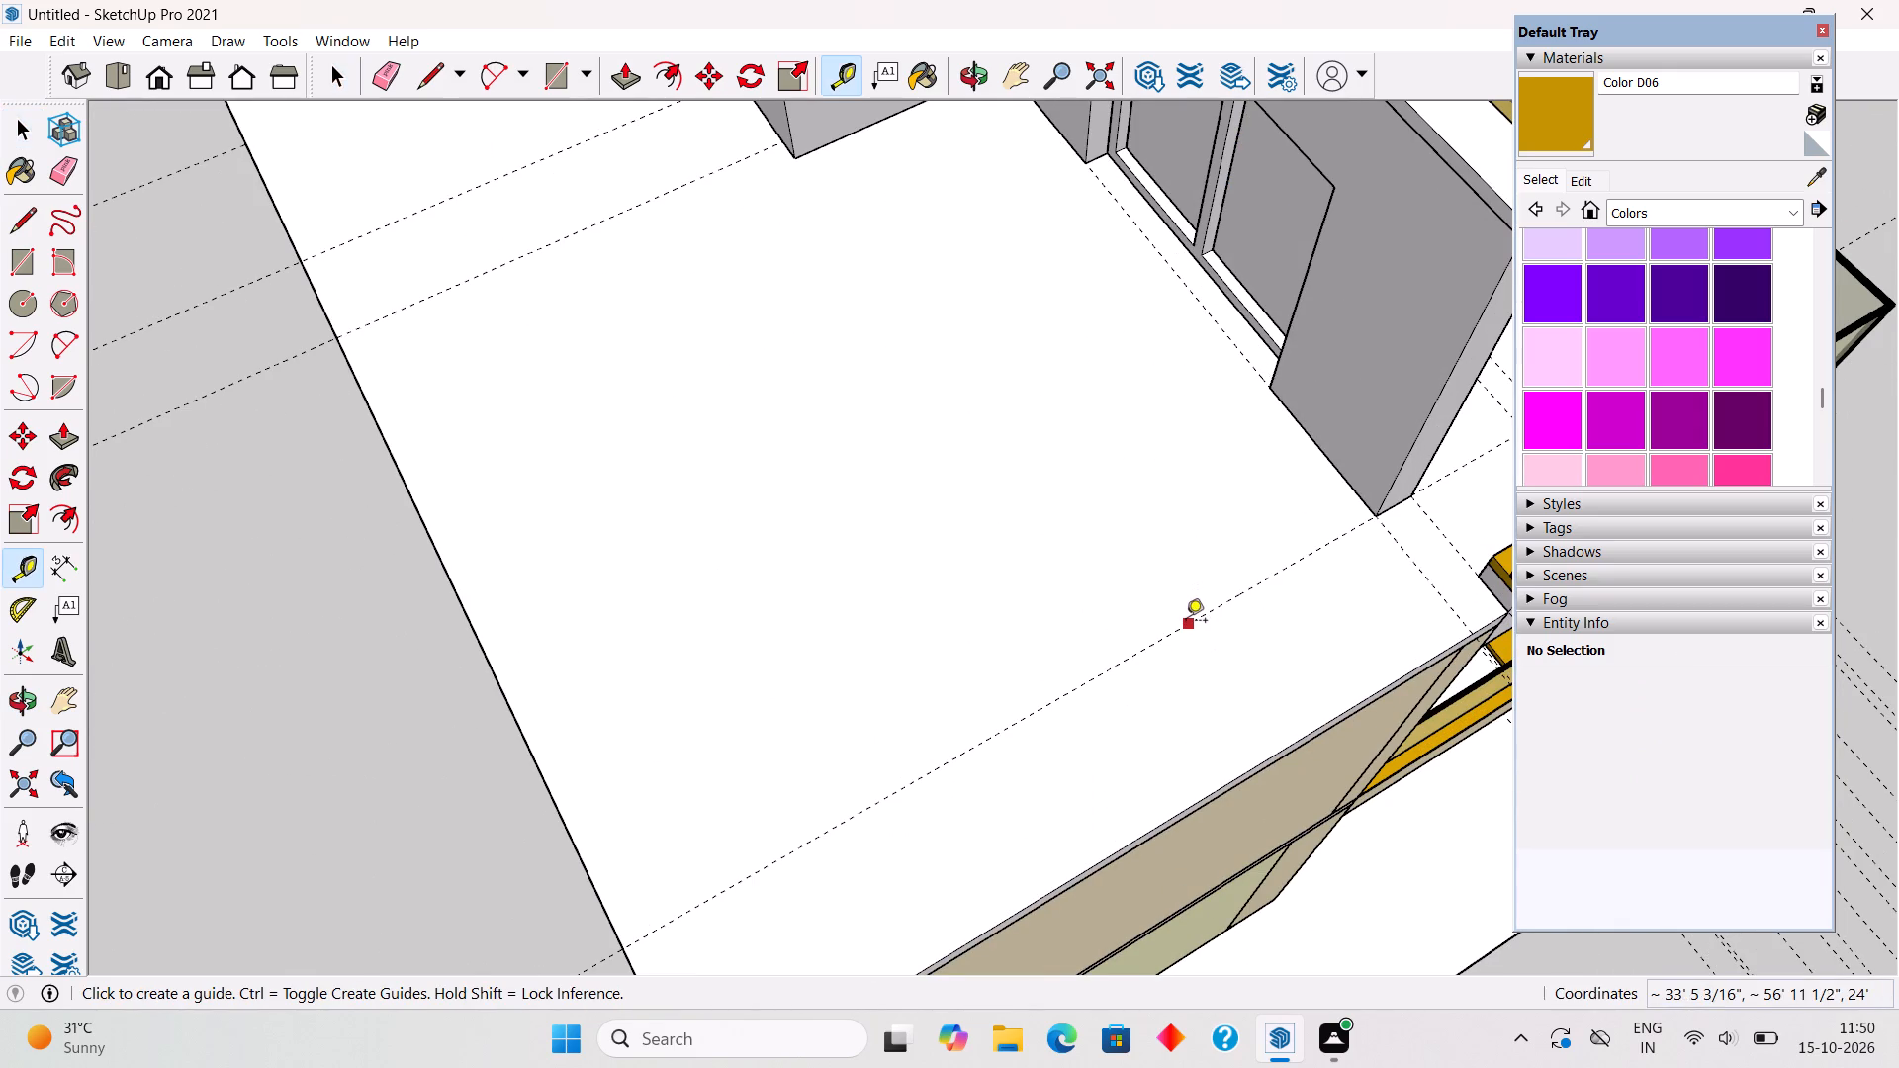
left_click(1186, 622)
type("9\"")
key("Return")
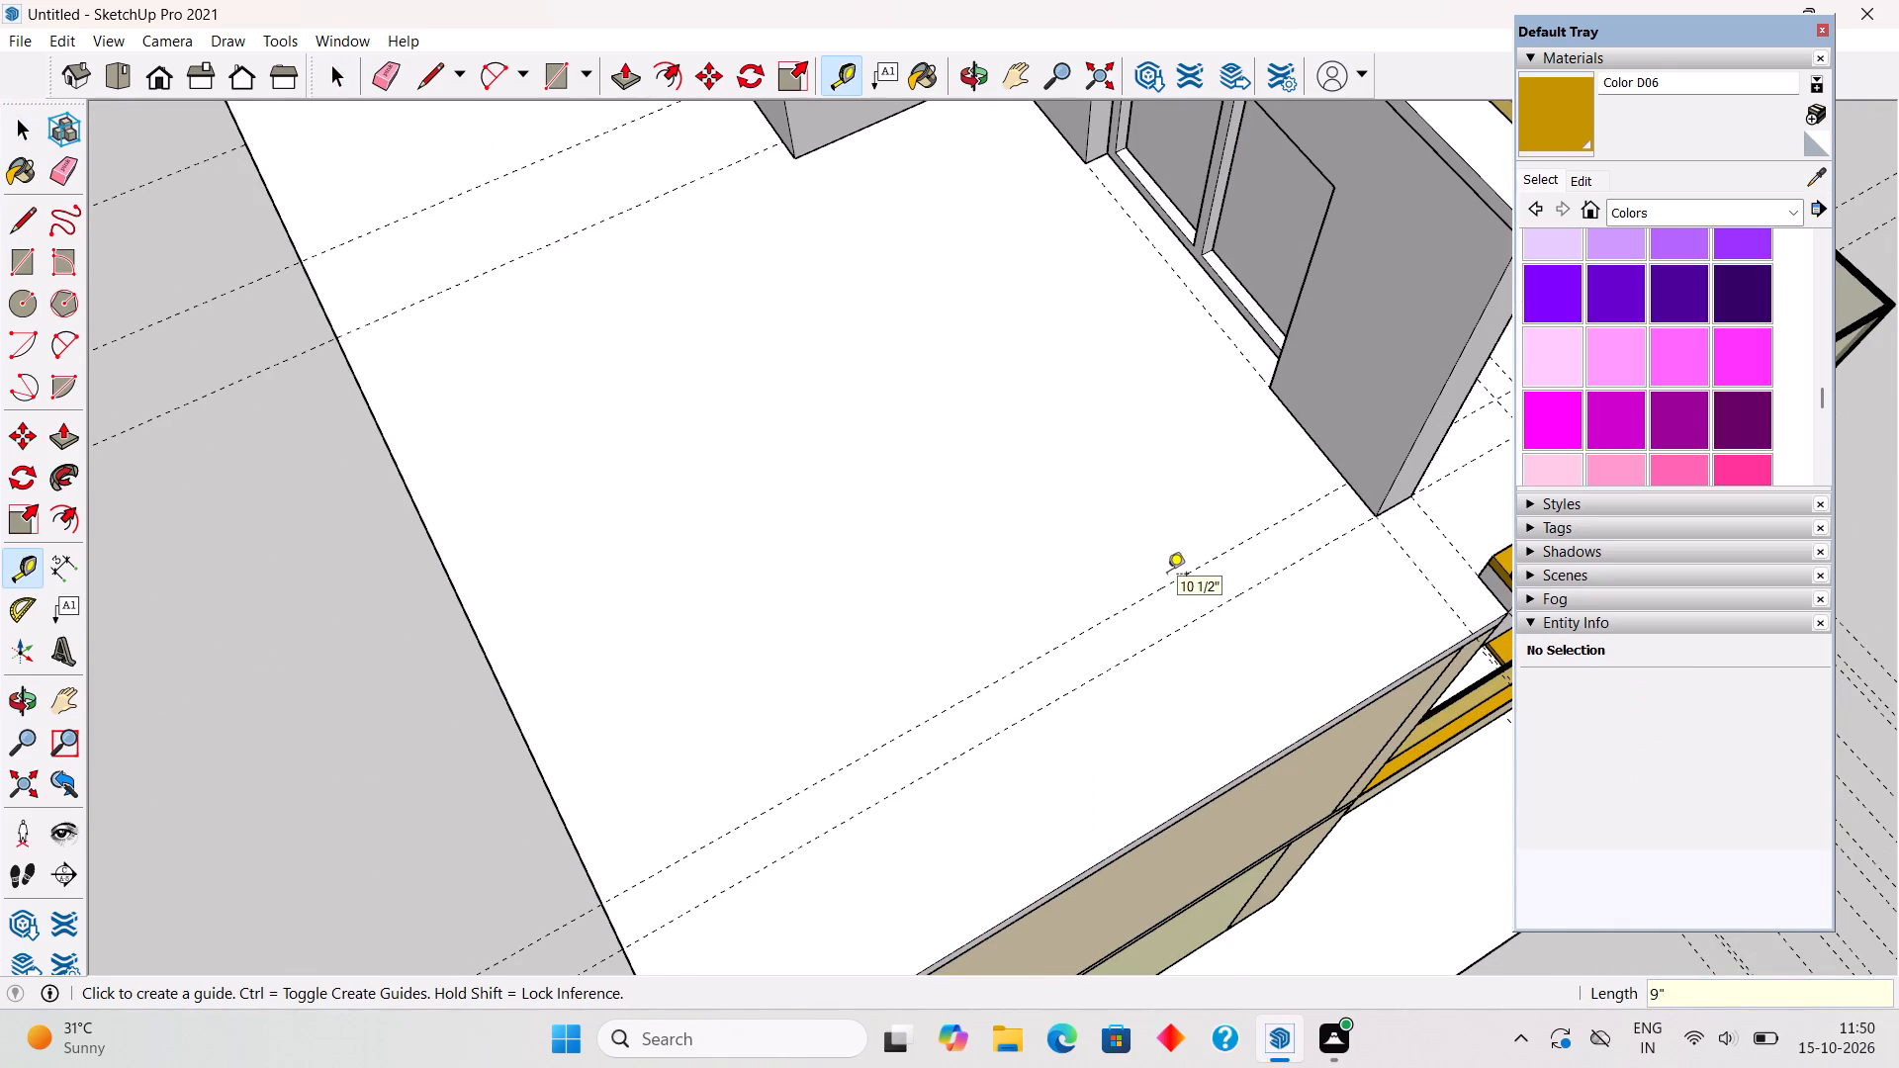
Draw a 9" wide, roughly 9' long rectangle between the guides from the window wall's end and Push/Pull it up about 7' 2".
key("r")
left_click(1353, 483)
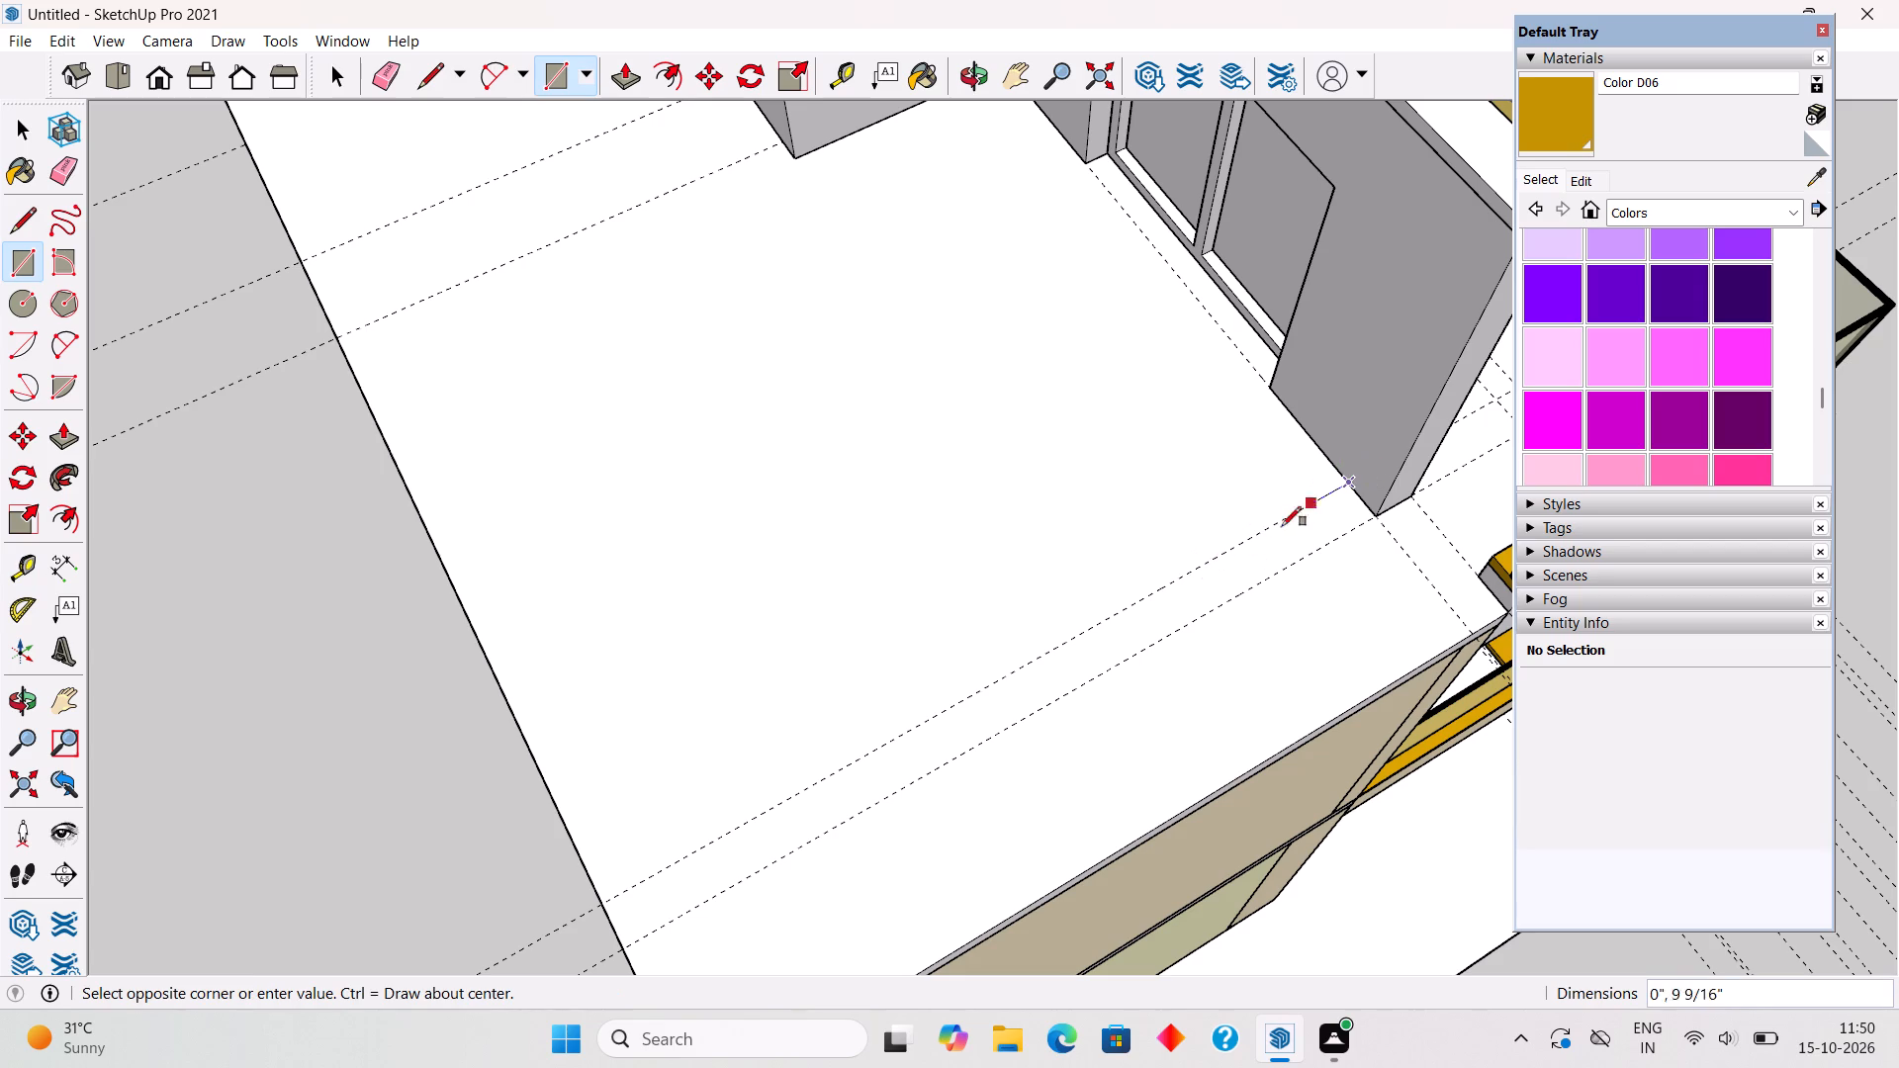
left_click(899, 785)
scroll(899, 785, "down", 10)
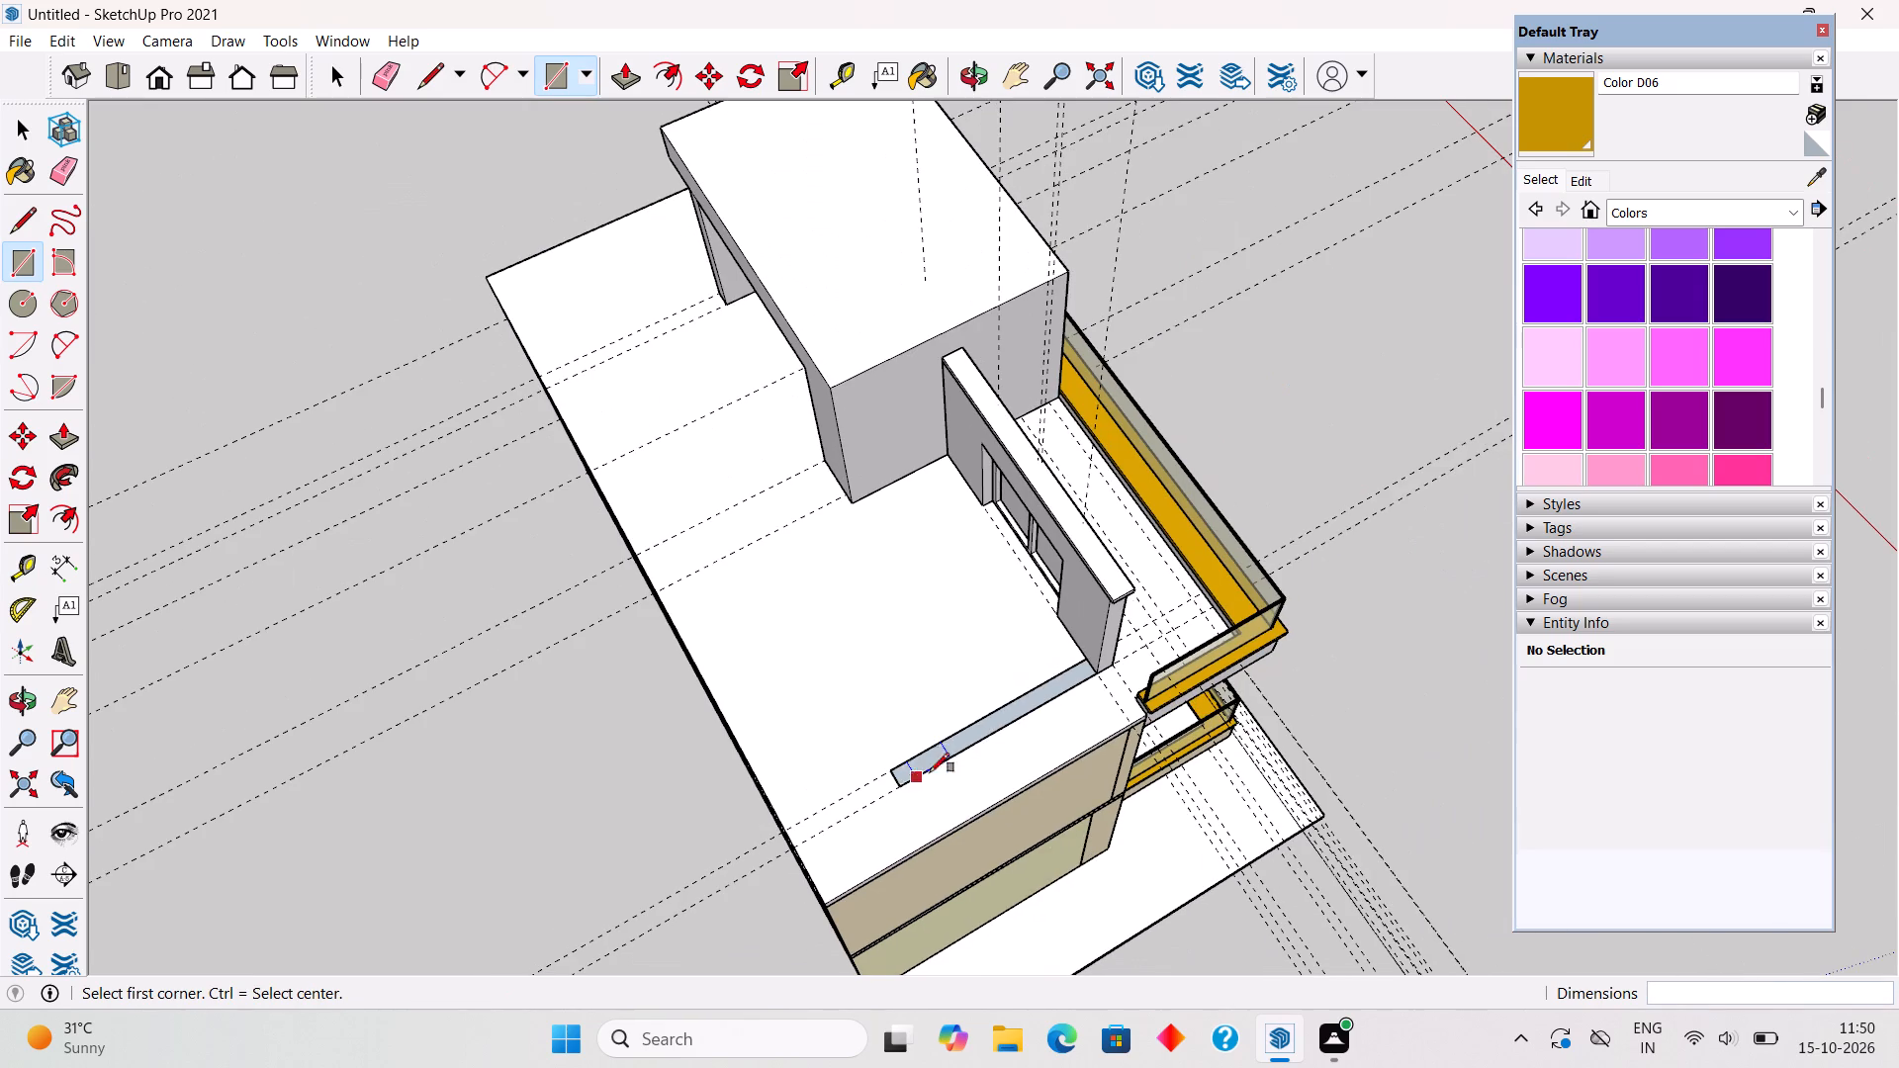
key("p")
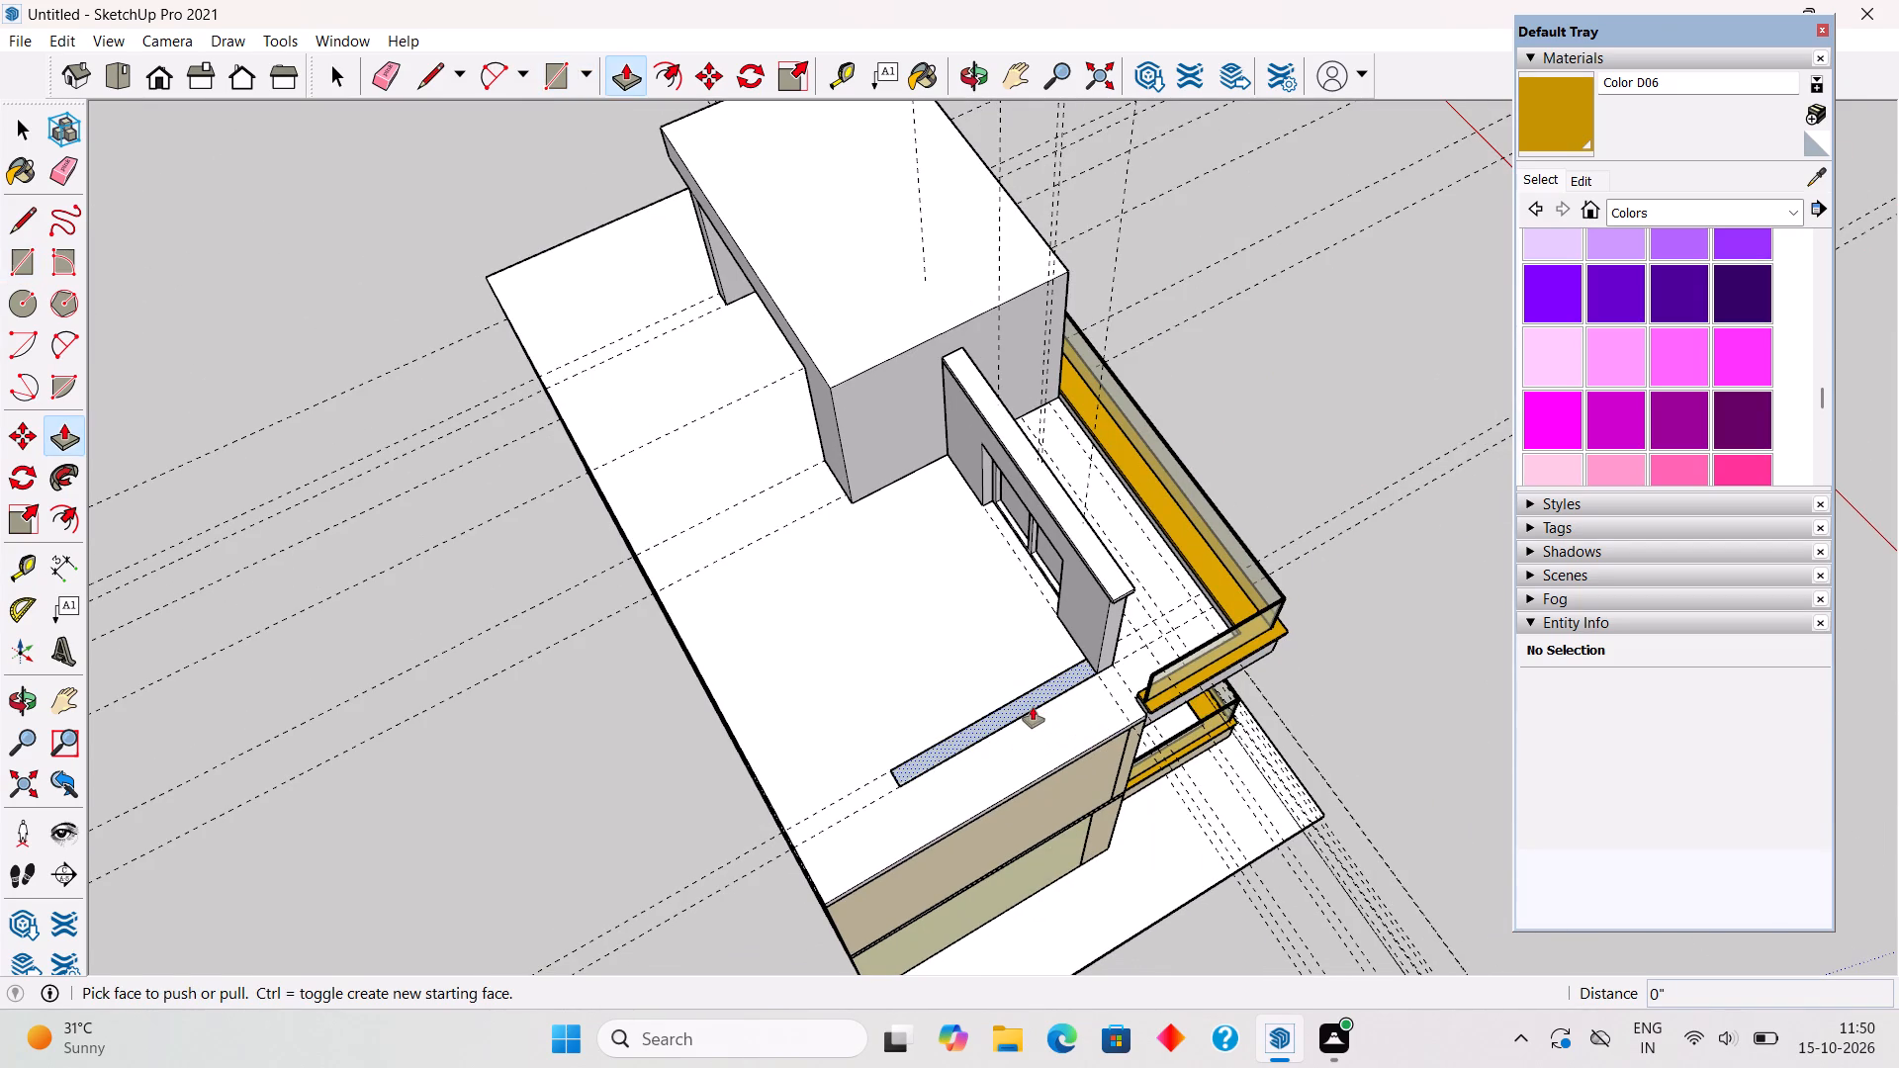
left_click(1033, 707)
middle_click_drag(1117, 604, 1003, 433)
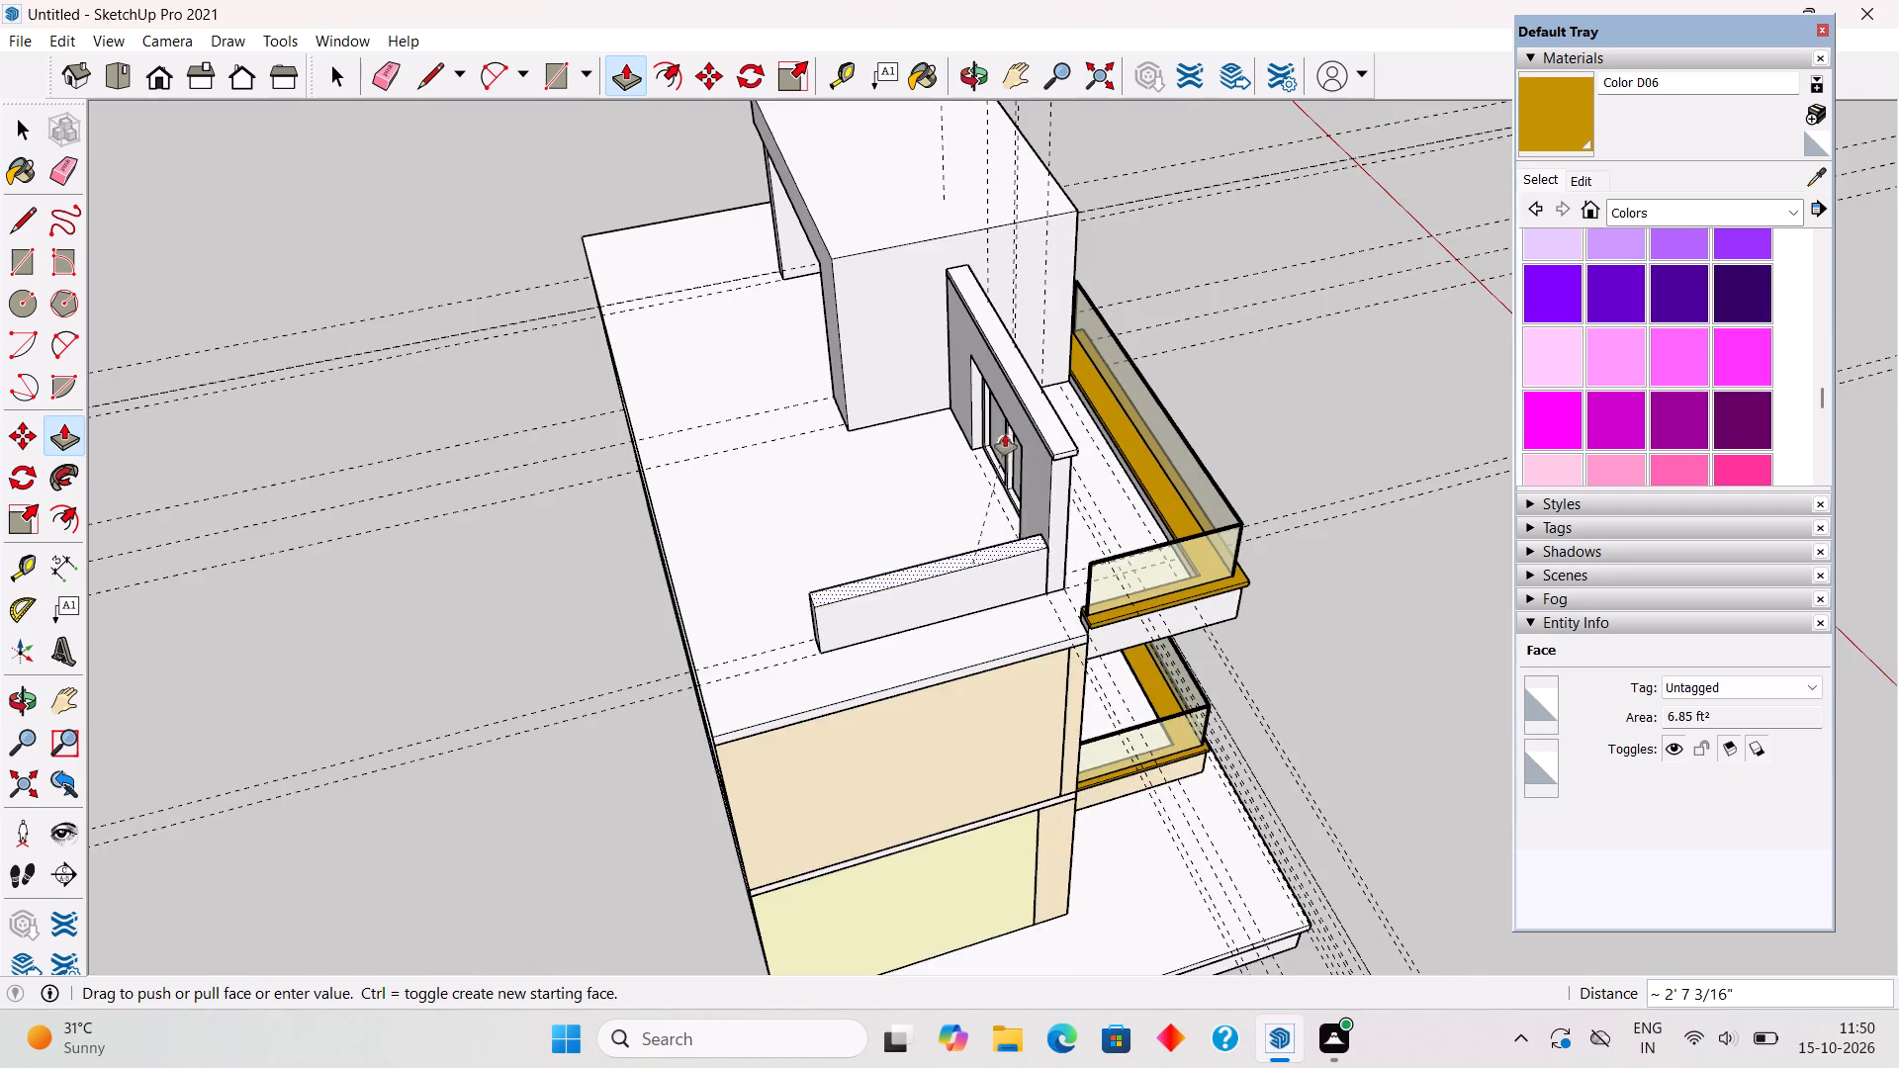
scroll(1066, 491, "up", 4)
left_click(1066, 439)
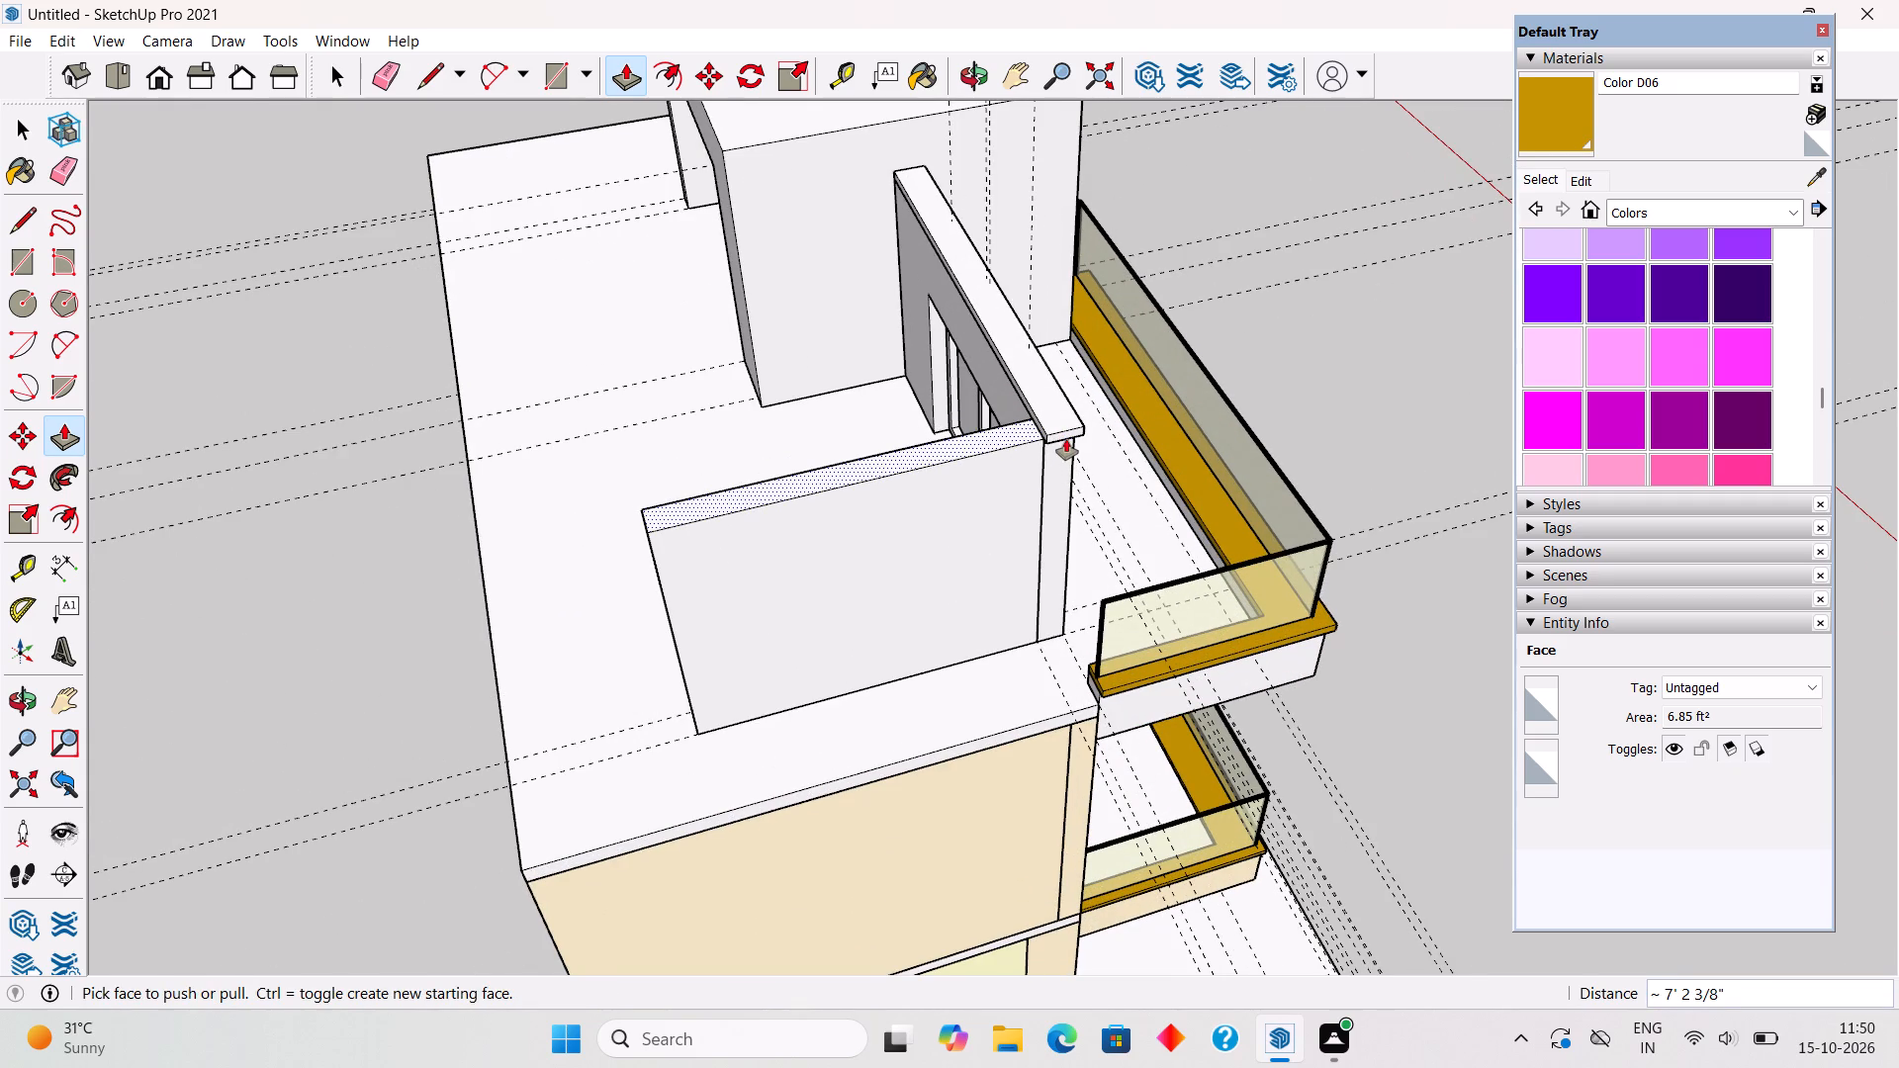
Make the whole new side wall a group.
key("space")
triple_click(963, 494)
right_click(963, 494)
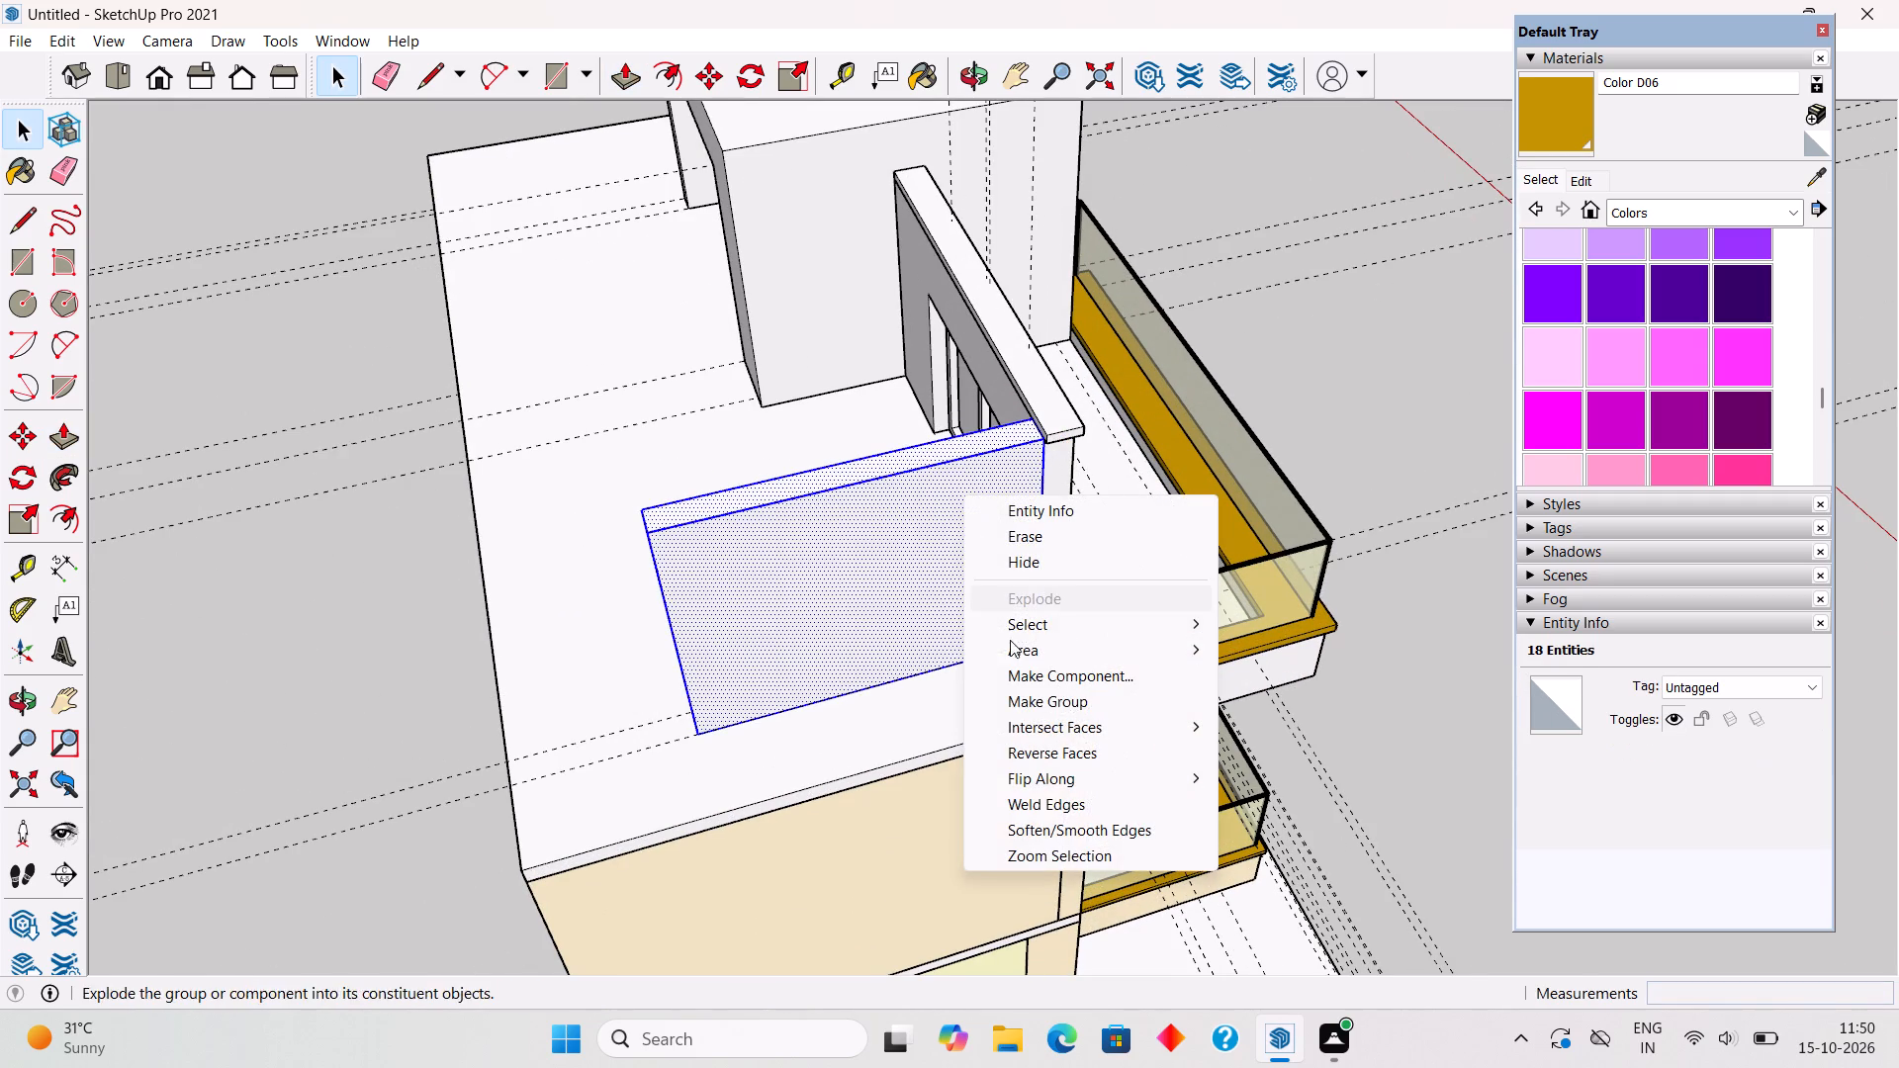
left_click(1023, 703)
left_click(465, 633)
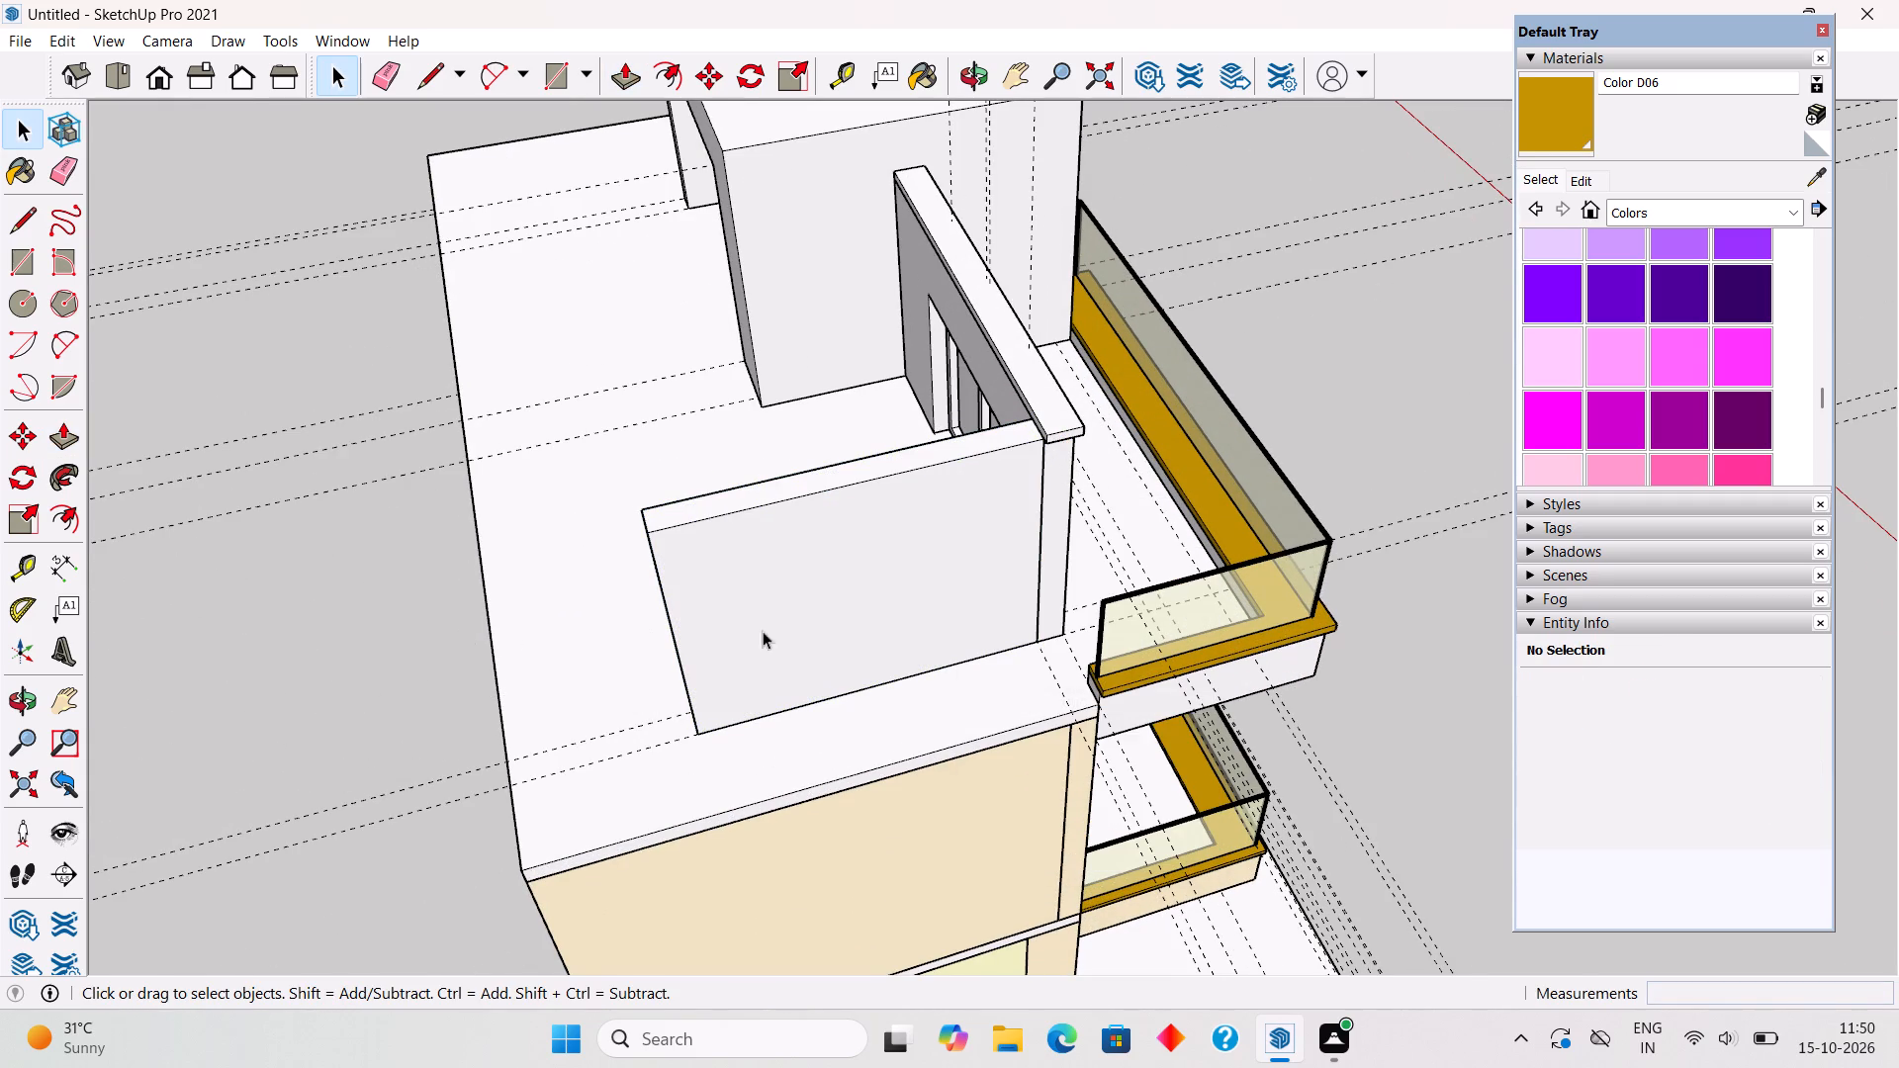
Inside the rooftop canopy's group, extend its rear face and its thin leg outward about 4' 4 1/2", level with the side wall's end.
scroll(781, 707, "down", 2)
middle_click_drag(537, 689, 1046, 555)
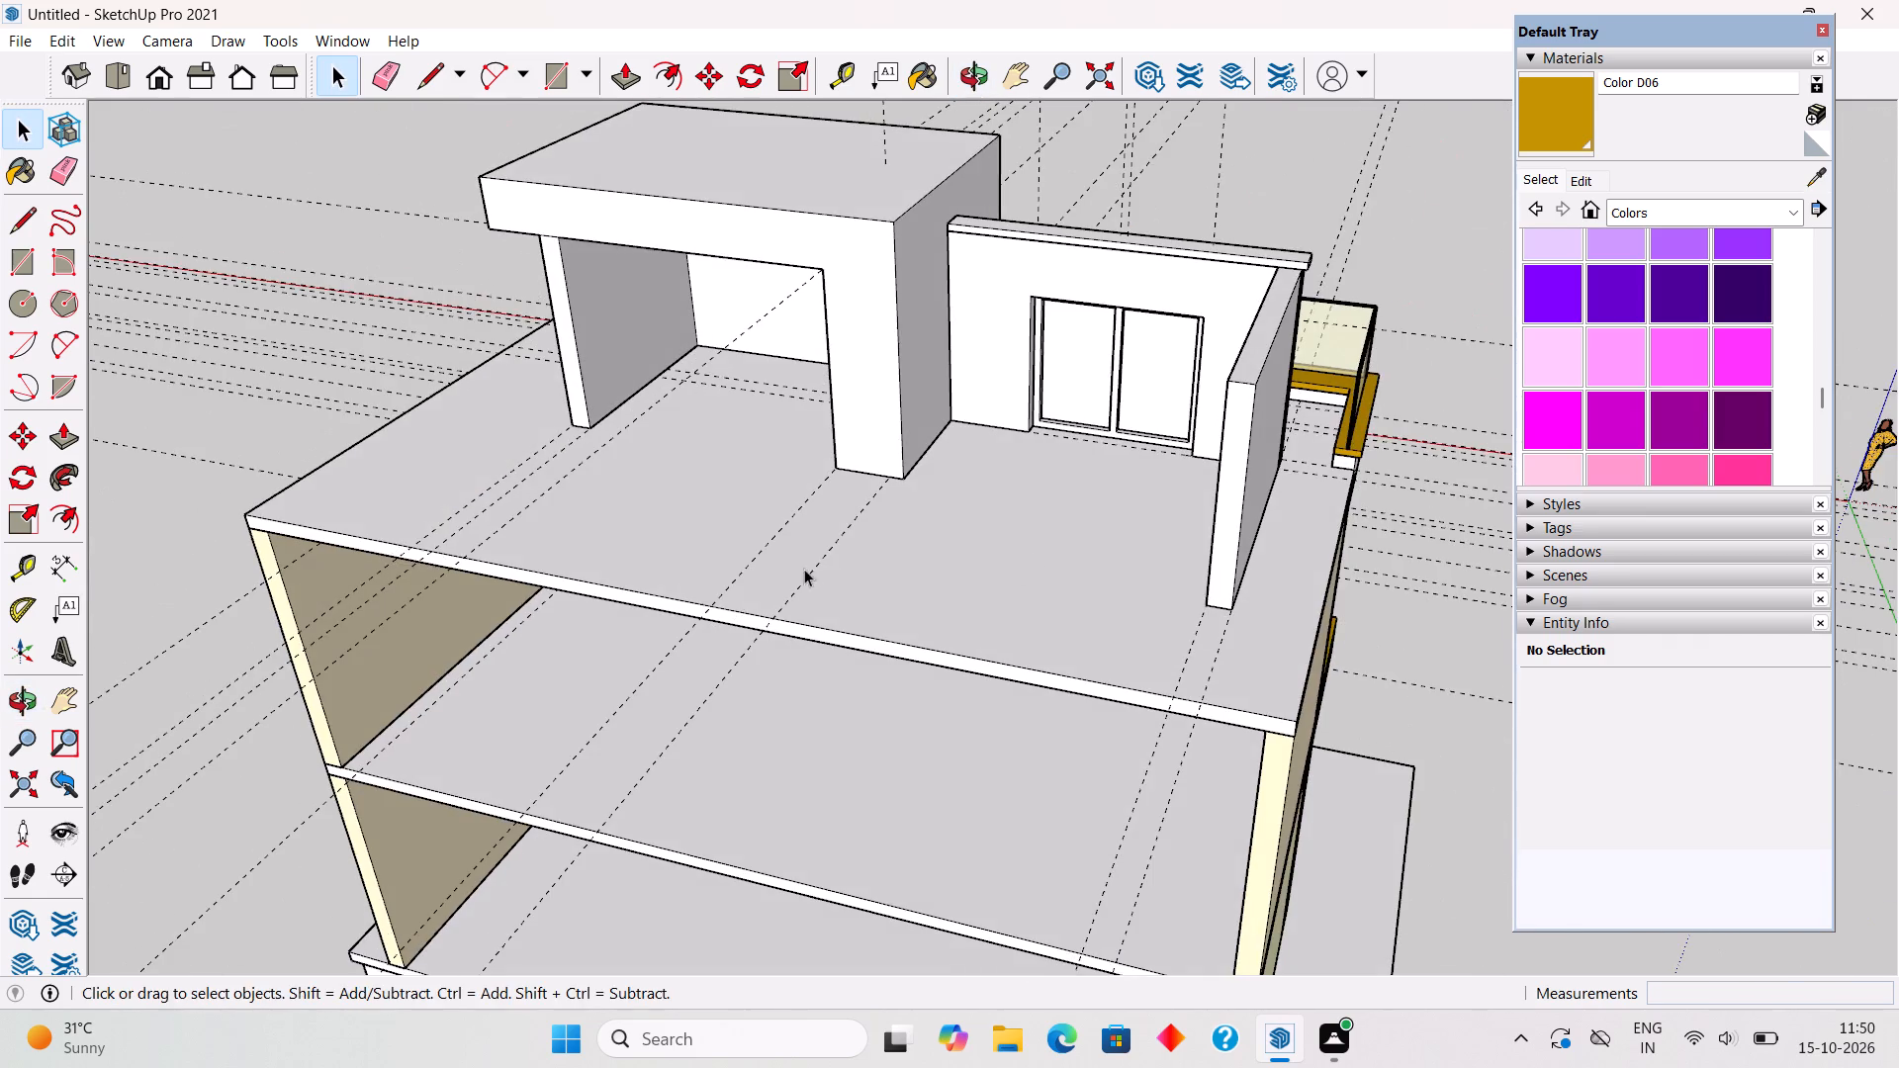
middle_click_drag(804, 571, 1222, 622)
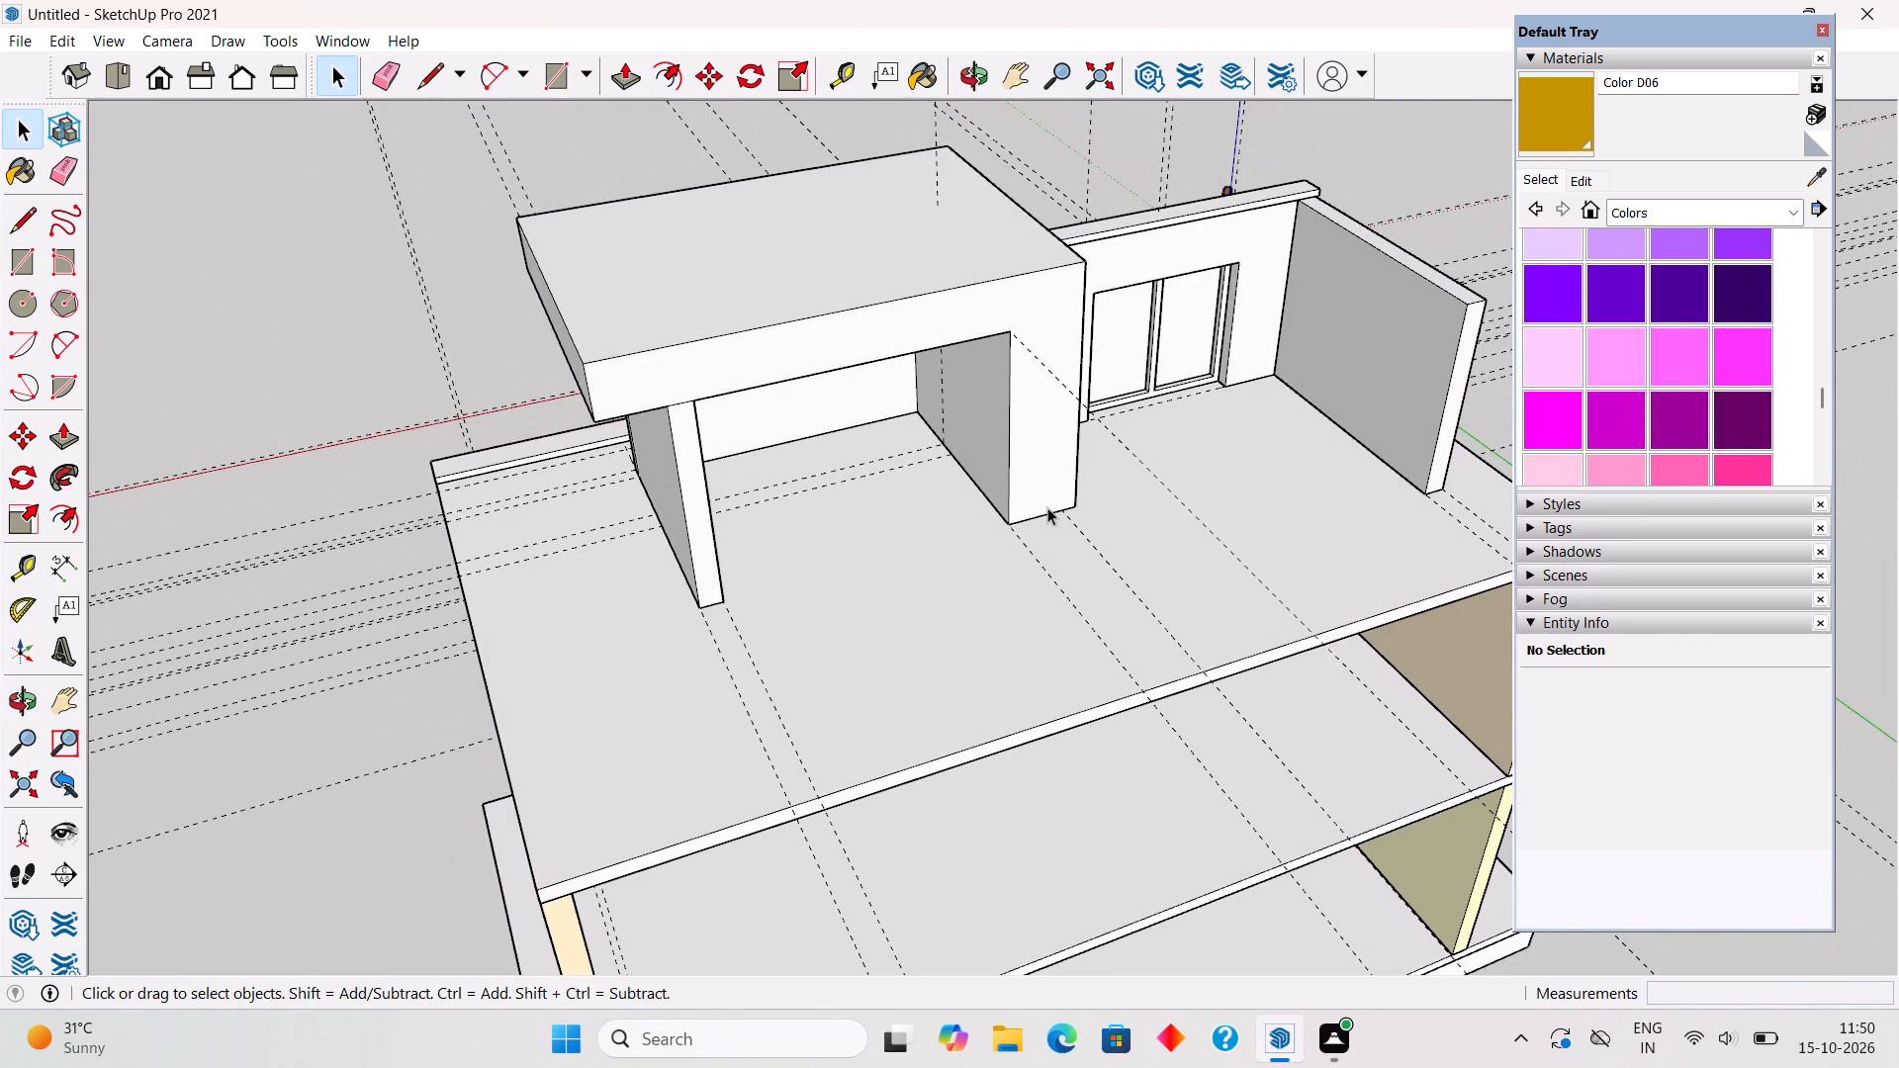
triple_click(1035, 474)
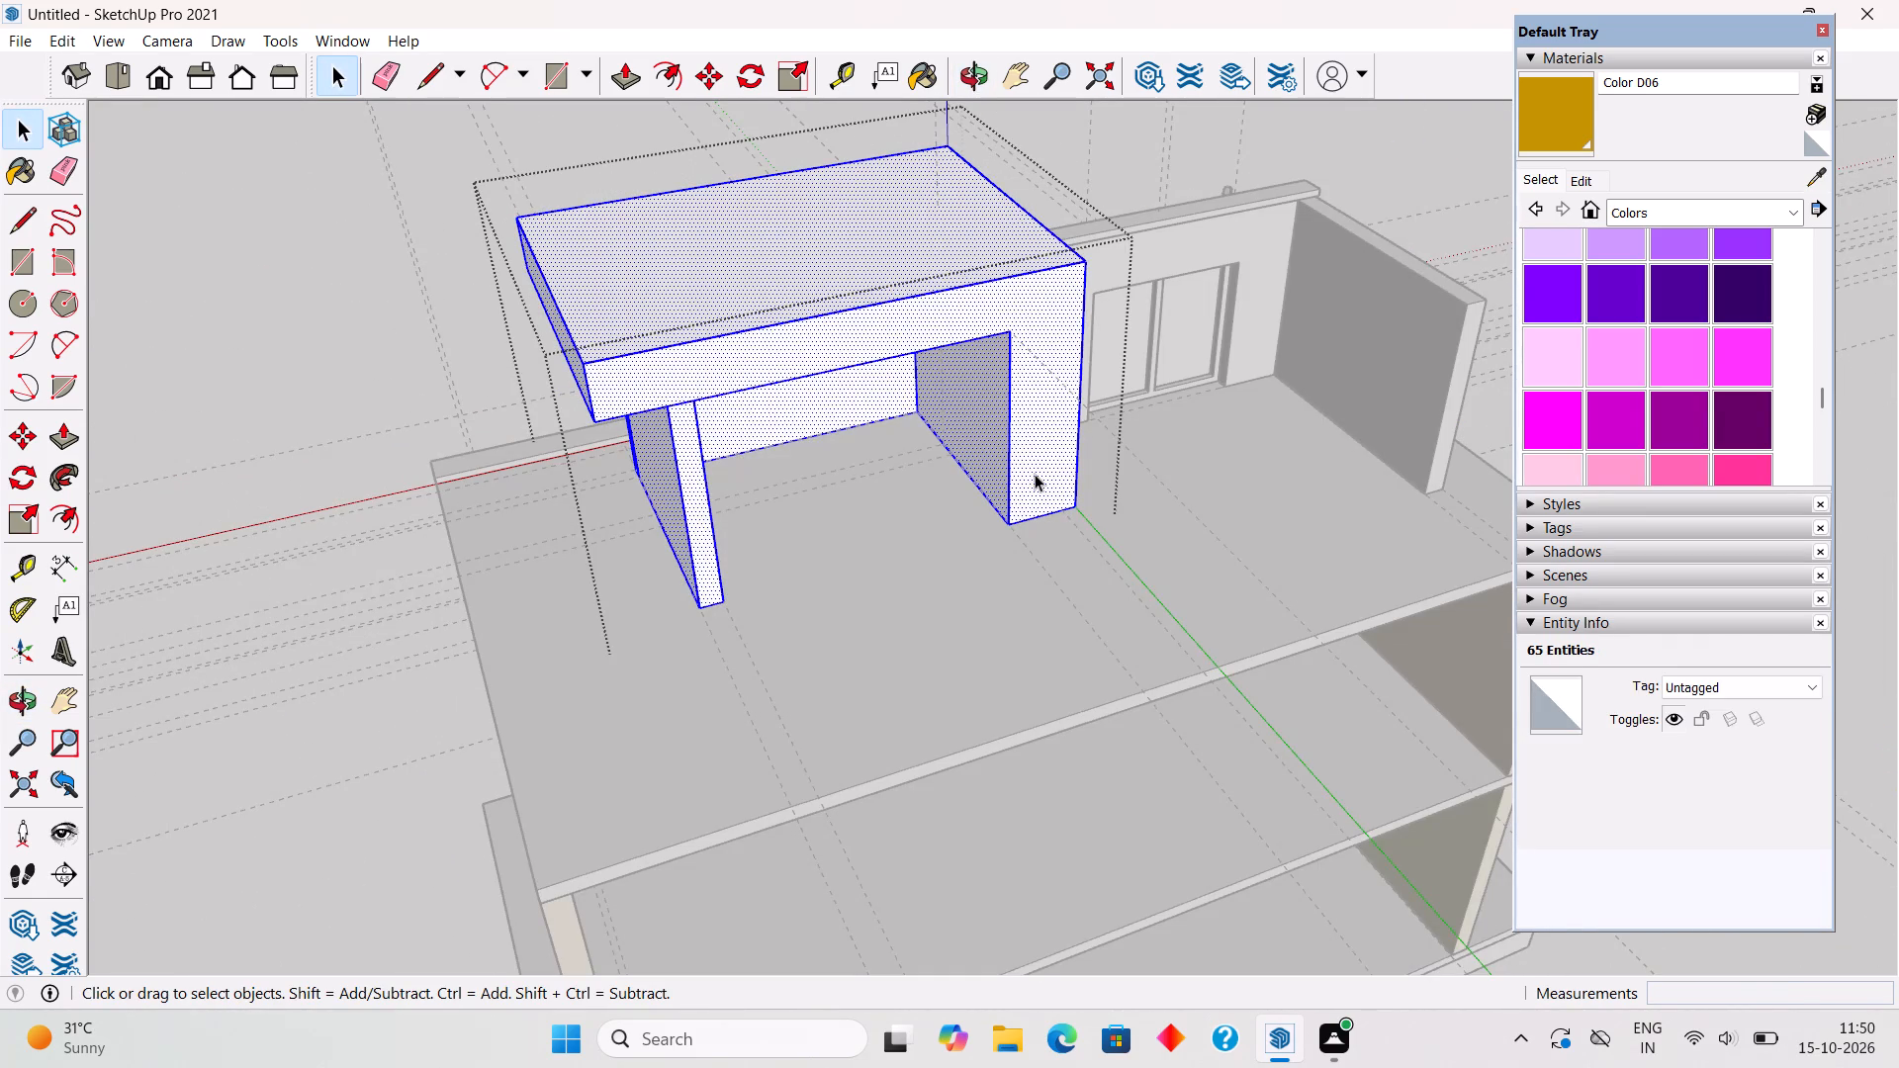
key("p")
left_click(1035, 474)
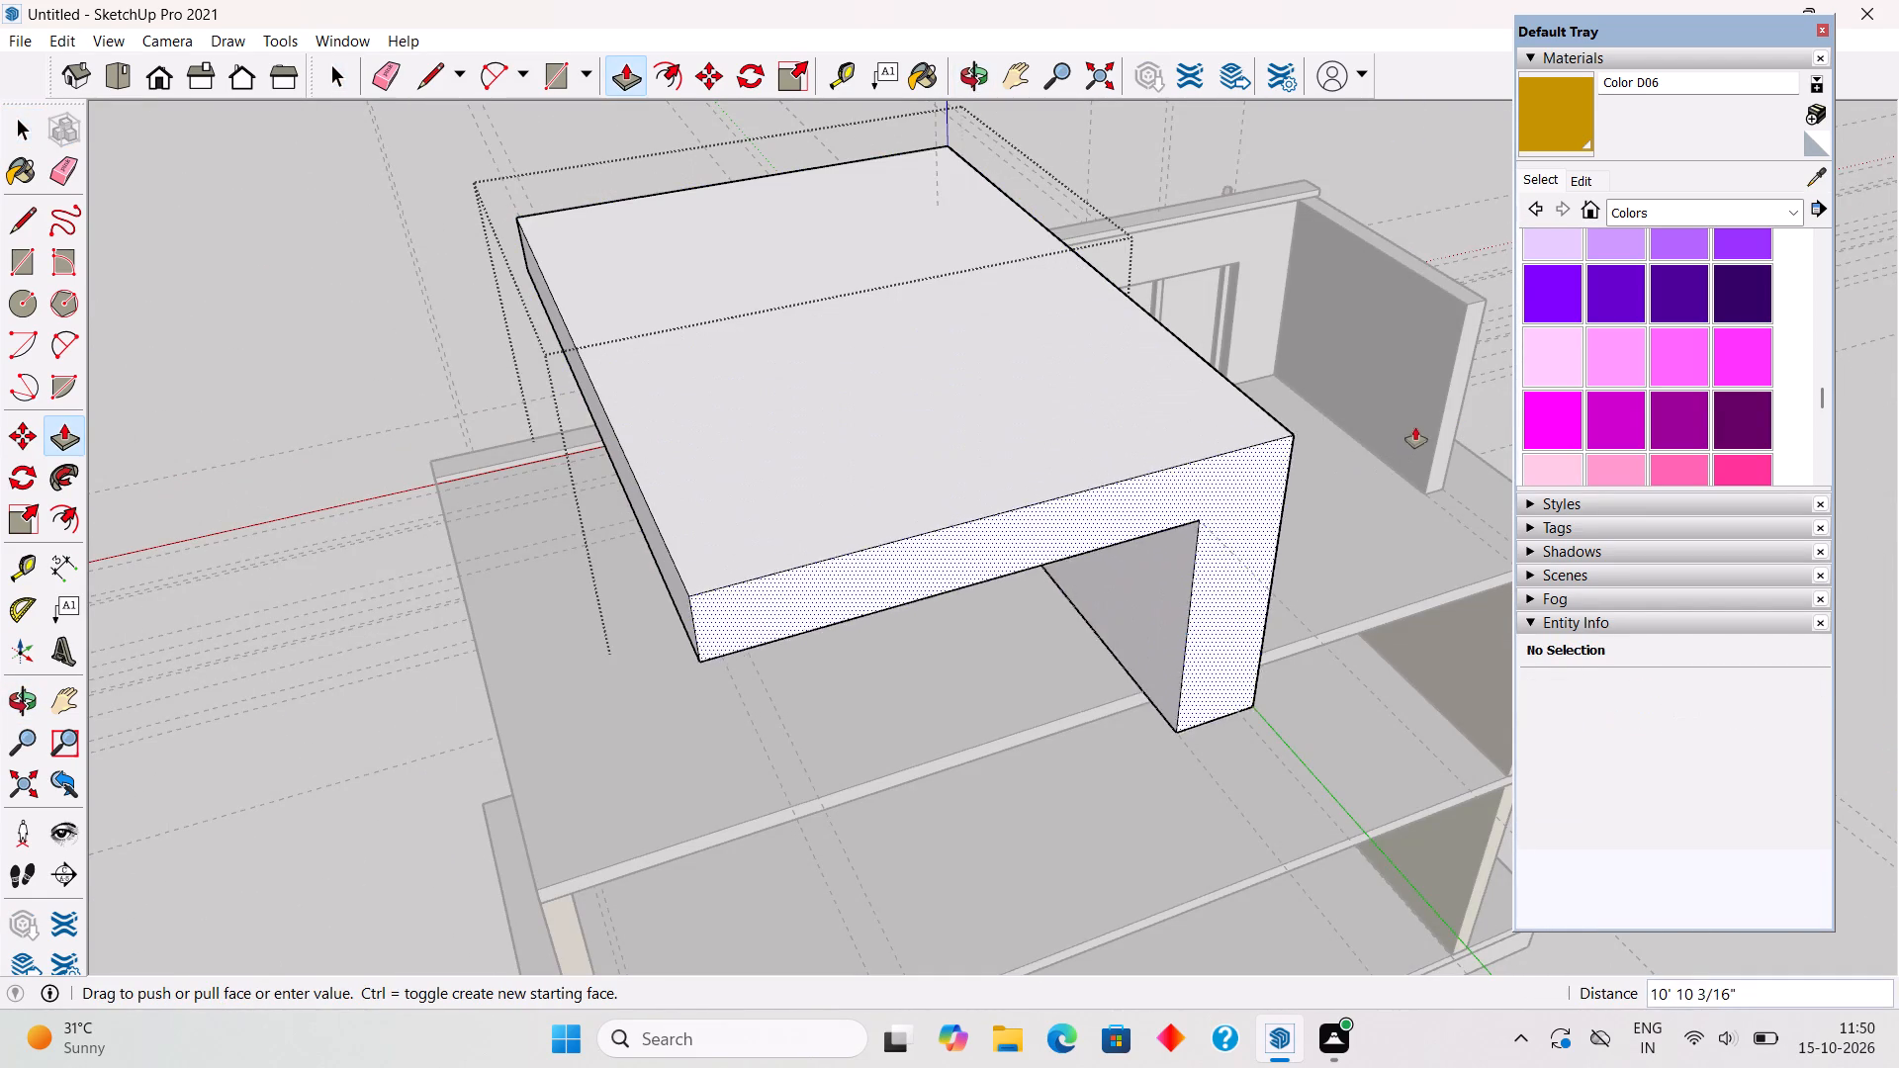
left_click(1451, 383)
left_click(712, 577)
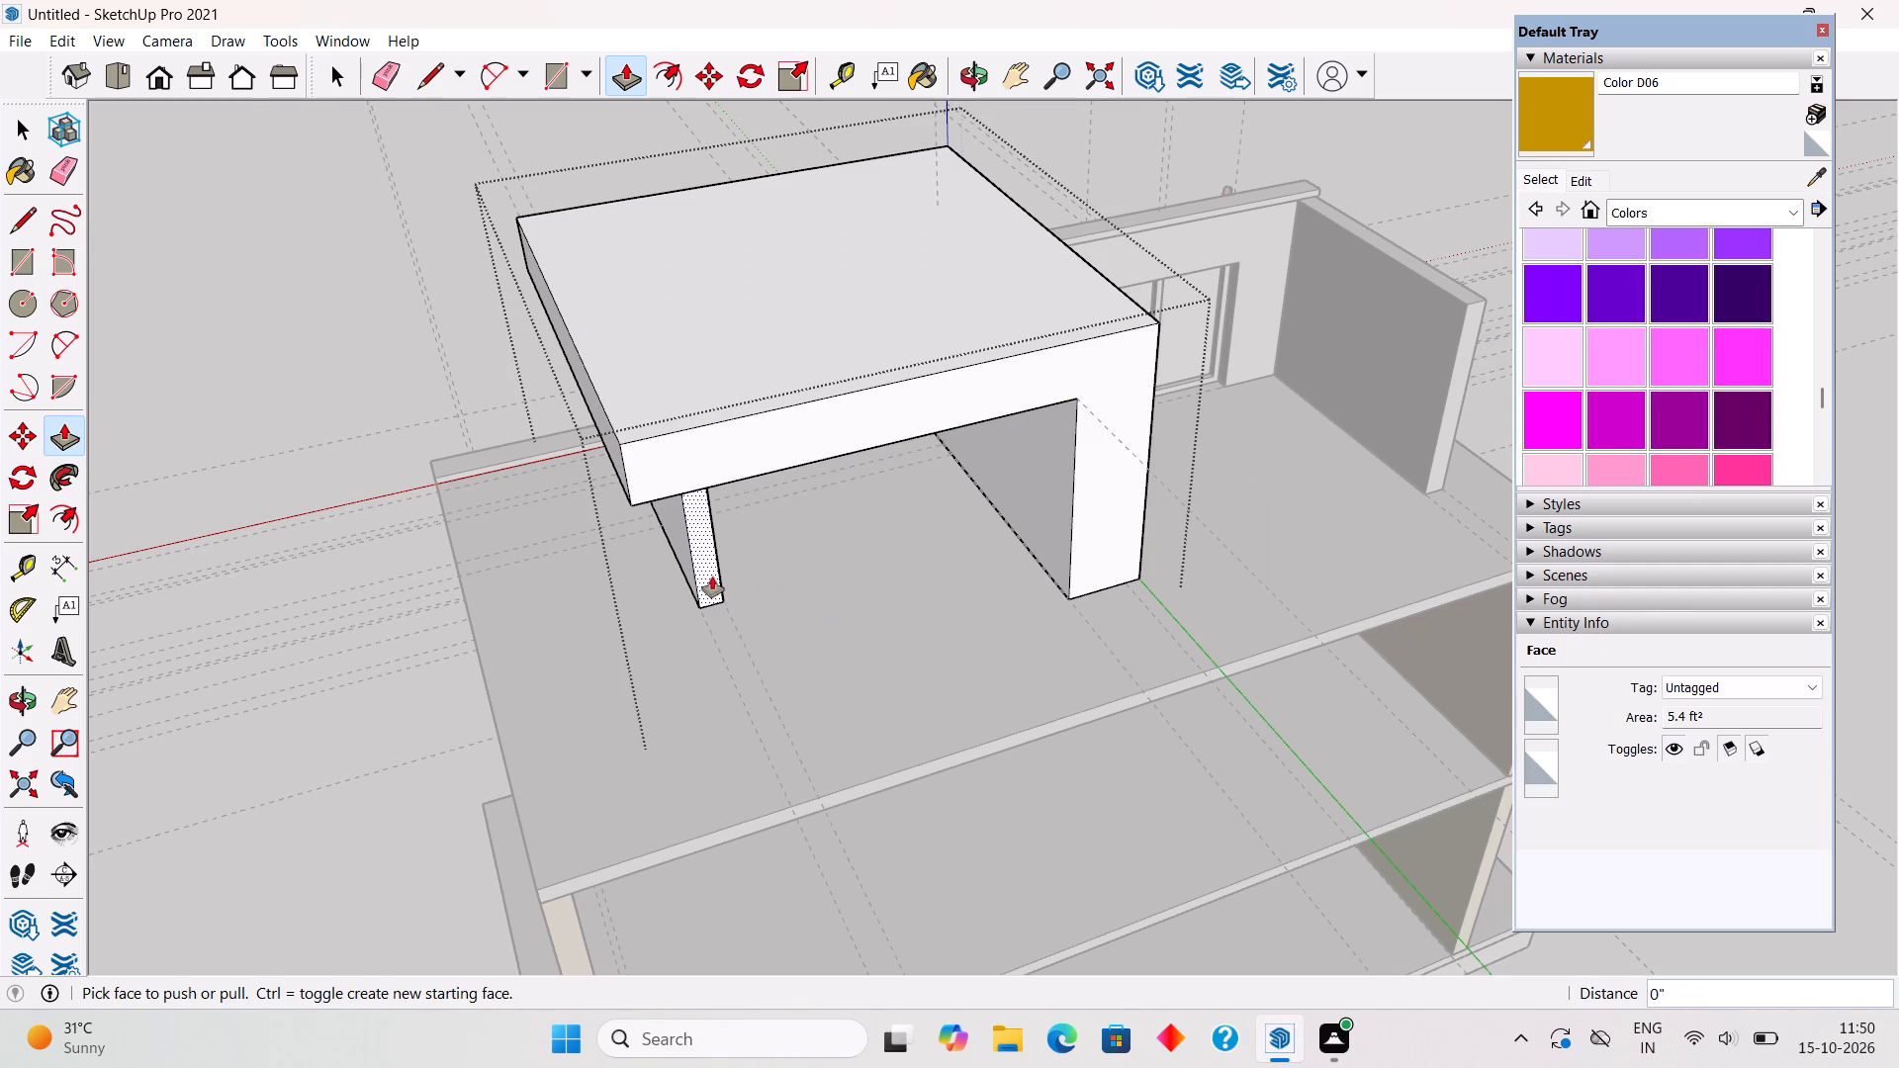
left_click(1077, 536)
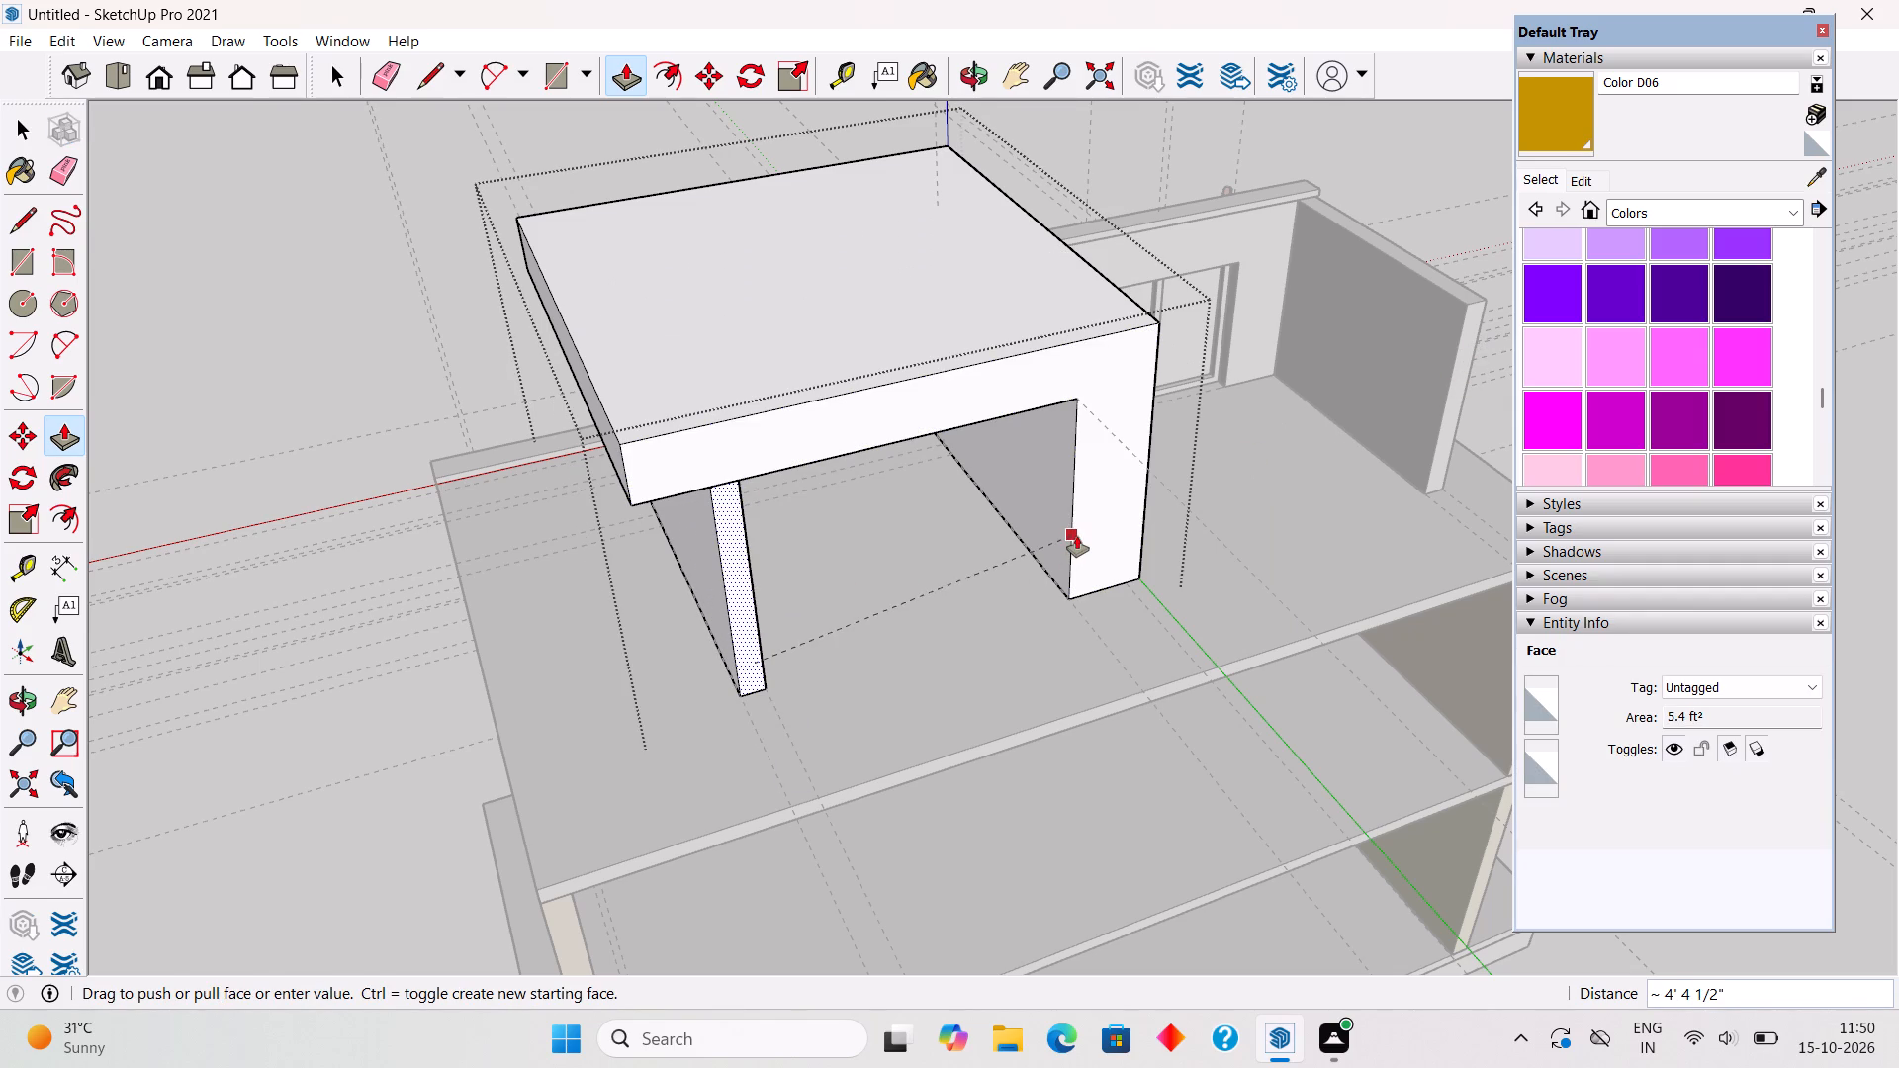
key("space")
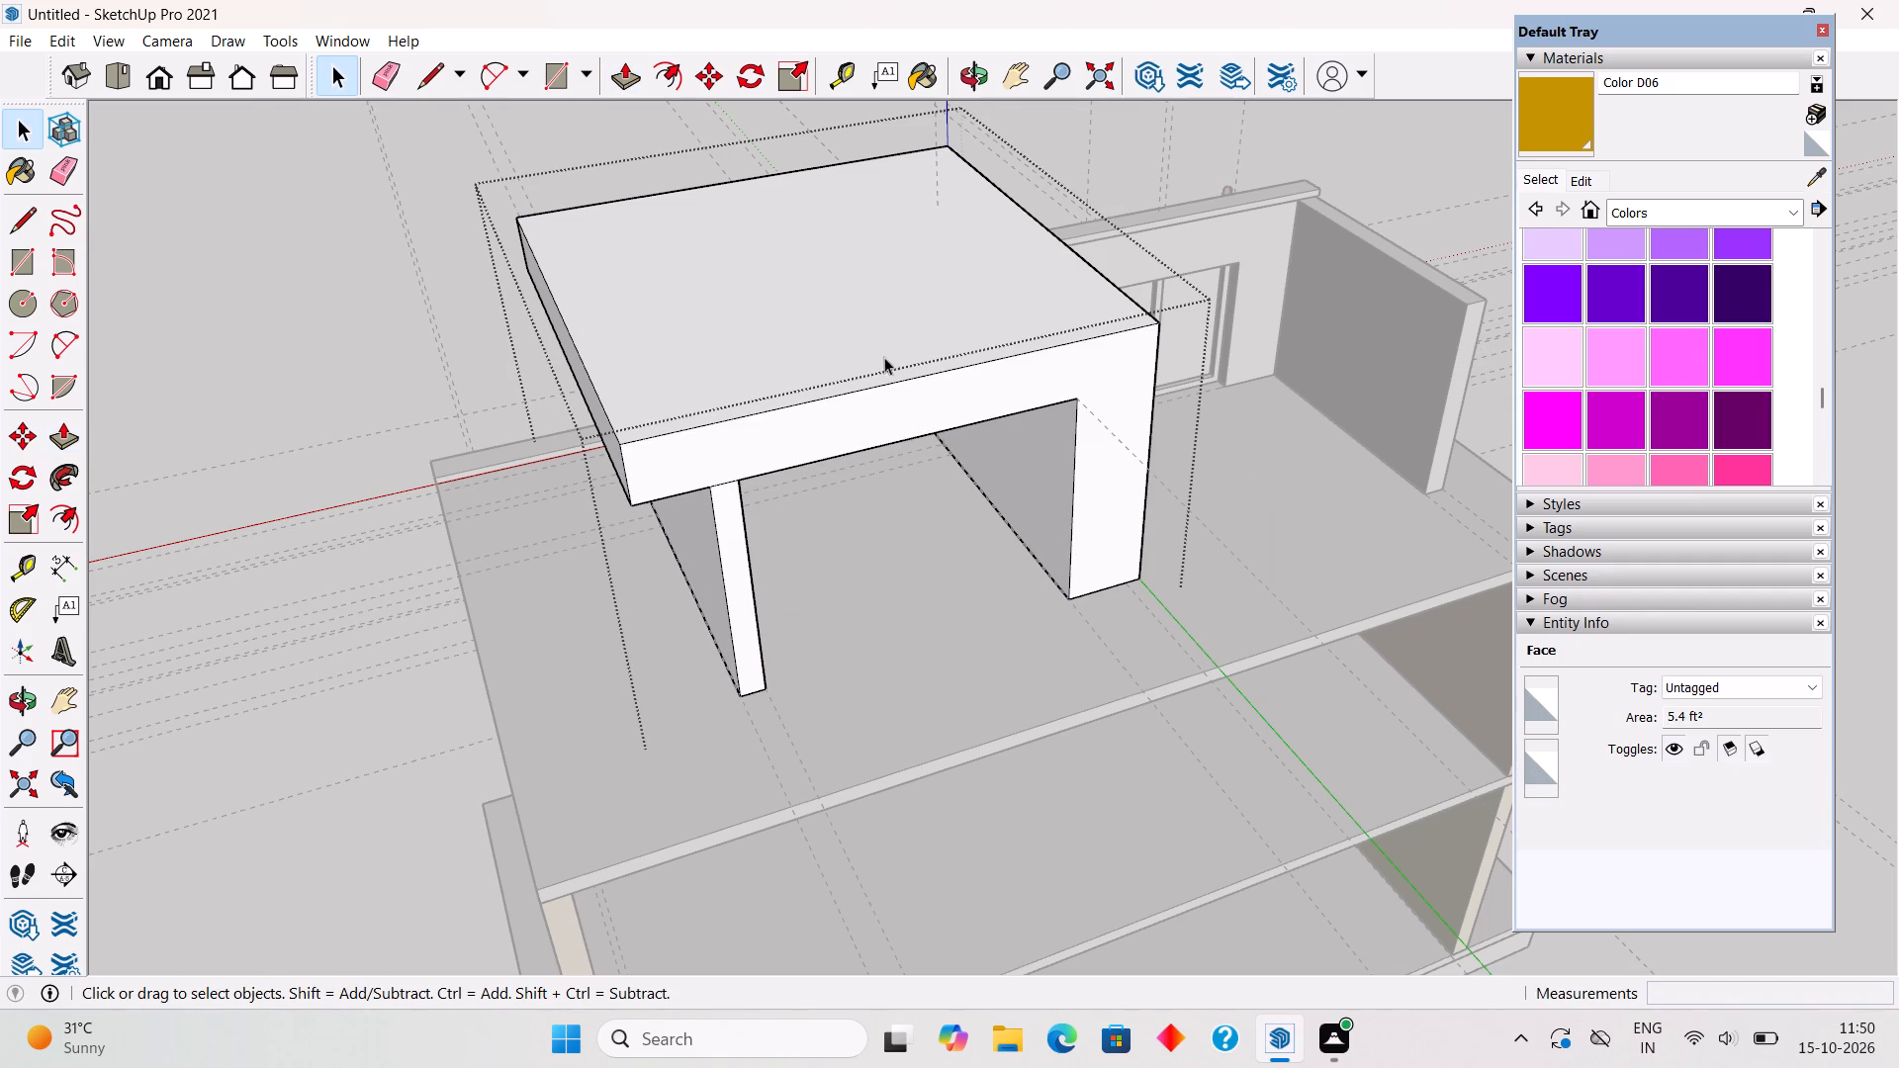
left_click(1424, 145)
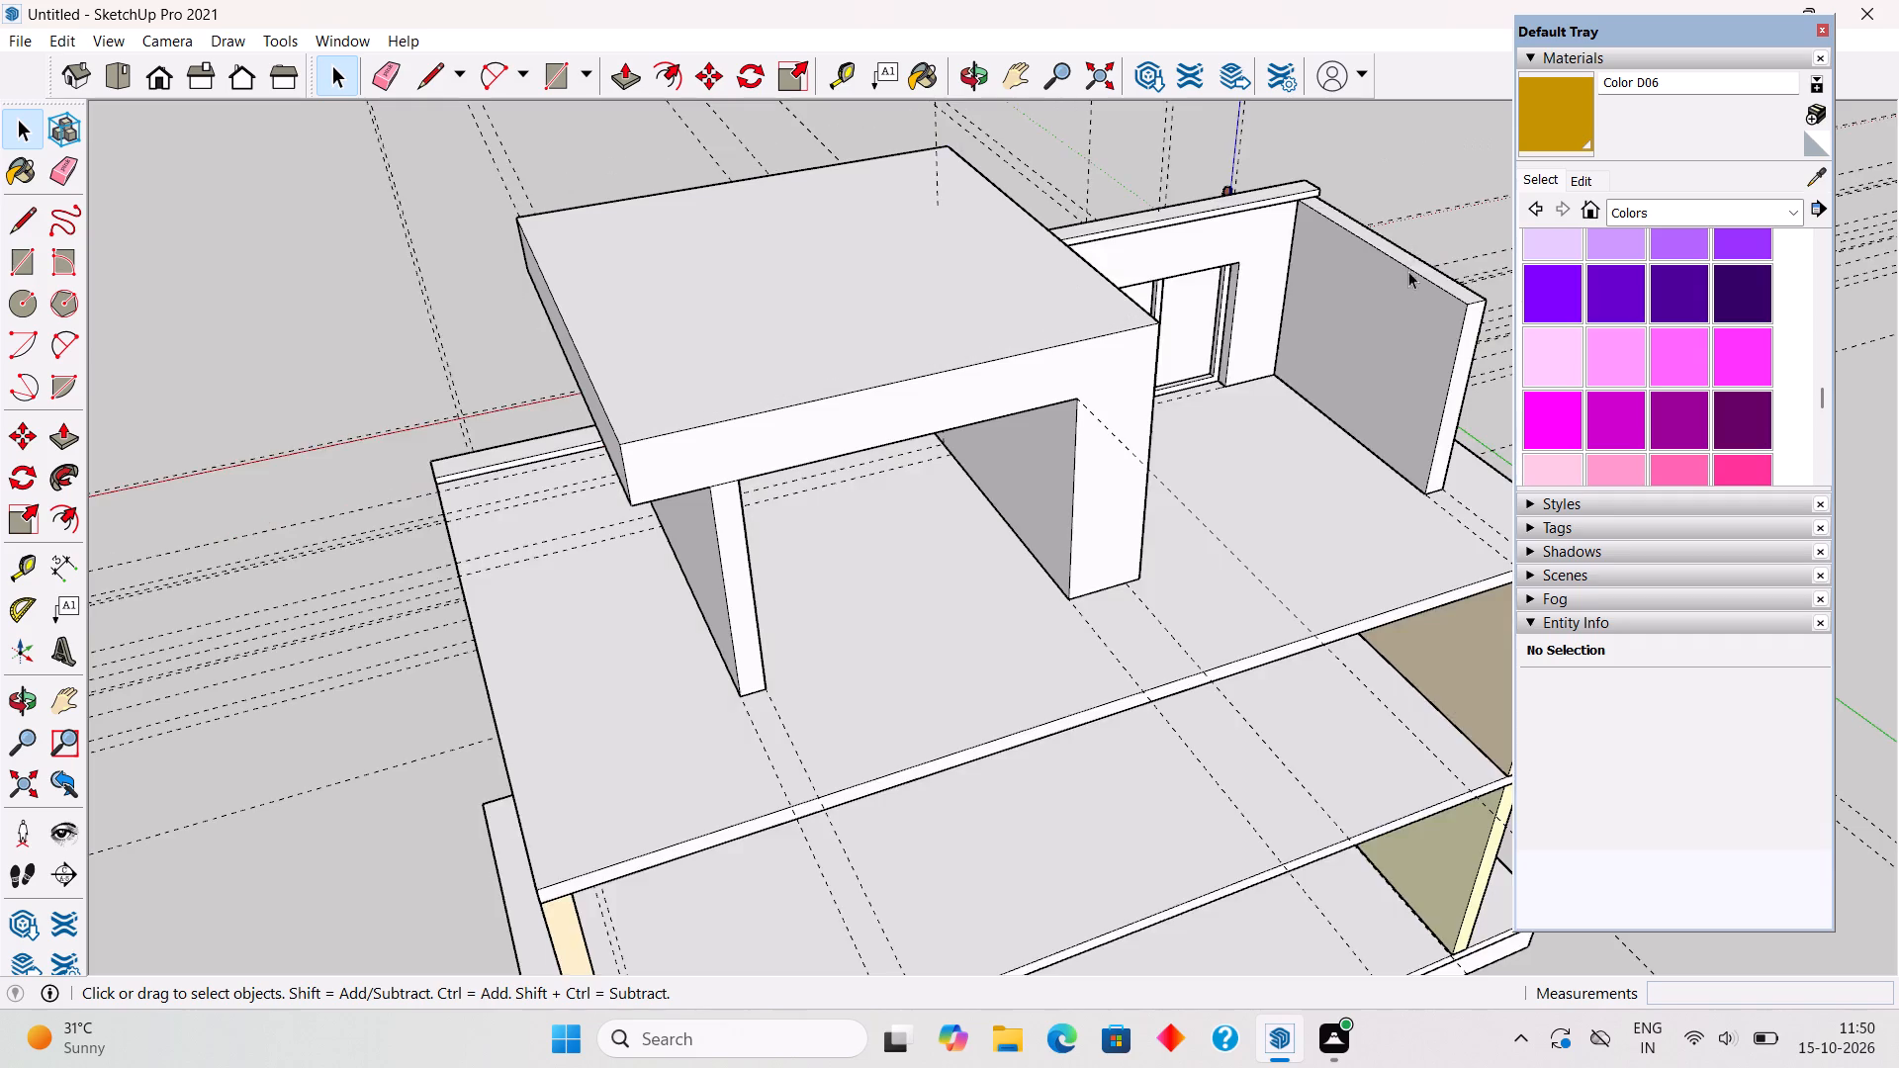
Place one guide along the base edge of the canopy's thin leg and another 9" beyond it on the roof slab.
scroll(1329, 433, "down", 1)
middle_click_drag(1267, 457, 1038, 418)
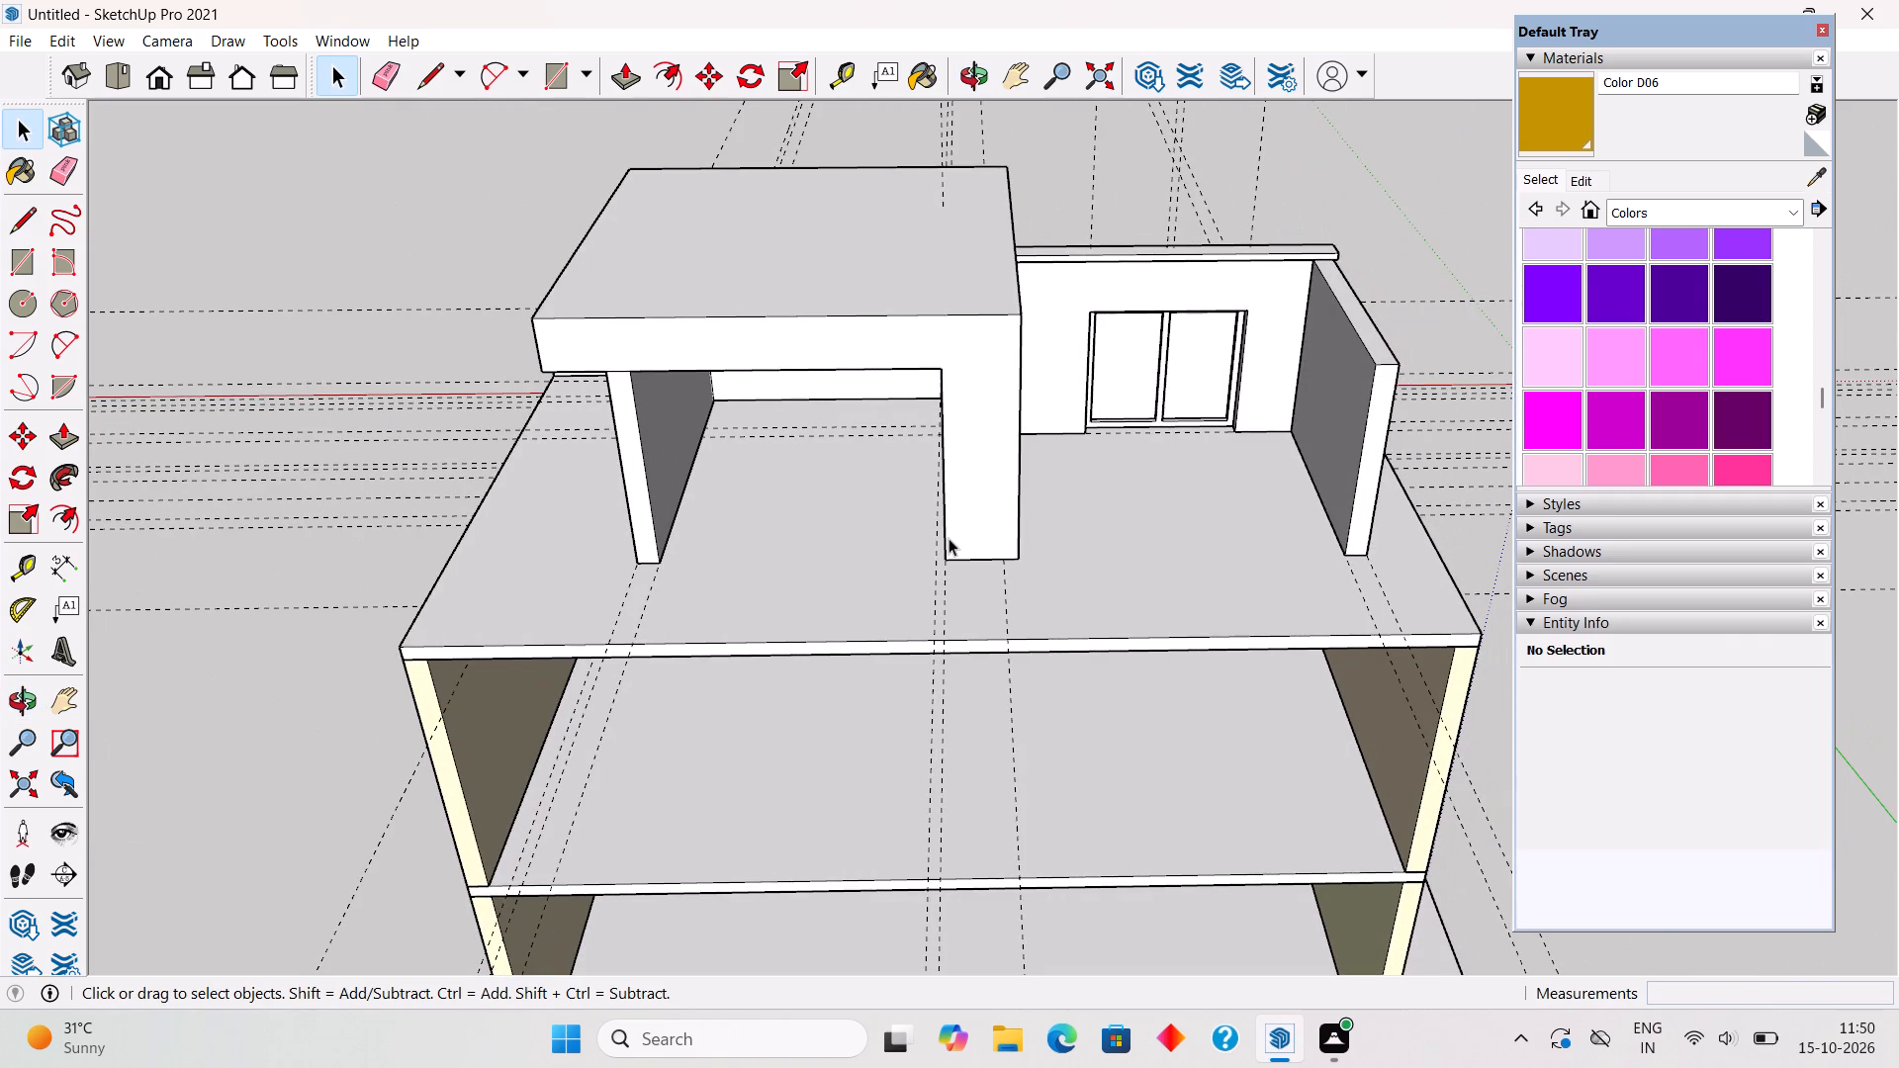
key("t")
scroll(632, 569, "up", 5)
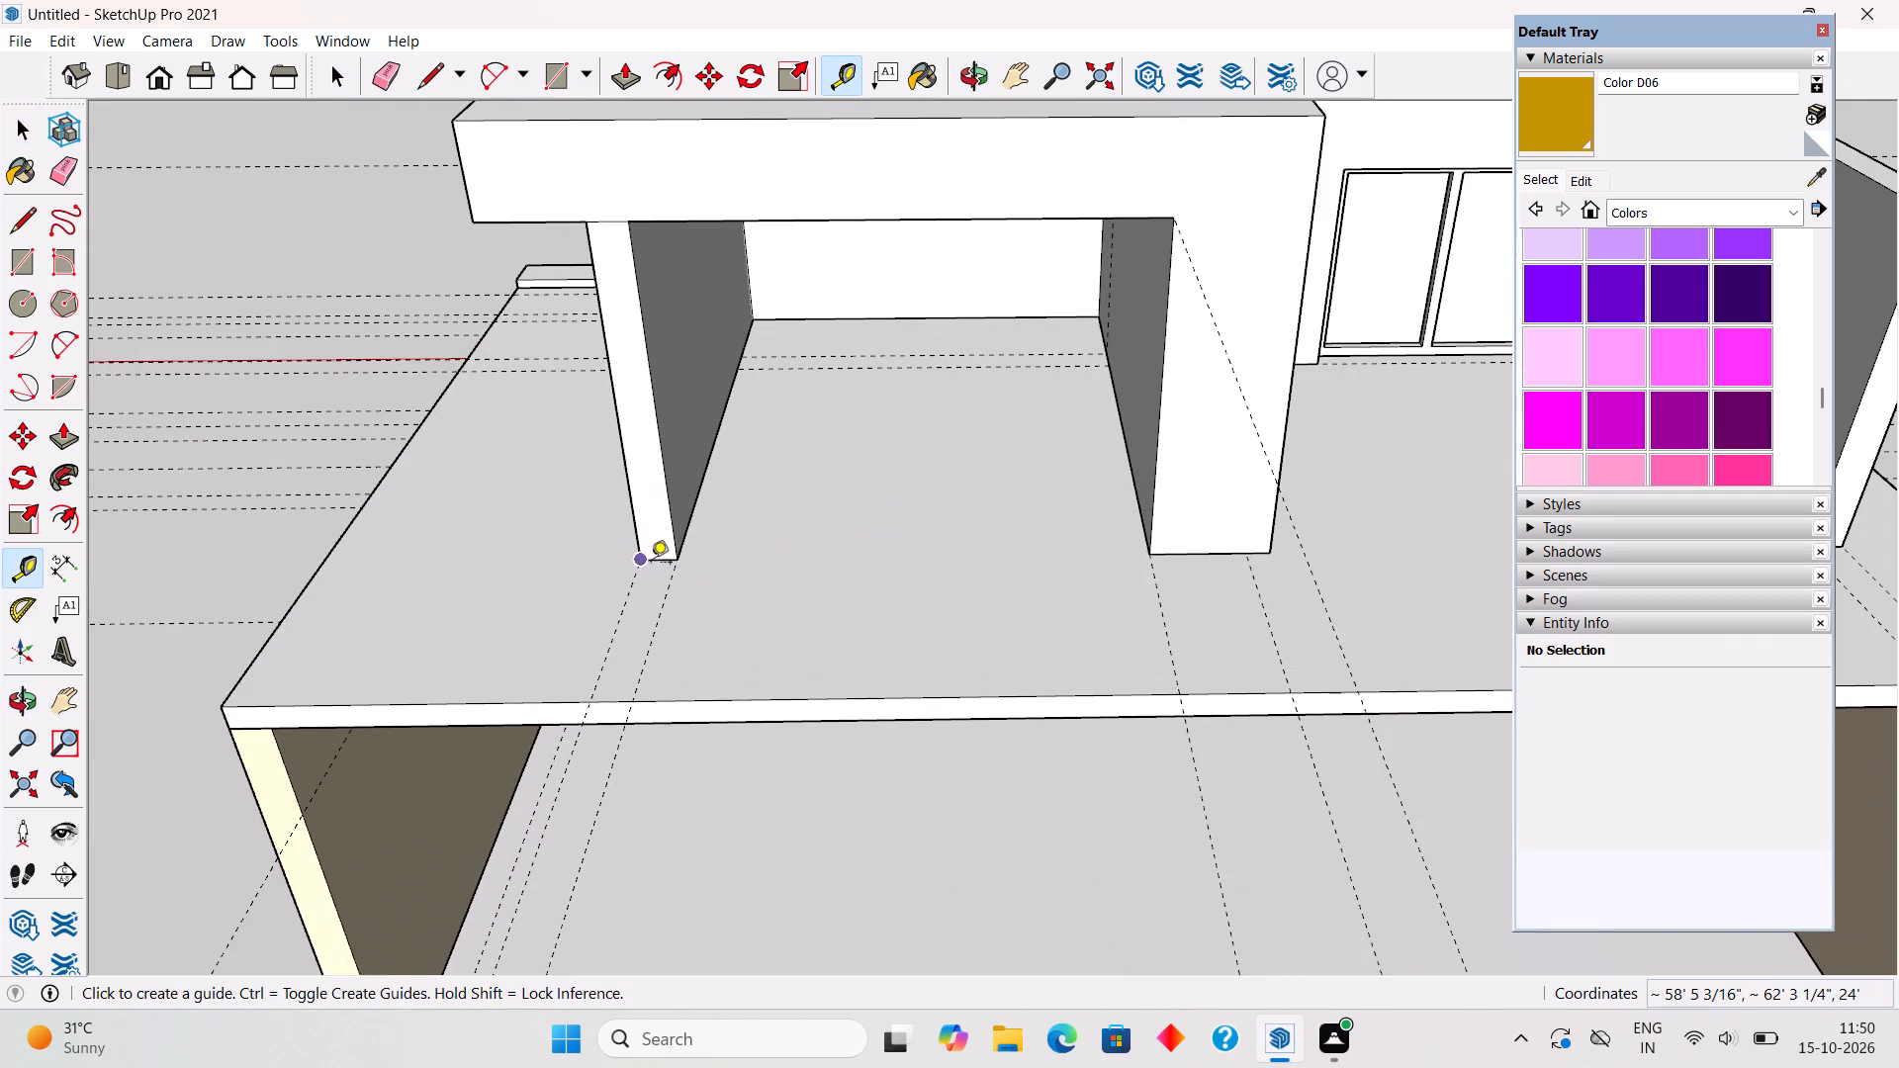
scroll(664, 558, "up", 10)
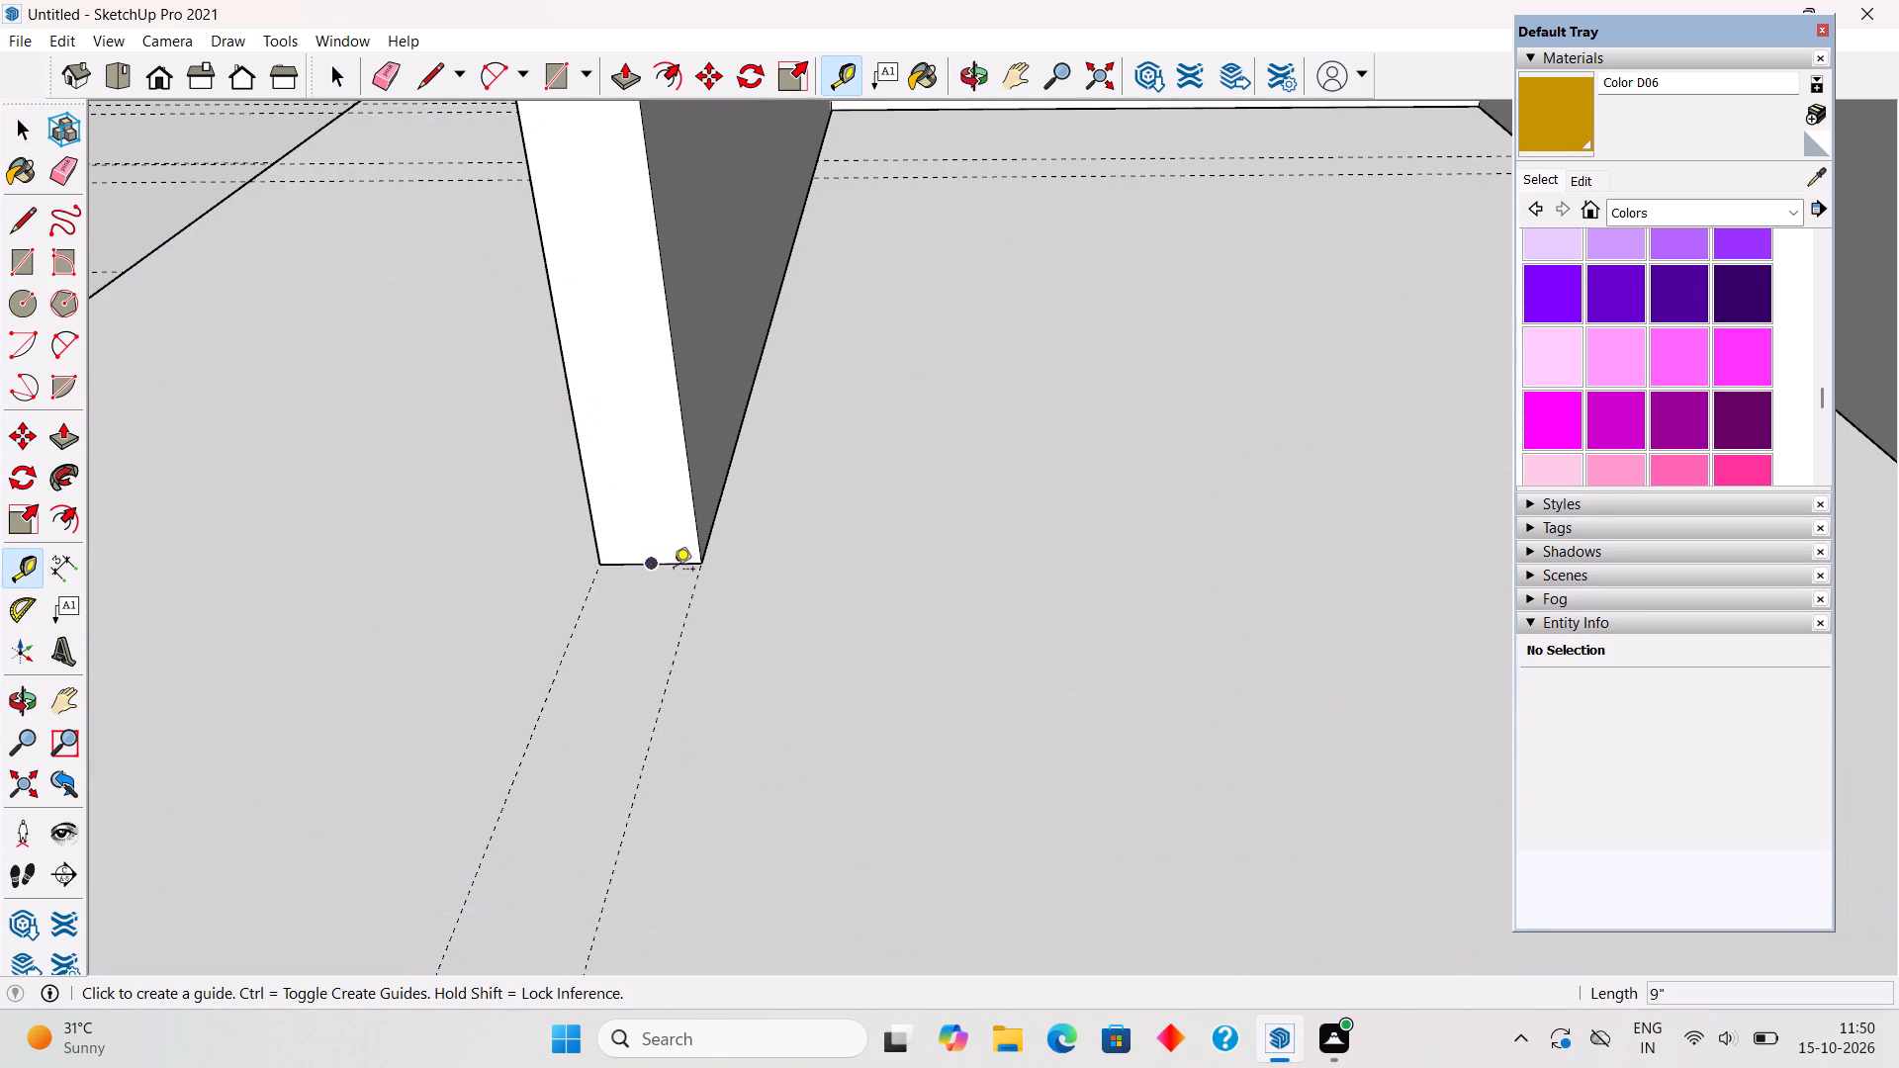
double_click(678, 566)
left_click(751, 570)
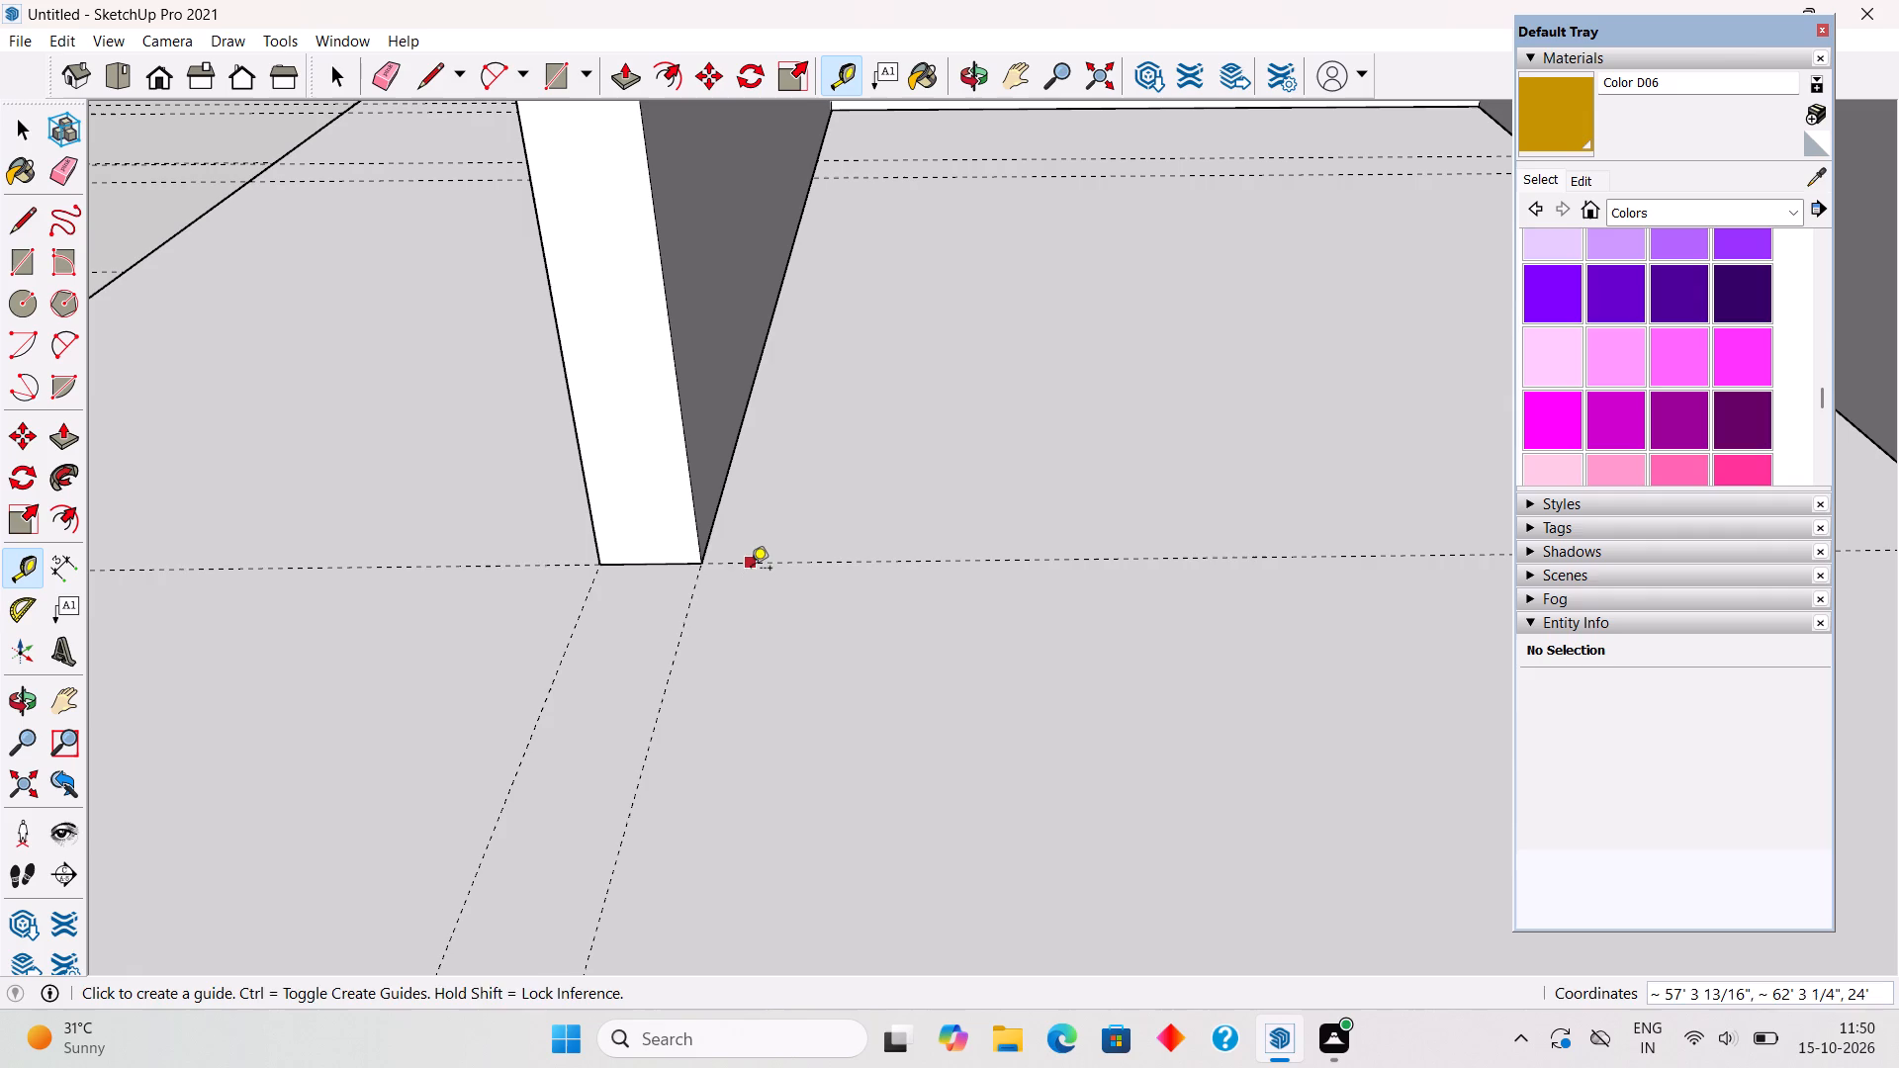
type("9\"")
key("Return")
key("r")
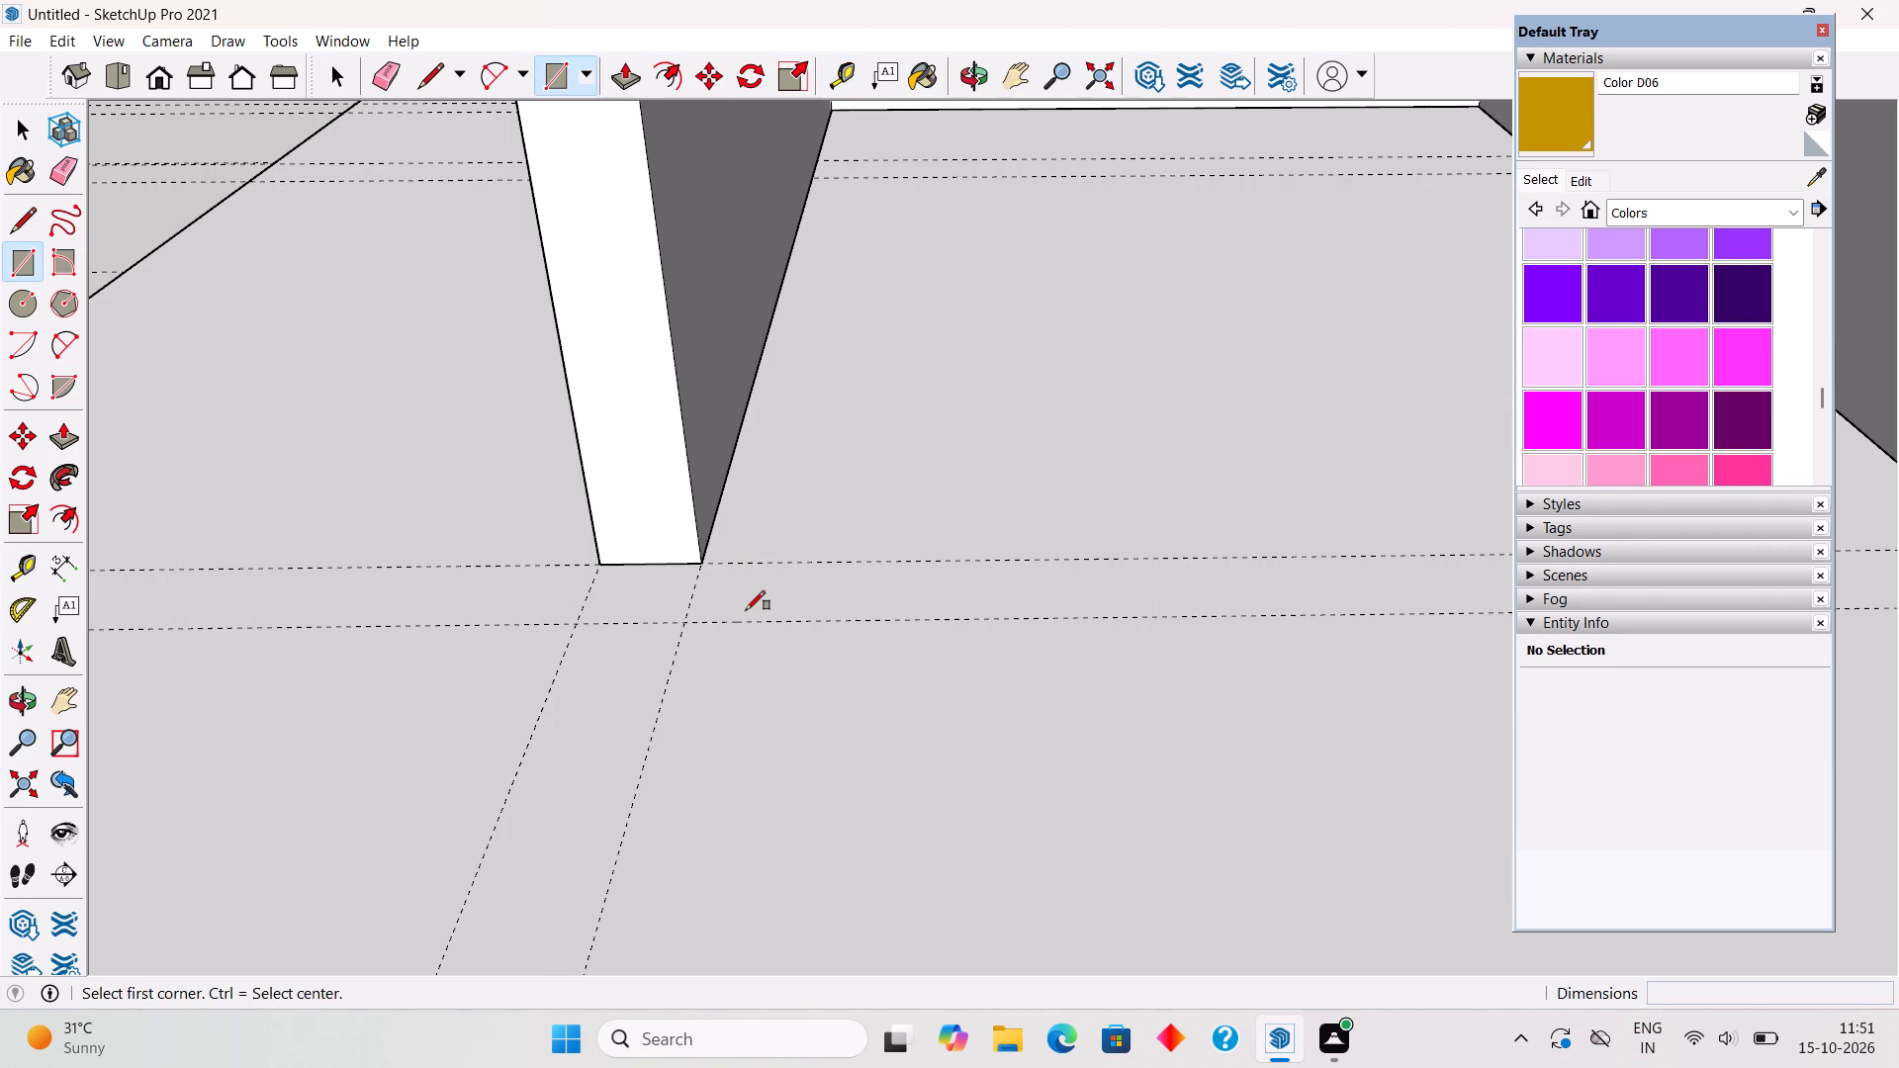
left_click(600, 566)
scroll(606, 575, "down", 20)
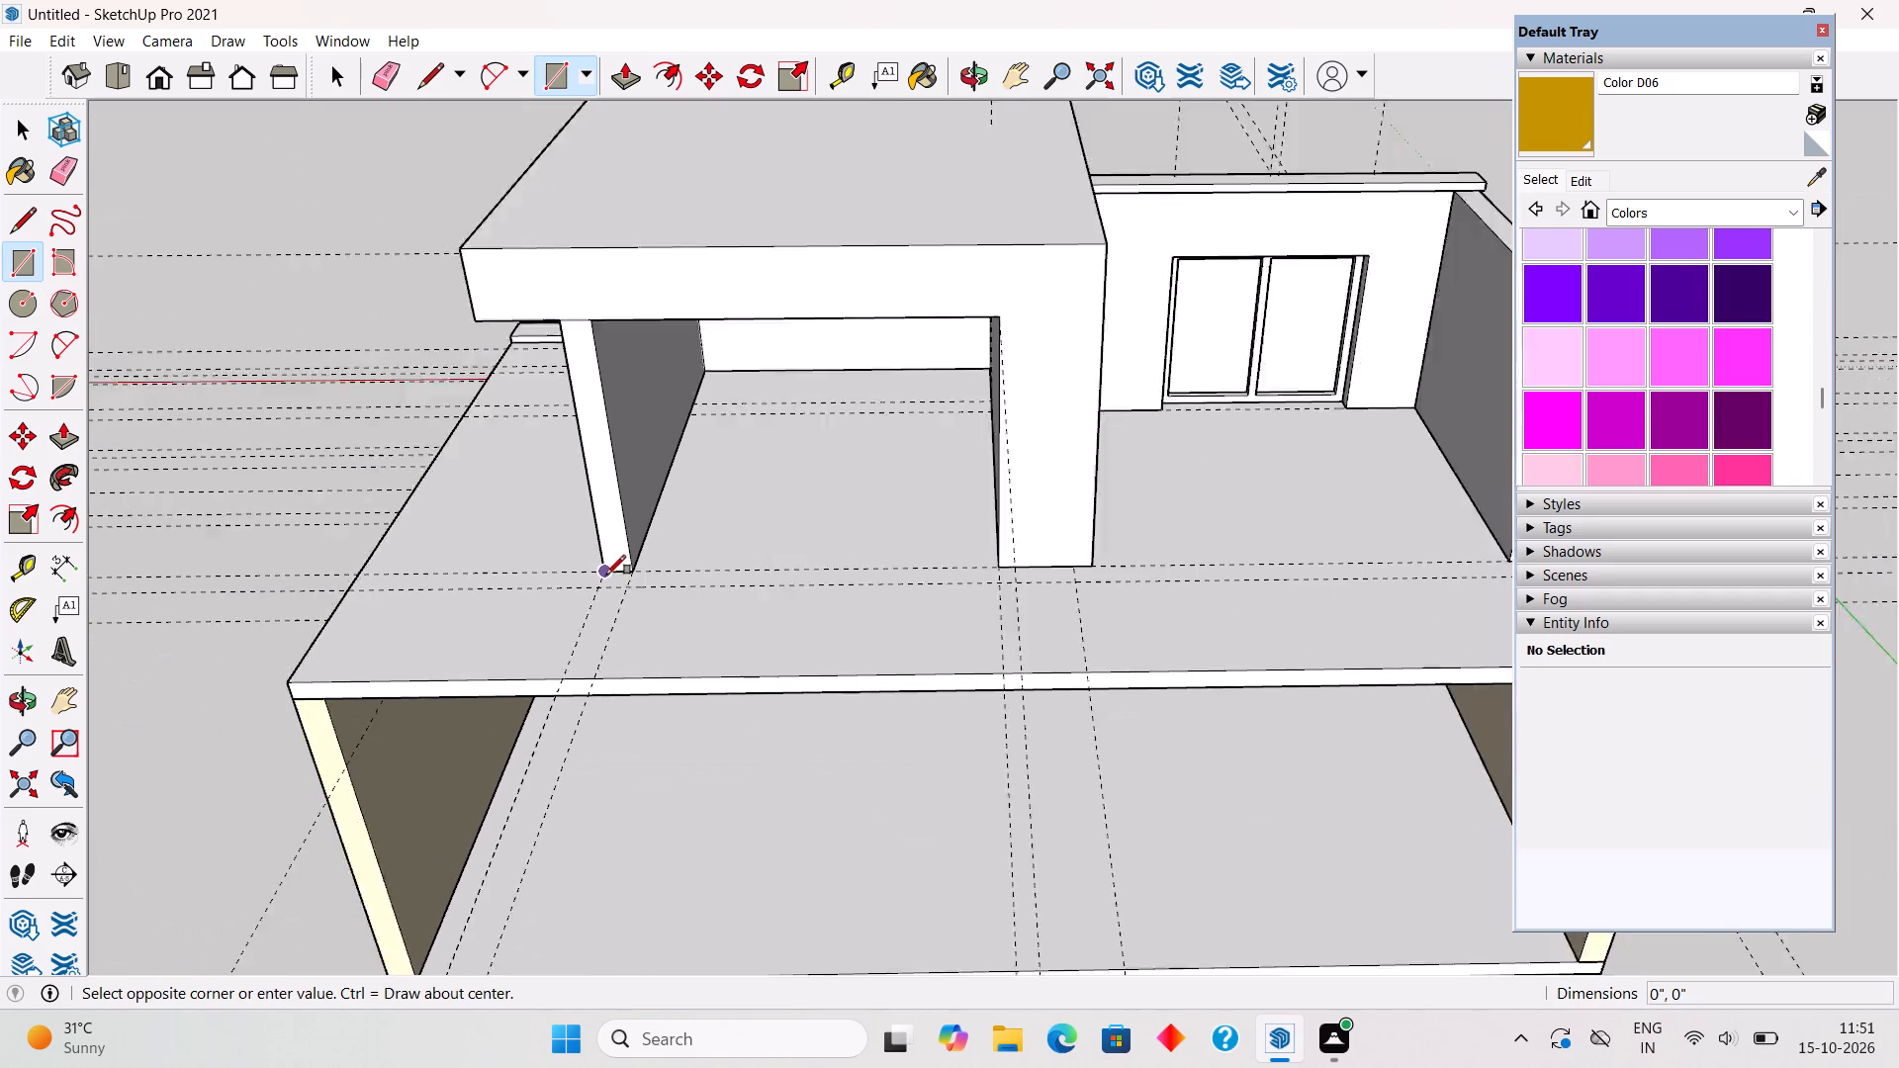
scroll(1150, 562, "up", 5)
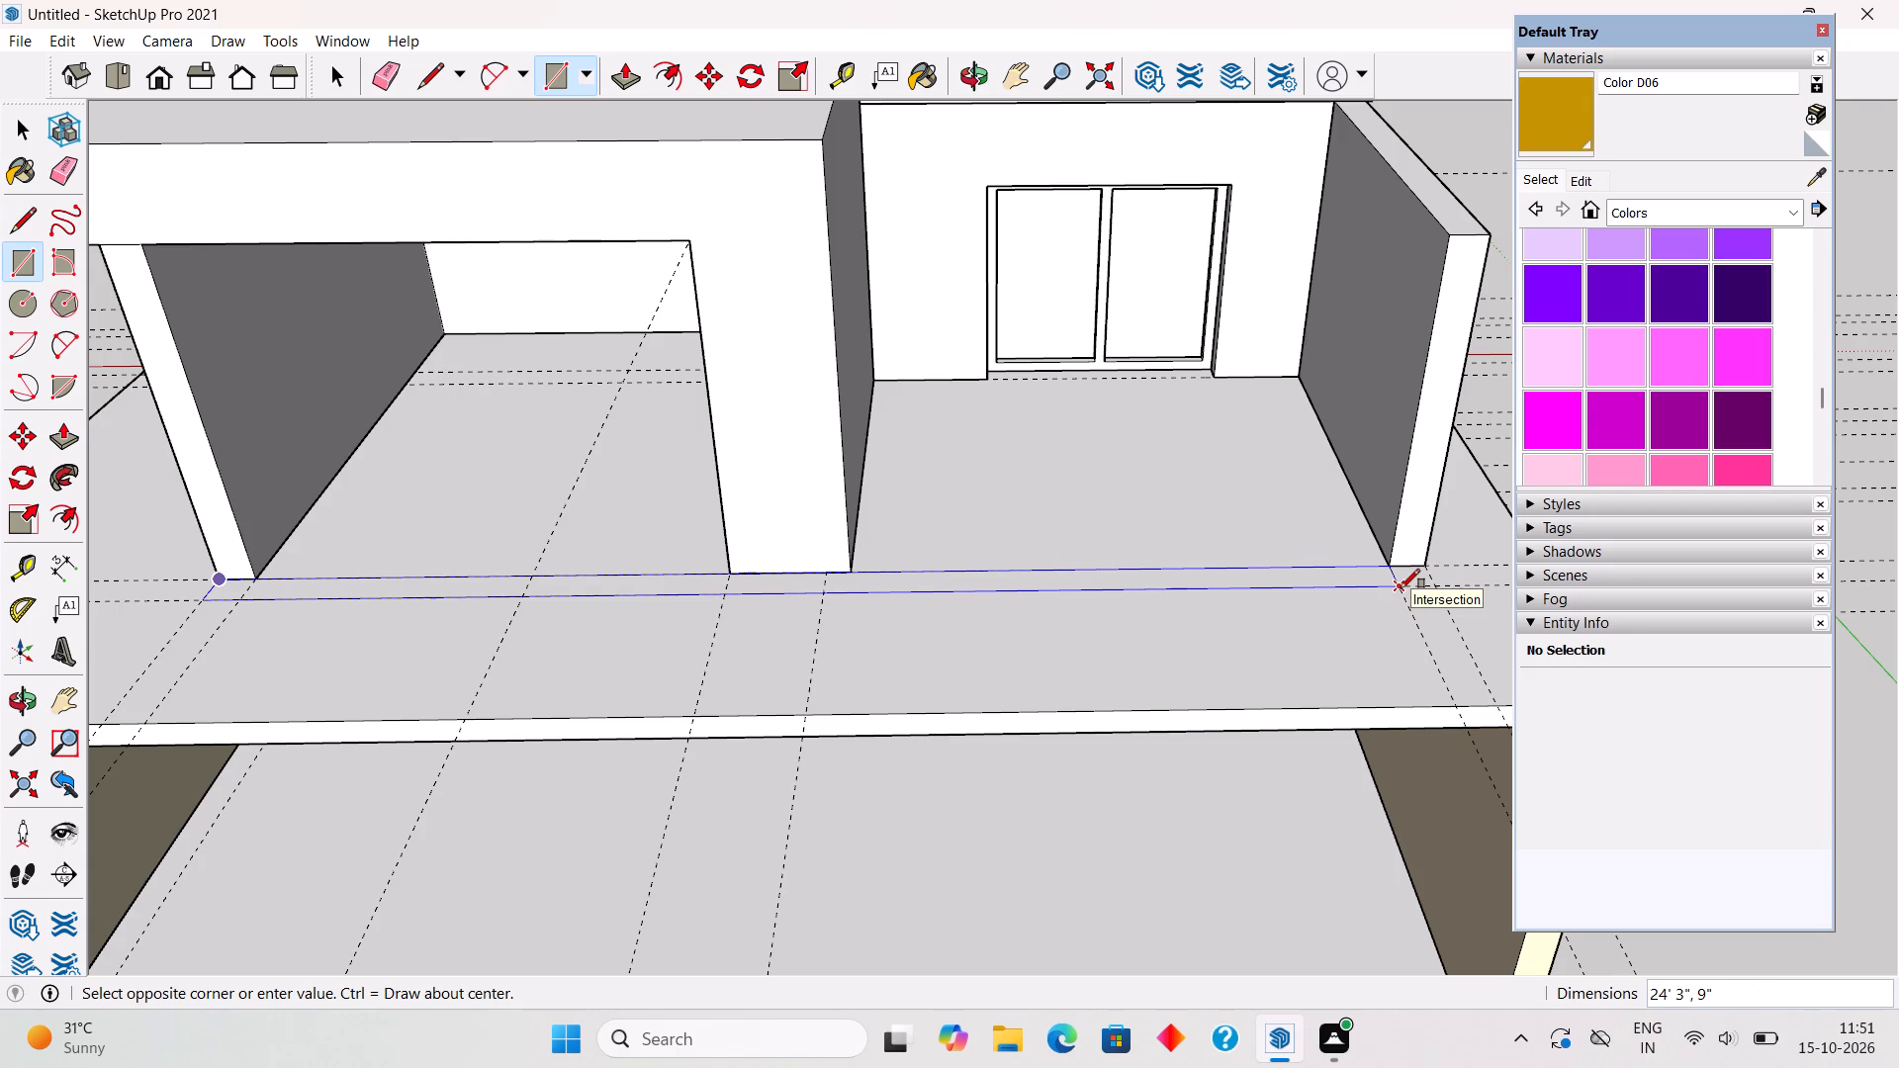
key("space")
Draw a 23' 6" by 9" rectangle from the thin leg's inner corner to the side wall and Push/Pull it up about 7' 2".
type("r")
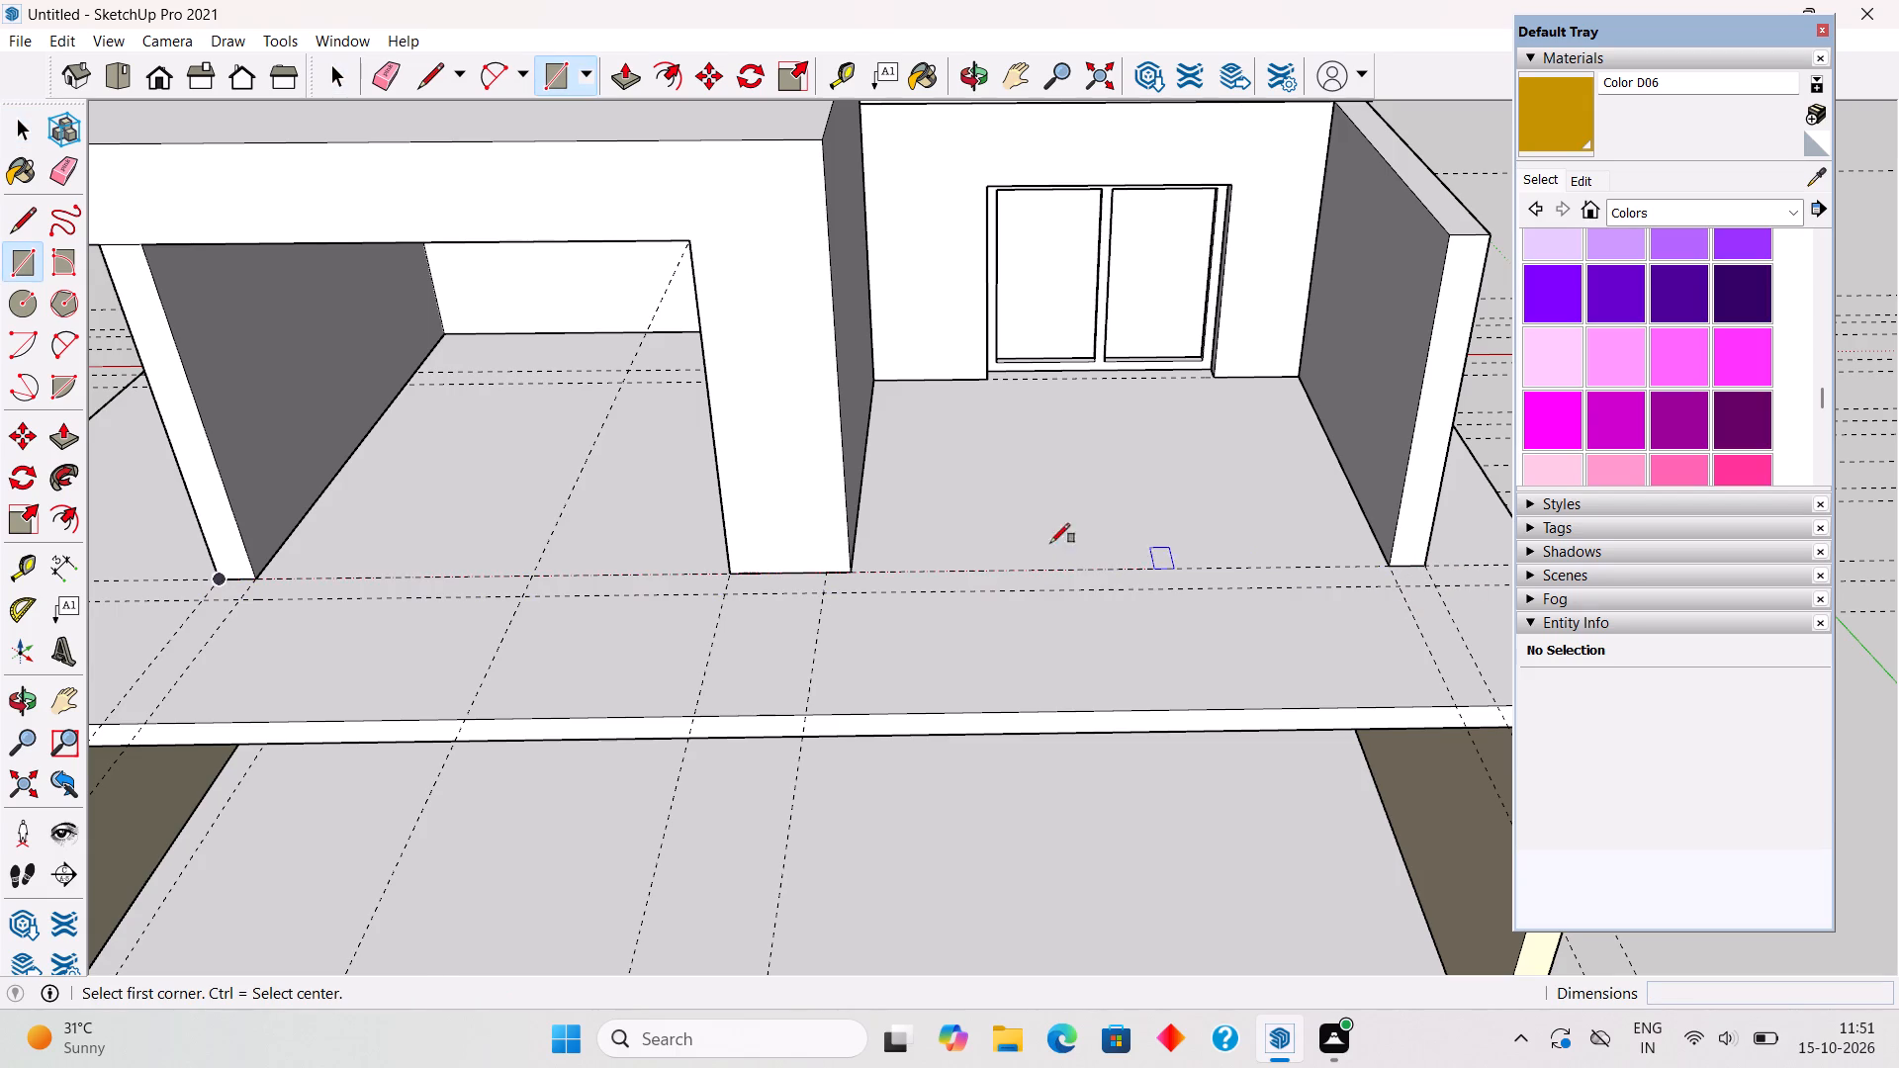
left_click(249, 579)
scroll(623, 596, "down", 4)
scroll(1096, 595, "up", 3)
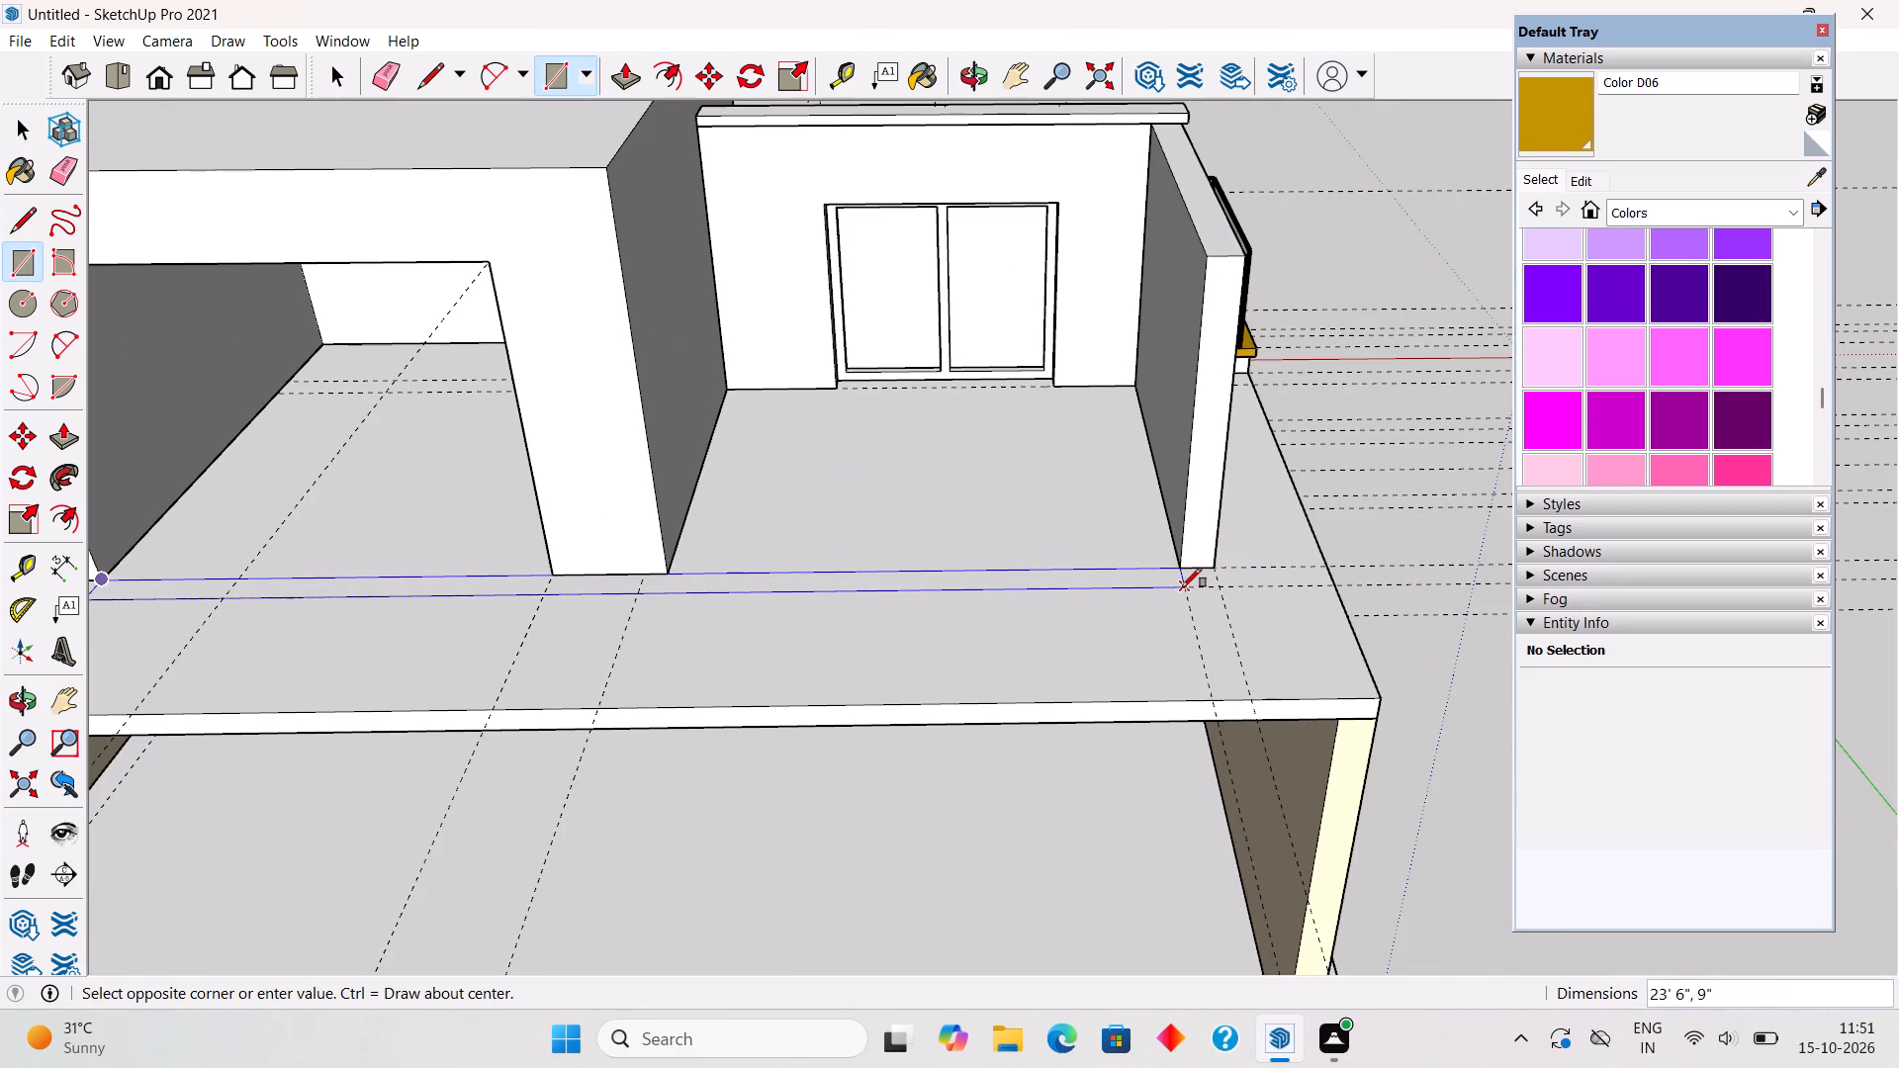
left_click(1182, 587)
key("p")
left_click(1133, 572)
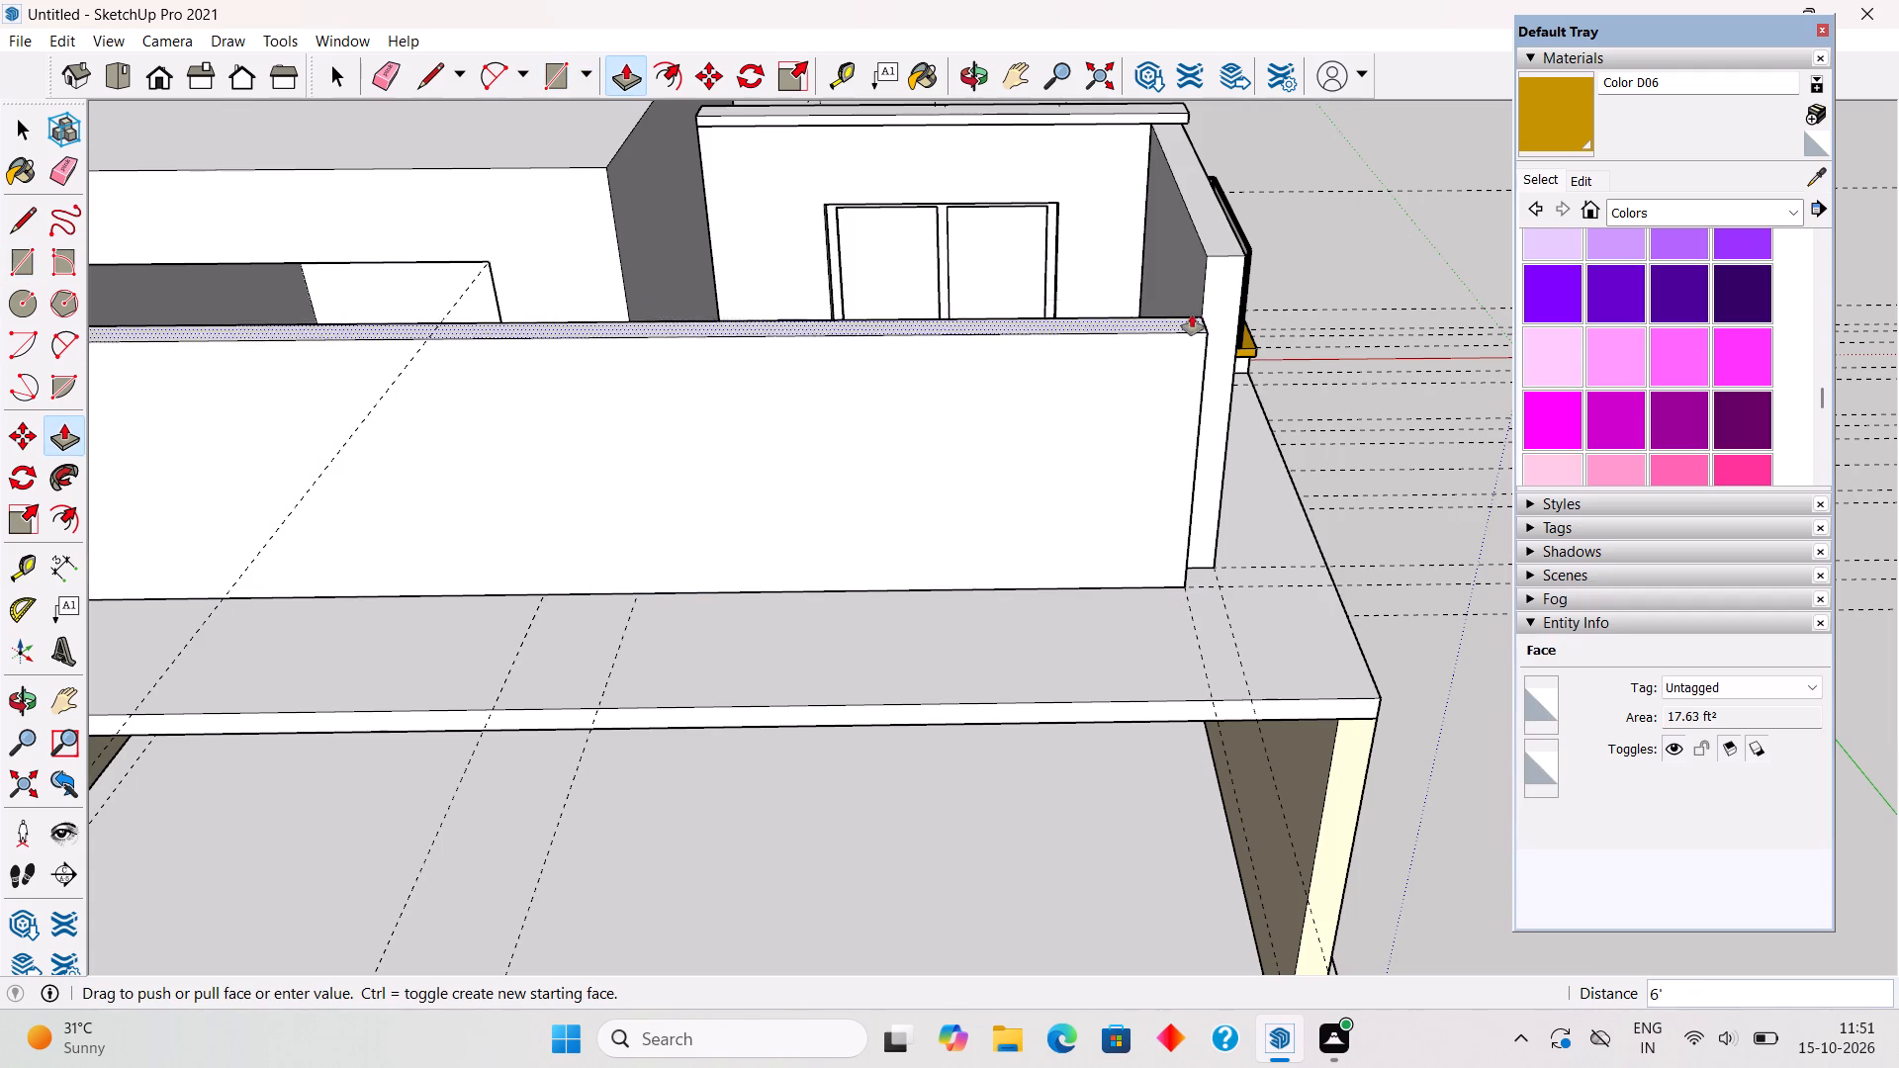
left_click(1222, 250)
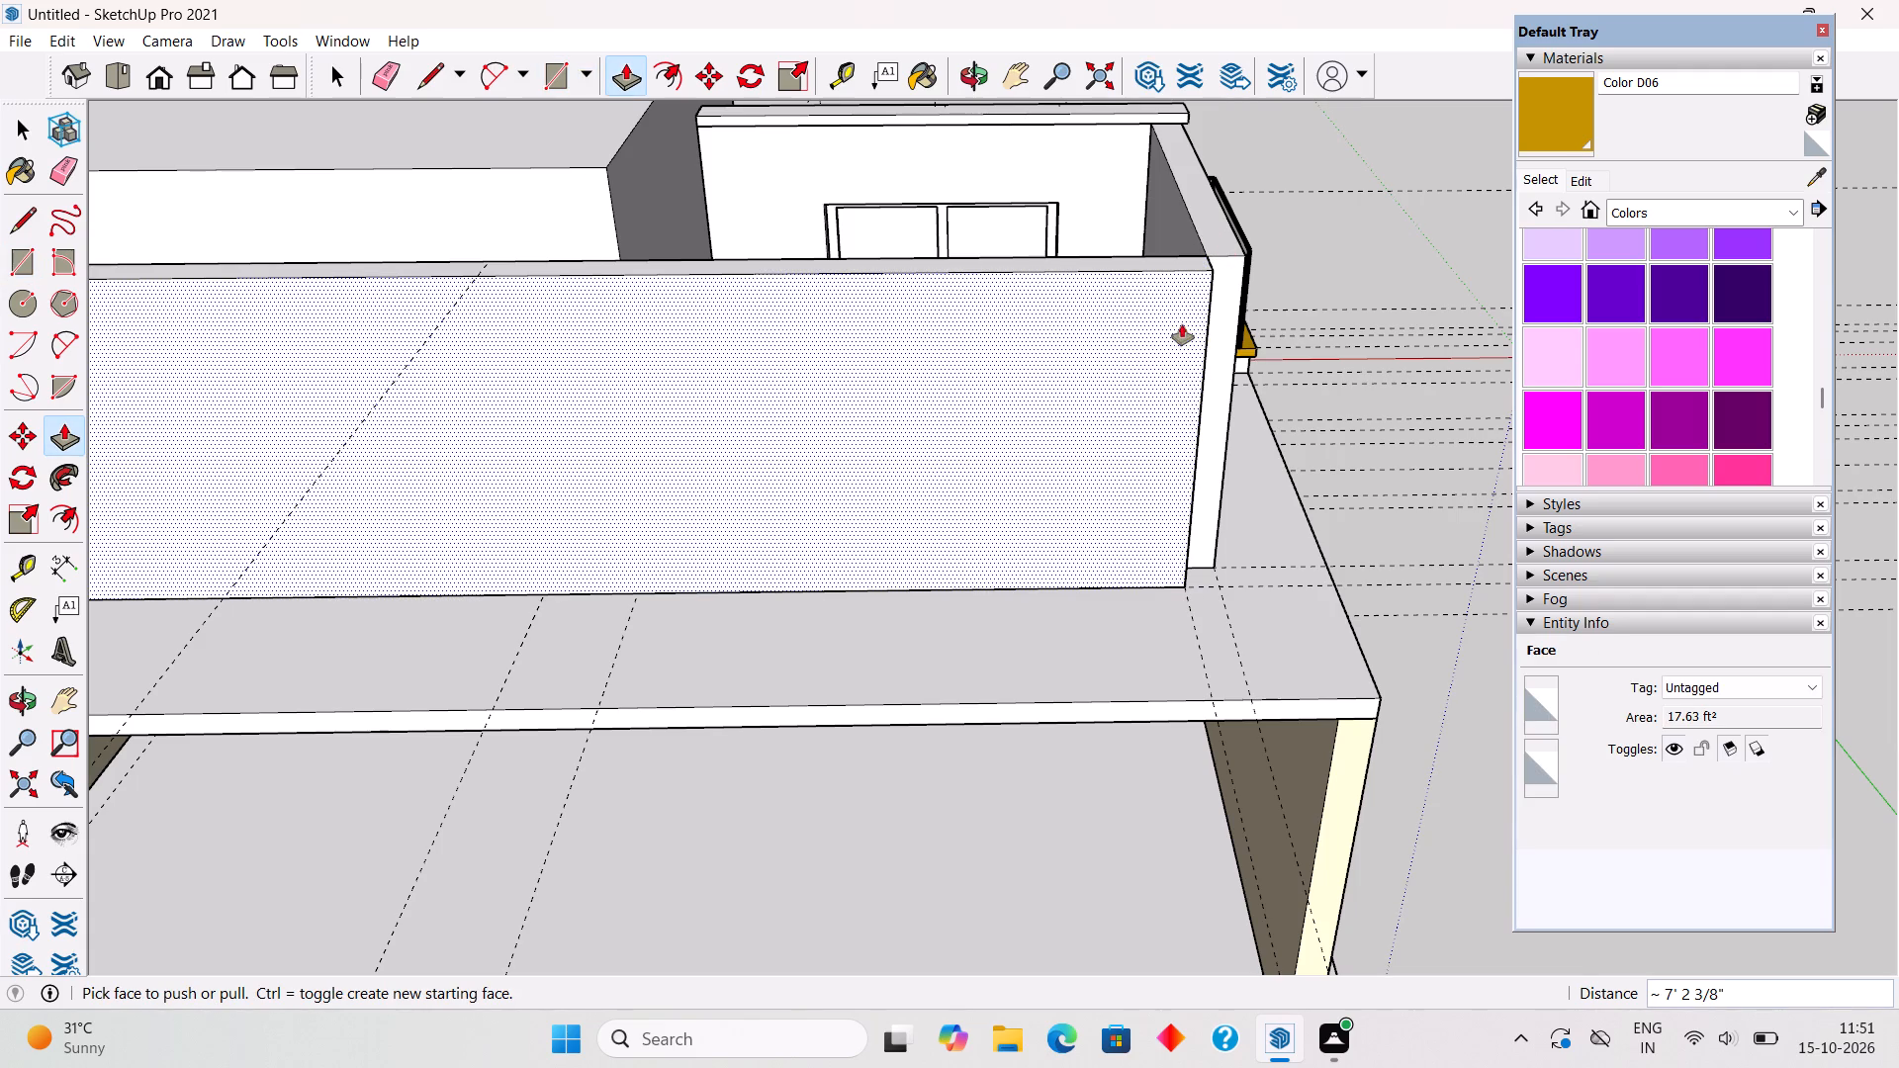
Make the whole new rear wall a group.
key("space")
triple_click(1067, 363)
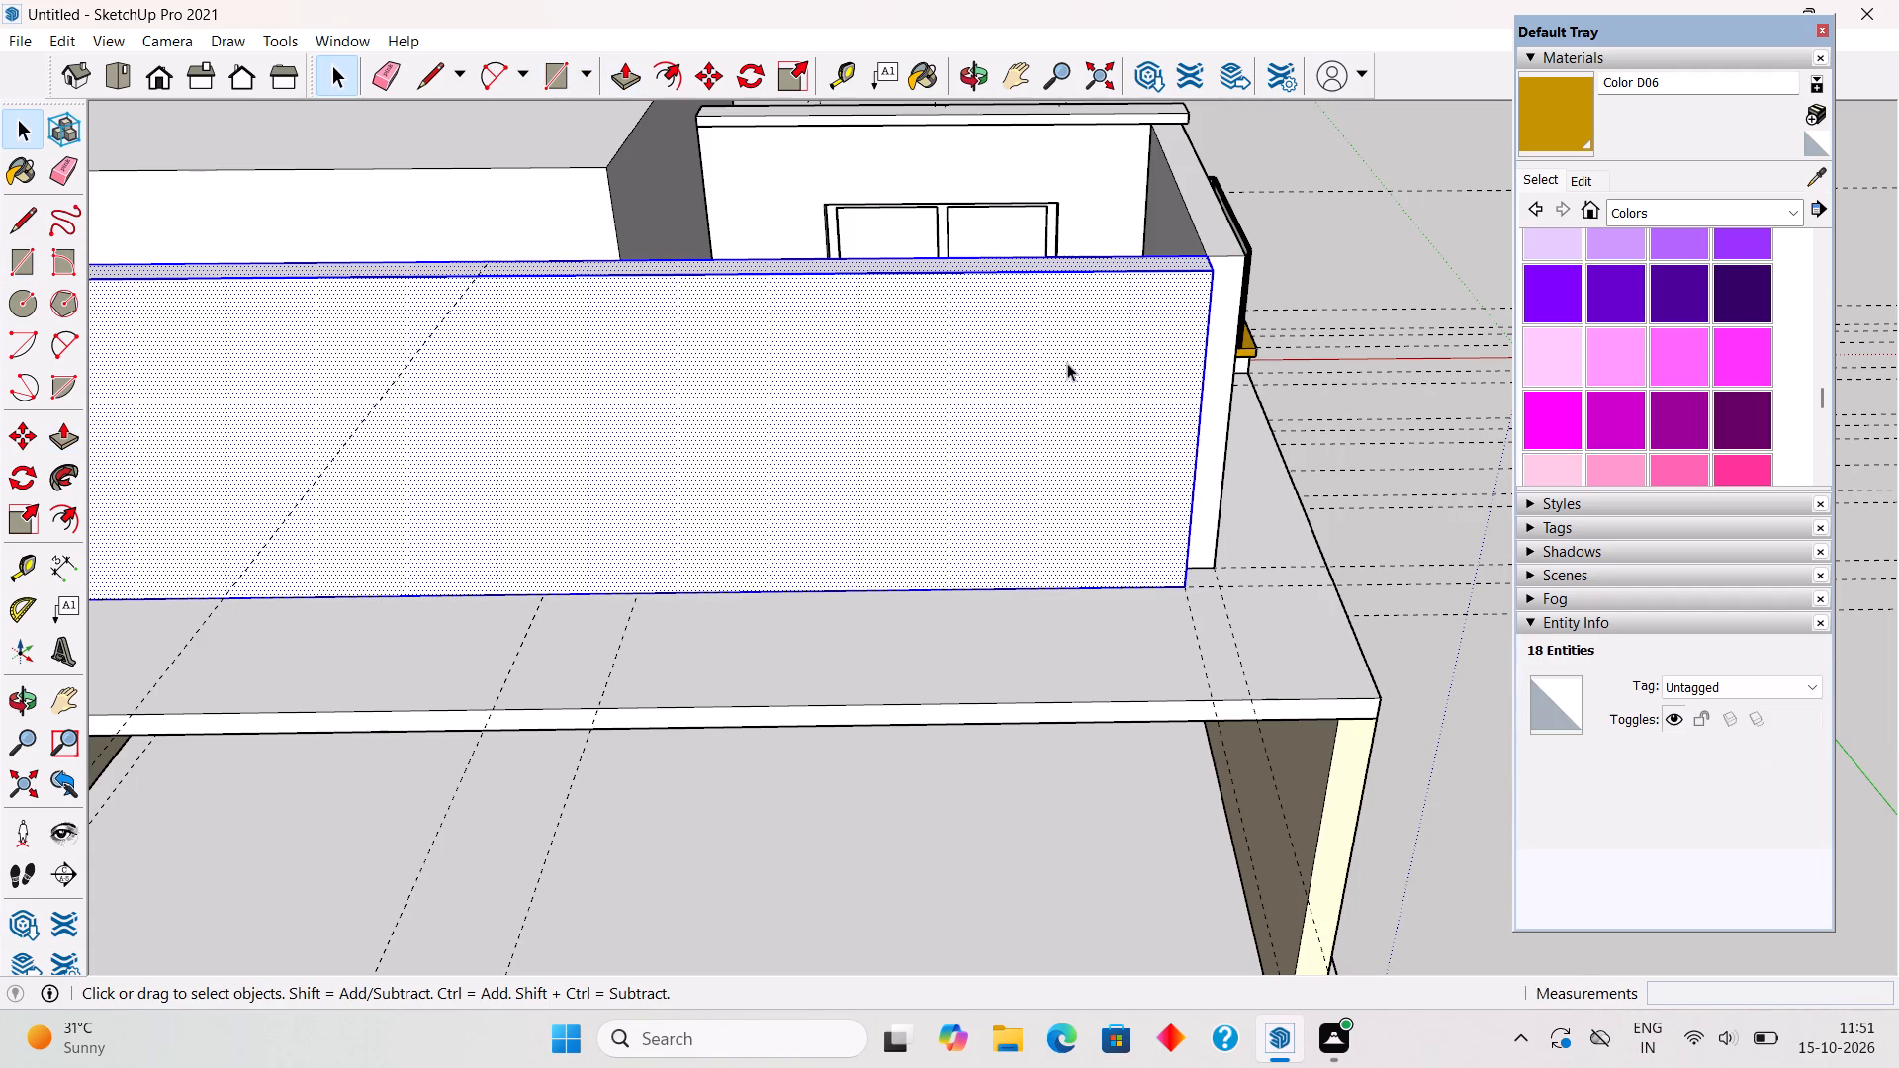
right_click(1067, 363)
left_click(1173, 567)
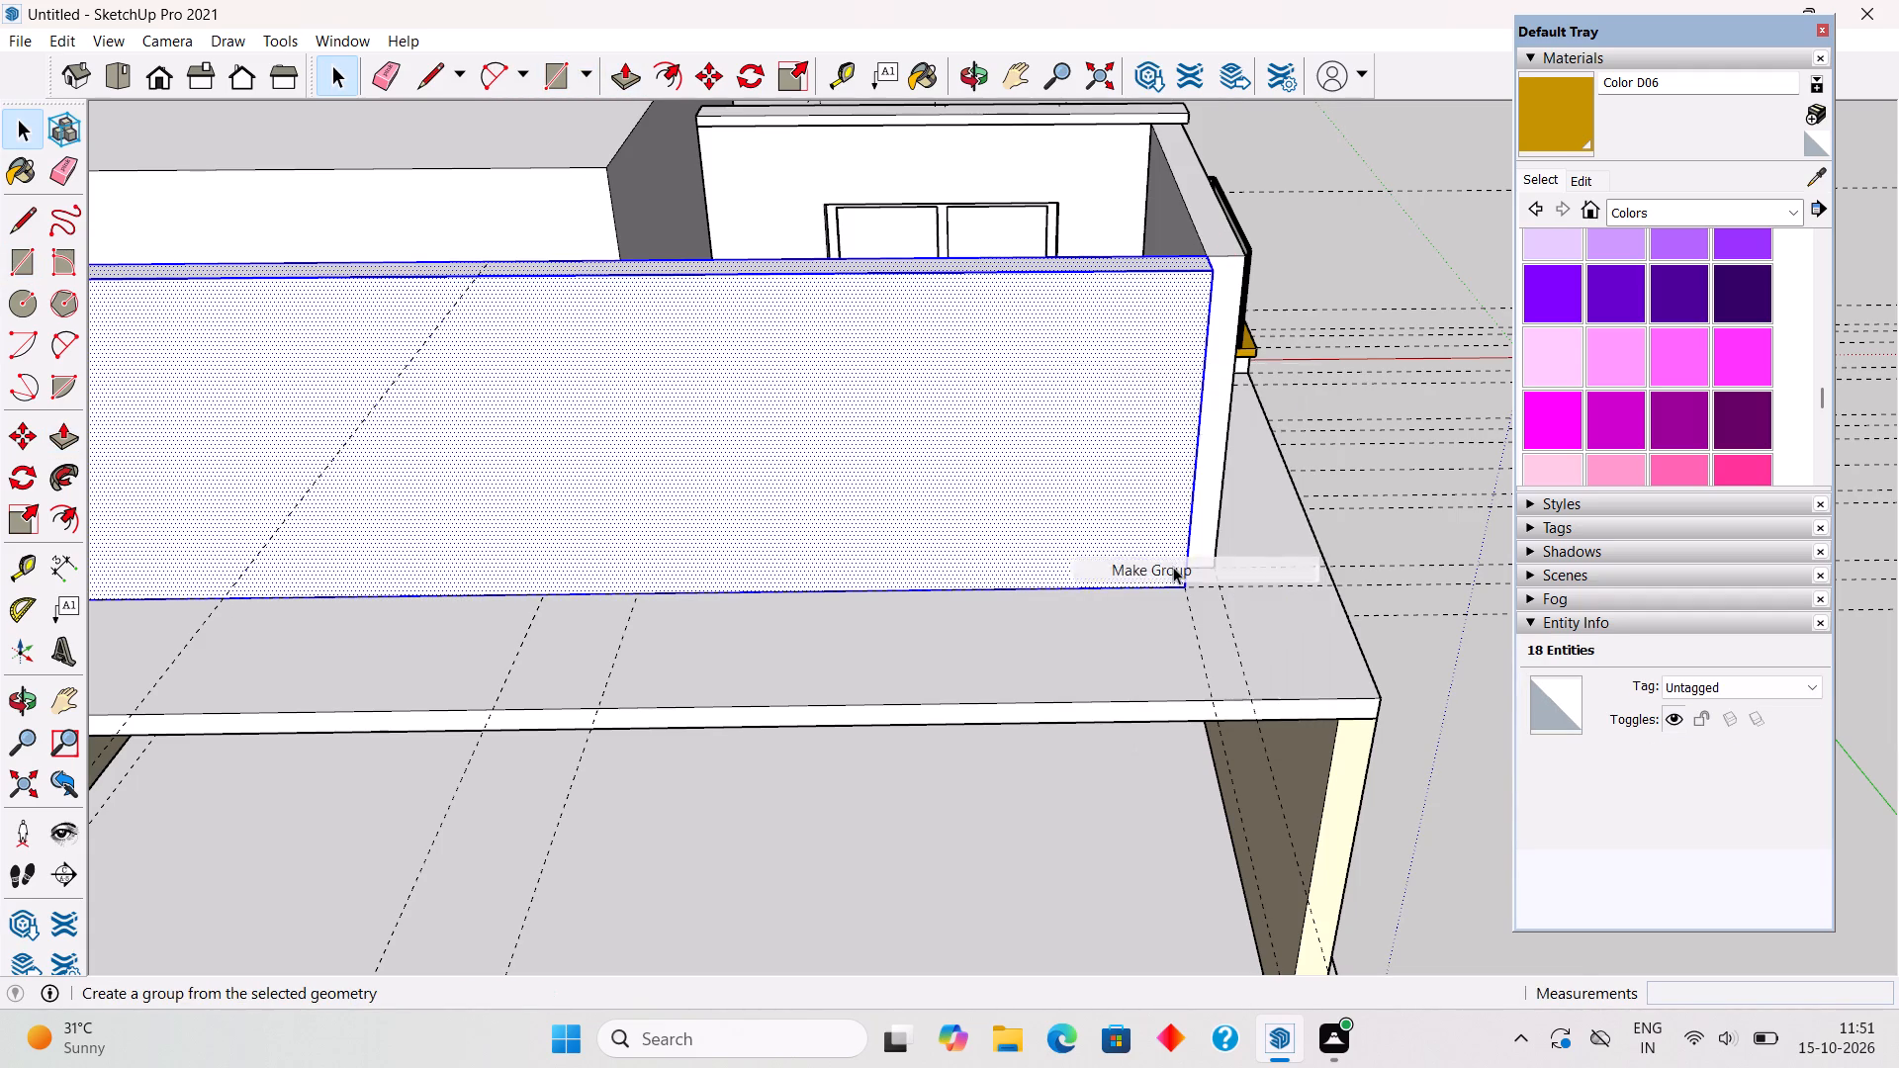
Inside the side wall's group, extend its end face flush with the rear wall's outer face.
triple_click(1207, 439)
scroll(1208, 439, "up", 5)
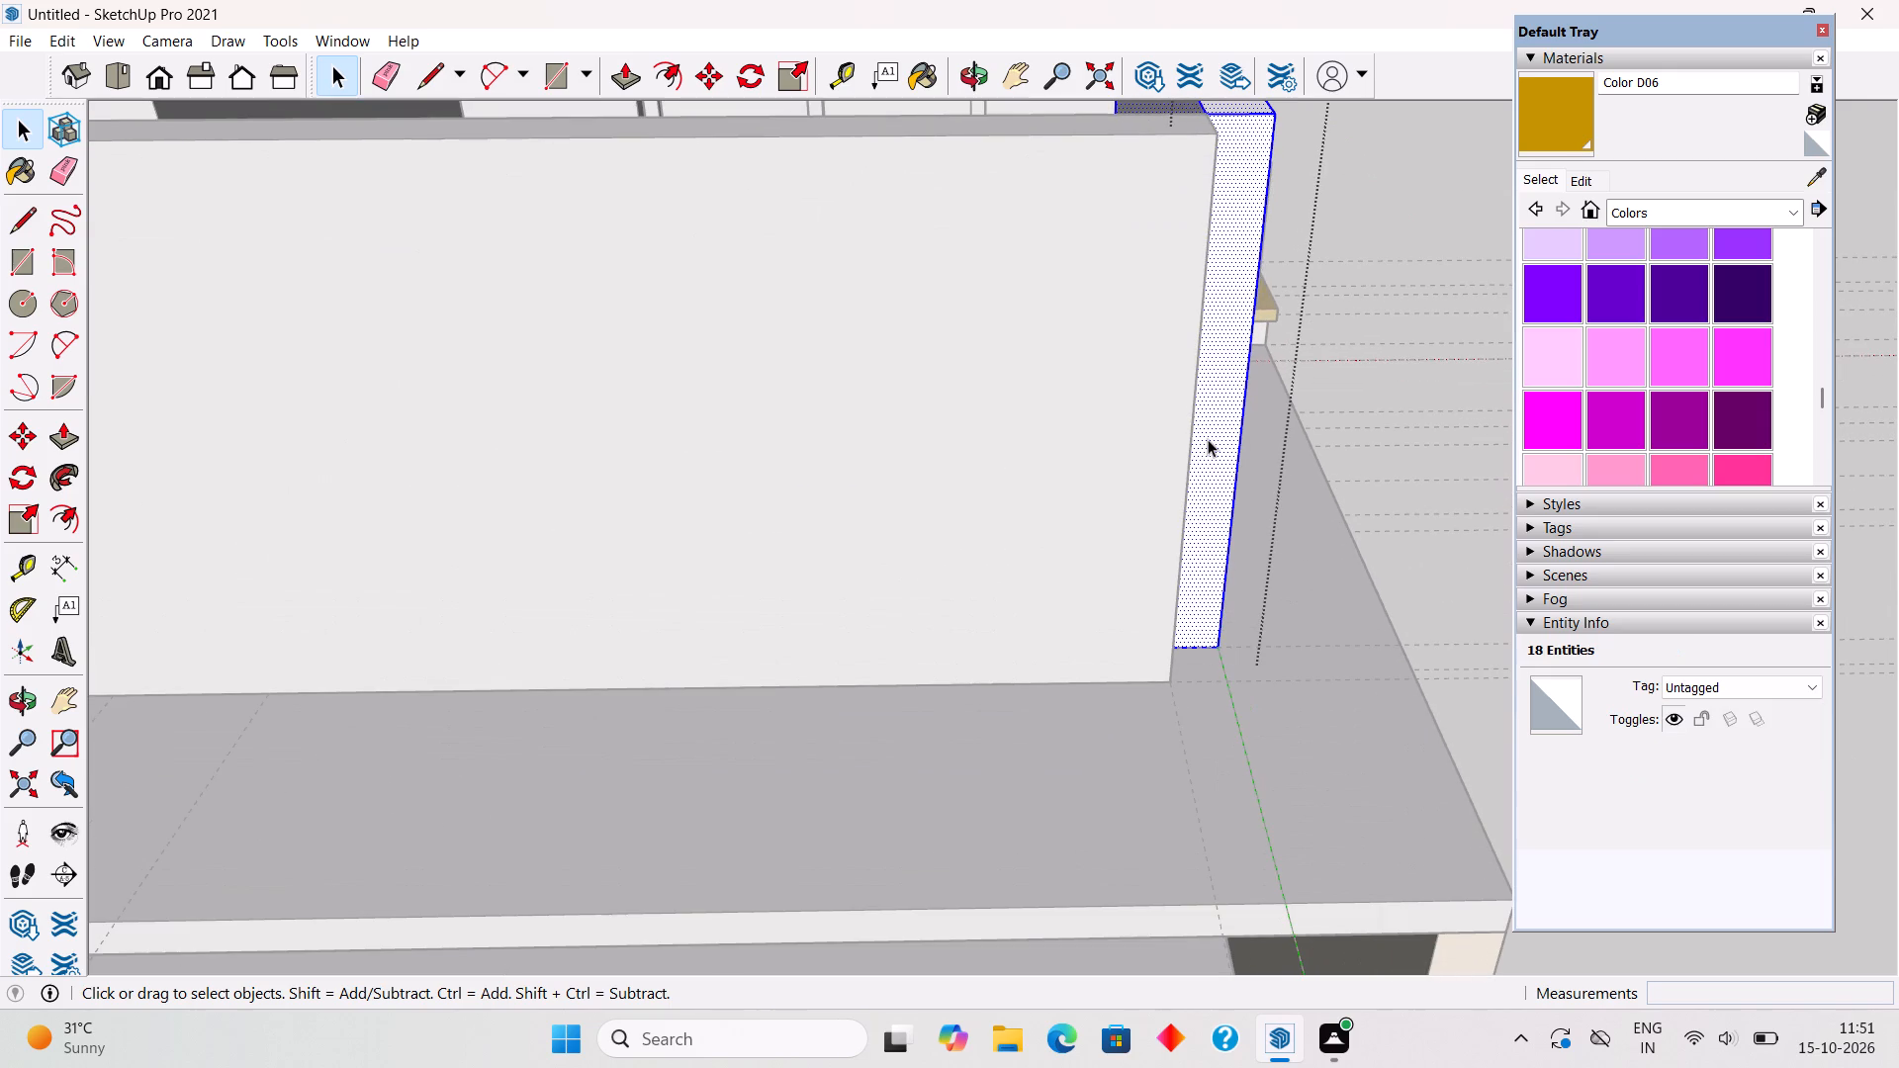
key("p")
left_click(1208, 439)
left_click(1191, 452)
key("space")
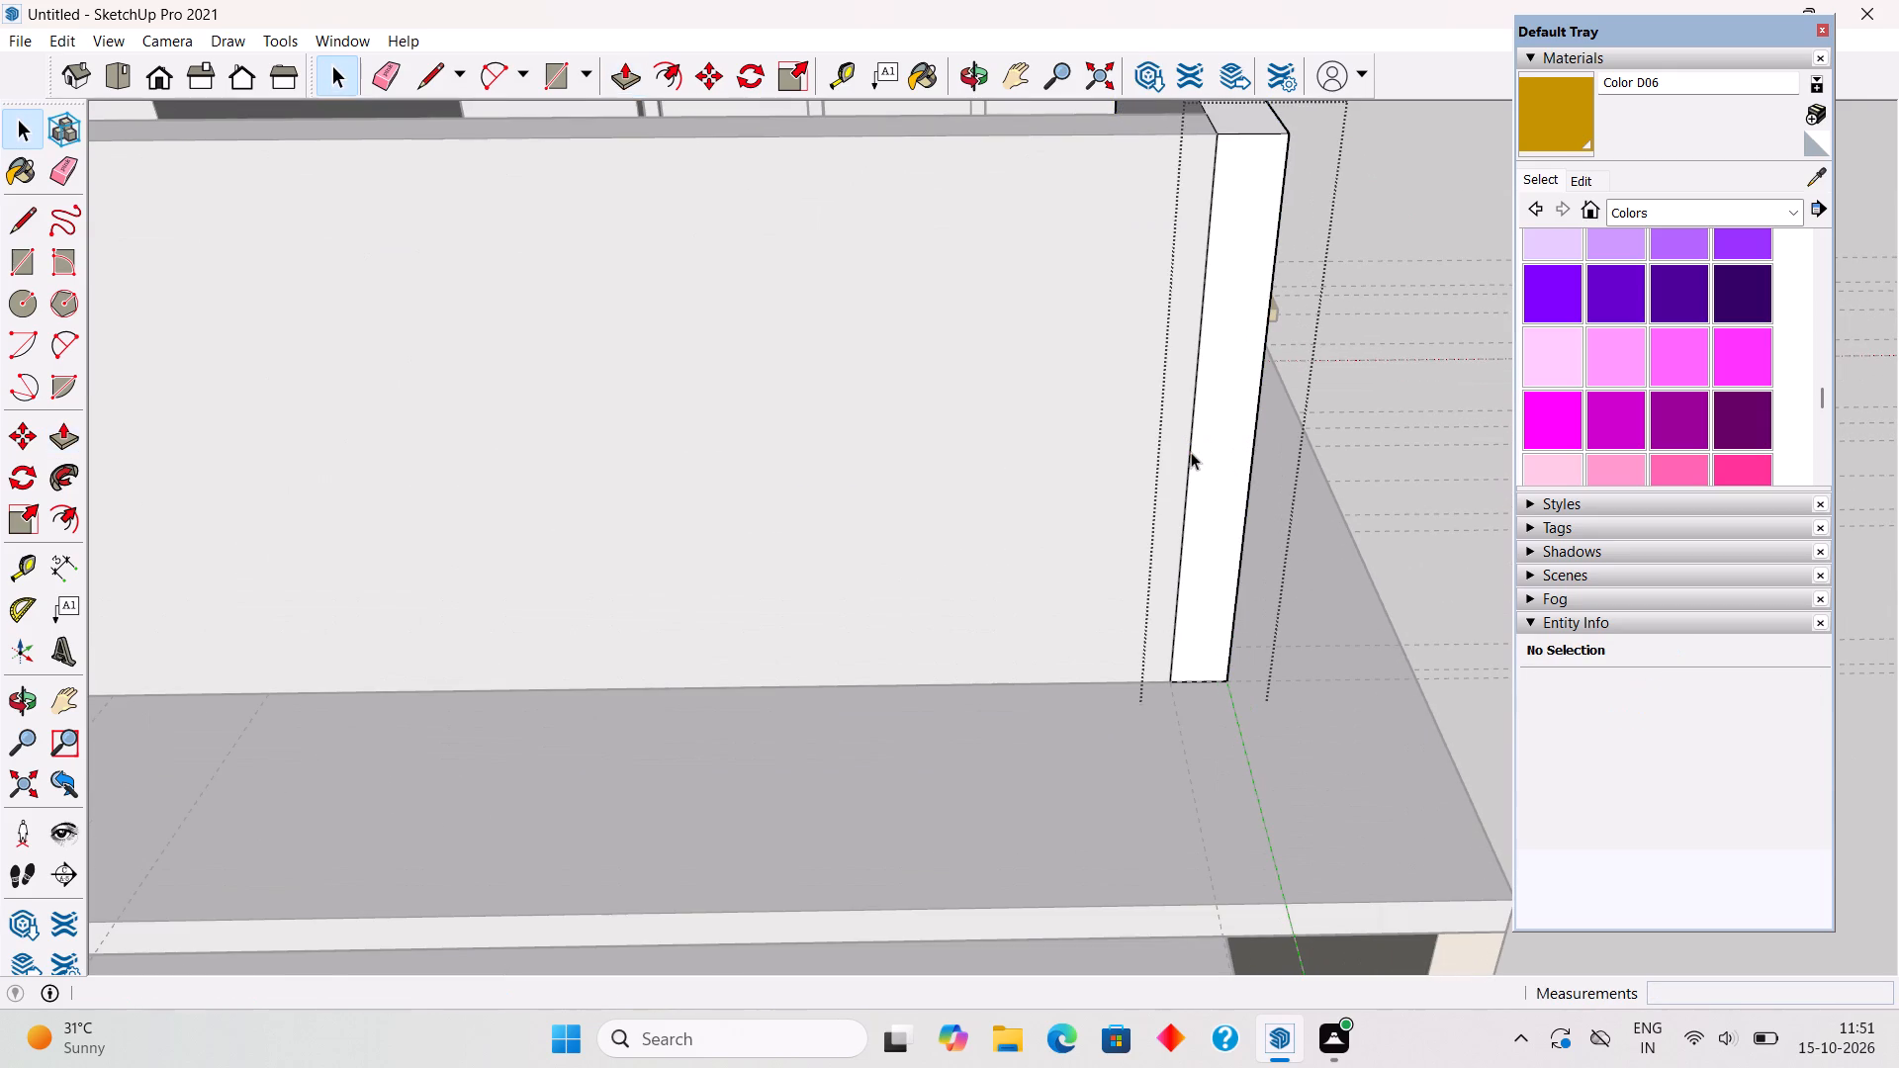
Inside the canopy's group, Push/Pull the far side wall's end face out to the rear wall's outer face.
scroll(1191, 452, "down", 17)
scroll(545, 476, "up", 5)
middle_click_drag(902, 411, 1026, 378)
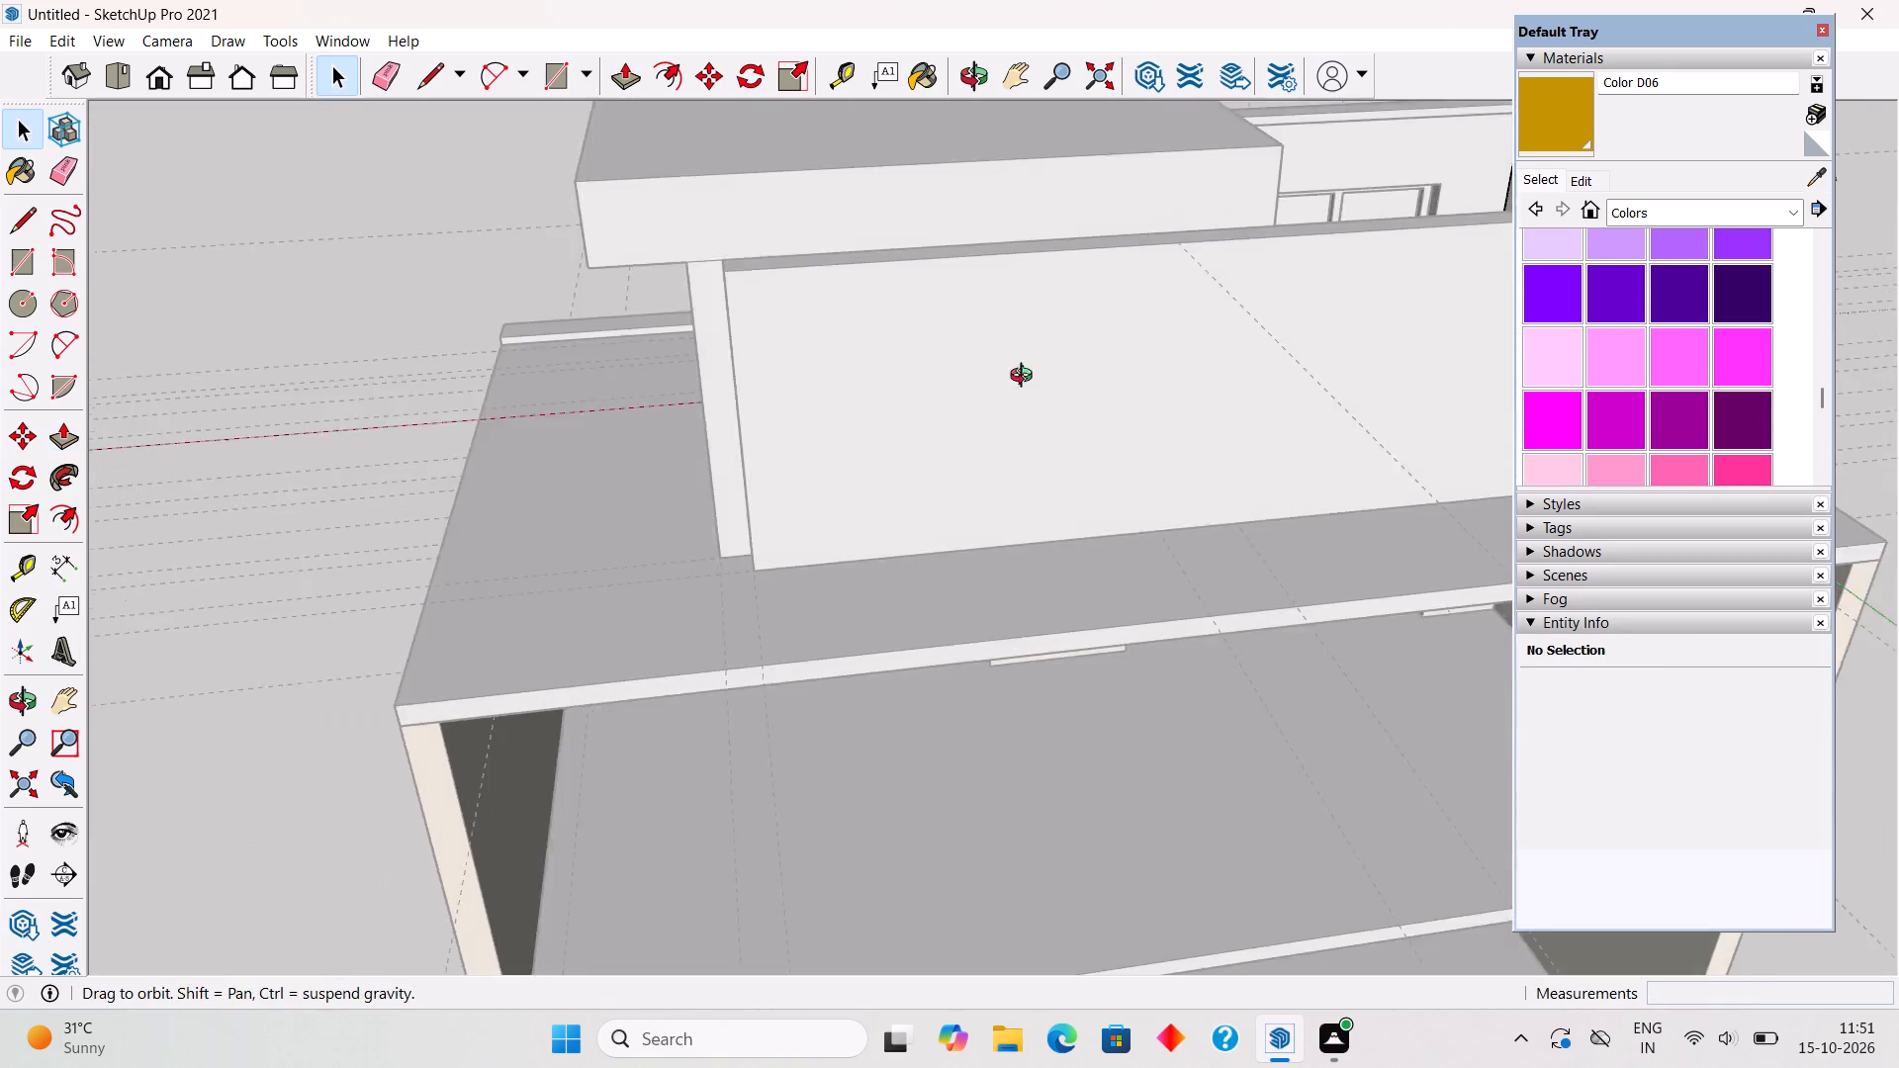
middle_click_drag(1026, 378, 1197, 342)
triple_click(951, 189)
left_click(930, 278)
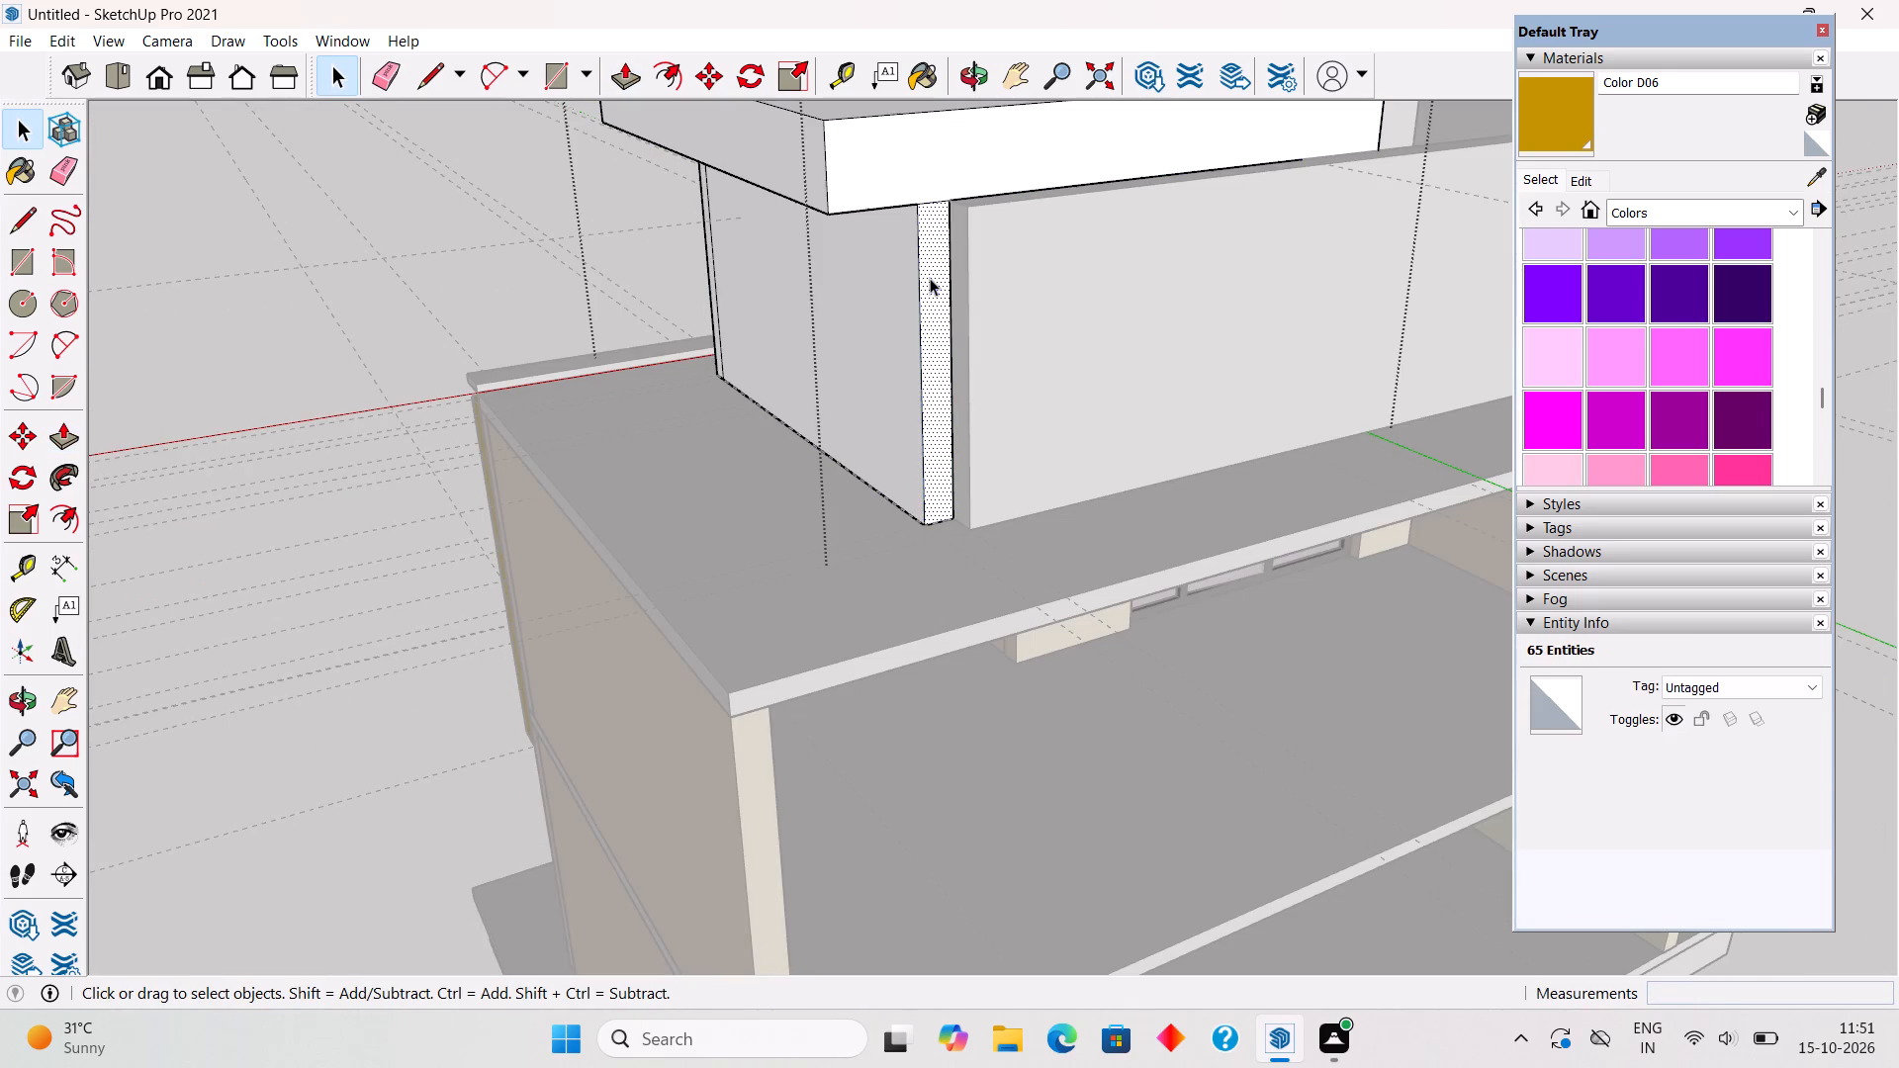
key("p")
left_click(930, 278)
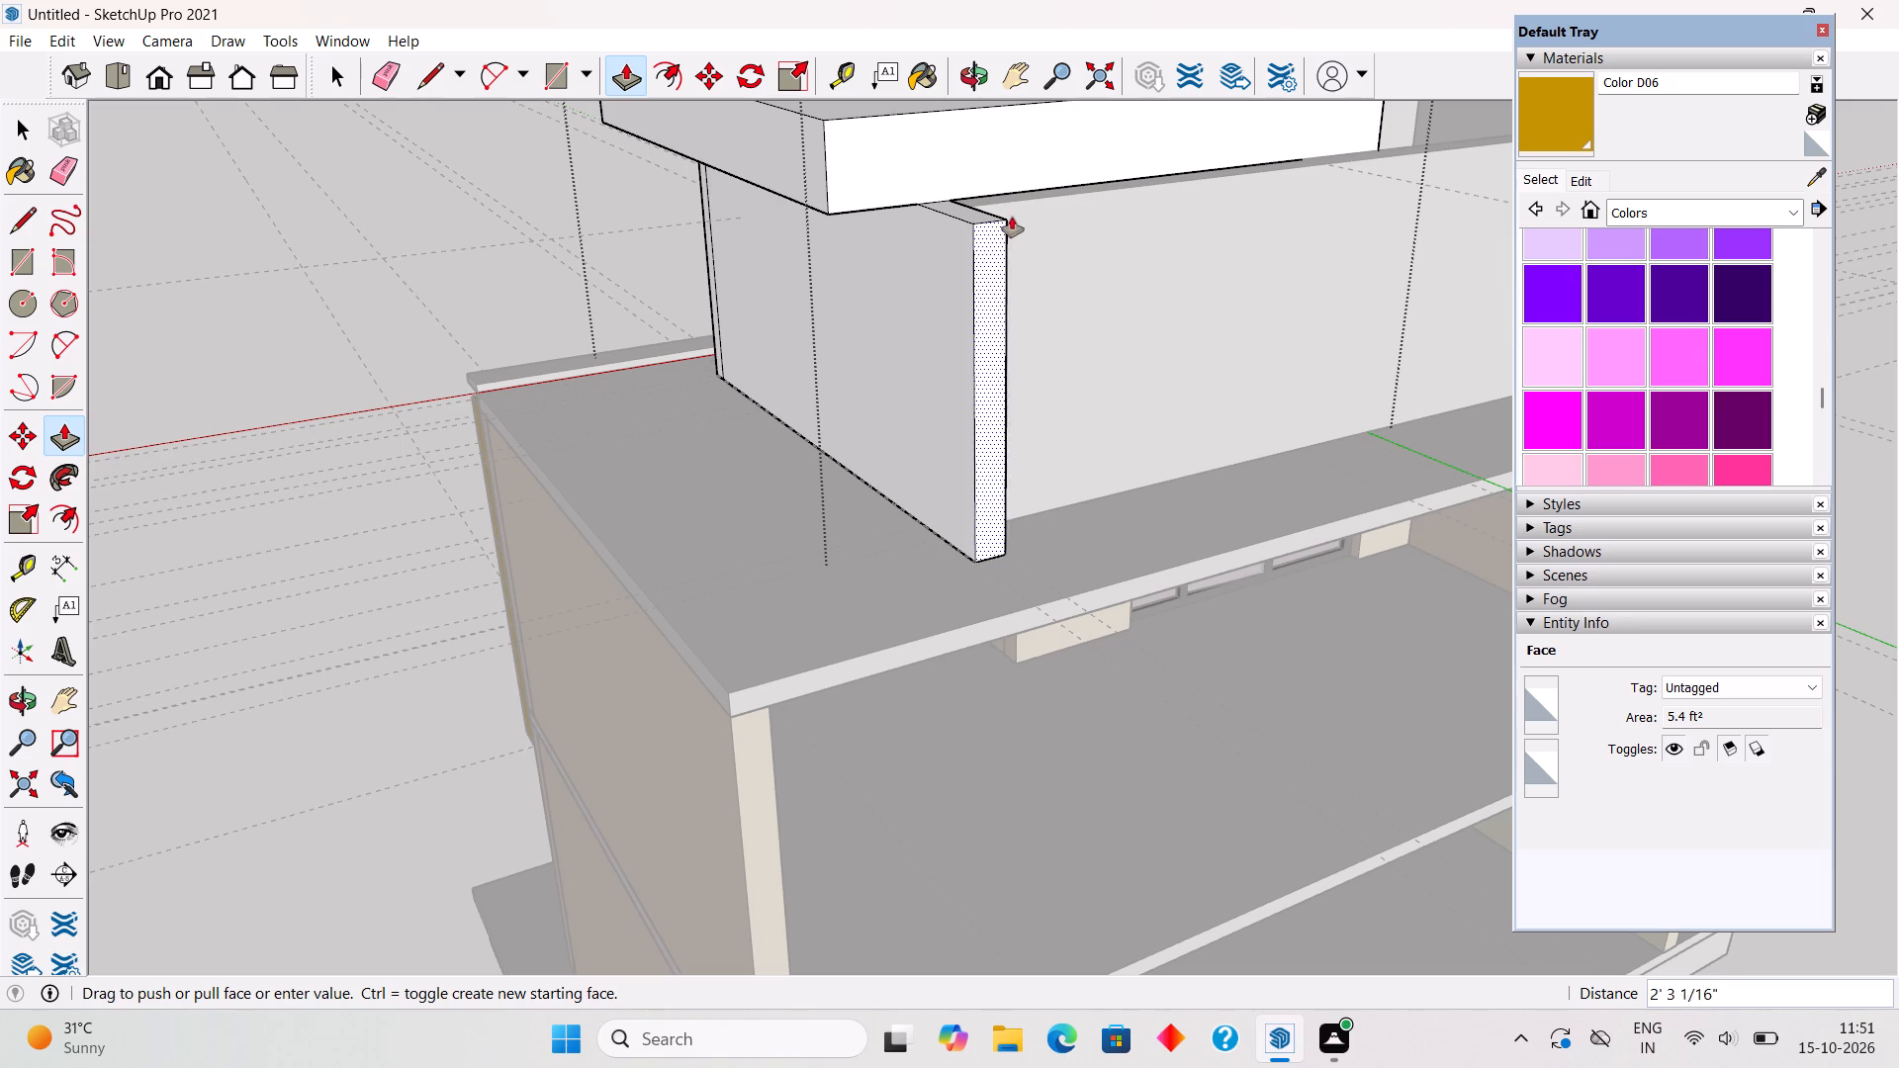
left_click(1013, 208)
Push/Pull the canopy's rear face, including its thin leg, out 9" flush with the rear wall and leave the group.
left_click(964, 161)
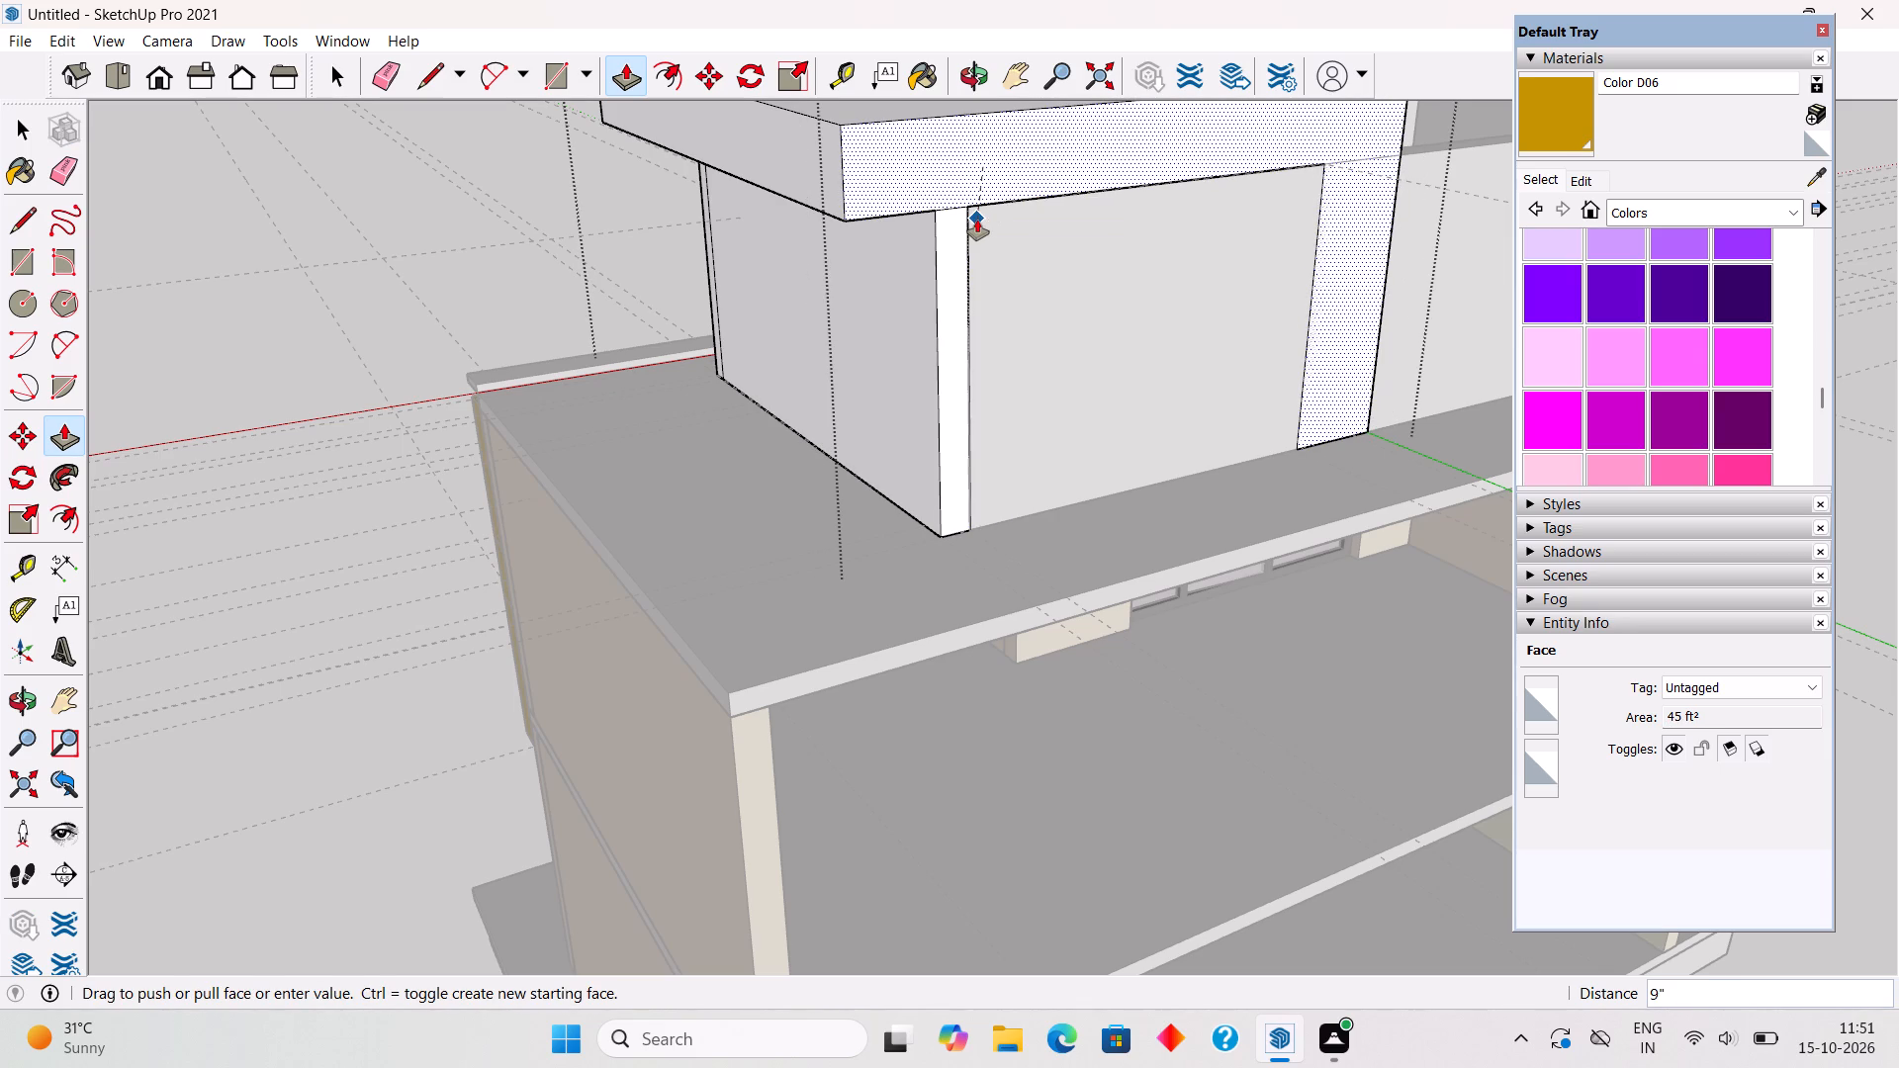
left_click(977, 220)
key("space")
scroll(956, 255, "down", 3)
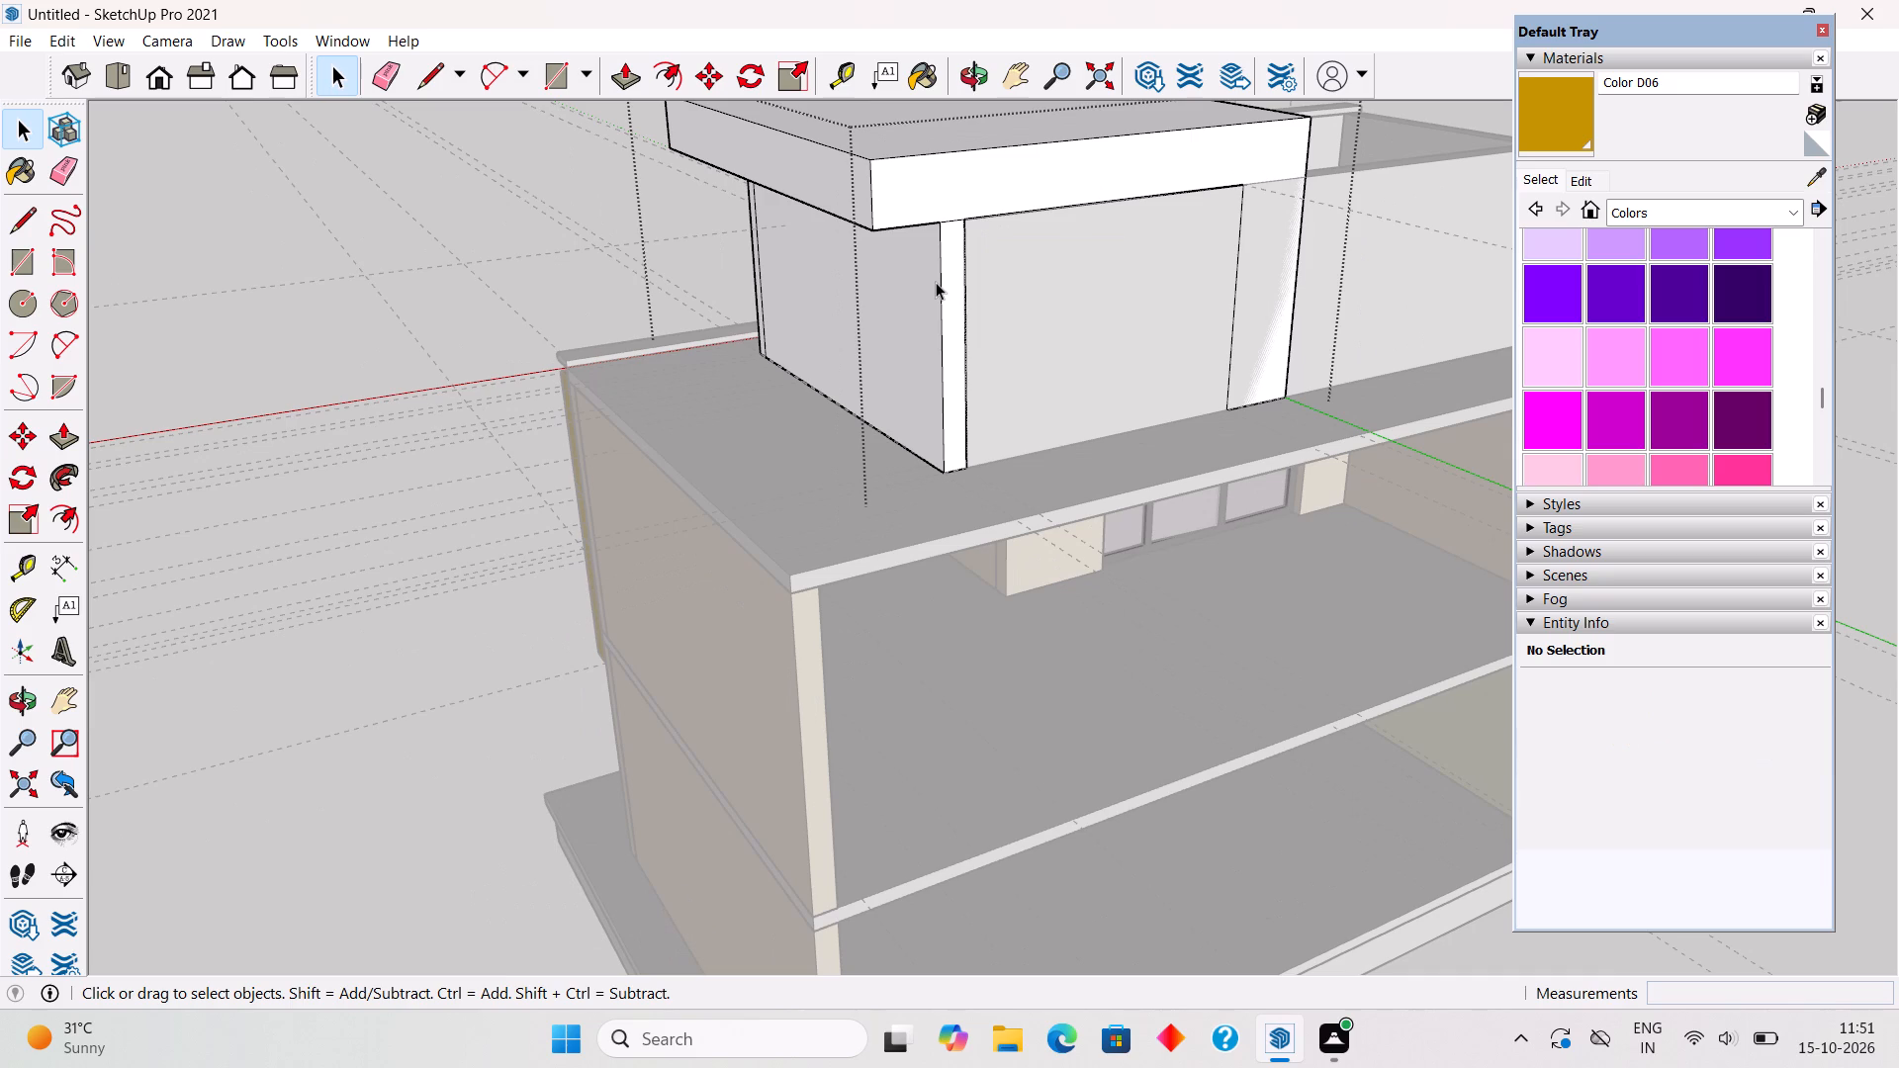
key("space")
left_click(575, 285)
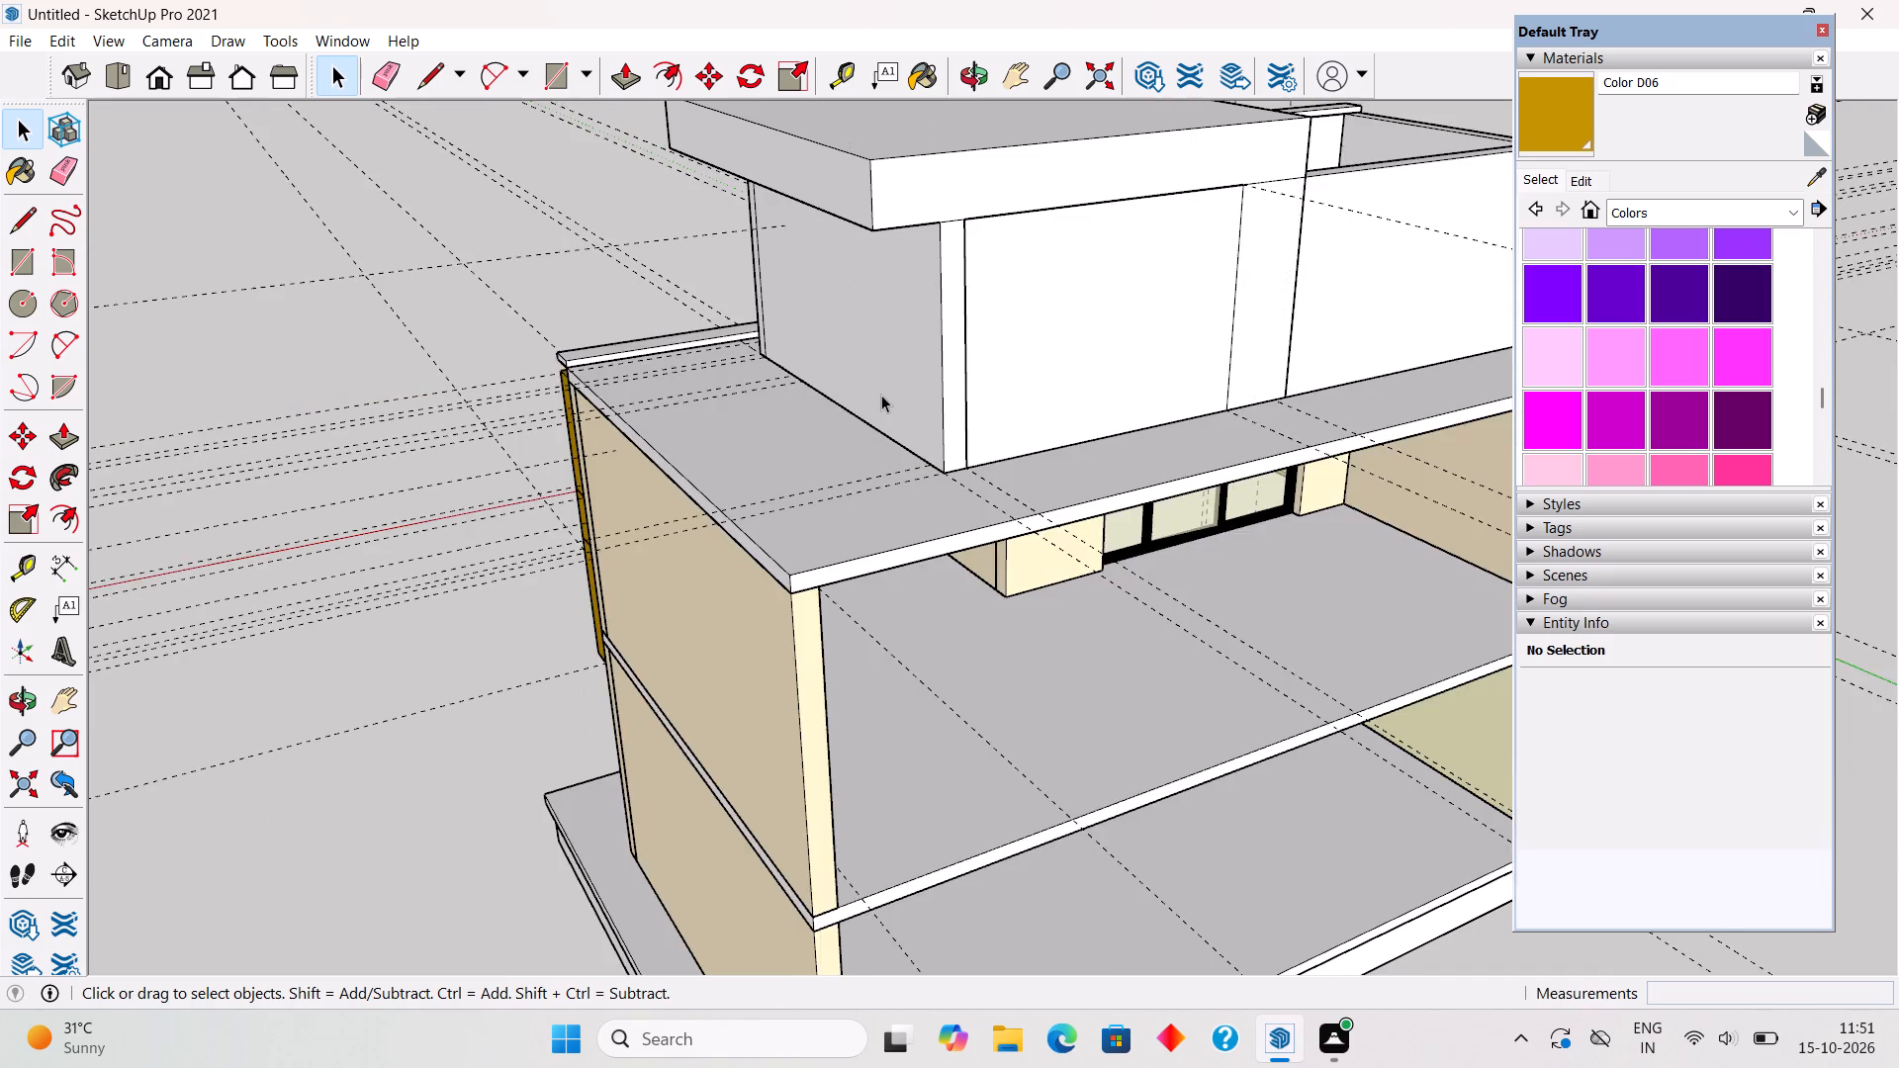
Draw a rectangle about 12' by 9' 10" over the rooftop room's wall tops and Push/Pull it up about 3".
scroll(881, 395, "down", 10)
middle_click_drag(966, 478, 0, 547)
middle_click_drag(916, 505, 853, 503)
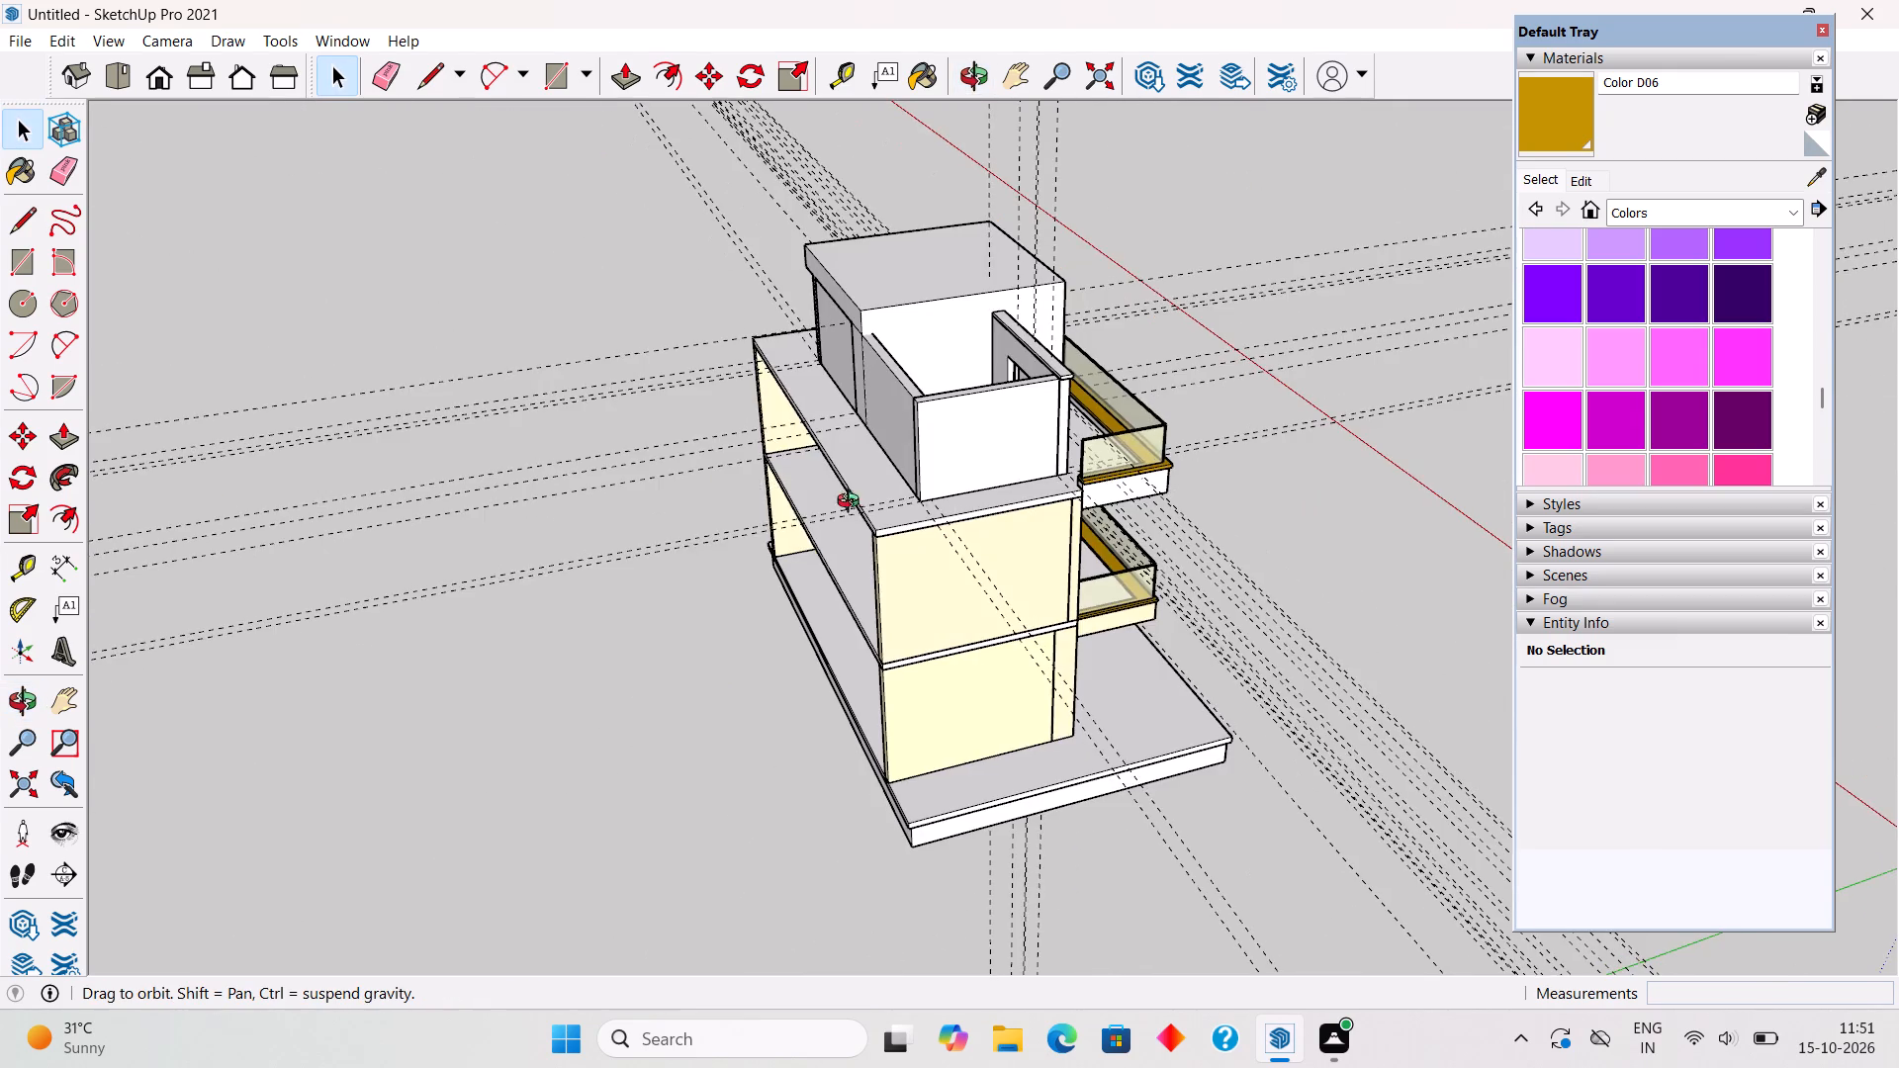
middle_click_drag(853, 503, 659, 559)
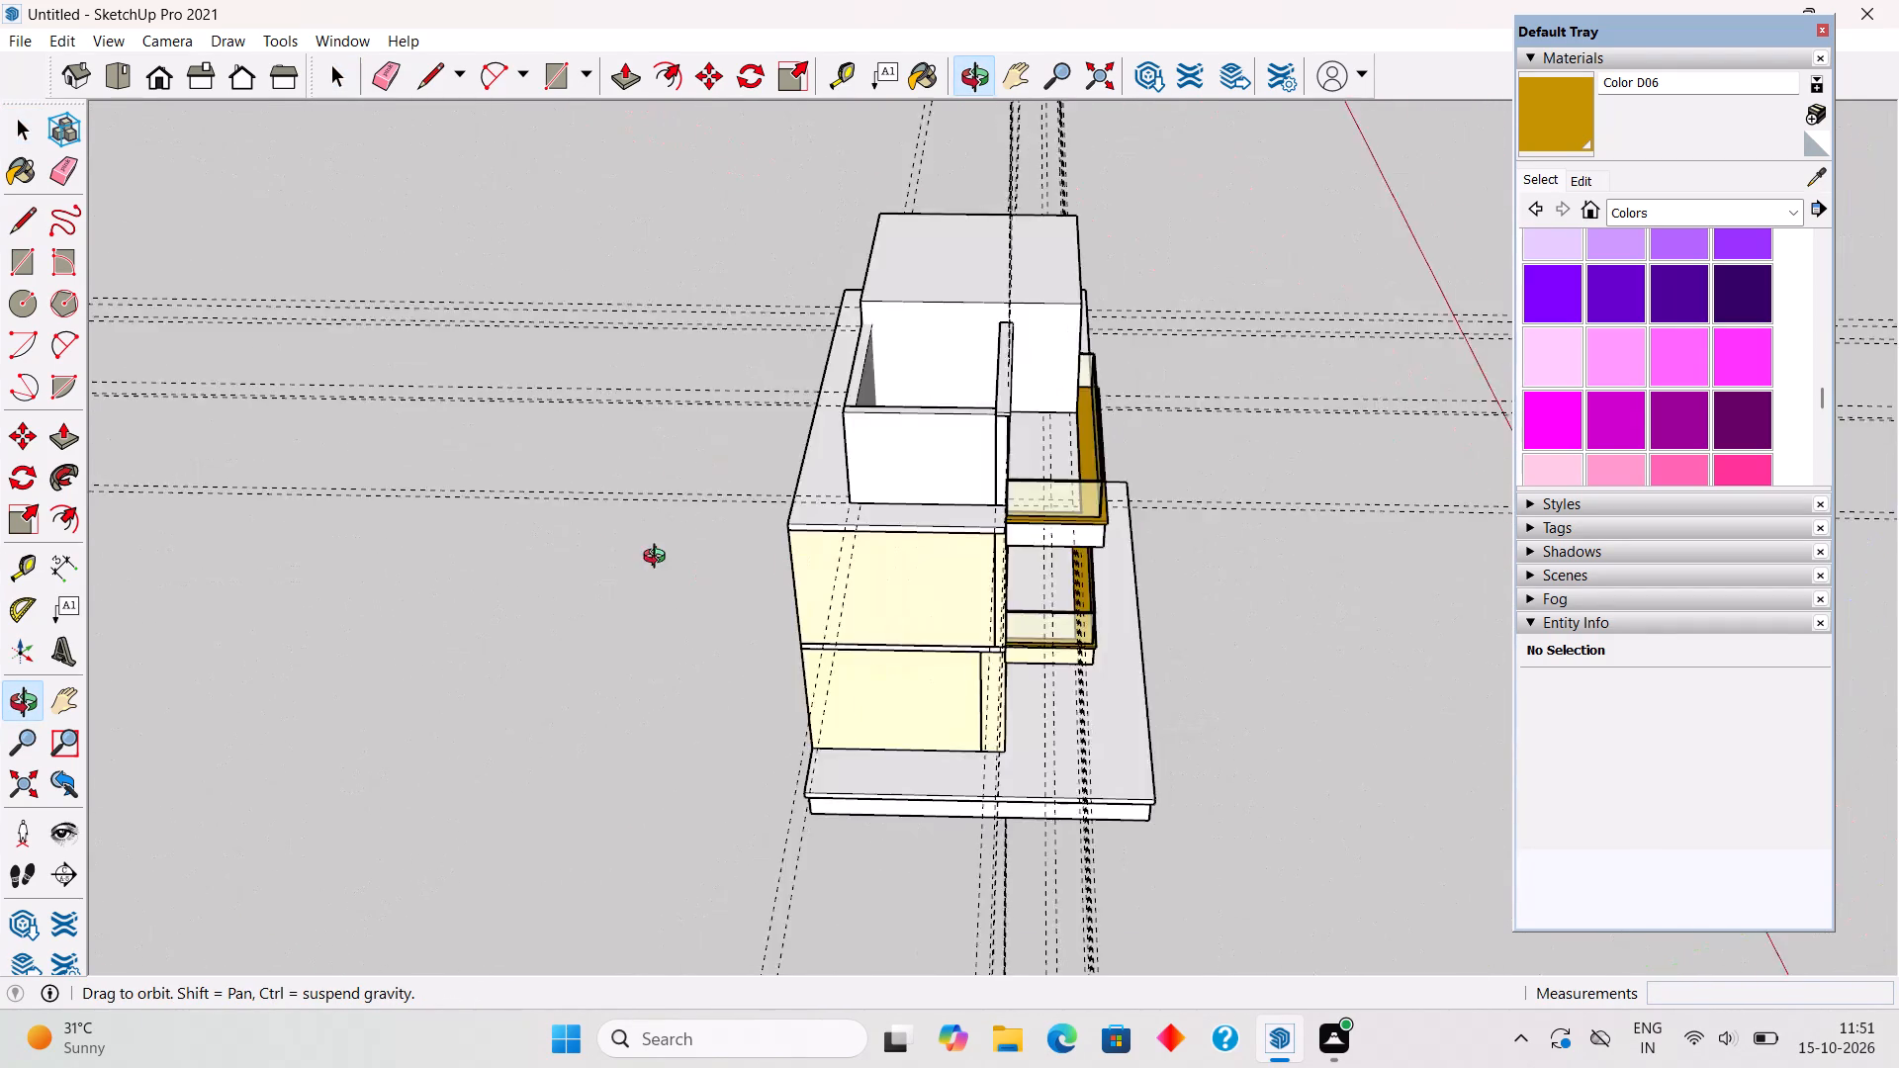
middle_click_drag(659, 559, 1147, 558)
scroll(958, 328, "up", 4)
scroll(1107, 379, "up", 3)
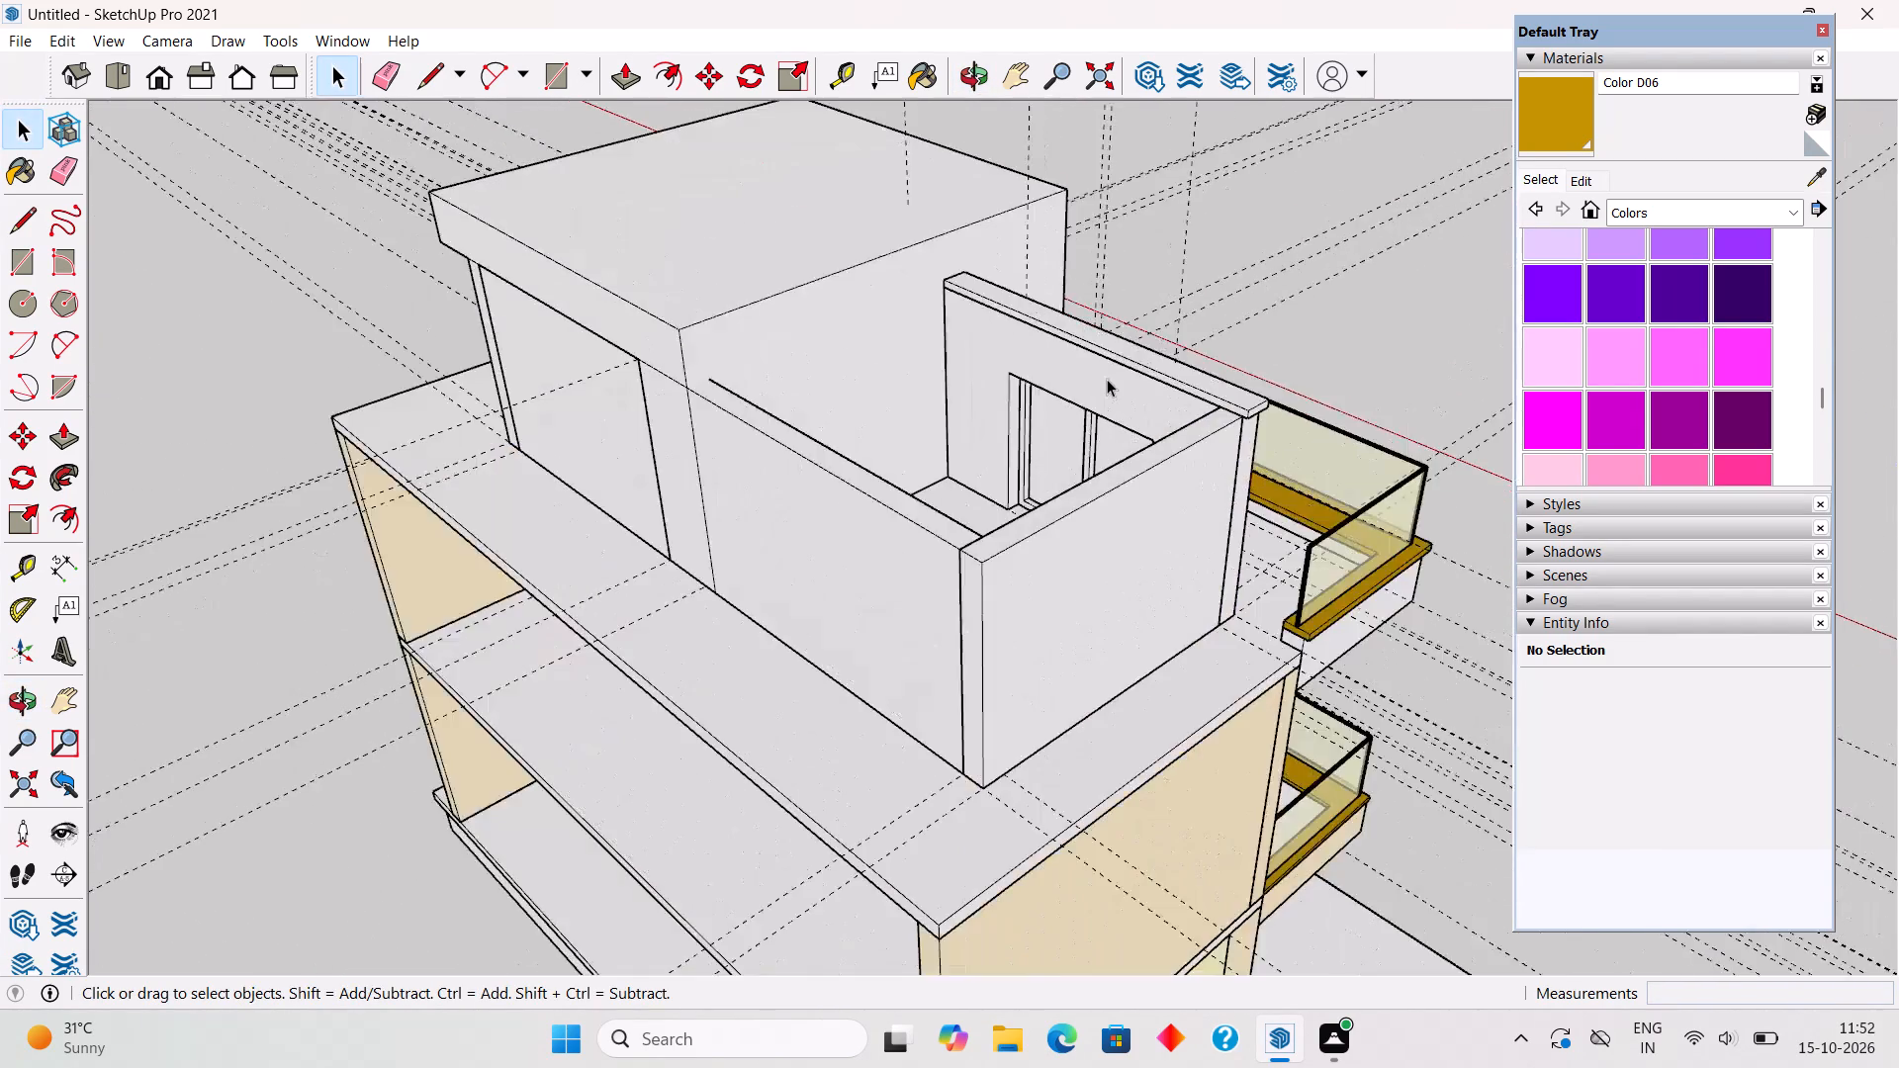
scroll(1107, 379, "up", 5)
middle_click_drag(1056, 320, 1131, 221)
middle_click_drag(884, 345, 820, 440)
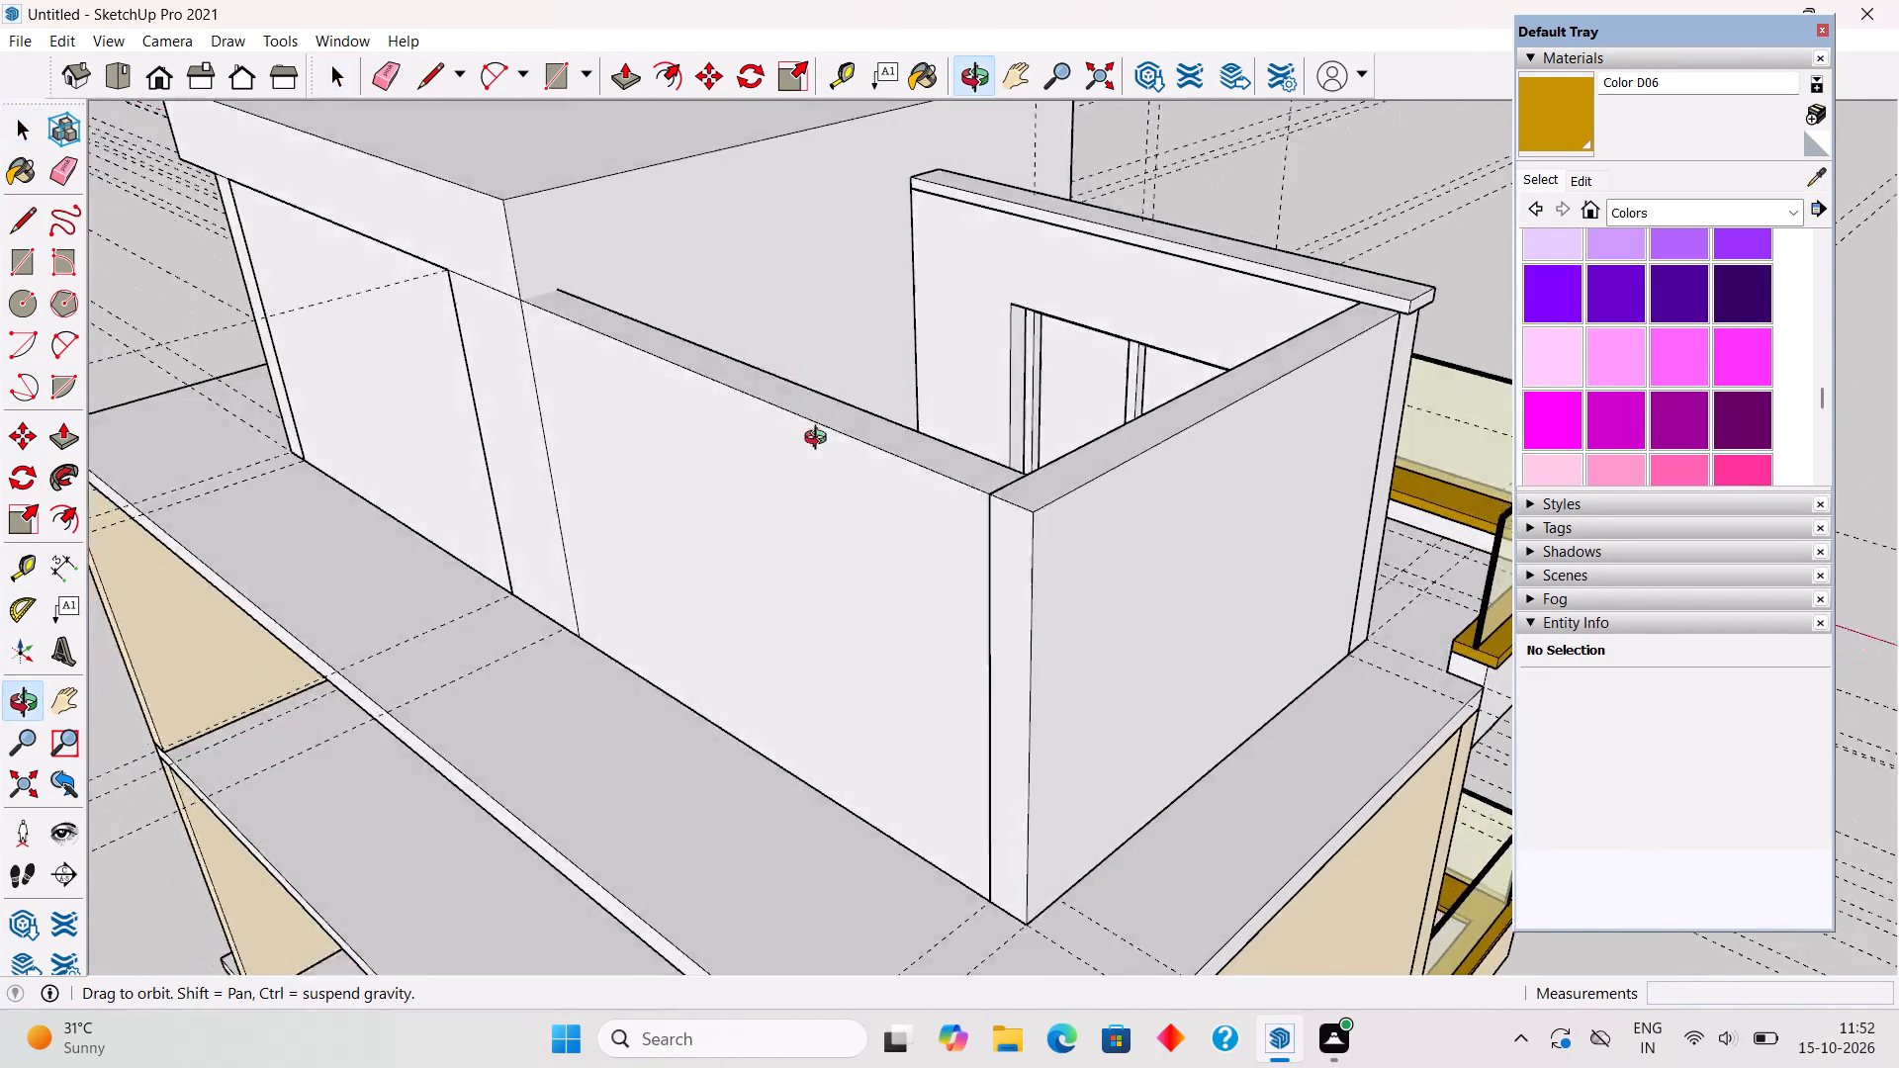
middle_click_drag(820, 440, 795, 493)
key("r")
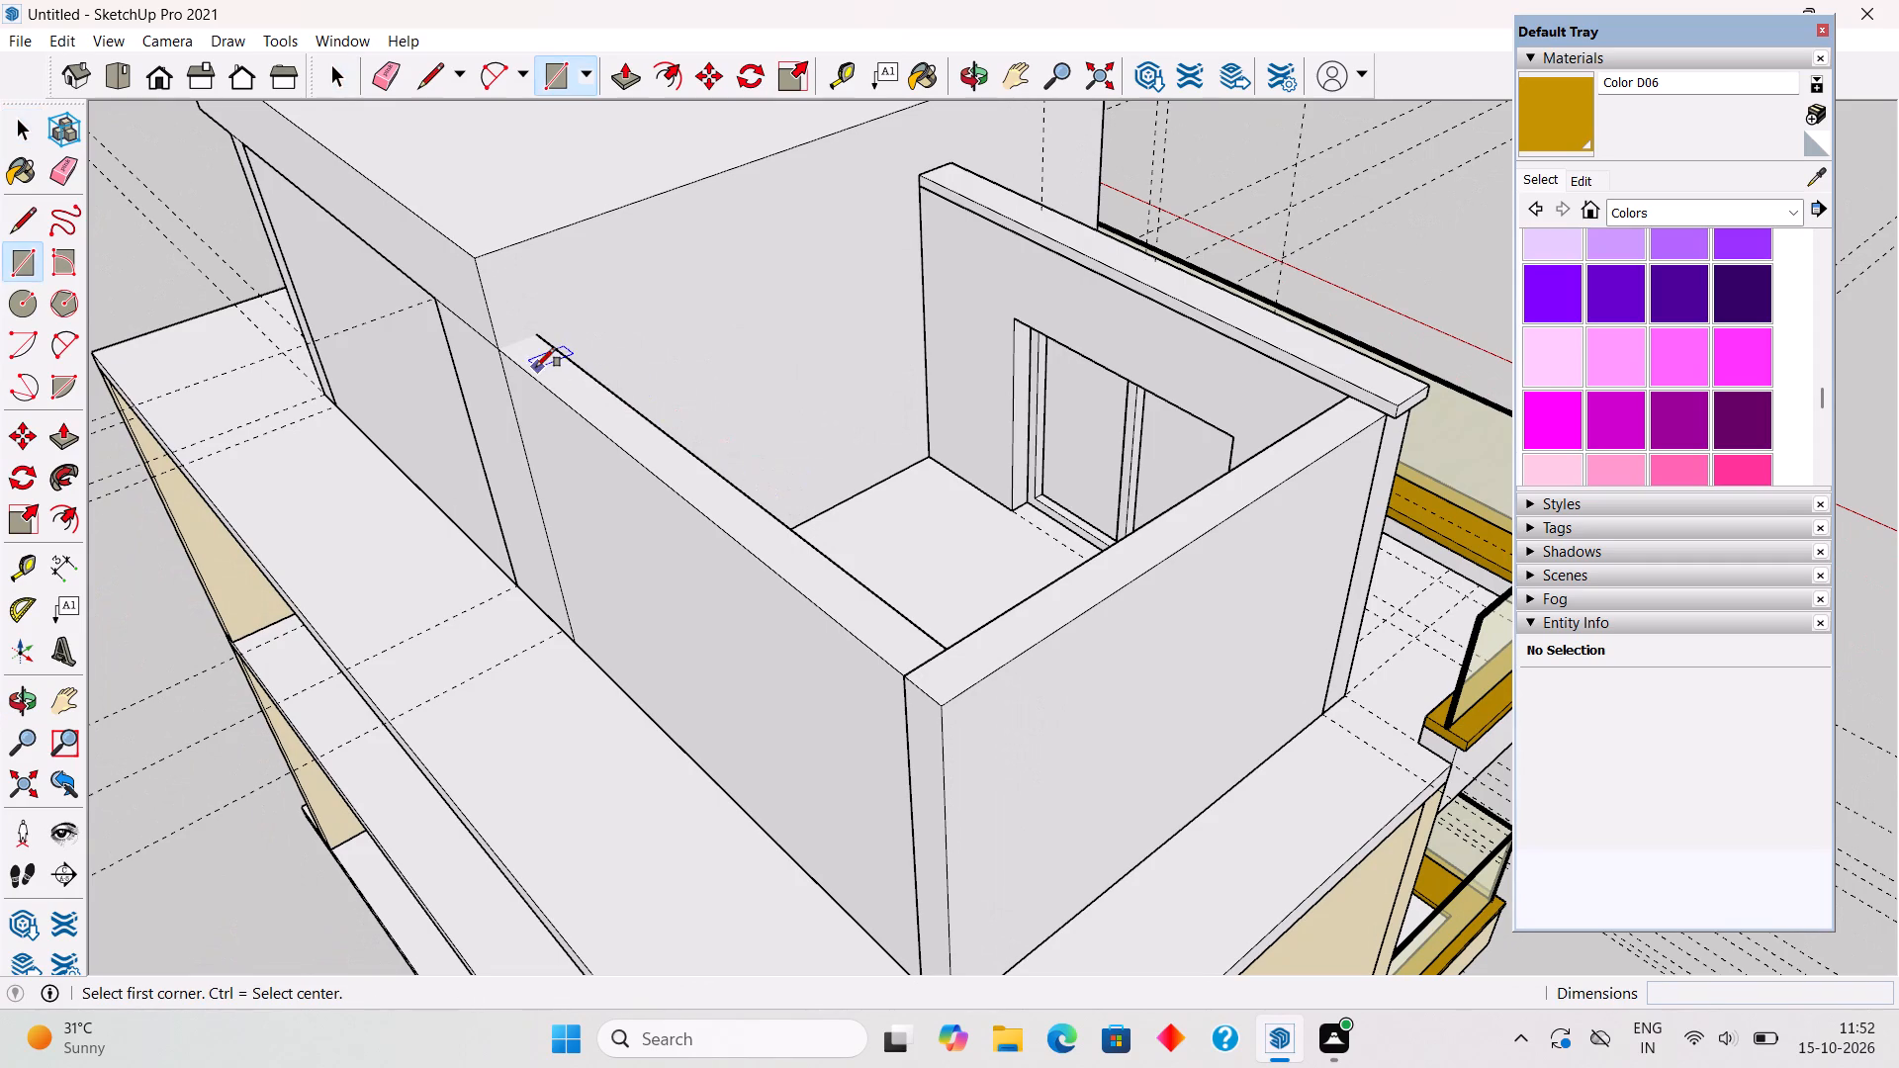
left_click(499, 346)
scroll(1260, 388, "up", 5)
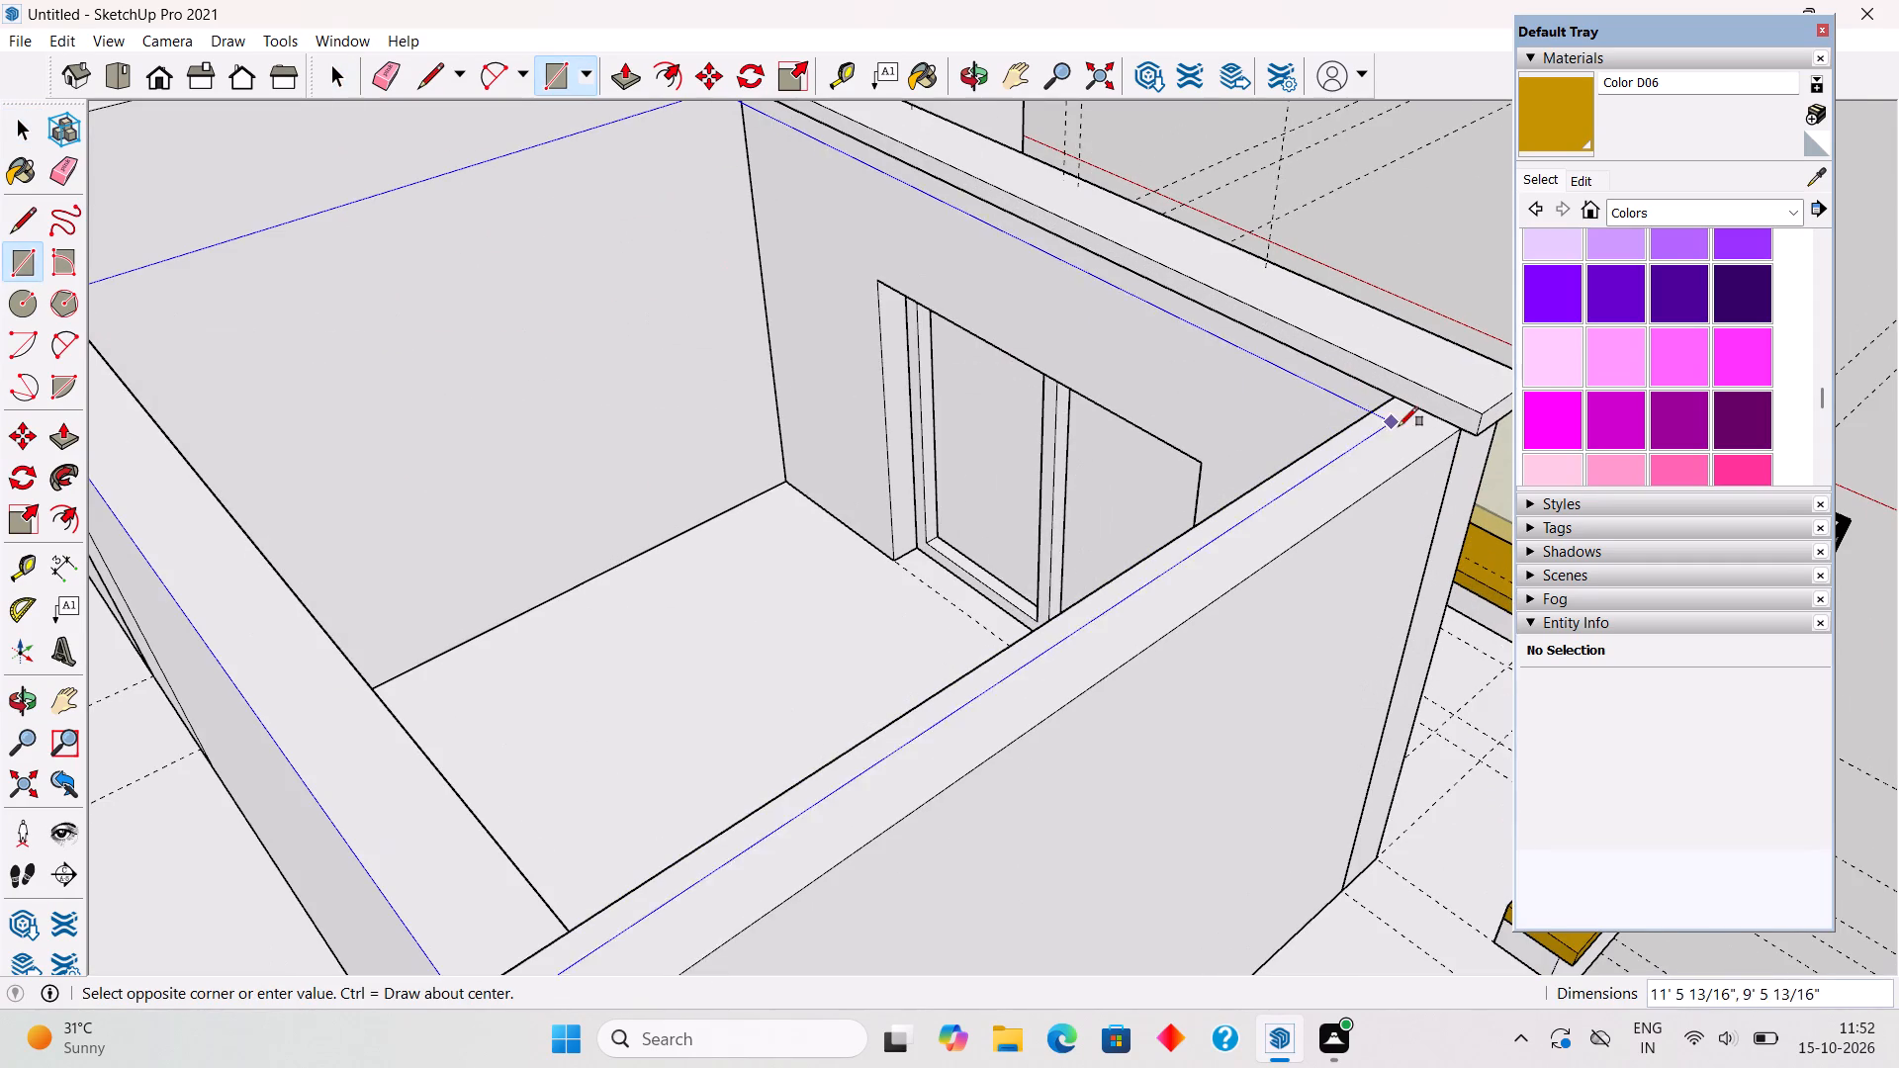
left_click(1460, 433)
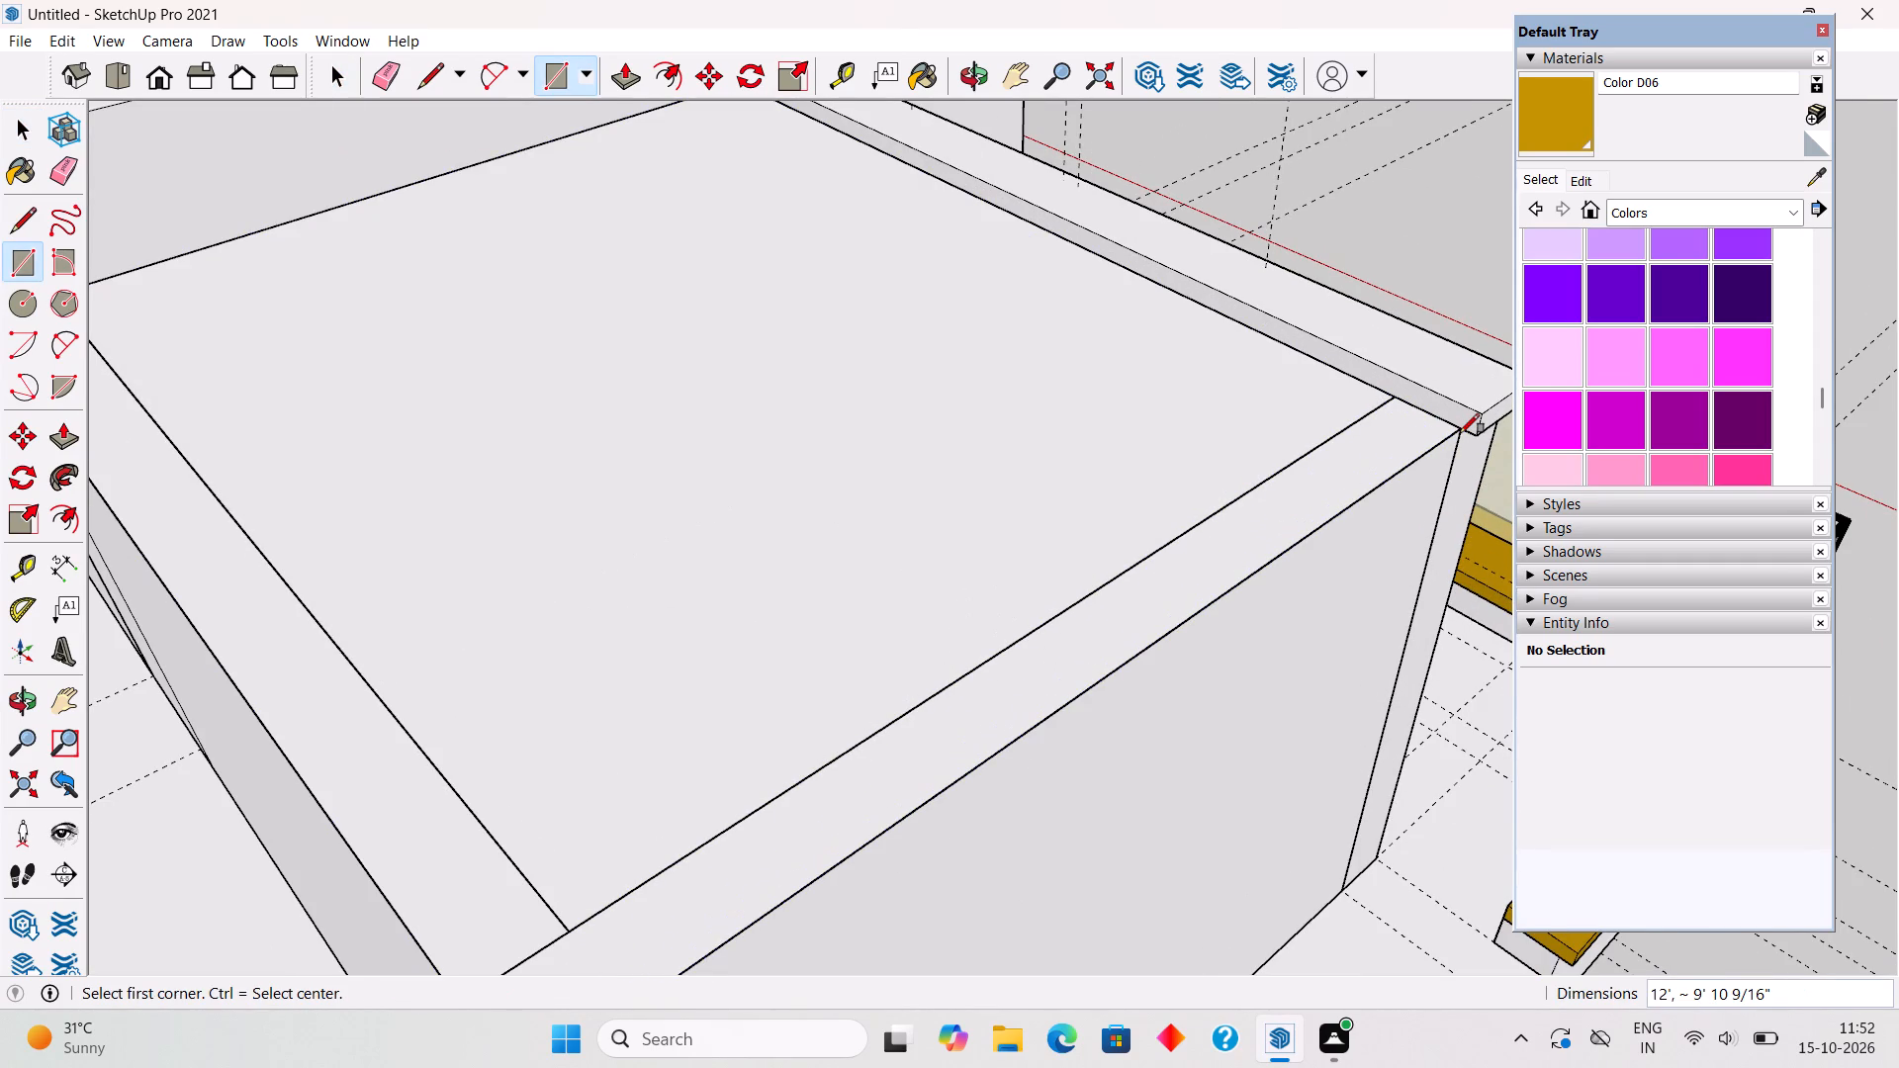
key("p")
left_click(1401, 423)
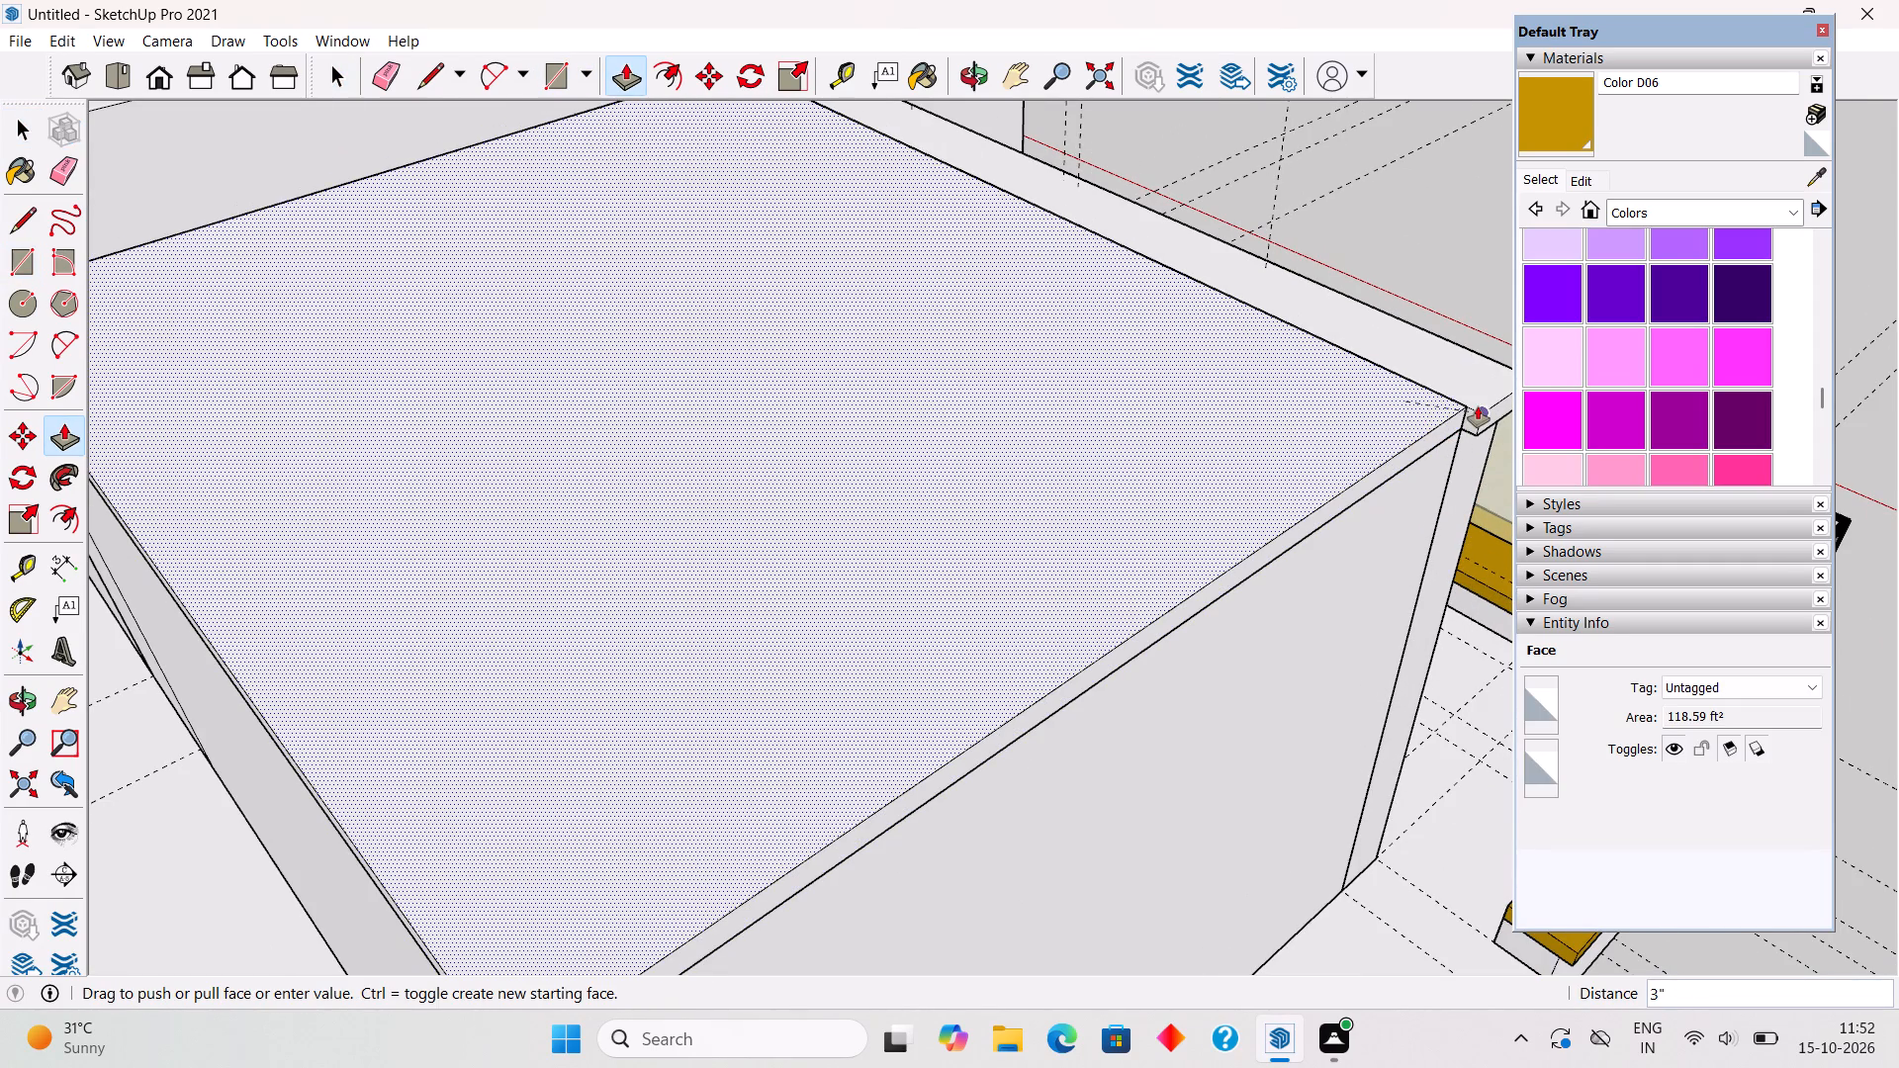
left_click(1478, 406)
Make the whole new roof slab over the rooftop room a group.
key("space")
triple_click(1356, 417)
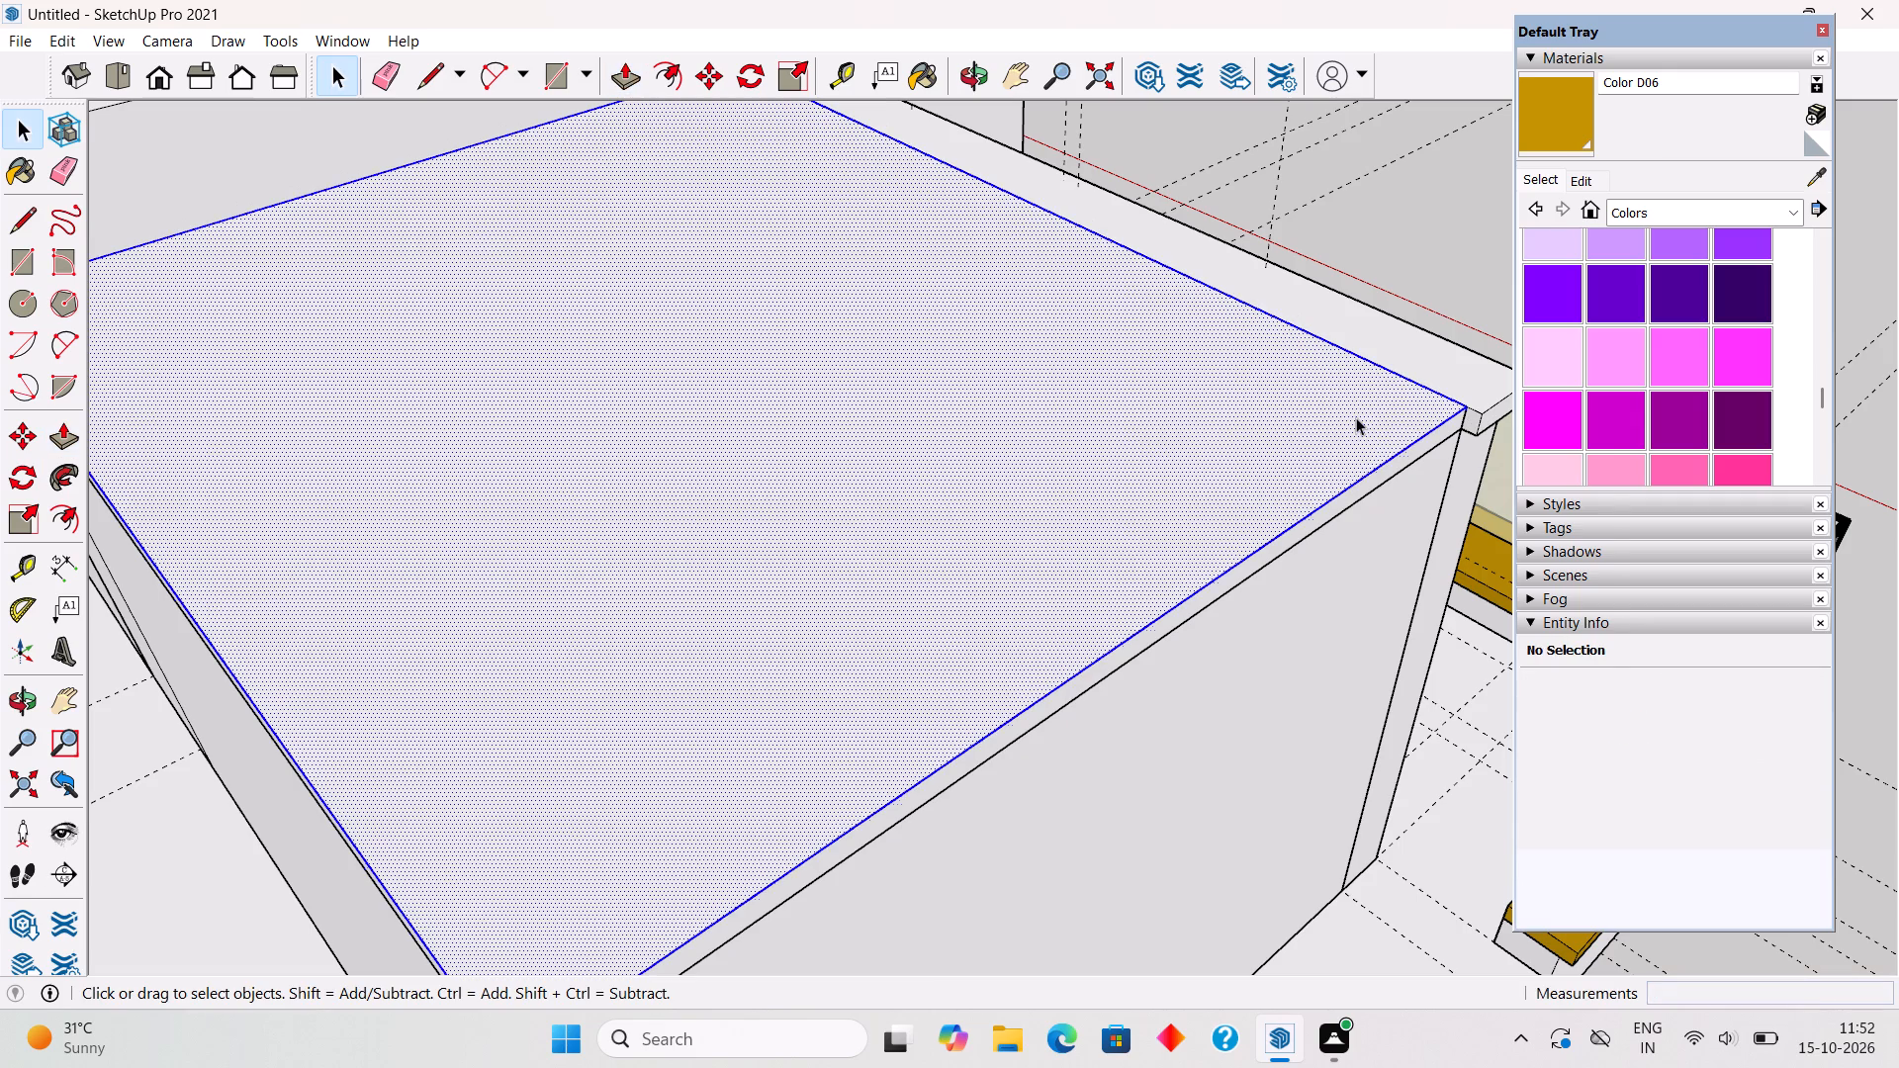
right_click(1360, 421)
left_click(1432, 635)
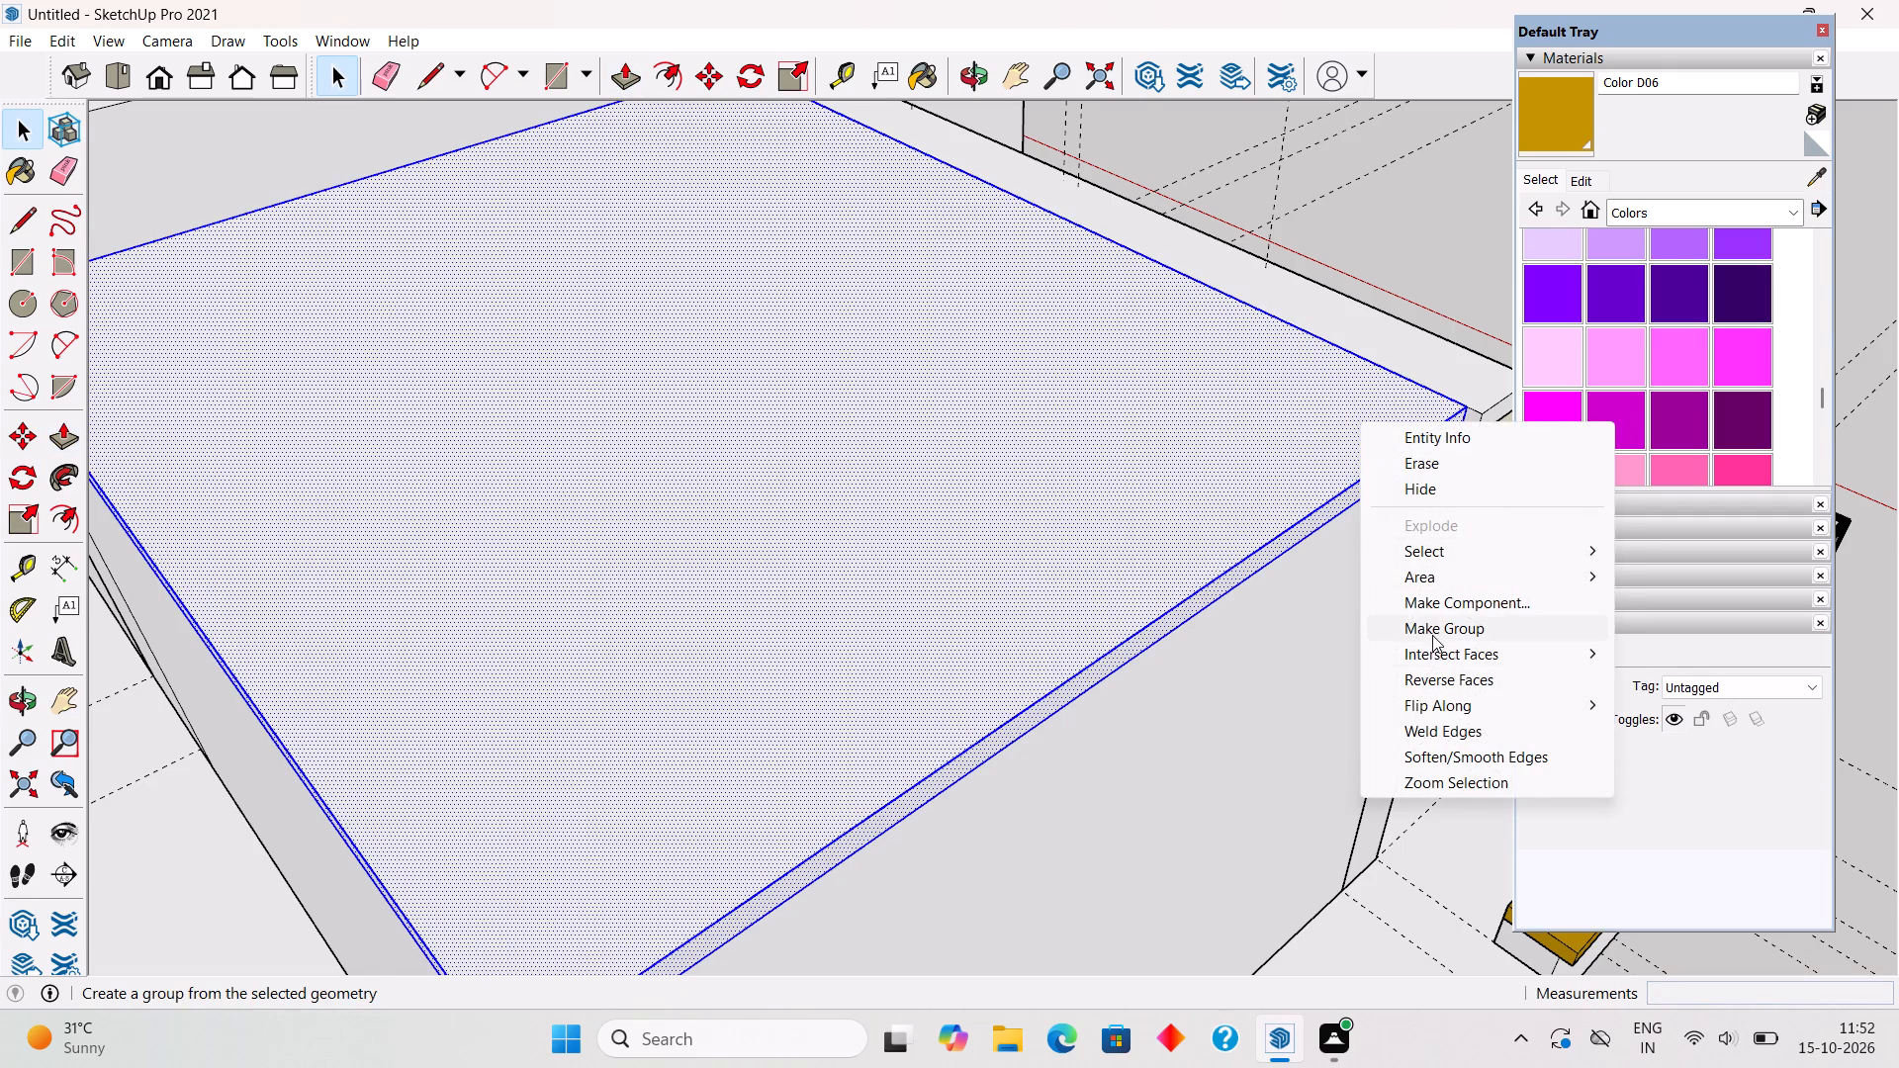
left_click(1407, 244)
Draw a rectangle about 10' 4" by 8' 8" on the canopy's top near its rear corner and Push/Pull it up 1'.
middle_click_drag(1261, 627, 1150, 487)
scroll(1150, 487, "down", 11)
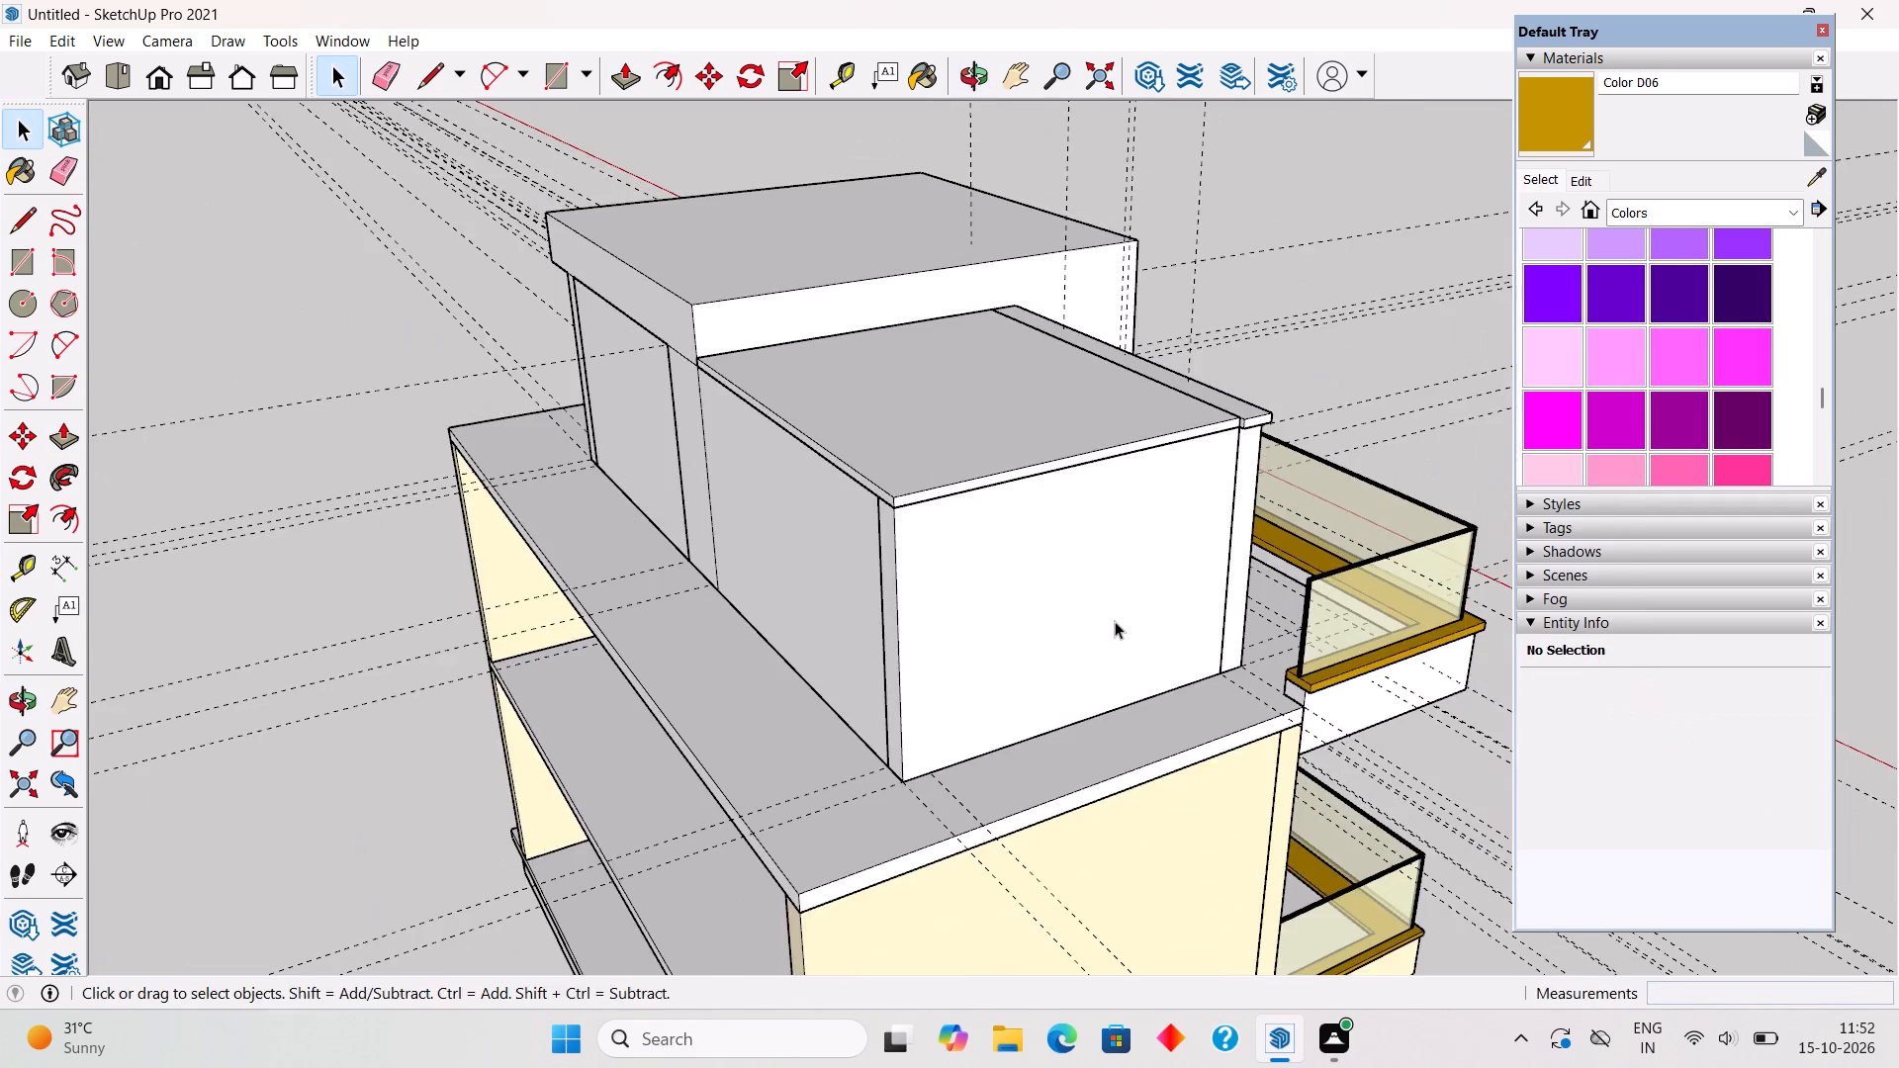
middle_click_drag(1097, 623, 316, 492)
middle_click_drag(1012, 600, 598, 525)
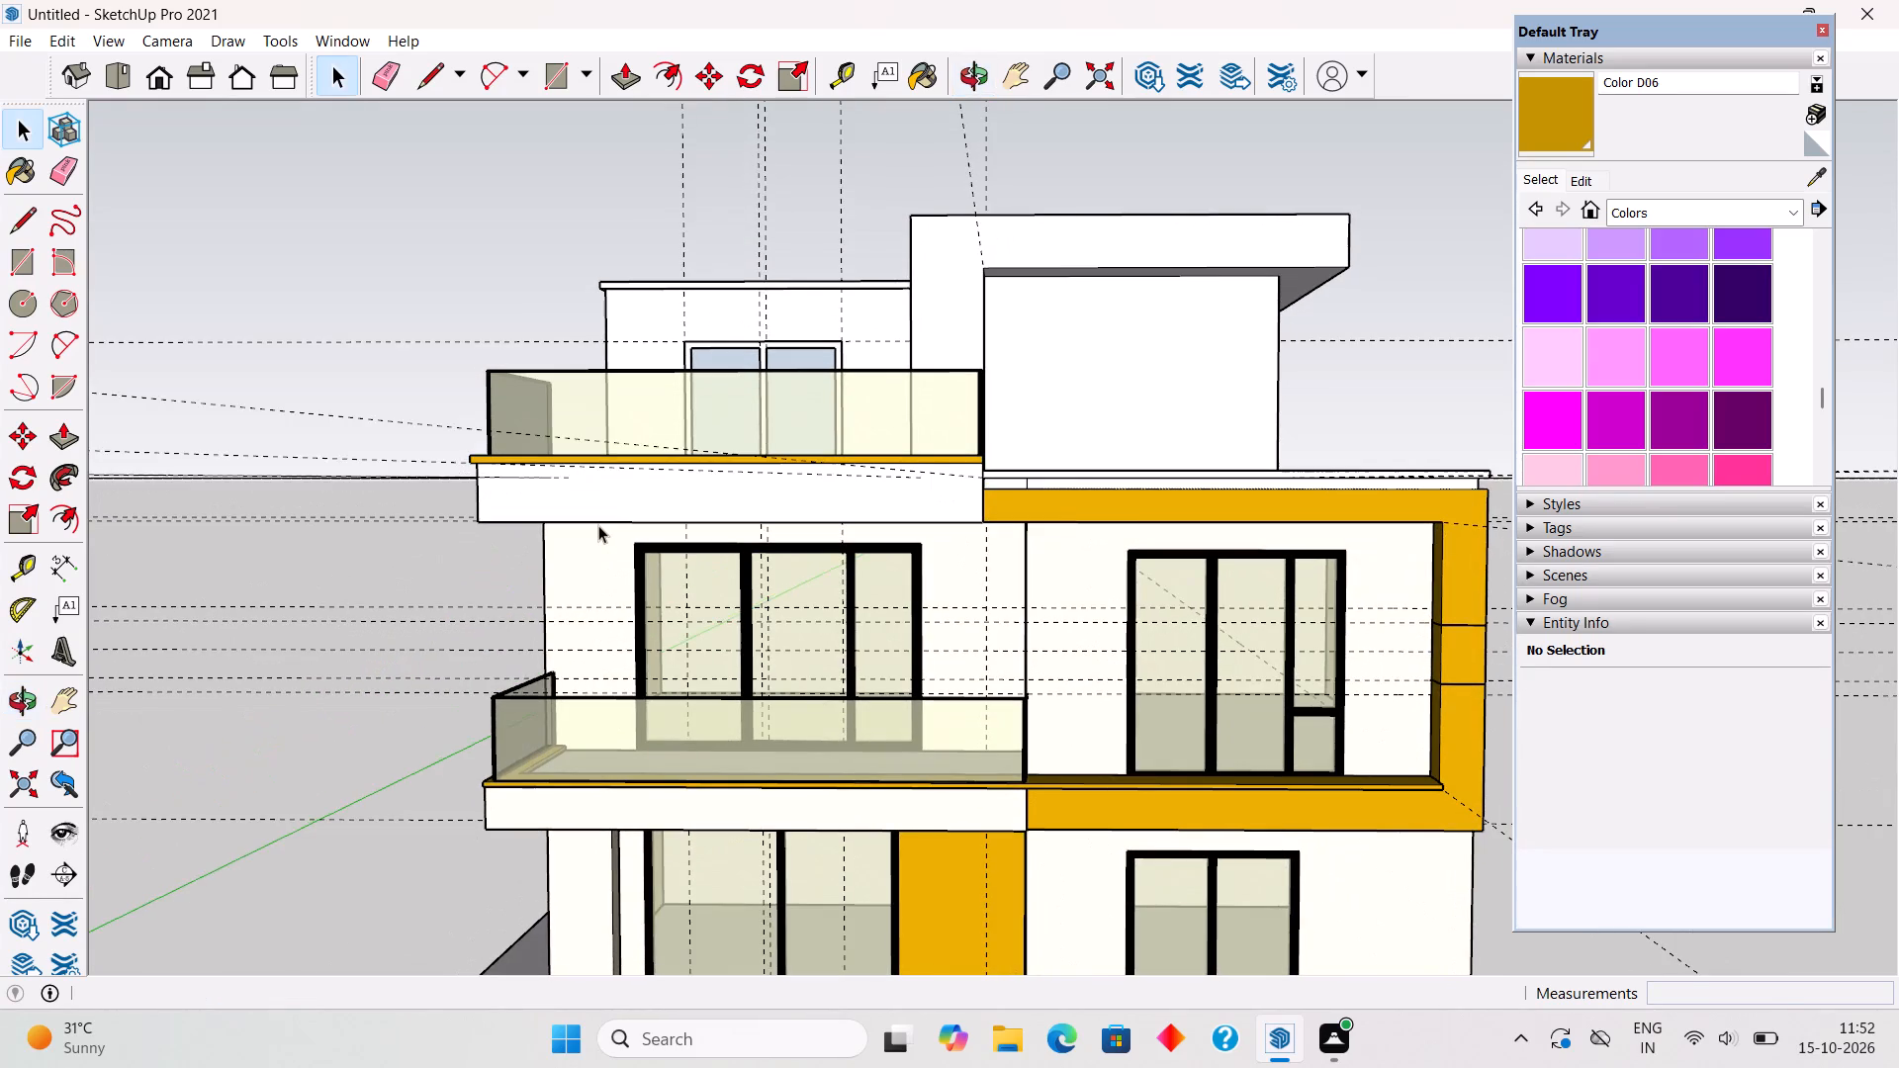
middle_click_drag(676, 410, 647, 748)
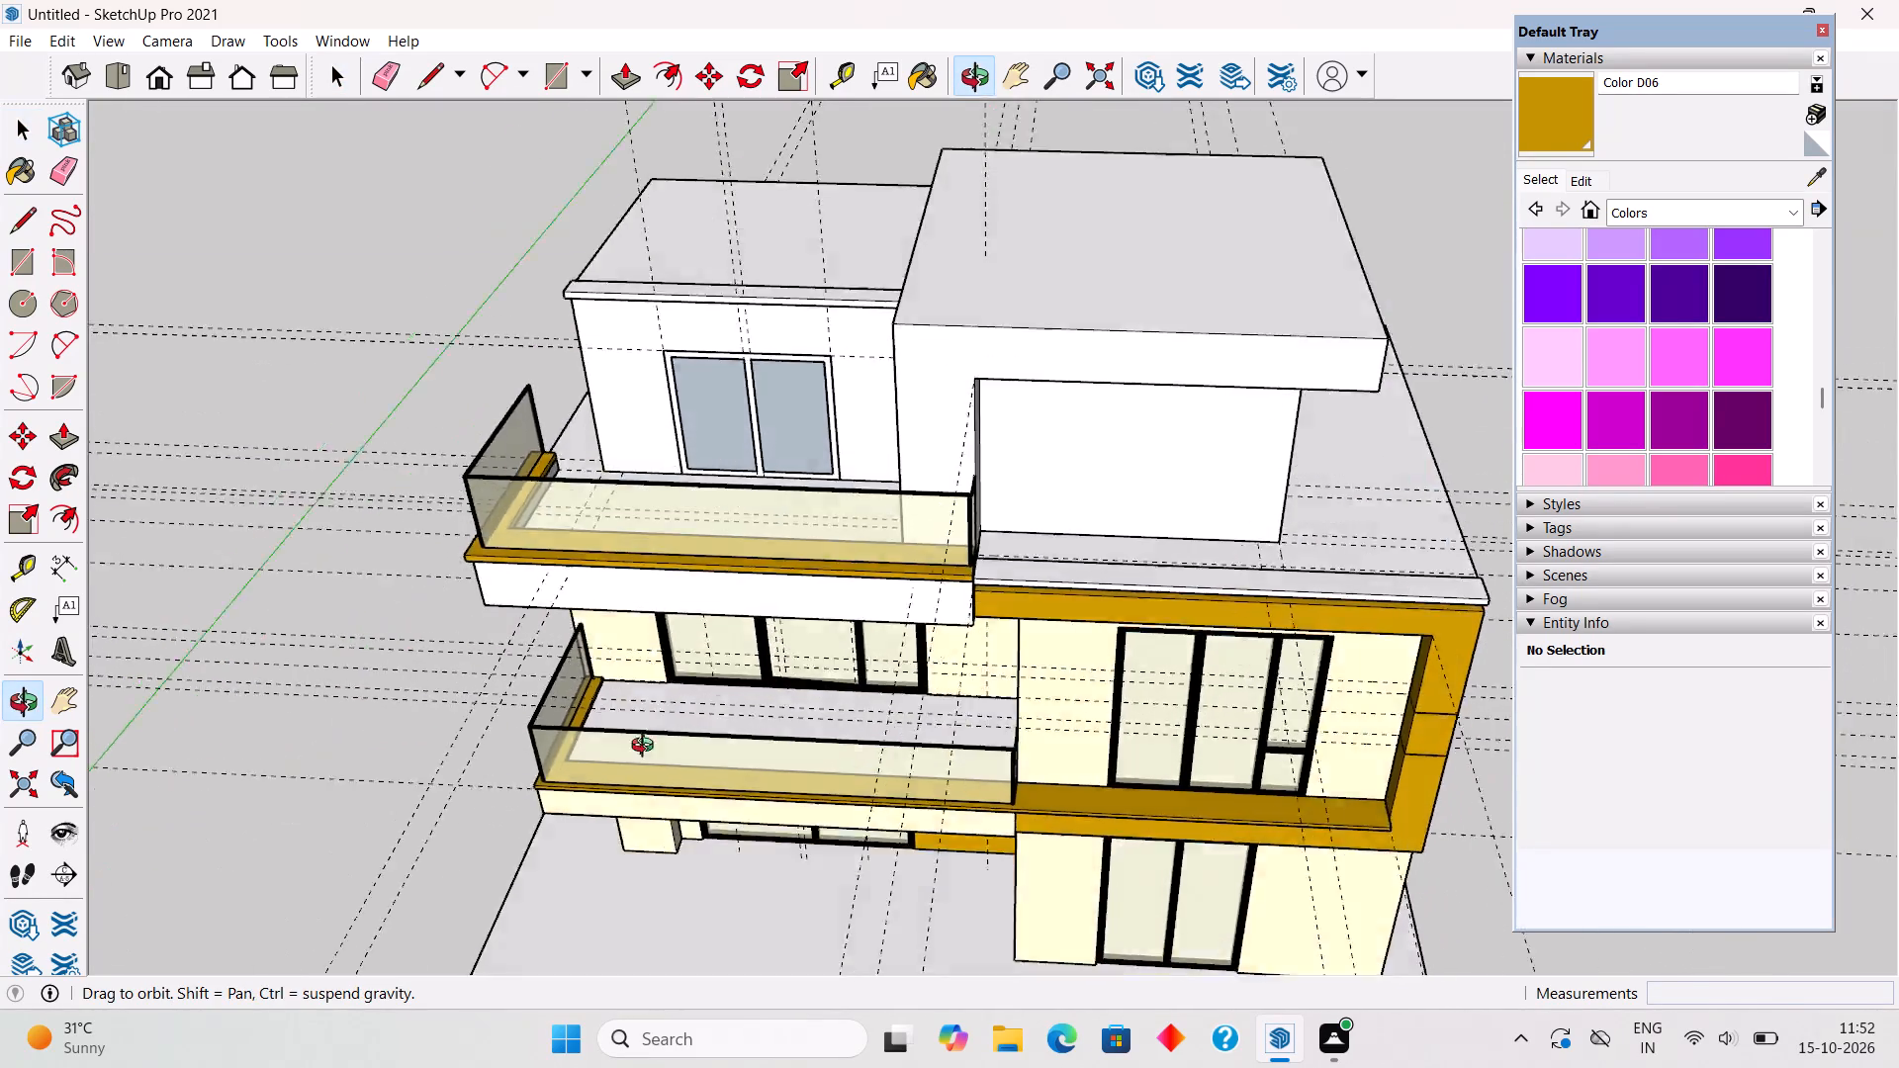
middle_click_drag(647, 748, 668, 905)
scroll(668, 905, "down", 4)
scroll(929, 610, "up", 4)
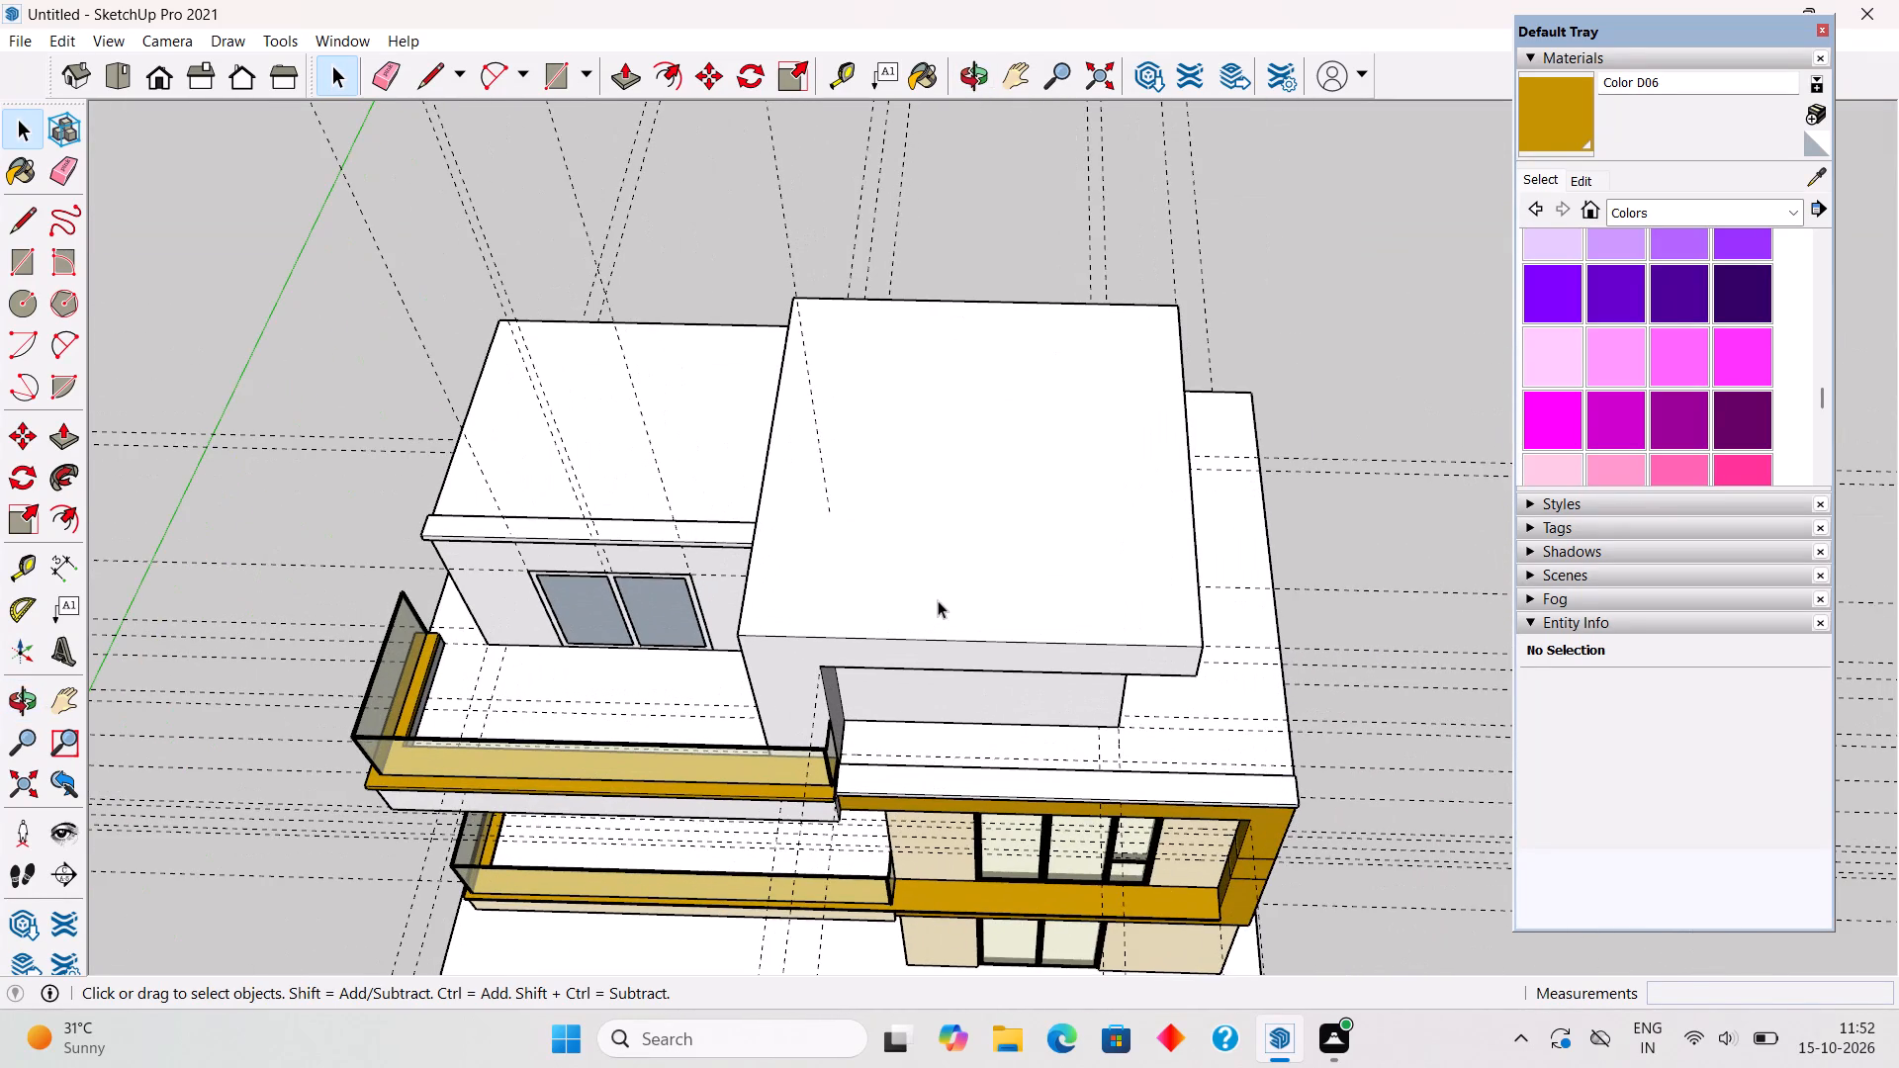
key("r")
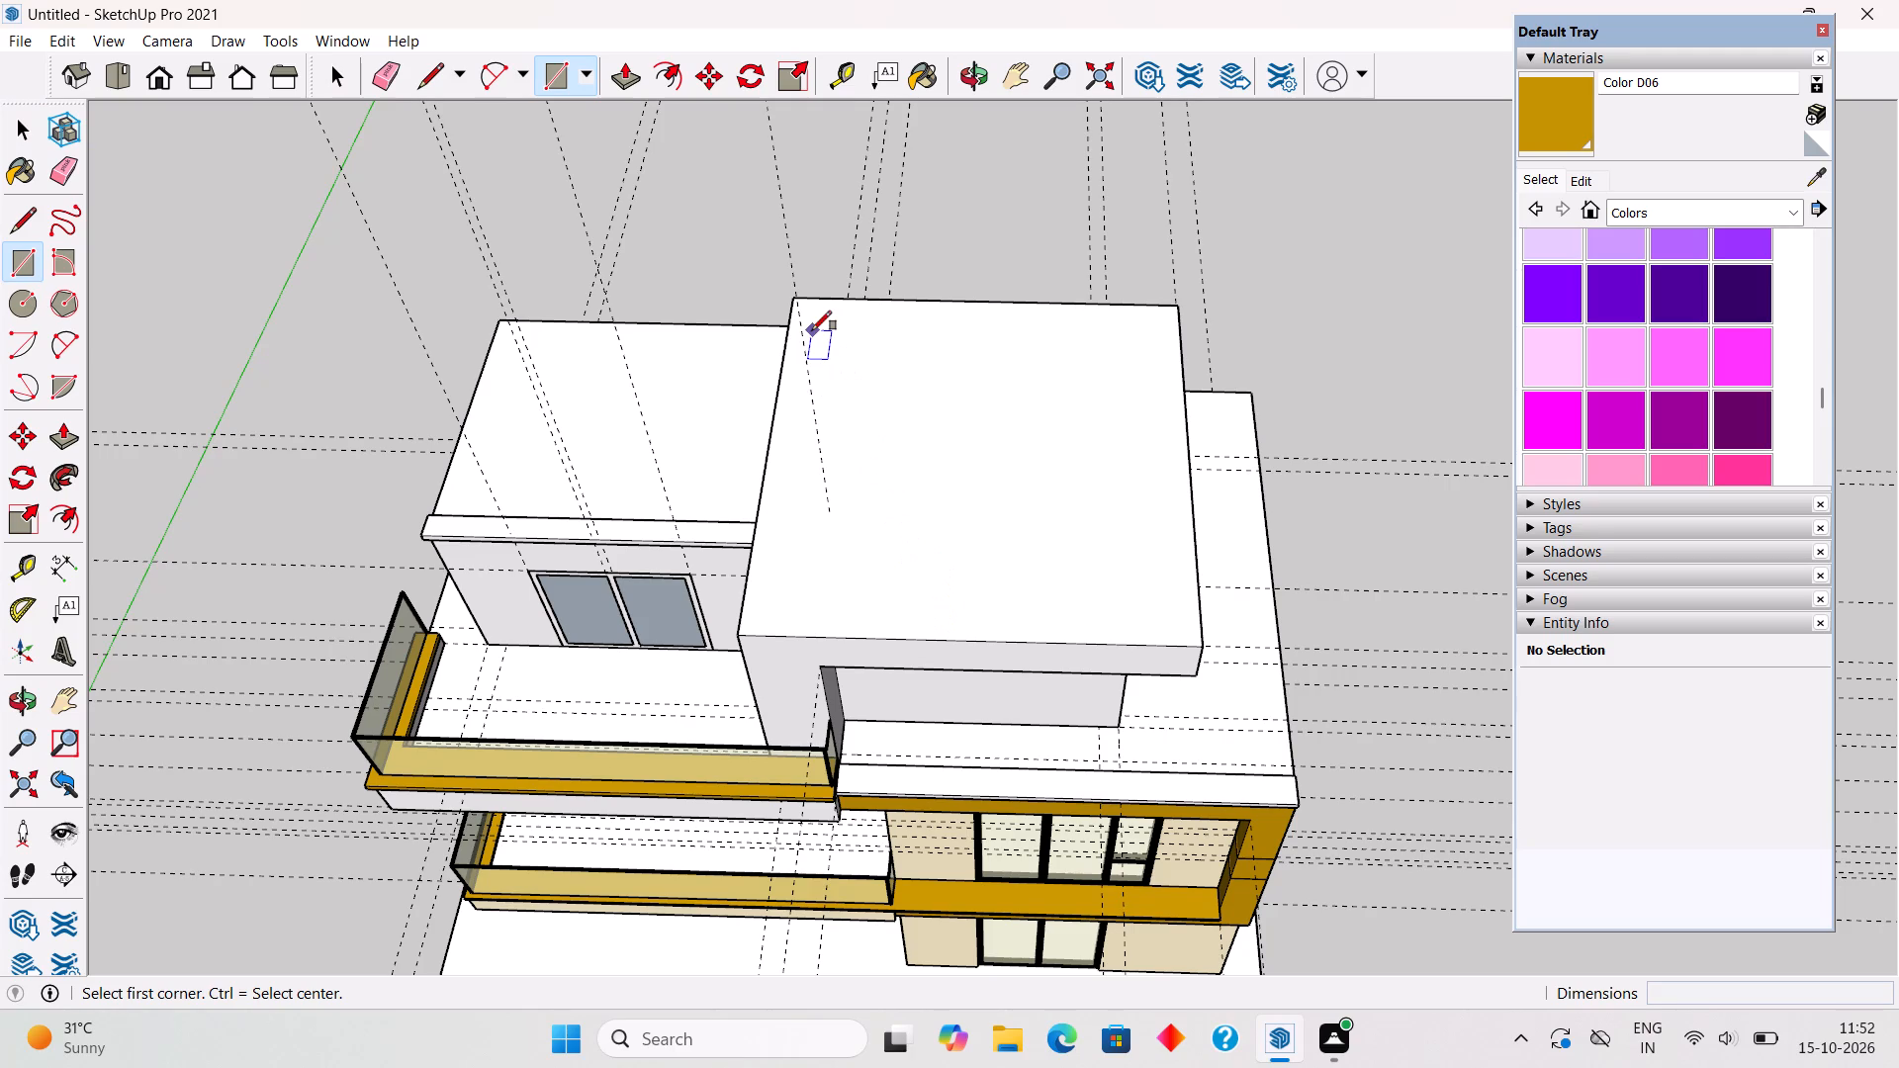
left_click(812, 330)
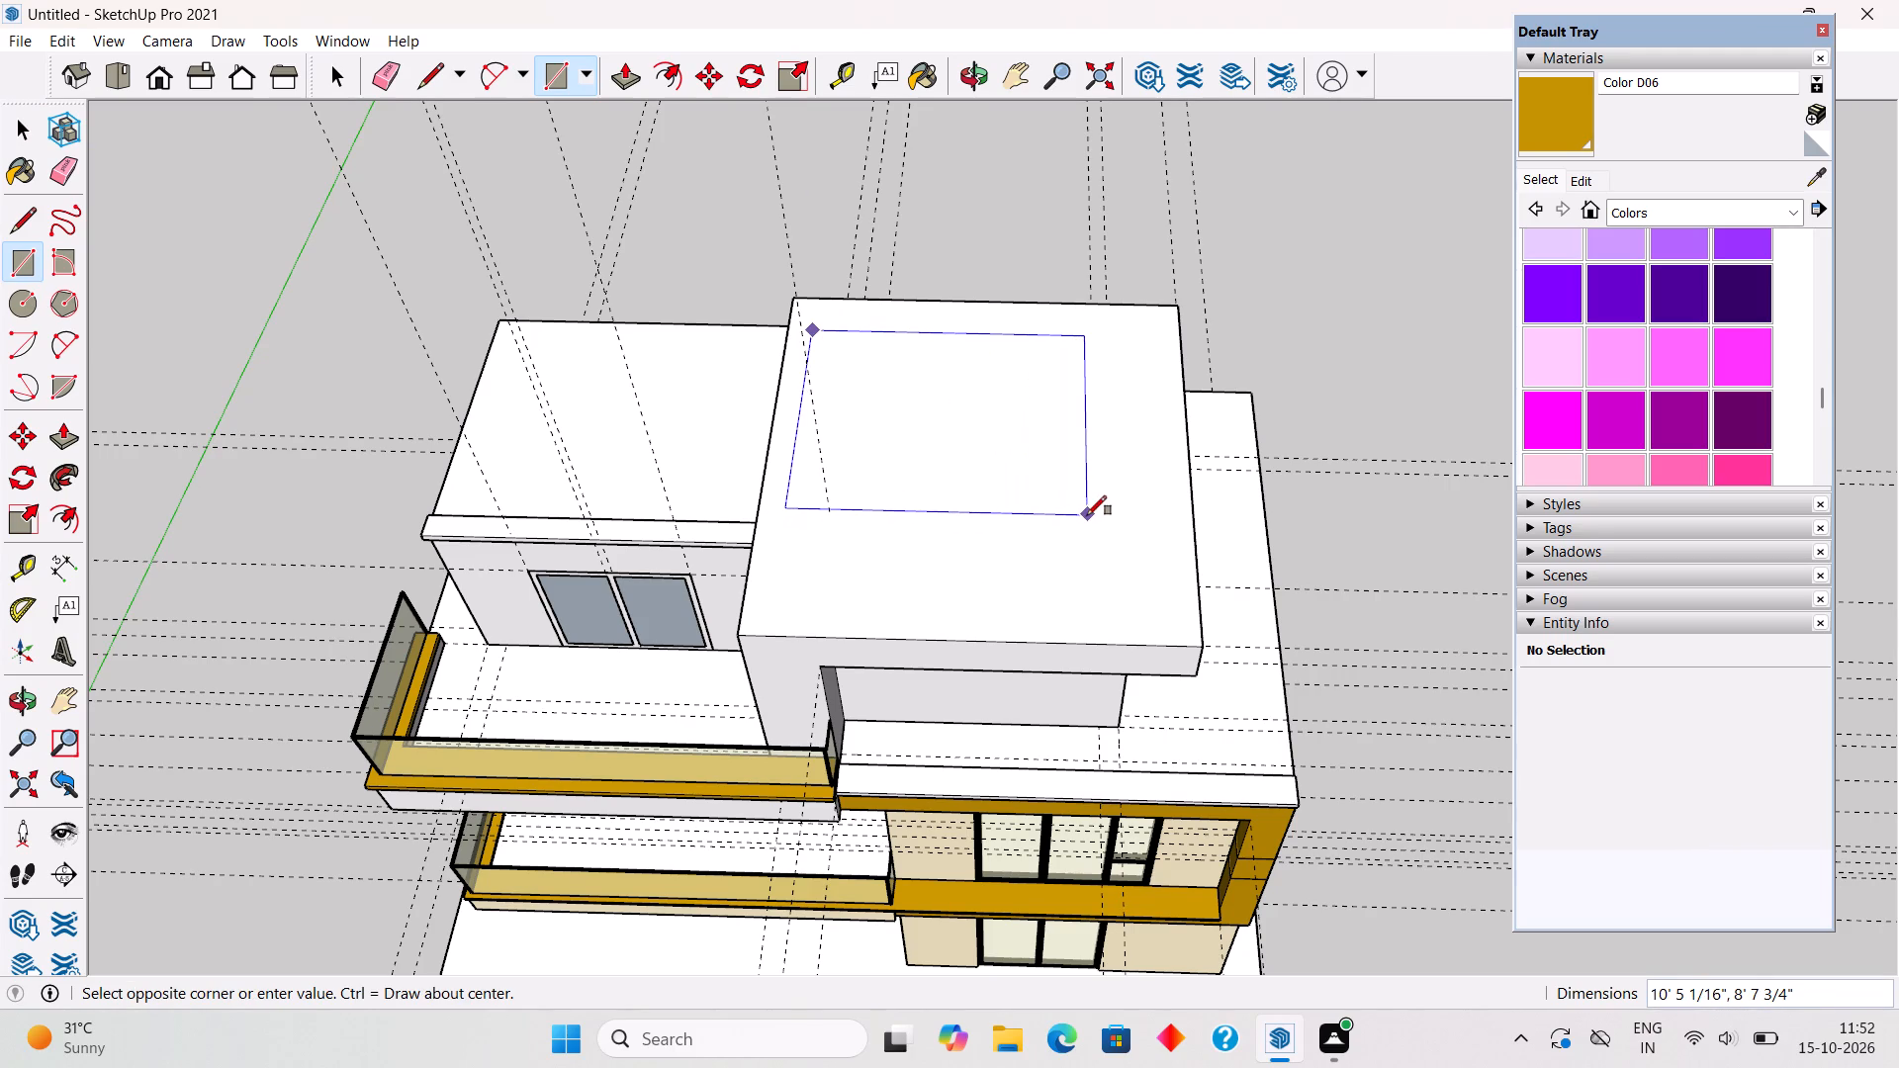
left_click(1084, 516)
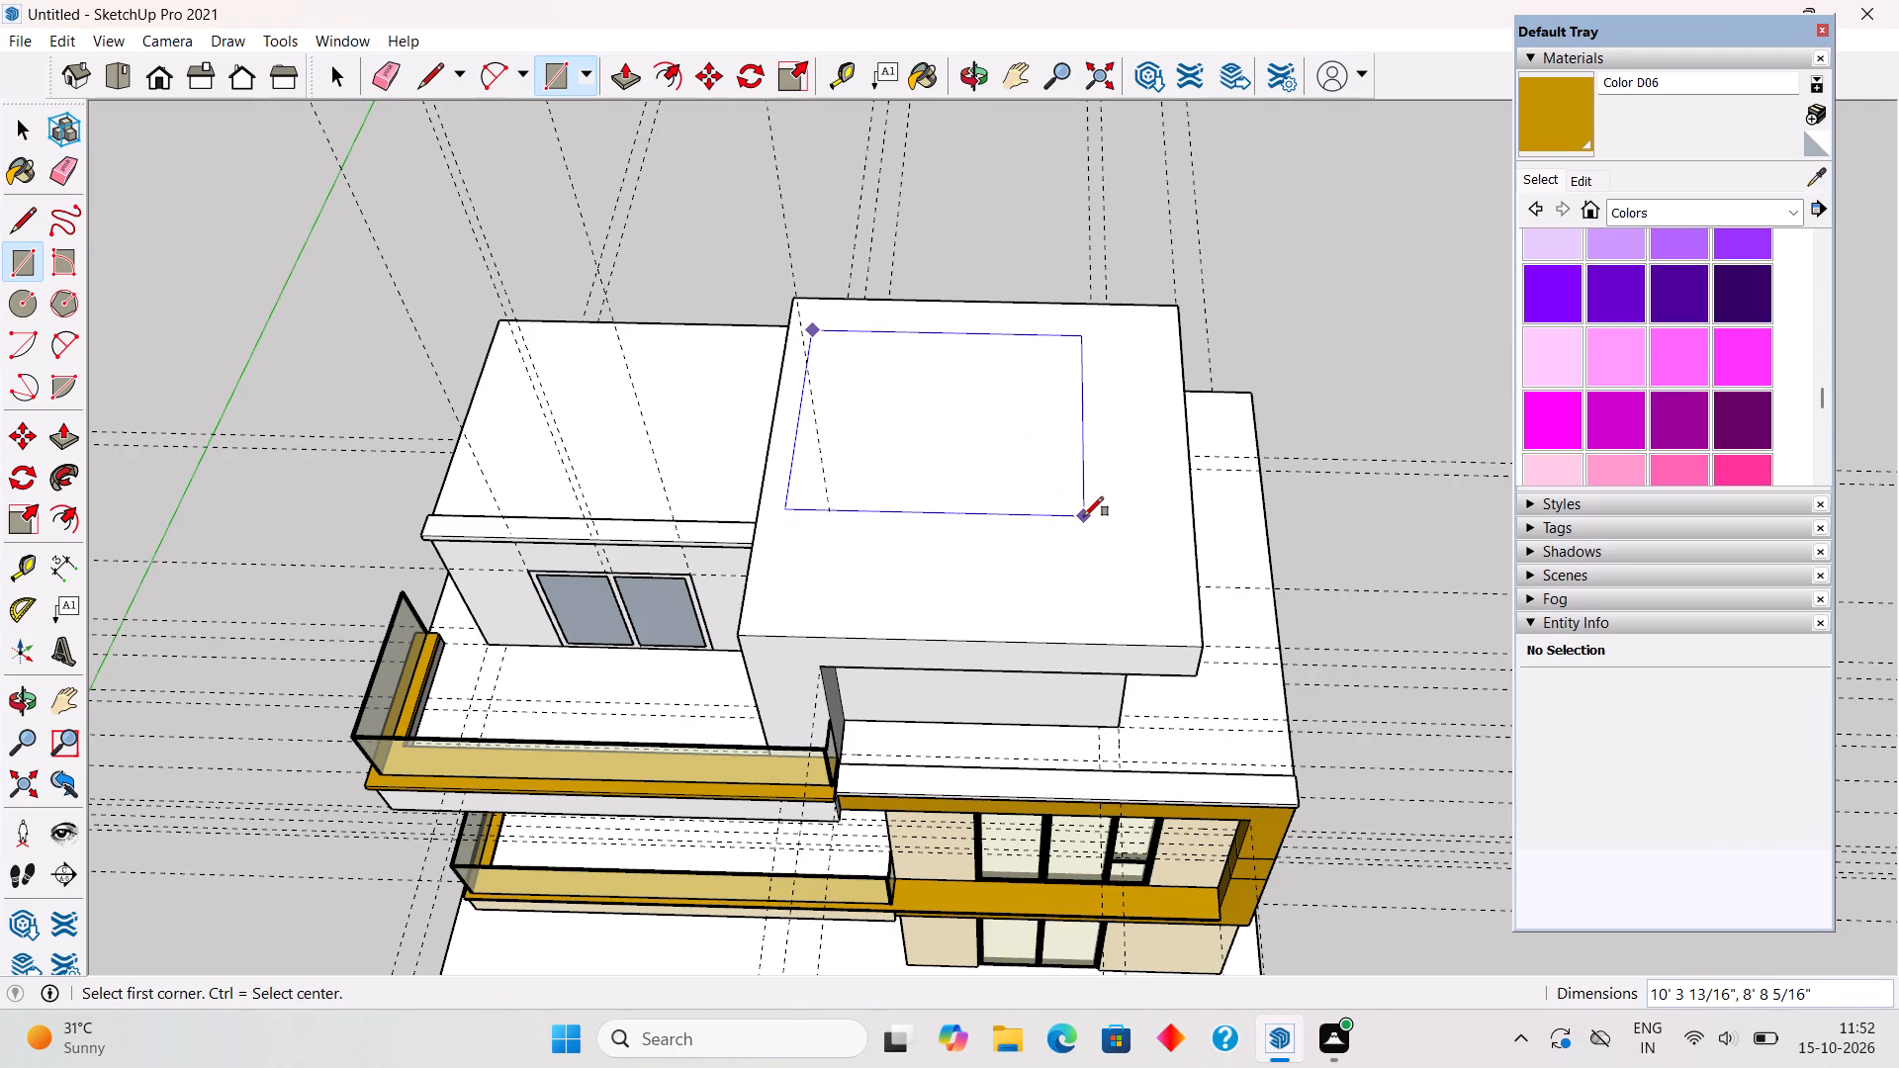
key("p")
left_click(1020, 470)
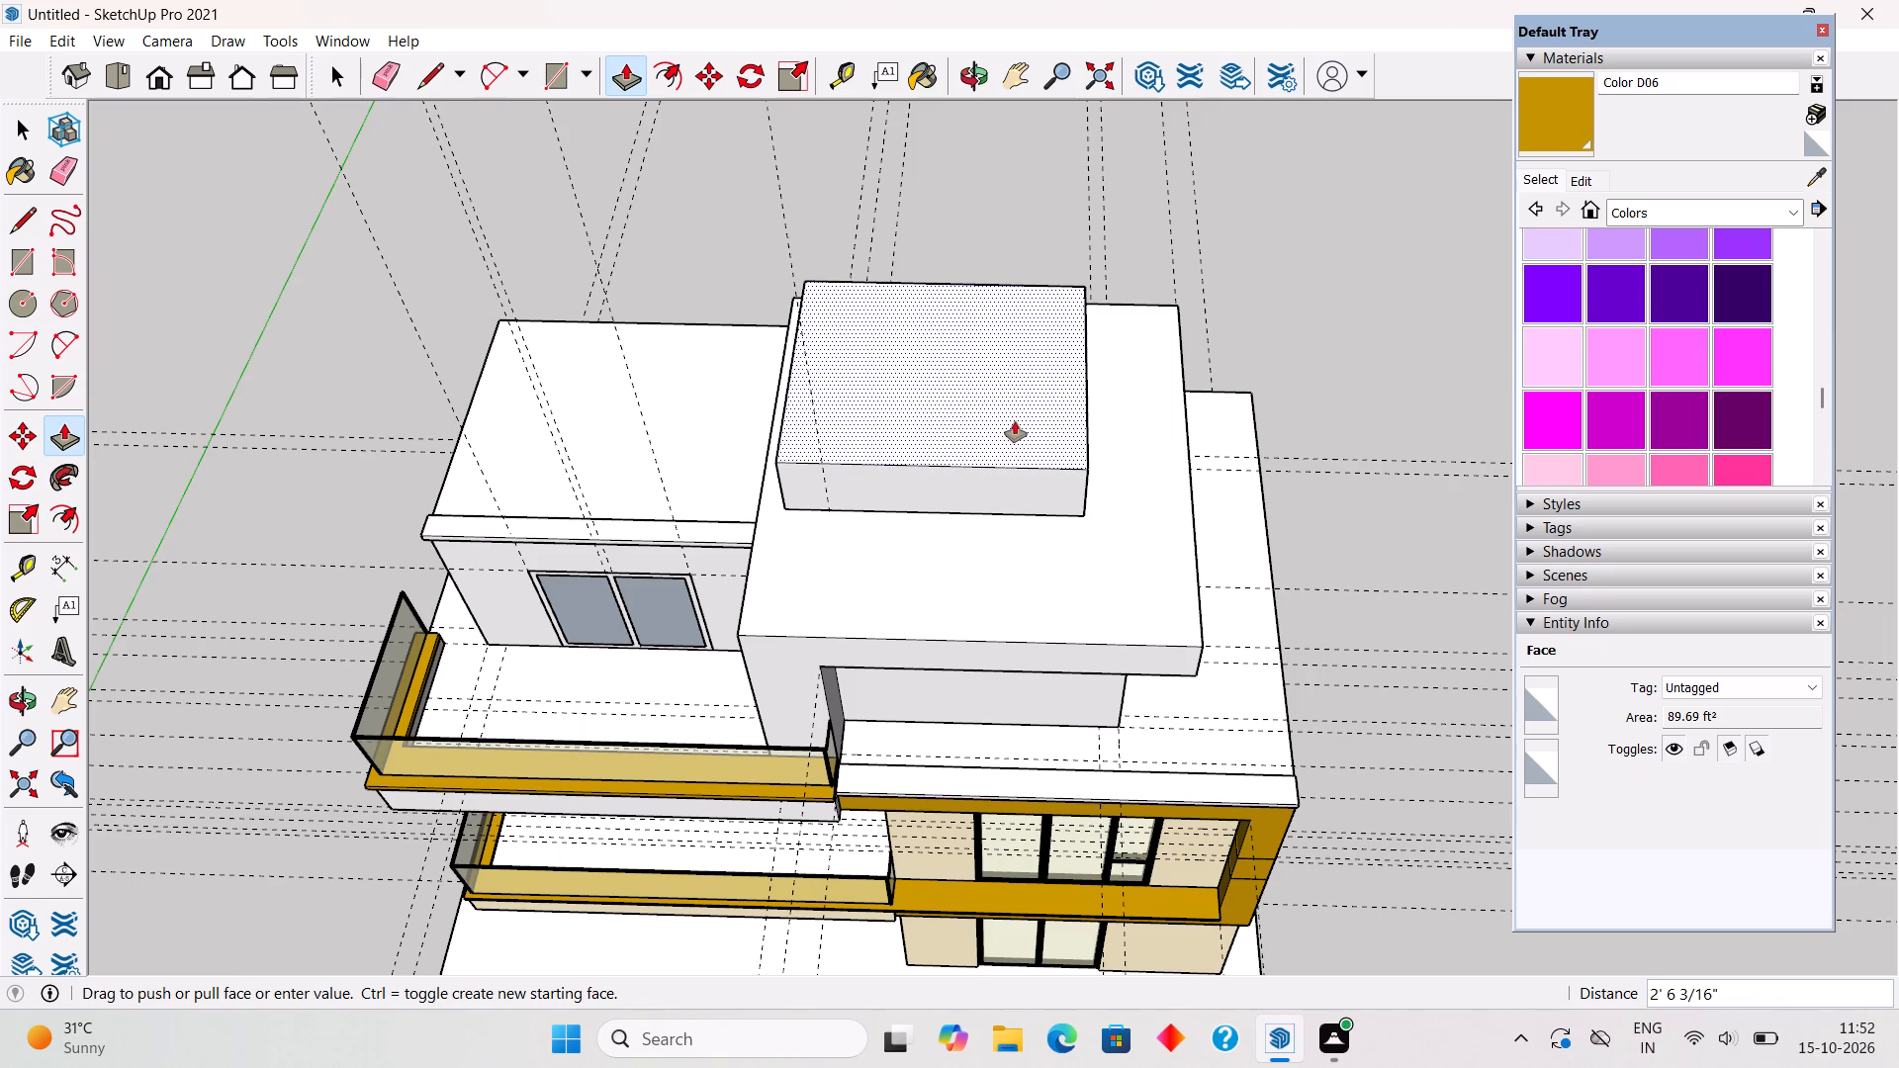
type("1'")
key("Return")
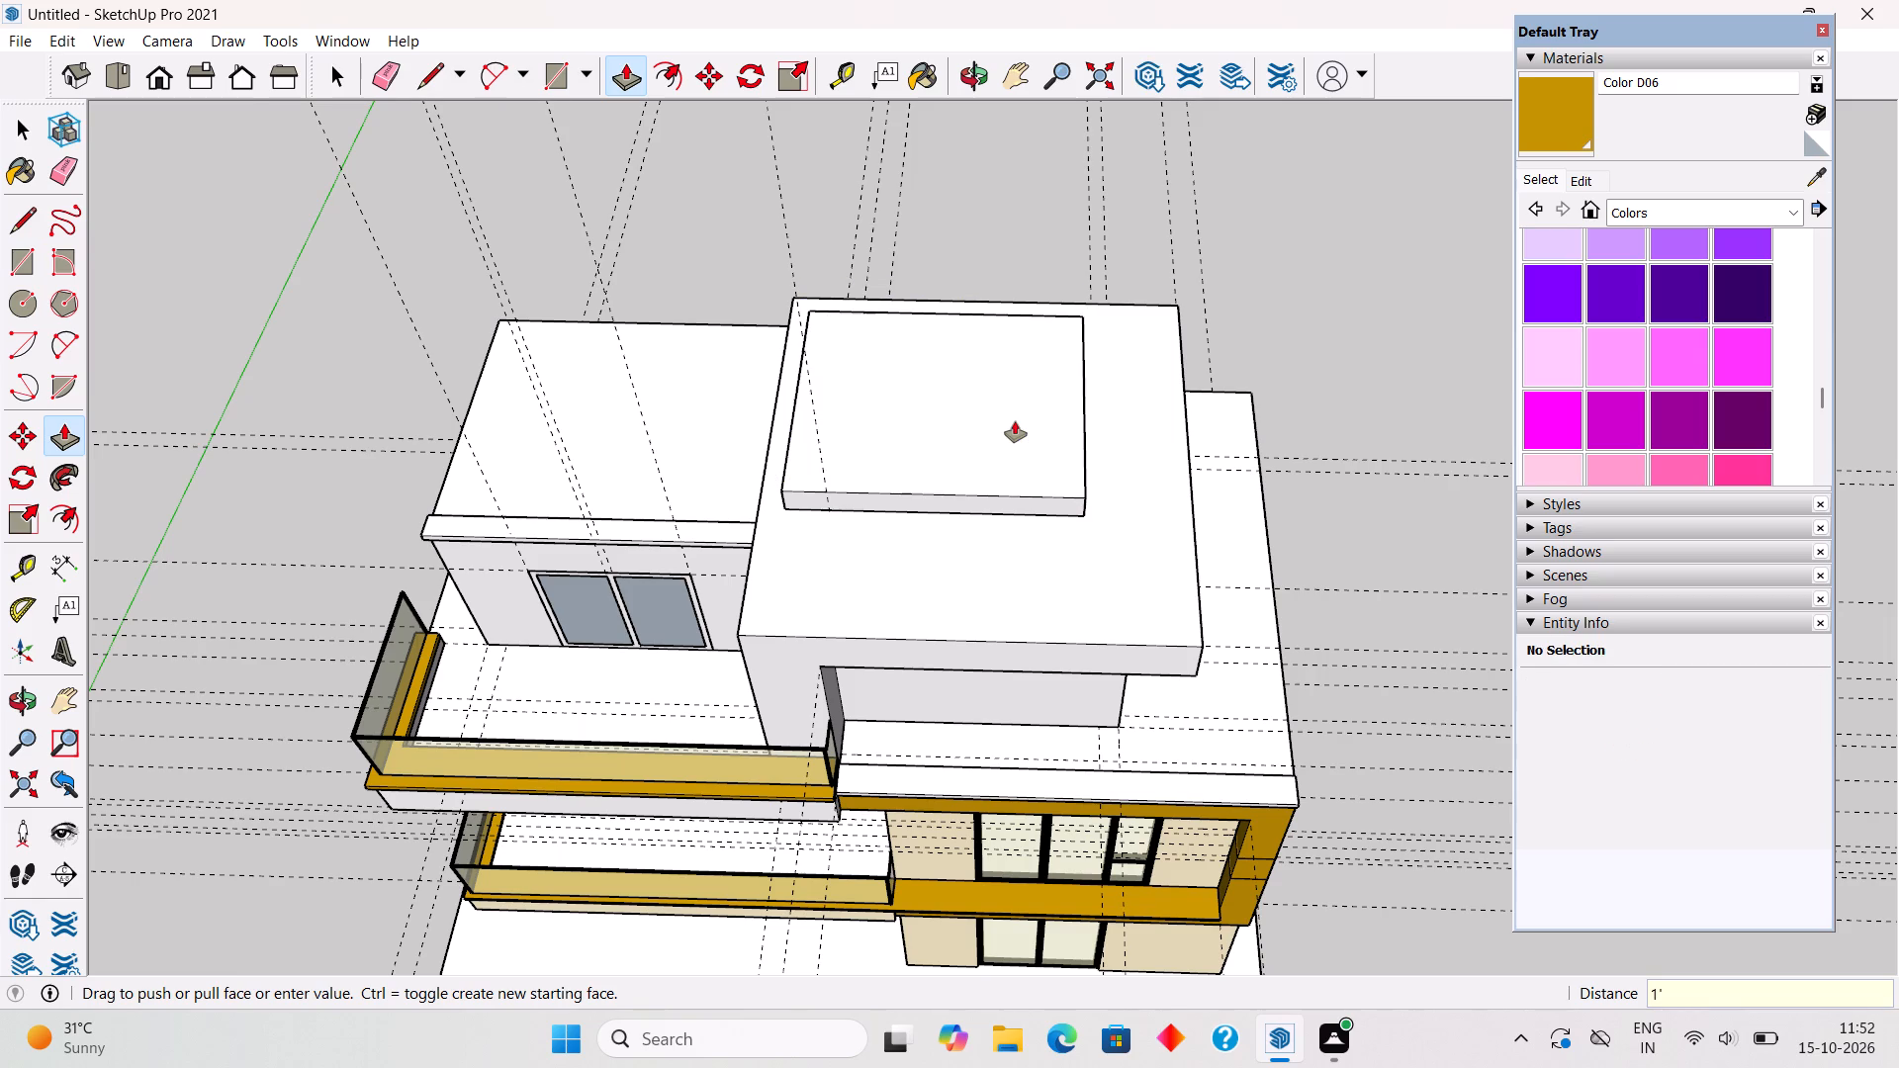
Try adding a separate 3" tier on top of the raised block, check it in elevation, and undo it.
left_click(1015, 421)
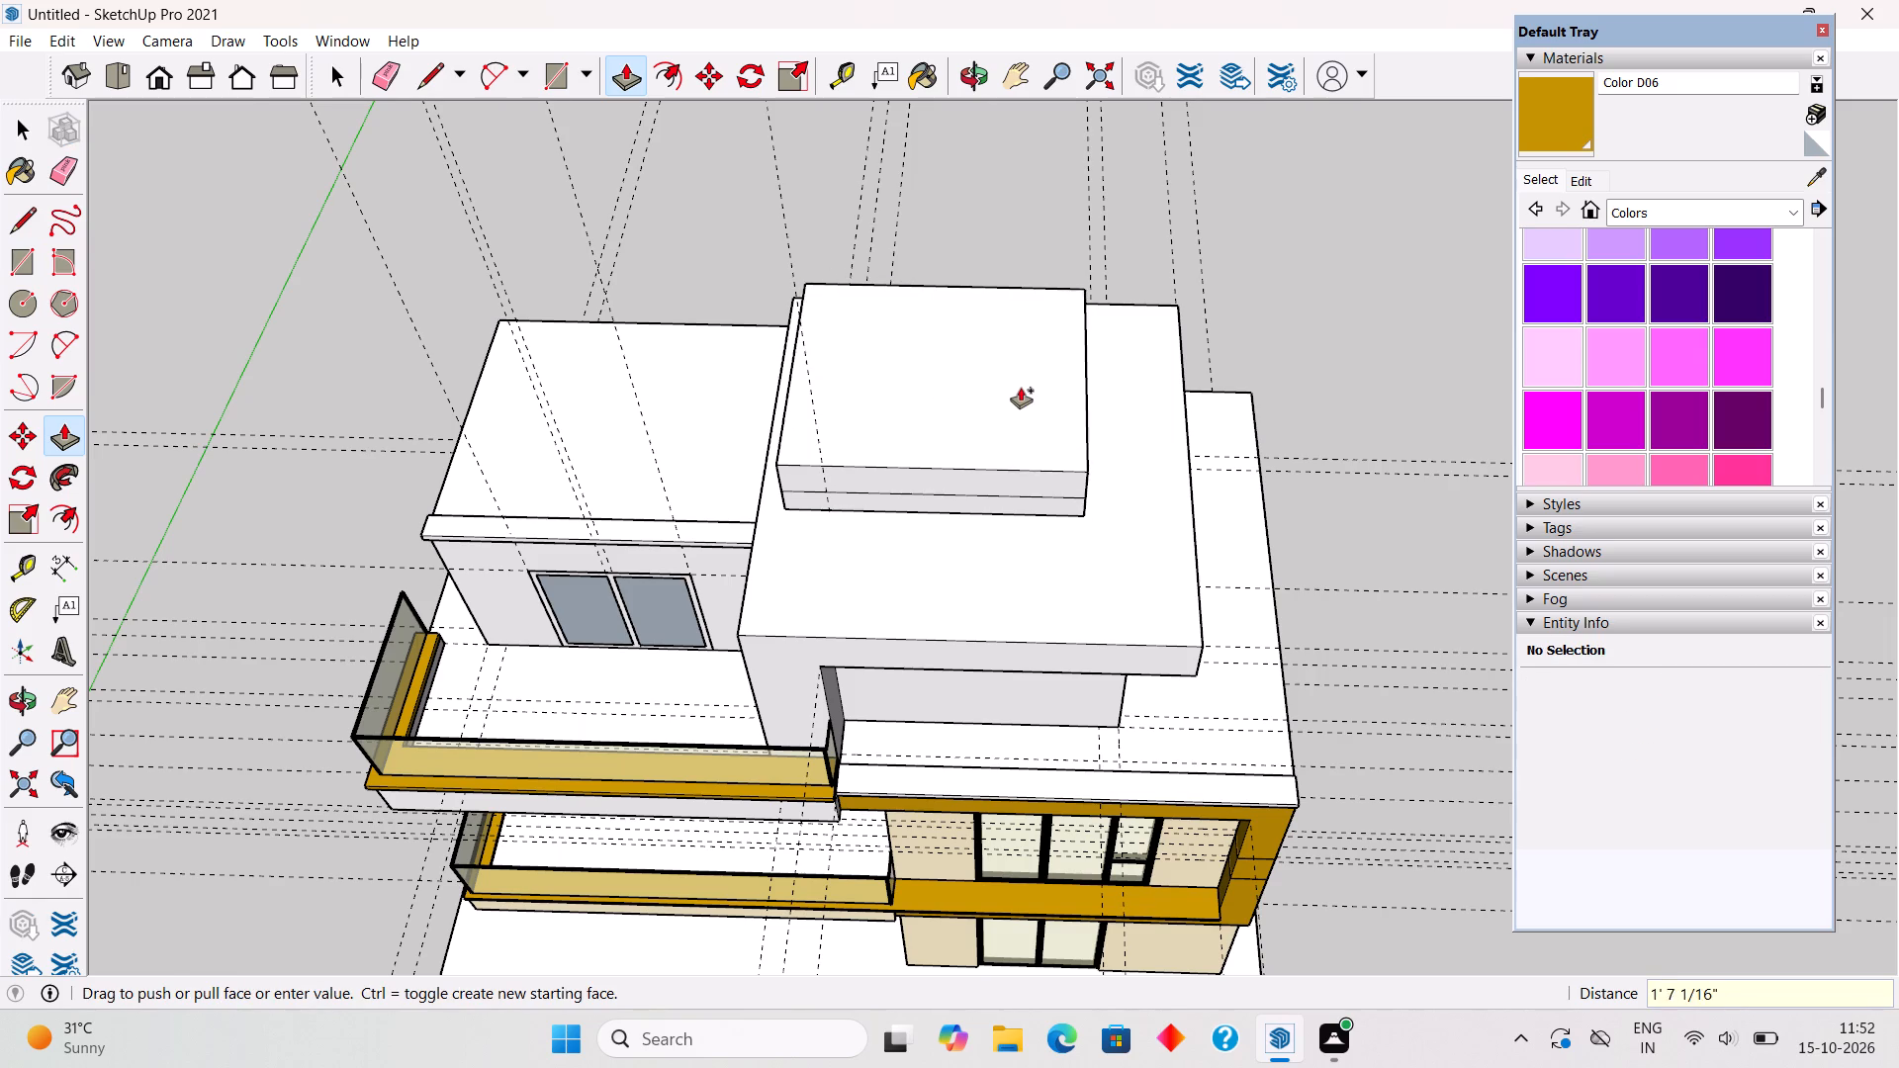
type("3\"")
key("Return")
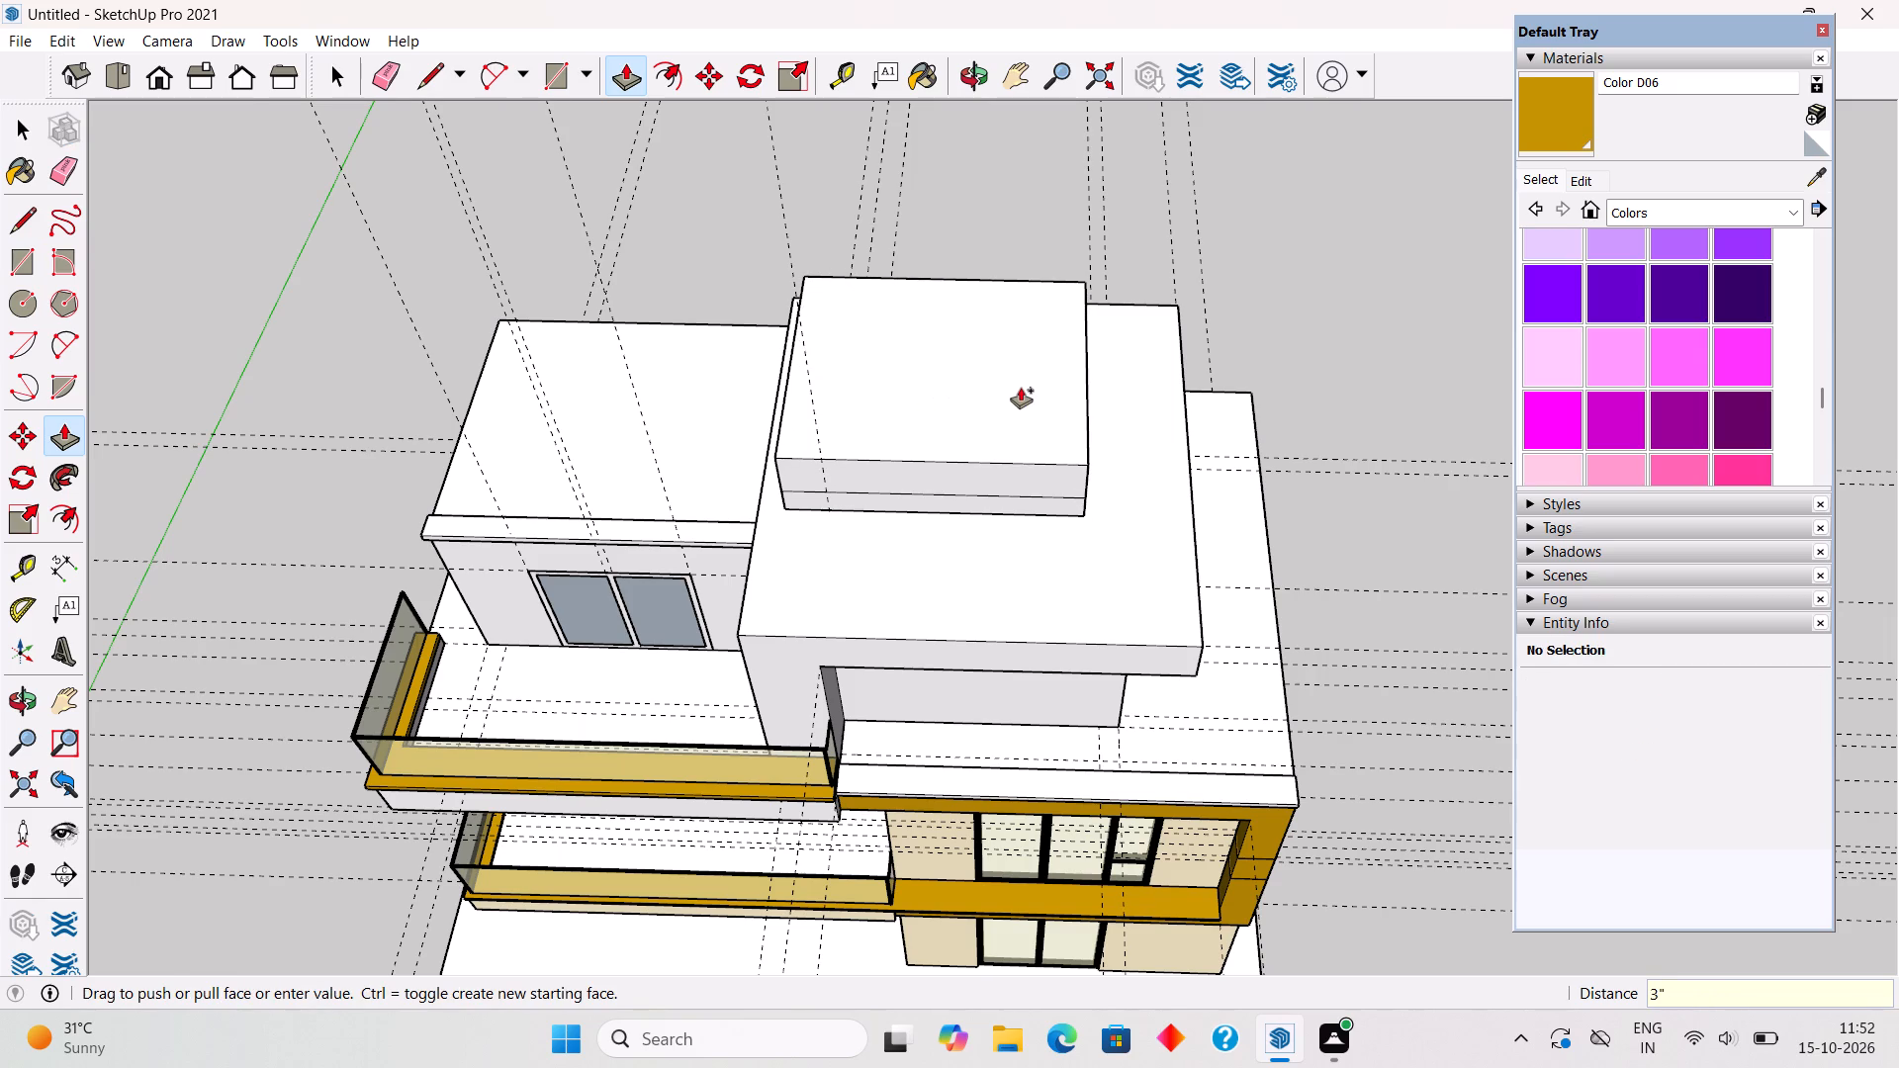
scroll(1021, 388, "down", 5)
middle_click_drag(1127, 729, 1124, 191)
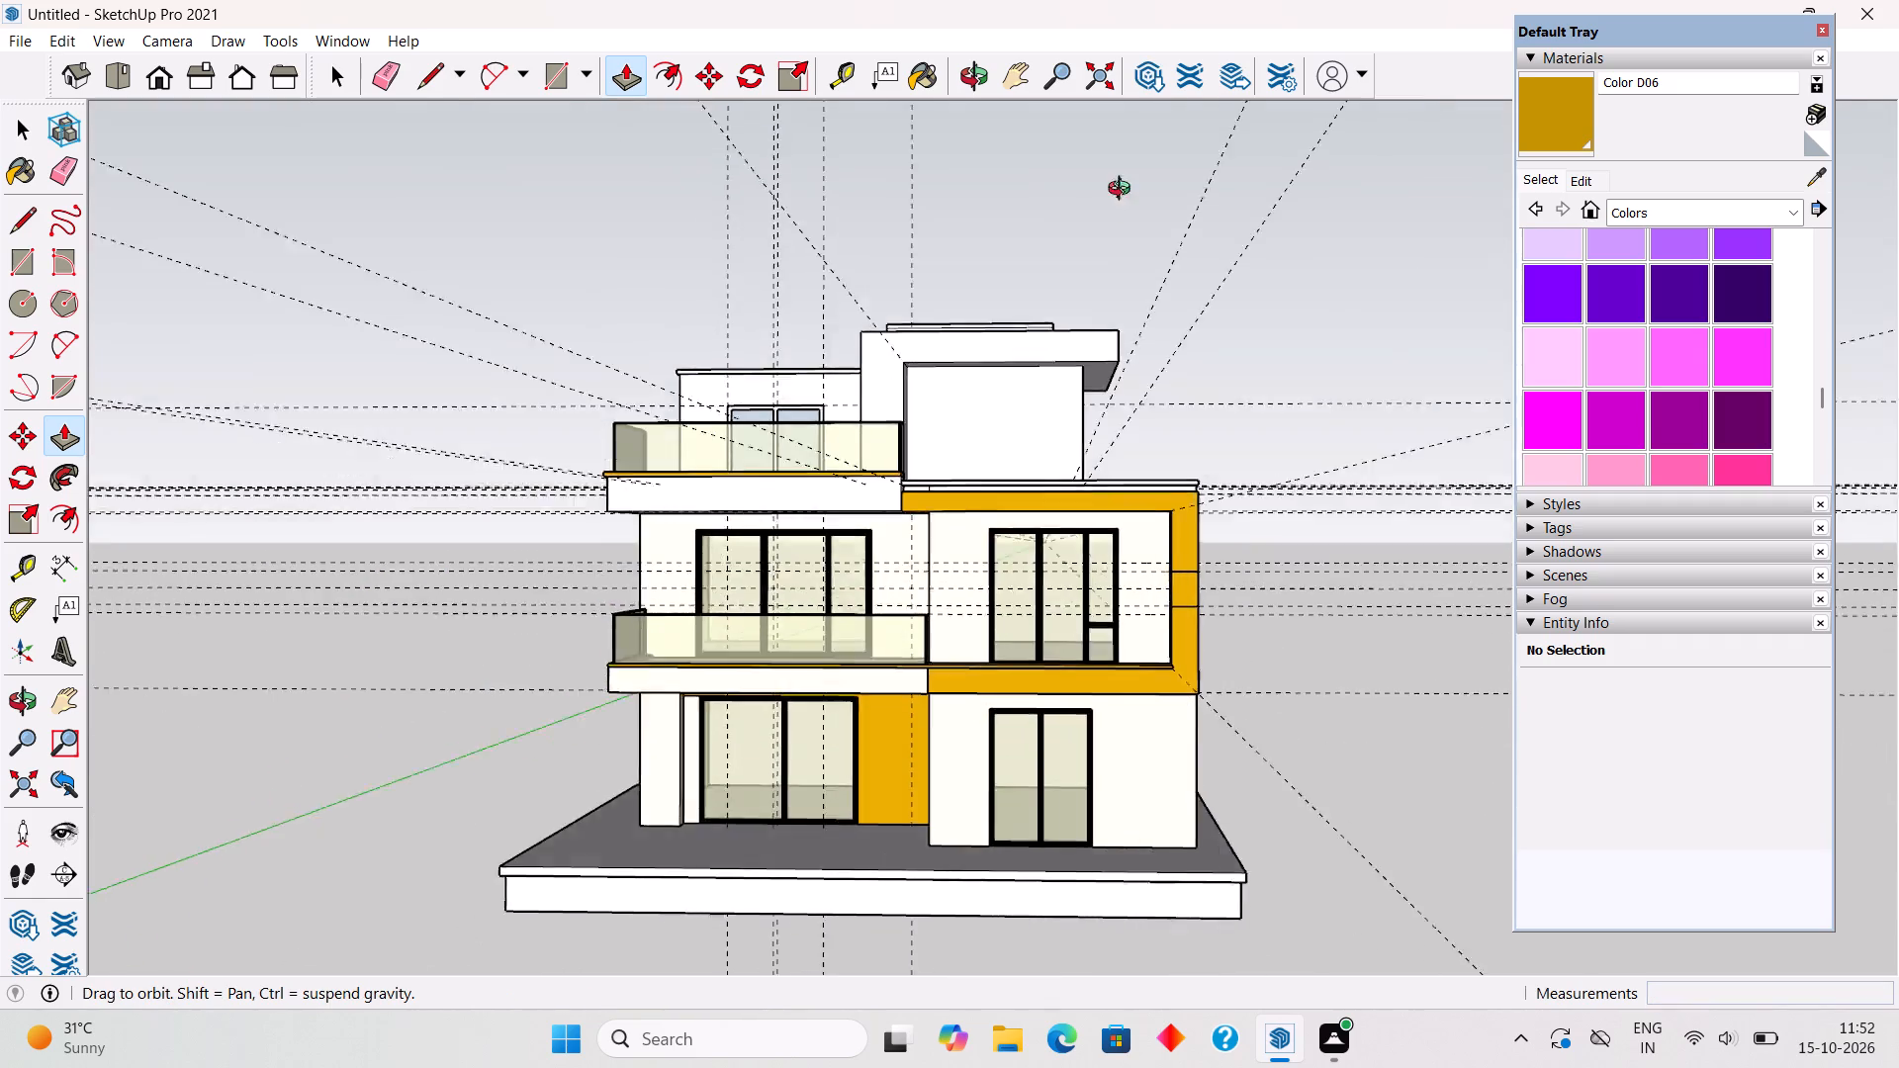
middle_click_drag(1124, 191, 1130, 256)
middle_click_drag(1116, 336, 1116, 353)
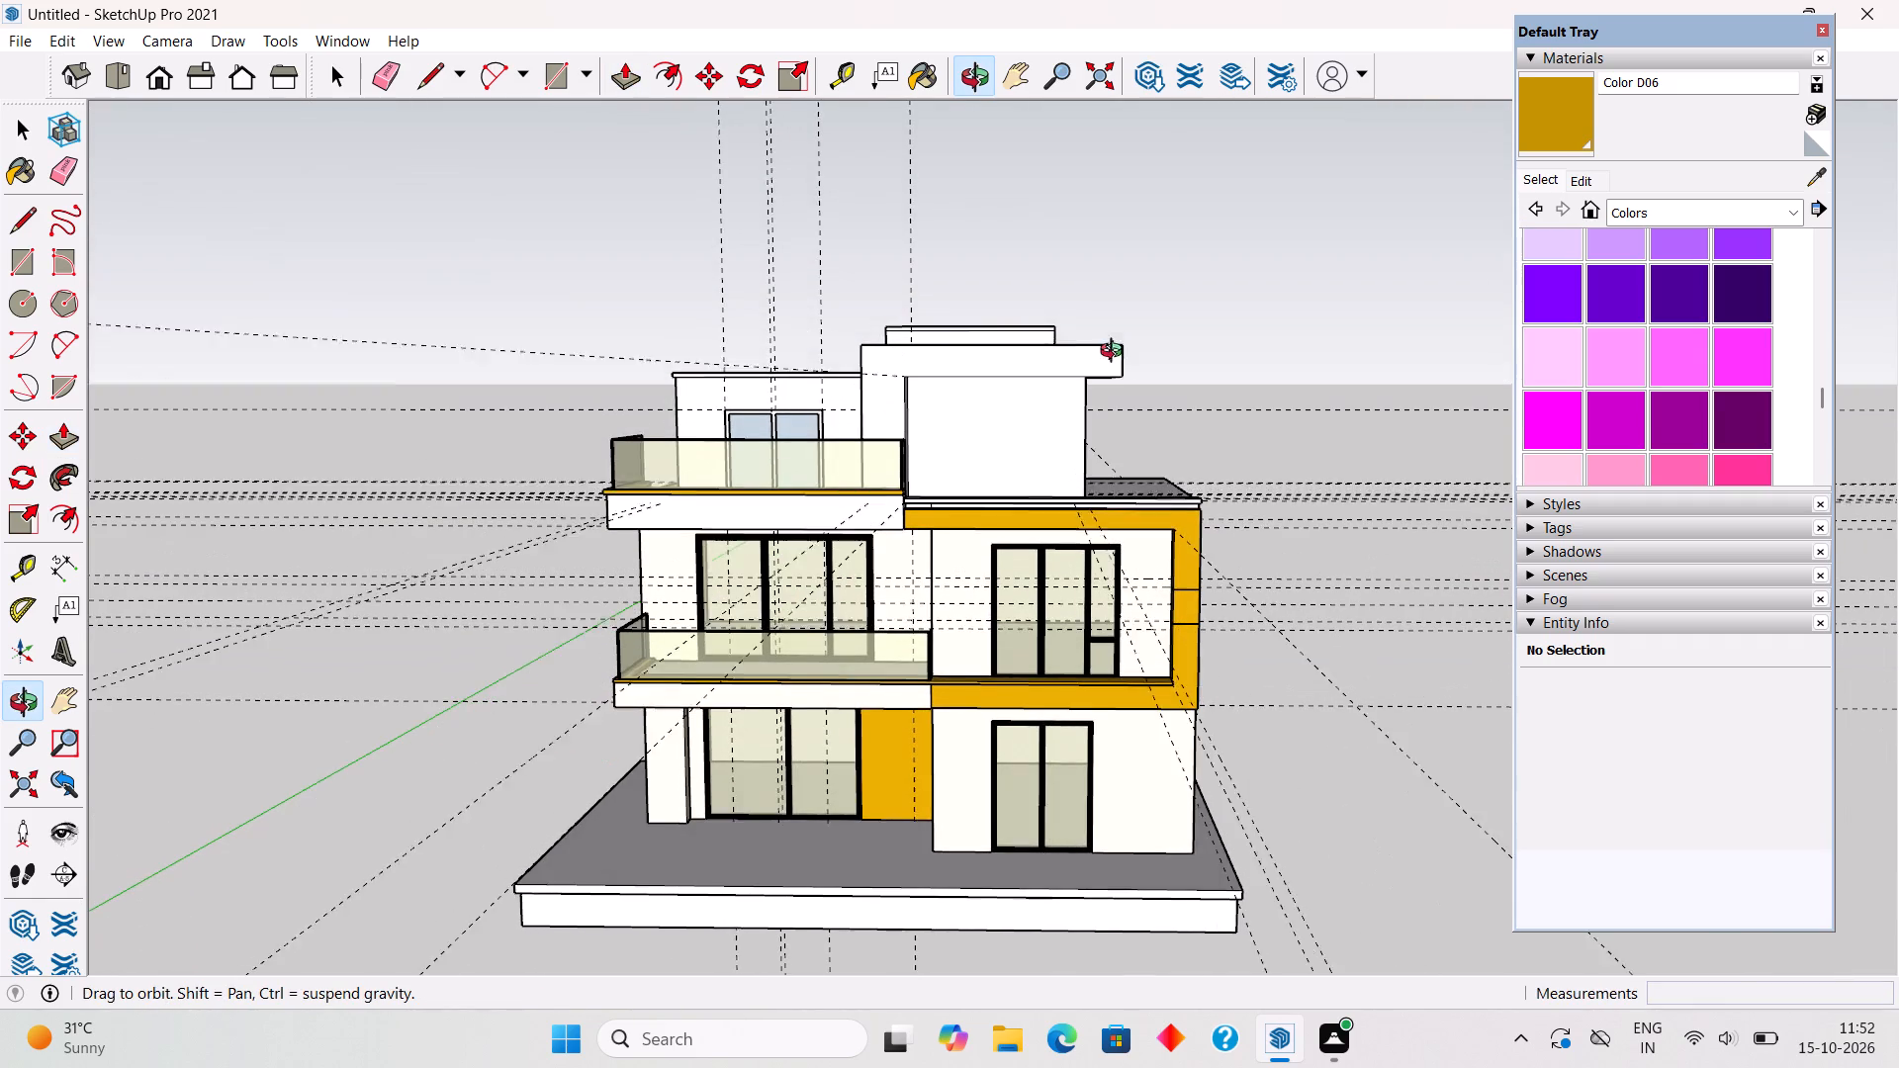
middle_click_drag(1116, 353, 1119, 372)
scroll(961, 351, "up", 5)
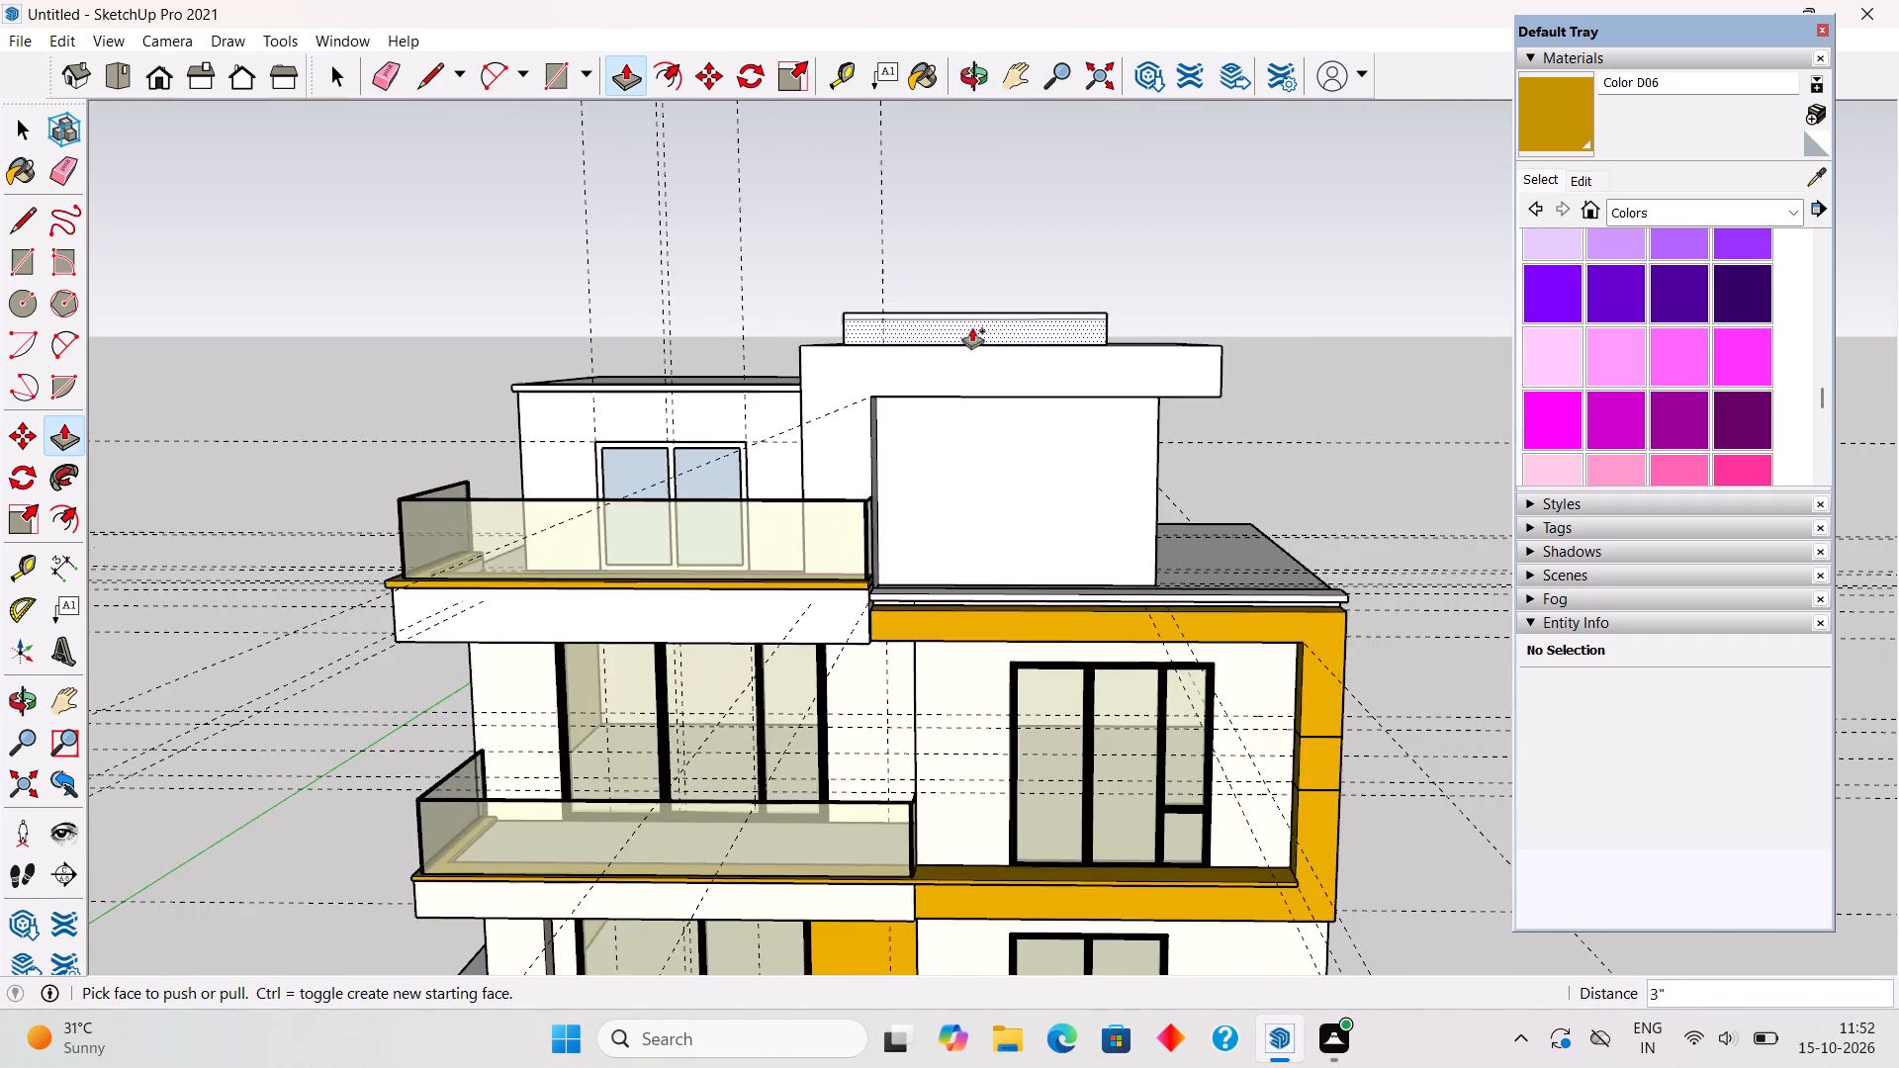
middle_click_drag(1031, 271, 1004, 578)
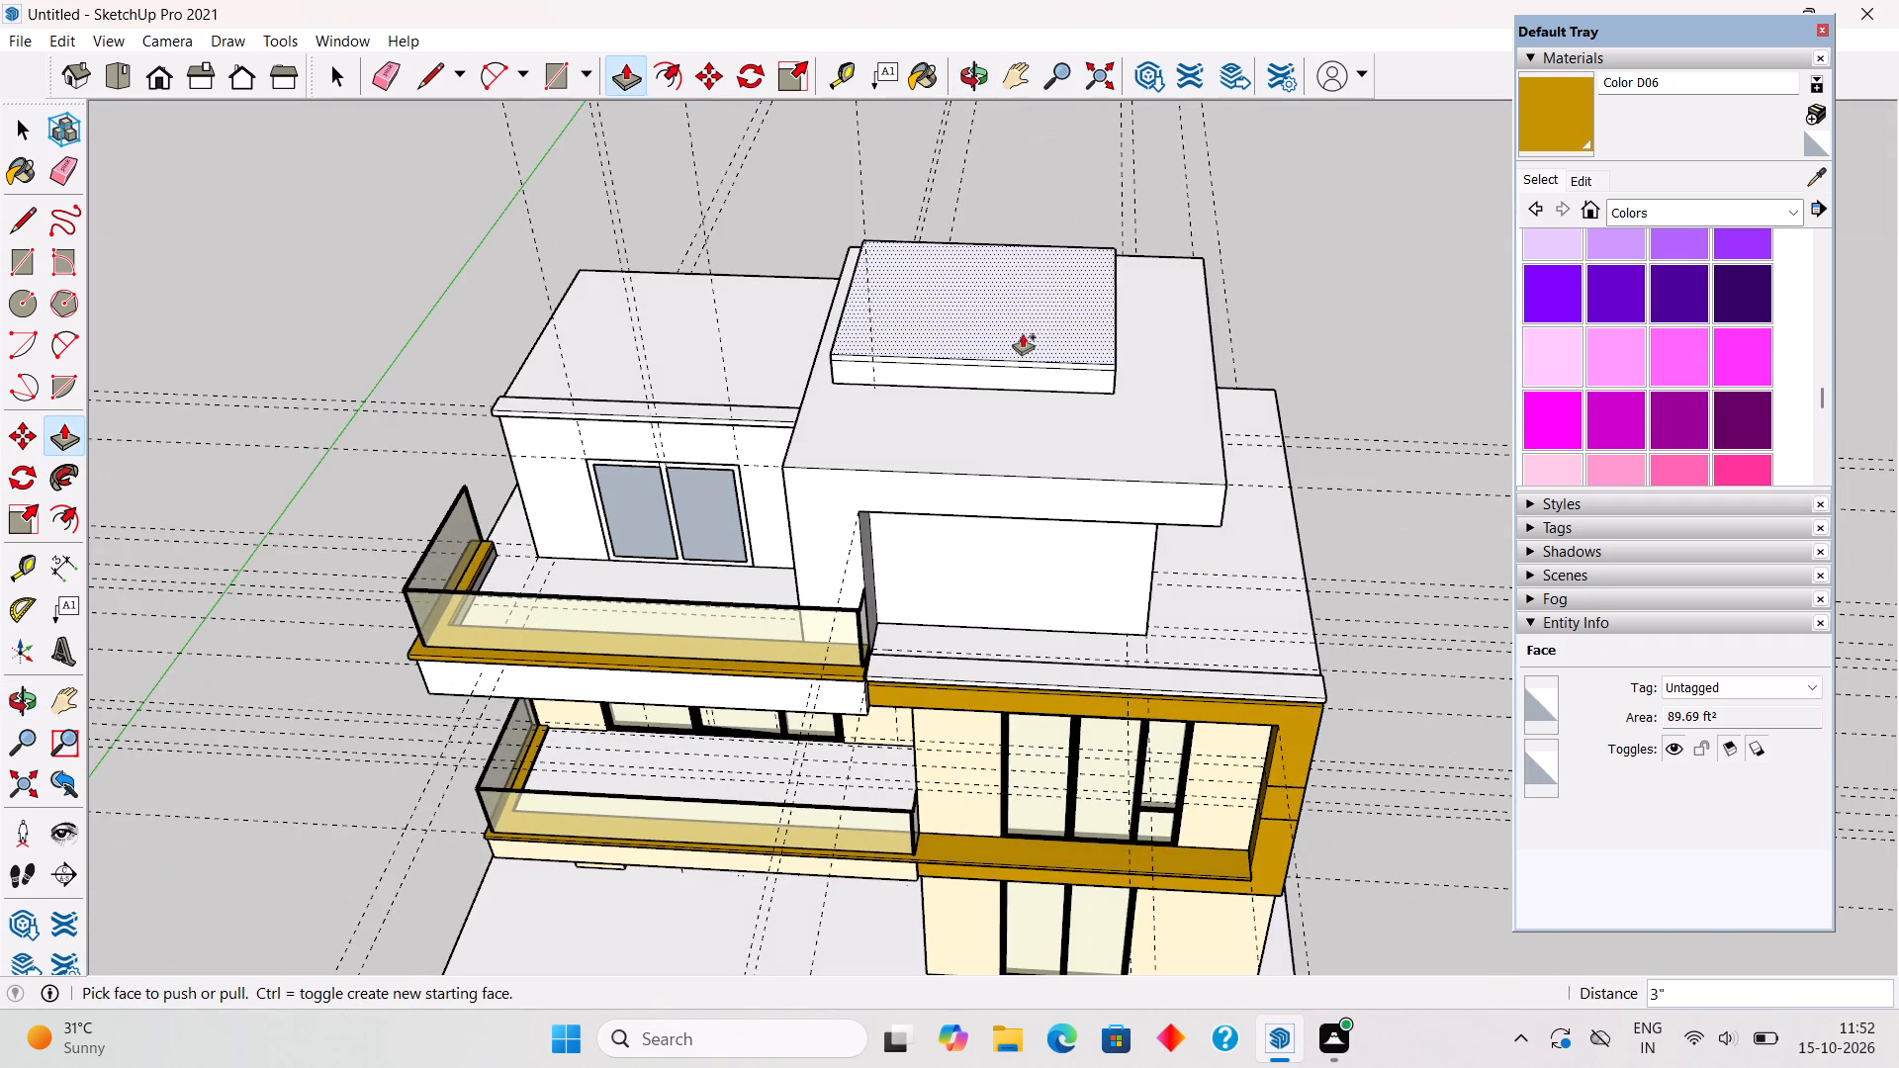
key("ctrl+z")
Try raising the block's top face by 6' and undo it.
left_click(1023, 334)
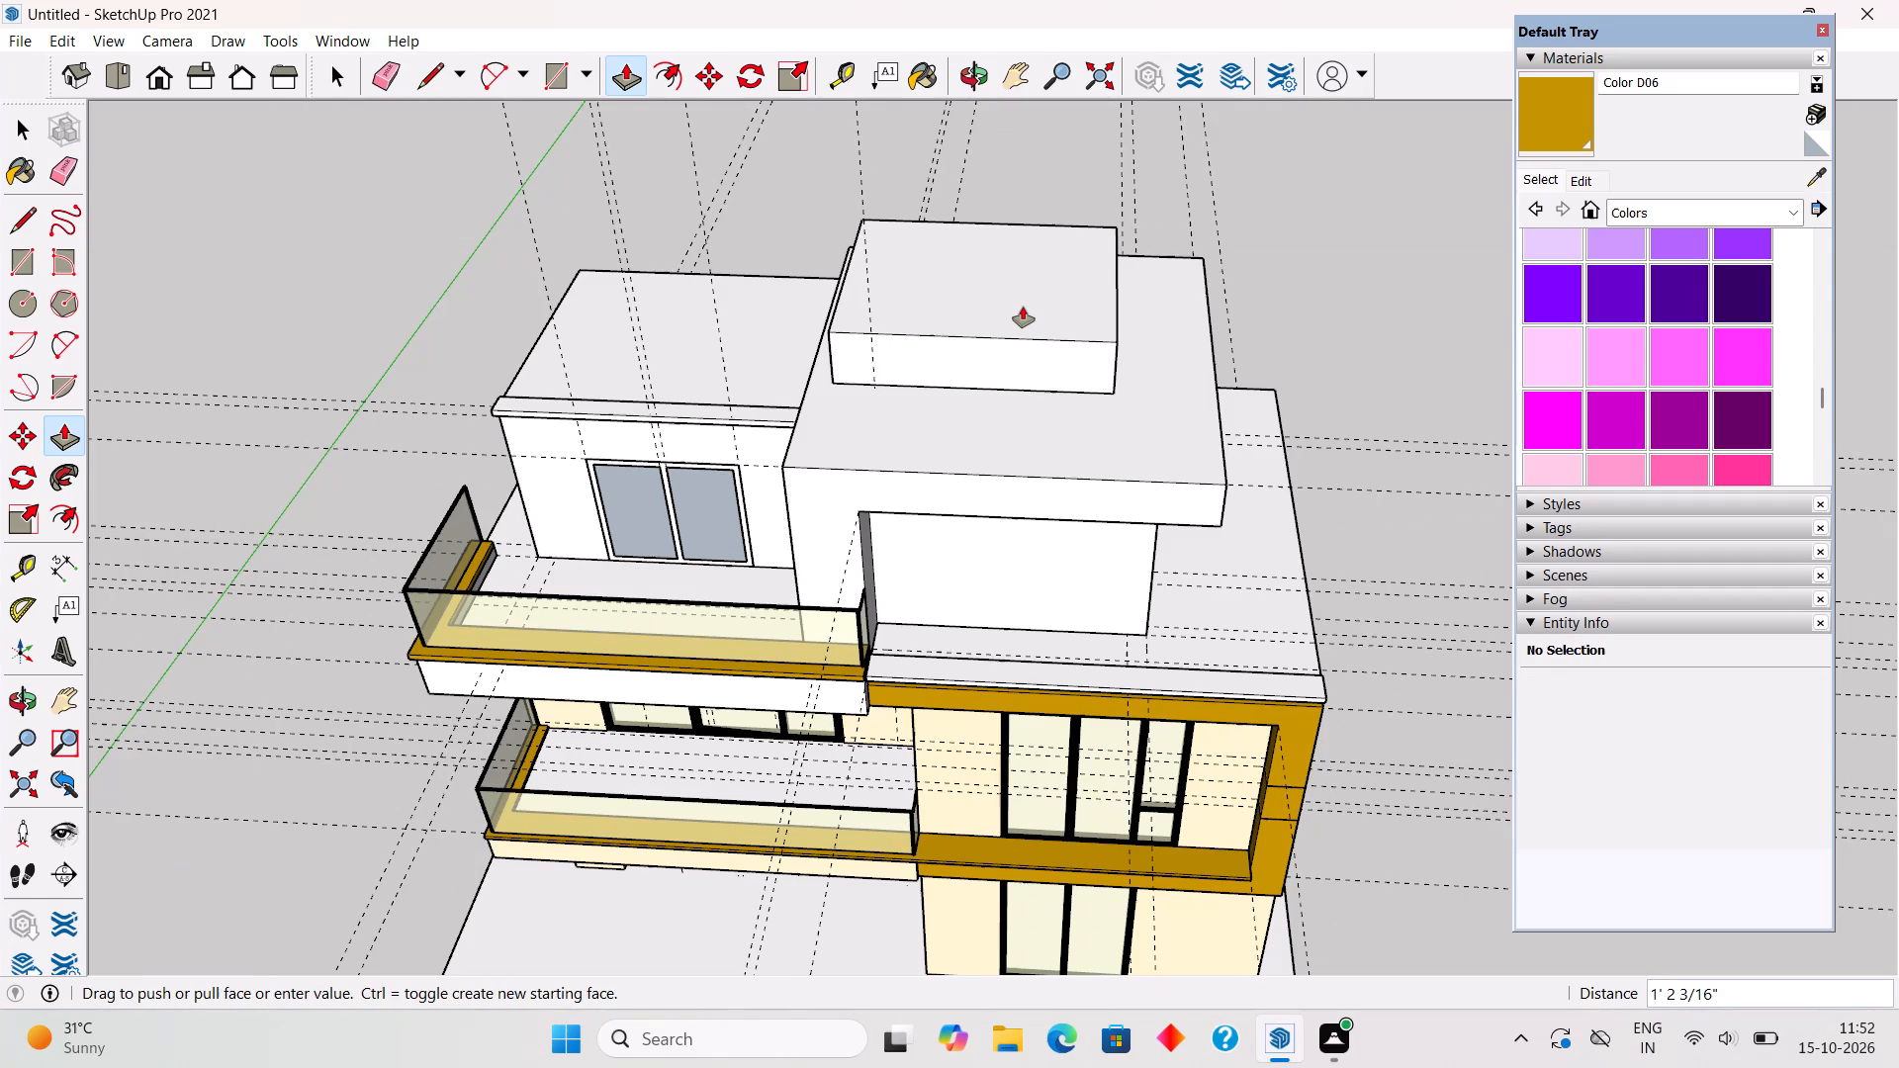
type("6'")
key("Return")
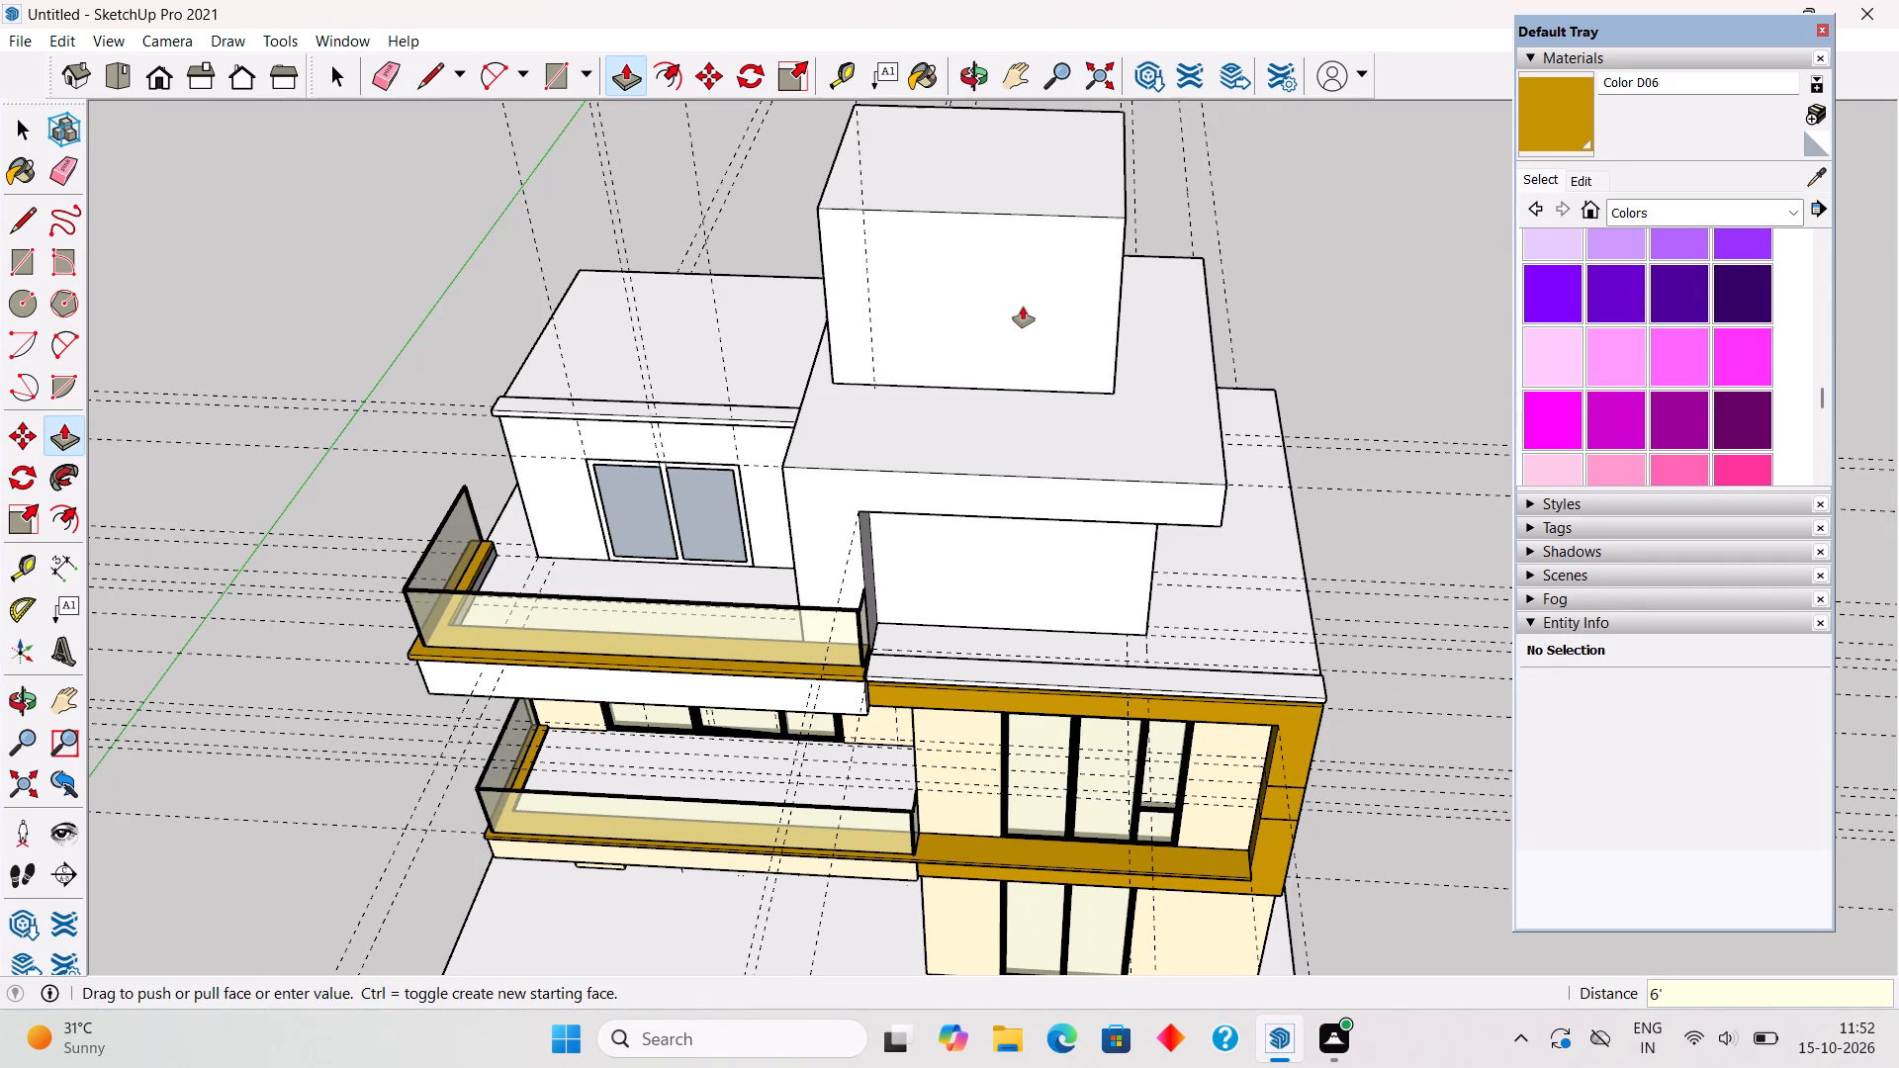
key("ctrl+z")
Push/Pull the top face of the block on the canopy up a further 6".
left_click(1026, 310)
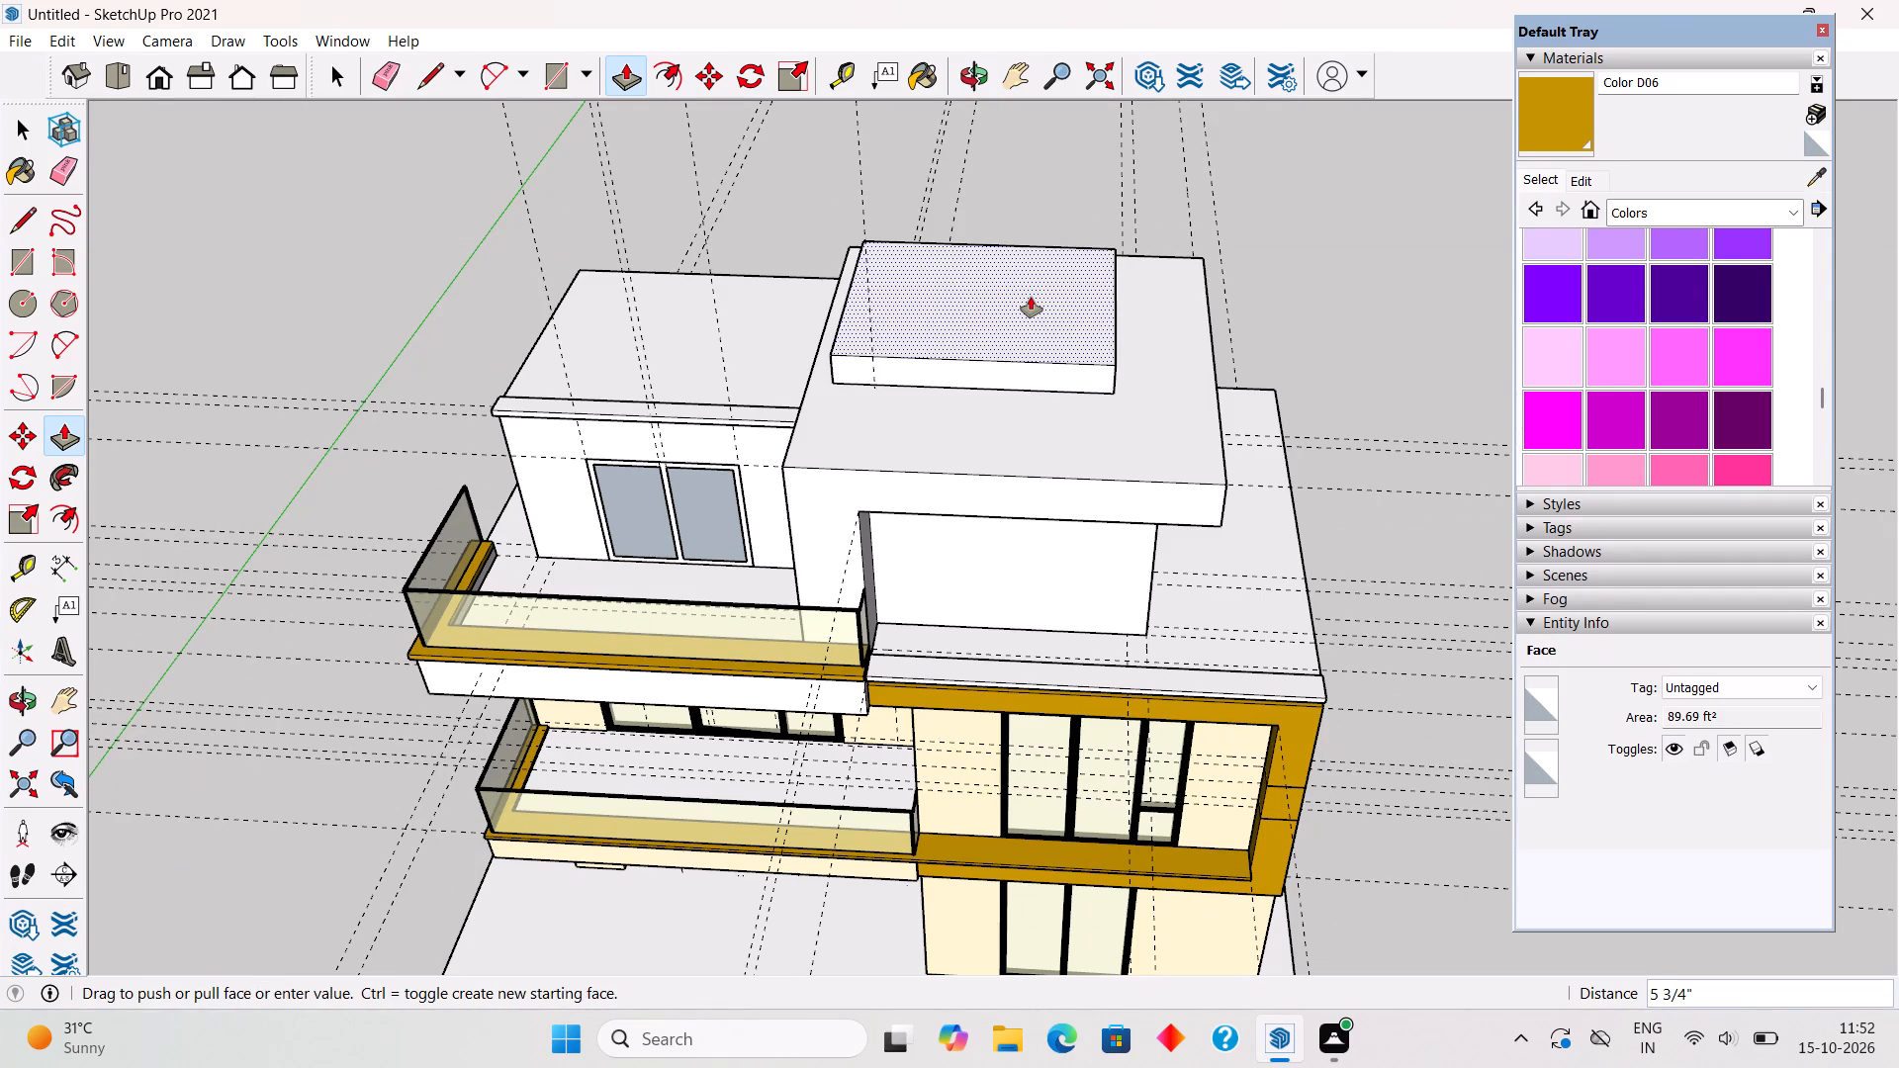
type("6\"")
key("Return")
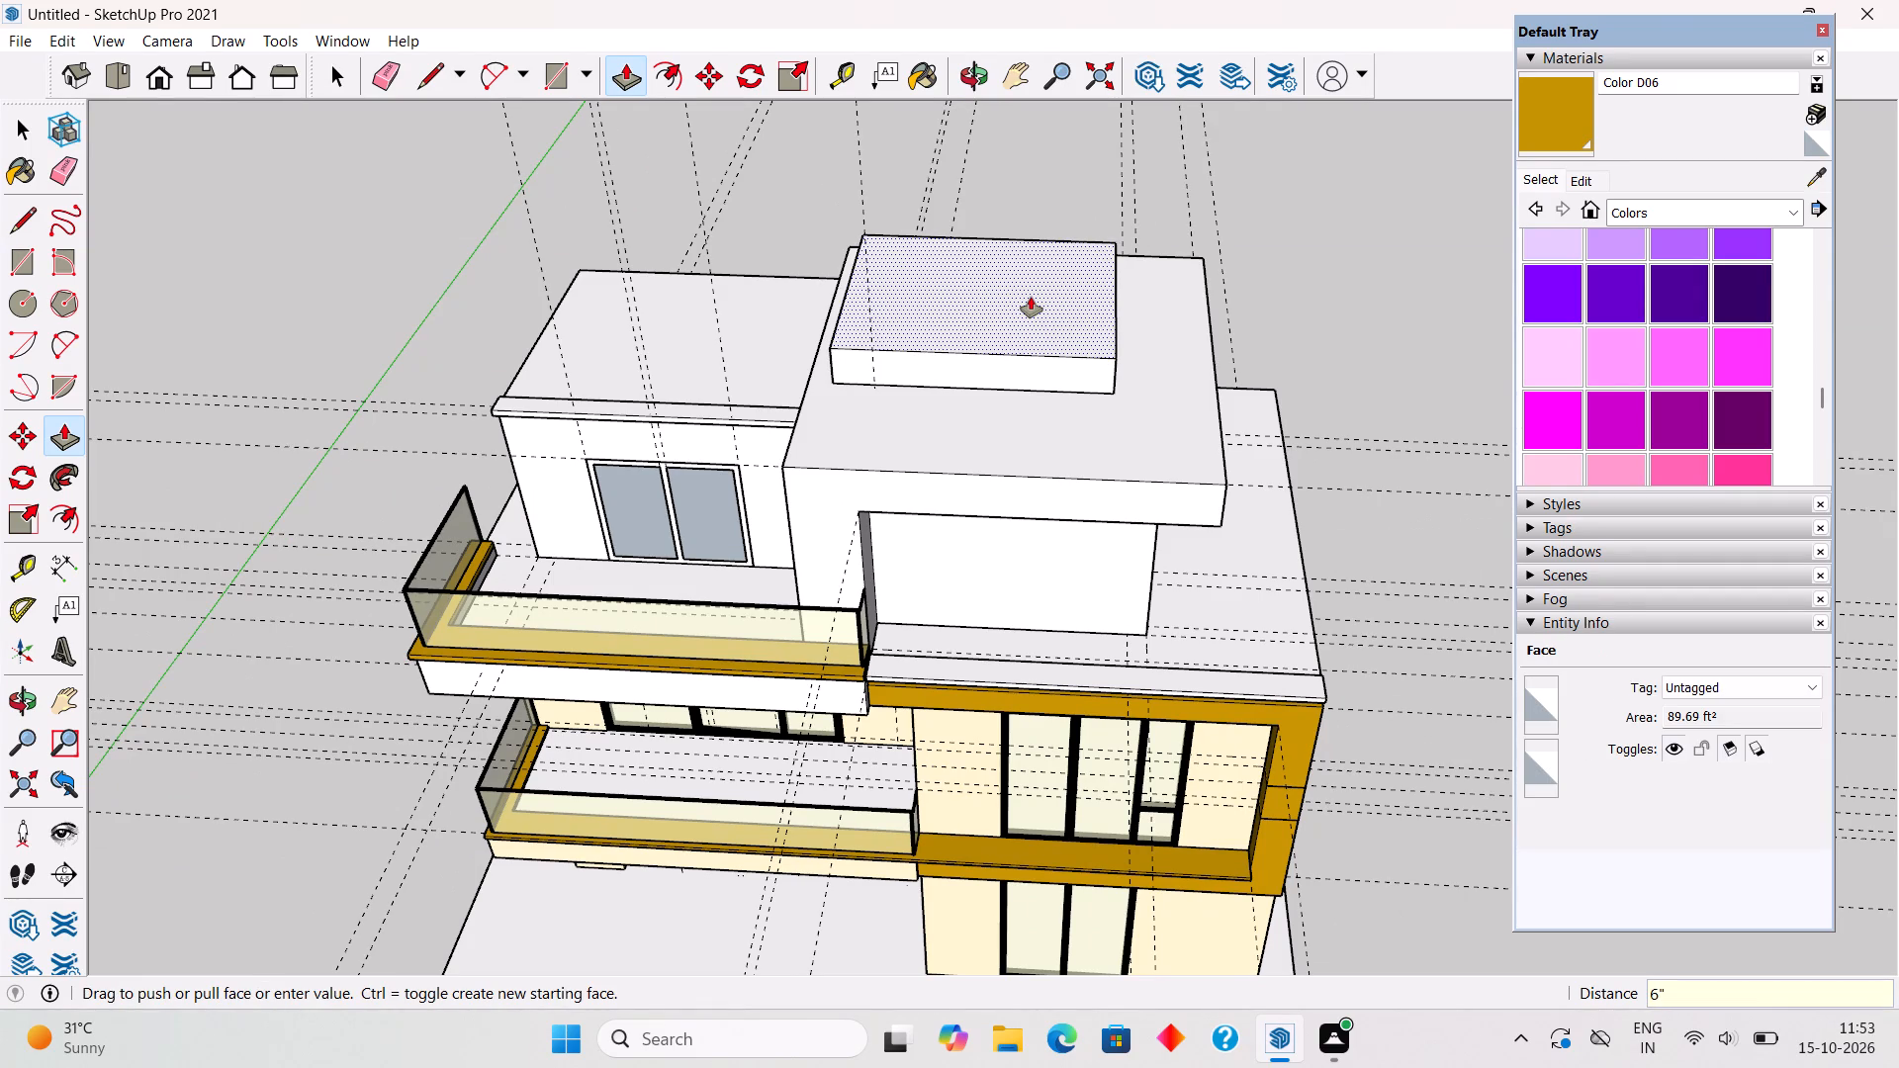
Push/Pull a separate 3" tier up from the top face of the raised block on the canopy.
left_click(1031, 313)
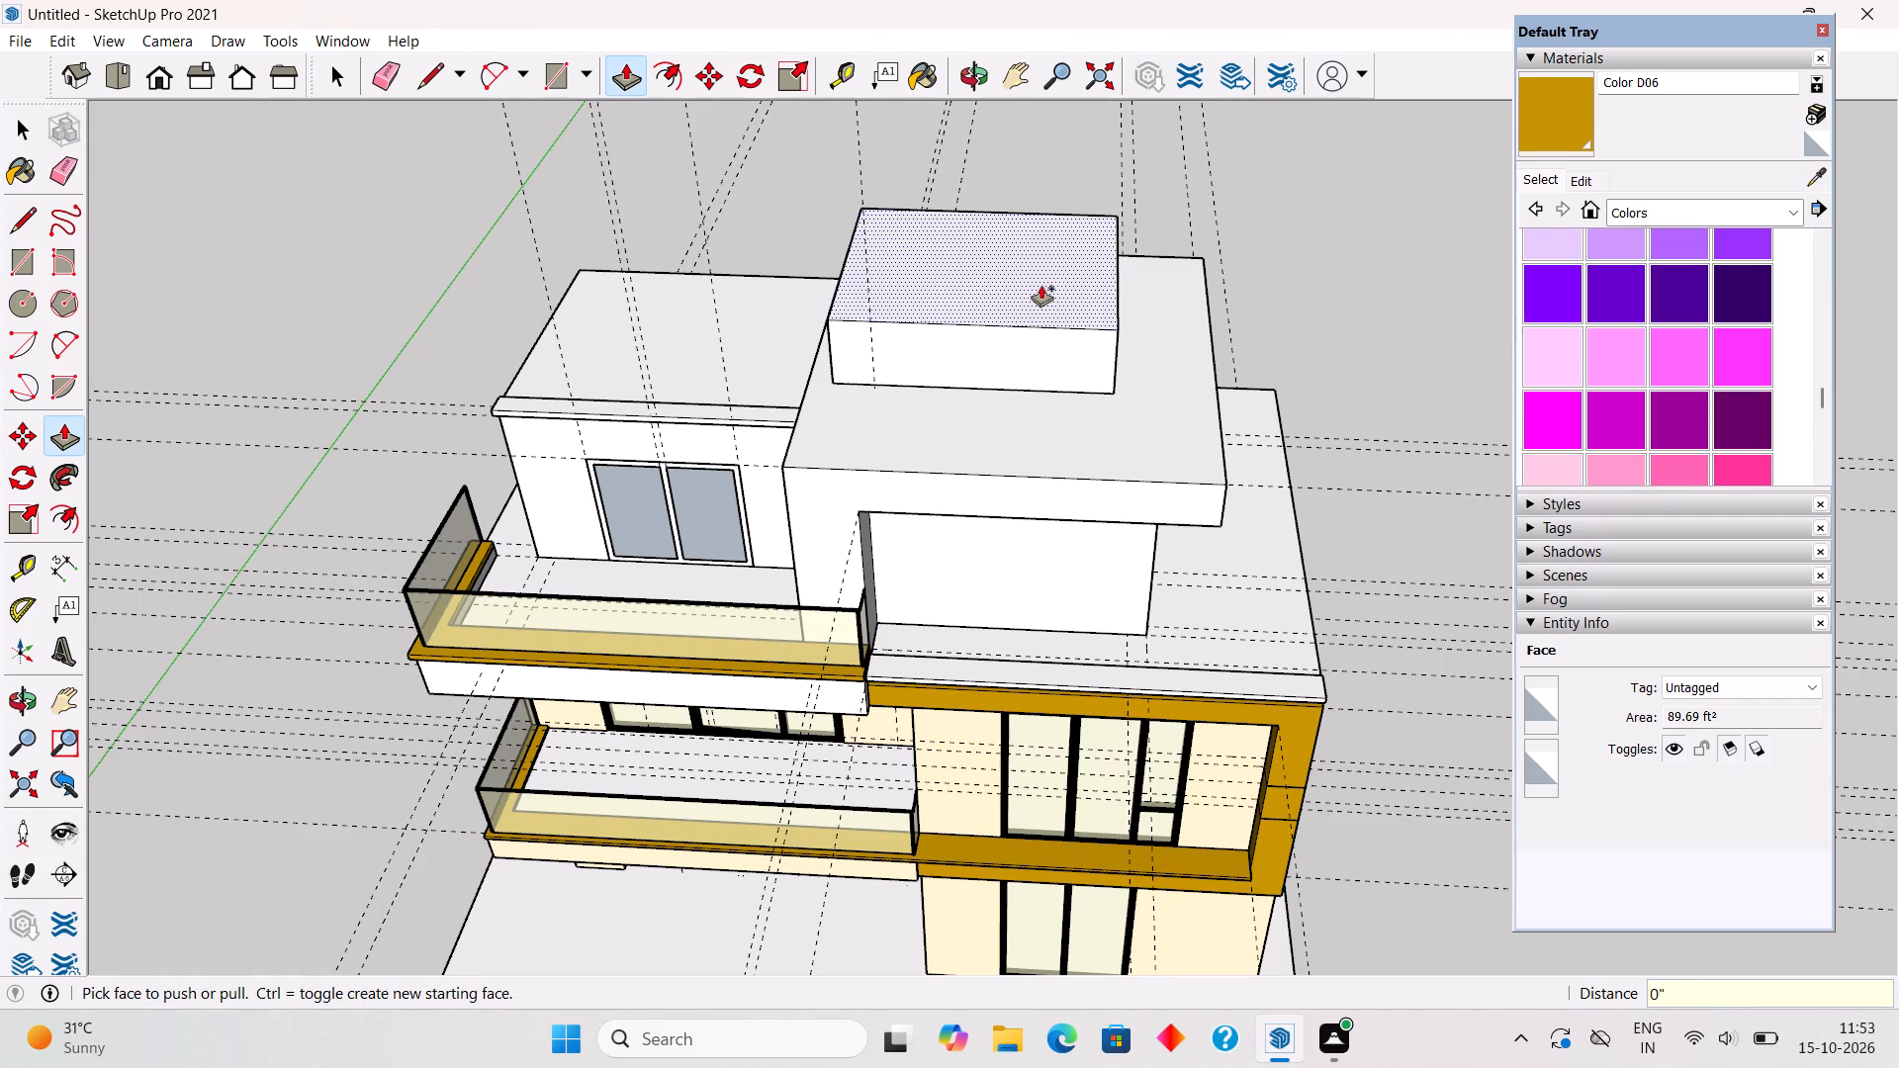
type("3\"")
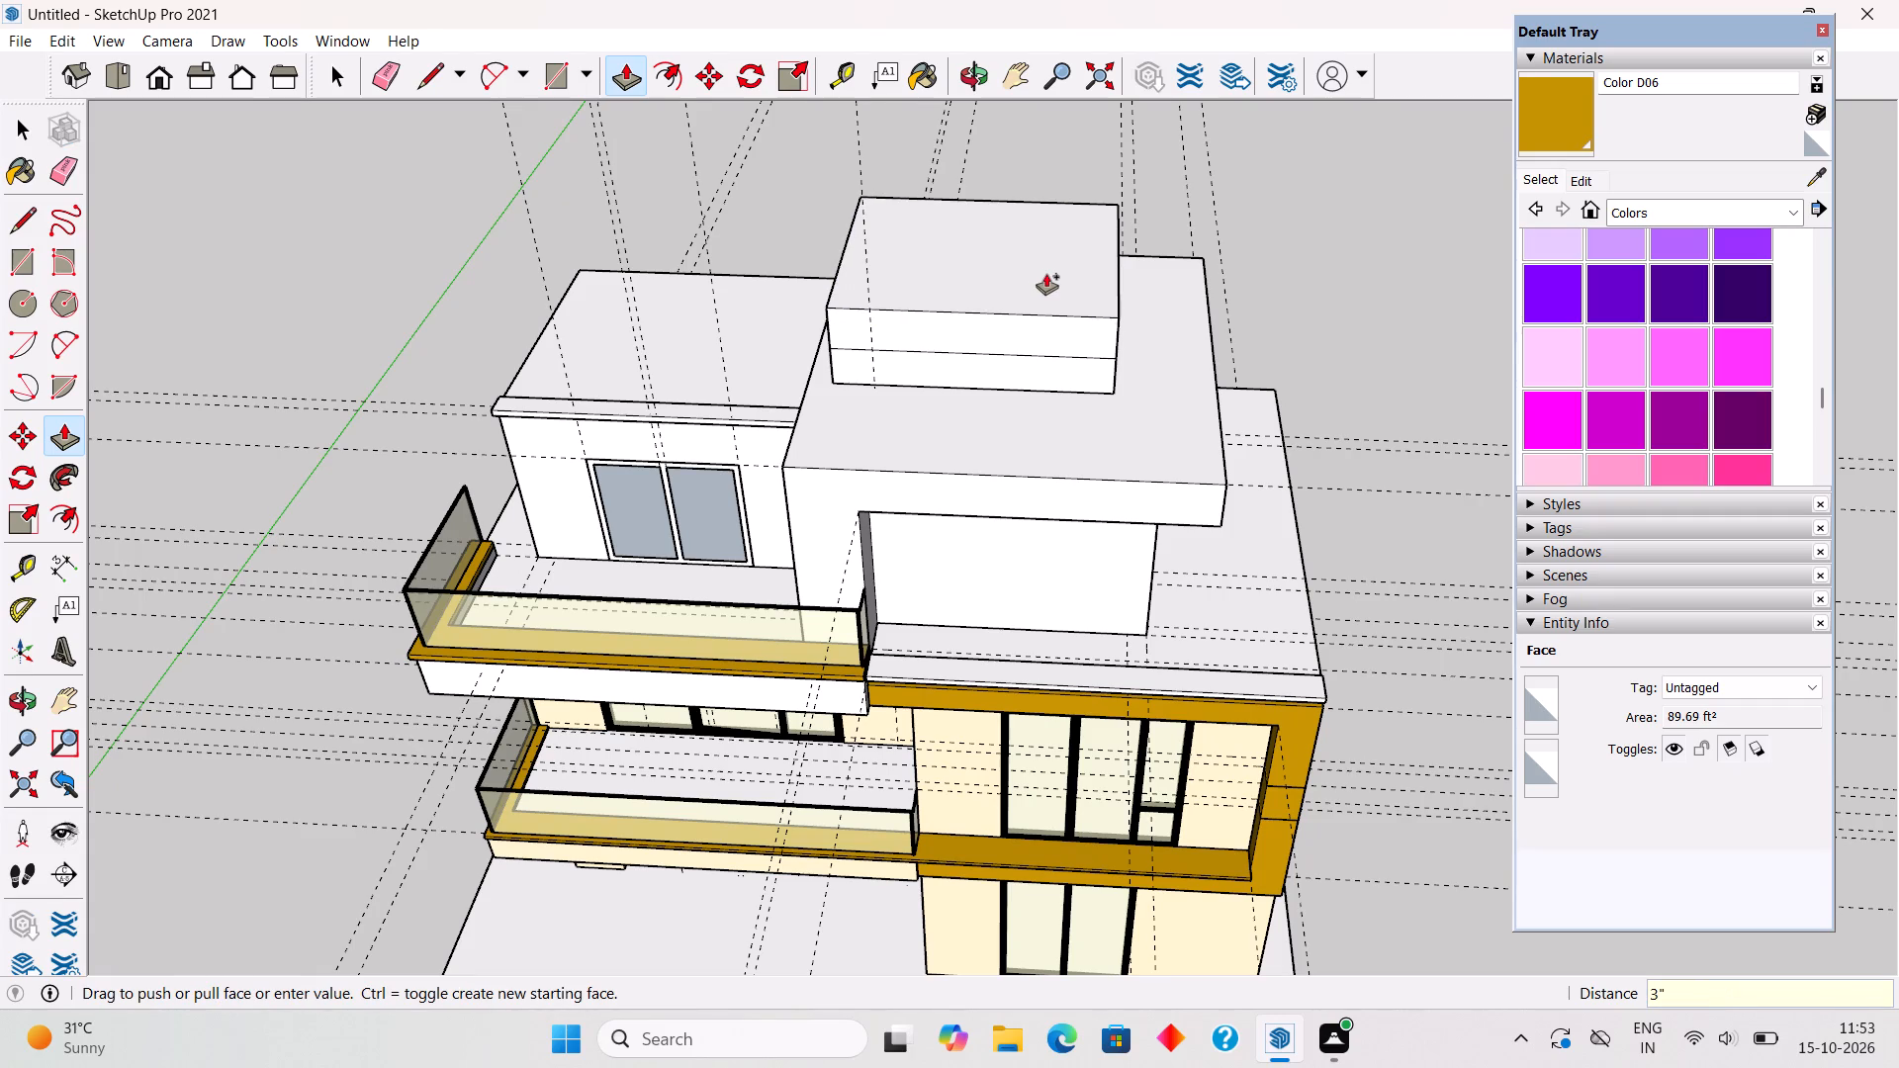
key("Return")
key("space")
Make the whole raised block on the canopy, including its top tier, a group.
triple_click(1040, 344)
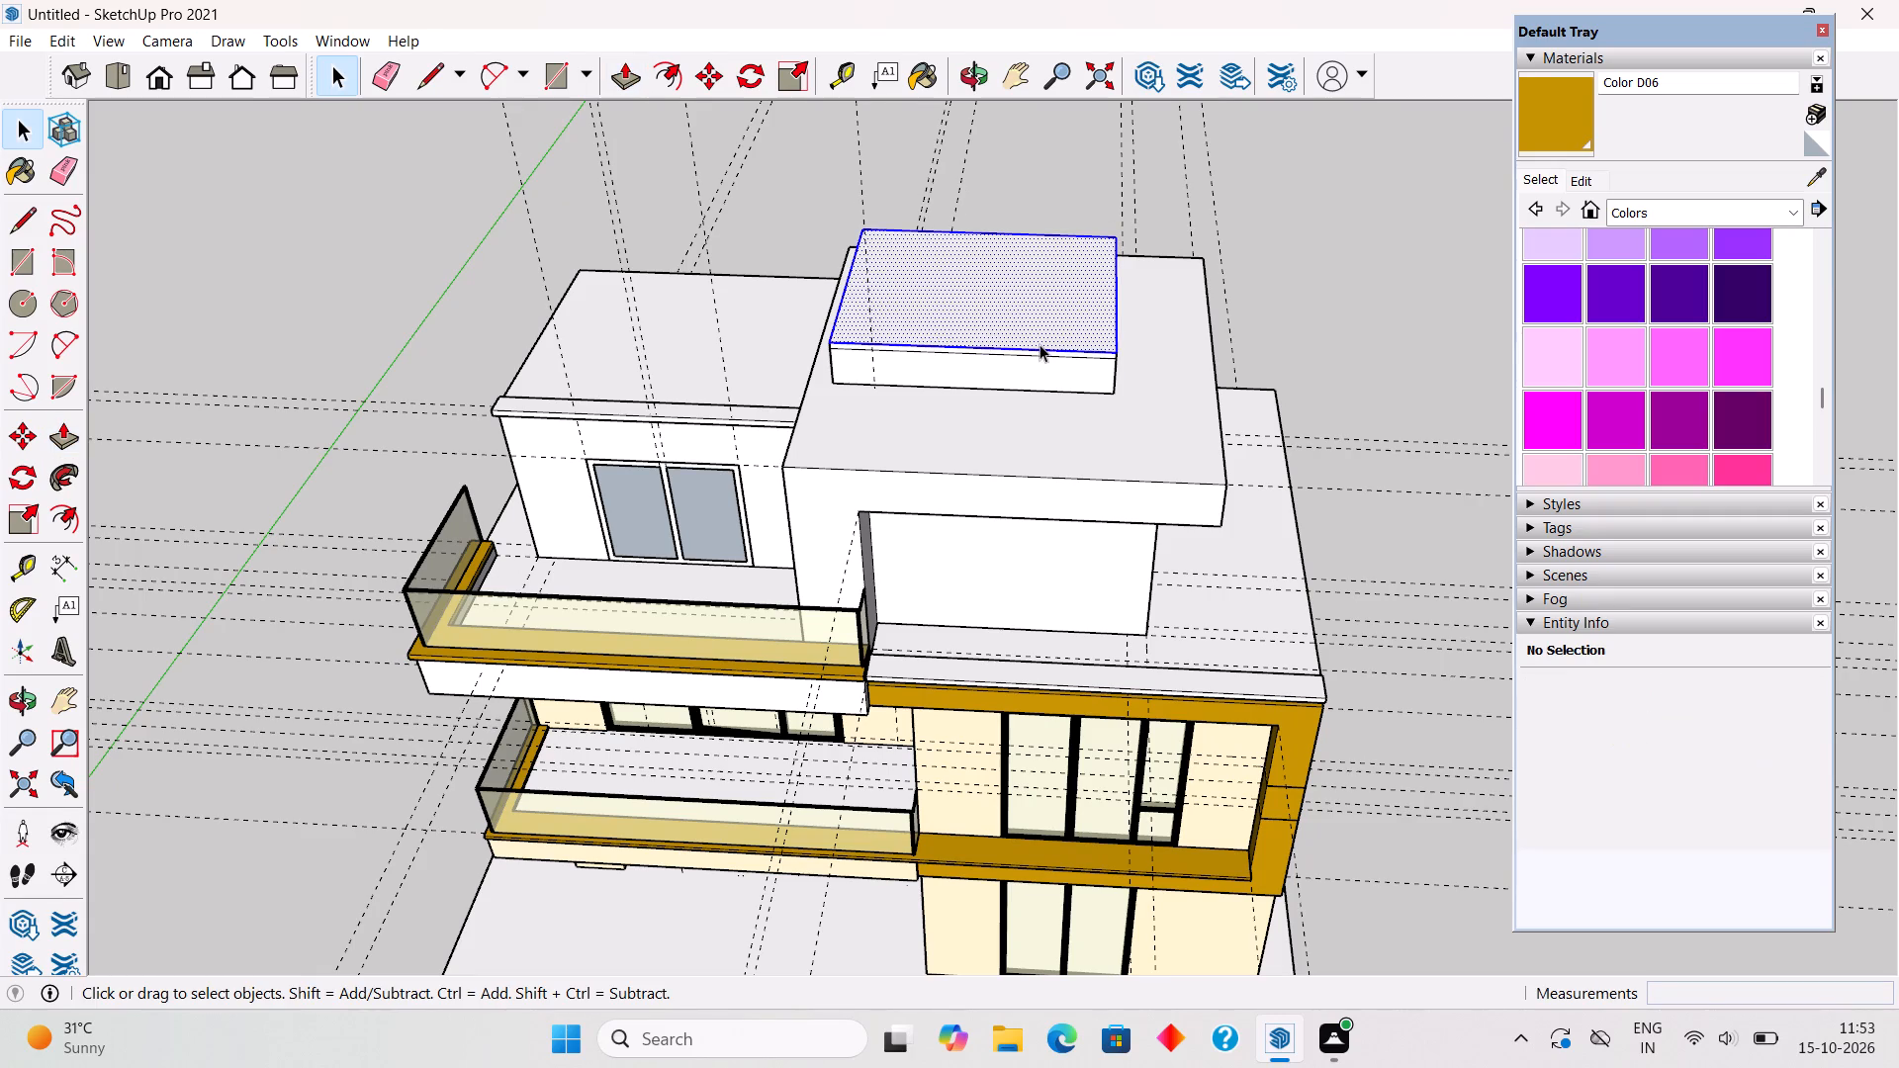
right_click(1040, 344)
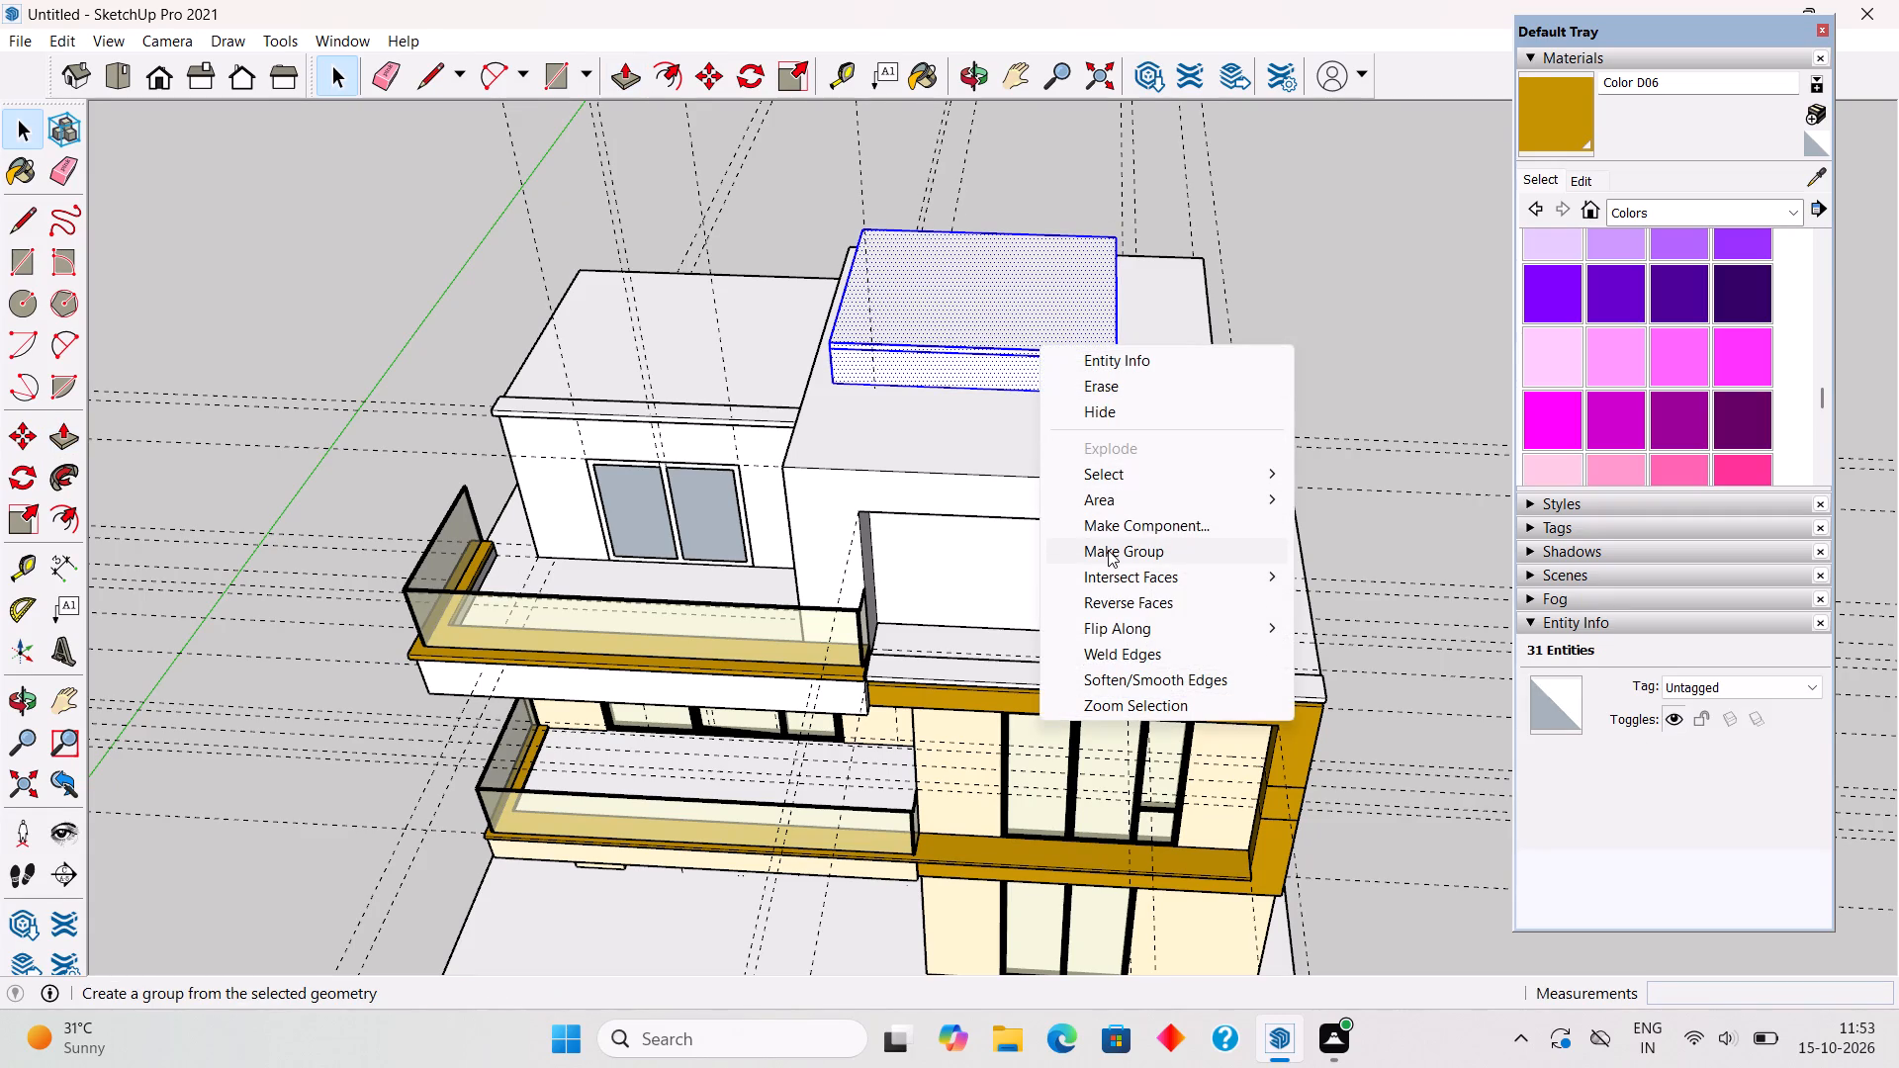
left_click(1108, 550)
left_click(1378, 313)
Examine the house's overall massing and the corner of the lower balcony's glass railing and ledge.
middle_click_drag(1241, 676, 1221, 425)
scroll(1219, 430, "down", 4)
scroll(1229, 539, "down", 3)
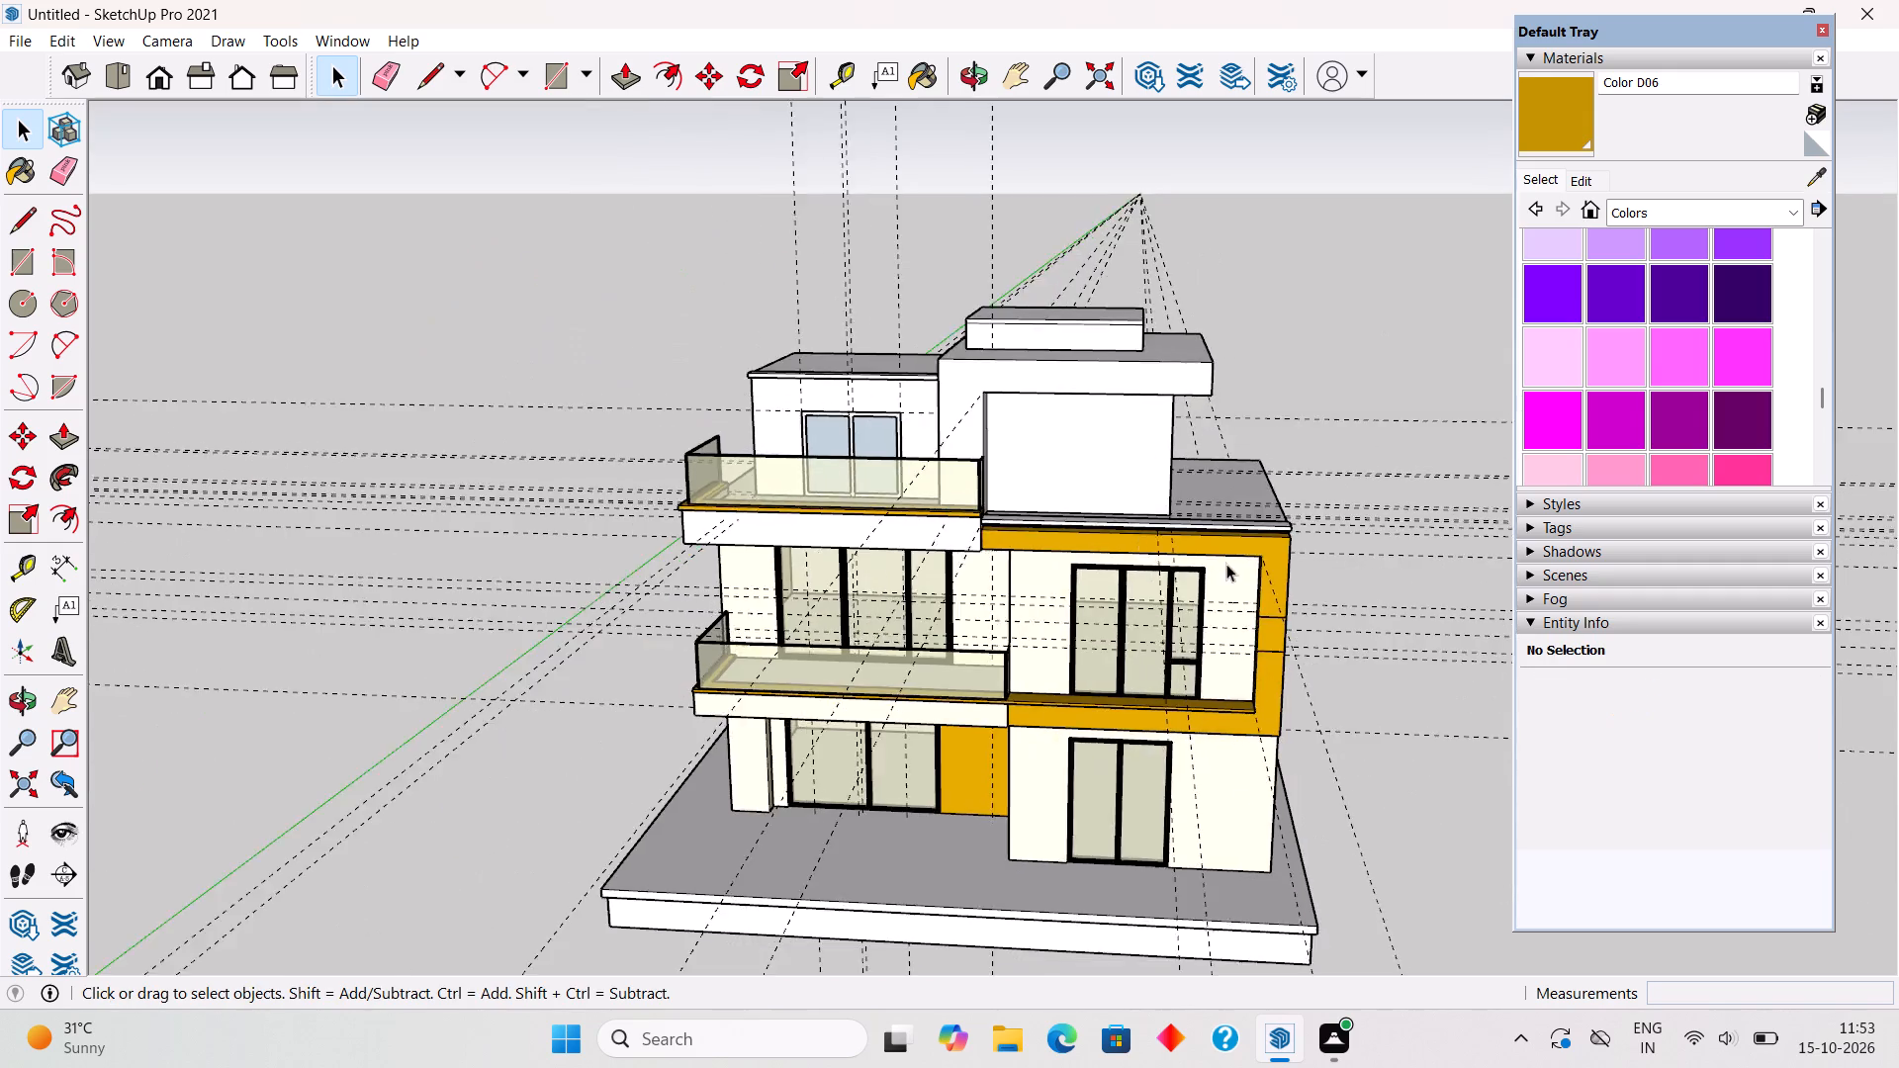
scroll(1226, 564, "down", 1)
middle_click_drag(1226, 500, 1271, 426)
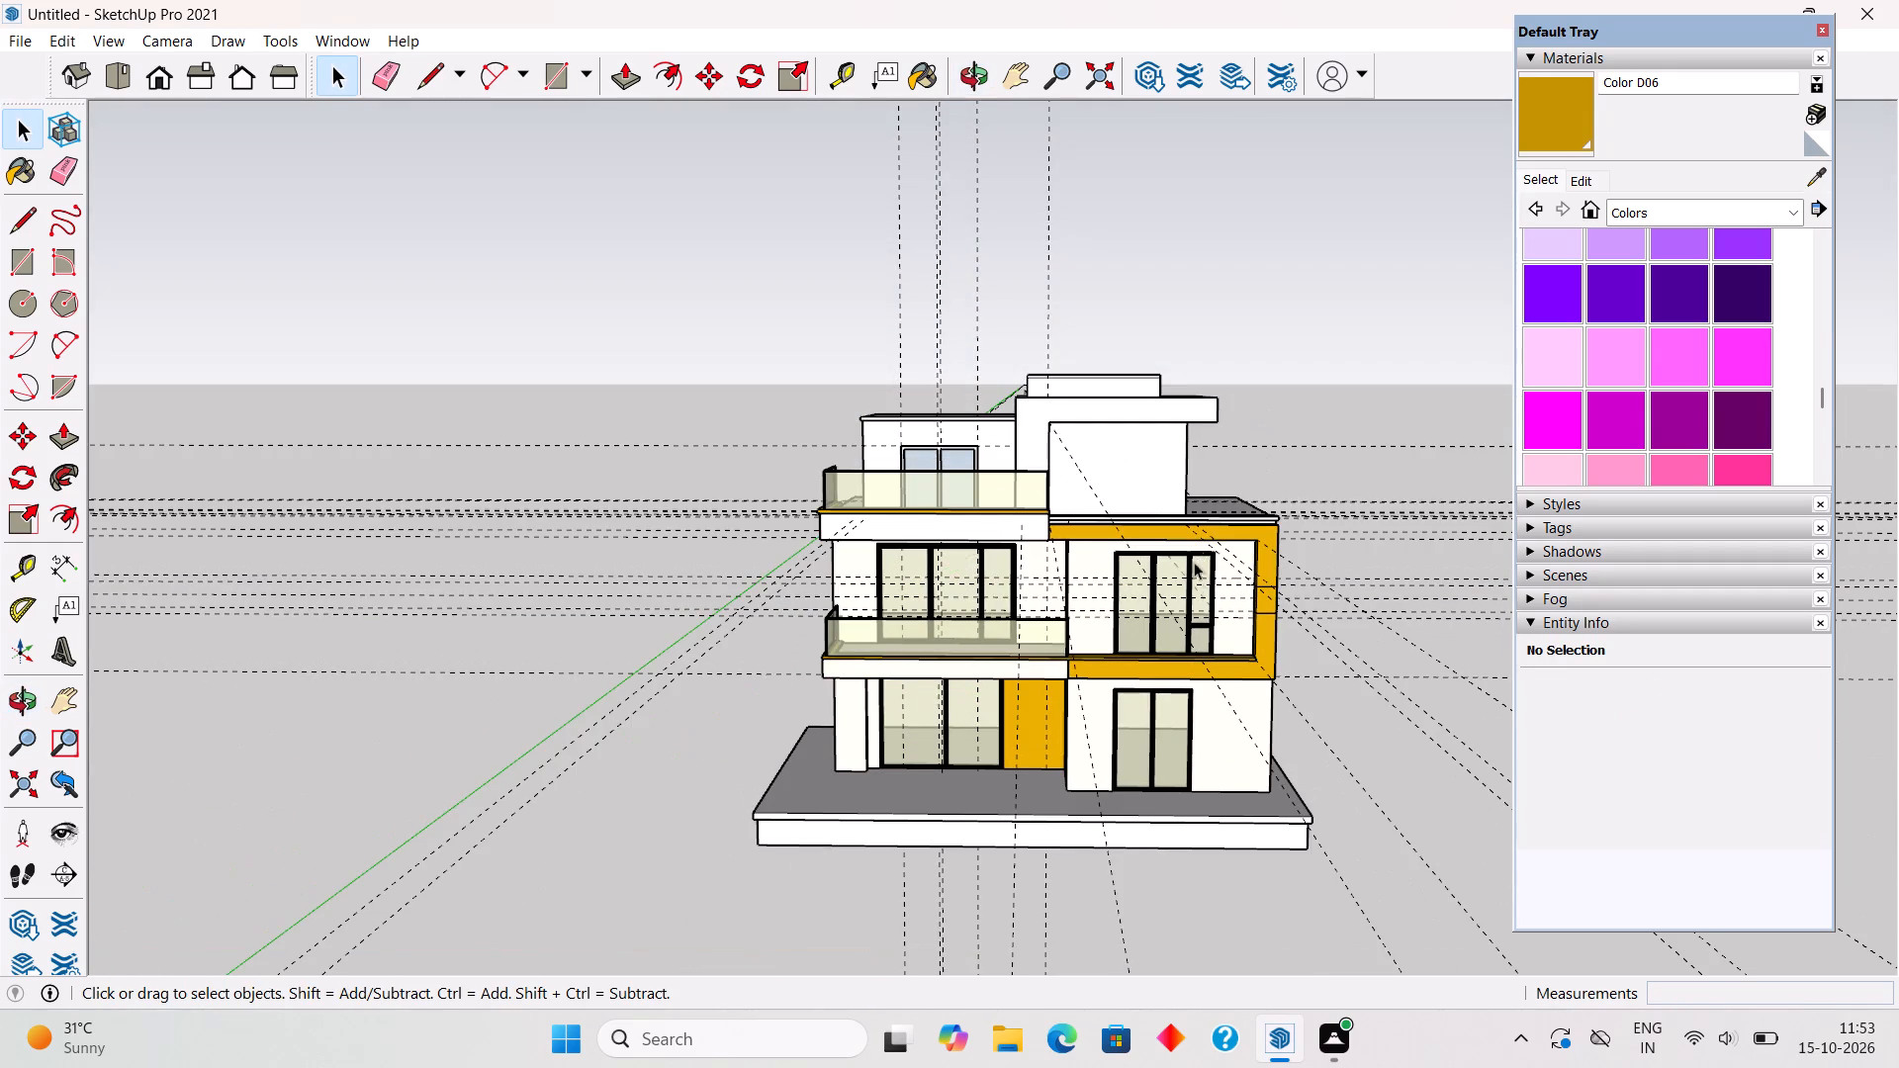
scroll(1194, 576, "up", 3)
middle_click_drag(1236, 523, 1093, 702)
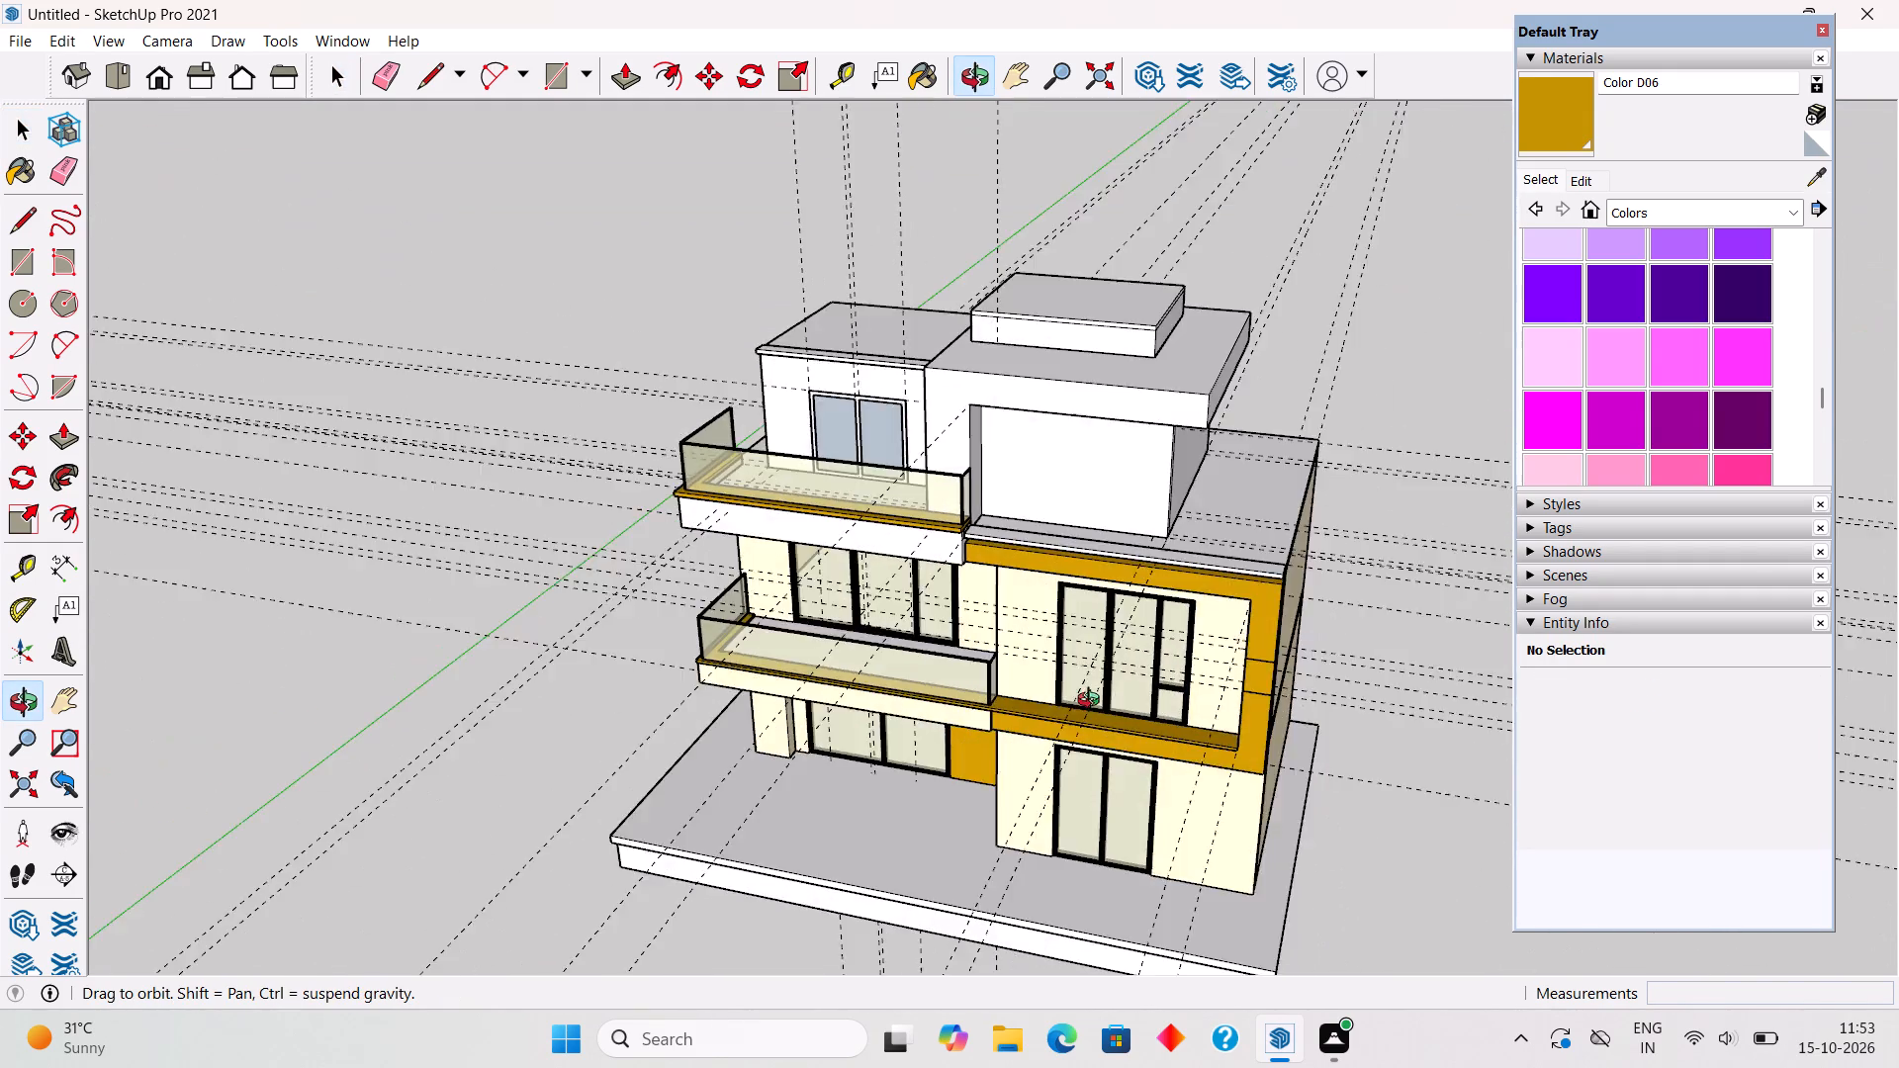
middle_click_drag(1093, 702, 1161, 549)
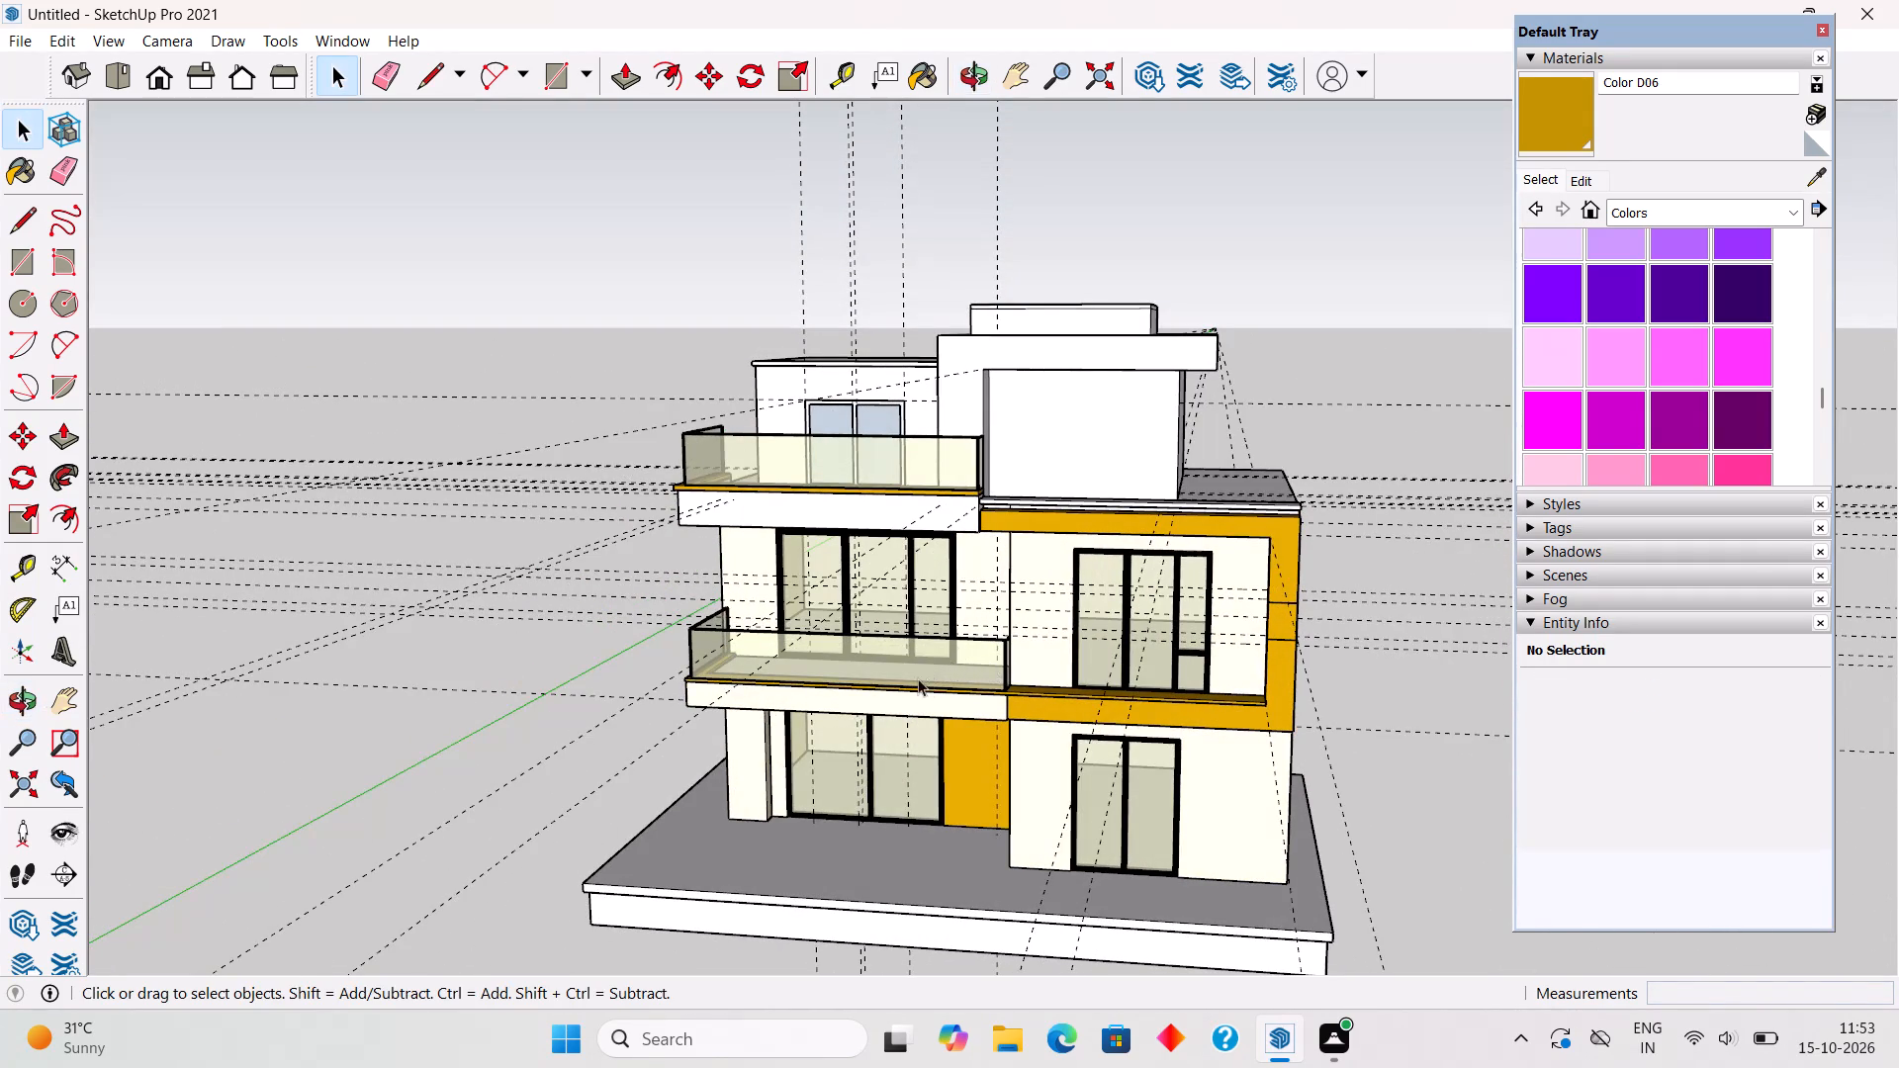
left_click(913, 669)
scroll(913, 669, "up", 3)
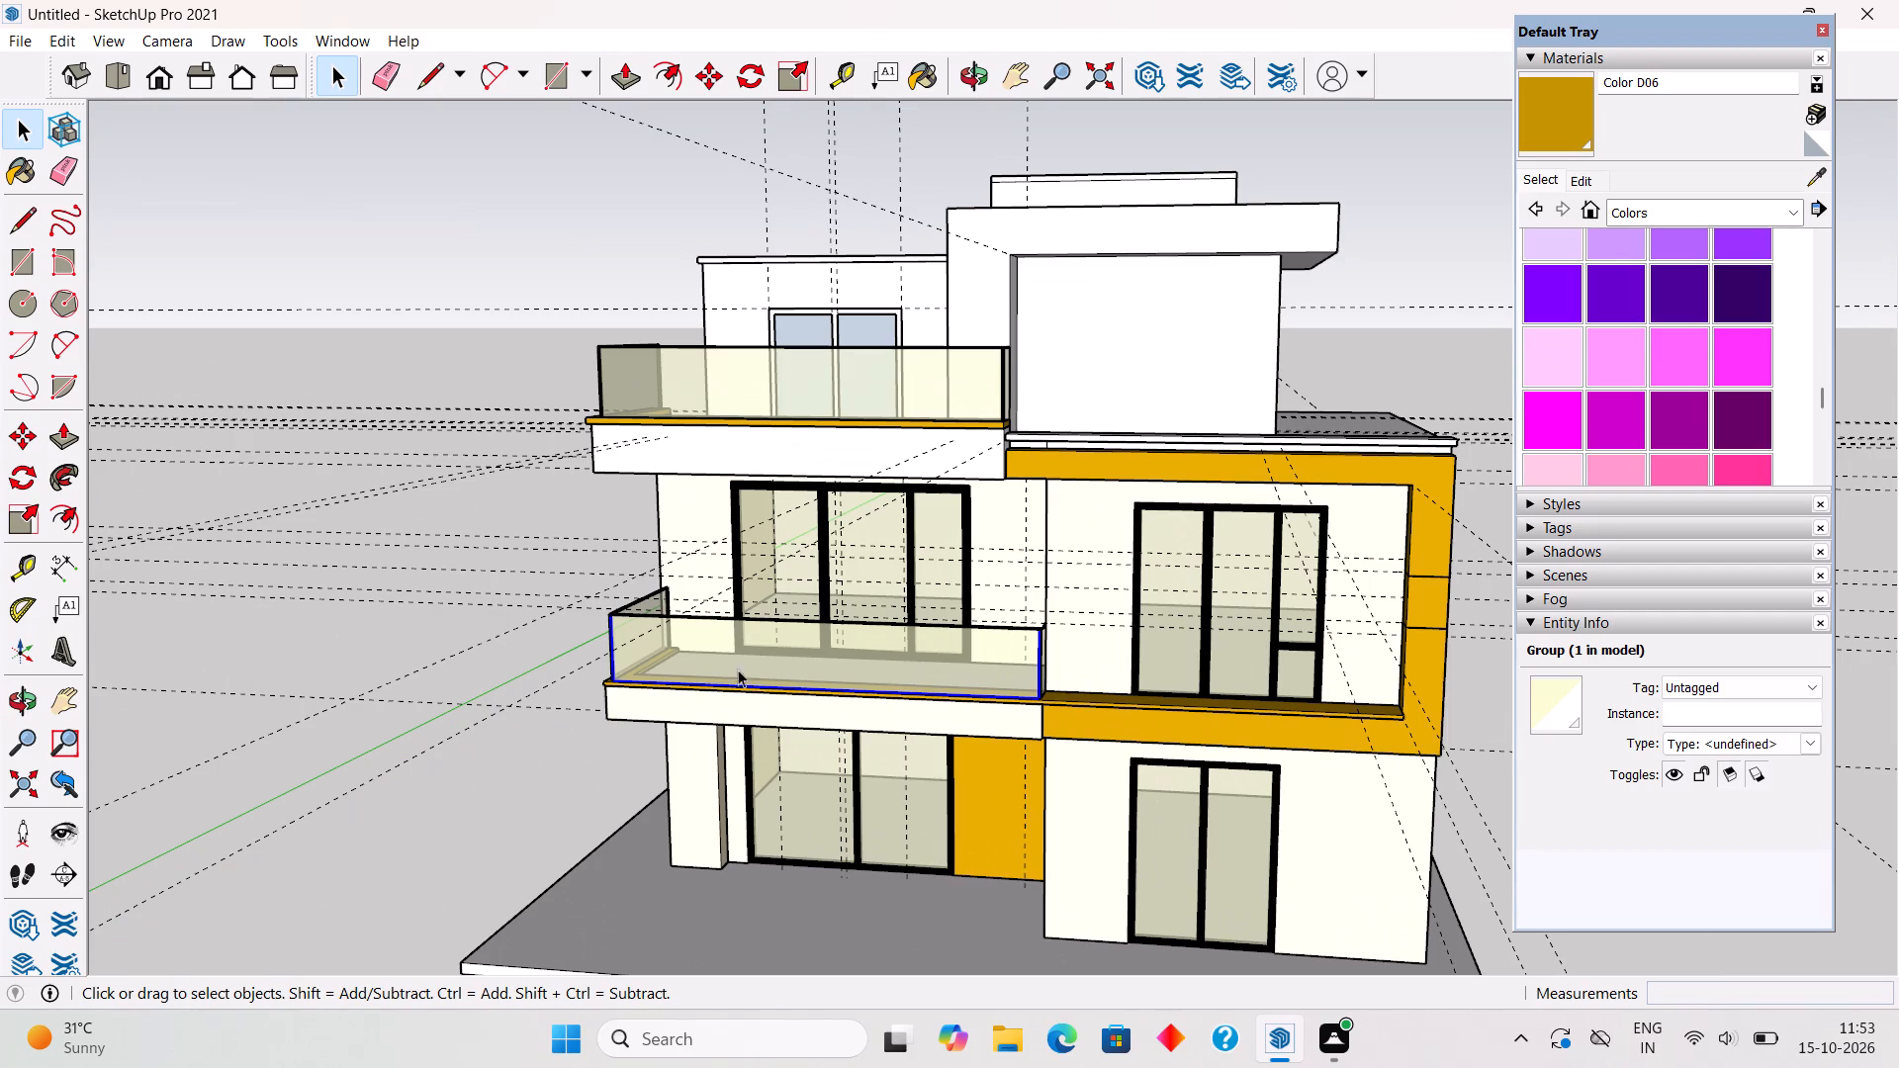
middle_click_drag(763, 661, 1102, 694)
scroll(509, 775, "up", 12)
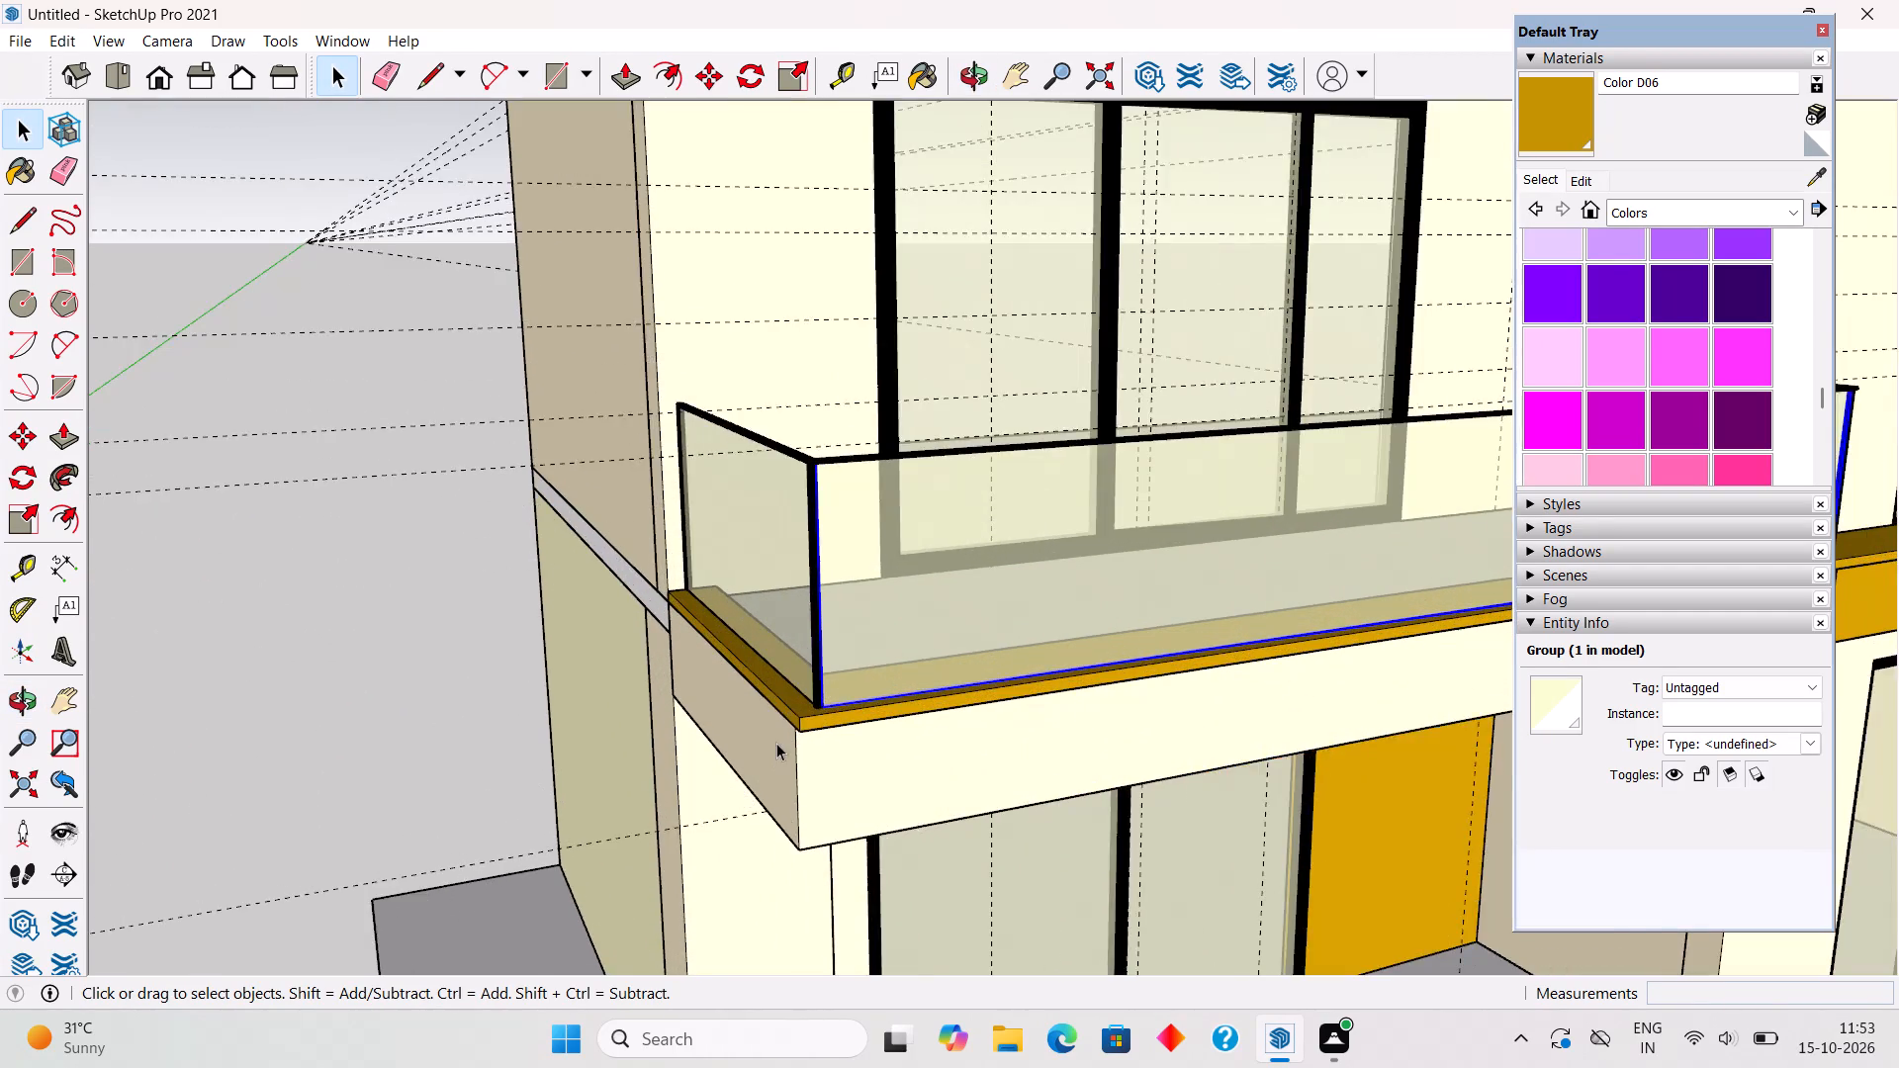
scroll(776, 743, "up", 3)
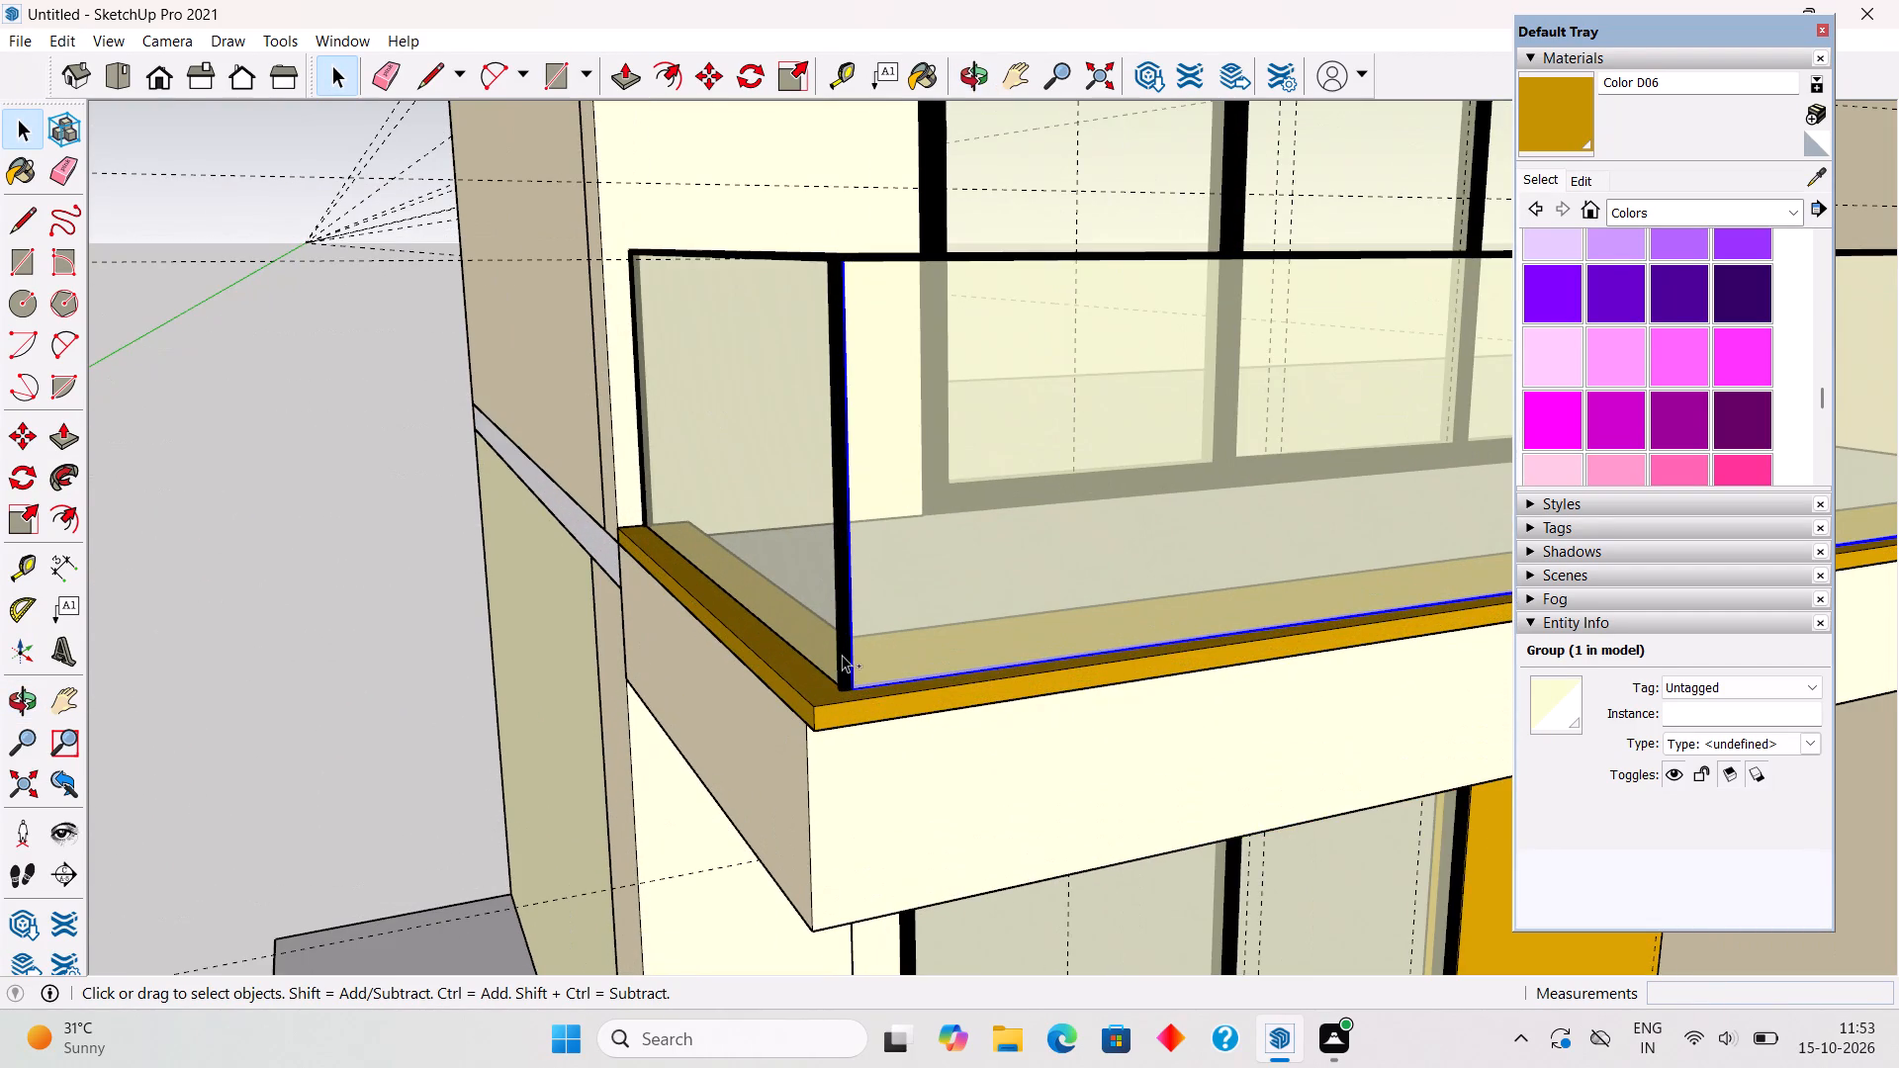
scroll(830, 658, "down", 15)
left_click(527, 671)
scroll(538, 671, "down", 10)
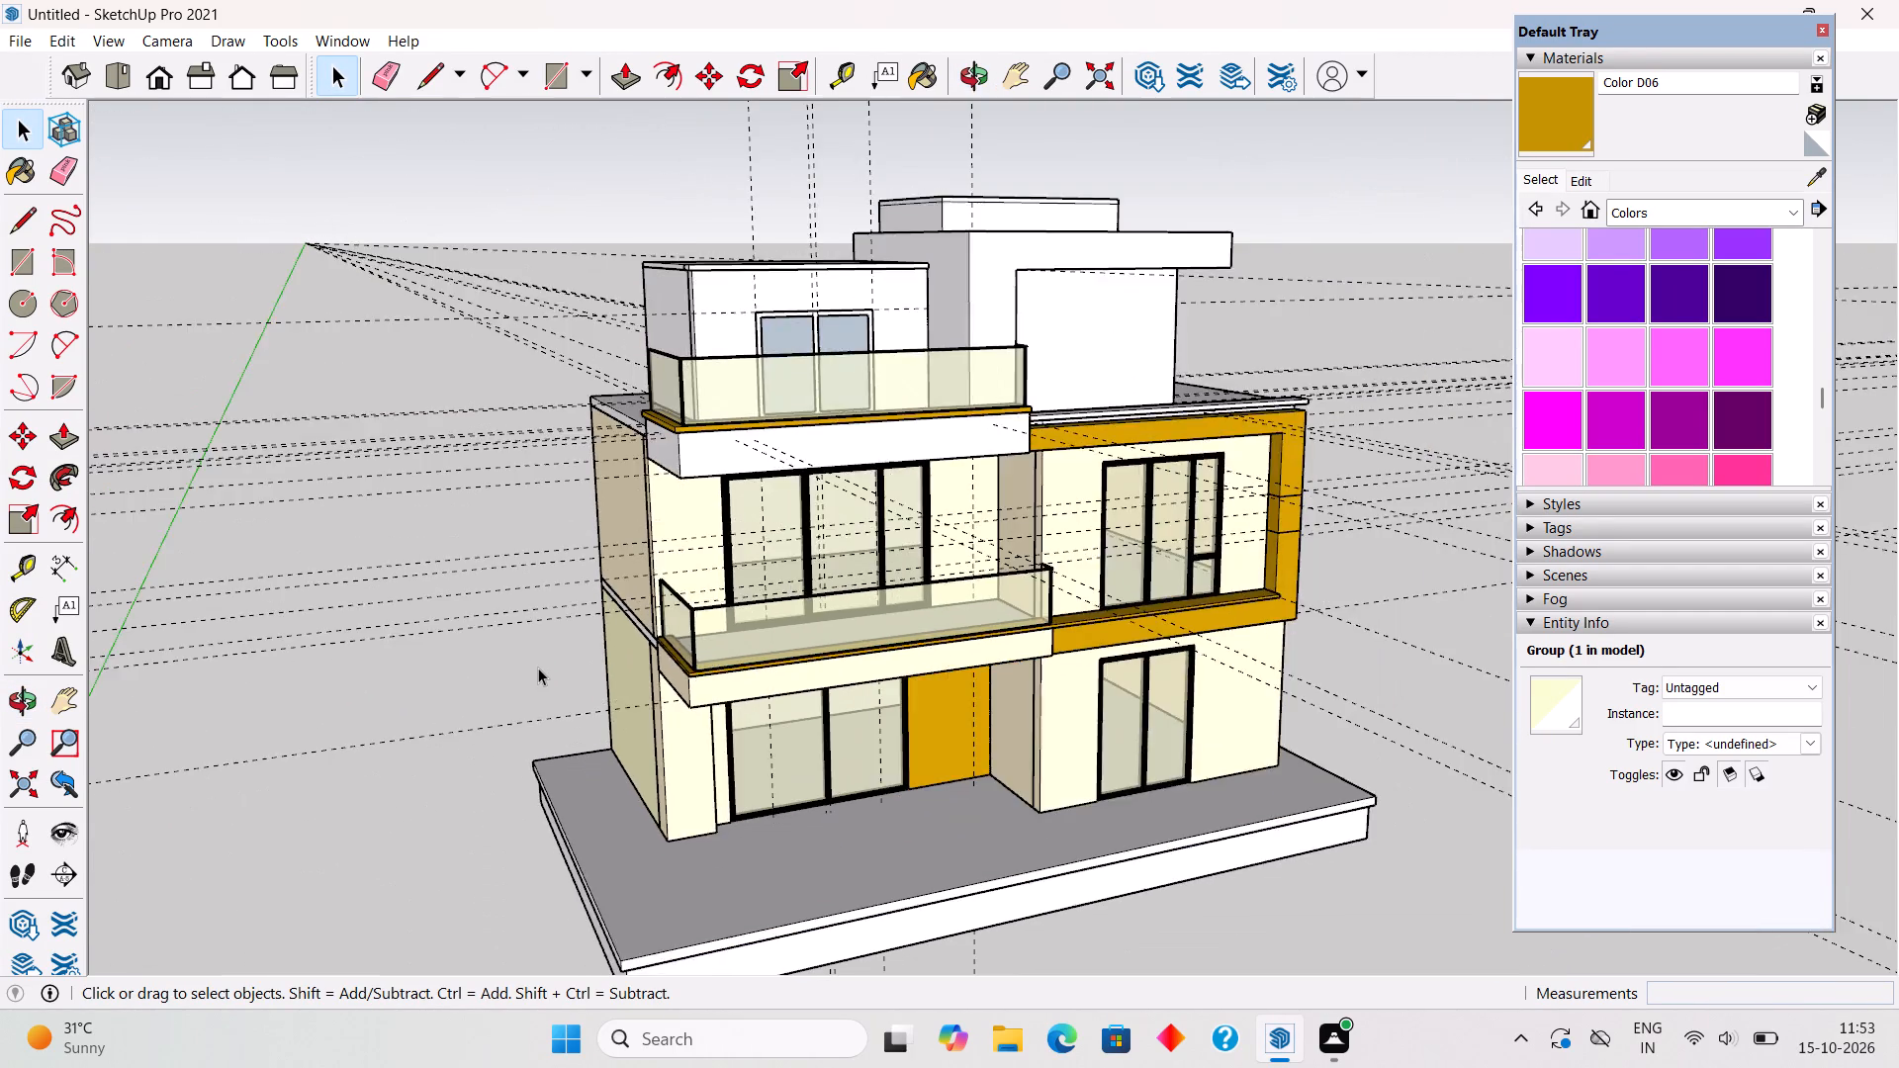
scroll(538, 667, "down", 4)
Draw a rectangle about 1 3/4" by 3' 4" on the wall where the upper balcony railing ends and Push/Pull it 2" into a post.
middle_click_drag(1048, 486, 534, 532)
scroll(1031, 471, "up", 7)
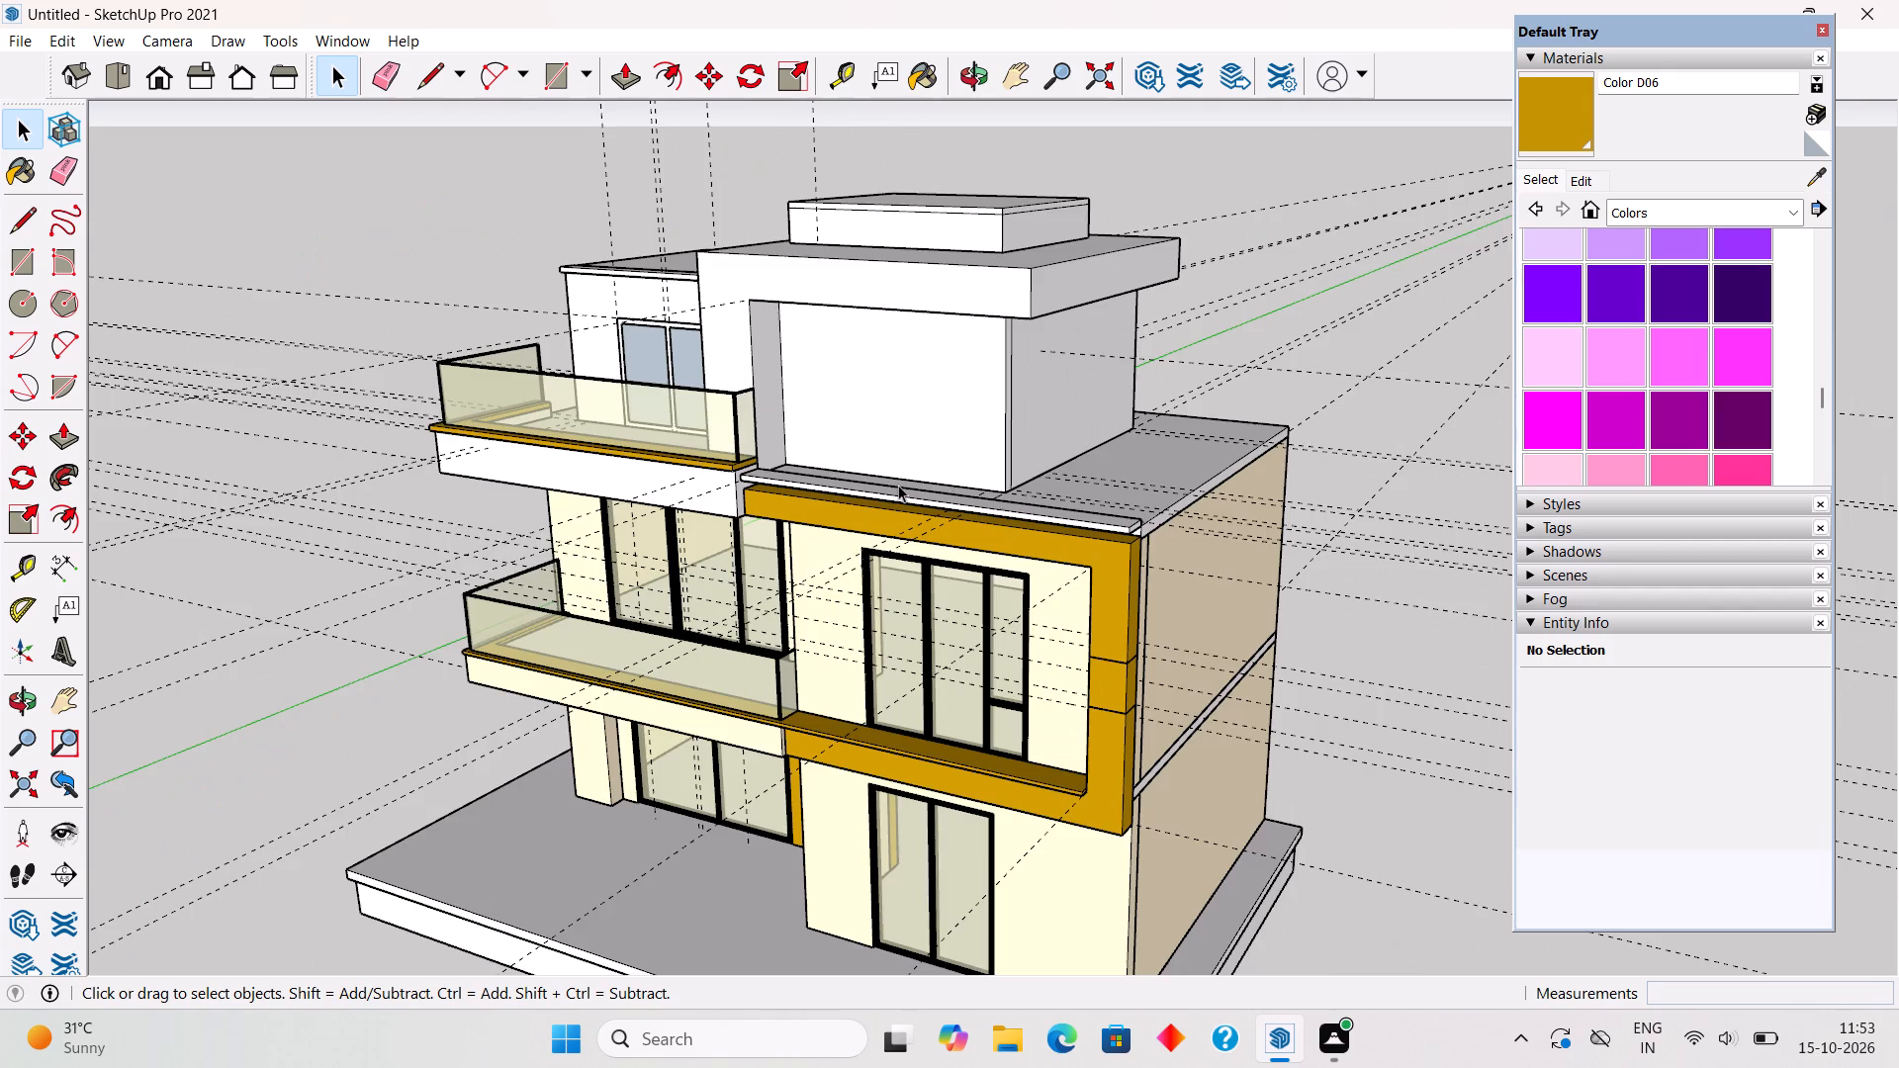
scroll(898, 485, "up", 3)
scroll(738, 489, "up", 4)
scroll(667, 452, "up", 3)
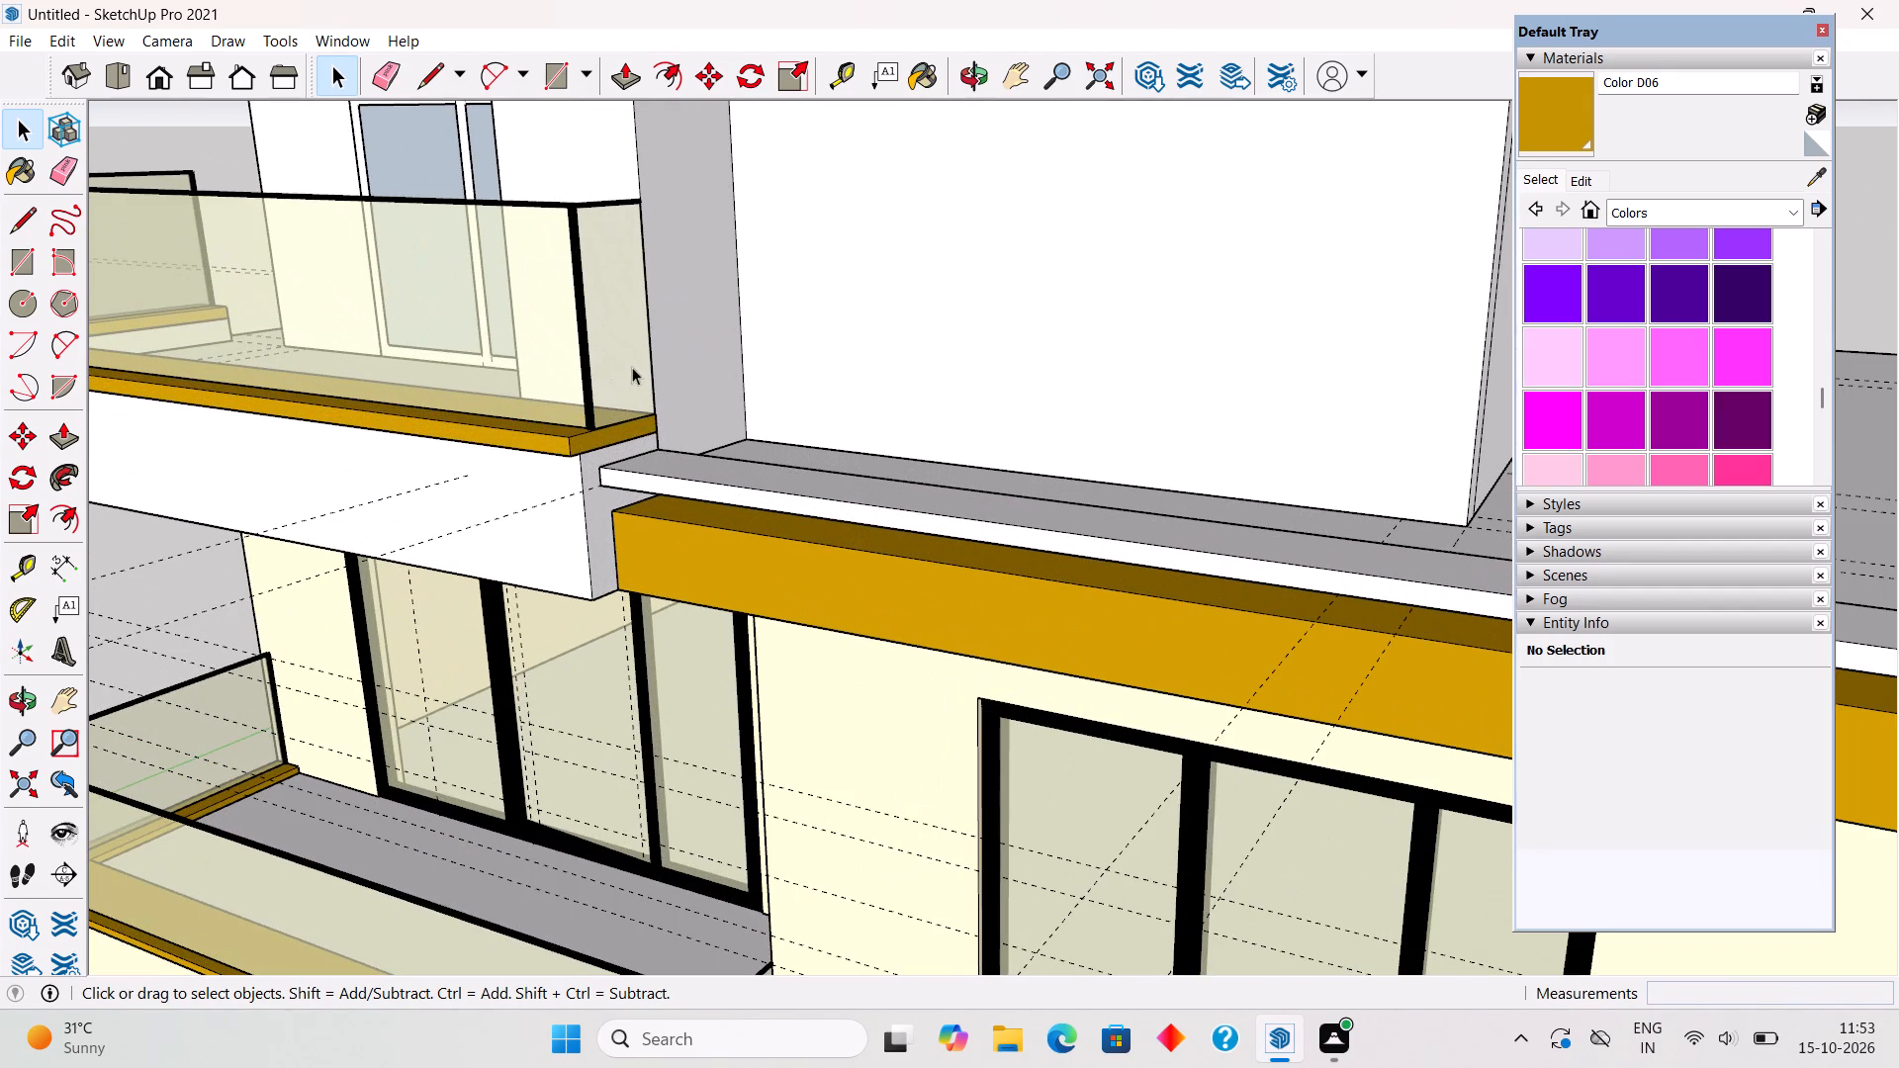
middle_click_drag(633, 366, 463, 443)
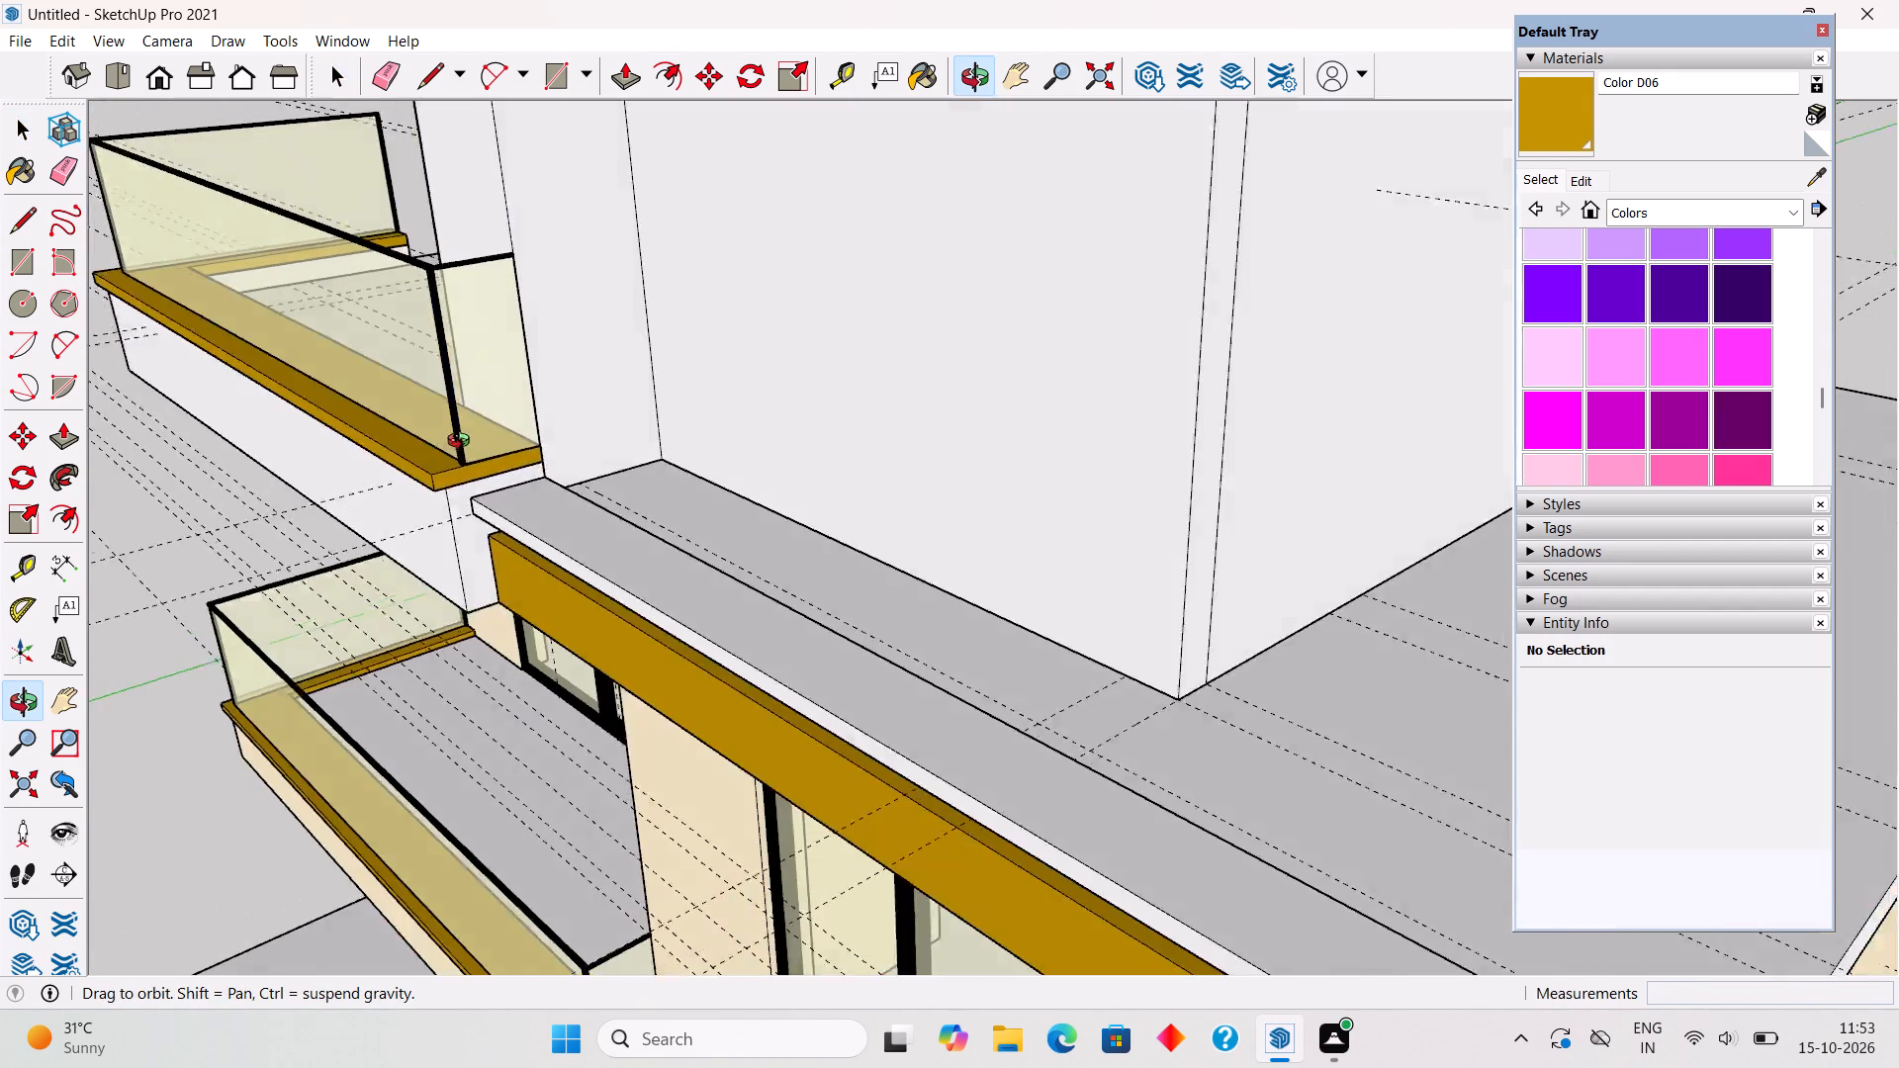
middle_click_drag(463, 443, 524, 458)
scroll(577, 426, "up", 3)
middle_click_drag(575, 459, 699, 467)
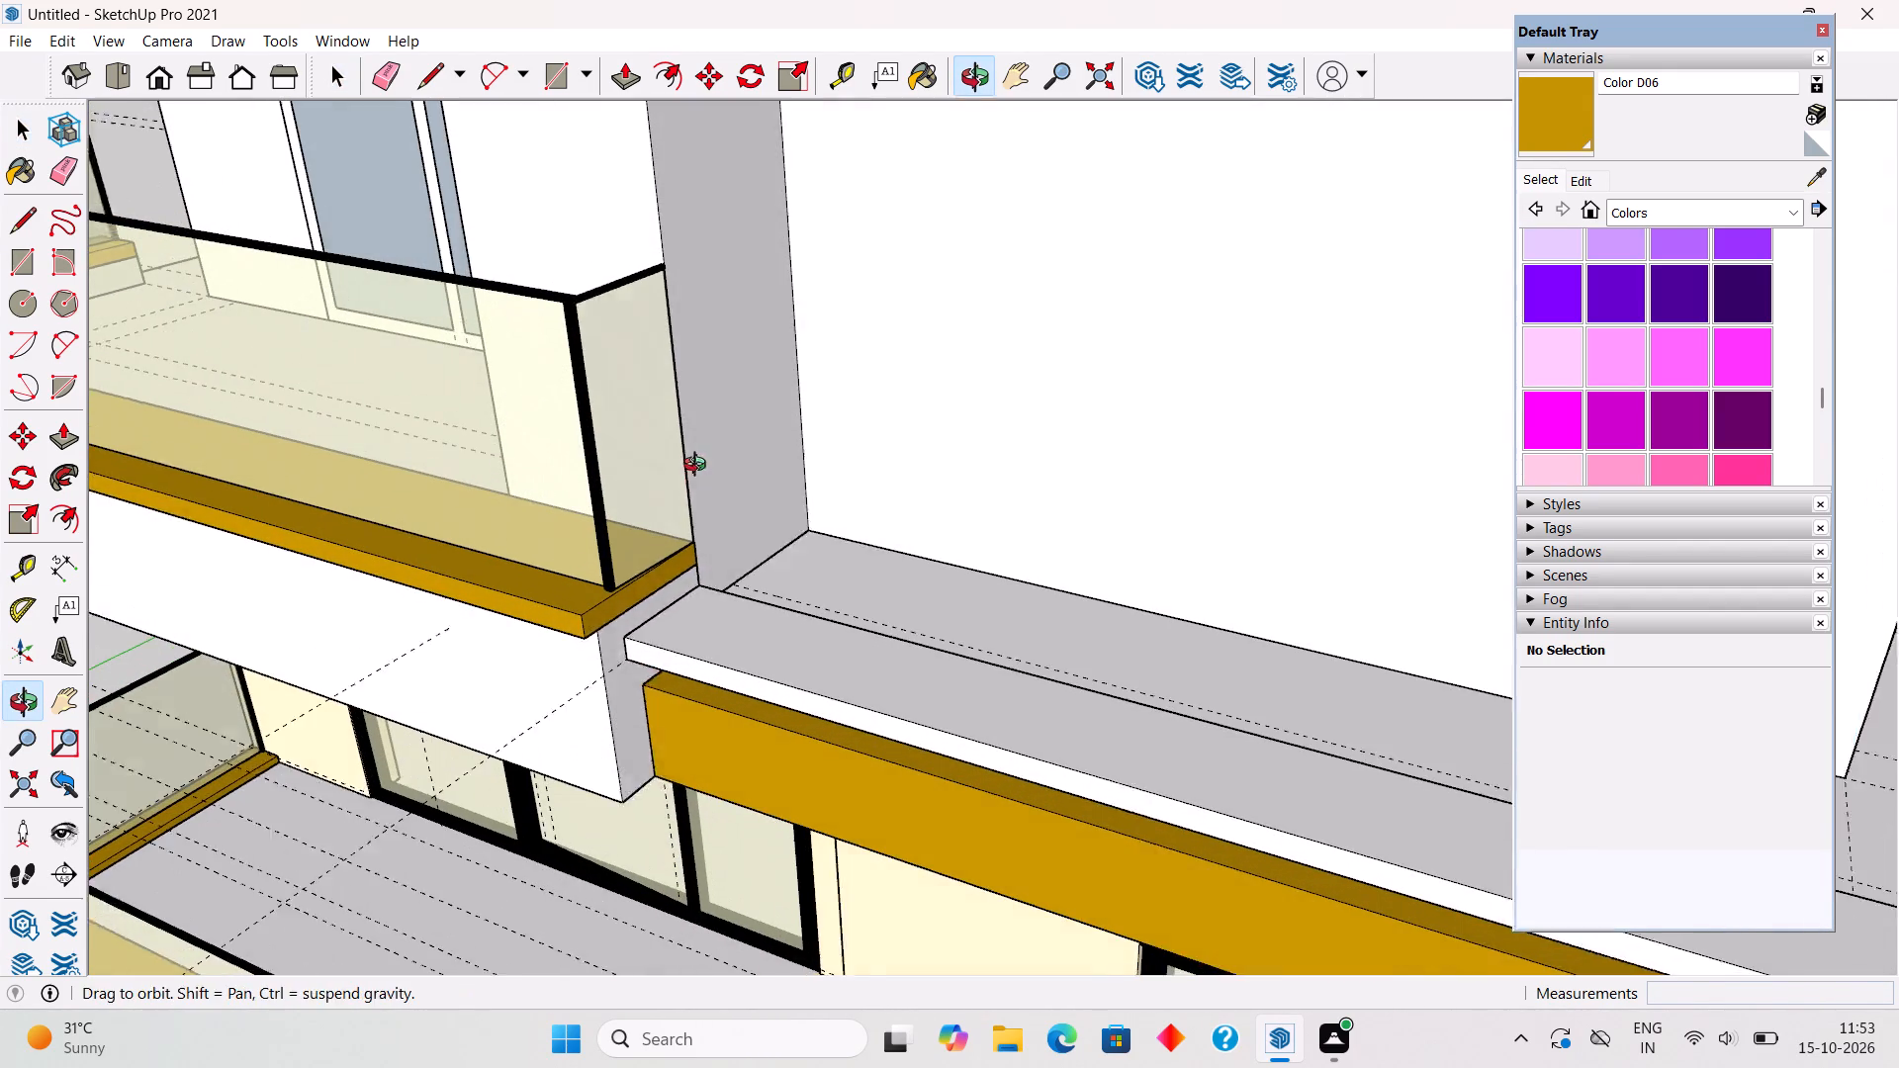
middle_click_drag(699, 467, 706, 467)
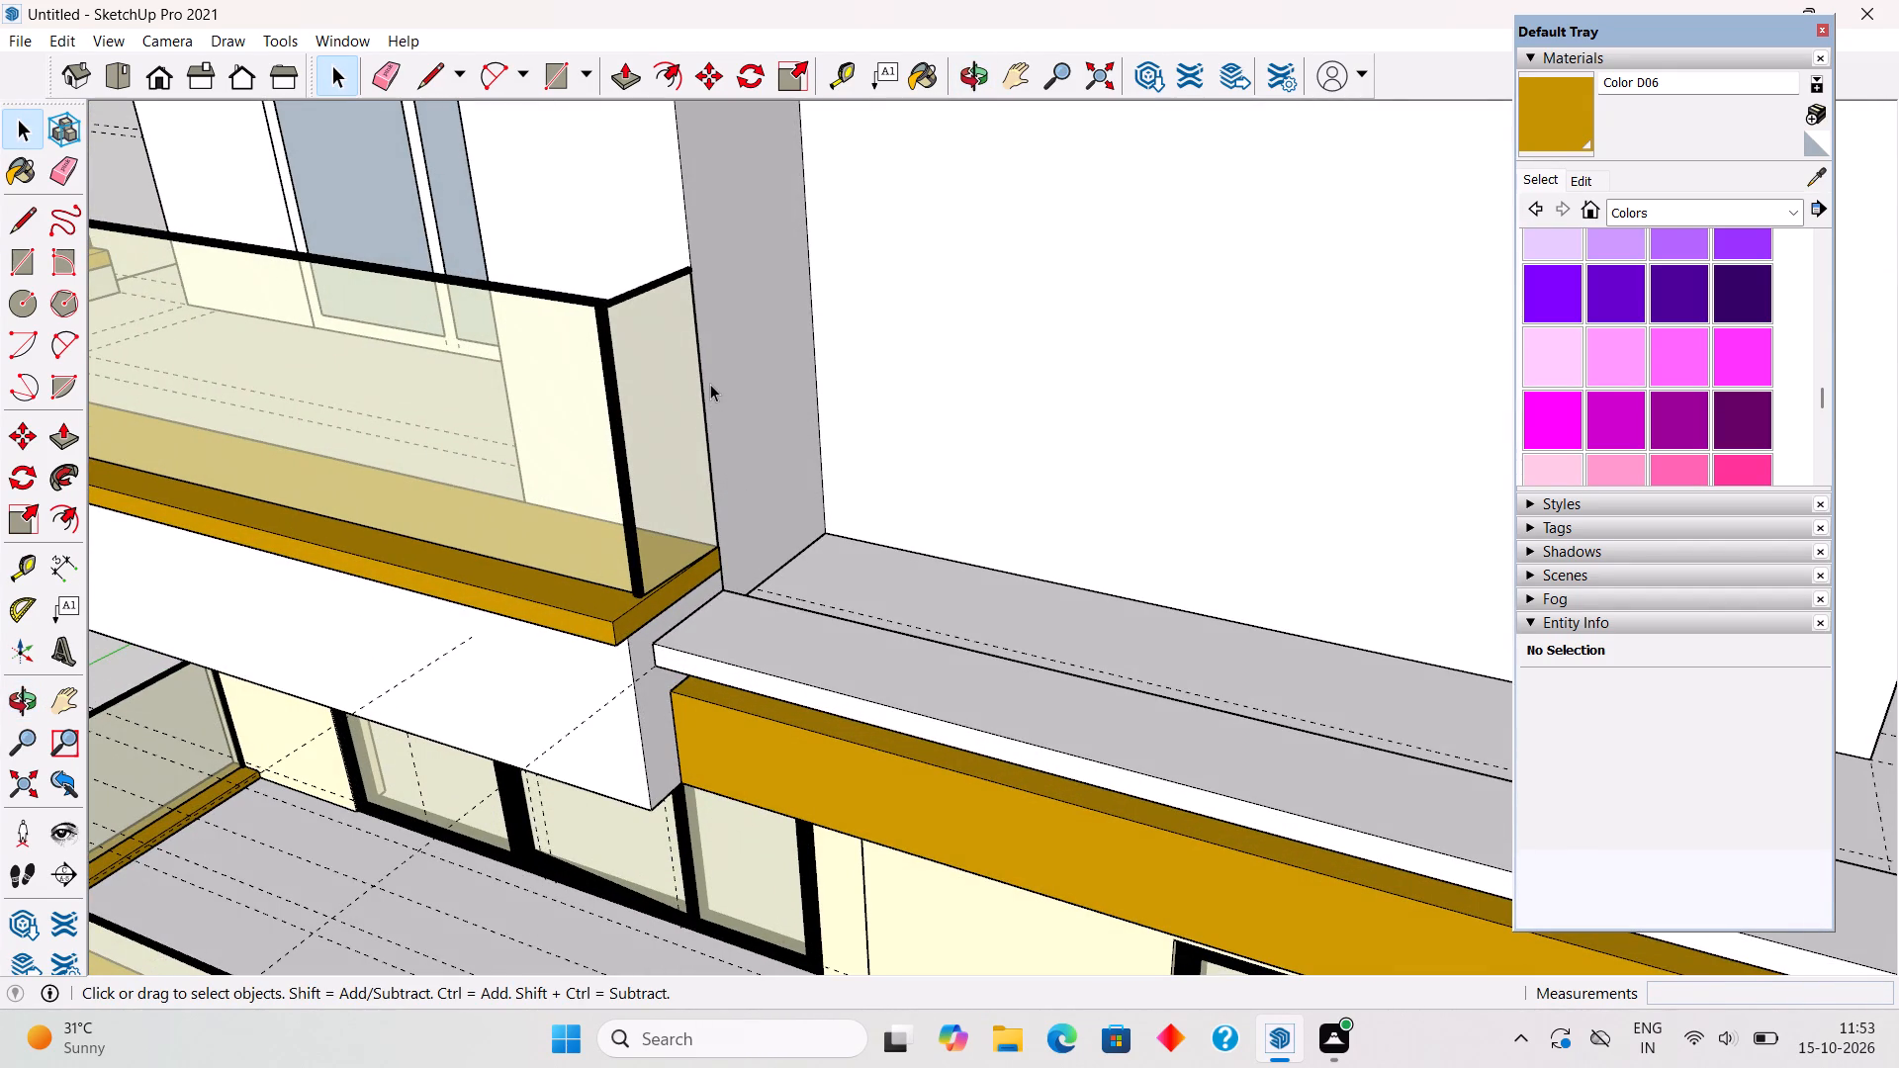
key("r")
left_click(687, 281)
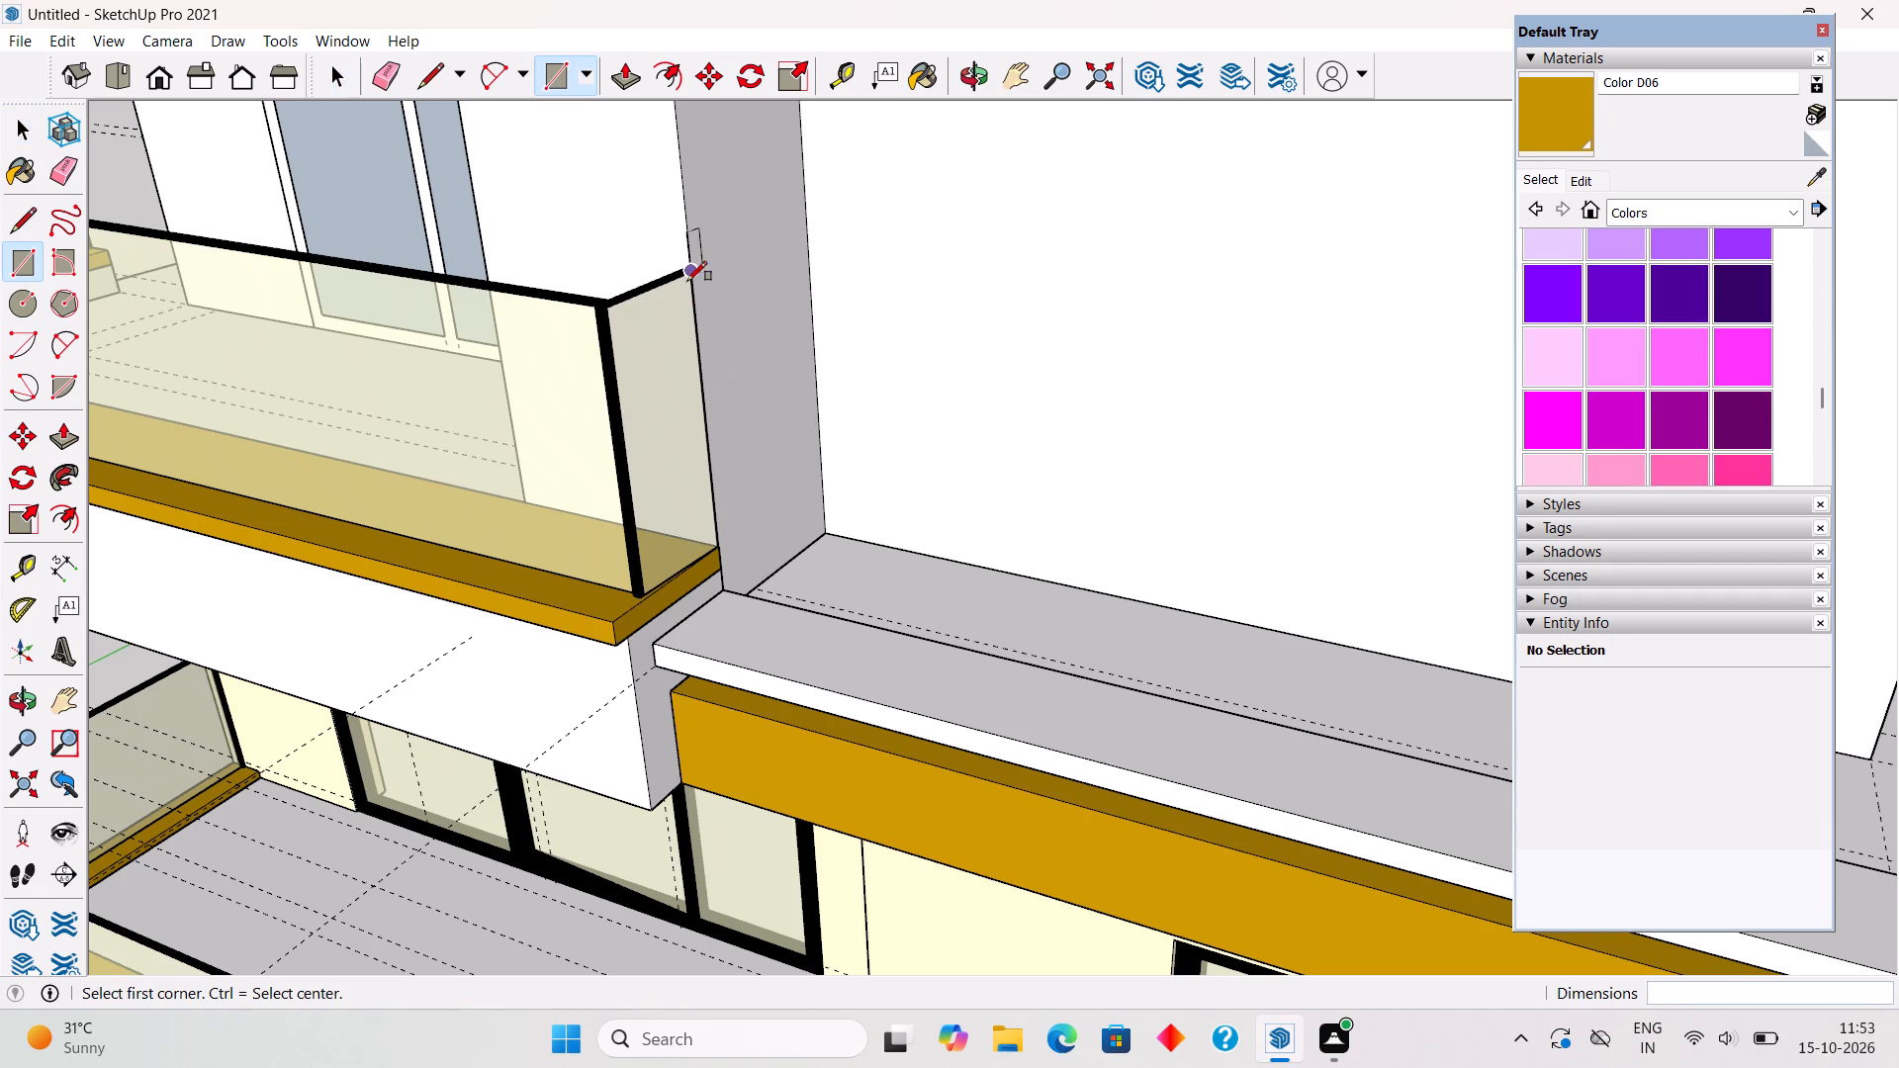
scroll(729, 597, "up", 5)
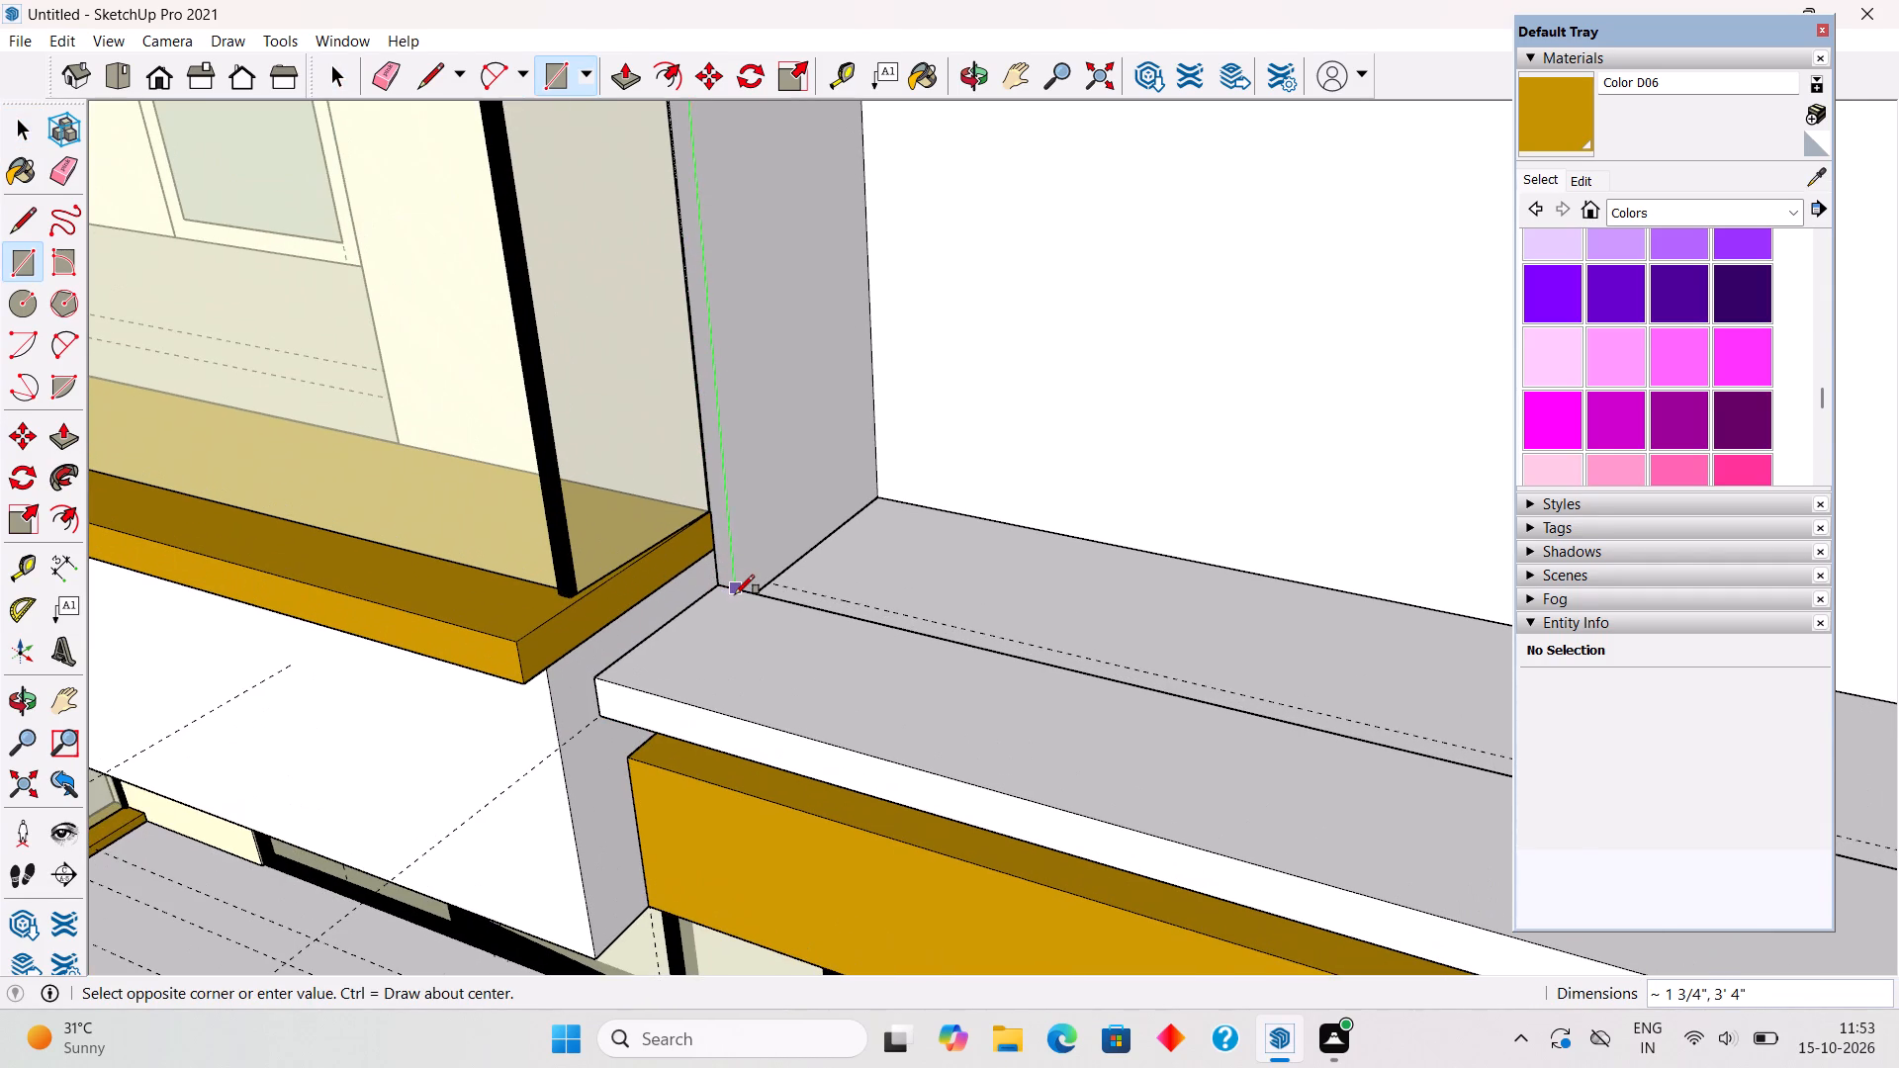
left_click(735, 587)
key("p")
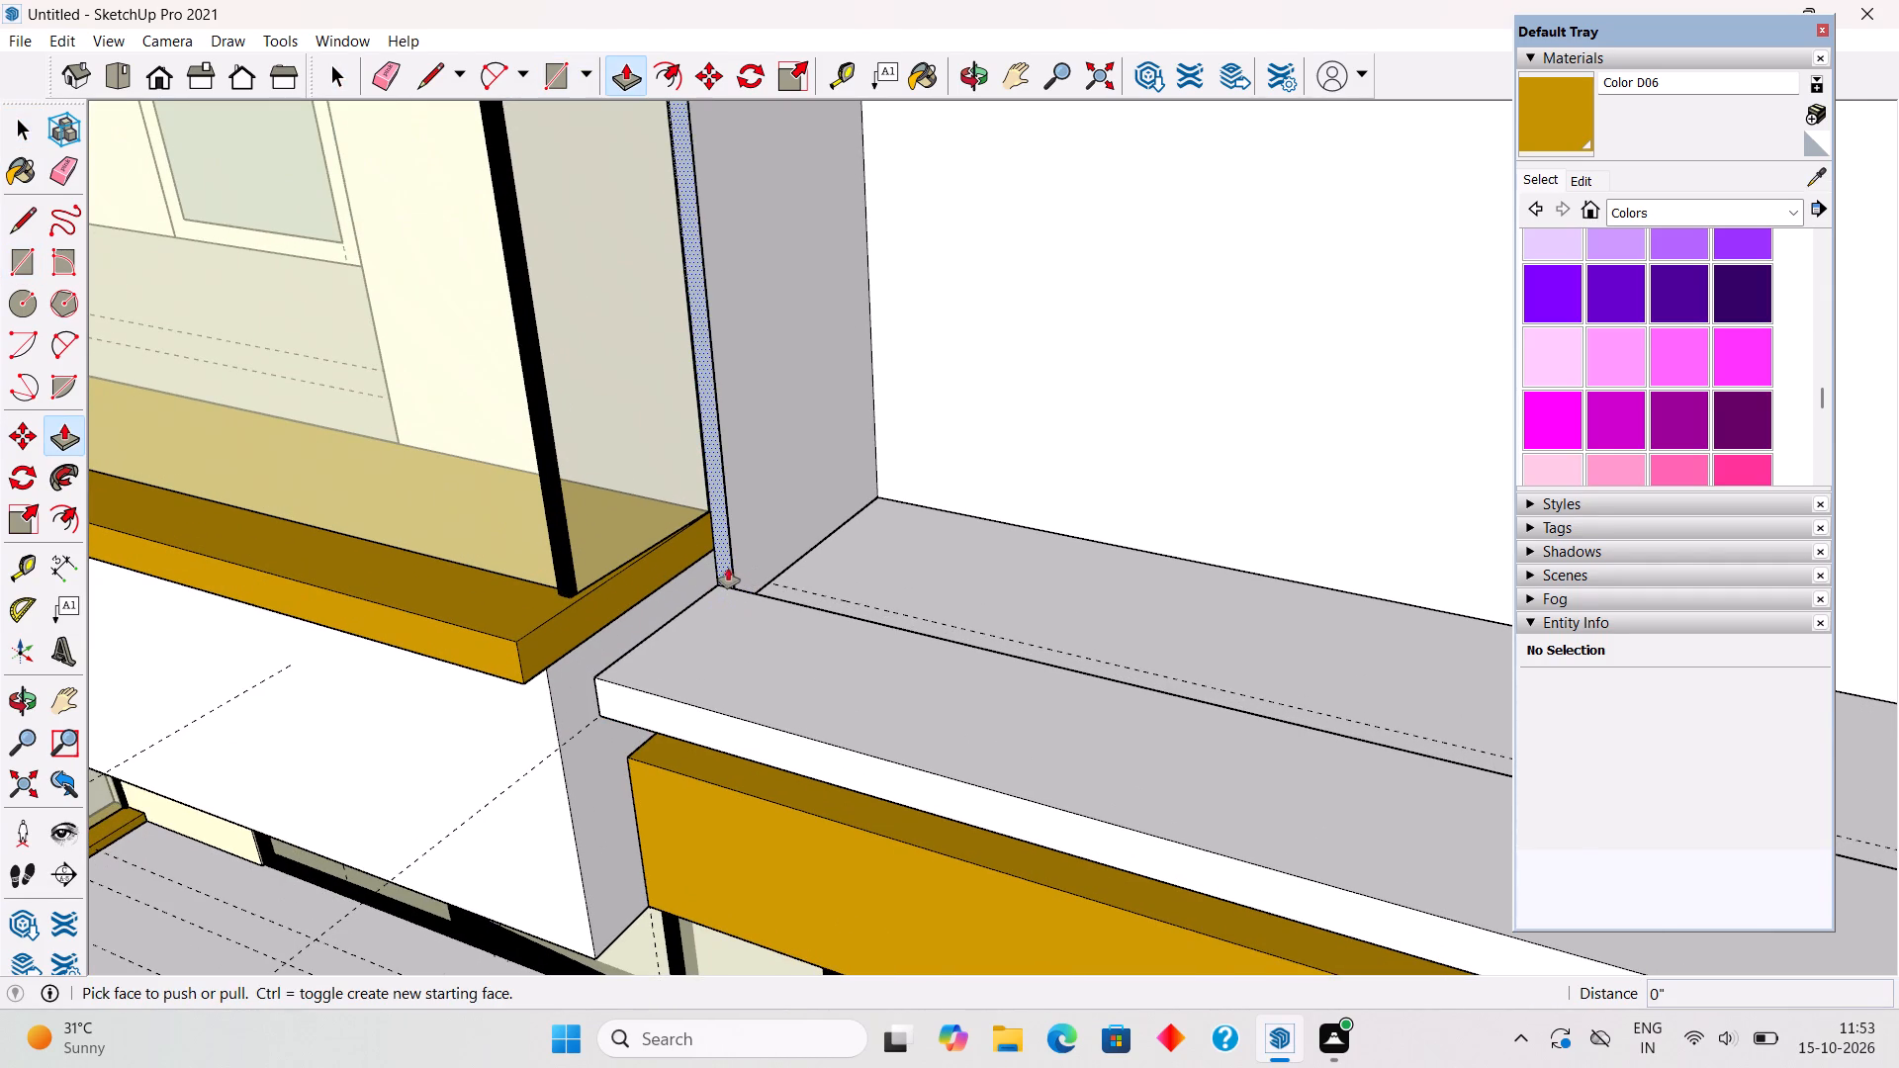
left_click(727, 567)
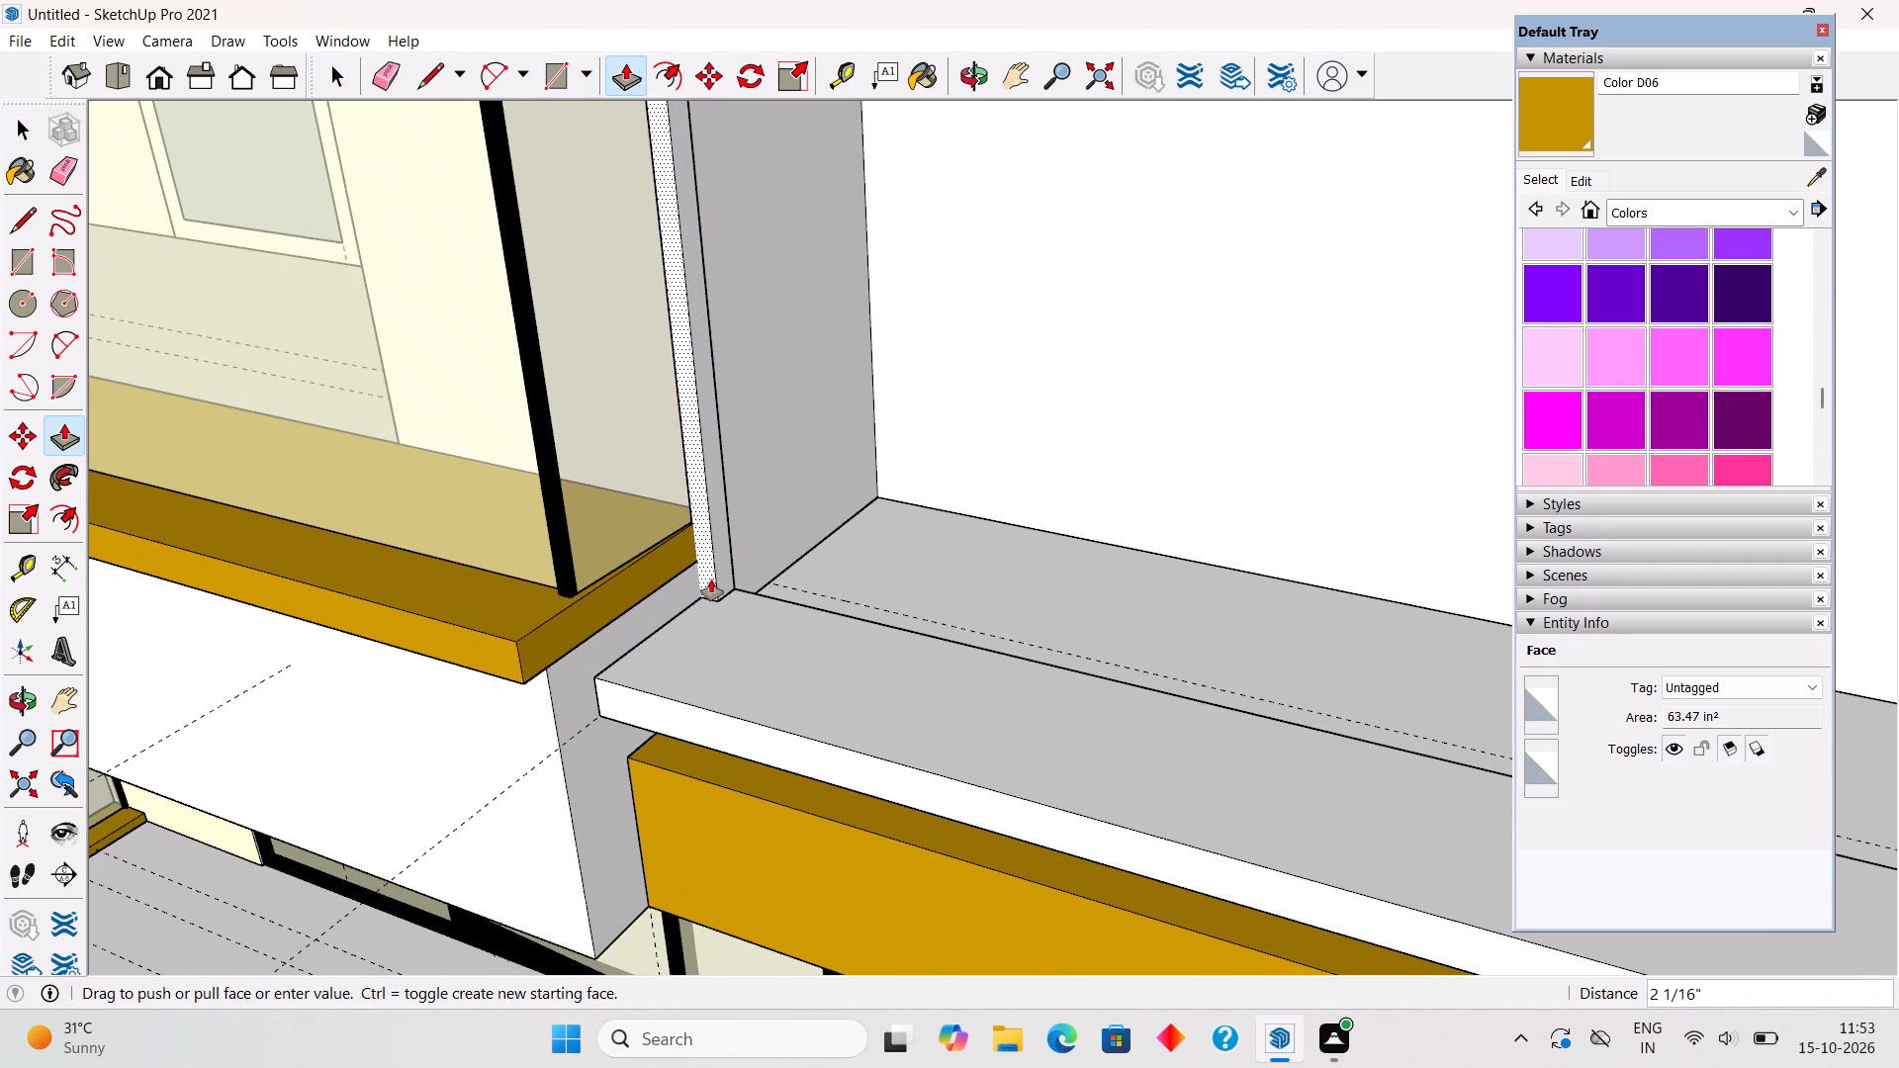
type("2\"")
key("Return")
key("space")
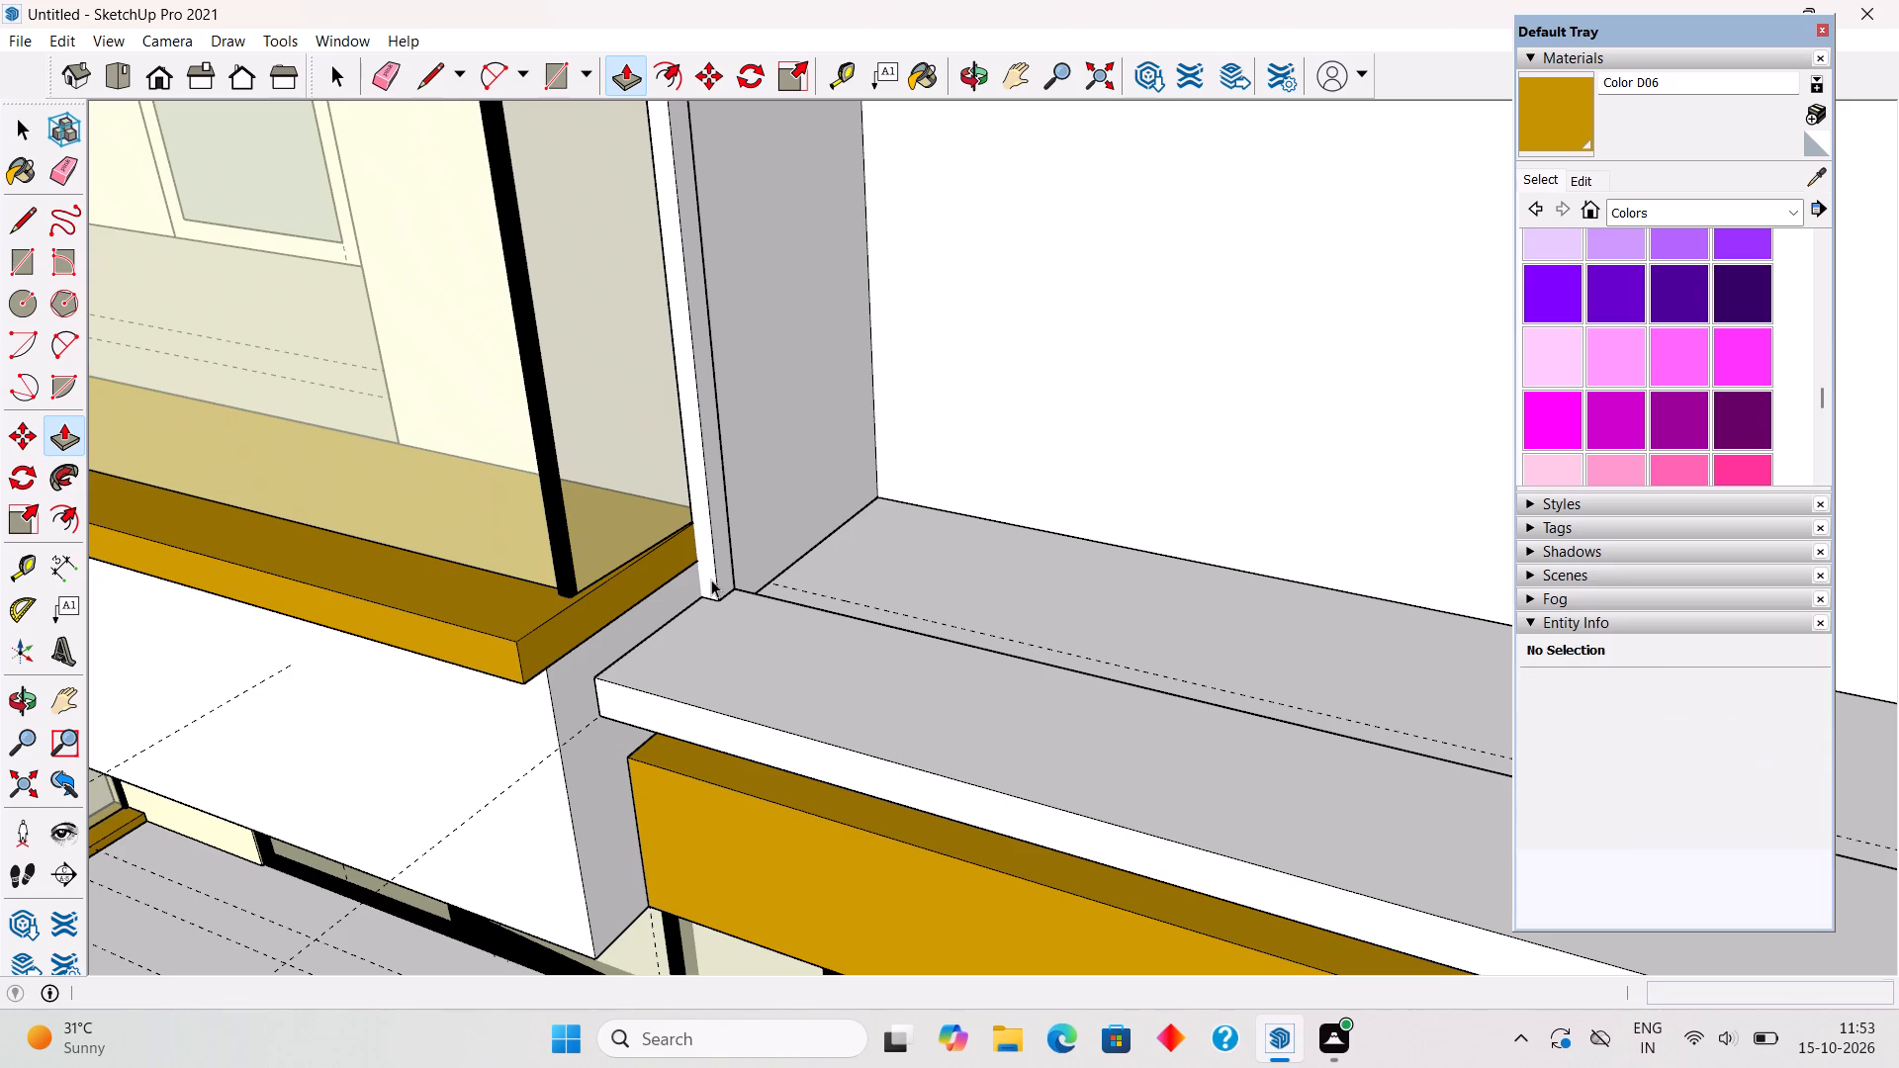
Make the new post at the end of the upper balcony railing a group.
triple_click(711, 579)
right_click(711, 579)
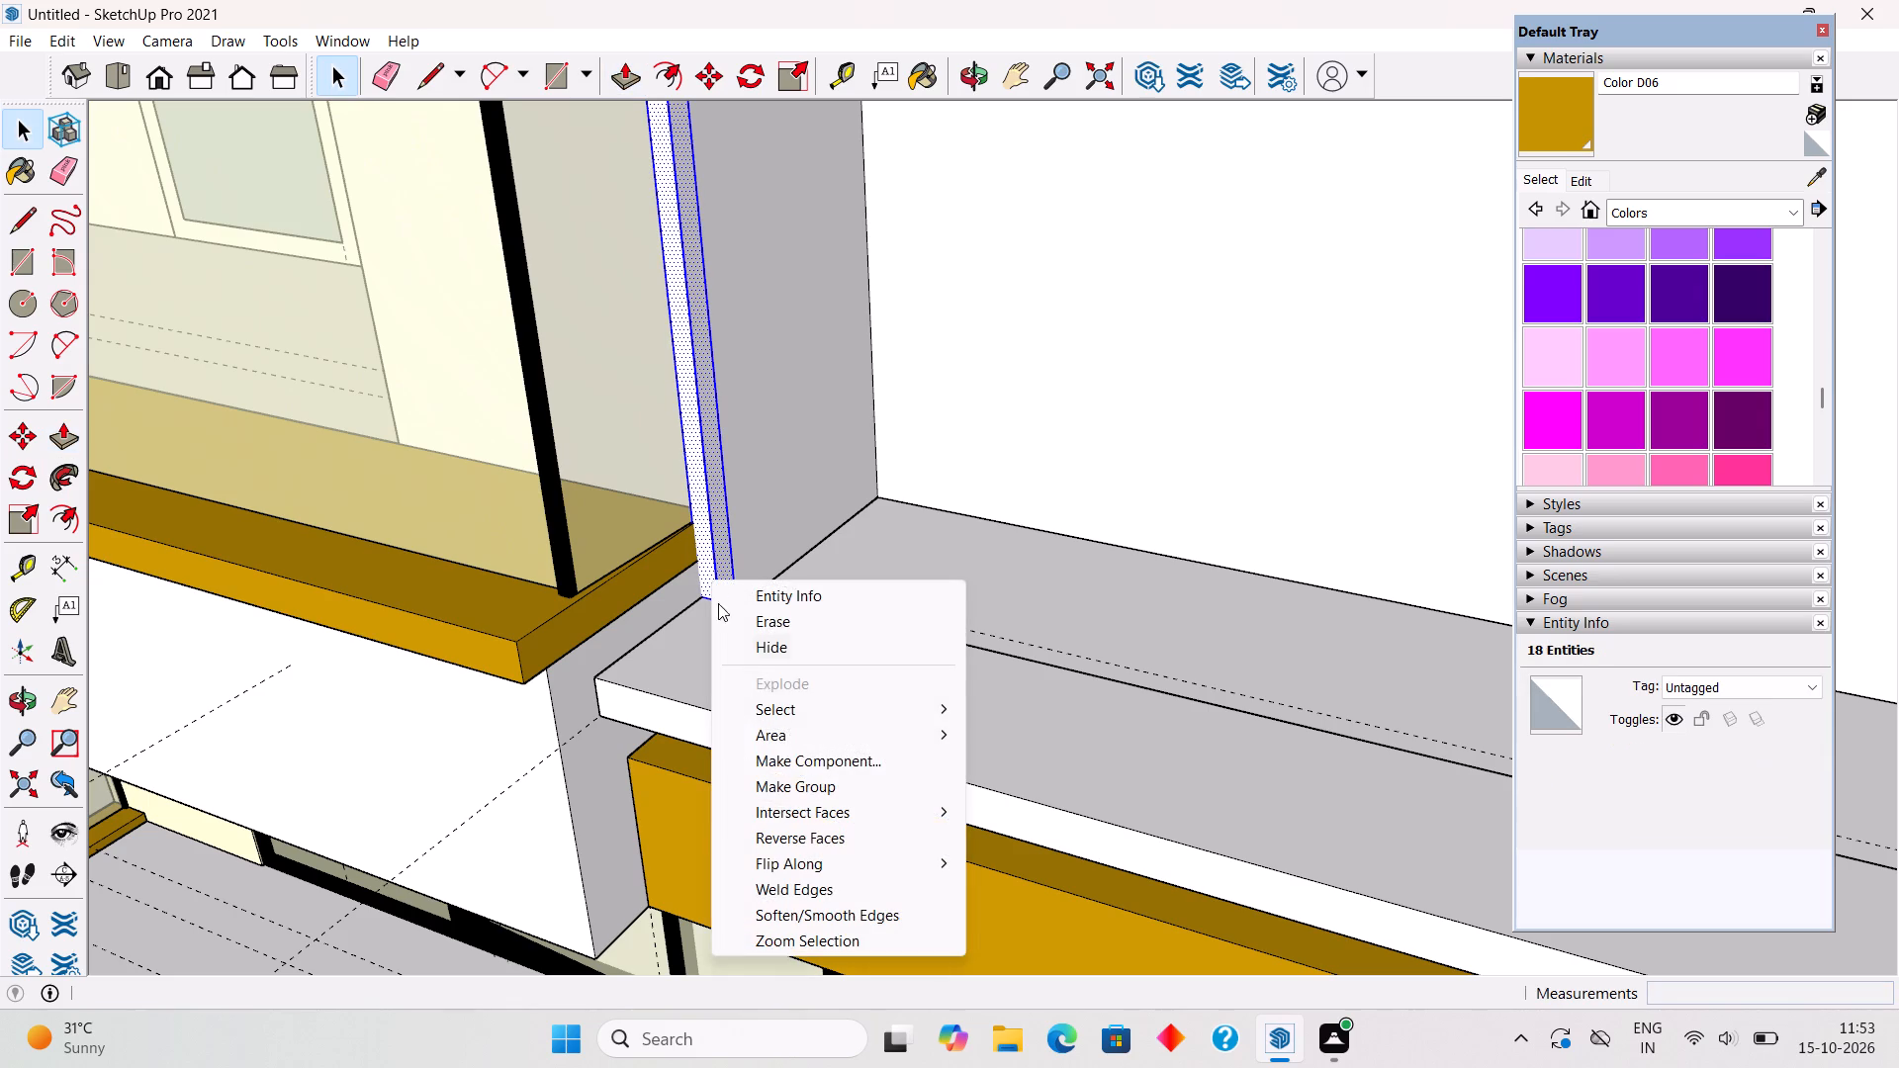
left_click(788, 777)
Copy the post about 15' 1 3/4" along the roof terrace's front edge towards its outer corner.
scroll(788, 777, "down", 13)
scroll(729, 690, "down", 6)
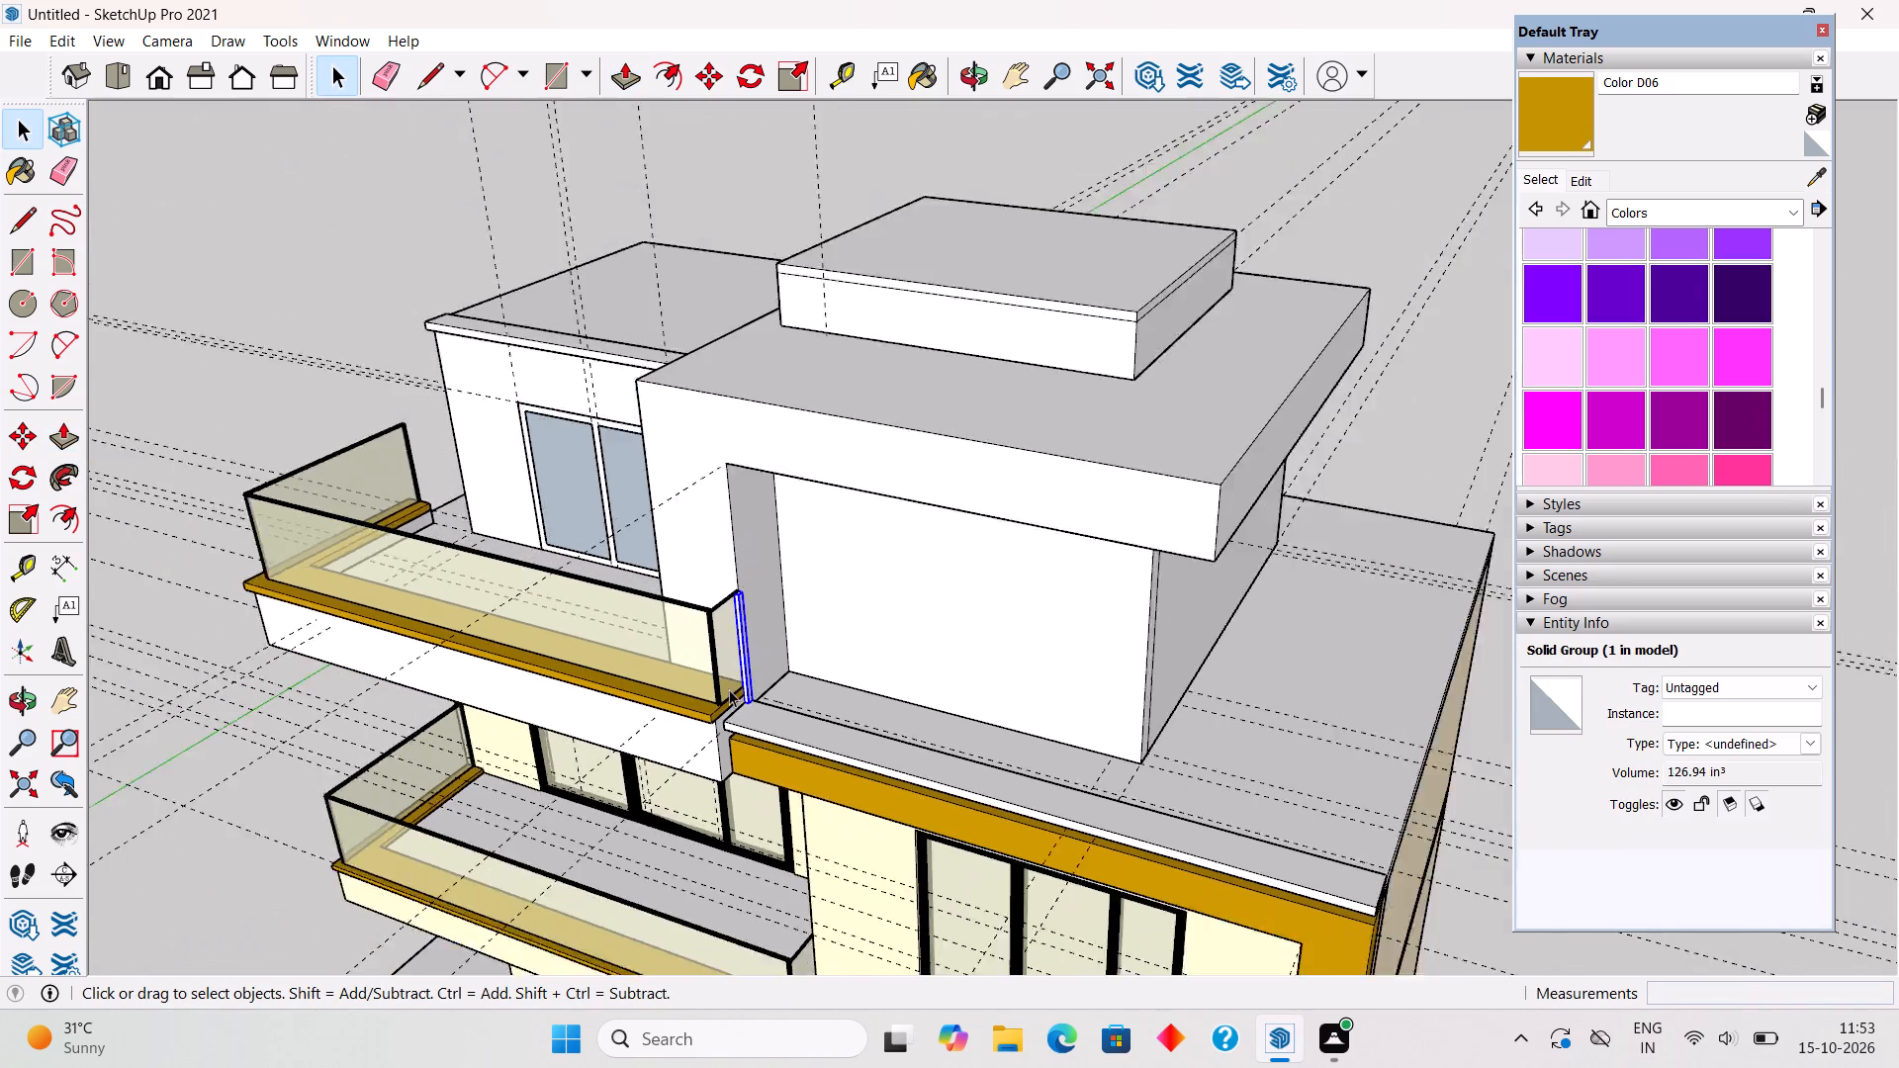
scroll(729, 689, "down", 4)
scroll(786, 678, "up", 5)
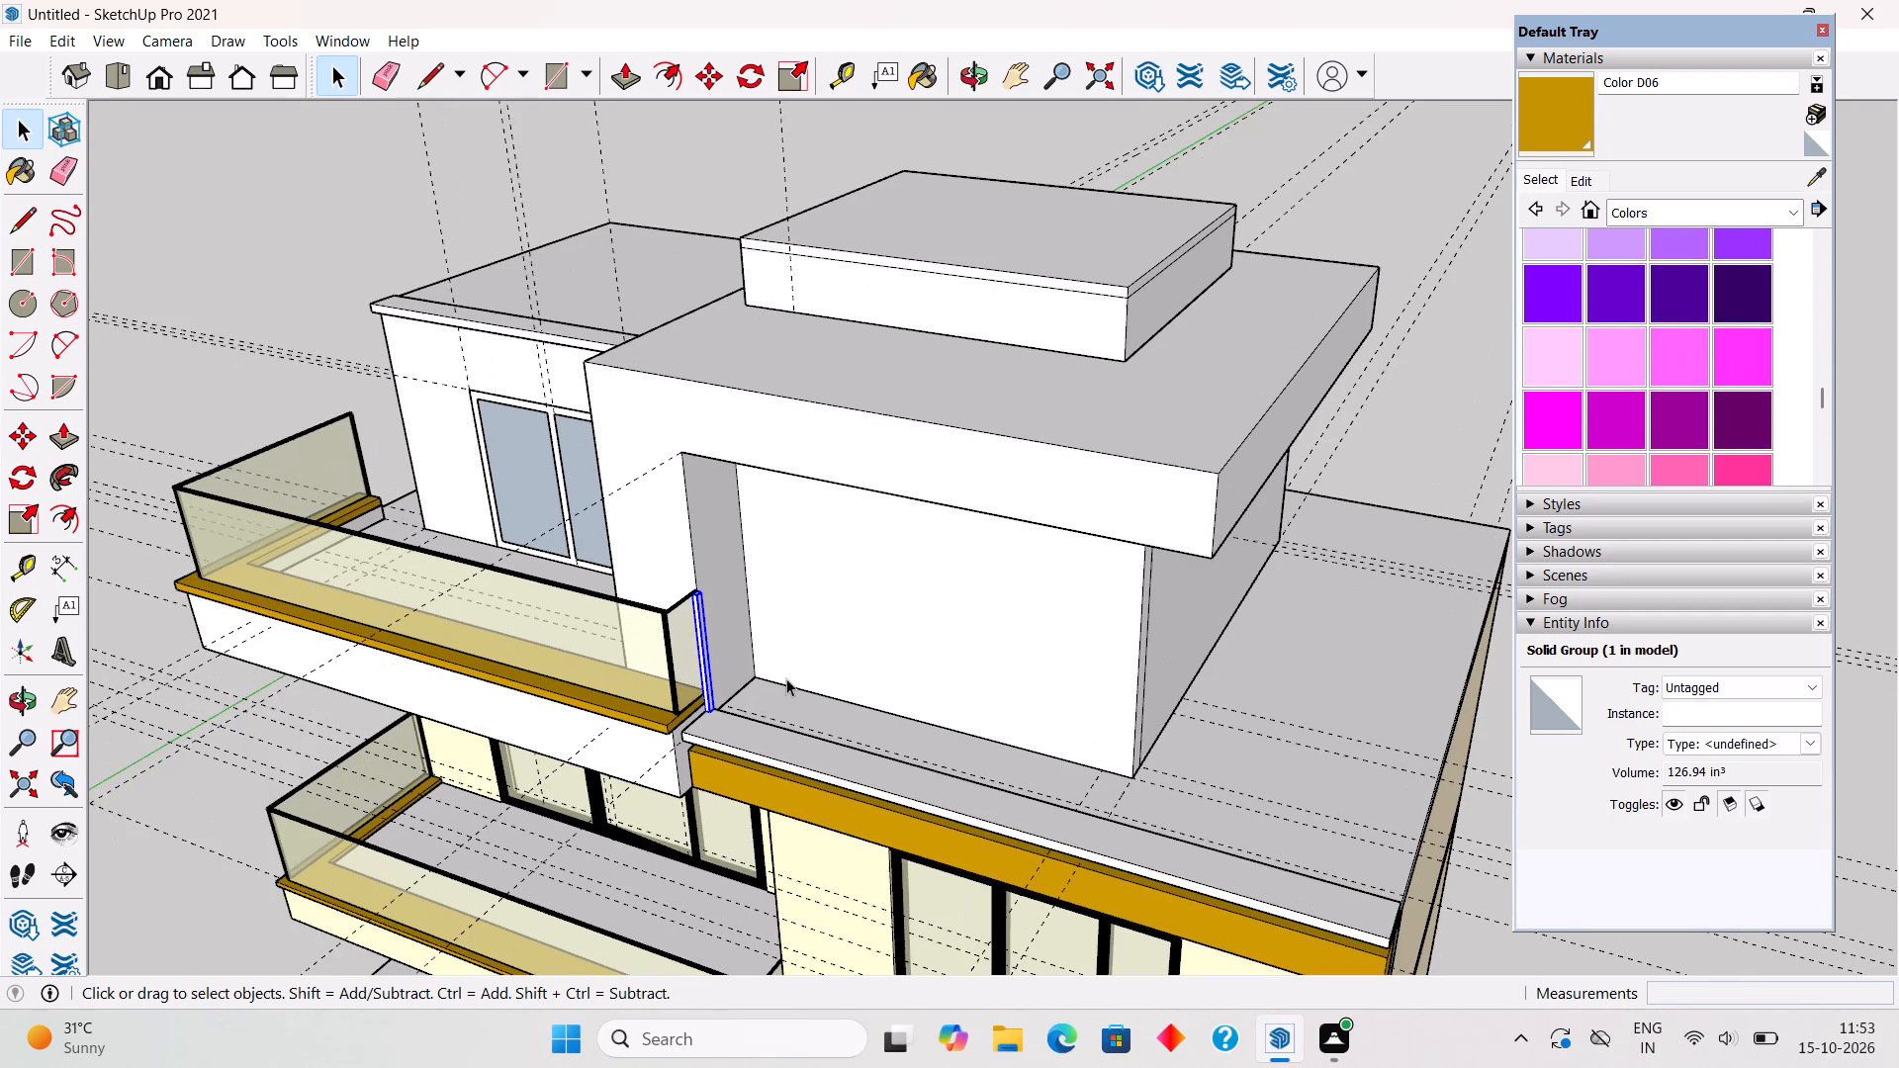
scroll(835, 757, "down", 4)
middle_click_drag(1023, 856, 1221, 654)
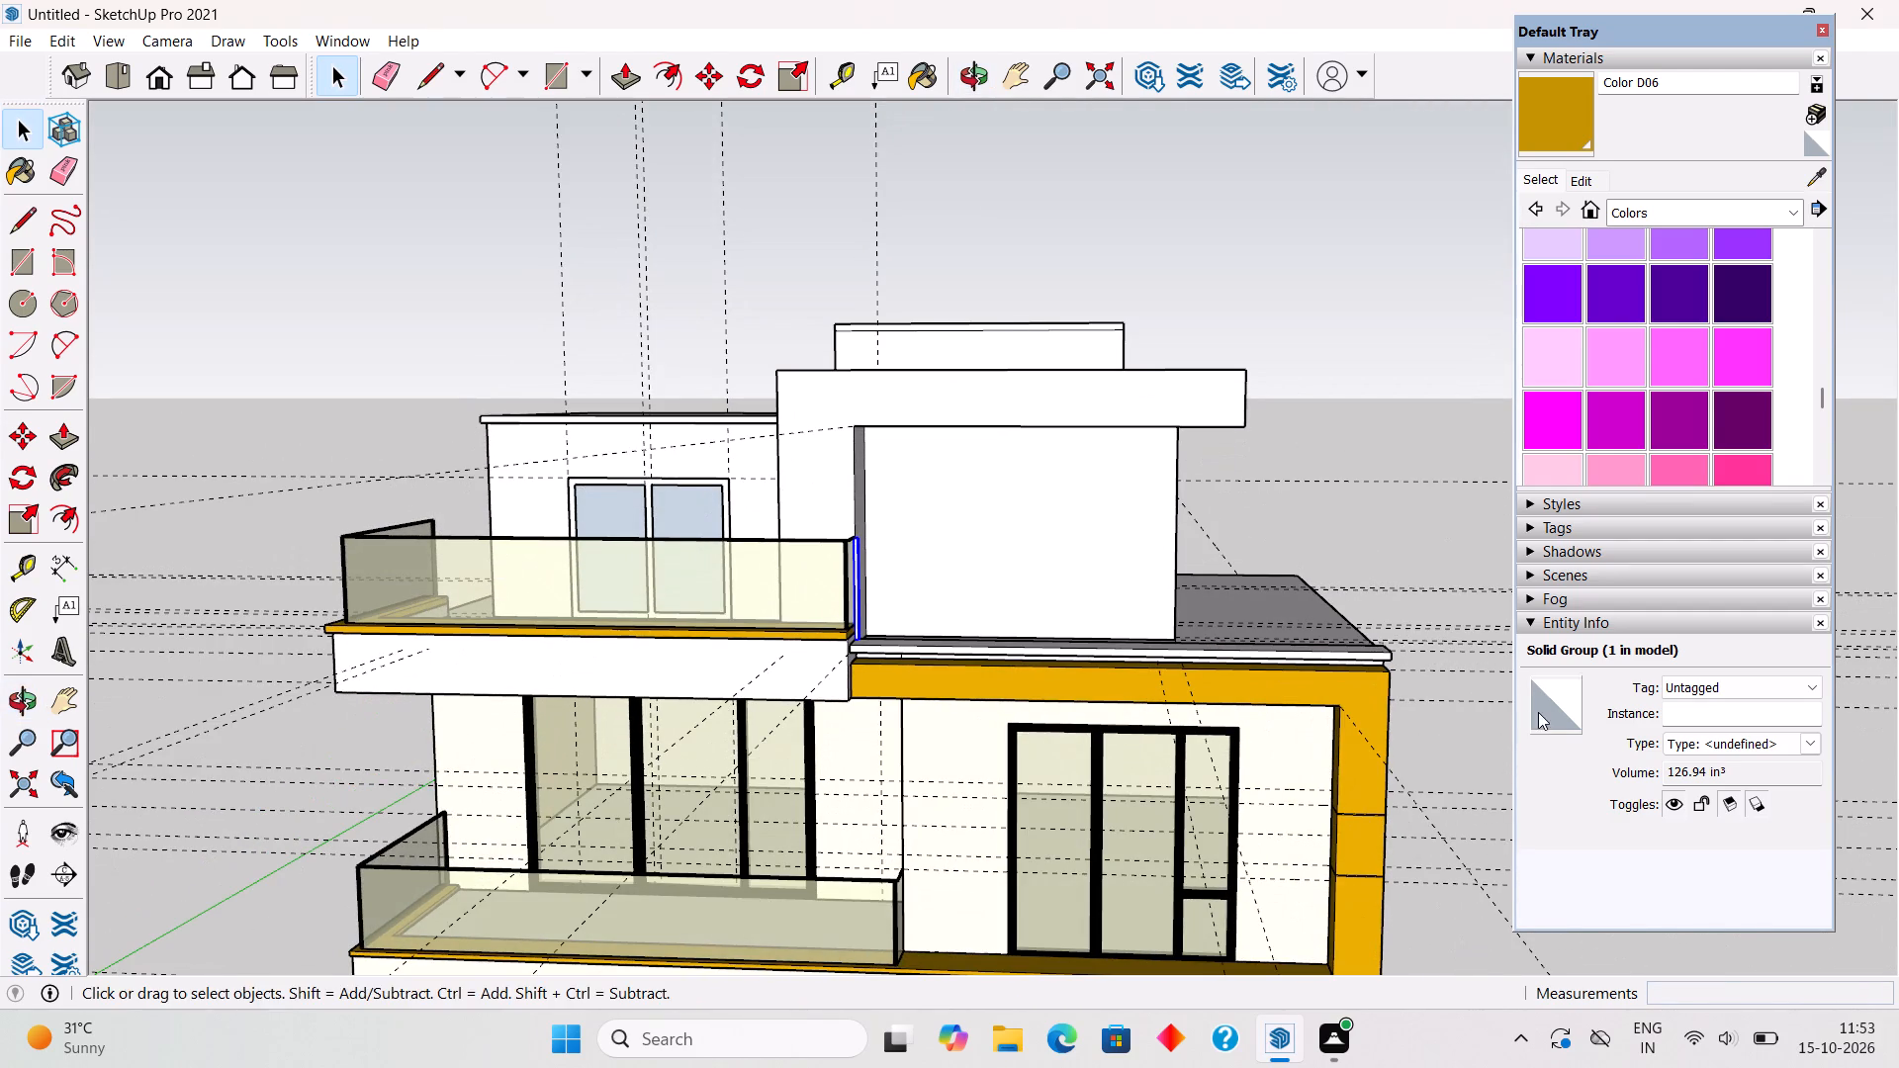
middle_click_drag(1492, 722, 1372, 902)
scroll(1123, 741, "up", 5)
scroll(1311, 715, "up", 3)
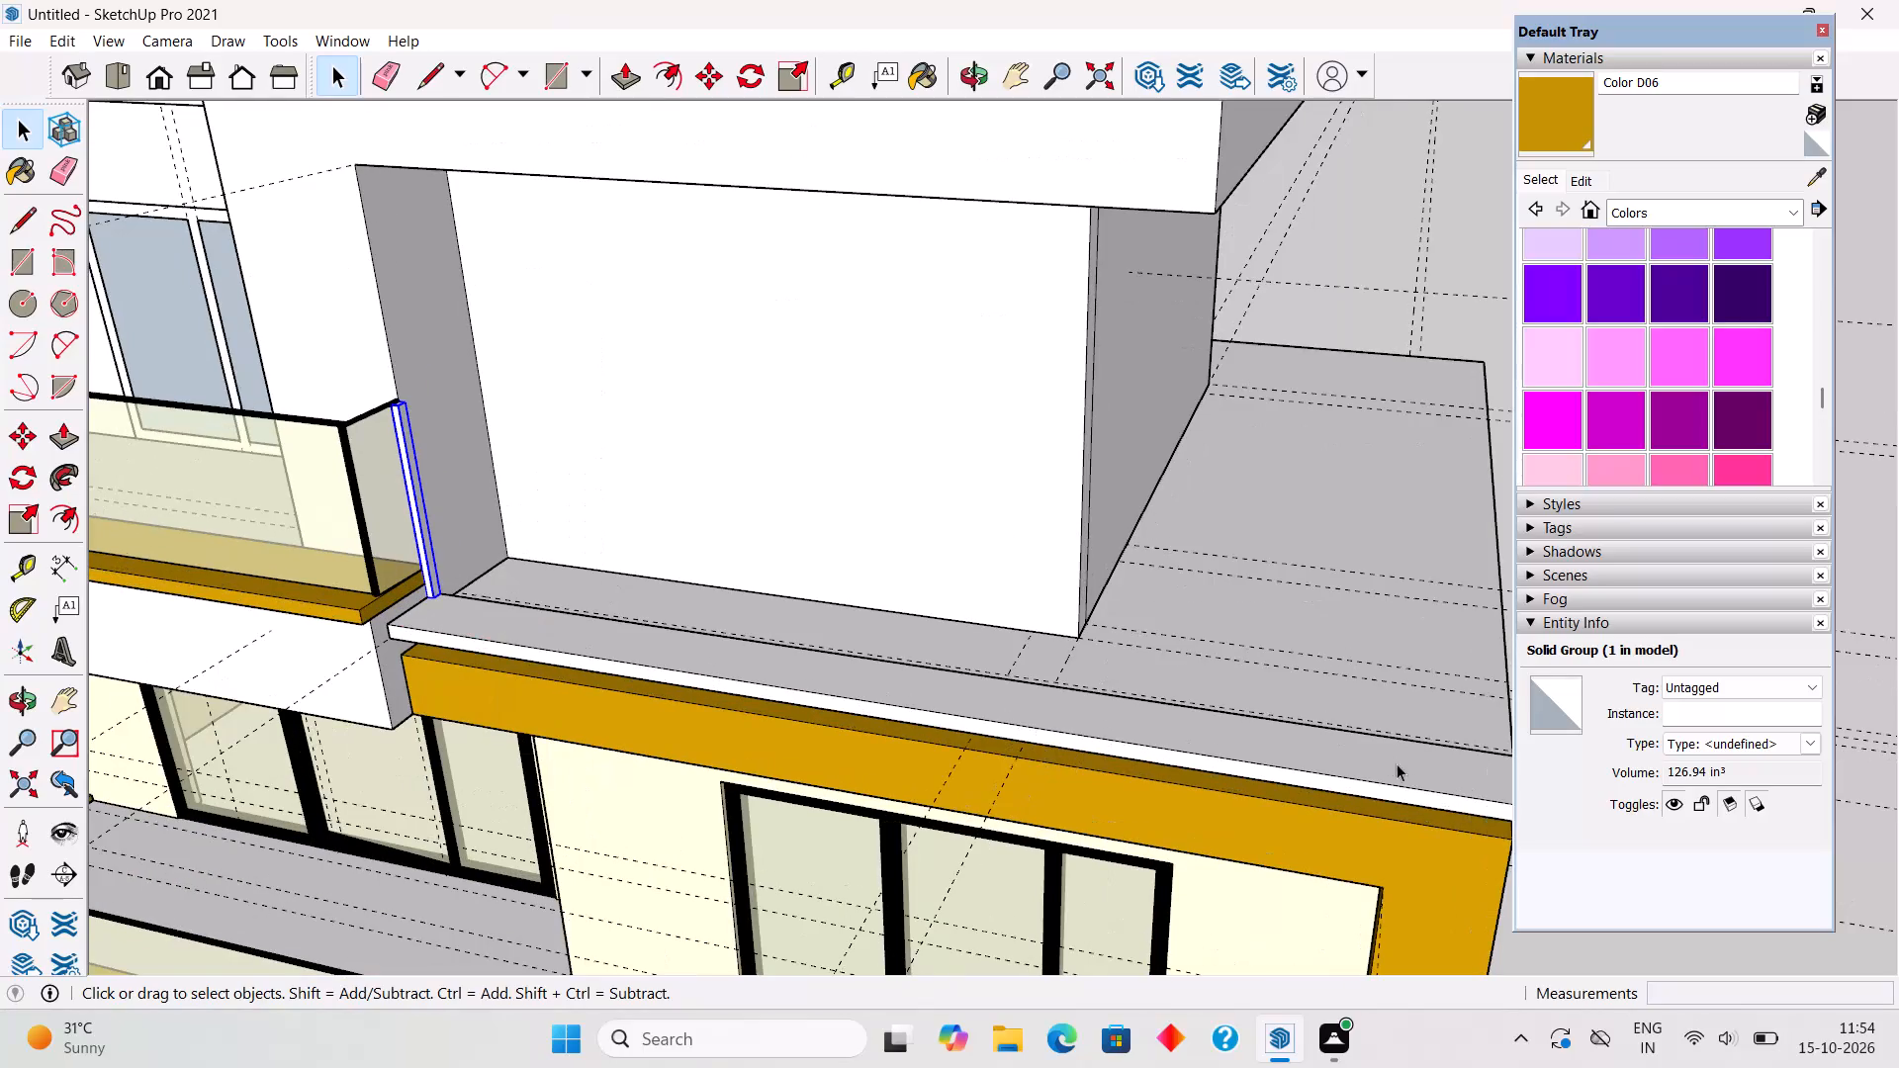
key("m")
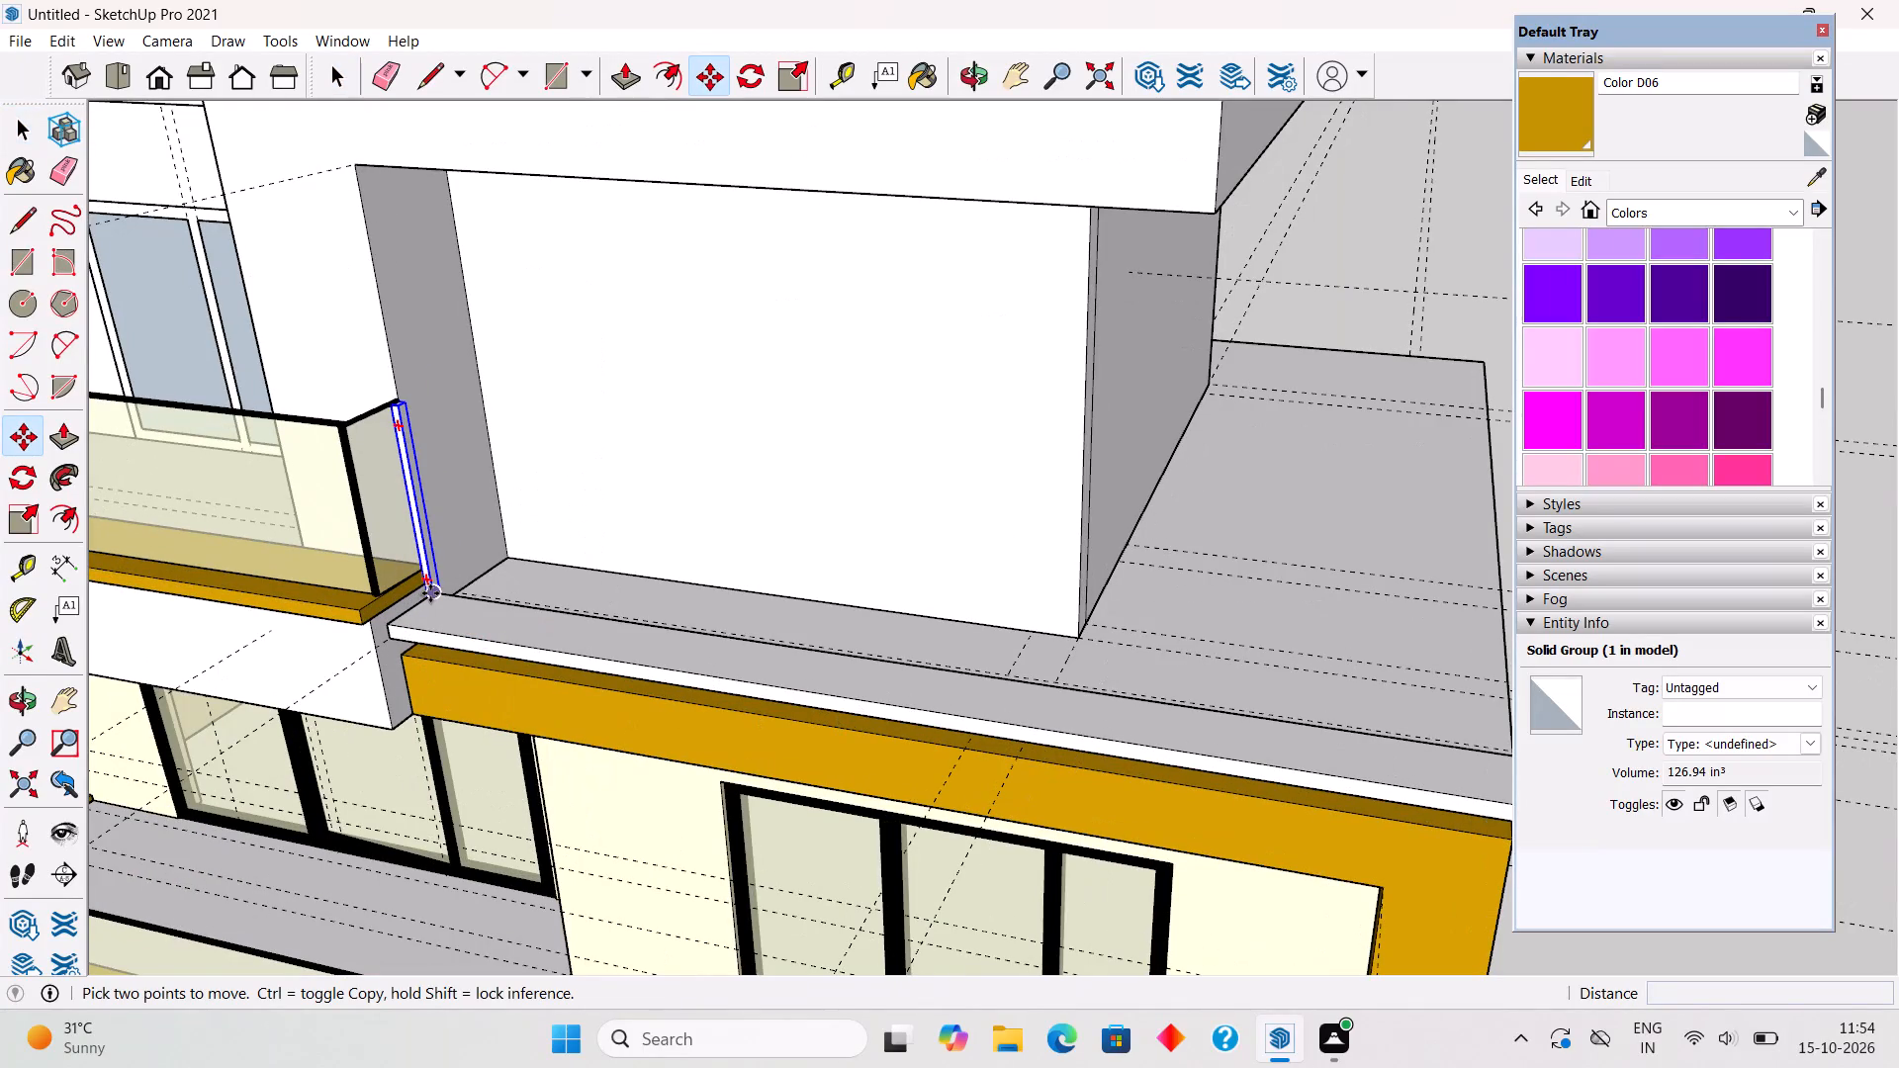
left_click(430, 593)
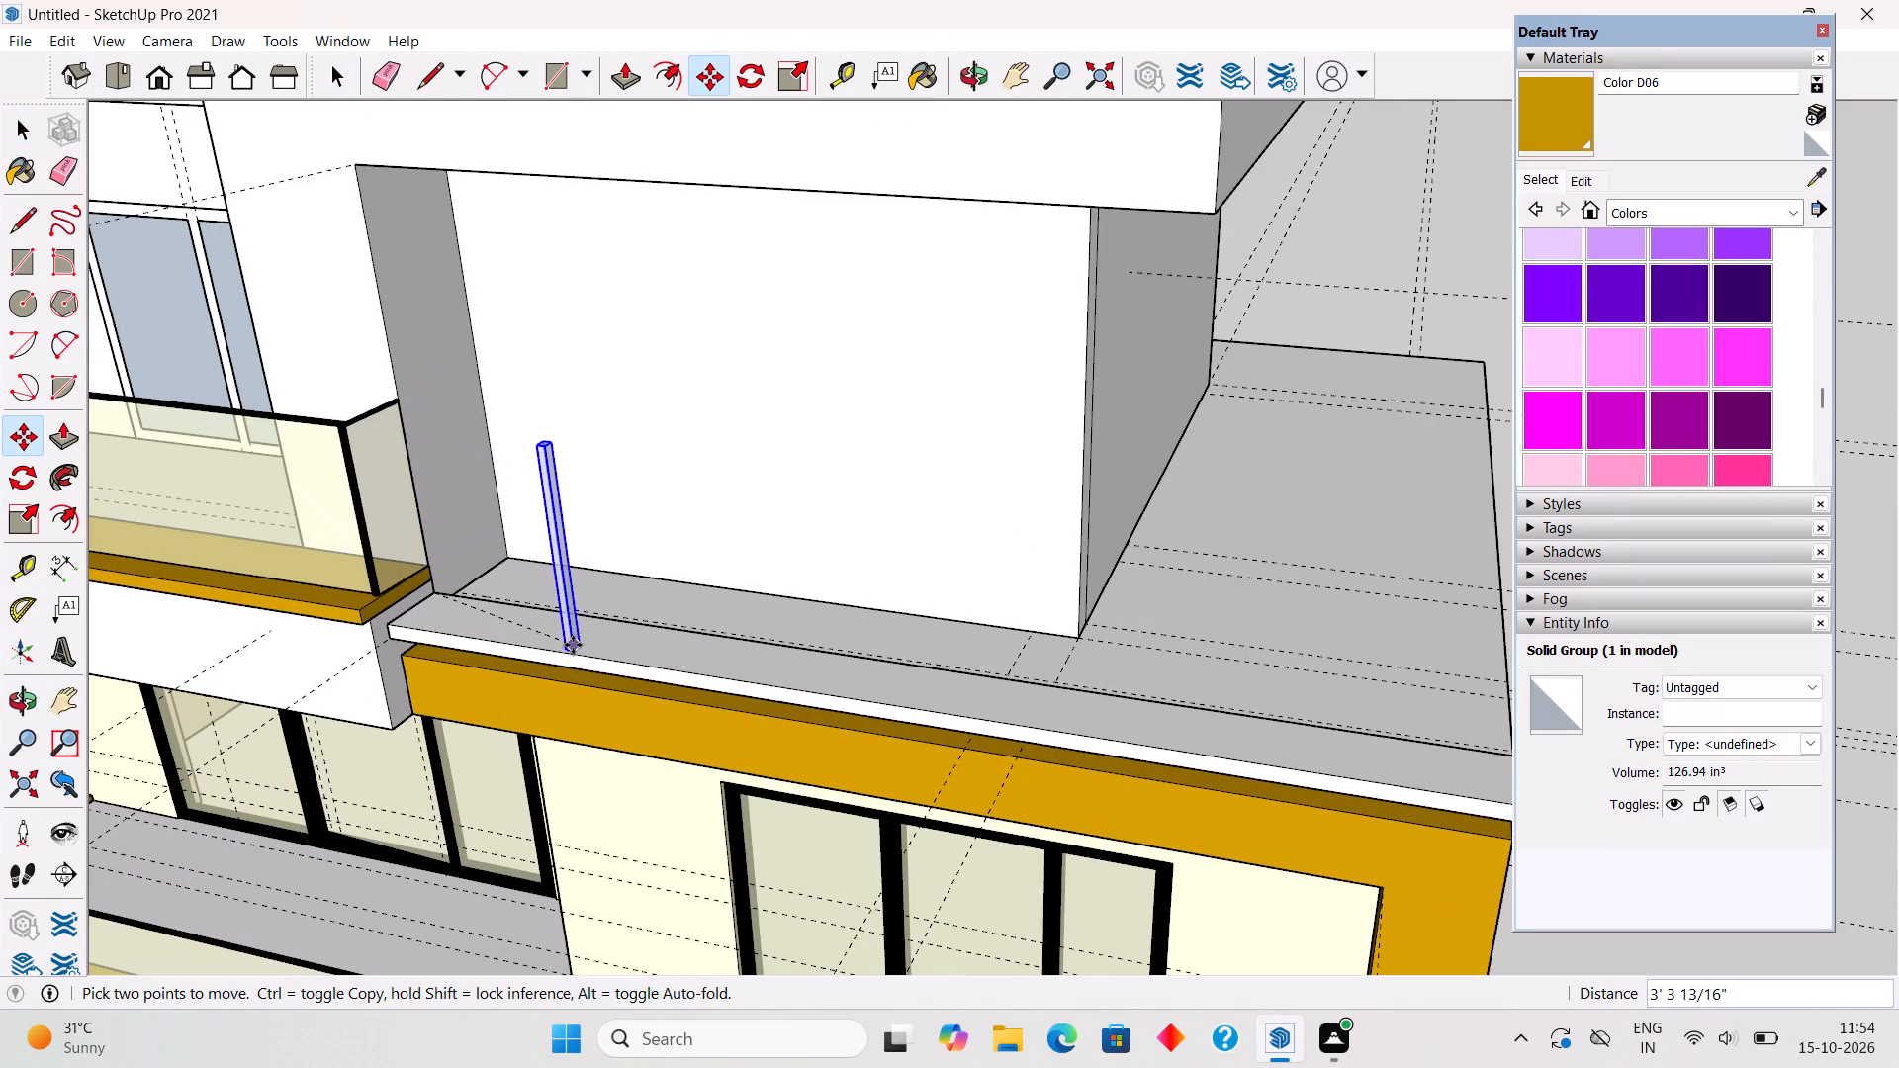
scroll(766, 669, "down", 5)
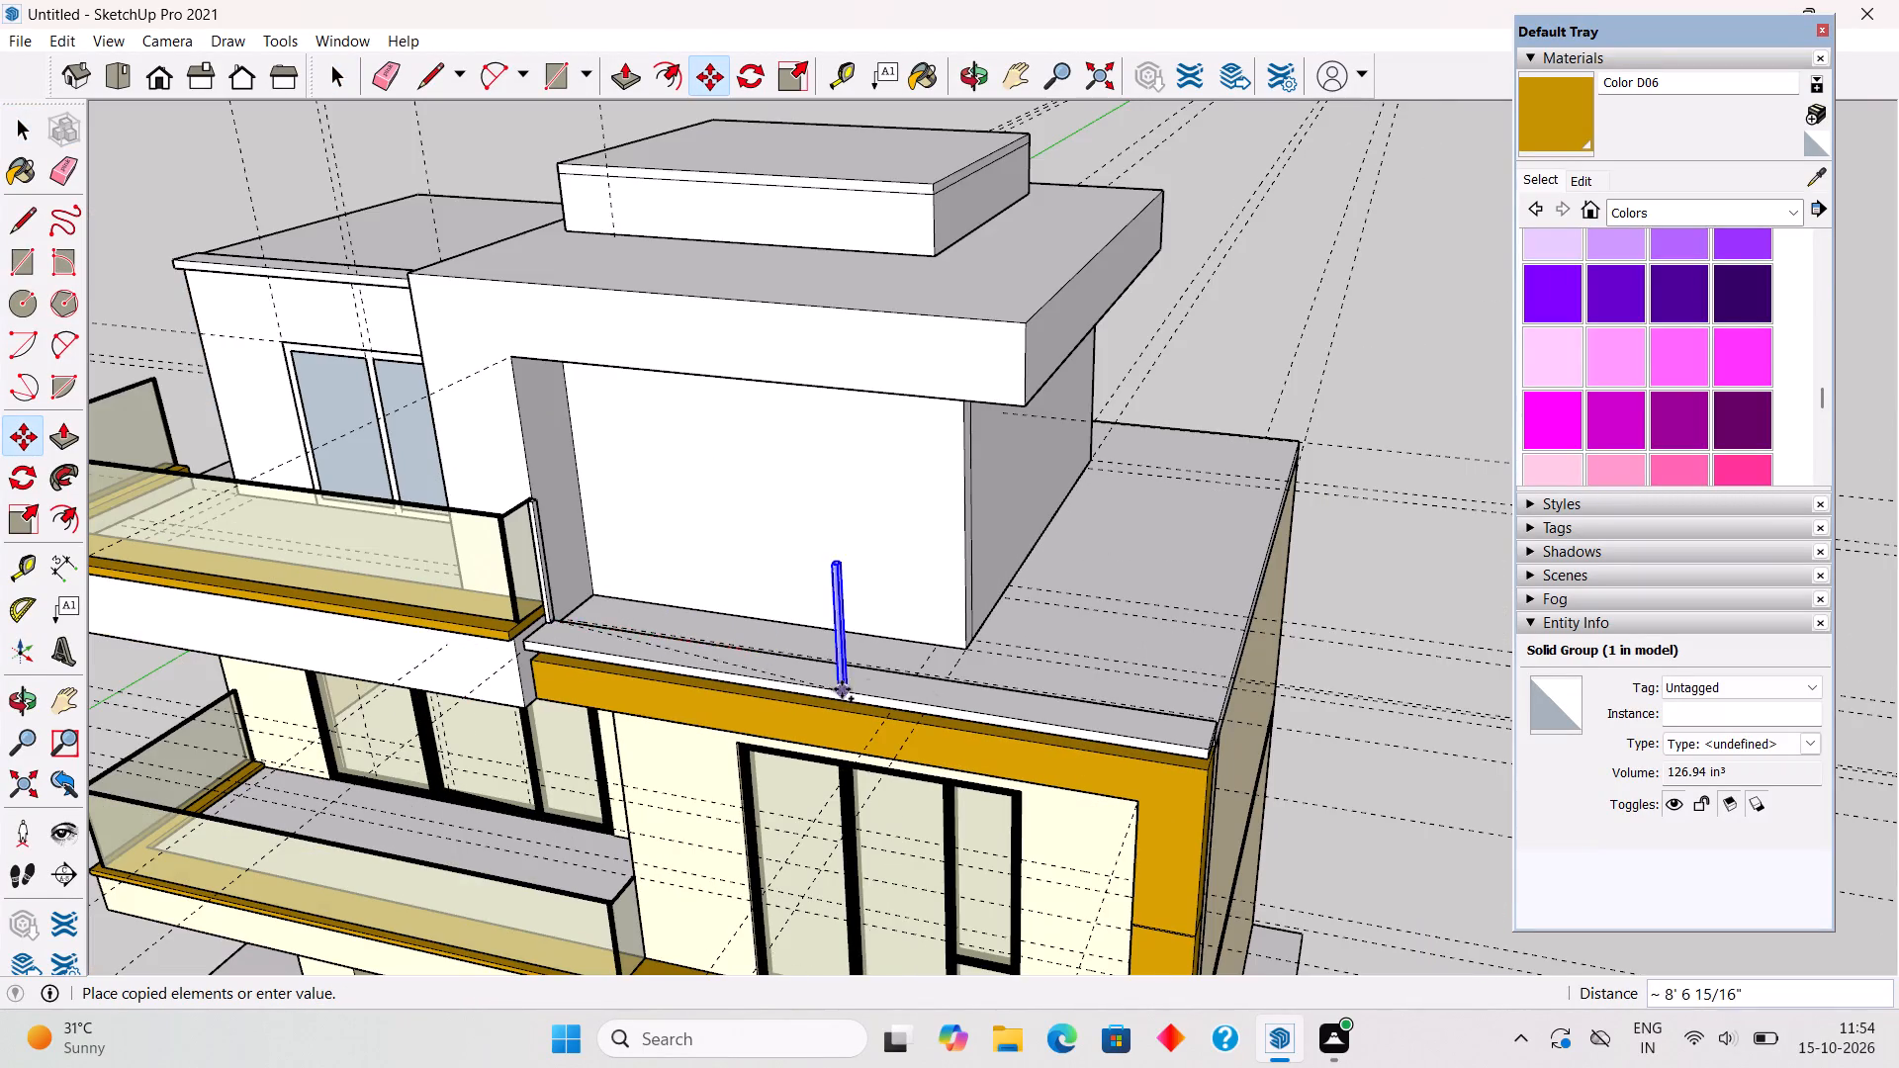
scroll(1111, 707, "up", 4)
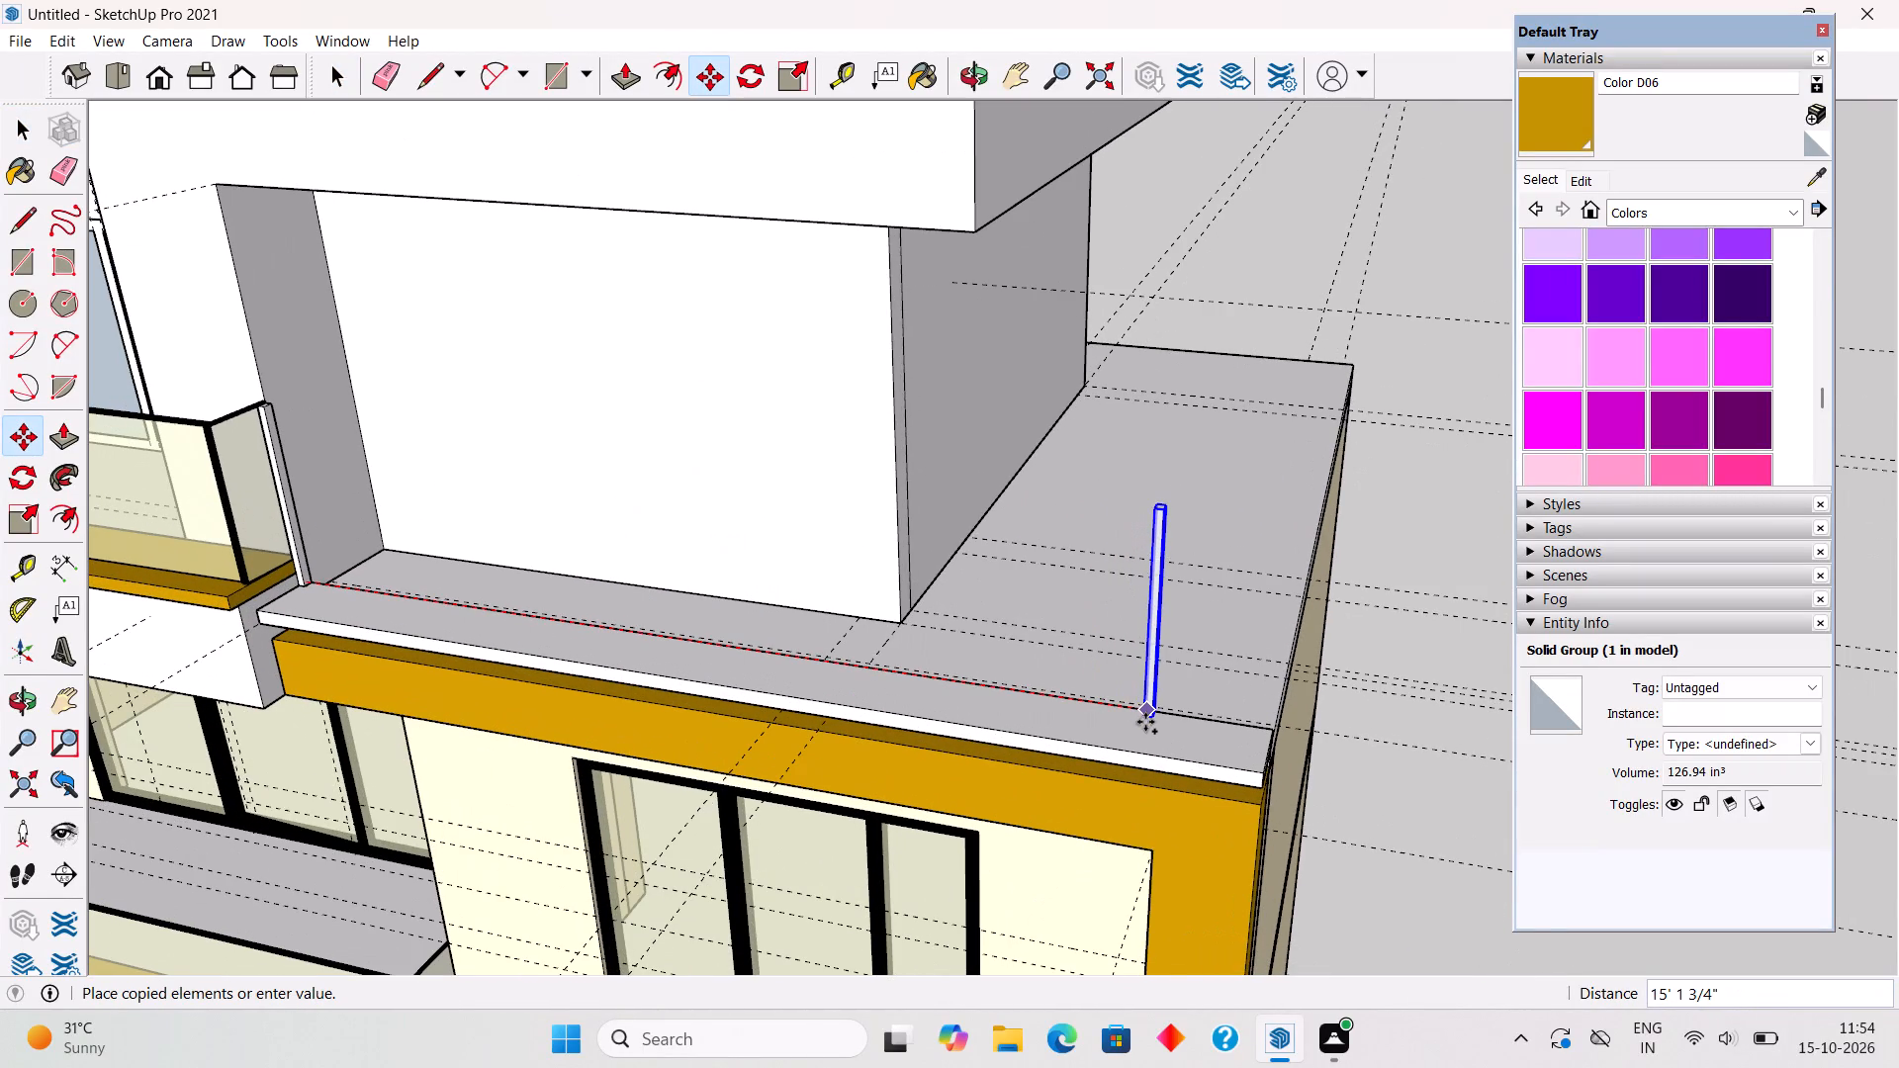
left_click(1145, 722)
key("space")
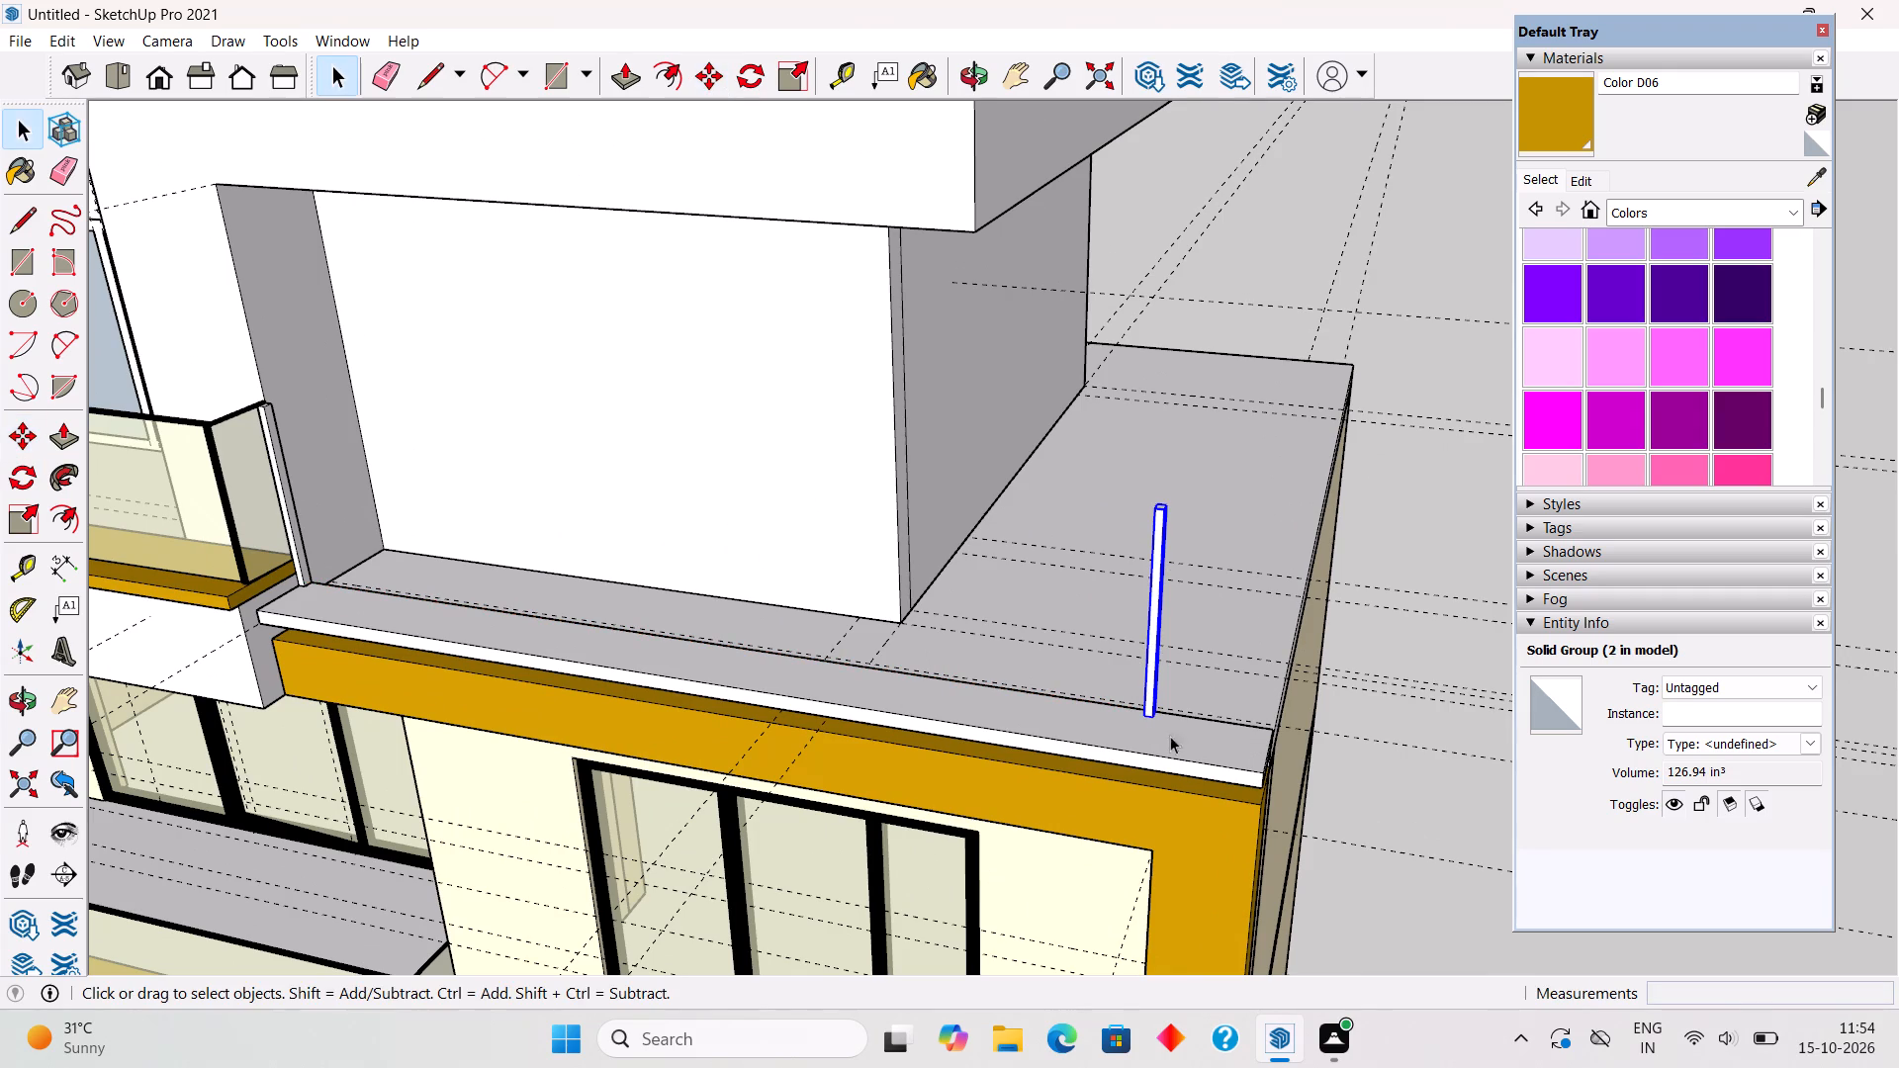
left_click(1397, 789)
Draw a vertical rectangle about 15' 3/16" by 3' 4" between the two posts along the roof terrace's front edge.
scroll(959, 826, "down", 3)
middle_click_drag(1049, 786, 1279, 744)
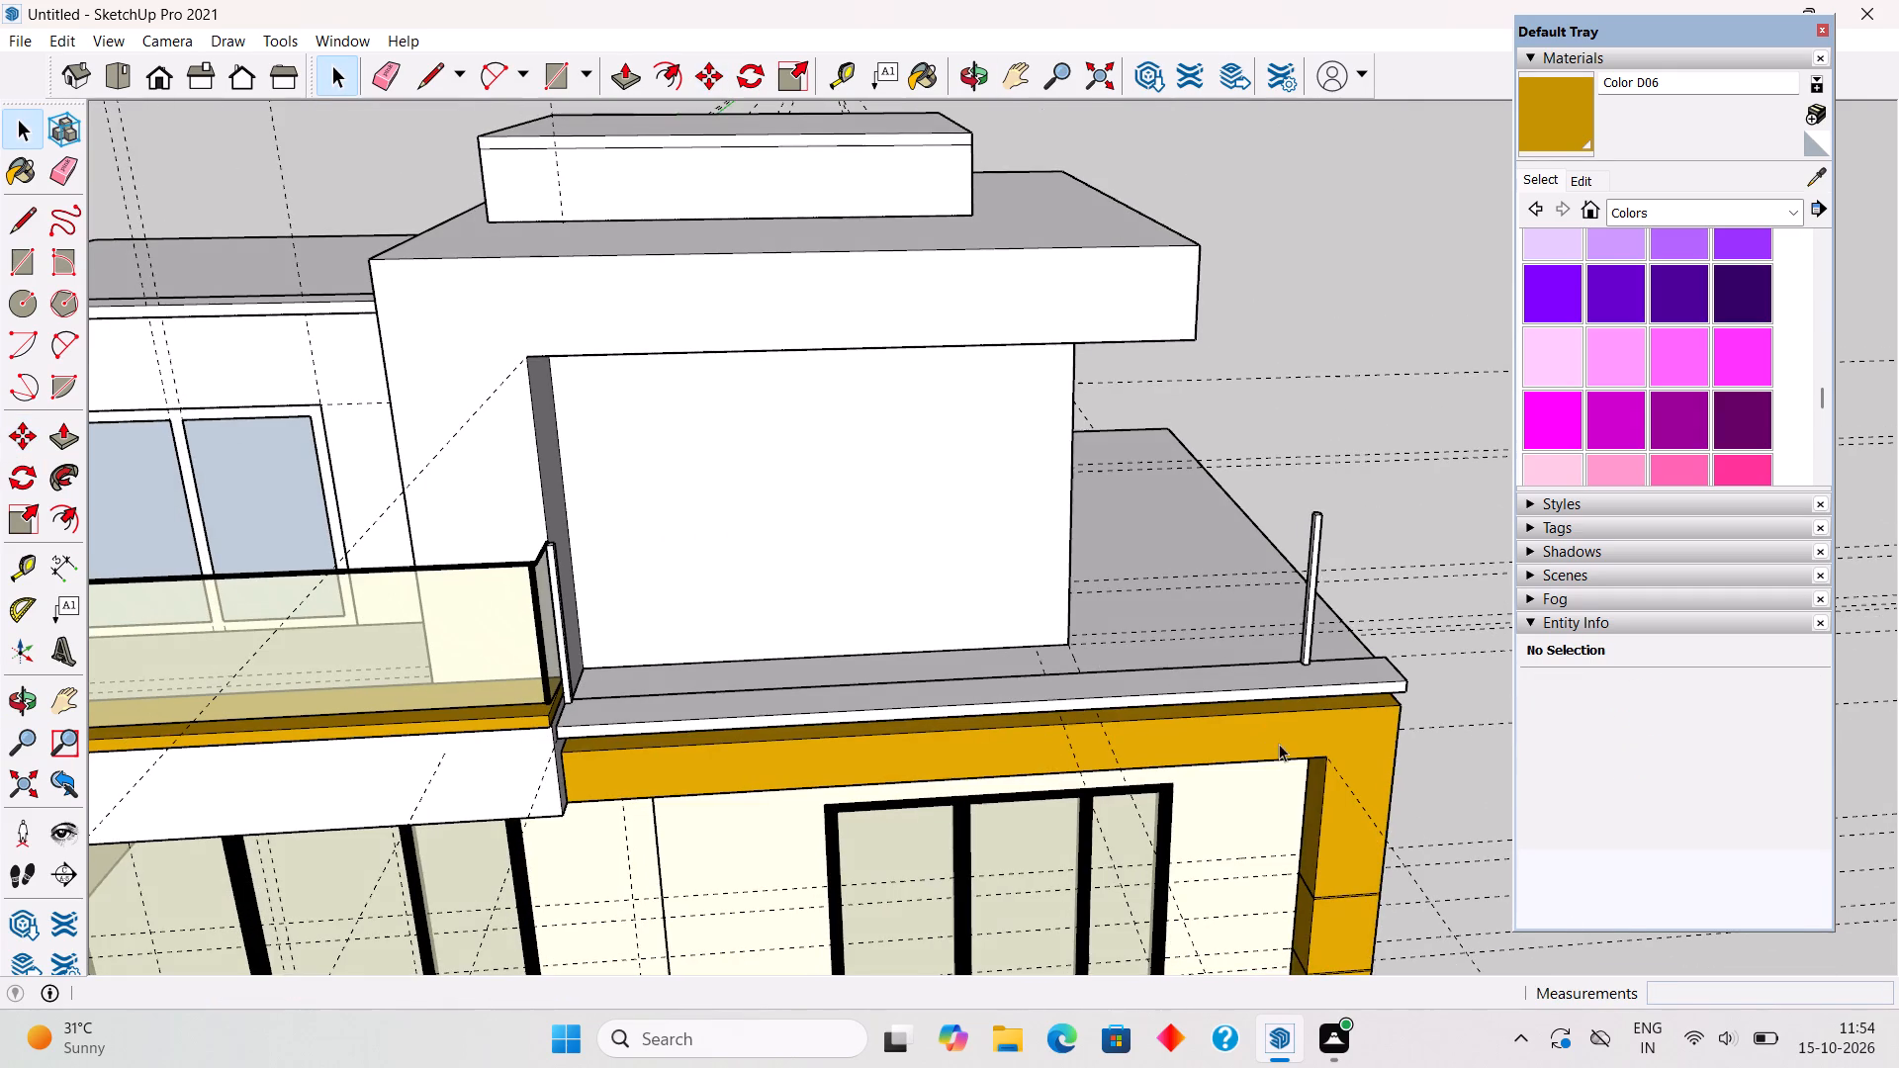
key("r")
scroll(612, 567, "up", 4)
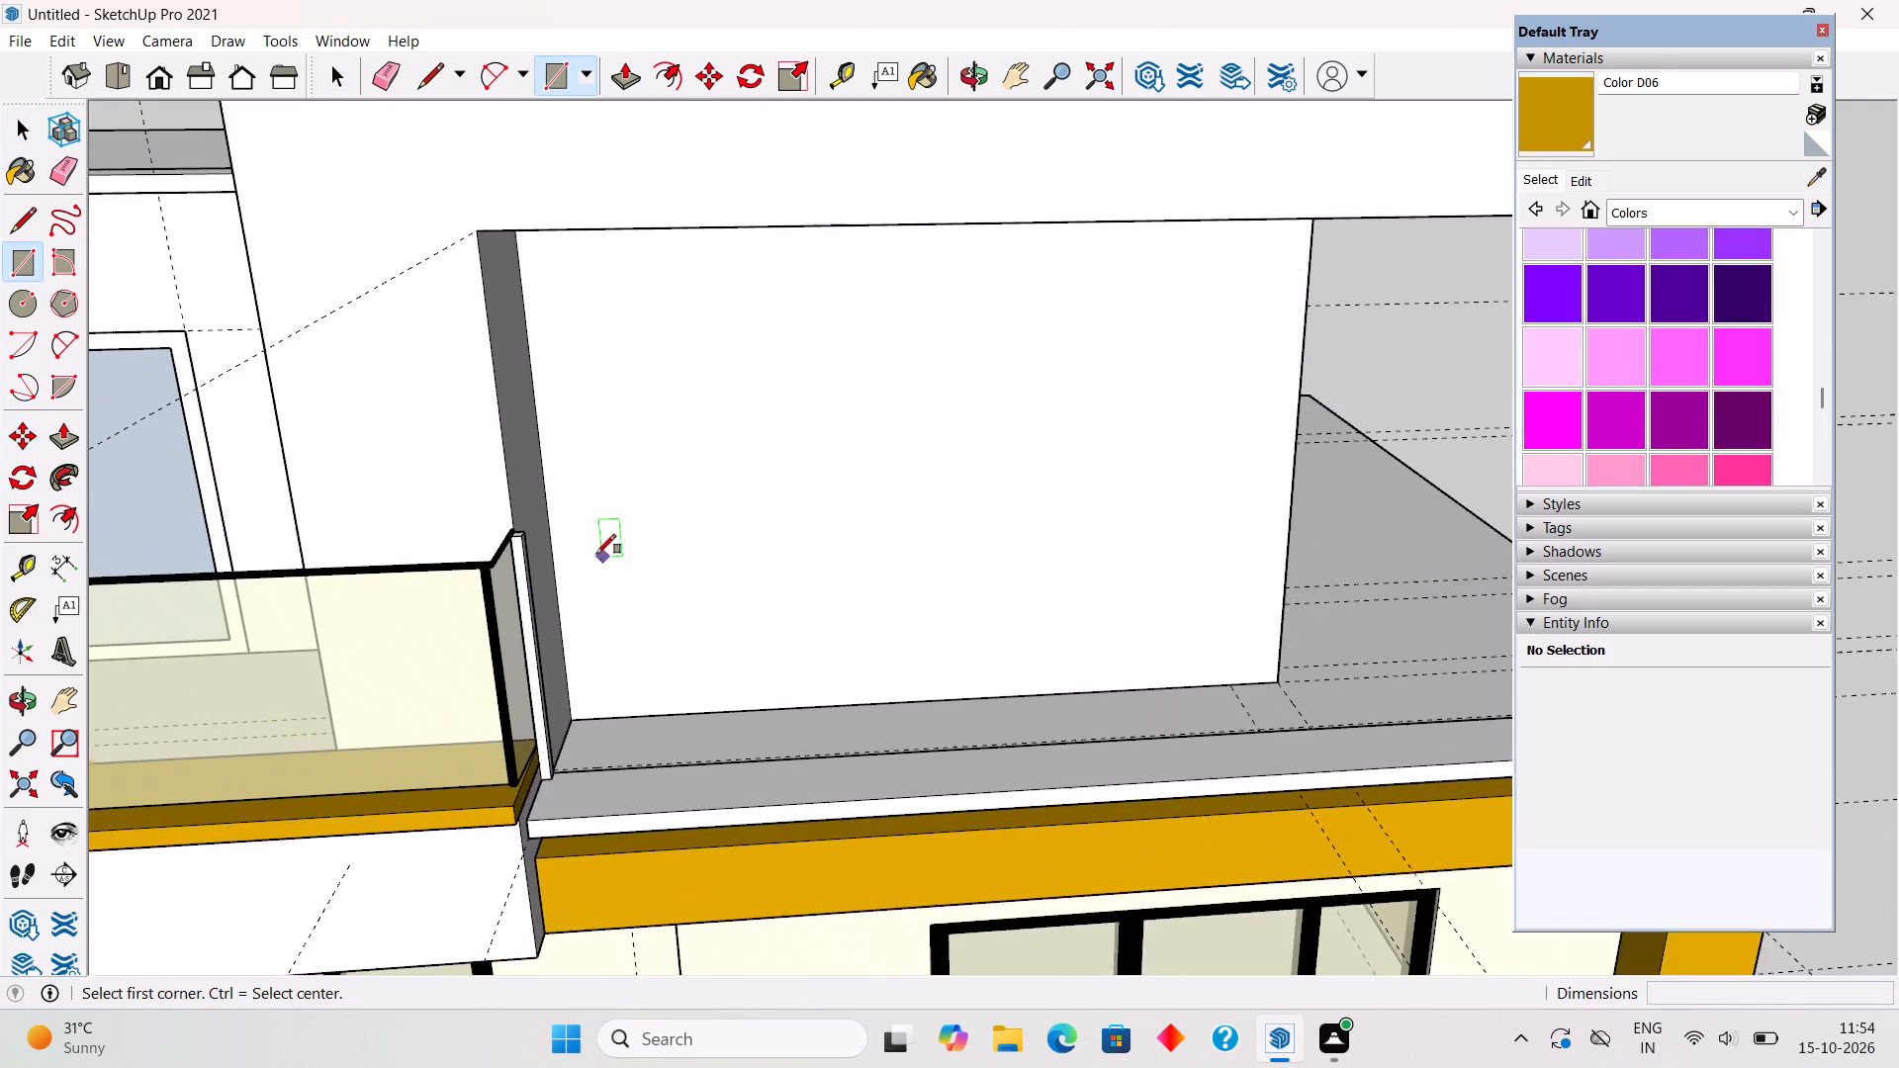
scroll(525, 552, "up", 4)
left_click(515, 523)
scroll(559, 605, "down", 7)
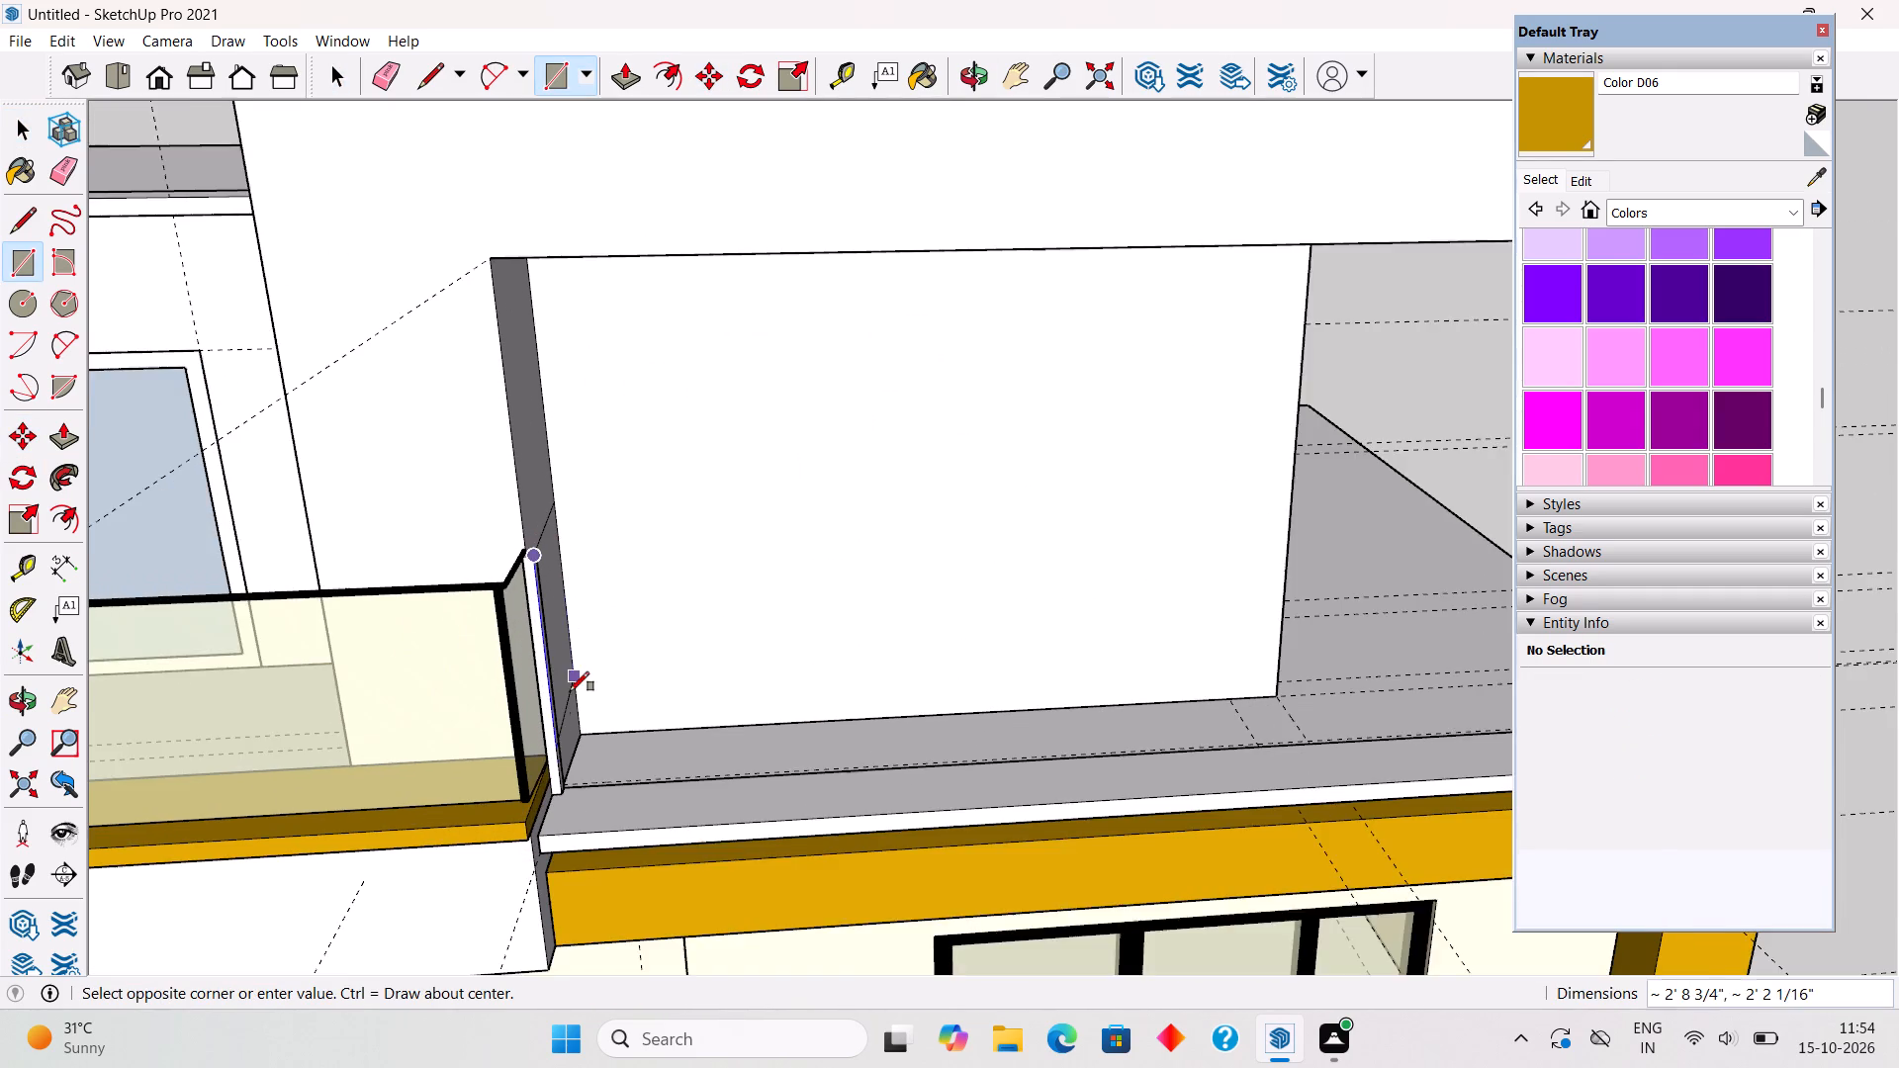
scroll(570, 691, "down", 2)
scroll(800, 755, "down", 7)
scroll(1111, 755, "up", 6)
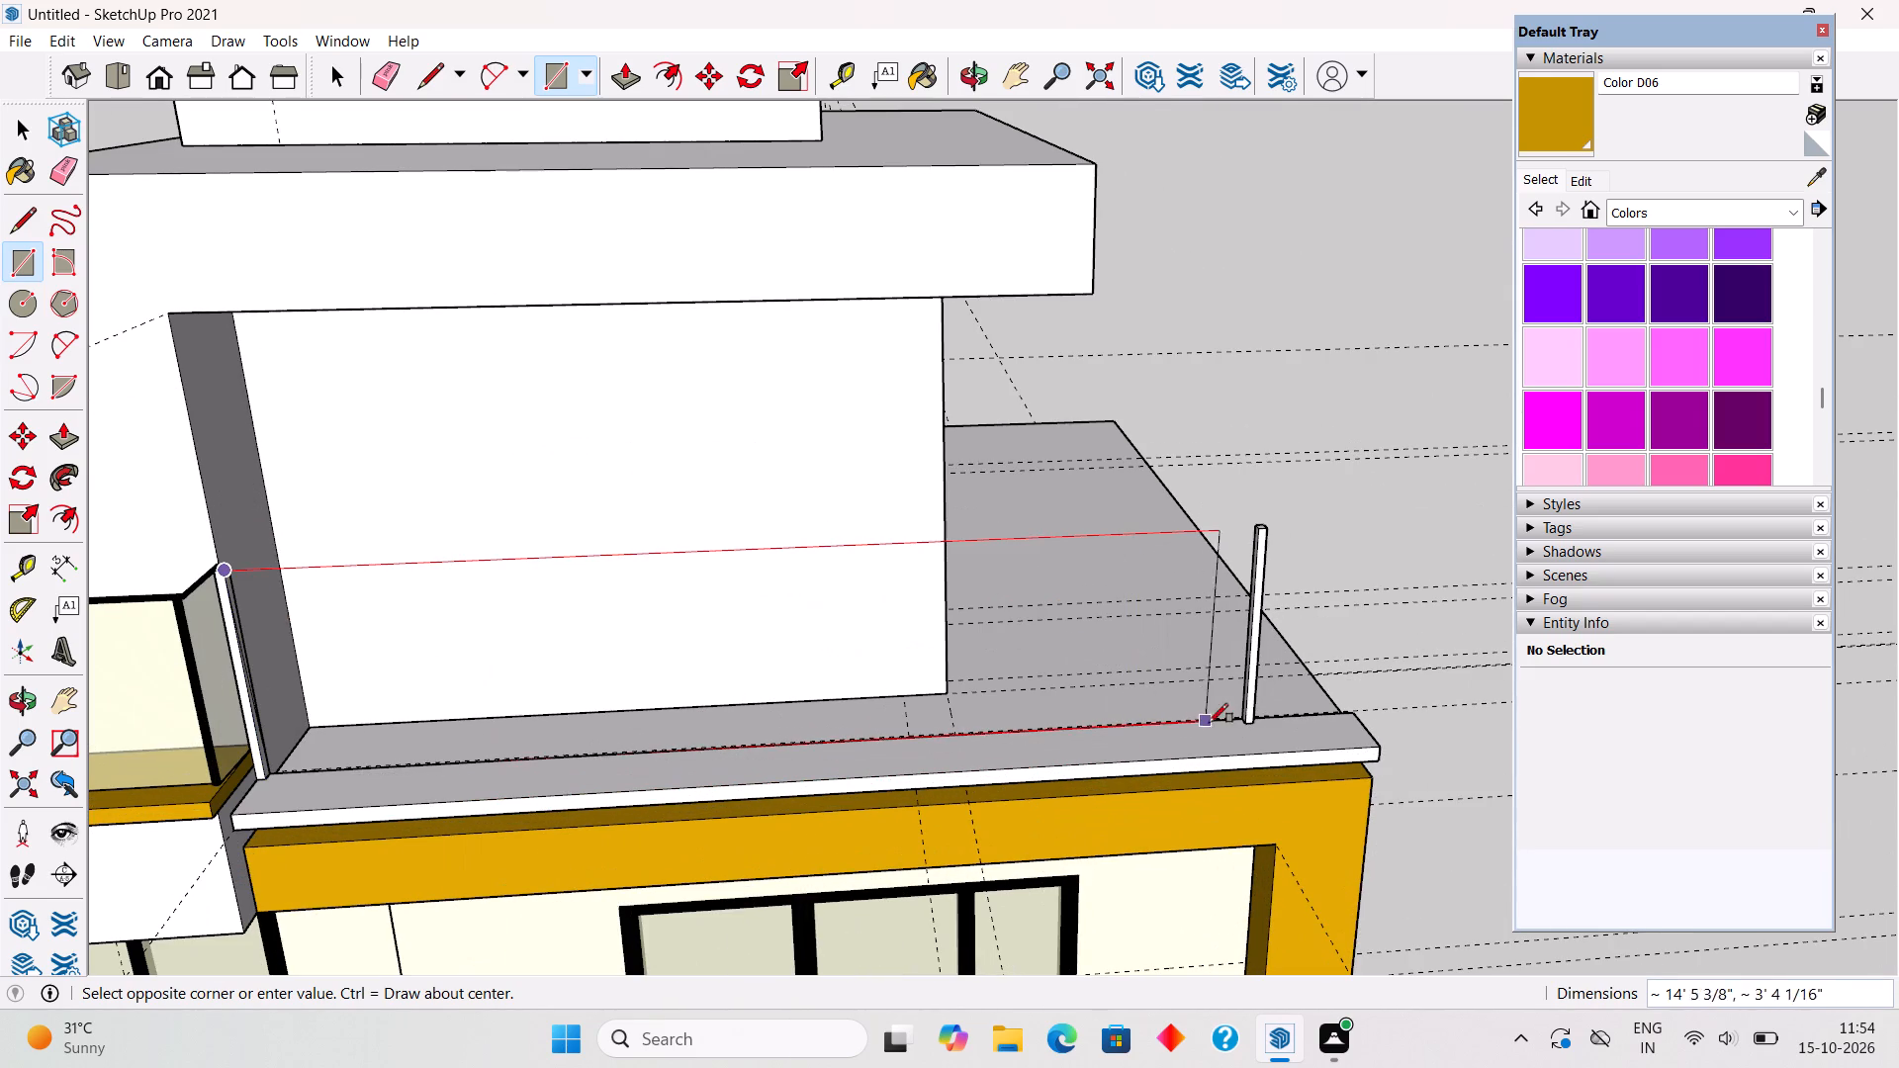
left_click(1242, 727)
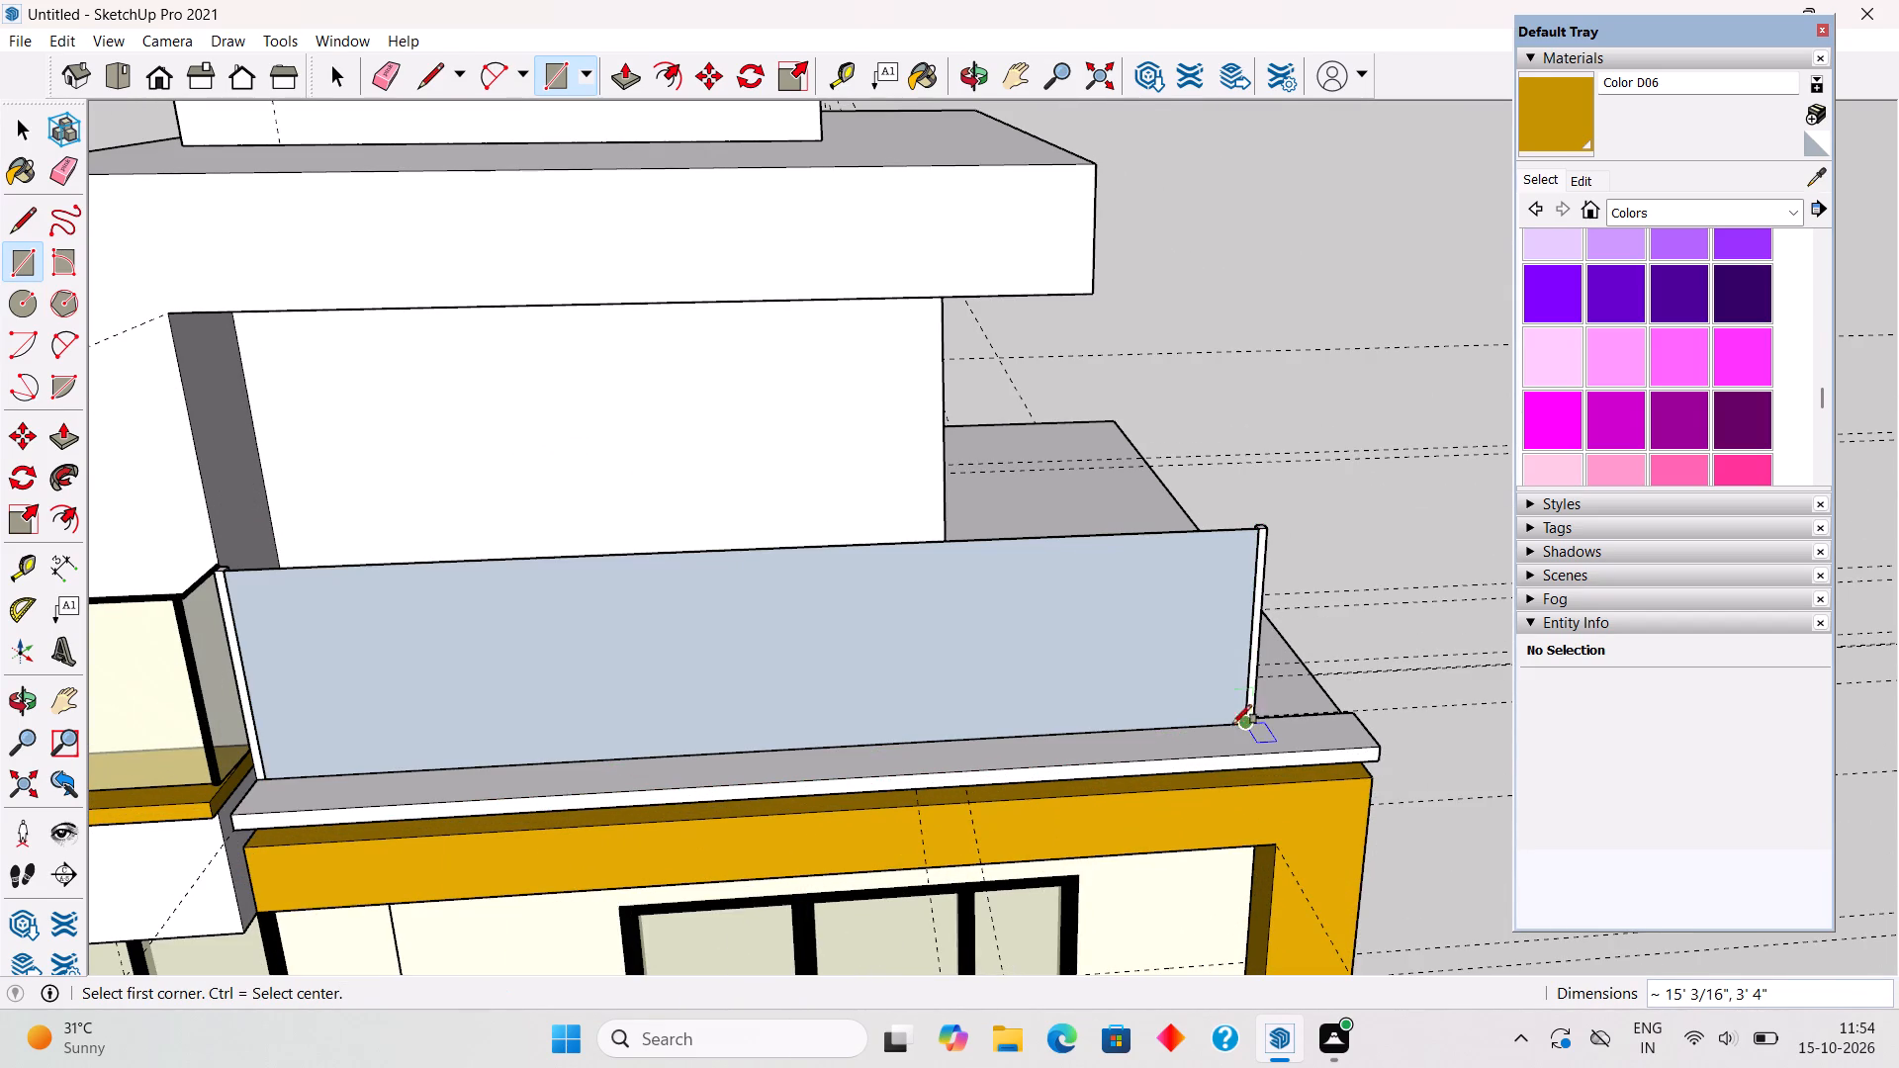
Make the new railing panel between the roof terrace posts a group.
key("space")
triple_click(1124, 673)
right_click(1124, 673)
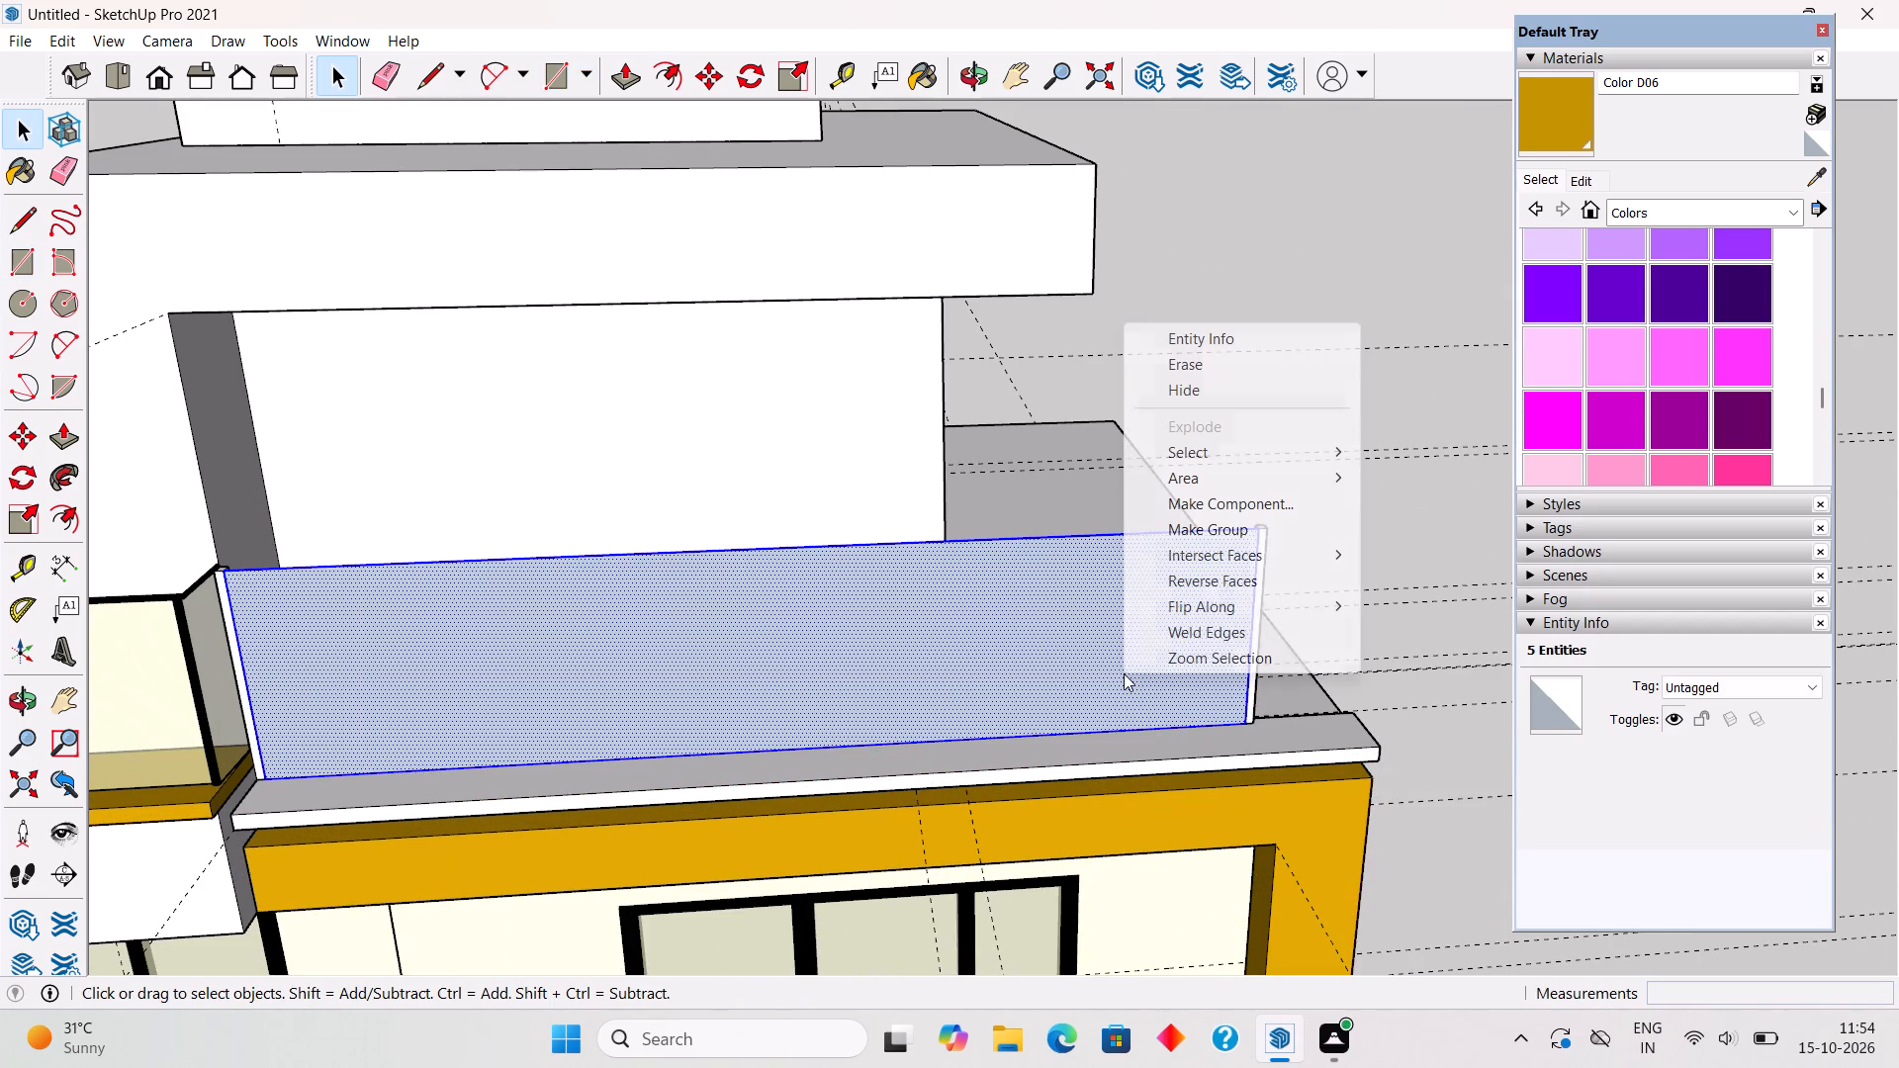
left_click(1251, 522)
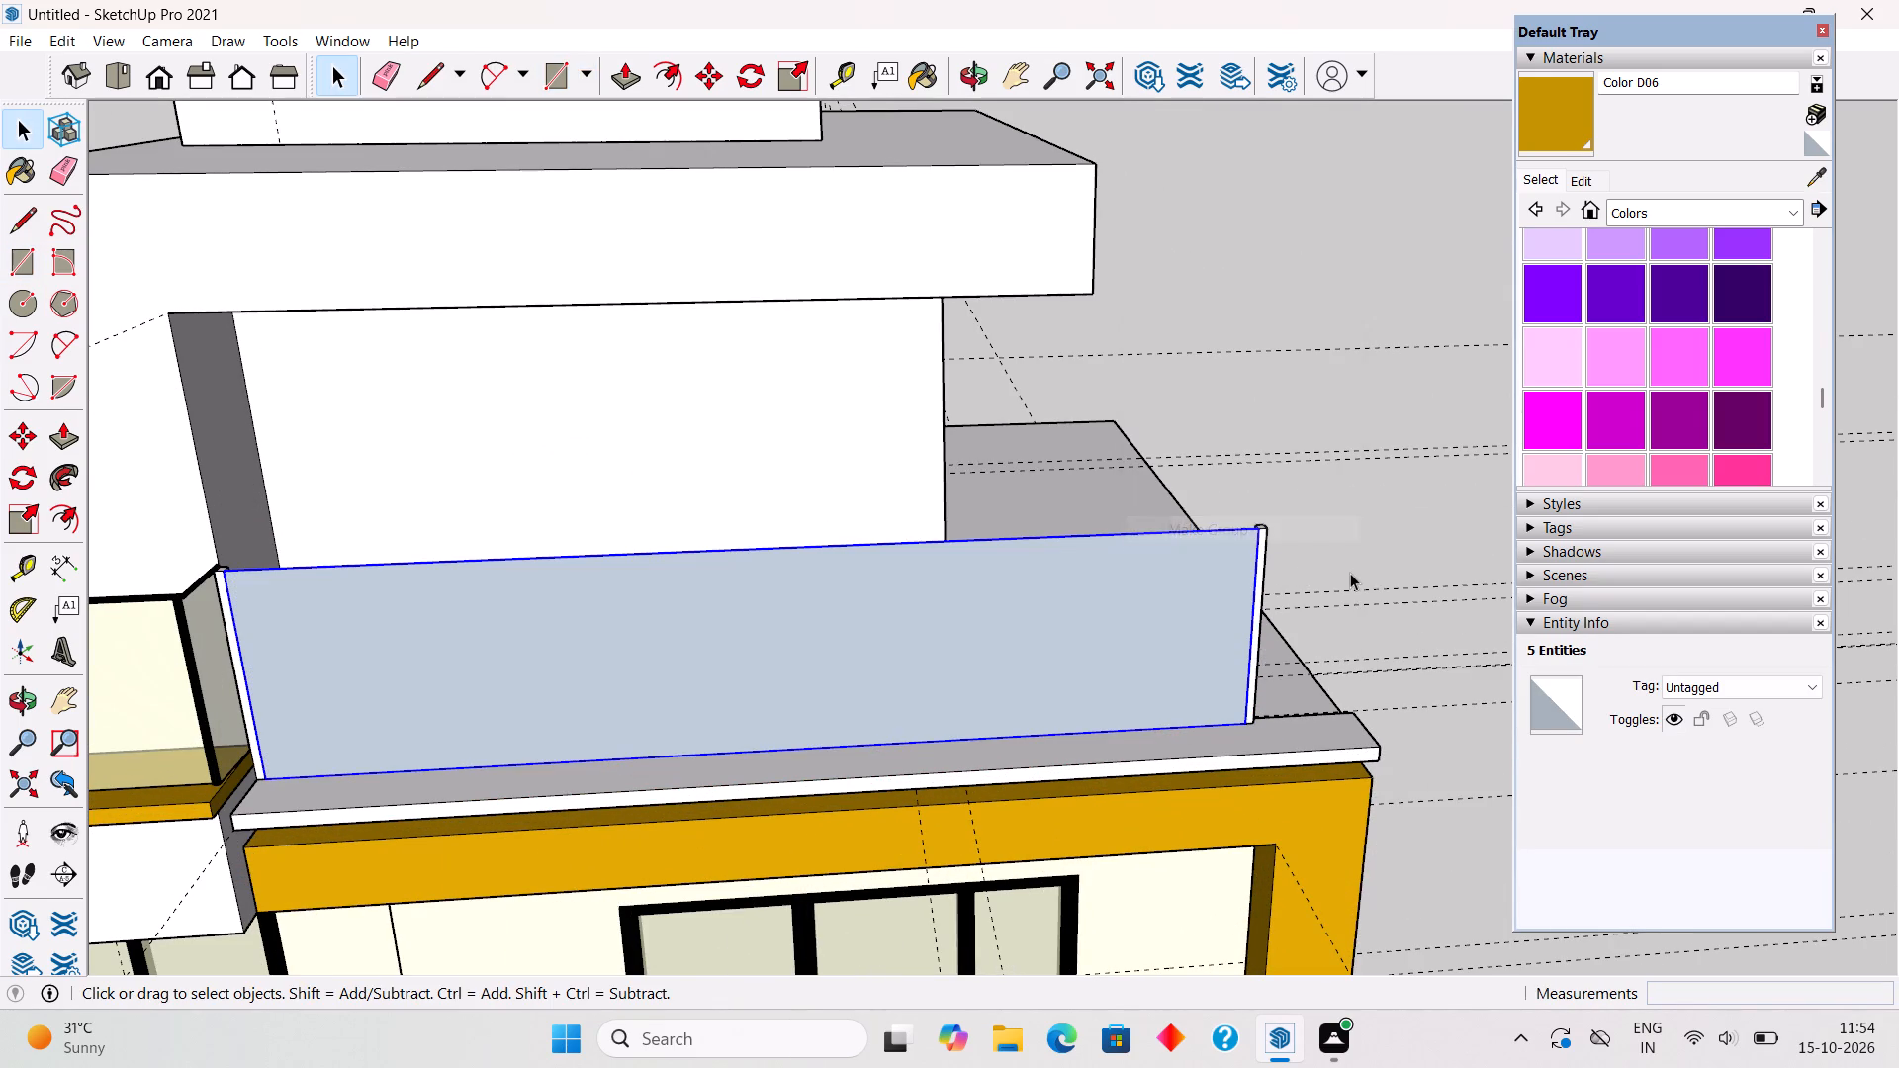
left_click(1350, 573)
Examine the roof terrace railing panel, its end post and the ledge above the gold frame from several sides.
middle_click_drag(1336, 702, 590, 624)
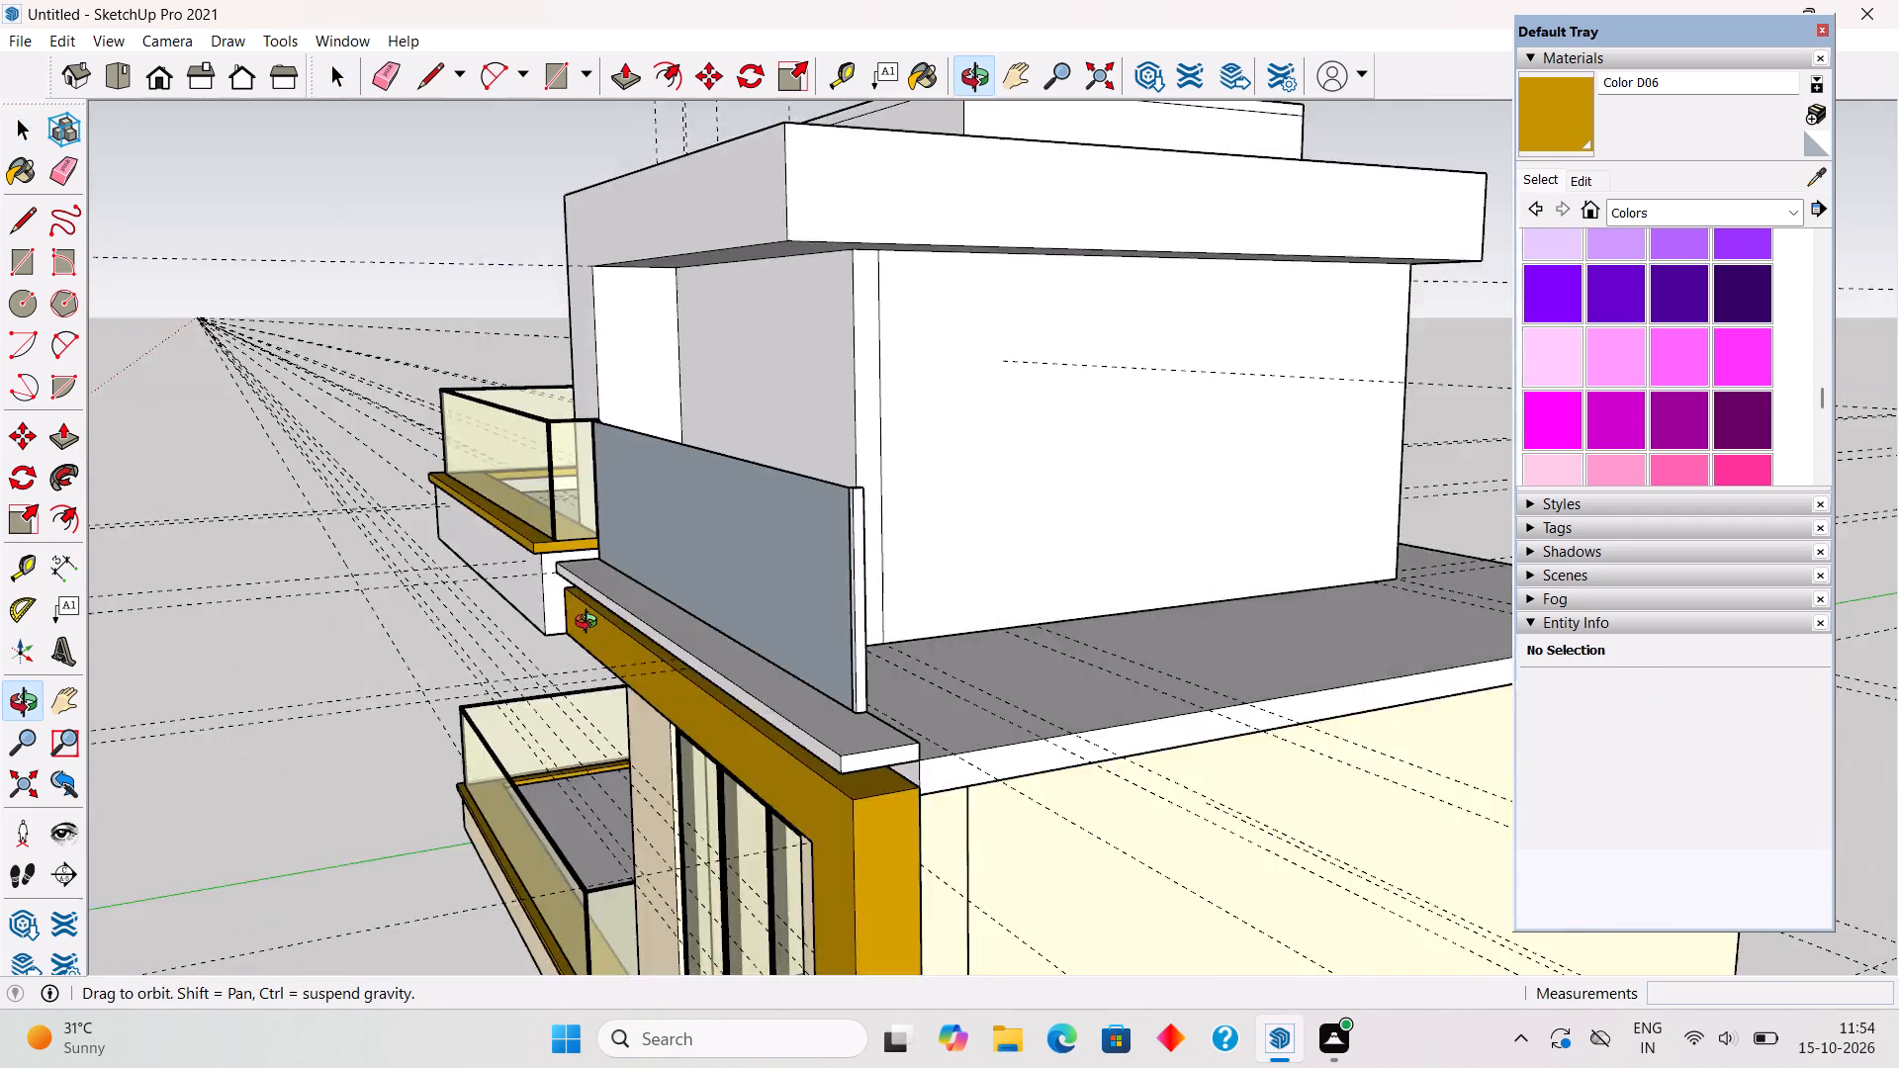
middle_click_drag(590, 624, 240, 683)
scroll(746, 725, "up", 3)
middle_click_drag(762, 643, 775, 565)
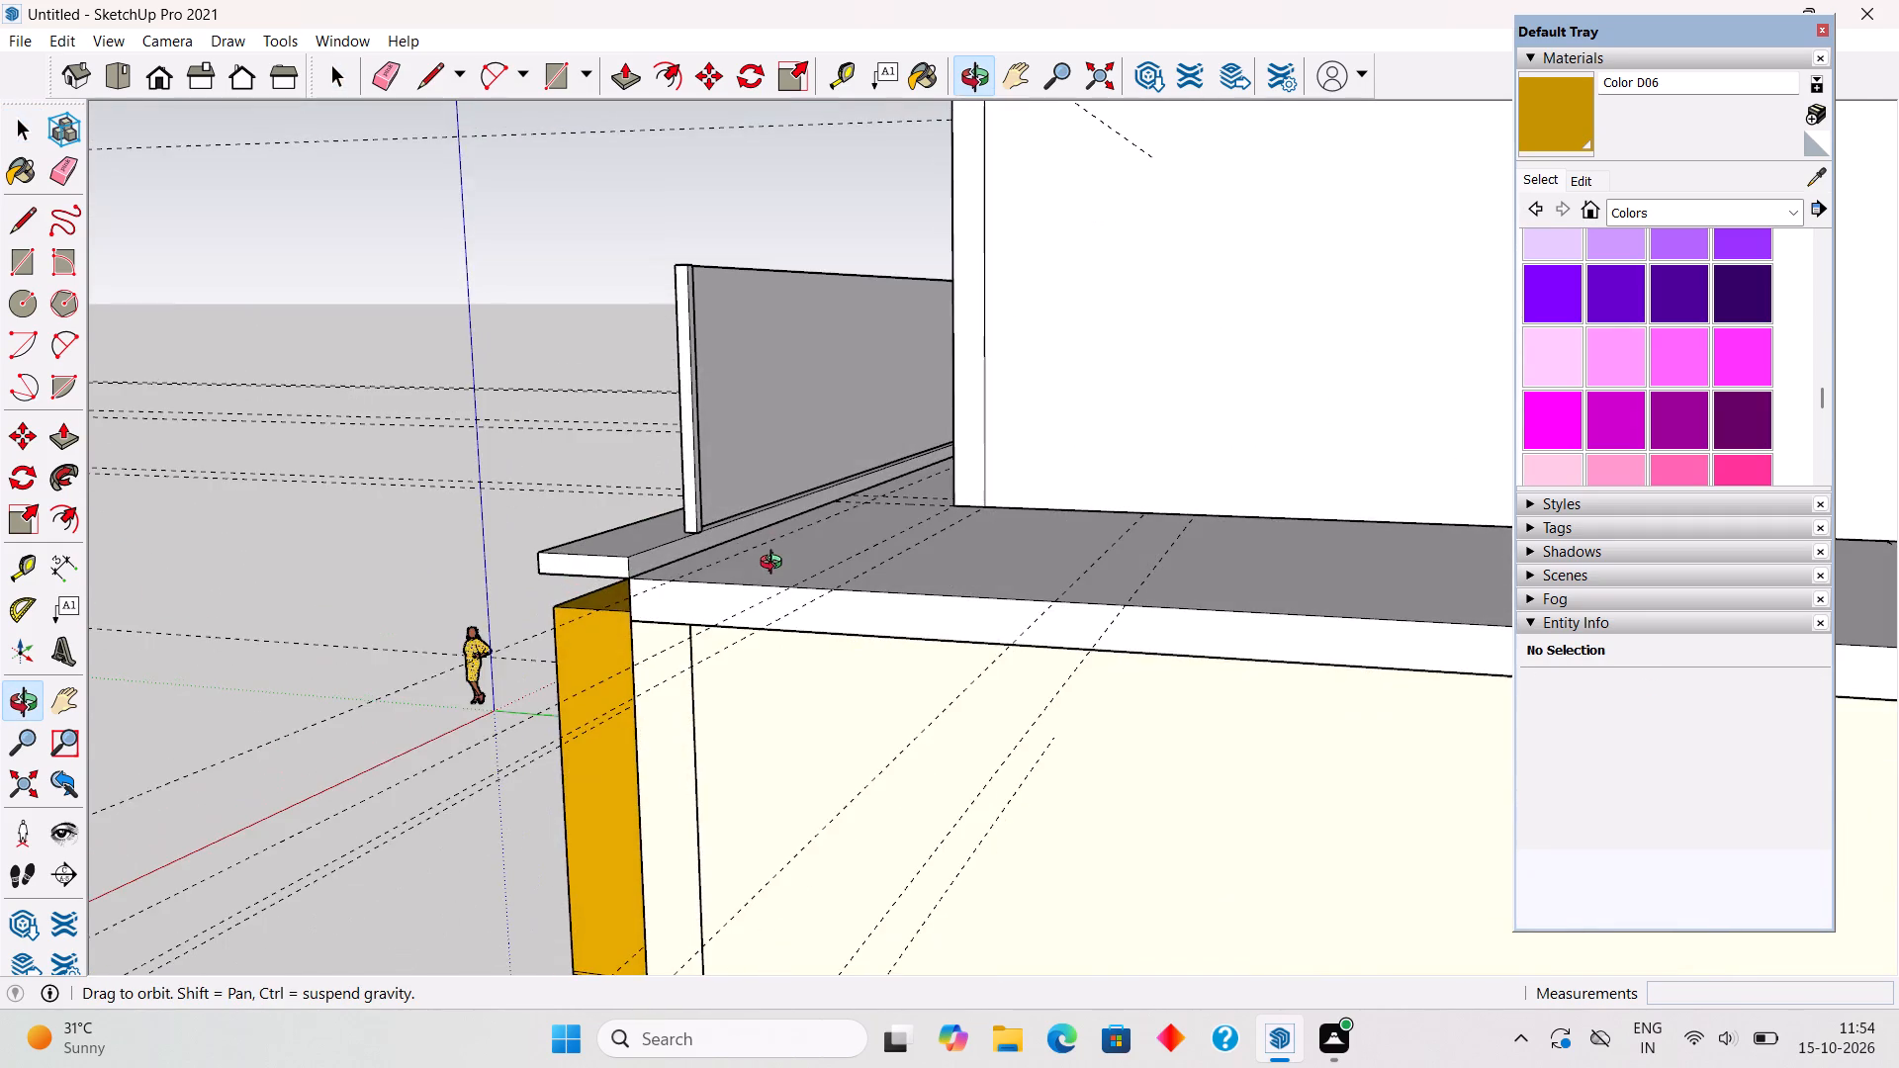
middle_click_drag(775, 565, 1068, 508)
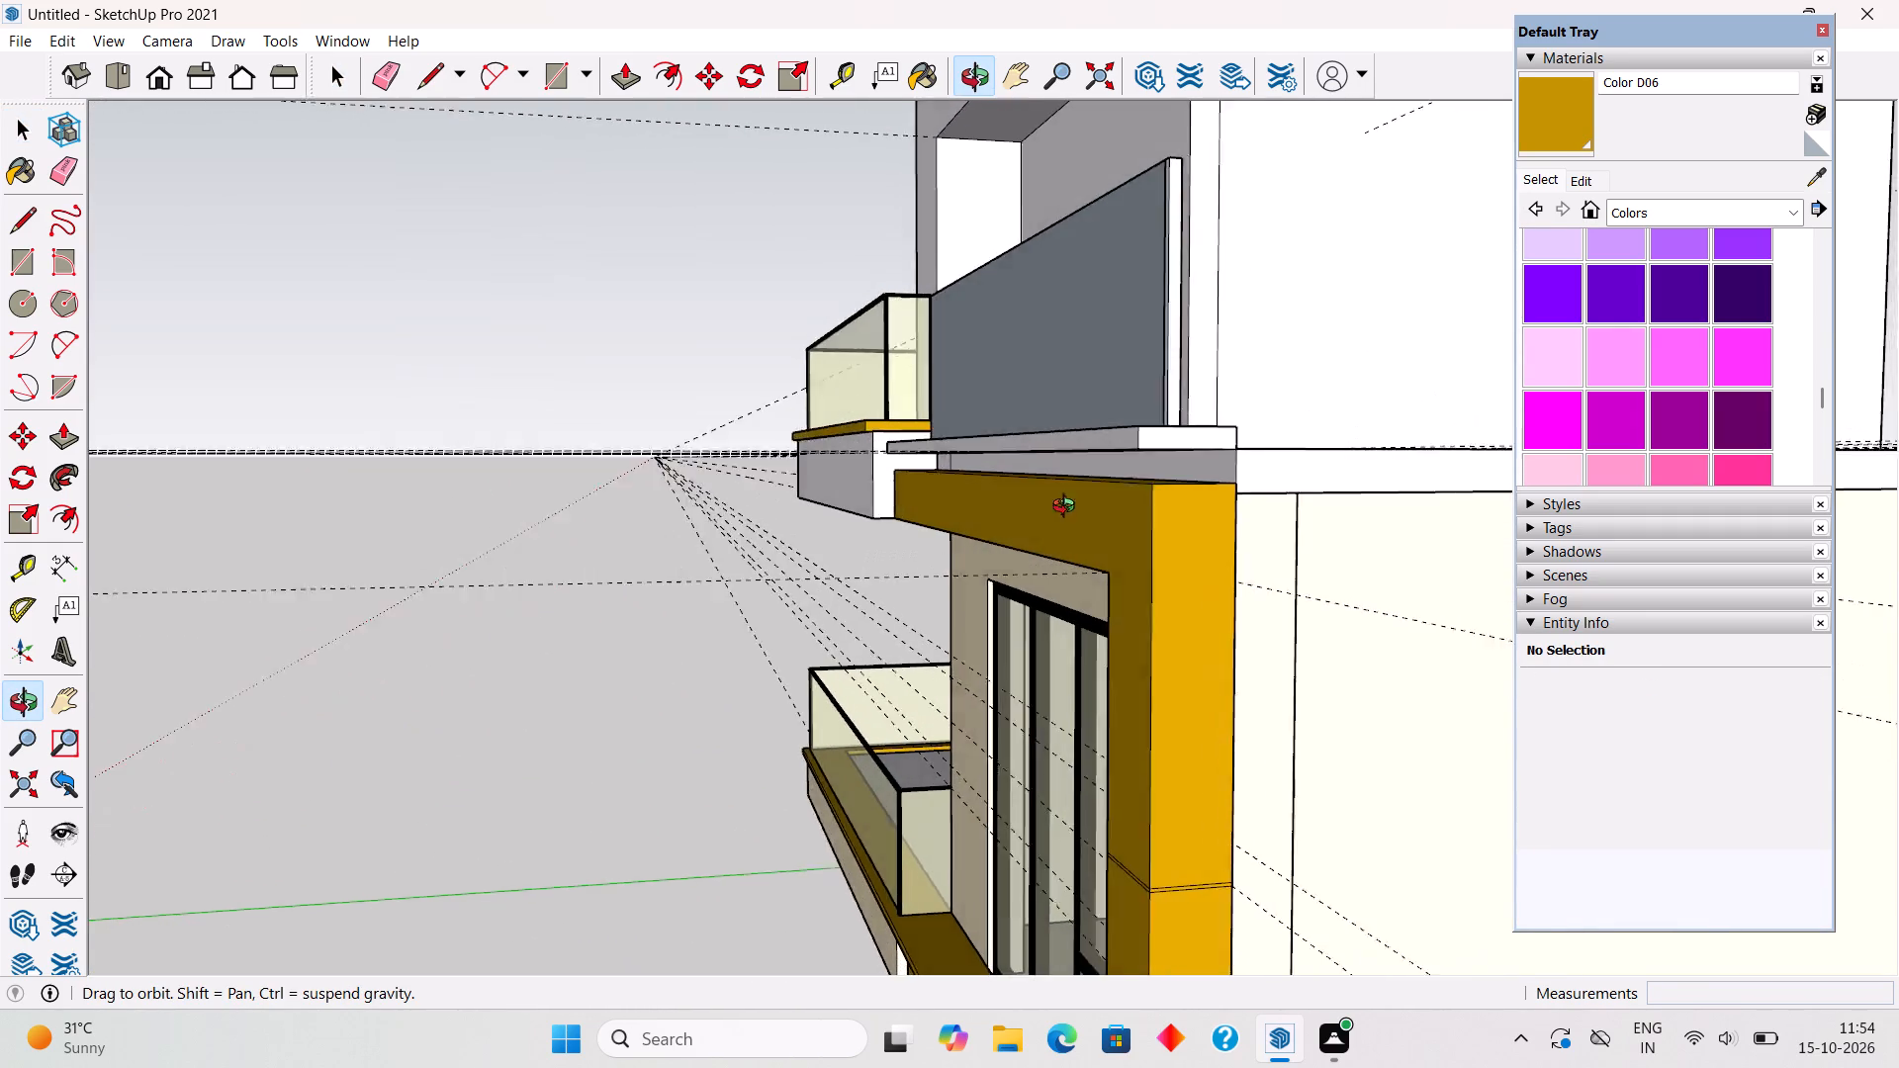
middle_click_drag(1068, 508, 1228, 506)
scroll(1228, 506, "down", 3)
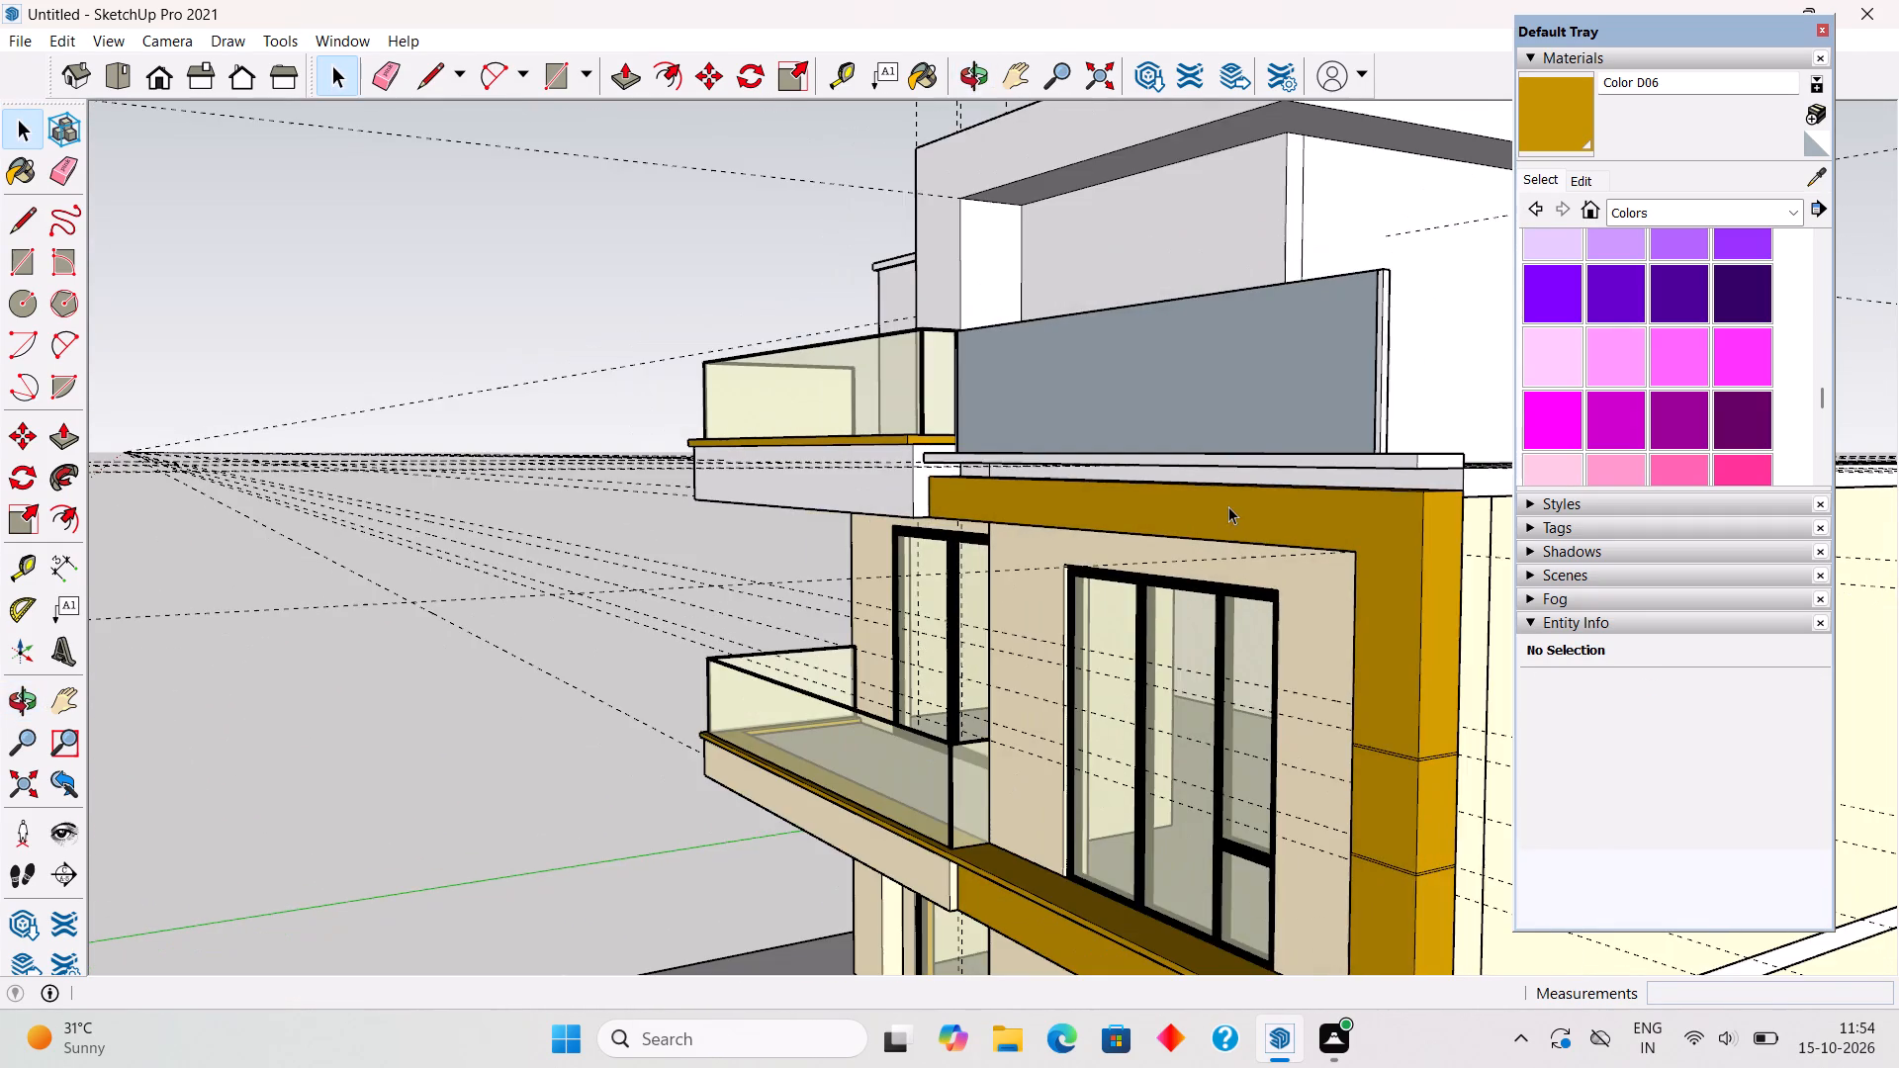
scroll(1223, 506, "down", 7)
middle_click_drag(1216, 507, 994, 449)
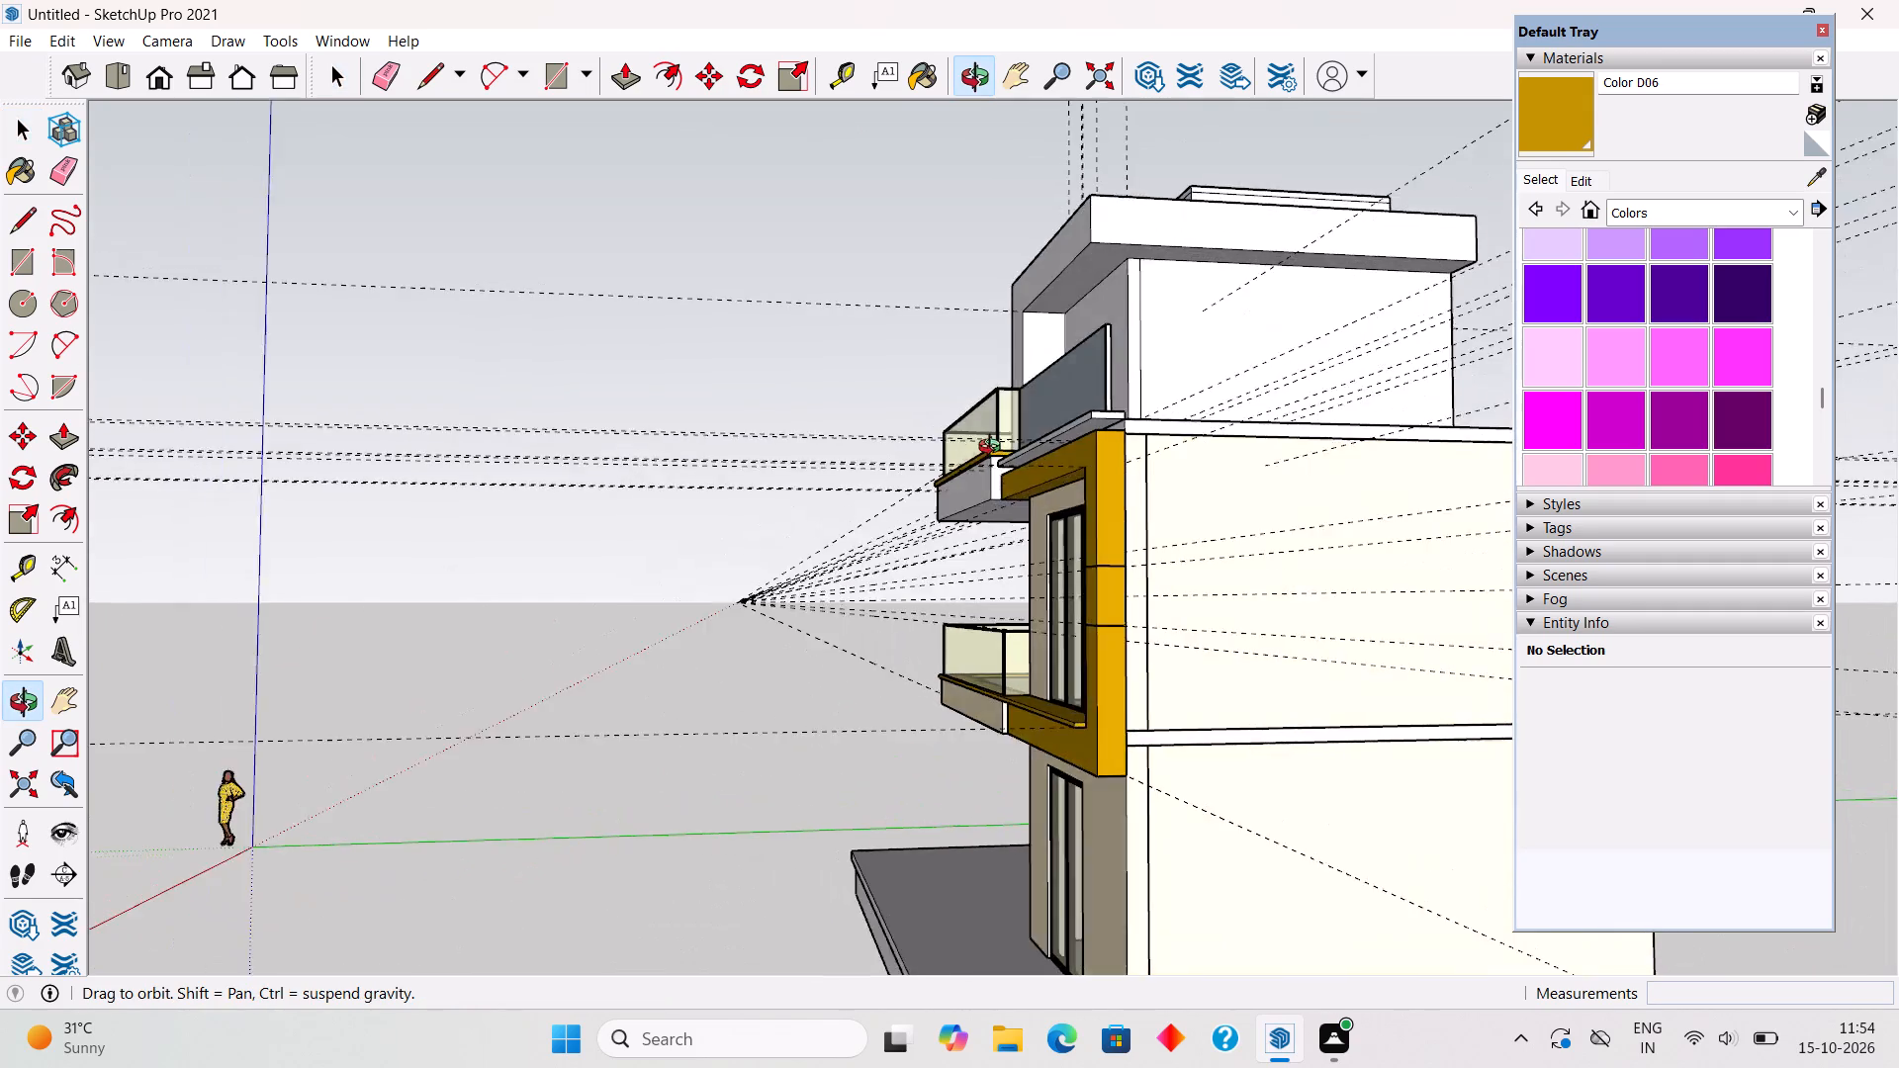
middle_click_drag(994, 449, 685, 545)
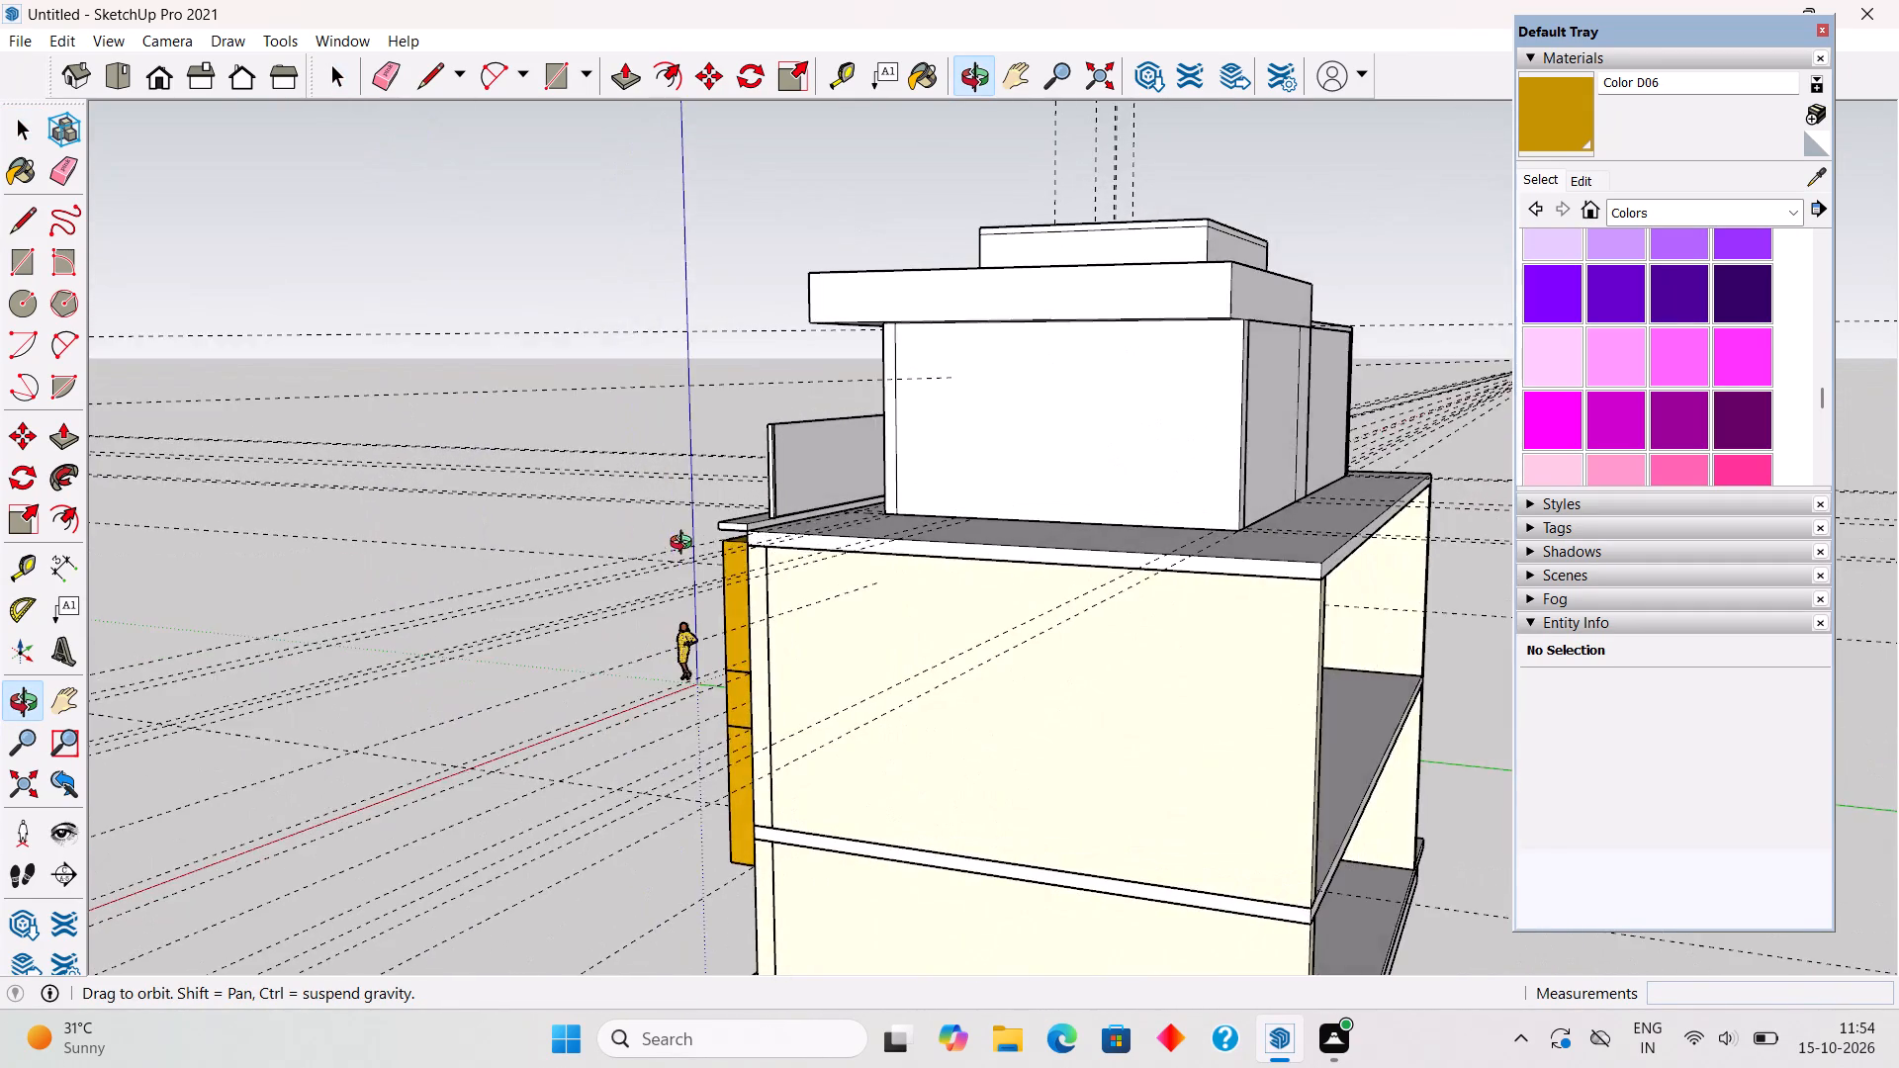
middle_click_drag(685, 545, 1414, 595)
scroll(1251, 615, "up", 2)
middle_click_drag(1276, 597, 1340, 531)
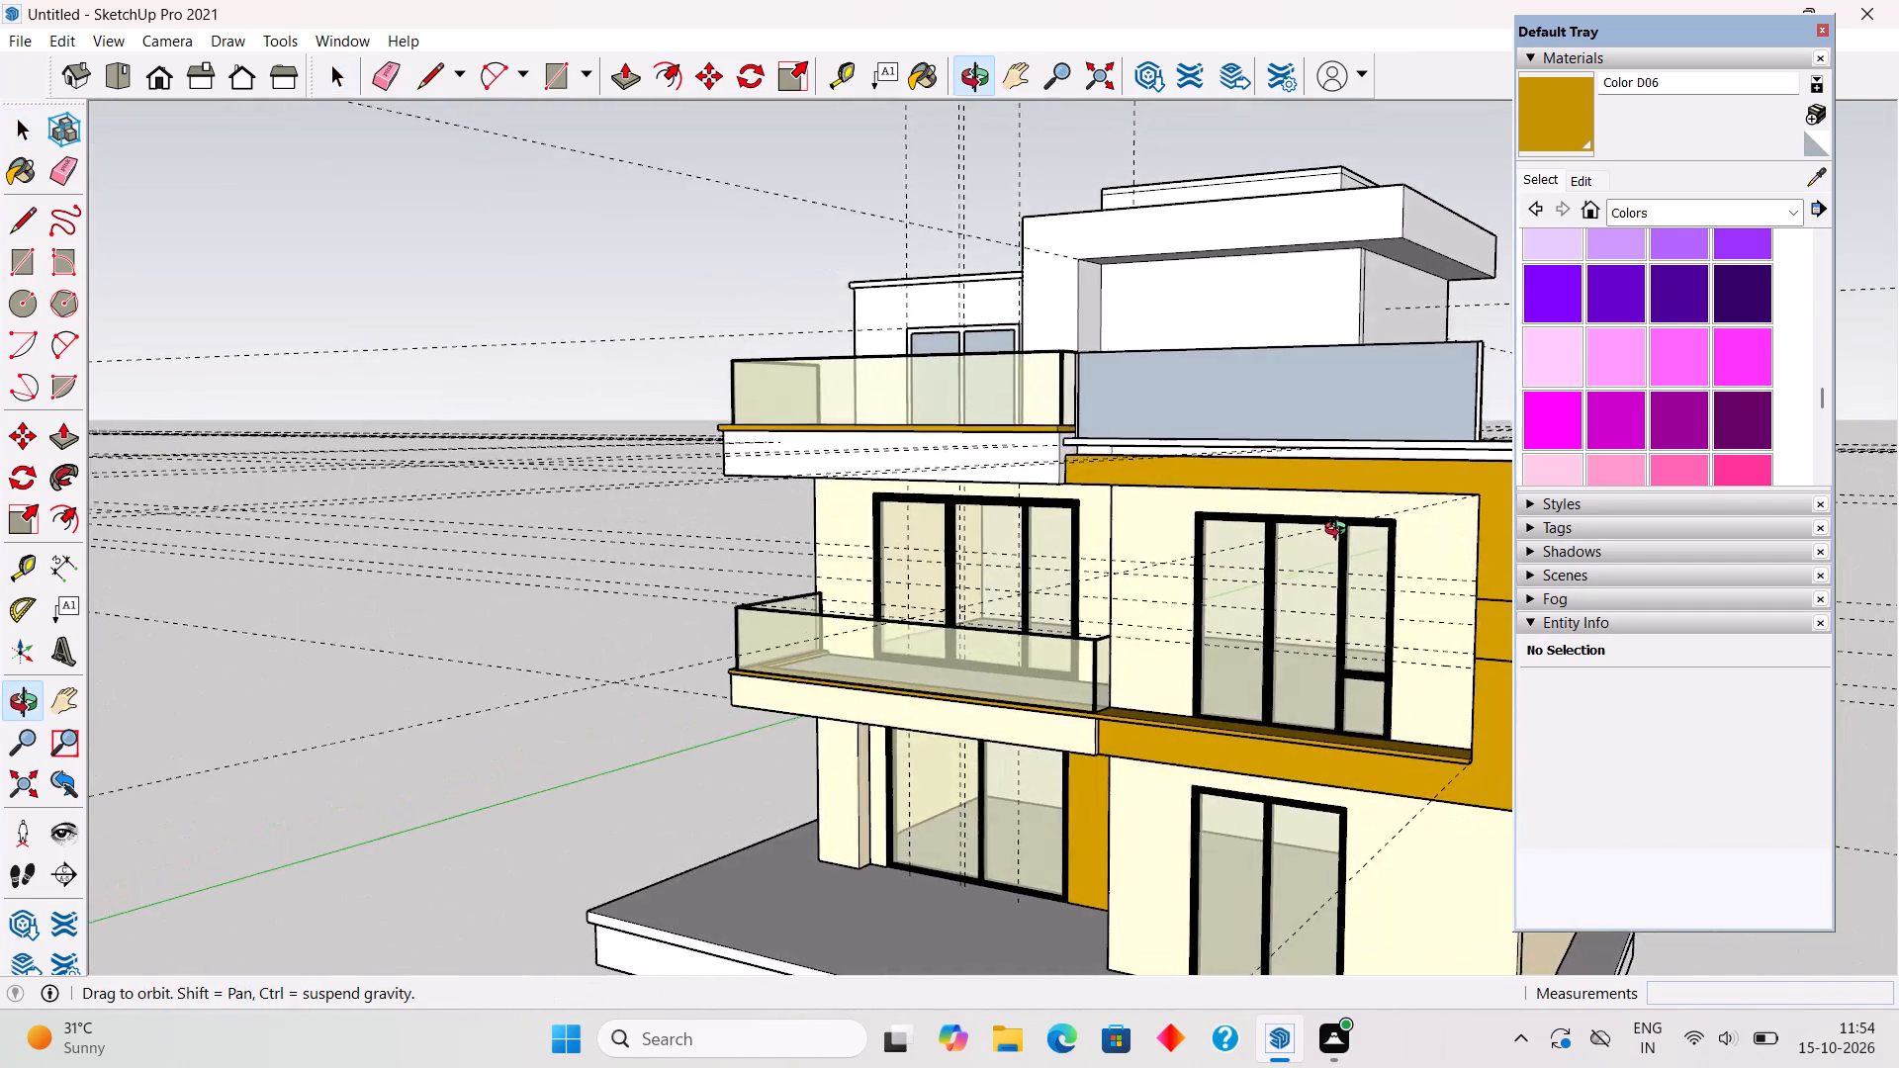
Push/Pull the gold frame's top face up about 4 11/16" into the white ledge under the roof terrace railing.
middle_click_drag(1340, 531, 951, 698)
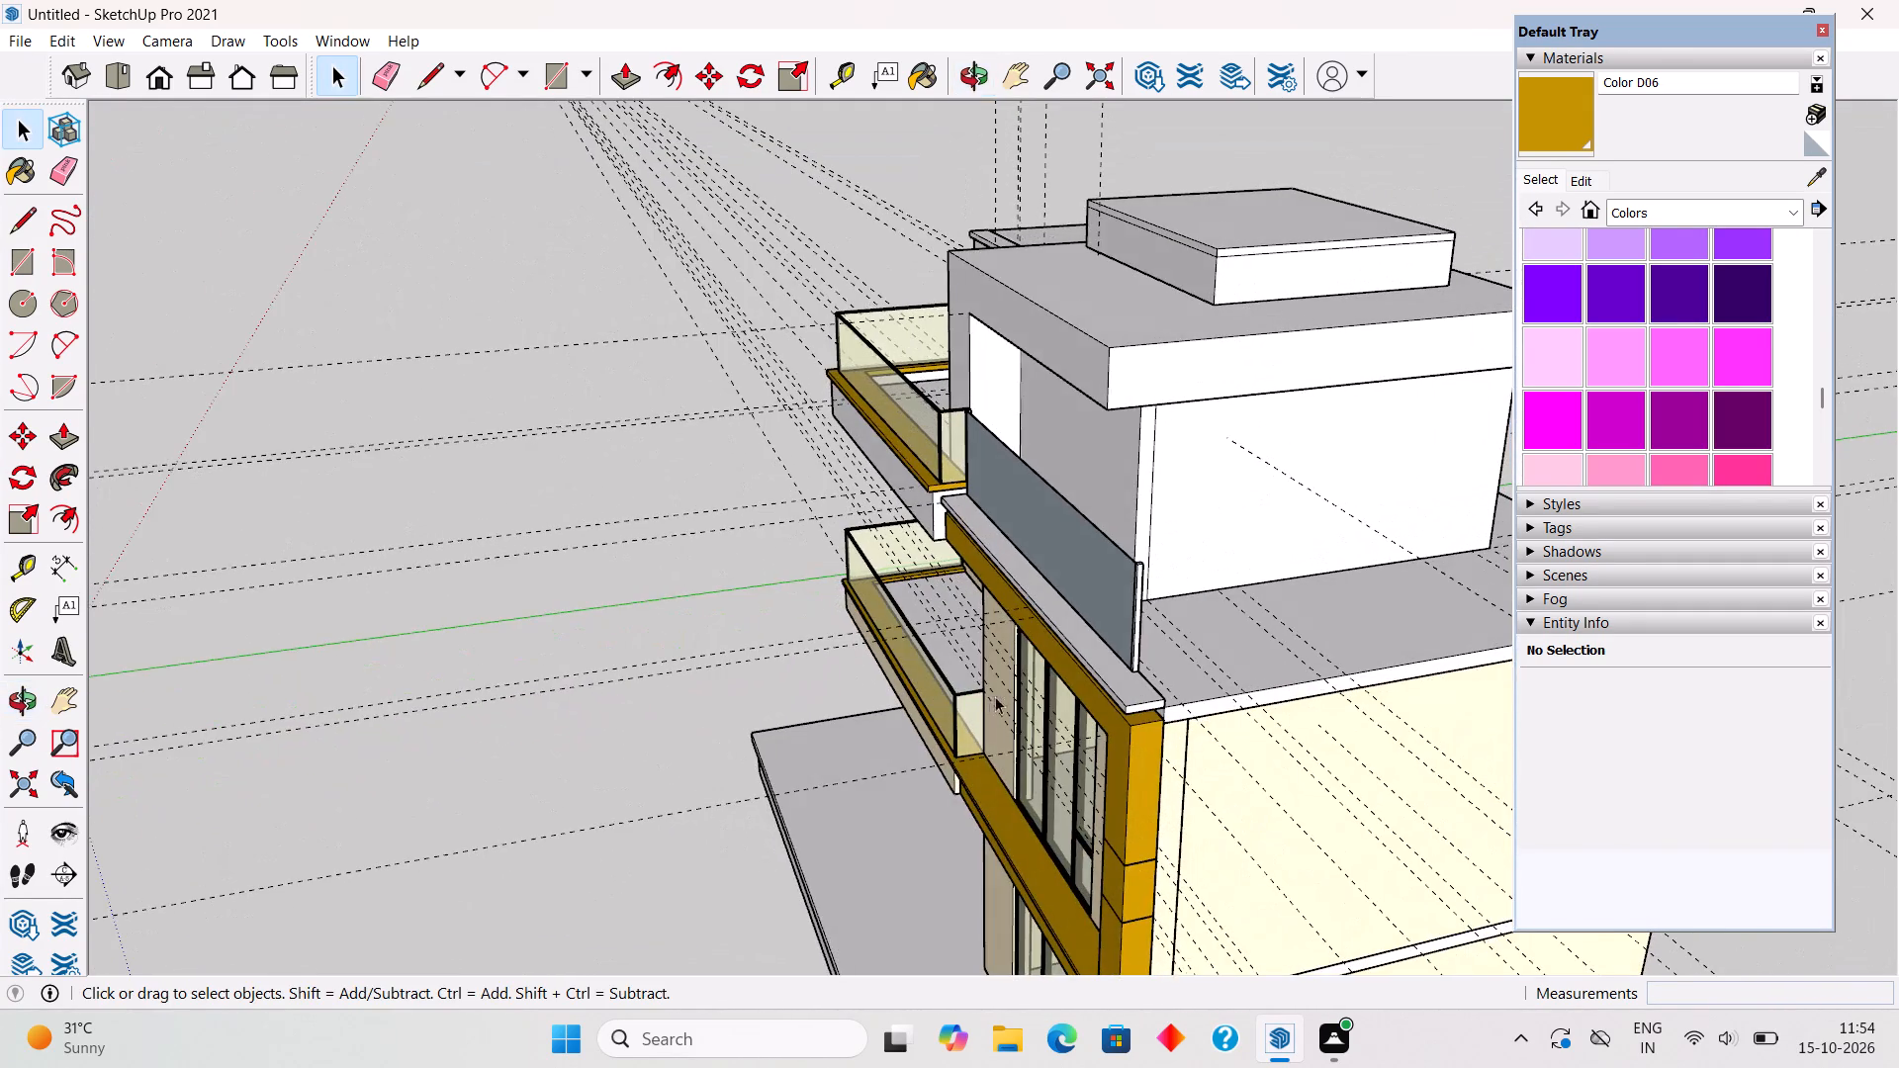
scroll(1033, 694, "up", 9)
triple_click(1184, 711)
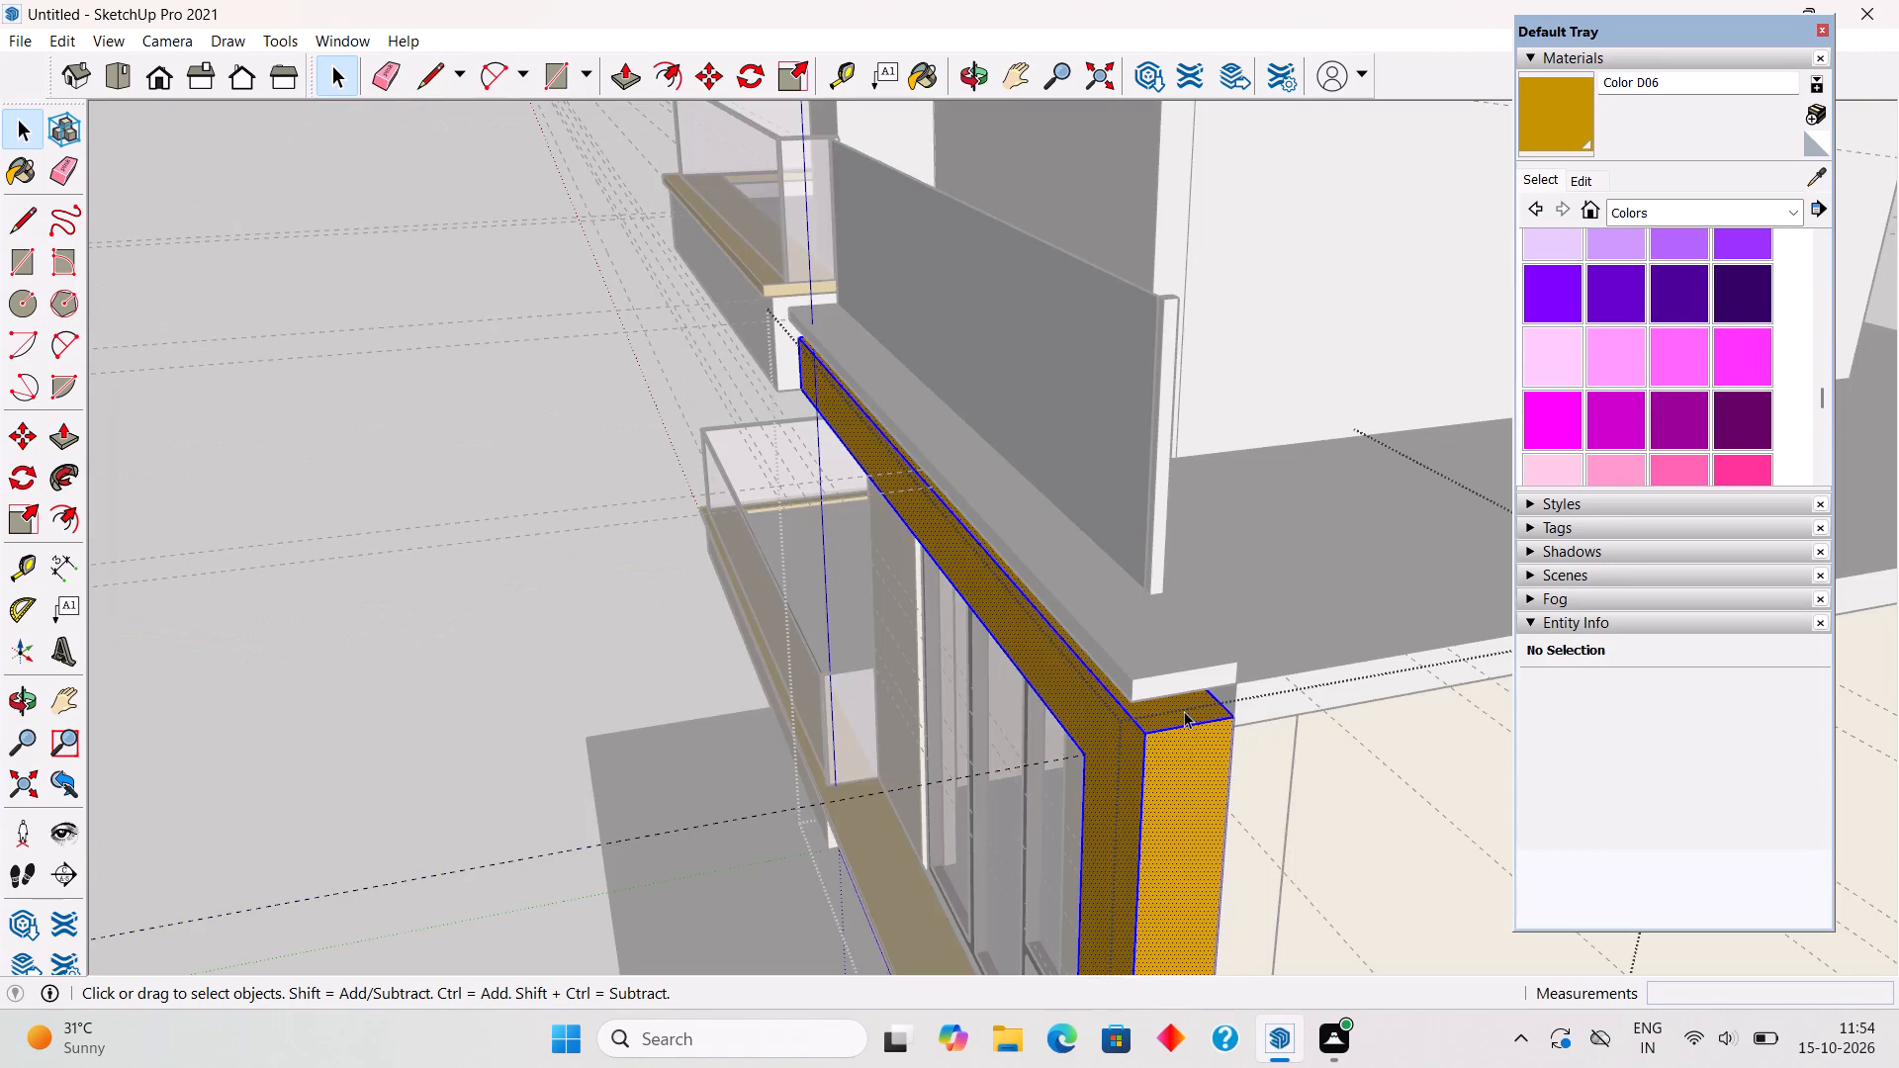
key("p")
left_click(1184, 711)
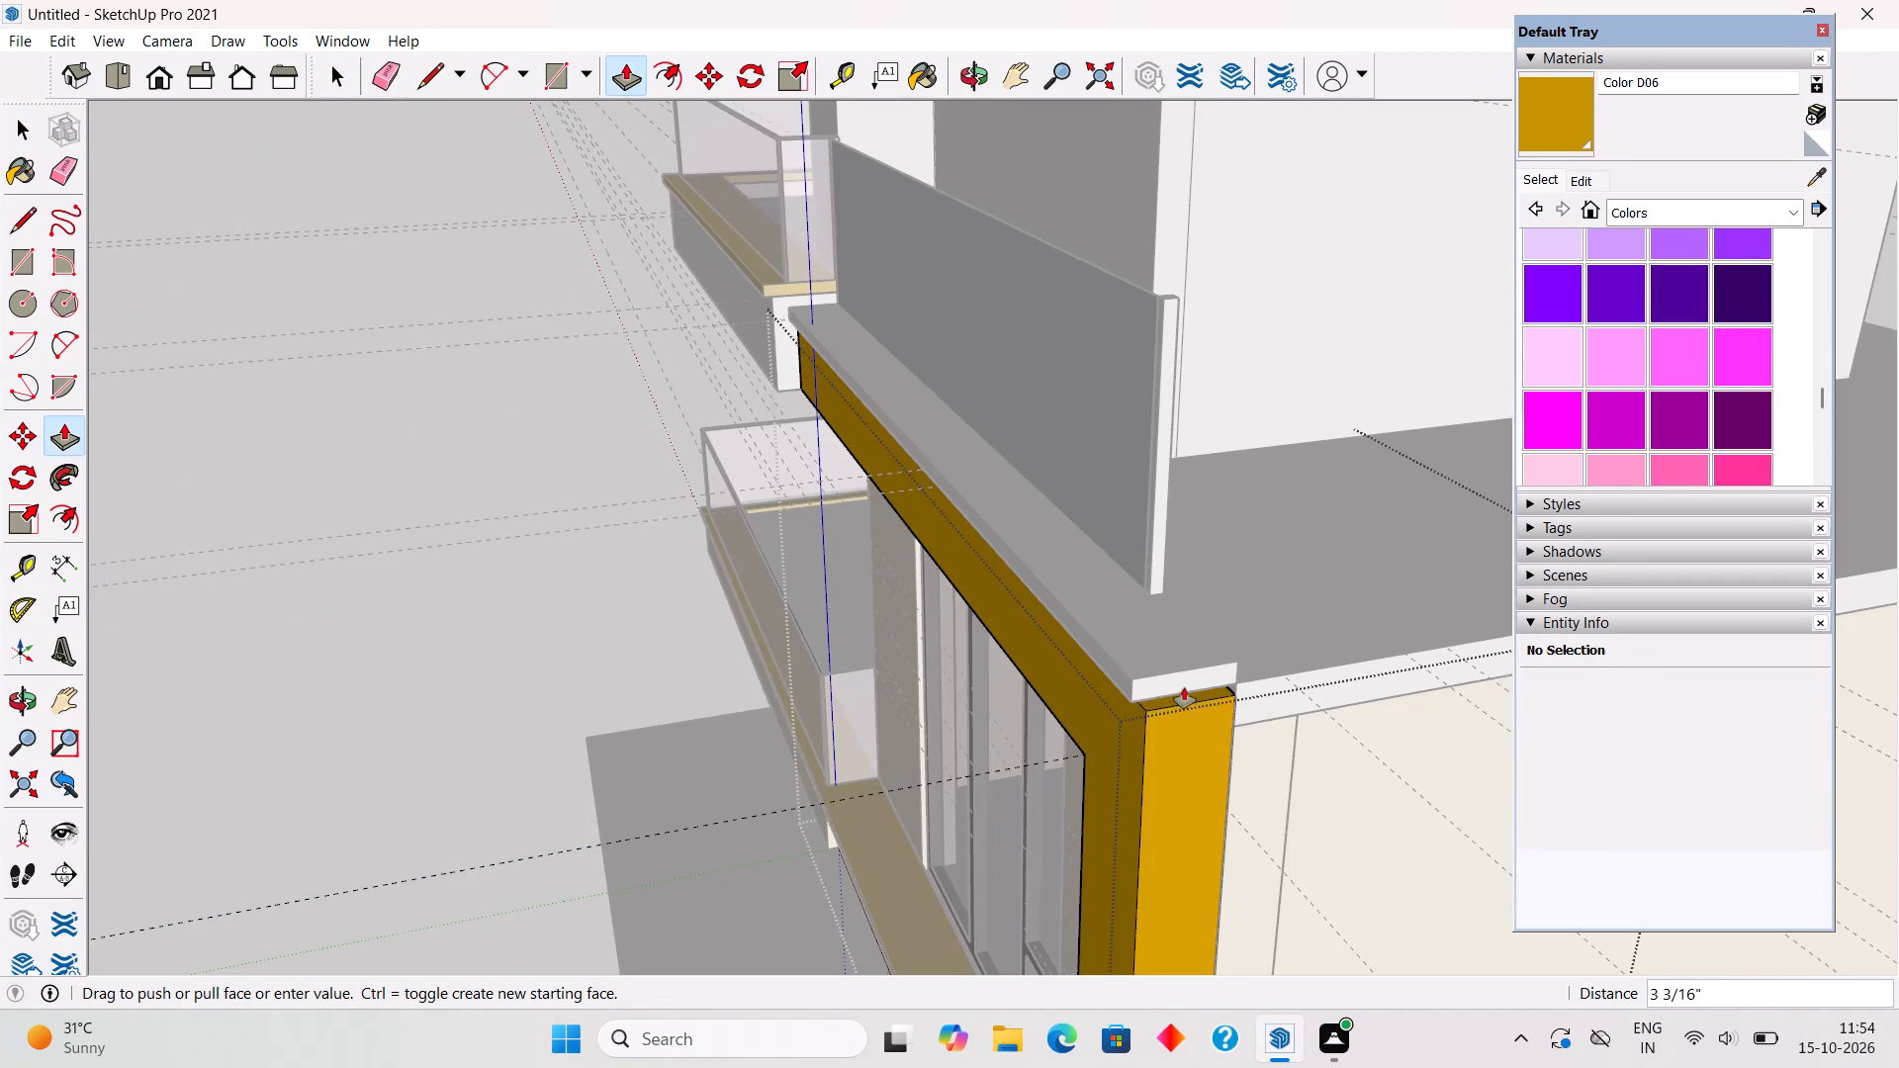
left_click(1236, 673)
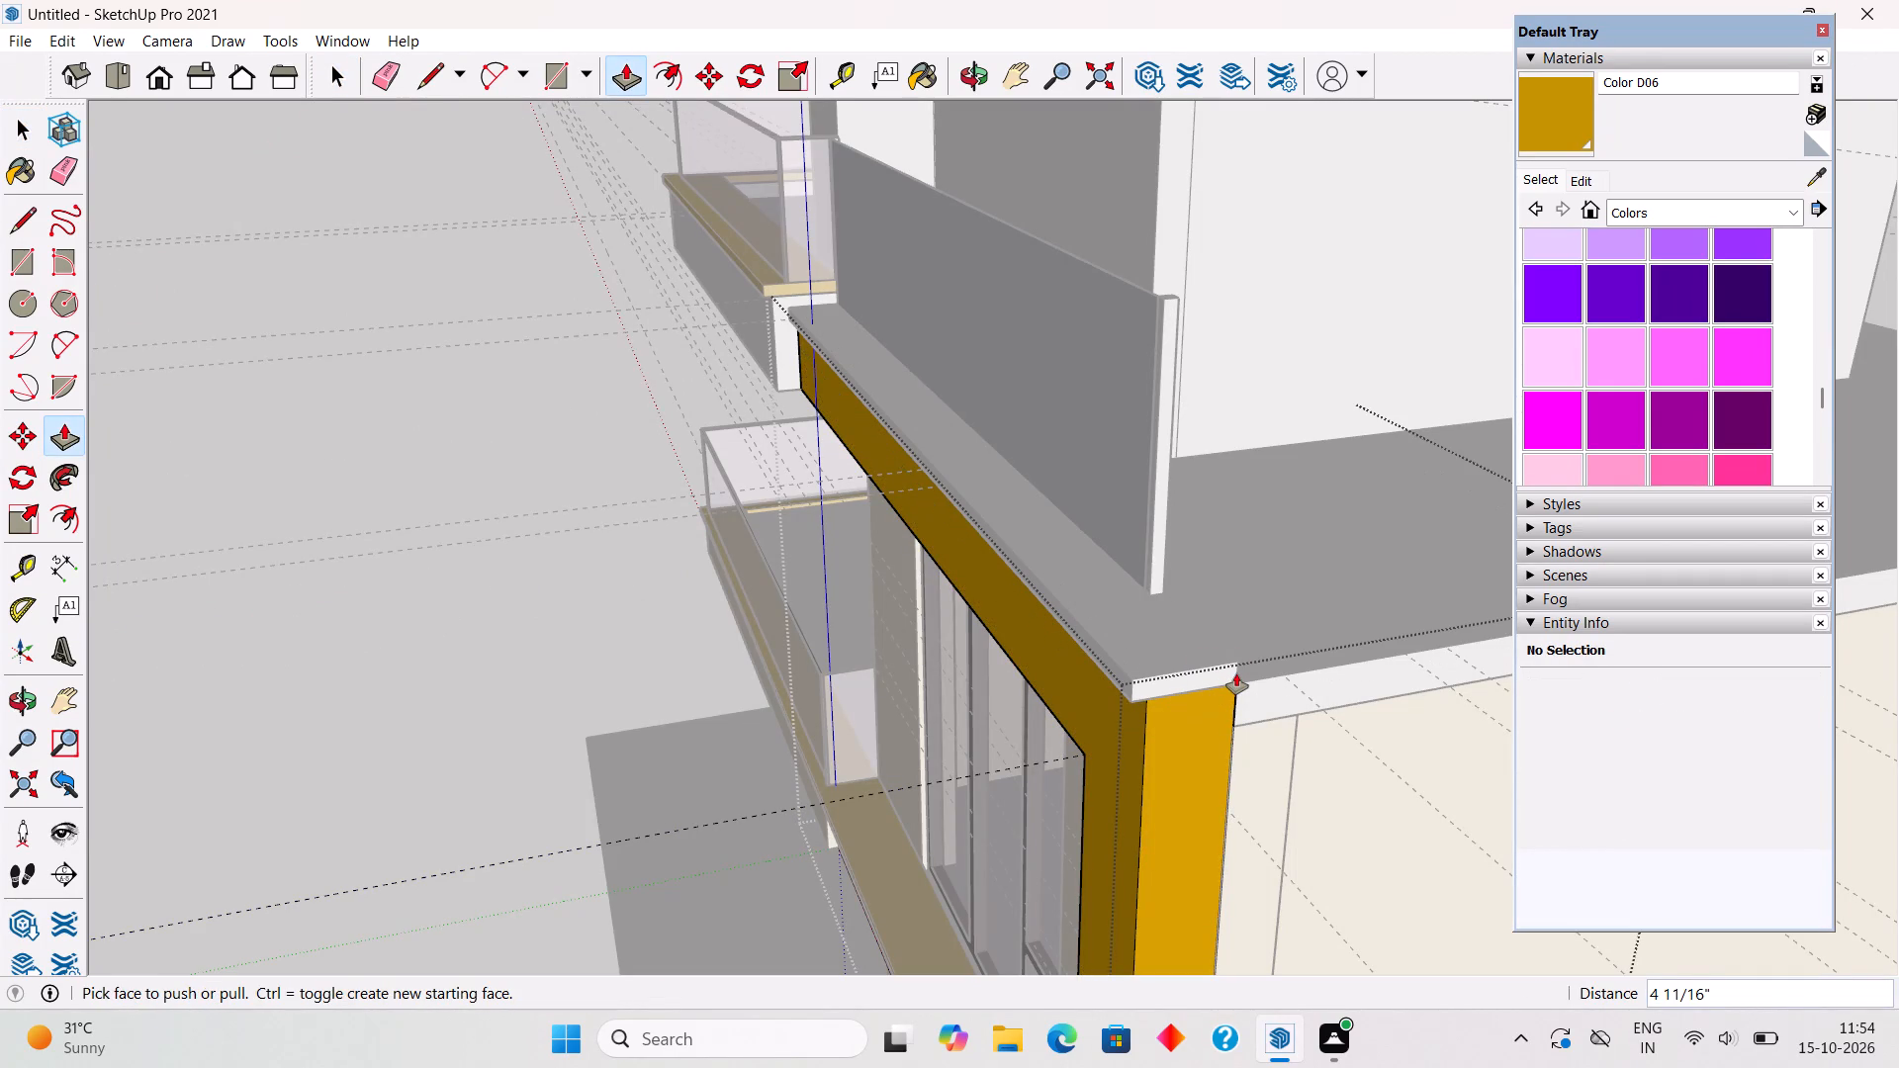
key("space")
left_click(633, 556)
Examine the roof terrace railing from above and the house's overall front elevation.
middle_click_drag(628, 607, 1157, 947)
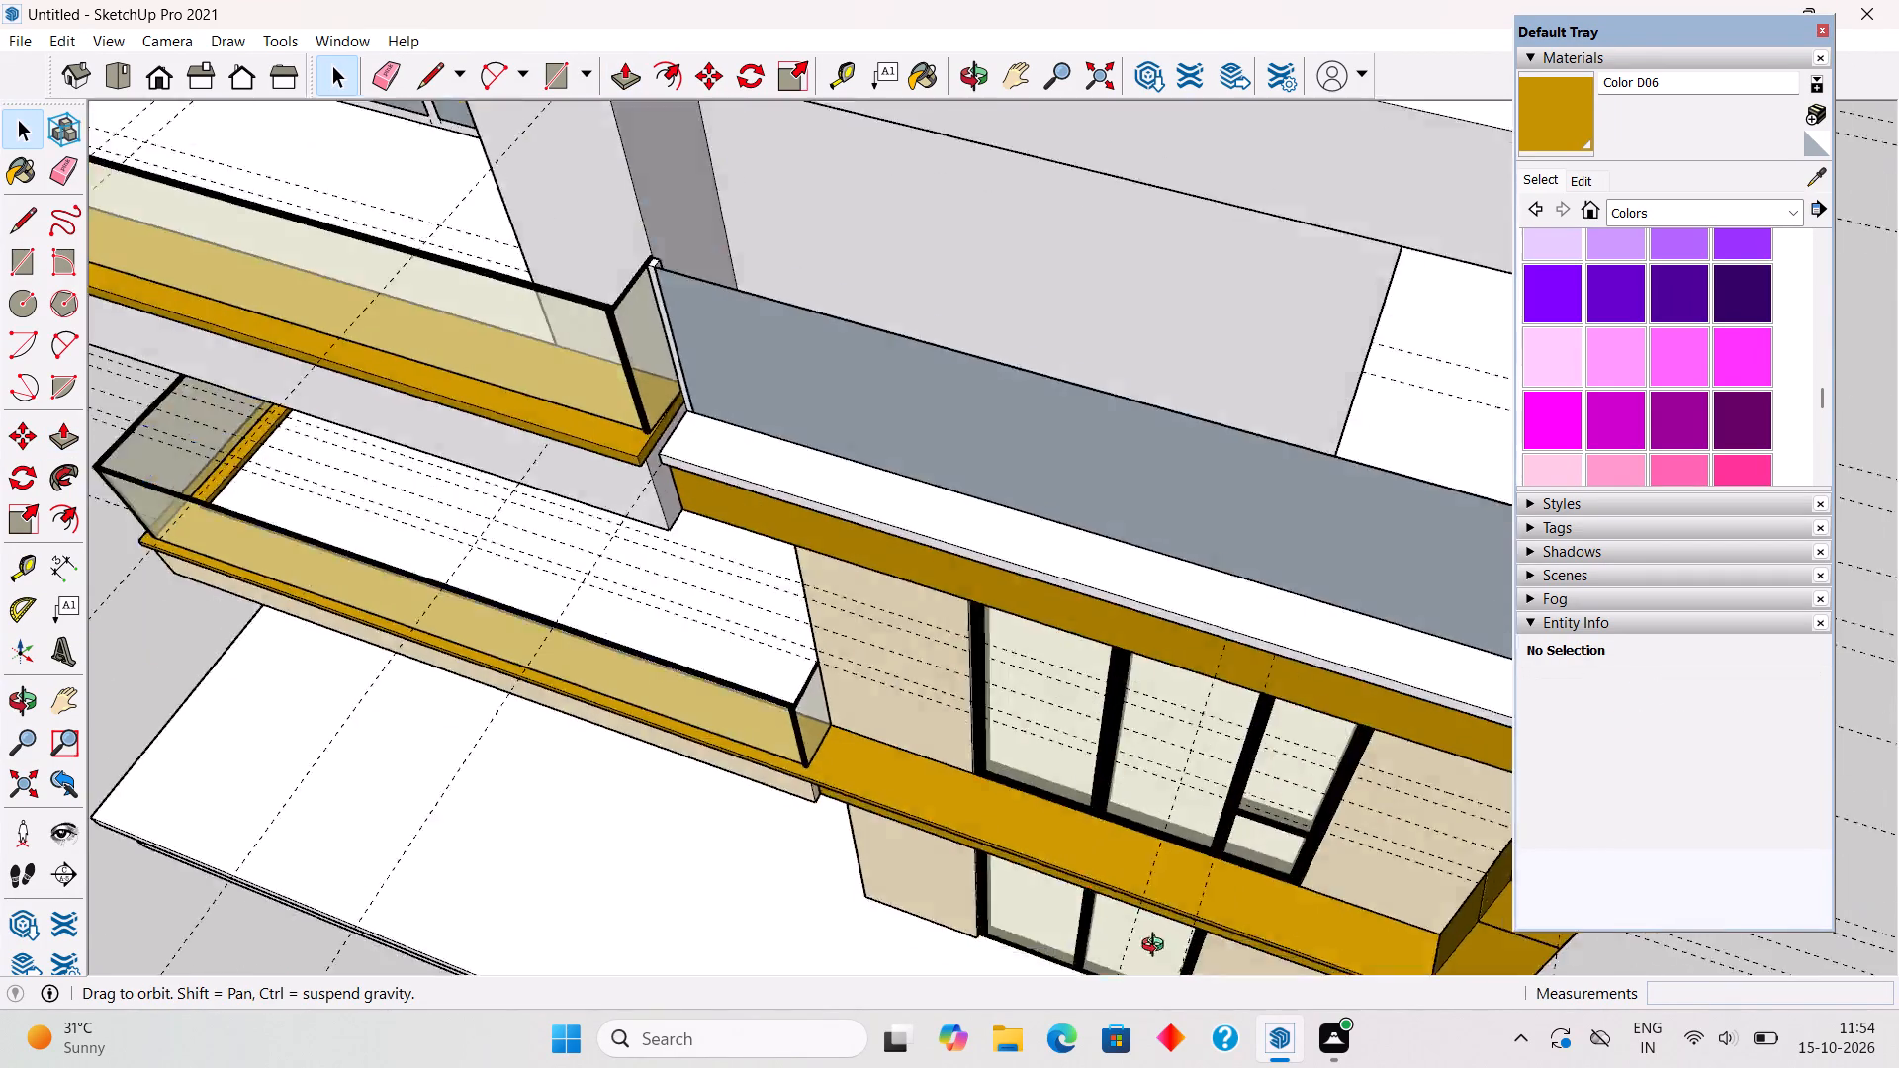
middle_click_drag(1157, 947, 1013, 981)
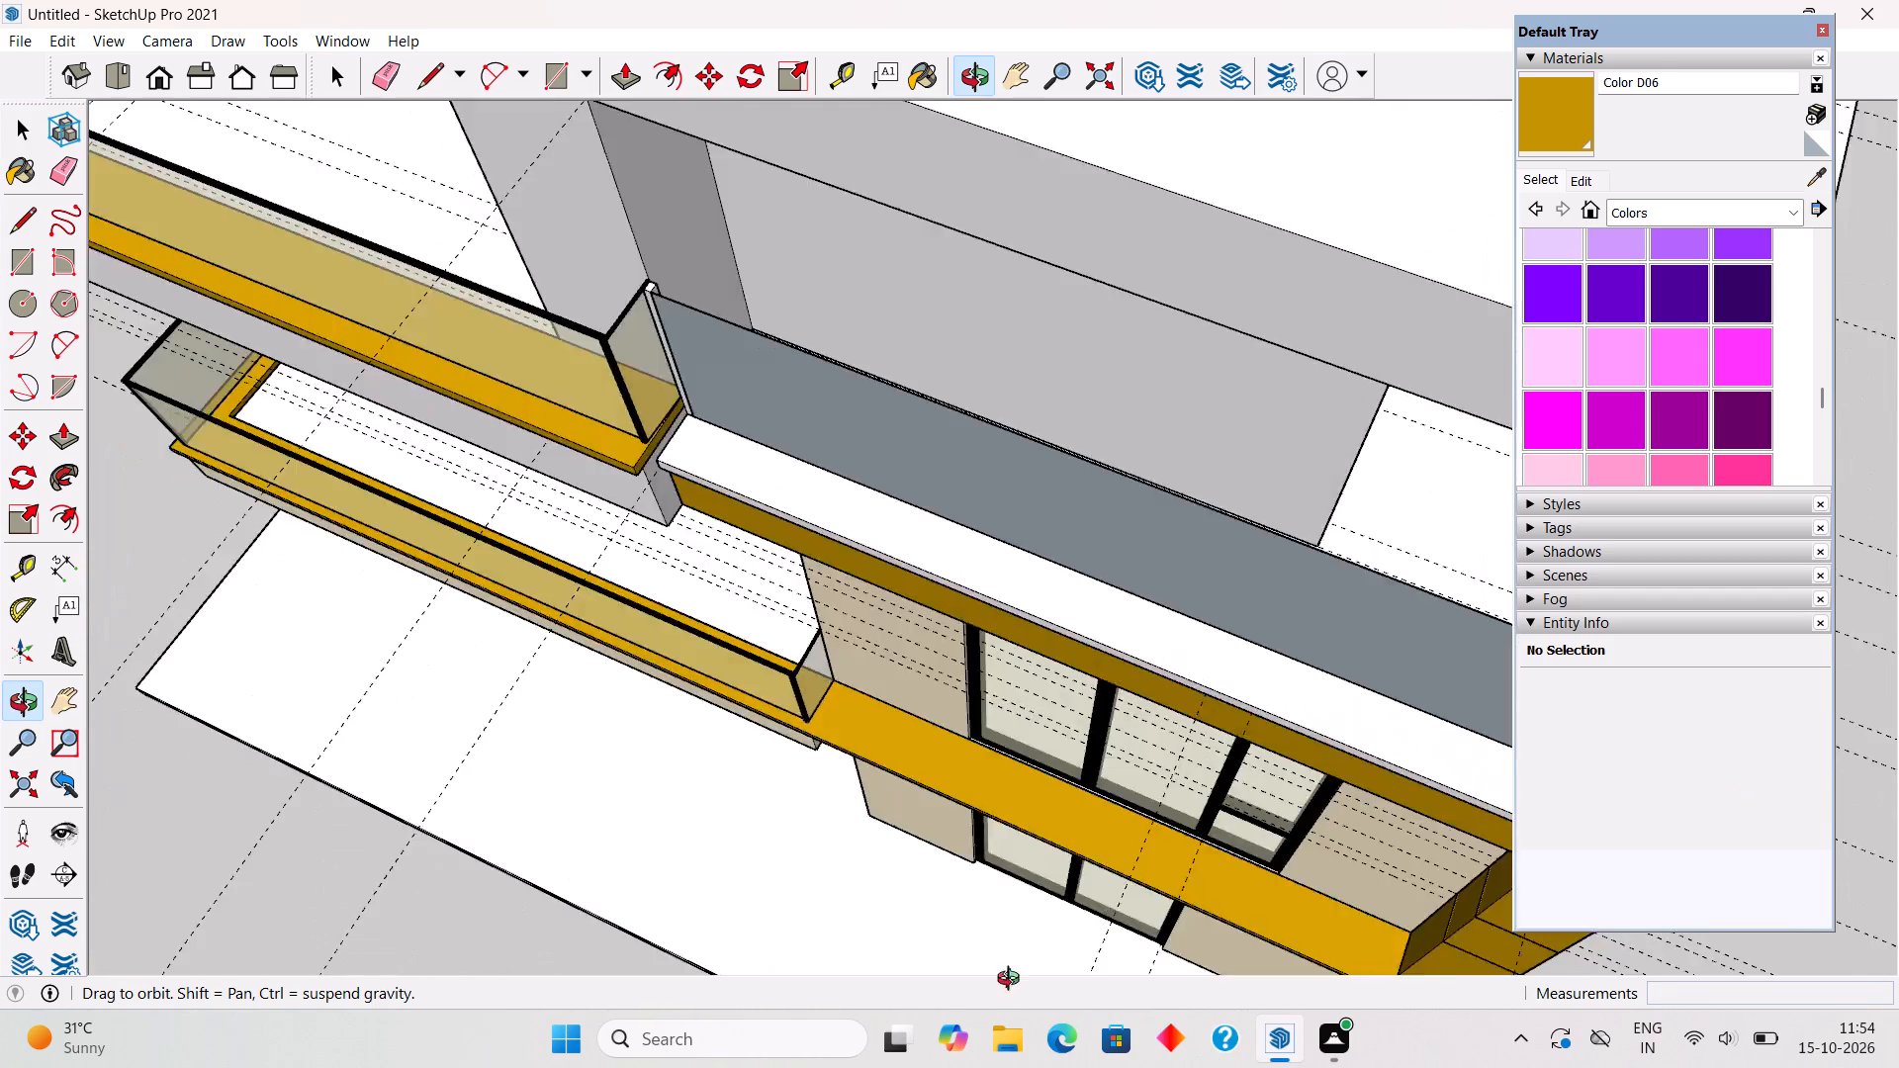
middle_click_drag(1013, 981, 557, 826)
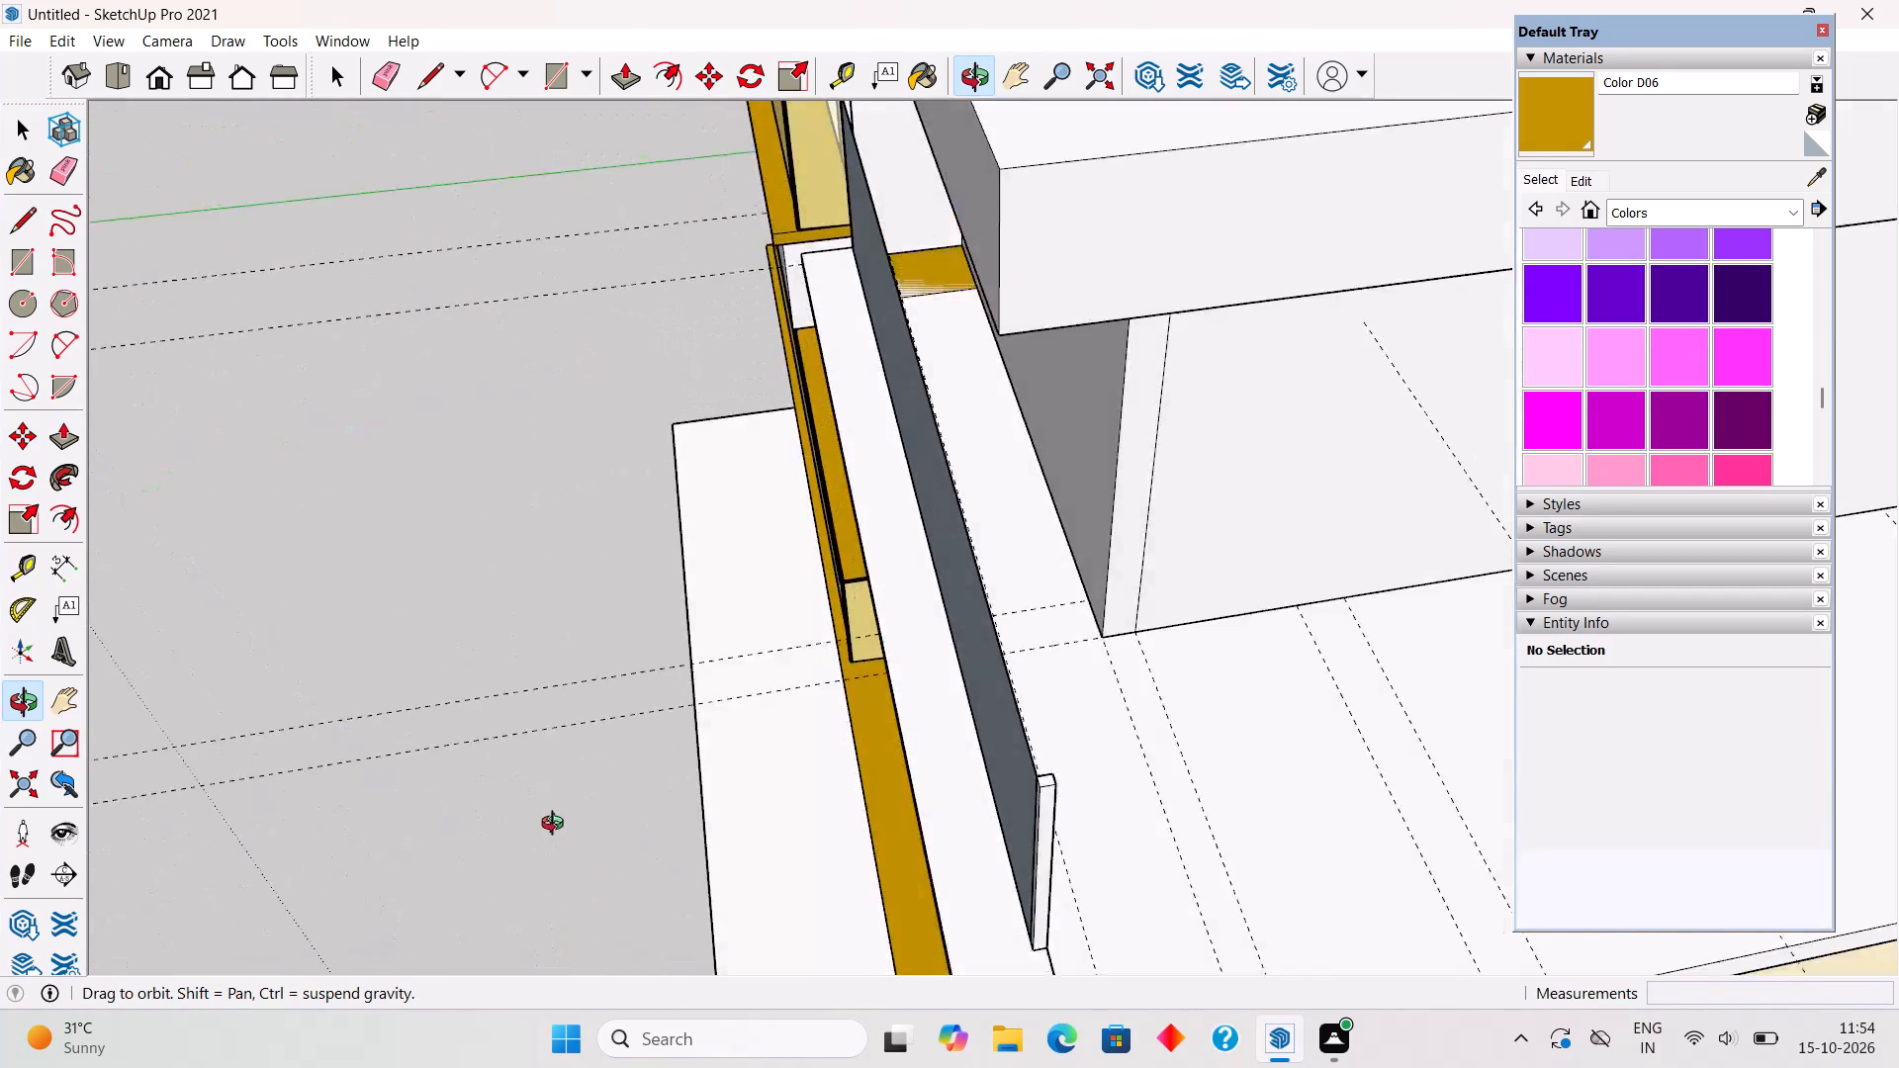
middle_click_drag(557, 826, 922, 654)
scroll(923, 654, "down", 10)
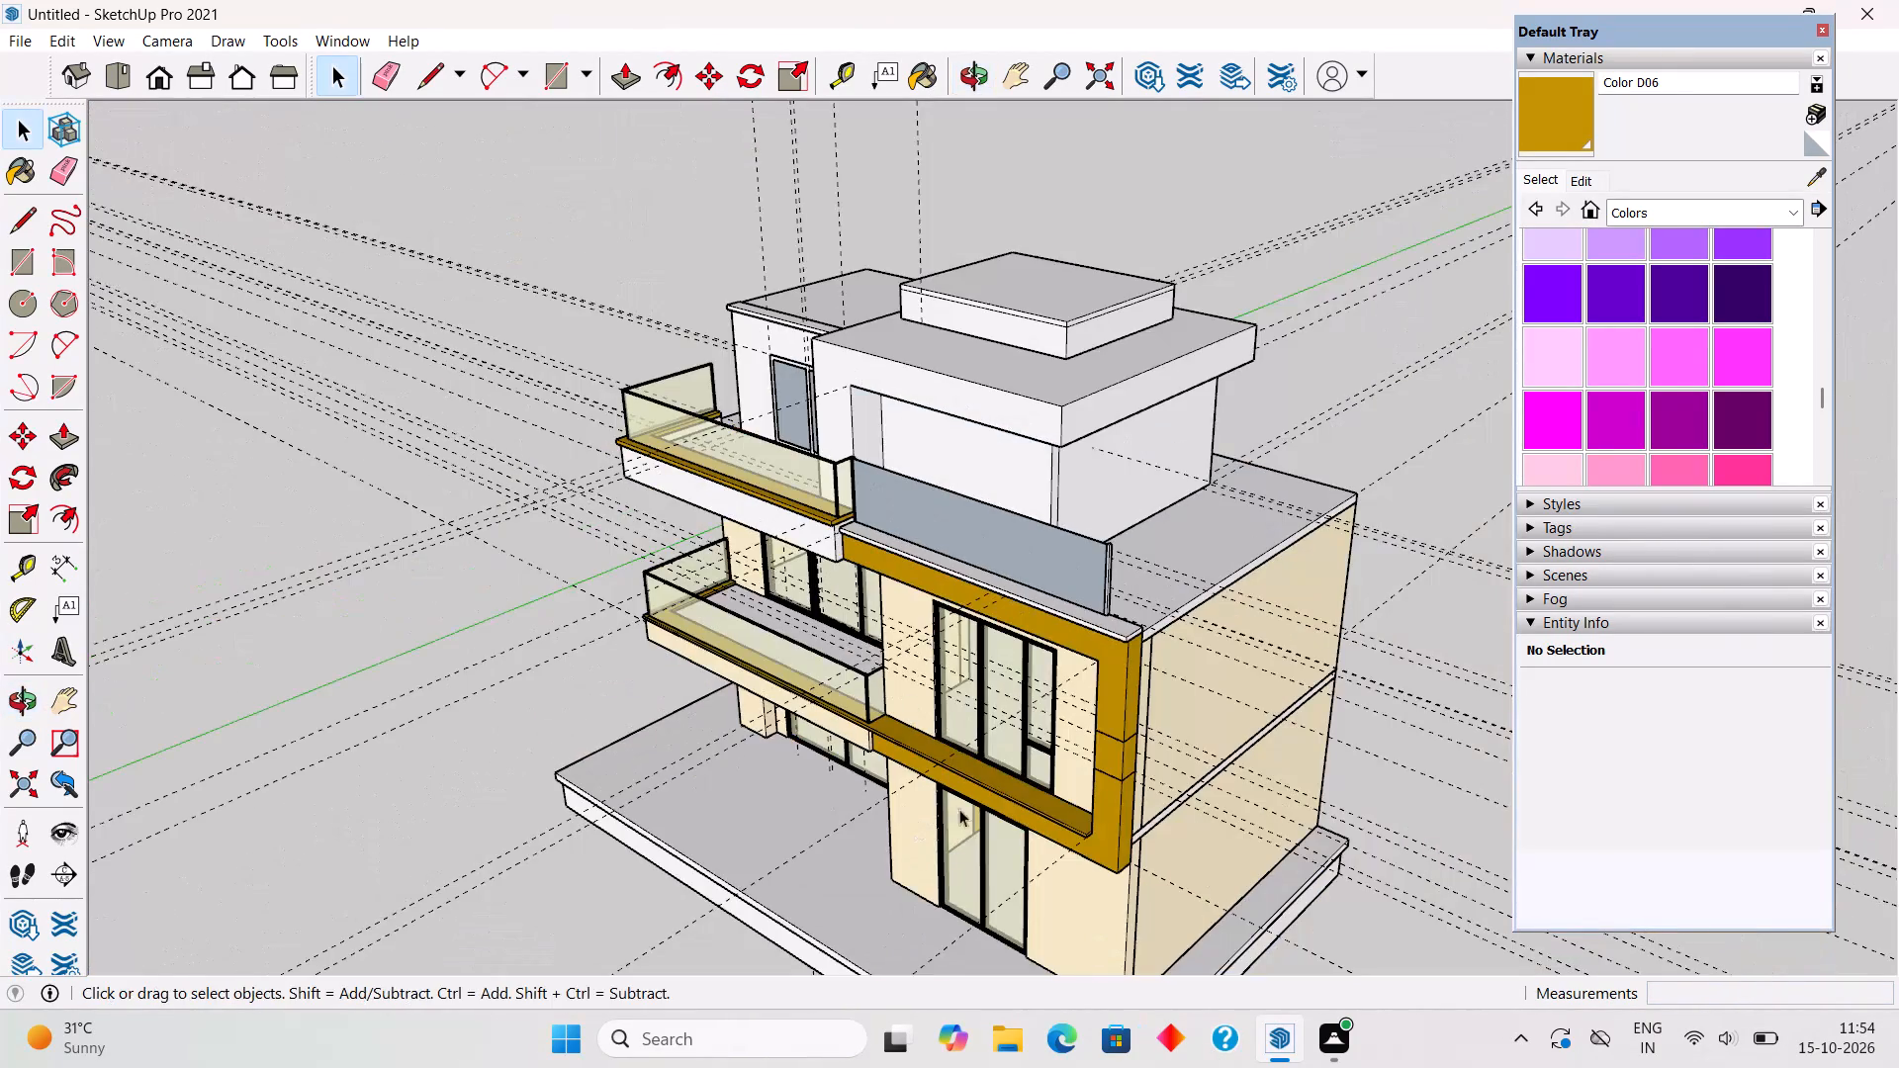
middle_click_drag(1061, 763, 1412, 617)
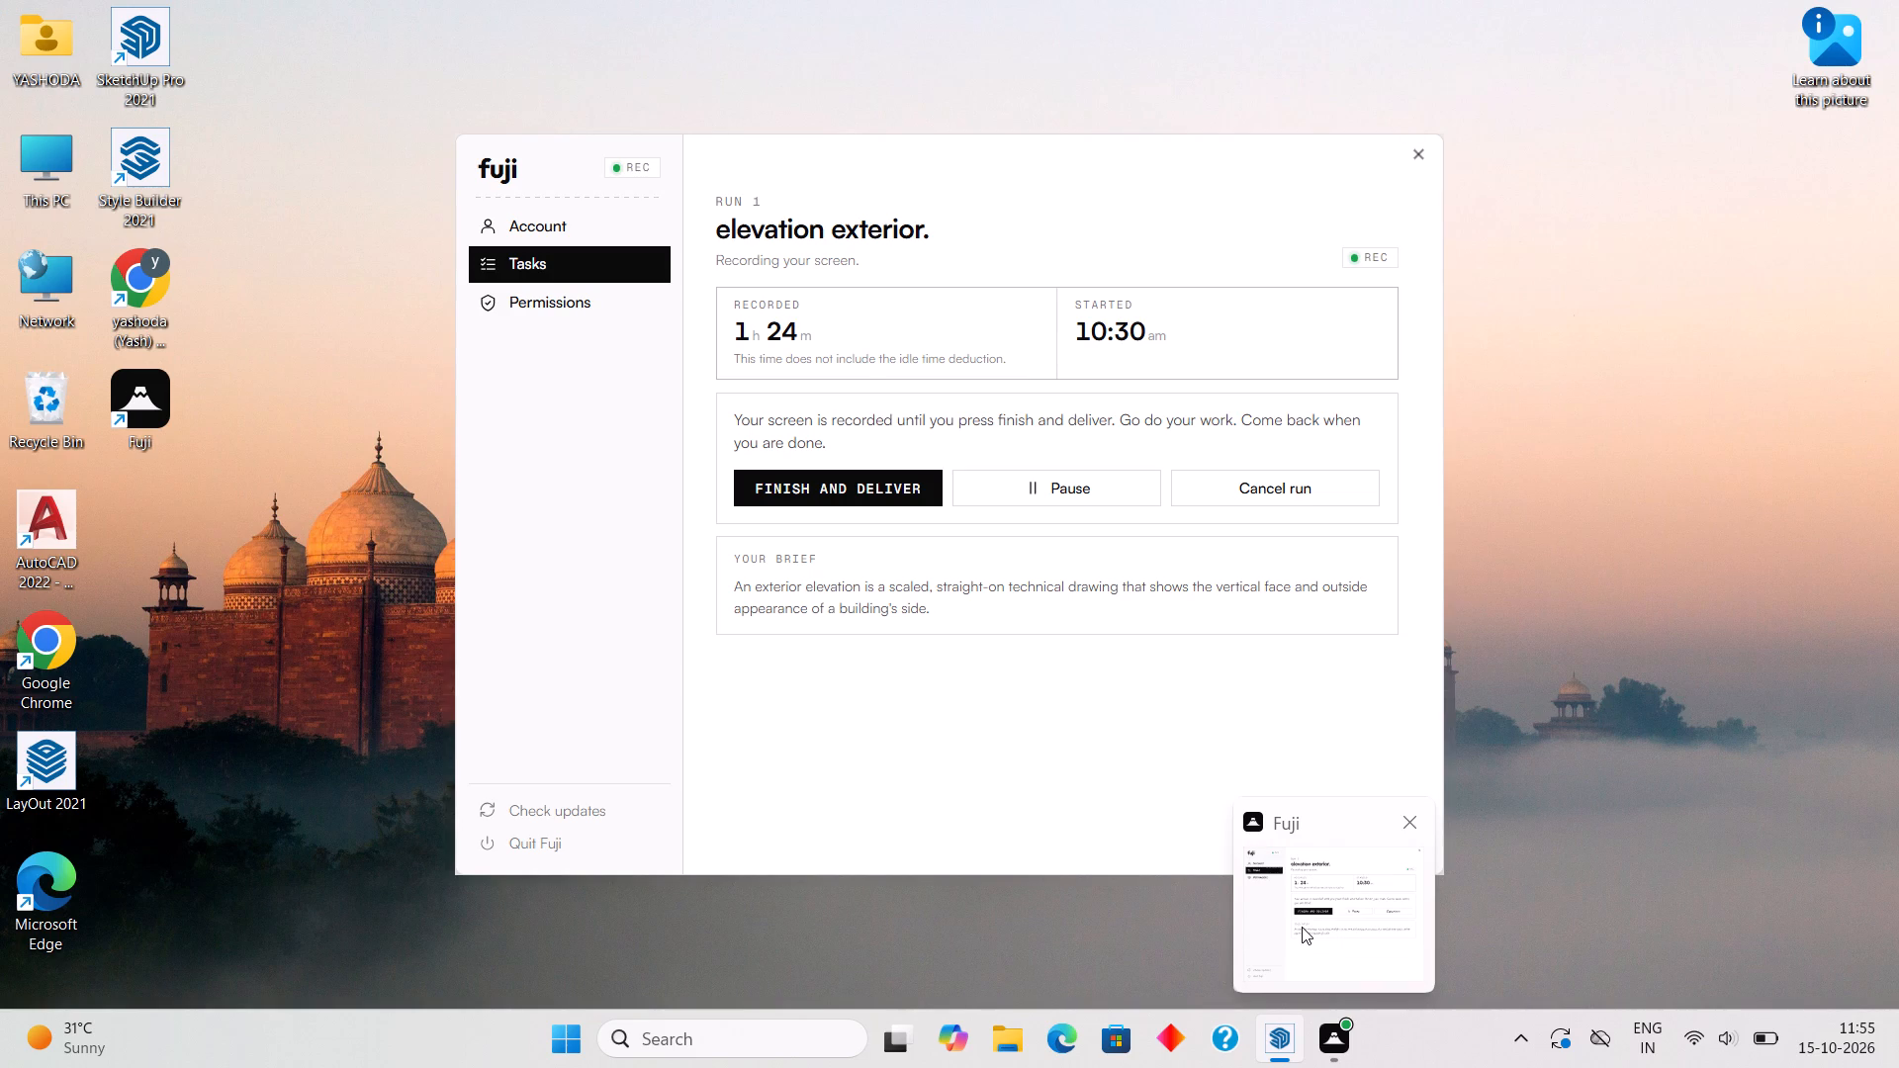
scroll(993, 497, "down", 11)
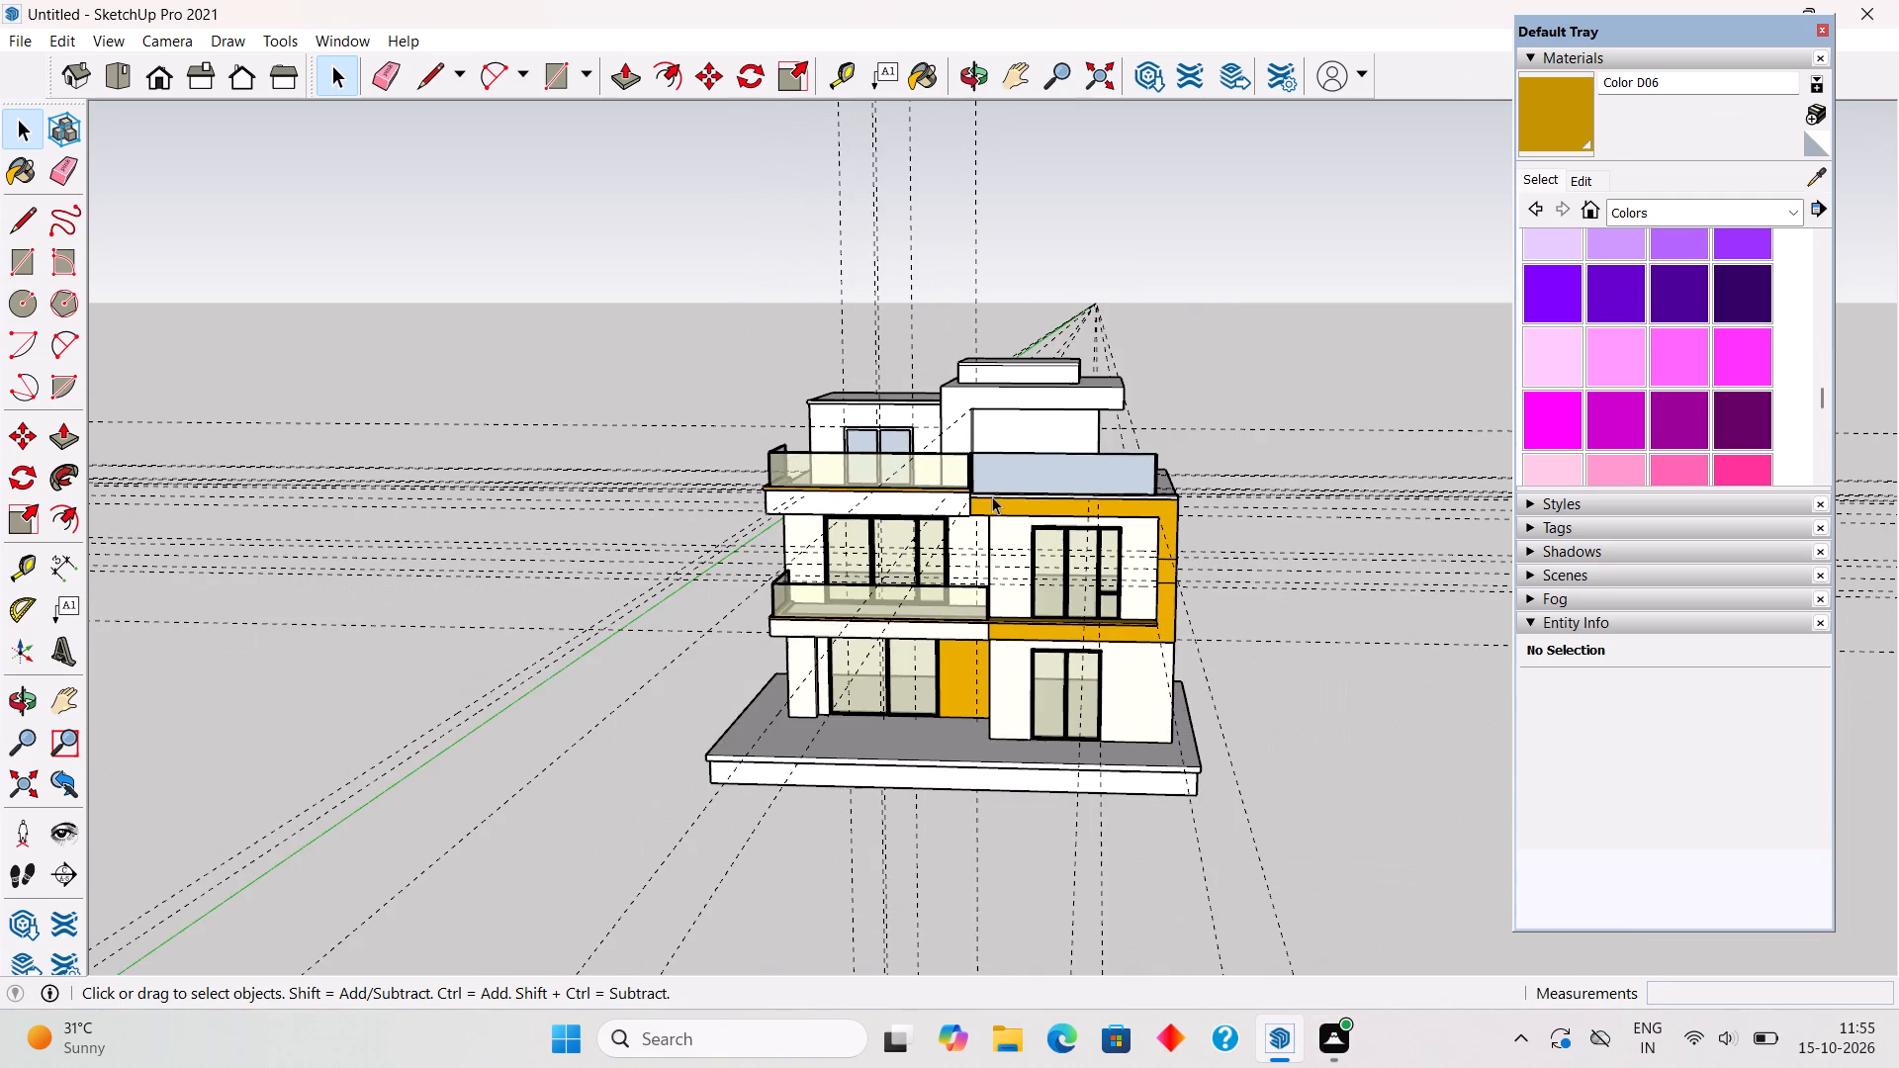
scroll(992, 496, "up", 3)
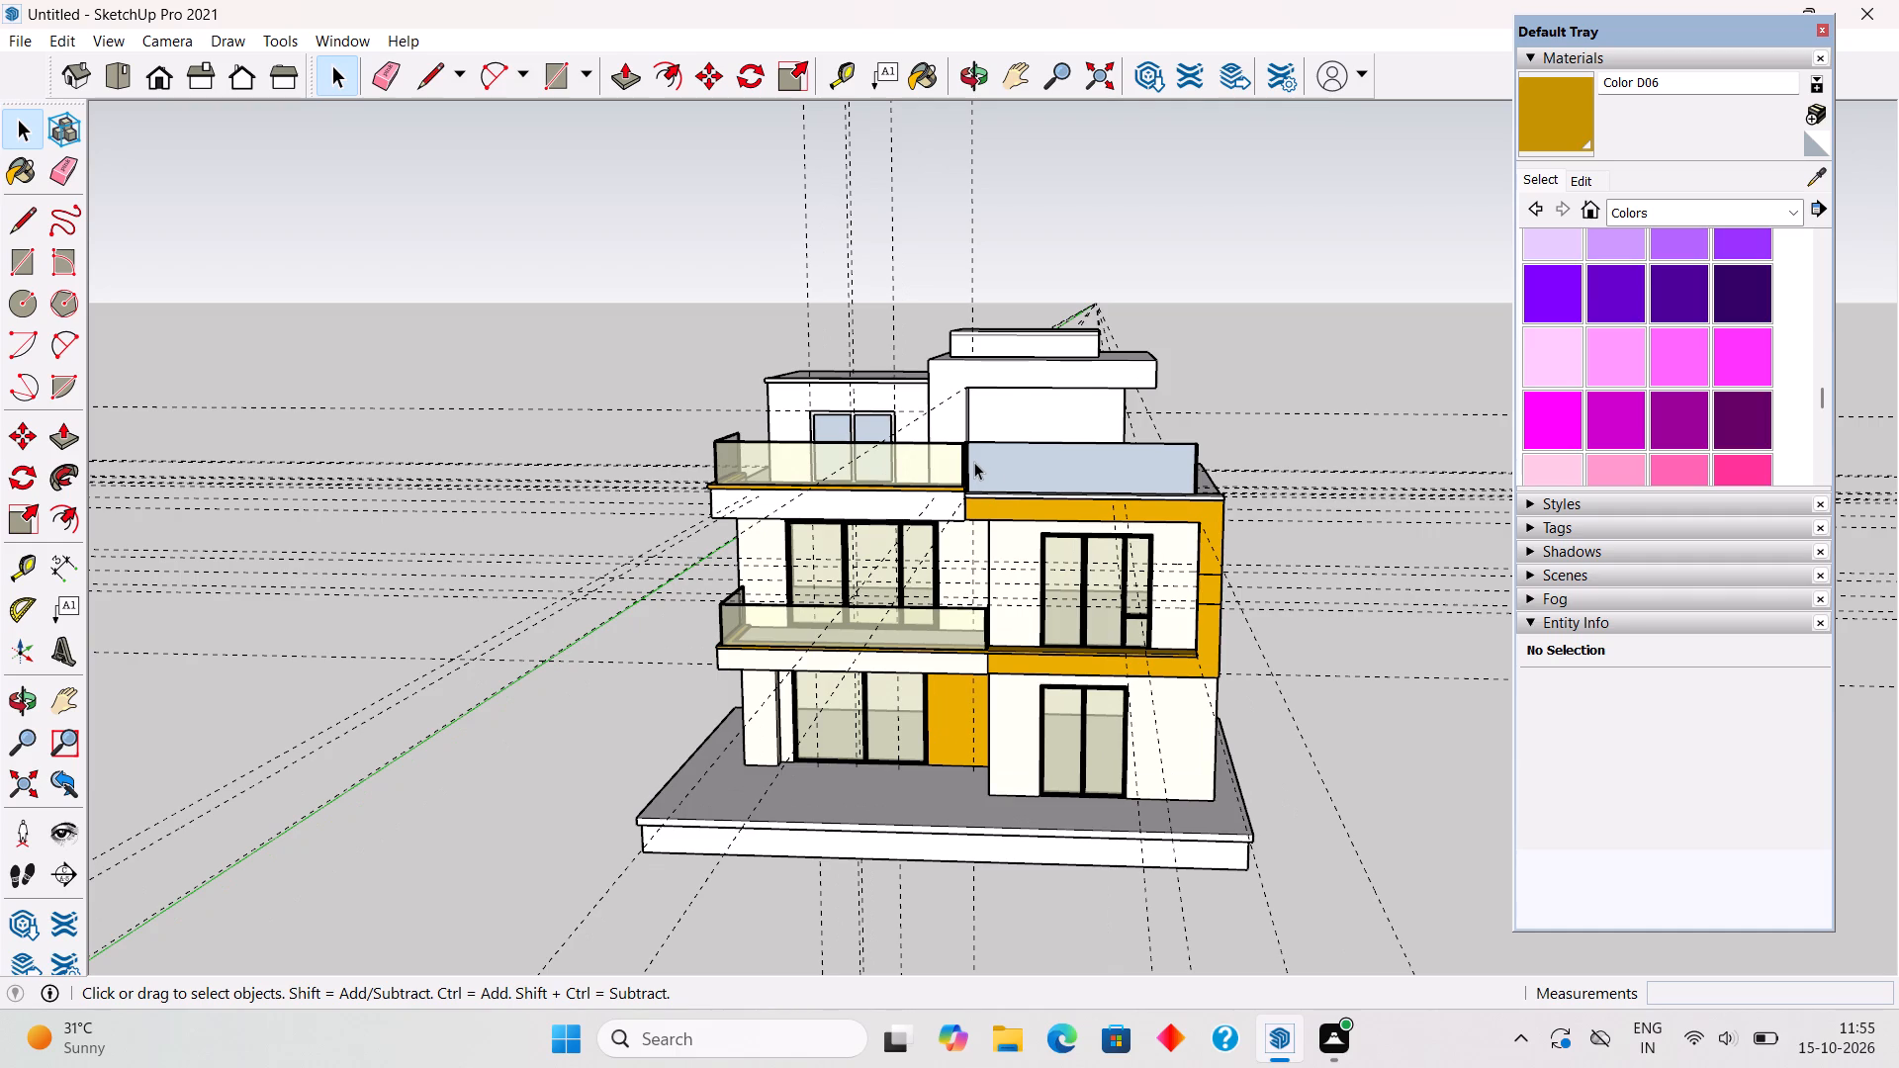
scroll(974, 462, "down", 3)
scroll(976, 623, "up", 2)
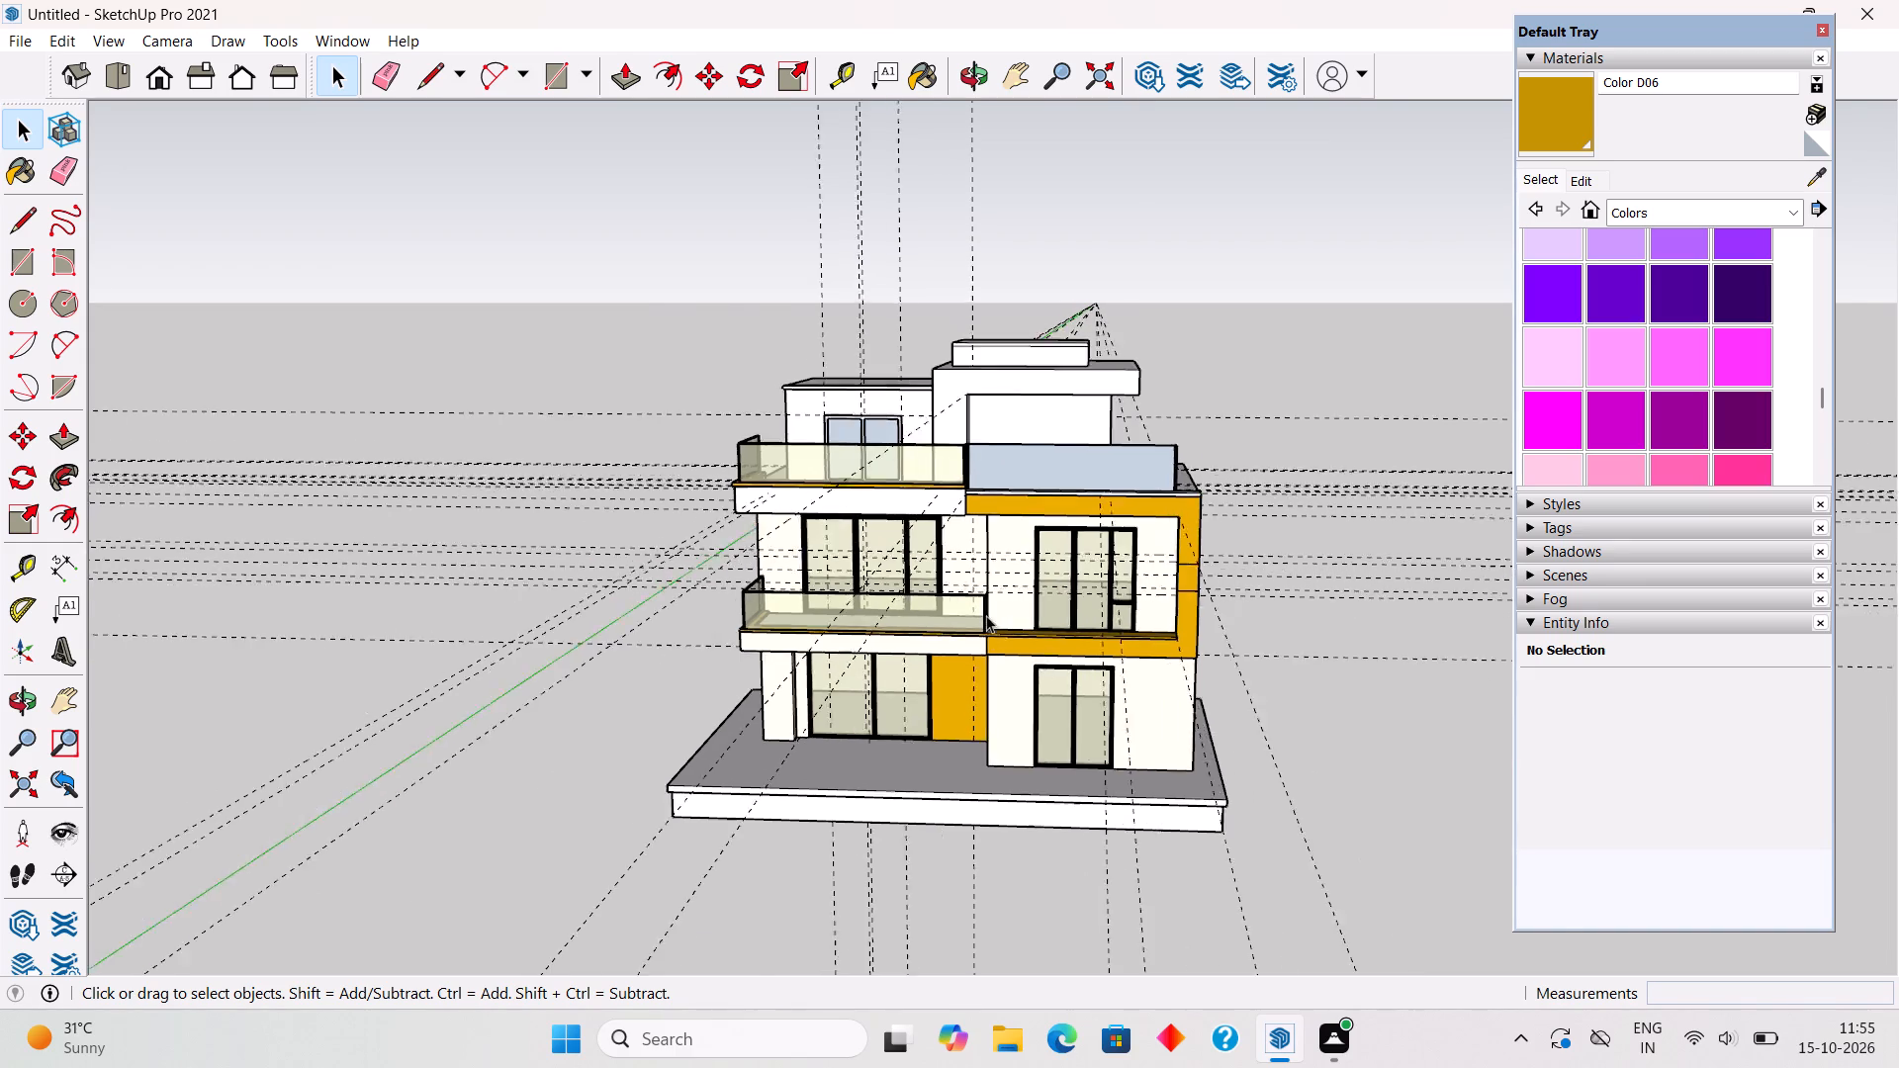
scroll(986, 638, "up", 6)
middle_click_drag(1007, 638, 1299, 717)
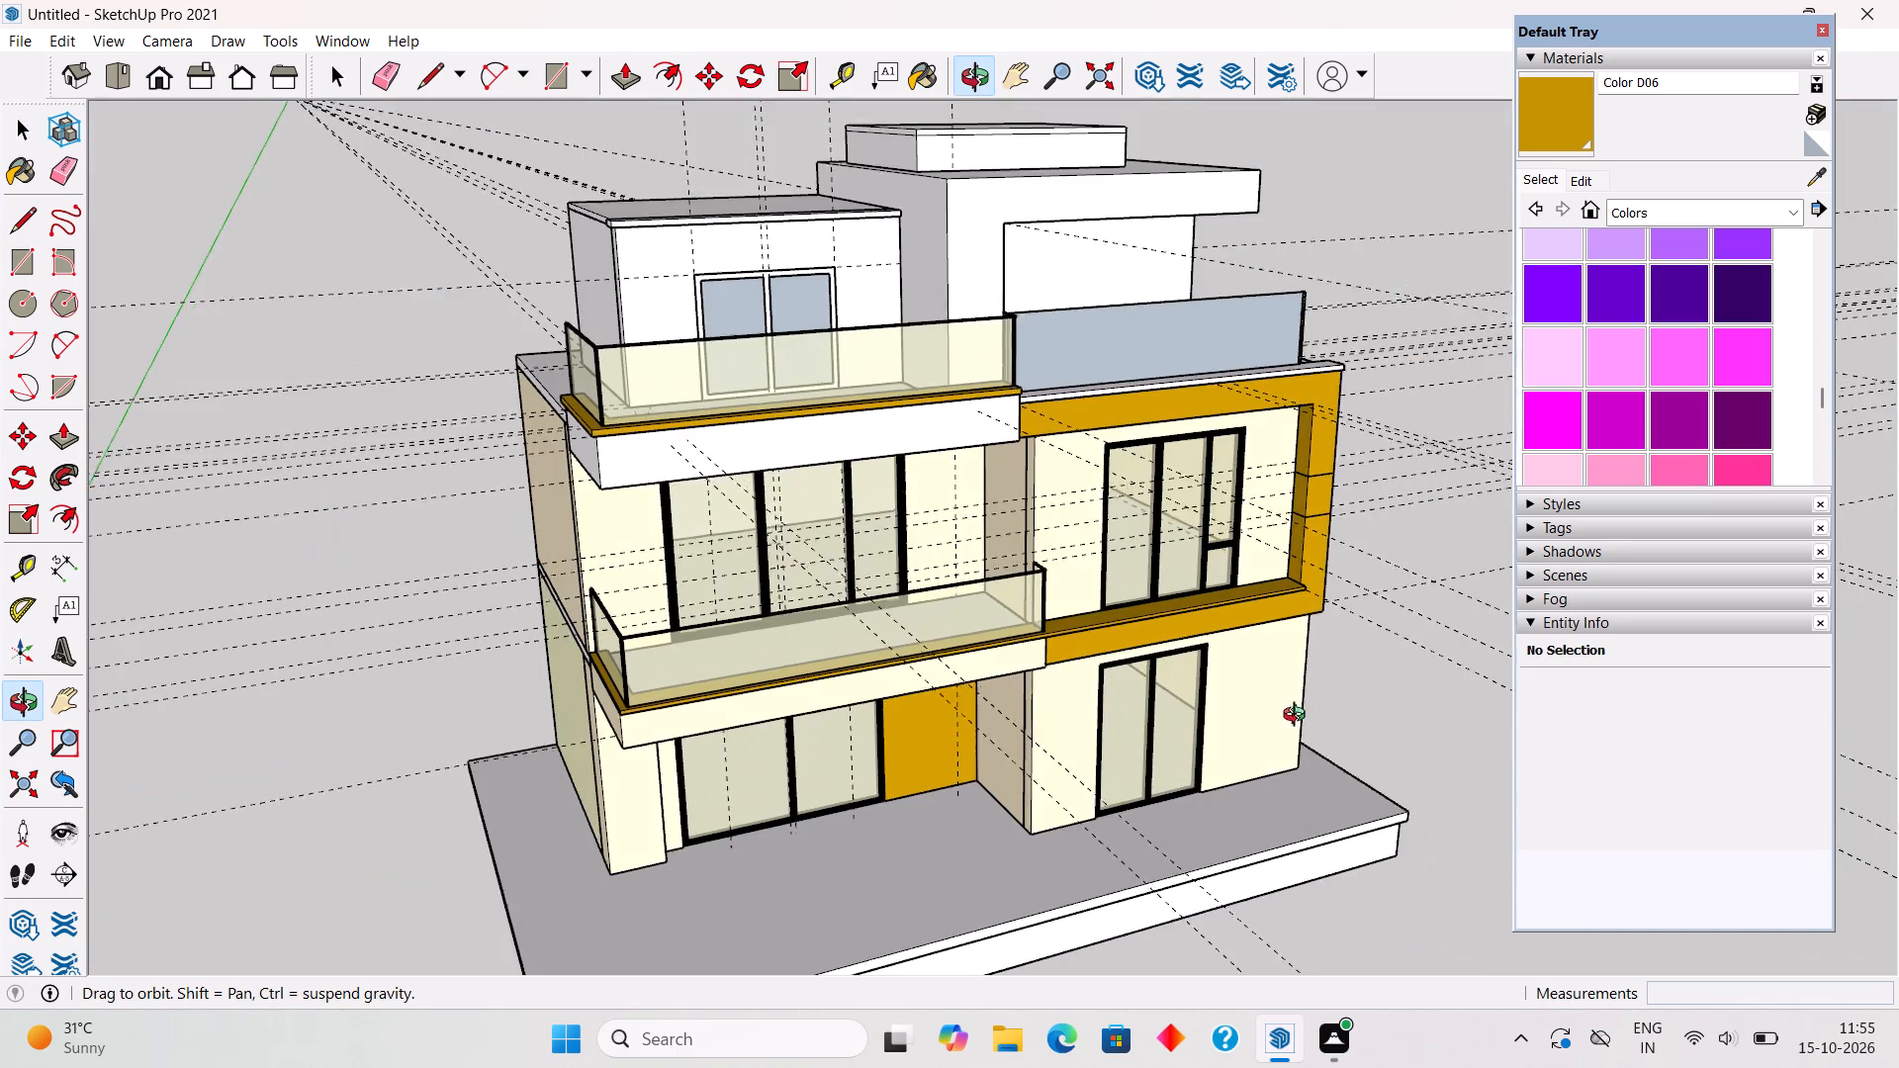
middle_click_drag(1299, 717, 1305, 708)
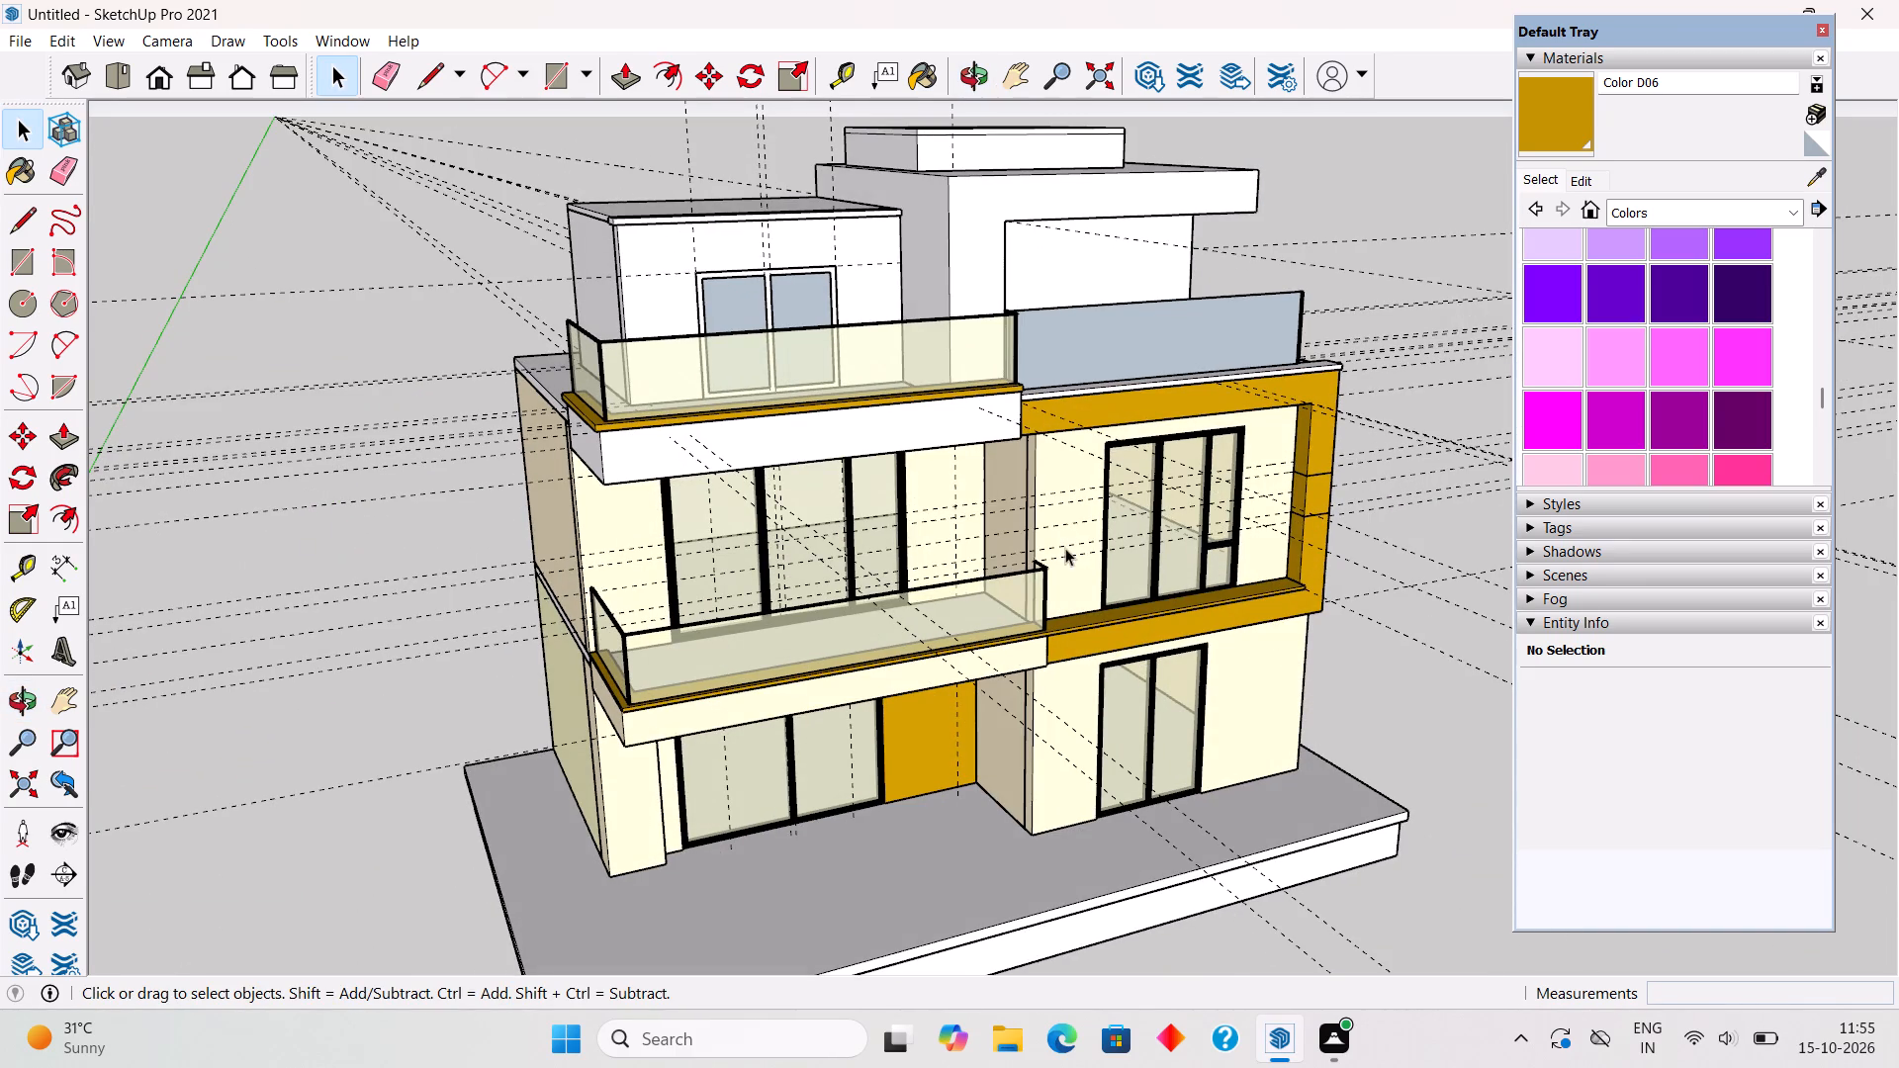
middle_click_drag(1065, 548, 762, 609)
Delete all construction guides from the model.
left_click(55, 33)
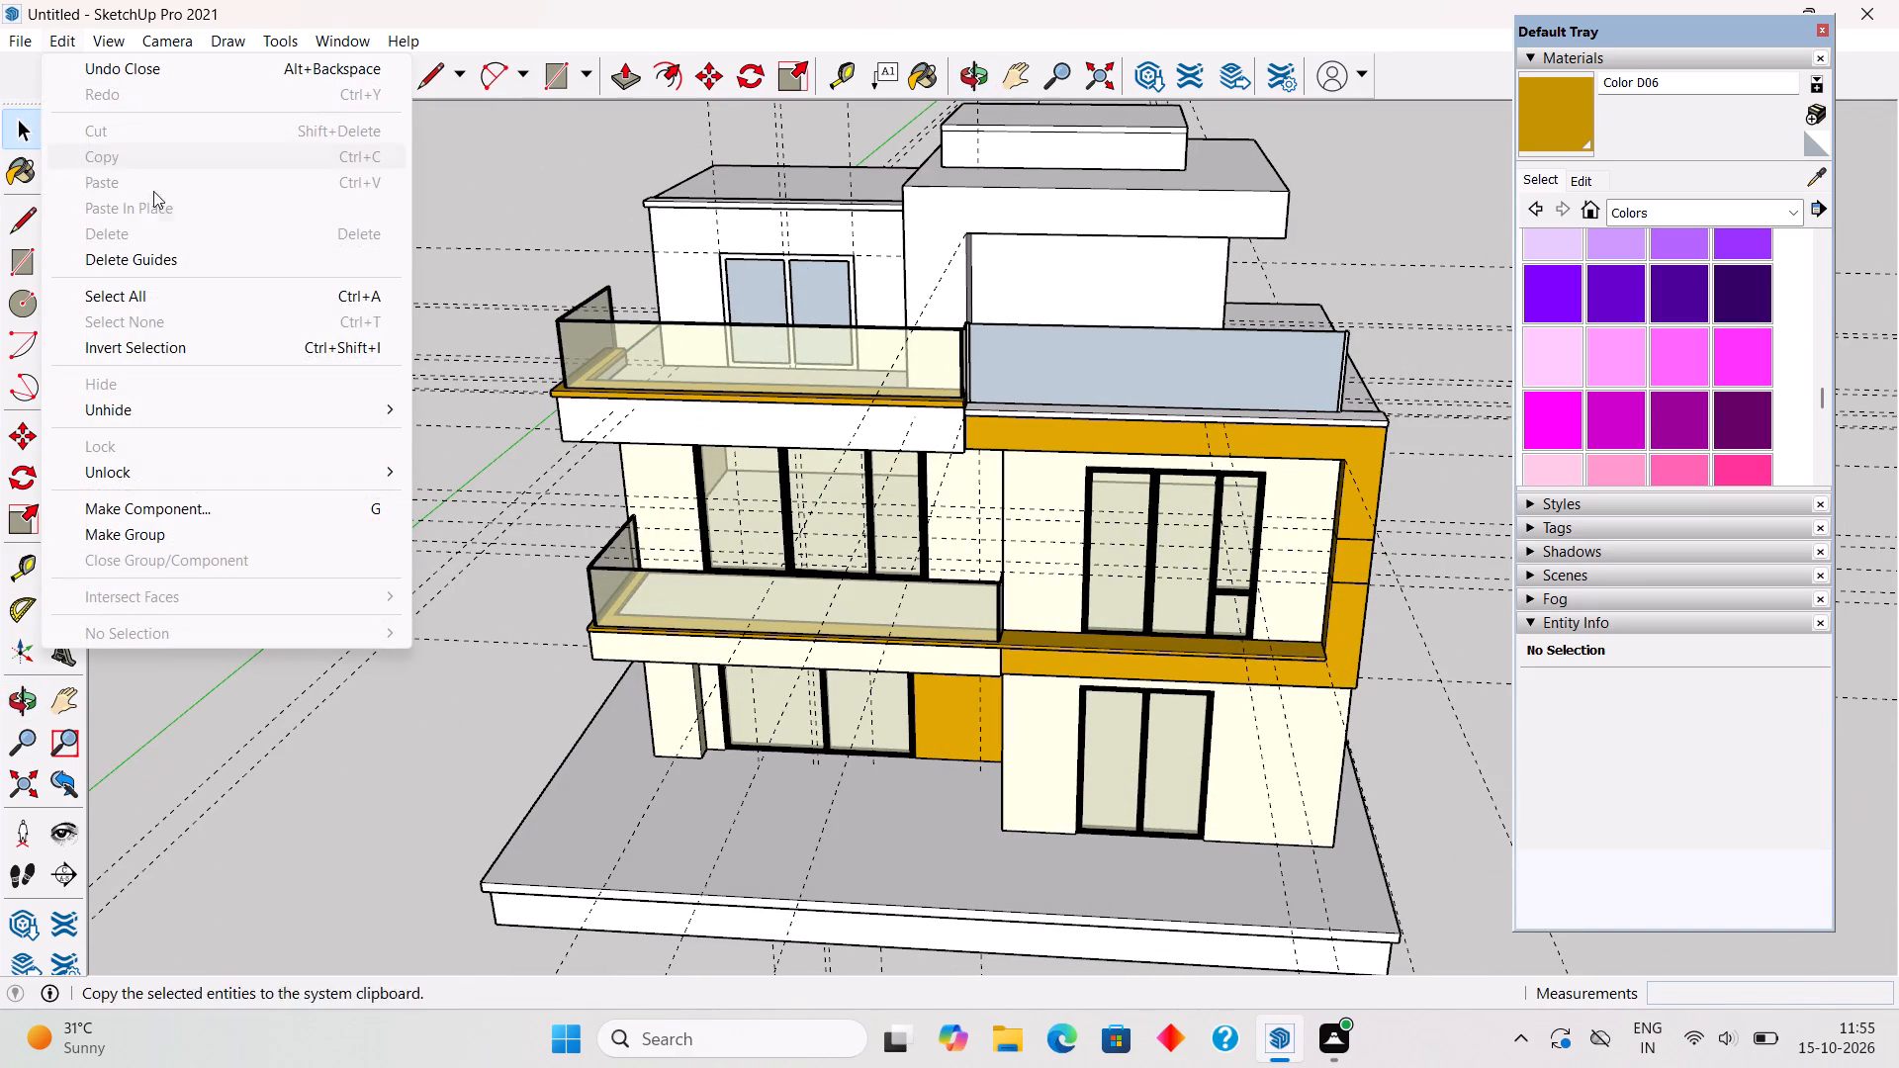
left_click(177, 252)
Sample Translucent Glass Gold from the upper balcony's glass railing and paint the roof terrace railing panel with it.
middle_click_drag(565, 501, 582, 460)
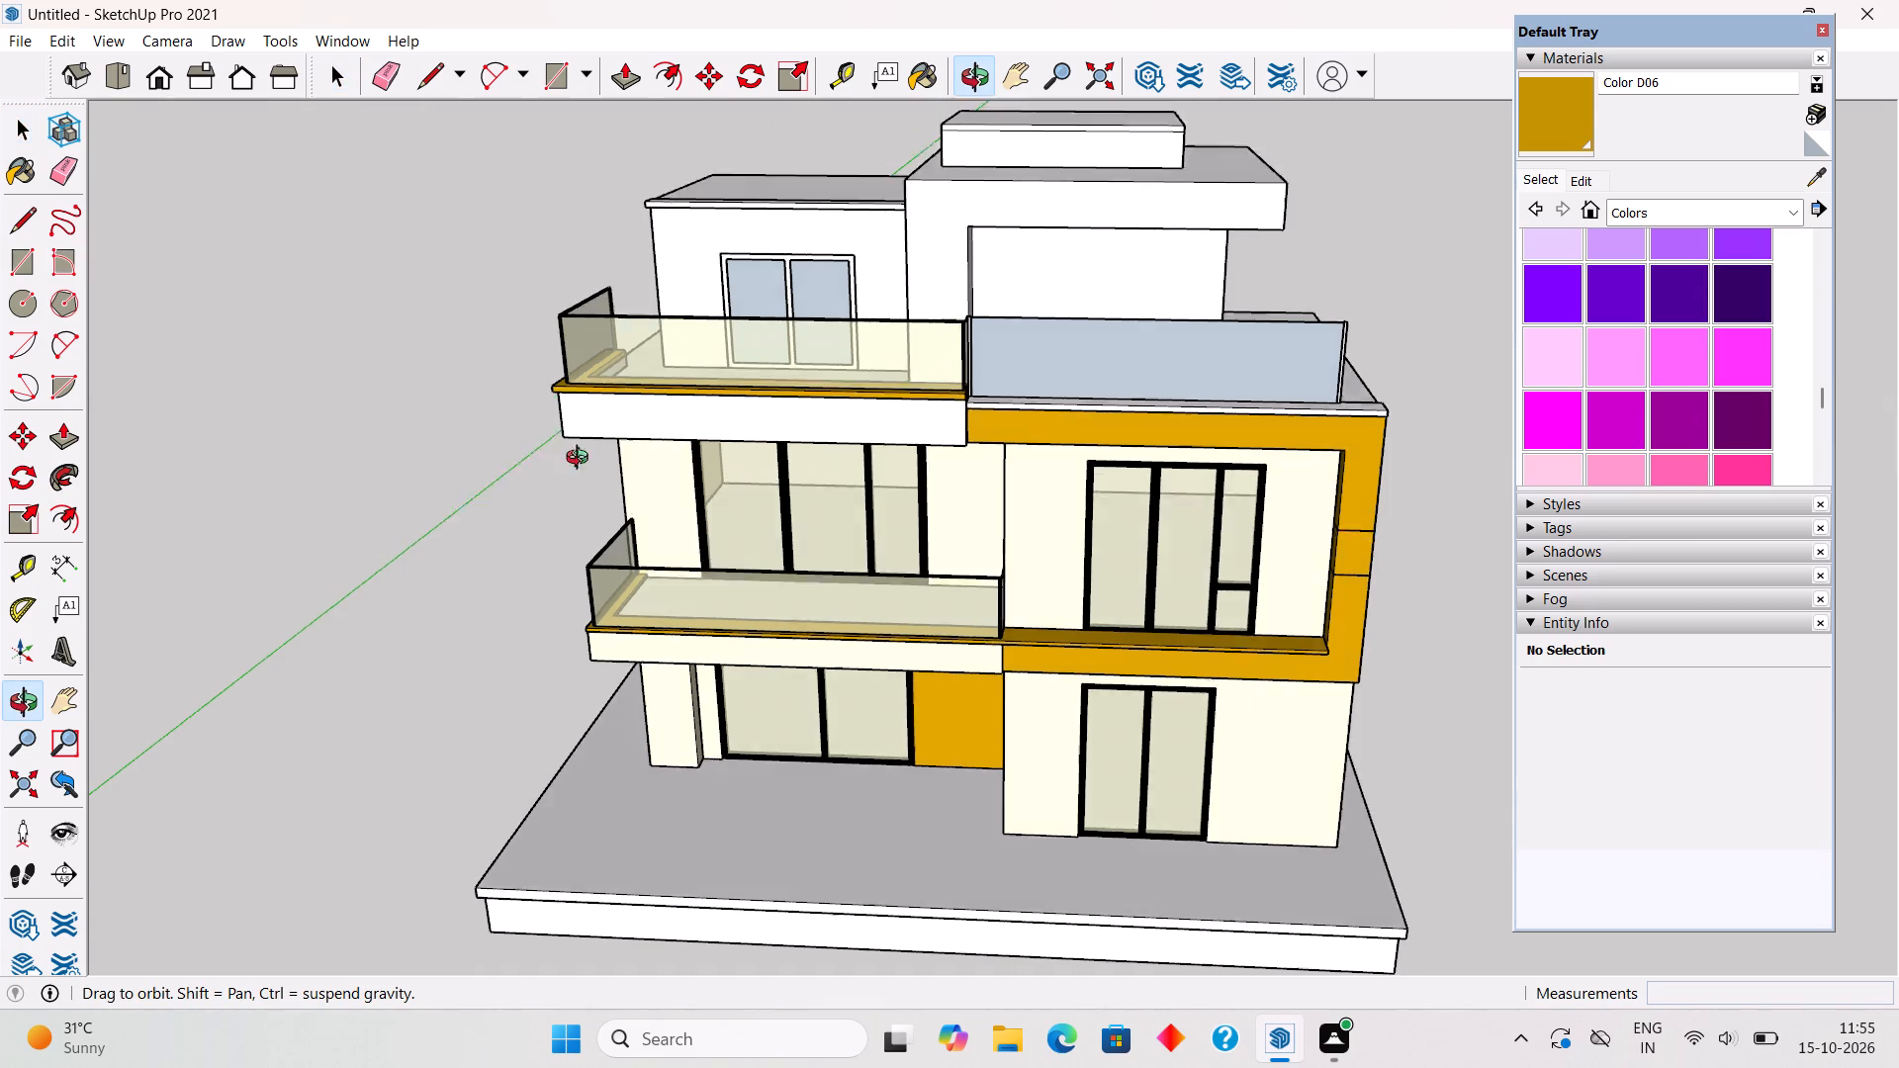
middle_click_drag(582, 460, 688, 446)
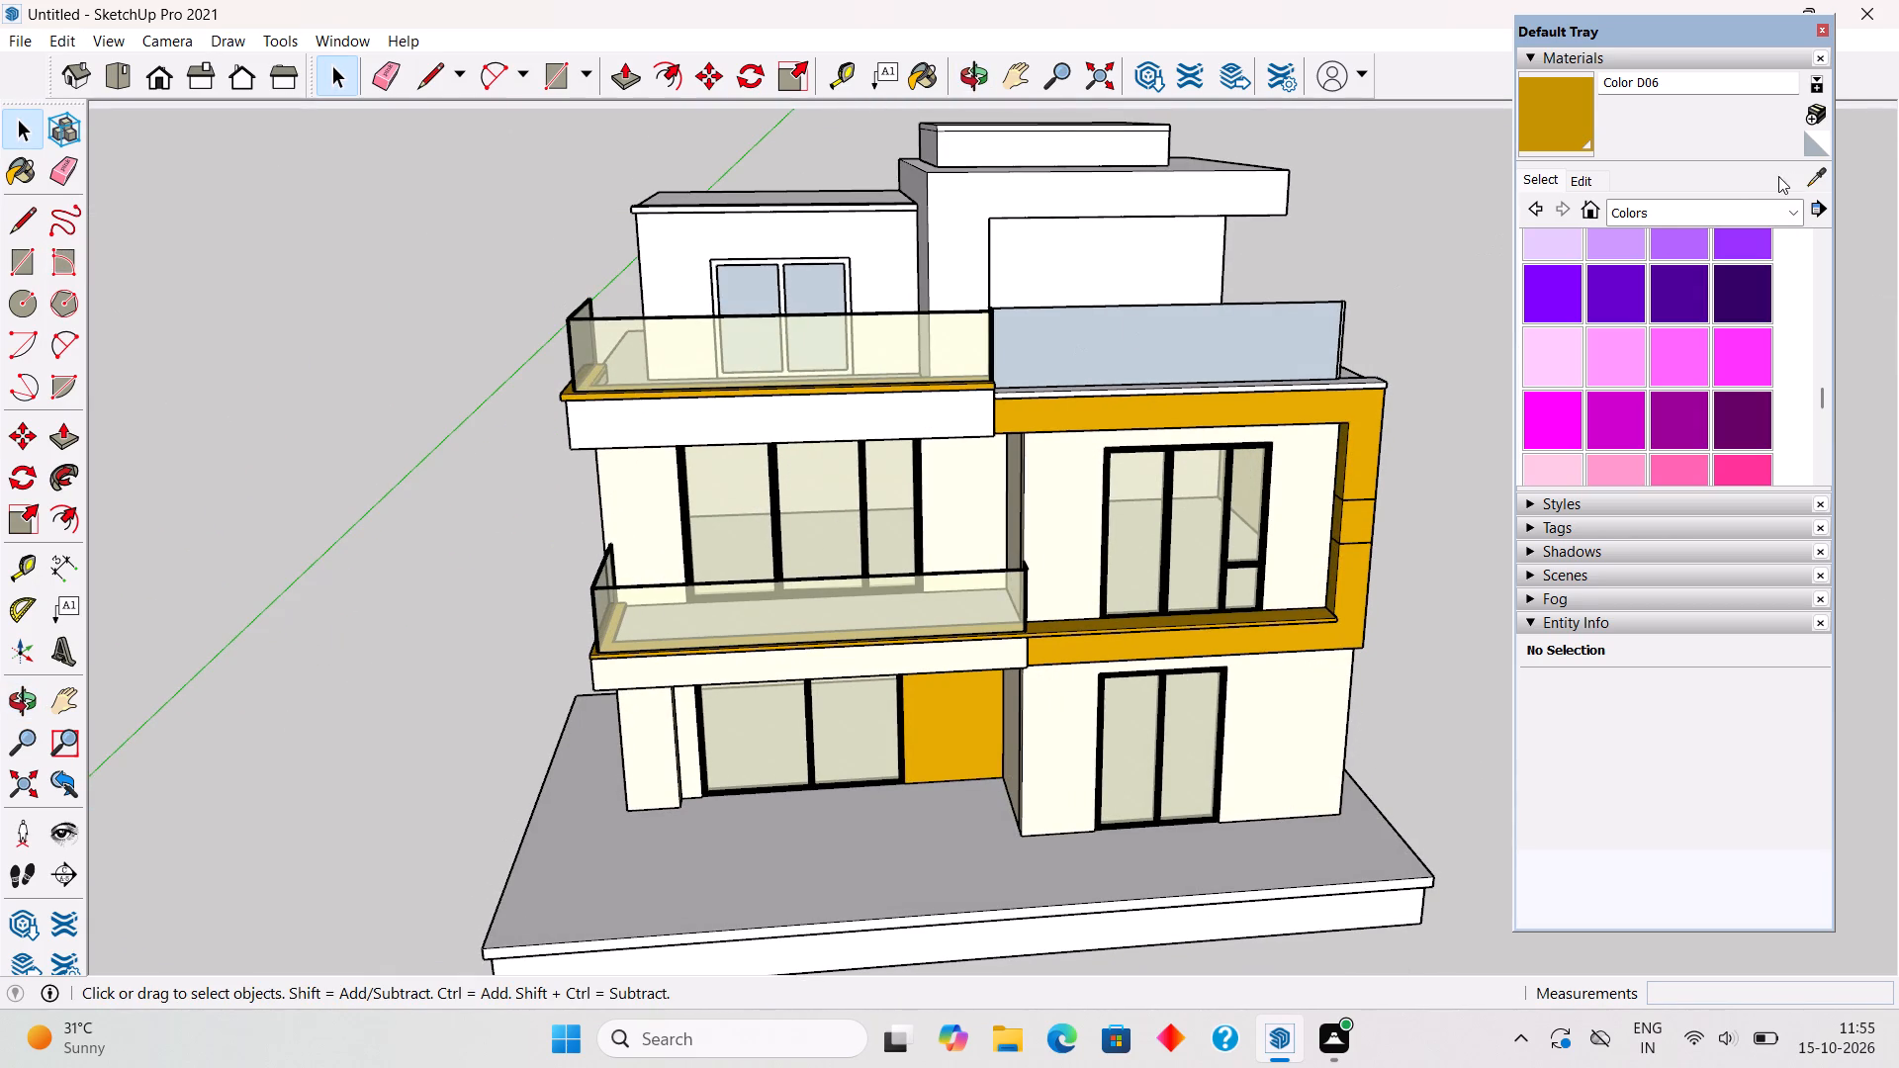
left_click(1811, 176)
left_click(931, 363)
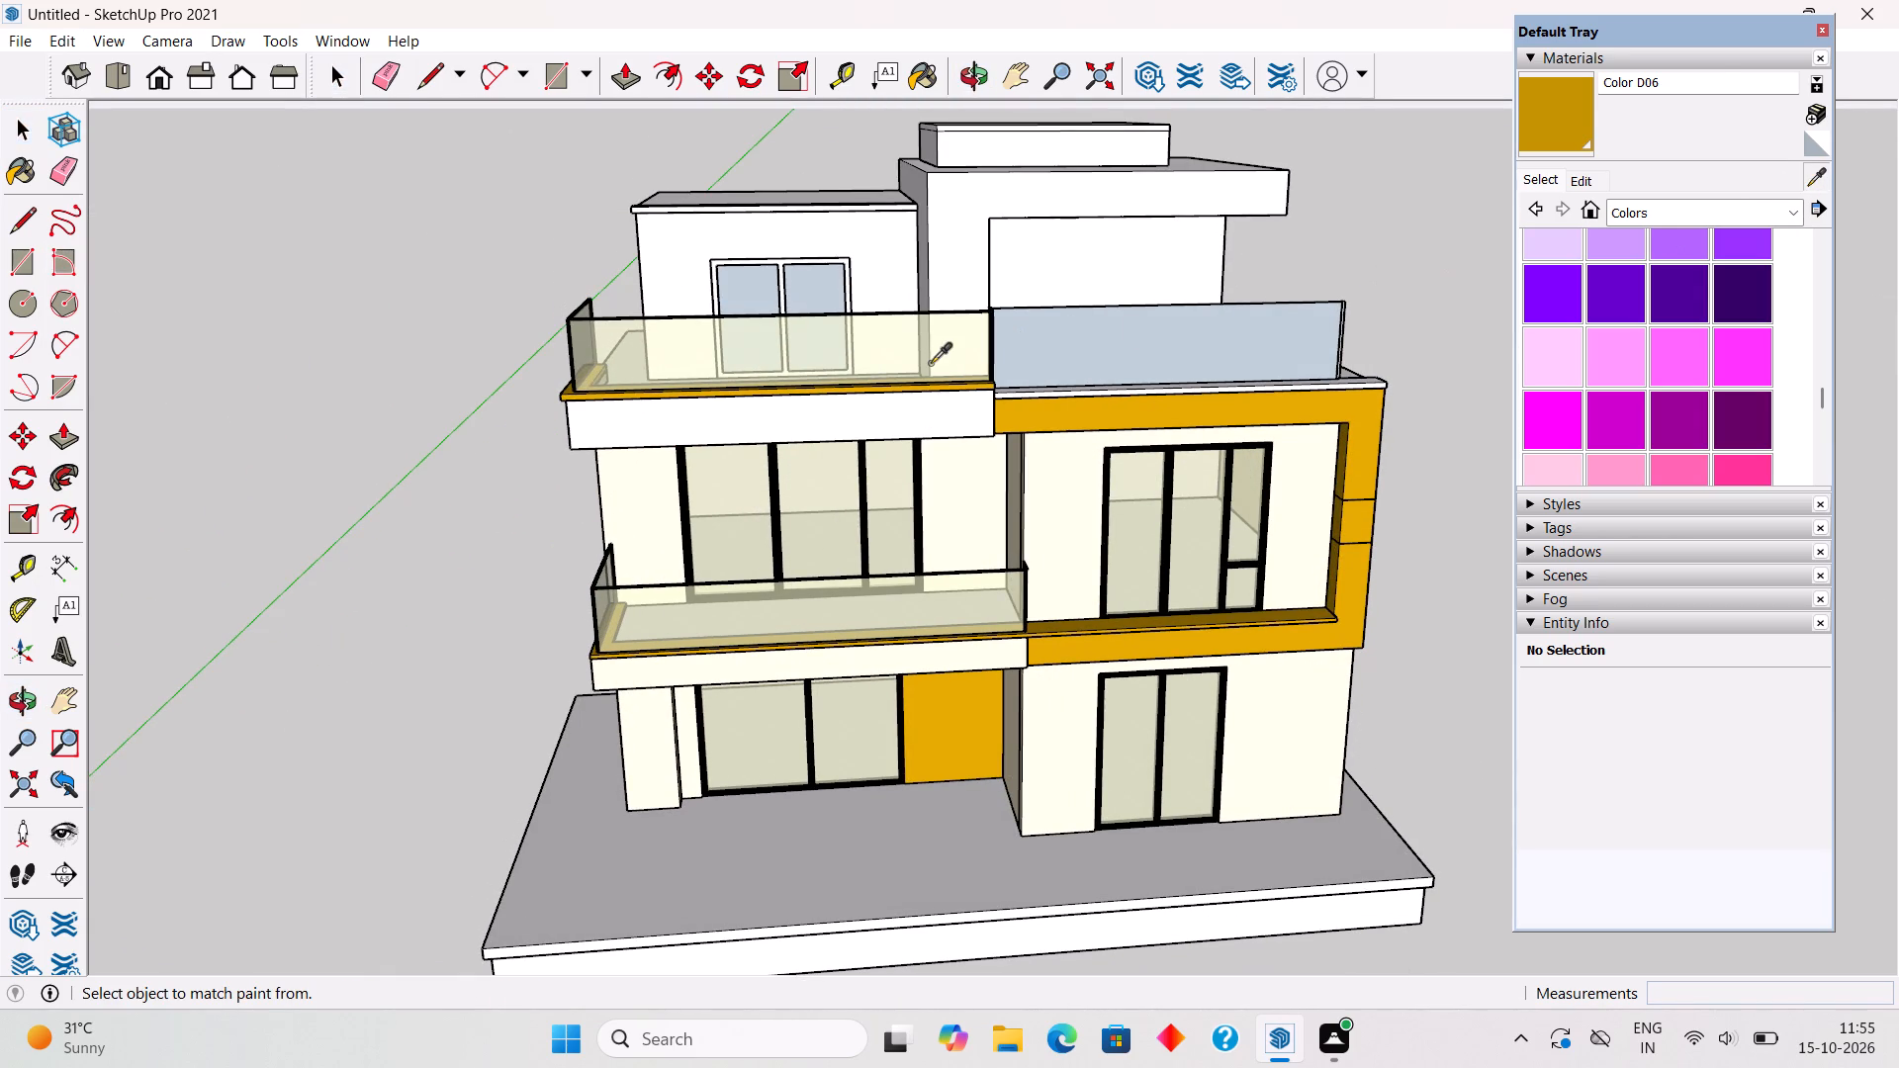
left_click(1141, 362)
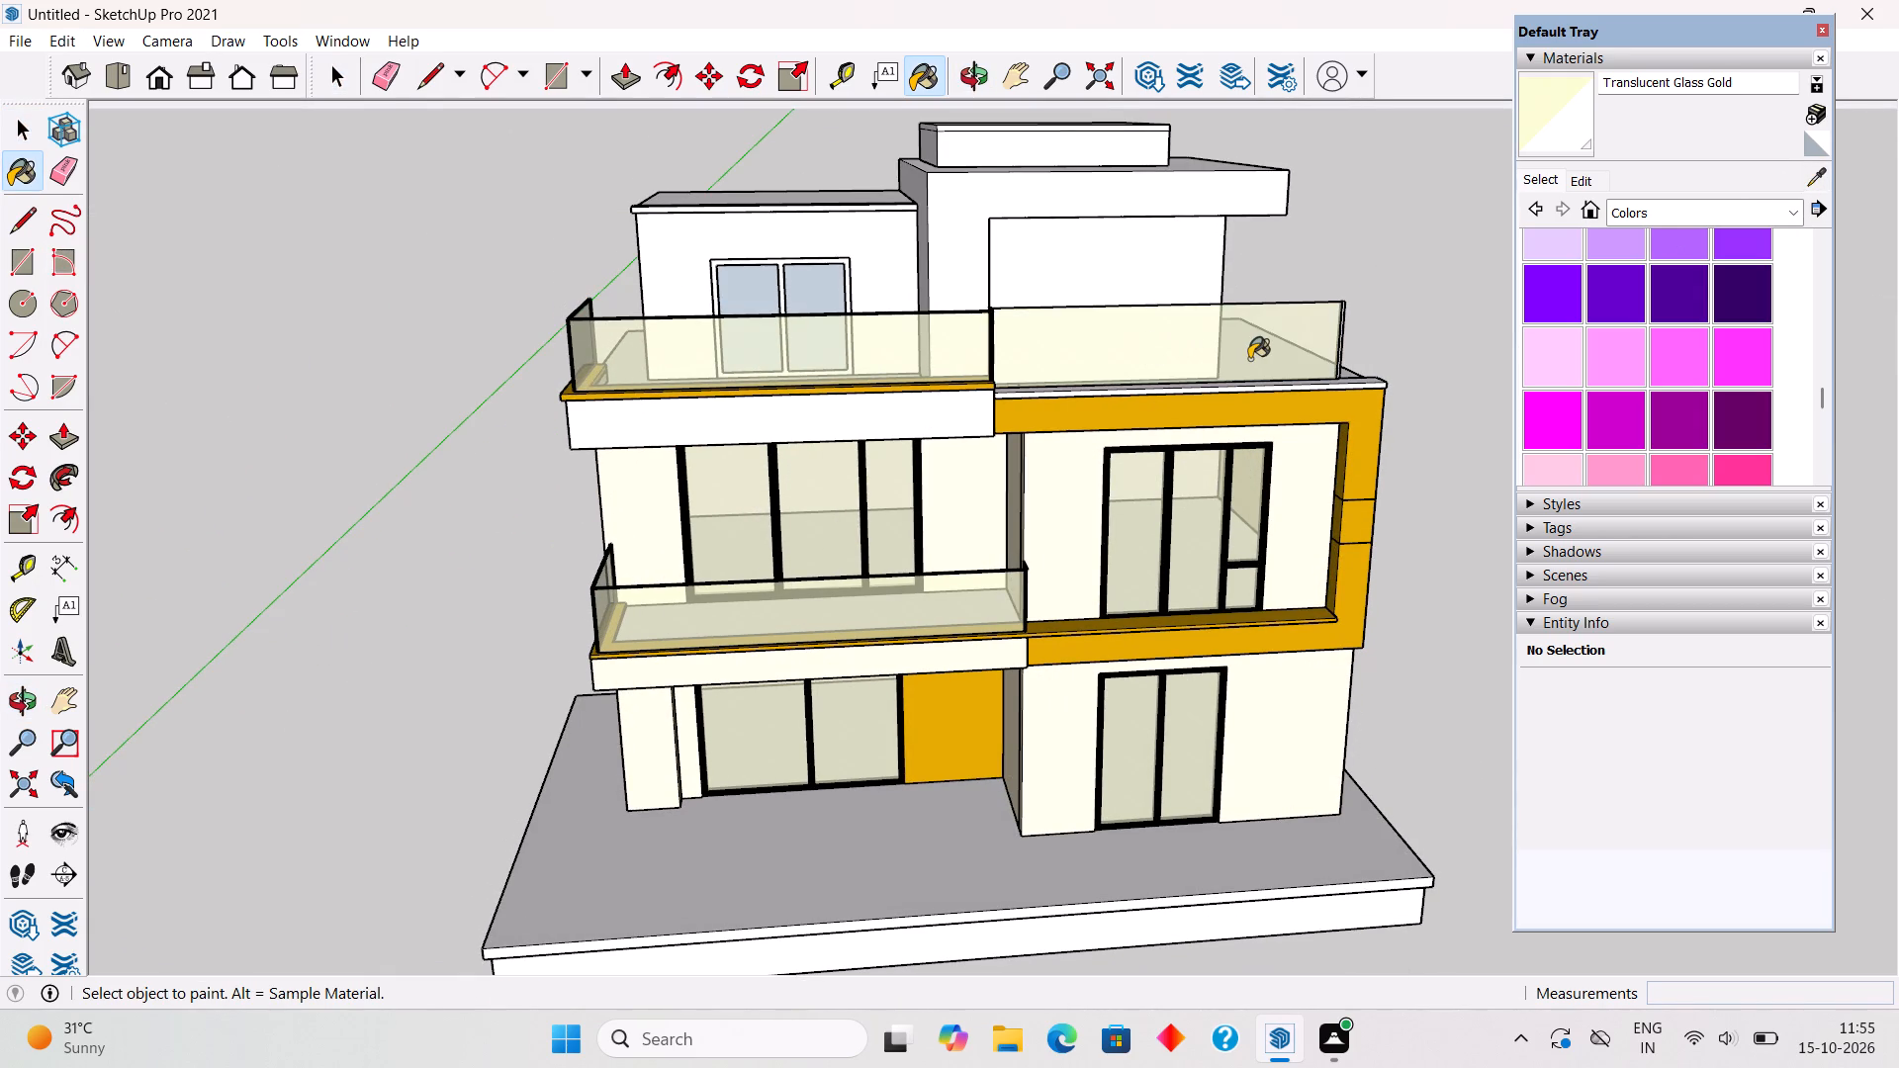
key("space")
Paint both end posts of the roof terrace's front glass railing with black Color M09 from the Colors collection.
scroll(1661, 420, "down", 4)
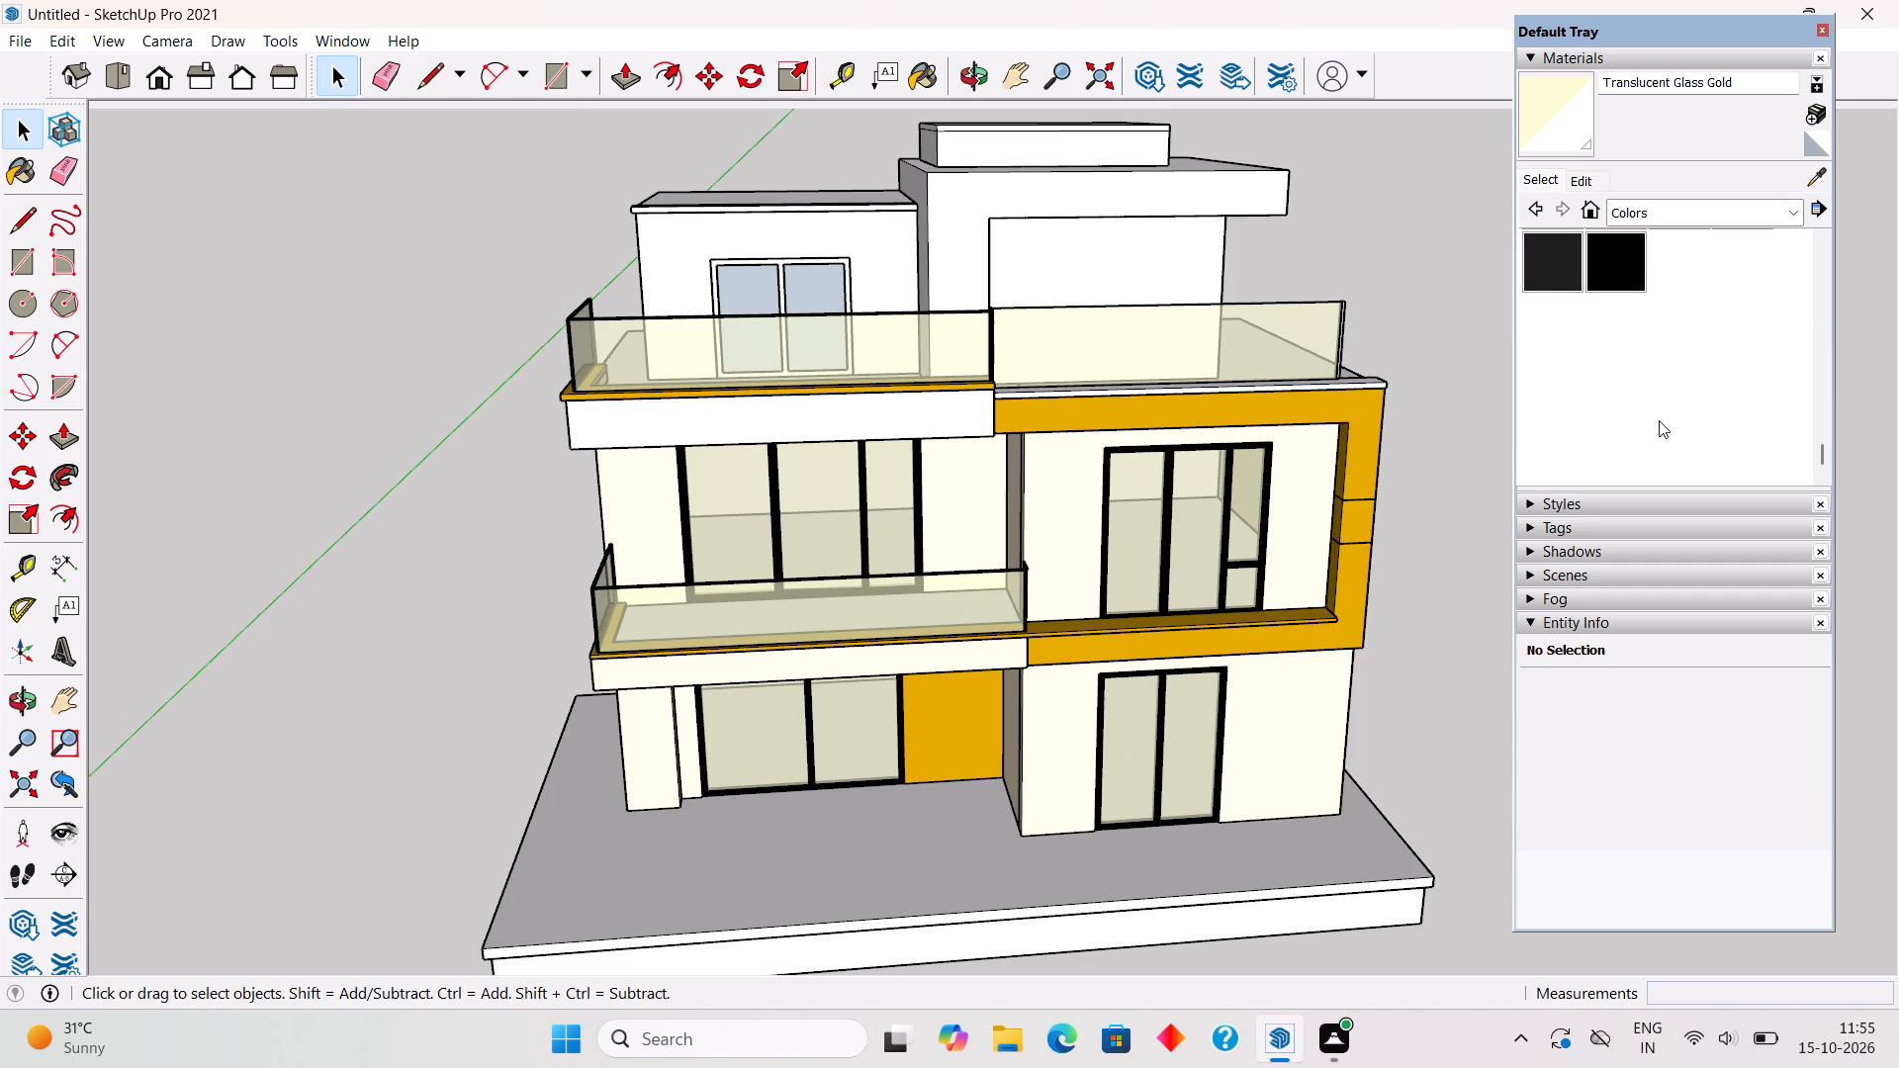
left_click(1629, 265)
scroll(1454, 470, "up", 8)
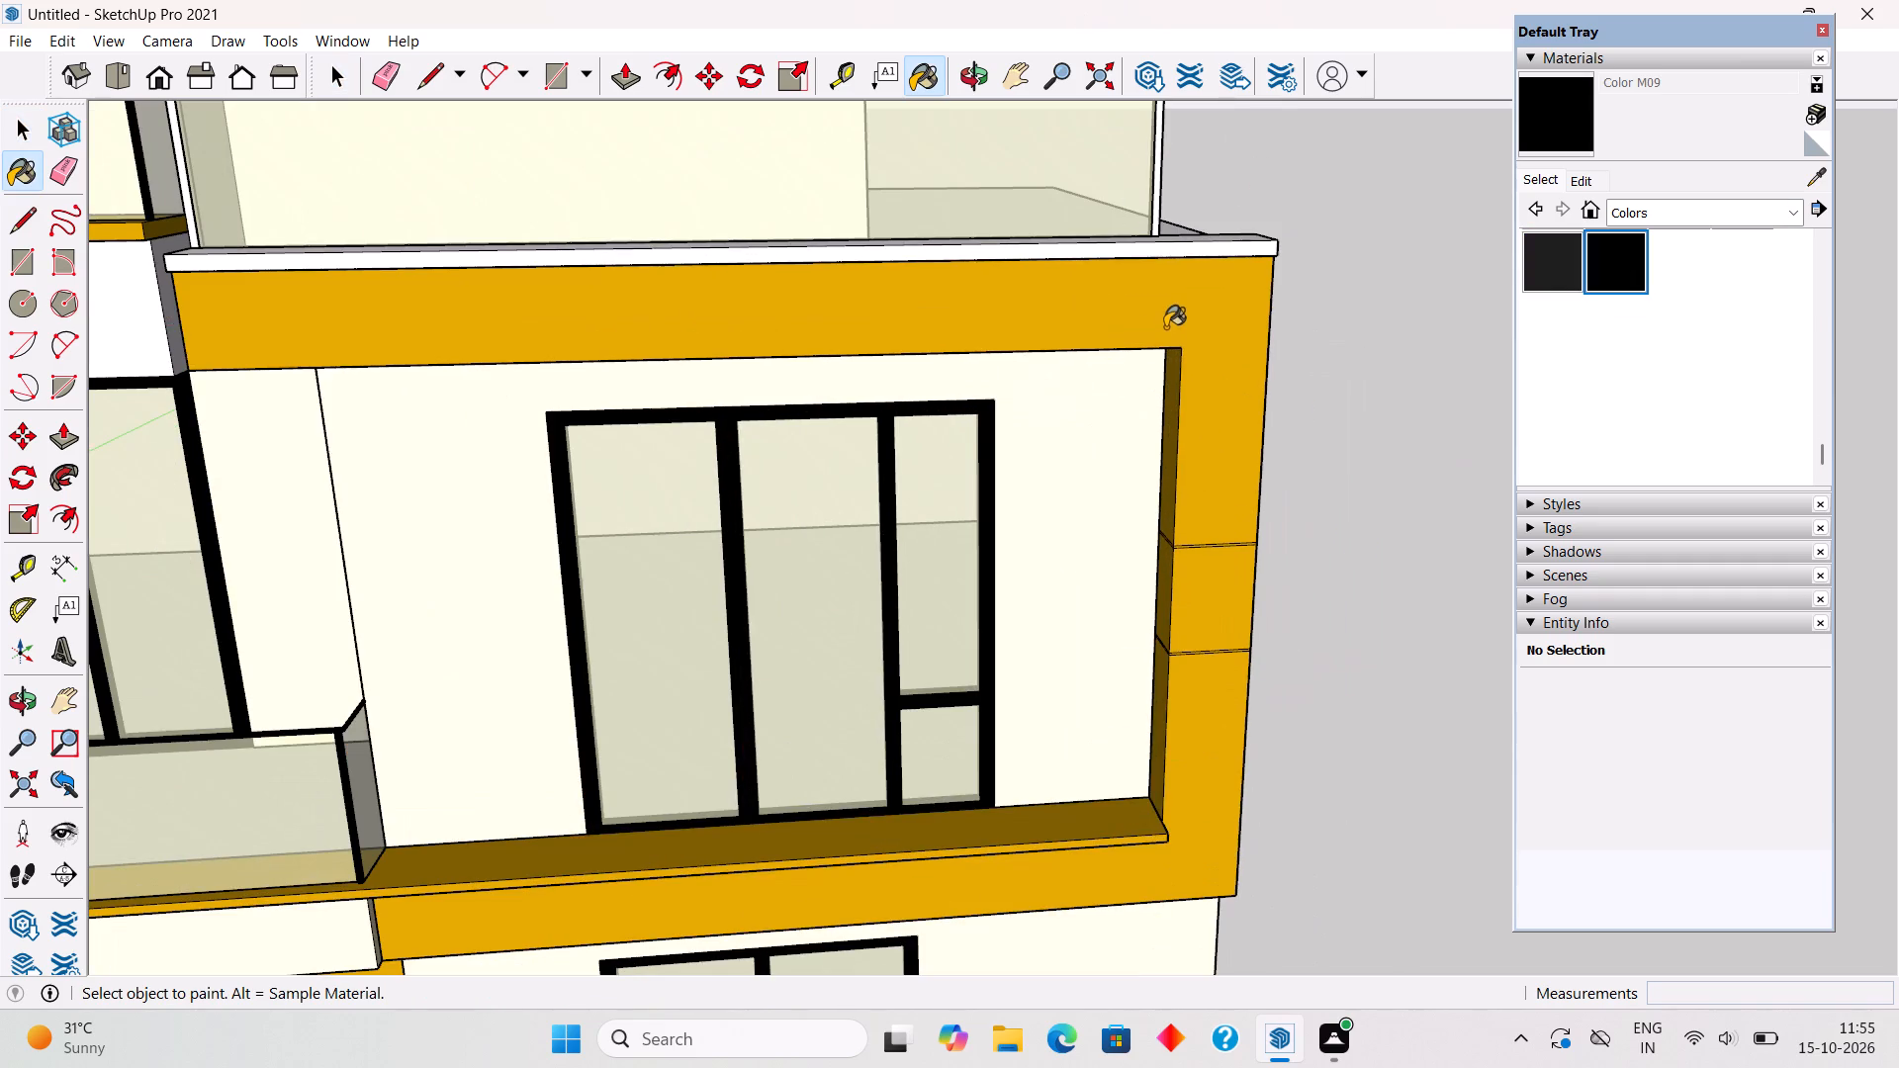
scroll(1165, 330, "down", 10)
scroll(1160, 171, "up", 10)
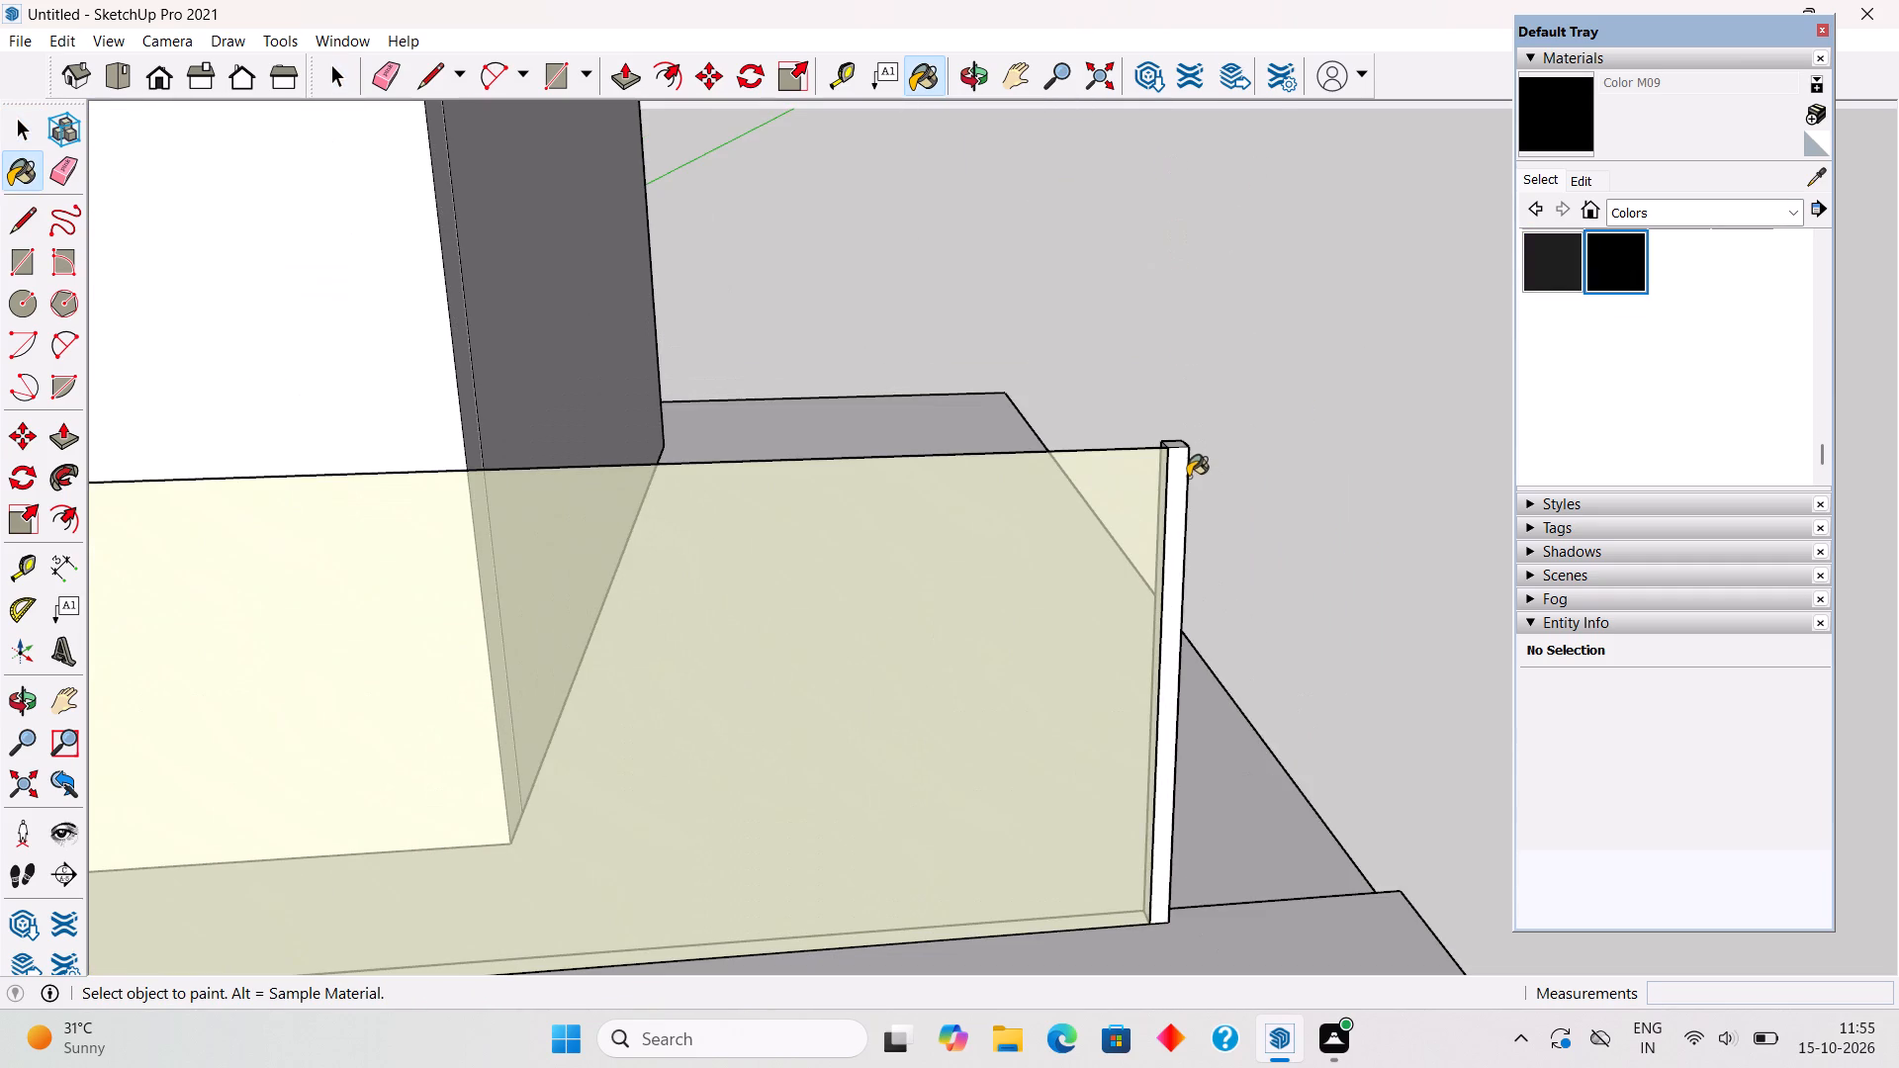
left_click(1186, 482)
scroll(1187, 481, "down", 12)
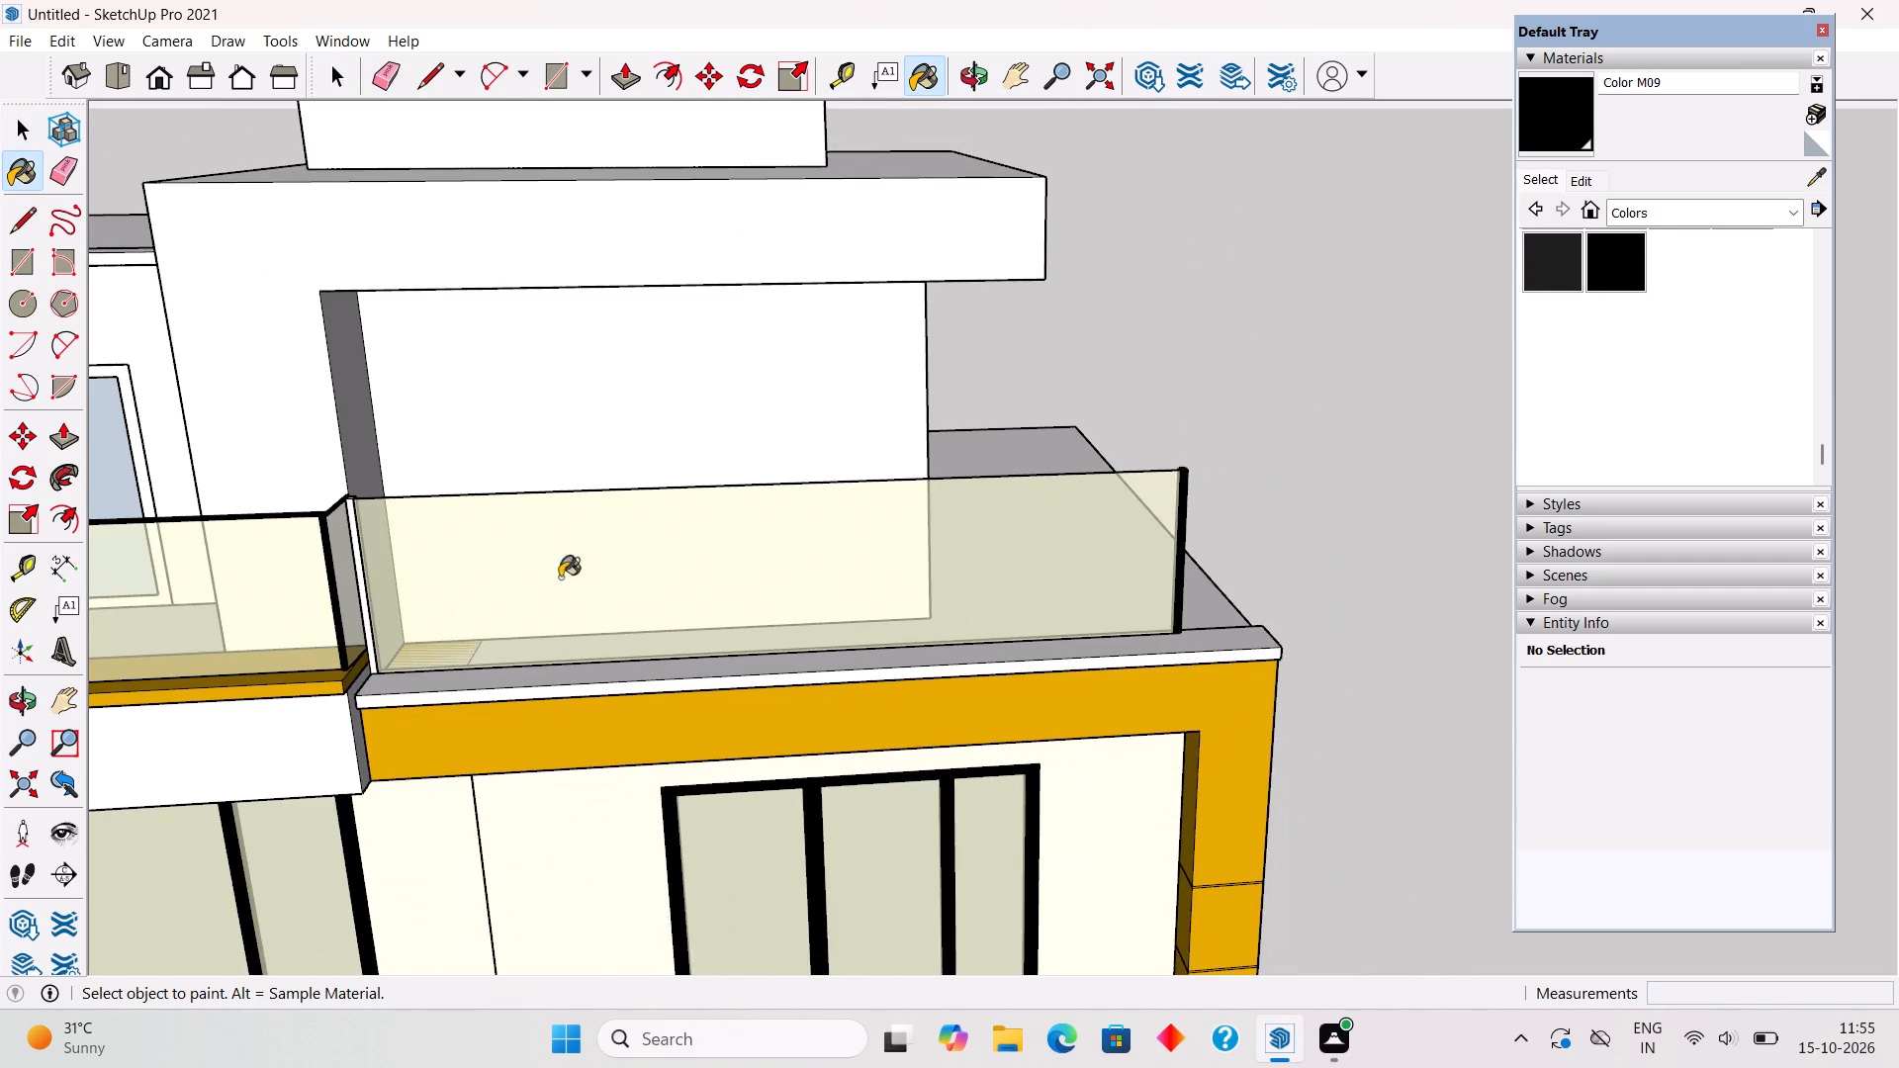
scroll(346, 578, "up", 12)
left_click(376, 560)
scroll(376, 560, "down", 2)
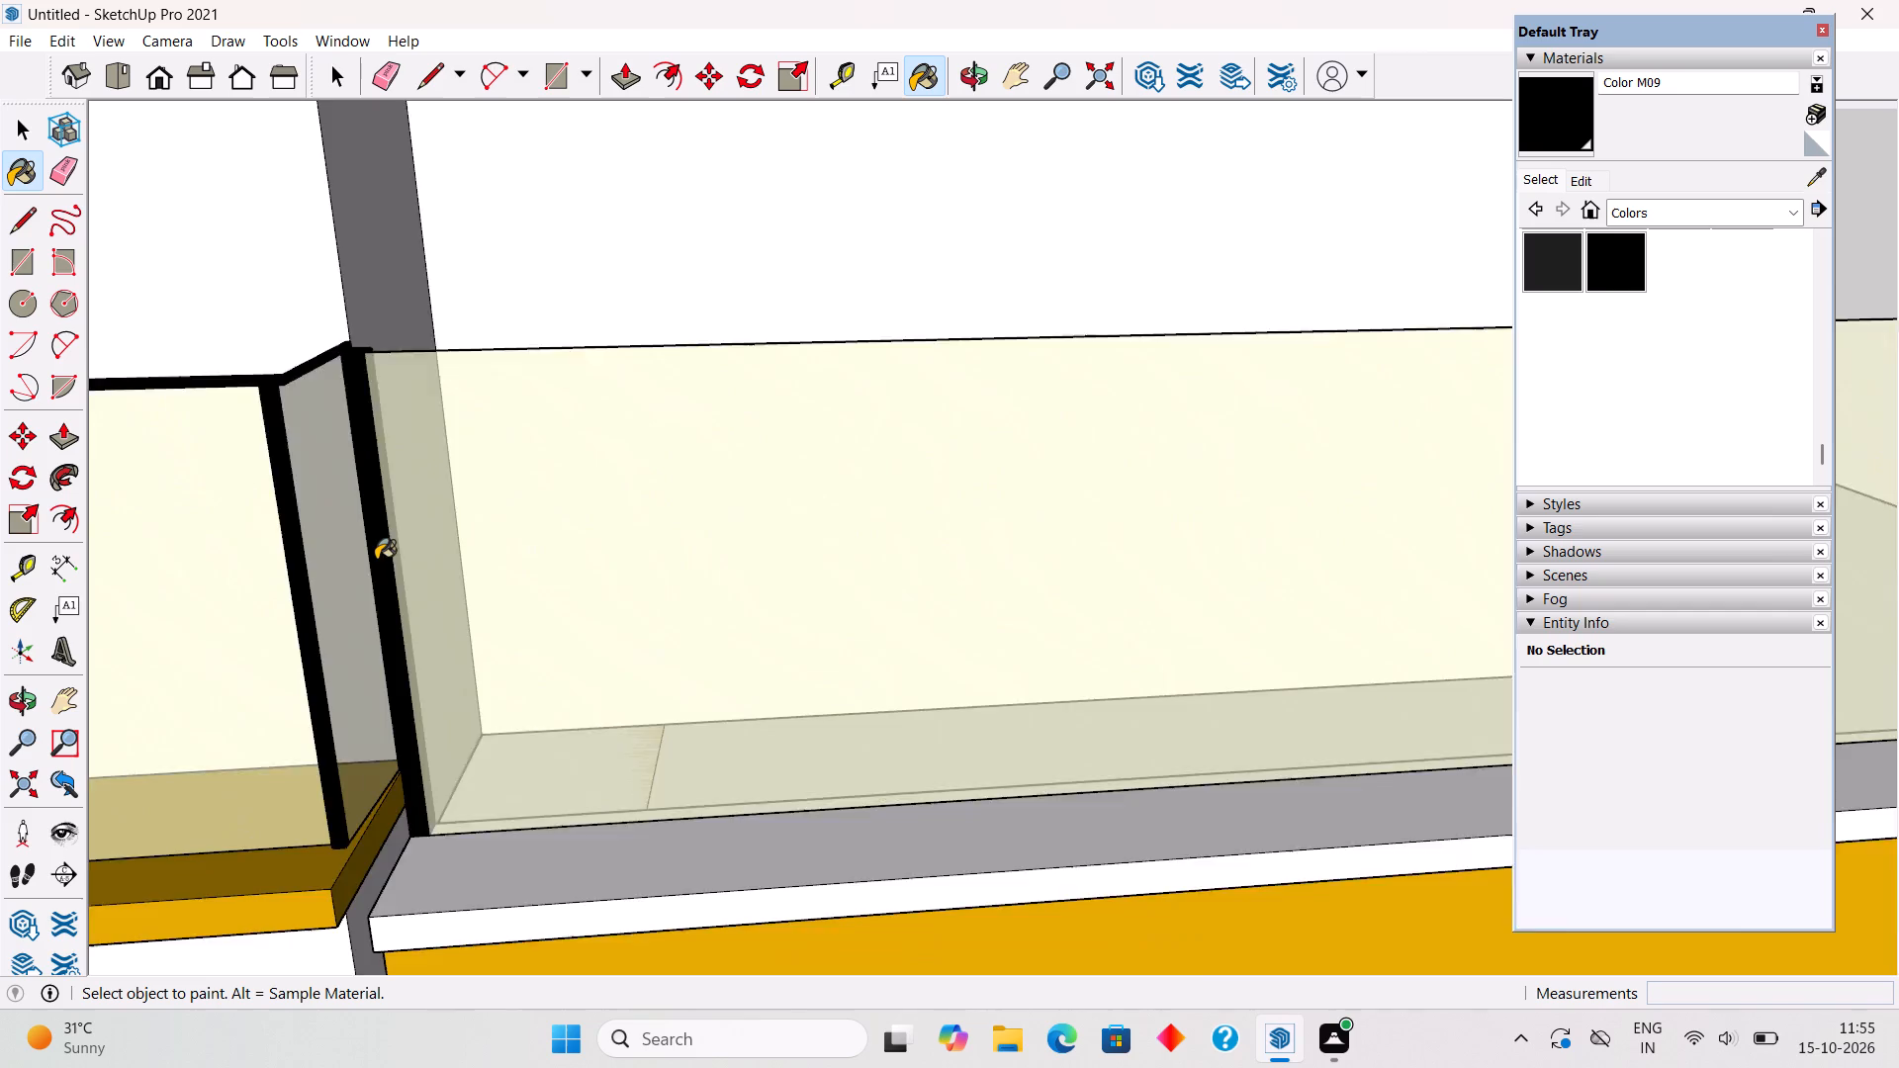
scroll(376, 560, "down", 13)
key("space")
Examine the roof terrace's open side and the front elevation from several angles.
scroll(376, 560, "down", 8)
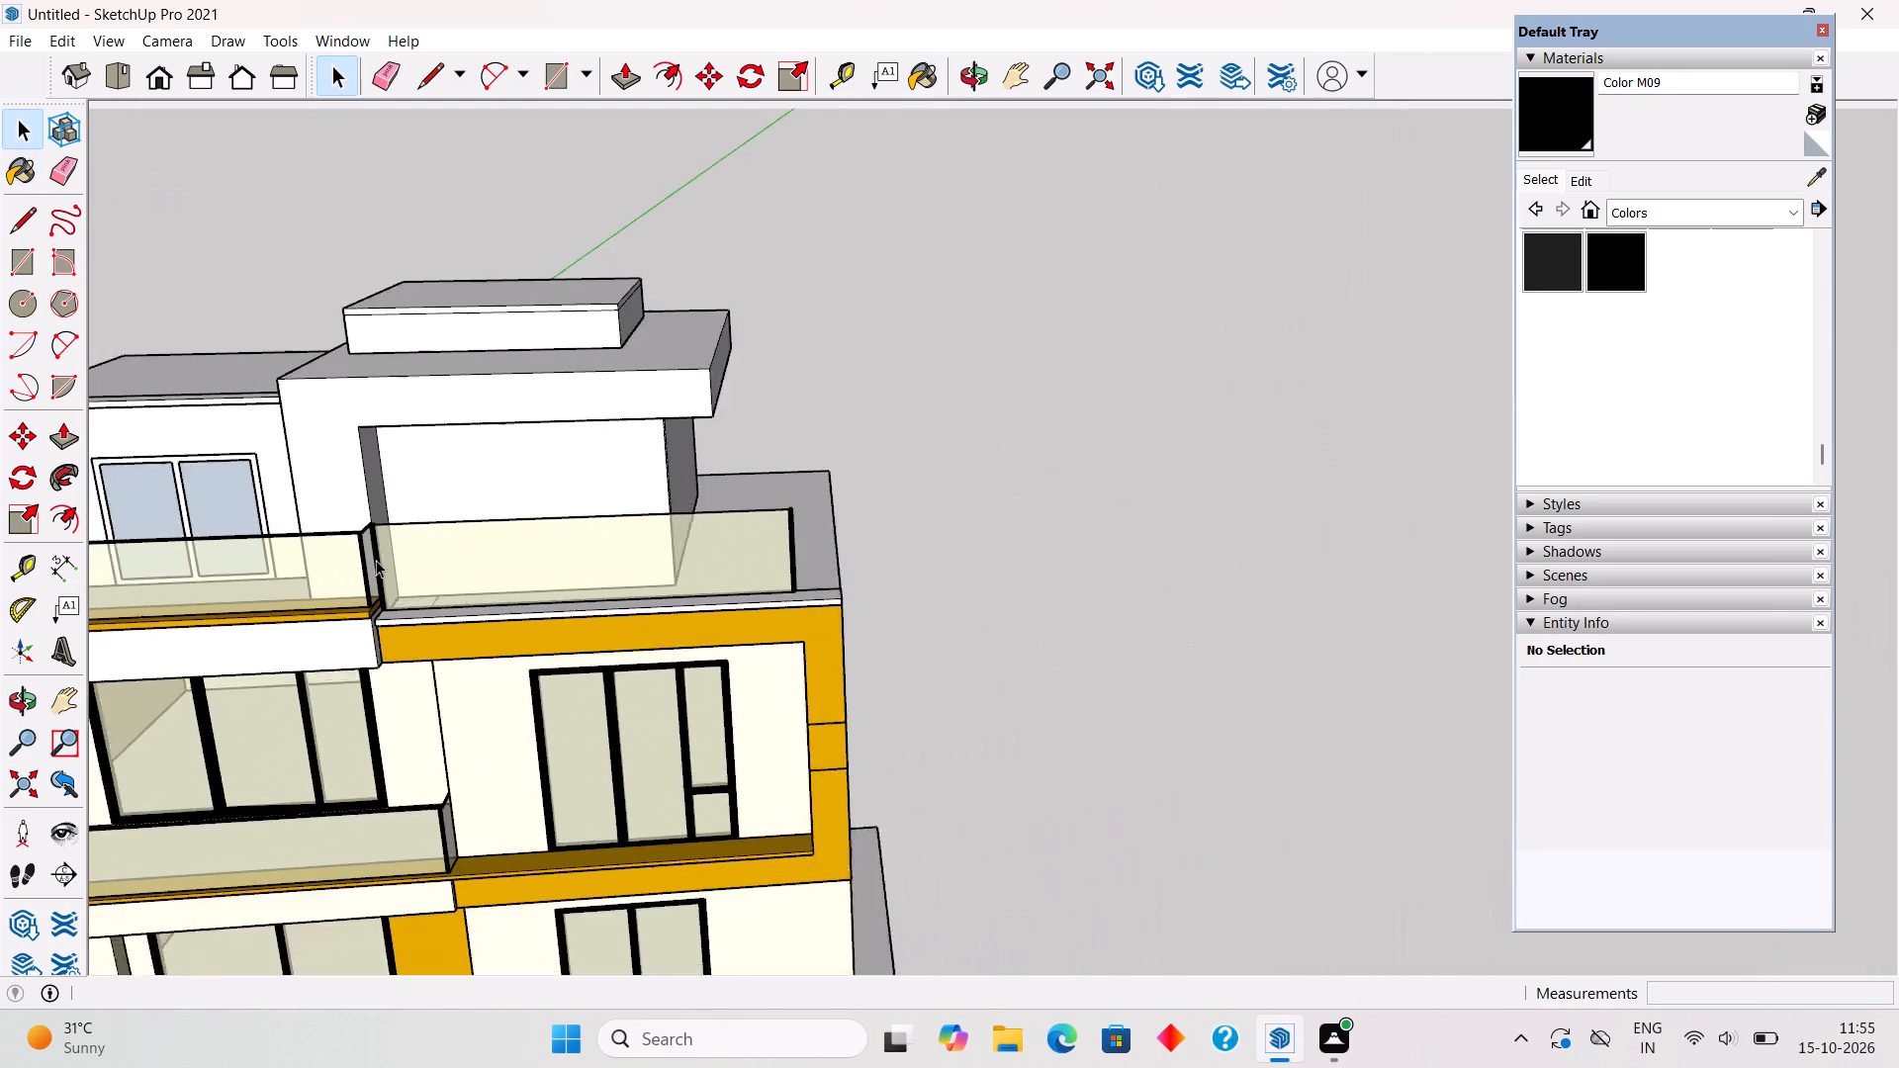
scroll(376, 560, "down", 3)
middle_click_drag(817, 541, 369, 633)
middle_click_drag(762, 512, 572, 483)
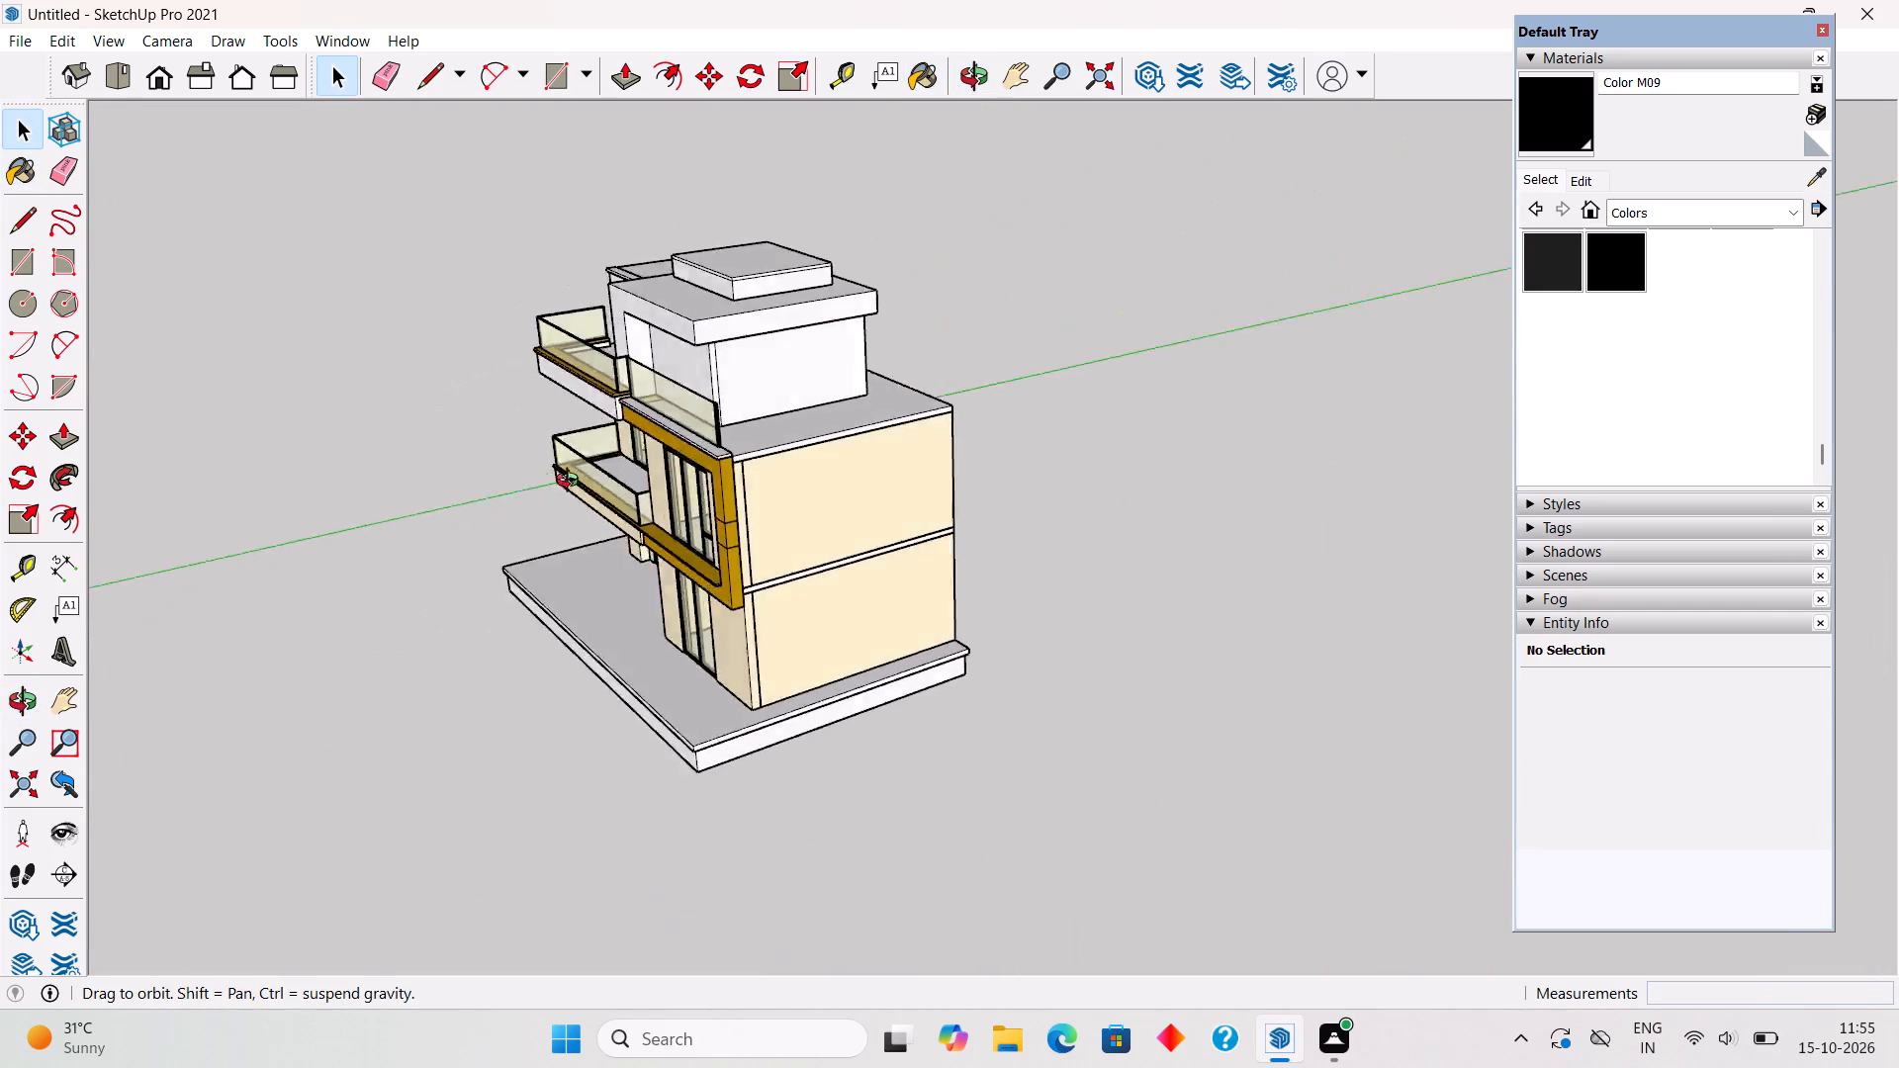
middle_click_drag(572, 483, 115, 782)
scroll(918, 372, "up", 4)
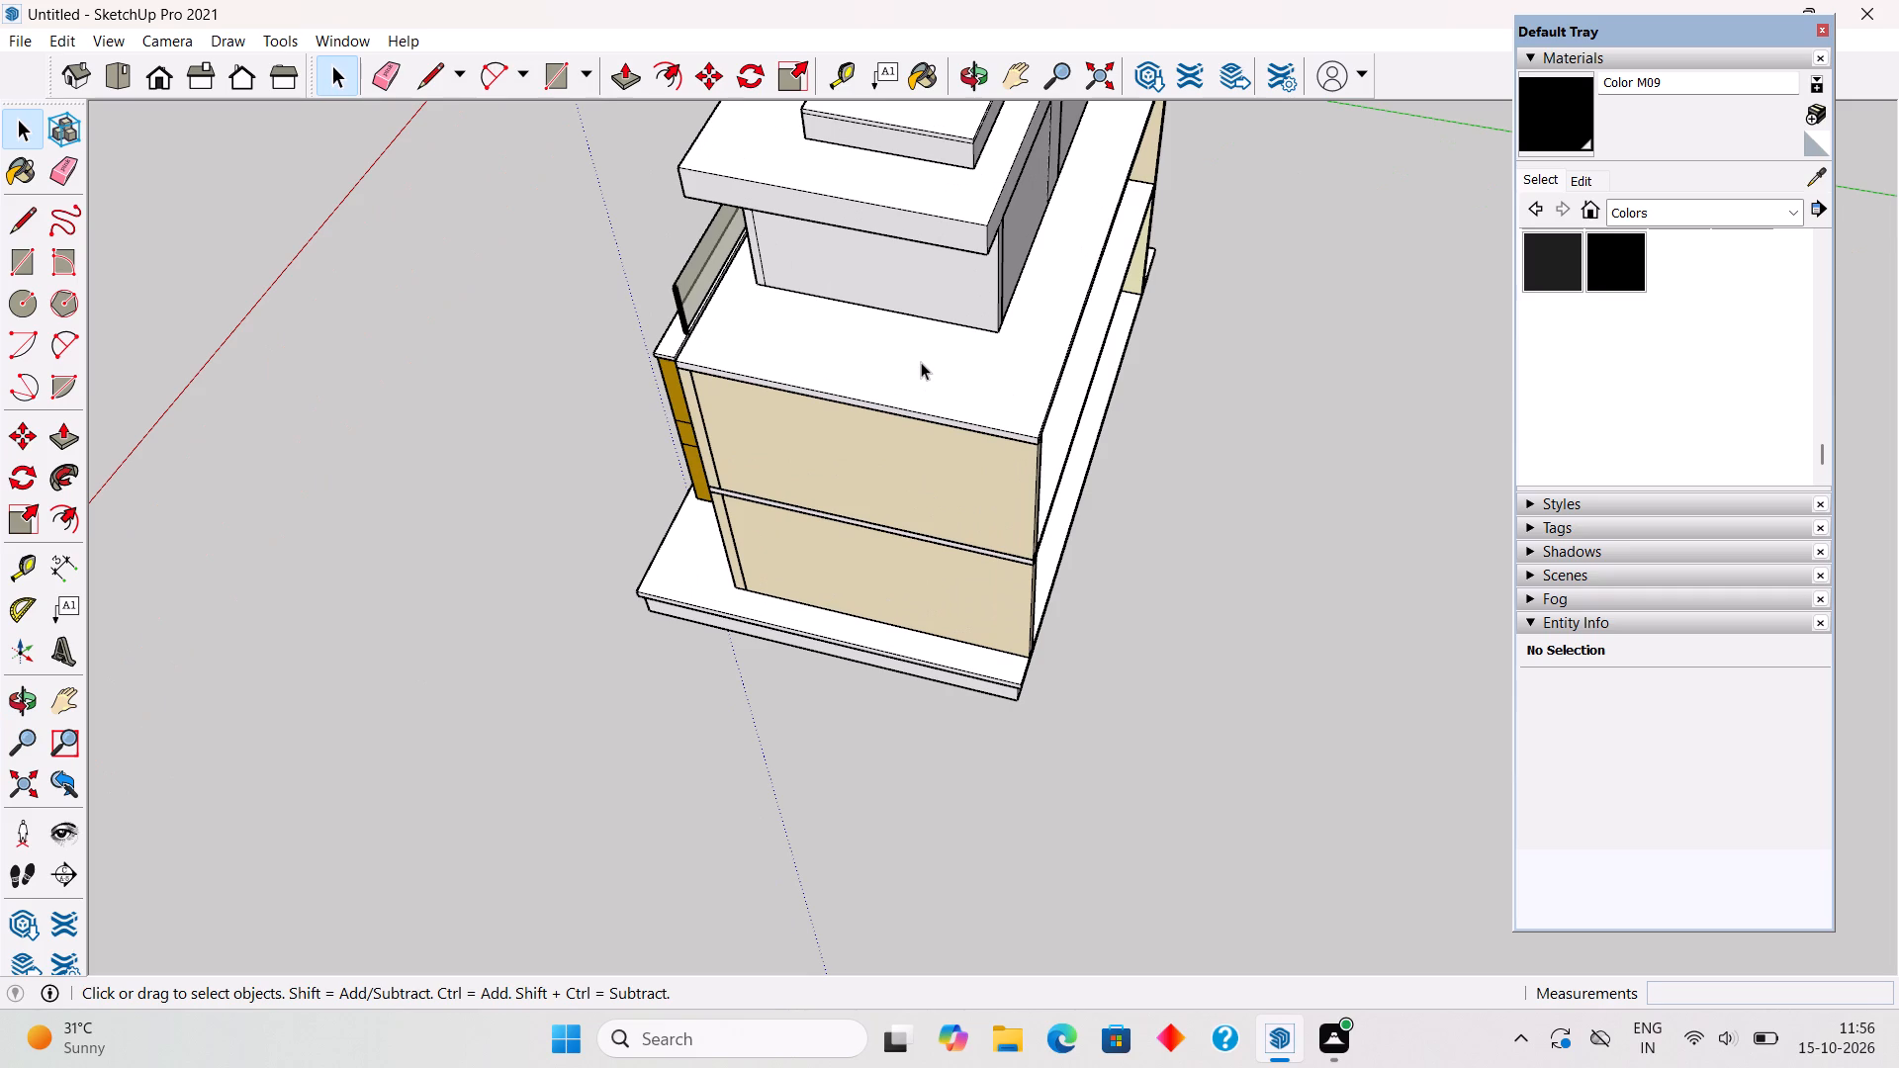
middle_click_drag(845, 356, 1276, 132)
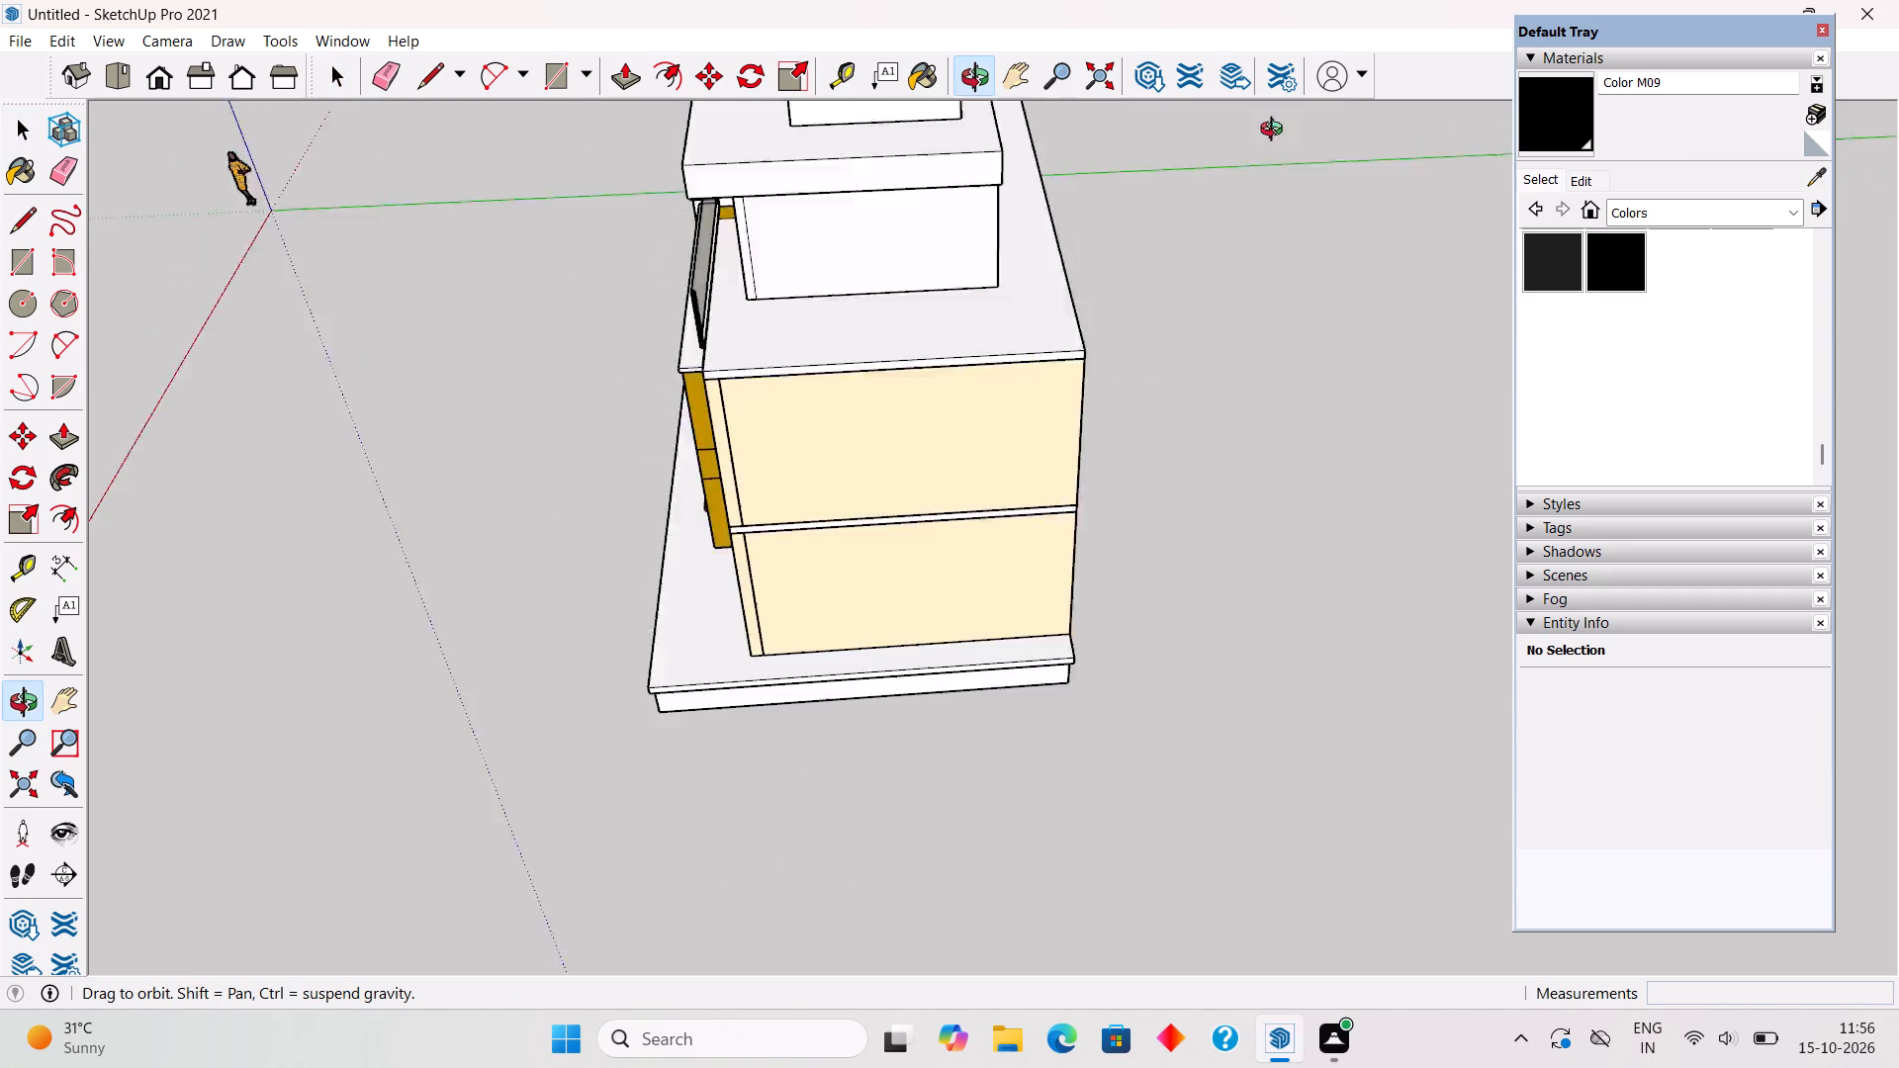
middle_click_drag(1276, 132, 1278, 122)
middle_click_drag(674, 553, 1369, 338)
middle_click_drag(926, 476, 1094, 545)
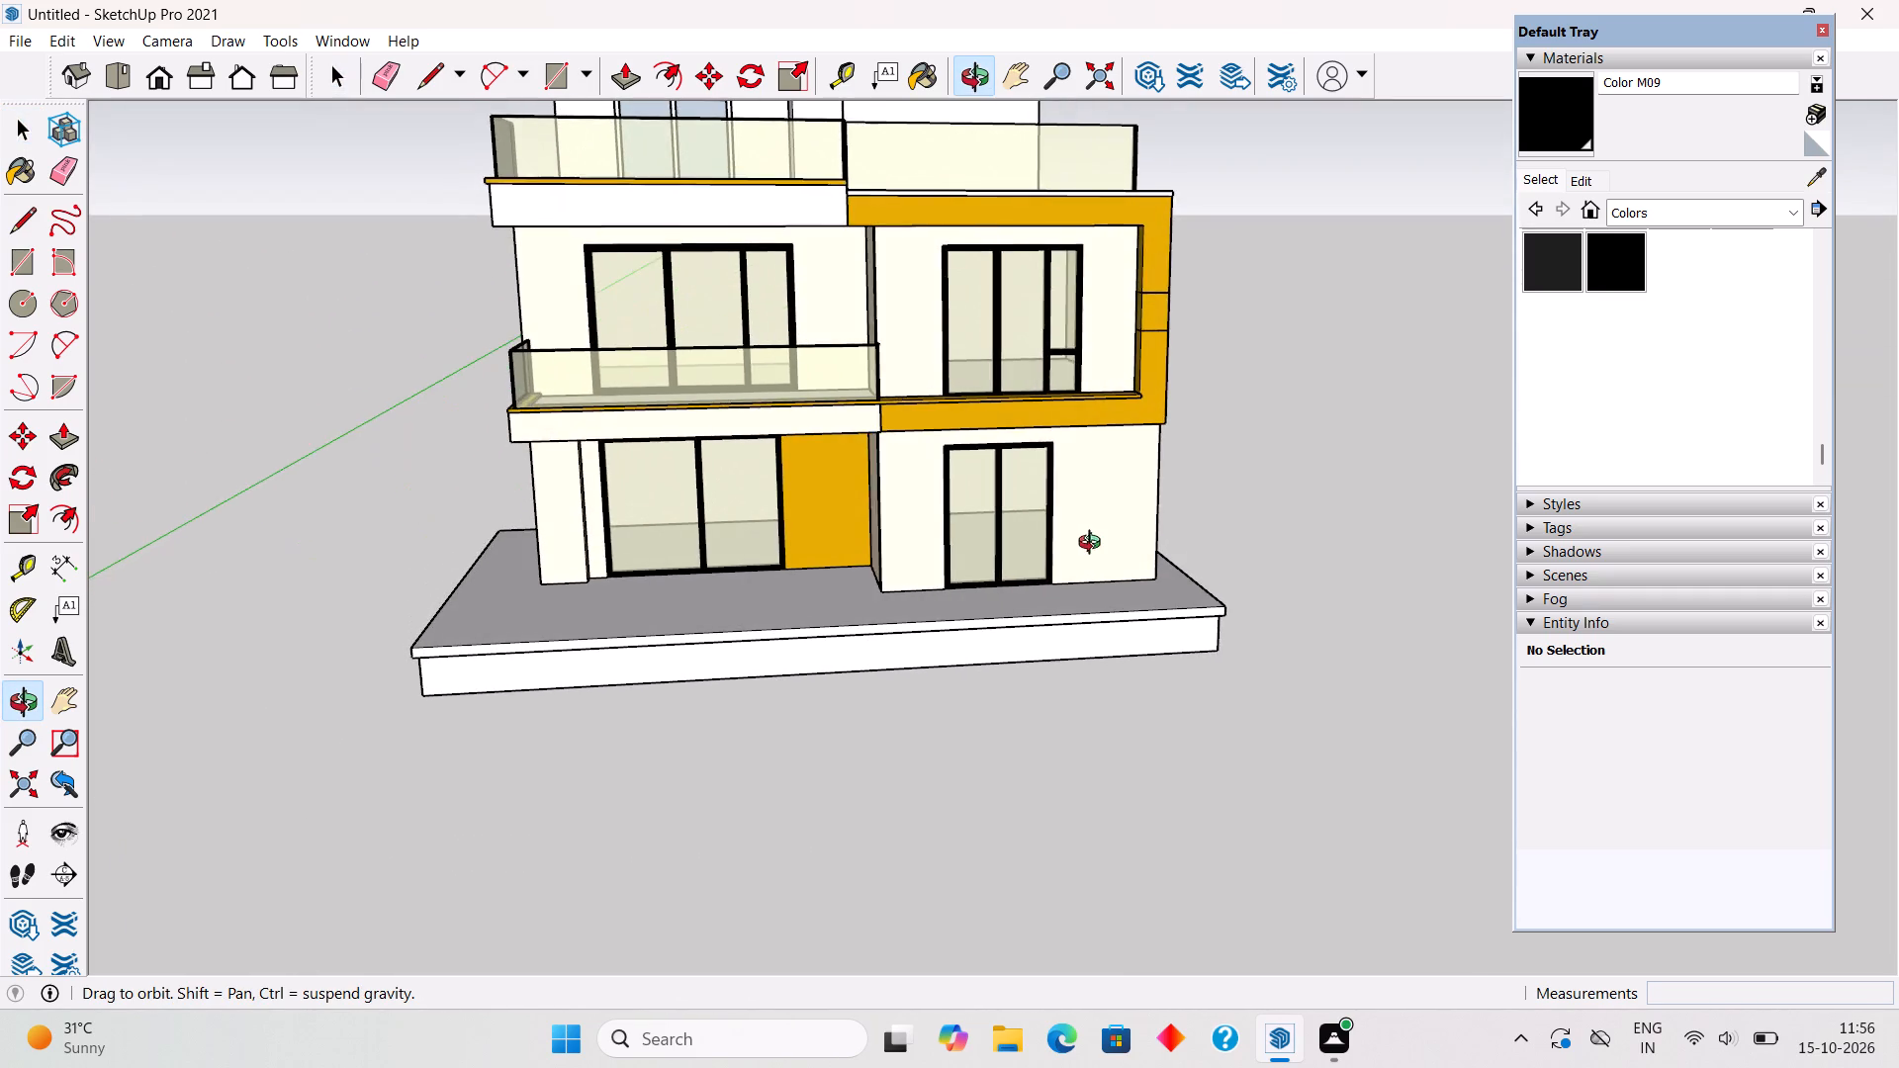
middle_click_drag(1094, 545, 1051, 579)
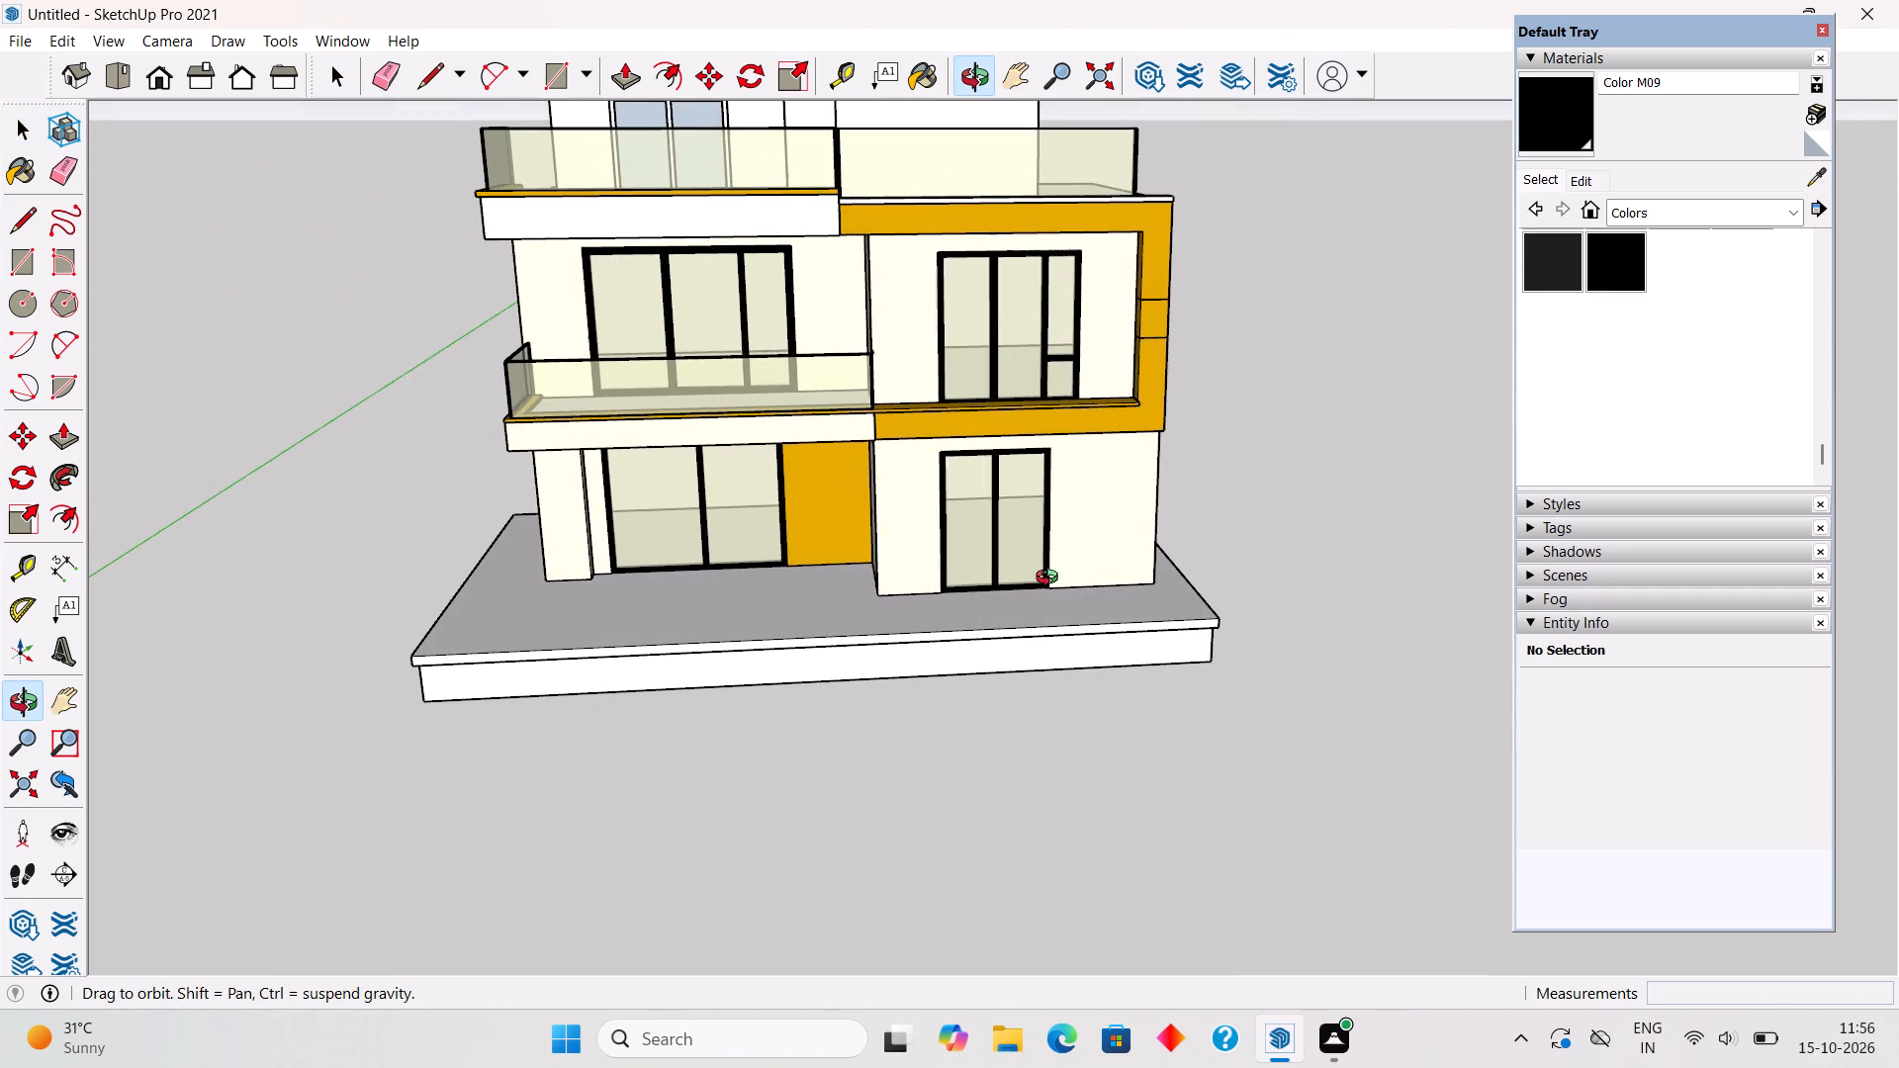
middle_click_drag(1051, 579, 938, 708)
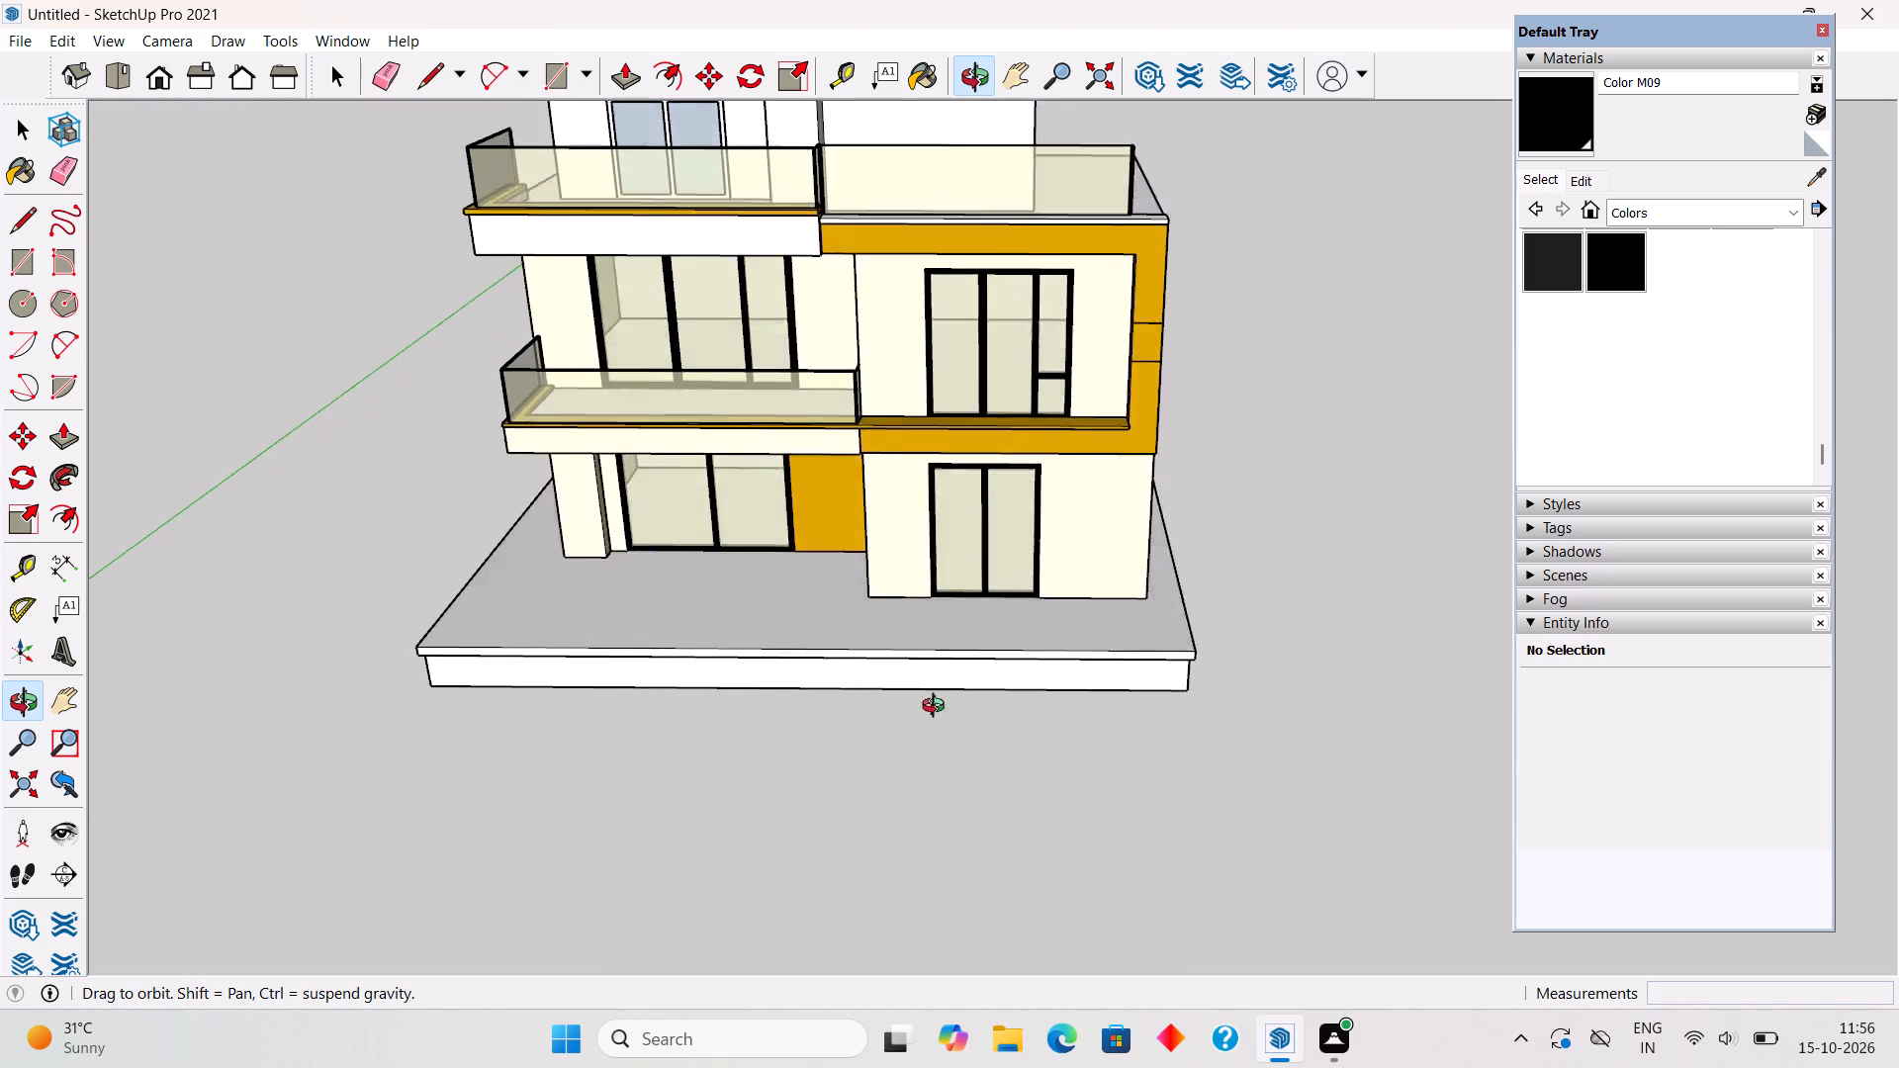
middle_click_drag(938, 708, 113, 861)
Place two crossing guides on the terrace floor: along the rooftop room's wall line and about 1' 8 13/16" in from the side edge.
scroll(982, 349, "up", 4)
middle_click_drag(1042, 320, 994, 407)
scroll(922, 337, "up", 5)
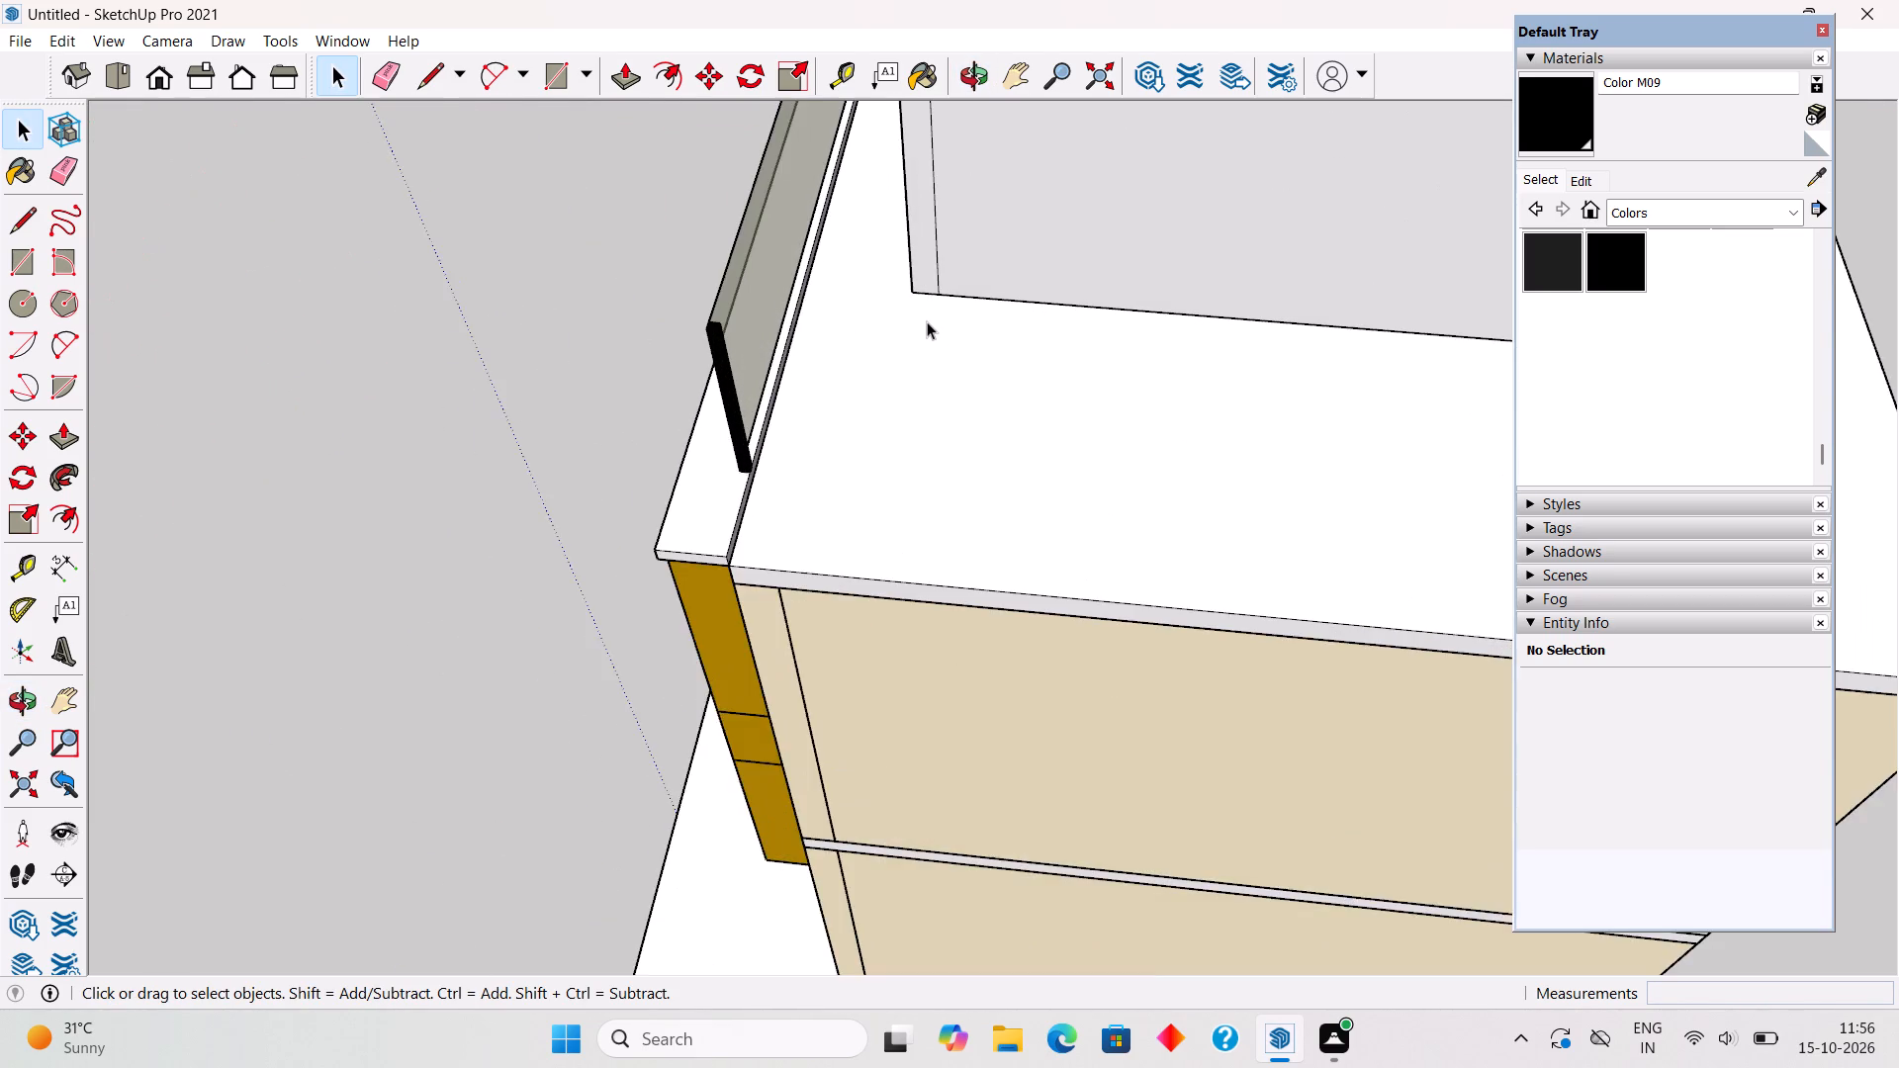
scroll(927, 321, "up", 4)
middle_click_drag(887, 242, 1075, 294)
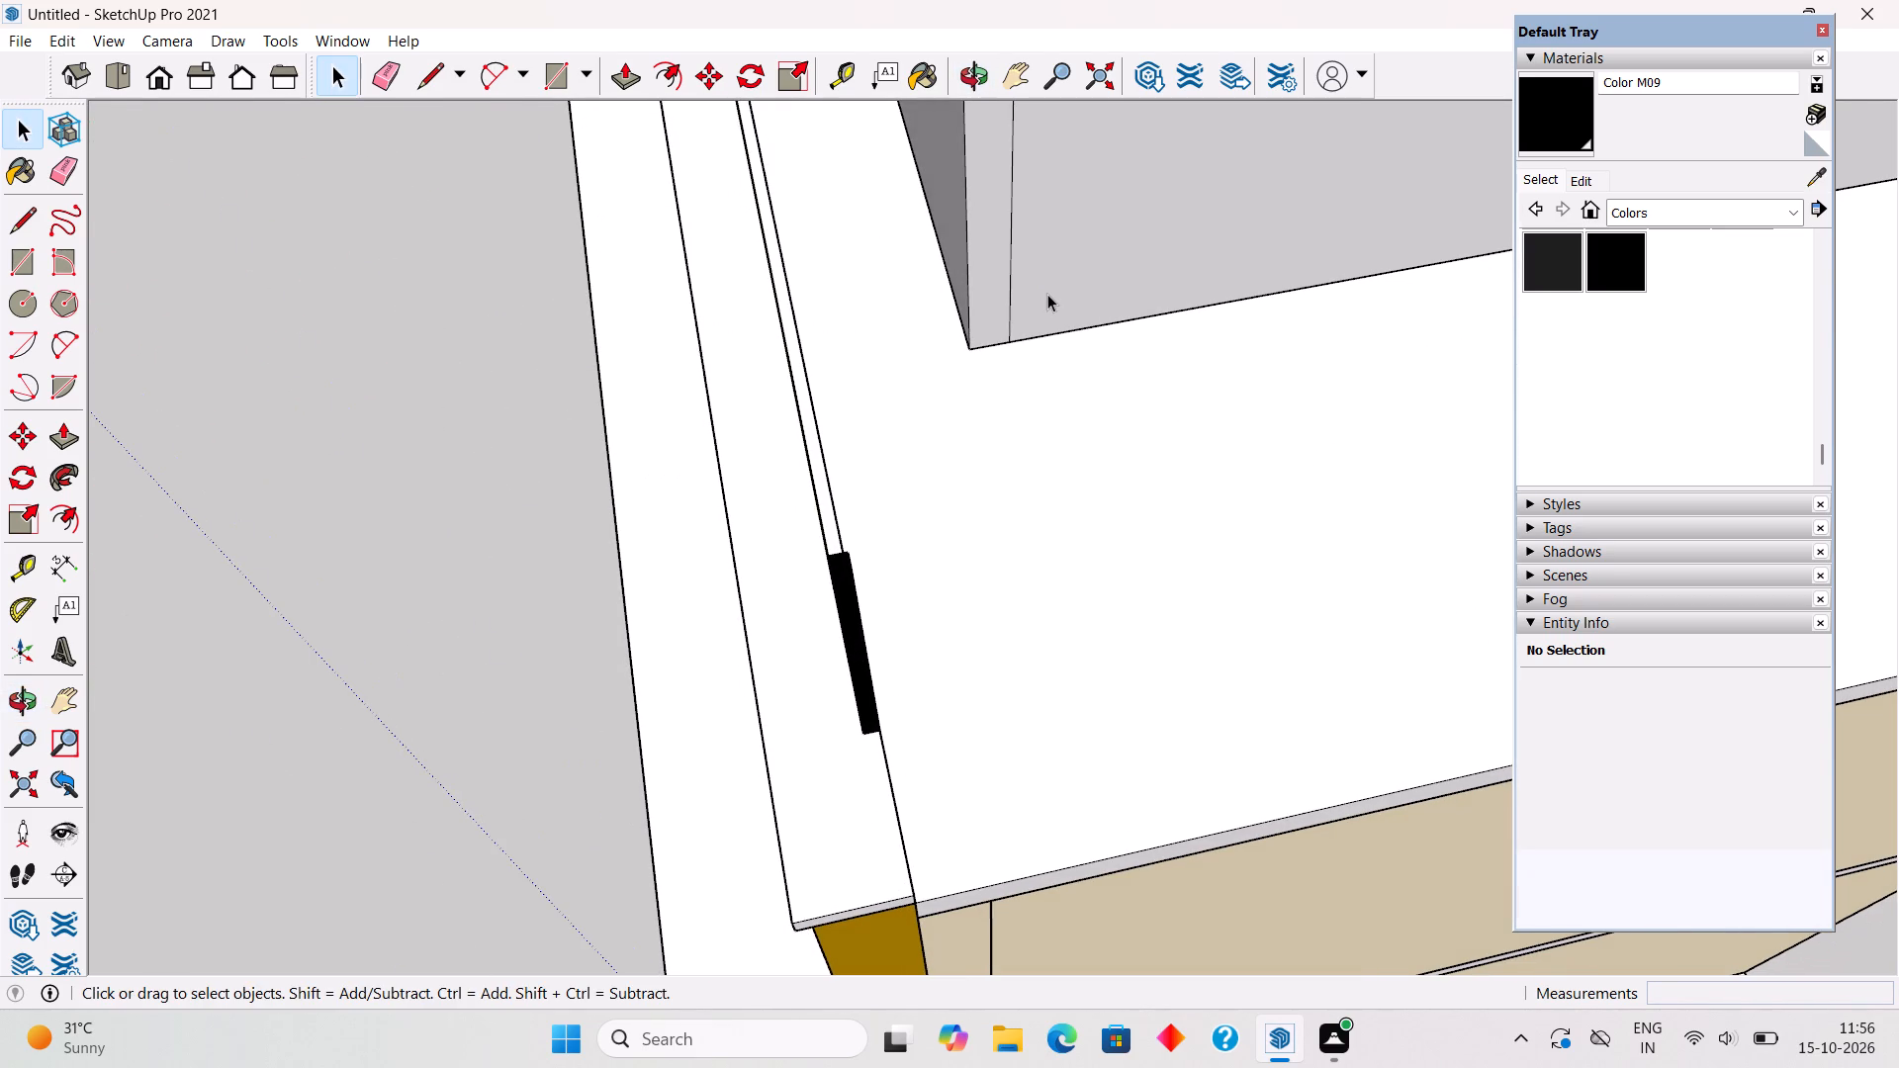
key("t")
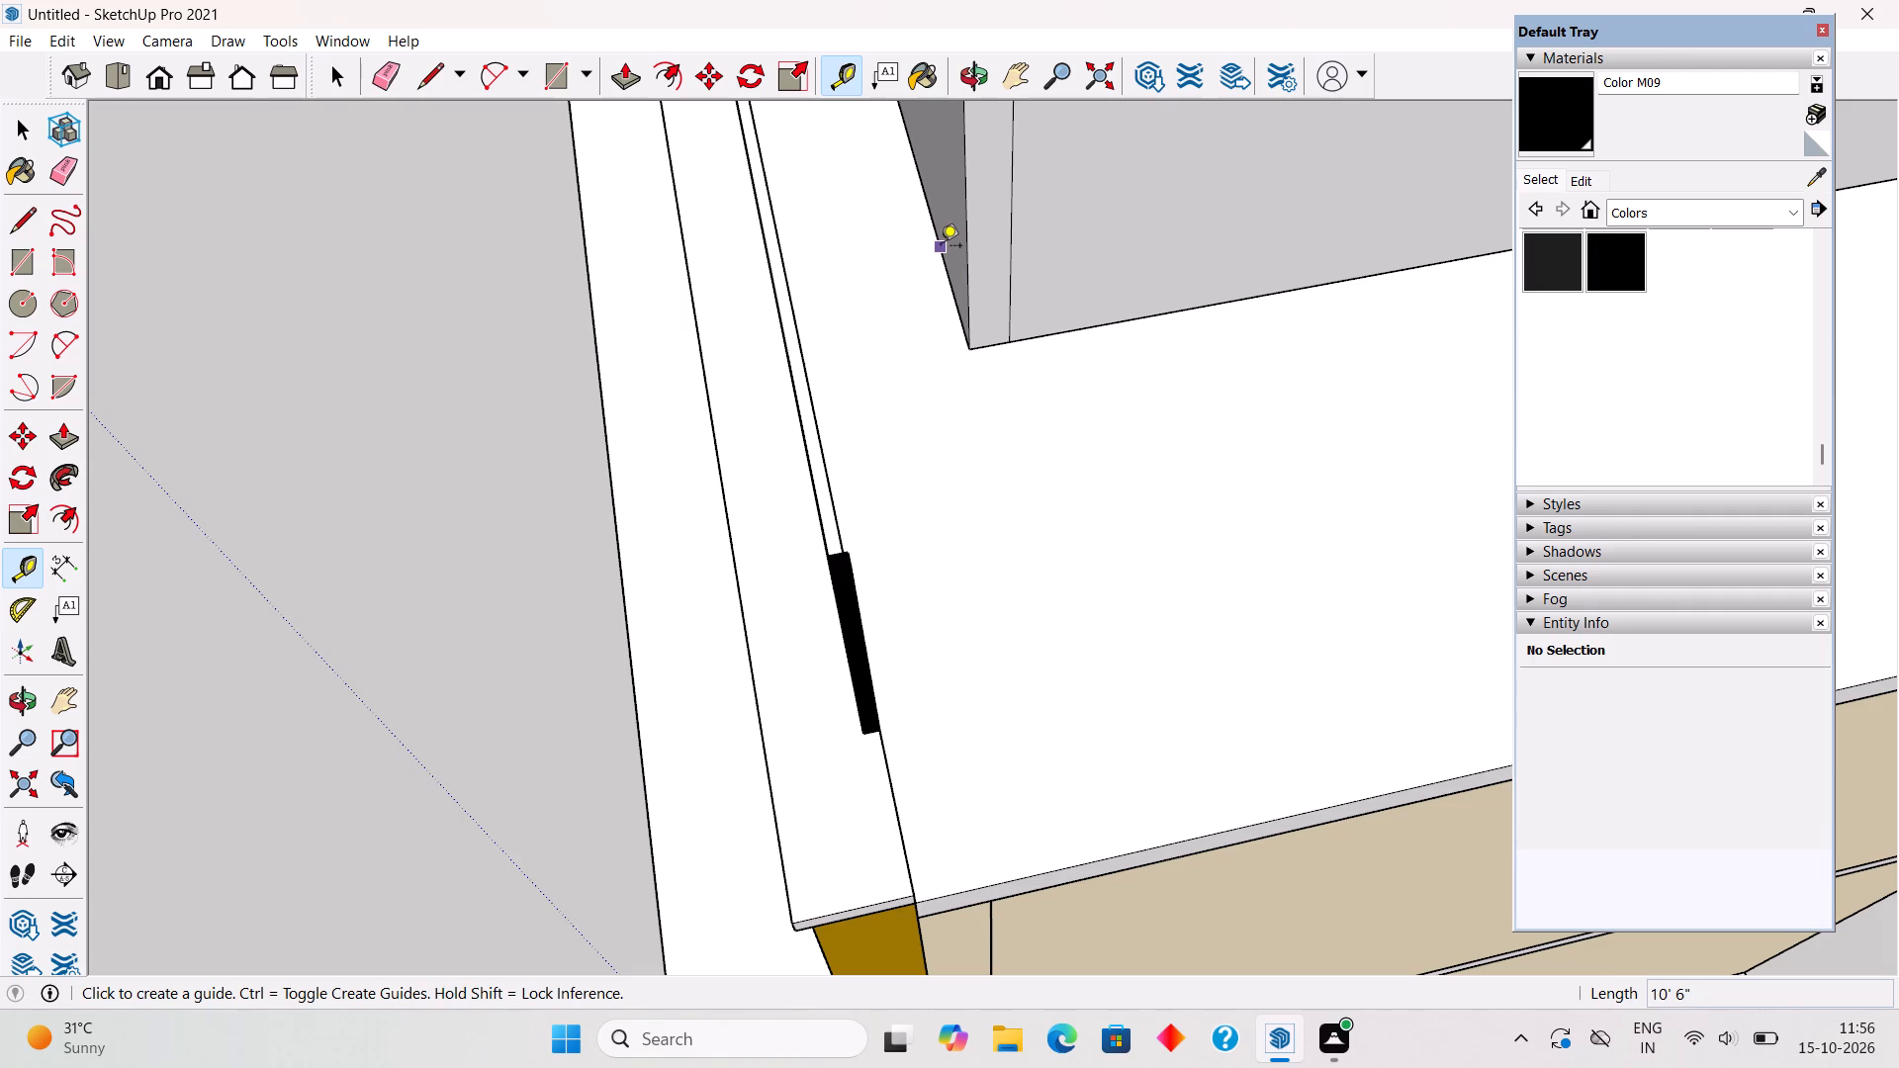
double_click(941, 247)
middle_click_drag(1005, 556, 883, 513)
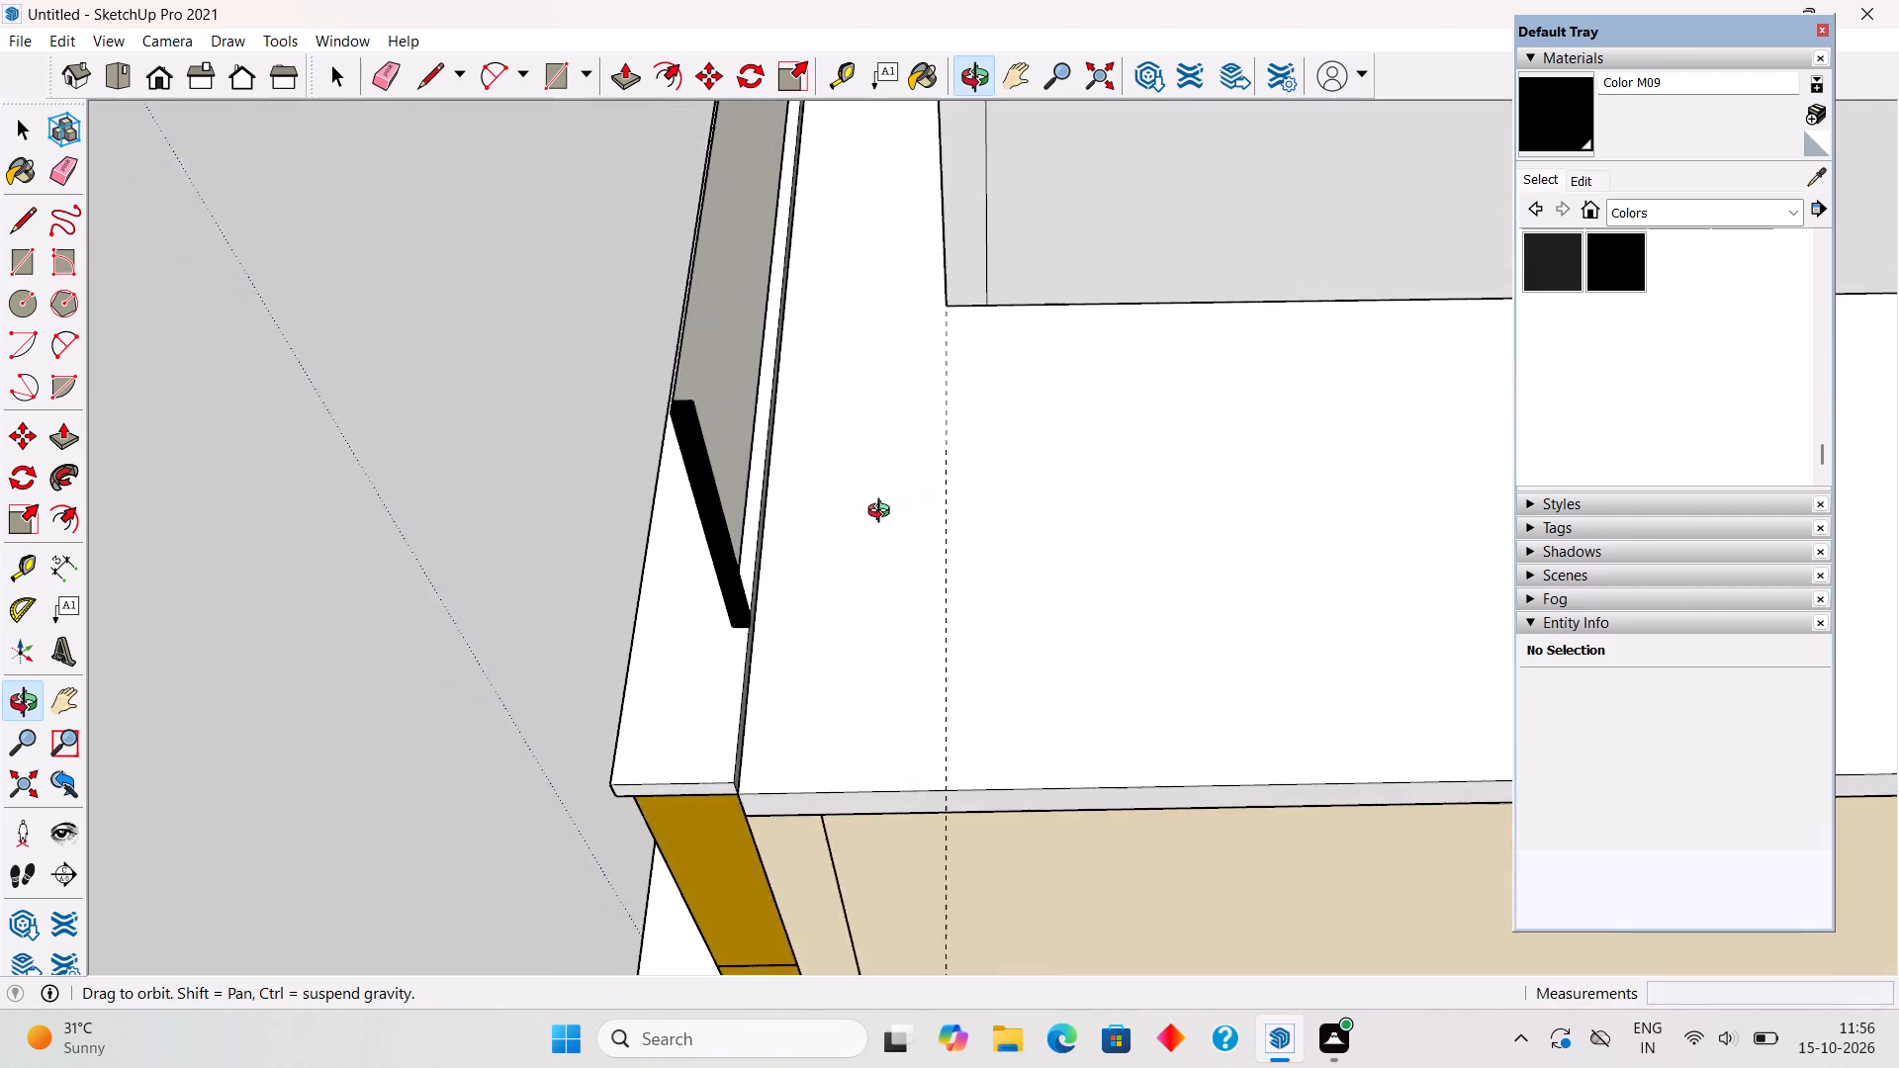
middle_click_drag(883, 513, 587, 524)
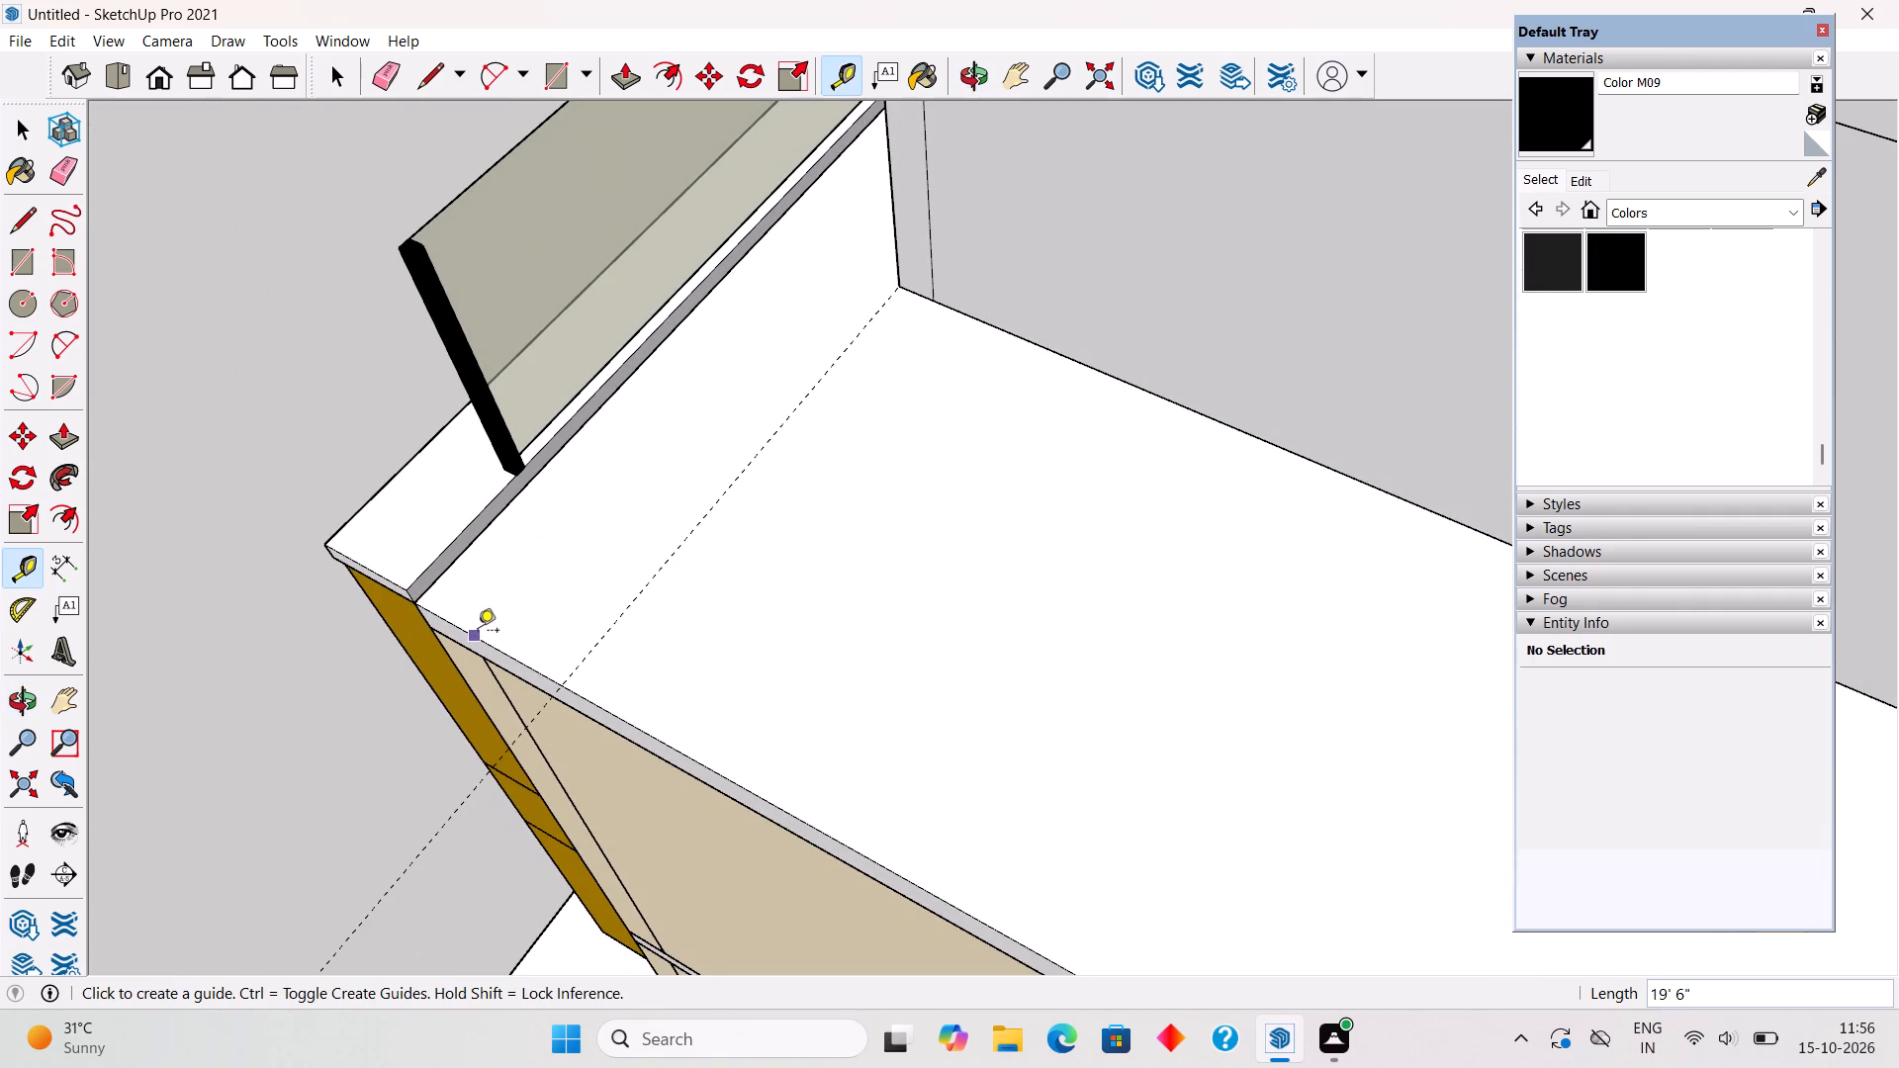
left_click(478, 633)
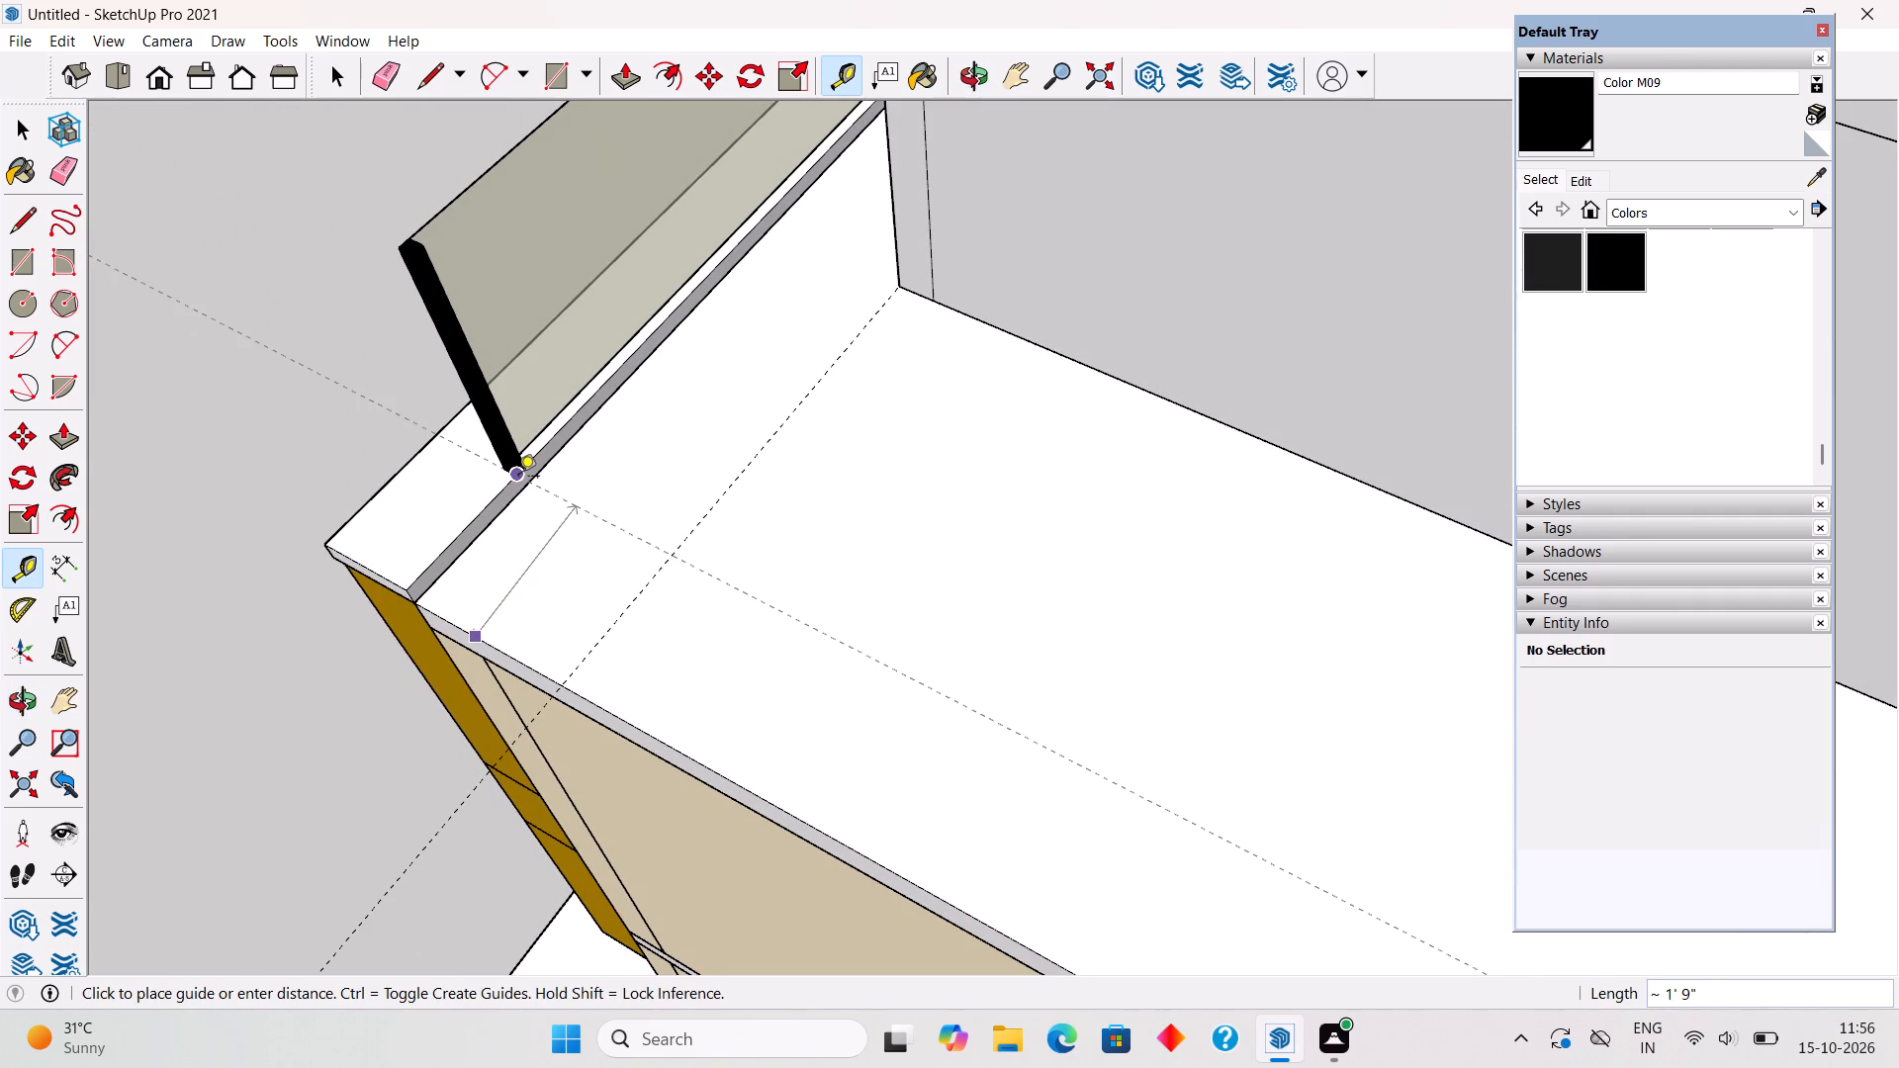
left_click(532, 489)
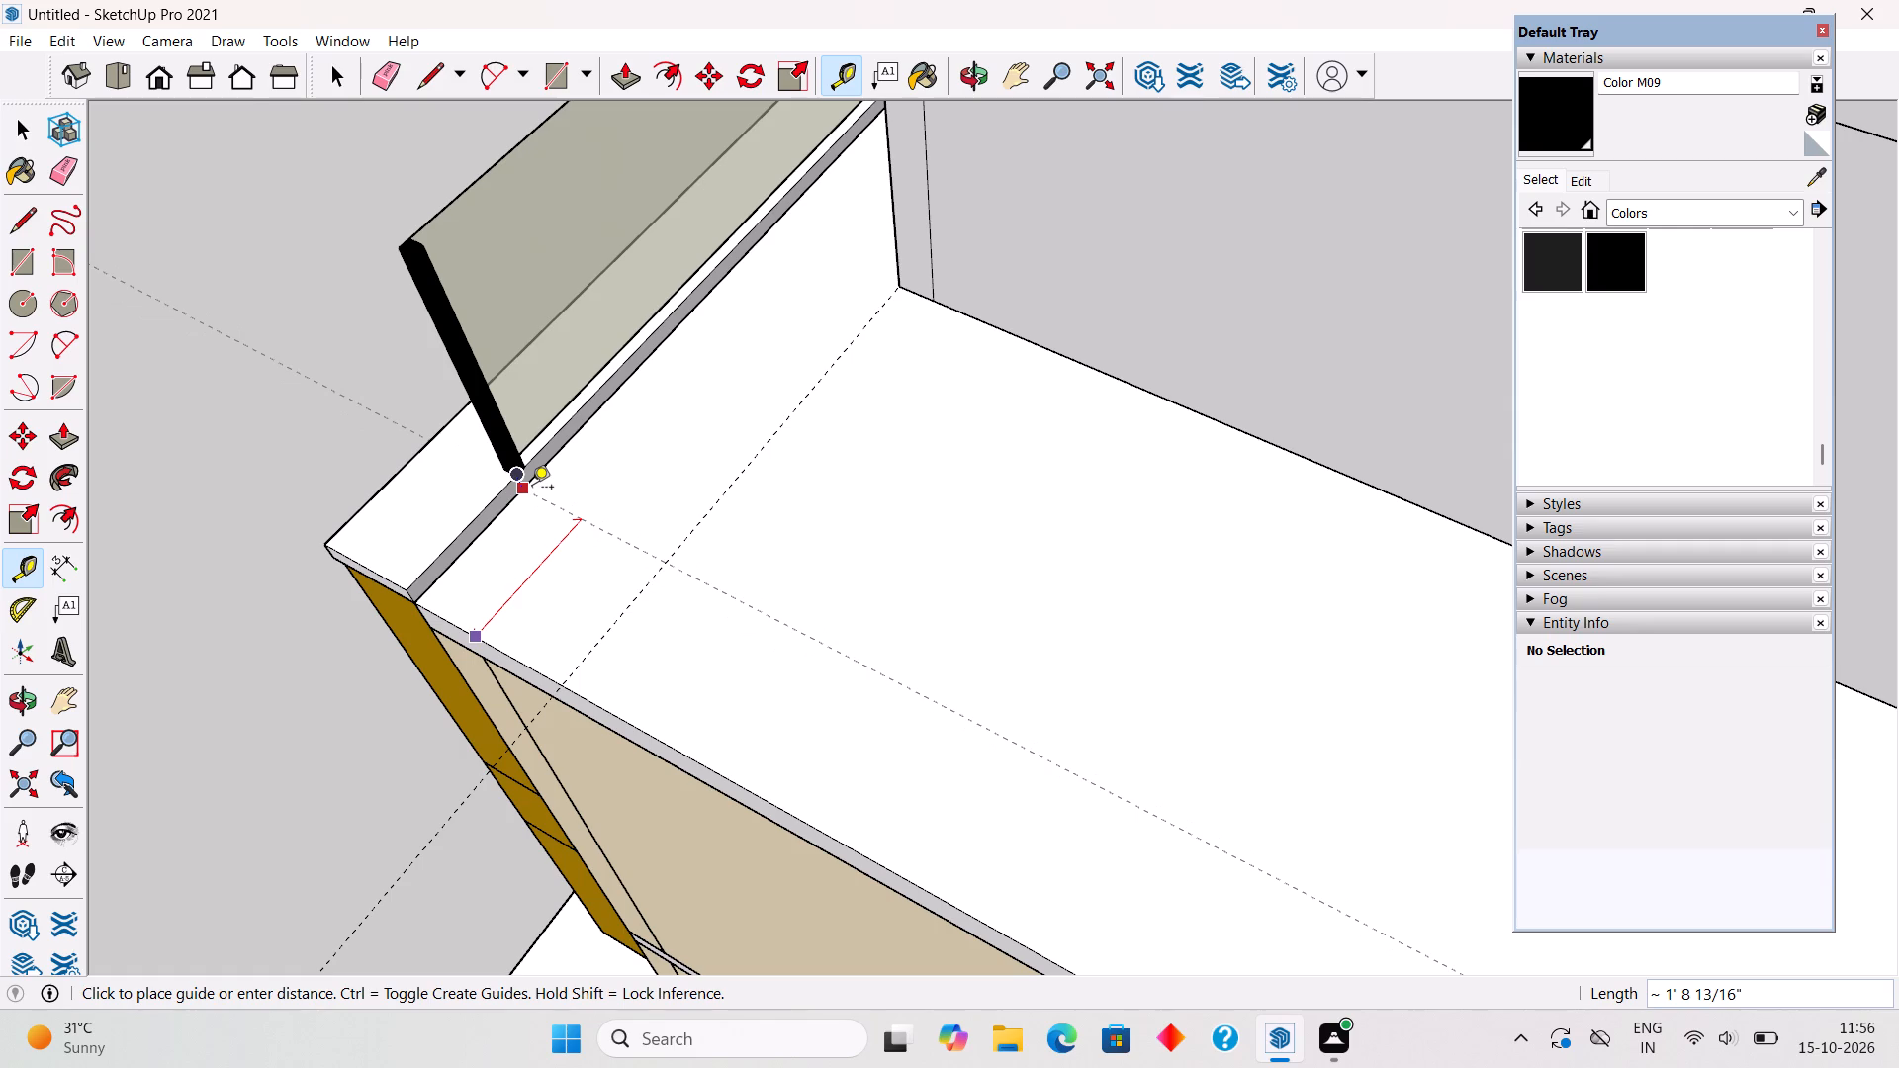
key("space")
Draw a small post-base rectangle, about 4" a side, on the terrace floor with one corner at the guides' intersection.
middle_click_drag(679, 566, 679, 581)
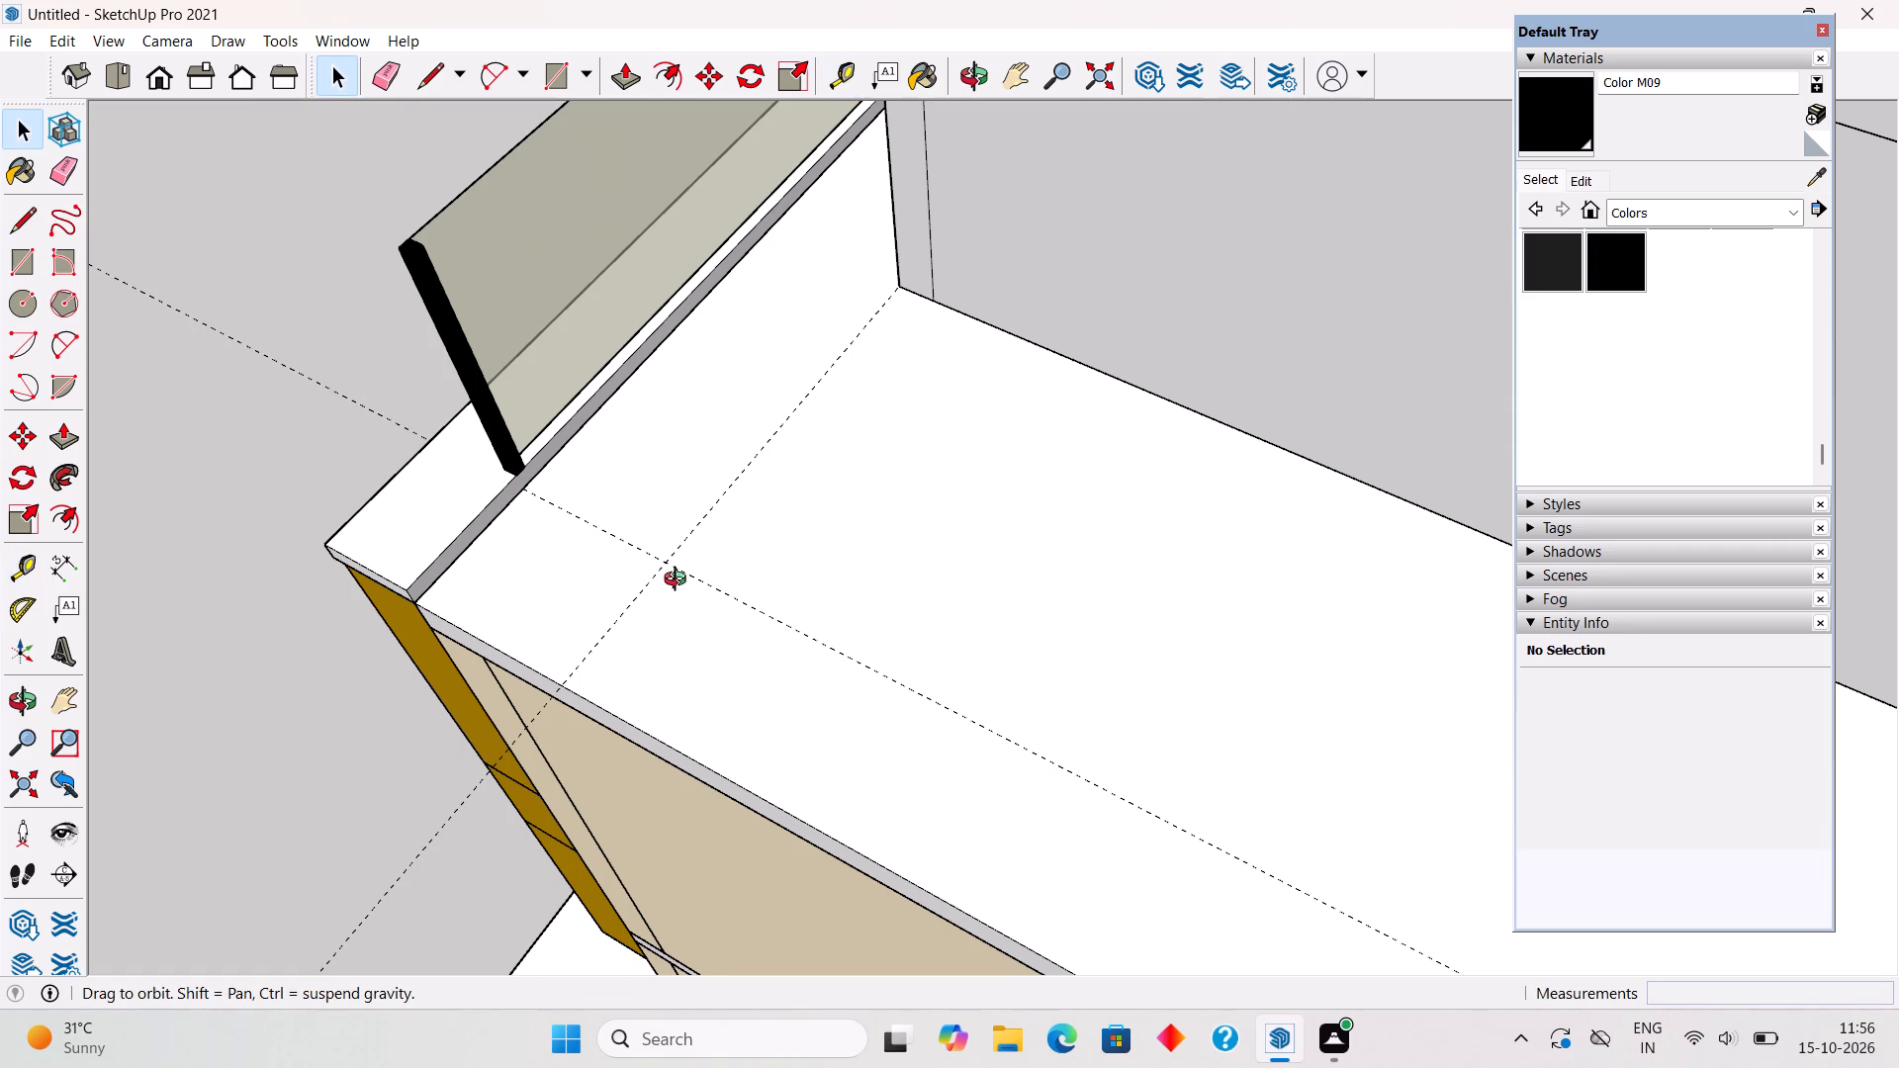
middle_click_drag(679, 581, 764, 600)
key("r")
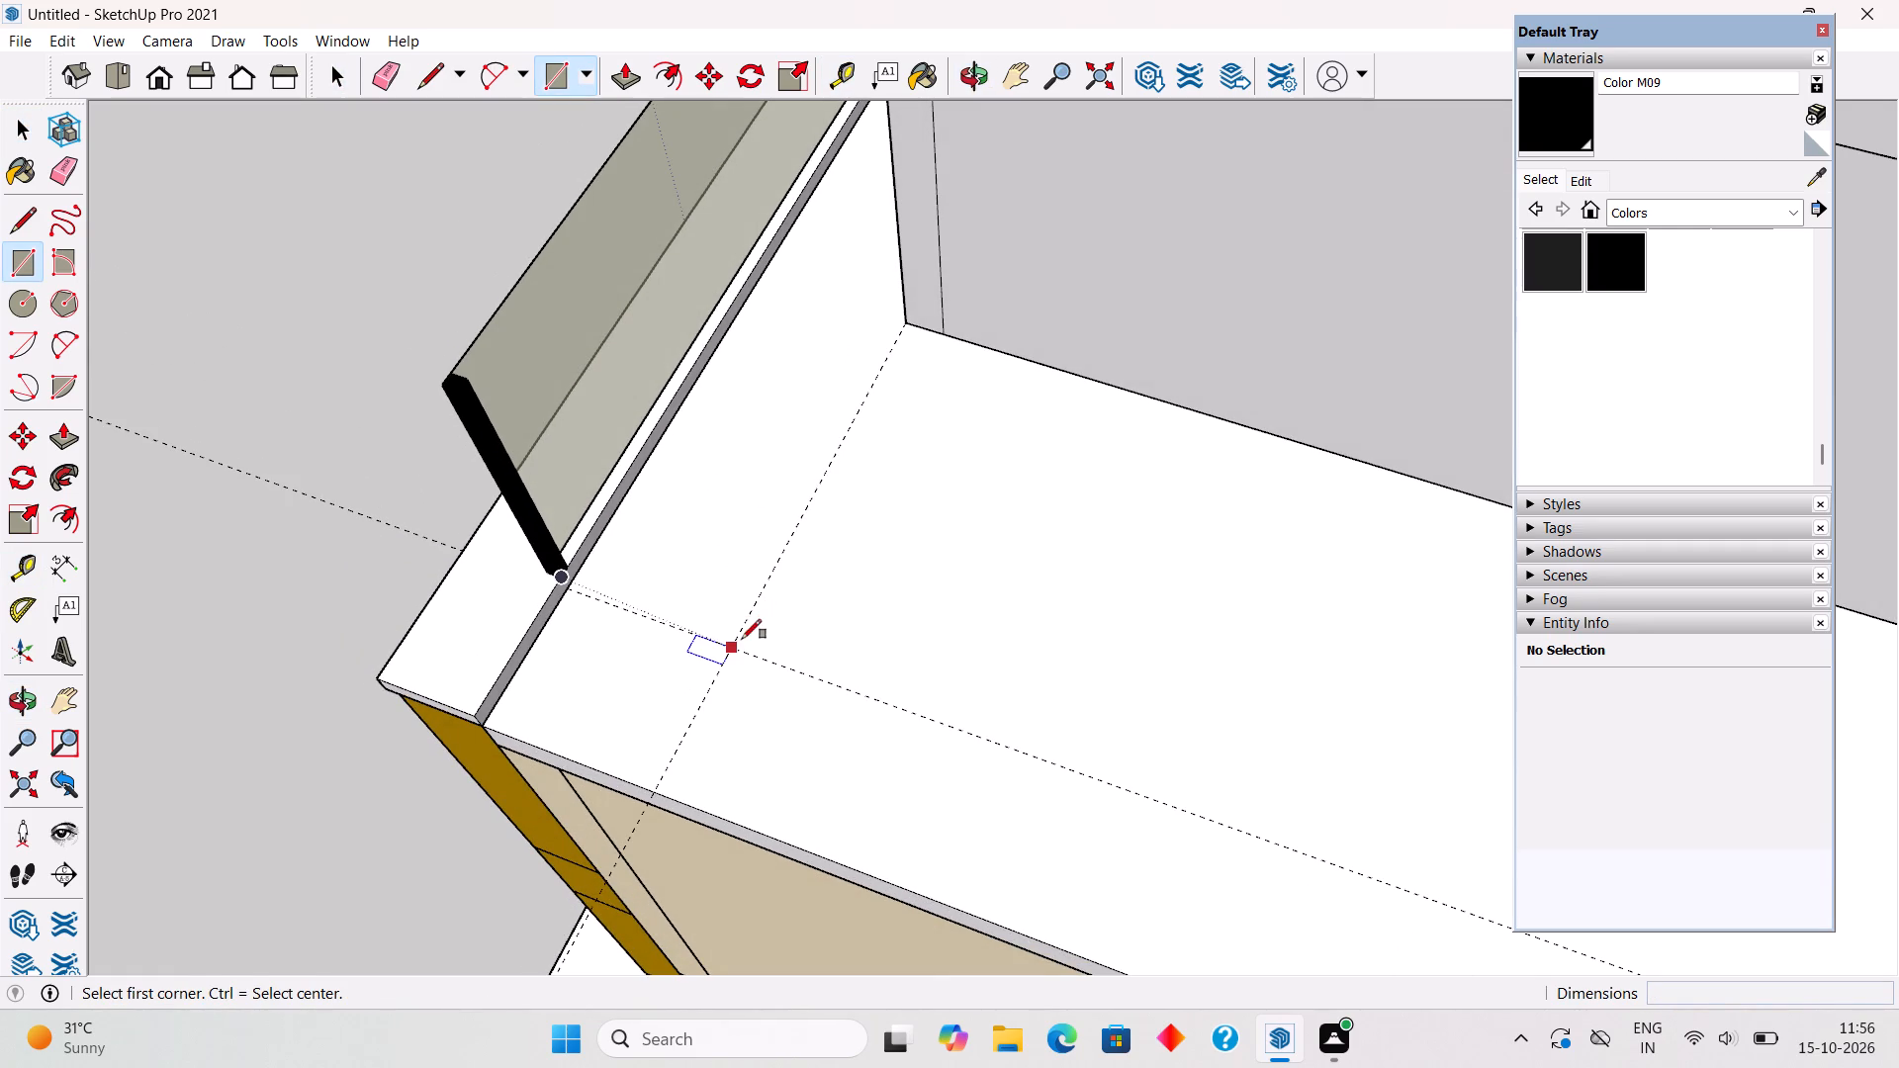
left_click(742, 639)
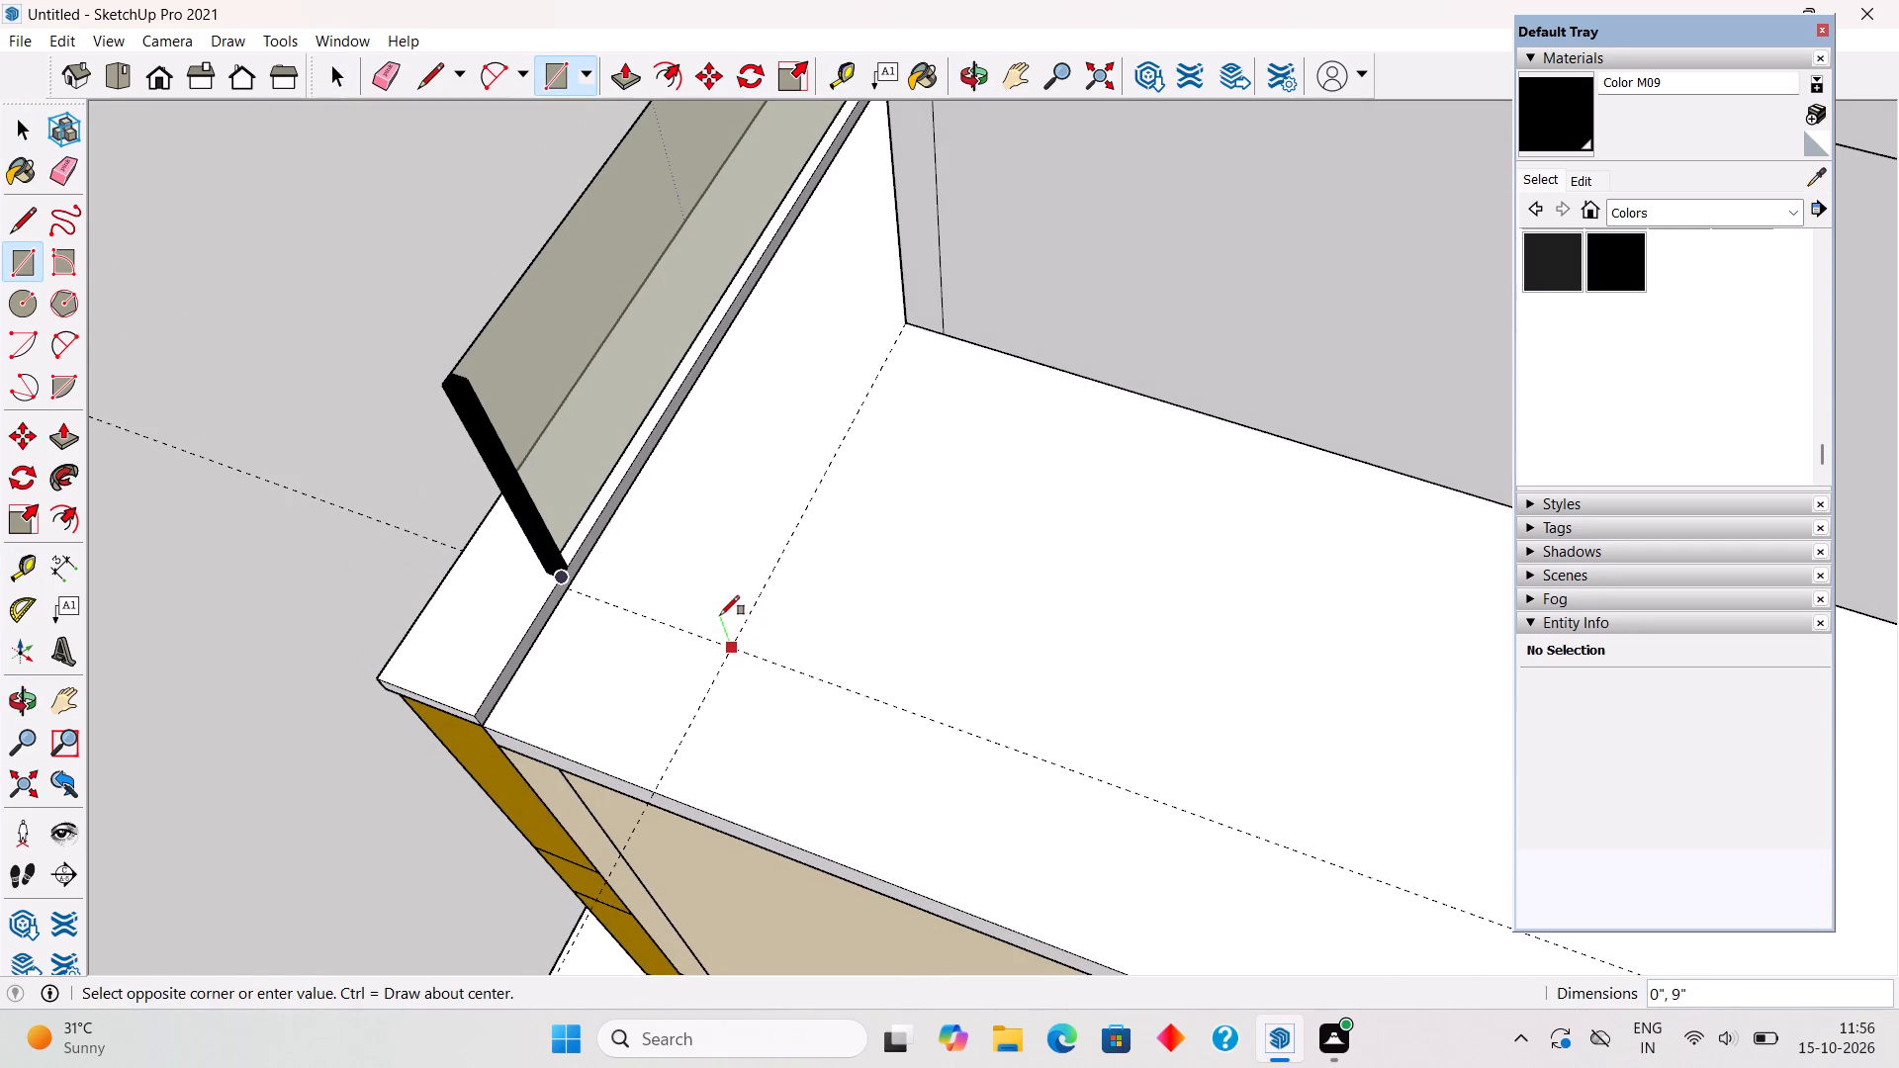
scroll(720, 615, "up", 11)
key("r")
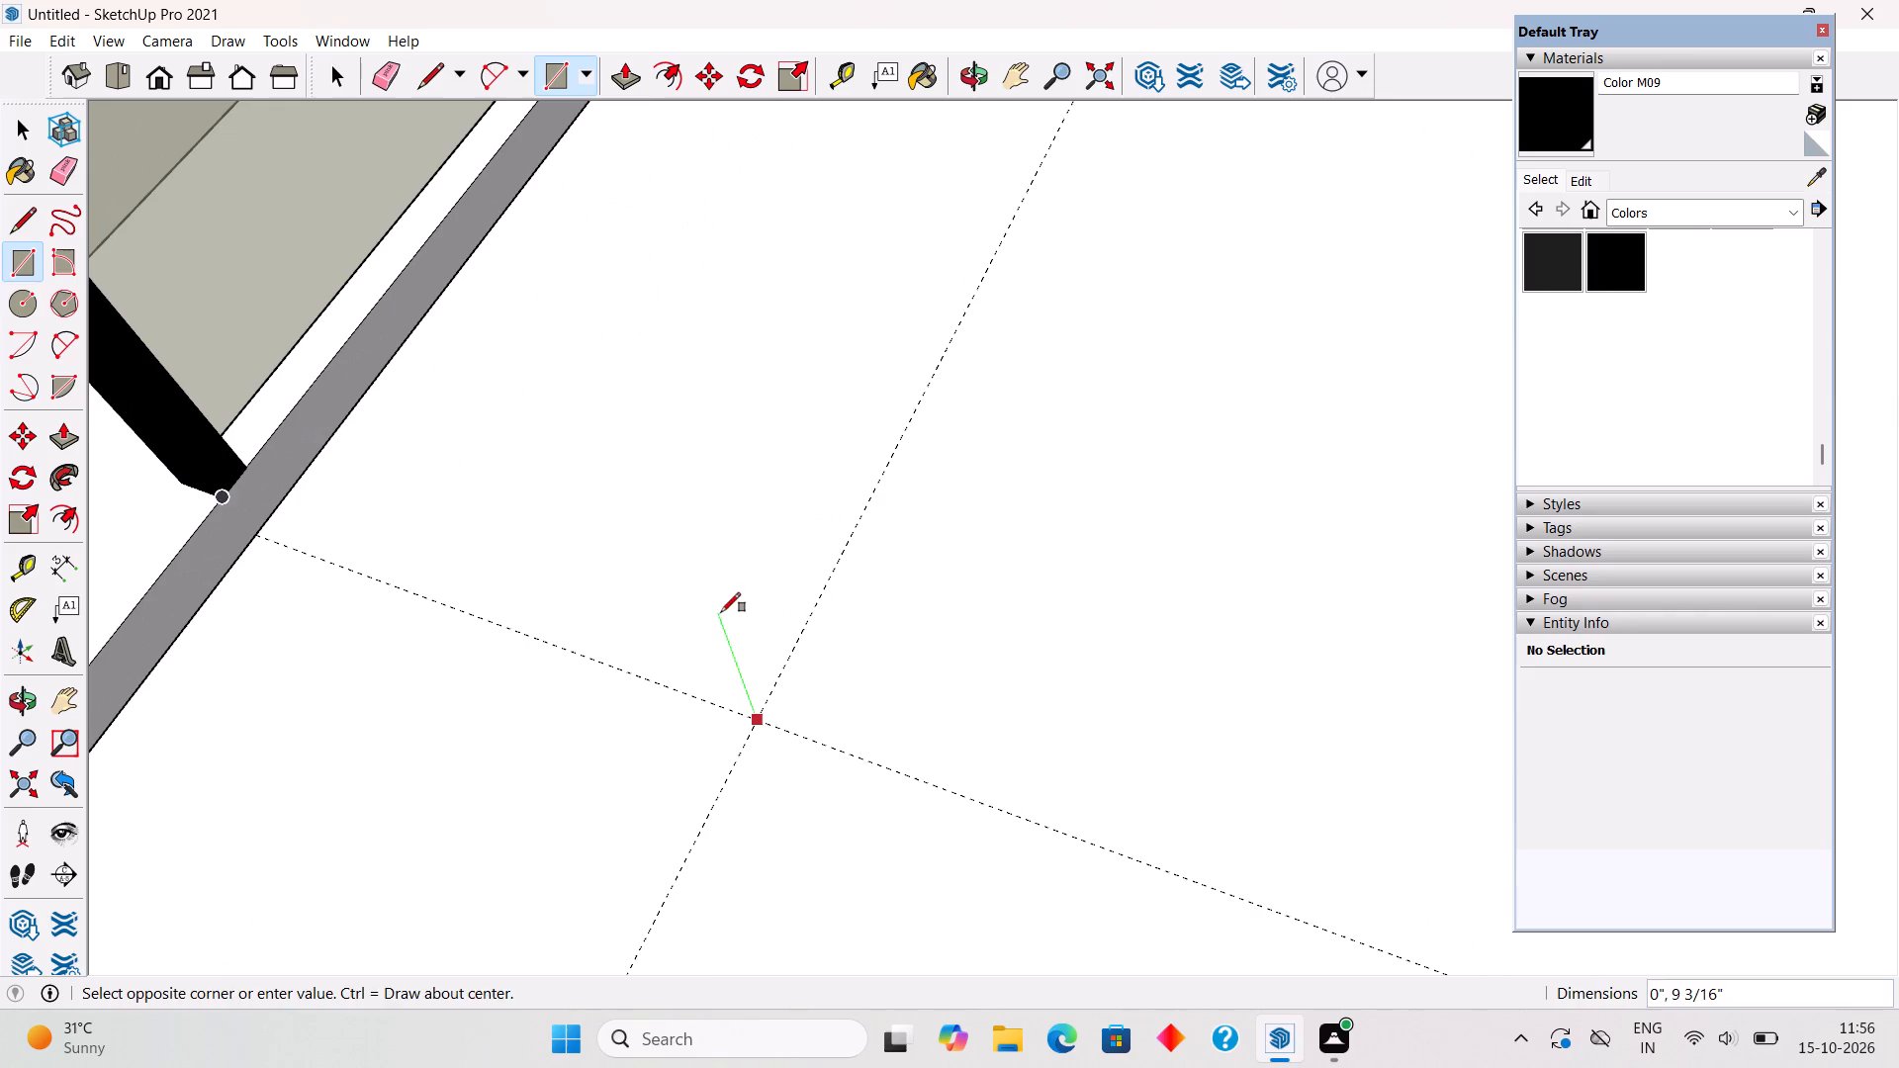
left_click(761, 714)
scroll(722, 649, "up", 6)
middle_click_drag(756, 664, 1138, 531)
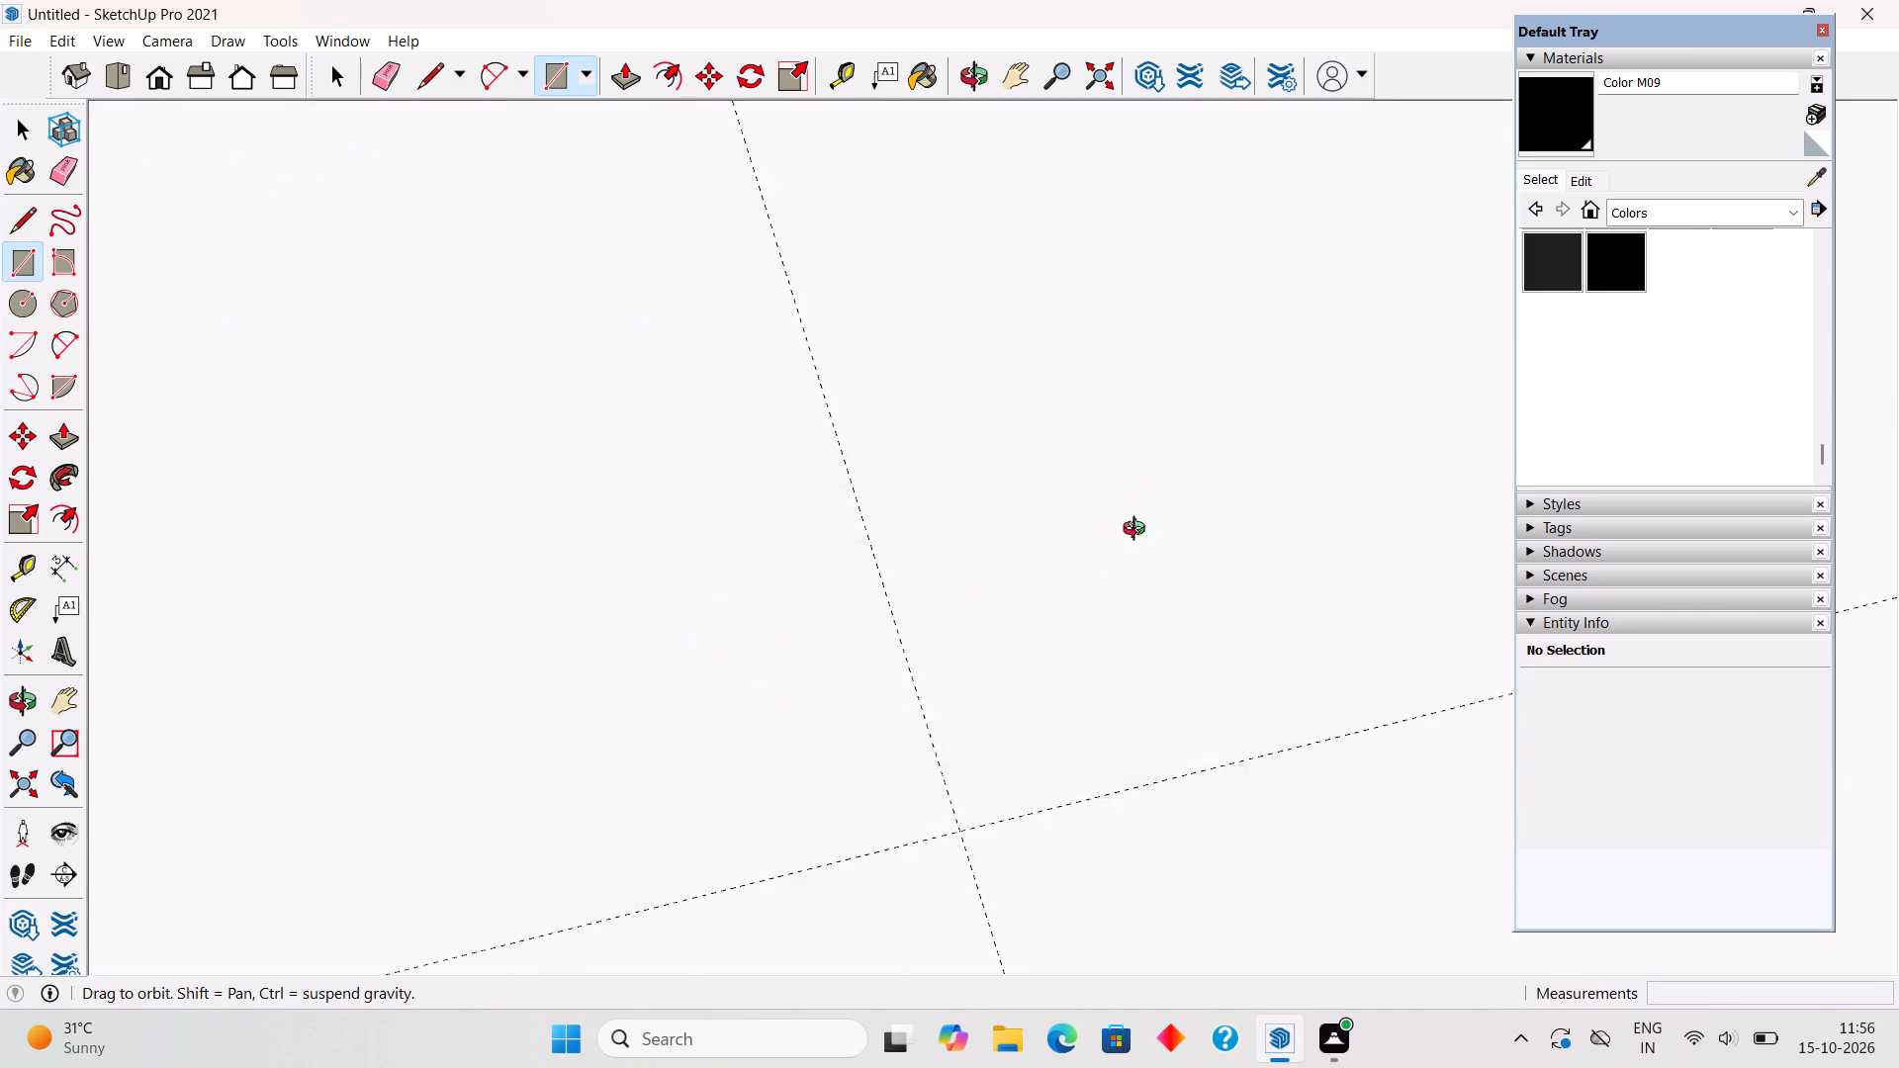
middle_click_drag(1138, 531, 1189, 451)
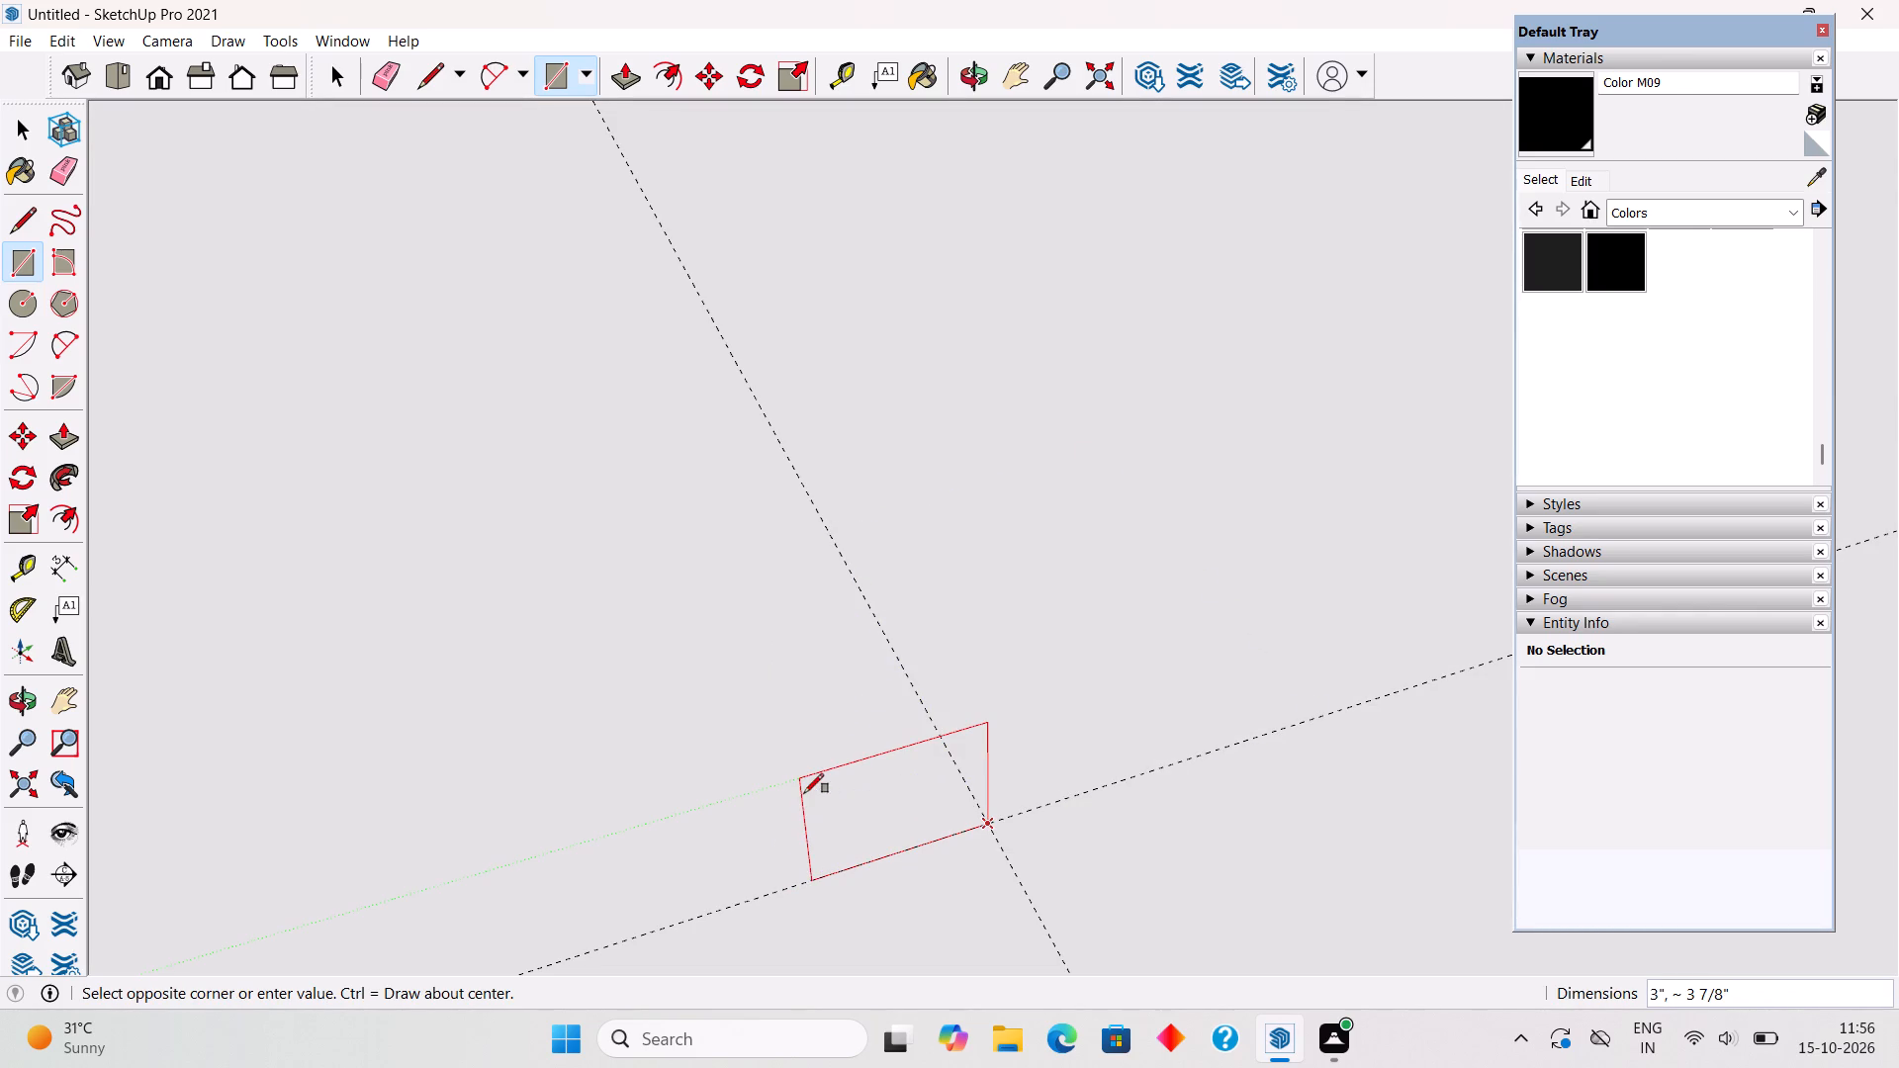
scroll(770, 792, "up", 6)
middle_click_drag(749, 737, 660, 605)
scroll(660, 605, "down", 3)
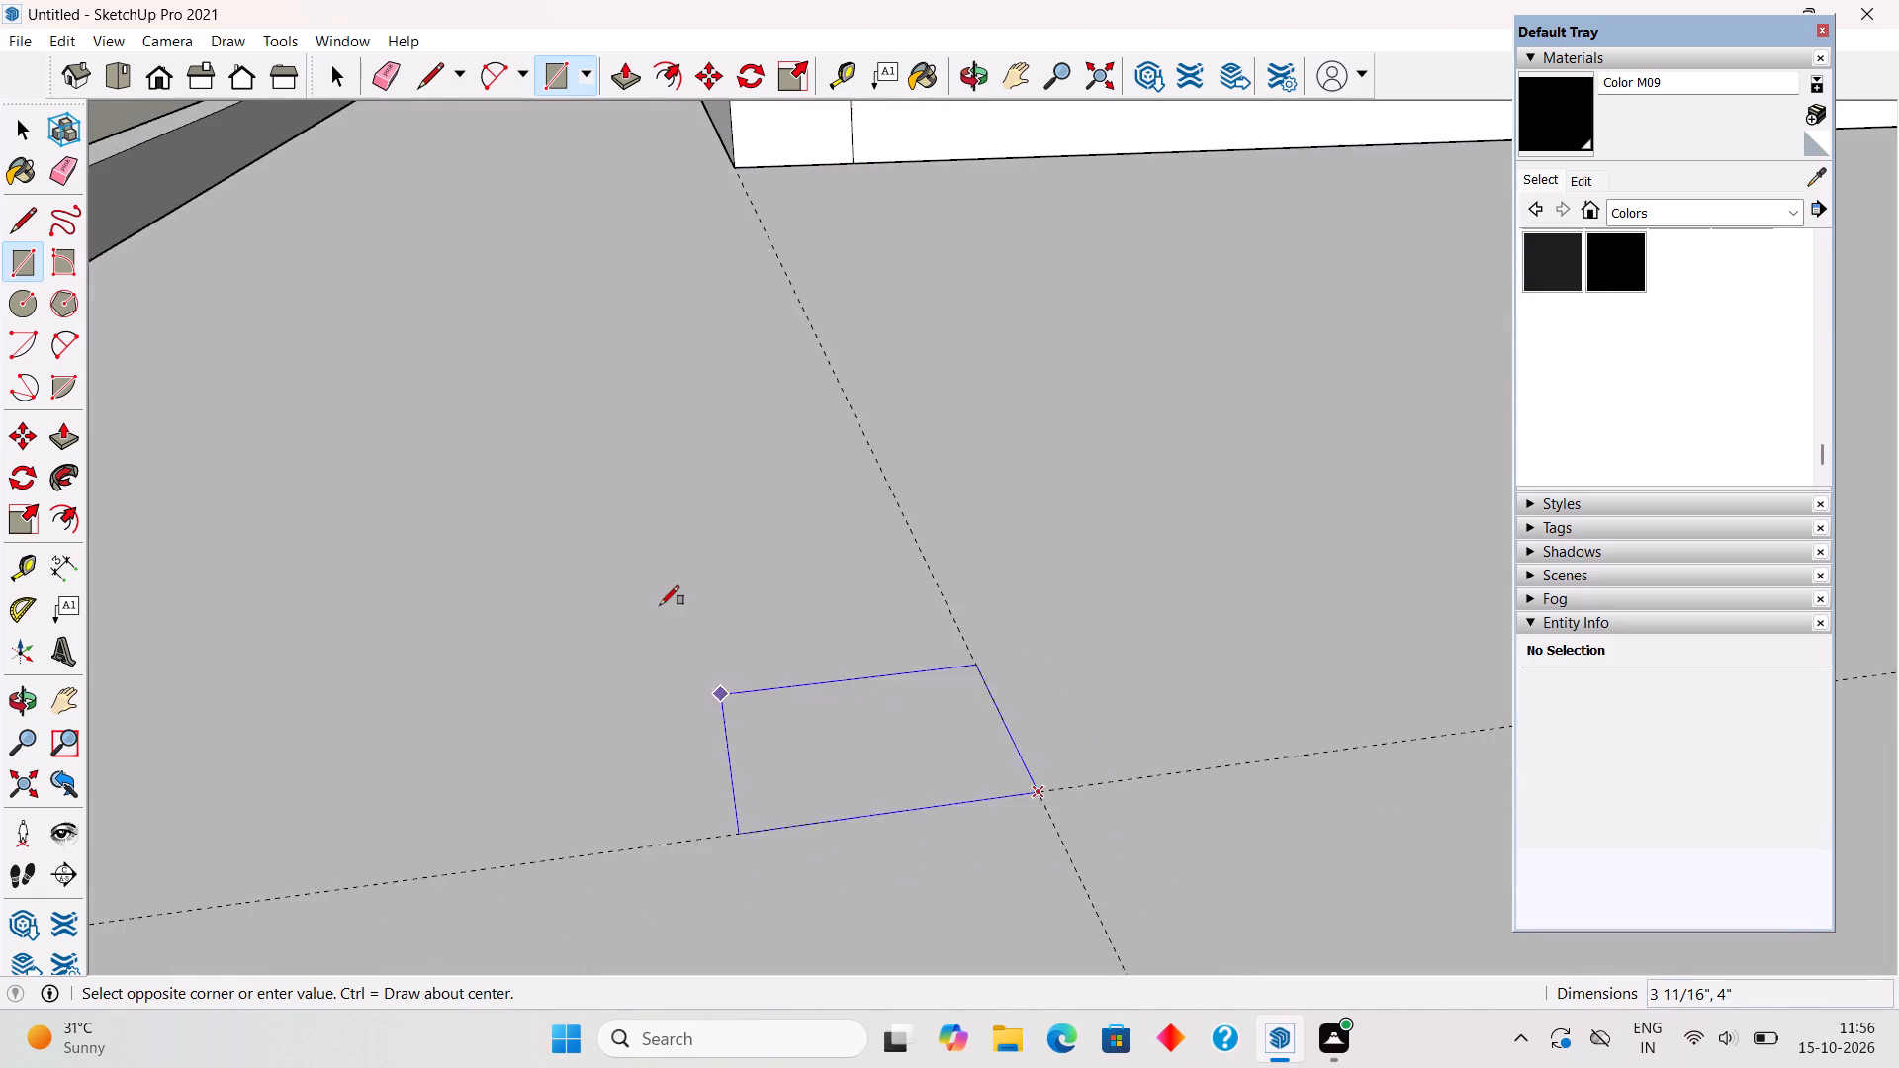
left_click(677, 699)
Push/Pull the small floor rectangle up 3' 7" to the top of the black railing post.
middle_click_drag(769, 784, 782, 677)
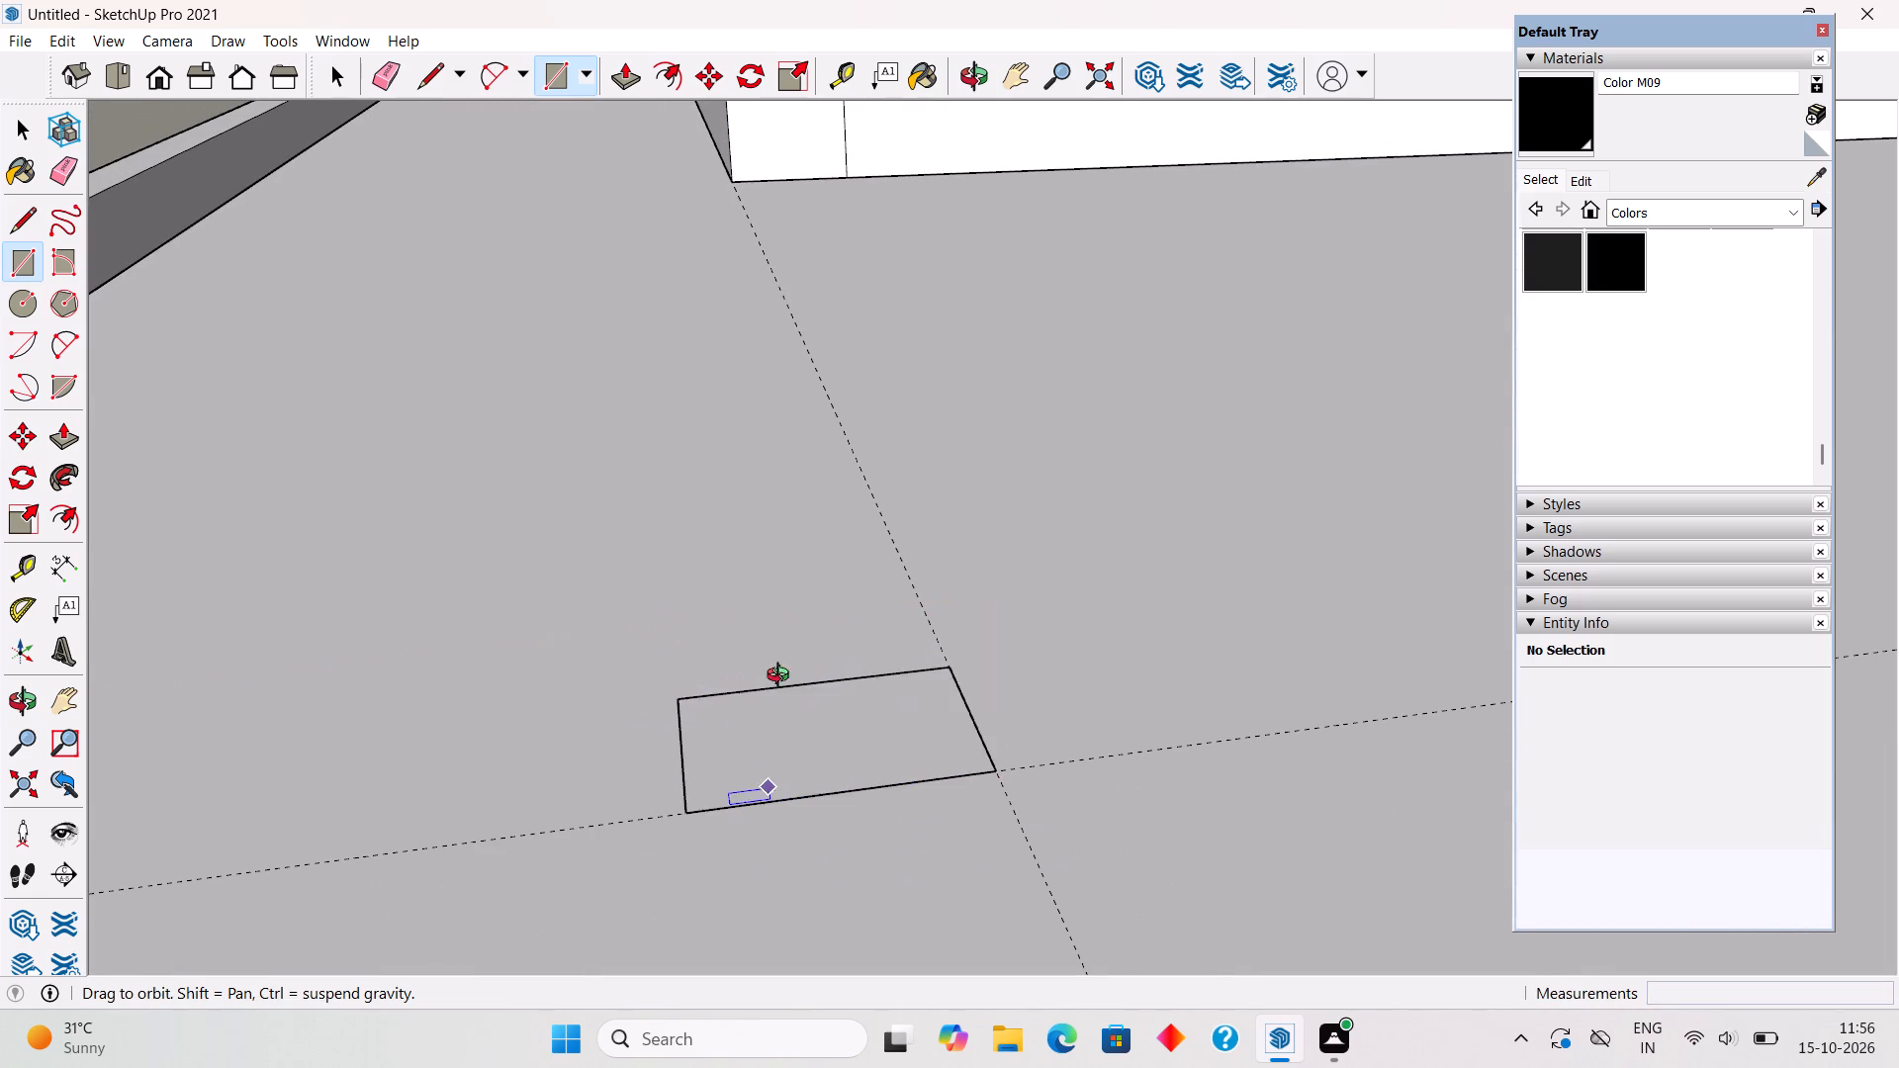
middle_click_drag(782, 677, 720, 615)
scroll(720, 615, "down", 17)
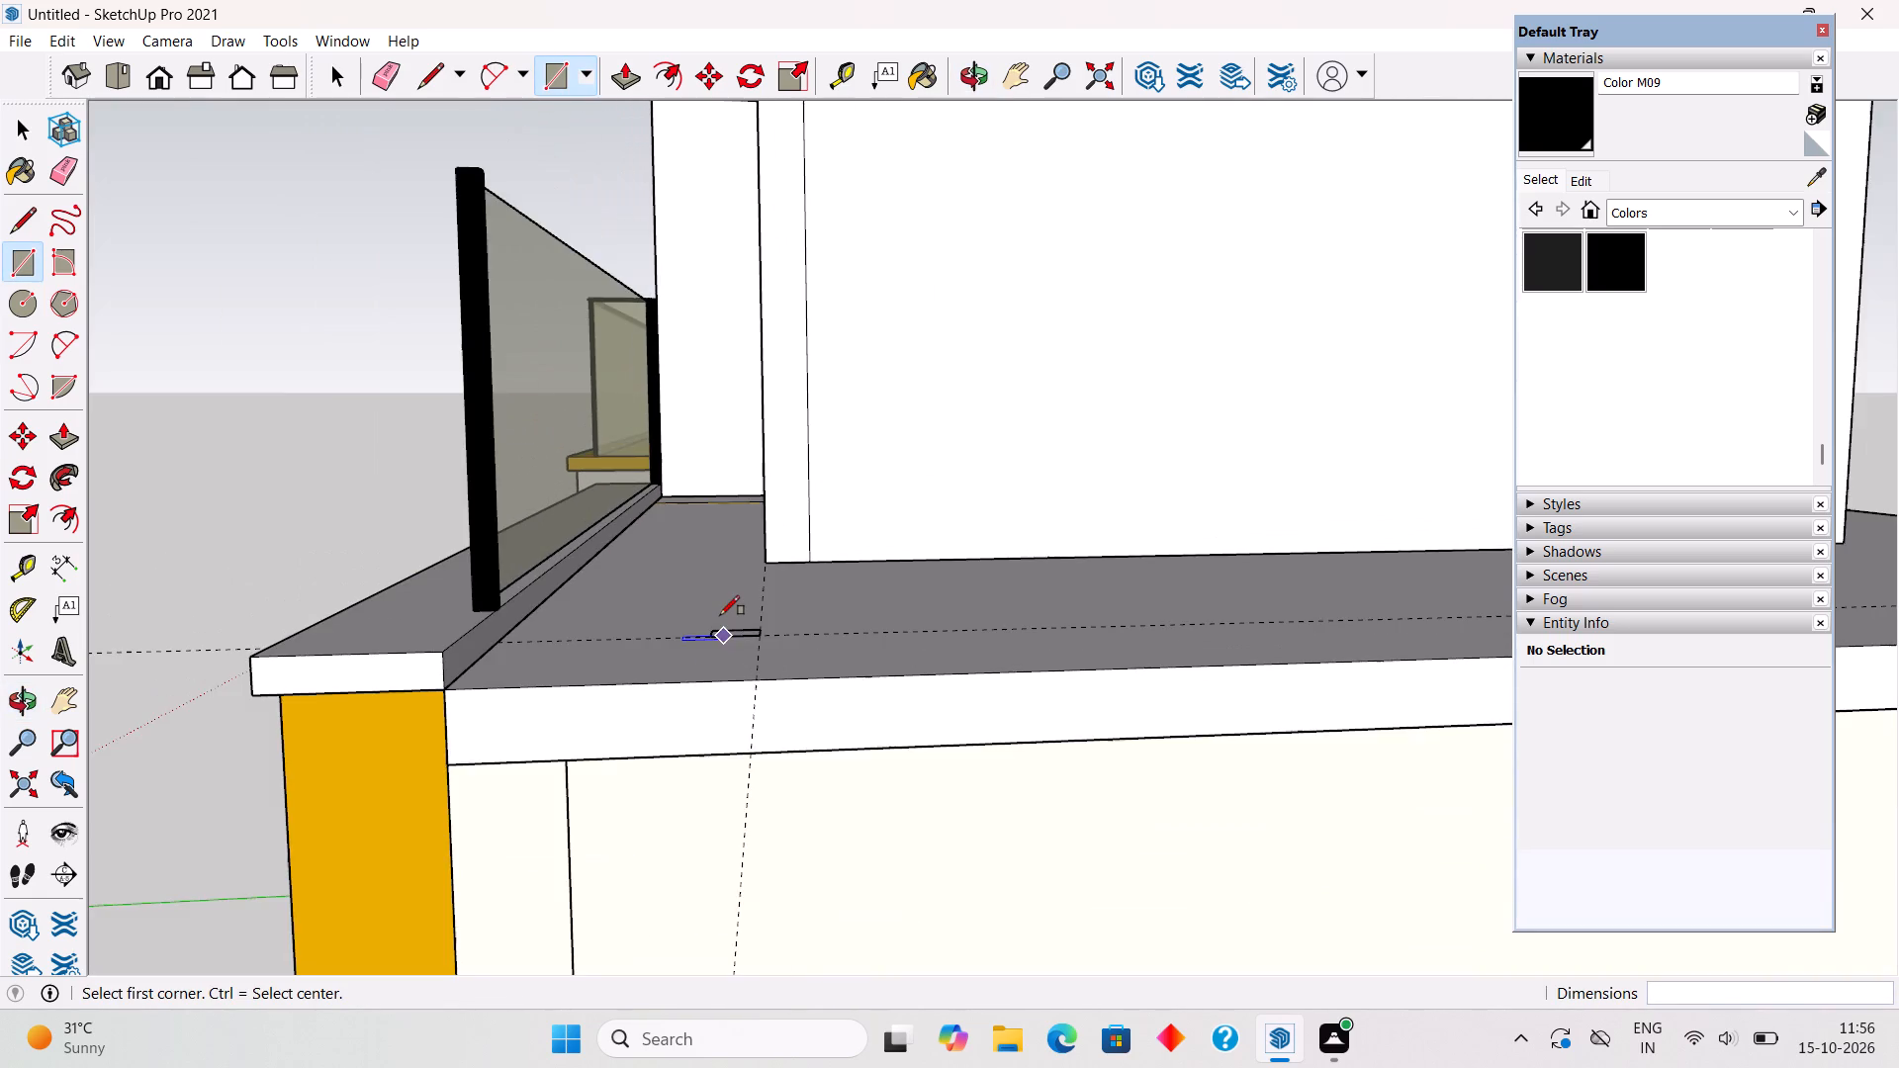
middle_click_drag(713, 740, 726, 890)
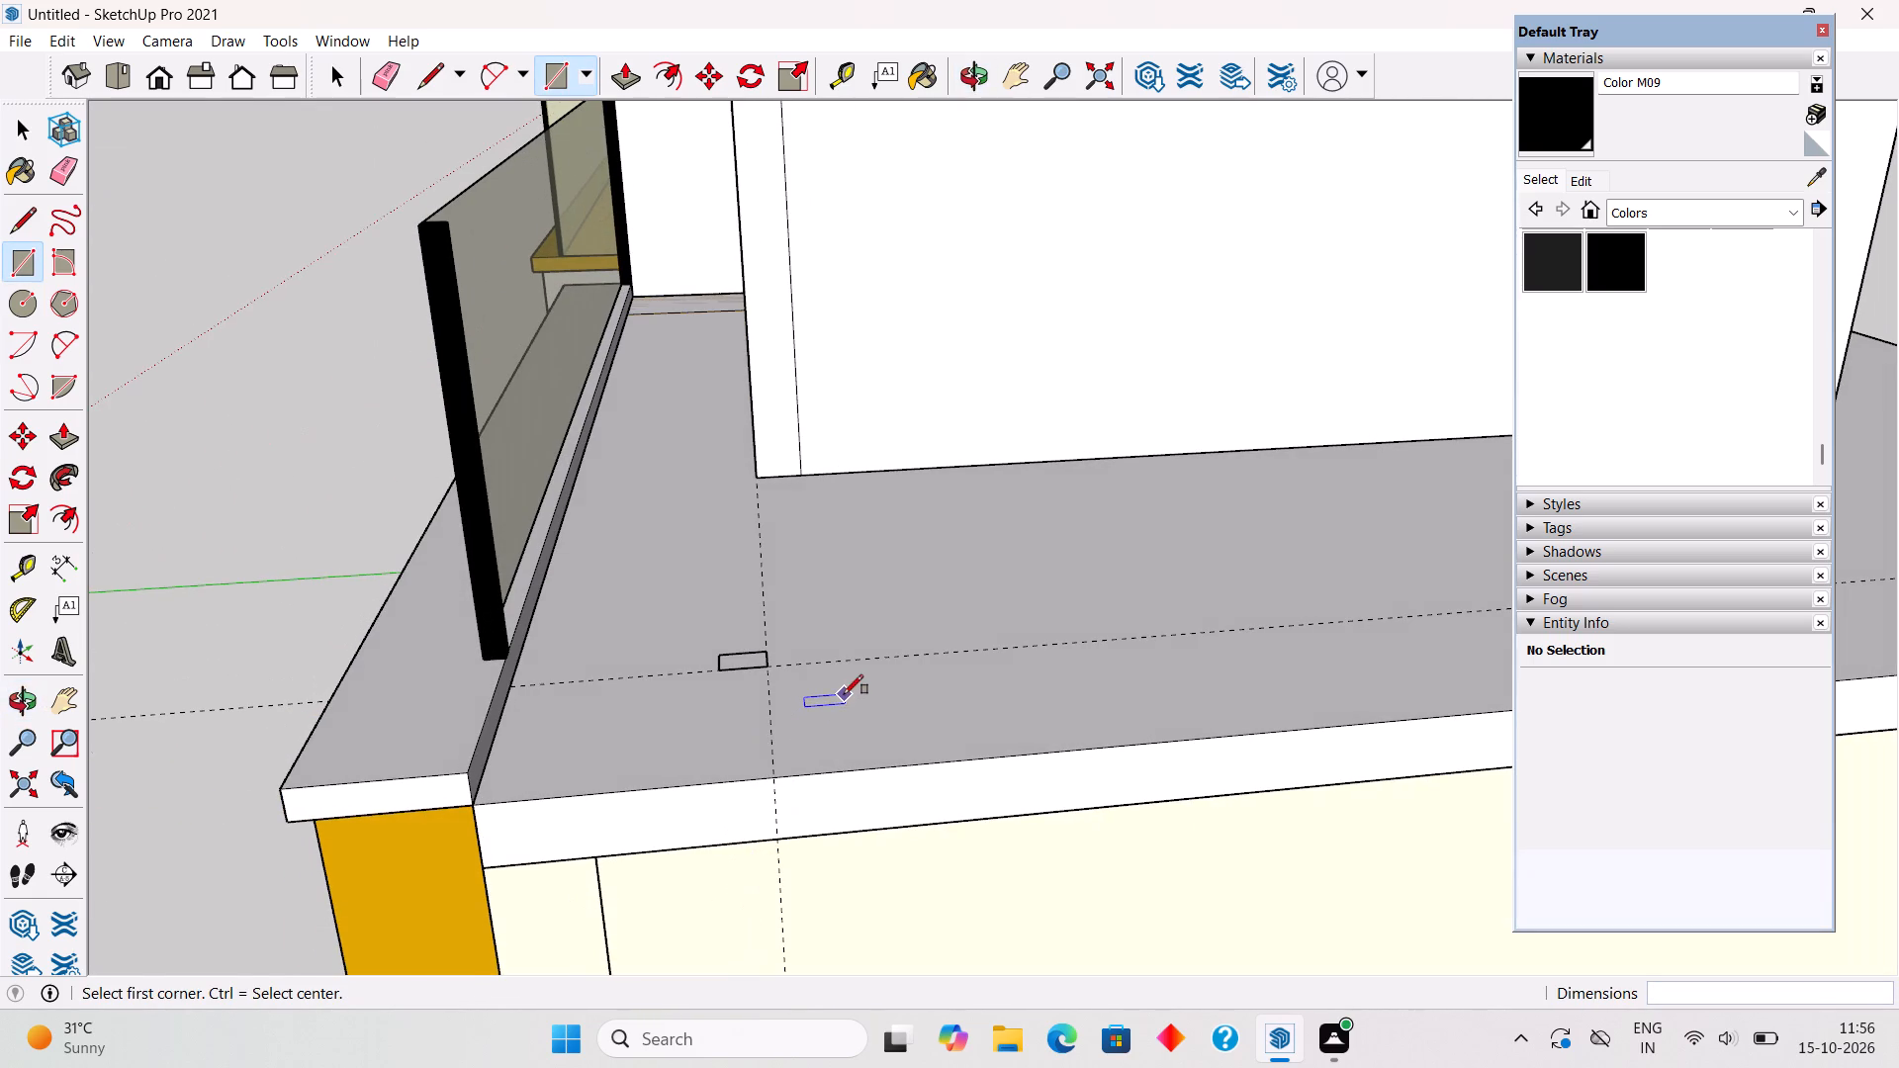
key("p")
left_click(755, 656)
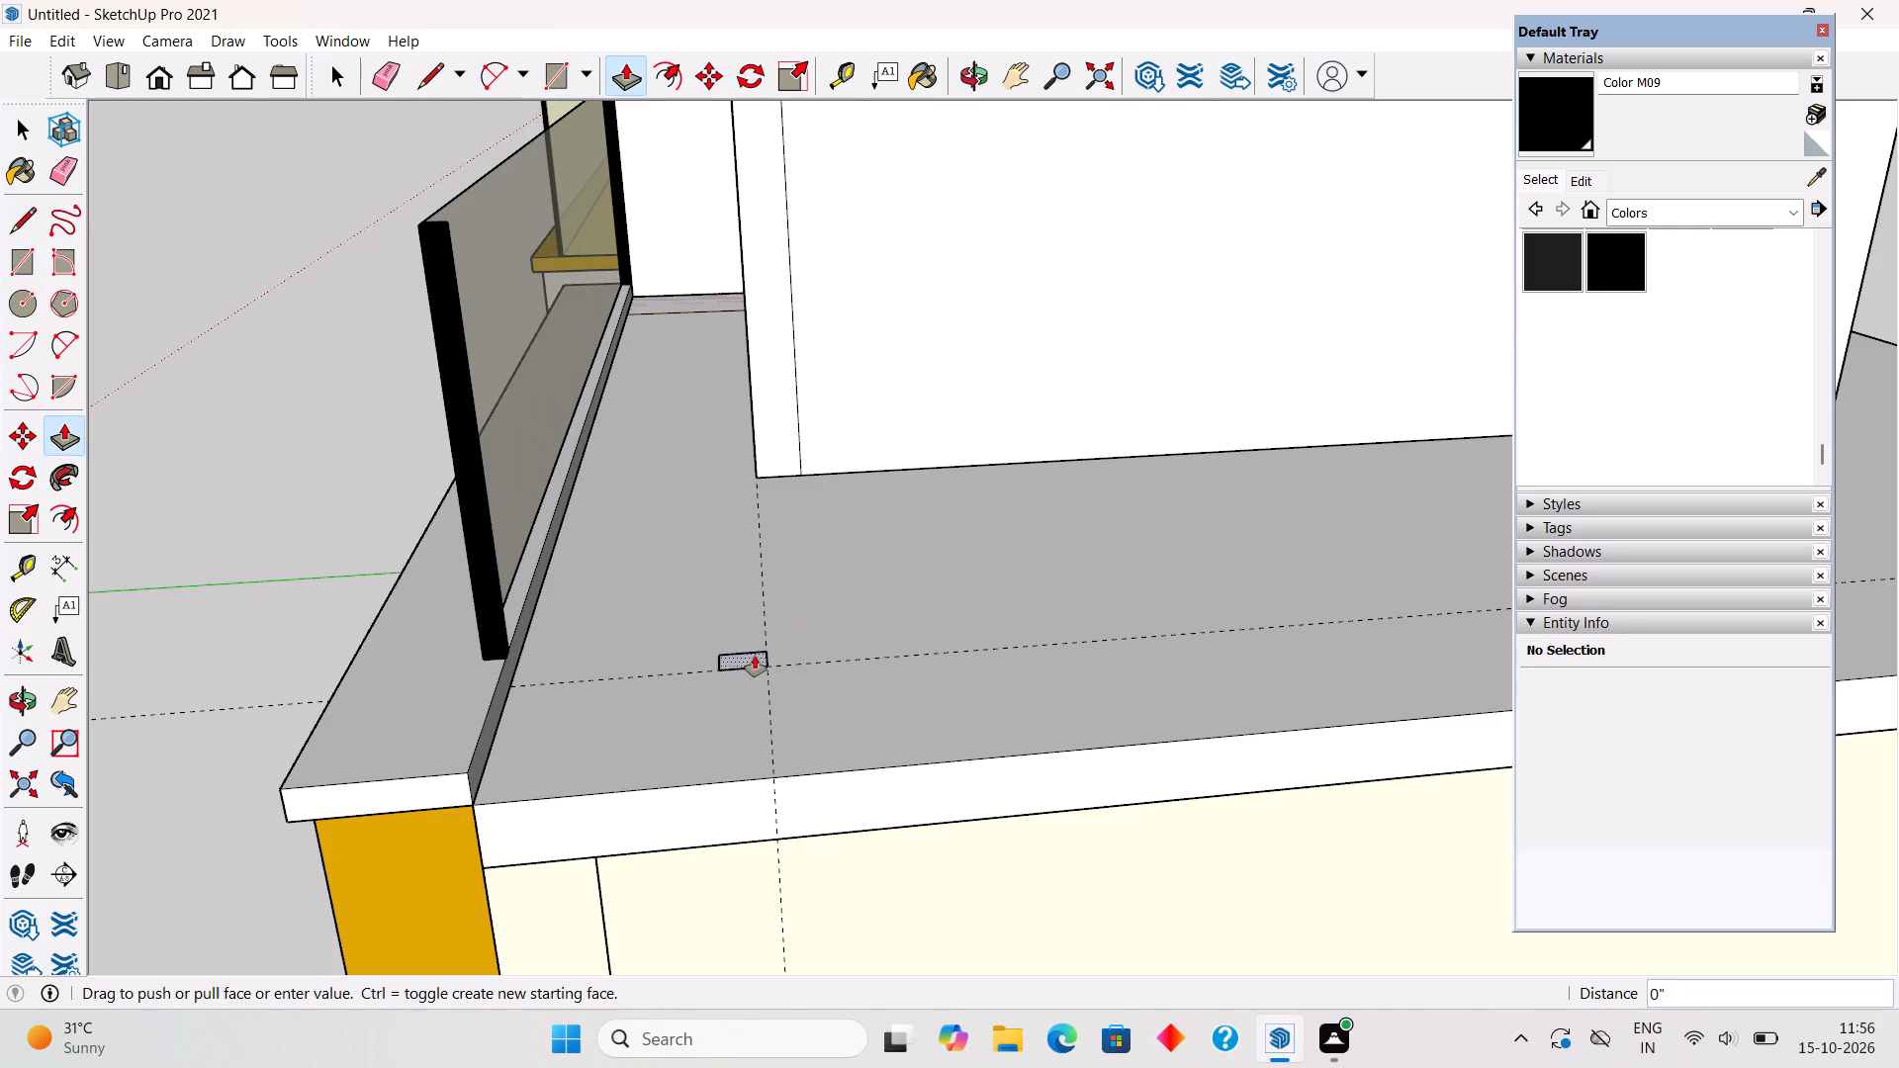
left_click(438, 224)
Push/Pull the new post's front-facing side inward by about 2 5/16" to make the post thinner.
middle_click_drag(910, 534, 1019, 528)
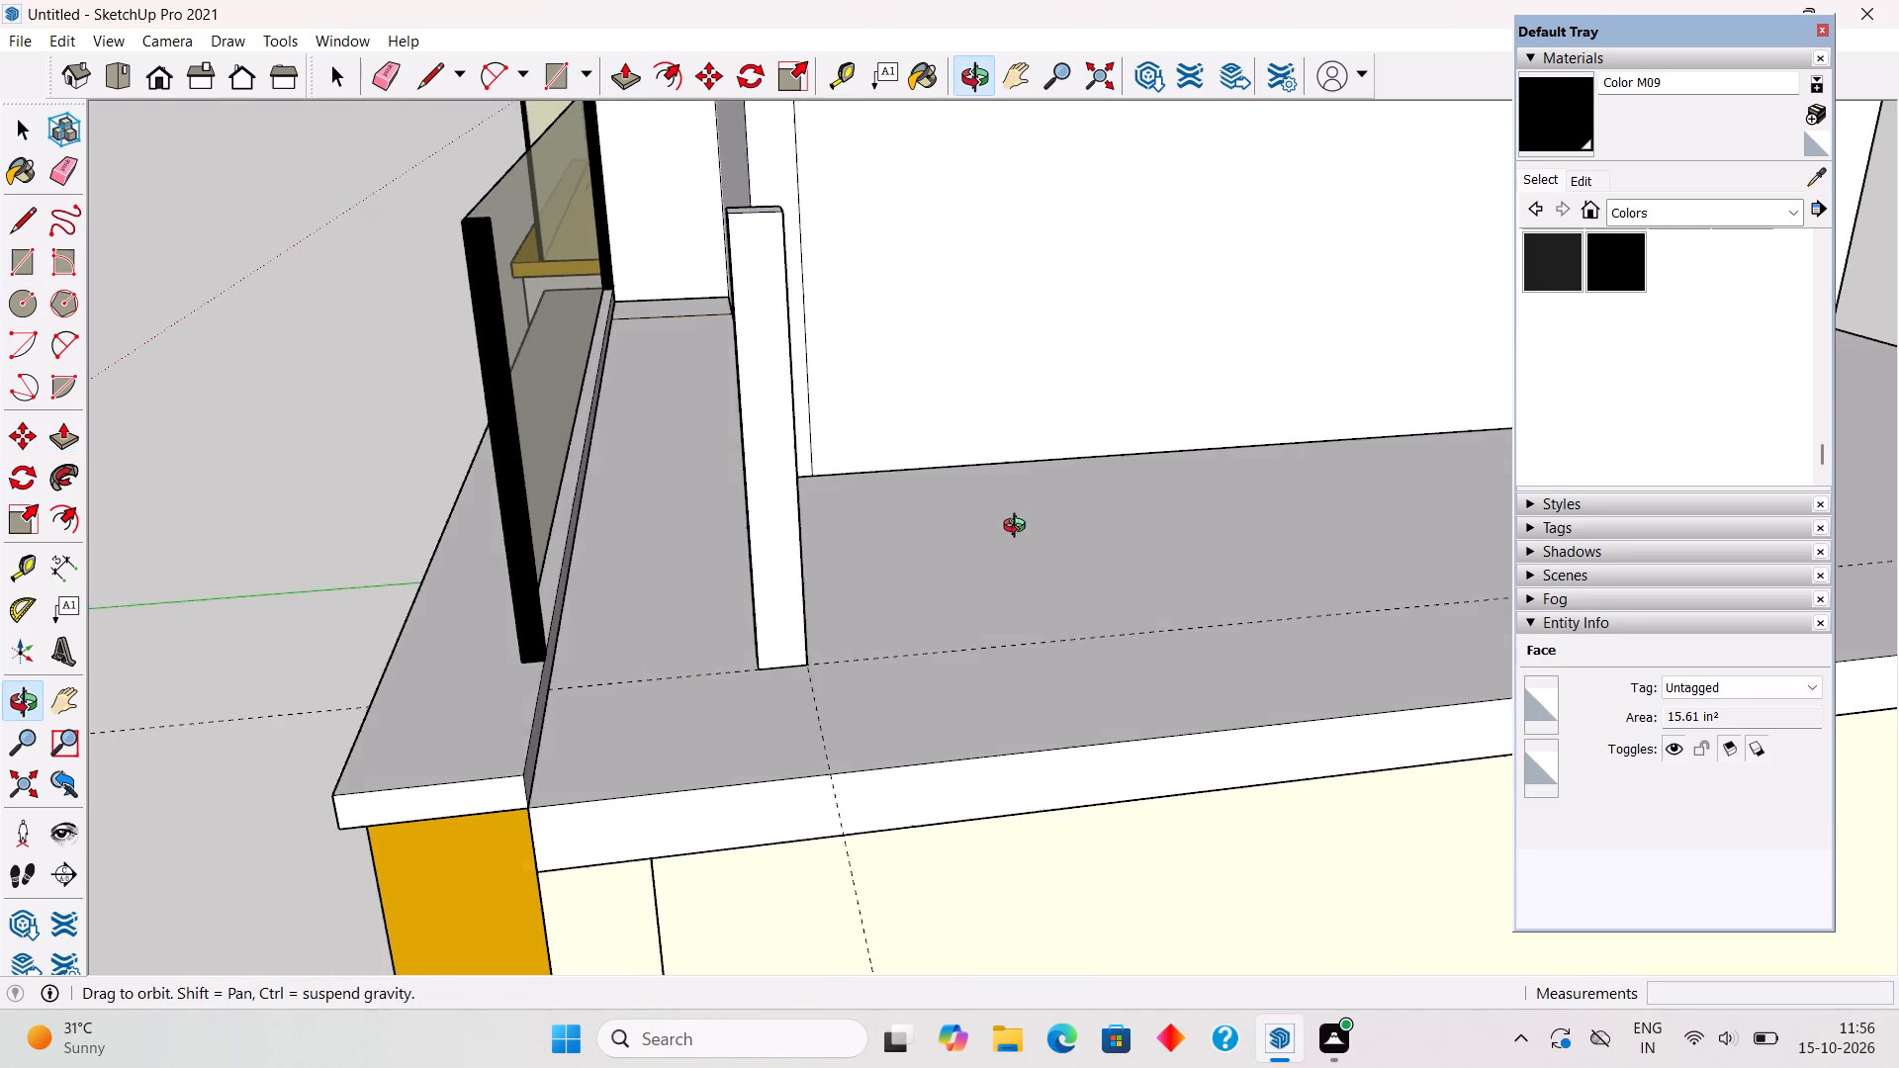
middle_click_drag(1019, 528, 1130, 495)
scroll(1105, 520, "up", 2)
left_click(1118, 526)
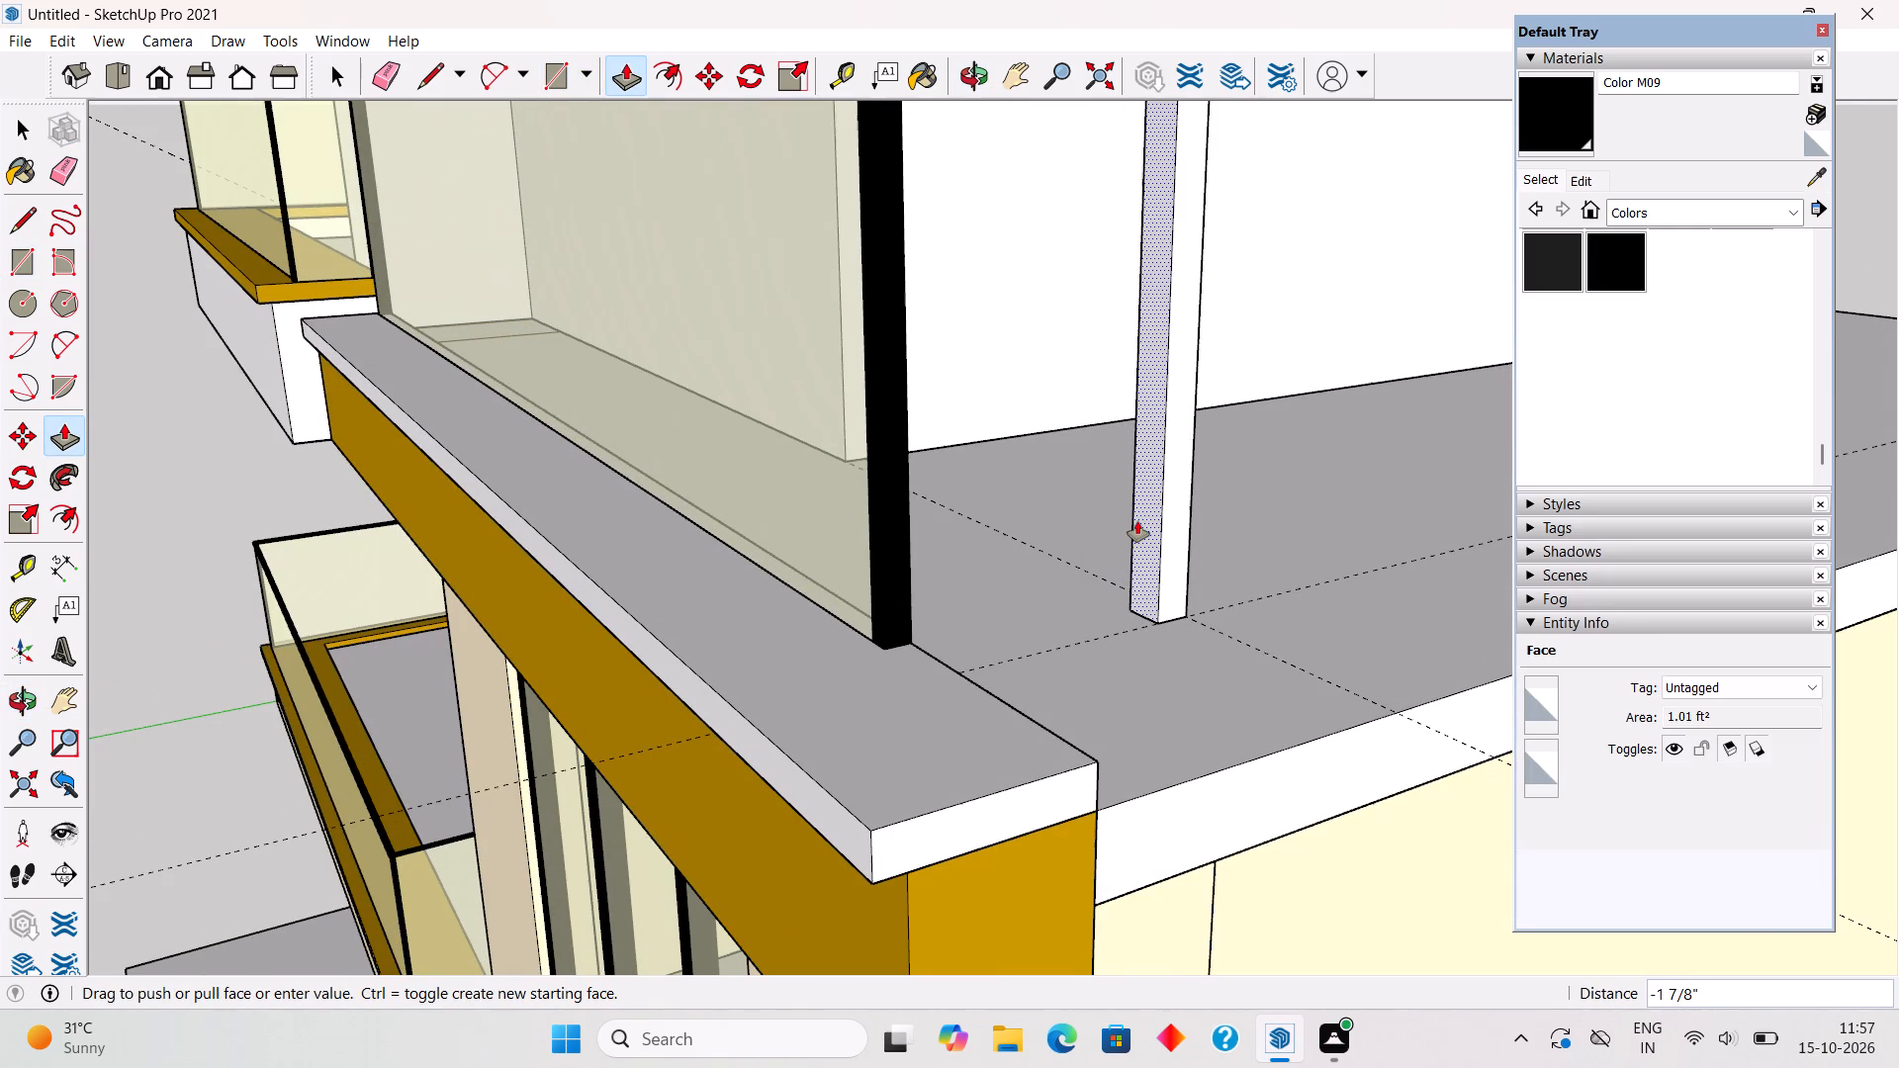
left_click(1141, 518)
middle_click_drag(1193, 640, 949, 560)
scroll(949, 560, "down", 2)
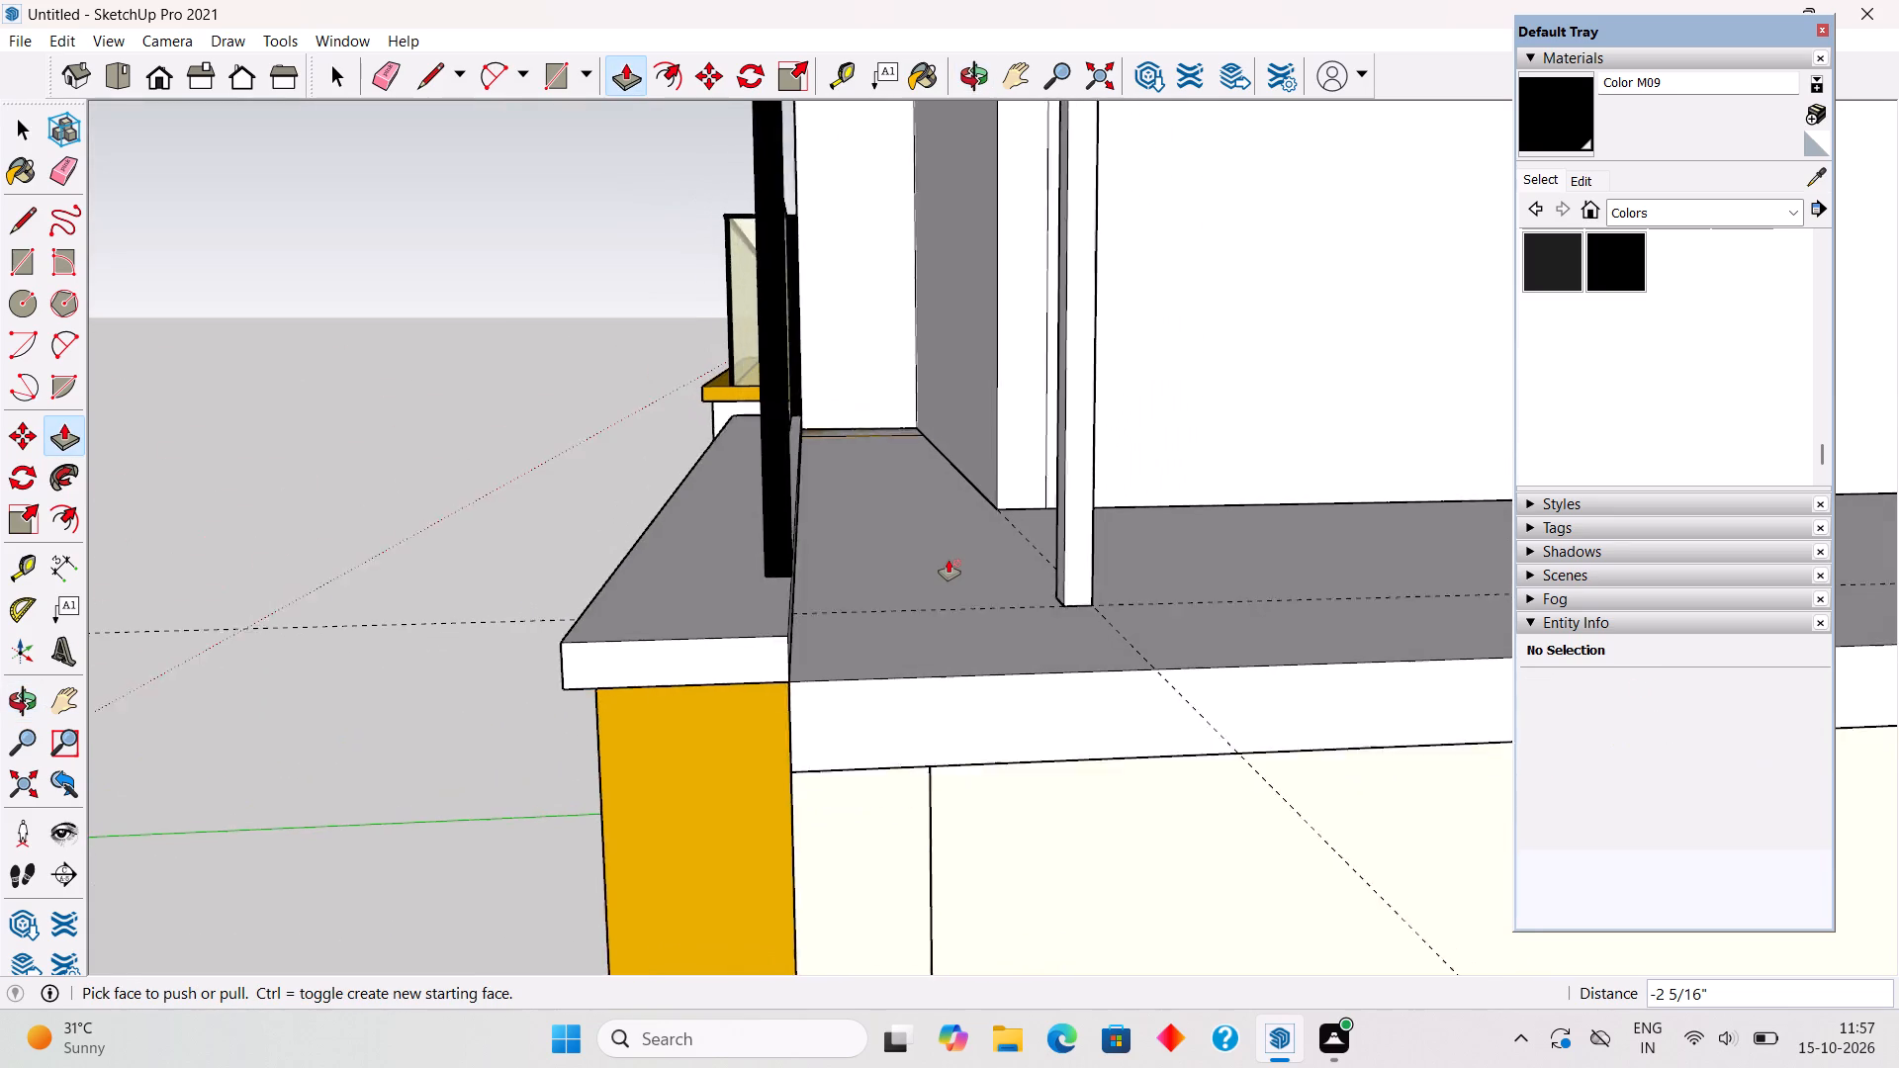
scroll(949, 560, "down", 2)
key("space")
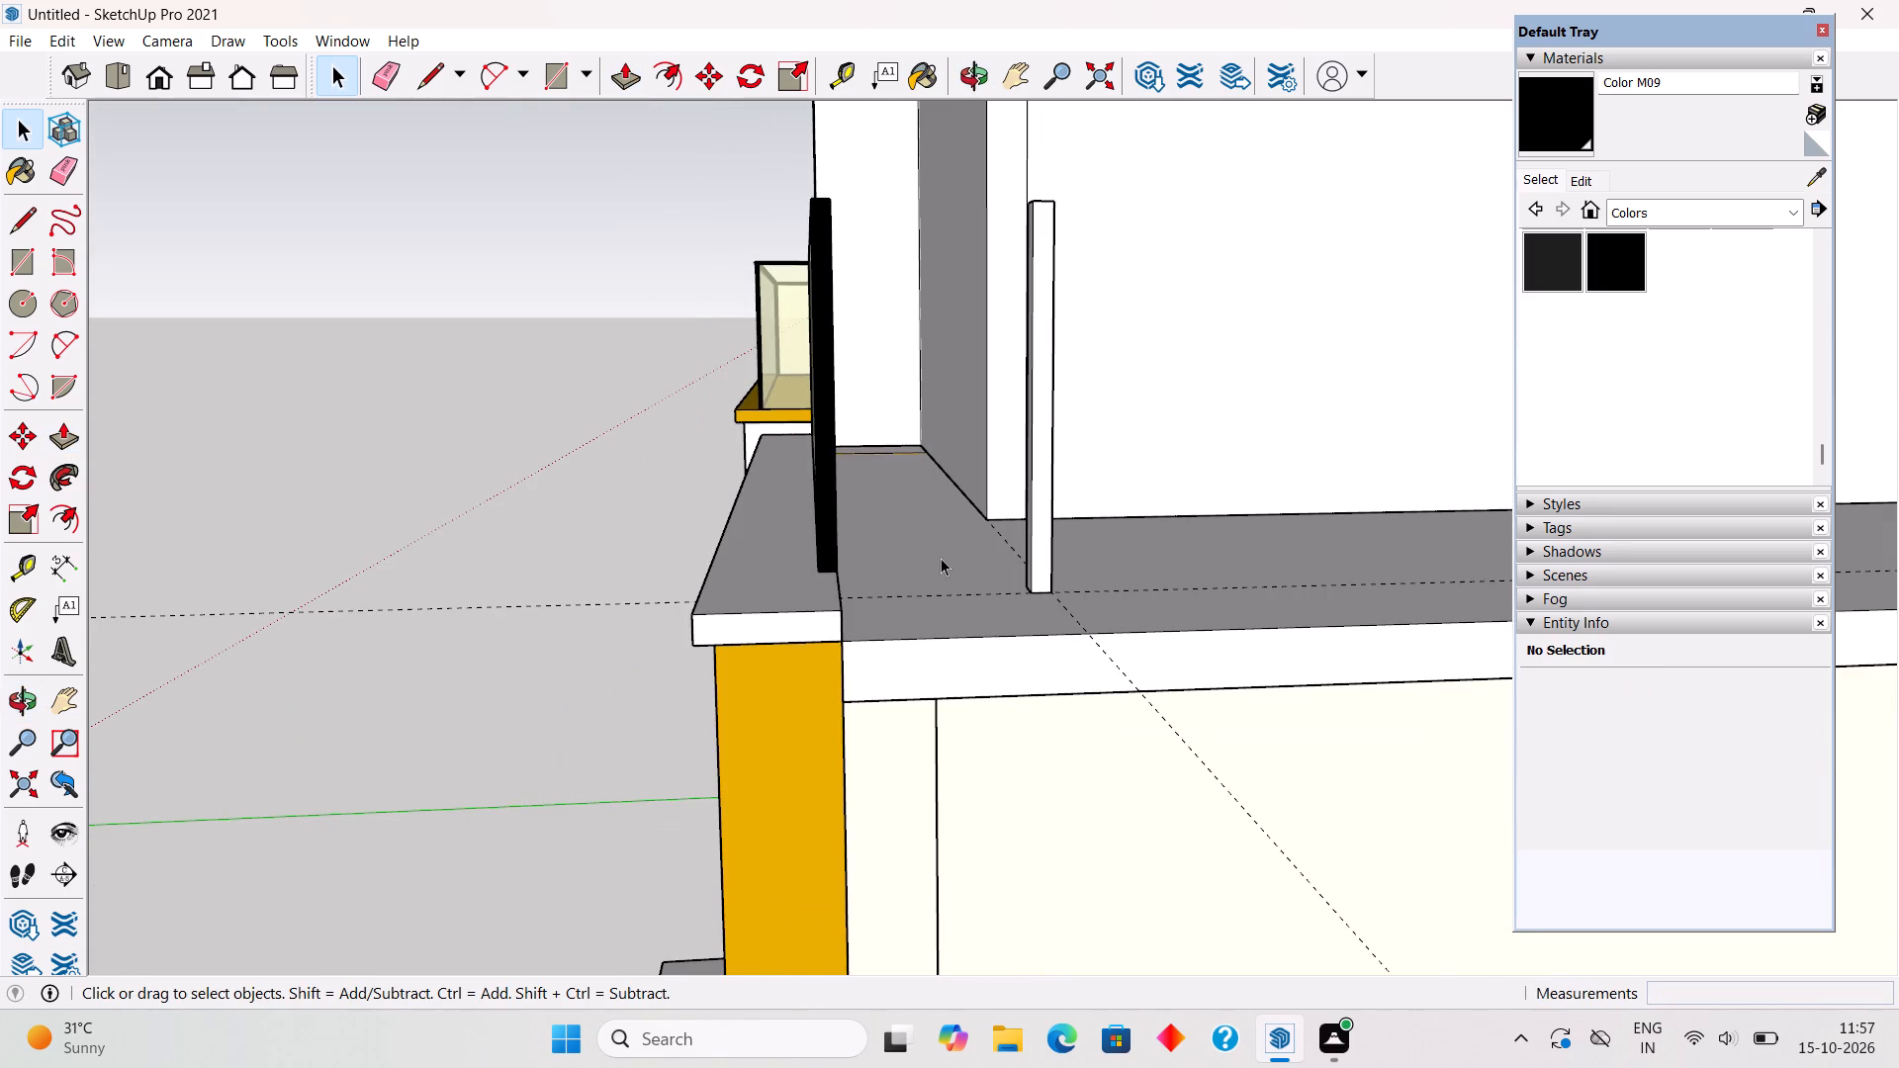
Draw a vertical railing-panel rectangle, 3' 7" by about 1' 9 11/16", from the black corner post's top to the new post's base.
key("r")
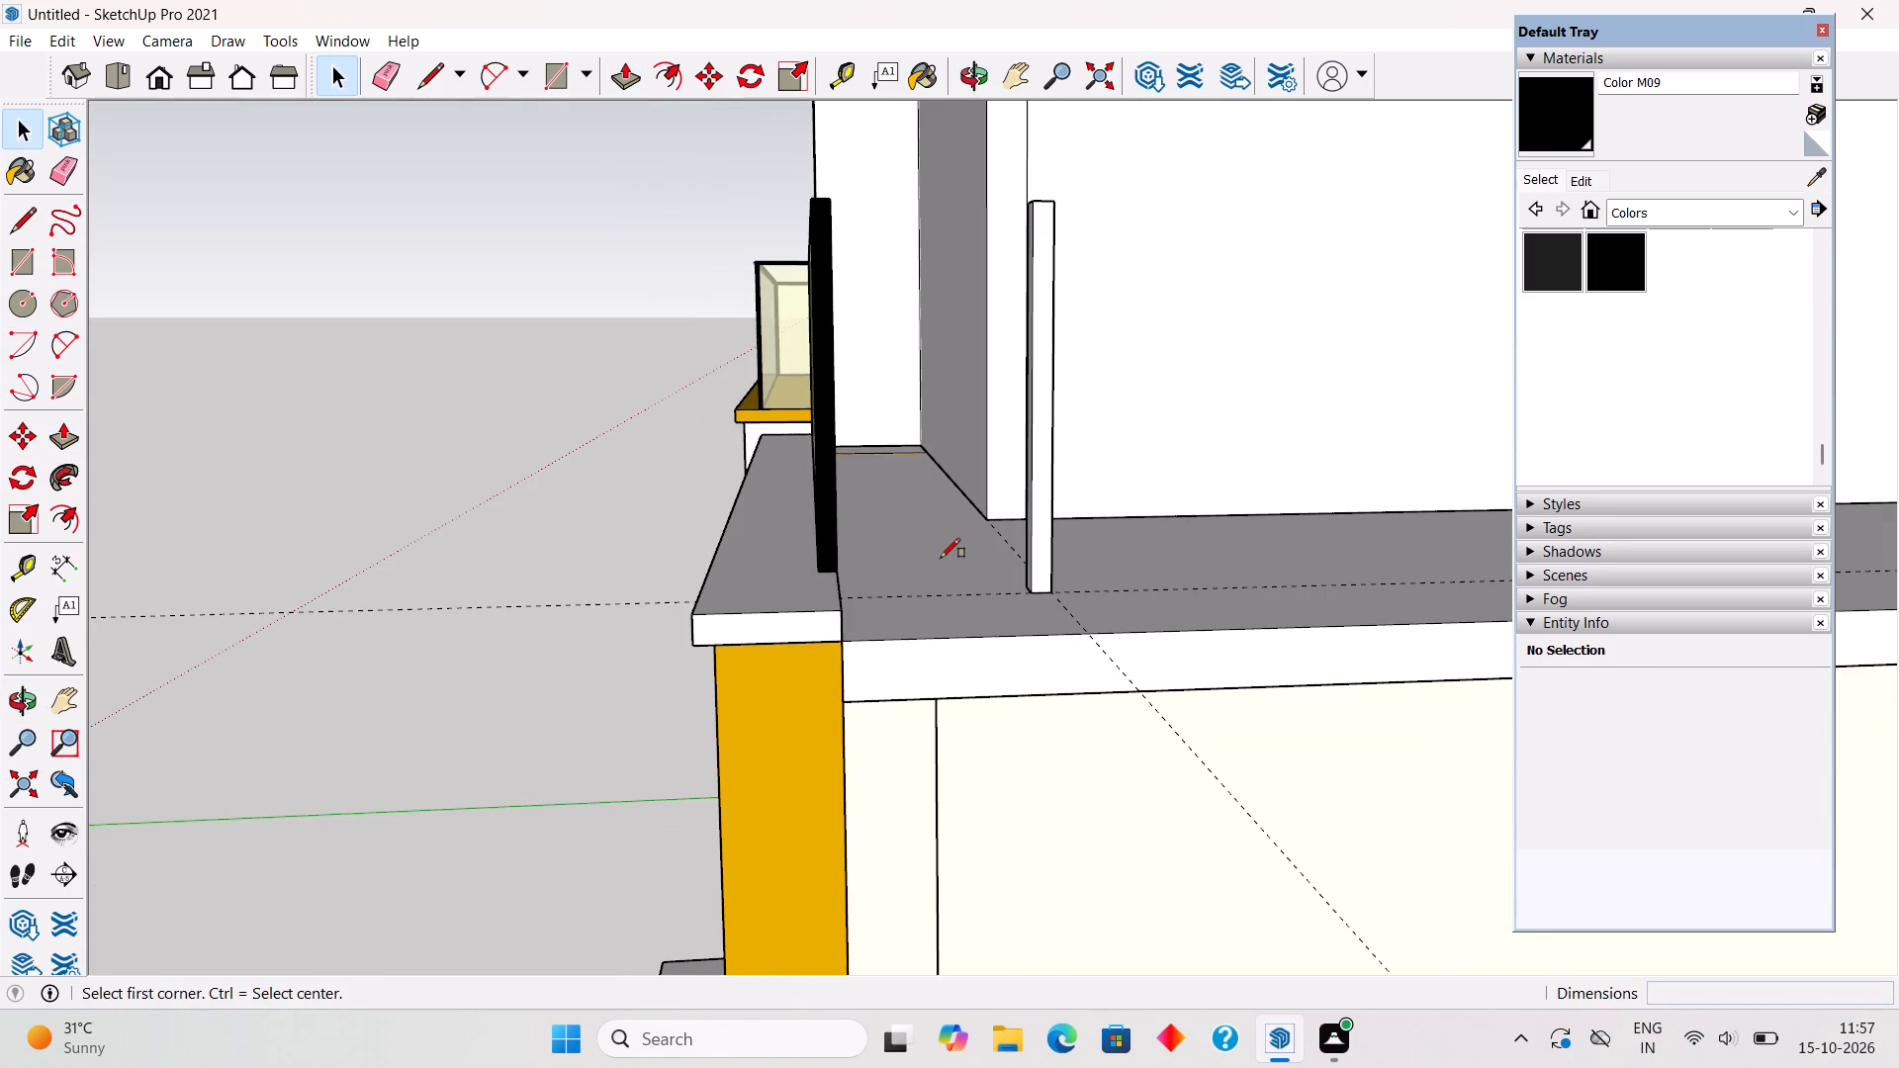
left_click(822, 198)
scroll(995, 546, "up", 4)
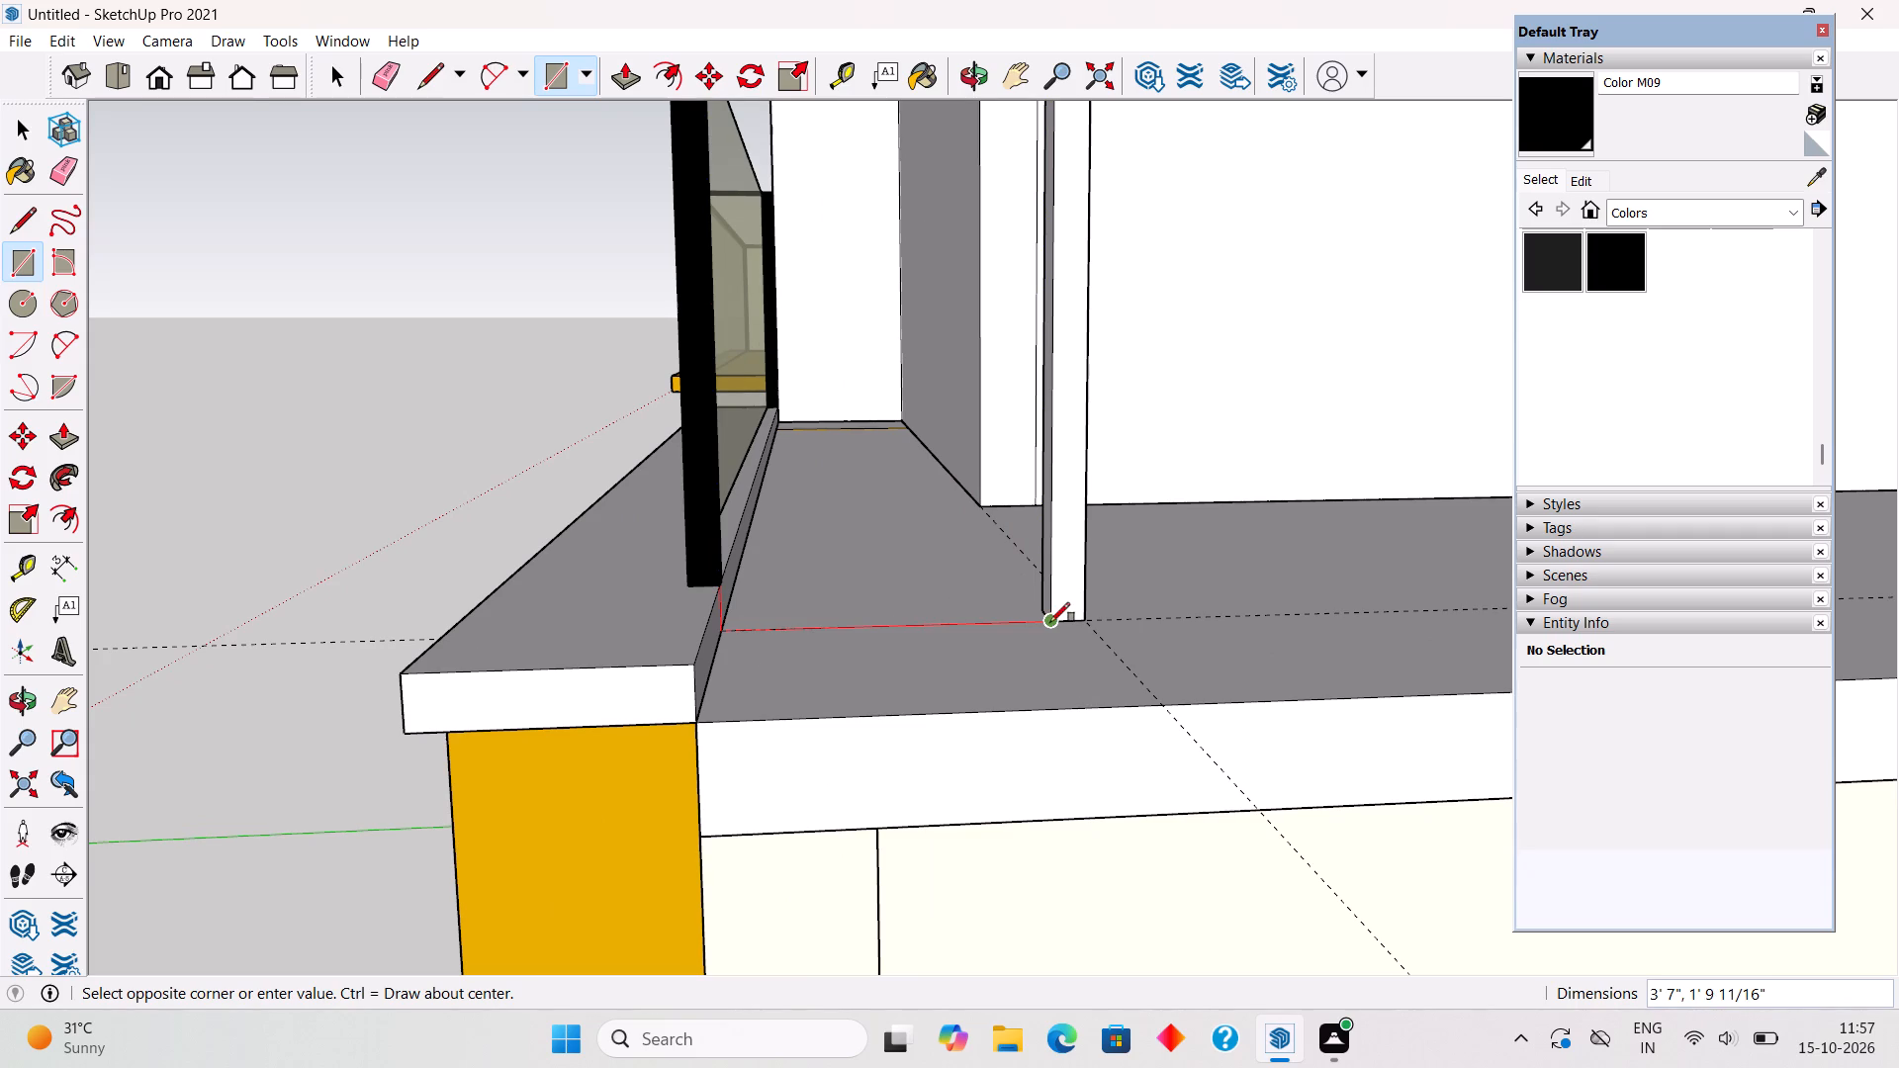
left_click(1050, 622)
scroll(1050, 622, "down", 9)
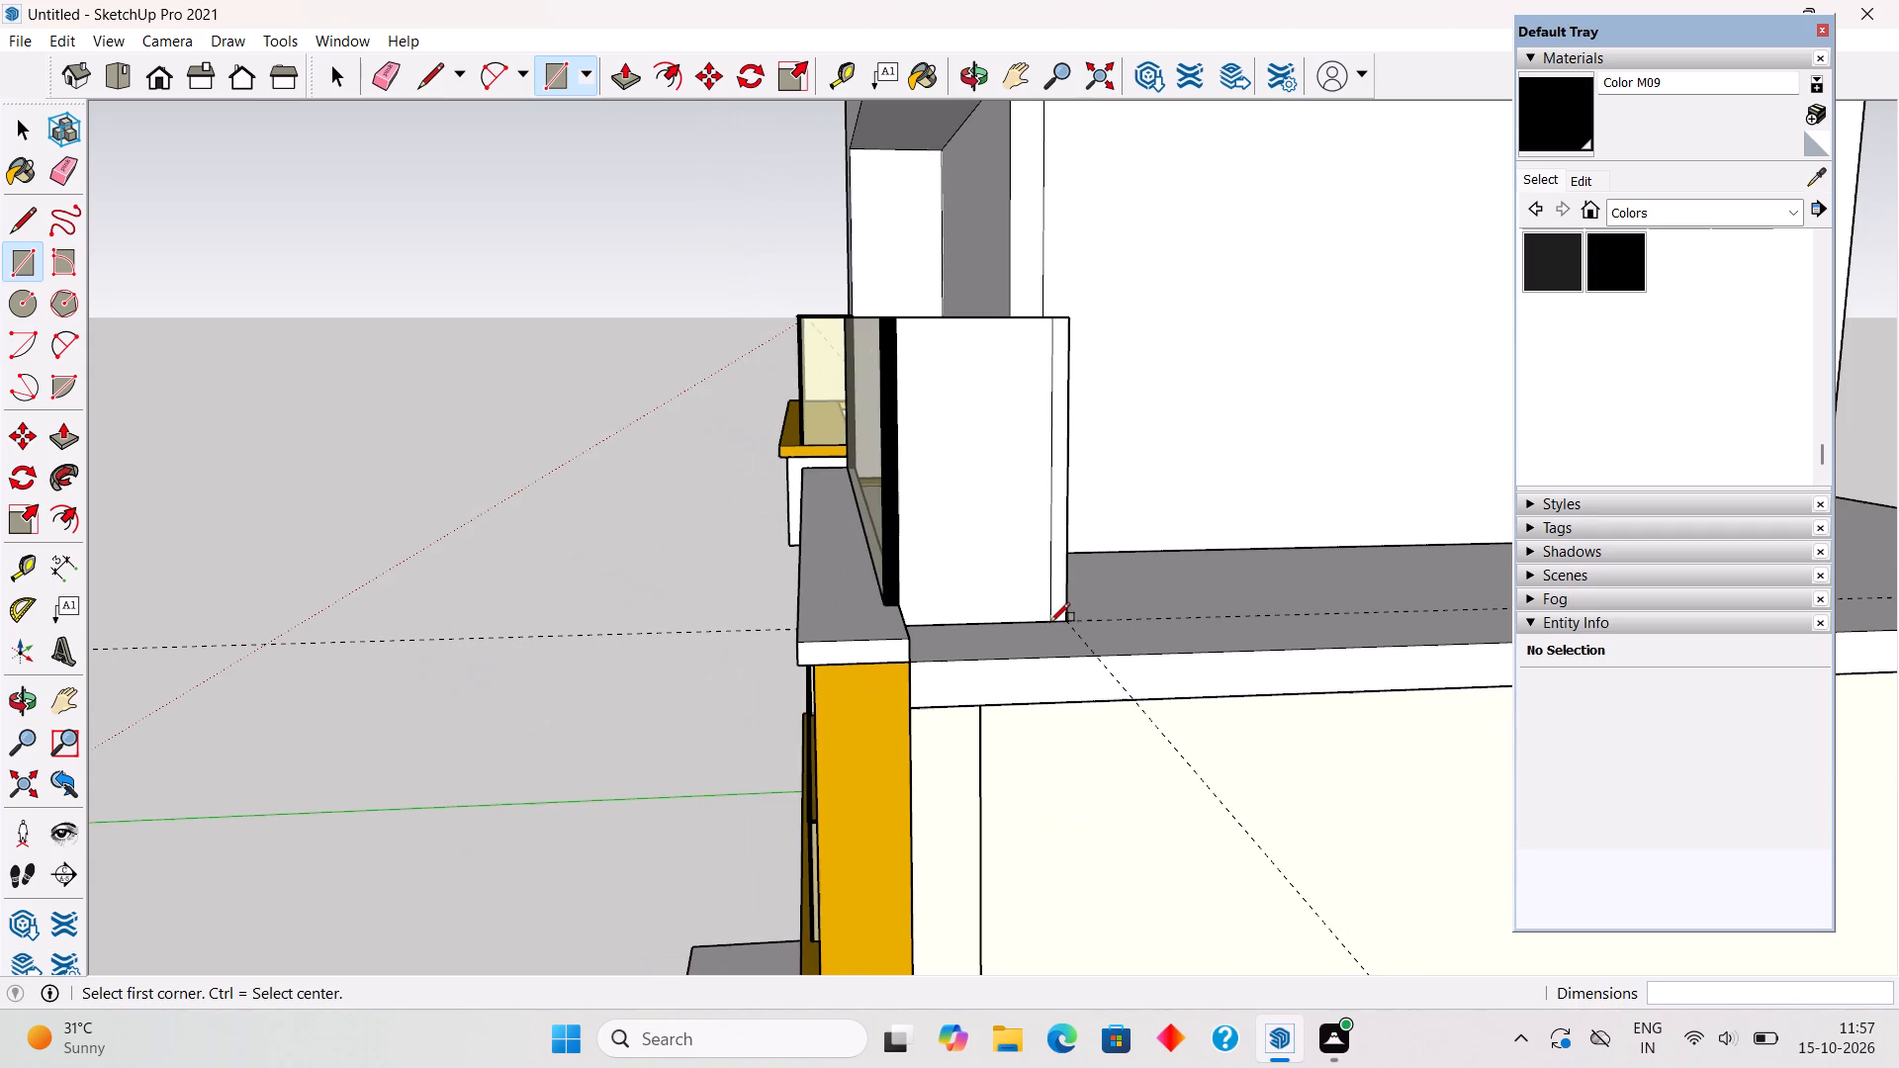
key("space")
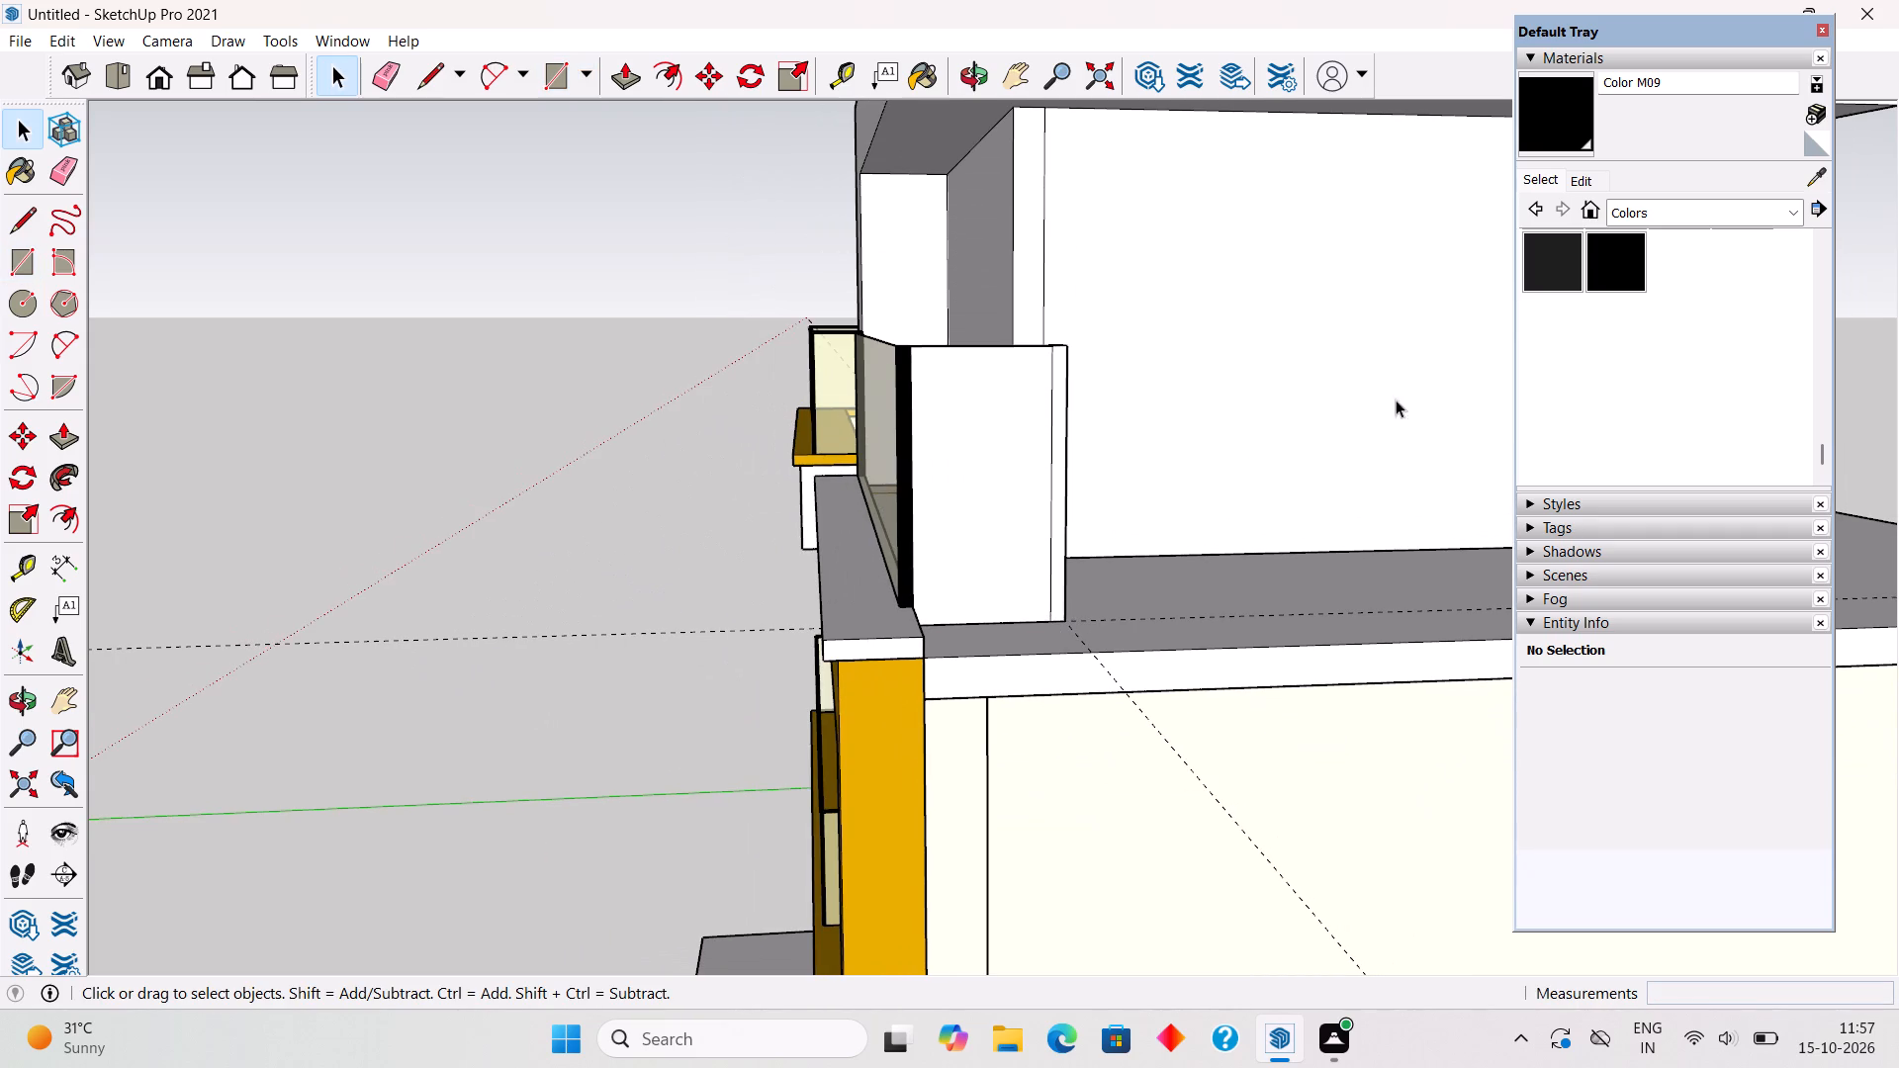
Paint the new post's outward face with black Color M09.
left_click(1635, 274)
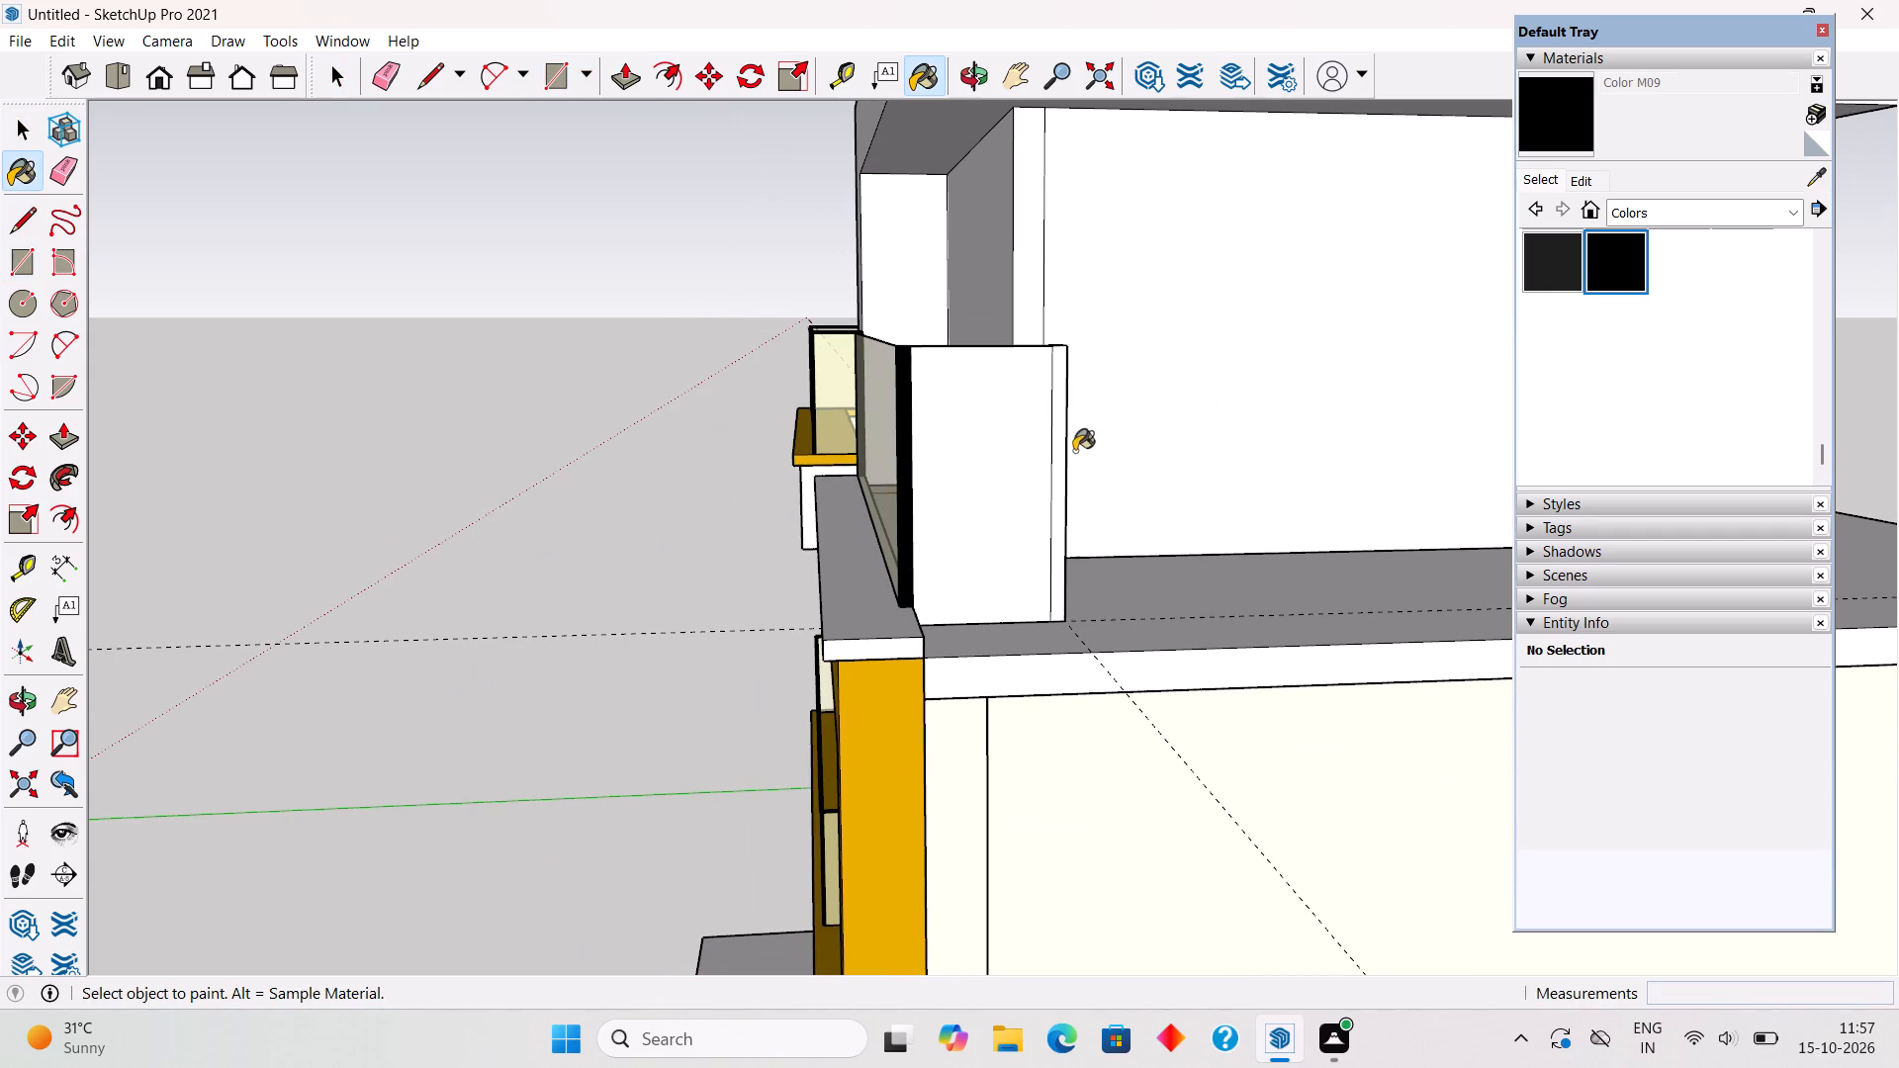
left_click(1061, 461)
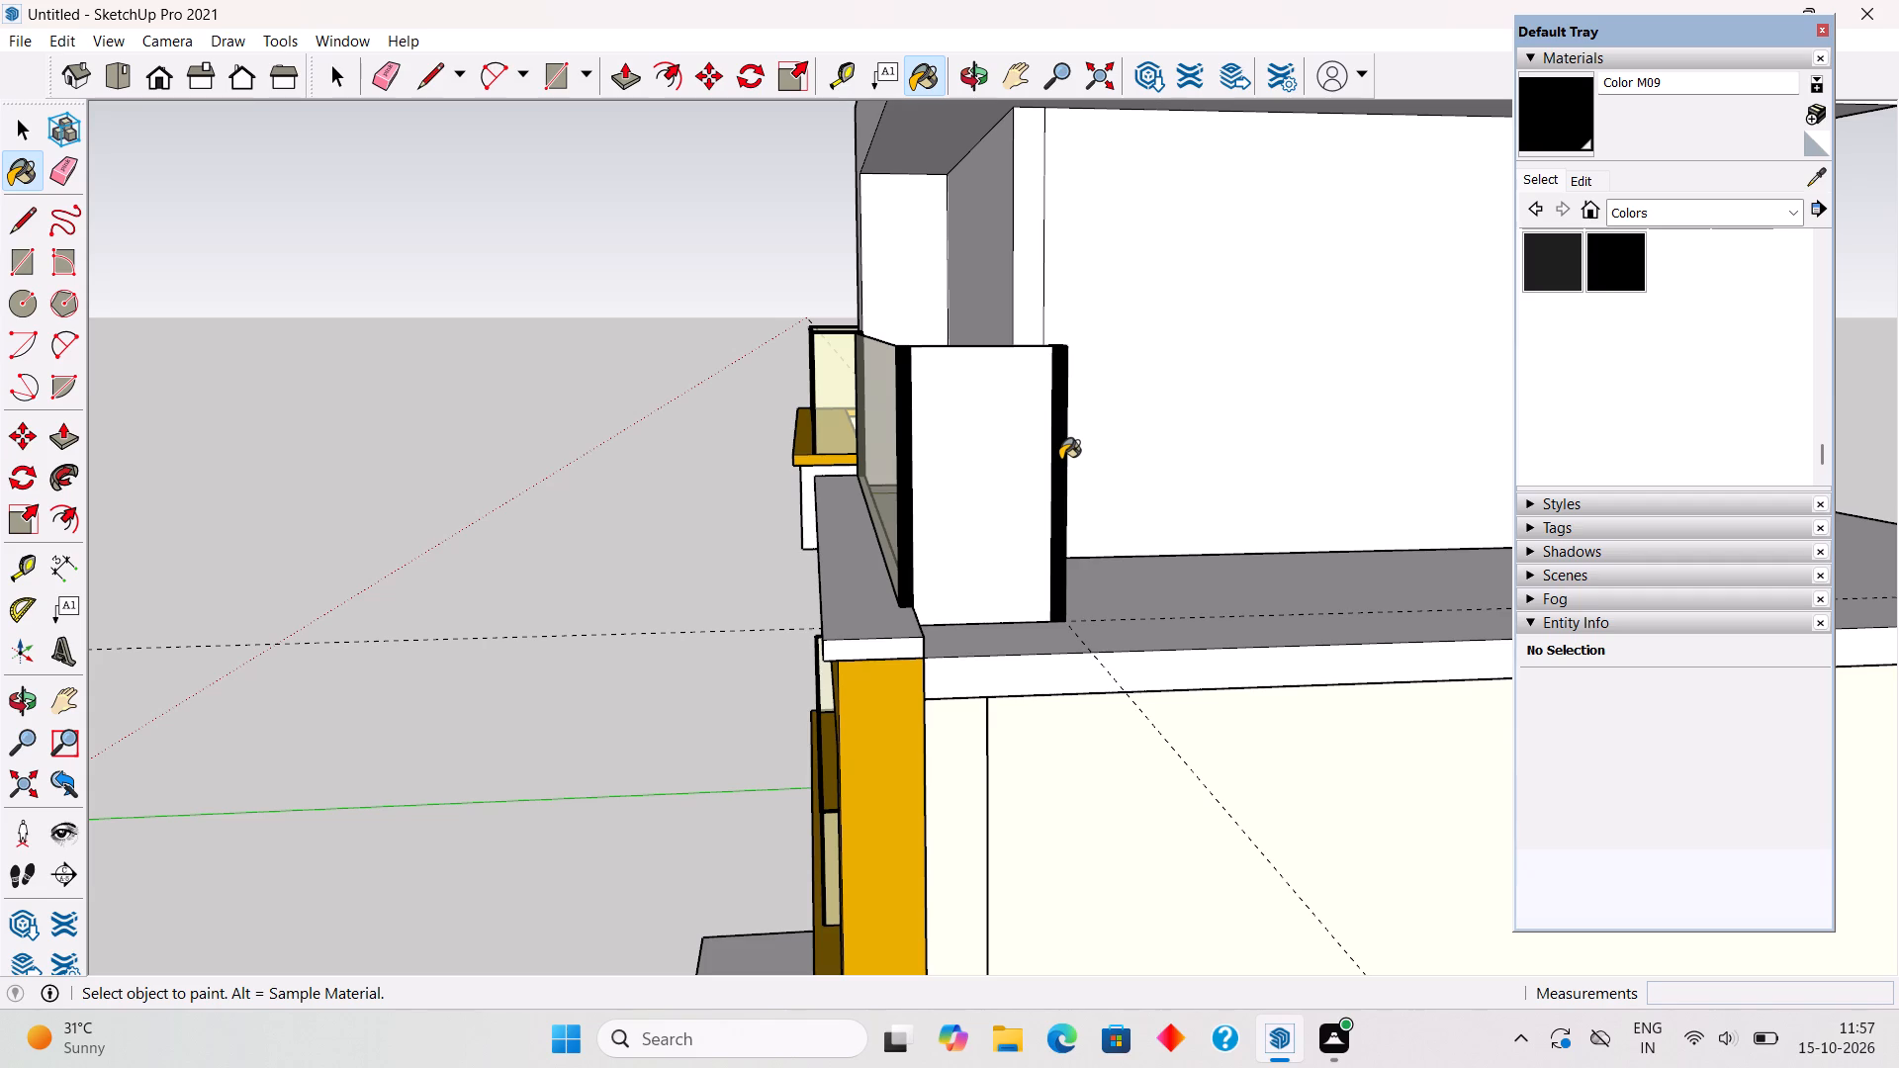
Sample the existing railing's Translucent Glass Gold and apply it to the new panel between the posts.
left_click(1811, 177)
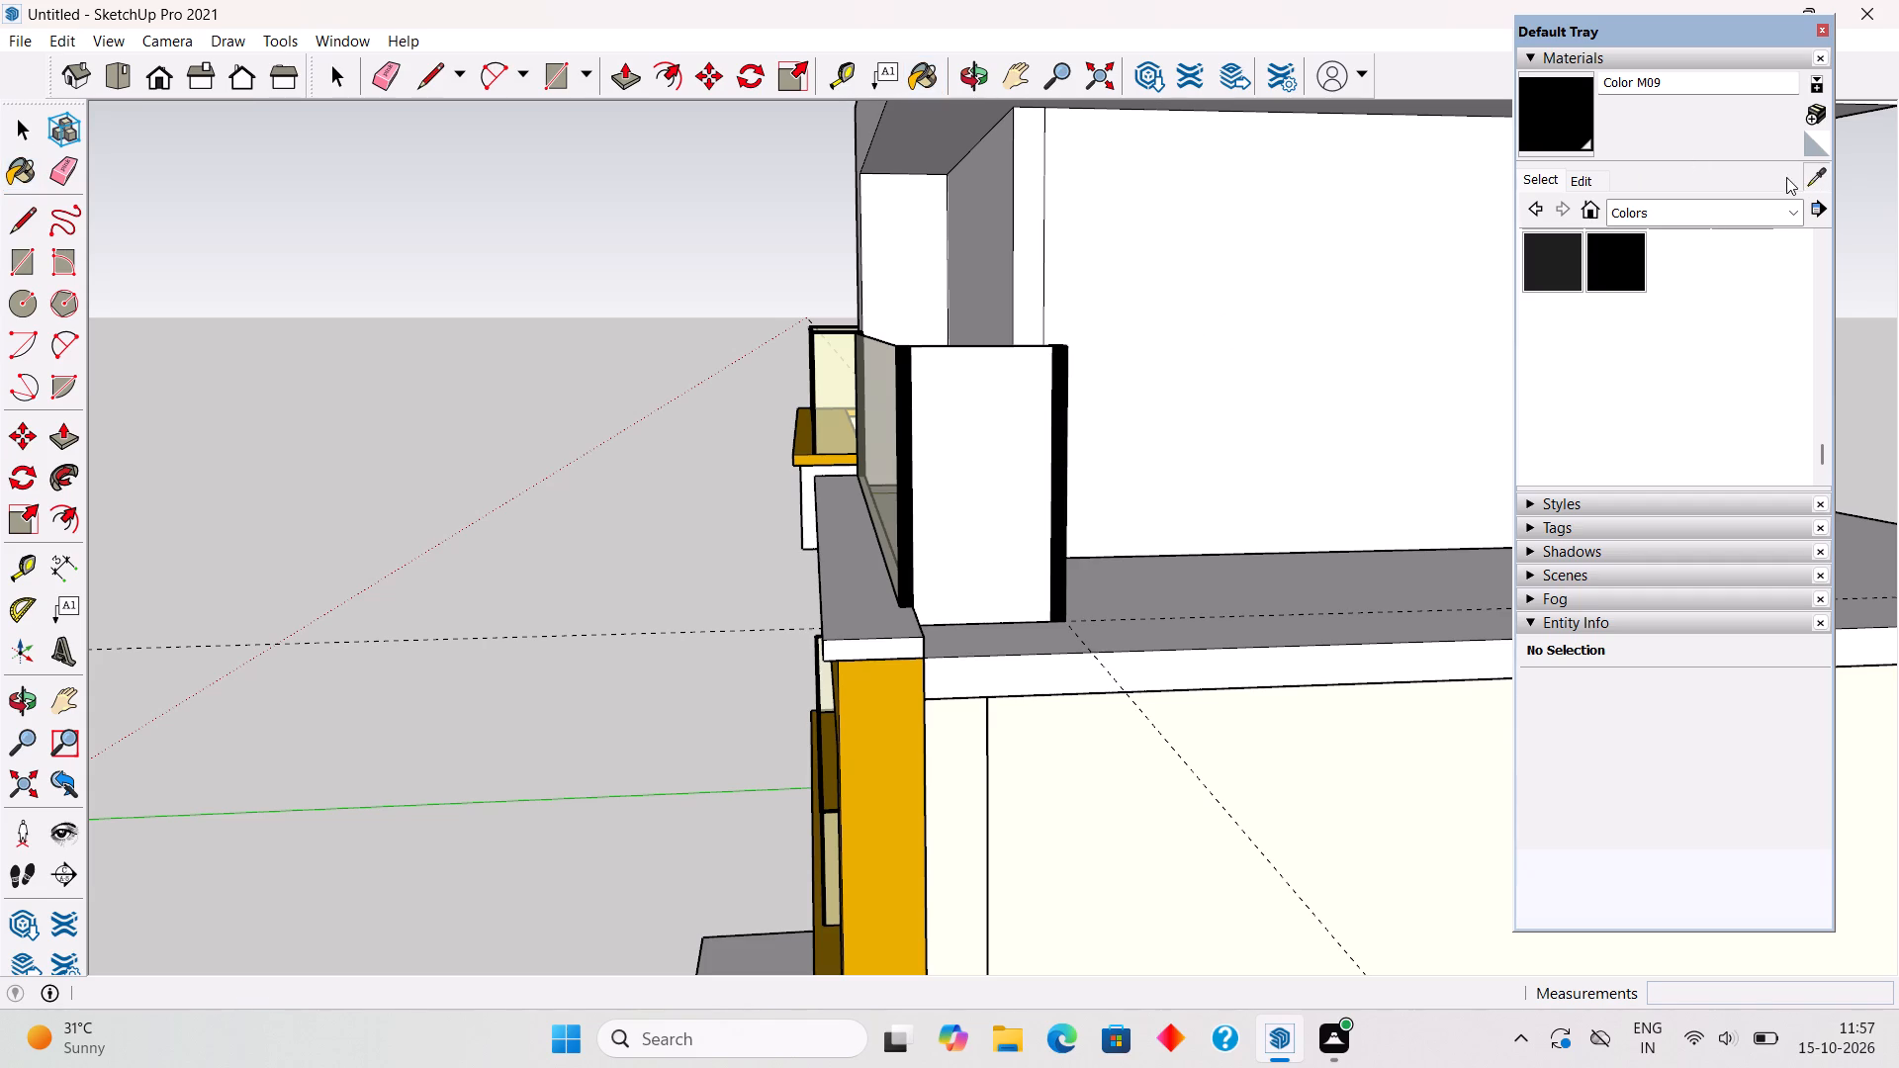
left_click(888, 456)
left_click(950, 454)
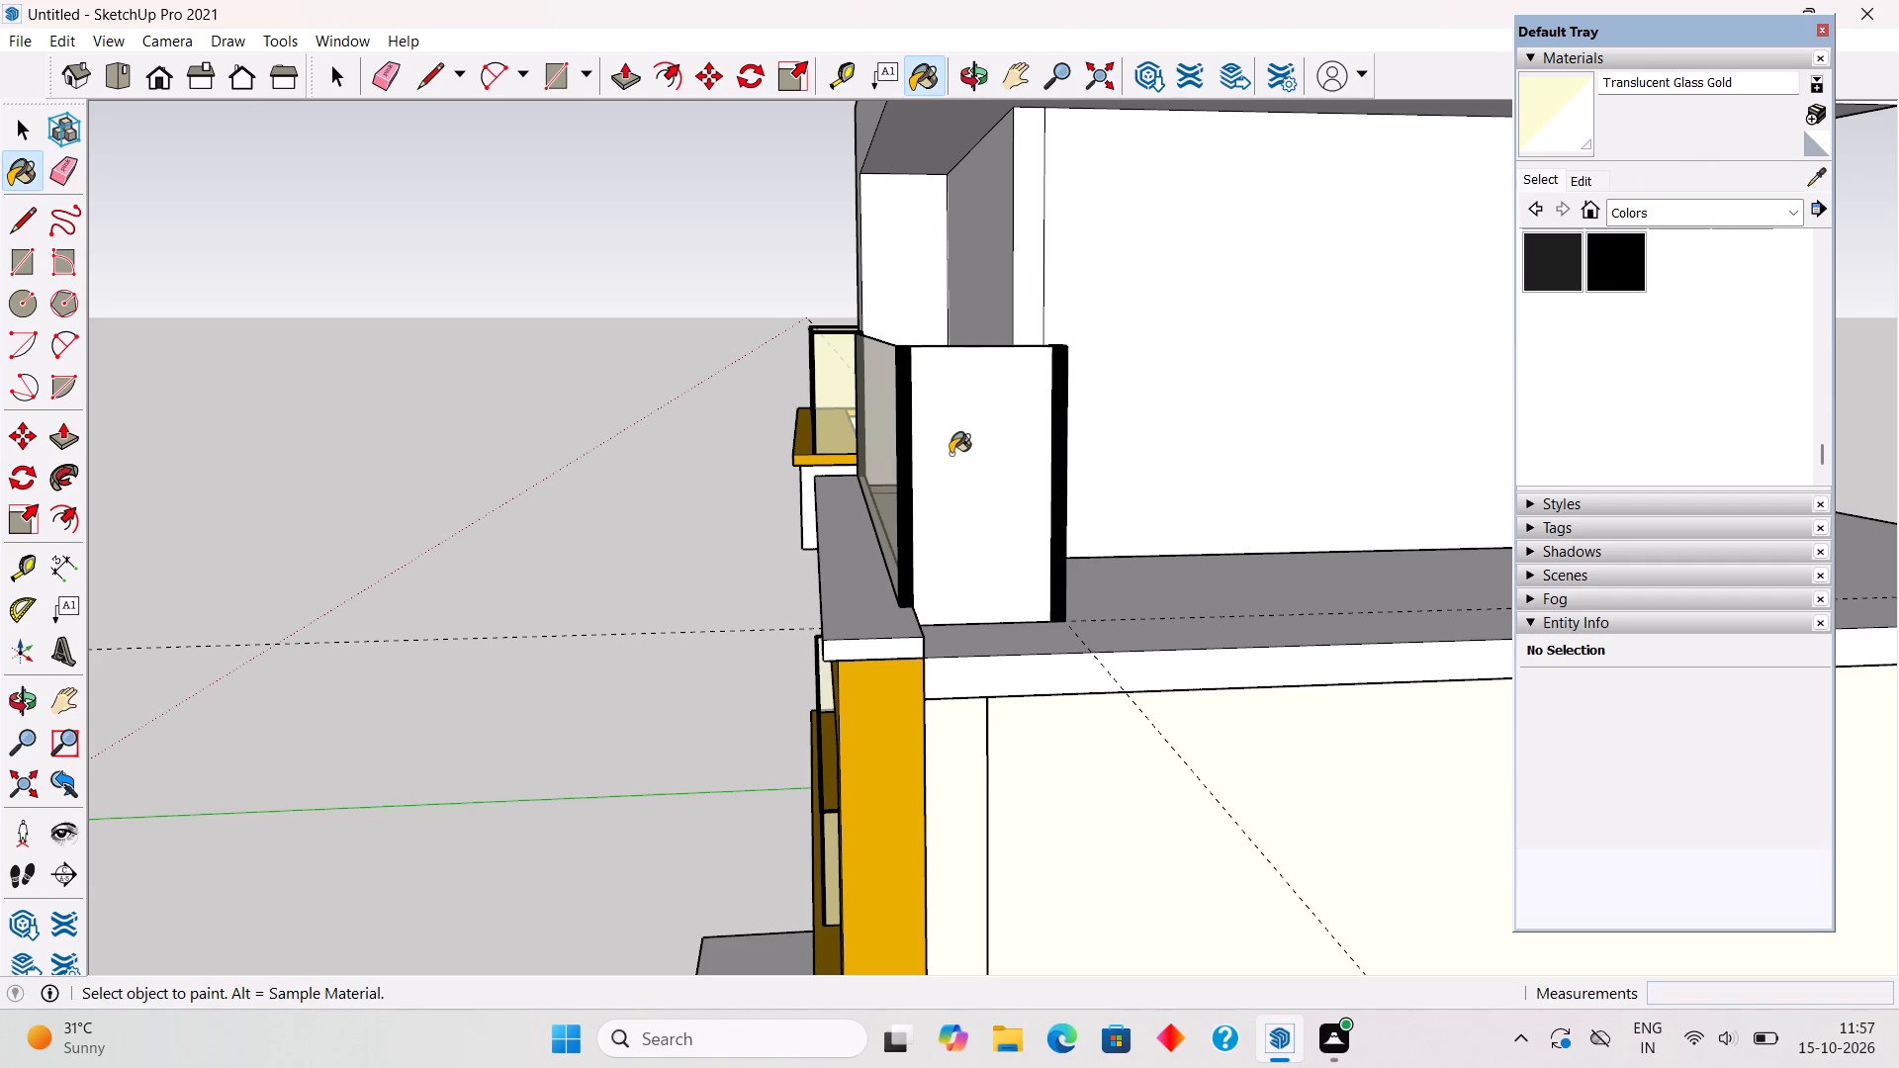
key("space")
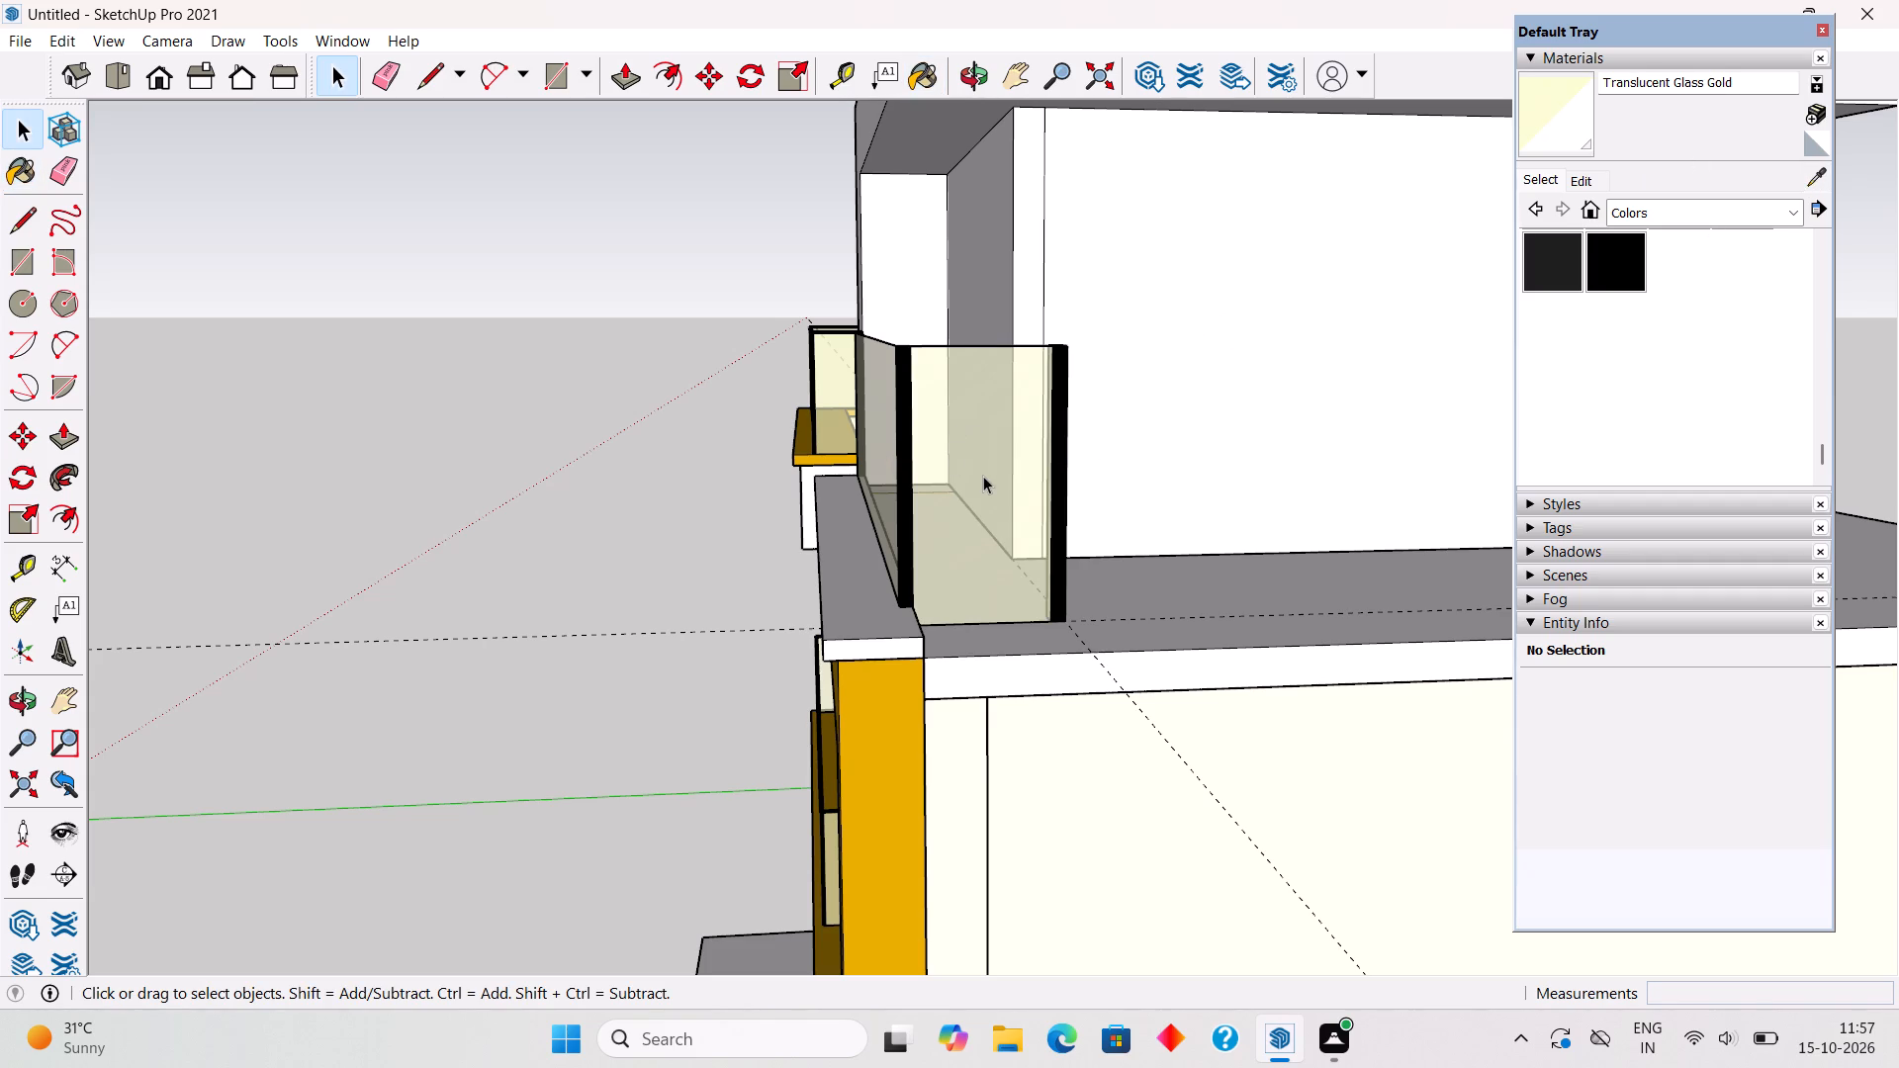
Select the new glass panel with its connected post and make them a group.
triple_click(983, 476)
right_click(983, 476)
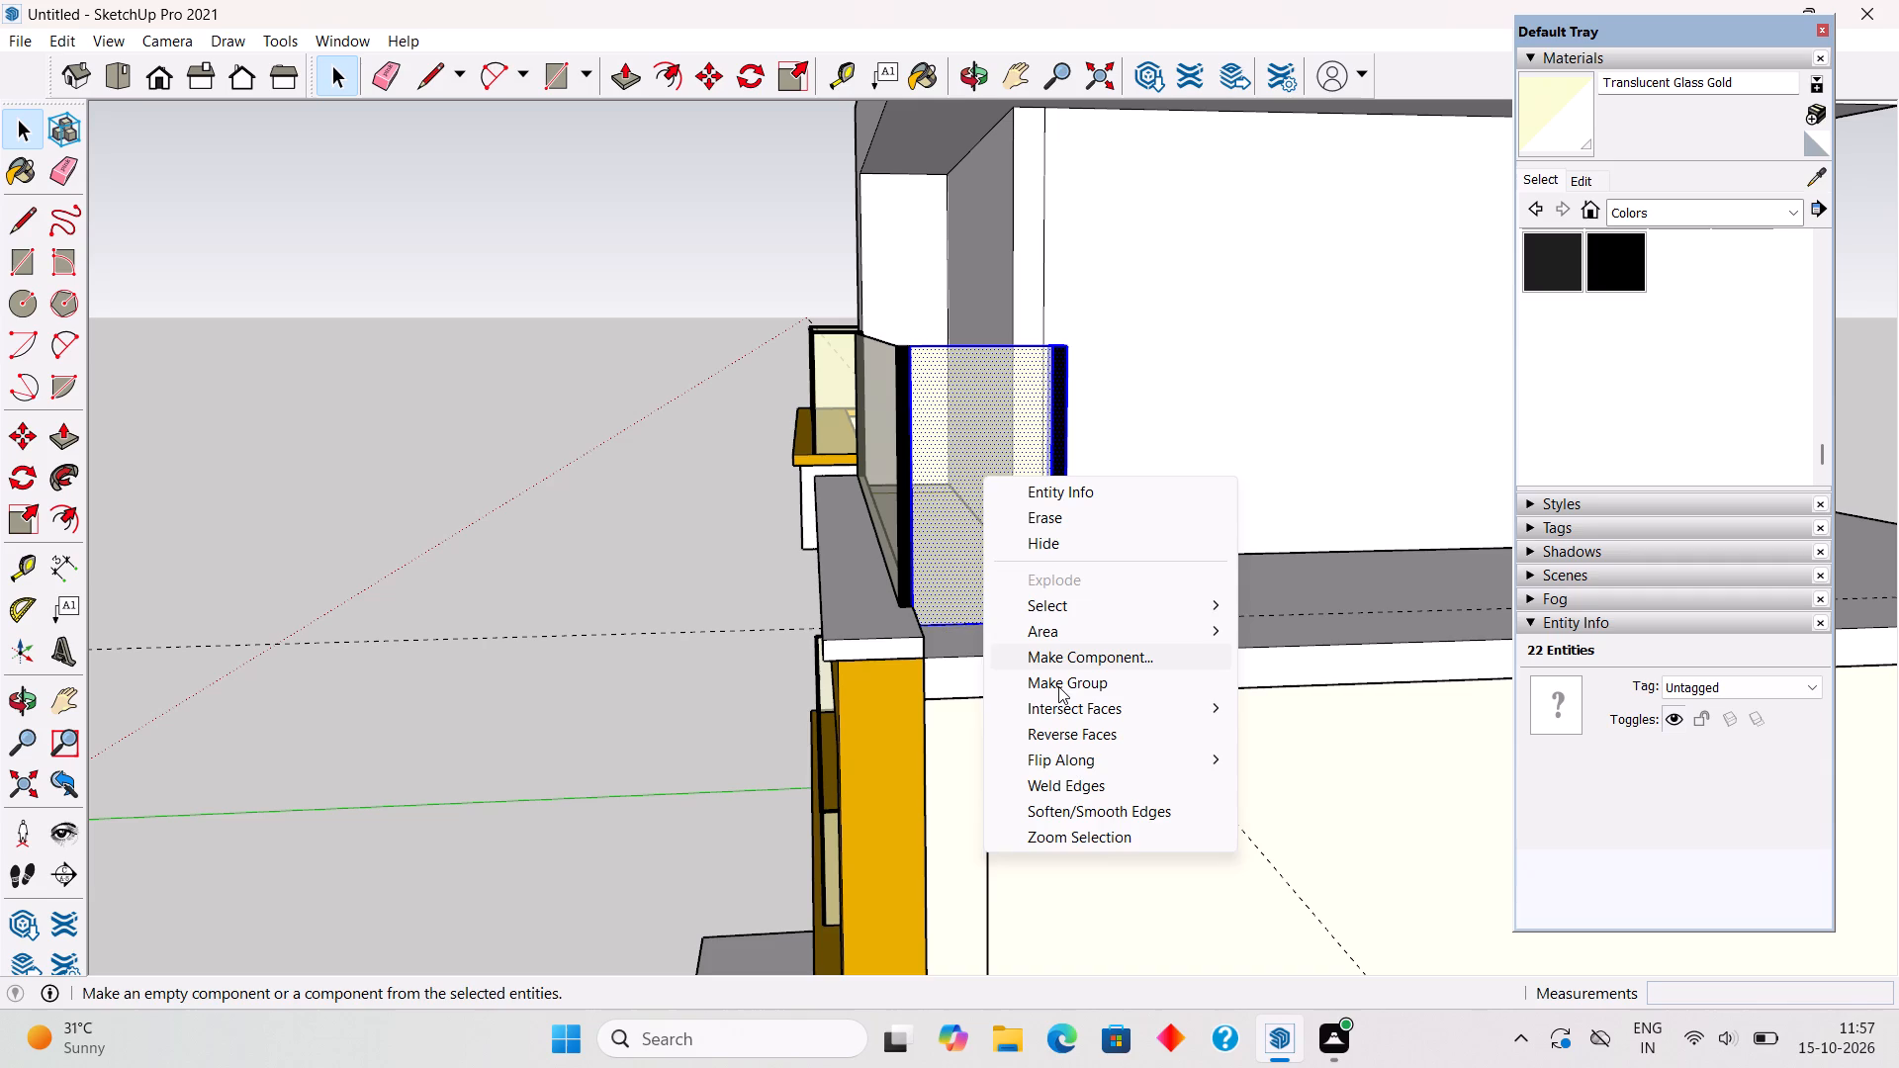
left_click(1058, 686)
left_click(676, 484)
Scale the side railing group along the green axis by about 2.84, lengthening it along the terrace's side edge.
scroll(676, 483, "down", 6)
middle_click_drag(723, 563, 1466, 497)
middle_click_drag(1050, 571, 1139, 489)
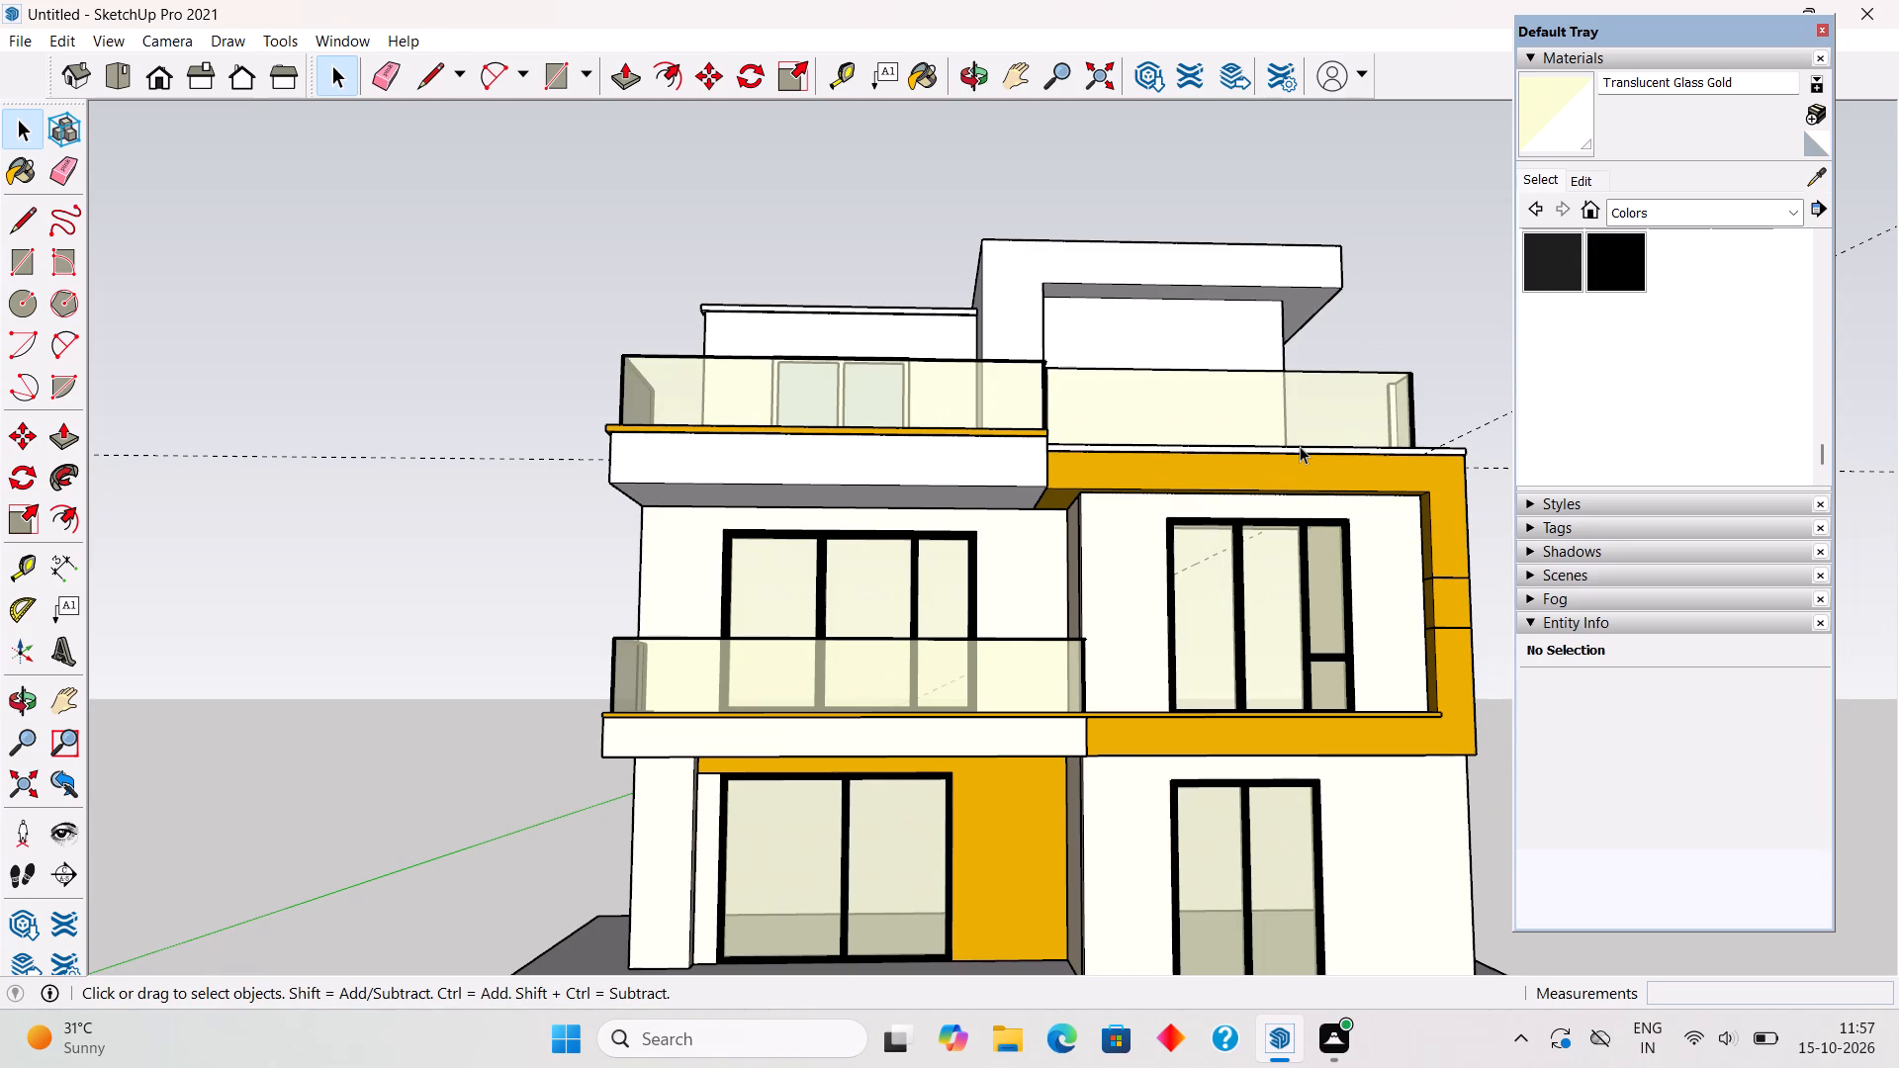
middle_click_drag(1248, 488, 1172, 539)
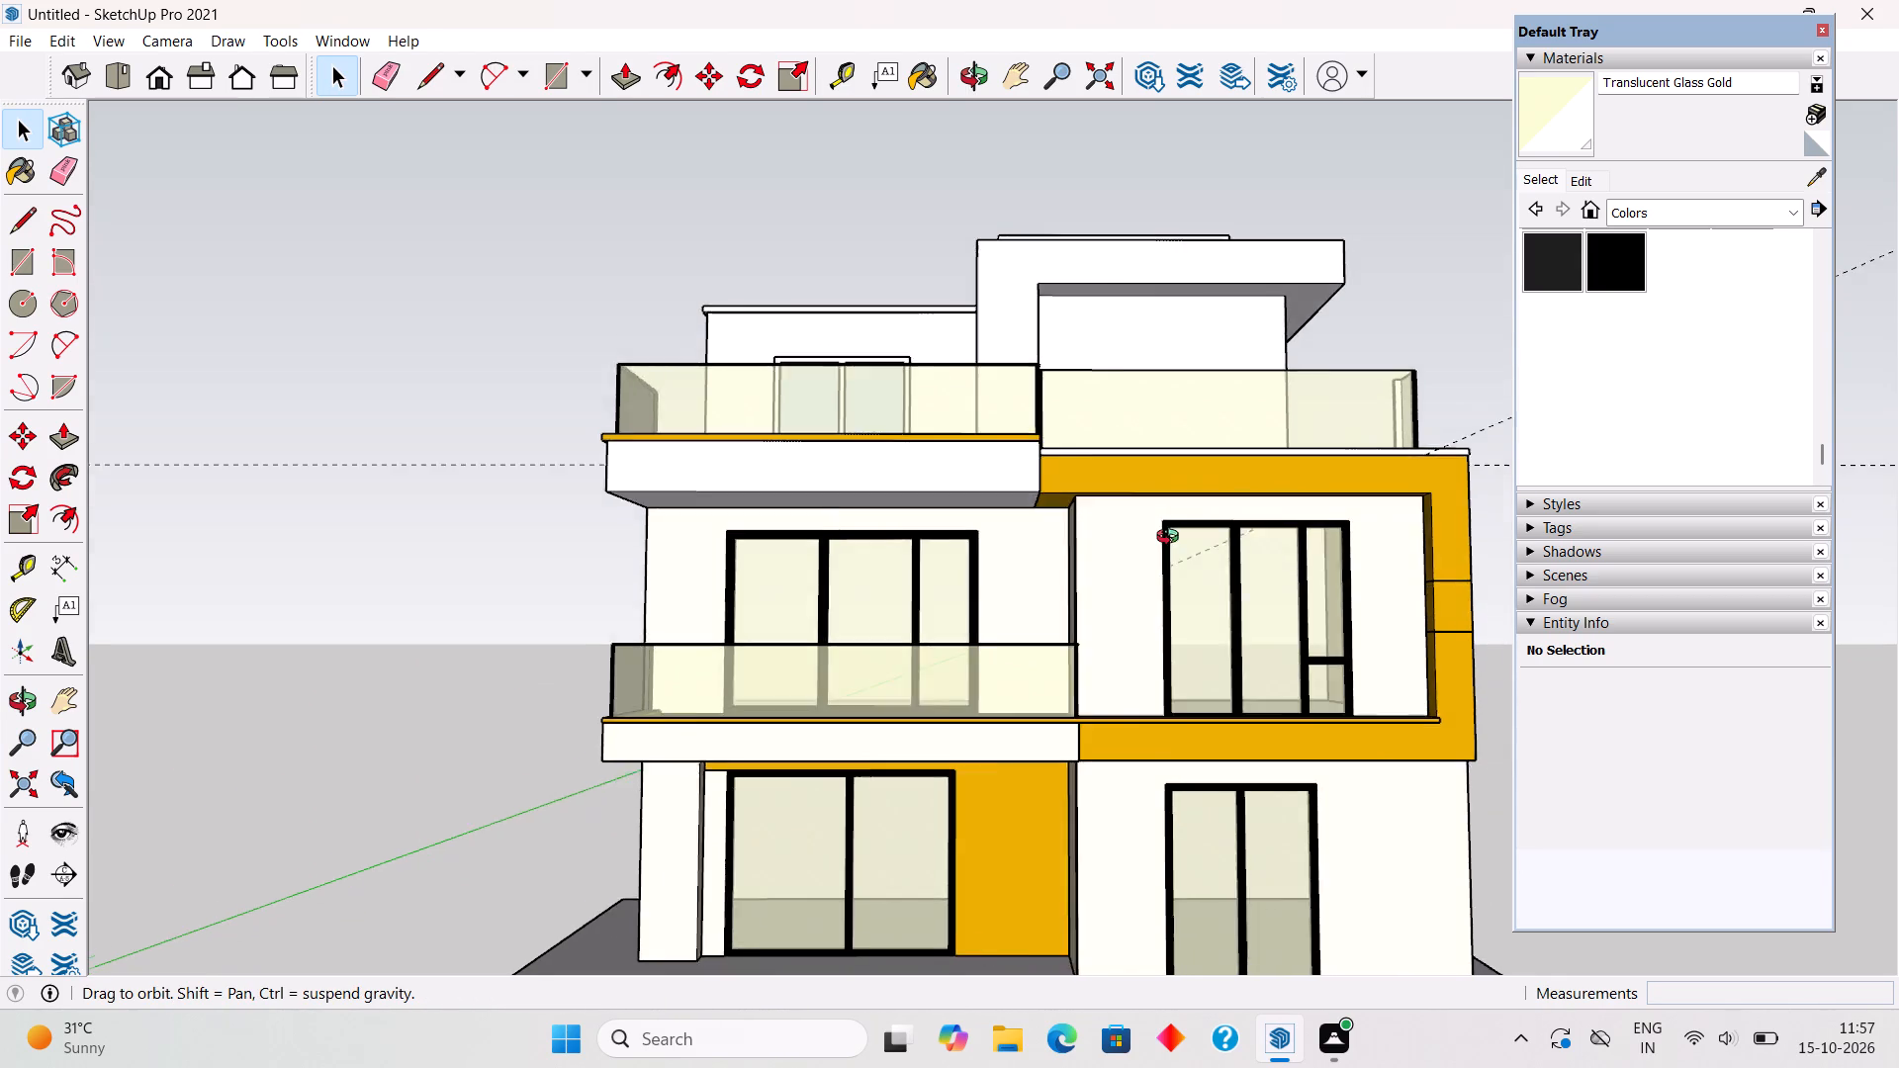
middle_click_drag(1172, 539, 101, 829)
scroll(566, 760, "up", 5)
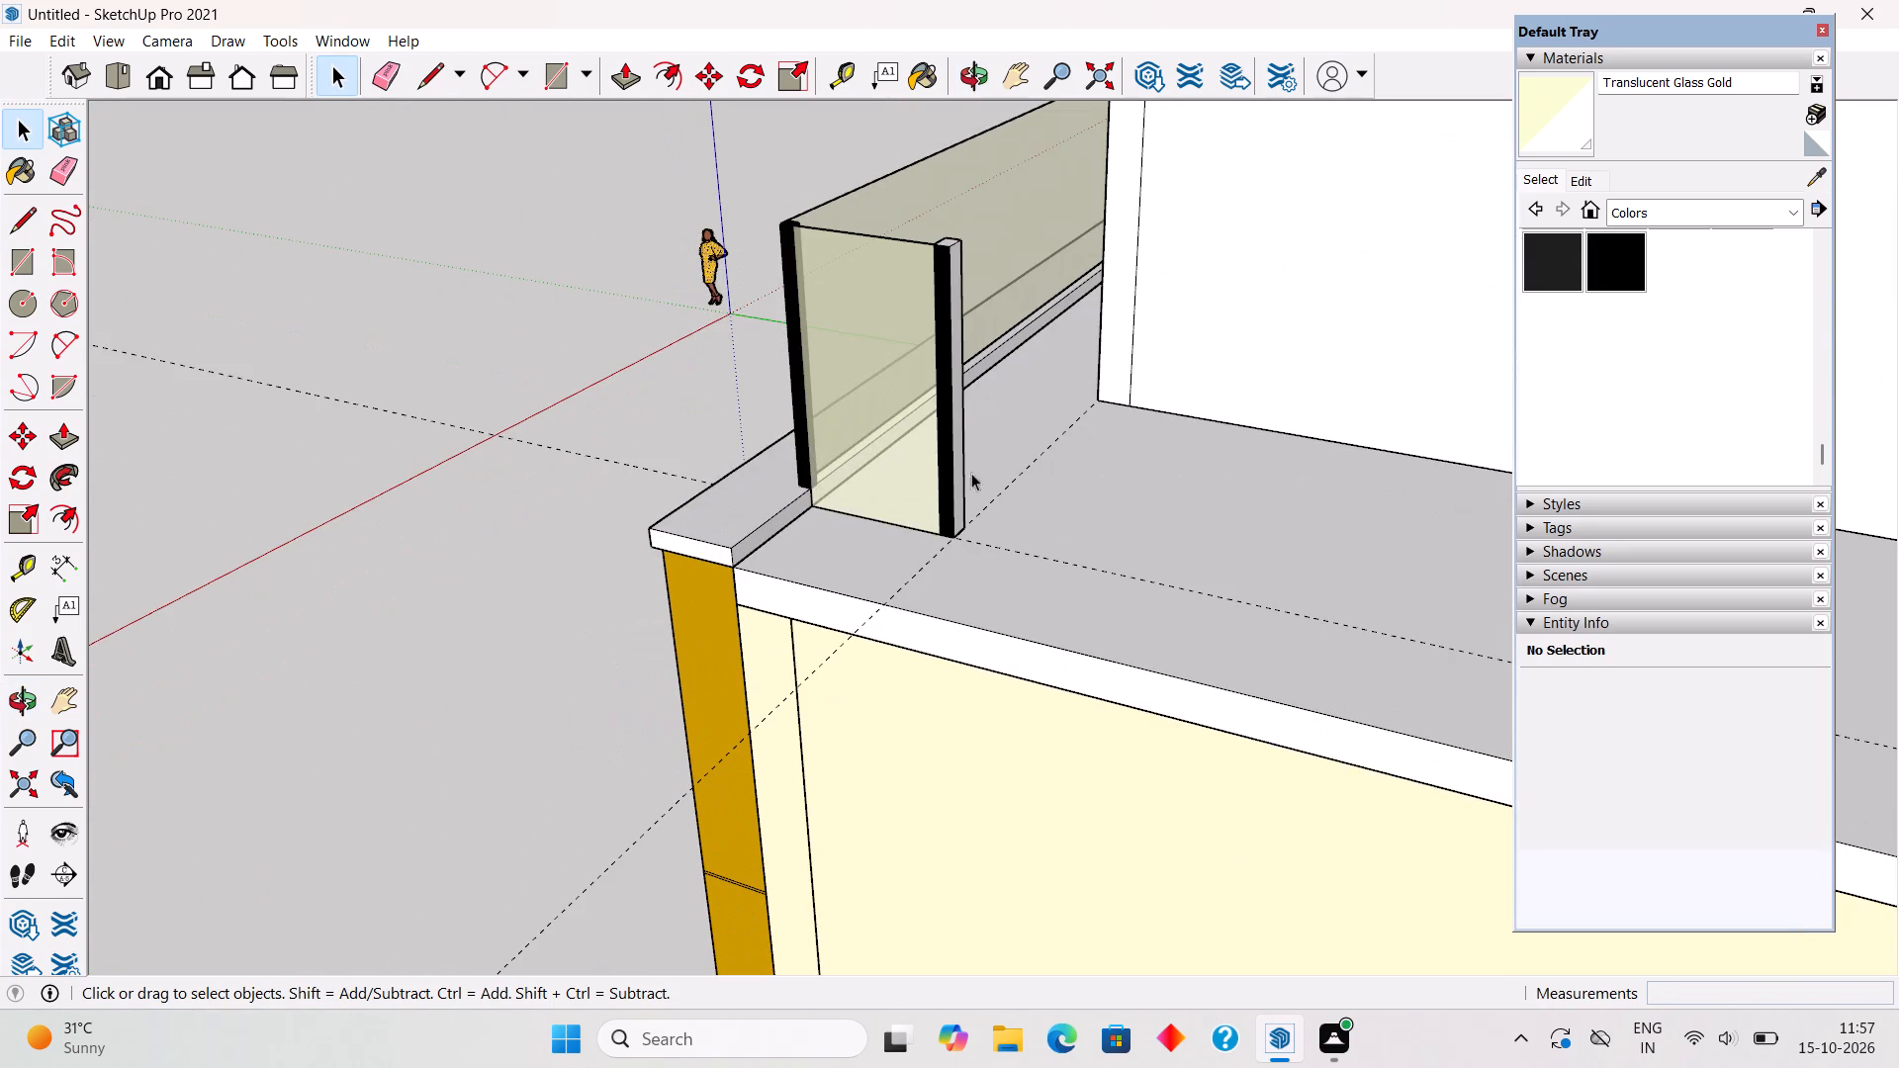
left_click(911, 444)
key("s")
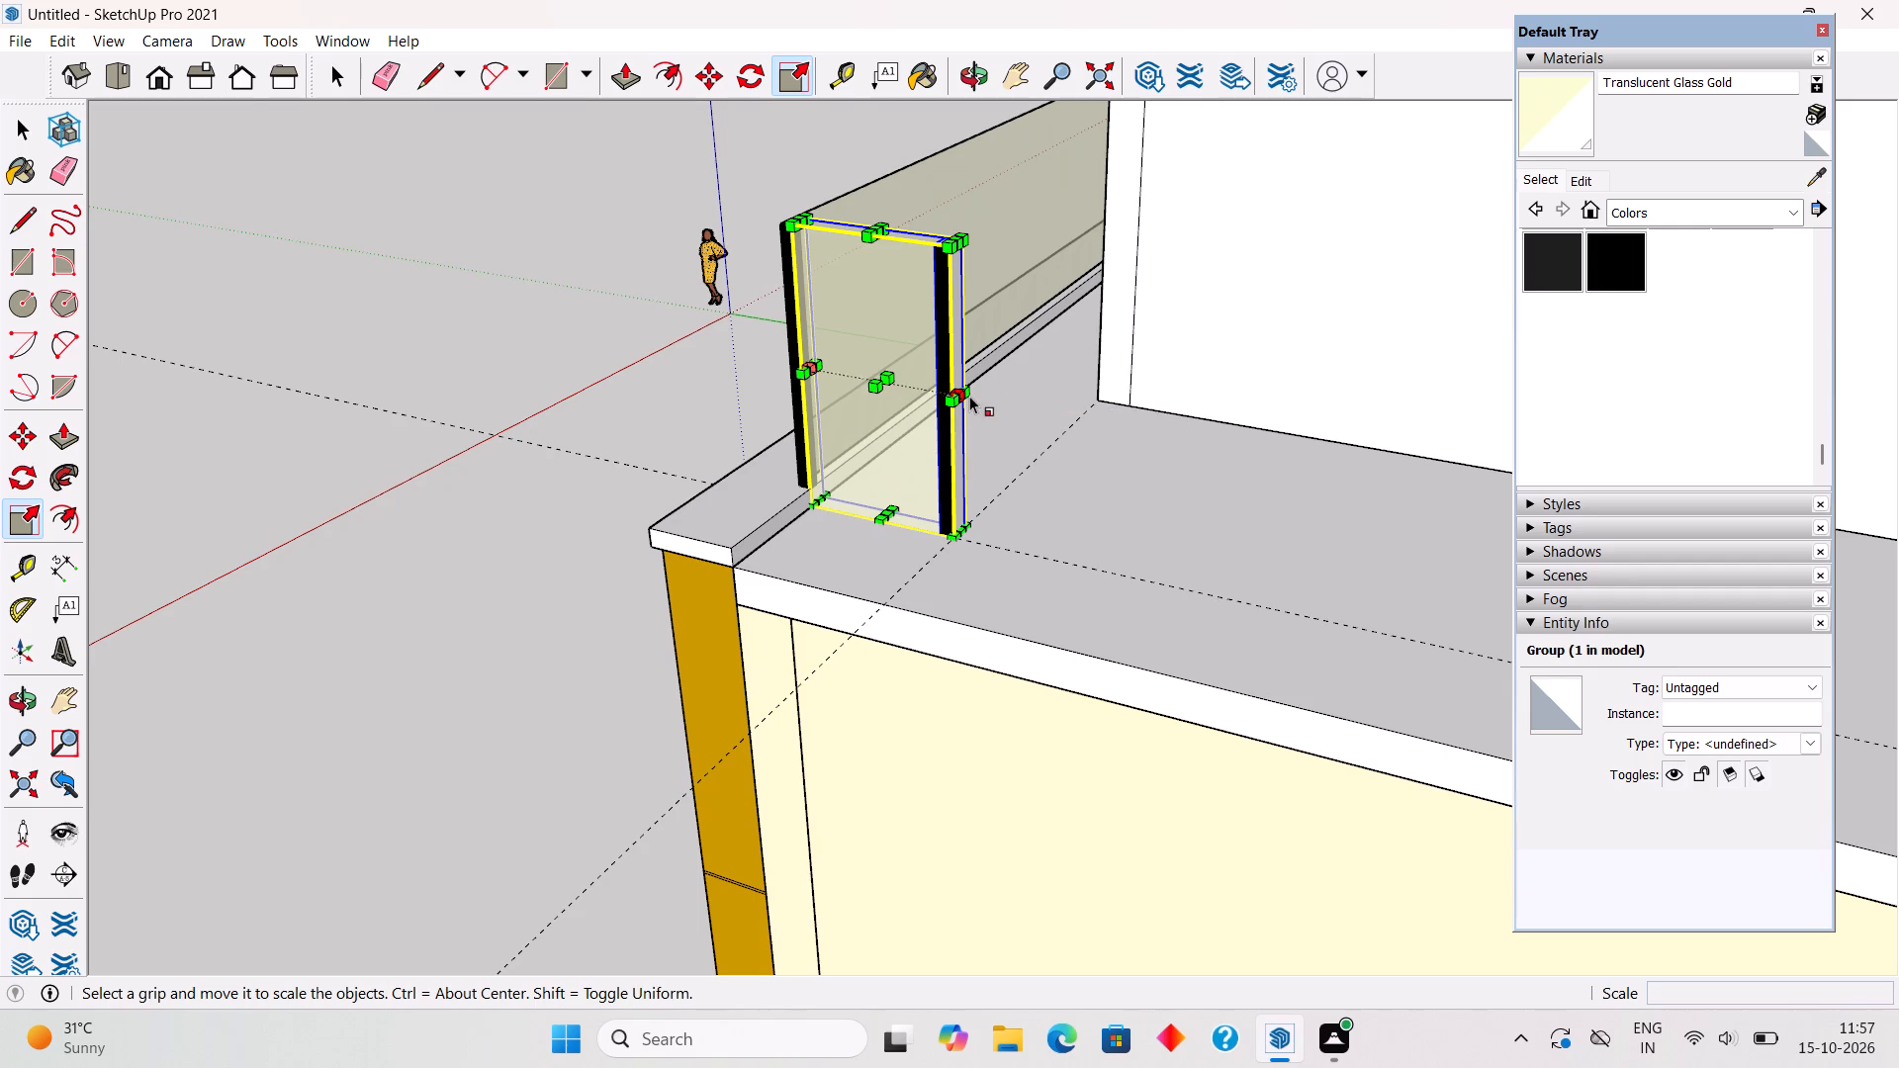
left_click(964, 396)
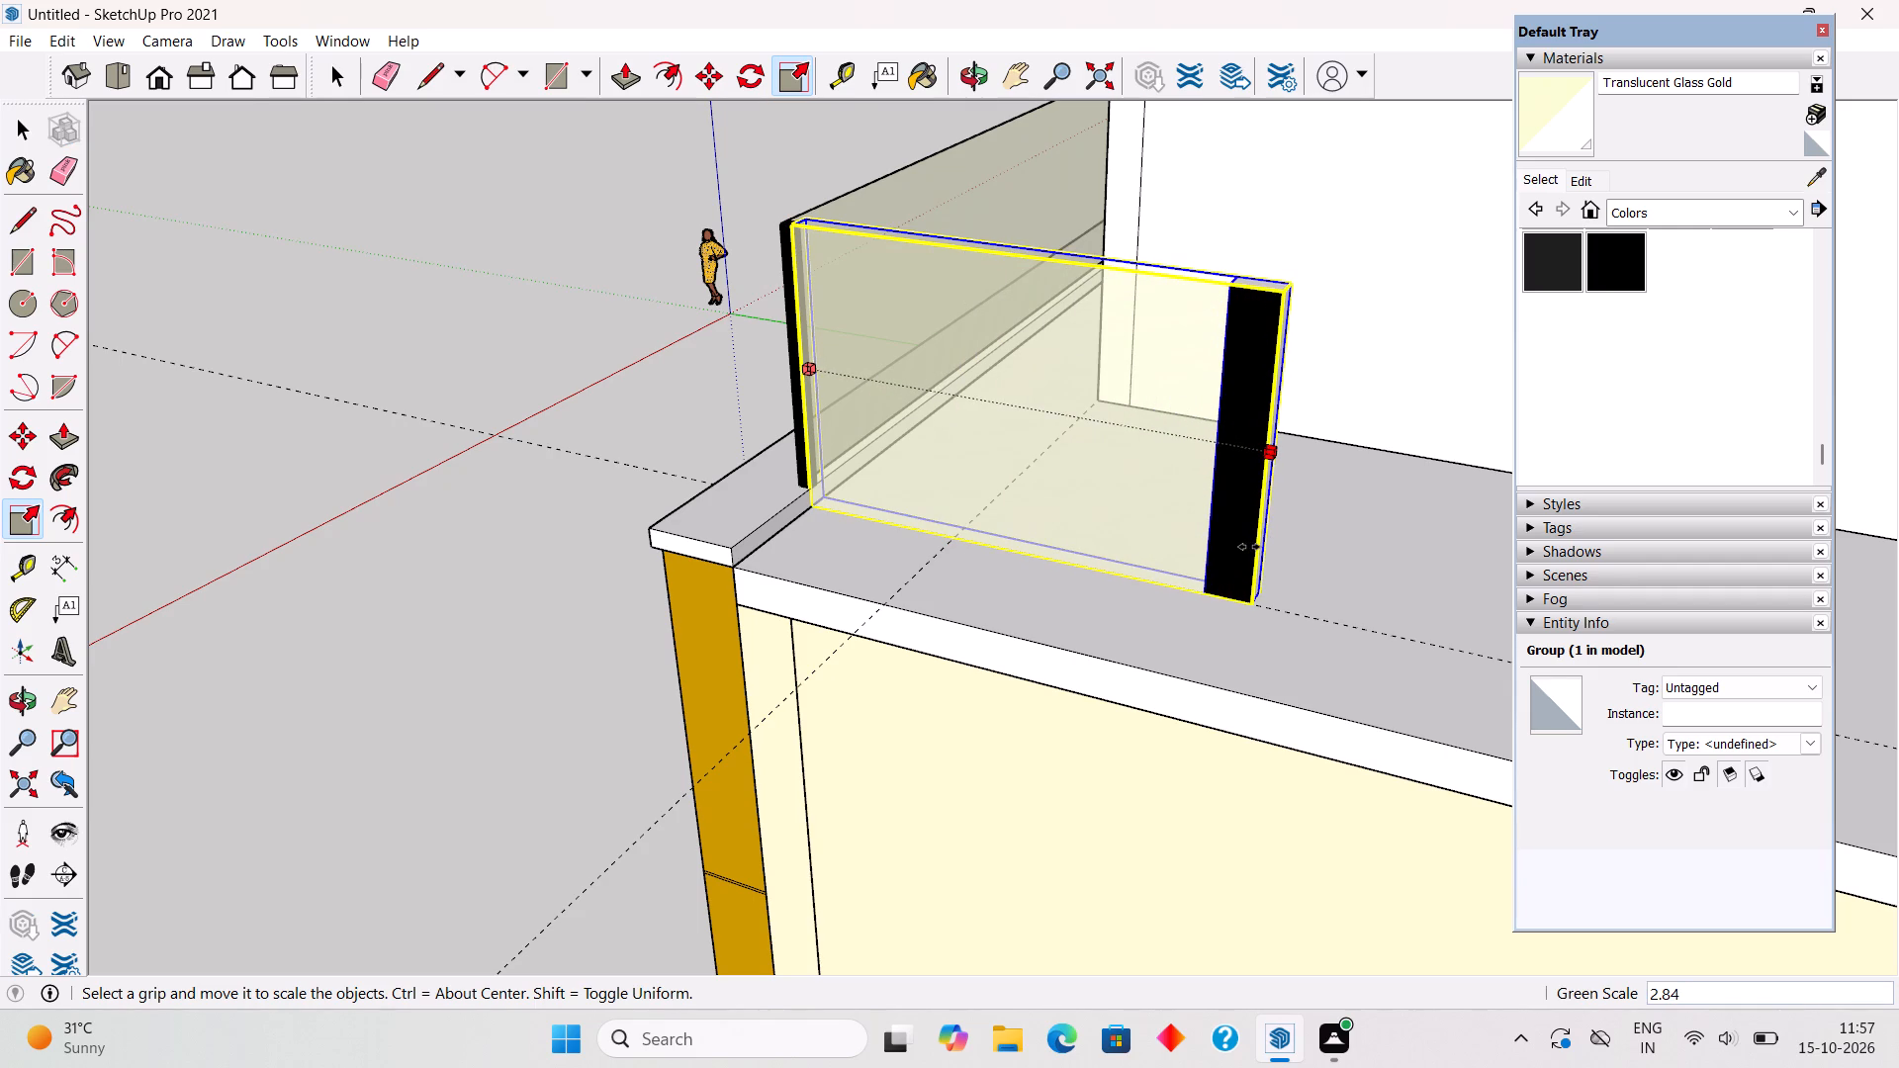
left_click(1249, 547)
key("space")
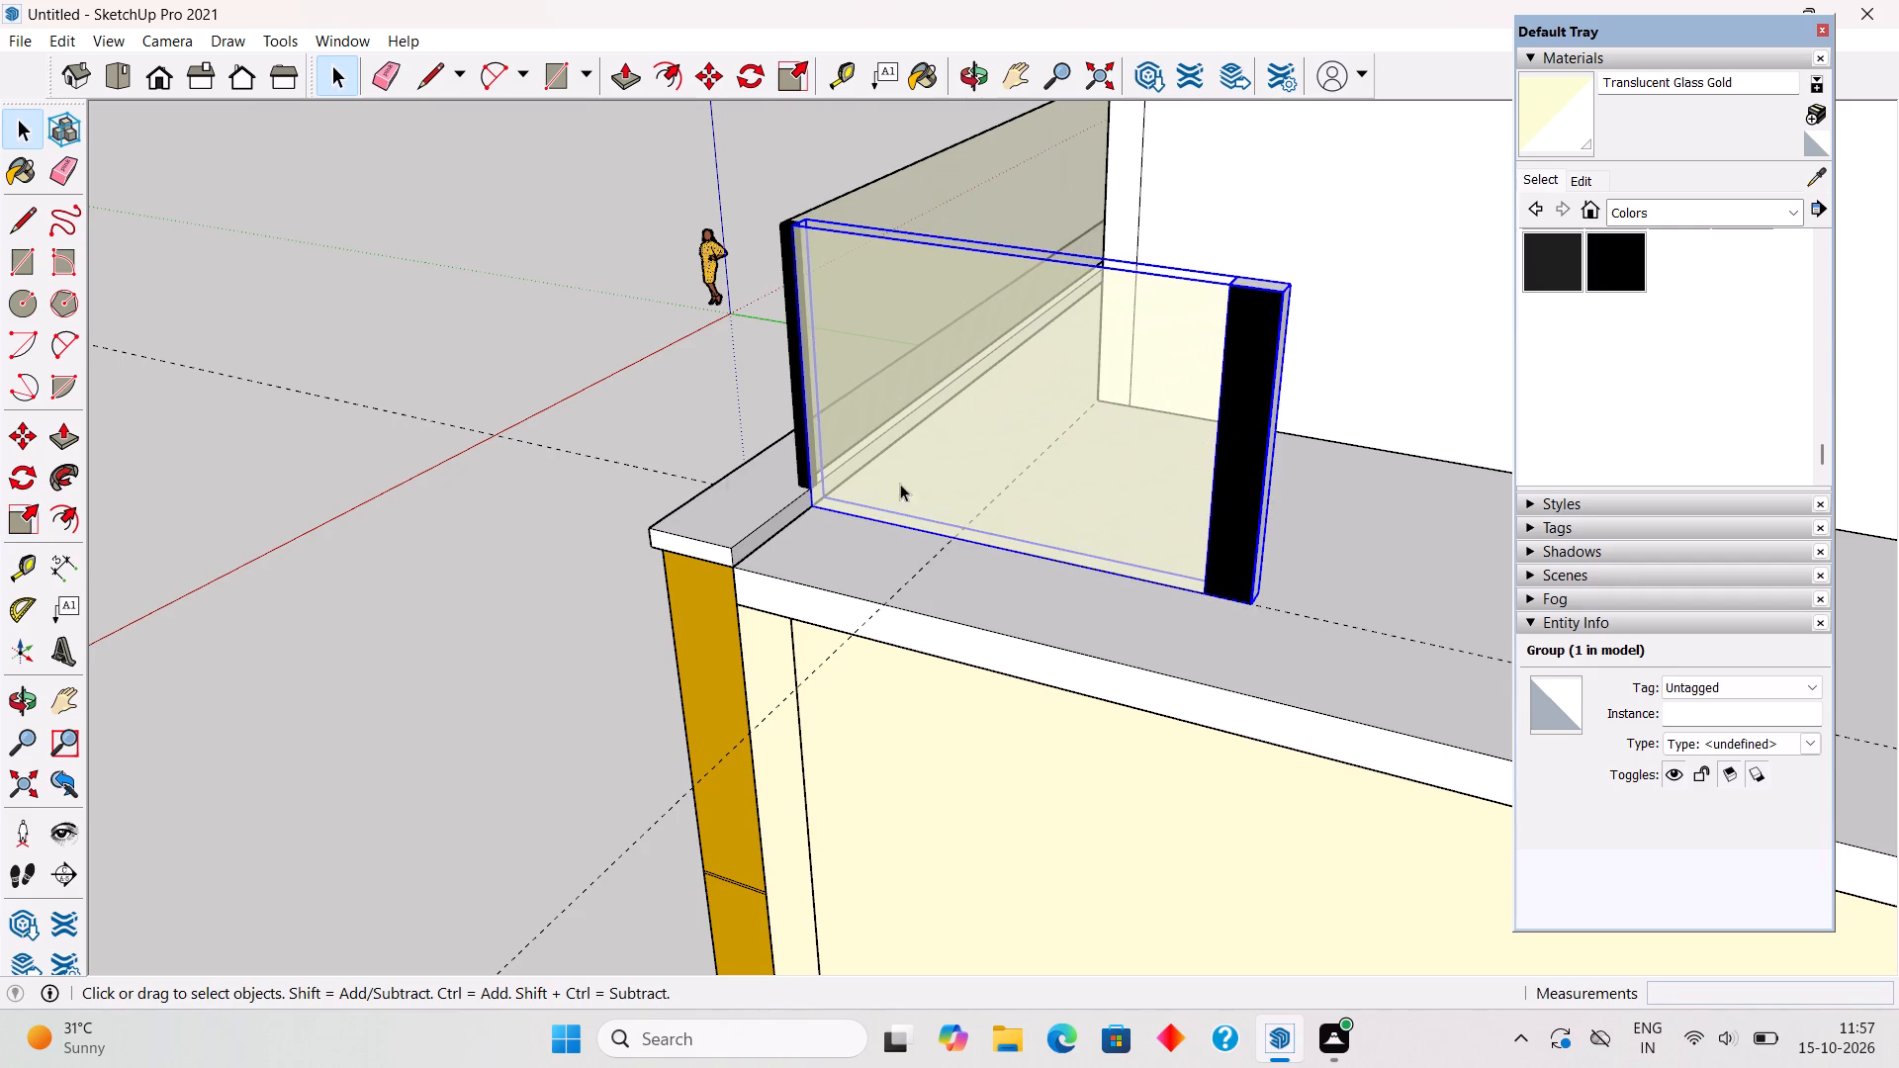
Inside the railing group, Push/Pull the post's end face inward by about 3 1/16" to slim the stretched post.
left_click(493, 465)
triple_click(1259, 434)
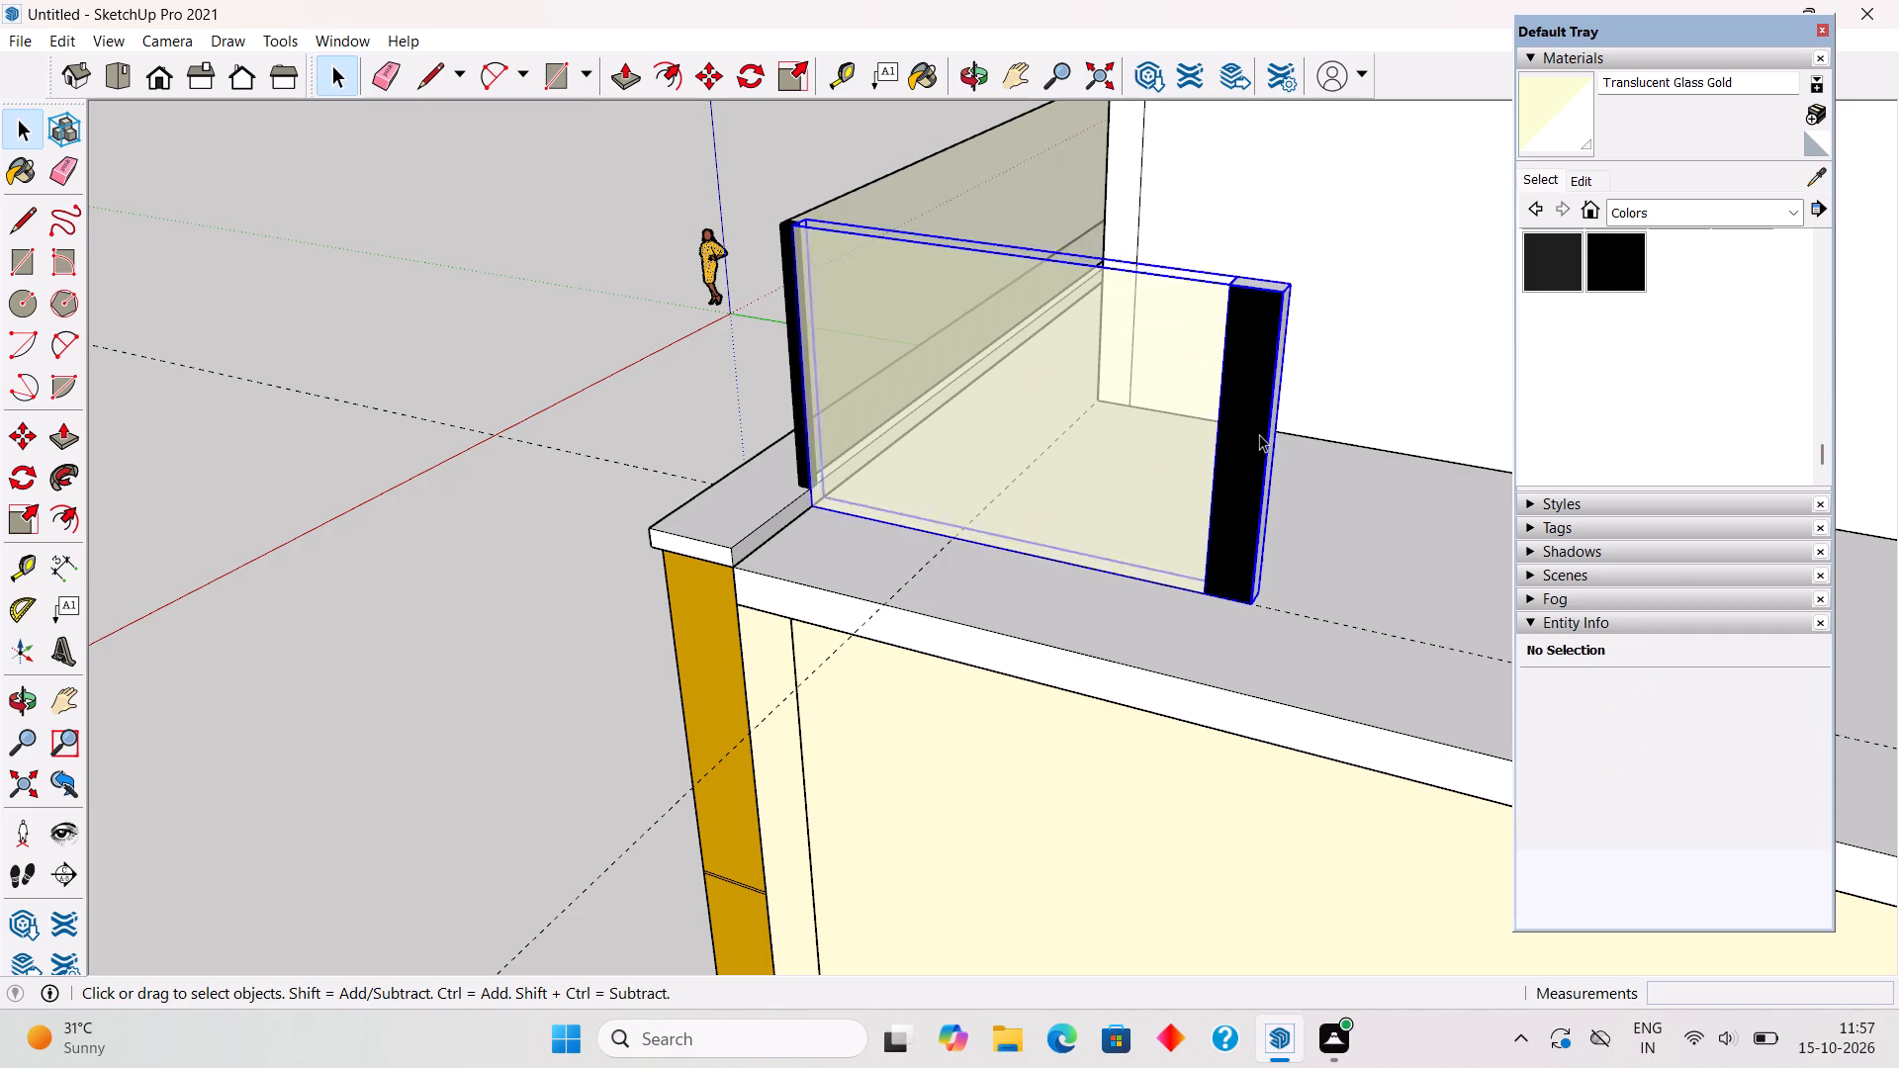
middle_click_drag(1291, 407, 1083, 410)
scroll(909, 439, "up", 4)
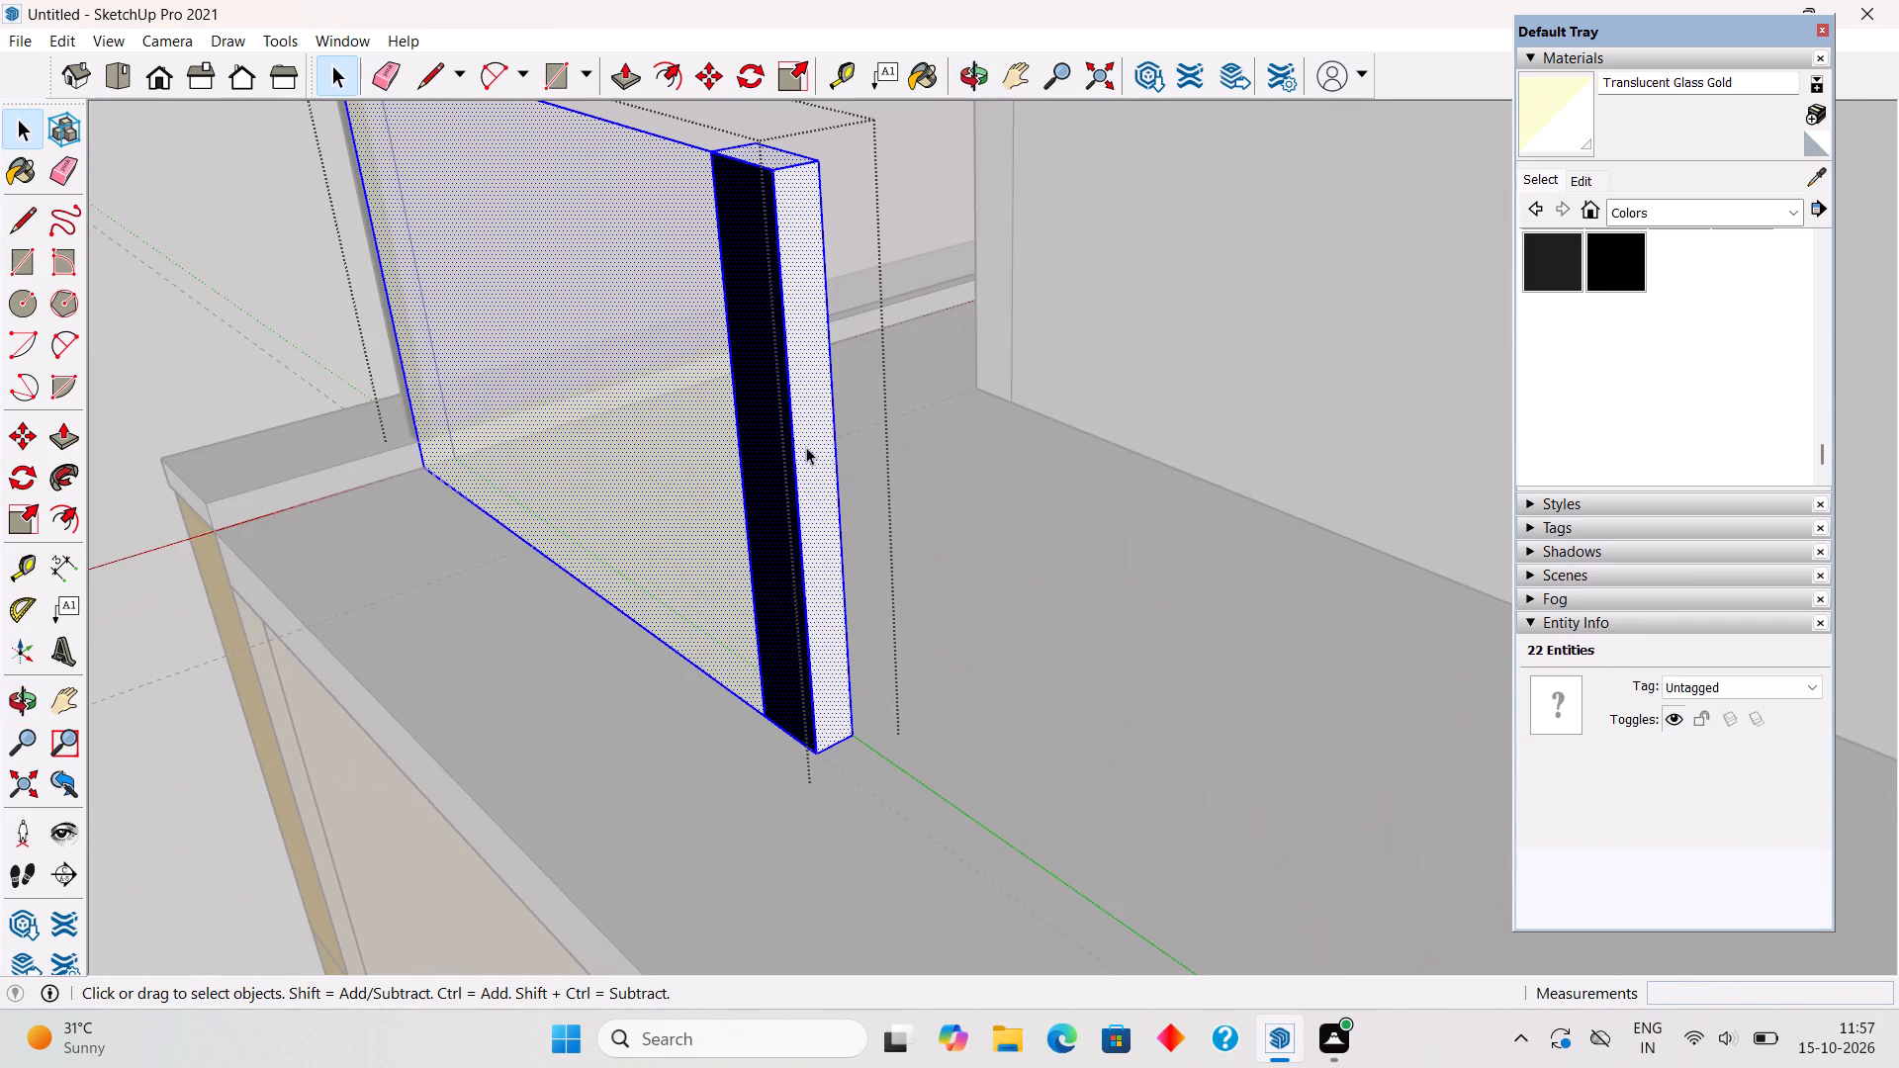
key("p")
left_click(830, 473)
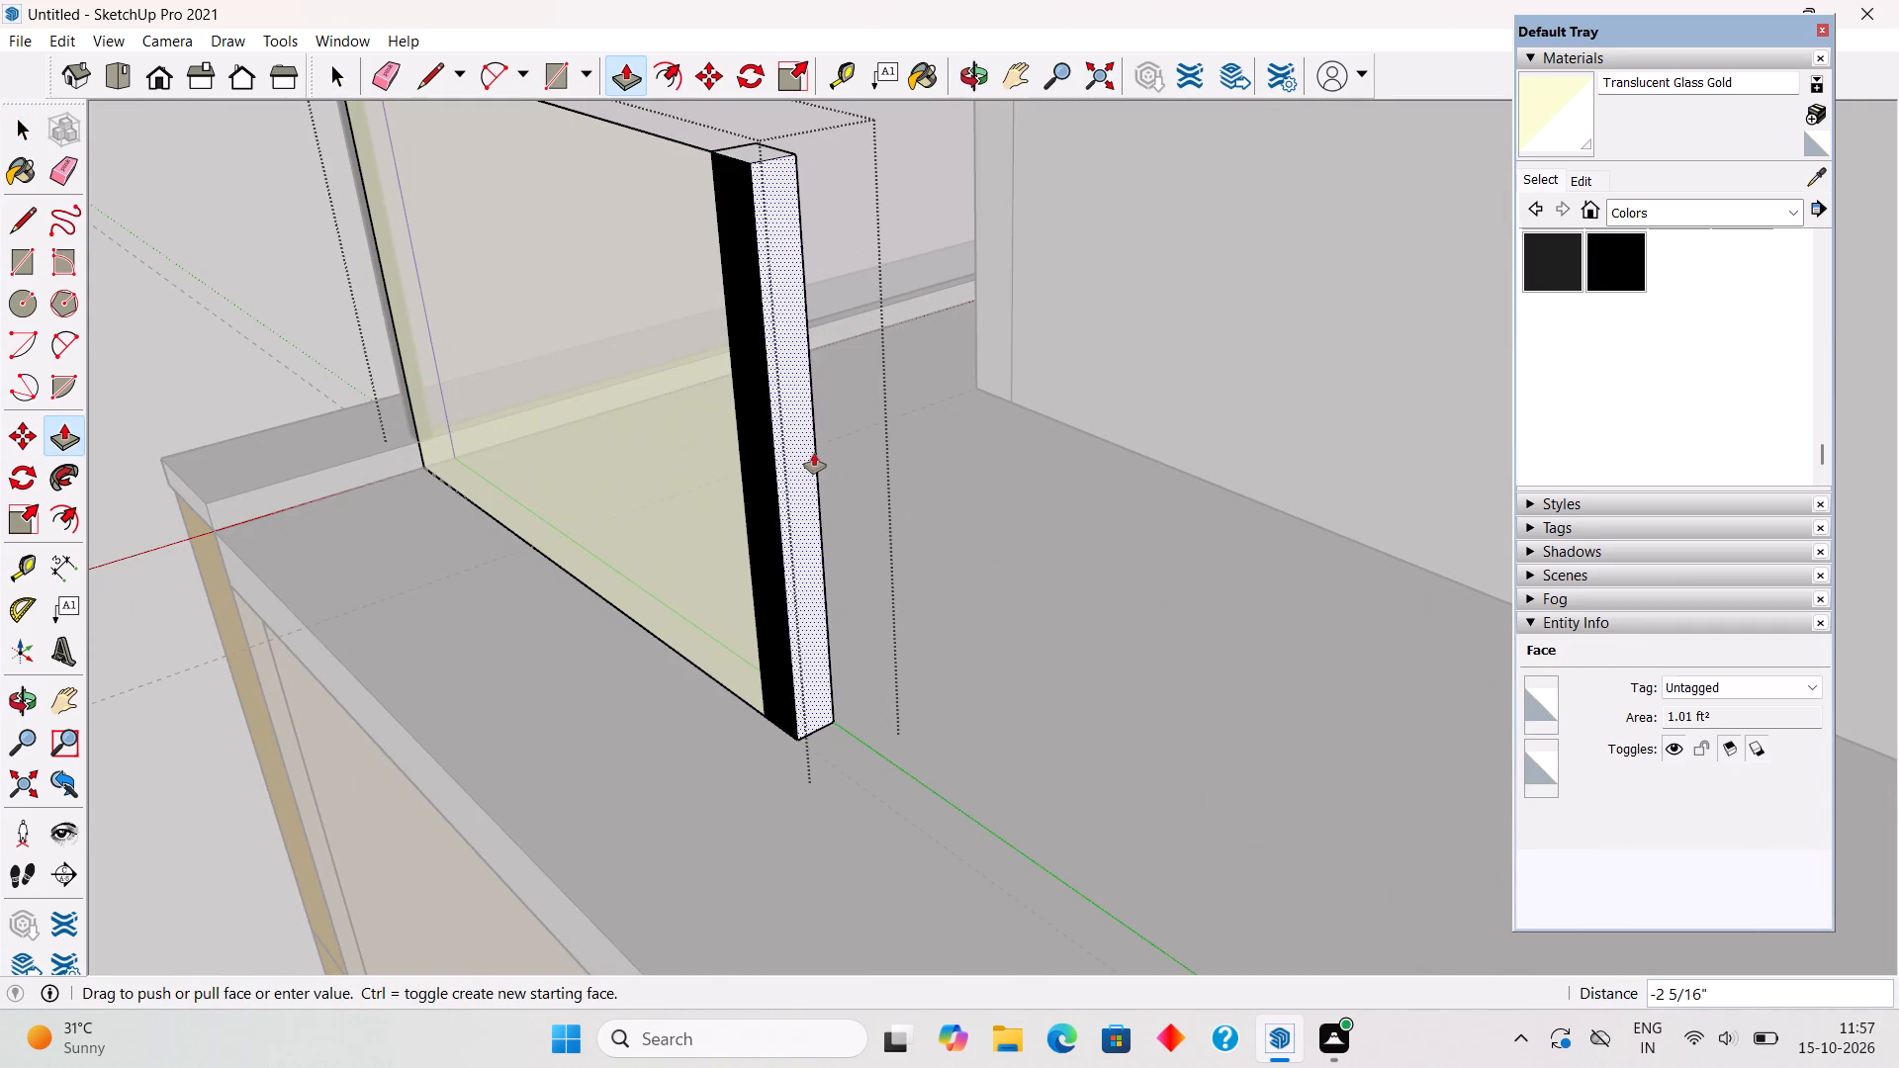
left_click(810, 444)
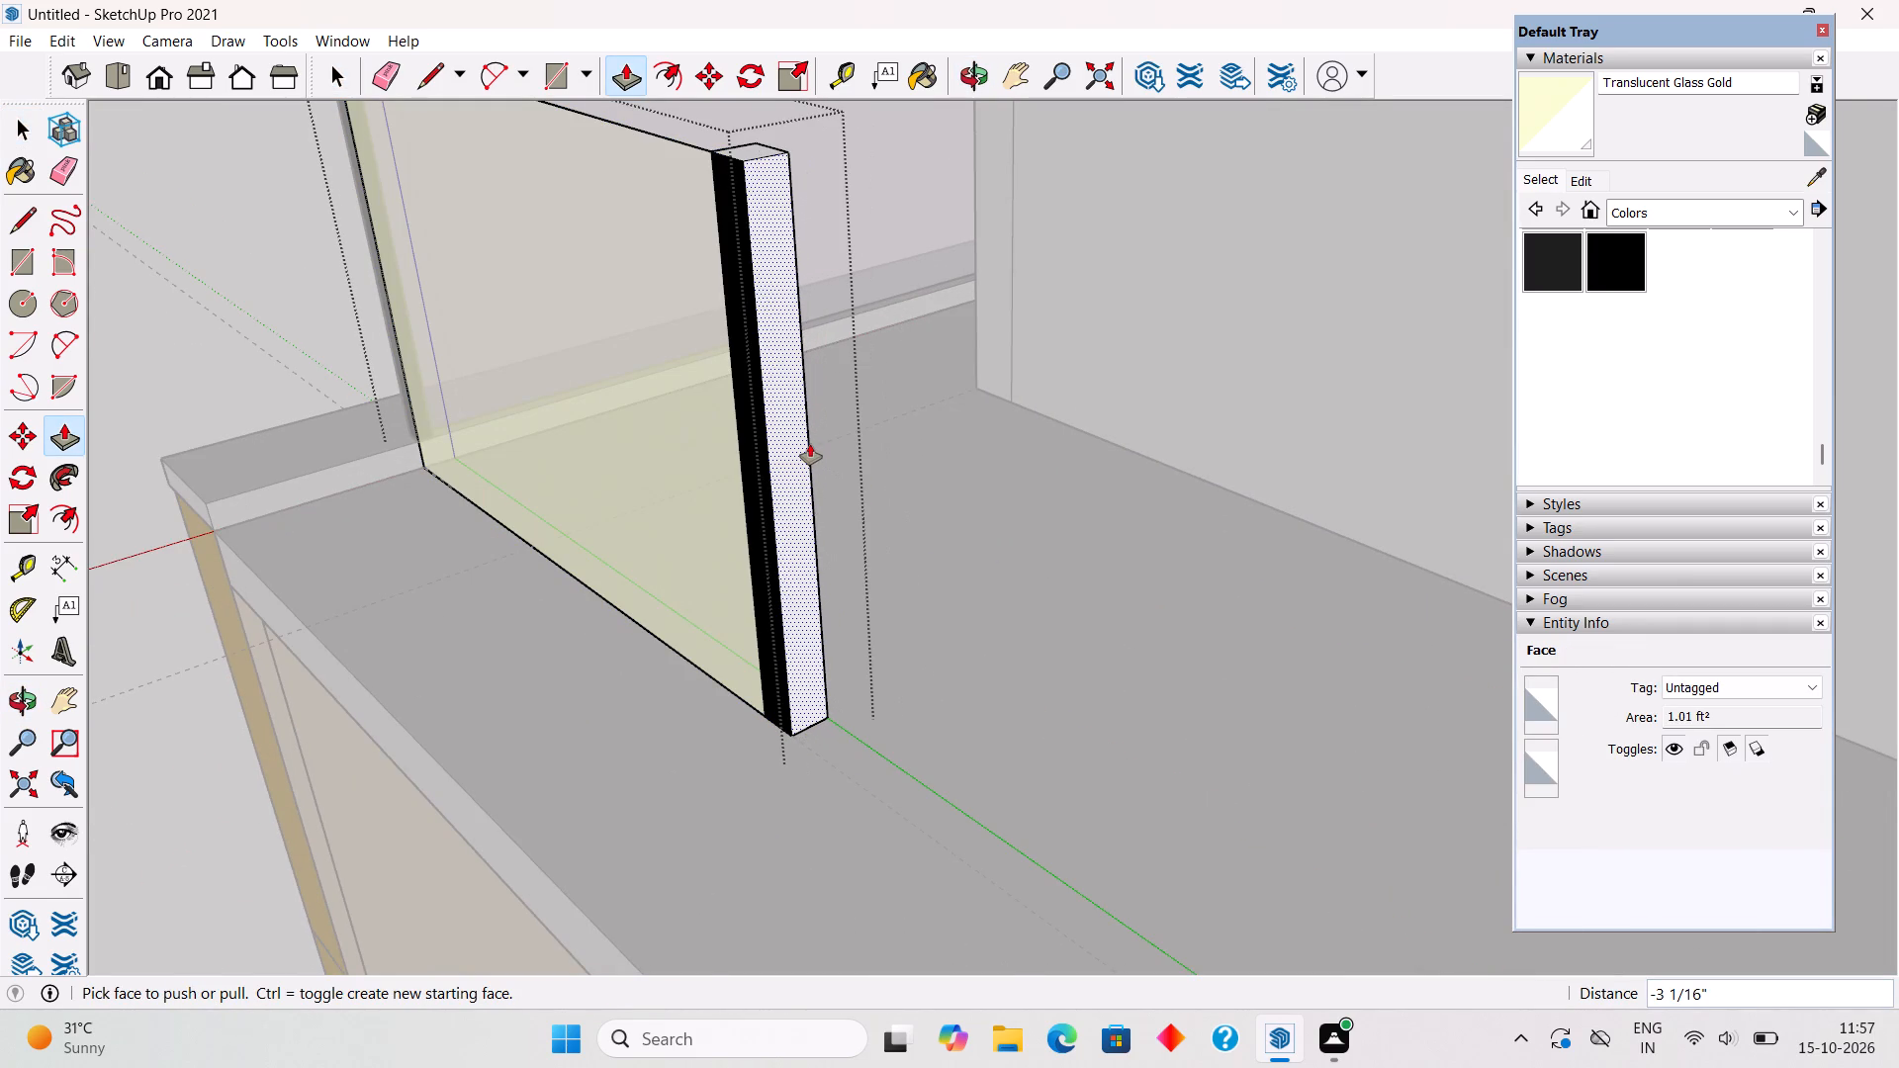
scroll(842, 494, "up", 1)
key("space")
scroll(800, 590, "down", 5)
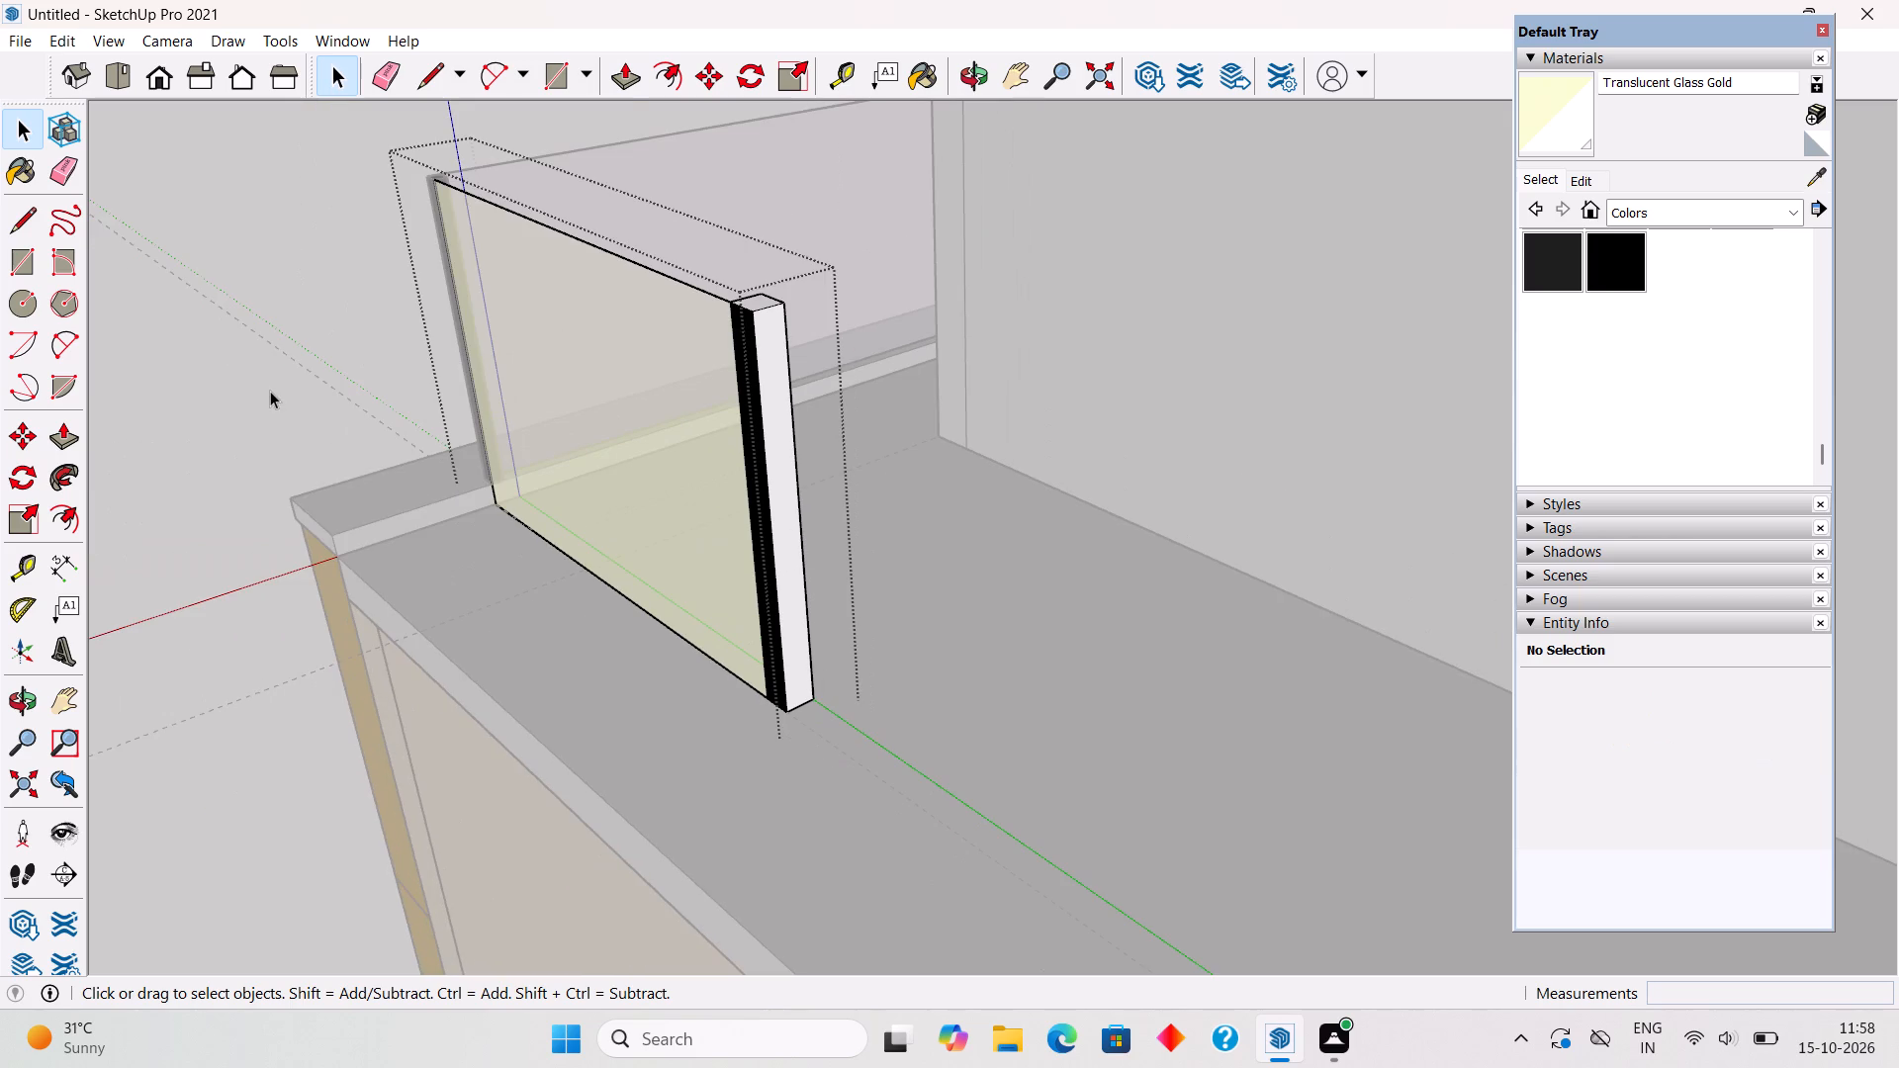
left_click(270, 391)
Place a guide on the terrace floor 9" in from and parallel to the outer side edge.
middle_click_drag(387, 554, 650, 468)
scroll(602, 482, "down", 10)
middle_click_drag(854, 584, 957, 524)
scroll(854, 584, "down", 1)
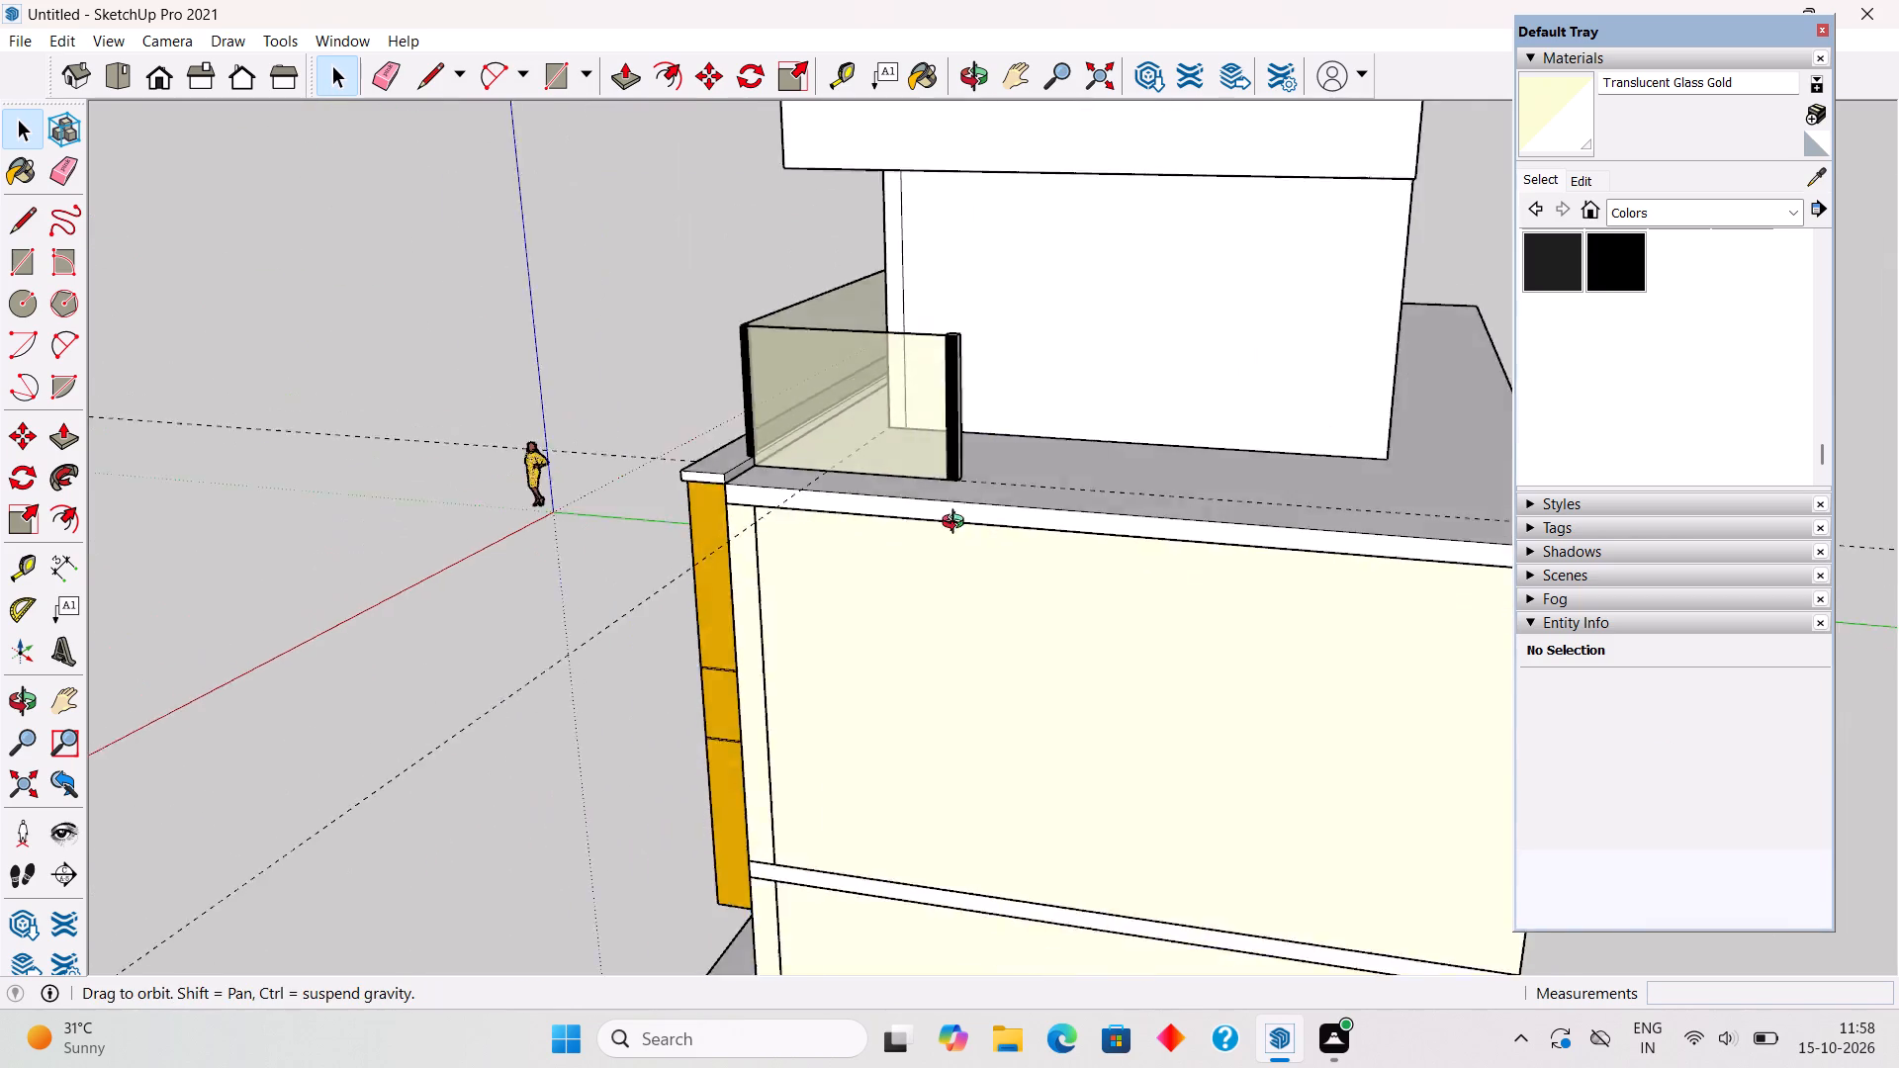
middle_click_drag(957, 524, 1003, 465)
scroll(1003, 465, "down", 3)
middle_click_drag(1149, 332, 1107, 518)
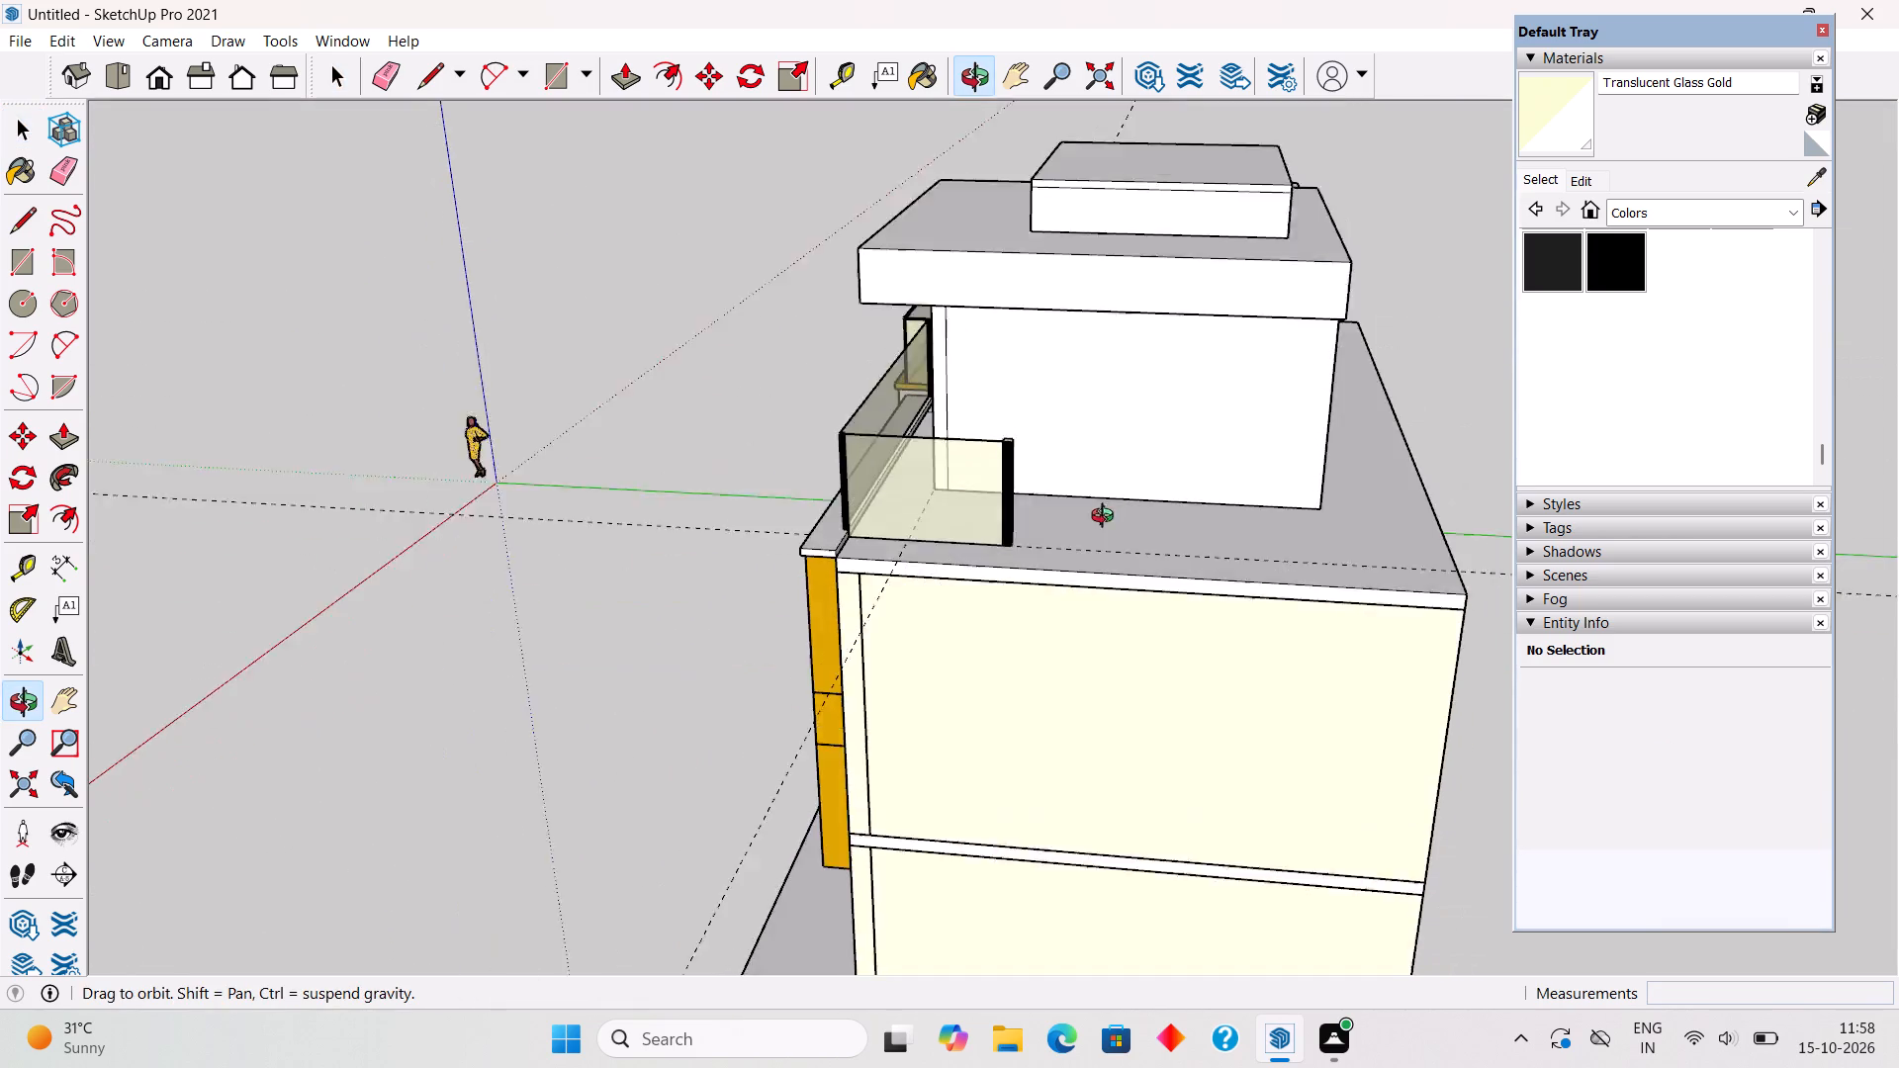
middle_click_drag(1107, 518, 1101, 561)
scroll(1114, 689, "up", 3)
middle_click_drag(1220, 540, 1089, 590)
scroll(937, 690, "up", 3)
middle_click_drag(884, 701, 836, 777)
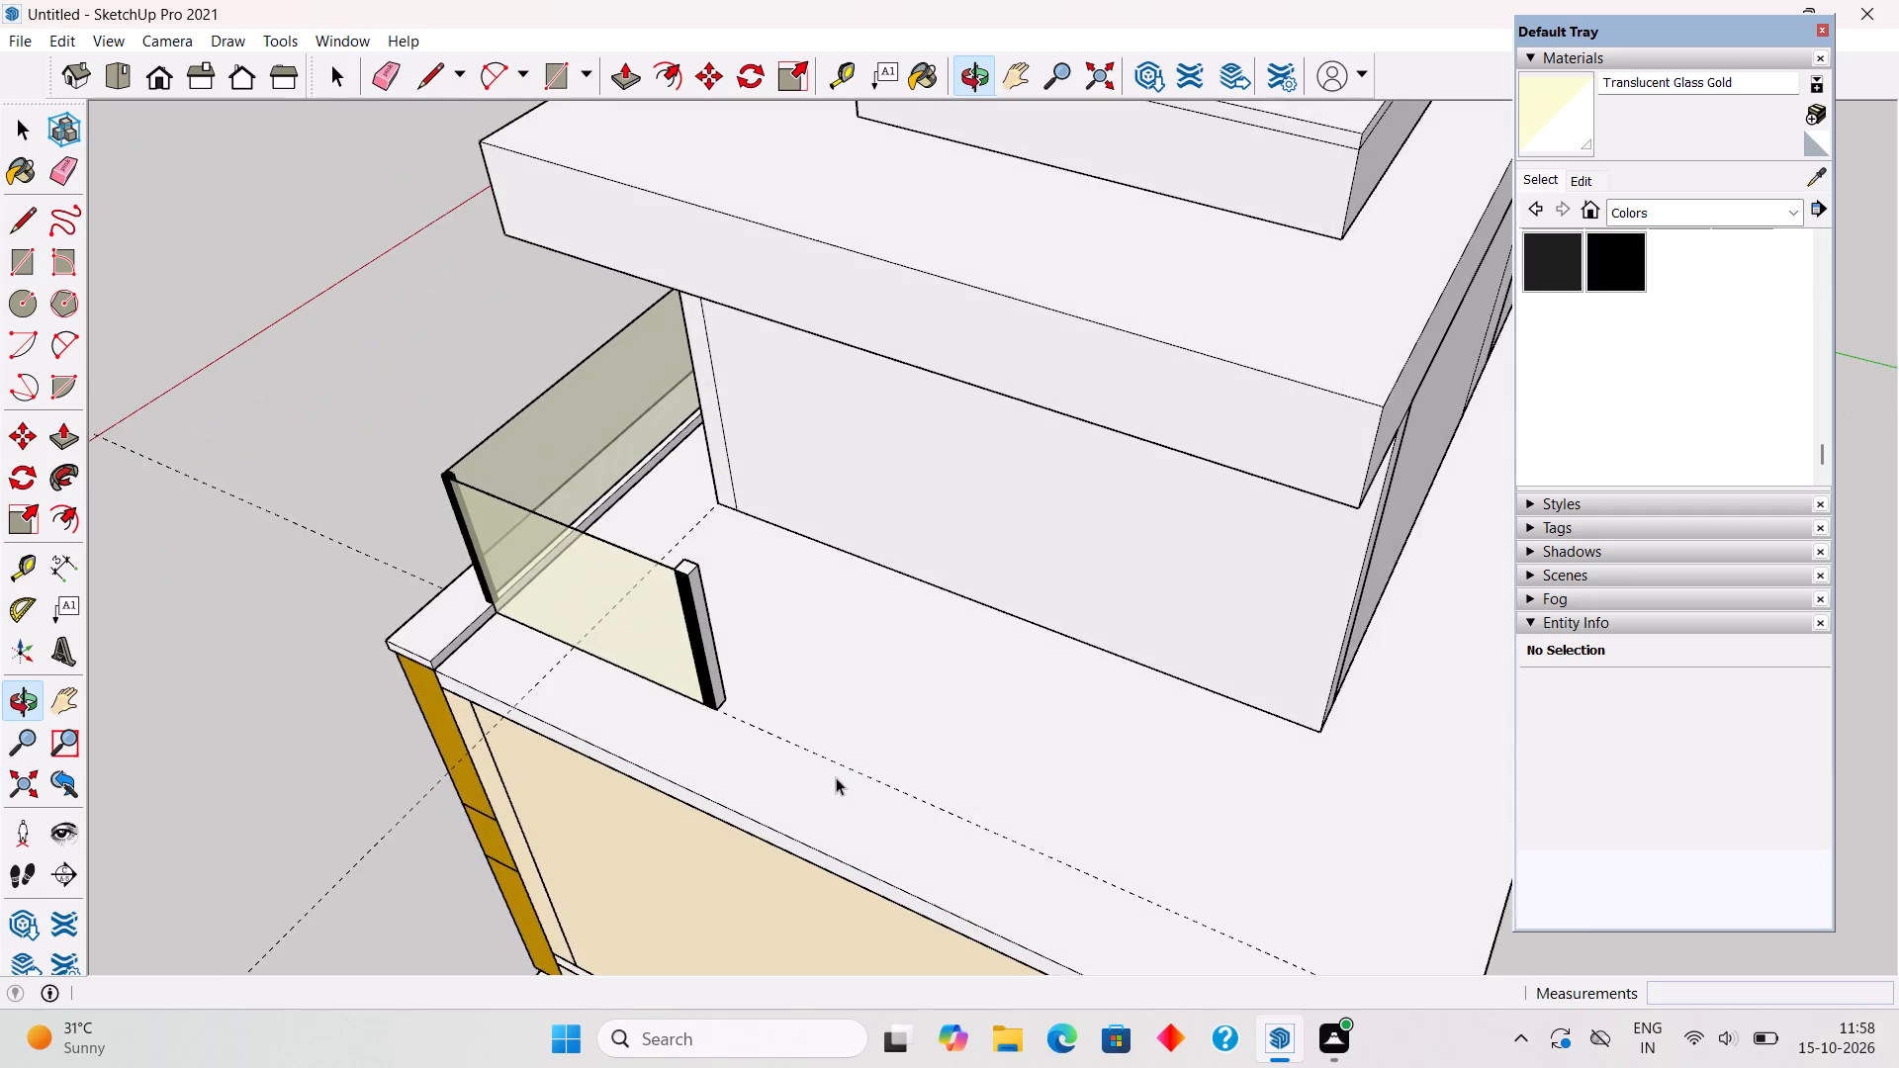
scroll(836, 777, "up", 1)
key("t")
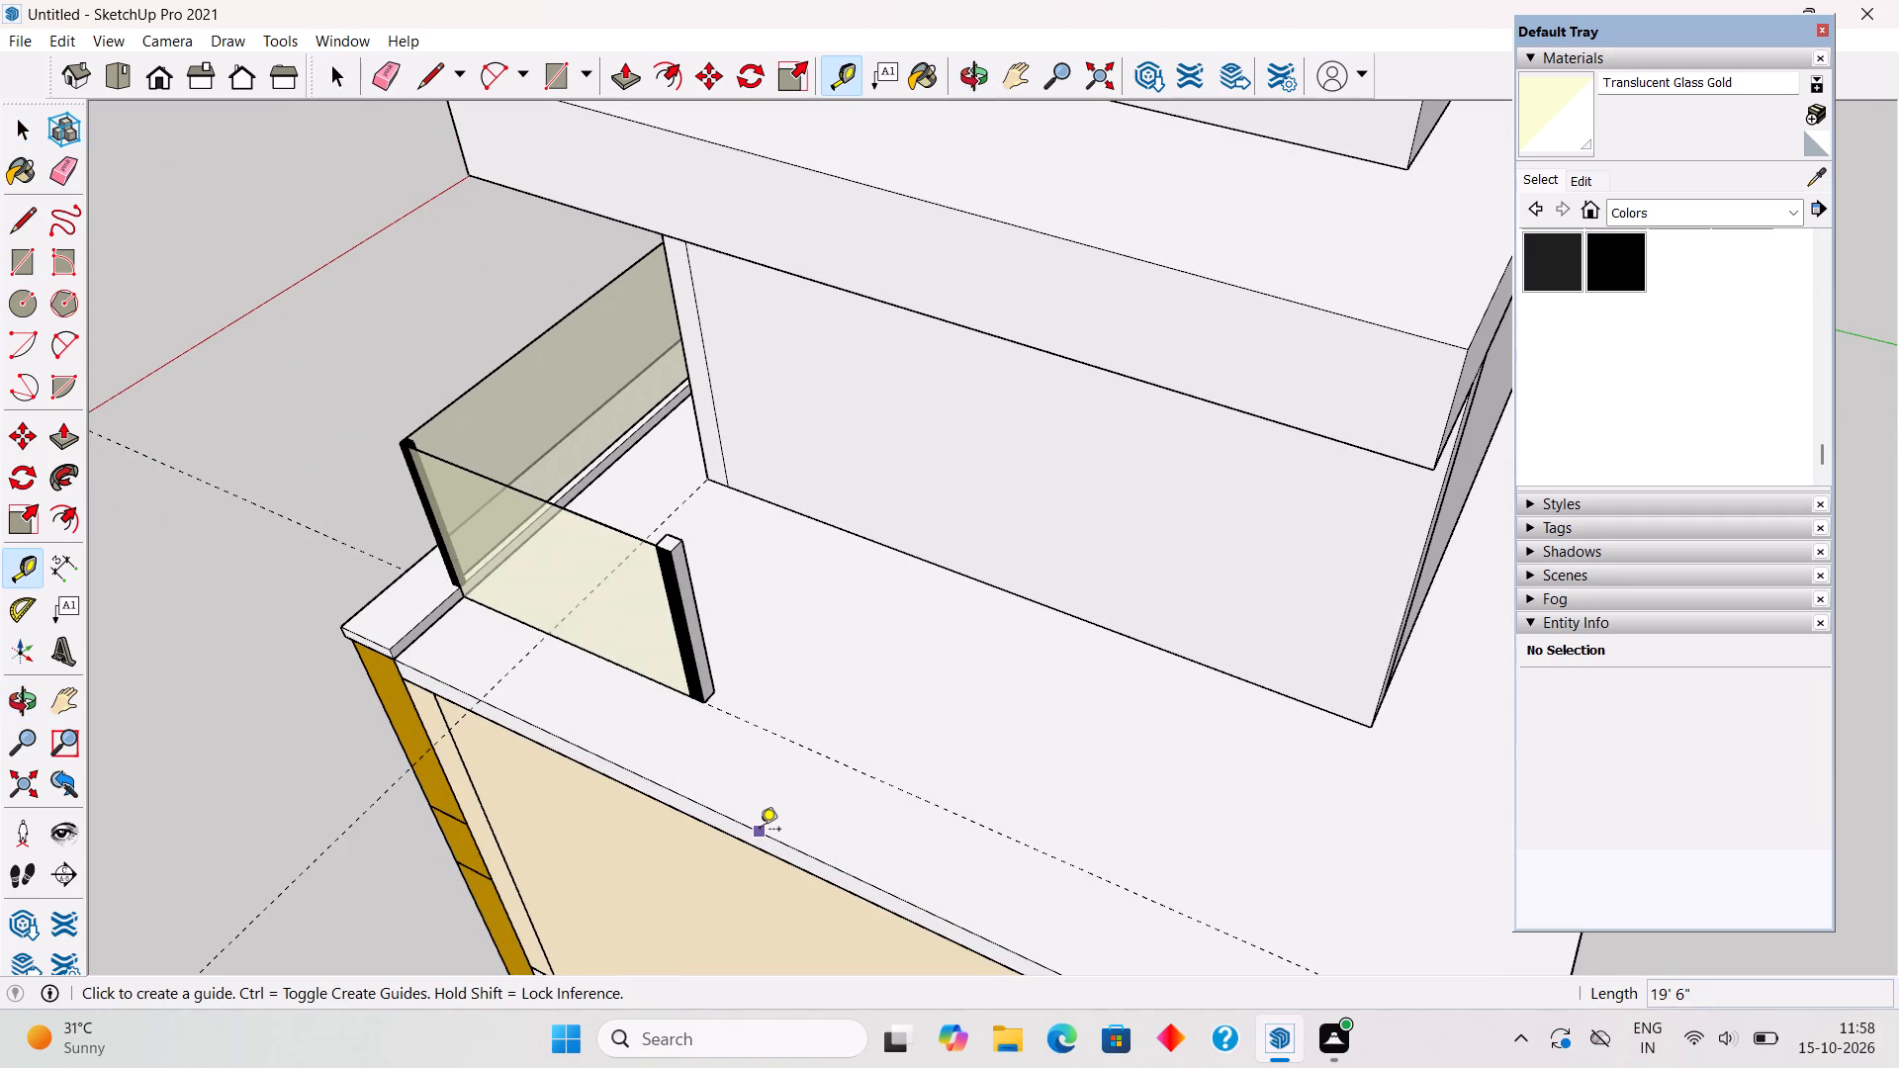
left_click(760, 831)
type("9\"")
key("Return")
Place a guide along the railing end post's base edge, running across the terrace floor and crossing the 9" guide.
scroll(784, 790, "up", 3)
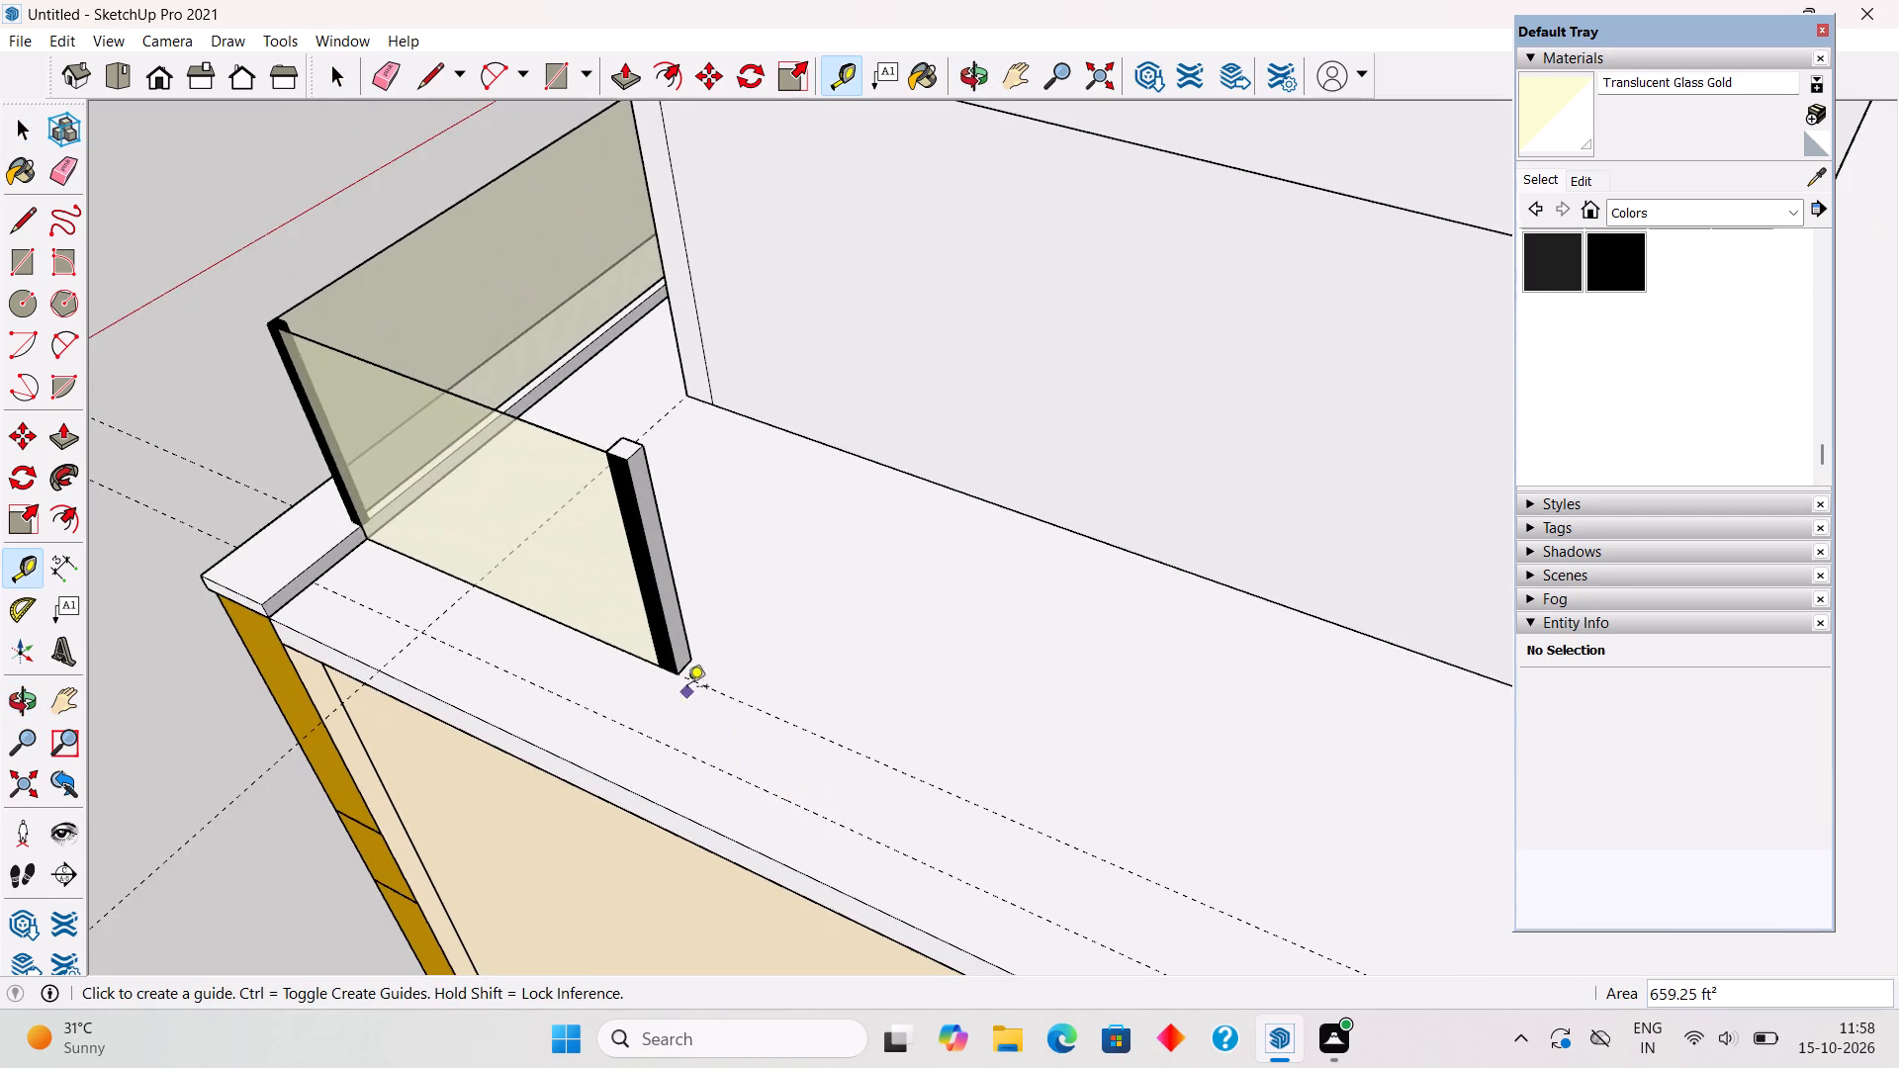
scroll(687, 686, "up", 11)
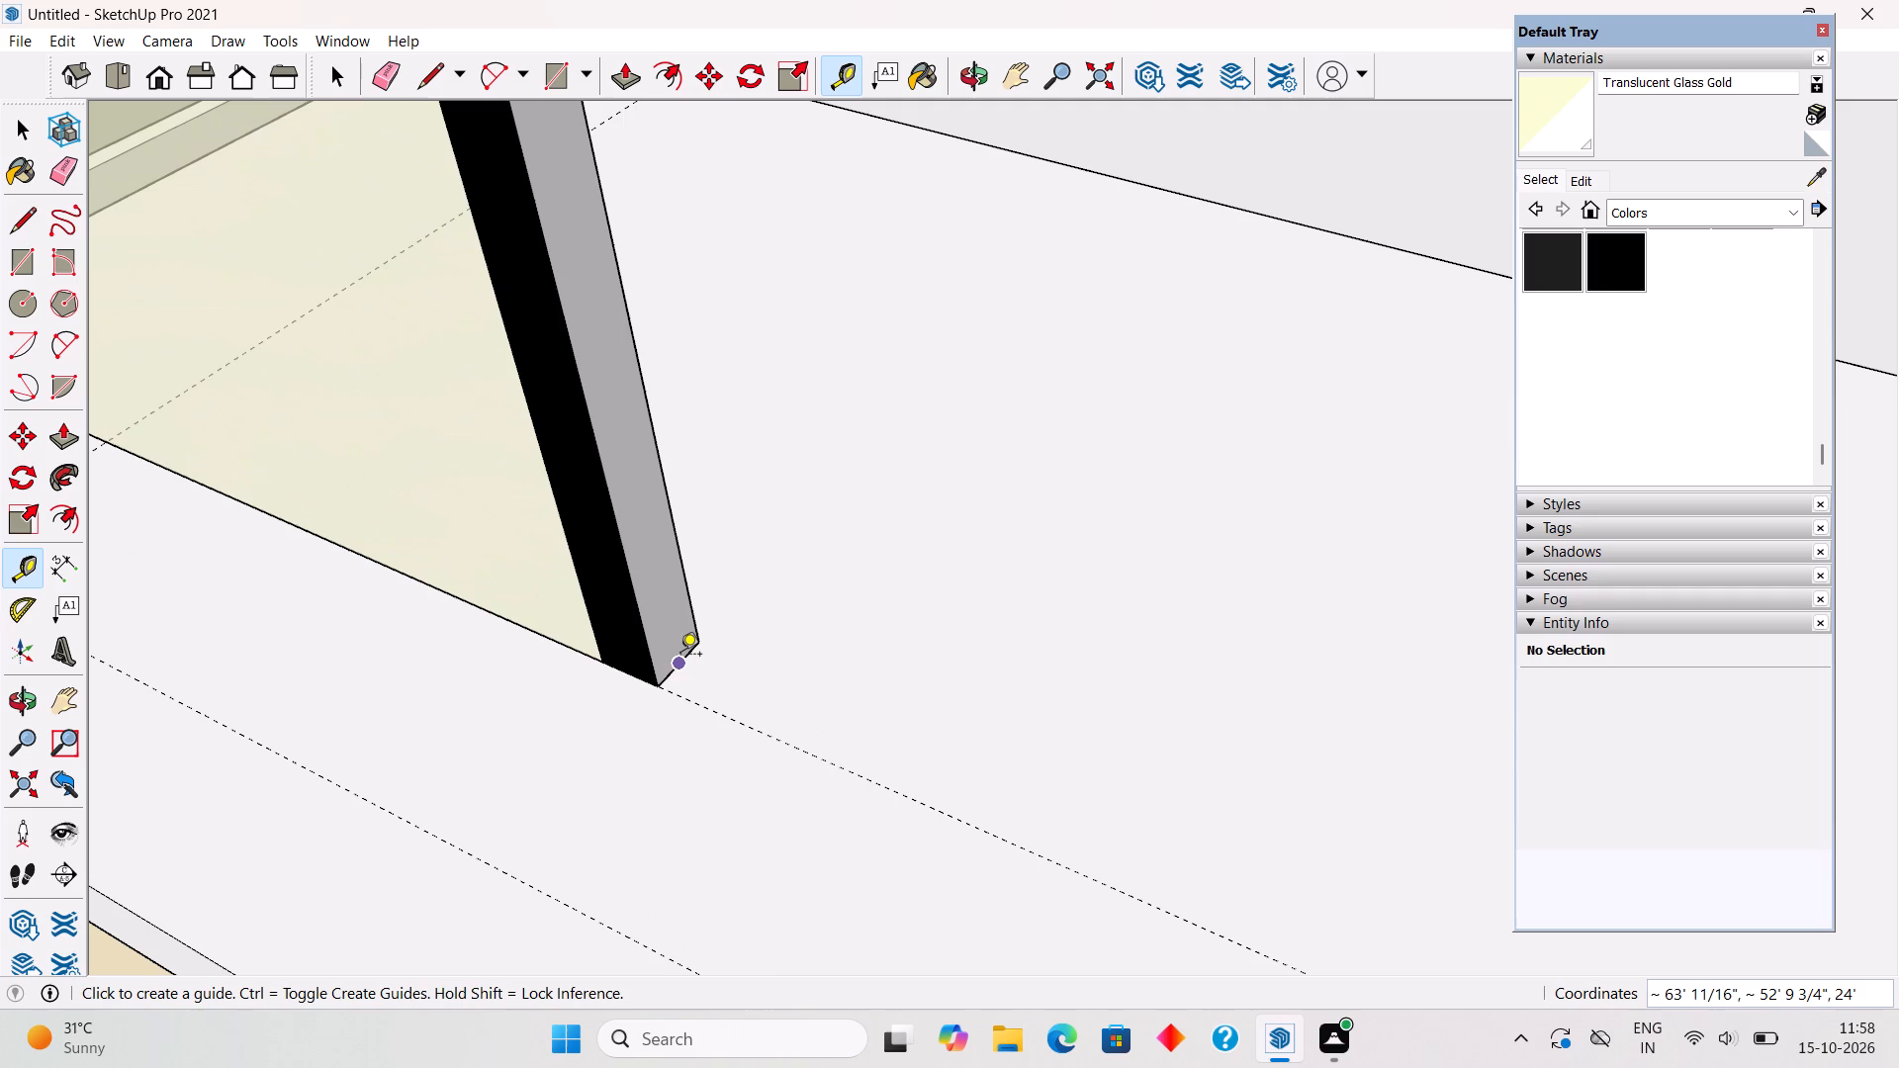
scroll(680, 656, "up", 4)
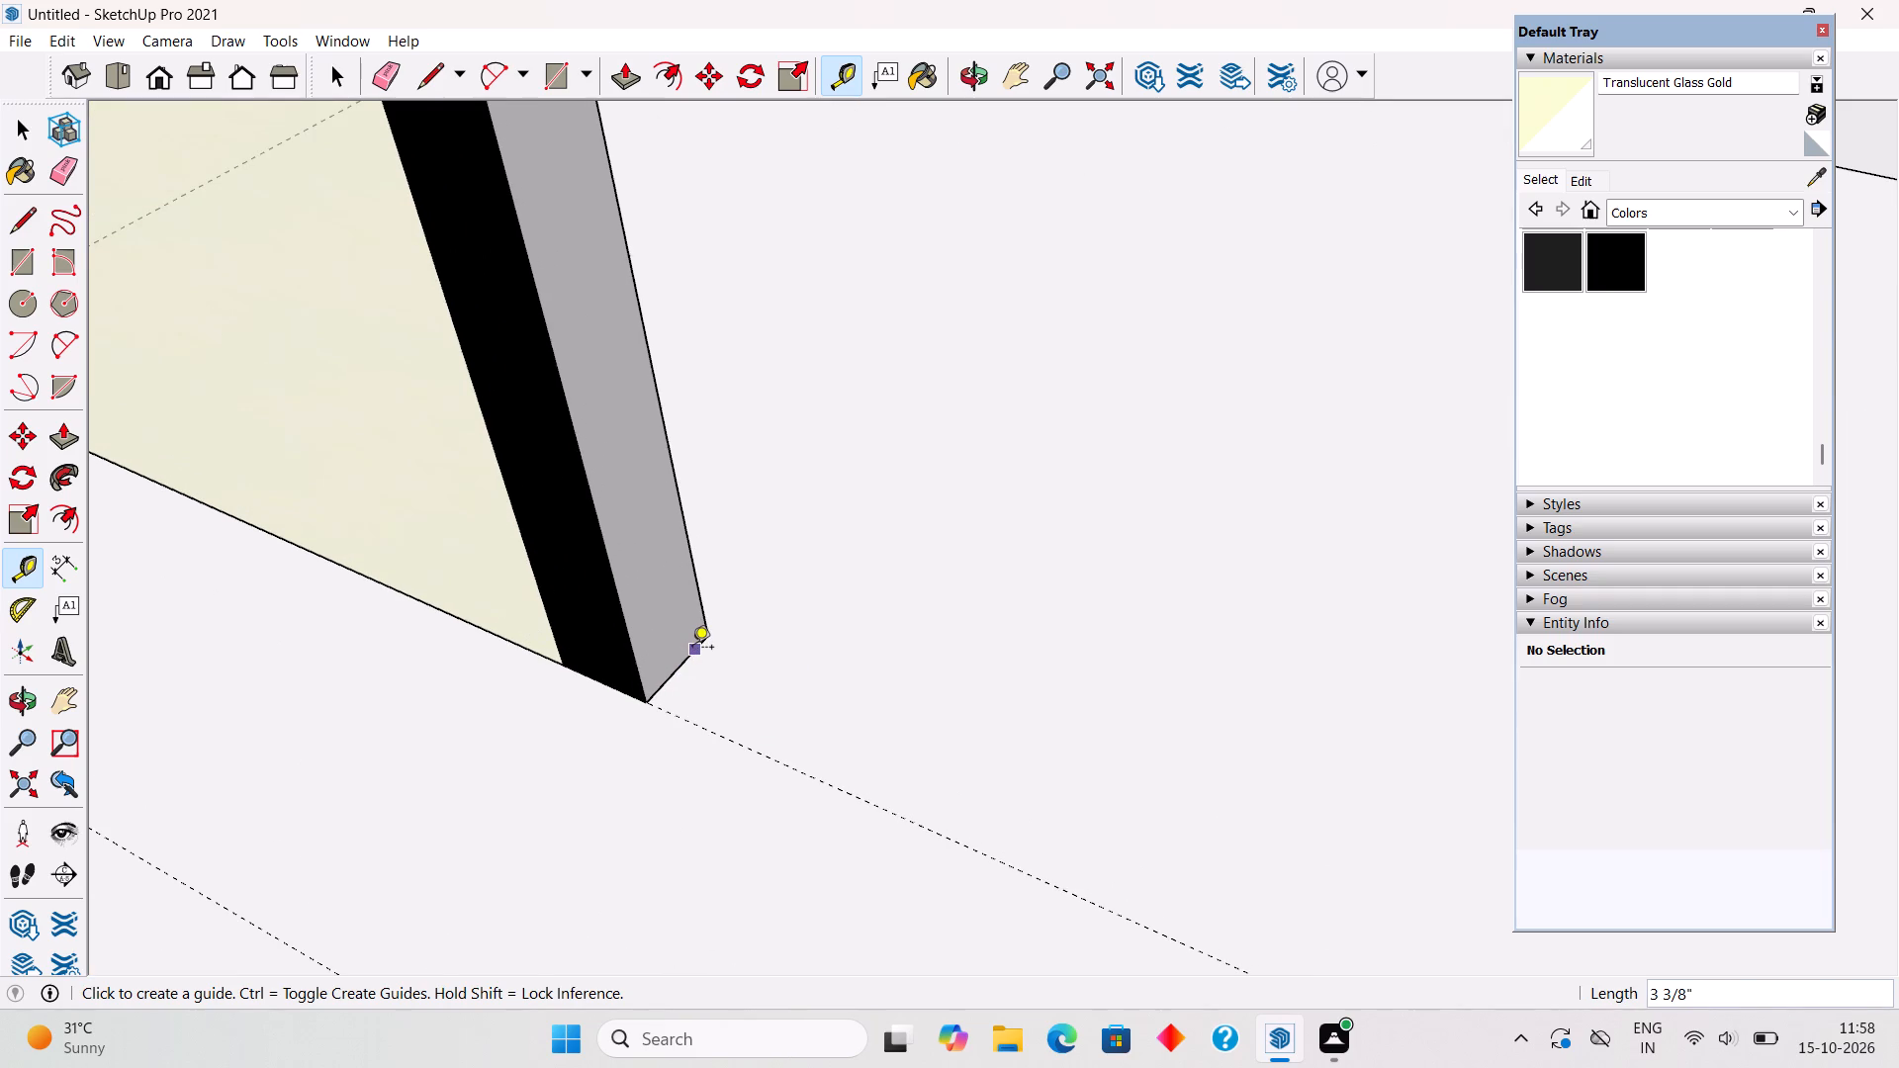
double_click(692, 649)
scroll(692, 649, "down", 17)
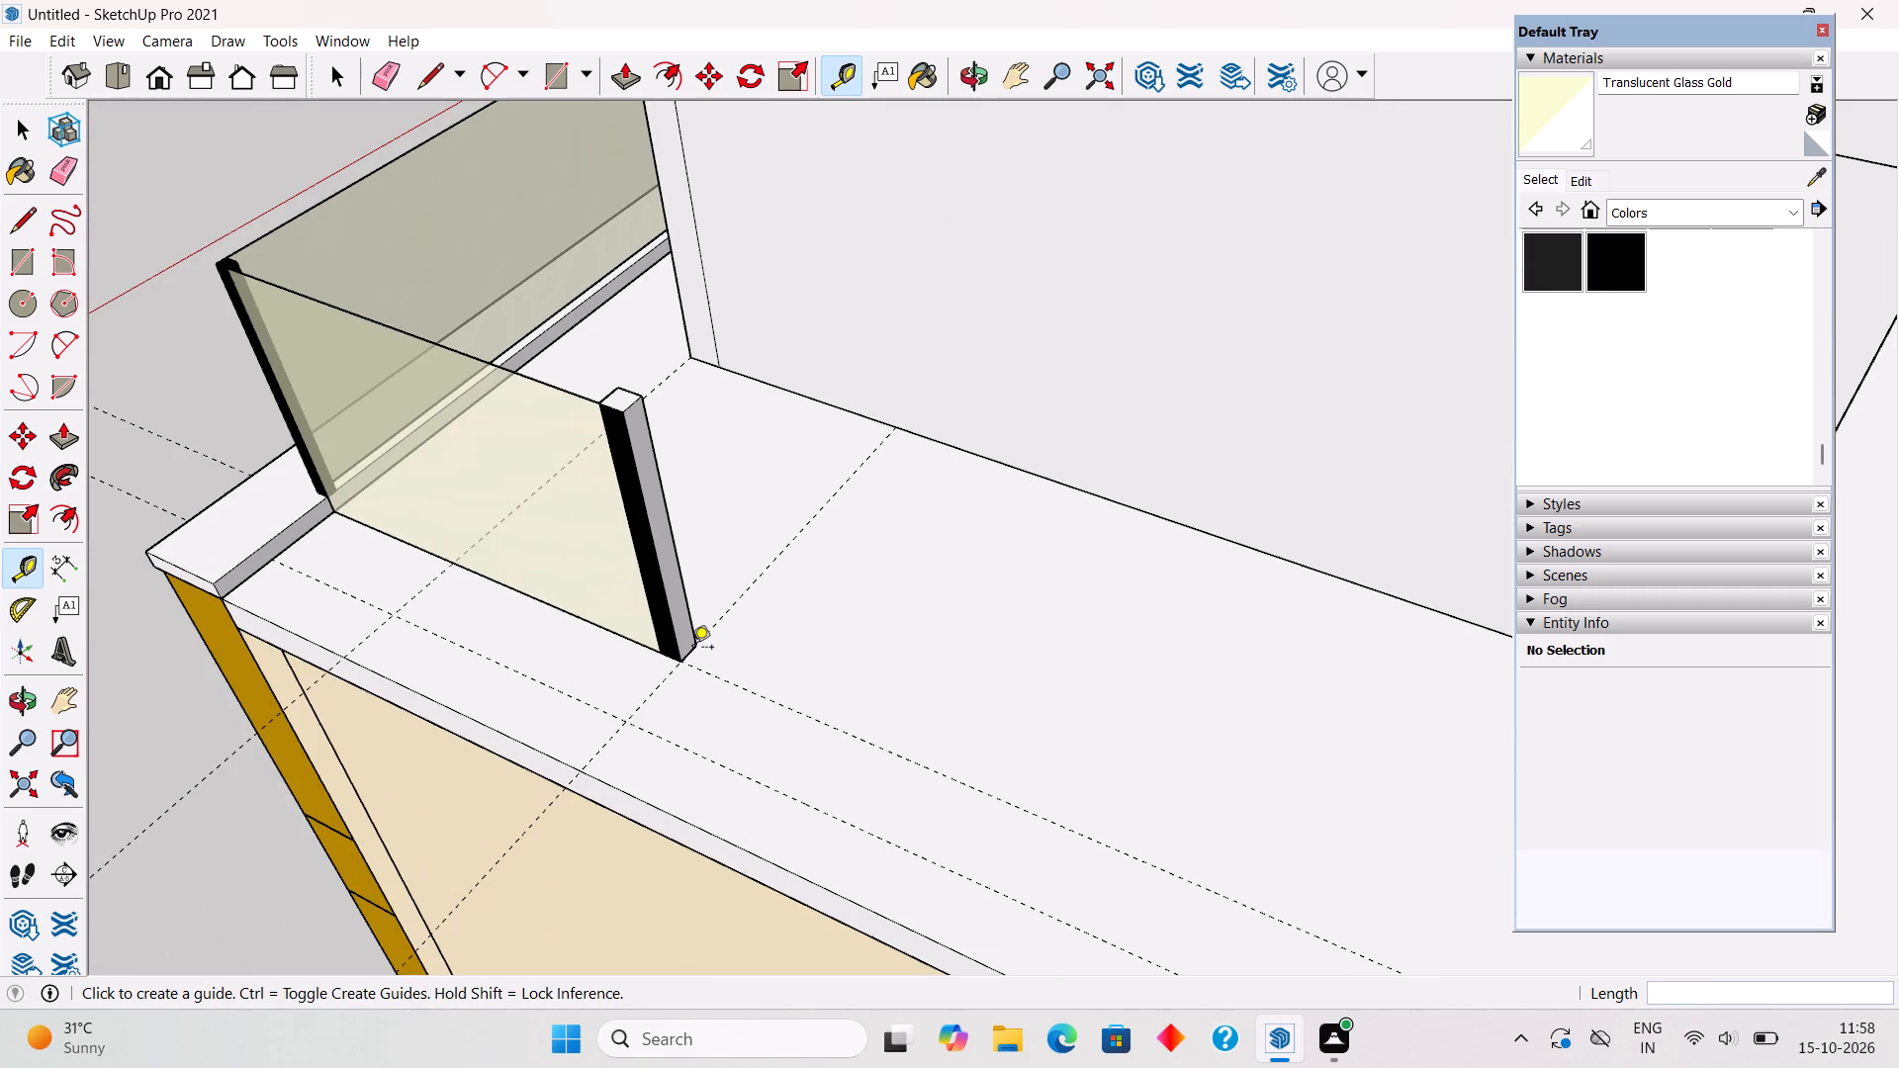
key("space")
Draw a strip rectangle 9" by about 14' 7/8" from the guides' intersection to the terrace's far outer corner.
type("r")
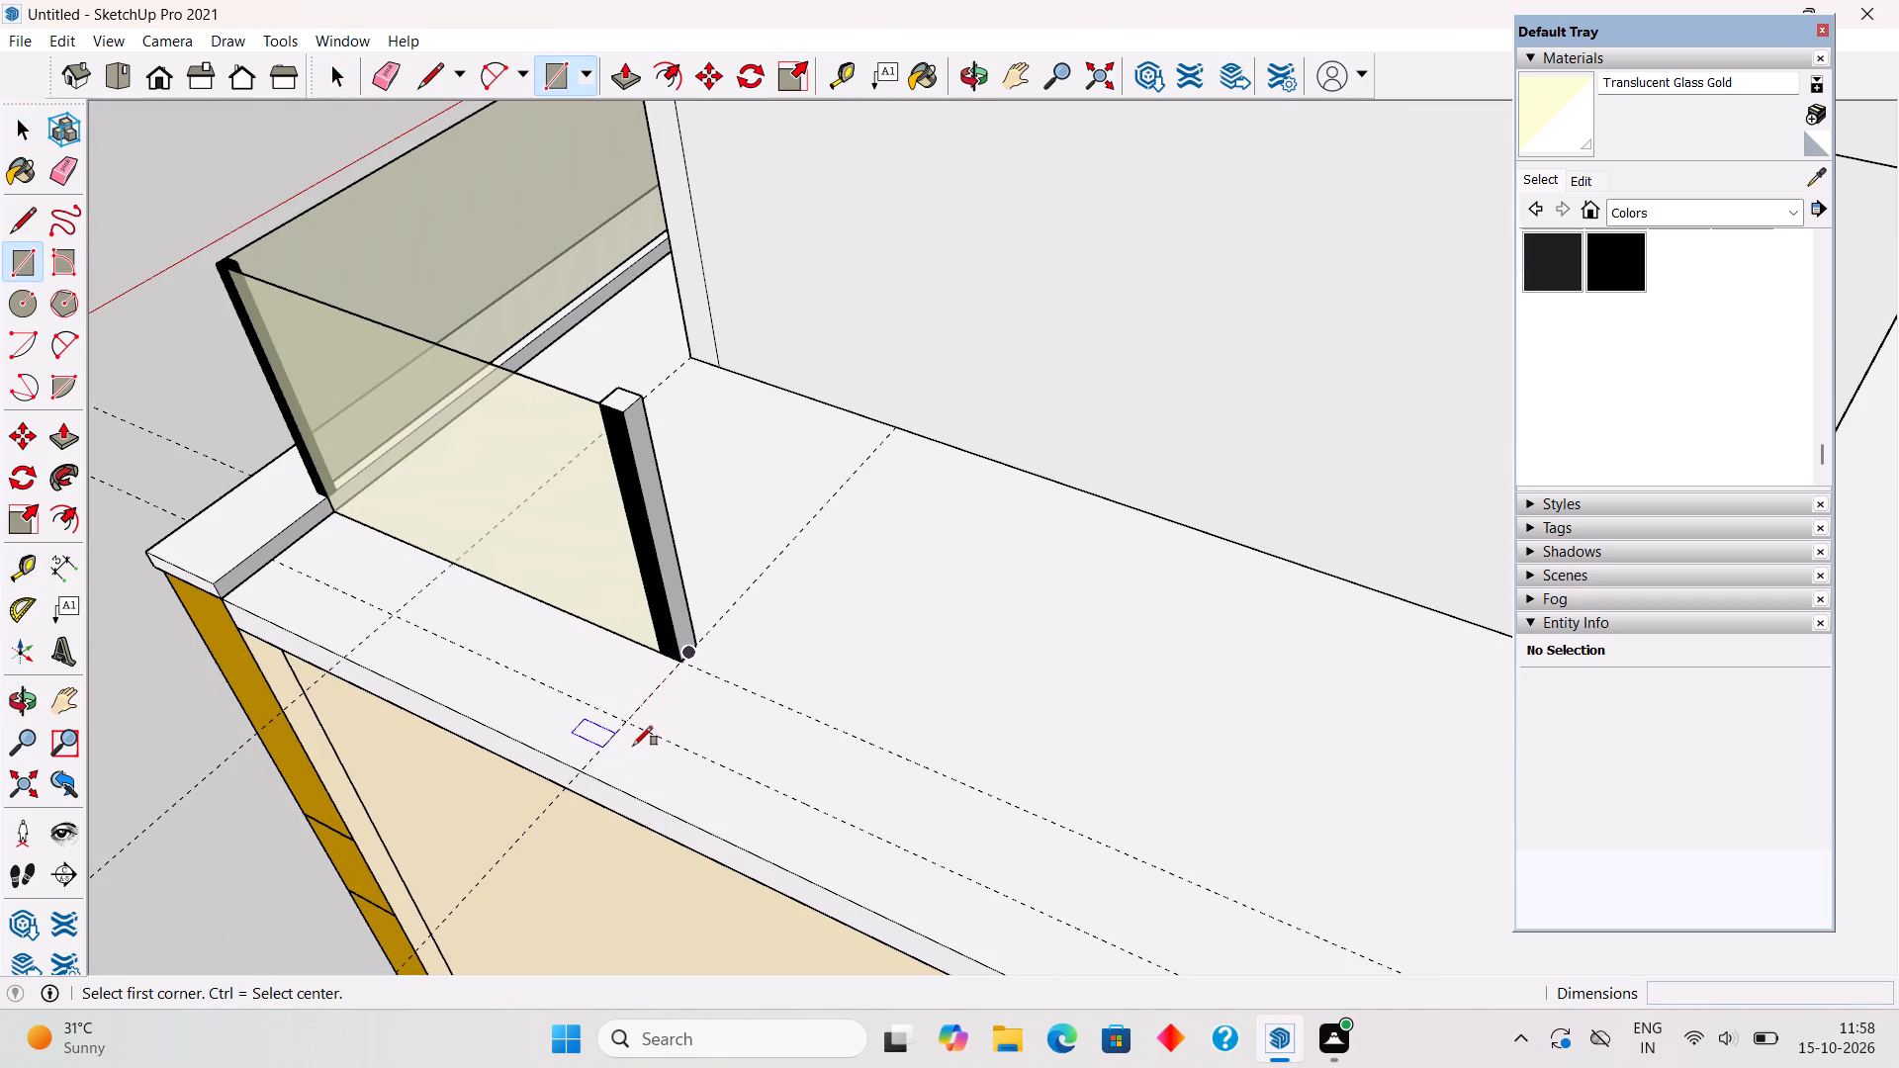
left_click(629, 726)
scroll(670, 776, "down", 16)
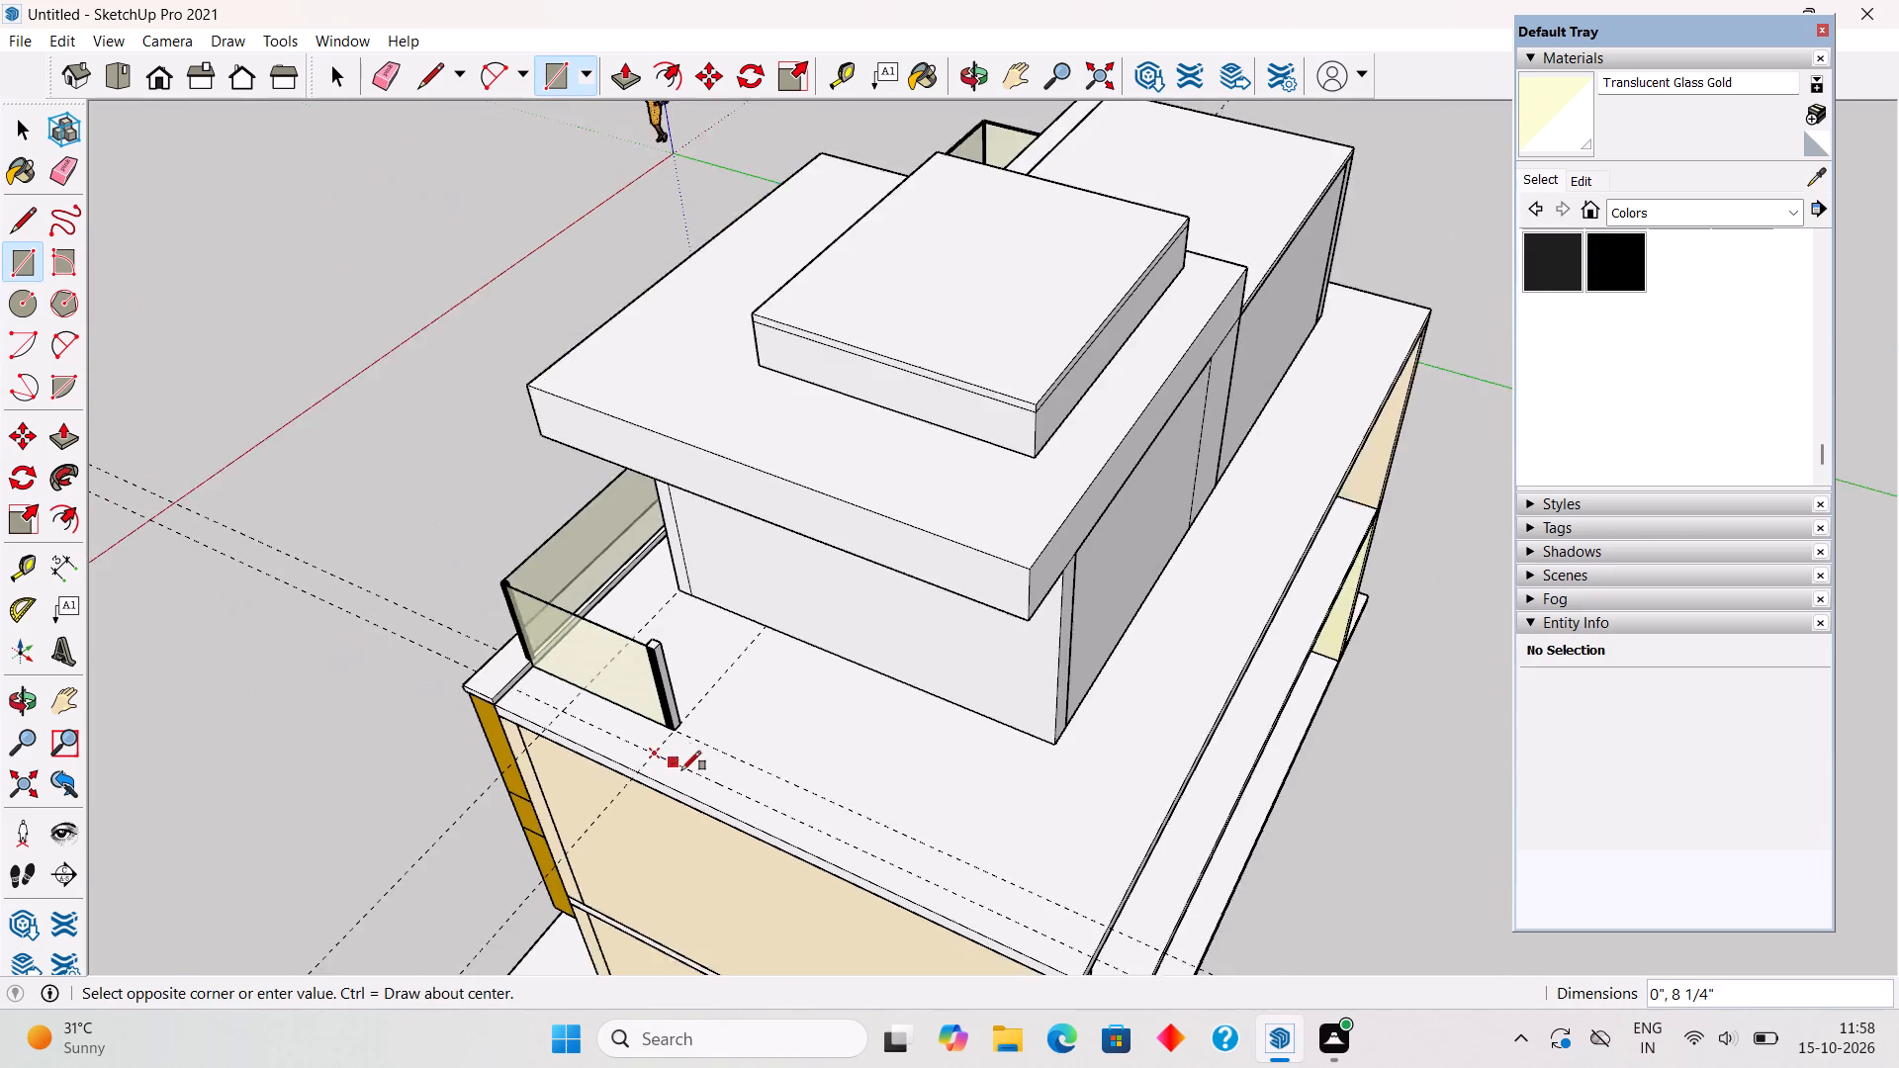
left_click(963, 926)
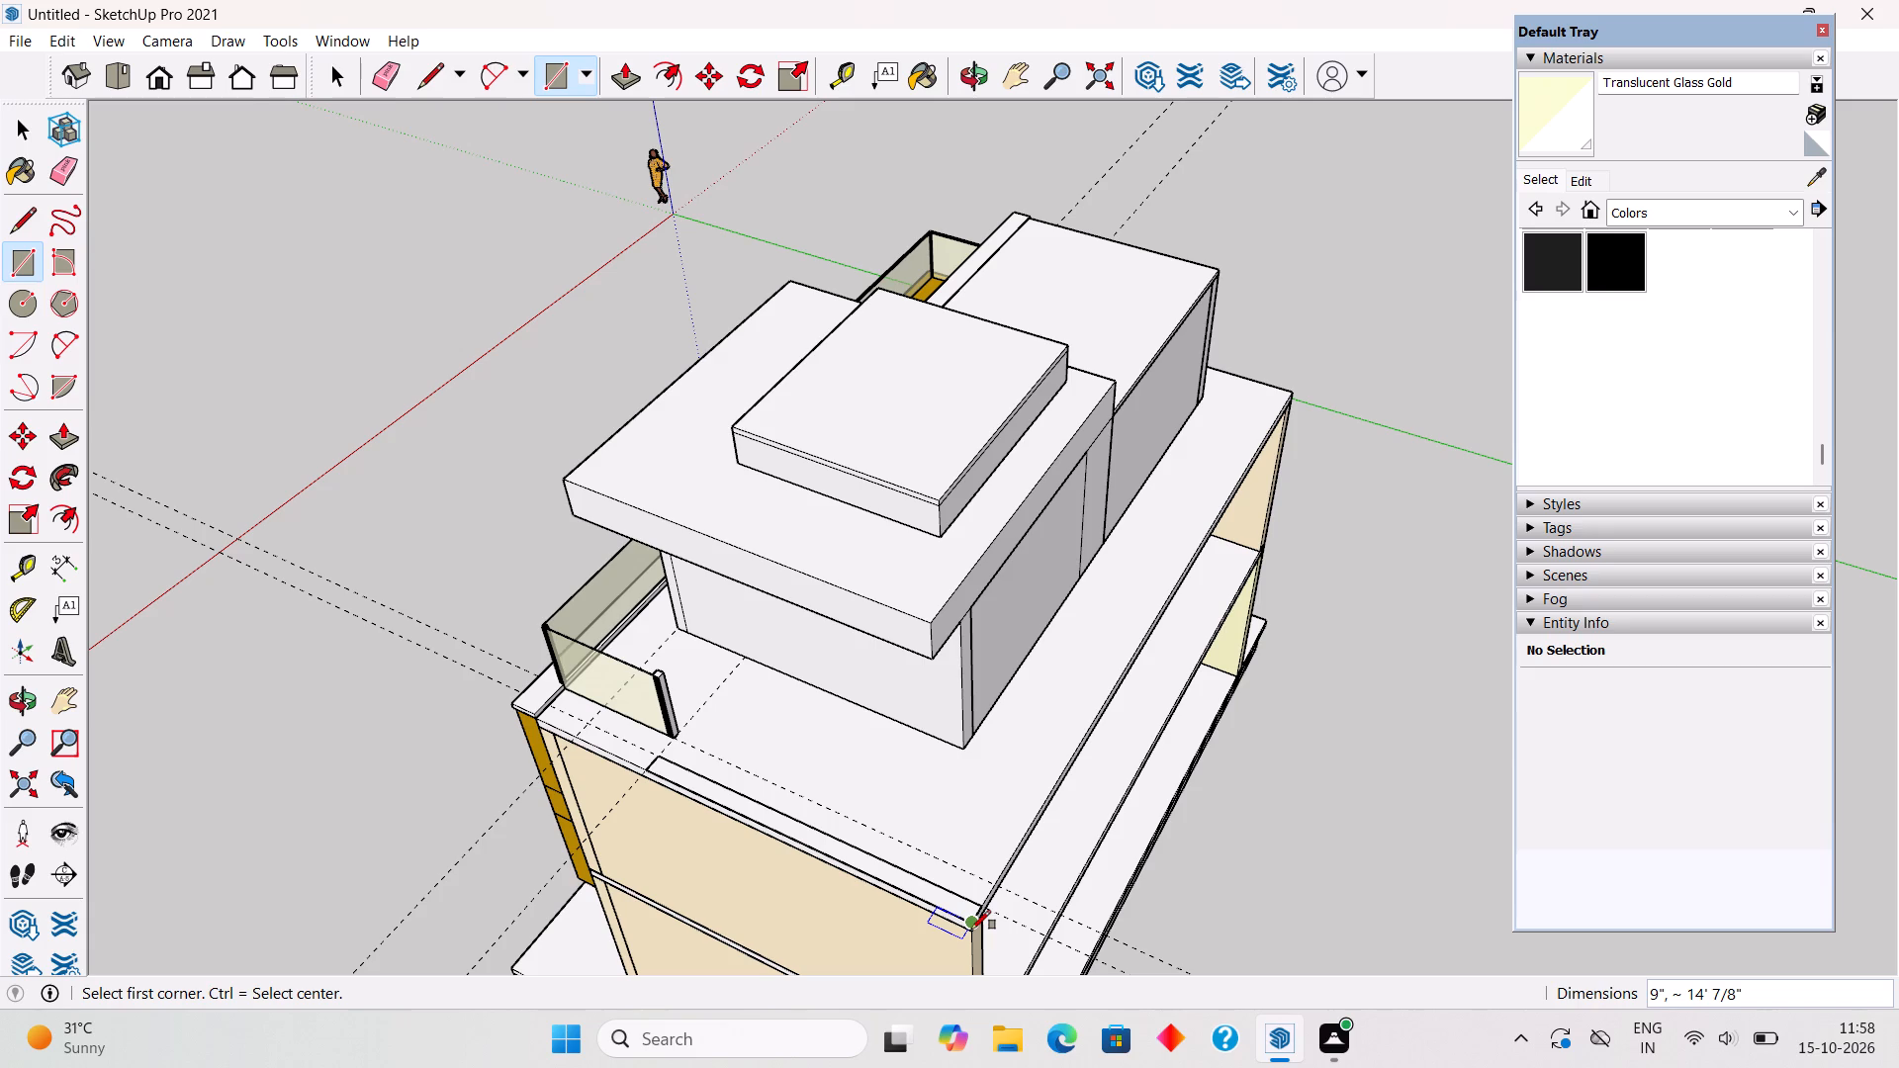
Push/Pull the floor strip up 3' 7" to the railing's top, forming a solid parapet wall.
key("p")
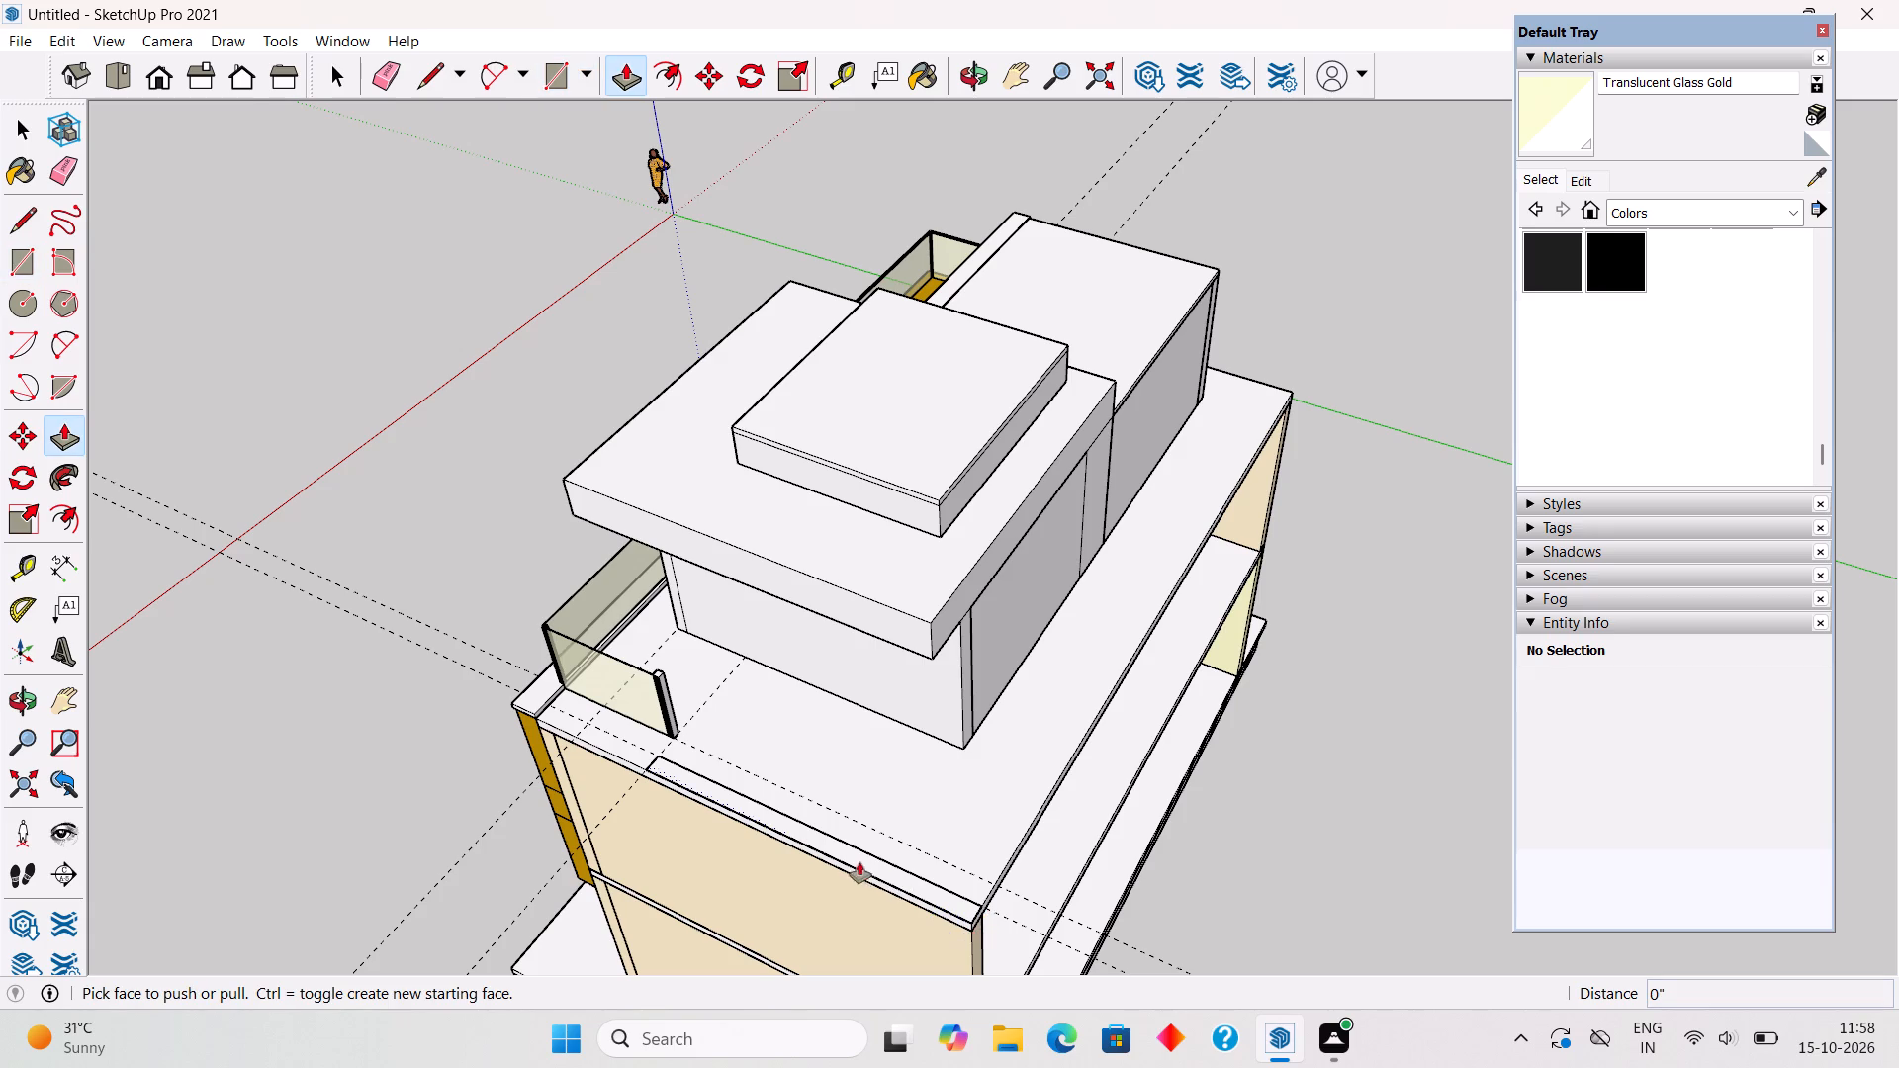
left_click(810, 829)
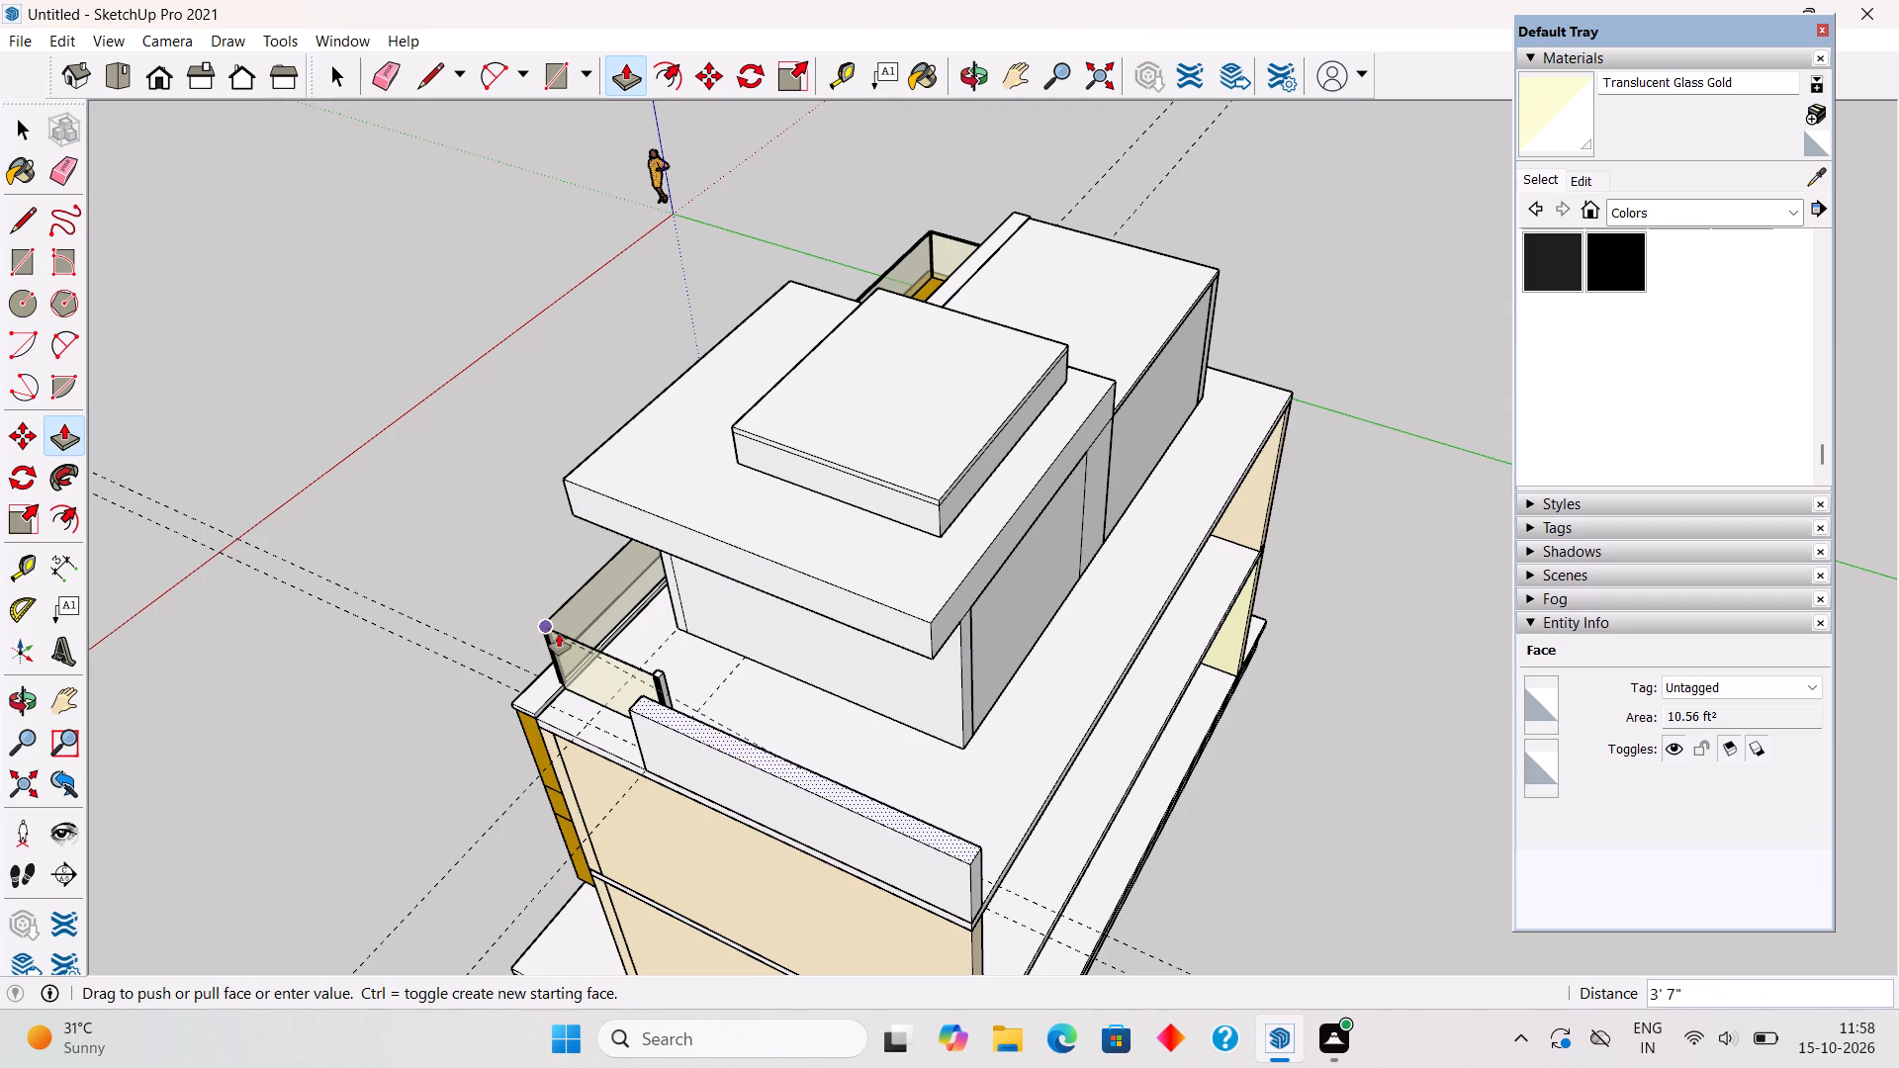
left_click(569, 637)
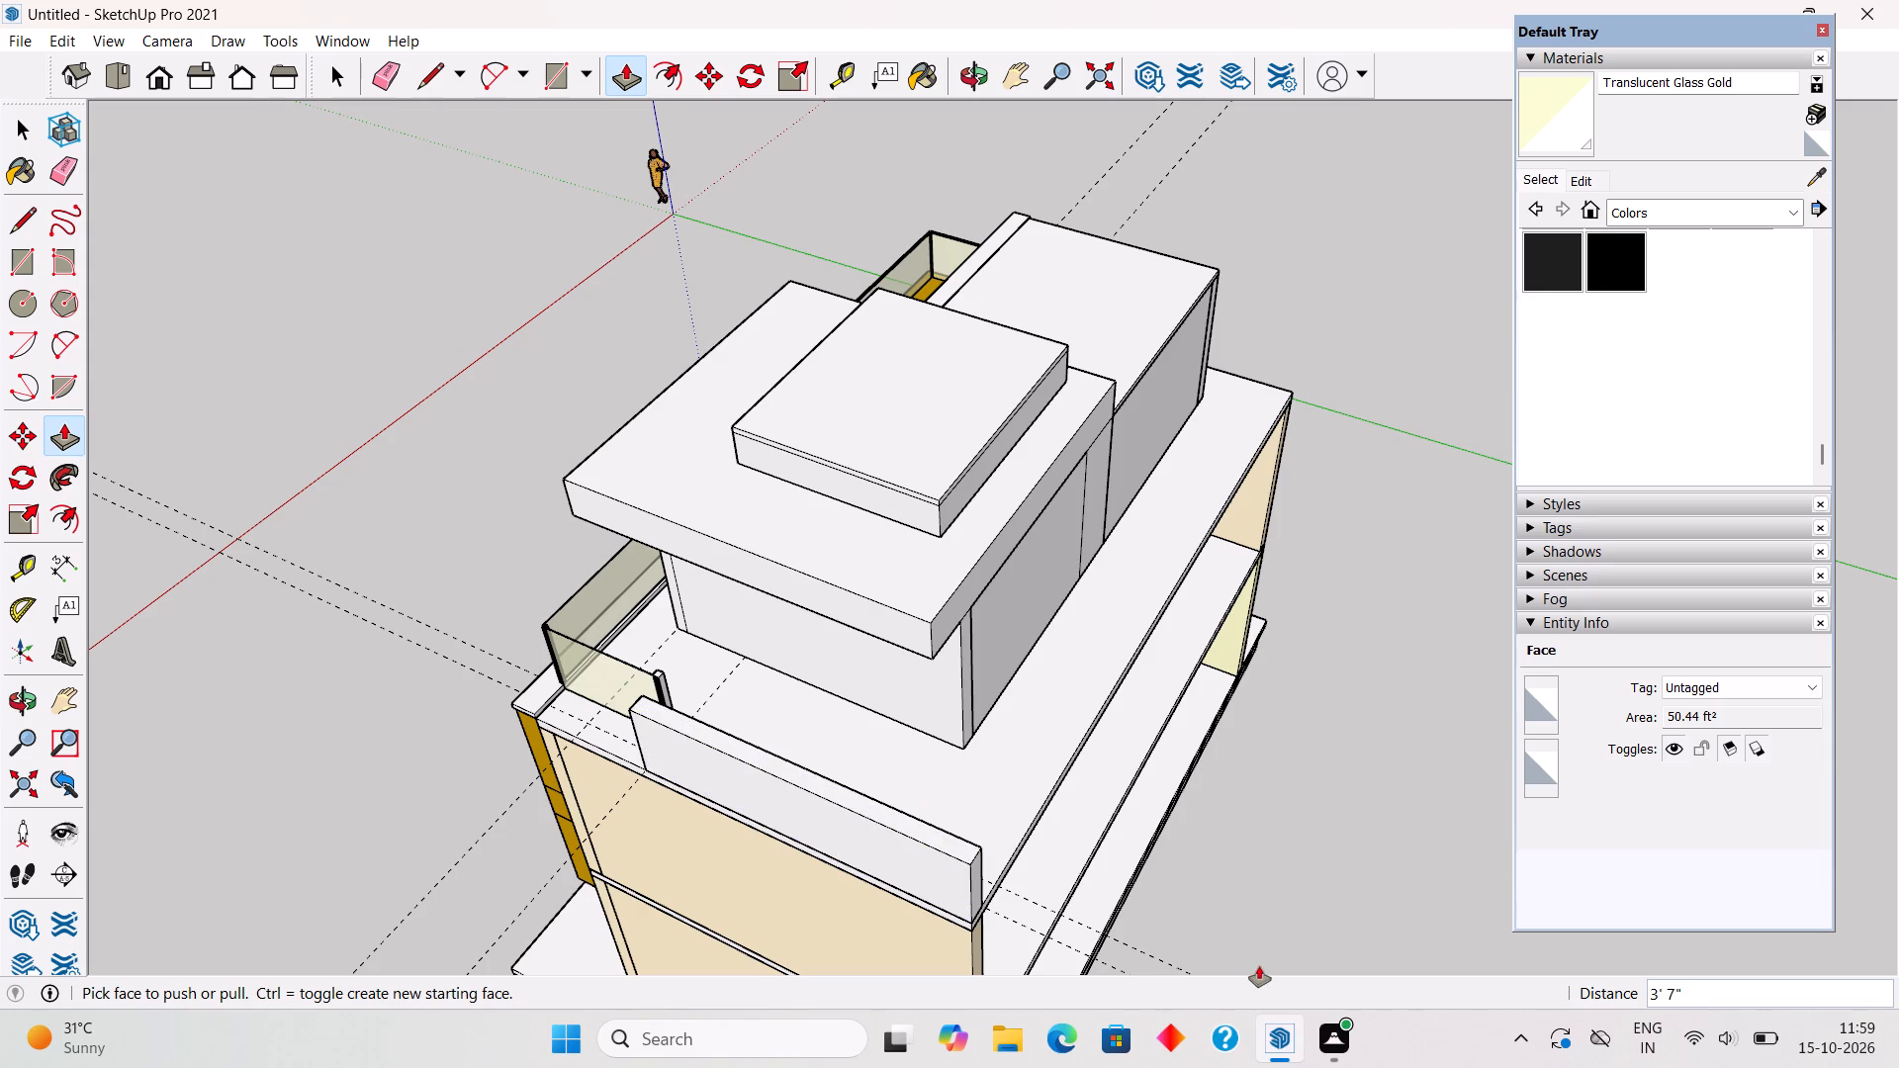
Group all the connected geometry of the new side parapet wall on the terrace.
middle_click_drag(699, 785, 428, 786)
middle_click_drag(1163, 836, 1155, 836)
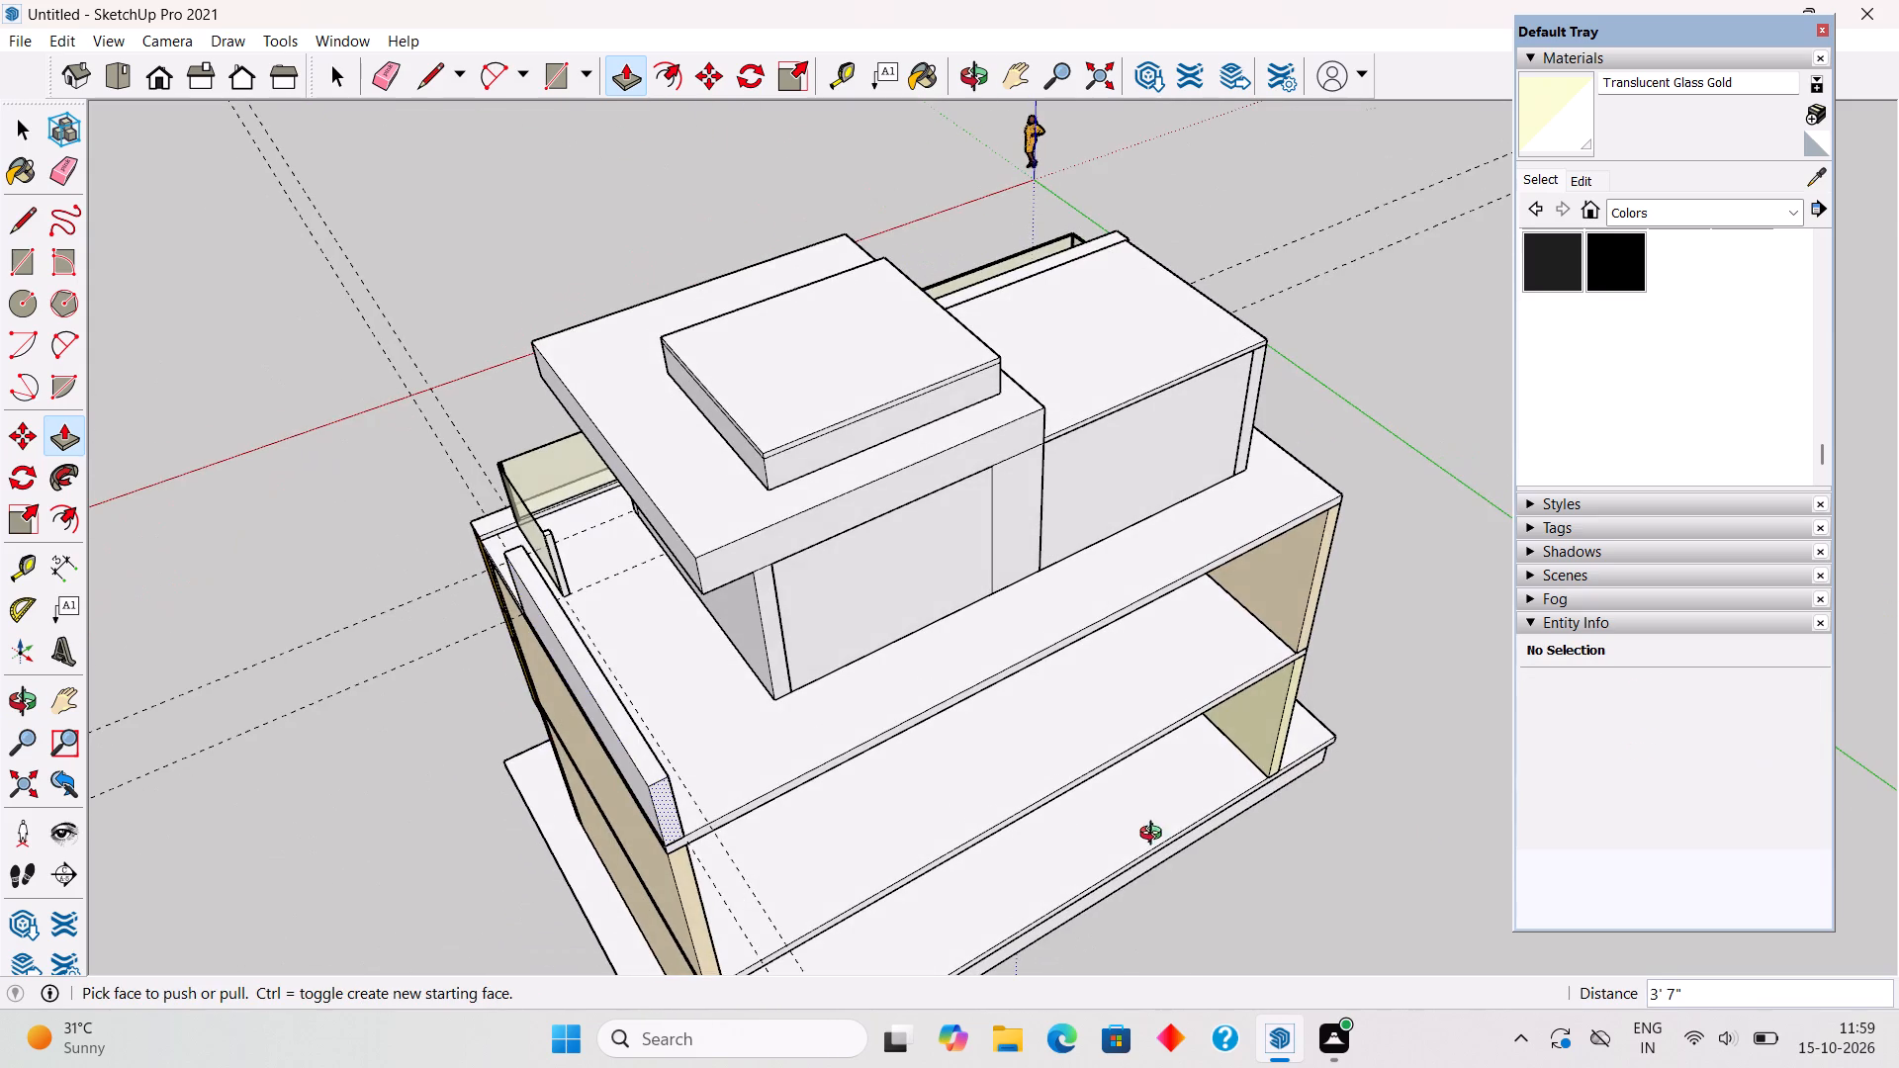
middle_click_drag(1155, 836, 884, 806)
key("space")
triple_click(464, 595)
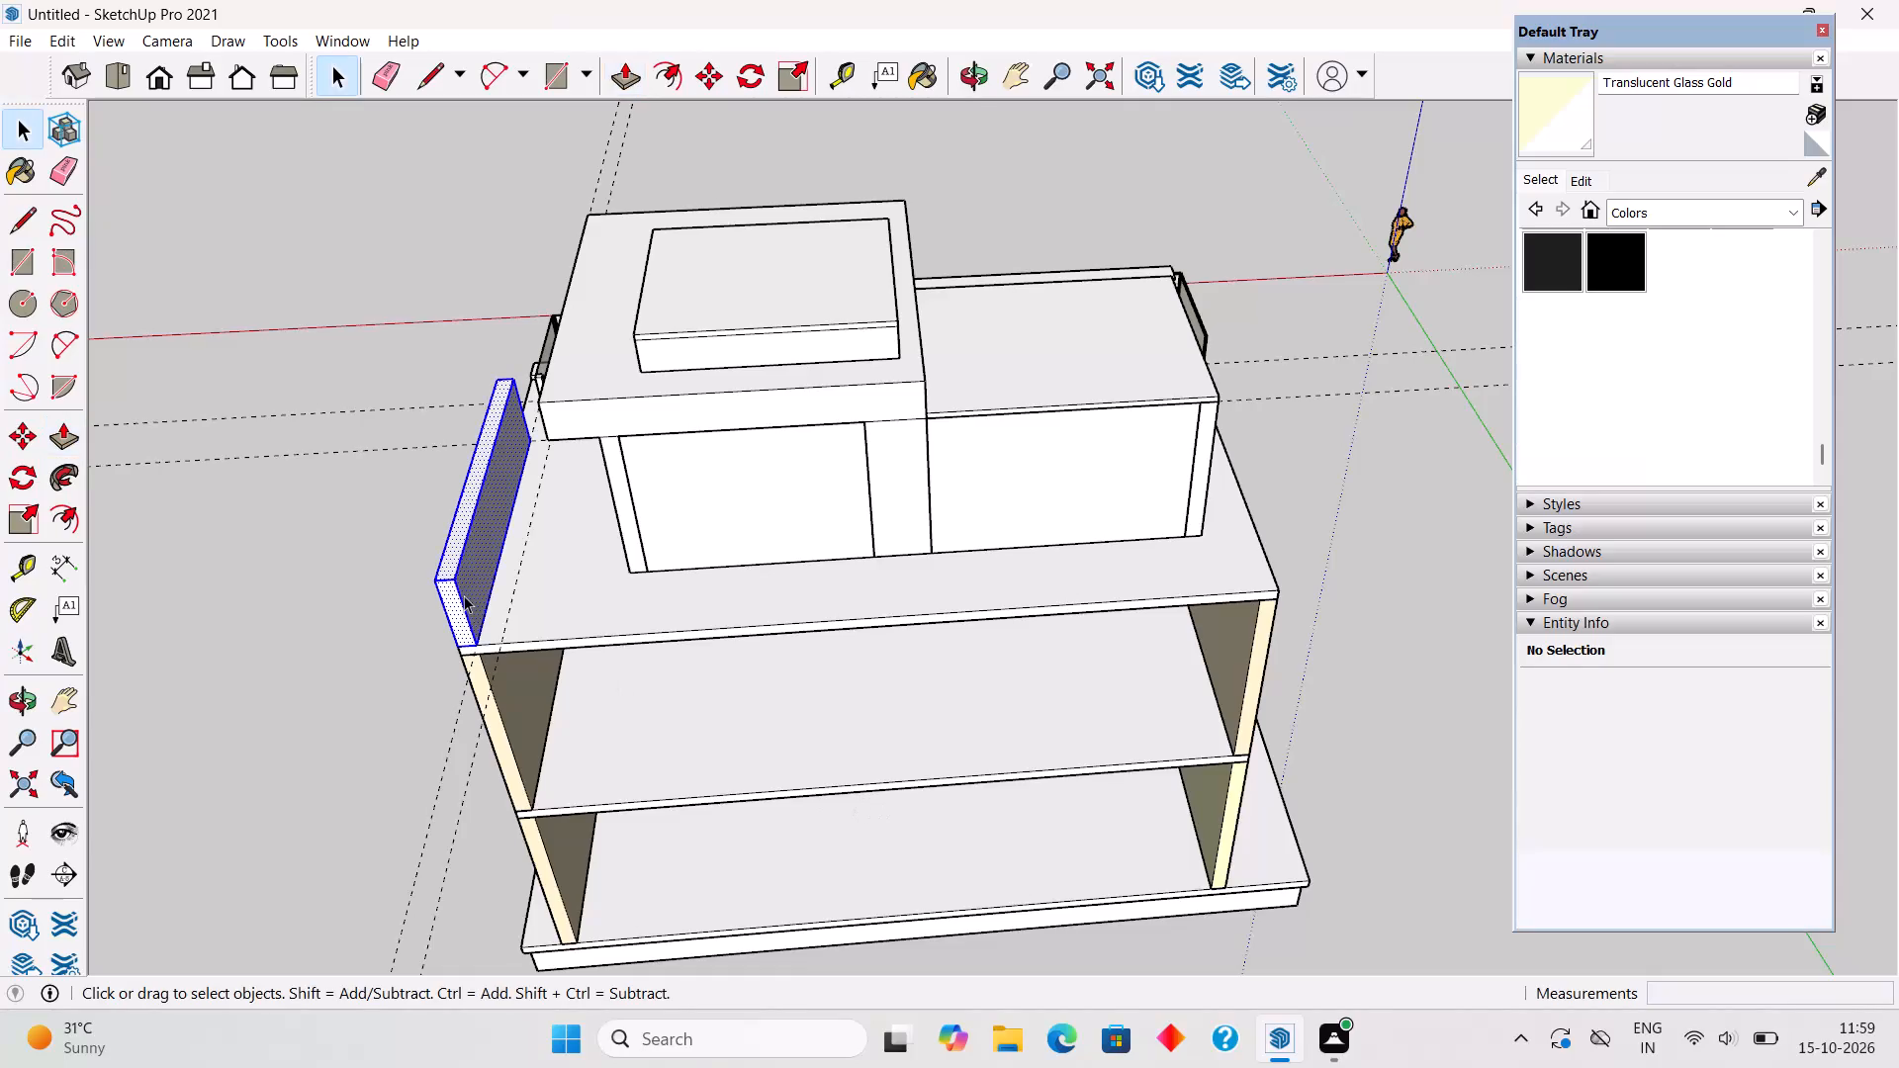
right_click(464, 595)
left_click(563, 795)
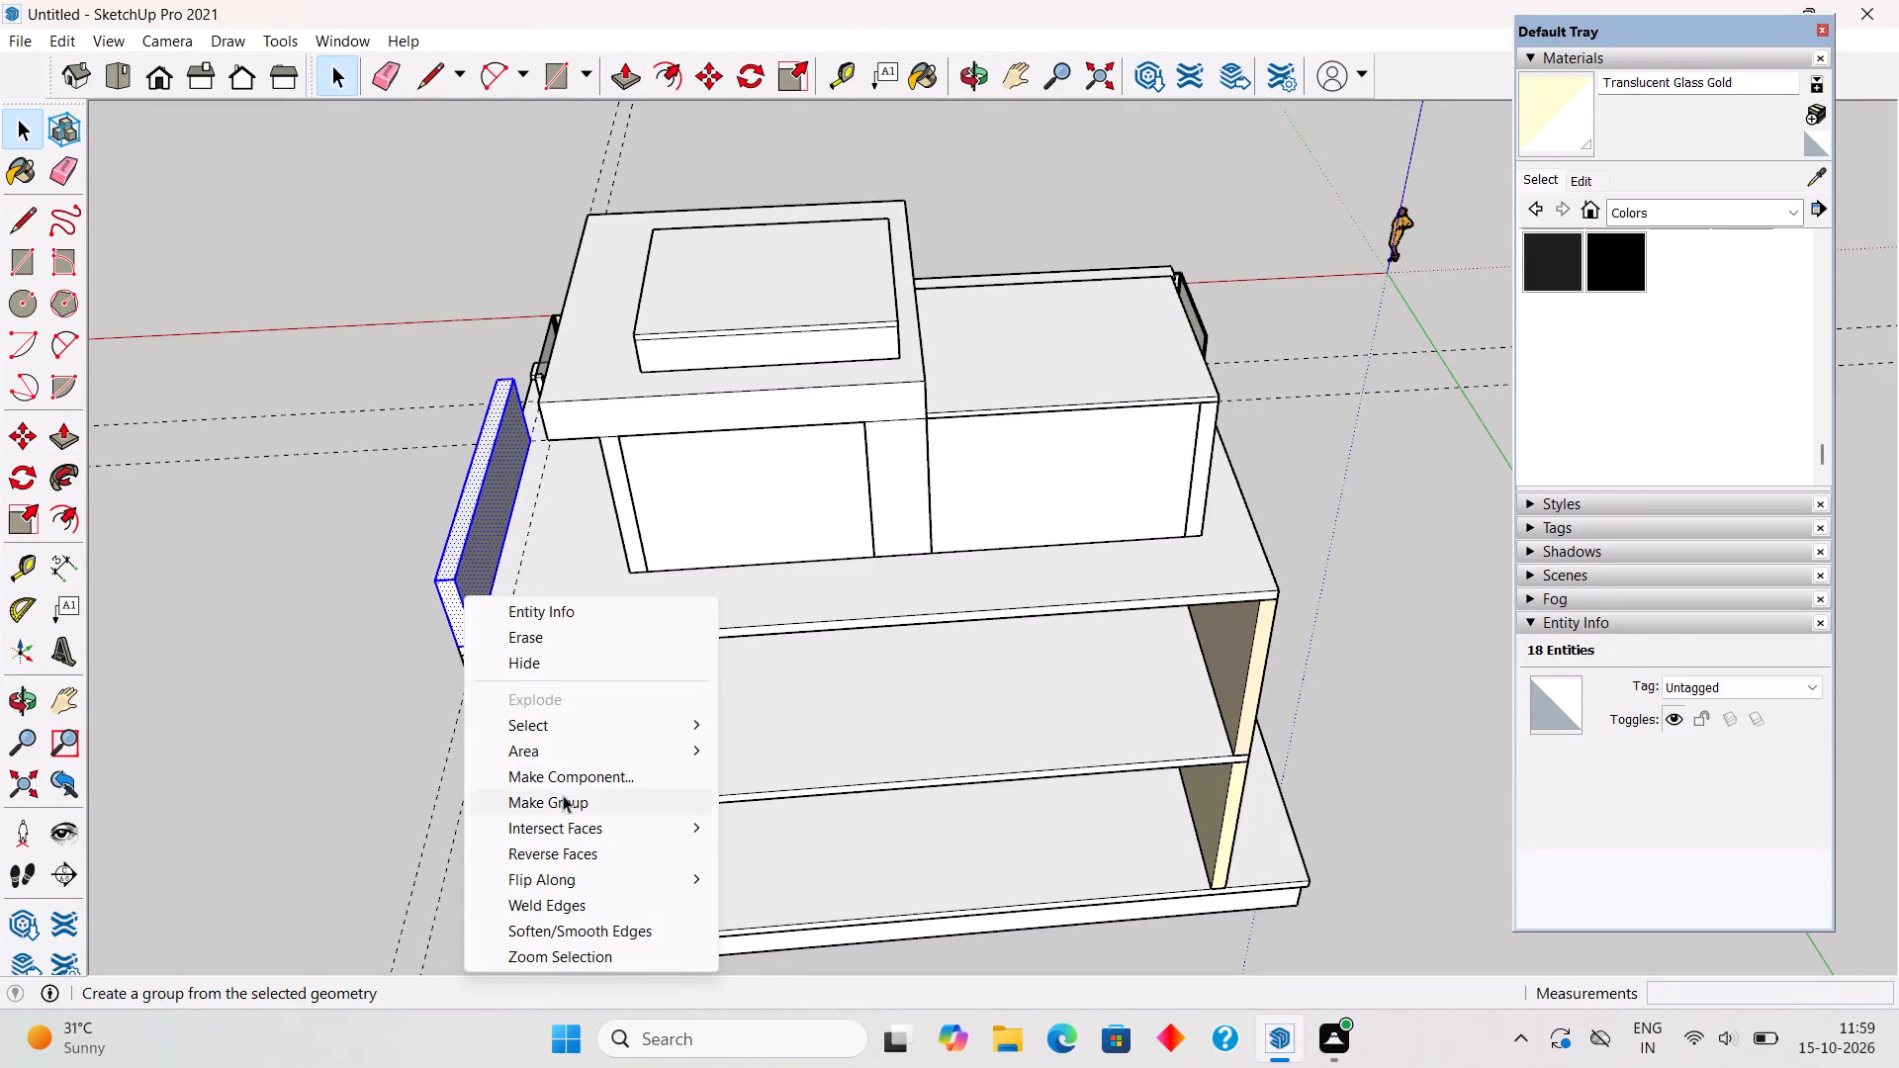
Place a guide on the terrace floor 9" in from and parallel to the house's long open rear edge.
middle_click_drag(745, 591, 663, 744)
scroll(663, 717, "up", 5)
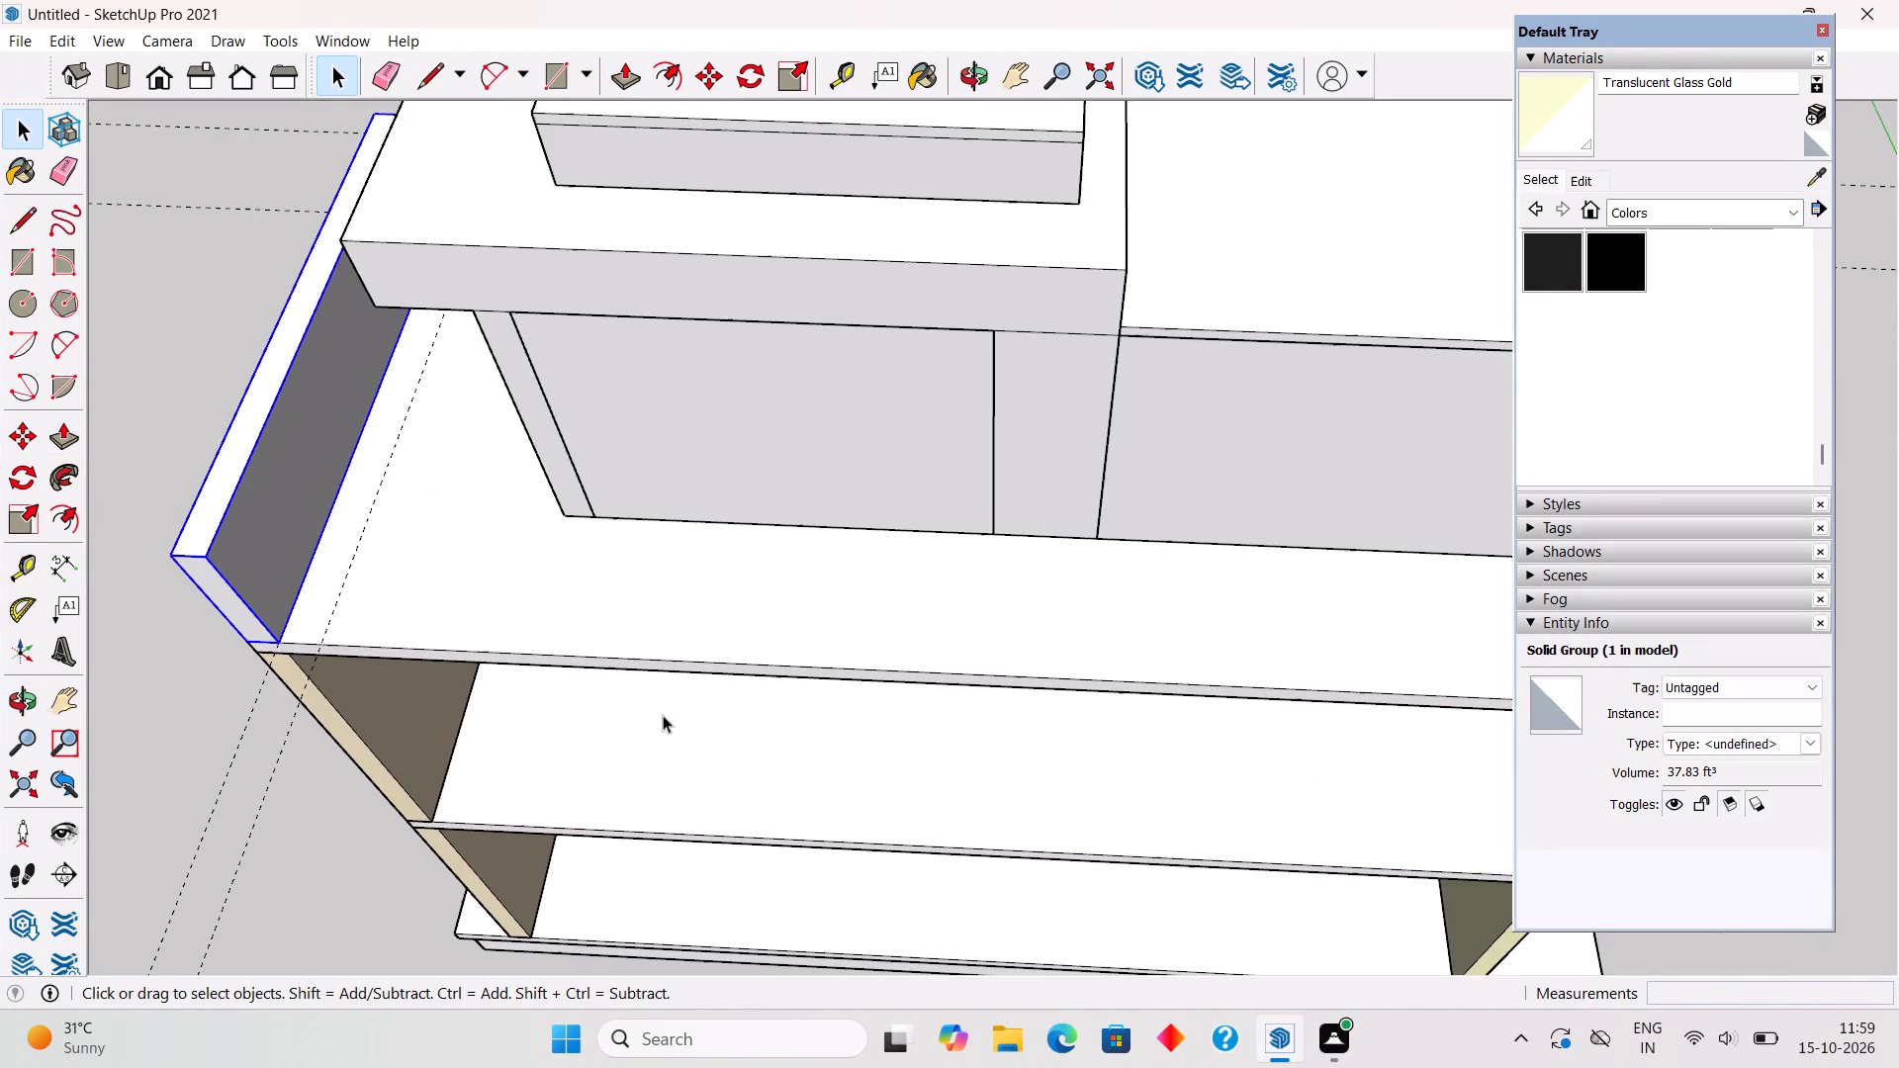
key("t")
left_click(726, 664)
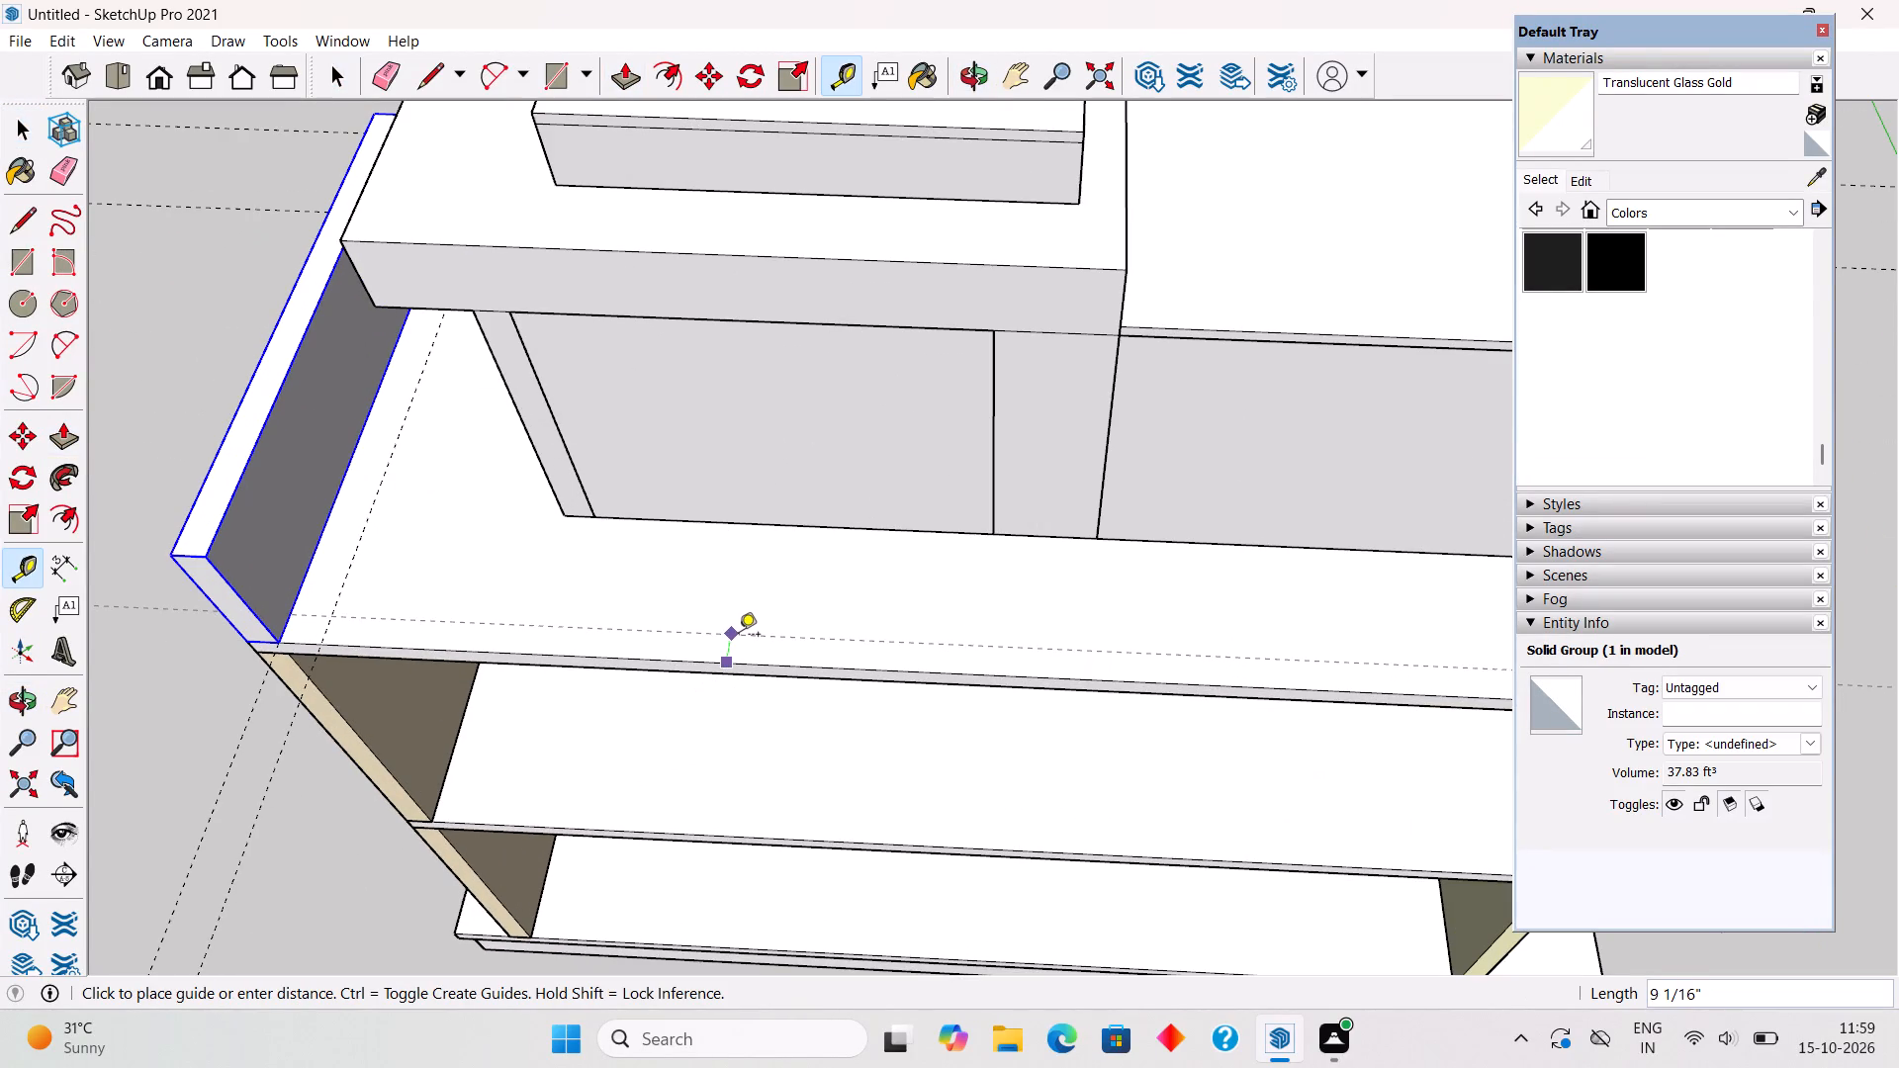
type("9\"")
key("Return")
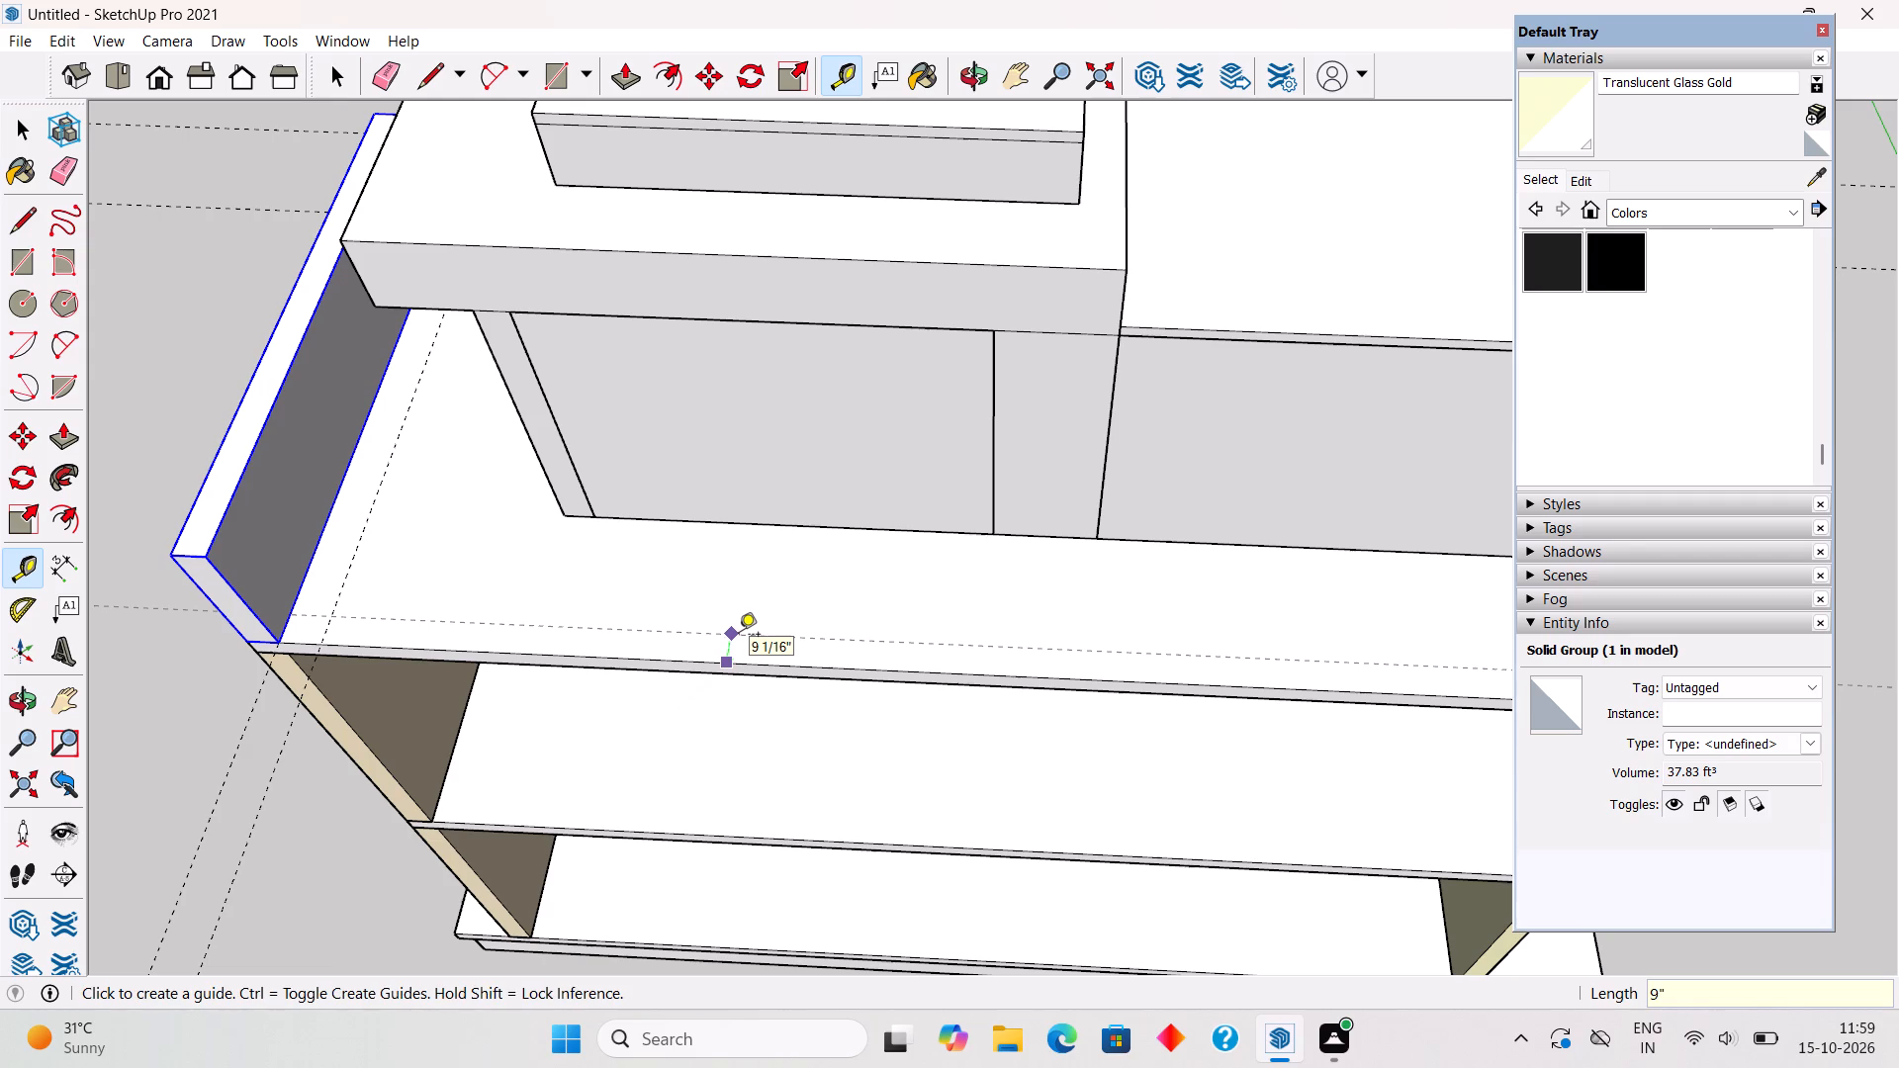
Draw a 33' 3" by 9" strip rectangle along the rear edge, from the side parapet to the opposite terrace corner.
key("r")
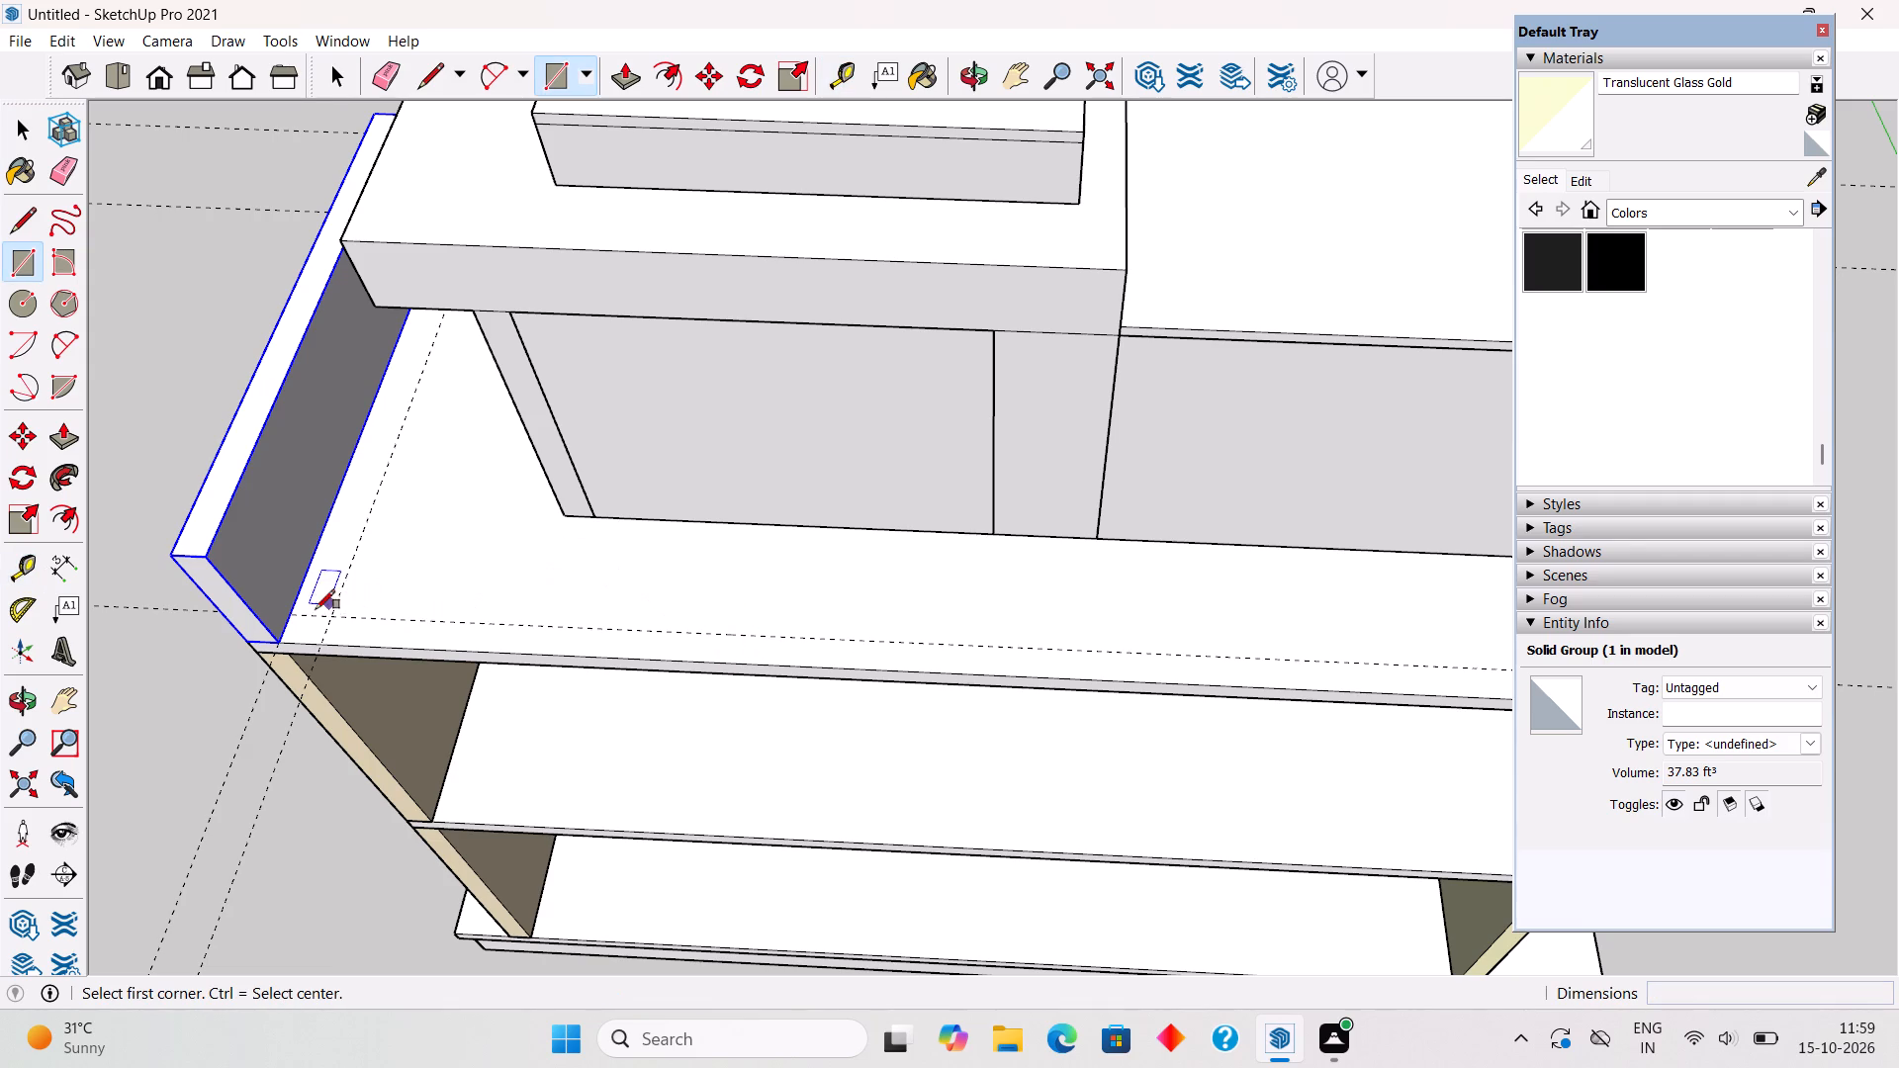
left_click(293, 613)
scroll(293, 613, "down", 8)
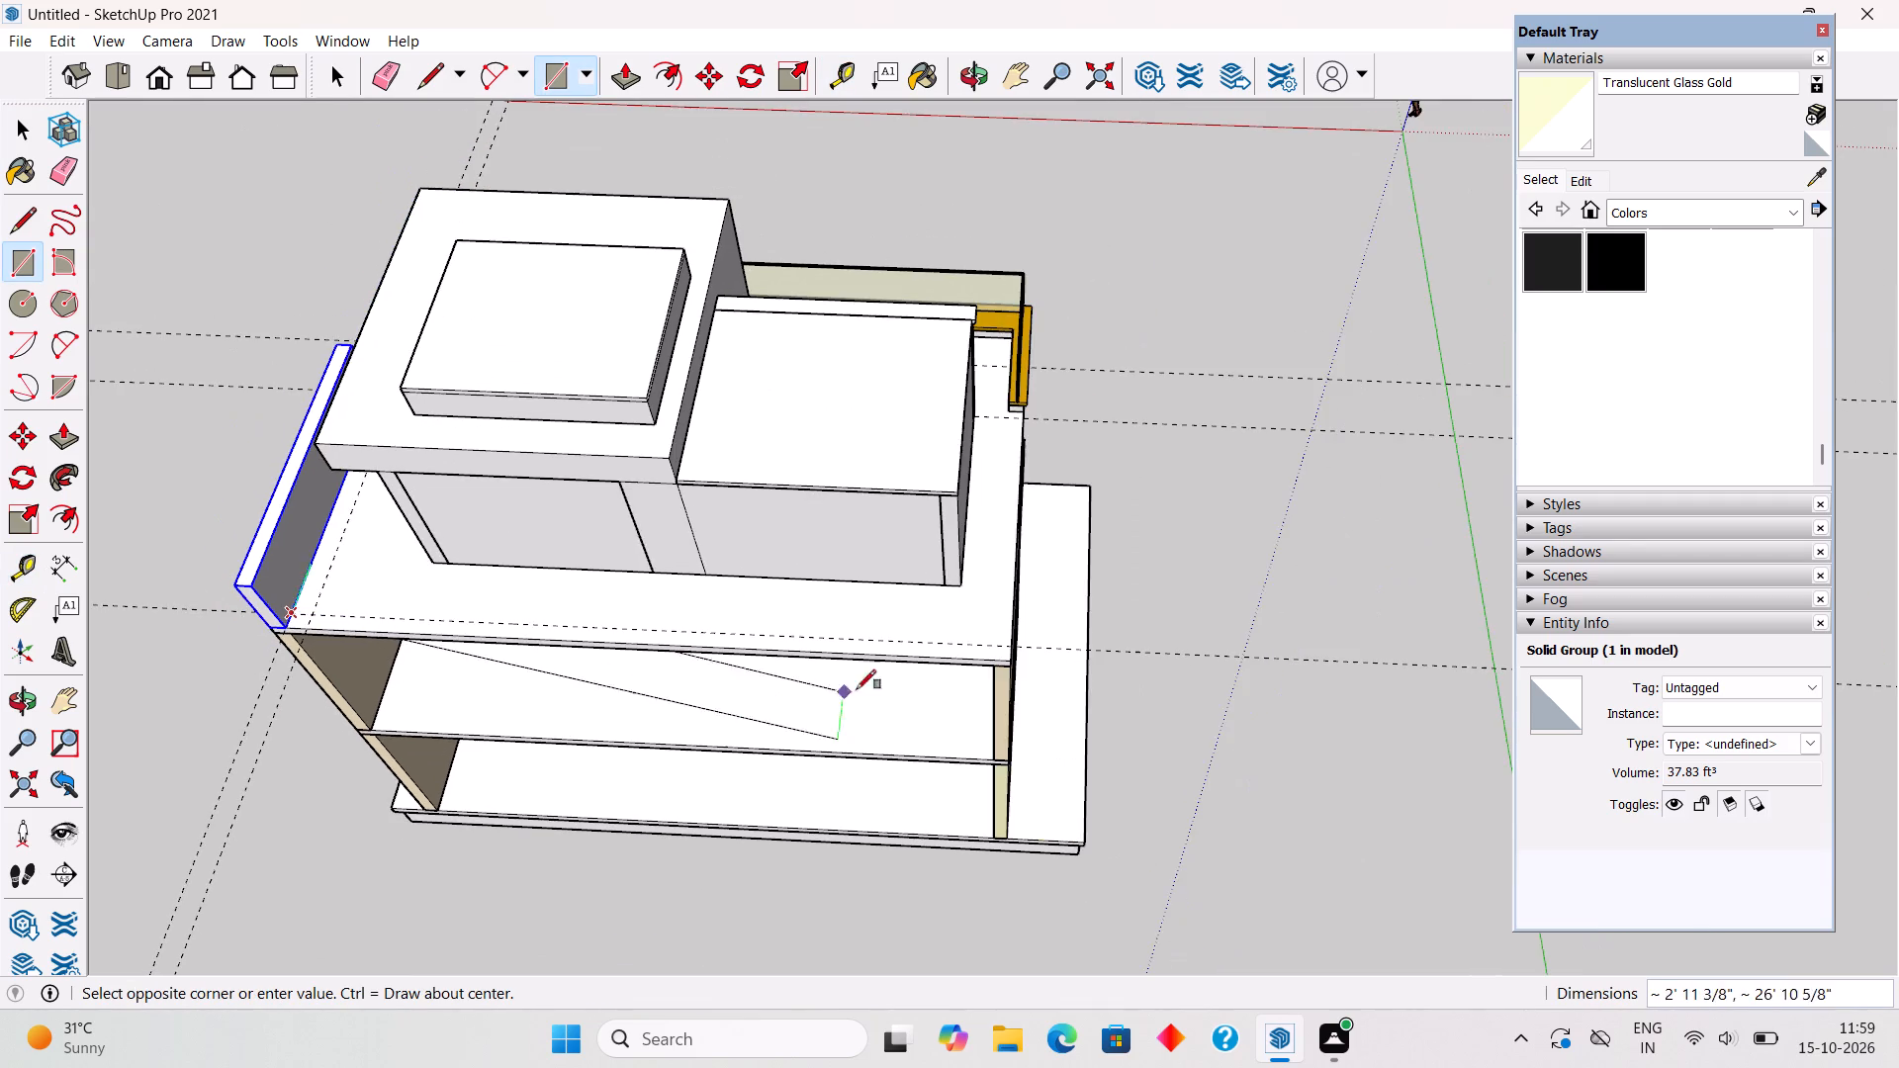
scroll(908, 674, "up", 4)
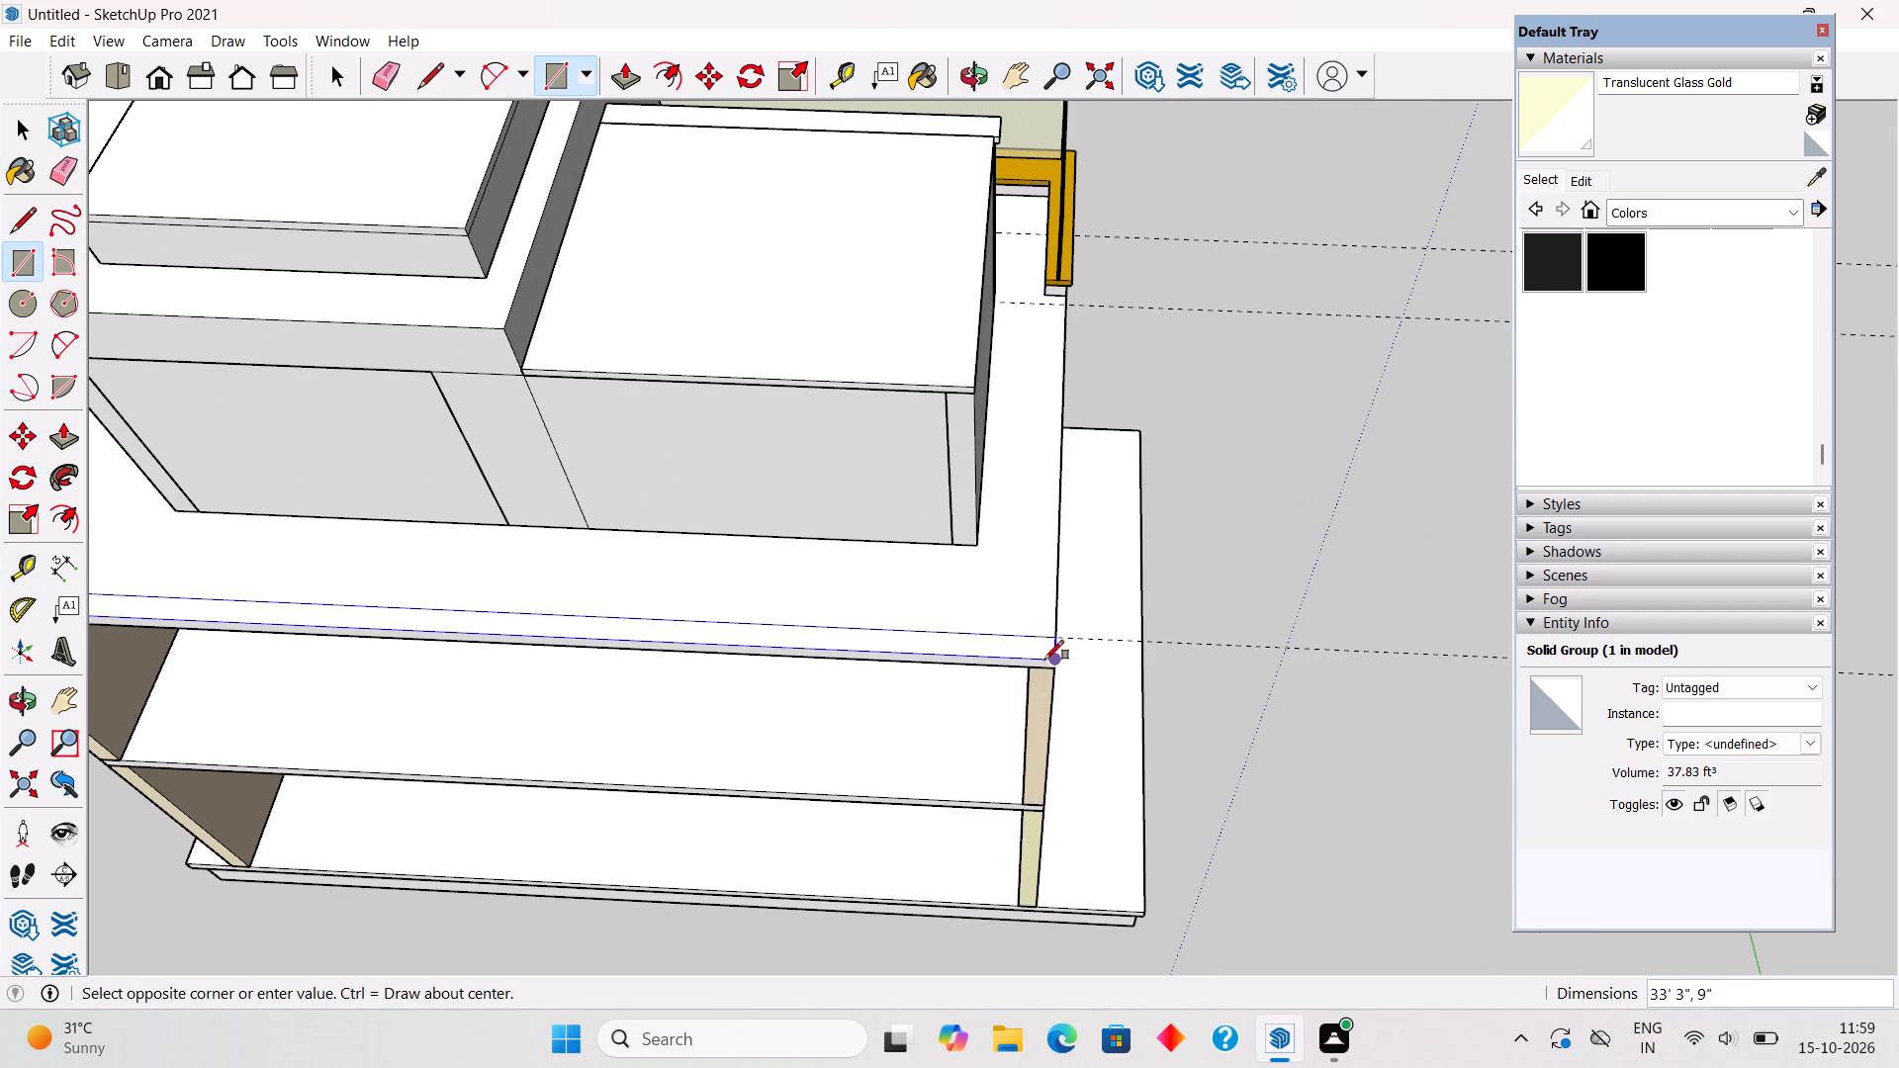
left_click(1045, 659)
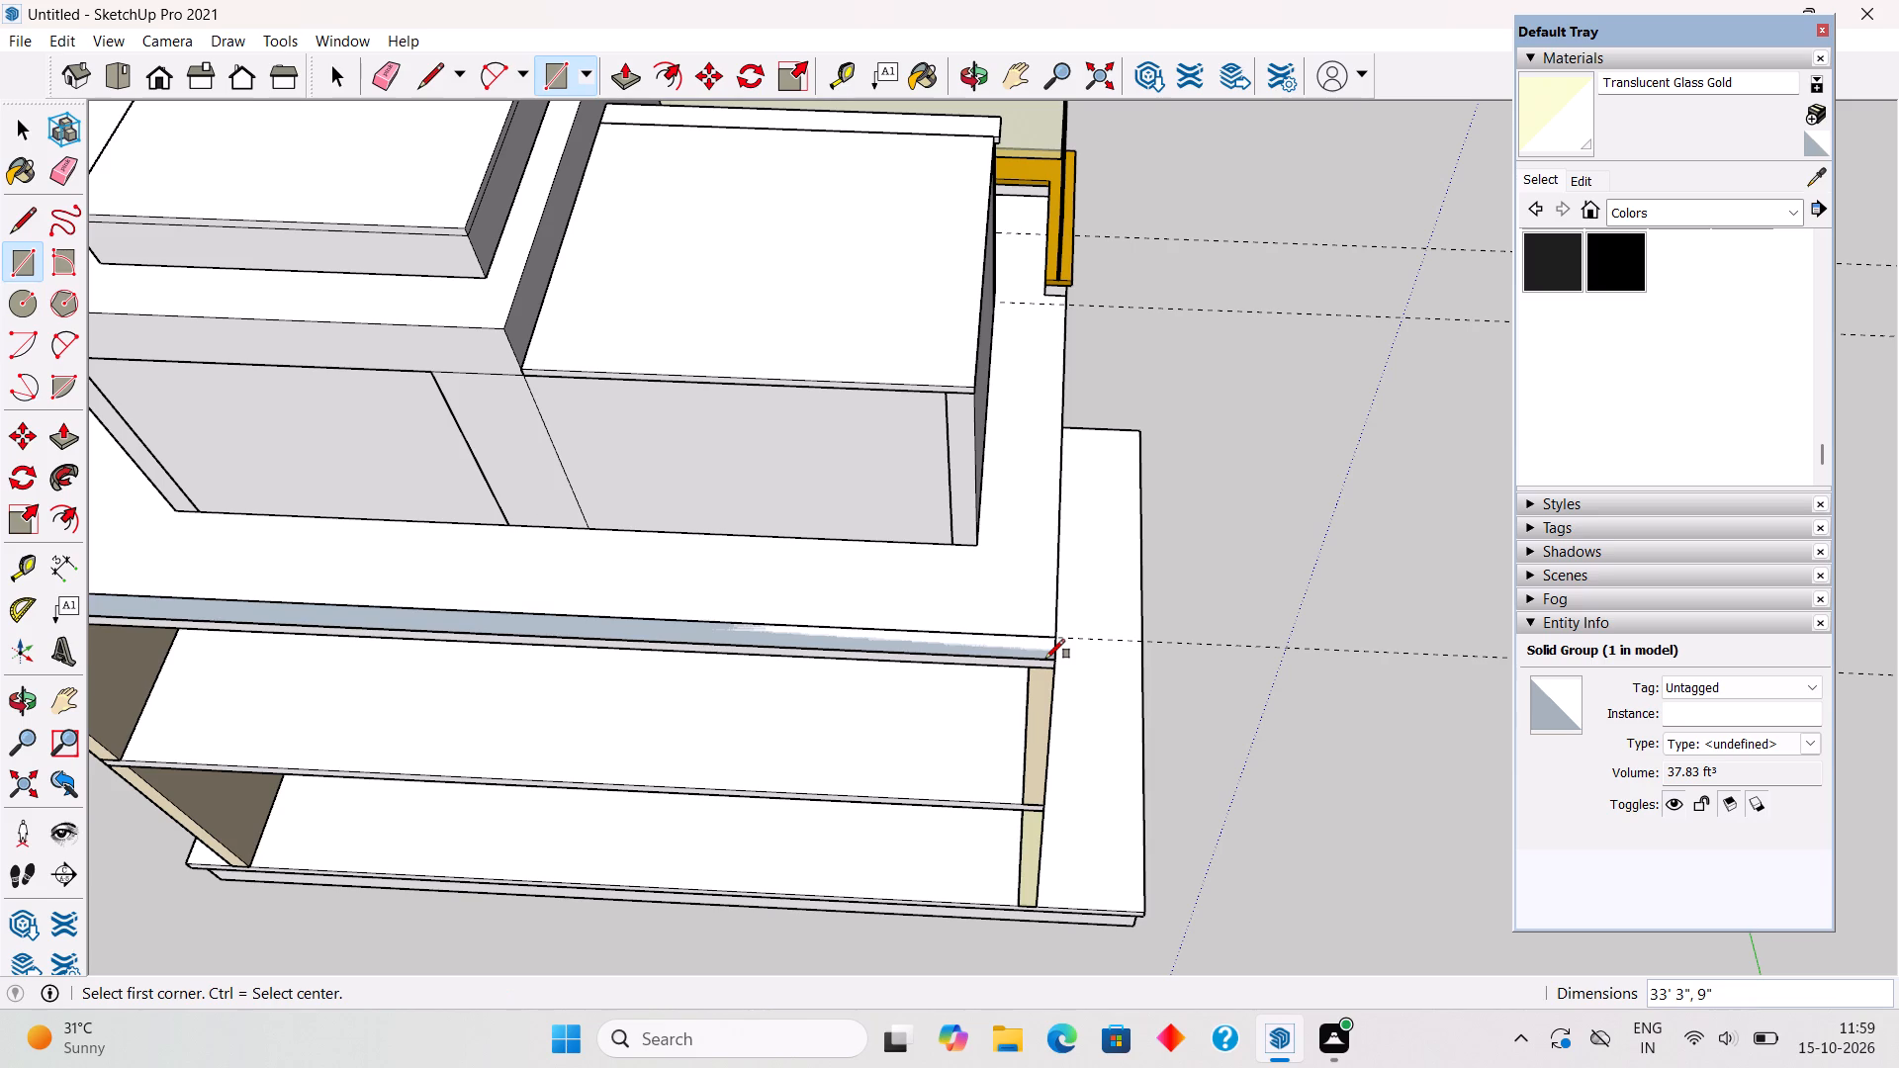
key("space")
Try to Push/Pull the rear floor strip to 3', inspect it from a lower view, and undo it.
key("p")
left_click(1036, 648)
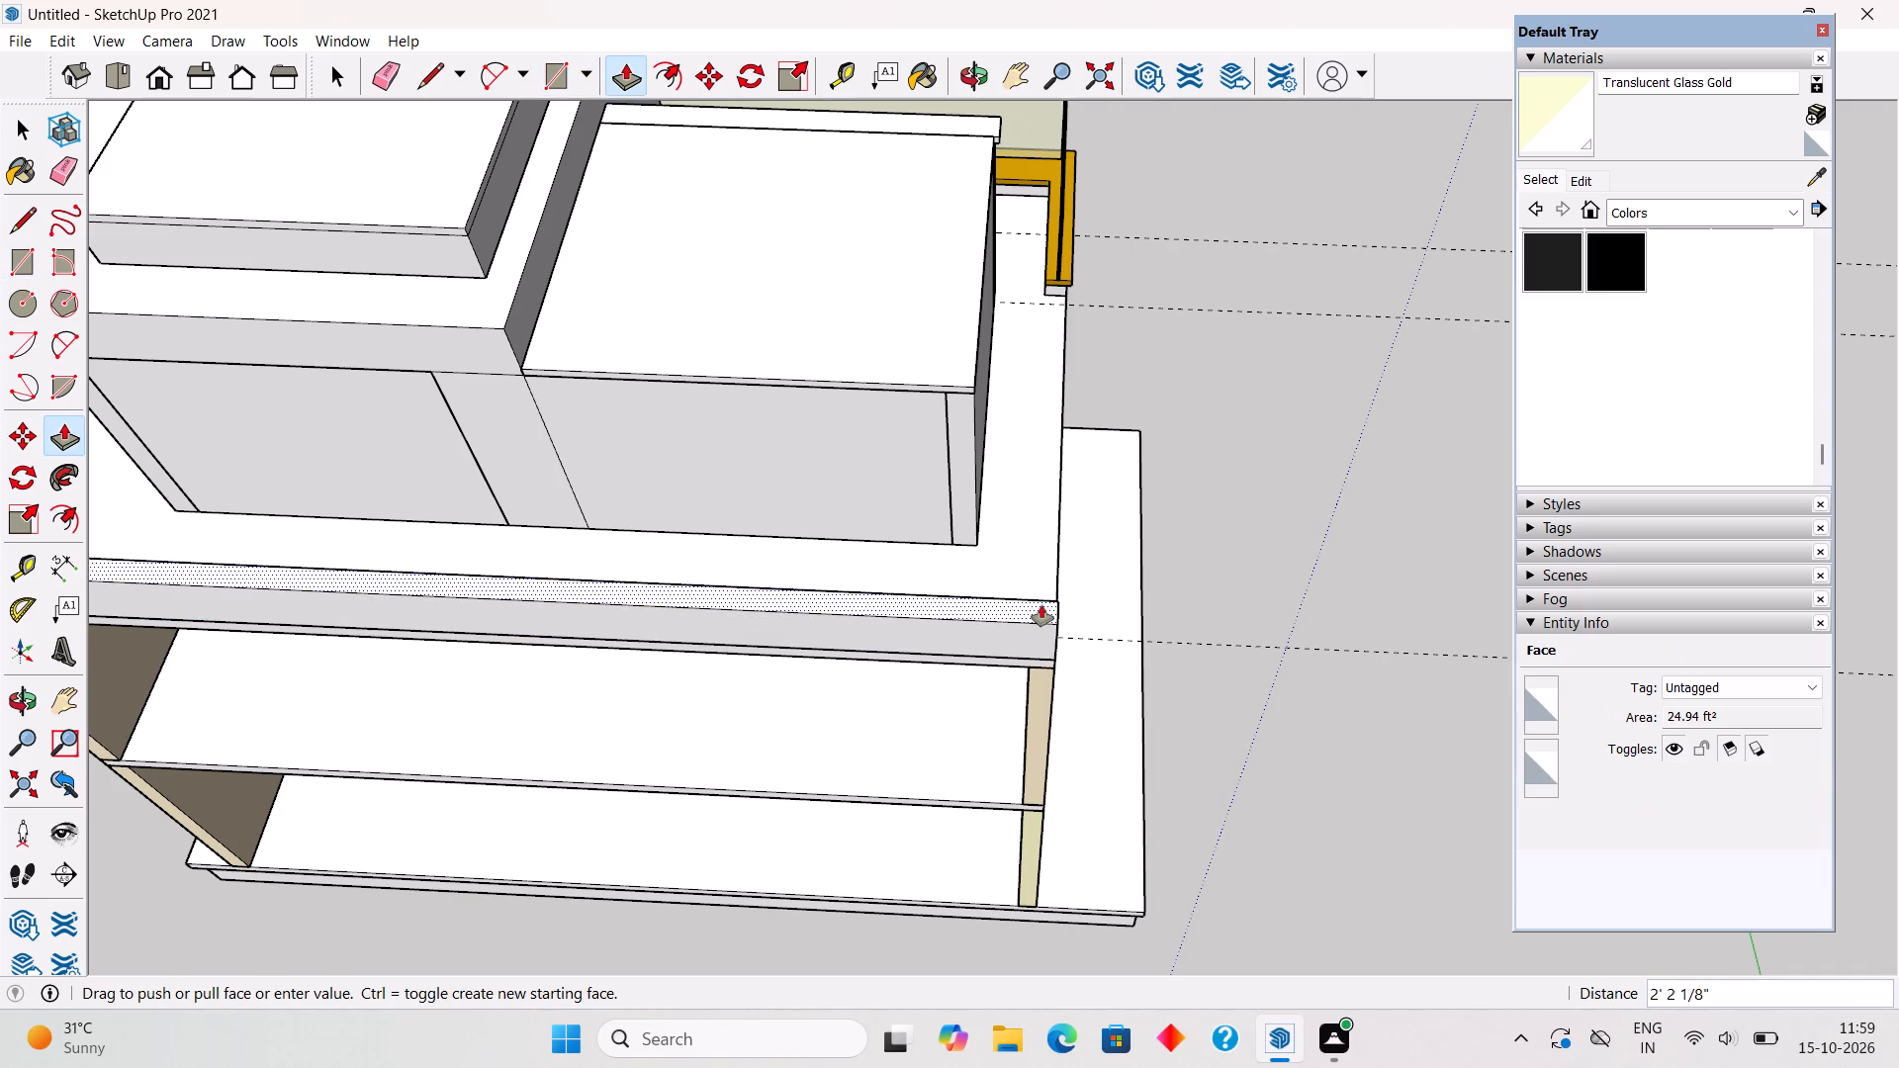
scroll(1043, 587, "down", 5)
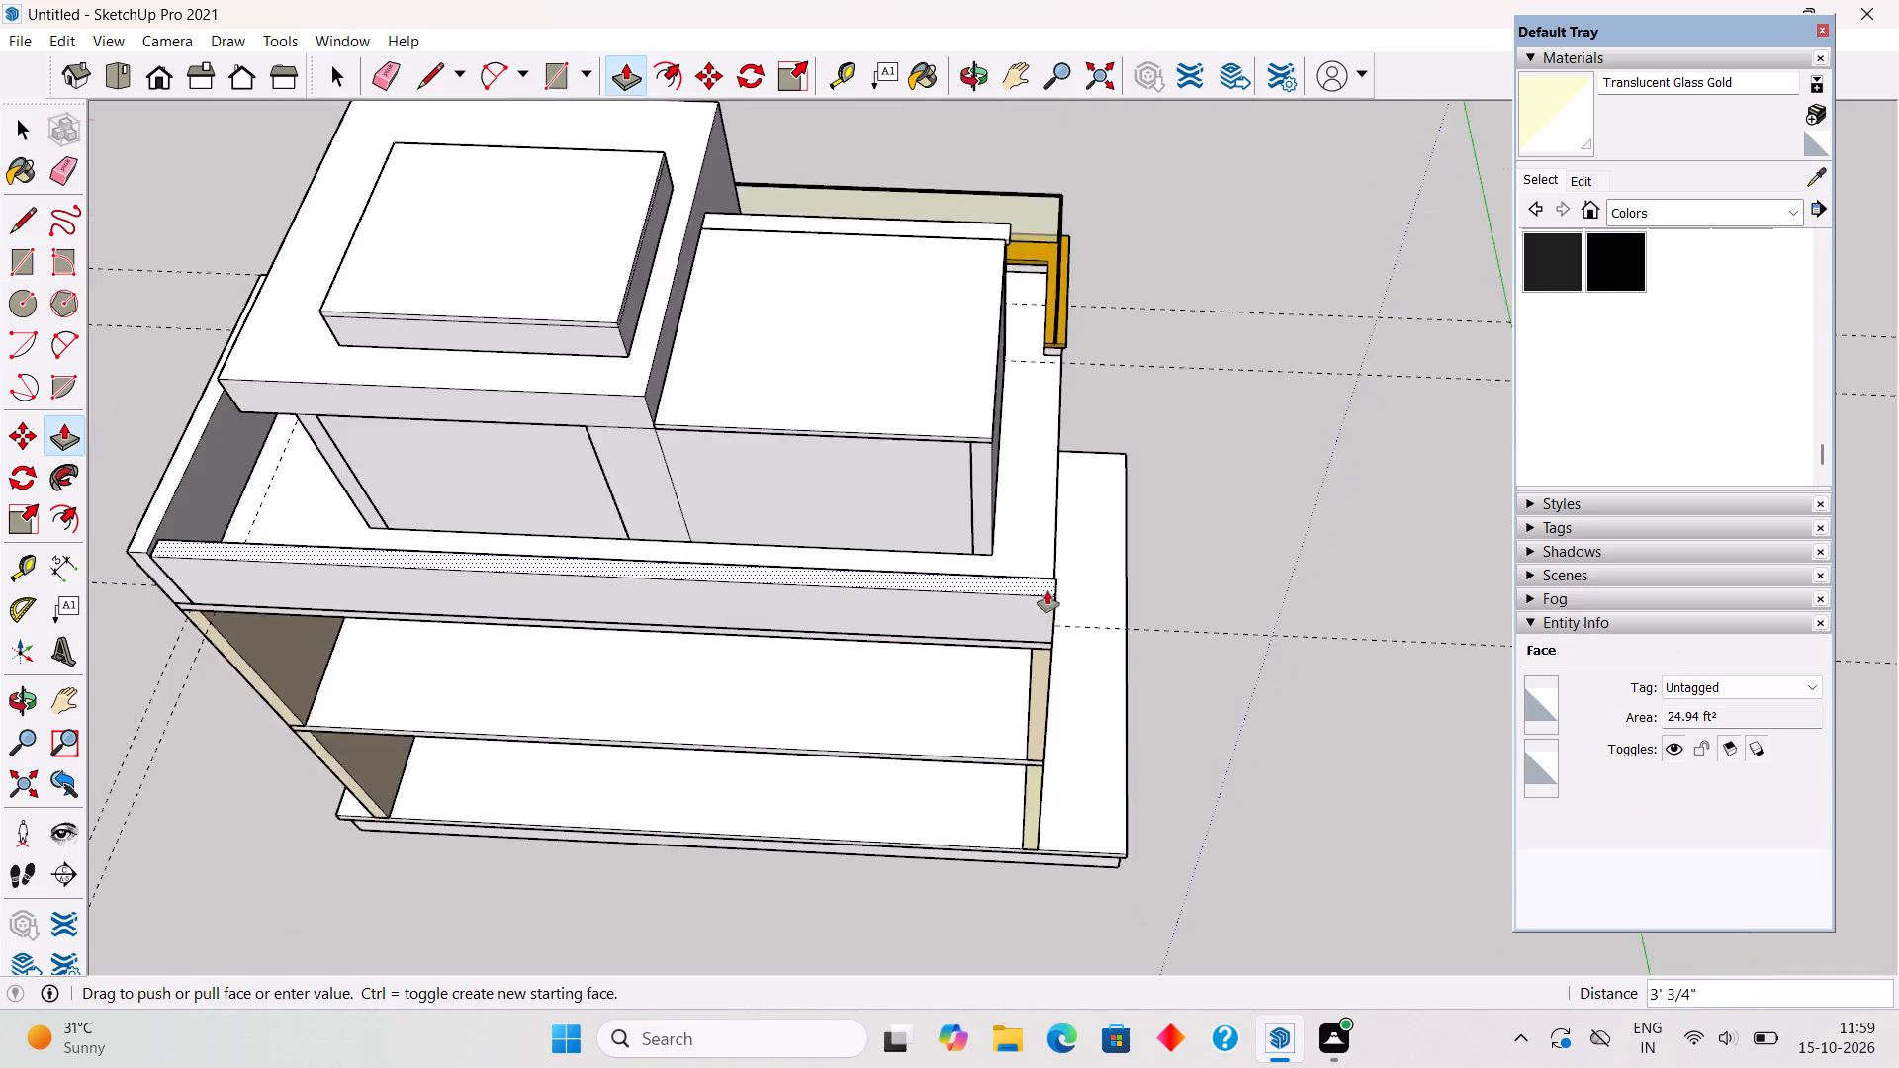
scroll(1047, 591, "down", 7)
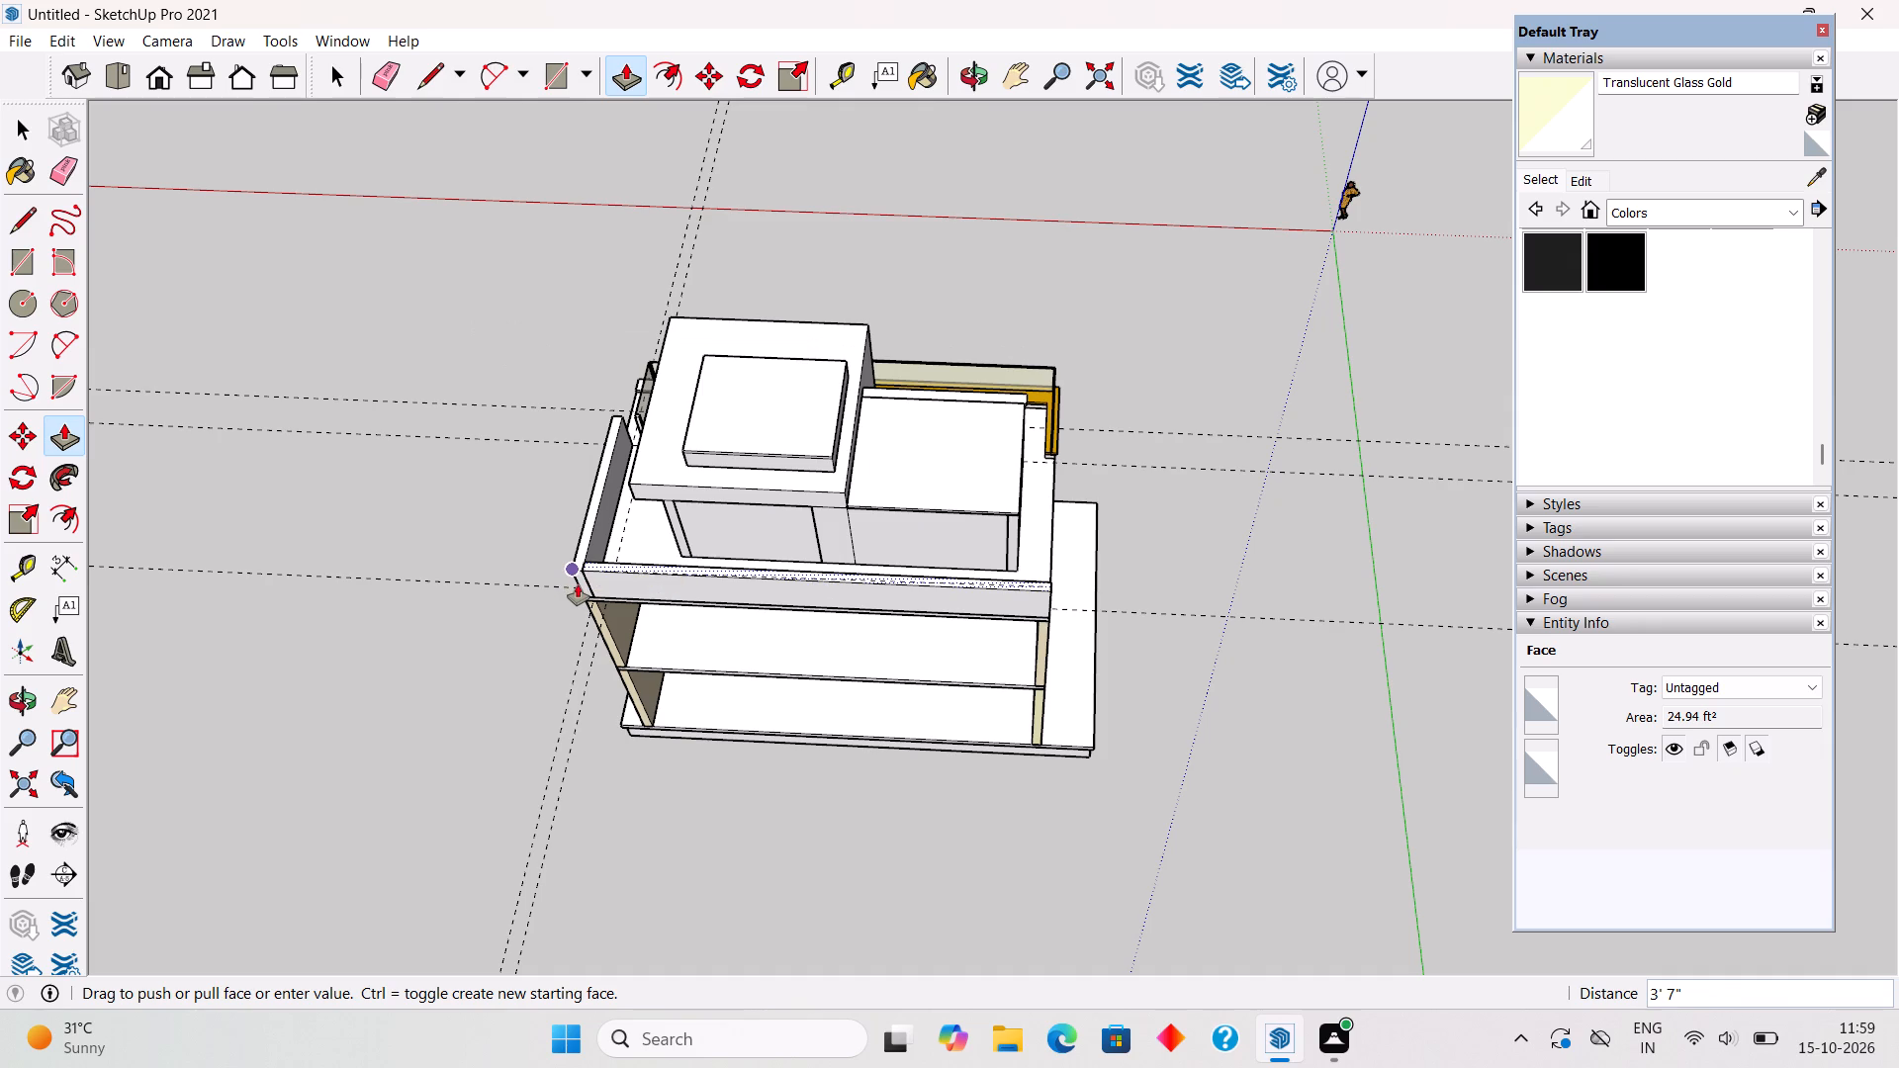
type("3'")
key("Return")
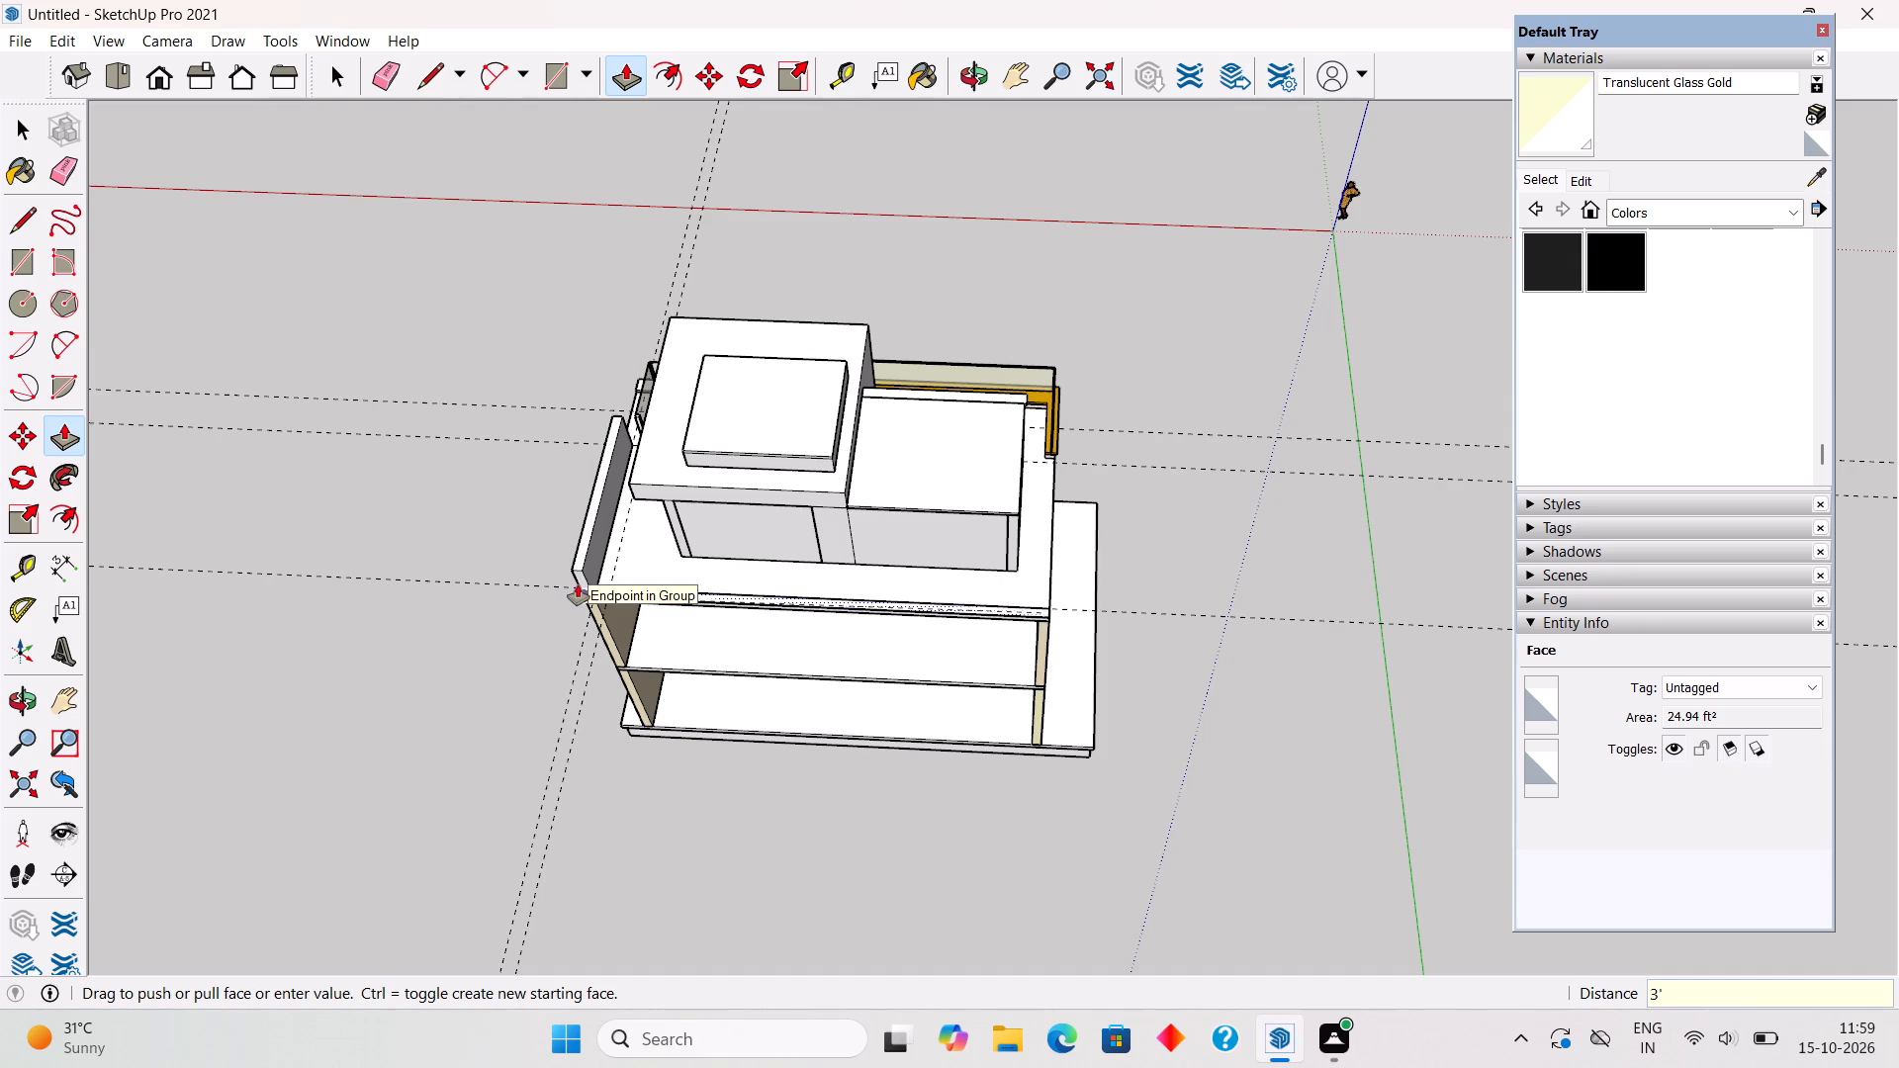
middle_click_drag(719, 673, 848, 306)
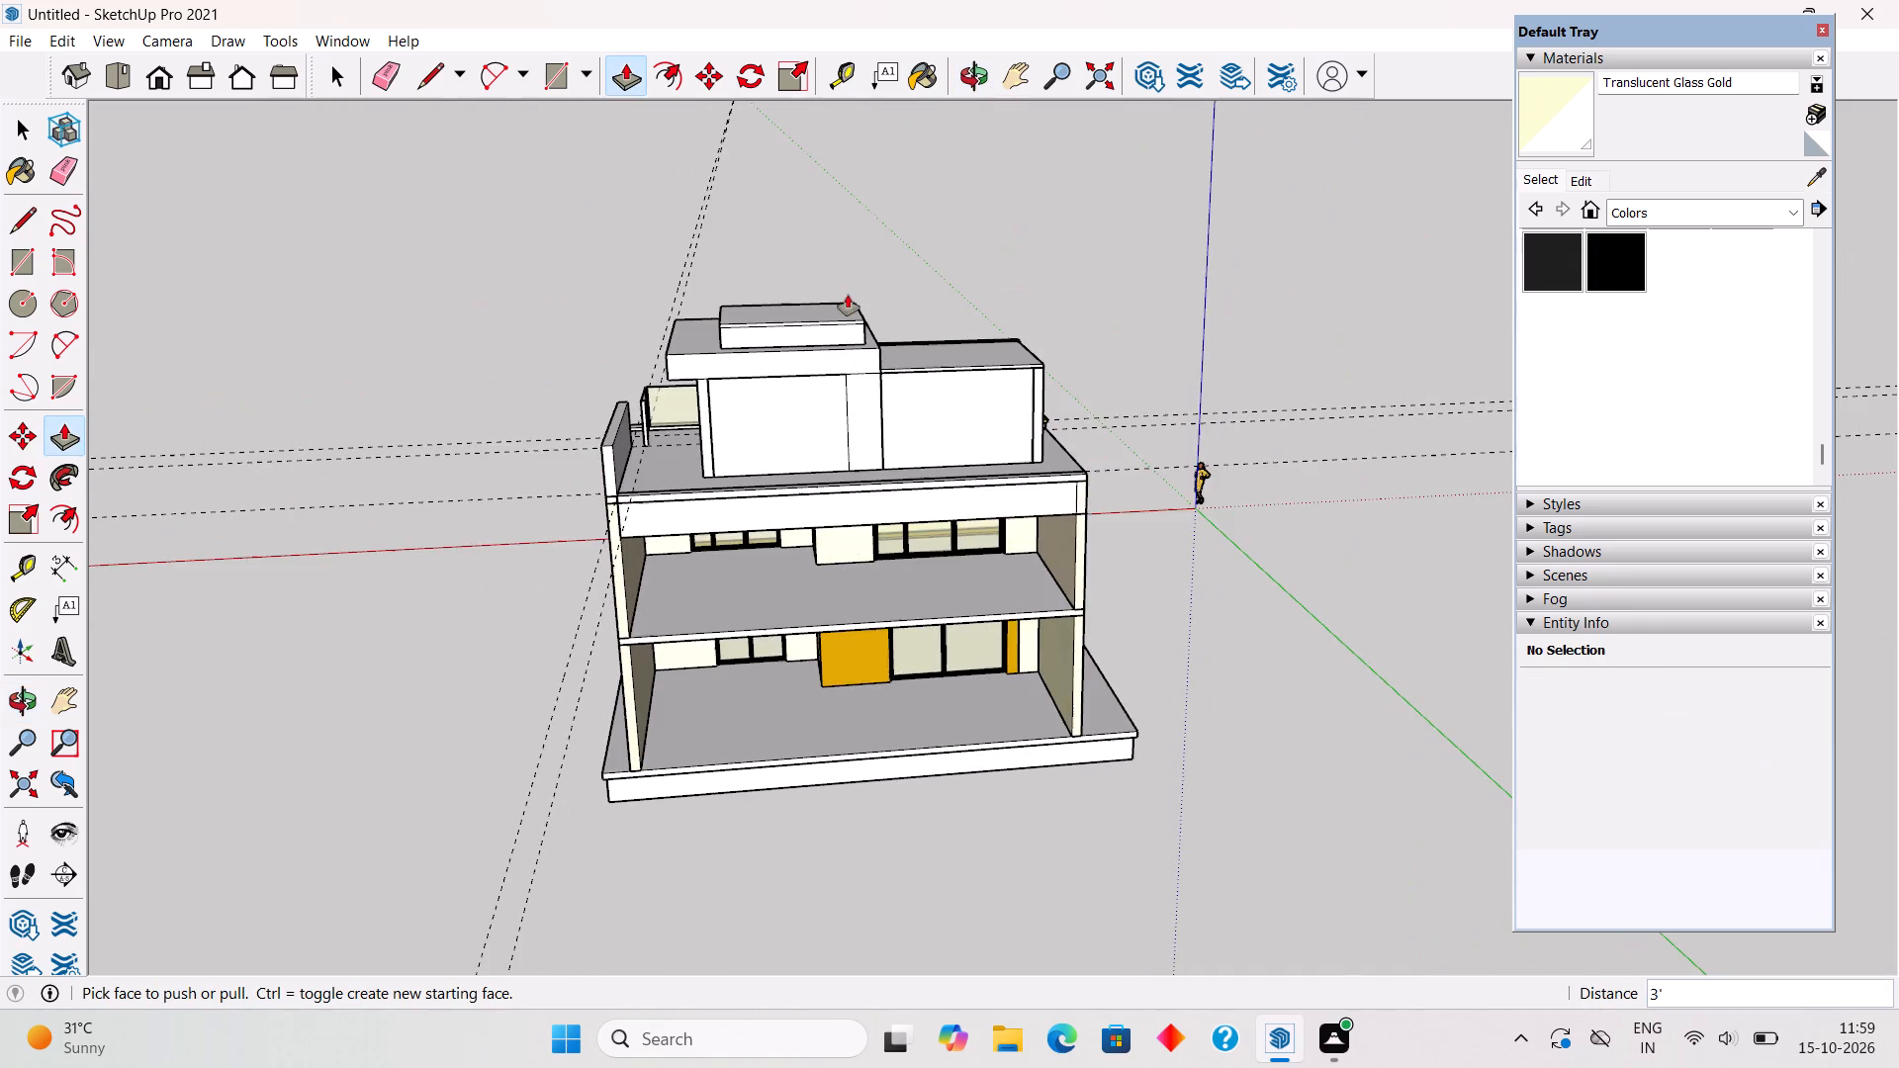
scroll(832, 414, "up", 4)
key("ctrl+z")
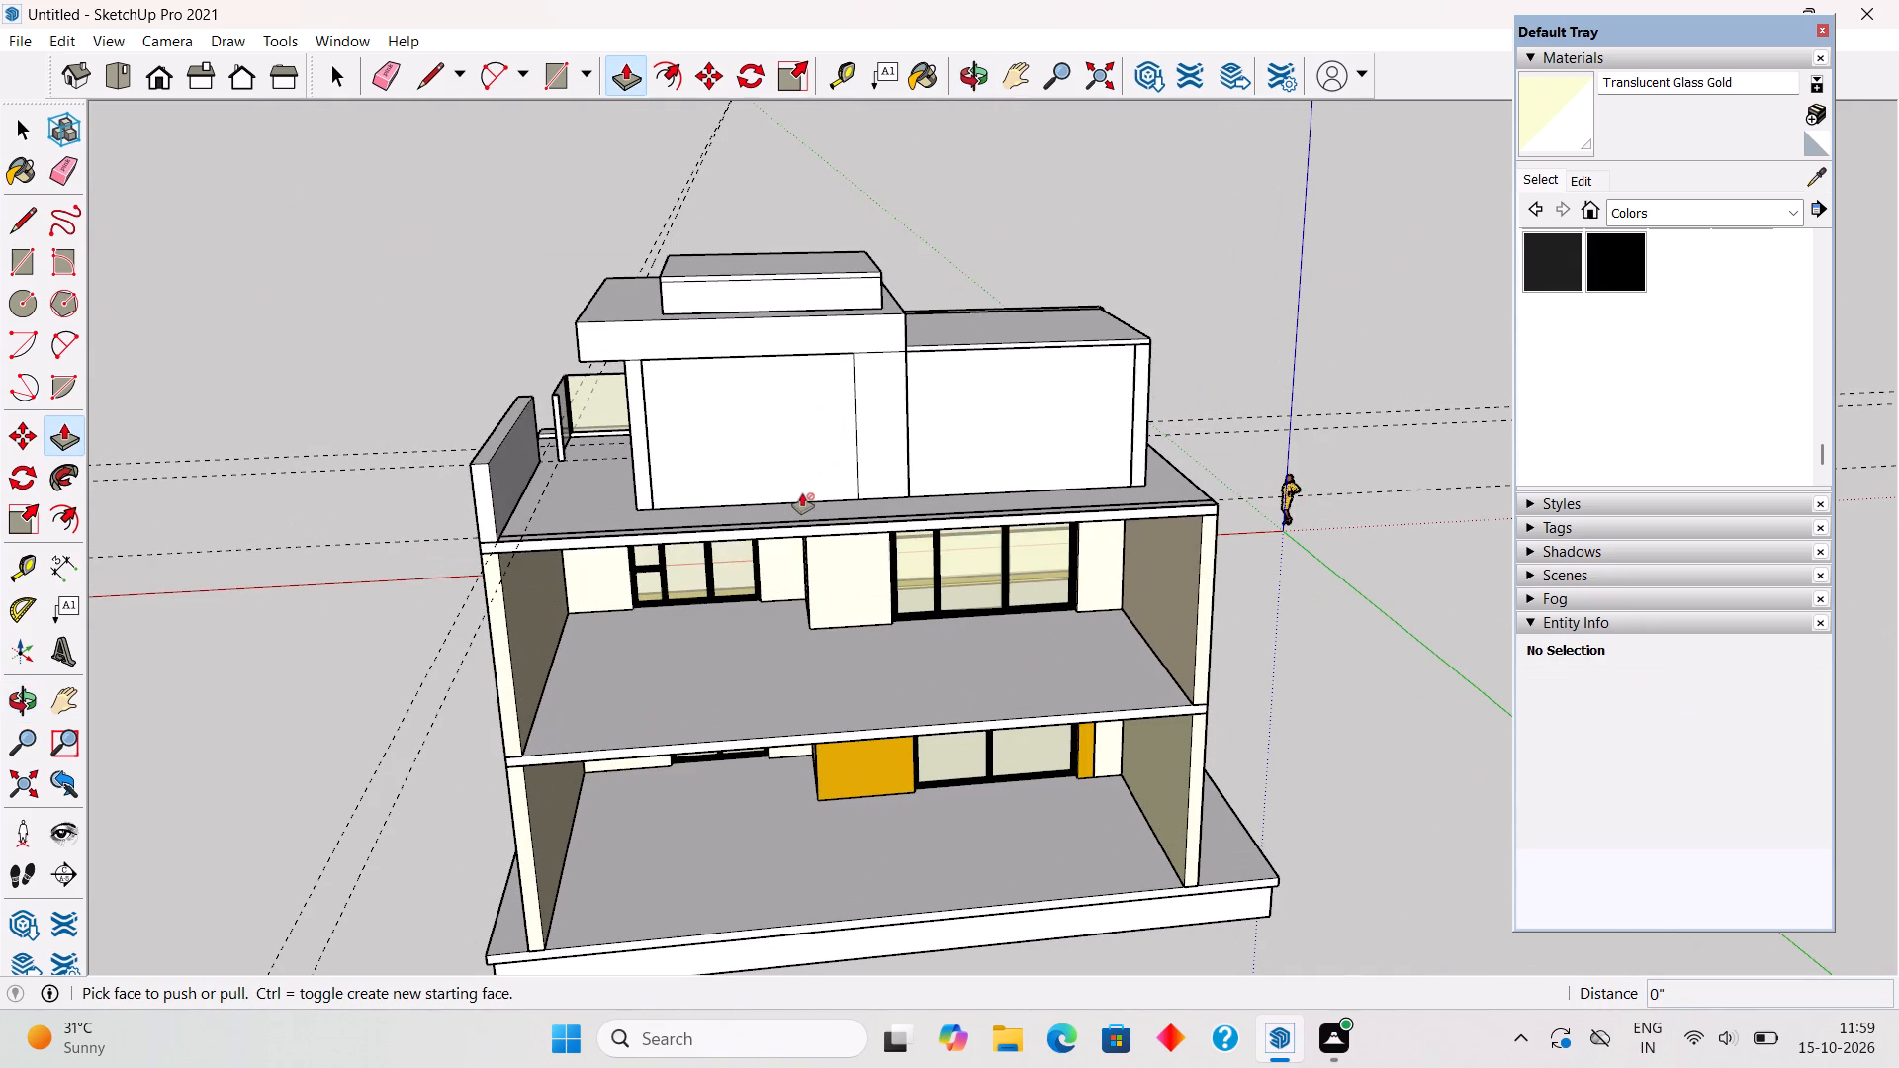
Push/Pull the 9" rear floor strip up 3' to form the rear parapet wall.
middle_click_drag(831, 560, 834, 625)
scroll(816, 571, "up", 5)
left_click(819, 563)
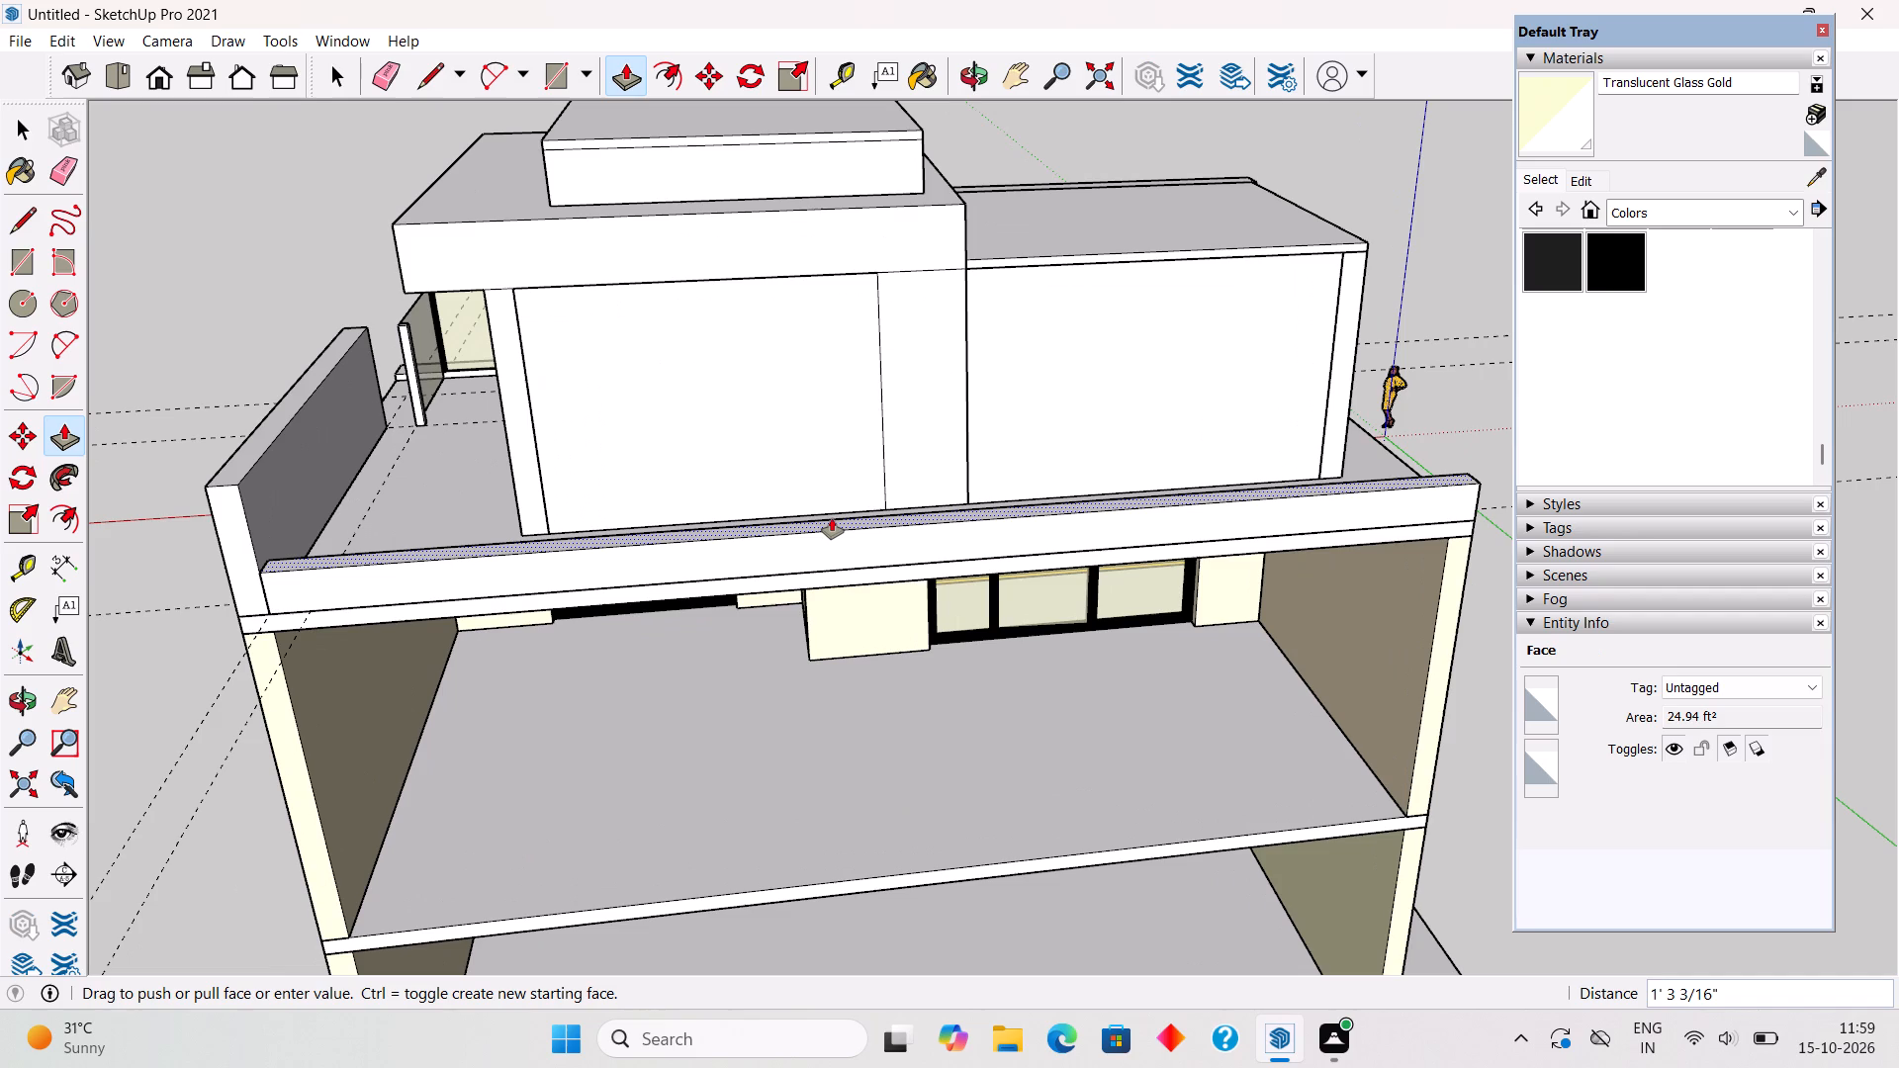
type("3'")
key("Return")
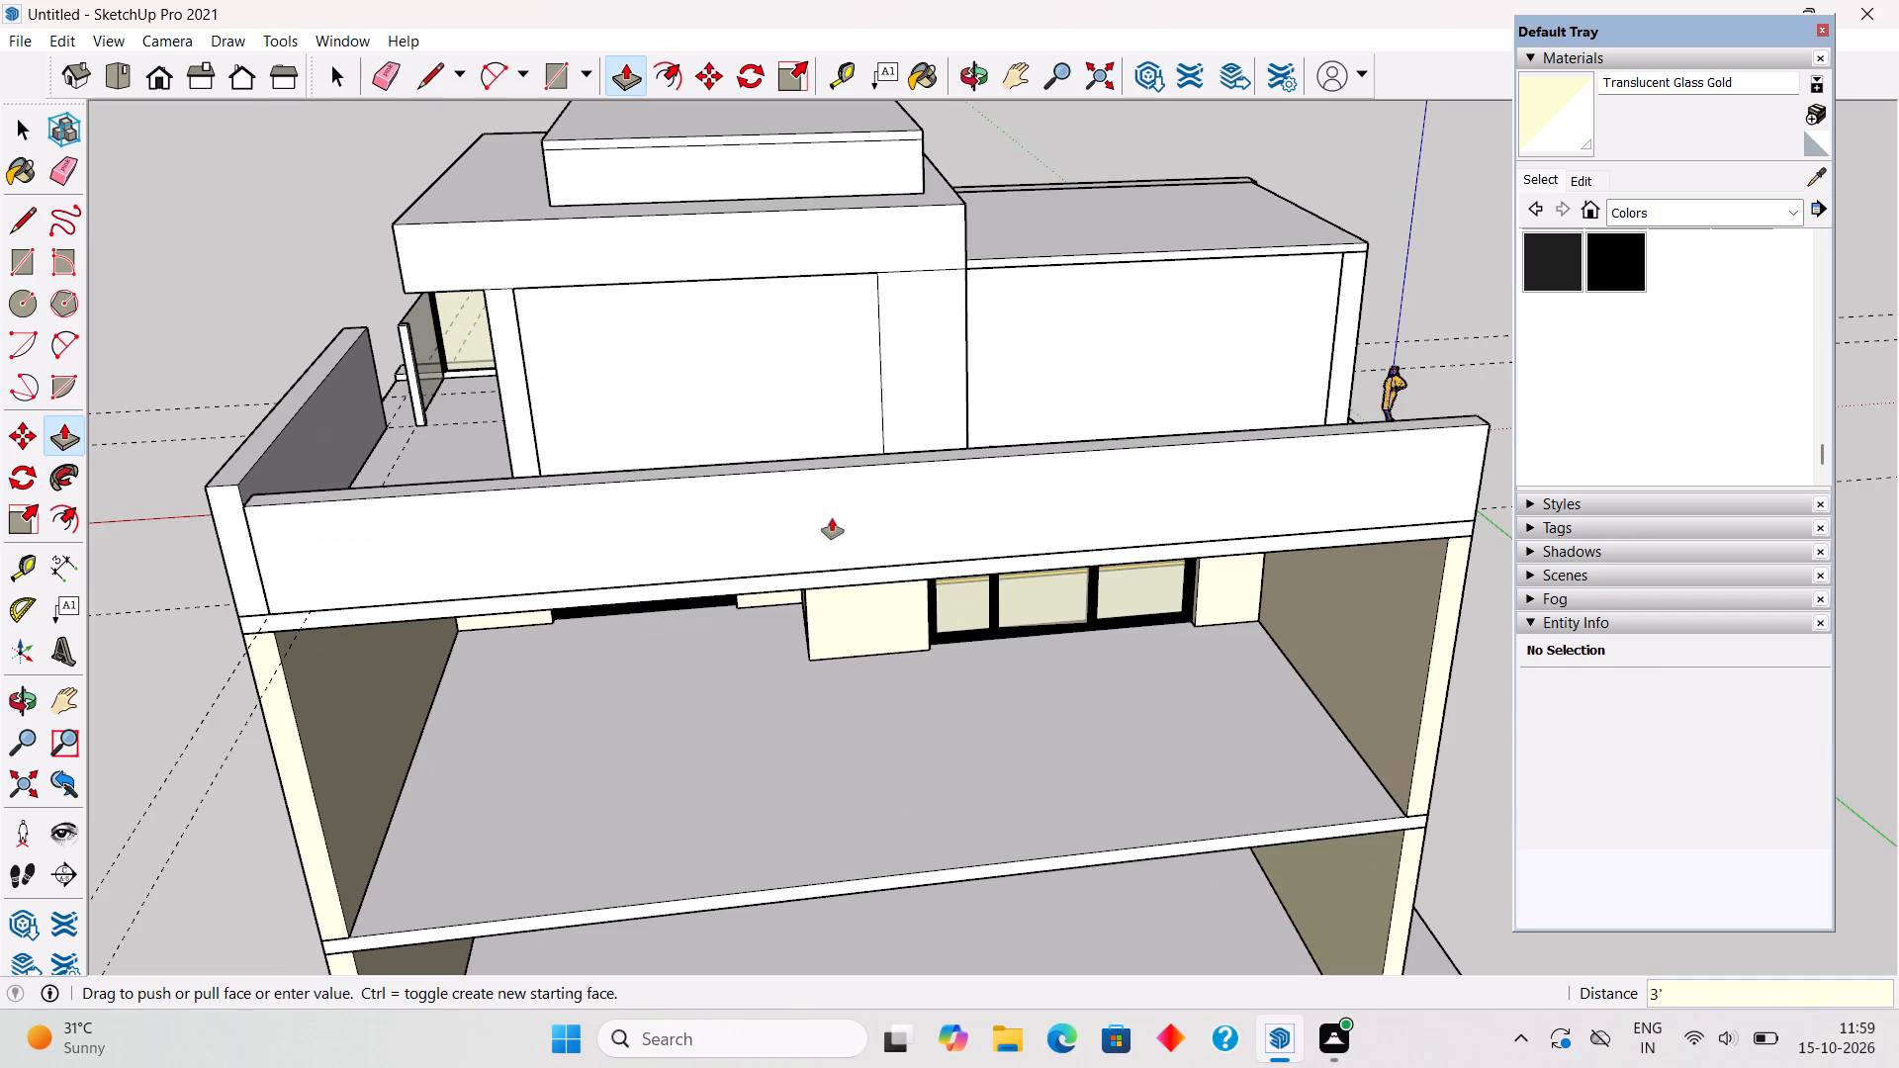
Inside the side parapet's group, Push/Pull its top face down level with the rear parapet's top, and leave the group.
key("space")
triple_click(268, 433)
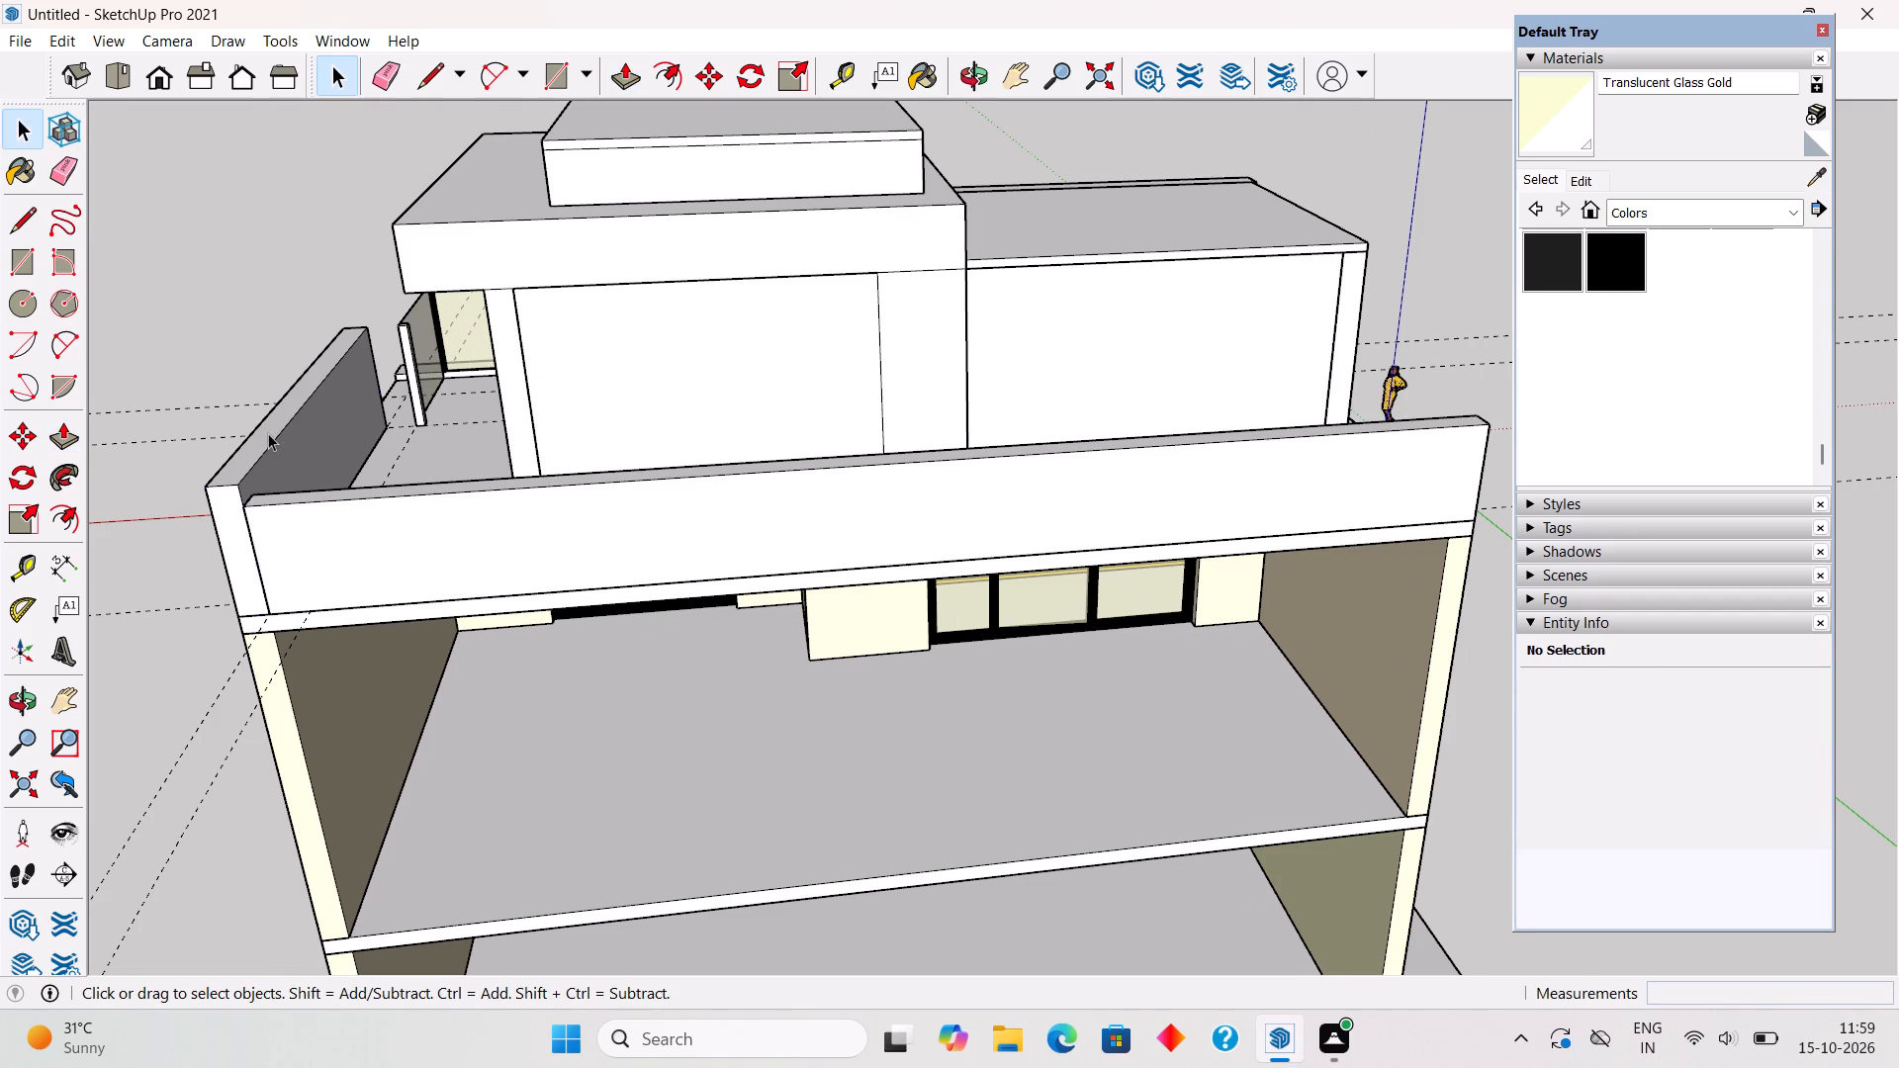
key("p")
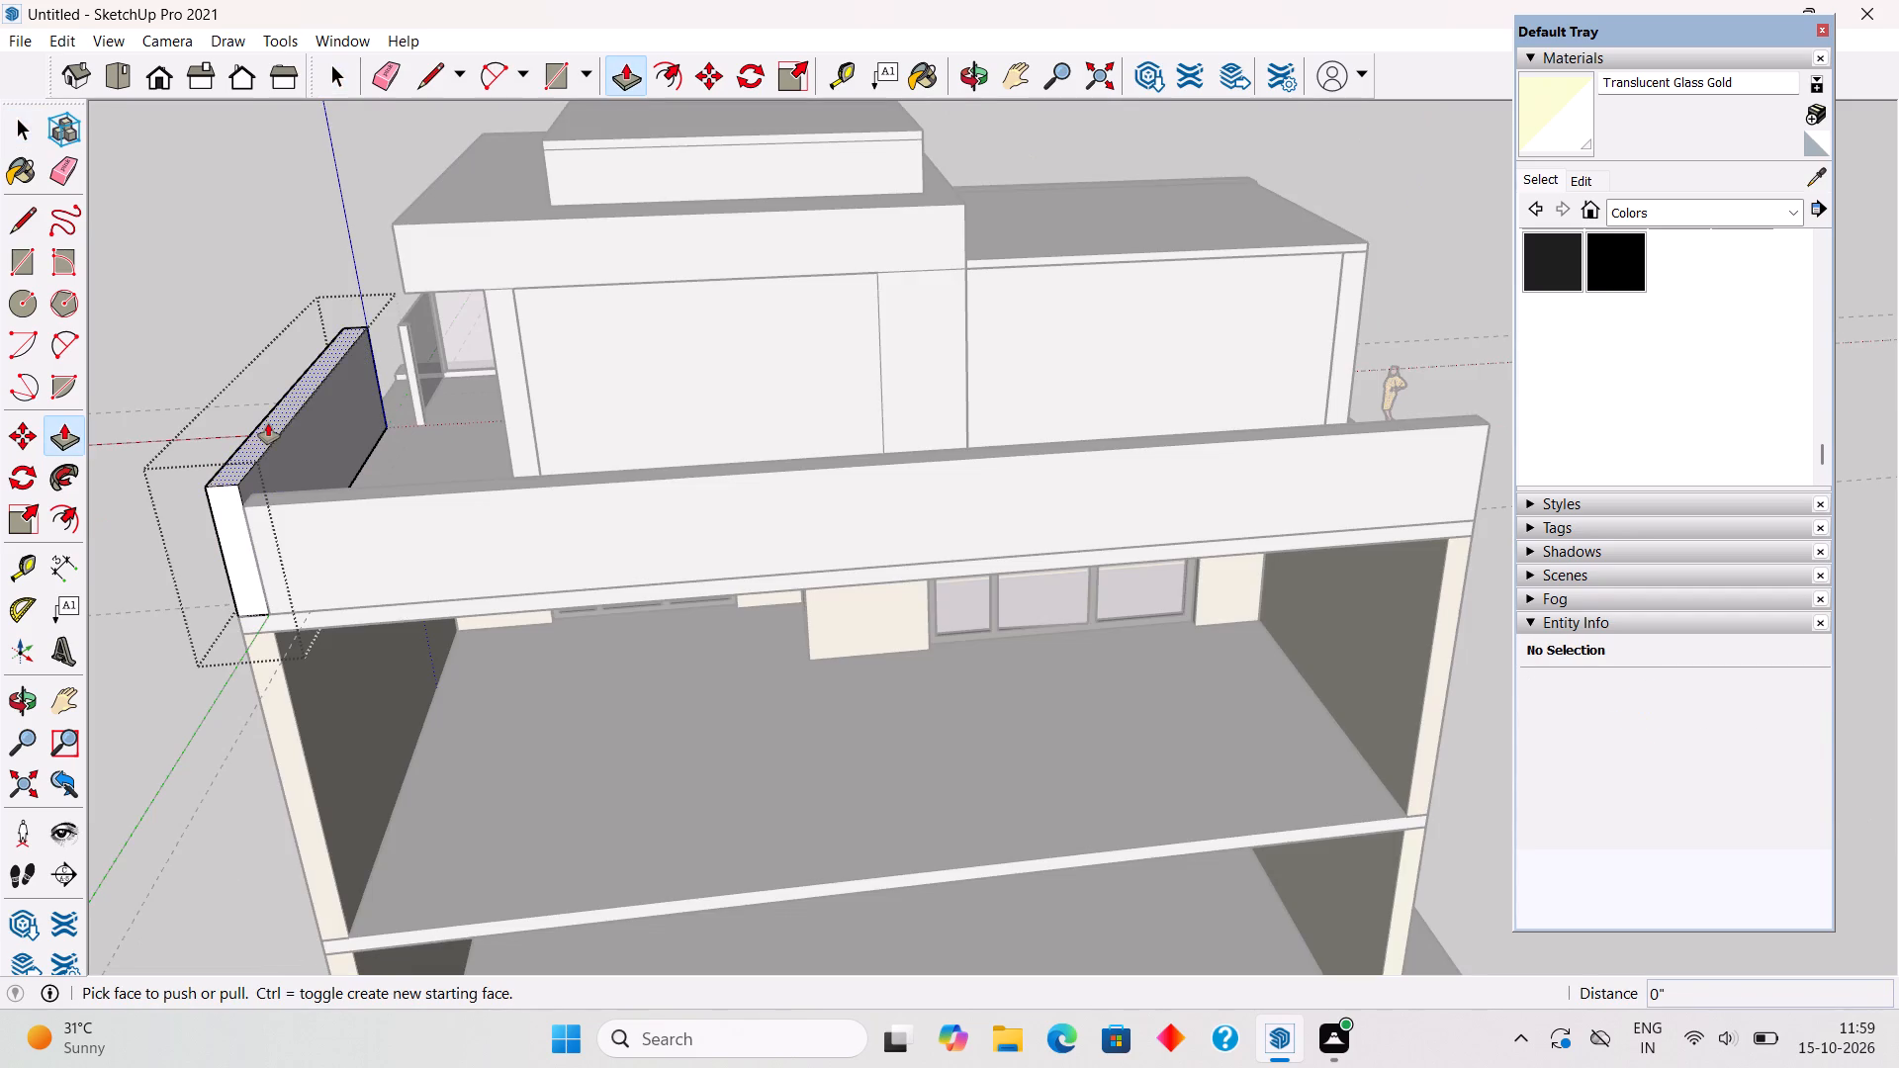
left_click(268, 423)
left_click(310, 503)
key("space")
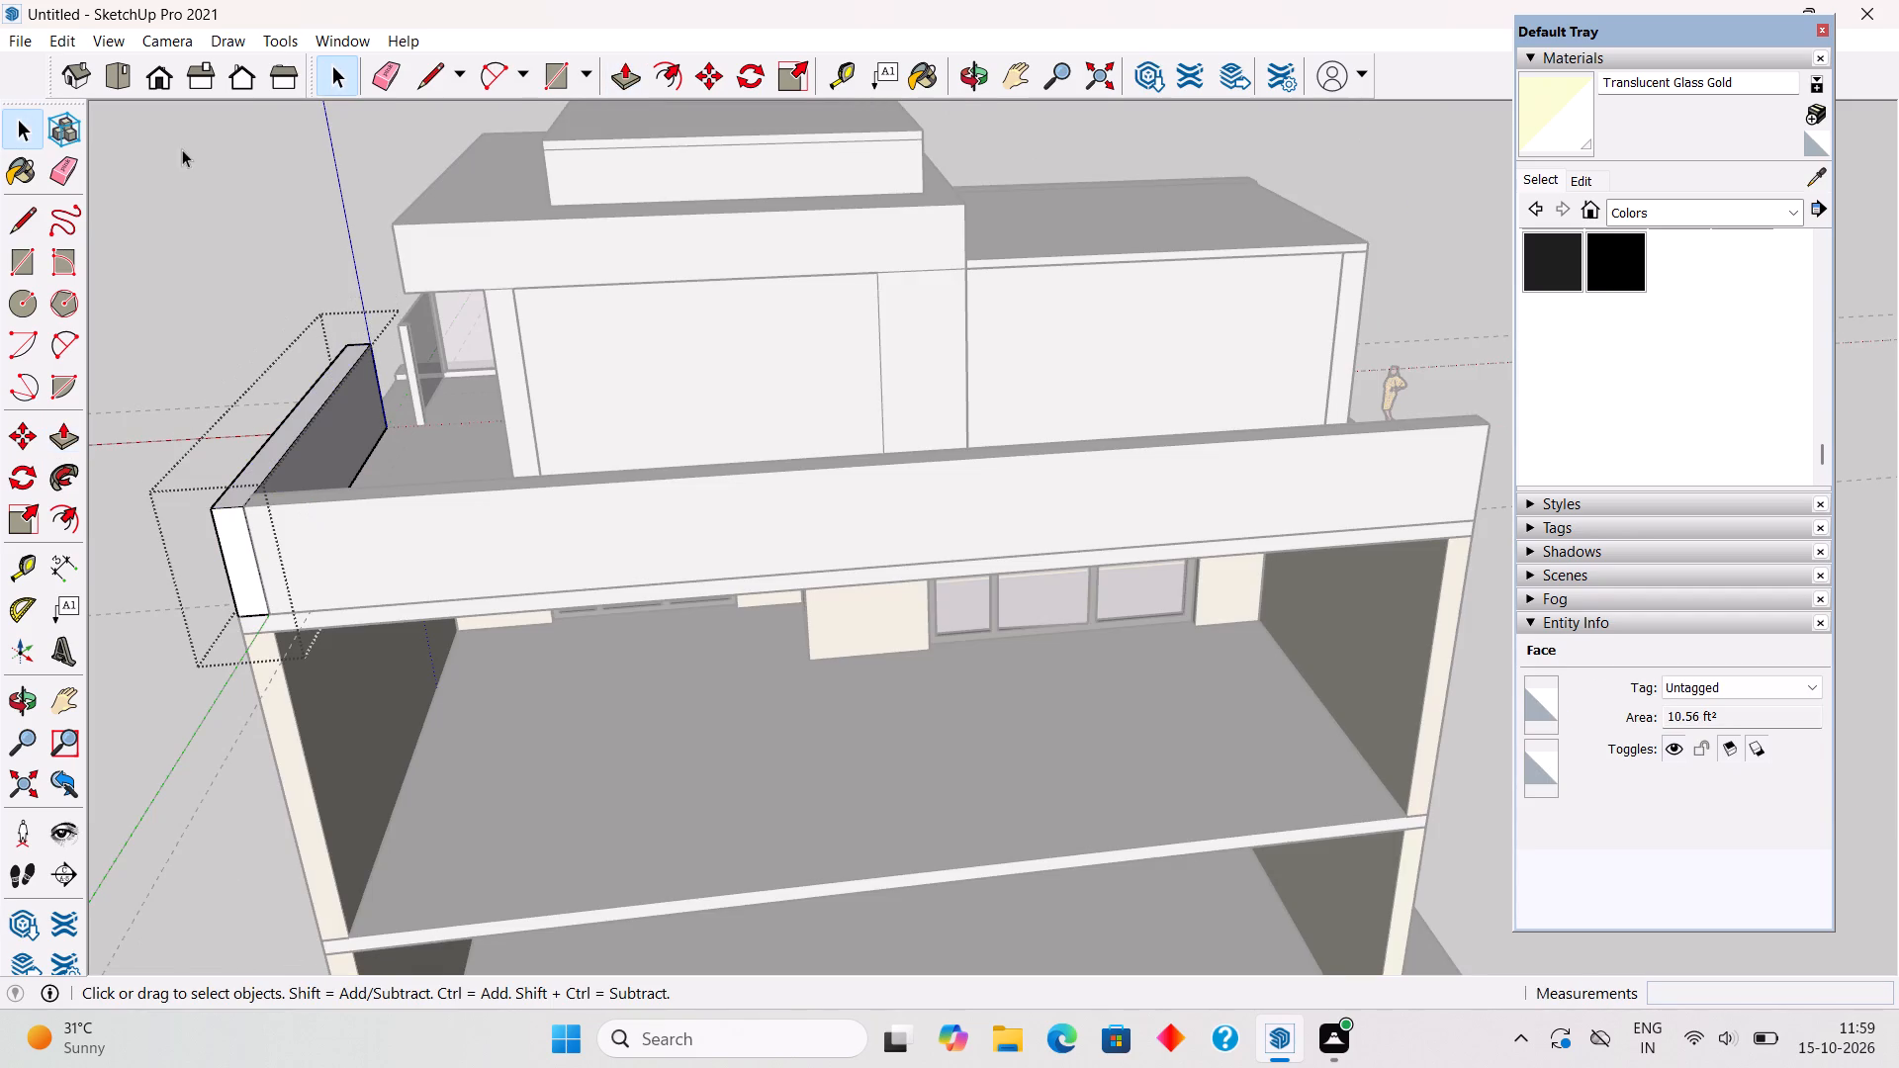
left_click(182, 149)
Group all the connected geometry of the rear parapet wall.
scroll(464, 379, "down", 5)
triple_click(756, 439)
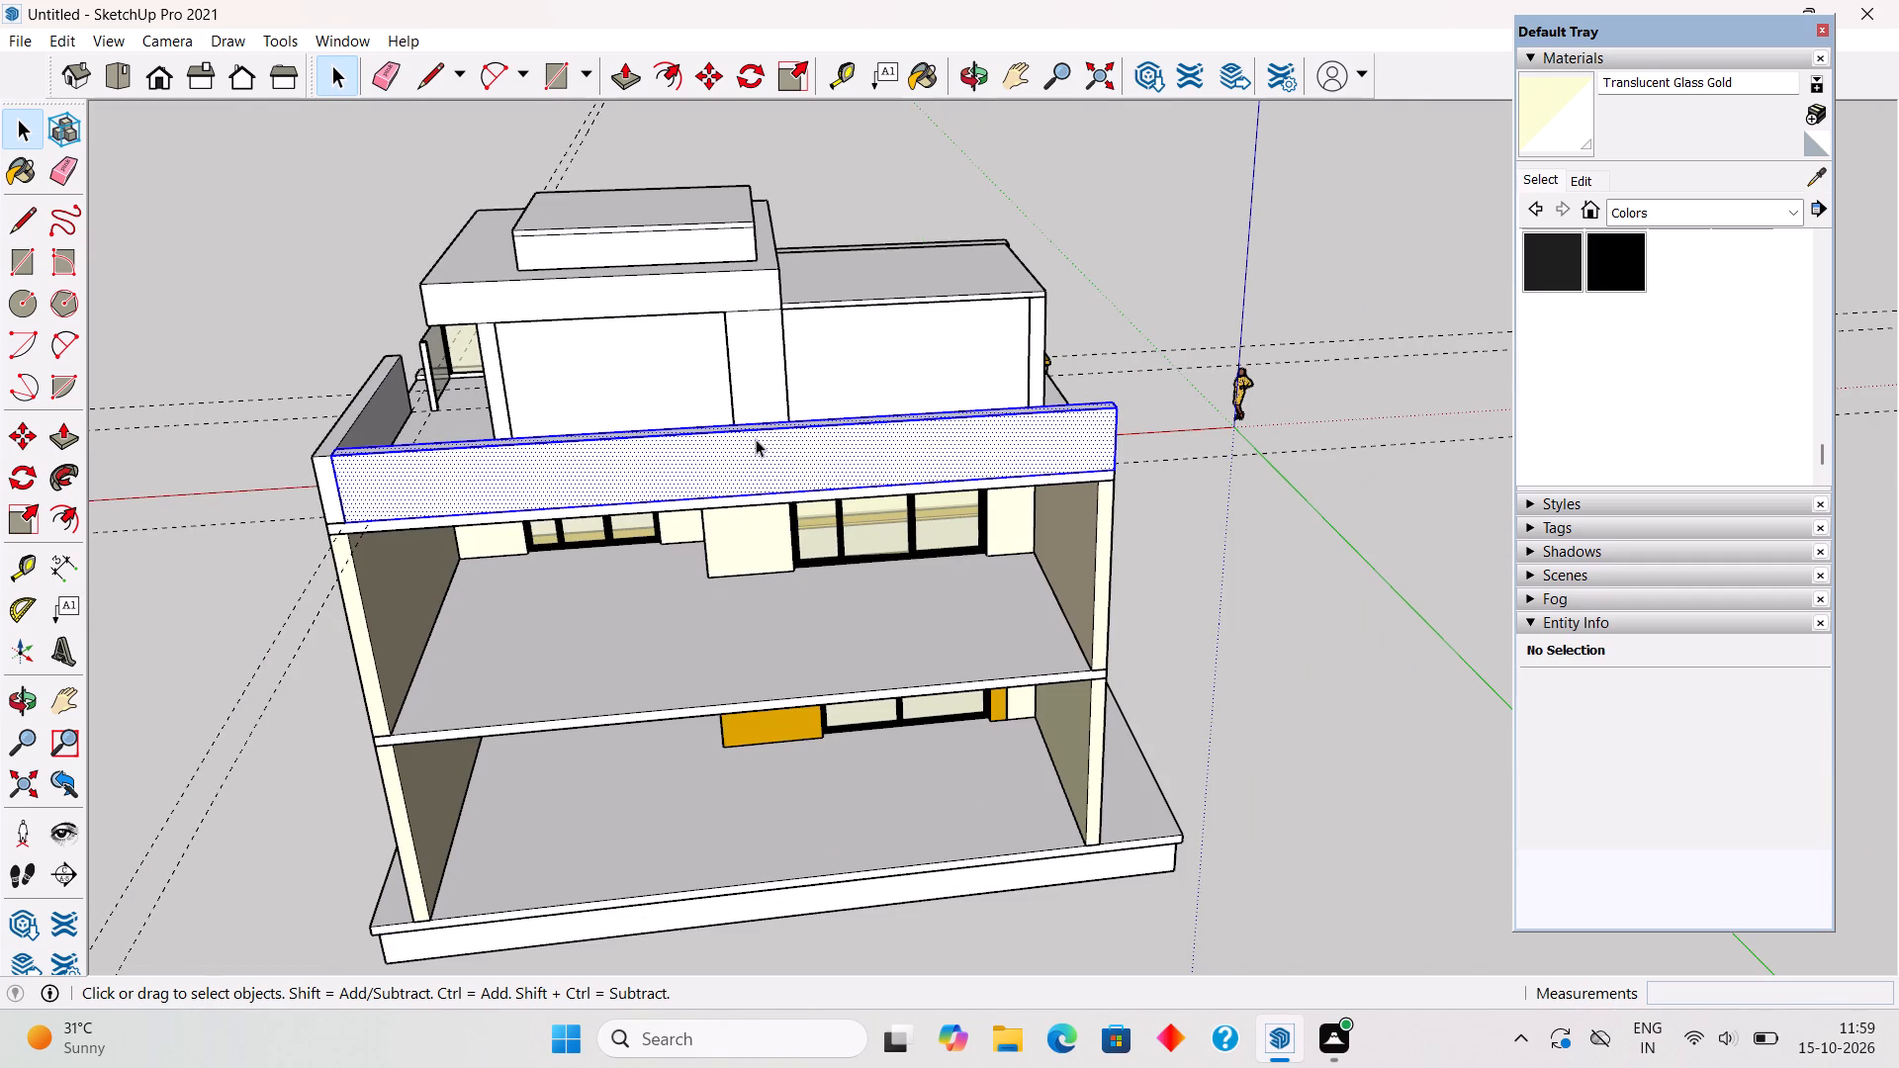
right_click(756, 439)
left_click(829, 634)
Place a guide on the roof floor 9" in from and parallel to the opposite short side edge, beside the glass-railed balcony.
scroll(1078, 517, "down", 1)
middle_click_drag(1078, 517, 182, 461)
middle_click_drag(1003, 306, 1010, 567)
scroll(1009, 568, "up", 6)
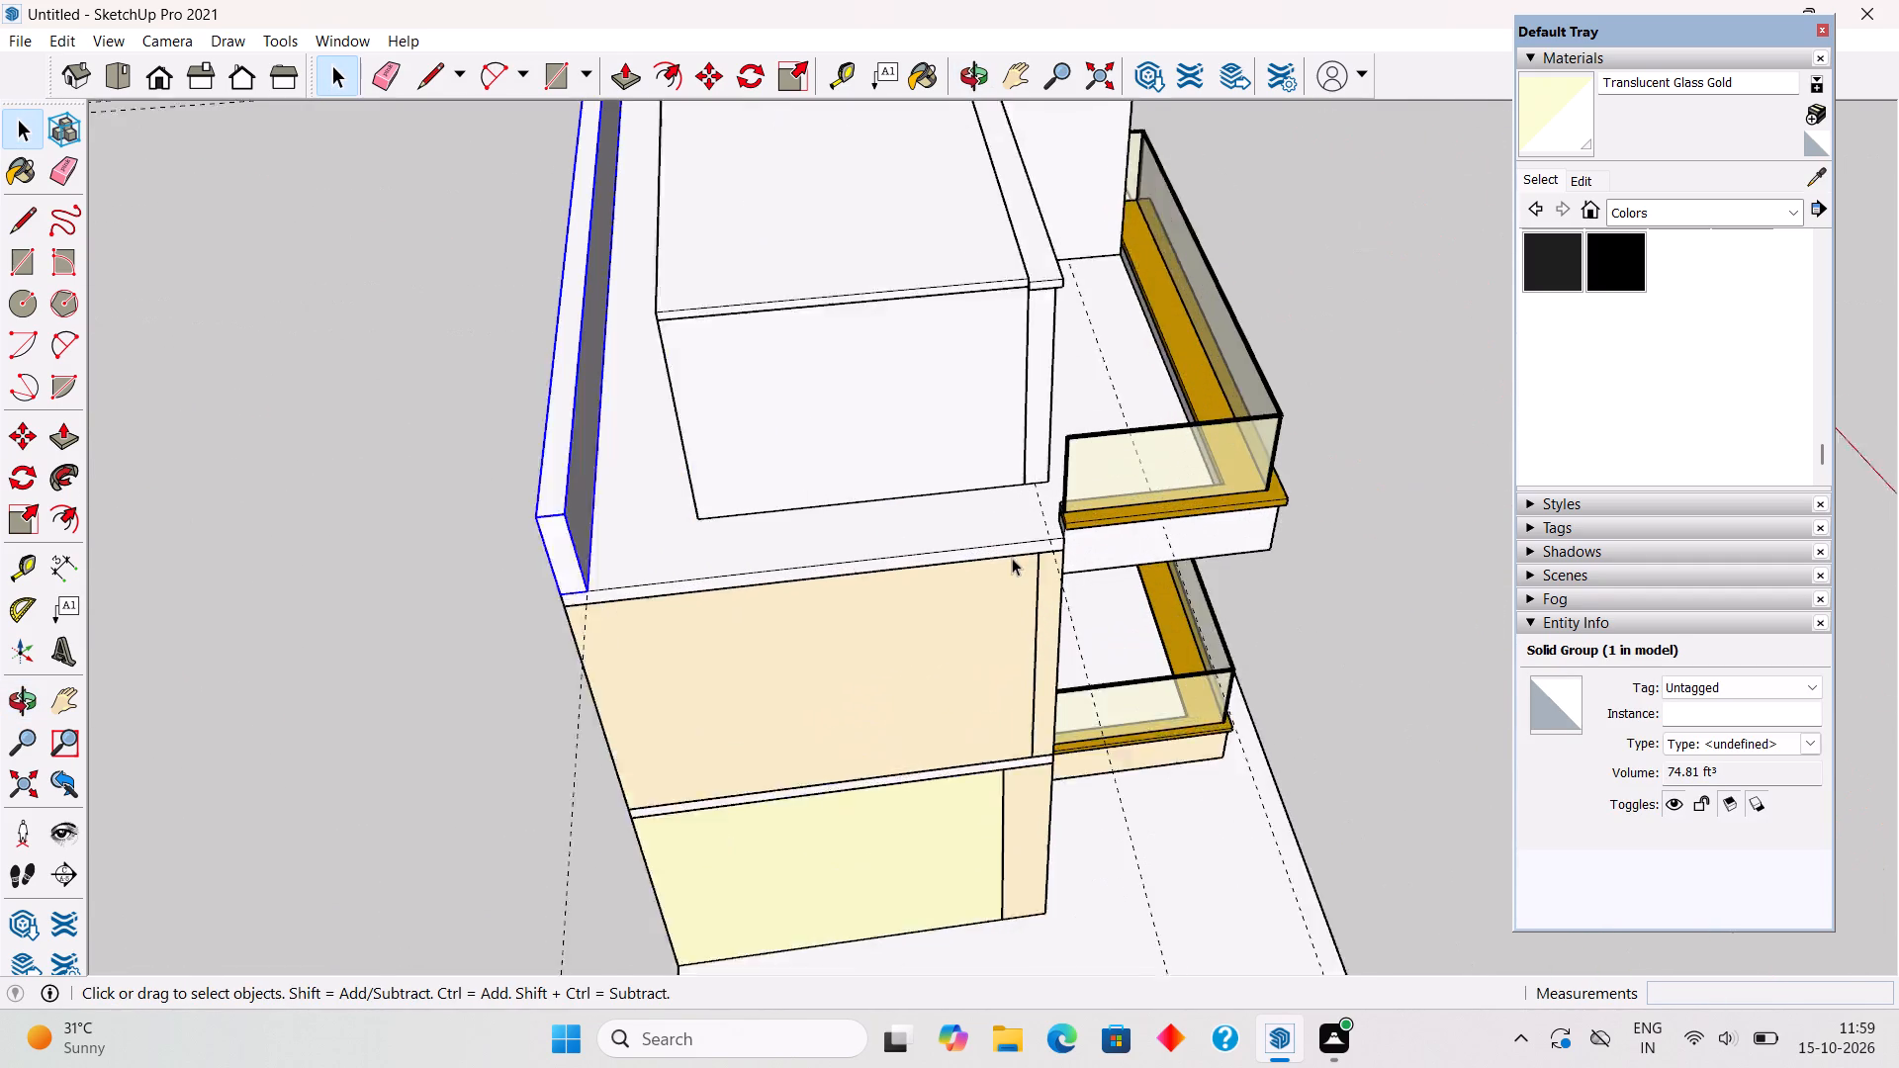
scroll(1012, 558, "up", 1)
scroll(1070, 502, "up", 1)
middle_click_drag(1071, 504, 993, 596)
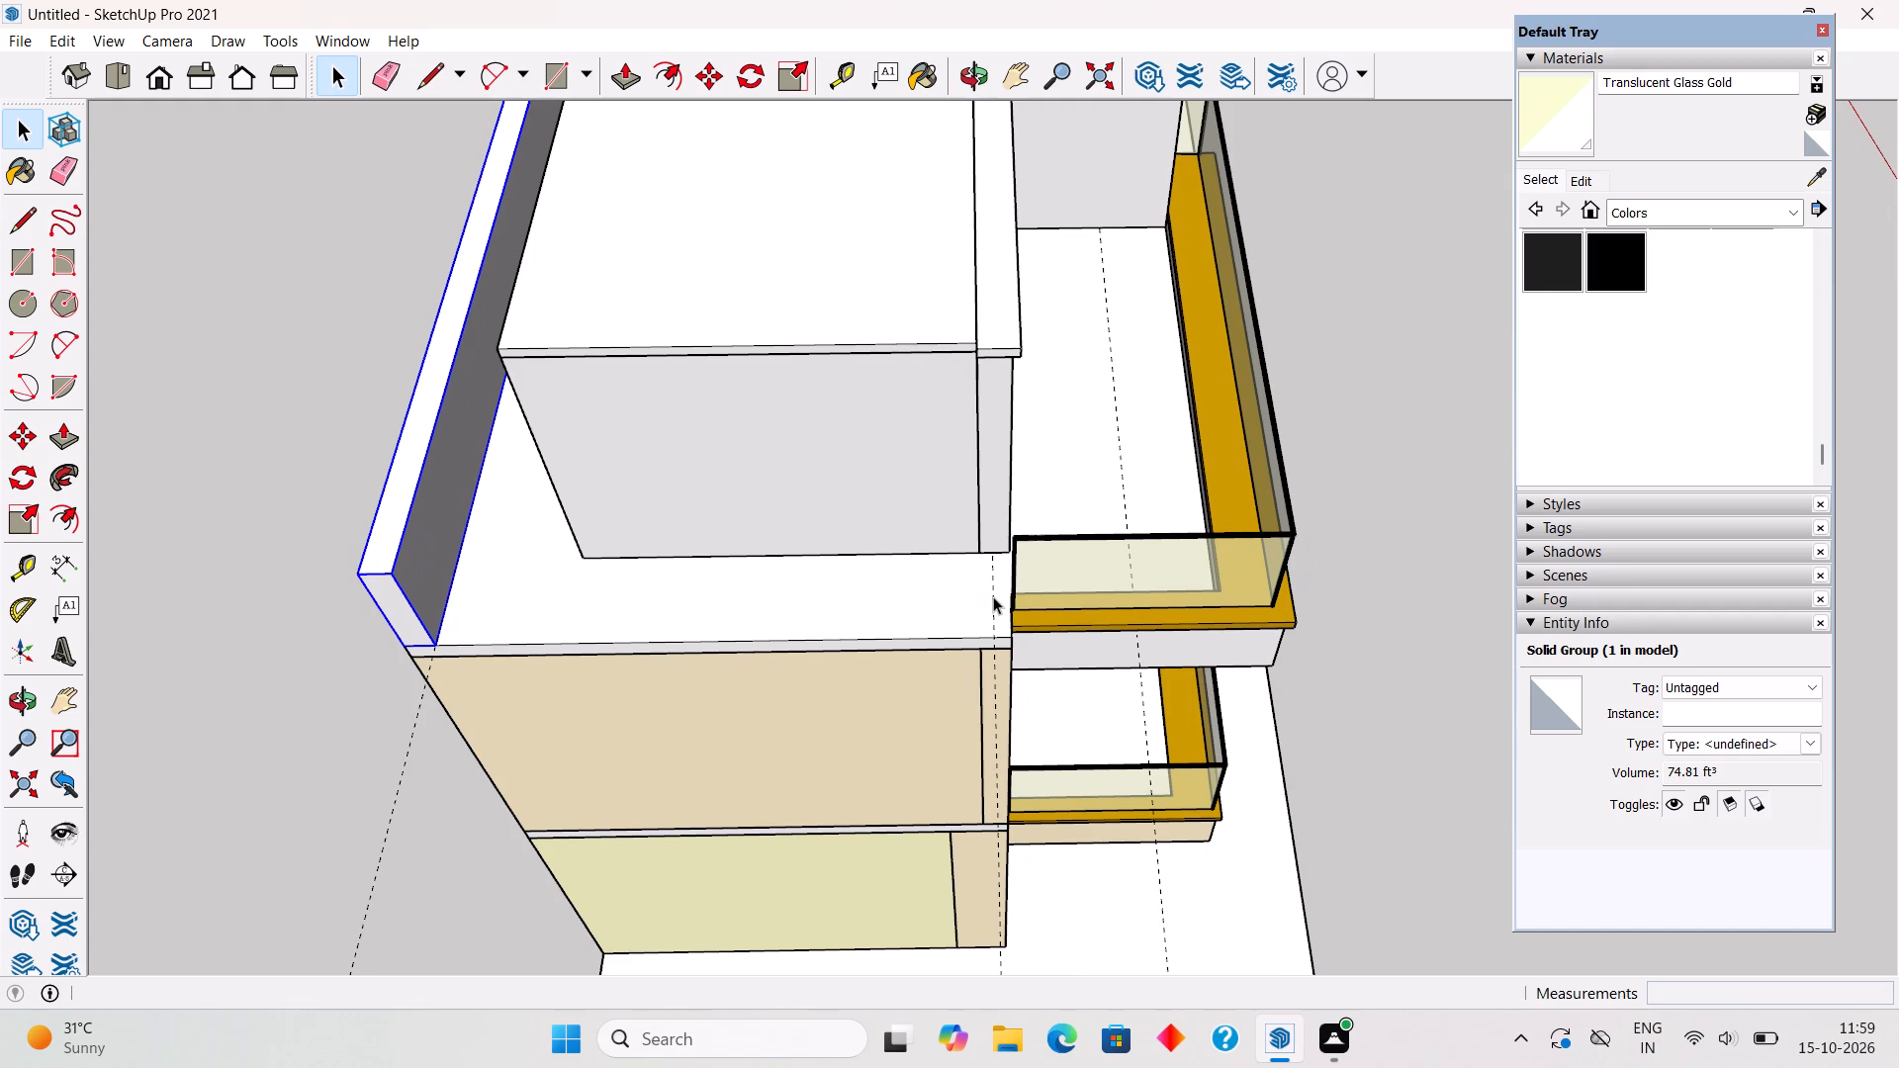
key("t")
left_click(848, 642)
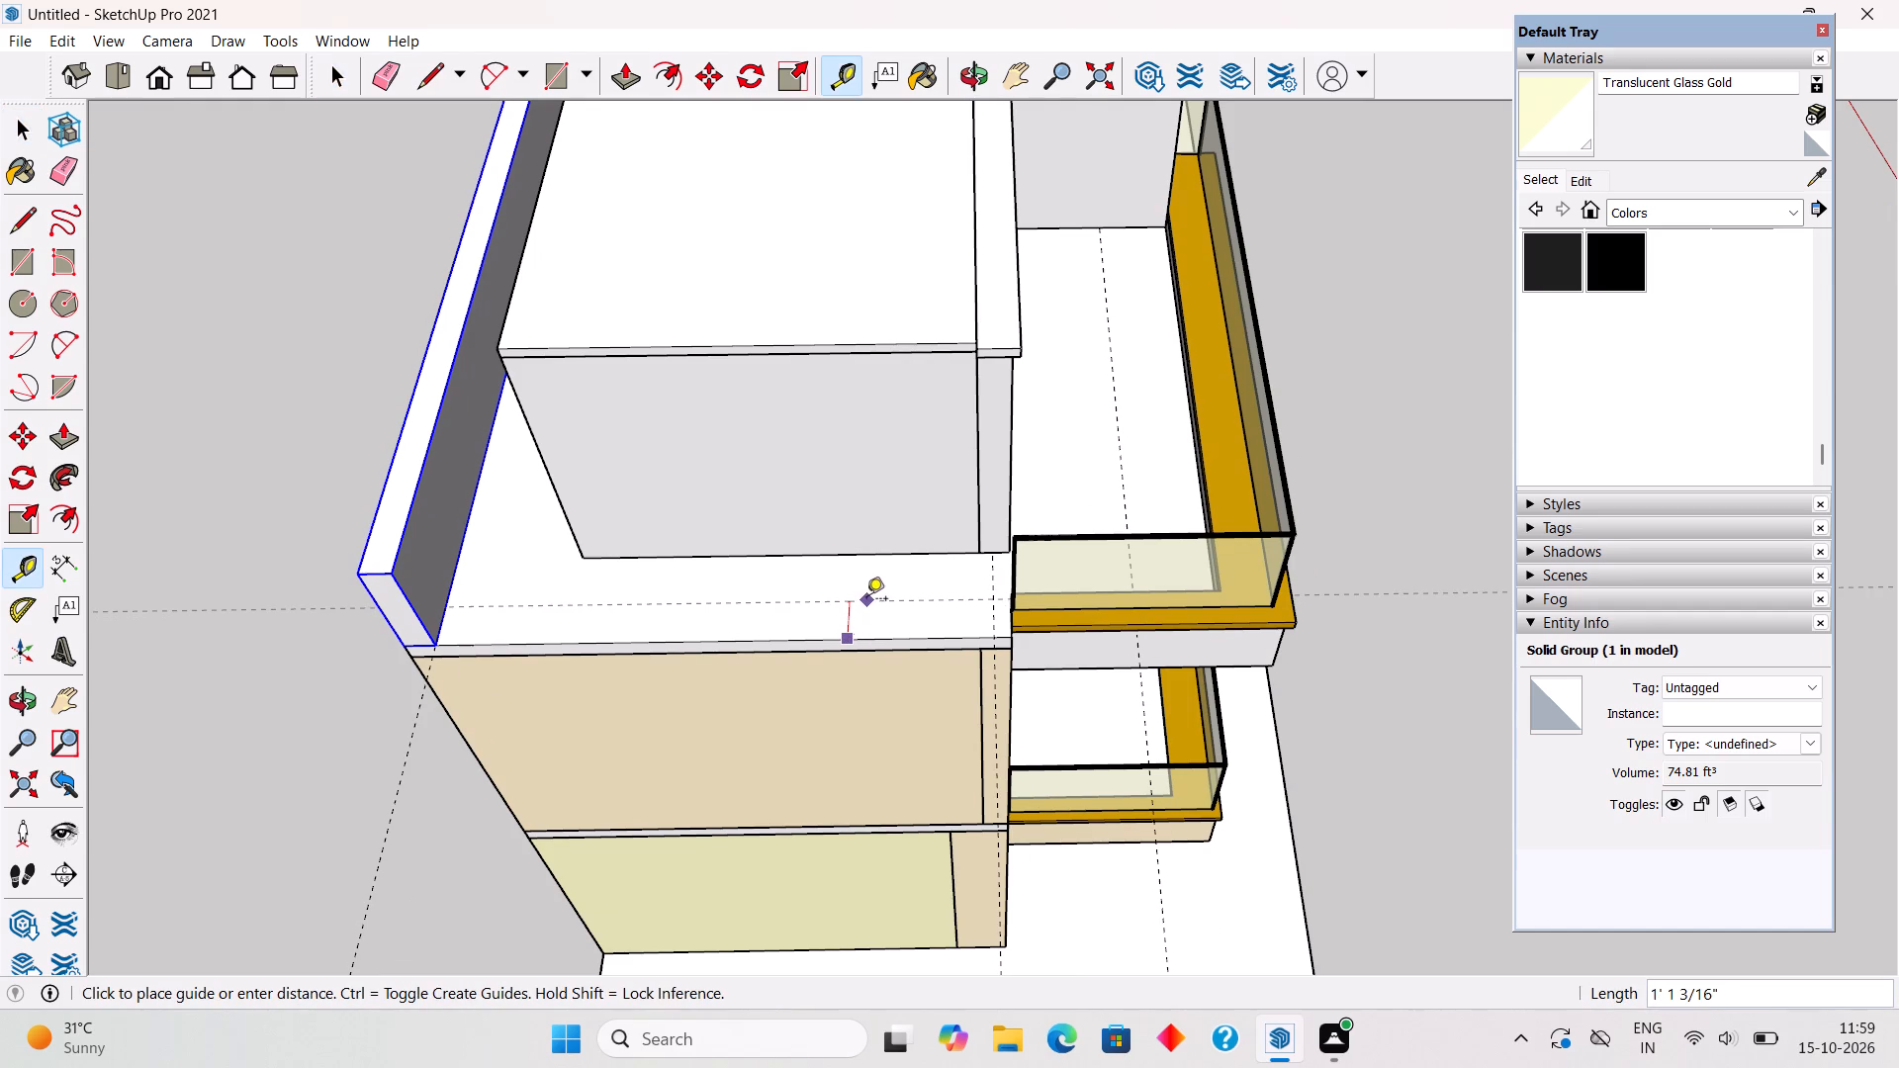
type("9\"")
key("Return")
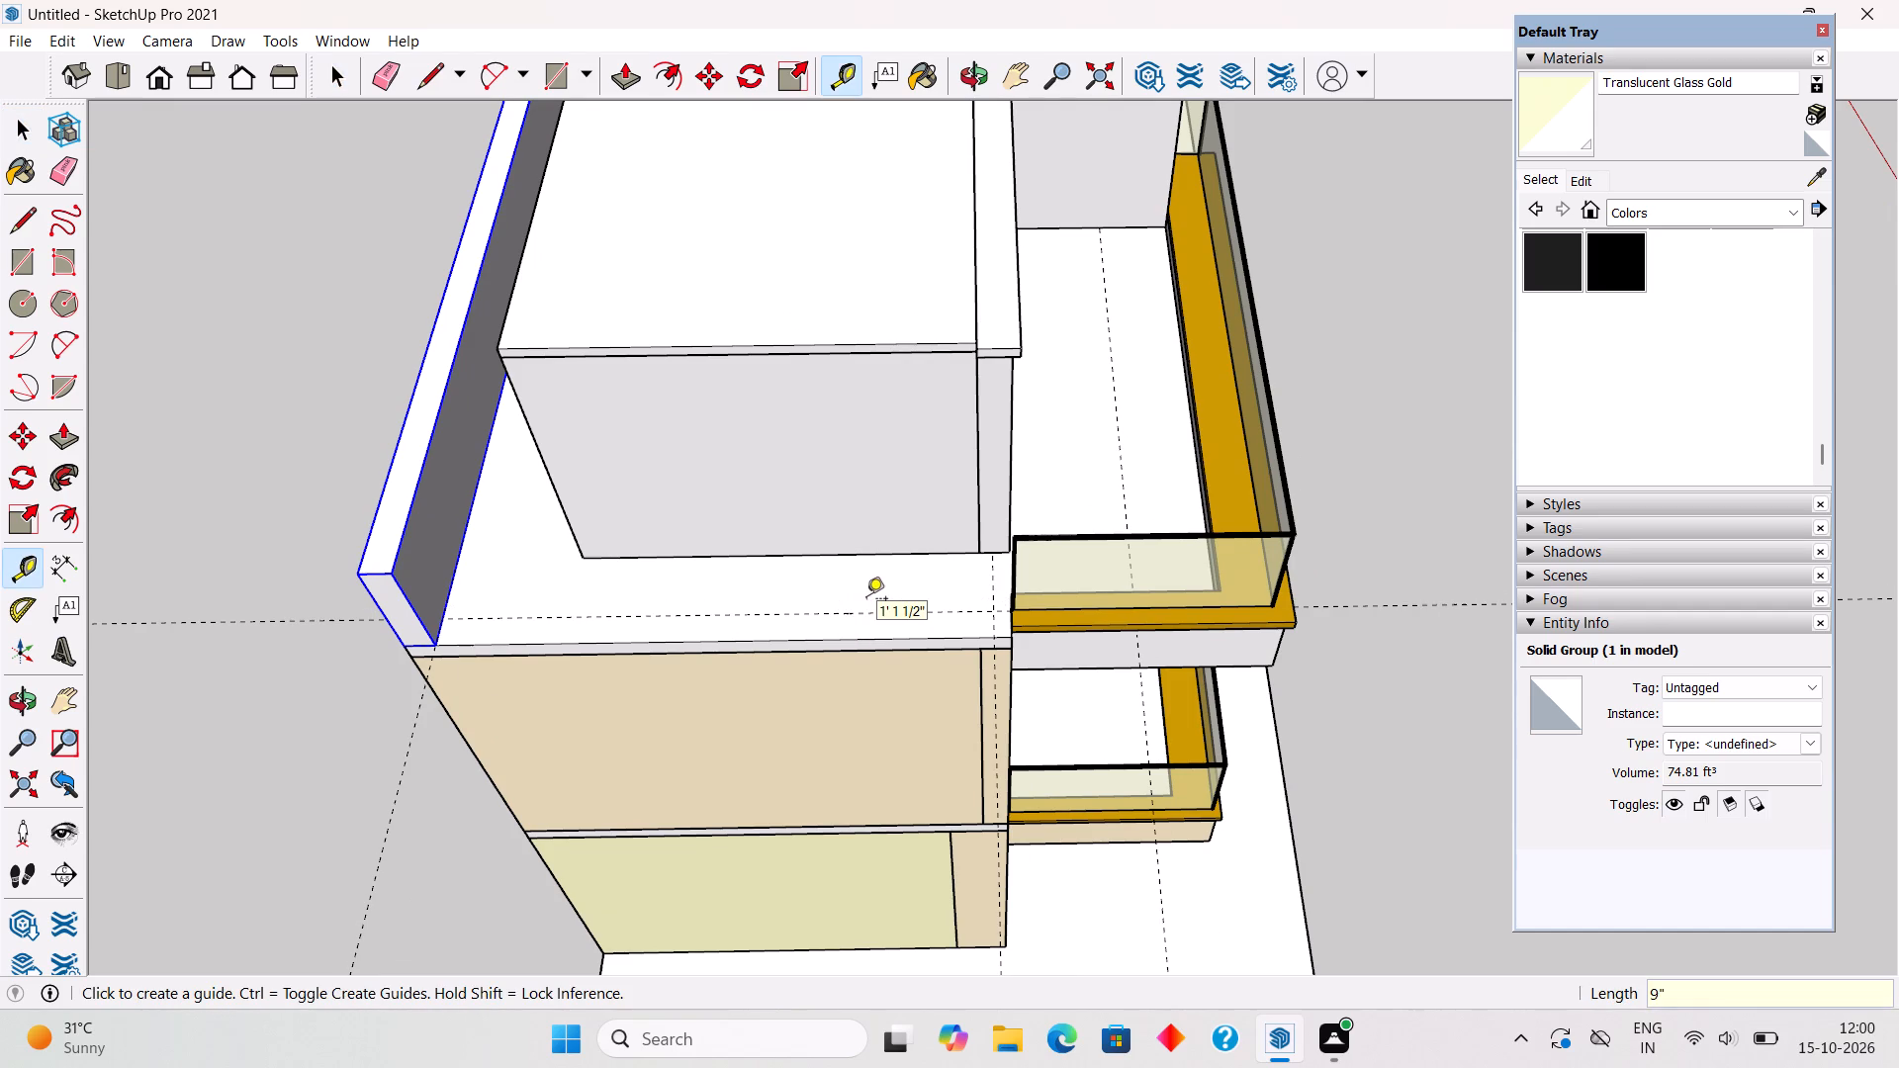
Draw a 9" by 13' 9" strip rectangle along that side edge, from the rear parapet to the front corner at the balcony.
key("r")
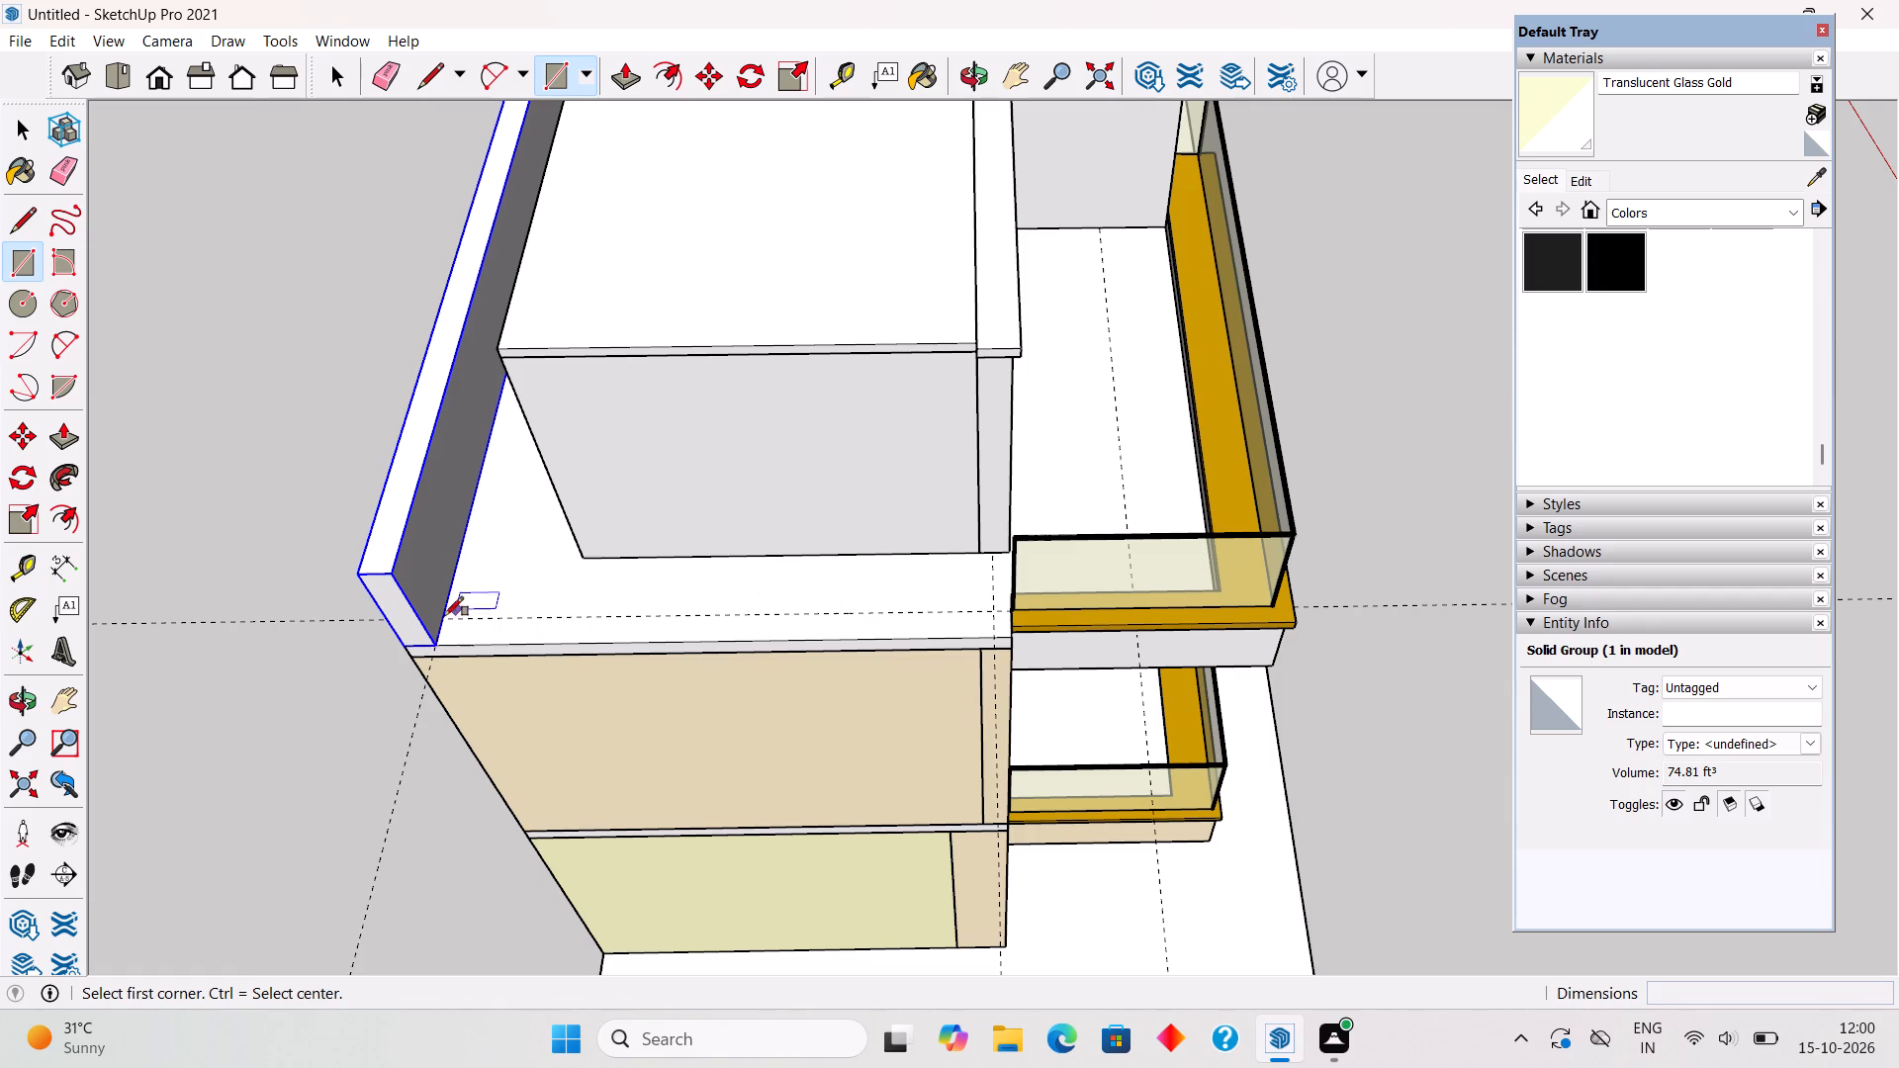
left_click(443, 617)
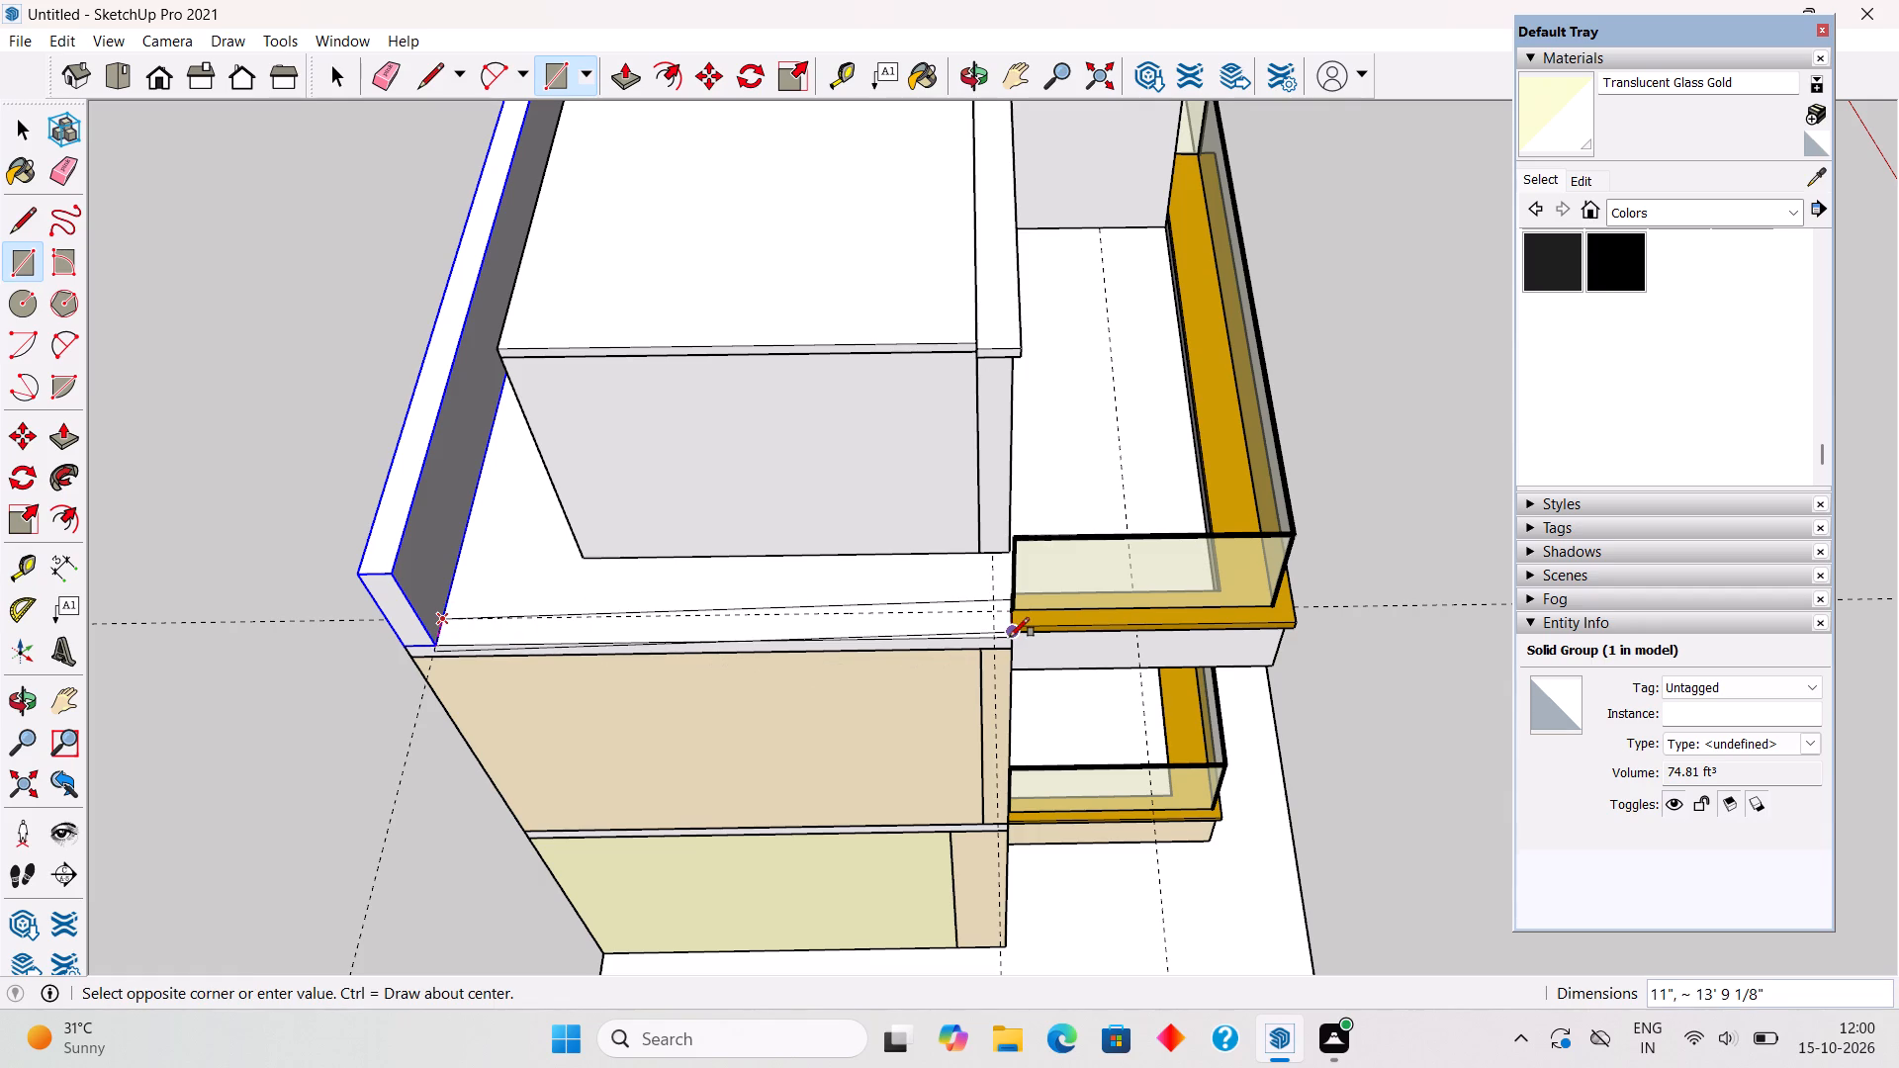
scroll(1010, 649, "up", 11)
left_click(1015, 618)
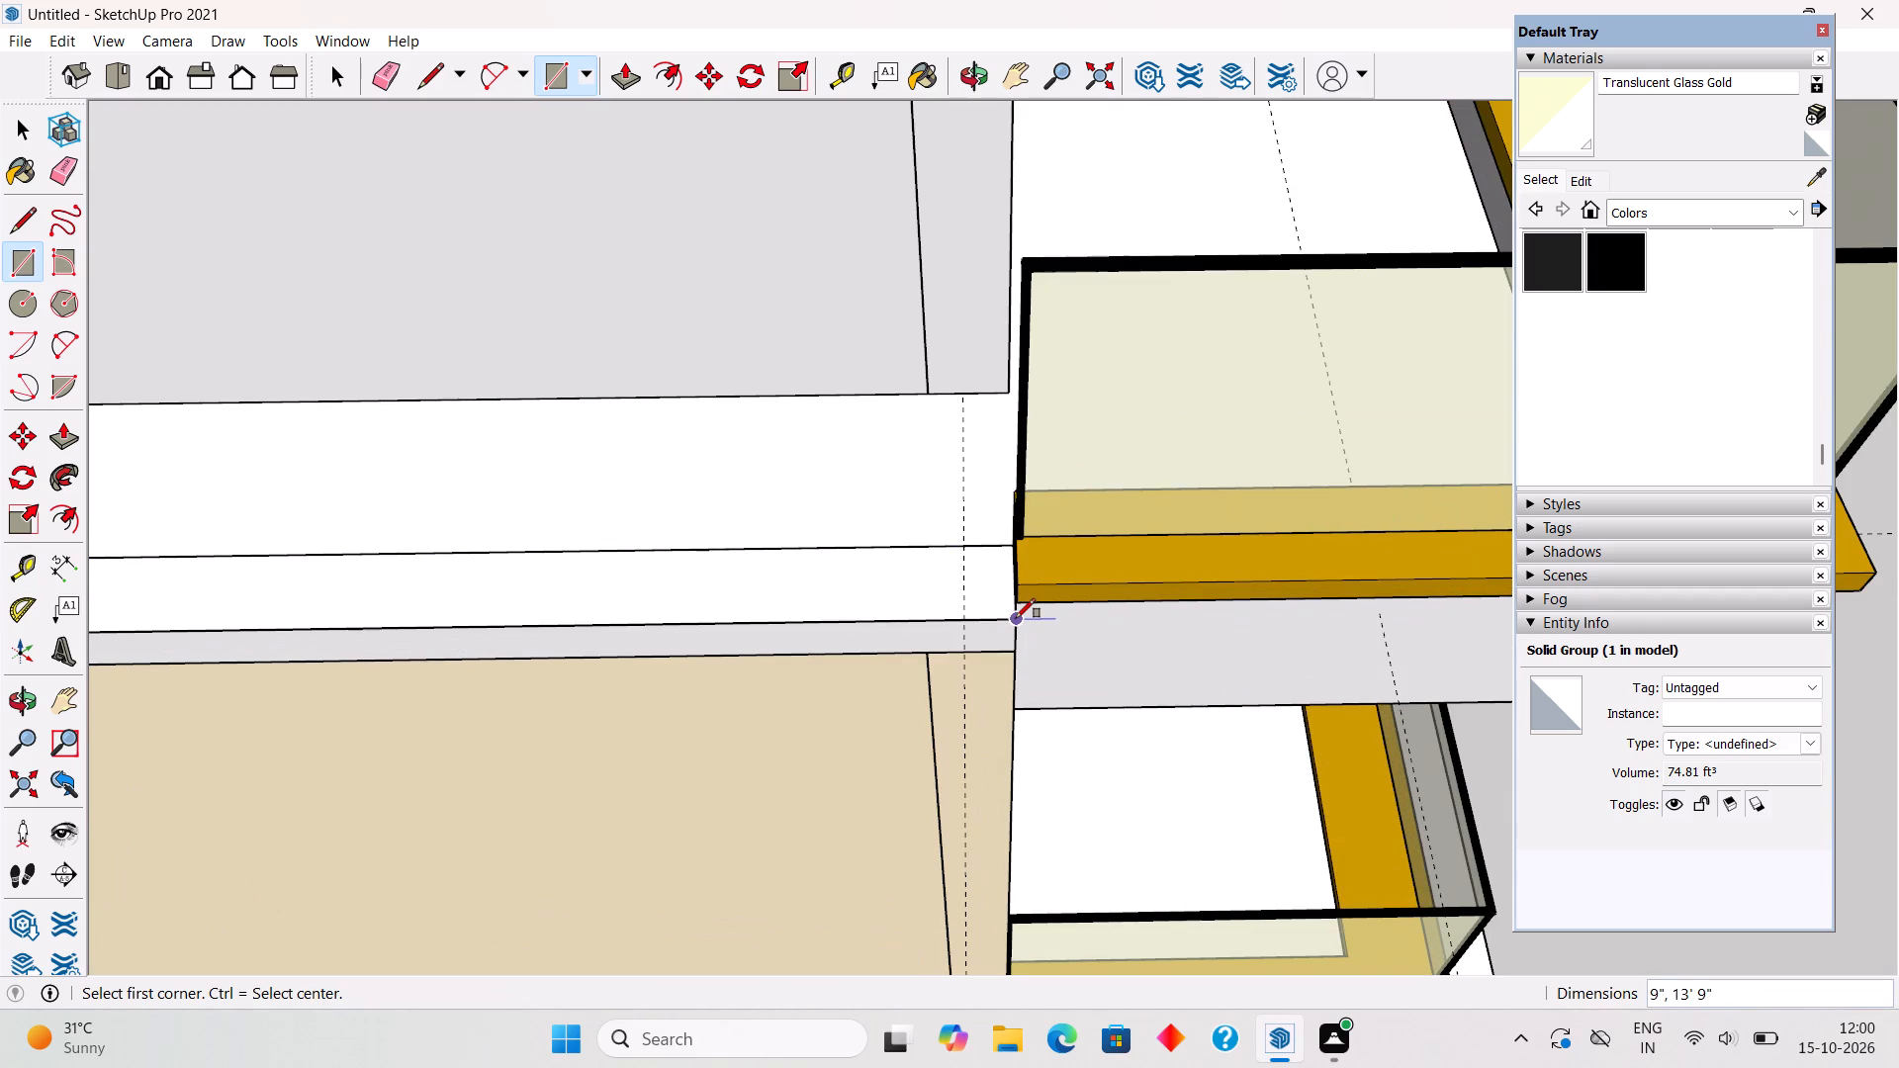
Push/Pull the 13' 9" side strip up 3' to form the second side parapet wall.
key("p")
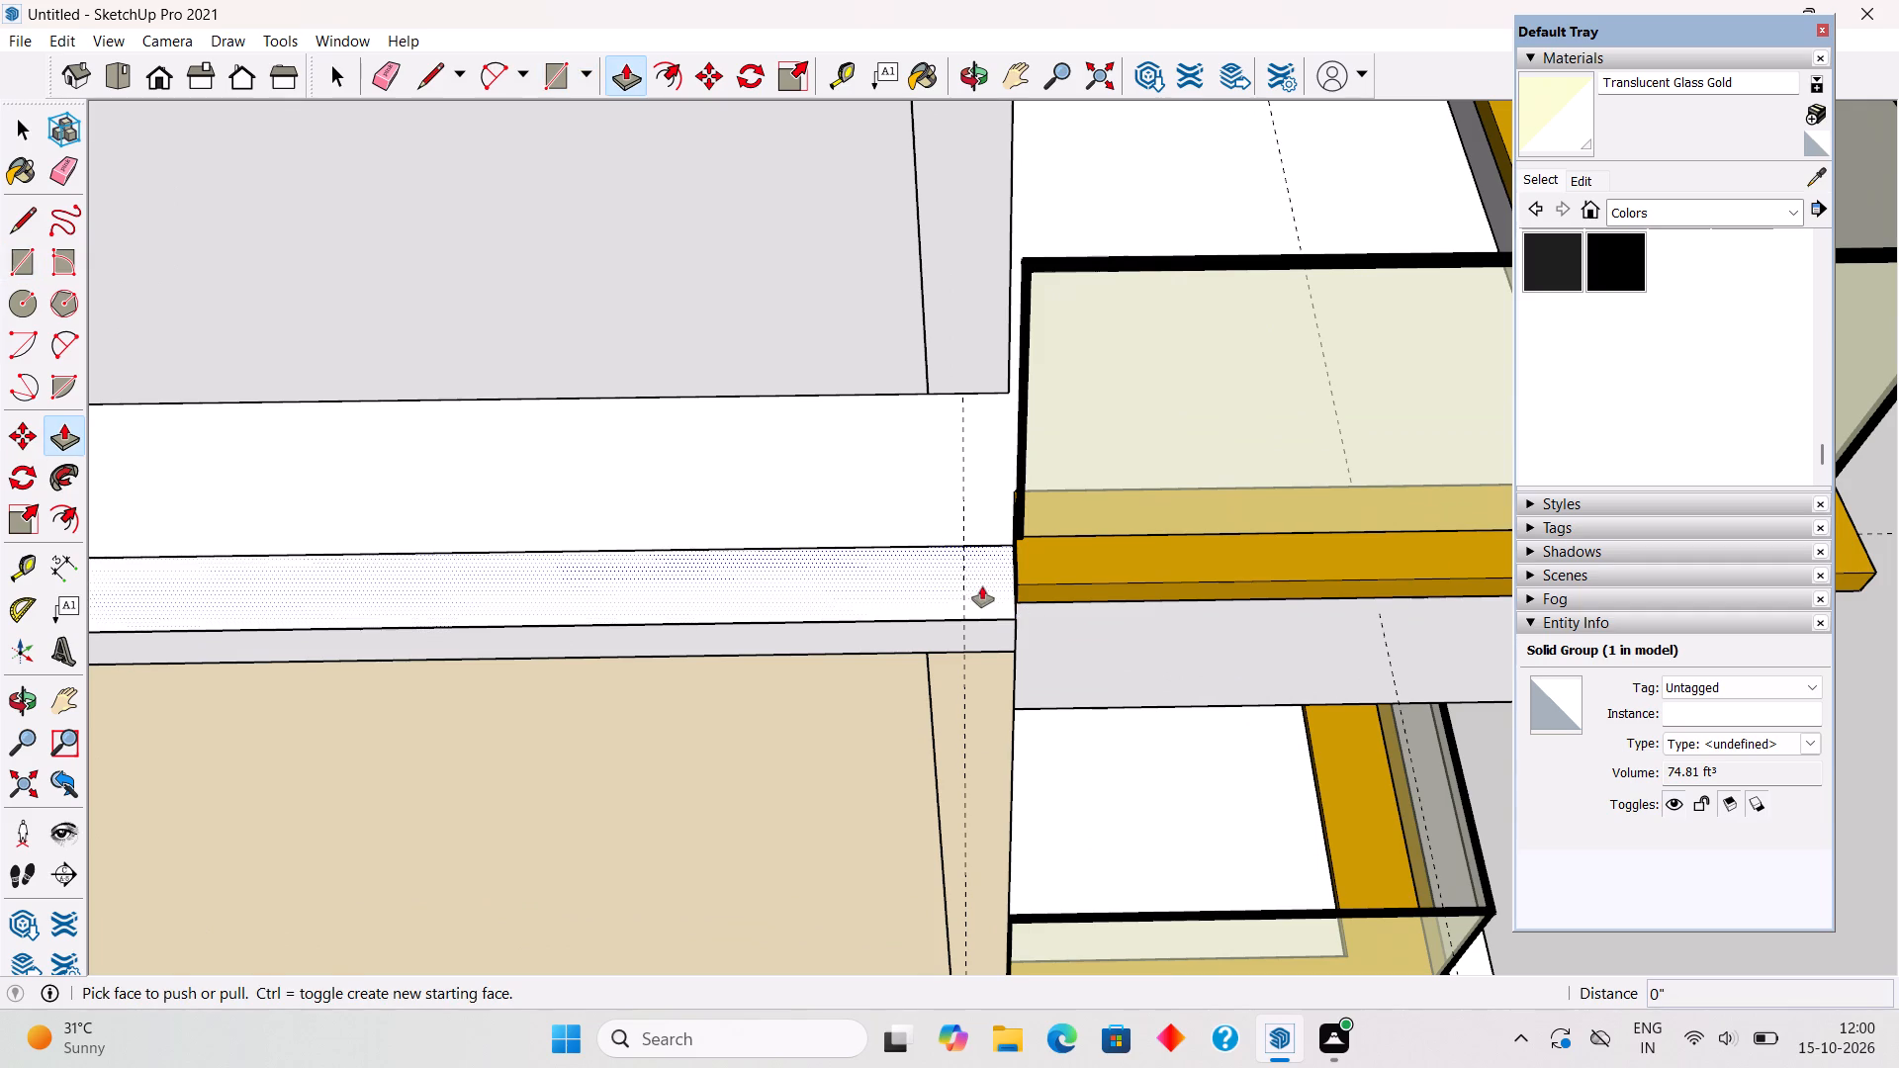
left_click(982, 586)
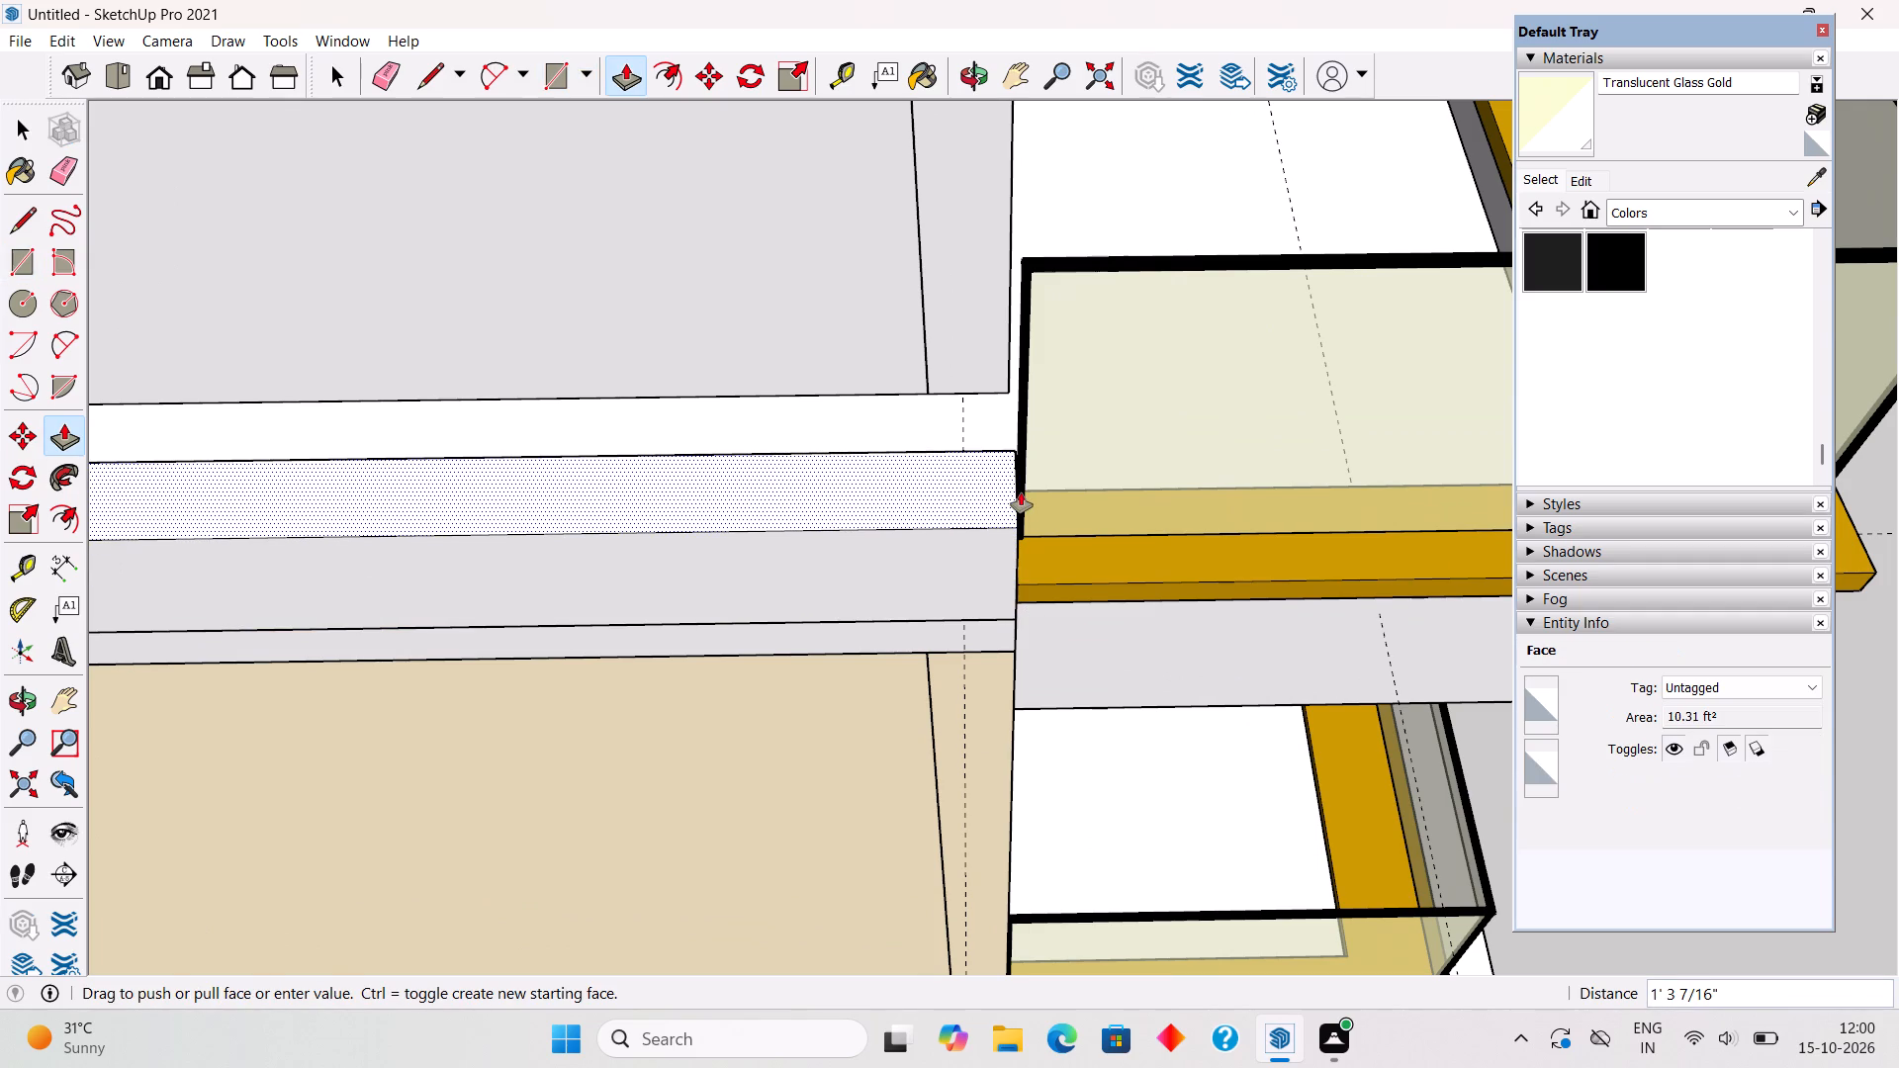
type("3'")
key("Return")
Group all the connected geometry of the second side parapet wall and clear the selection.
key("space")
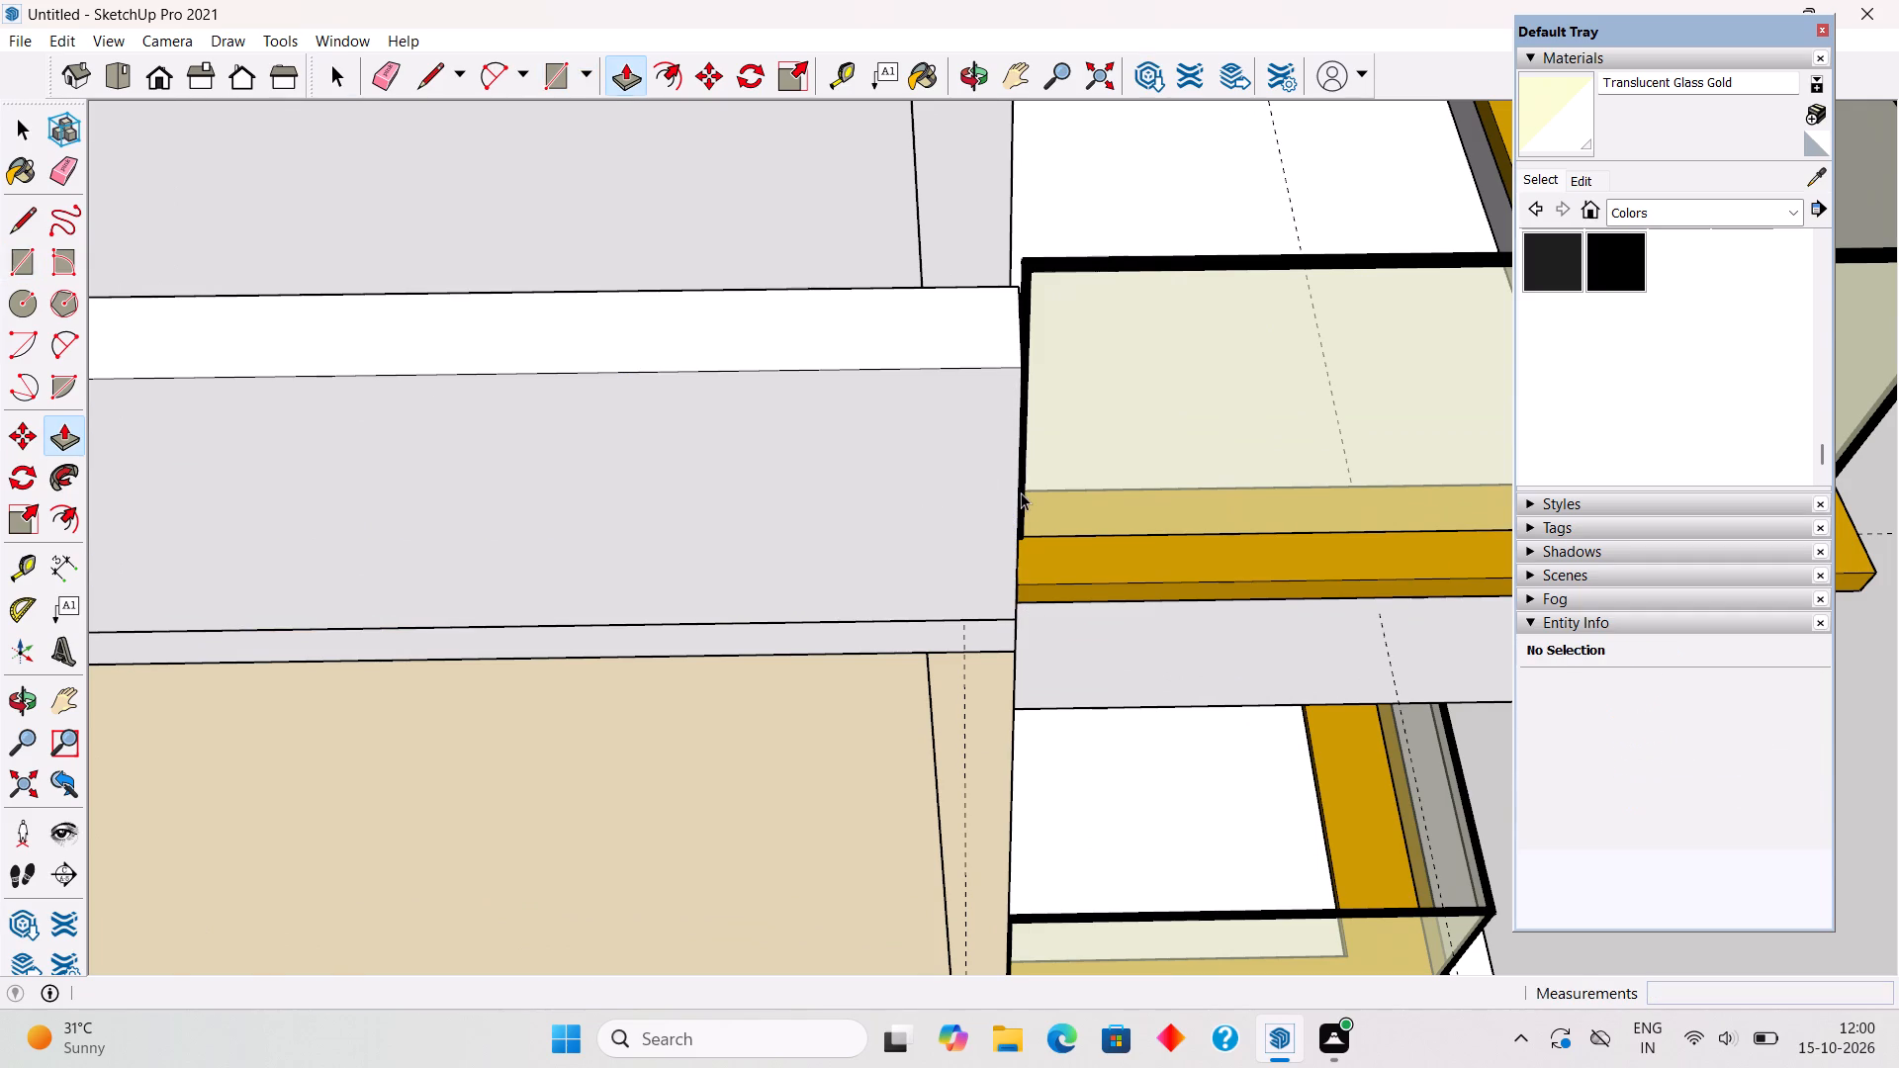
triple_click(956, 470)
right_click(956, 470)
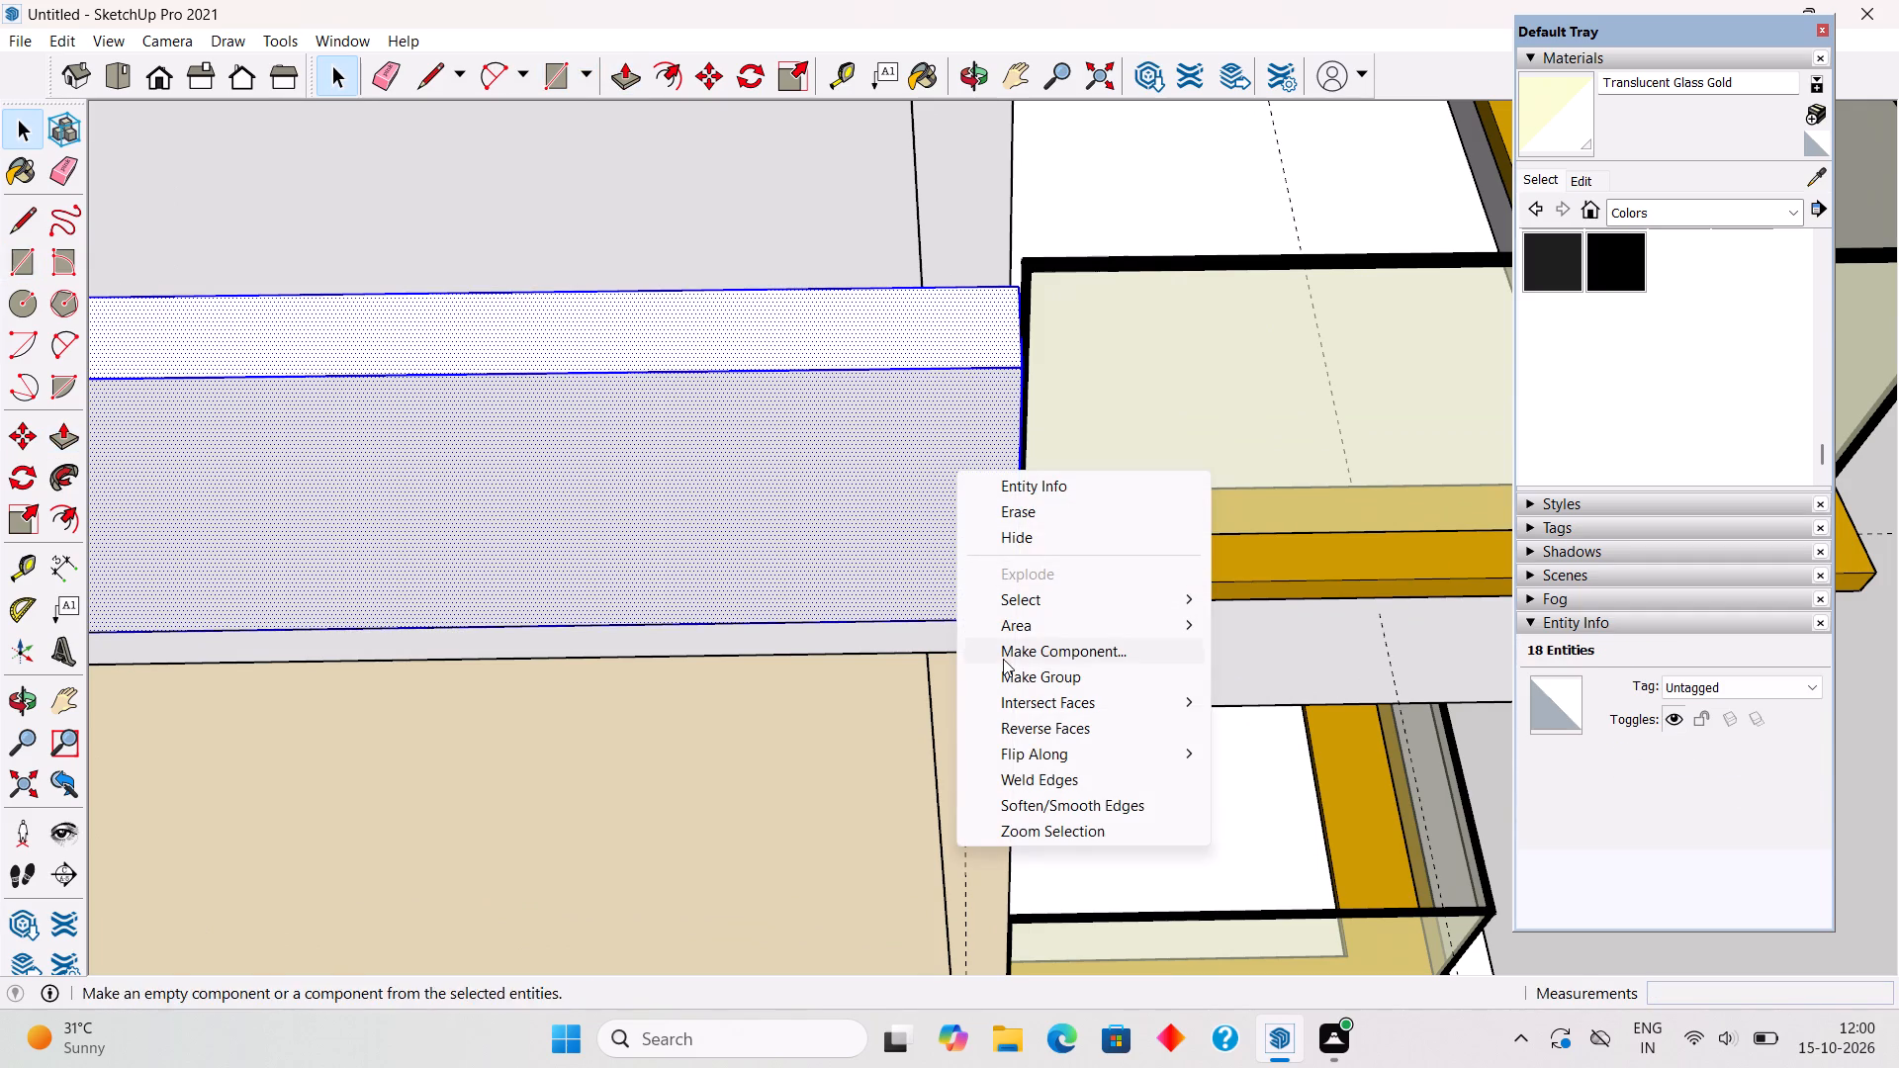
left_click(1014, 676)
scroll(1014, 676, "down", 17)
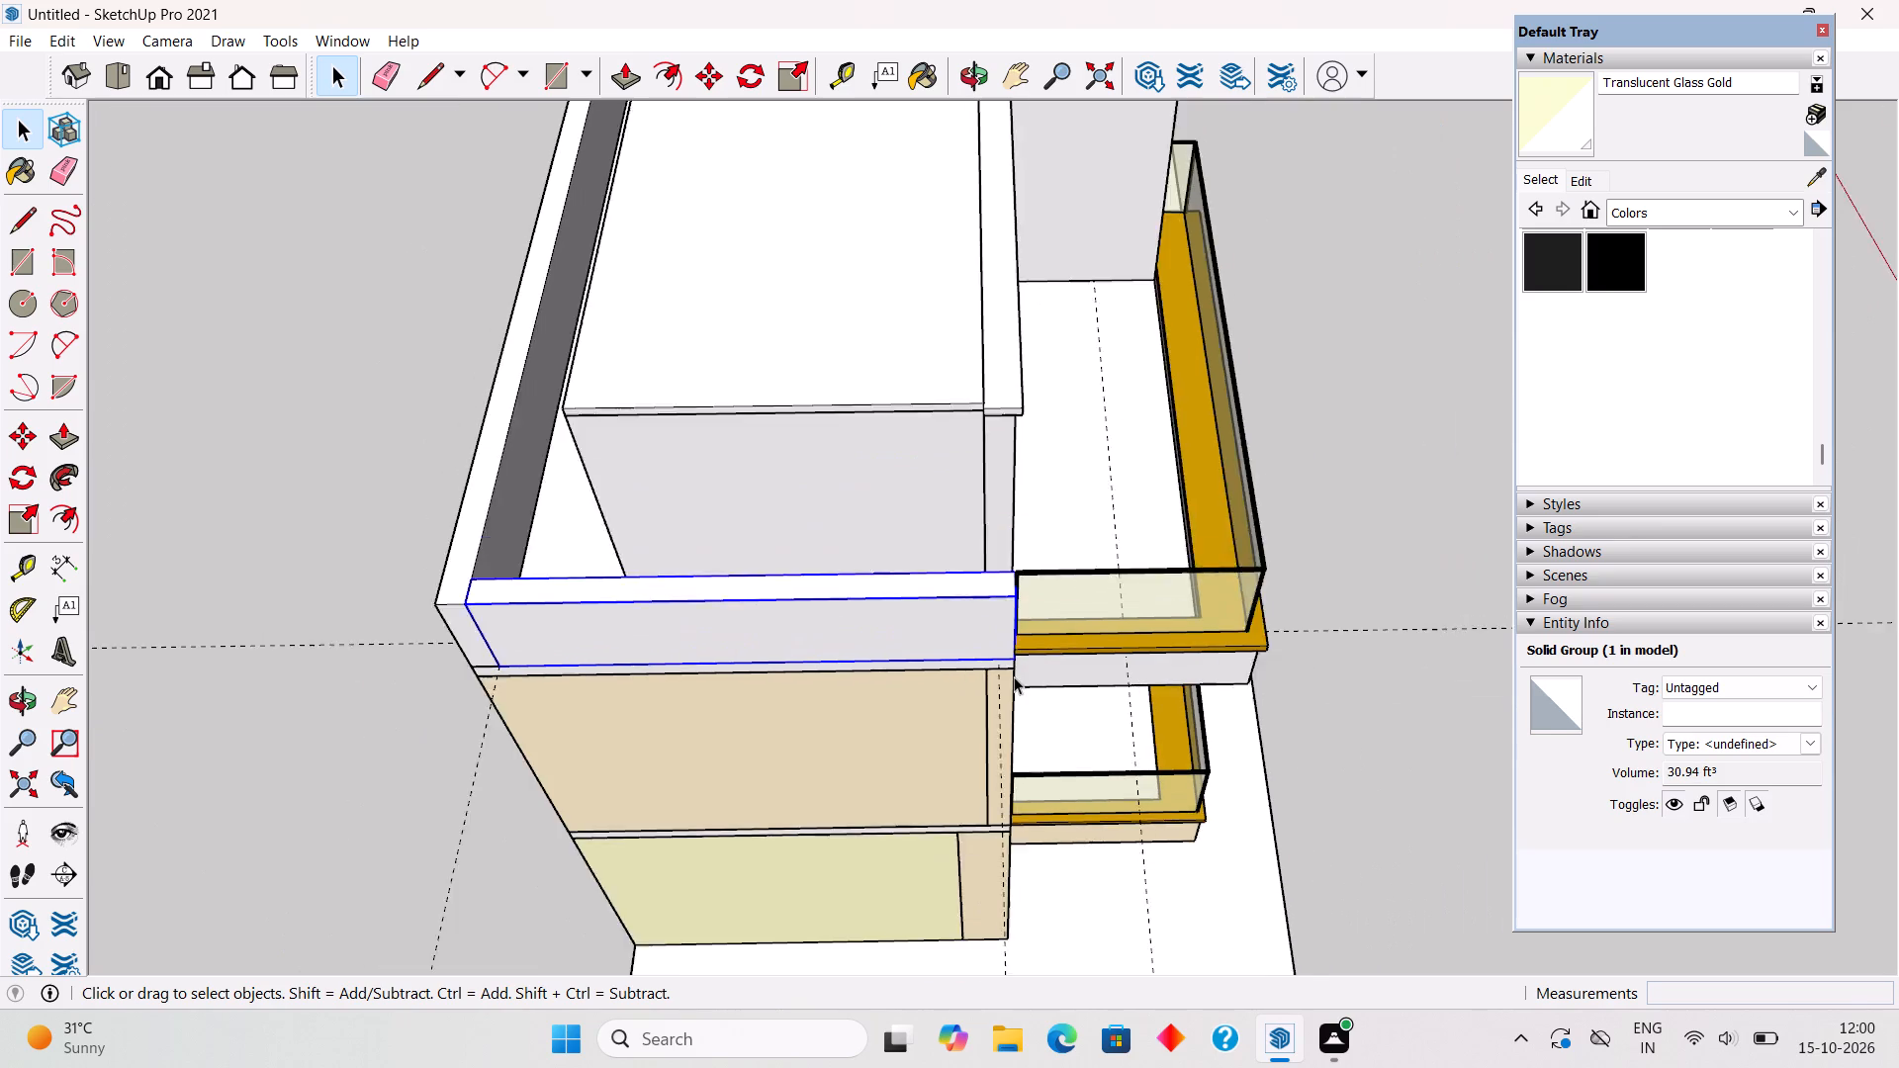
left_click(377, 500)
middle_click_drag(599, 568, 1229, 374)
scroll(1031, 399, "down", 1)
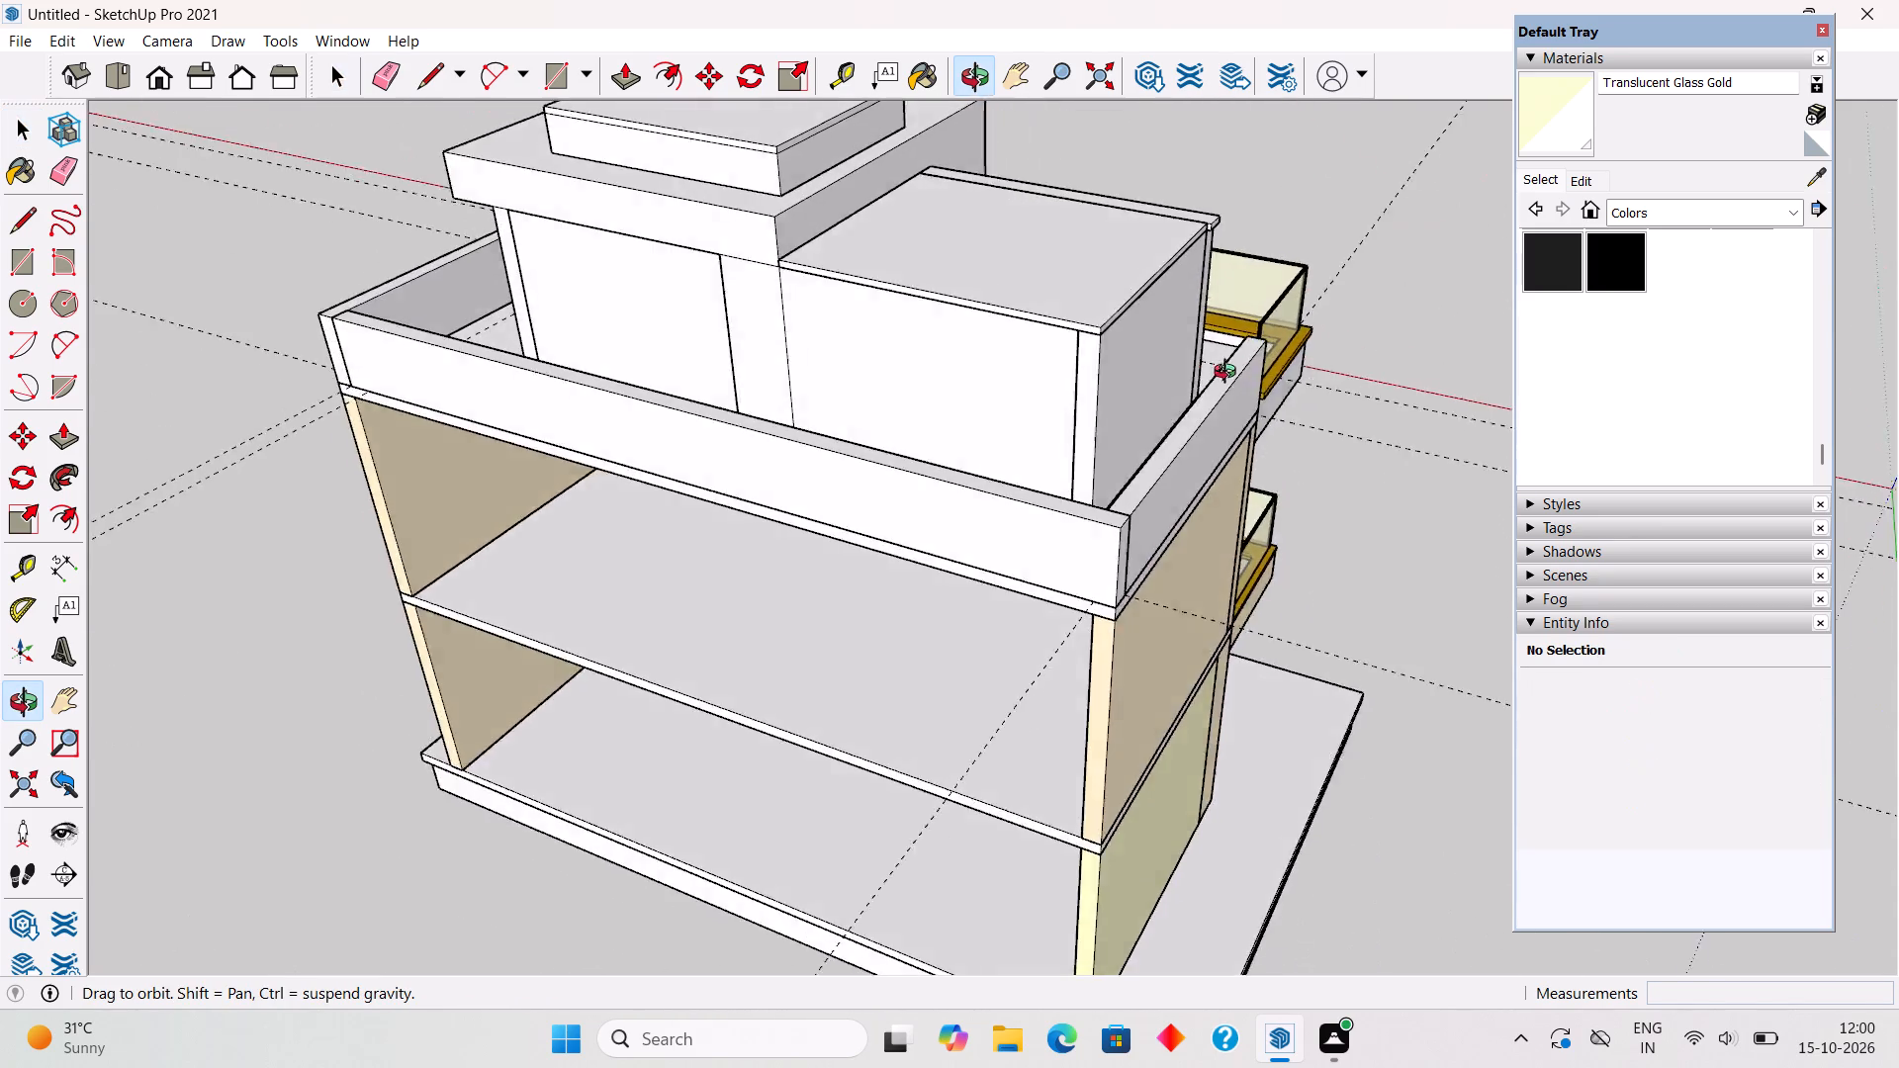
Examine the finished terrace parapet walls and the front elevation from around the house.
middle_click_drag(1229, 374, 622, 401)
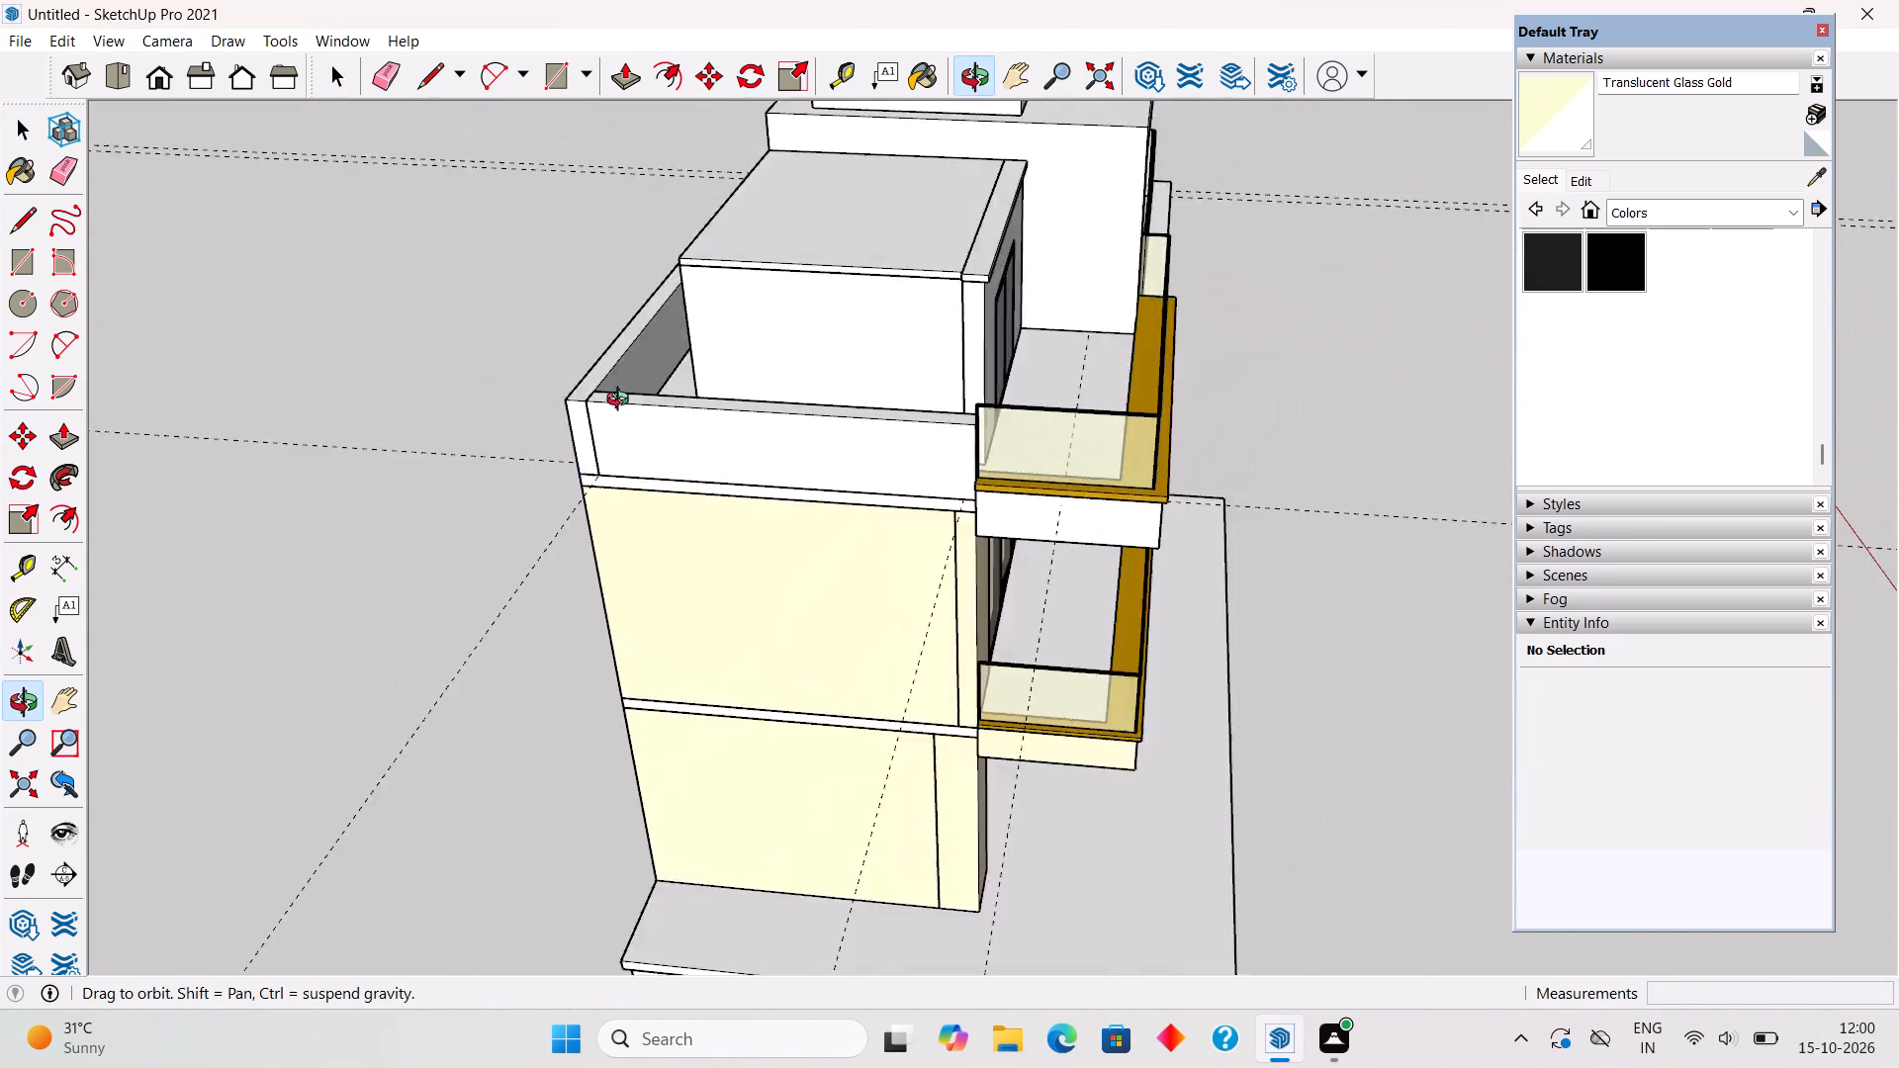
middle_click_drag(622, 401, 646, 403)
middle_click_drag(623, 465, 1306, 473)
middle_click_drag(676, 509, 1564, 461)
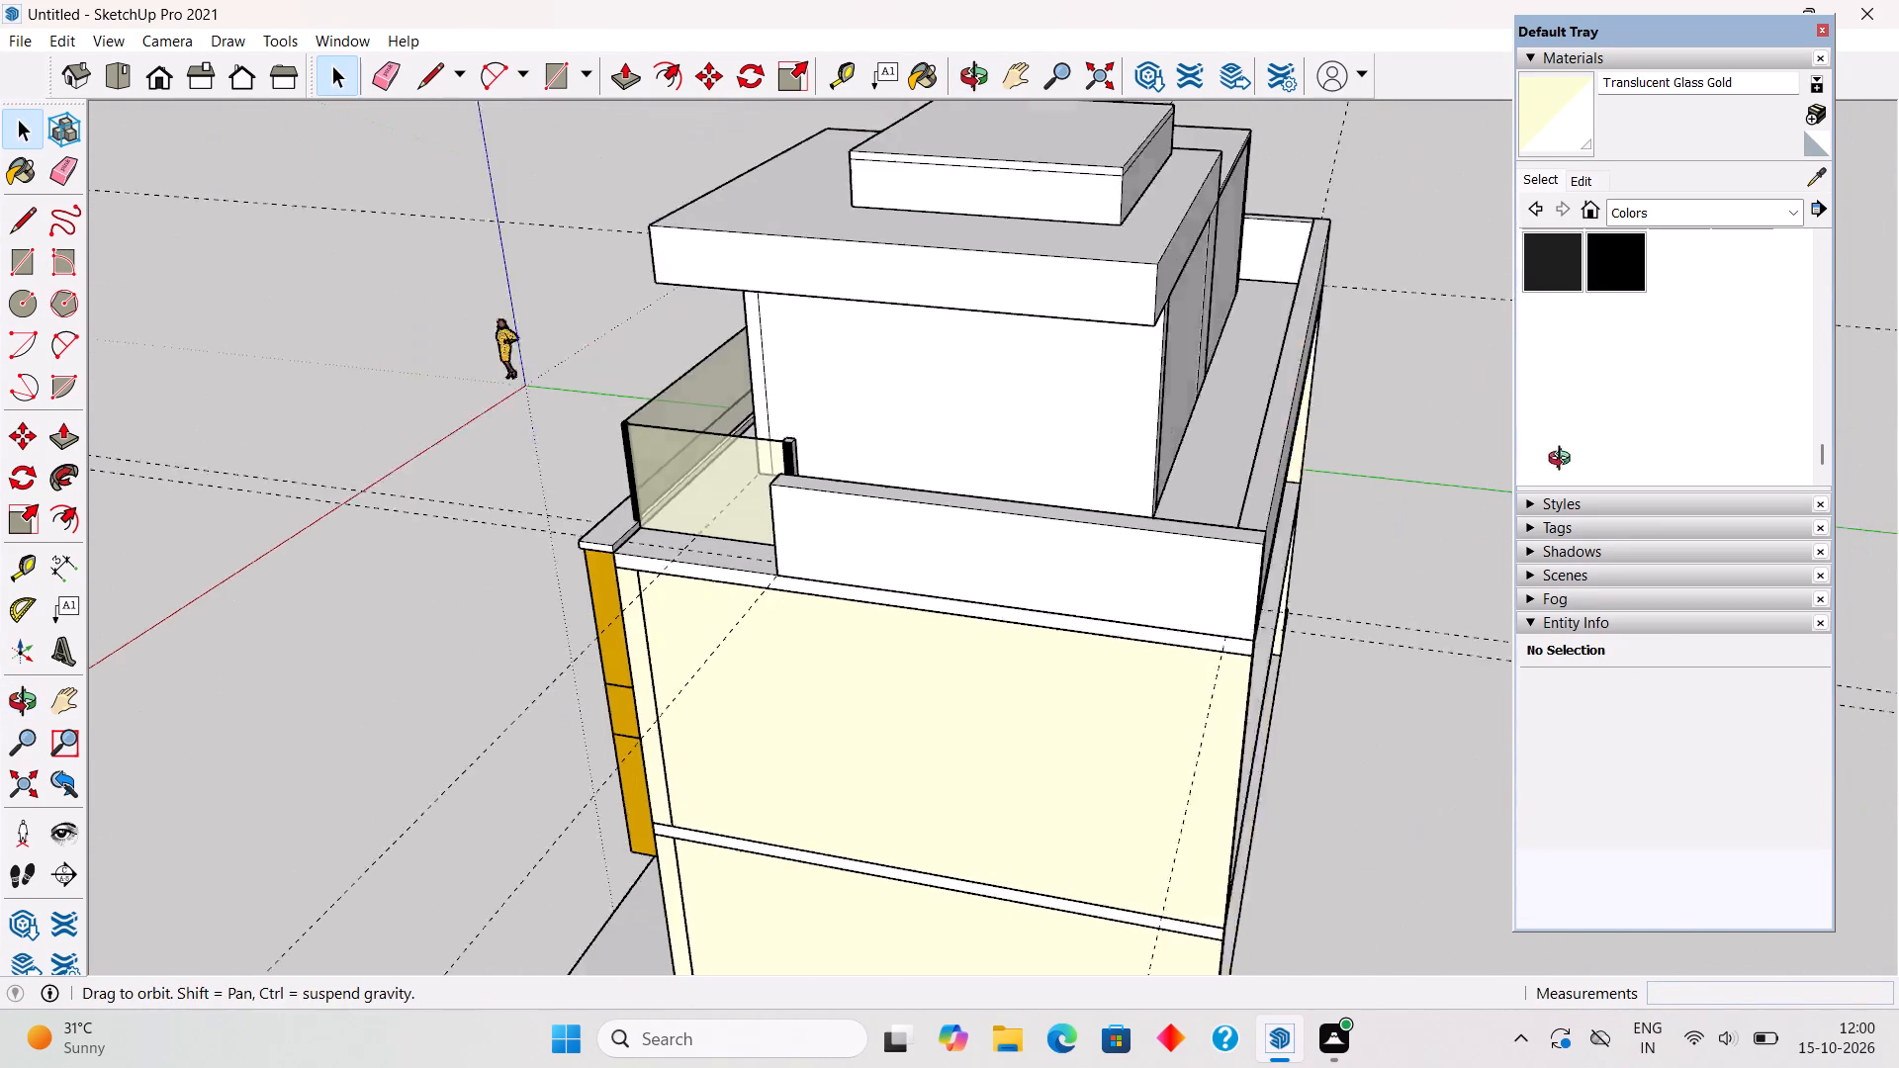
middle_click_drag(1564, 461, 1567, 462)
middle_click_drag(777, 617, 1455, 487)
scroll(1118, 569, "down", 6)
middle_click_drag(968, 704, 1349, 514)
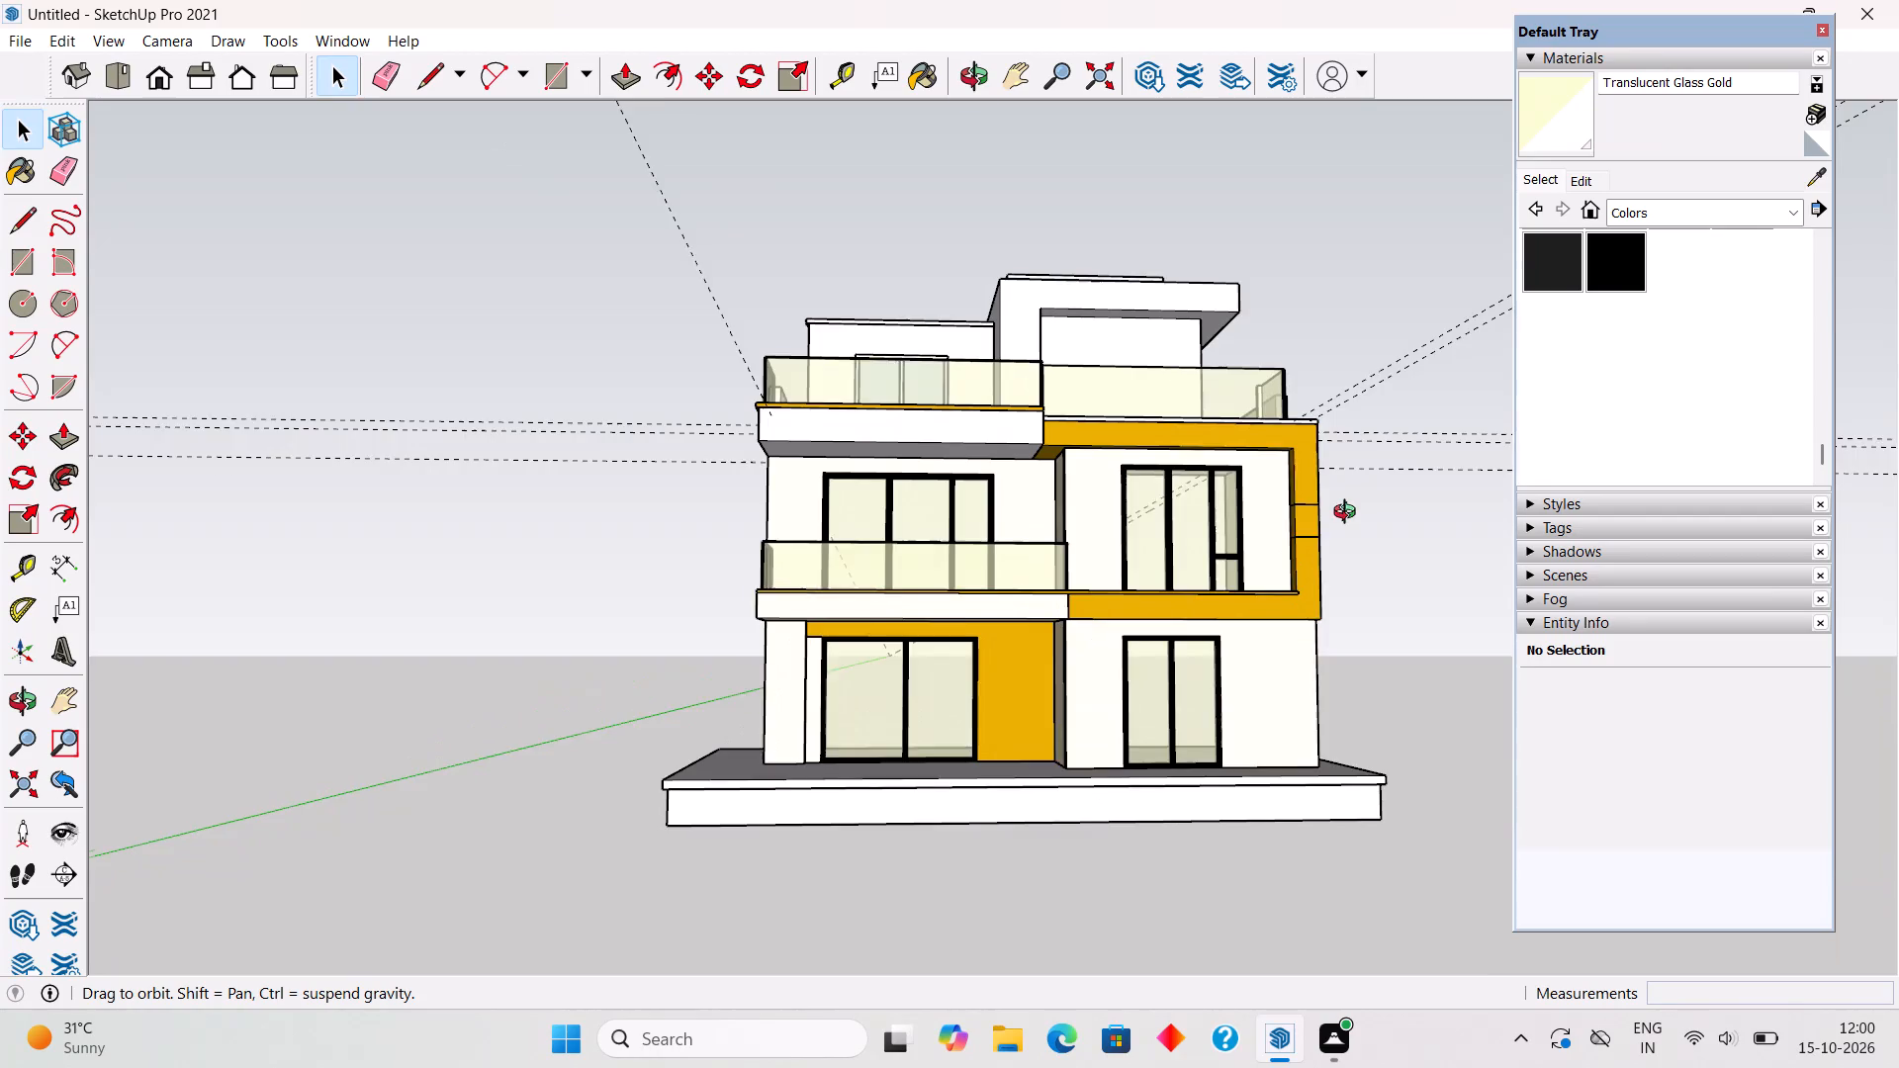
middle_click_drag(1349, 514, 1306, 527)
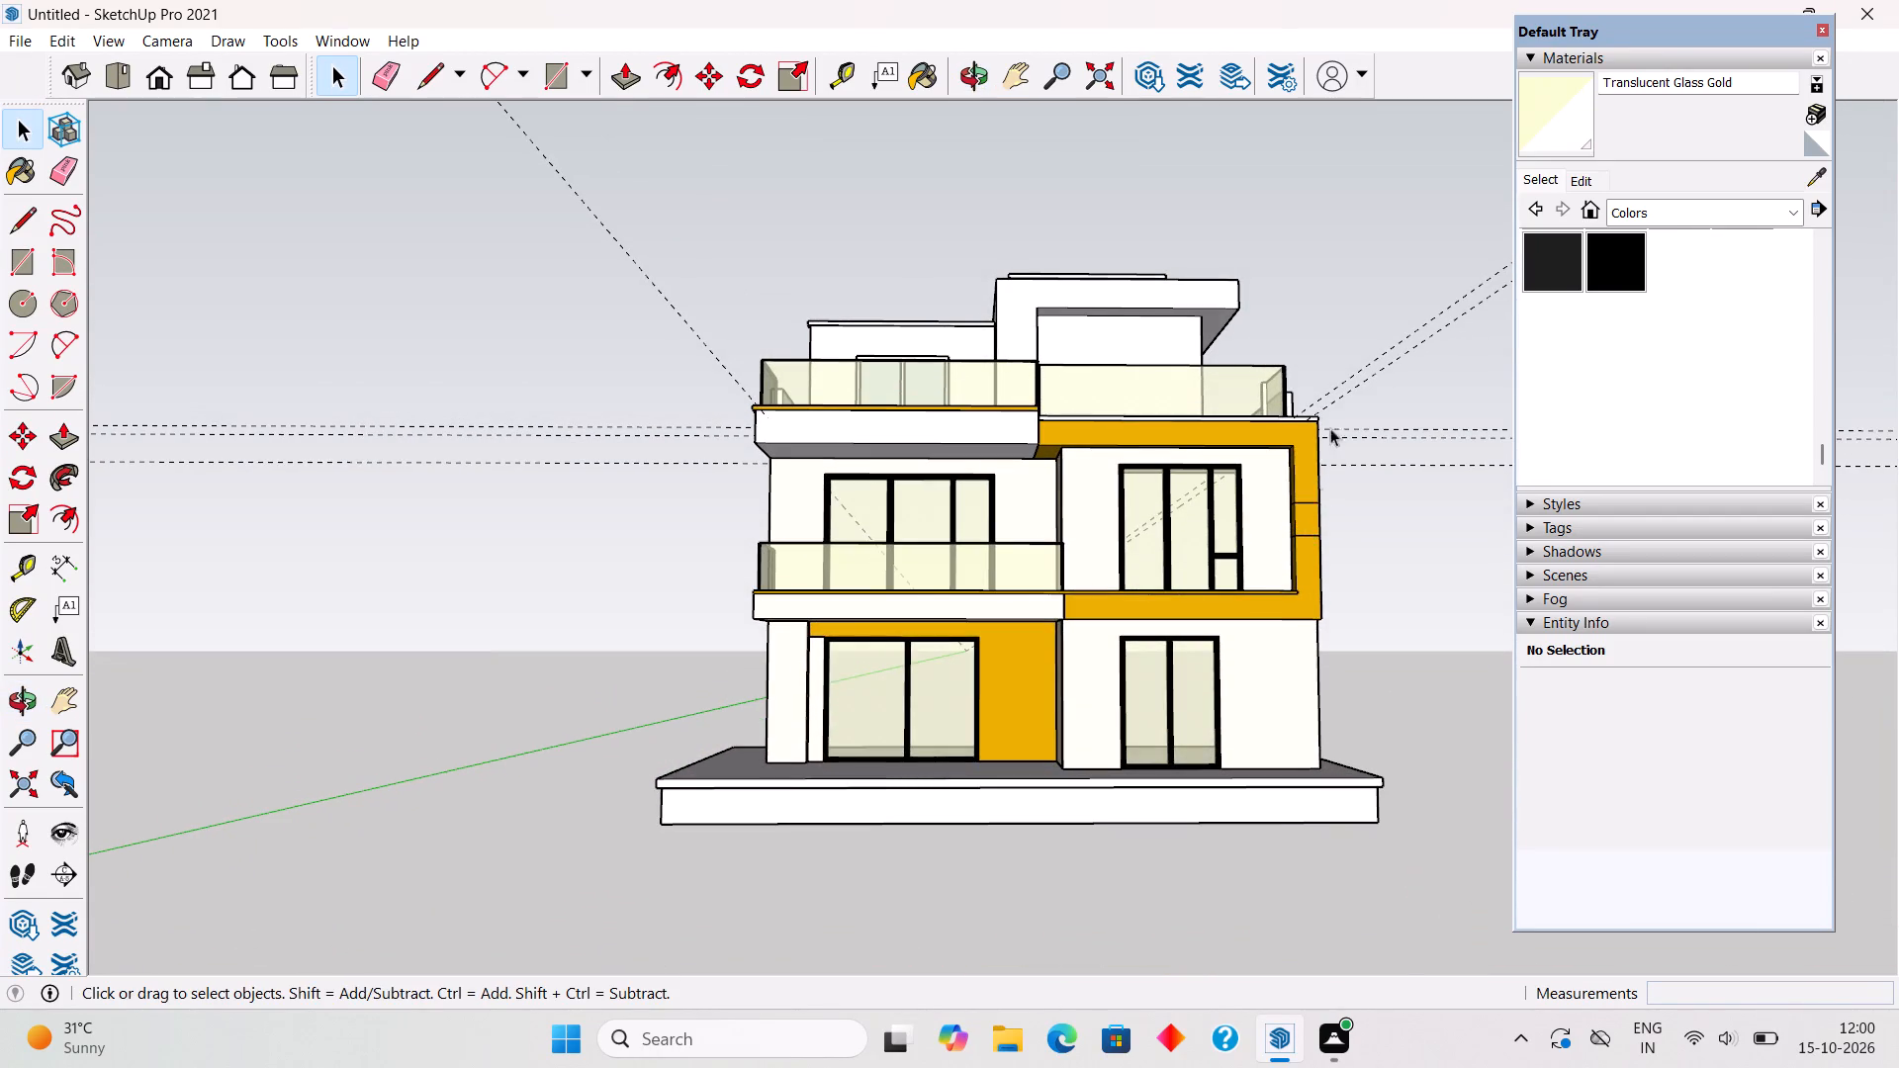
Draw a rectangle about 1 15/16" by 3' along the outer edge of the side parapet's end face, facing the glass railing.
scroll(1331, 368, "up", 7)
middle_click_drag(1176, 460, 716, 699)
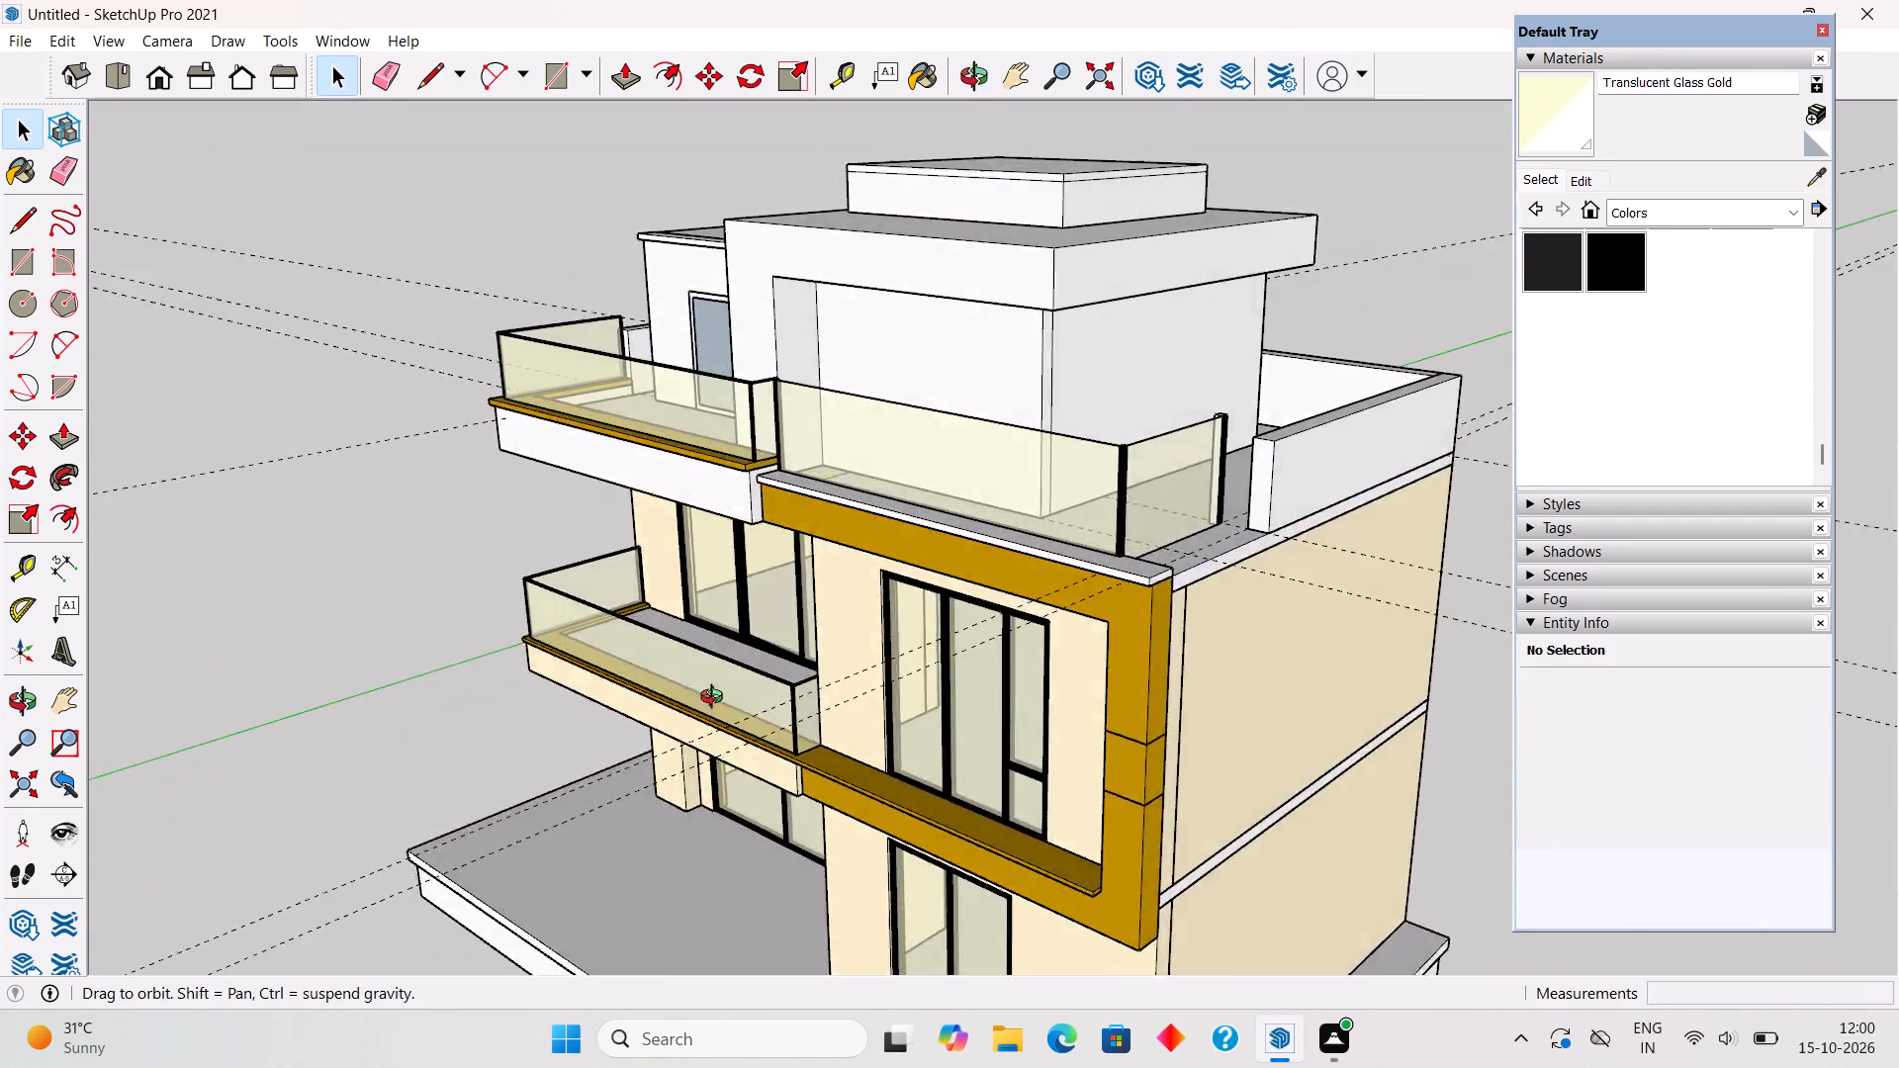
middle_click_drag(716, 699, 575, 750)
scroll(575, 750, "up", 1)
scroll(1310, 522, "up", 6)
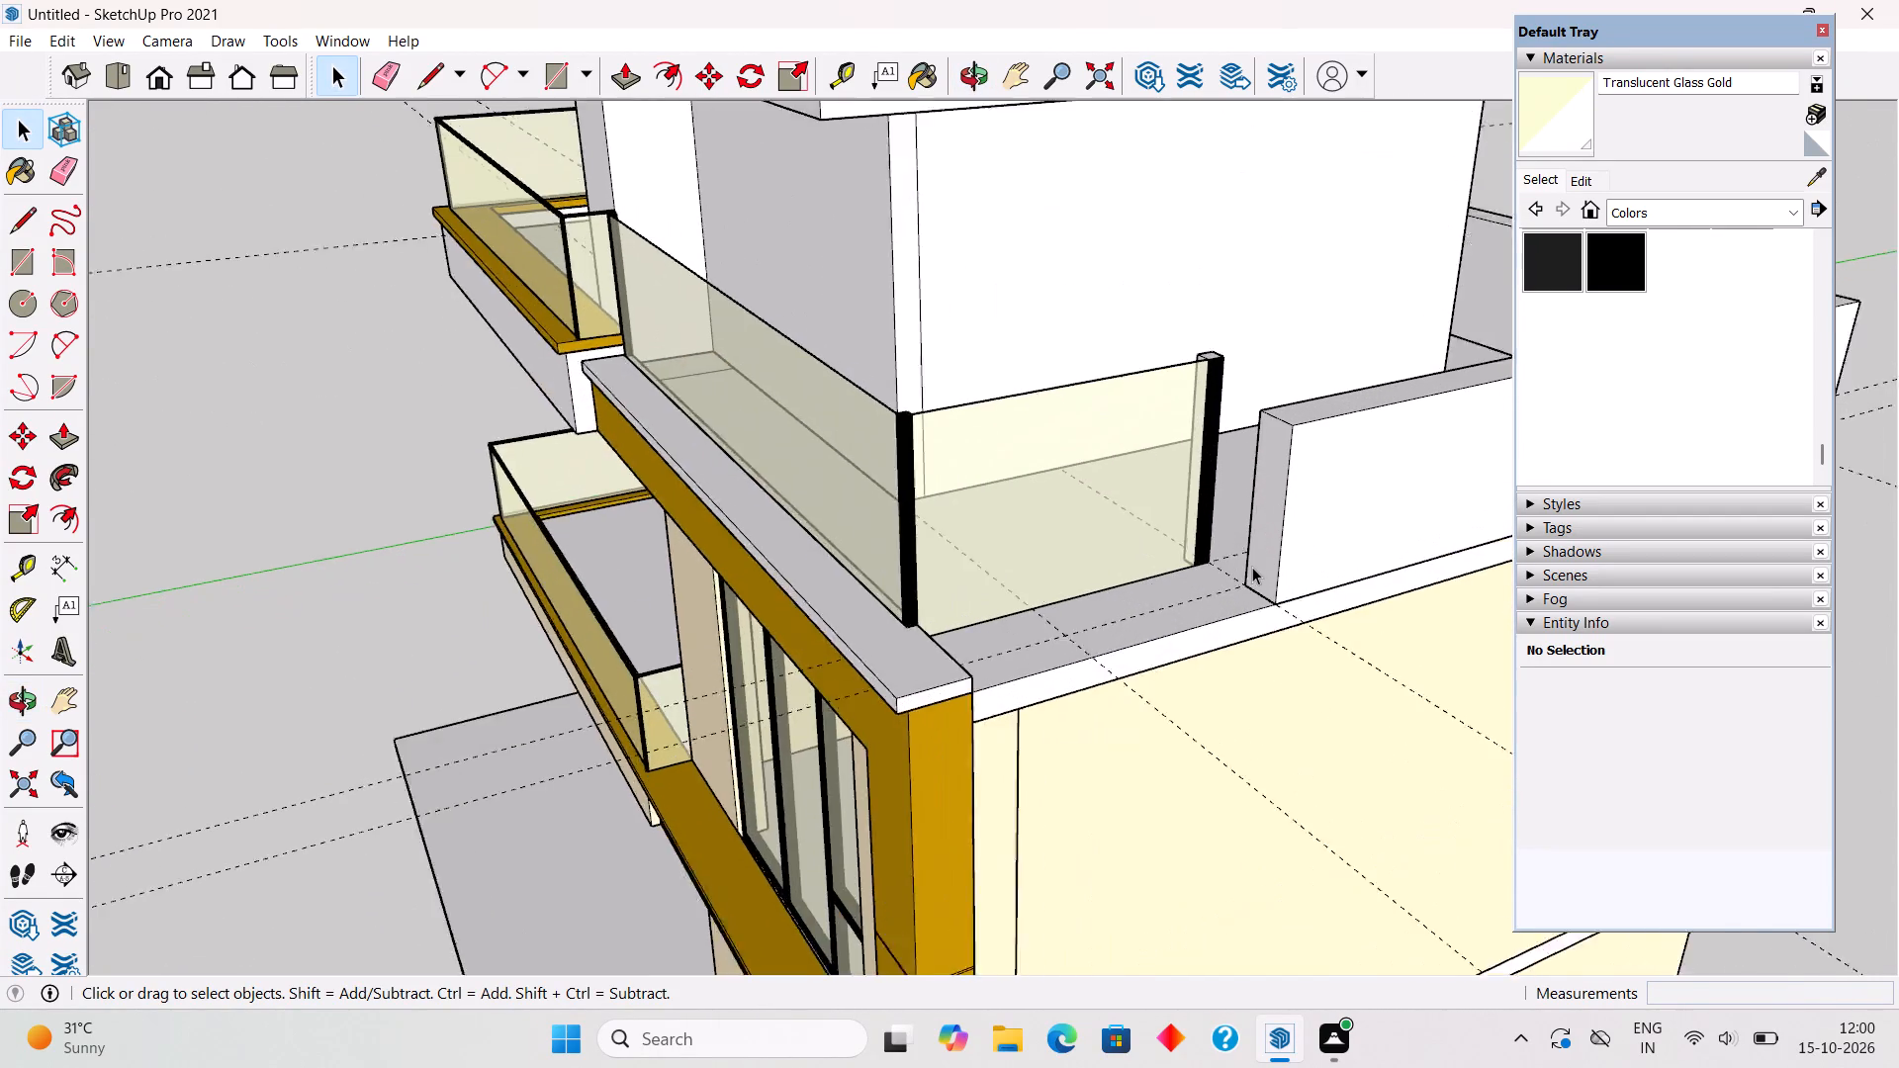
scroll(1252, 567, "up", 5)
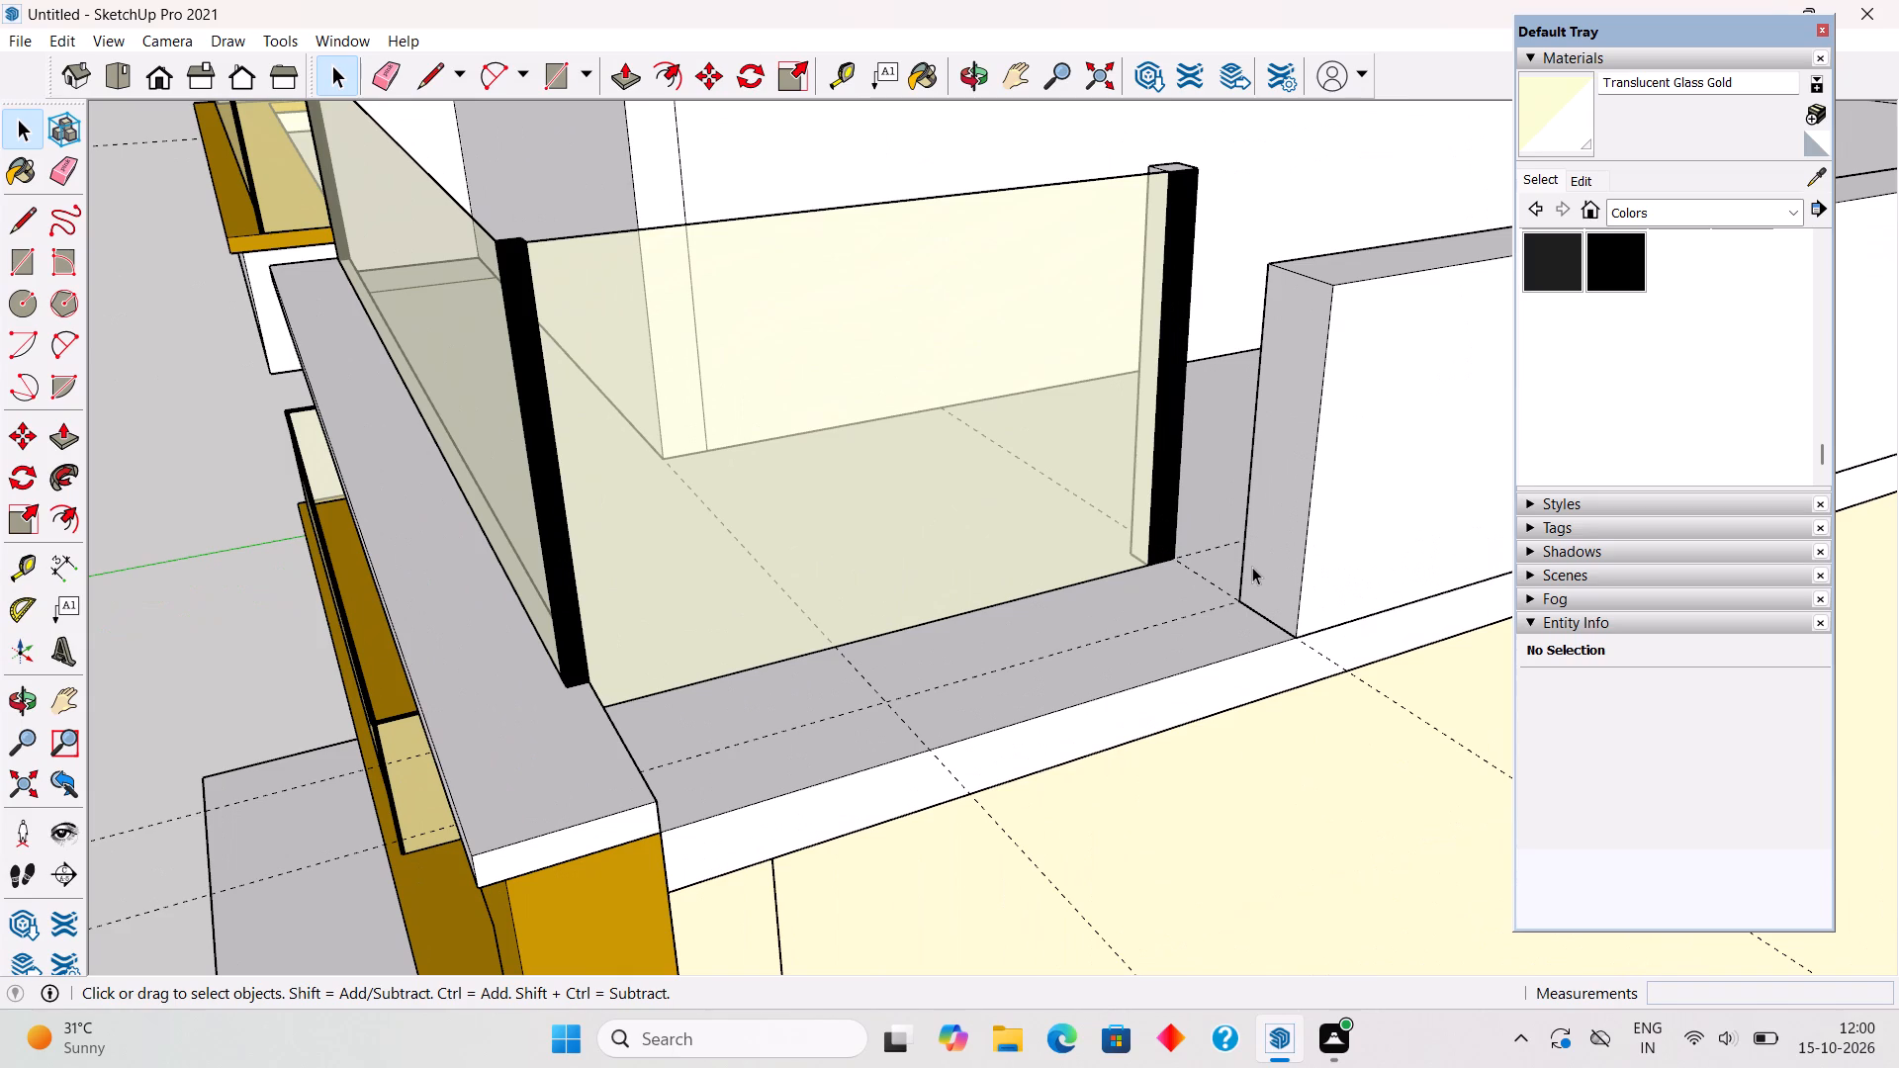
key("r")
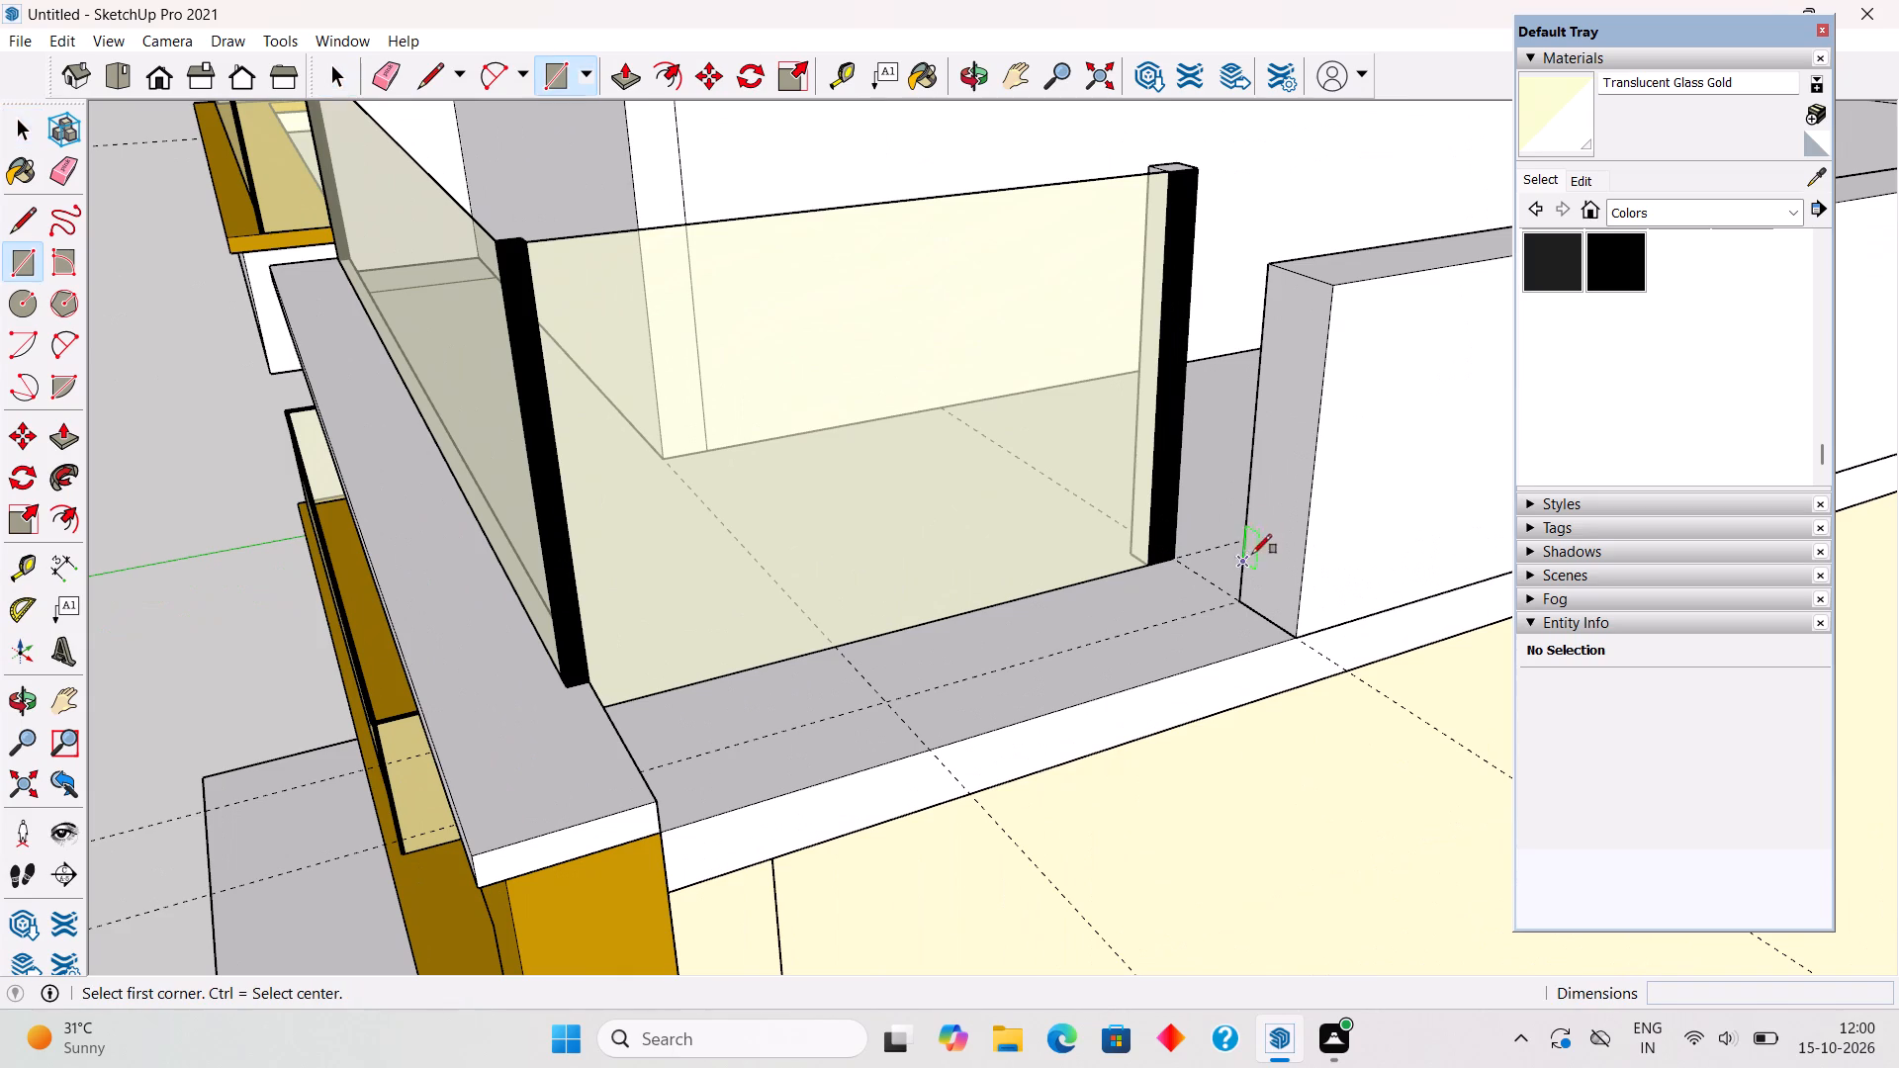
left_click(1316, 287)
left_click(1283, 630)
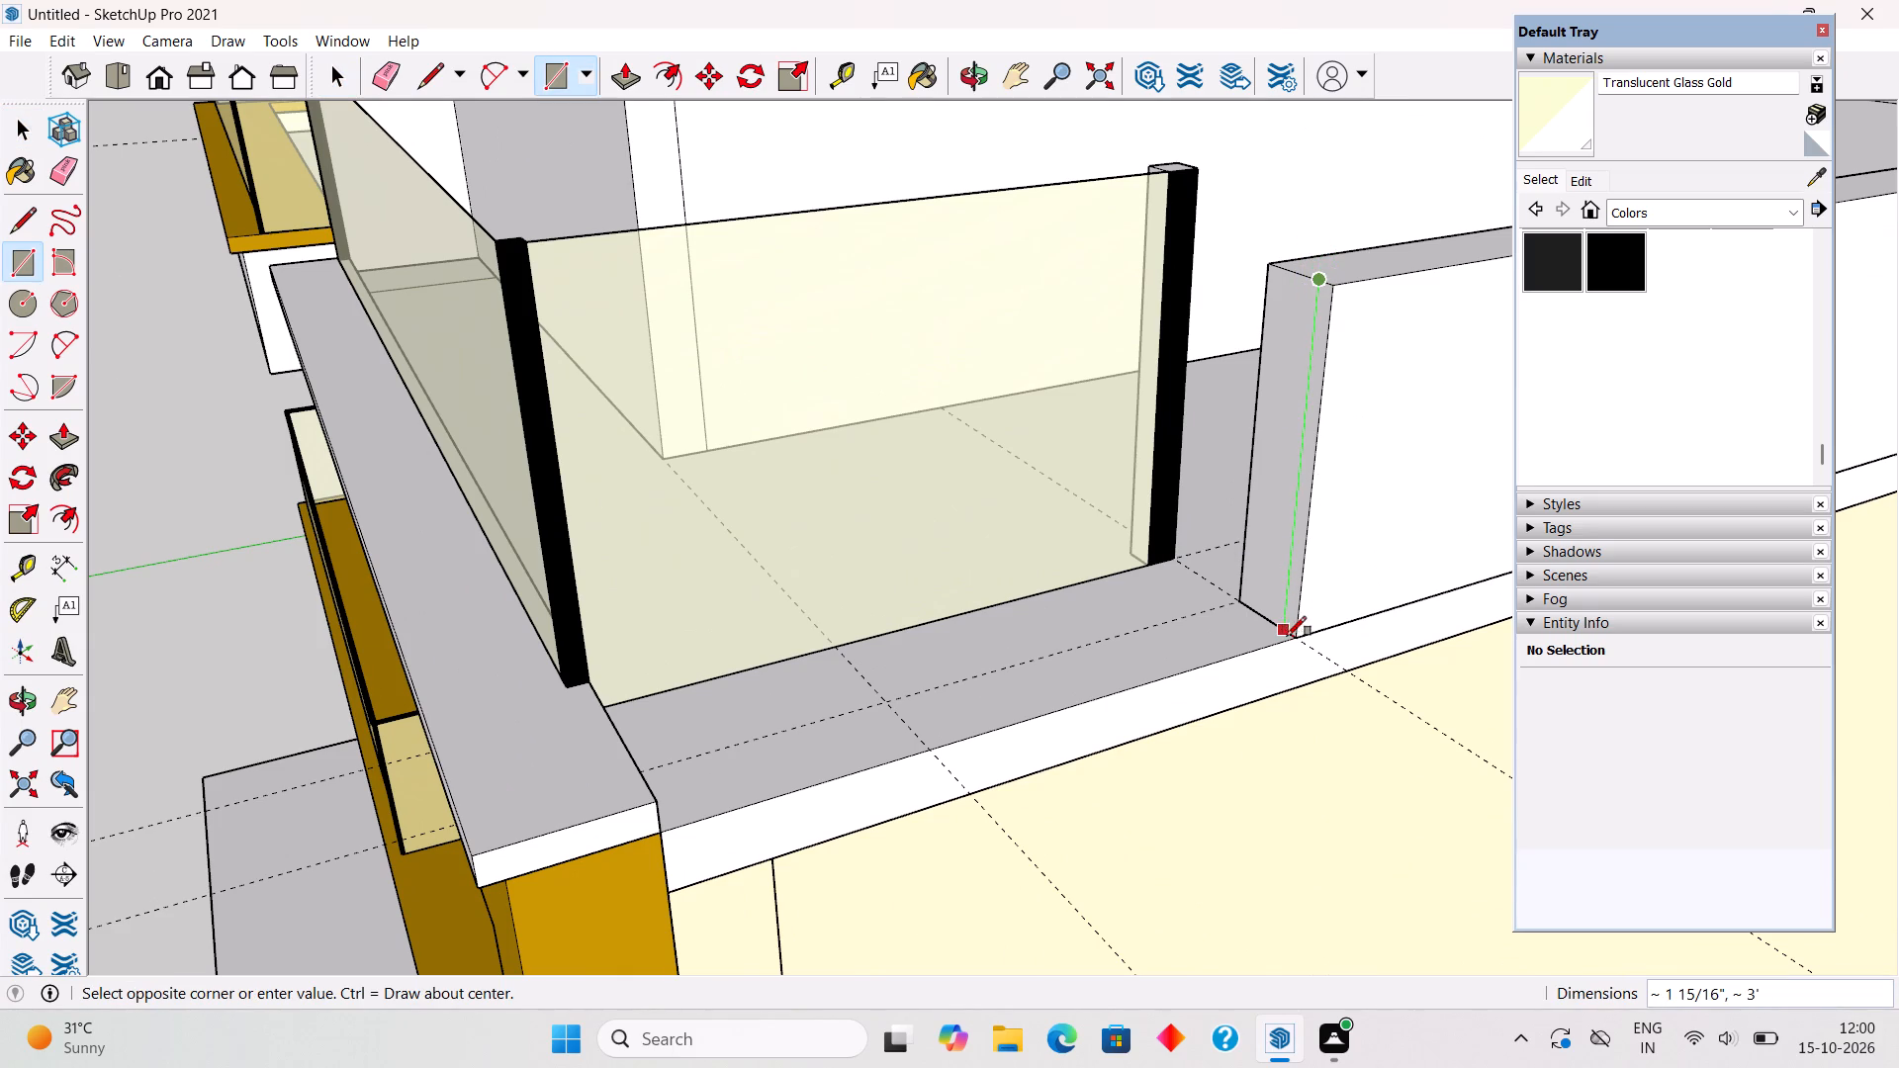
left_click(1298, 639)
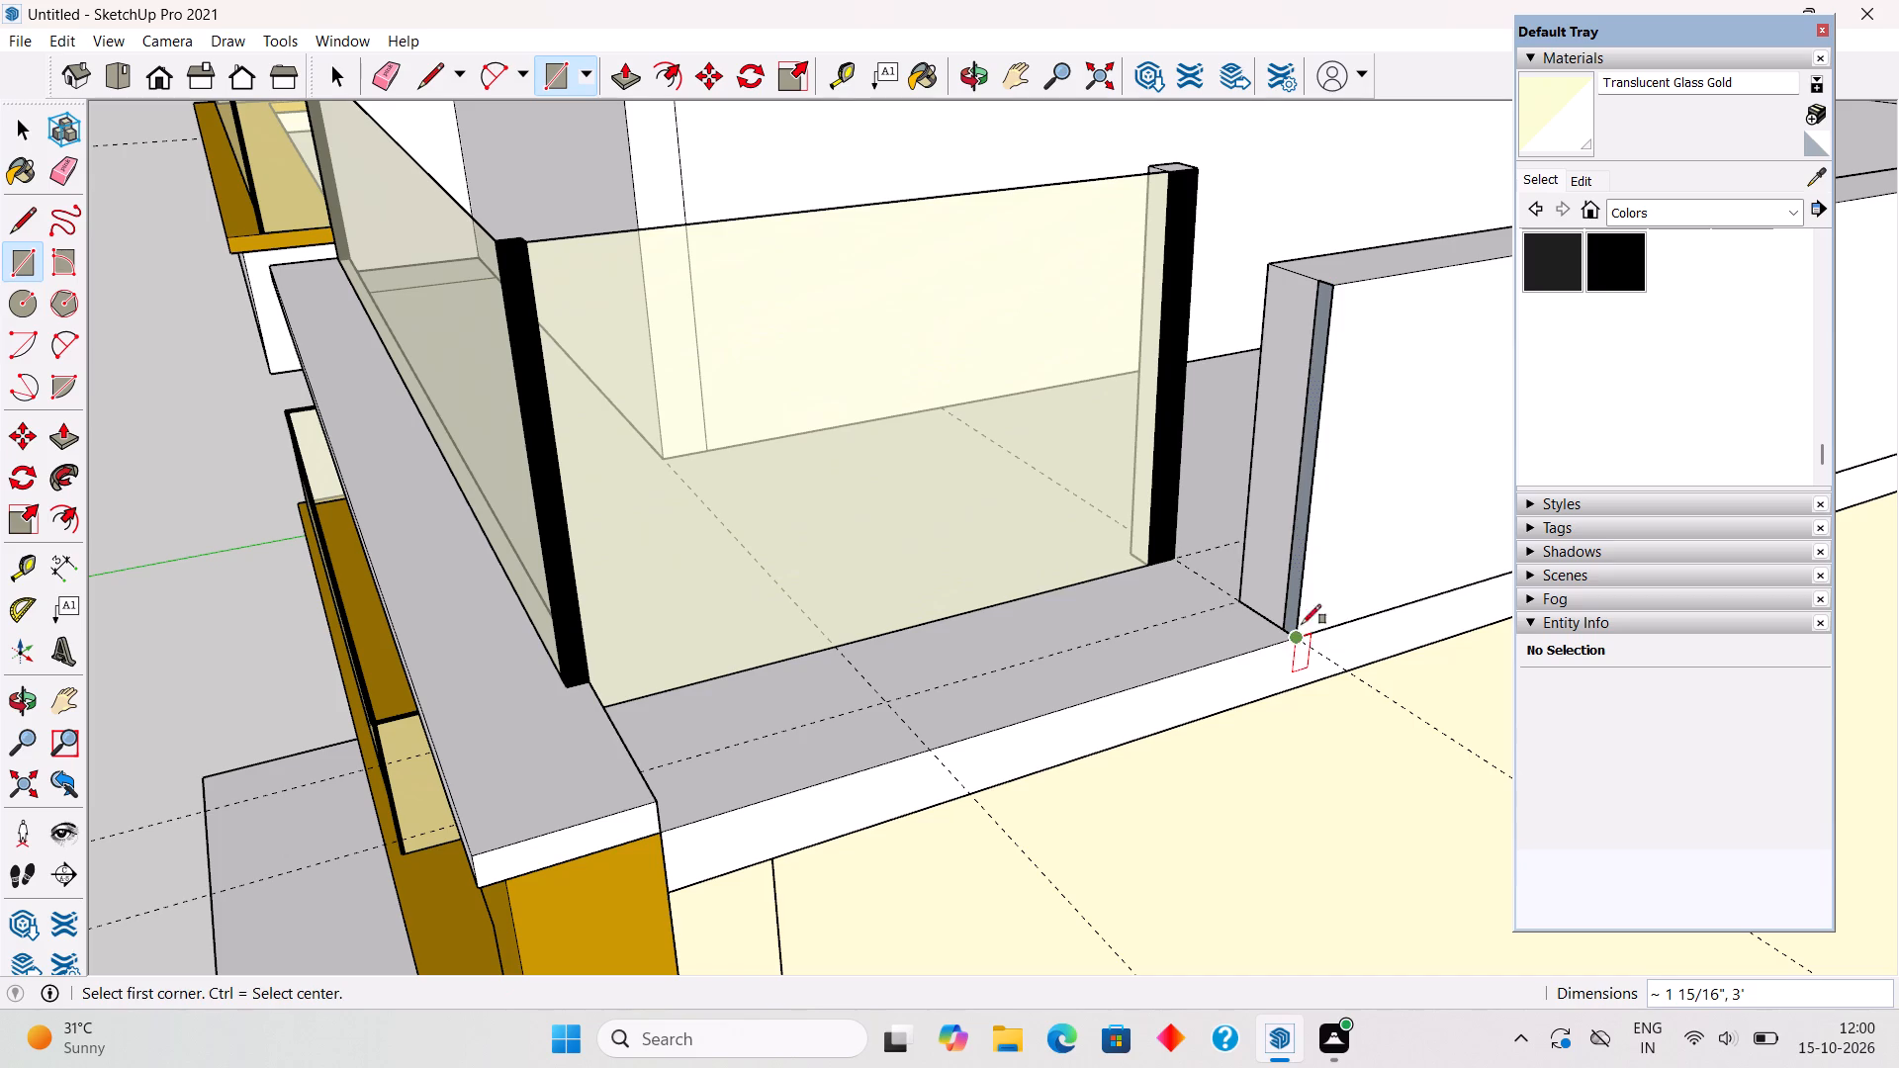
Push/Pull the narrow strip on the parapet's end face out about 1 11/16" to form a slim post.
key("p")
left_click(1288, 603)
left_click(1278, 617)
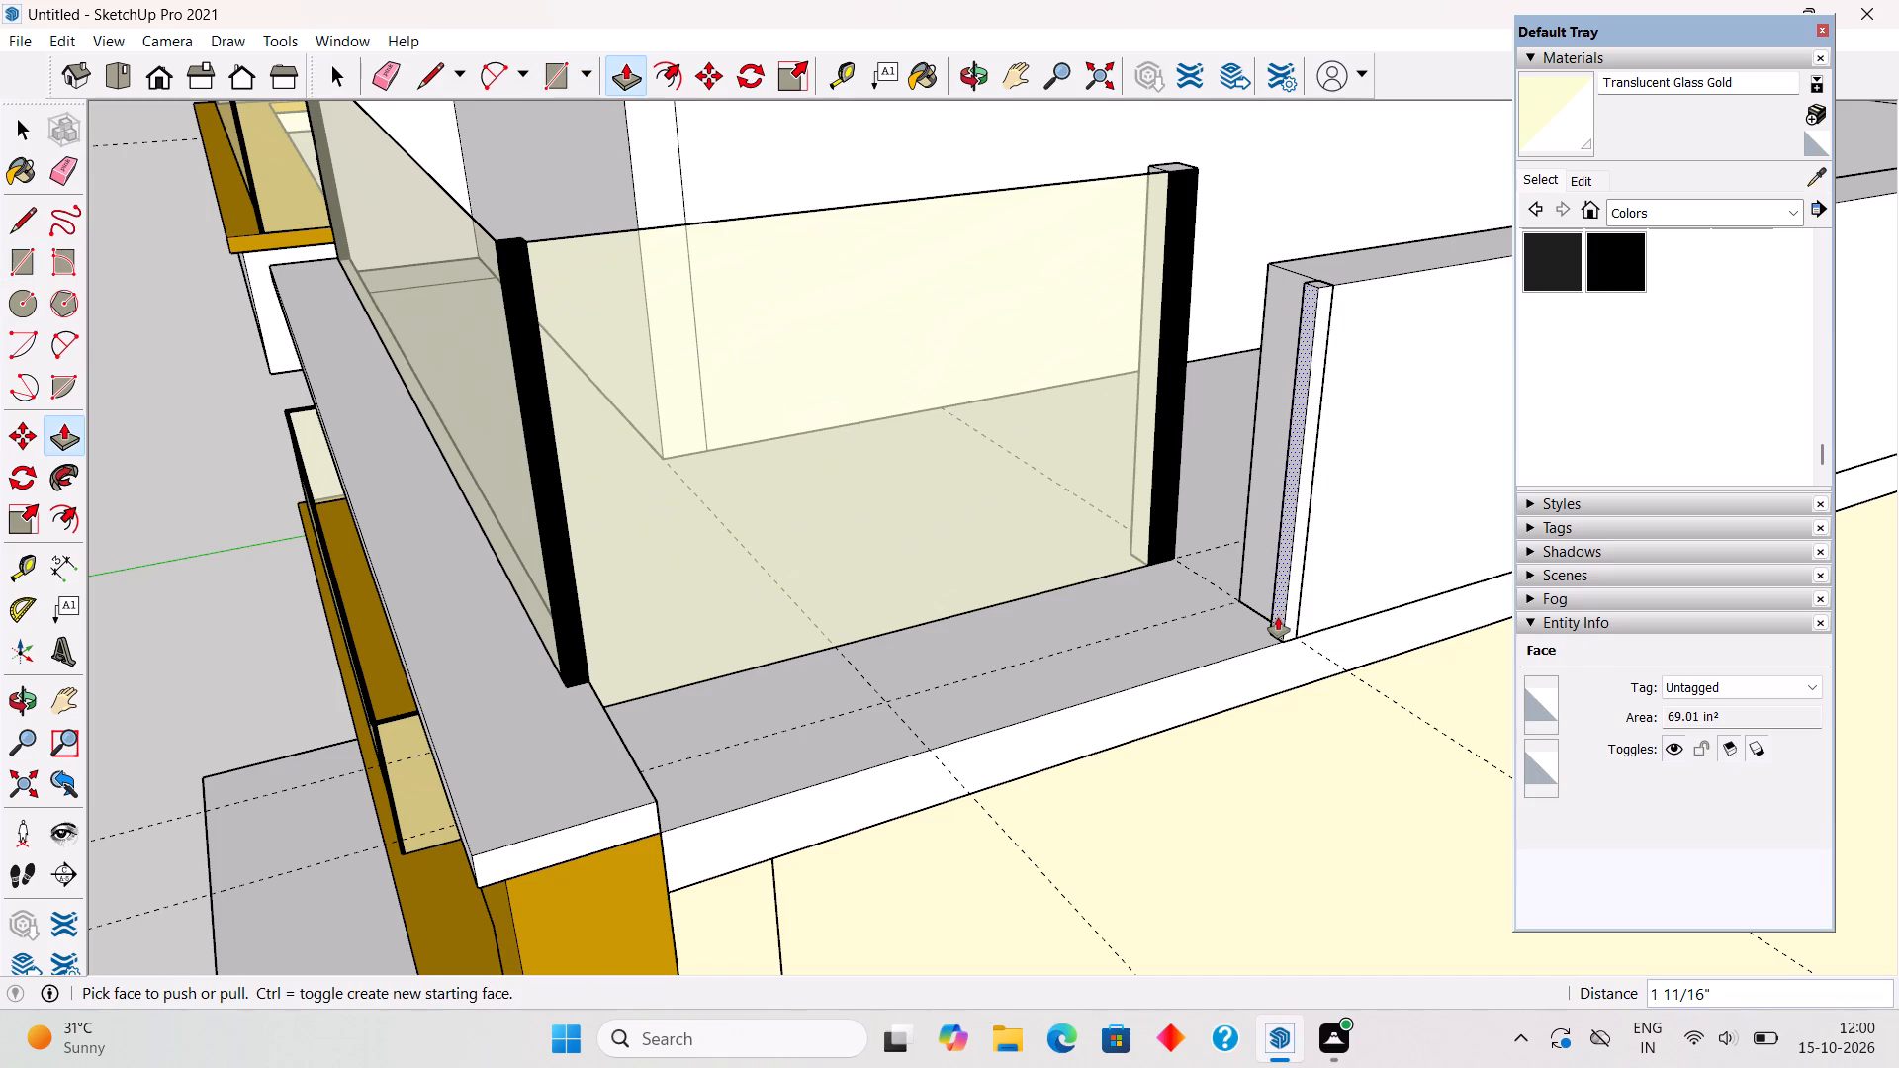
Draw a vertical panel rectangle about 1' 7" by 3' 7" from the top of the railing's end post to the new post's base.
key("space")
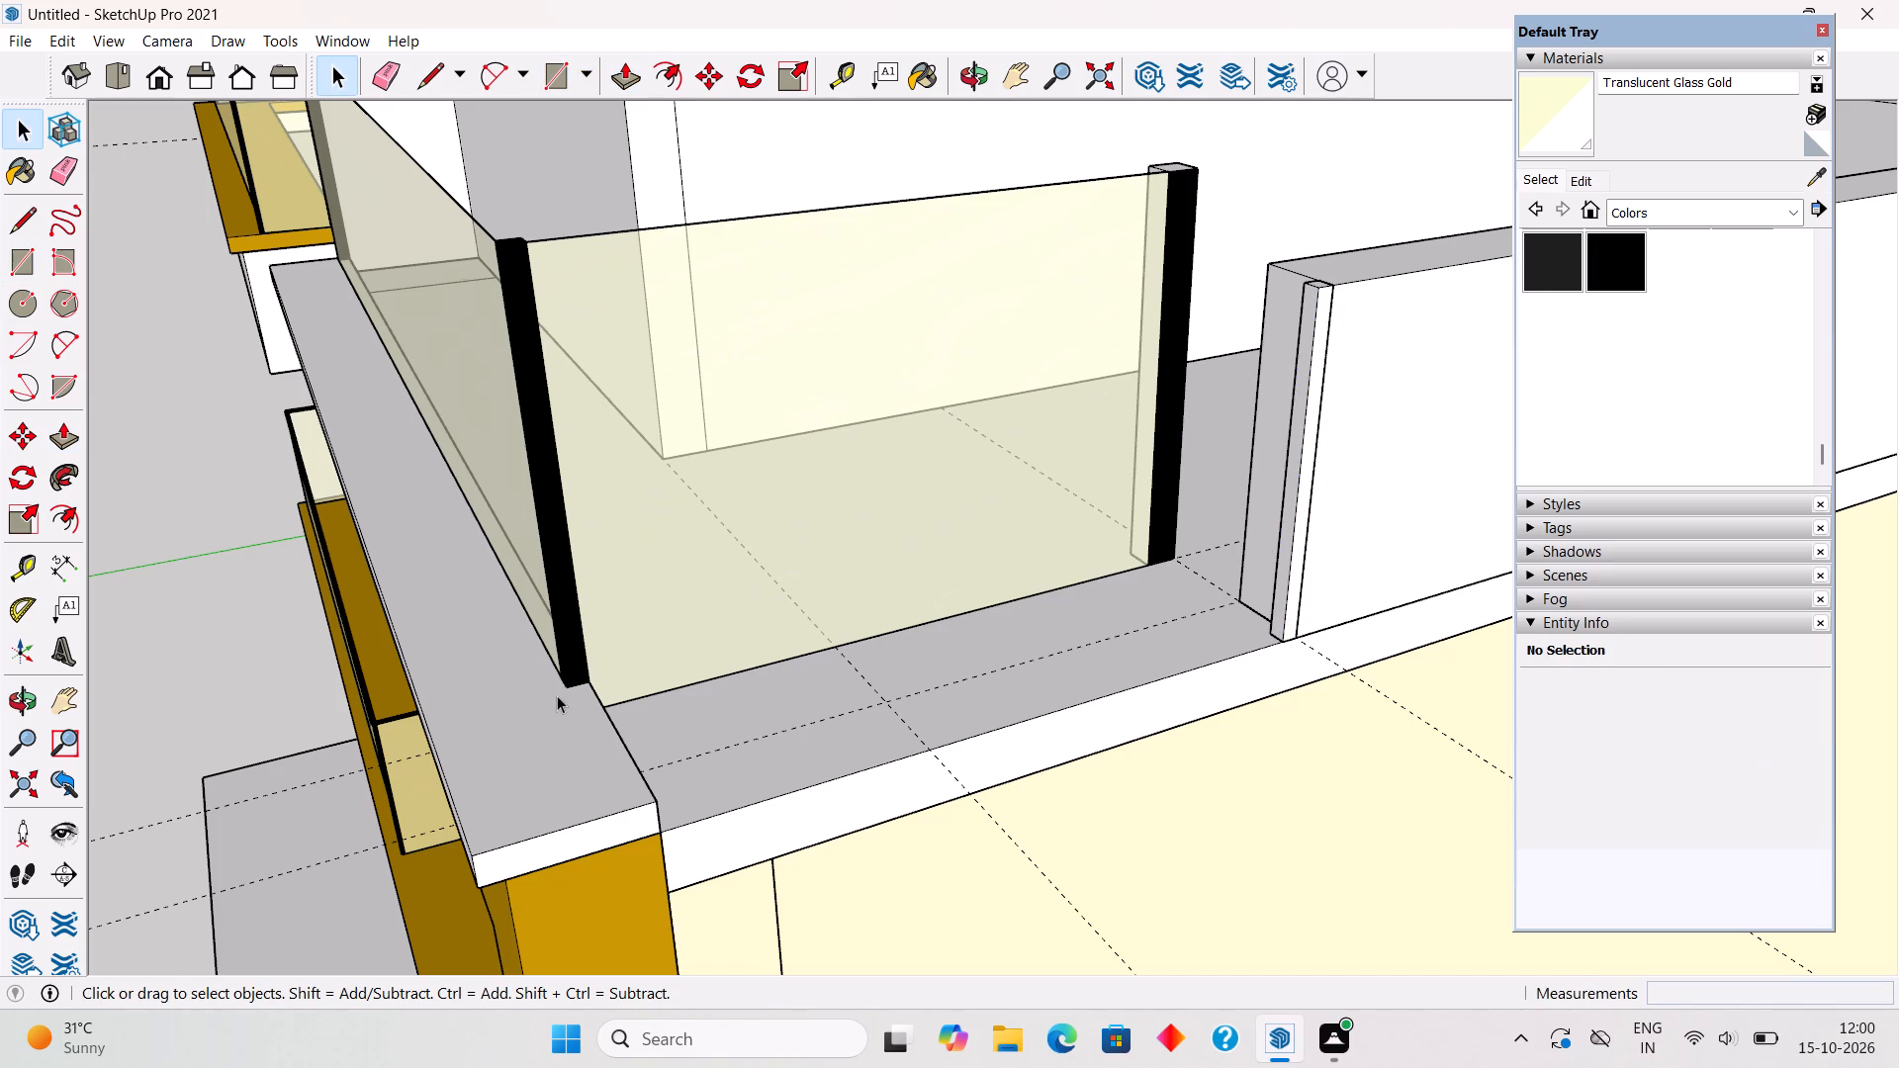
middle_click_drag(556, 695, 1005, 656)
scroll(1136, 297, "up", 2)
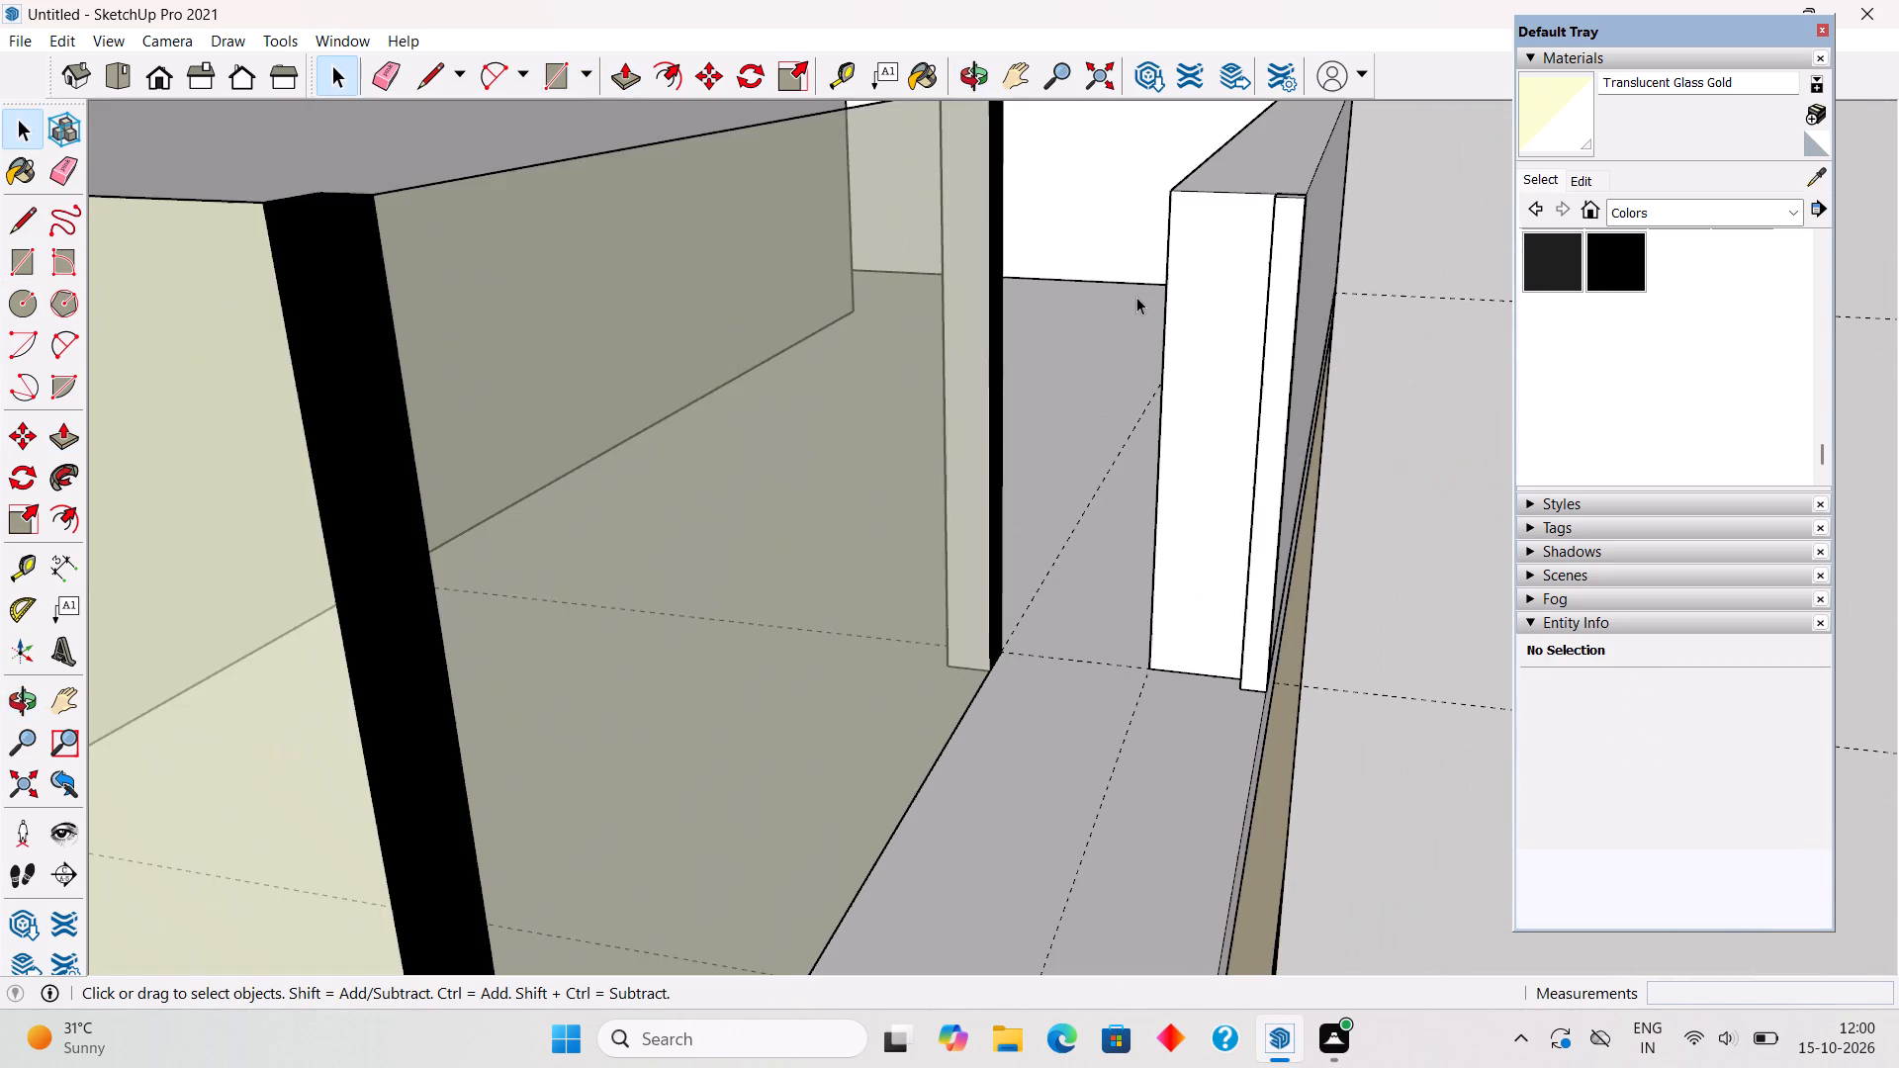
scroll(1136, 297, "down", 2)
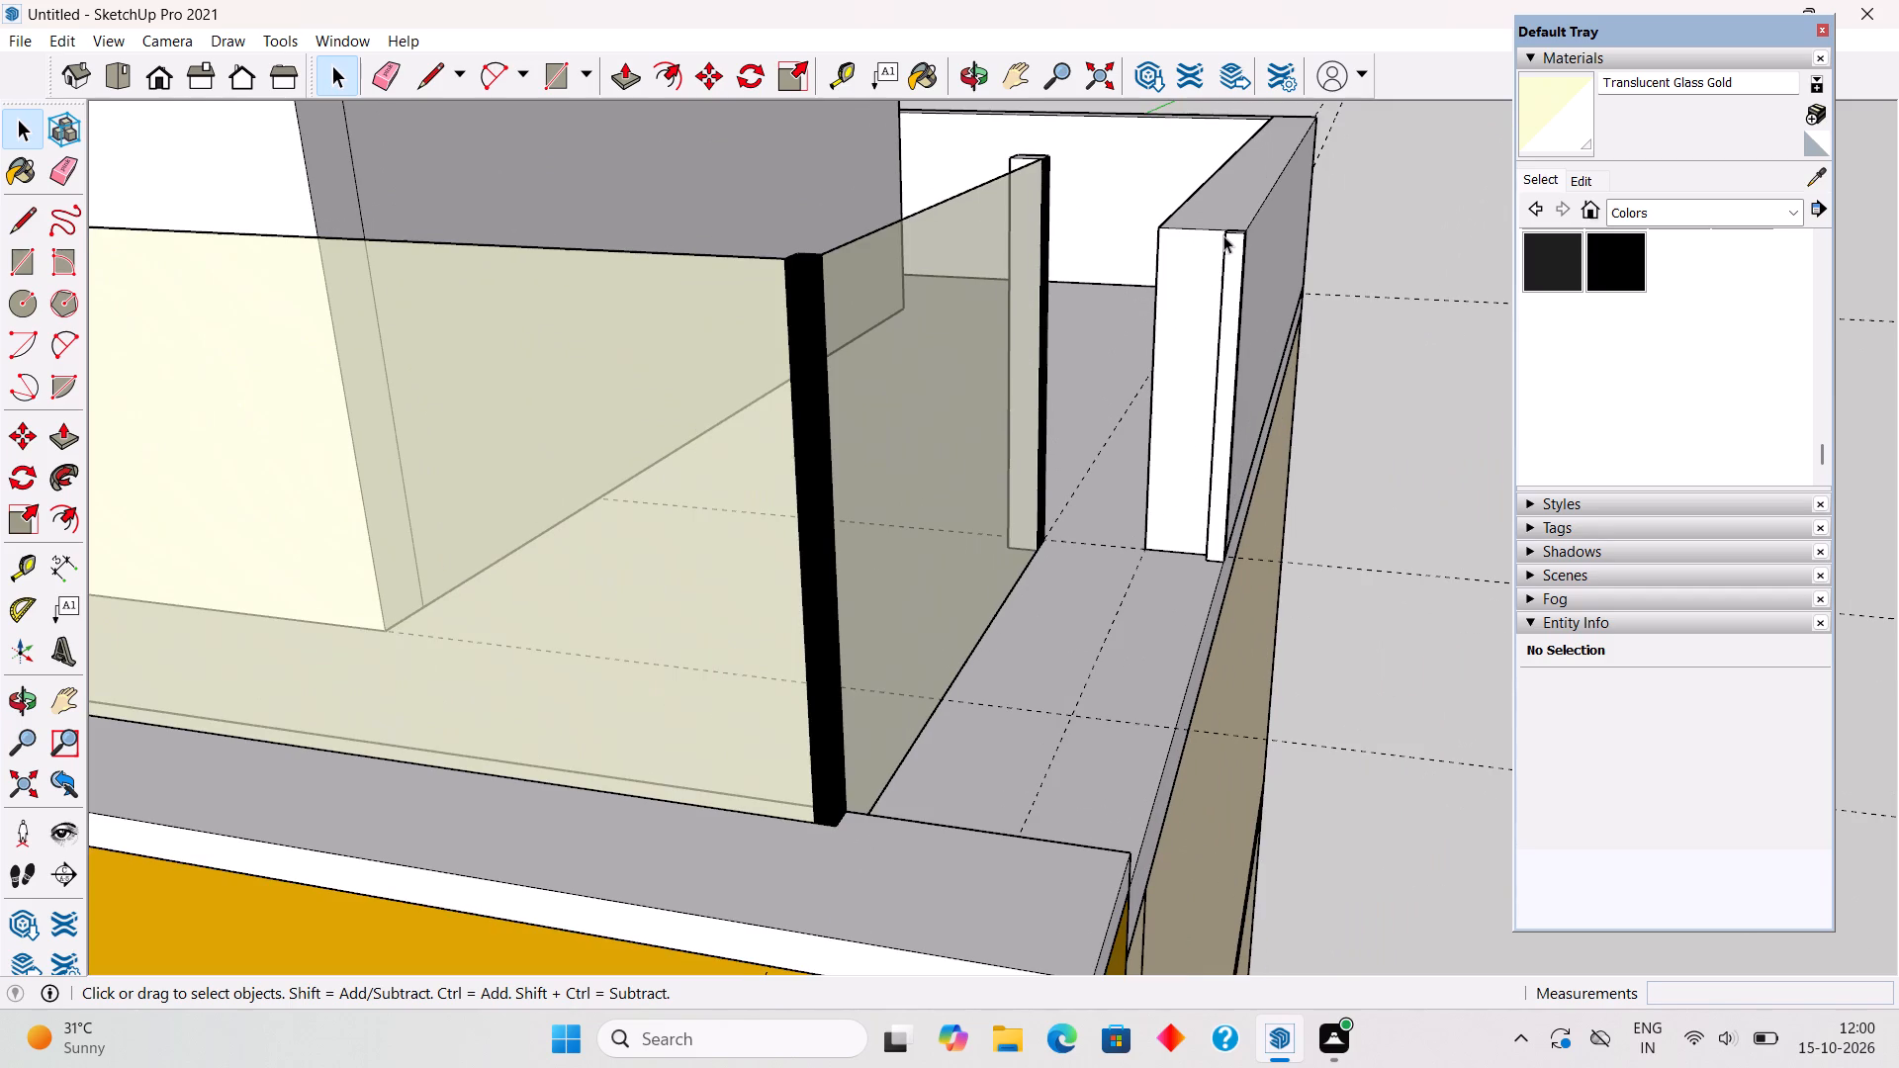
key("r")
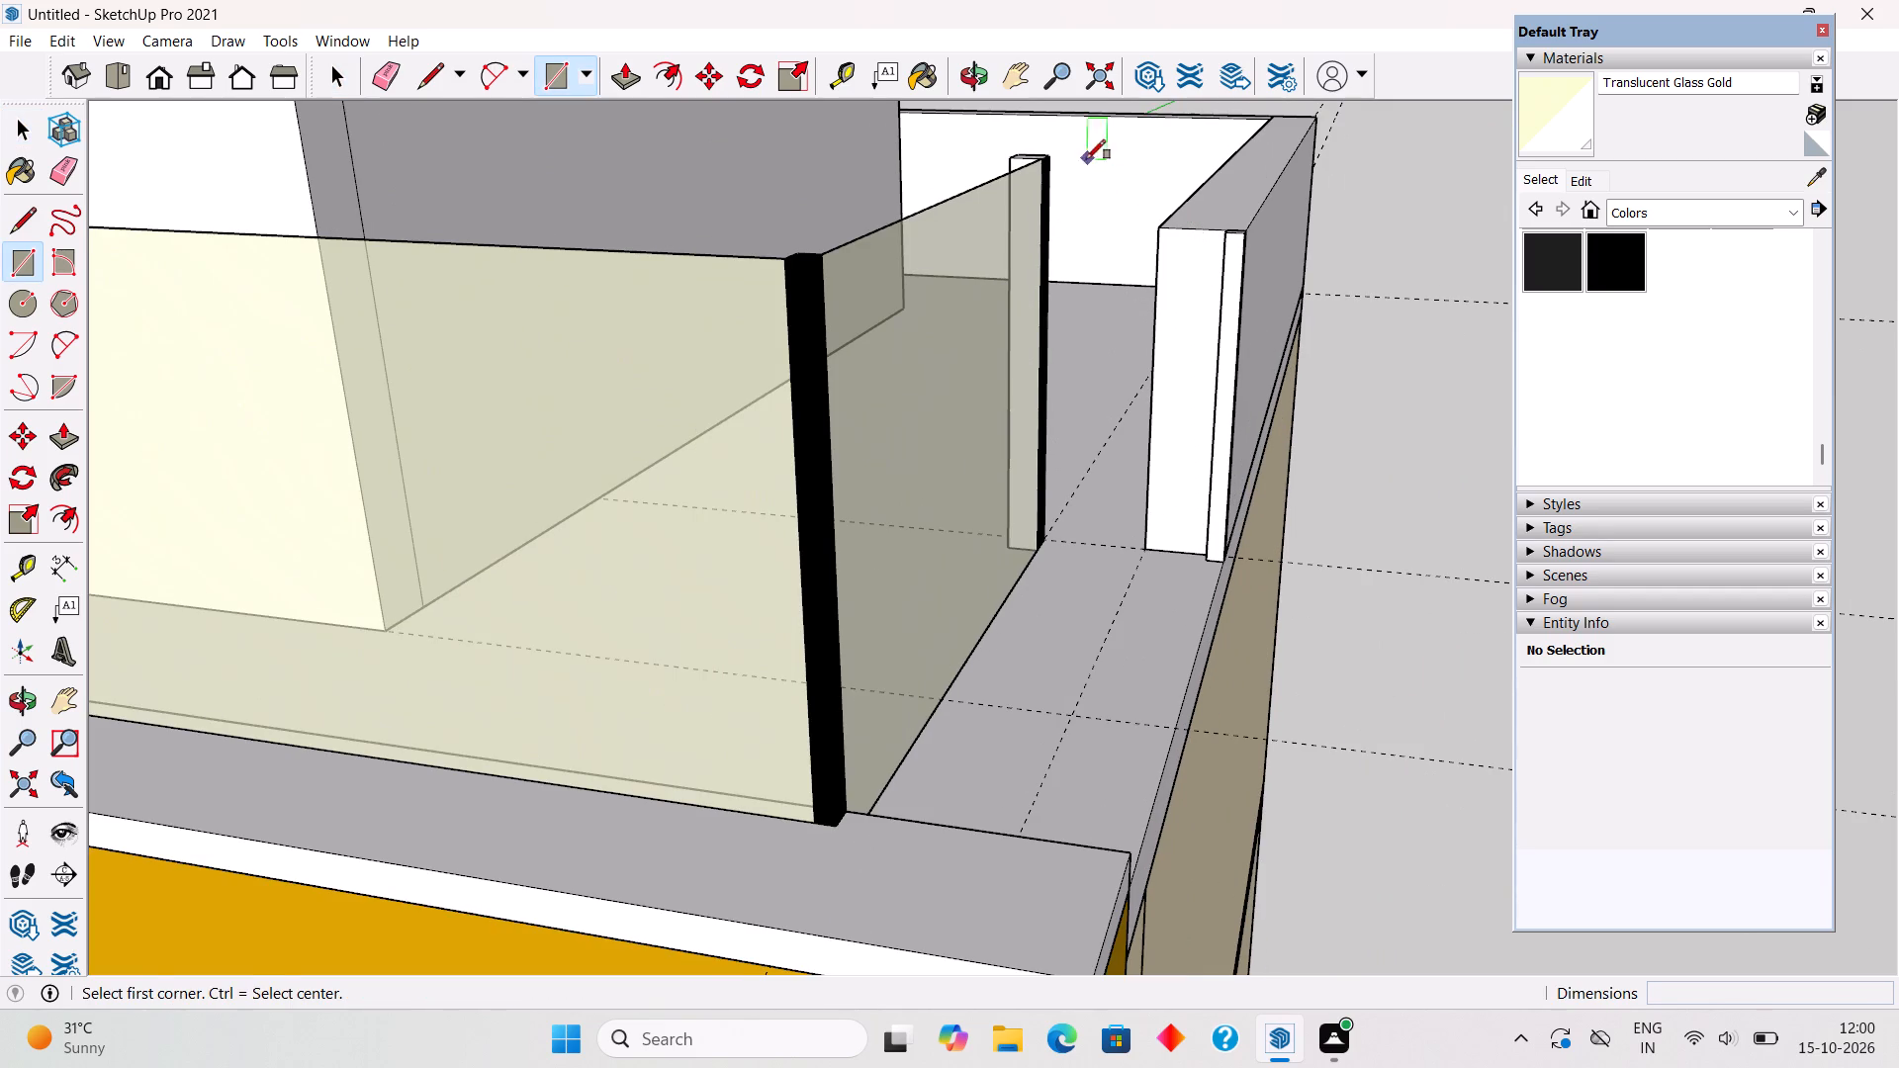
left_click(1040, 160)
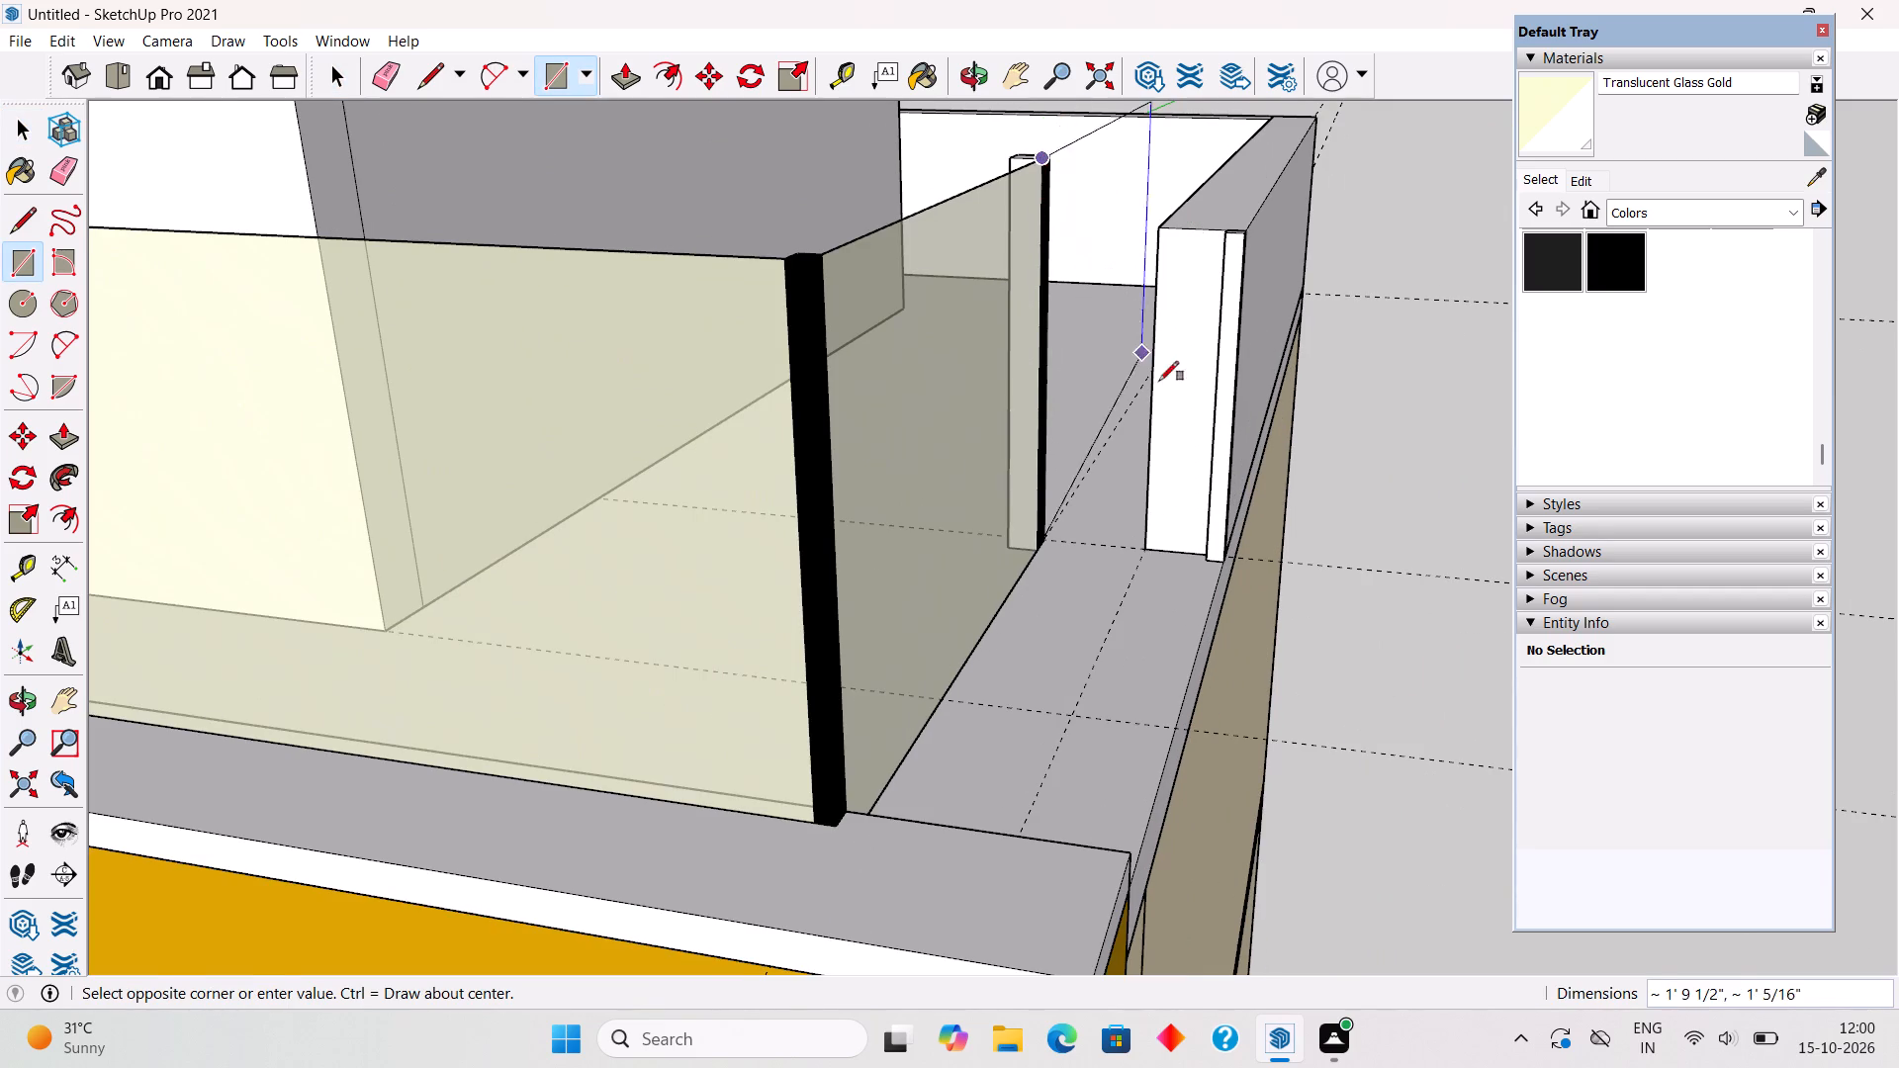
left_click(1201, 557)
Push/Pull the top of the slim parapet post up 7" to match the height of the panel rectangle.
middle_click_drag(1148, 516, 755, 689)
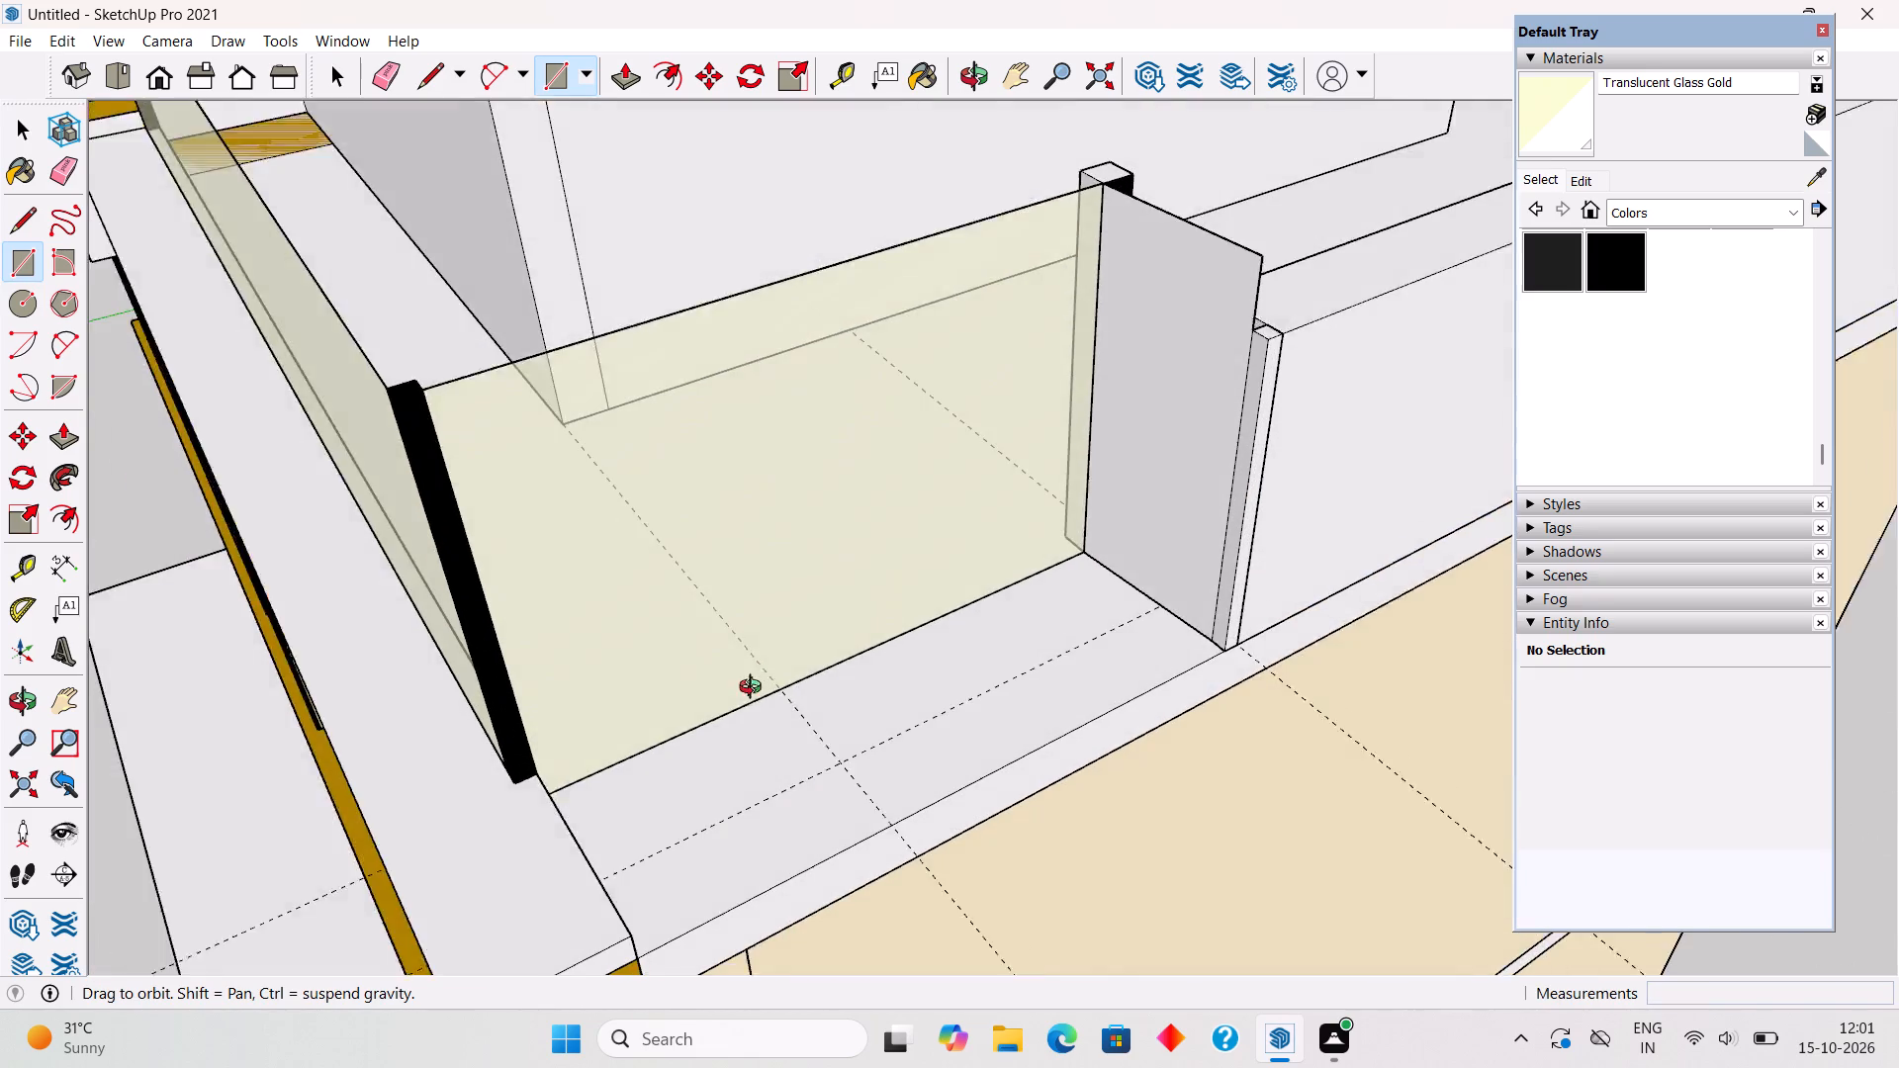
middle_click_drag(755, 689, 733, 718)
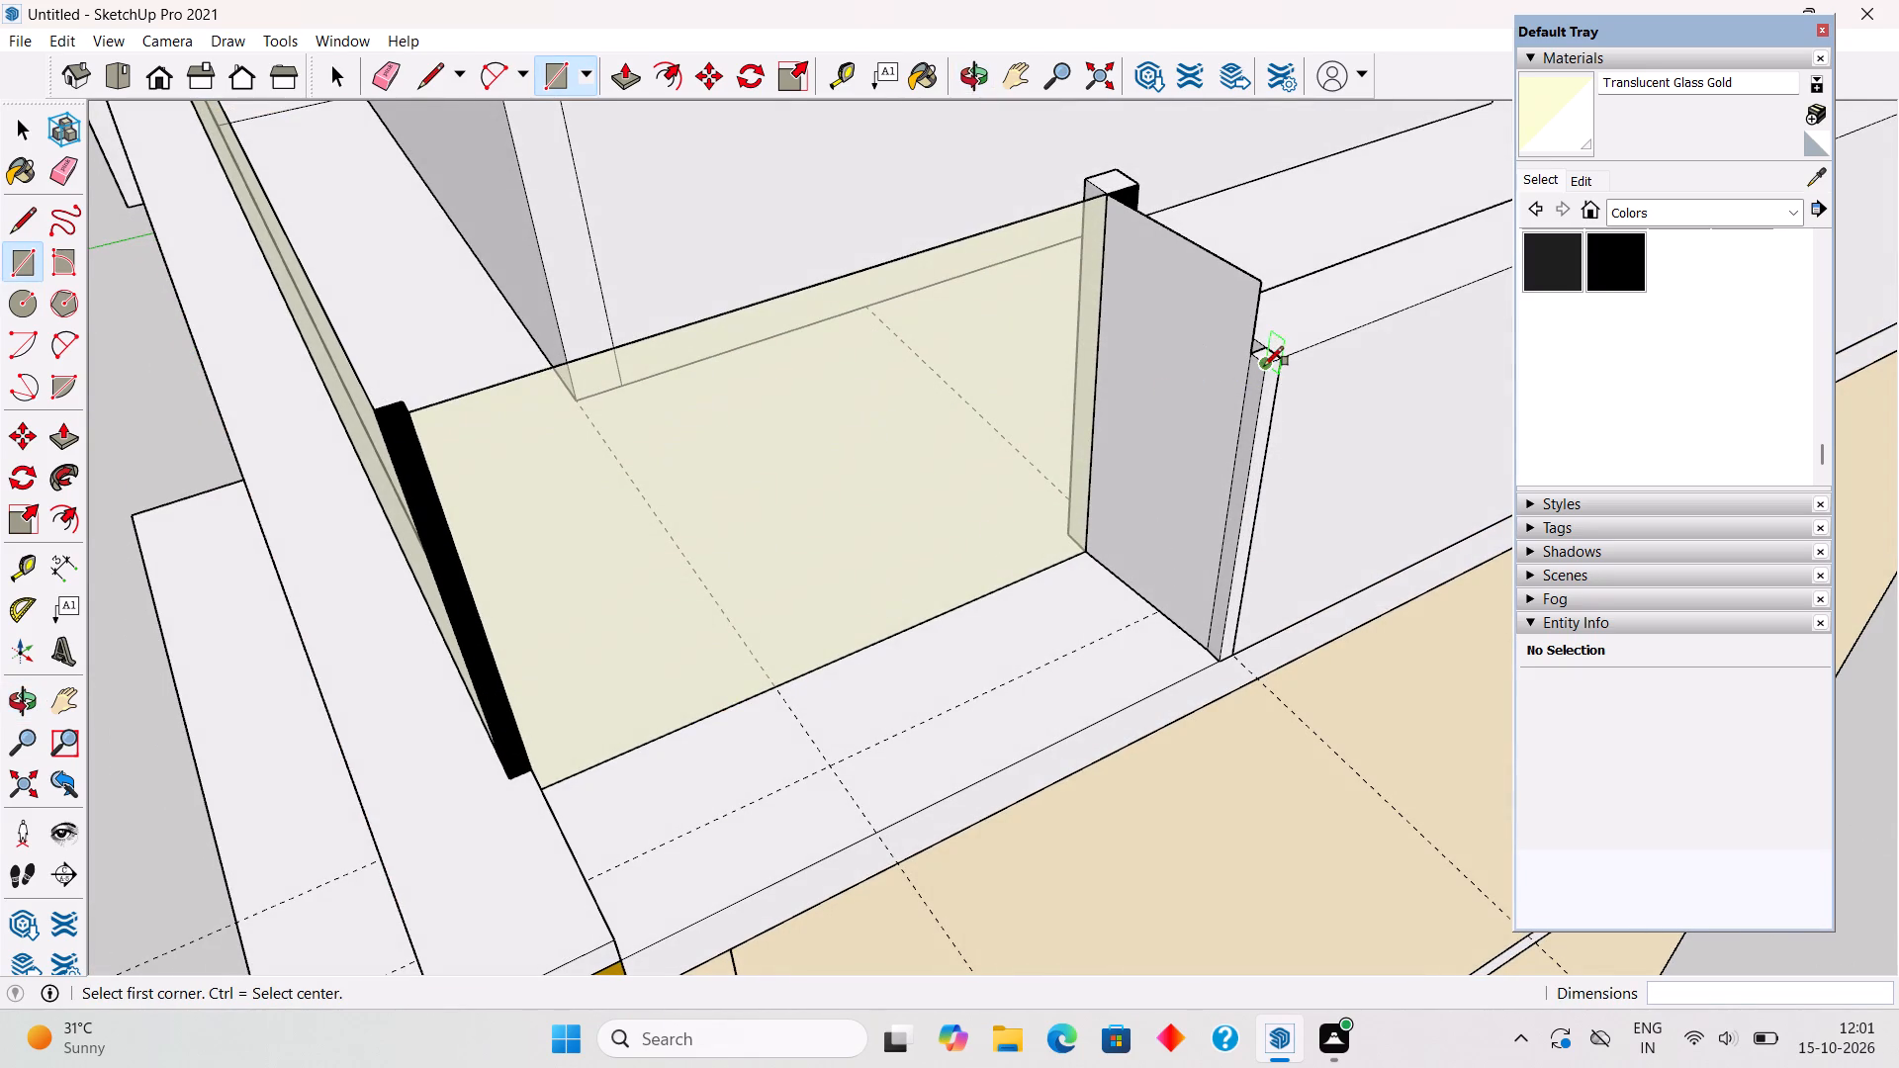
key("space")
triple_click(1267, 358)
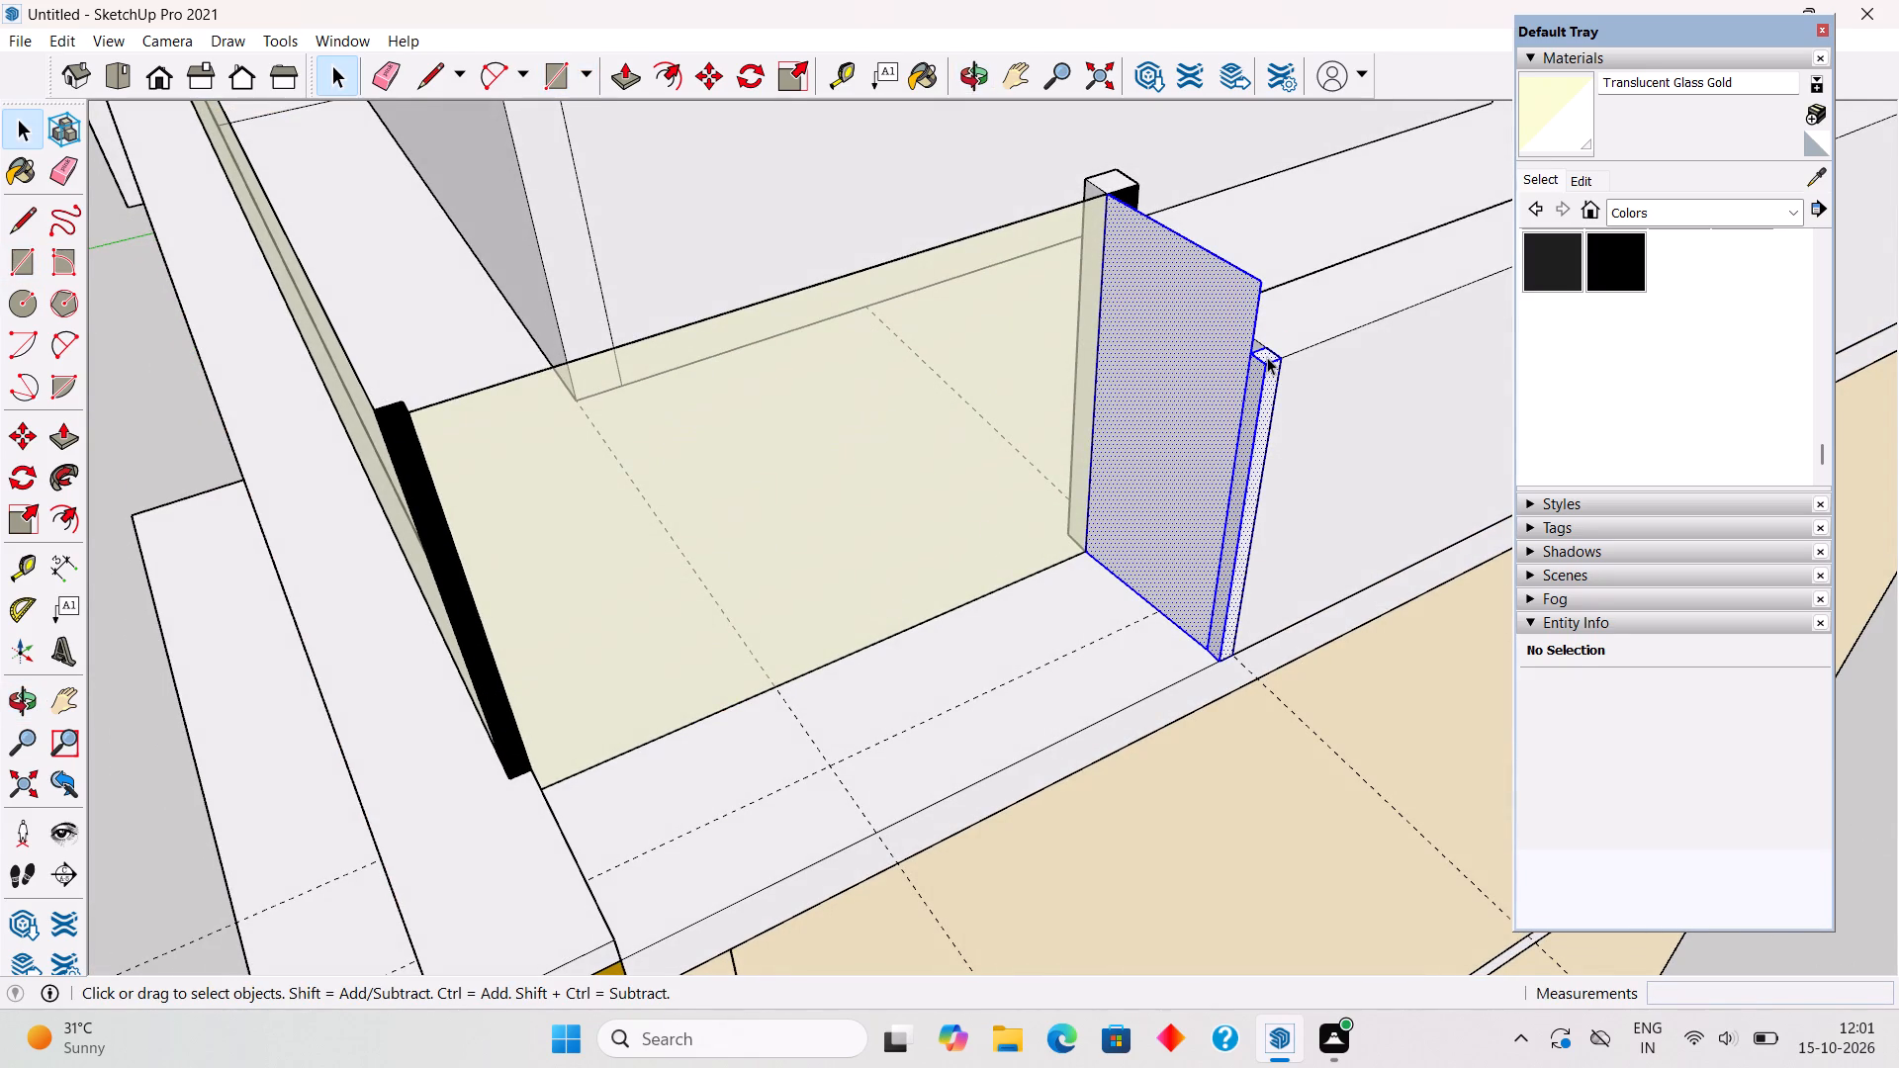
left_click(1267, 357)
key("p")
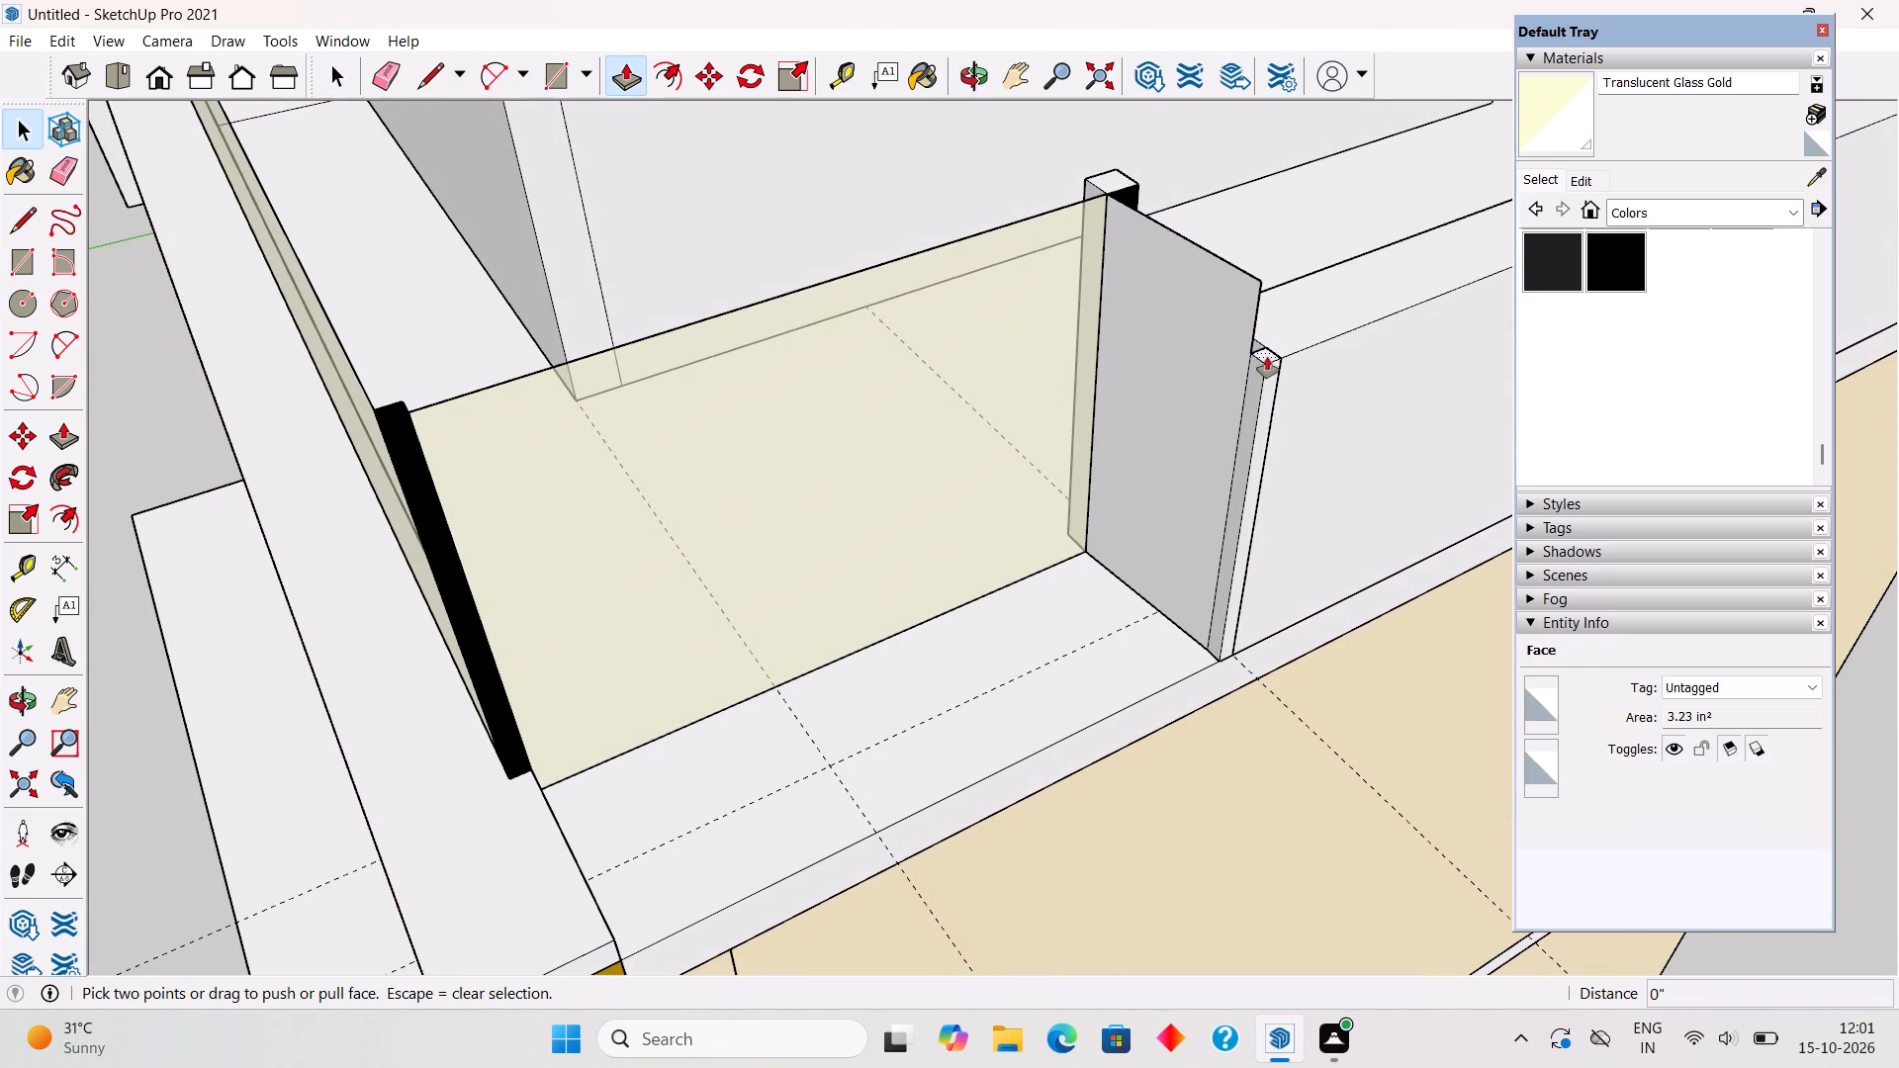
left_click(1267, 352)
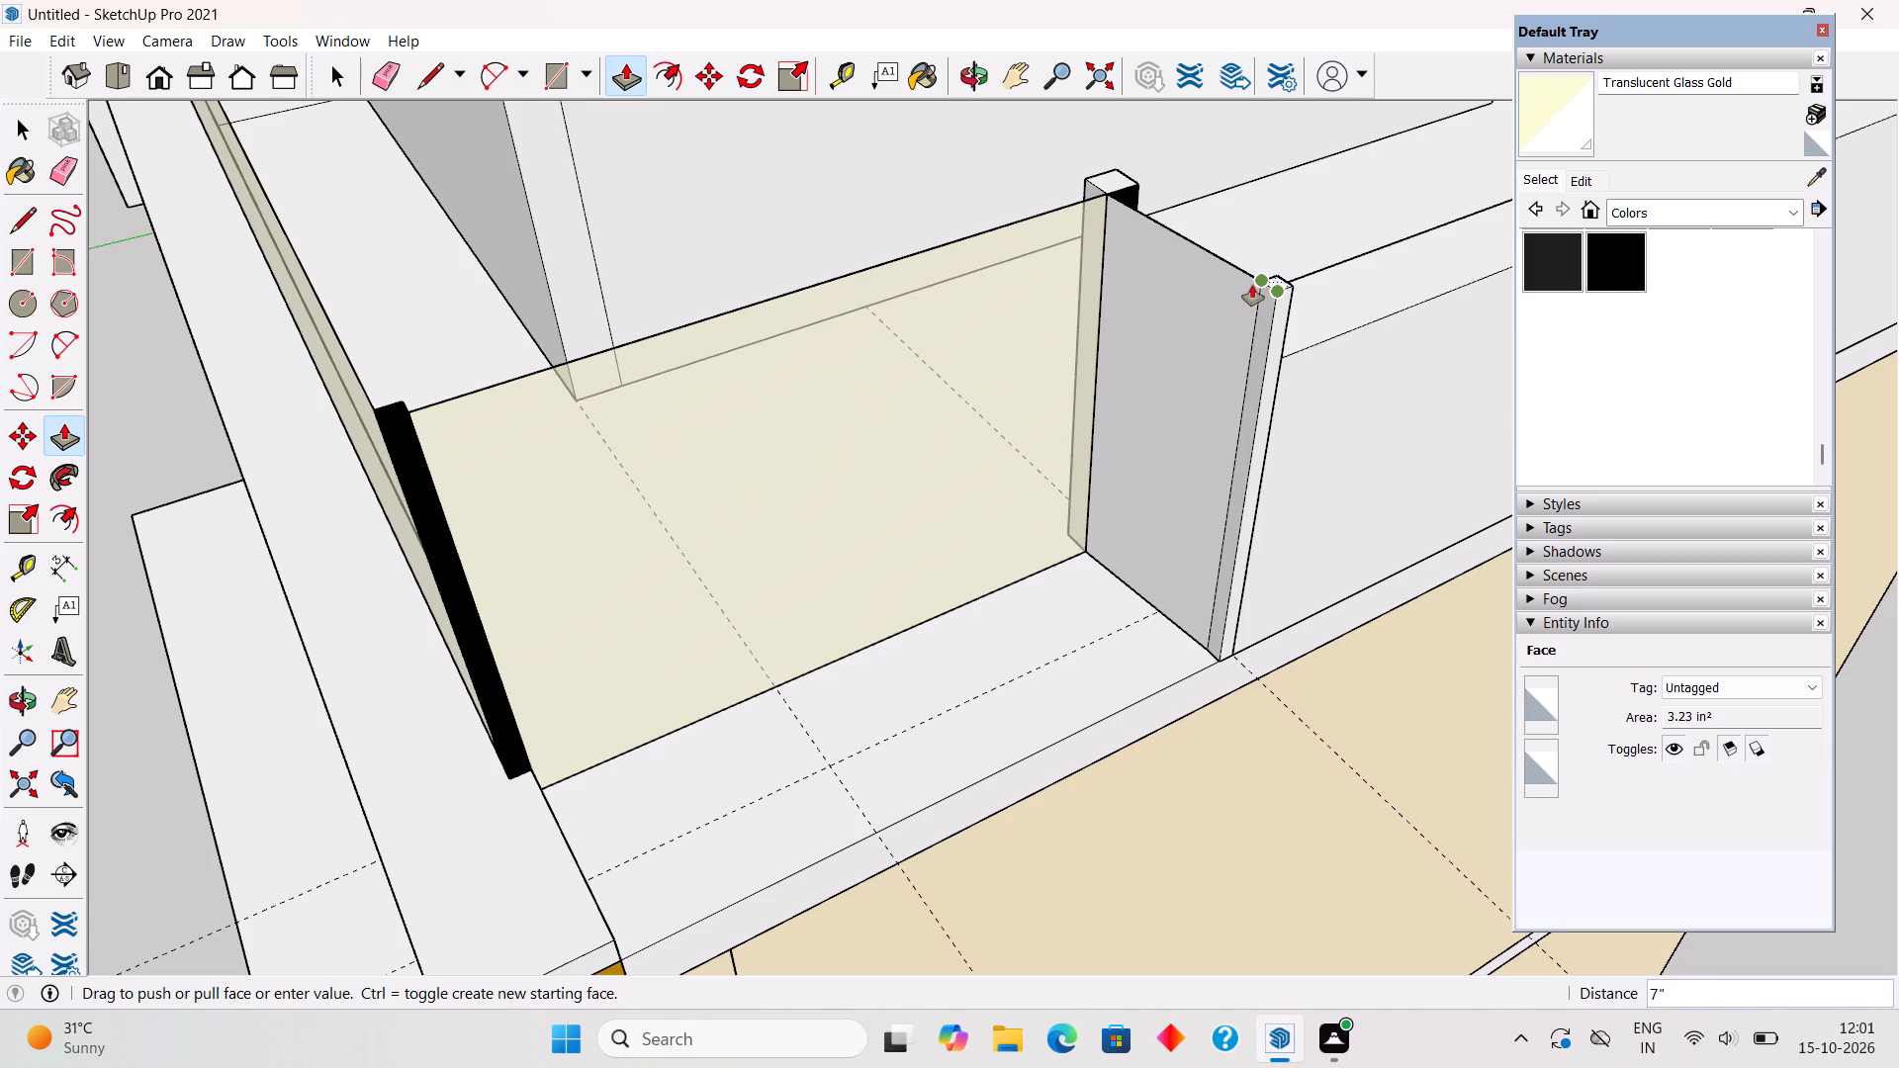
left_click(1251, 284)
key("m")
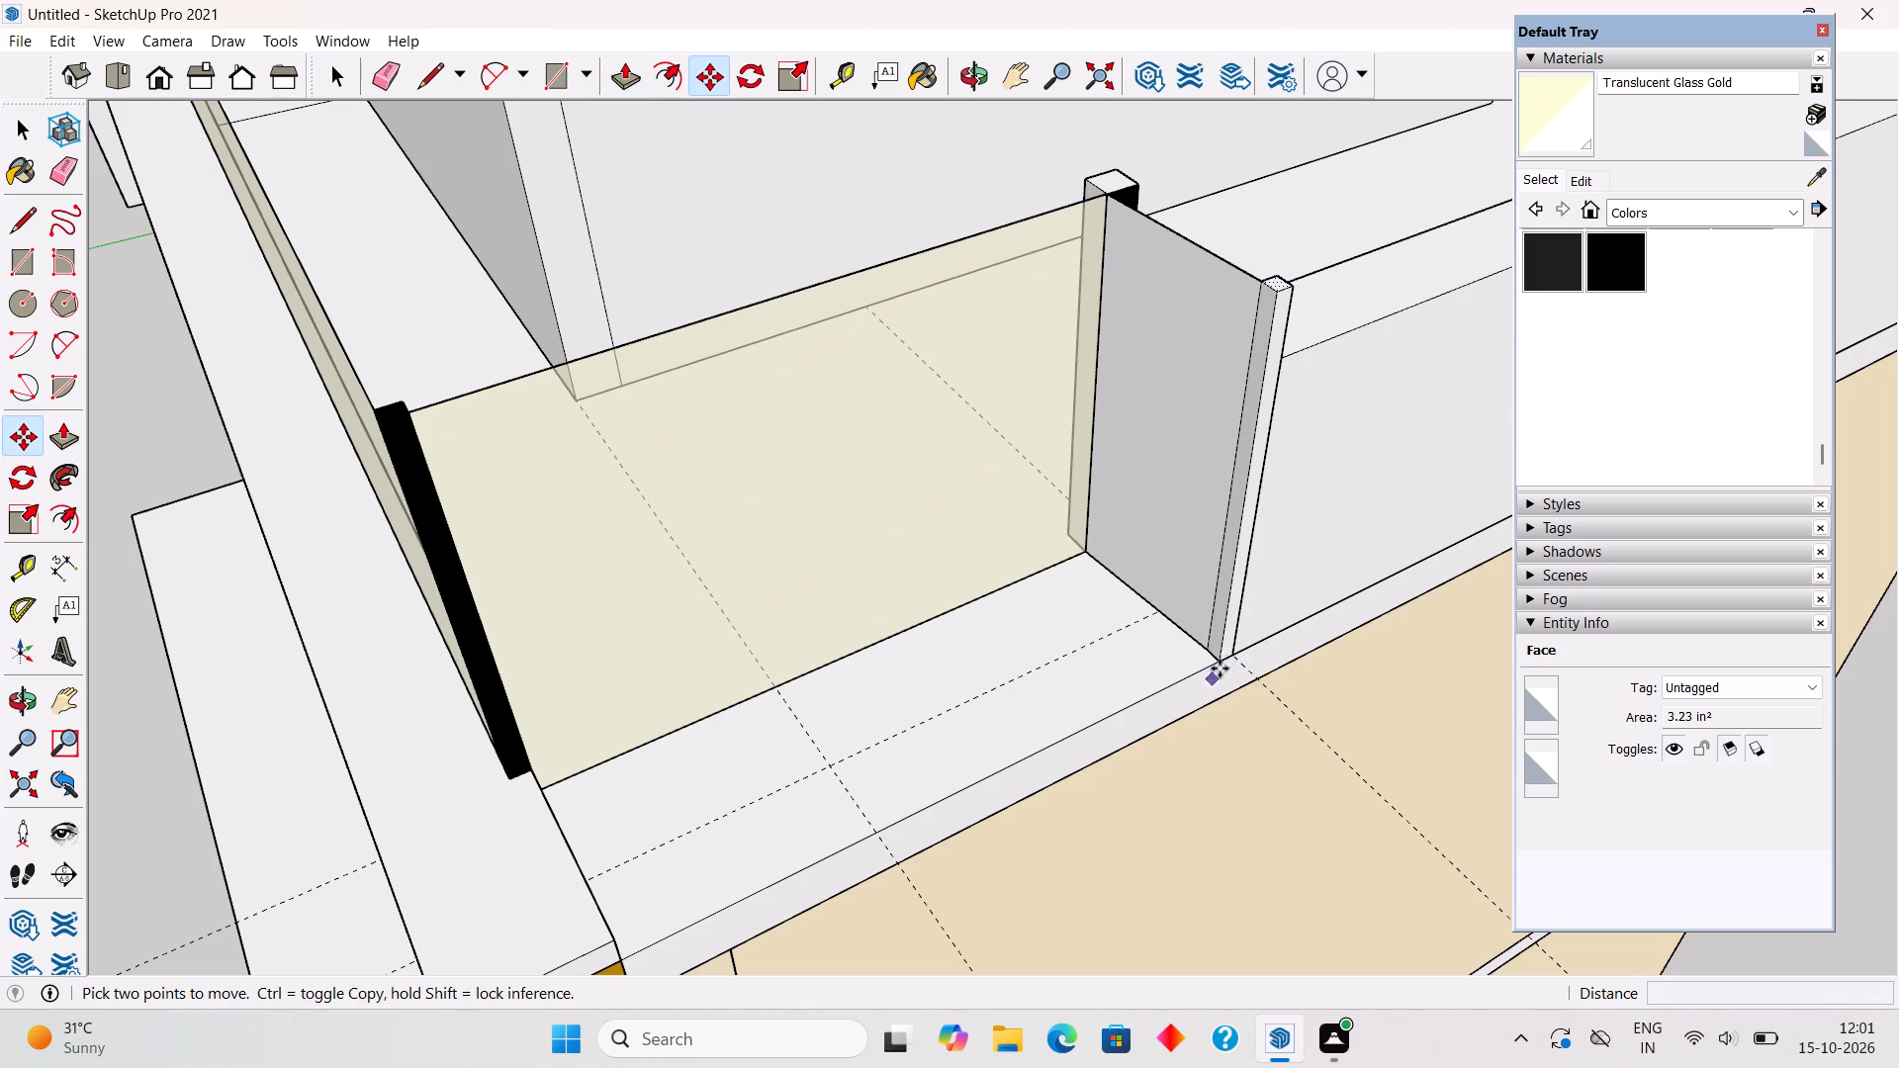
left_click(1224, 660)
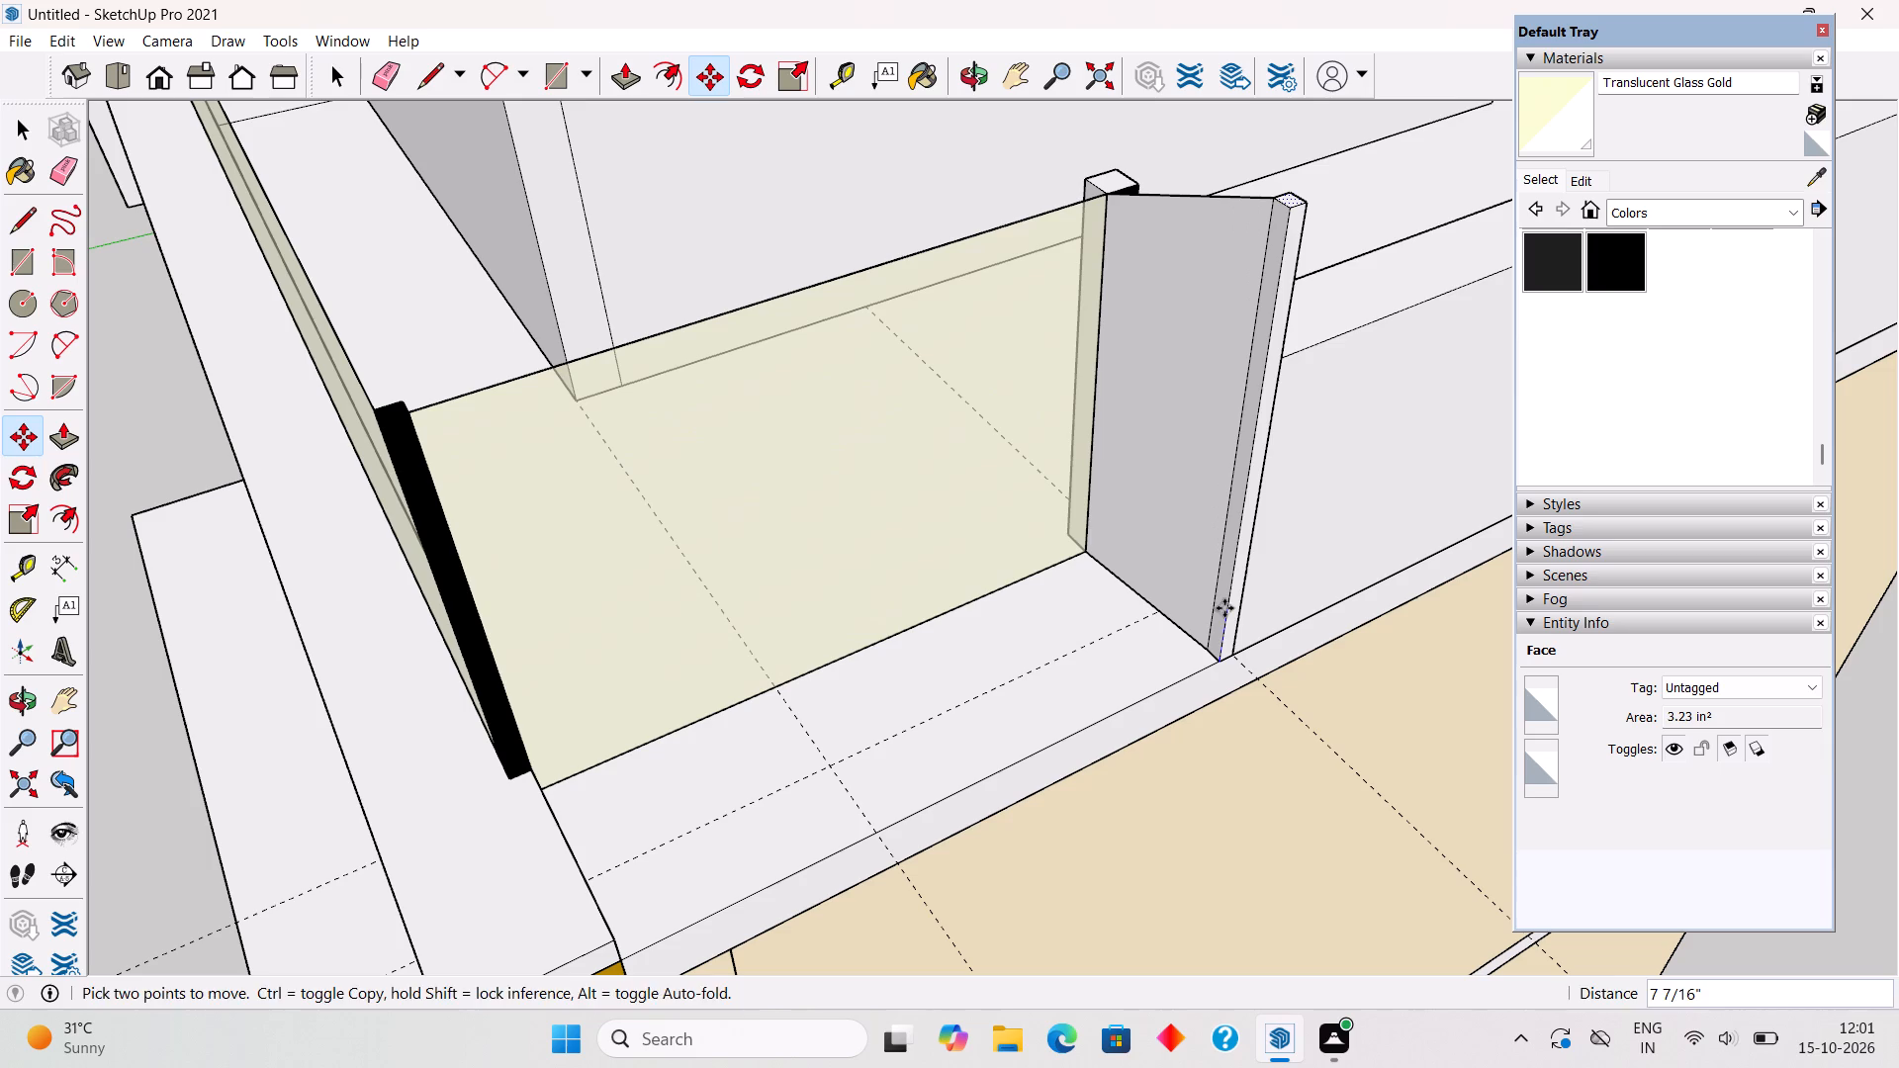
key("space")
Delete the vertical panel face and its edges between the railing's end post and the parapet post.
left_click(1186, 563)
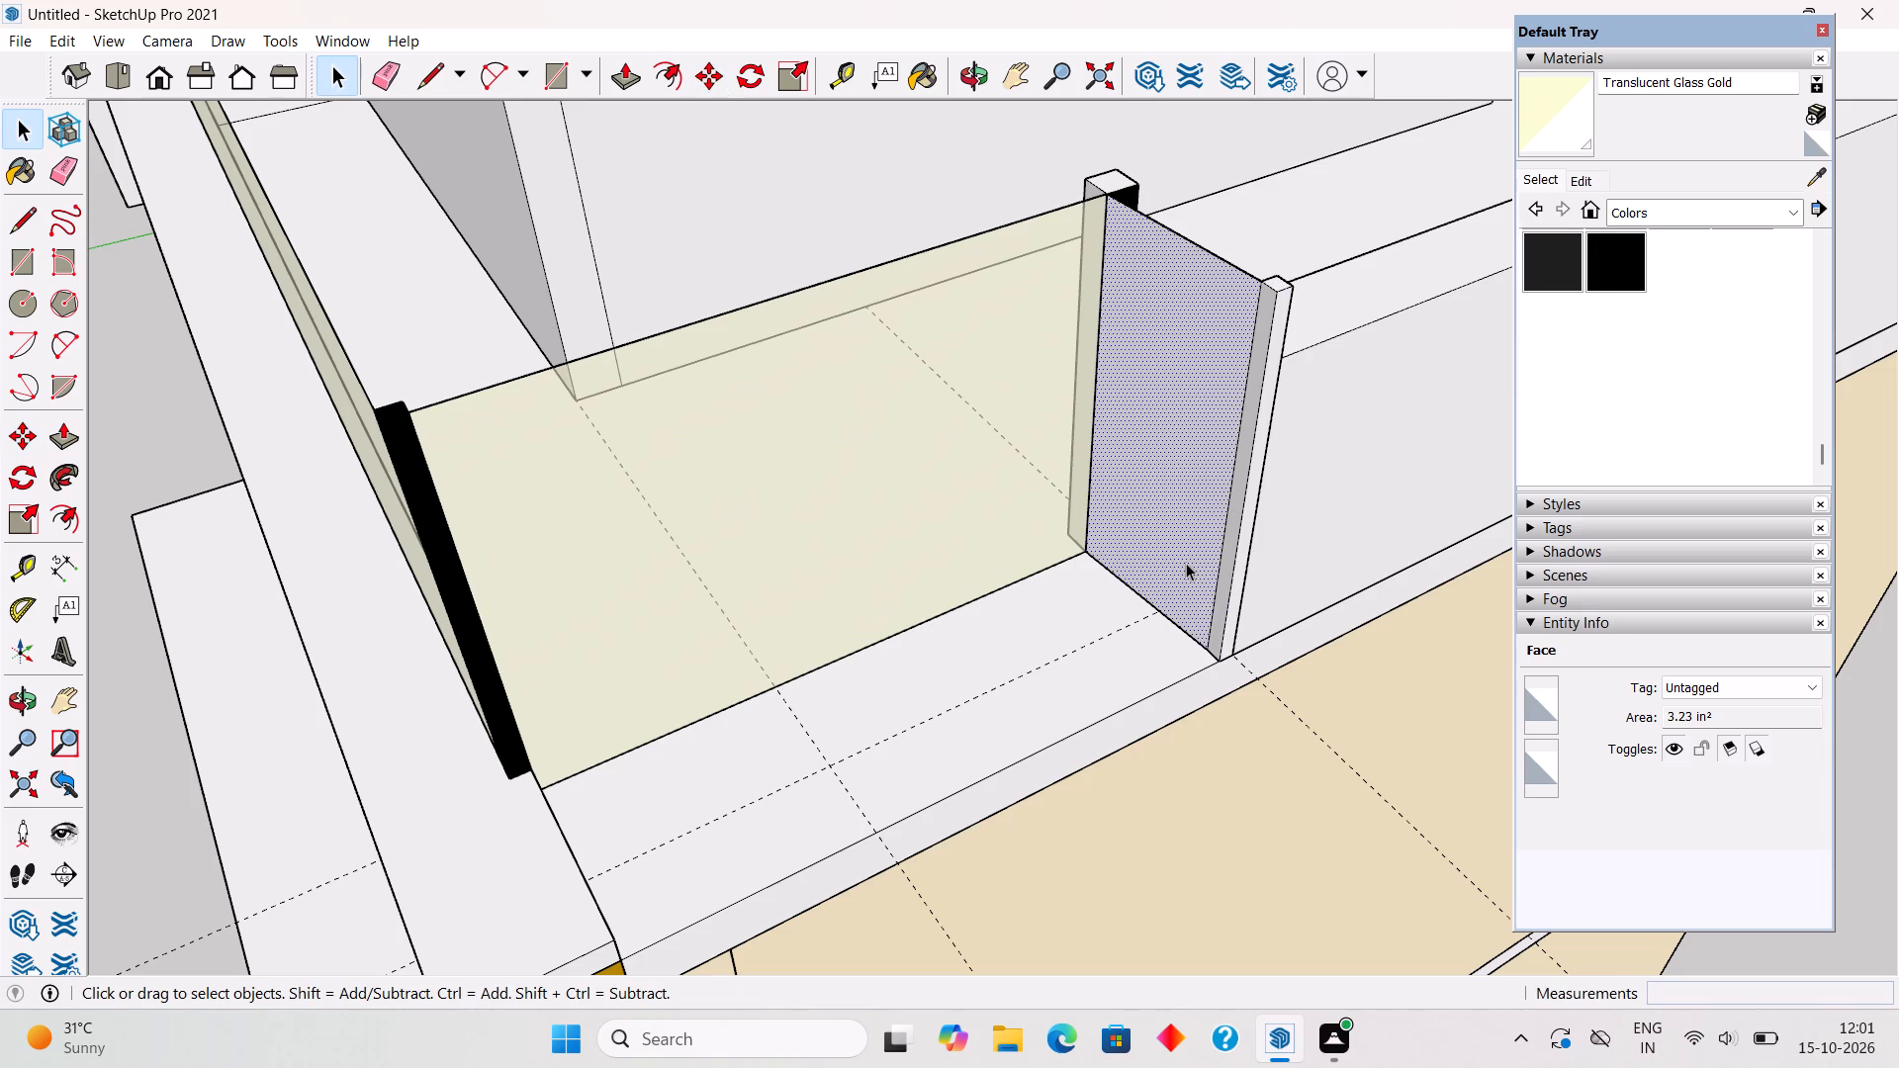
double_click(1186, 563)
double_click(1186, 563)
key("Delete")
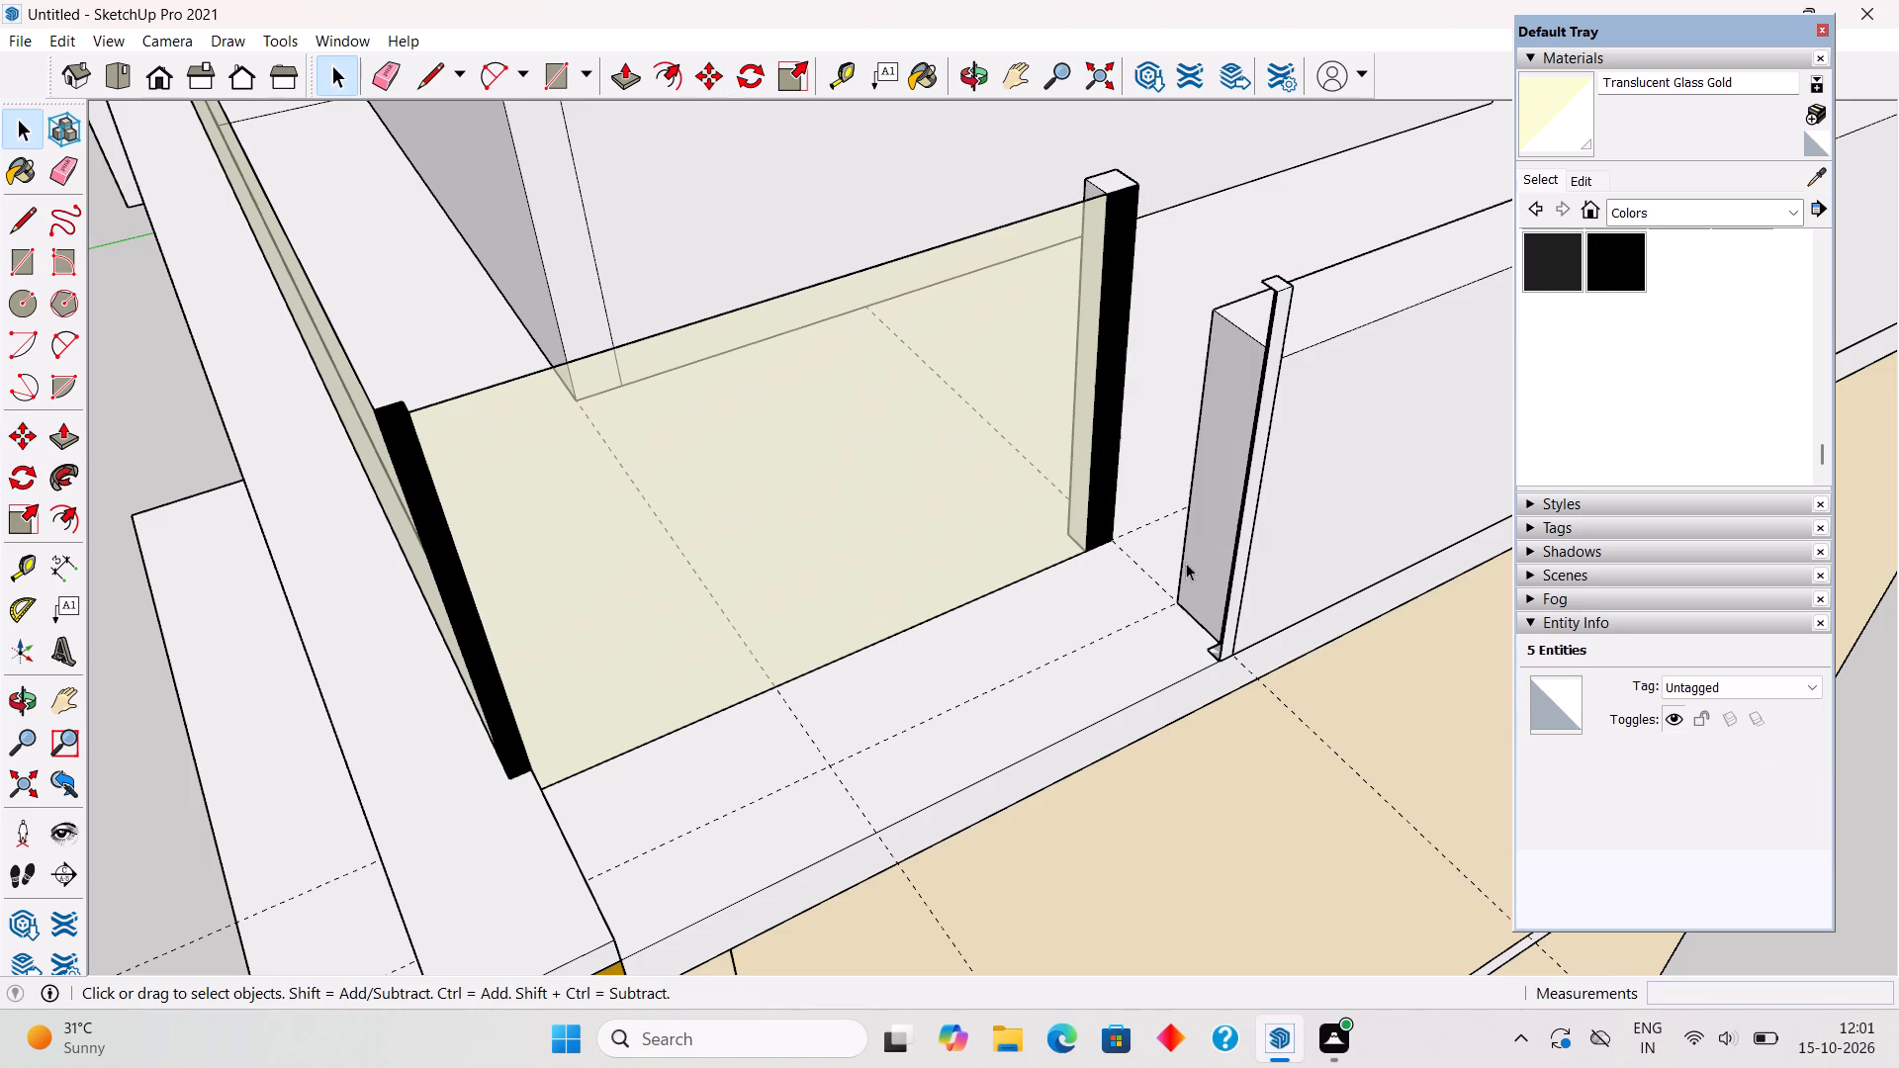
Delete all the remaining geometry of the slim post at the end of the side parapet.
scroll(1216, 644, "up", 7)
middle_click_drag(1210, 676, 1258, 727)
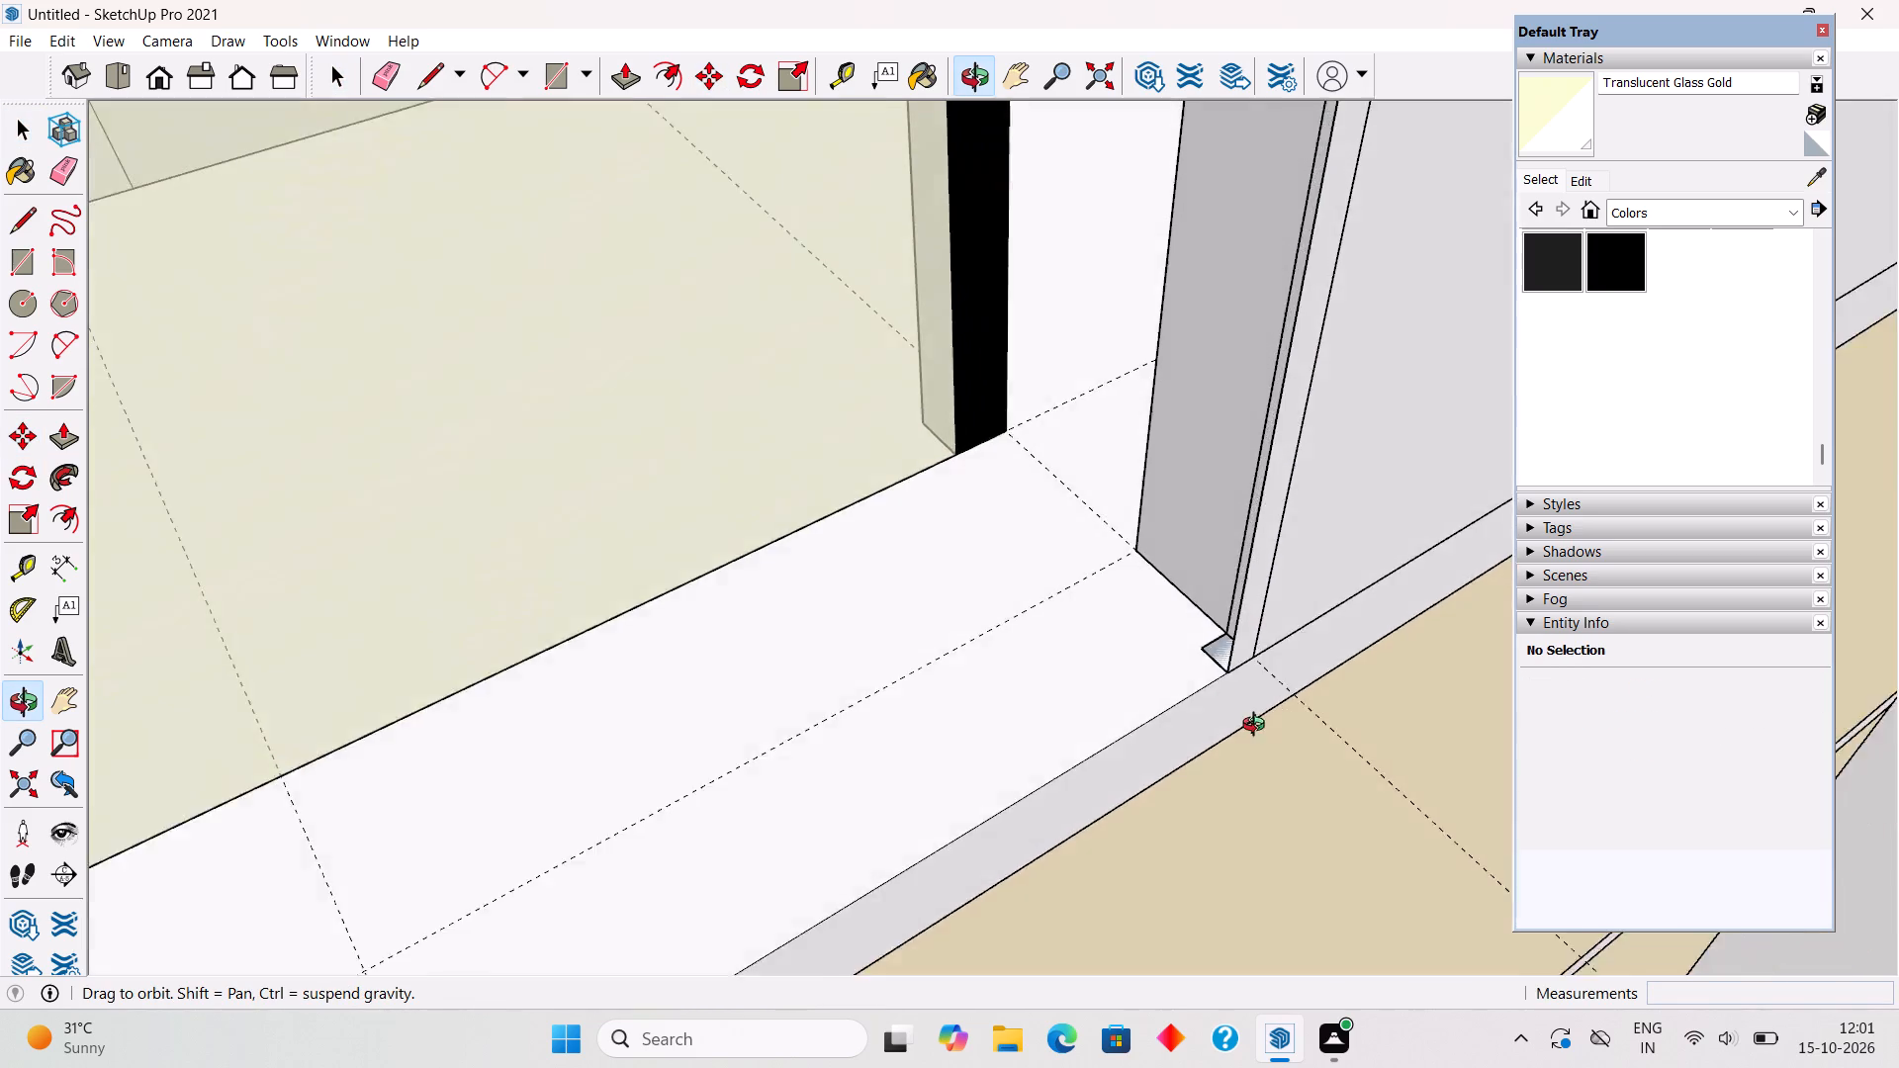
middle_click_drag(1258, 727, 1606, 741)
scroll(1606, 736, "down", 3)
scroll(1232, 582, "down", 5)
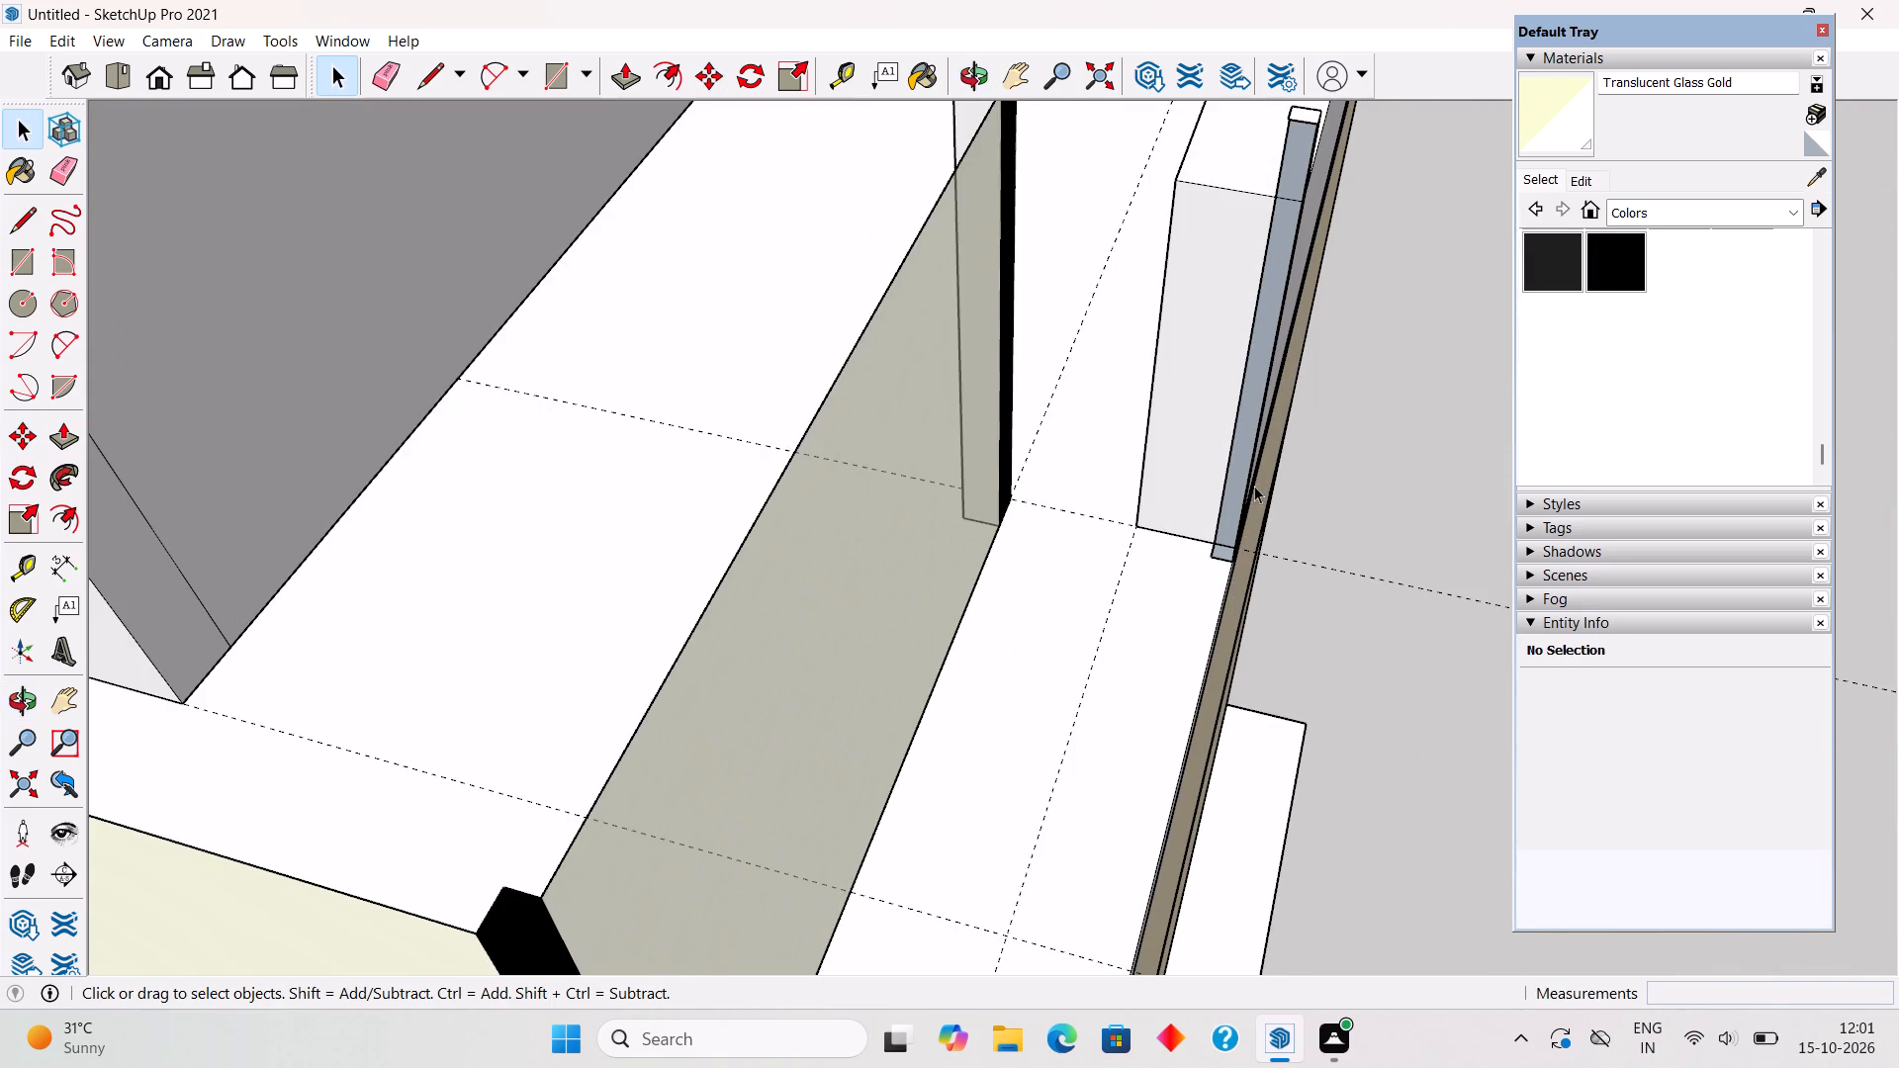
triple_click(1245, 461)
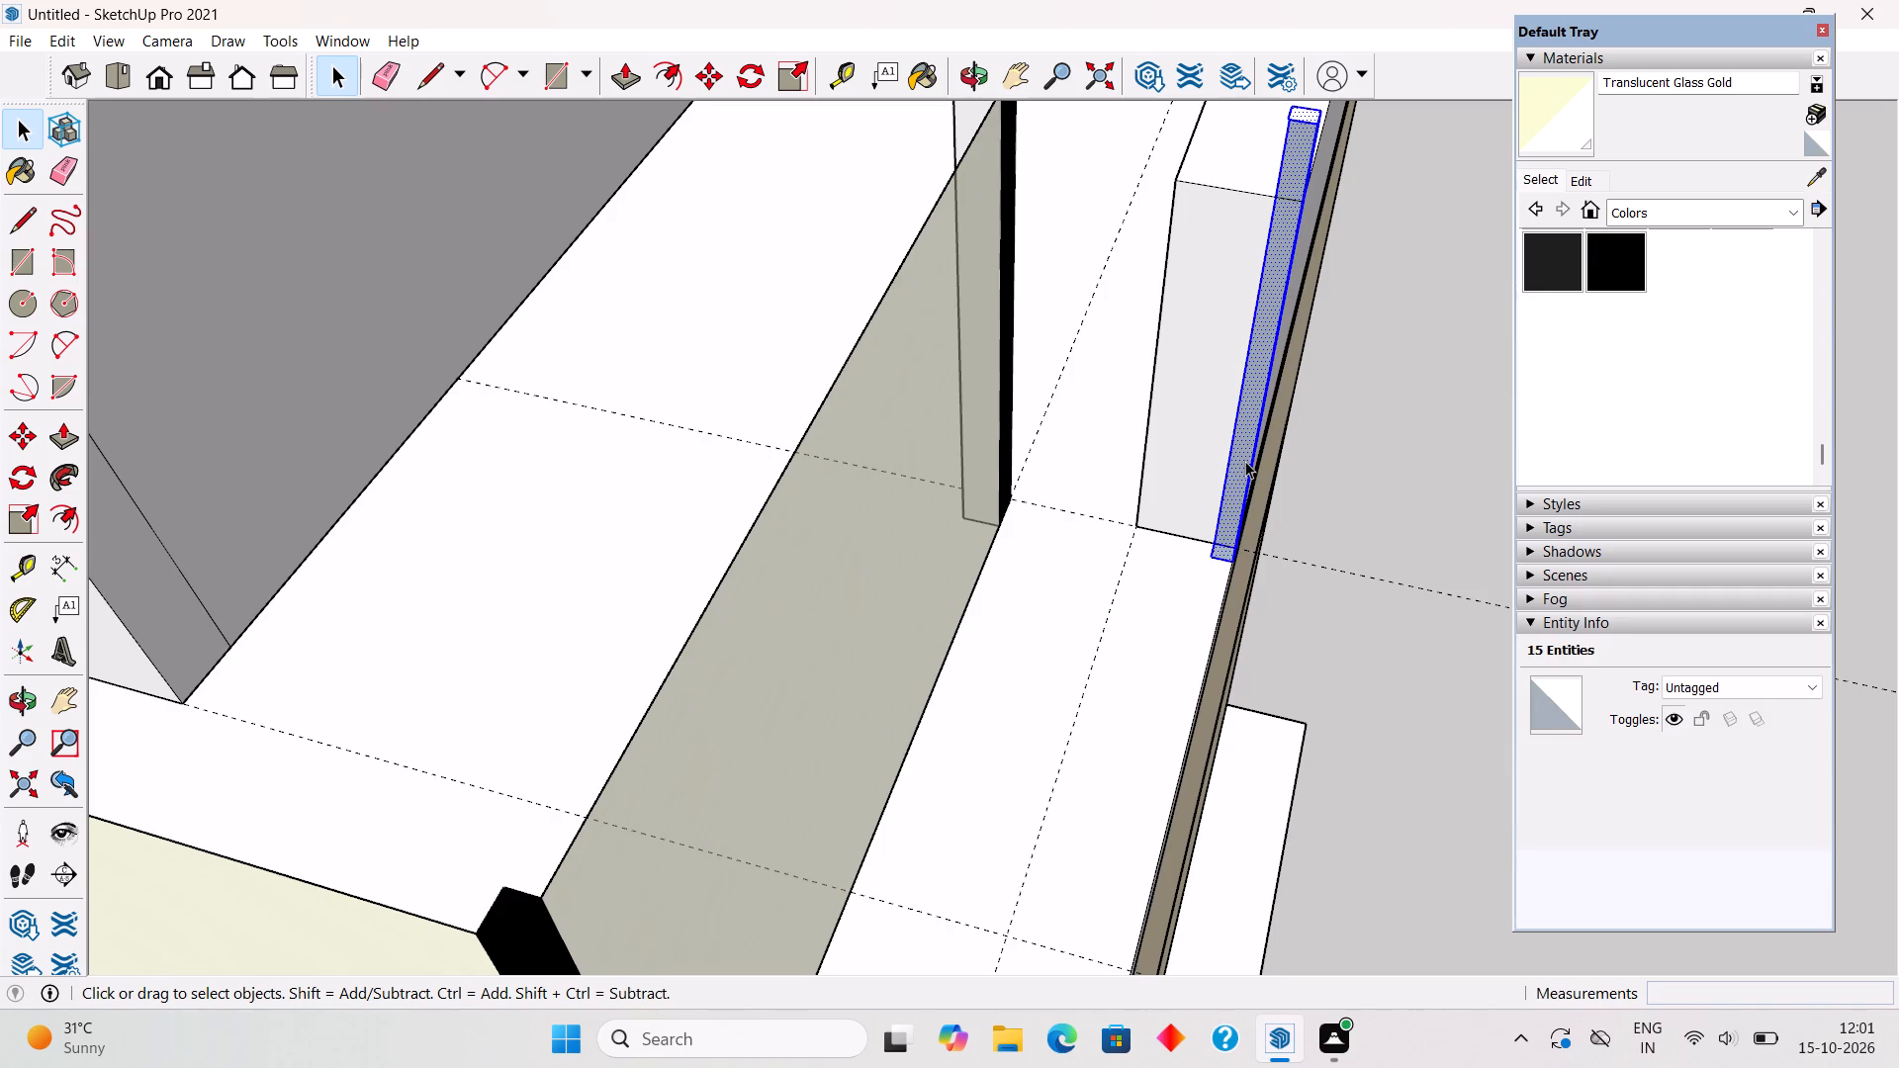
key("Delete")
Place a guide on the roof floor parallel to the parapet-end guide, through the front base corner of the railing's end post.
scroll(1020, 542, "up", 4)
key("t")
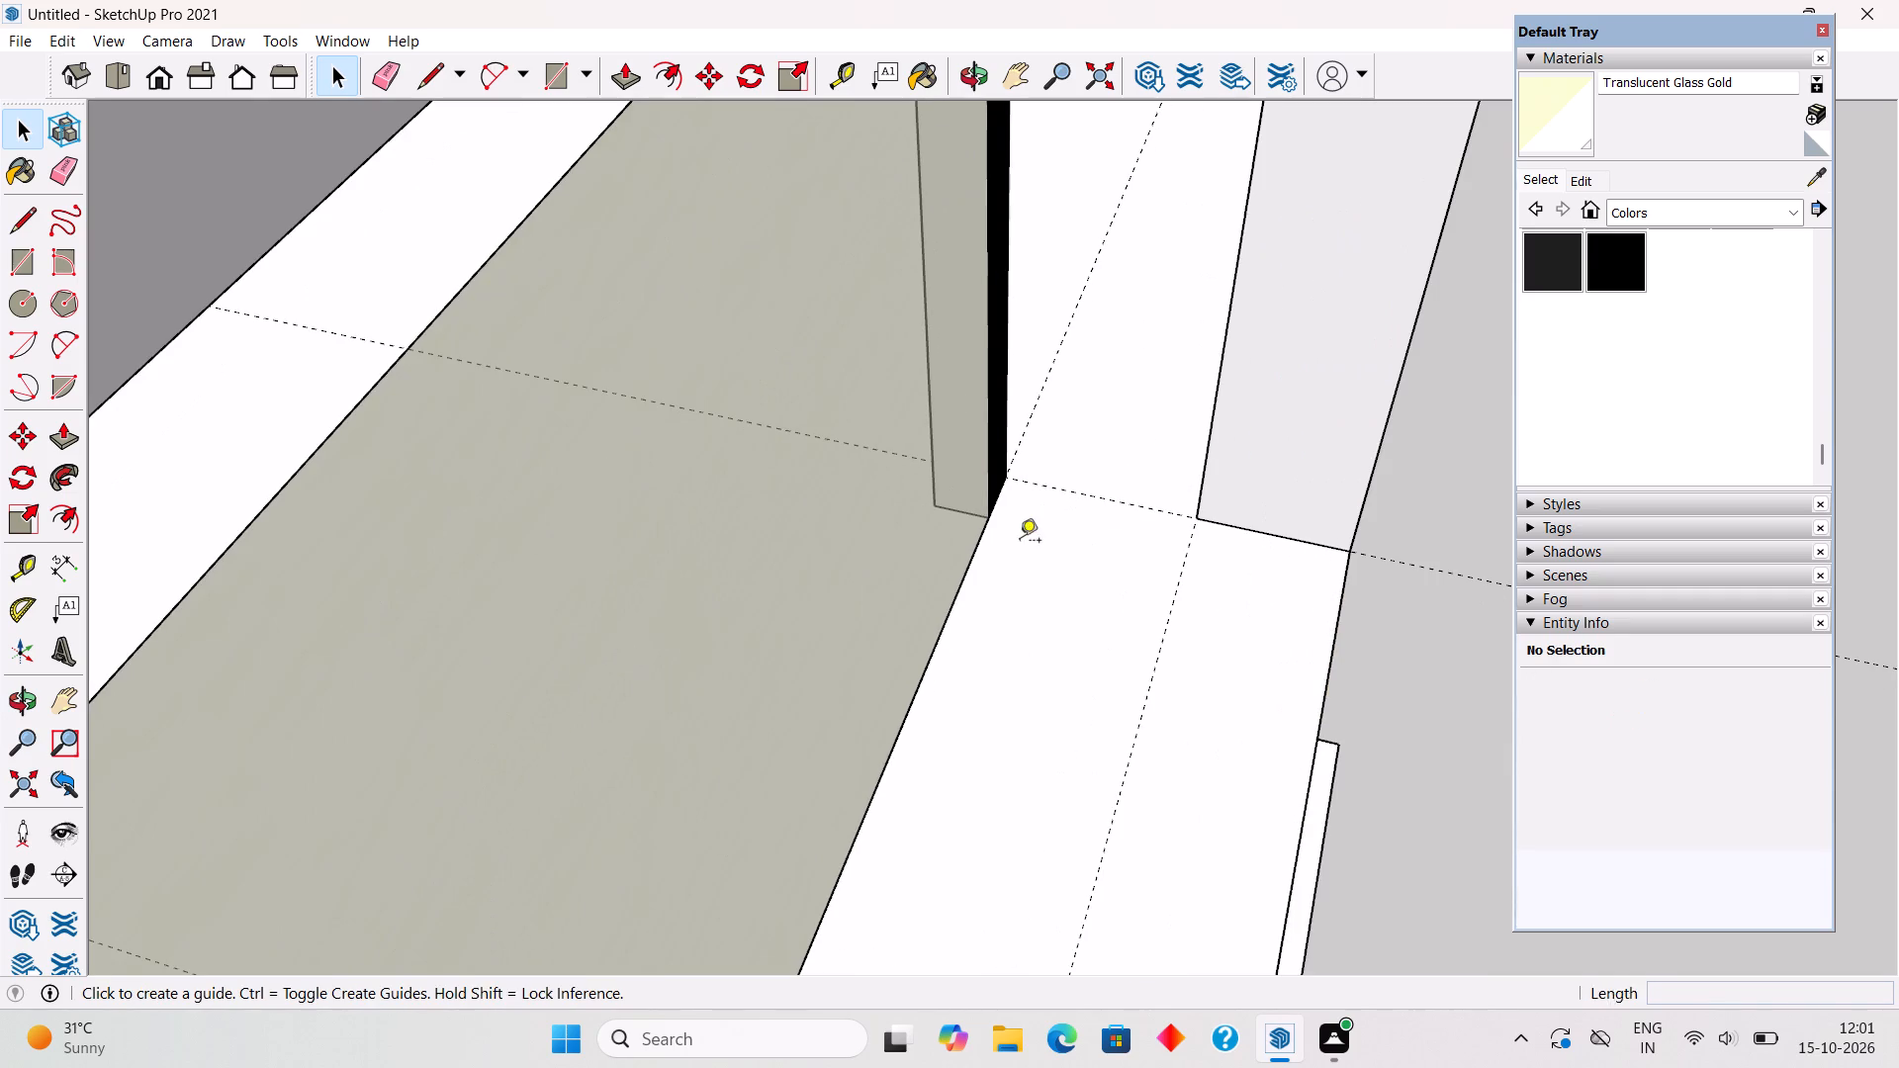
left_click(1064, 488)
left_click(992, 516)
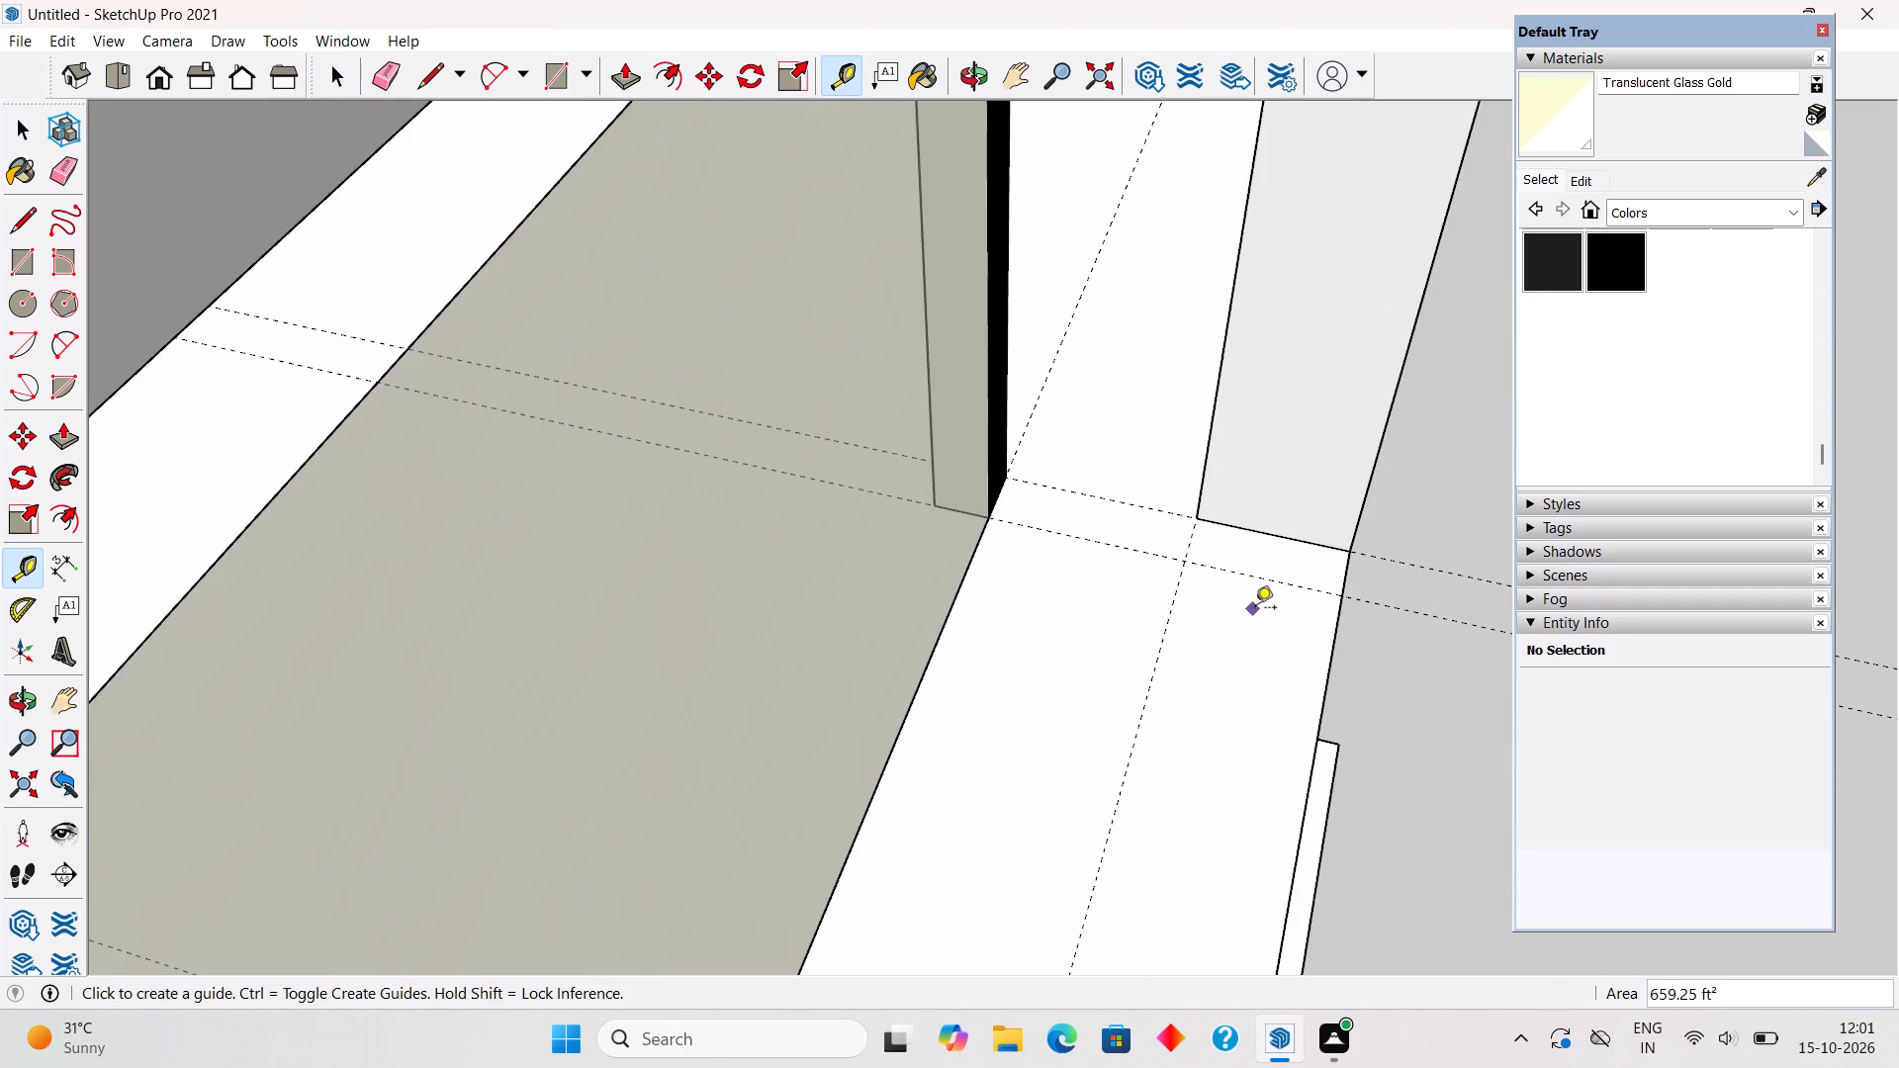
key("t")
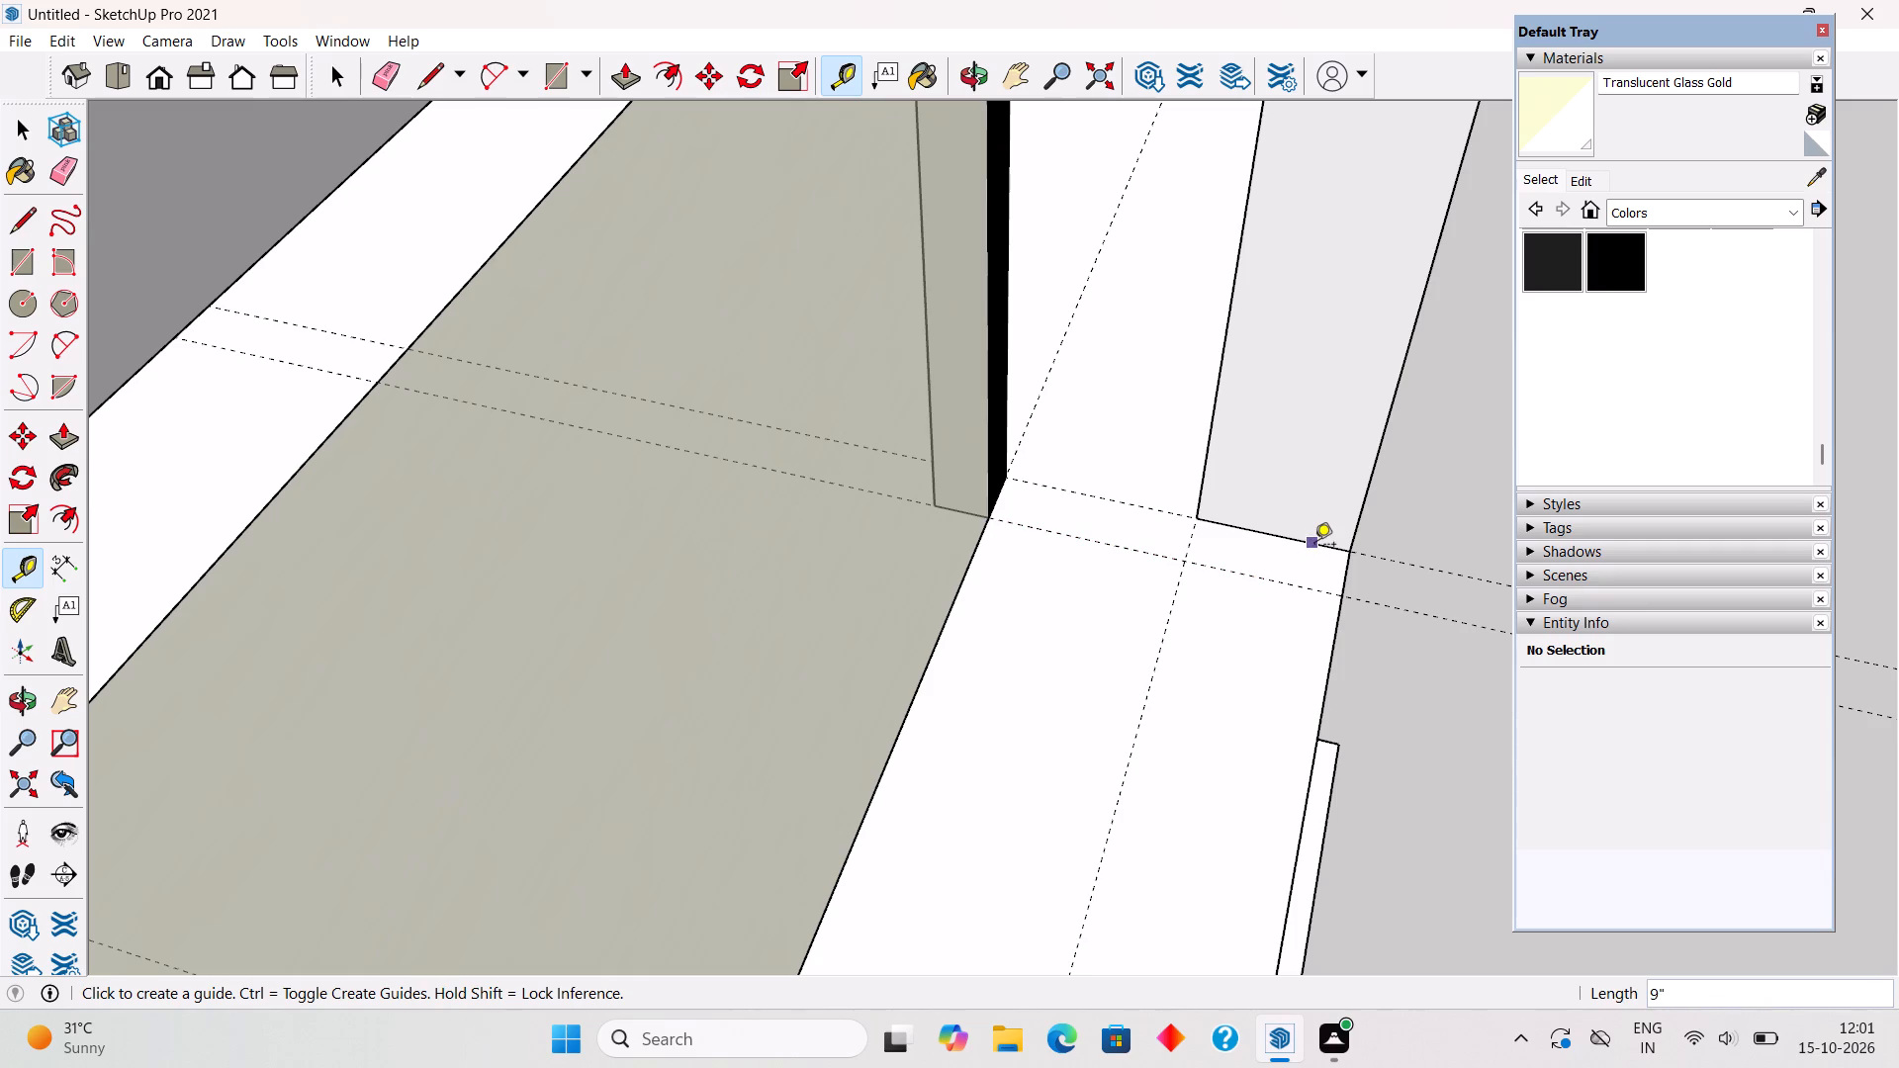
left_click(1314, 546)
Draw a post base rectangle about 1 3/16" by 3 1/2" from the parapet's end to the new guide at the roof's outer edge.
key("r")
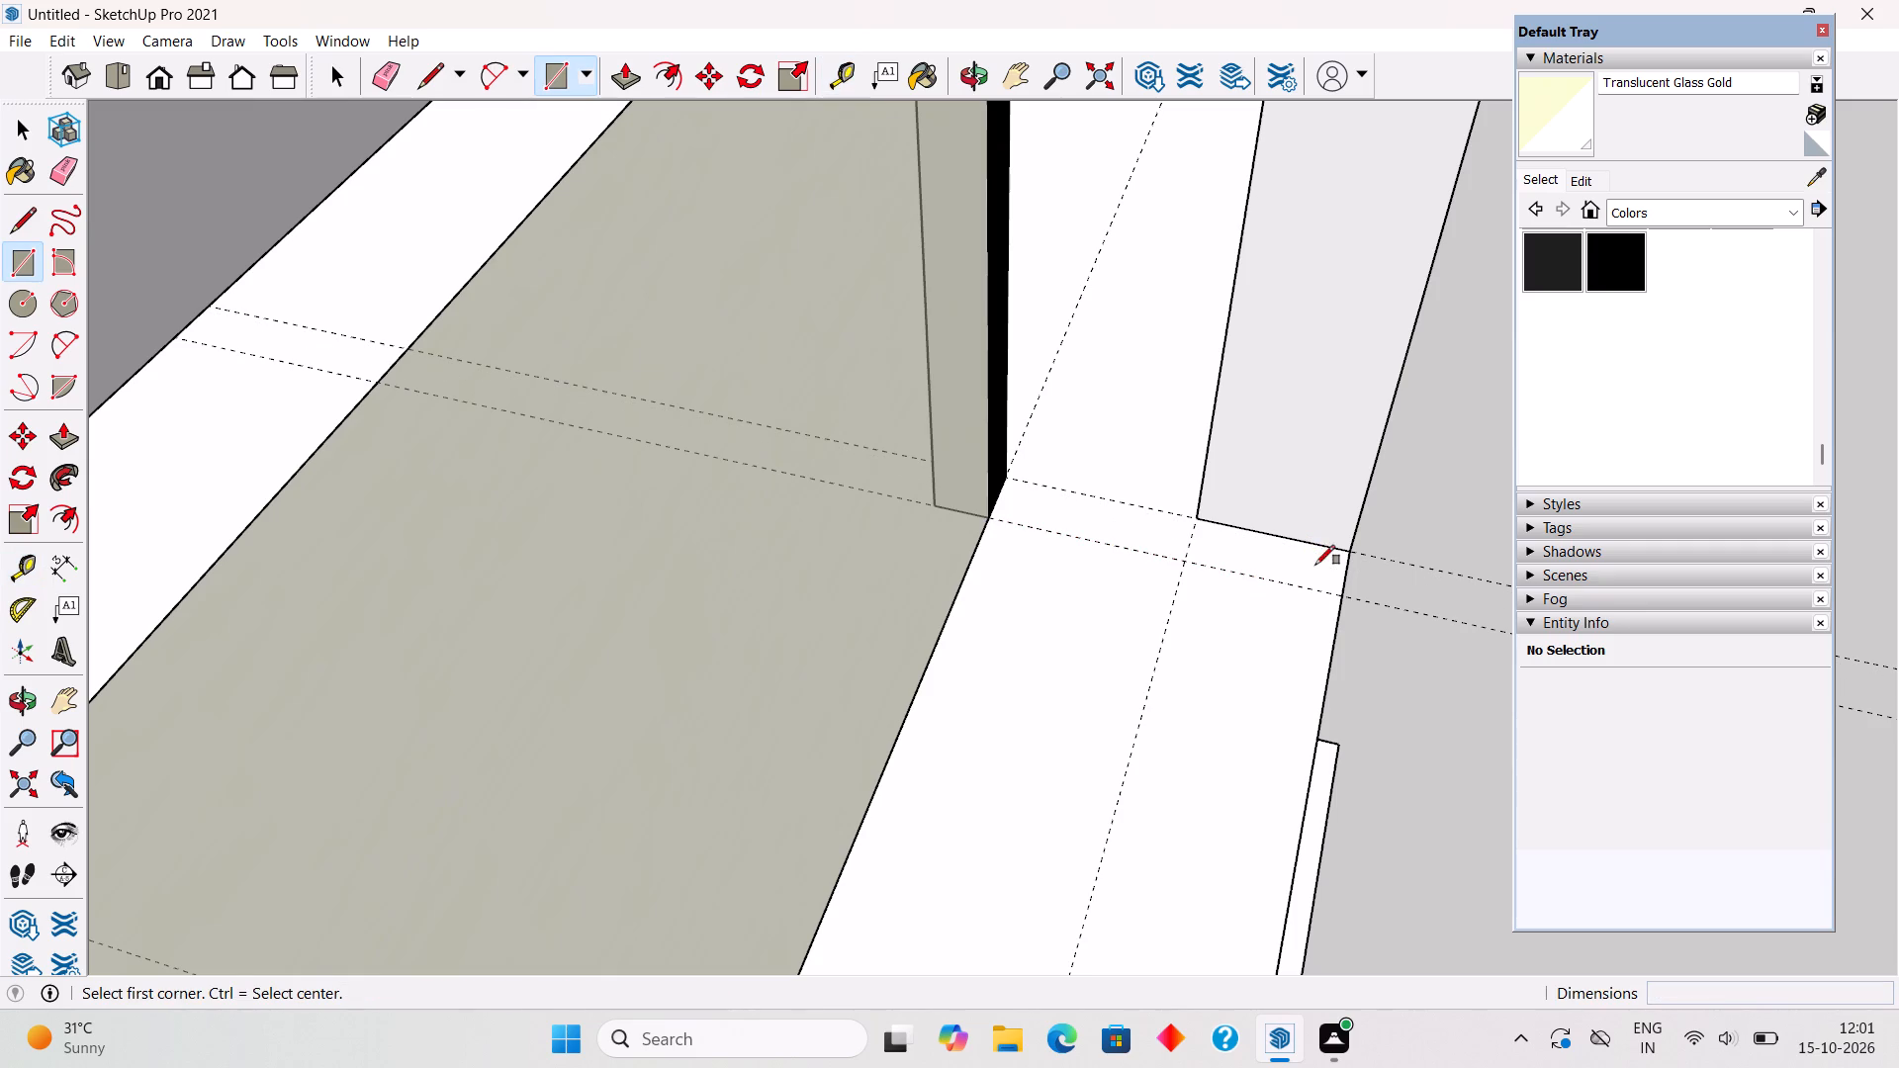
left_click(1321, 542)
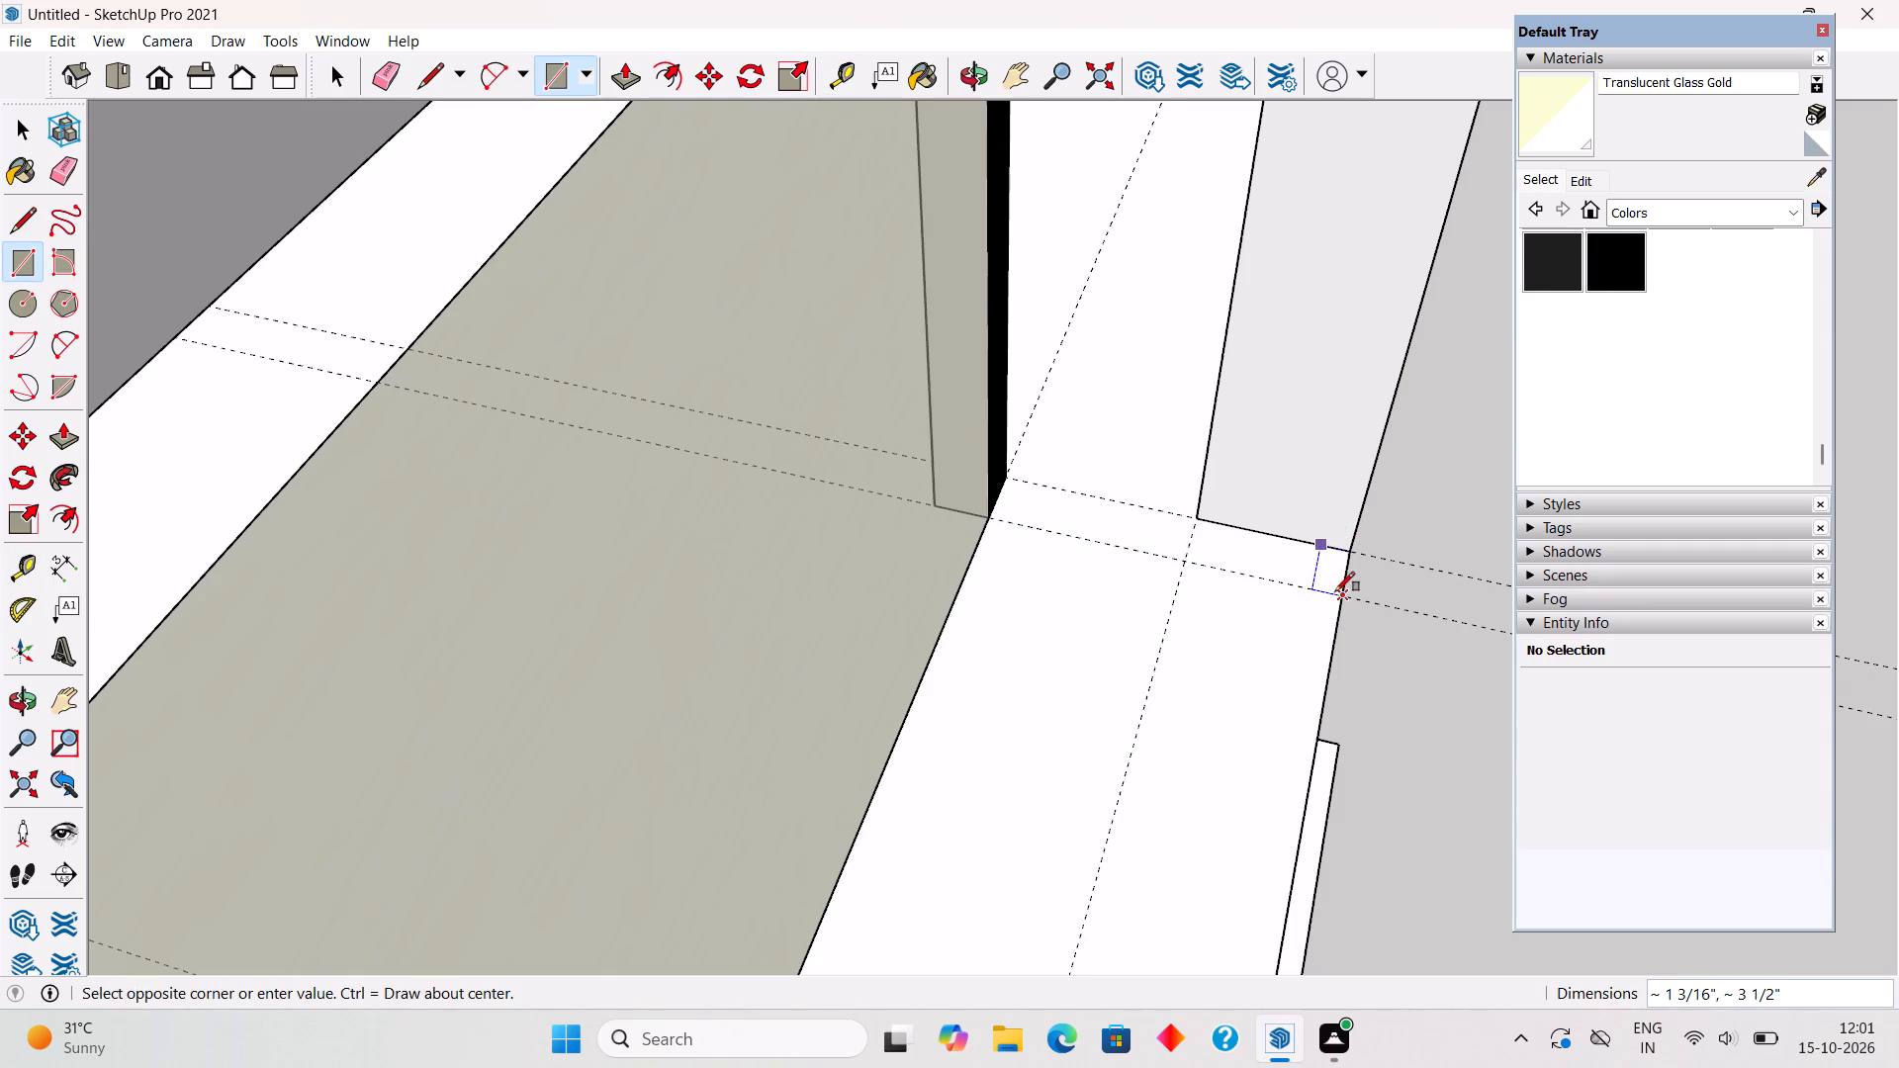
left_click(1340, 593)
Extrude the new post base at the roof's outer edge 3' 7" up to the height of the railing's end post.
key("p")
left_click(1337, 579)
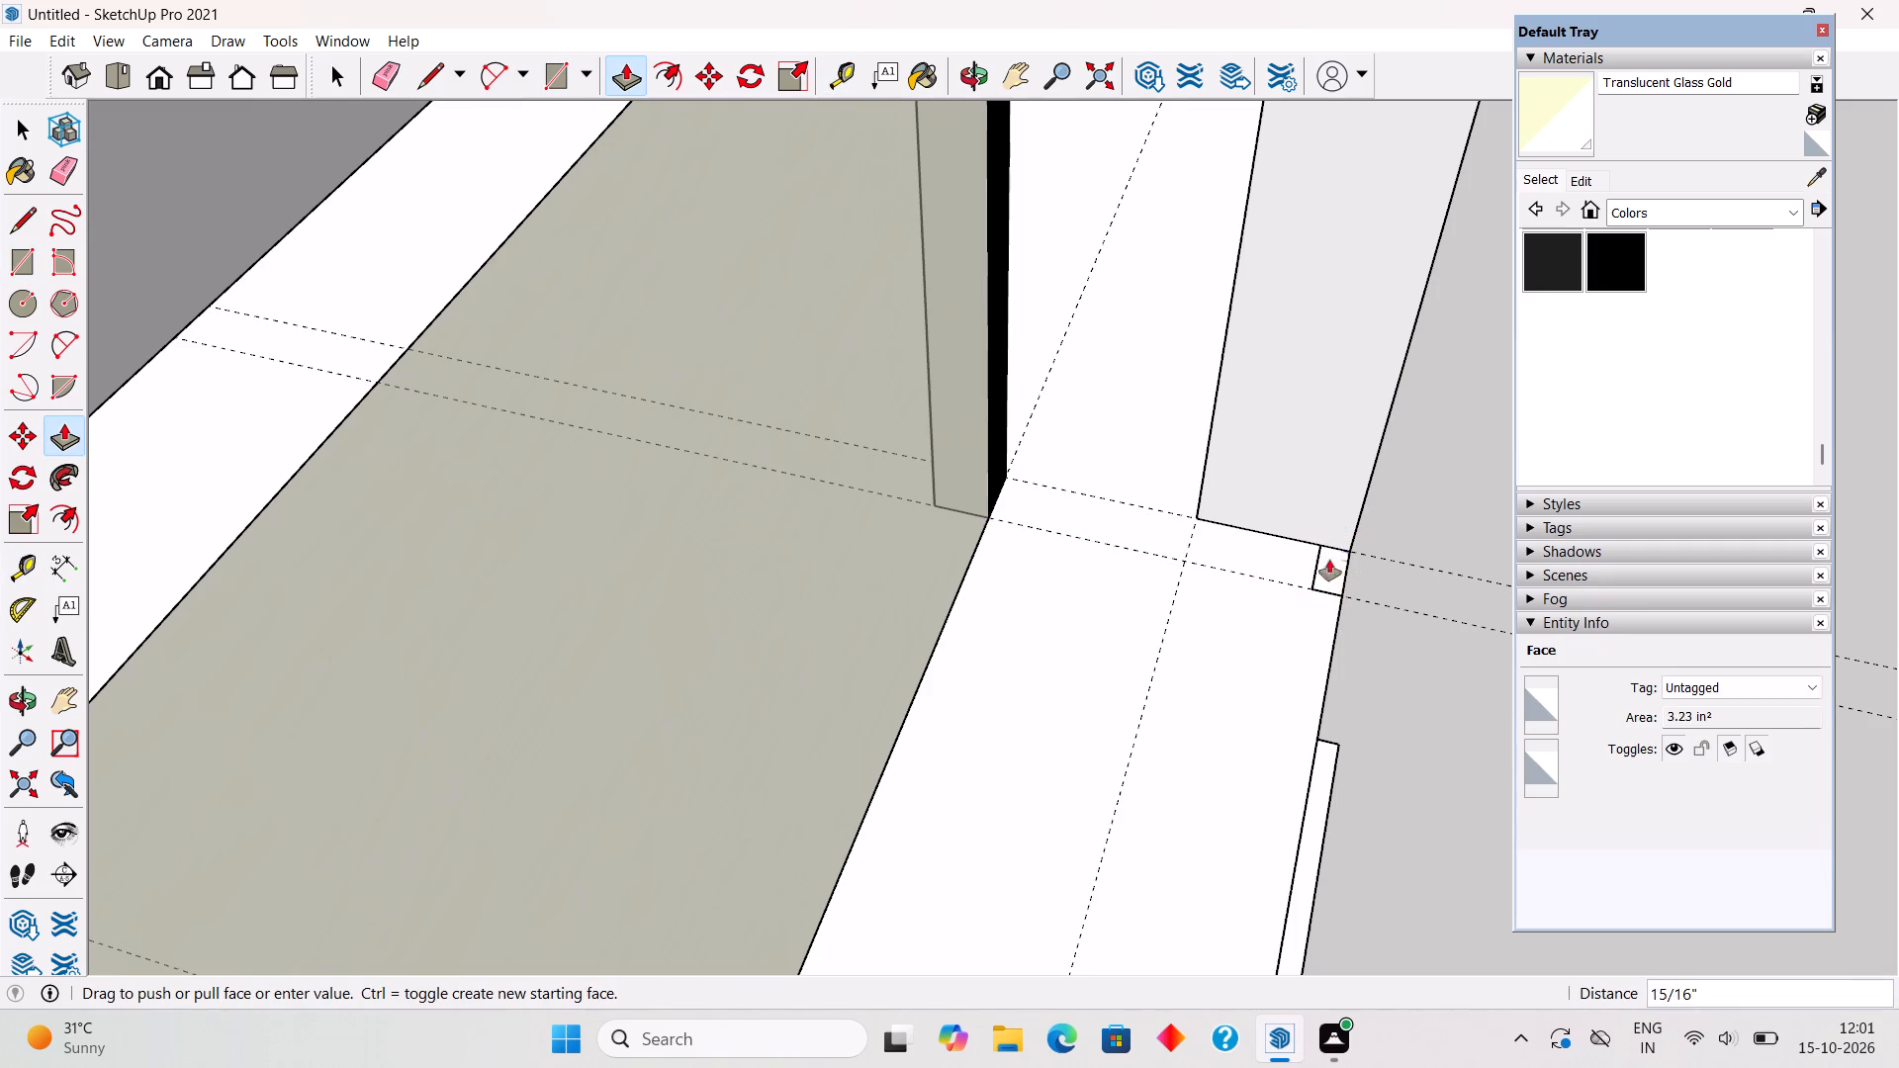
scroll(1324, 509, "down", 10)
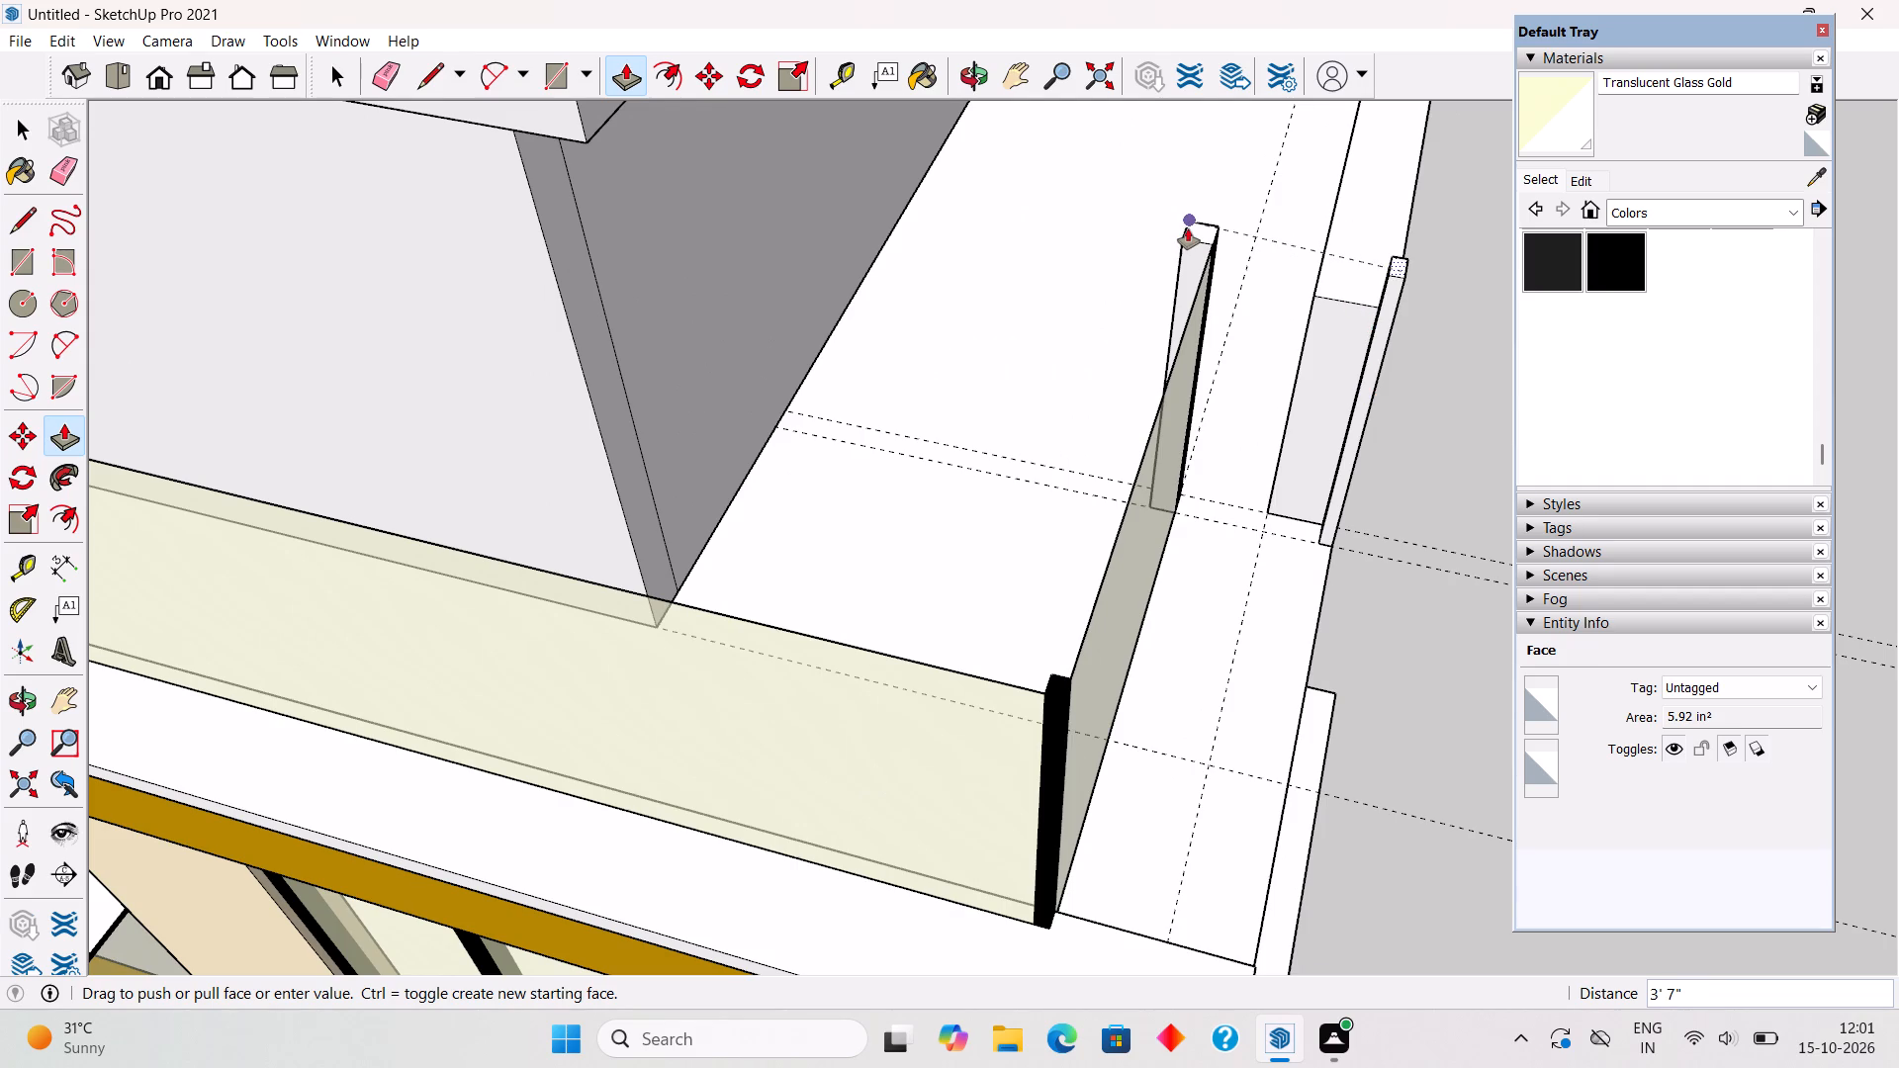
left_click(1188, 228)
key("space")
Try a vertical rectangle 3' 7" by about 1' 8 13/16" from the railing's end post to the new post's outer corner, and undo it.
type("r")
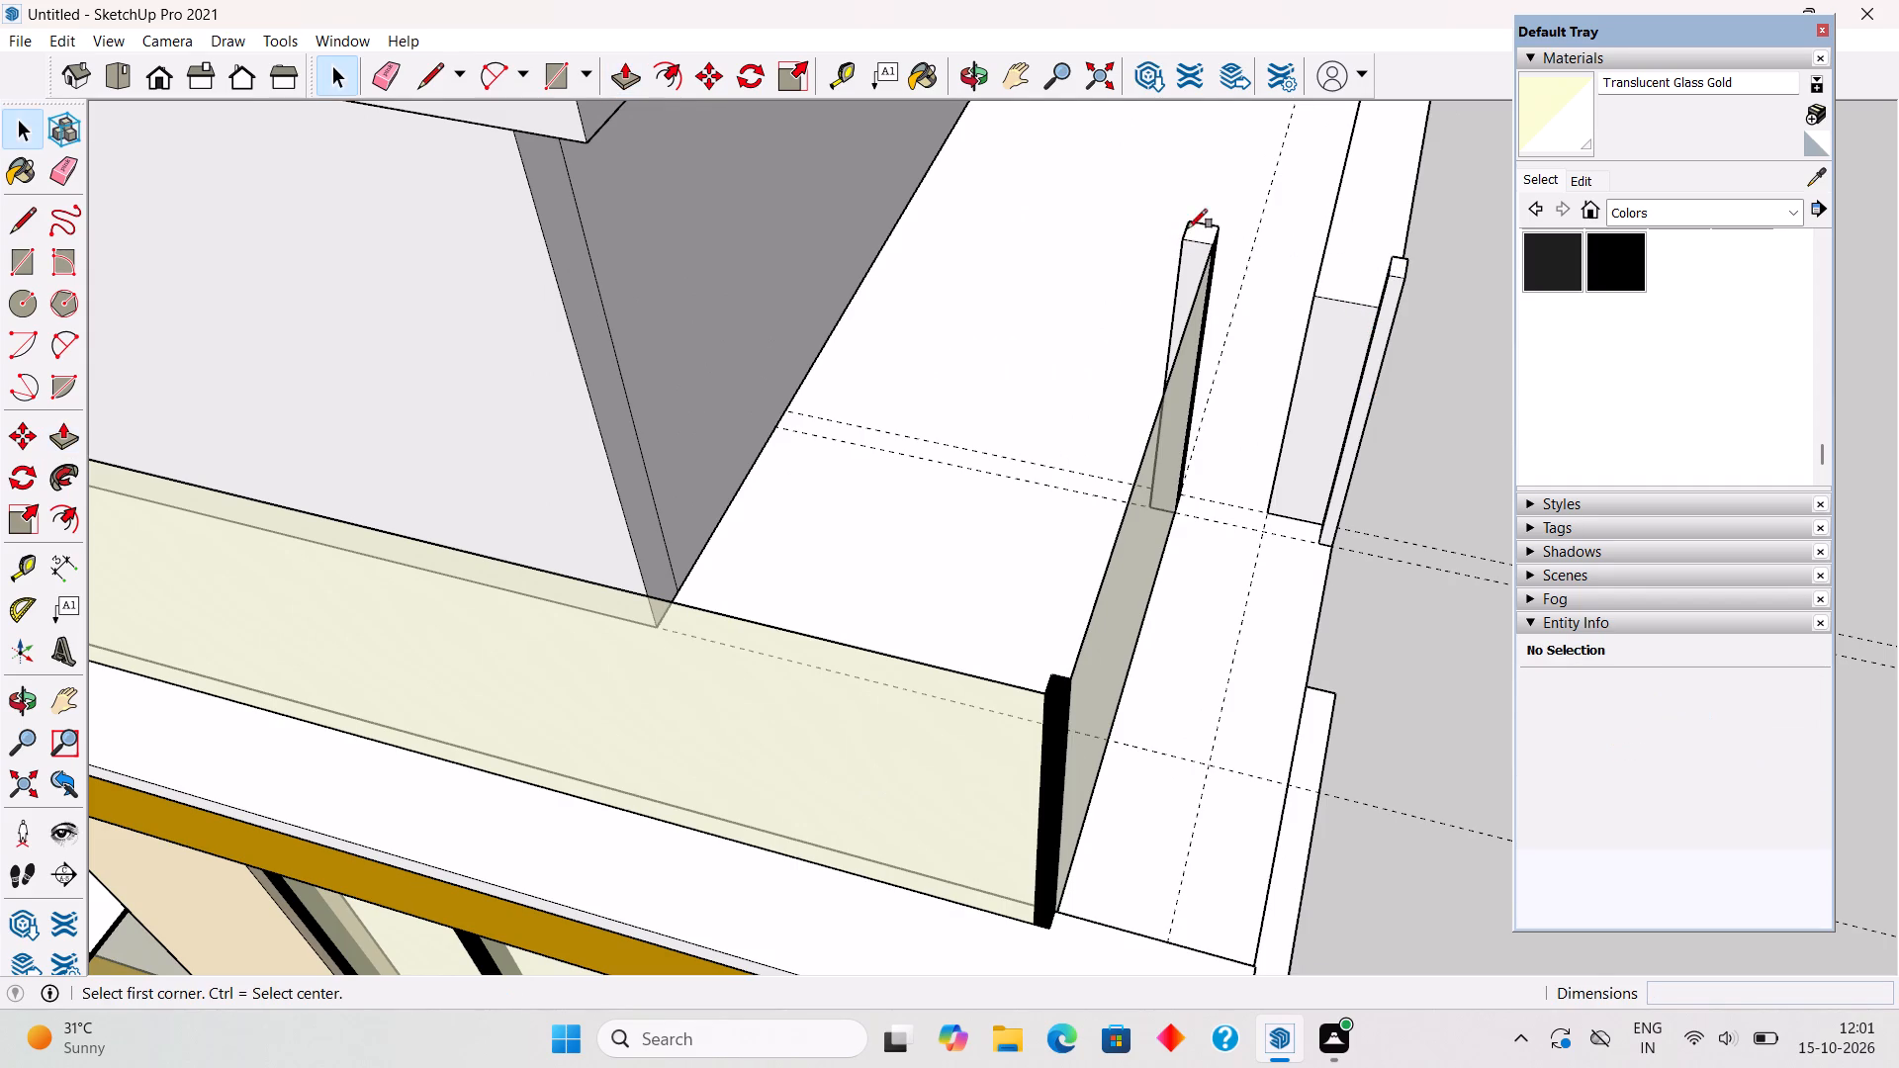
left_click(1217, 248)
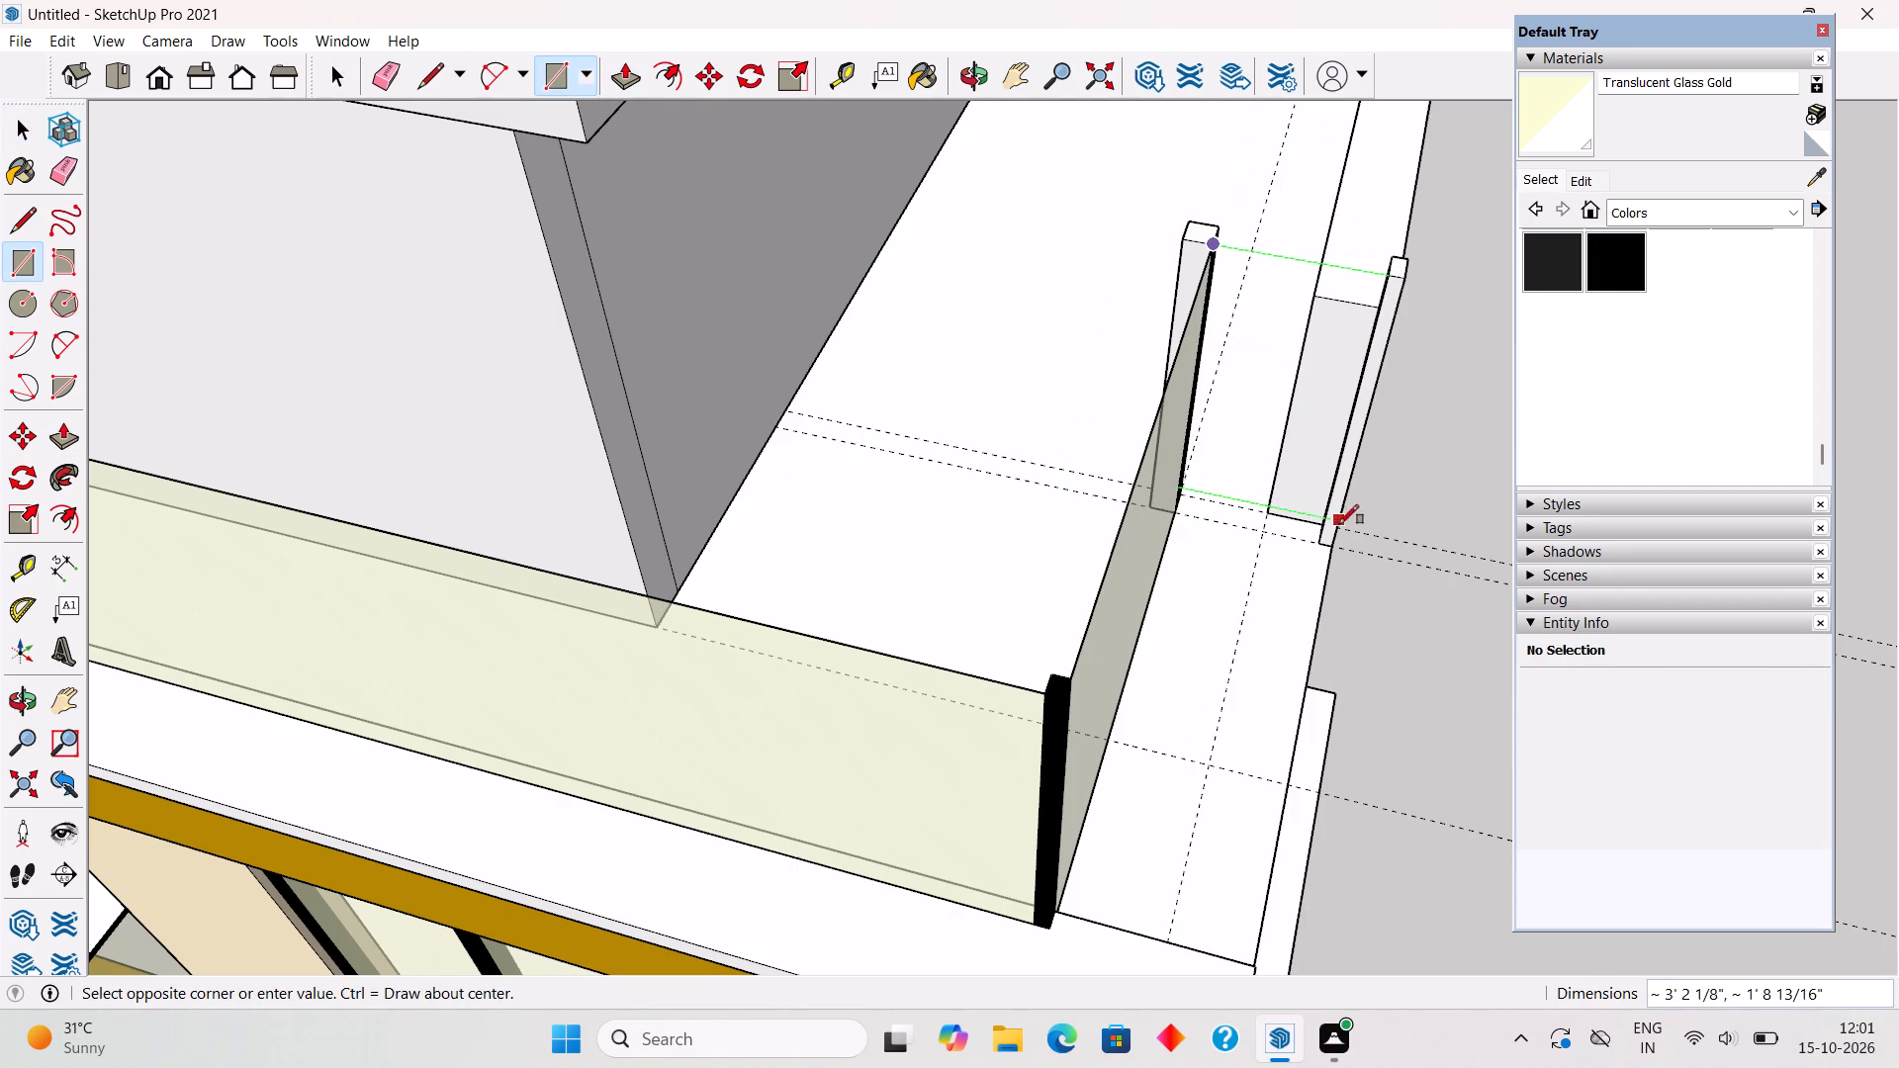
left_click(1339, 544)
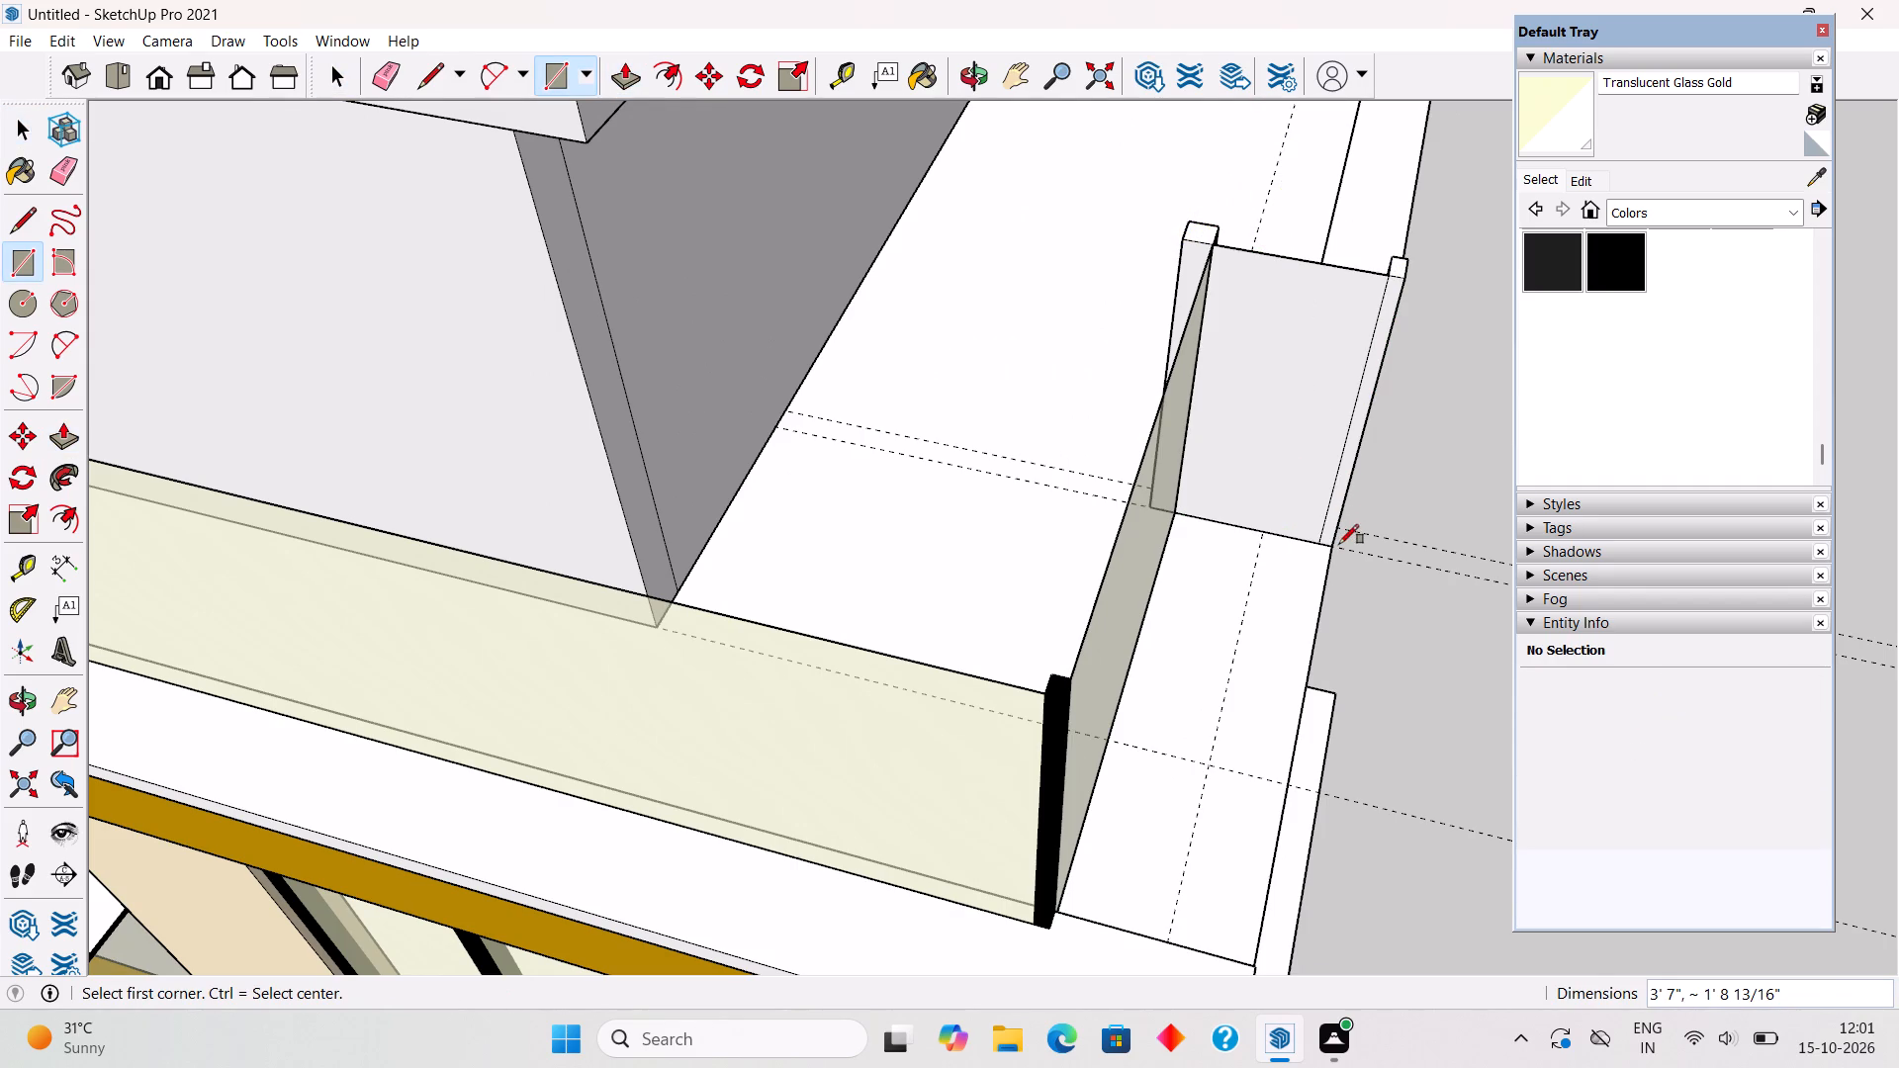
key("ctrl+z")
Draw a vertical panel rectangle 3' 7" by about 1' 7 1/8" from the top of the railing's end post to the new post's base.
left_click(1216, 253)
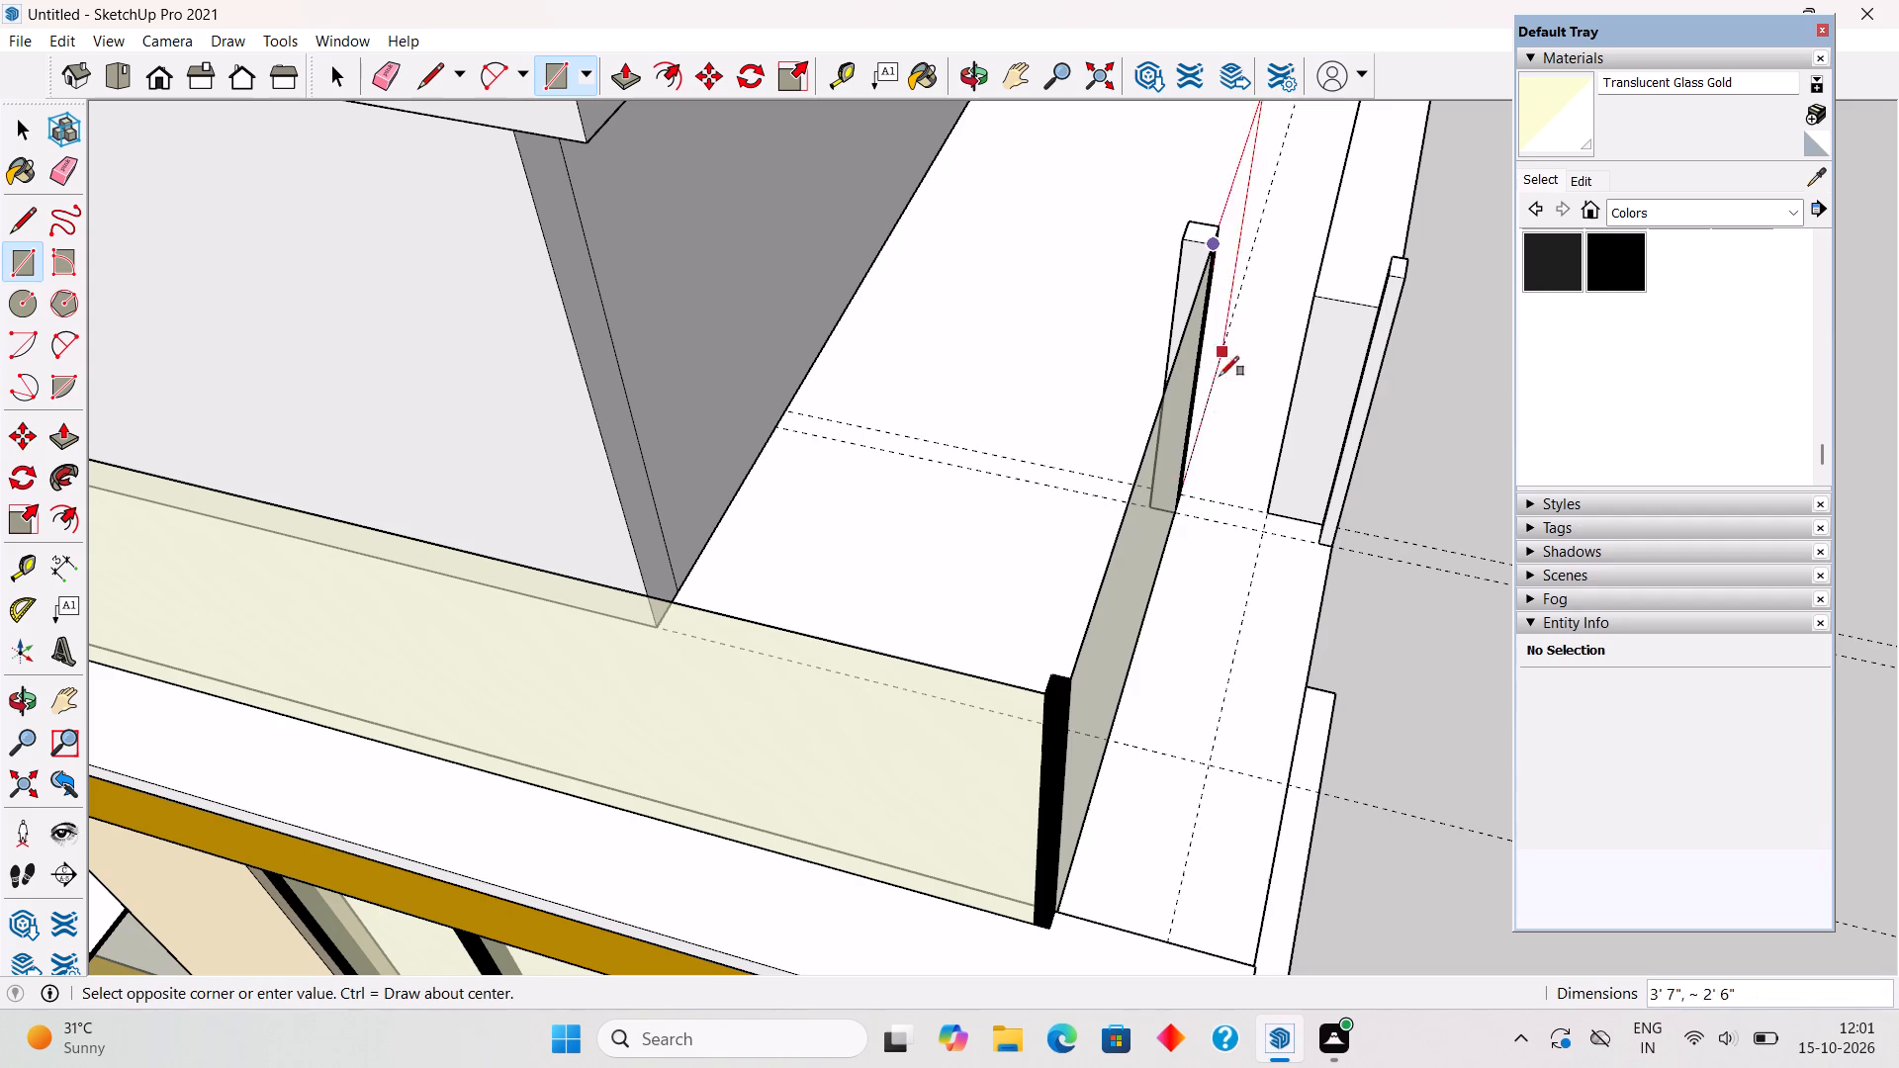
left_click(1317, 539)
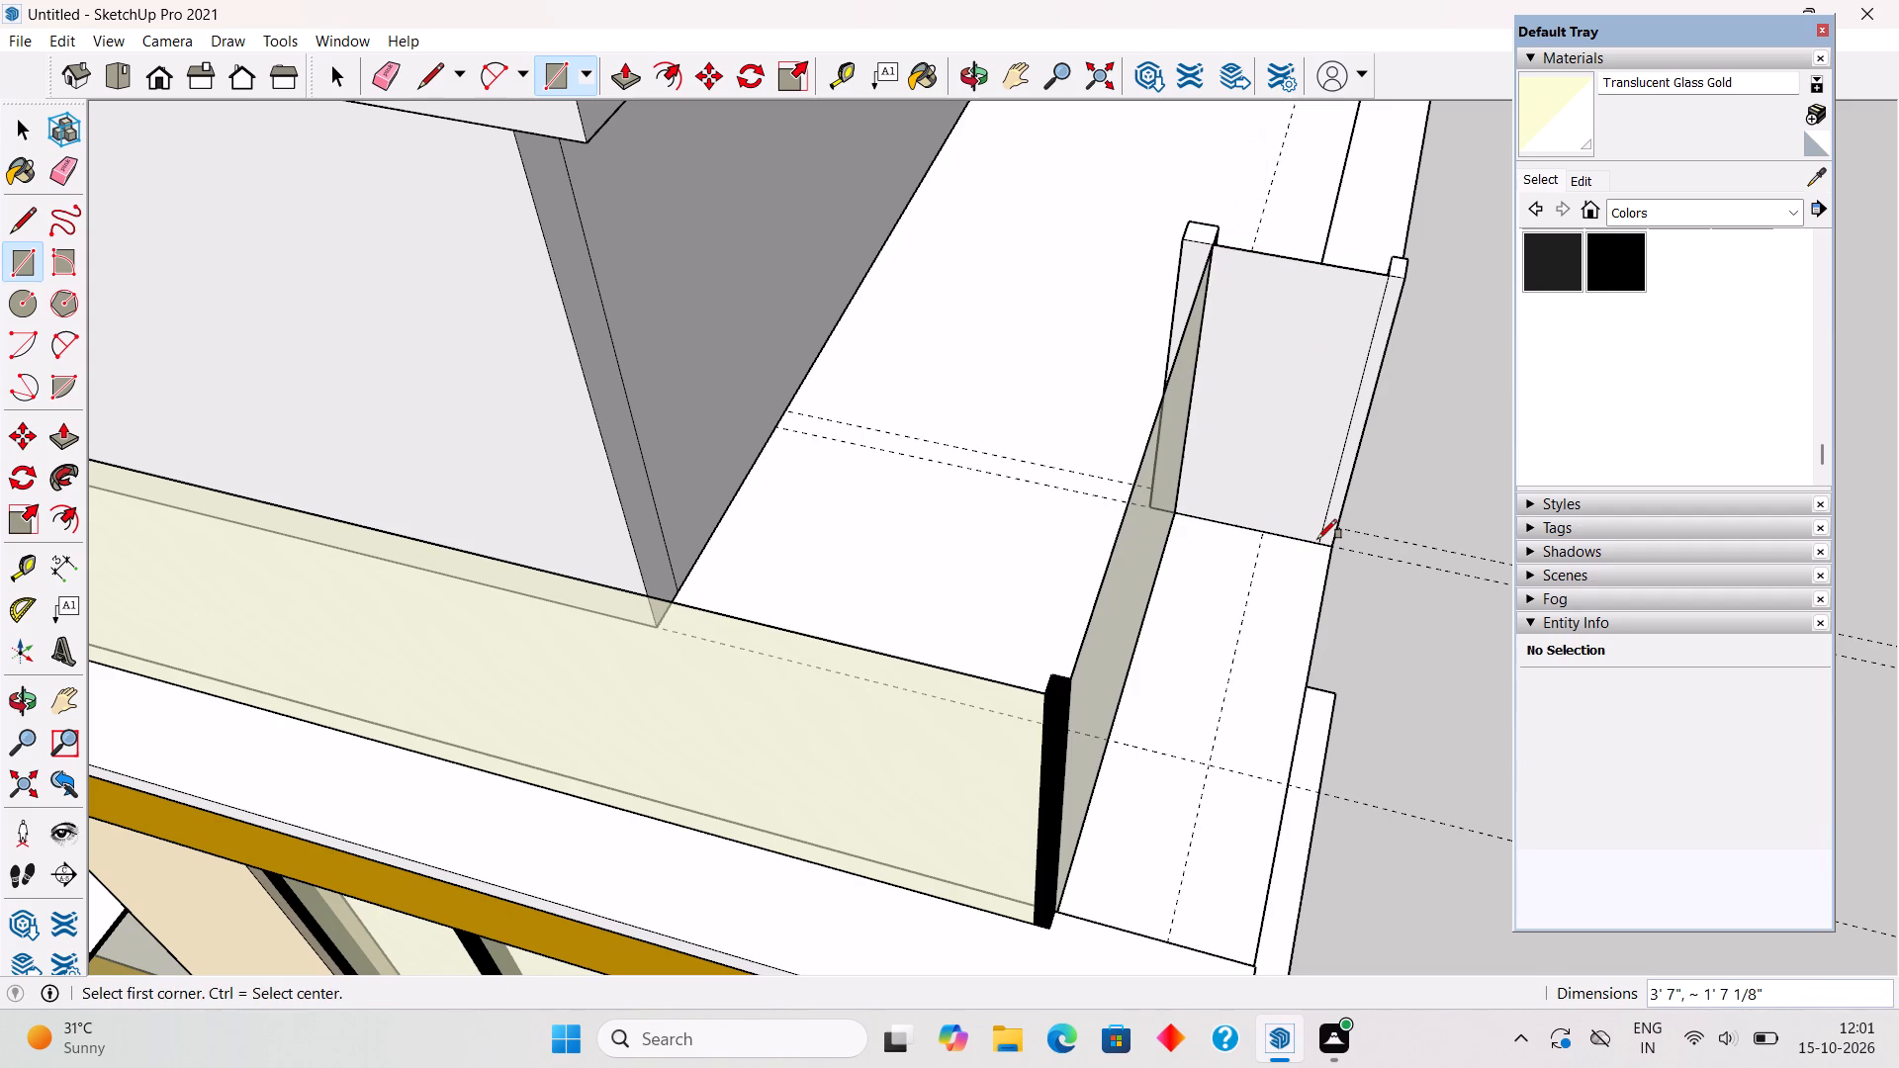
Group the new vertical panel together with its connected outer post.
key("space")
triple_click(1318, 365)
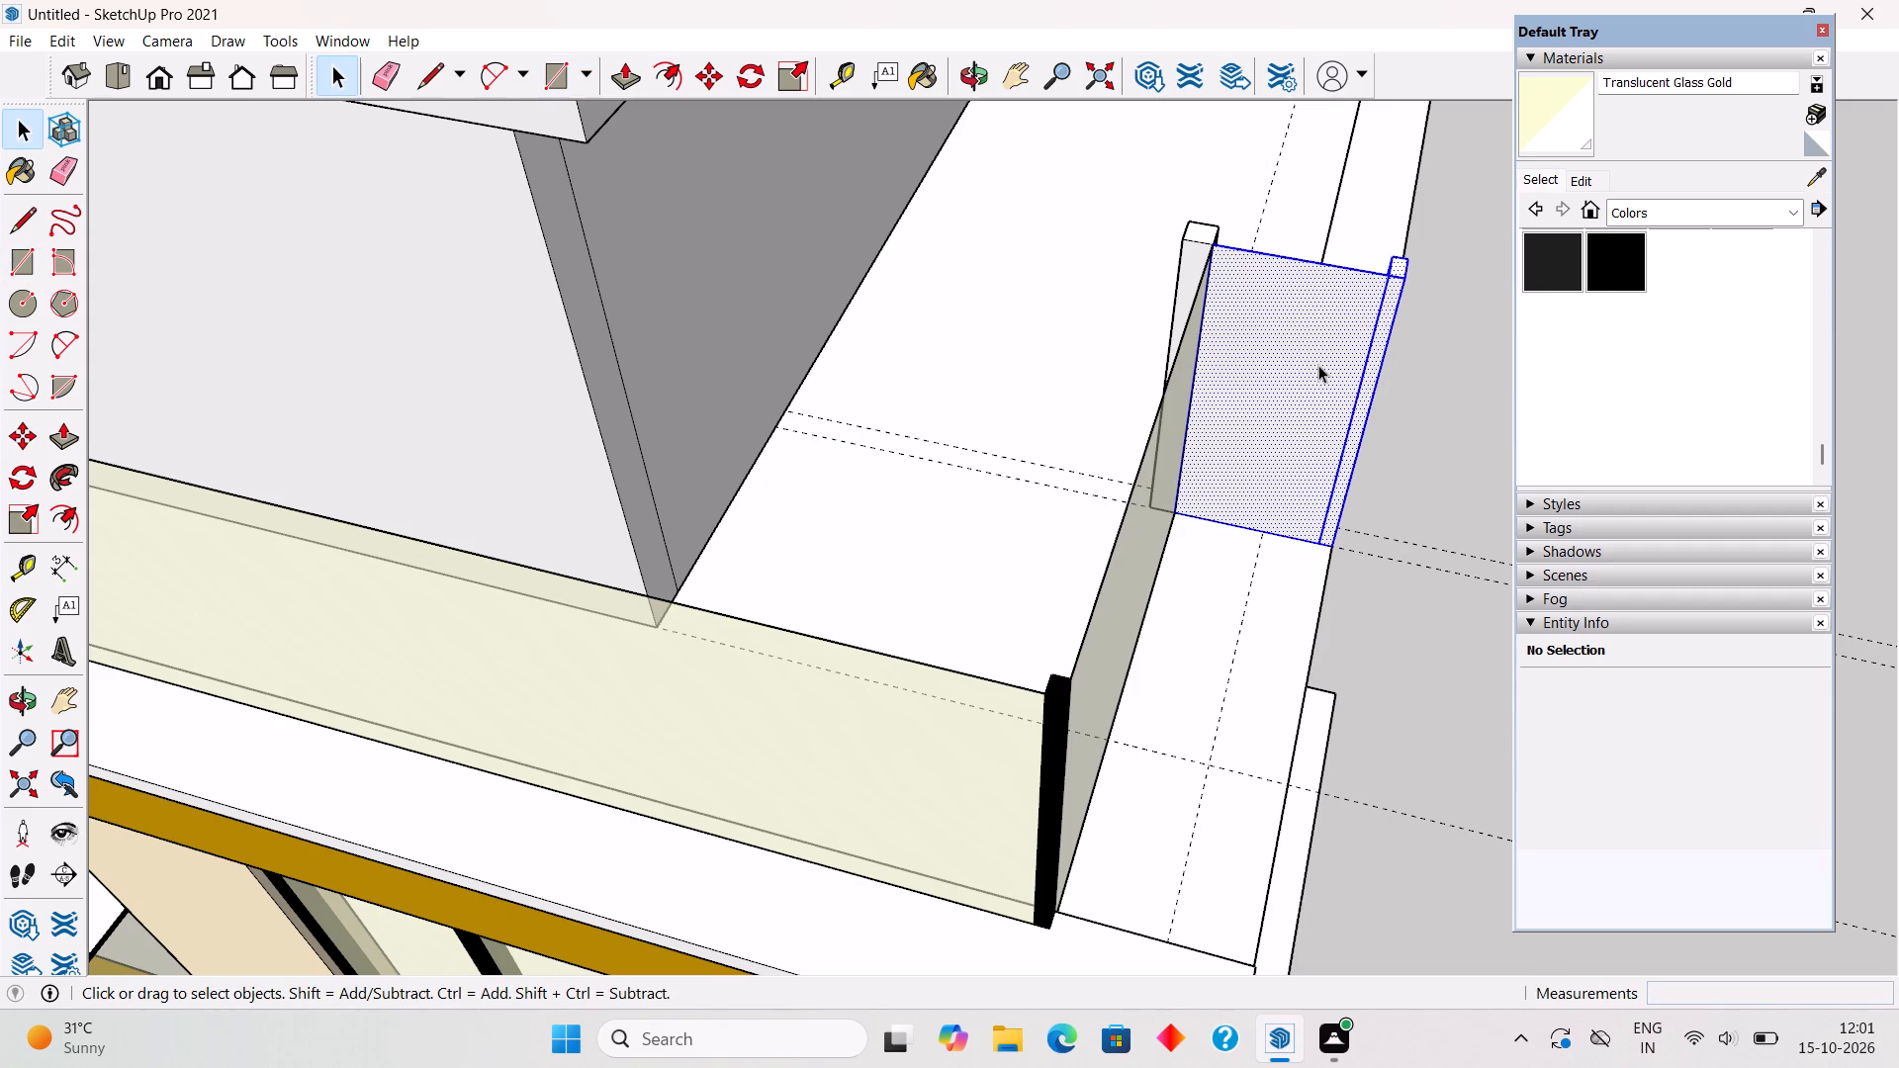
right_click(1318, 365)
left_click(1420, 576)
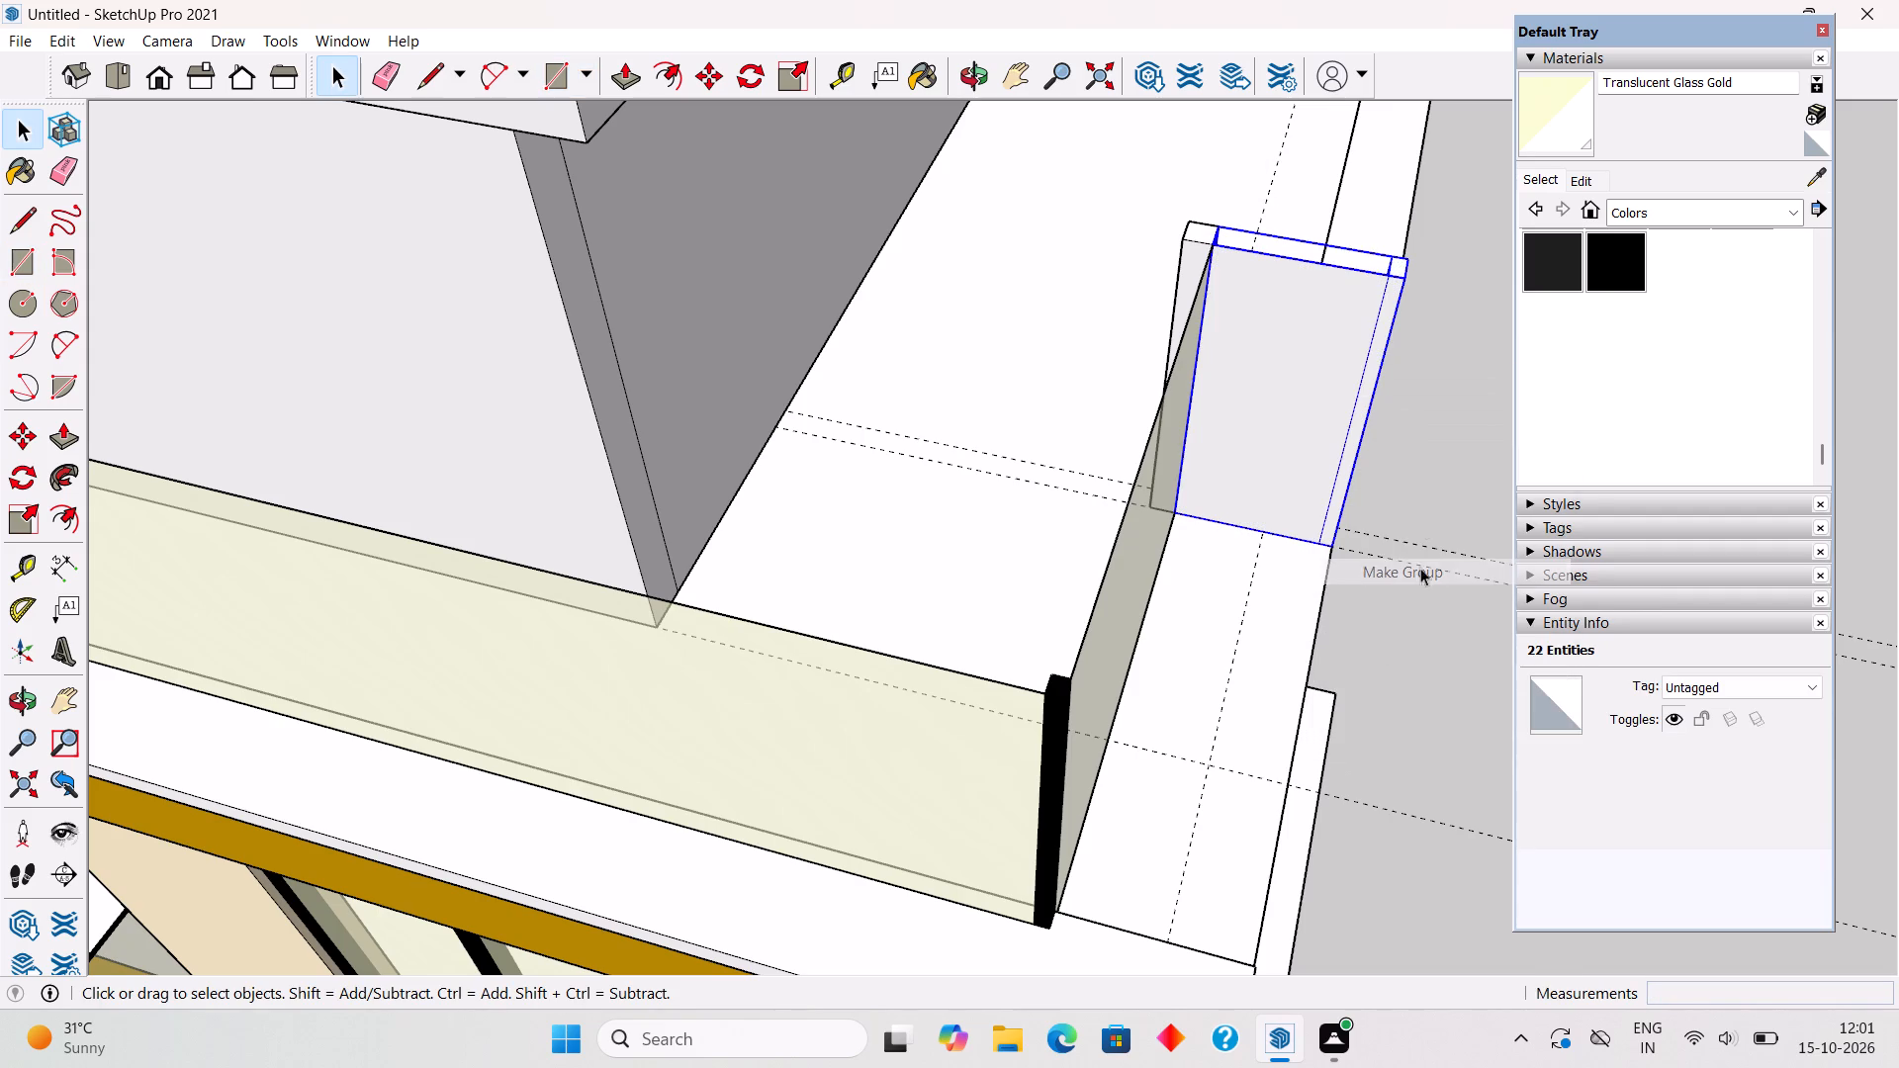
left_click(1420, 443)
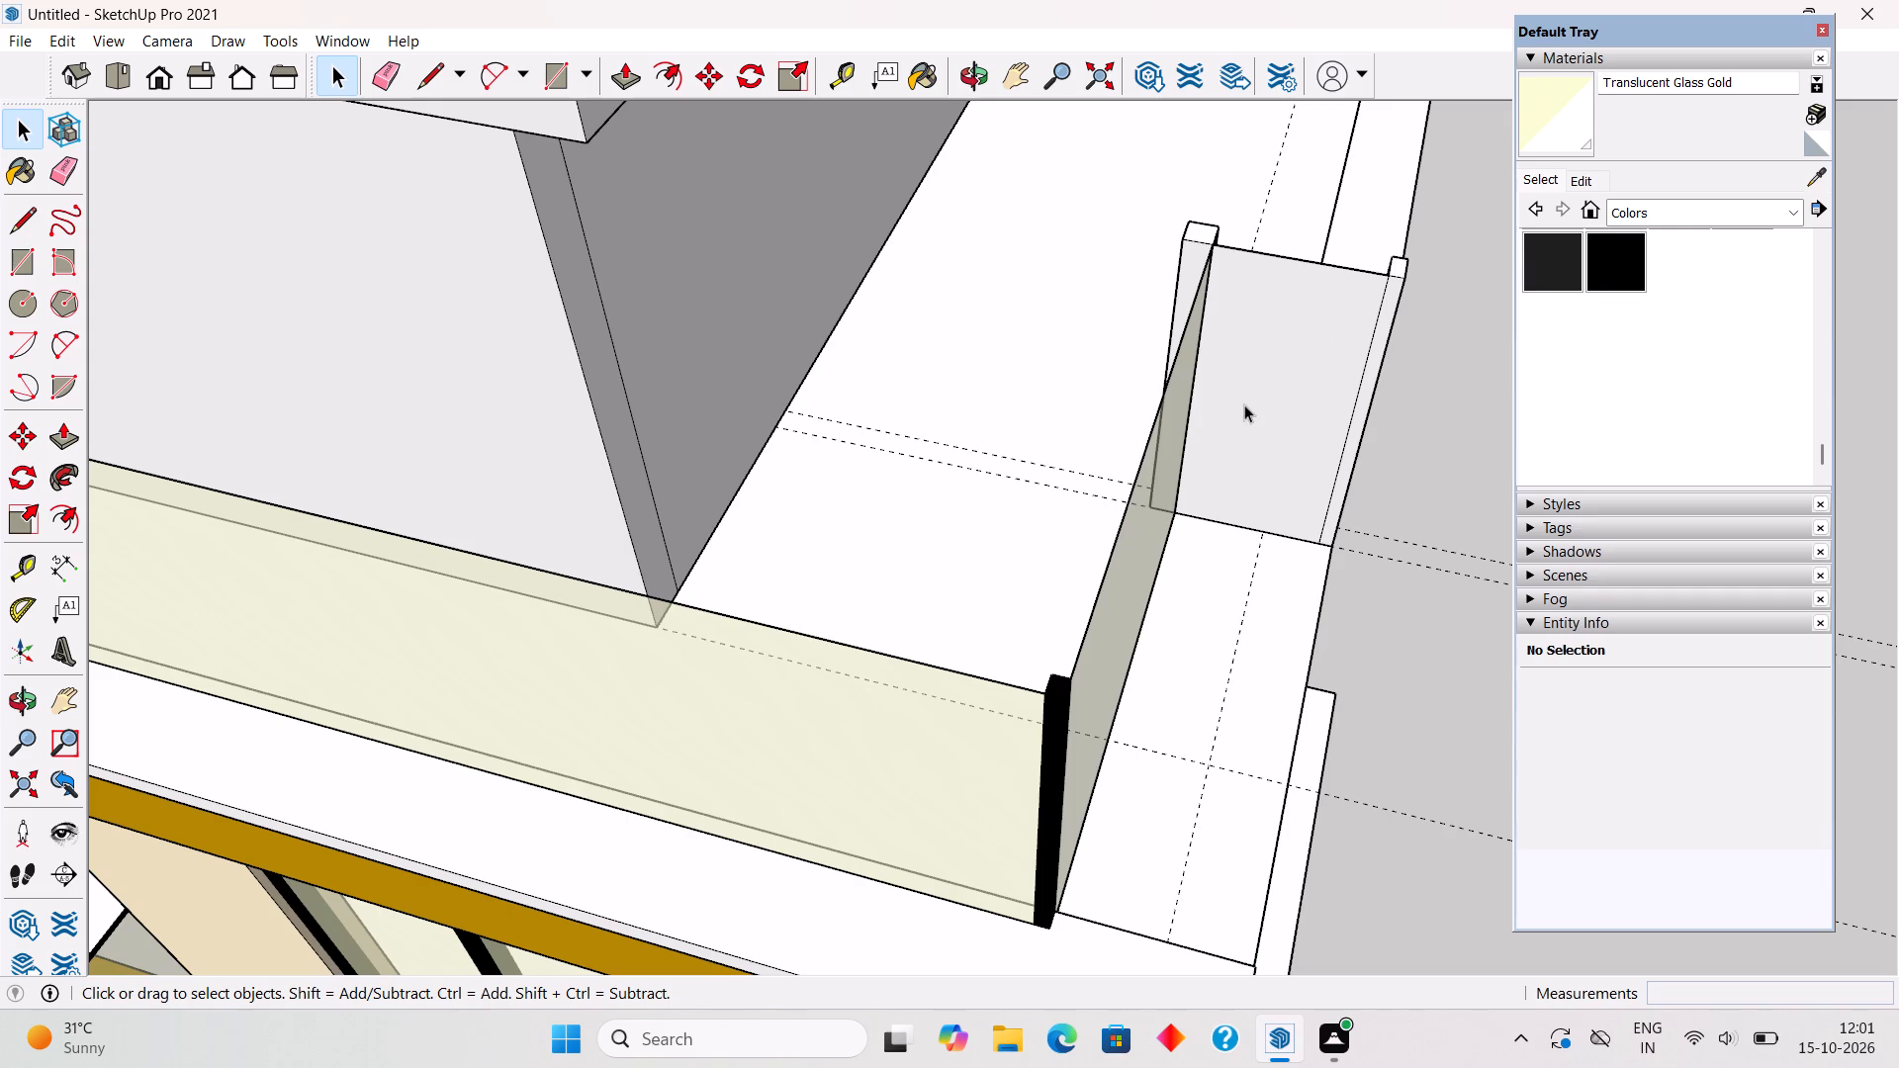
Inside the new group, paint the panel face with Translucent Glass Gold.
triple_click(1293, 389)
left_click(1353, 304)
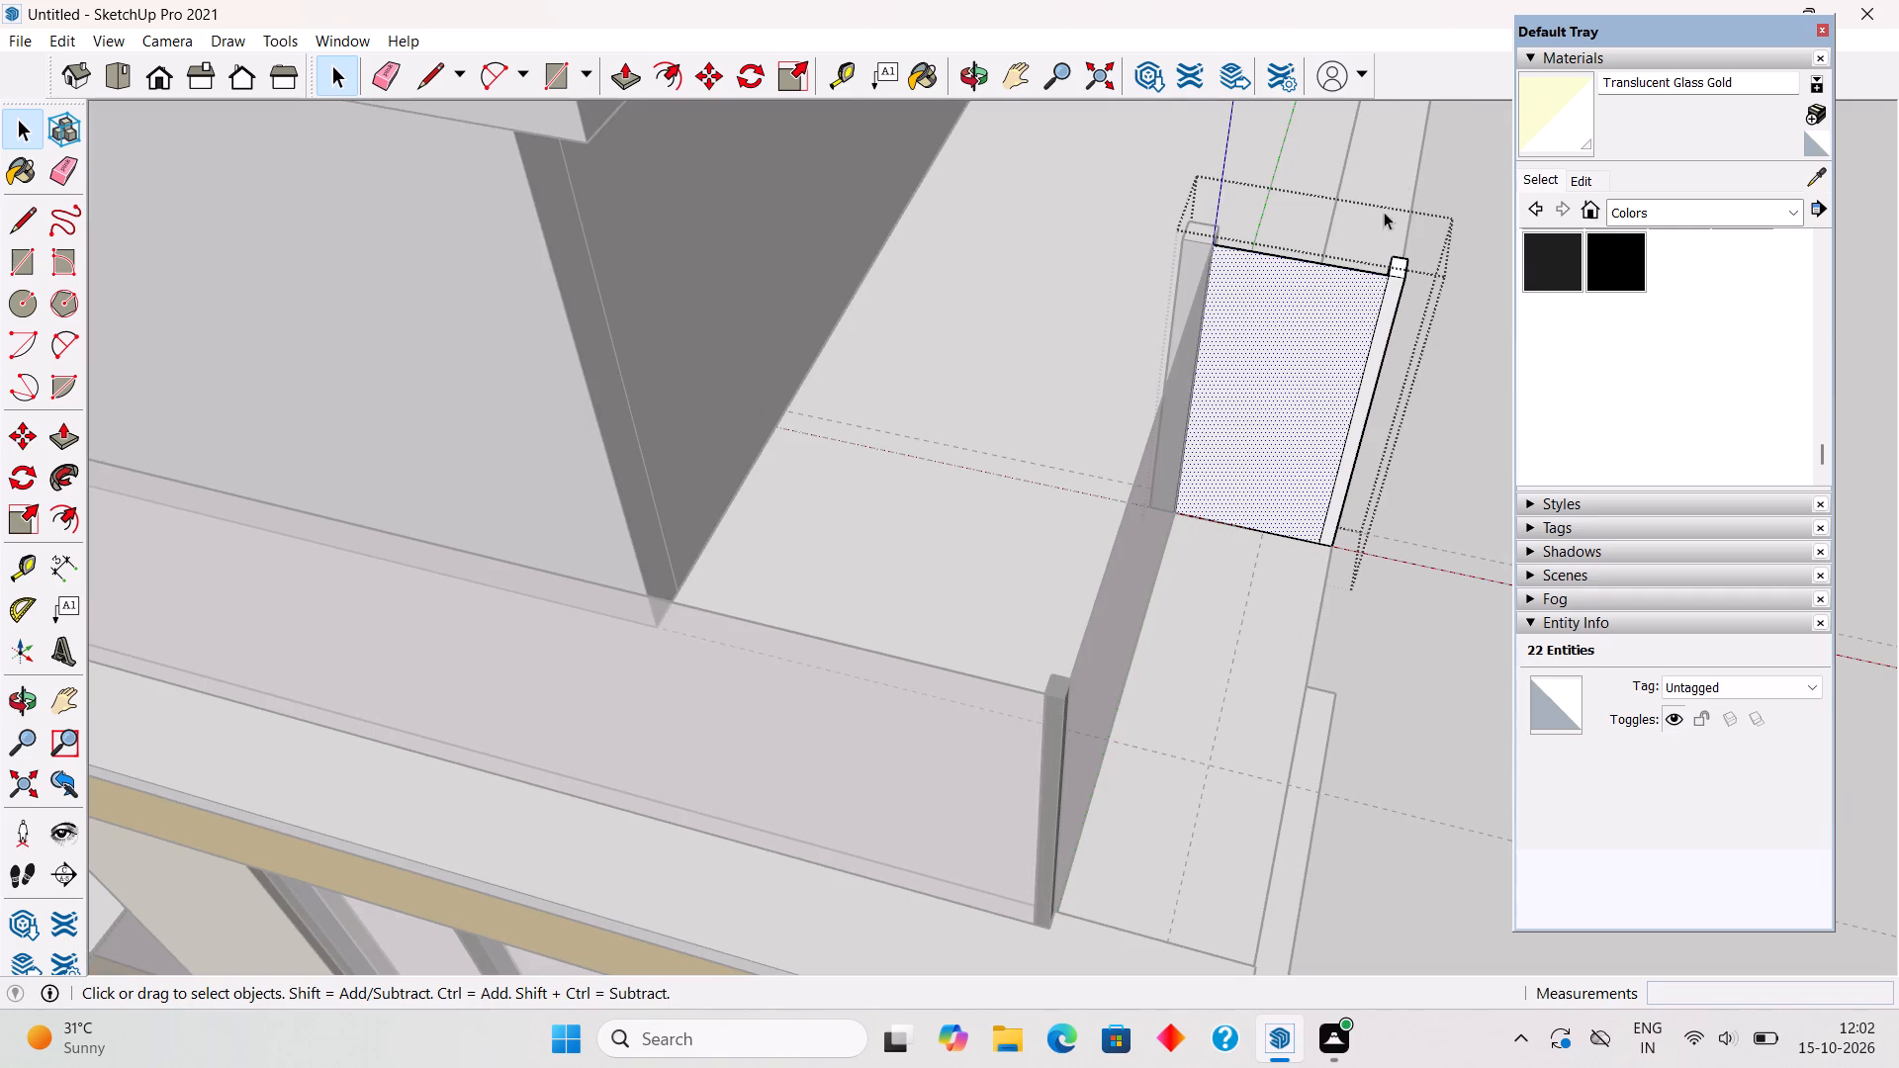
left_click(1537, 115)
left_click(1285, 363)
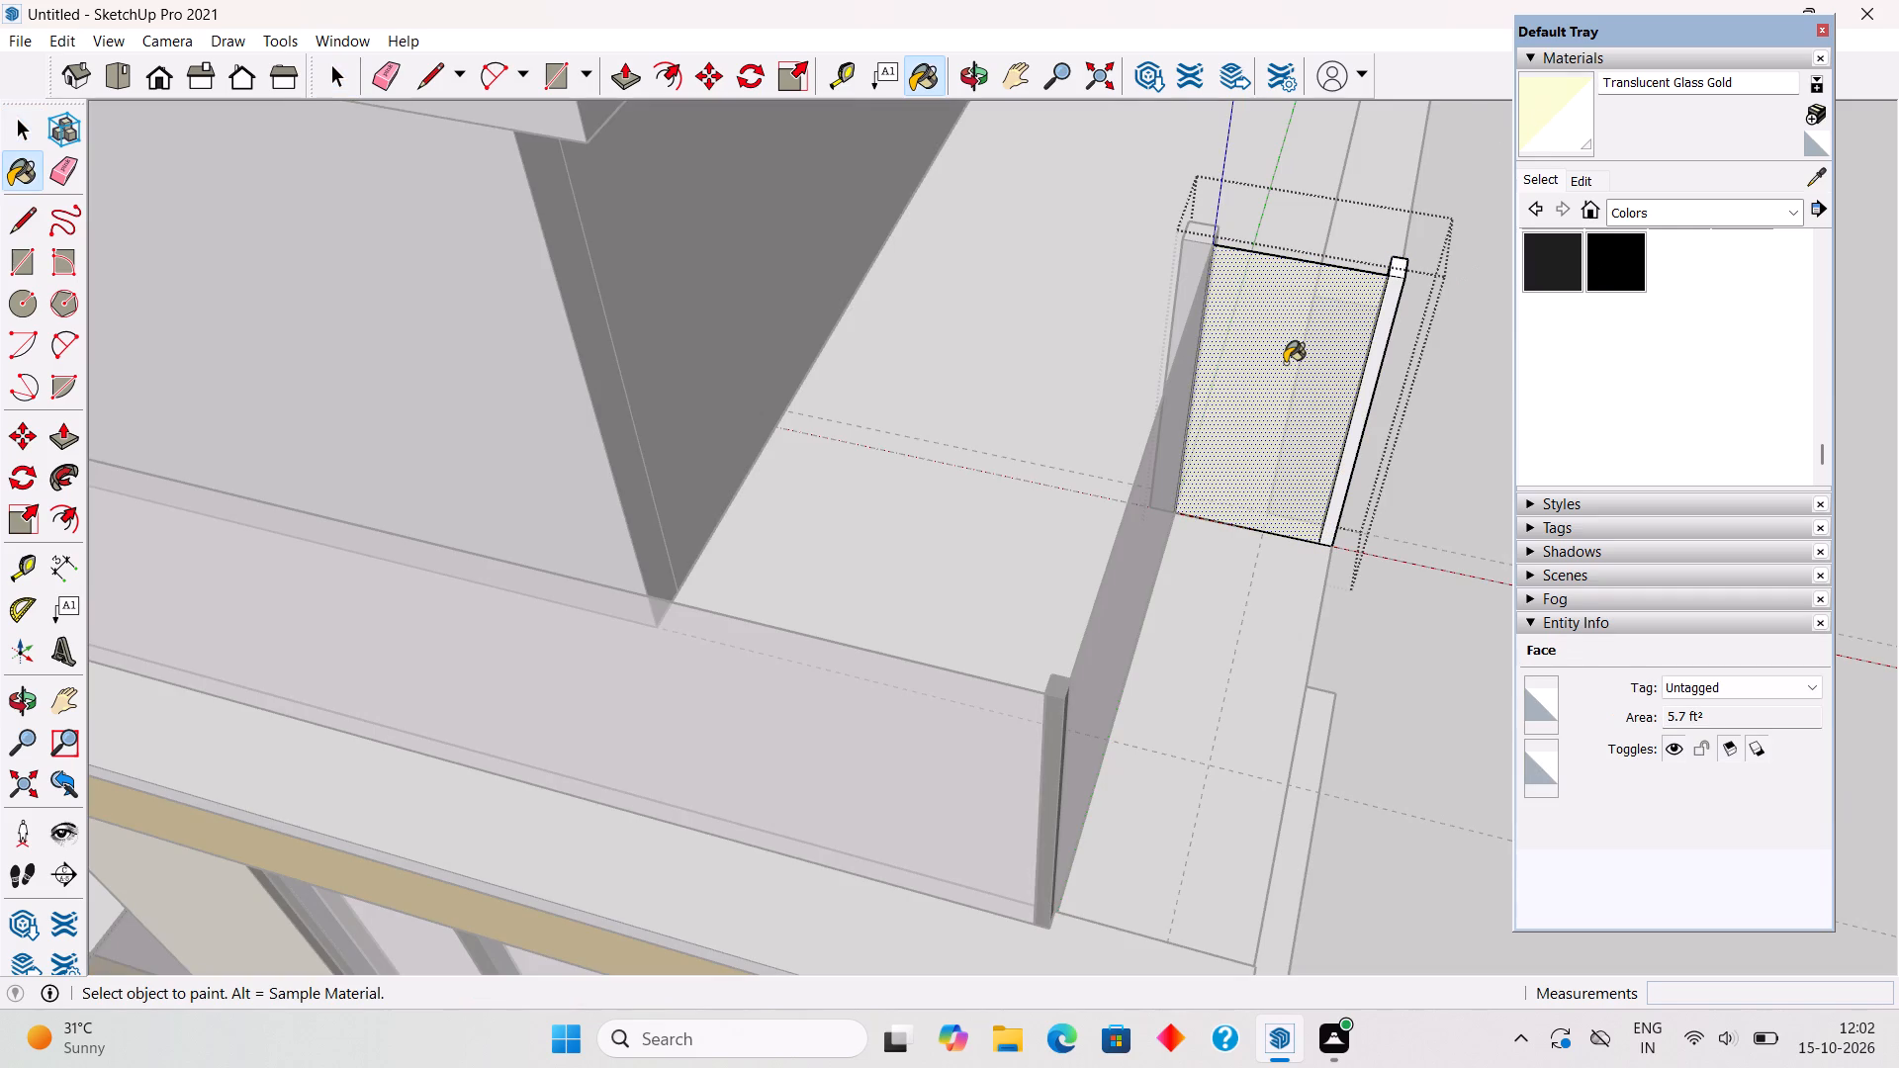
Paint the visible faces of the group's slim outer post black with Color M09, and close the group.
key("space")
left_click(1363, 392)
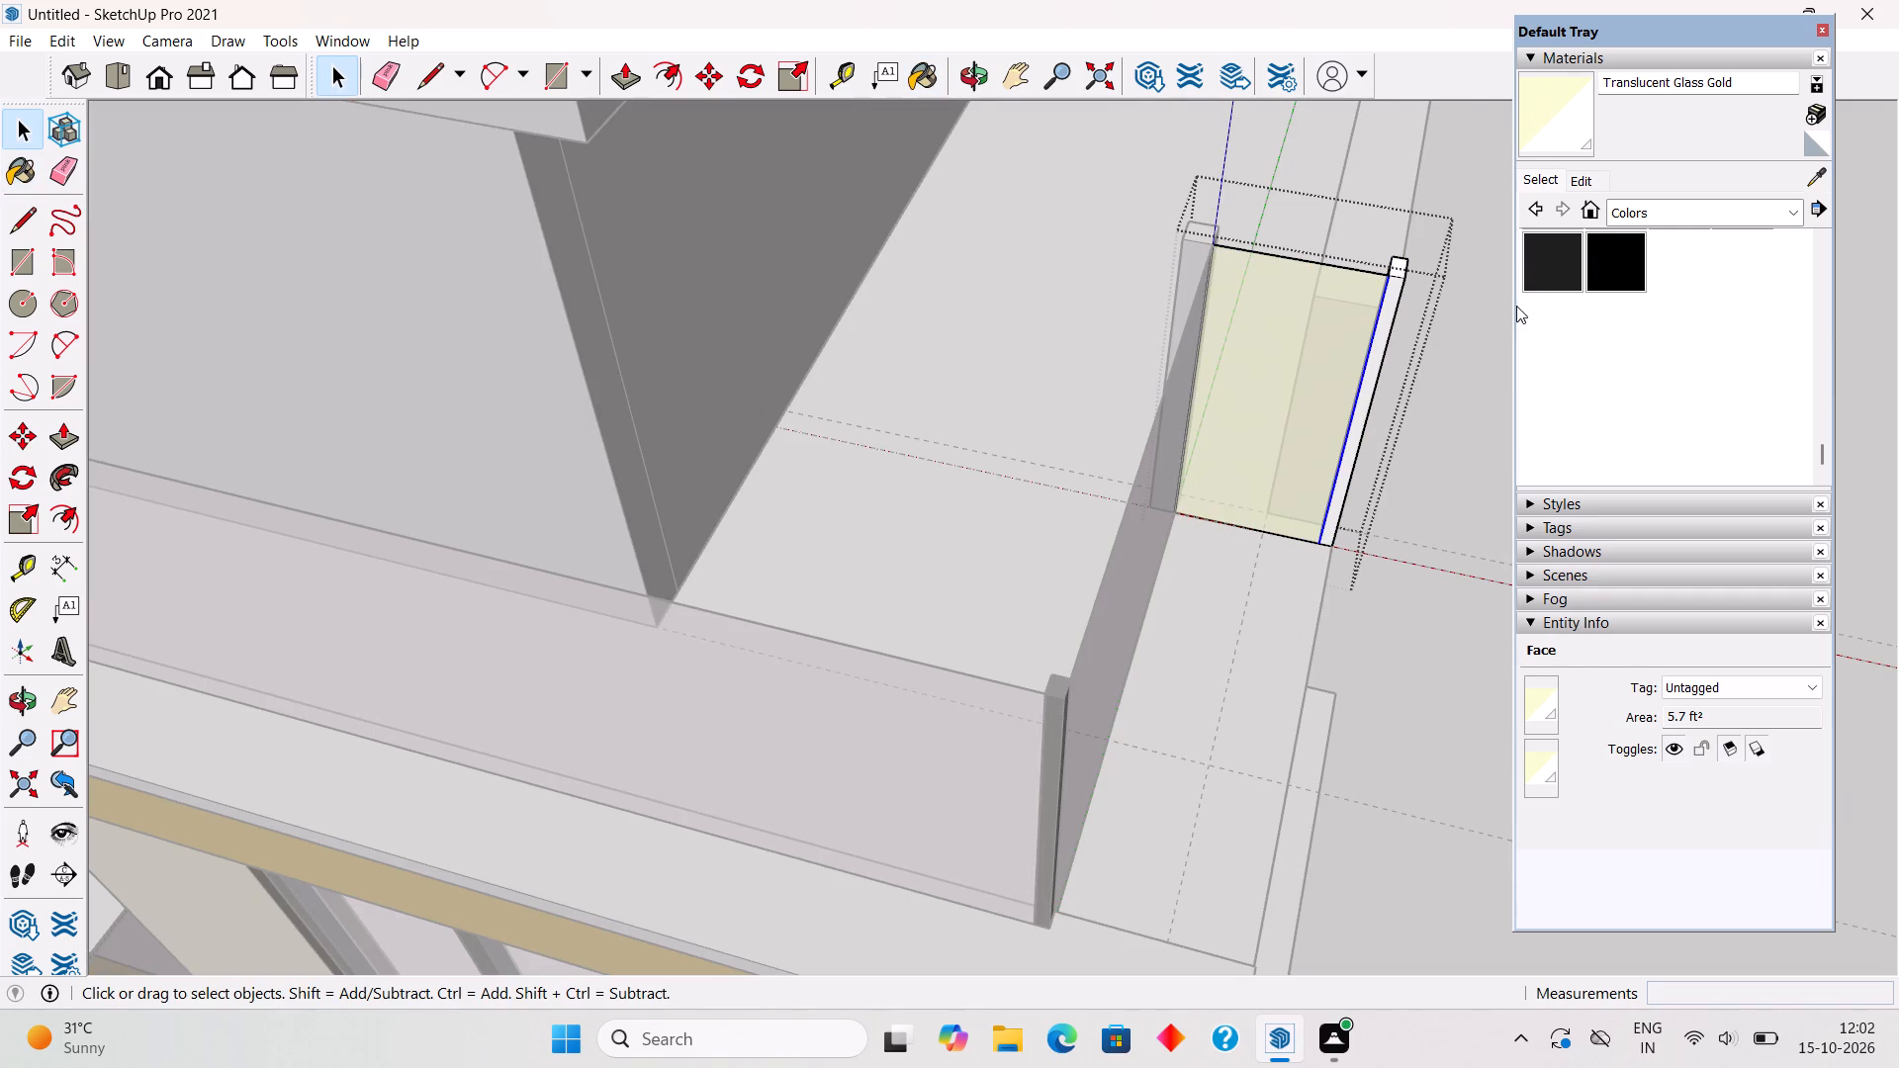
left_click(1605, 257)
left_click(1390, 320)
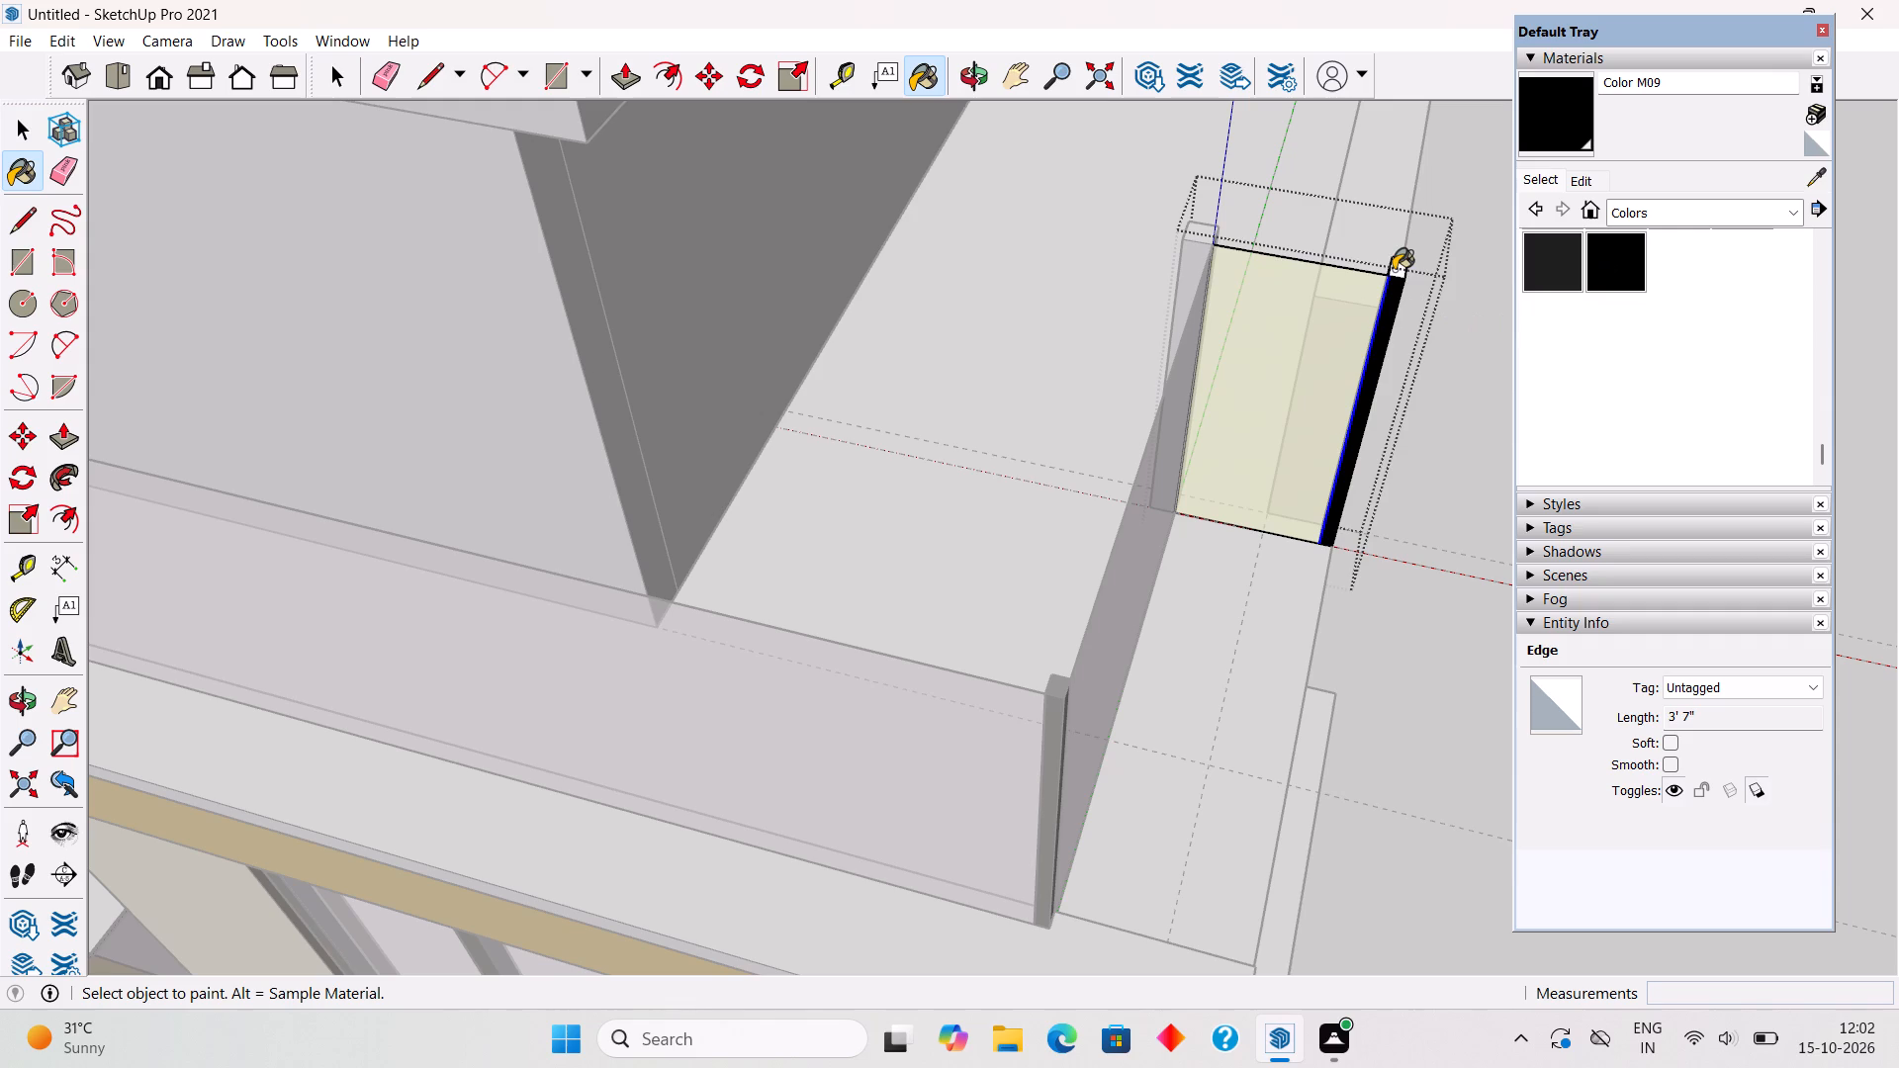
left_click(1398, 274)
middle_click_drag(1382, 286, 1045, 235)
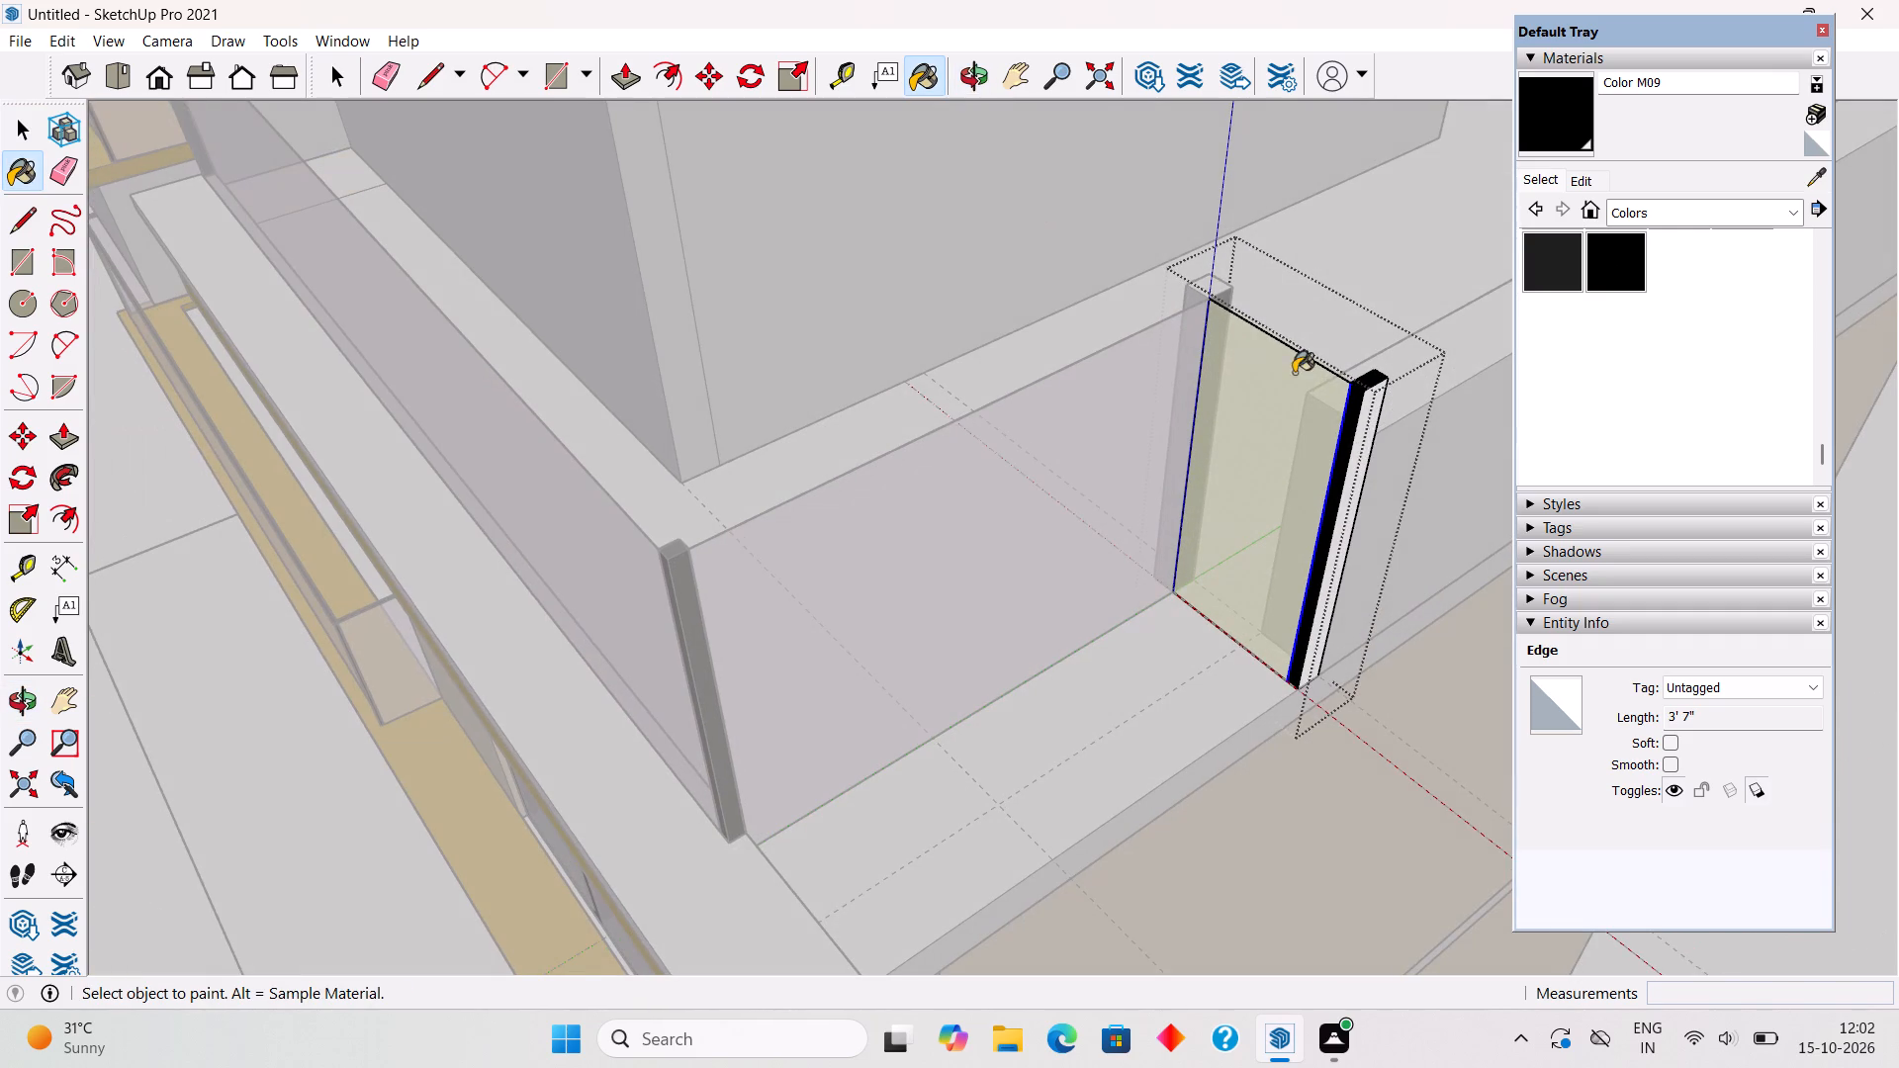
left_click(1363, 456)
middle_click_drag(1342, 387, 360, 477)
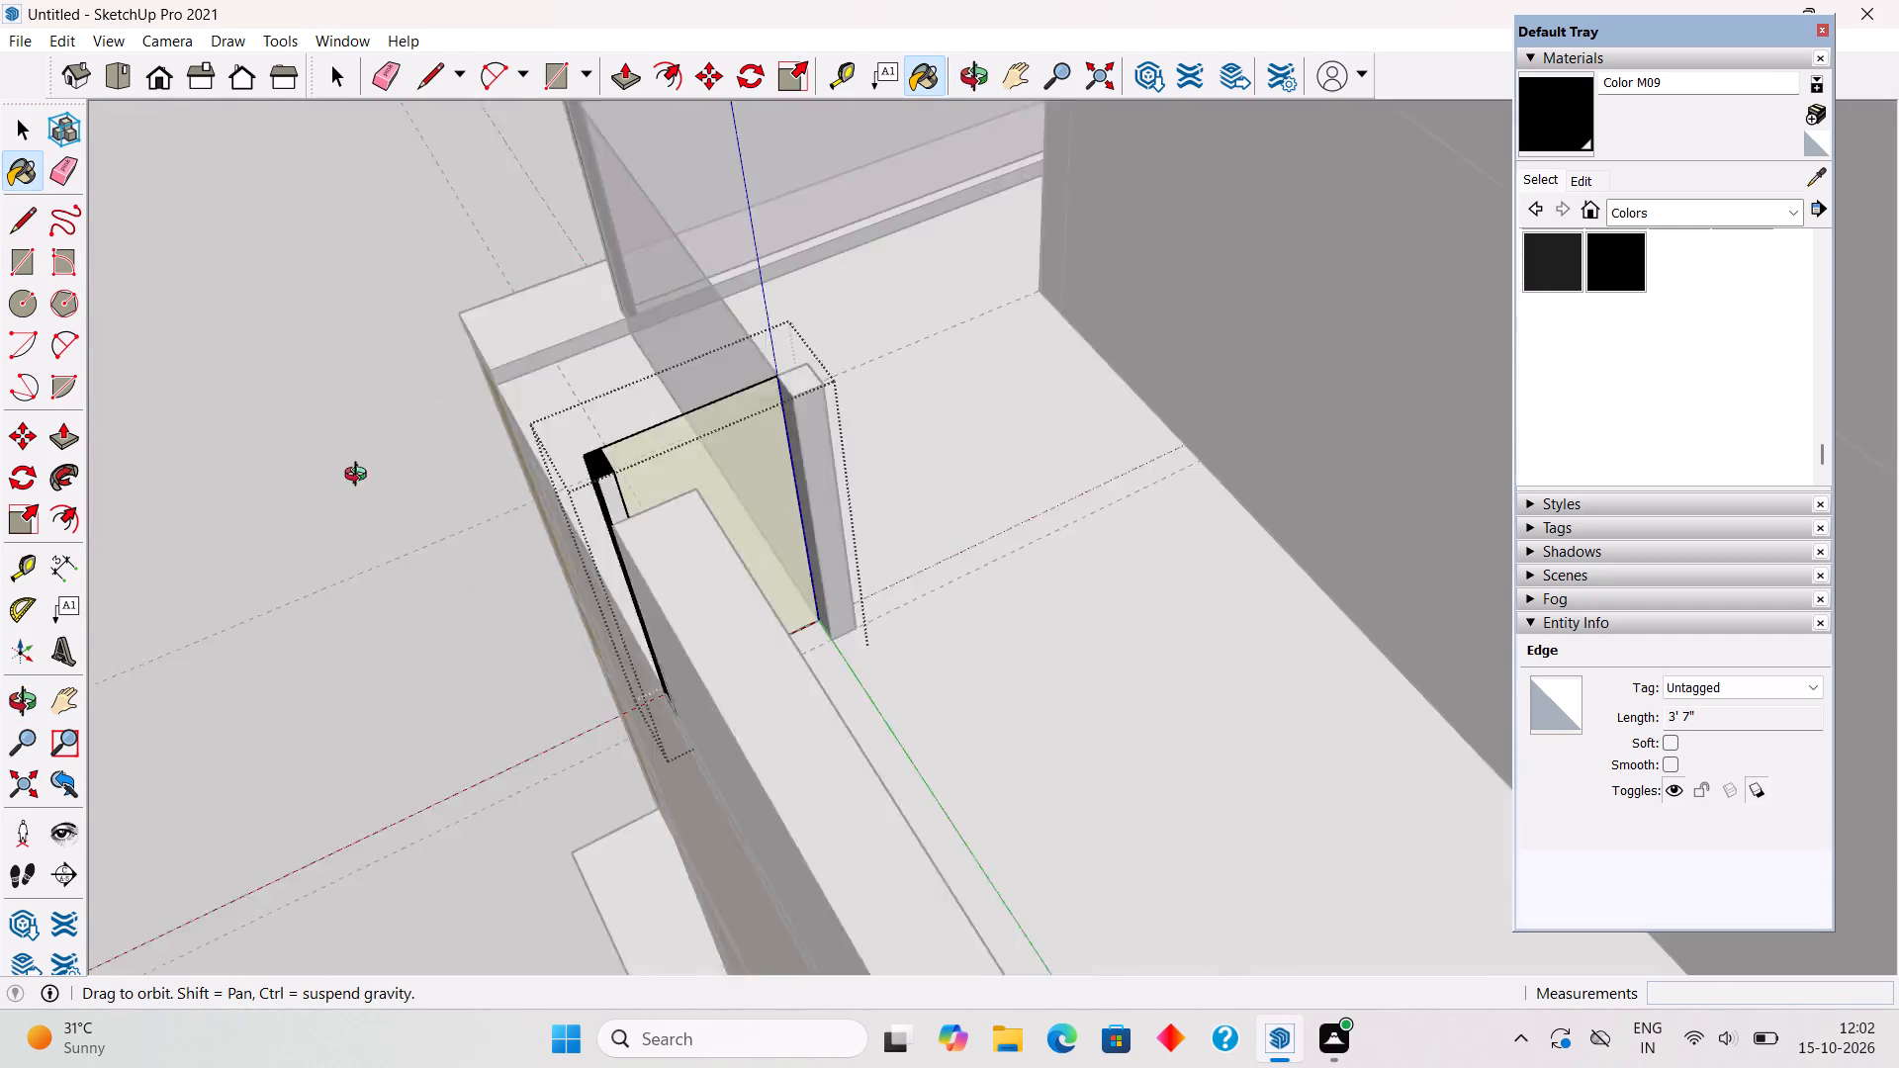
middle_click_drag(360, 477, 272, 460)
left_click(560, 397)
middle_click_drag(572, 392, 447, 409)
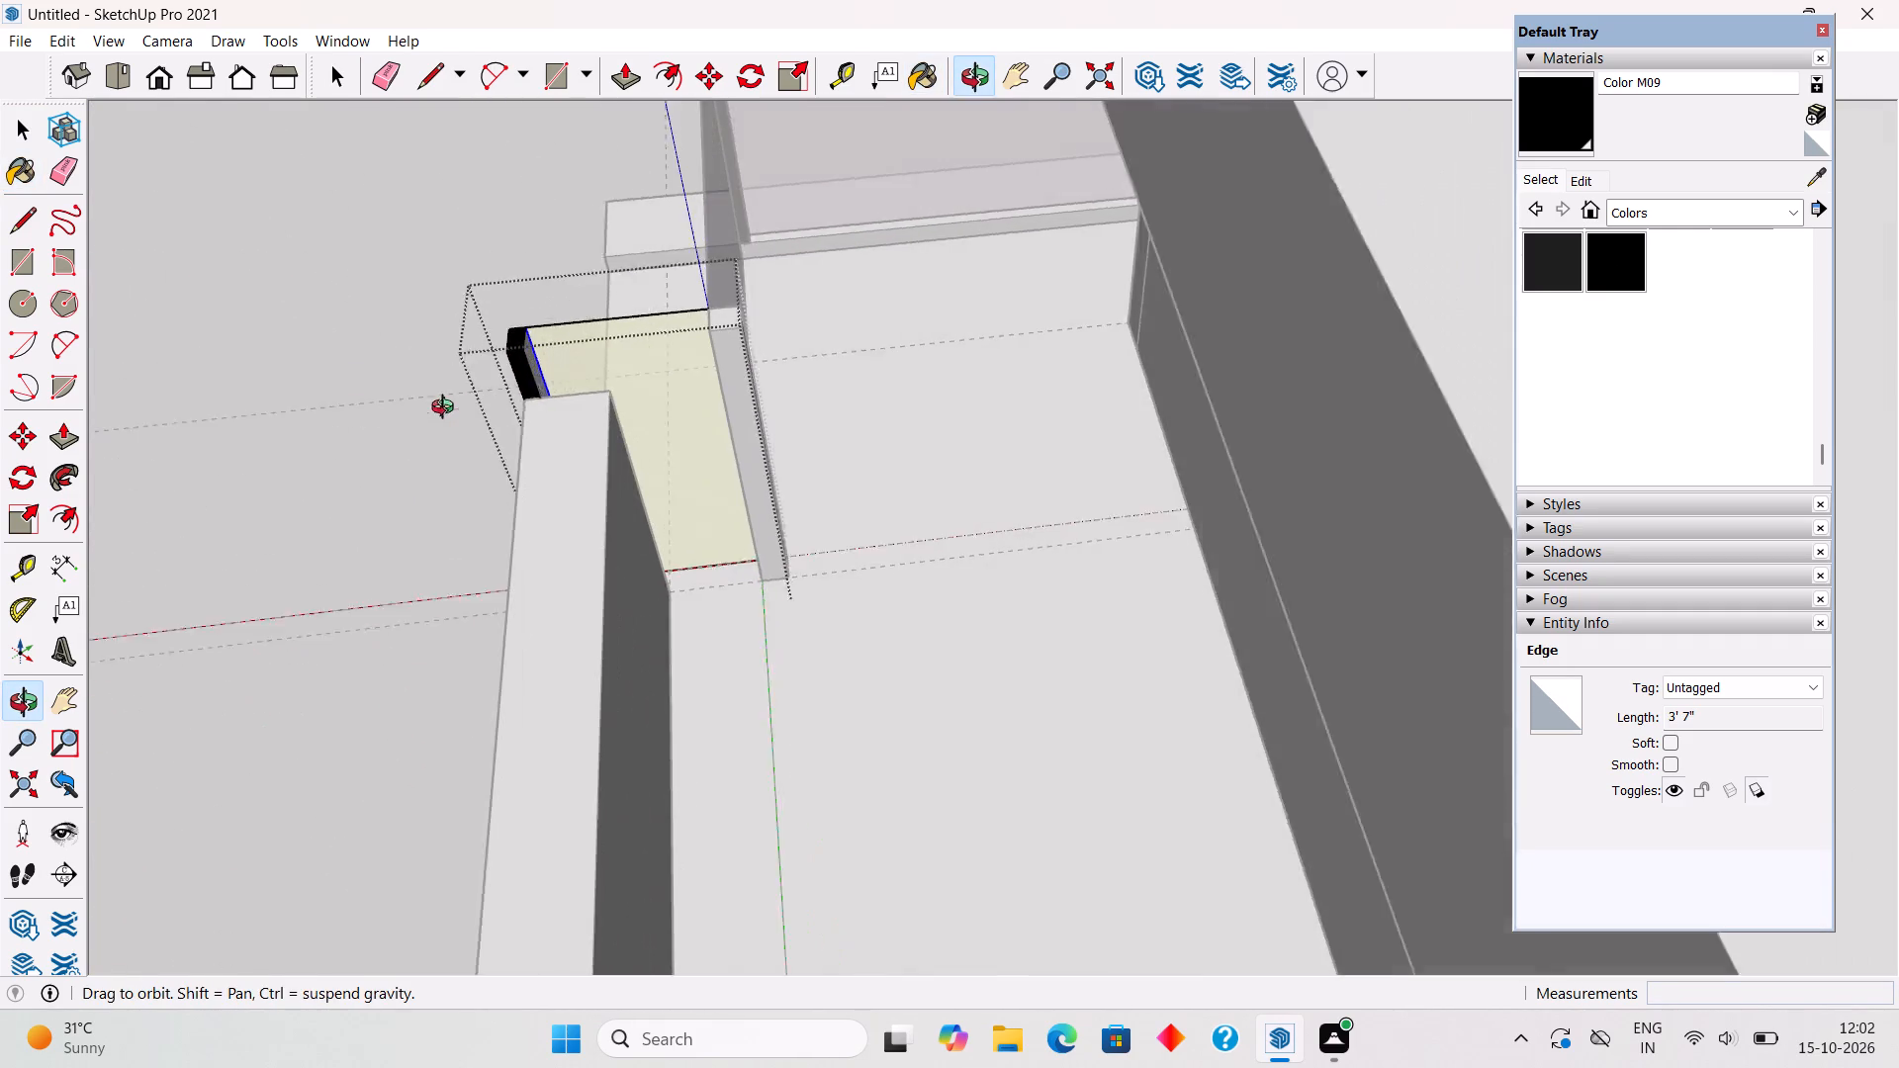
middle_click_drag(447, 409, 428, 410)
scroll(520, 340, "up", 3)
left_click(513, 327)
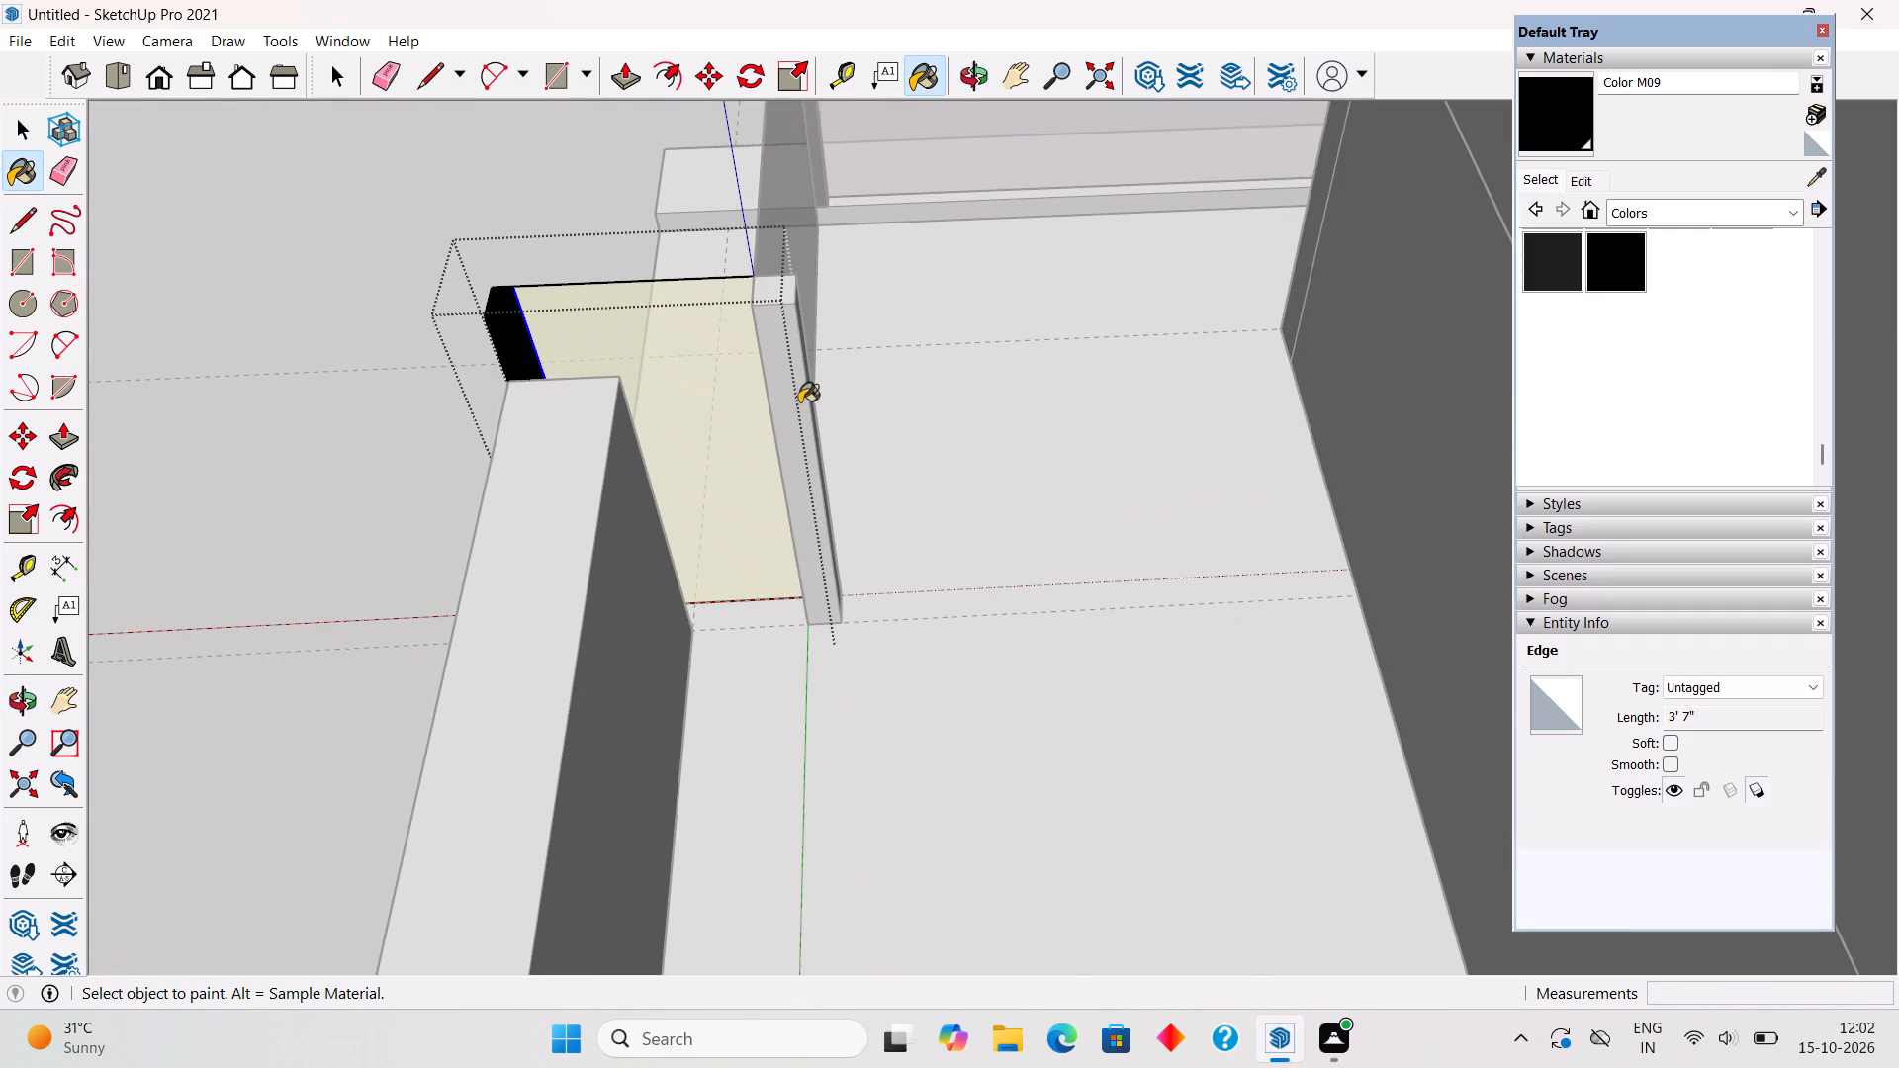
left_click(800, 400)
key("space")
left_click(546, 191)
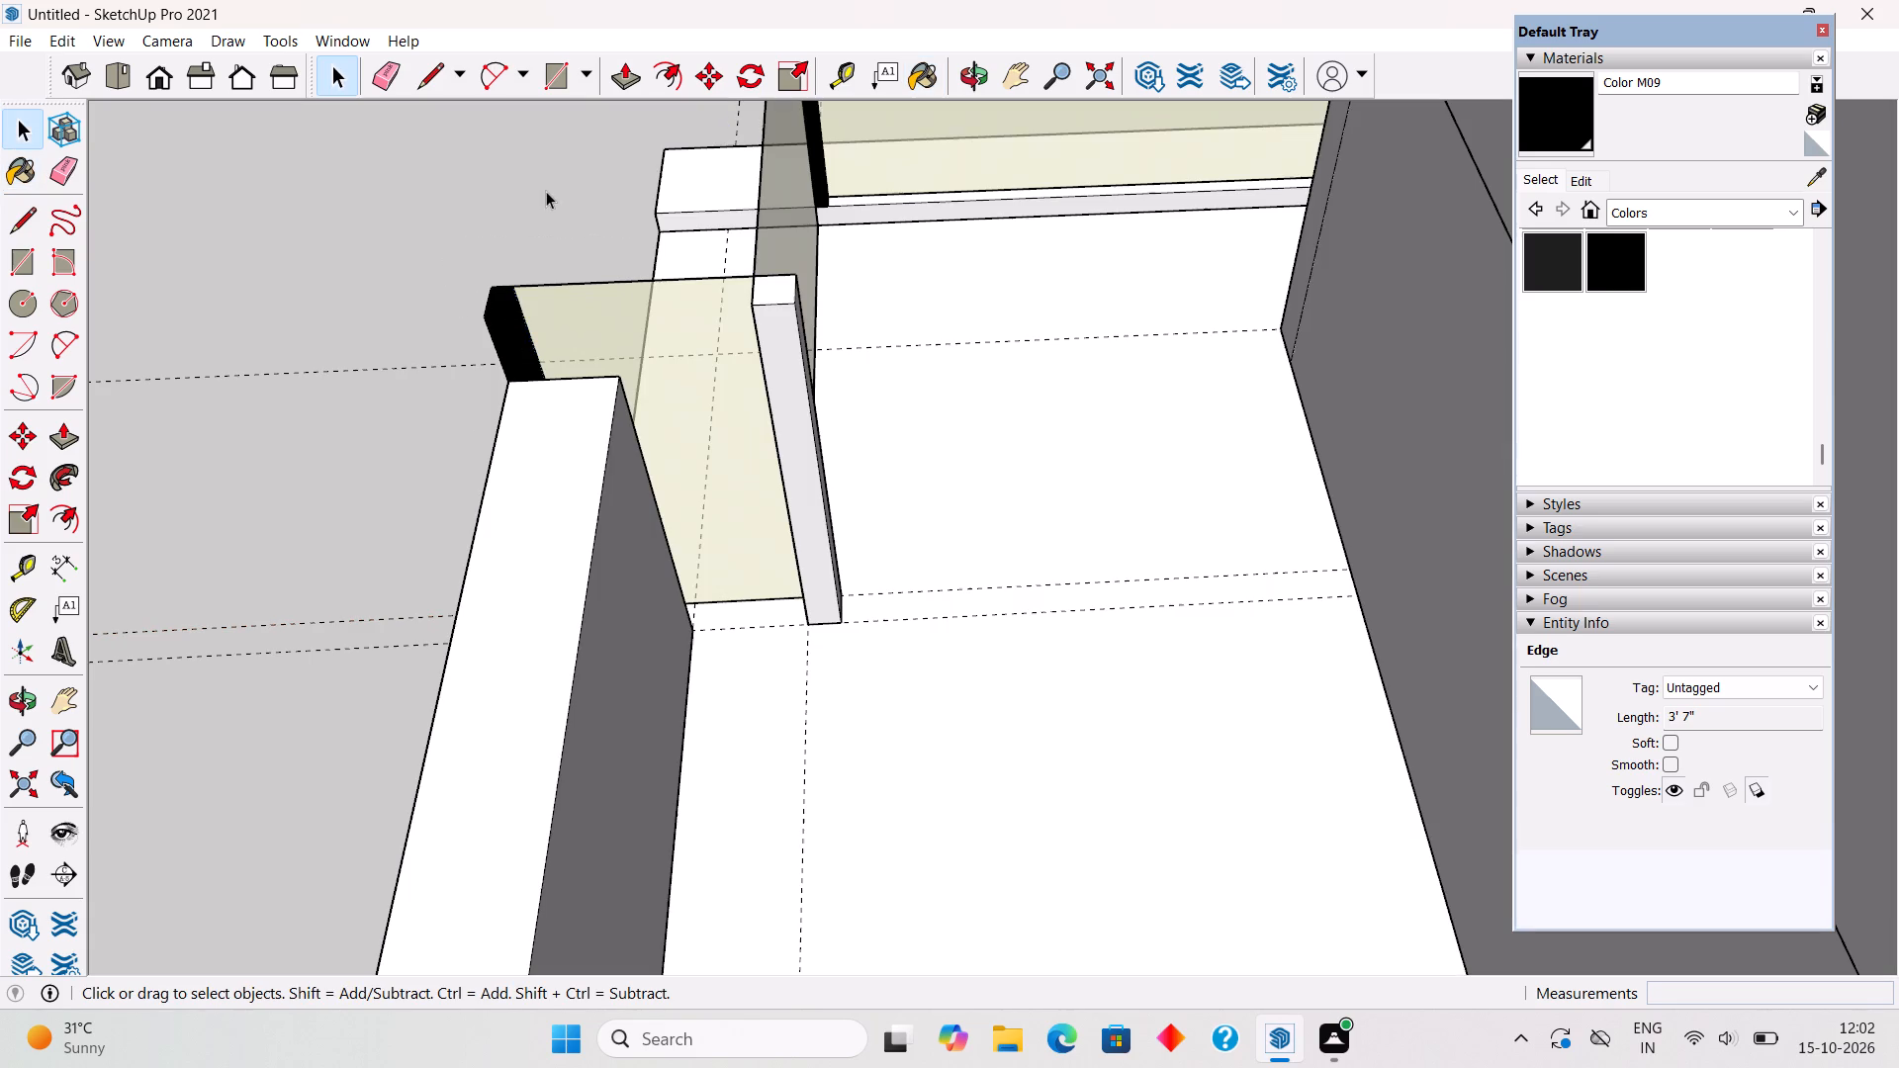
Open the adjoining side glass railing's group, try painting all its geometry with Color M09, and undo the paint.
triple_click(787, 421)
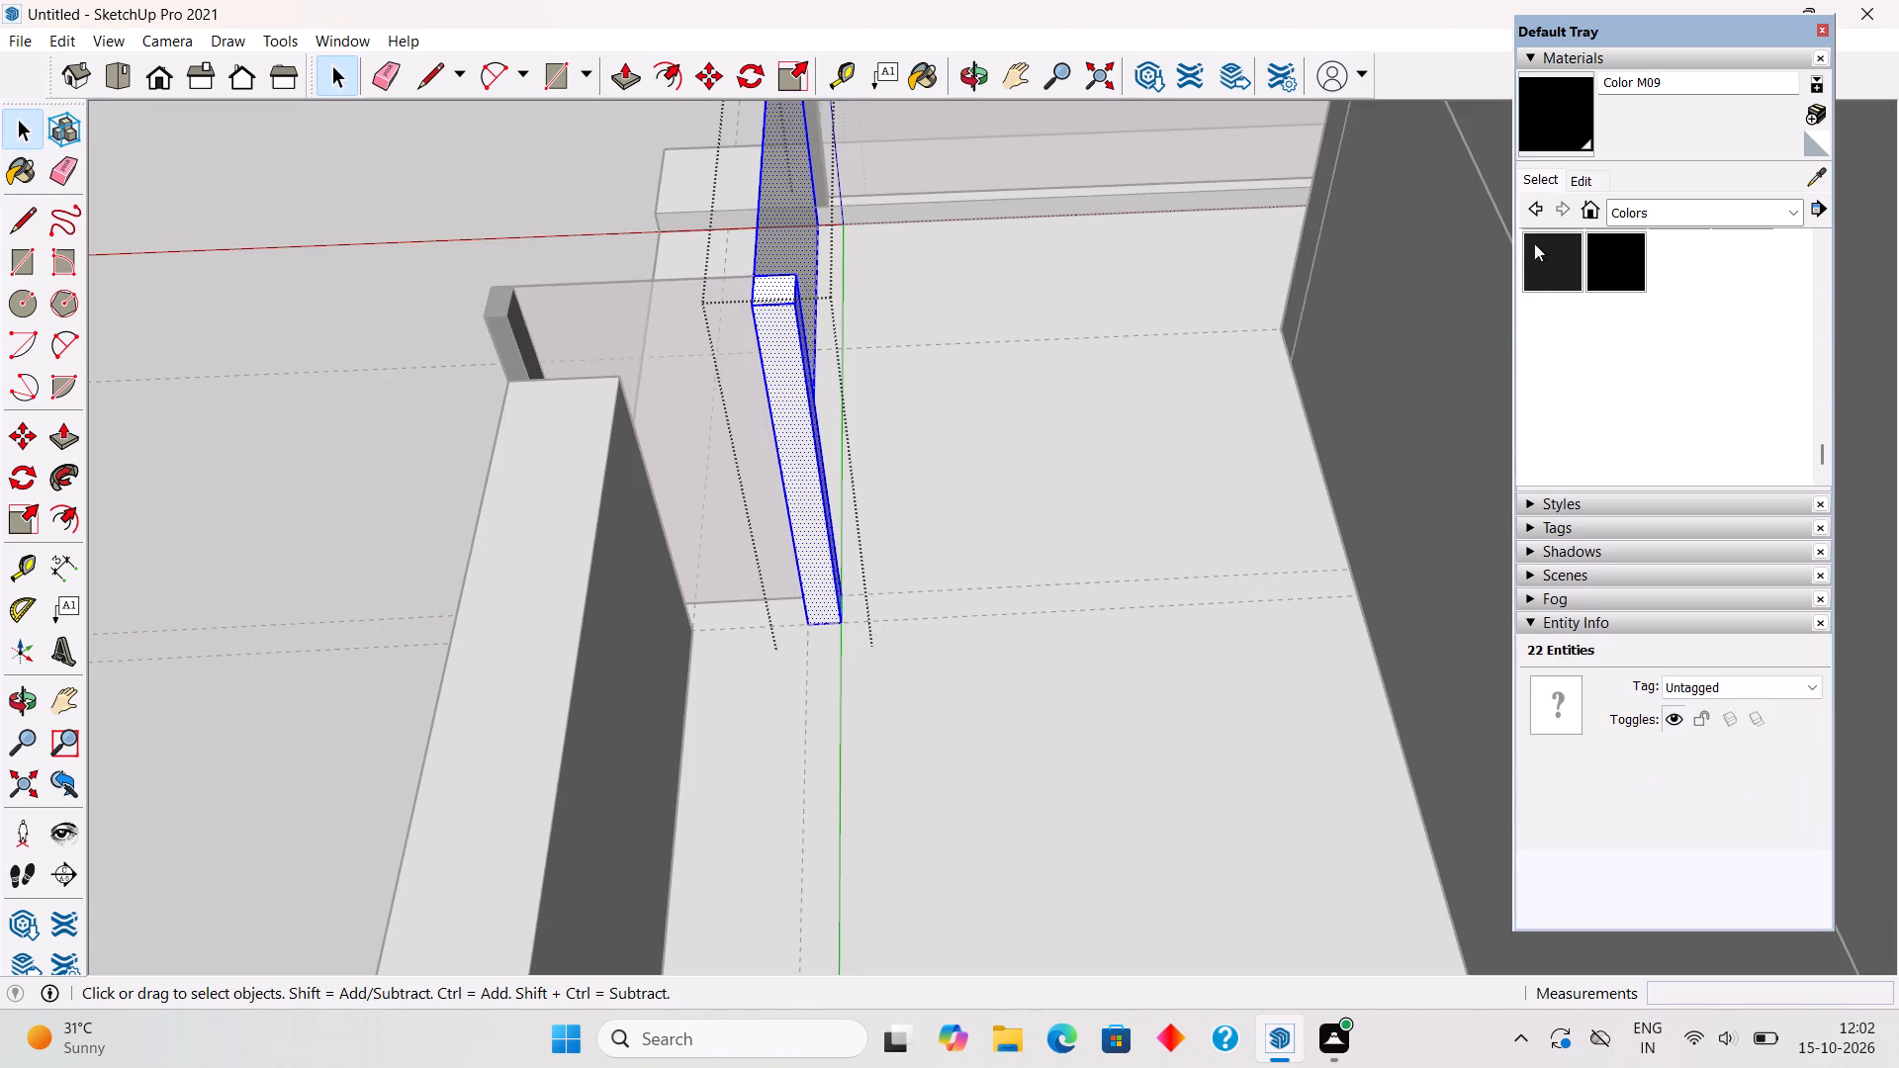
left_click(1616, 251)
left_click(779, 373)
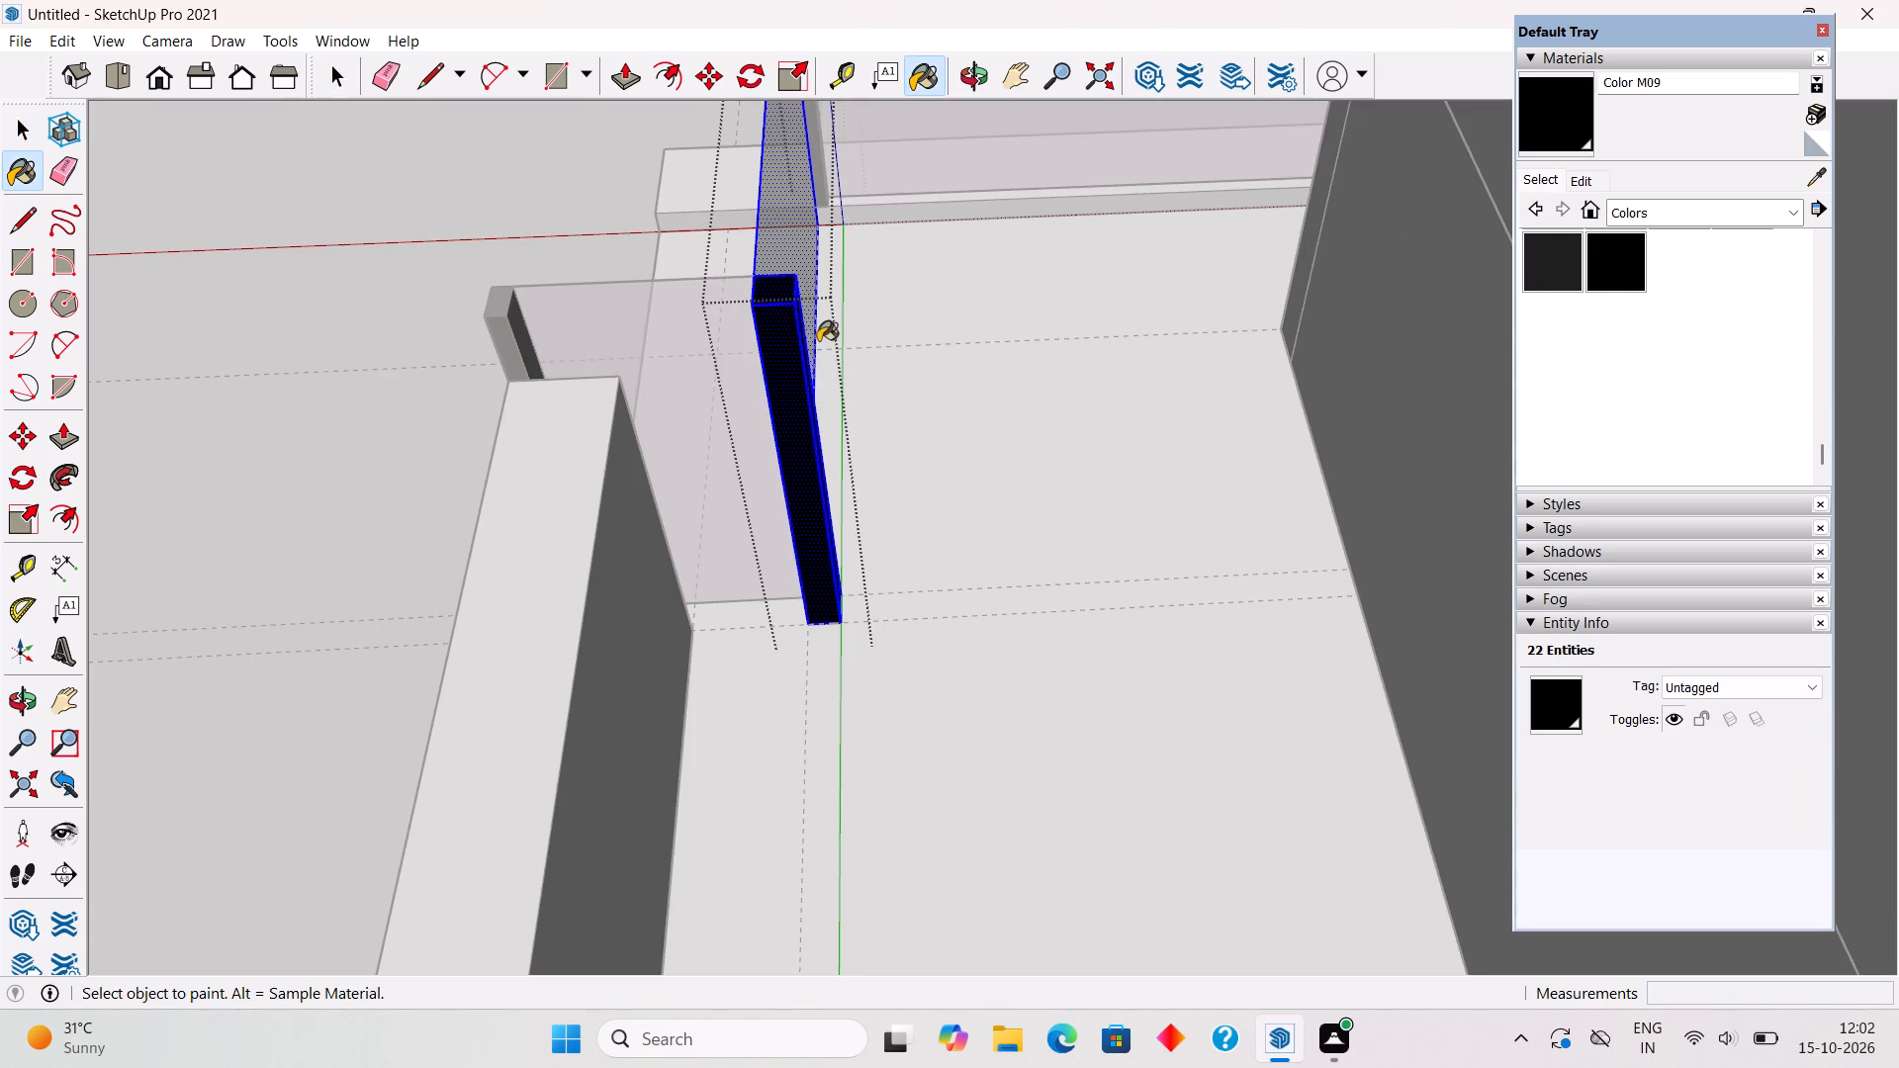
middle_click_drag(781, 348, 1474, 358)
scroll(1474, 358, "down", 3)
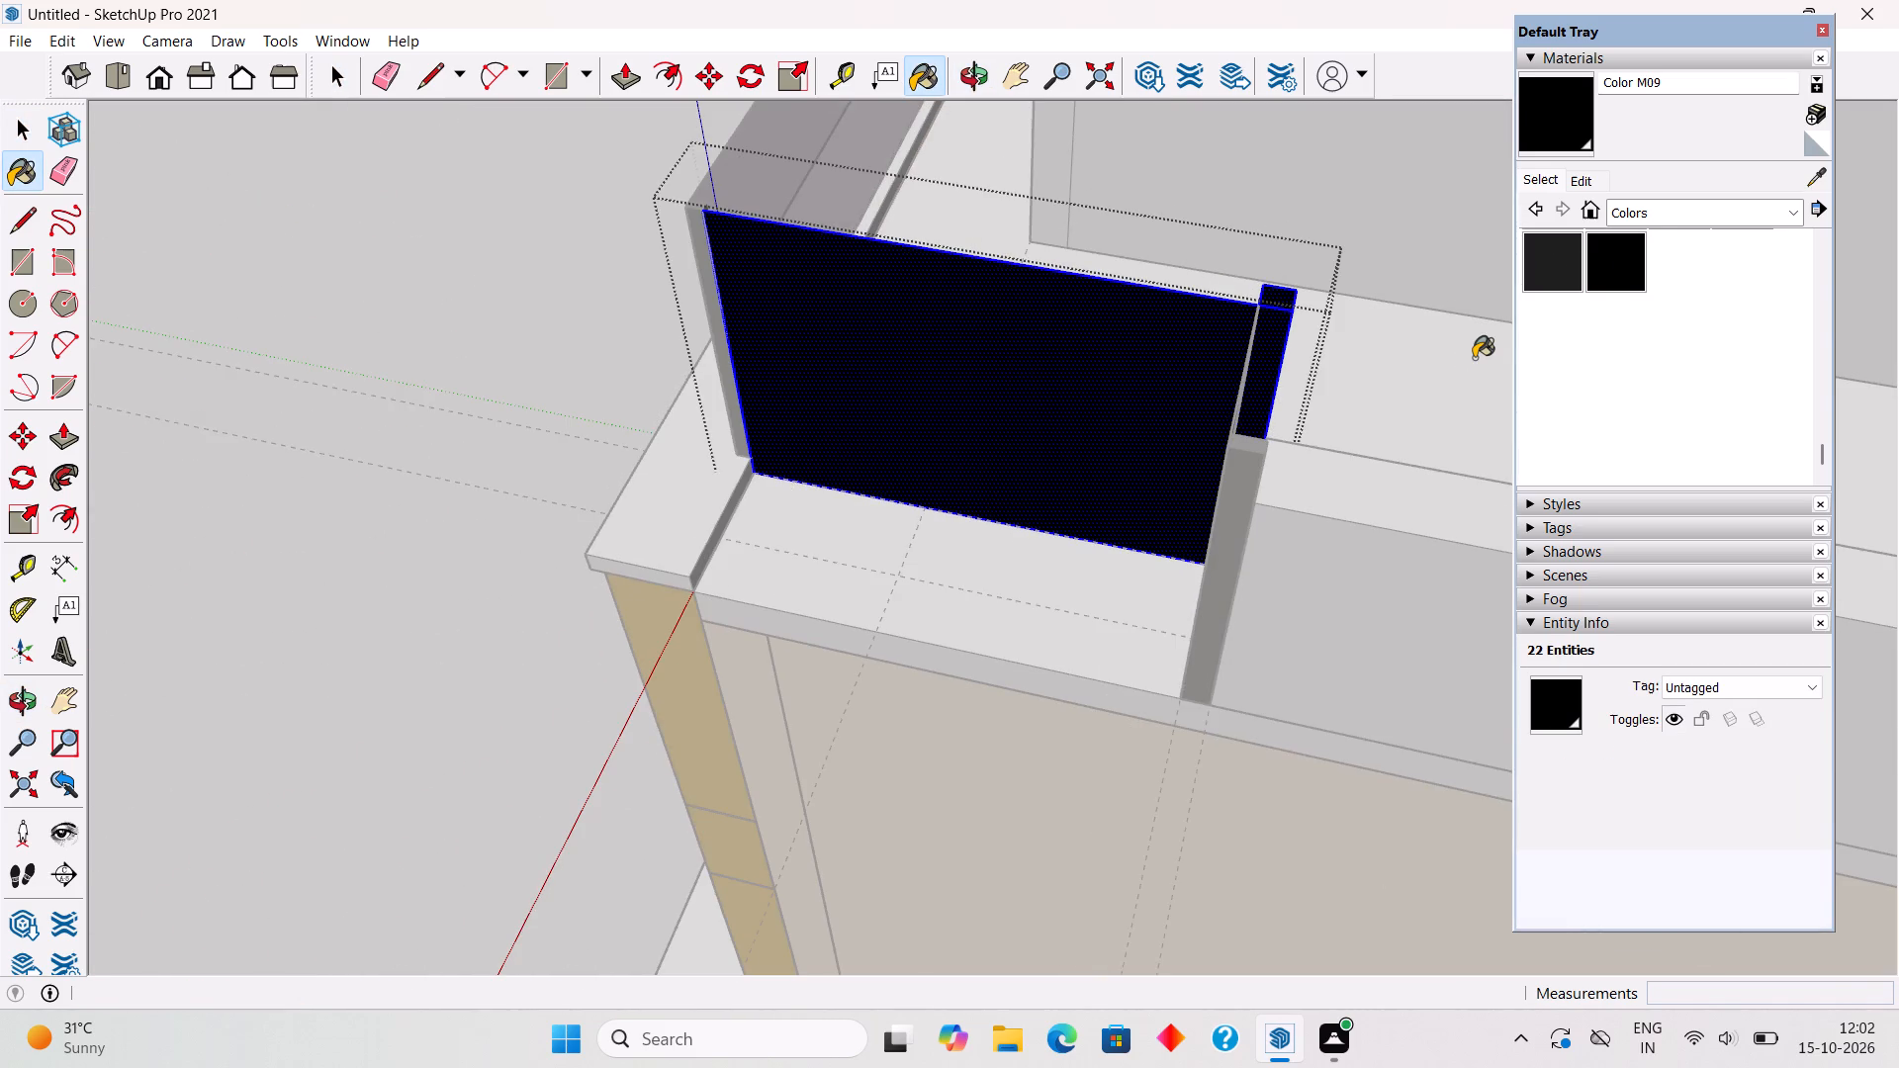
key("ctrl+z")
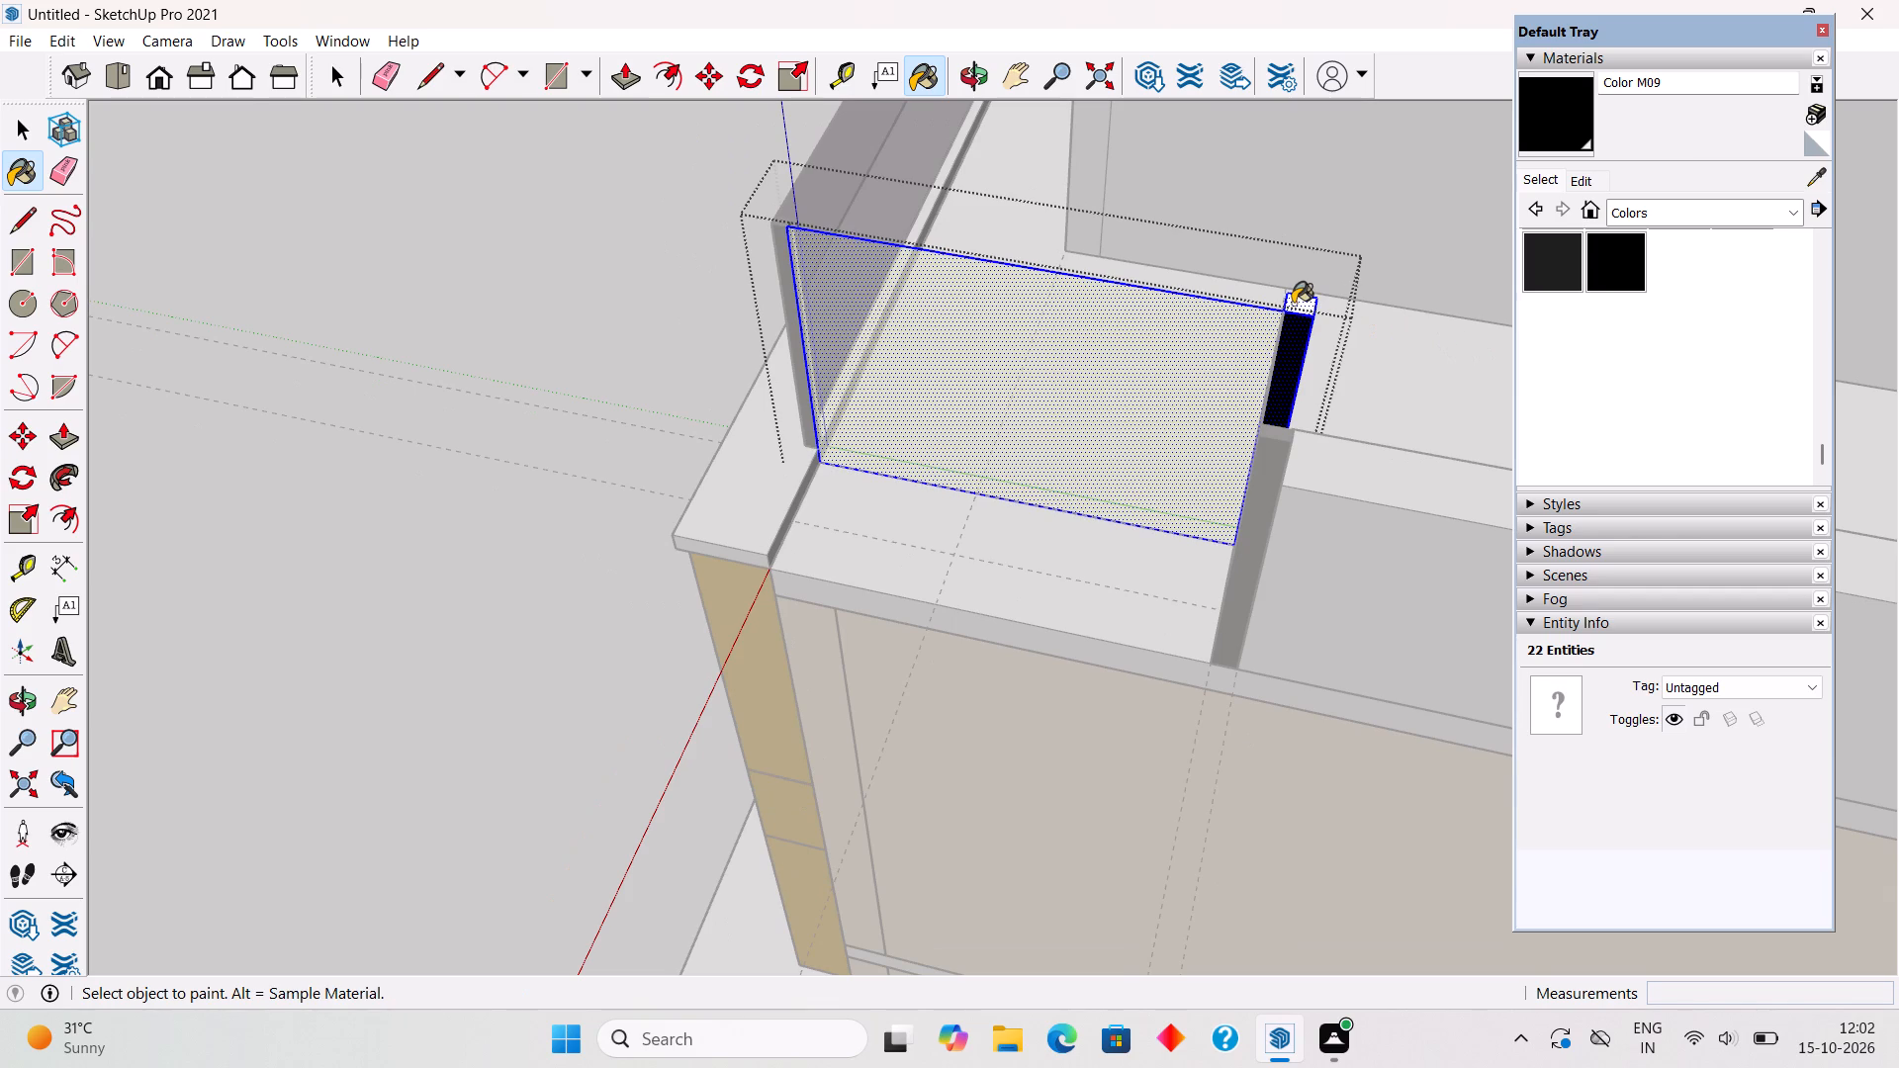
Paint the top and the side faces of the side railing's end post individually with Color M09, leaving its glass panel unpainted.
key("space")
left_click(1293, 304)
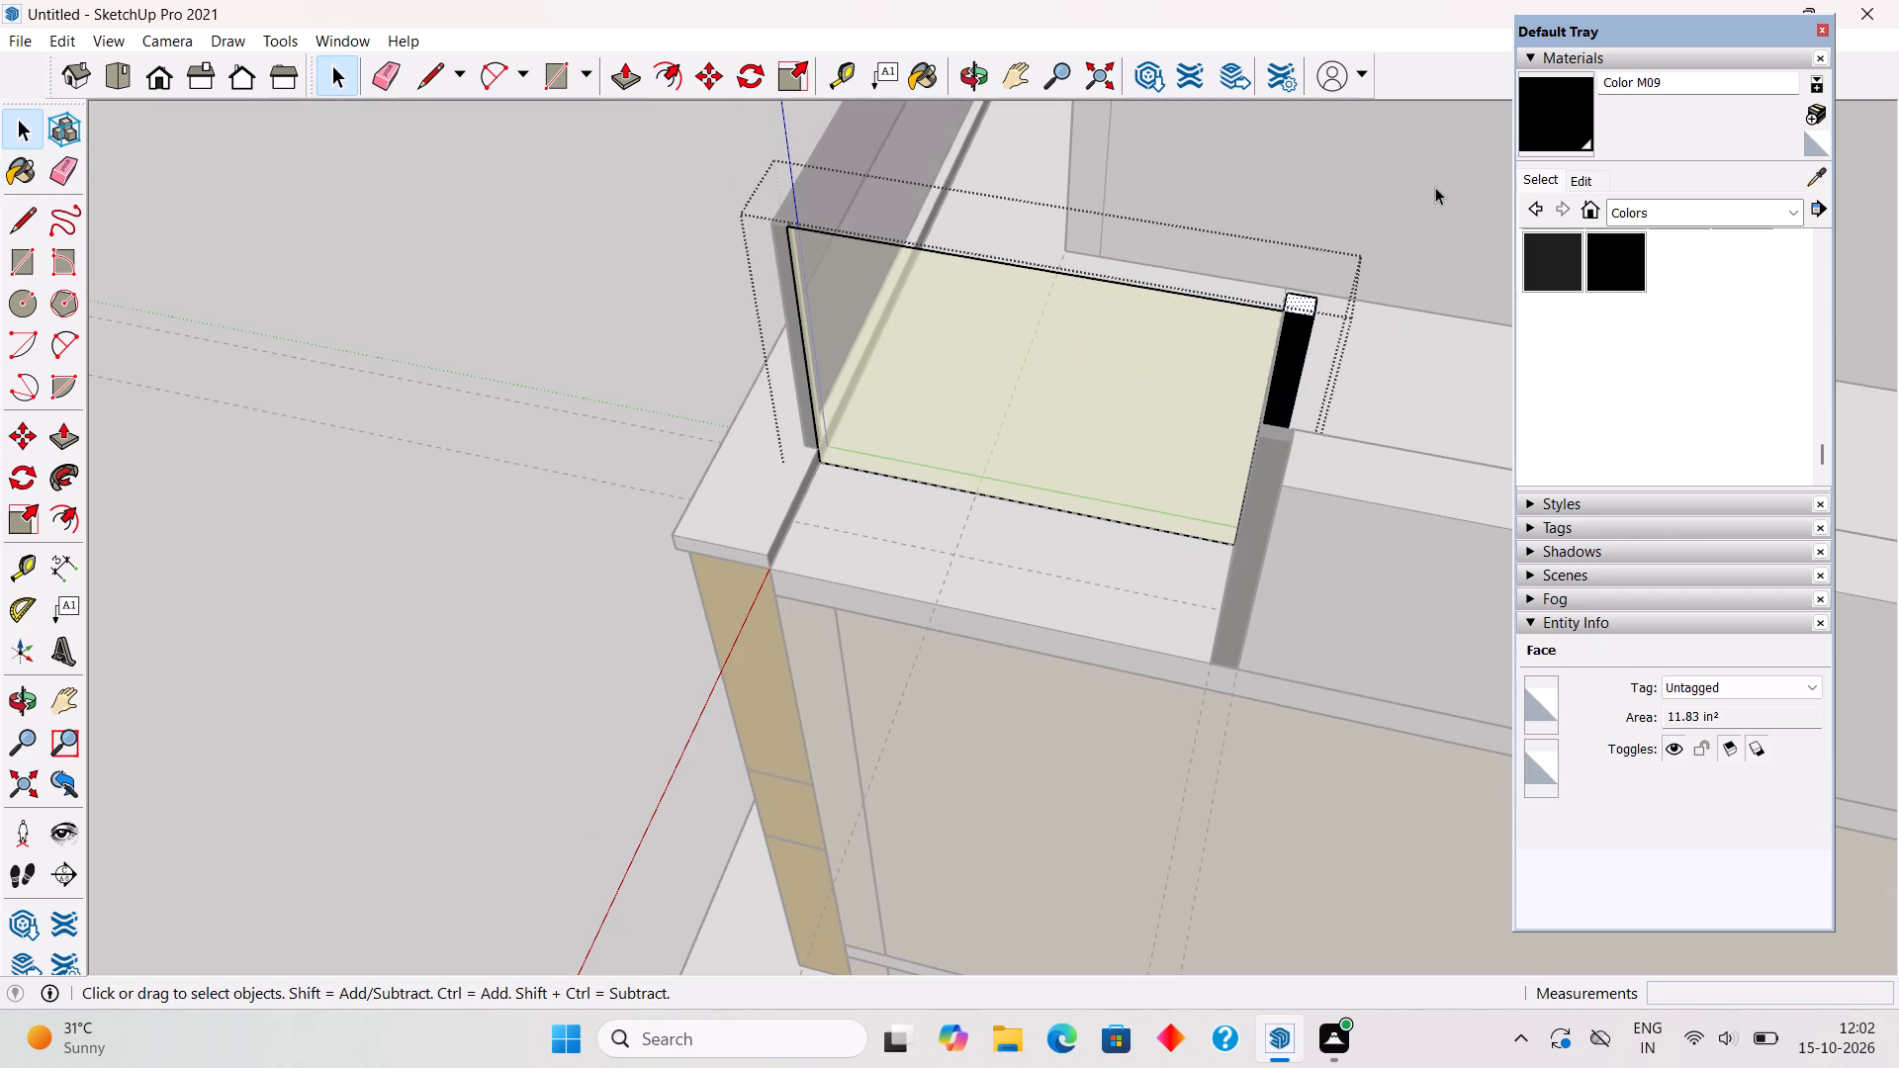
left_click(1624, 248)
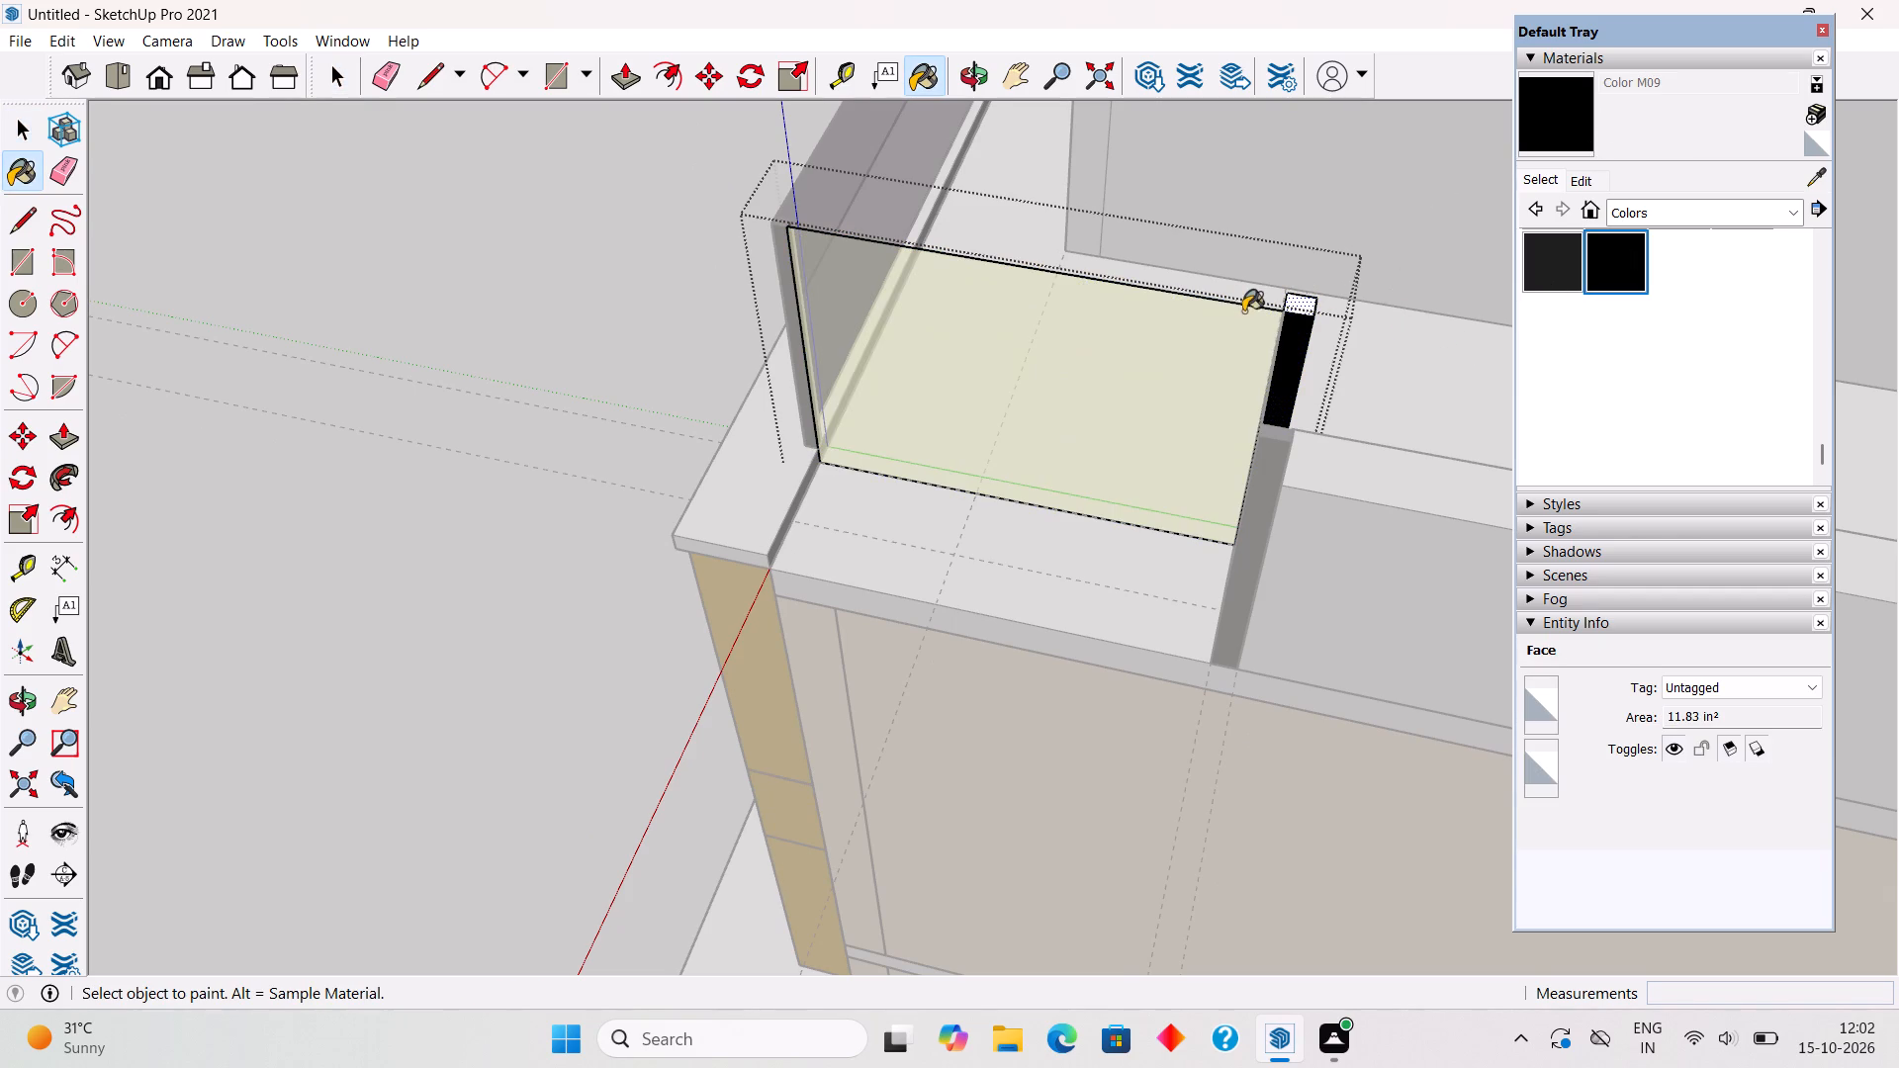
left_click(1297, 301)
middle_click_drag(1315, 310, 437, 352)
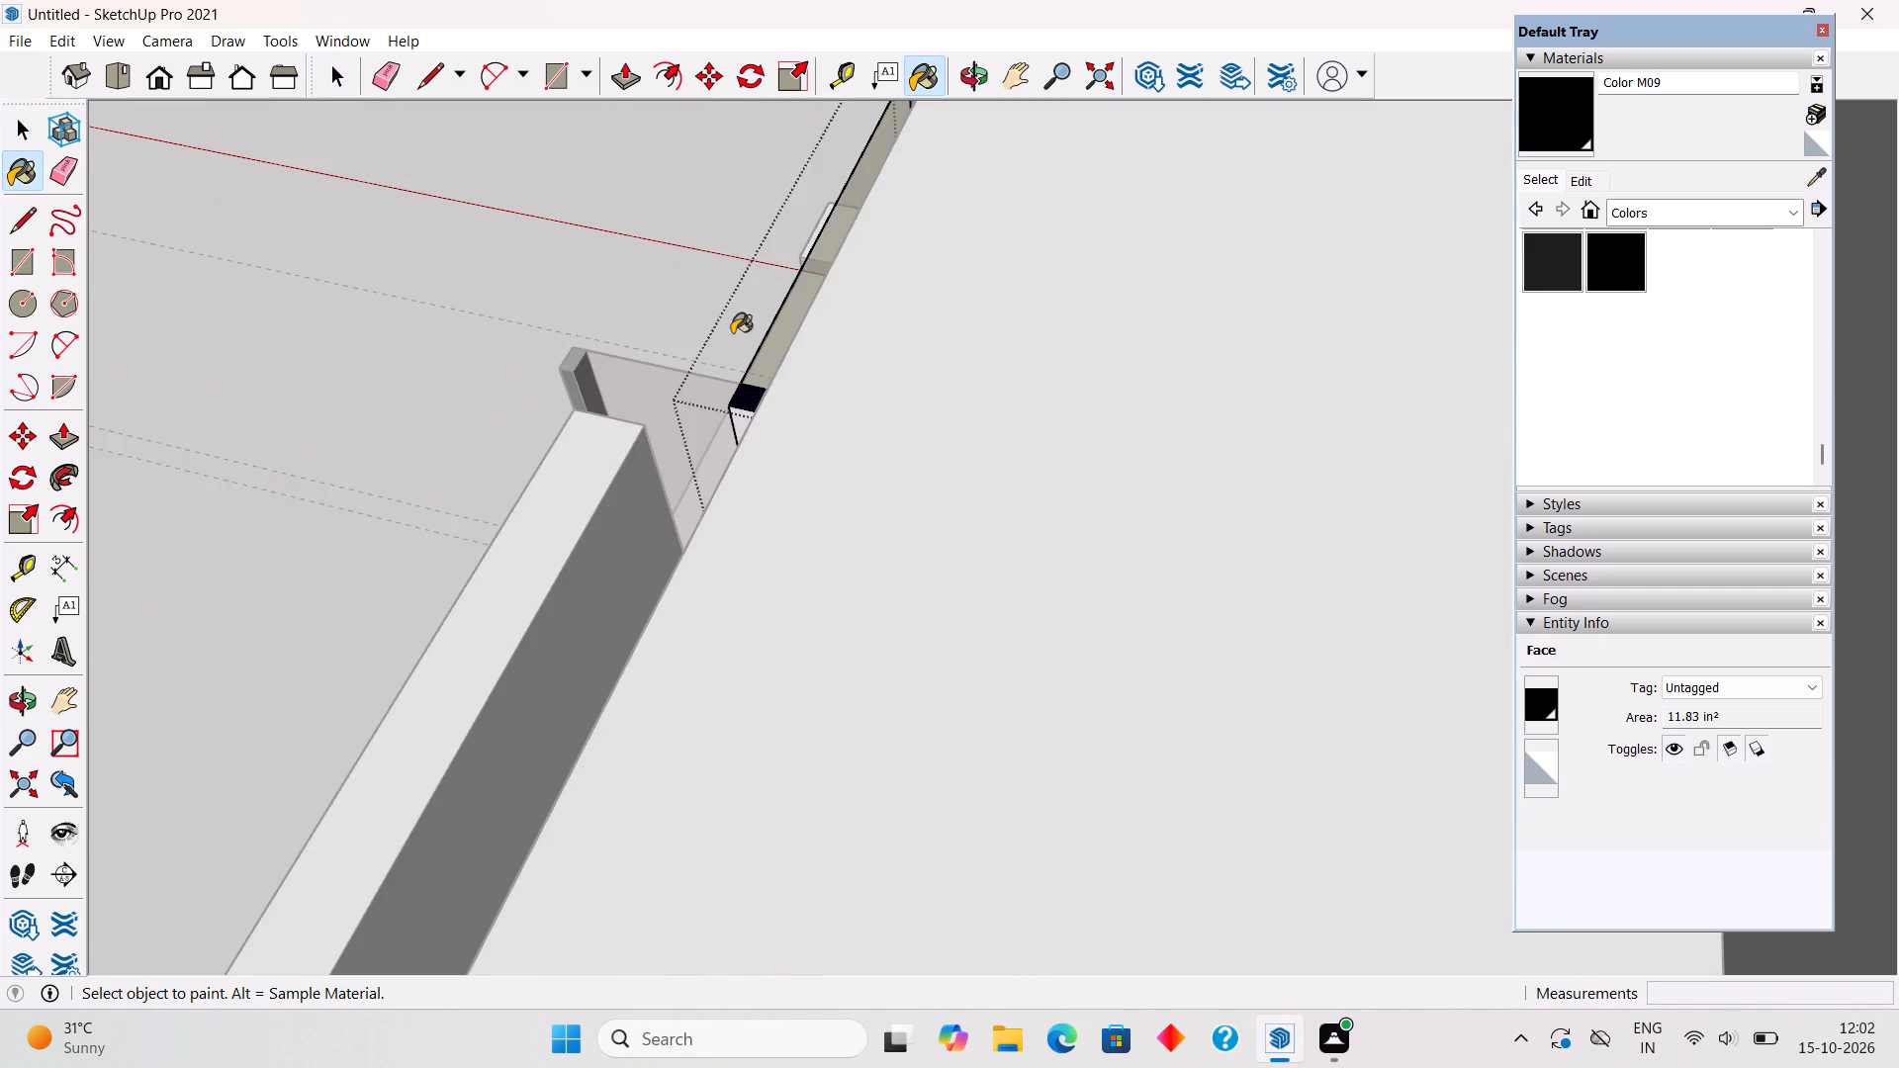
scroll(808, 337, "up", 4)
scroll(646, 462, "up", 6)
scroll(842, 480, "up", 3)
left_click(857, 456)
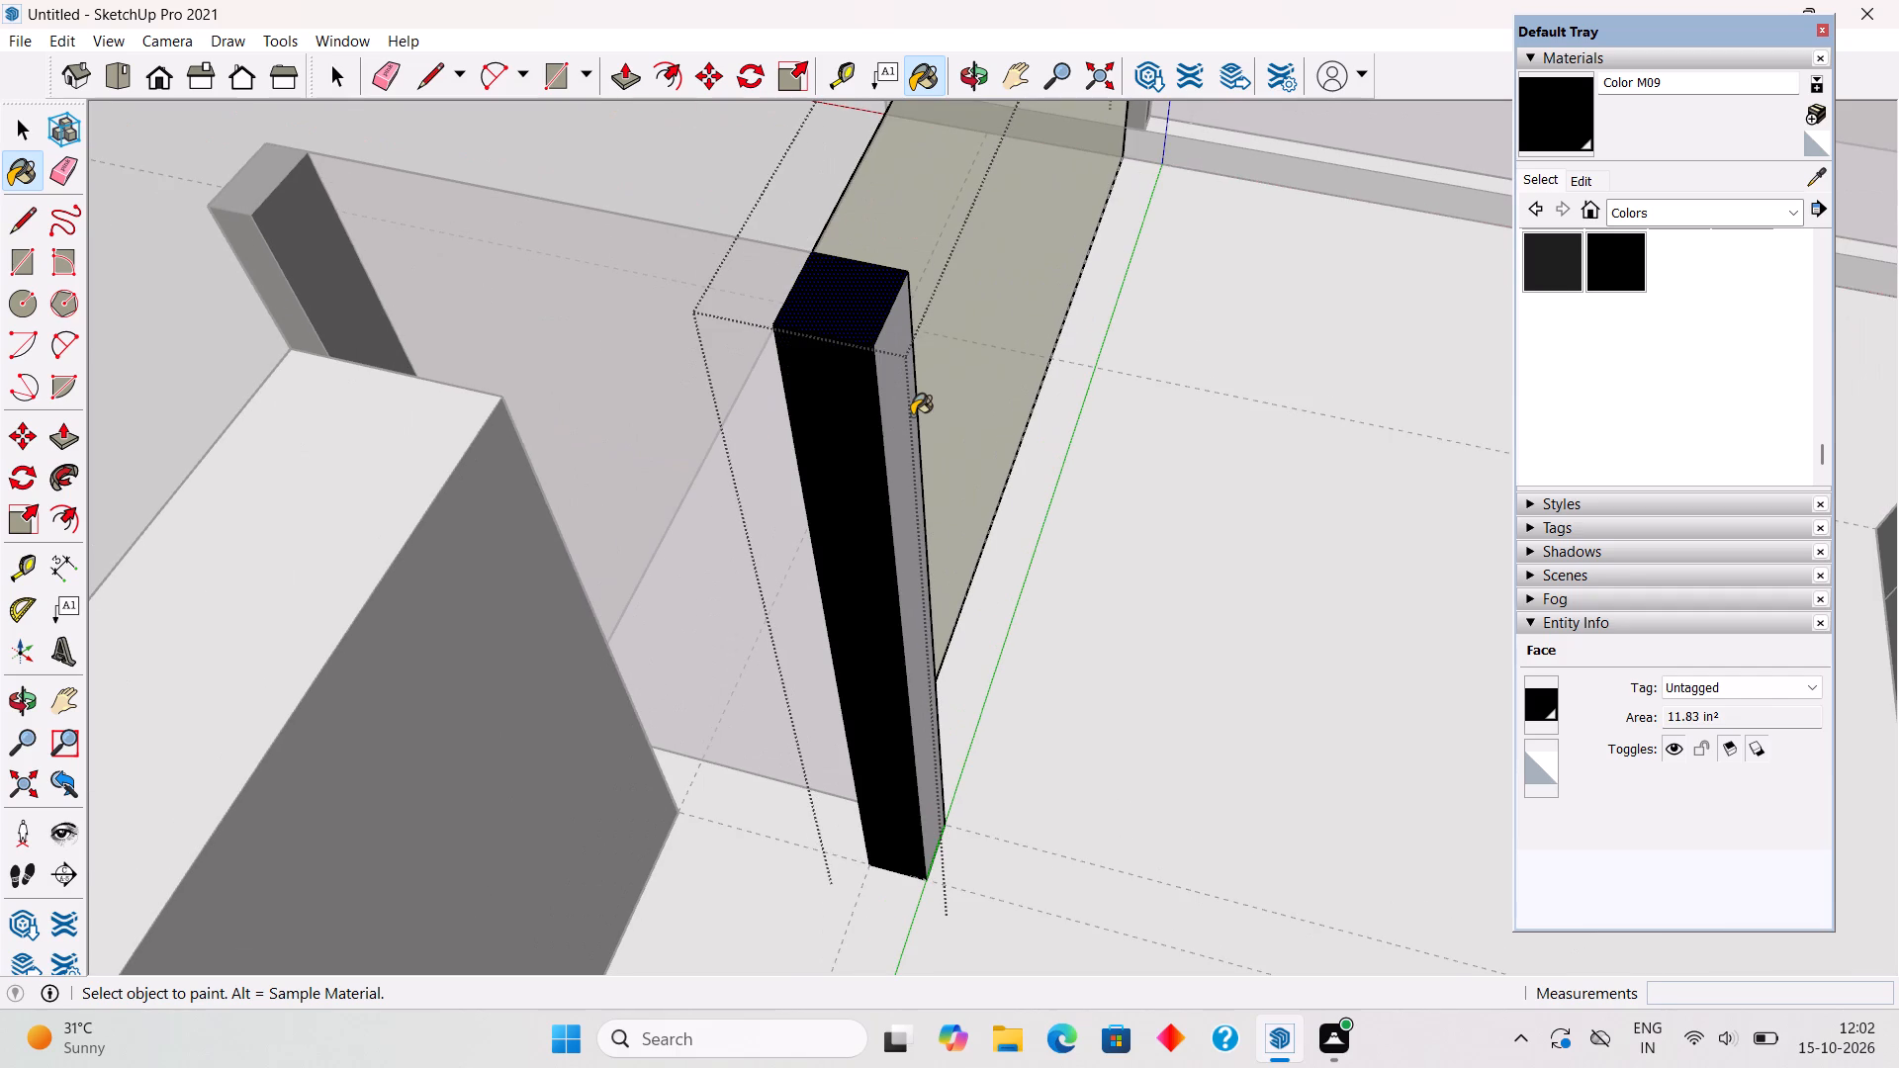
left_click(901, 416)
middle_click_drag(875, 369, 100, 498)
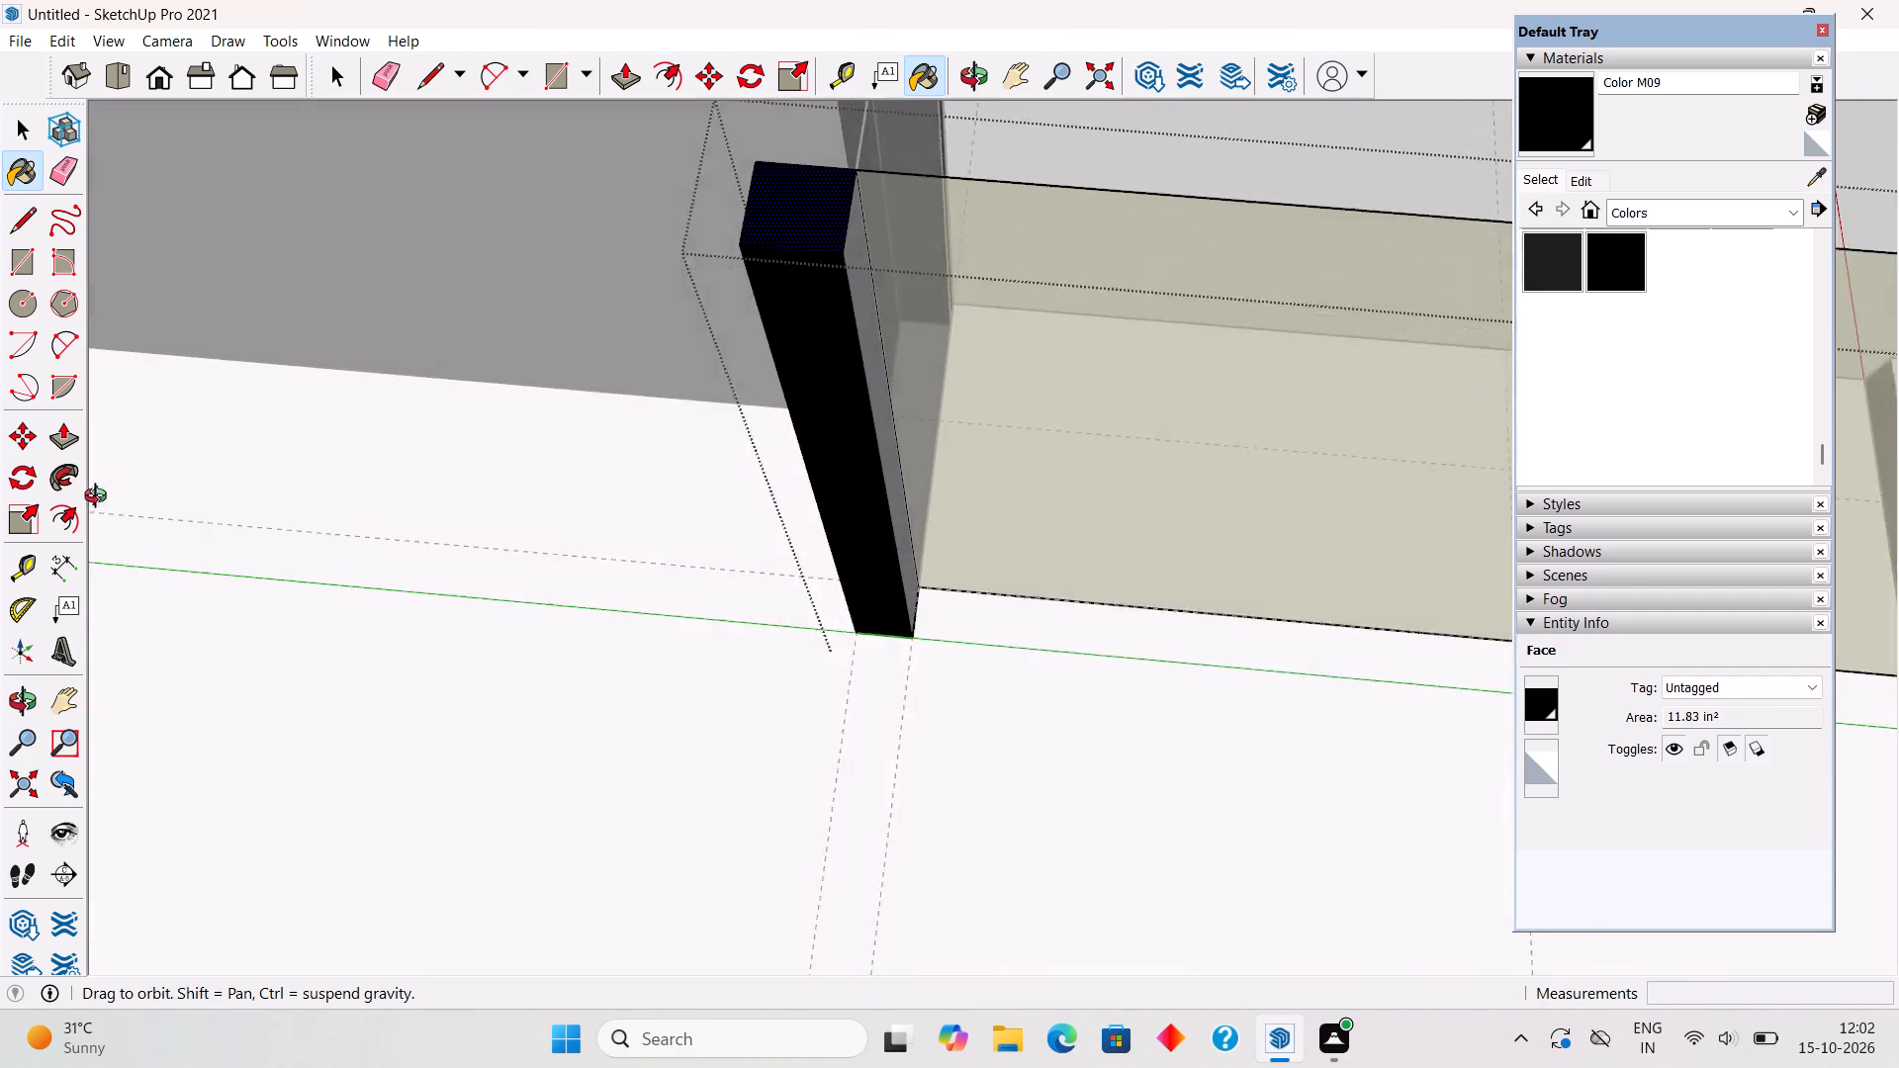
middle_click_drag(100, 498, 94, 474)
left_click(876, 369)
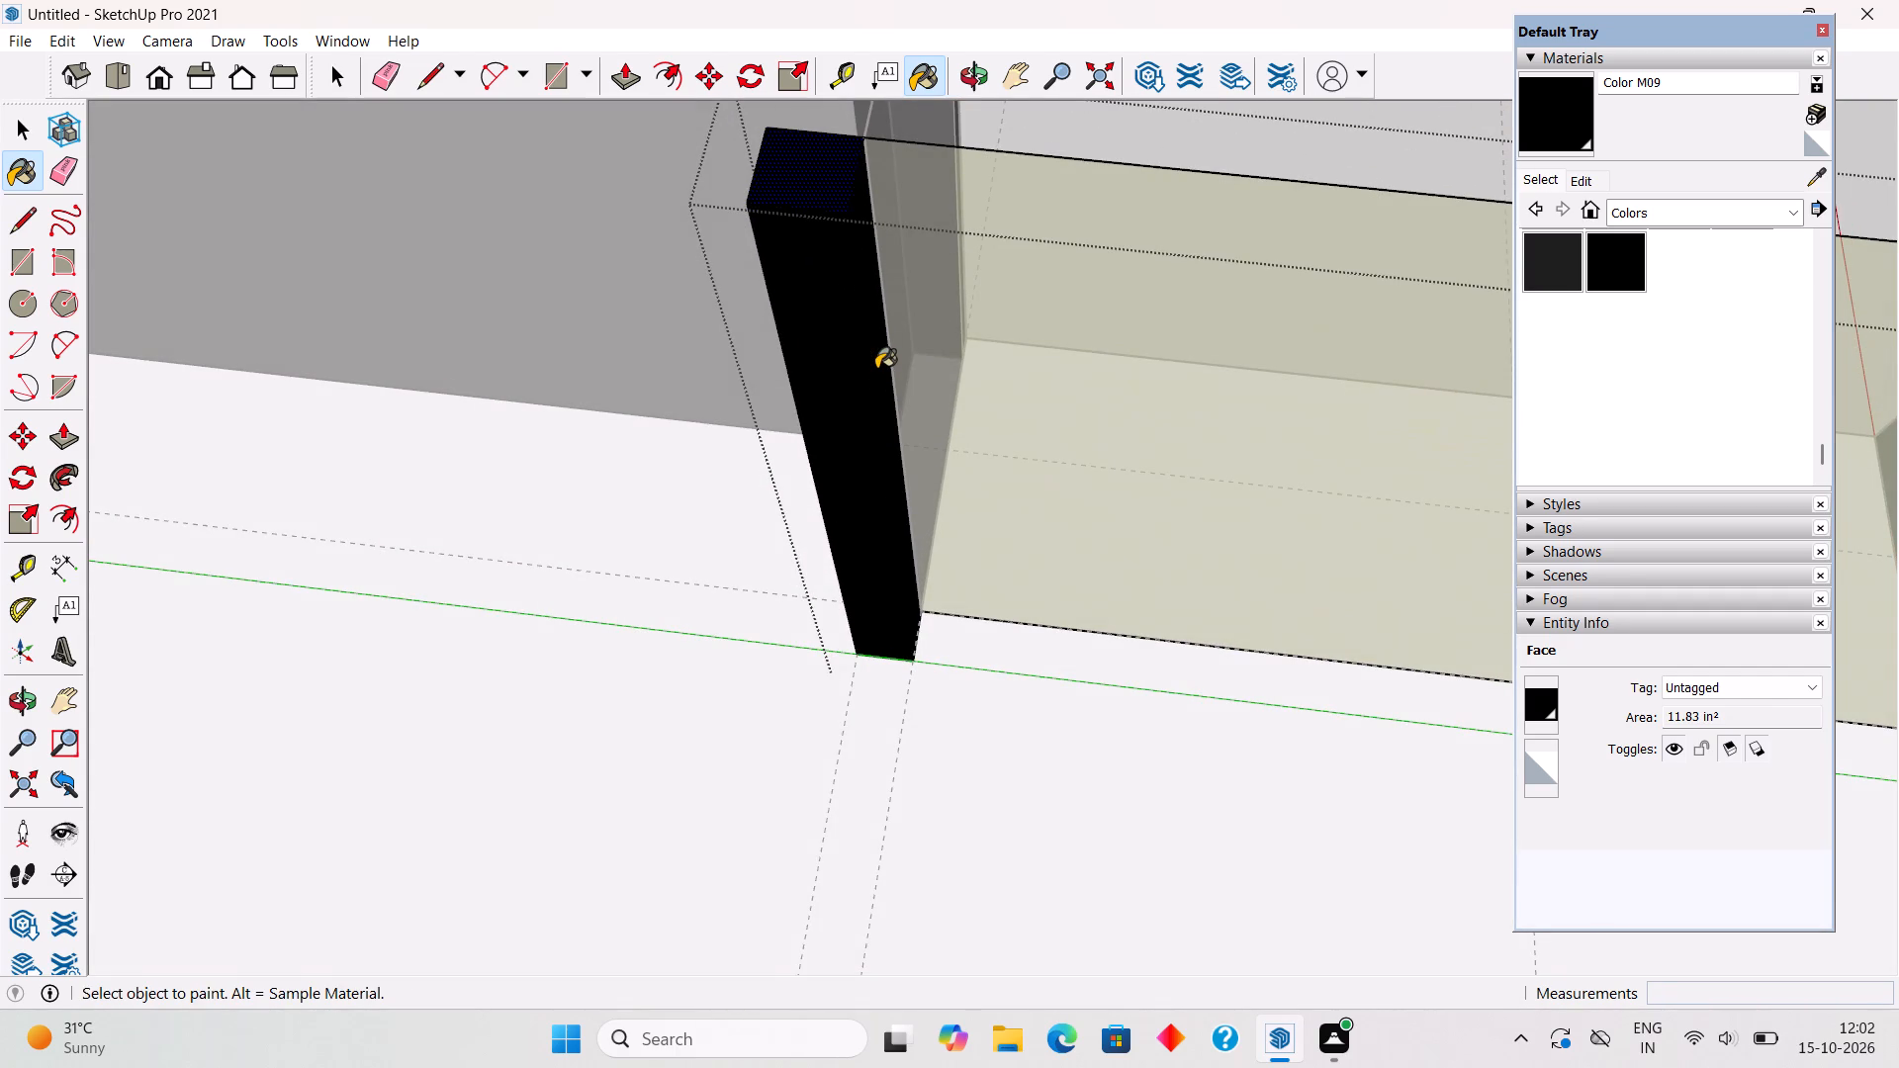
key("space")
Close the railing group and examine the whole house from the front, including the roof terrace railings.
scroll(876, 369, "down", 9)
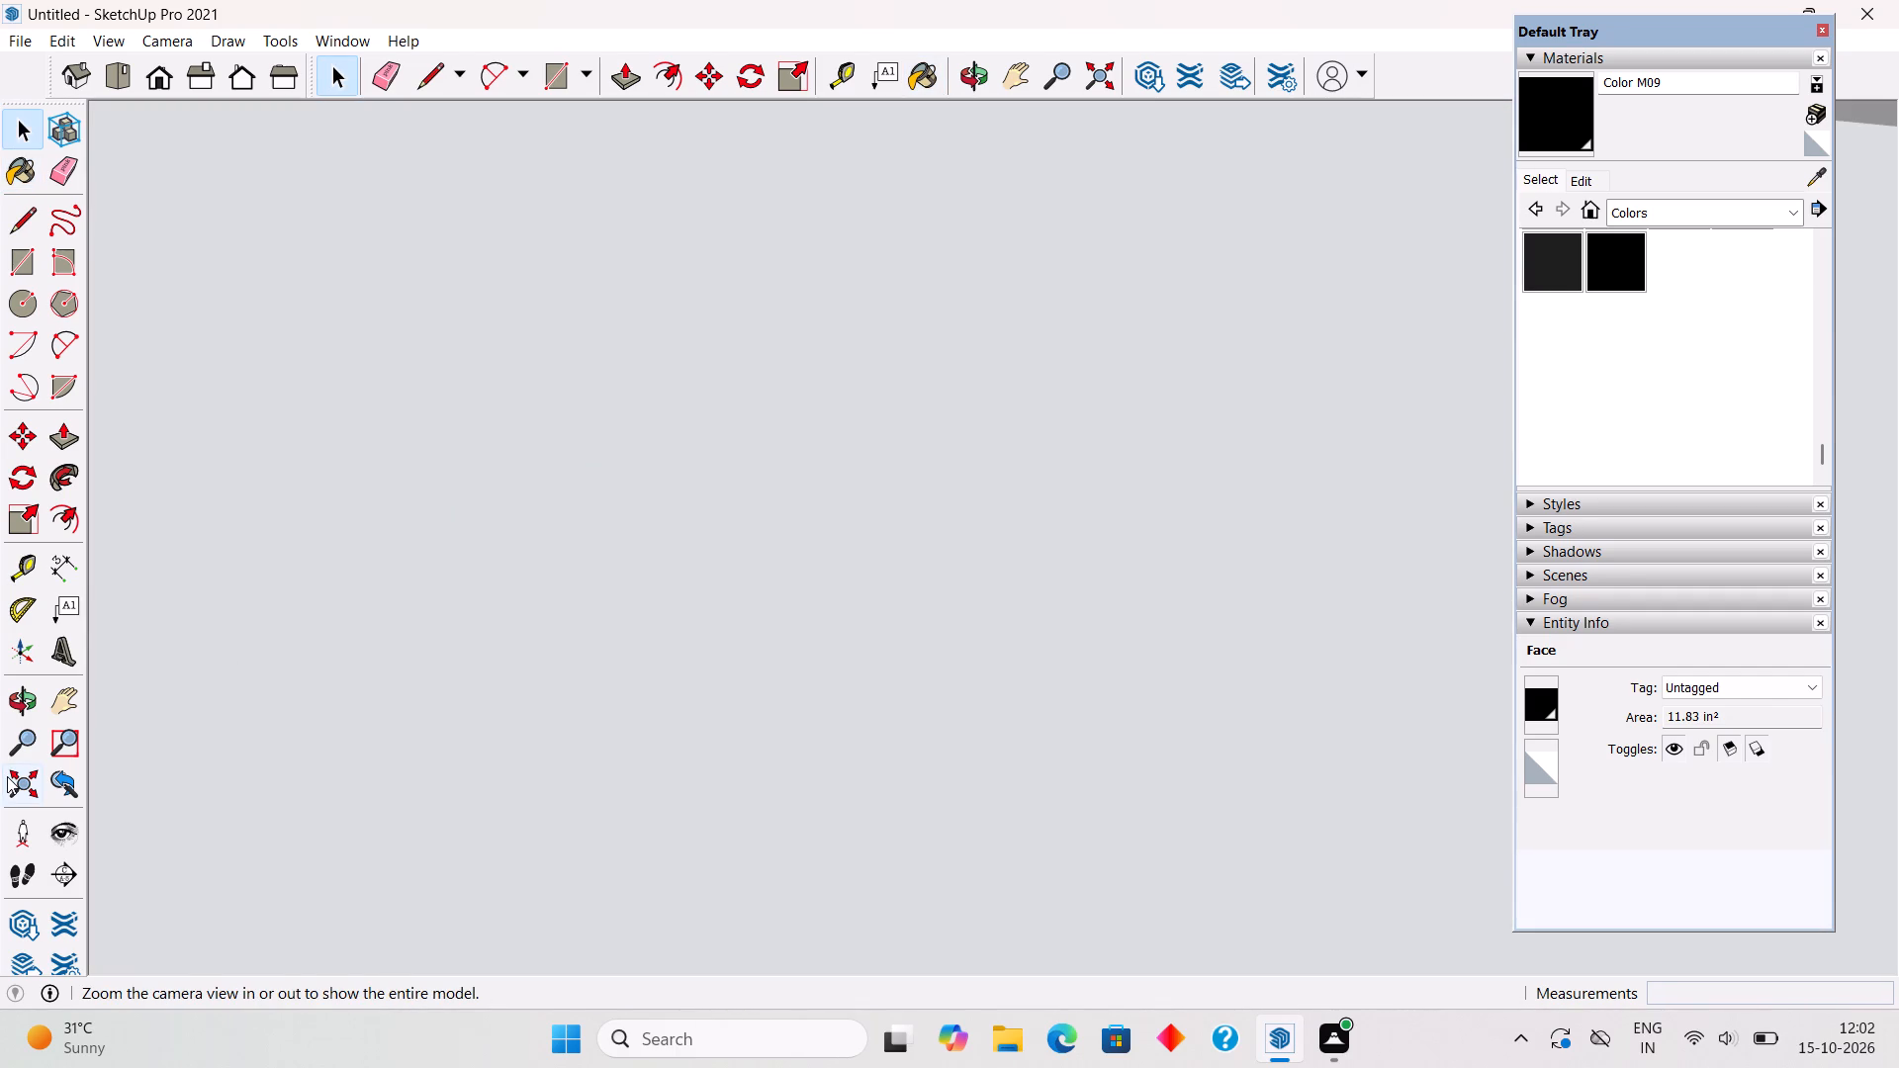
left_click(7, 776)
scroll(79, 734, "down", 5)
left_click(828, 566)
middle_click_drag(816, 618, 357, 551)
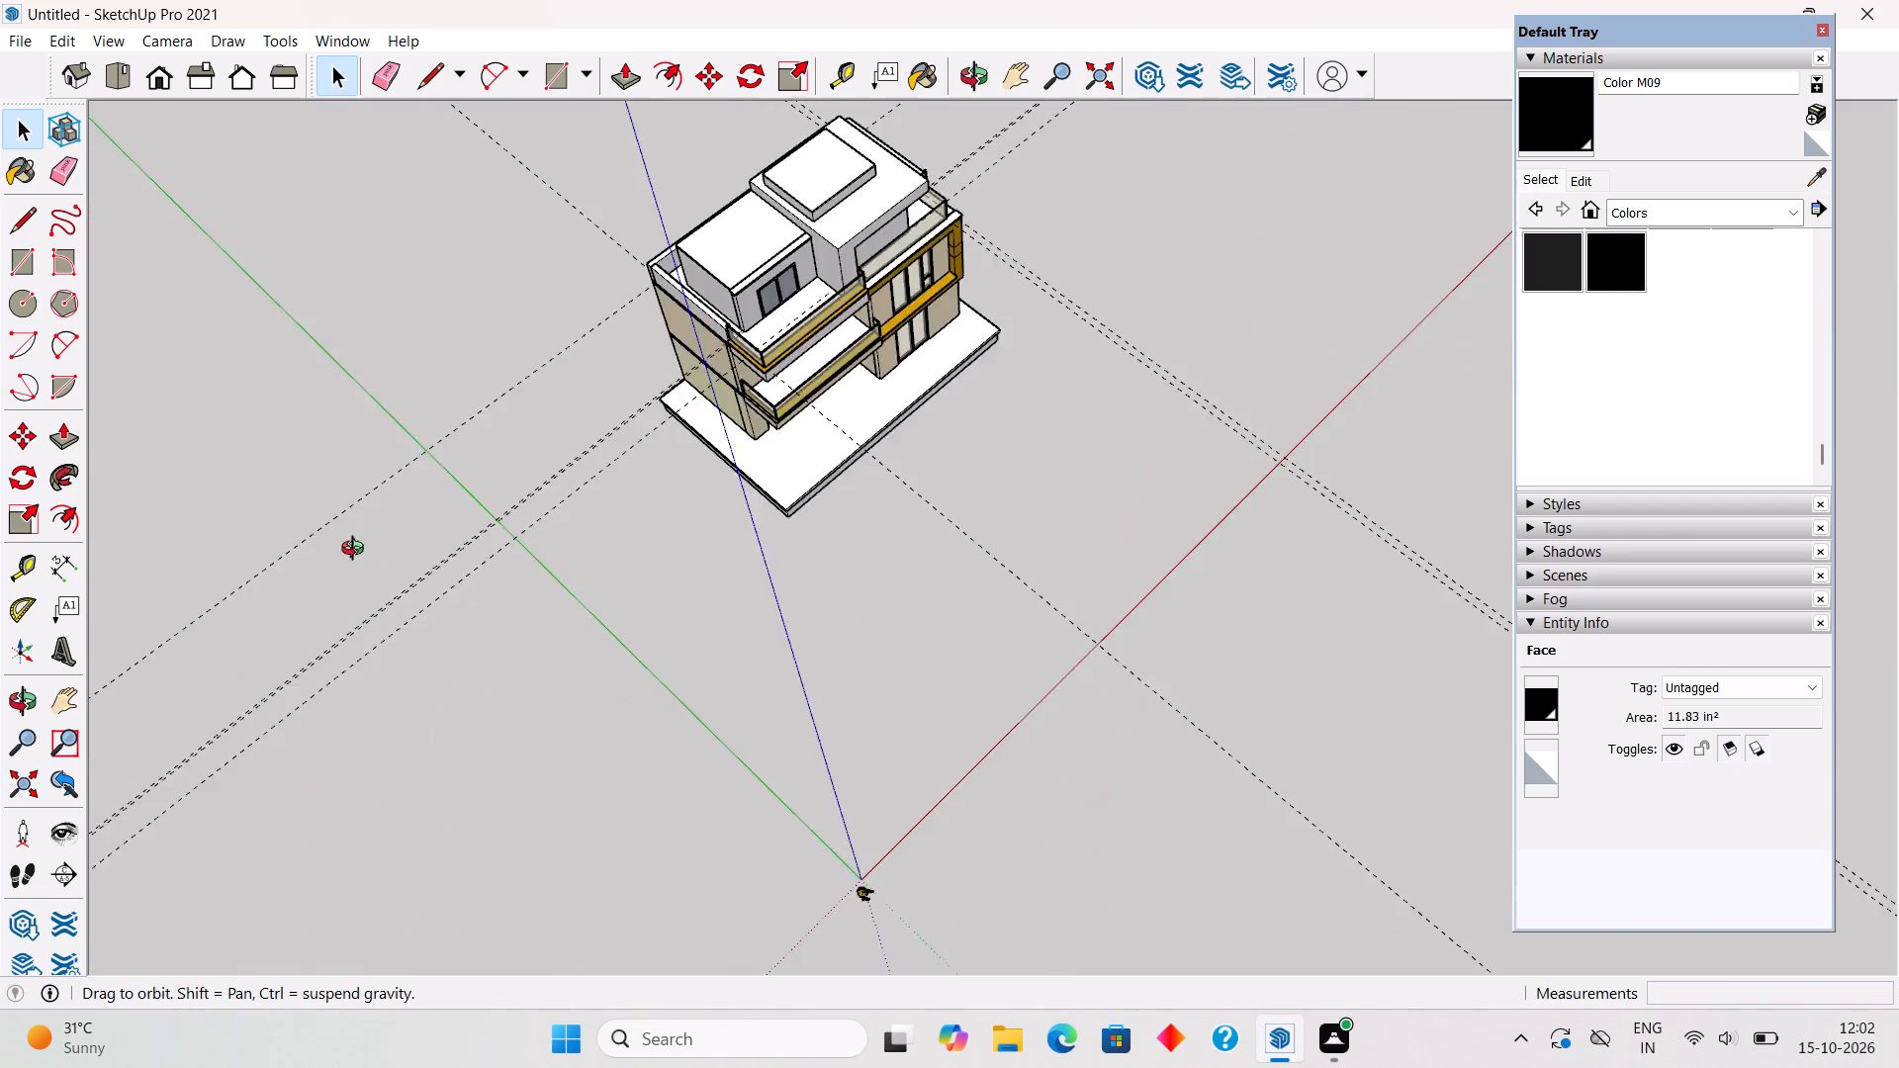
middle_click_drag(357, 551, 184, 297)
middle_click_drag(595, 451, 439, 211)
scroll(872, 339, "up", 3)
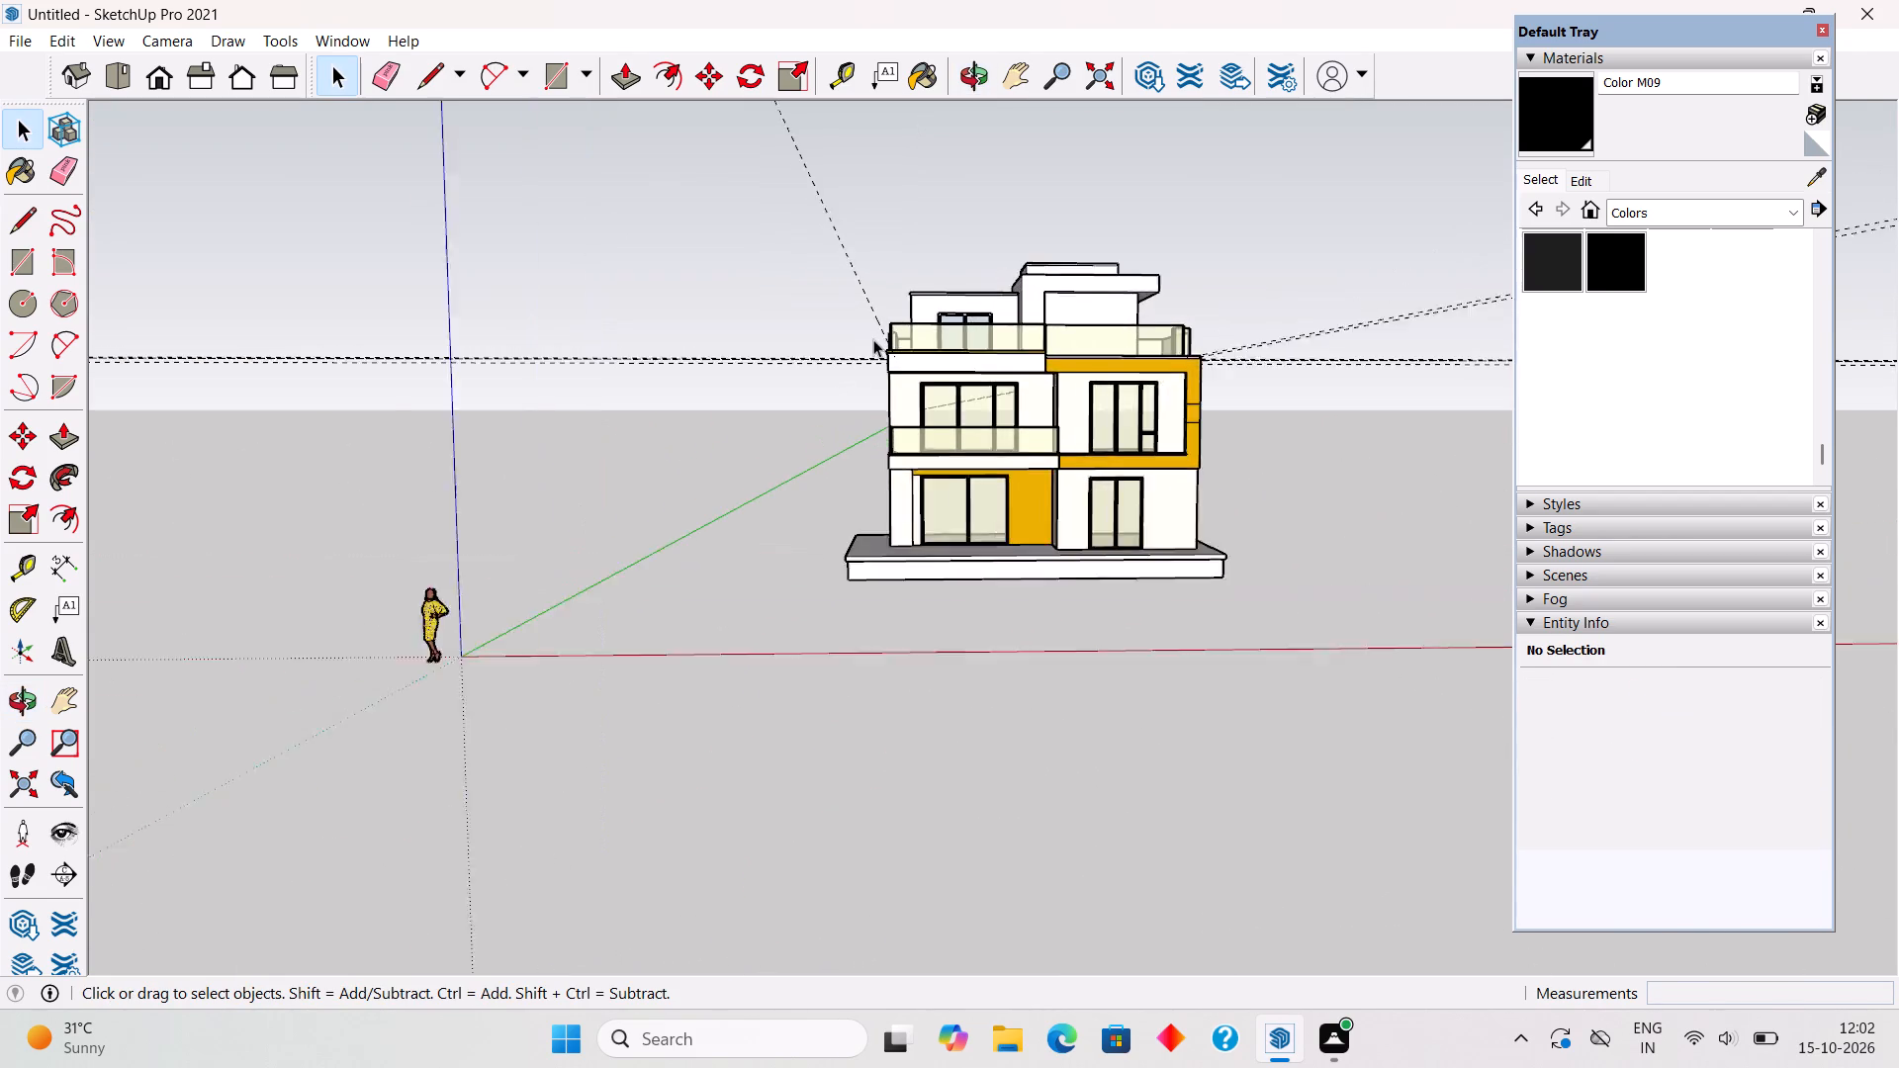
scroll(873, 339, "up", 3)
scroll(1291, 182, "up", 7)
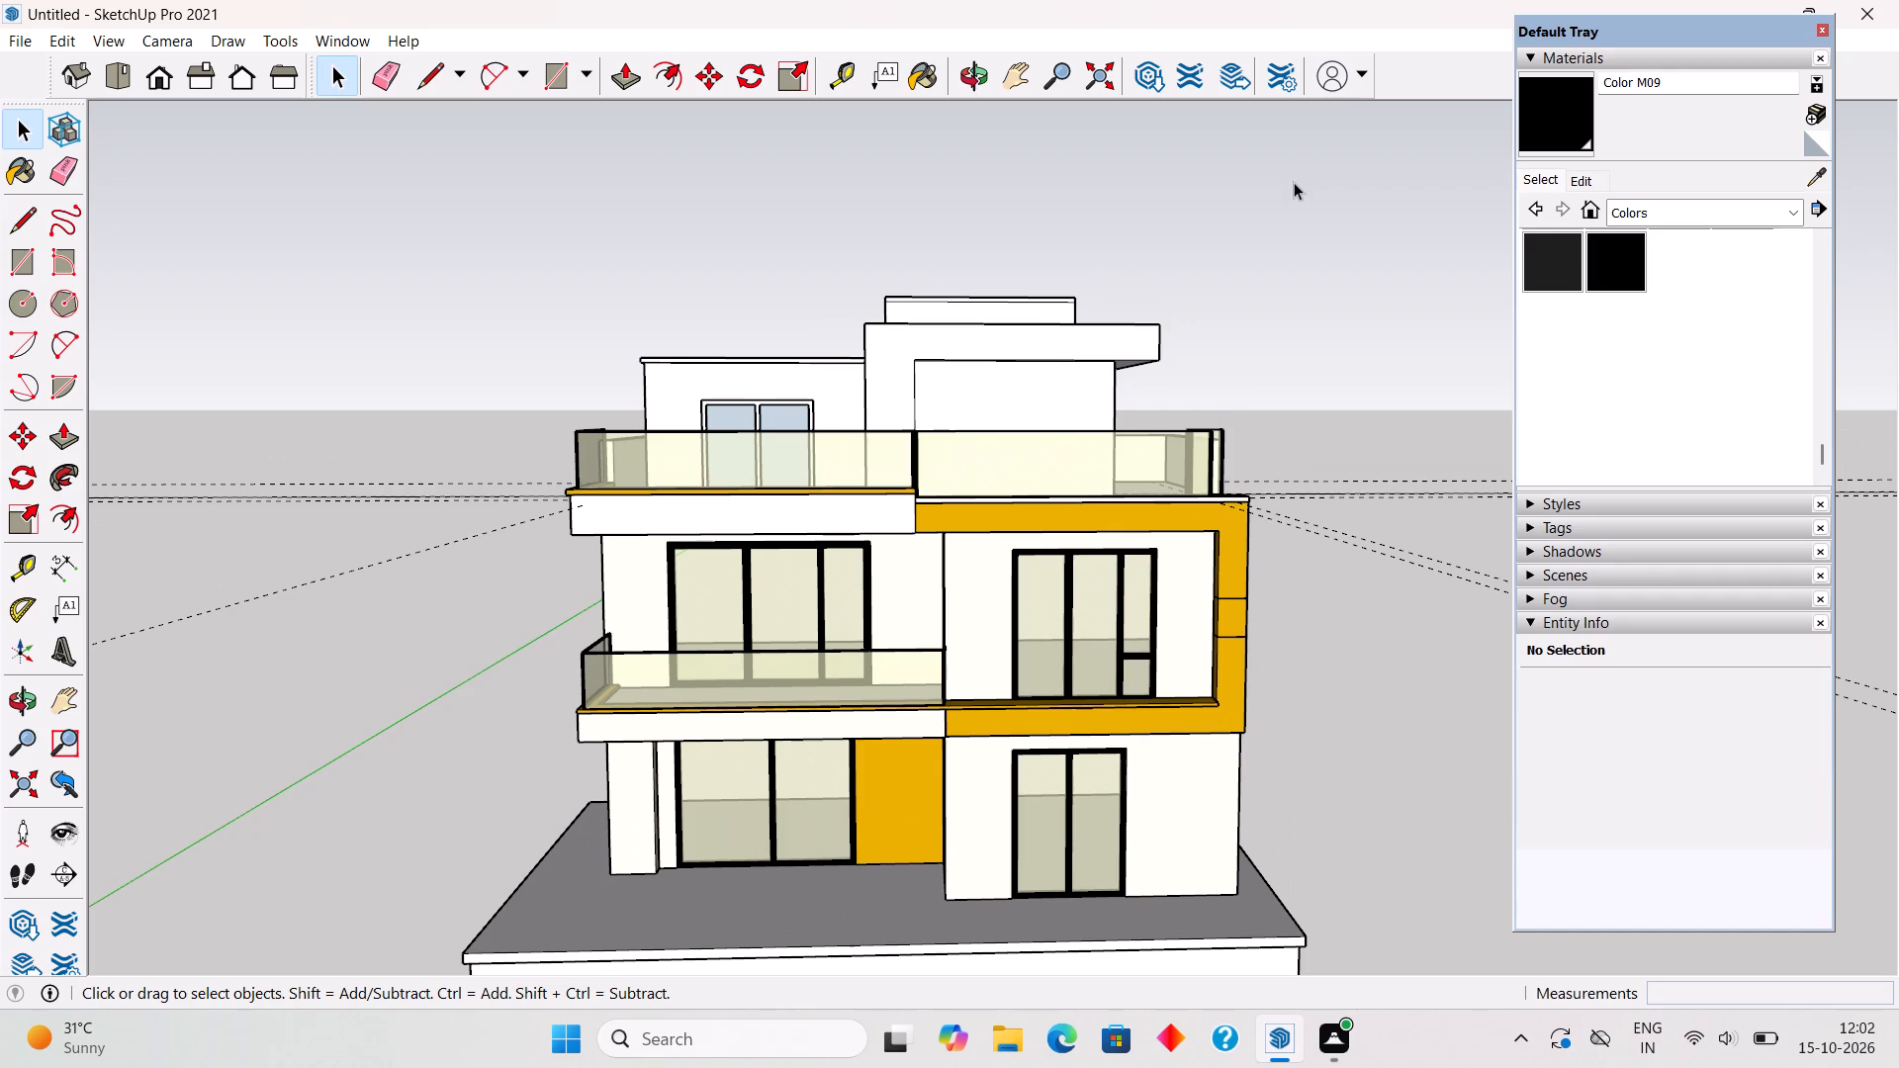
middle_click_drag(1149, 372, 1153, 324)
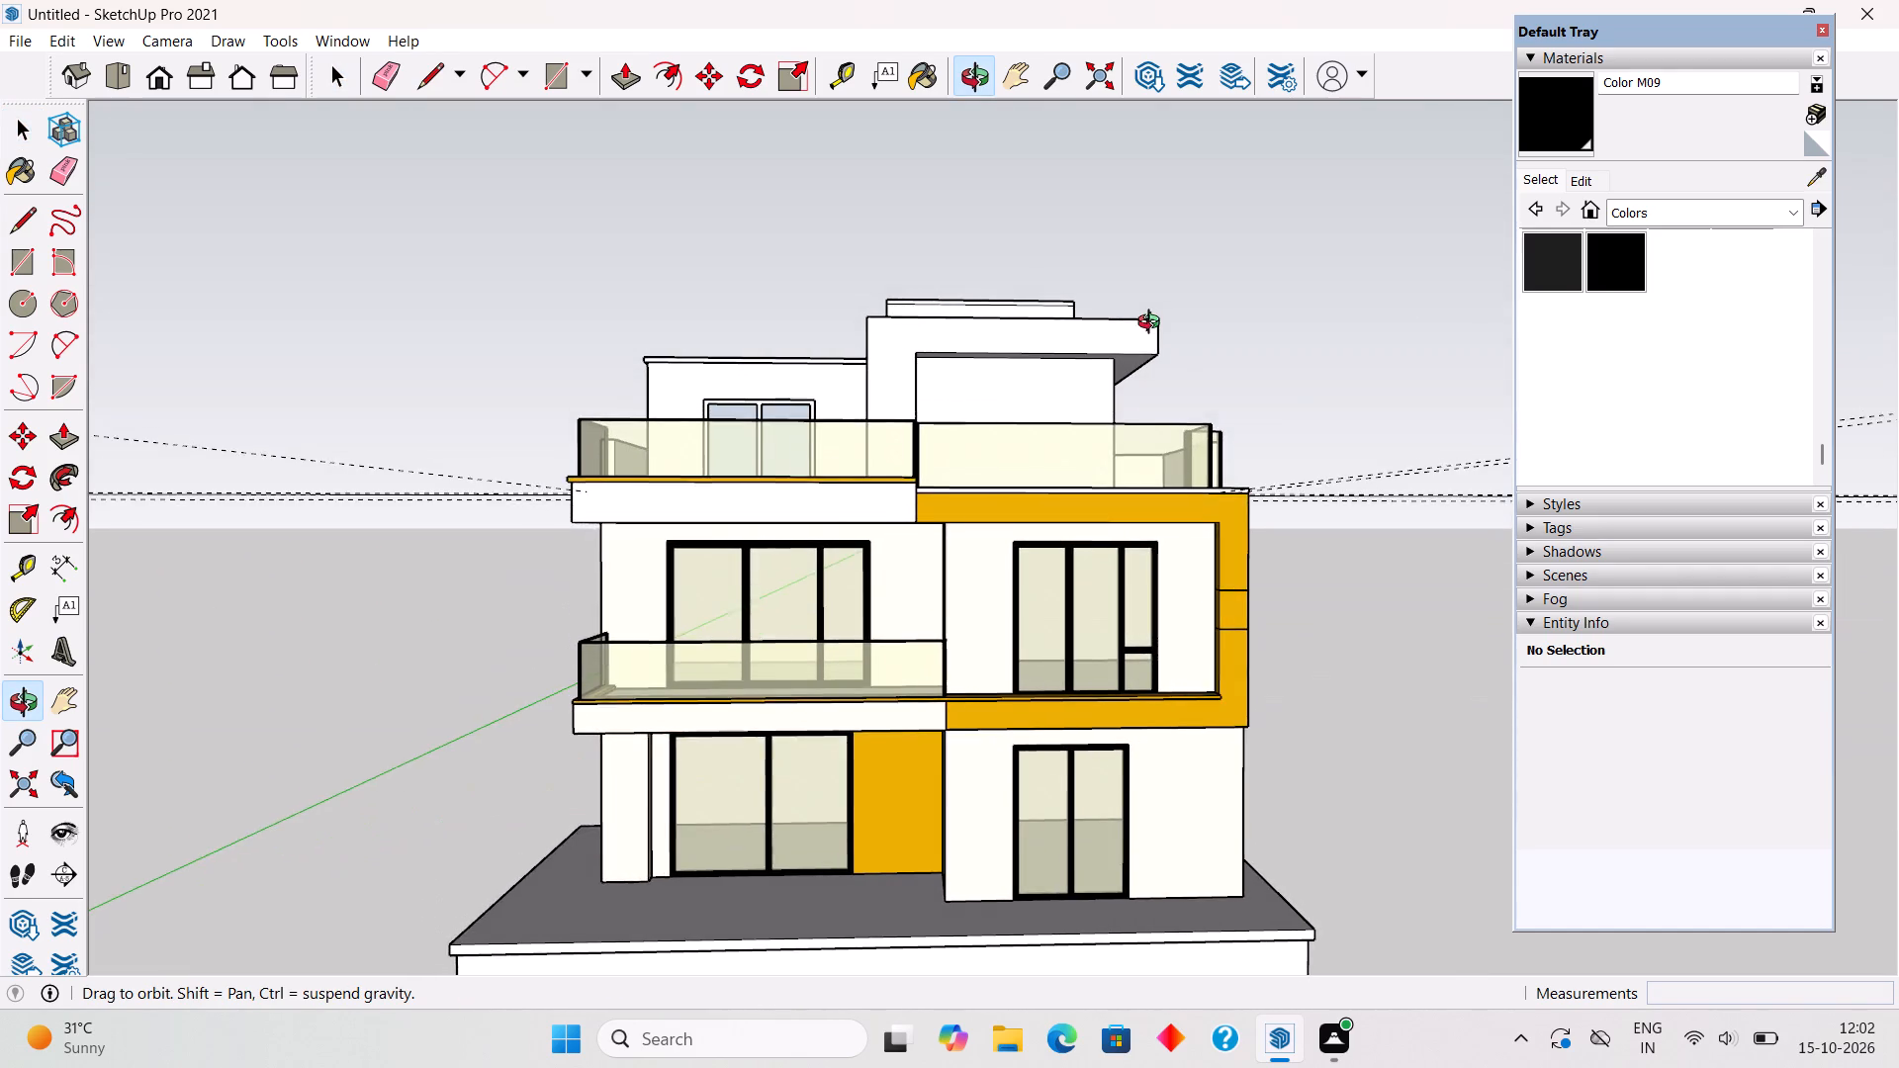
middle_click_drag(1153, 324, 1120, 383)
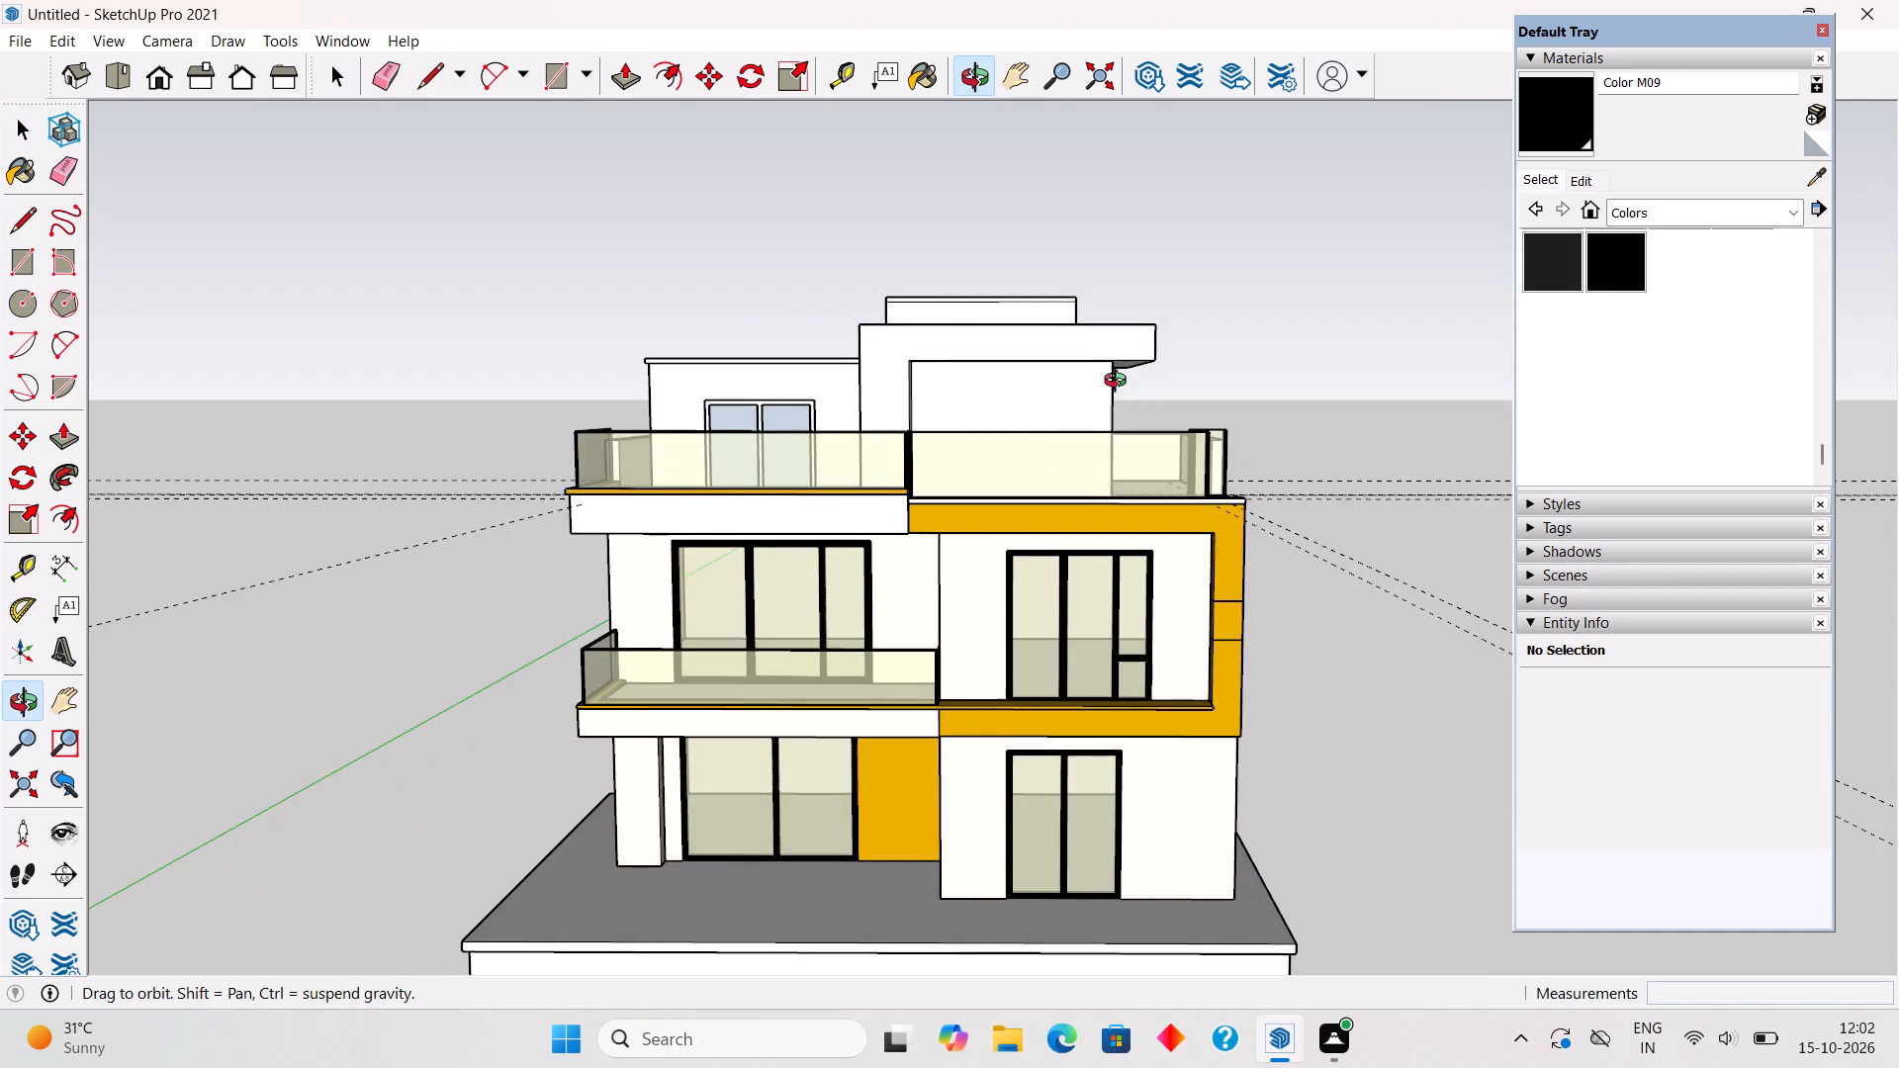
Sample cream Color D01 from the first-floor front wall and paint the tall rooftop block with its overhanging slab.
middle_click_drag(1120, 383, 1224, 360)
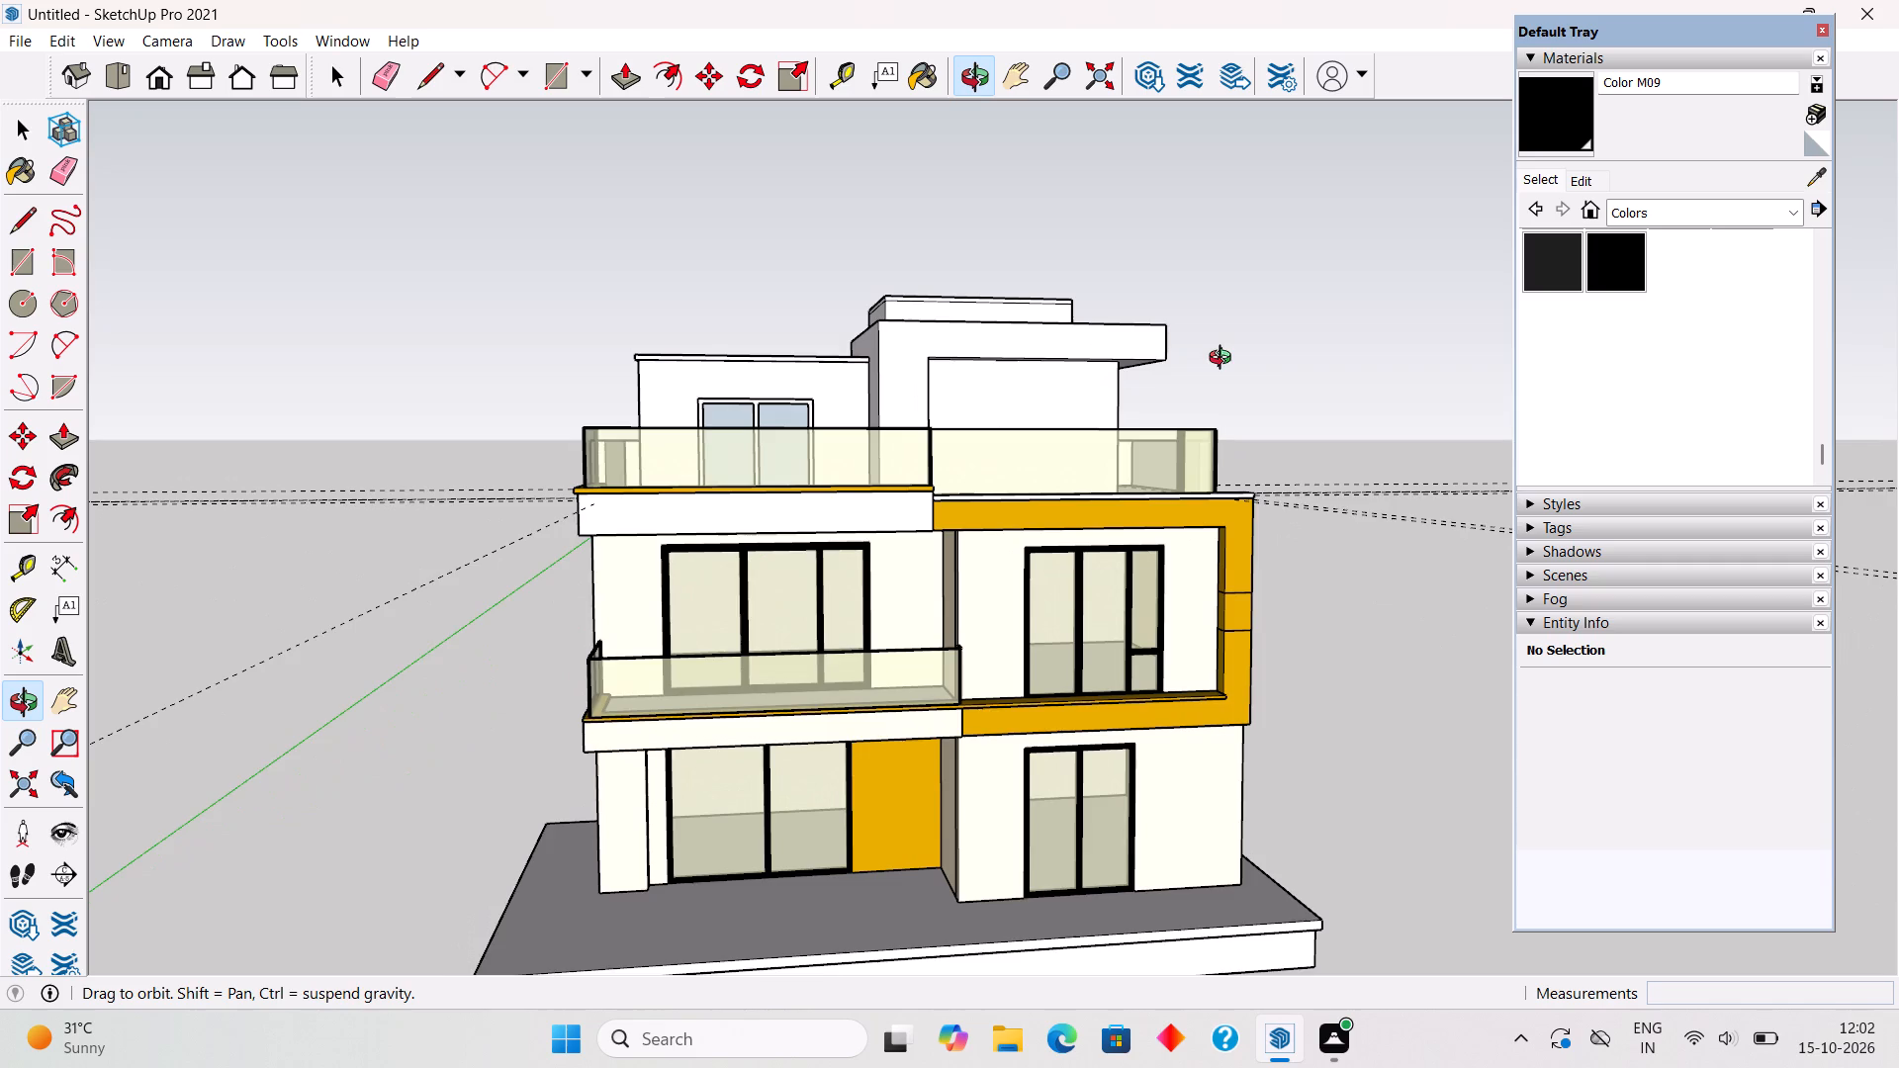
middle_click_drag(1224, 360, 1192, 336)
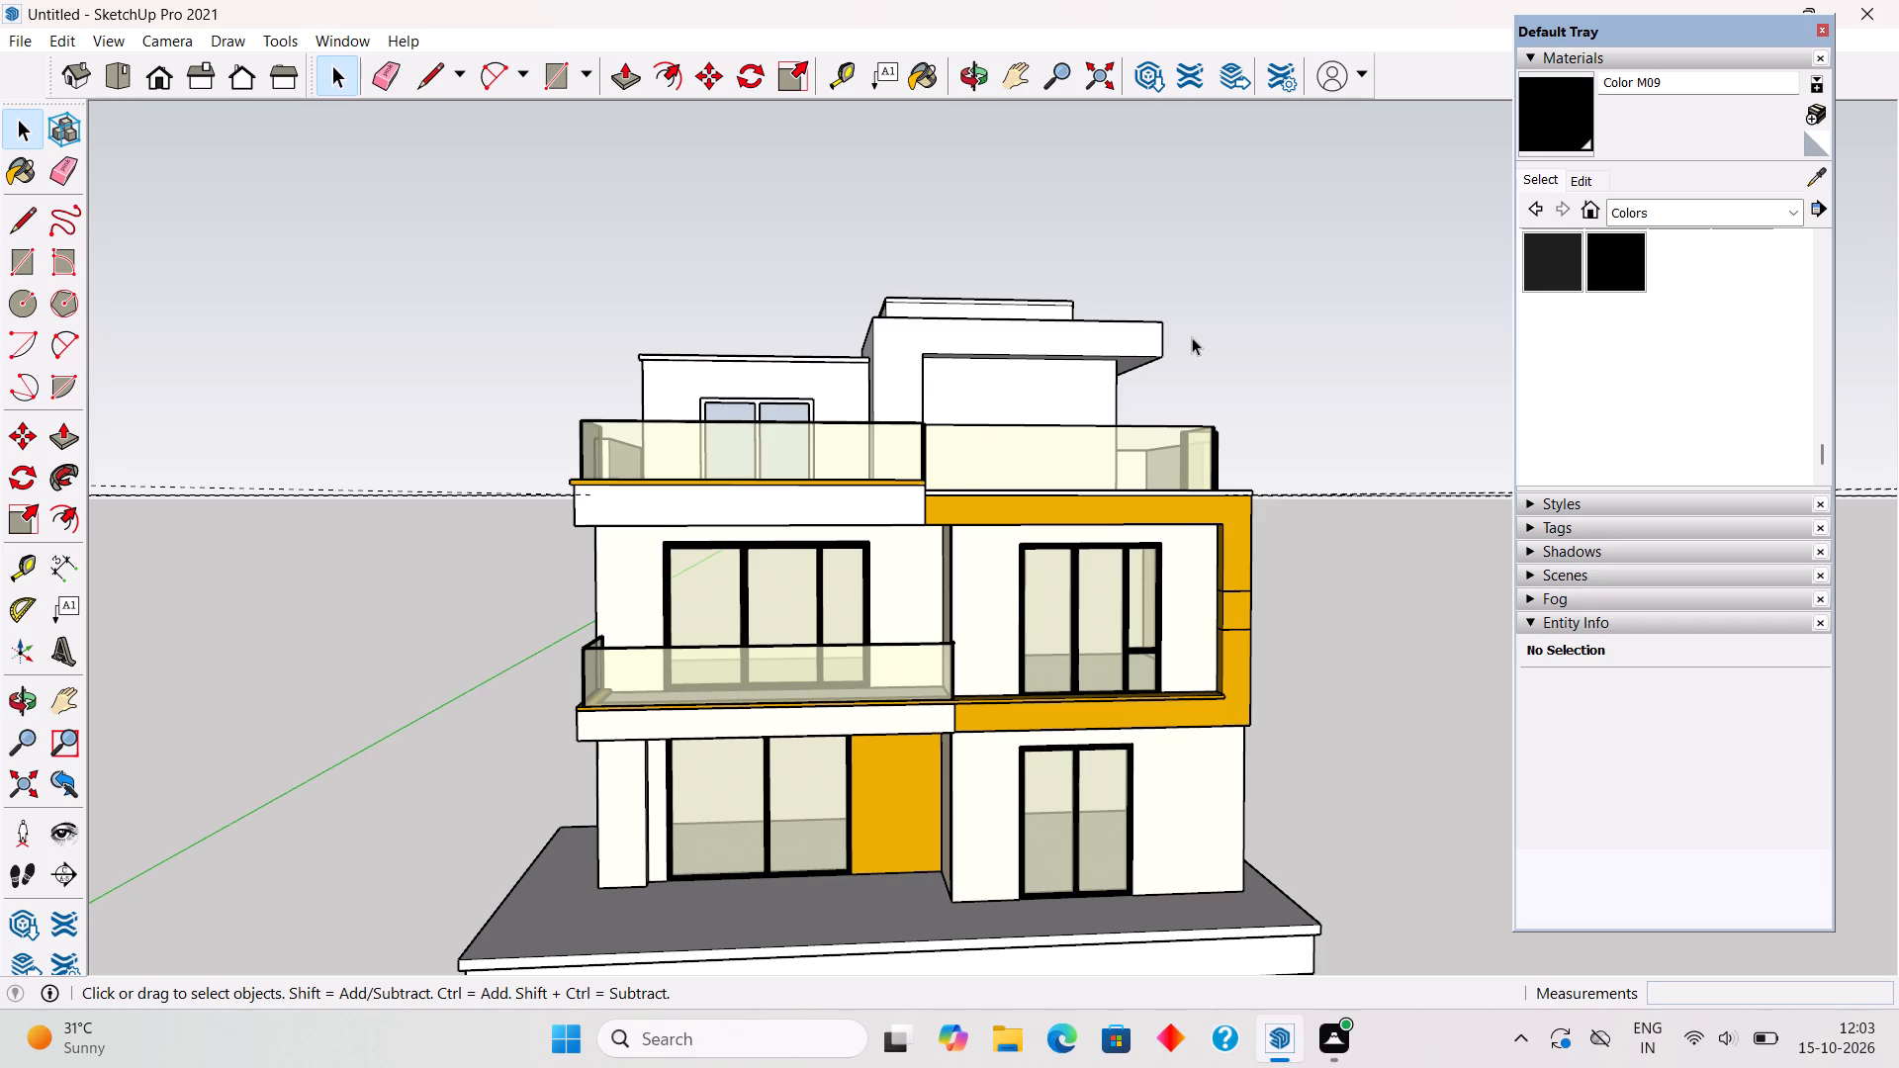
left_click(1814, 171)
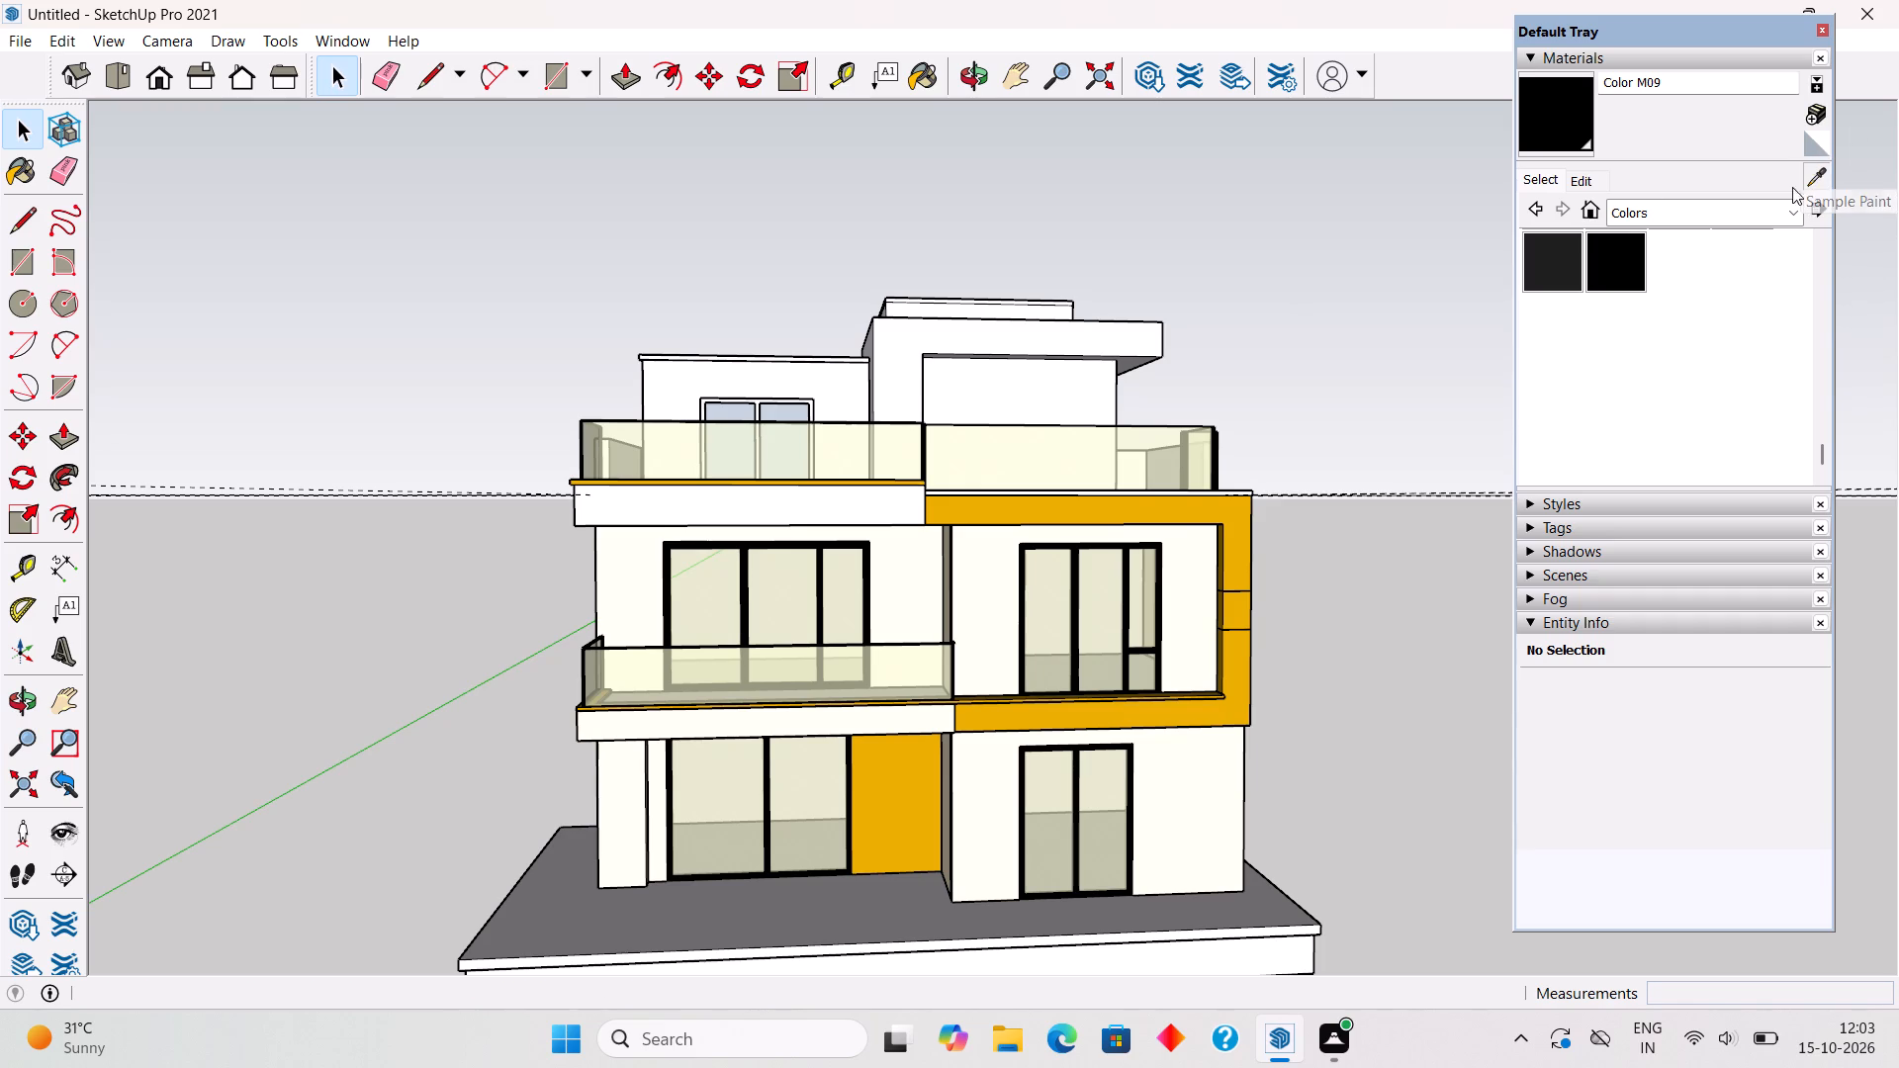
left_click(1004, 601)
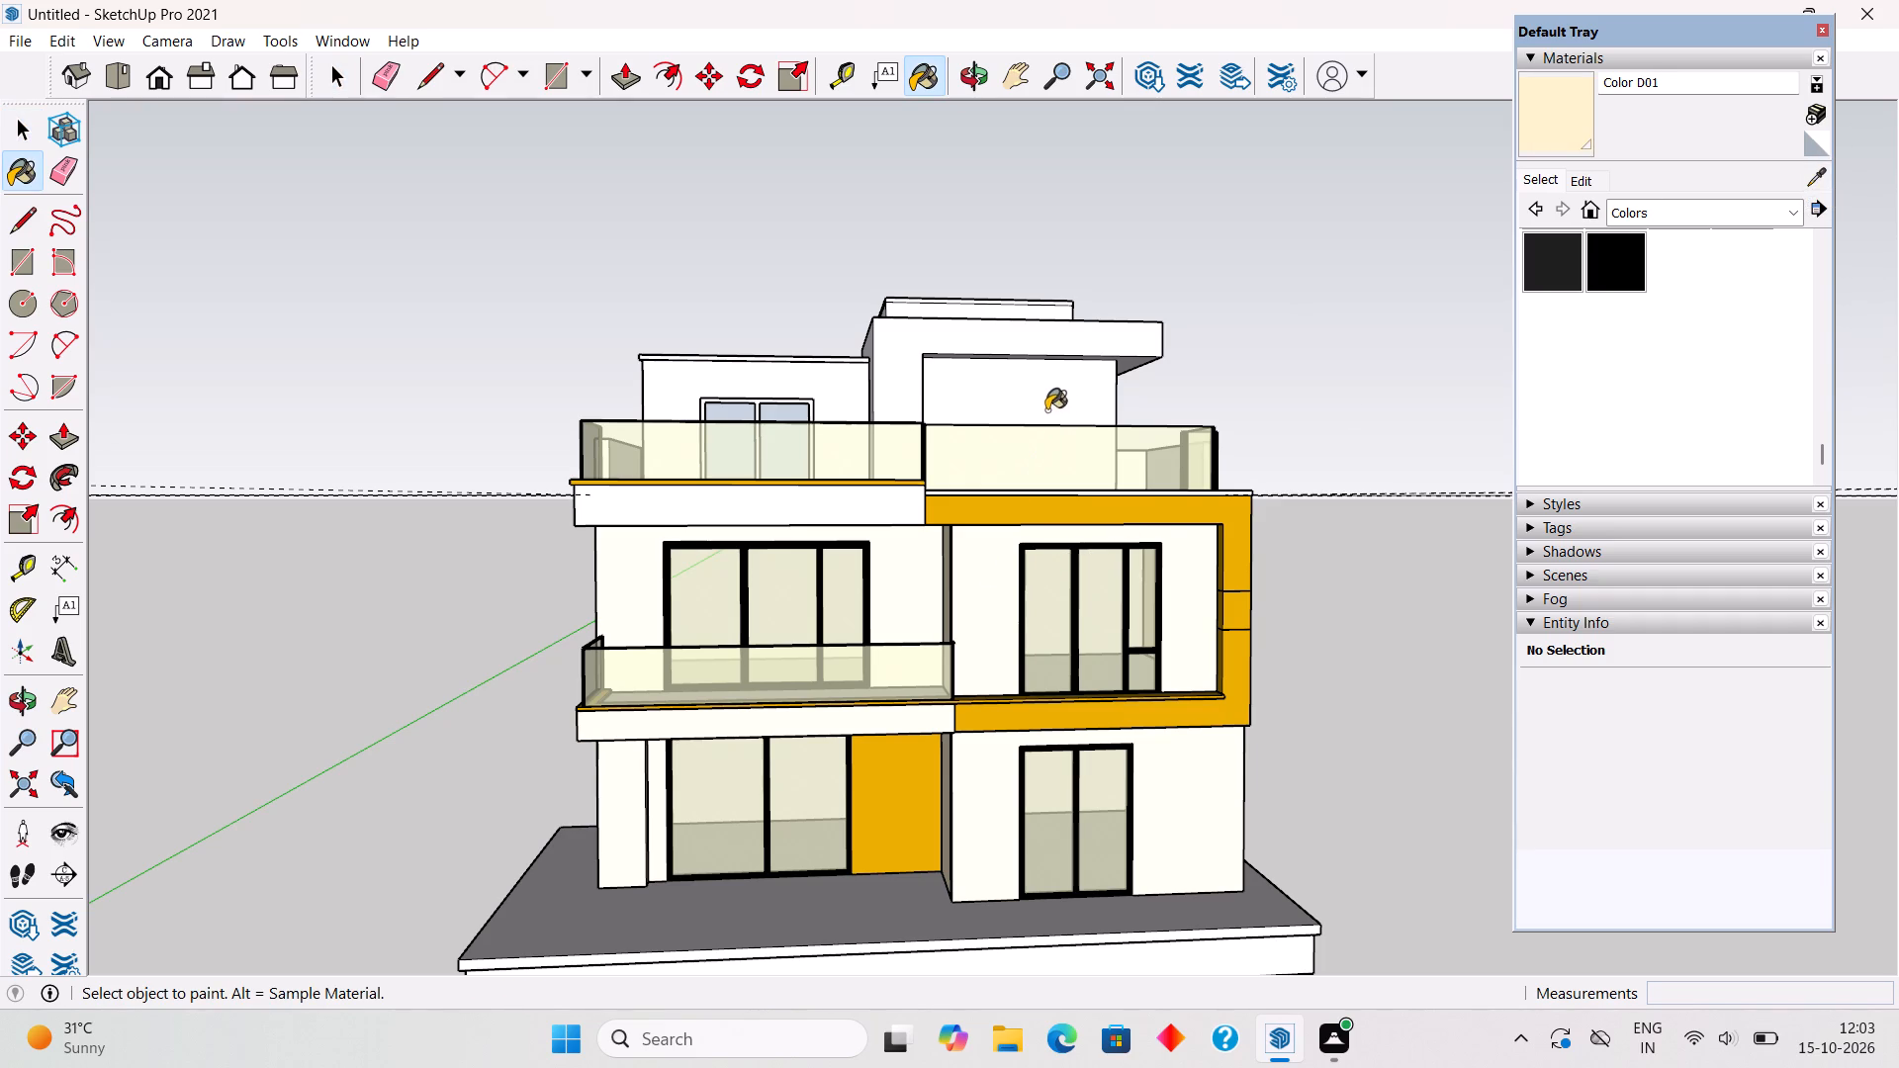
left_click(1041, 404)
Paint the front, side and rear walls of the rooftop rooms with Color D01.
middle_click_drag(1023, 346, 1071, 566)
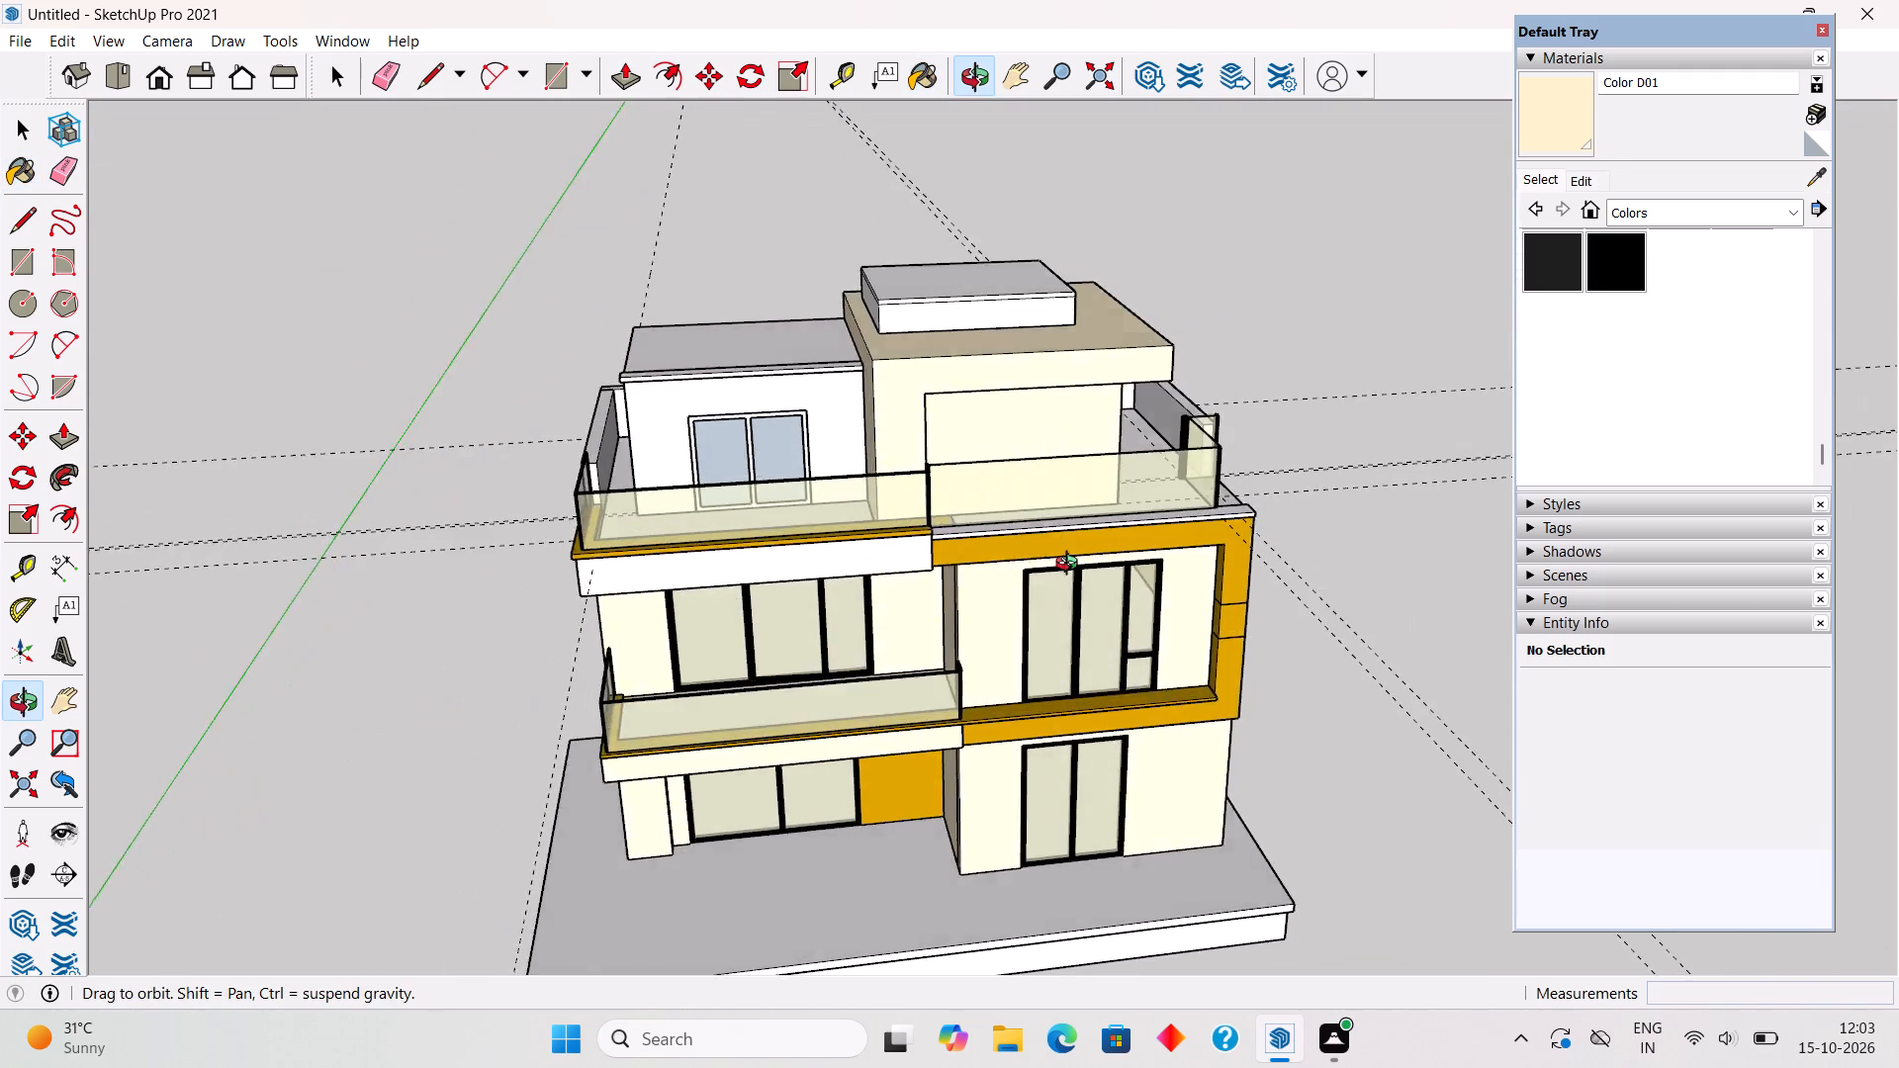
middle_click_drag(1071, 566, 1152, 572)
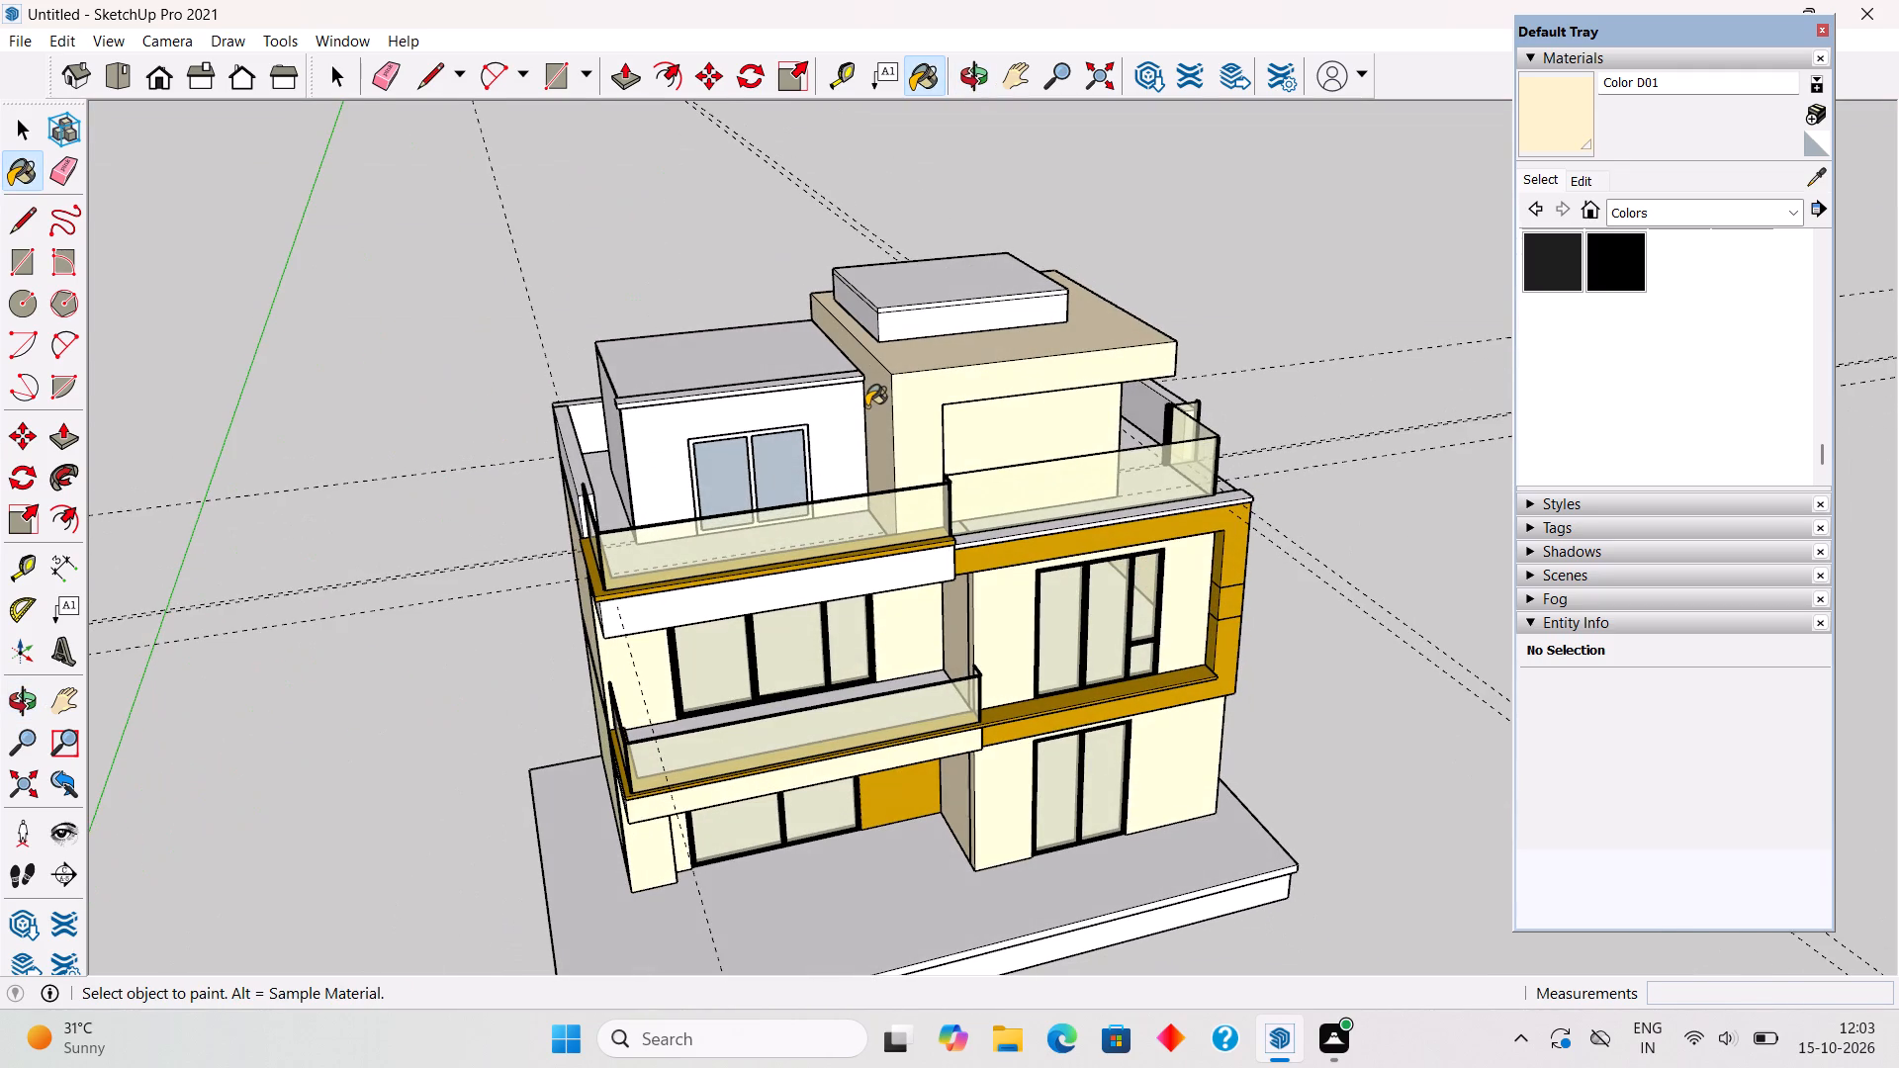
left_click(848, 416)
middle_click_drag(680, 451, 1250, 405)
left_click(789, 516)
middle_click_drag(812, 499, 857, 485)
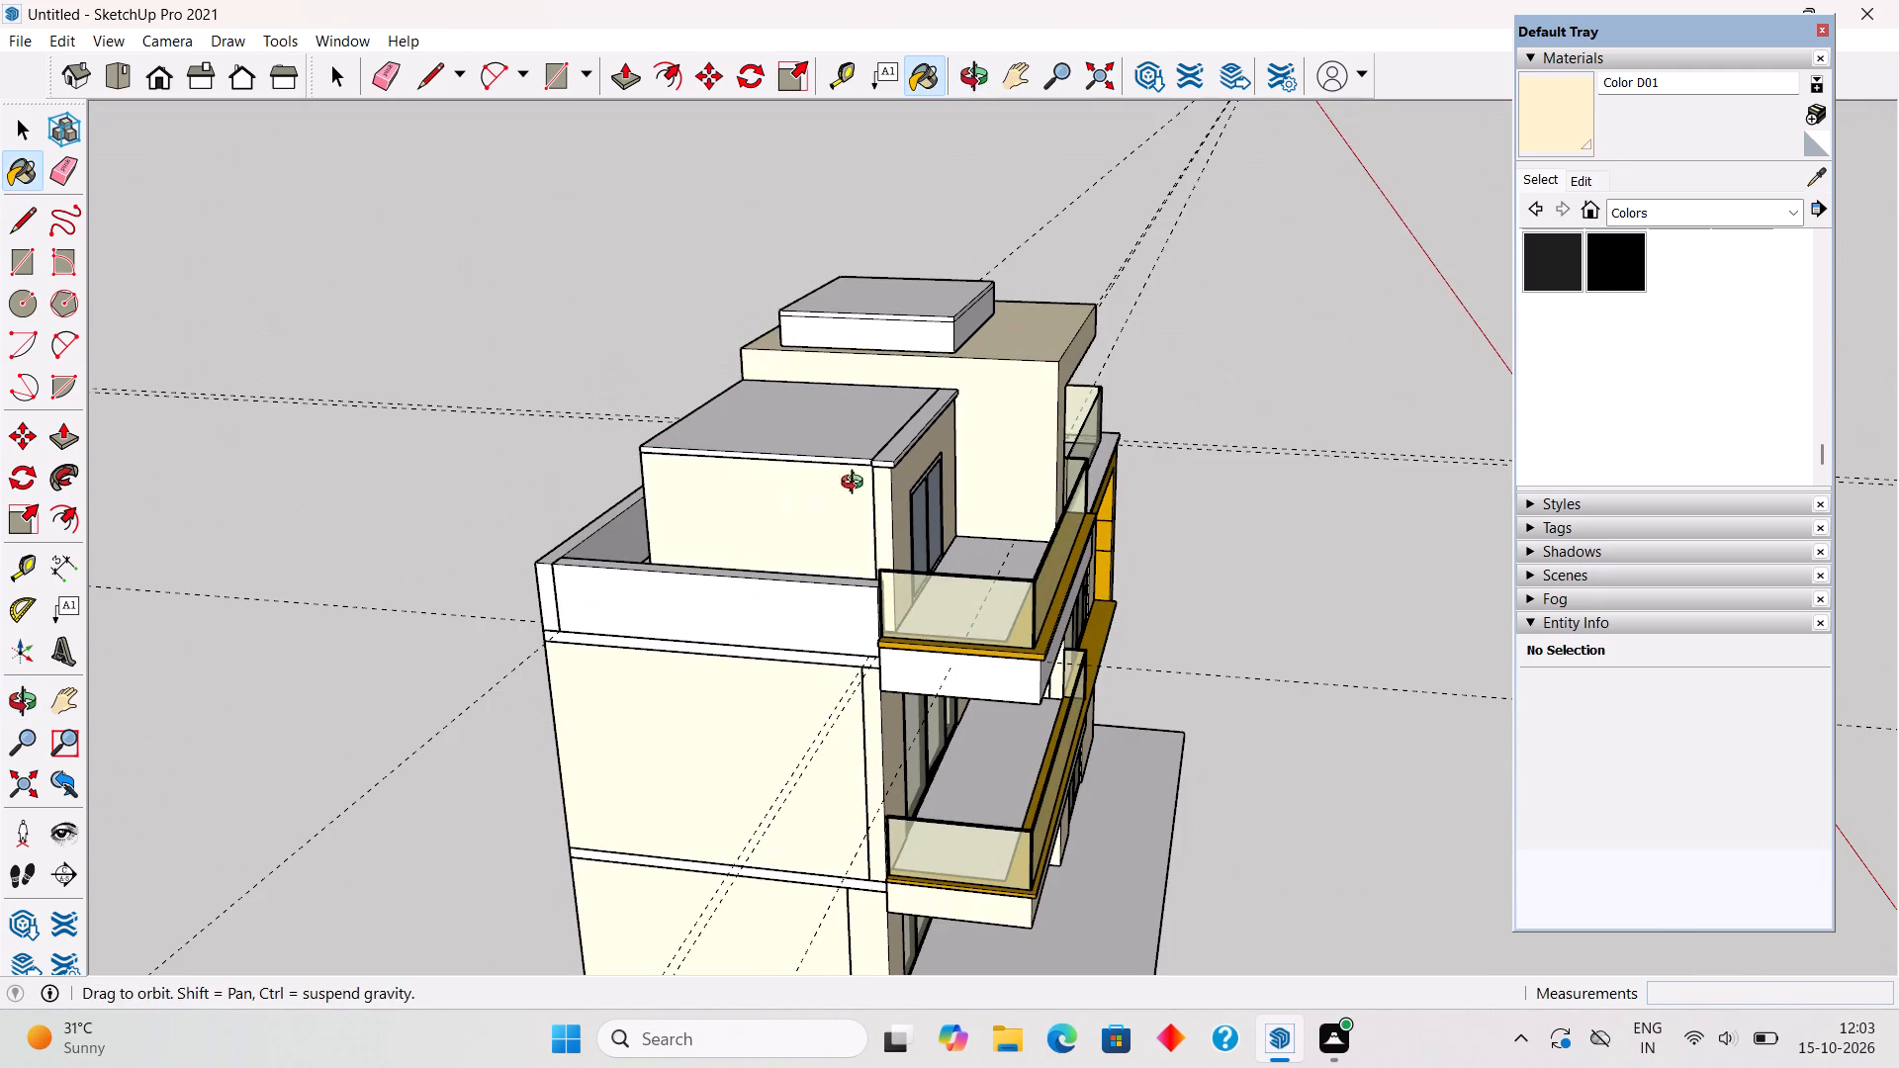
middle_click_drag(857, 485, 1310, 429)
left_click(917, 460)
left_click(772, 412)
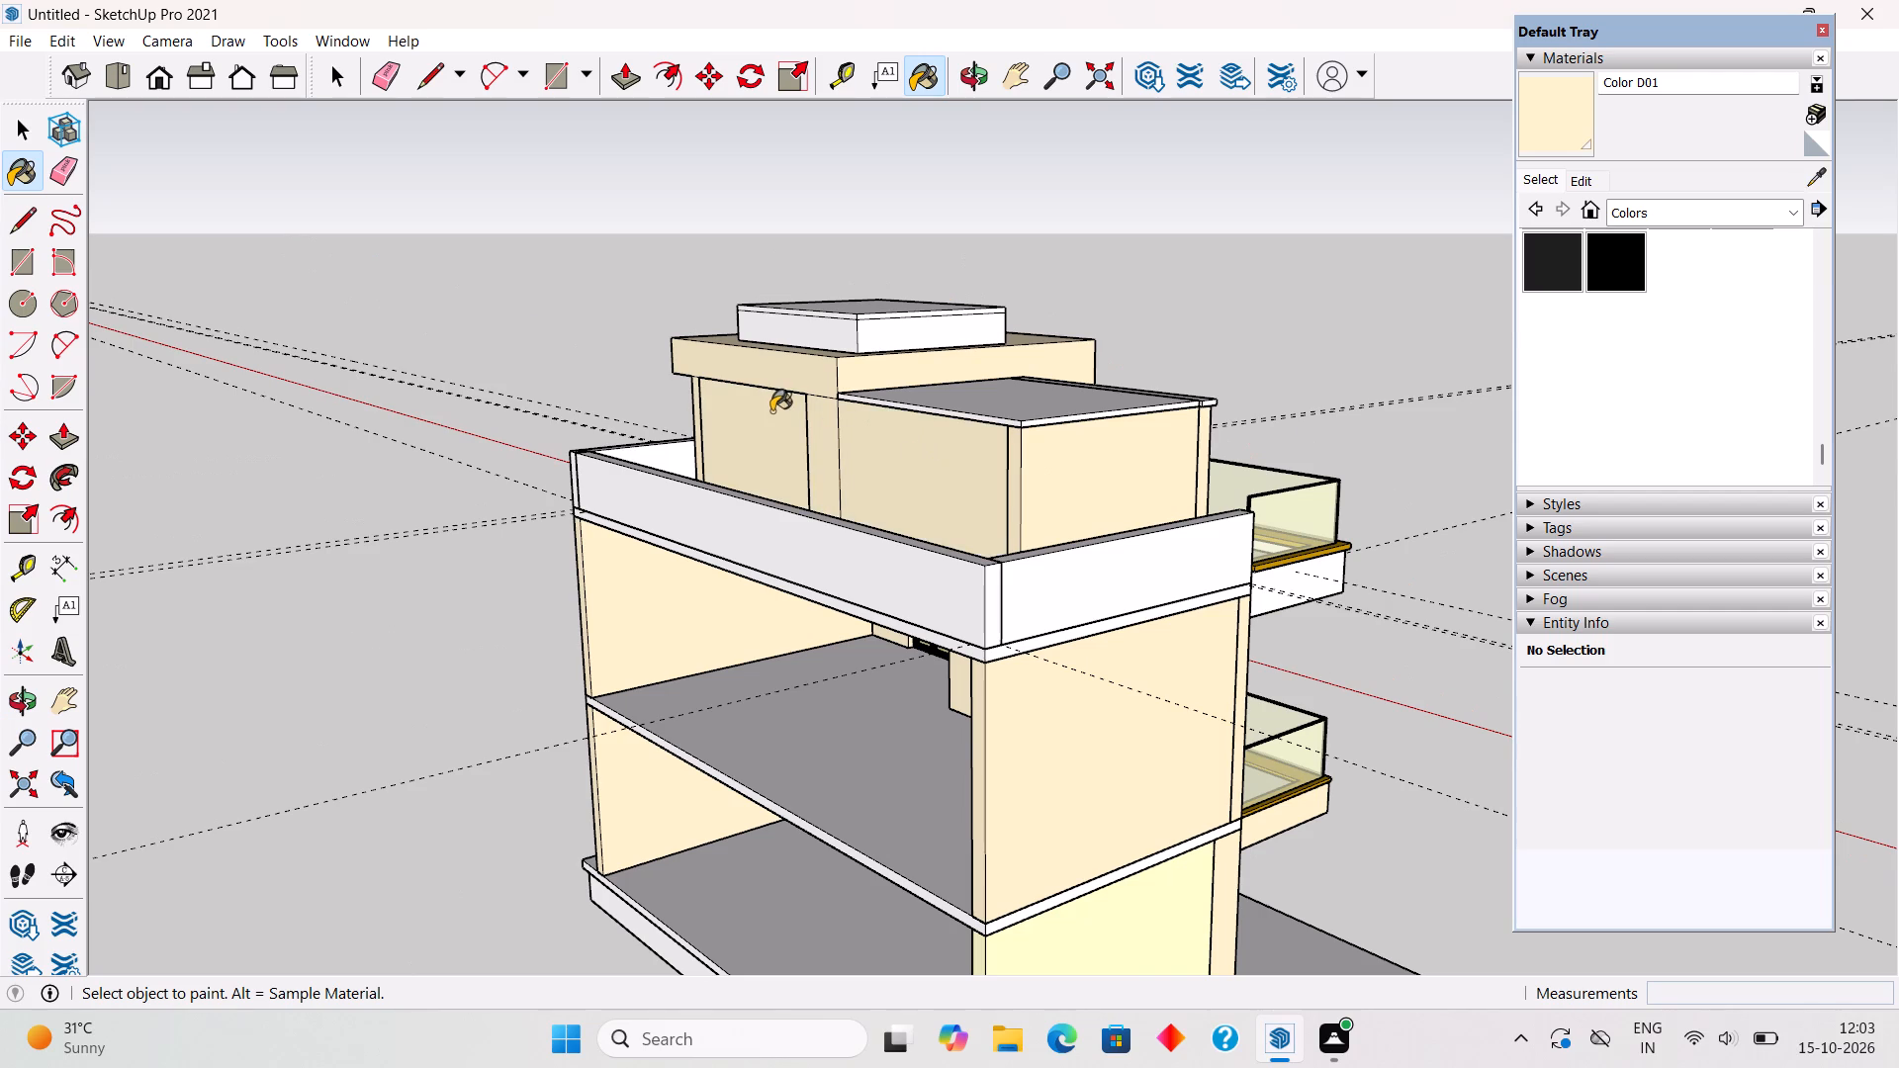
Paint the rear, side and far roof-terrace parapets and the two floor slabs below them with Color D01.
left_click(871, 551)
left_click(1021, 603)
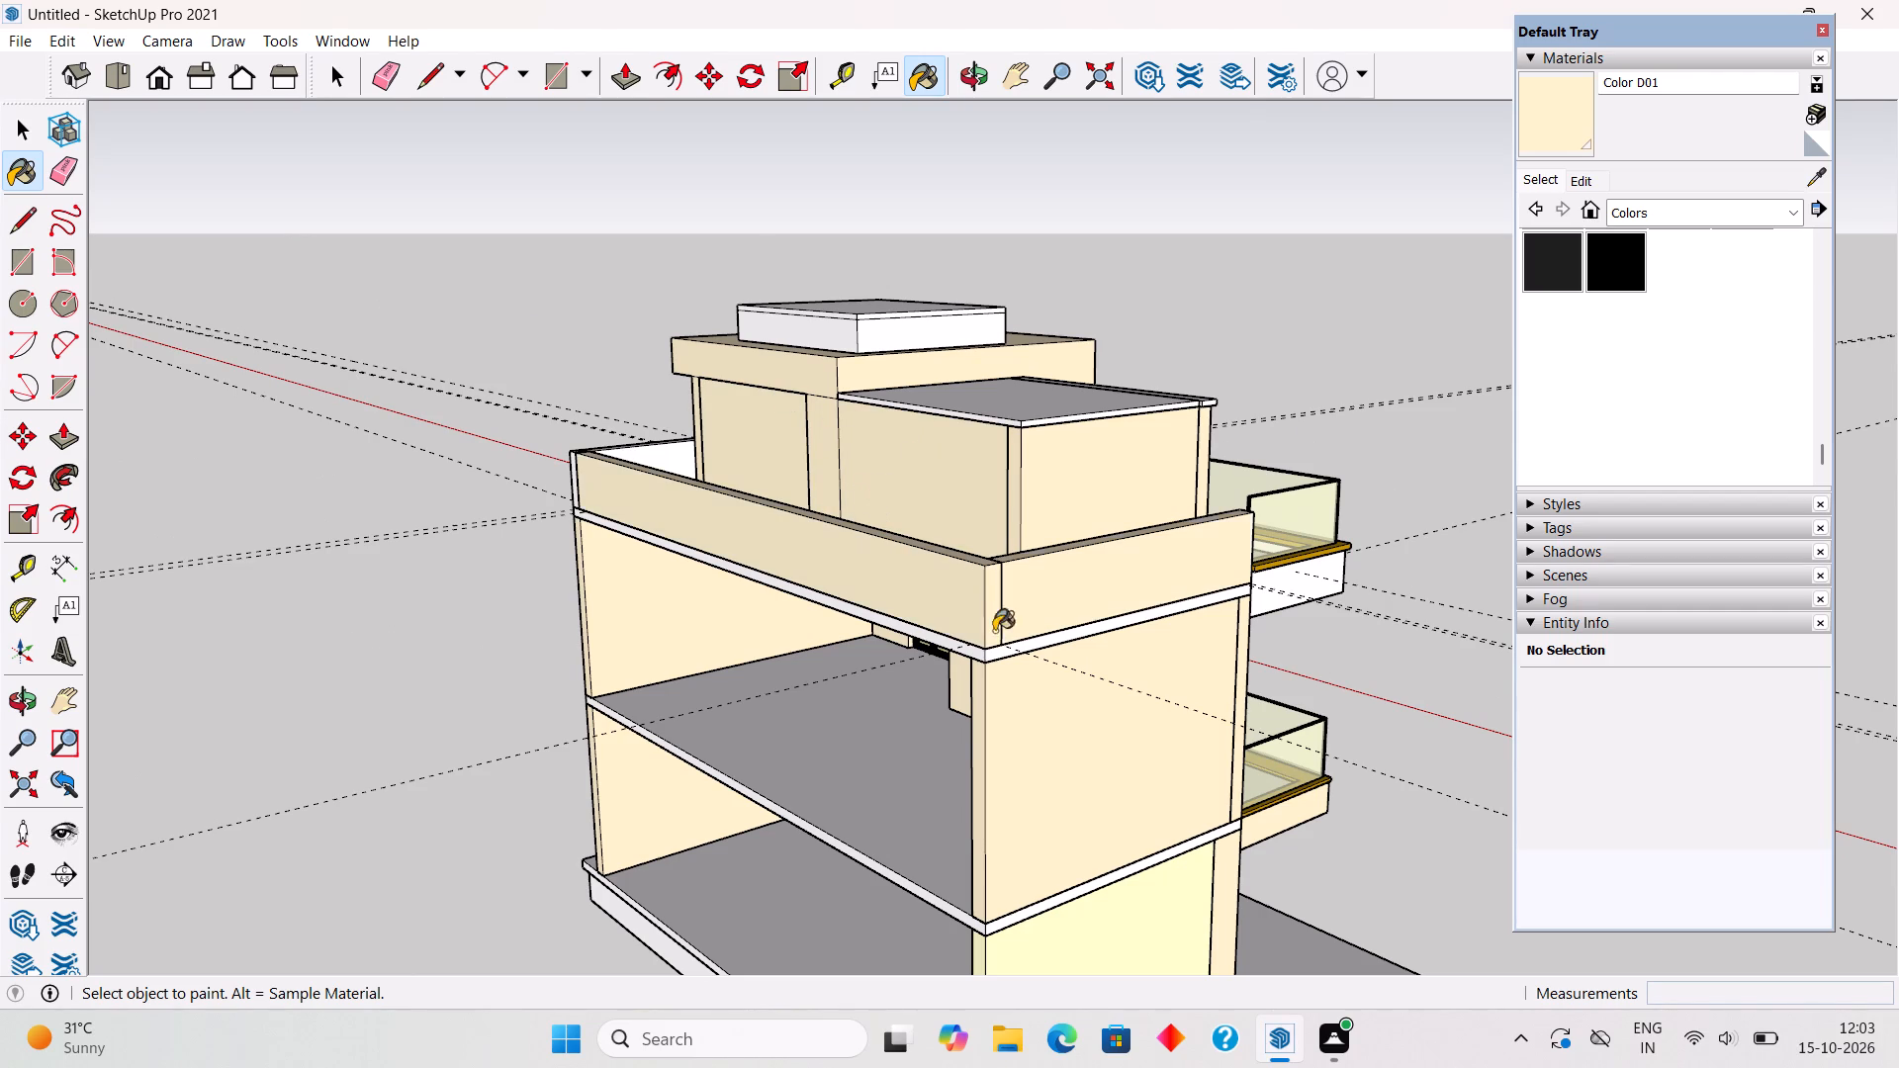
left_click(977, 652)
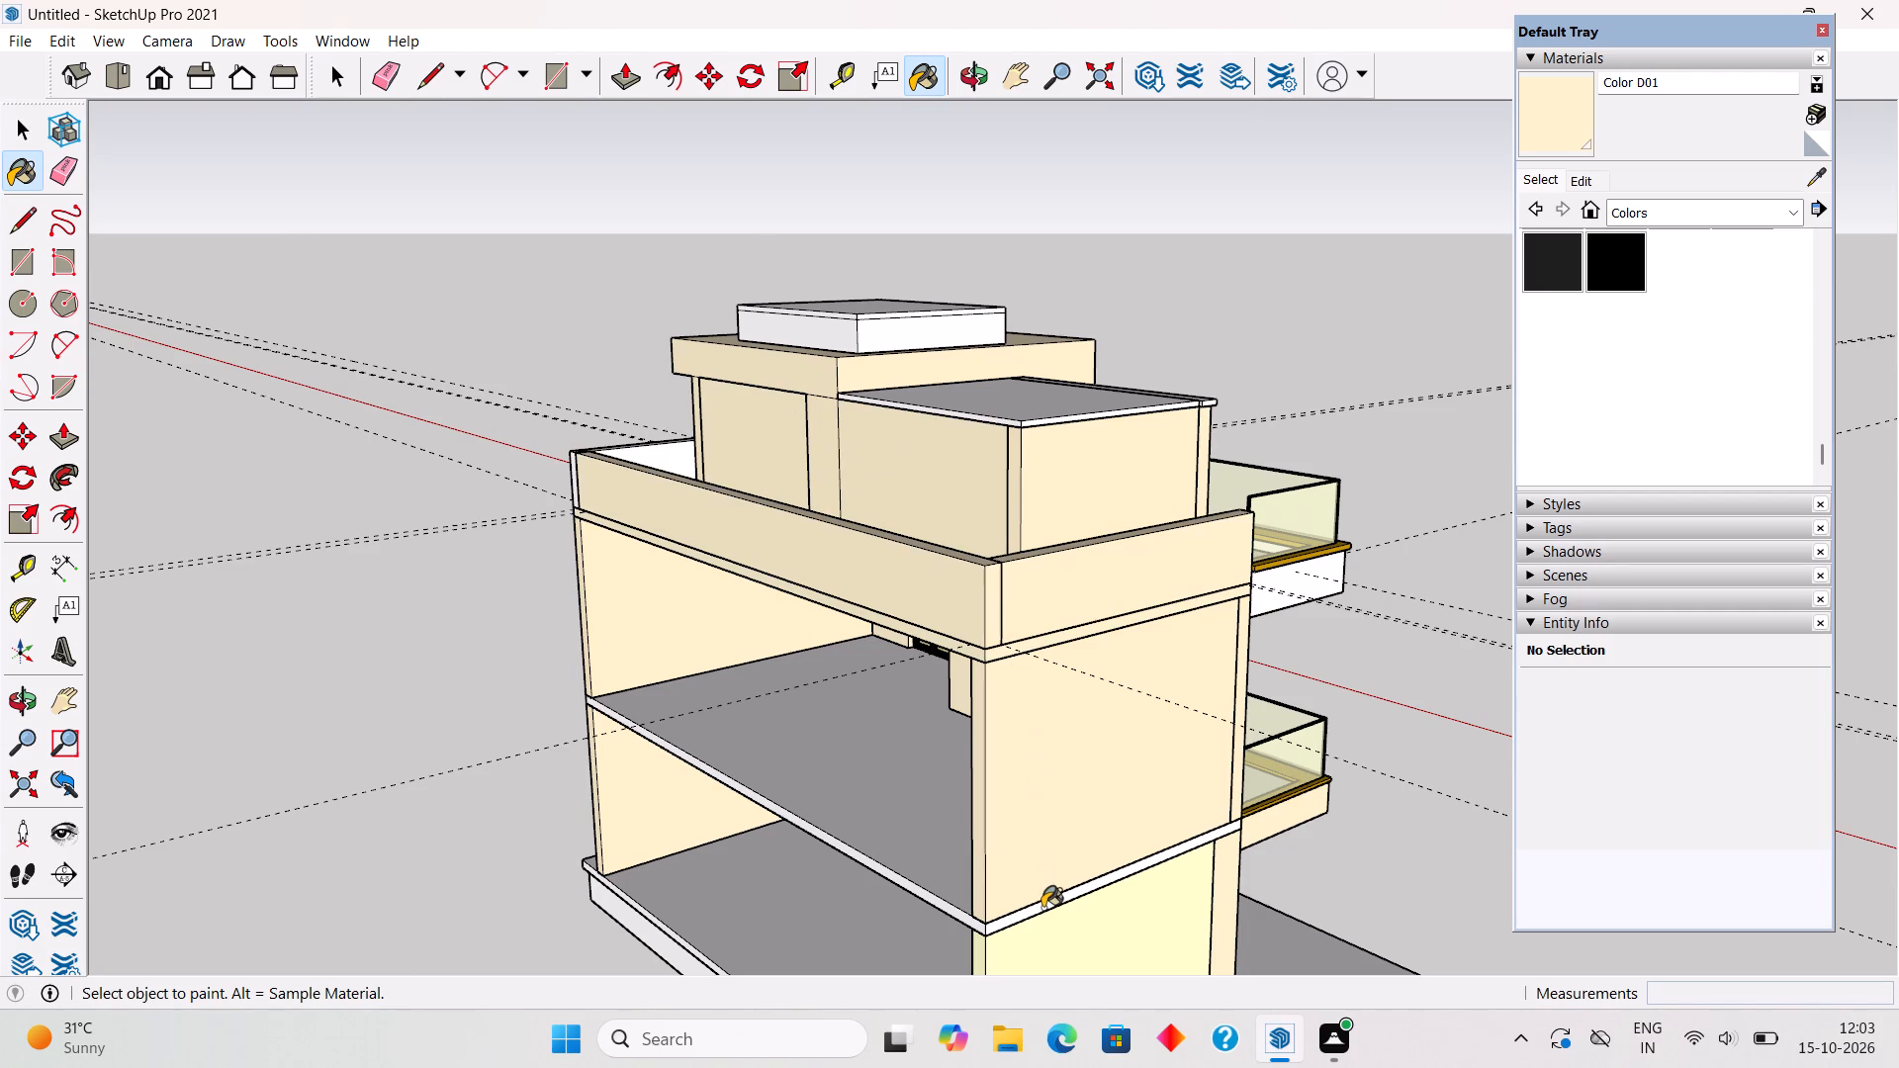
left_click(1042, 908)
left_click(673, 458)
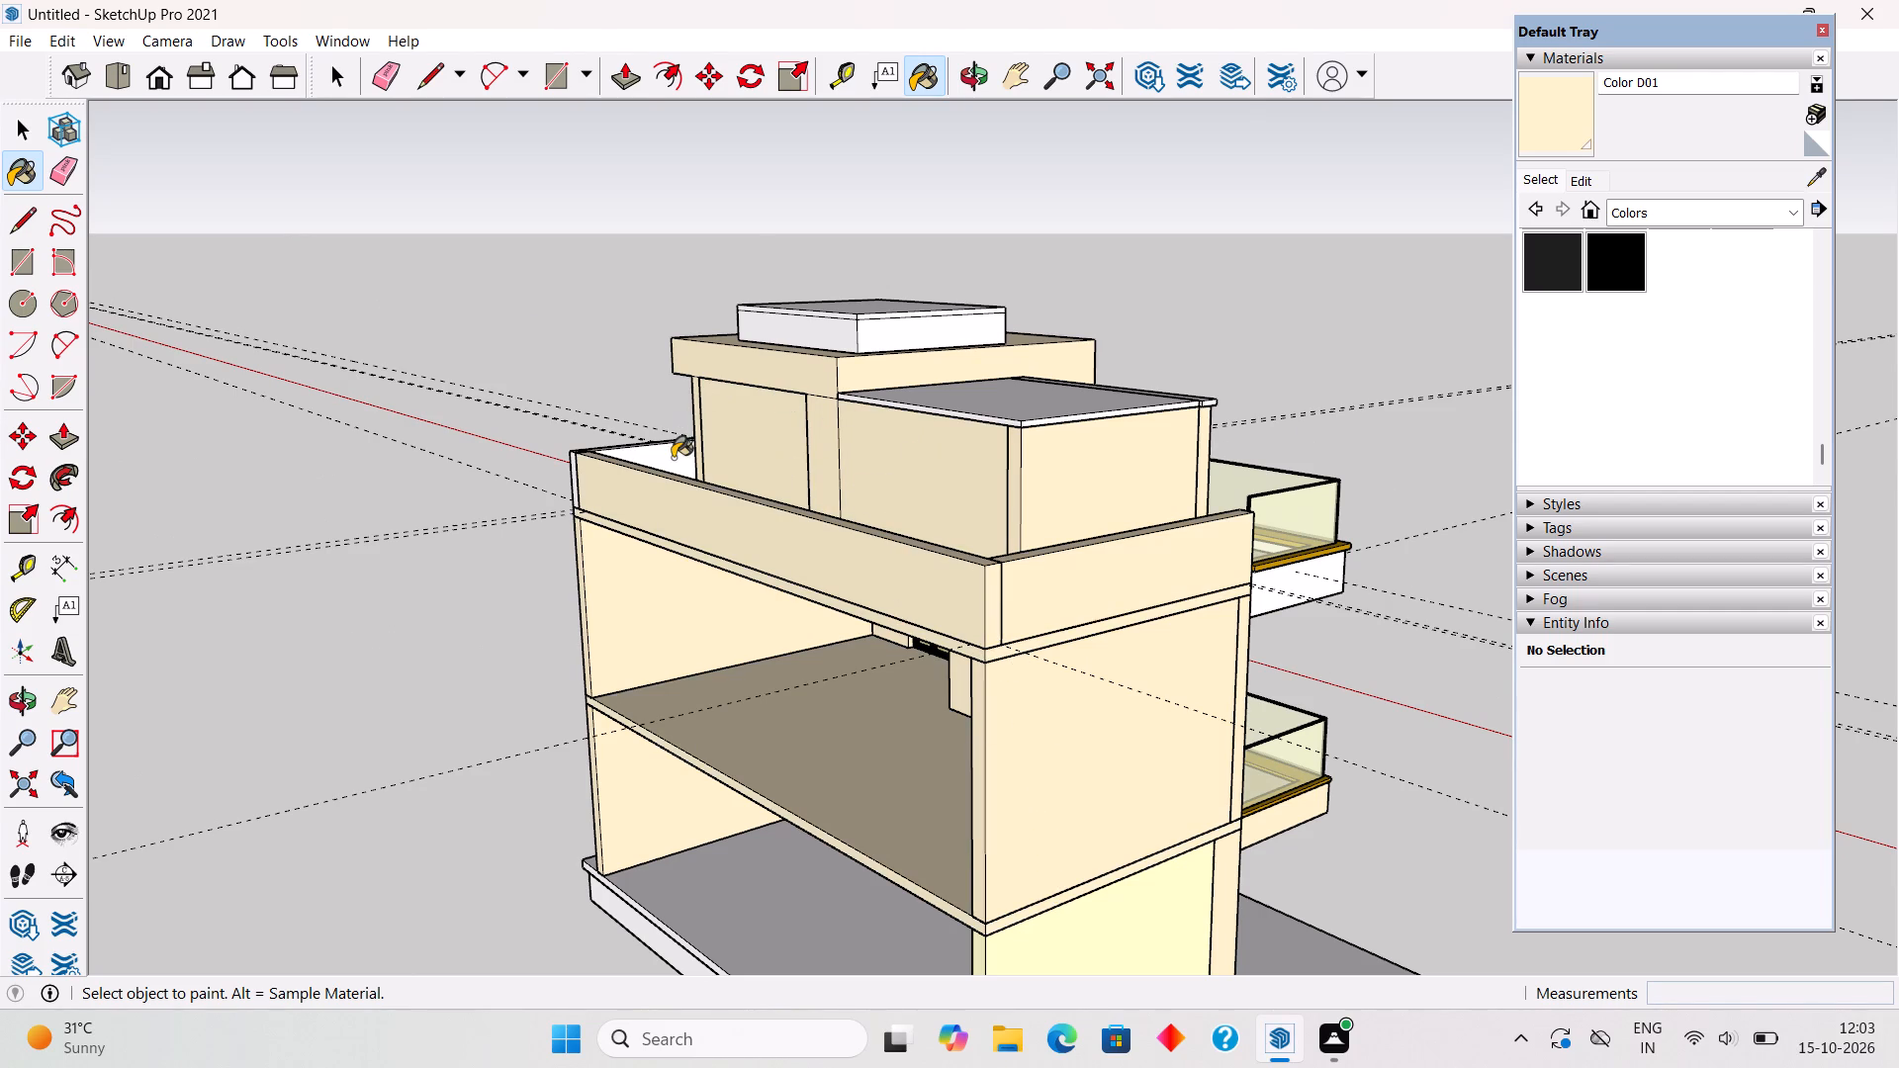
Paint the lower rooftop room's roof surface and the white fascia beneath the upper front balcony with Color D01.
middle_click_drag(848, 604, 1218, 789)
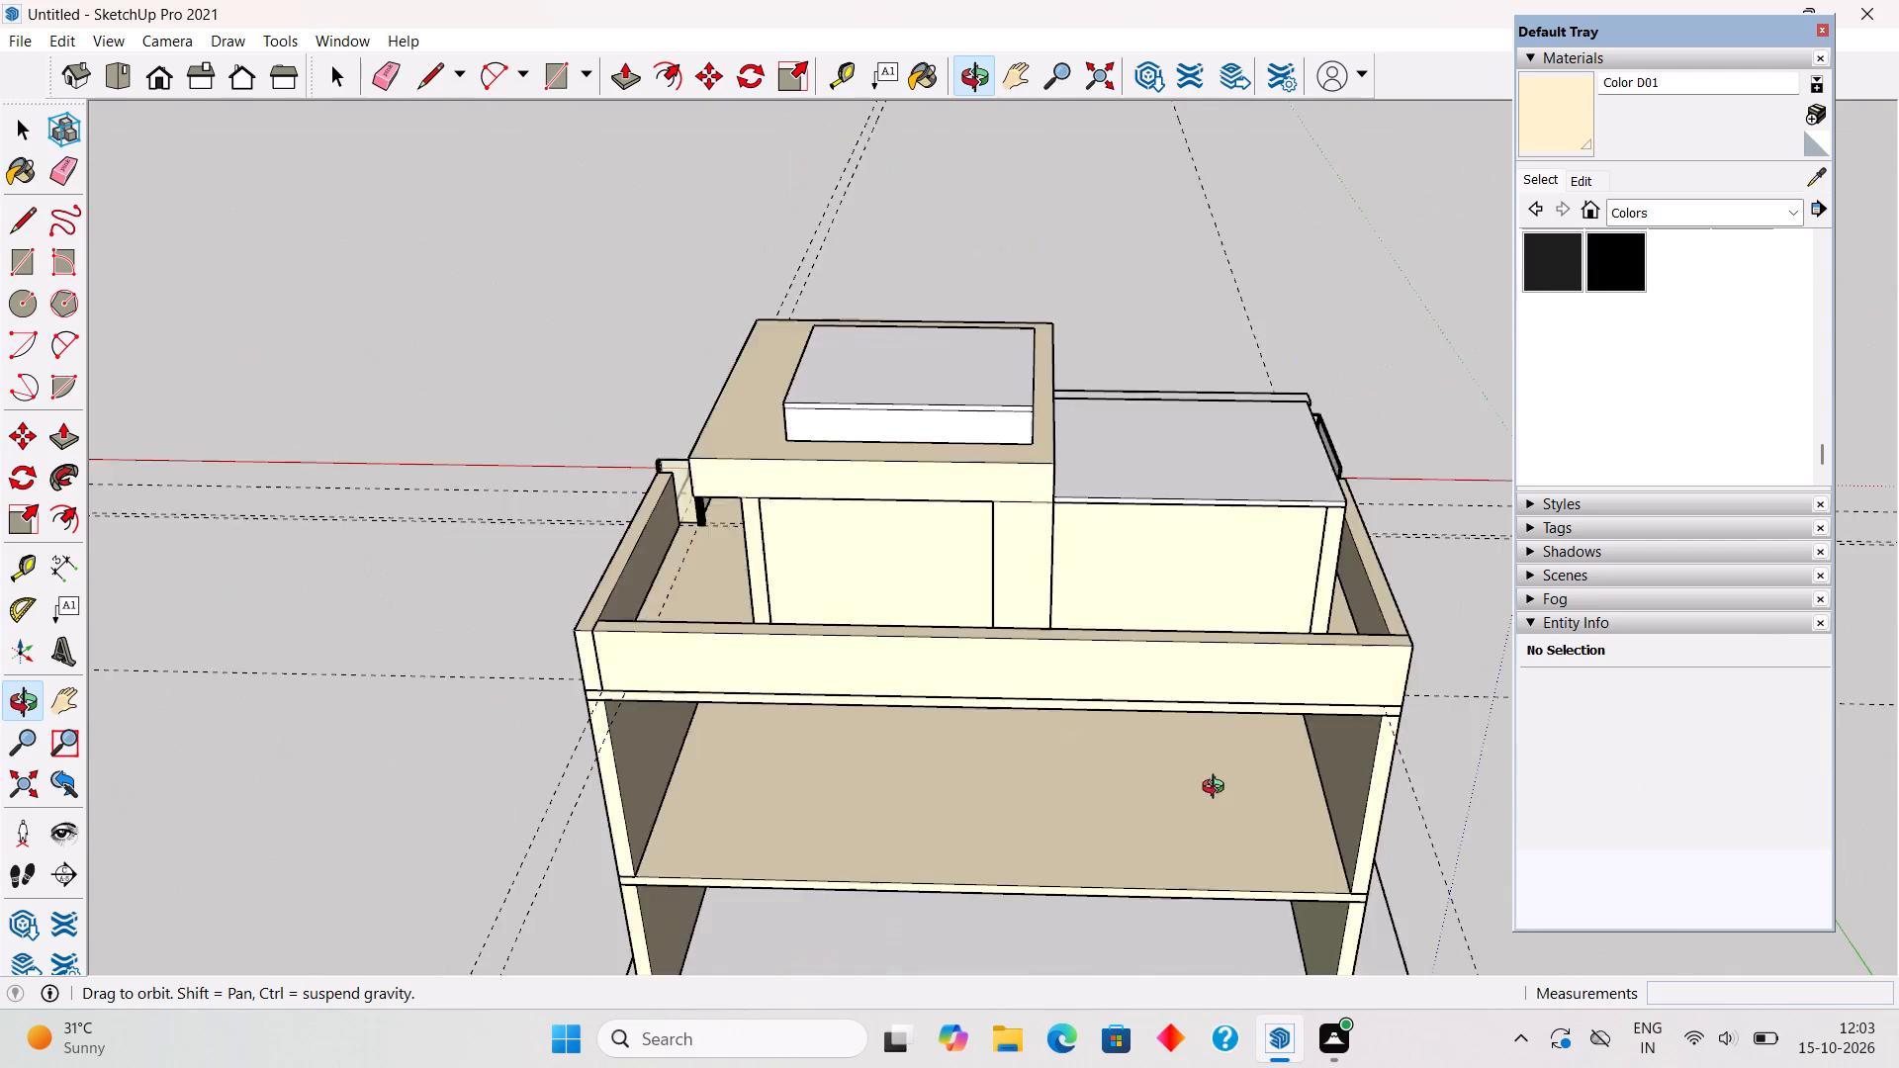
middle_click_drag(1218, 789, 619, 760)
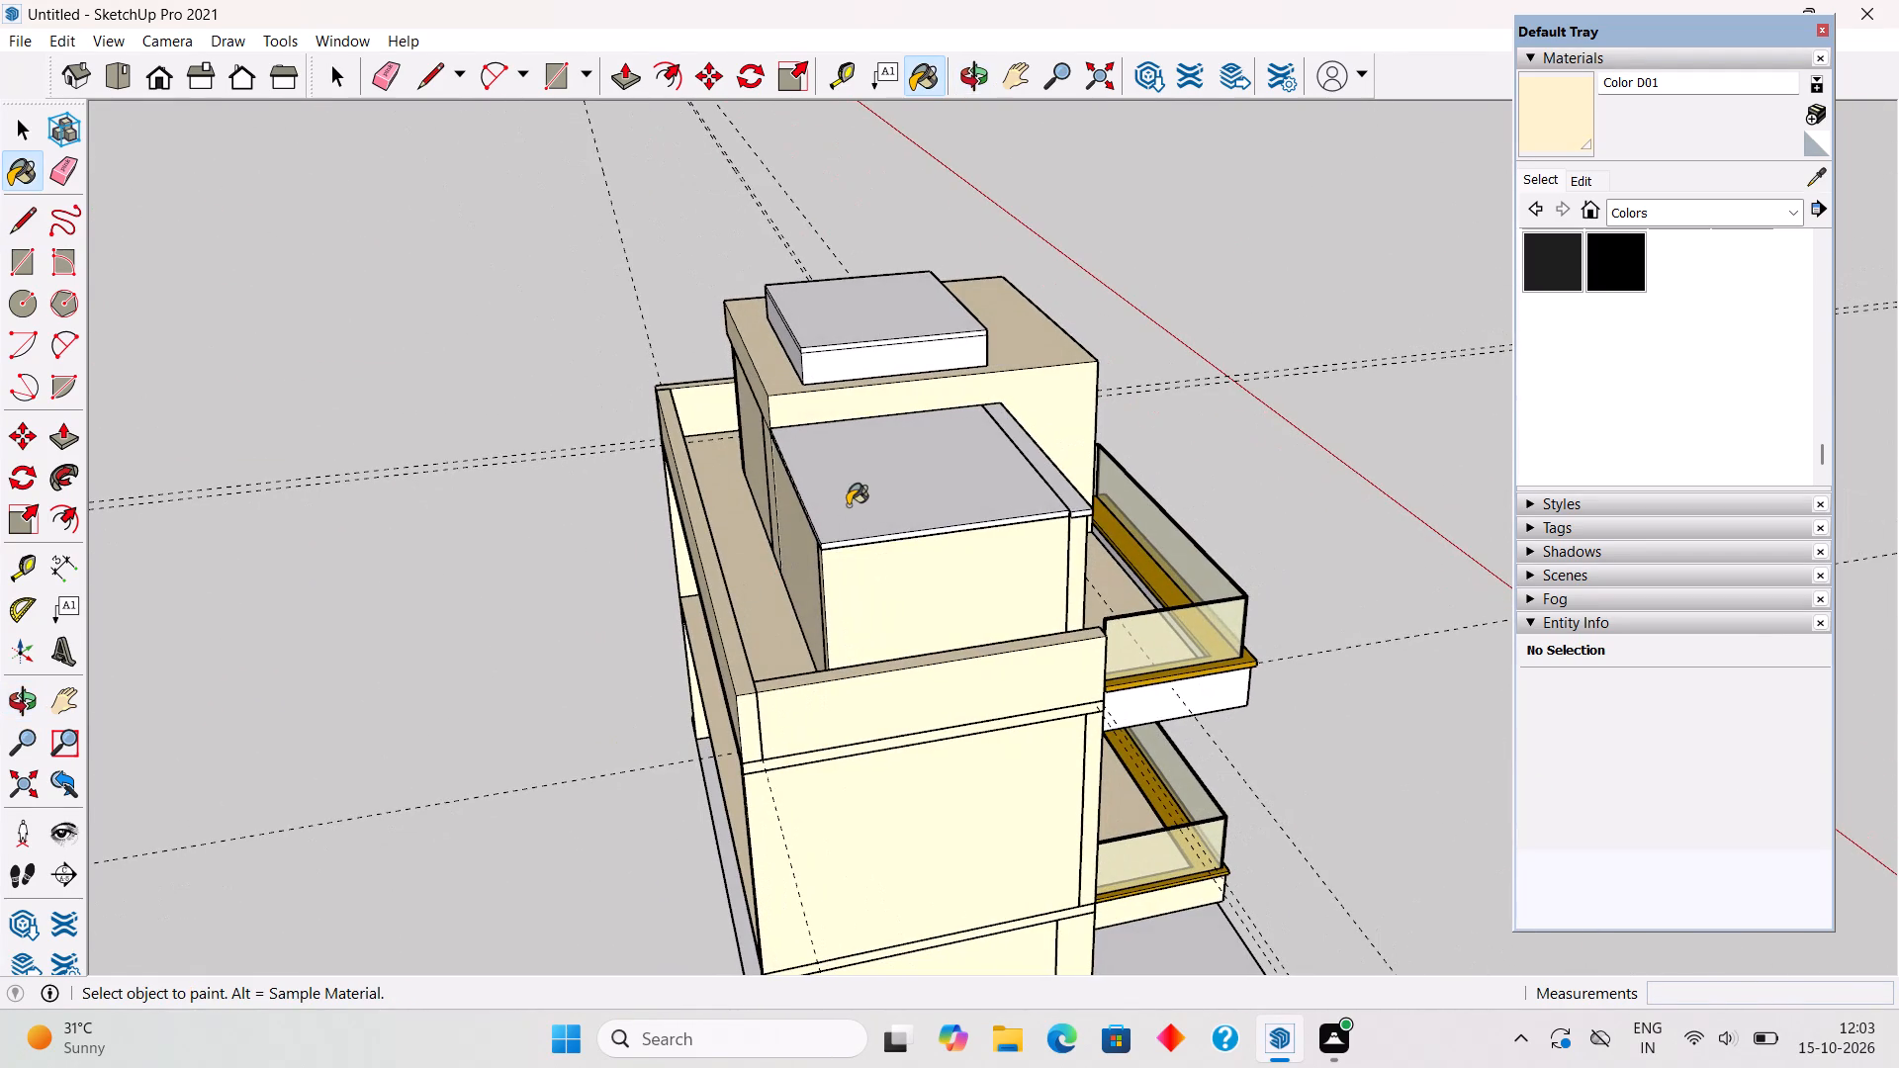
left_click(850, 502)
middle_click_drag(800, 631, 262, 581)
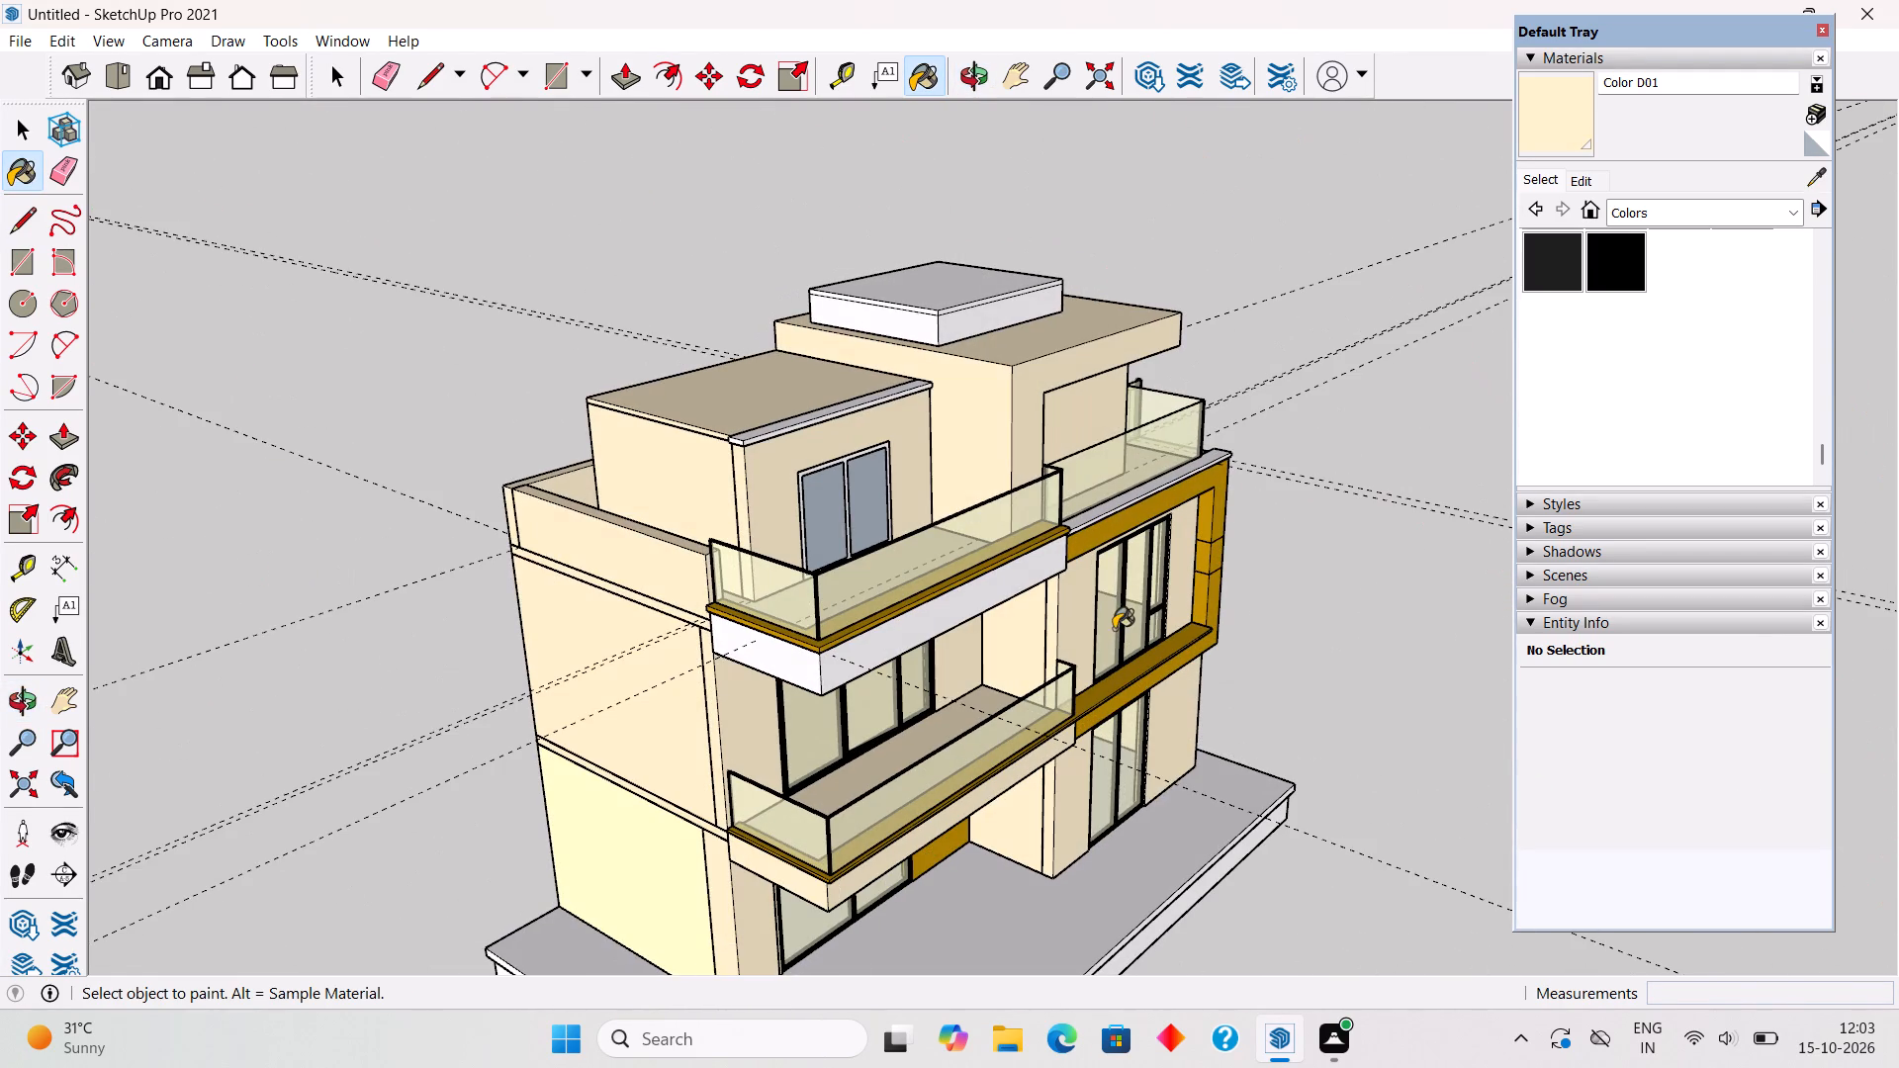
left_click(855, 669)
Examine the repainted house from the front and look through the Colors swatches for an accent shade.
middle_click_drag(903, 552, 686, 363)
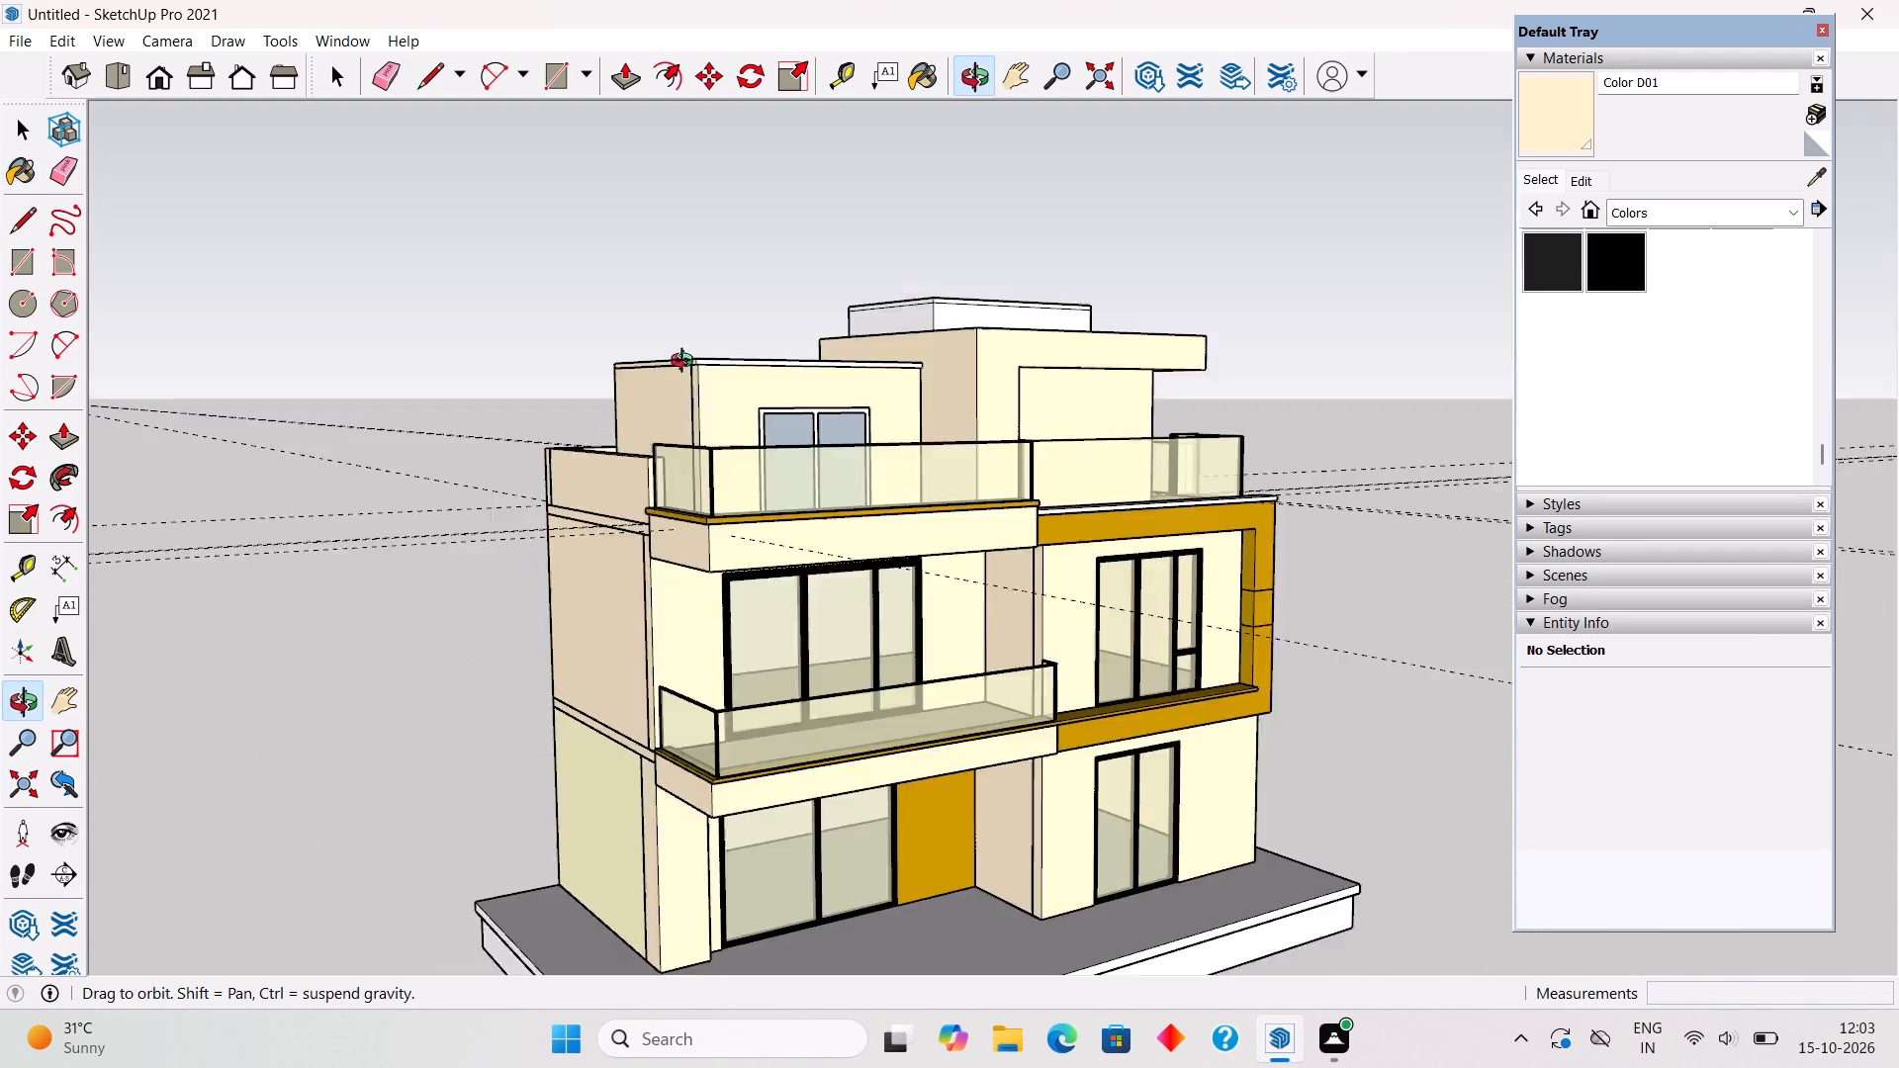
middle_click_drag(686, 363, 538, 375)
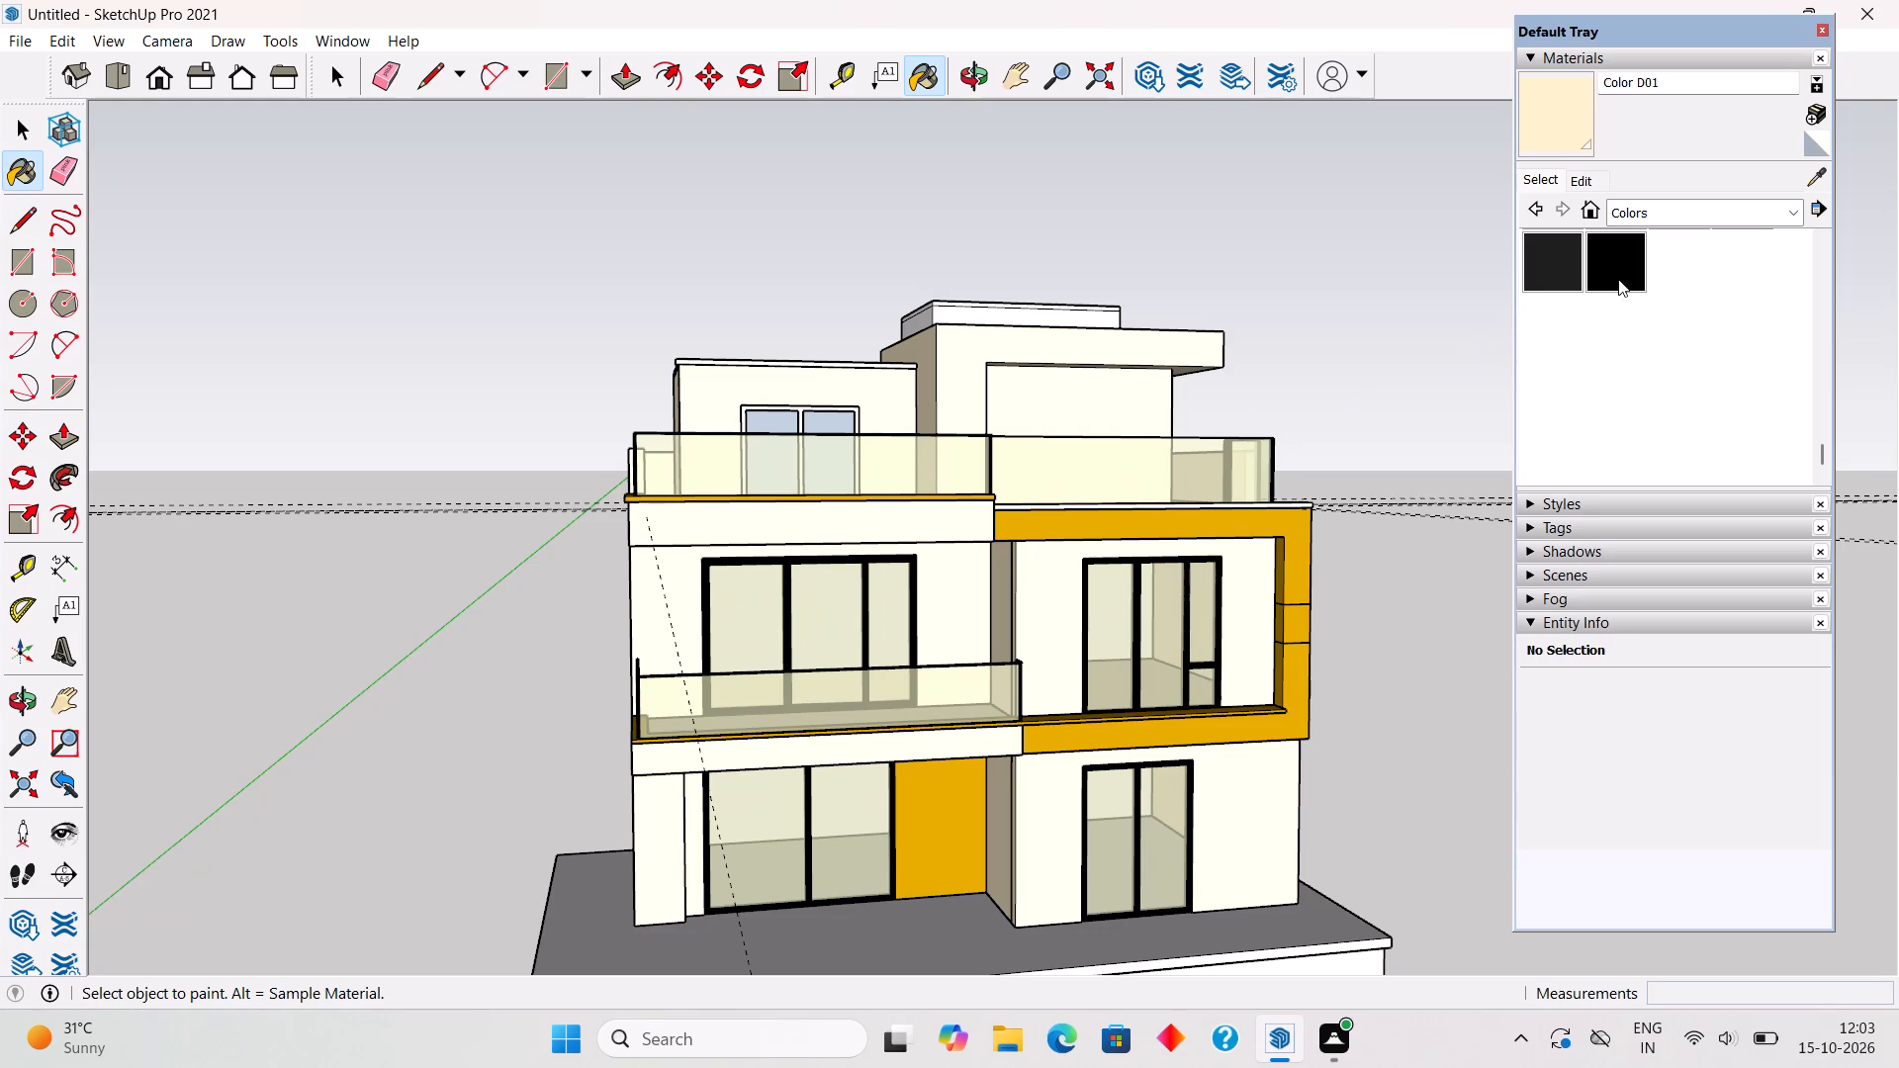
scroll(1624, 269, "up", 5)
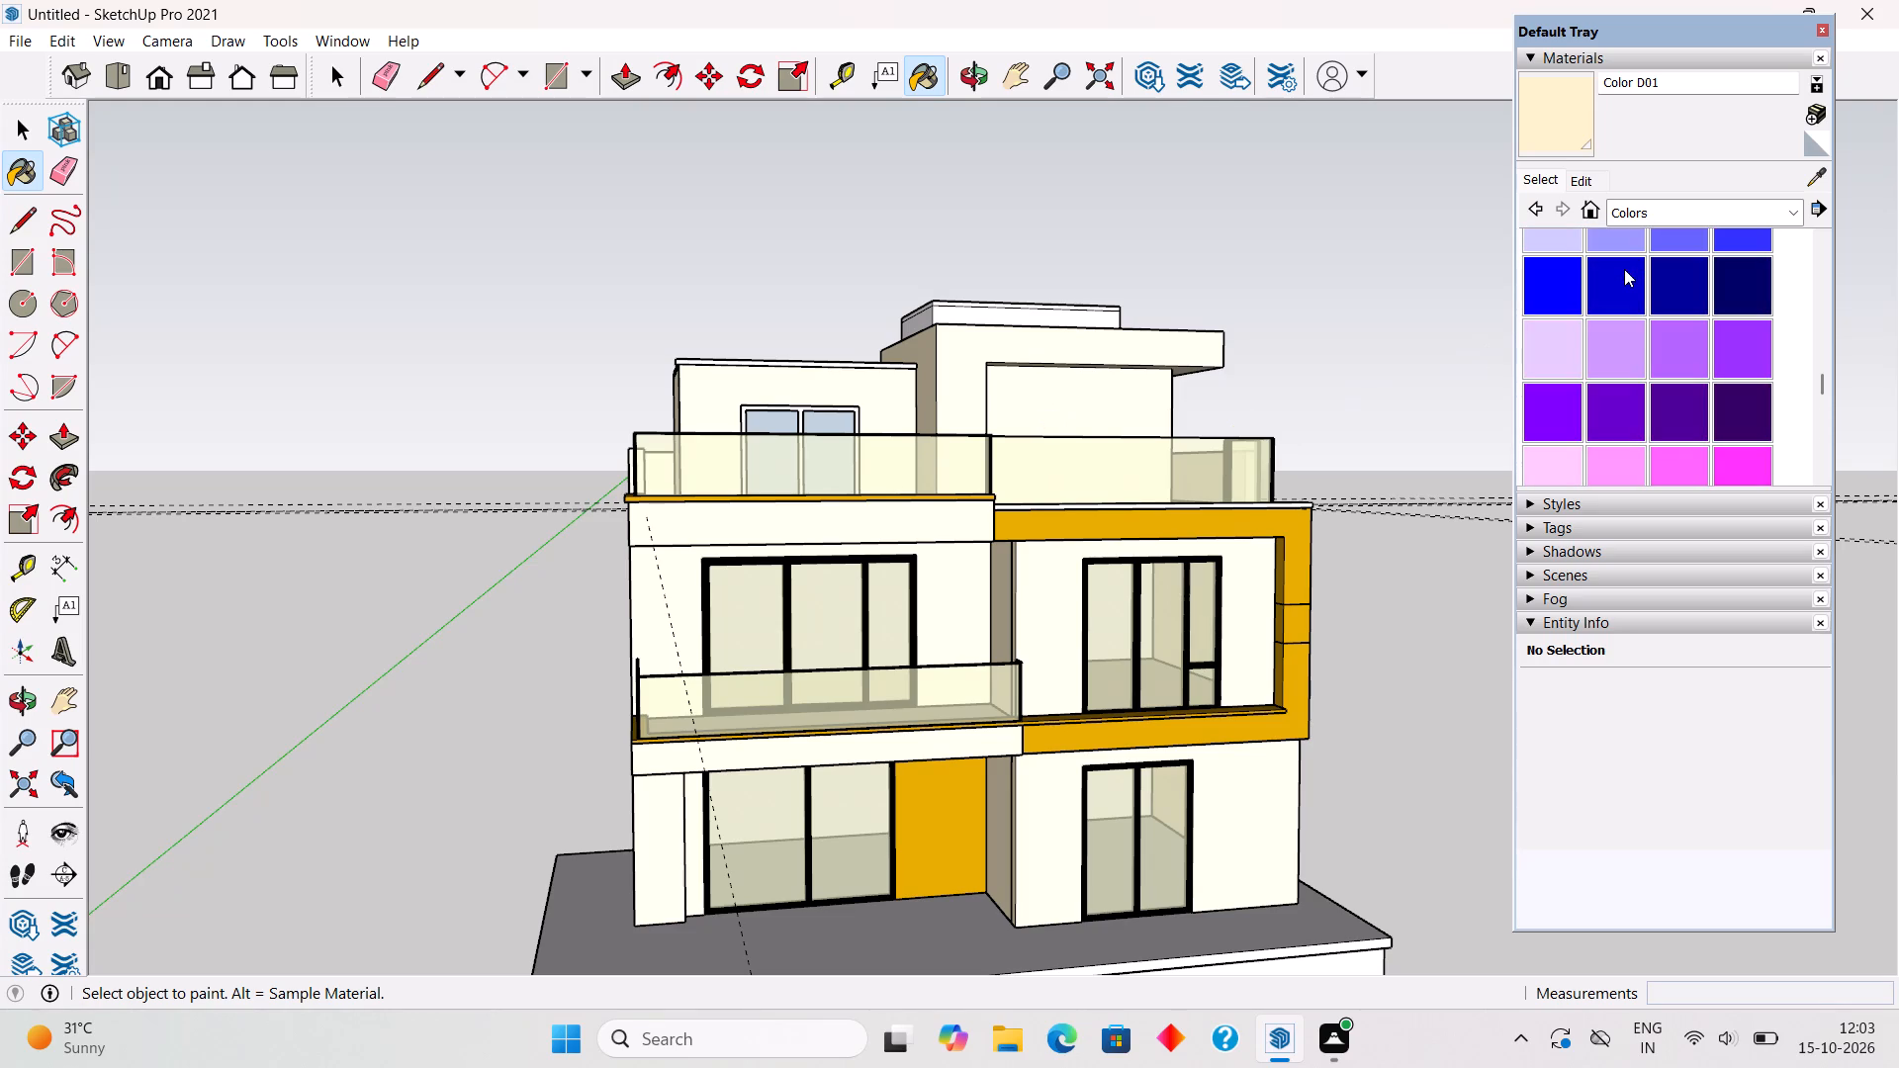
scroll(1624, 269, "up", 3)
scroll(1624, 269, "down", 2)
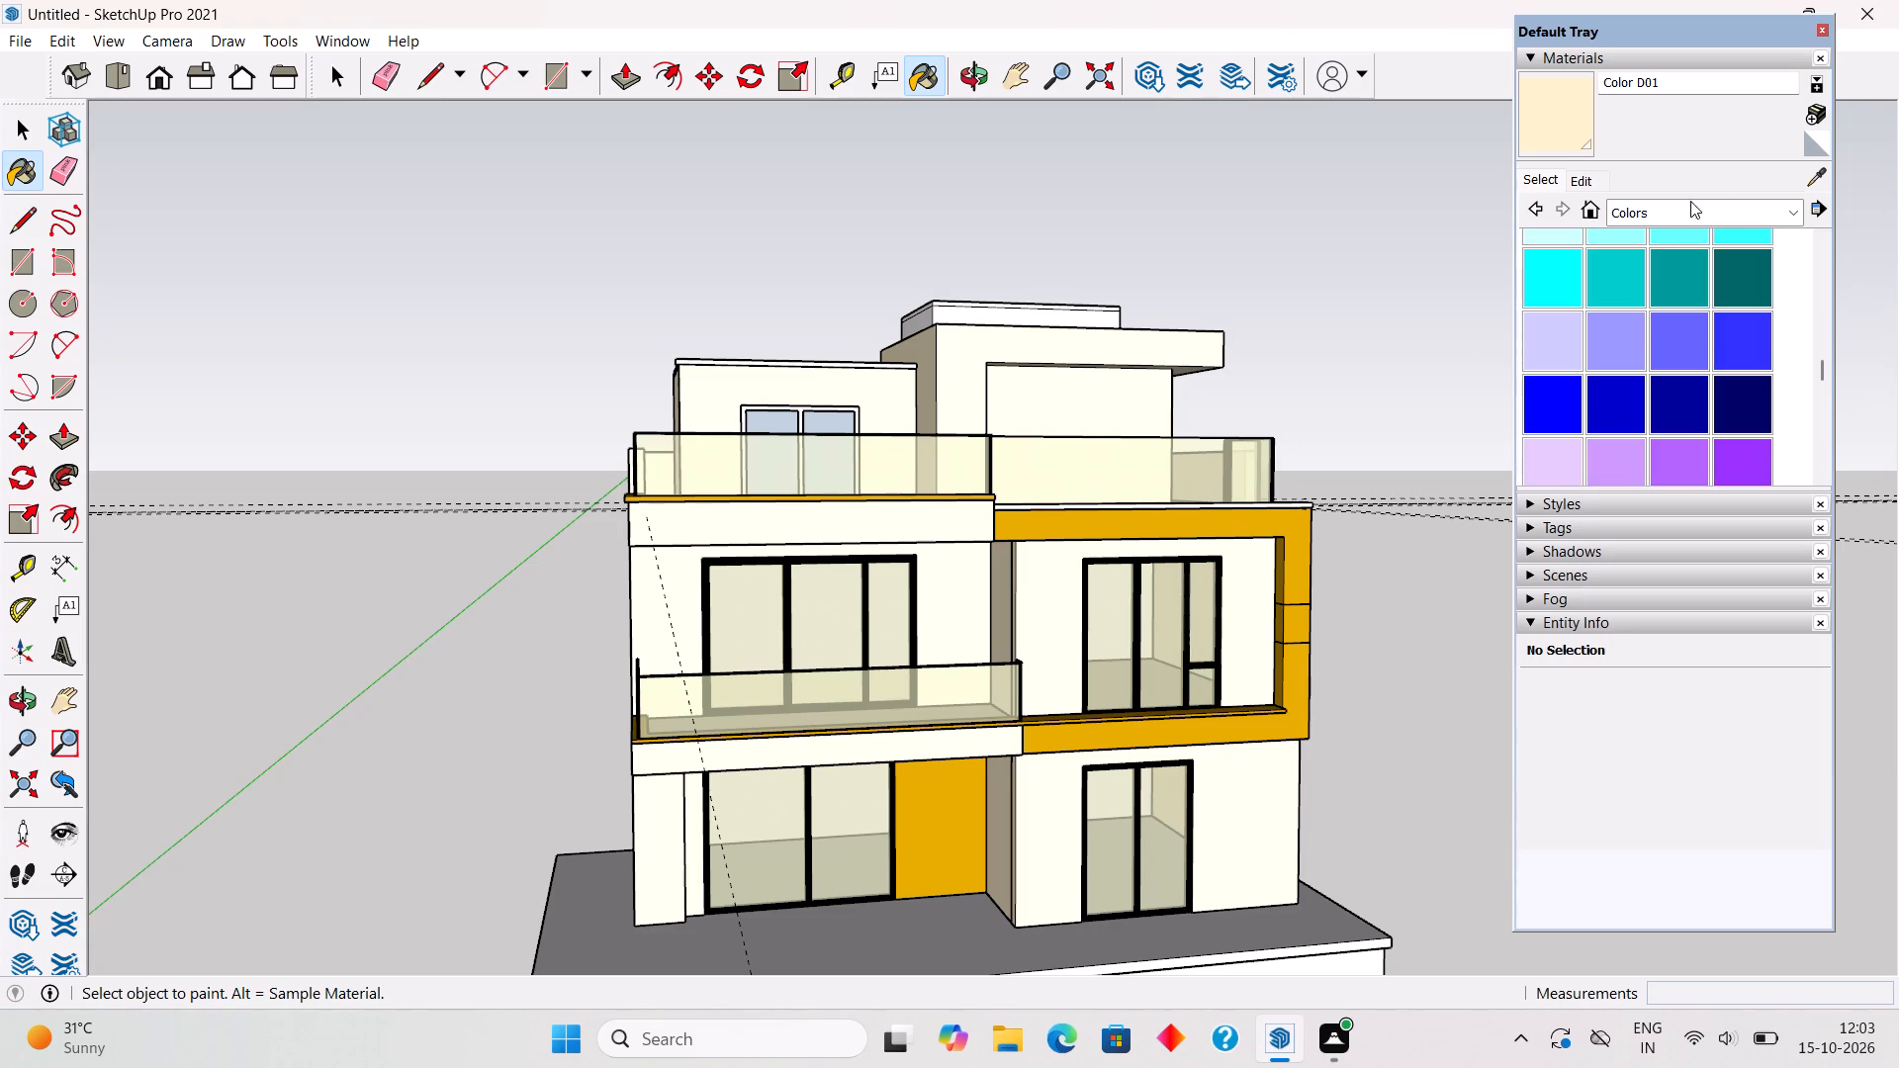
Sample Color D06 from the golden facade frame and paint the lower rooftop room's roof edge and the tall block's raised cap.
left_click(1826, 177)
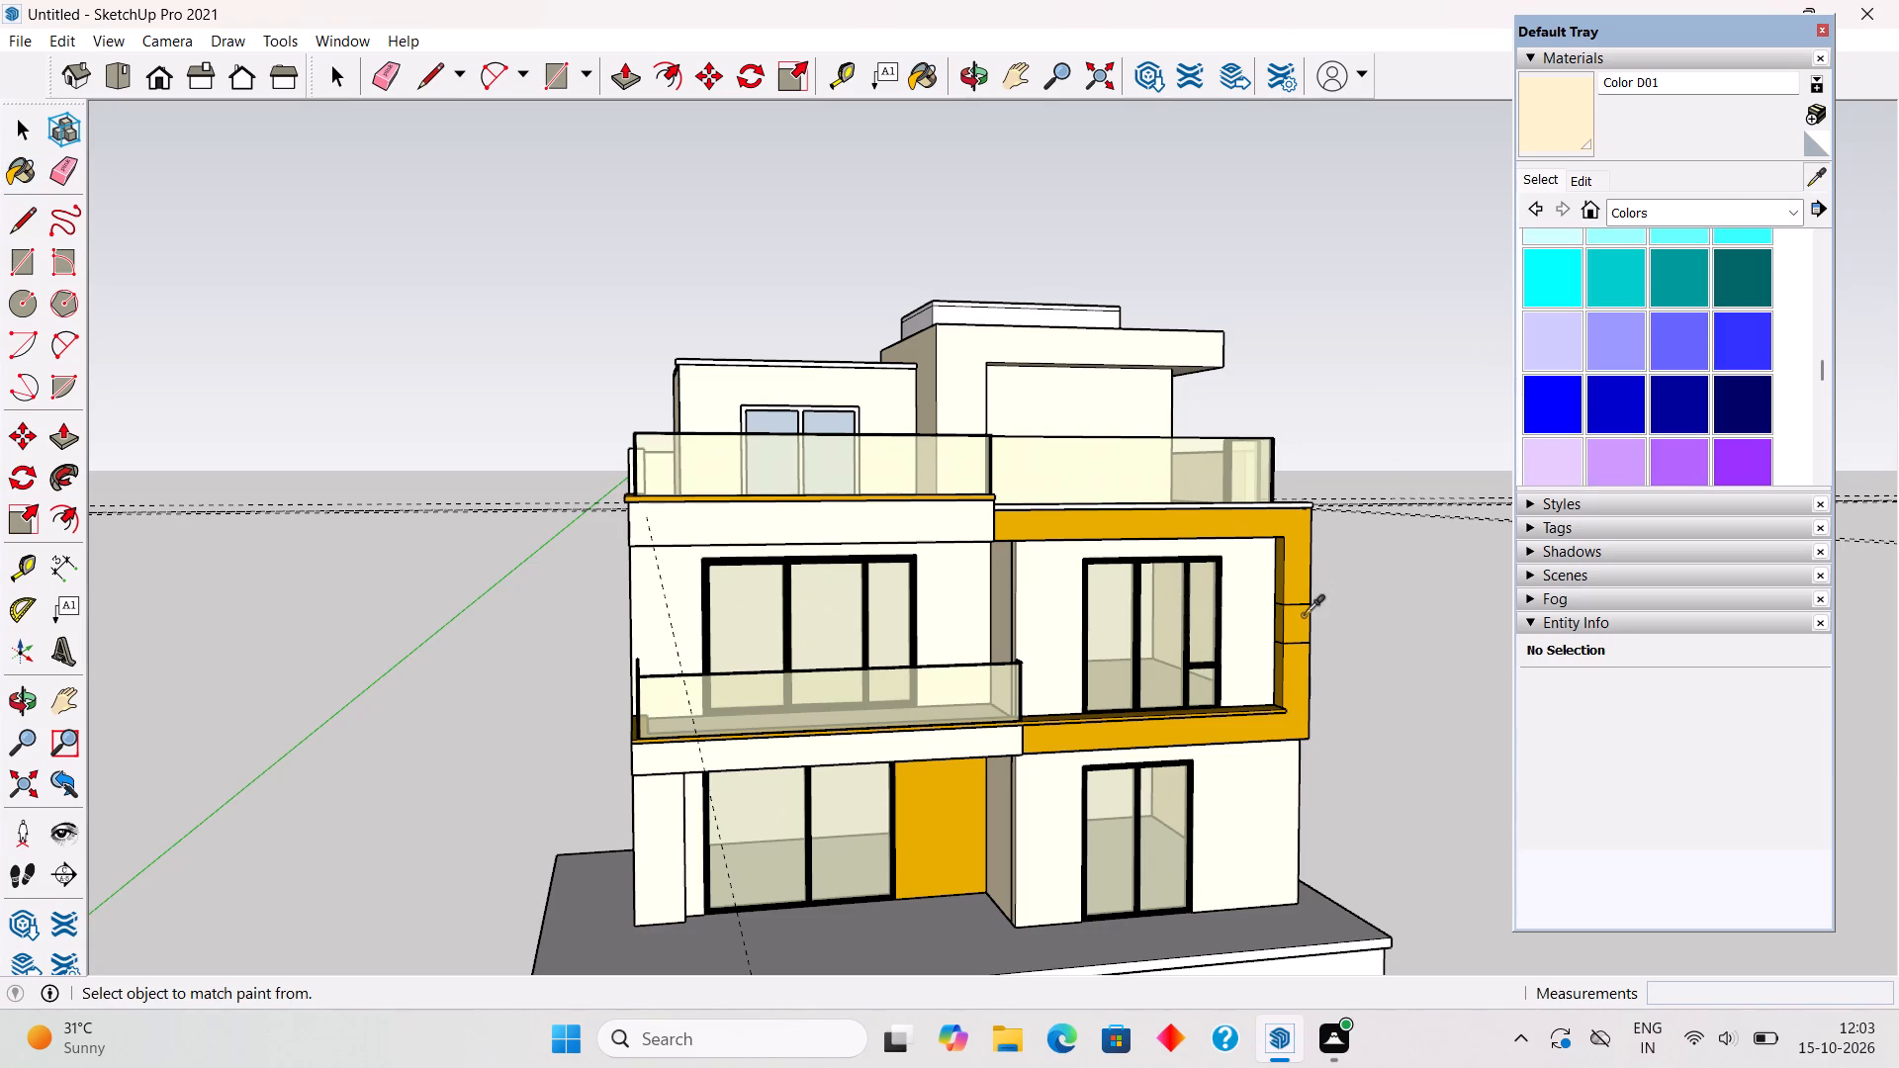
left_click(1304, 615)
scroll(888, 371, "up", 5)
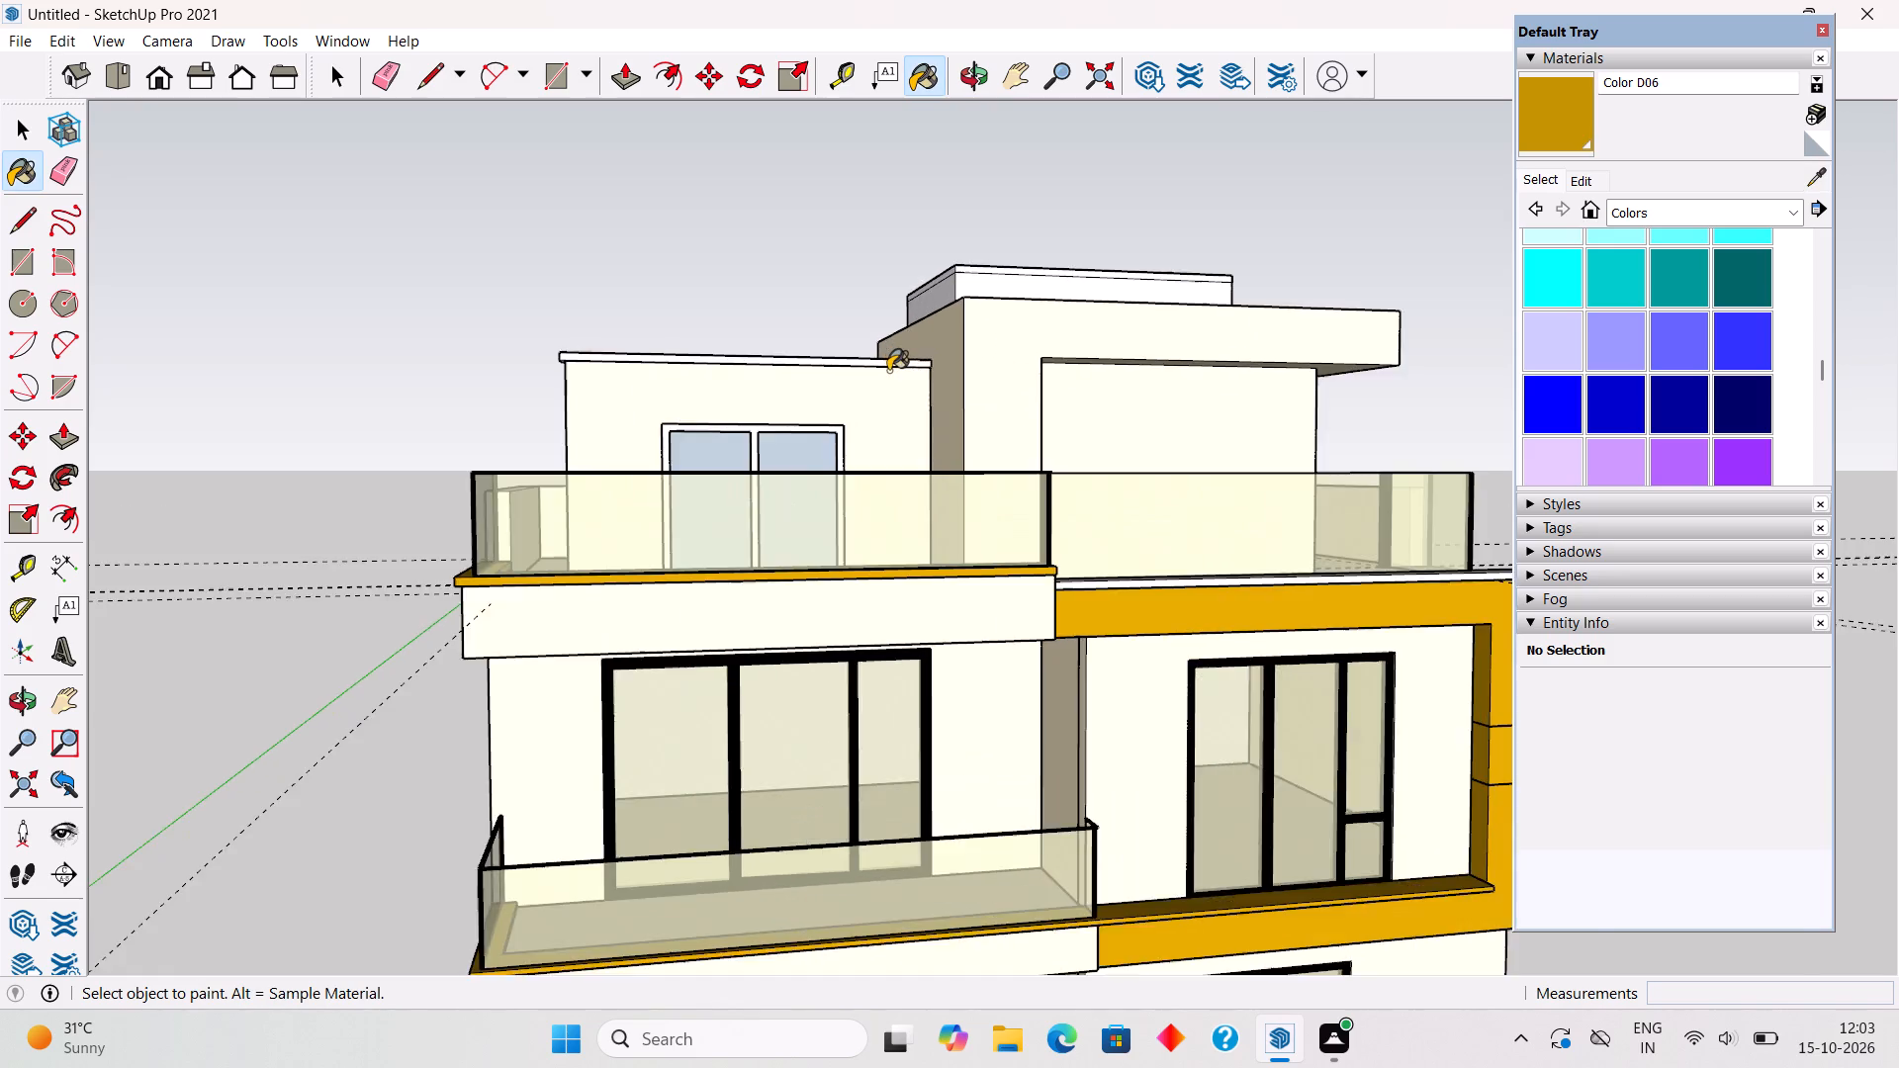
scroll(888, 371, "up", 4)
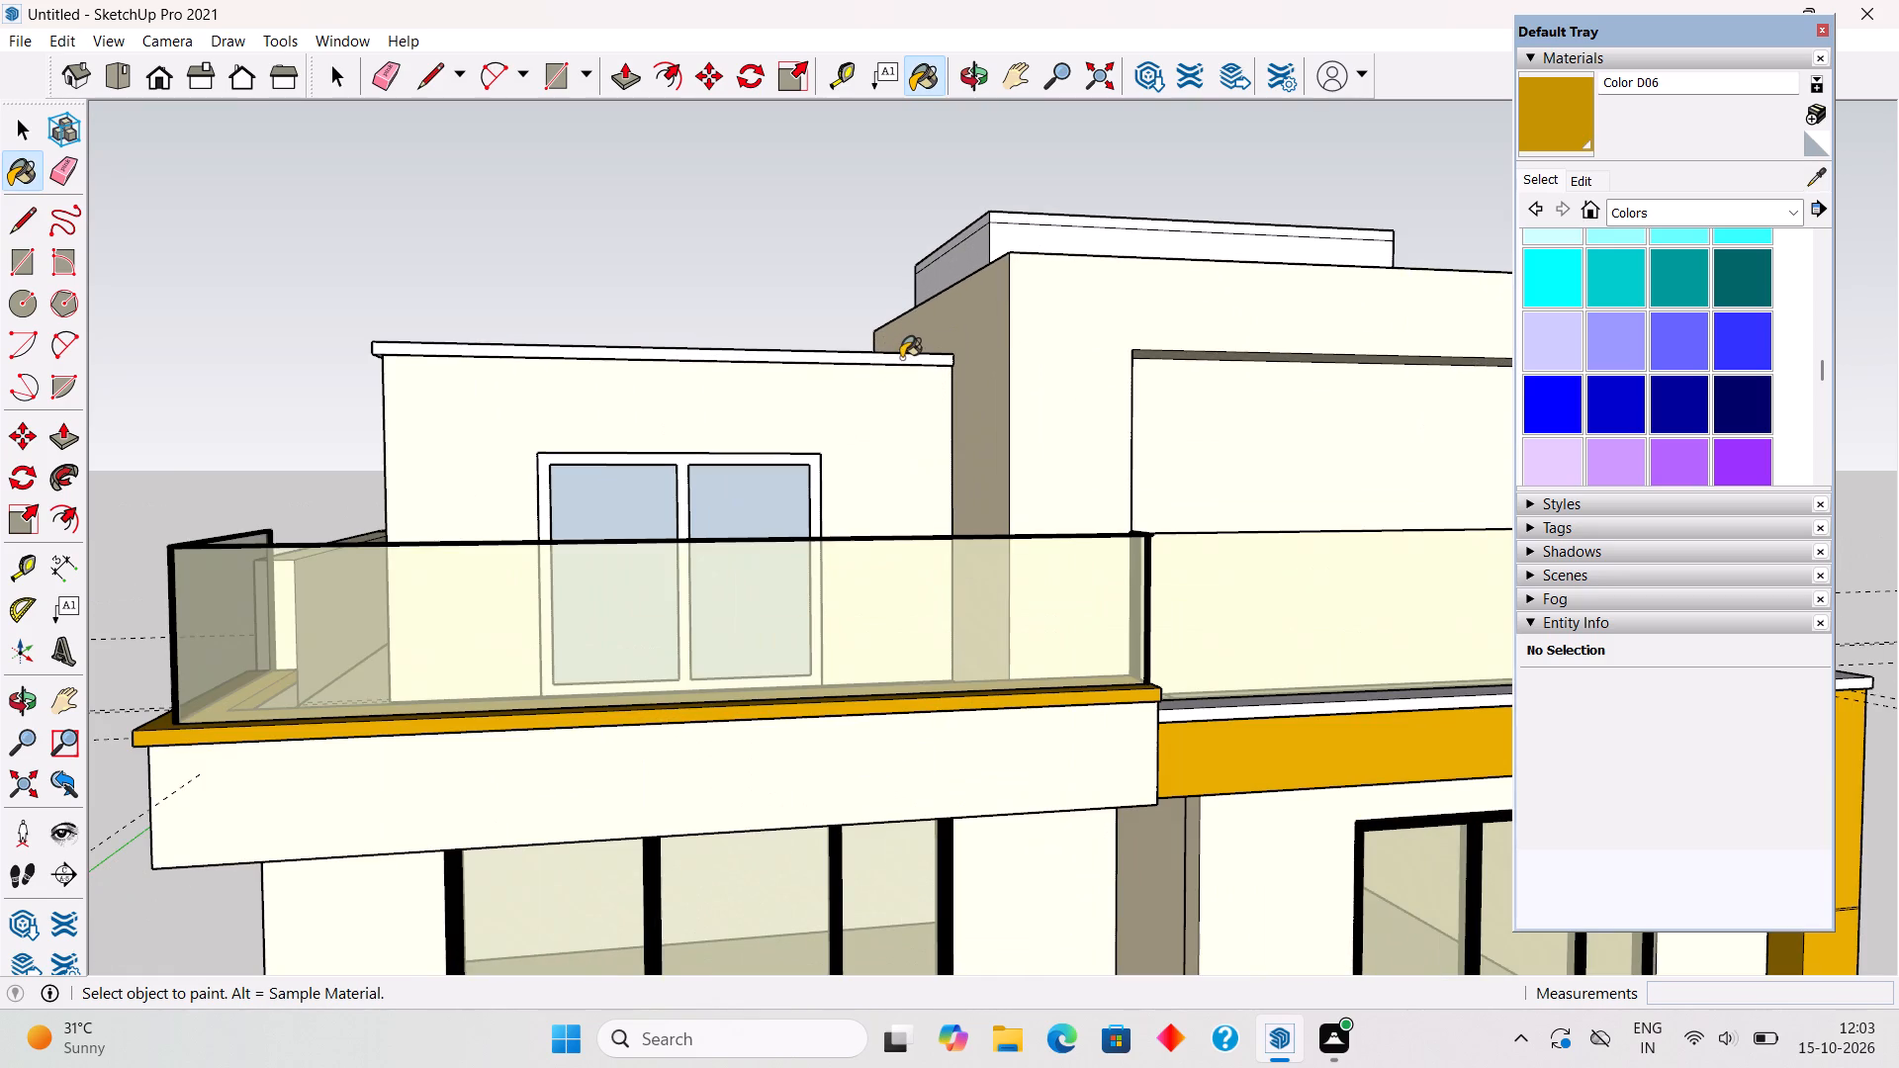
left_click(901, 358)
left_click(1052, 231)
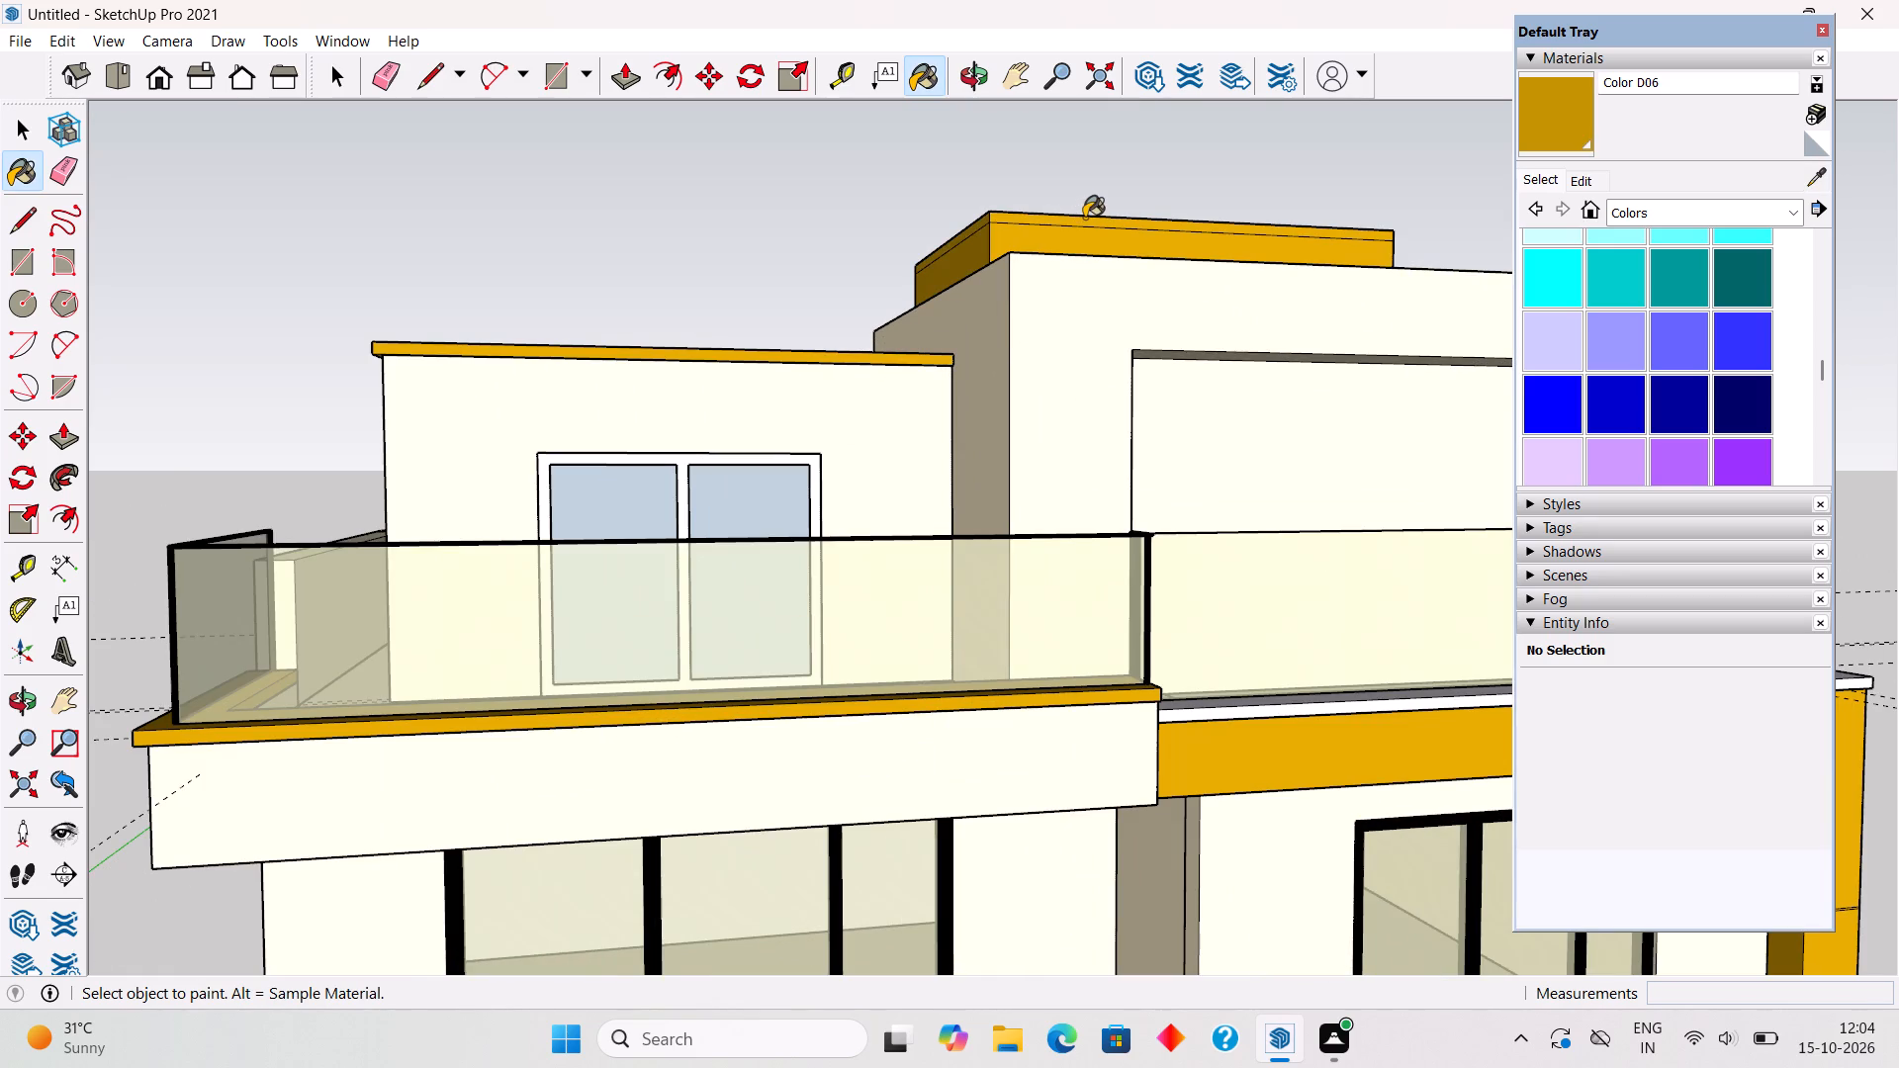
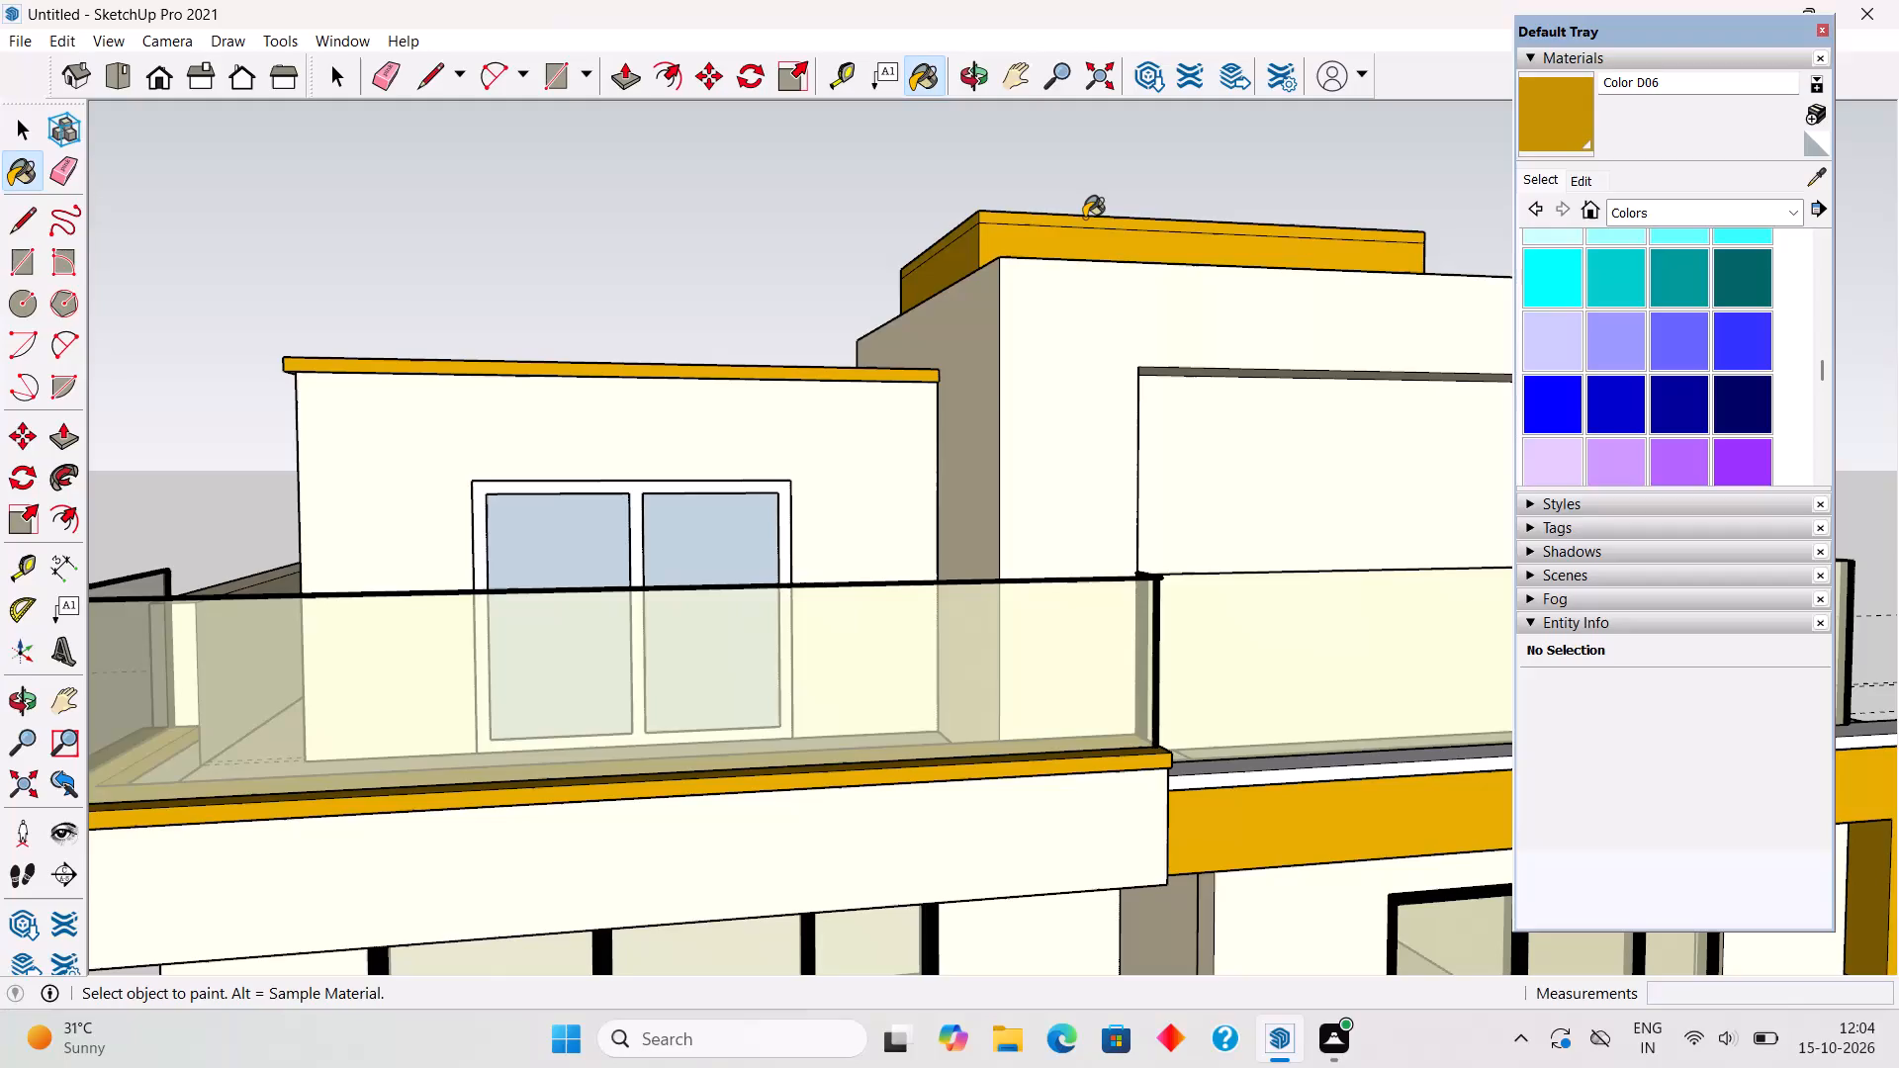
Examine the house's painted front facade, balconies and rooftop volumes from several distances and viewing angles.
scroll(1084, 218, "down", 6)
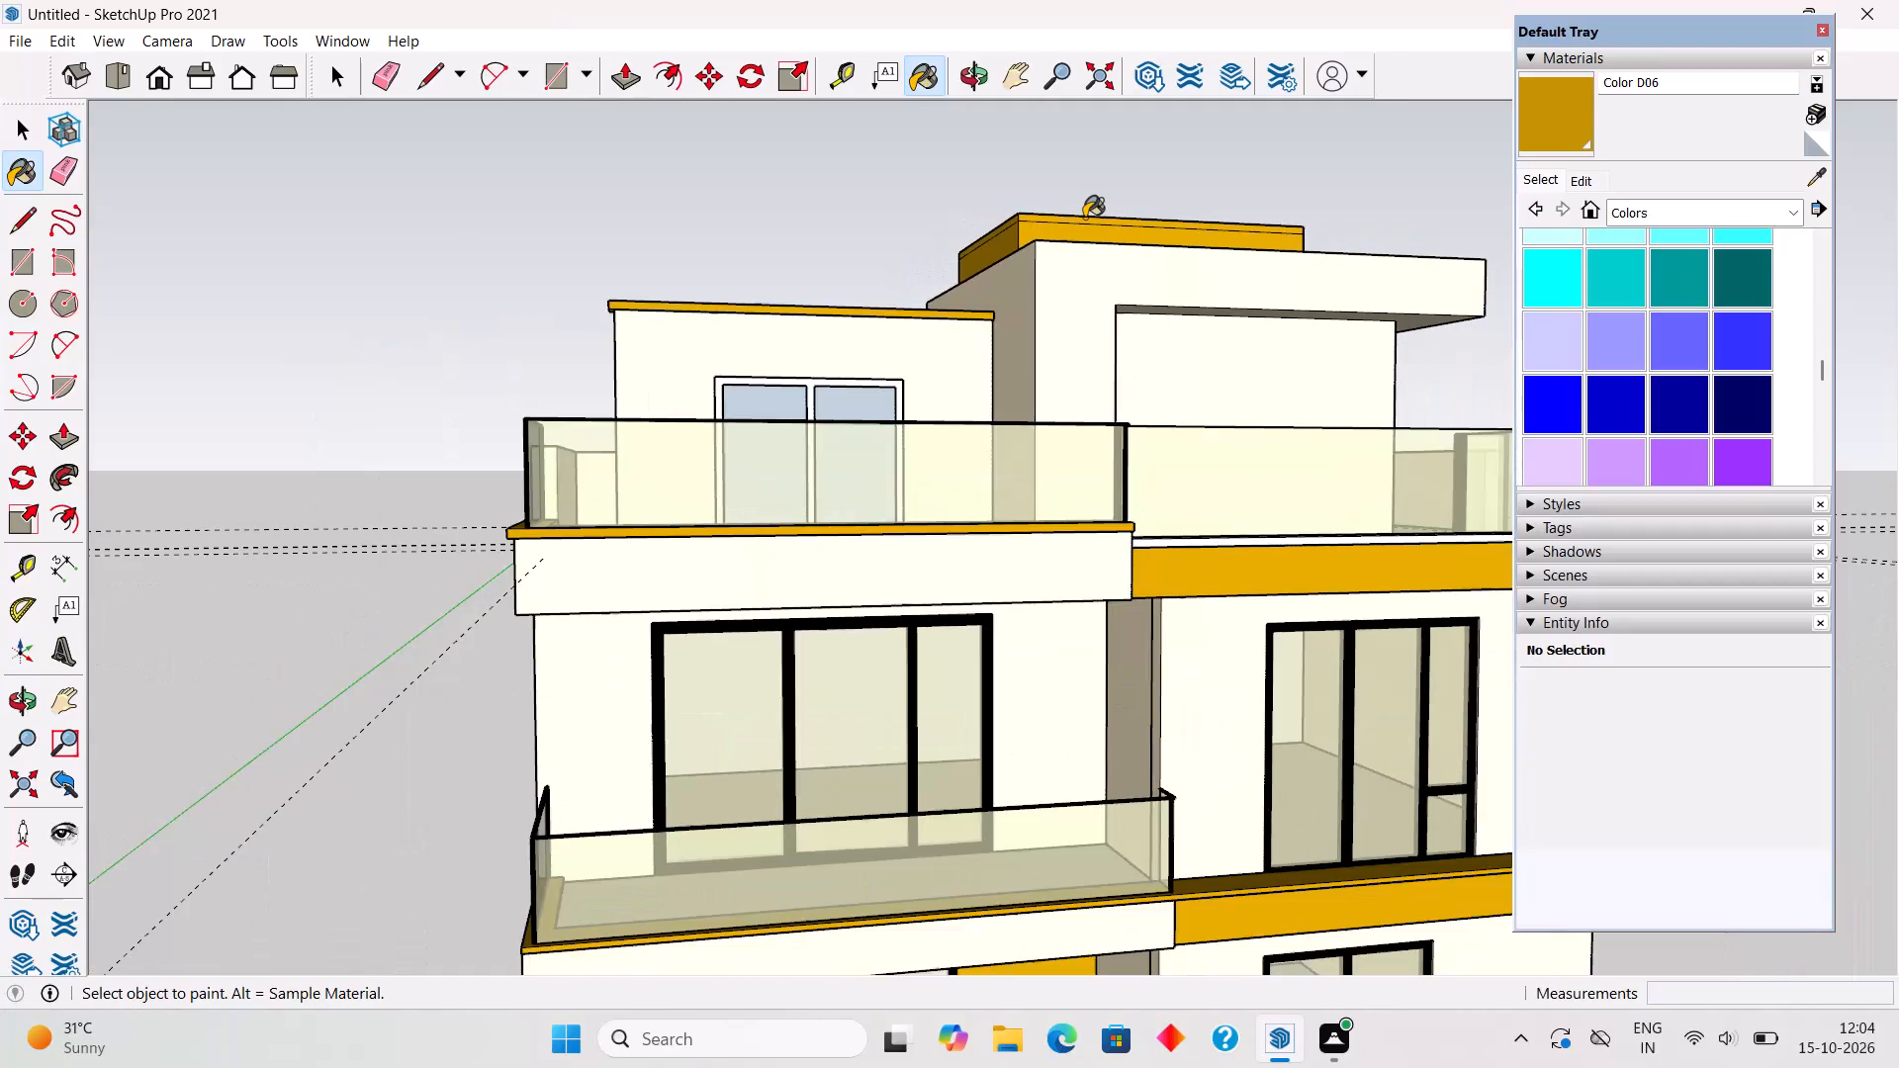
scroll(1084, 218, "down", 1)
middle_click_drag(1108, 335, 945, 333)
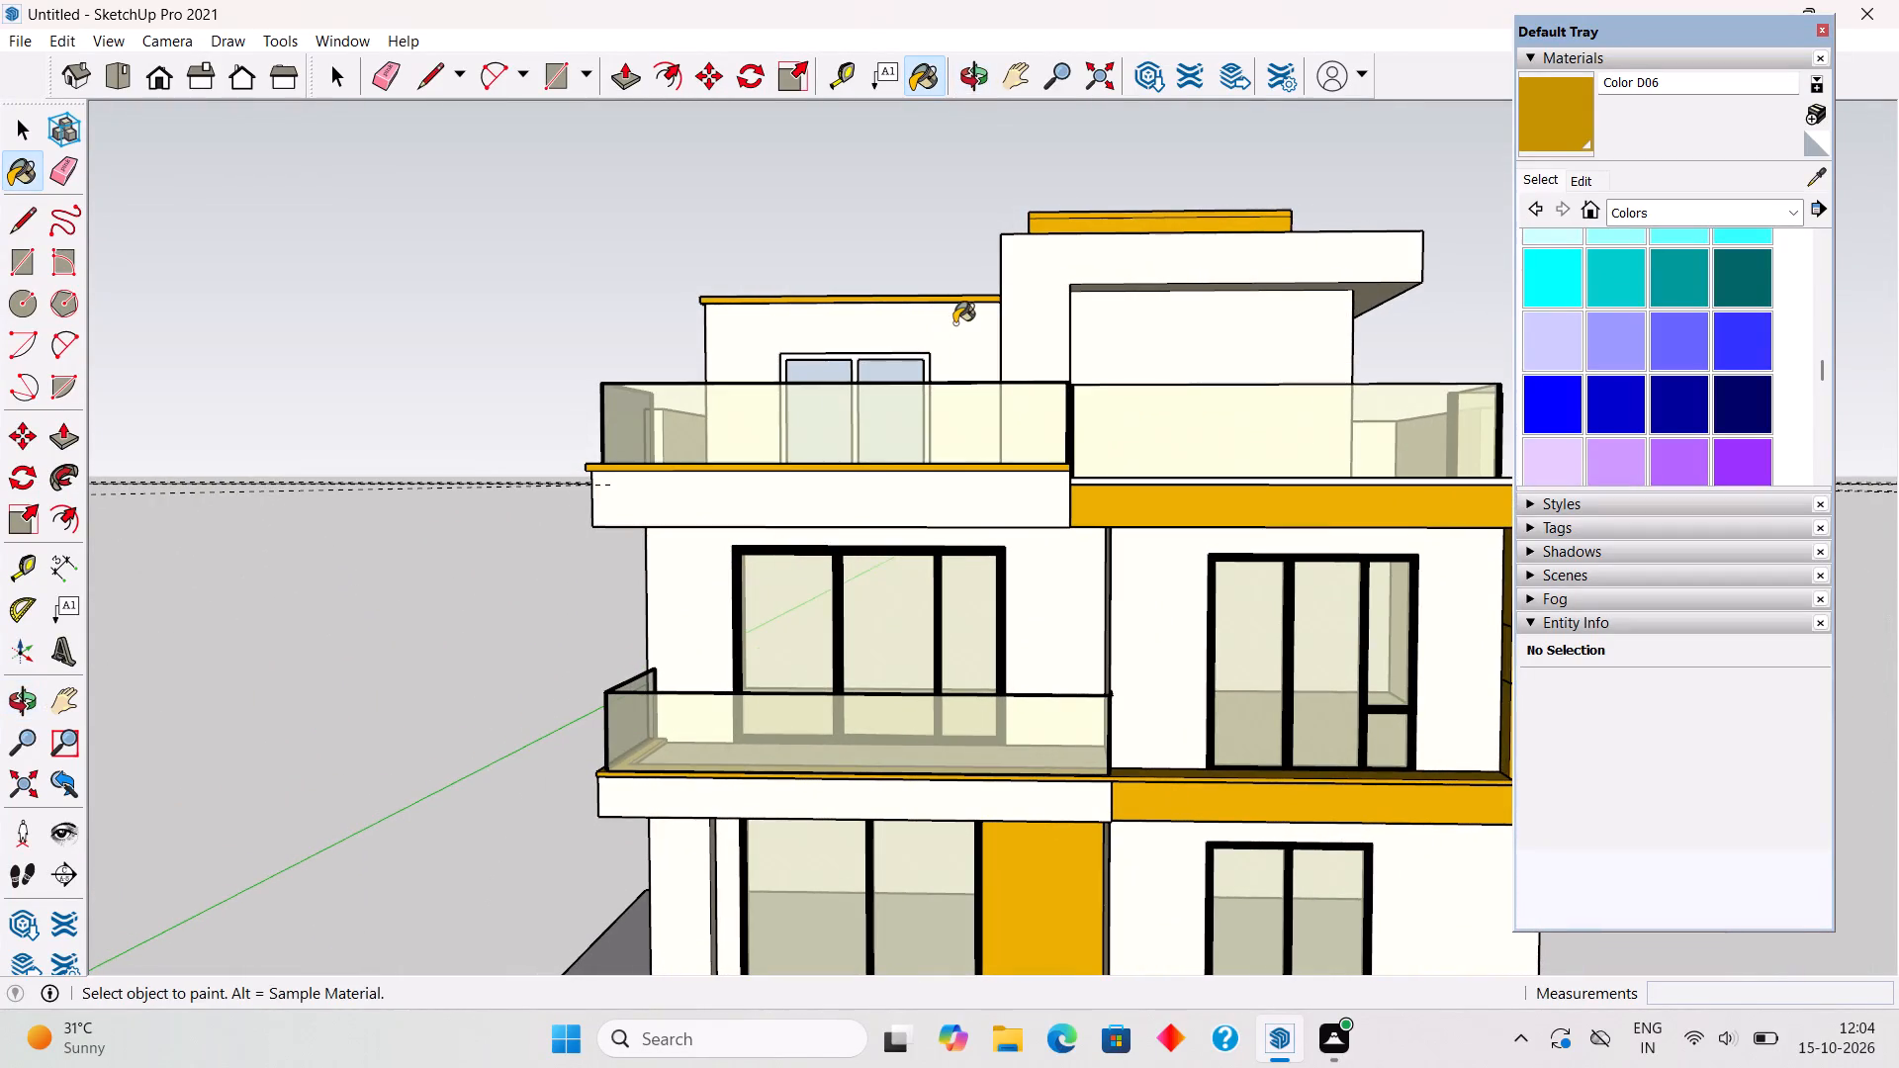
scroll(954, 323, "down", 6)
scroll(1095, 202, "up", 1)
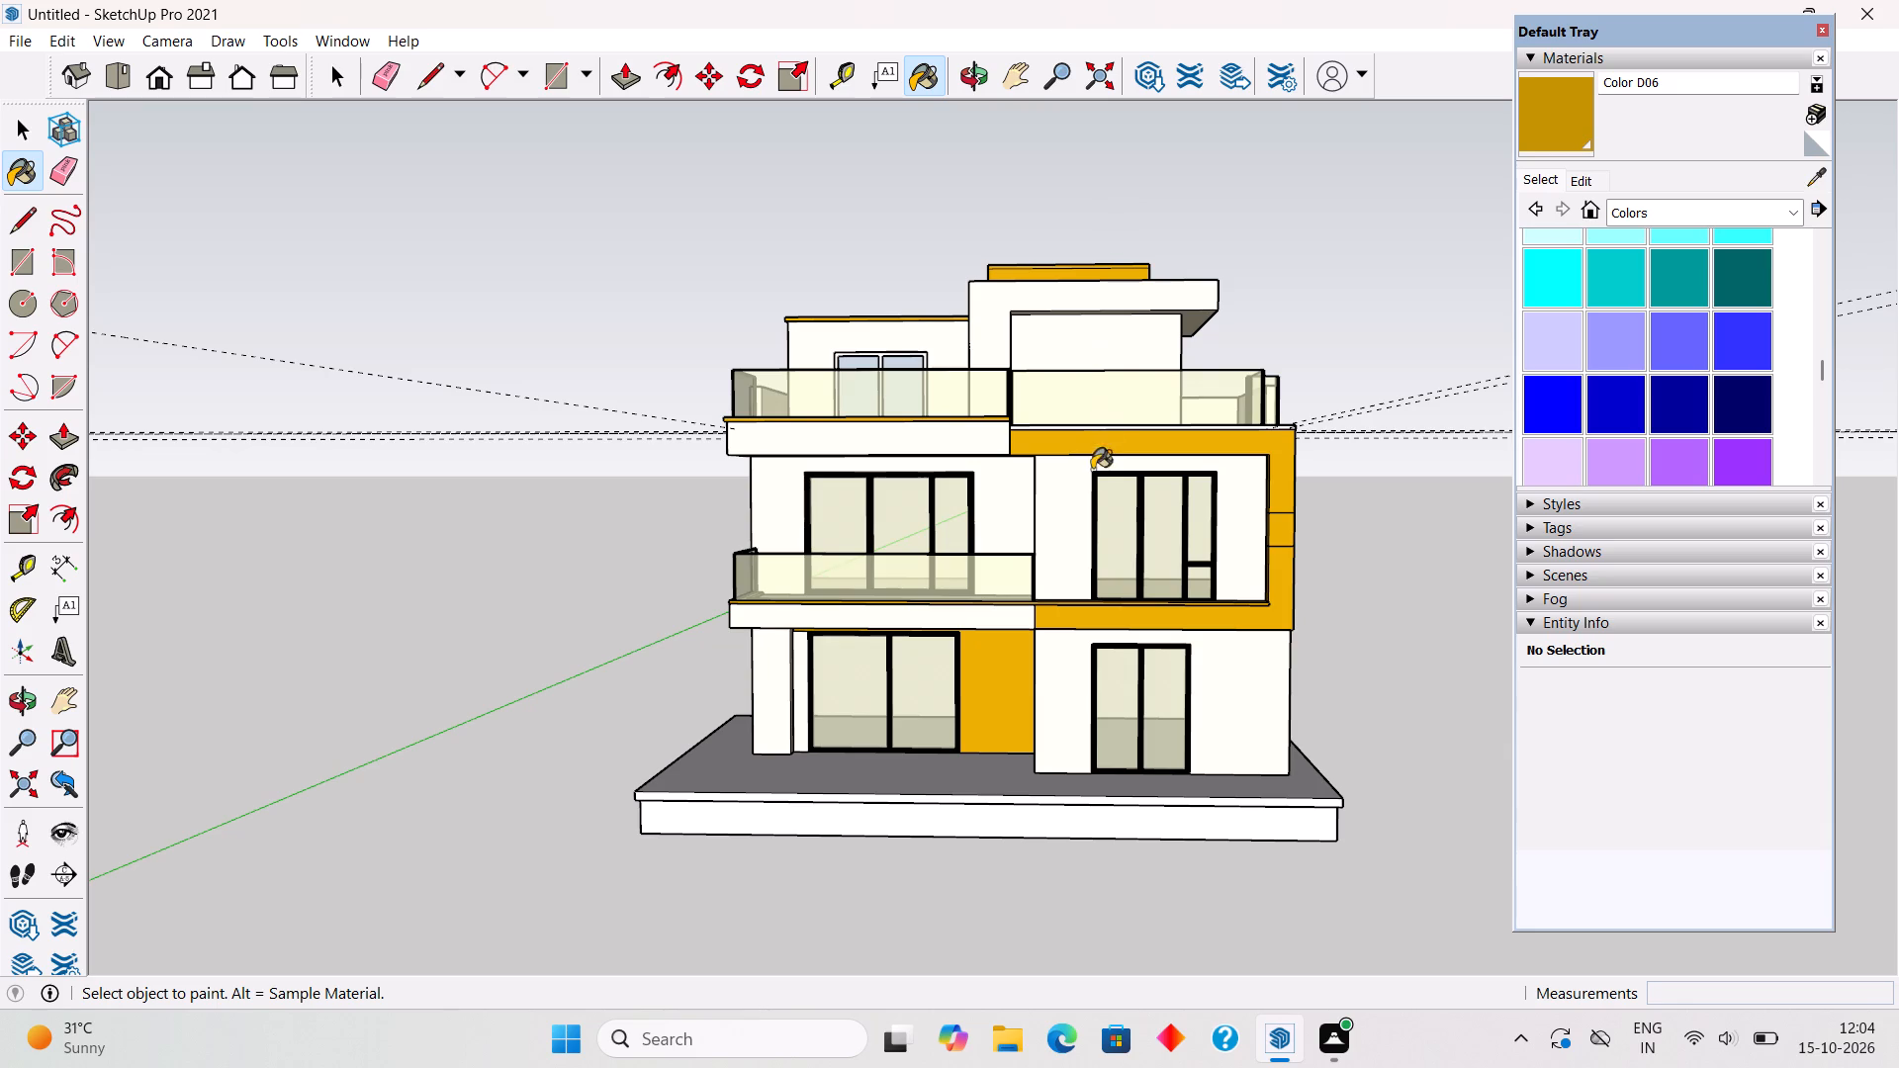
middle_click_drag(1095, 466, 1189, 226)
middle_click_drag(1222, 395, 1224, 433)
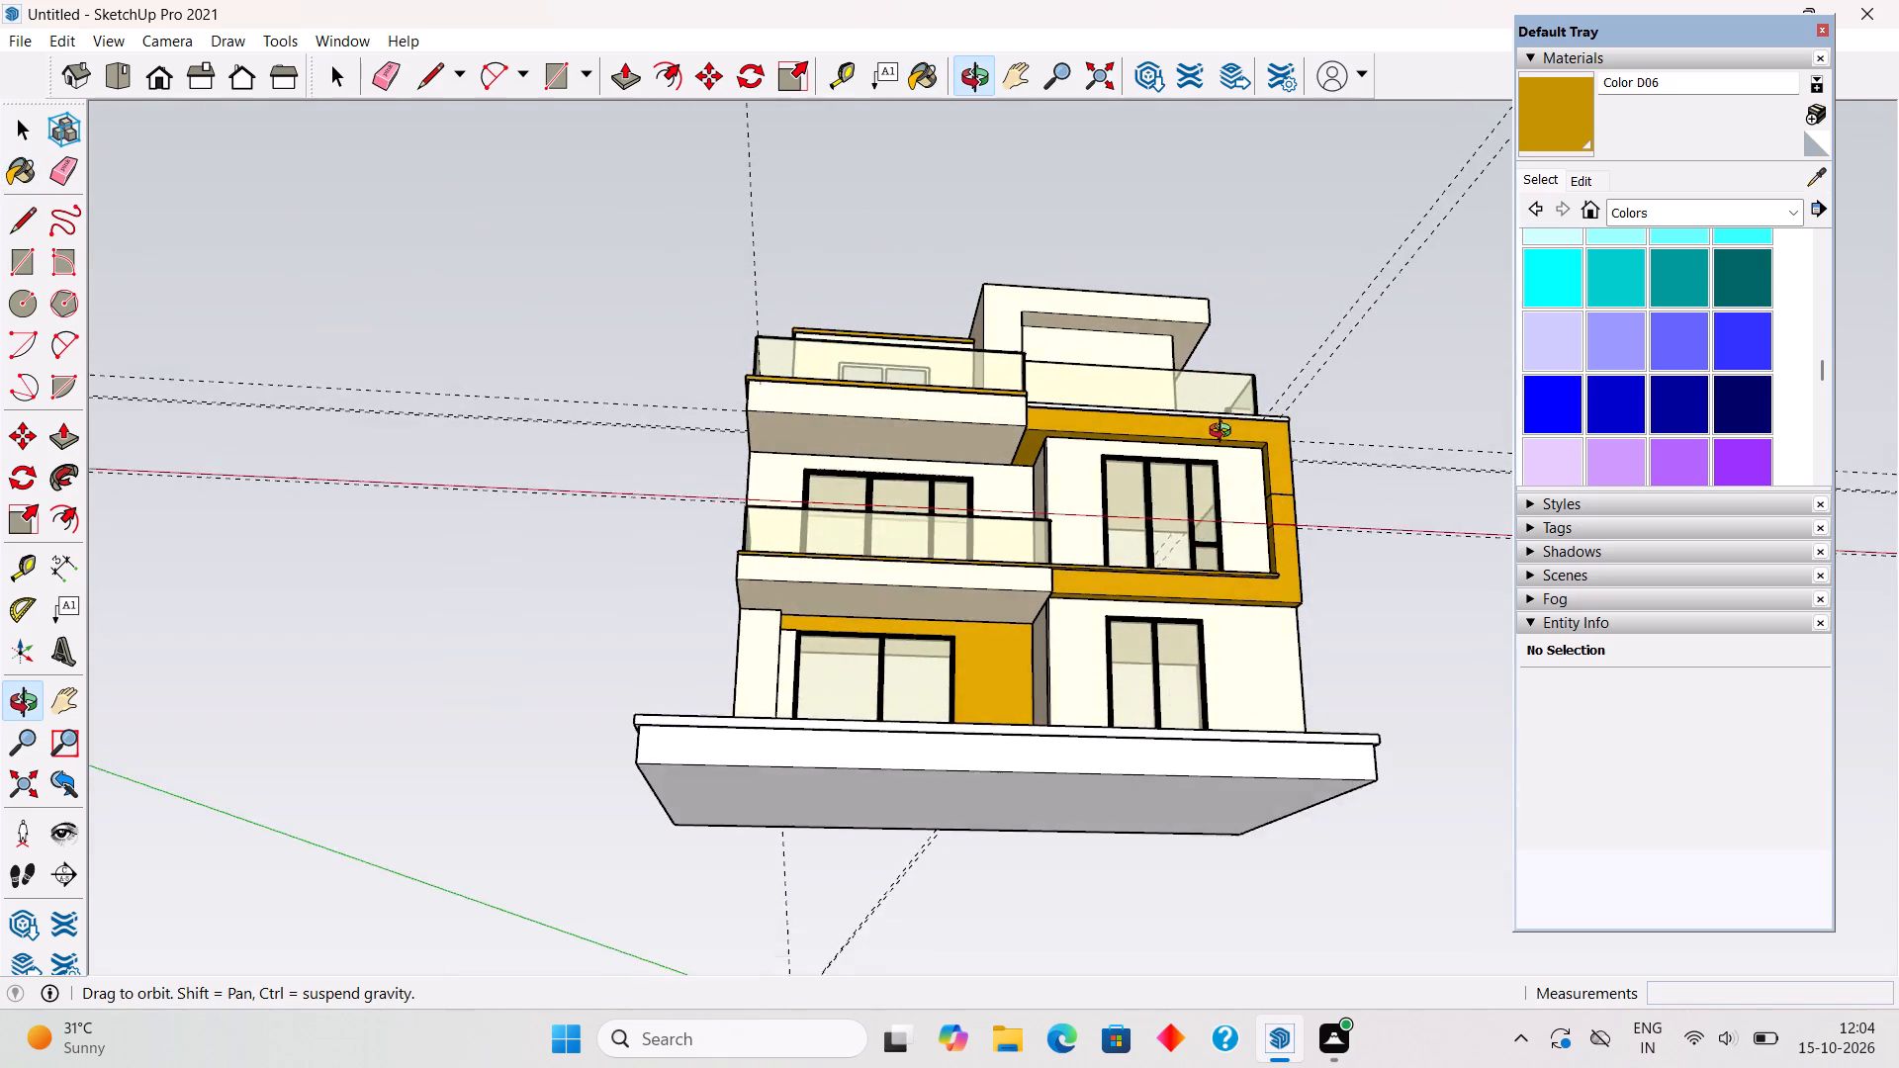
middle_click_drag(1224, 433, 1224, 519)
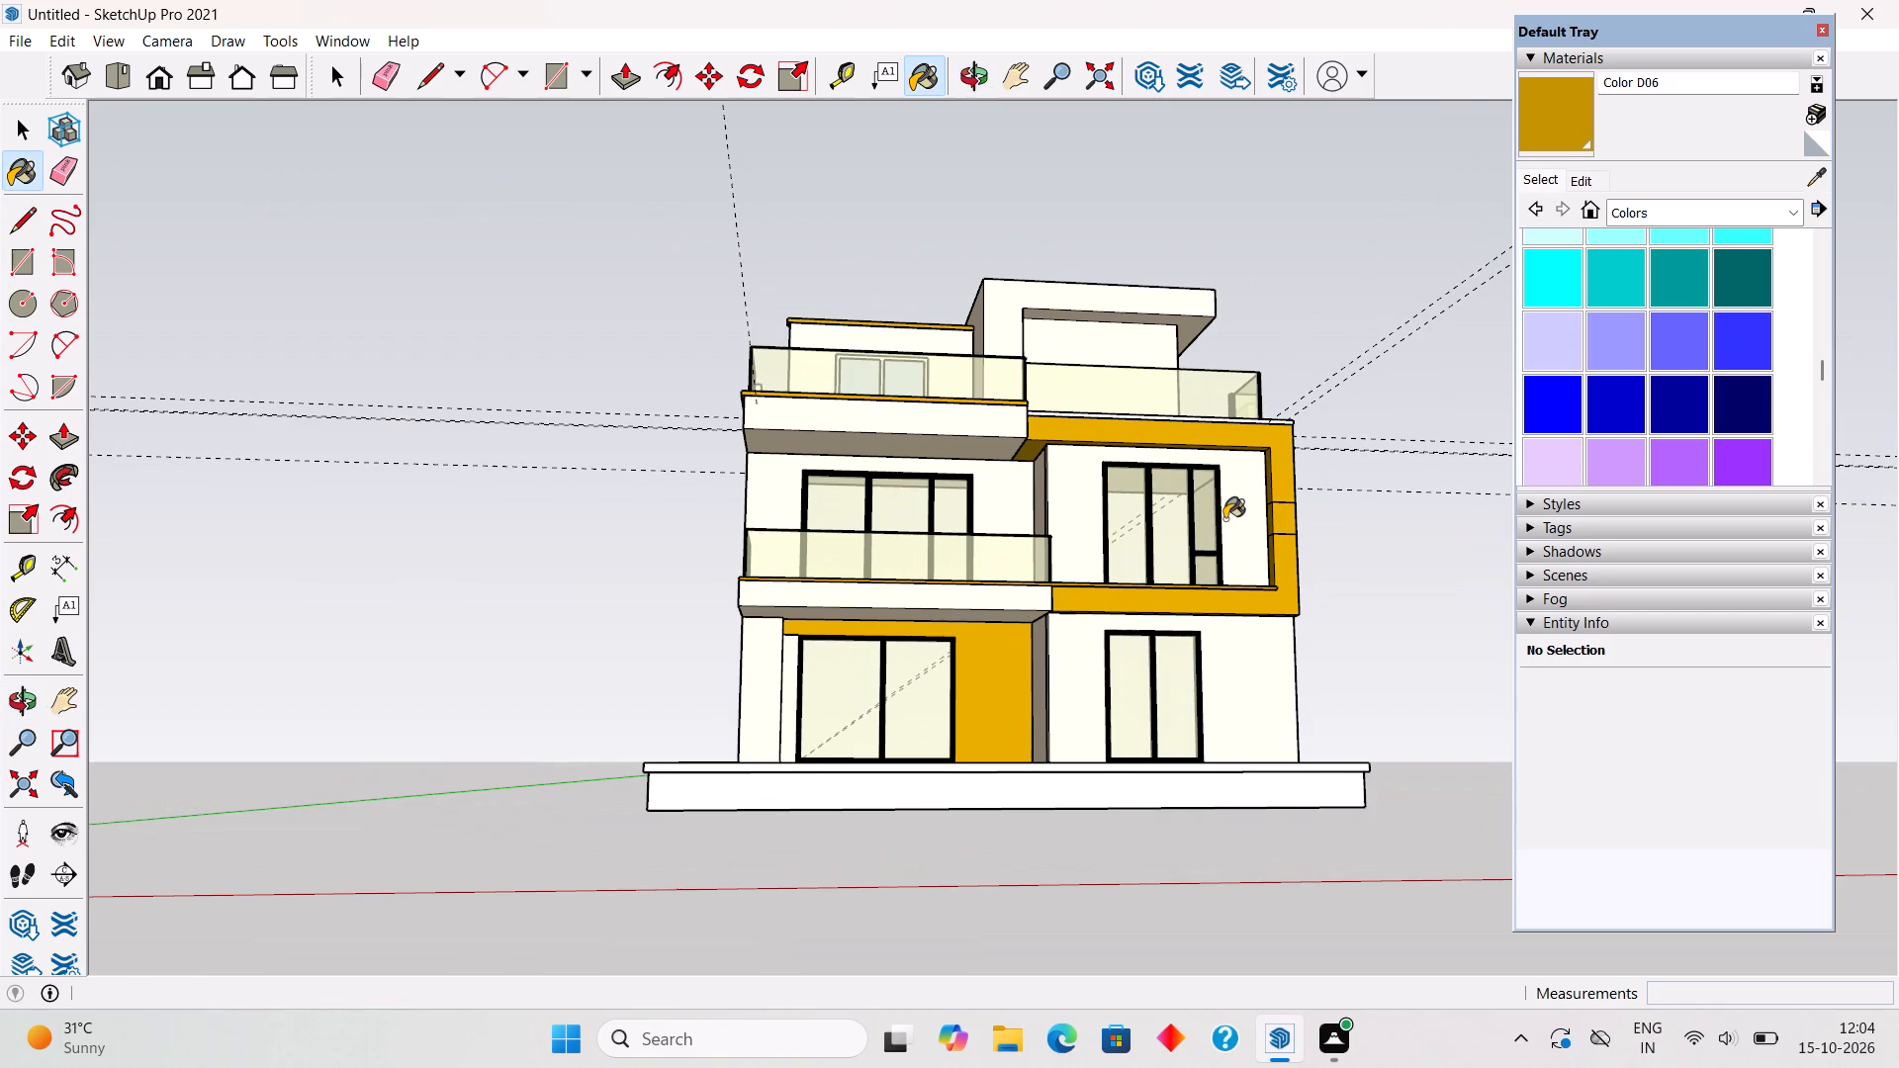
scroll(1224, 519, "up", 2)
middle_click_drag(1215, 580, 1165, 811)
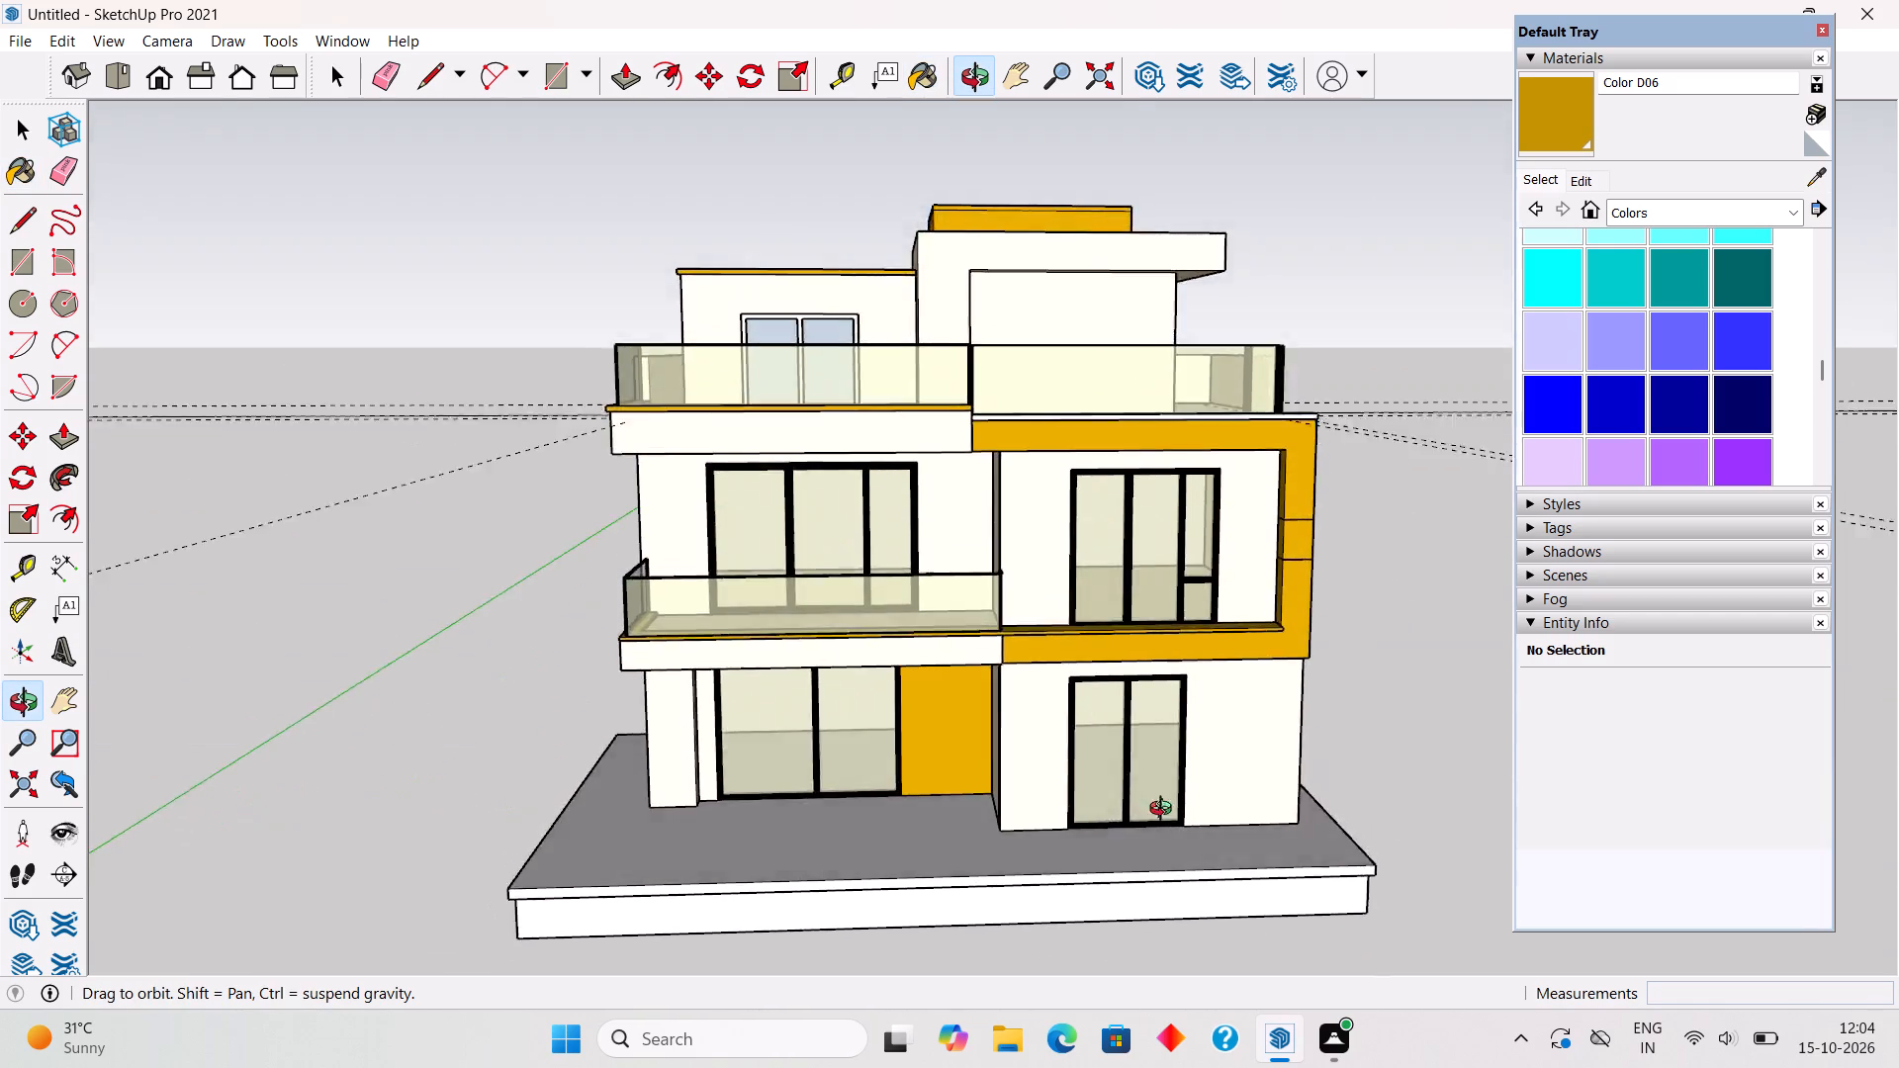
middle_click_drag(1165, 811, 1173, 749)
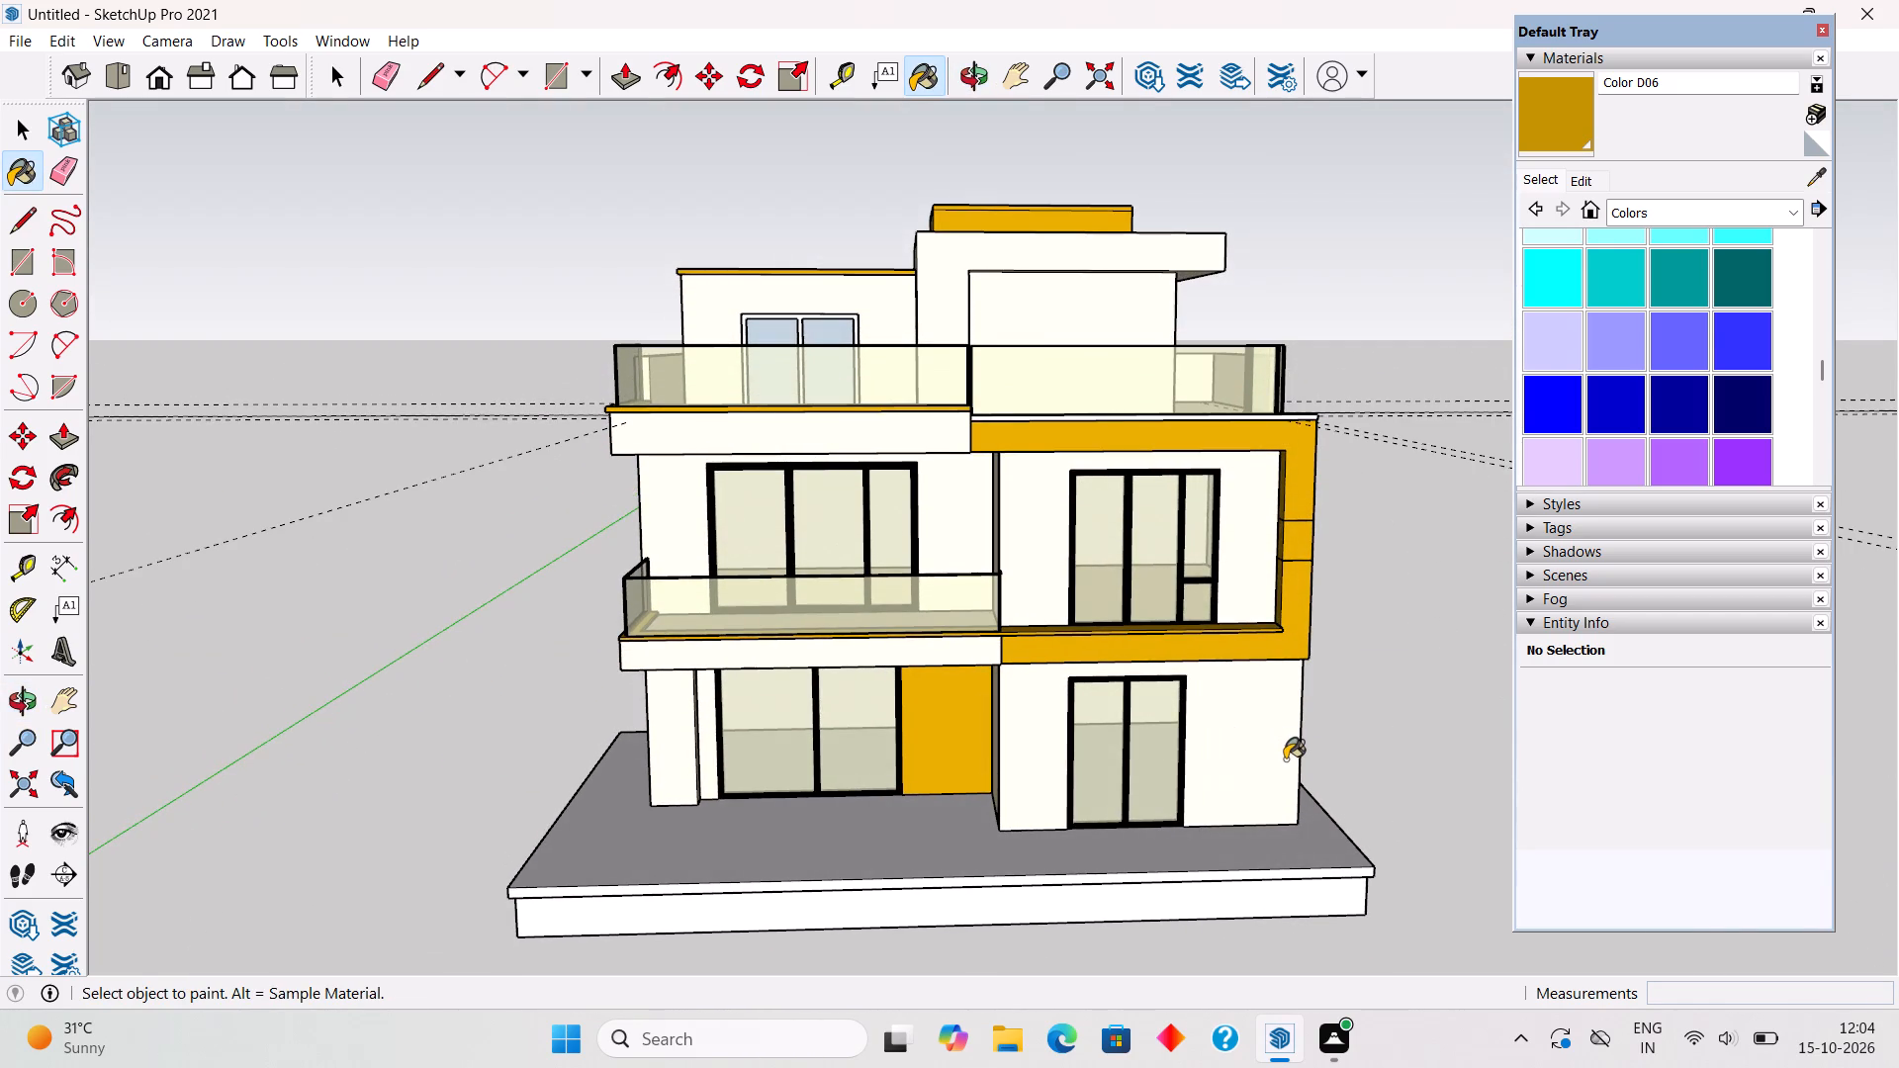
scroll(1285, 759, "up", 2)
middle_click_drag(1242, 697, 1206, 602)
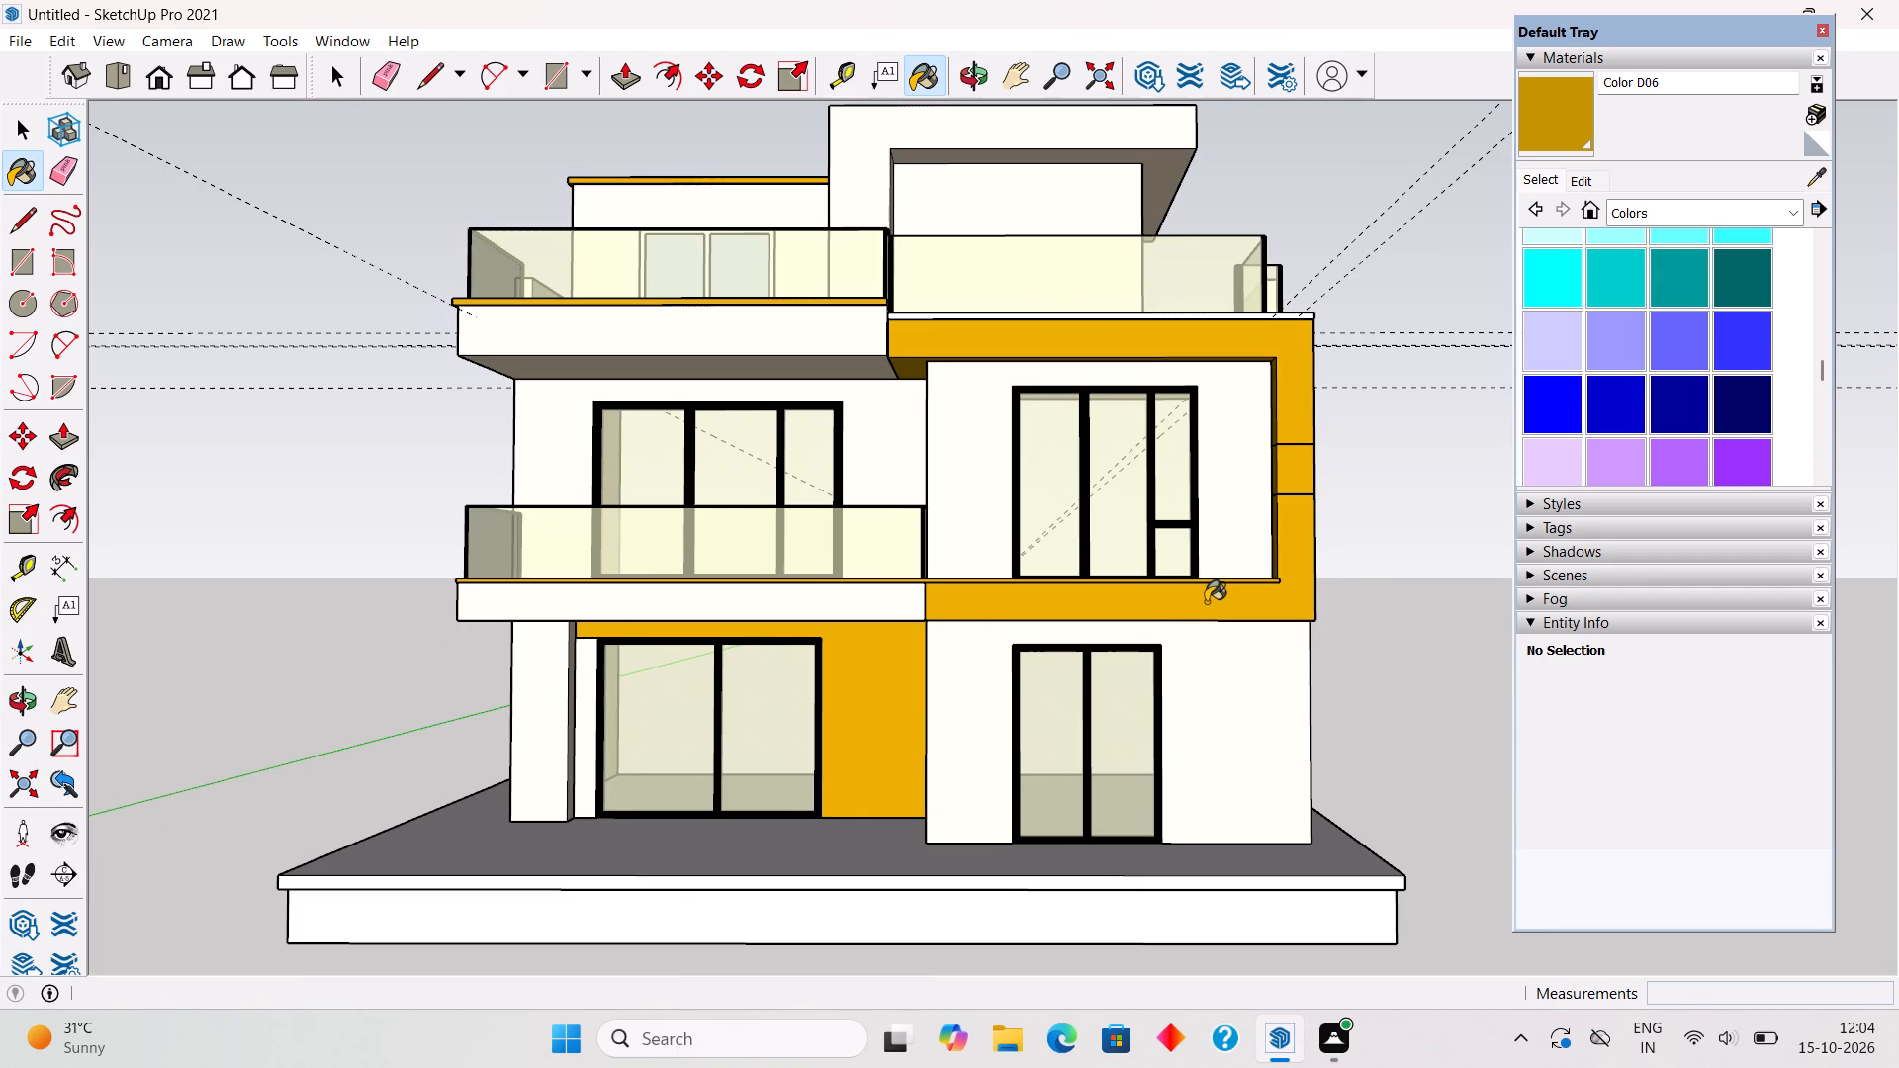
Scale the yellow rooftop box vertically along the blue axis by a factor of about 1.63.
key("space")
scroll(1206, 602, "down", 7)
middle_click_drag(1130, 433, 1074, 861)
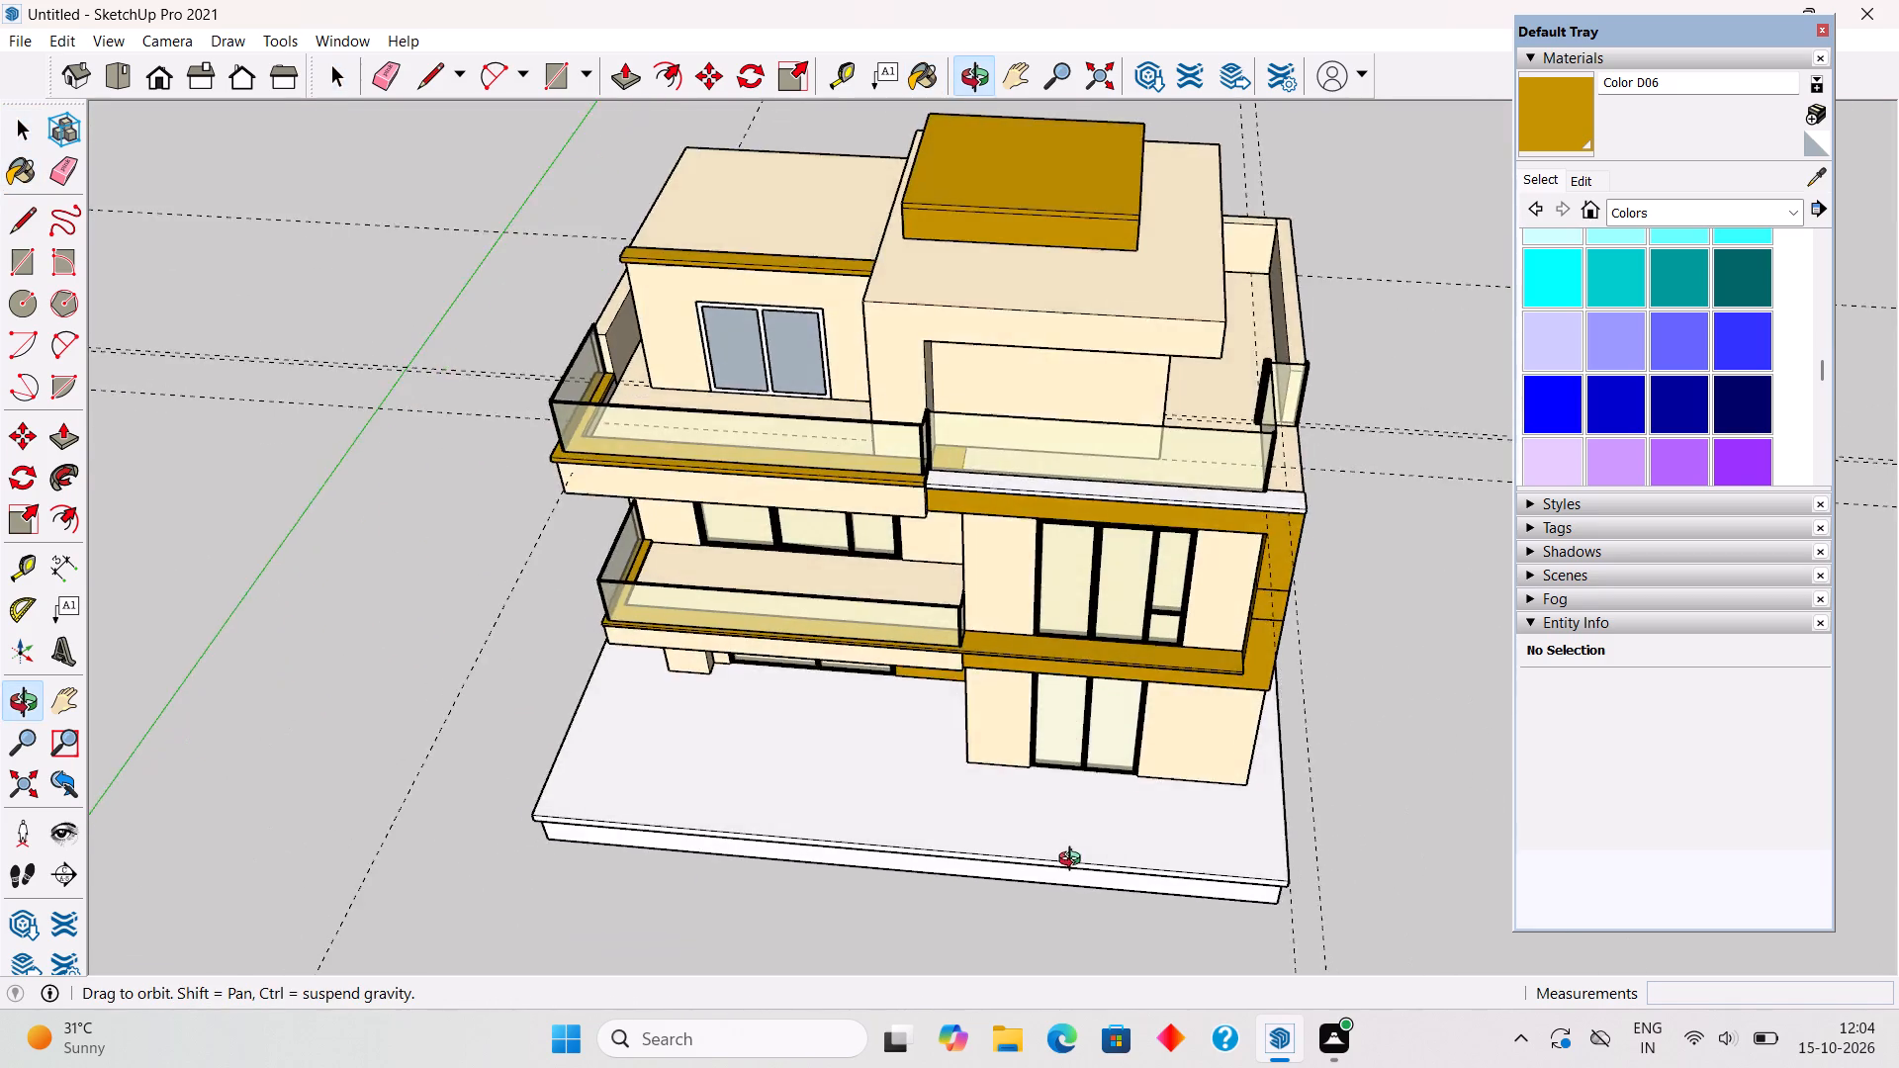
middle_click_drag(1074, 861, 1074, 862)
scroll(1074, 862, "down", 3)
left_click(1043, 354)
scroll(1043, 354, "up", 7)
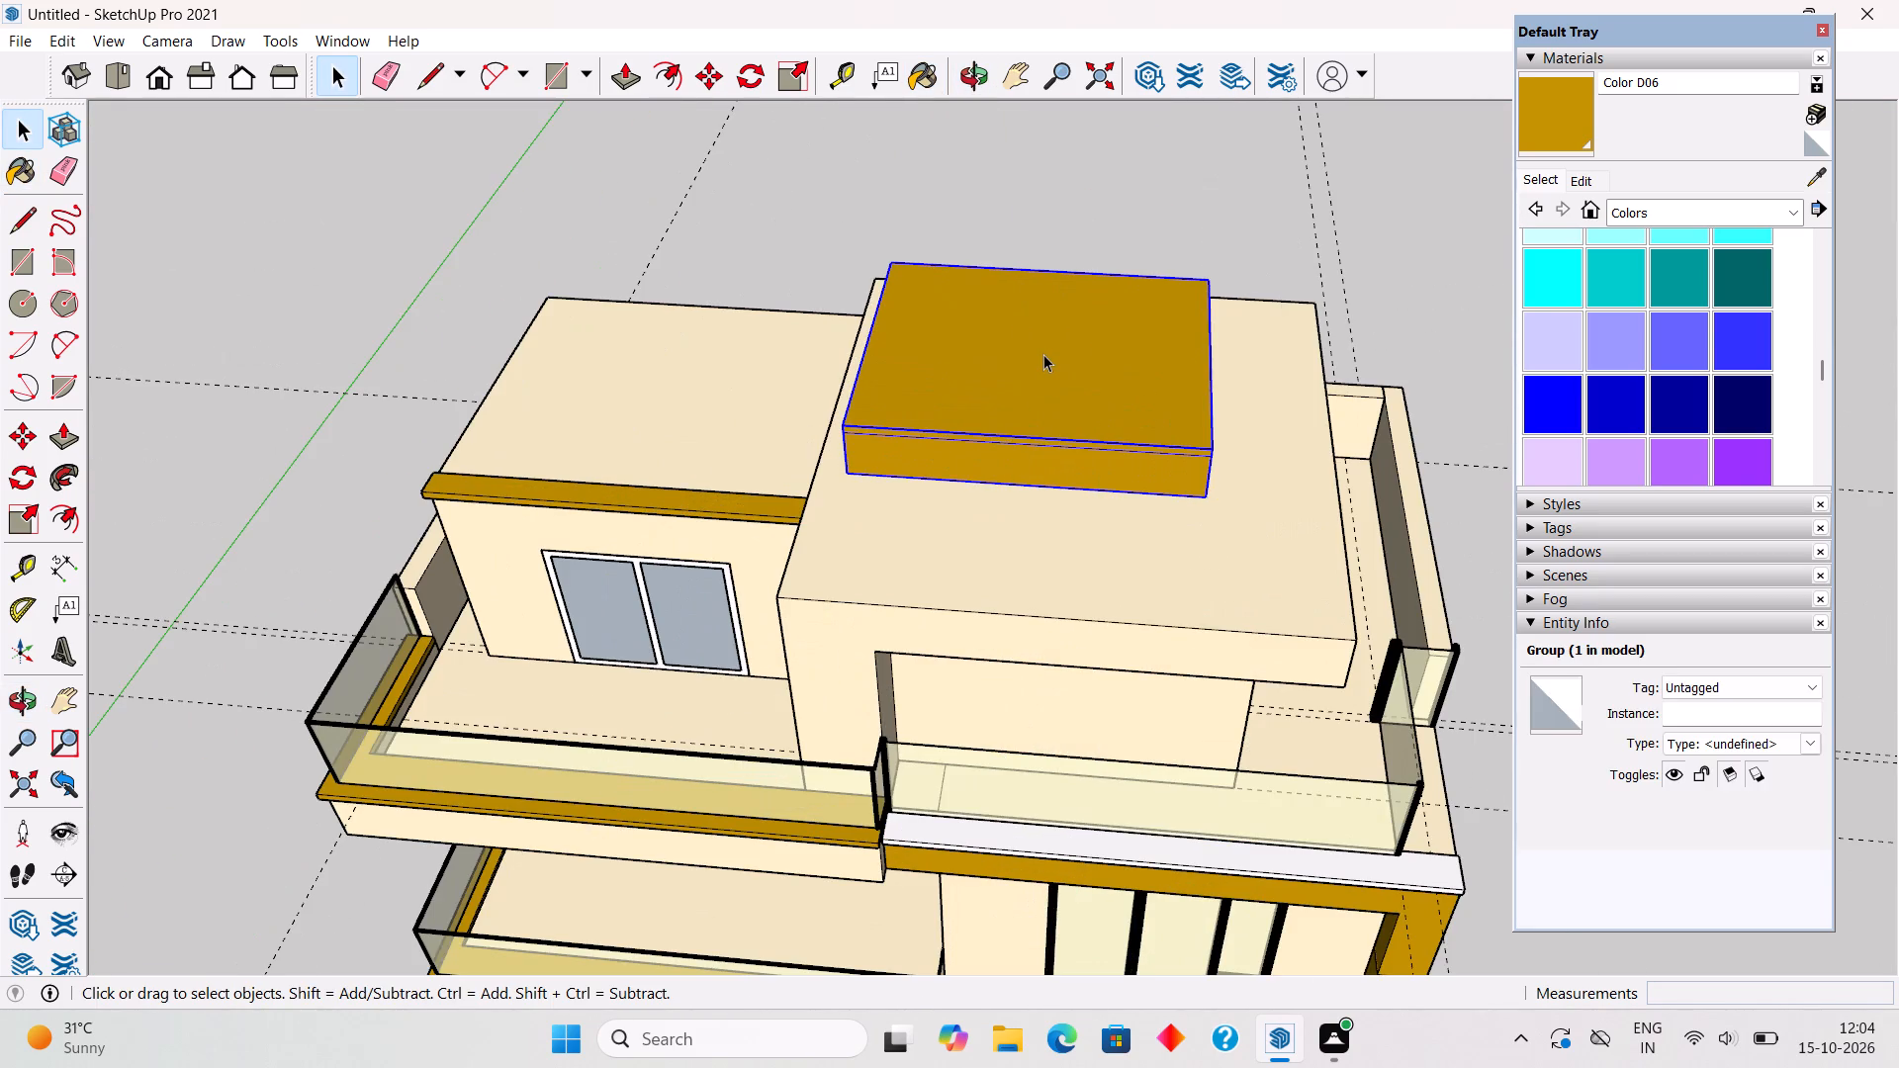
key("s")
left_click(1040, 348)
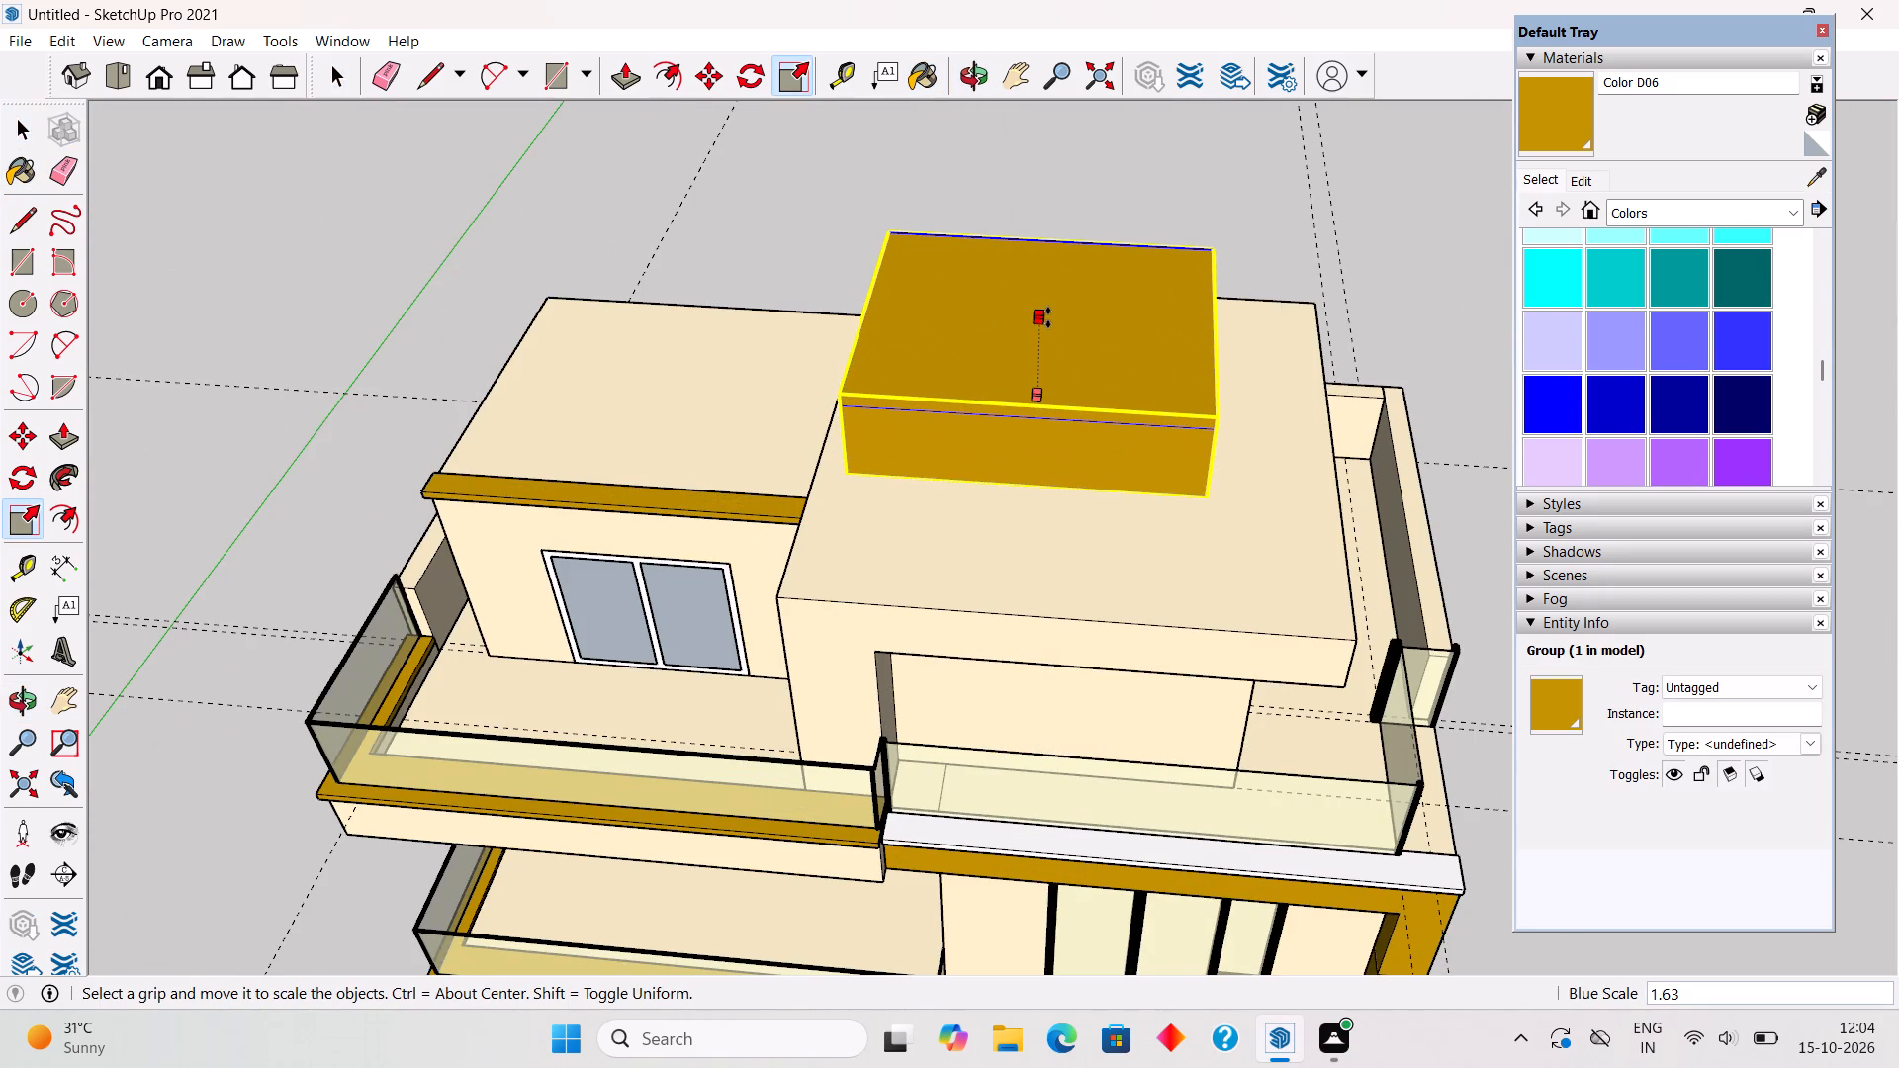
left_click(1048, 317)
key("space")
left_click(1123, 186)
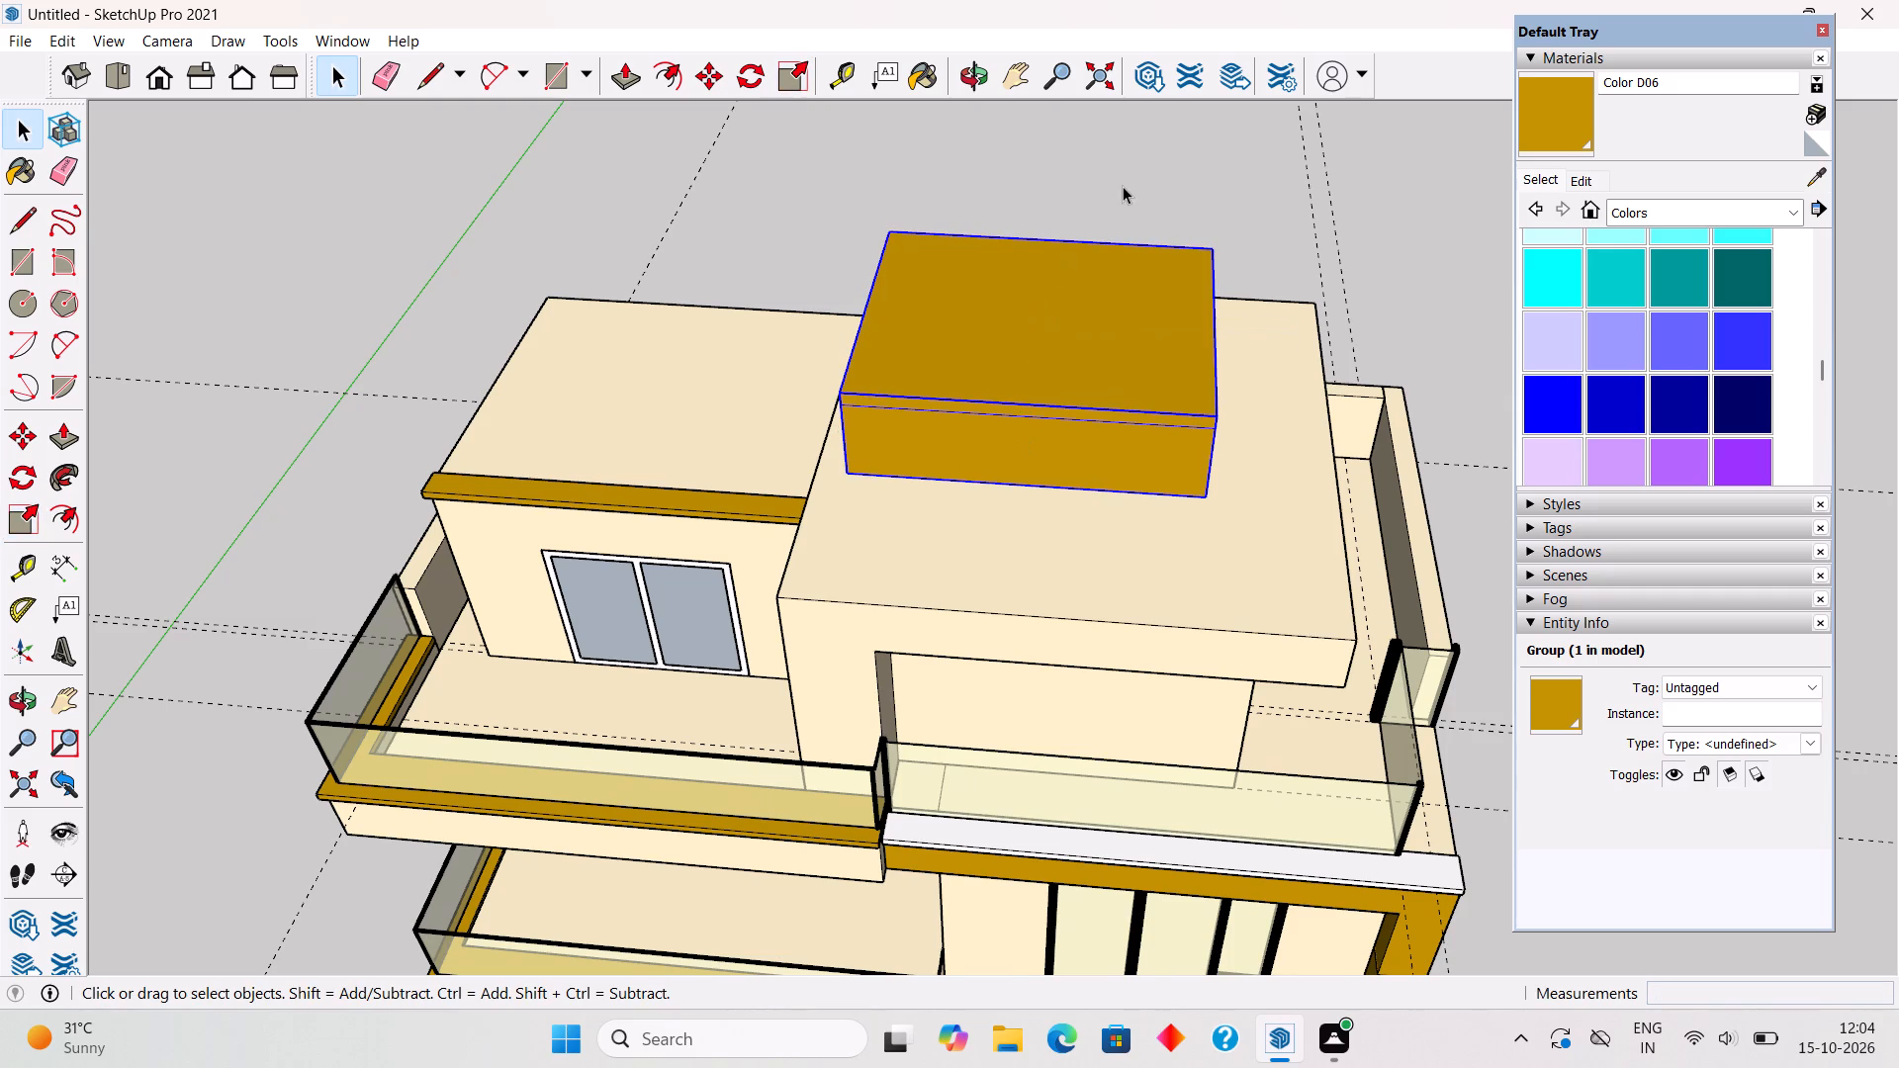
Examine the taller rooftop box and the whole house's proportions and colours from the front, both sides and above.
scroll(1222, 811, "down", 4)
middle_click_drag(1221, 770, 1246, 308)
middle_click_drag(1273, 745, 1269, 717)
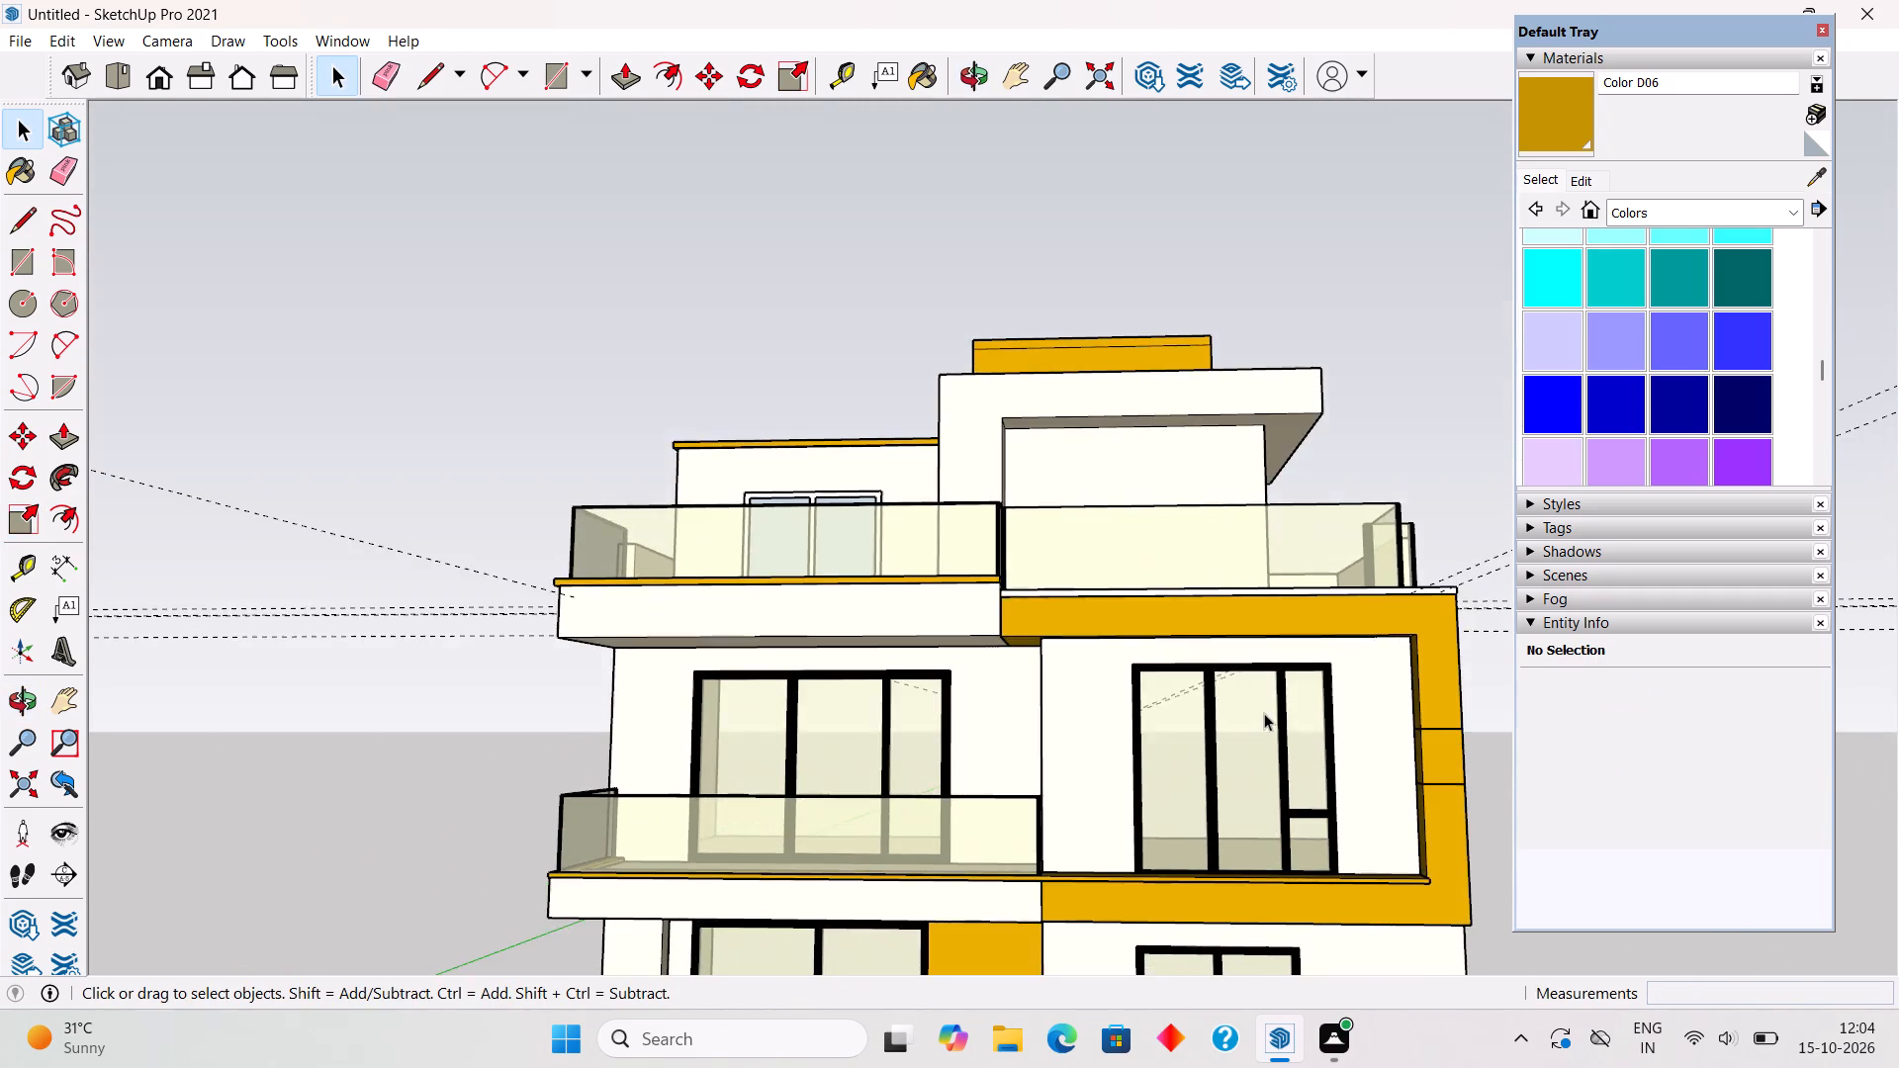
scroll(1264, 711, "down", 7)
middle_click_drag(1242, 692, 1240, 669)
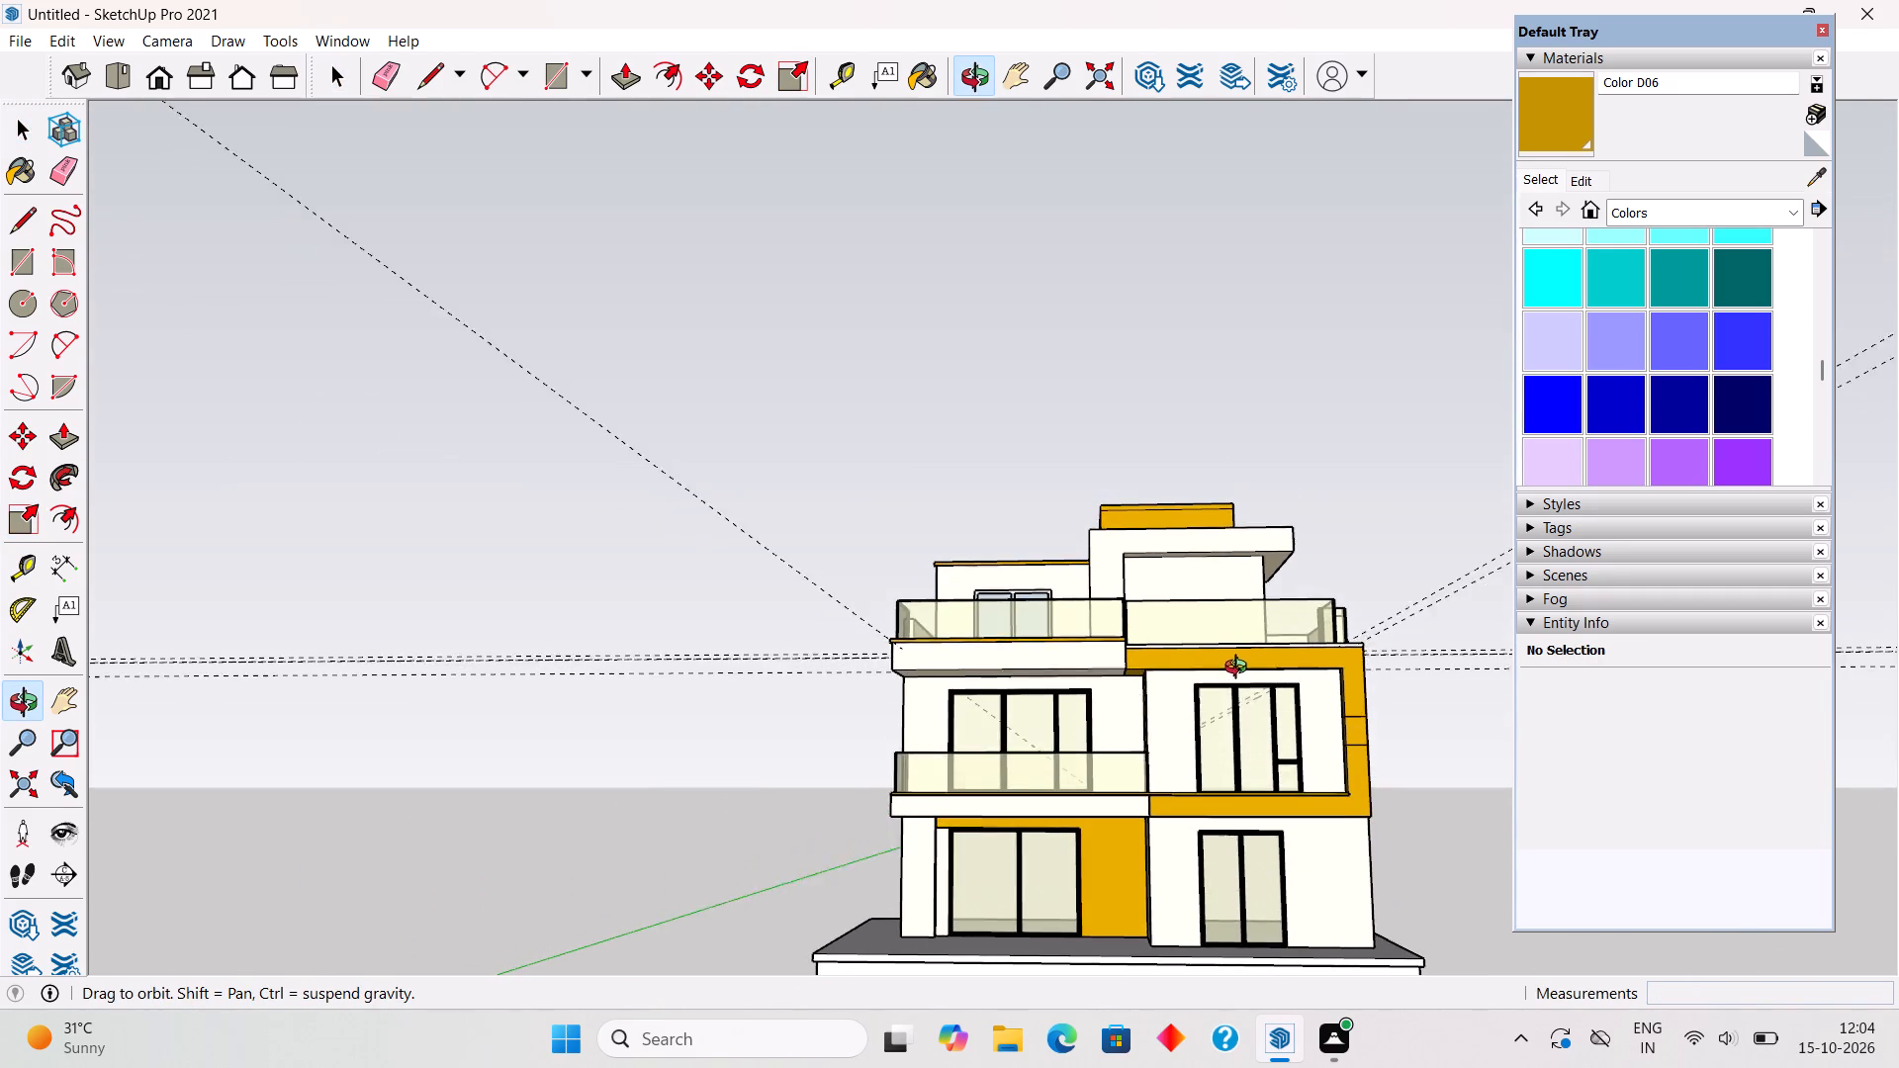
middle_click_drag(1240, 669, 1211, 667)
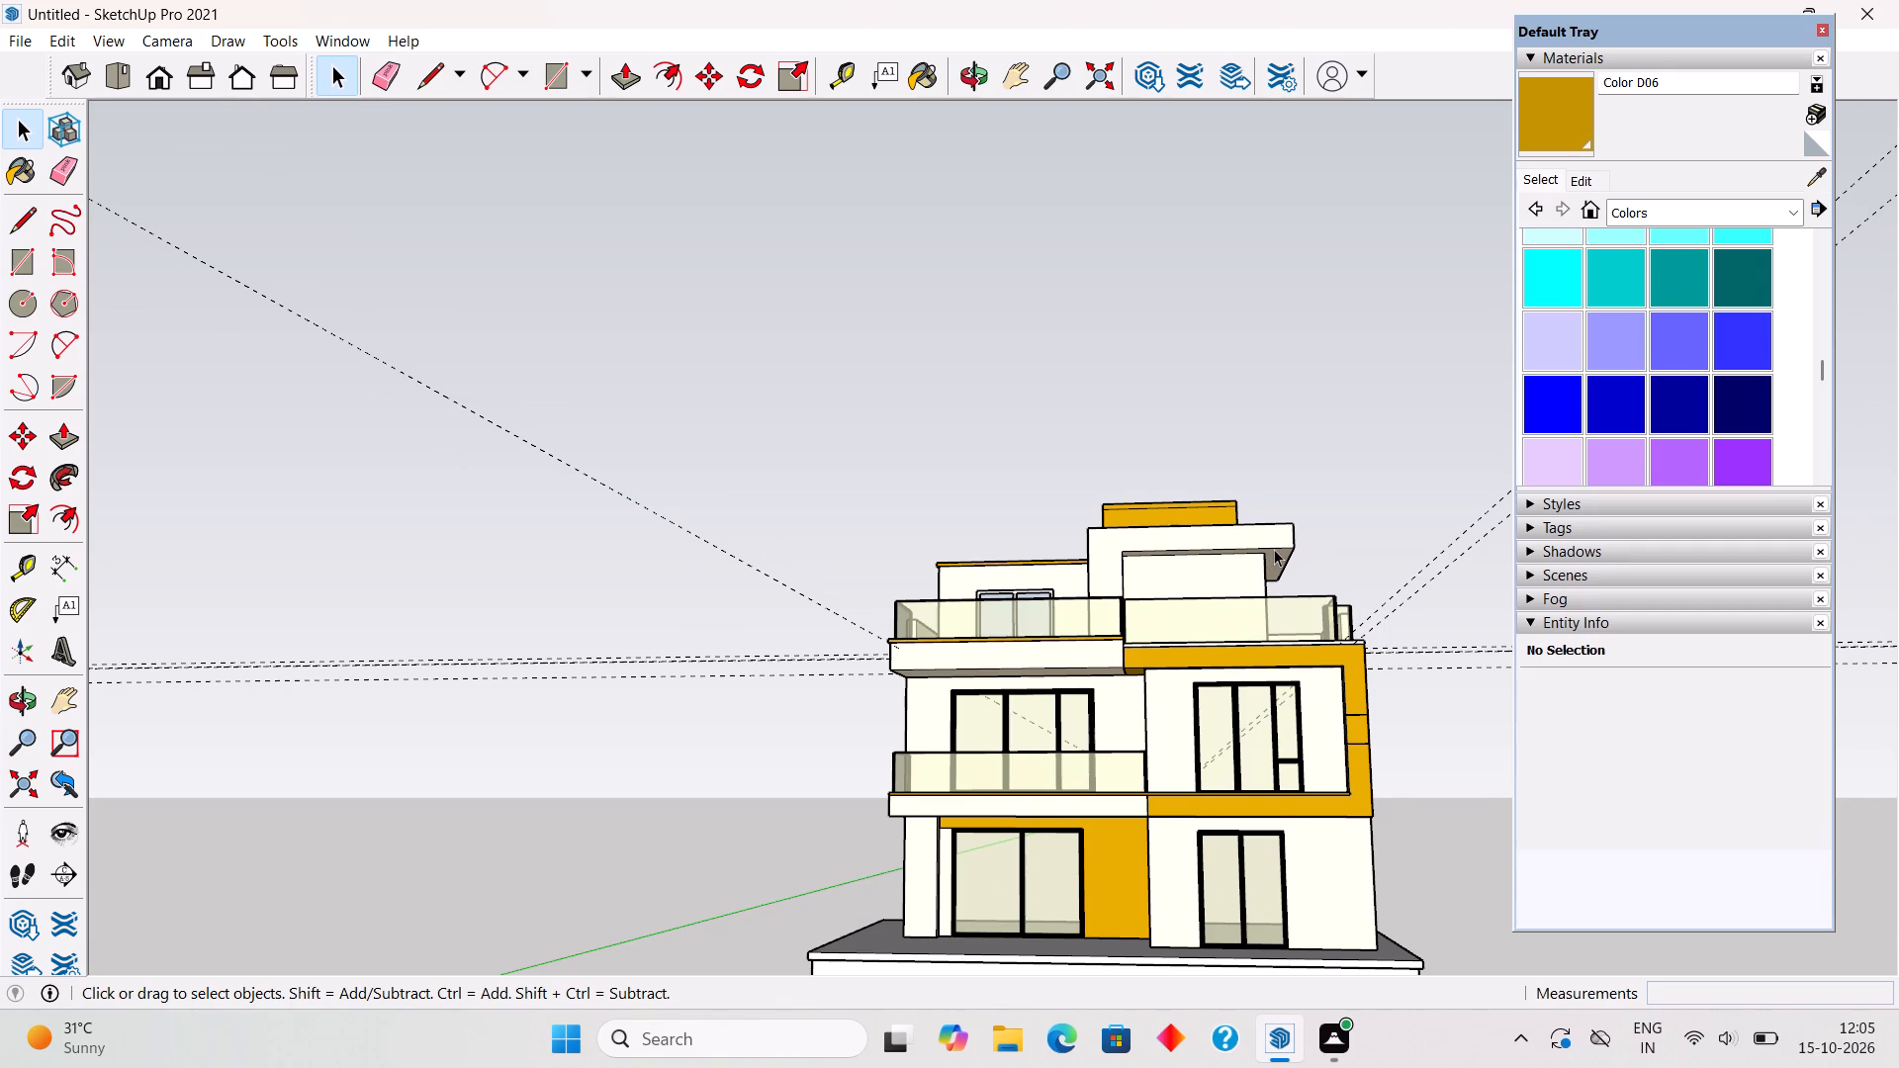
scroll(1274, 549, "down", 3)
scroll(1274, 549, "up", 2)
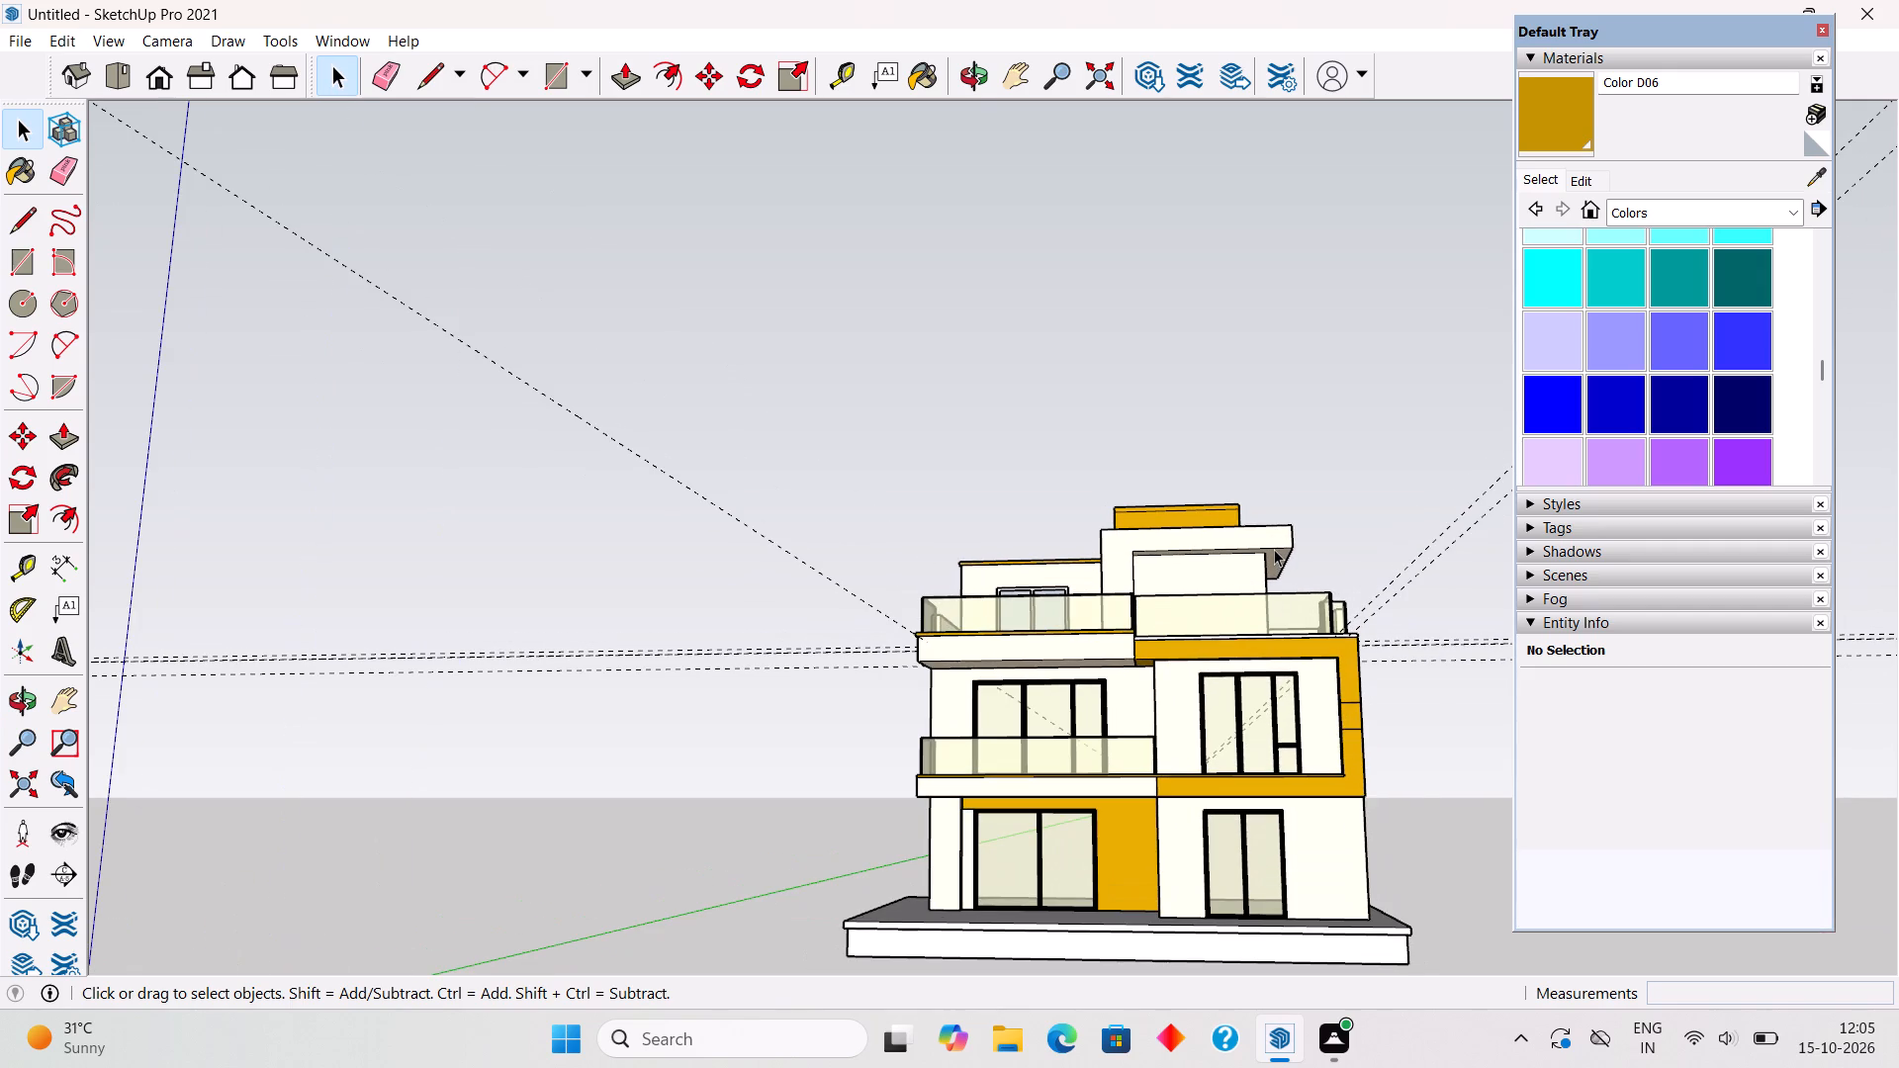
scroll(1274, 549, "up", 4)
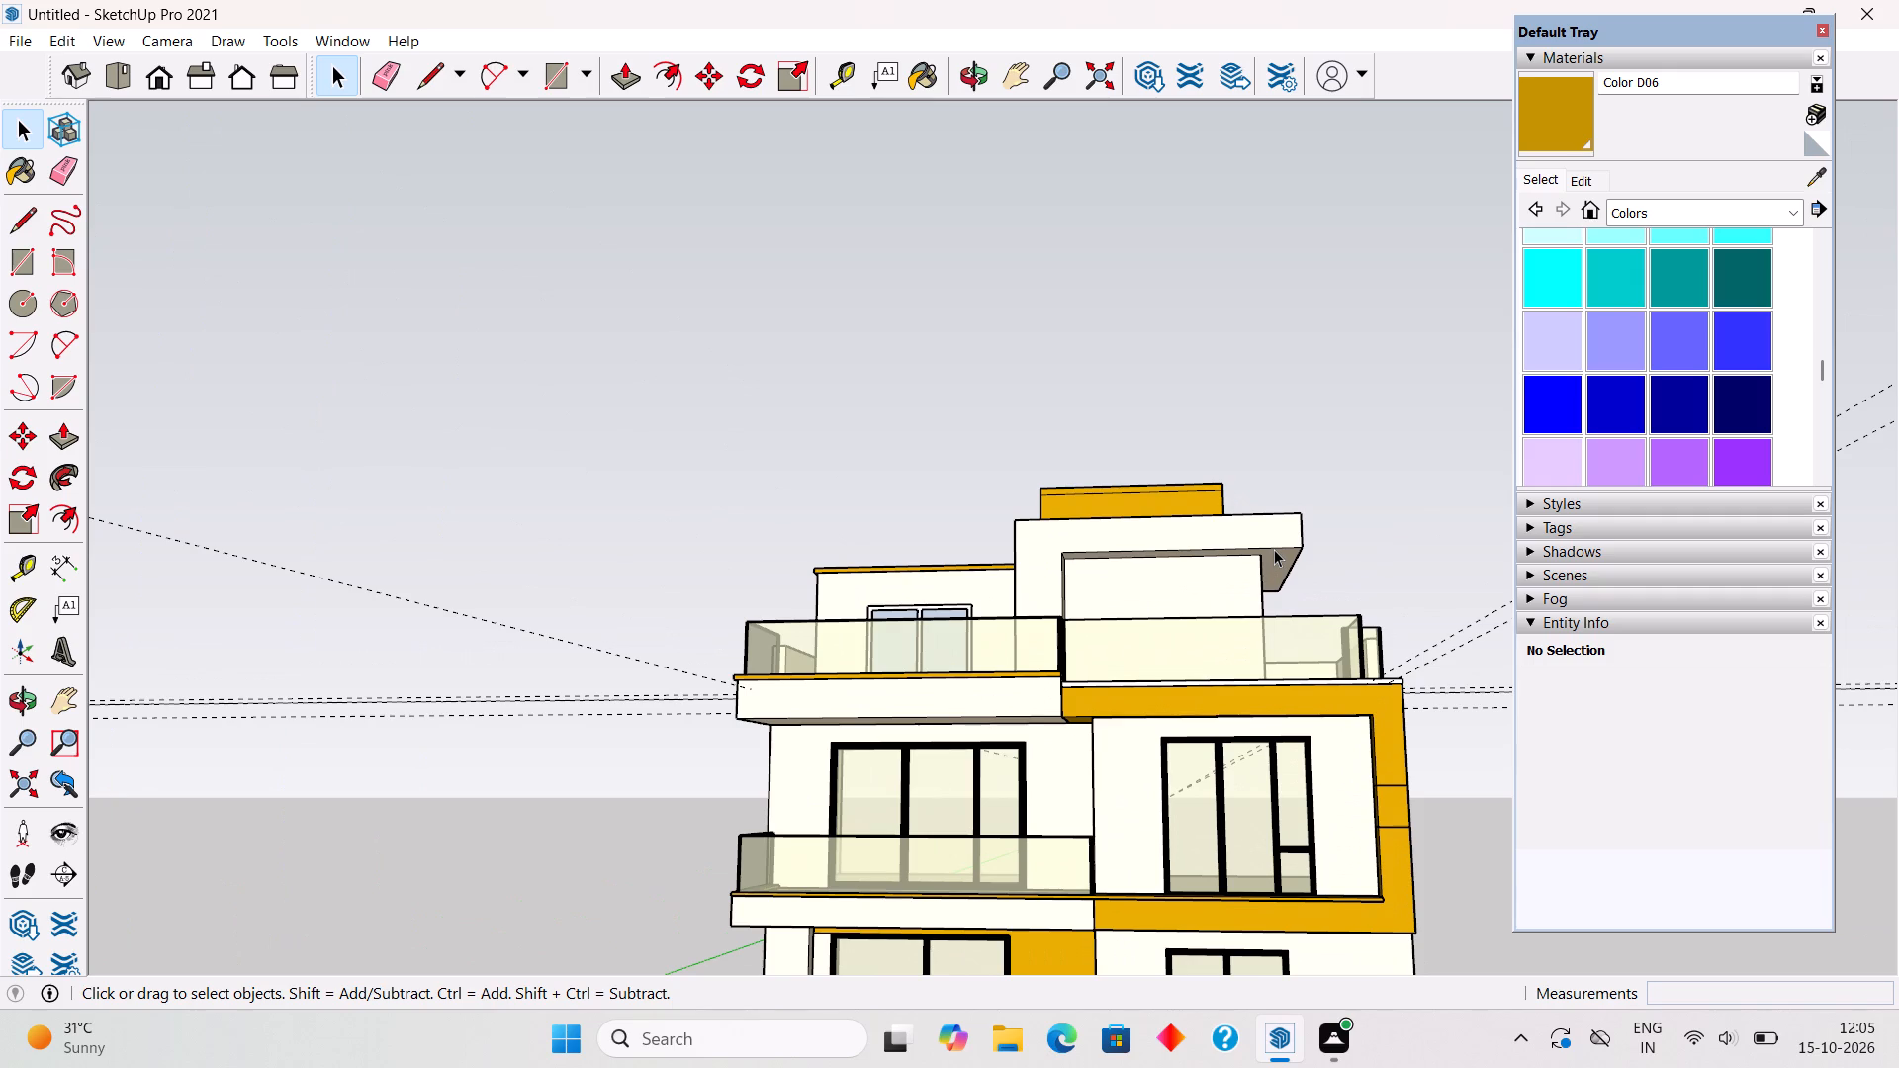
scroll(1274, 549, "down", 3)
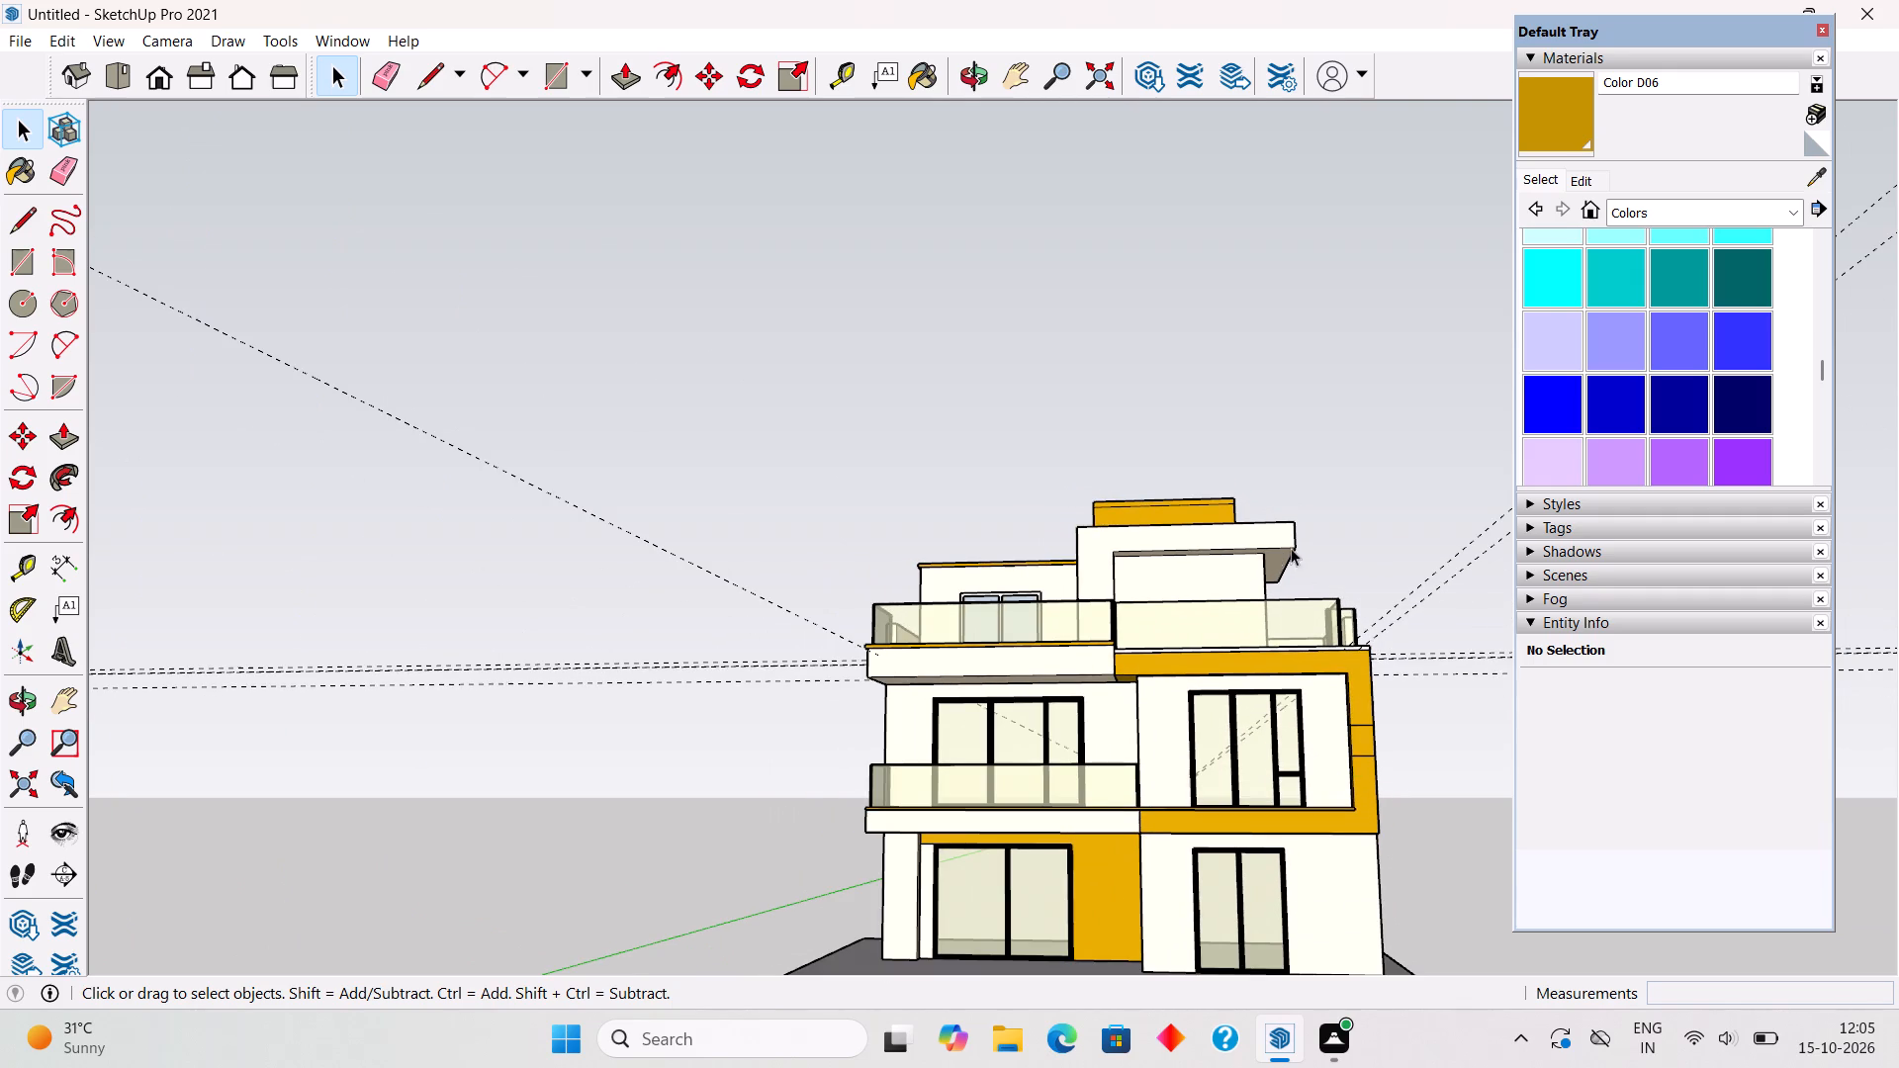
middle_click_drag(1351, 576, 1253, 818)
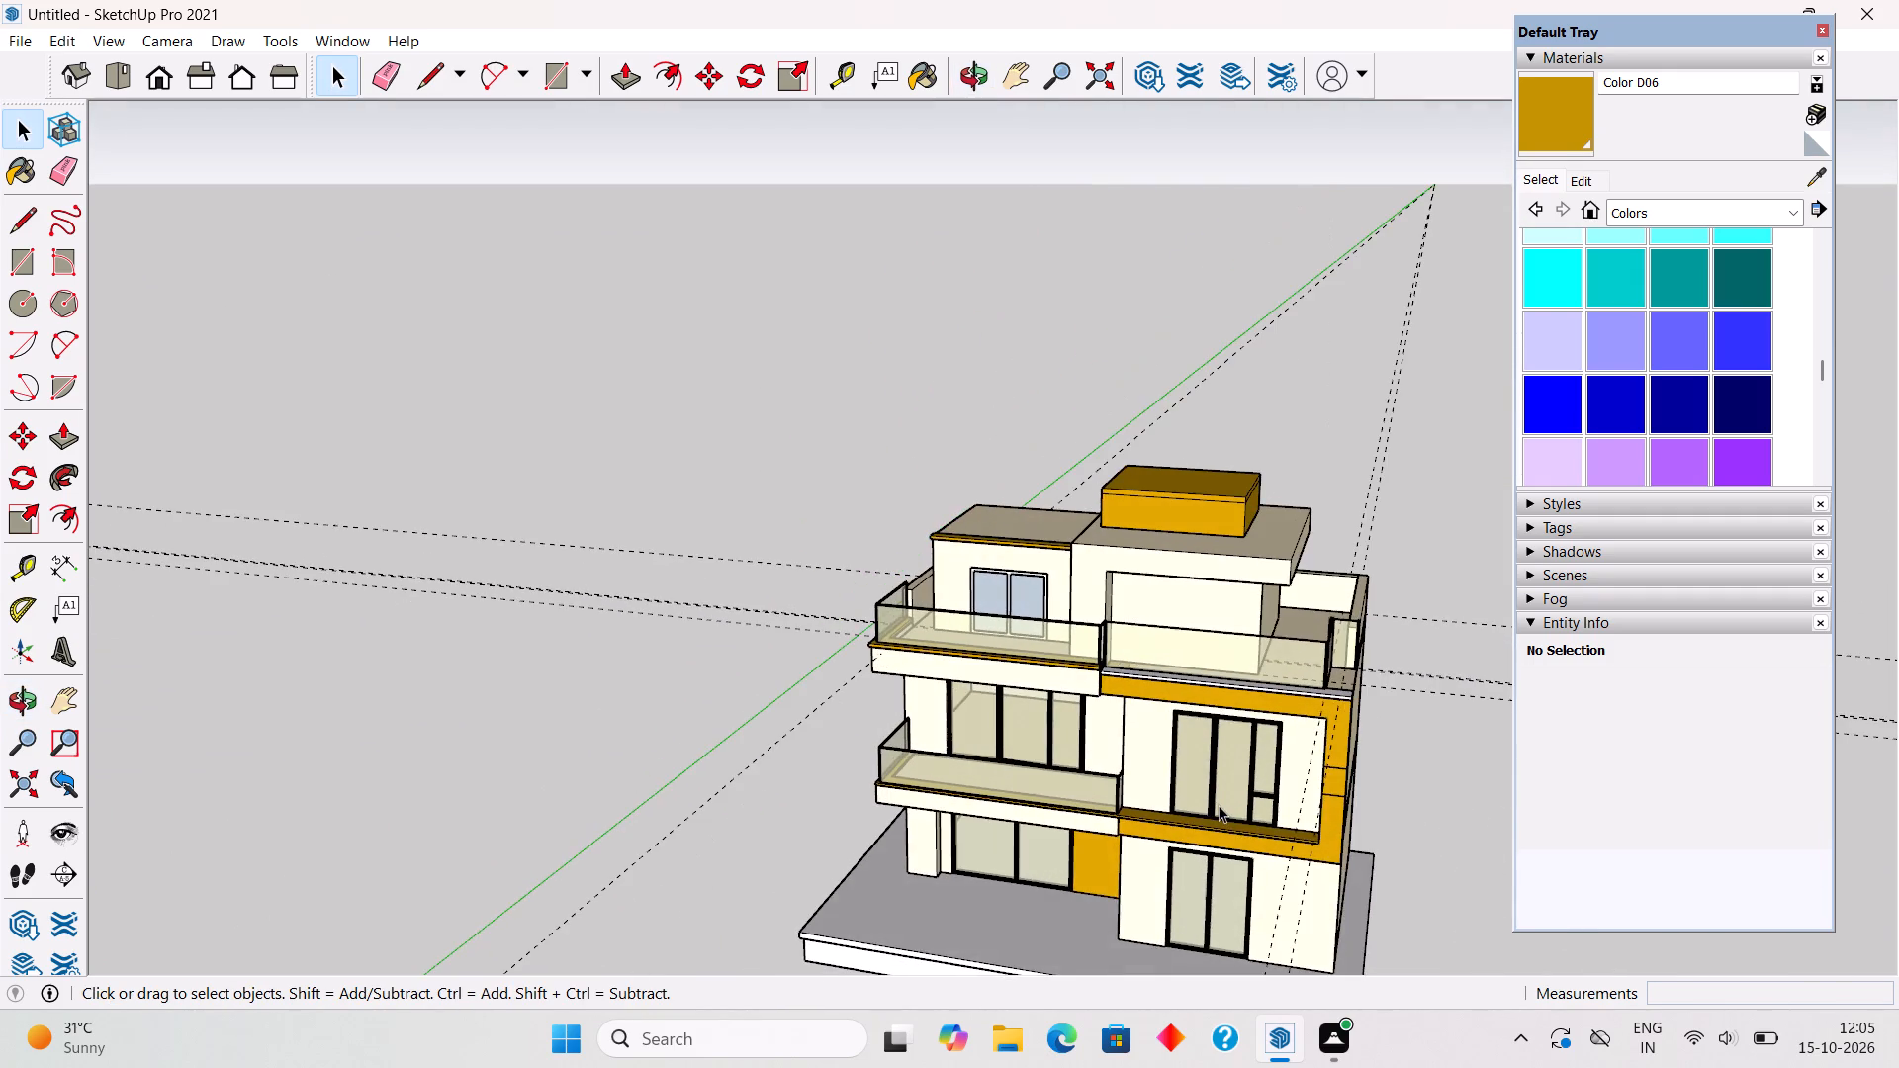
scroll(1219, 805, "up", 4)
middle_click_drag(1230, 734, 1353, 573)
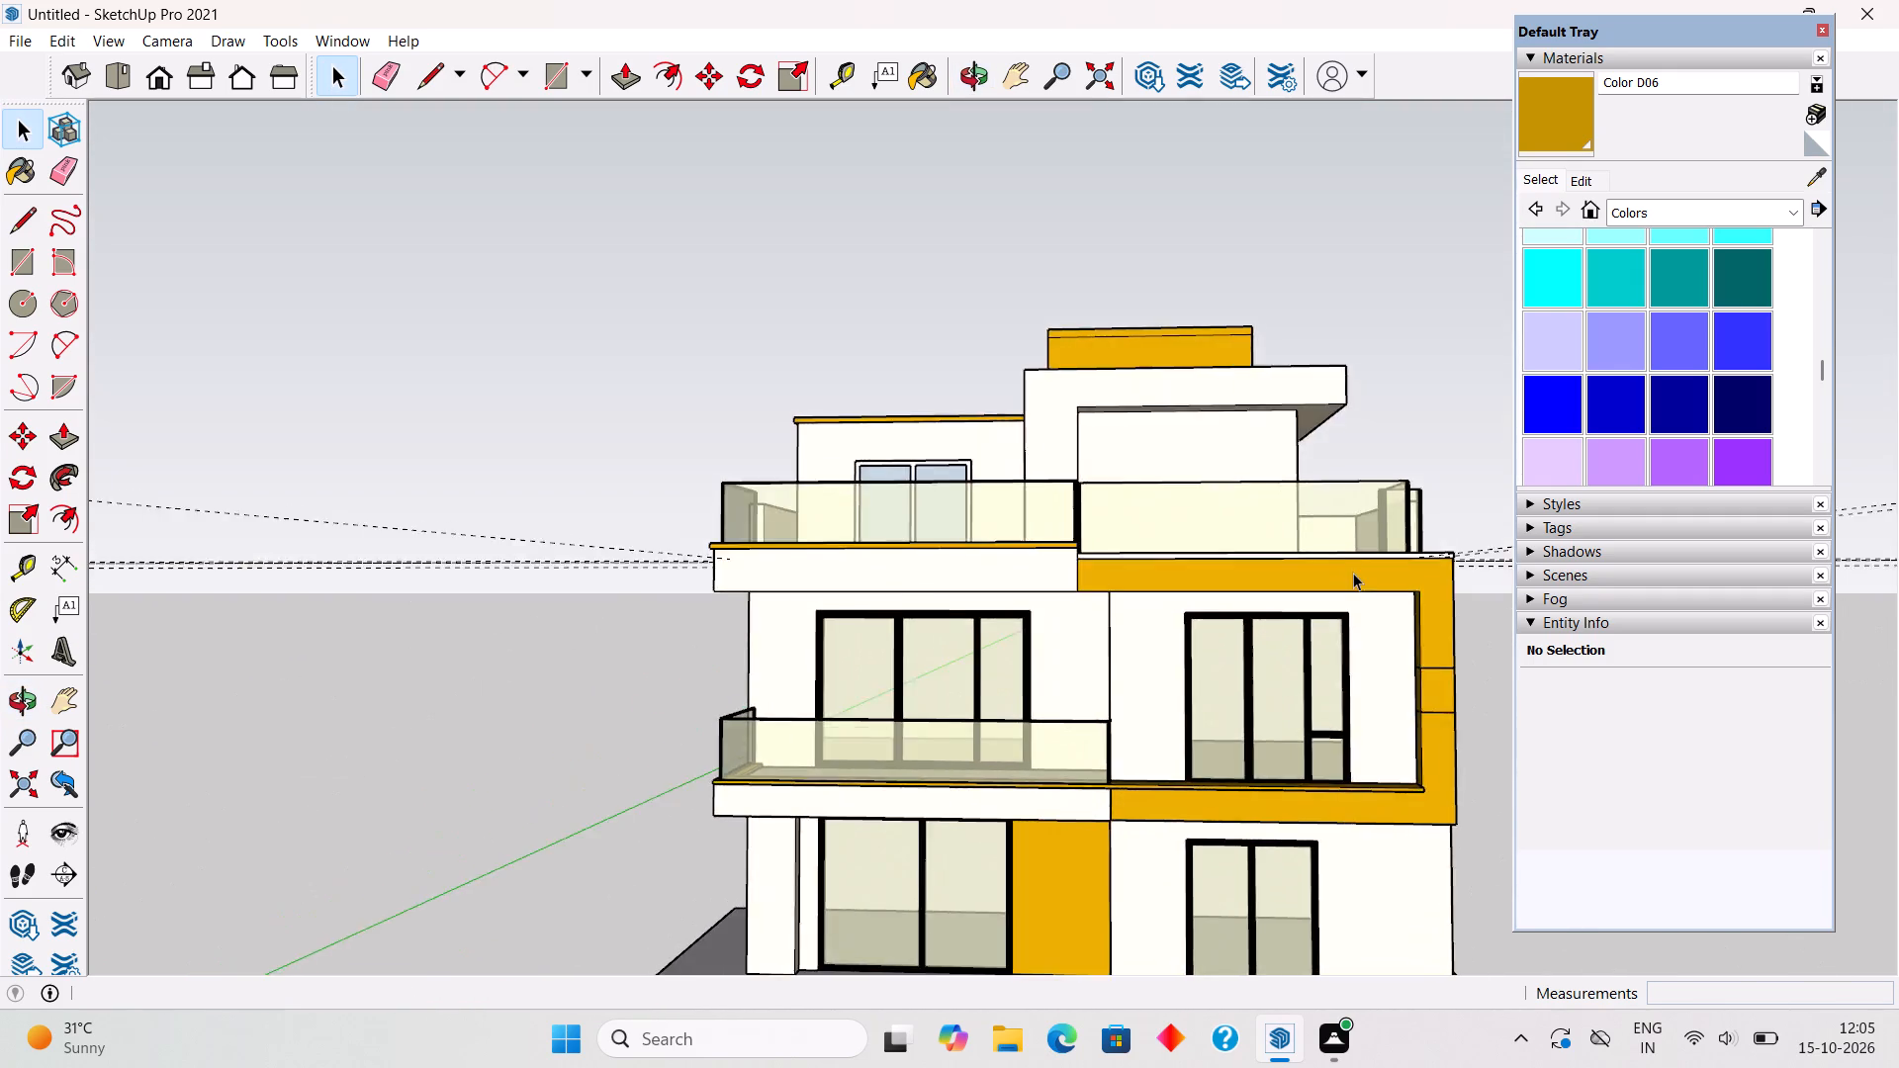
scroll(1353, 573, "down", 6)
middle_click_drag(1228, 714, 1444, 822)
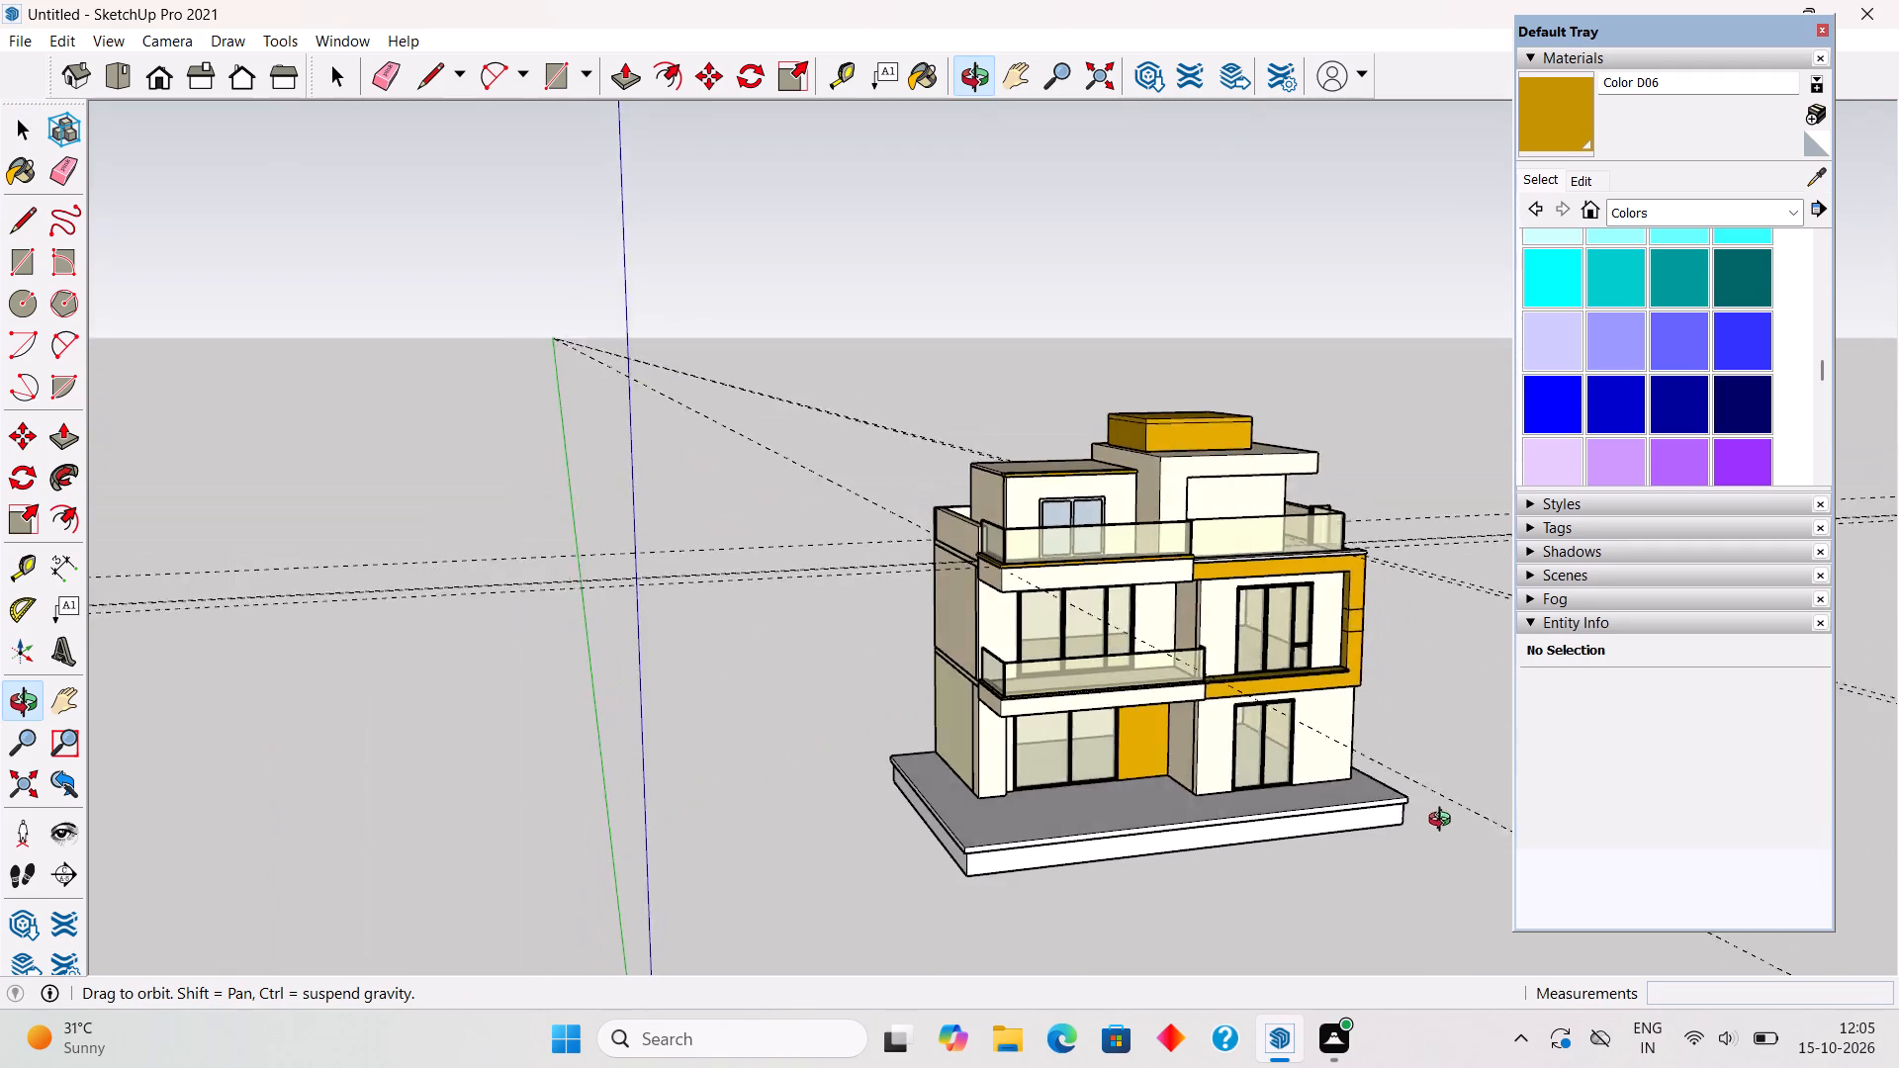
middle_click_drag(1444, 822, 904, 805)
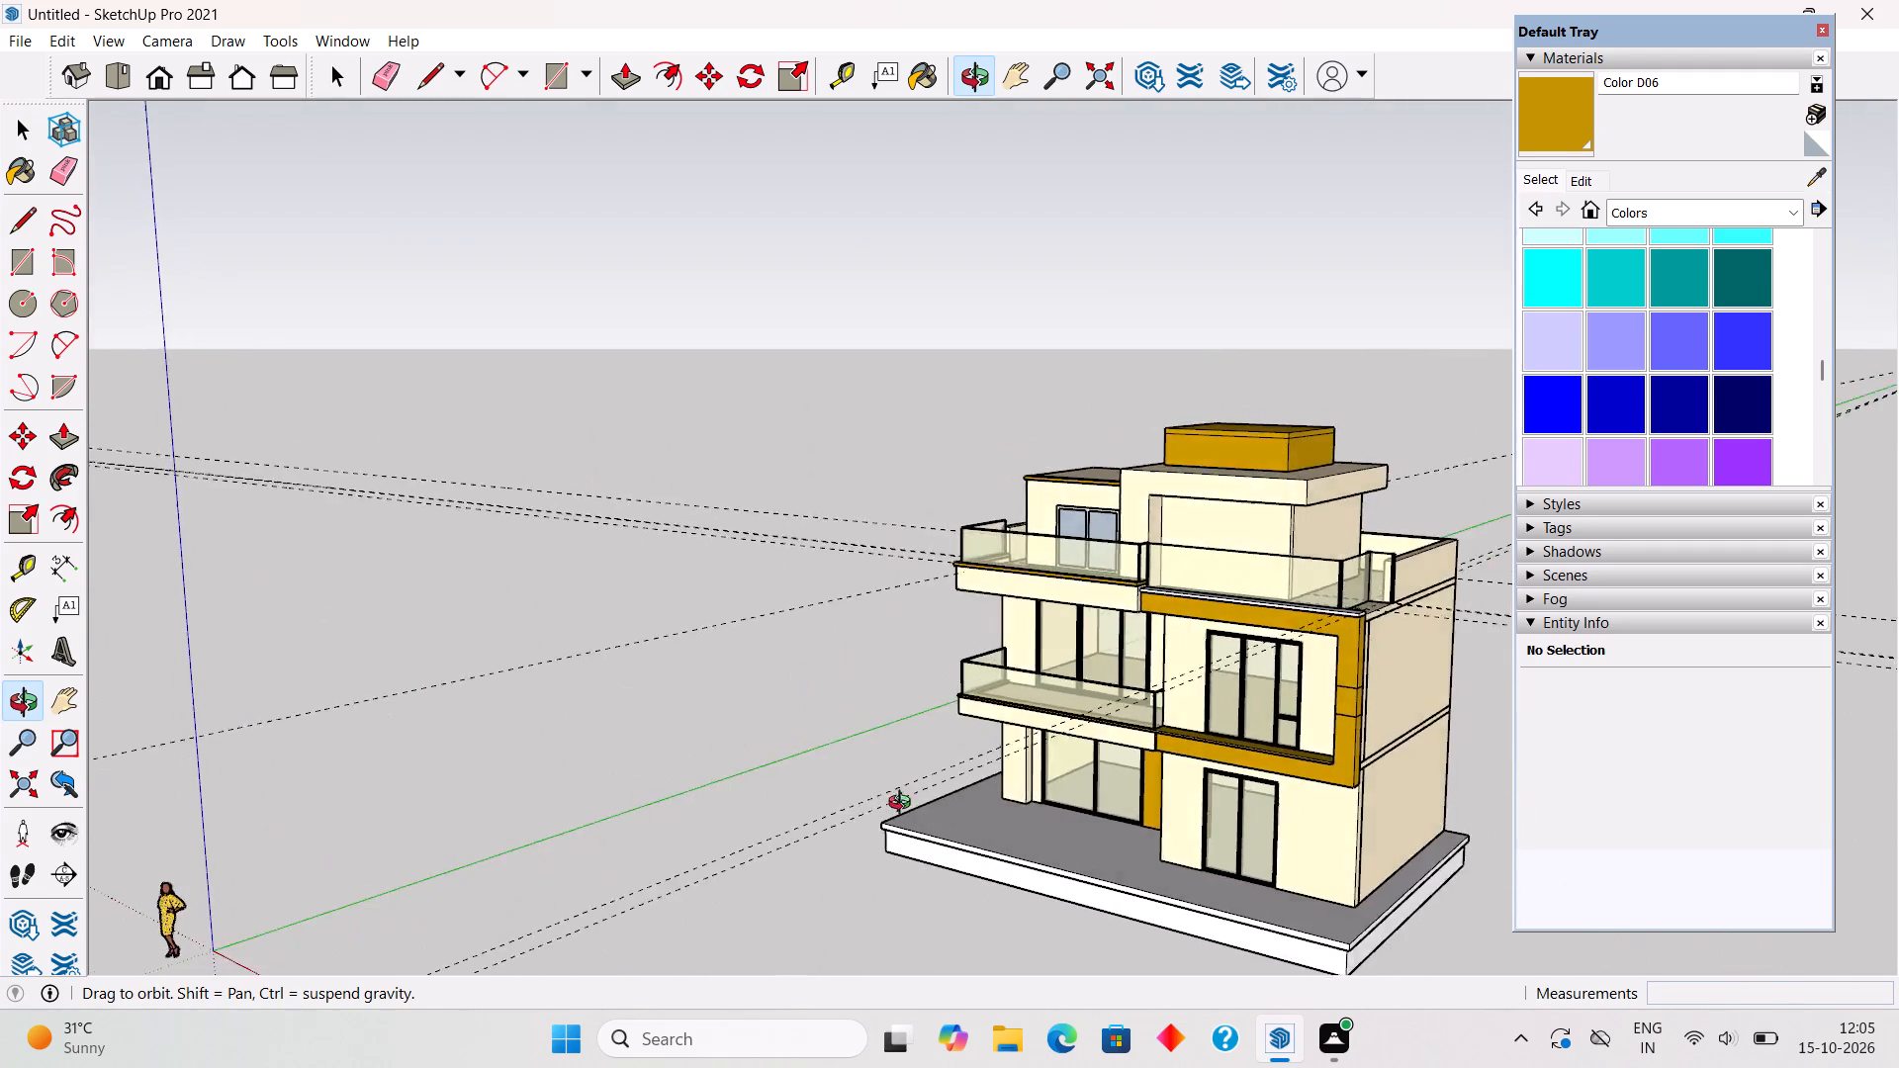
middle_click_drag(904, 805, 1271, 668)
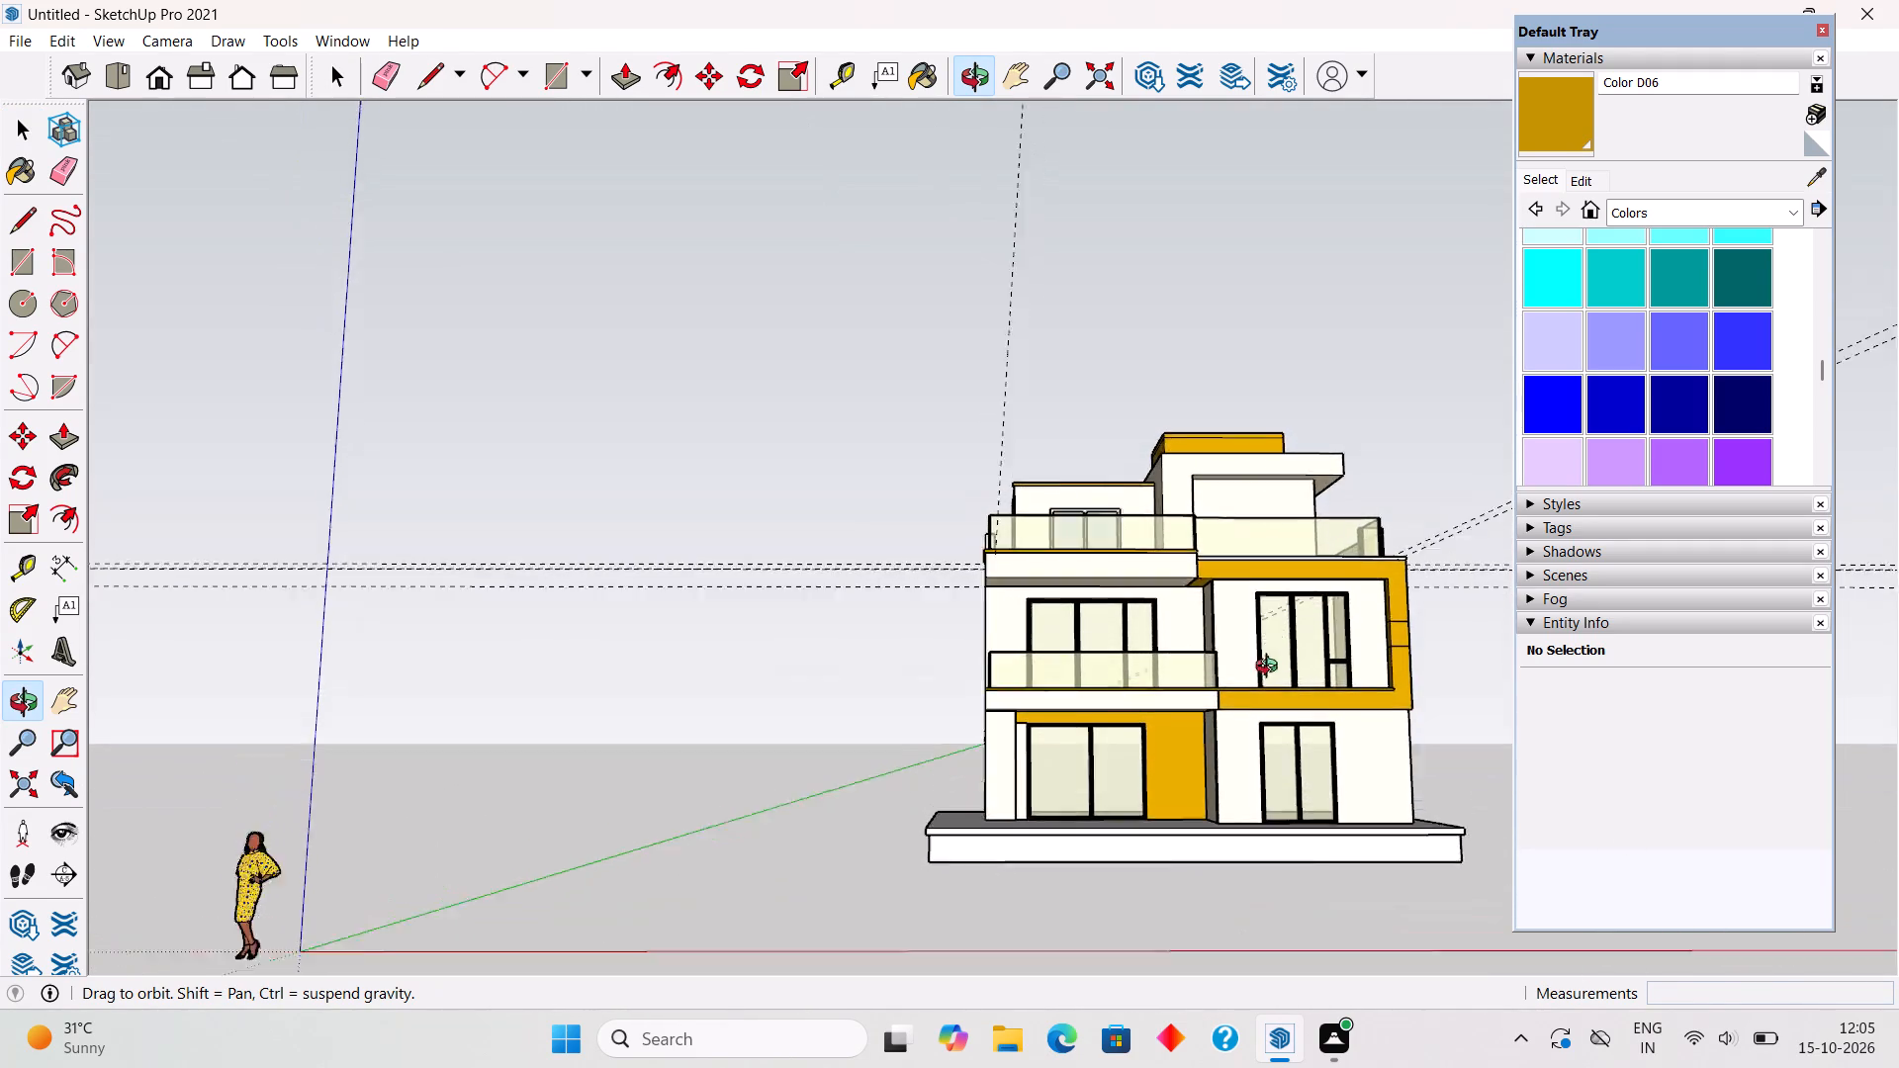
middle_click_drag(1271, 668, 1255, 860)
scroll(1257, 870, "up", 3)
scroll(1111, 901, "up", 4)
scroll(1170, 831, "up", 5)
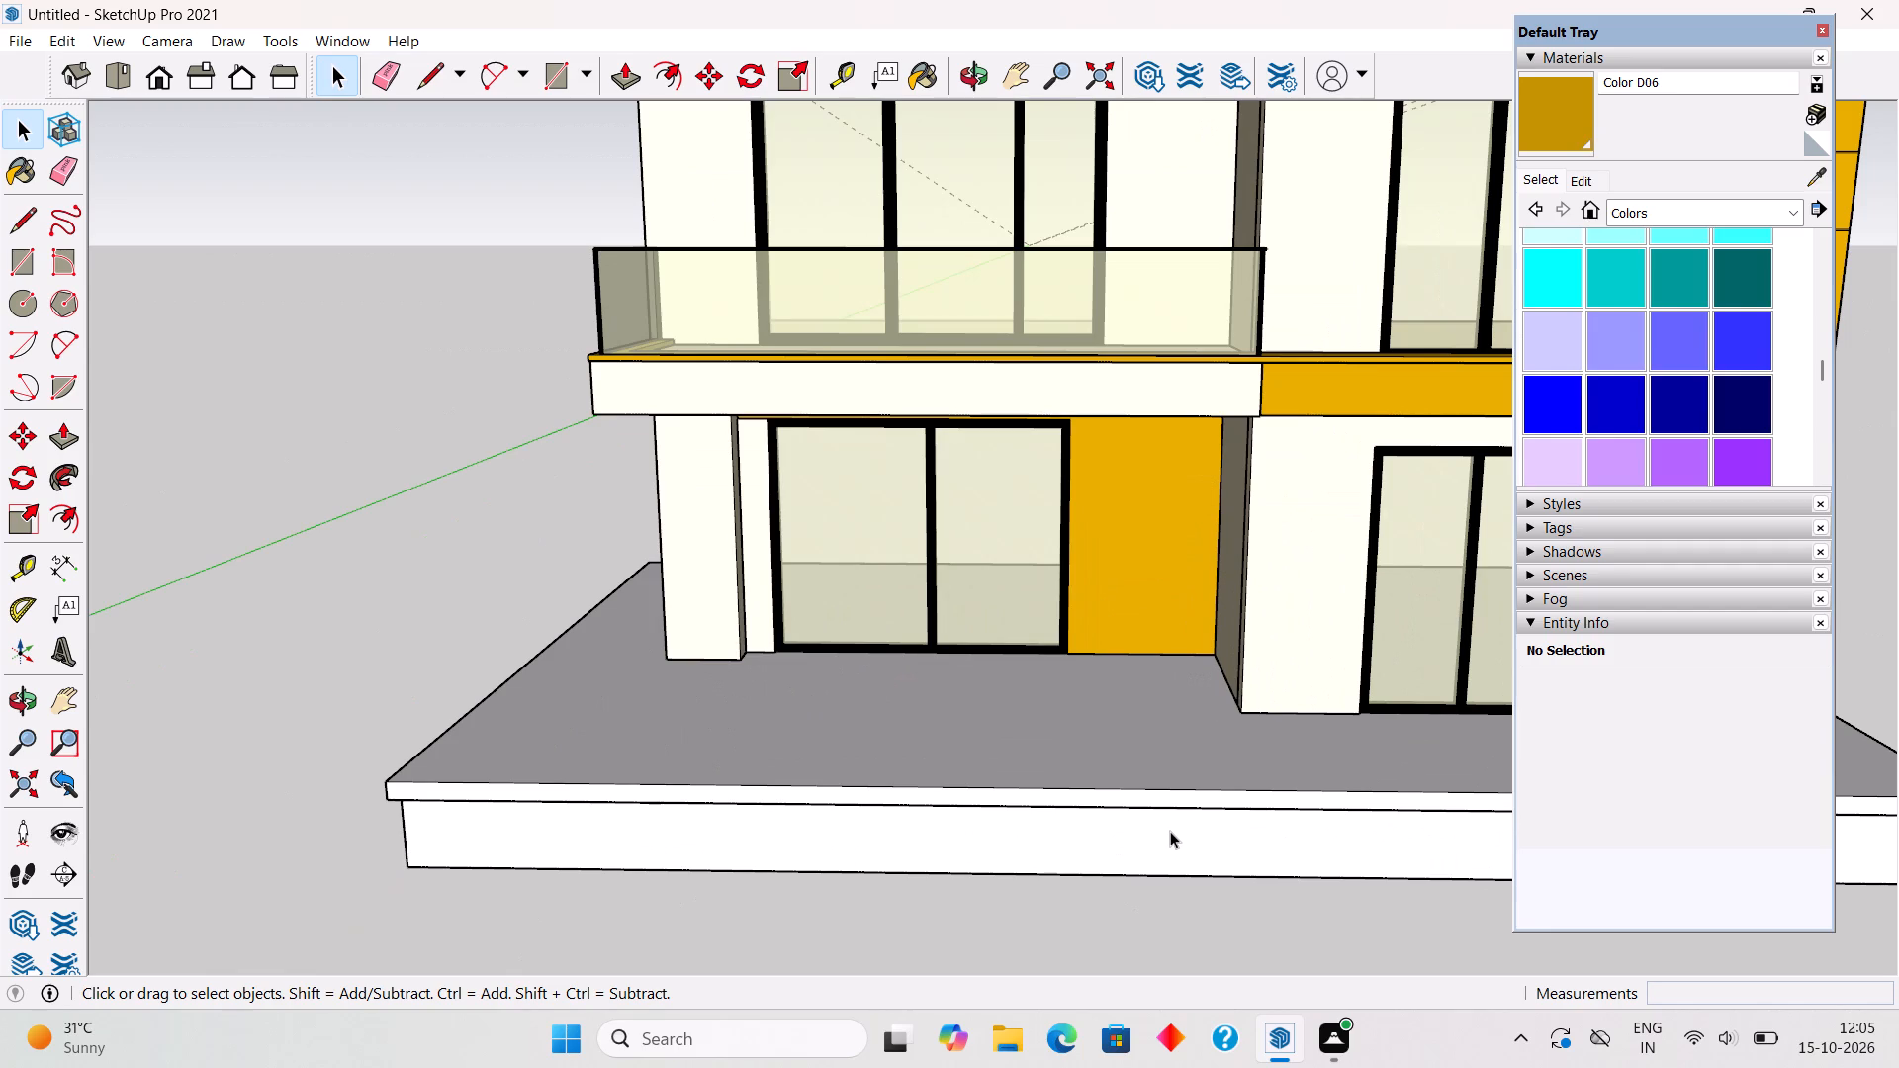
scroll(1170, 831, "down", 8)
scroll(1008, 744, "down", 5)
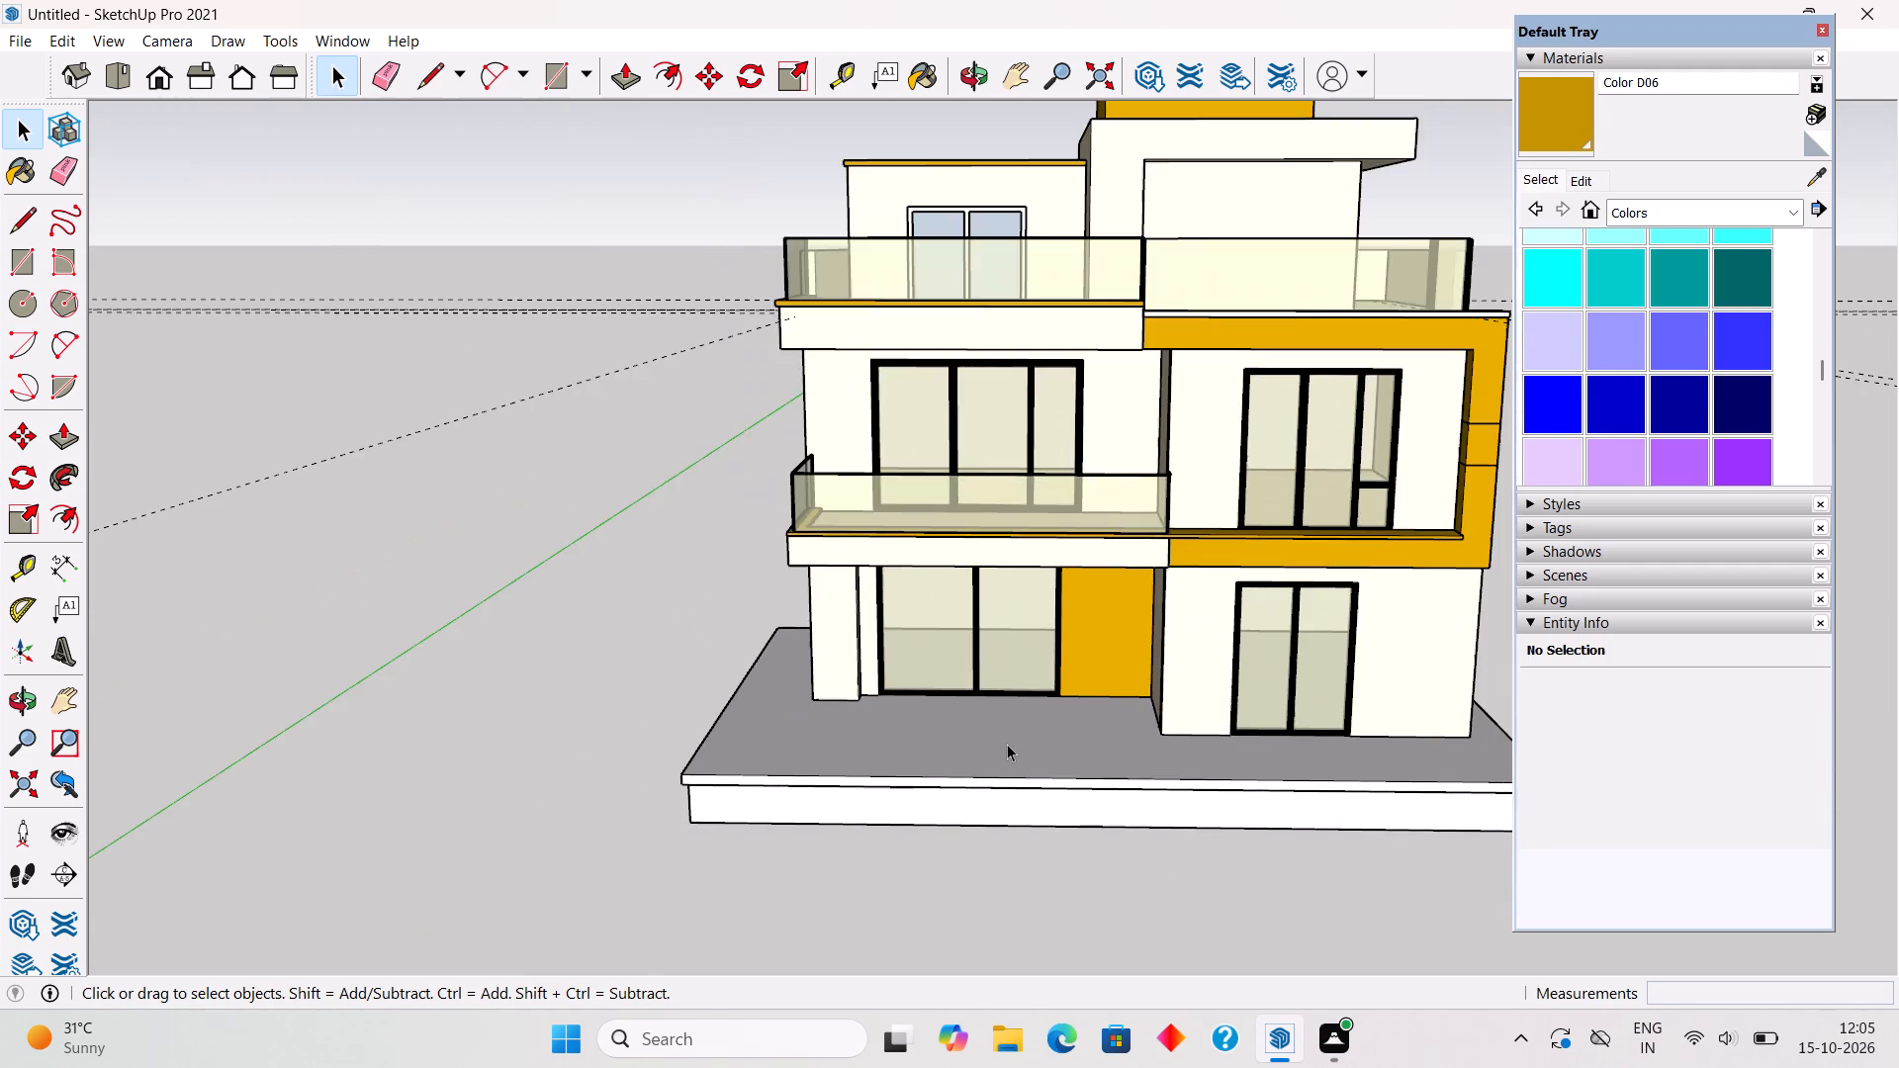
scroll(1007, 744, "down", 3)
scroll(1515, 737, "up", 4)
scroll(1404, 749, "up", 4)
middle_click_drag(1350, 695, 1318, 593)
scroll(1318, 593, "up", 2)
scroll(1326, 811, "down", 3)
middle_click_drag(1313, 718, 1301, 657)
scroll(1301, 657, "up", 1)
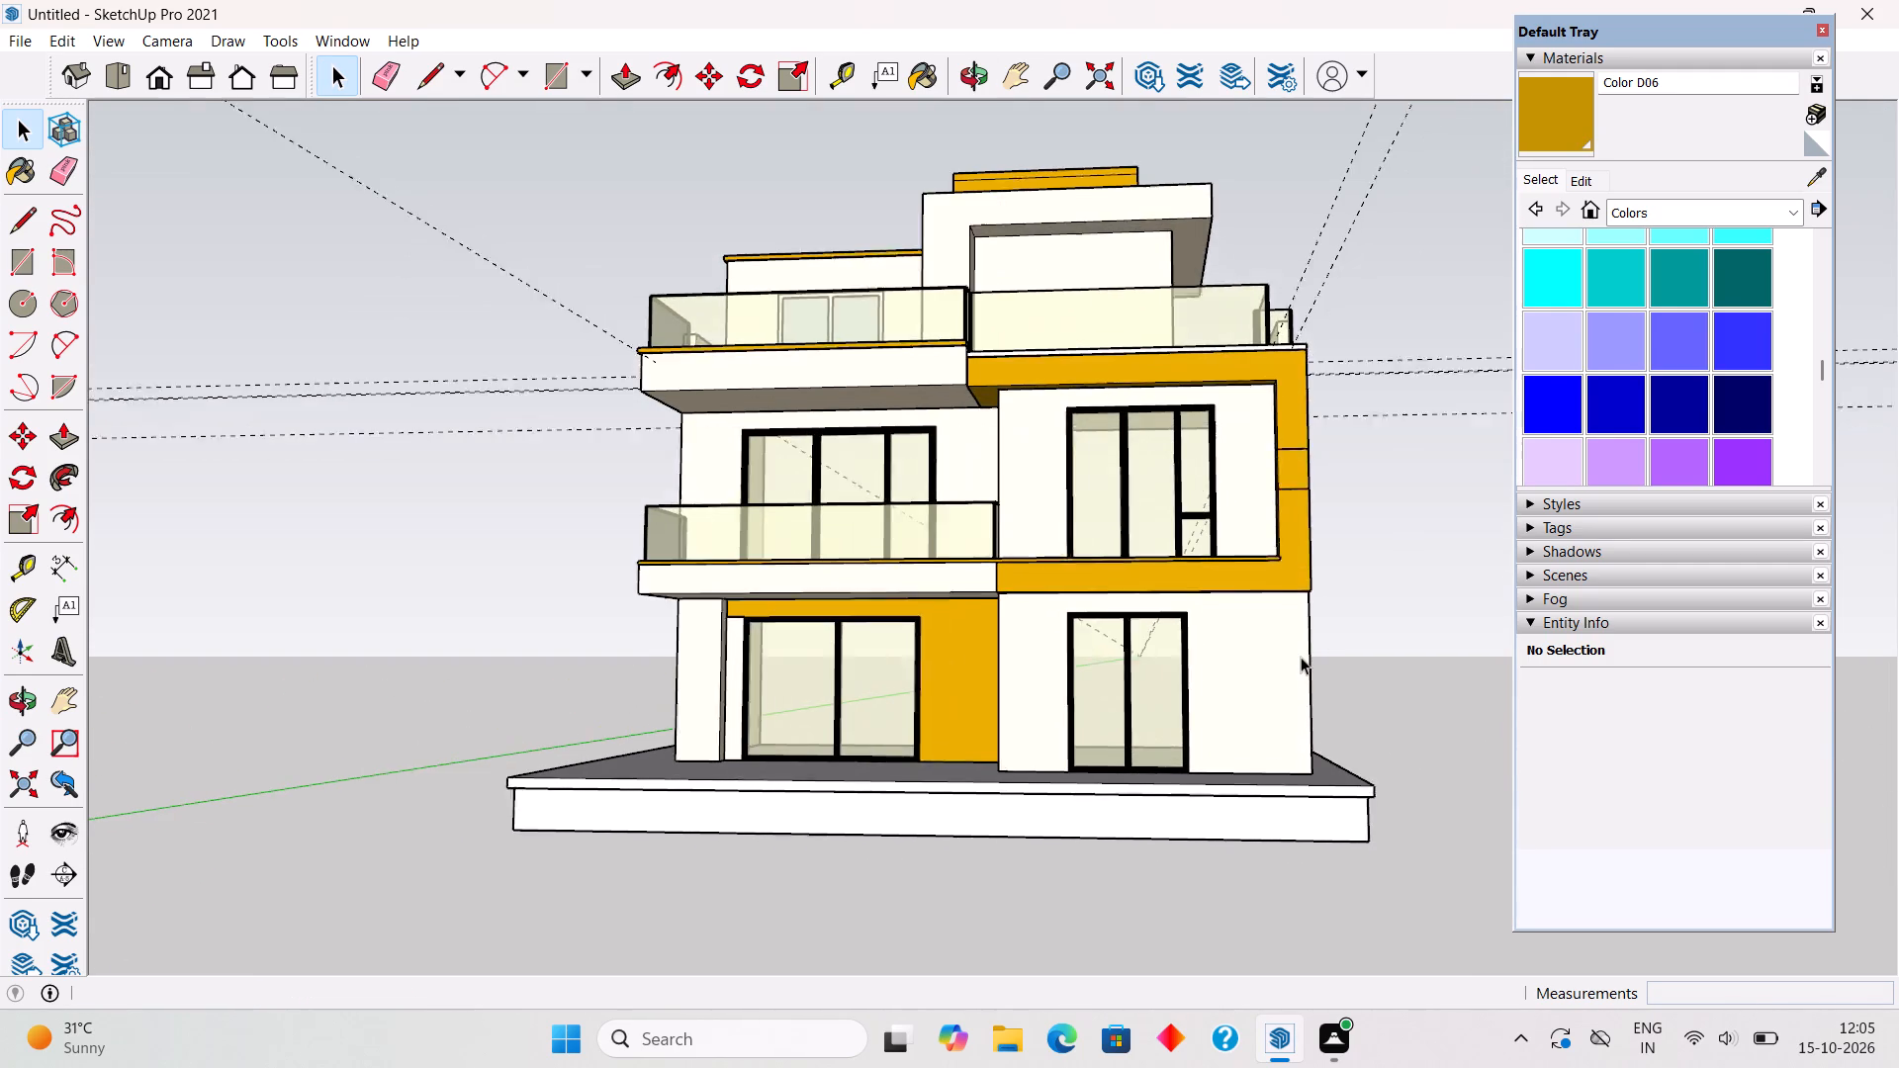
scroll(1301, 657, "up", 1)
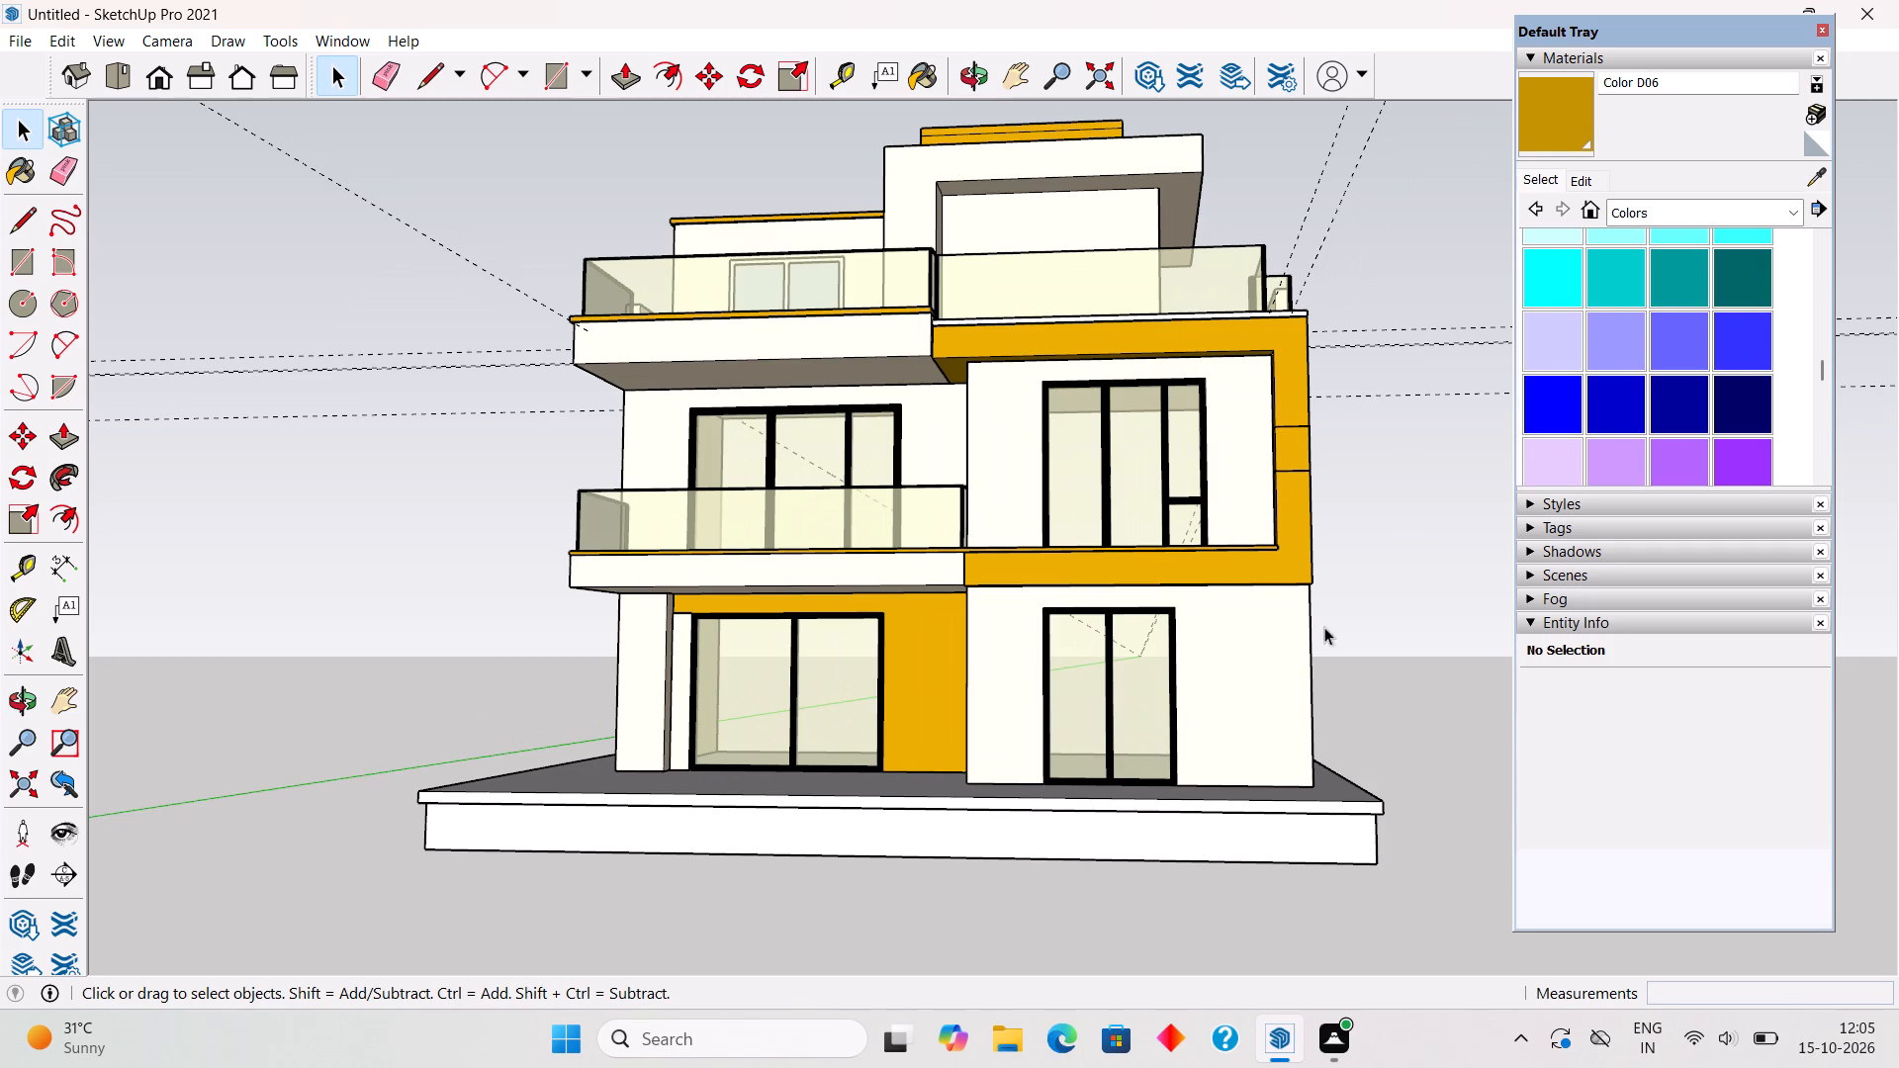
Paint the lower plinth block beneath the house with Color D06.
left_click(1565, 133)
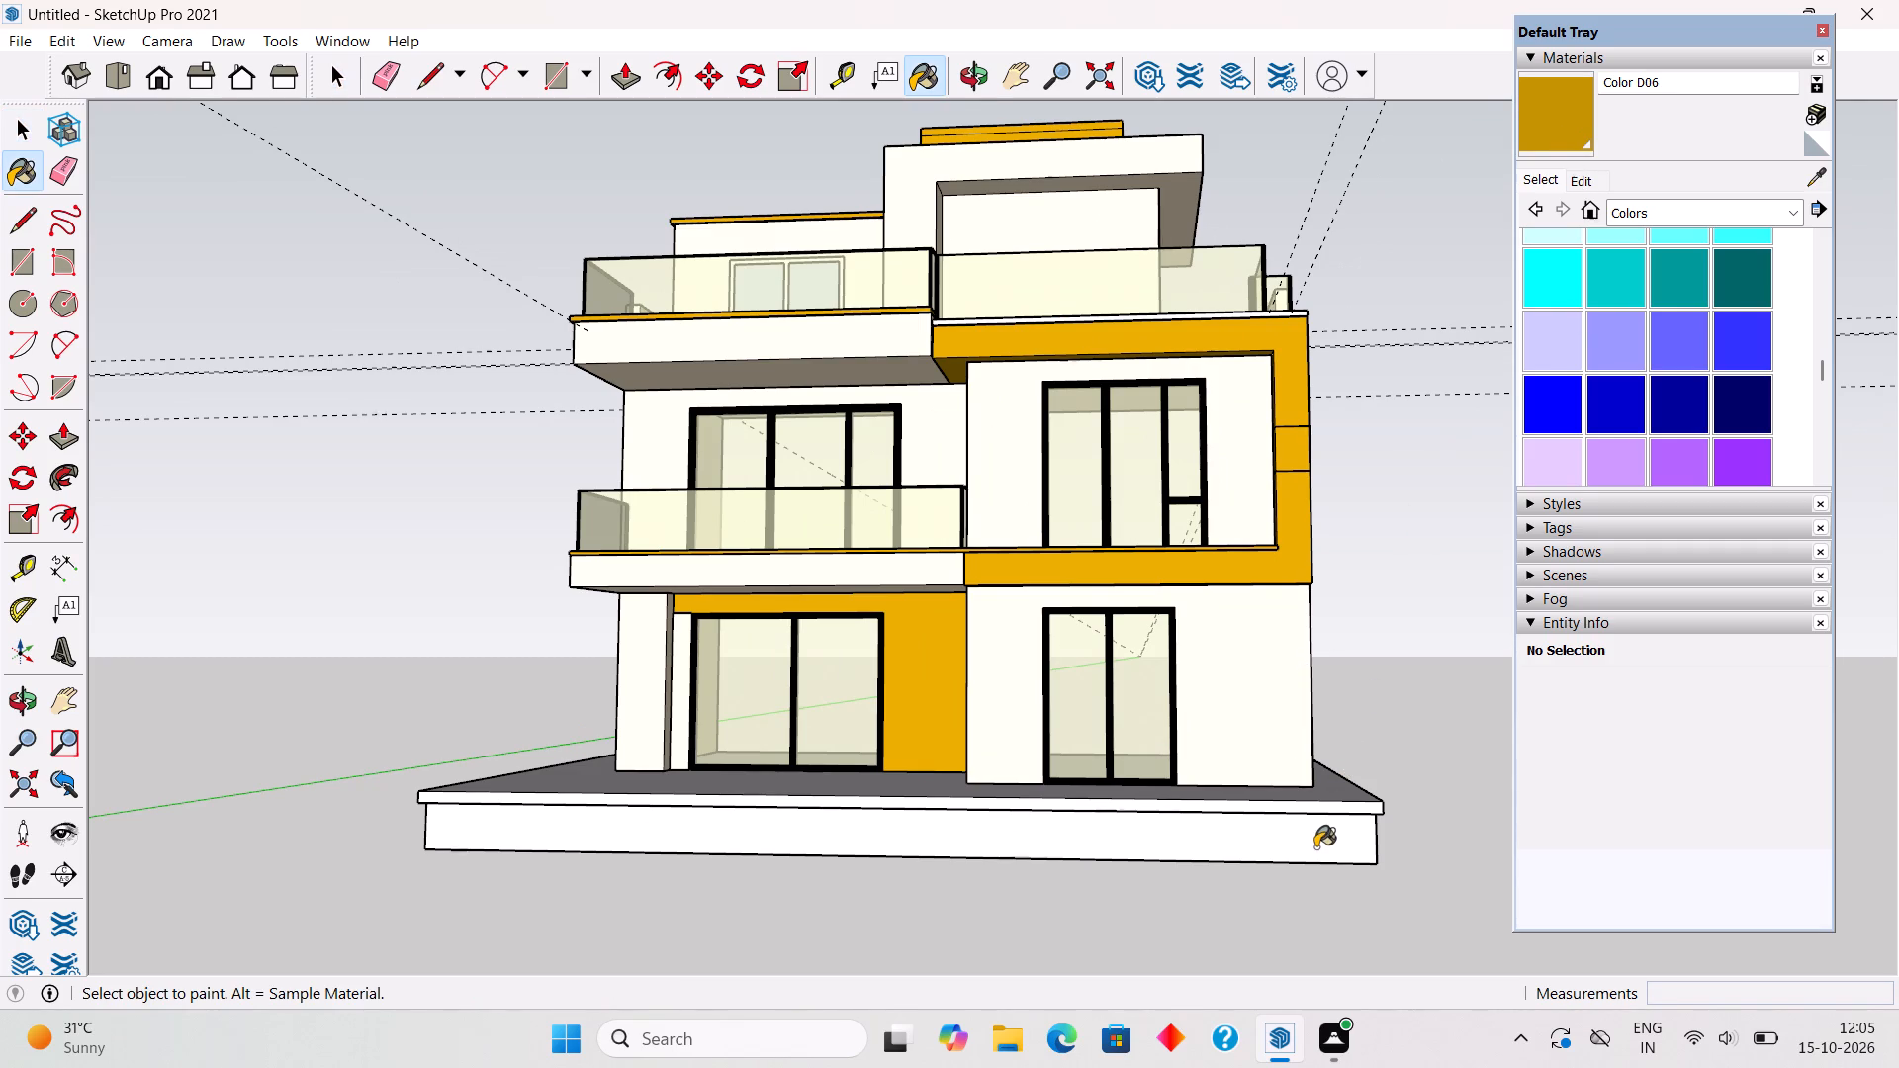
left_click(1315, 848)
scroll(1329, 842, "up", 3)
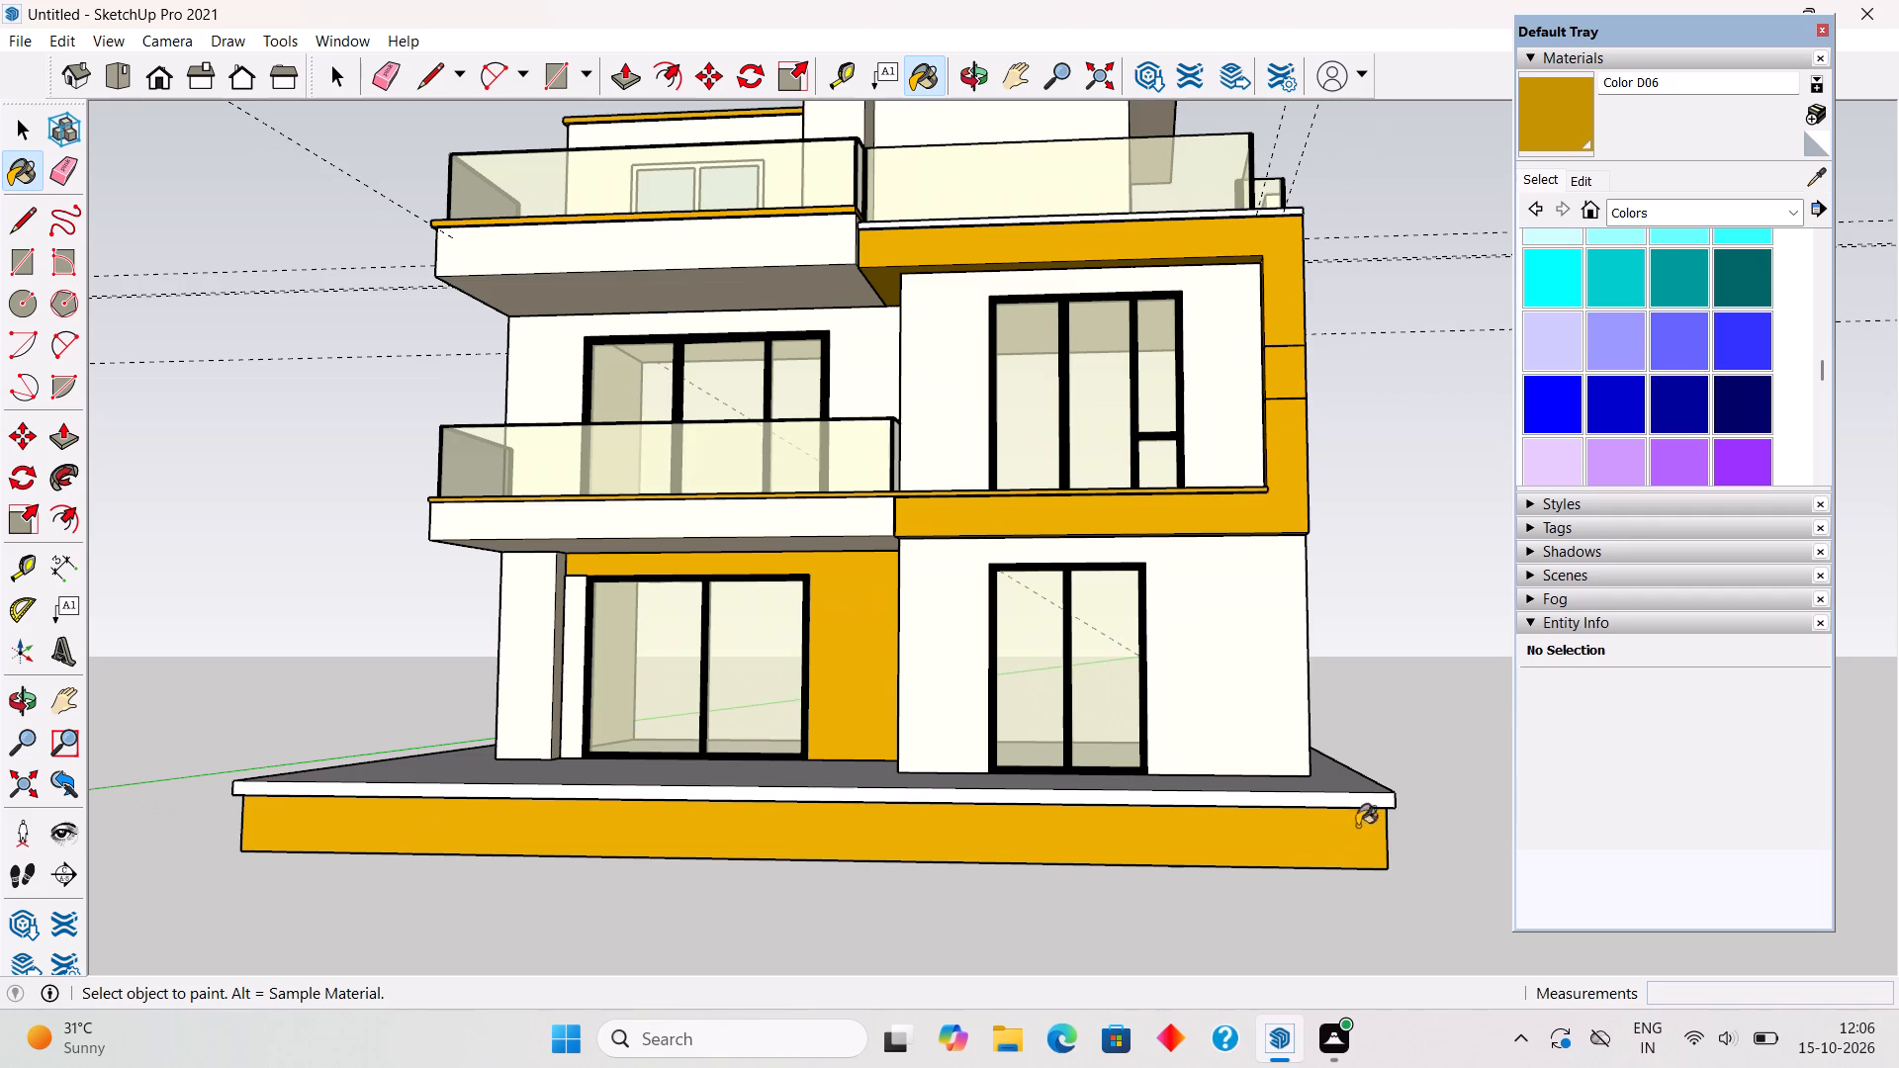
Paint the thin slab on top of the plinth with Stone Brushed Khaki from the Stone materials.
middle_click_drag(1243, 778, 1242, 920)
left_click(1714, 211)
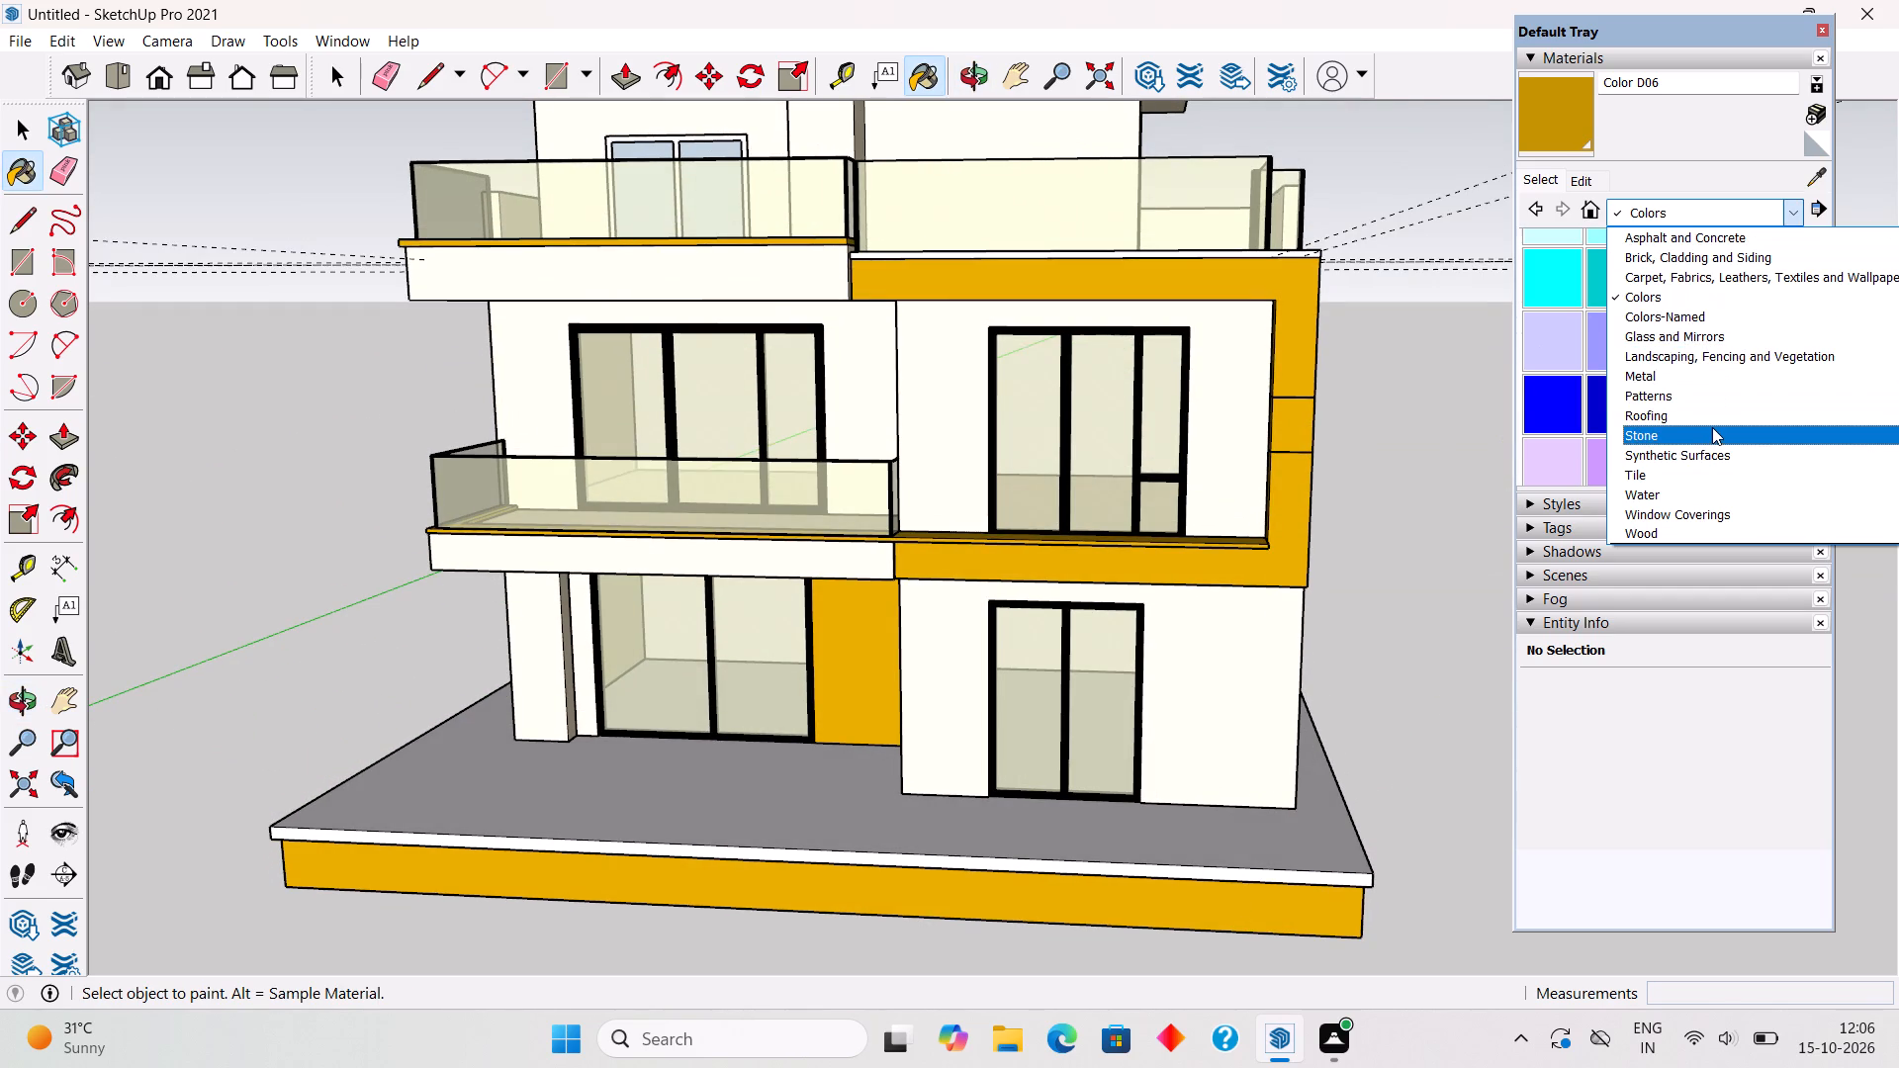
left_click(1712, 428)
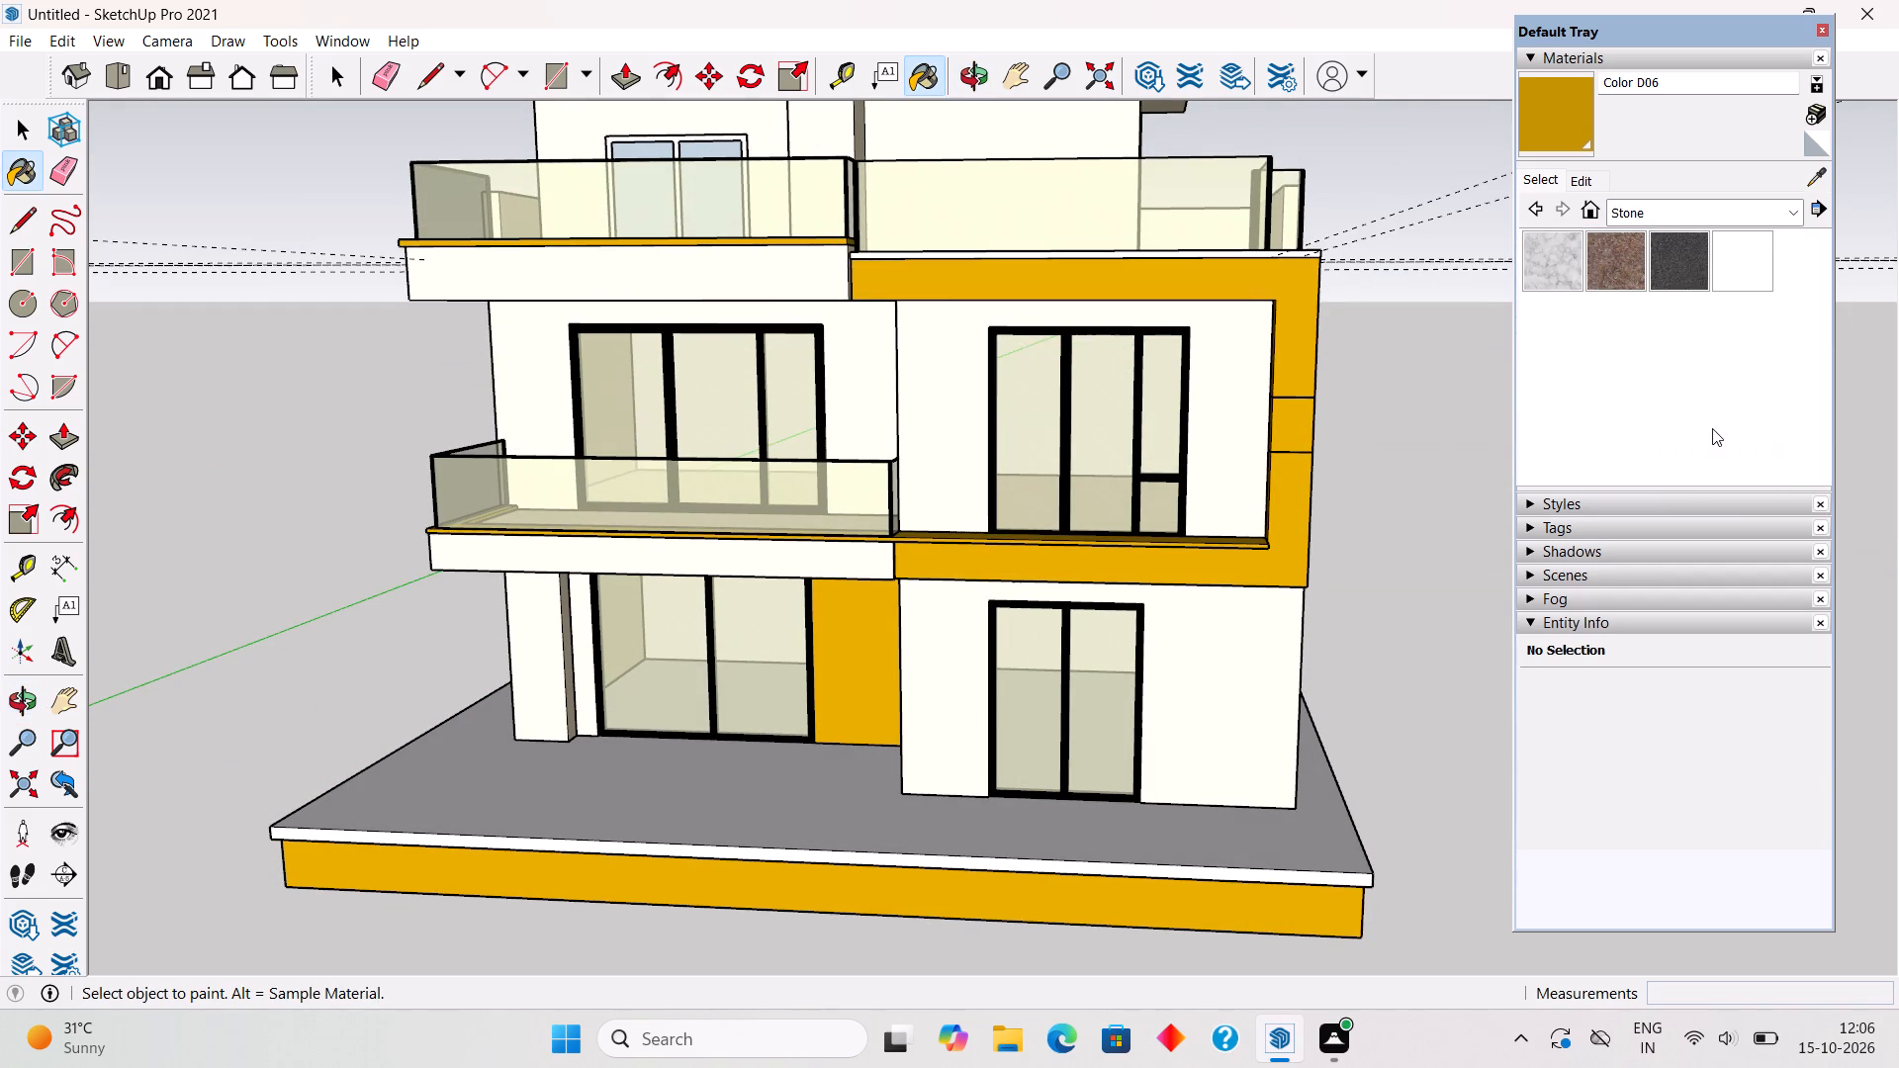
left_click(1616, 317)
left_click(1294, 845)
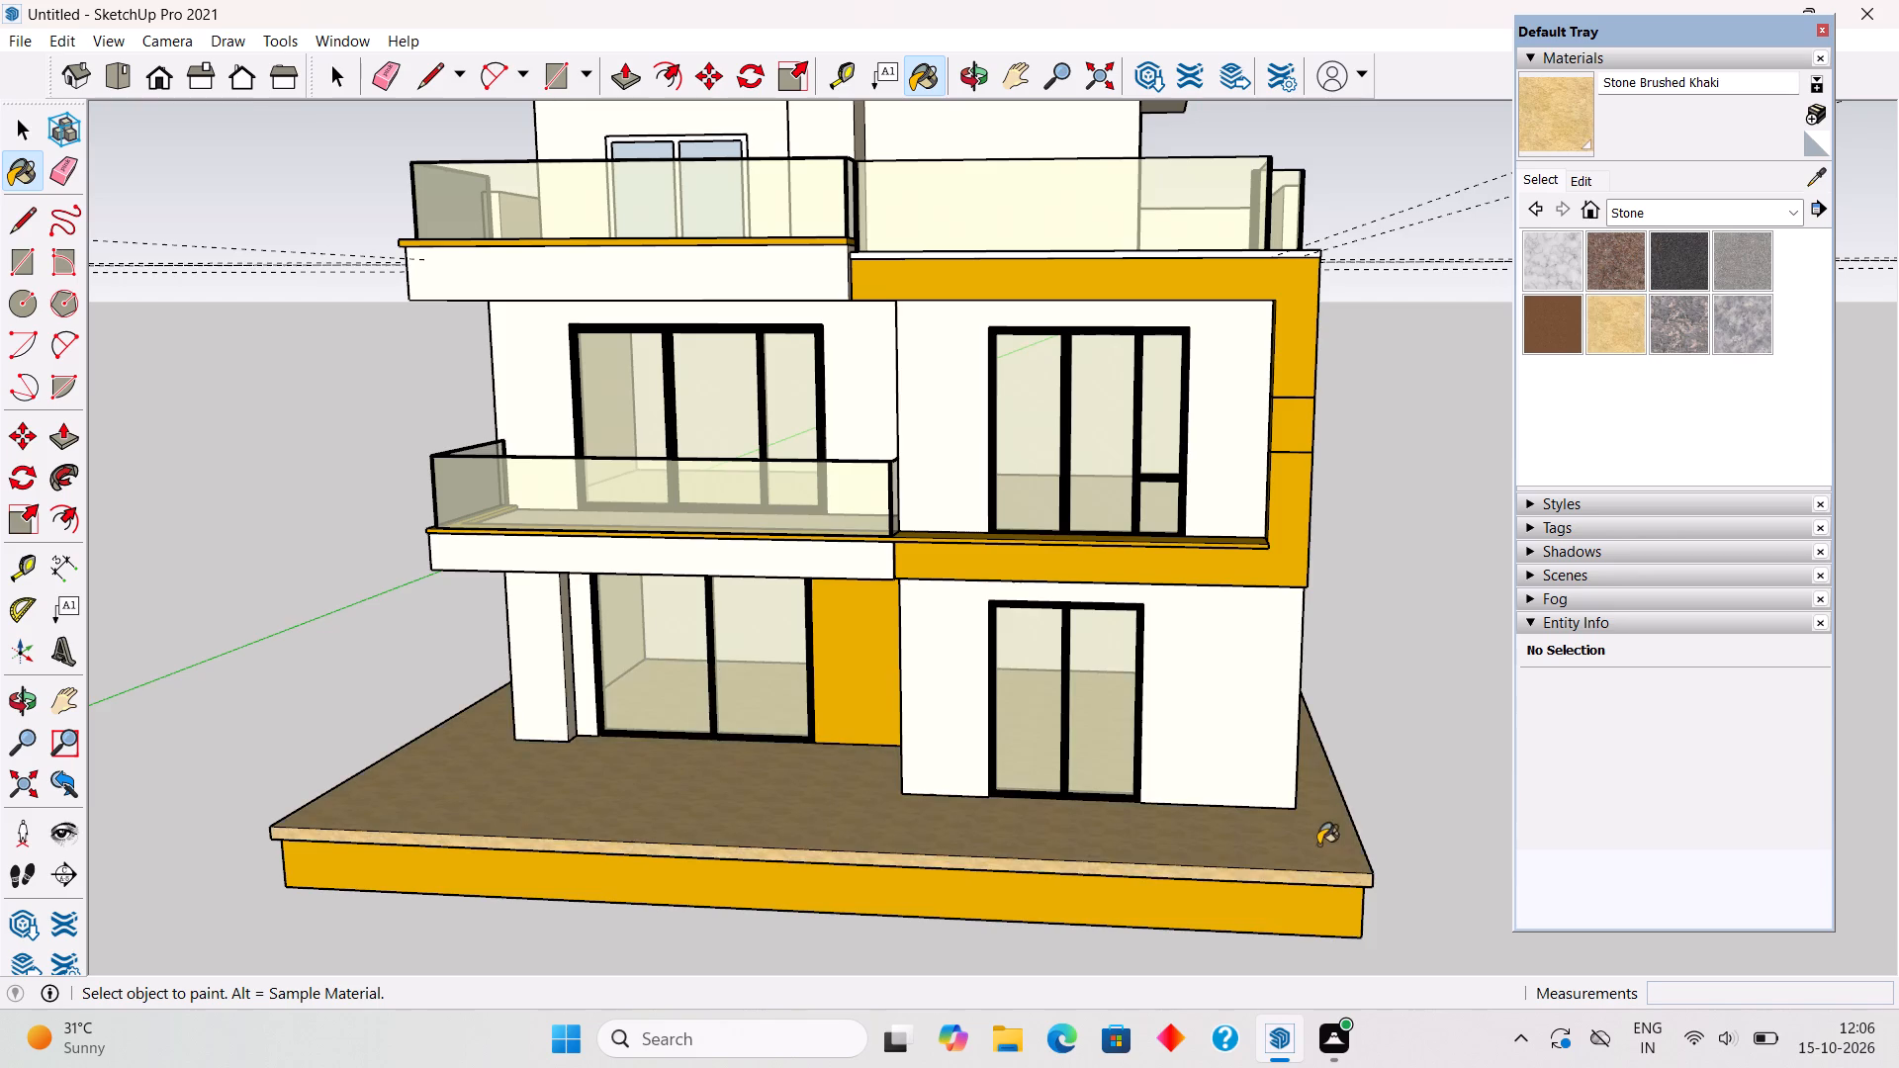
middle_click_drag(1297, 950, 1445, 769)
scroll(1445, 769, "down", 3)
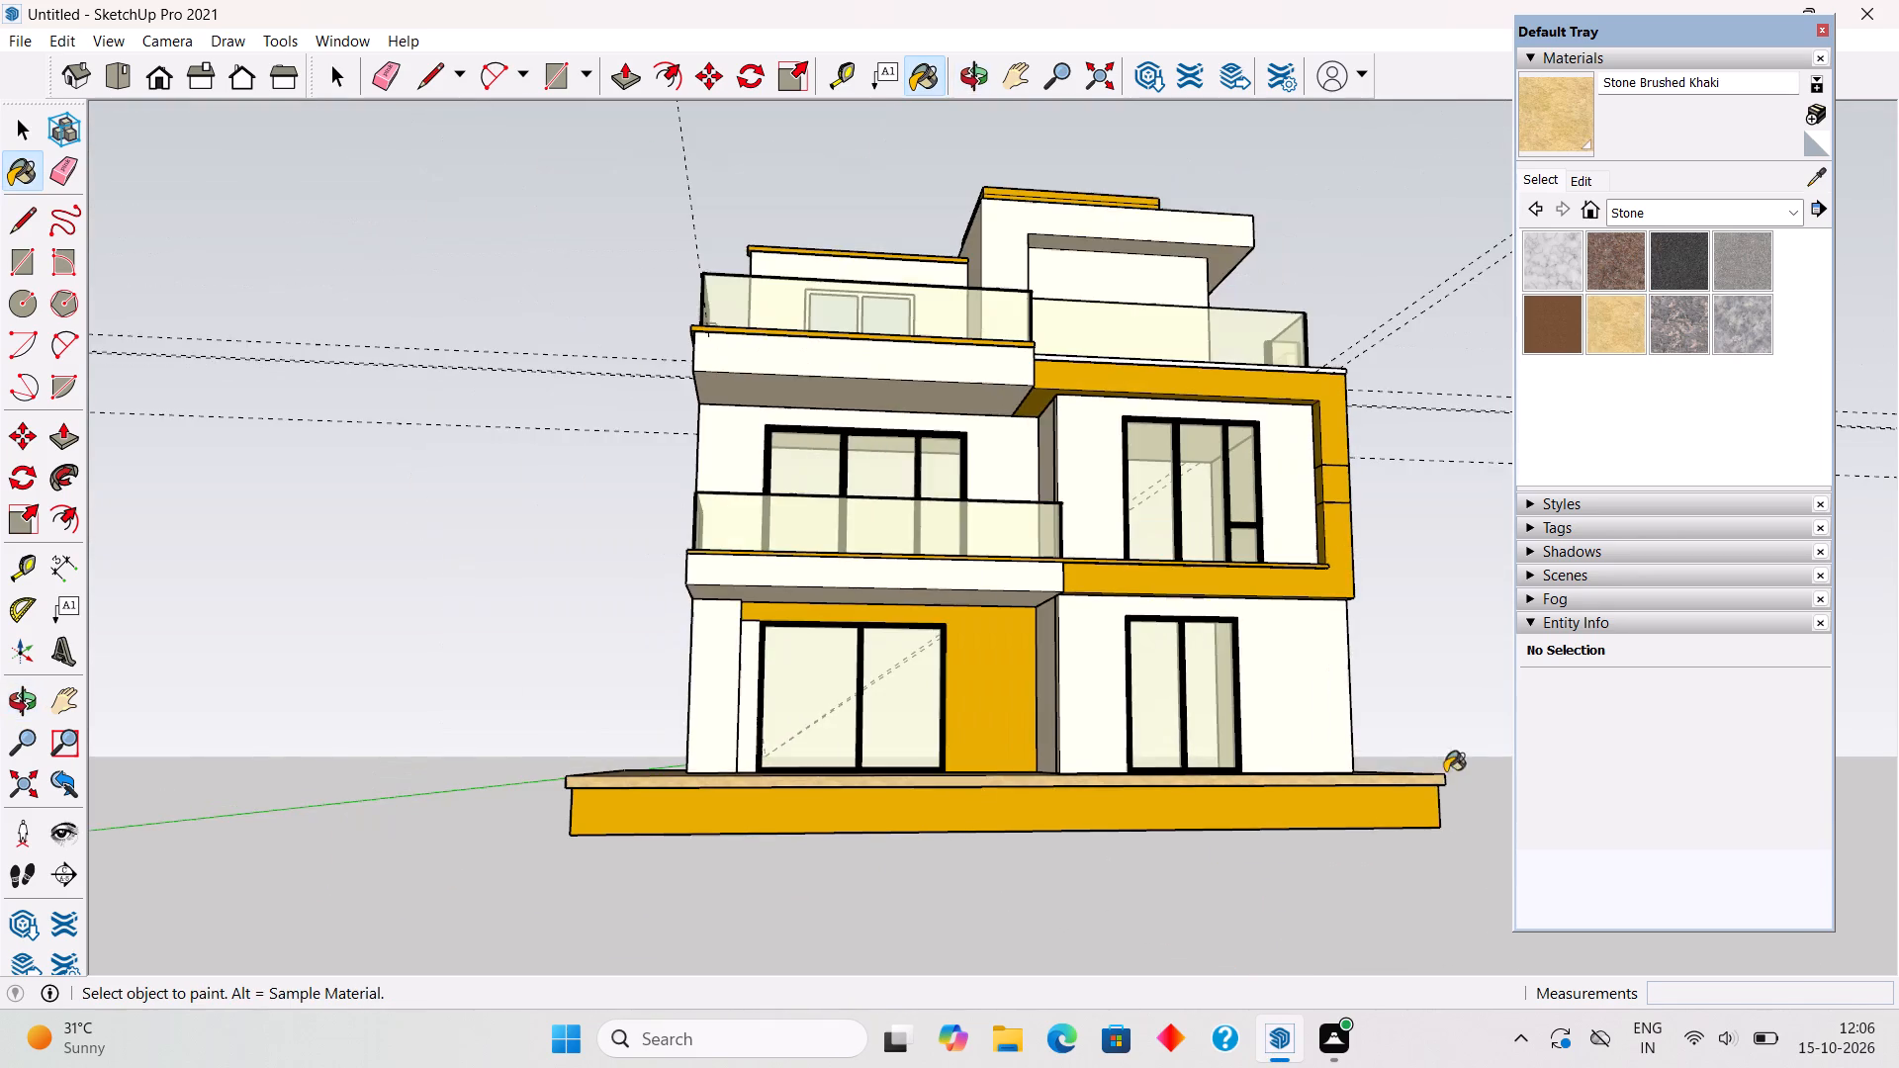
middle_click_drag(1254, 774, 1215, 912)
scroll(1215, 912, "up", 1)
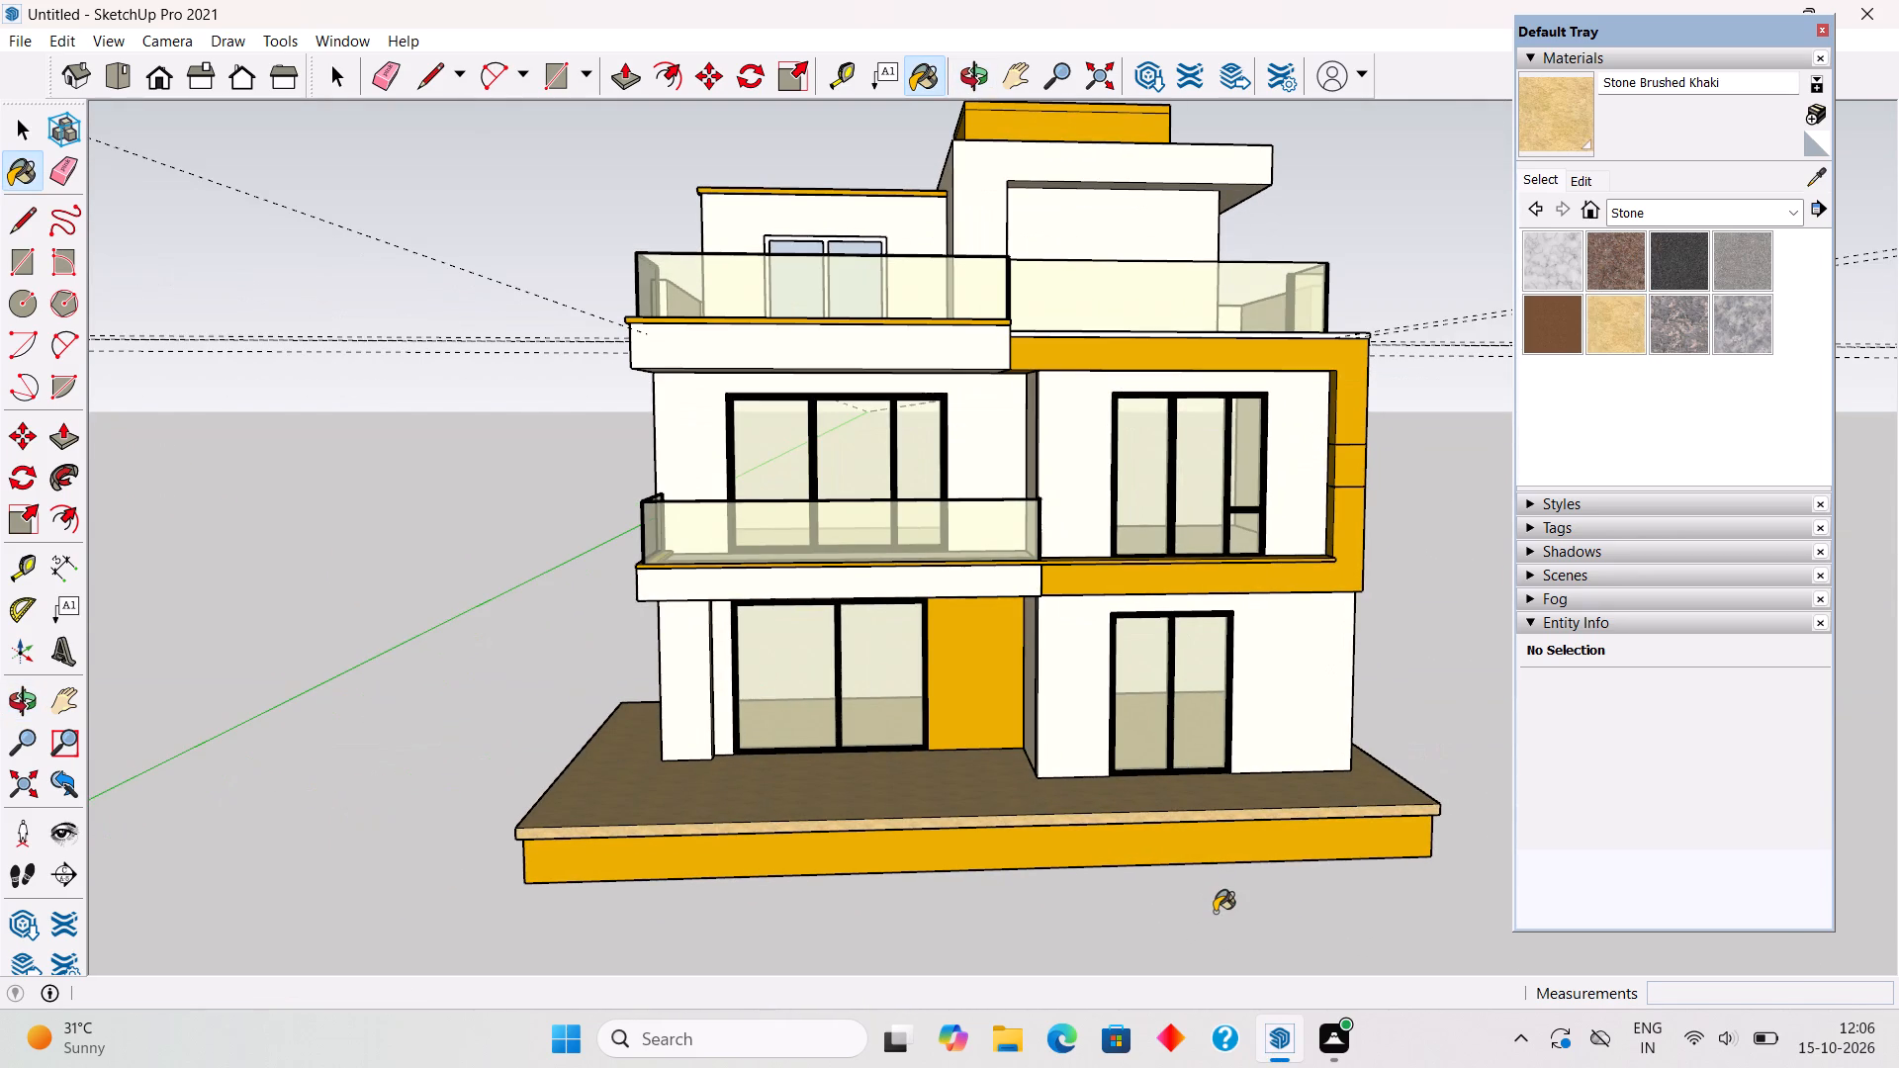
Paint both panes of the top-floor window with Translucent Glass Gold, sampled from the middle-floor window glass.
key("space")
left_click(1819, 180)
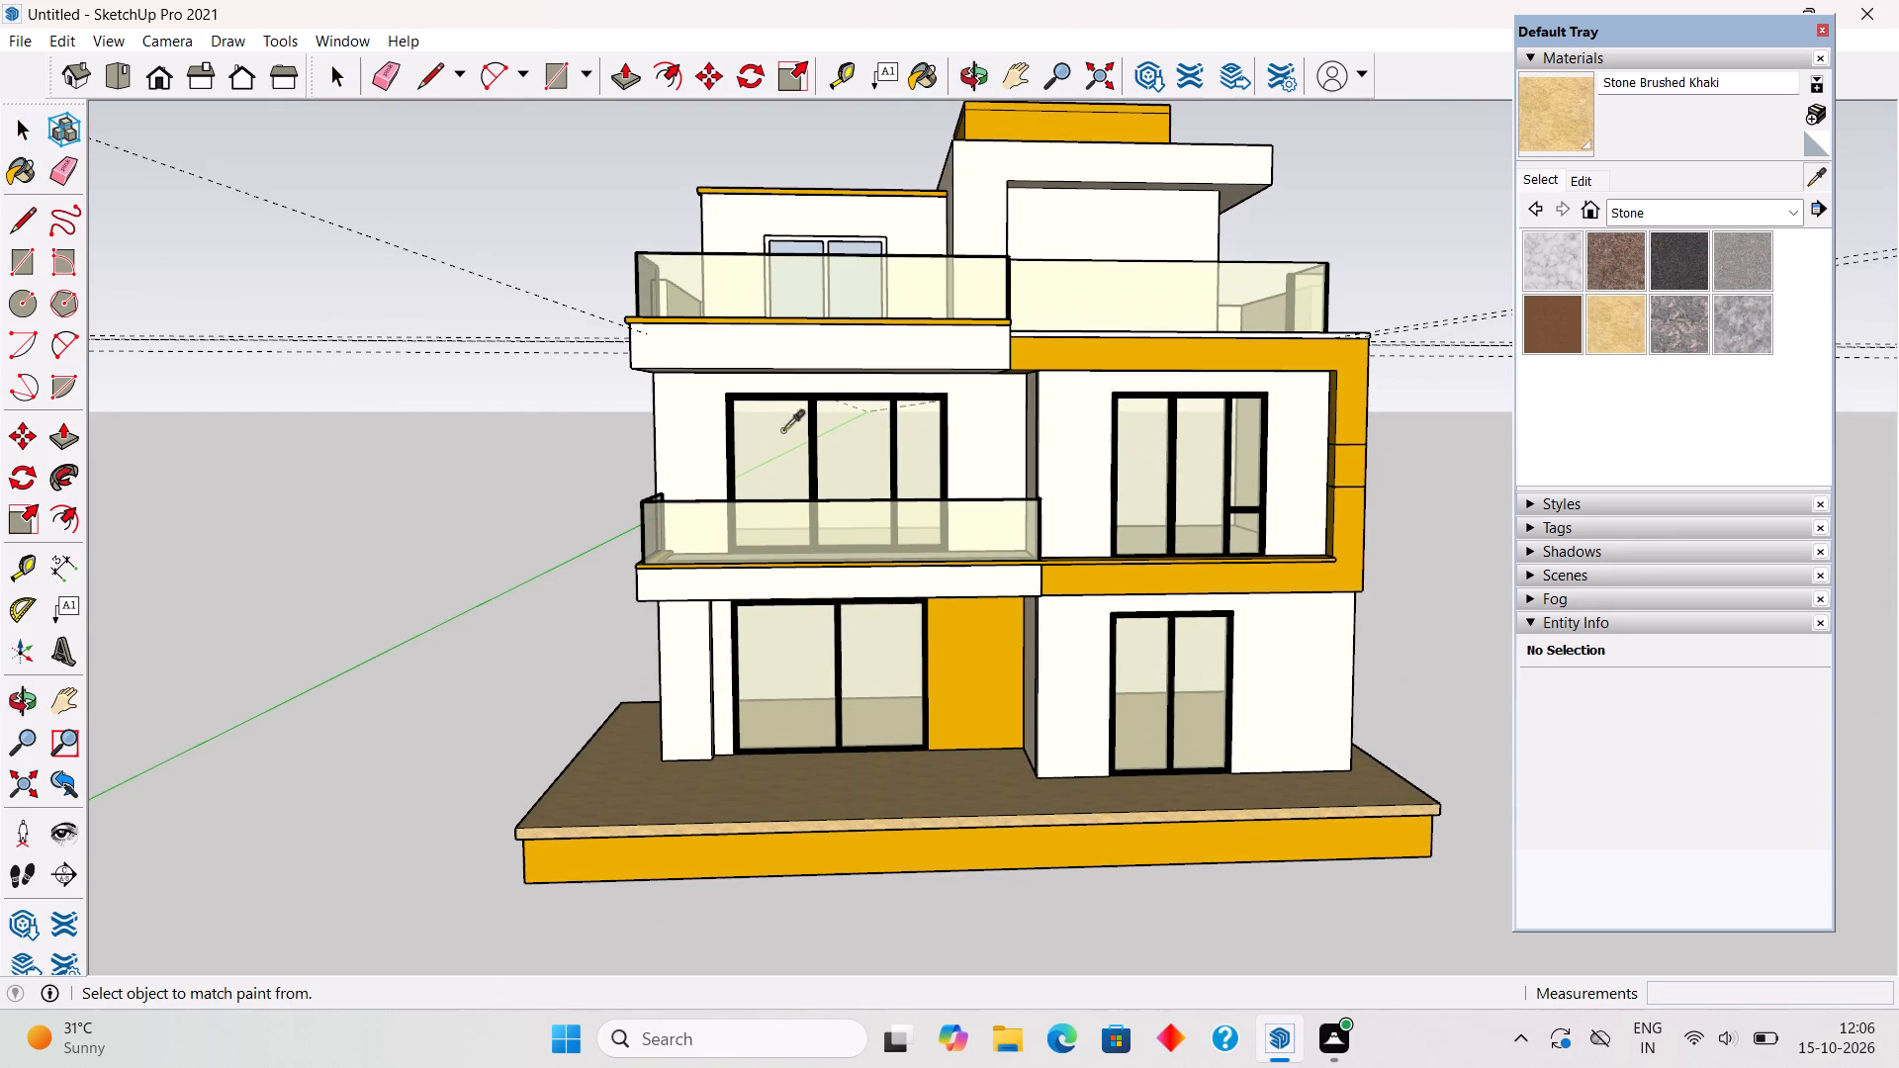
left_click(789, 434)
middle_click_drag(851, 260, 823, 485)
scroll(812, 302, "up", 6)
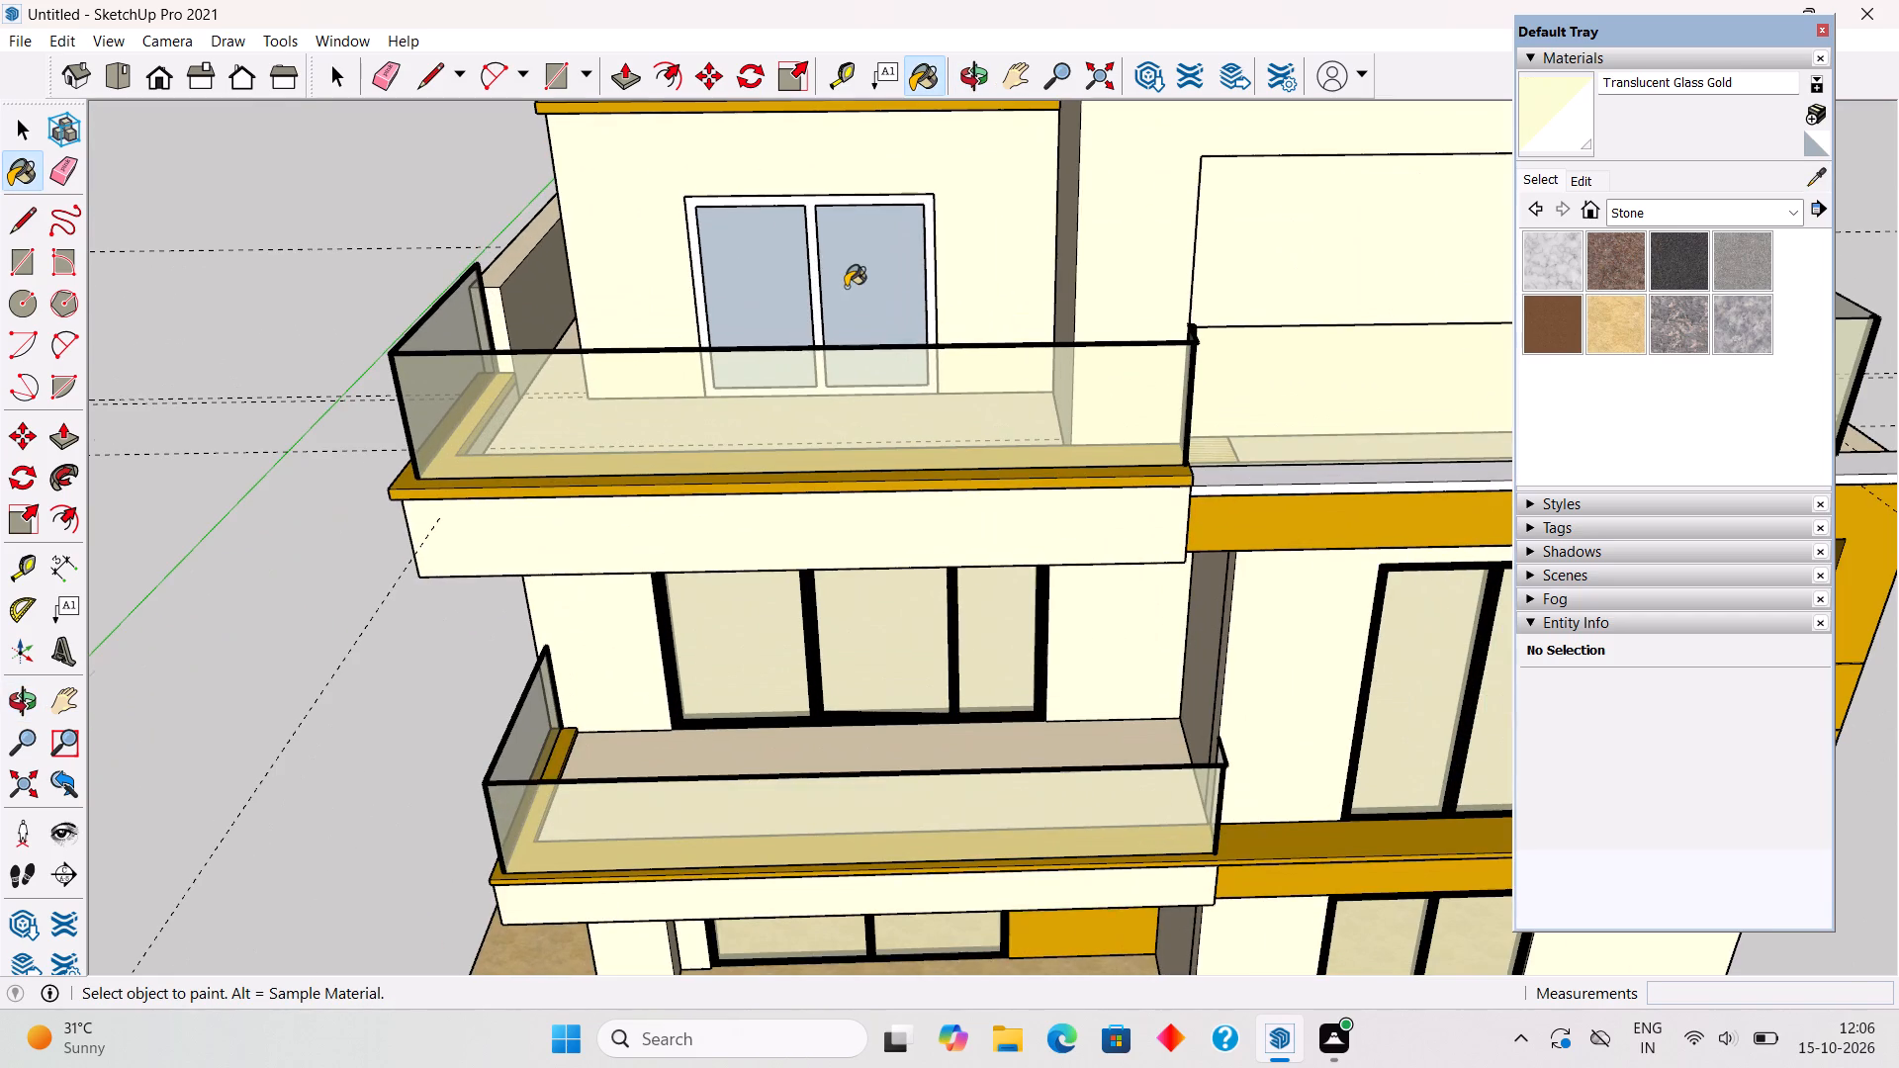
left_click(853, 284)
left_click(763, 285)
key("space")
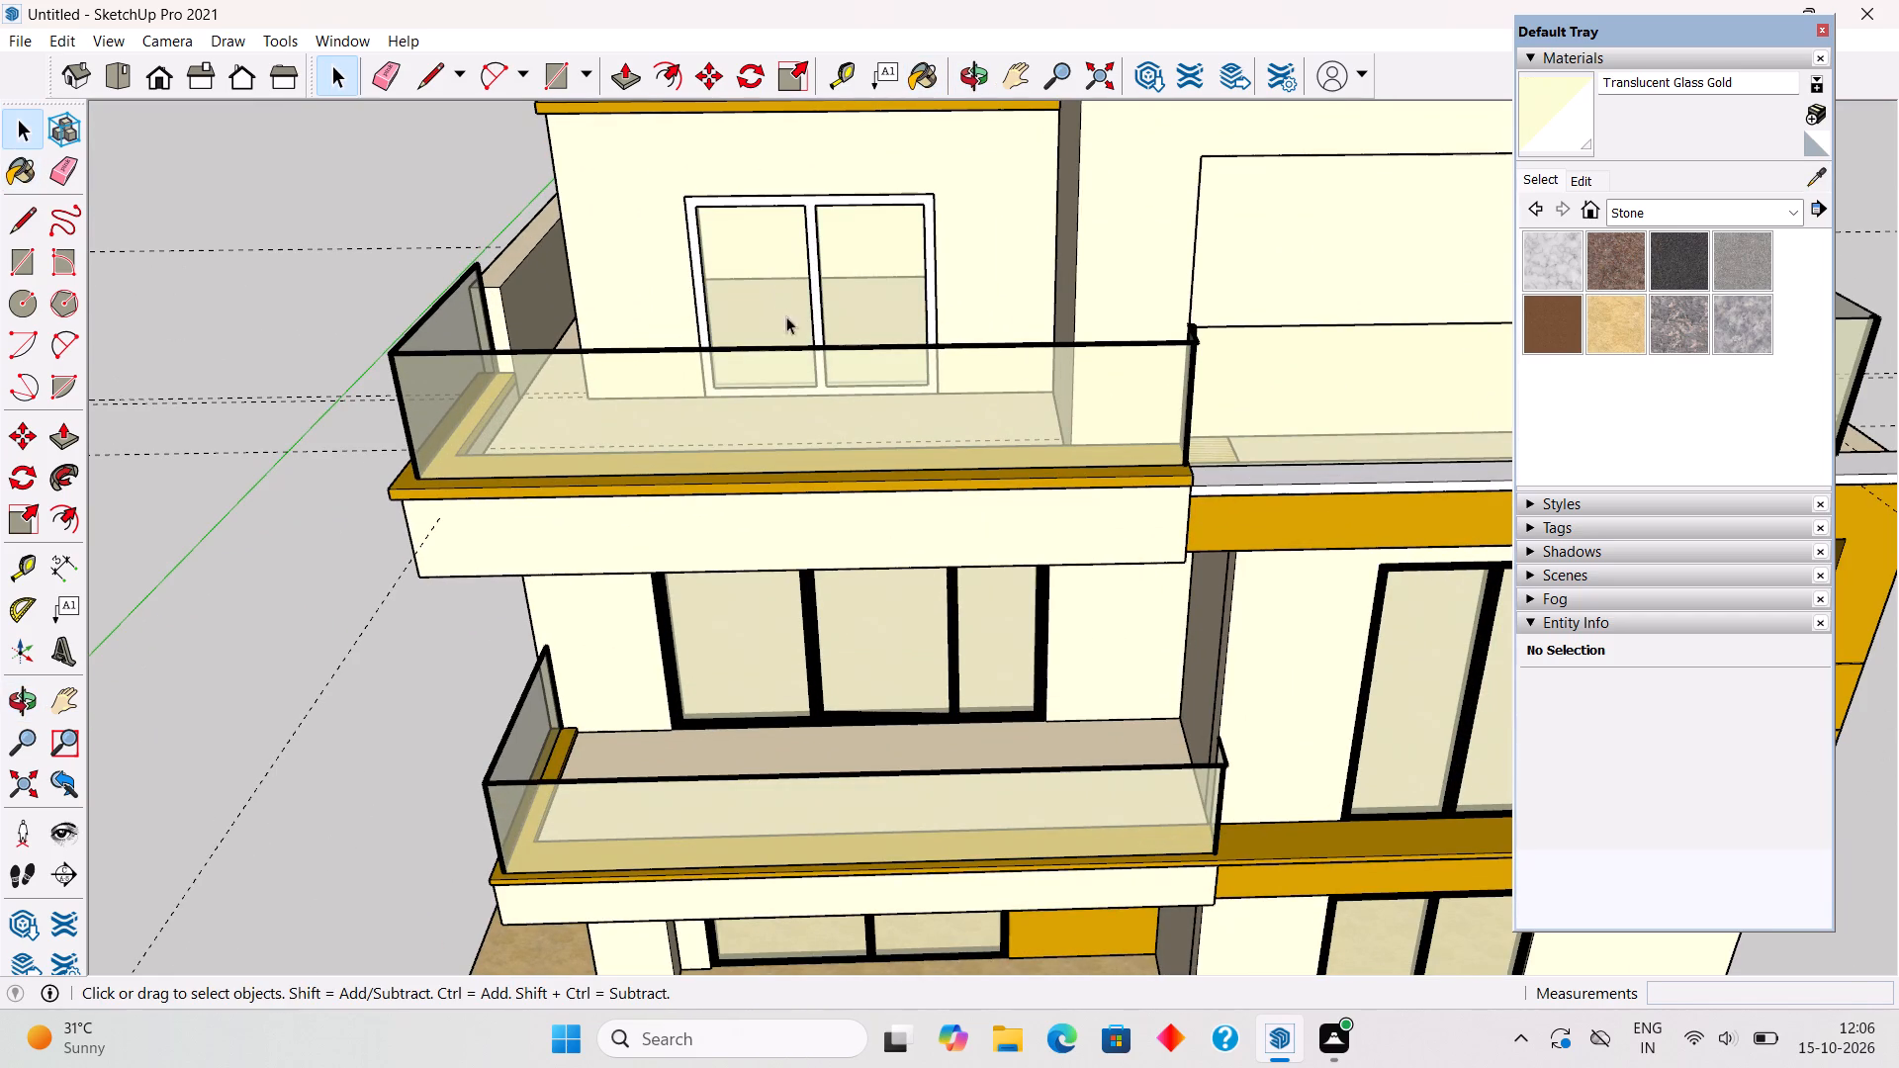
Paint the top-floor window's frame with black Color M09, sampled from the middle-floor window frame.
left_click(1828, 171)
left_click(933, 717)
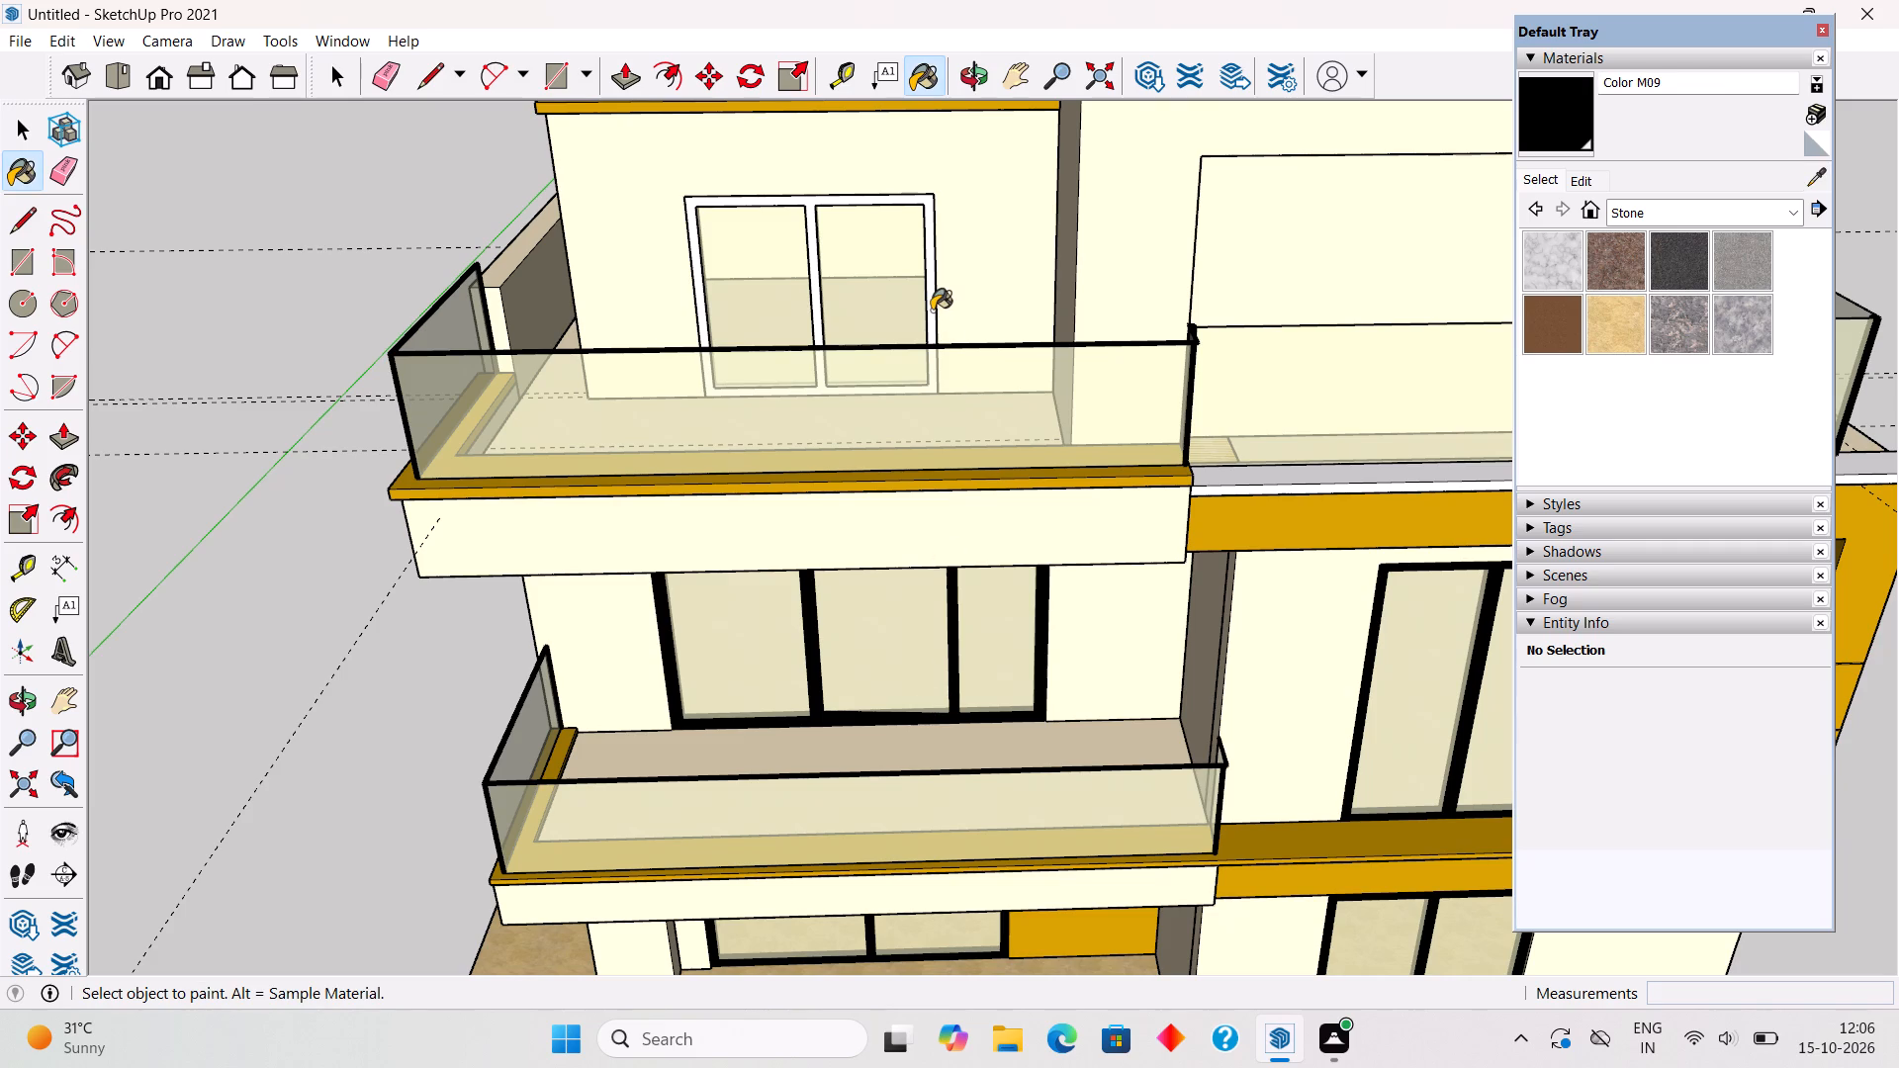
left_click(932, 311)
scroll(1003, 436, "down", 4)
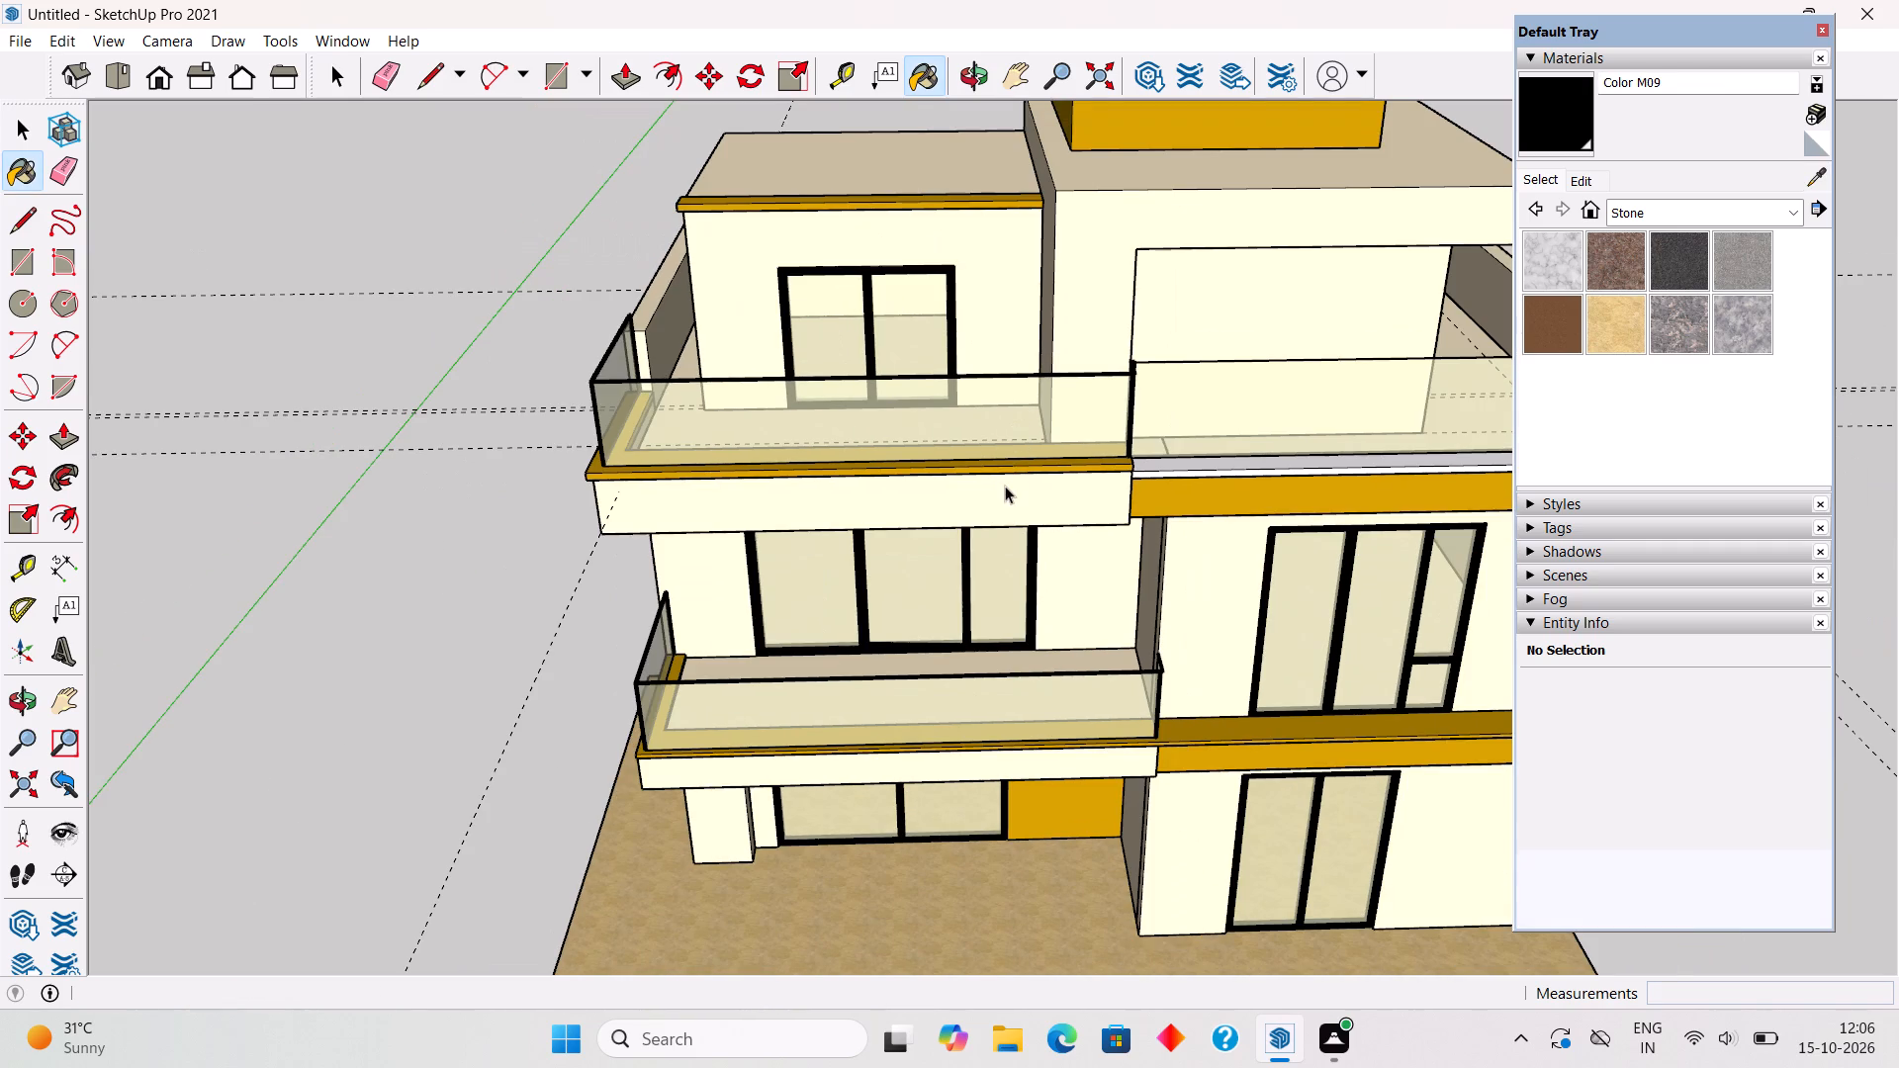
key("space")
left_click(404, 245)
Examine the front facade from above, eye level and below to check the windows, balconies and colours.
scroll(624, 487, "down", 4)
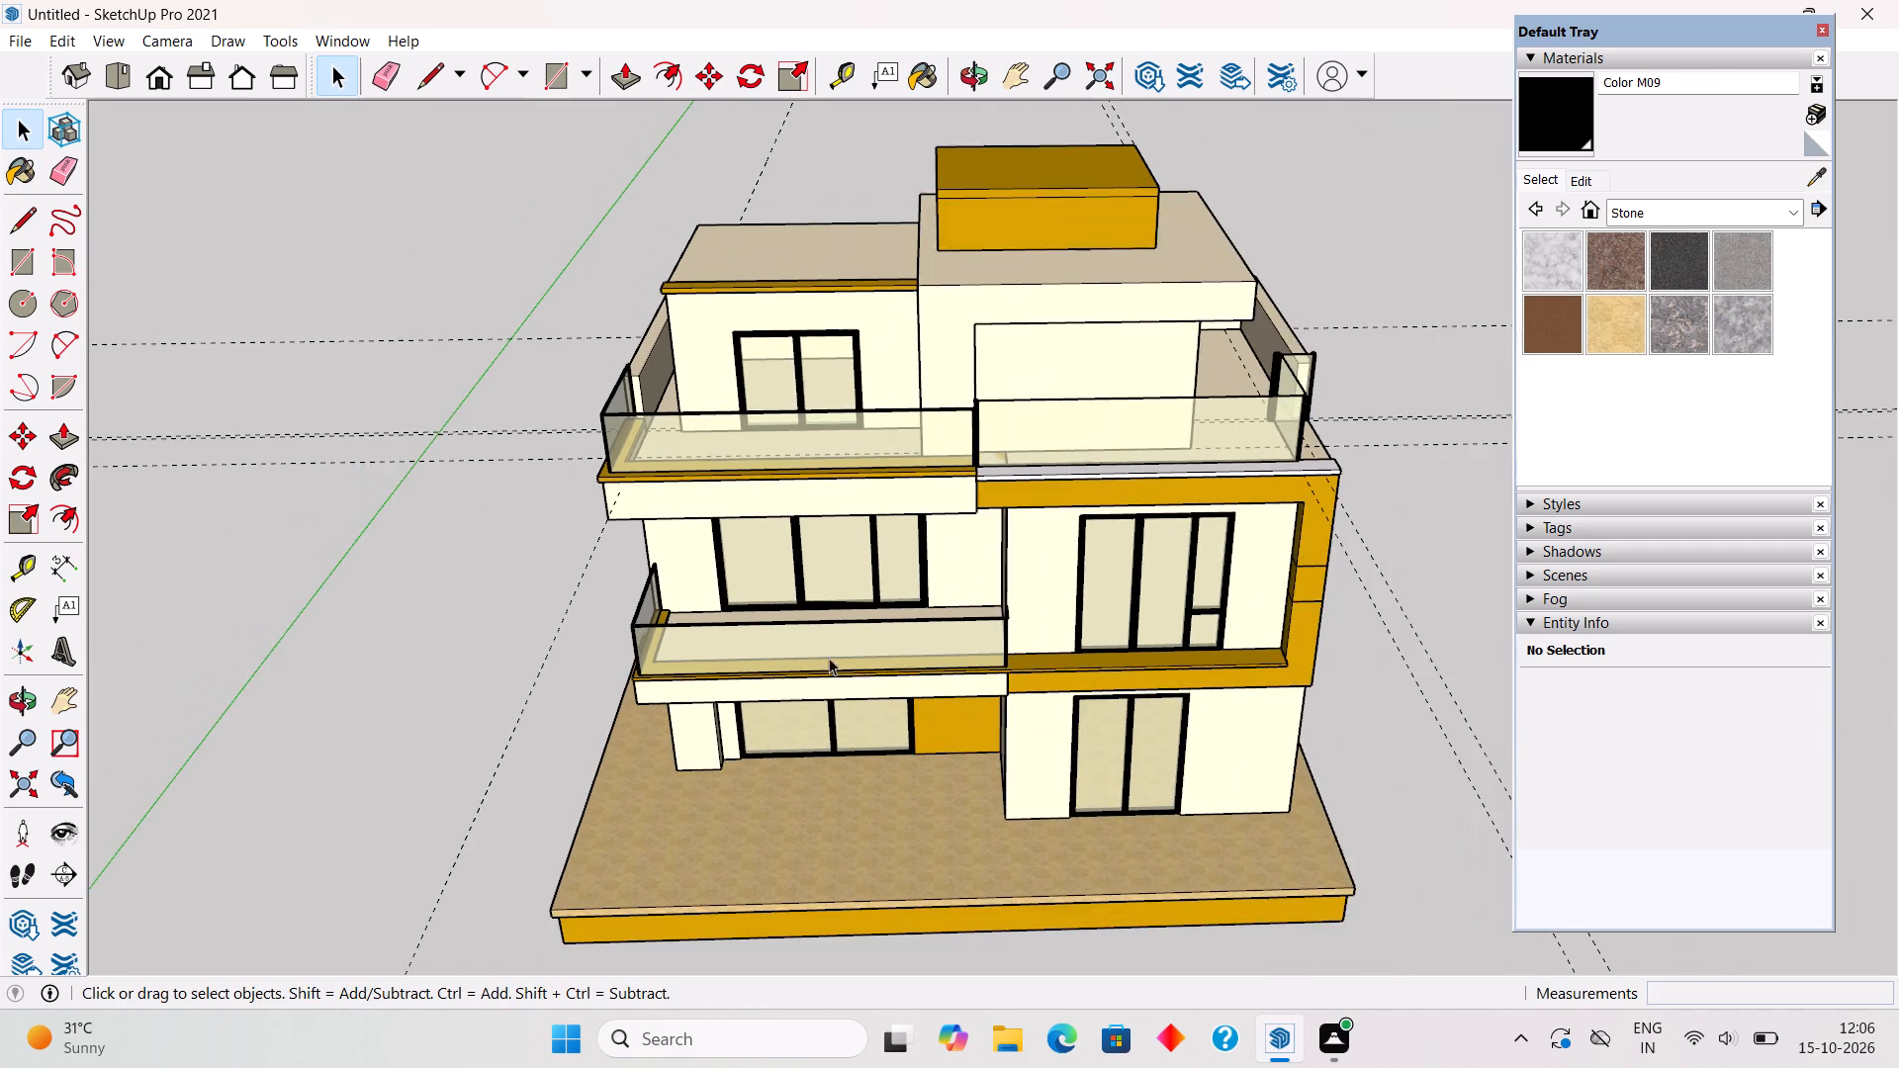
middle_click_drag(870, 658, 924, 493)
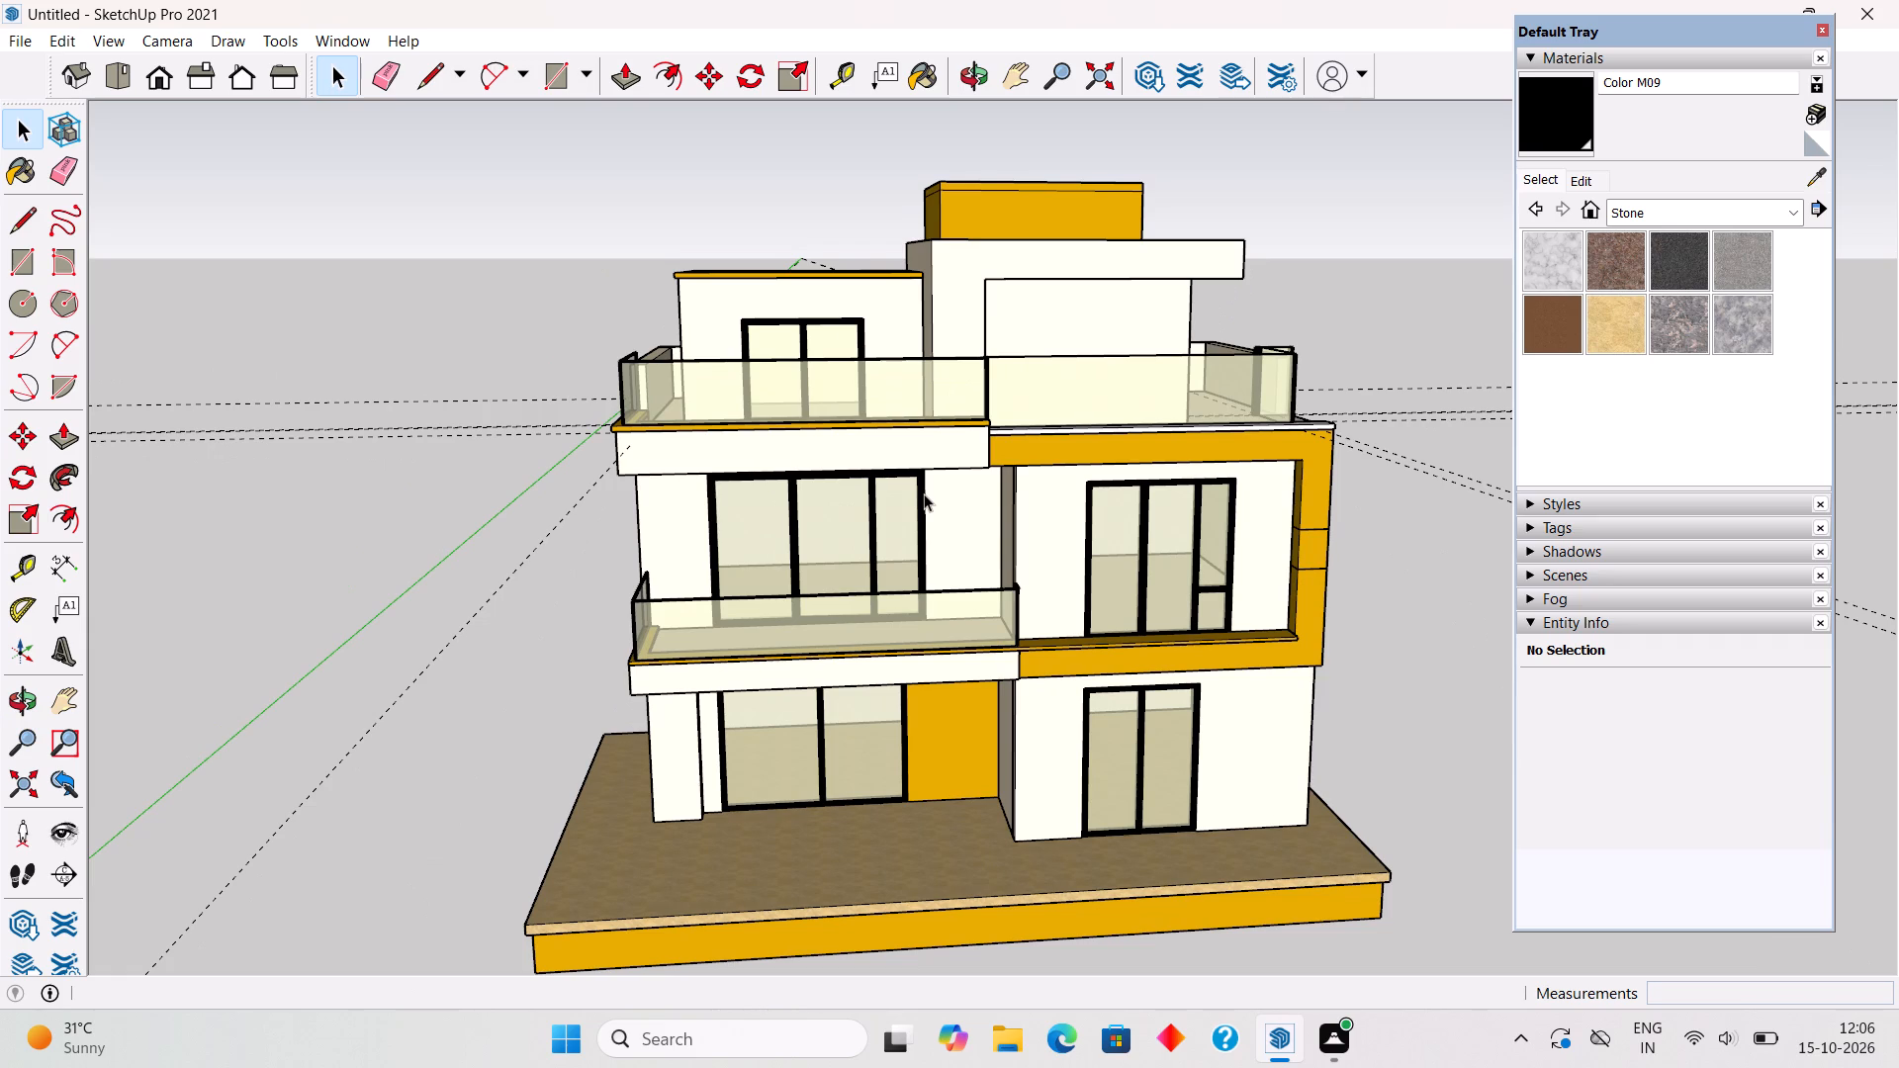
scroll(924, 493, "down", 5)
scroll(1172, 662, "up", 6)
middle_click(1168, 610)
scroll(1168, 608, "down", 2)
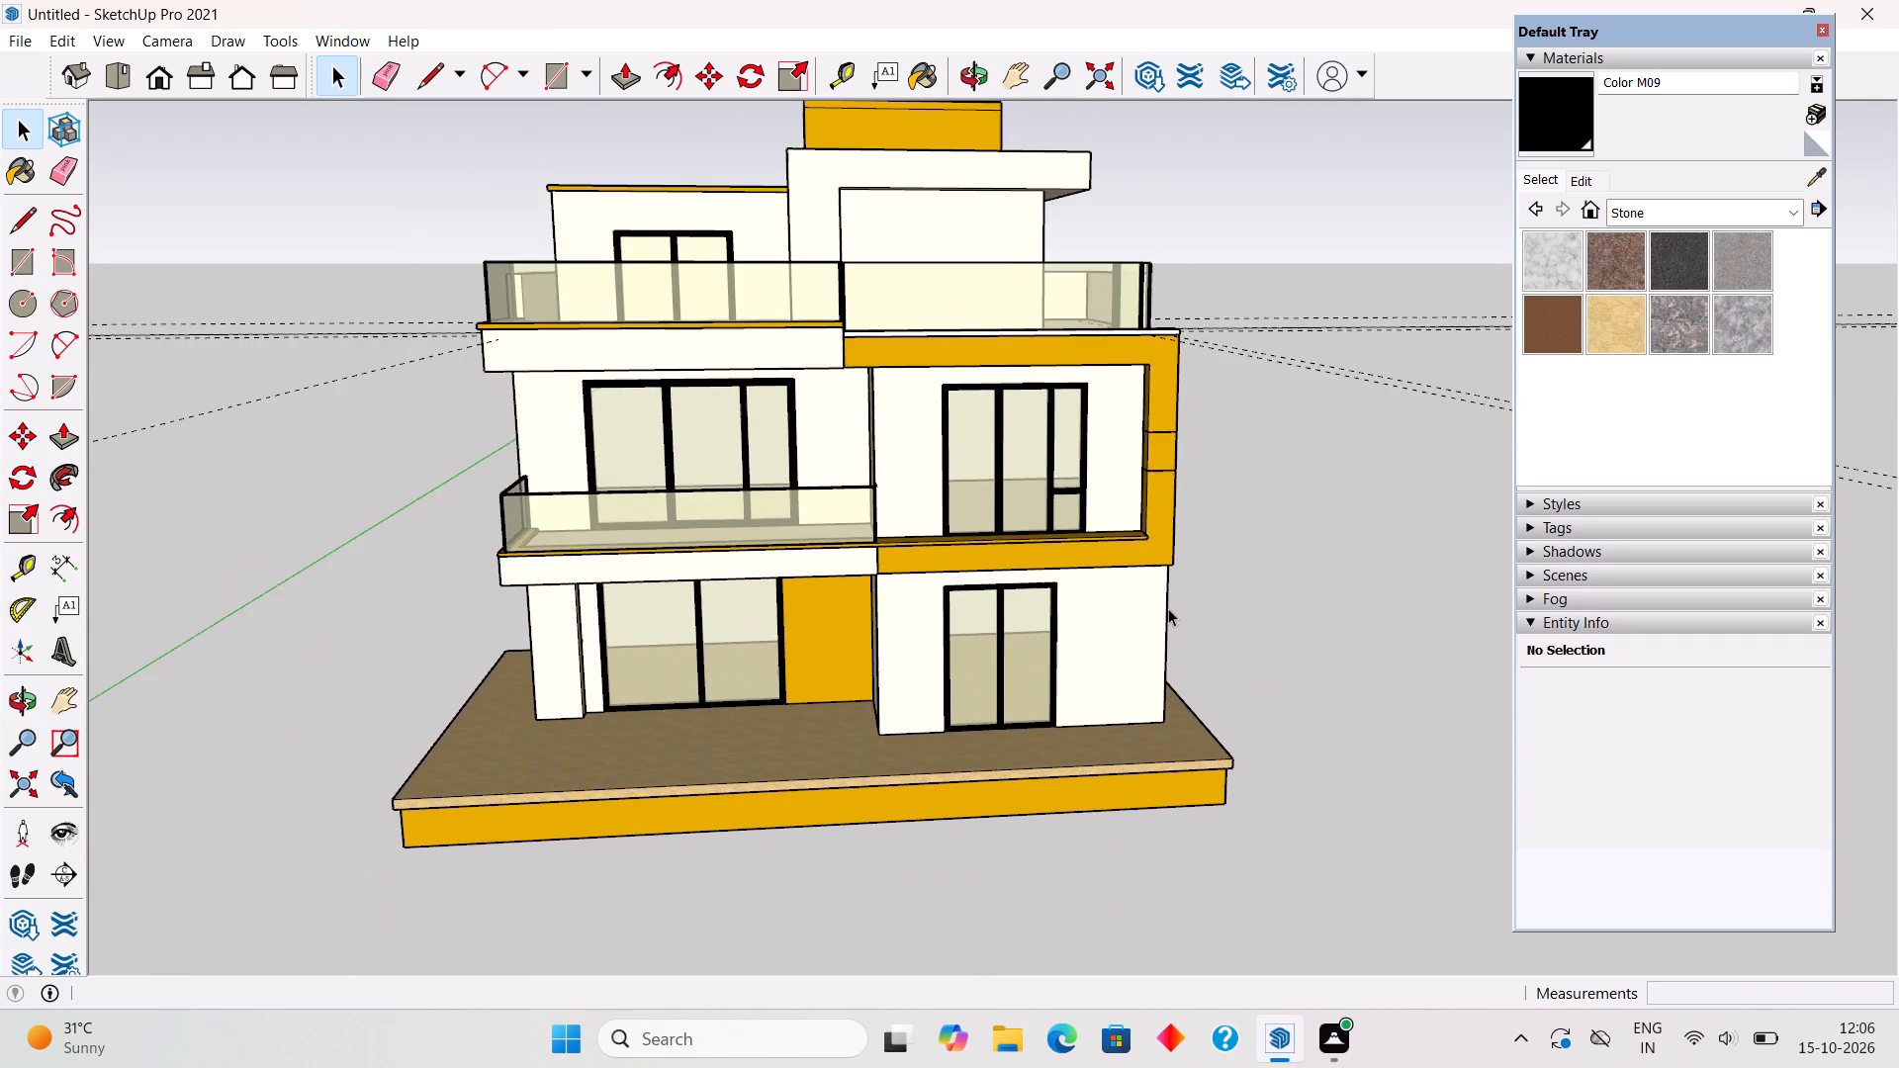
middle_click_drag(1163, 594, 1076, 474)
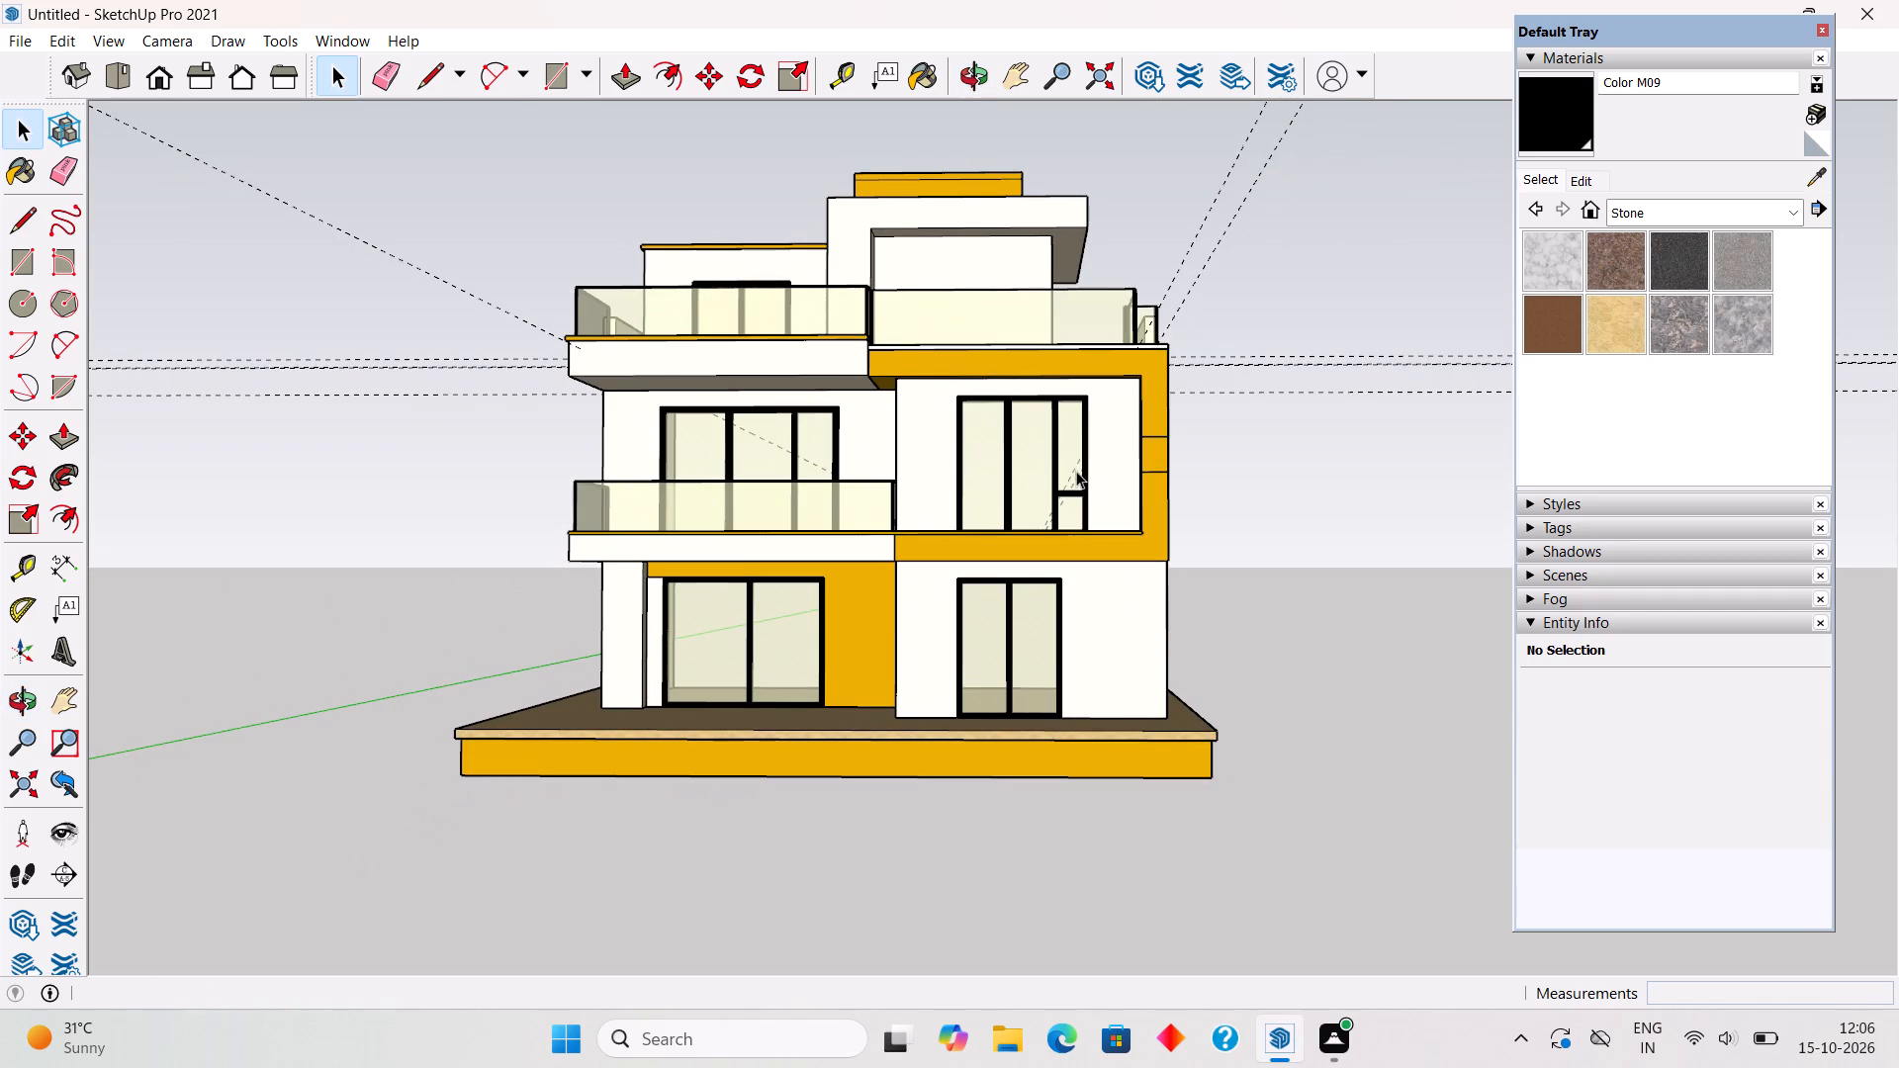
scroll(1016, 235, "up", 3)
scroll(1016, 234, "down", 1)
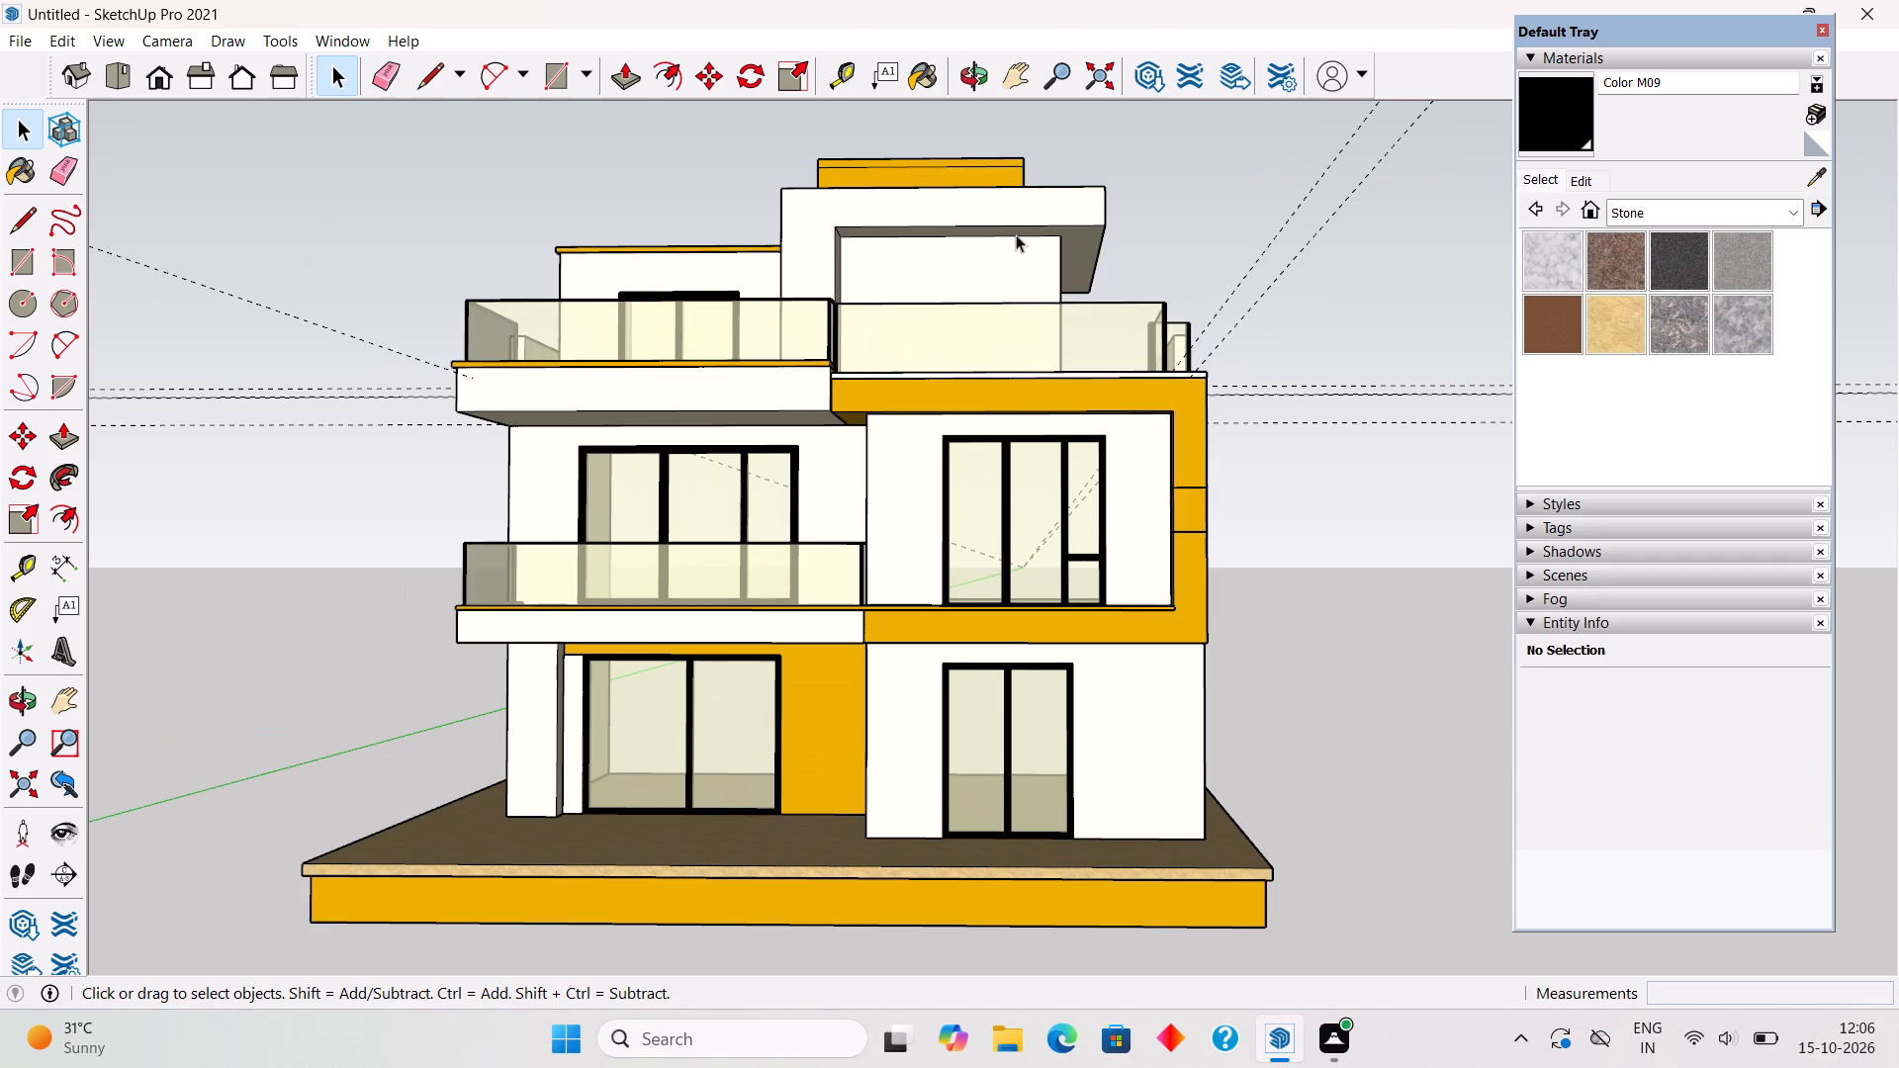
Sample Color D06 from the ground-floor wall panel and darken it slightly in the material's colour settings.
left_click(1814, 169)
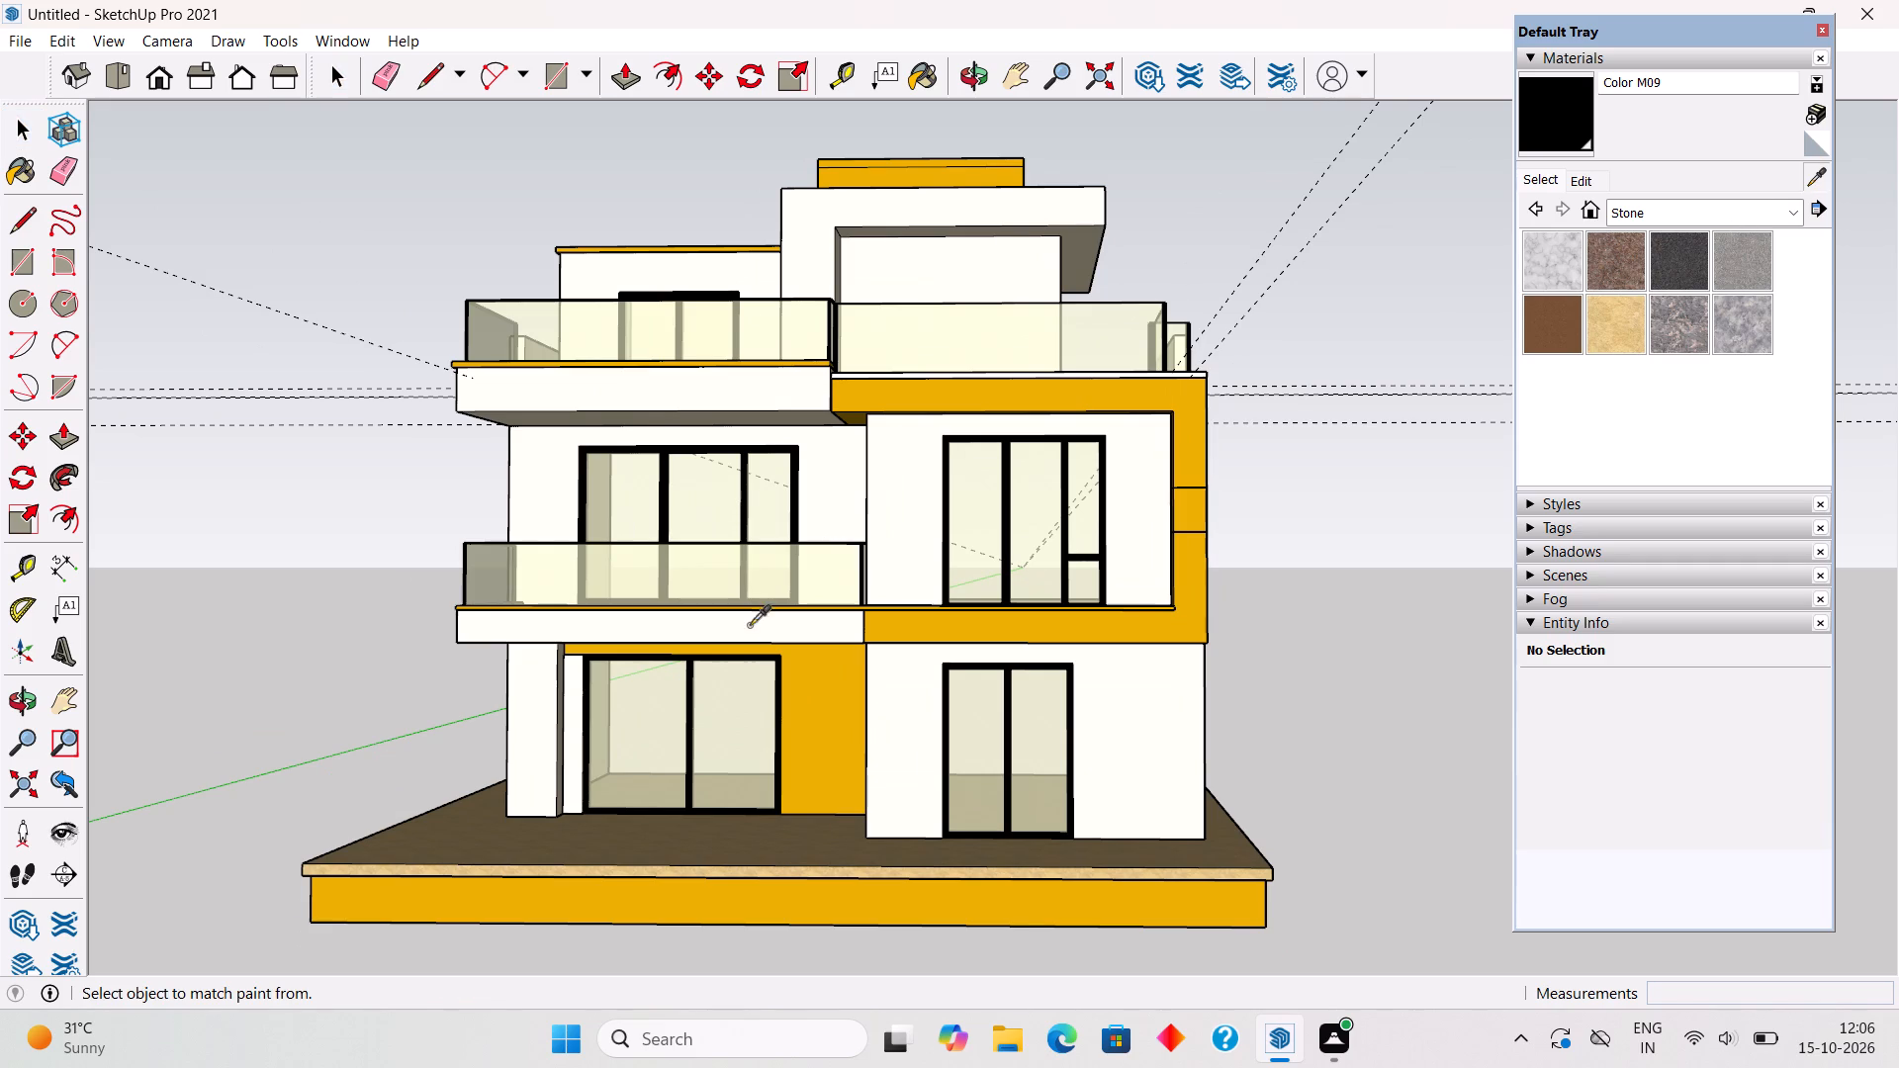
left_click(804, 716)
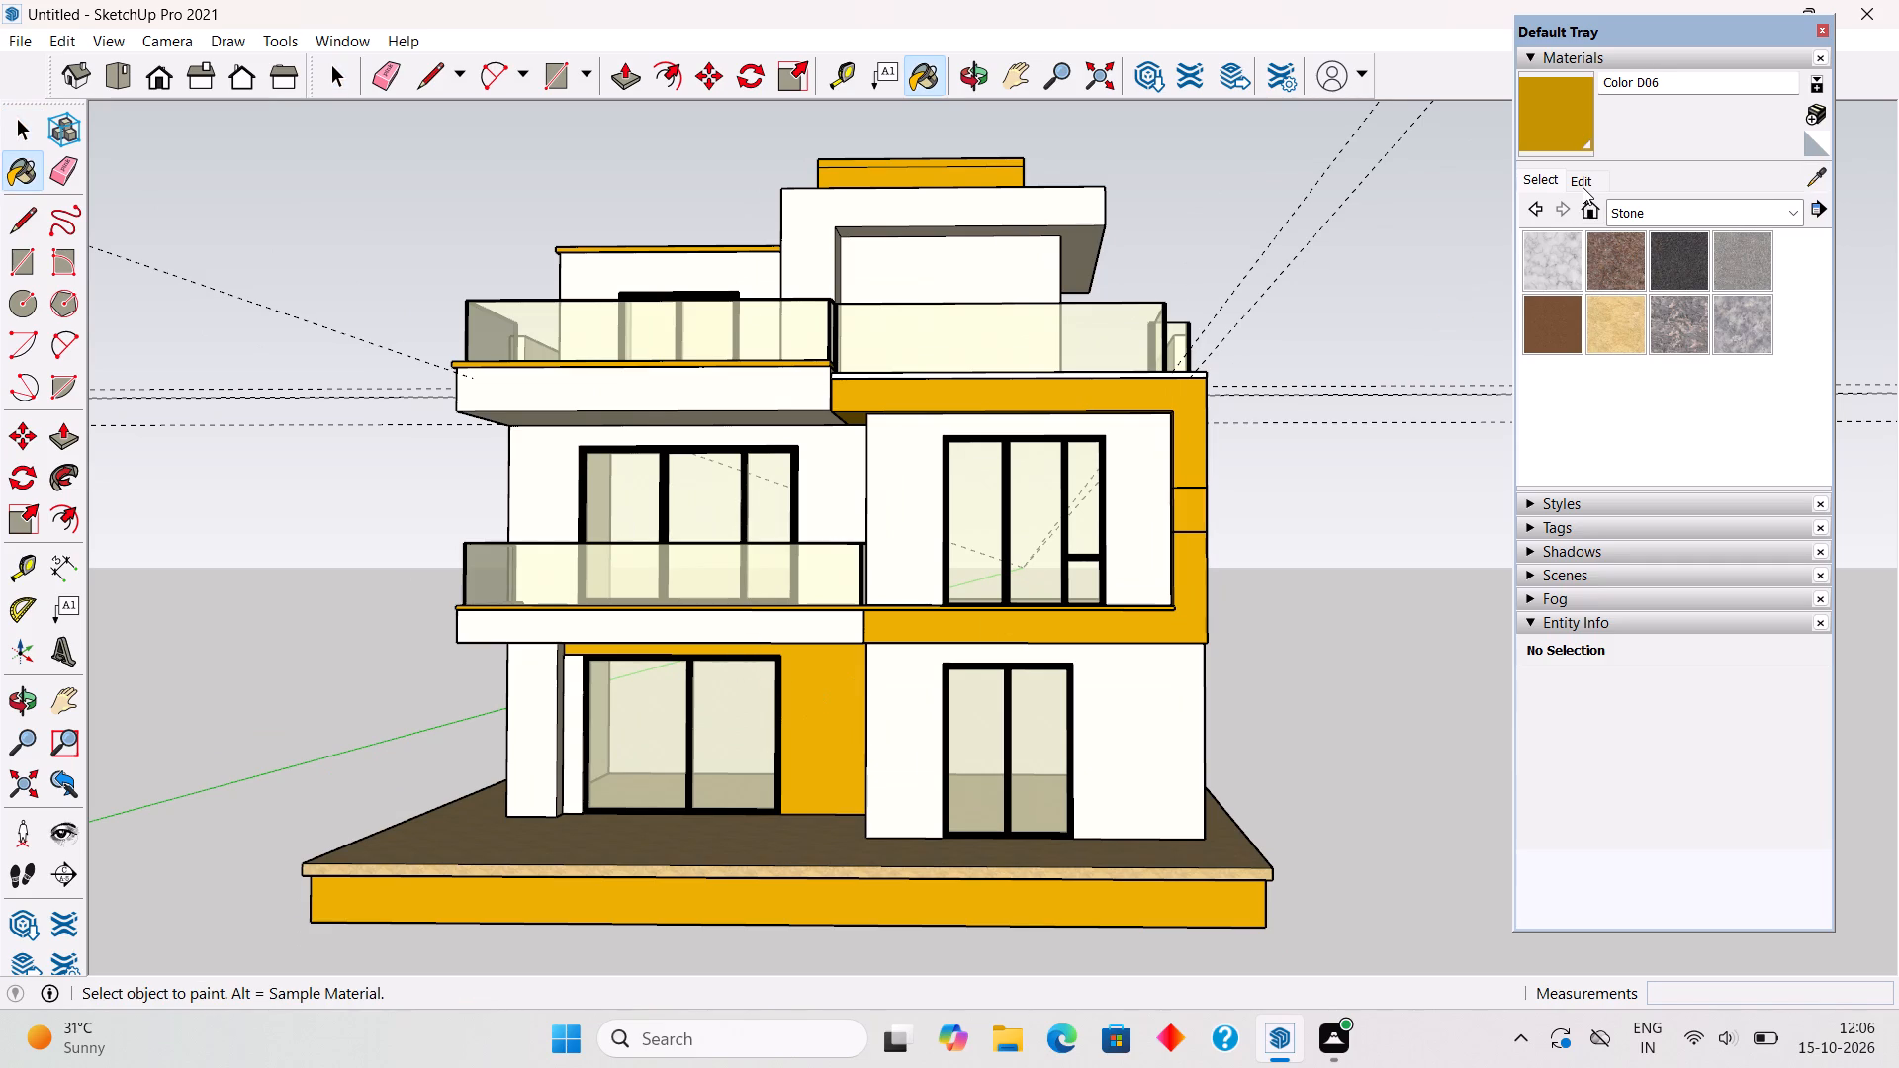
left_click(1582, 187)
left_click(1645, 280)
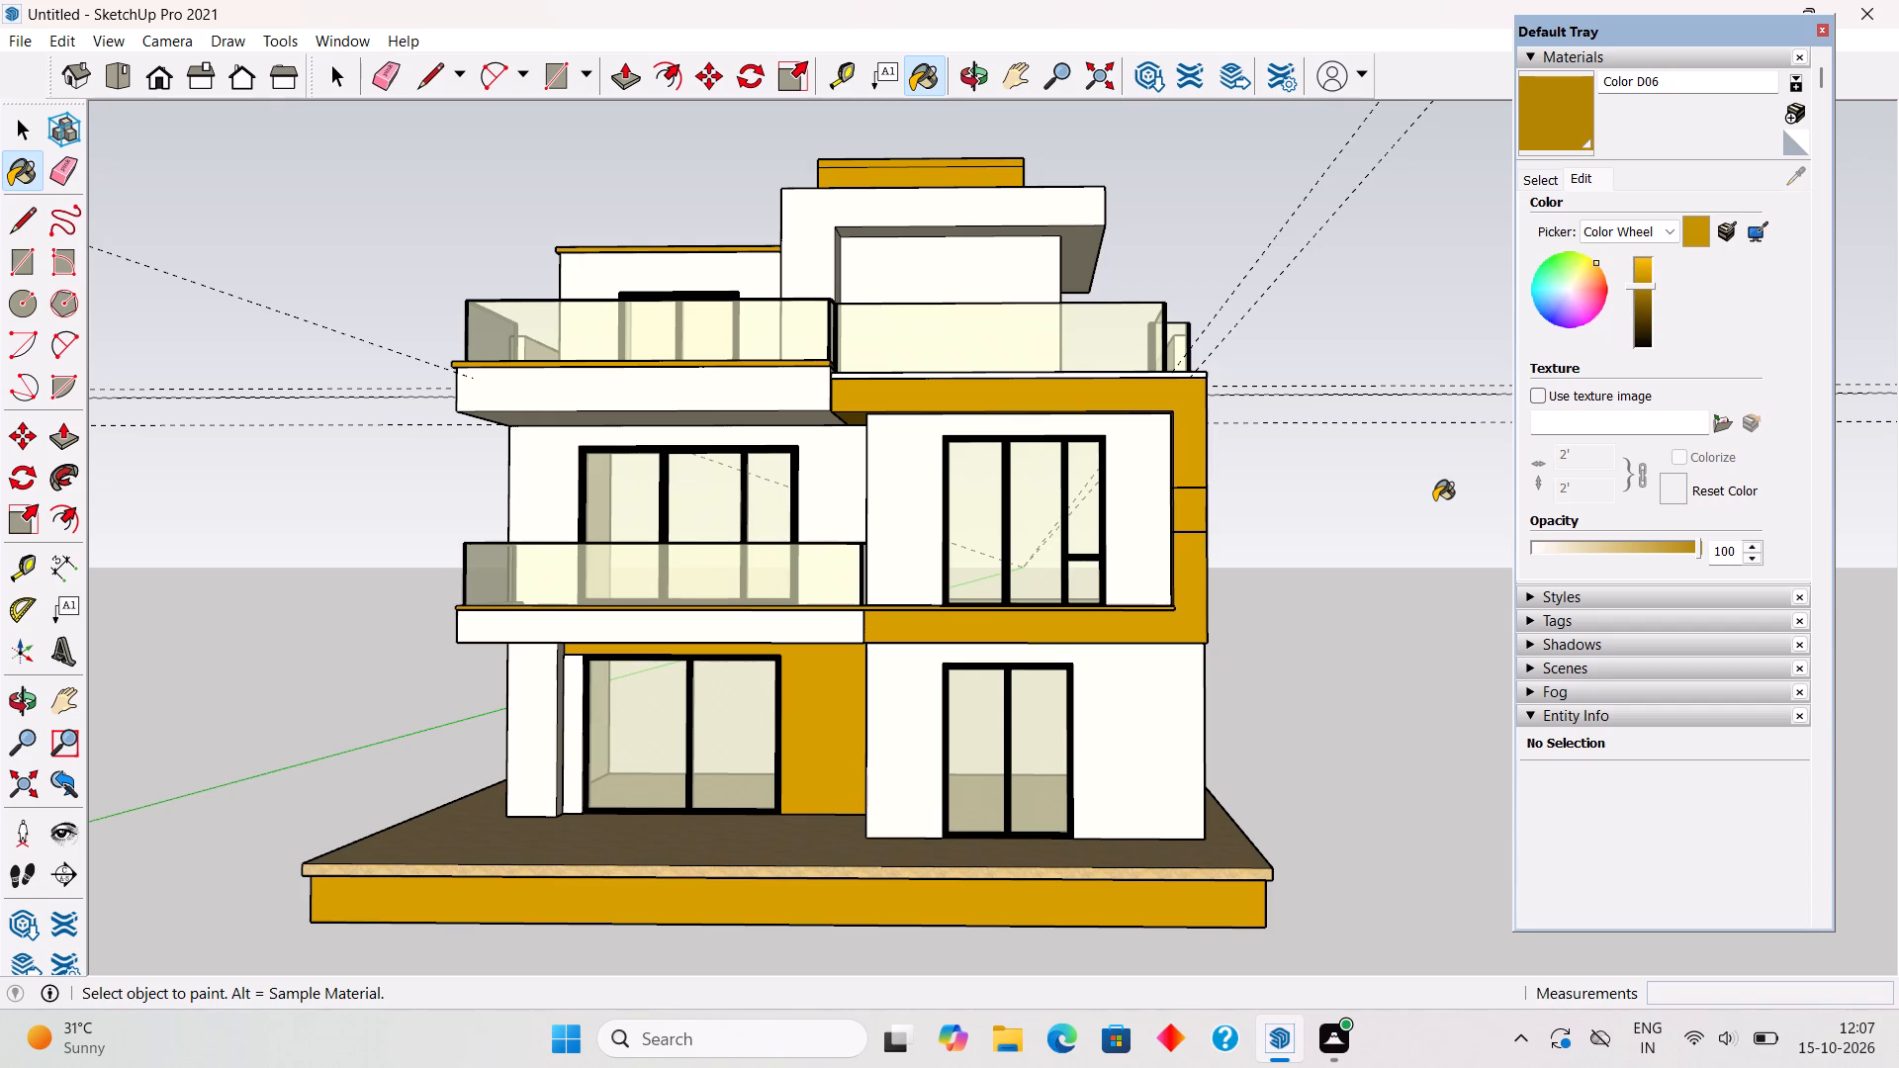
key("space")
scroll(1415, 463, "up", 6)
key("space")
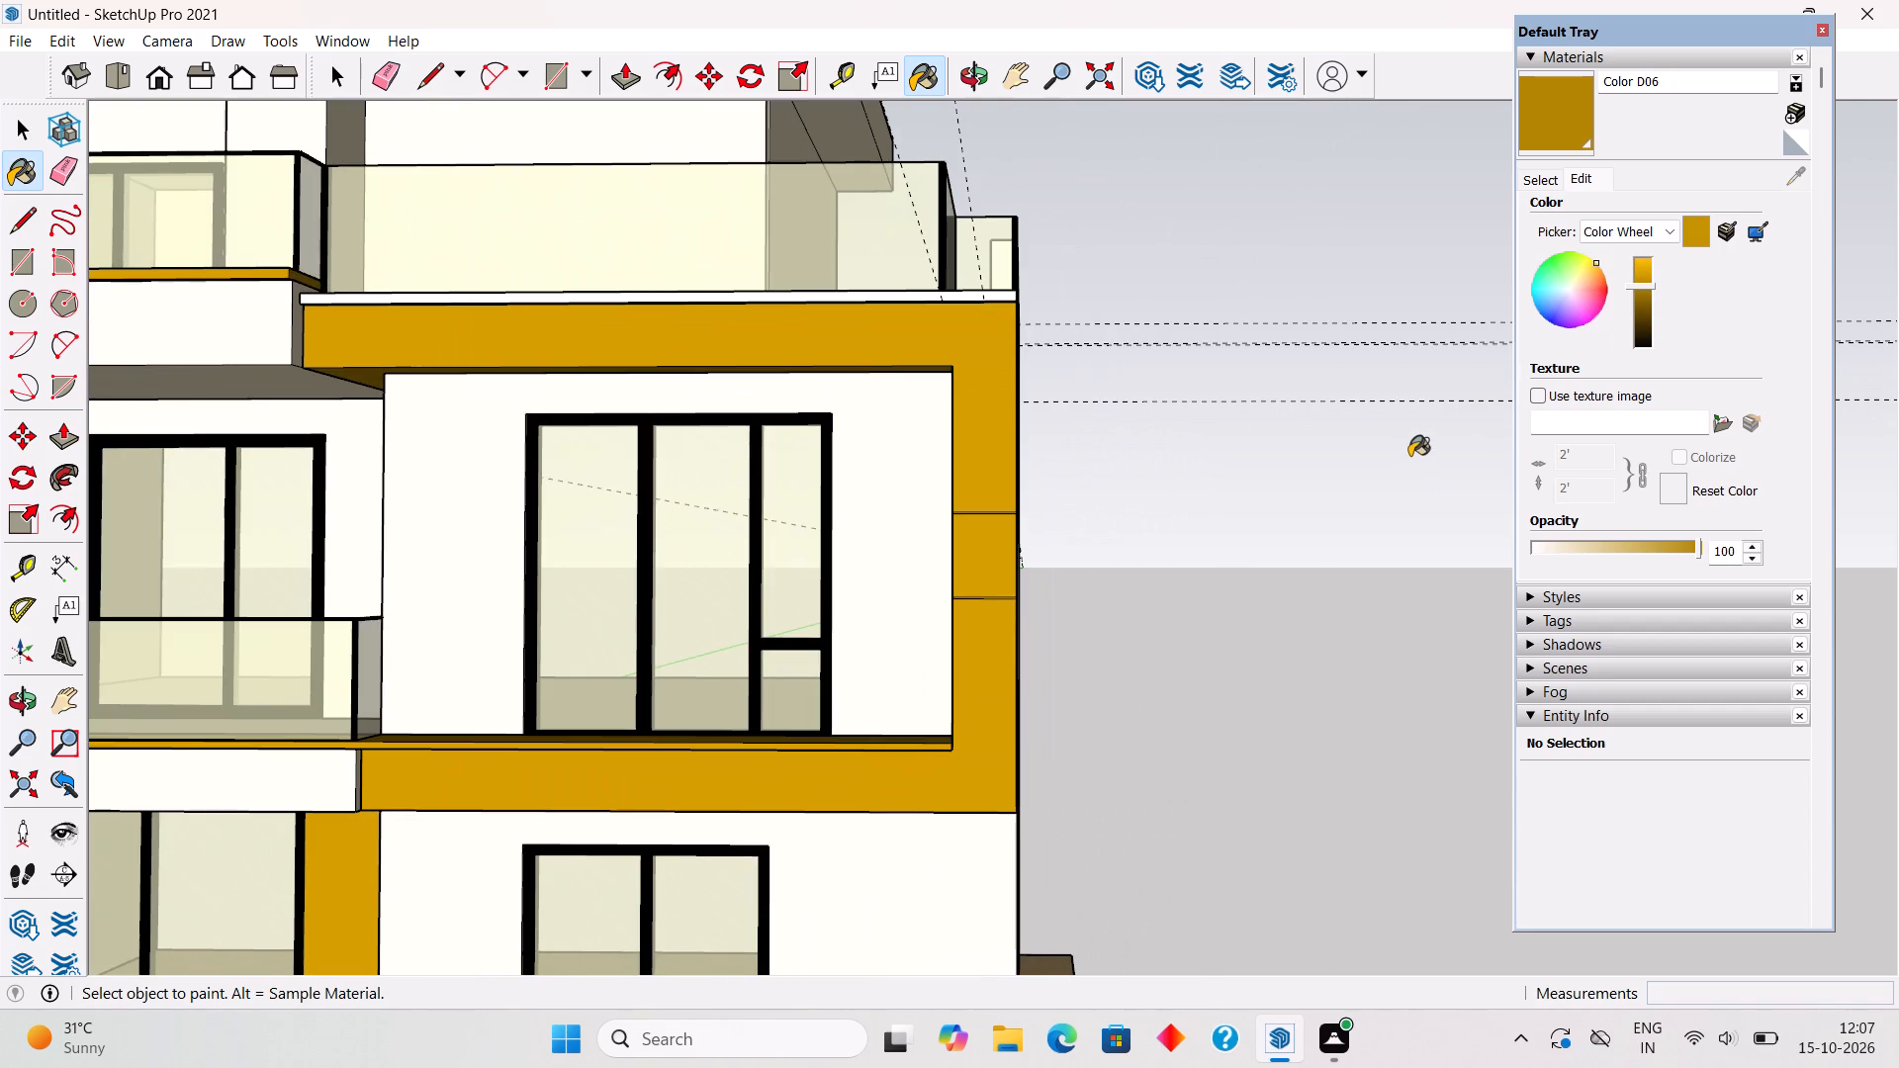
left_click(1408, 452)
key("space")
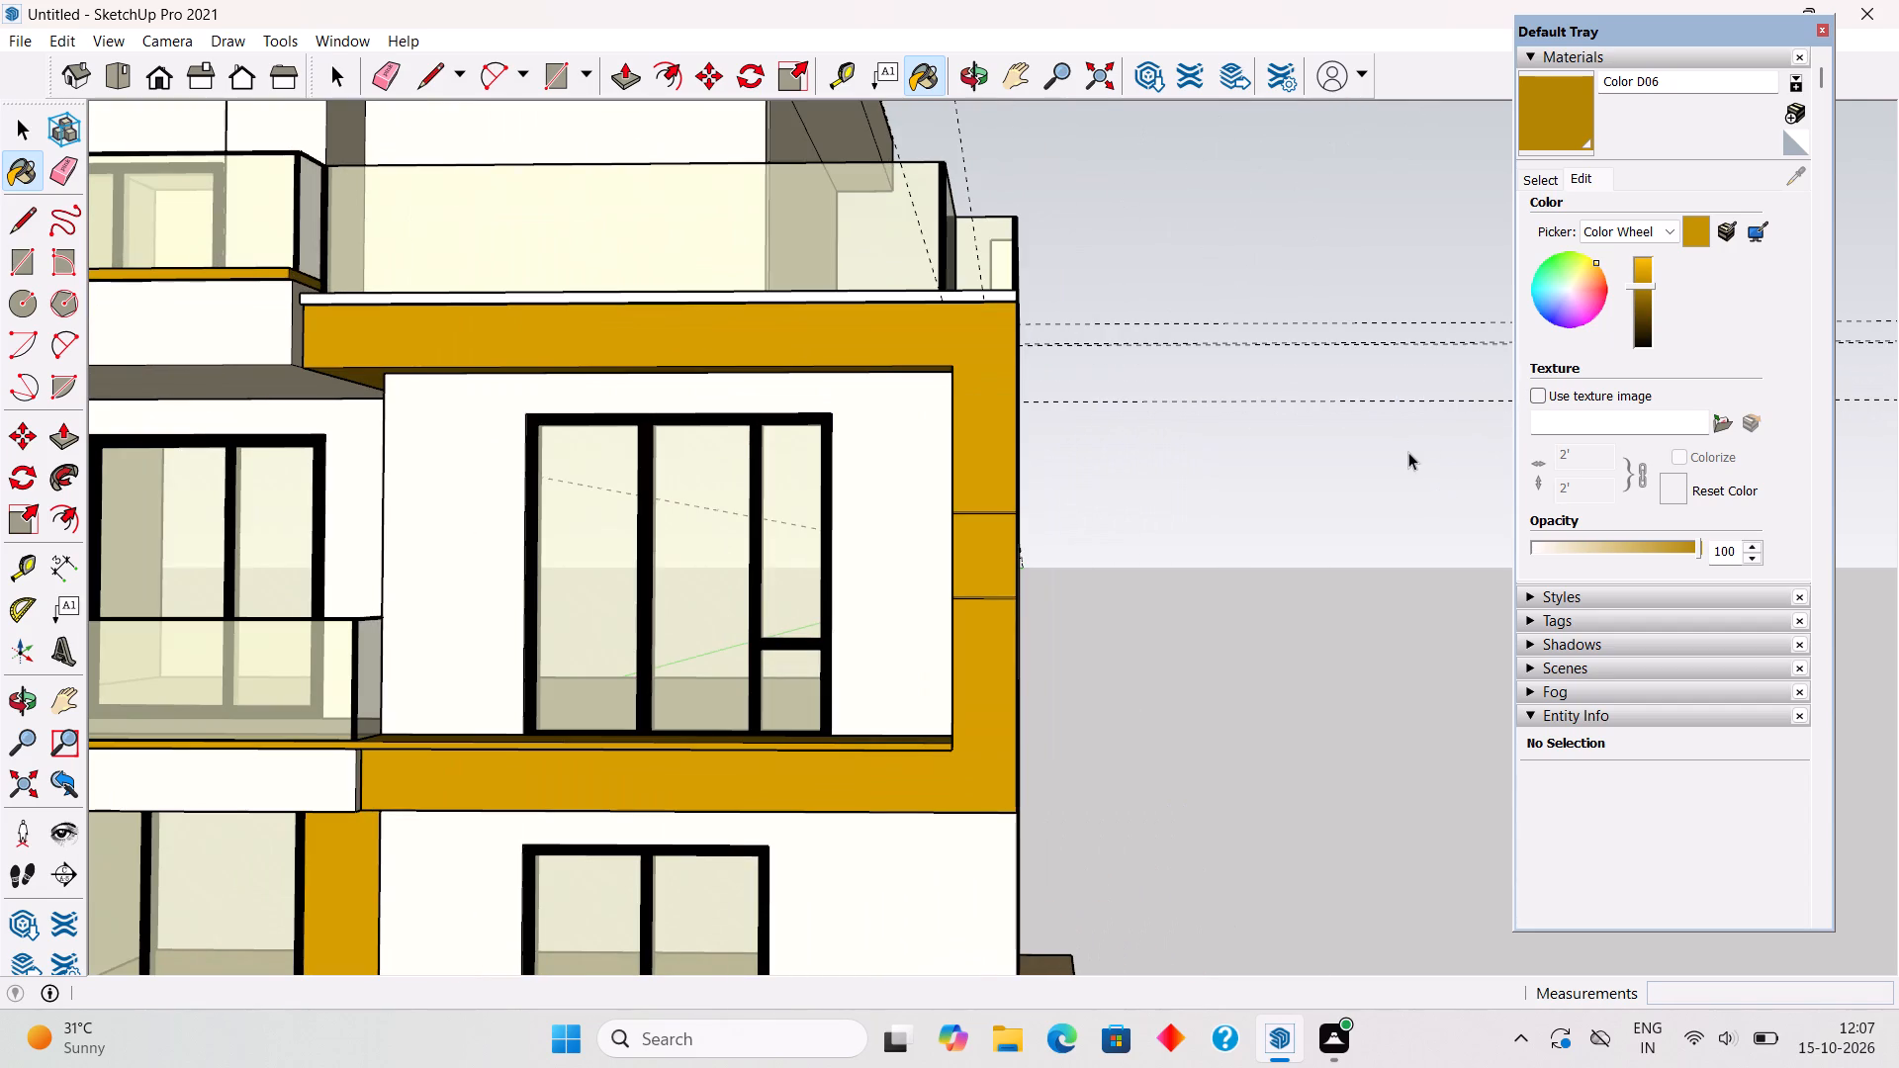
Recess the lower groove strip on the front face of the middle-floor yellow frame's vertical post by 0.3" with Push/Pull.
scroll(770, 645, "up", 5)
middle_click_drag(995, 609, 1259, 824)
scroll(1258, 824, "up", 1)
scroll(1245, 681, "up", 4)
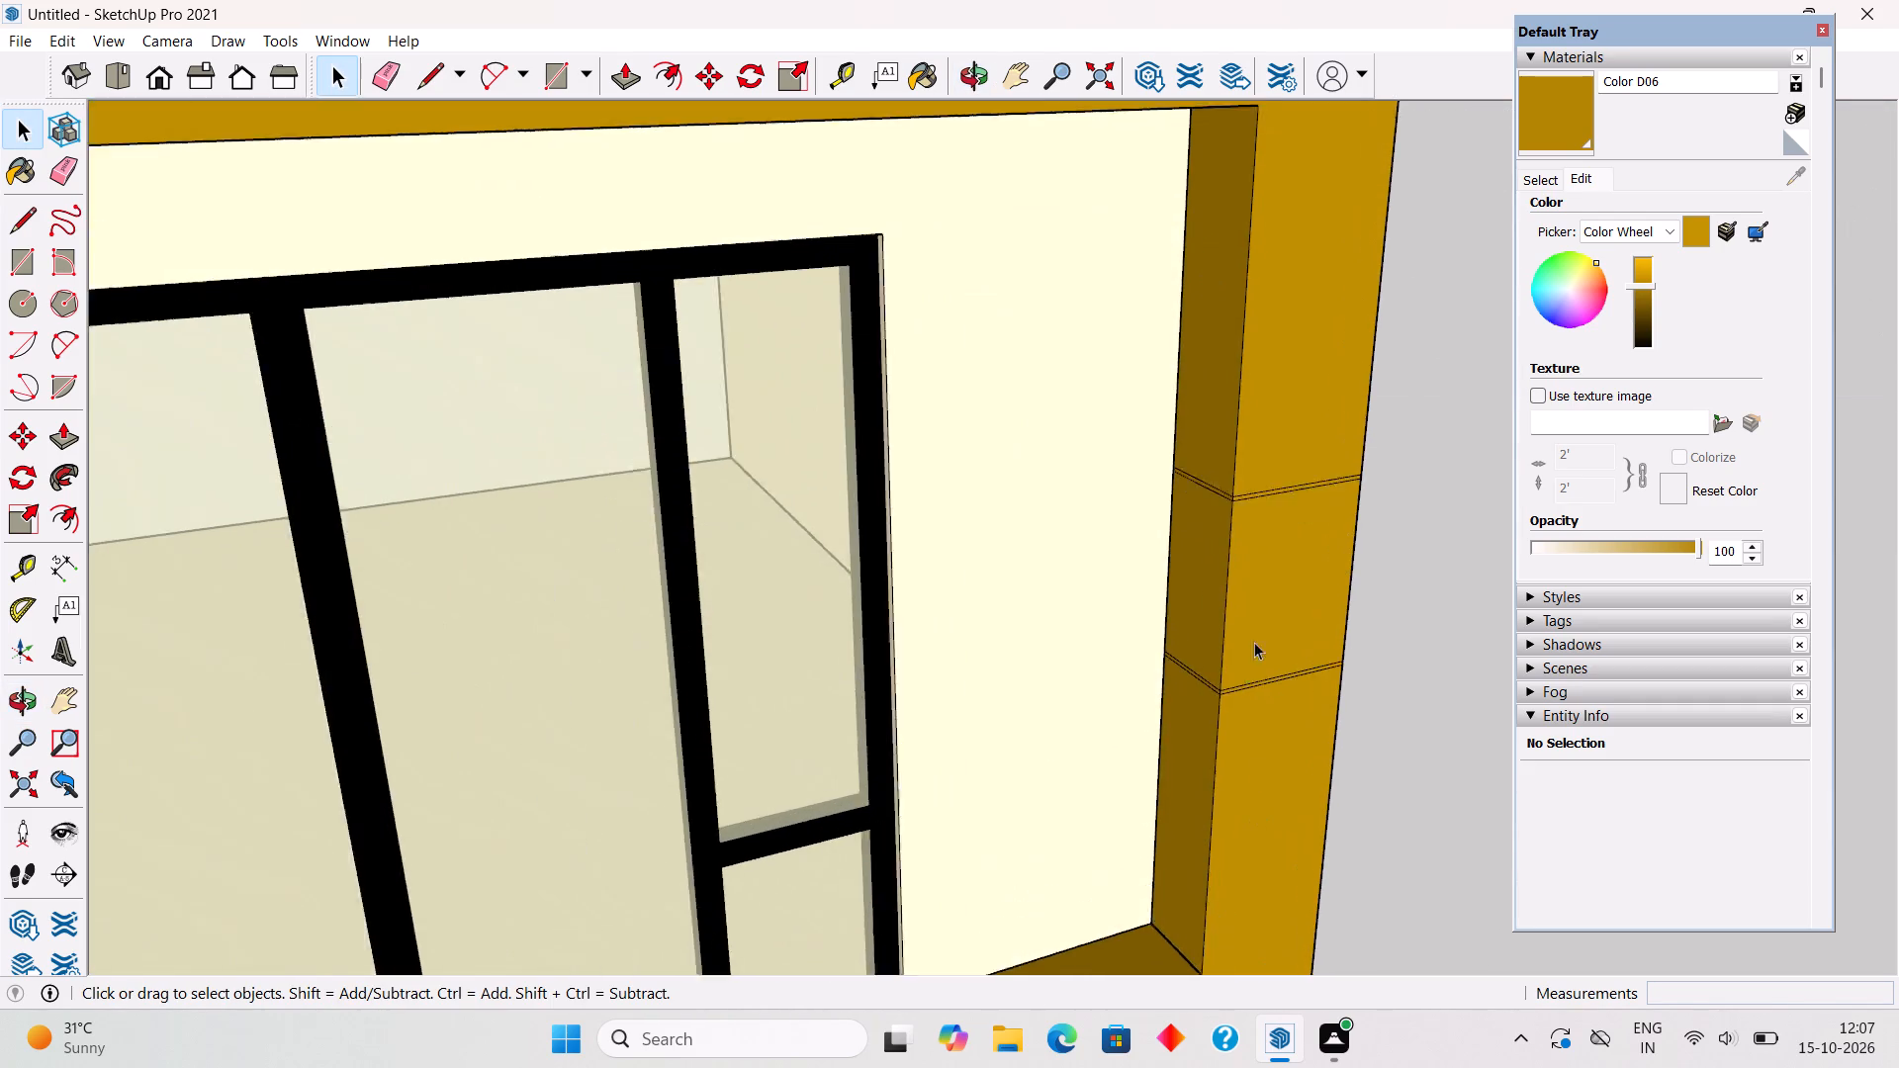
scroll(1254, 642, "up", 14)
triple_click(1274, 708)
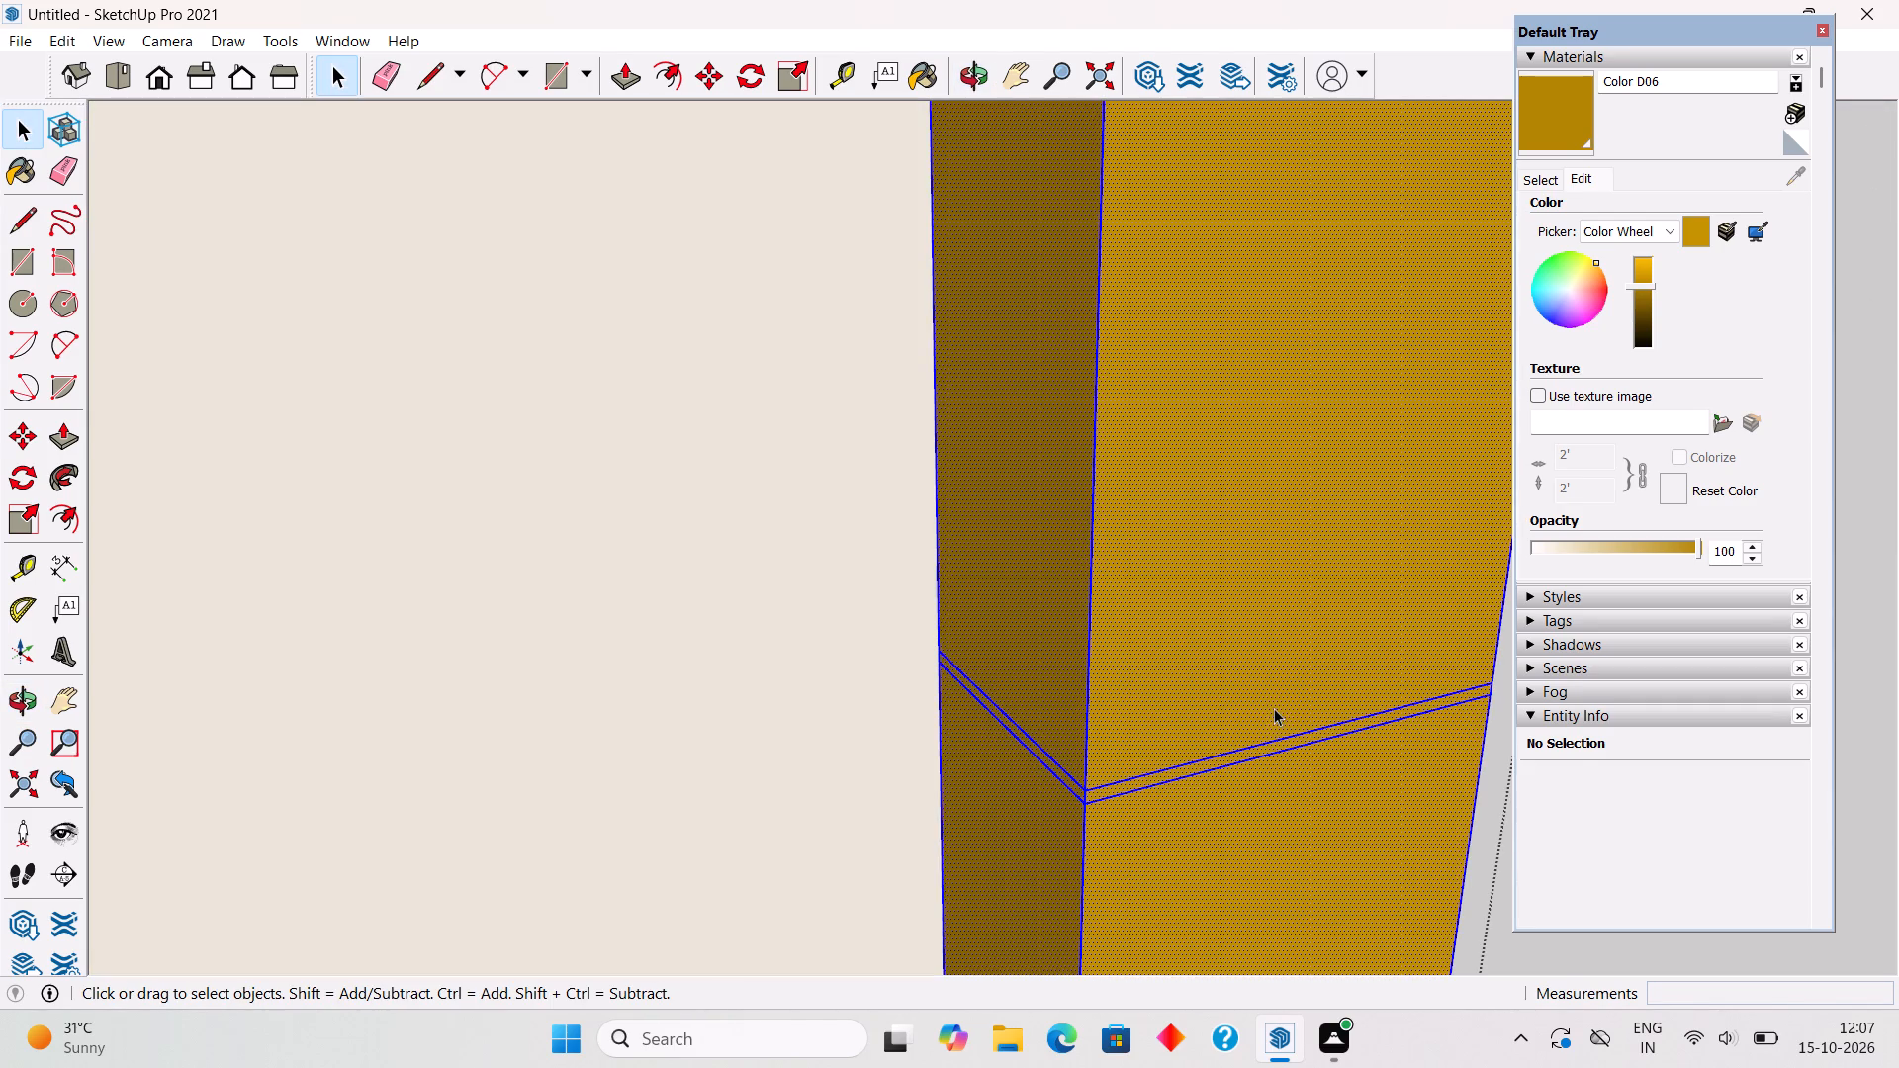
scroll(1271, 742, "up", 10)
left_click(1272, 749)
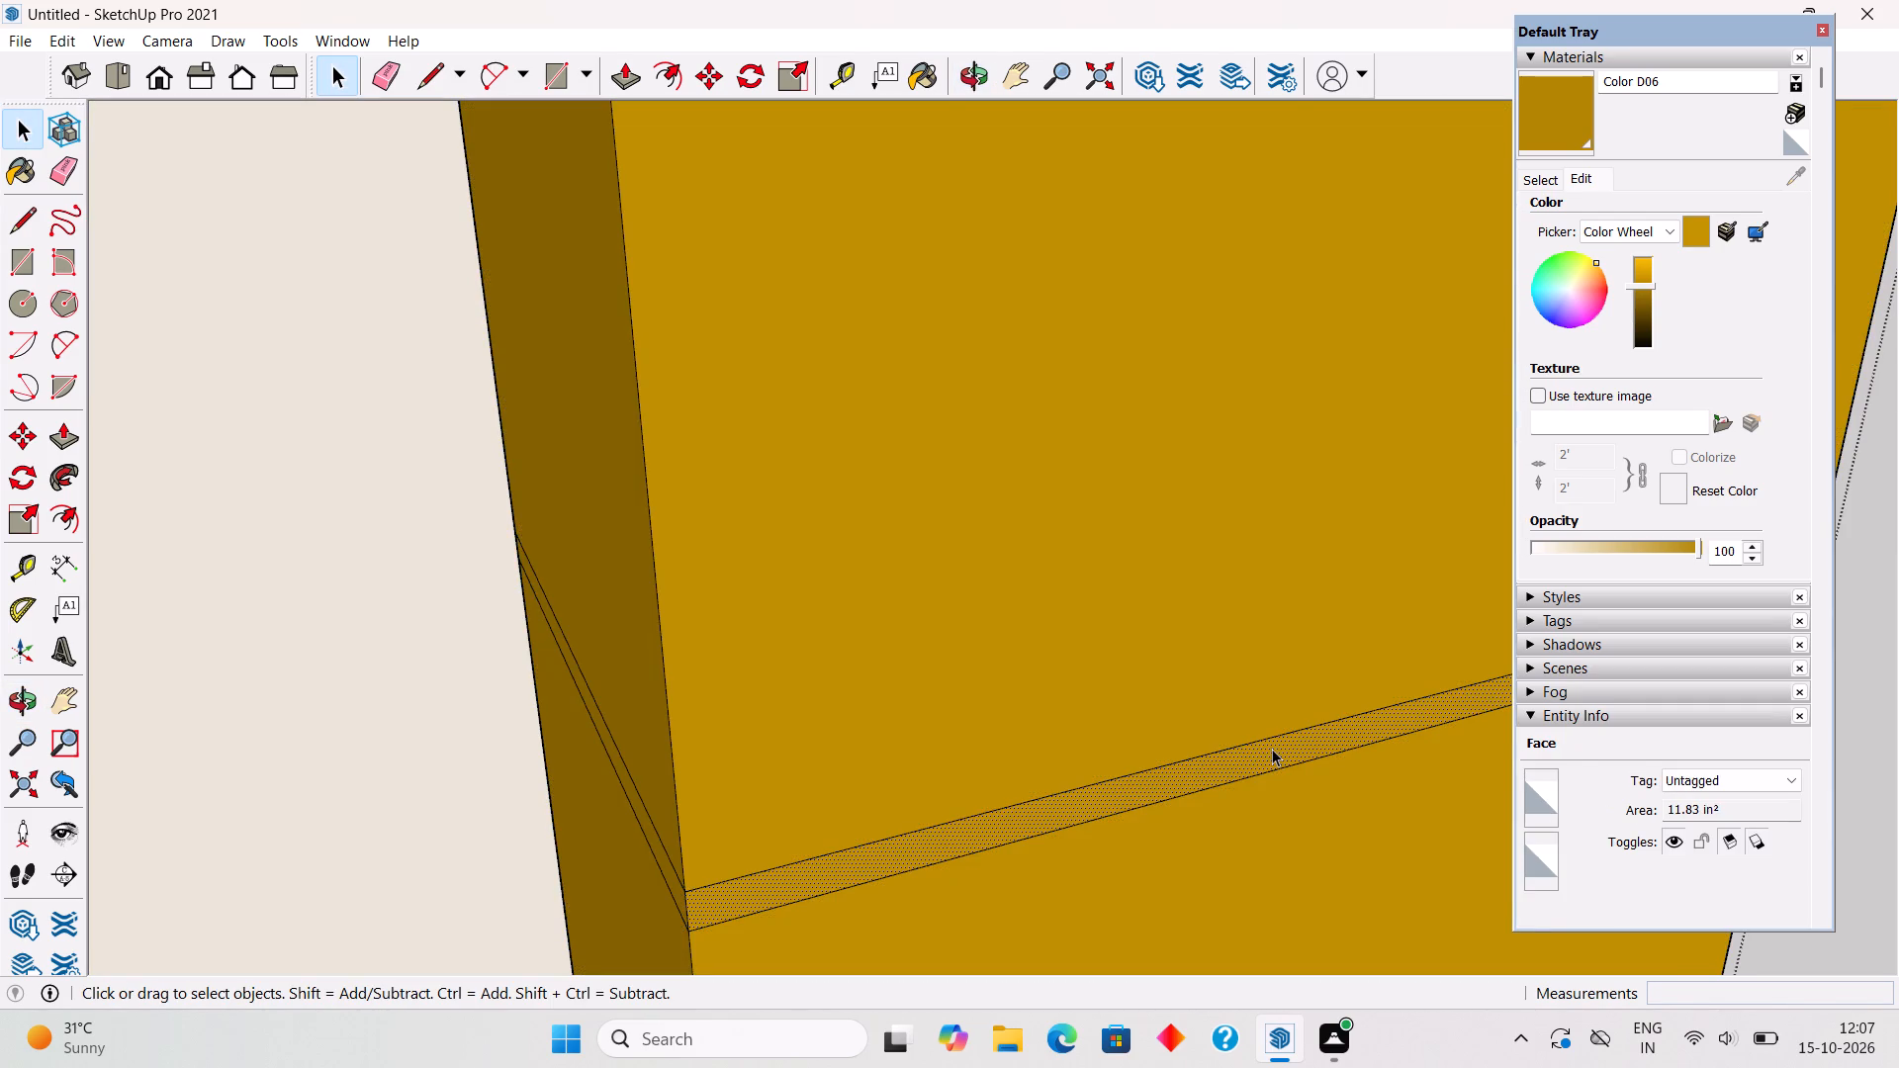
key("p")
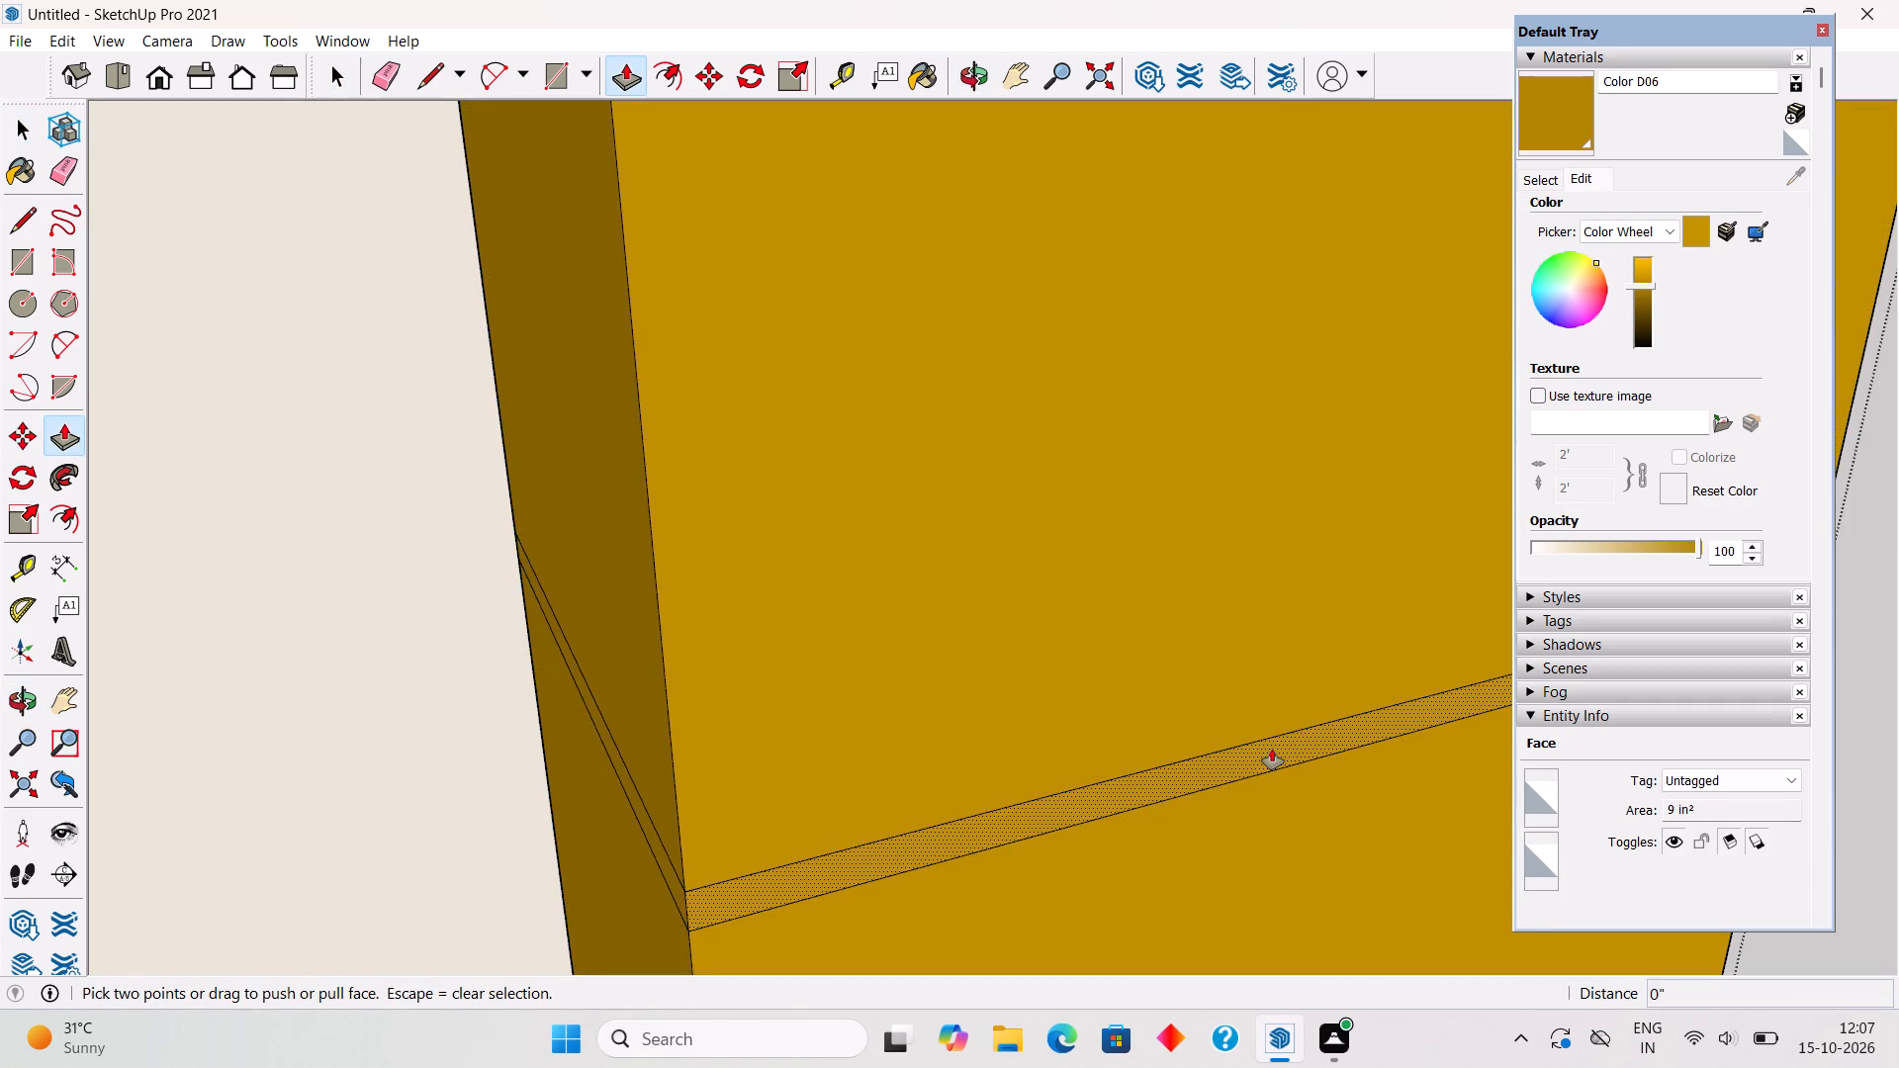
left_click(1272, 749)
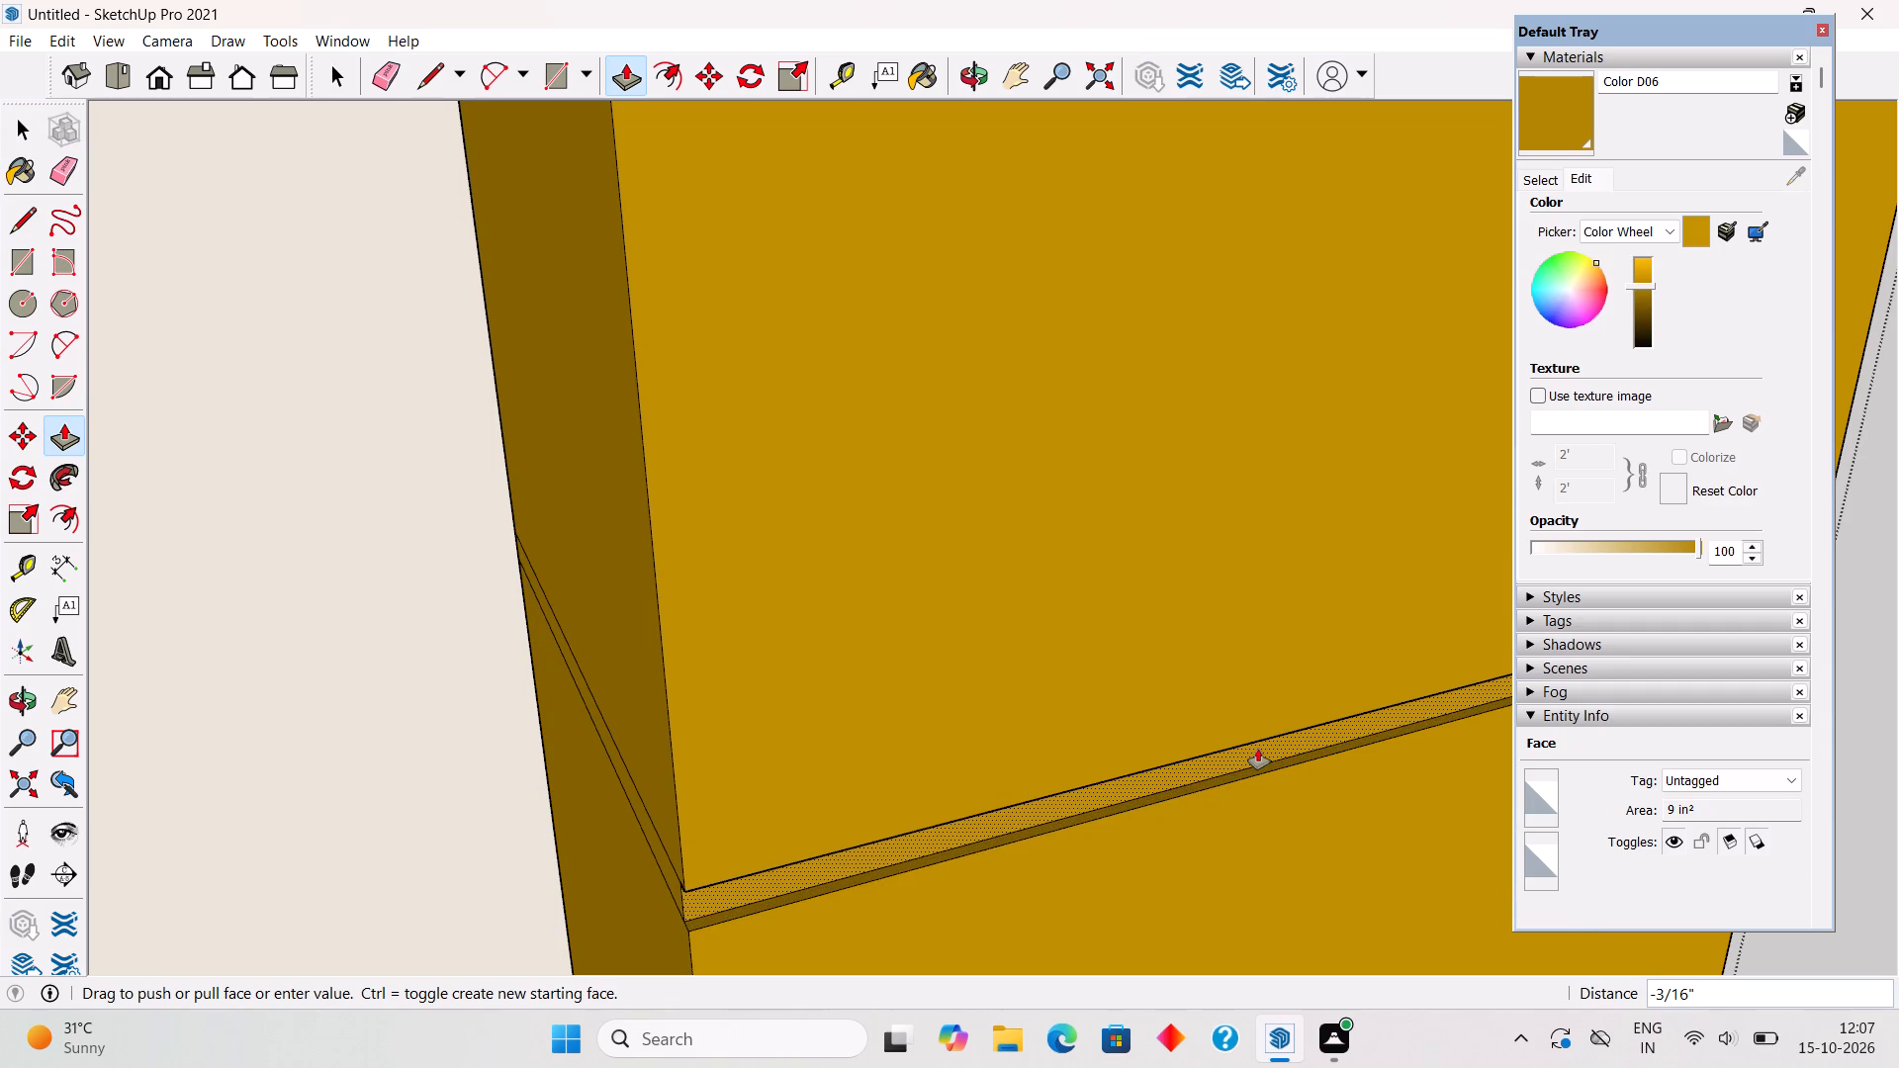
type(".3\"")
key("Return")
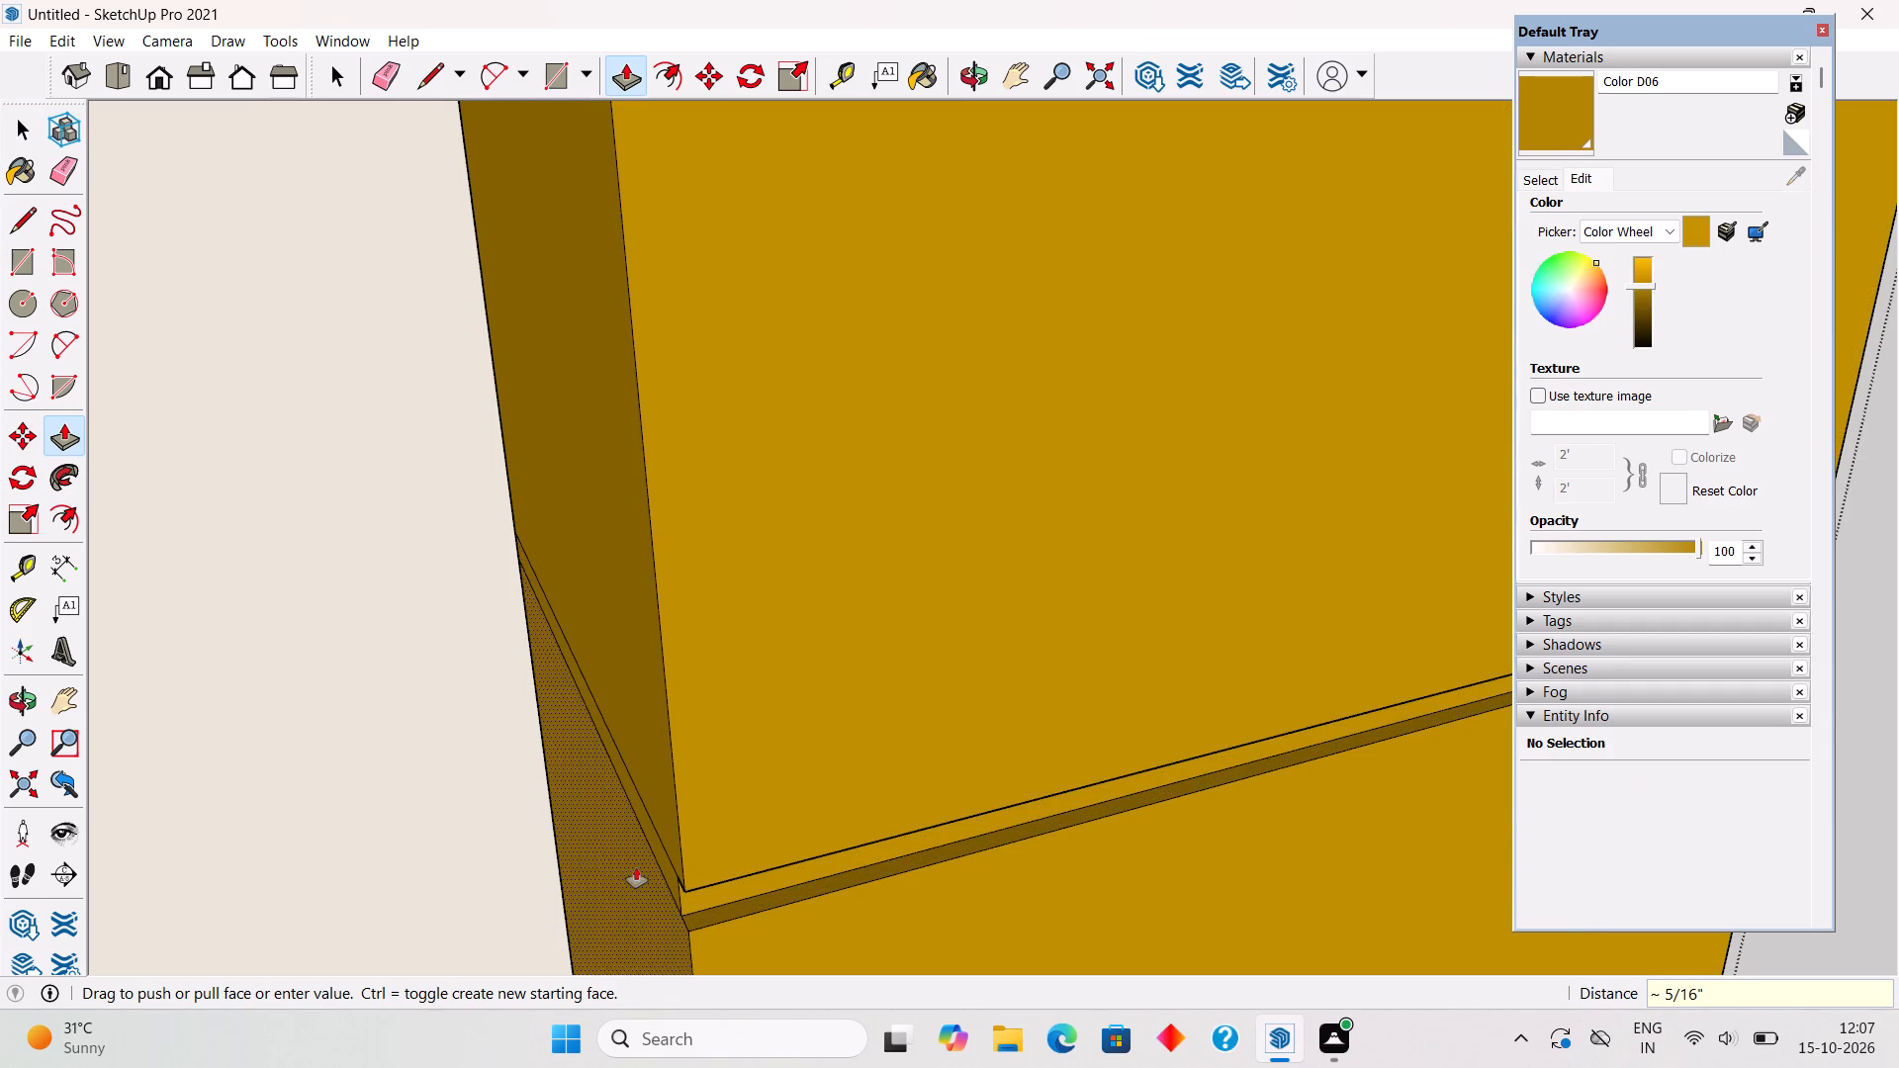
Recess the same lower groove strip on the post's inner side face, next to the window wall, by 0.3".
double_click(660, 849)
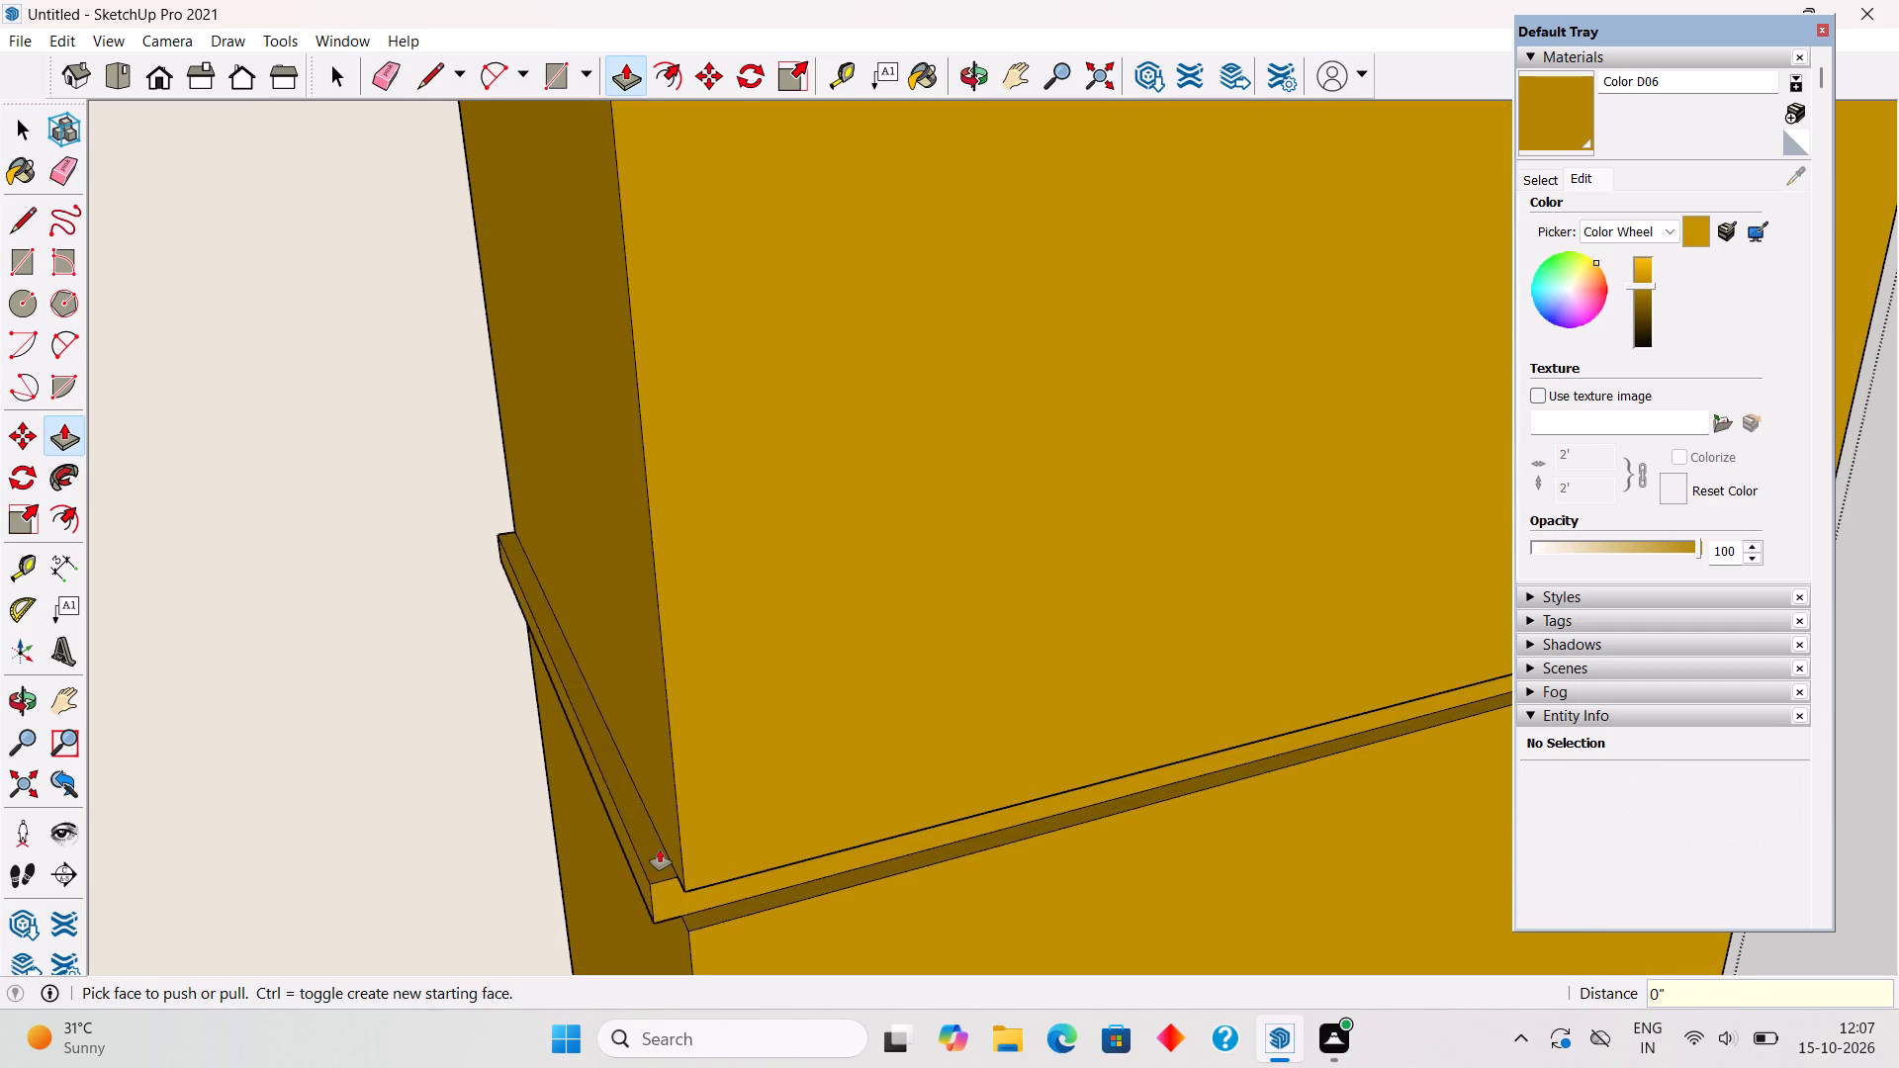
key("ctrl+z")
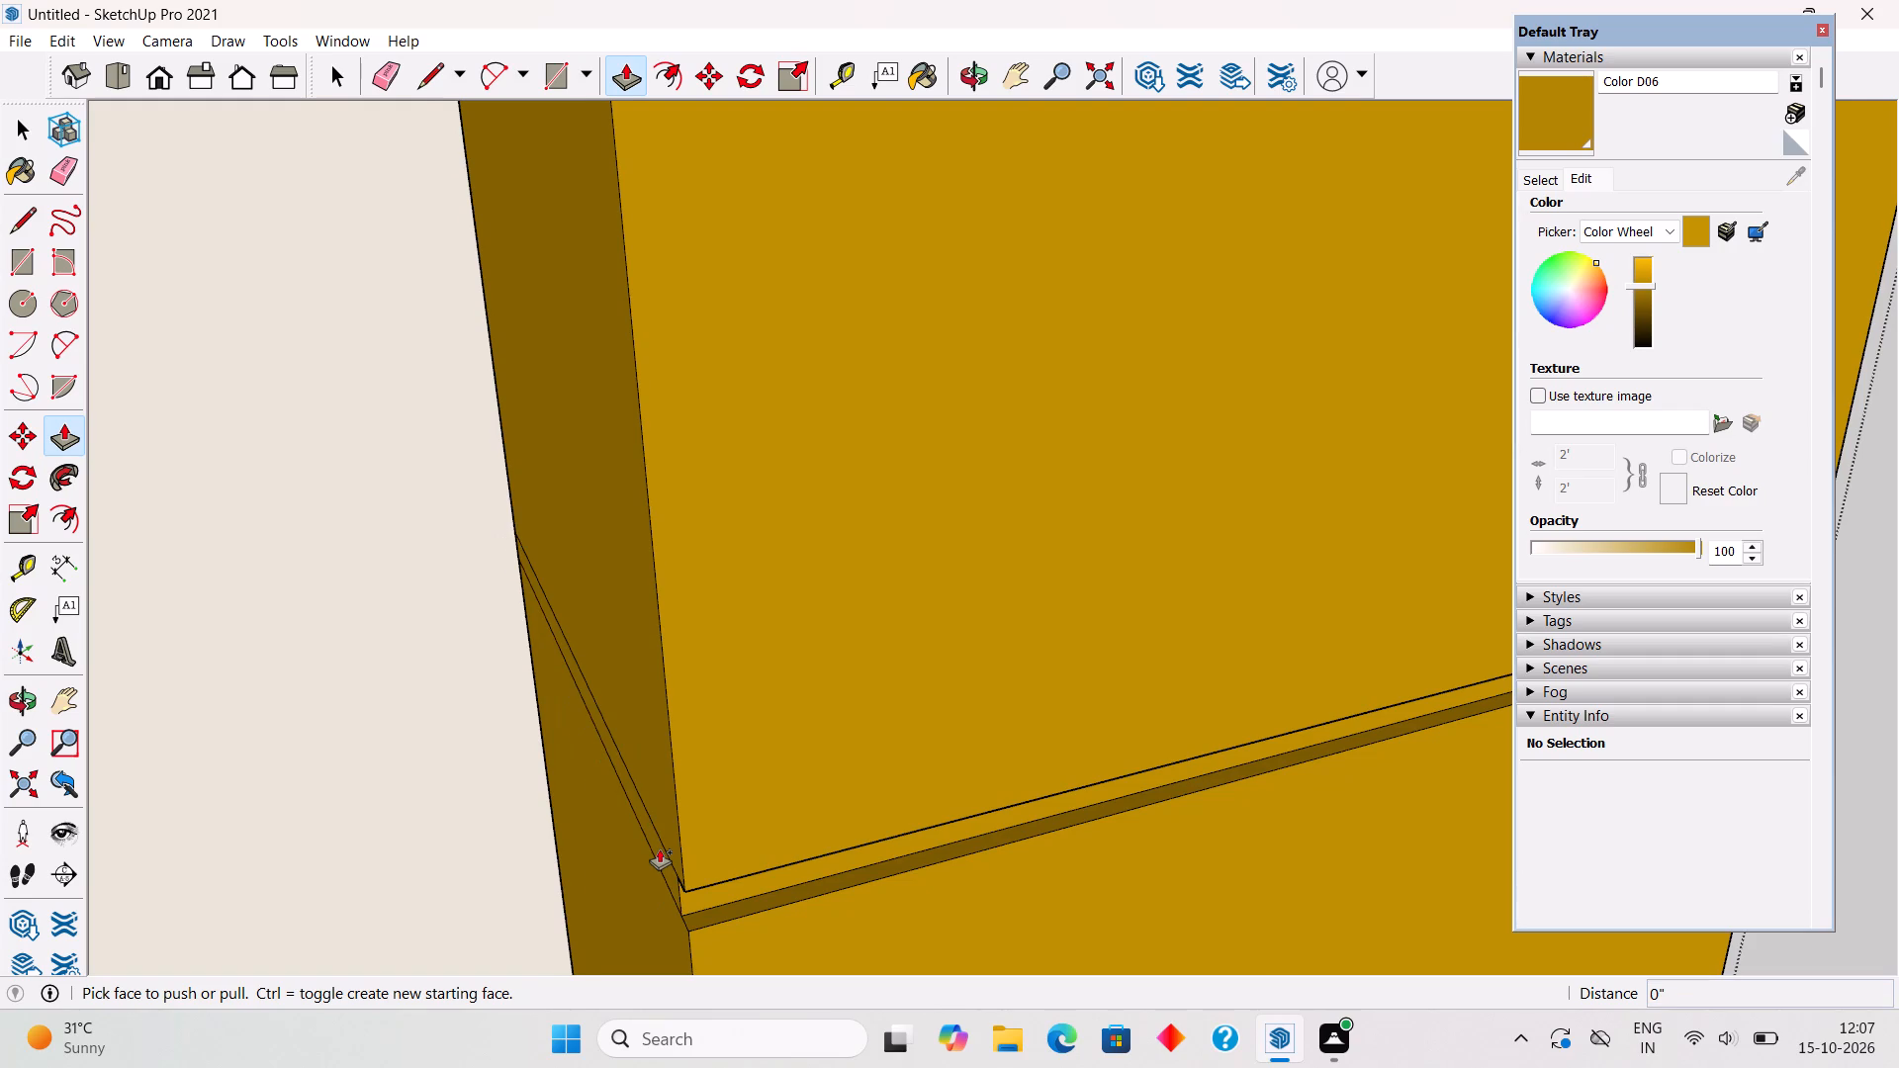
scroll(660, 849, "up", 6)
left_click(684, 897)
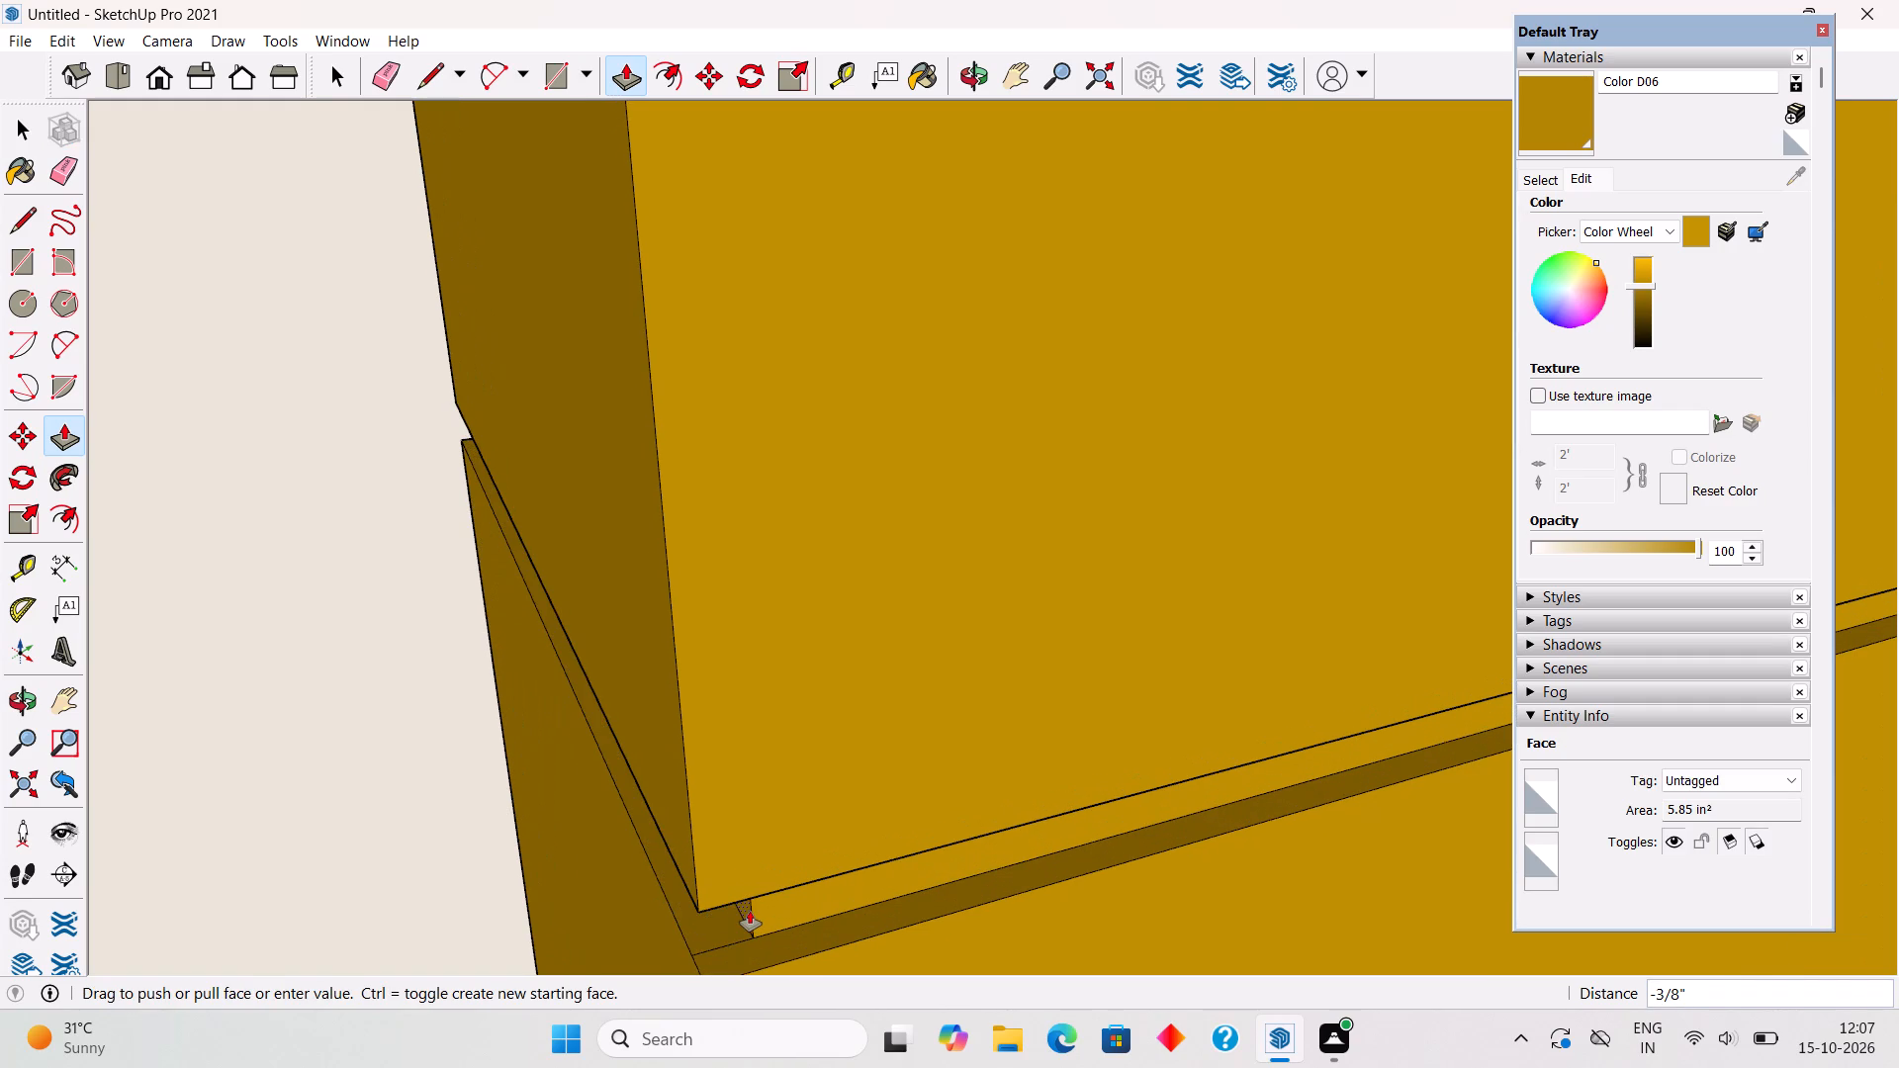
type(".3\"")
key("Return")
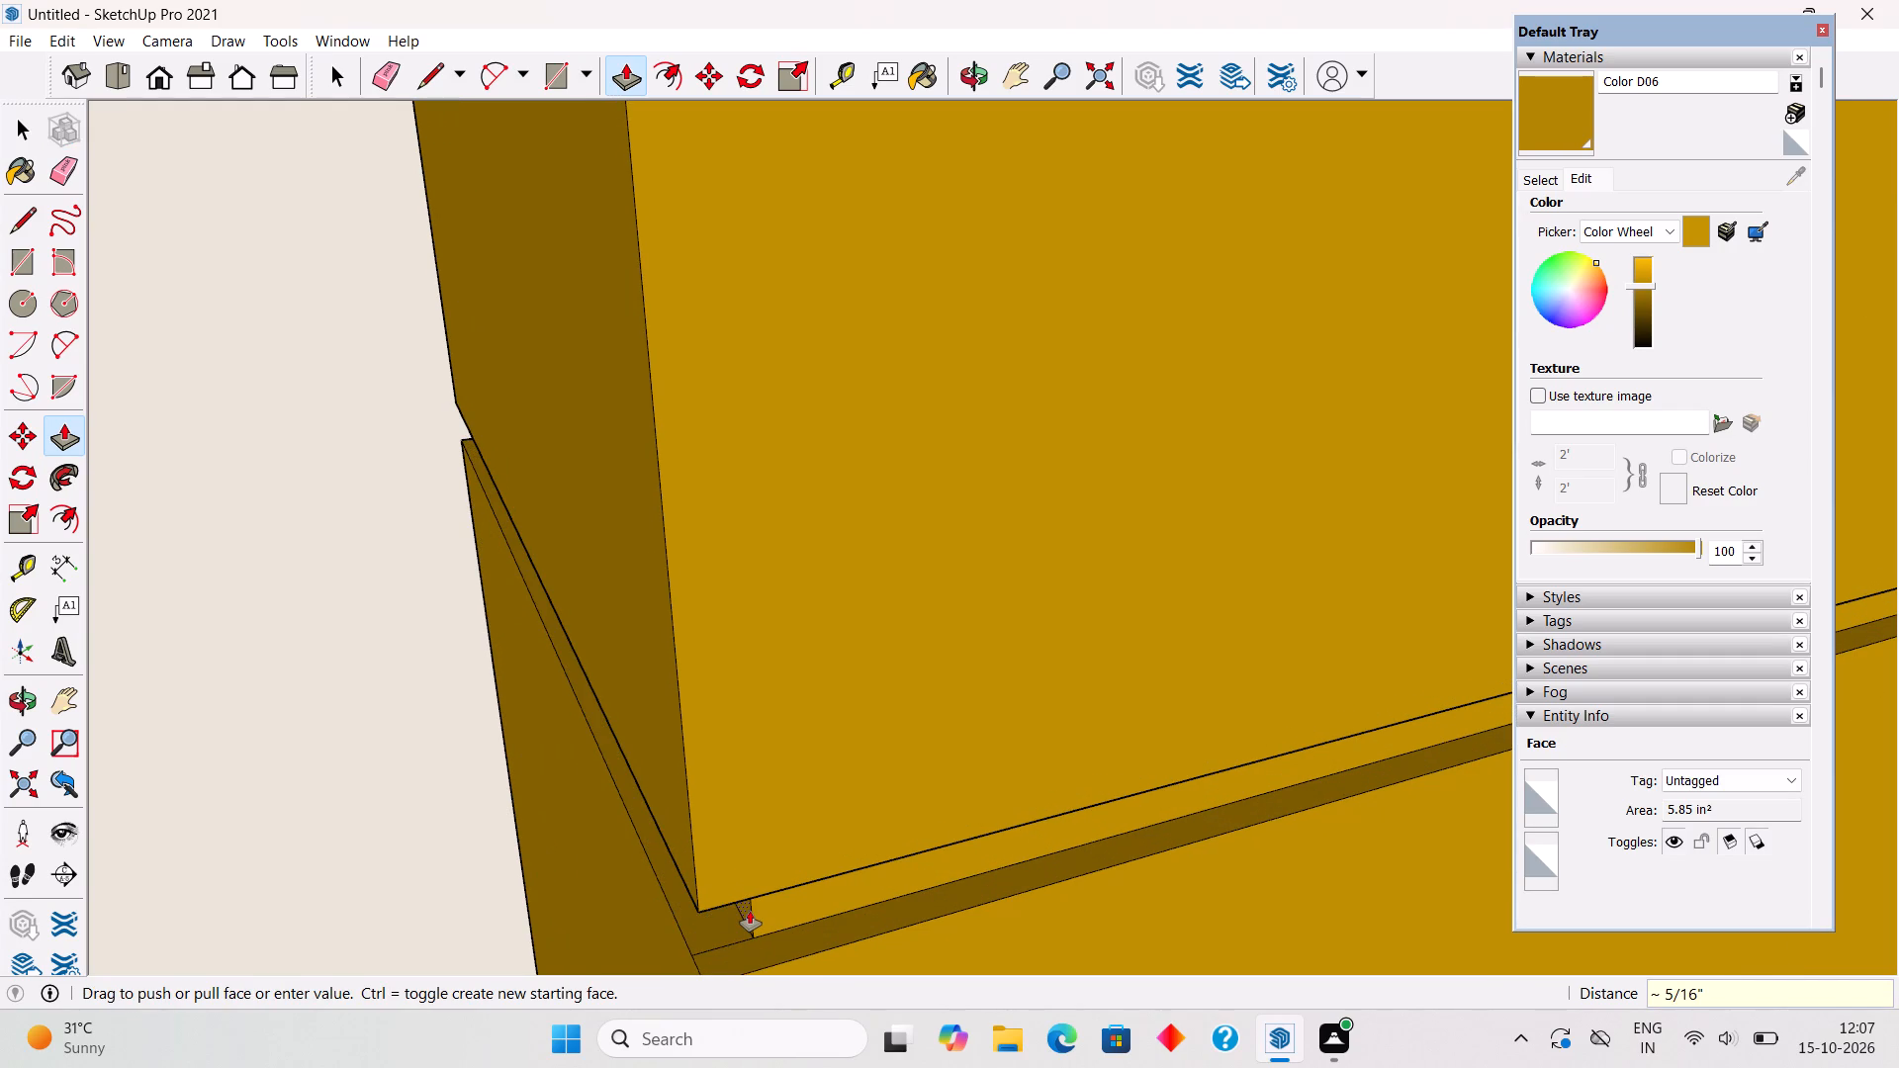
Recess the lower groove strip on the post's outer side face by 0.3" to continue the groove around the corner.
scroll(542, 719, "down", 16)
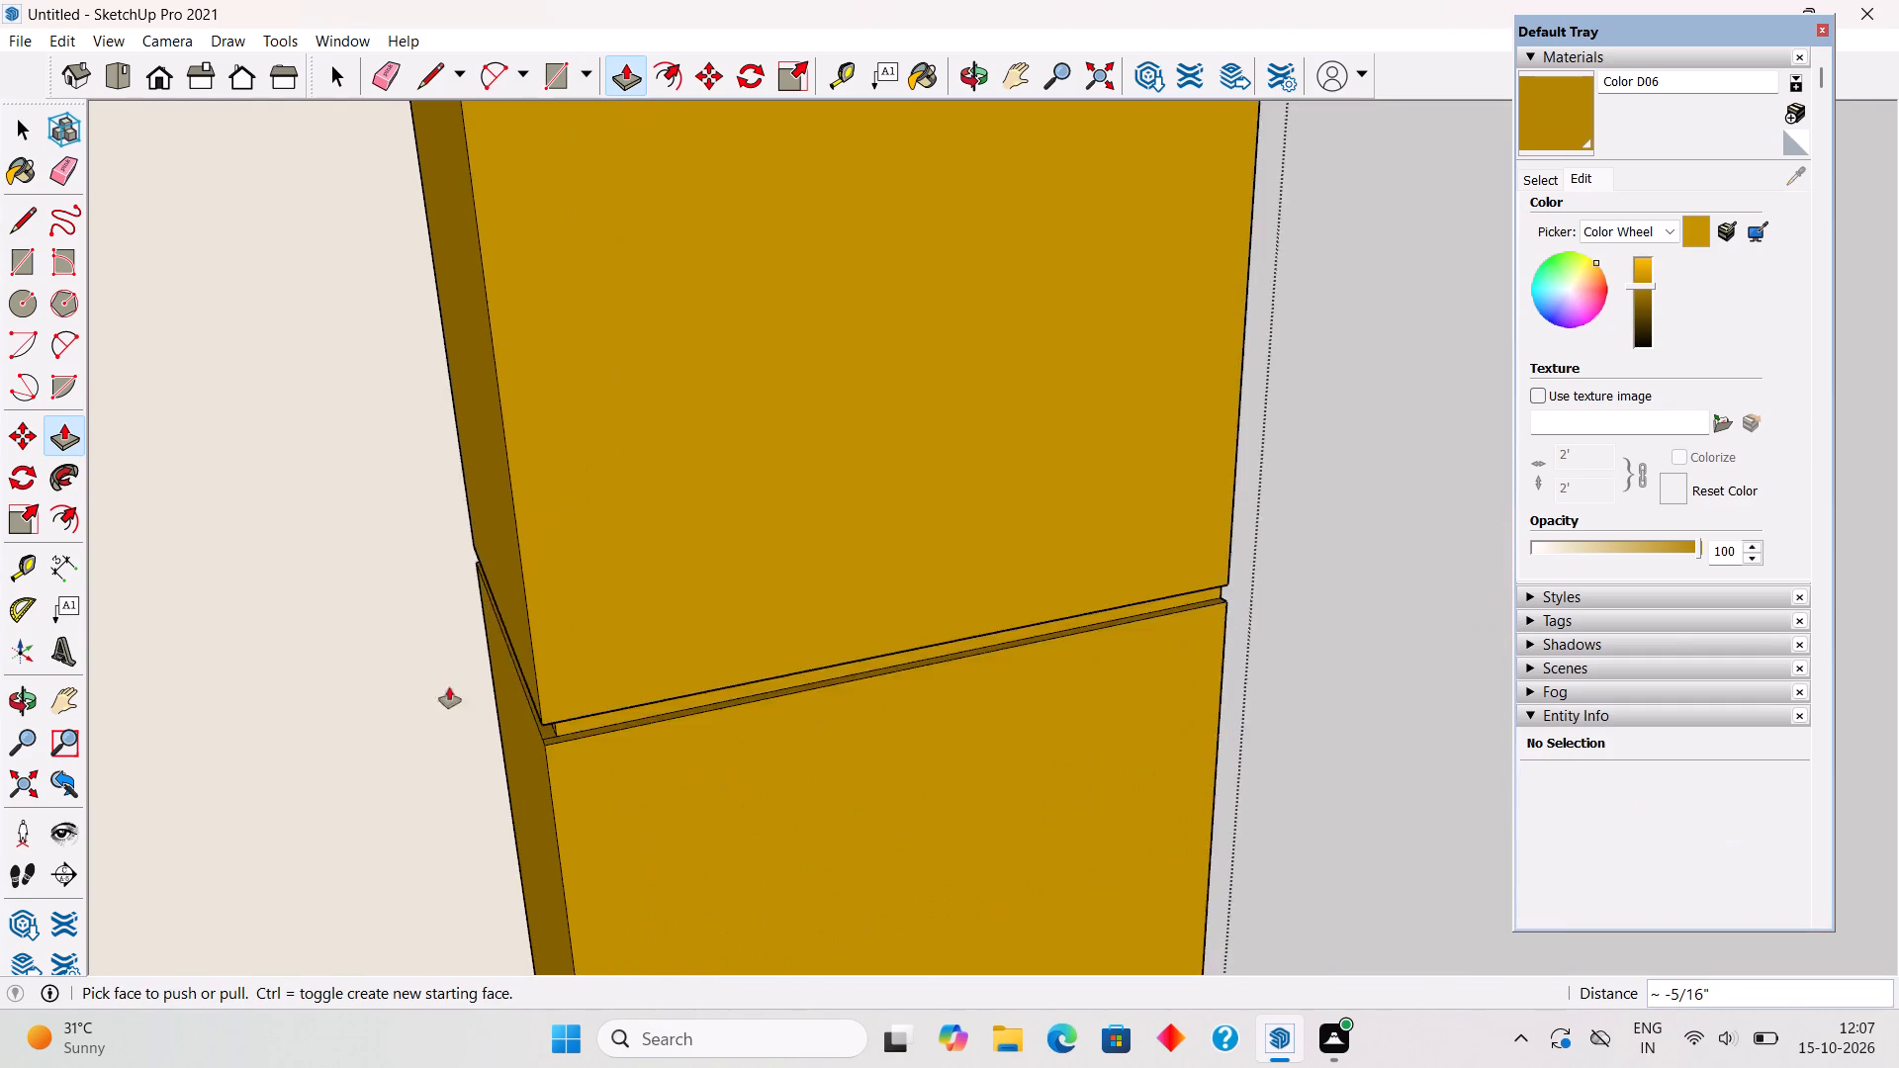
middle_click_drag(997, 630, 962, 564)
scroll(962, 564, "down", 3)
scroll(877, 656, "down", 2)
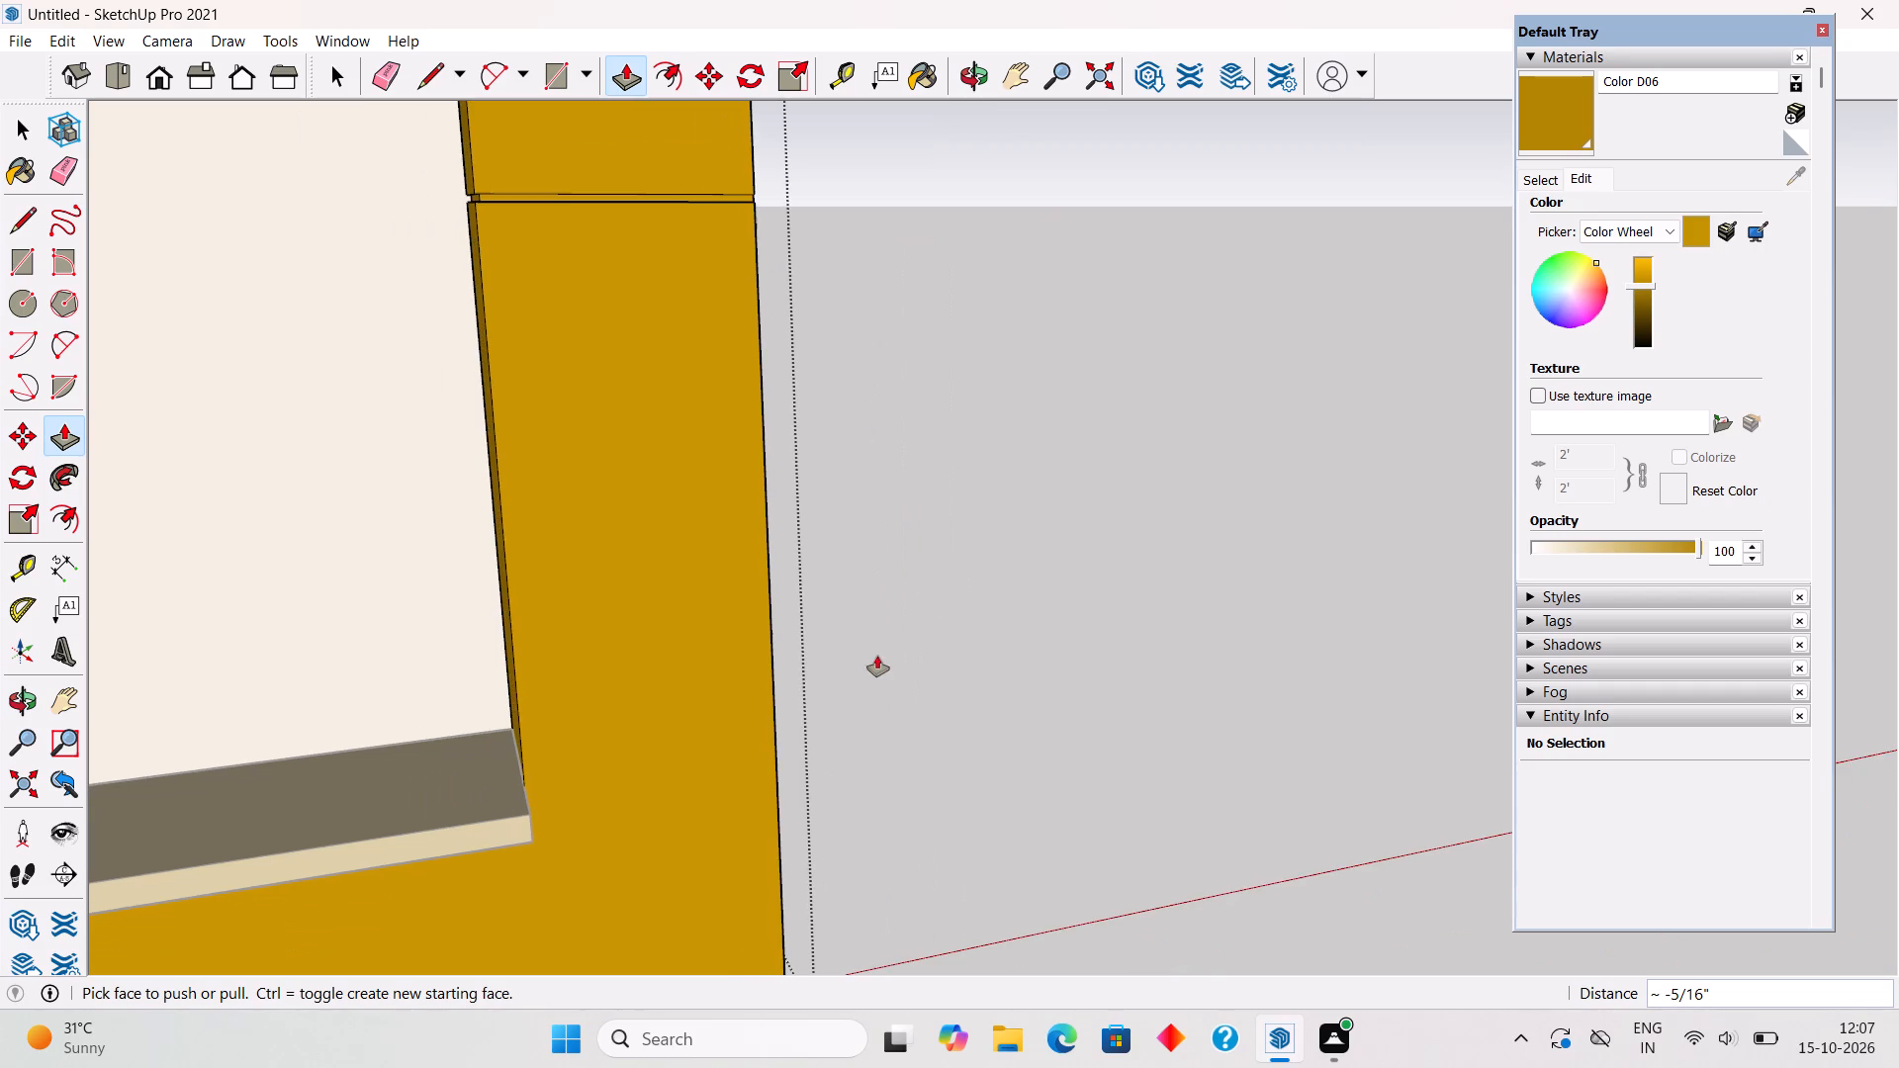
scroll(681, 637, "down", 4)
scroll(846, 193, "up", 3)
middle_click_drag(753, 219, 462, 298)
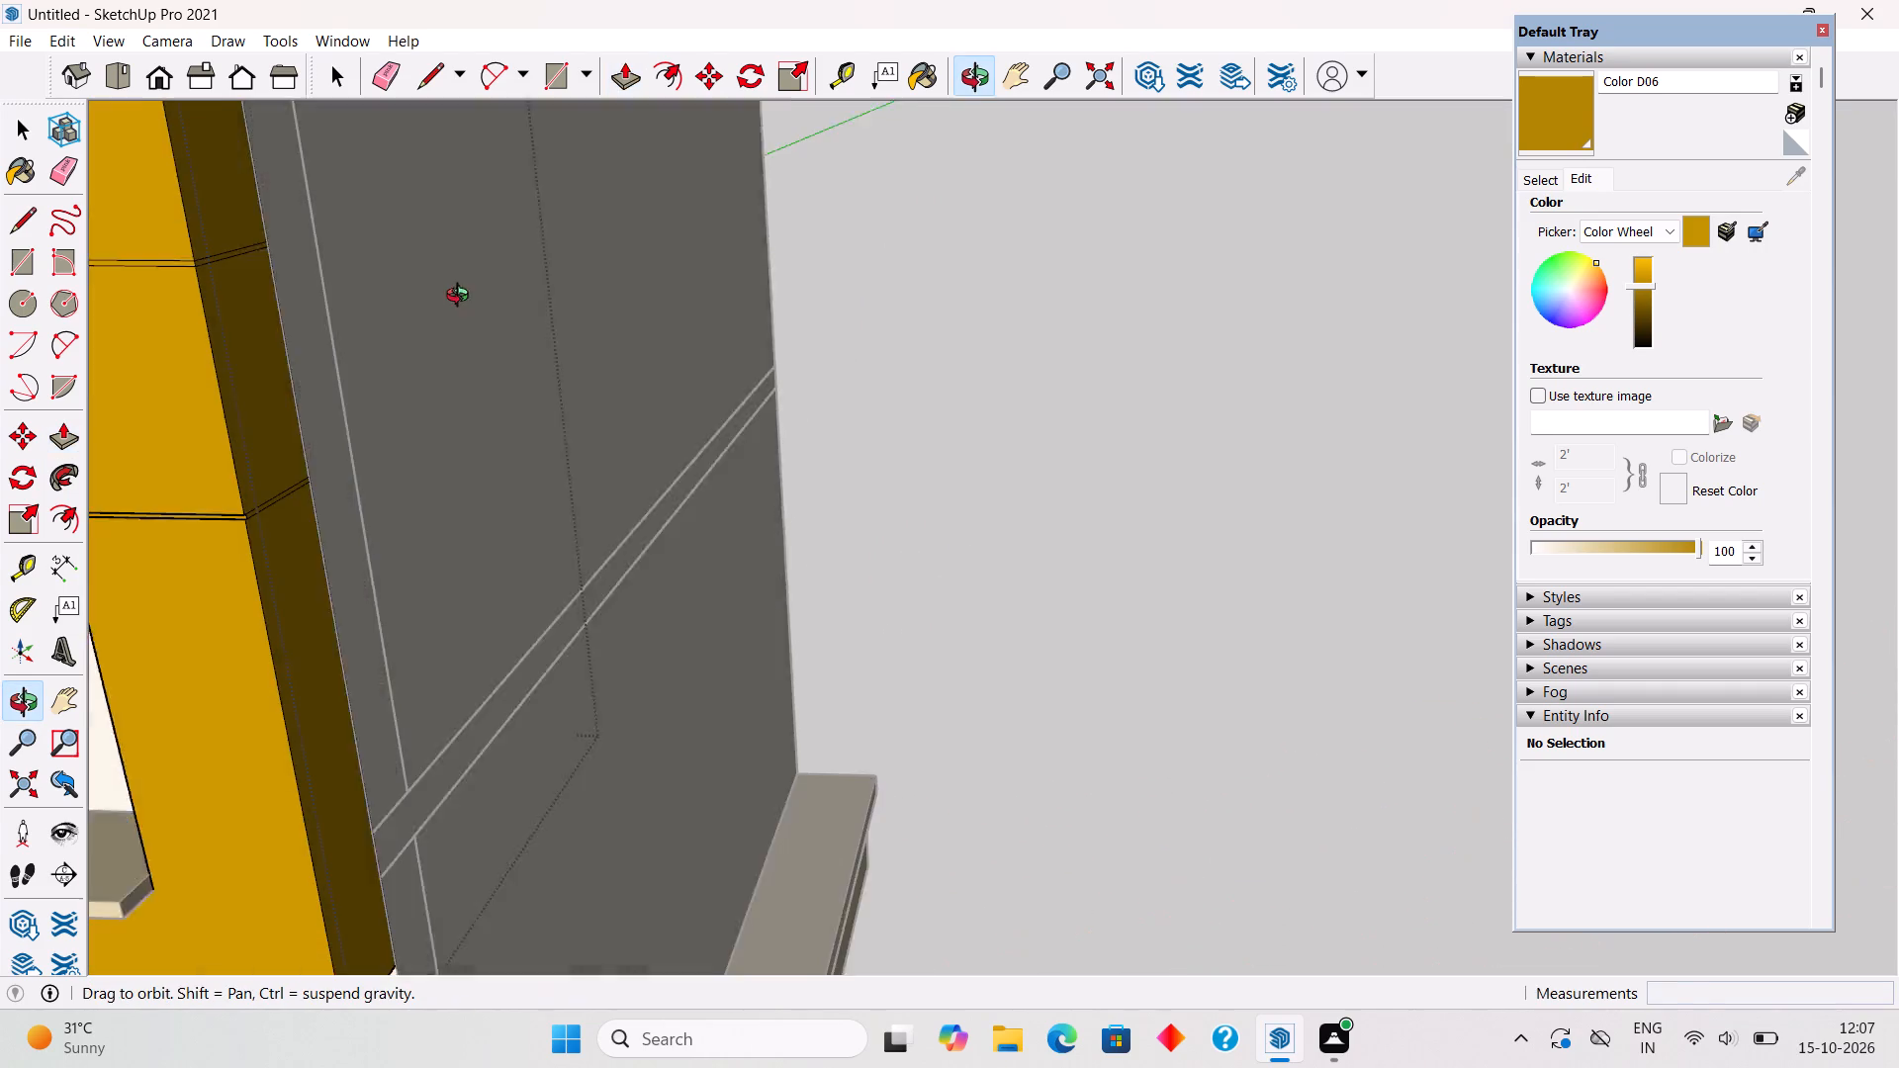
middle_click_drag(462, 298, 461, 299)
scroll(199, 515, "up", 13)
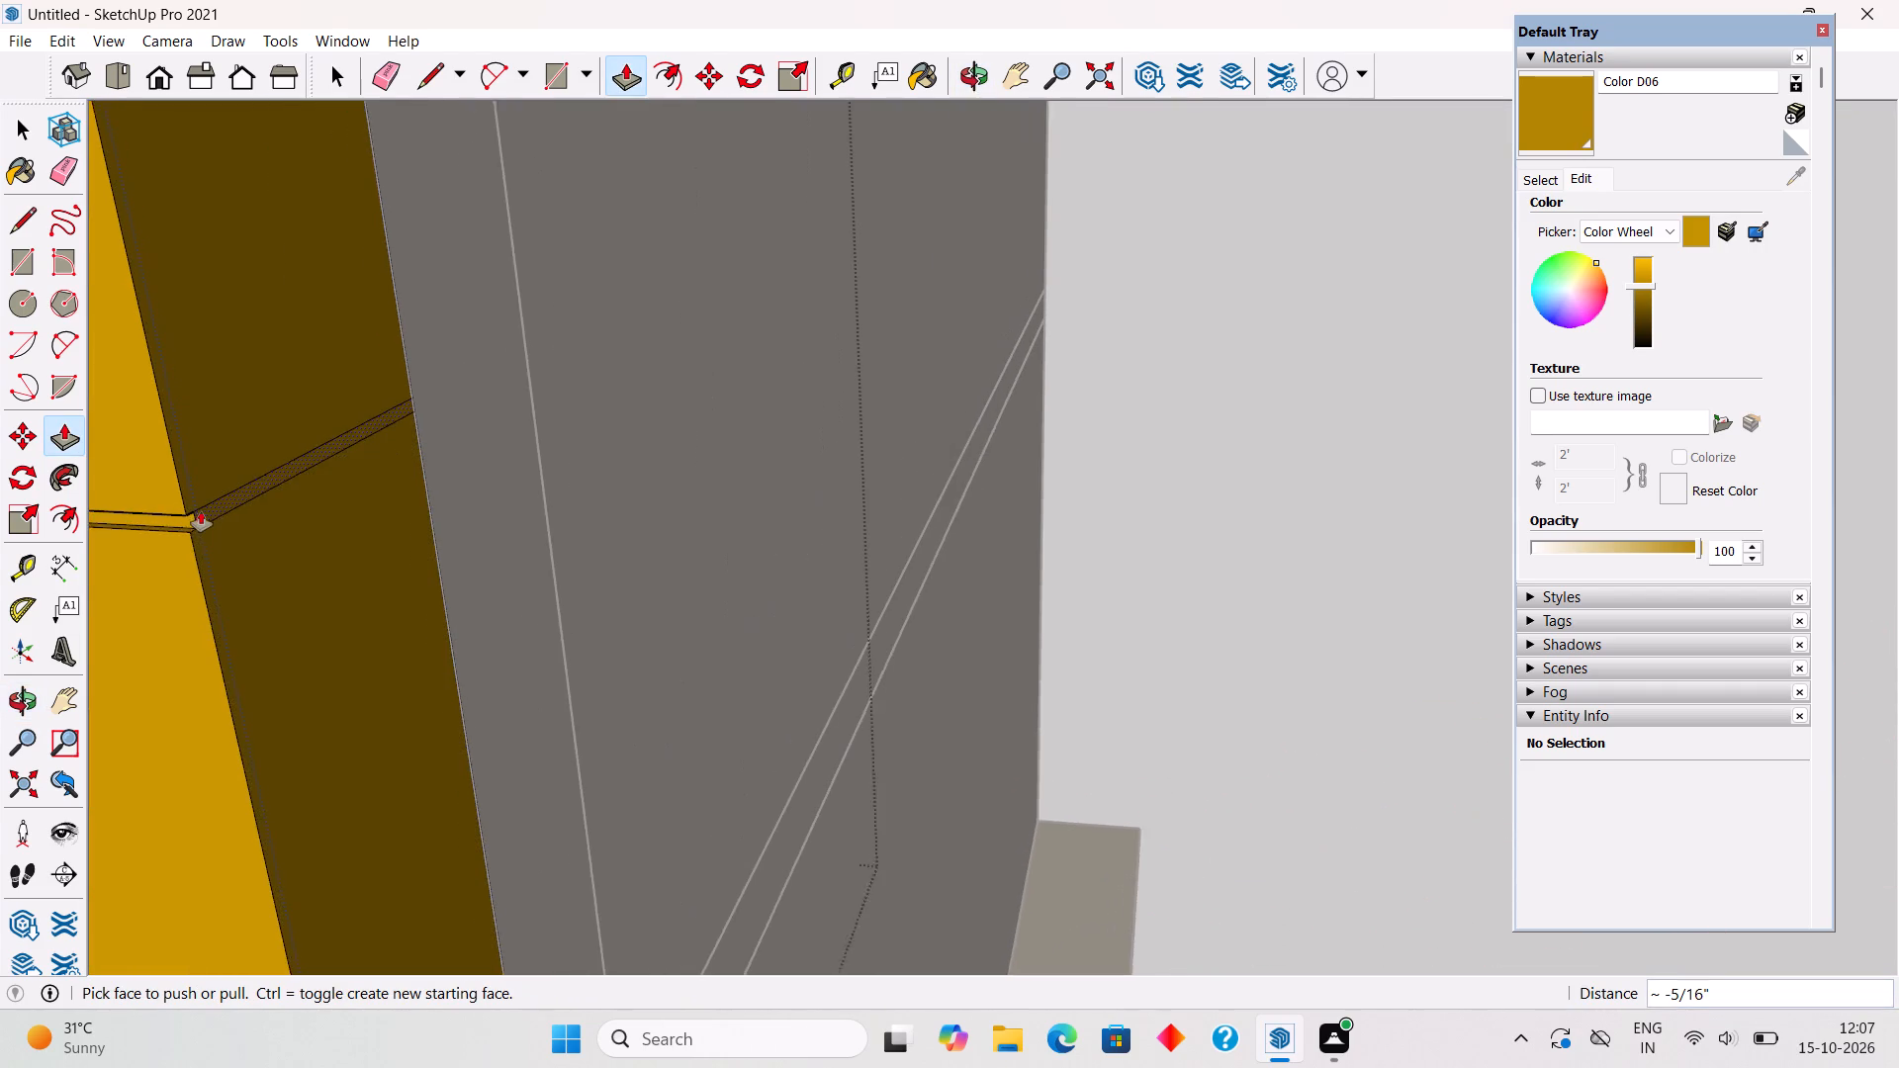
scroll(201, 511, "up", 4)
left_click(211, 523)
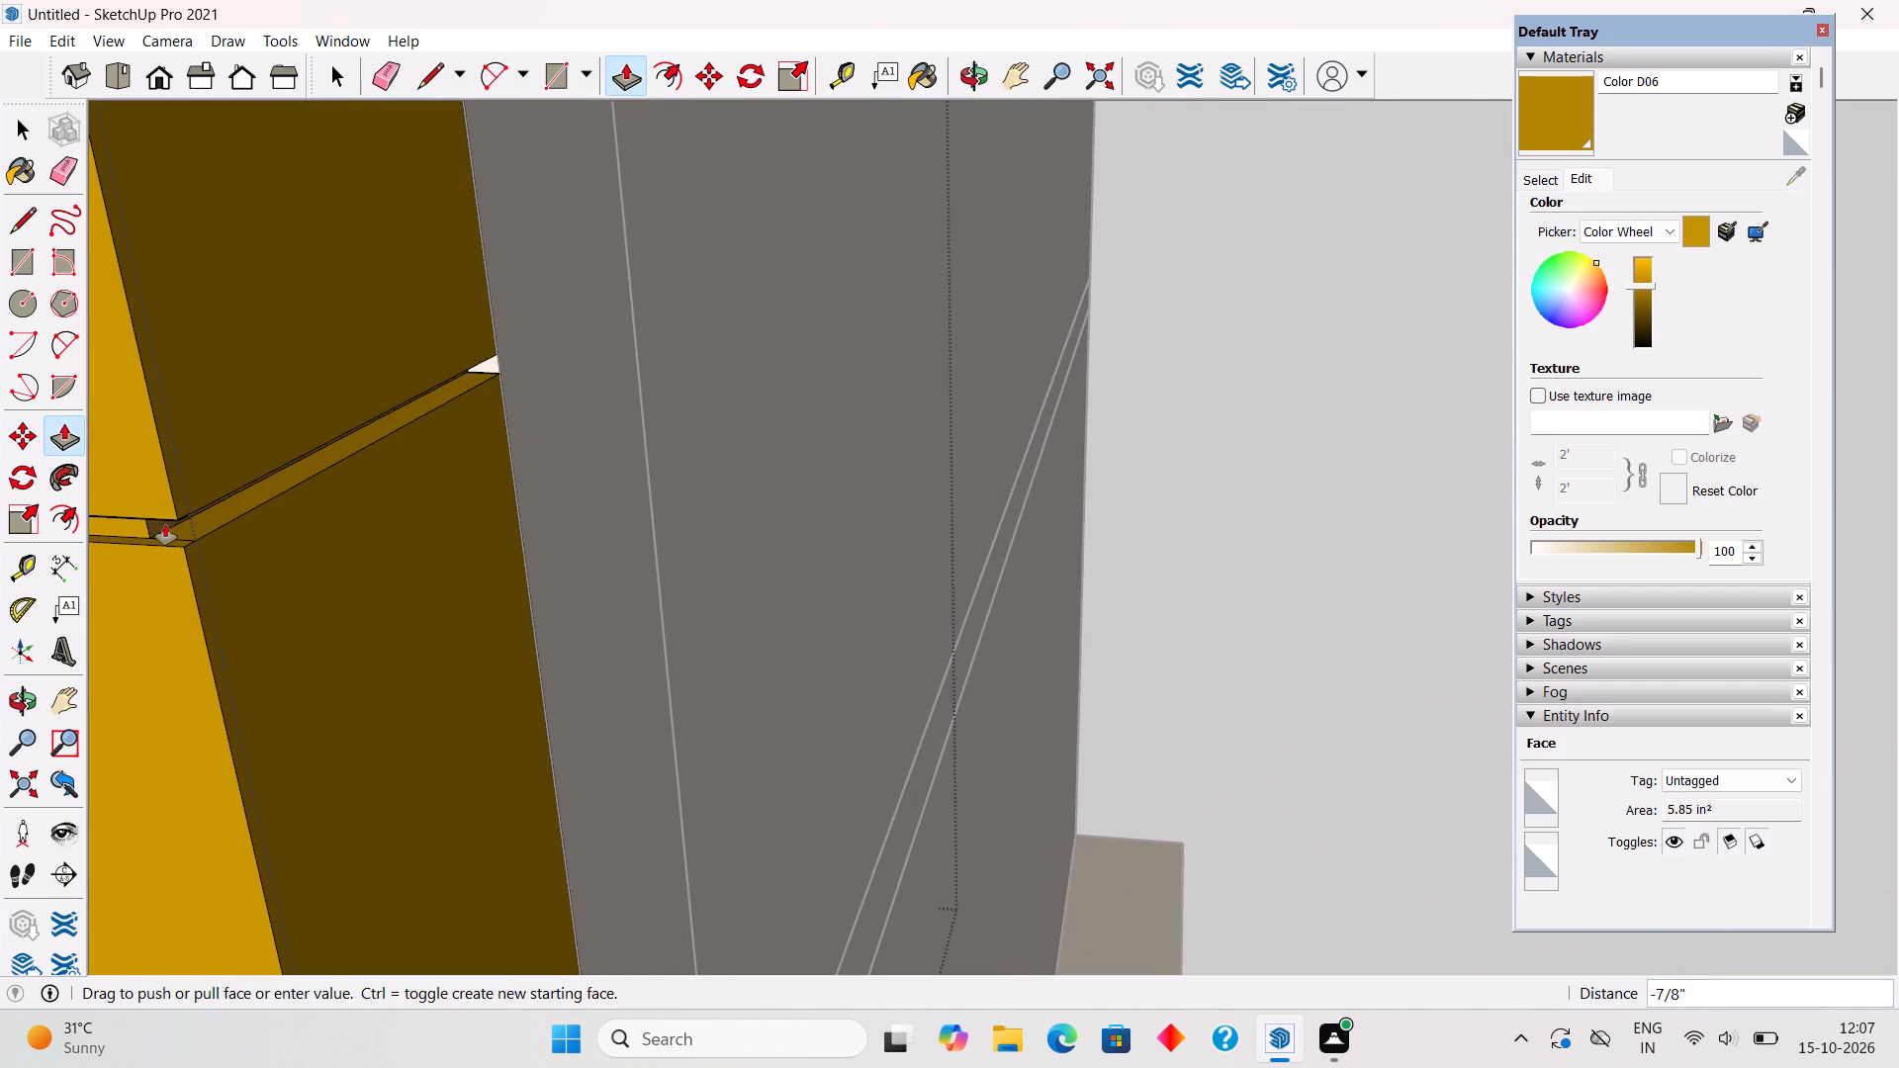
type(".3\"")
key("Return")
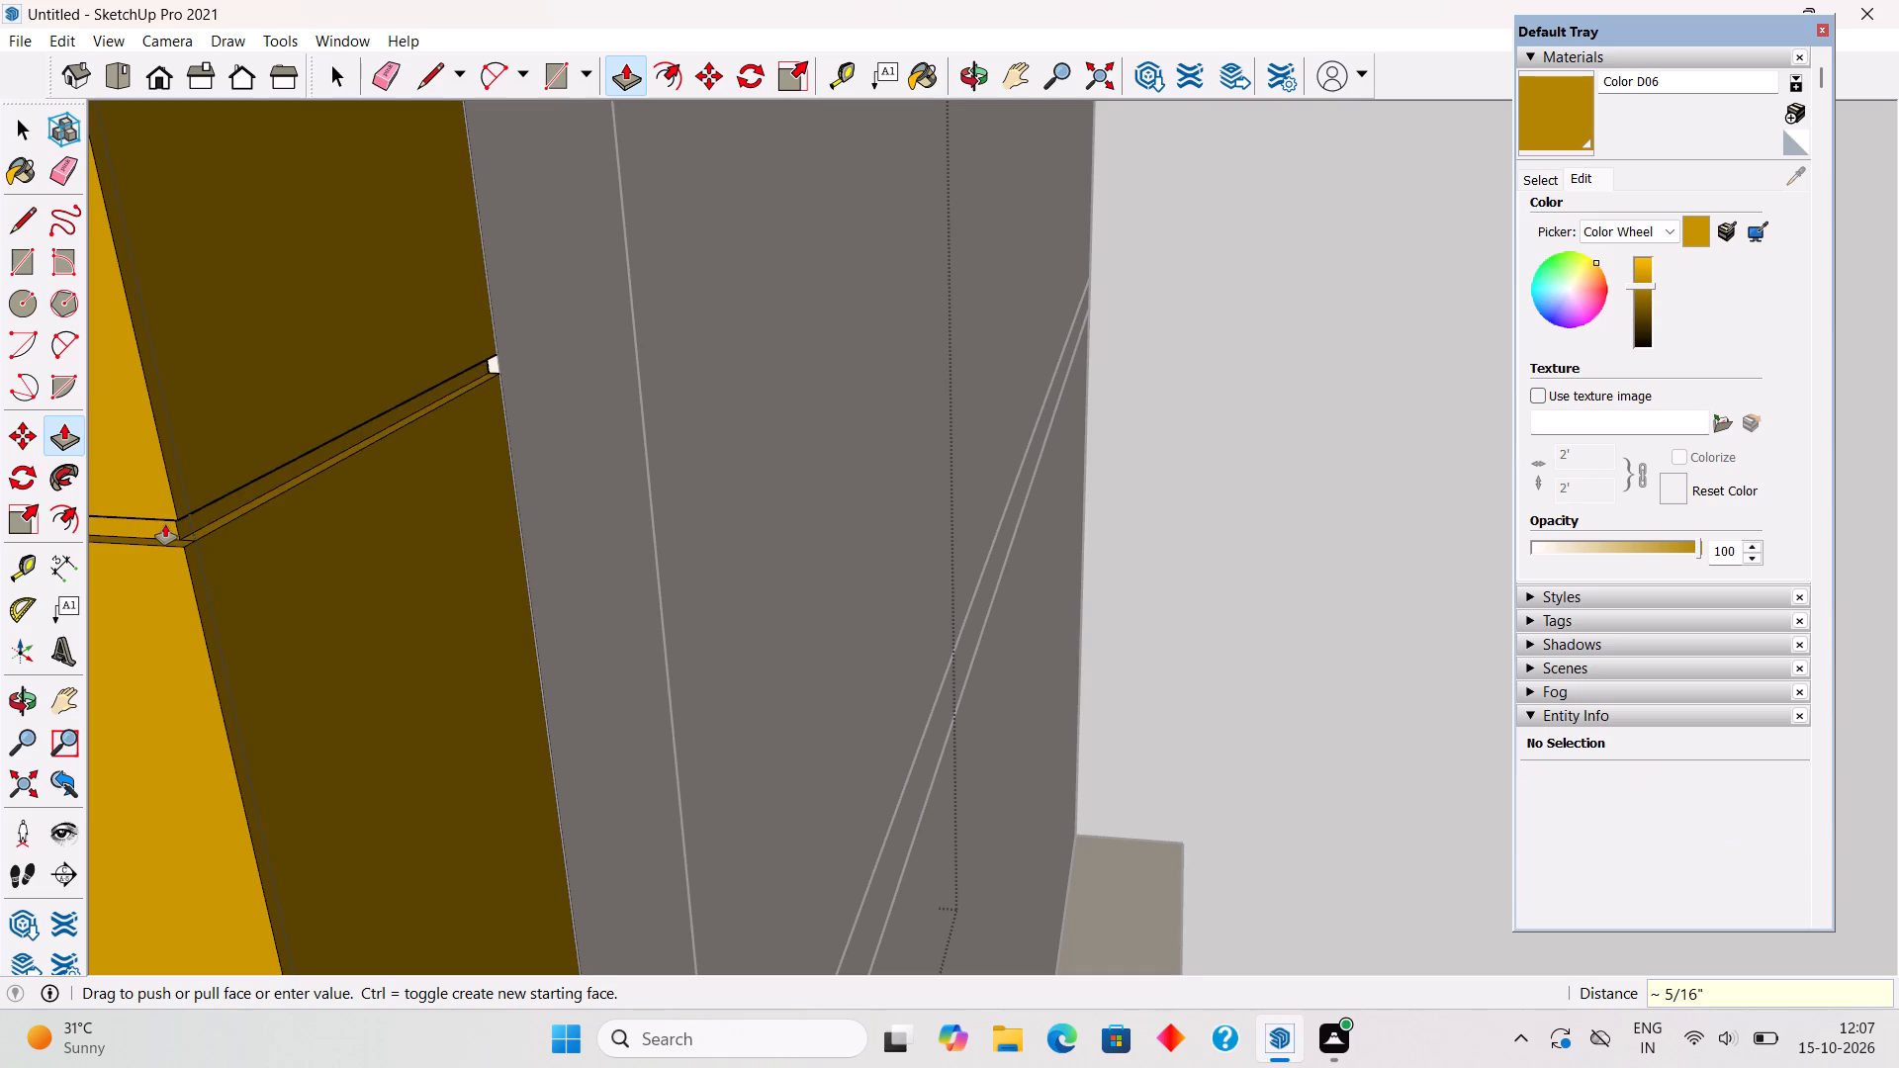
scroll(231, 499, "down", 4)
scroll(353, 579, "down", 20)
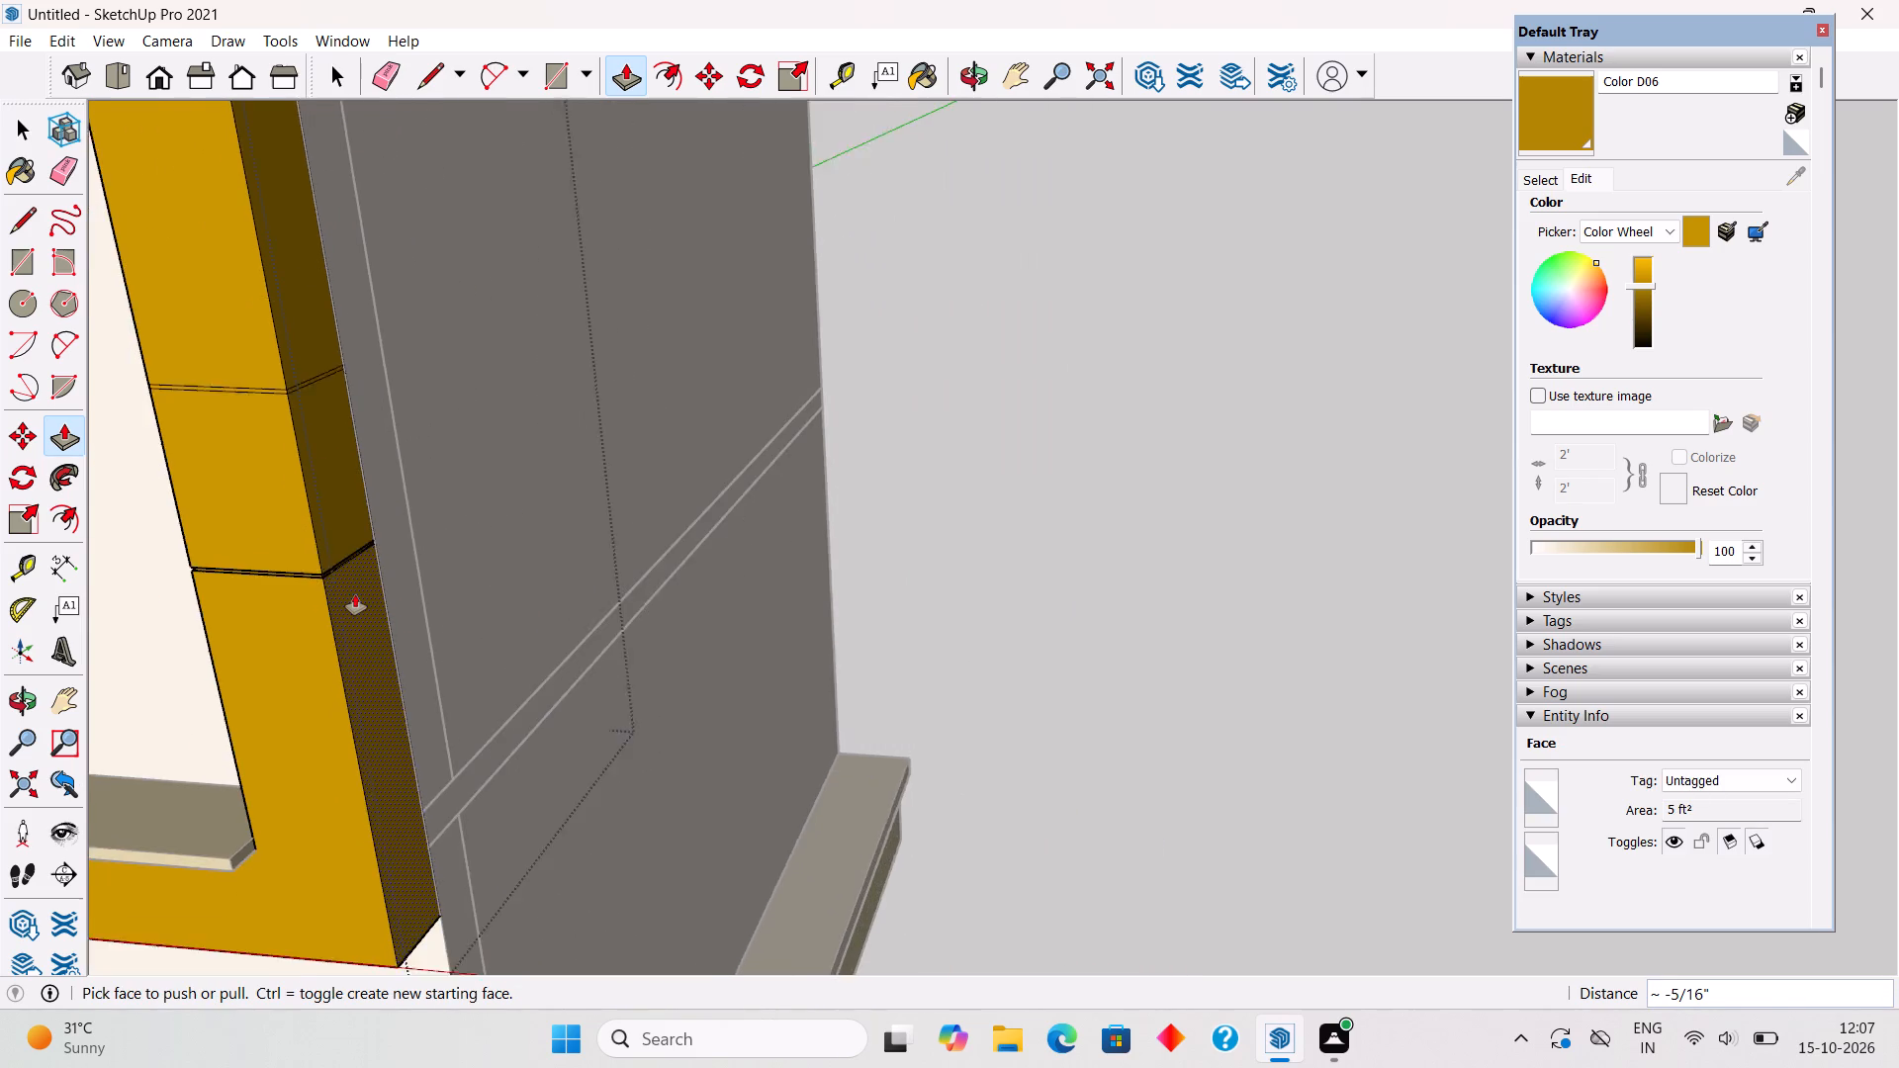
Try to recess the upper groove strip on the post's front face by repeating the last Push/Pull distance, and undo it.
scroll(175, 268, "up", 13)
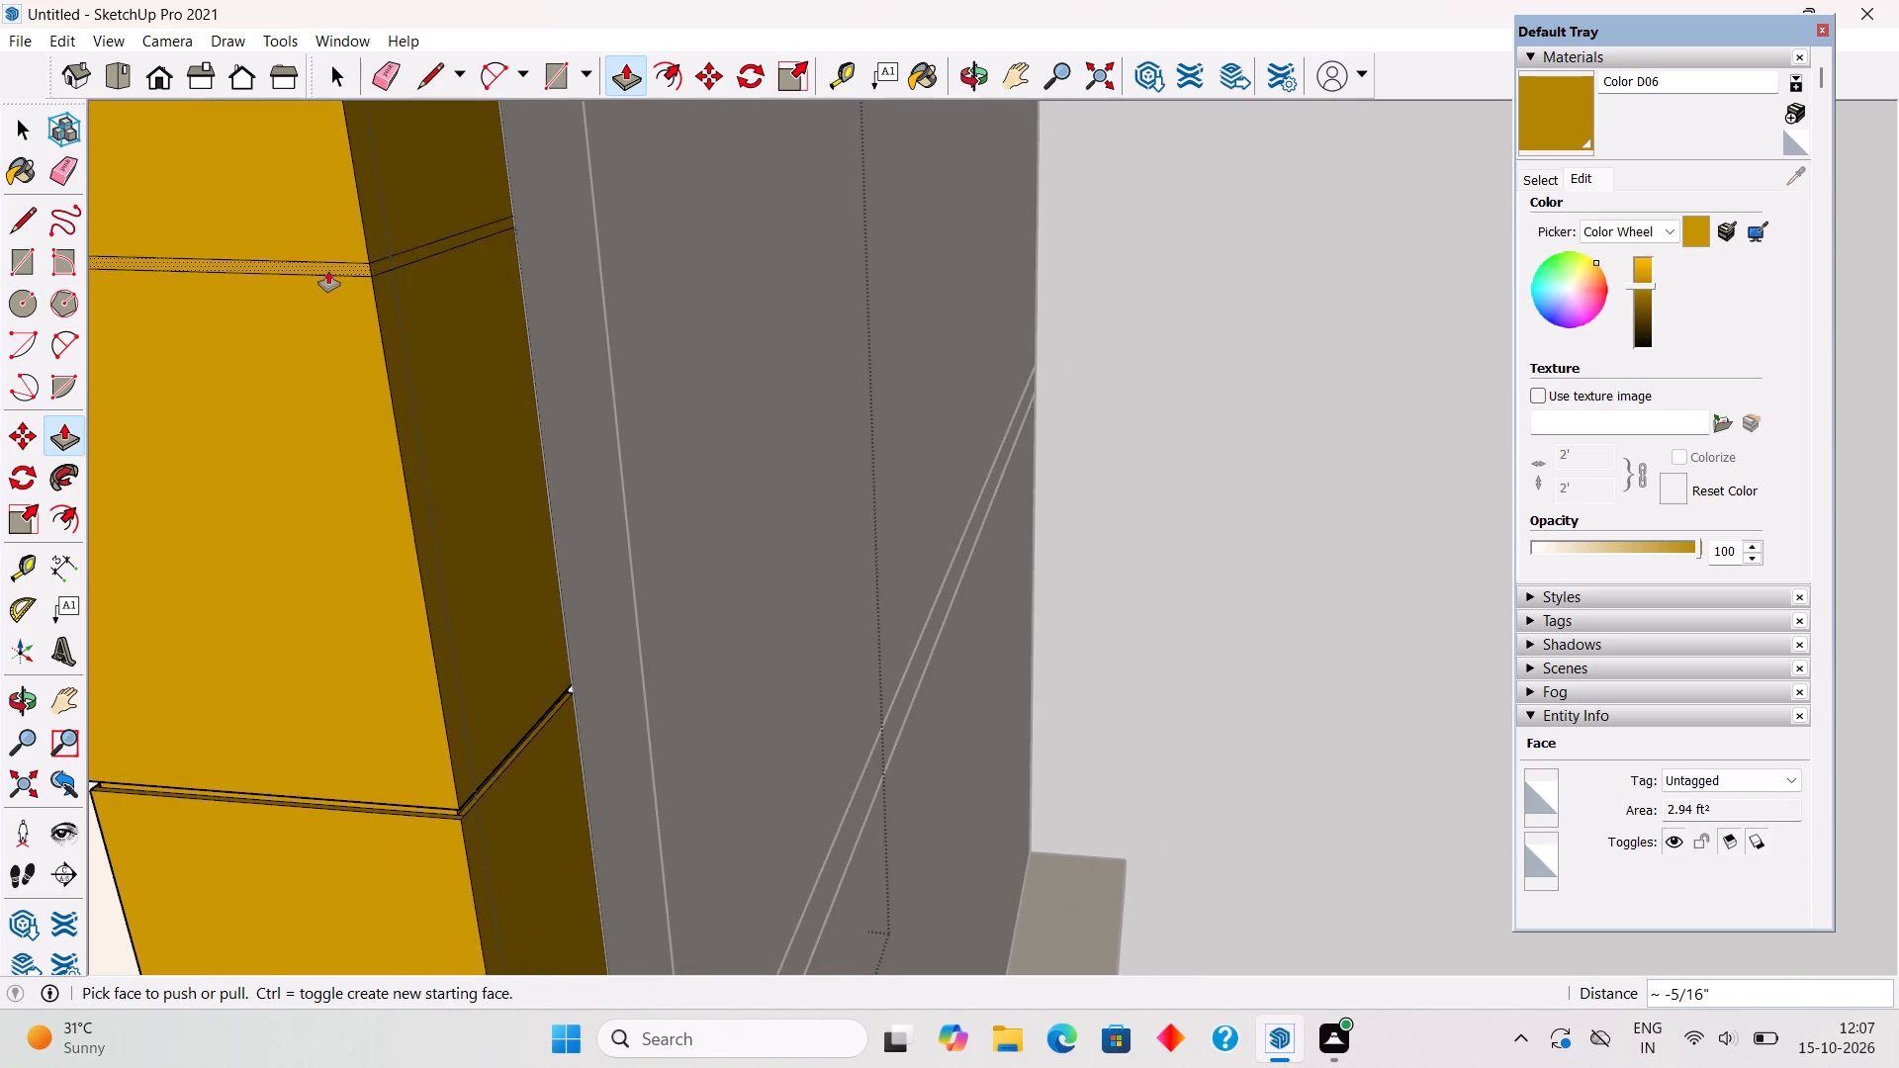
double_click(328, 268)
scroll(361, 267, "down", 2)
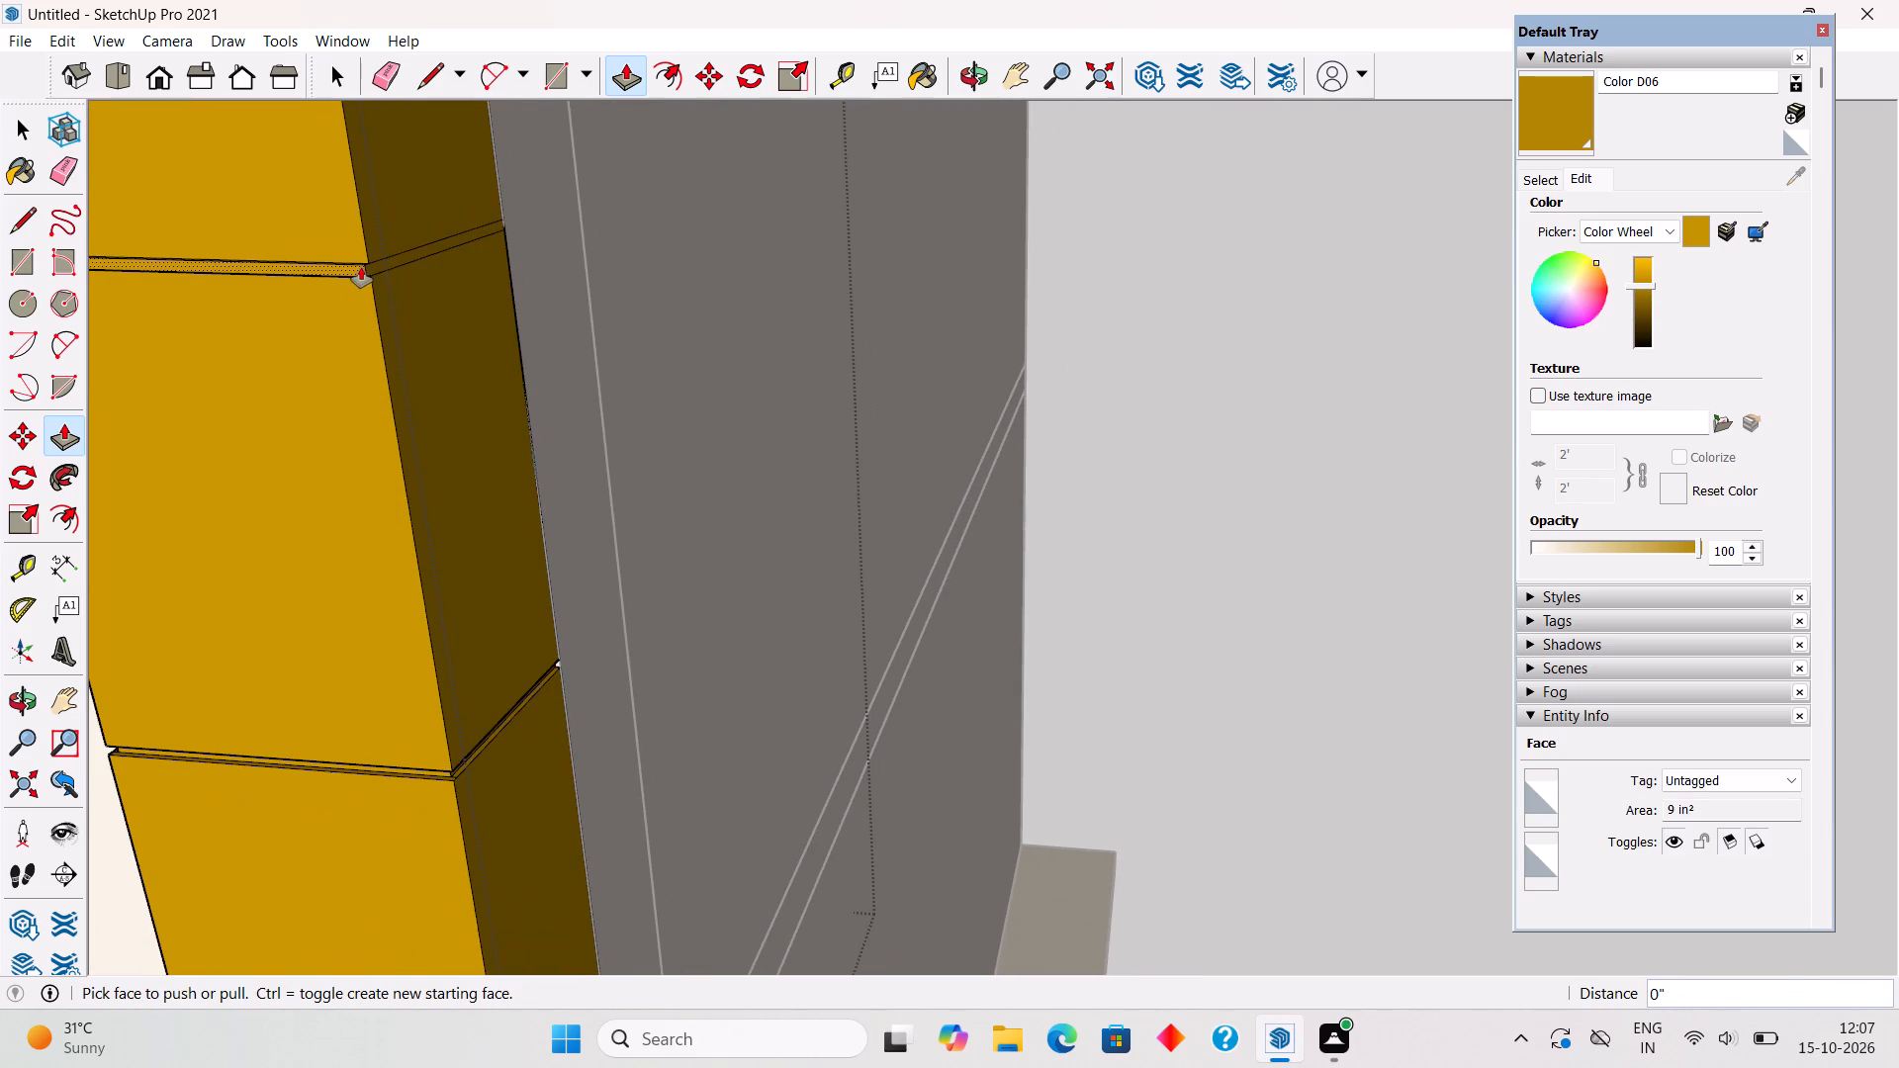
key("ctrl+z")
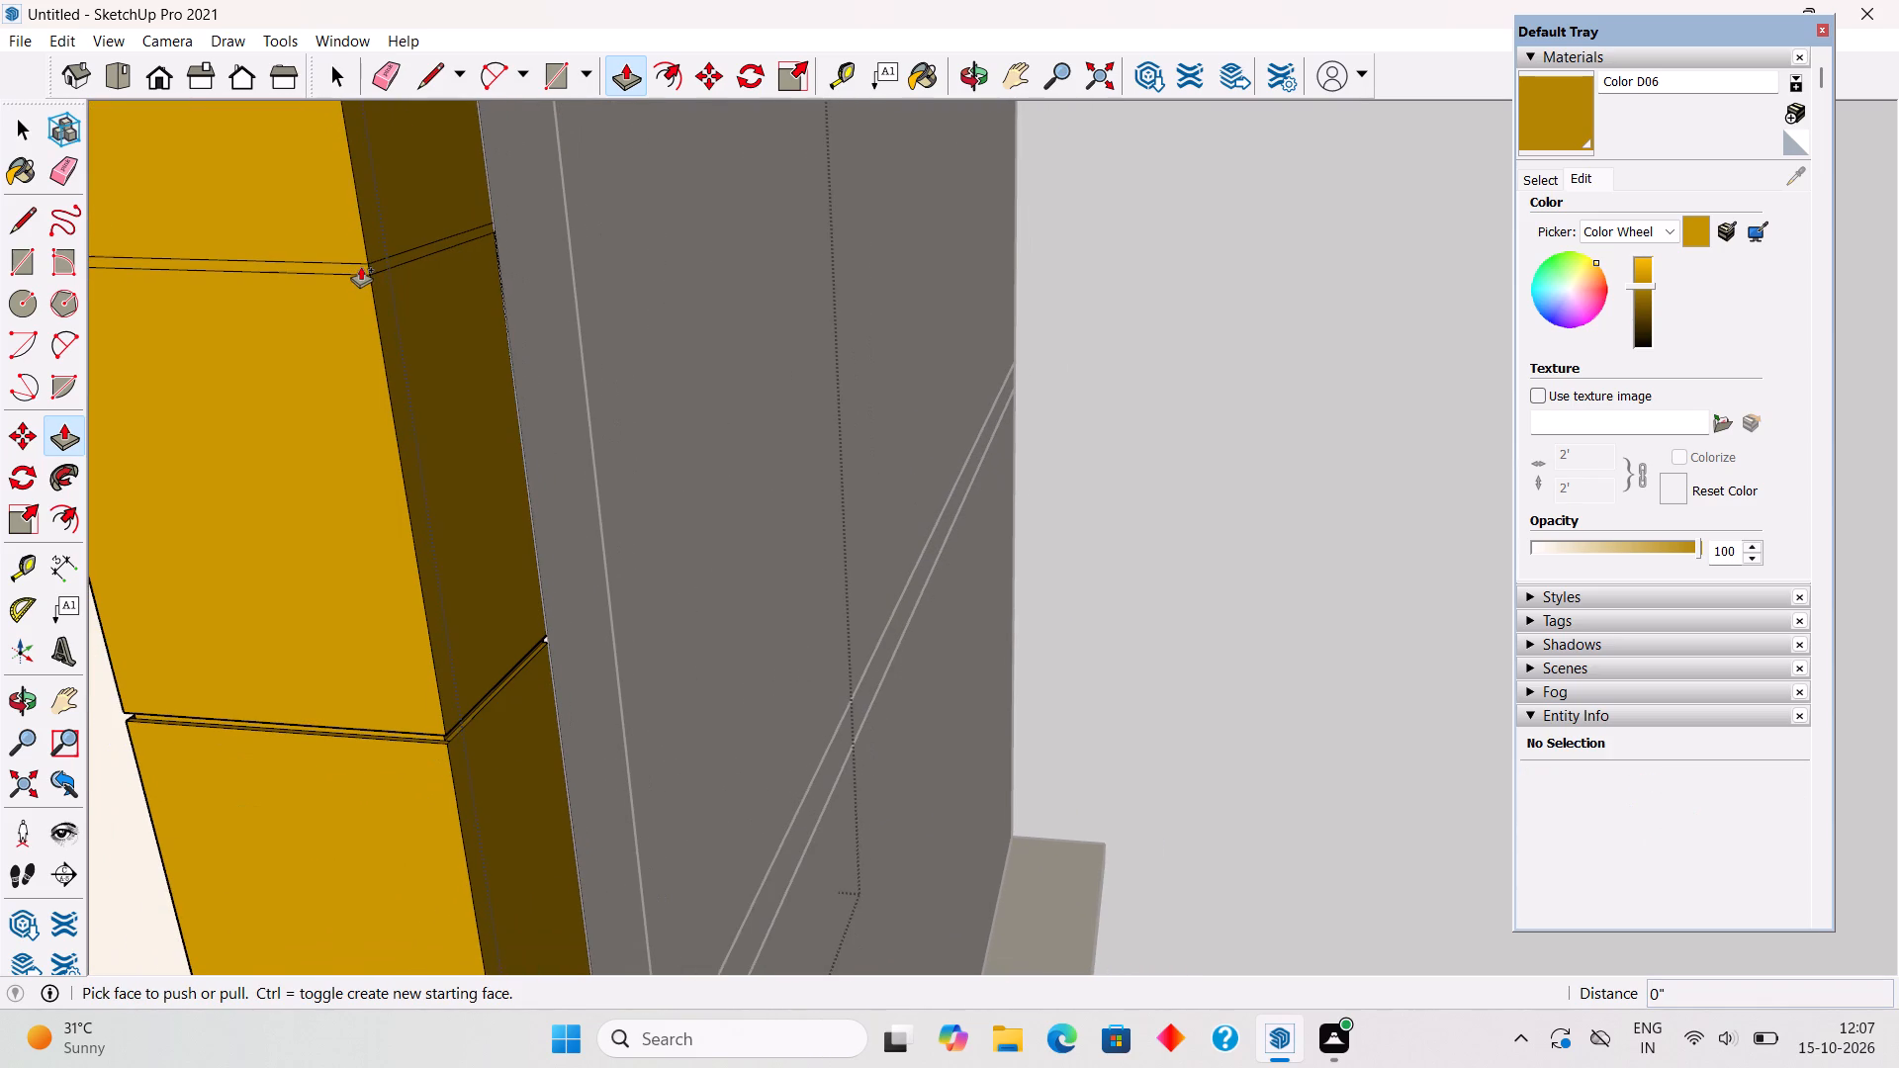
Recess the upper groove strip on the front face of the middle-floor yellow frame's post by 0.3" with Push/Pull.
scroll(368, 282, "down", 6)
scroll(418, 402, "down", 5)
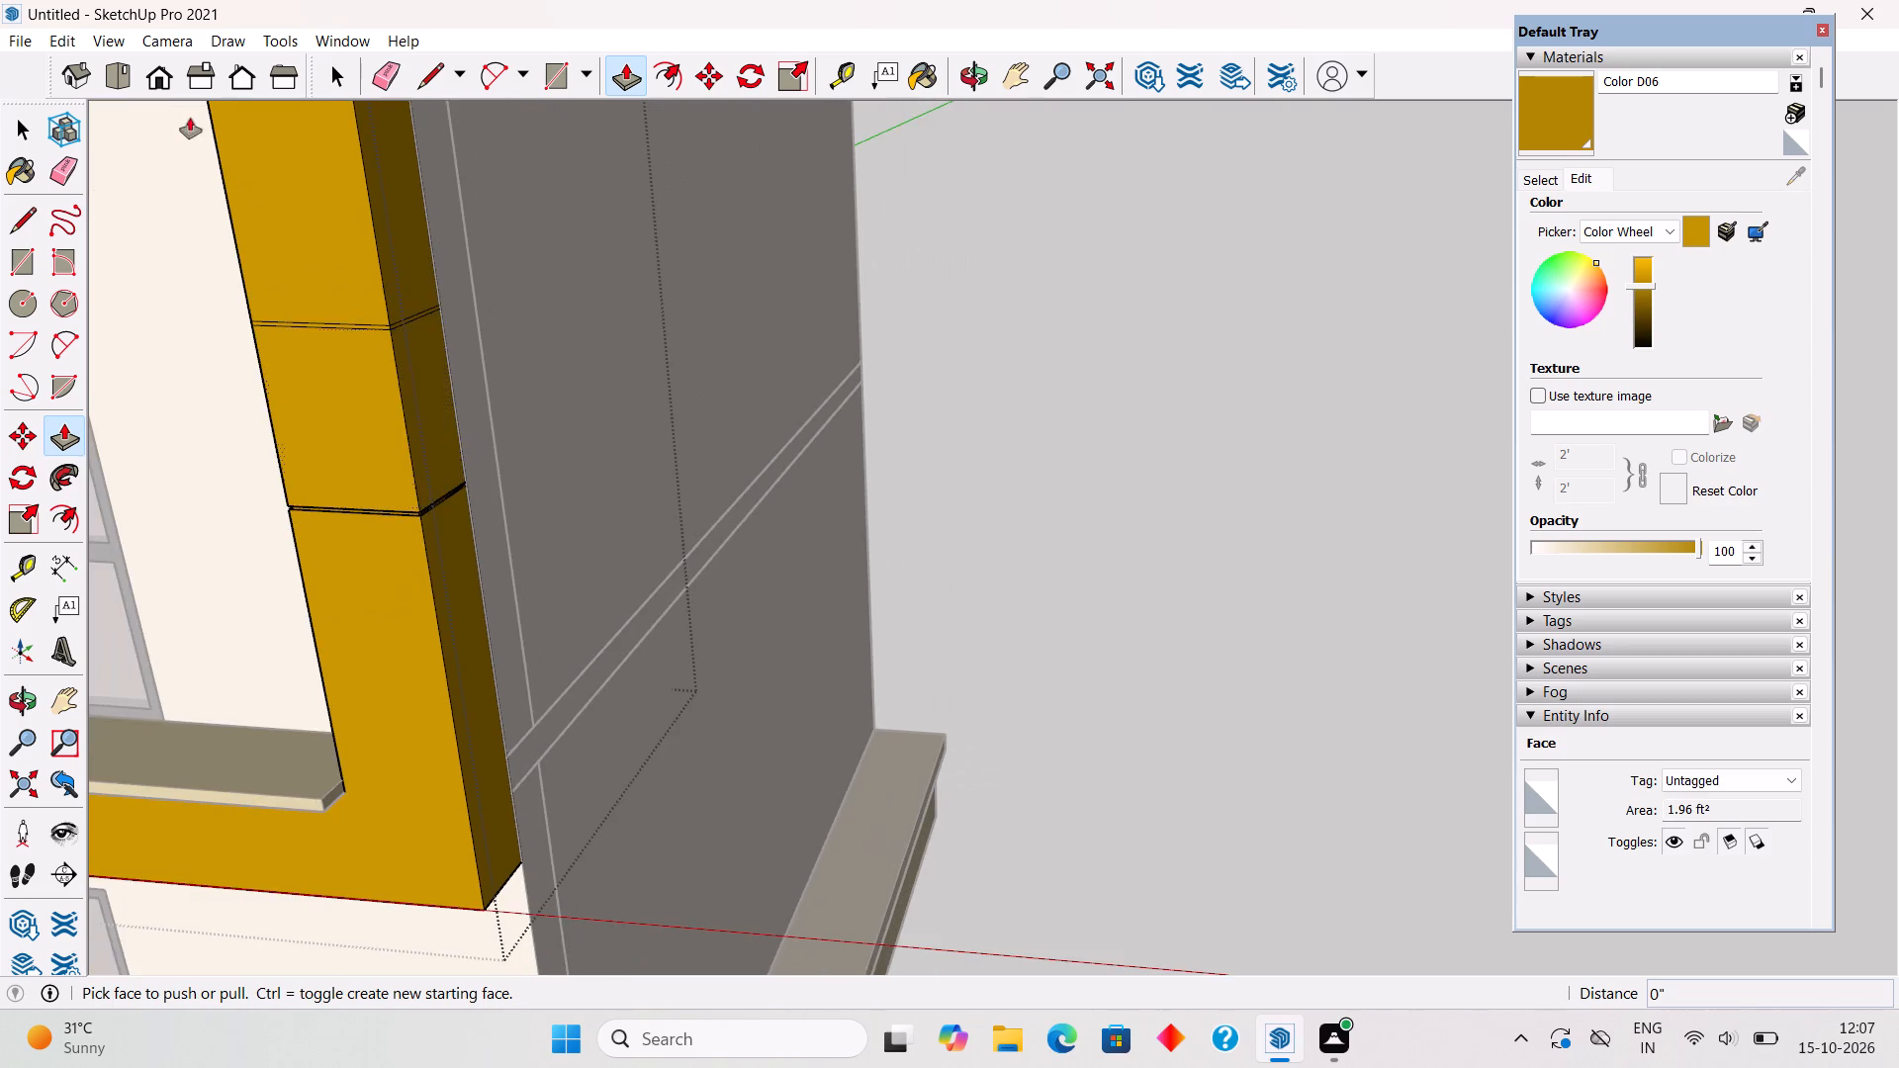
scroll(254, 213, "up", 17)
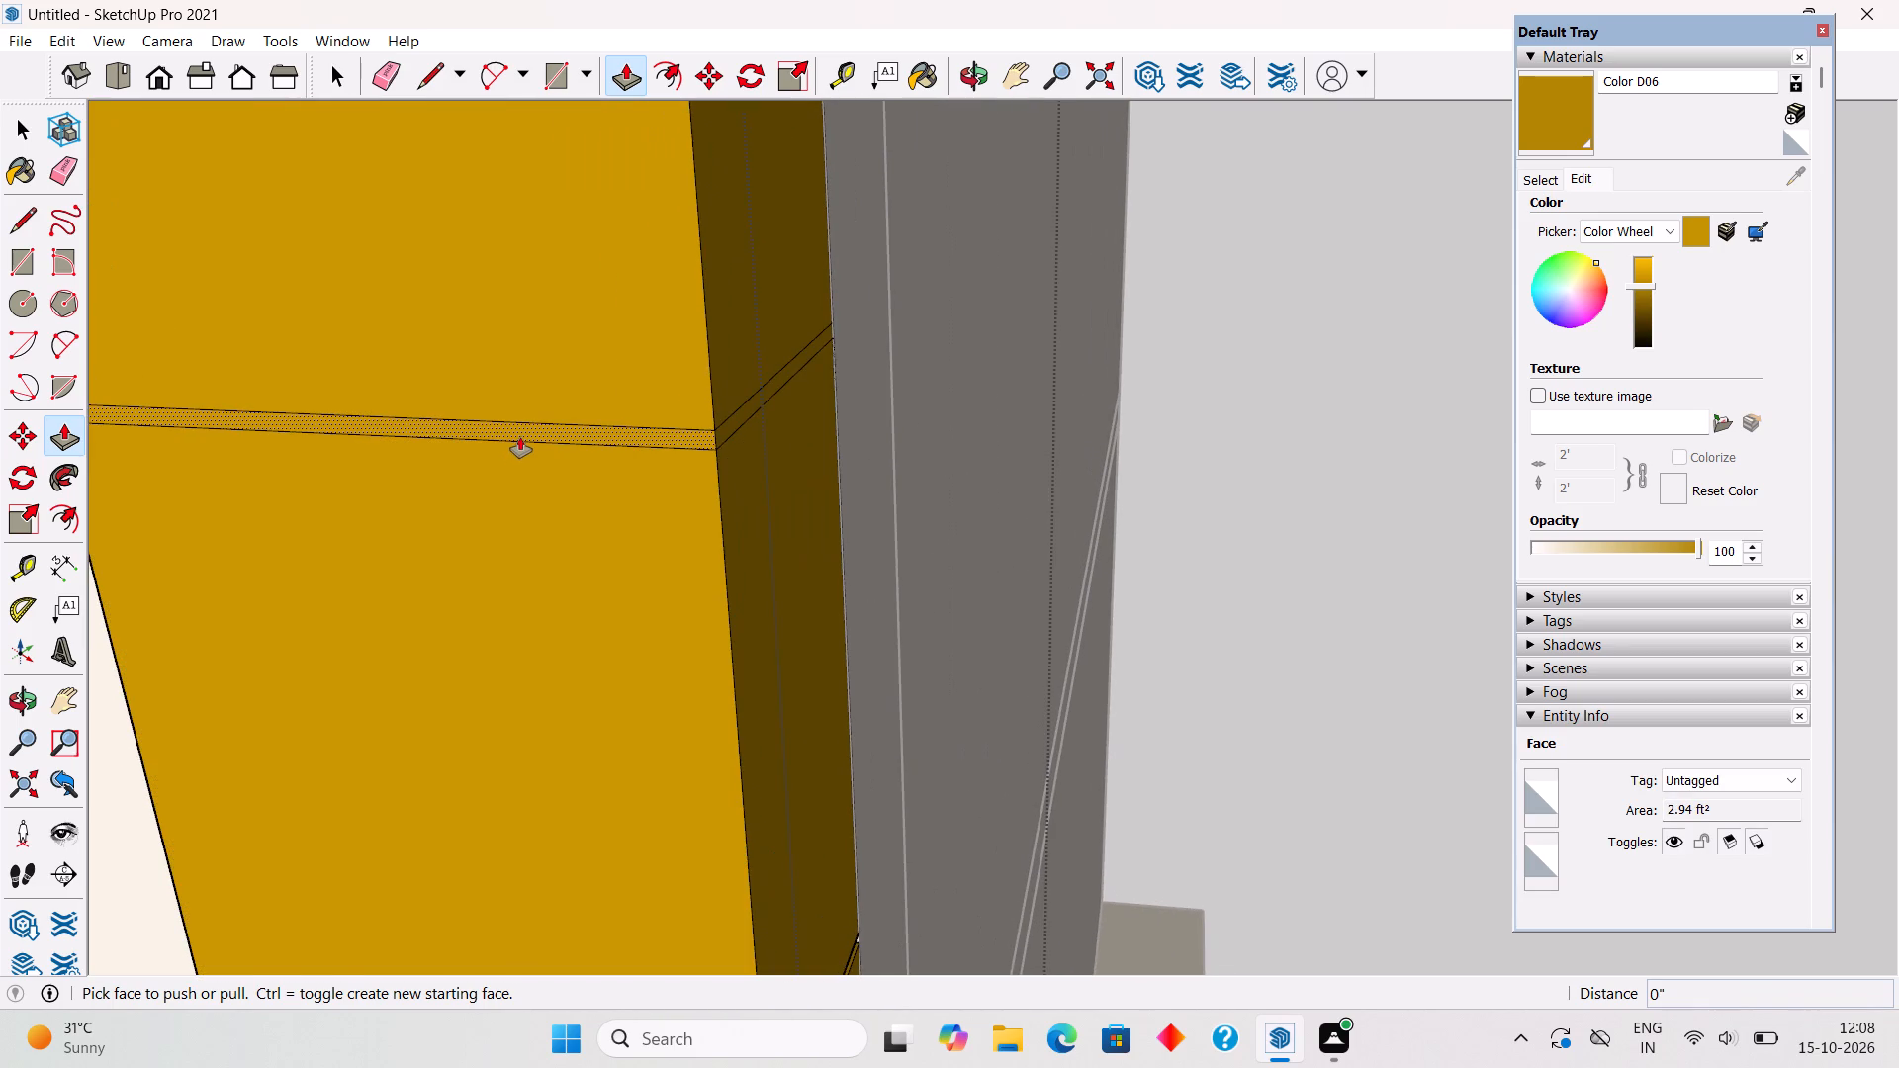
left_click(521, 437)
type(".3\"")
key("Return")
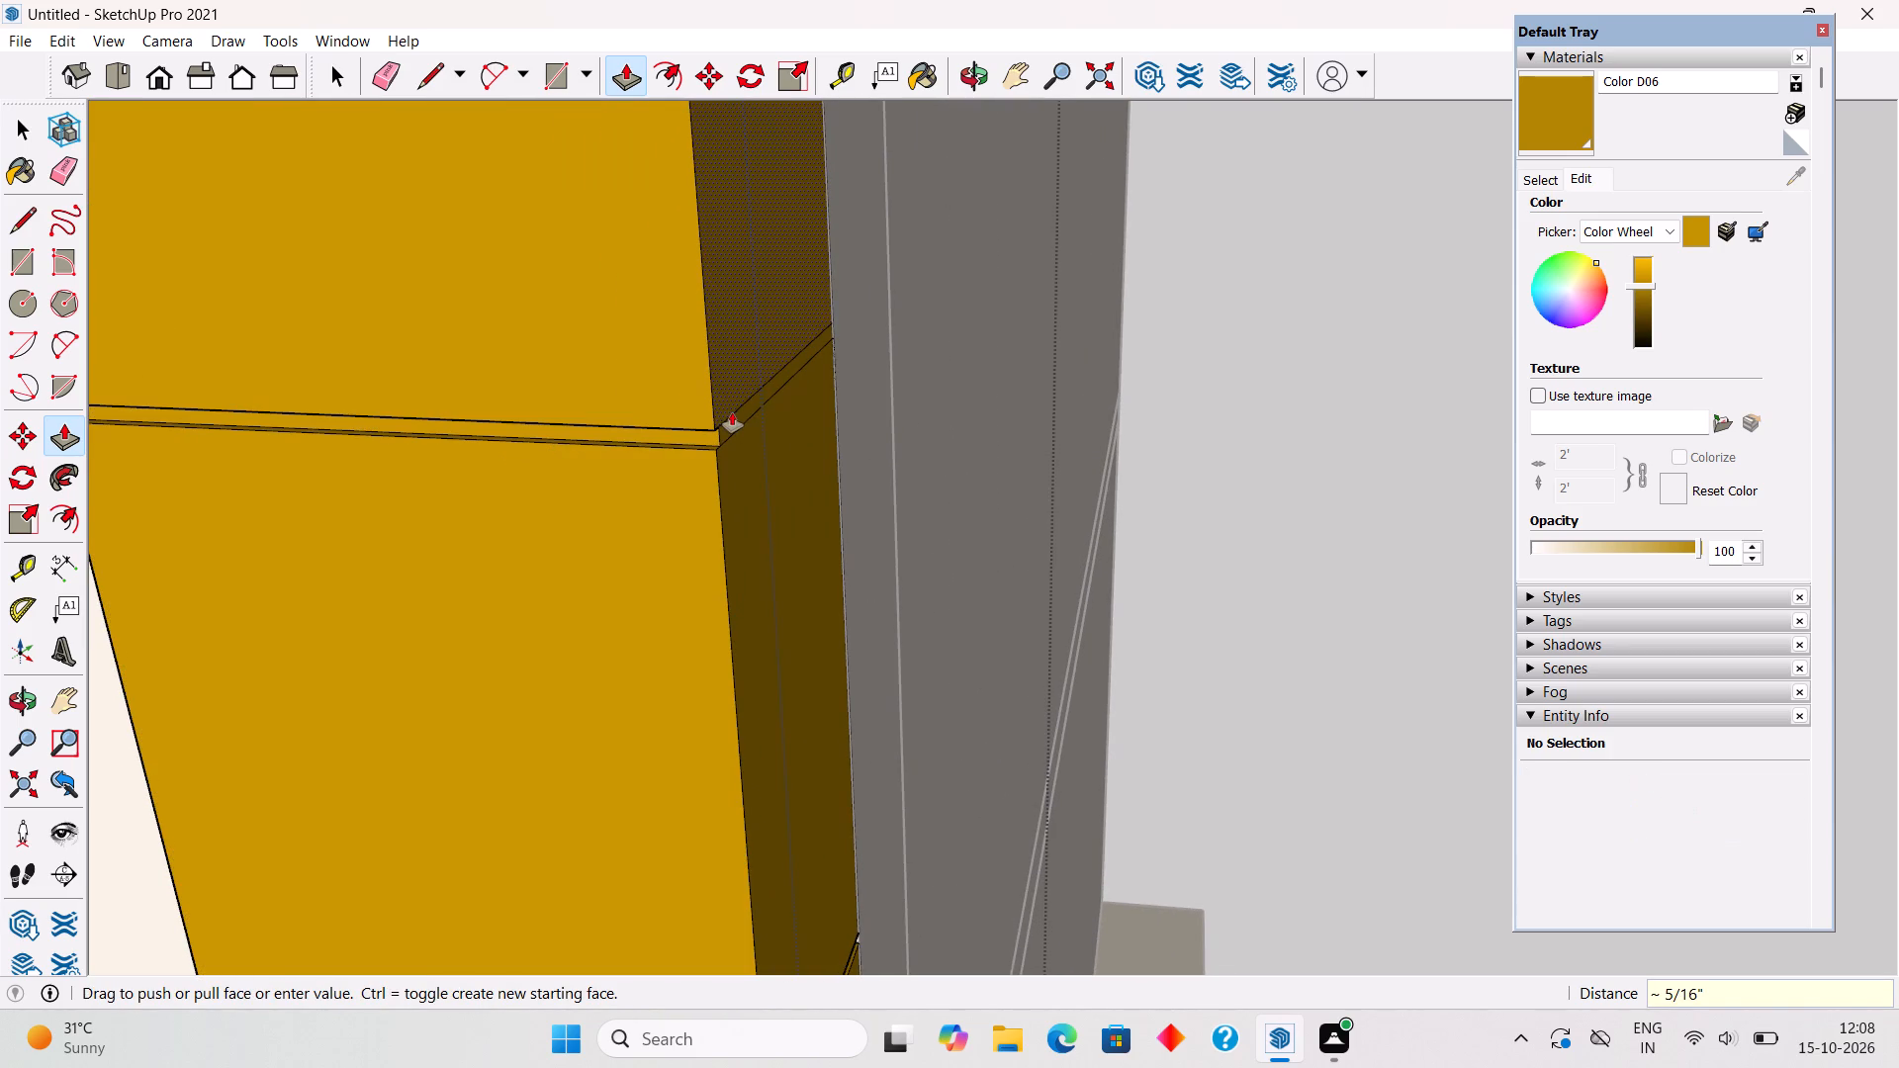
Recess the upper groove strip on the post's outer side face by 0.3" to carry the groove around the corner.
left_click(731, 423)
type(".3\"")
key("Return")
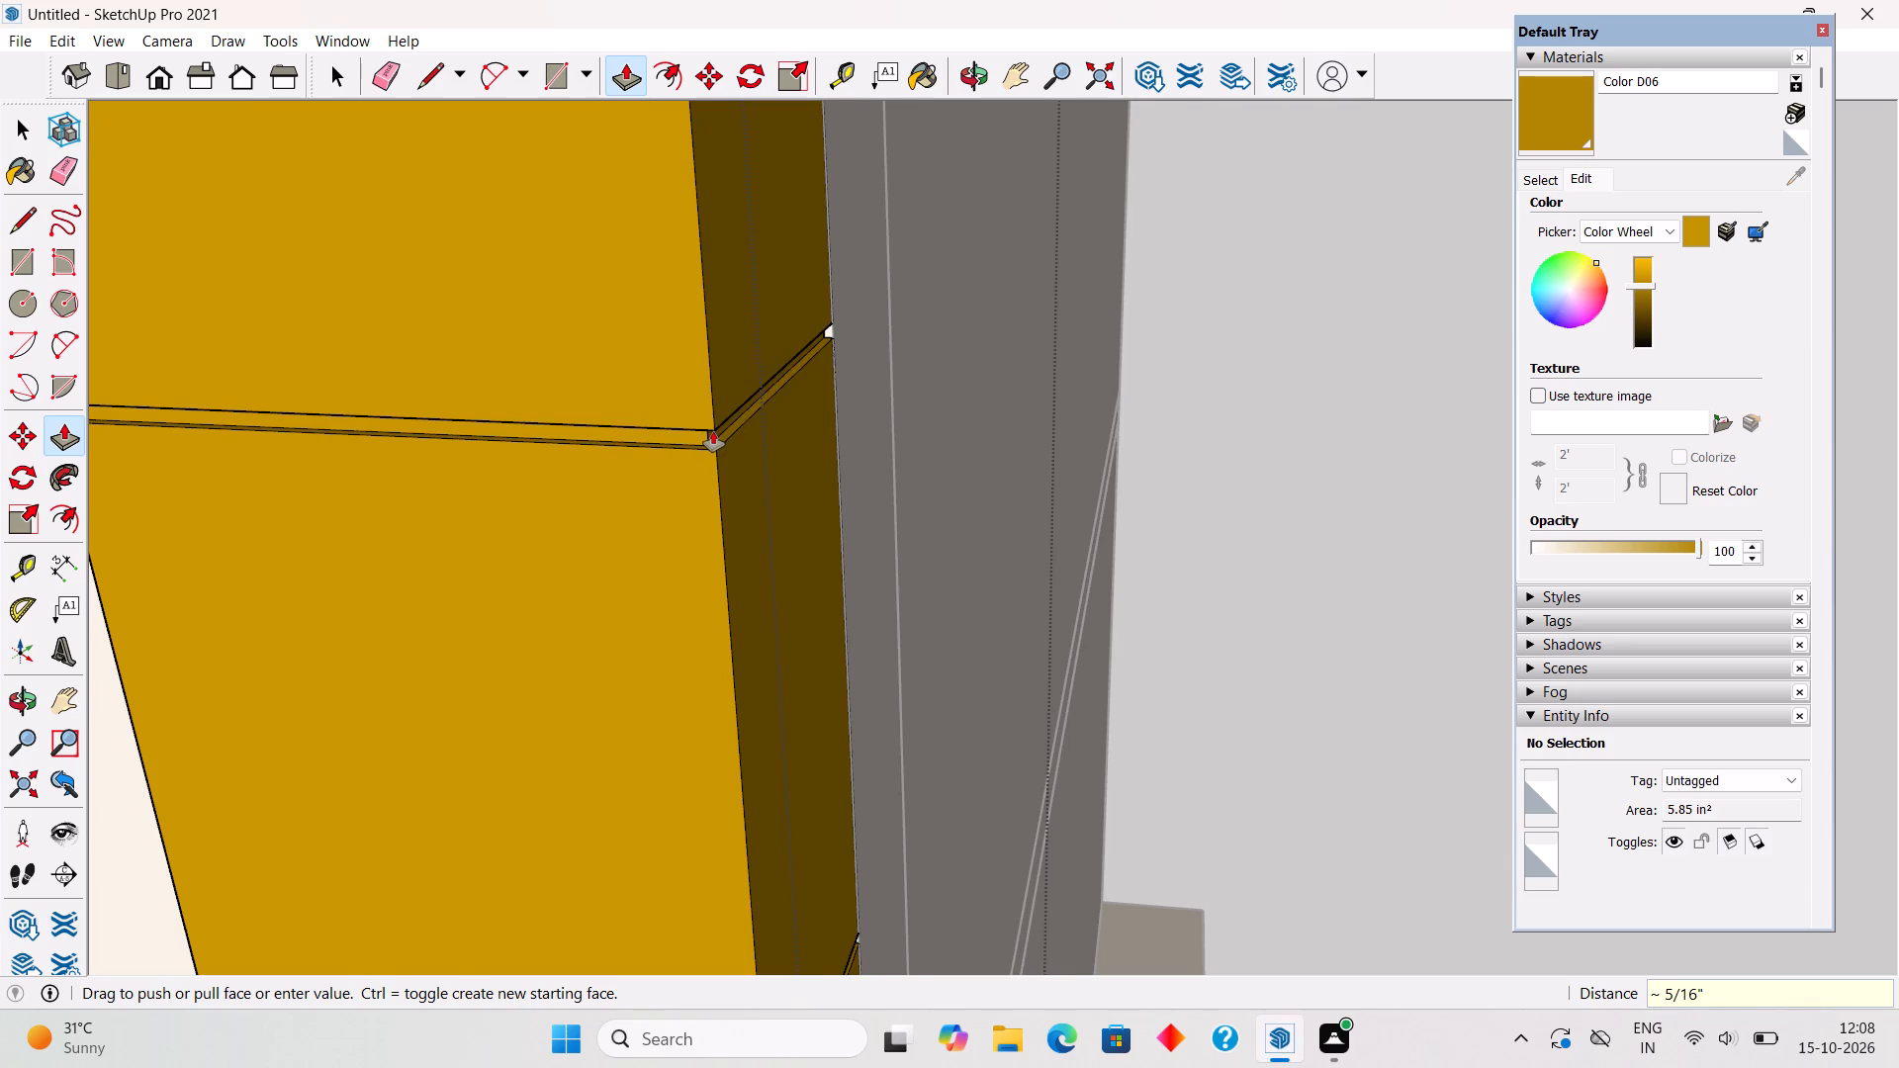
Recess the upper groove strip on the post's inner side face by 0.3" and leave the frame group.
scroll(713, 431, "down", 7)
middle_click_drag(474, 434, 1084, 374)
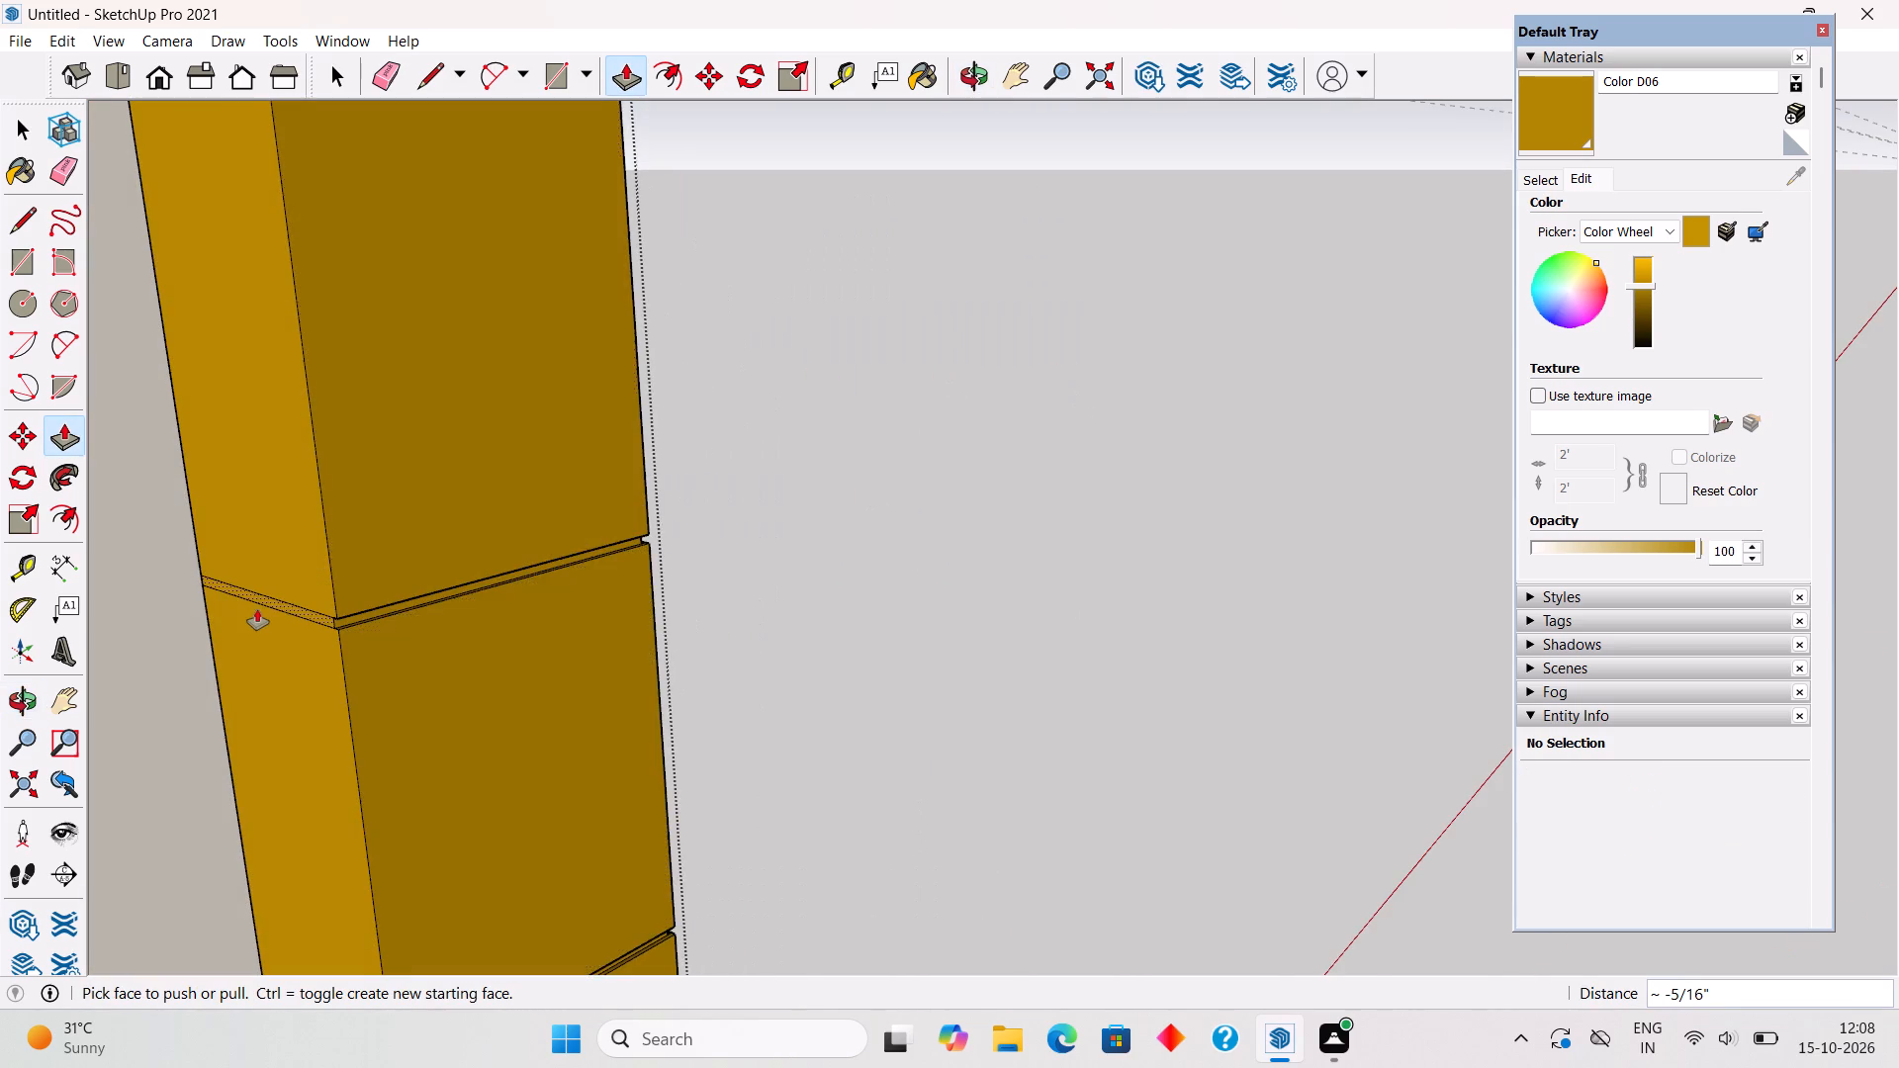
scroll(257, 608, "up", 10)
left_click(297, 592)
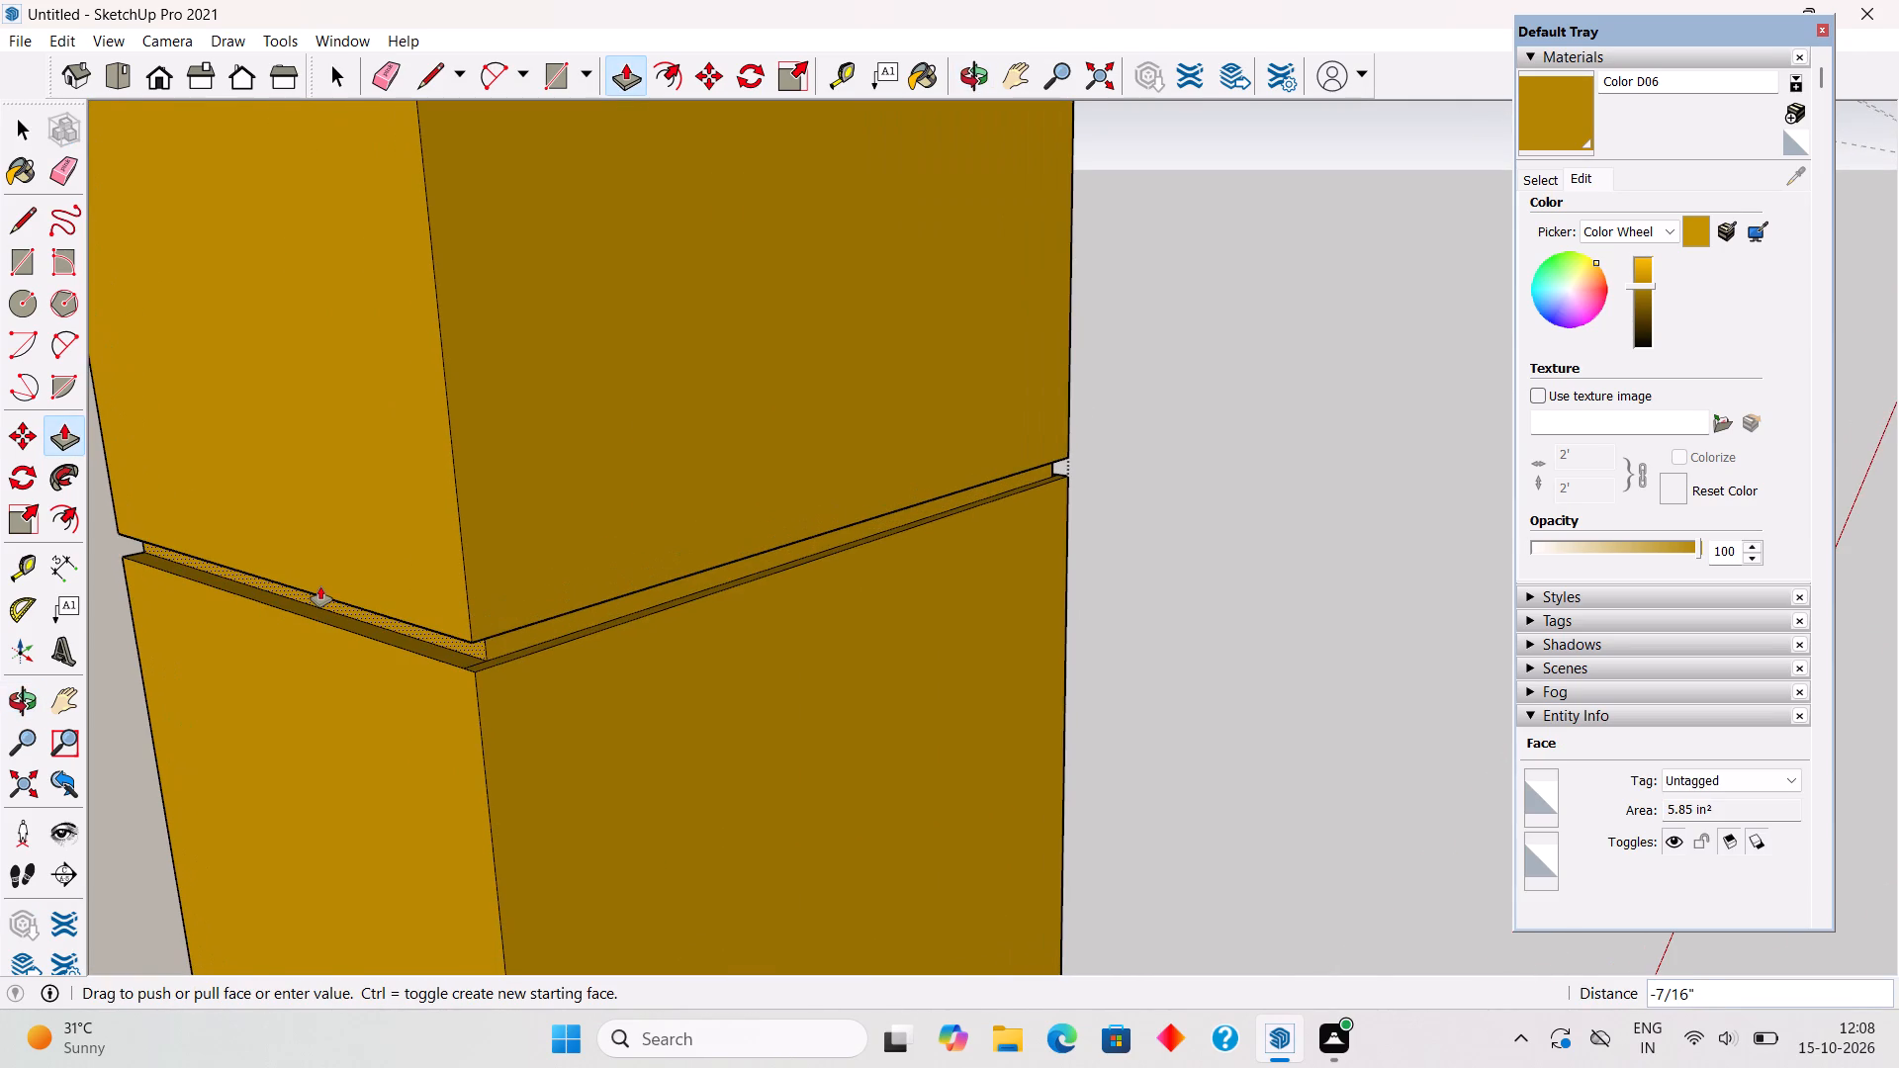
type(".3\"")
key("Return")
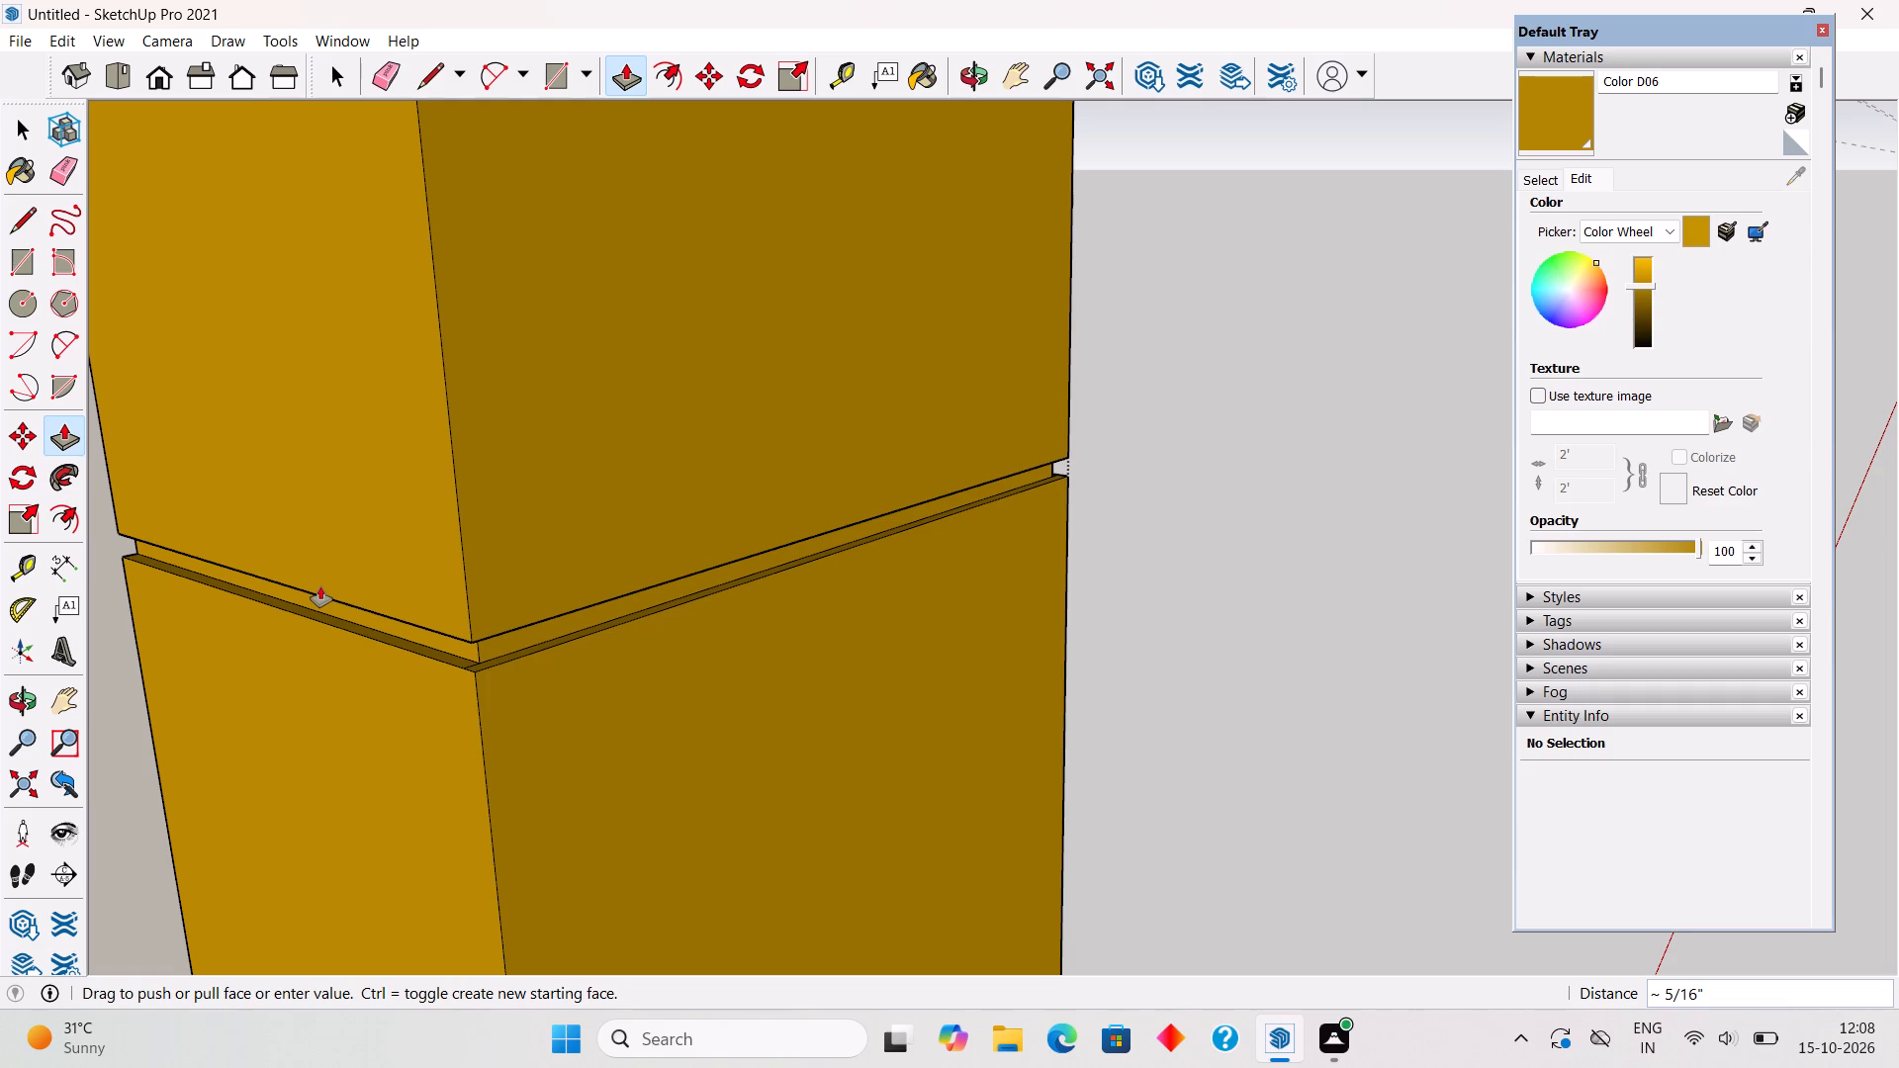
key("space")
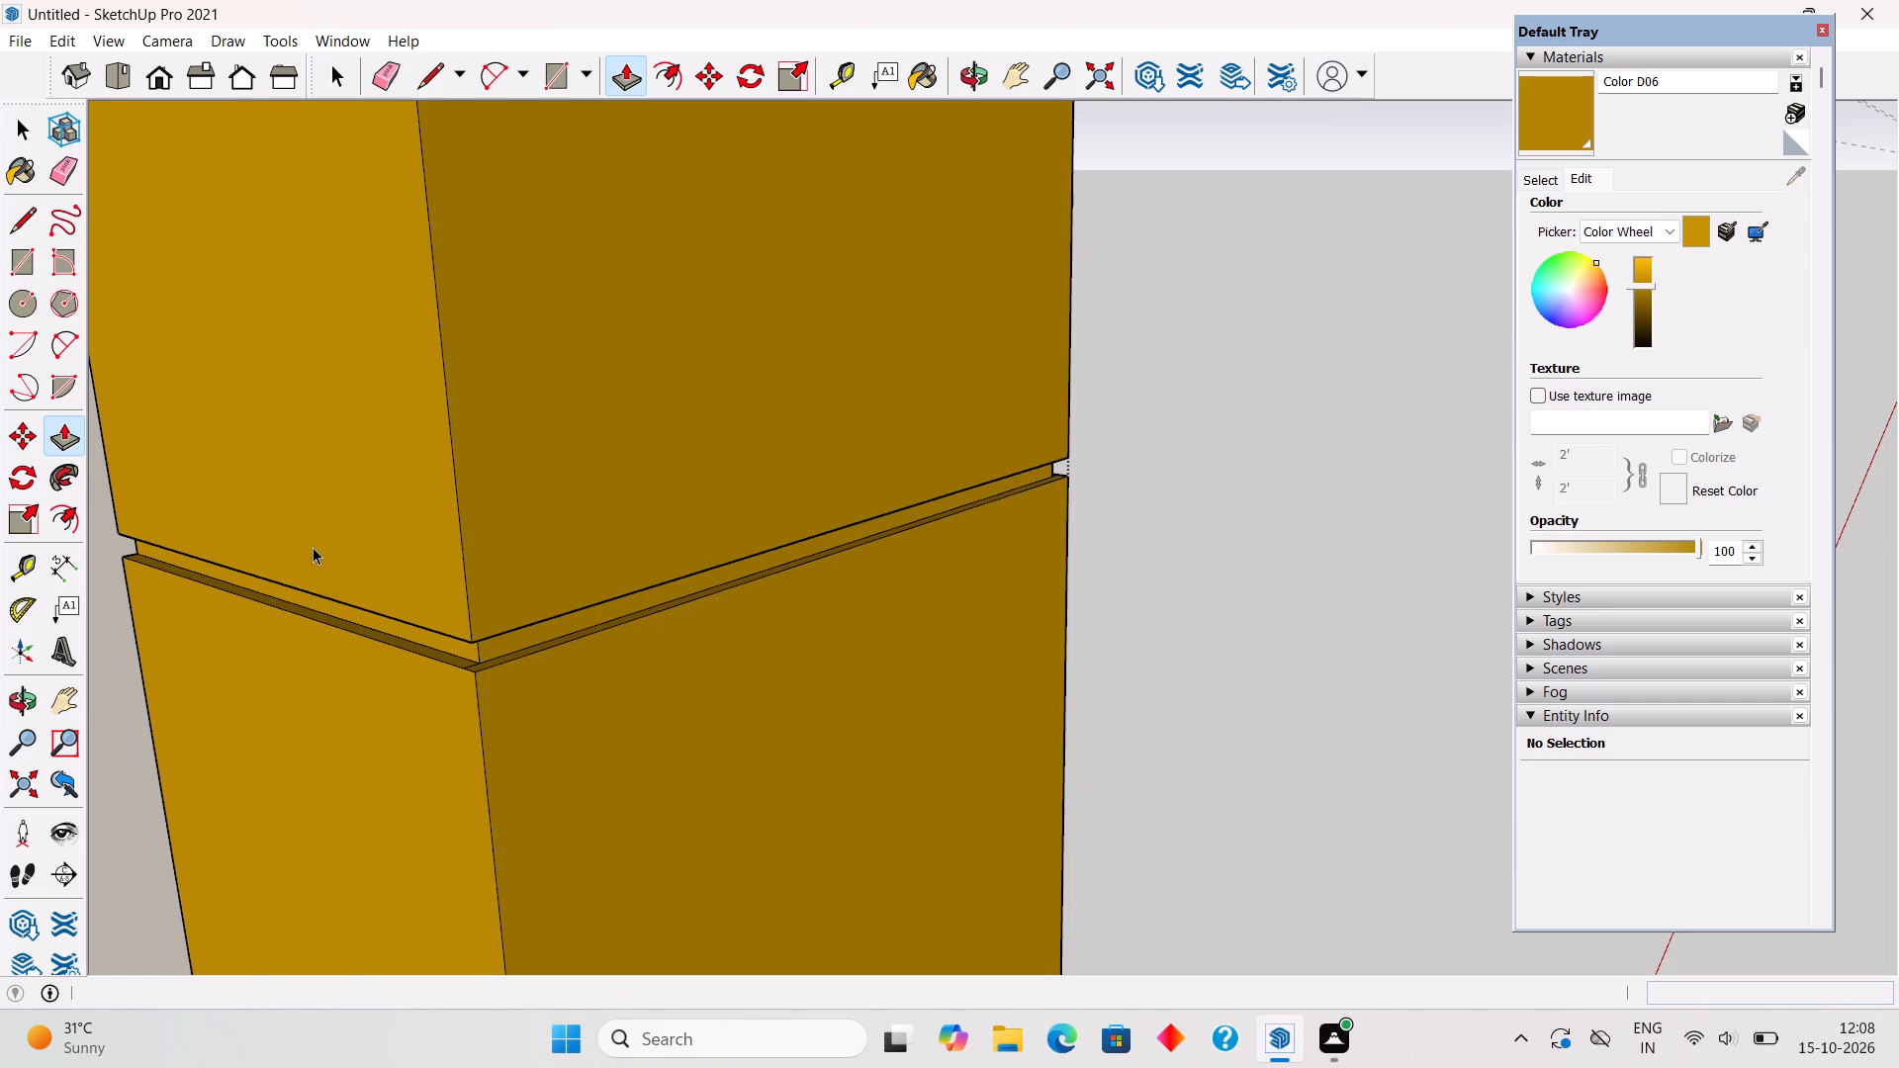
scroll(514, 690, "down", 20)
scroll(583, 644, "down", 10)
middle_click_drag(579, 707, 343, 614)
scroll(343, 614, "down", 9)
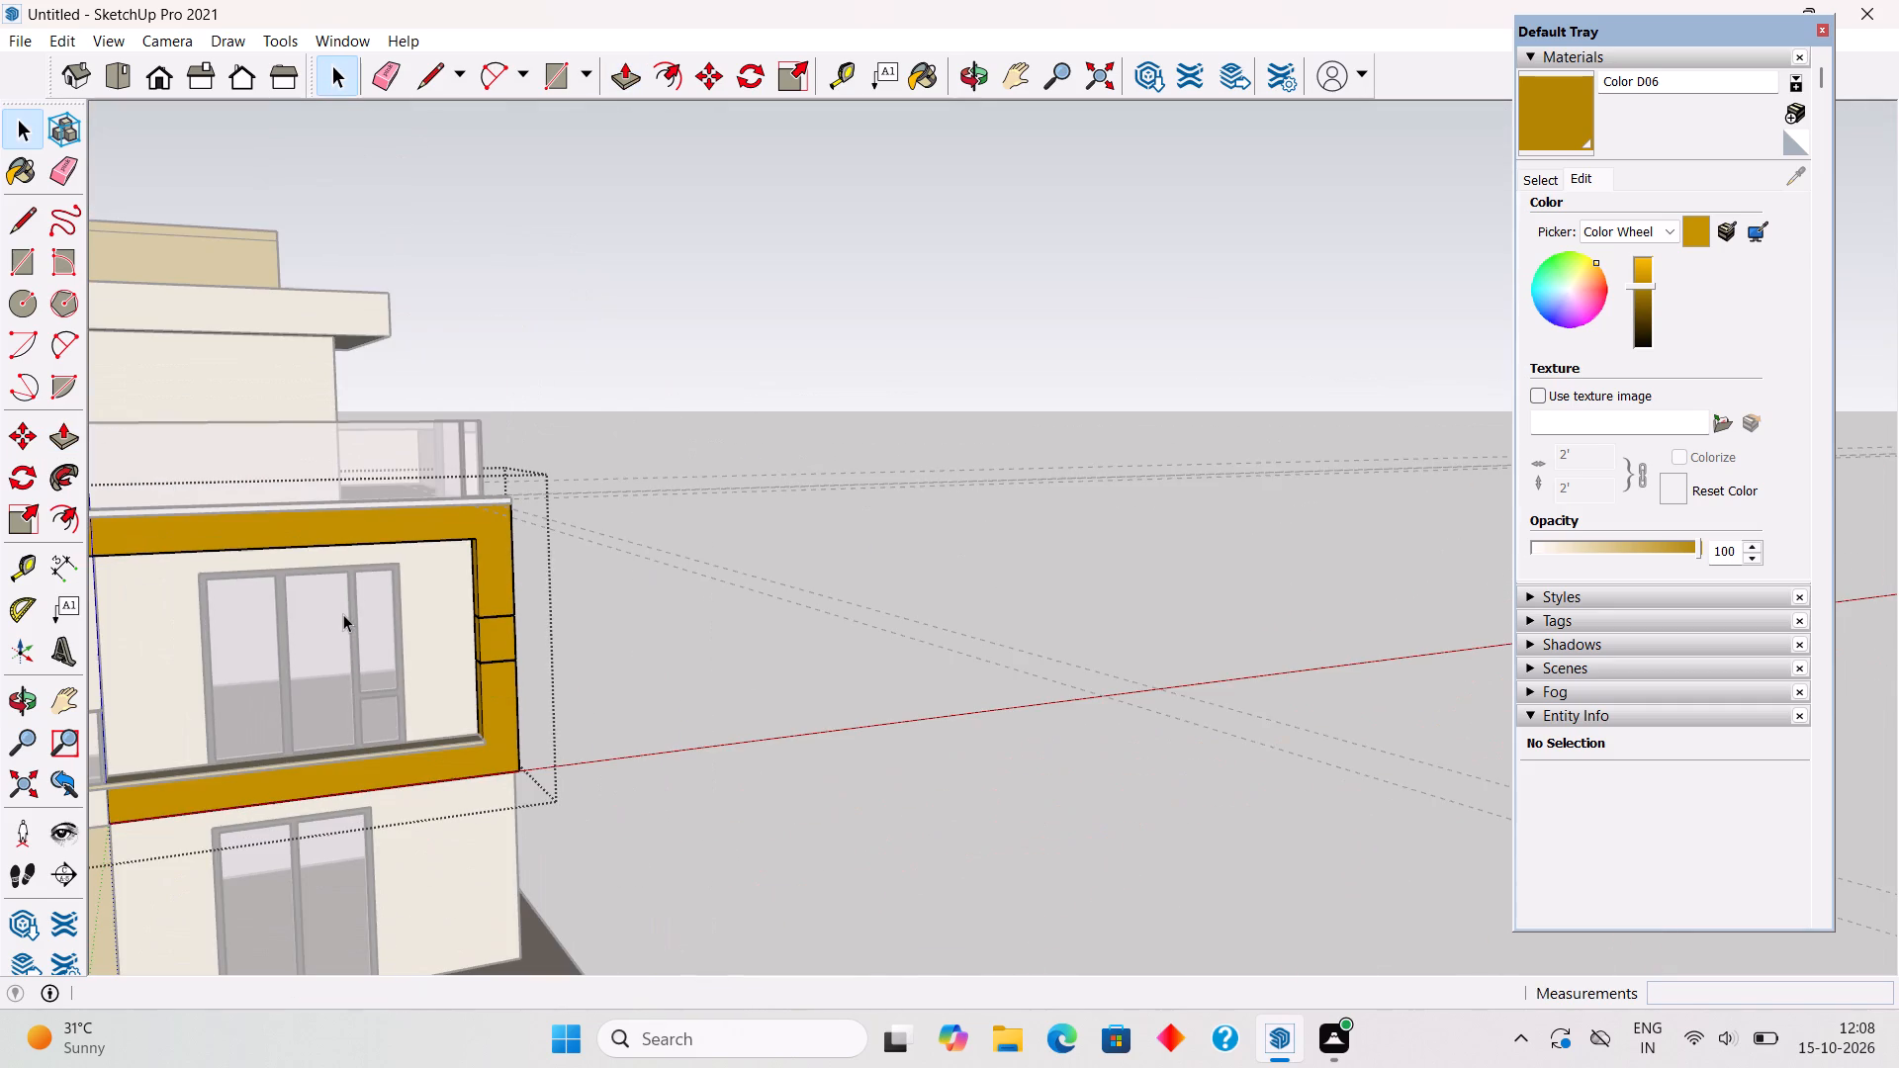
left_click(562, 645)
Examine the whole front facade of the house, including the grooved yellow frame.
scroll(559, 647, "down", 10)
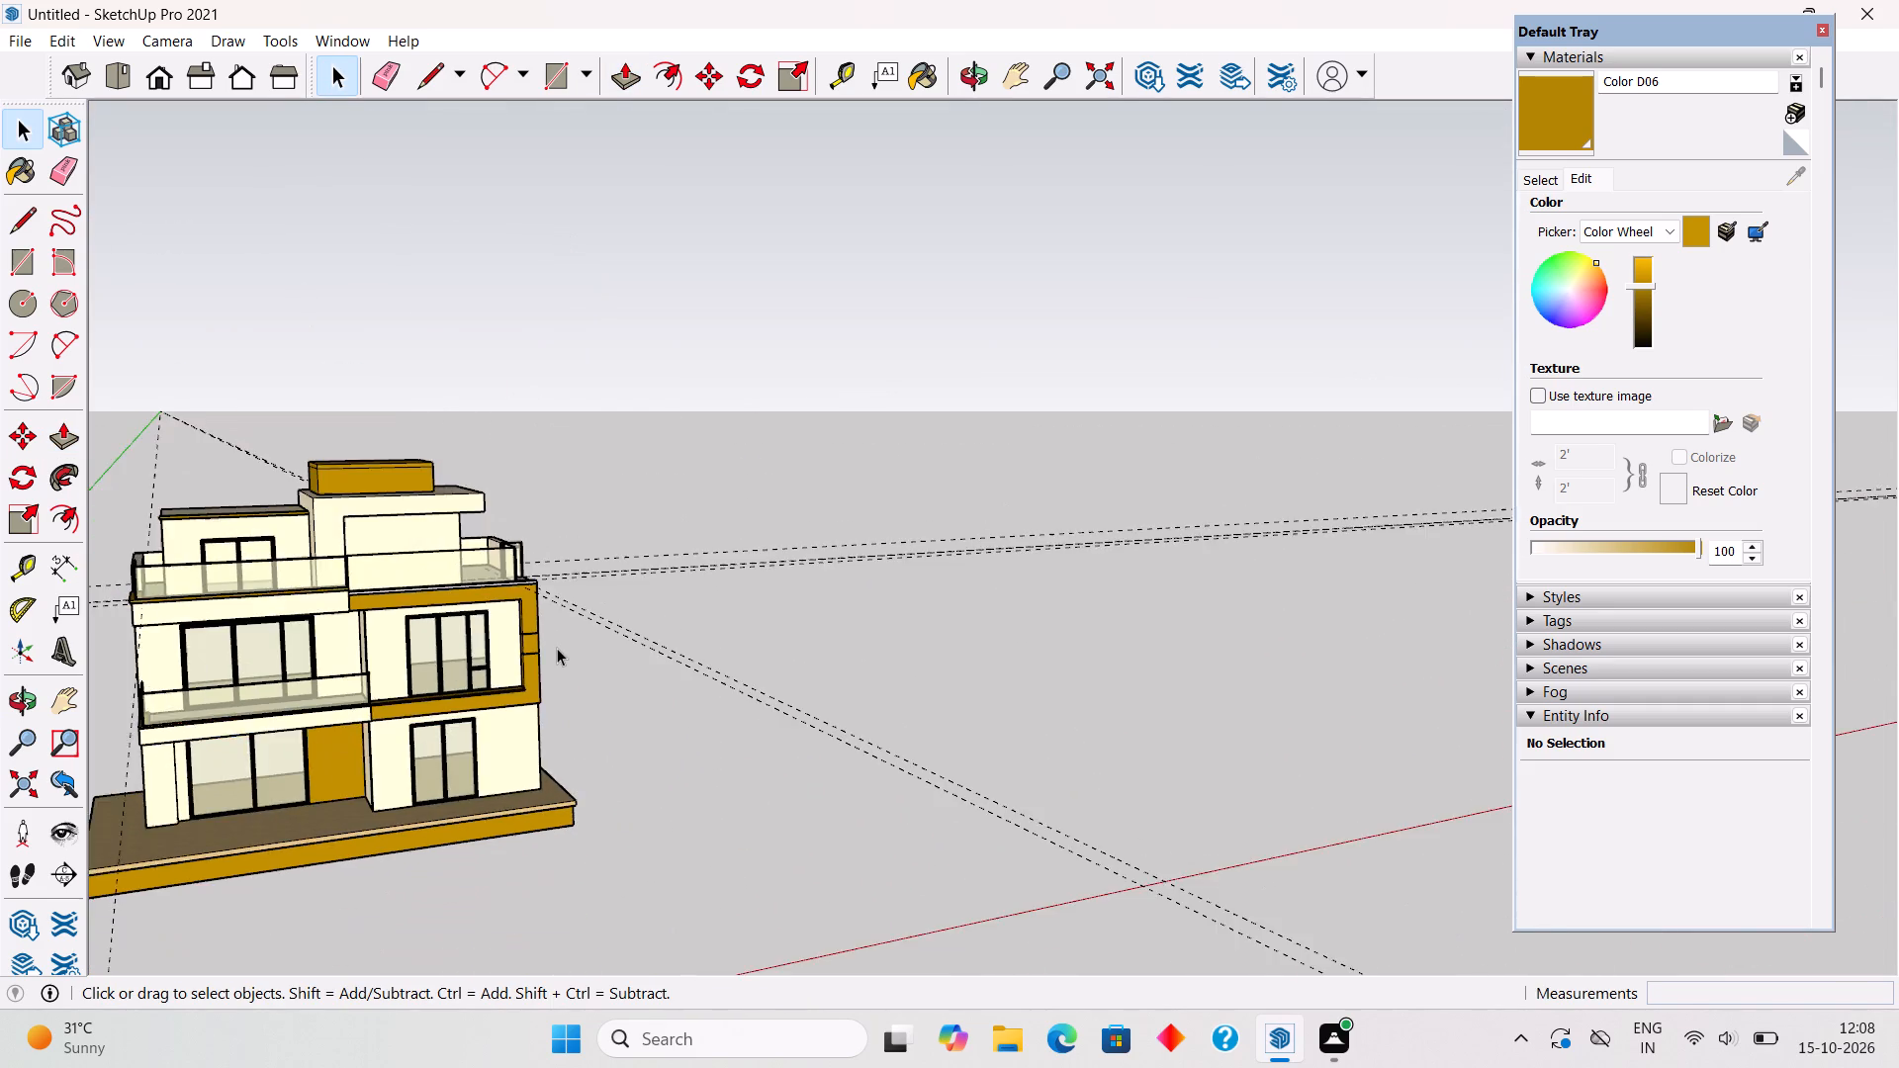
scroll(557, 648, "down", 4)
middle_click_drag(554, 728, 455, 742)
scroll(449, 744, "up", 8)
middle_click_drag(362, 652, 308, 615)
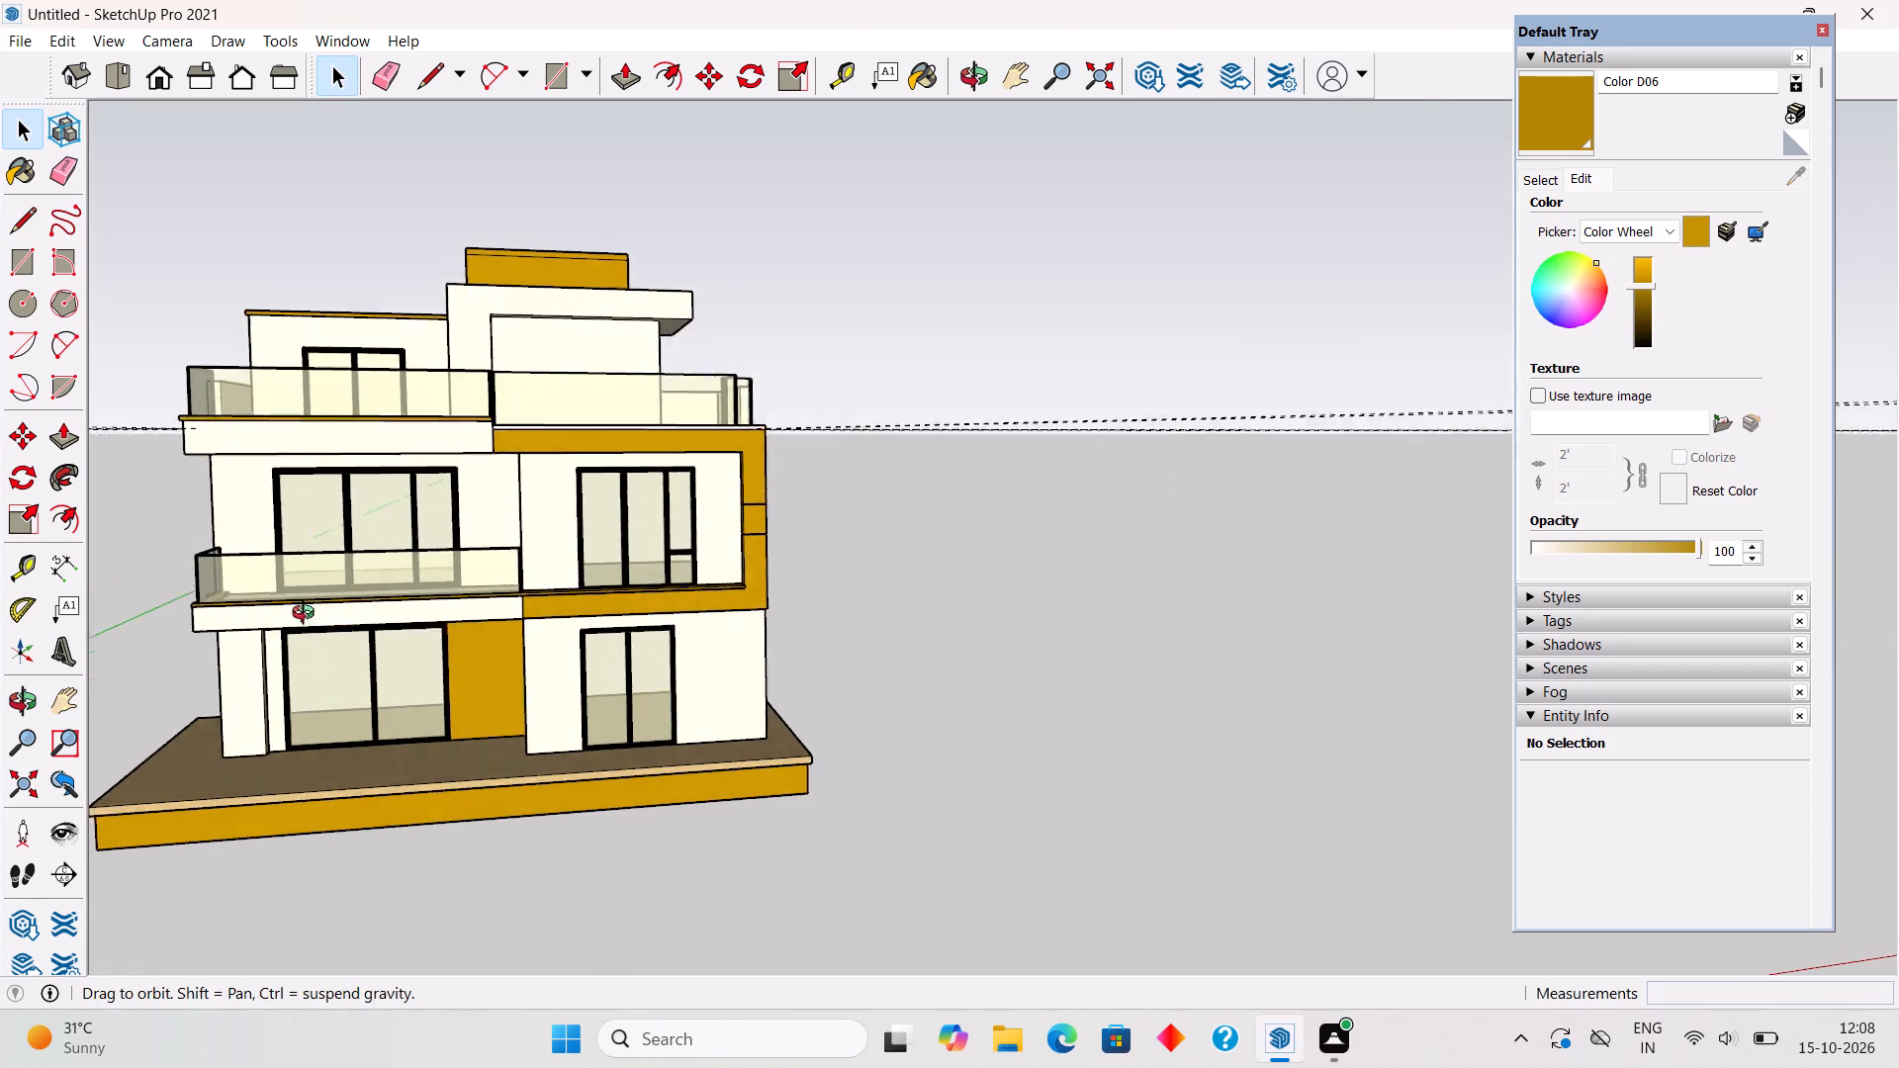
middle_click_drag(308, 615, 279, 600)
scroll(279, 600, "up", 5)
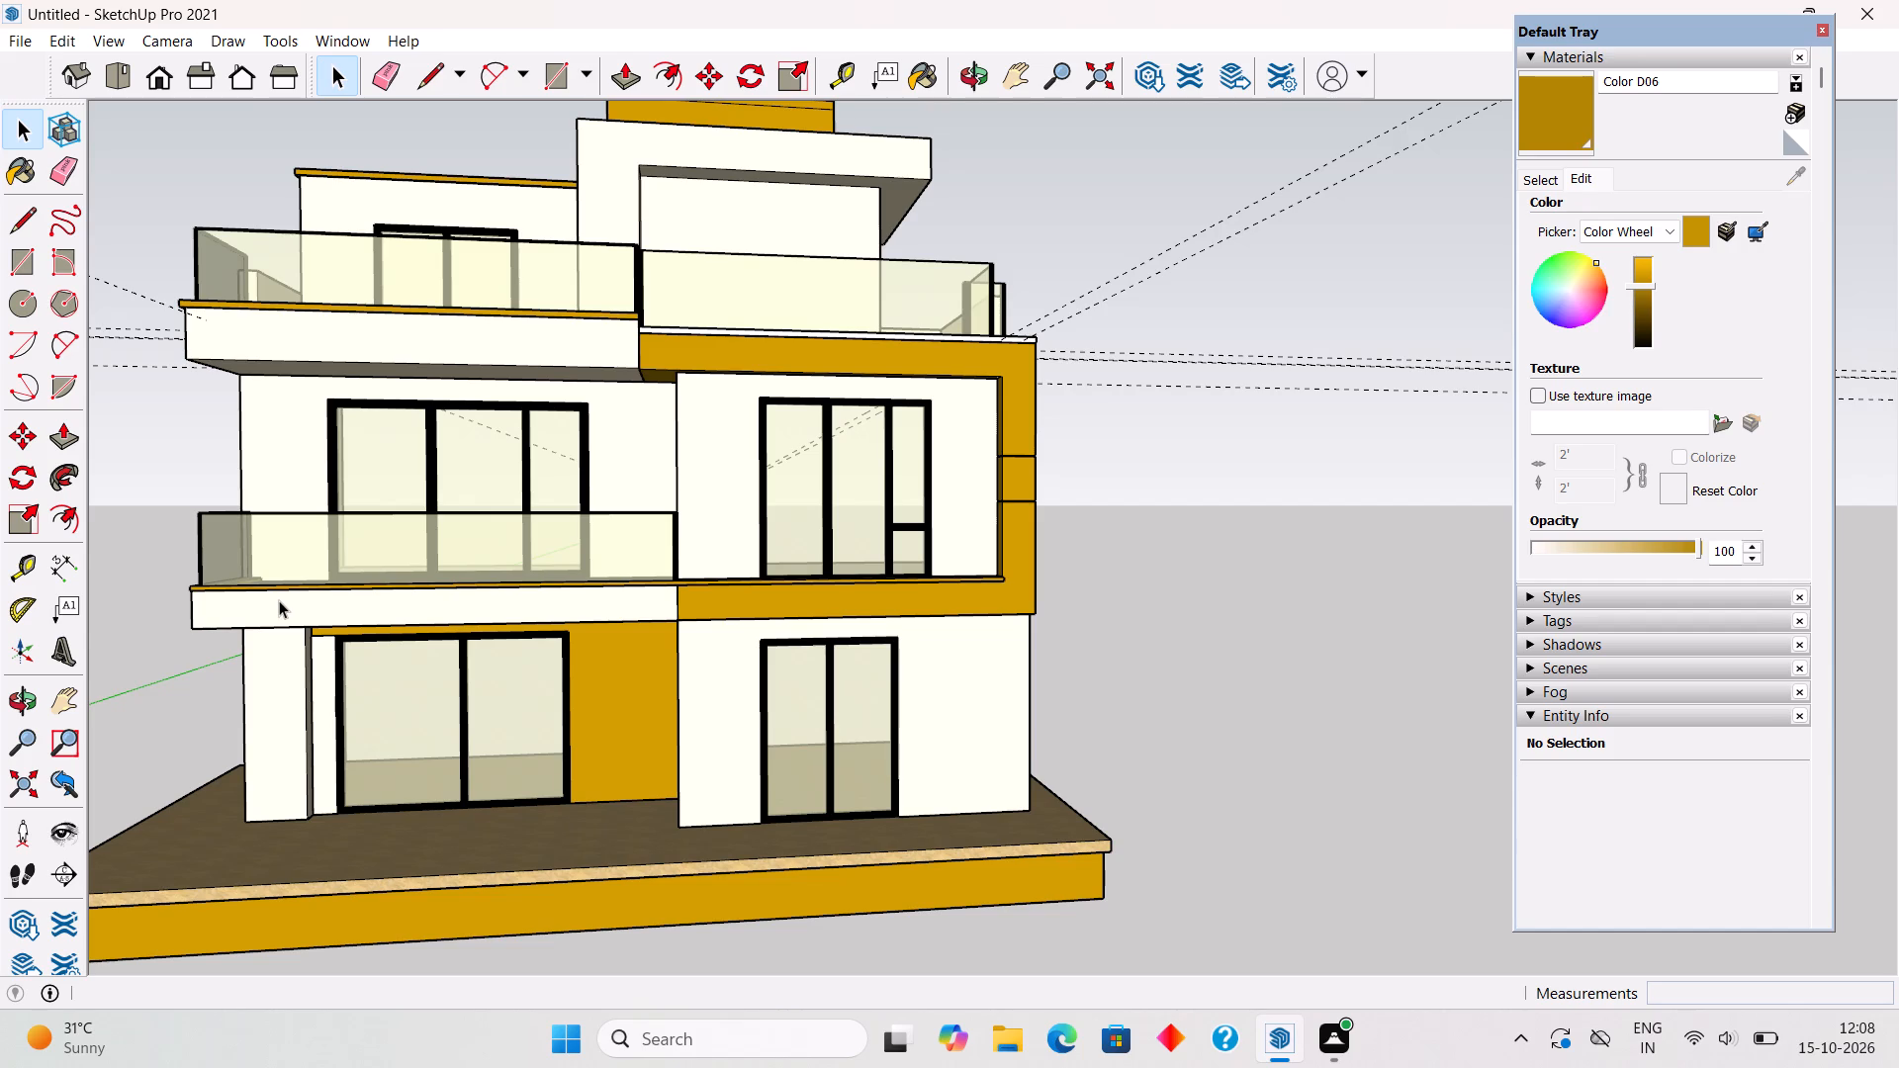
Paint the white top face of the yellow facade frame, below the upper balcony's glass railing, with Color D06.
middle_click_drag(740, 278, 699, 735)
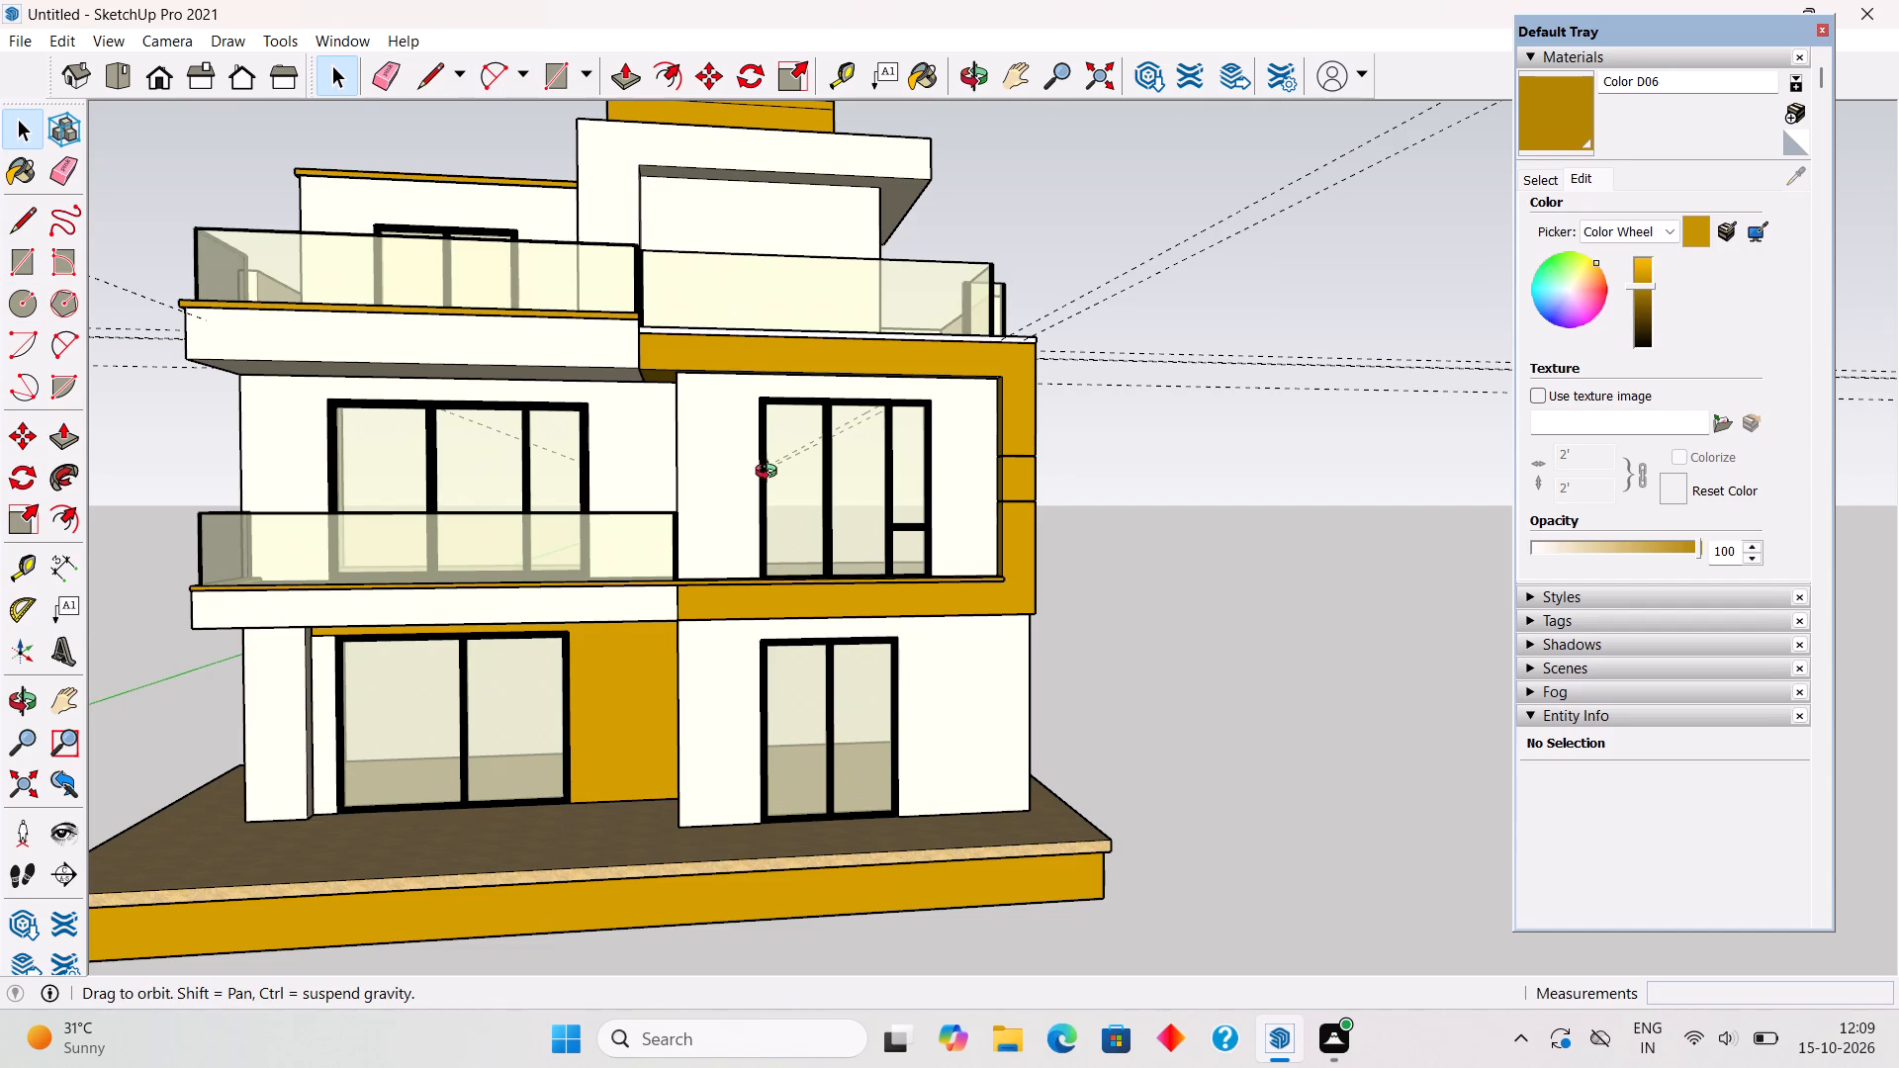
middle_click_drag(800, 390, 807, 546)
scroll(813, 517, "up", 12)
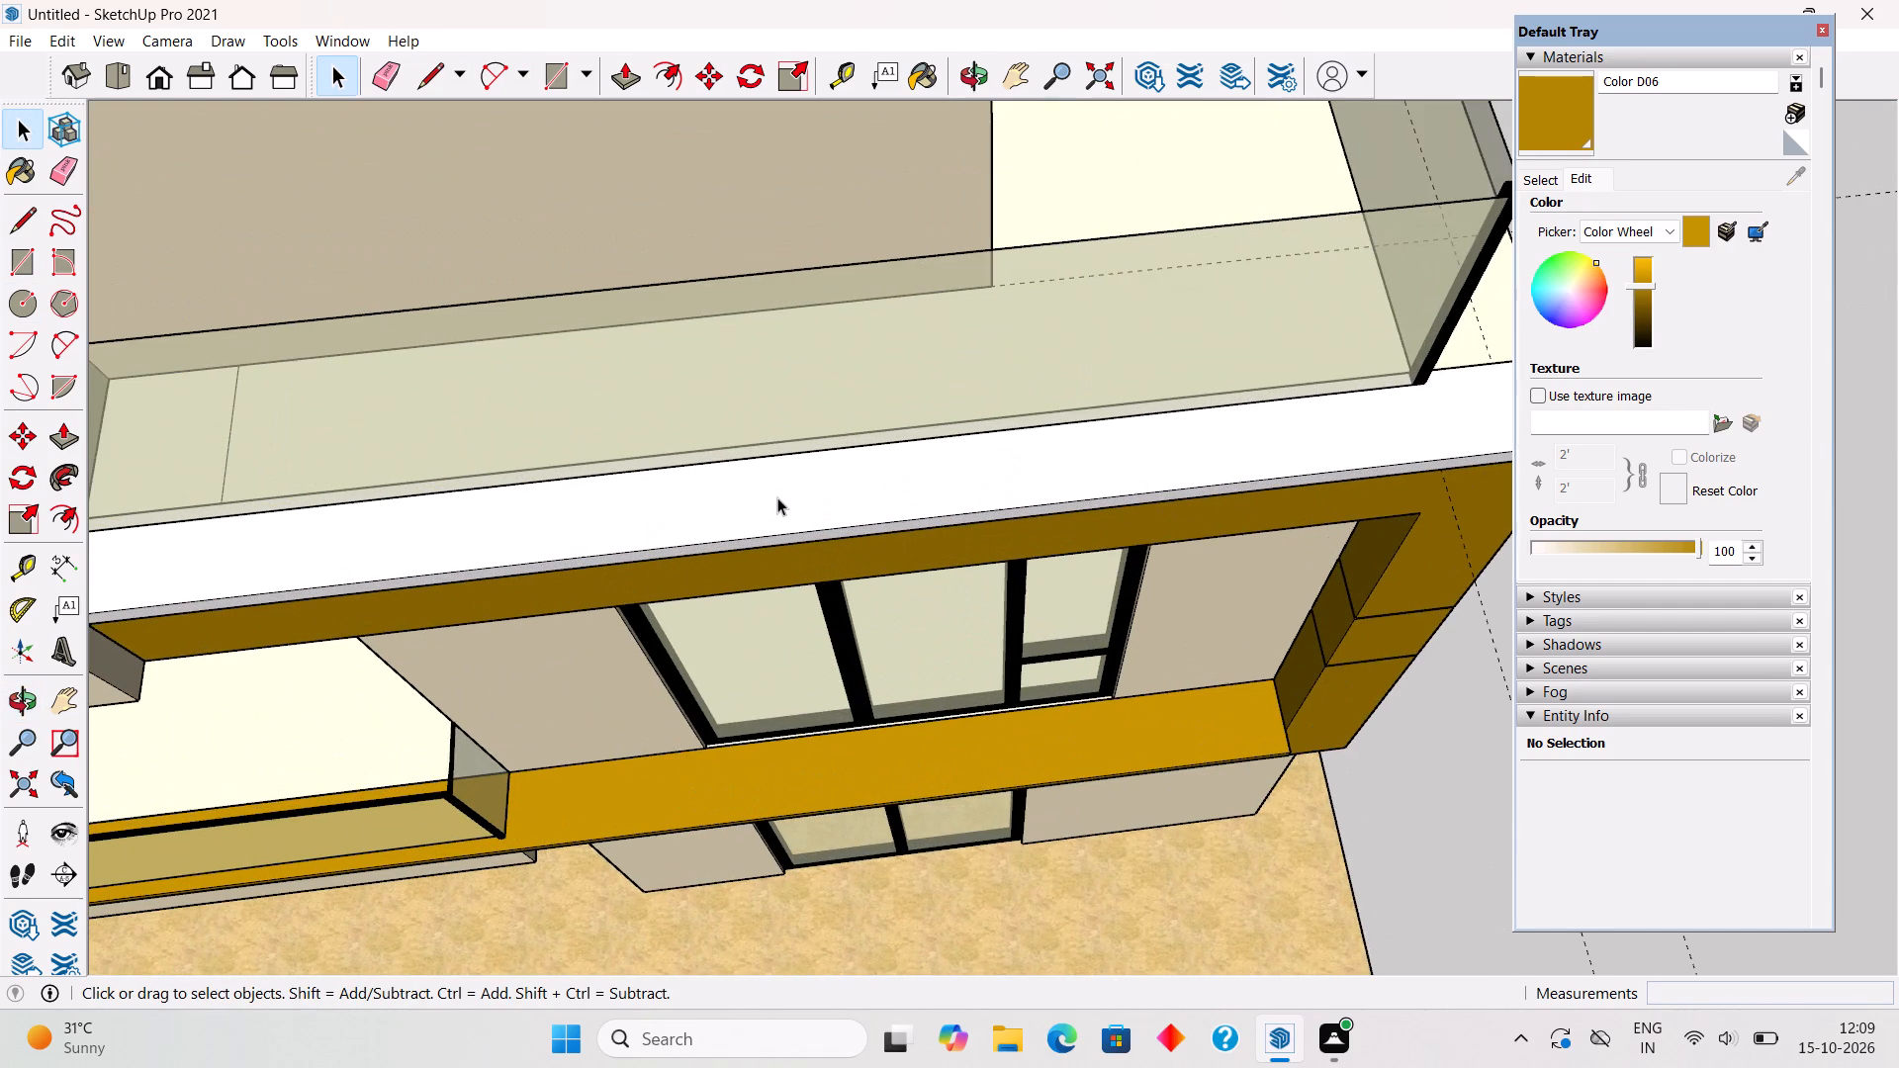
scroll(779, 498, "down", 5)
triple_click(780, 497)
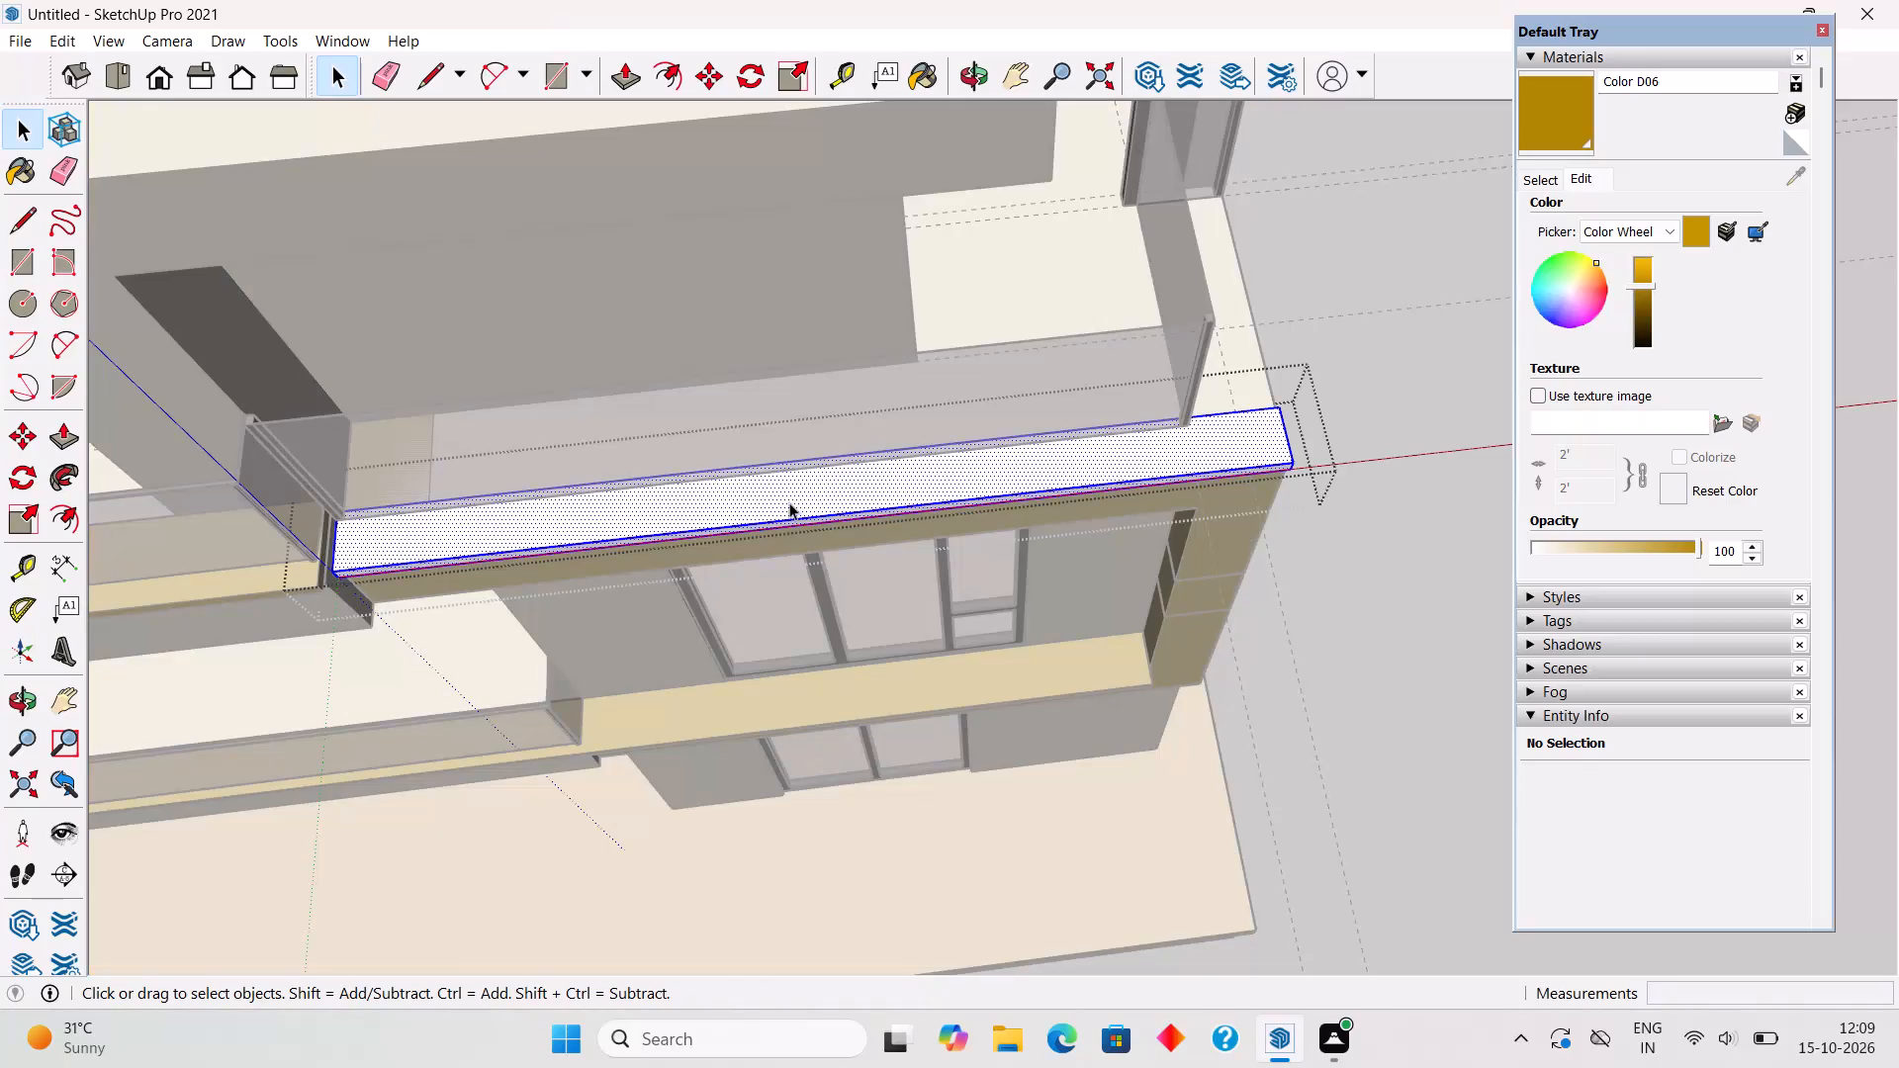
left_click(1442, 689)
left_click(1546, 139)
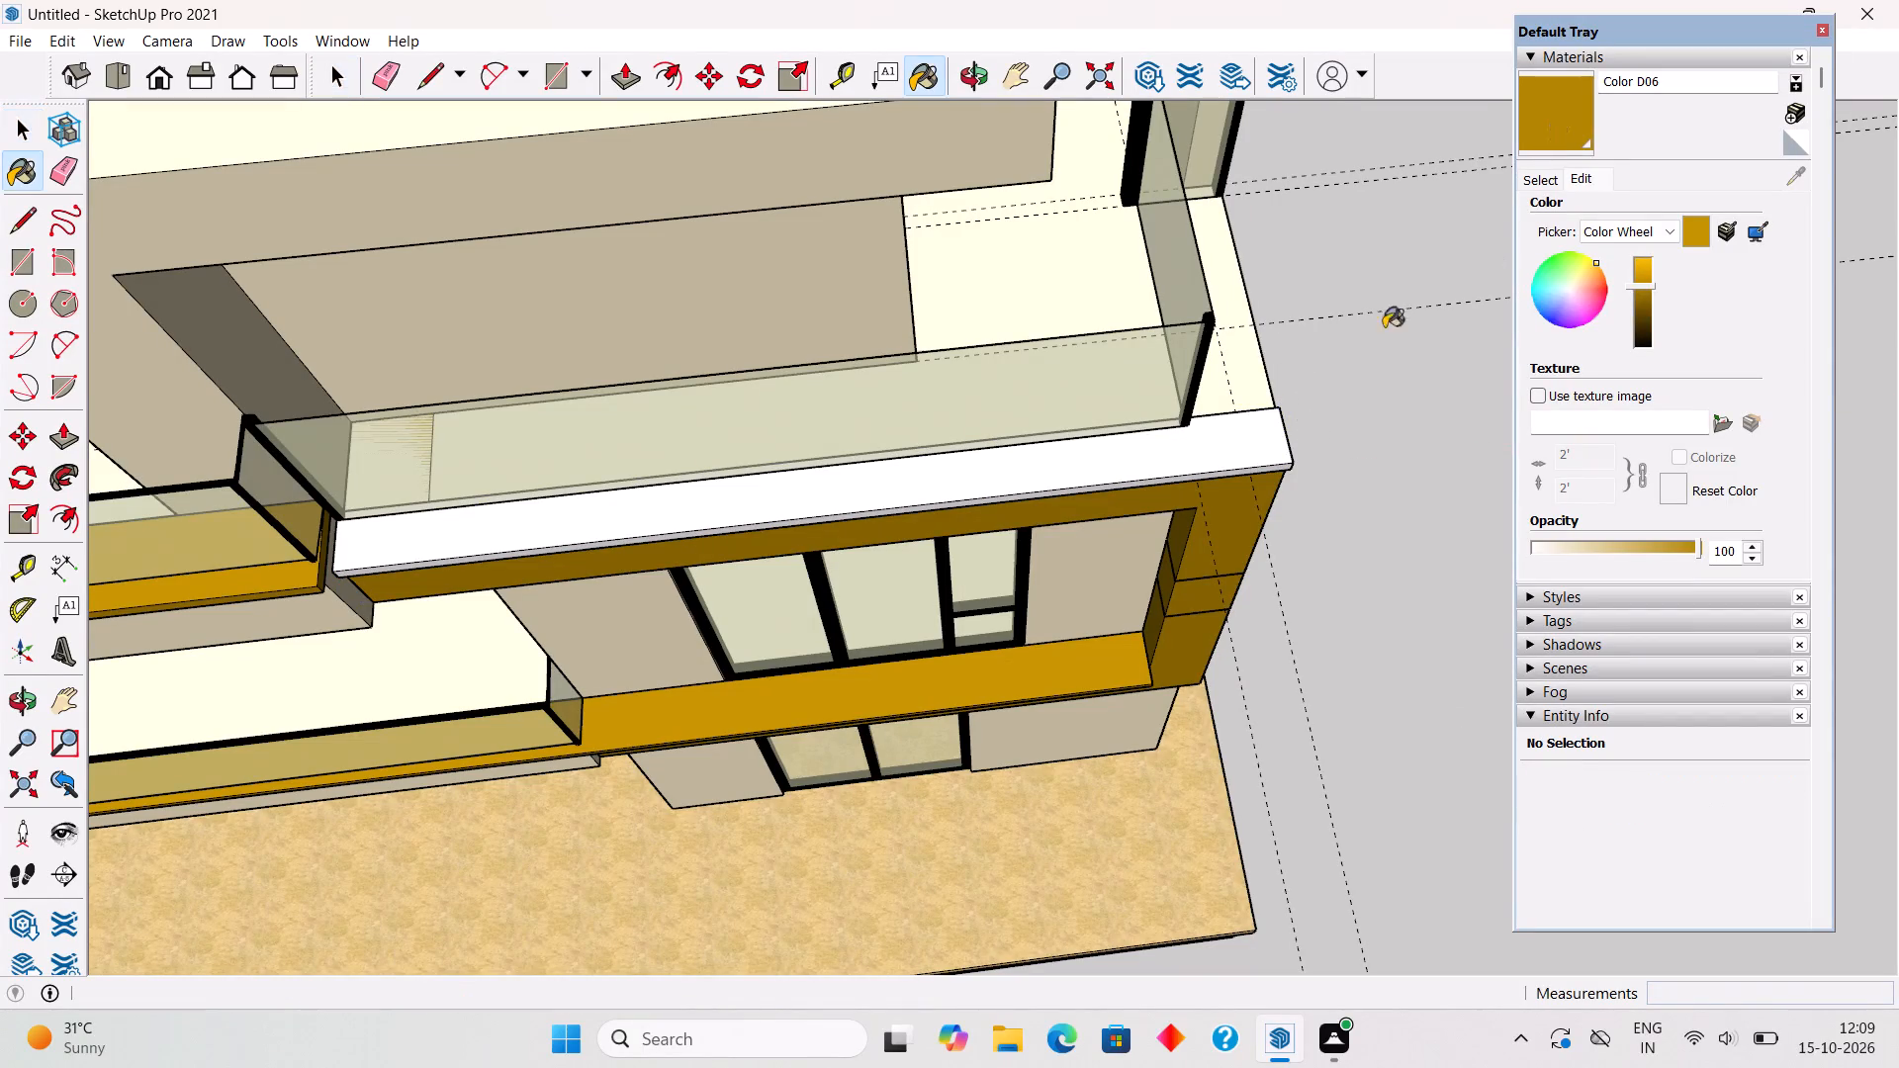
left_click(1180, 469)
key("space")
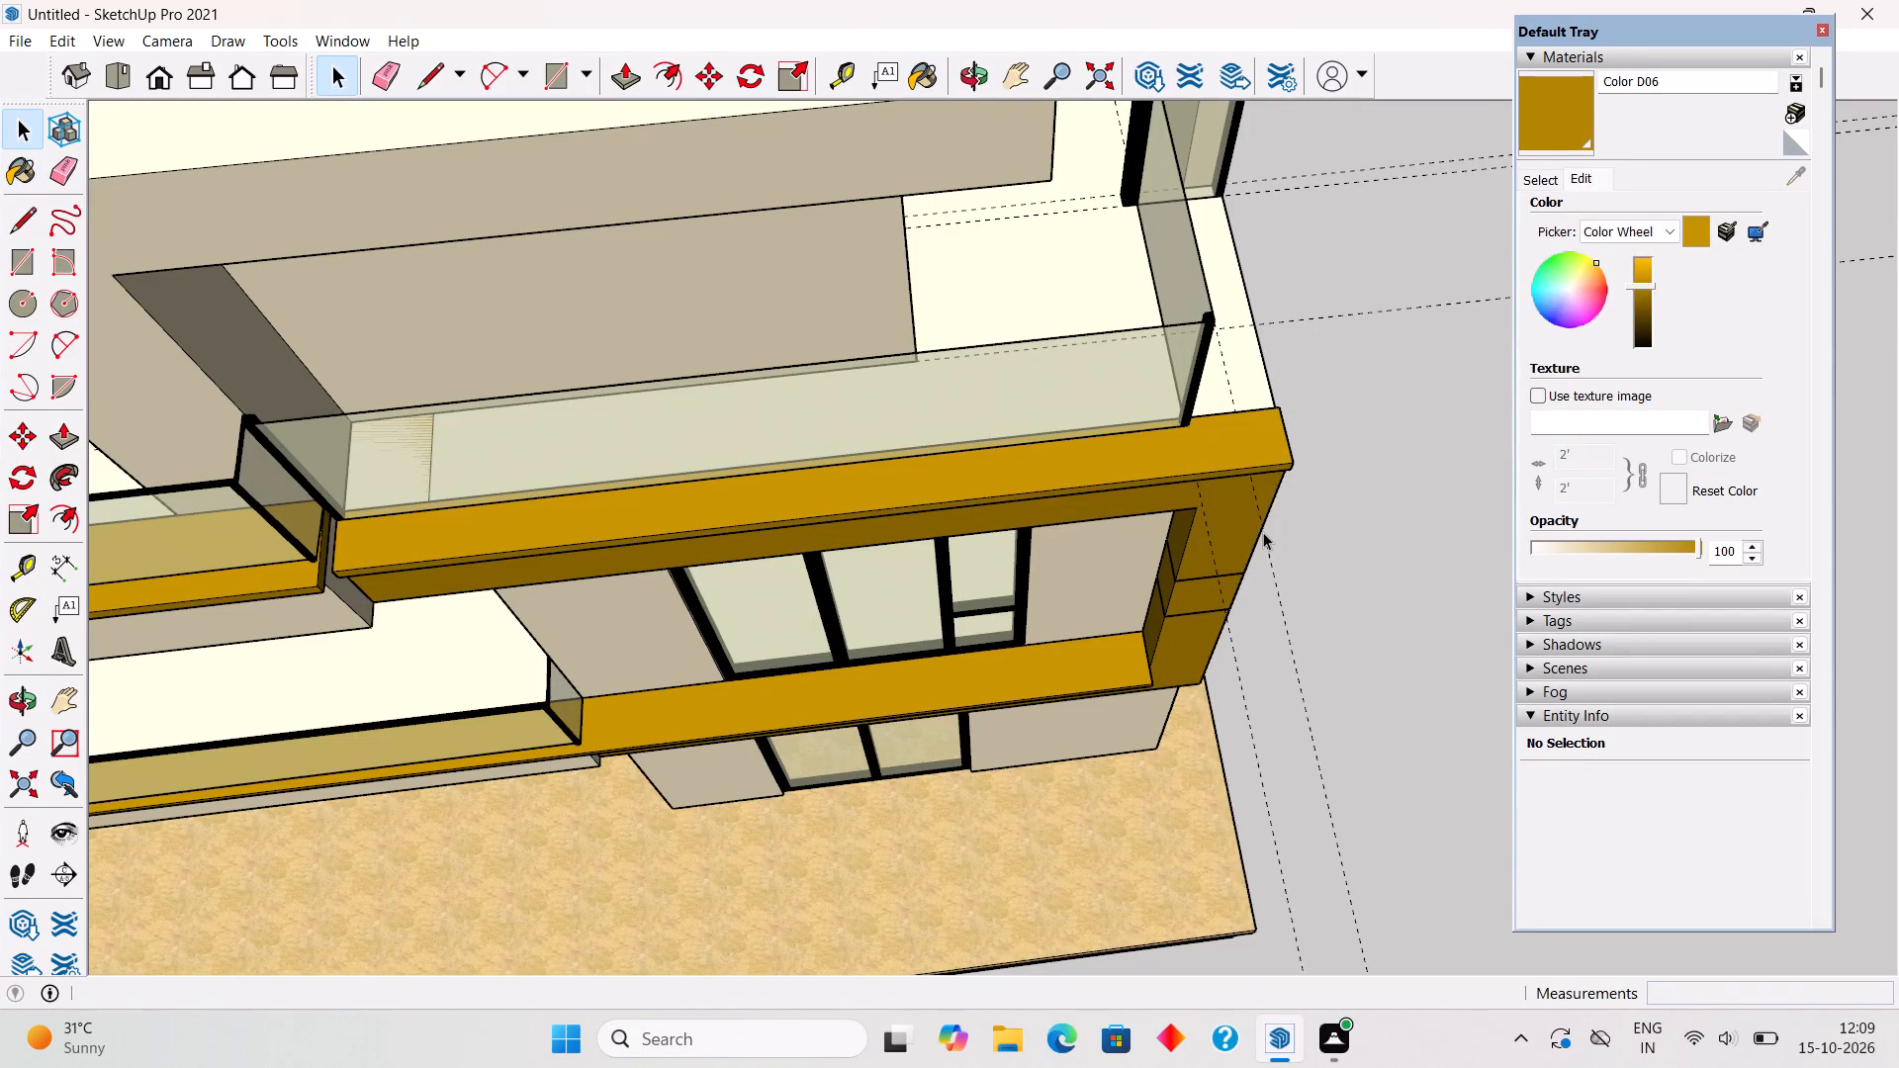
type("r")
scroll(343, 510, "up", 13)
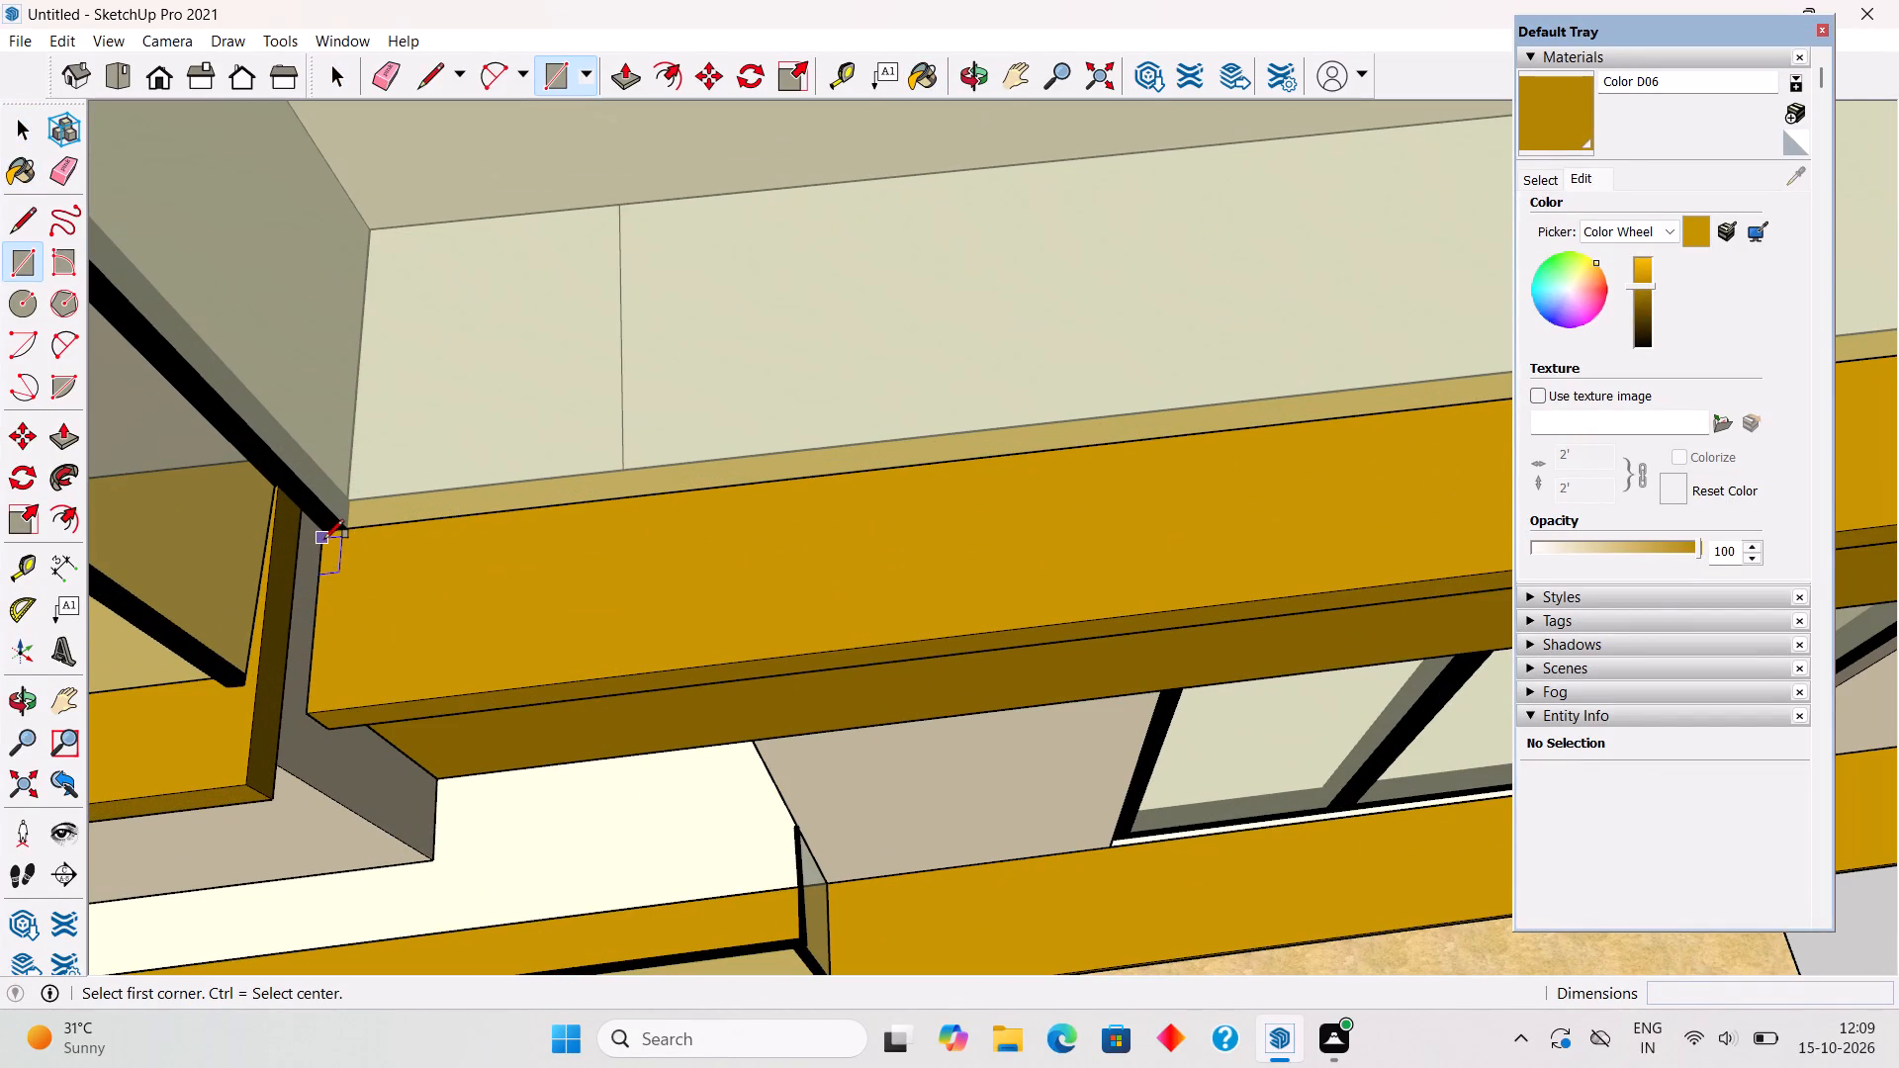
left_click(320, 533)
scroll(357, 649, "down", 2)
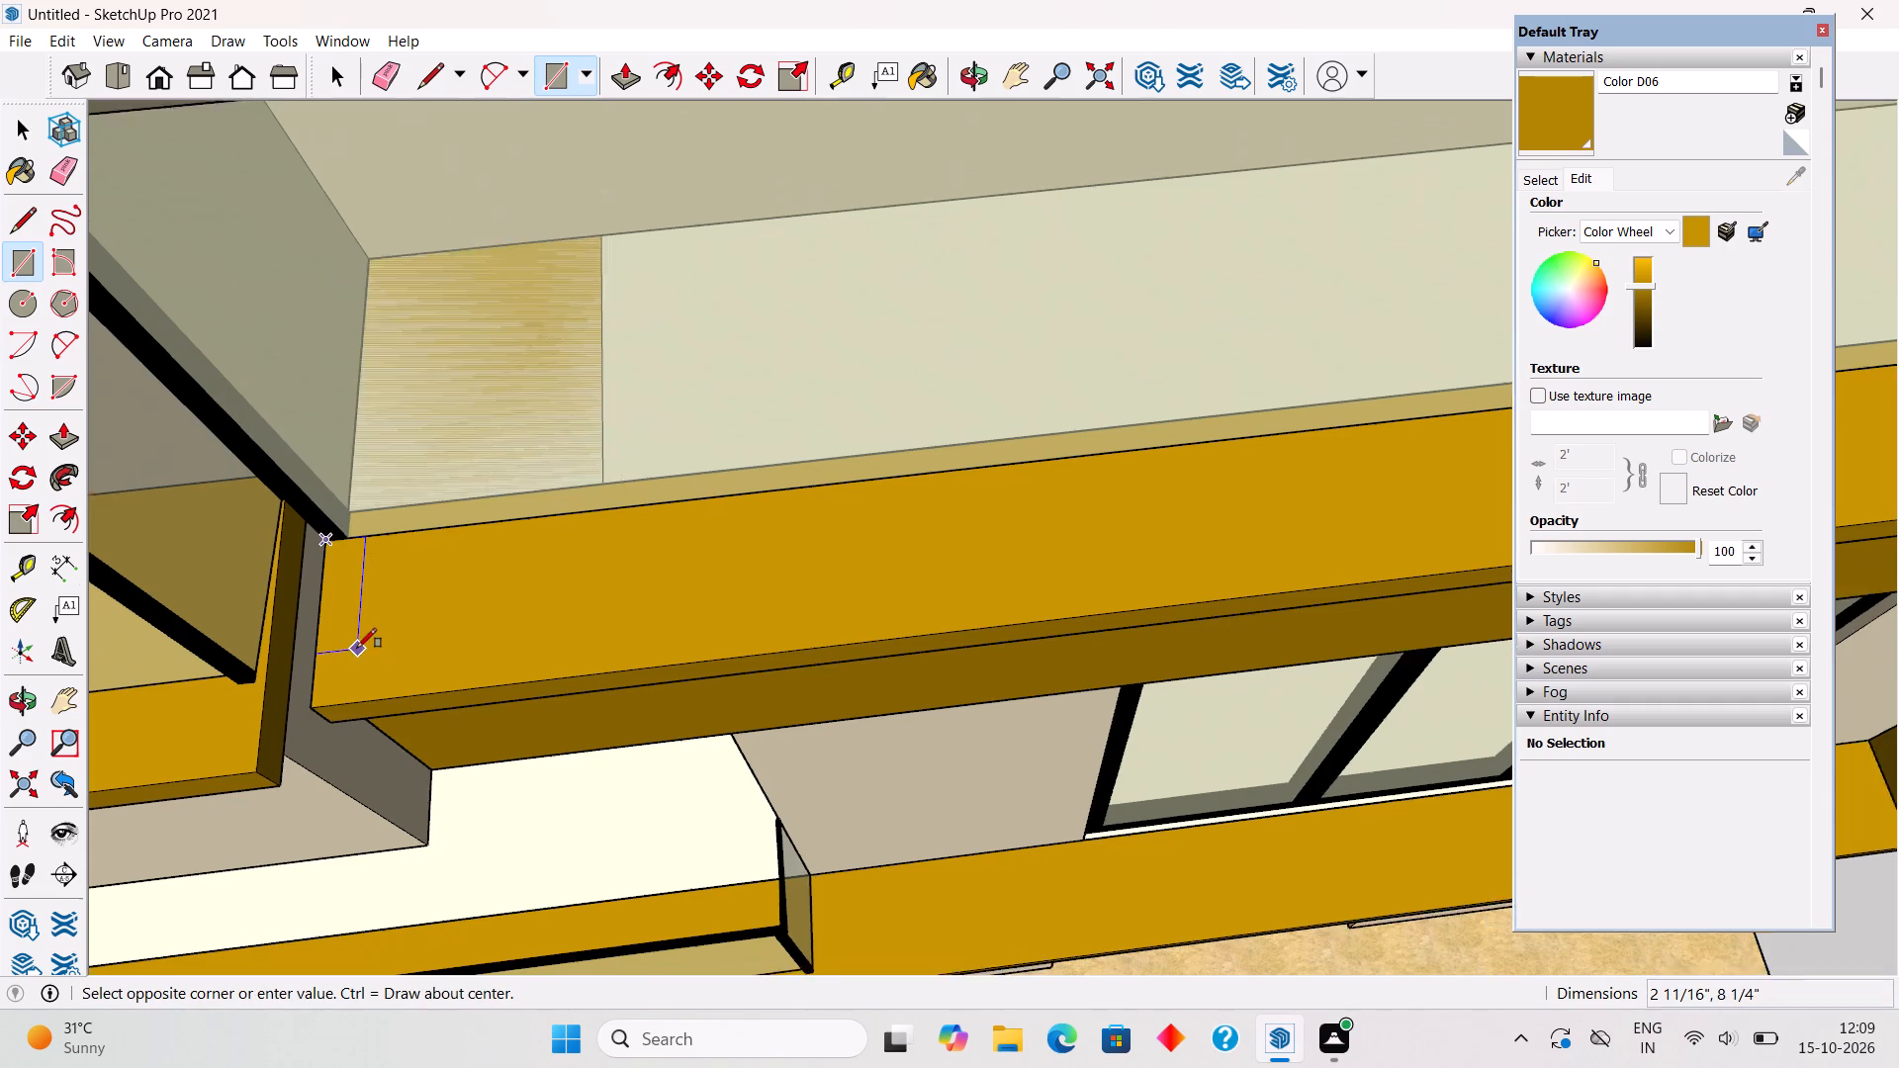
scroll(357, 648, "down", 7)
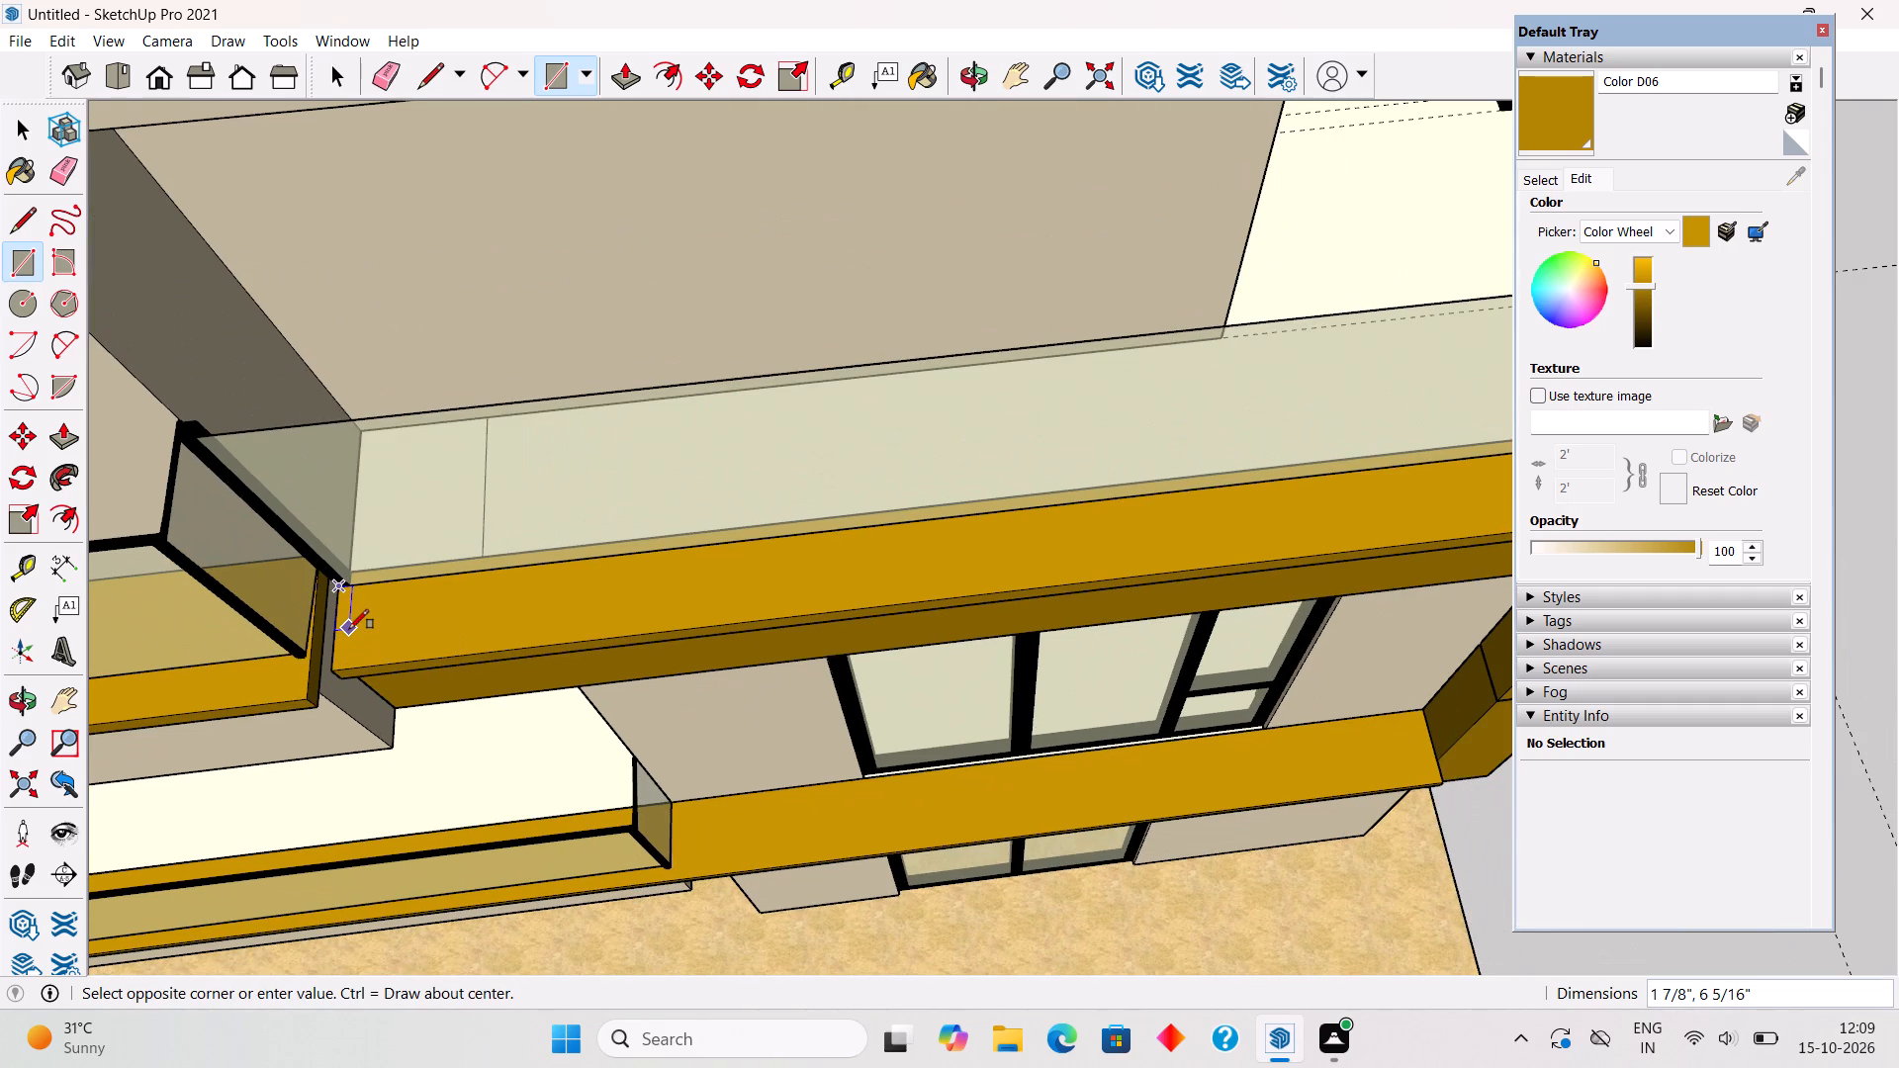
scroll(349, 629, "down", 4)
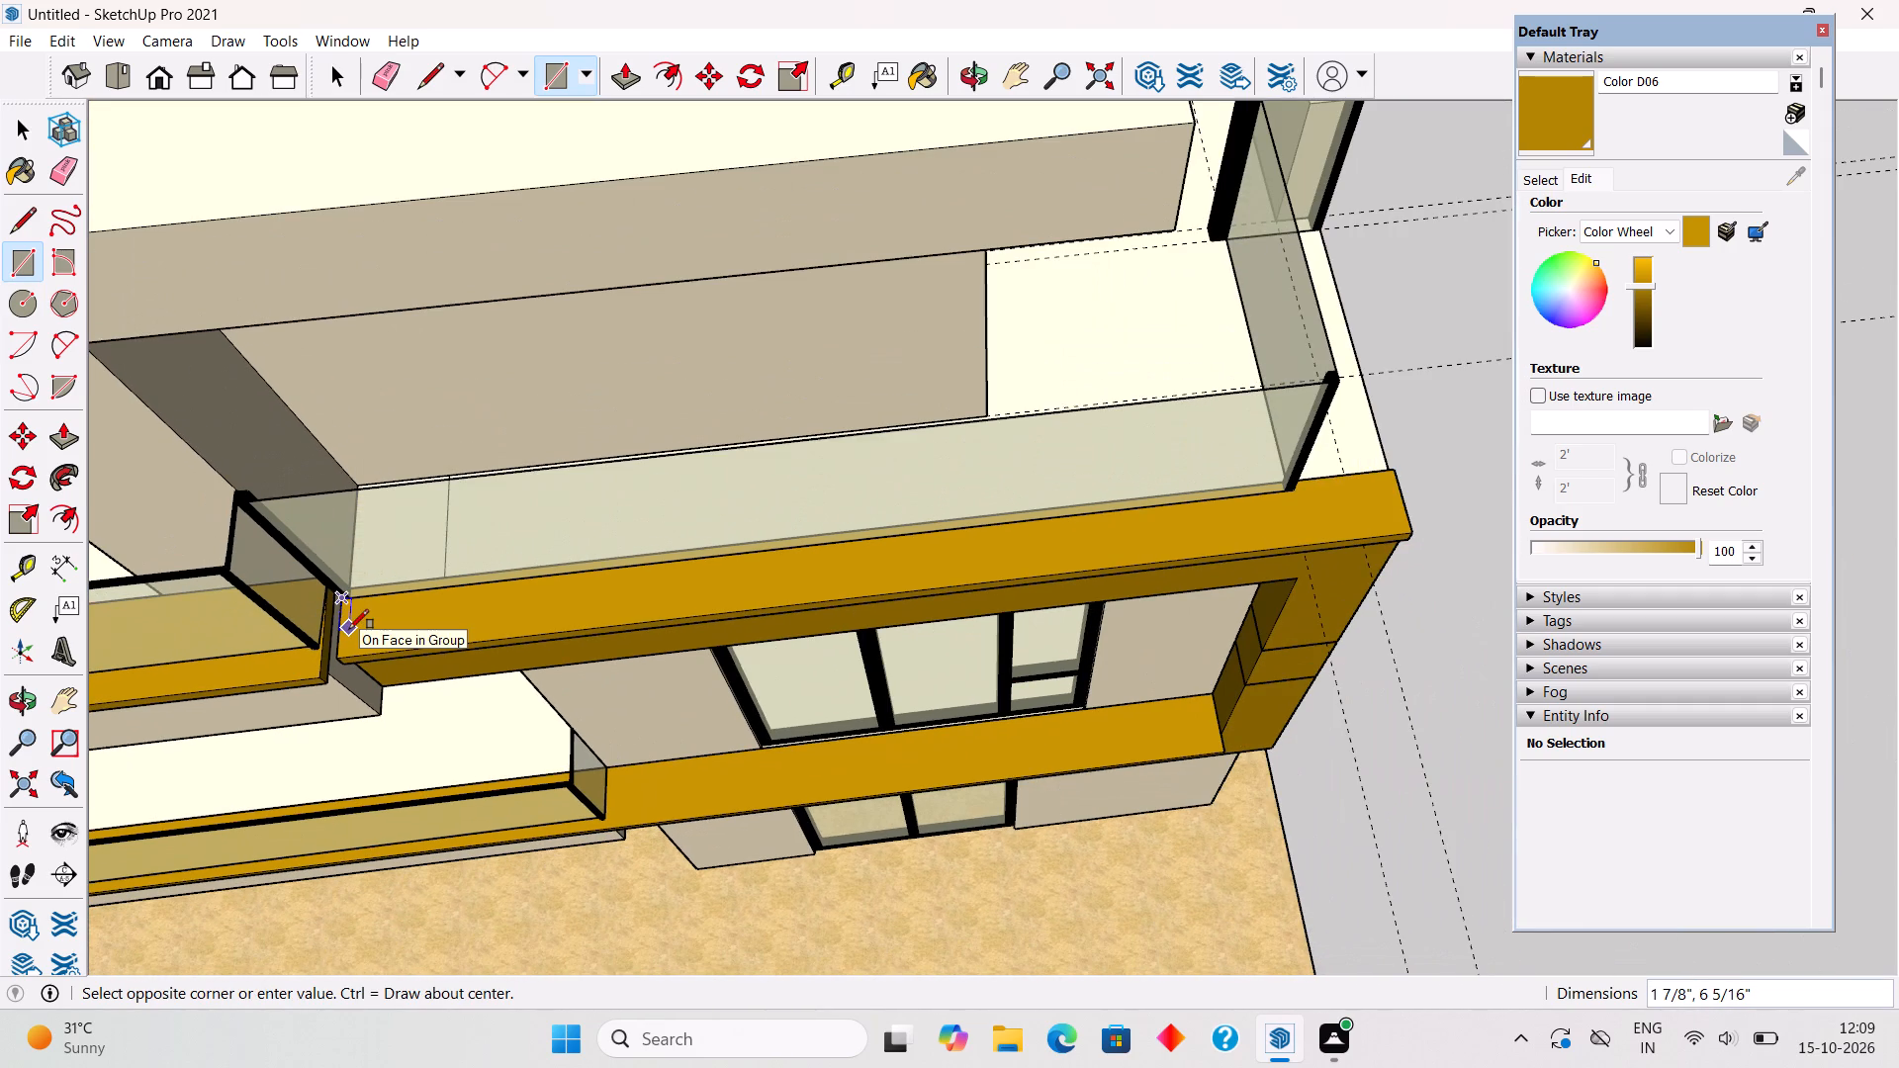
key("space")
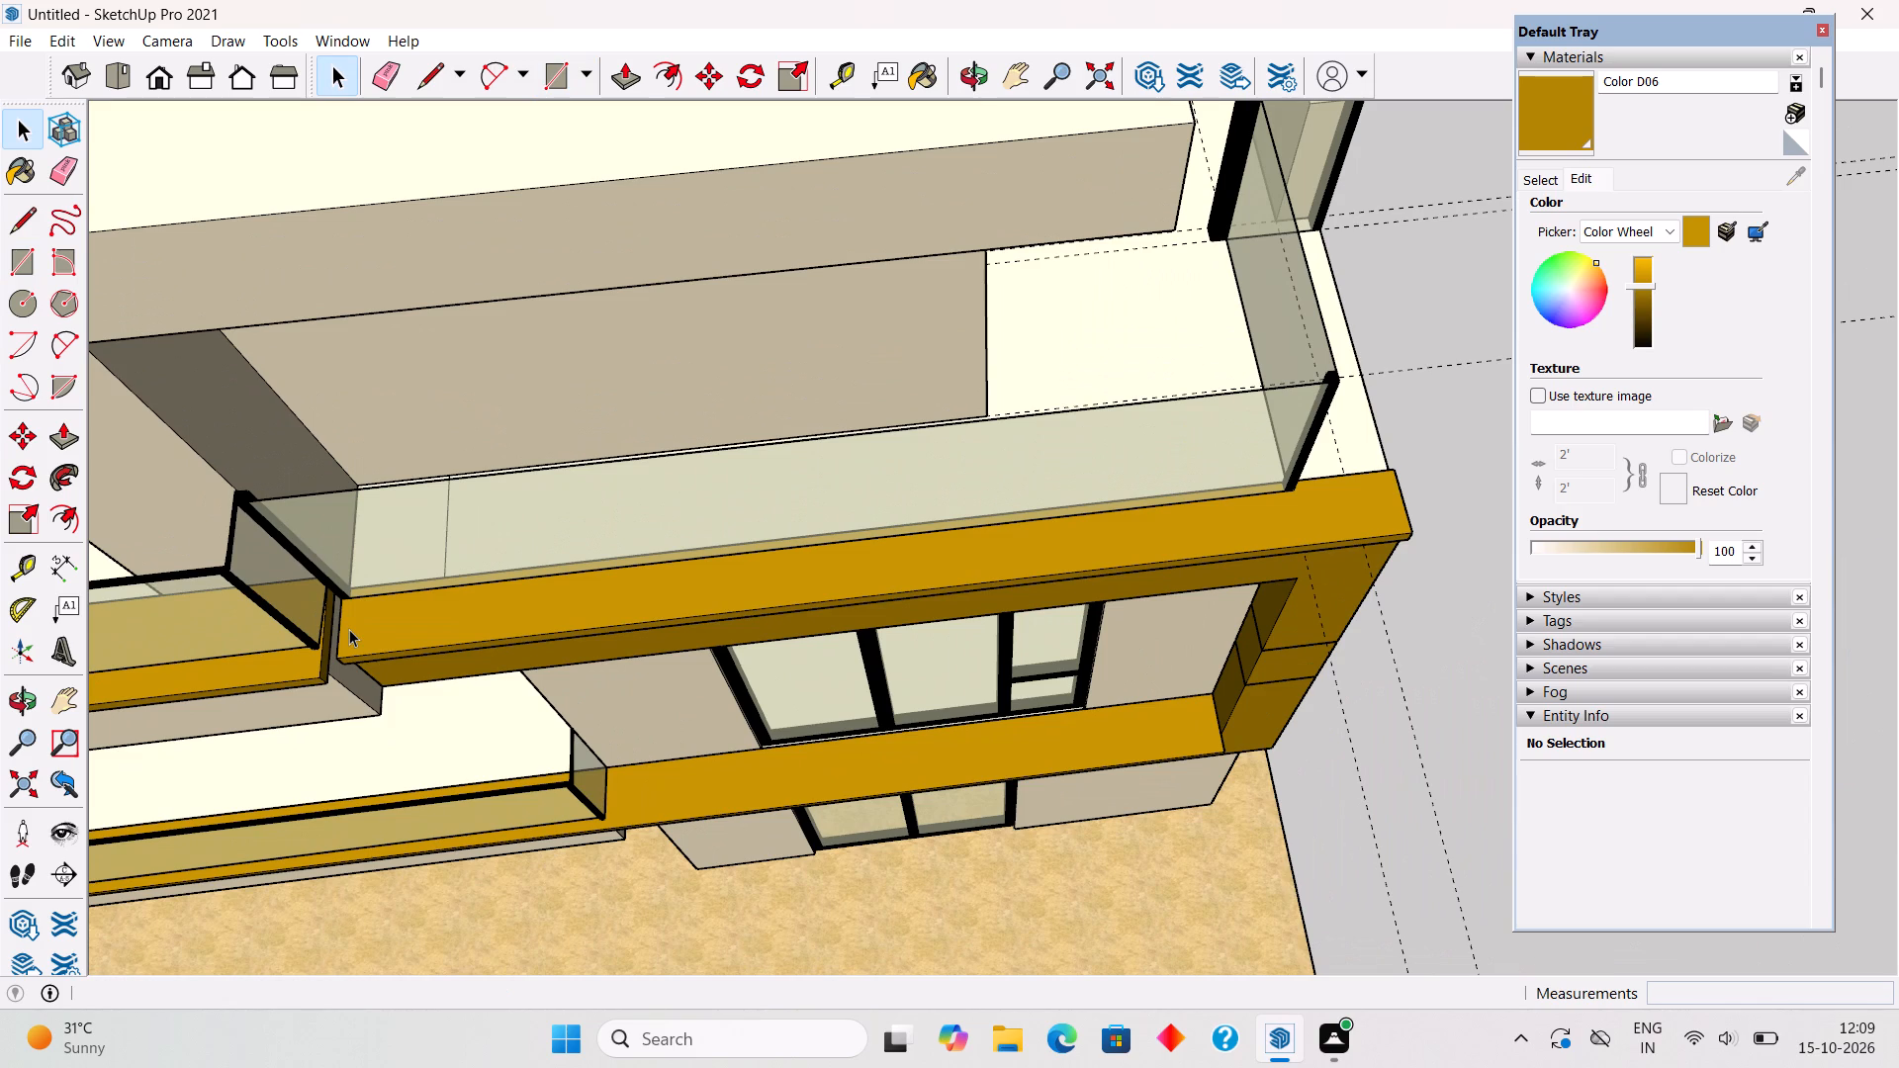
Draw a 17' by 1' 2" rectangle corner to corner over the top face of the yellow facade frame.
key("r")
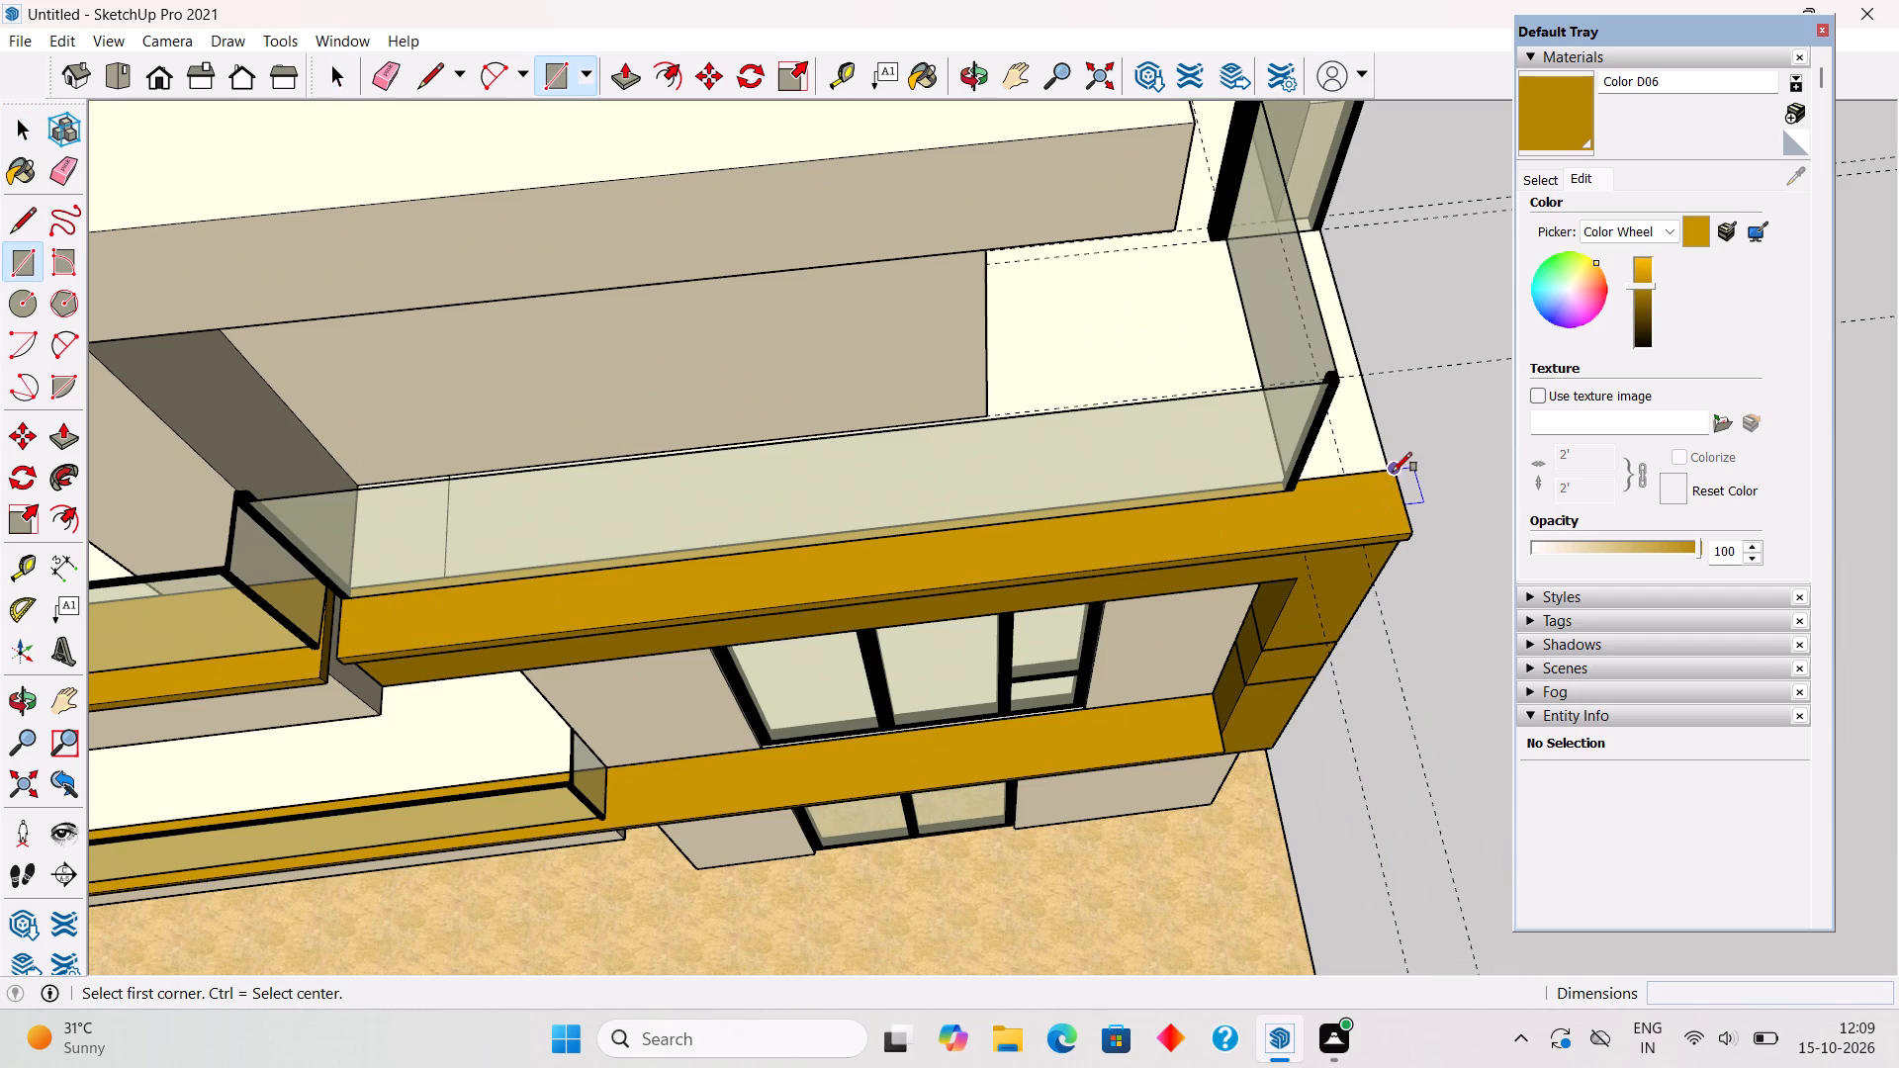
left_click(1393, 472)
scroll(274, 625, "up", 4)
scroll(385, 680, "up", 5)
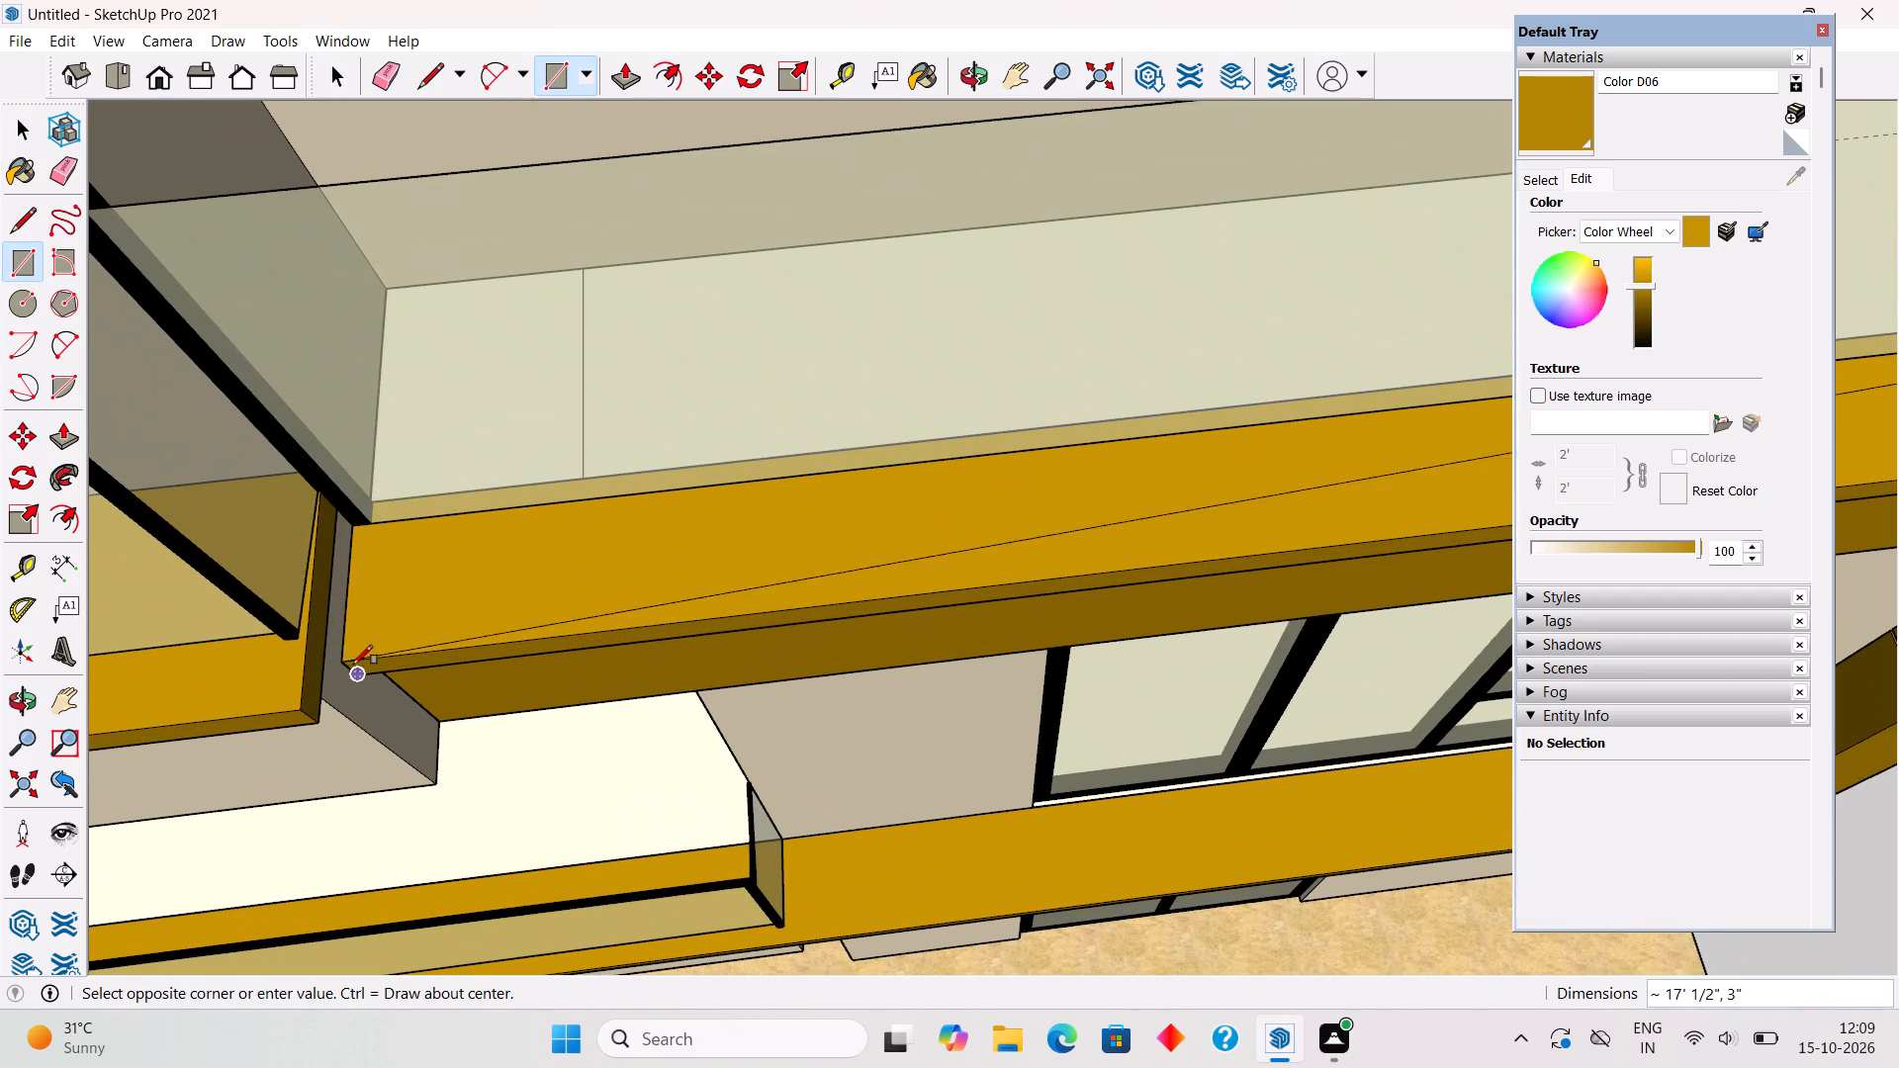
left_click(348, 659)
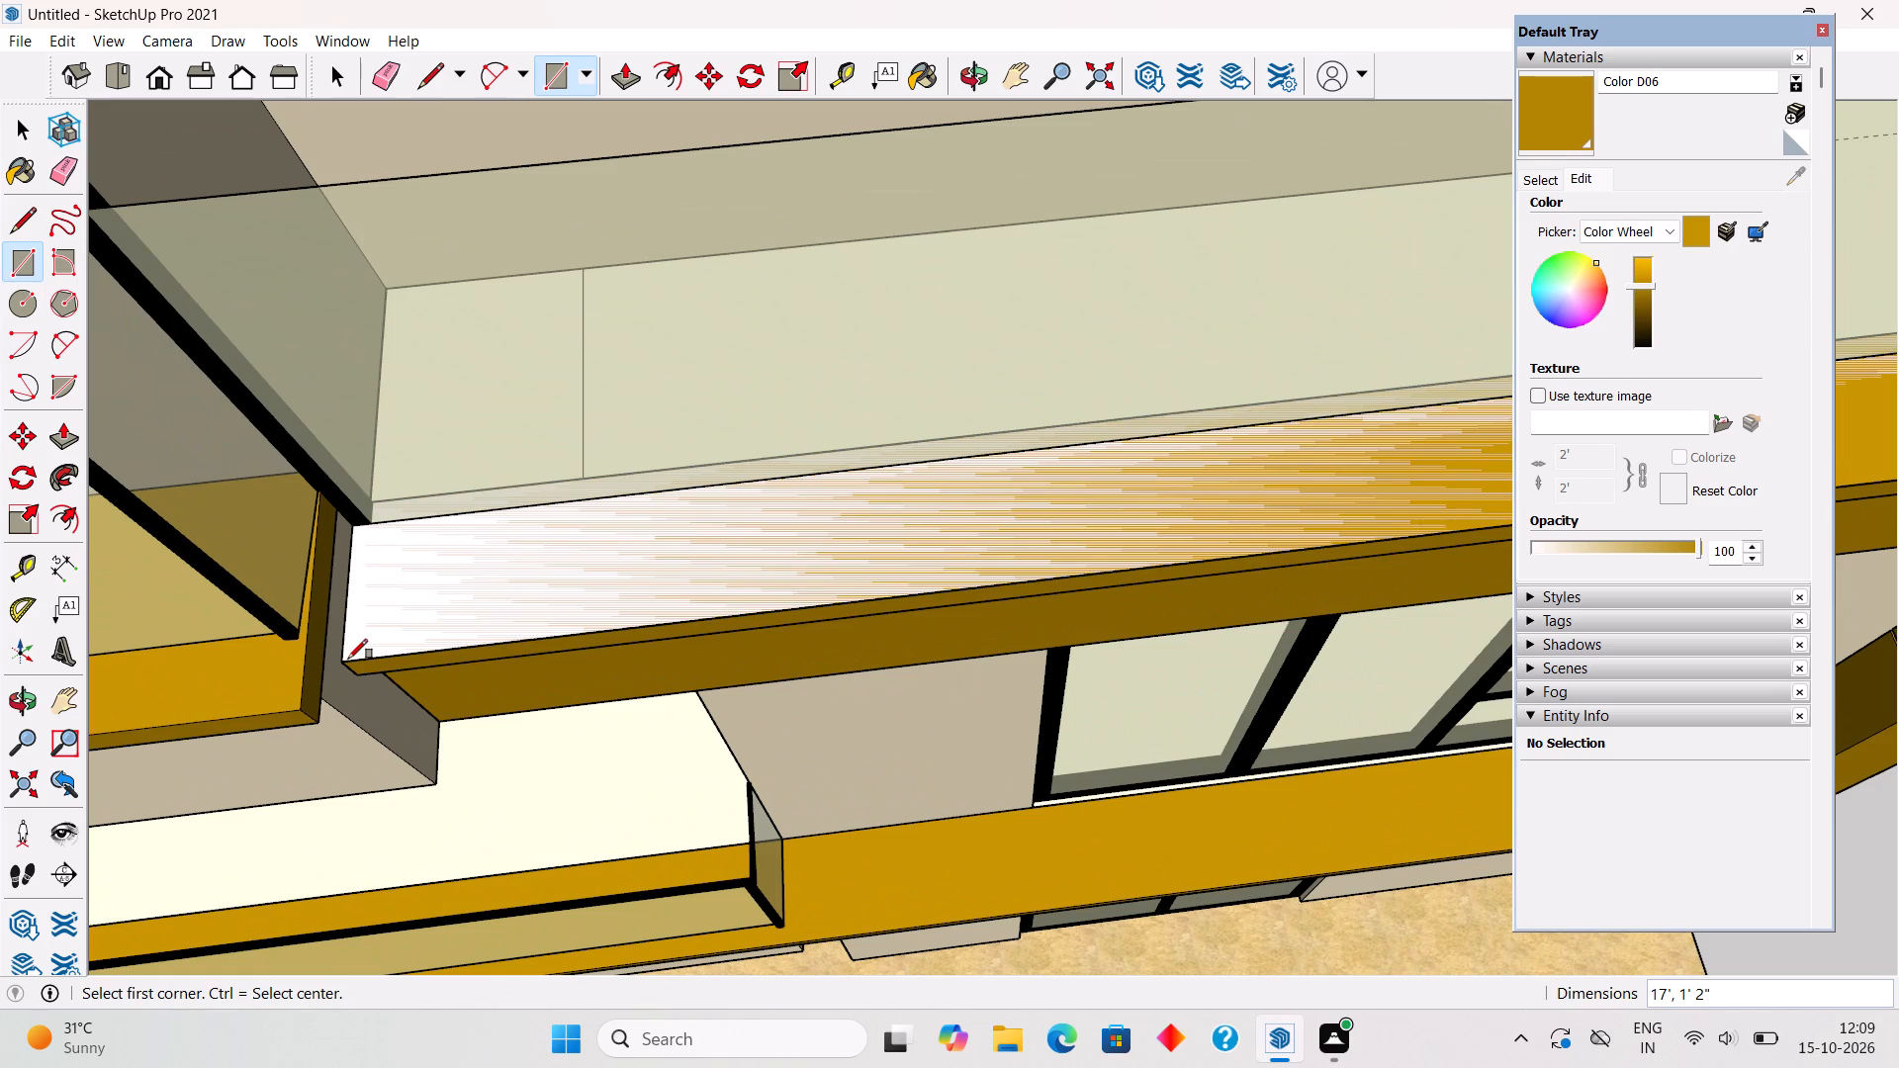
Pull the new rectangle on top of the frame up by 1" to form a thin coping slab.
key("p")
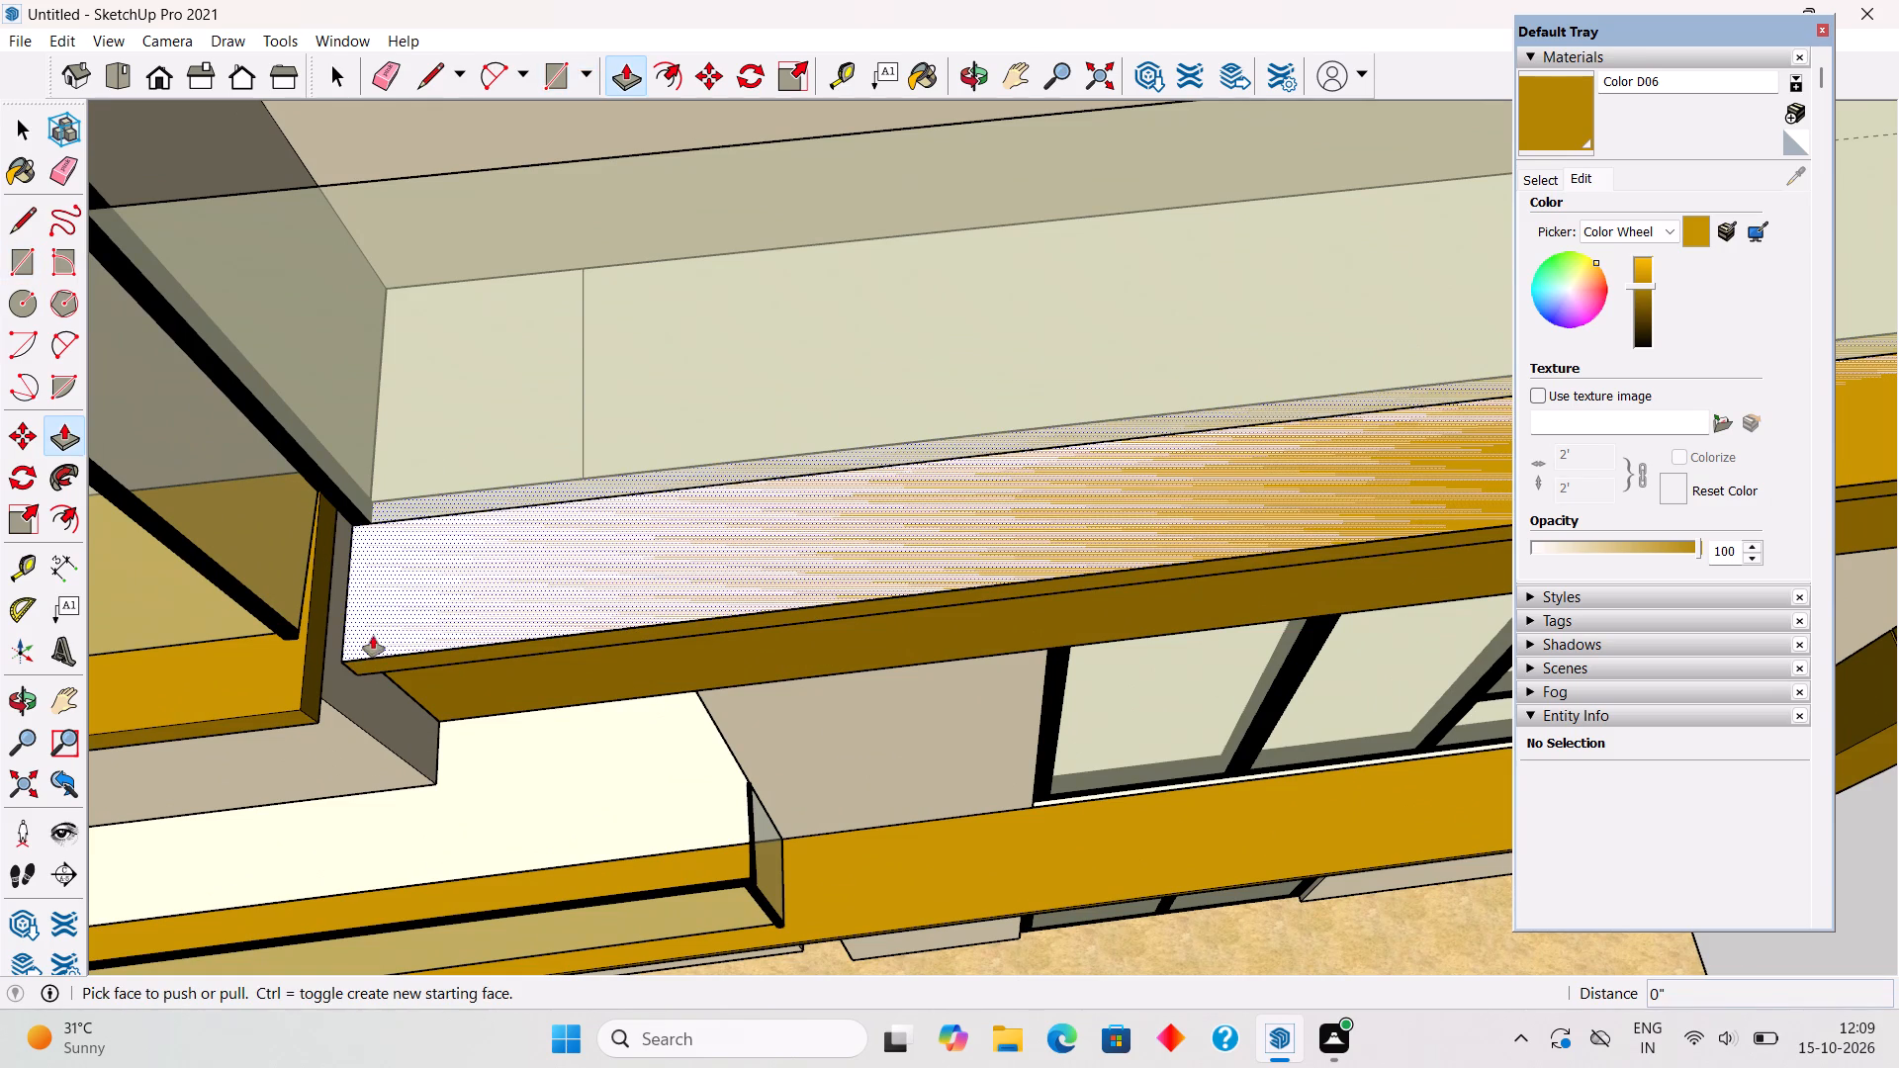
left_click(376, 633)
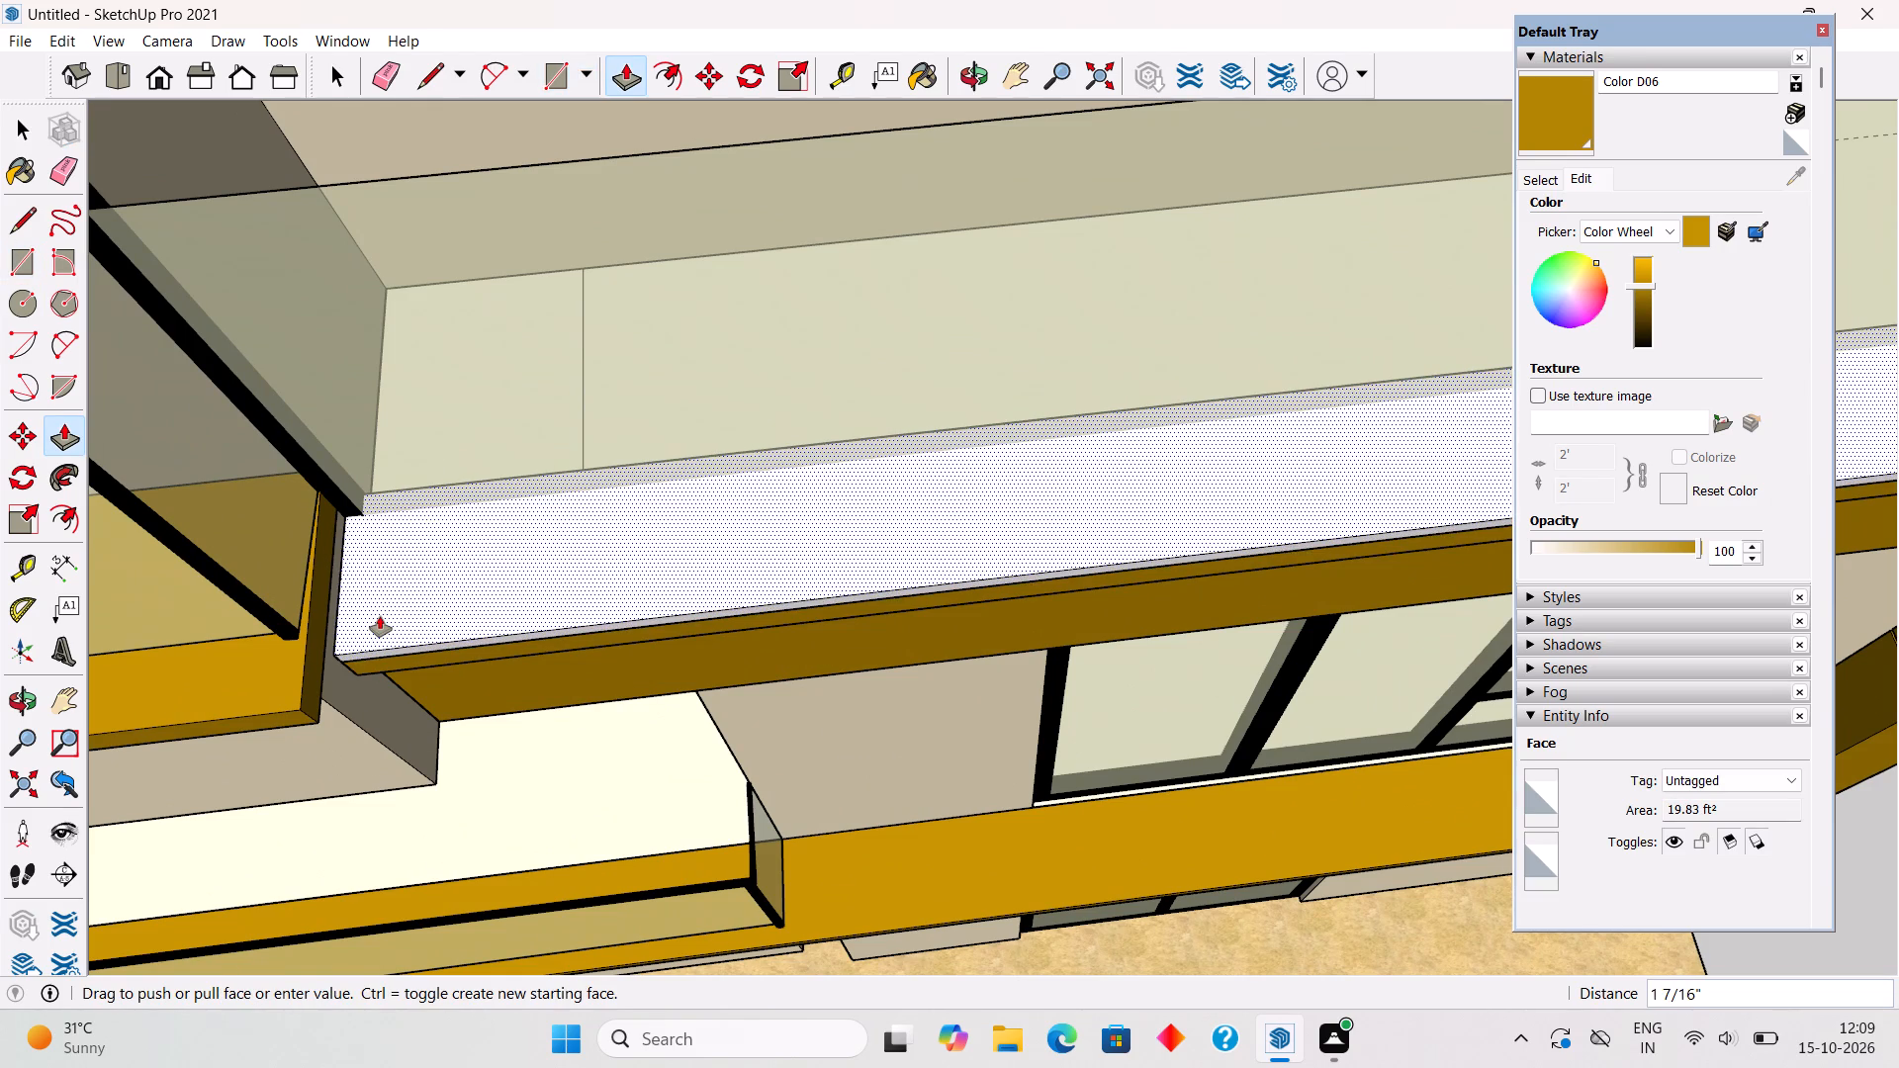
type("1\"")
key("Return")
Raise the top face of the coping slab by another 1" with Push/Pull.
scroll(380, 616, "down", 5)
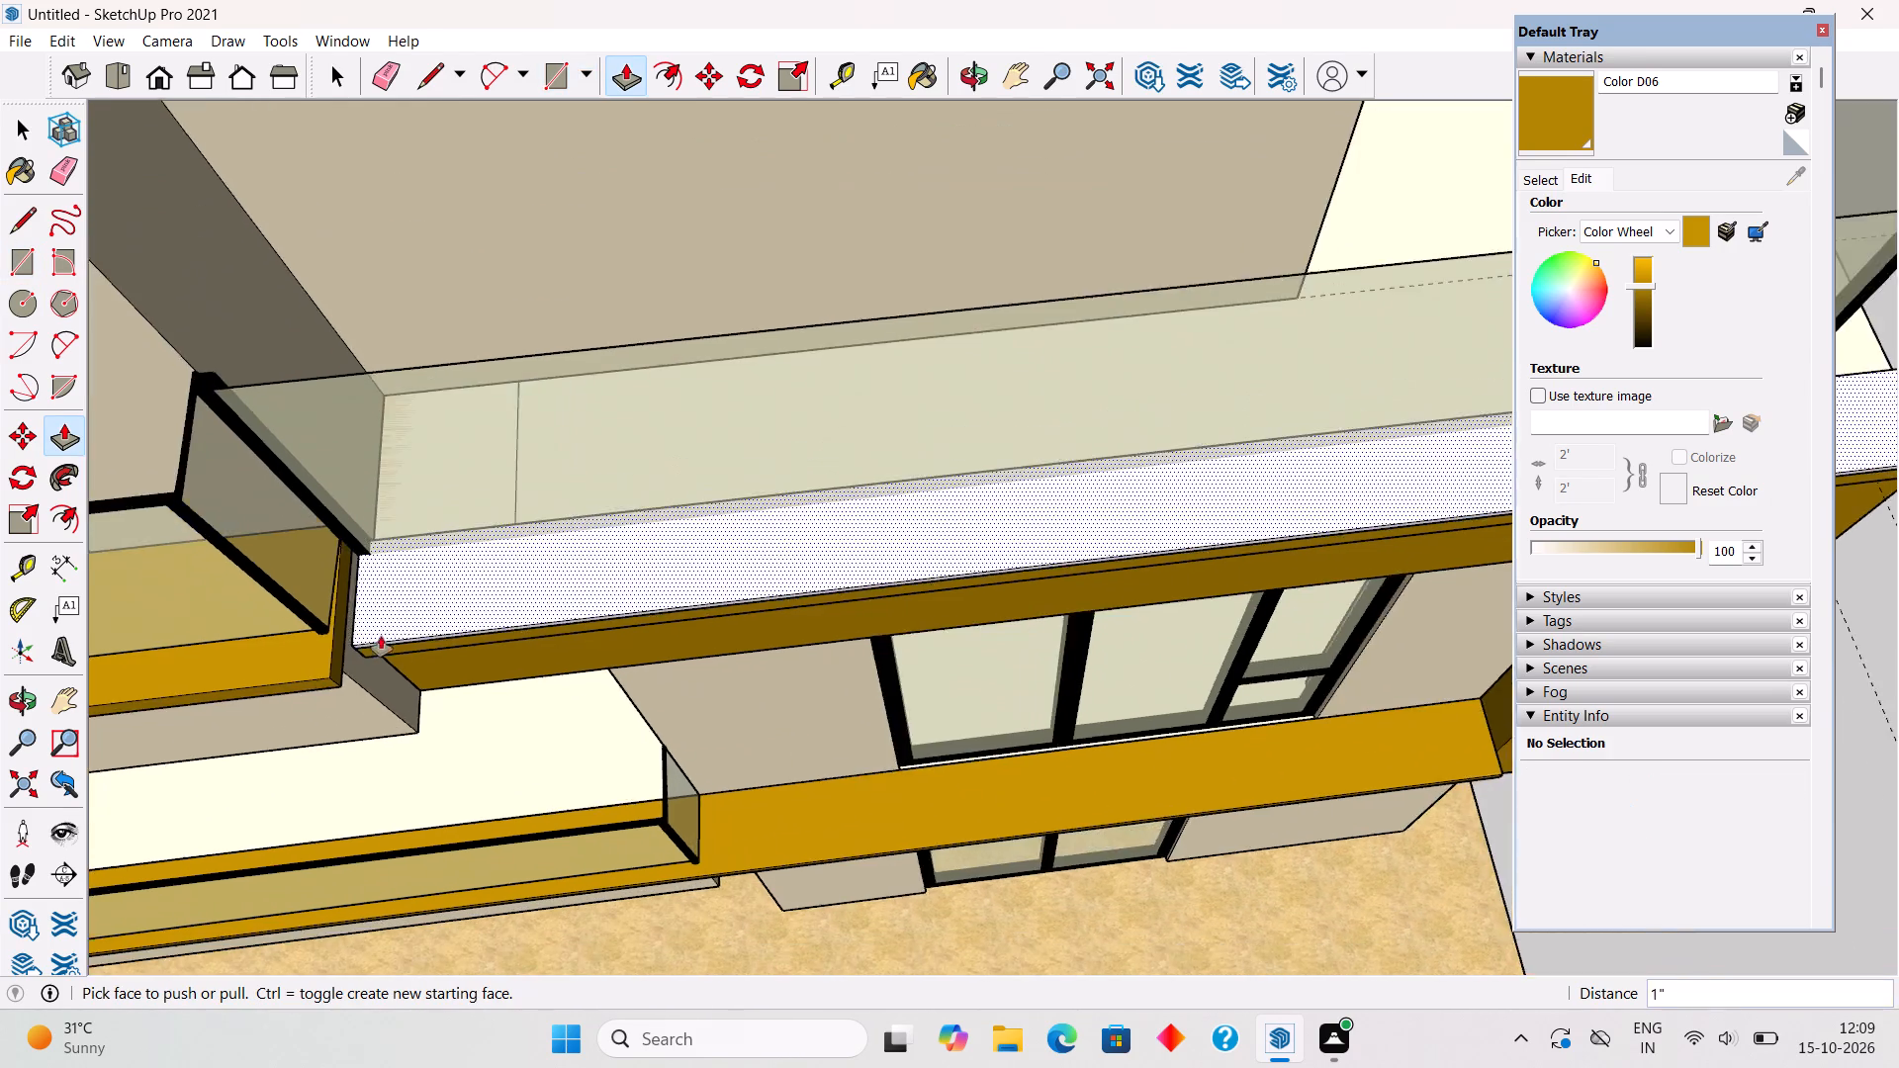
scroll(381, 636, "down", 14)
middle_click_drag(444, 605, 497, 225)
middle_click_drag(514, 386, 514, 336)
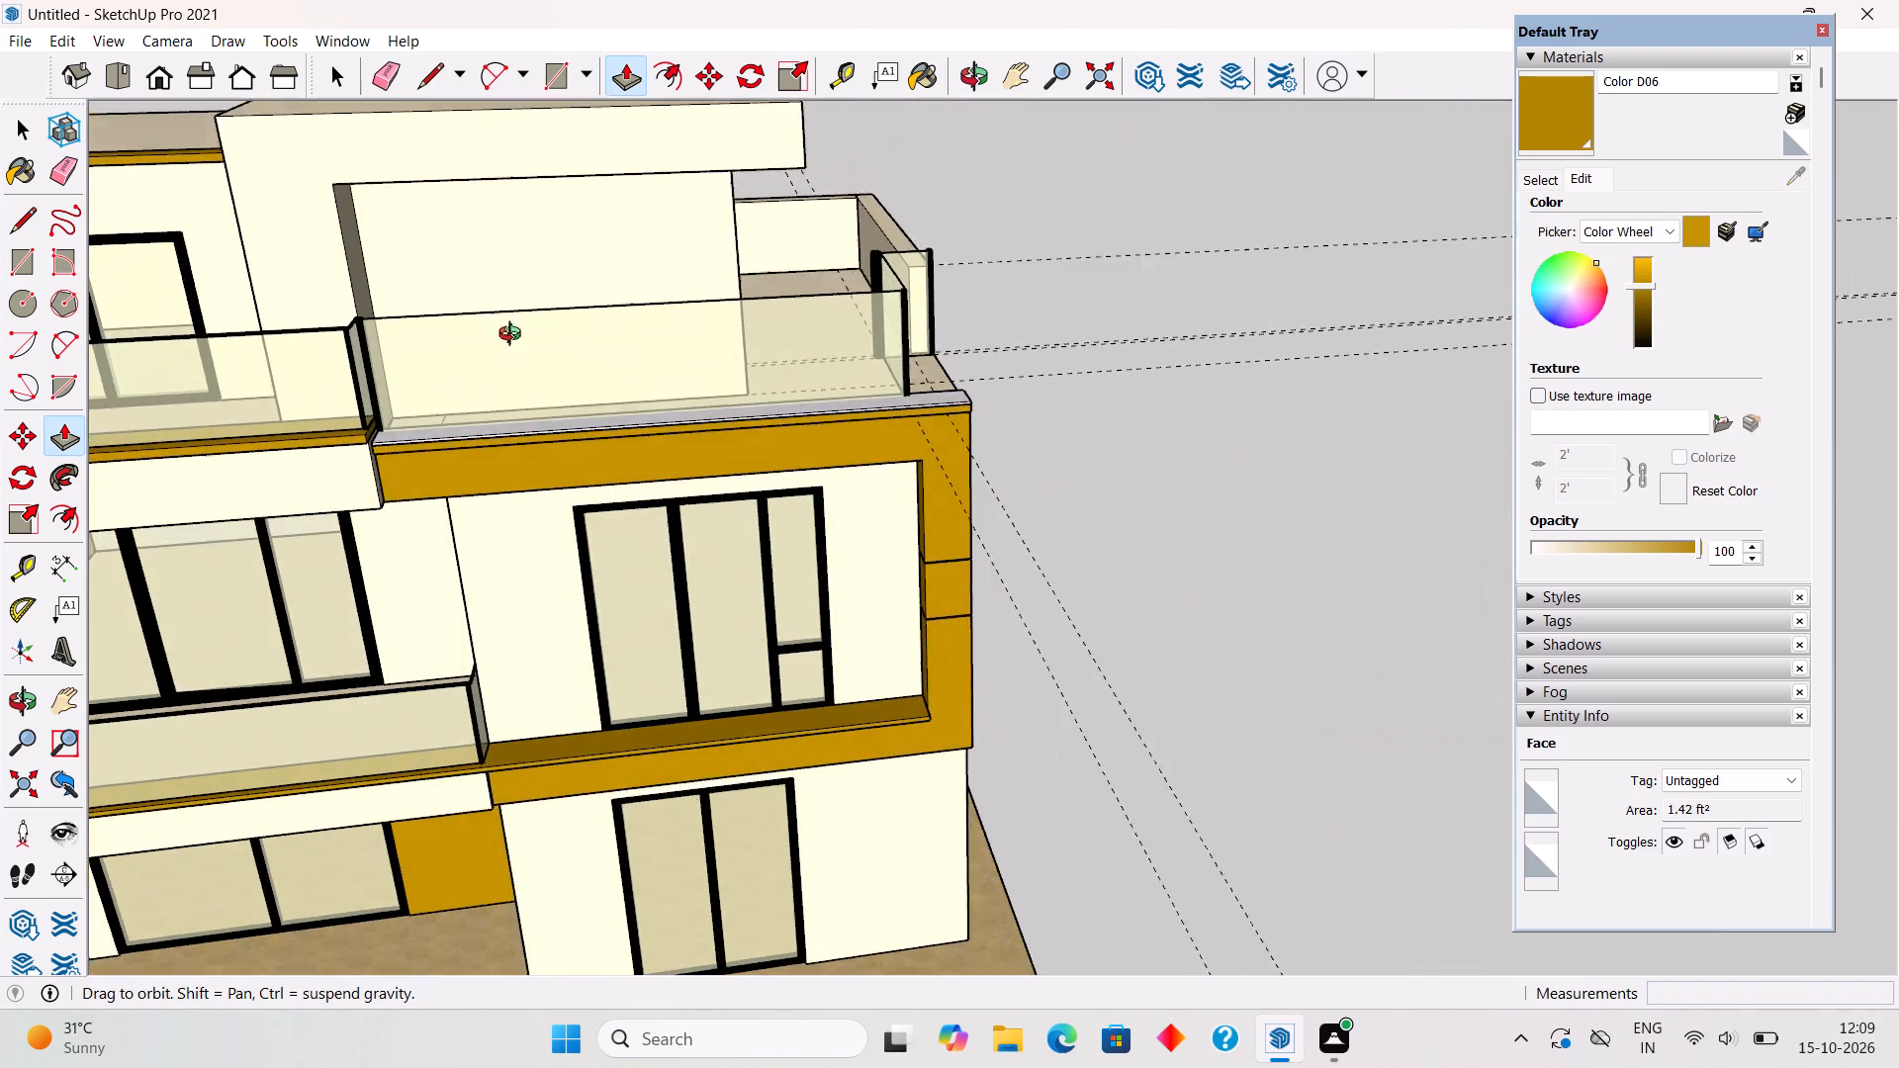
middle_click_drag(514, 336, 646, 532)
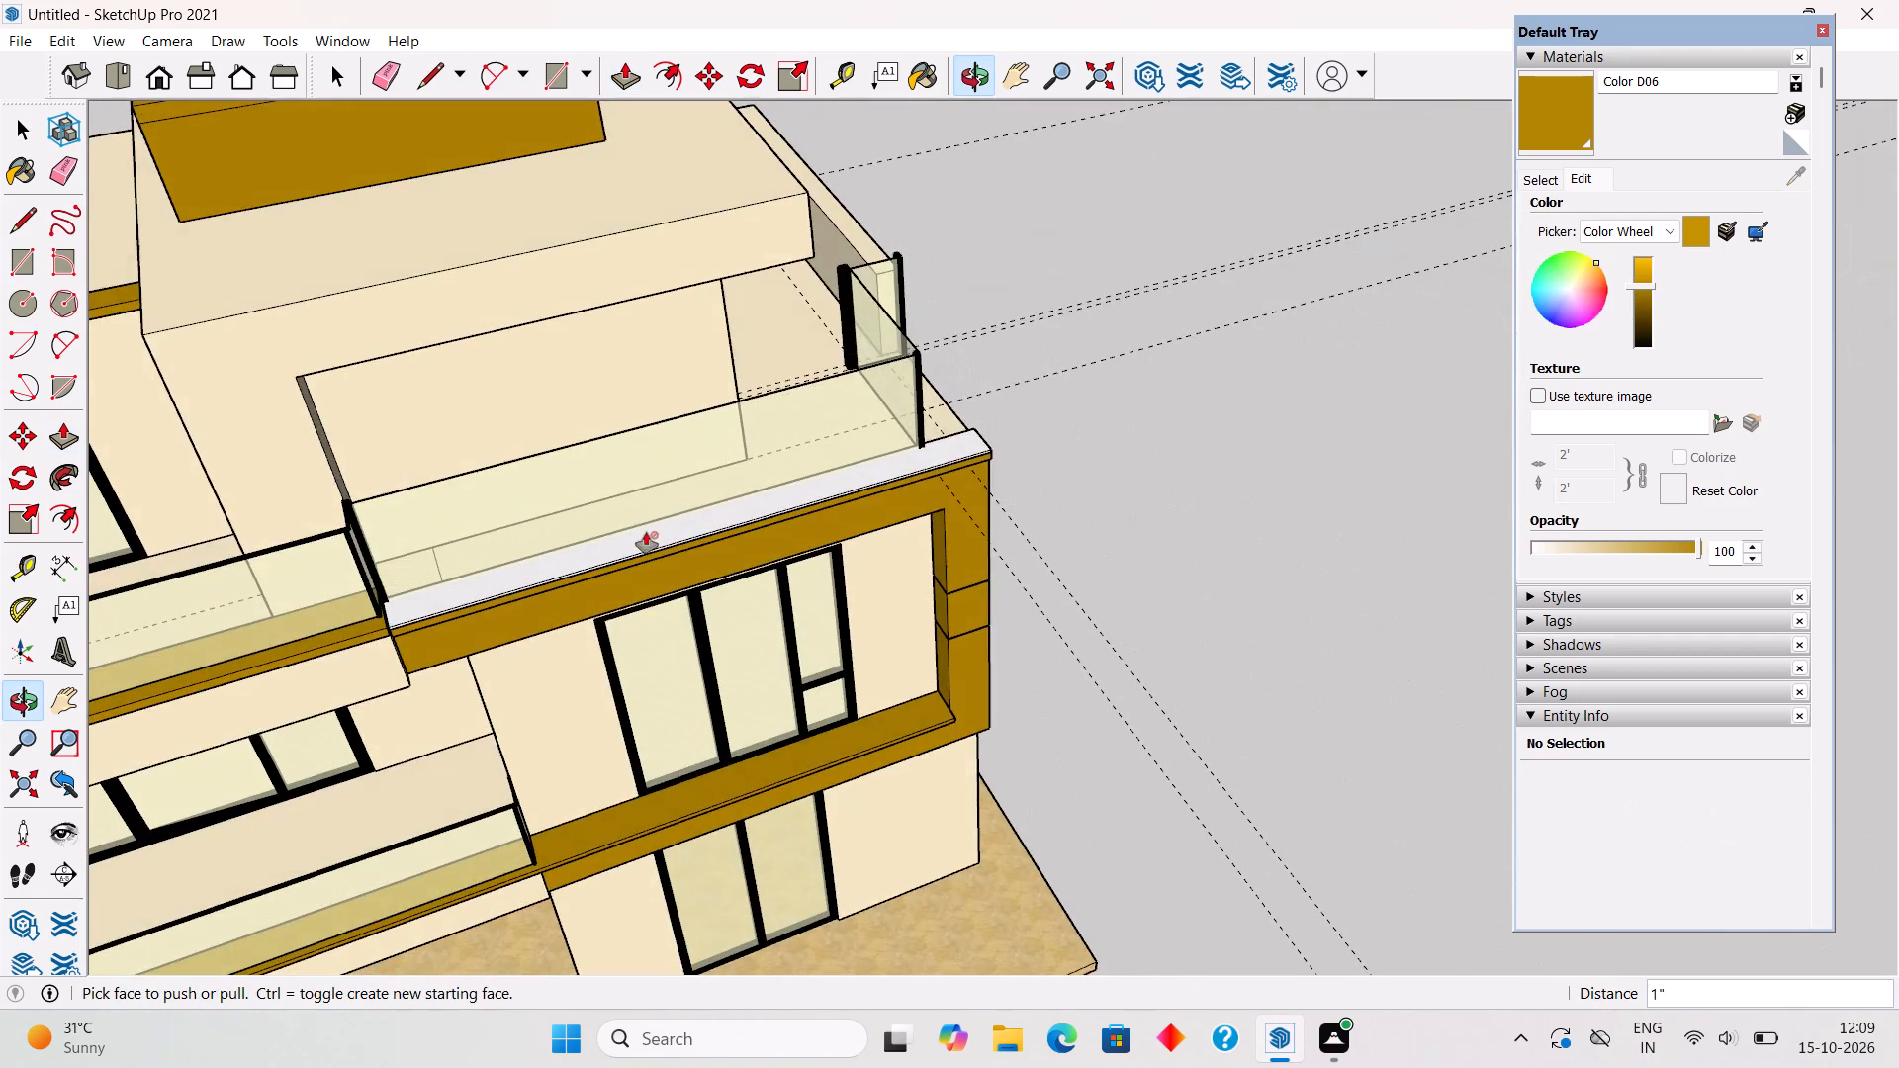
scroll(650, 533, "up", 5)
left_click(727, 513)
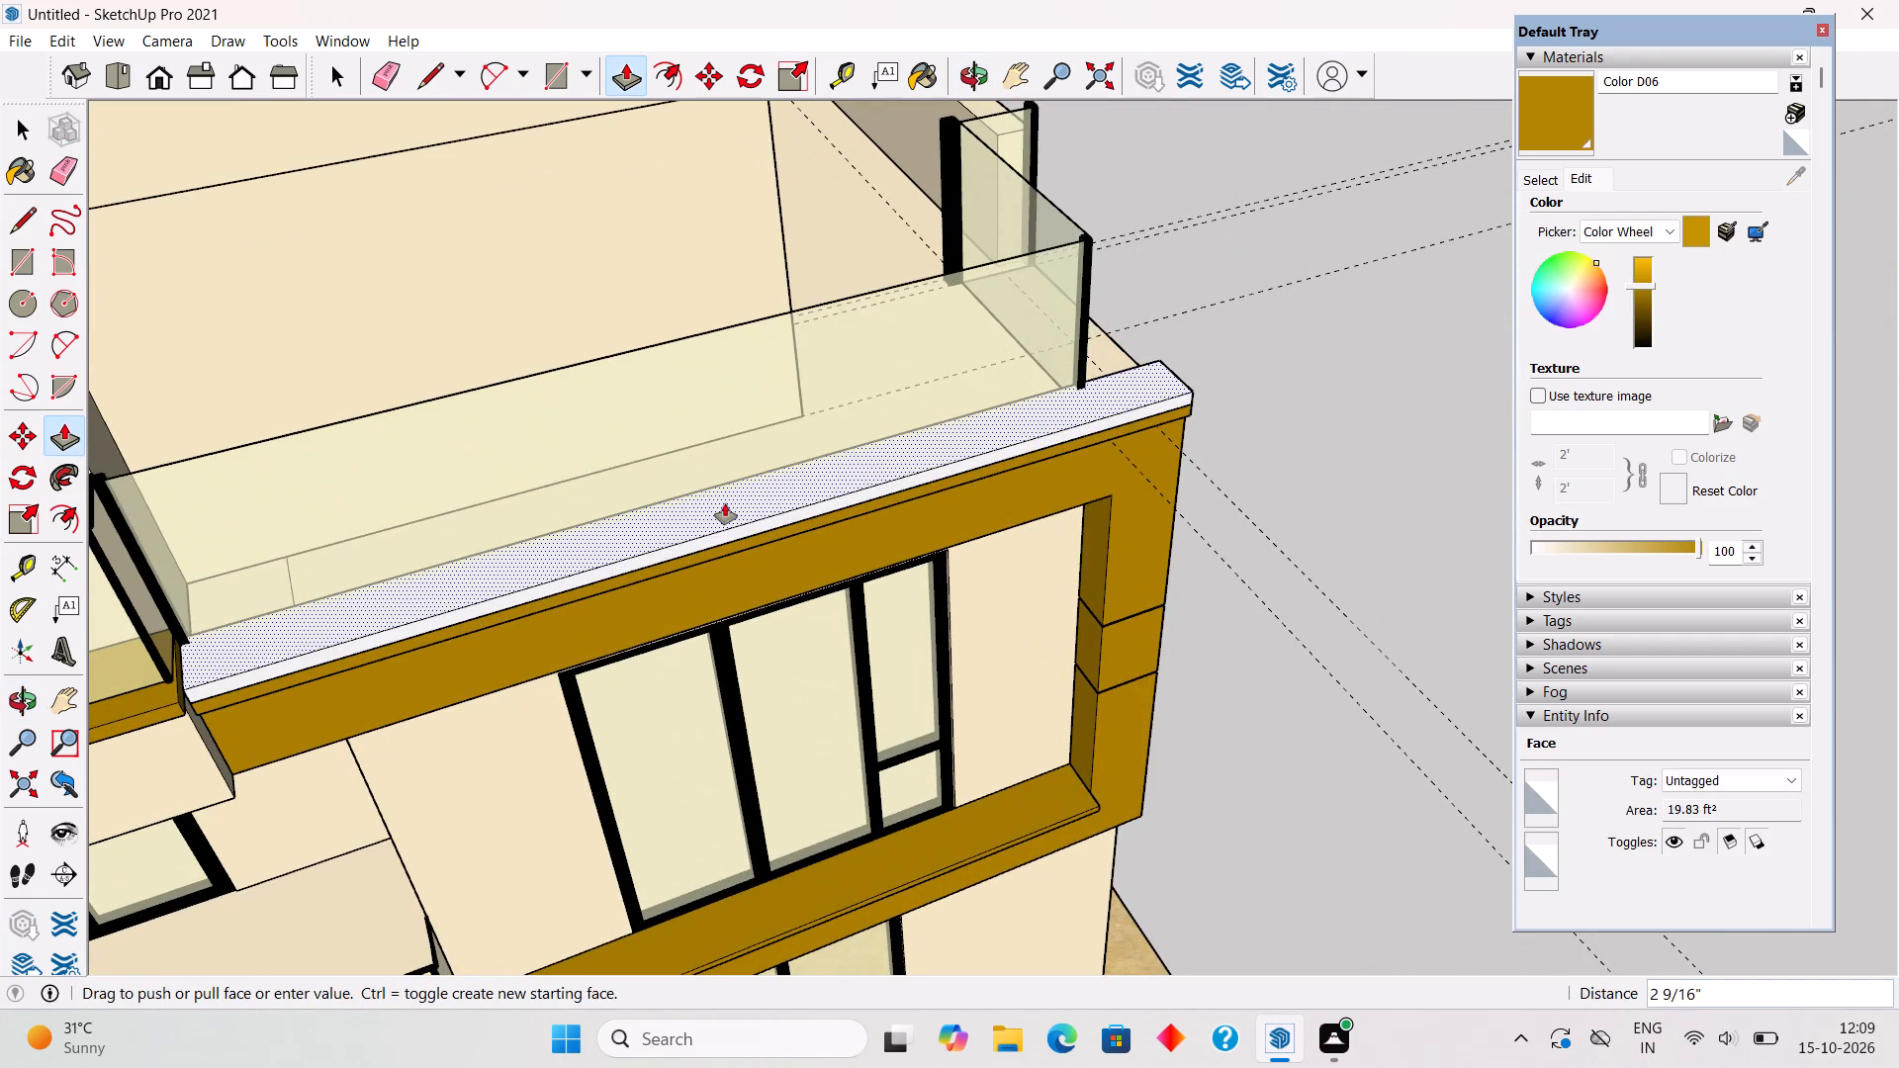
type("1\"")
key("Return")
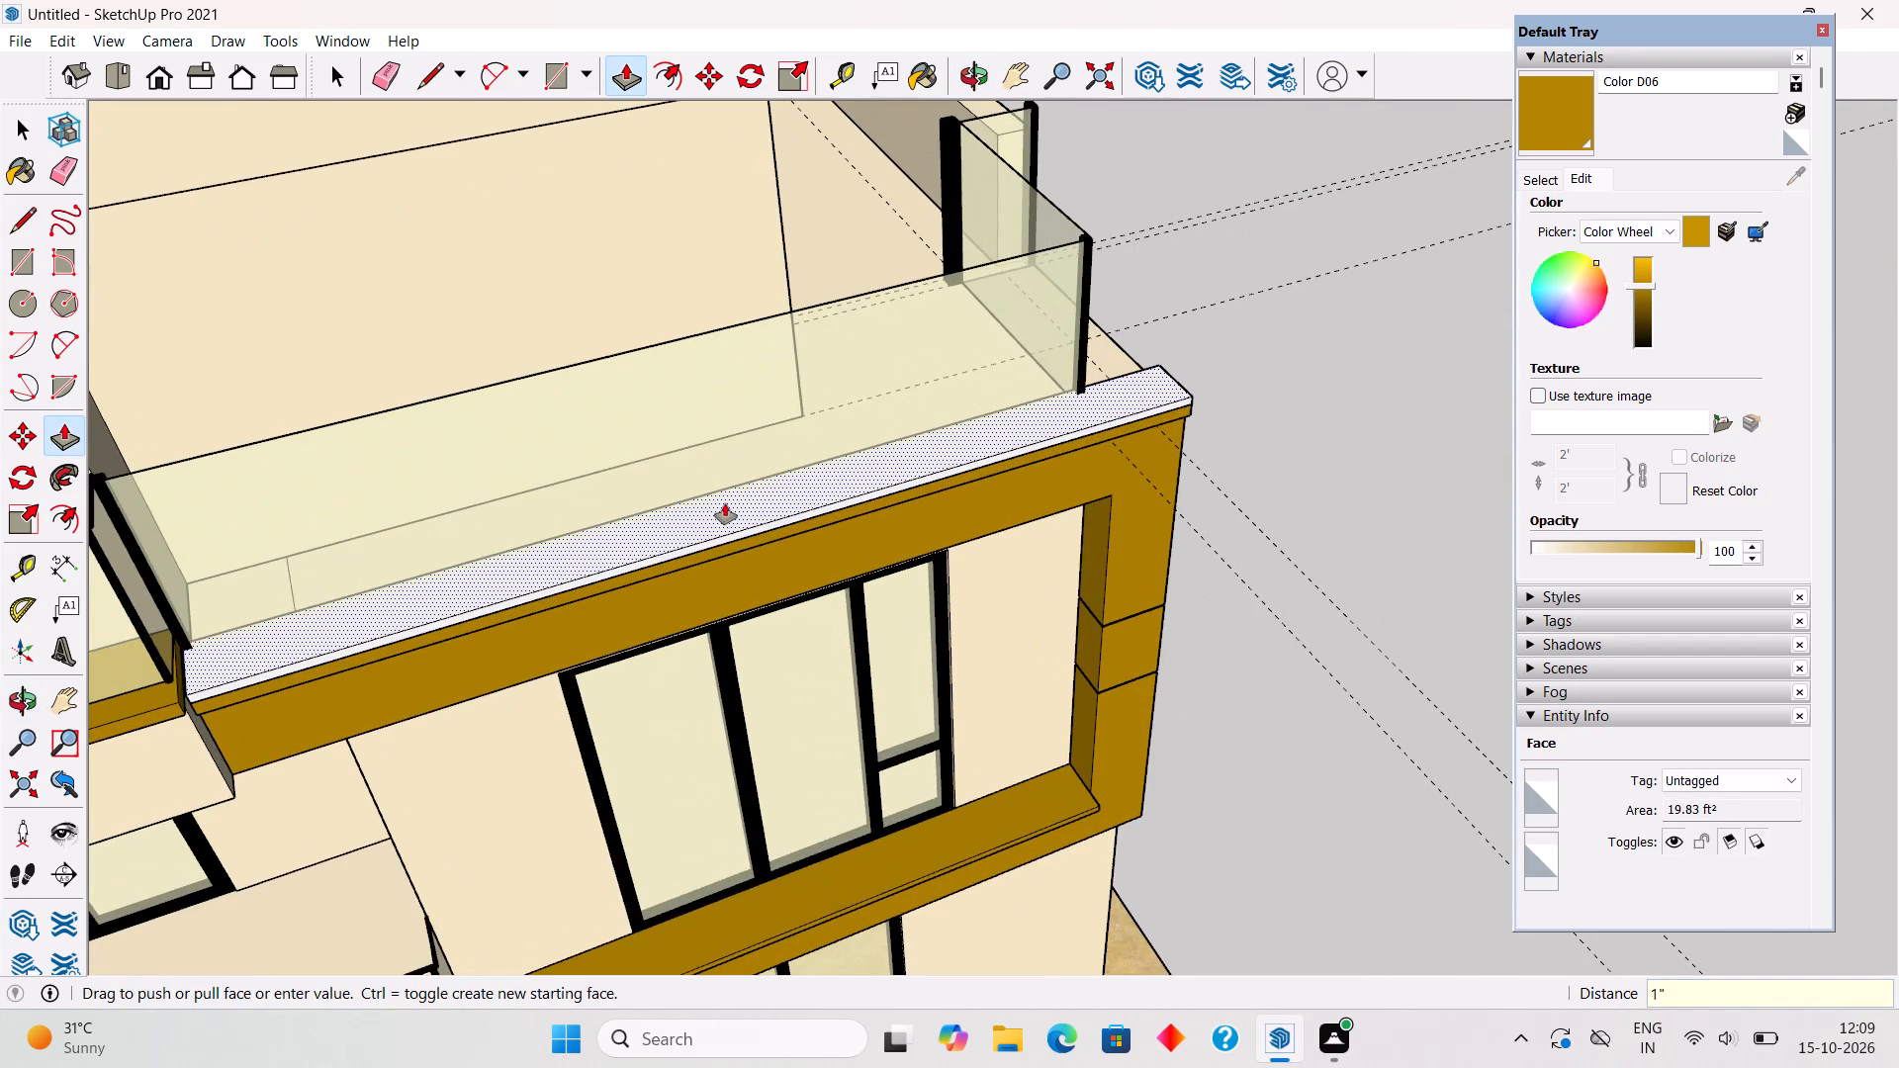
Raise the top face of the coping slab on the yellow frame by a further 1" with Push/Pull.
scroll(725, 503, "down", 5)
middle_click_drag(824, 606, 570, 226)
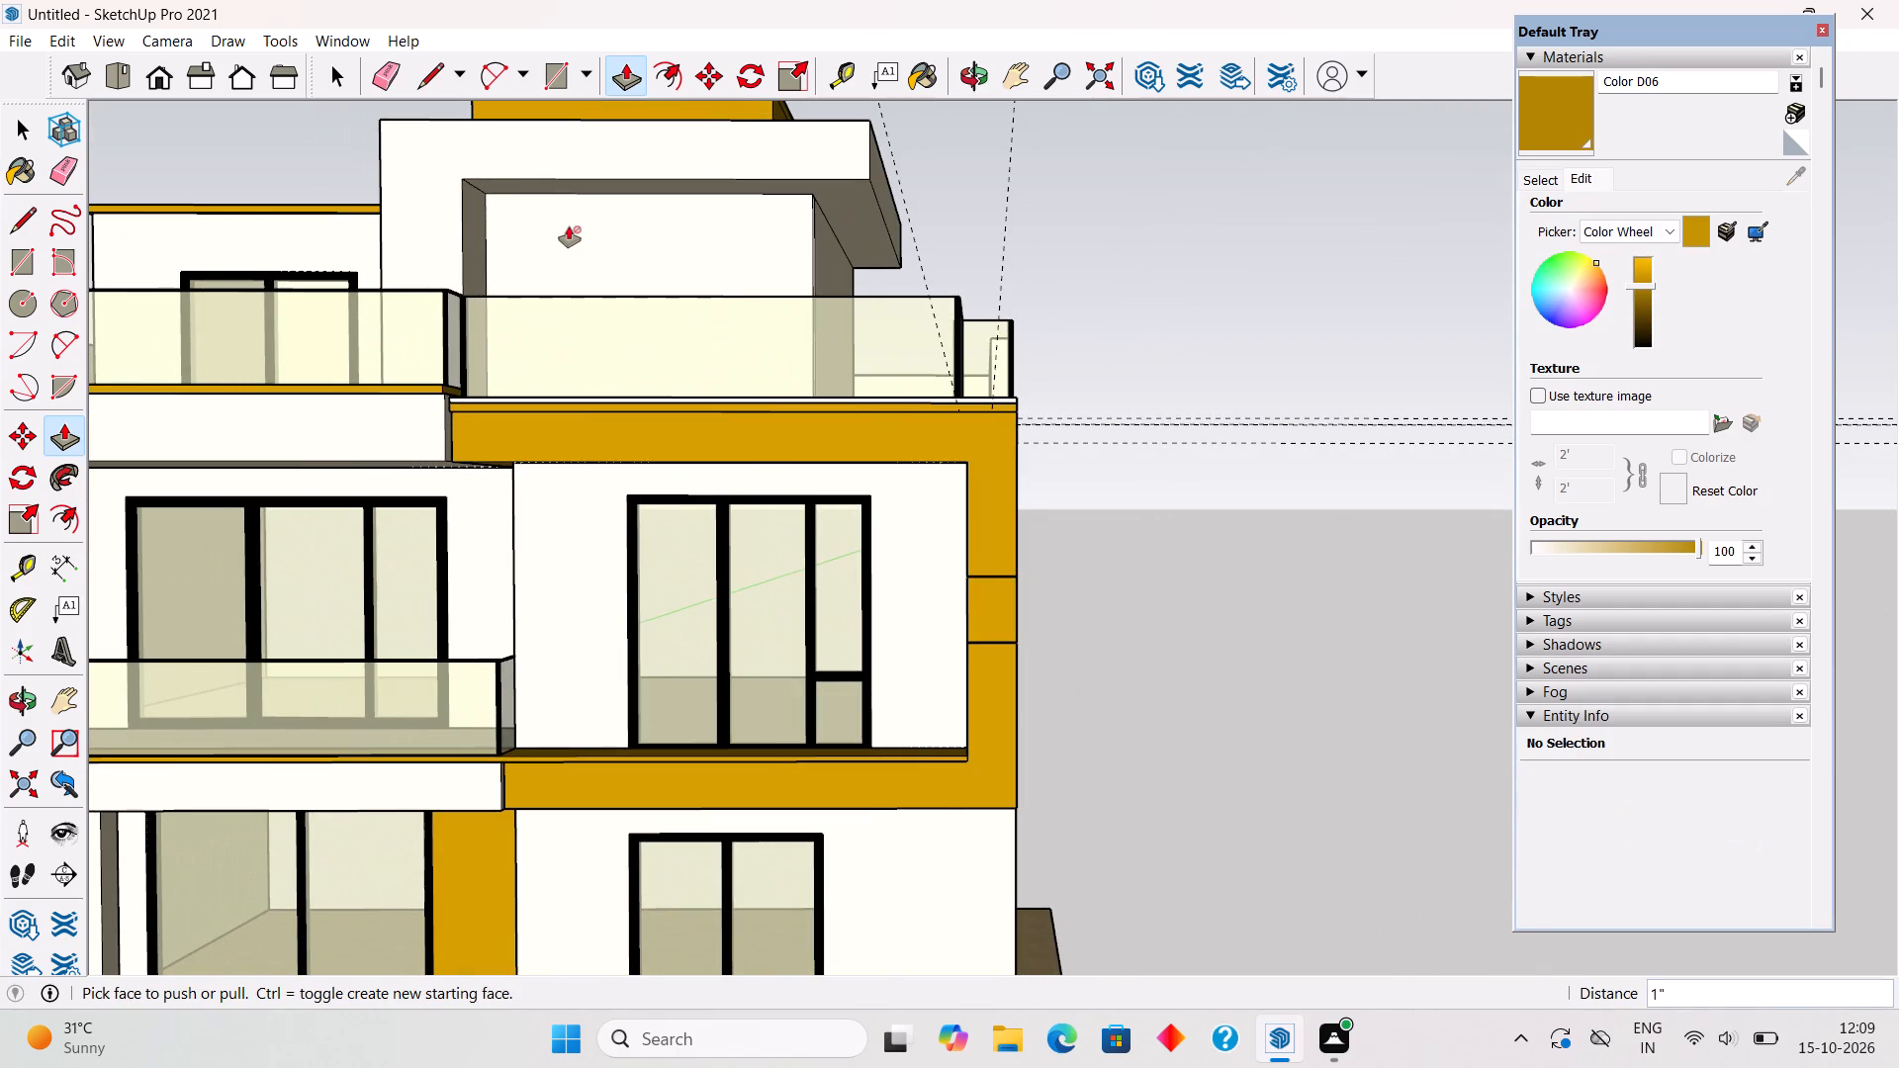
middle_click_drag(636, 387, 668, 625)
scroll(660, 519, "up", 5)
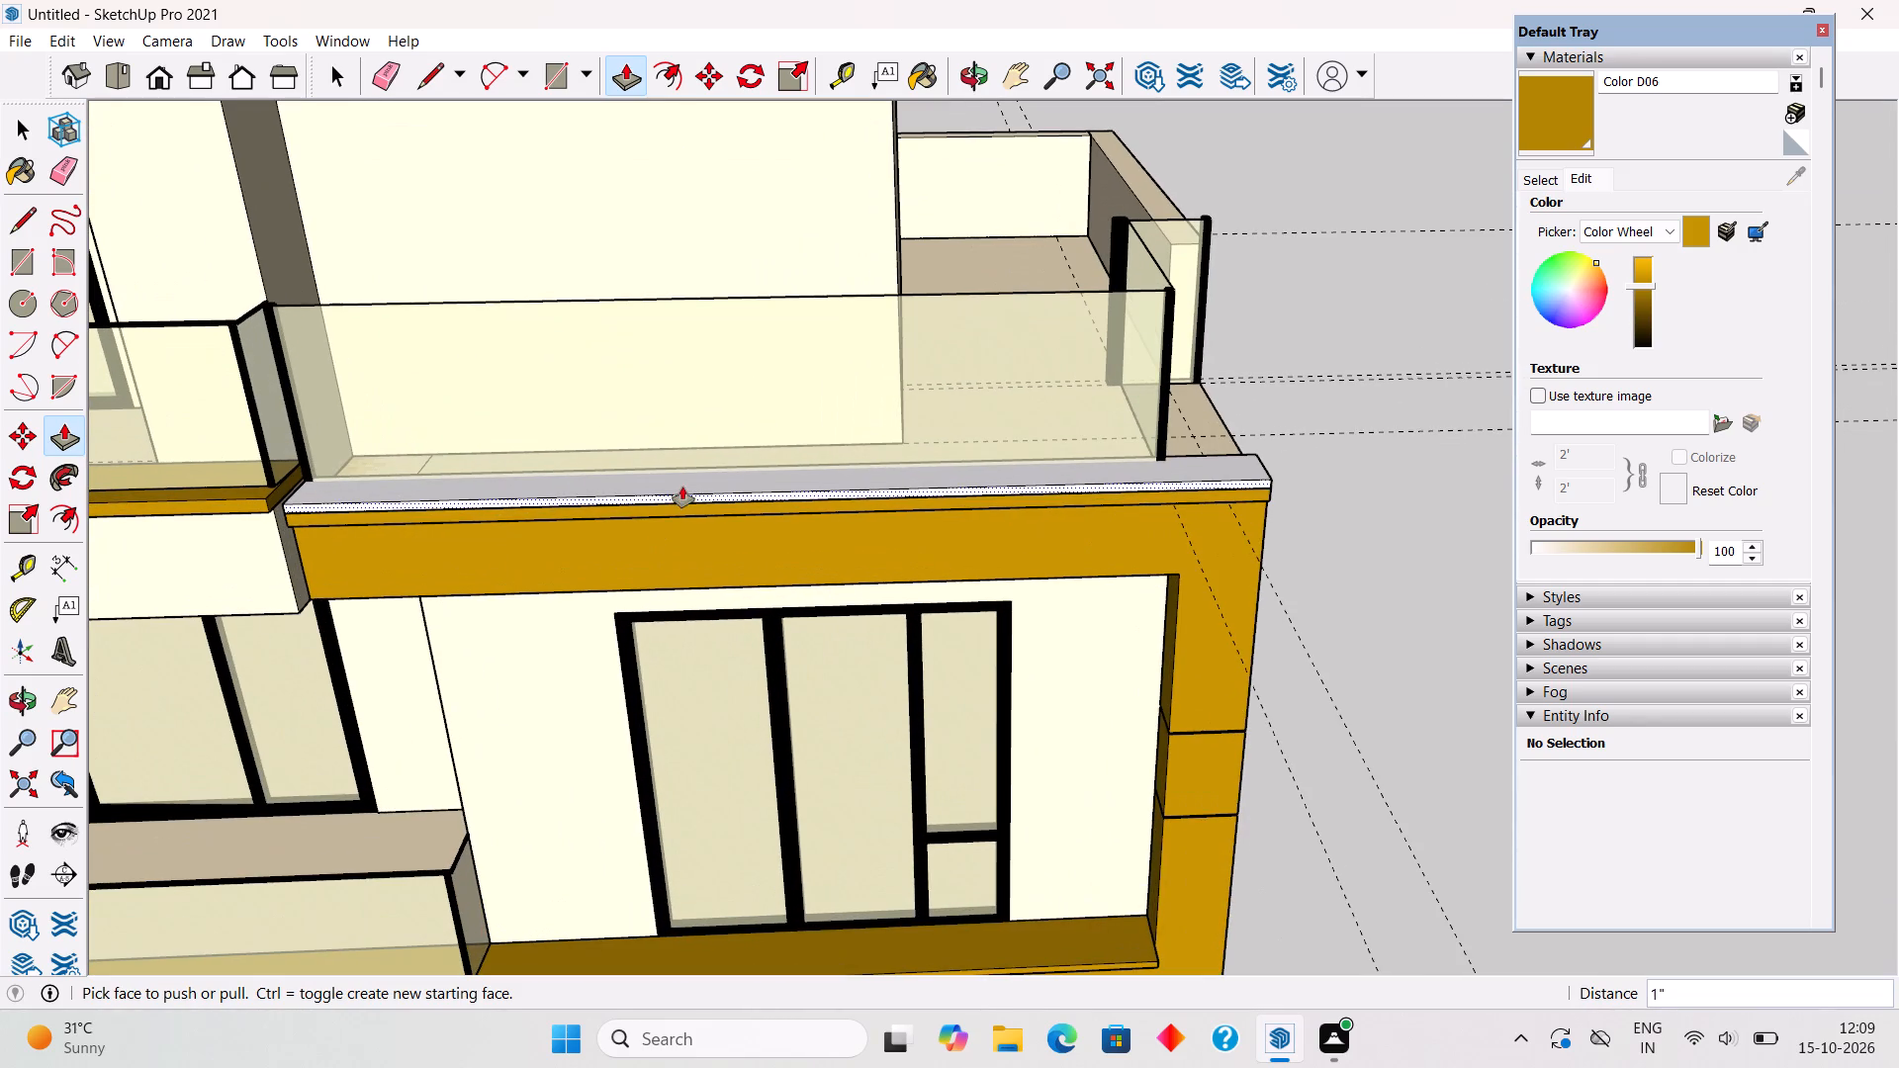
left_click(683, 485)
type("1\"")
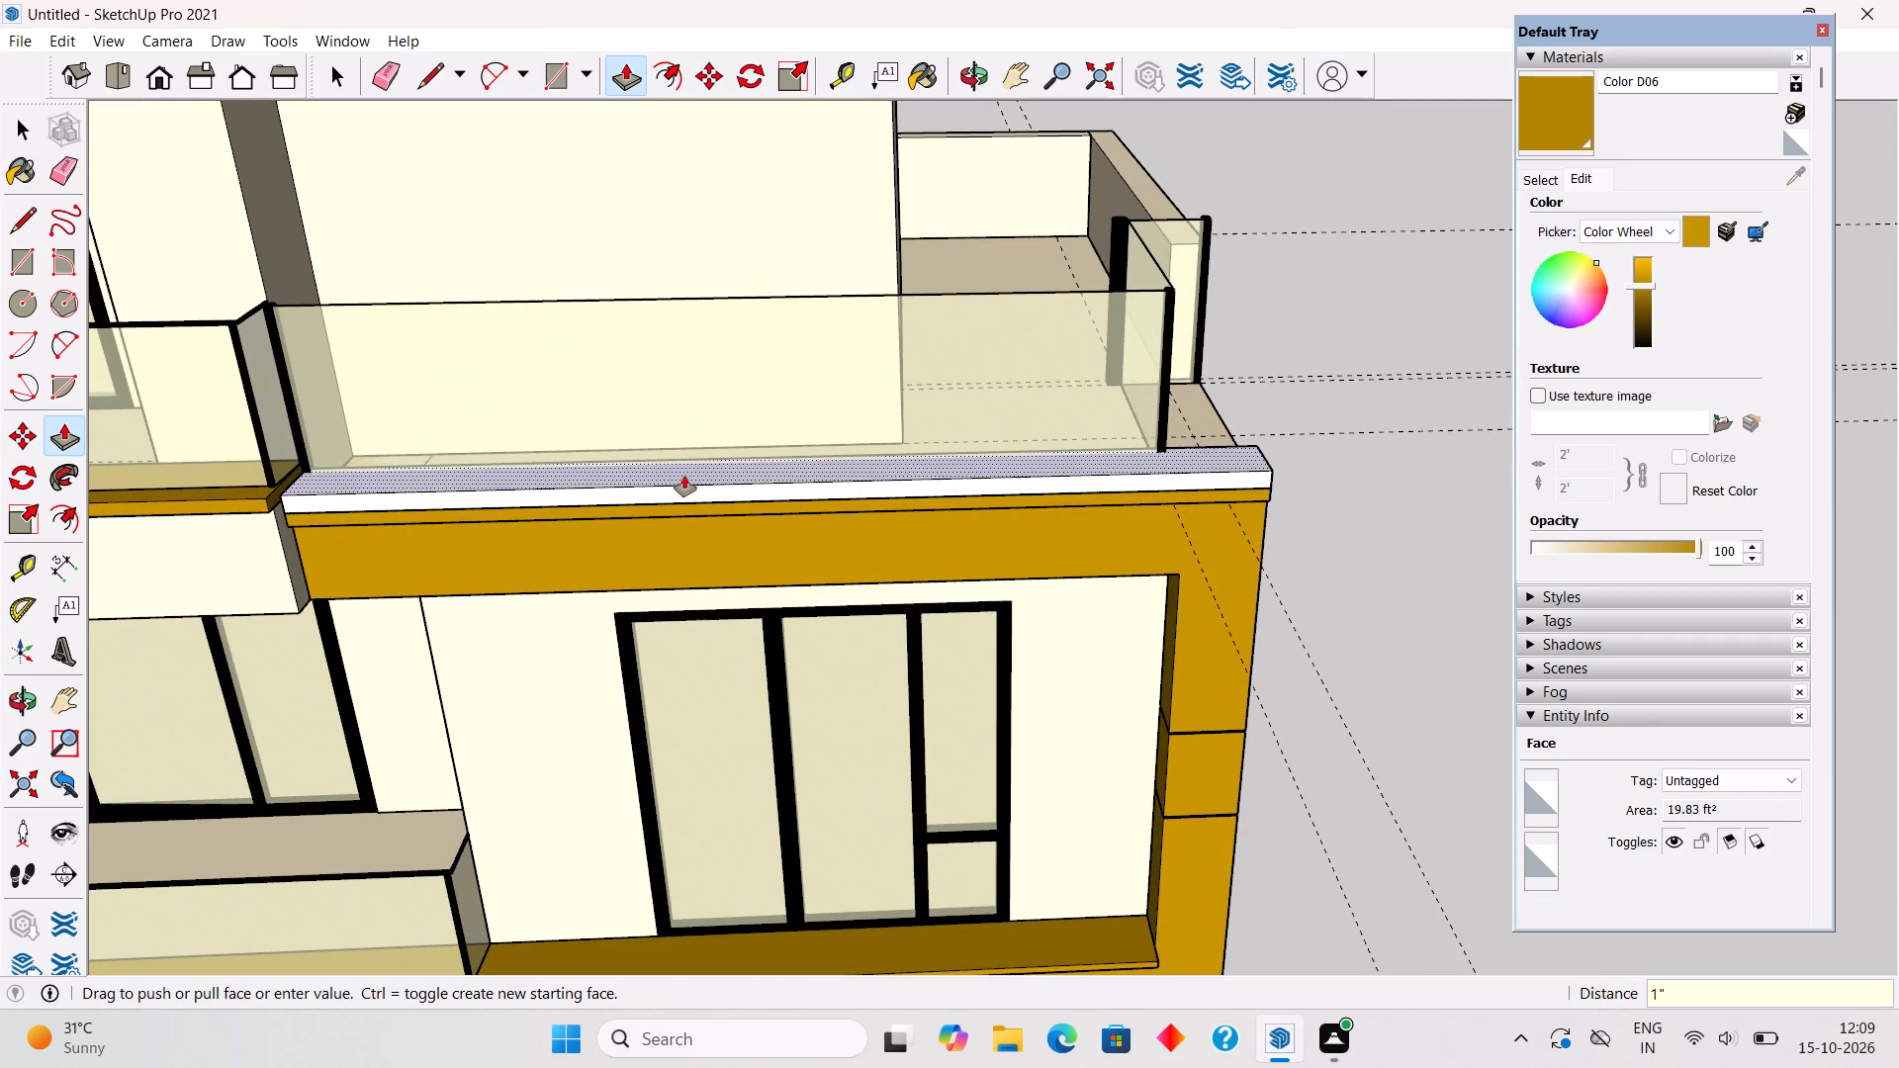
key("Return")
key("space")
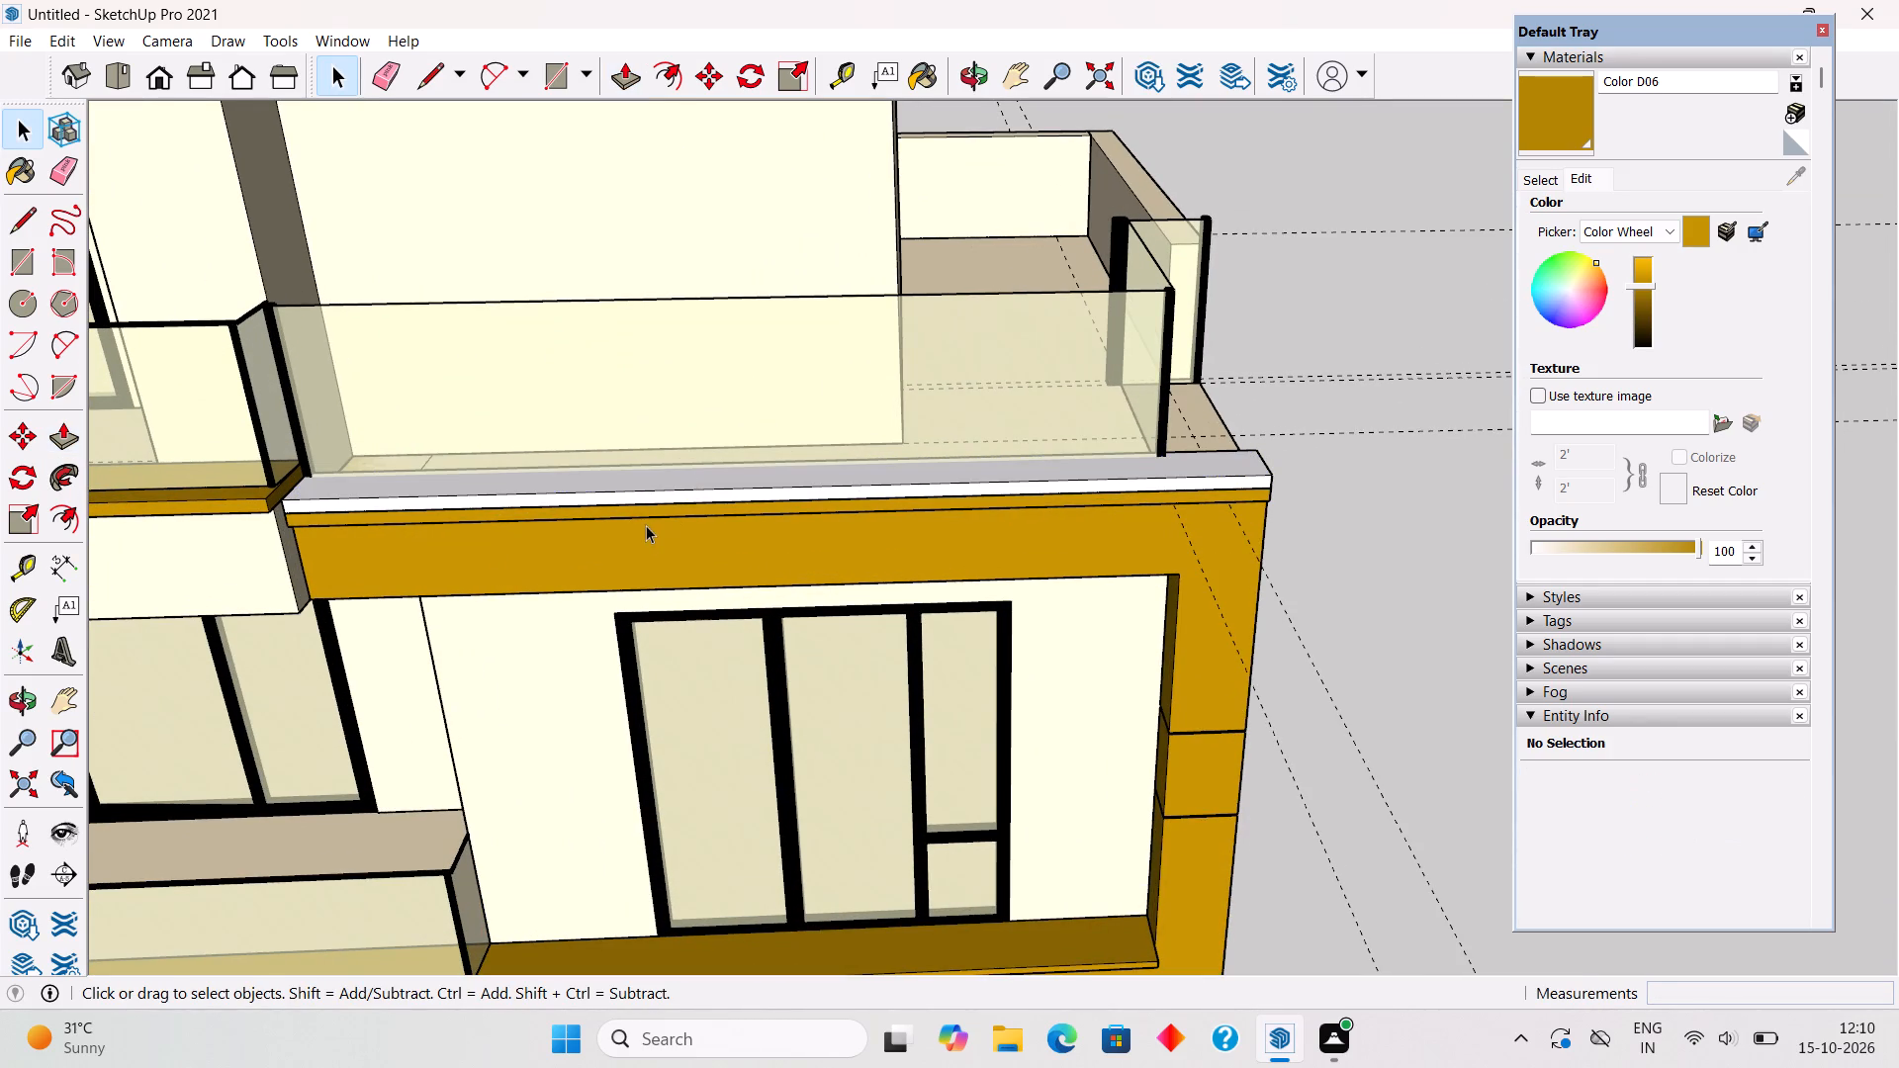
Pull the coping slab's front face outward by 2" so it overhangs the yellow frame.
key("p")
left_click(665, 497)
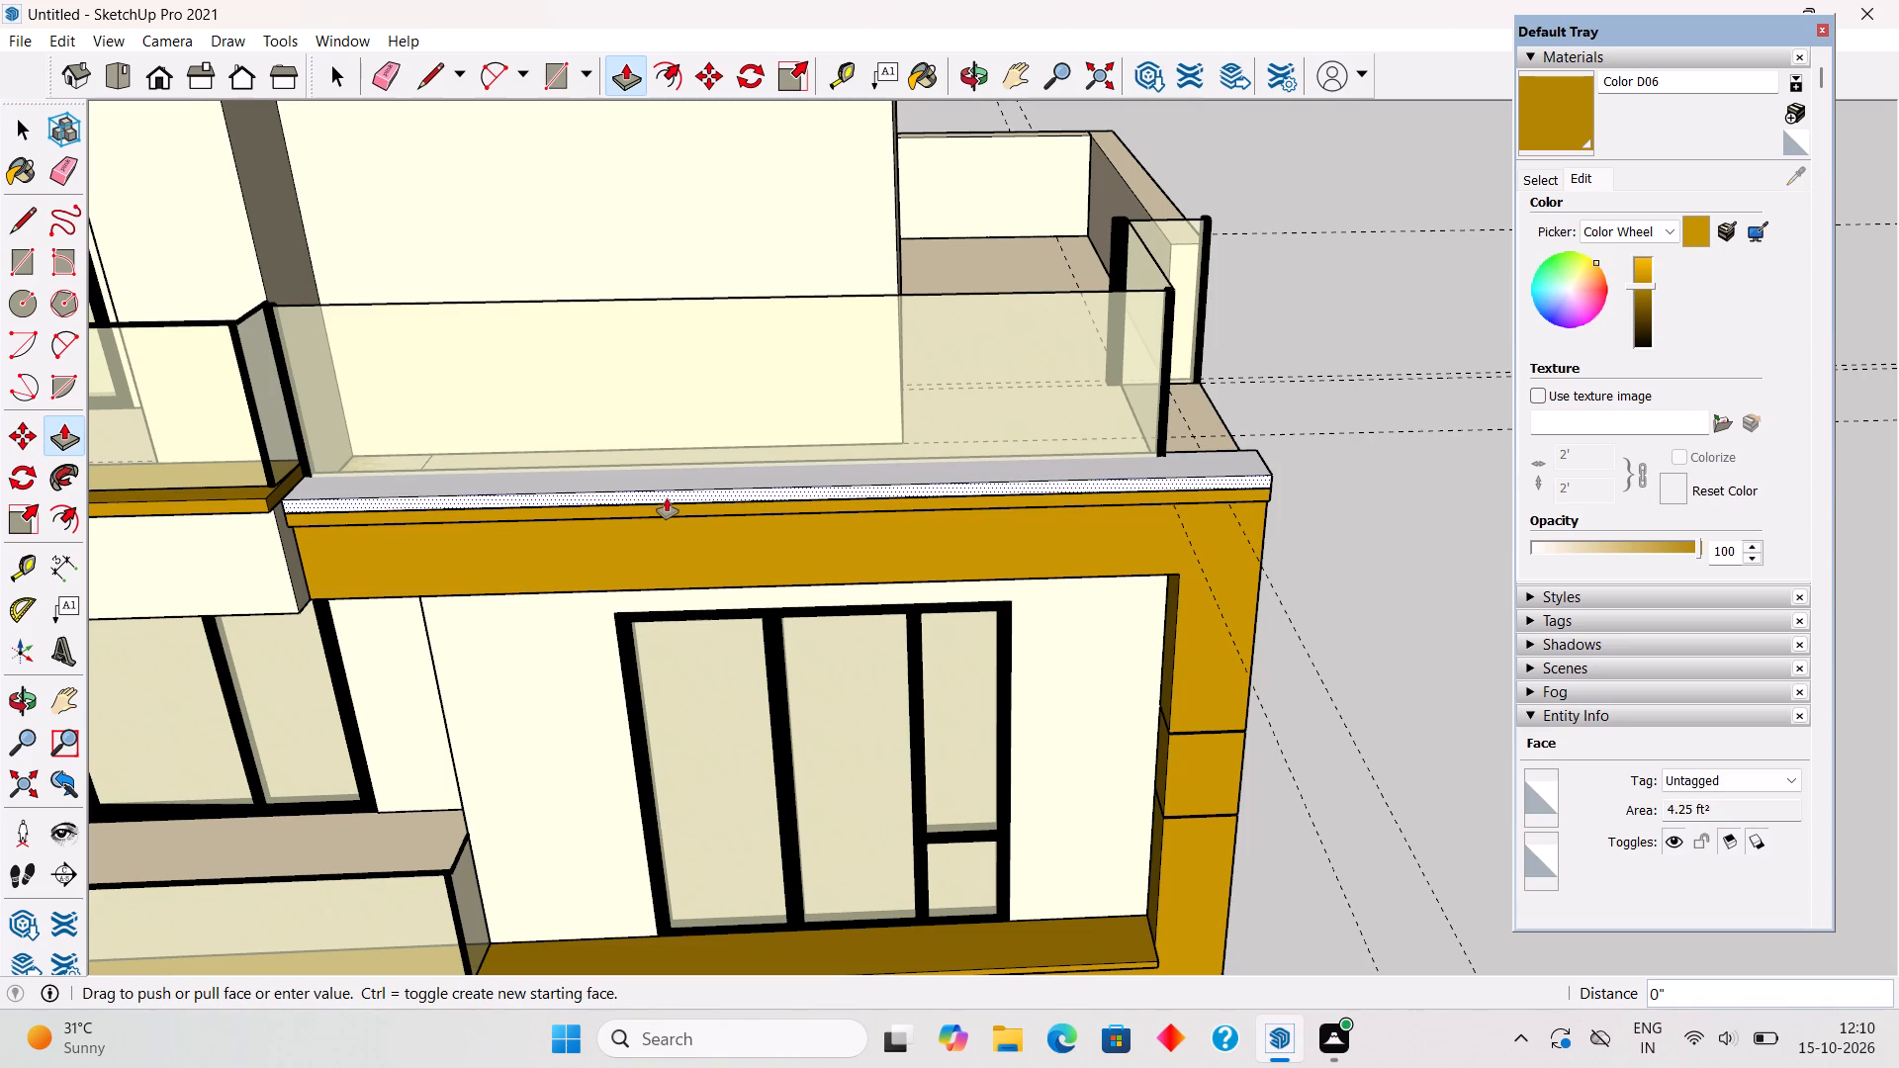
type("2\"")
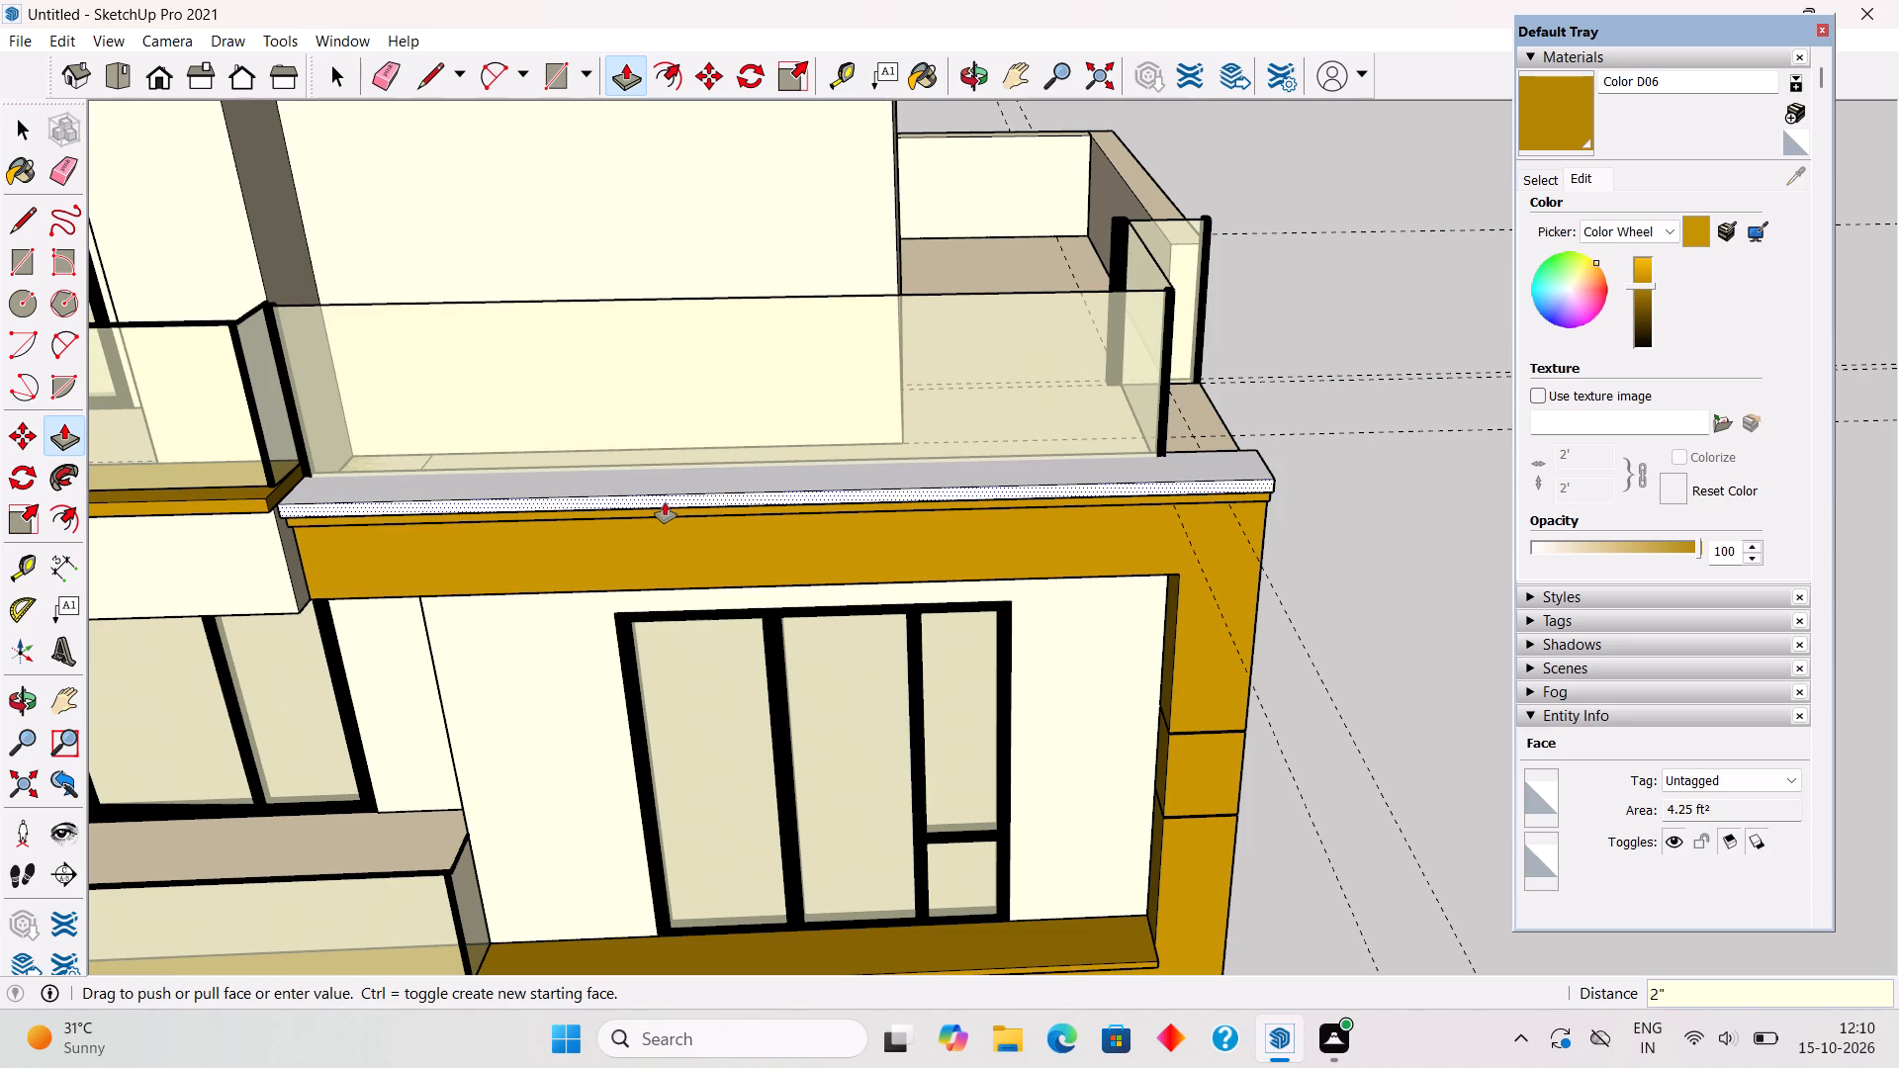
key("Return")
Select all connected geometry of the white coping slab and make it a group.
key("space")
triple_click(656, 499)
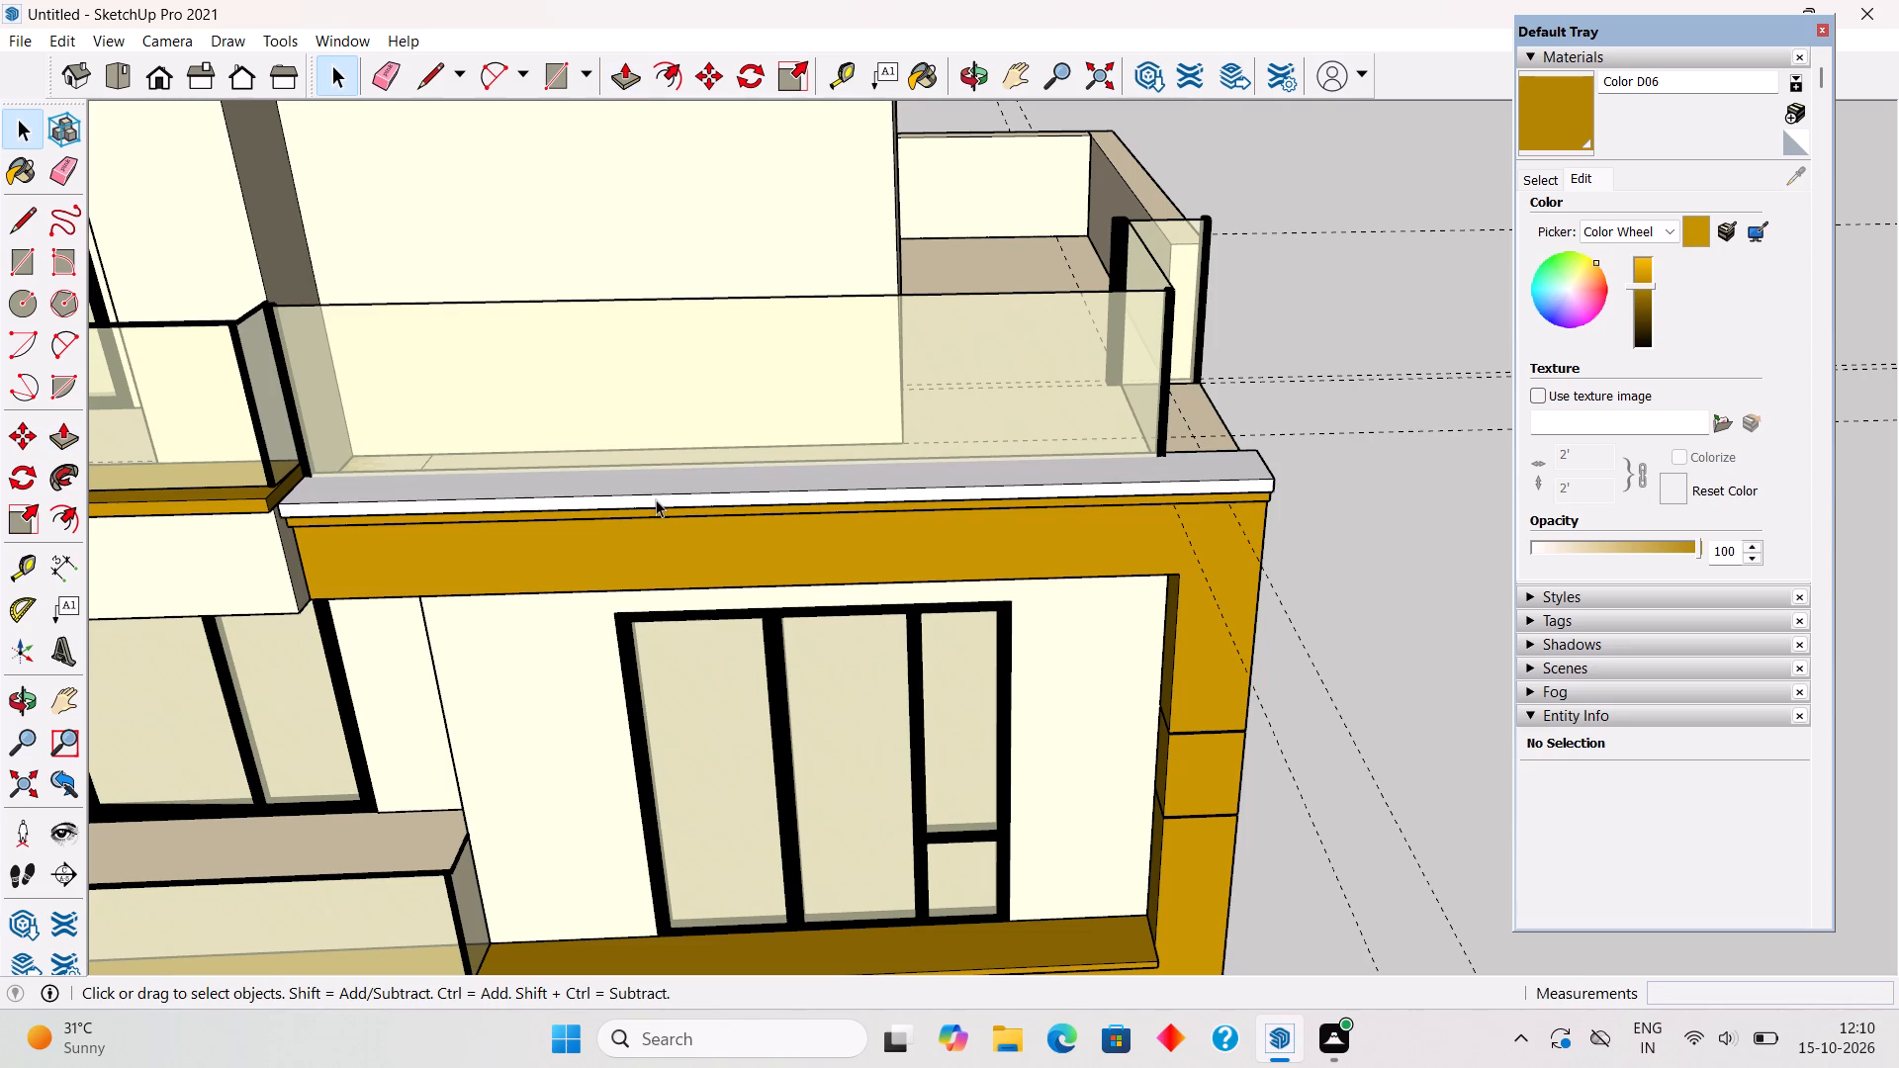
right_click(656, 499)
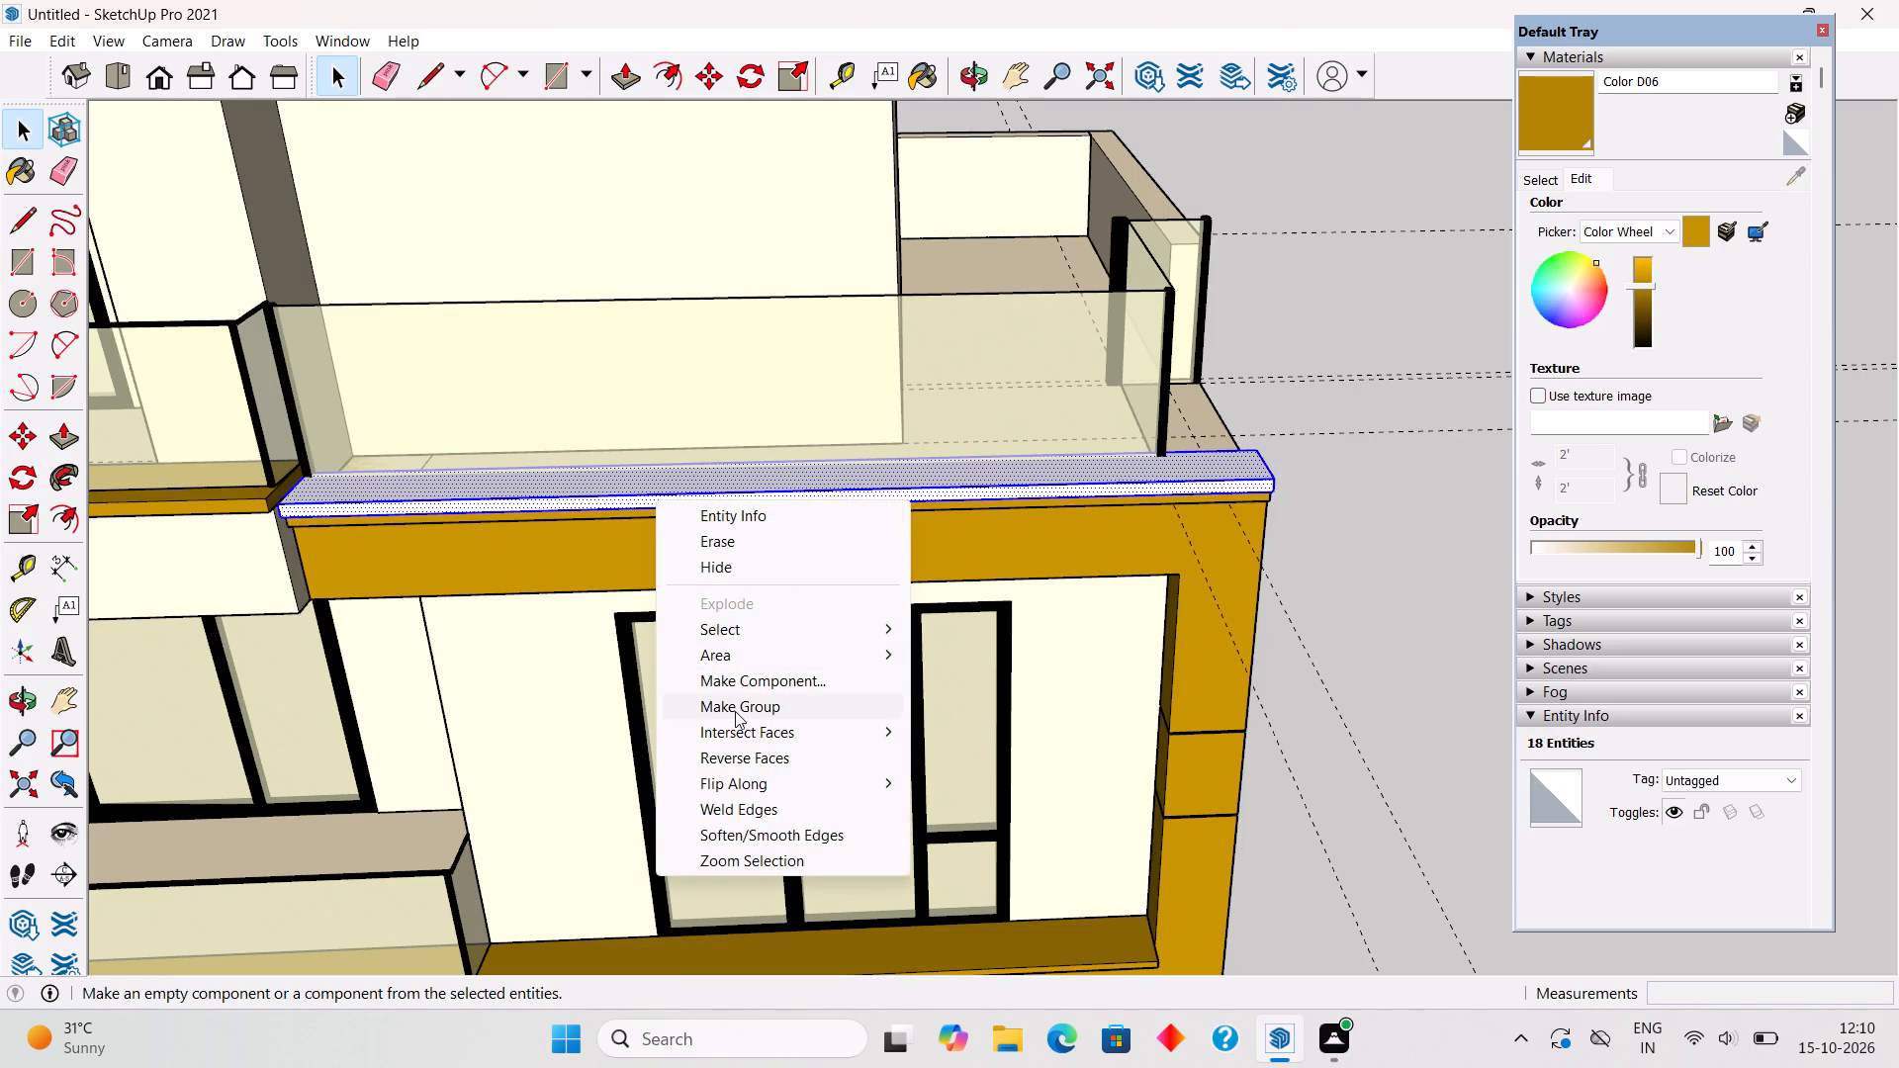
left_click(735, 710)
left_click(1401, 578)
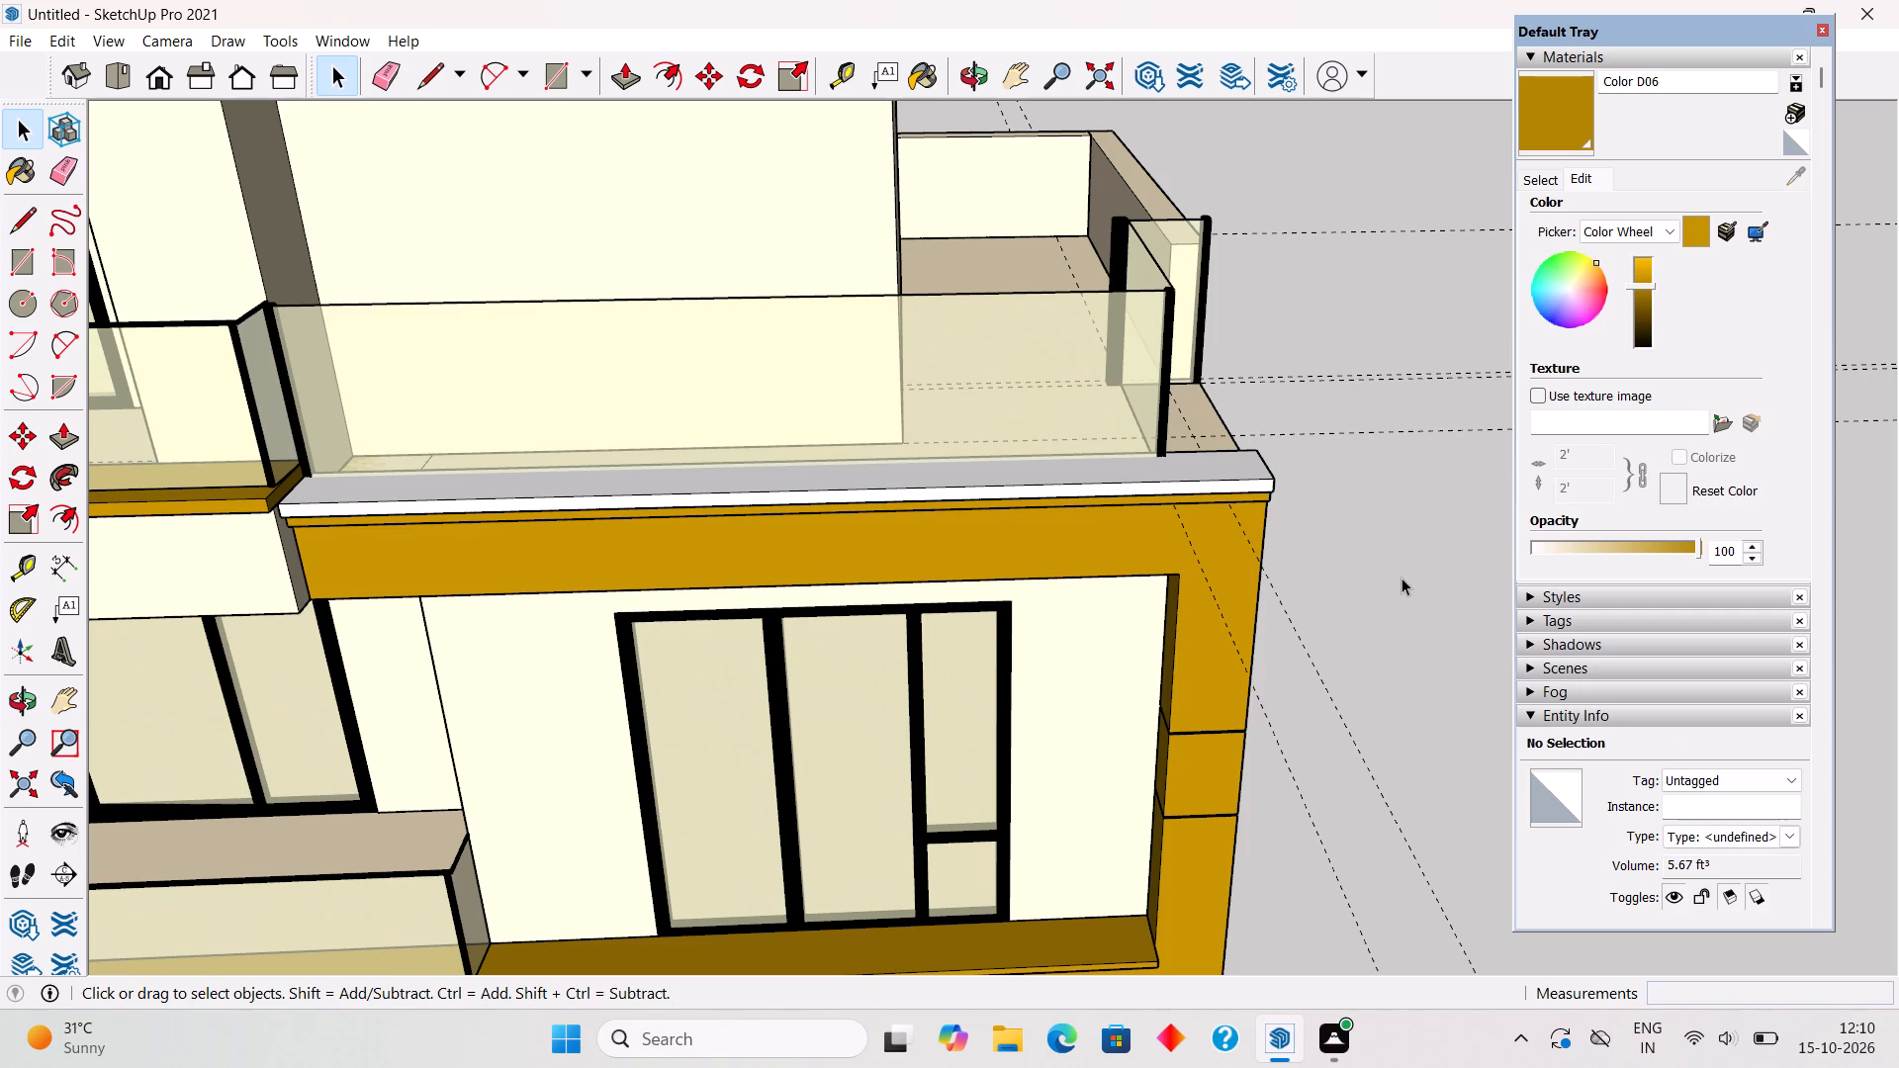
Draw a 17' by 1' 4" rectangle corner to corner over the top of the grouped coping slab.
scroll(1251, 630, "down", 4)
middle_click_drag(1225, 619, 1132, 352)
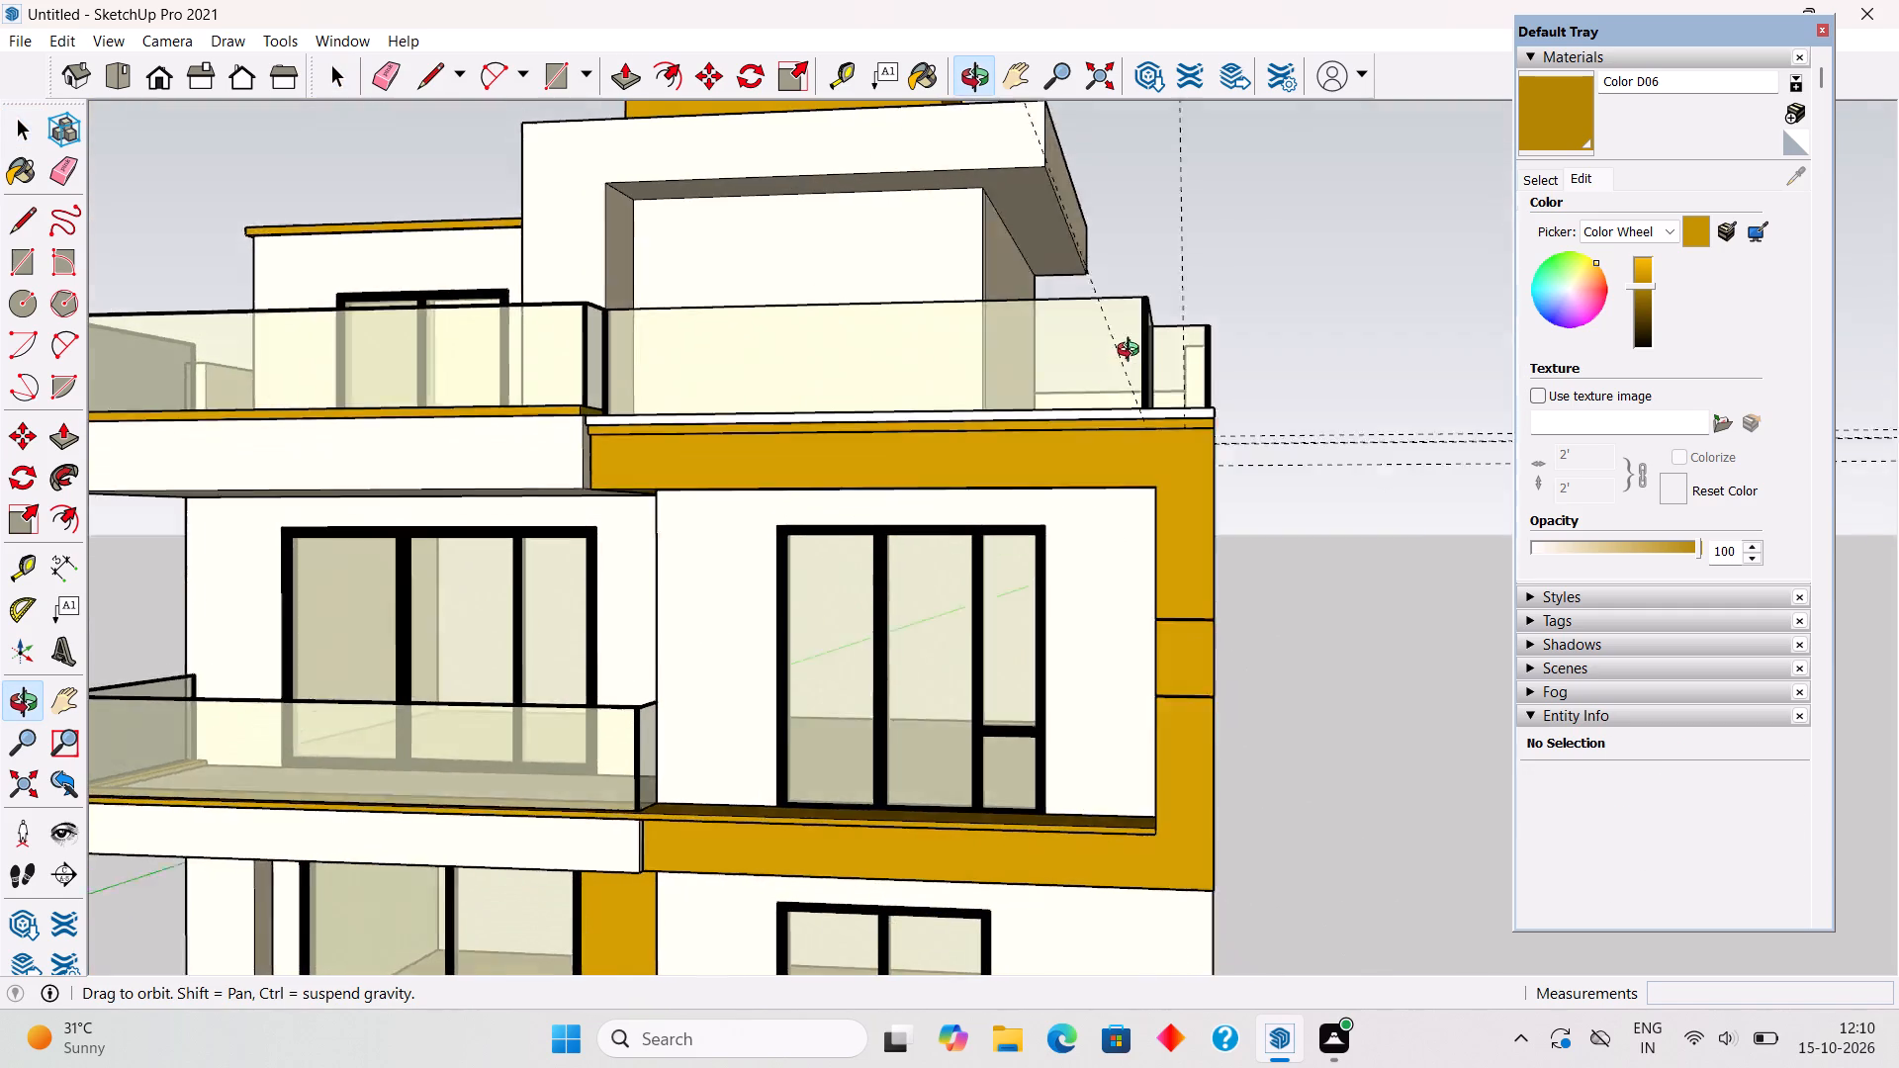
middle_click_drag(1132, 352, 1207, 355)
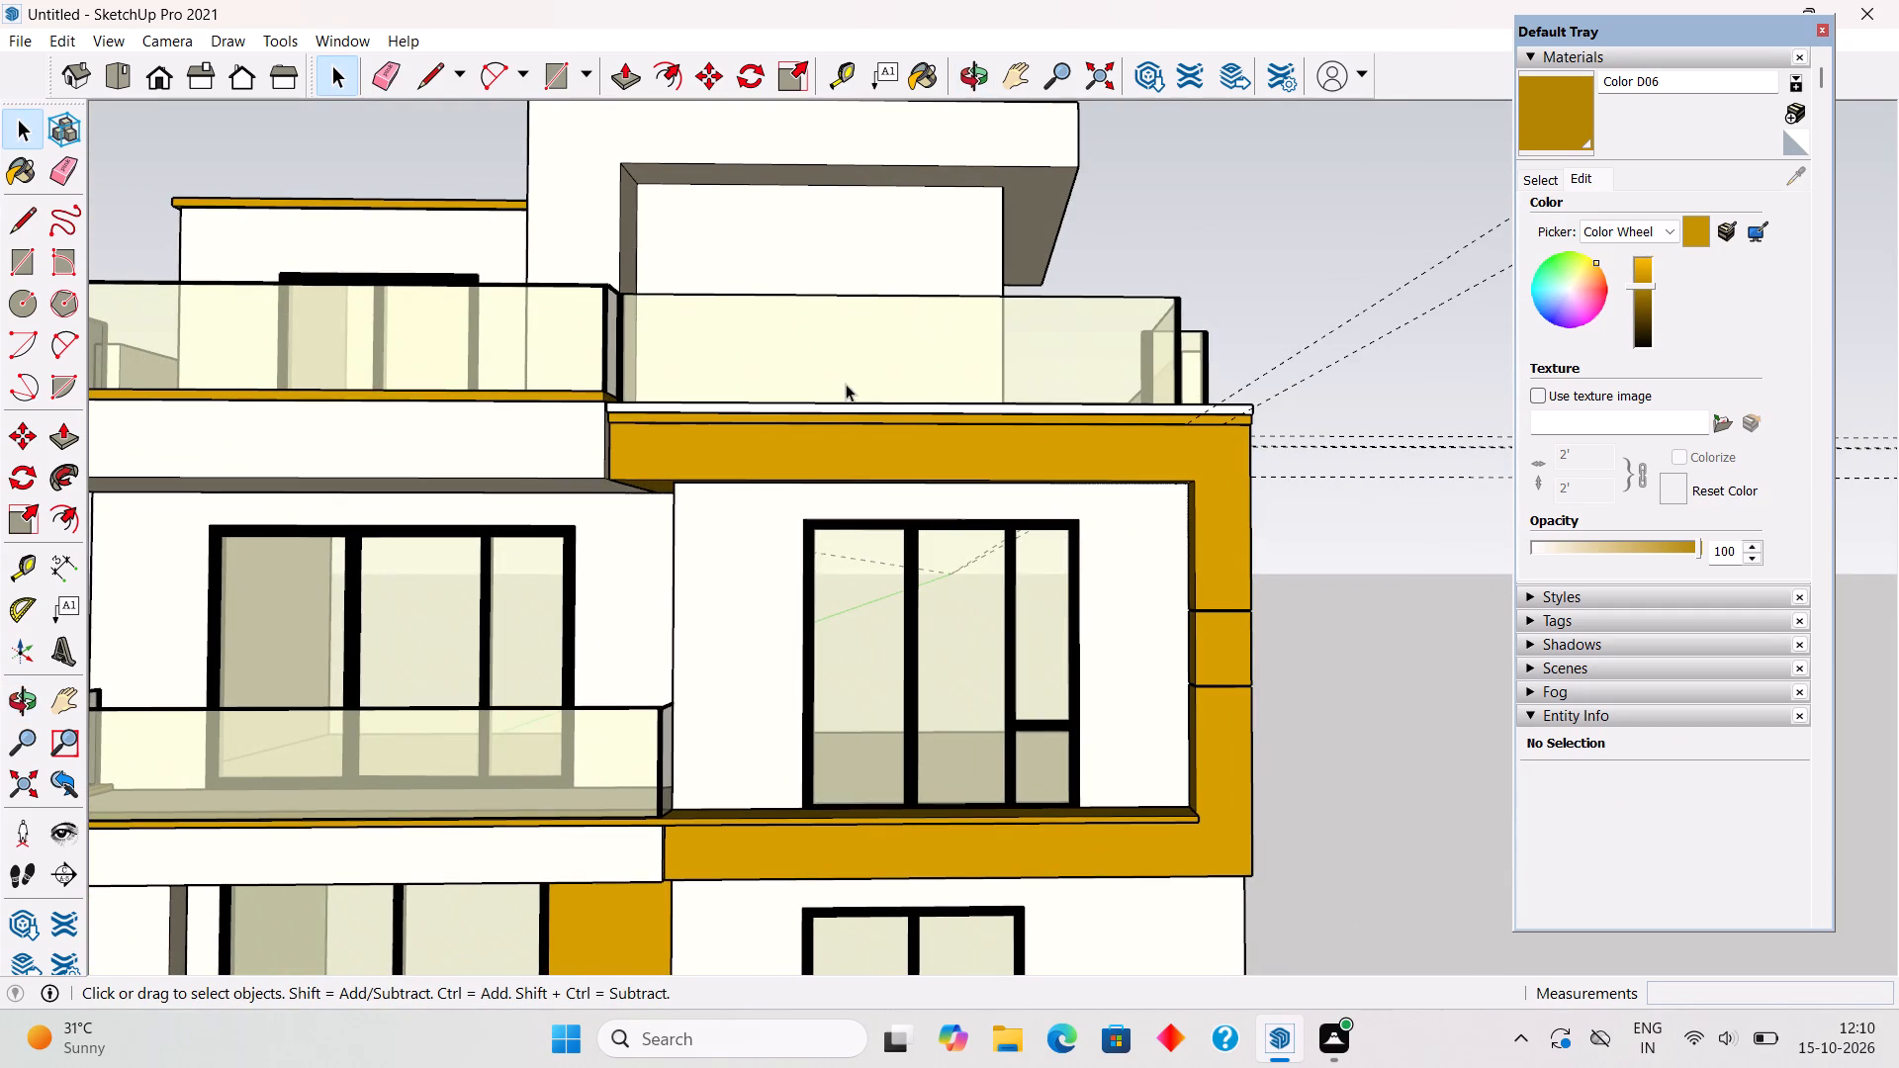
scroll(872, 371, "up", 2)
middle_click_drag(935, 339, 974, 633)
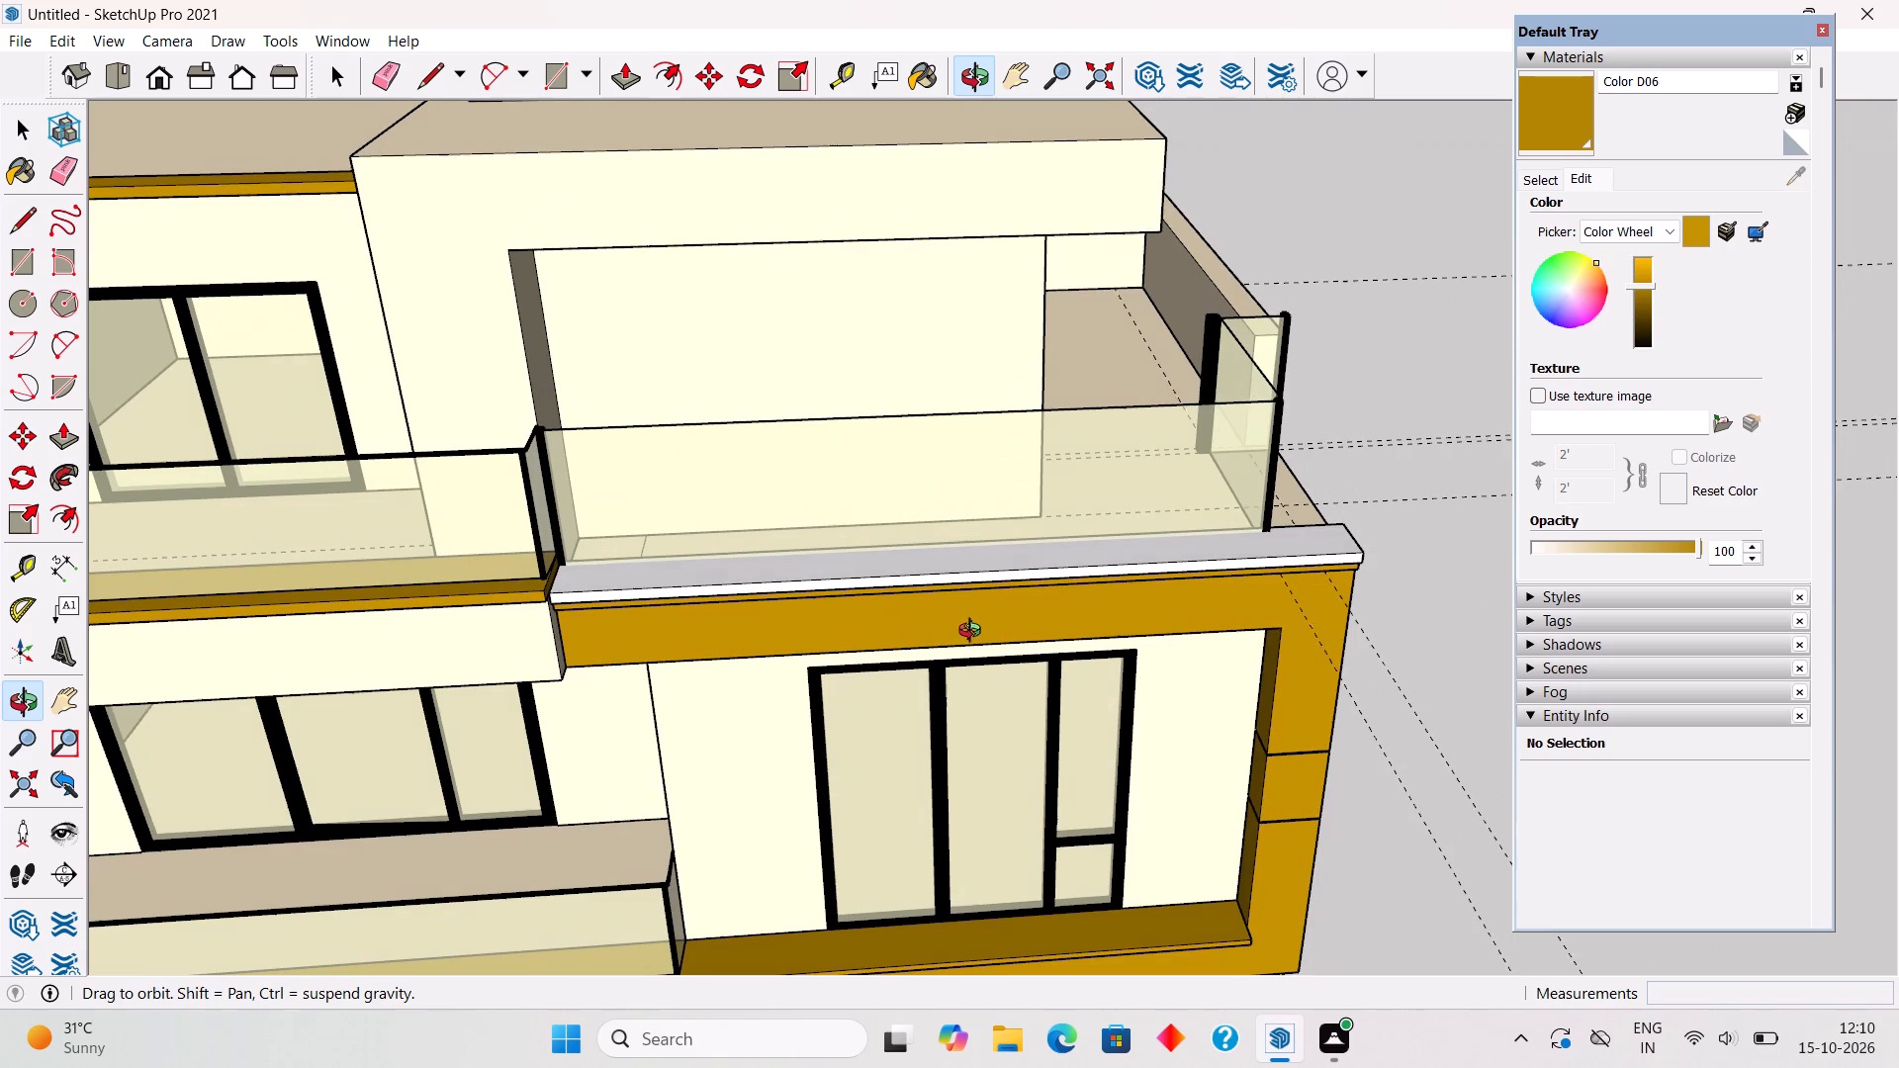
middle_click_drag(974, 633, 974, 630)
middle_click_drag(966, 536, 938, 663)
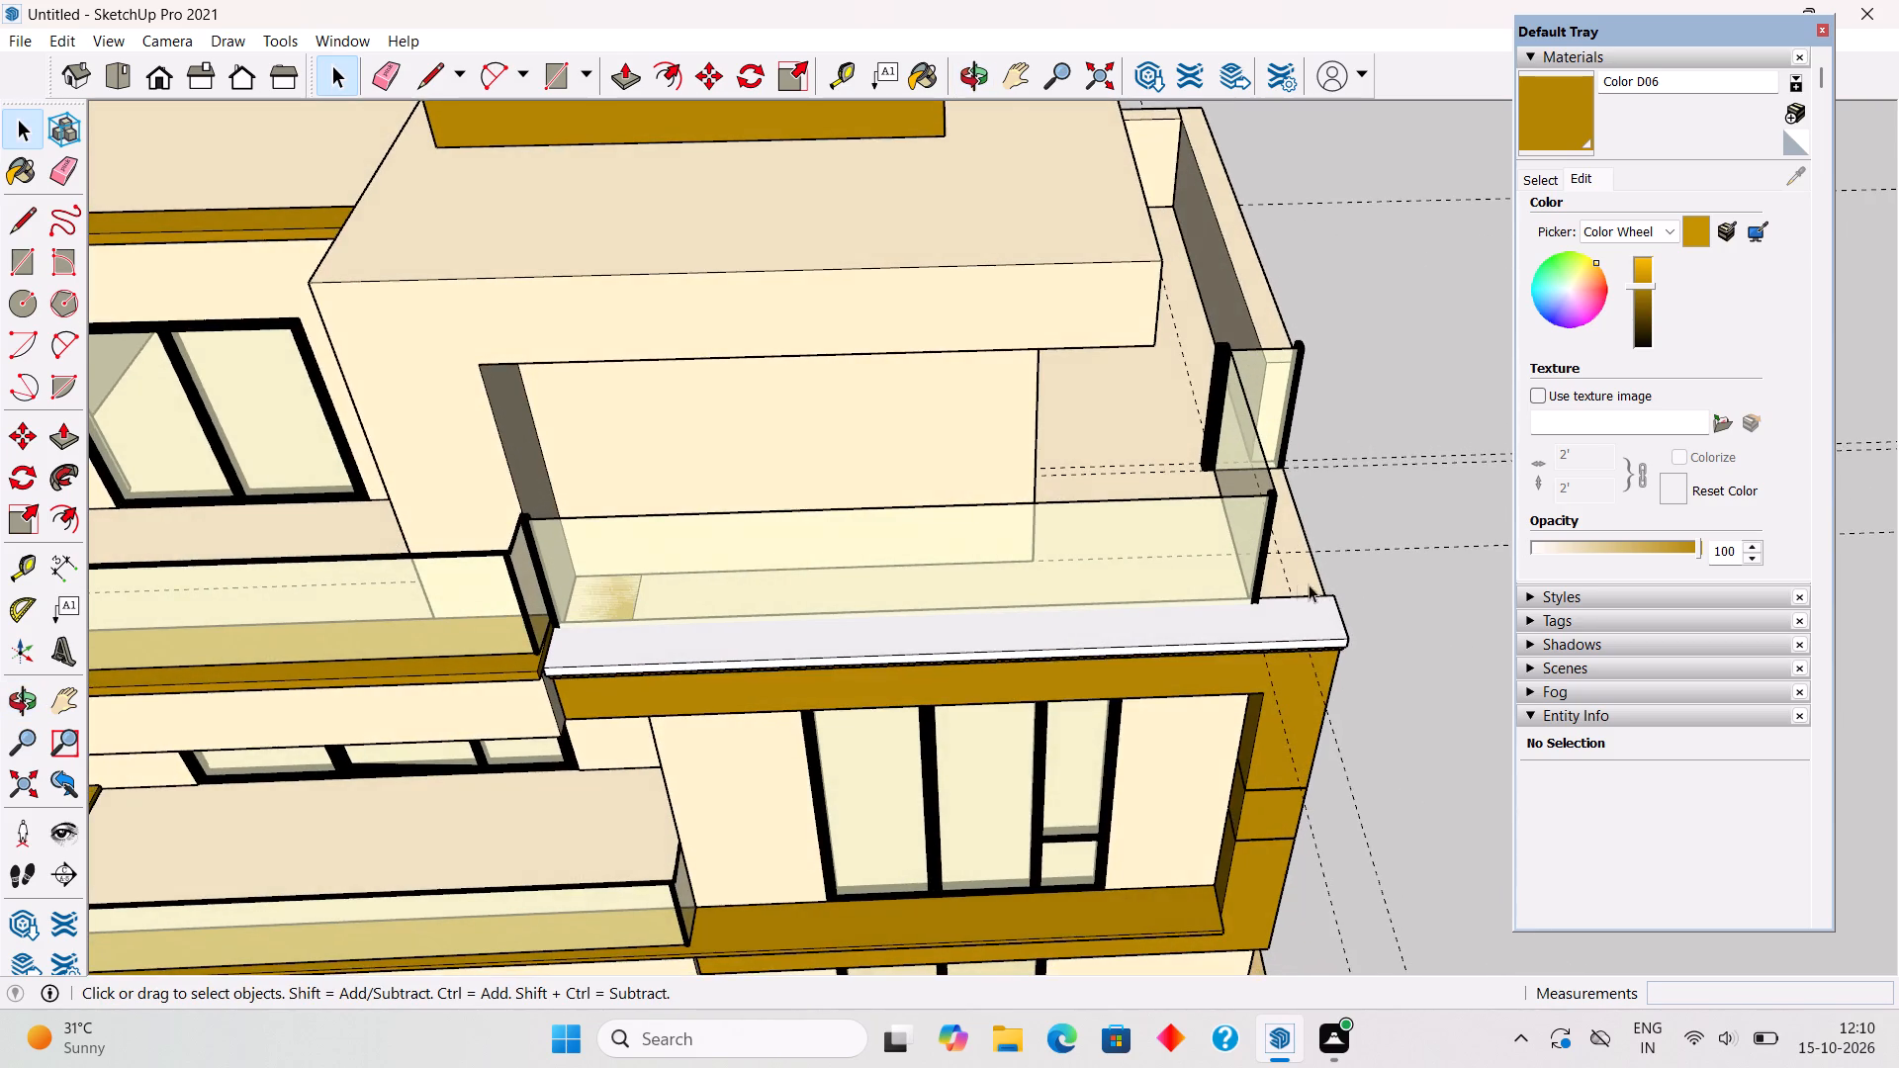
scroll(1320, 582, "up", 6)
key("r")
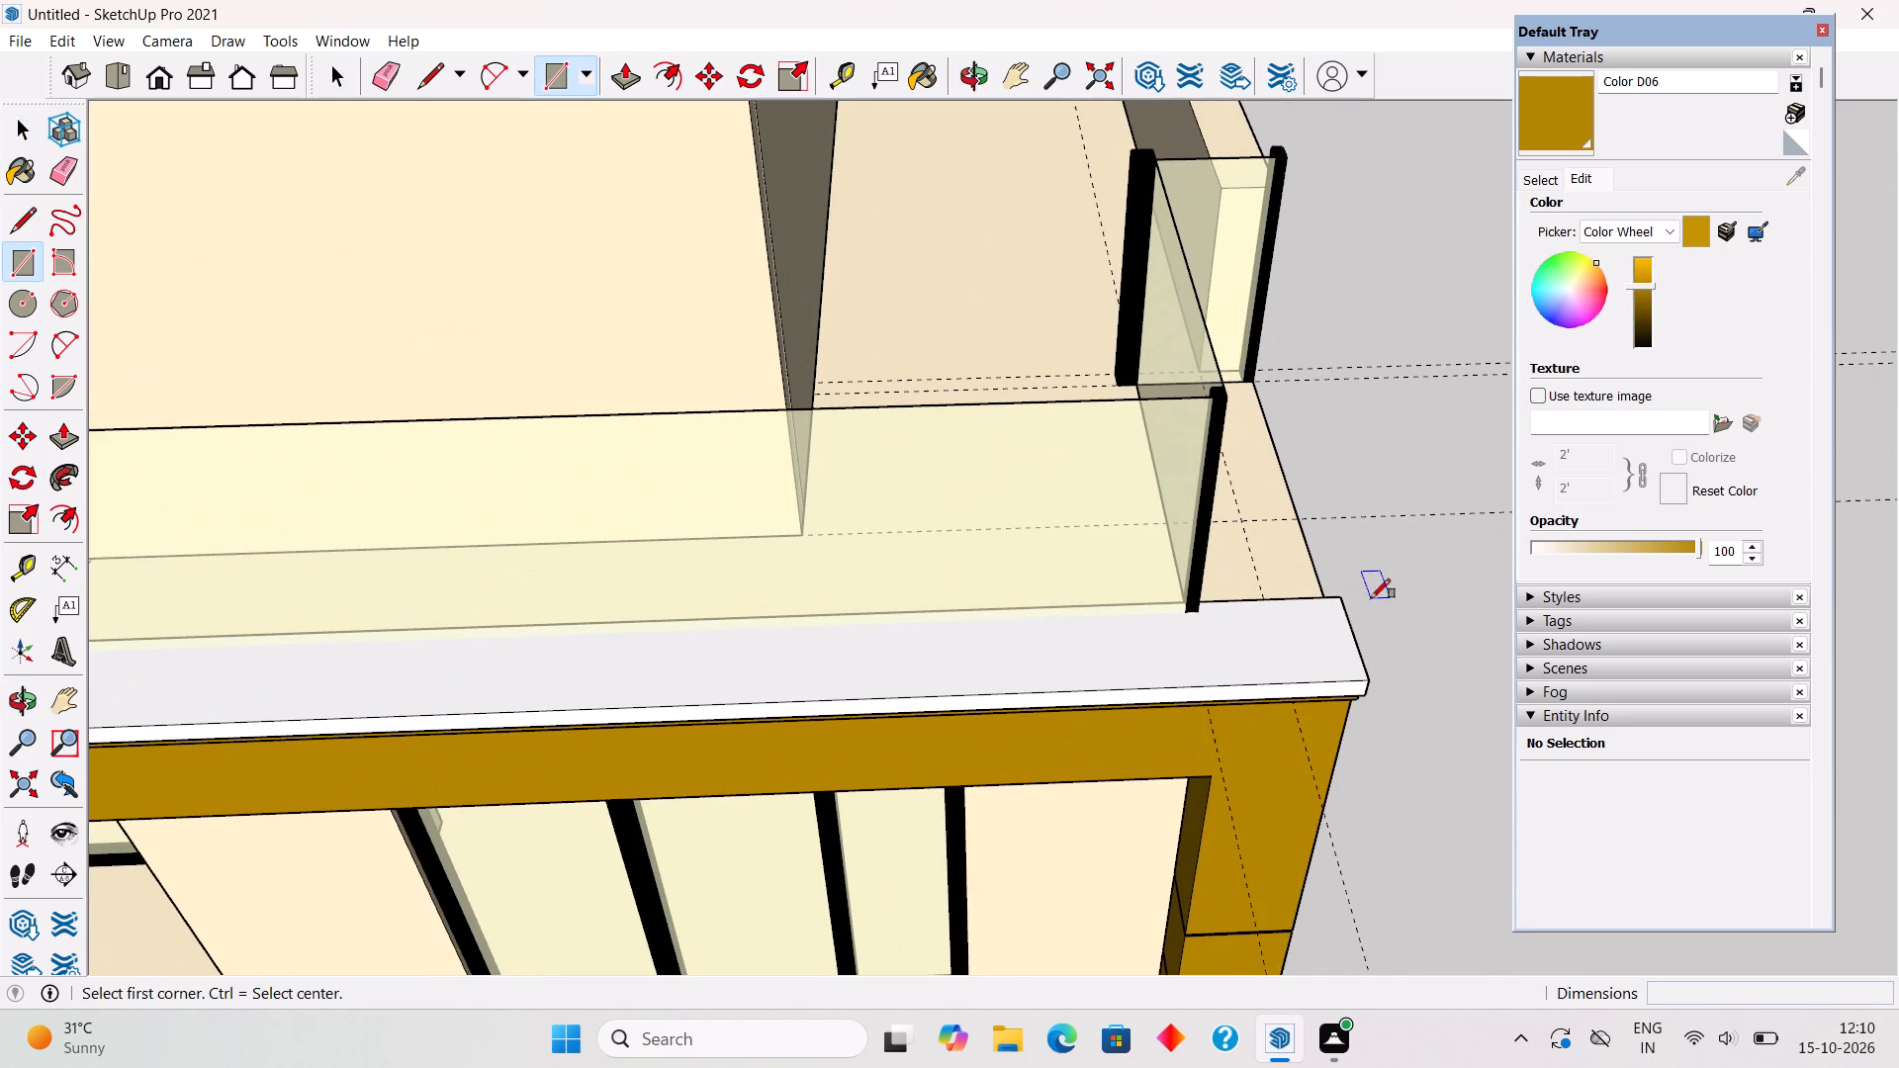
left_click(1337, 596)
scroll(1045, 625, "down", 4)
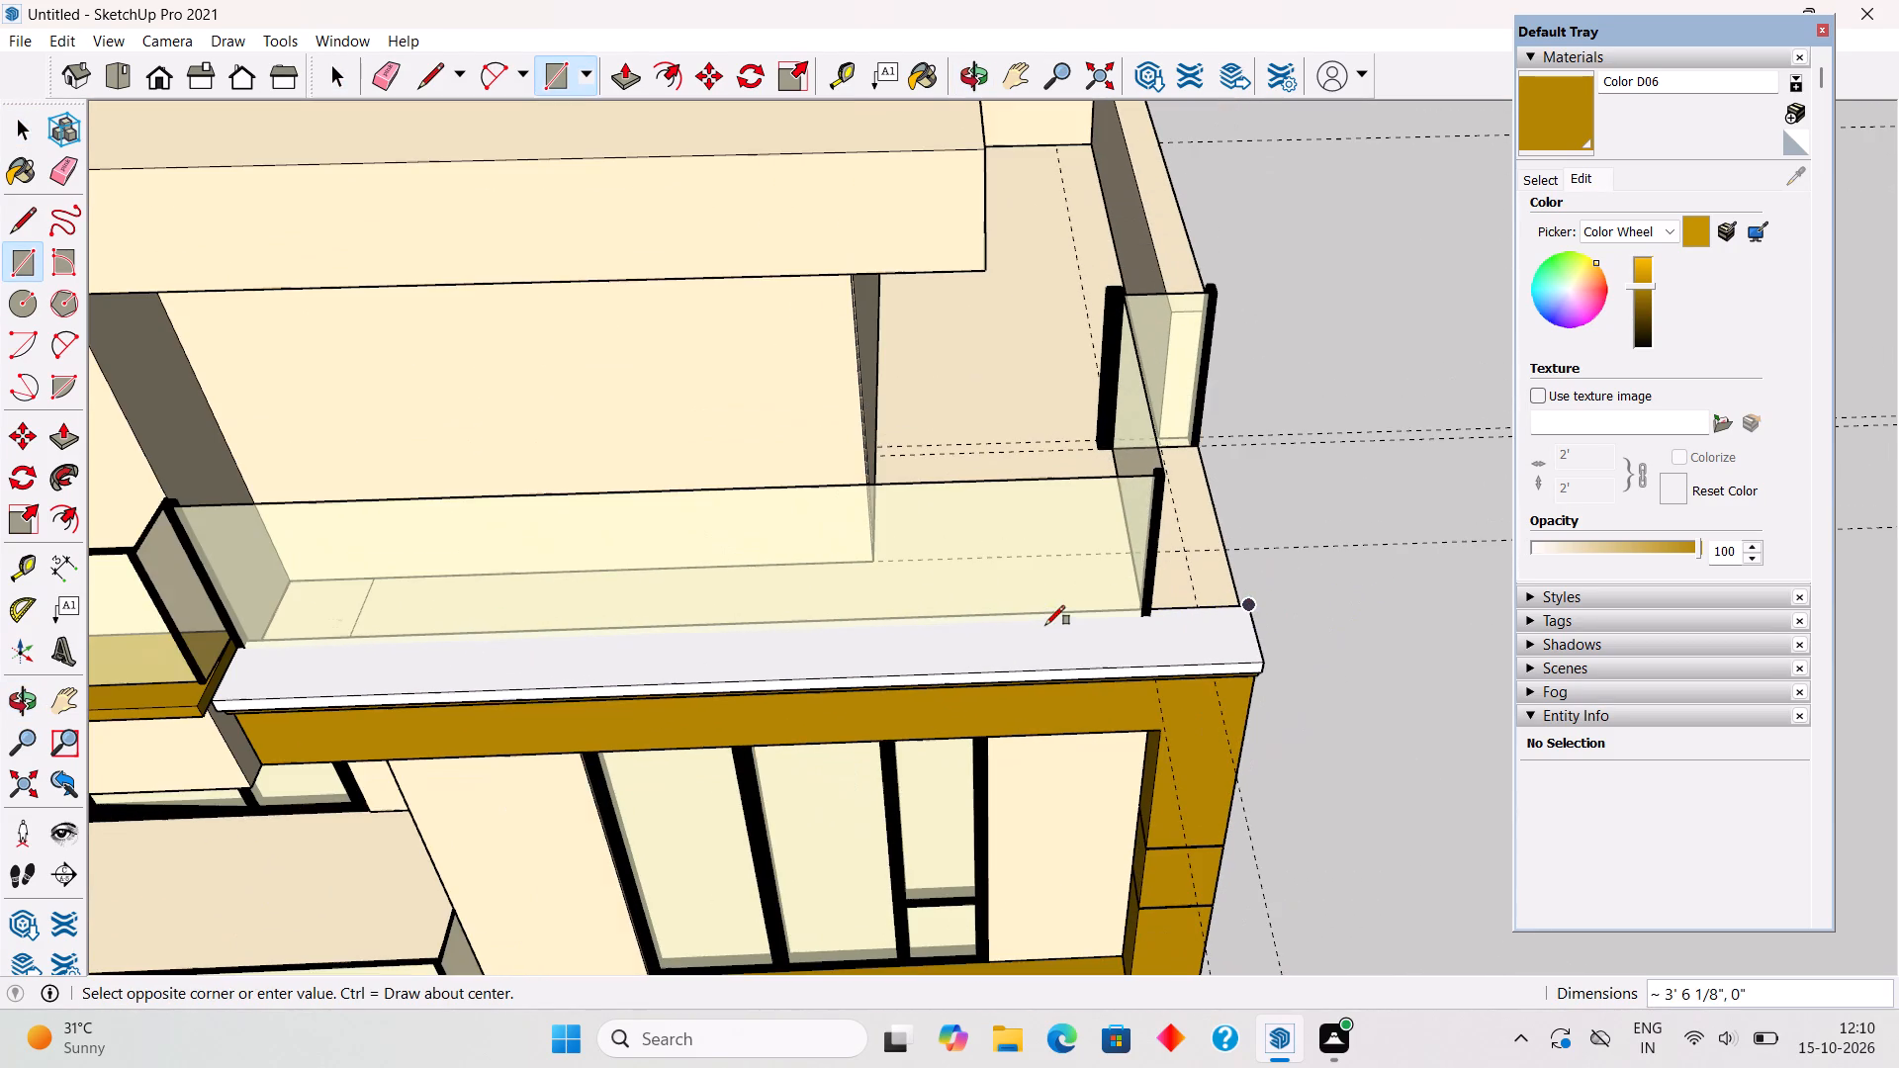
scroll(212, 695, "up", 5)
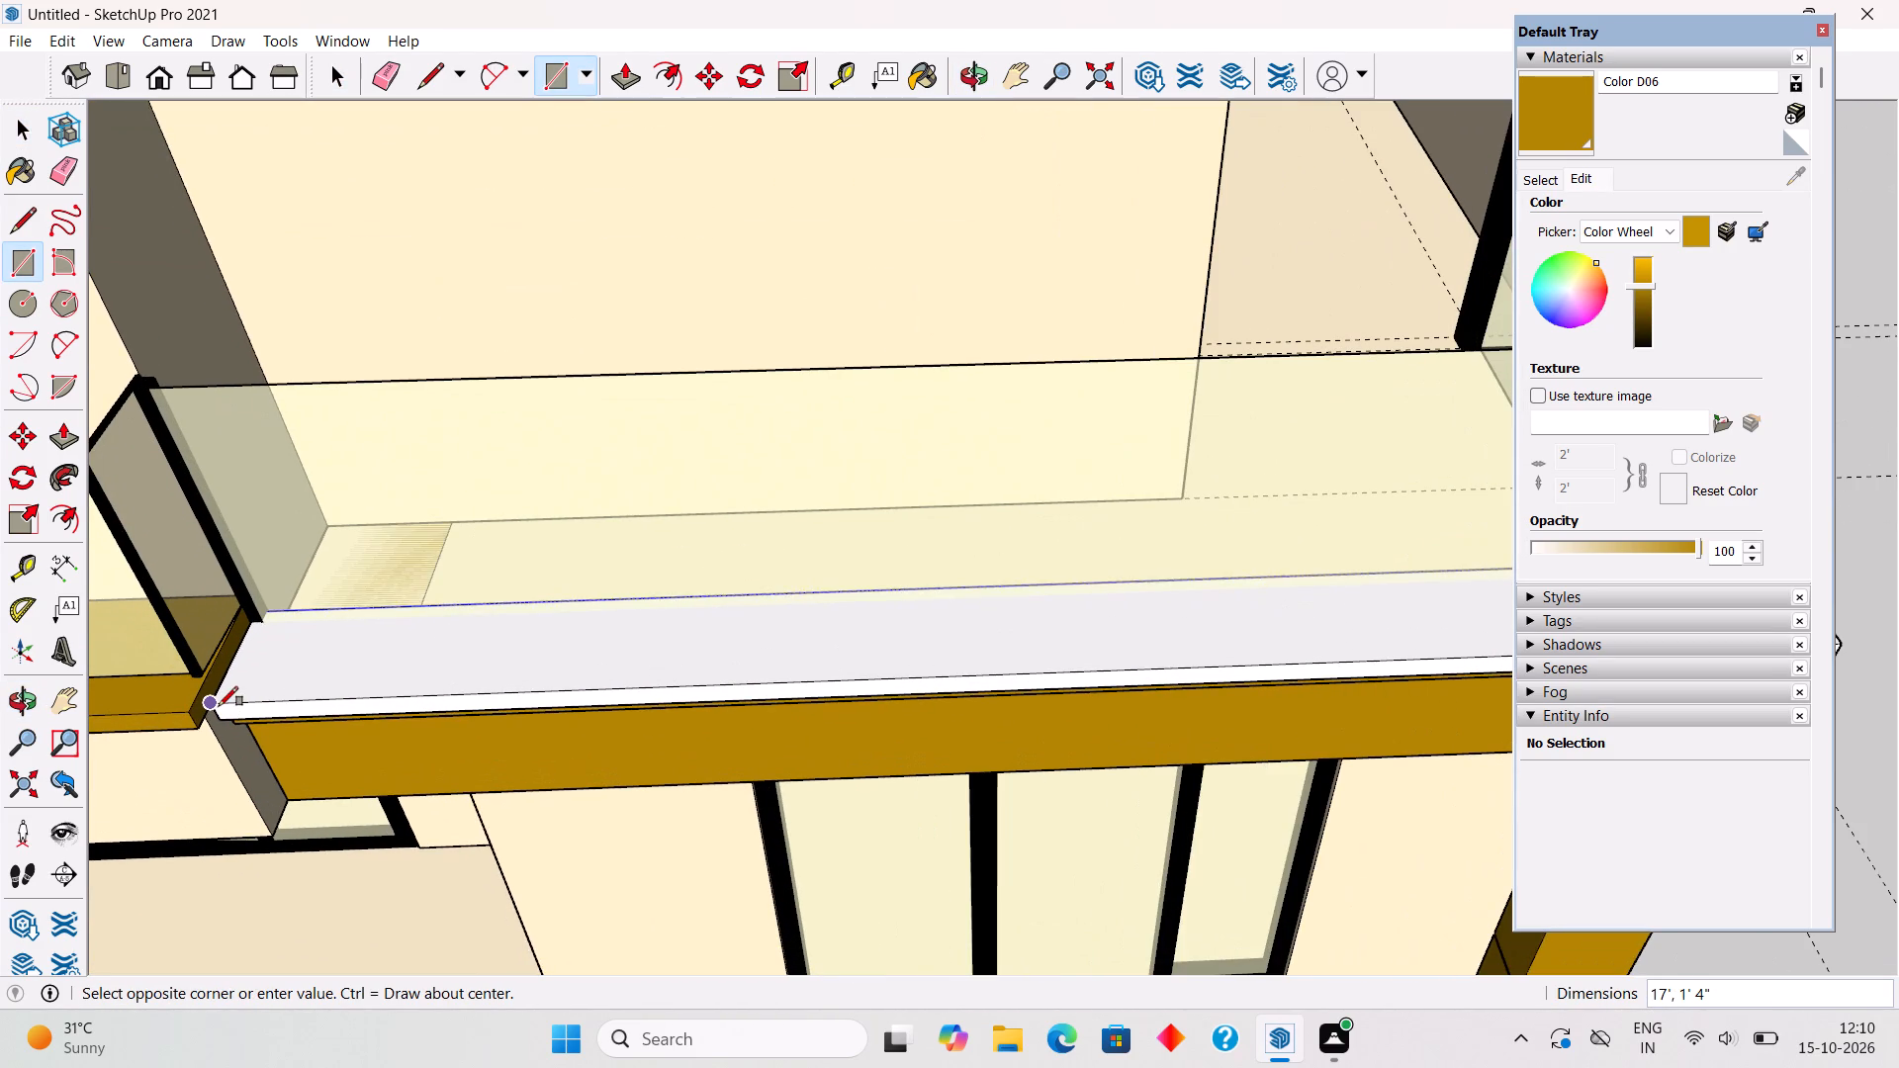
left_click(219, 706)
Pull the new rectangle on top of the coping slab up by 1" to form a thin cap layer.
key("p")
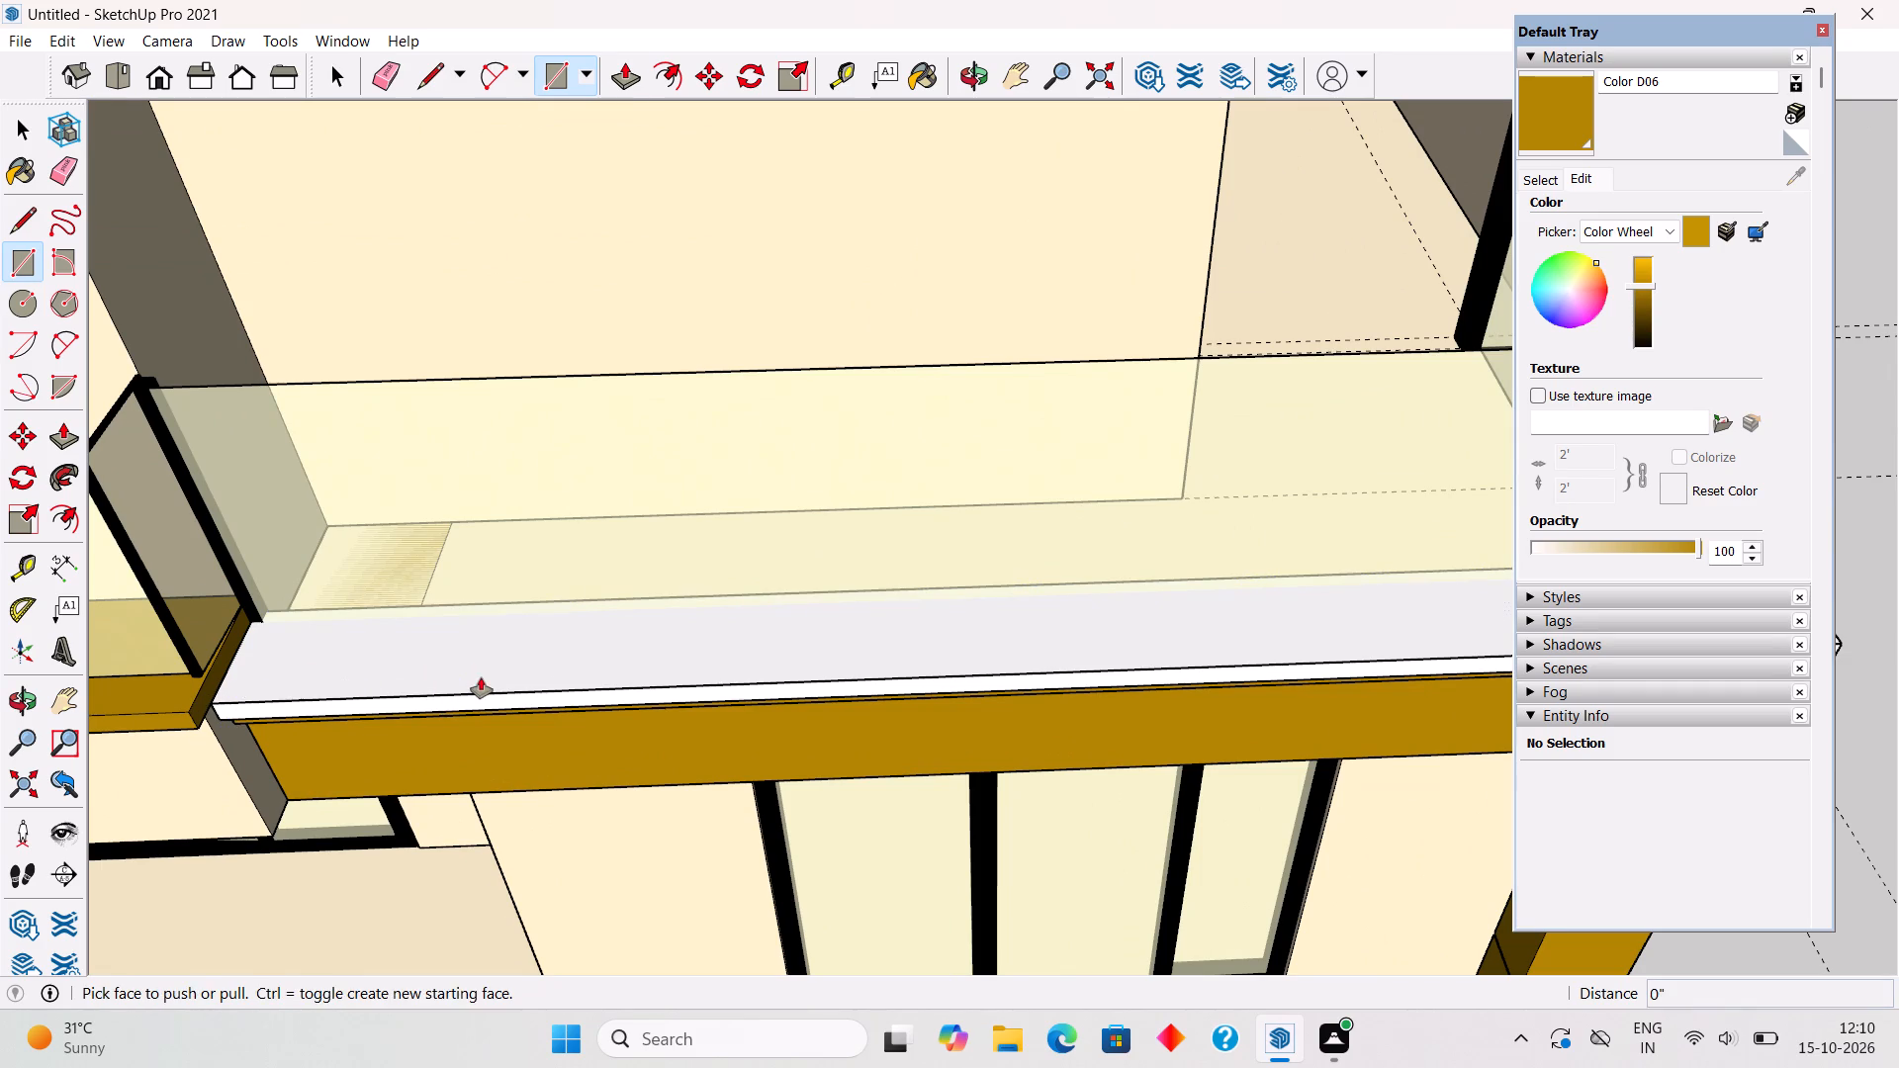
left_click(481, 677)
type("1\"")
key("Return")
key("space")
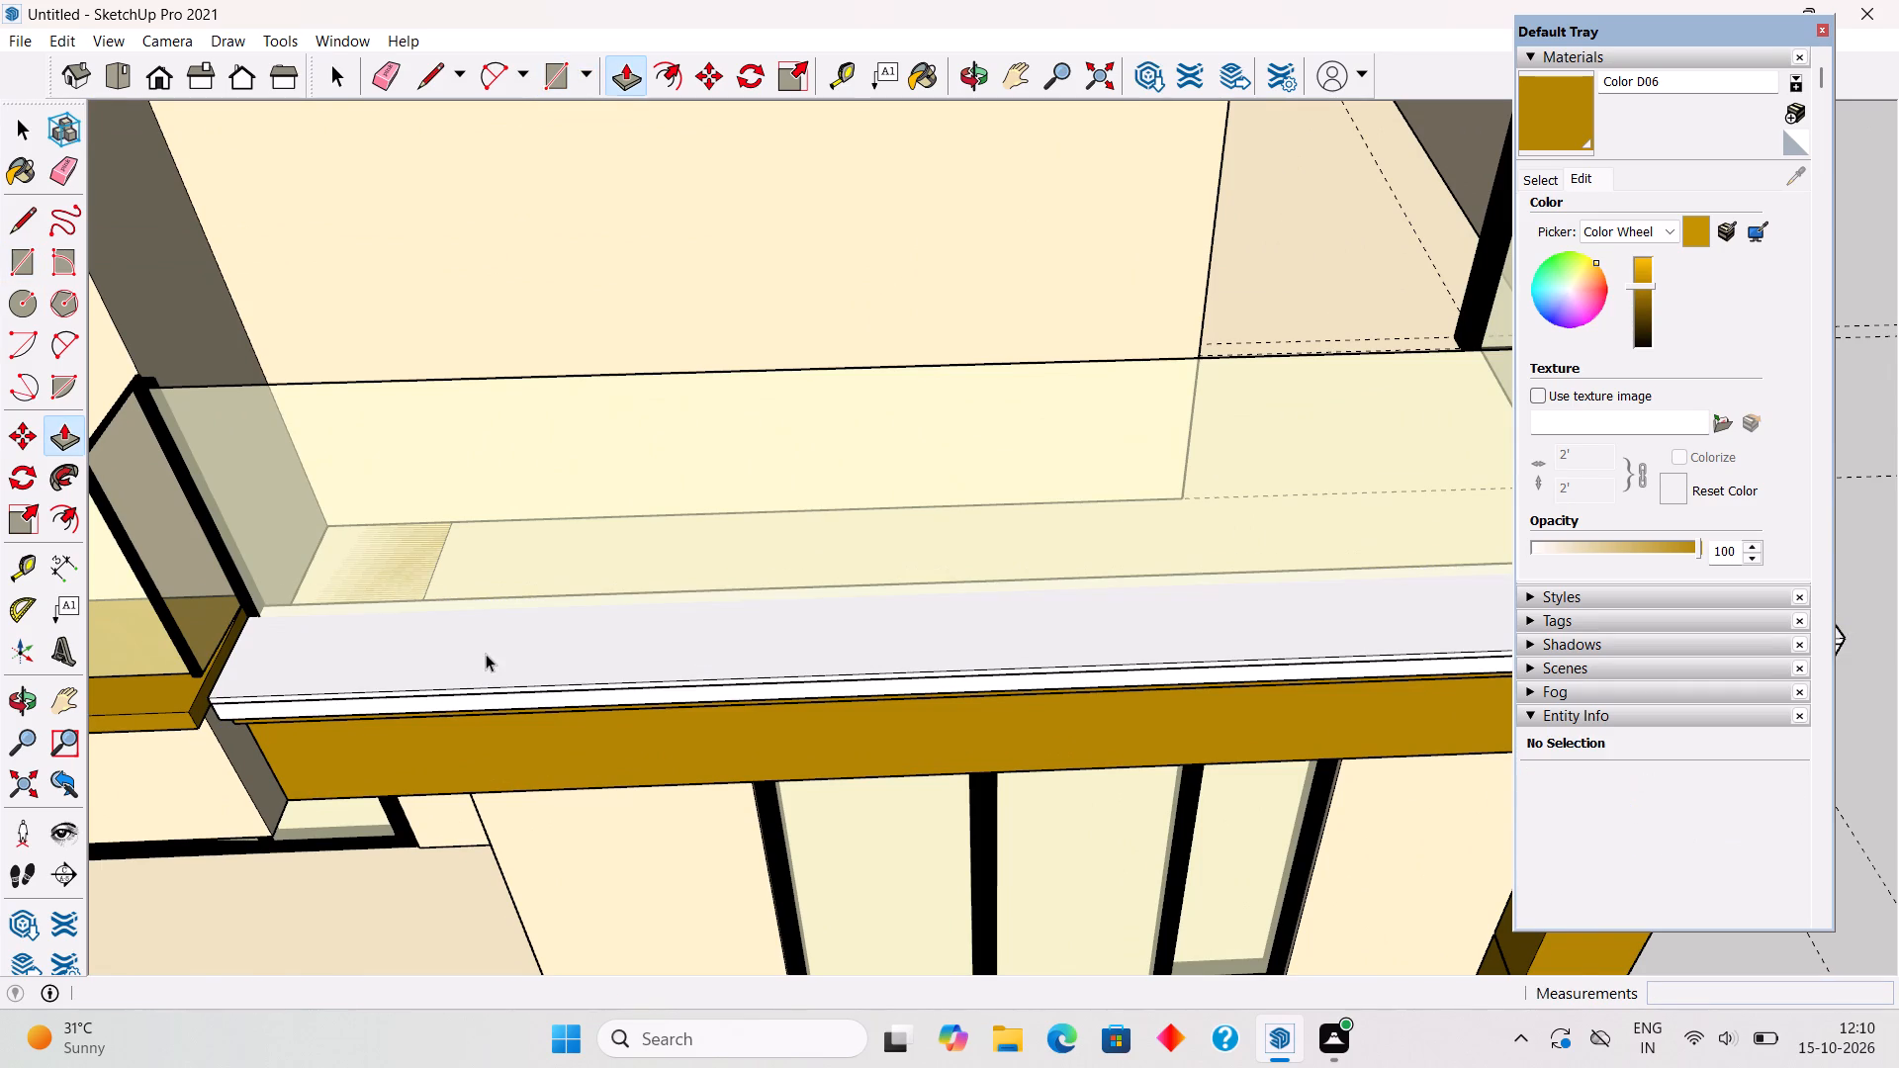
Sample black Color M09 from the window frame and paint the thin cap layer's top and front faces with it.
left_click(1789, 178)
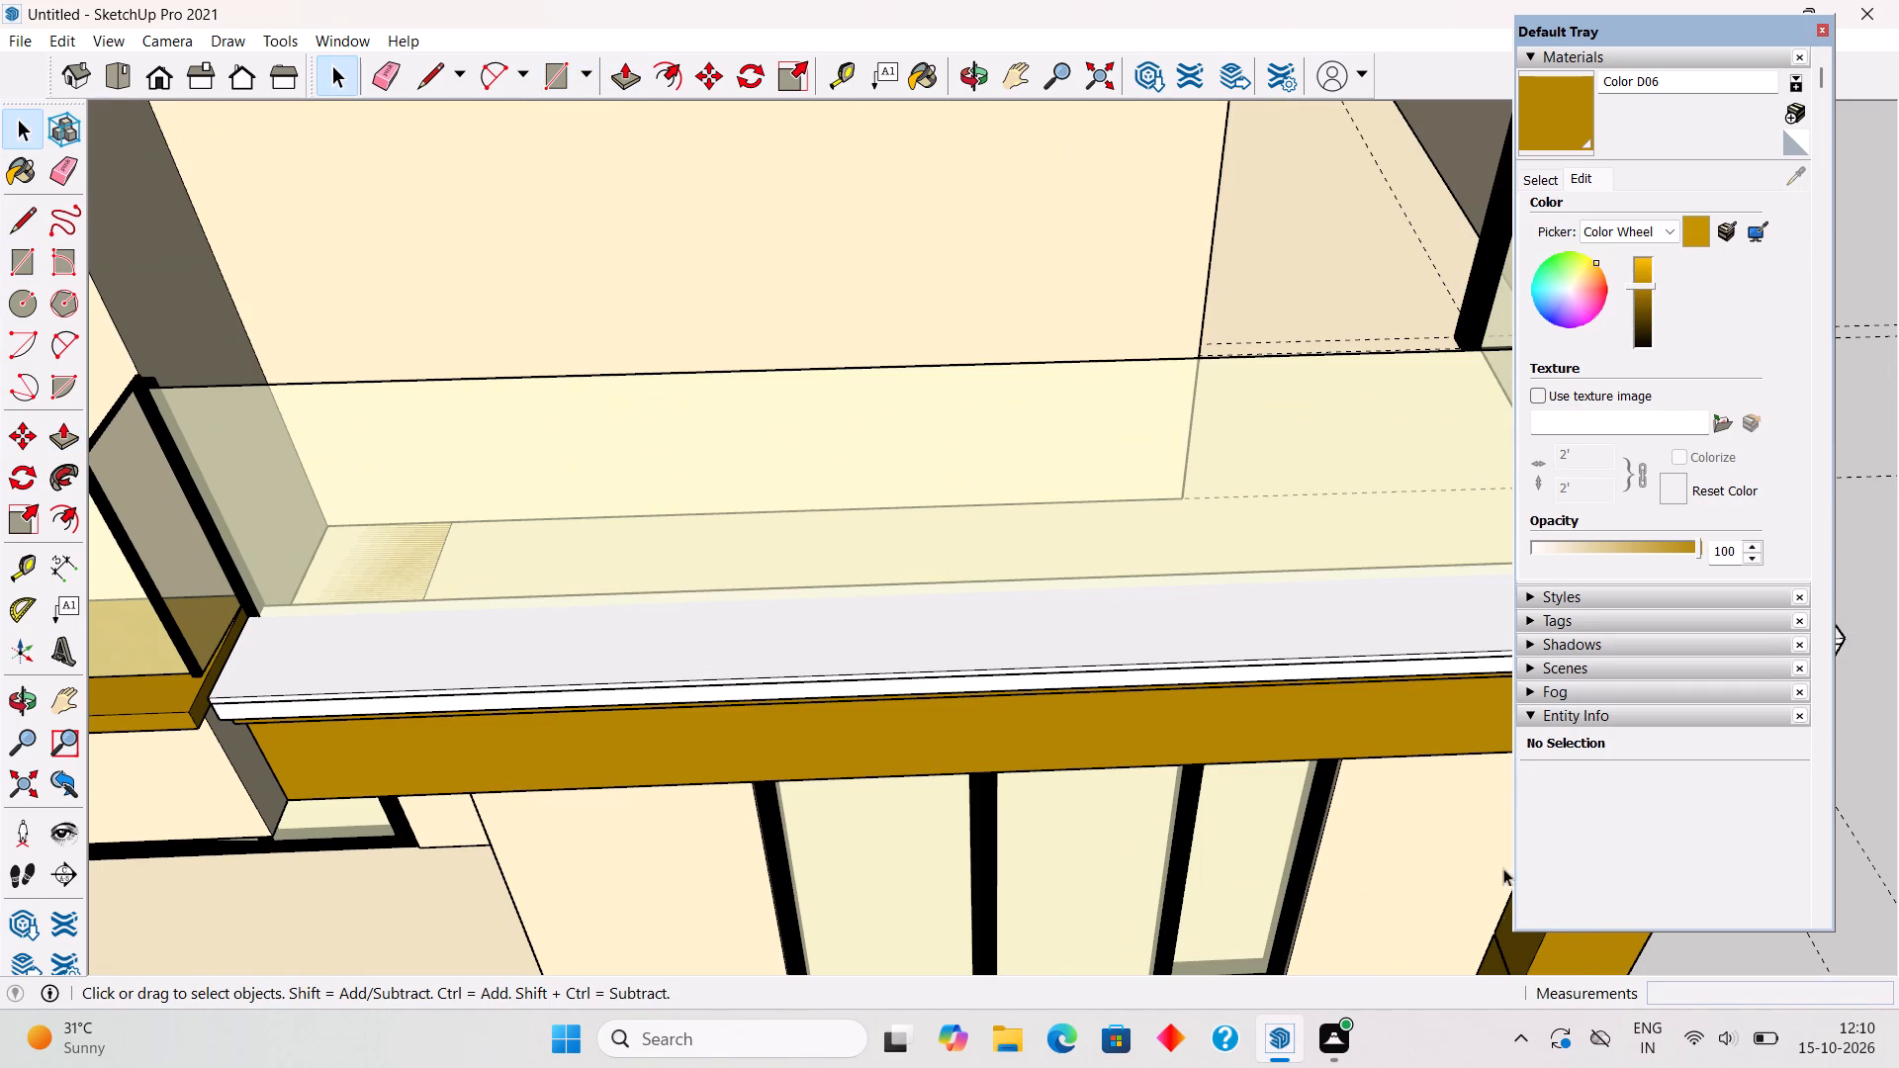
left_click(1524, 183)
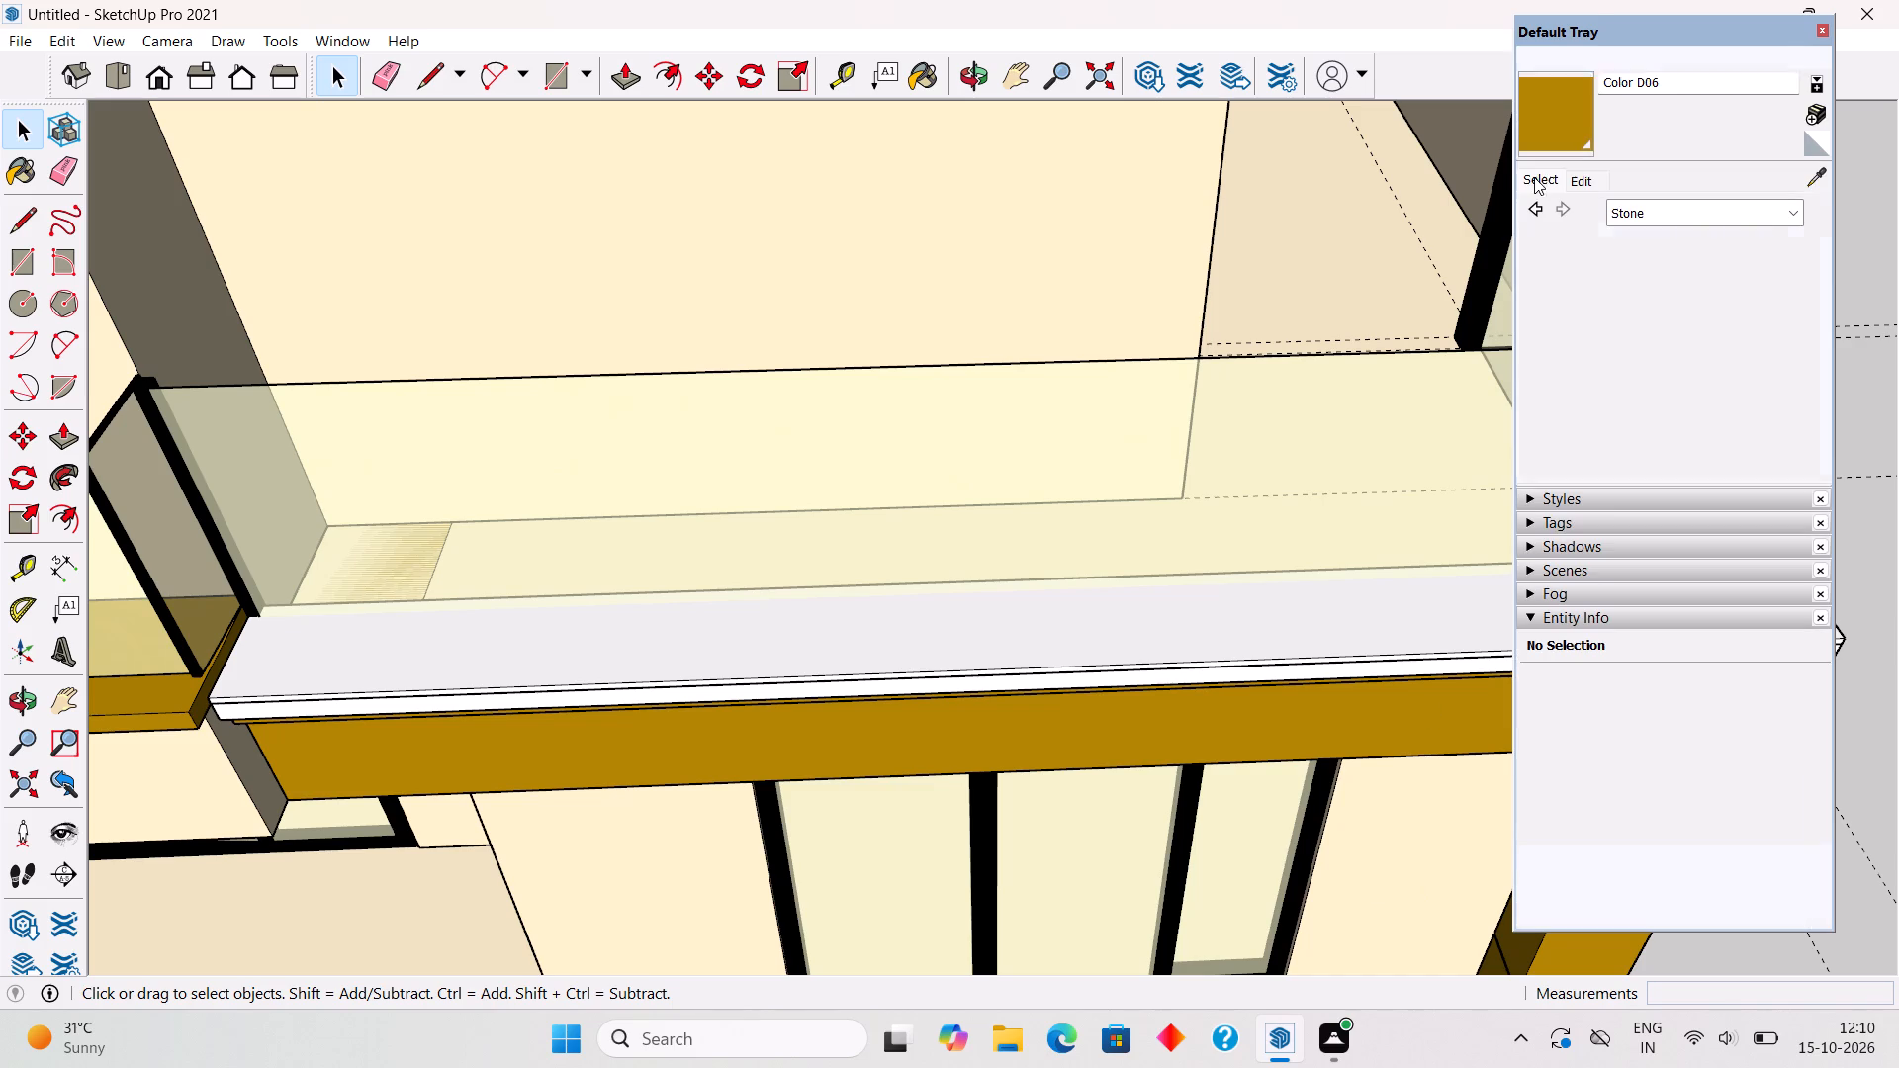
left_click(1812, 179)
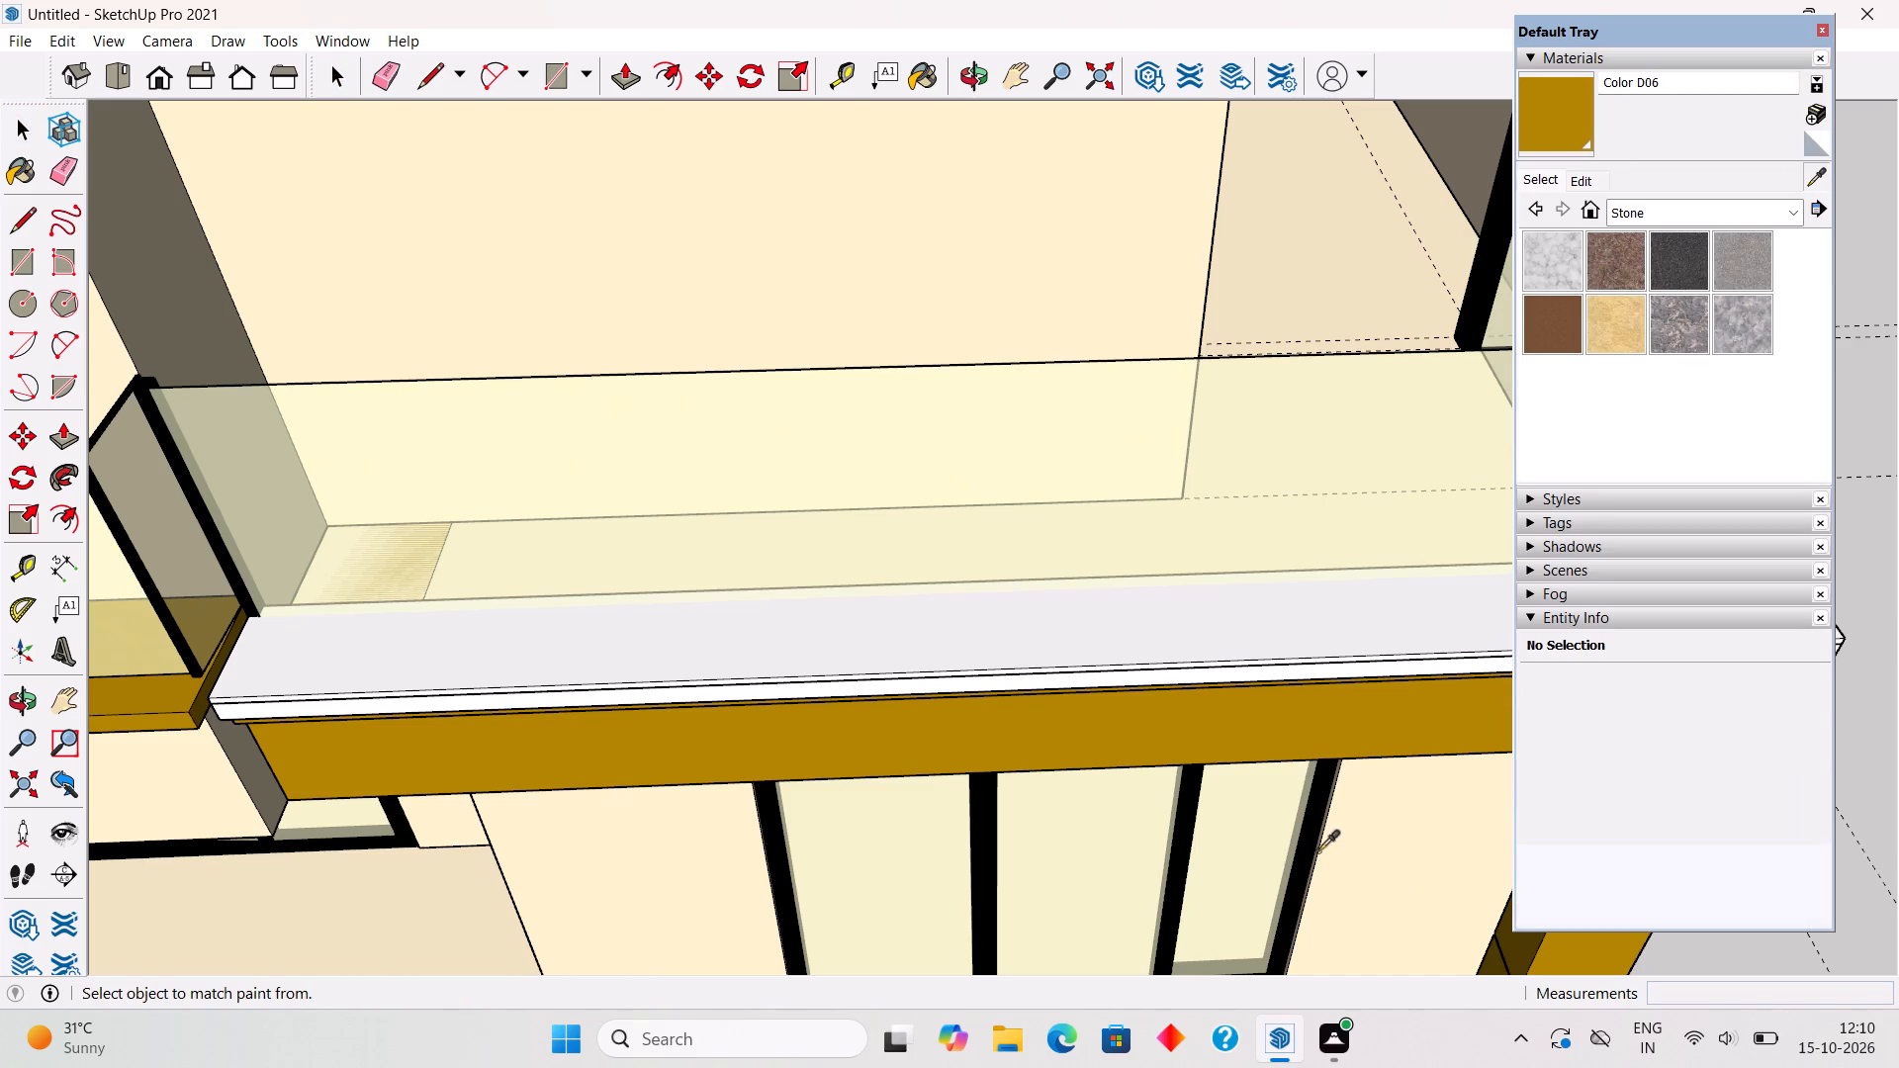
left_click(1308, 824)
left_click(1287, 627)
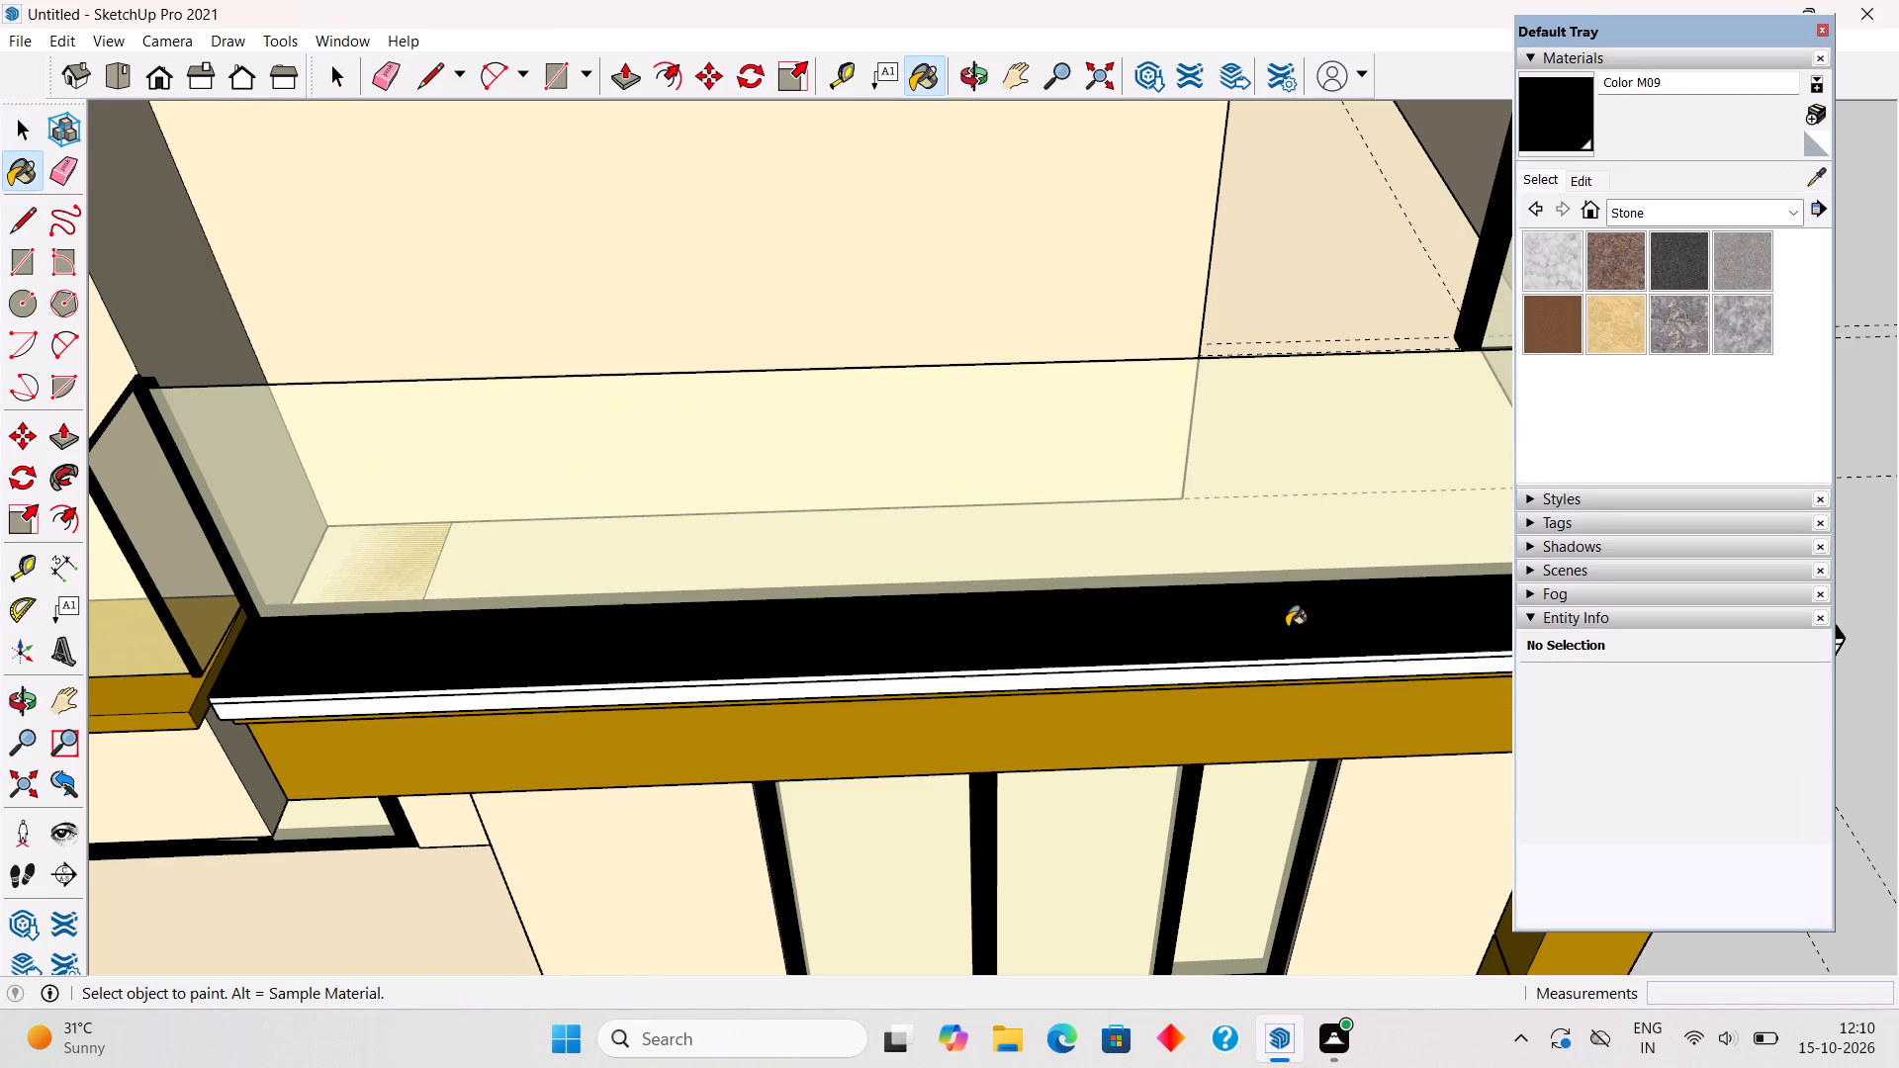
middle_click_drag(1028, 634, 1121, 440)
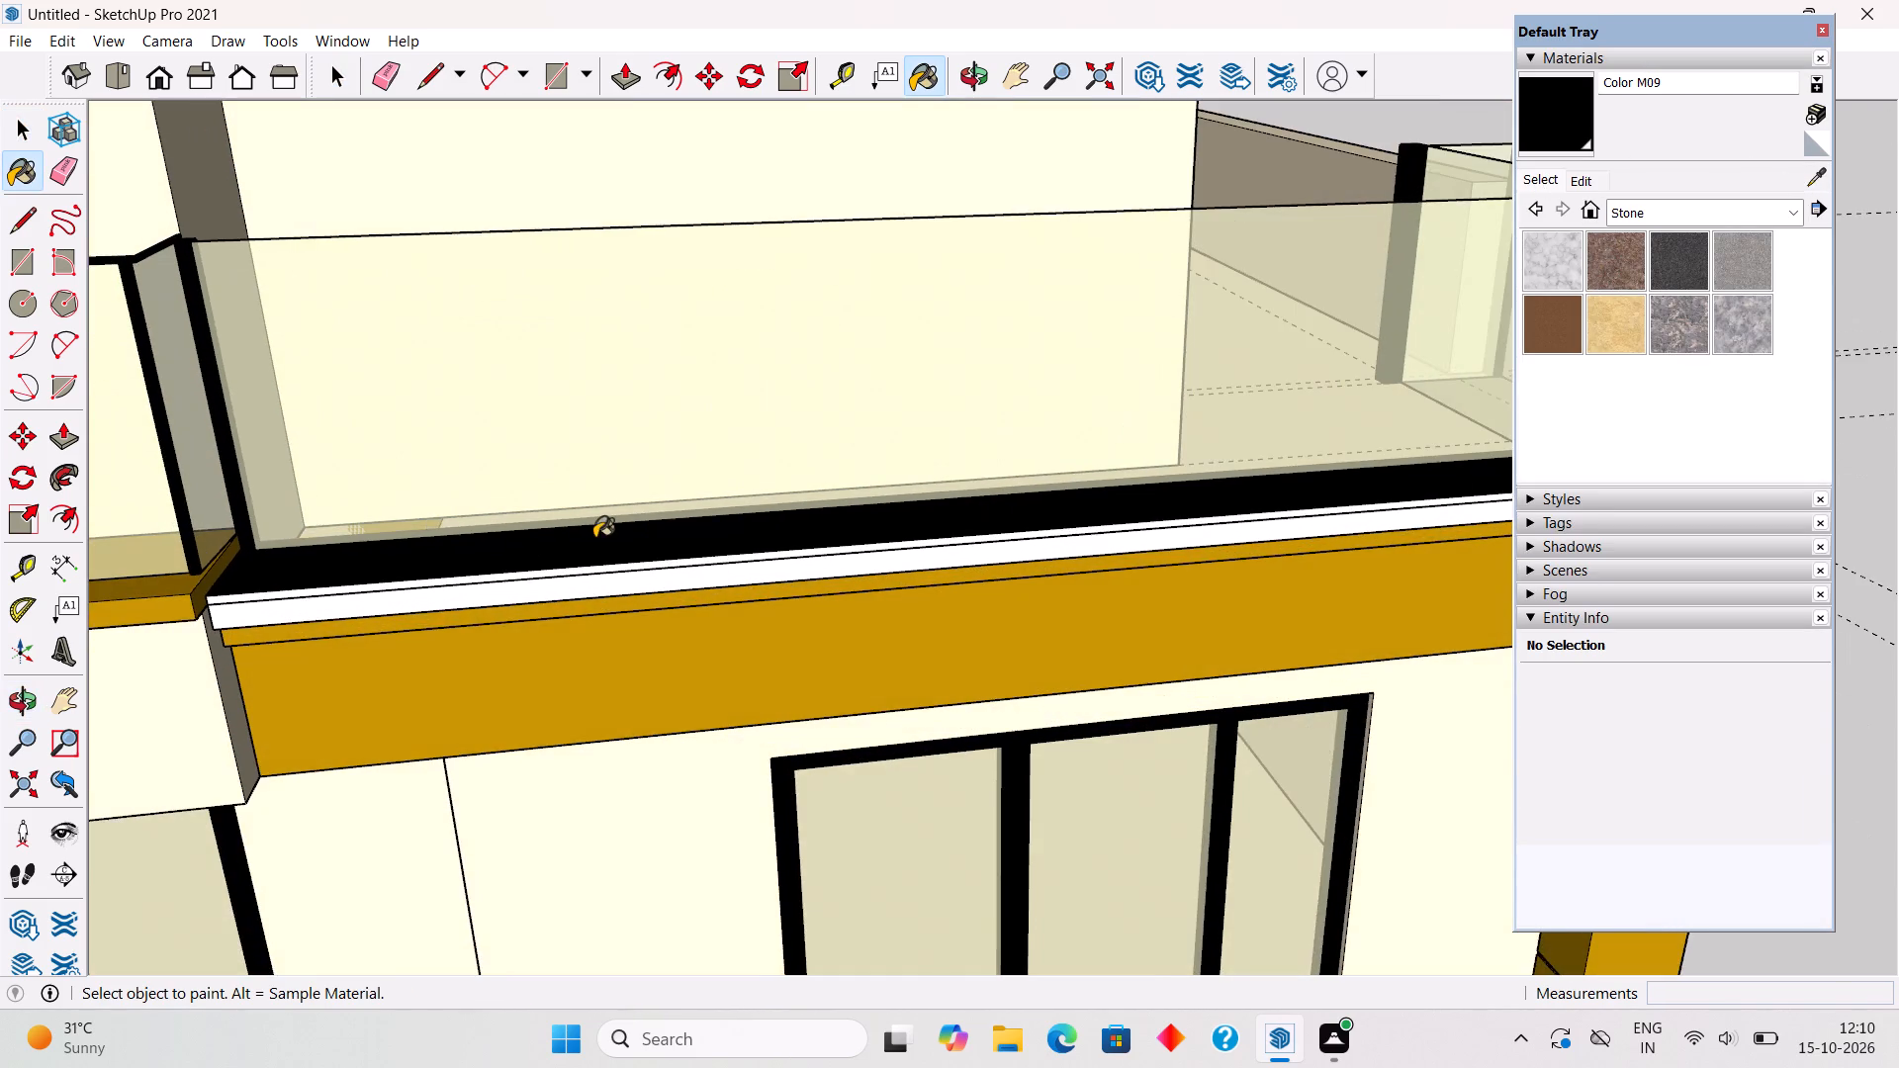
scroll(518, 560, "up", 3)
left_click(519, 578)
Examine the black-capped coping slab from below and above, and check how it fits the whole facade.
scroll(522, 578, "down", 5)
middle_click_drag(537, 579, 525, 482)
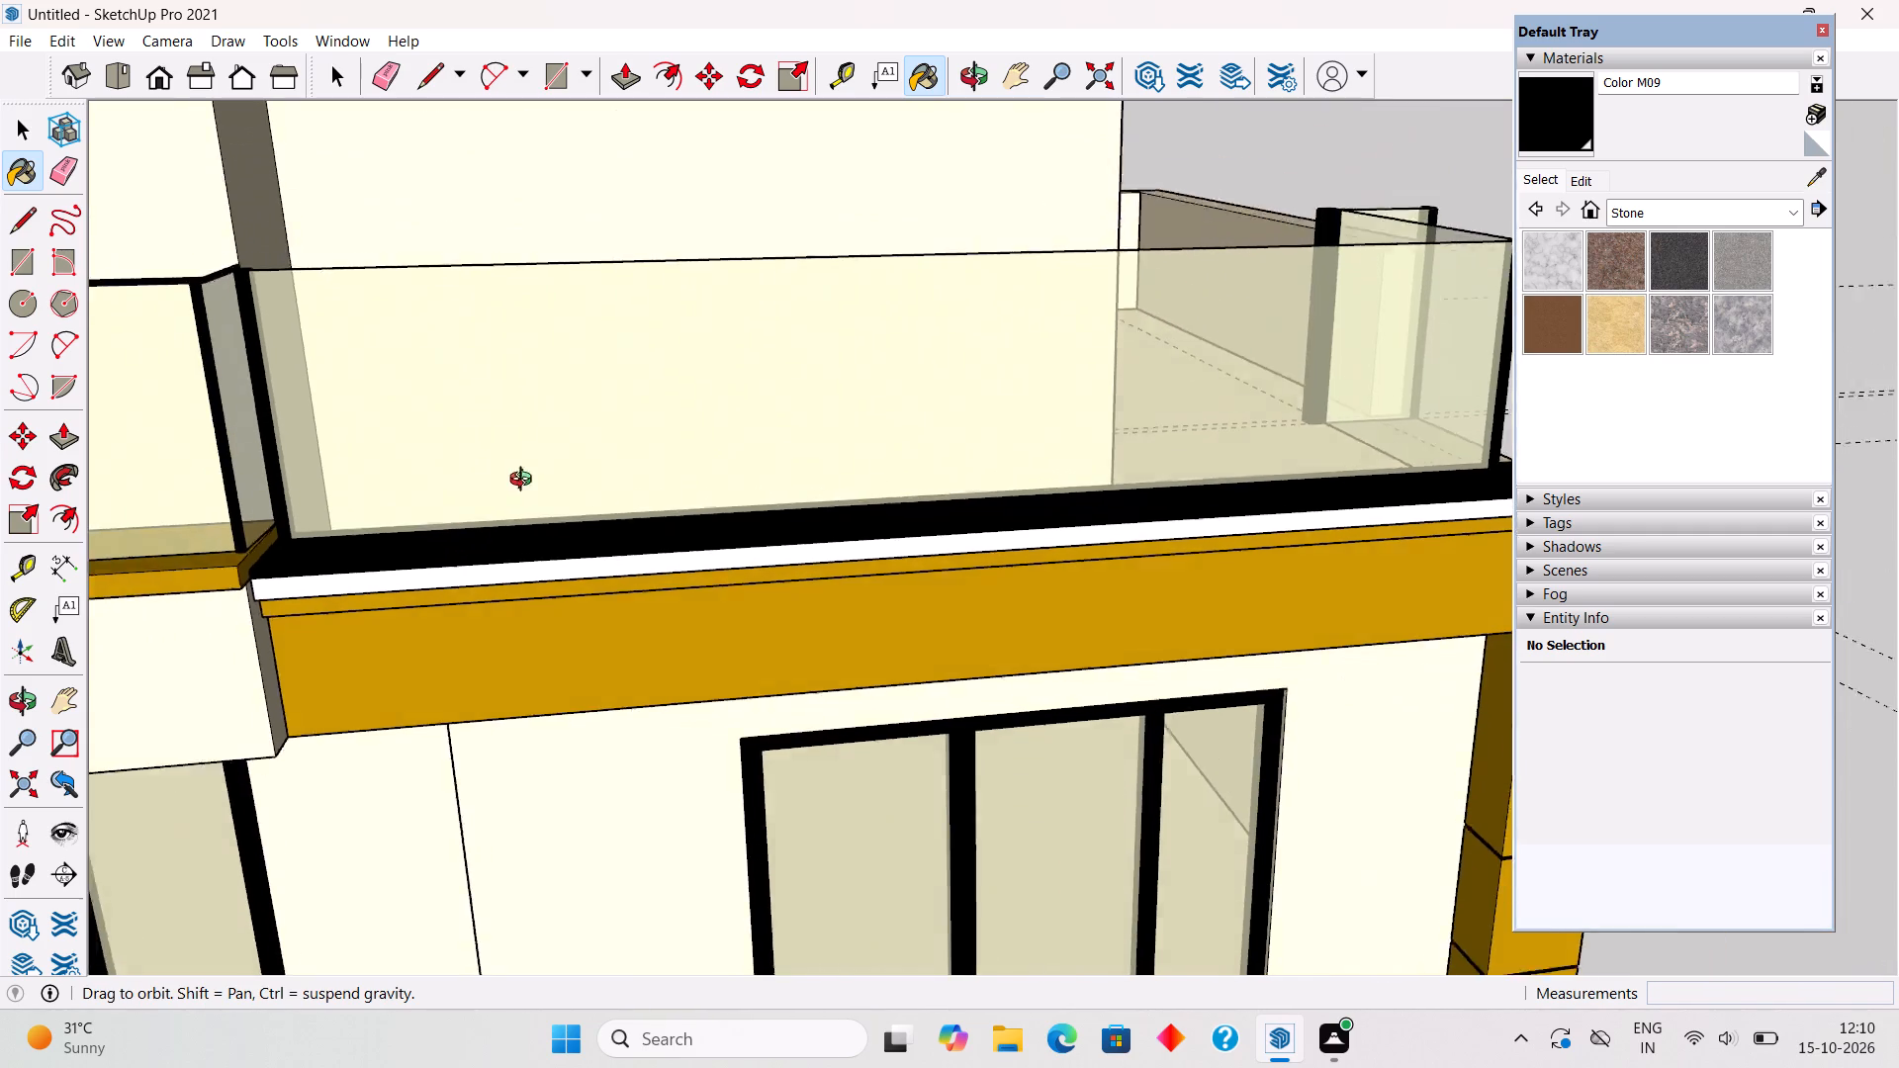
middle_click_drag(525, 482, 1145, 219)
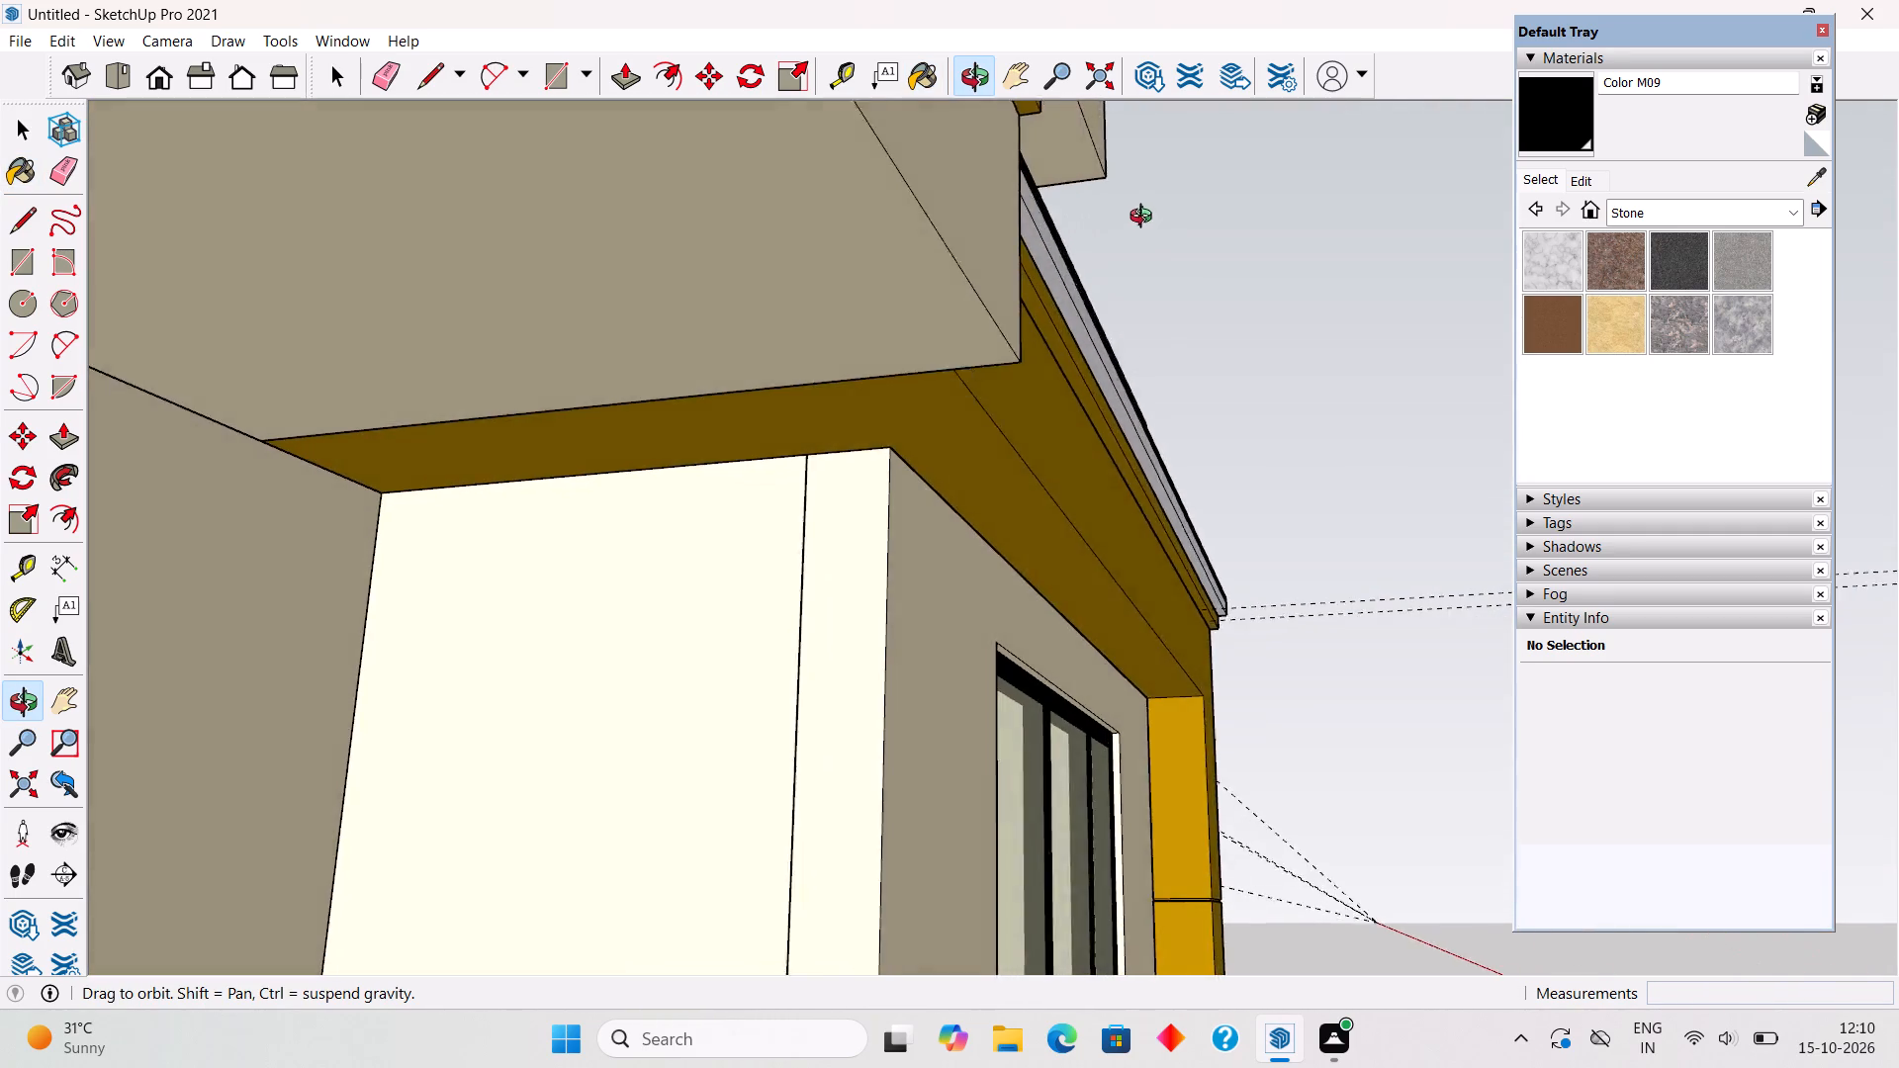
middle_click_drag(1145, 219, 853, 239)
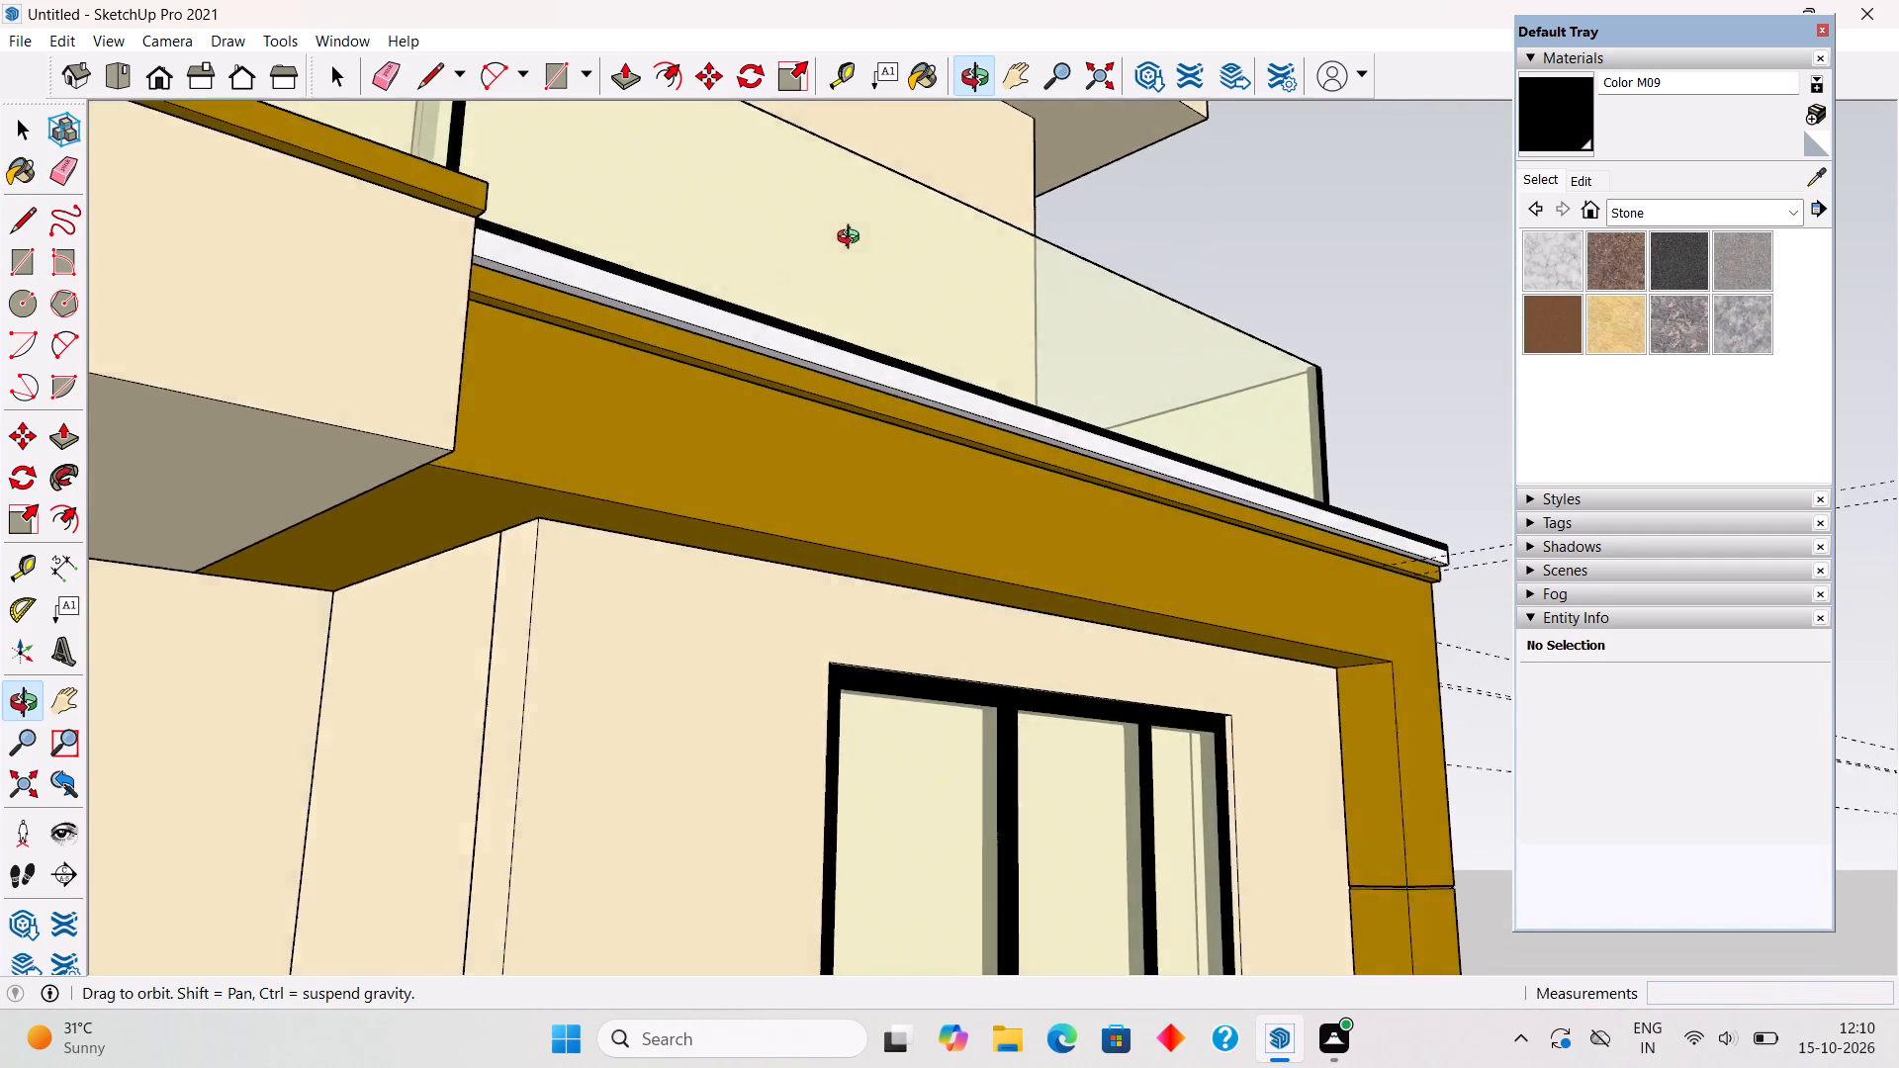
middle_click_drag(853, 239, 497, 536)
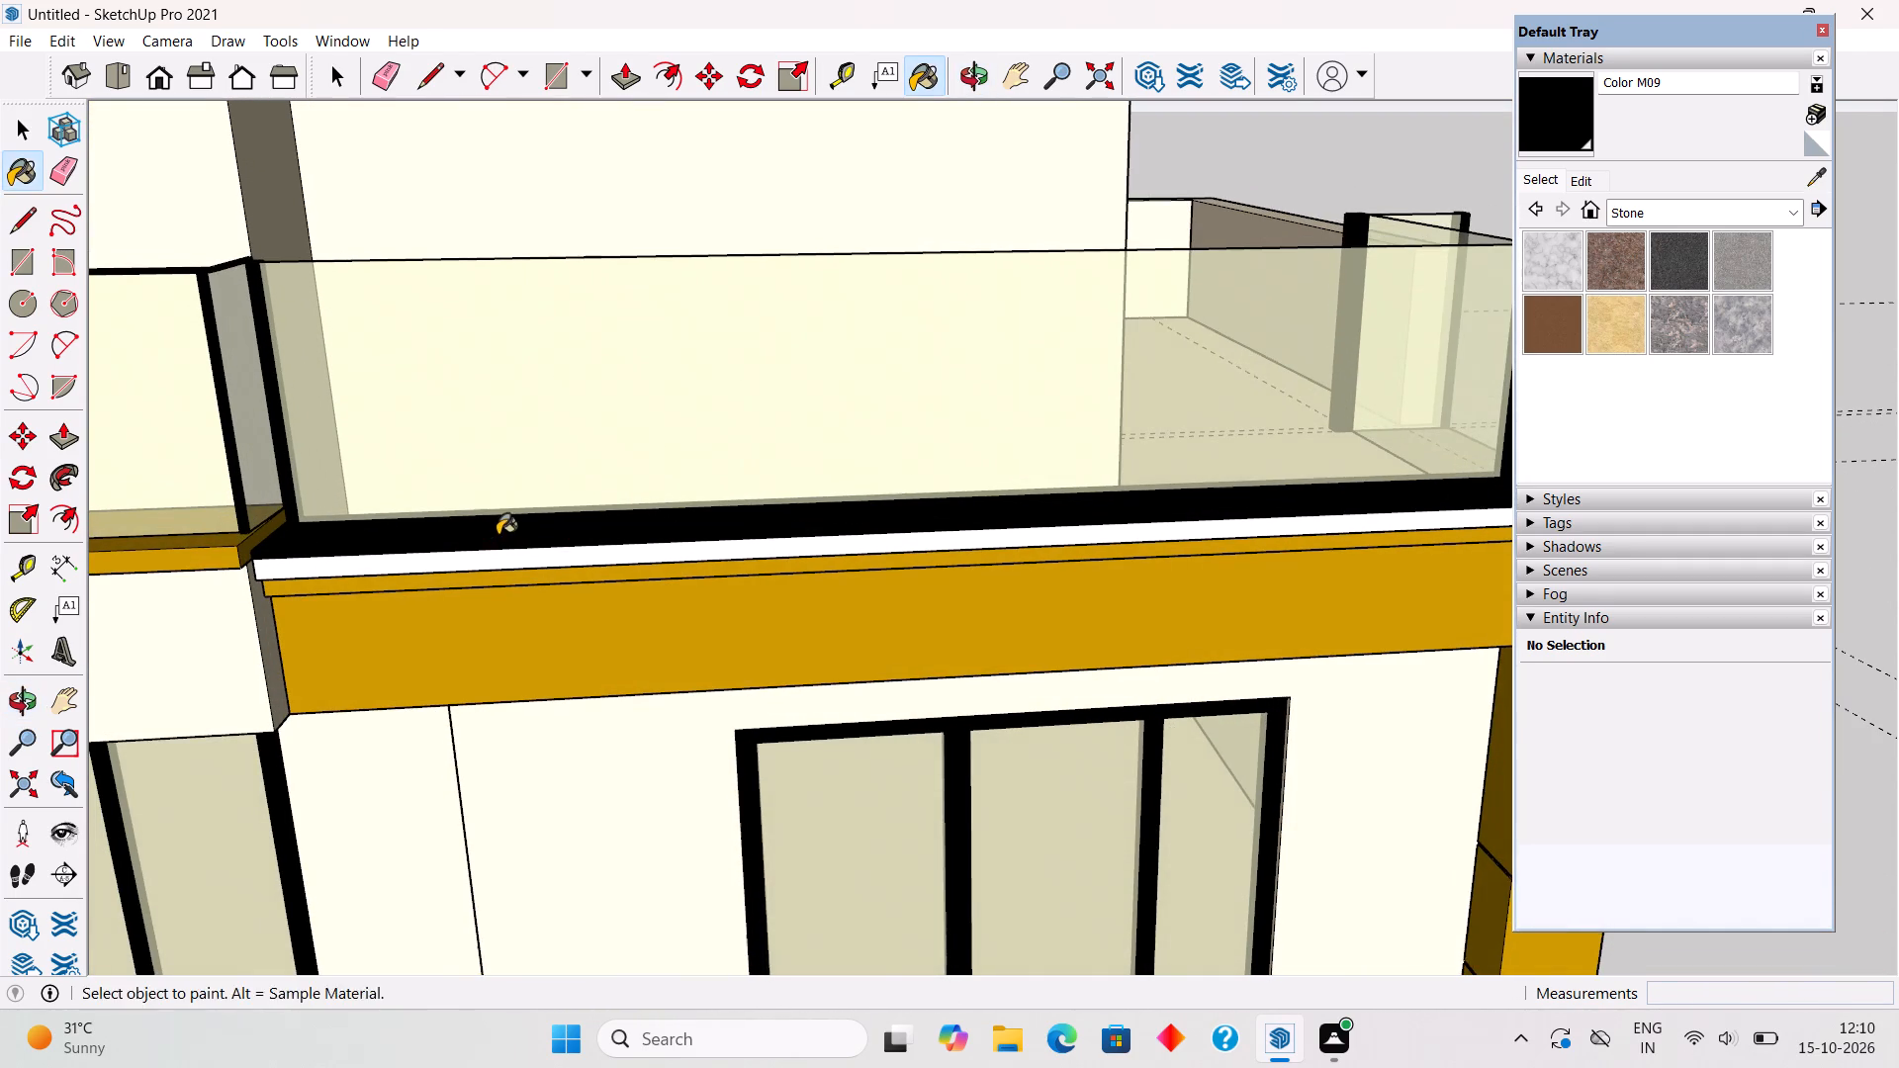
key("space")
scroll(500, 532, "down", 10)
left_click(1202, 685)
middle_click_drag(700, 782, 684, 671)
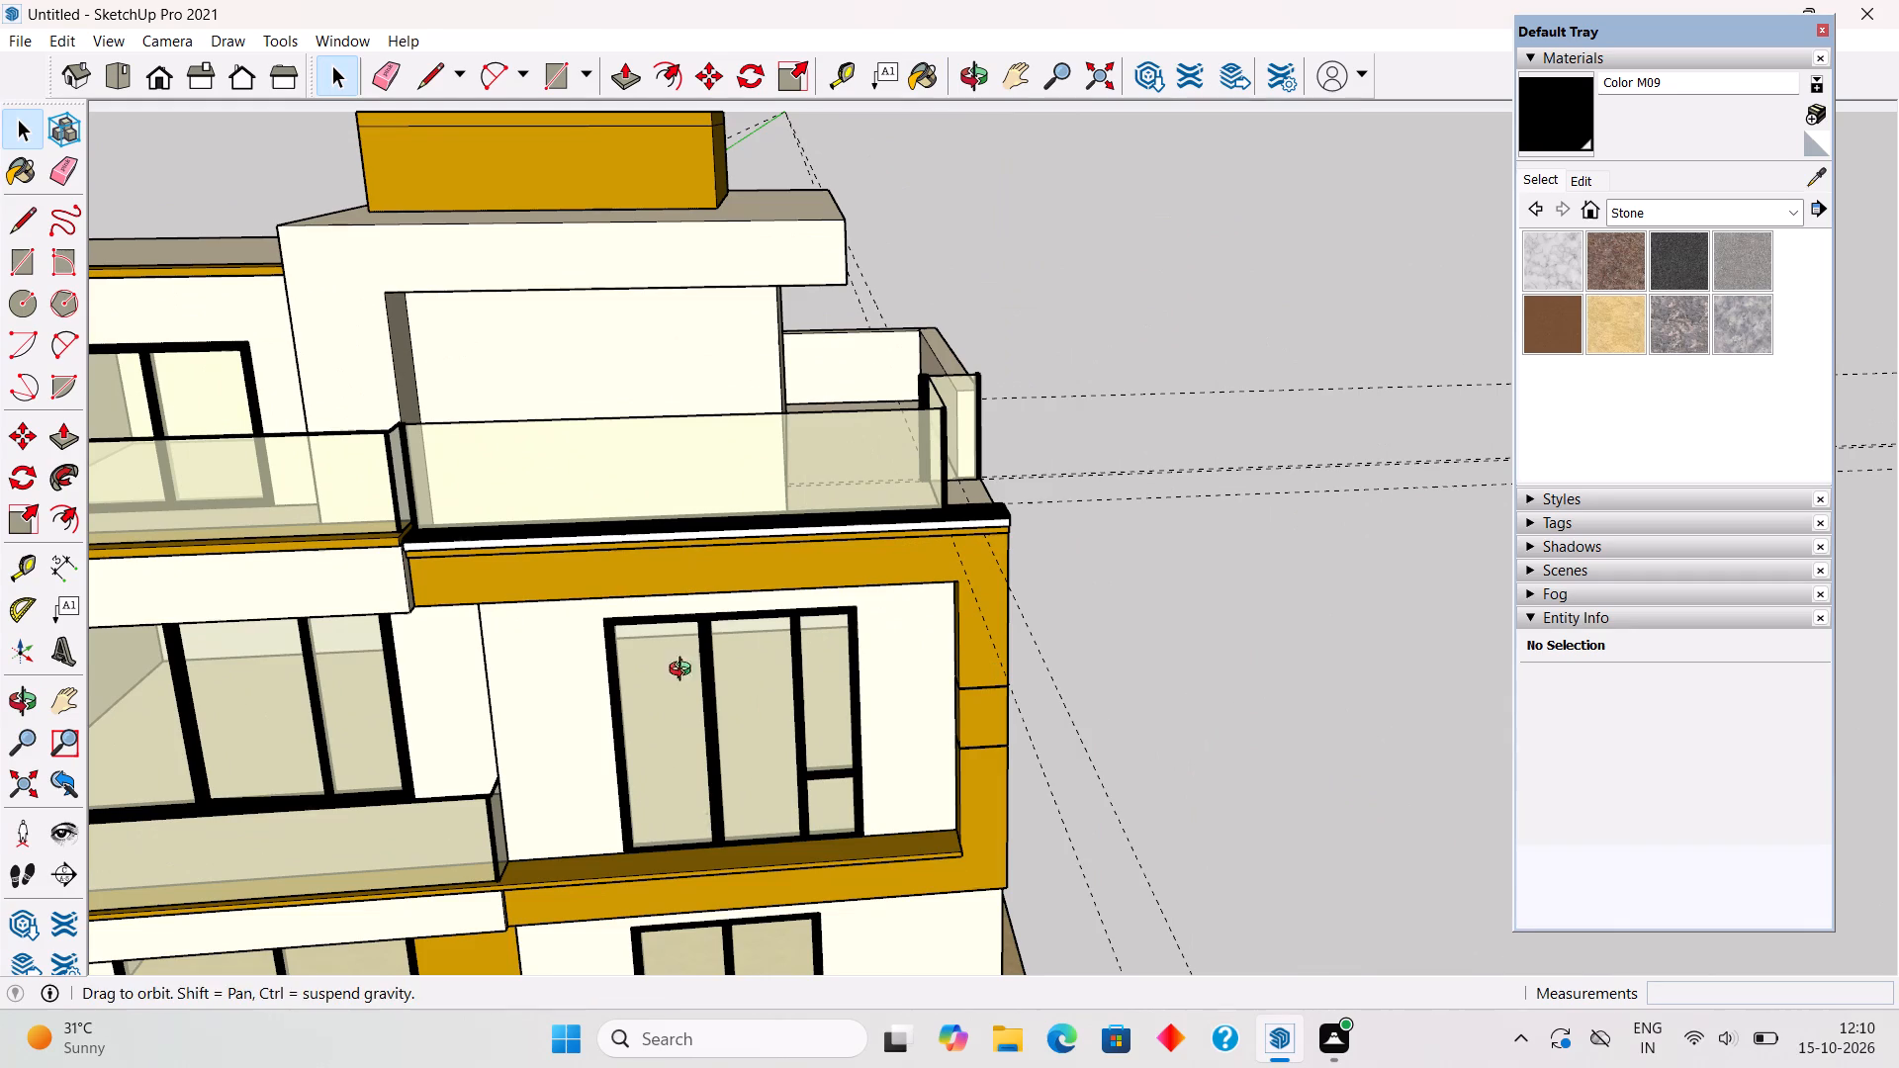
middle_click_drag(684, 671, 654, 501)
scroll(654, 501, "down", 6)
middle_click_drag(585, 503, 683, 636)
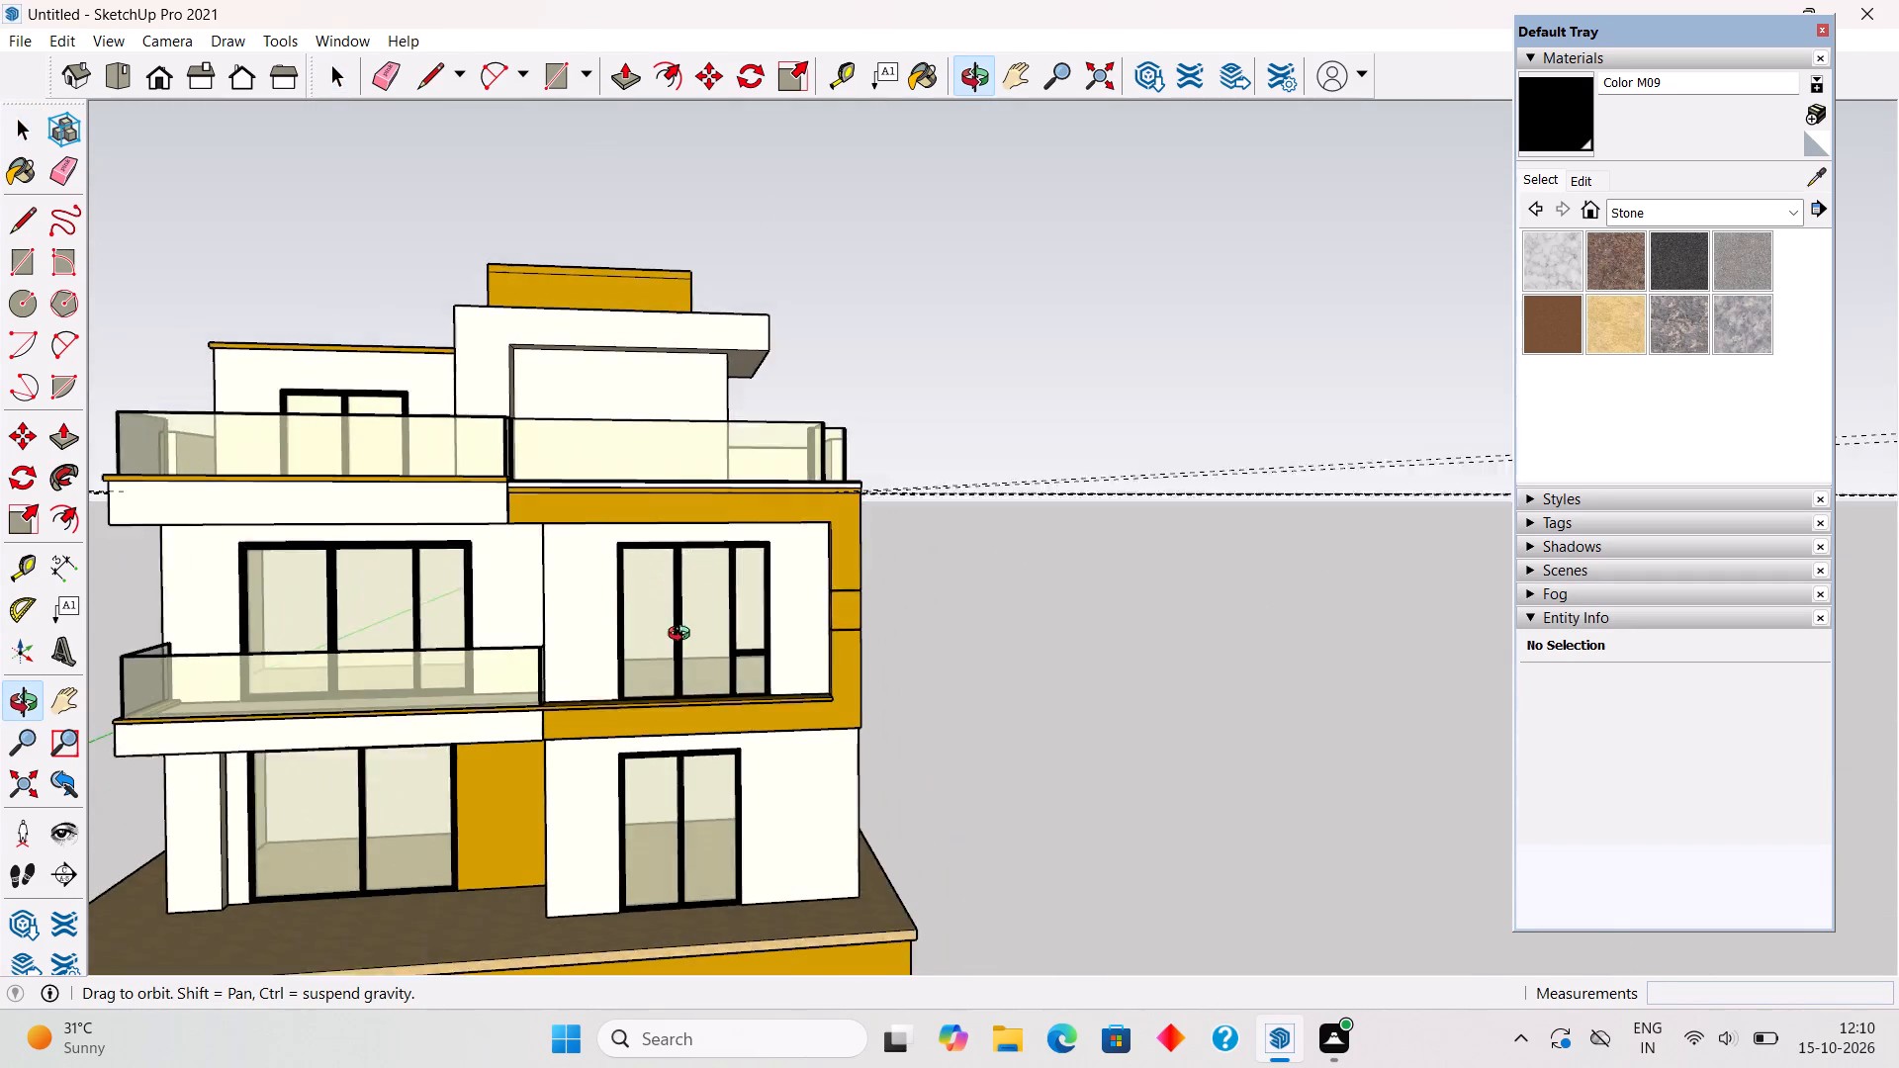
middle_click_drag(683, 636, 686, 687)
middle_click_drag(677, 385, 702, 610)
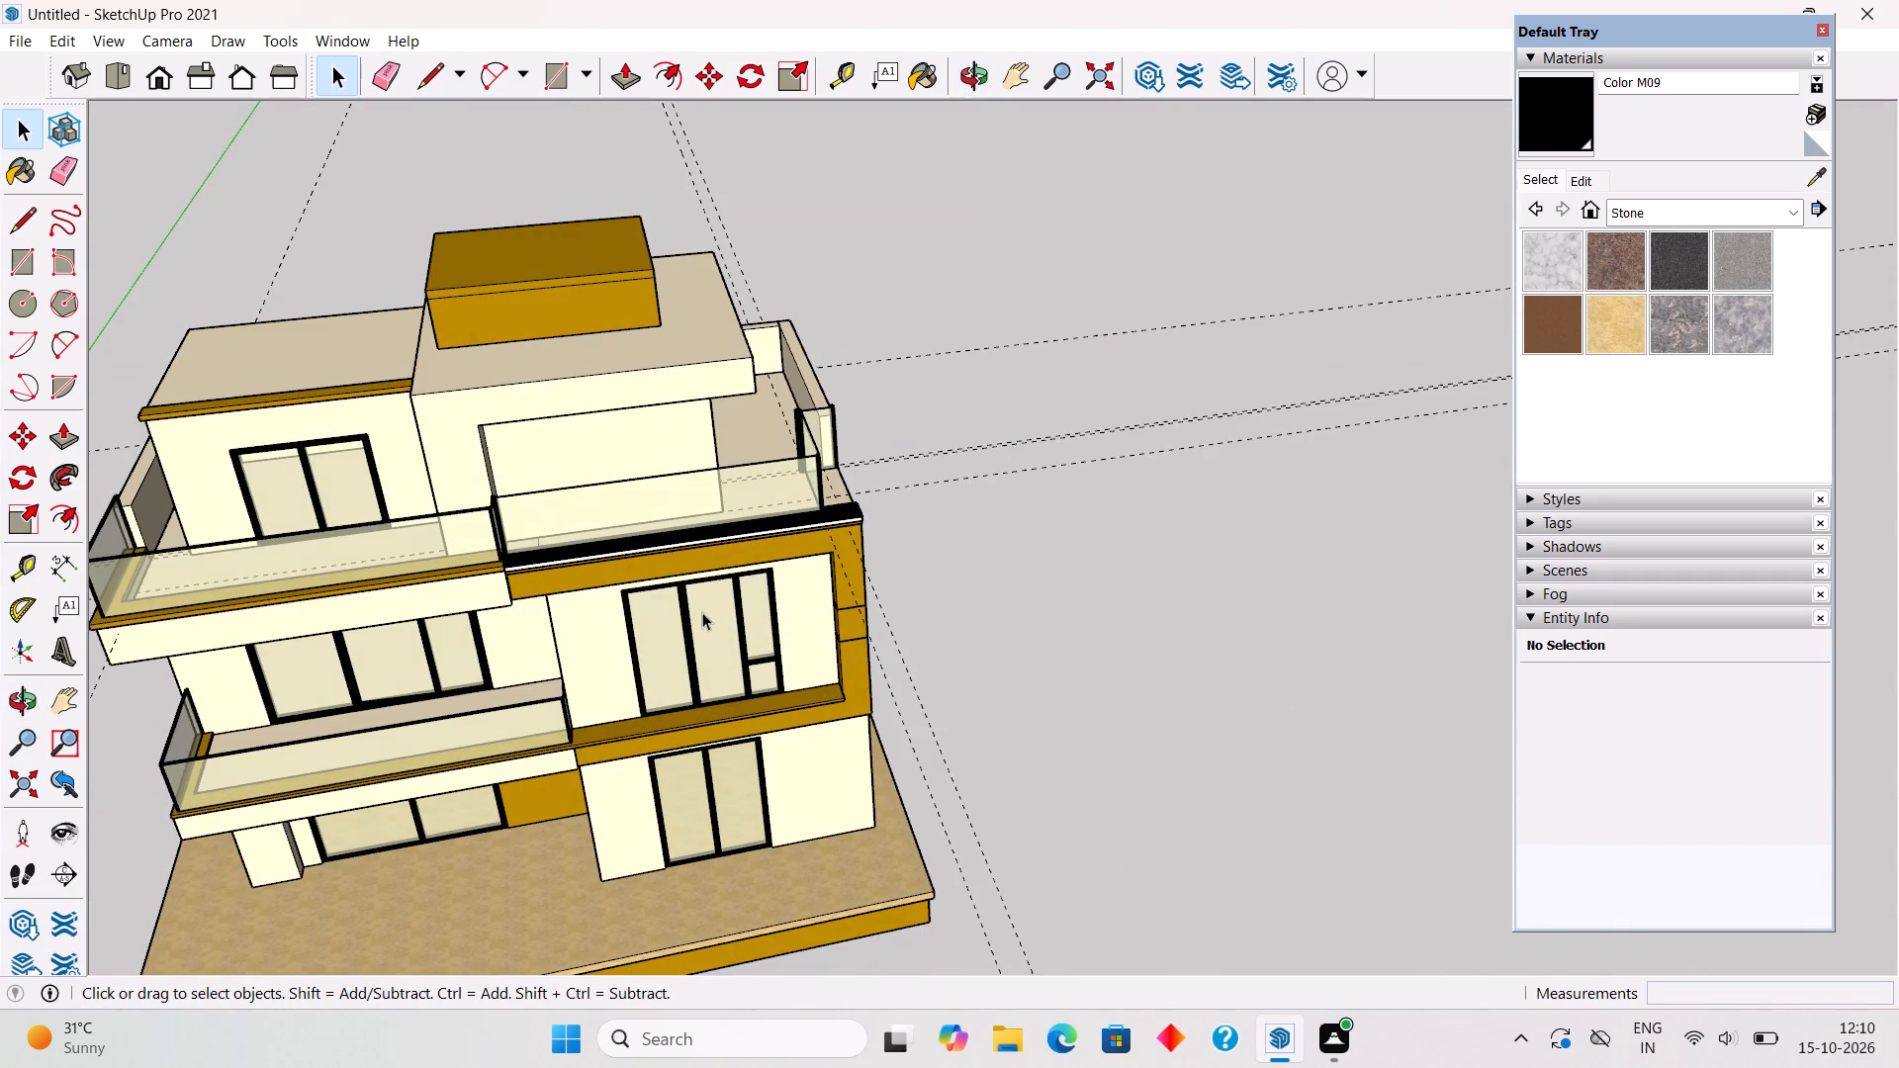
Draw a rectangle about 1 7/16" by 2" on top of the black end post of the glass railing above the black-capped slab.
scroll(699, 532, "up", 5)
middle_click_drag(734, 390, 755, 567)
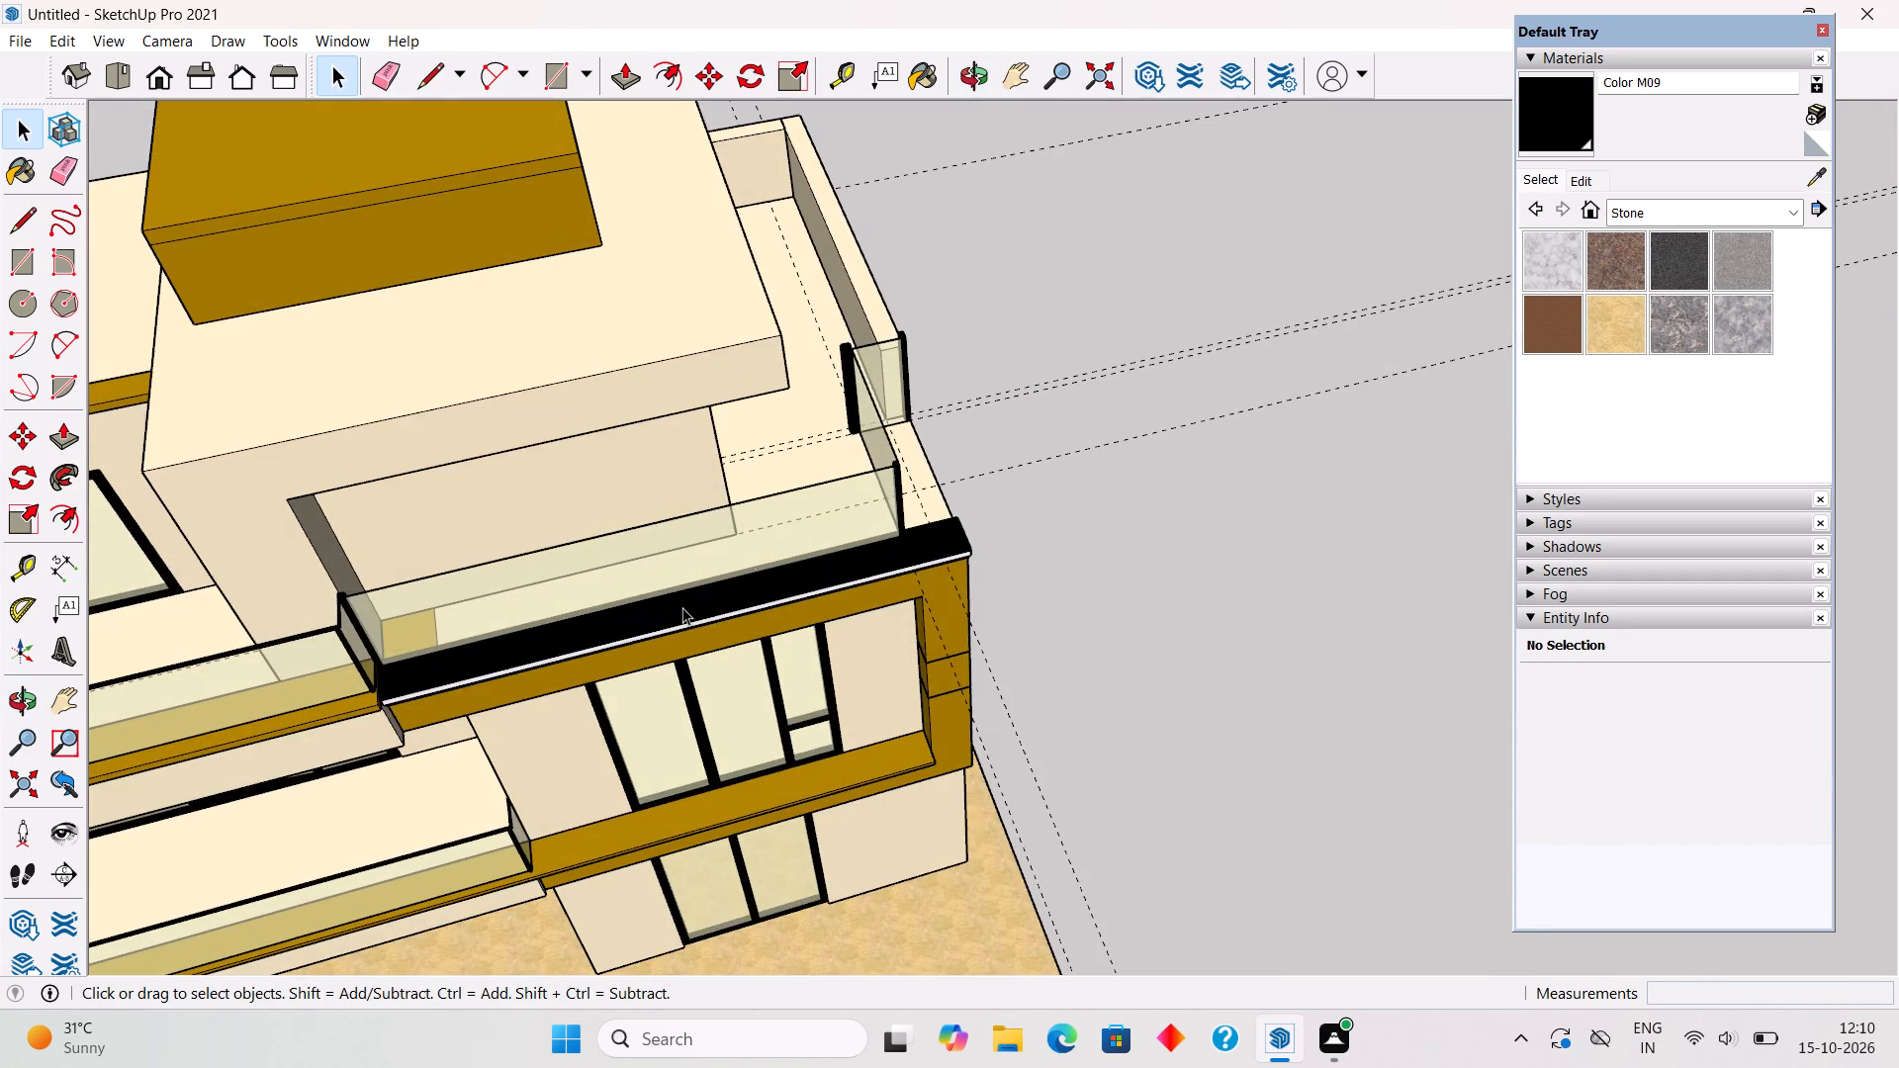
scroll(357, 611, "up", 19)
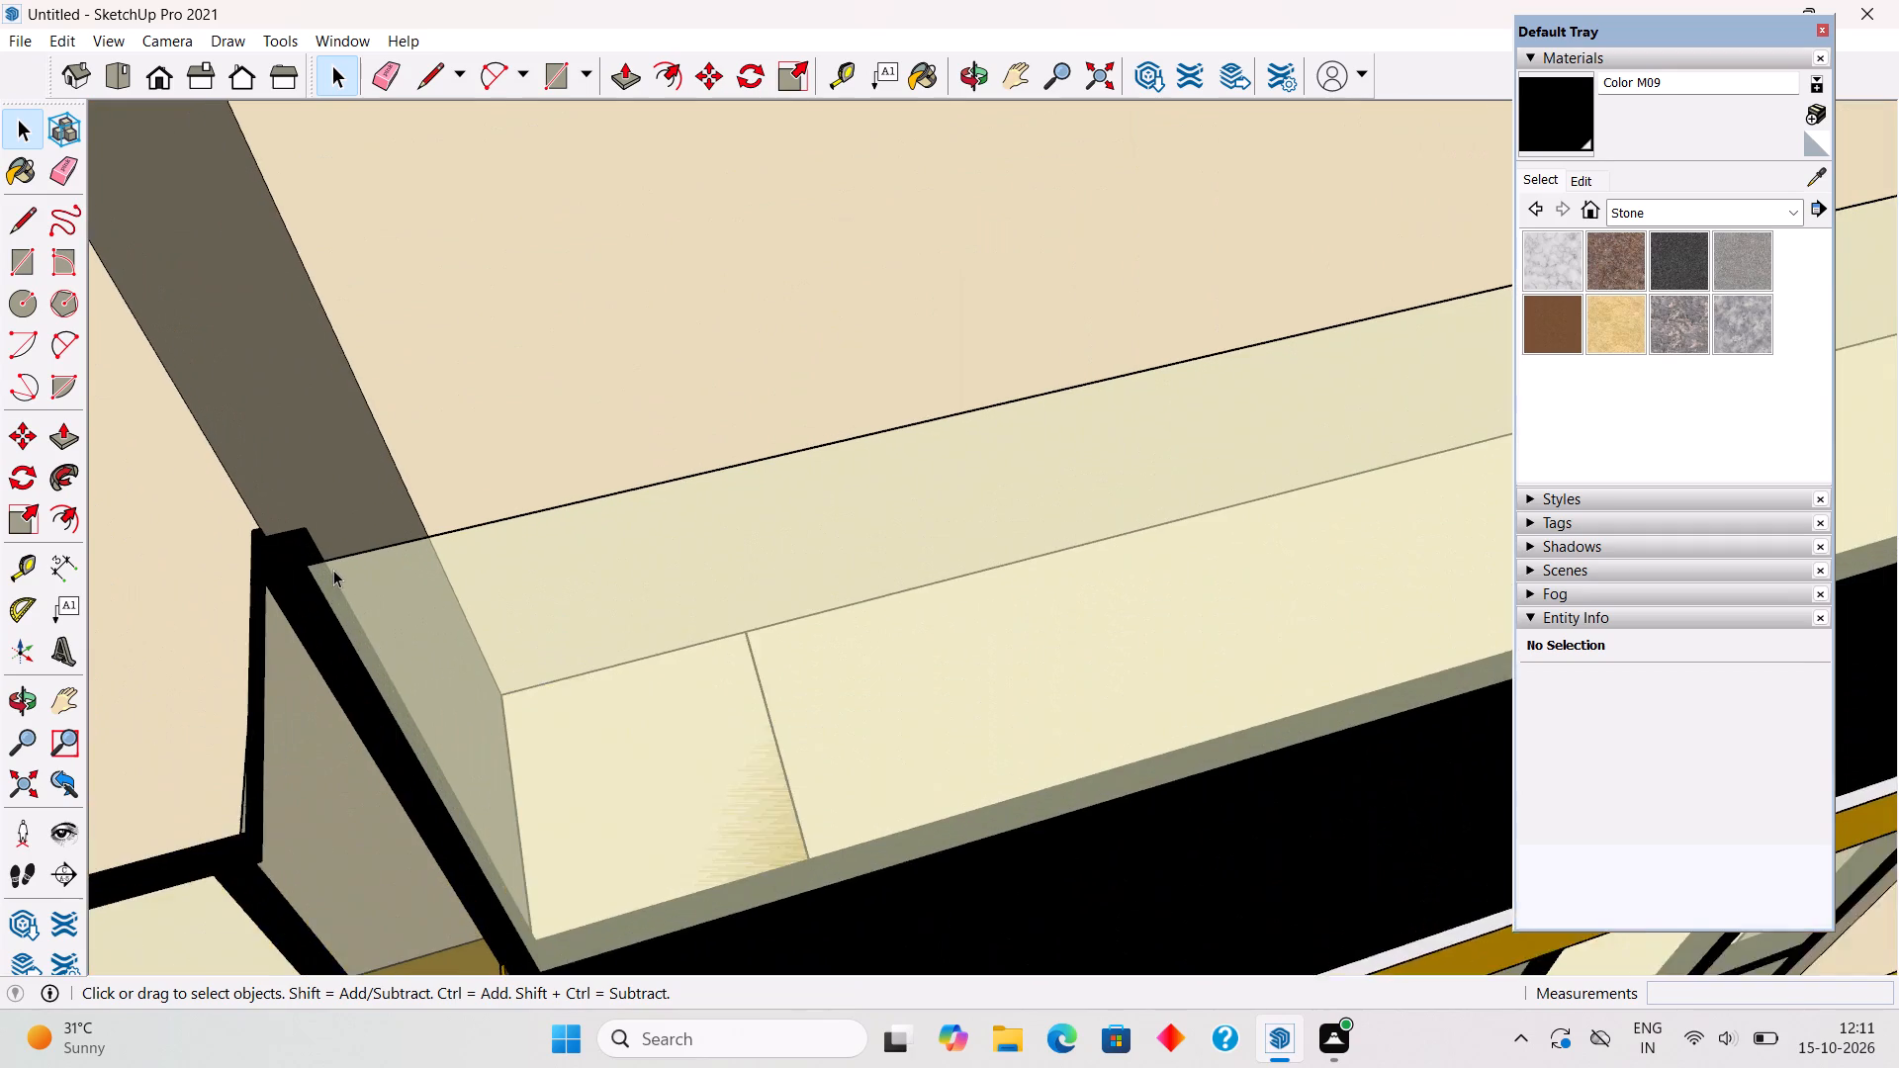
scroll(333, 570, "up", 12)
scroll(246, 531, "up", 1)
middle_click_drag(246, 531, 79, 509)
scroll(317, 443, "up", 14)
scroll(401, 398, "down", 3)
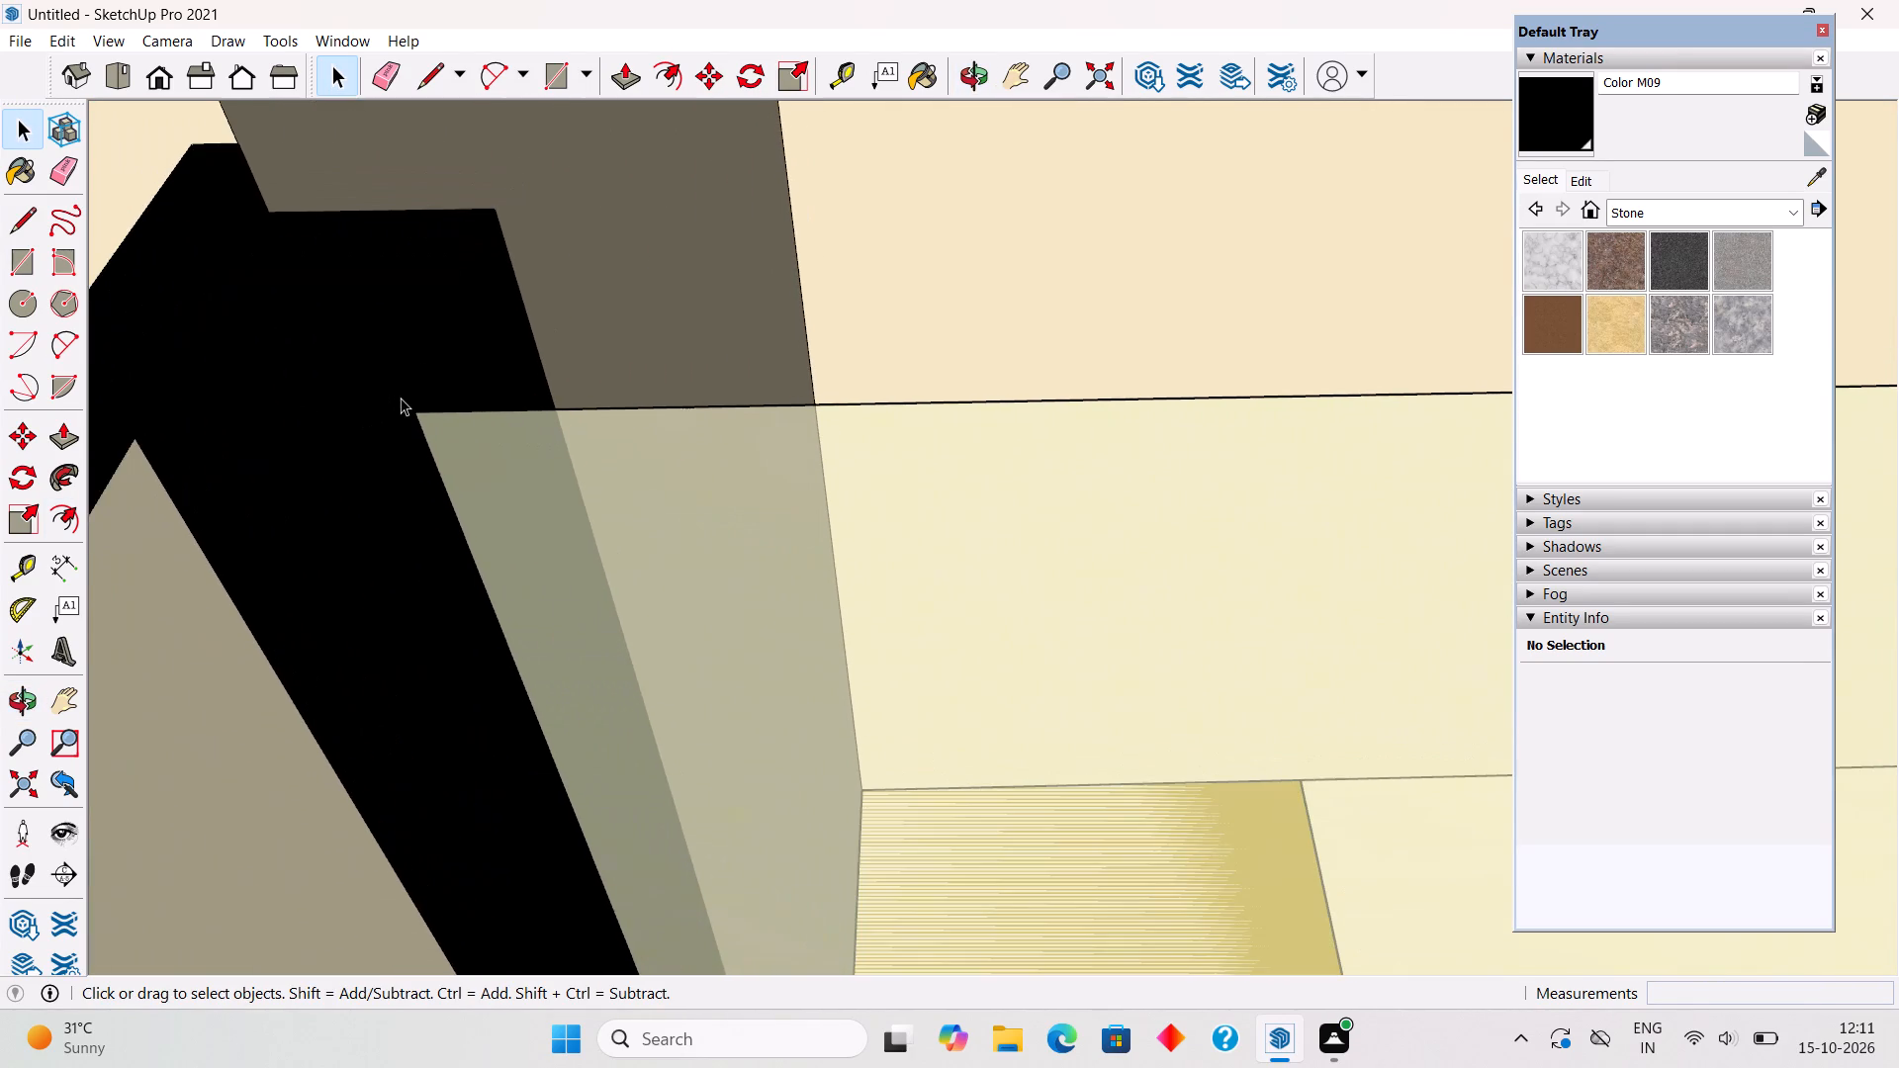
scroll(401, 398, "down", 3)
key("r")
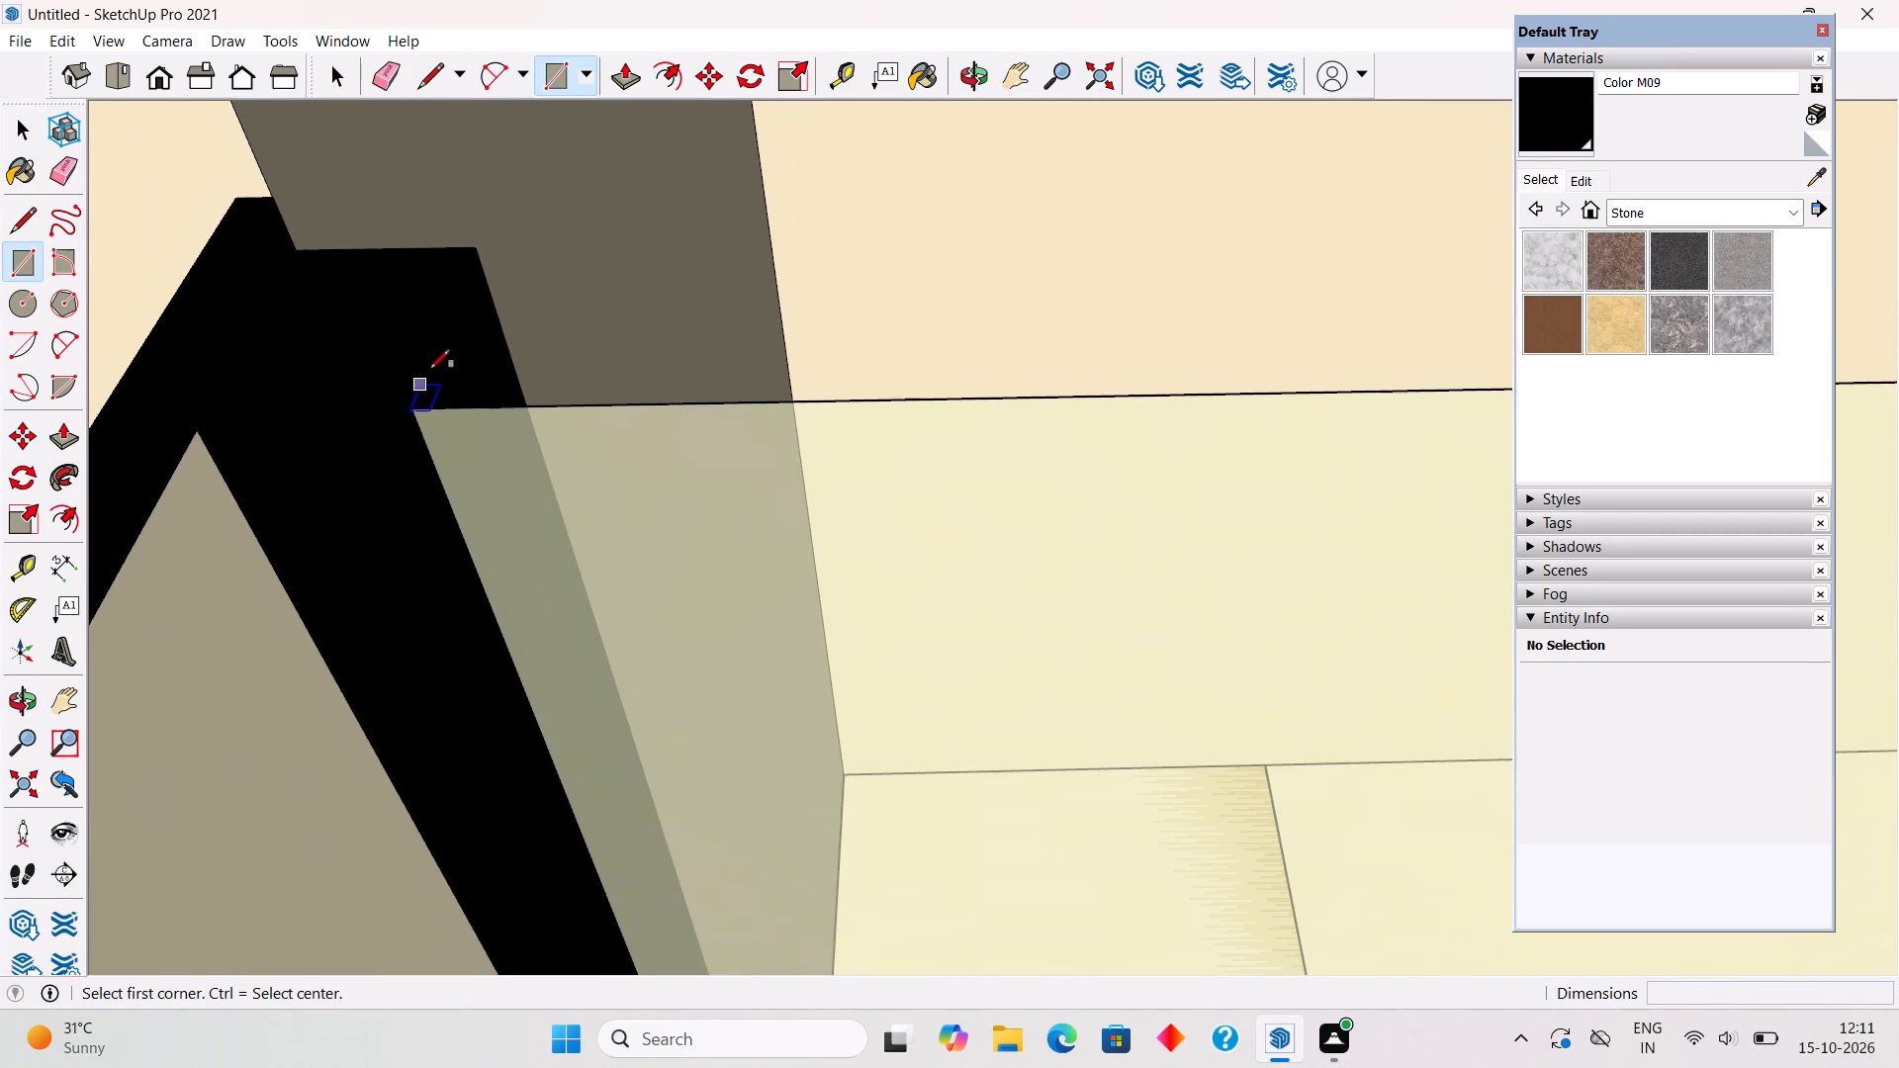
left_click(475, 258)
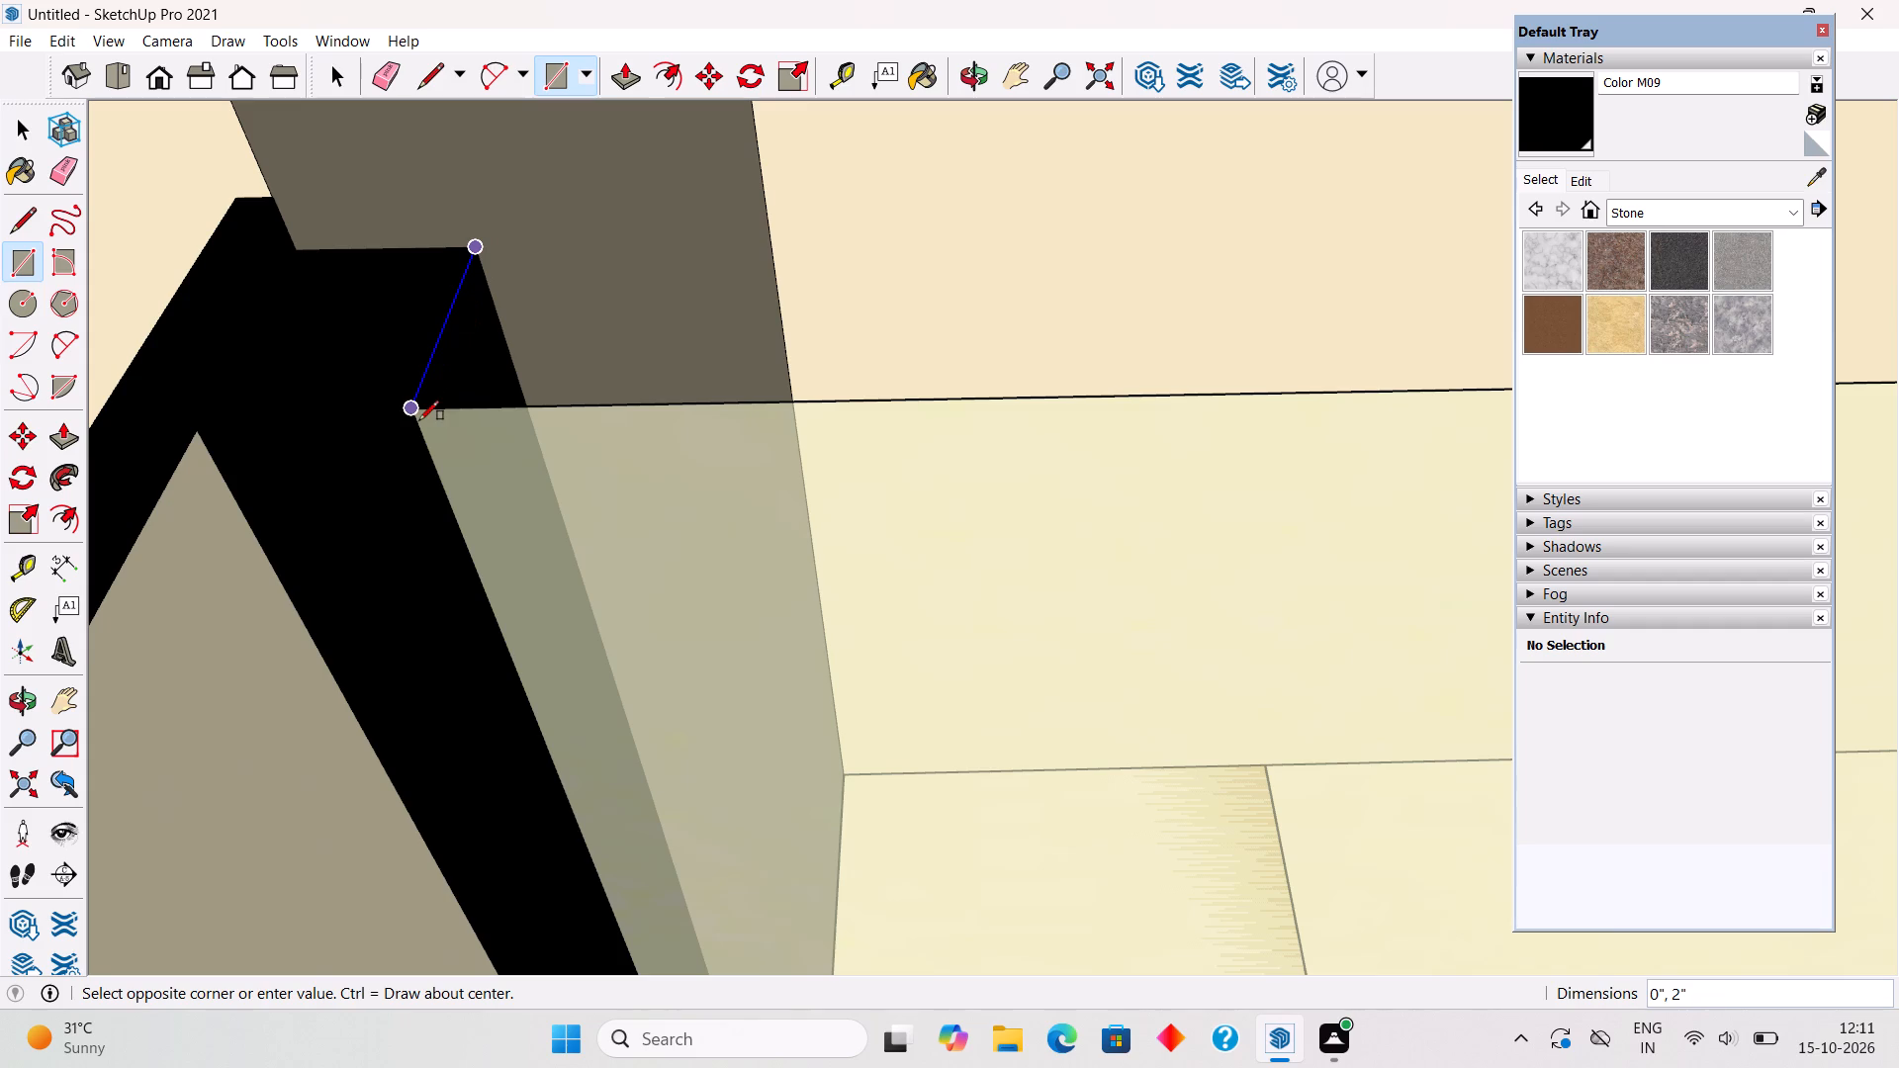
left_click(195, 422)
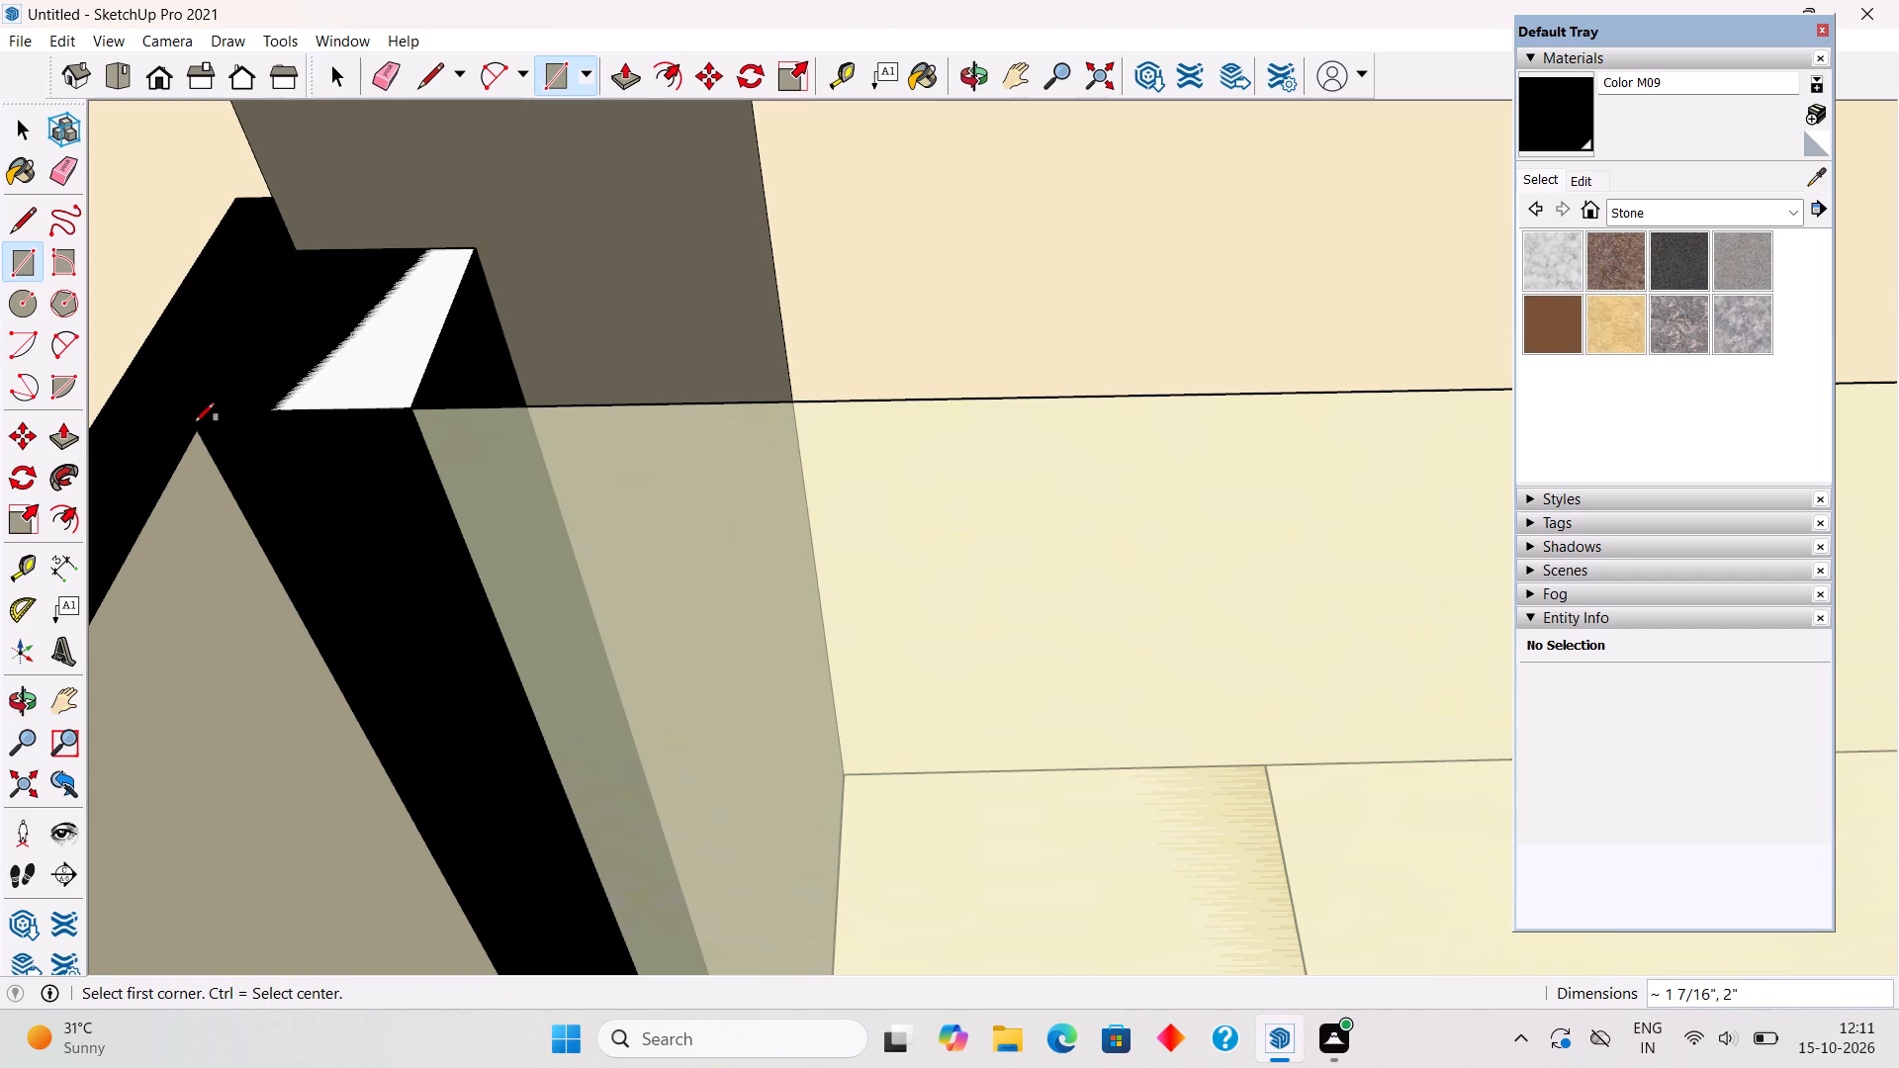
Pull the post-top rectangle up 1/2" and extend its front face by 13/16" to start the handrail block.
key("p")
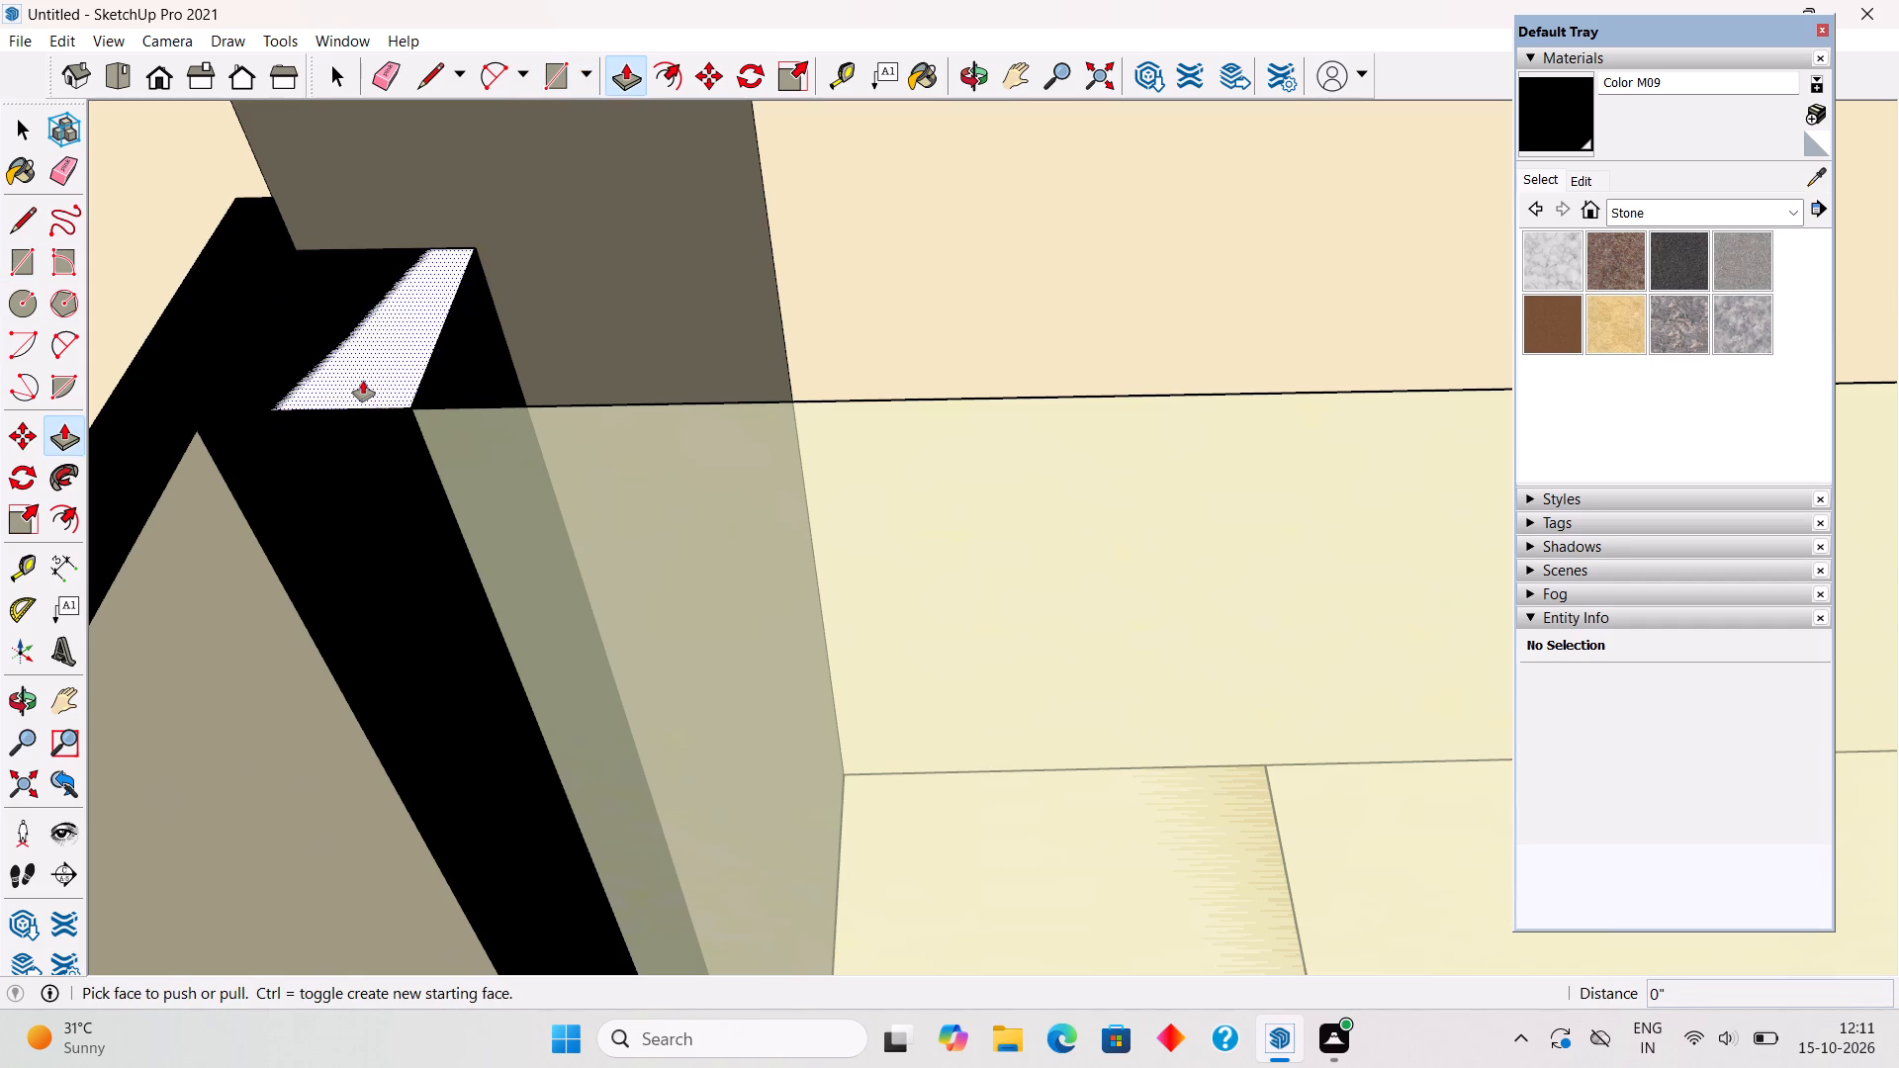
left_click(363, 381)
left_click(115, 413)
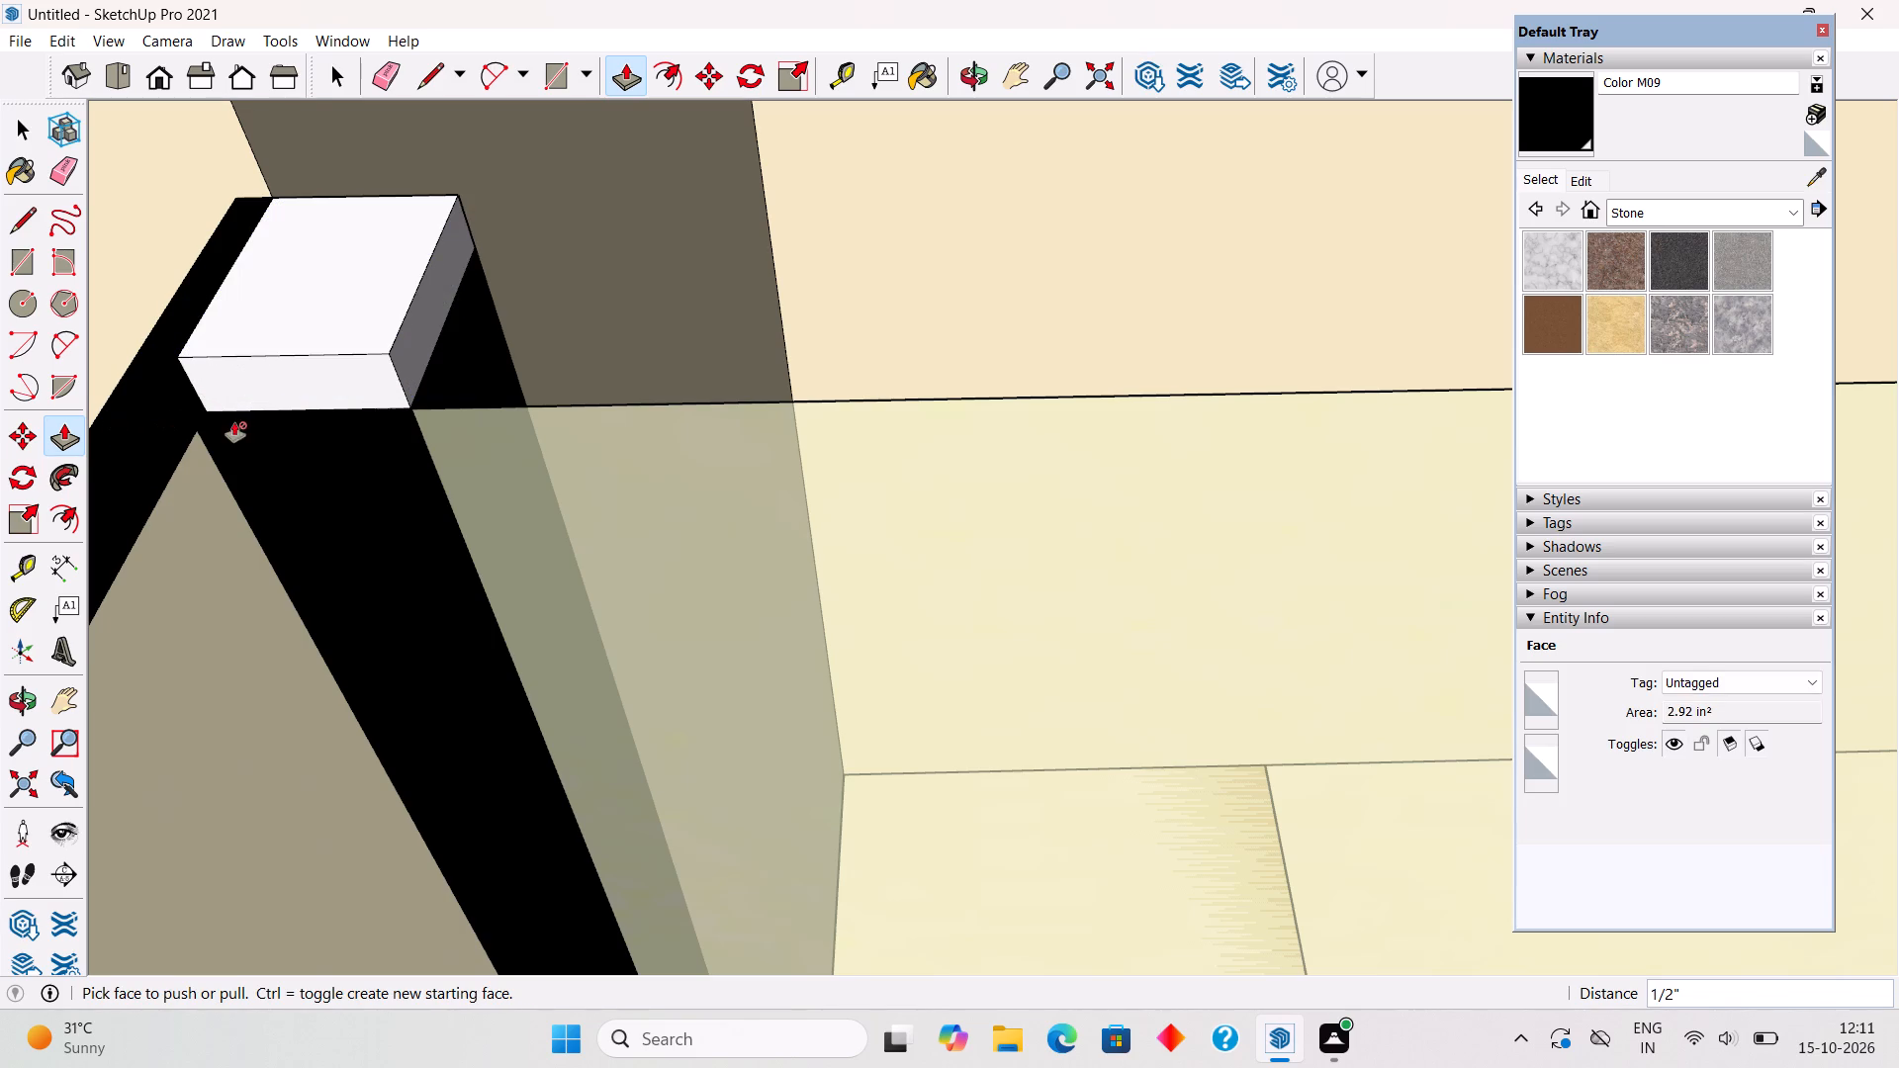
left_click(295, 396)
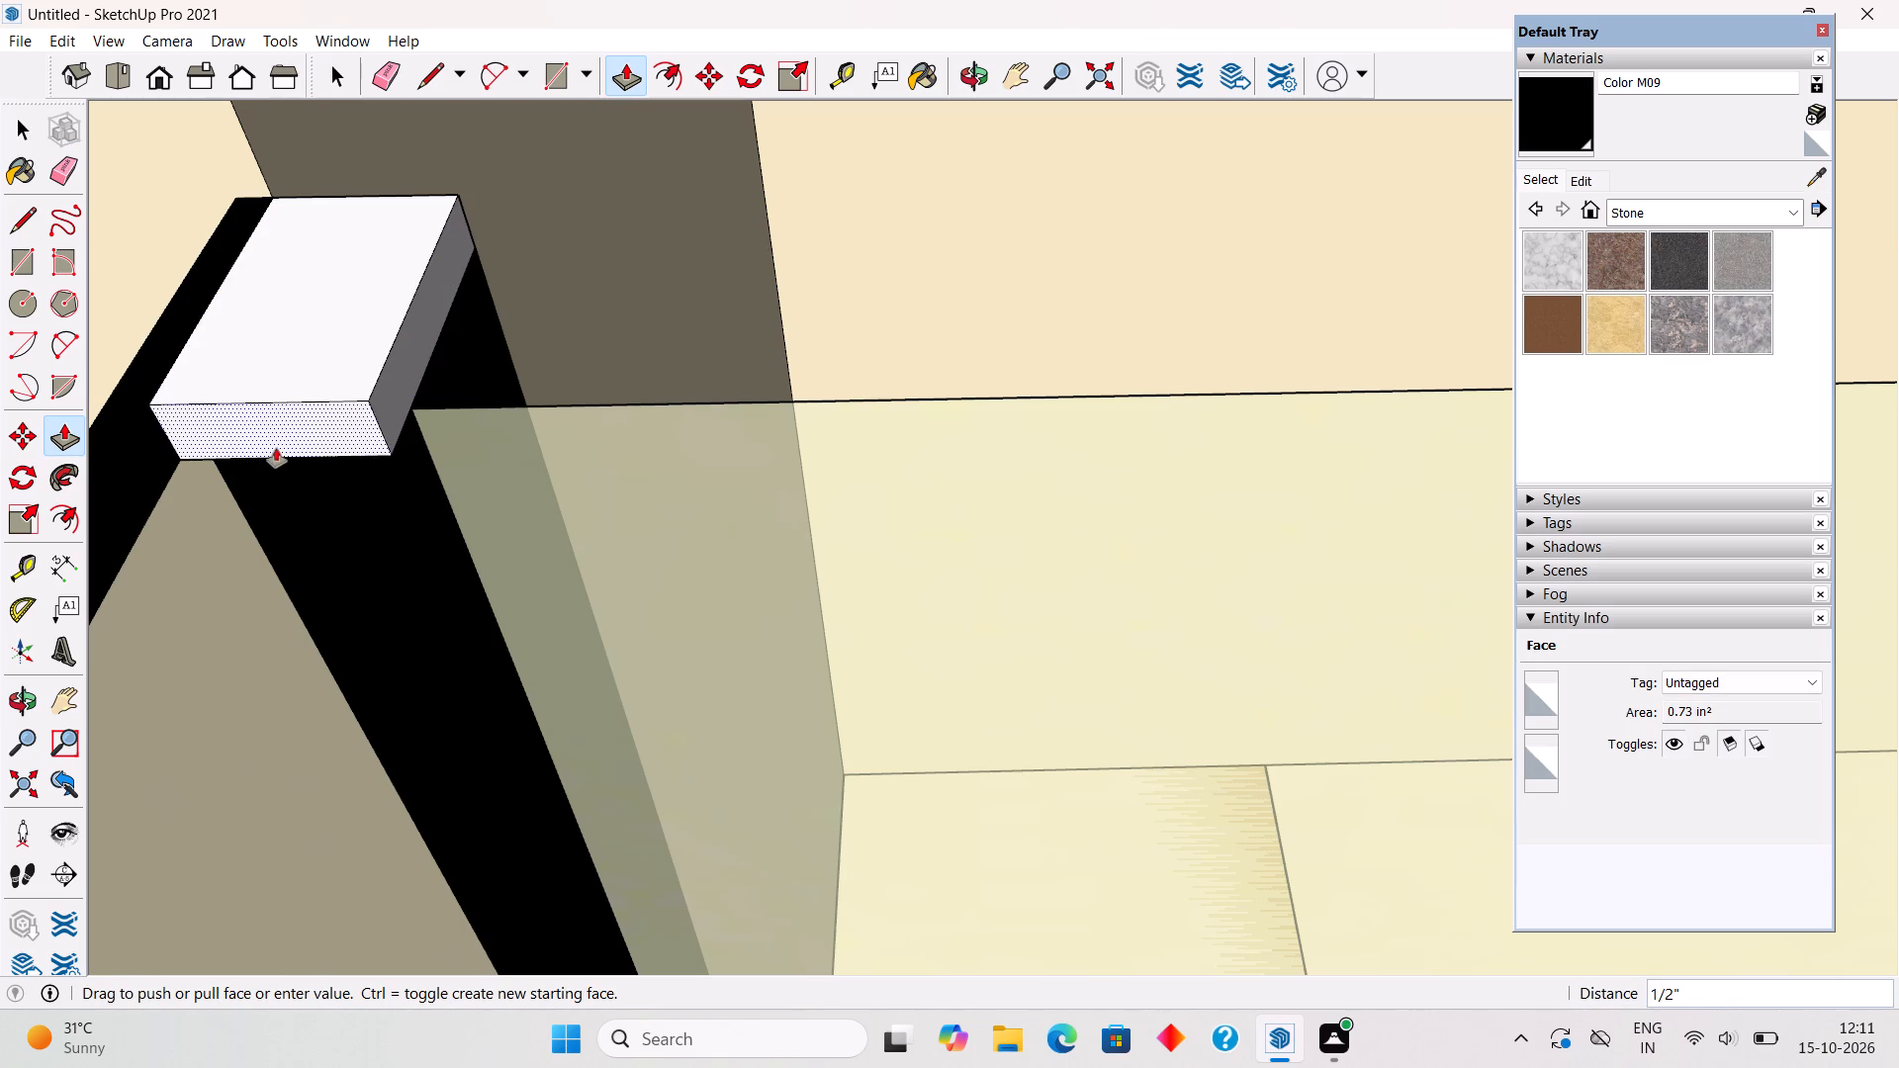
left_click(266, 477)
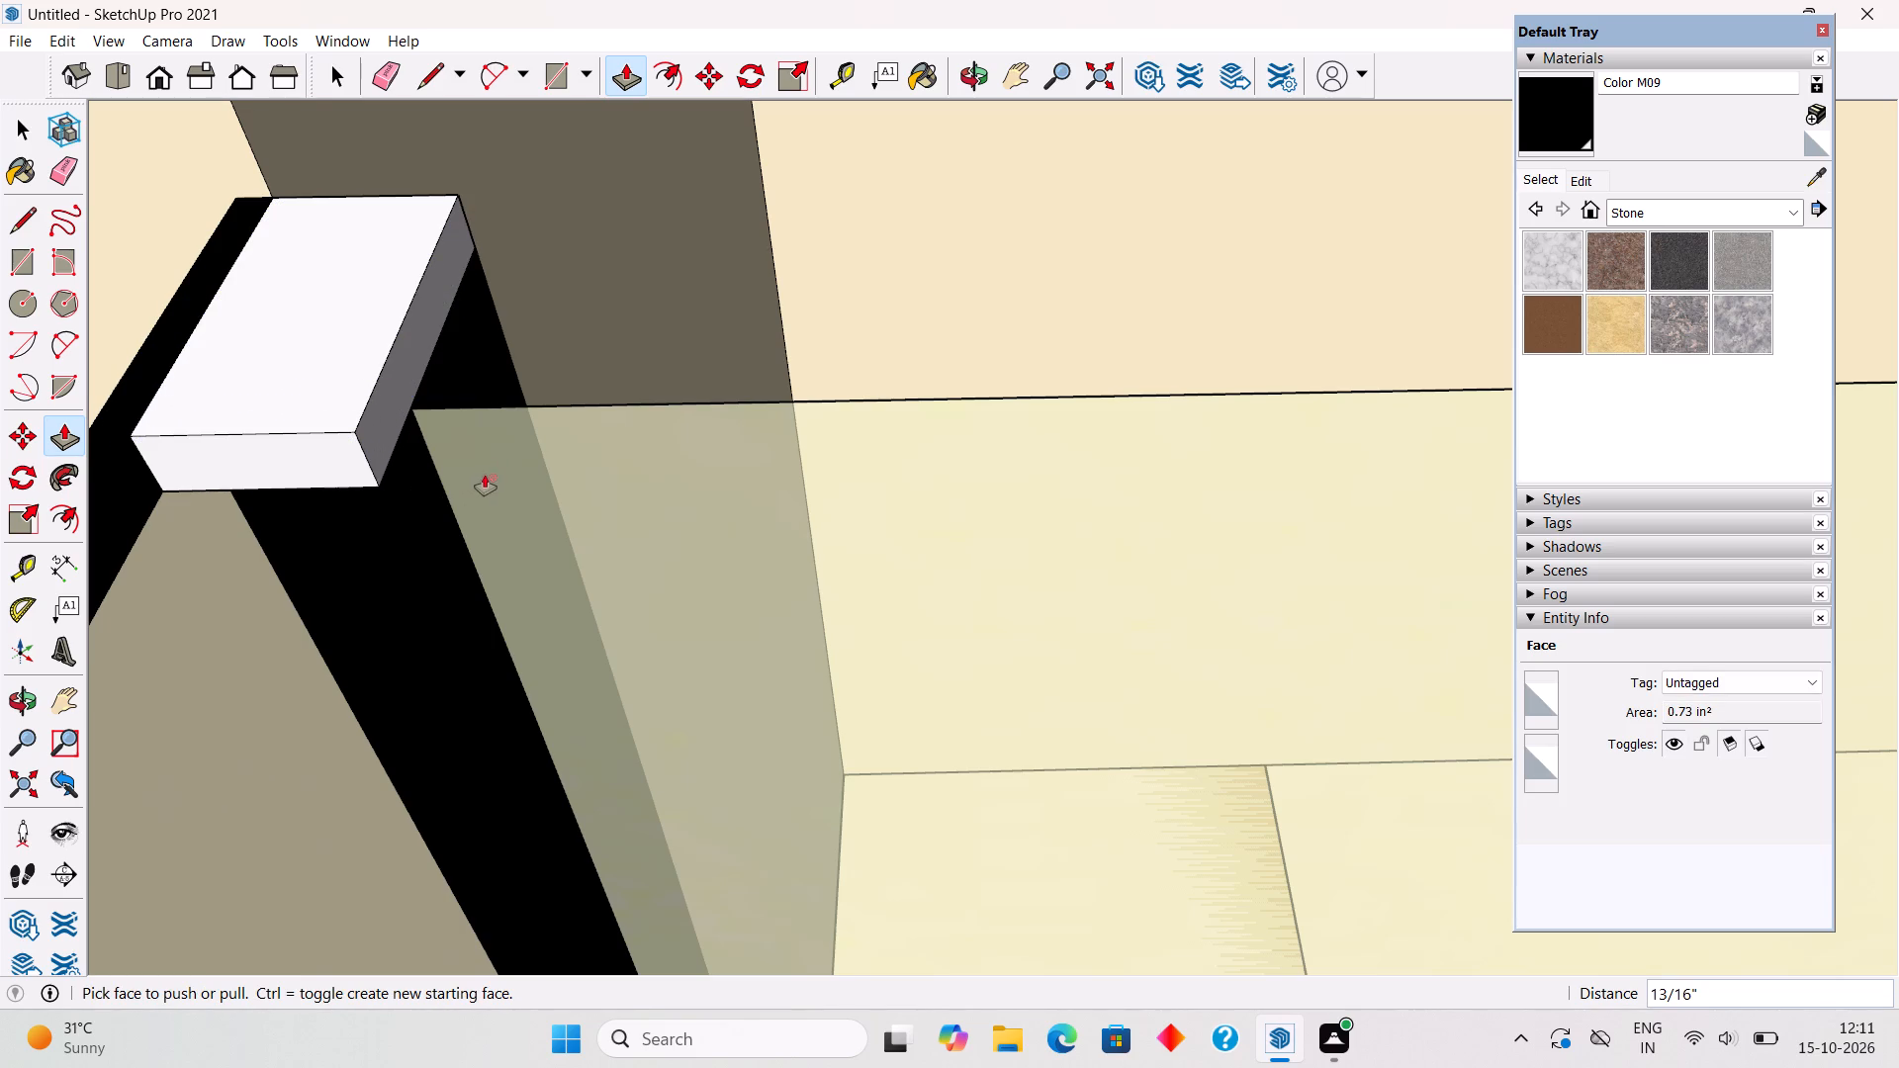
Pull the handrail block's side face 15' 2 7/8" along the front glass railing, just past the far corner post.
key("space")
left_click(405, 393)
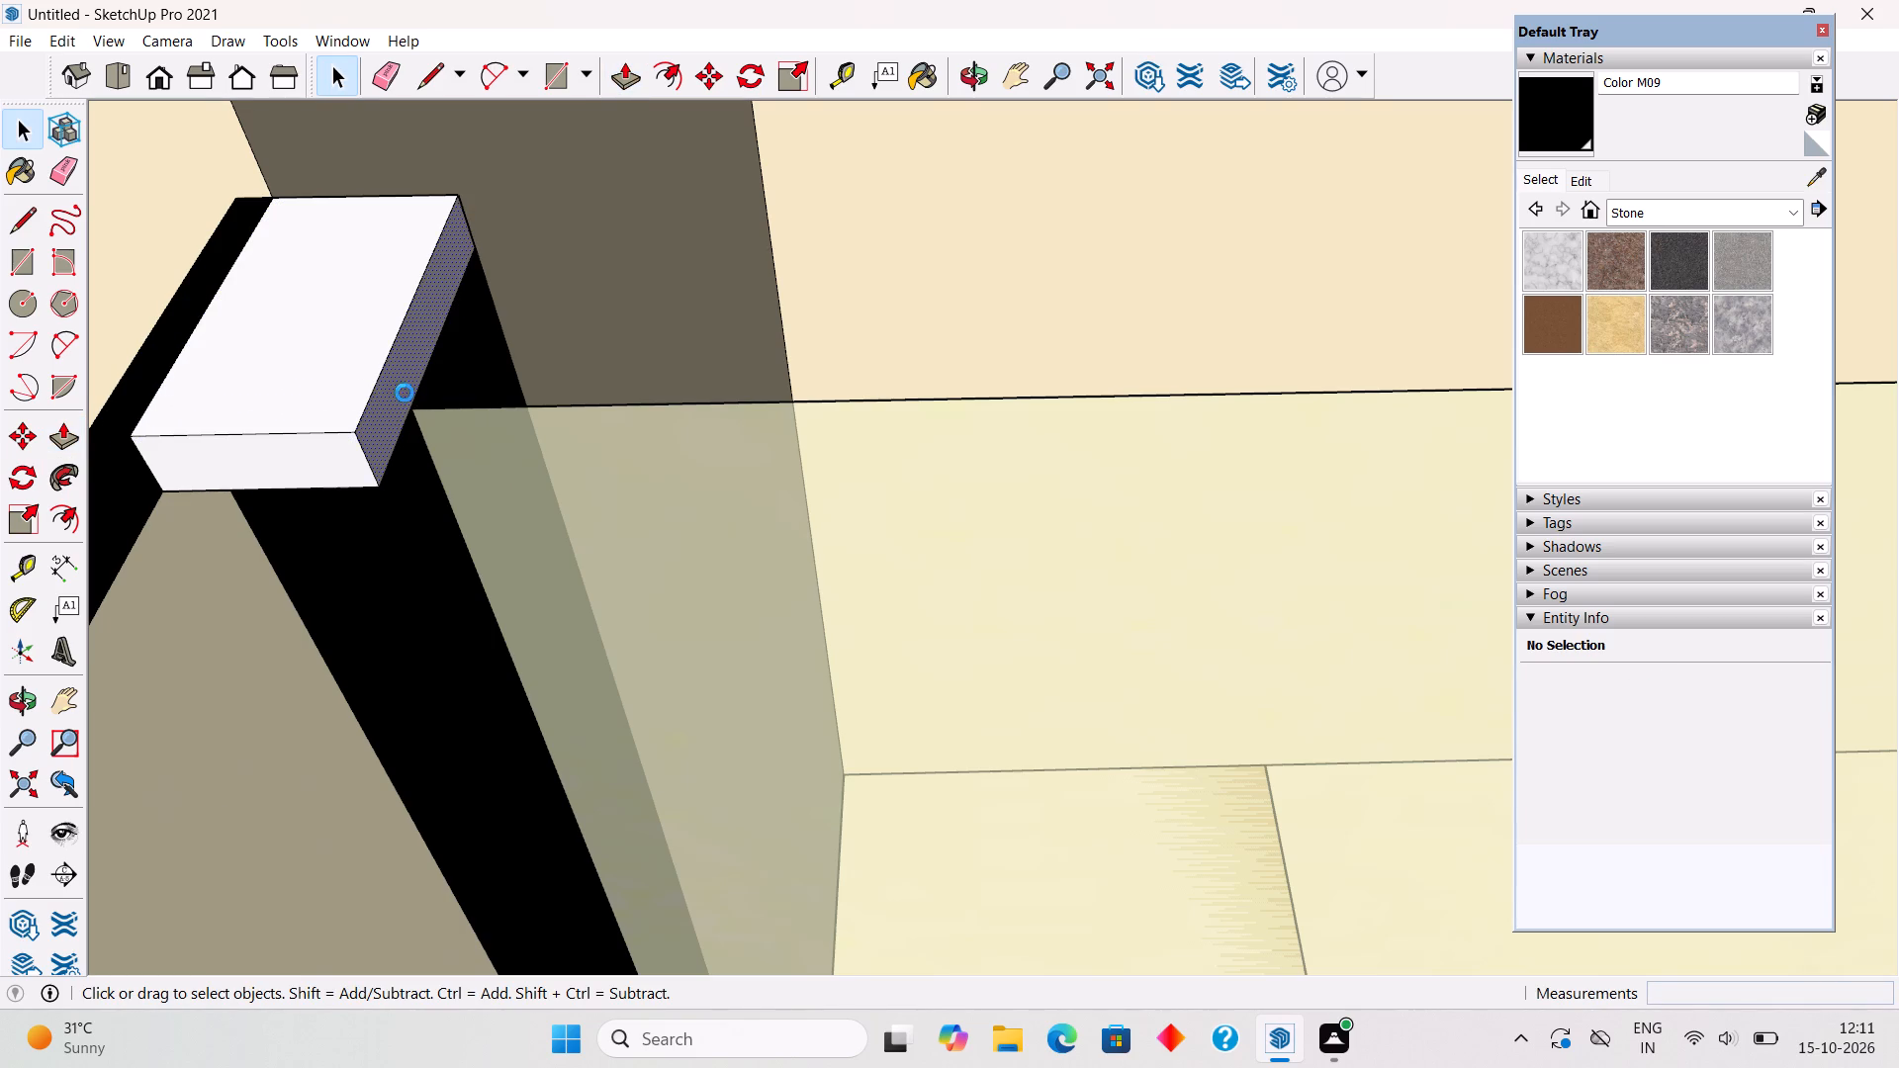
key("p")
left_click(405, 393)
scroll(643, 458, "down", 13)
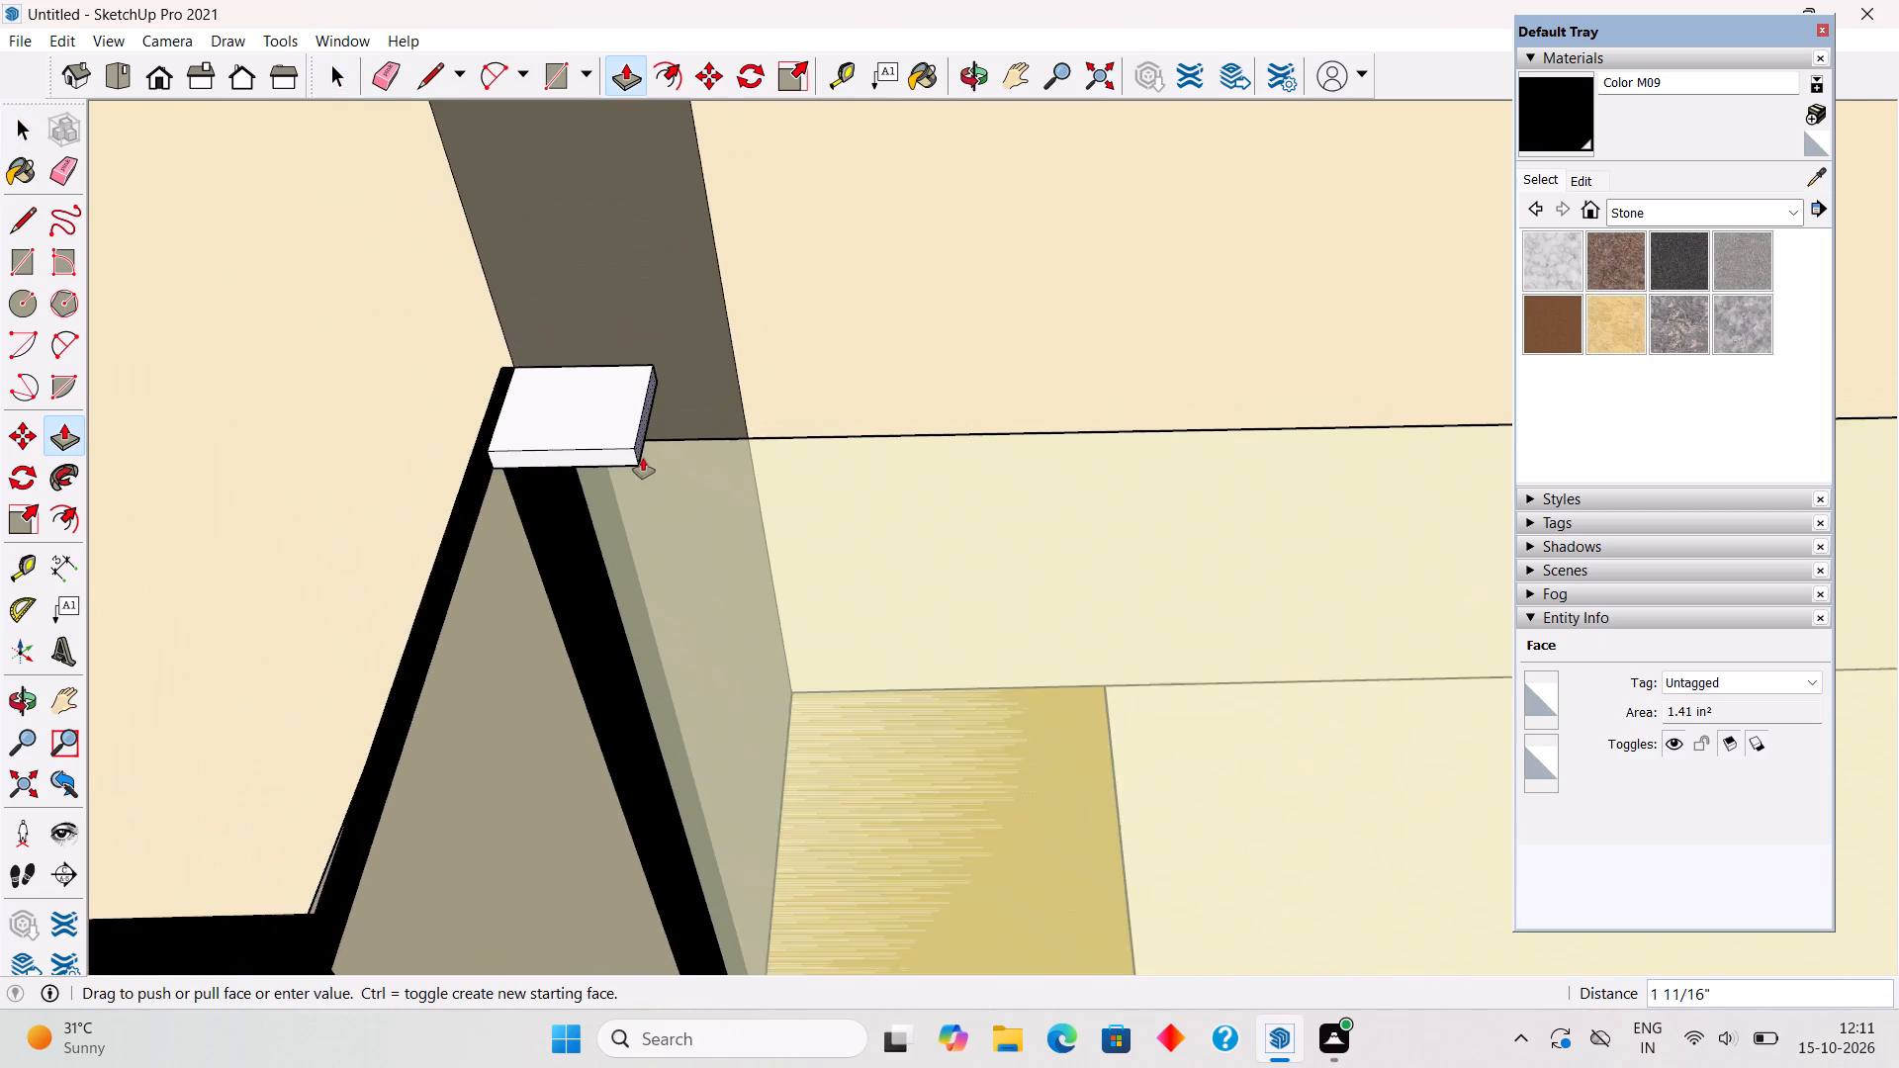
scroll(643, 458, "down", 20)
scroll(643, 458, "down", 8)
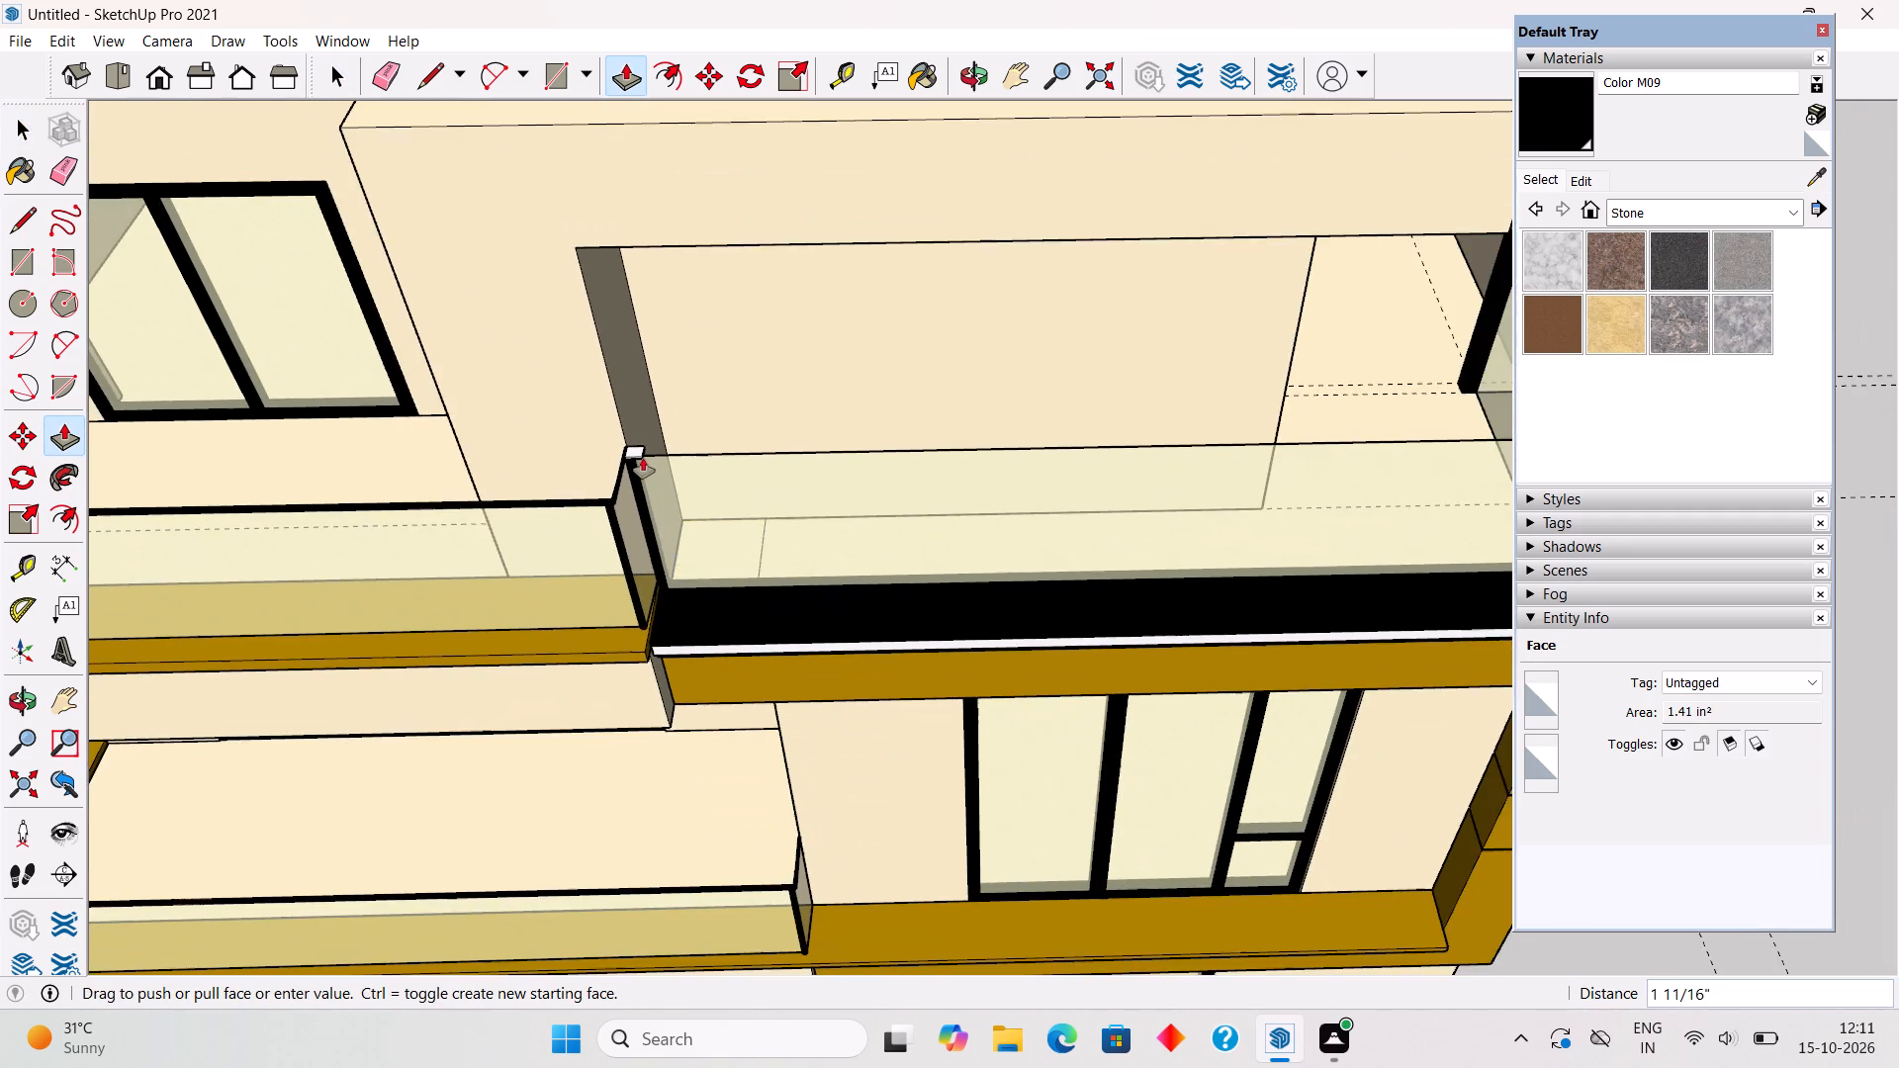
scroll(643, 458, "down", 3)
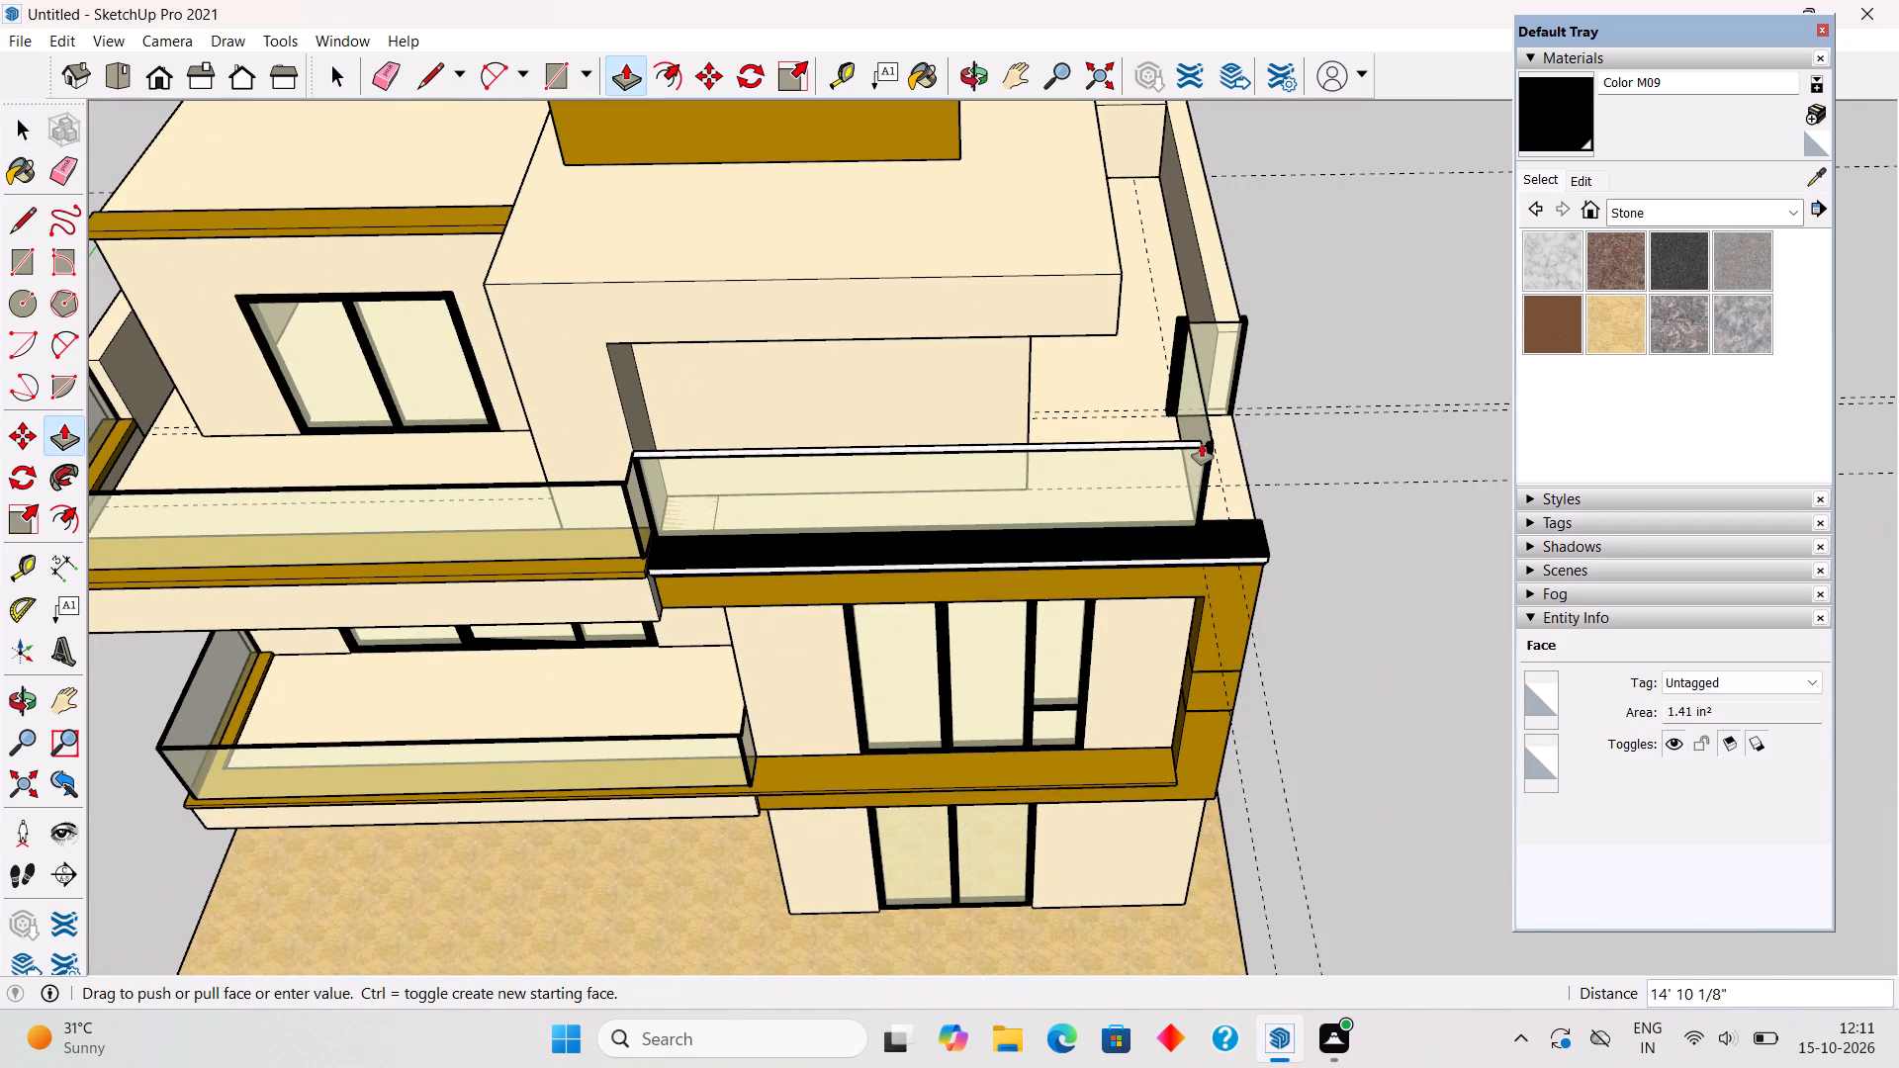
left_click(1217, 444)
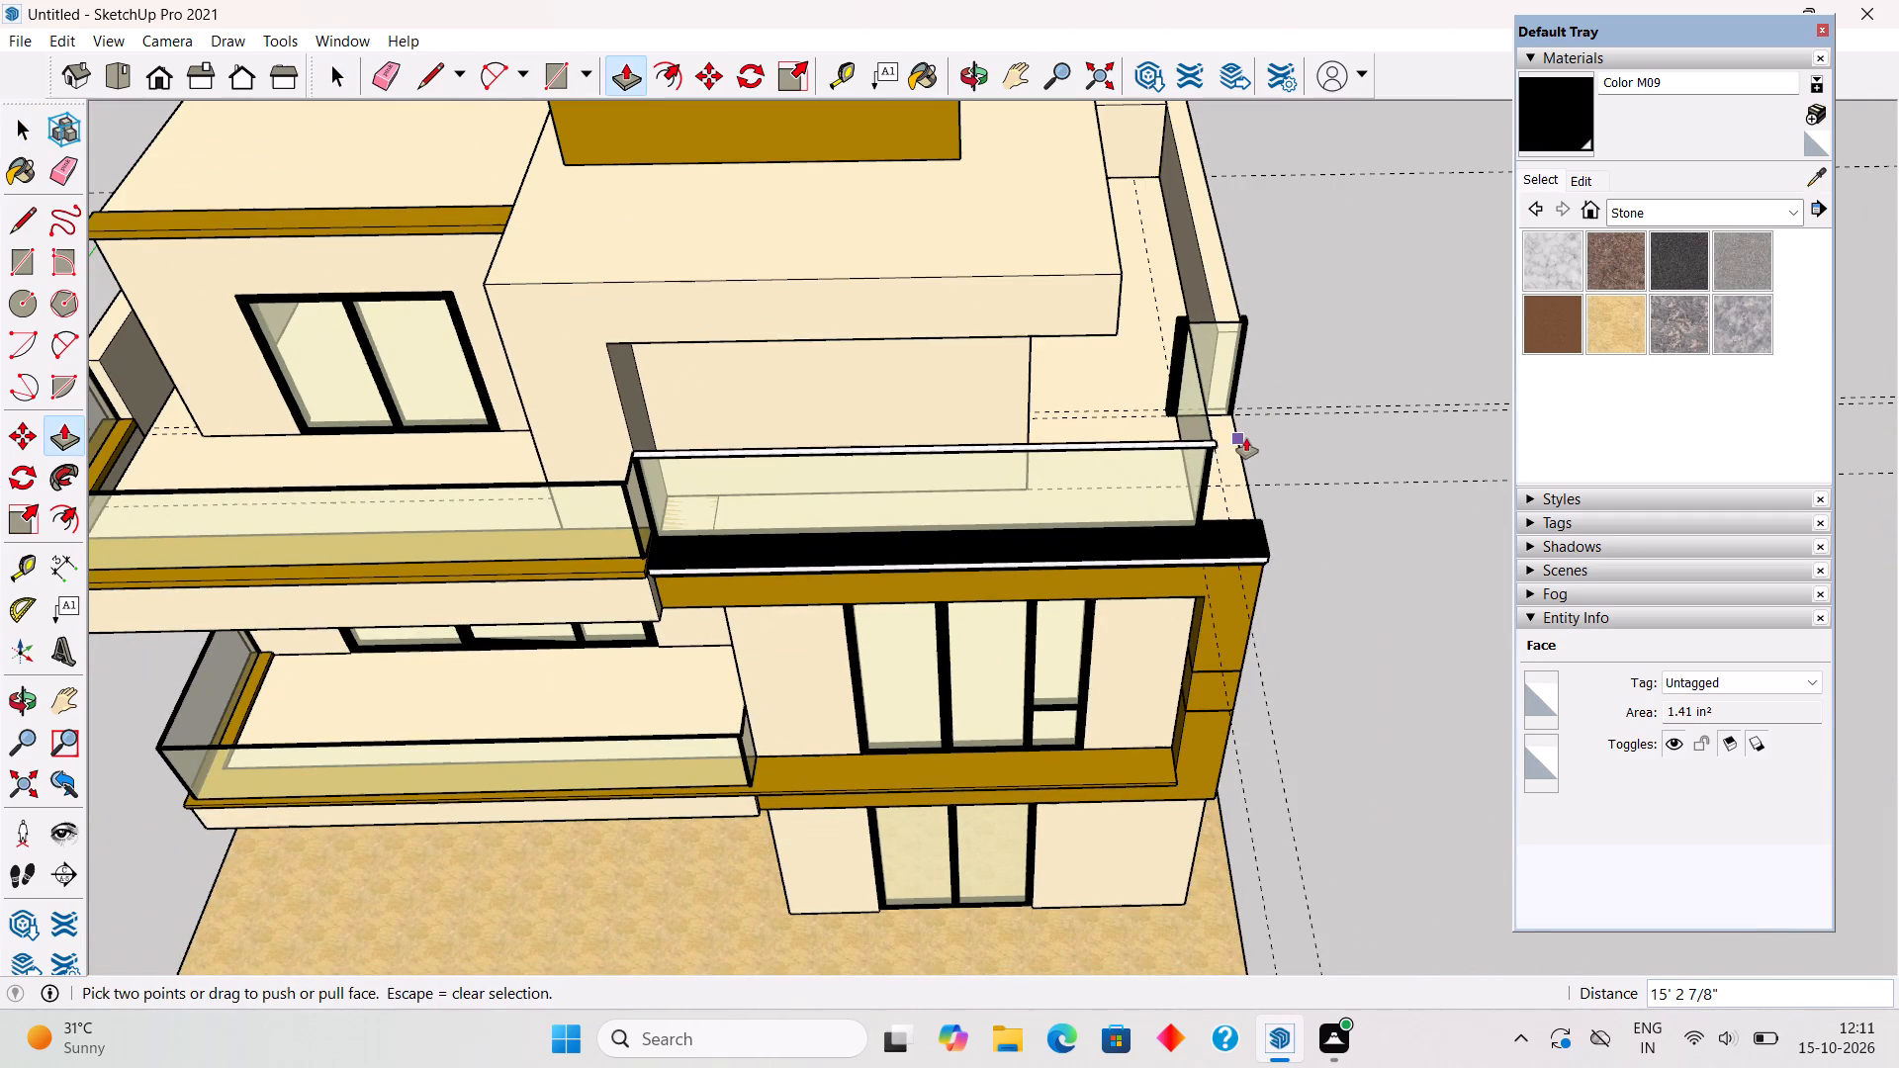
Draw a short vertical line across the handrail's inner edge at the corner post, marking off its end section.
middle_click_drag(1247, 444, 0, 513)
scroll(597, 378, "up", 7)
scroll(1031, 576, "down", 3)
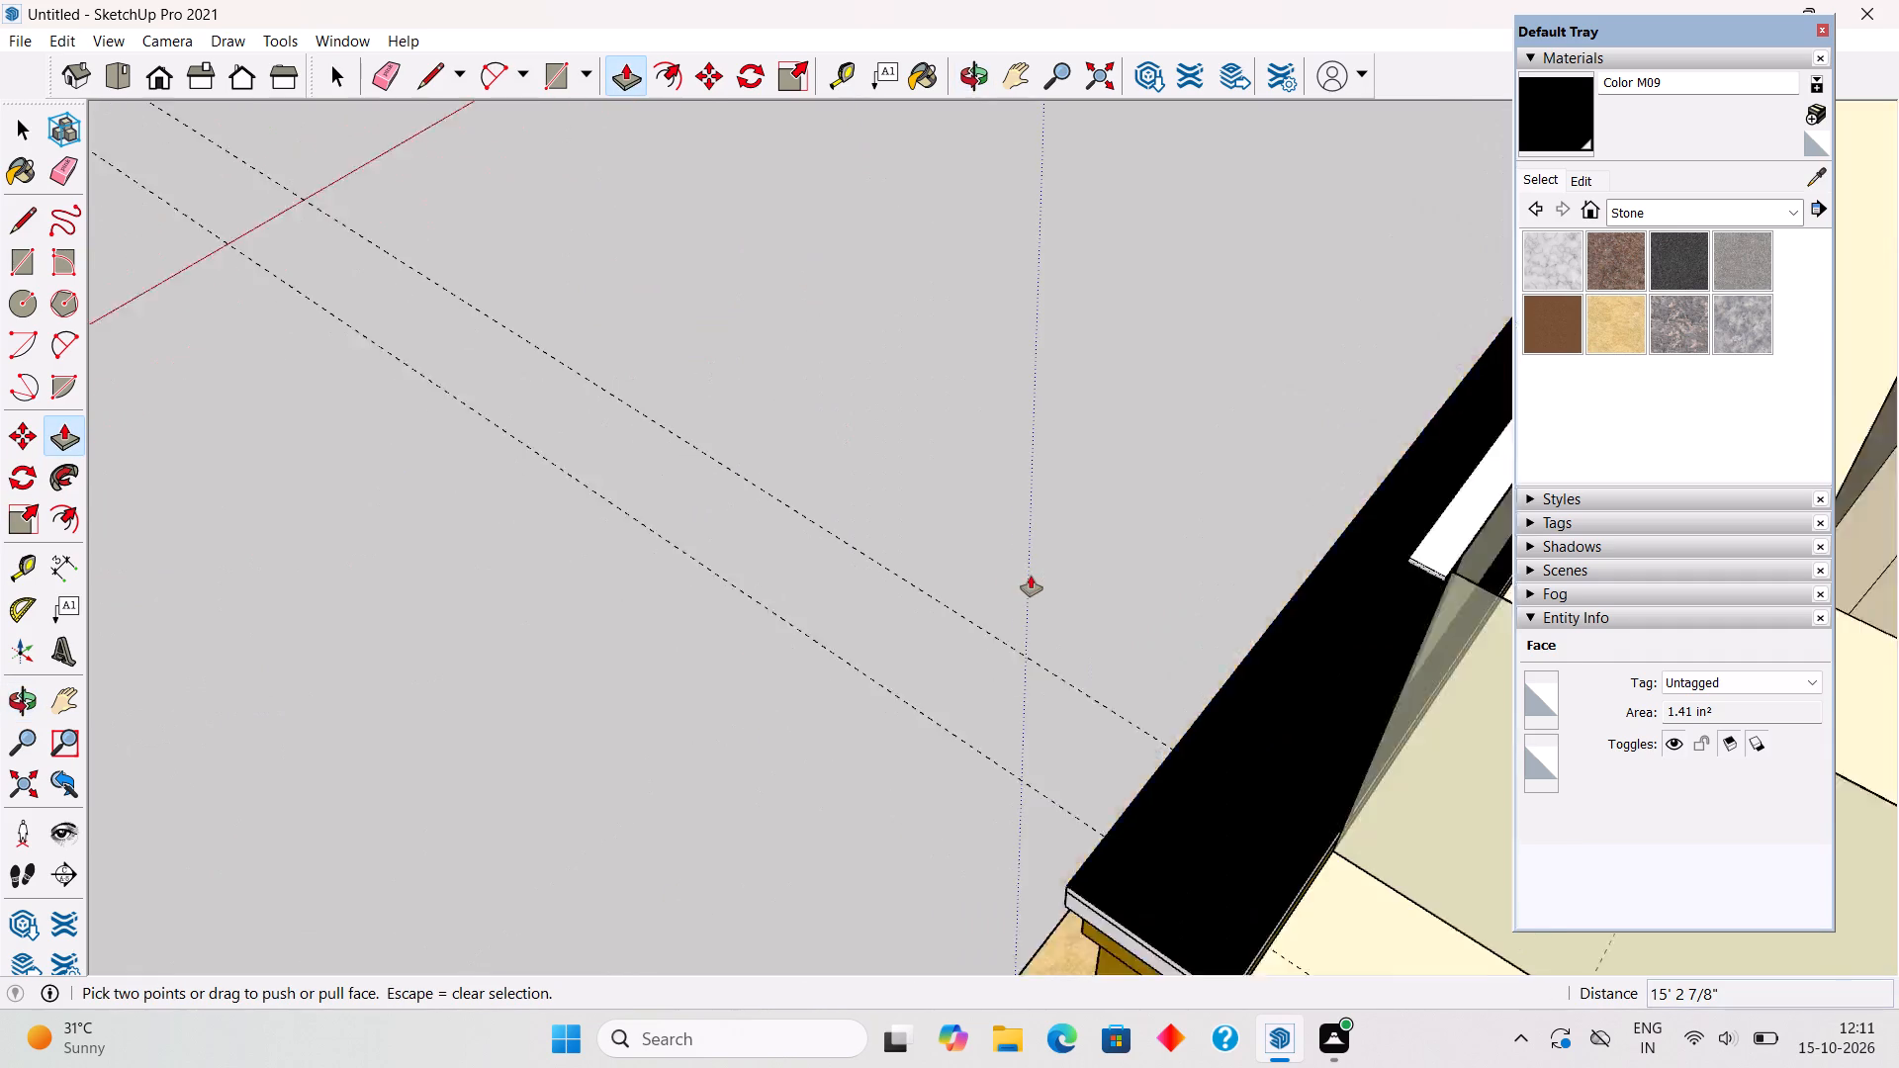
scroll(1031, 576, "down", 1)
middle_click_drag(1374, 606, 1062, 486)
scroll(970, 407, "up", 7)
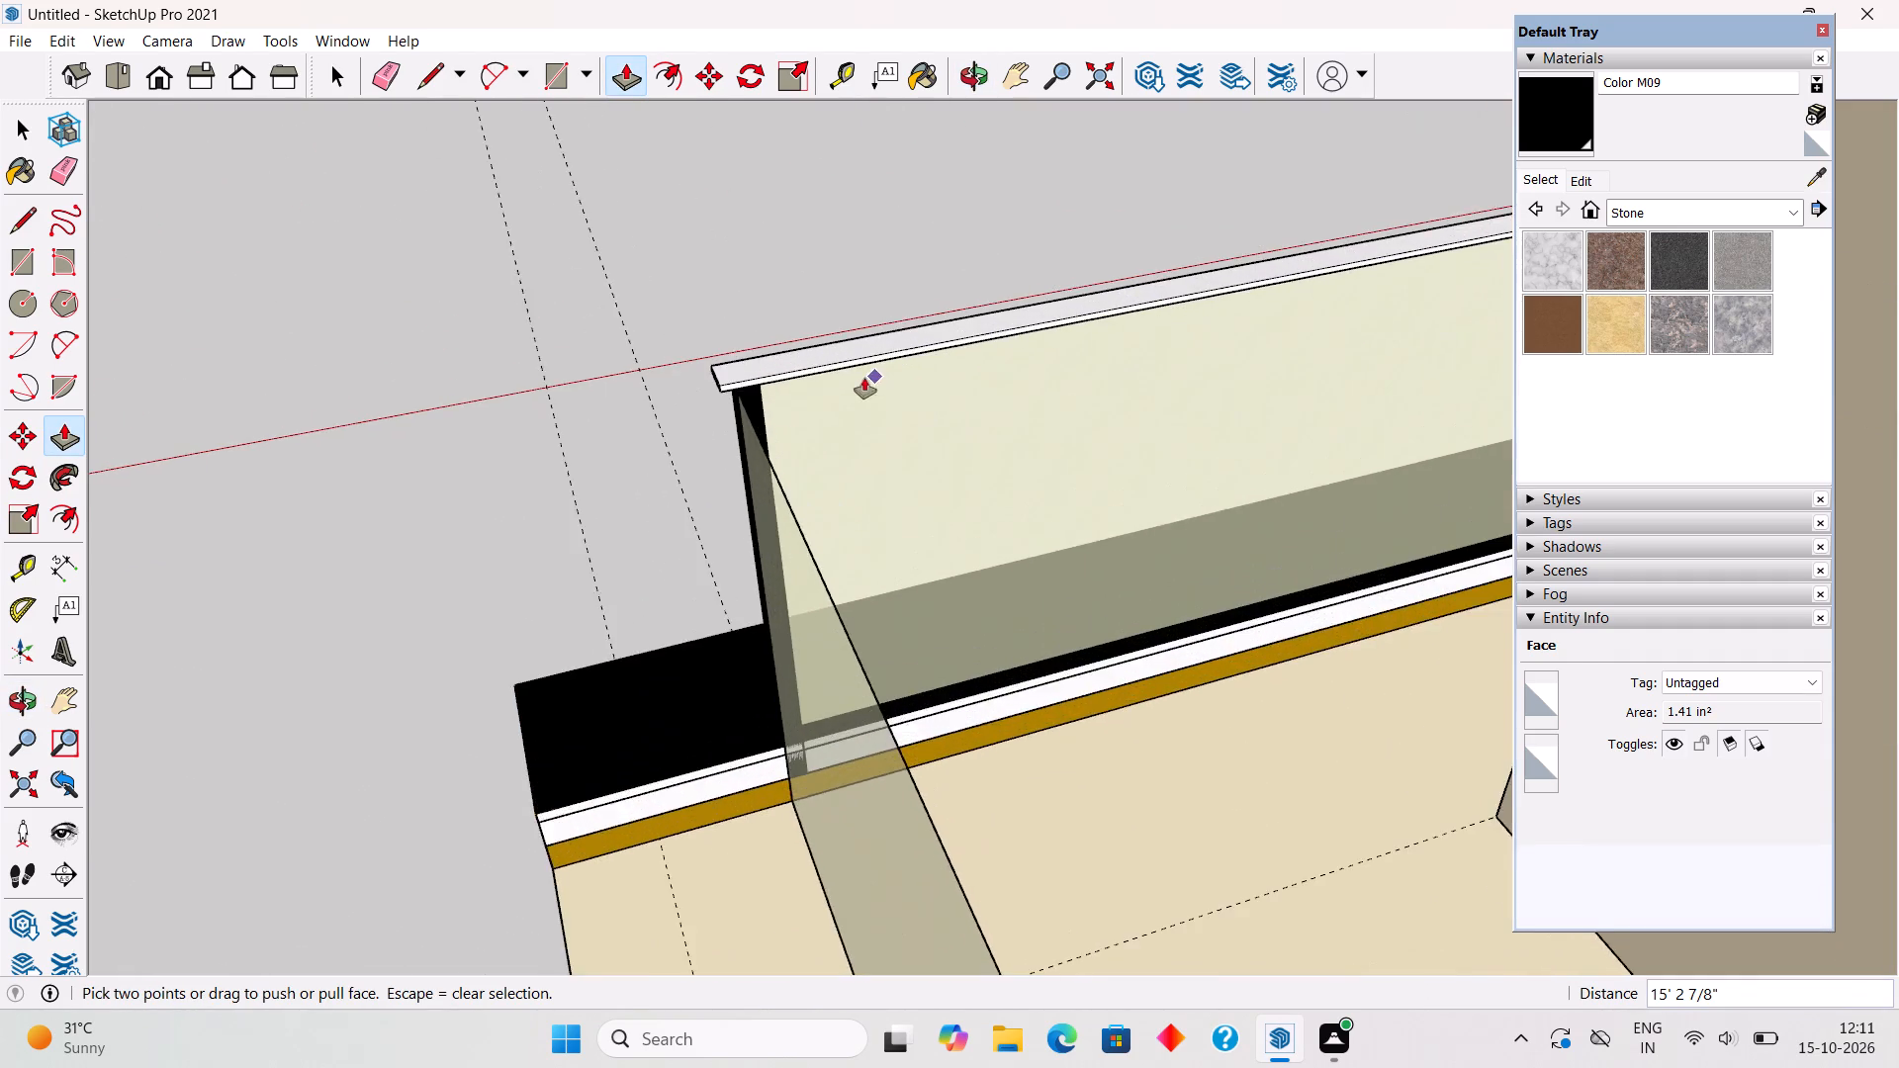
scroll(864, 378, "up", 3)
middle_click_drag(819, 379, 762, 316)
scroll(744, 314, "up", 14)
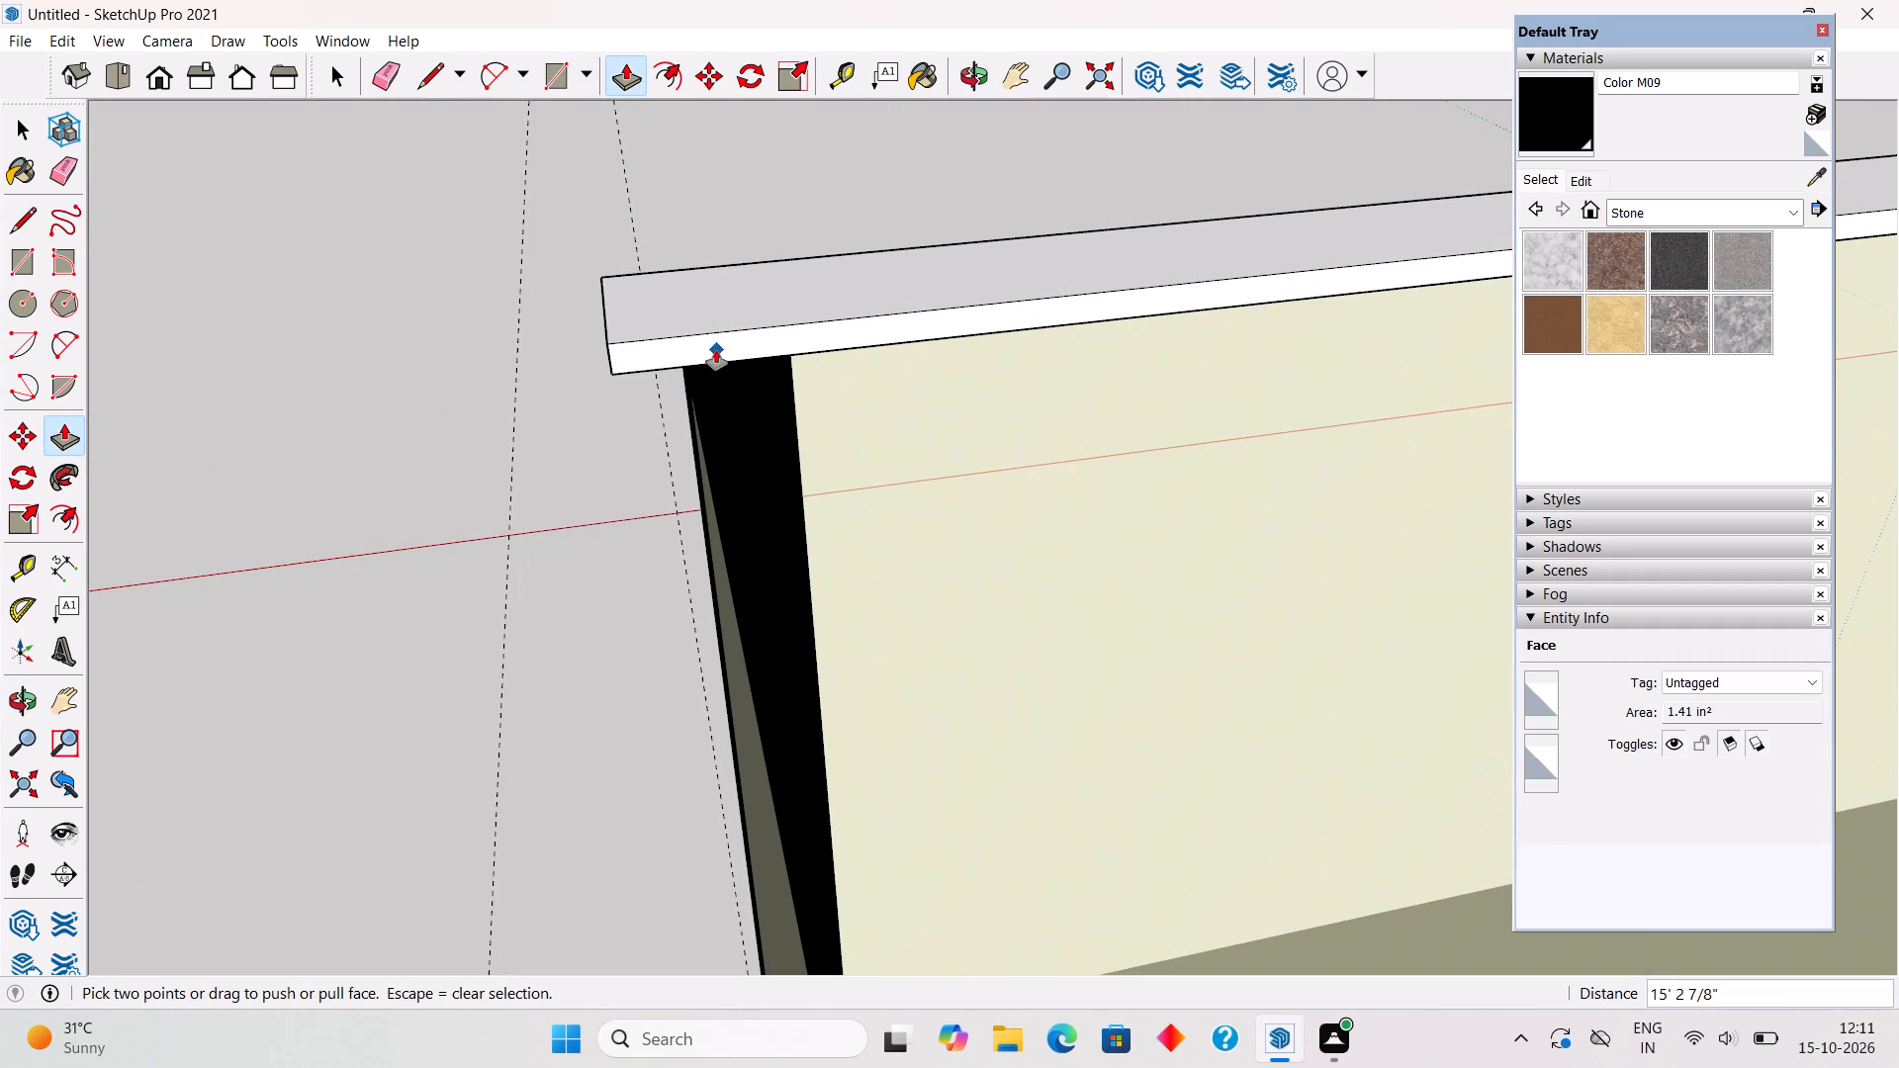
key("l")
left_click(736, 330)
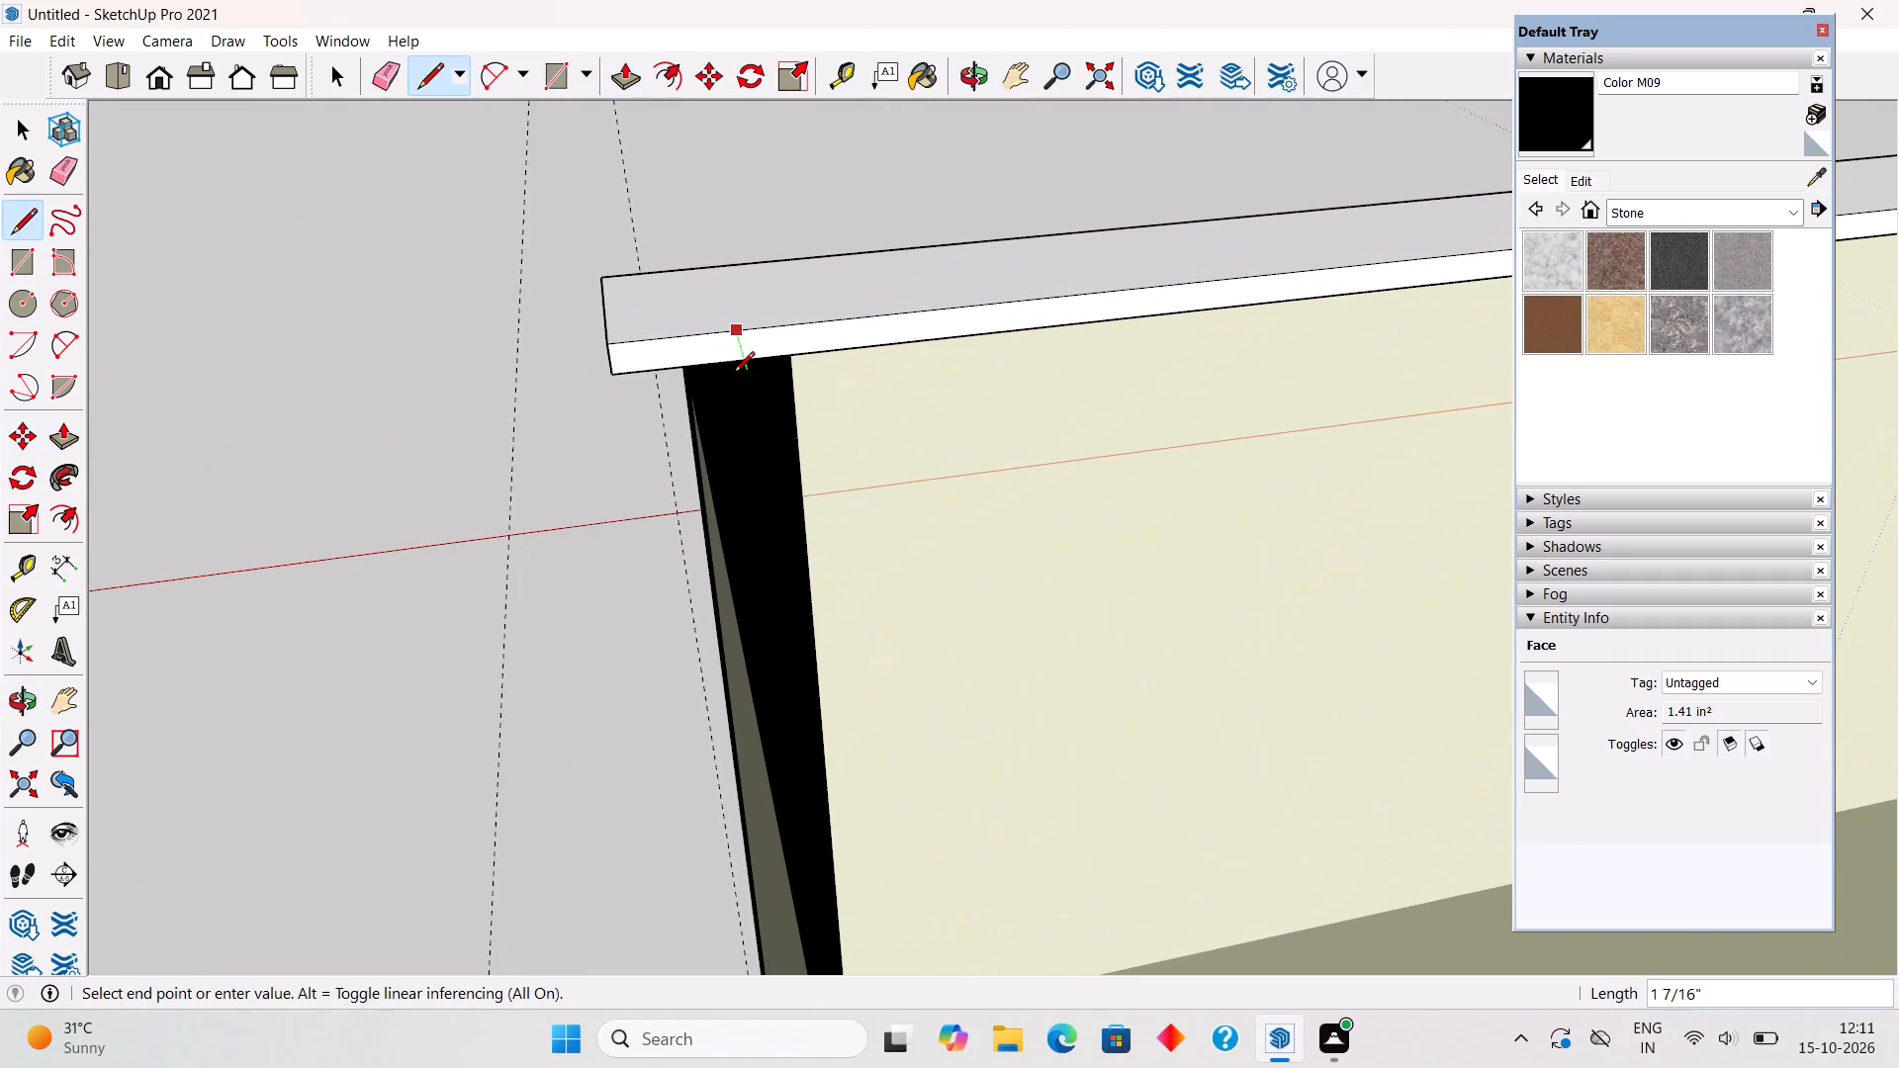
left_click(734, 365)
Pull the marked end section of the handrail 5' 2 7/8" over the side glass panel to the next black post.
key("p")
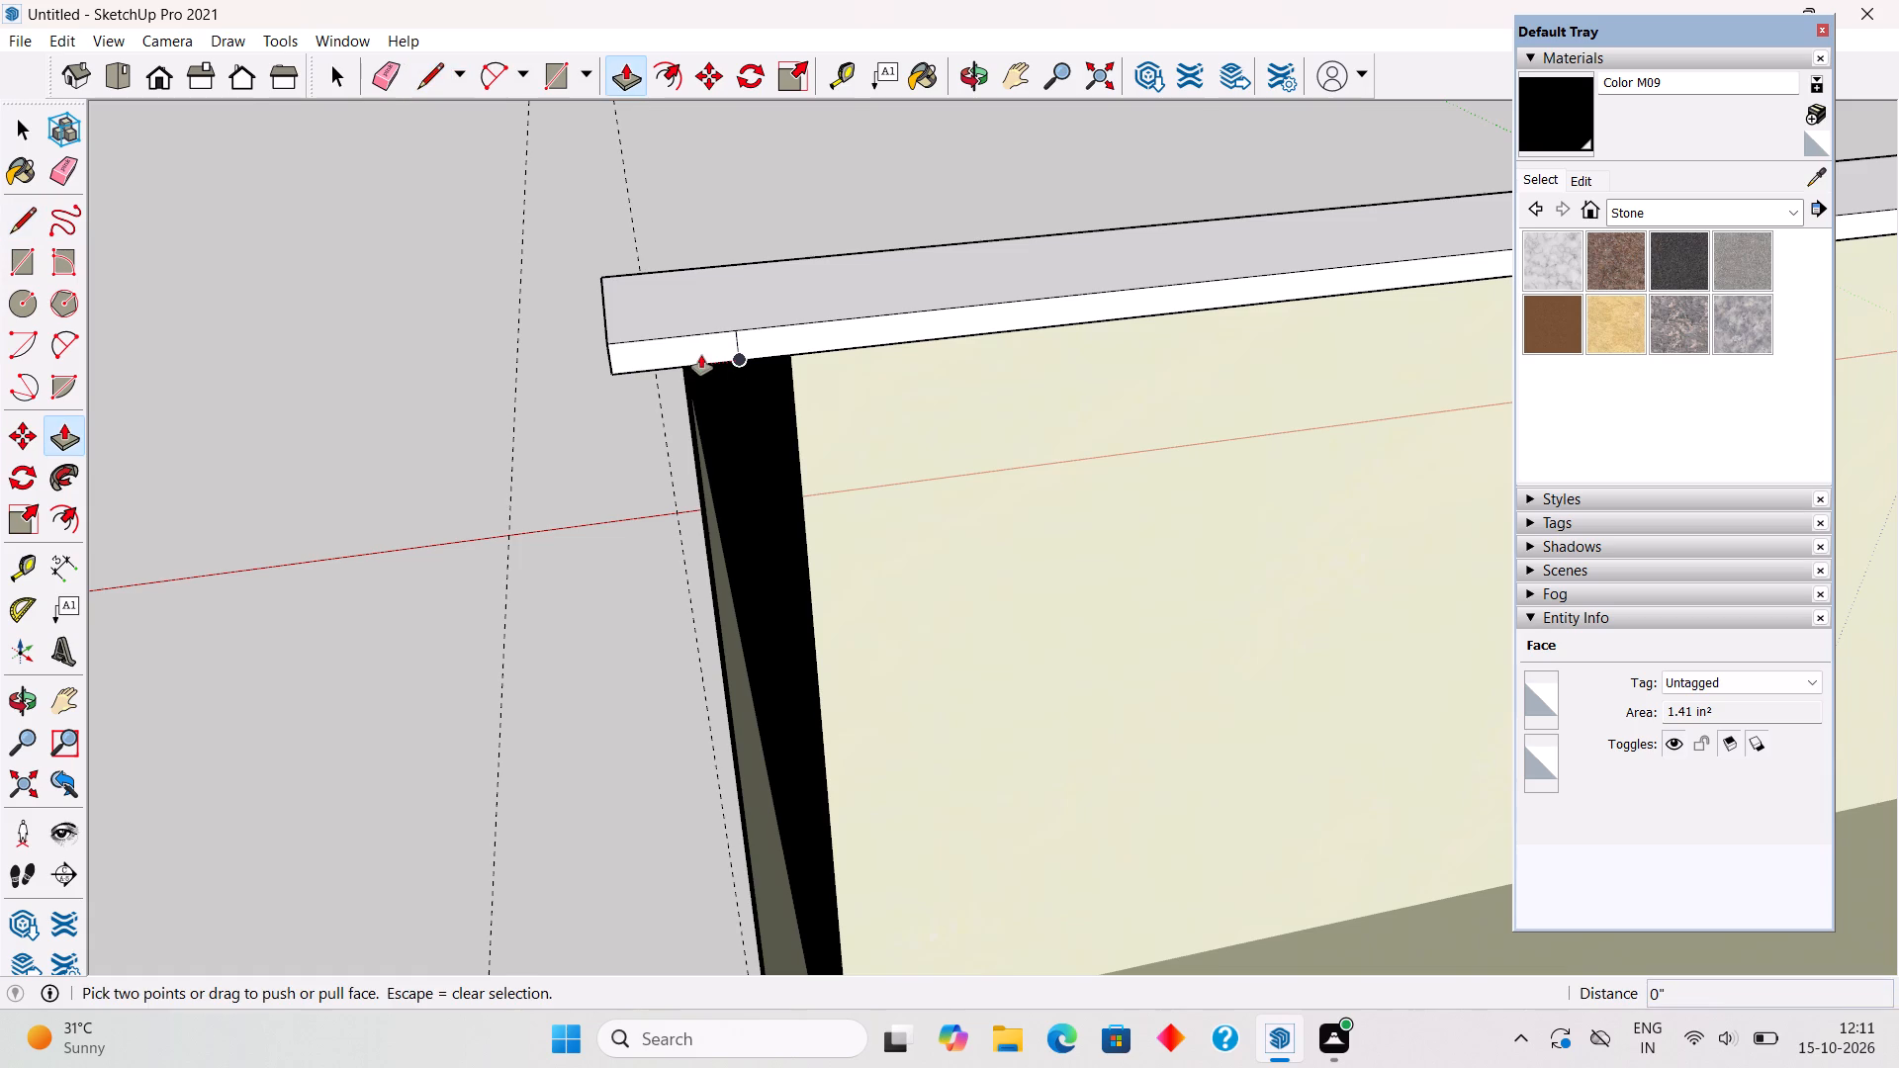
left_click(700, 355)
key("space")
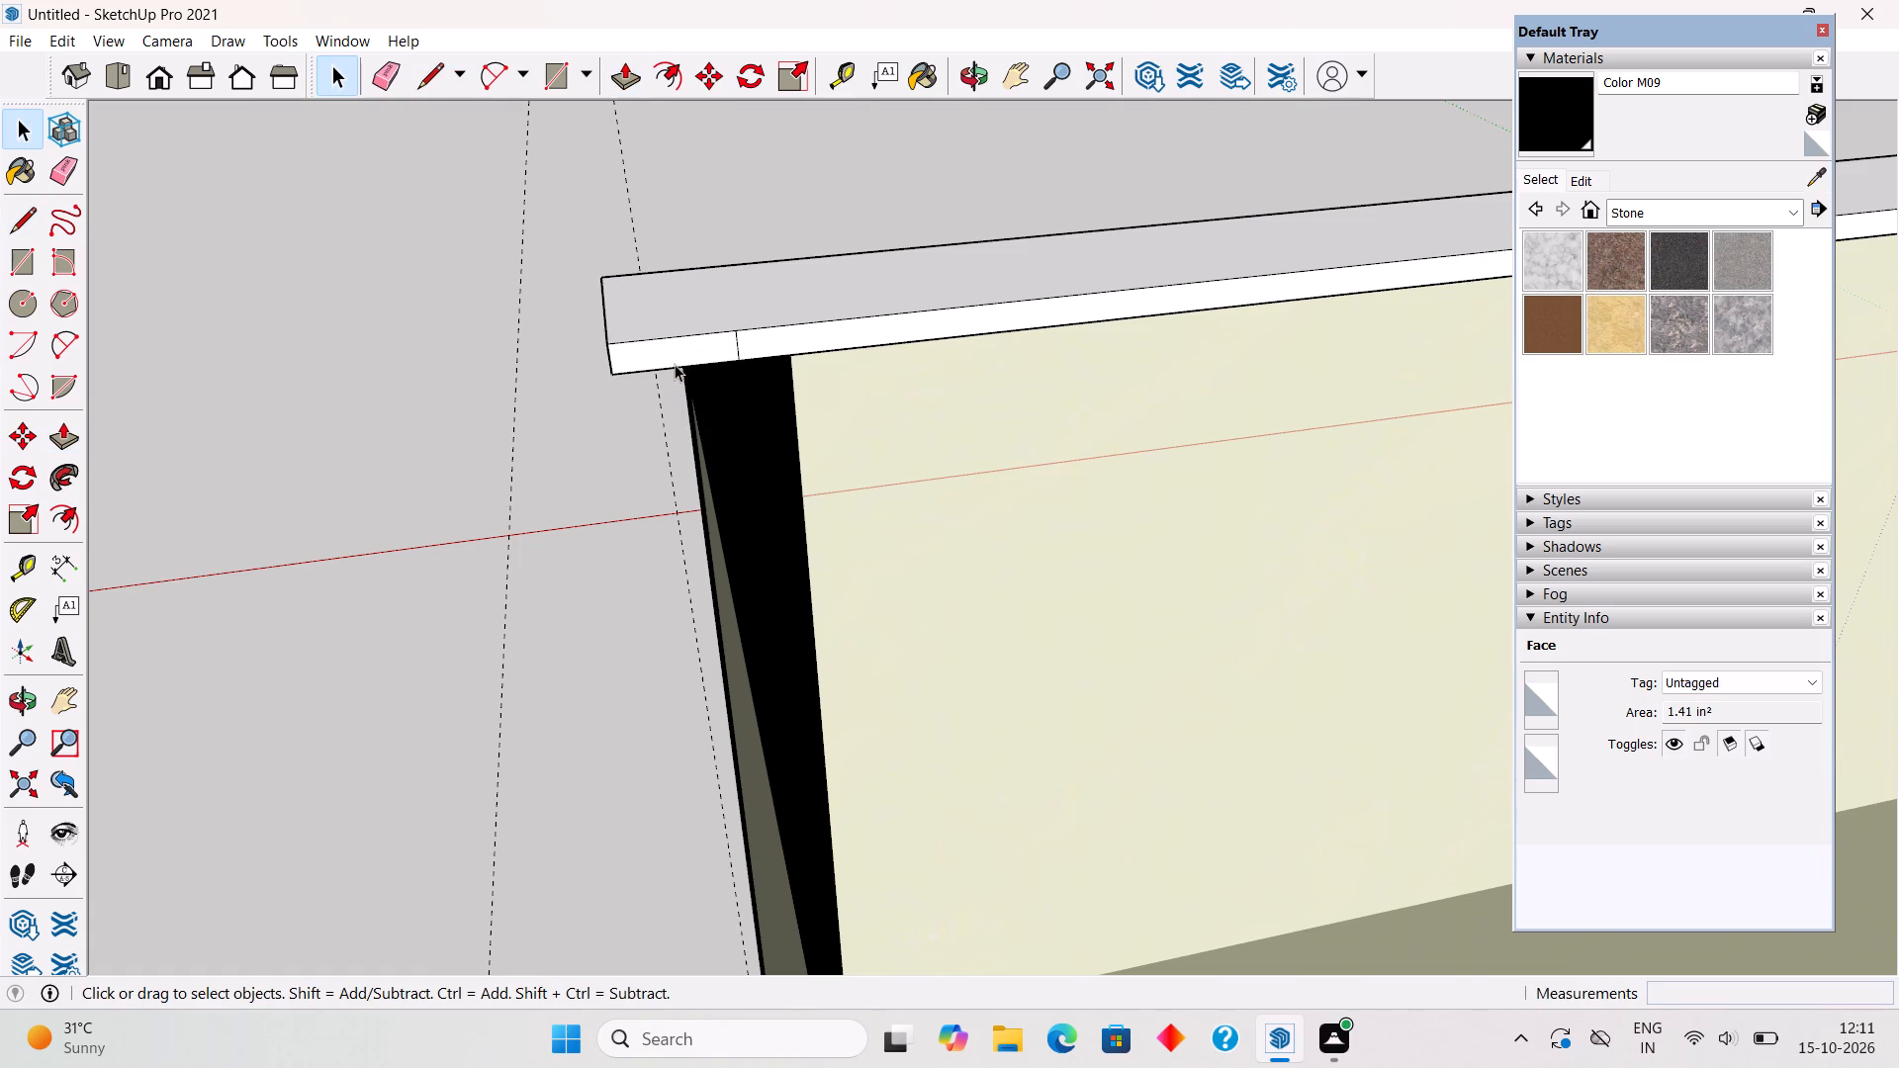
left_click(675, 362)
key("p")
left_click(675, 361)
scroll(708, 443, "down", 5)
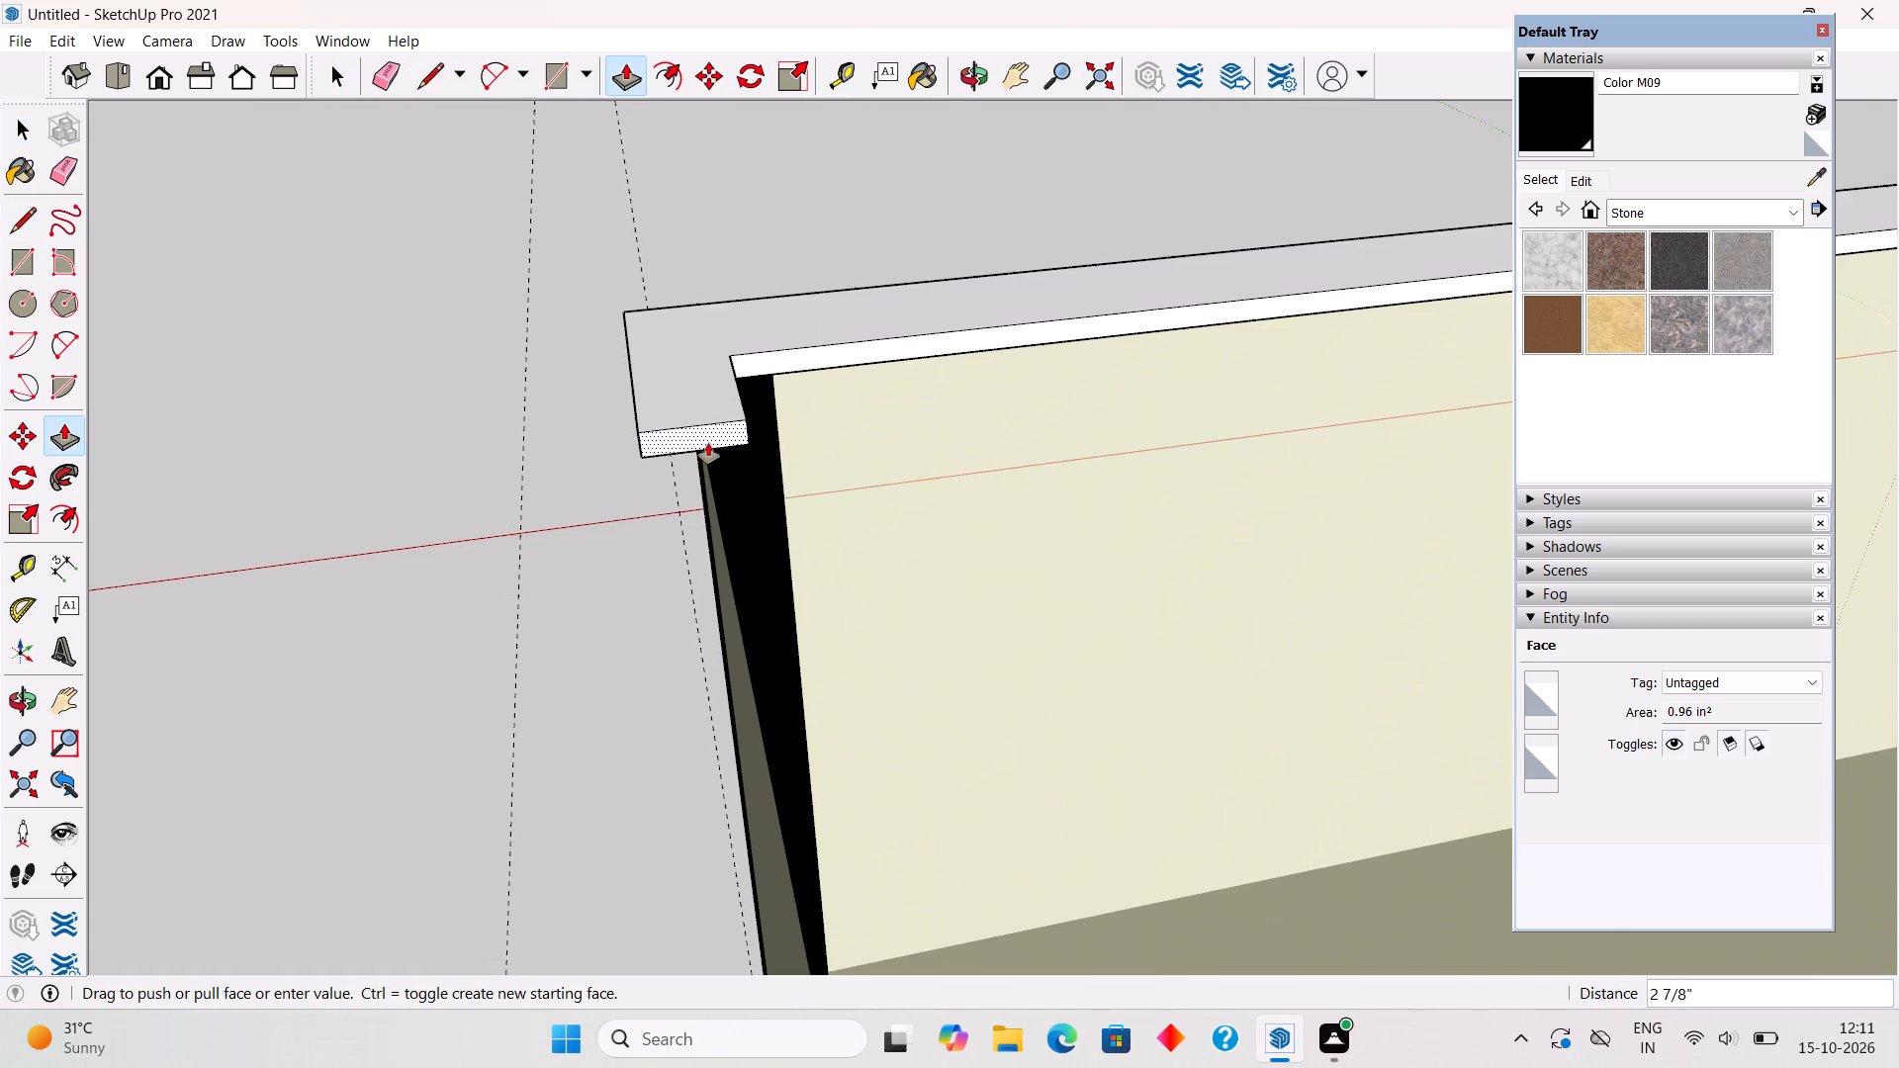
scroll(708, 443, "down", 20)
scroll(708, 443, "down", 5)
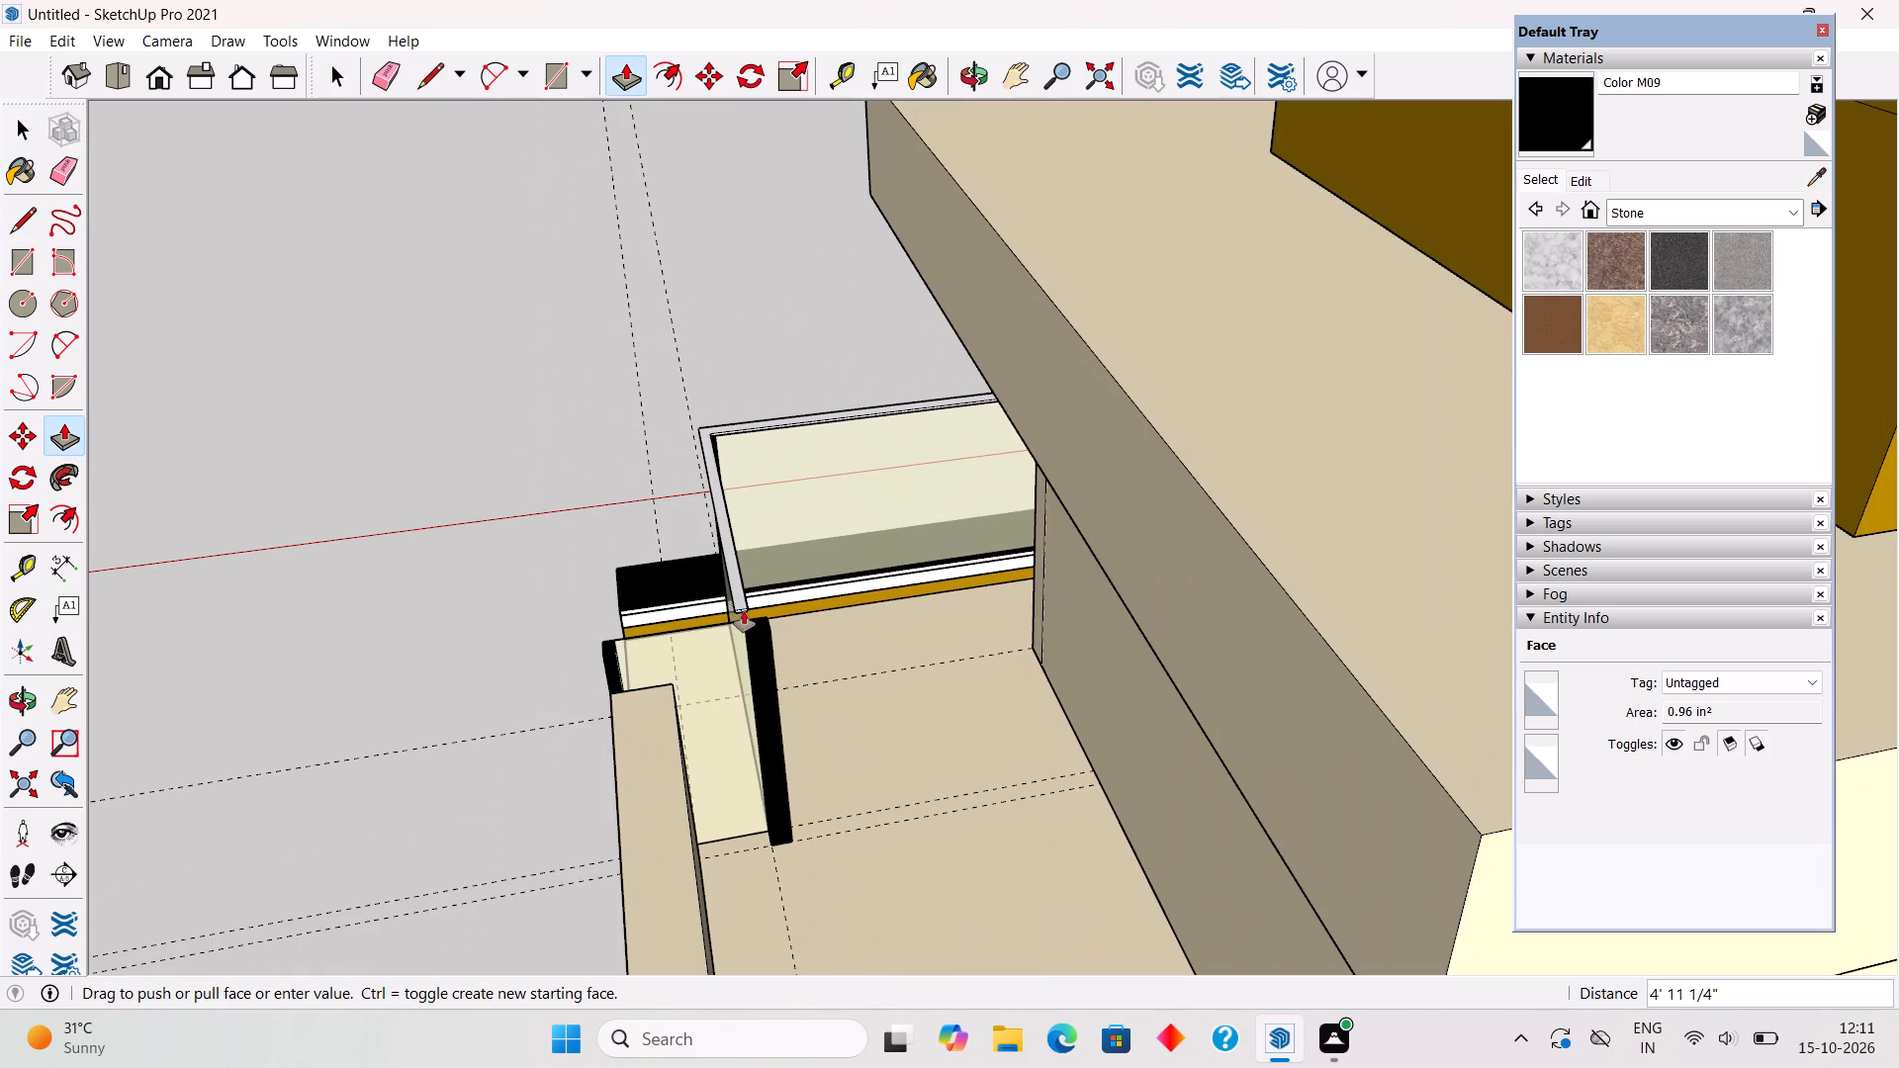
left_click(754, 623)
Draw a 1/2" line across the side handrail's edge near the black post to mark off its end section.
middle_click_drag(701, 628, 845, 632)
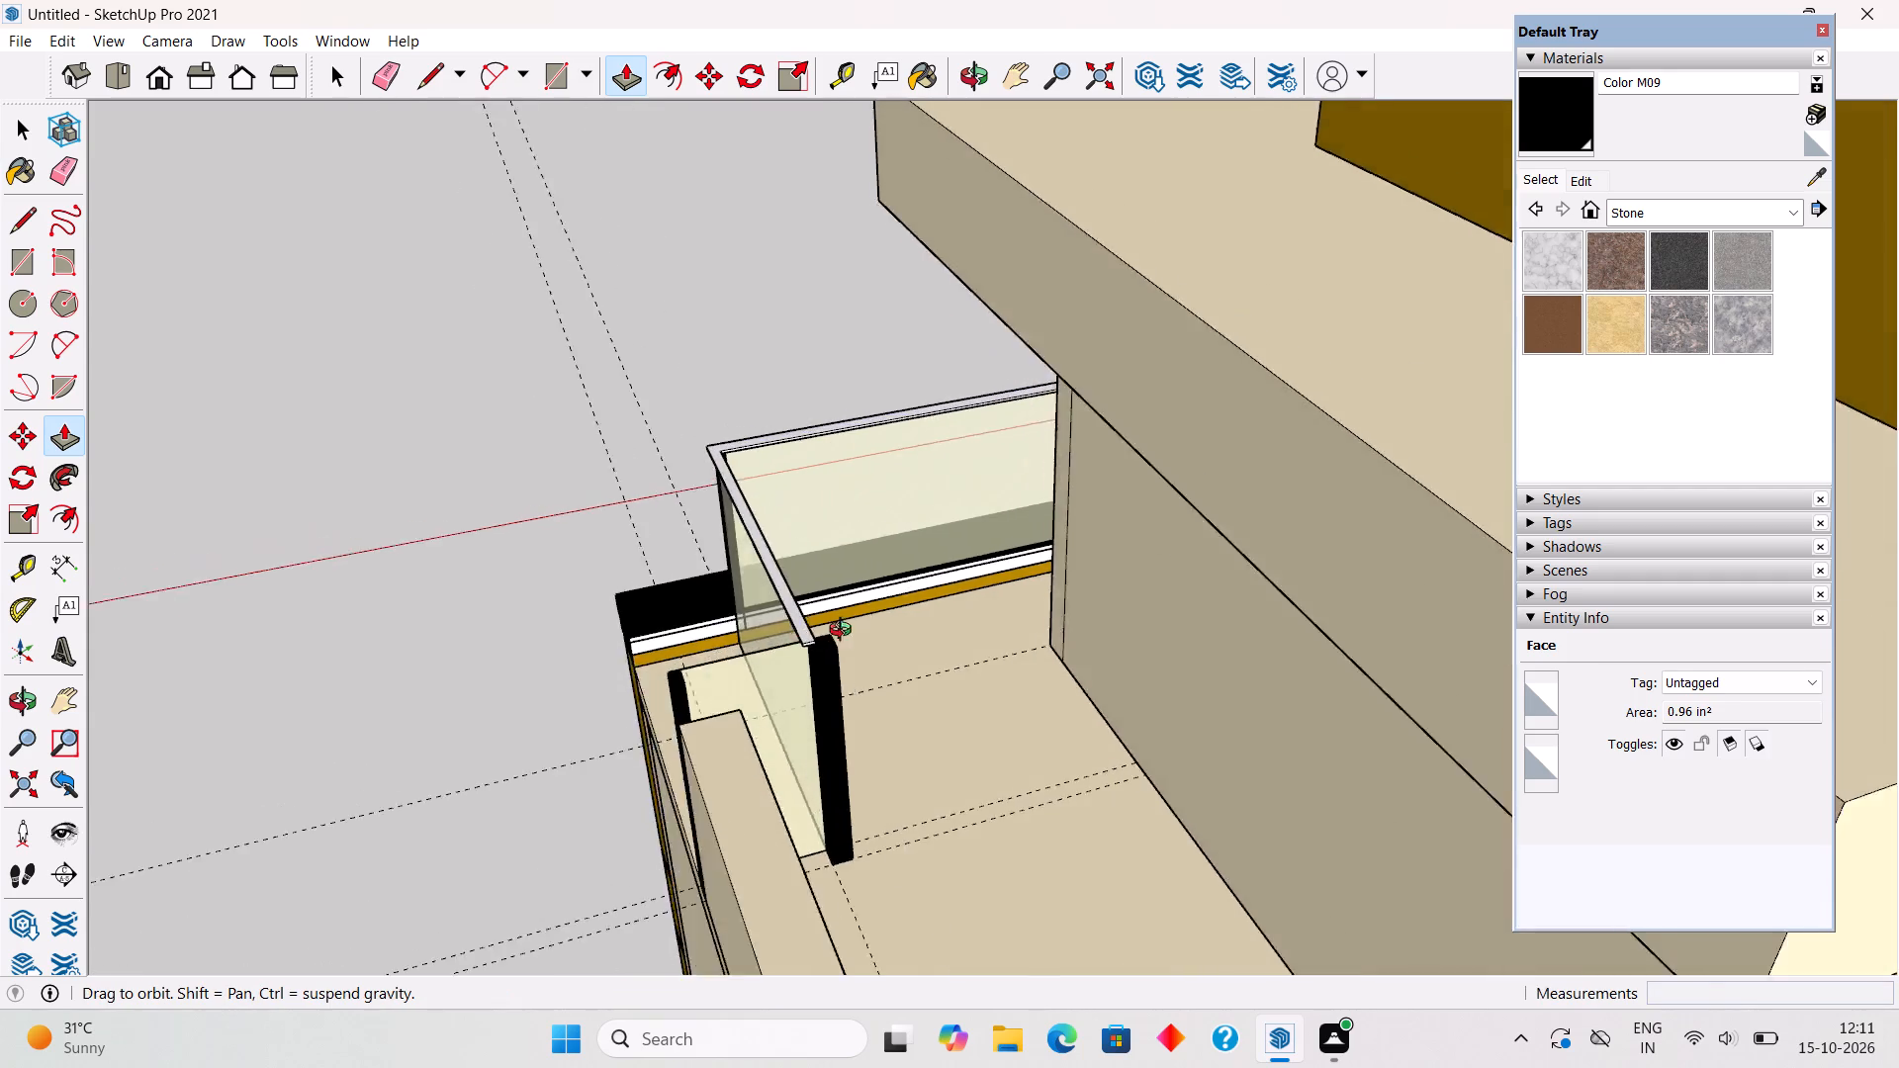
middle_click_drag(845, 632, 1254, 600)
scroll(1325, 576, "up", 18)
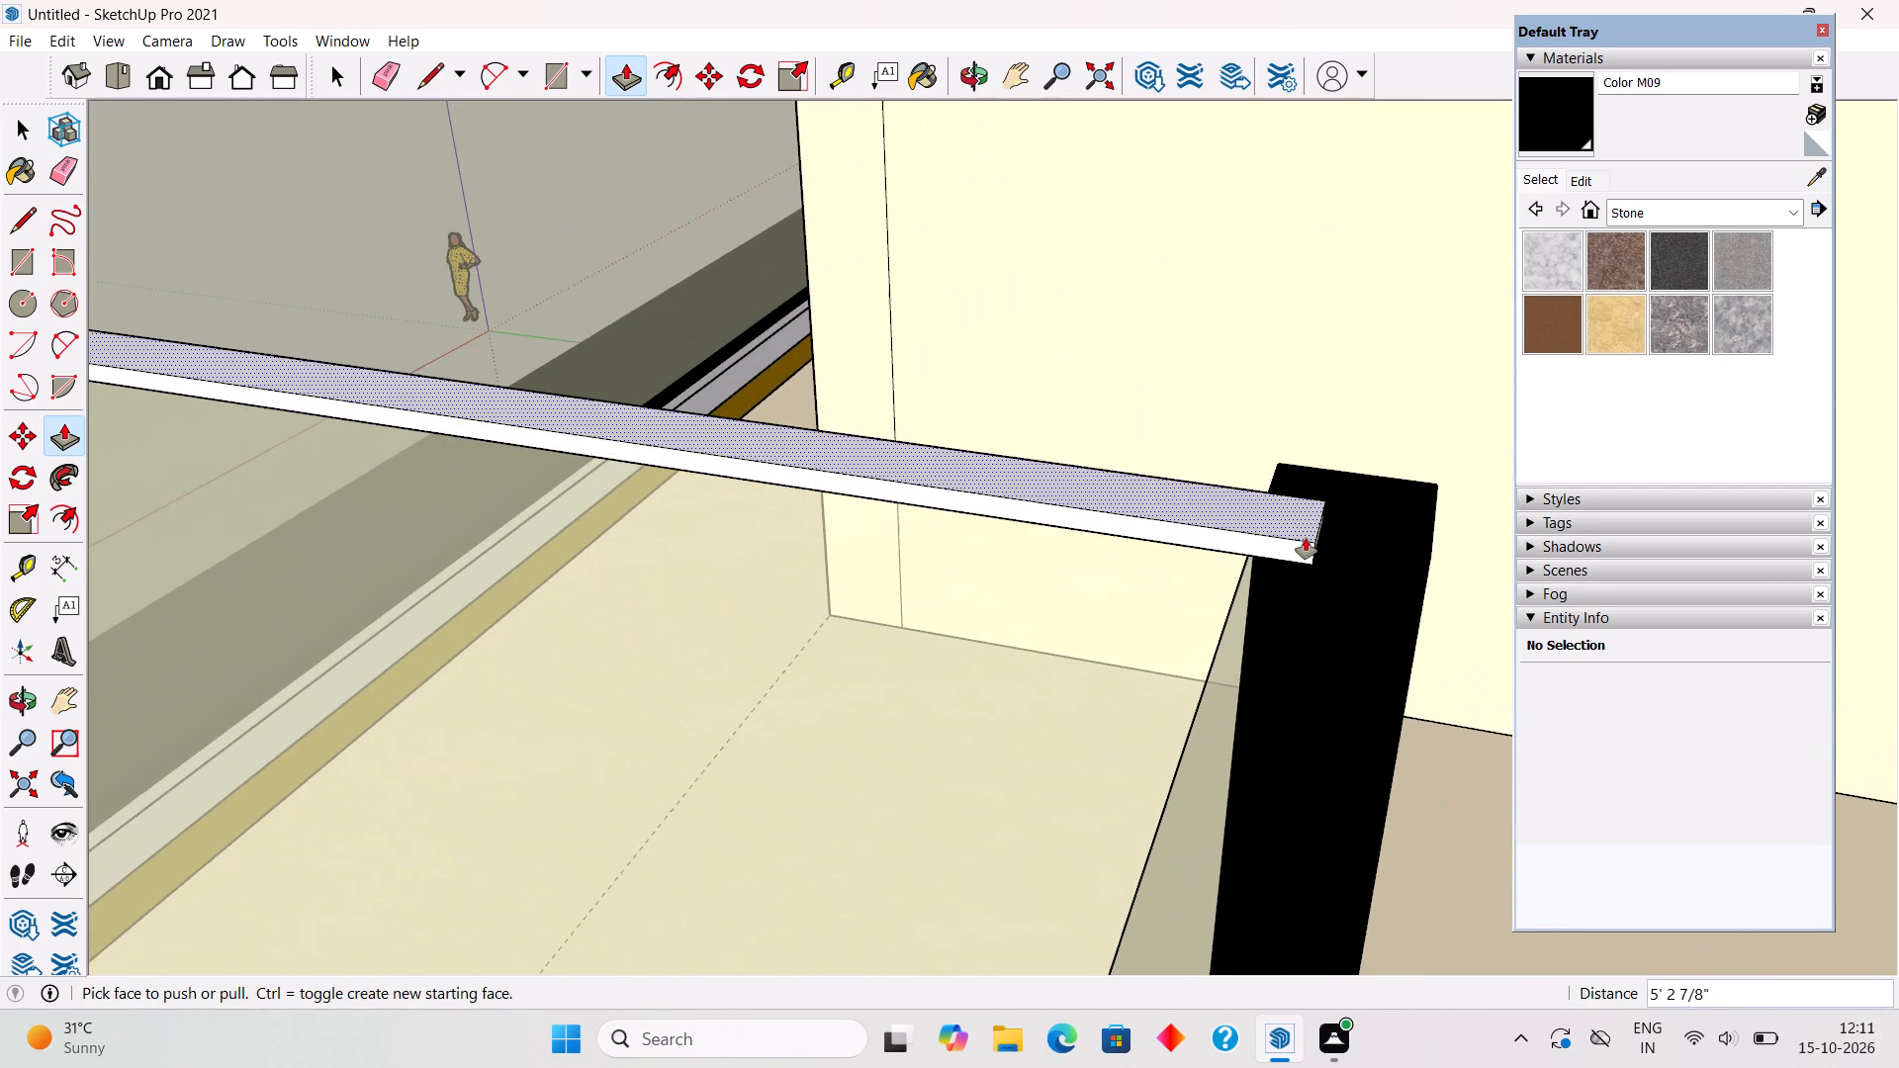
key("l")
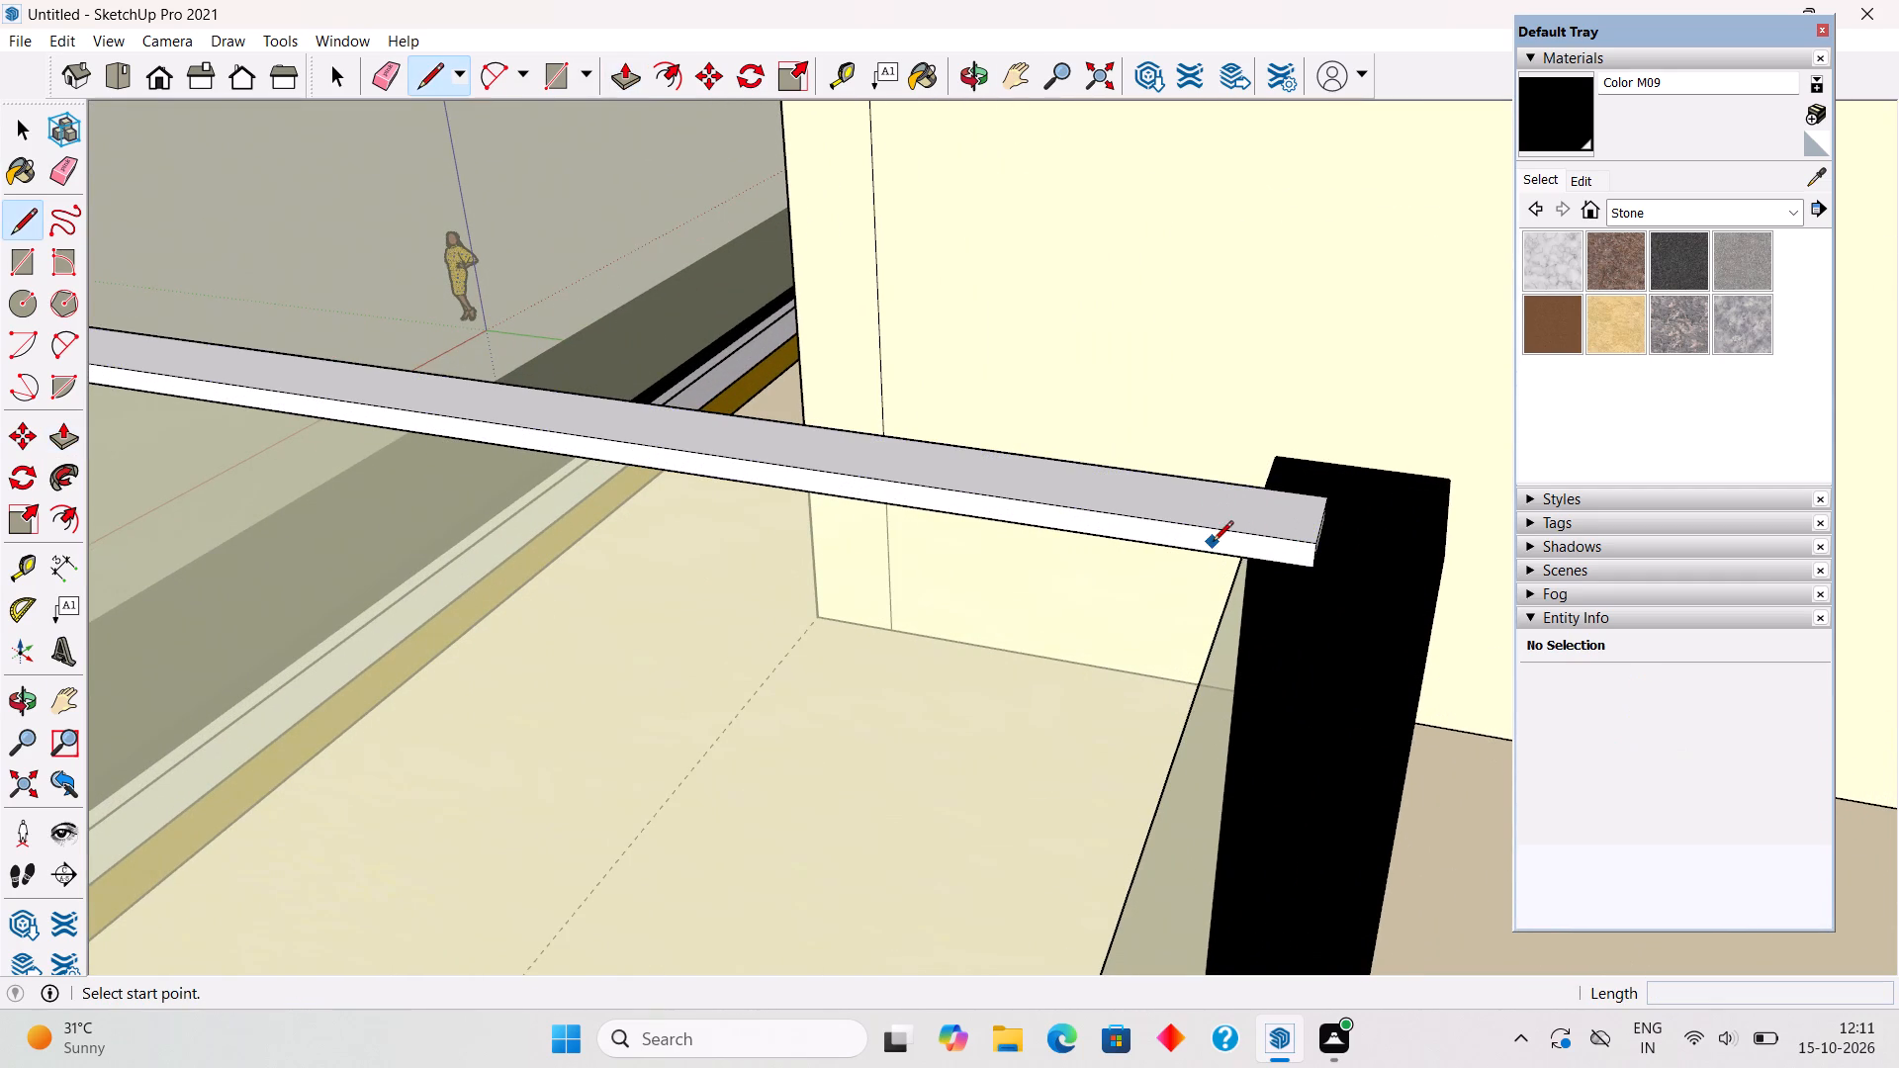
left_click(1221, 532)
left_click(1210, 554)
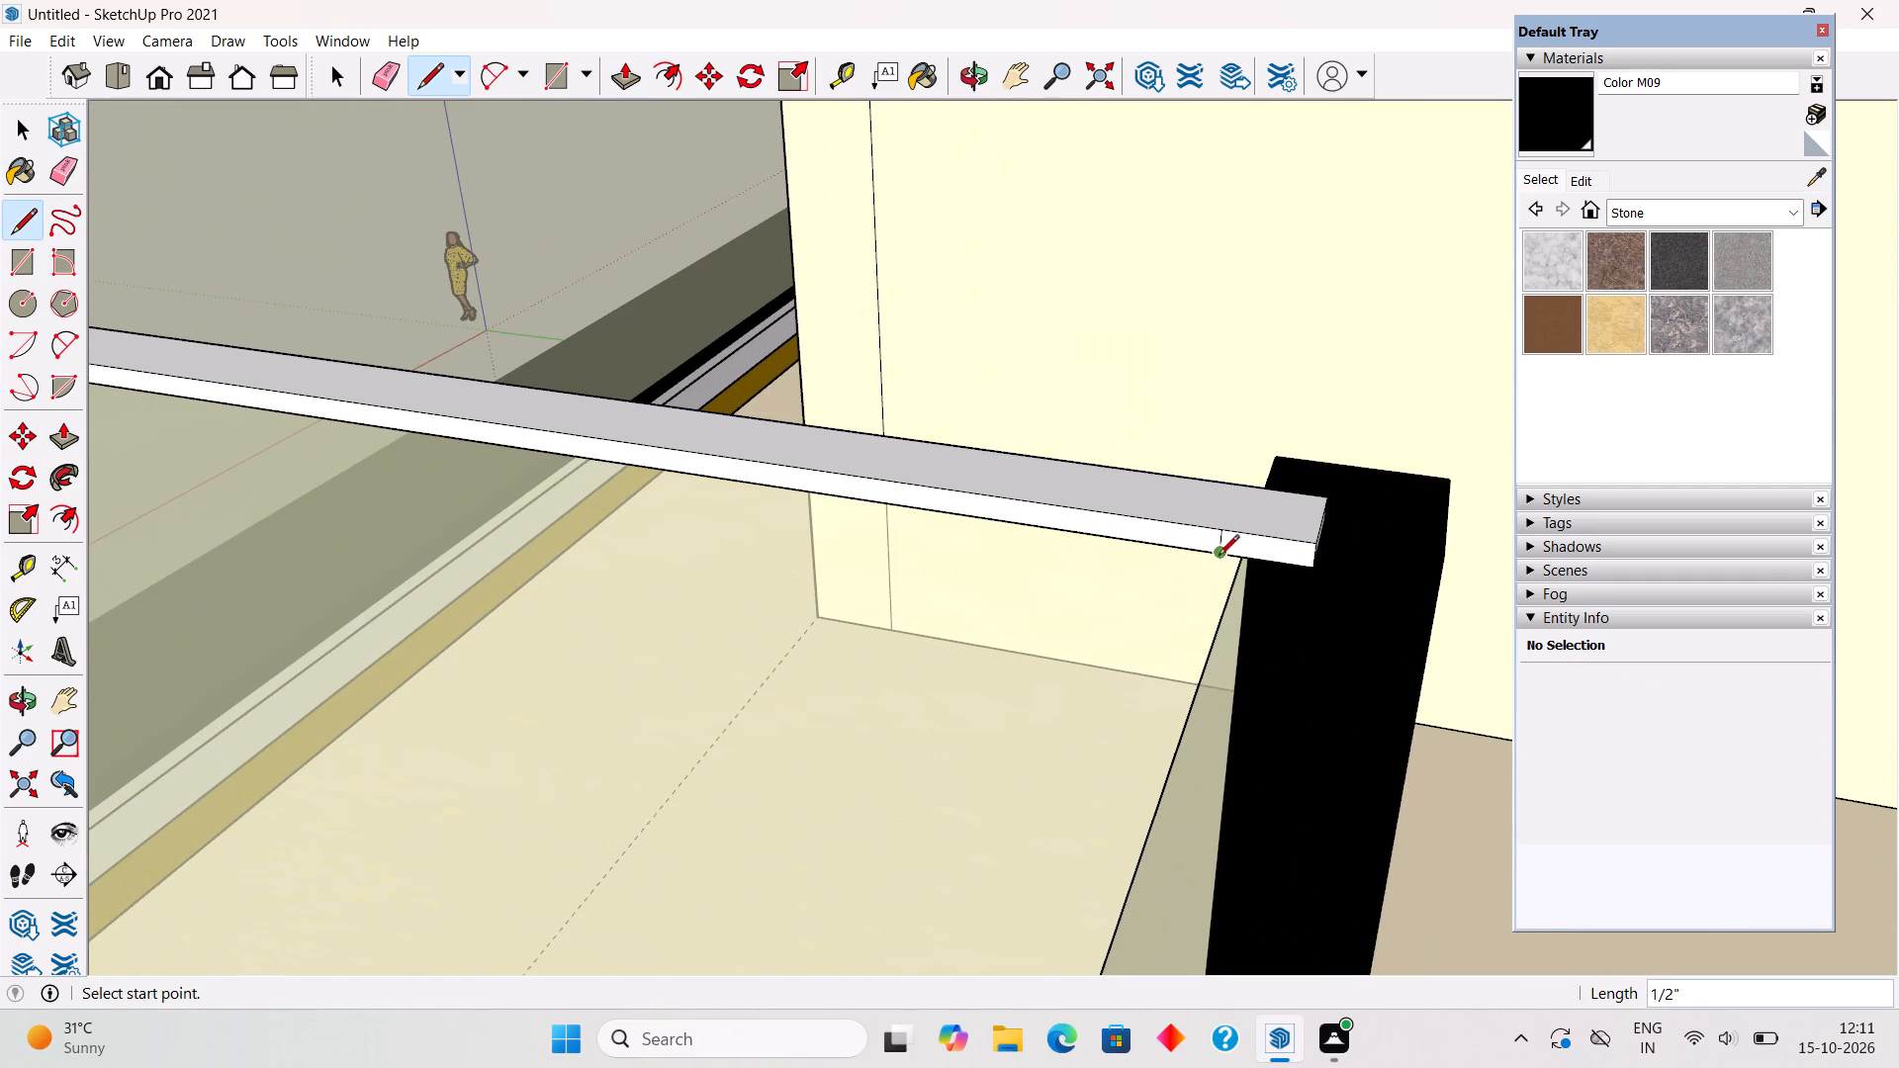
Pull the side handrail's marked end section about 1' 7 11/16" over the short glass return to its end post.
key("space")
left_click(1286, 553)
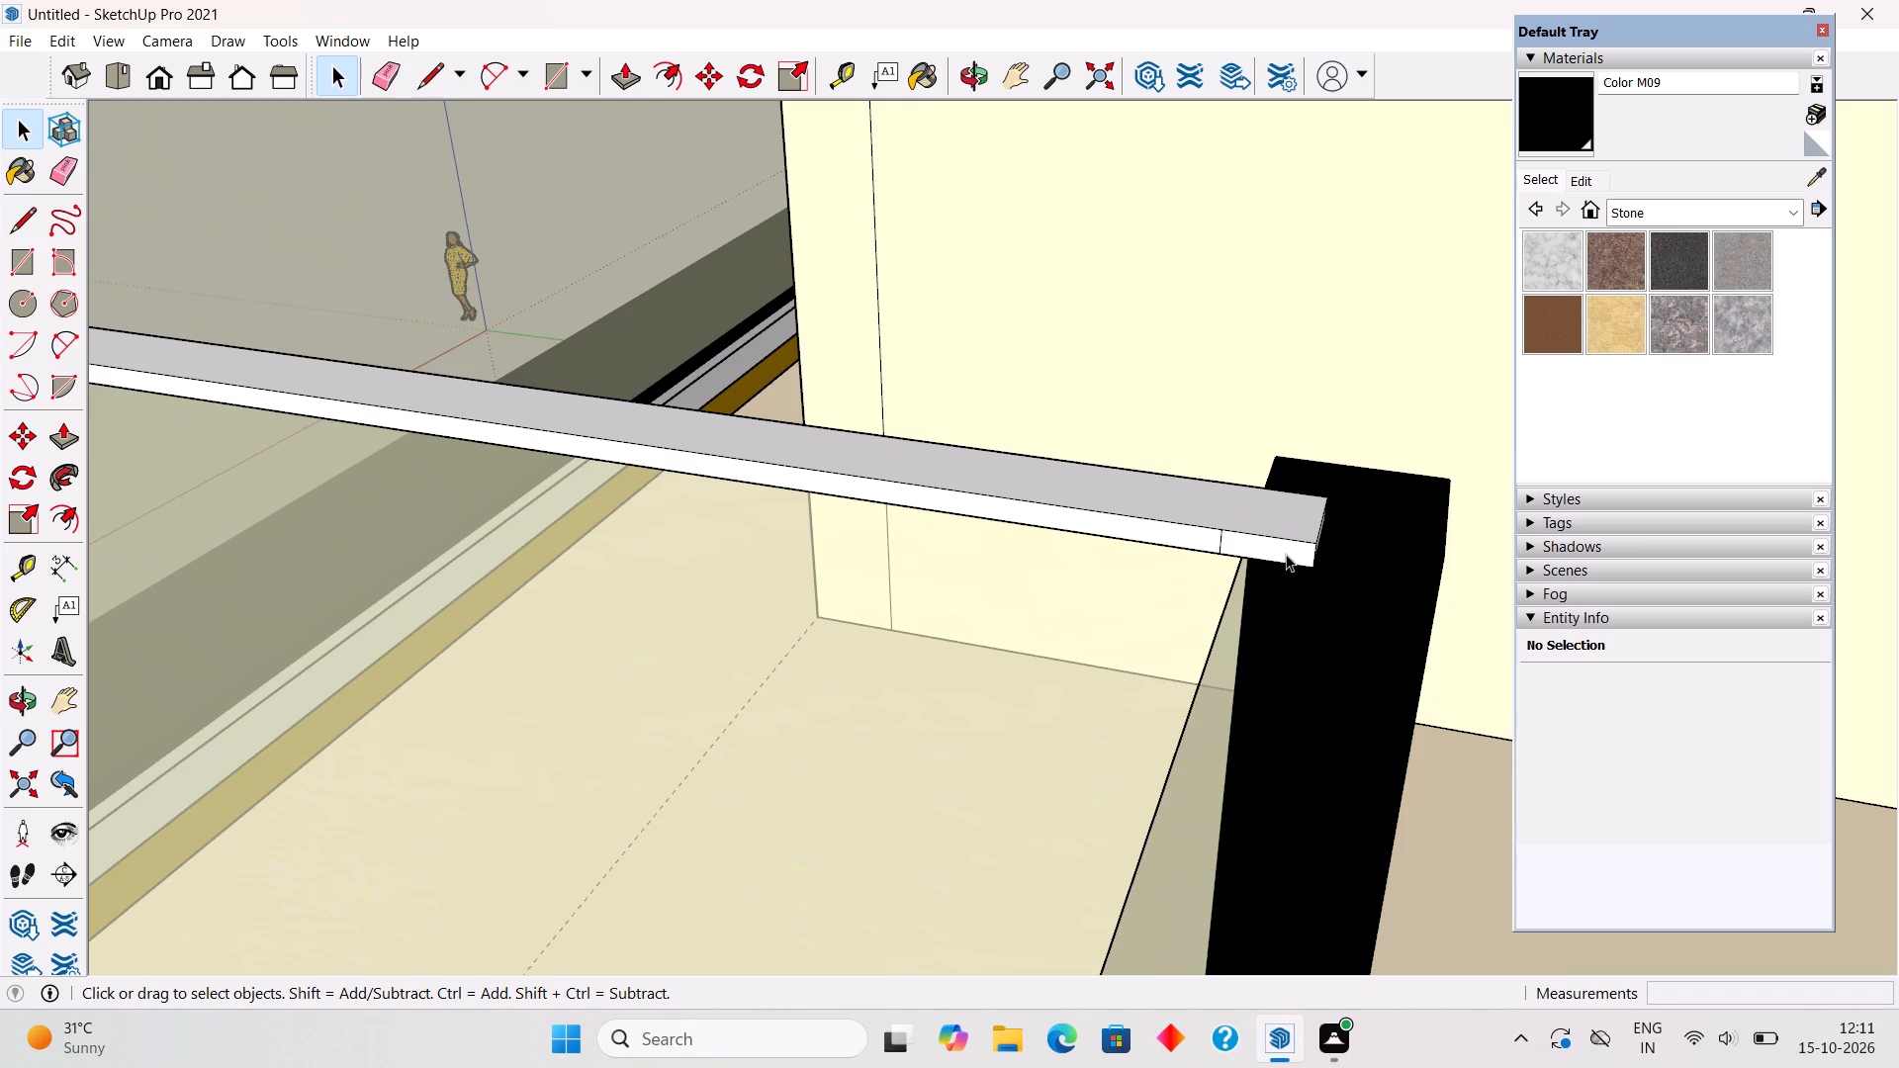
key("p")
left_click(1286, 553)
scroll(1225, 630, "down", 15)
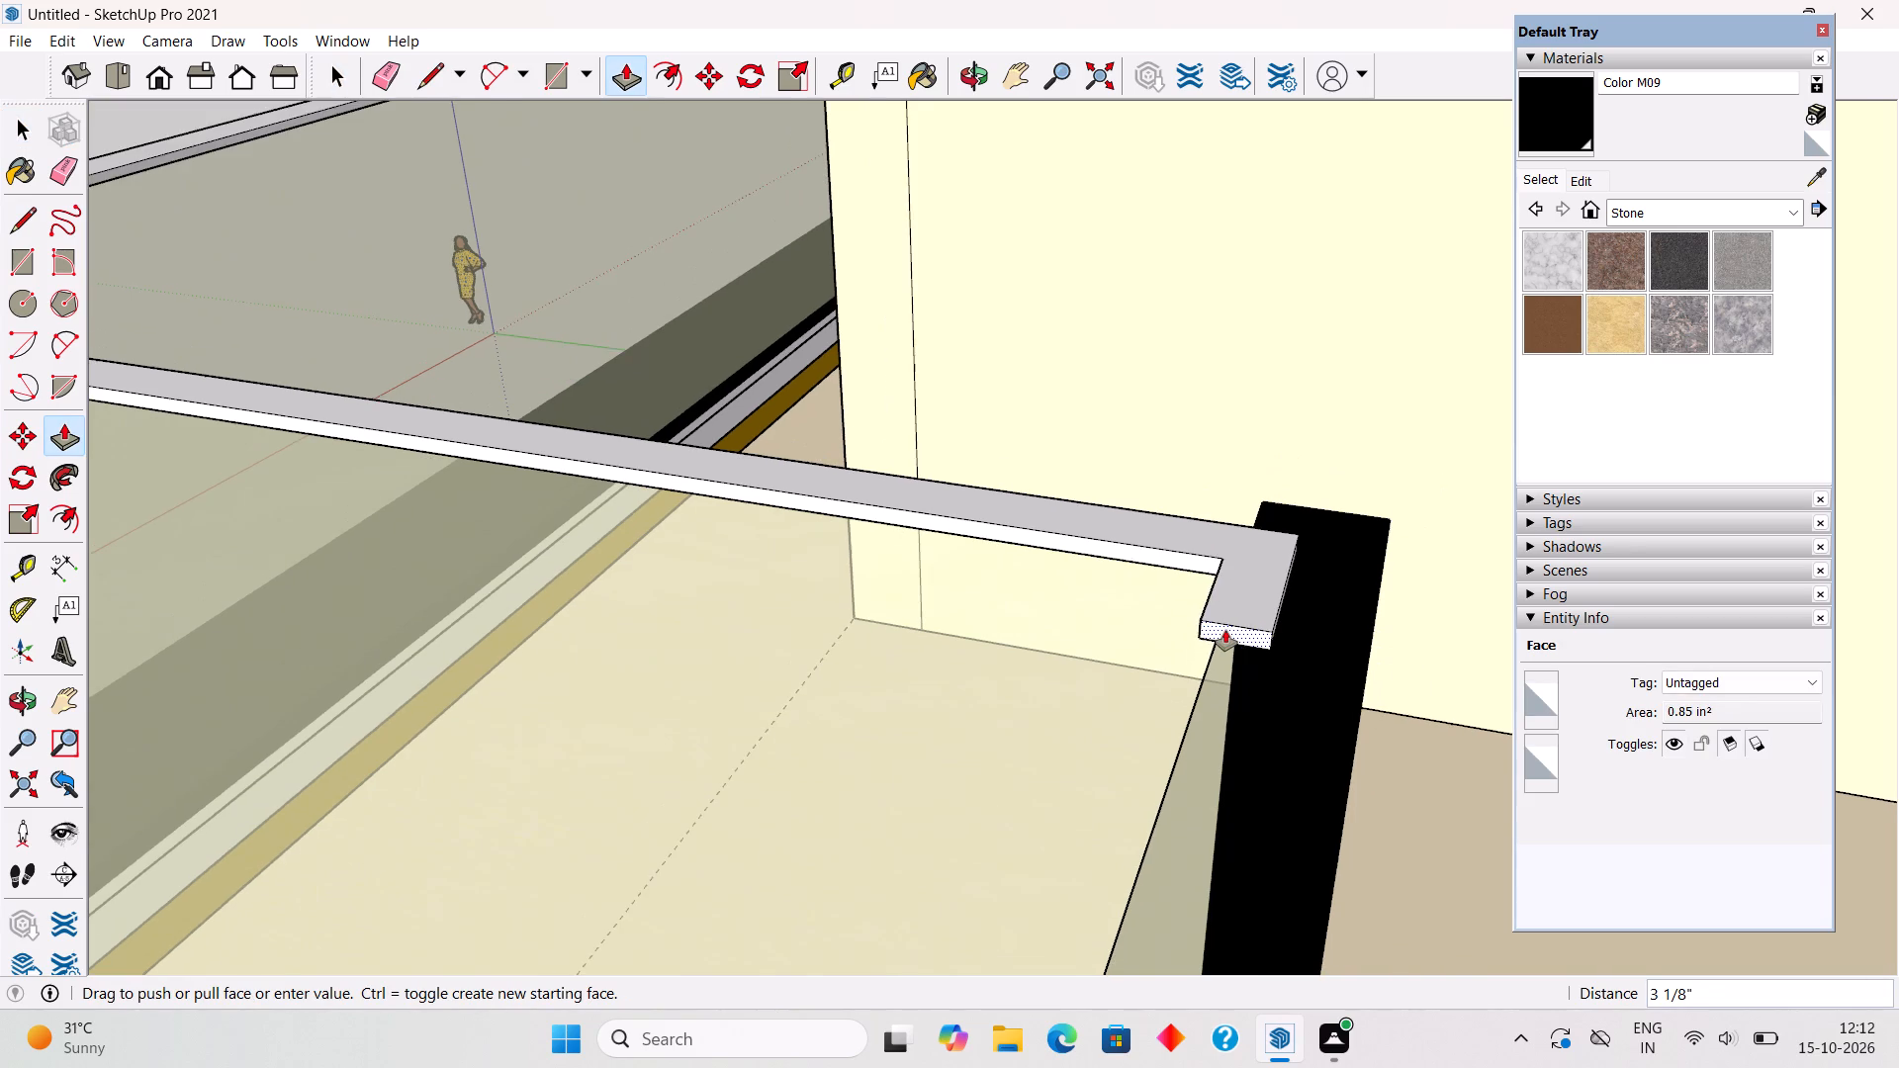
scroll(1225, 630, "down", 3)
scroll(1168, 829, "down", 8)
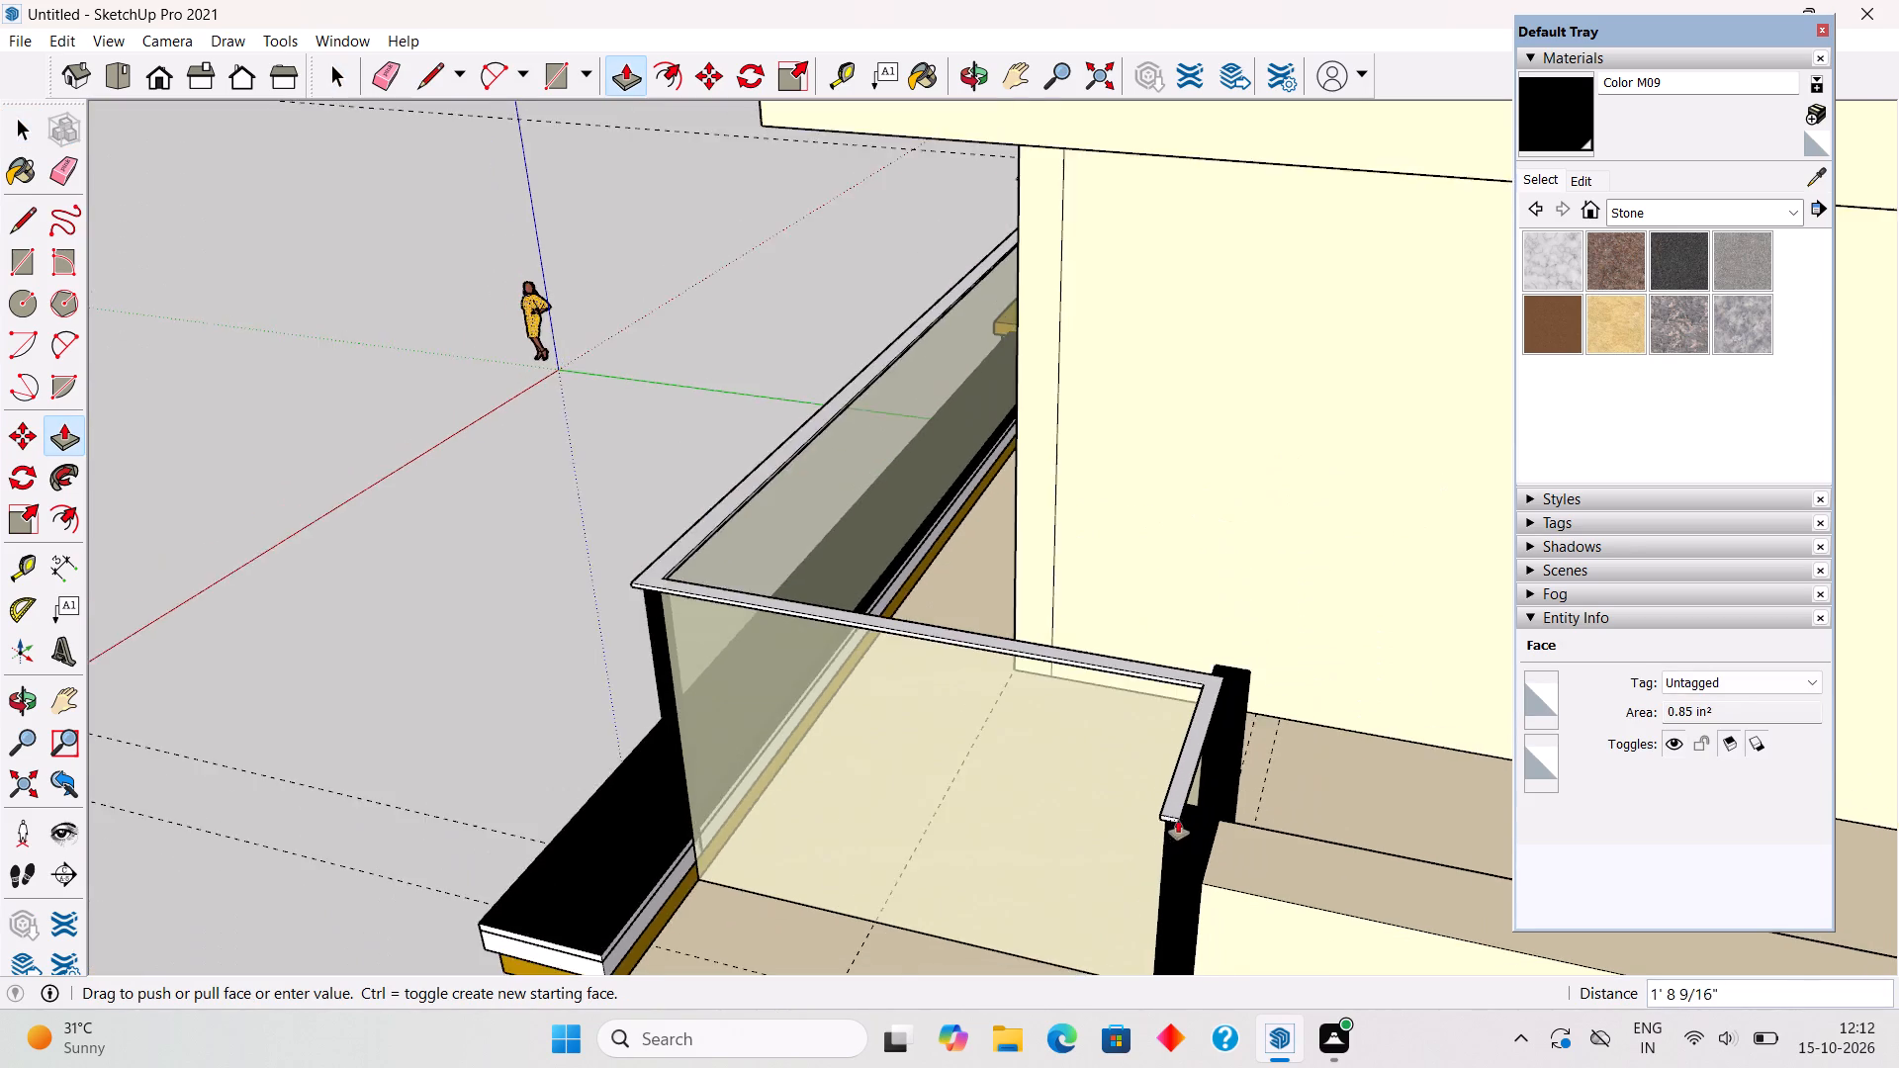
scroll(1178, 820, "down", 2)
scroll(1202, 809, "up", 3)
left_click(1194, 820)
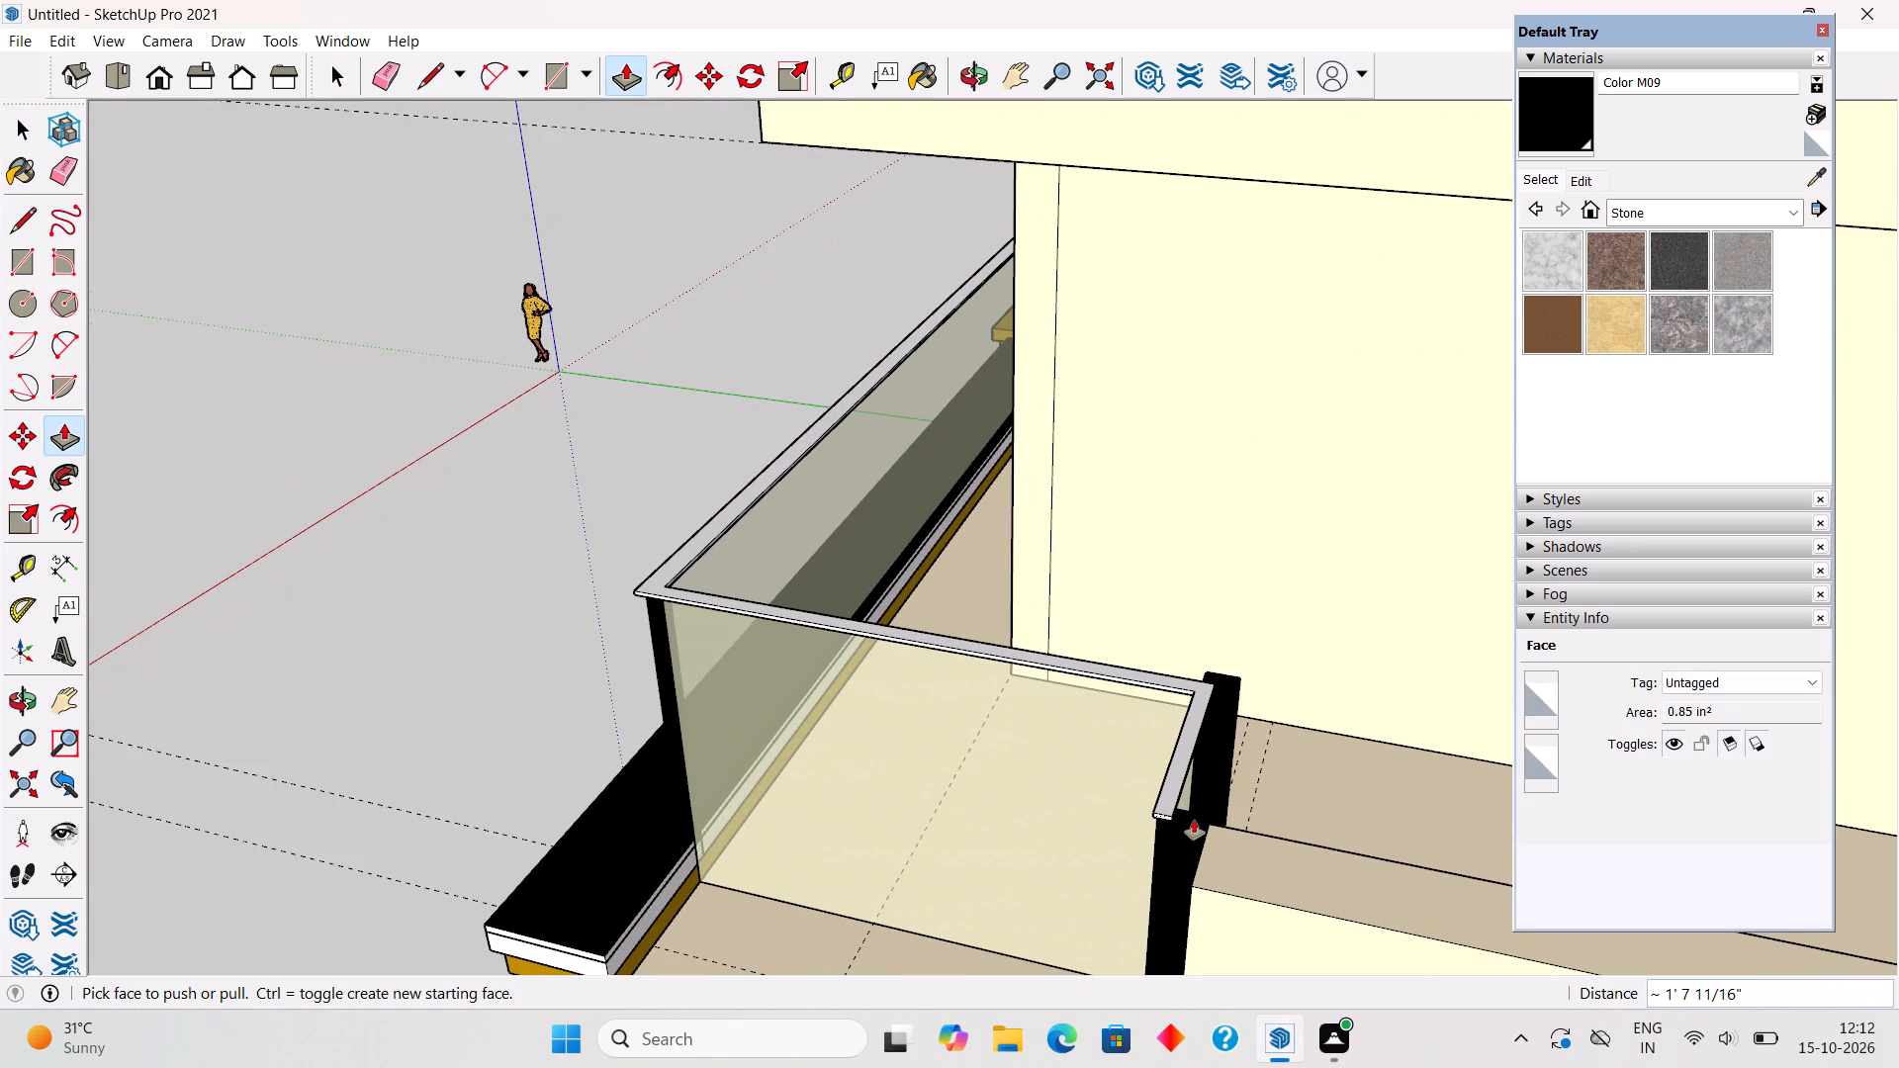
Select the entire connected handrail strip and make it a group.
key("space")
triple_click(1191, 728)
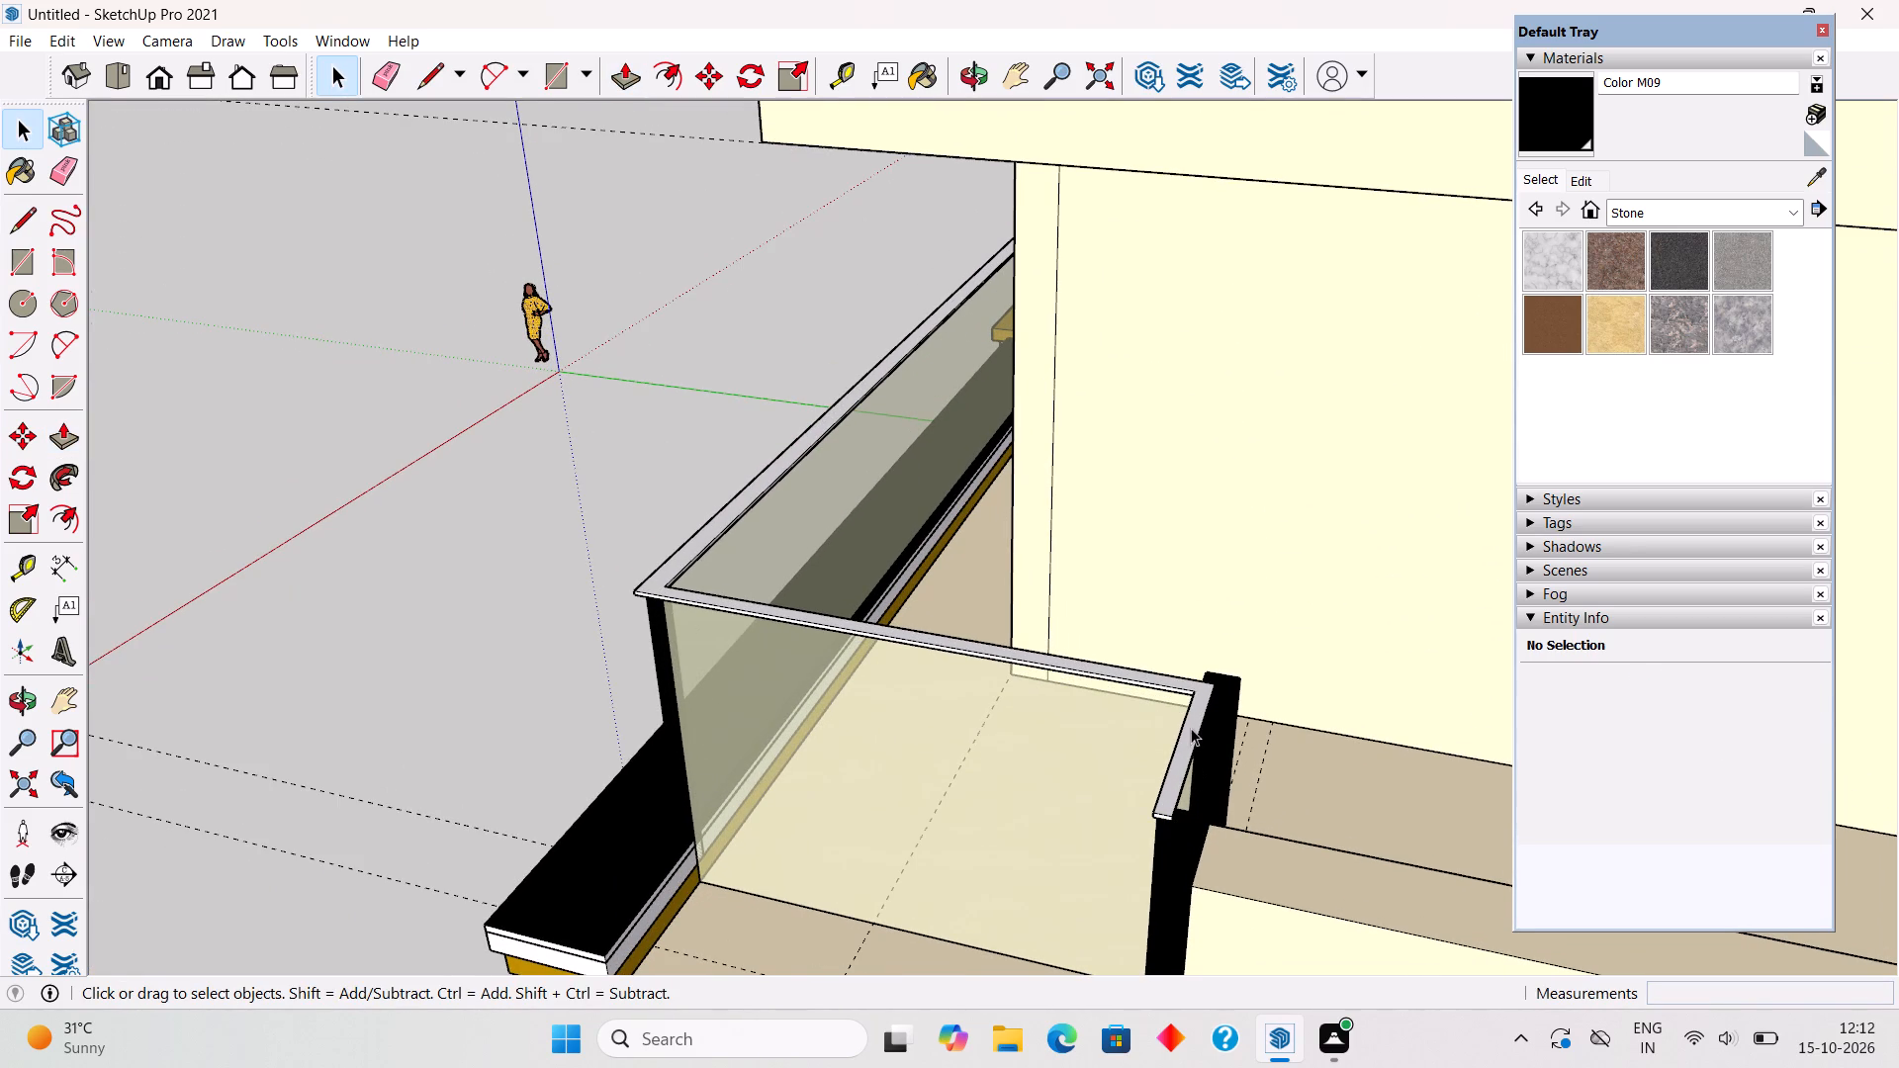
right_click(1191, 728)
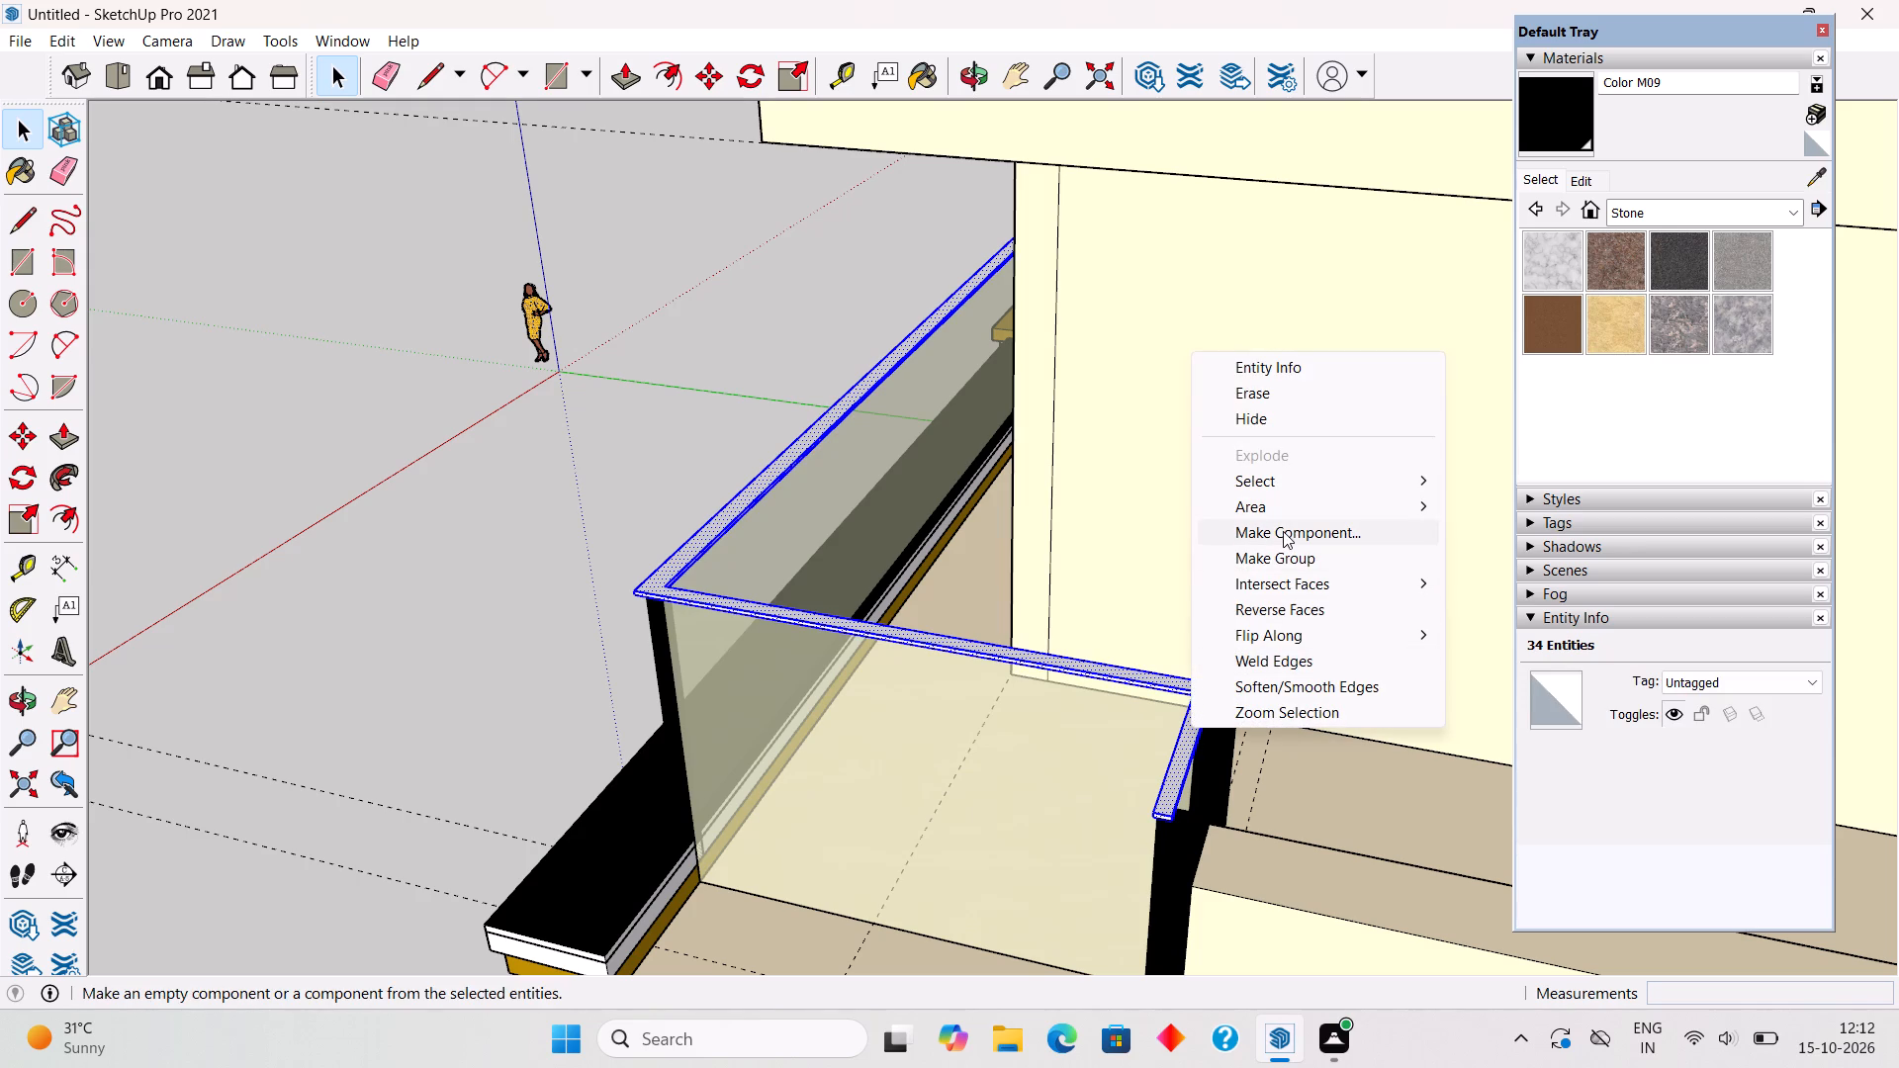
left_click(1283, 558)
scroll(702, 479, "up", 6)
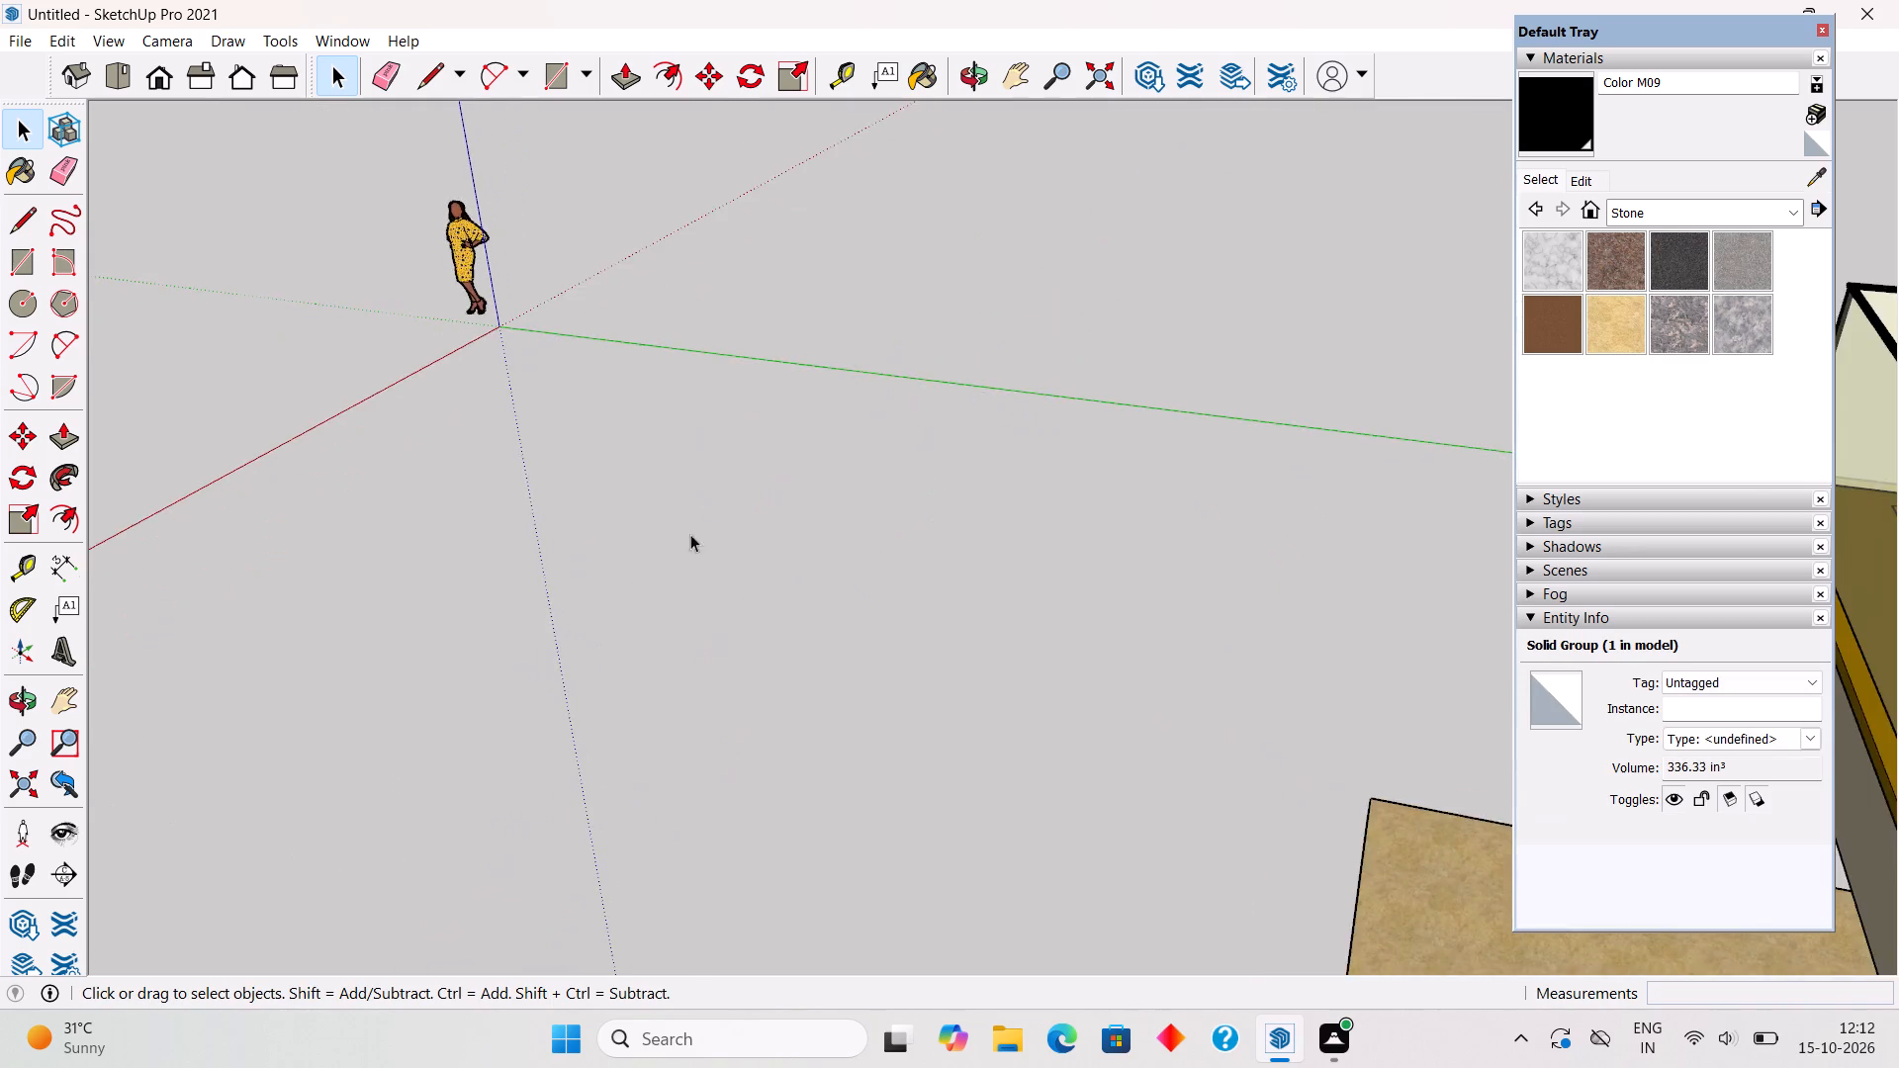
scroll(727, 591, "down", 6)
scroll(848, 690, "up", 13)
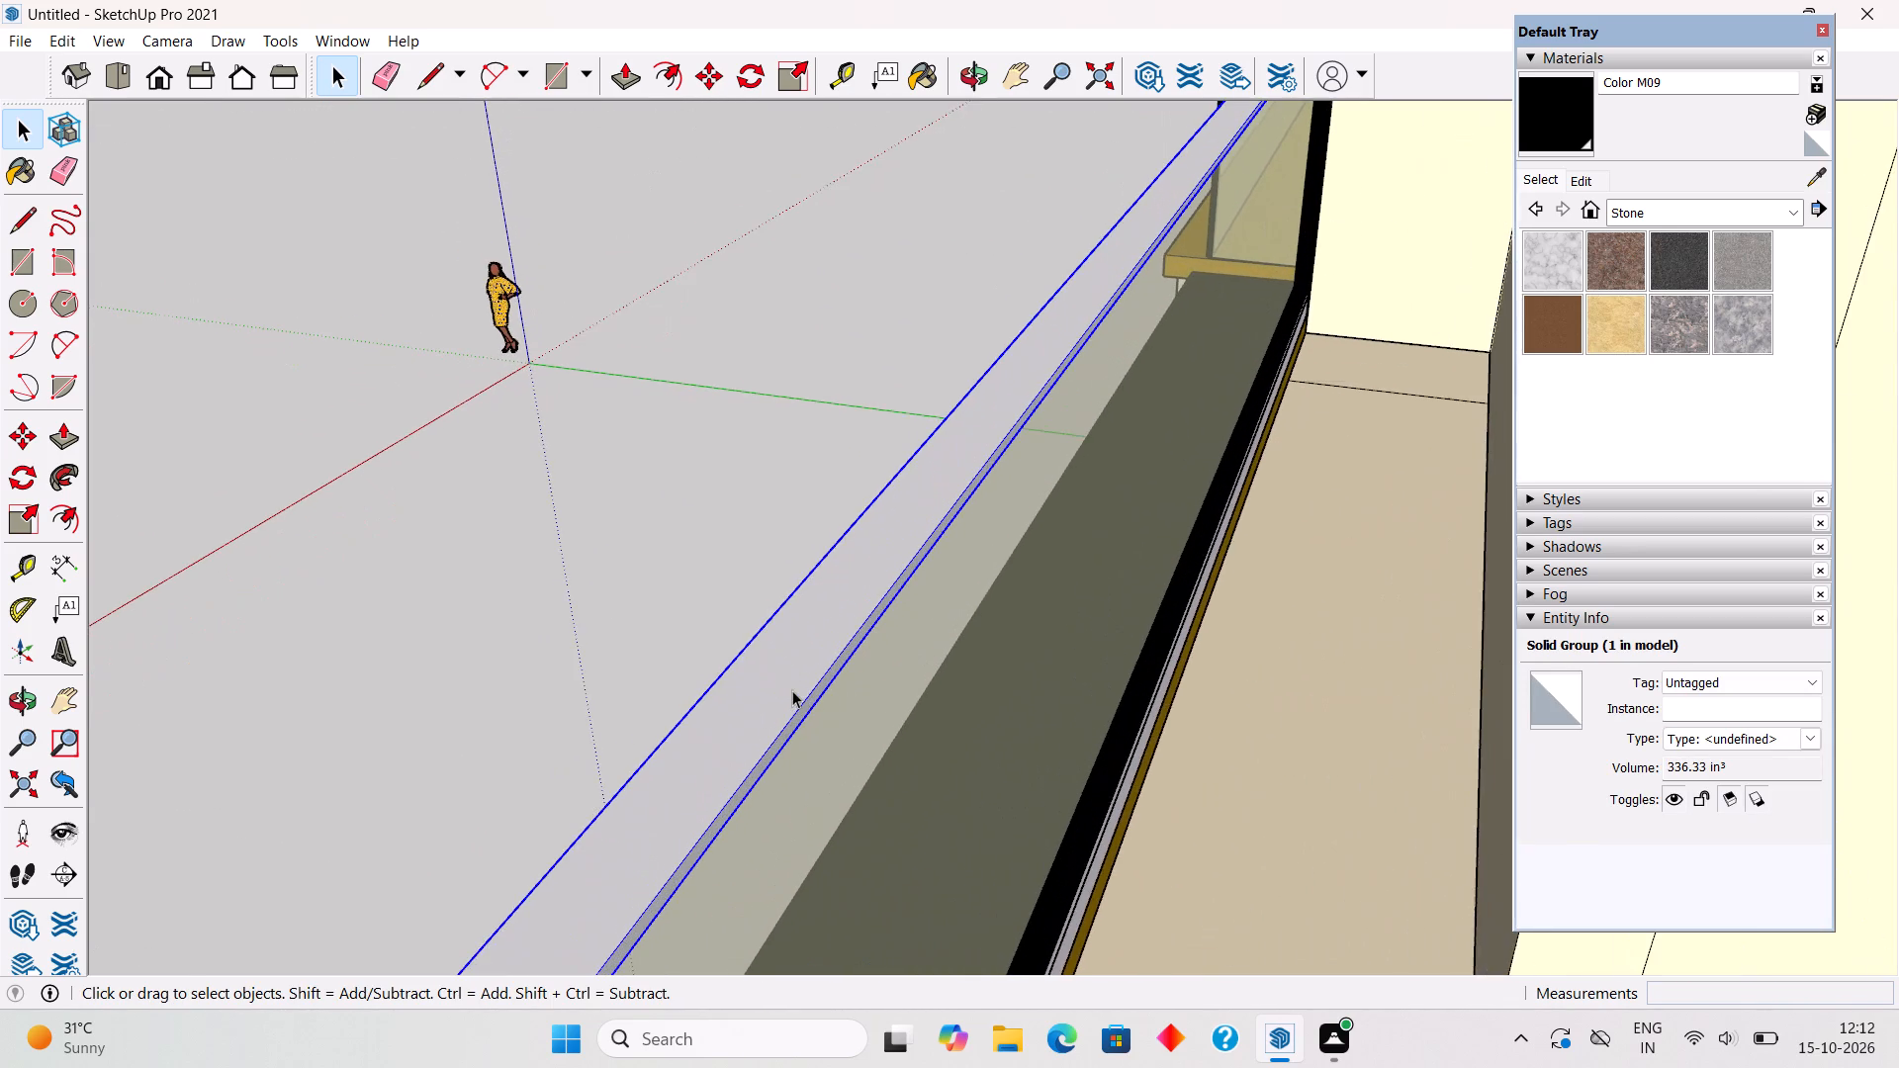
Open the handrail group and push the long terrace handrail's thin side face in by 9/16".
scroll(793, 695, "up", 5)
triple_click(810, 718)
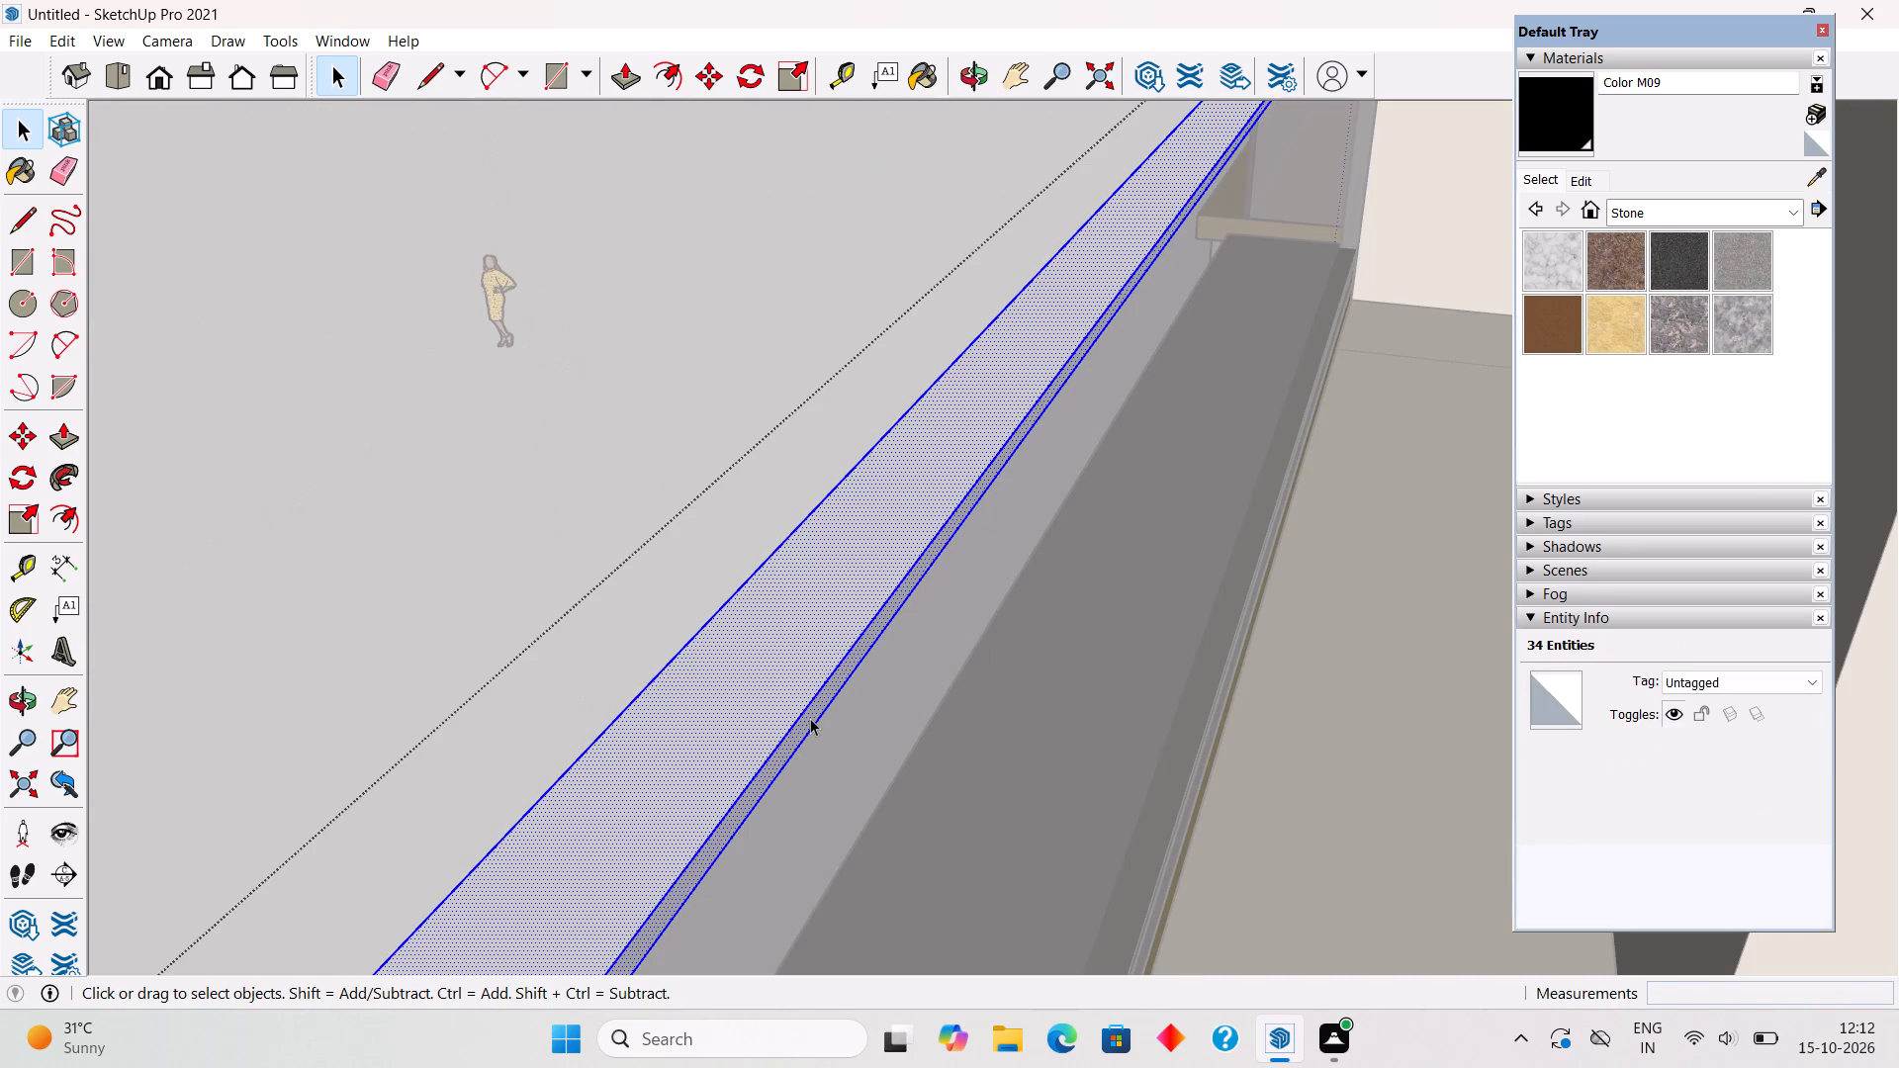
key("p")
left_click(810, 718)
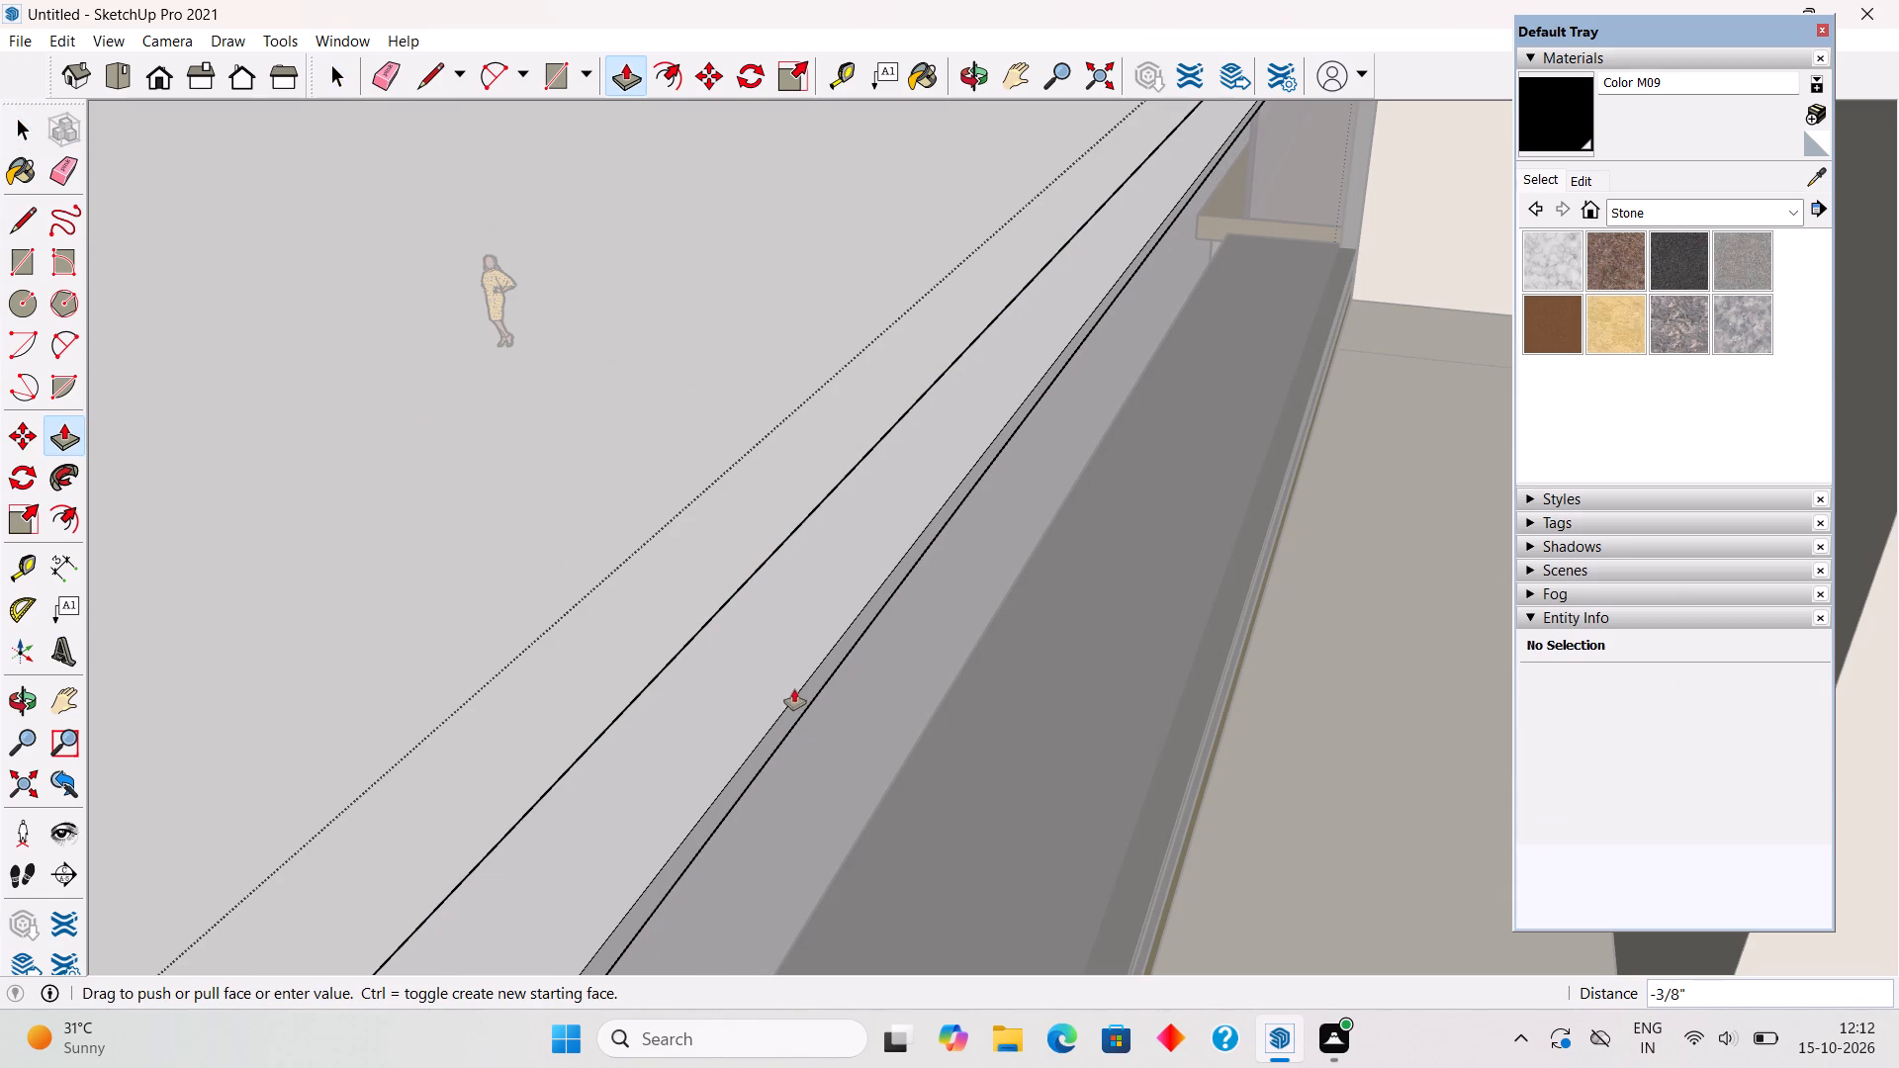
left_click(785, 677)
scroll(785, 677, "down", 11)
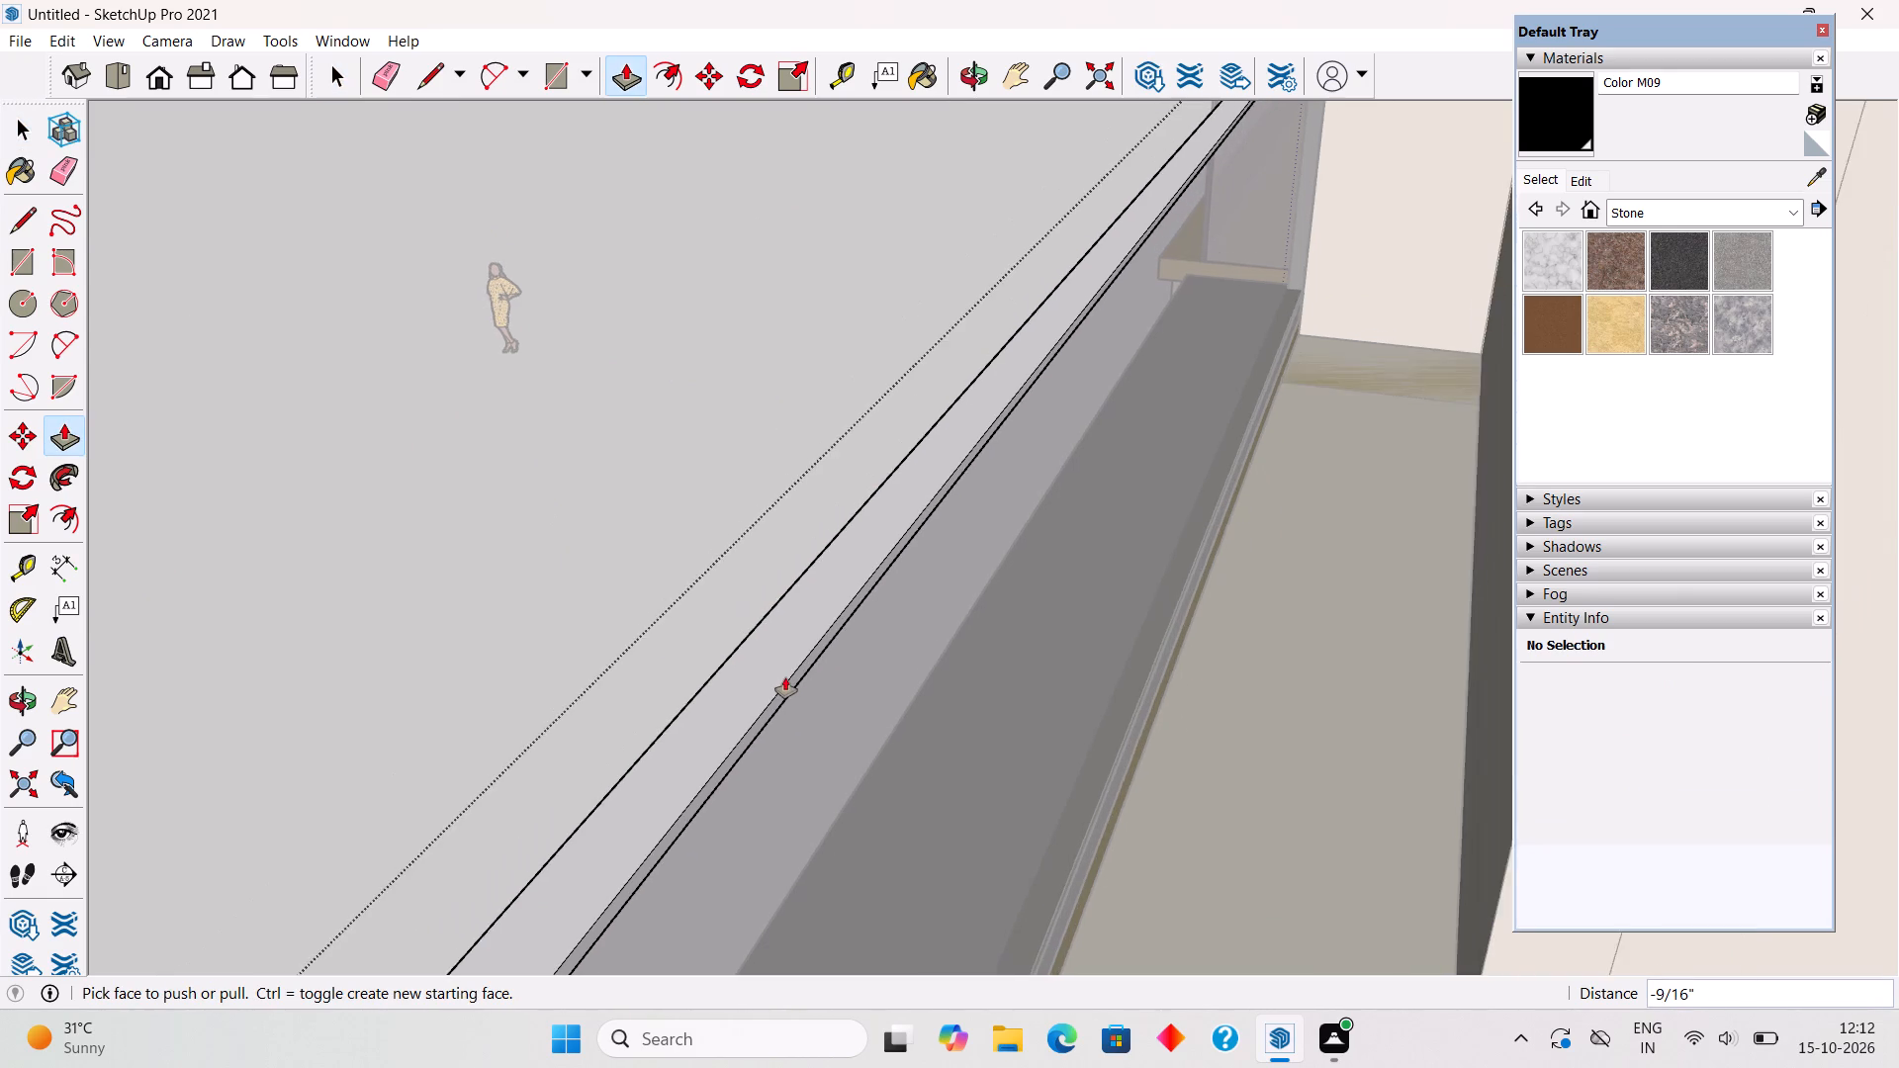
scroll(785, 677, "down", 18)
key("space")
left_click(695, 631)
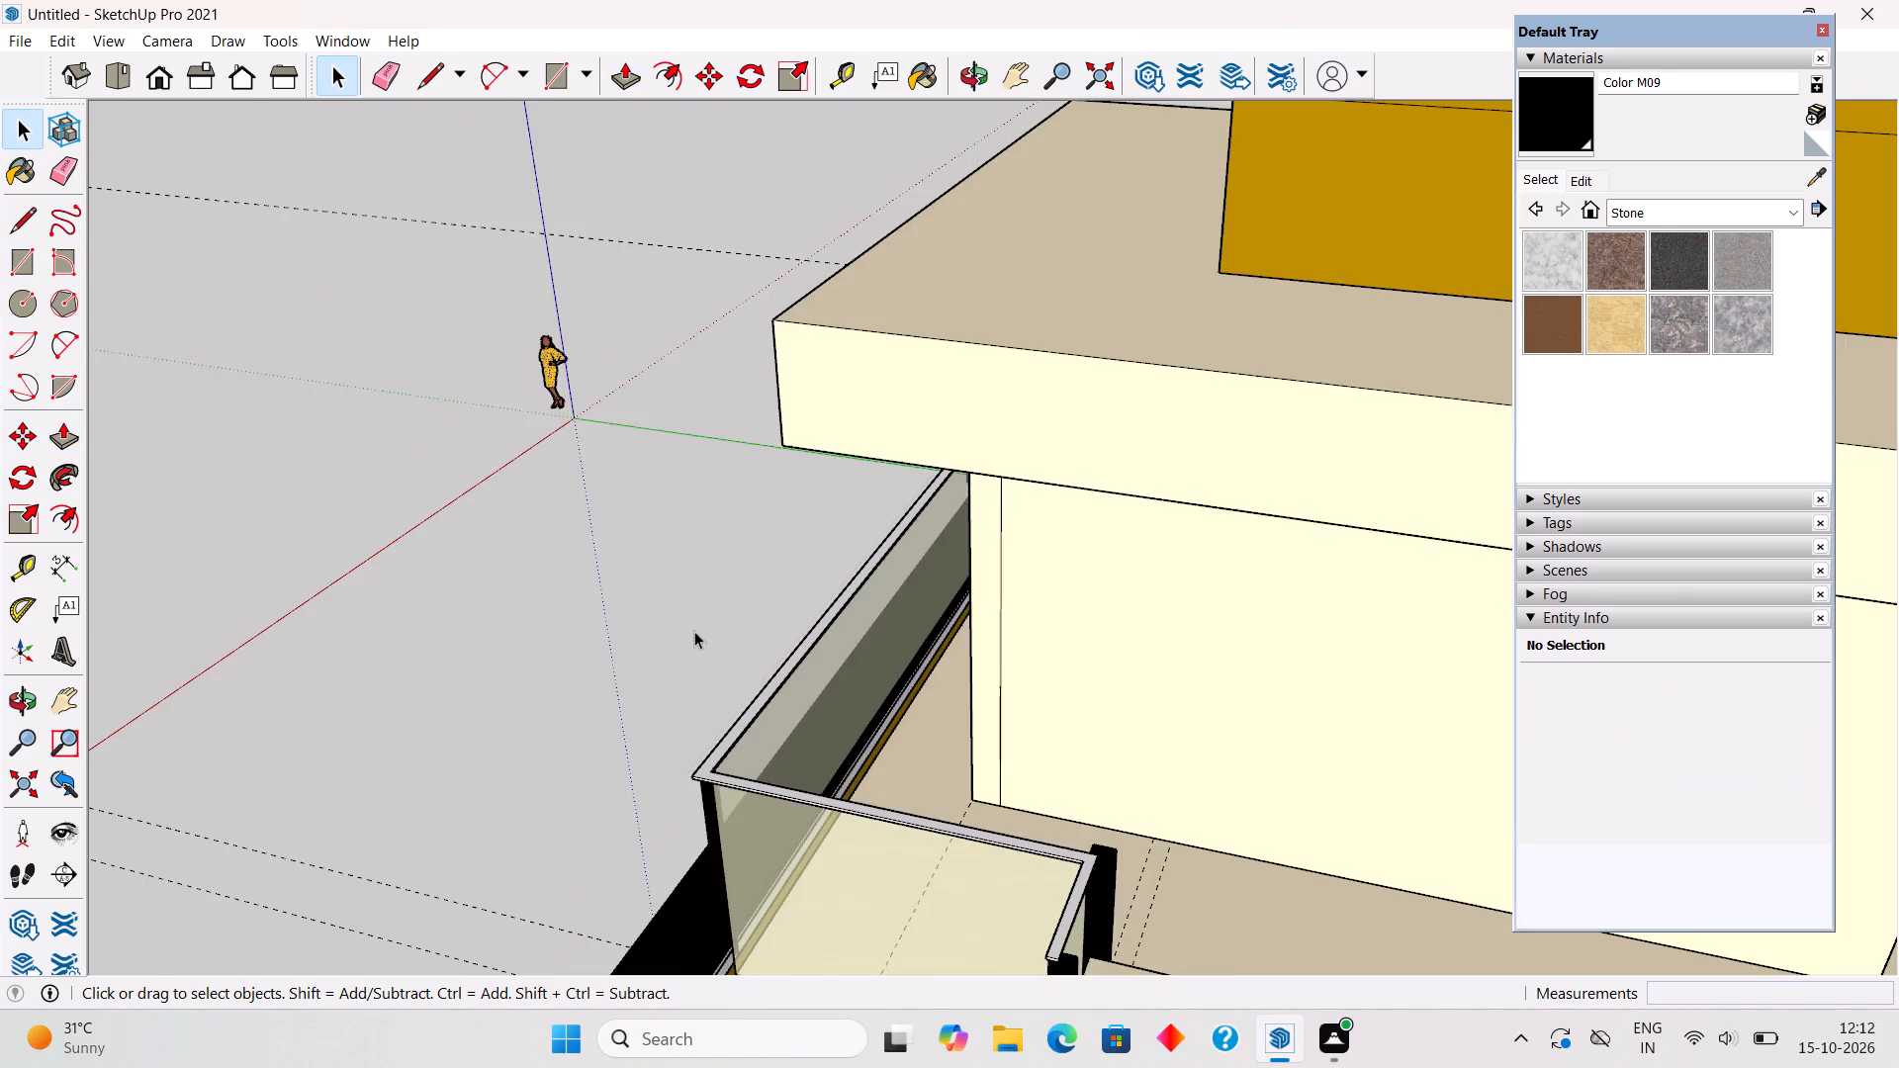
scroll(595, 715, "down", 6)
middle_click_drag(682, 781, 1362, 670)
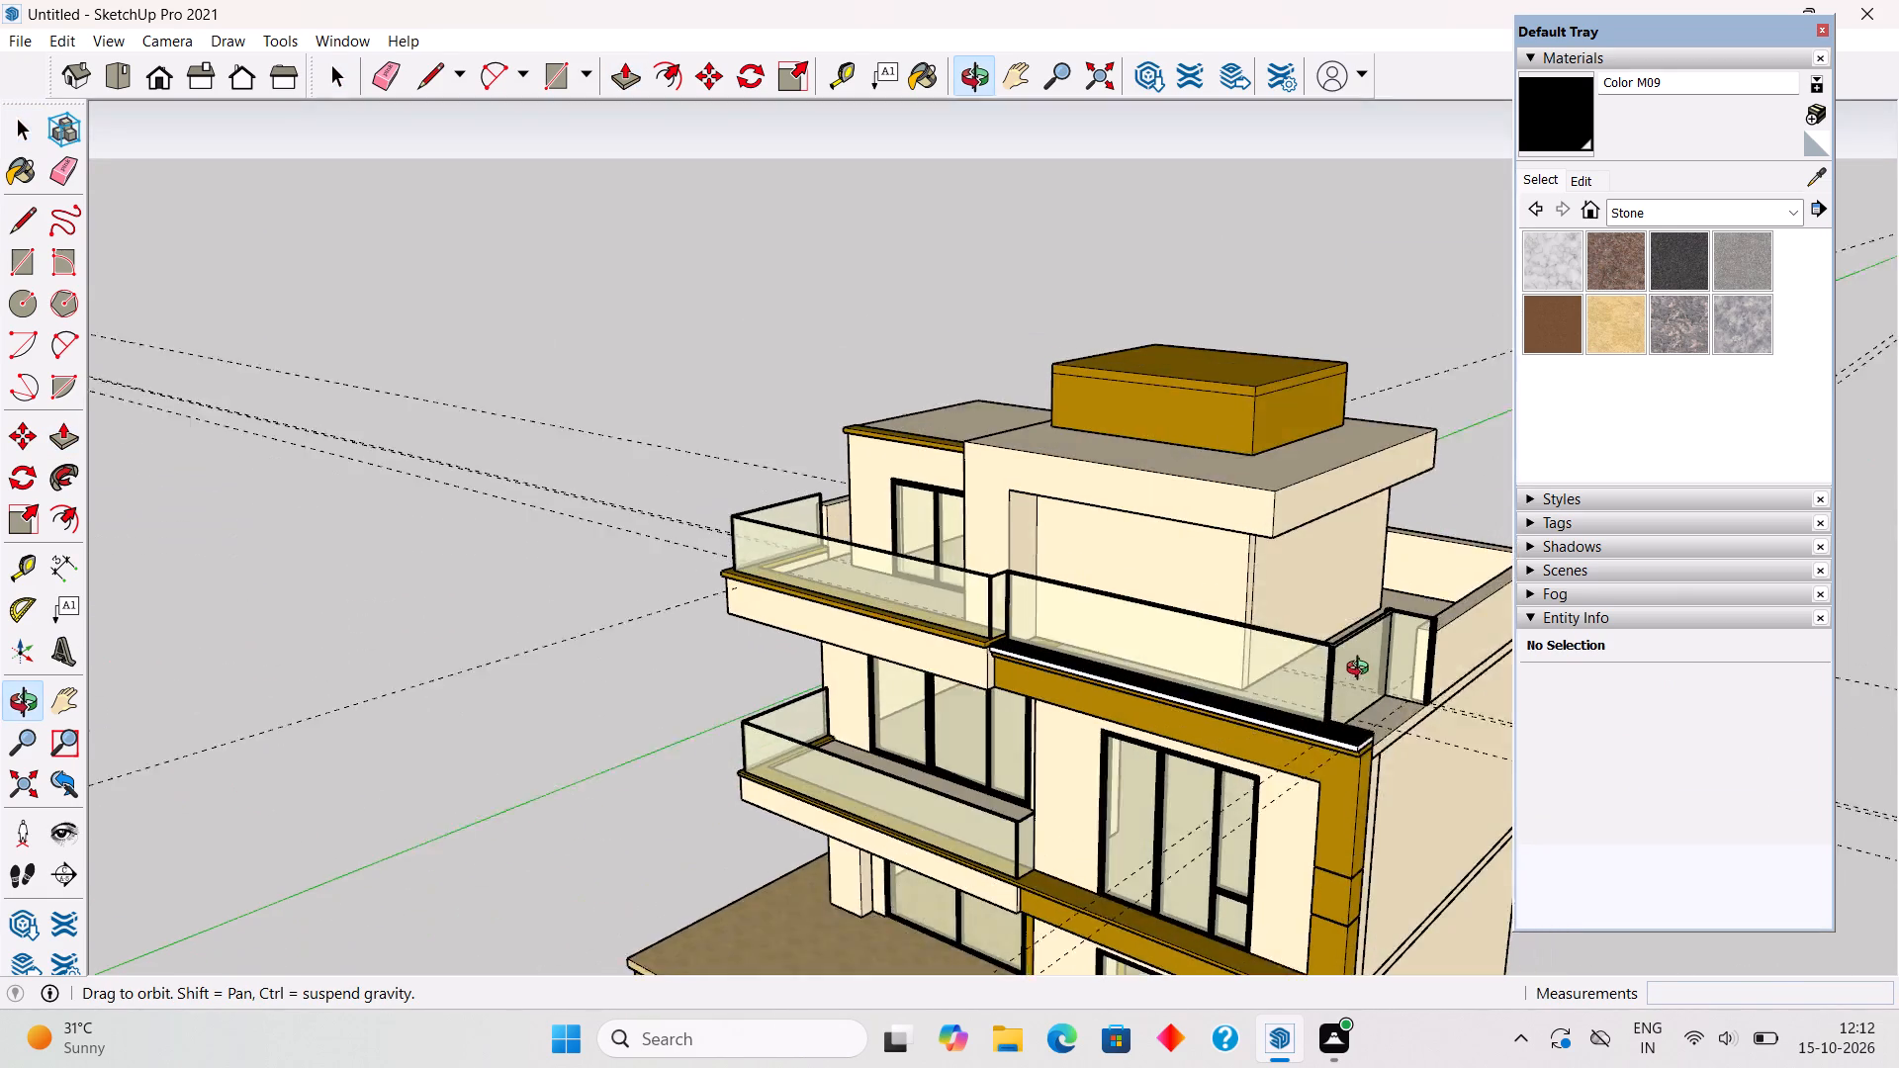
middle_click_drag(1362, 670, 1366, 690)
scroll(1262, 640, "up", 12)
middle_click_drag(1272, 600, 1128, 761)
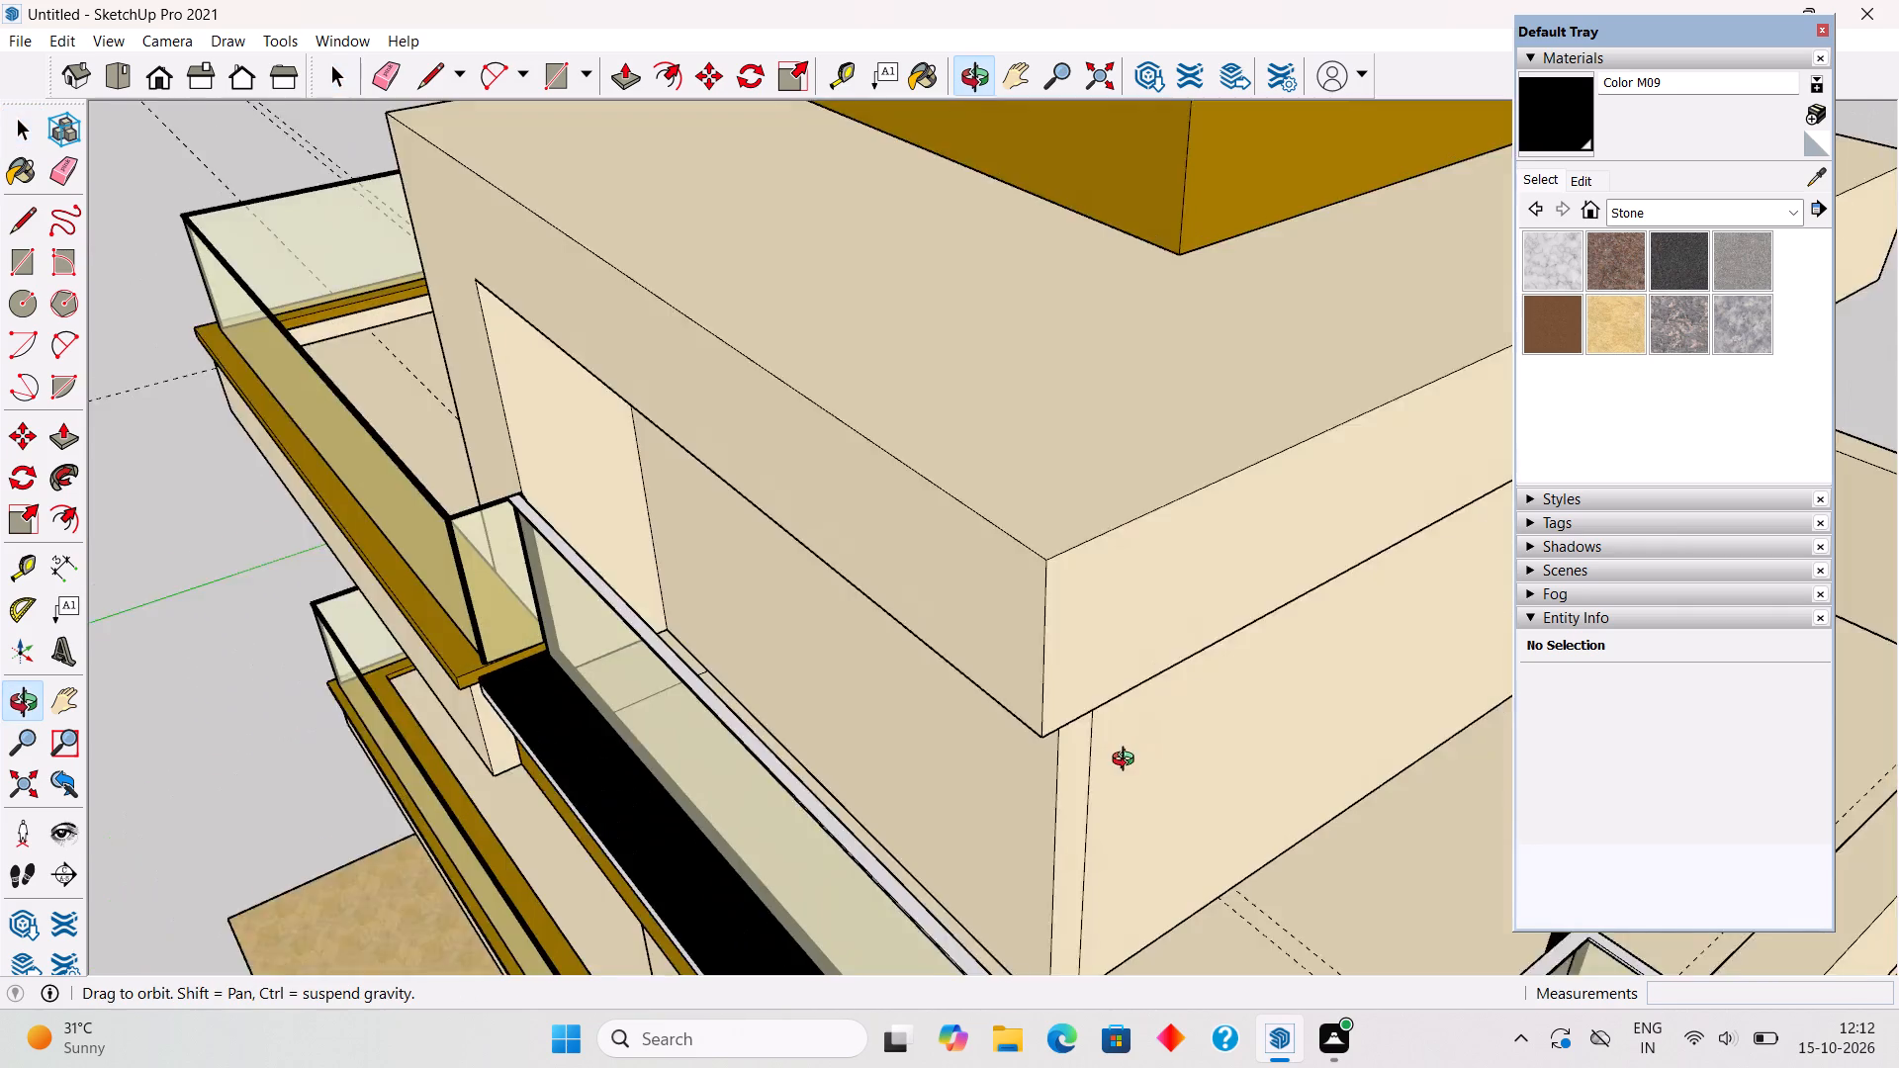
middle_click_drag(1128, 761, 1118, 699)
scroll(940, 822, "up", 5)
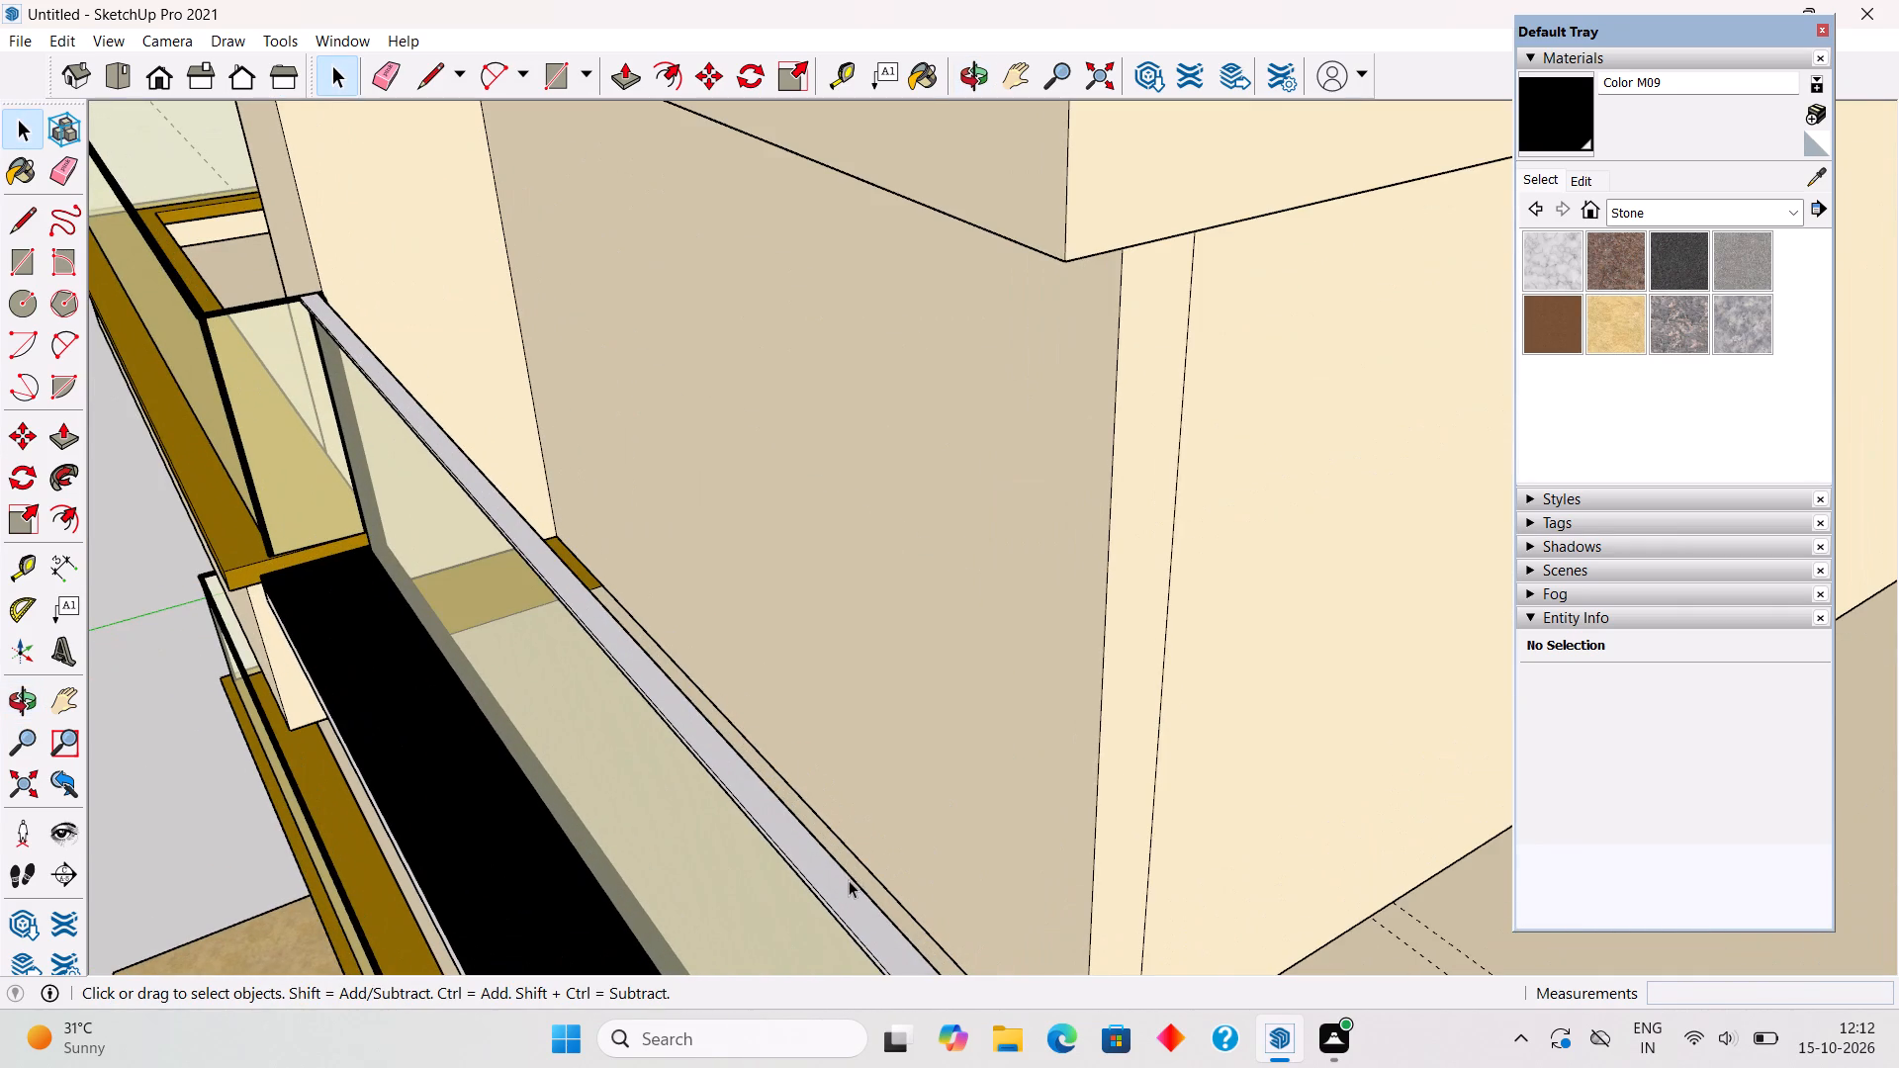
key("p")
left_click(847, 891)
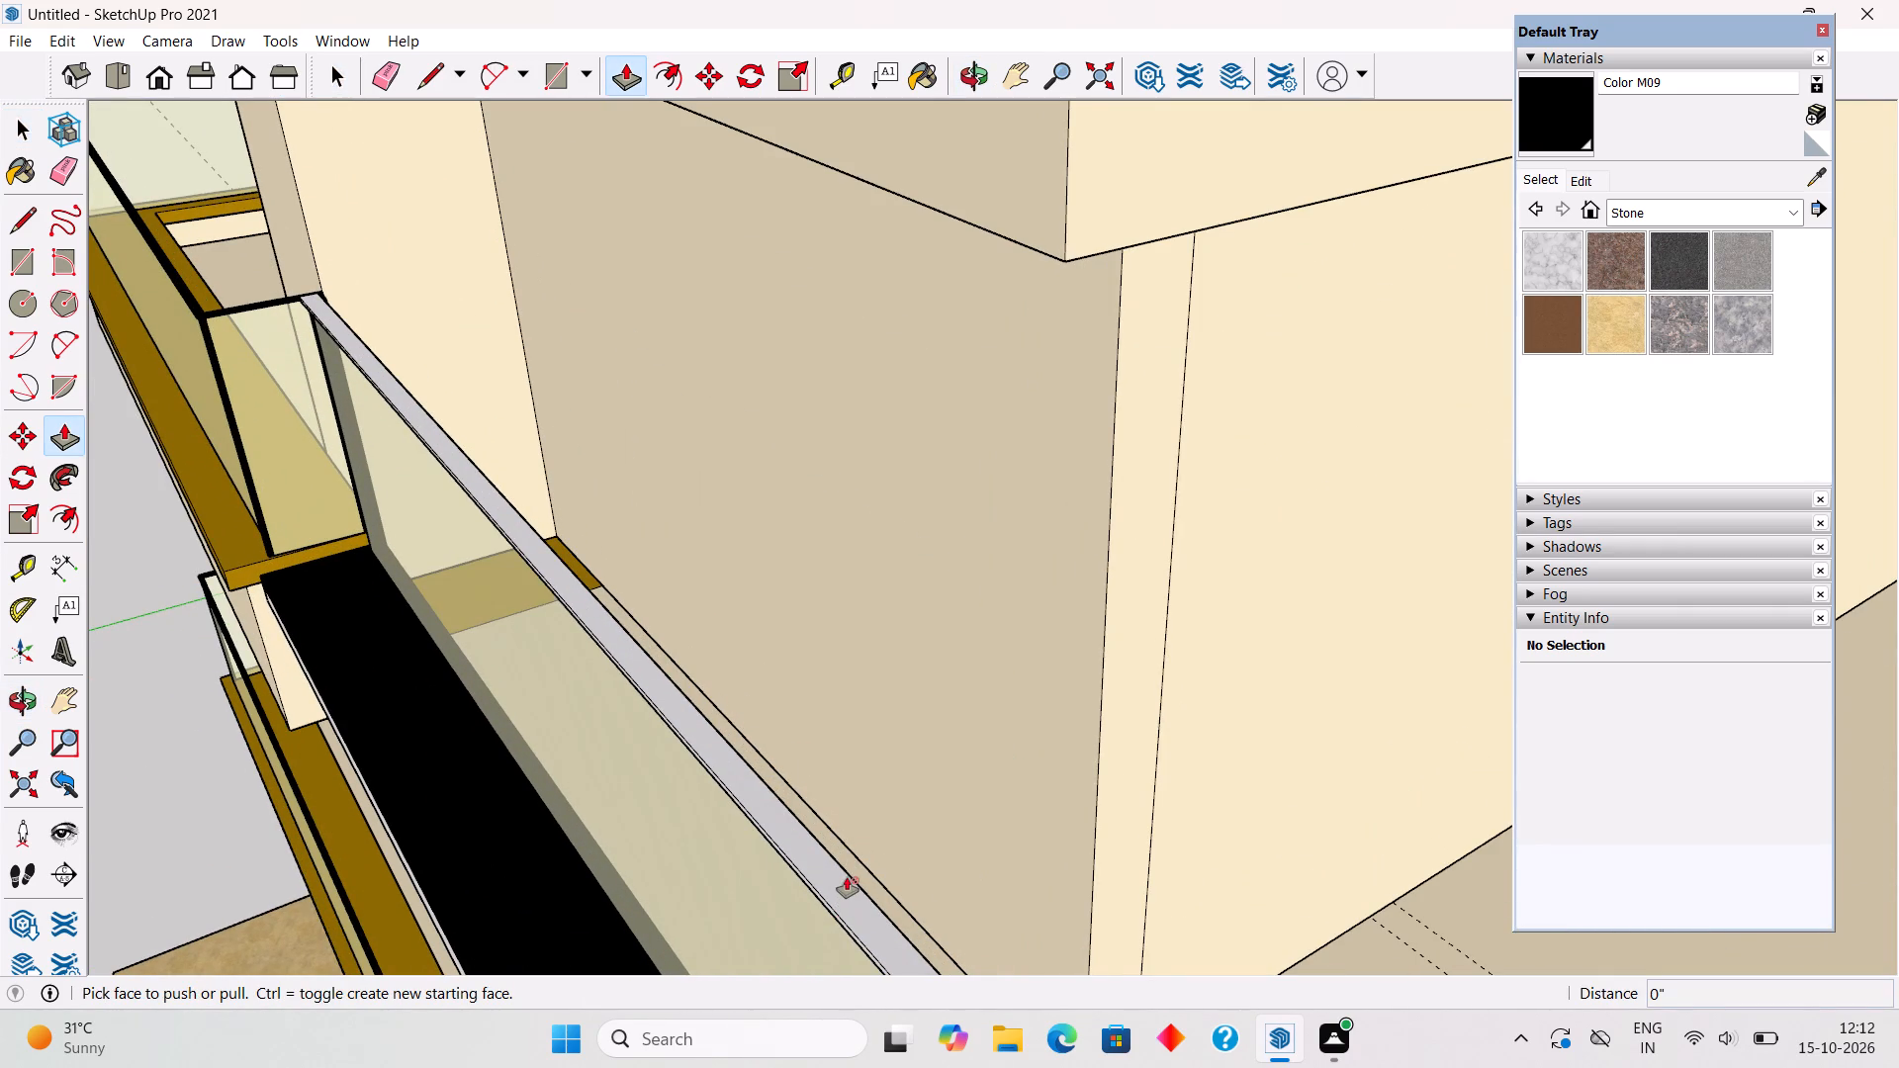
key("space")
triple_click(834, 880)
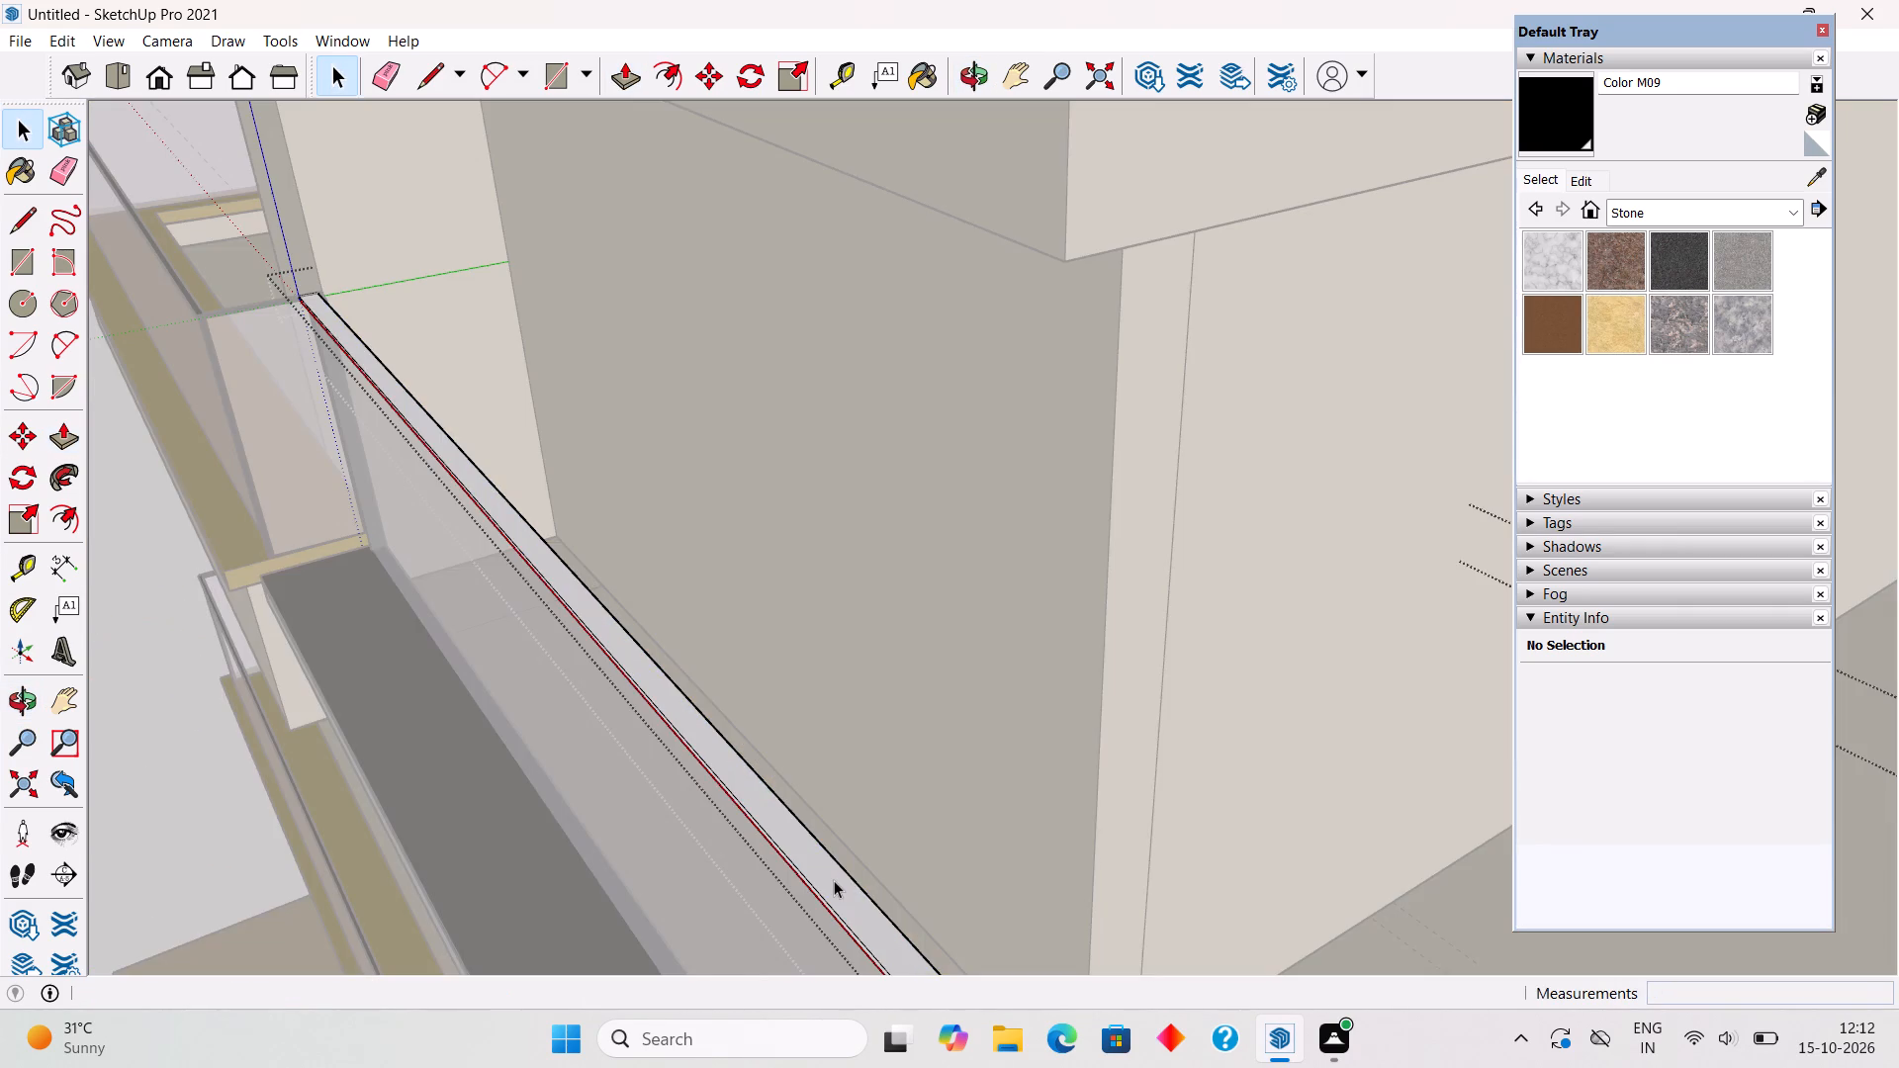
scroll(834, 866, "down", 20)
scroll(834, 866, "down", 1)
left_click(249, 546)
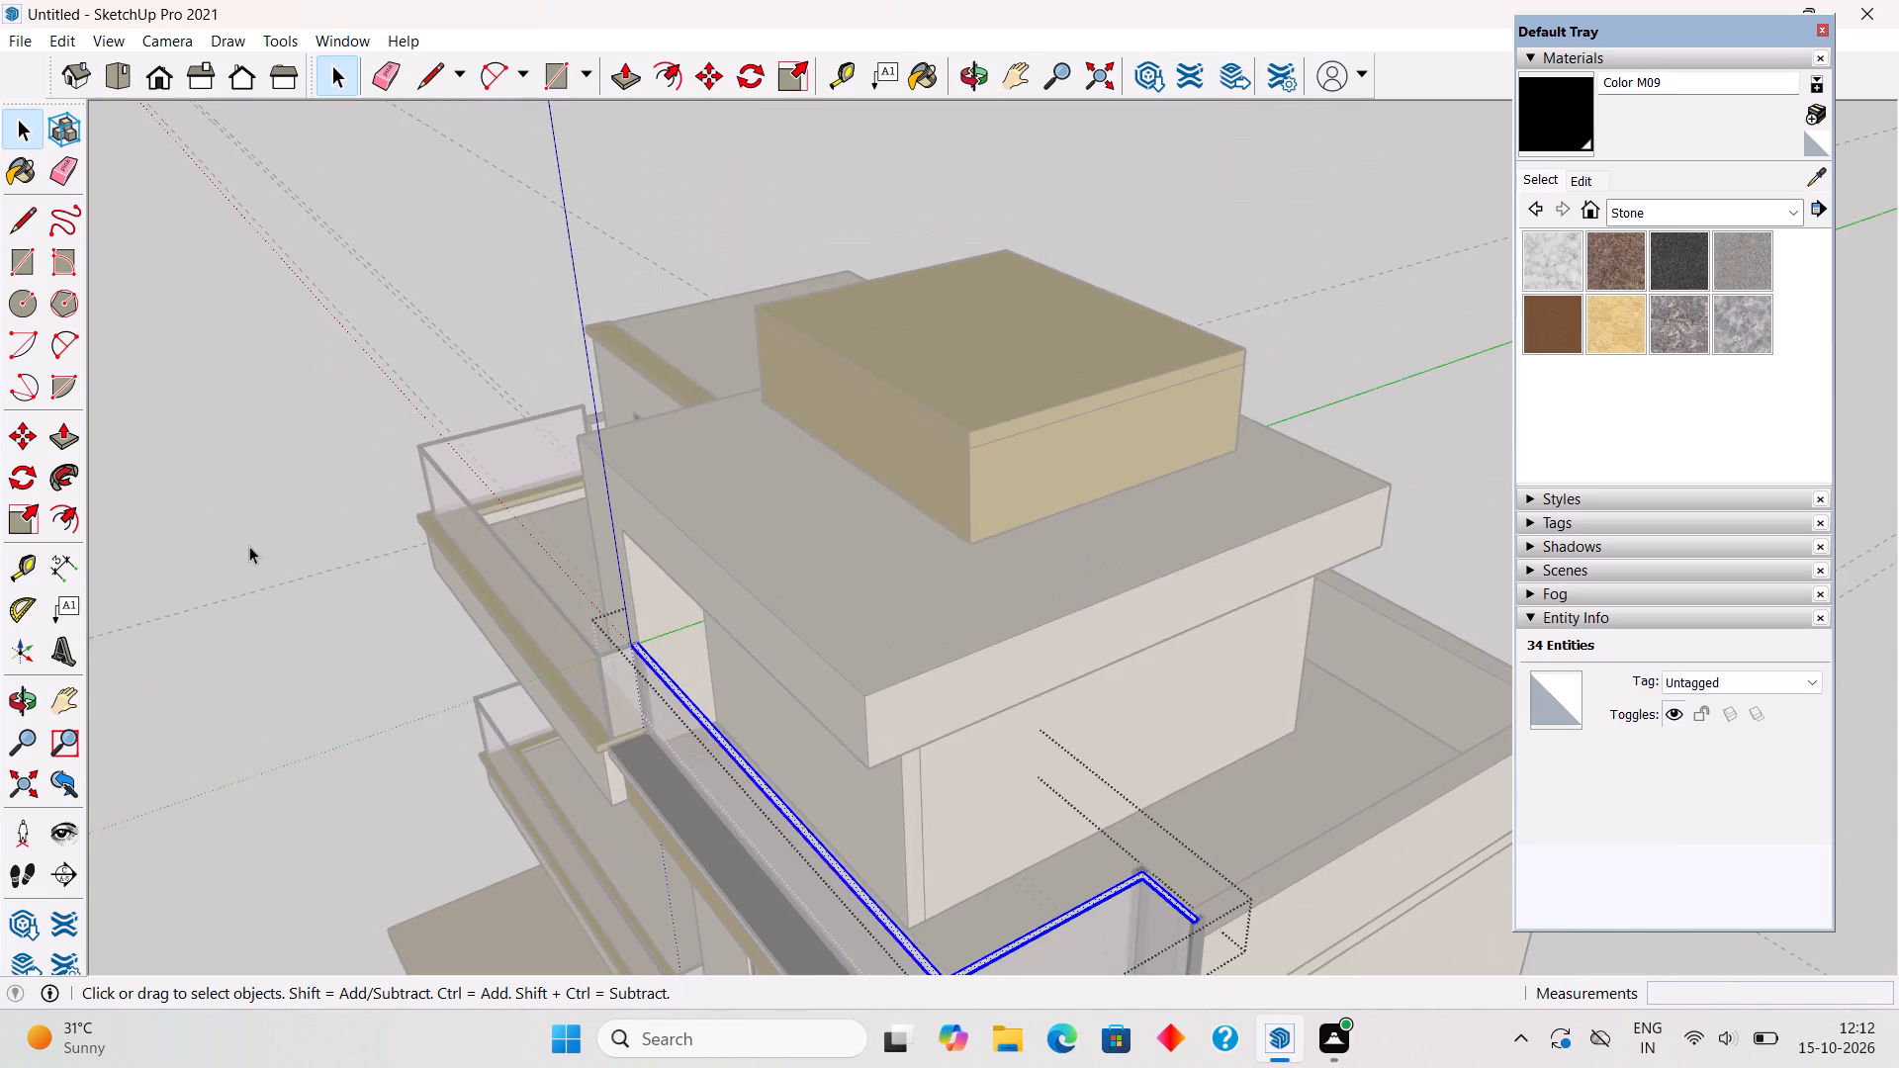
Paint the top-terrace handrail group black with Color M09.
middle_click_drag(606, 718, 947, 564)
scroll(947, 564, "down", 4)
scroll(644, 516, "down", 5)
middle_click_drag(873, 667, 1153, 532)
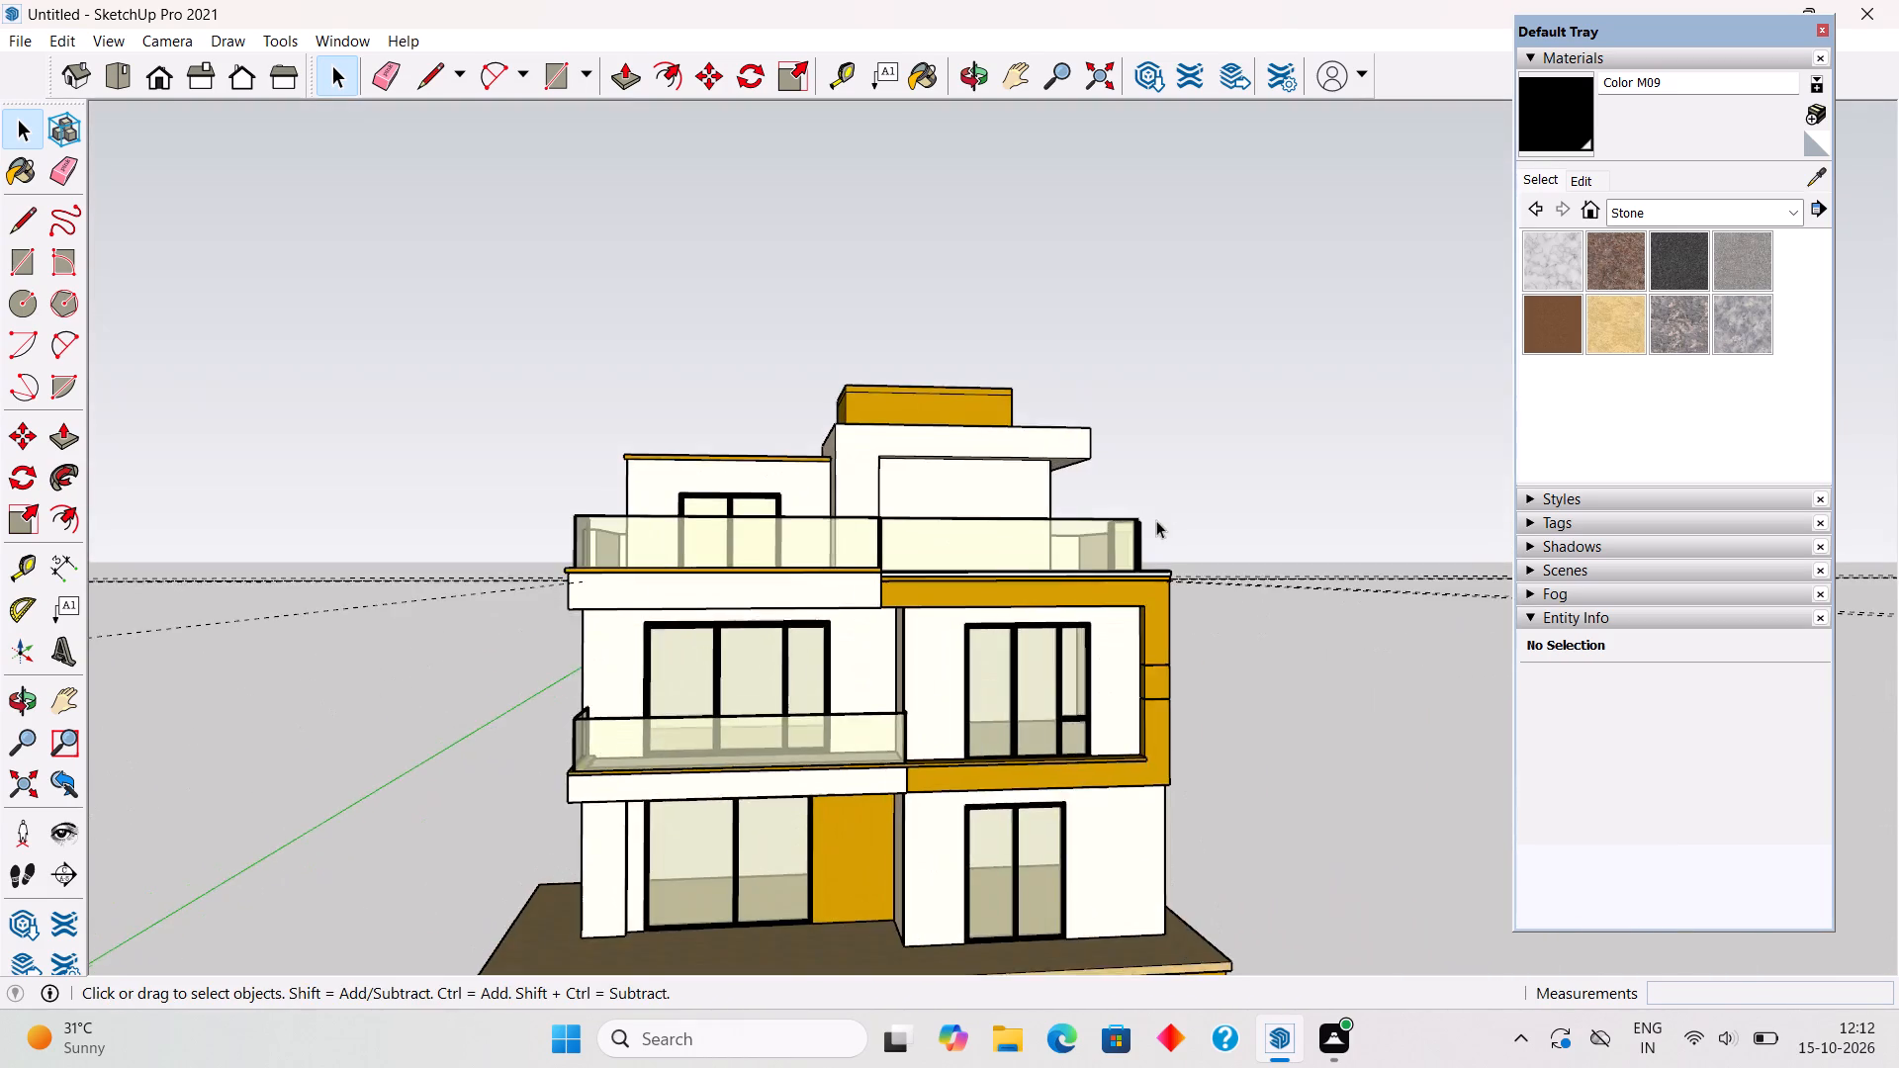
scroll(1172, 476, "up", 15)
scroll(1115, 531, "down", 2)
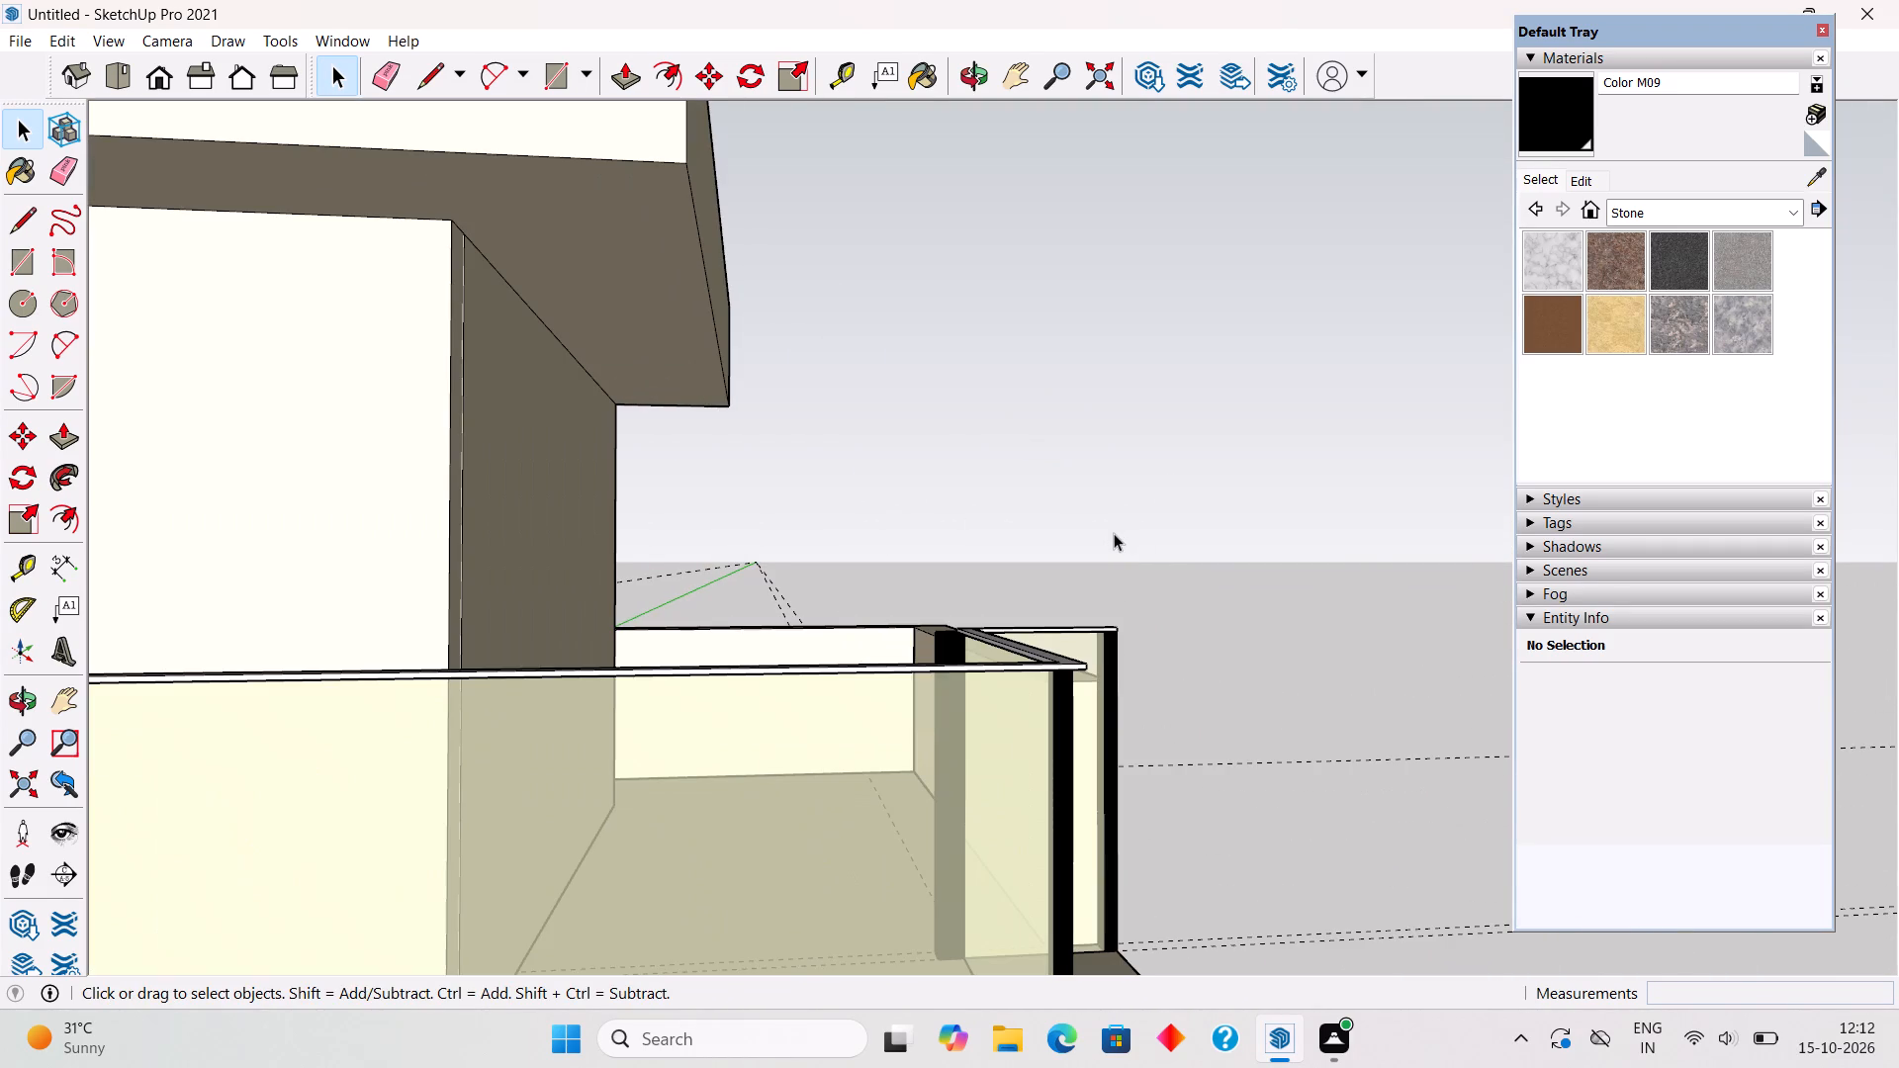
left_click(1531, 125)
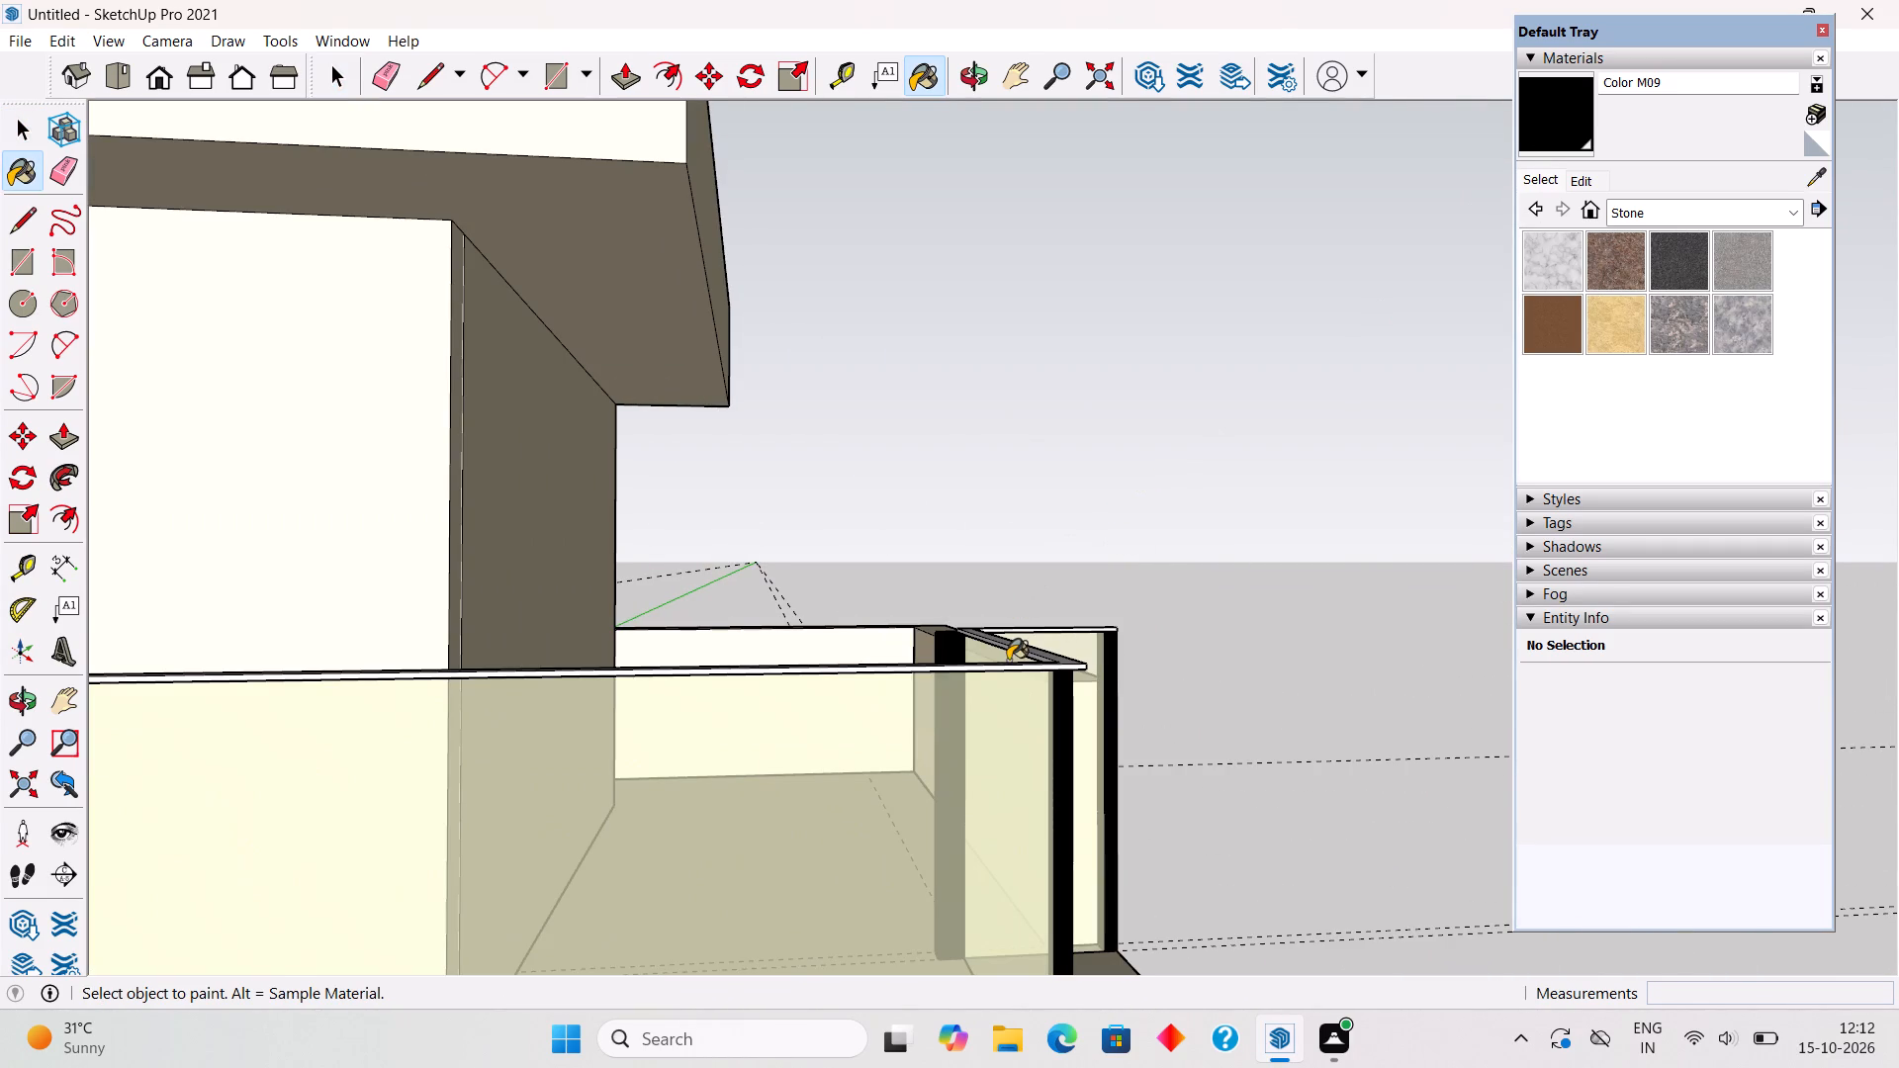
left_click(1008, 669)
scroll(1260, 601, "down", 10)
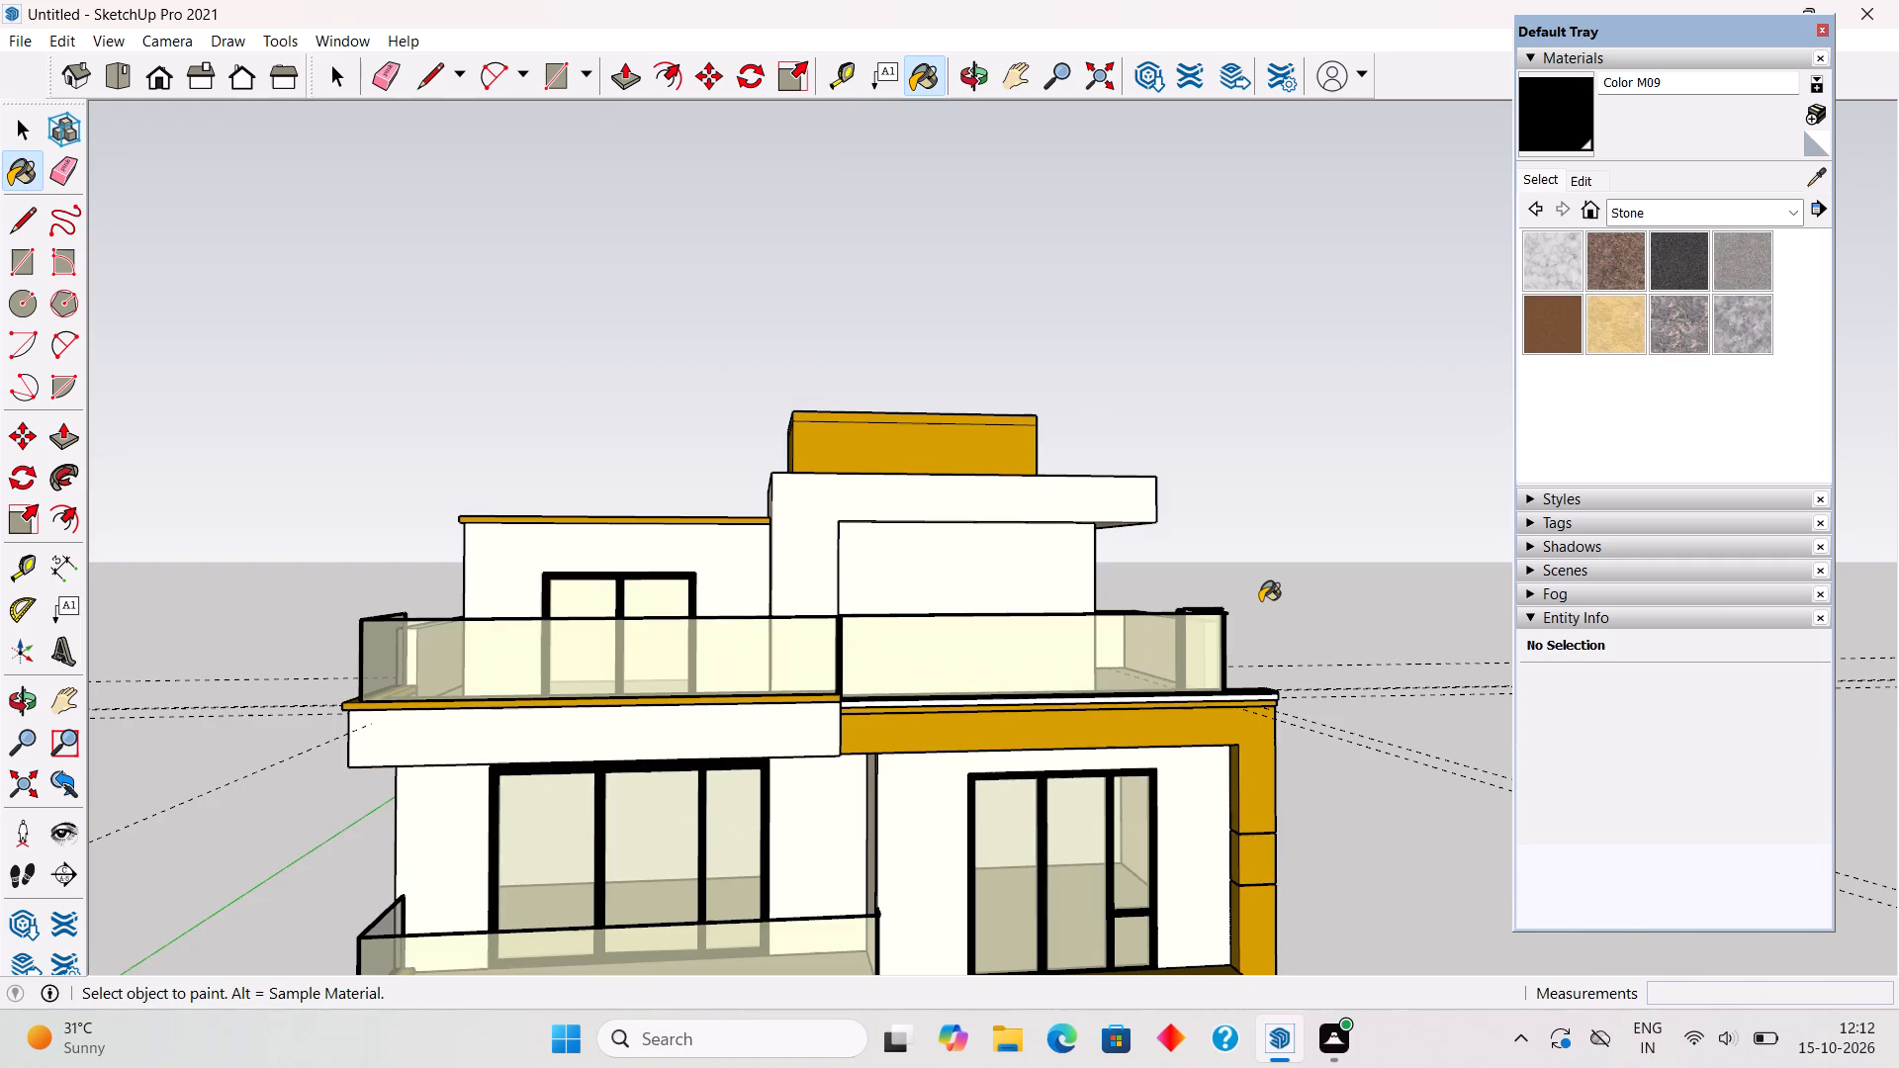
key("space")
Examine the whole house exterior from the front, above, below and at an angle.
middle_click_drag(1242, 597, 987, 614)
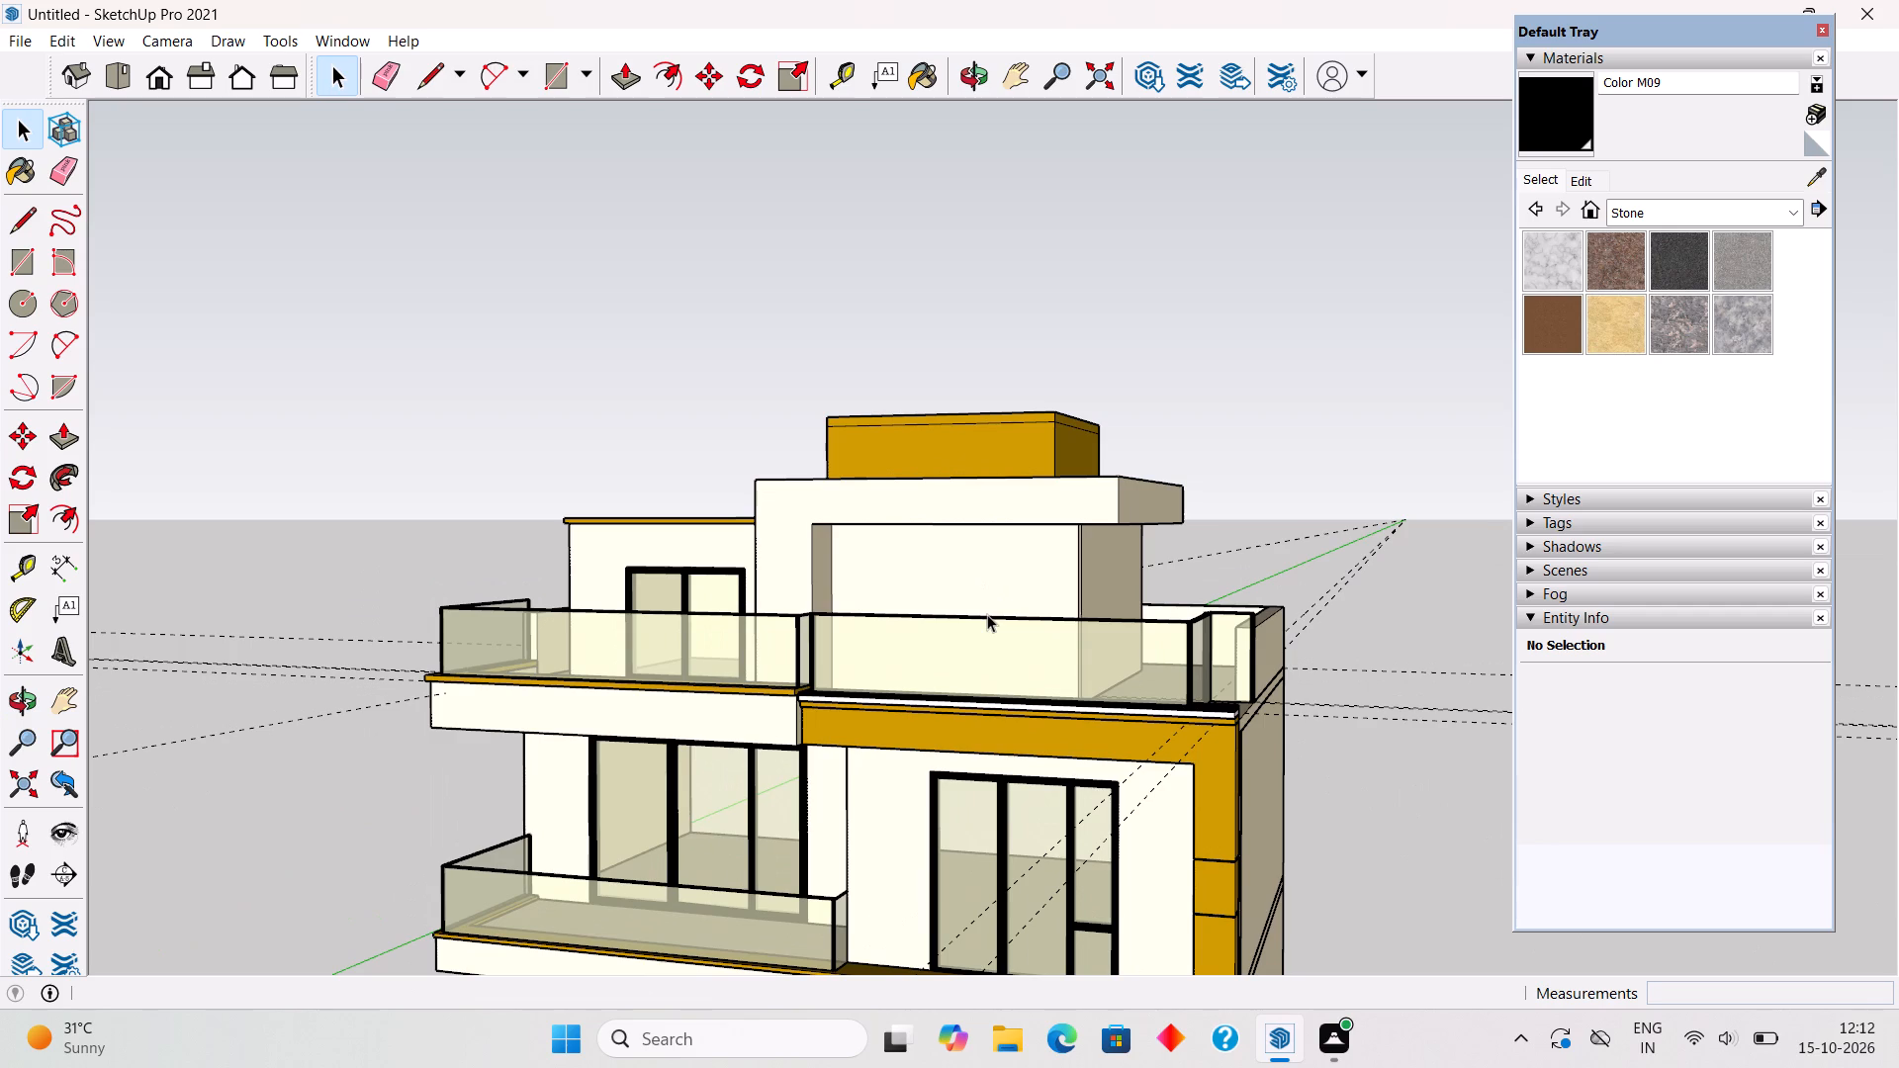
scroll(1043, 615, "down", 7)
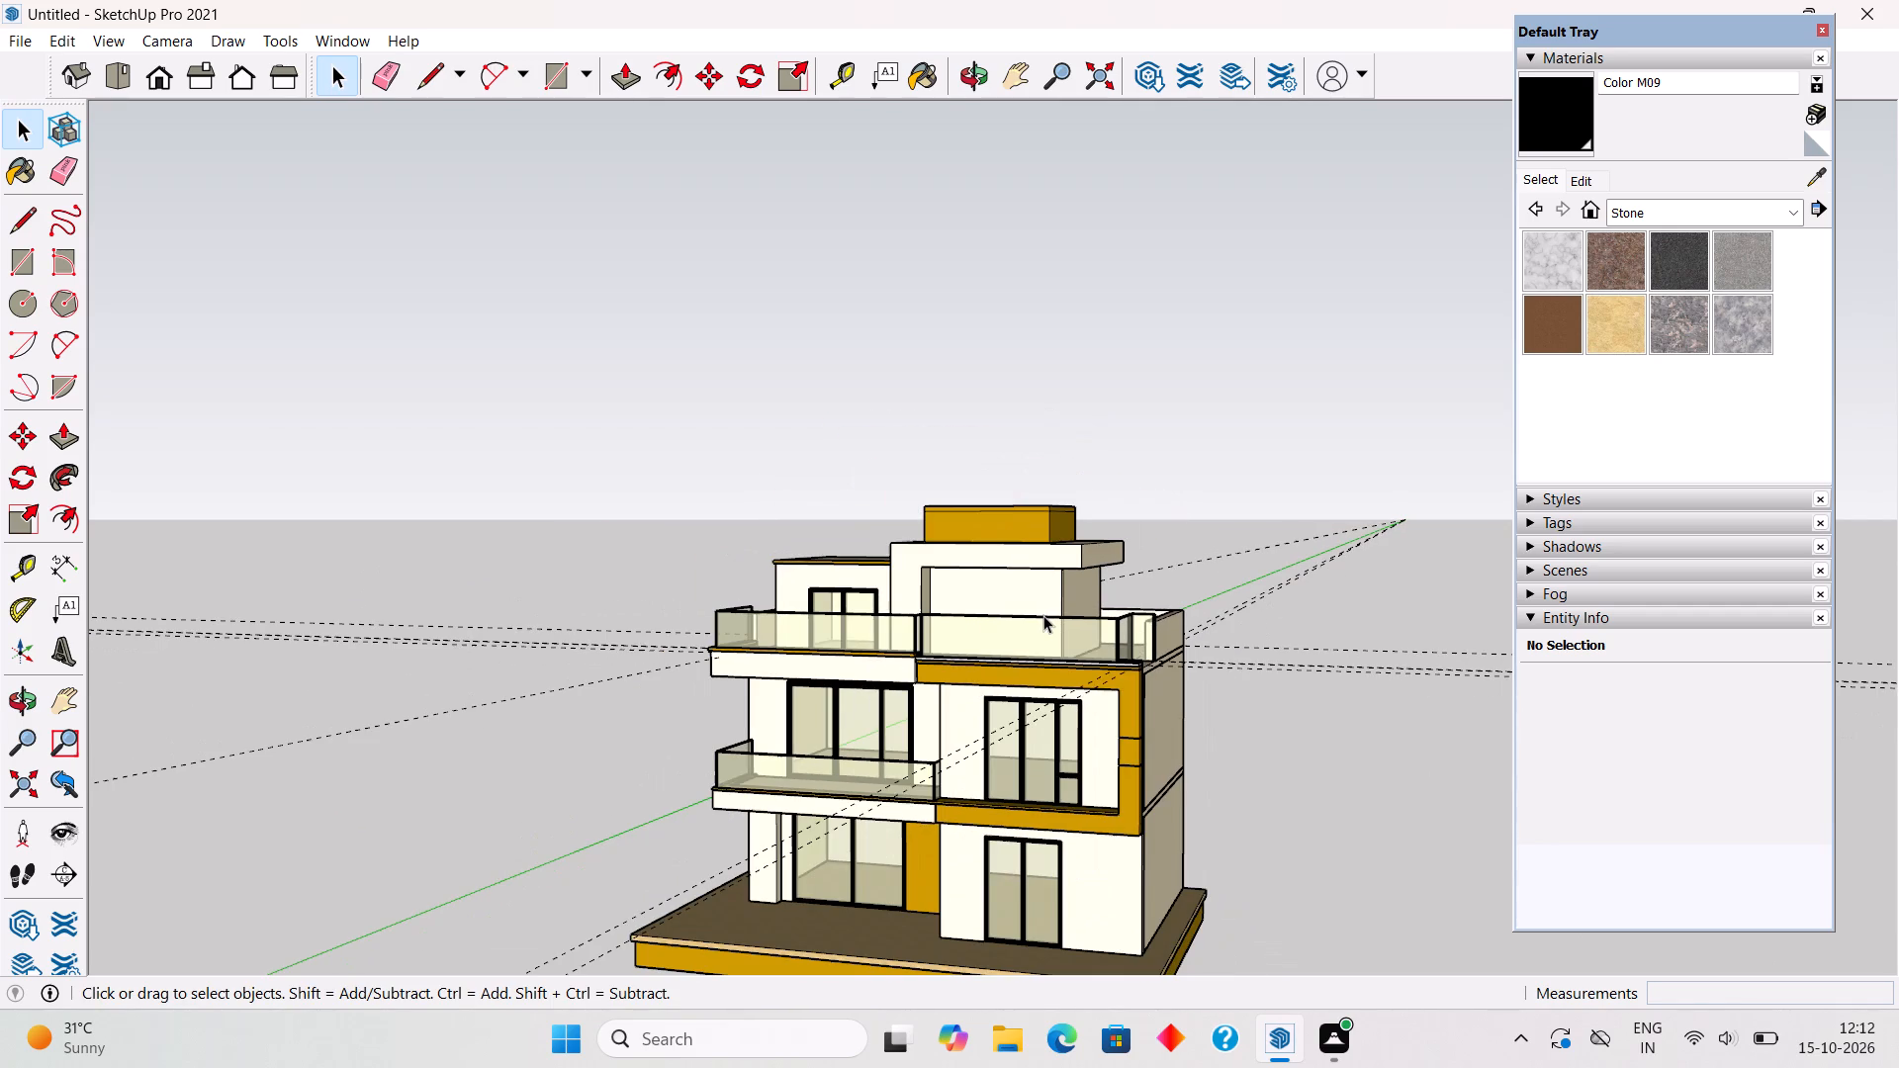
middle_click_drag(1038, 592, 1237, 704)
scroll(1237, 704, "down", 5)
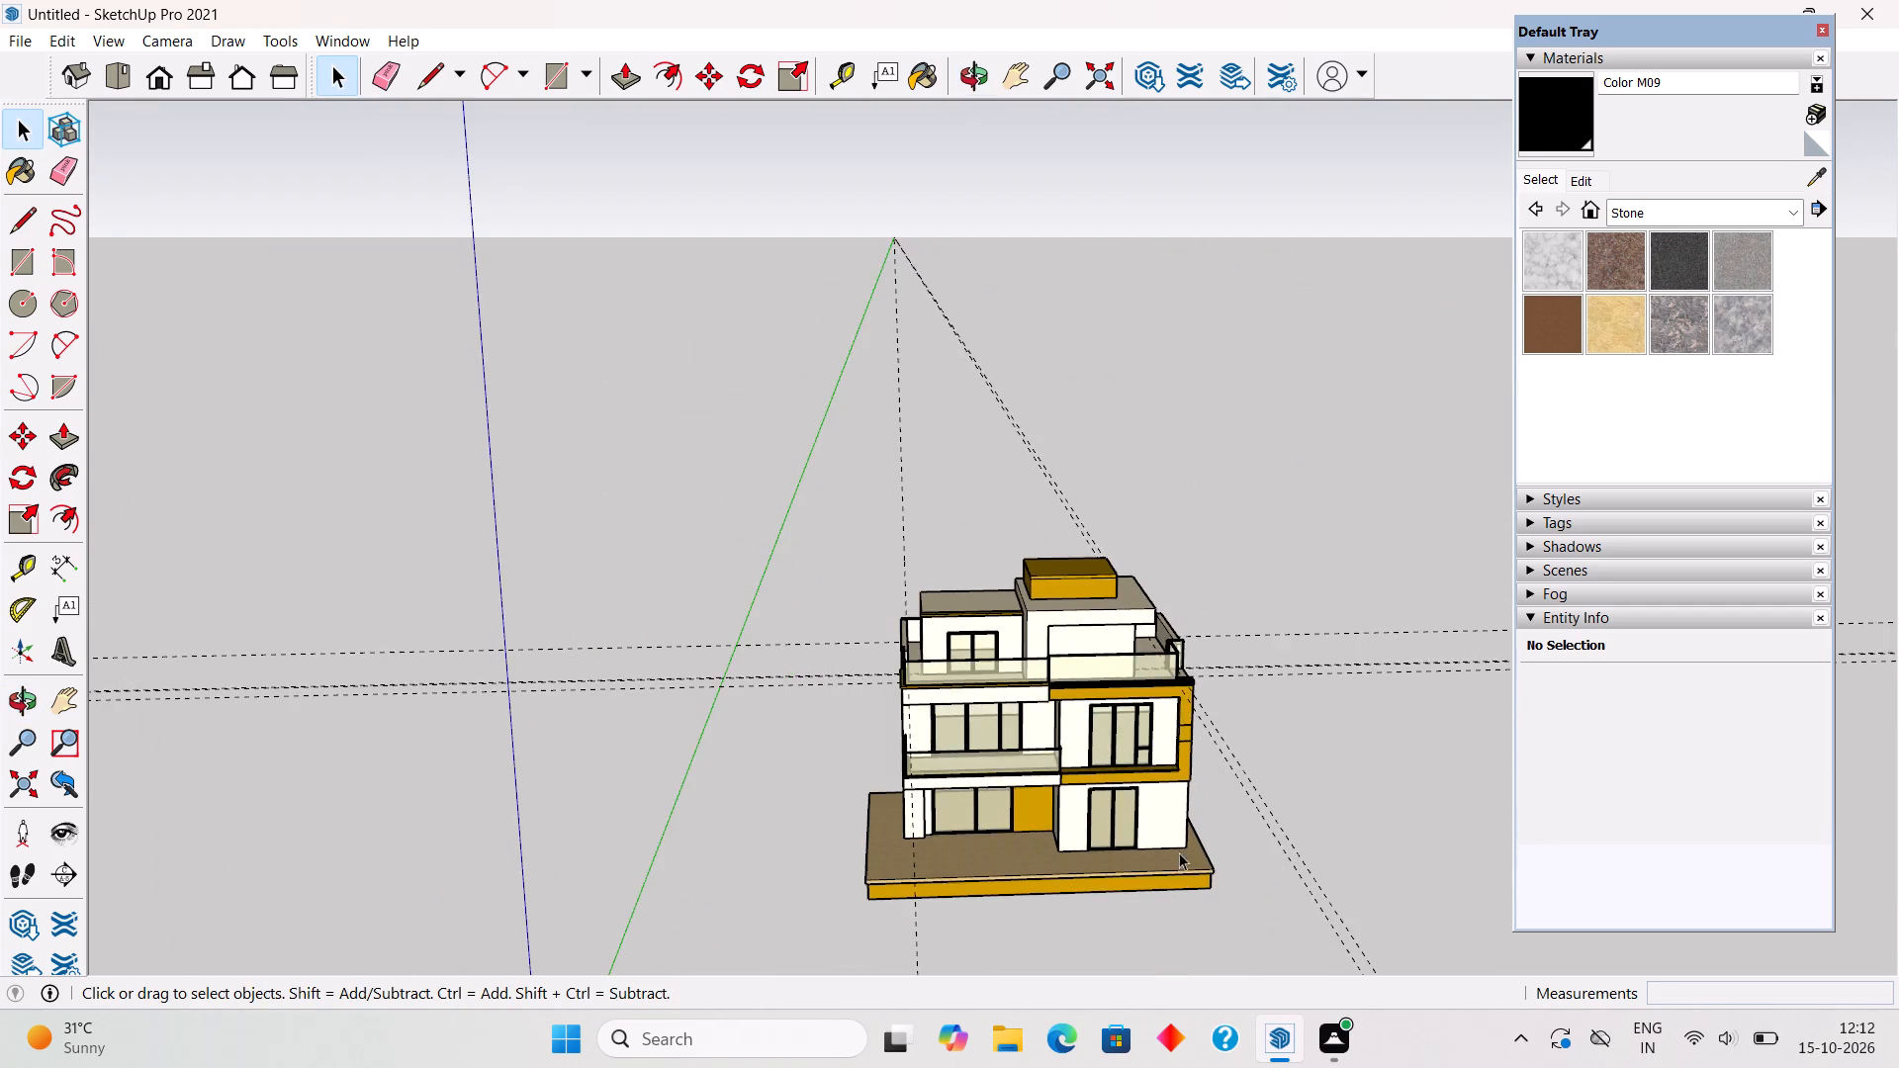
scroll(1179, 888, "up", 5)
middle_click_drag(1169, 868, 1154, 807)
scroll(1154, 807, "up", 4)
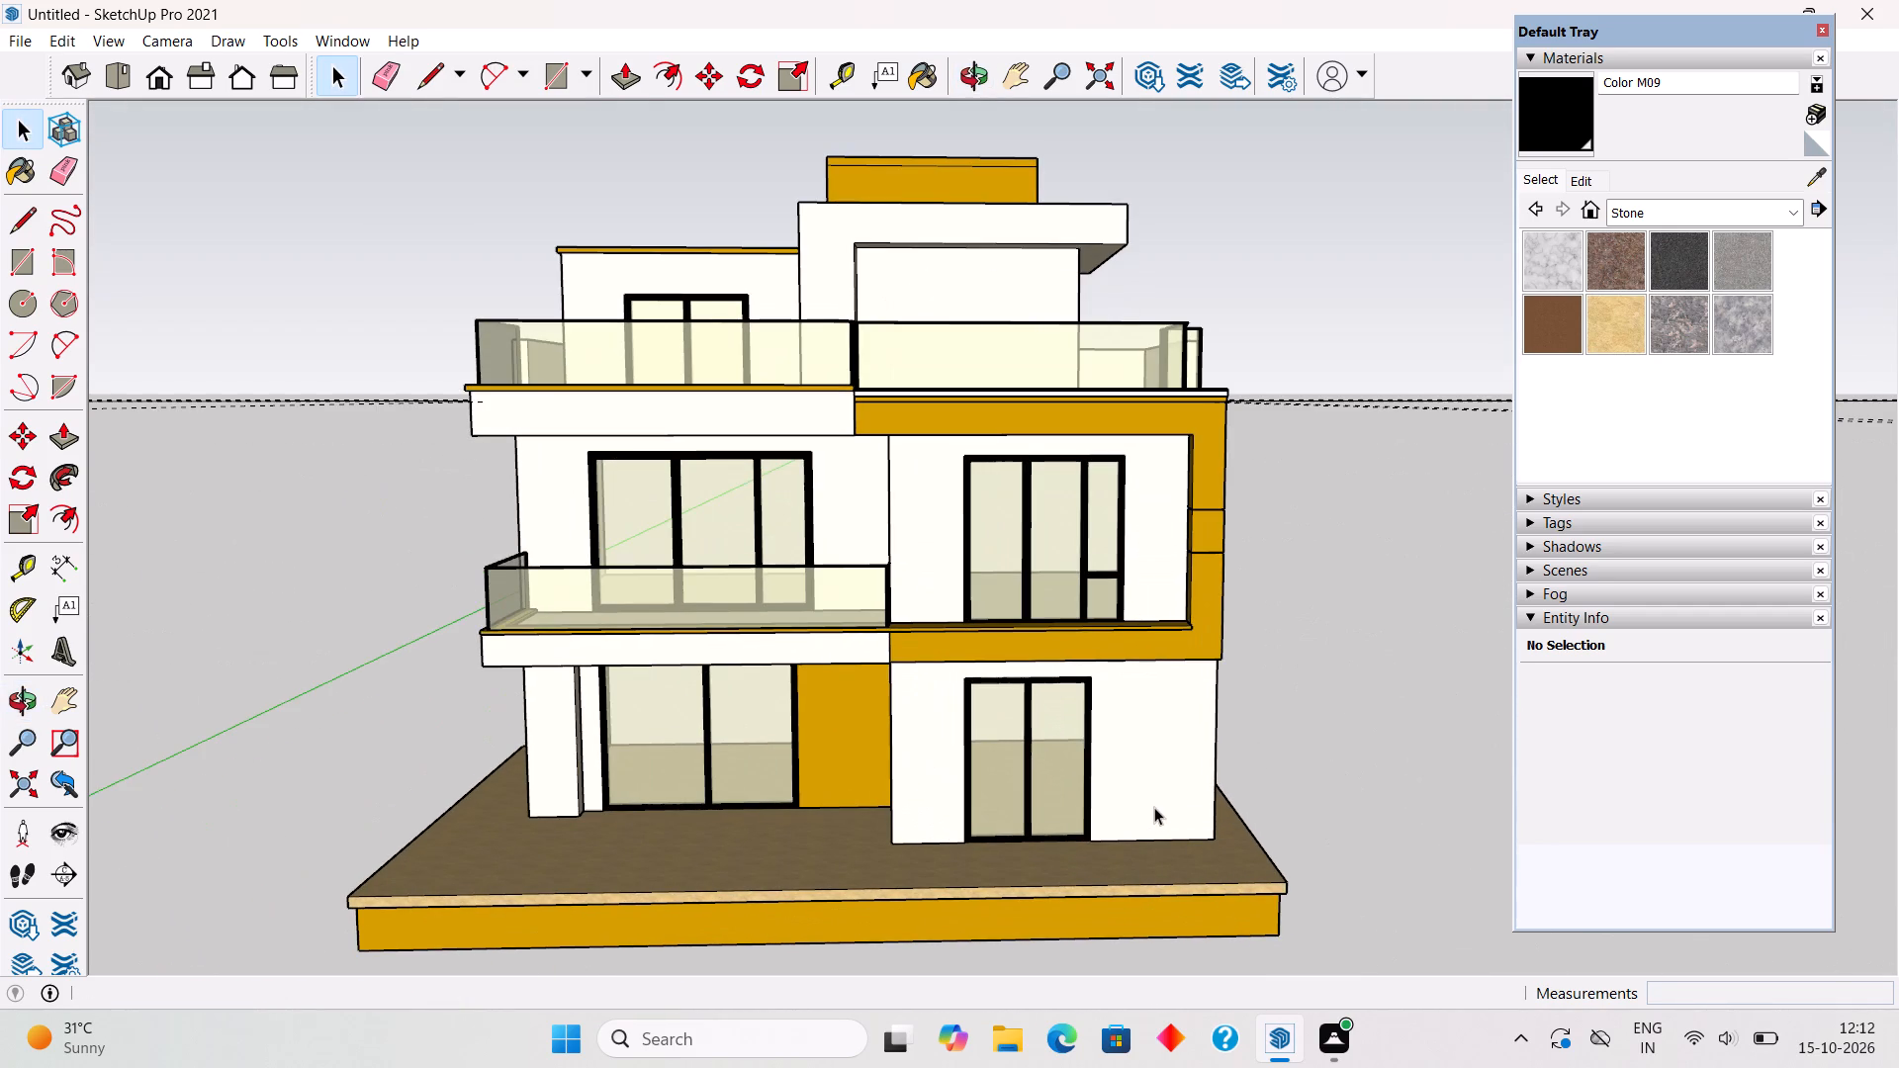
middle_click_drag(1152, 688, 1214, 621)
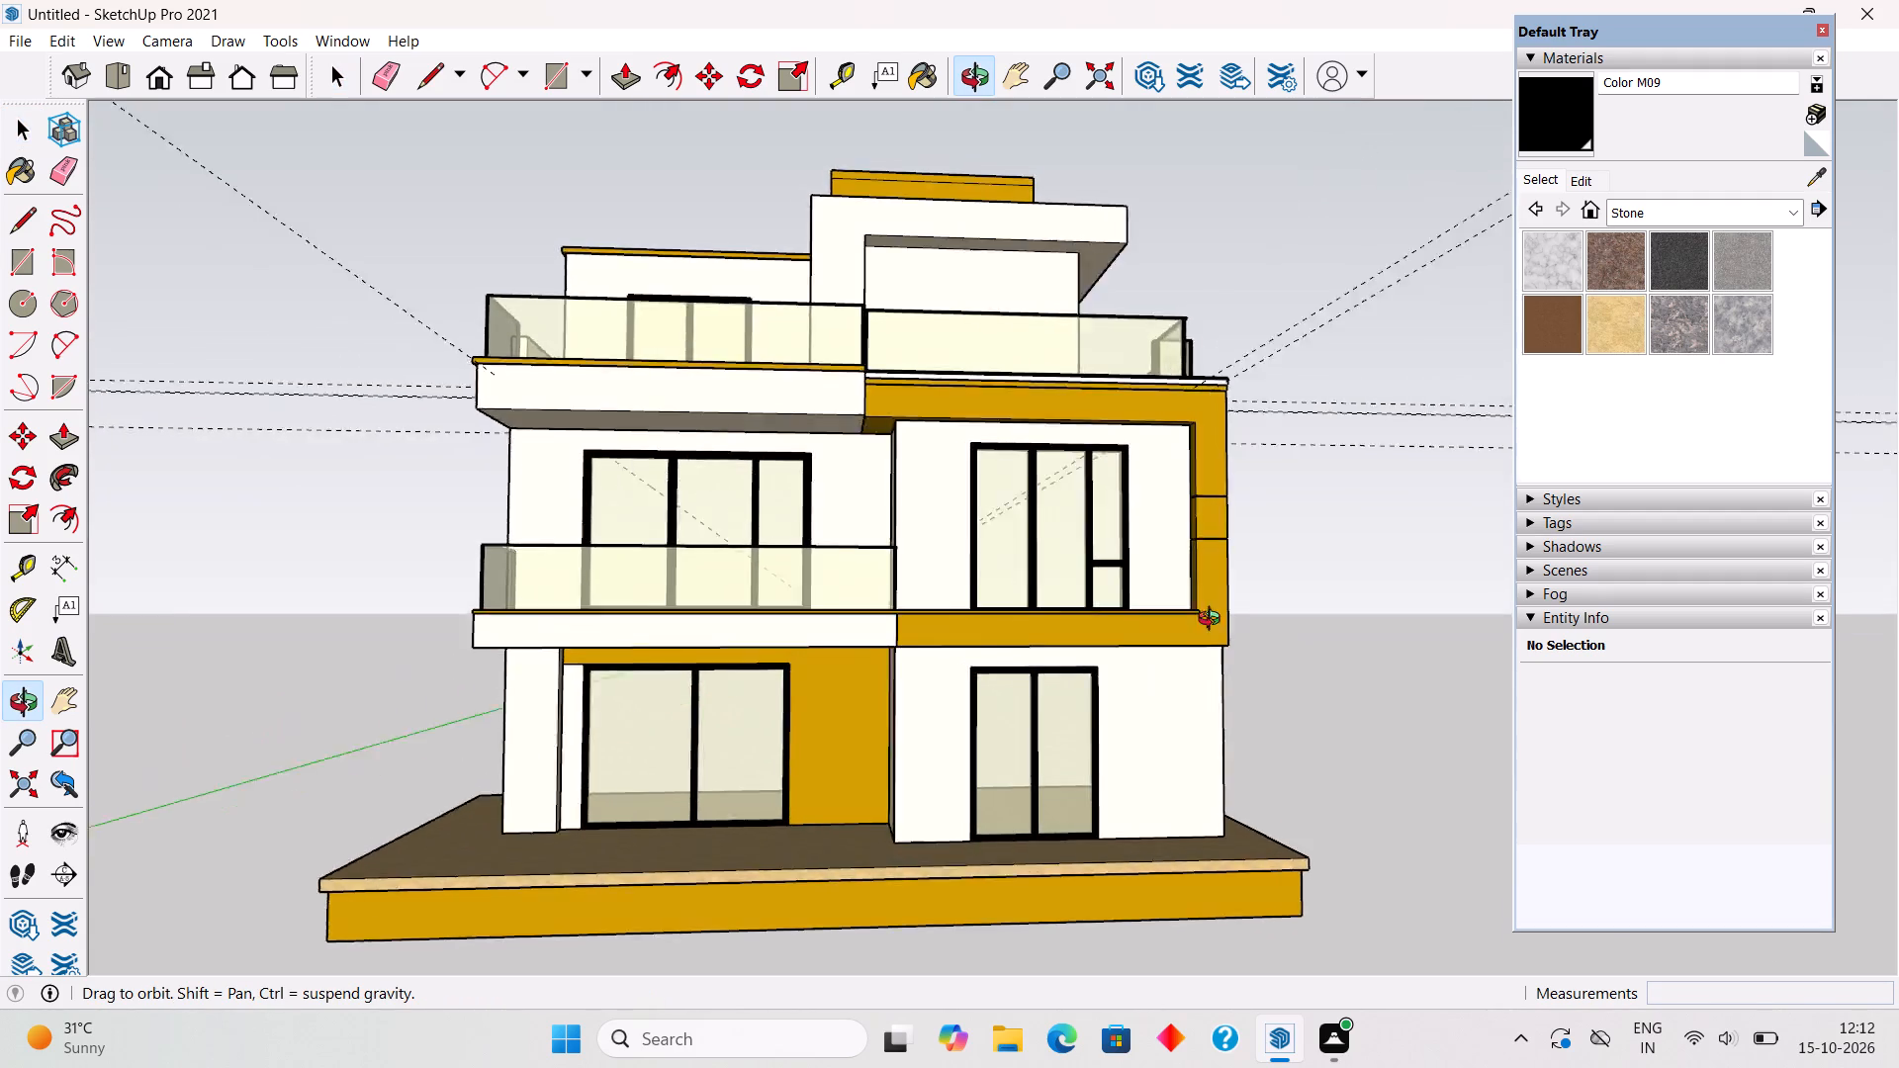
middle_click_drag(1214, 621, 1346, 700)
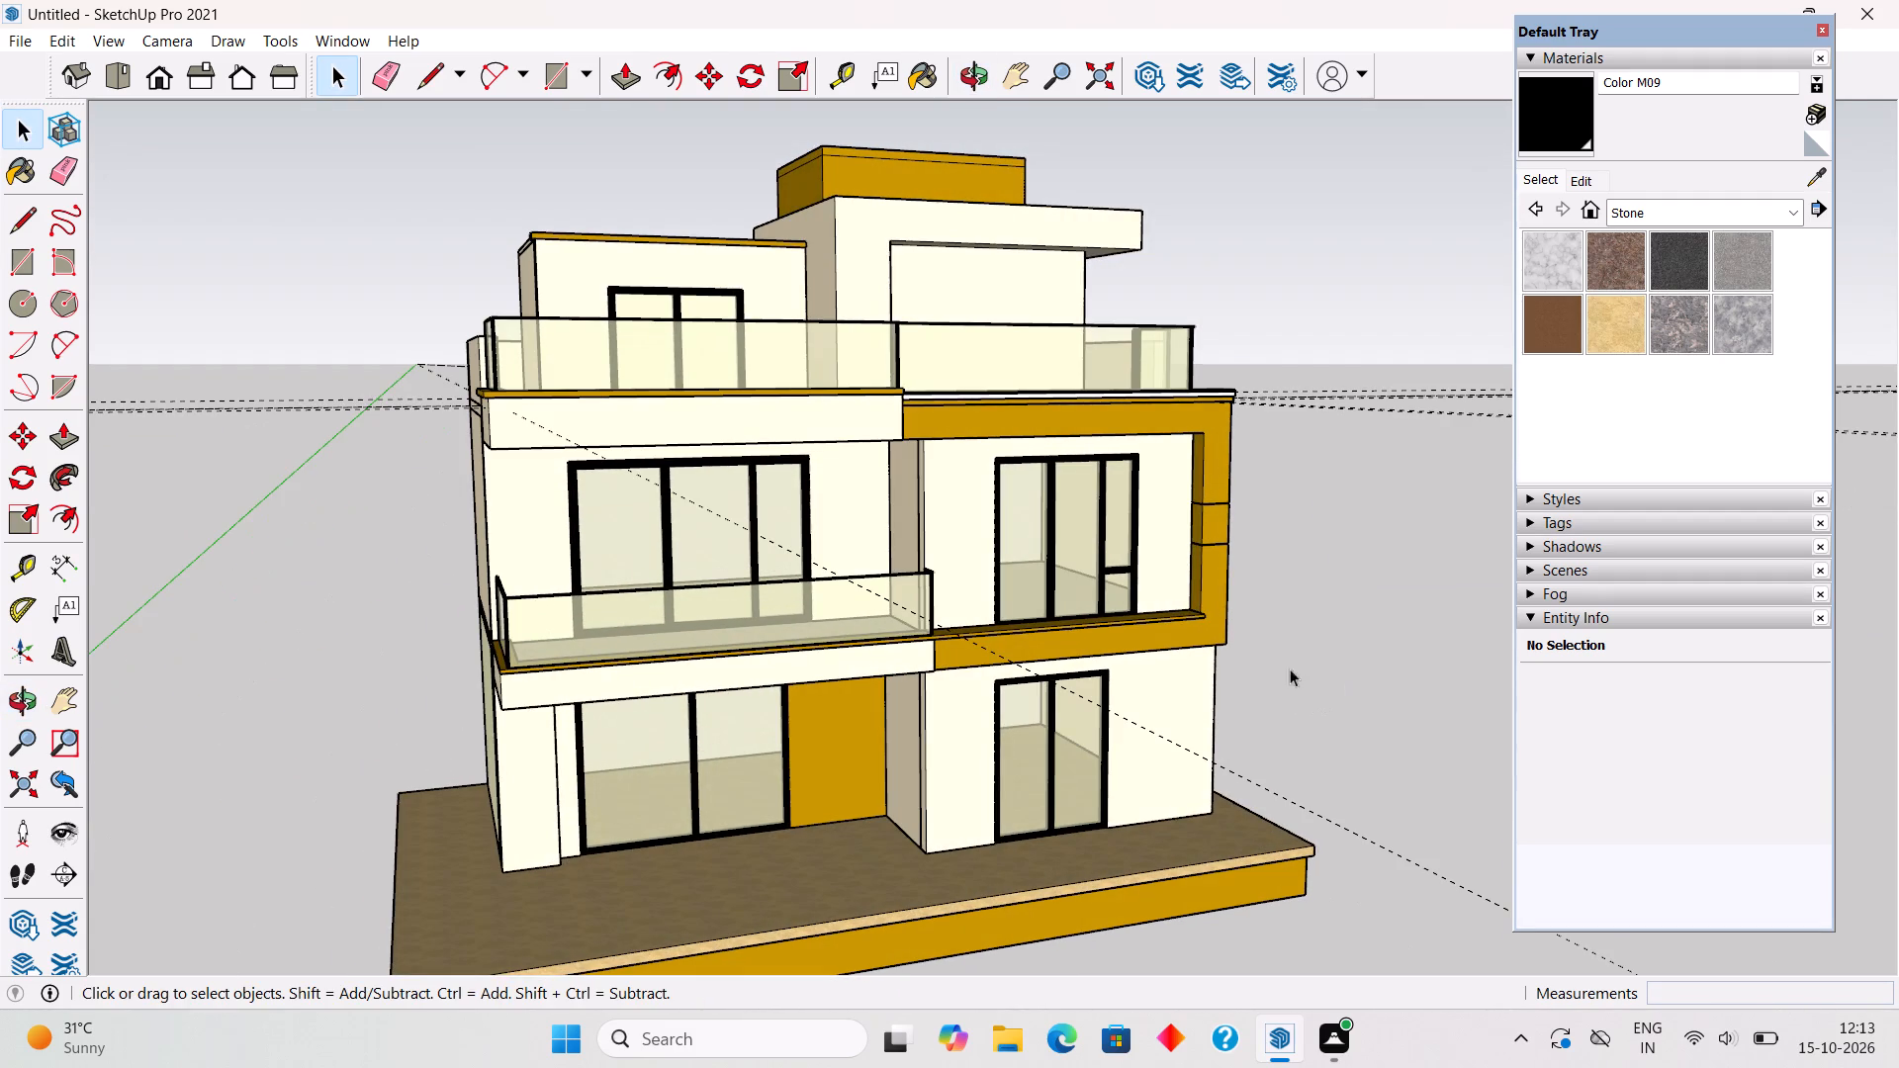
middle_click_drag(1257, 664, 1104, 658)
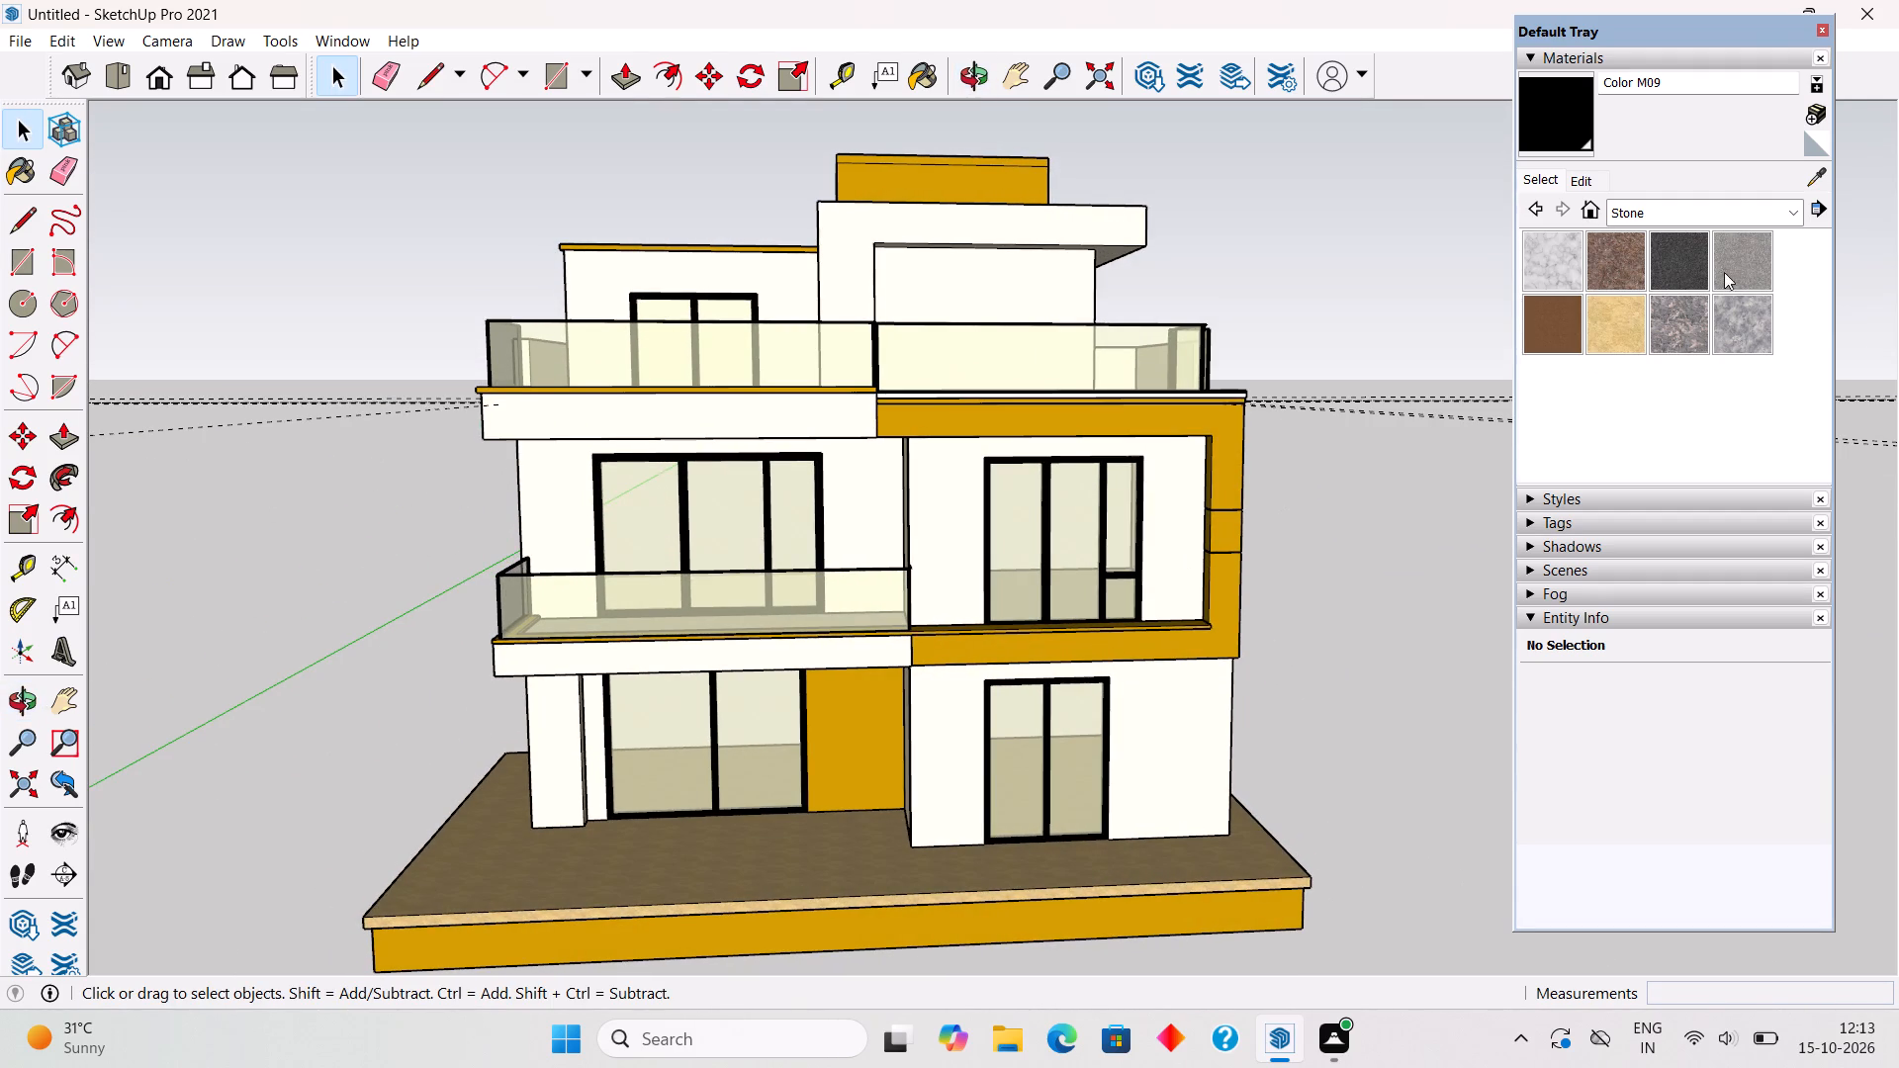
Sample the cream wall material Color D01 and make its colour slightly darker.
left_click(1814, 179)
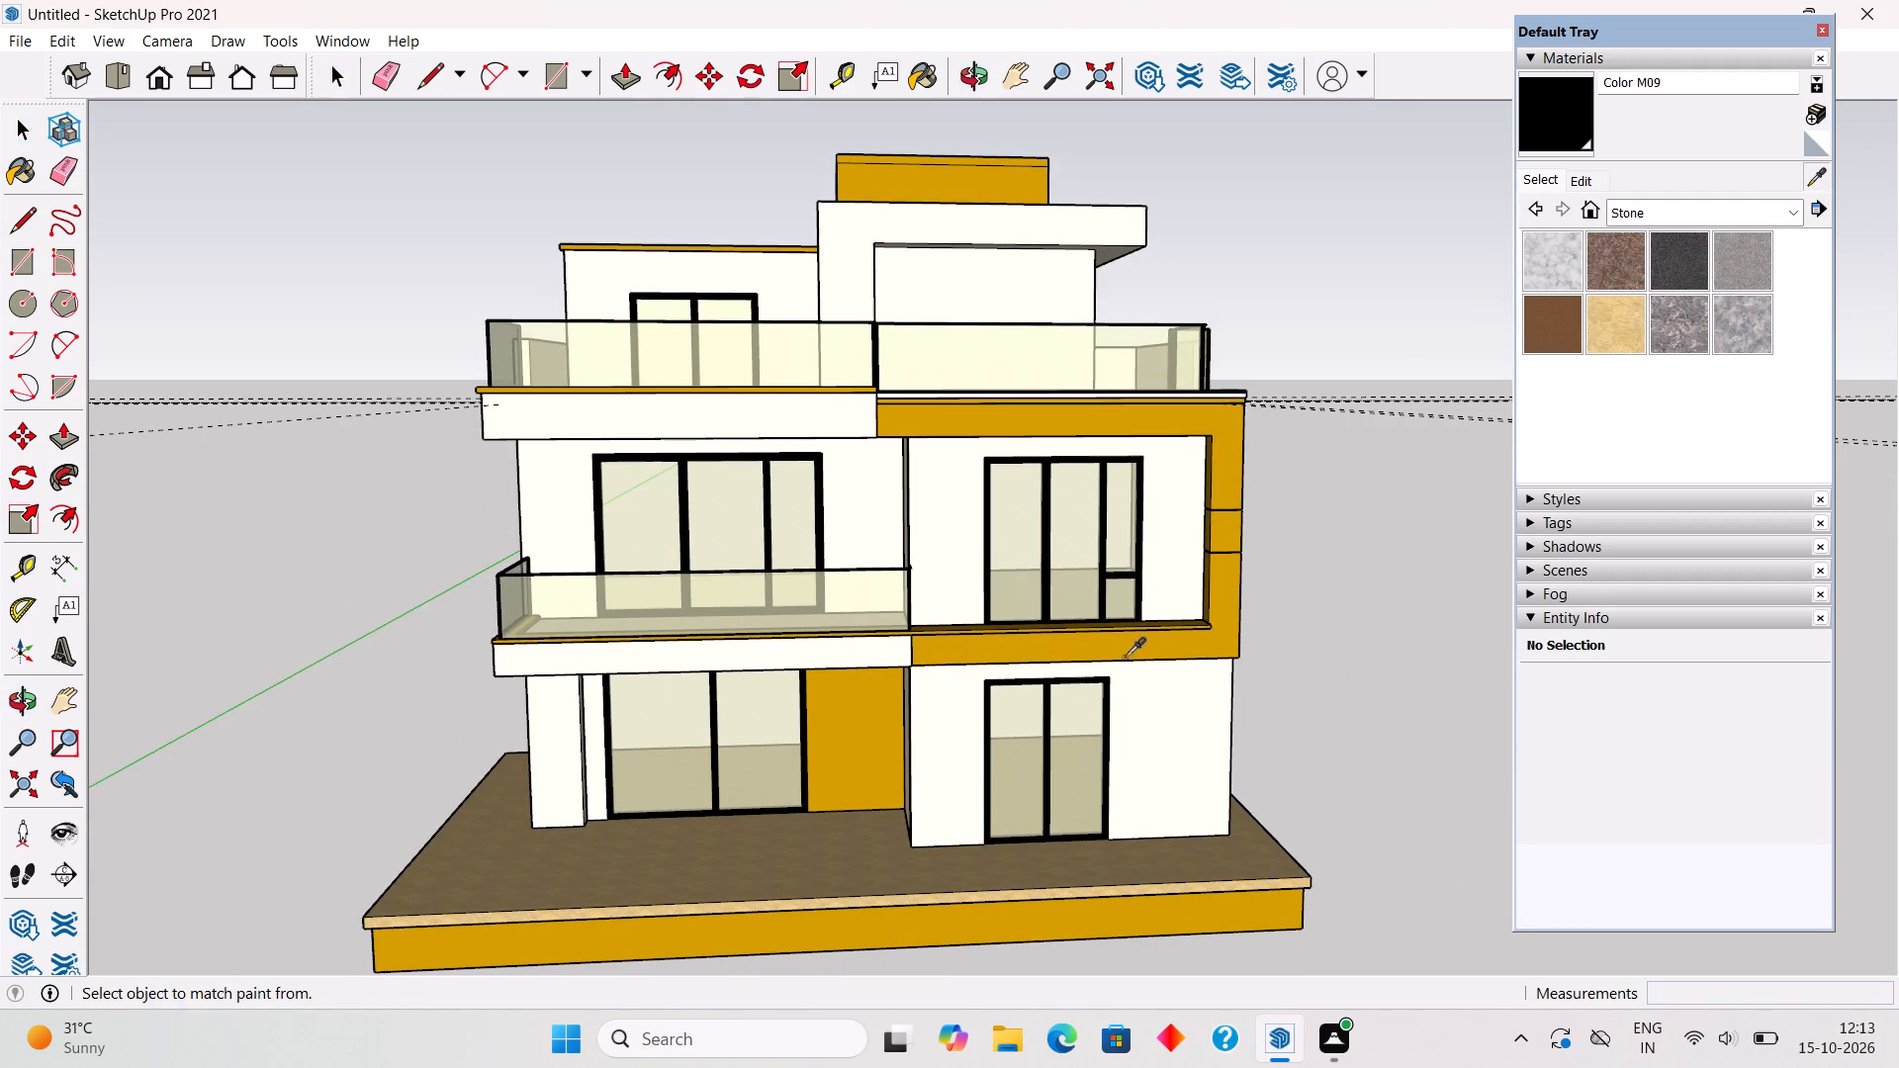
left_click(1154, 724)
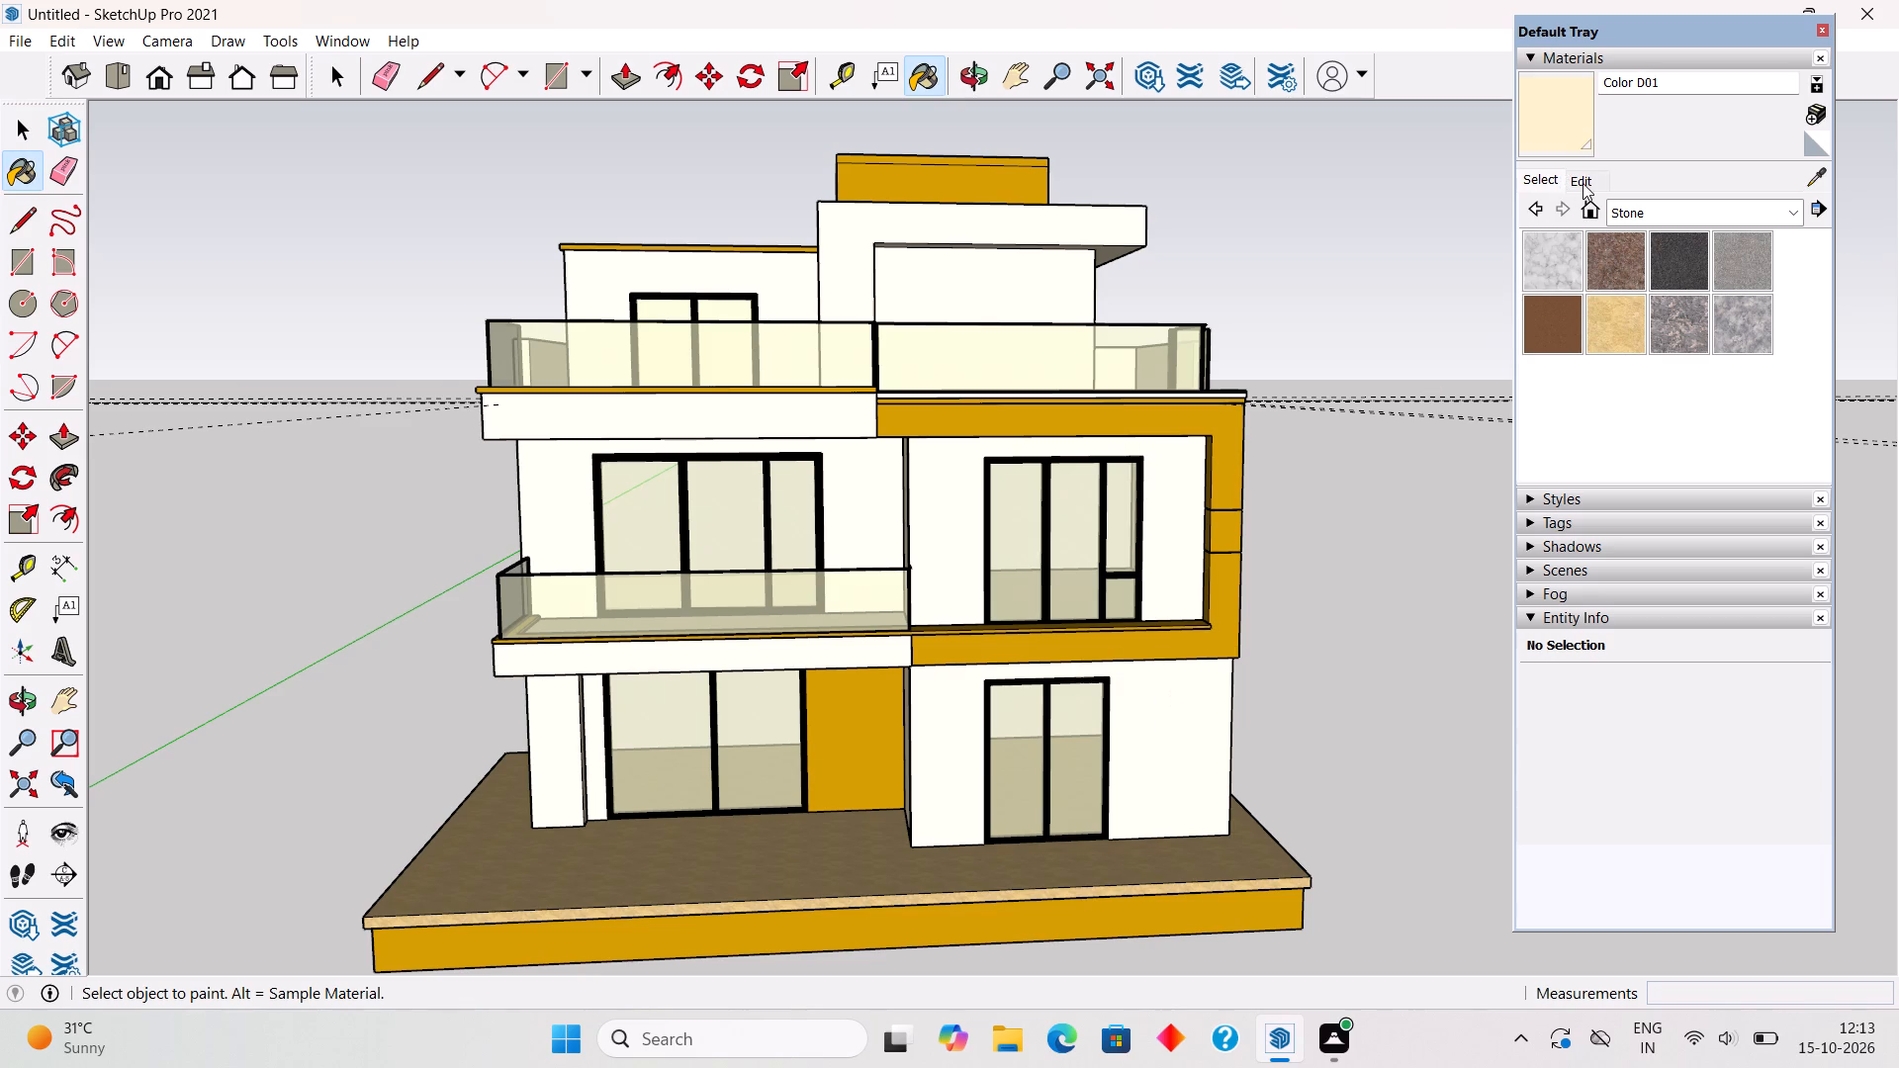
left_click(1583, 183)
left_click(1637, 262)
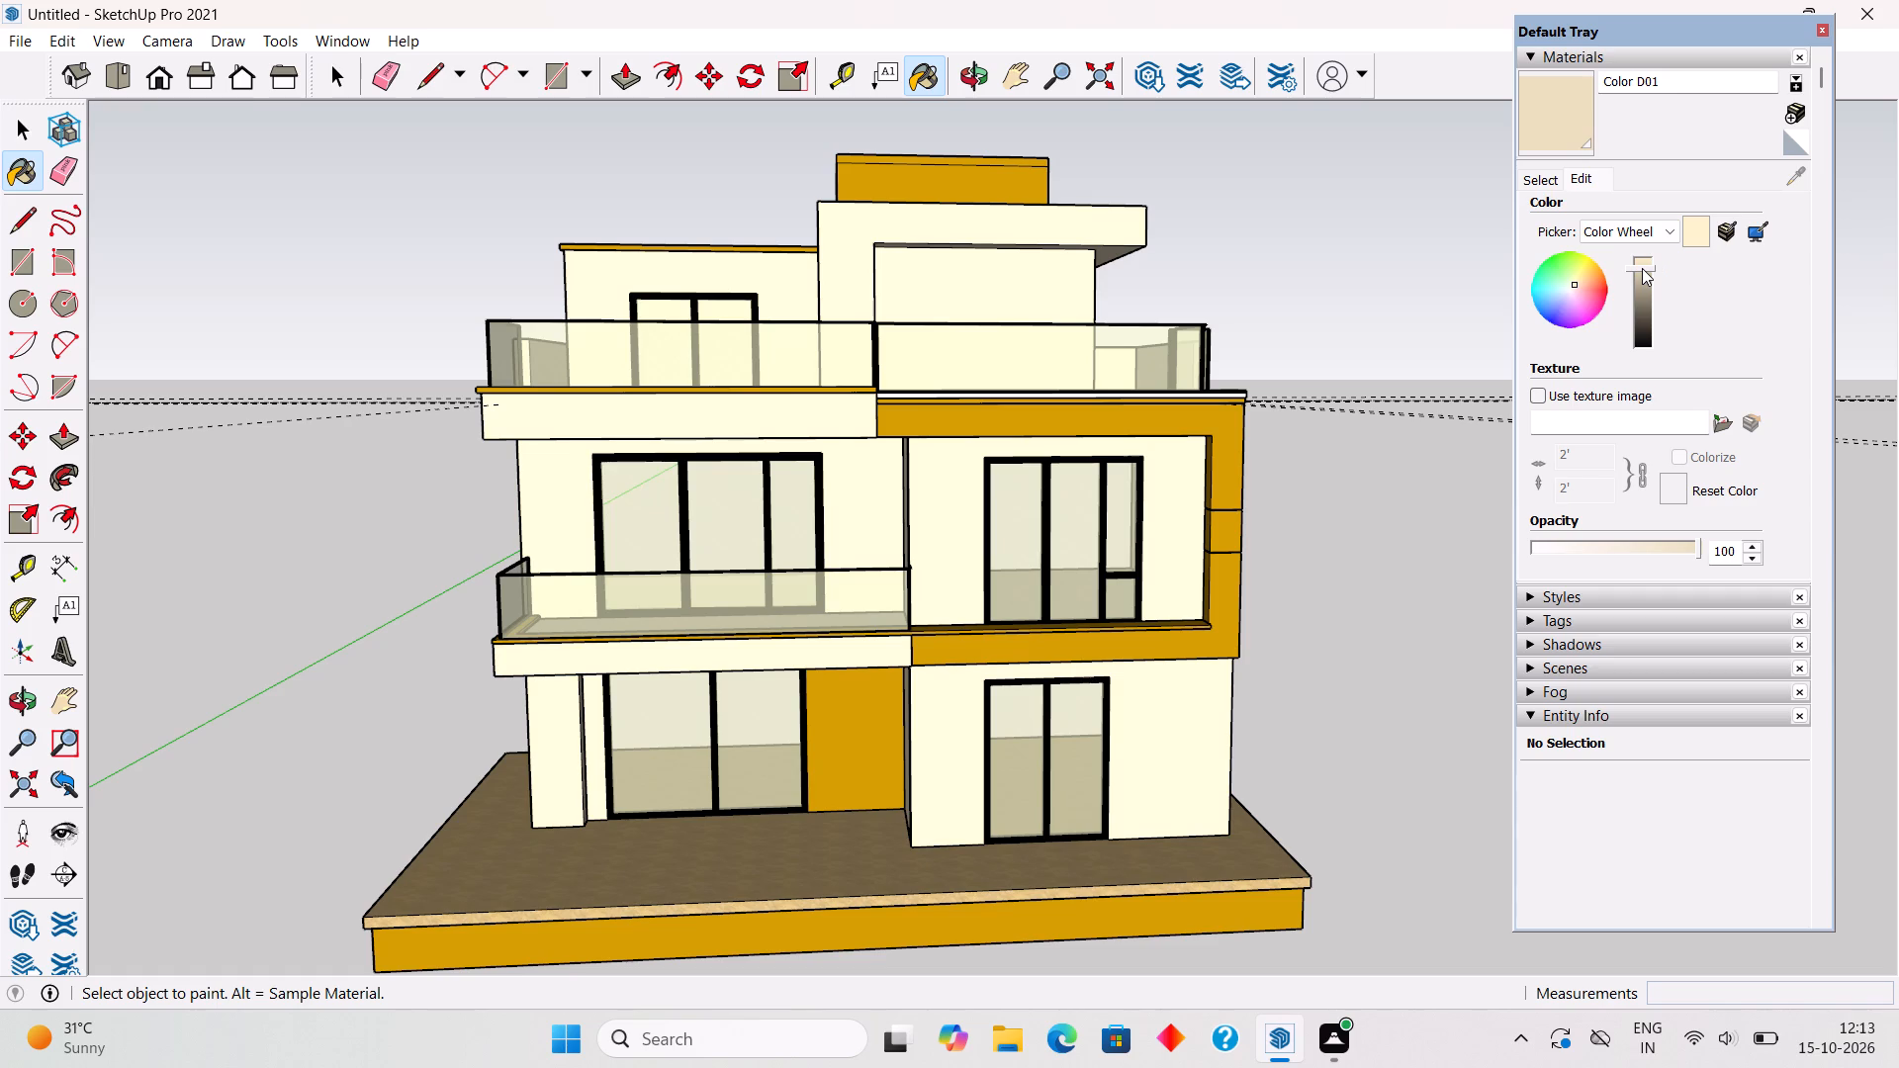
scroll(1498, 410, "down", 3)
scroll(1133, 746, "up", 3)
middle_click_drag(923, 650, 1055, 648)
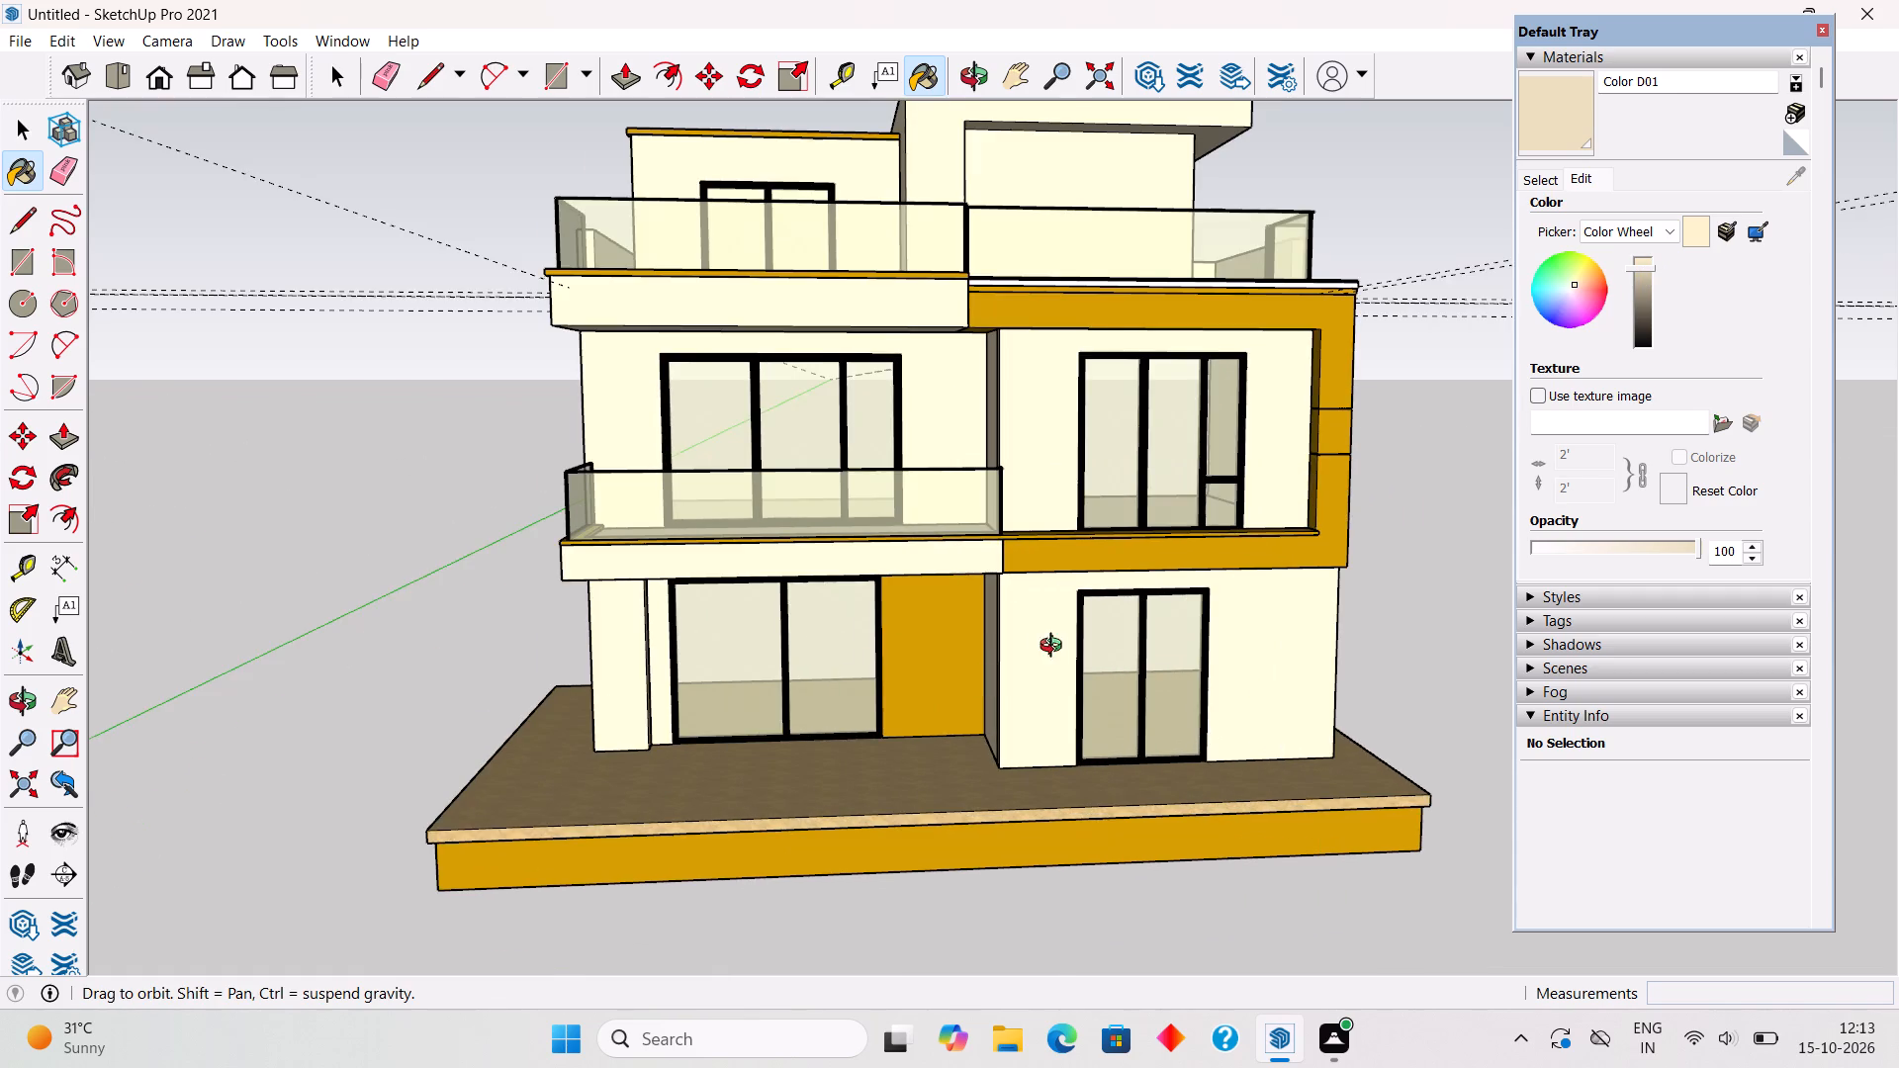
middle_click_drag(1055, 648, 855, 616)
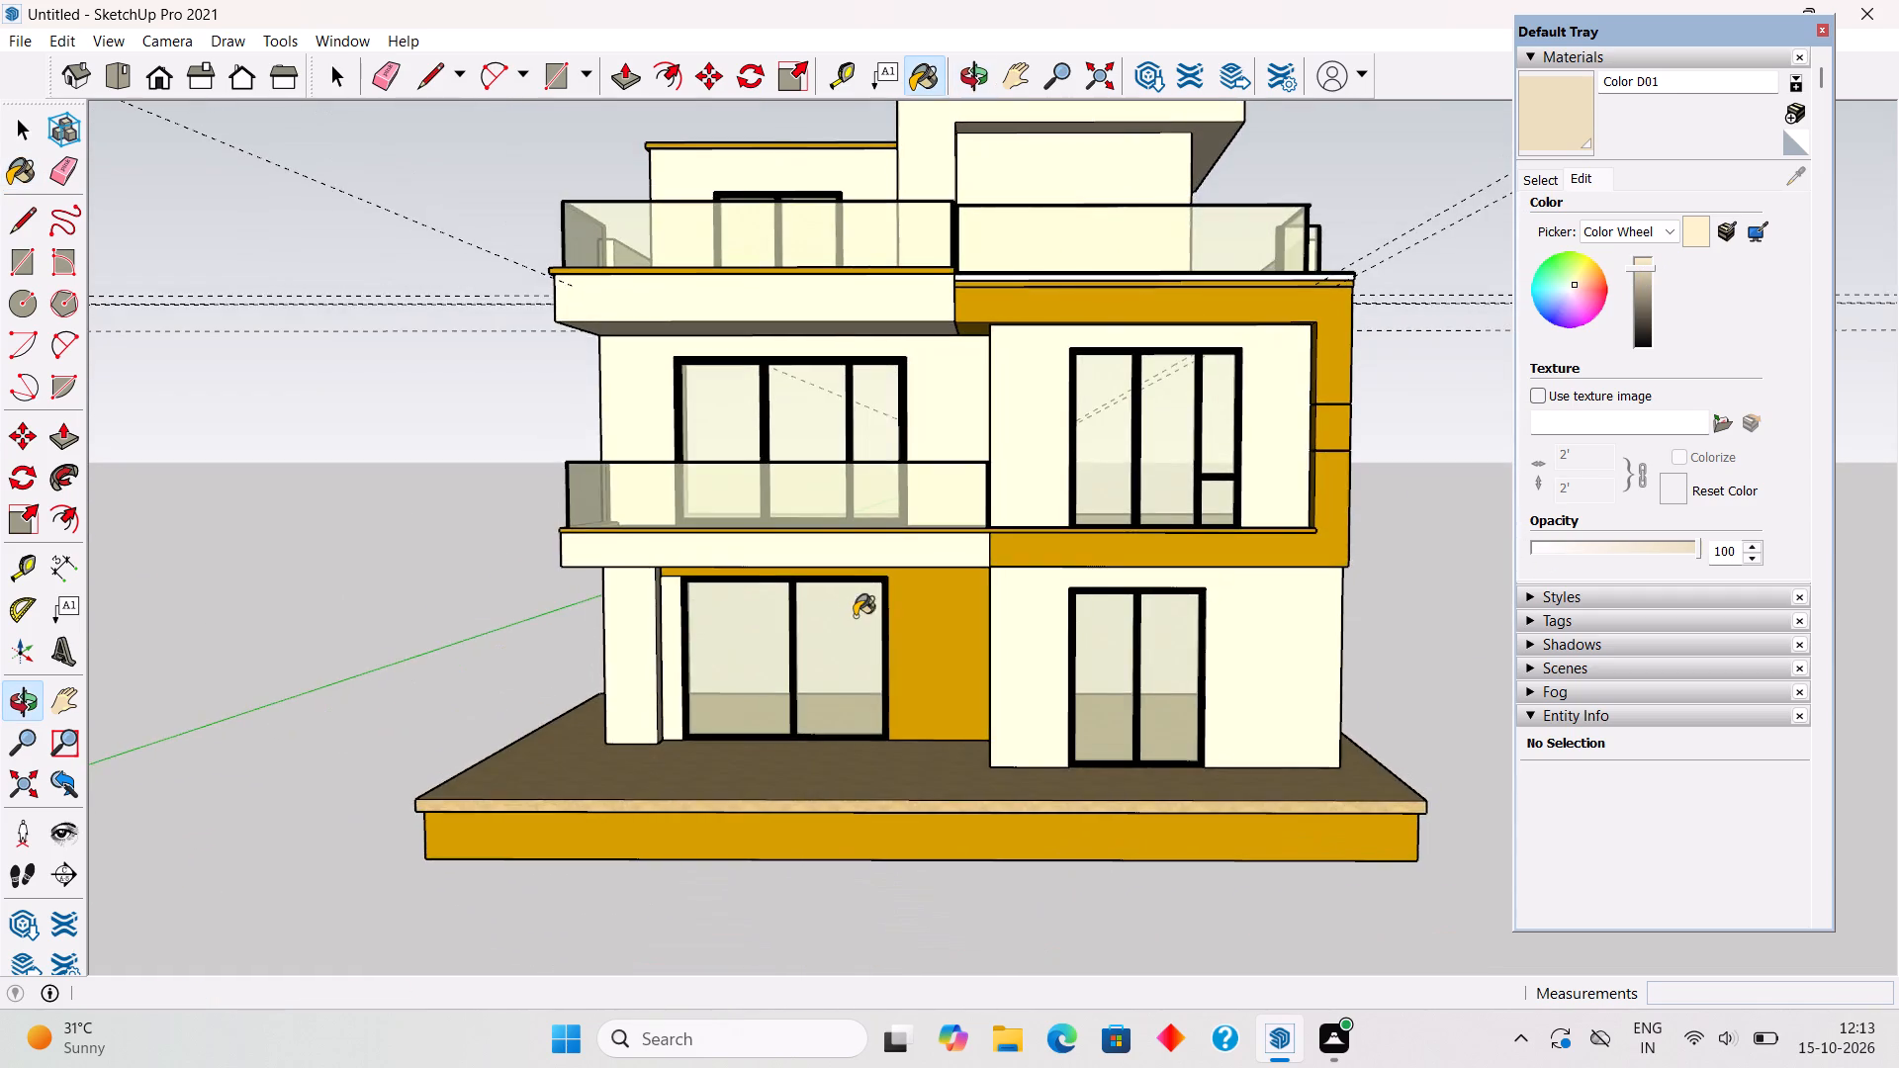
scroll(855, 616, "down", 3)
scroll(967, 186, "up", 4)
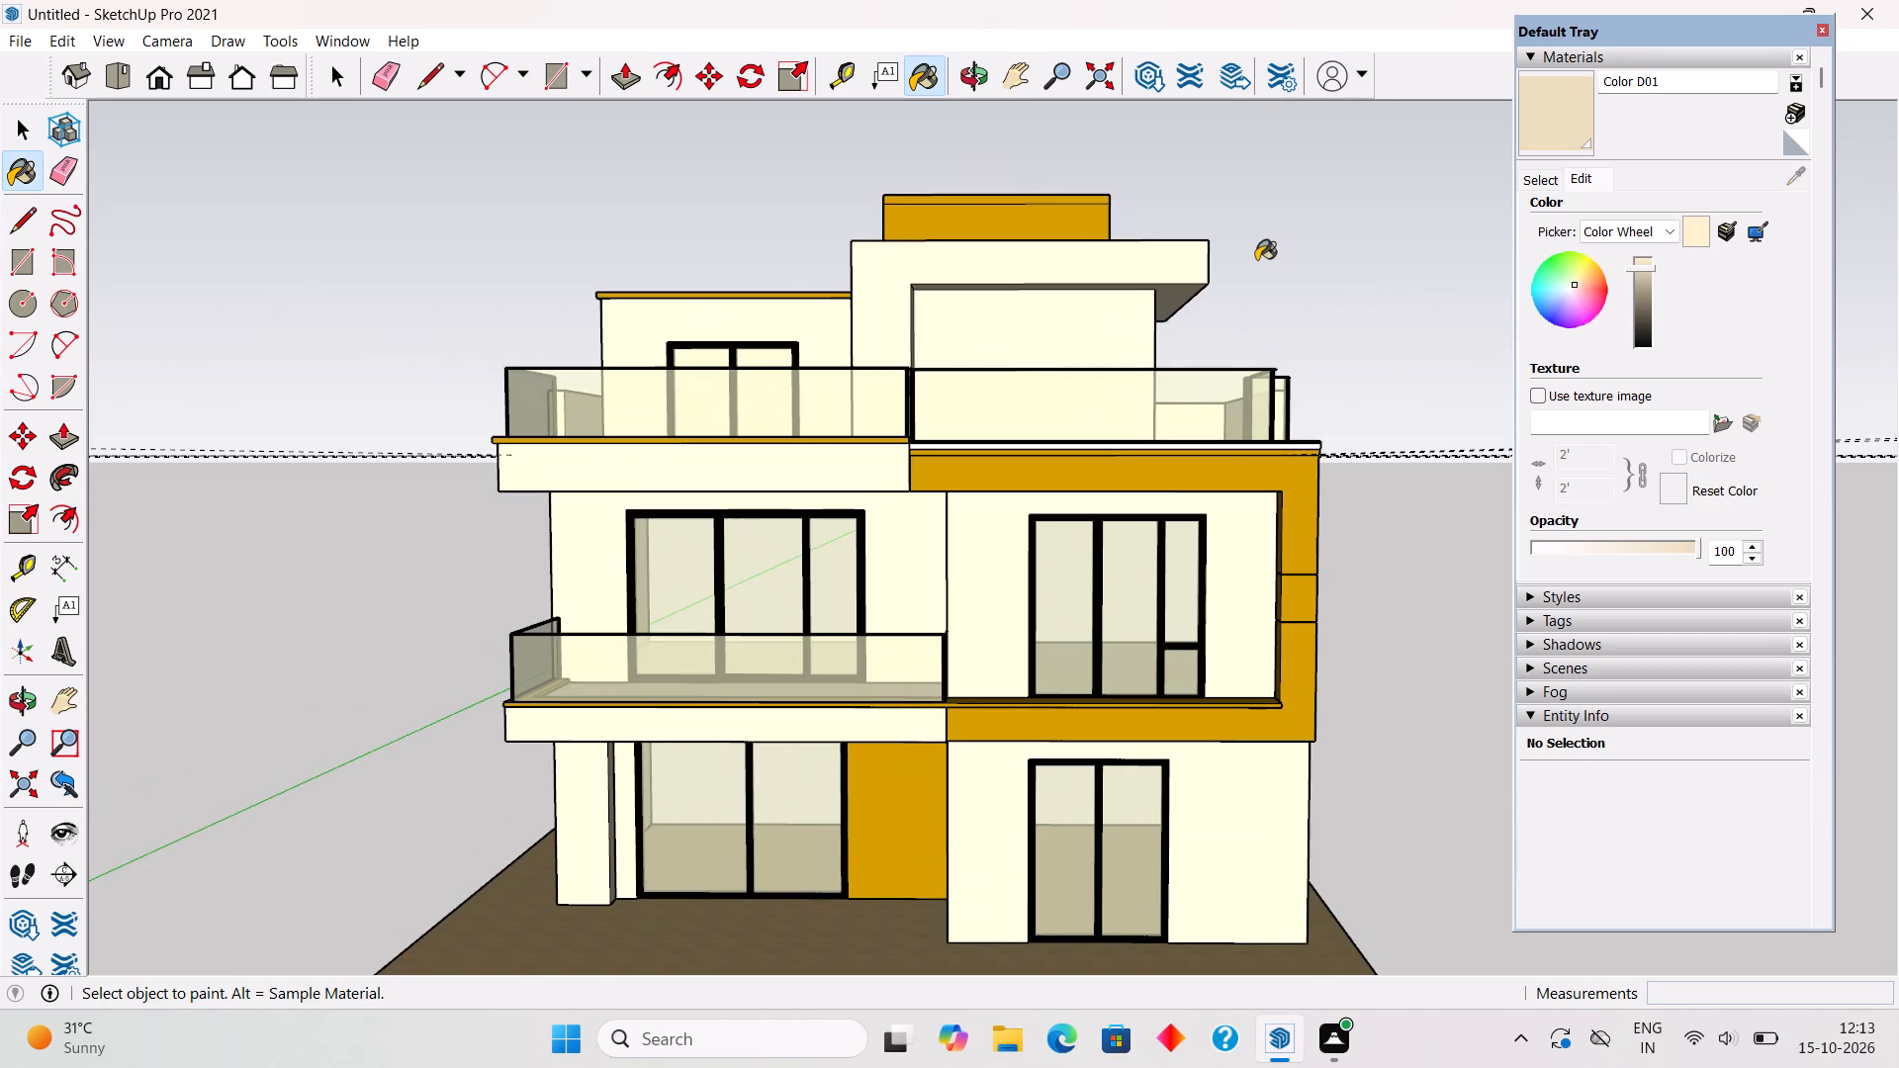
key("space")
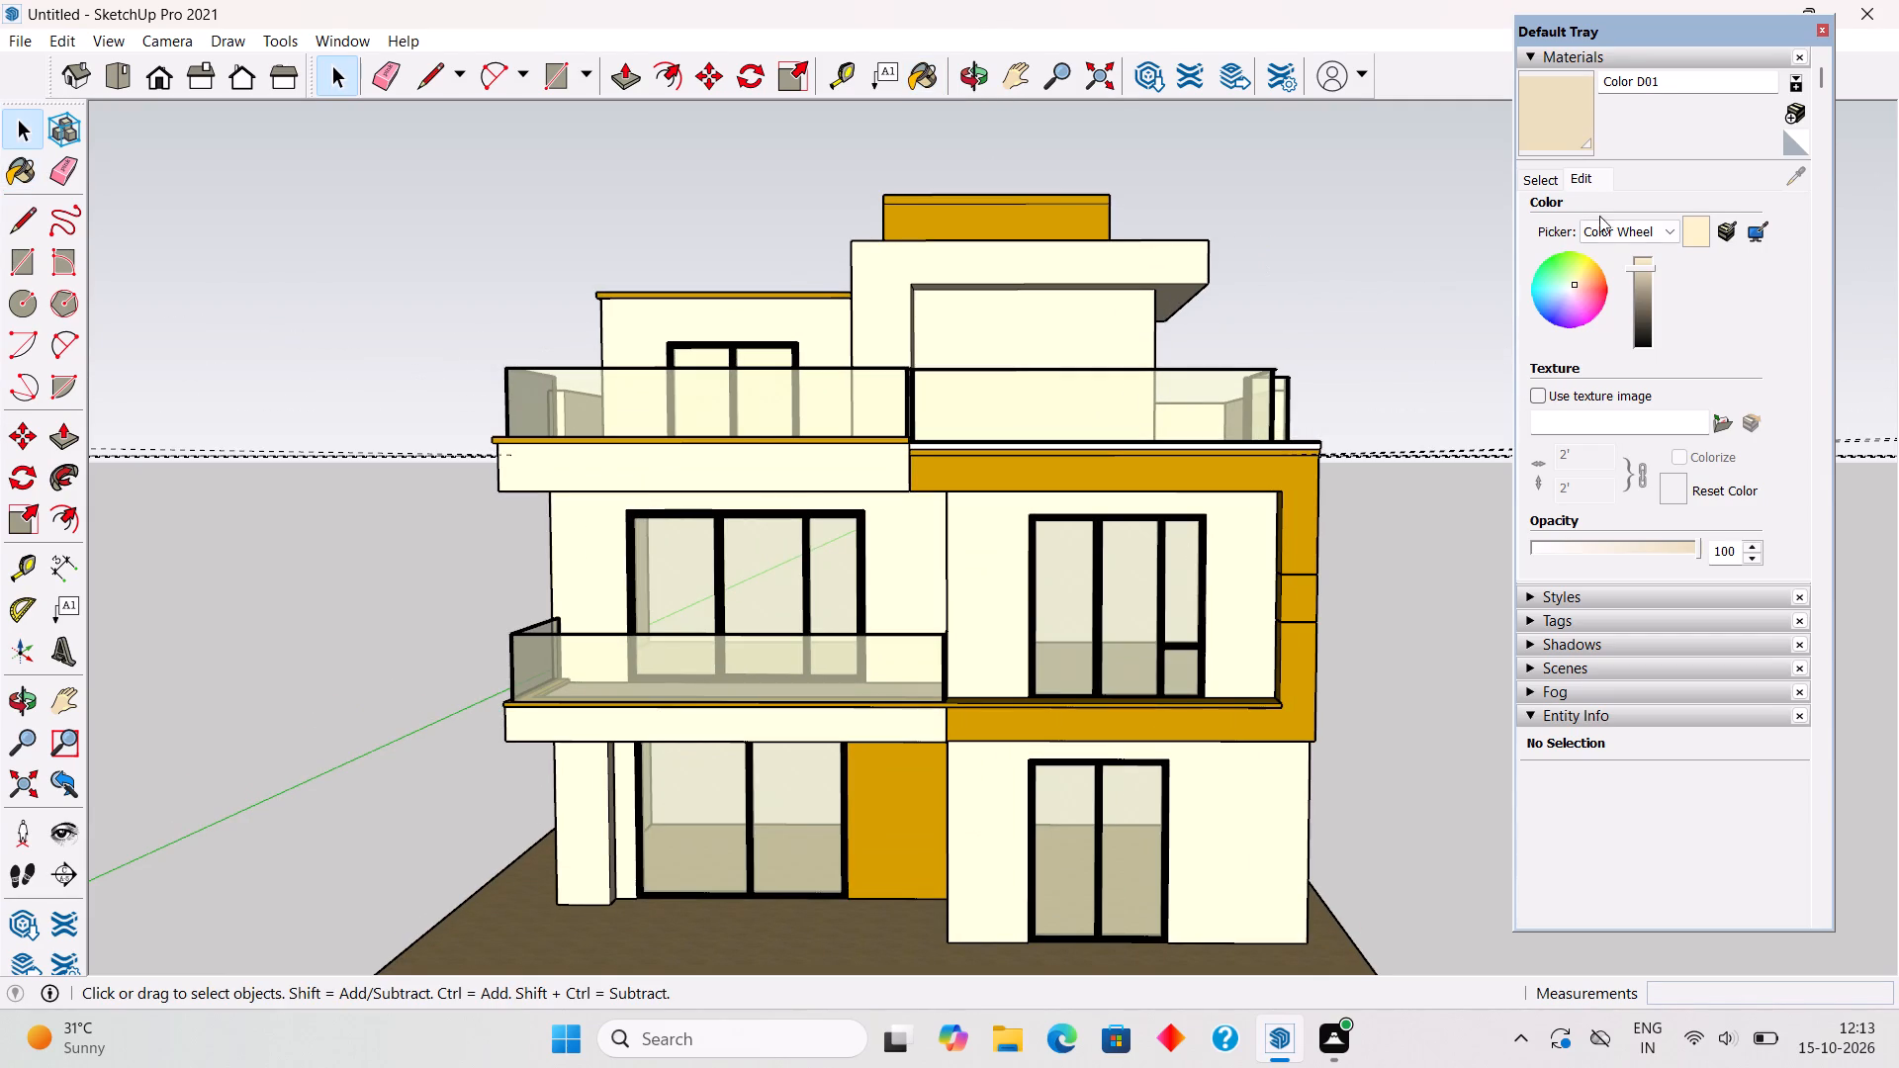
Paint the three tall panes of the middle-storey window inside the gold frame with Translucent Glass Gray from Glass and Mirrors.
left_click(1545, 183)
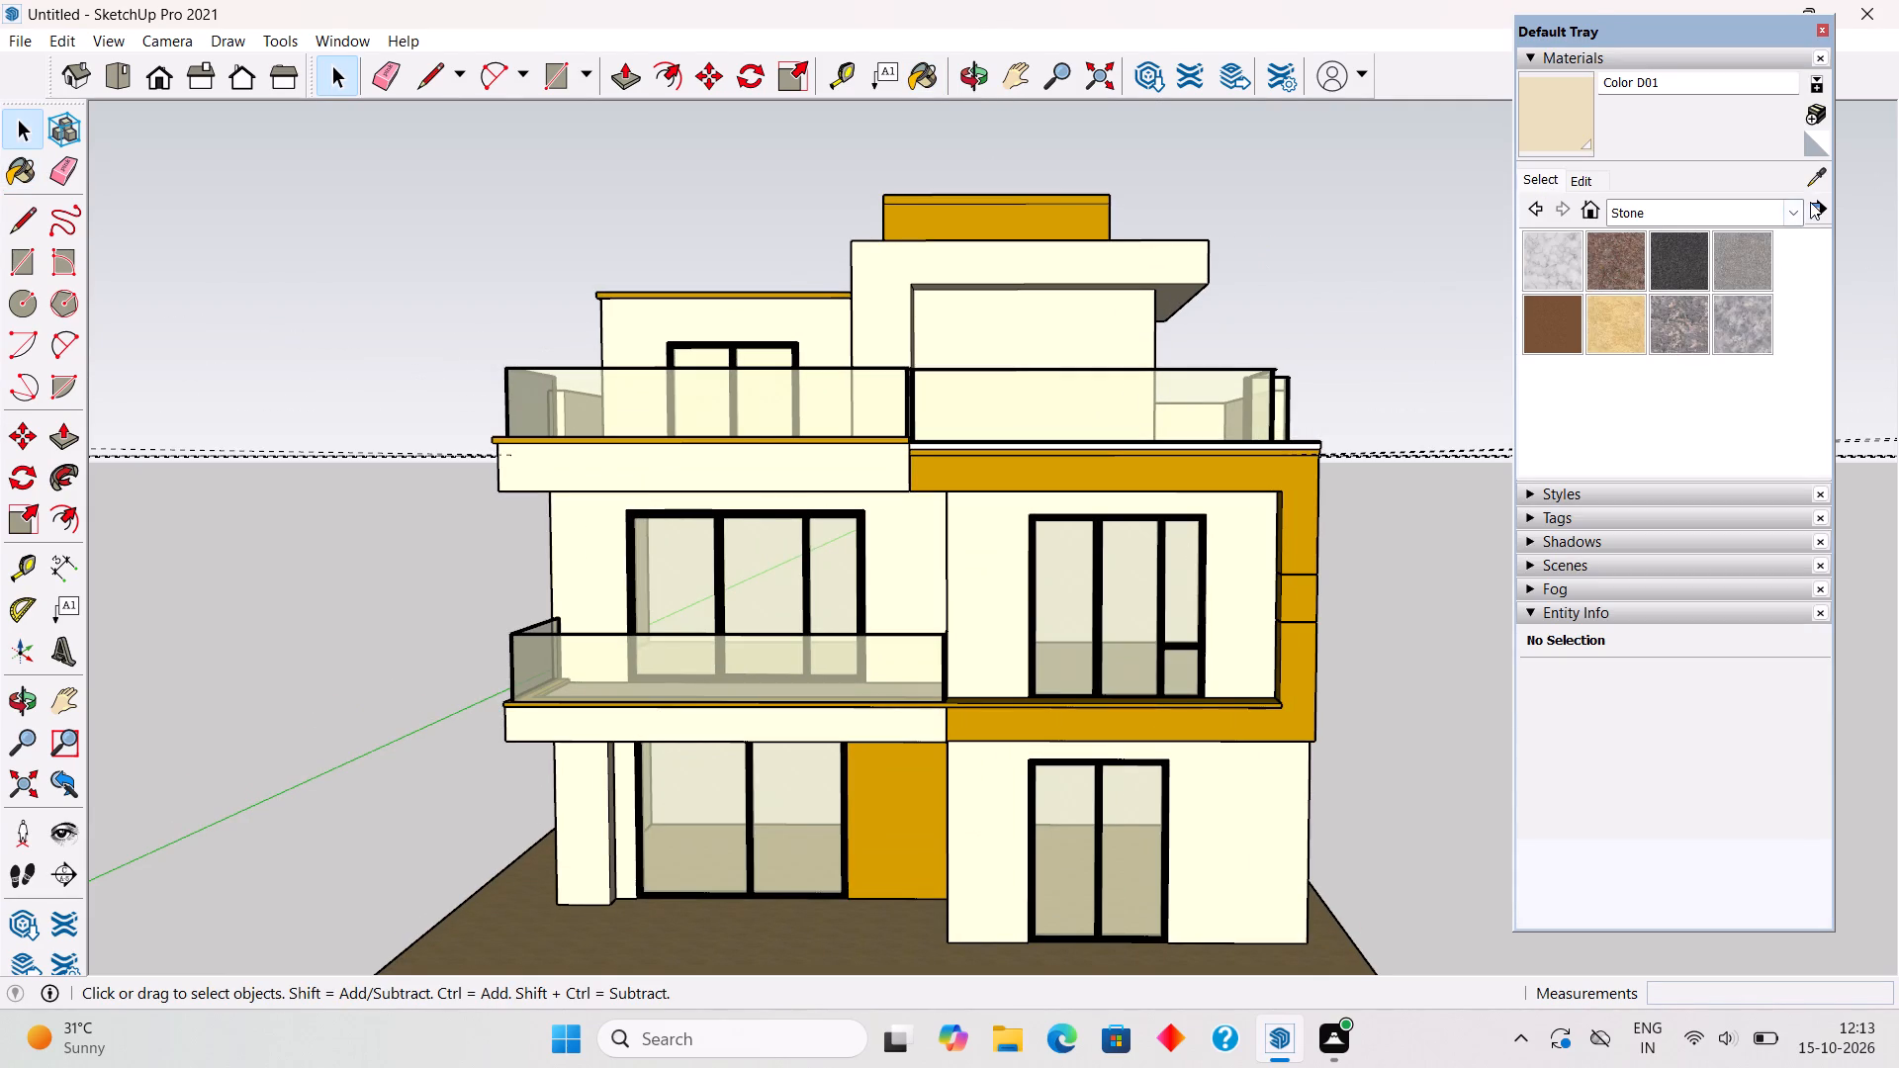
left_click(1744, 205)
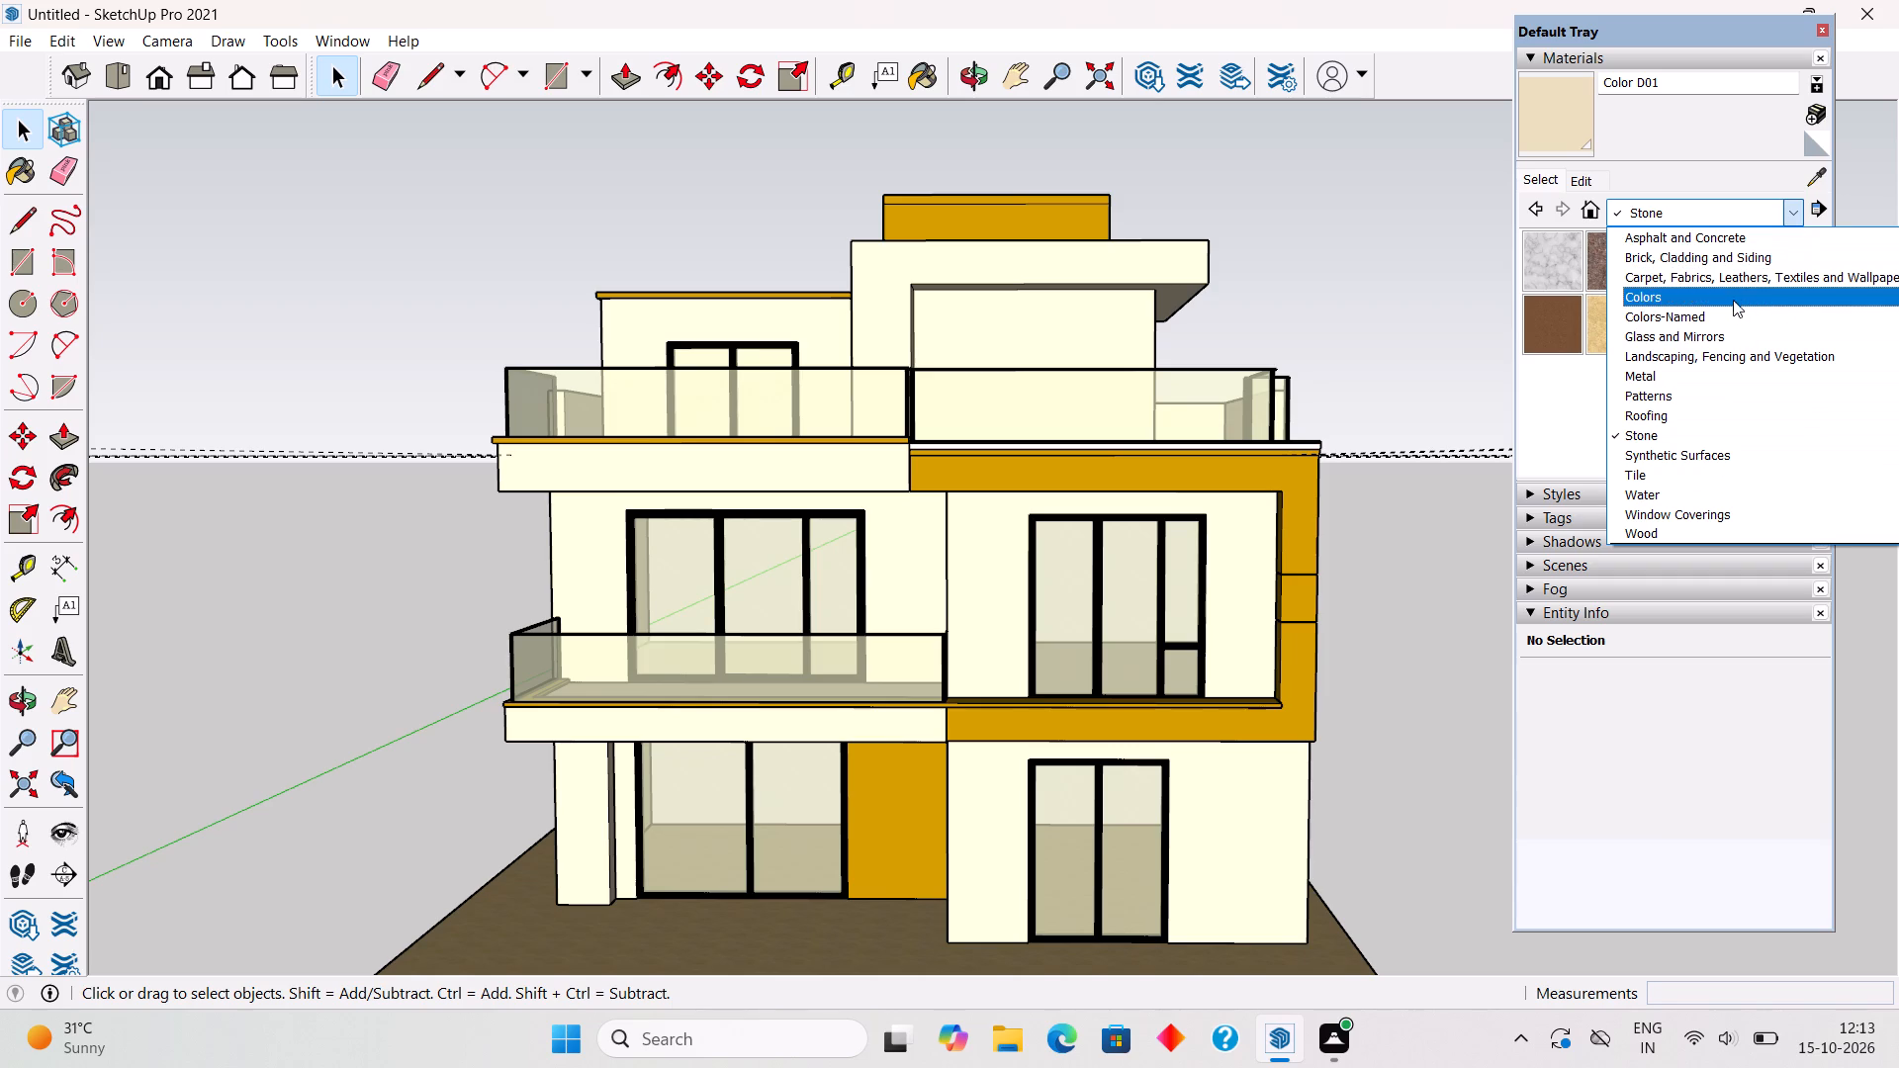
left_click(1729, 338)
left_click(1733, 303)
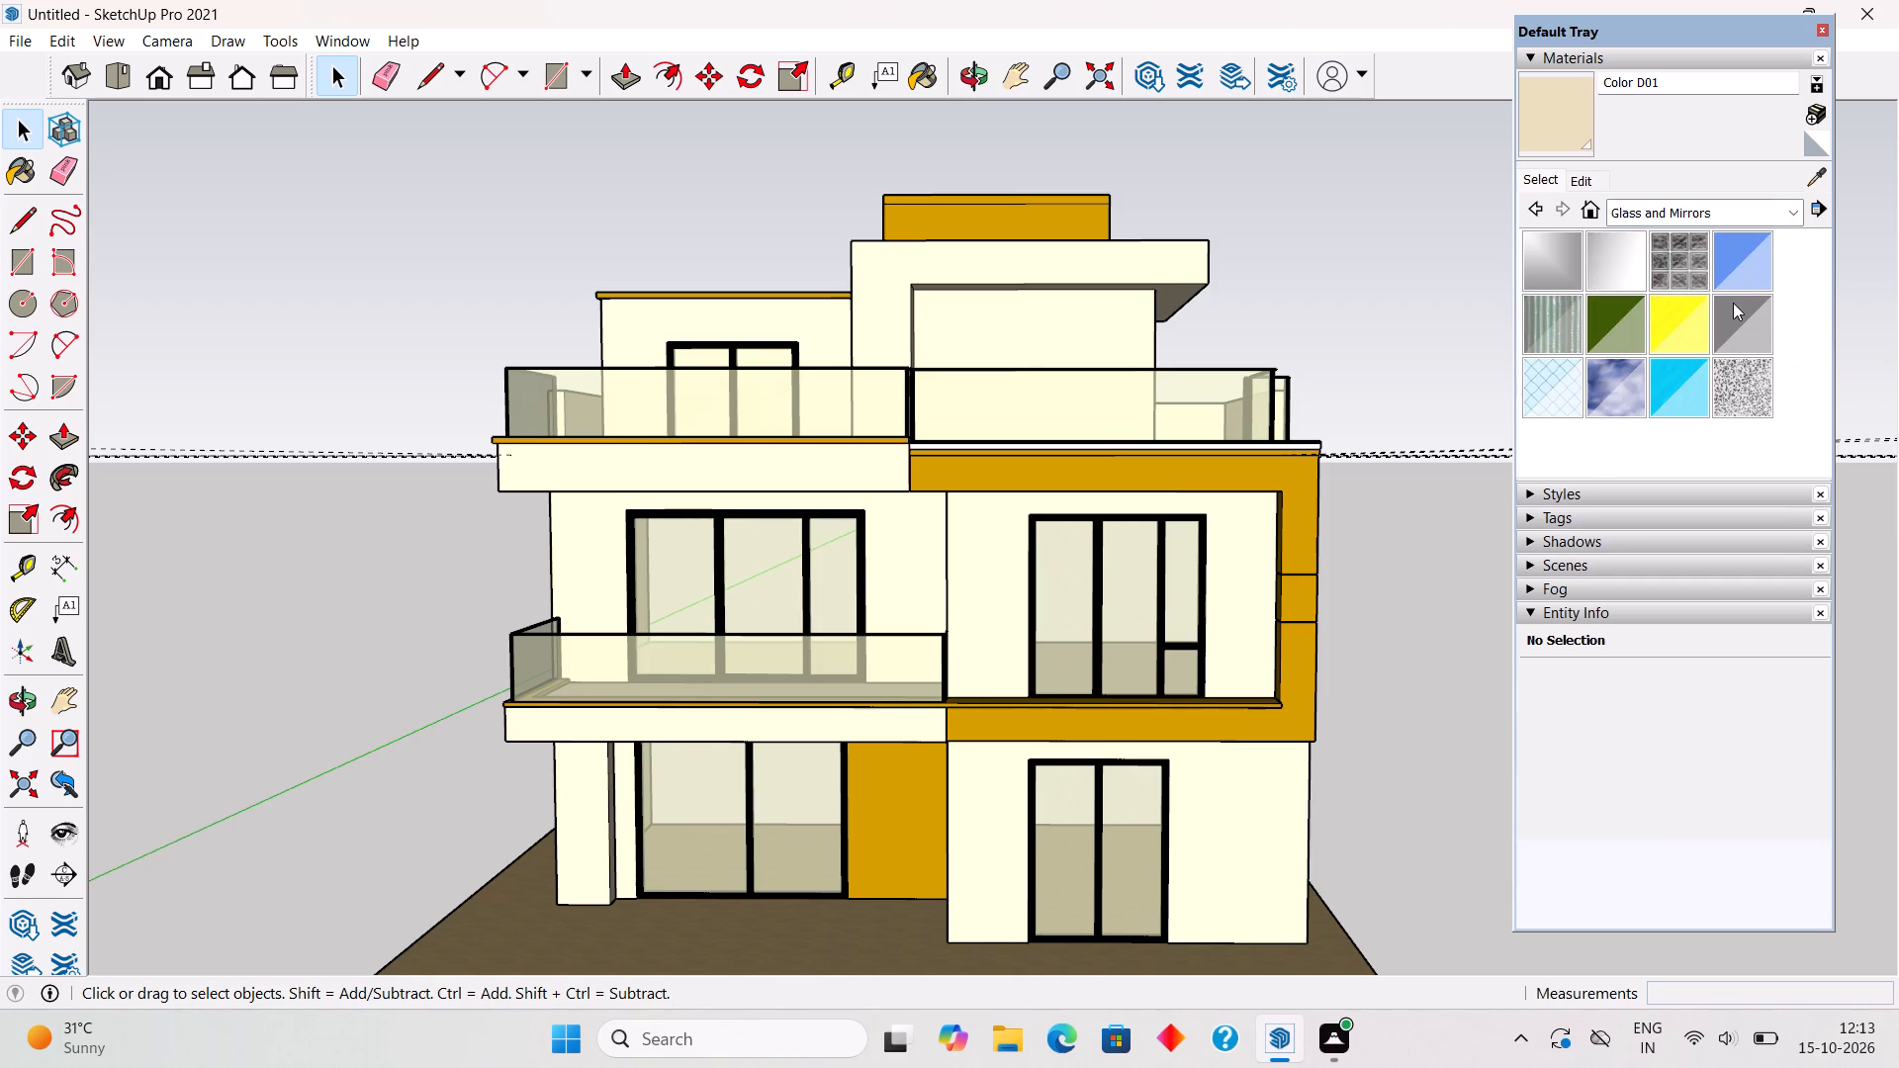
left_click(1185, 605)
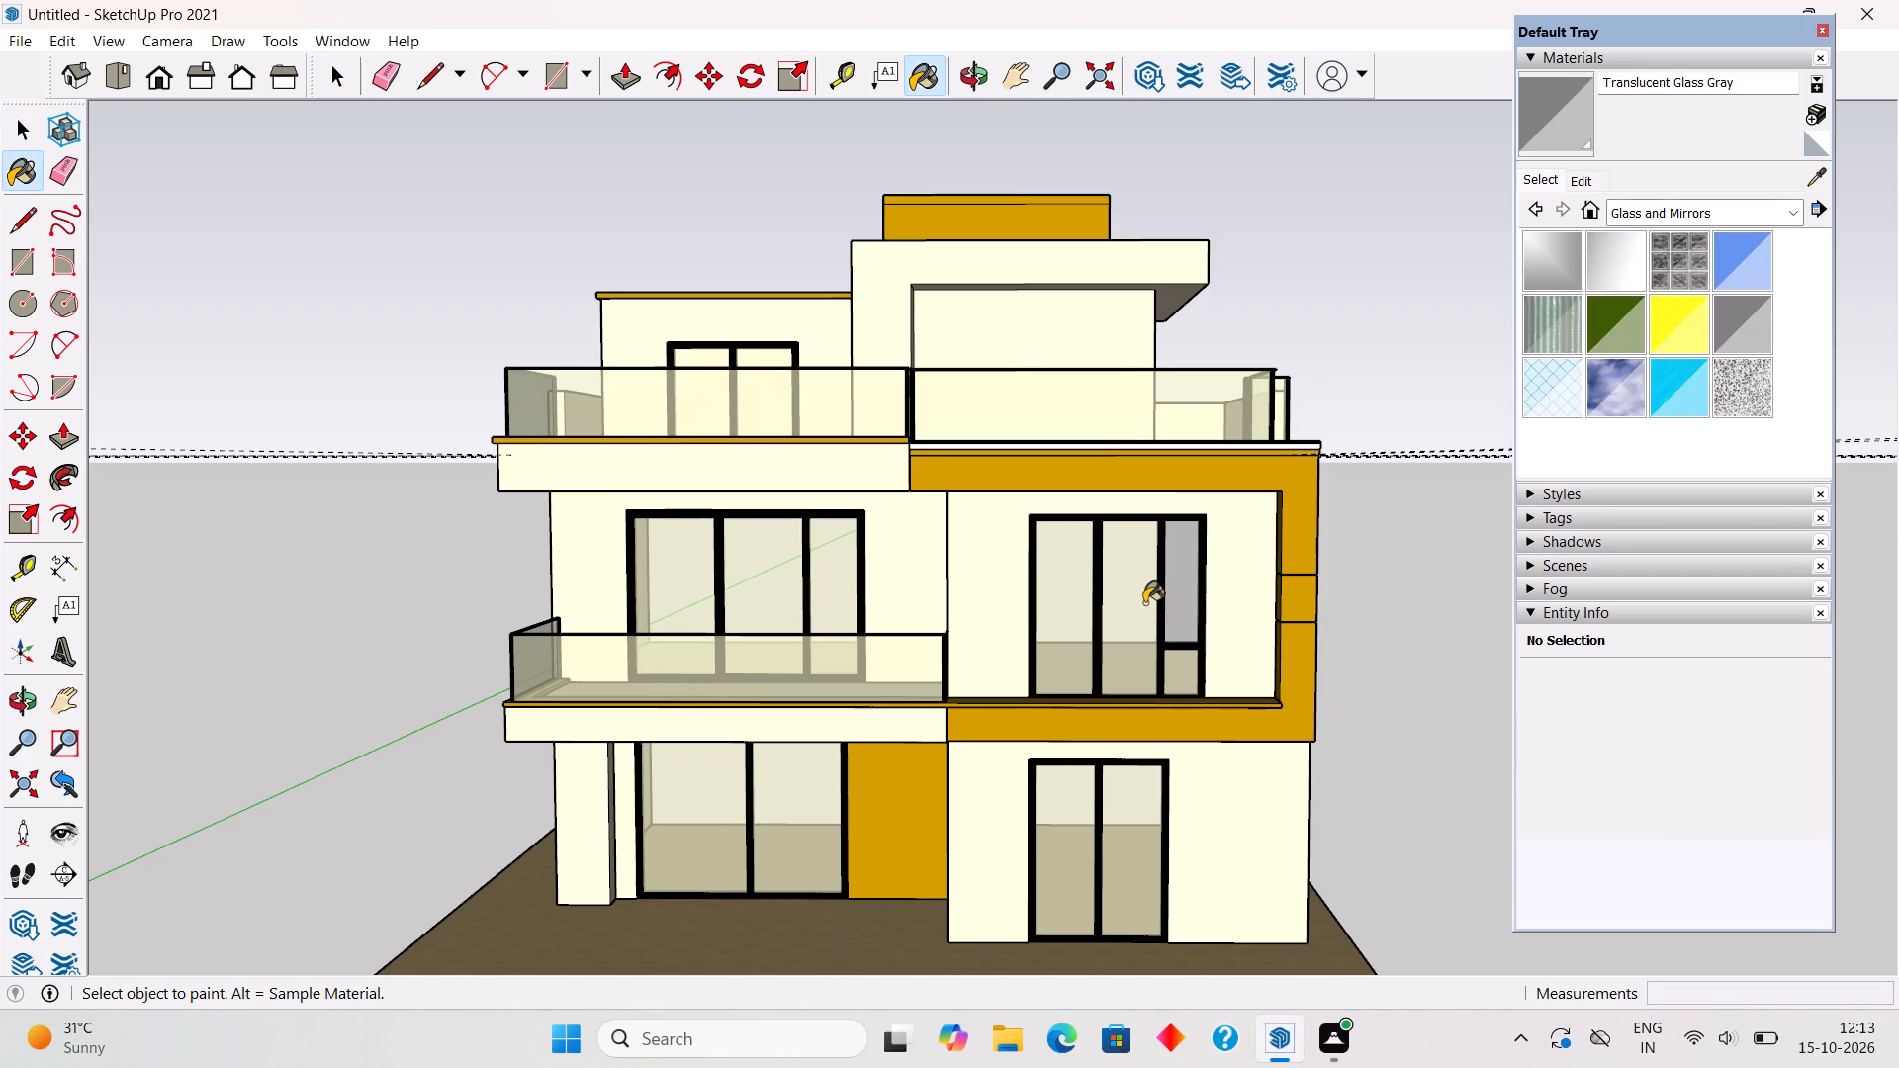
left_click(1144, 603)
left_click(1044, 589)
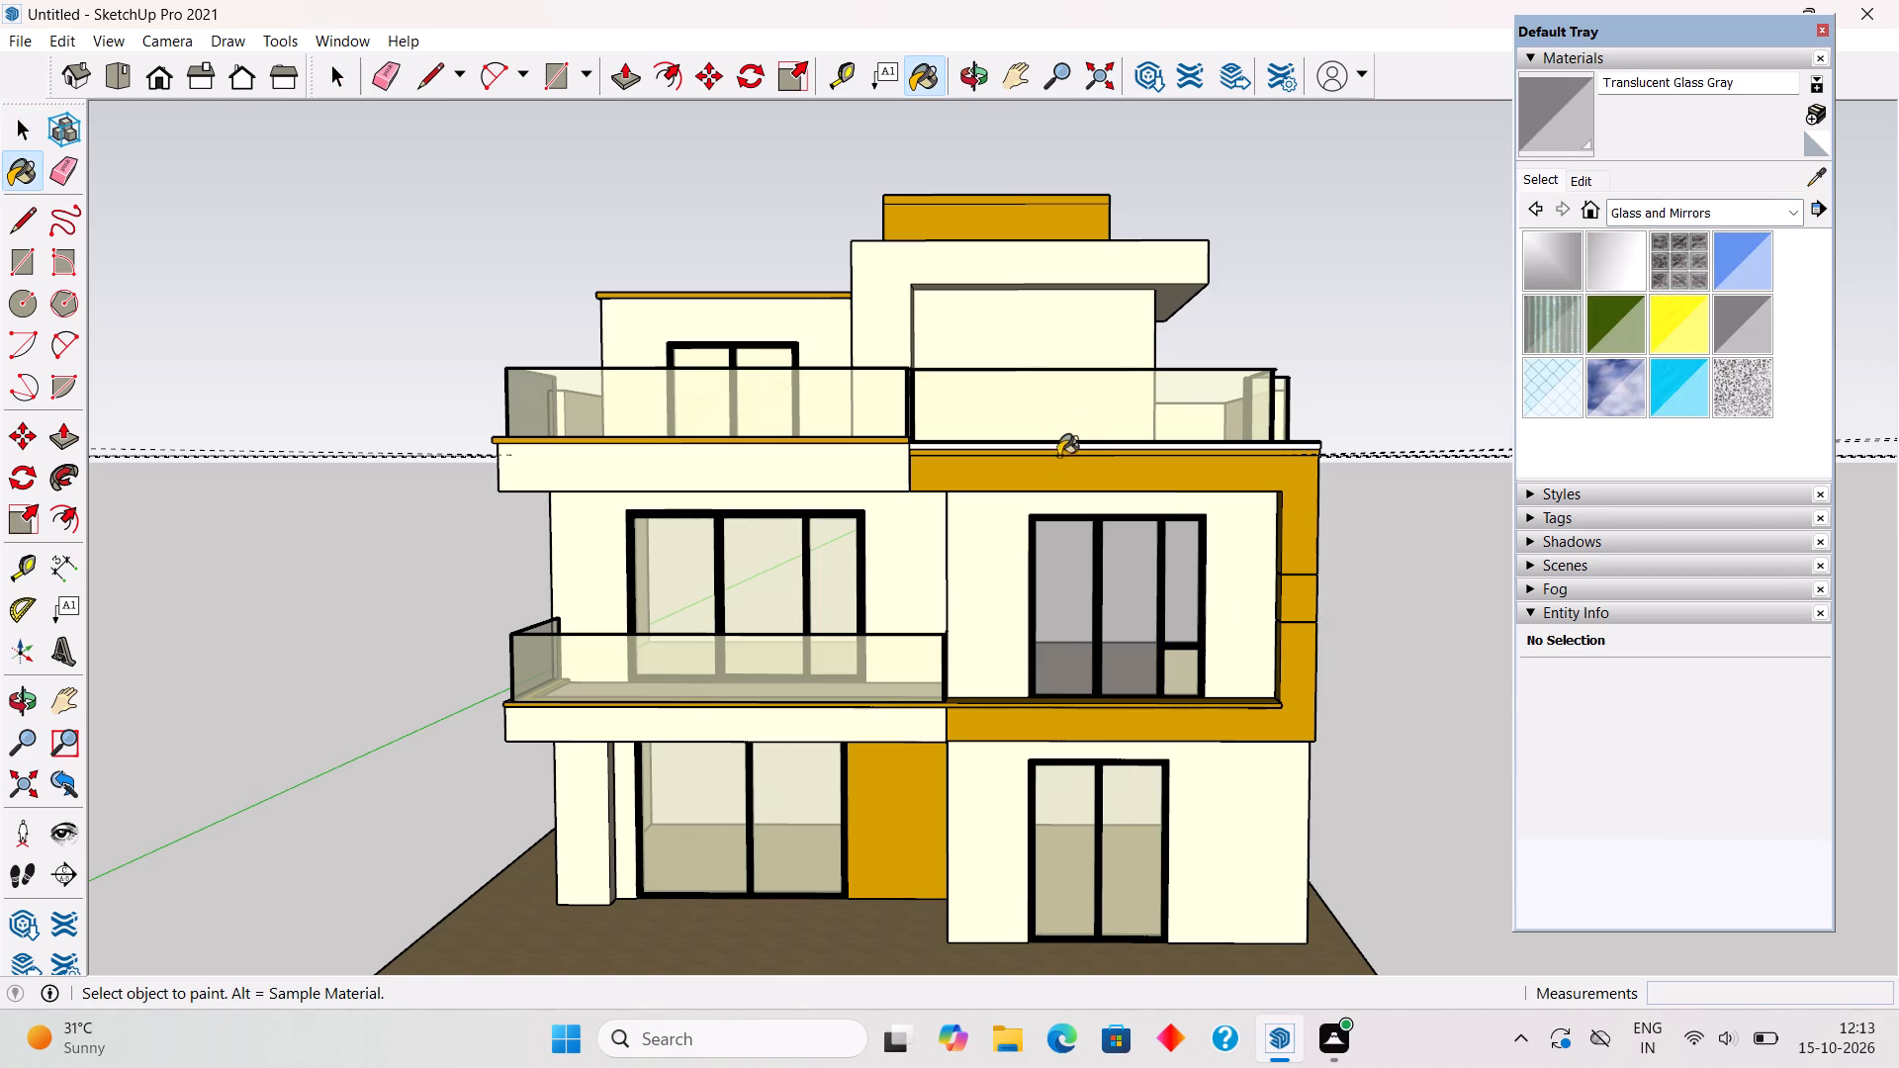
Paint the front glass panel of the top-terrace railing above the gold frame with Translucent Glass Gray.
left_click(1058, 432)
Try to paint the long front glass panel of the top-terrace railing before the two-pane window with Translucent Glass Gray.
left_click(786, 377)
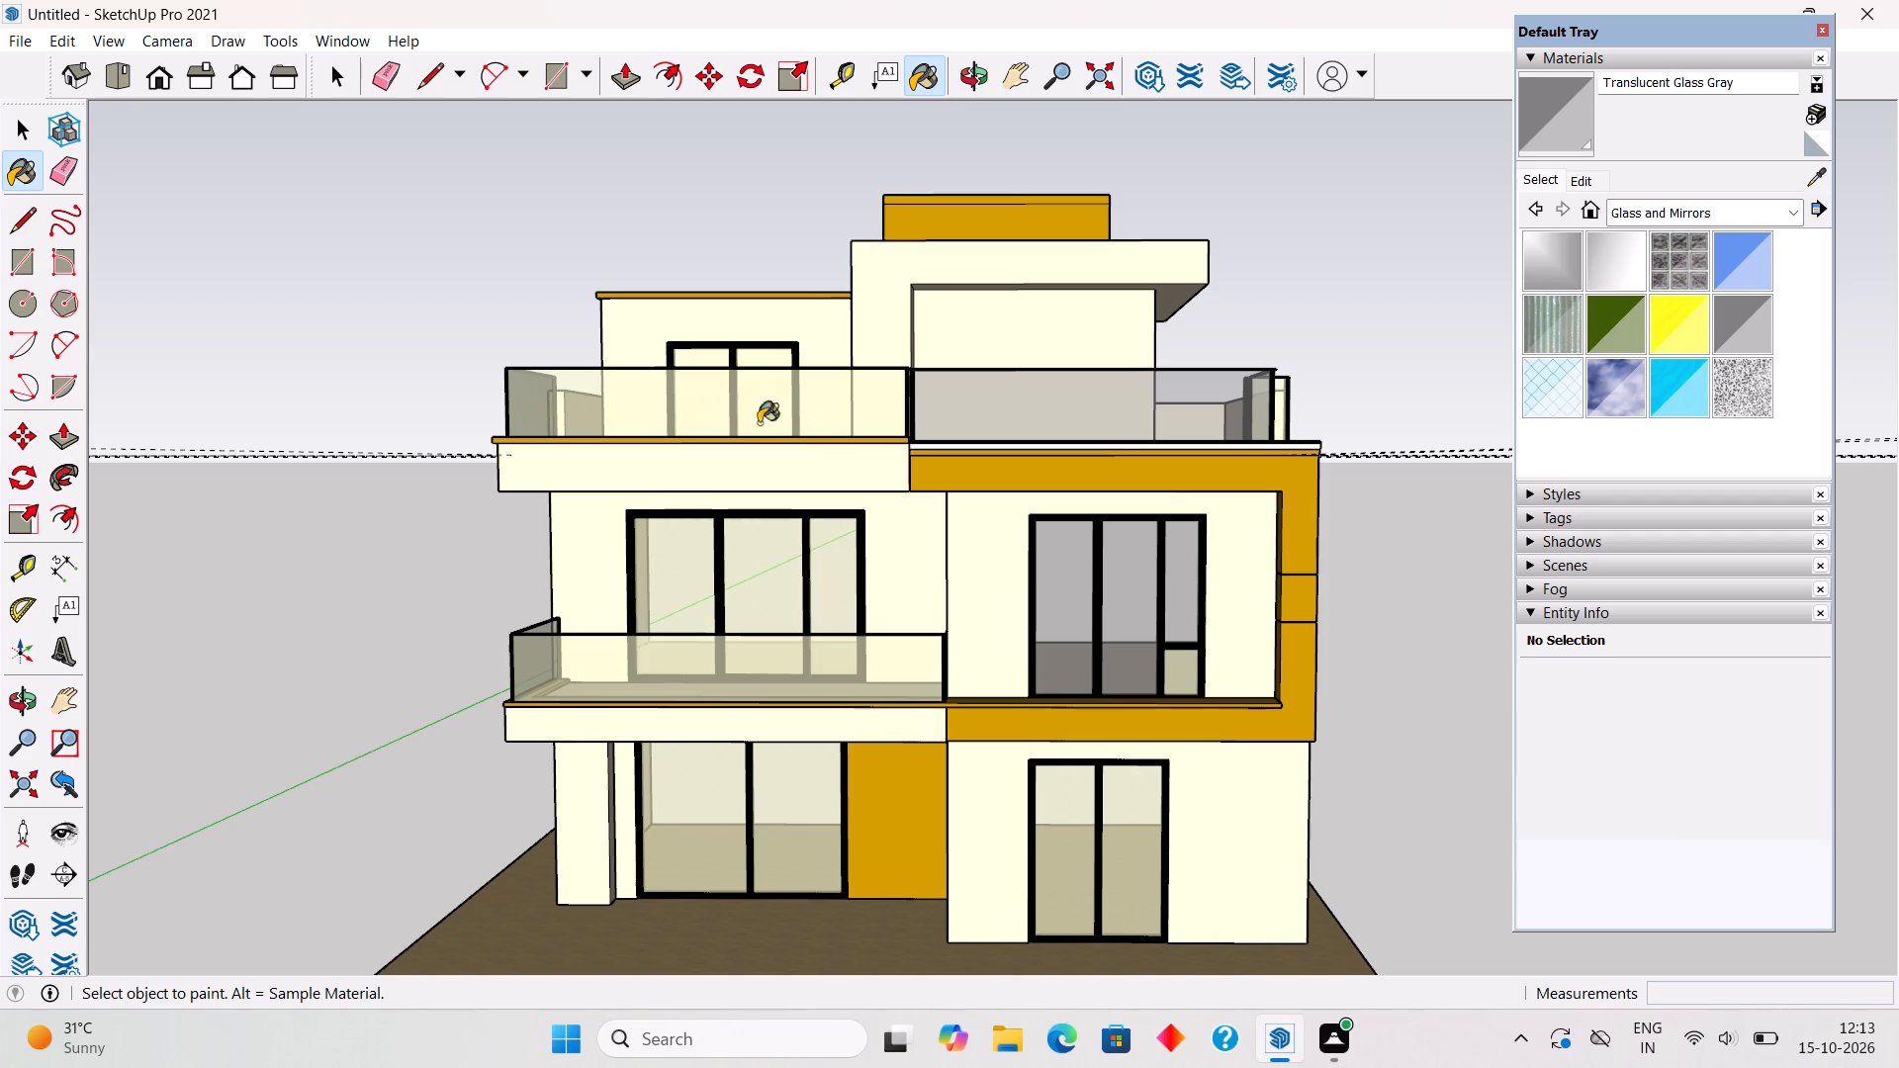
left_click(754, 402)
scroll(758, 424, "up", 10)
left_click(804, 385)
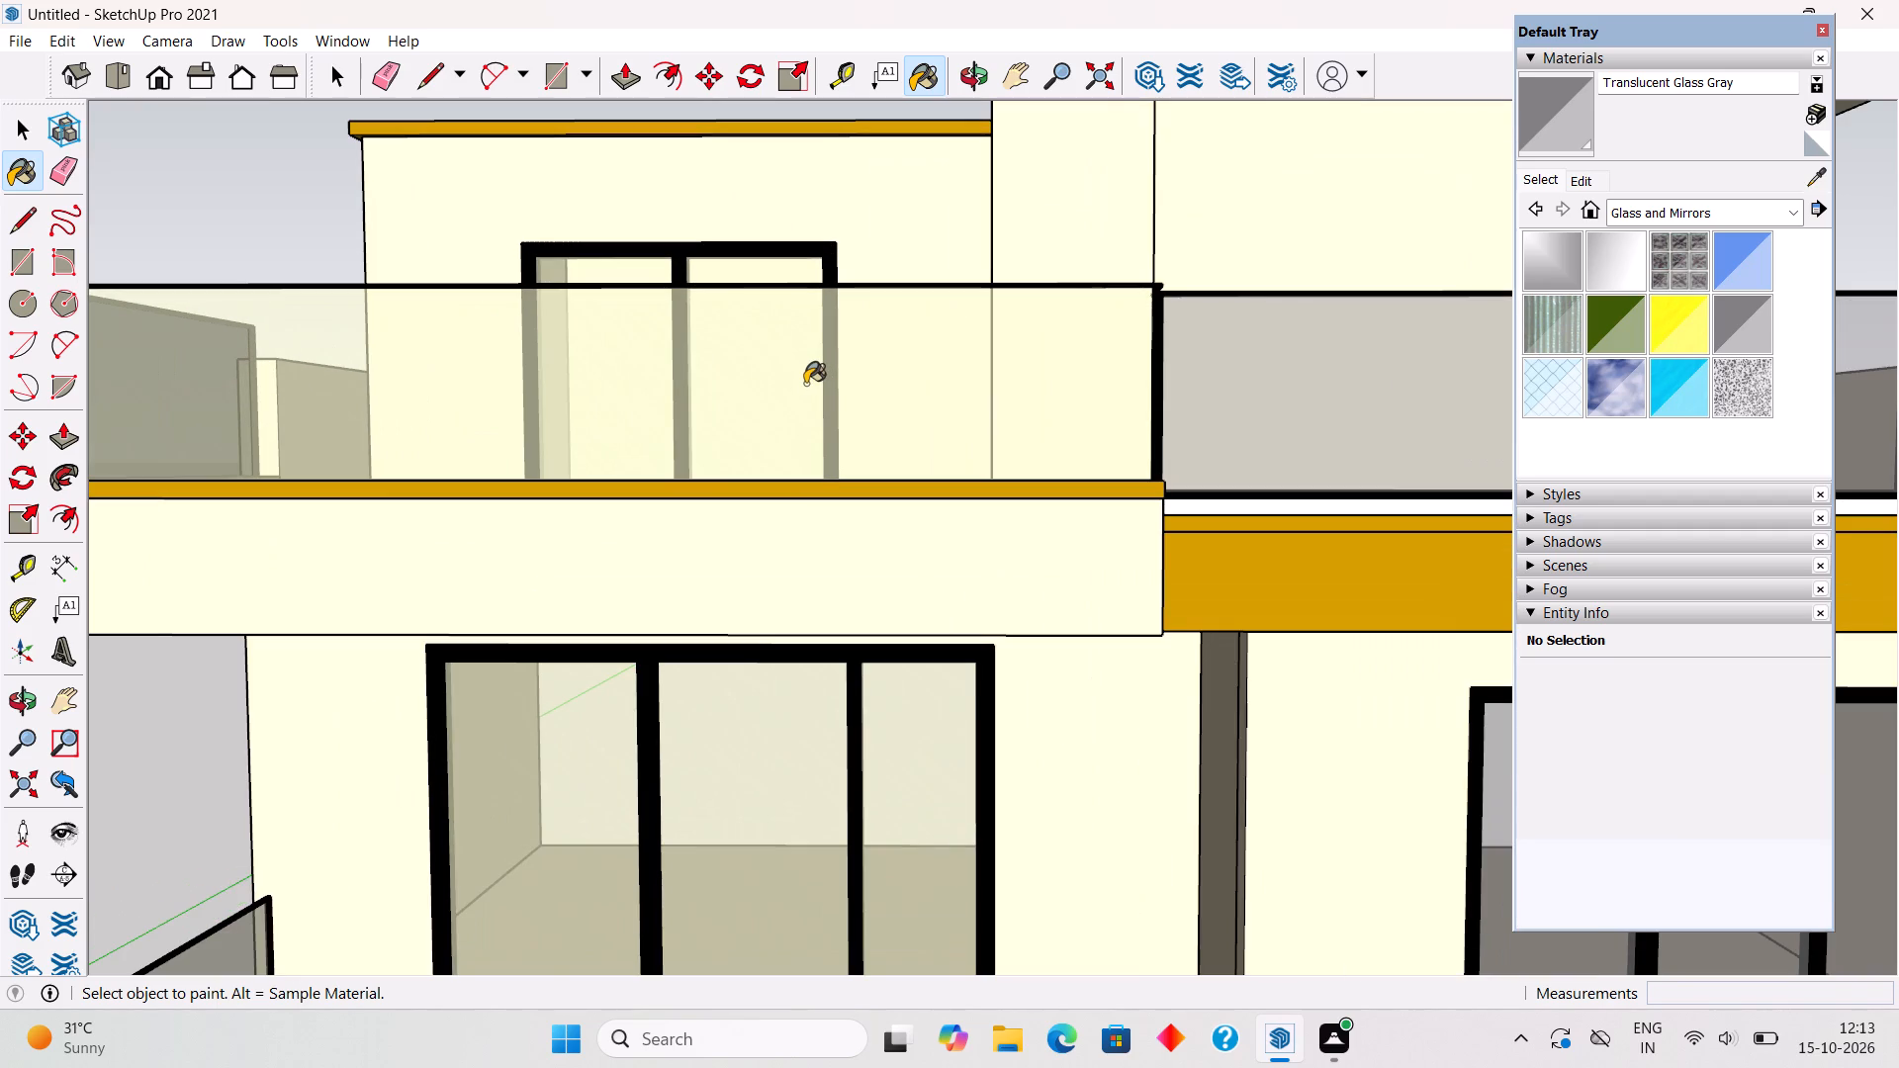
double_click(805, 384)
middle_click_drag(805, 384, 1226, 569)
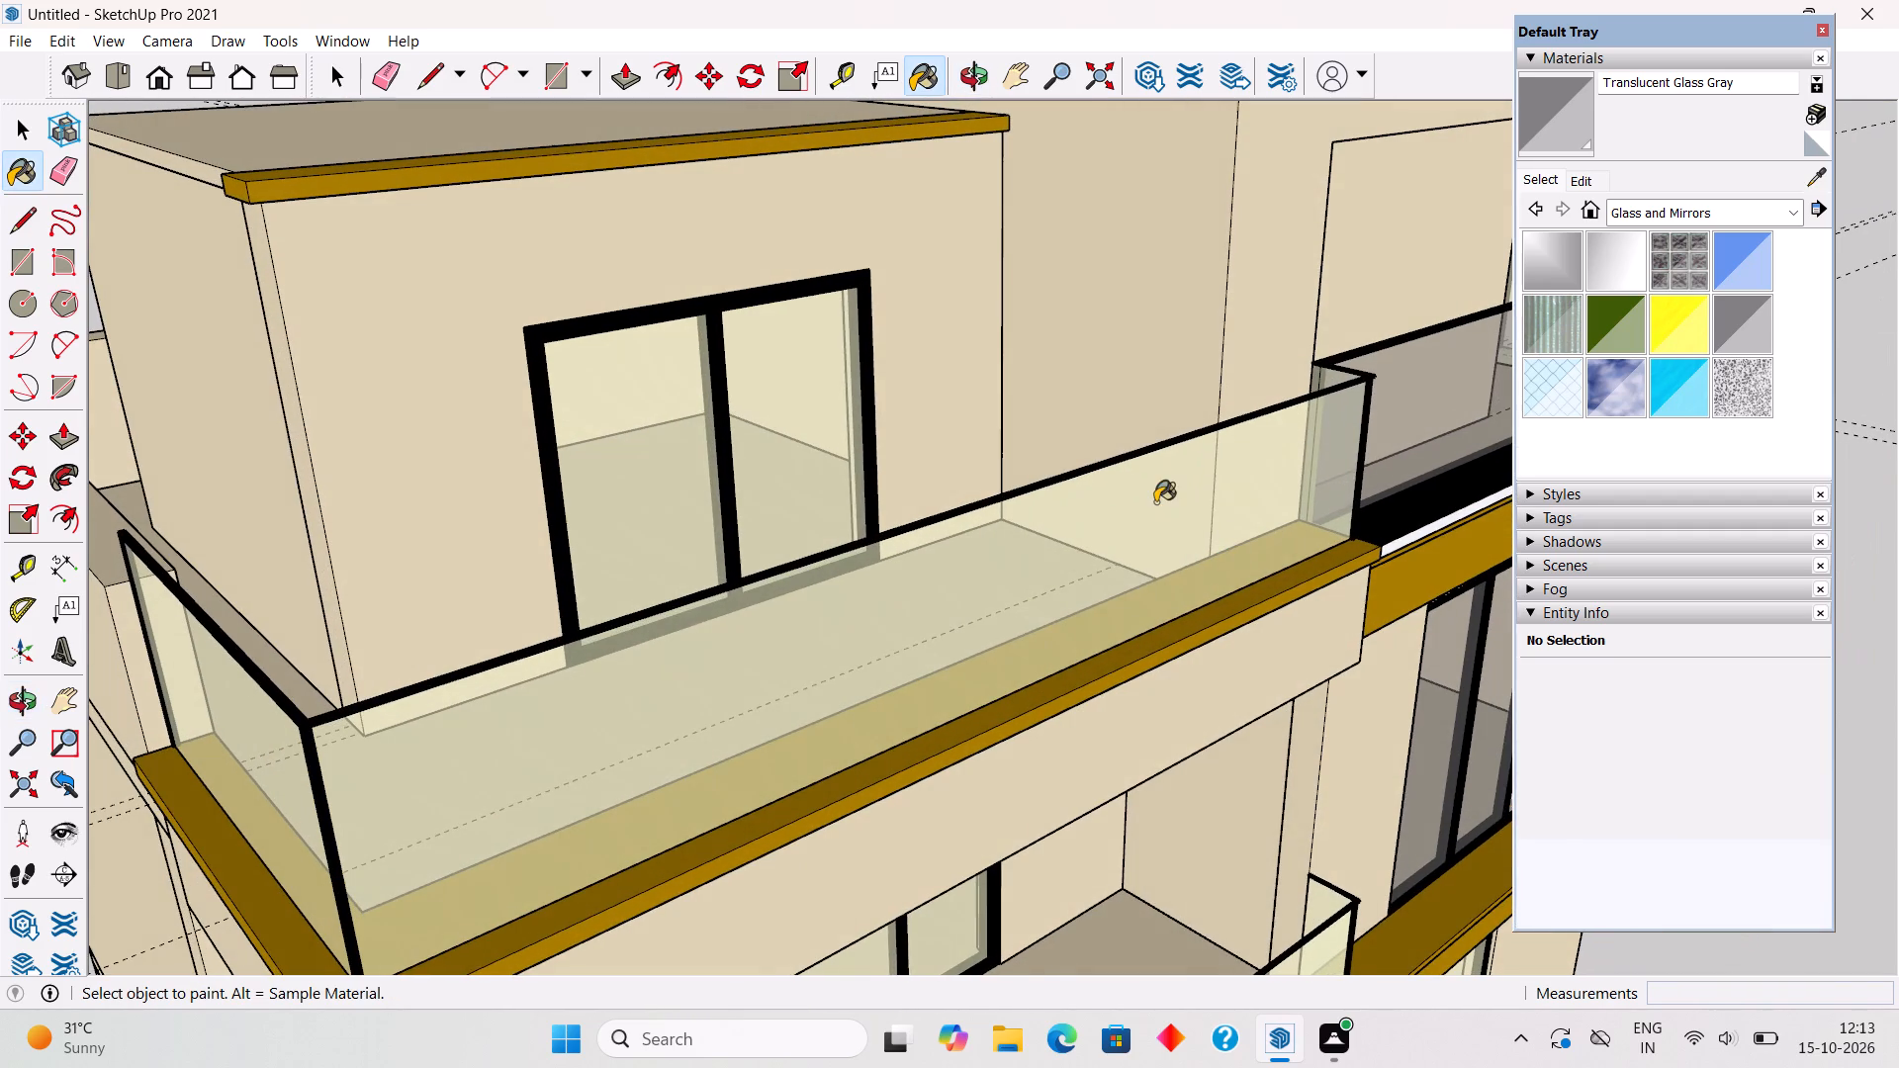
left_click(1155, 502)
Paint both panes of the top-storey window and all three panes of the middle-storey balcony window with Translucent Glass Gray.
left_click(792, 385)
left_click(649, 434)
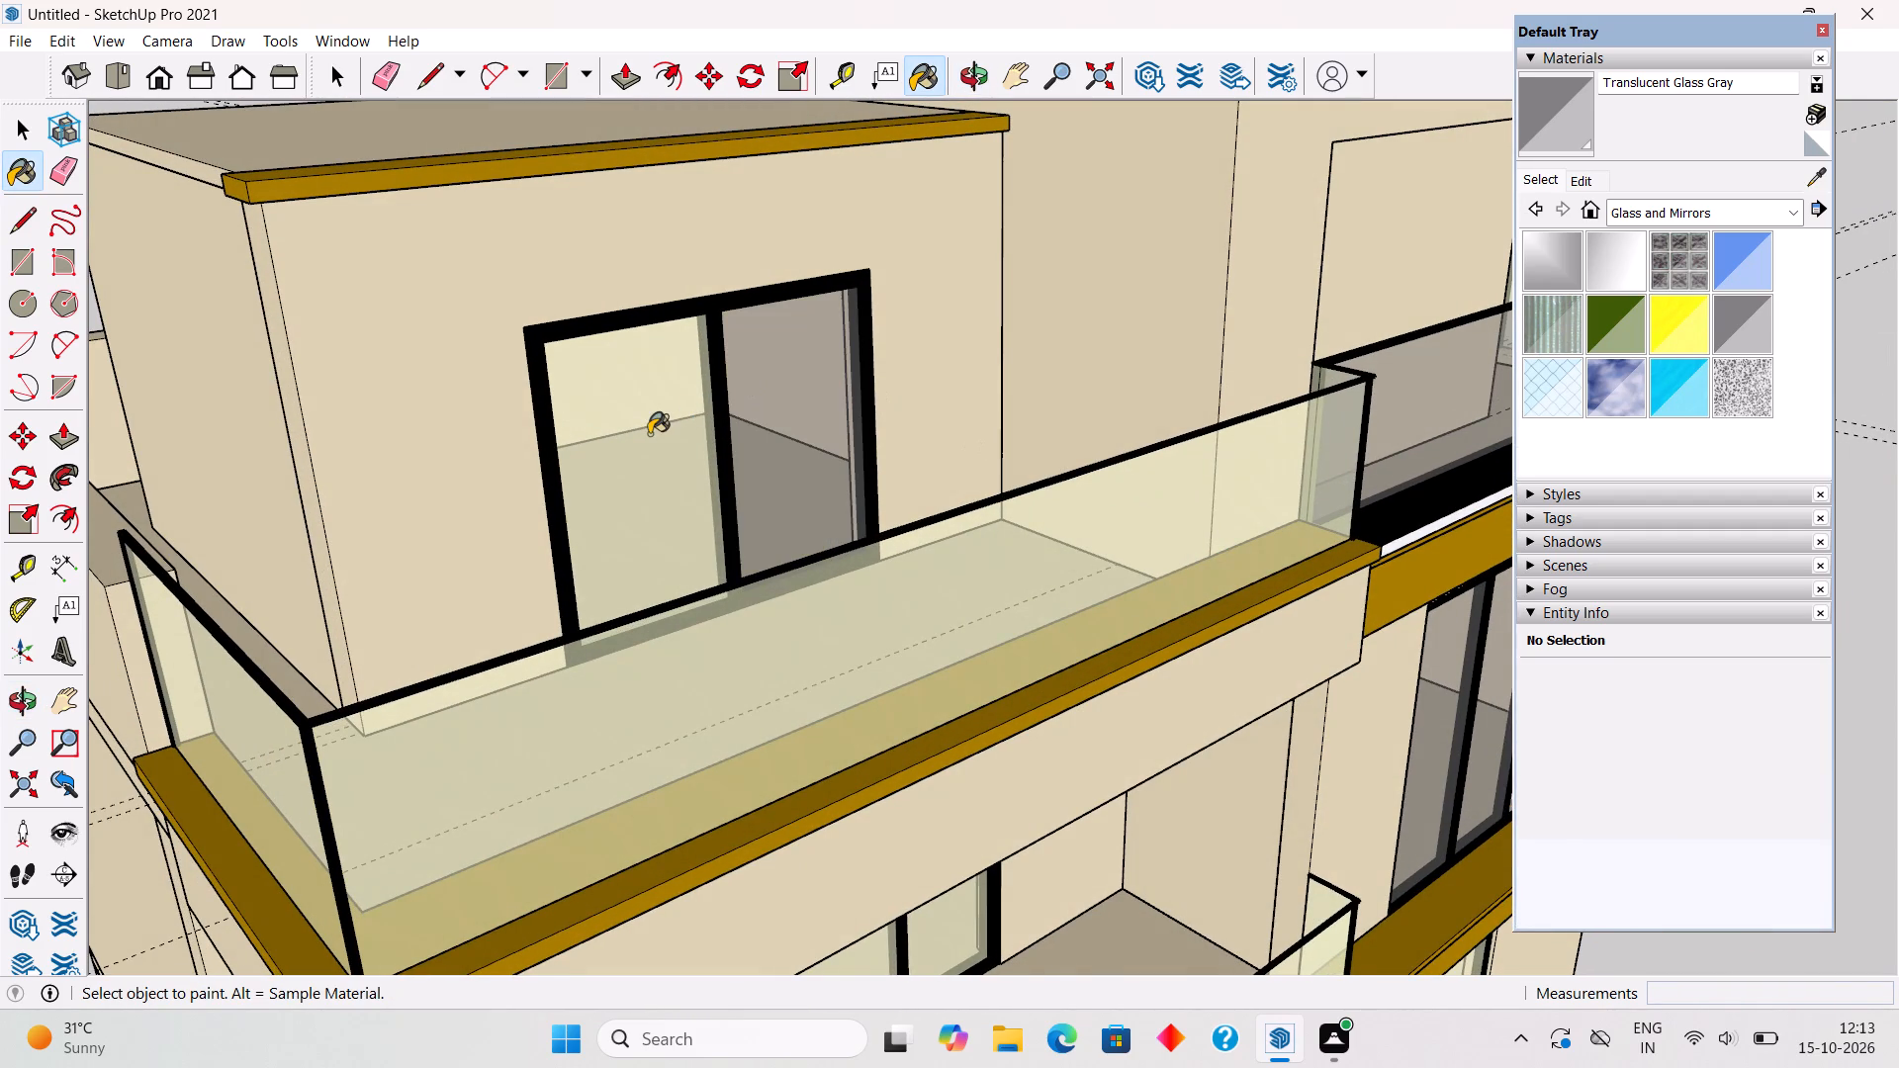
scroll(648, 434, "down", 11)
middle_click_drag(787, 652, 720, 509)
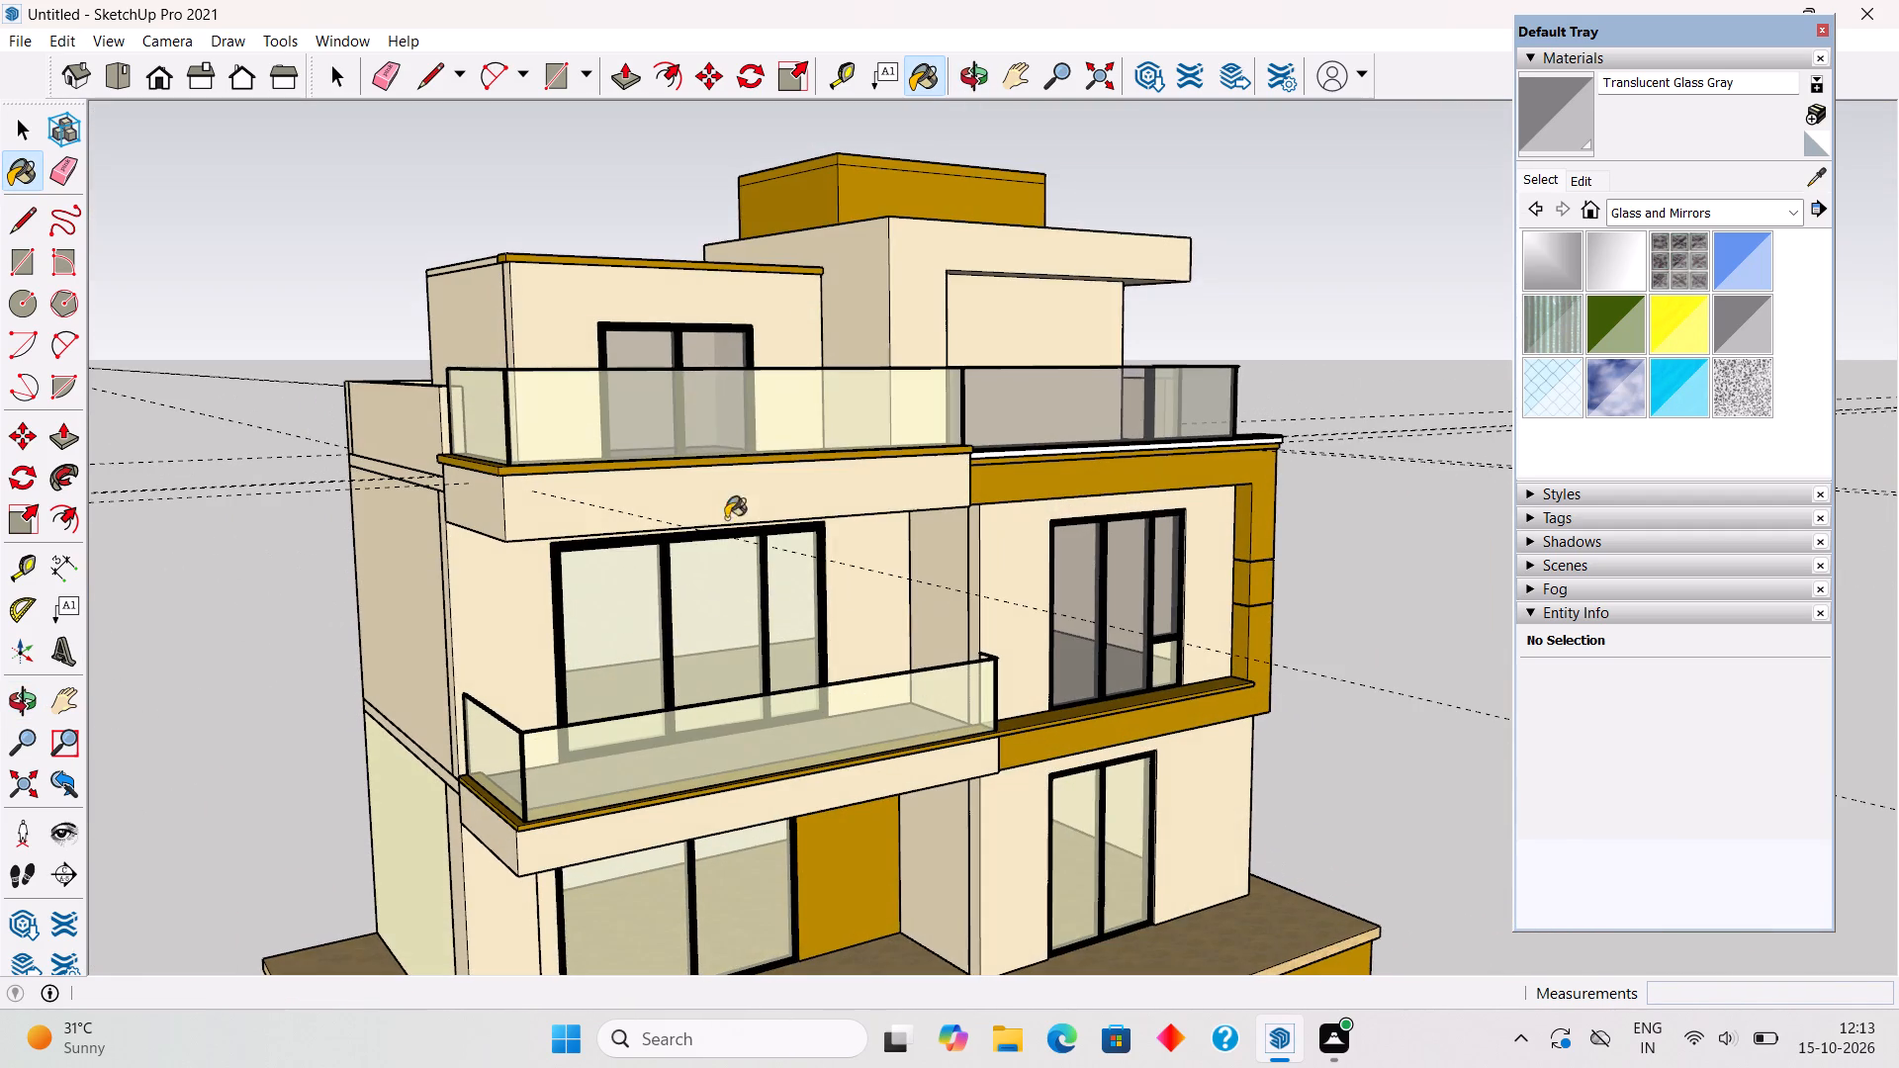
left_click(713, 618)
left_click(777, 600)
left_click(592, 609)
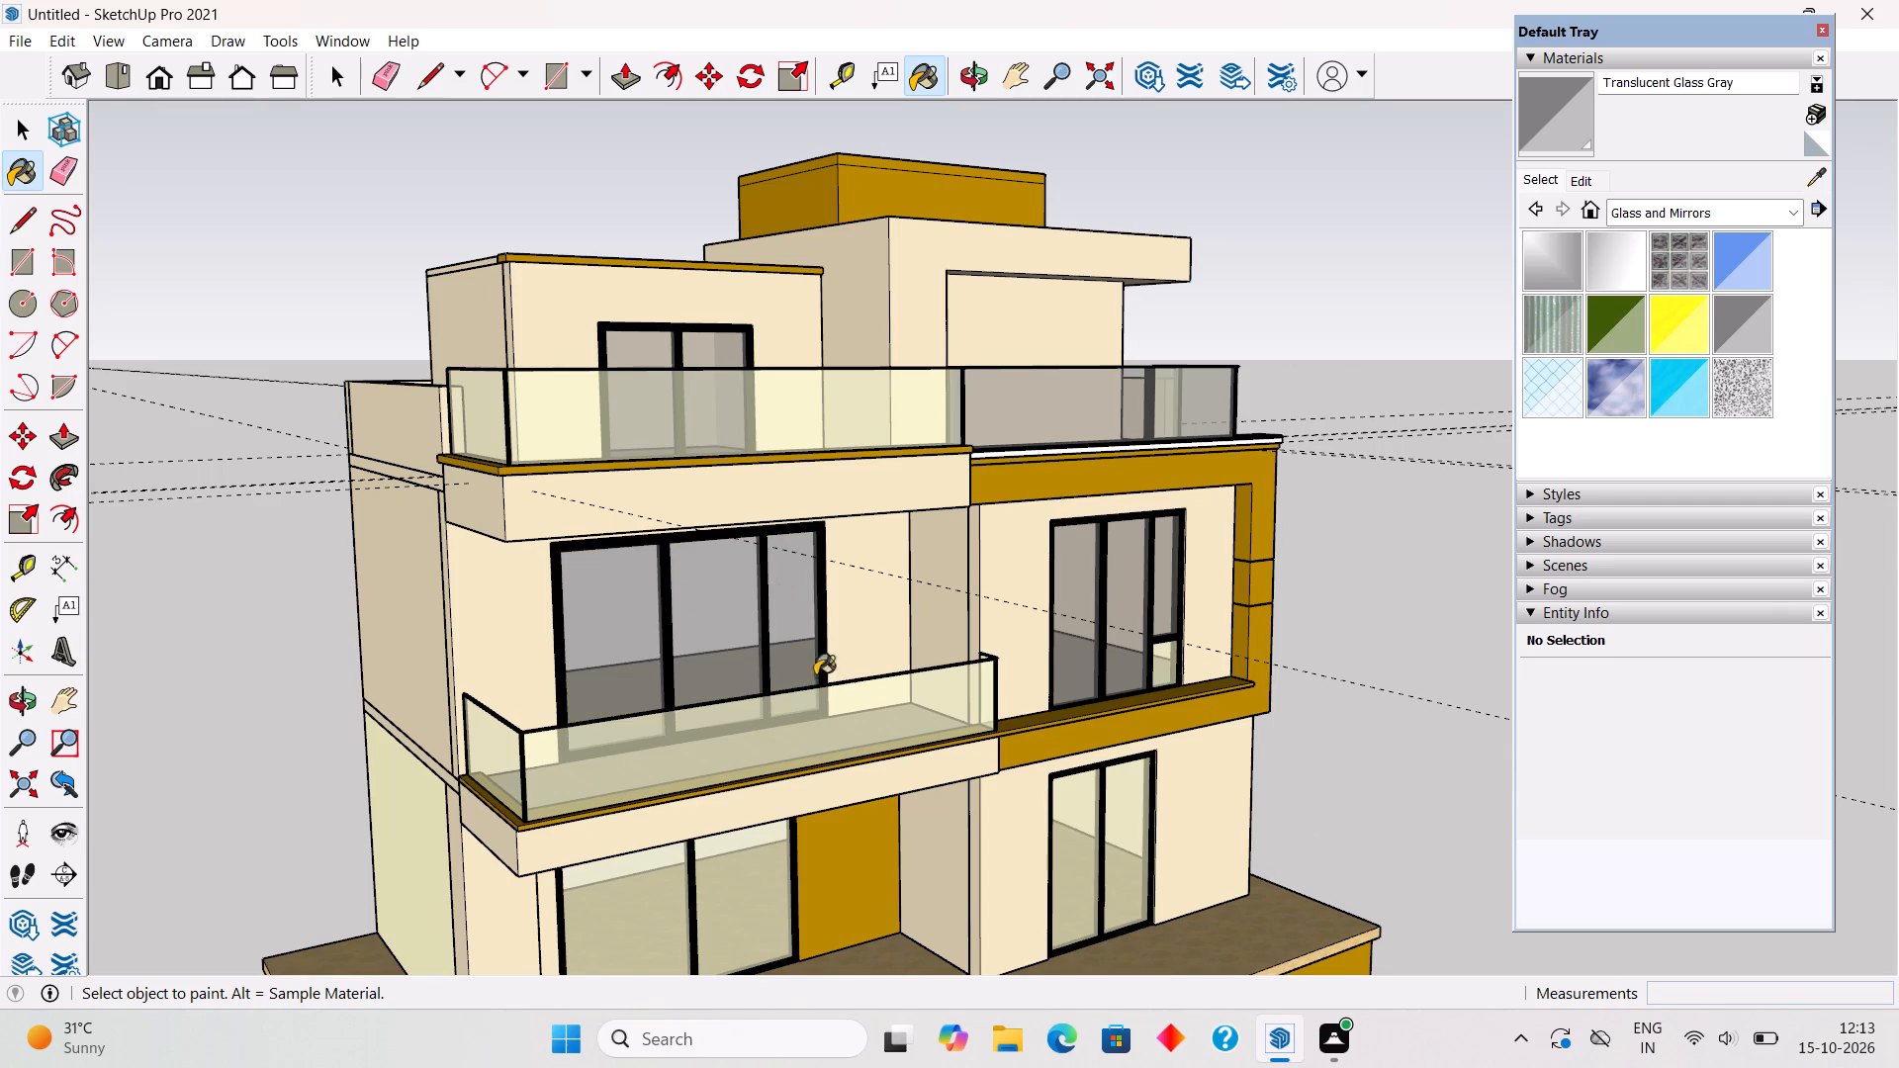
Paint both panes of each of the two ground-floor front windows with Translucent Glass Gray, undoing any accidental wall paint.
scroll(791, 906, "down", 1)
left_click(747, 890)
left_click(679, 907)
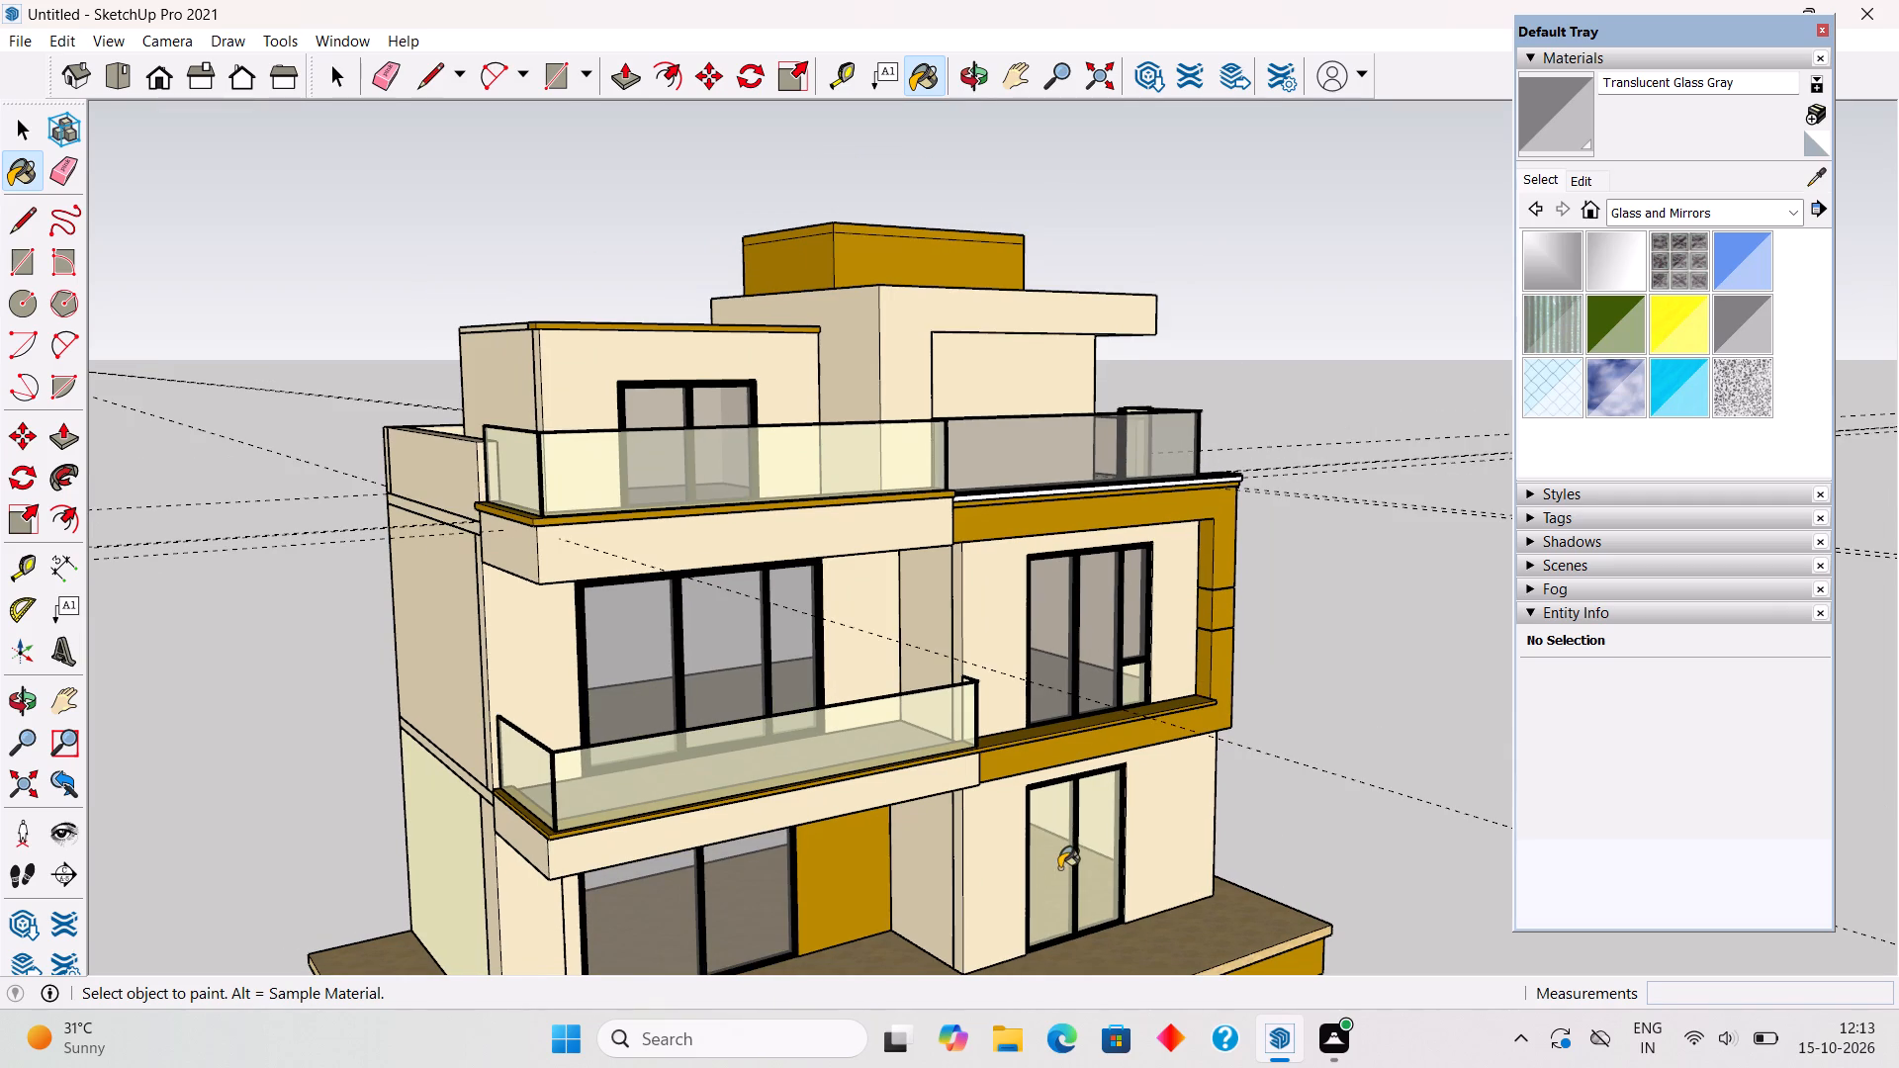
left_click(1059, 868)
left_click(1130, 831)
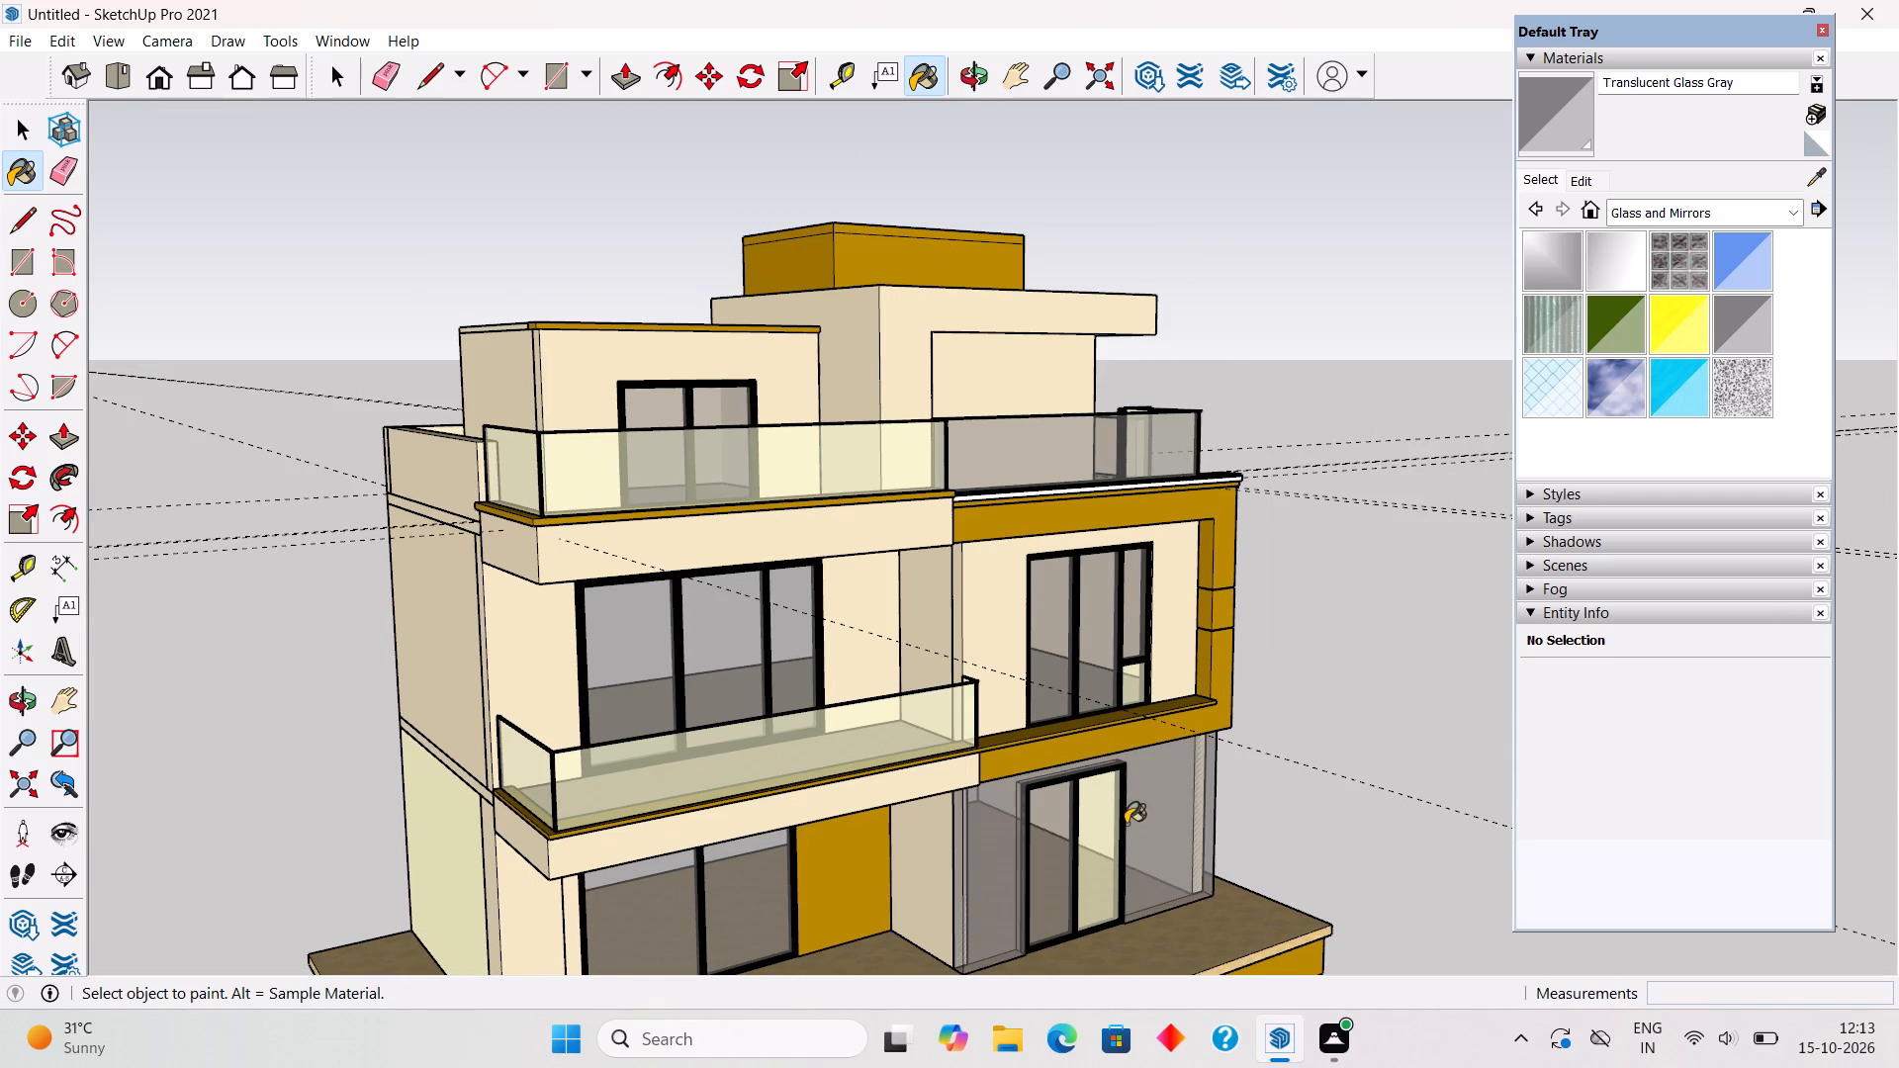
key("ctrl+z")
left_click(1104, 823)
Paint the small lower pane of the middle-storey window inside the gold frame with Translucent Glass Gray.
scroll(1104, 823, "down", 4)
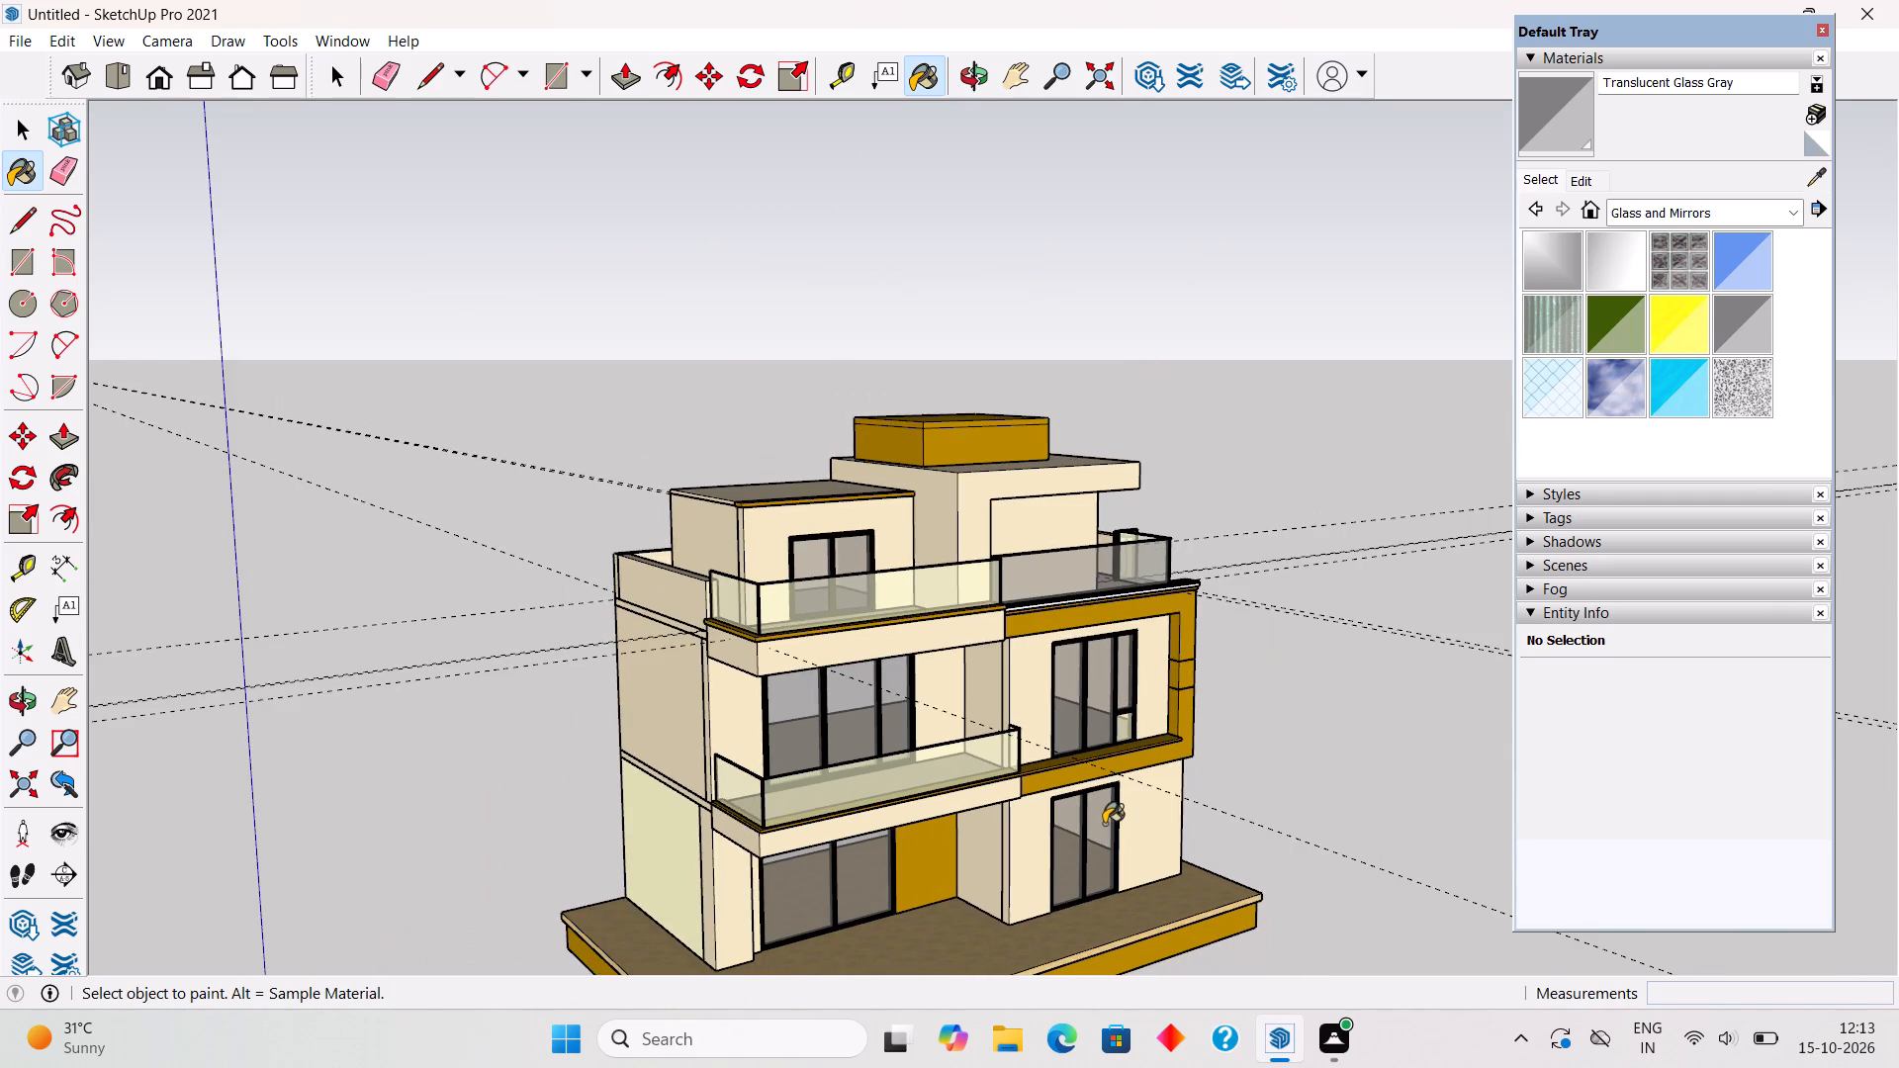
middle_click_drag(1044, 813, 533, 710)
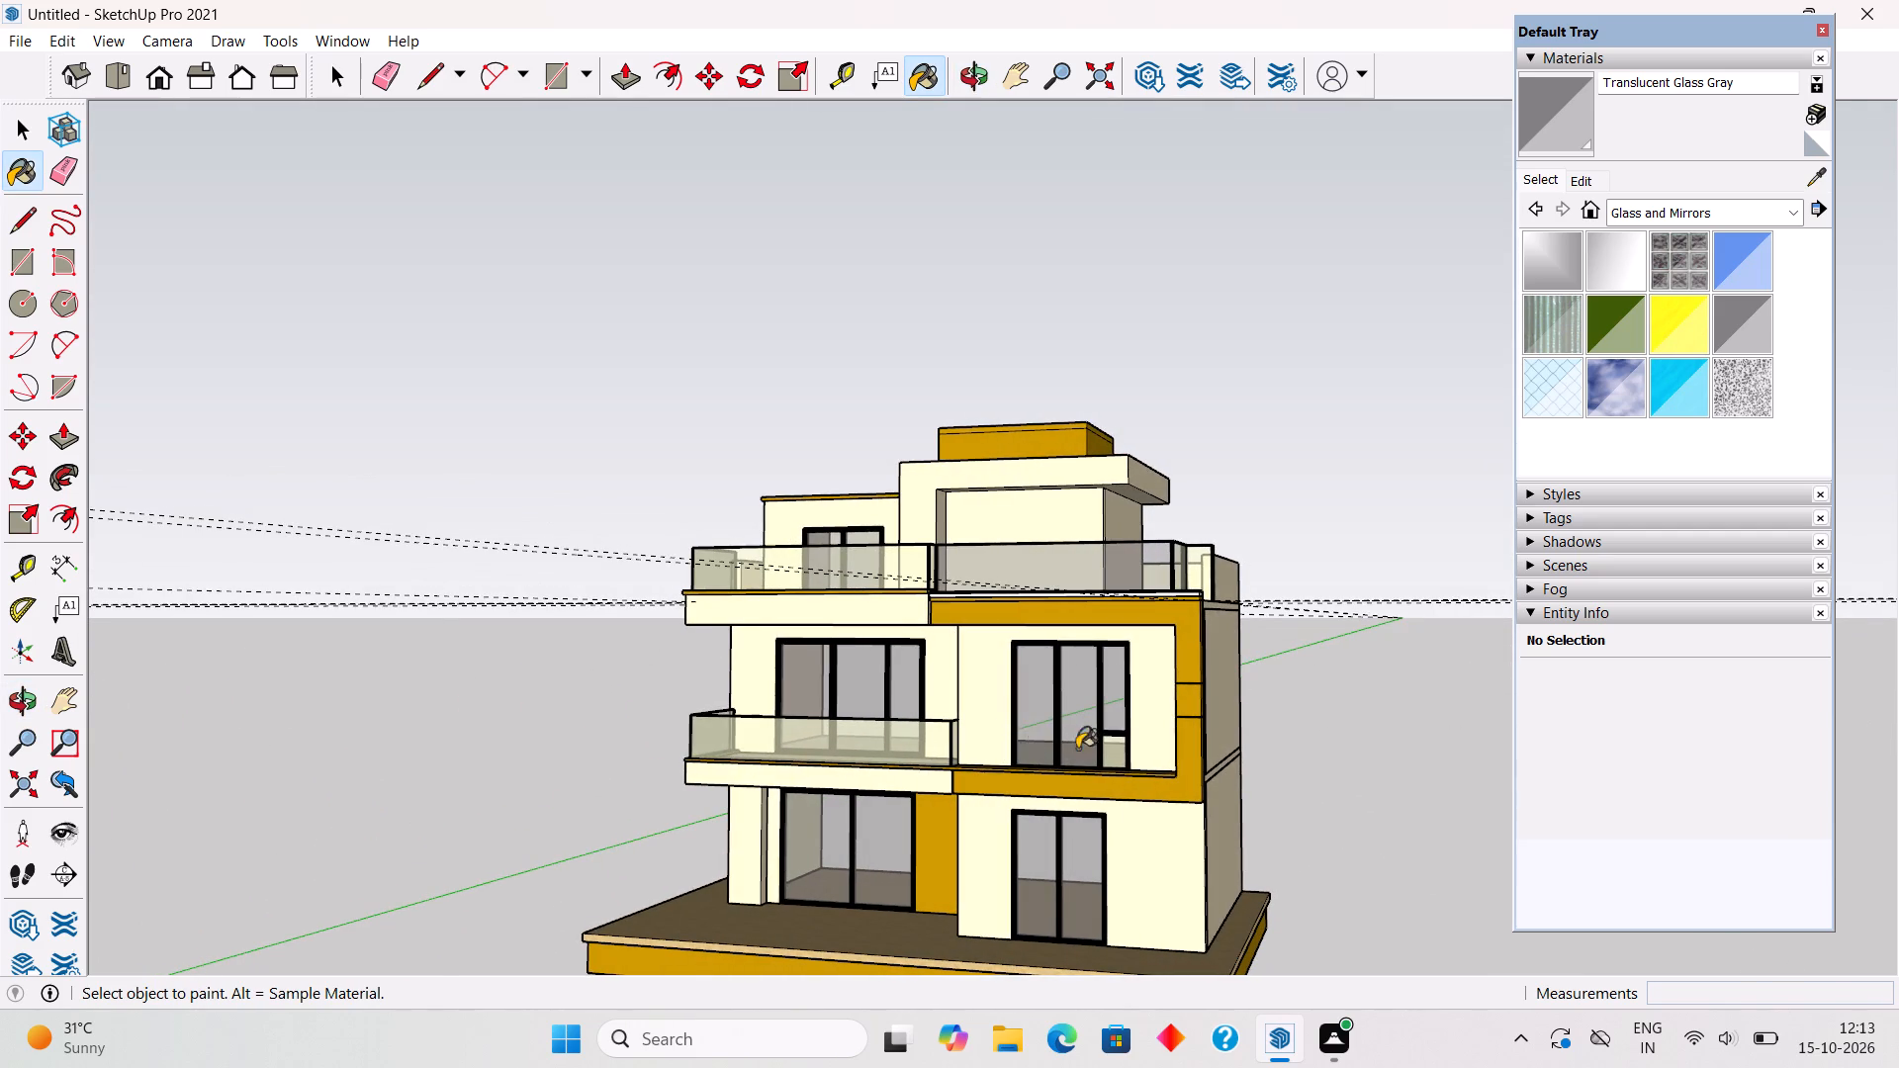
scroll(1078, 749, "up", 10)
left_click(1118, 751)
scroll(1118, 751, "down", 6)
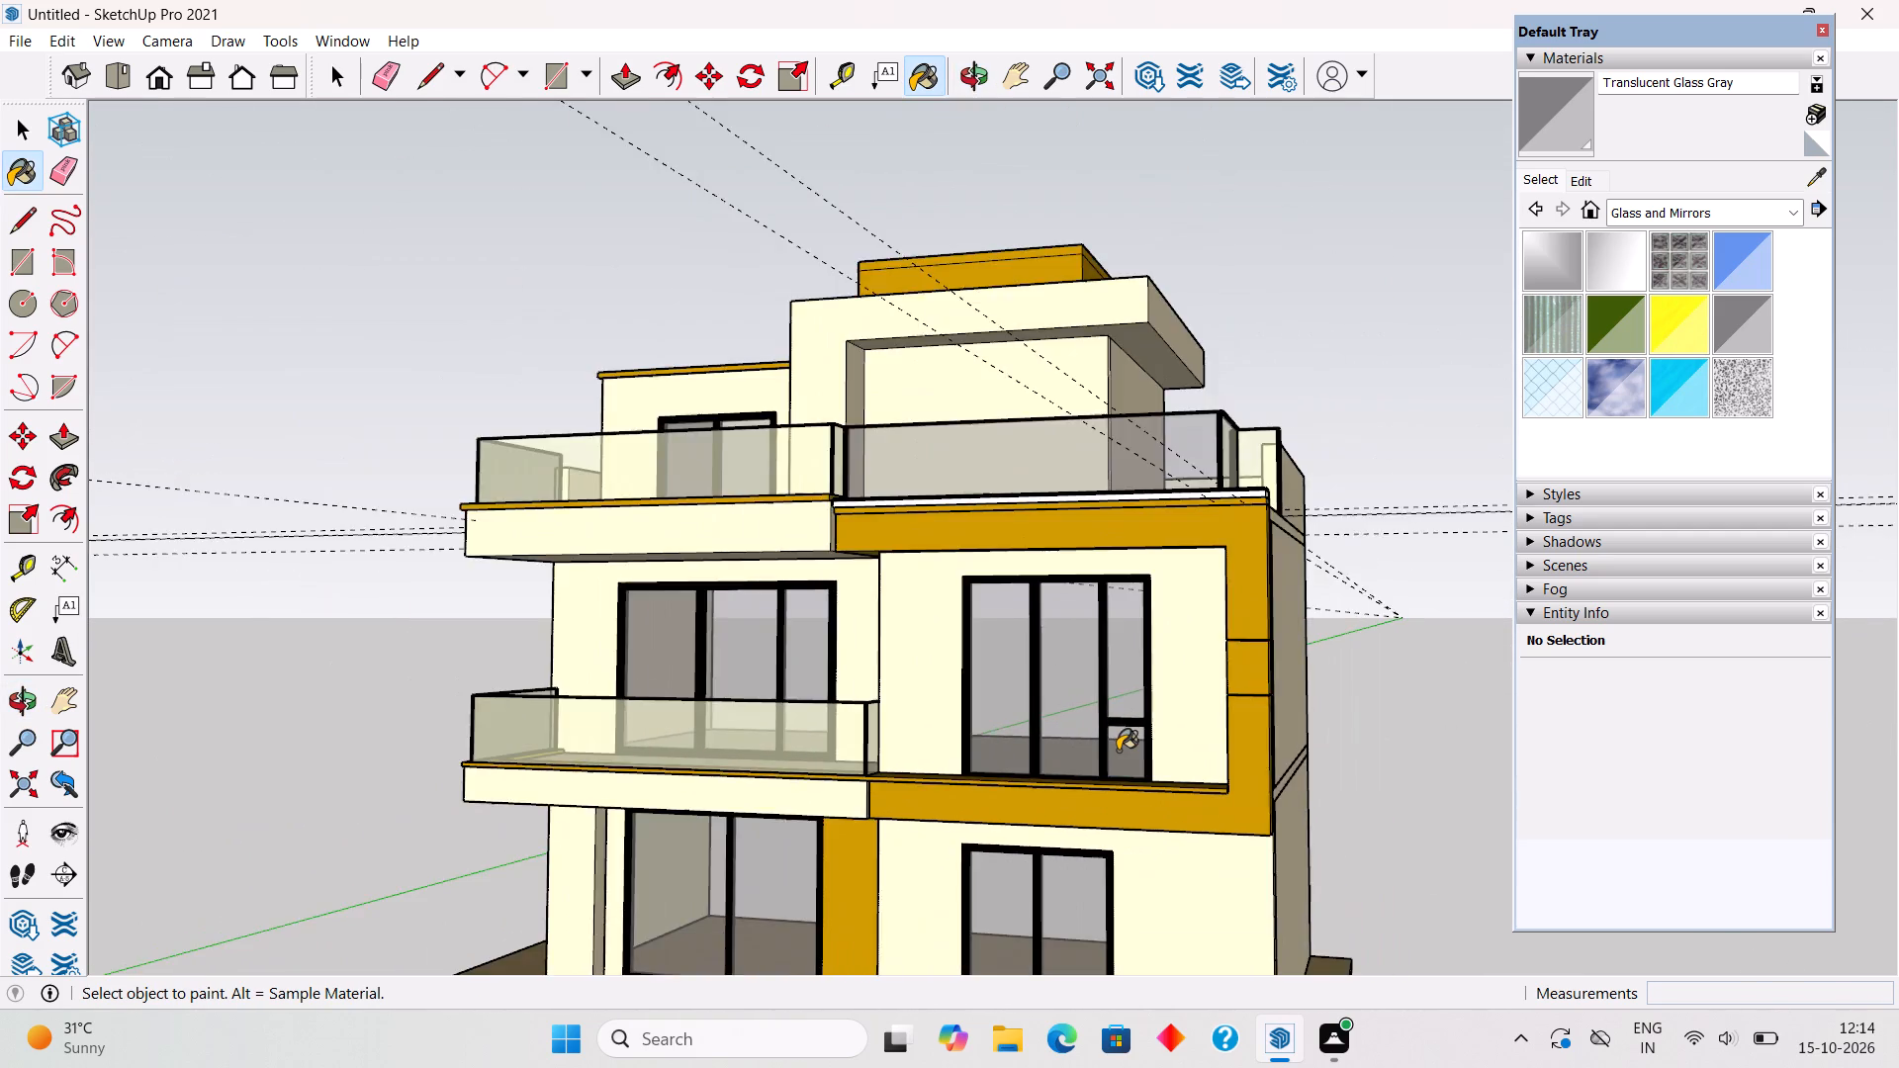
scroll(1118, 751, "down", 5)
middle_click_drag(1156, 841, 1302, 863)
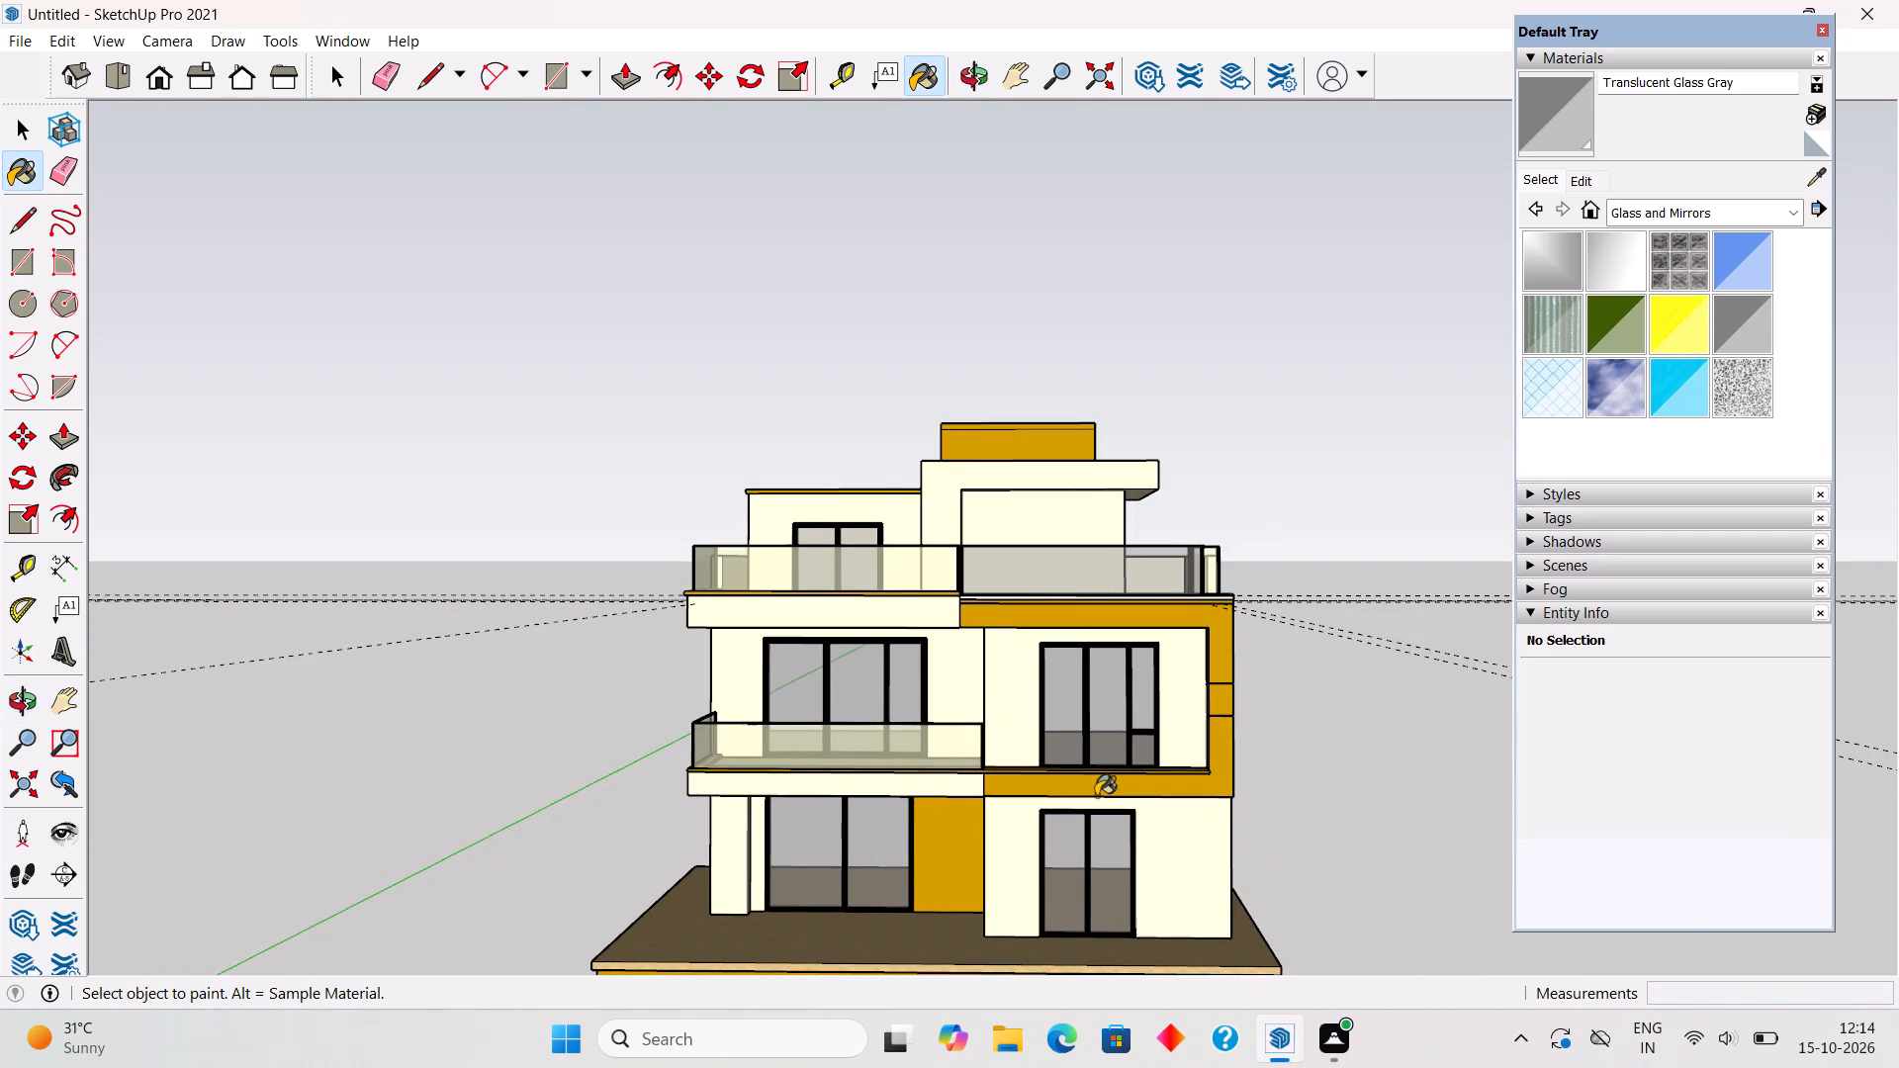
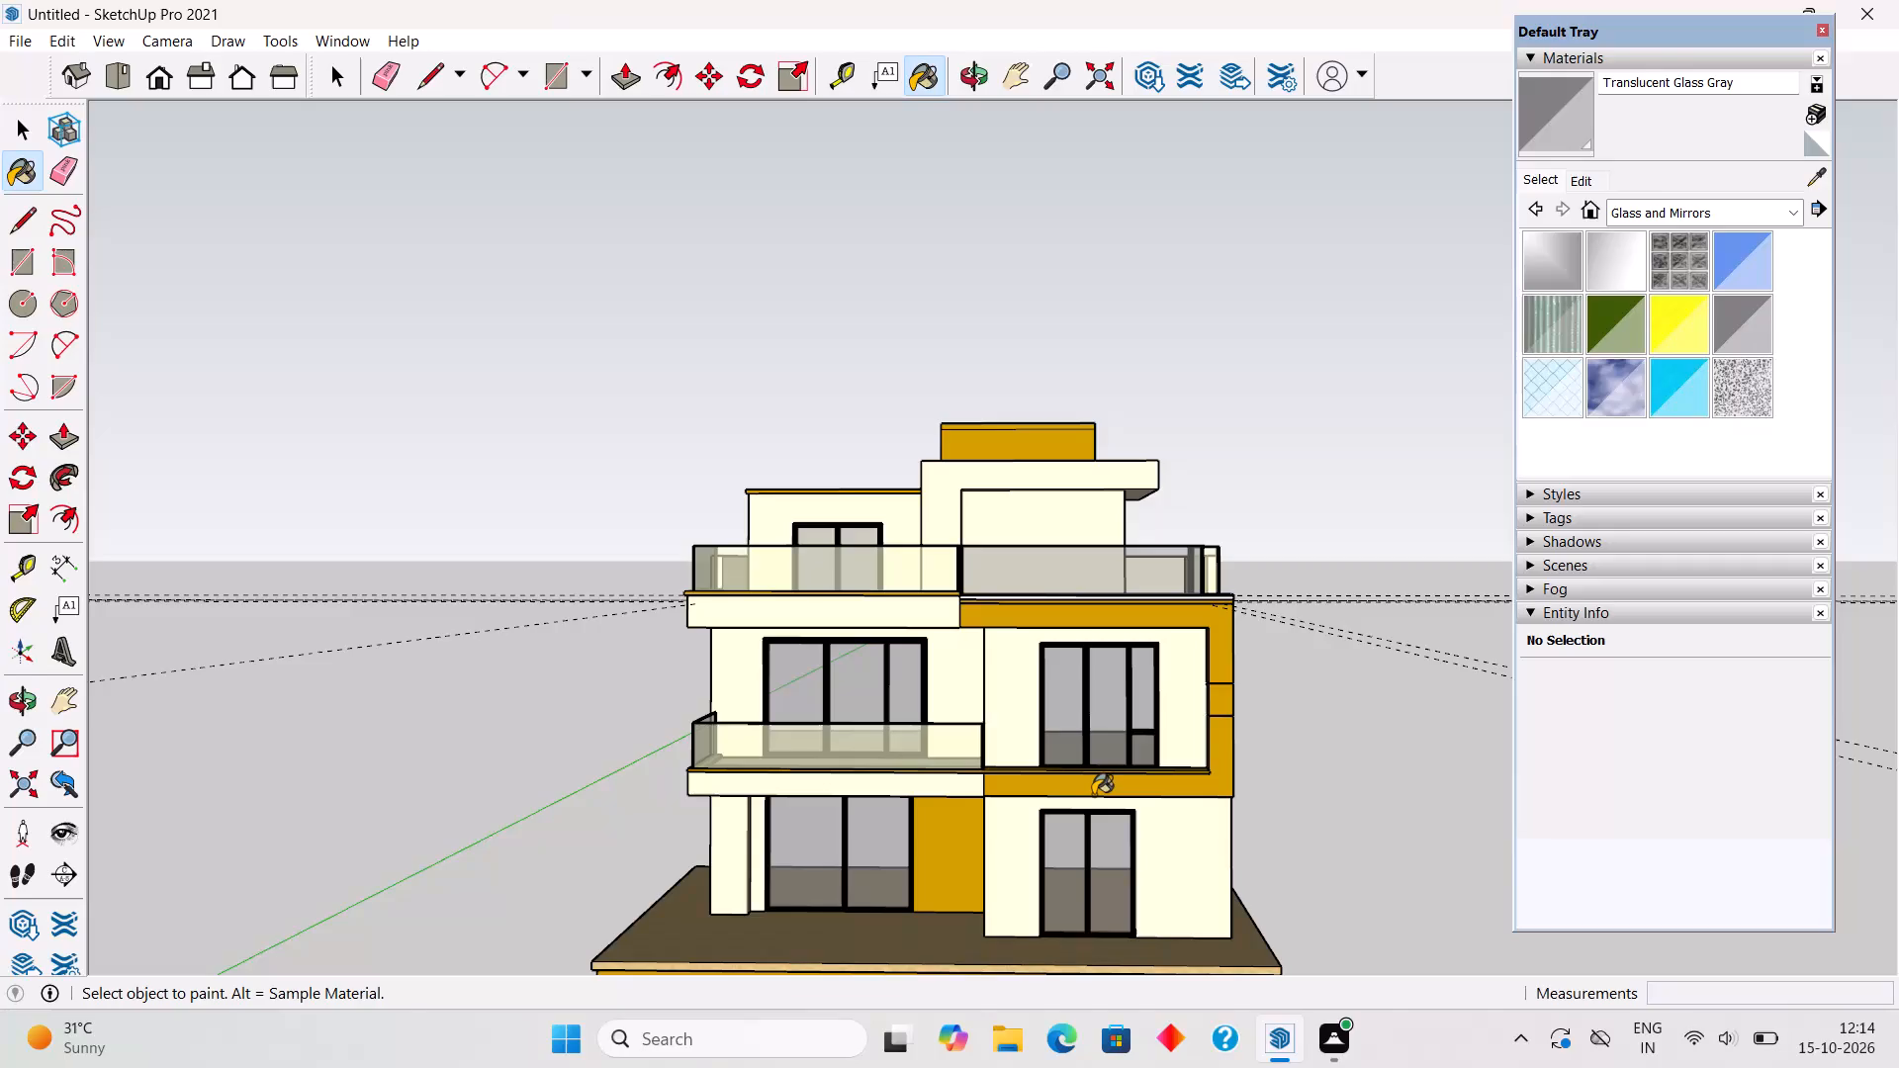
Paint the long front glass panel of the top-terrace railing before the two-pane window with Translucent Glass Gray.
middle_click_drag(780, 566, 1298, 672)
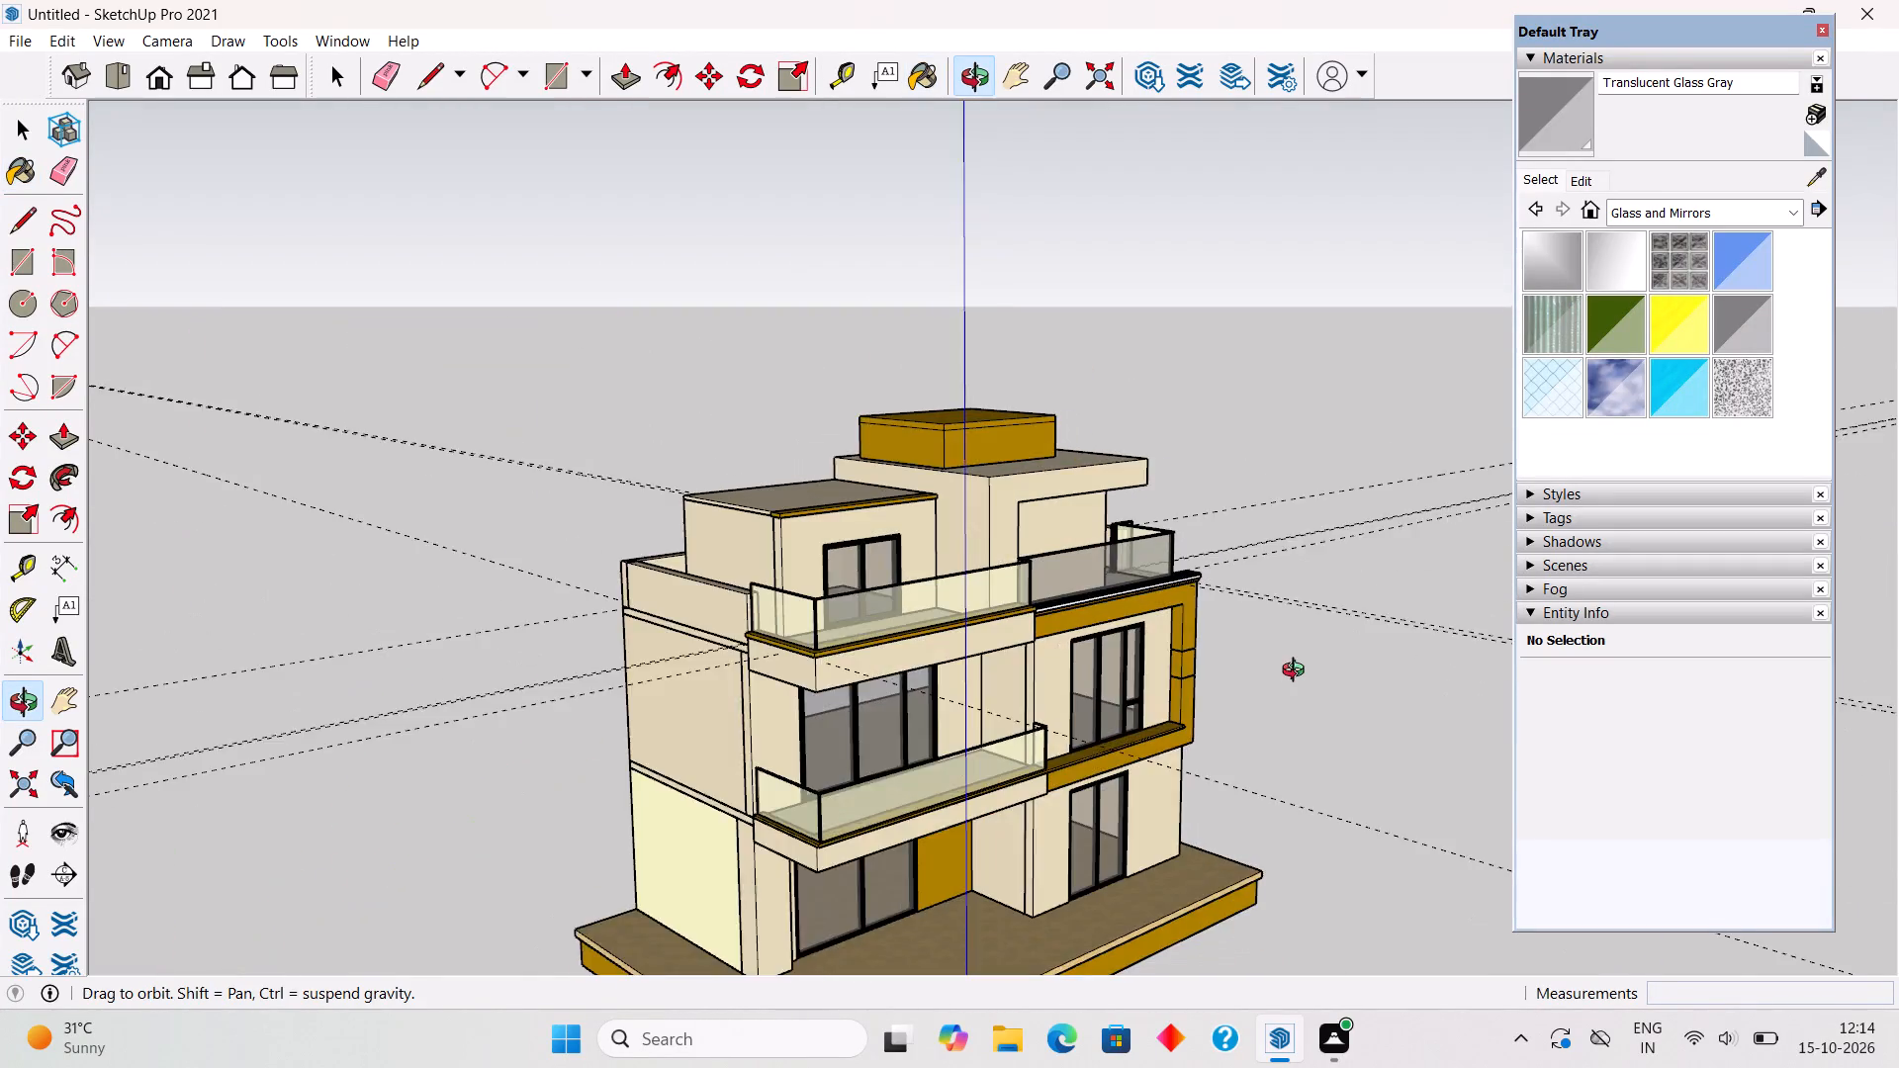
middle_click_drag(1298, 672, 1325, 667)
key("space")
triple_click(949, 620)
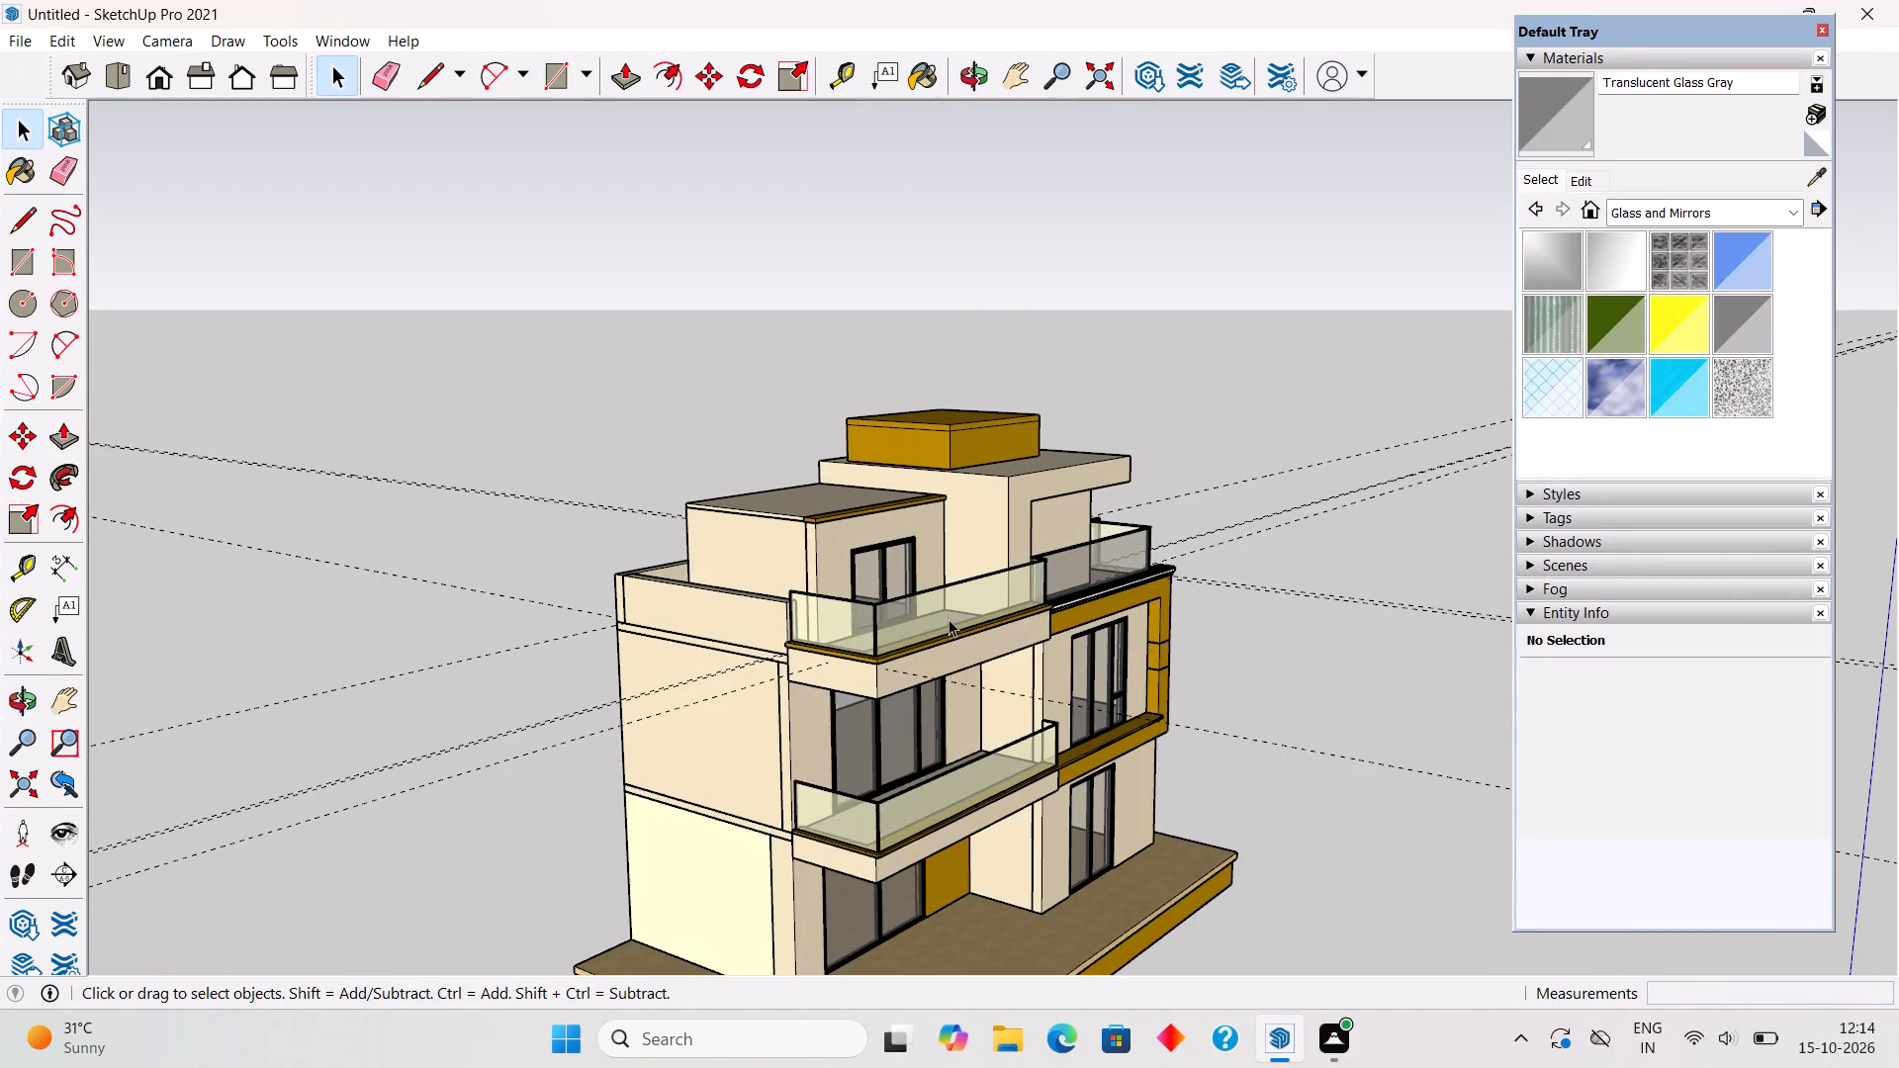
scroll(949, 619, "up", 10)
left_click(954, 609)
middle_click_drag(1017, 592, 850, 602)
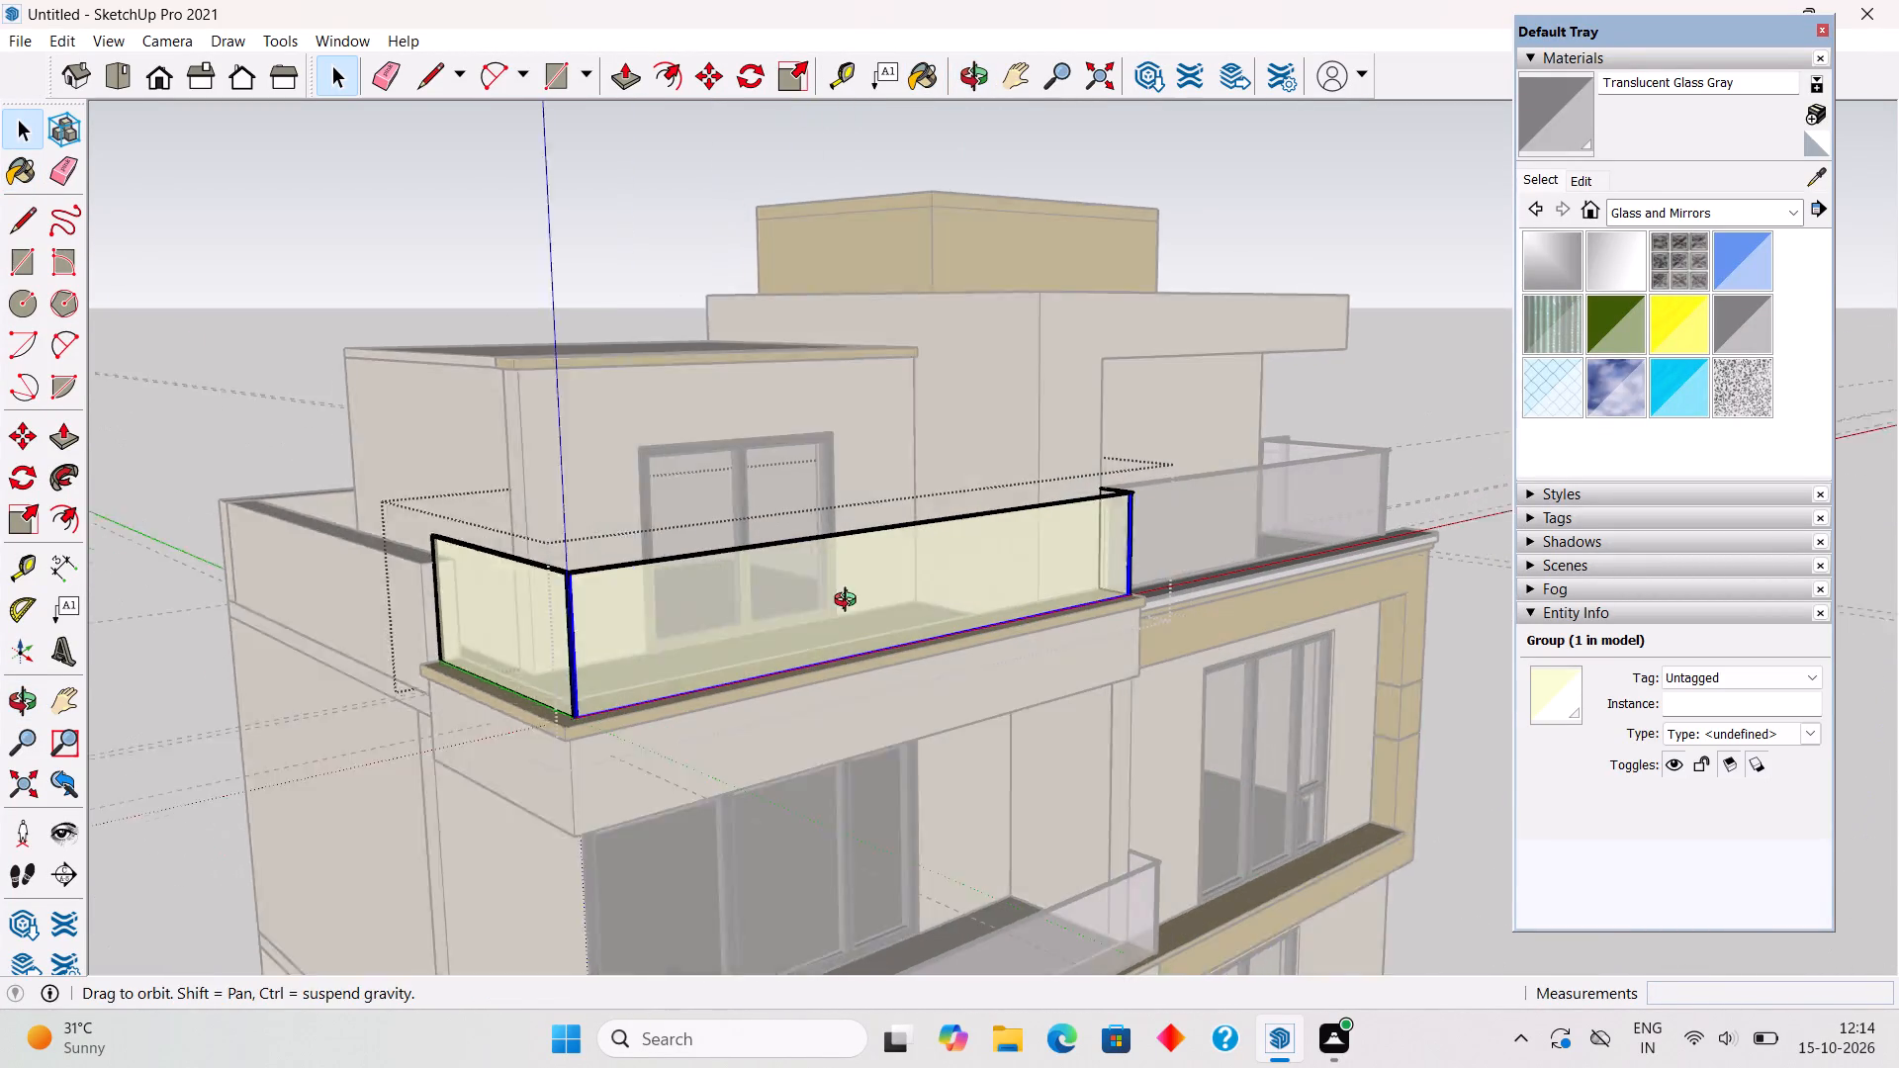
middle_click_drag(850, 602, 833, 605)
triple_click(799, 611)
left_click(799, 611)
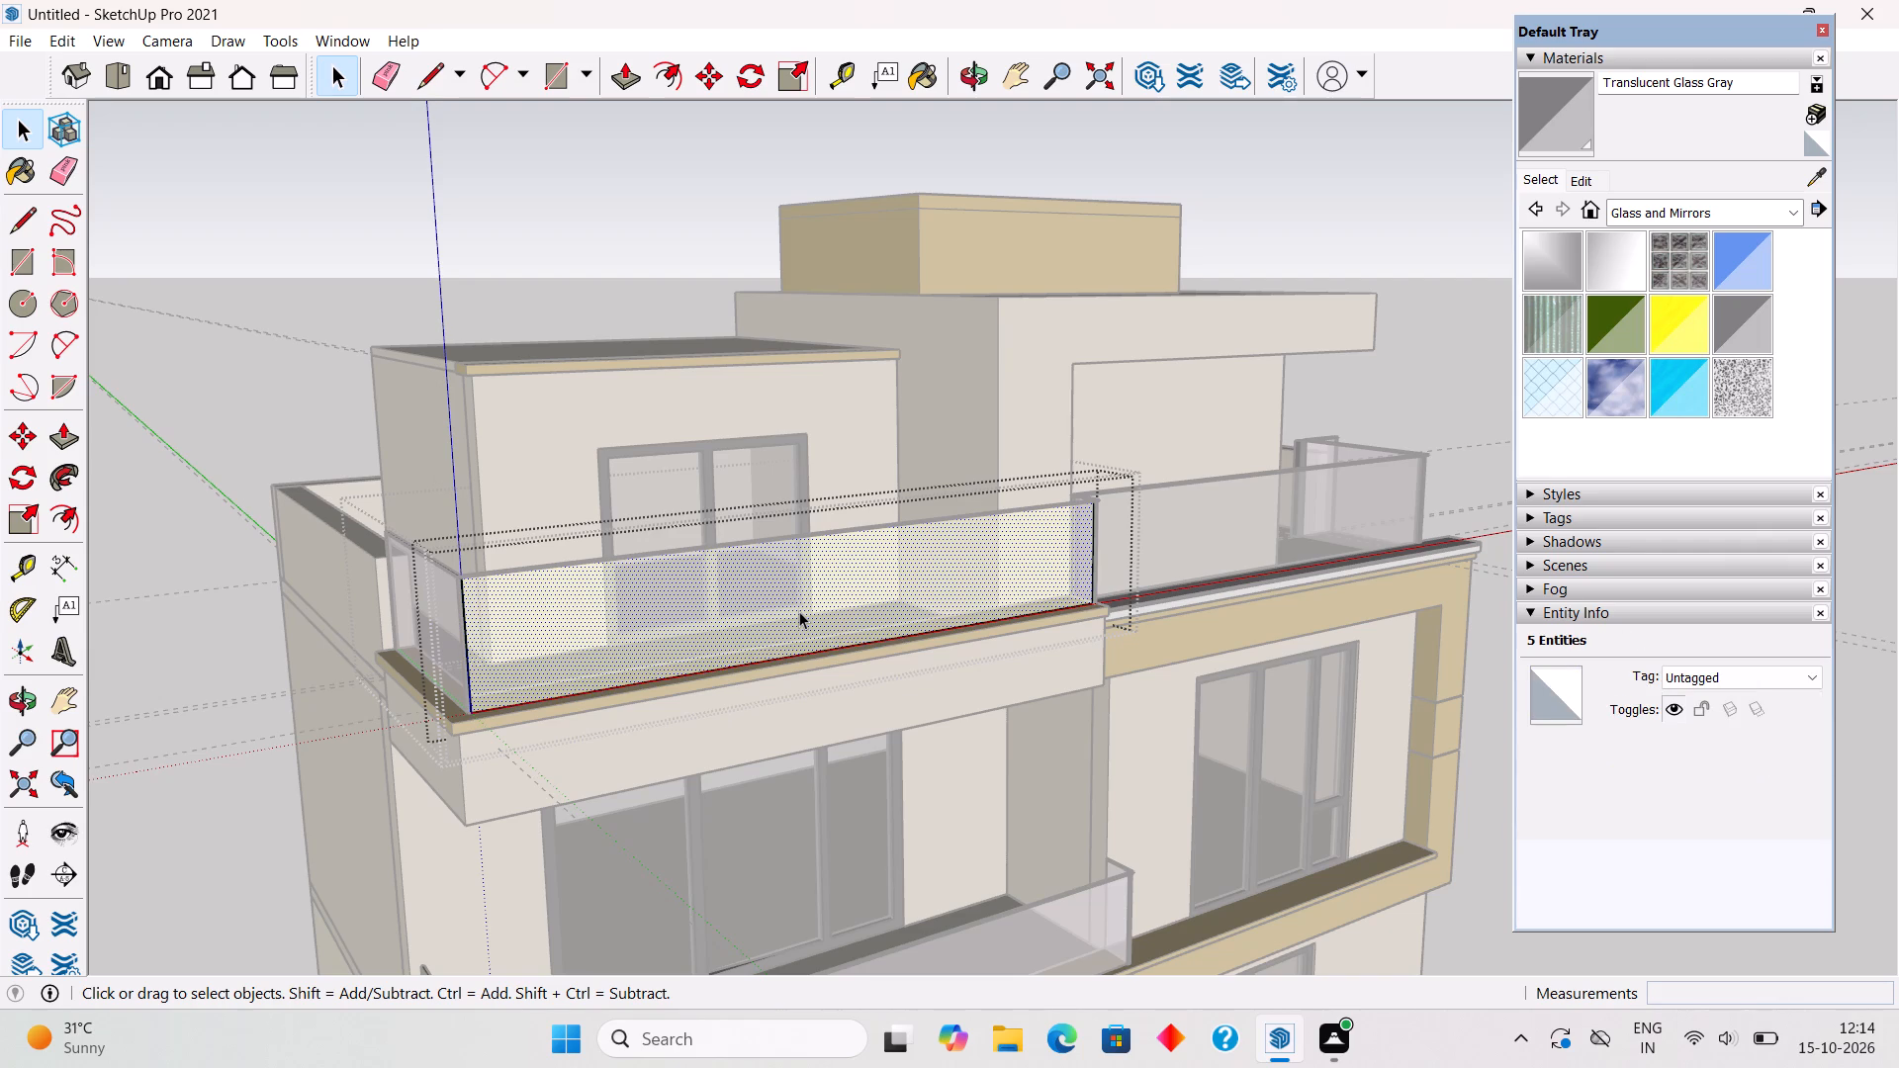
left_click(1574, 113)
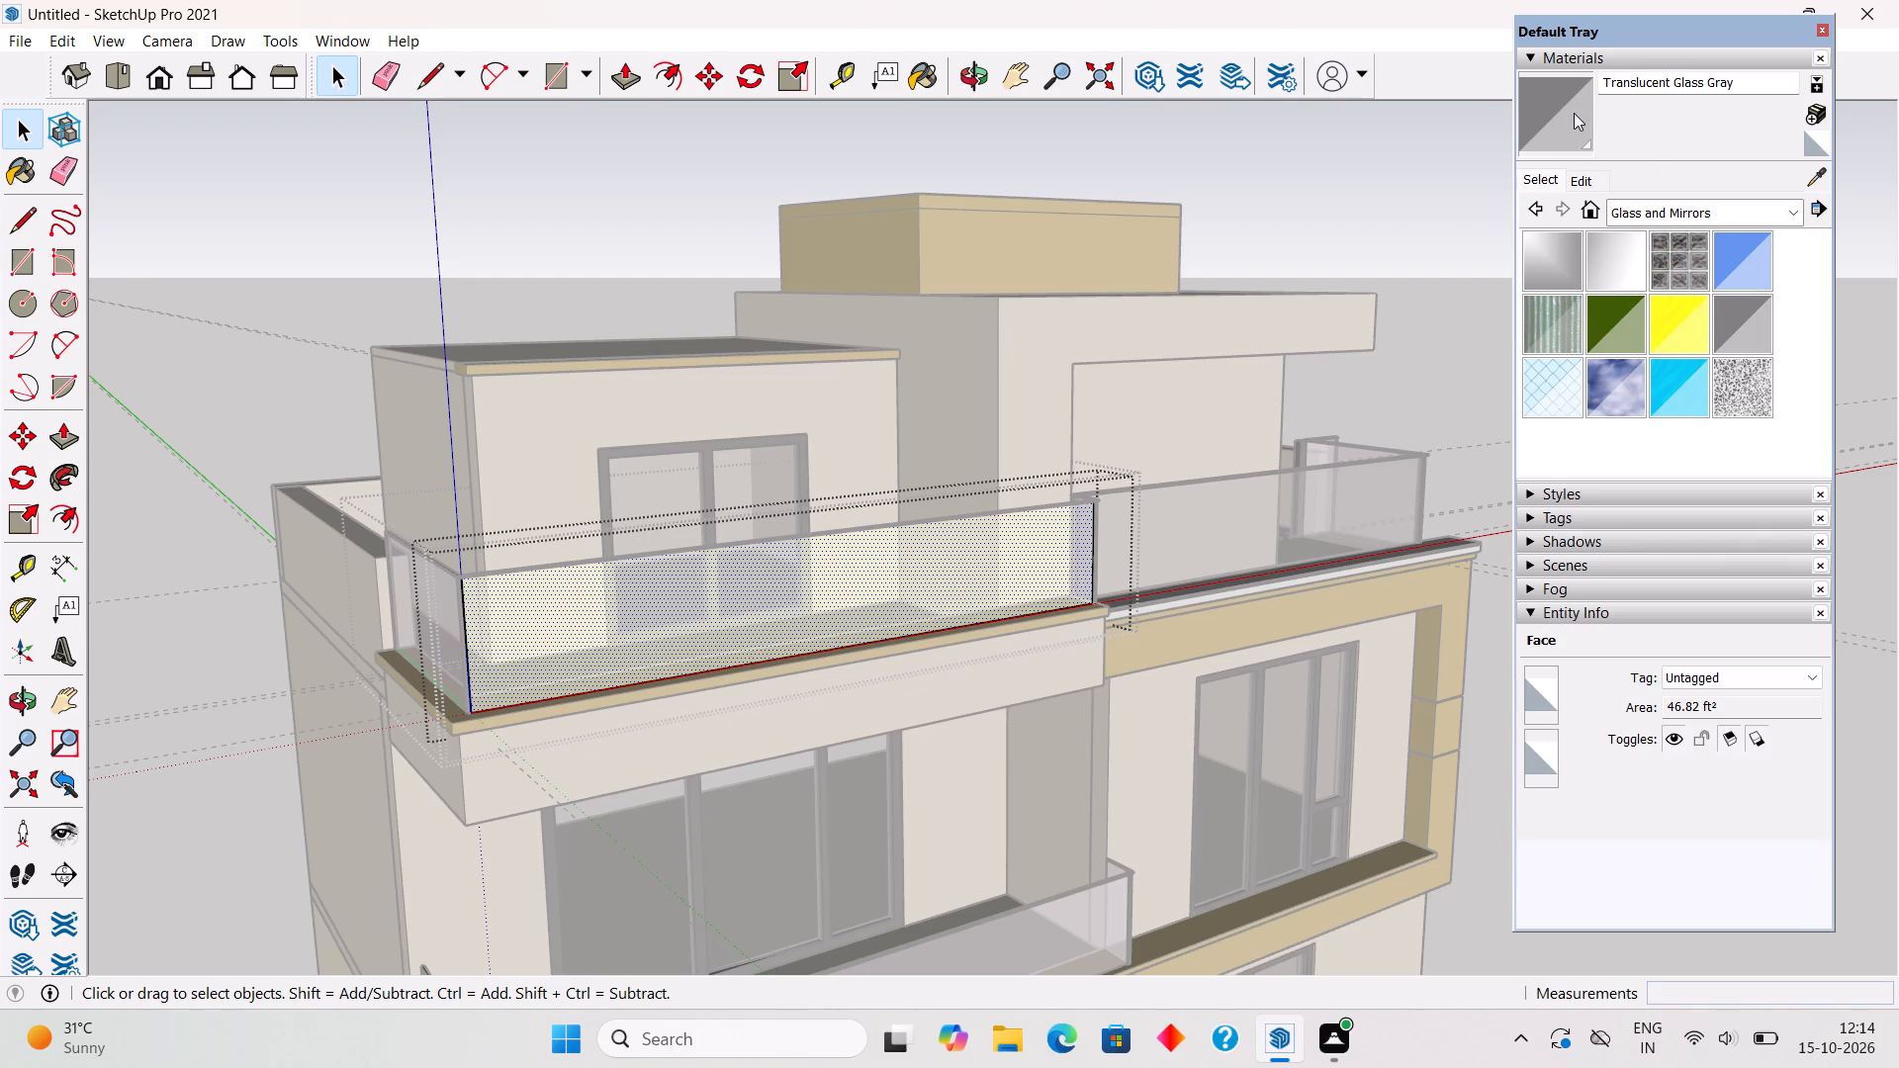
left_click(939, 561)
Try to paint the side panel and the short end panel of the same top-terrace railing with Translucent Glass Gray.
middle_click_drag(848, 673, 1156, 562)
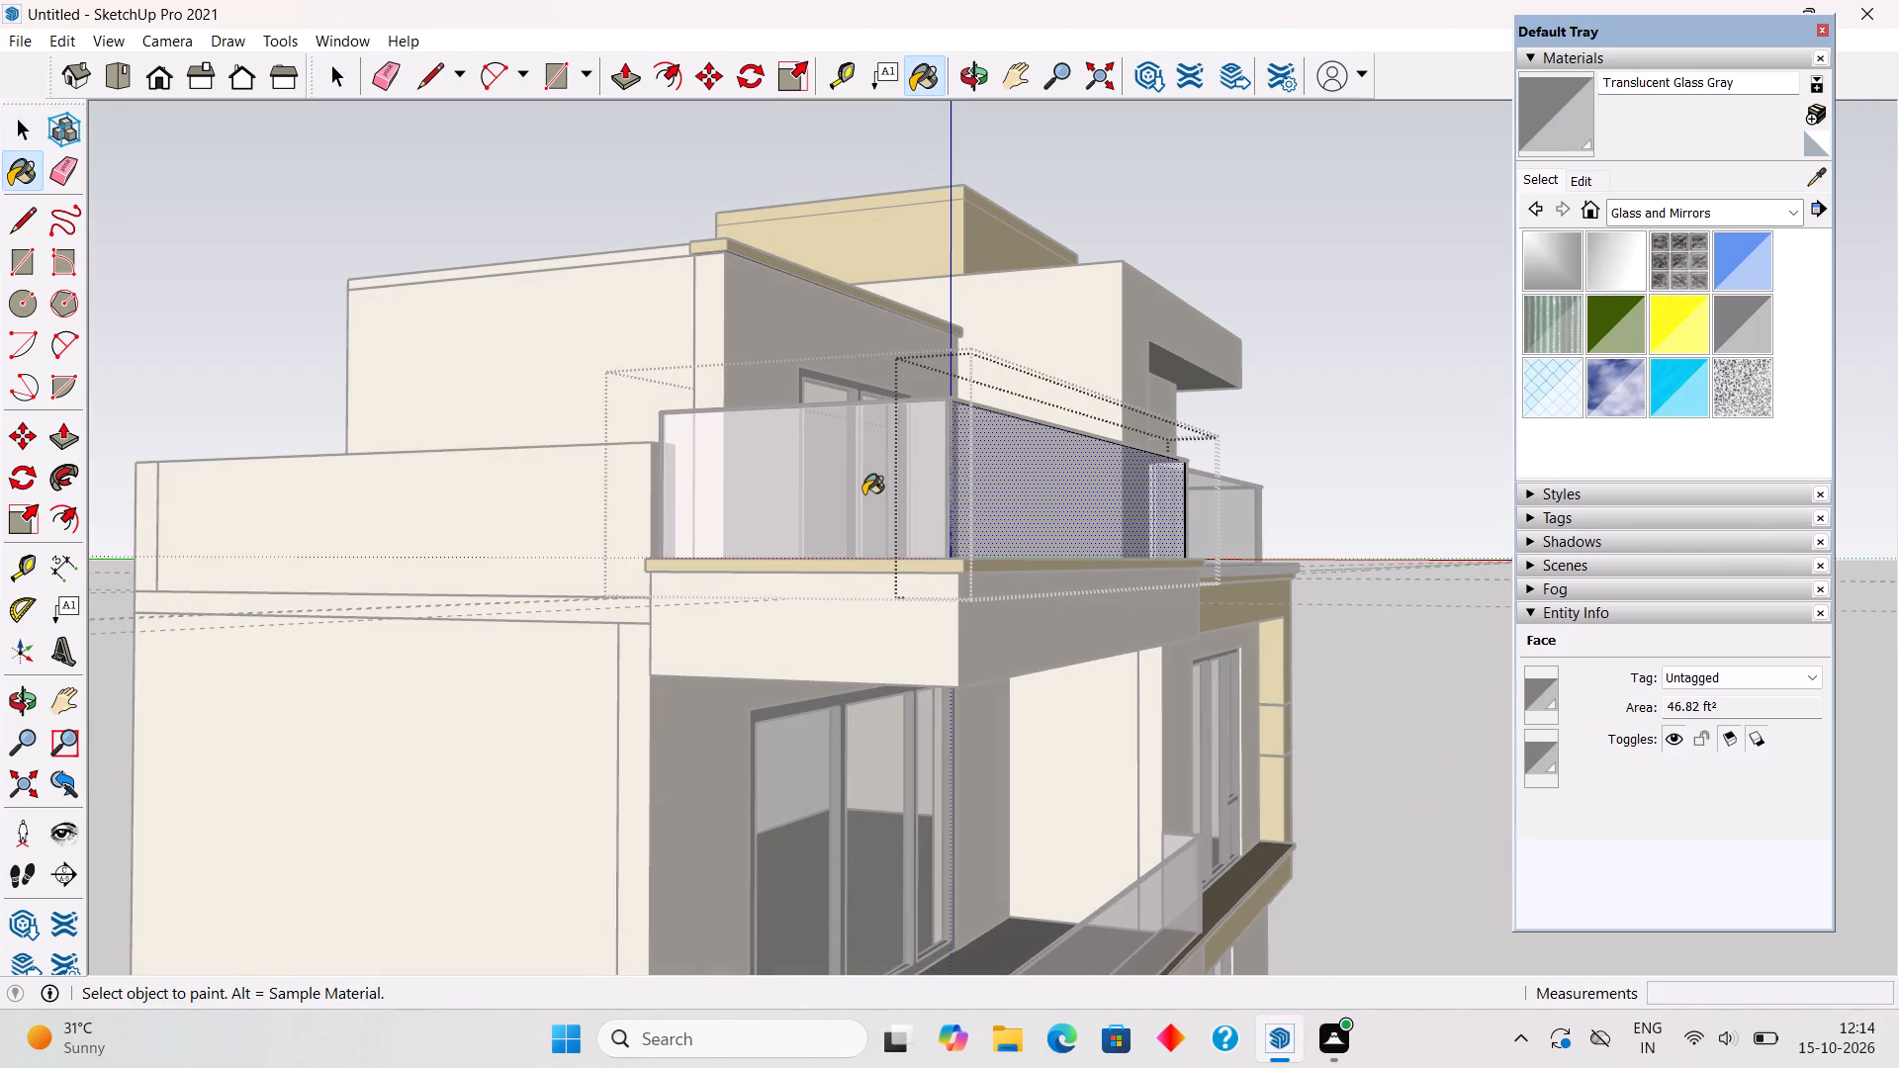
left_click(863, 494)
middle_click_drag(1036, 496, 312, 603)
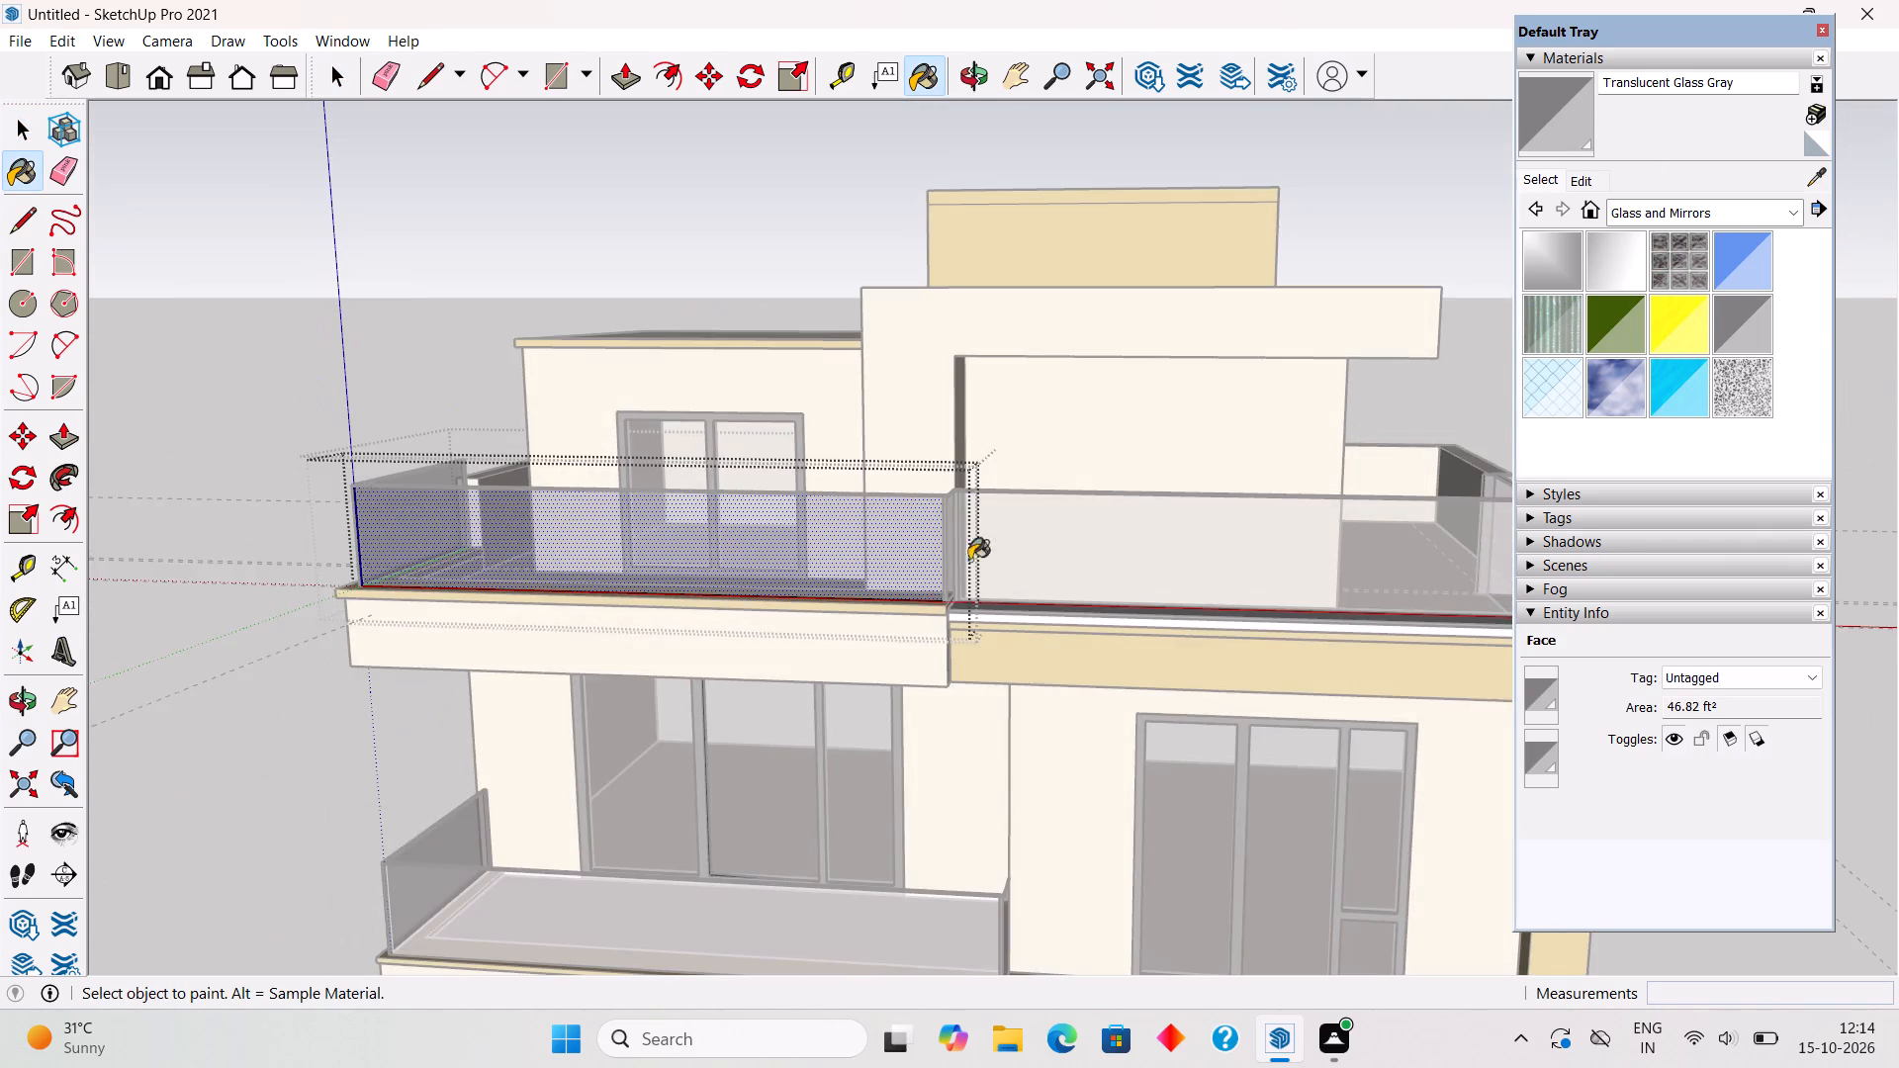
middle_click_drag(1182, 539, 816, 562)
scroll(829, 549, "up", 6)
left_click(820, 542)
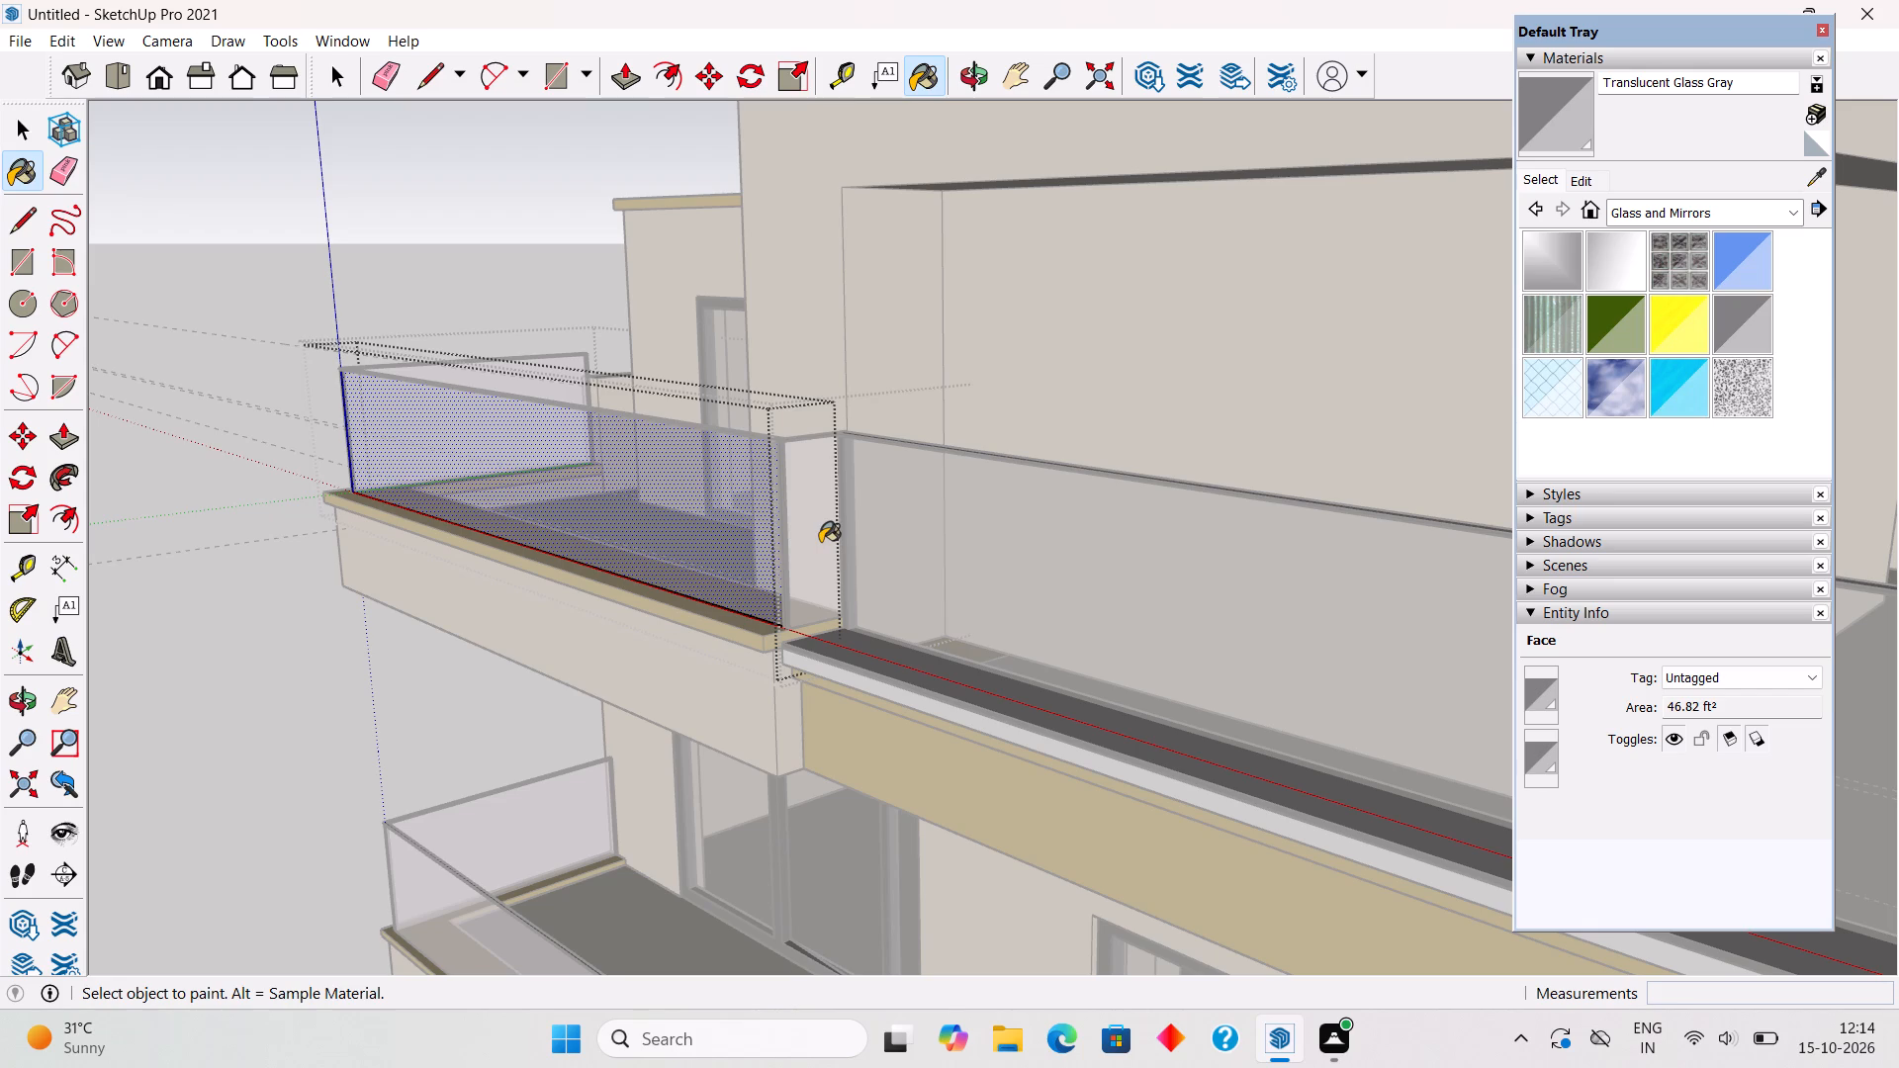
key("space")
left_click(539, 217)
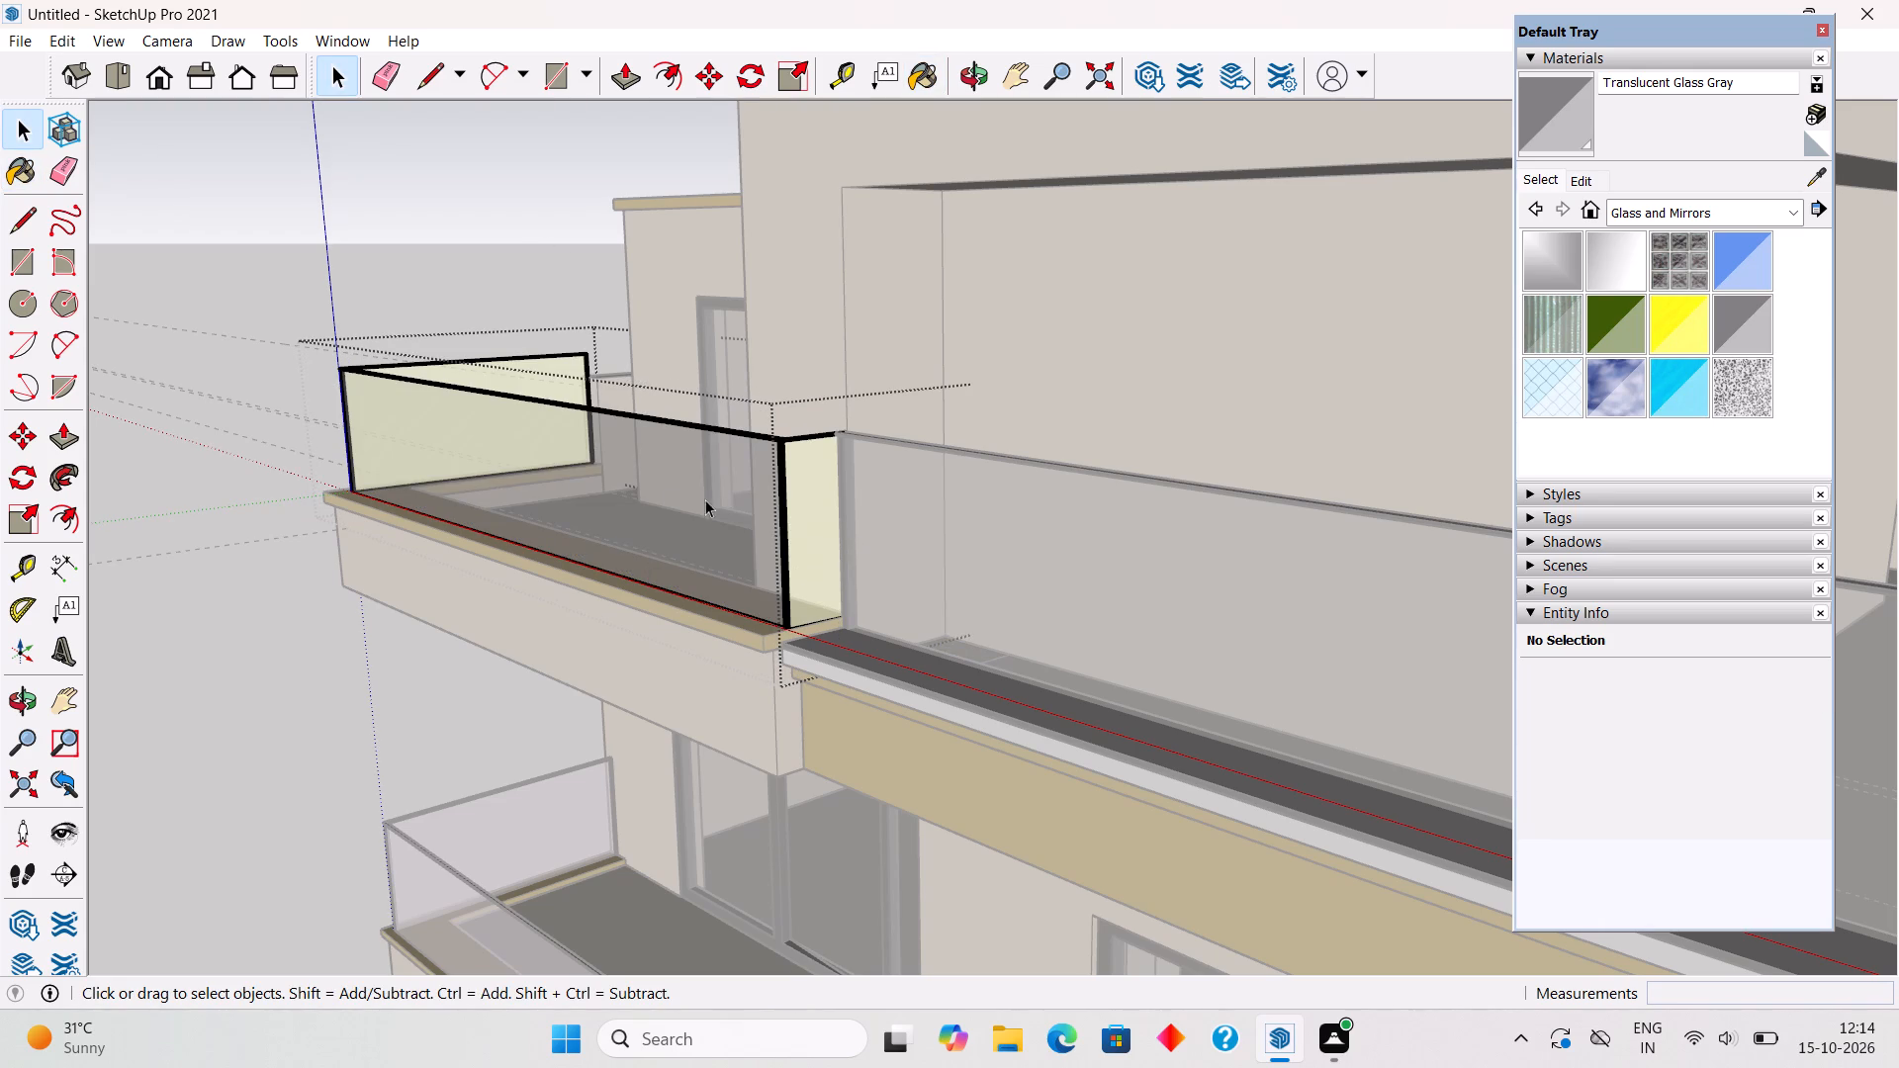
Paint the outer side glass panel of the top-terrace railing beside the two-pane window with Translucent Glass Gray.
middle_click_drag(657, 493, 1623, 532)
triple_click(996, 691)
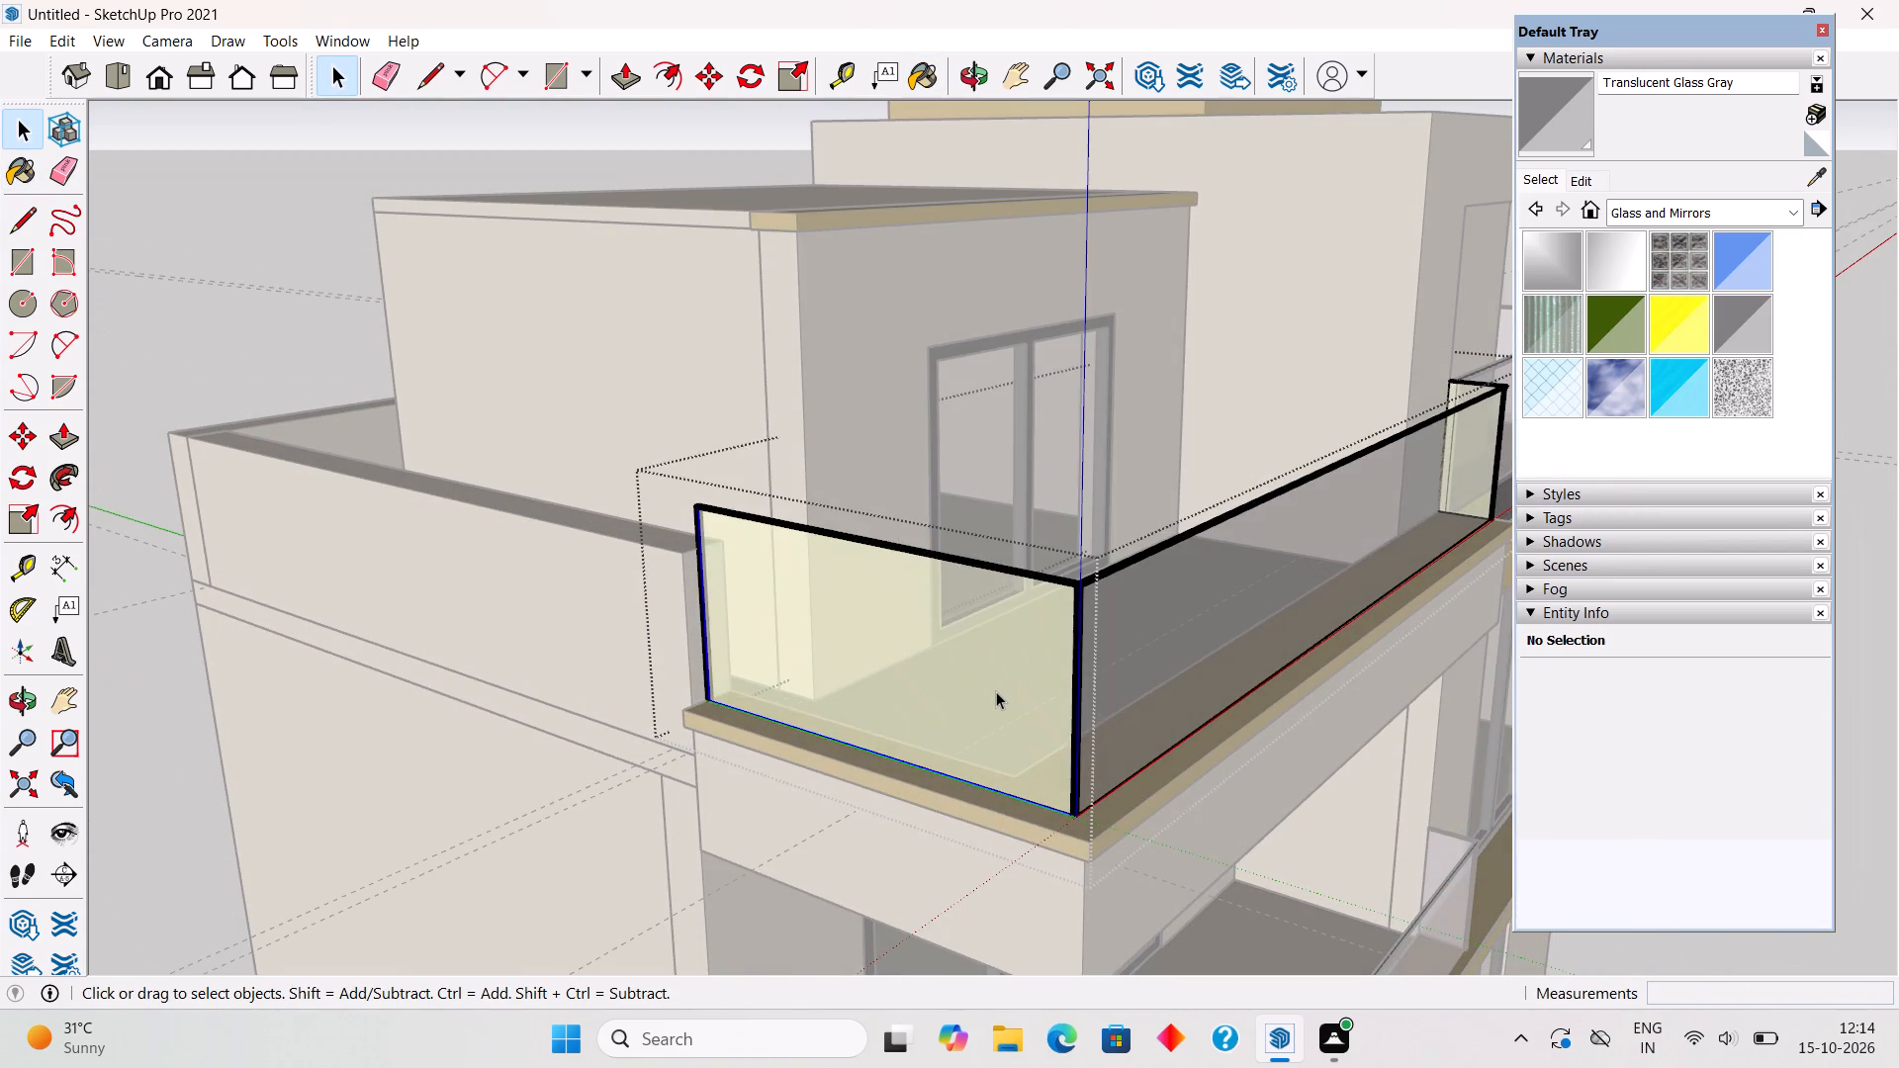
left_click(995, 678)
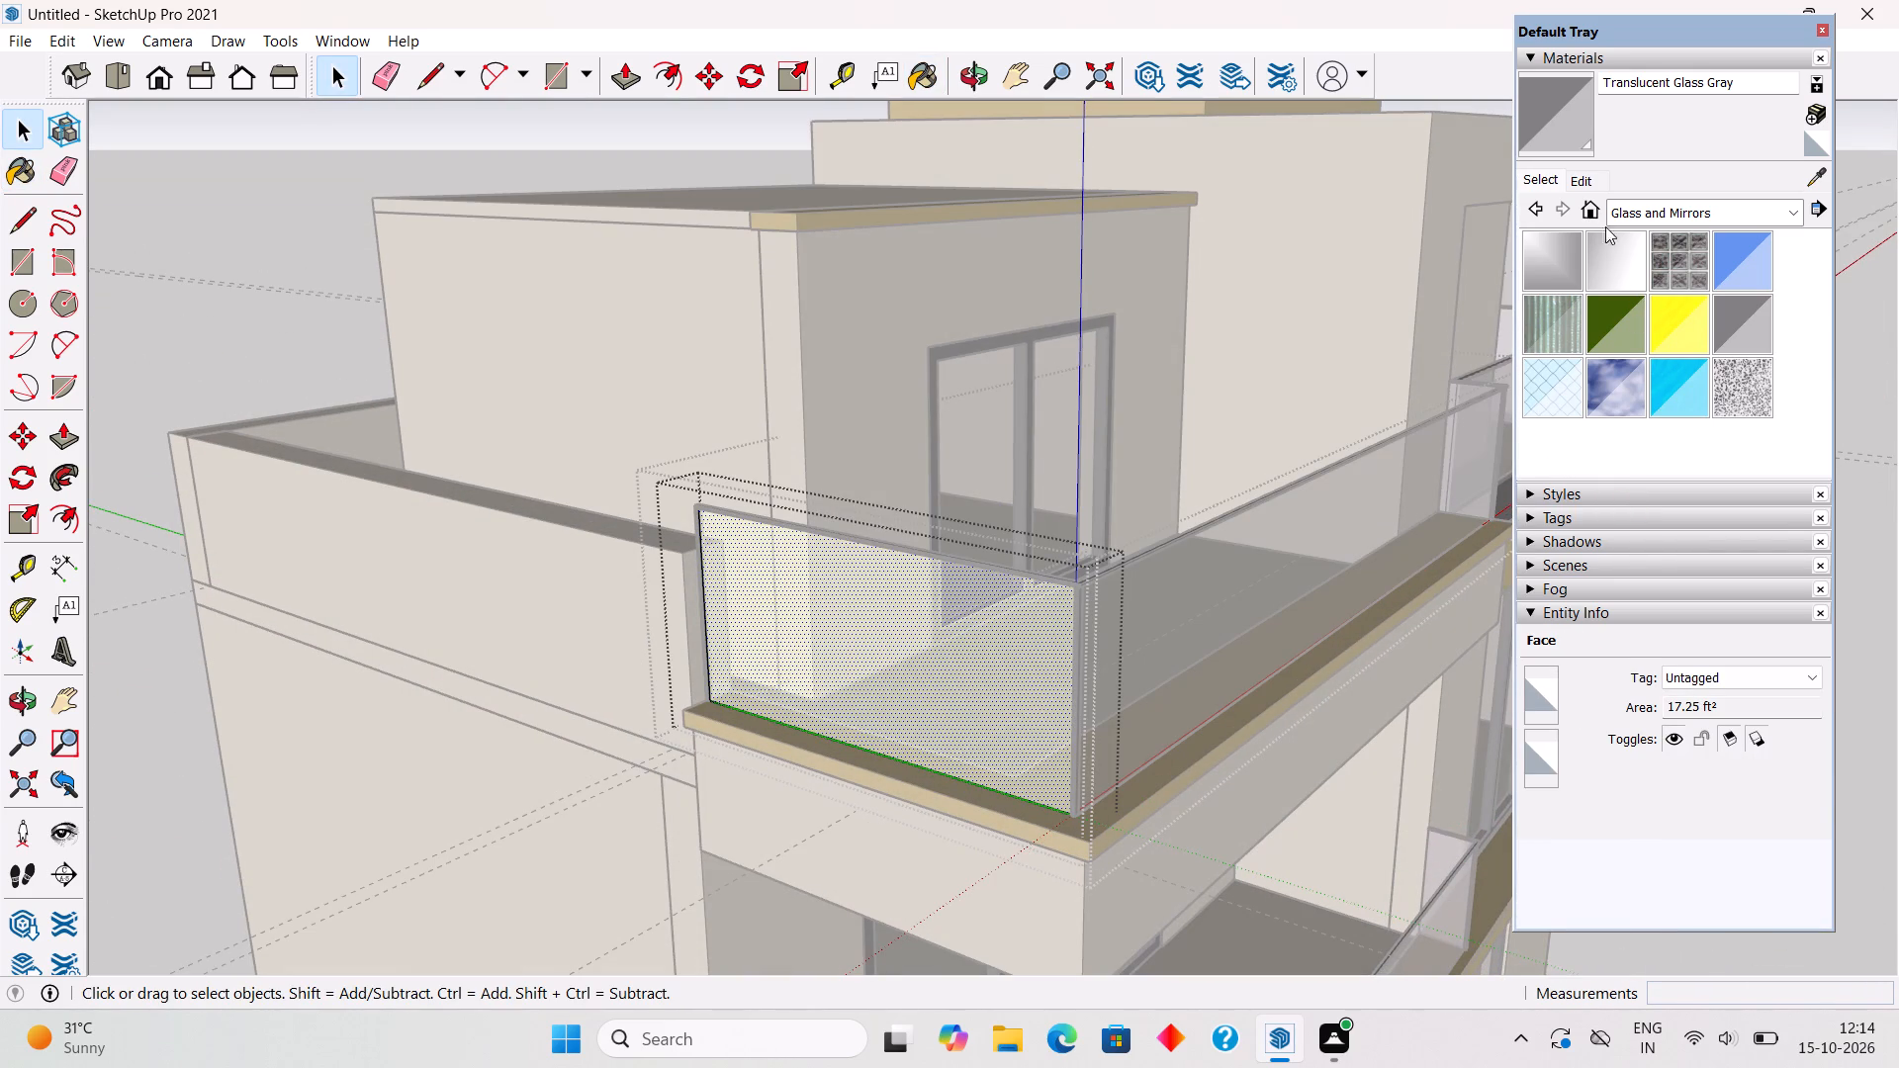
left_click(1564, 116)
left_click(1014, 737)
key("space")
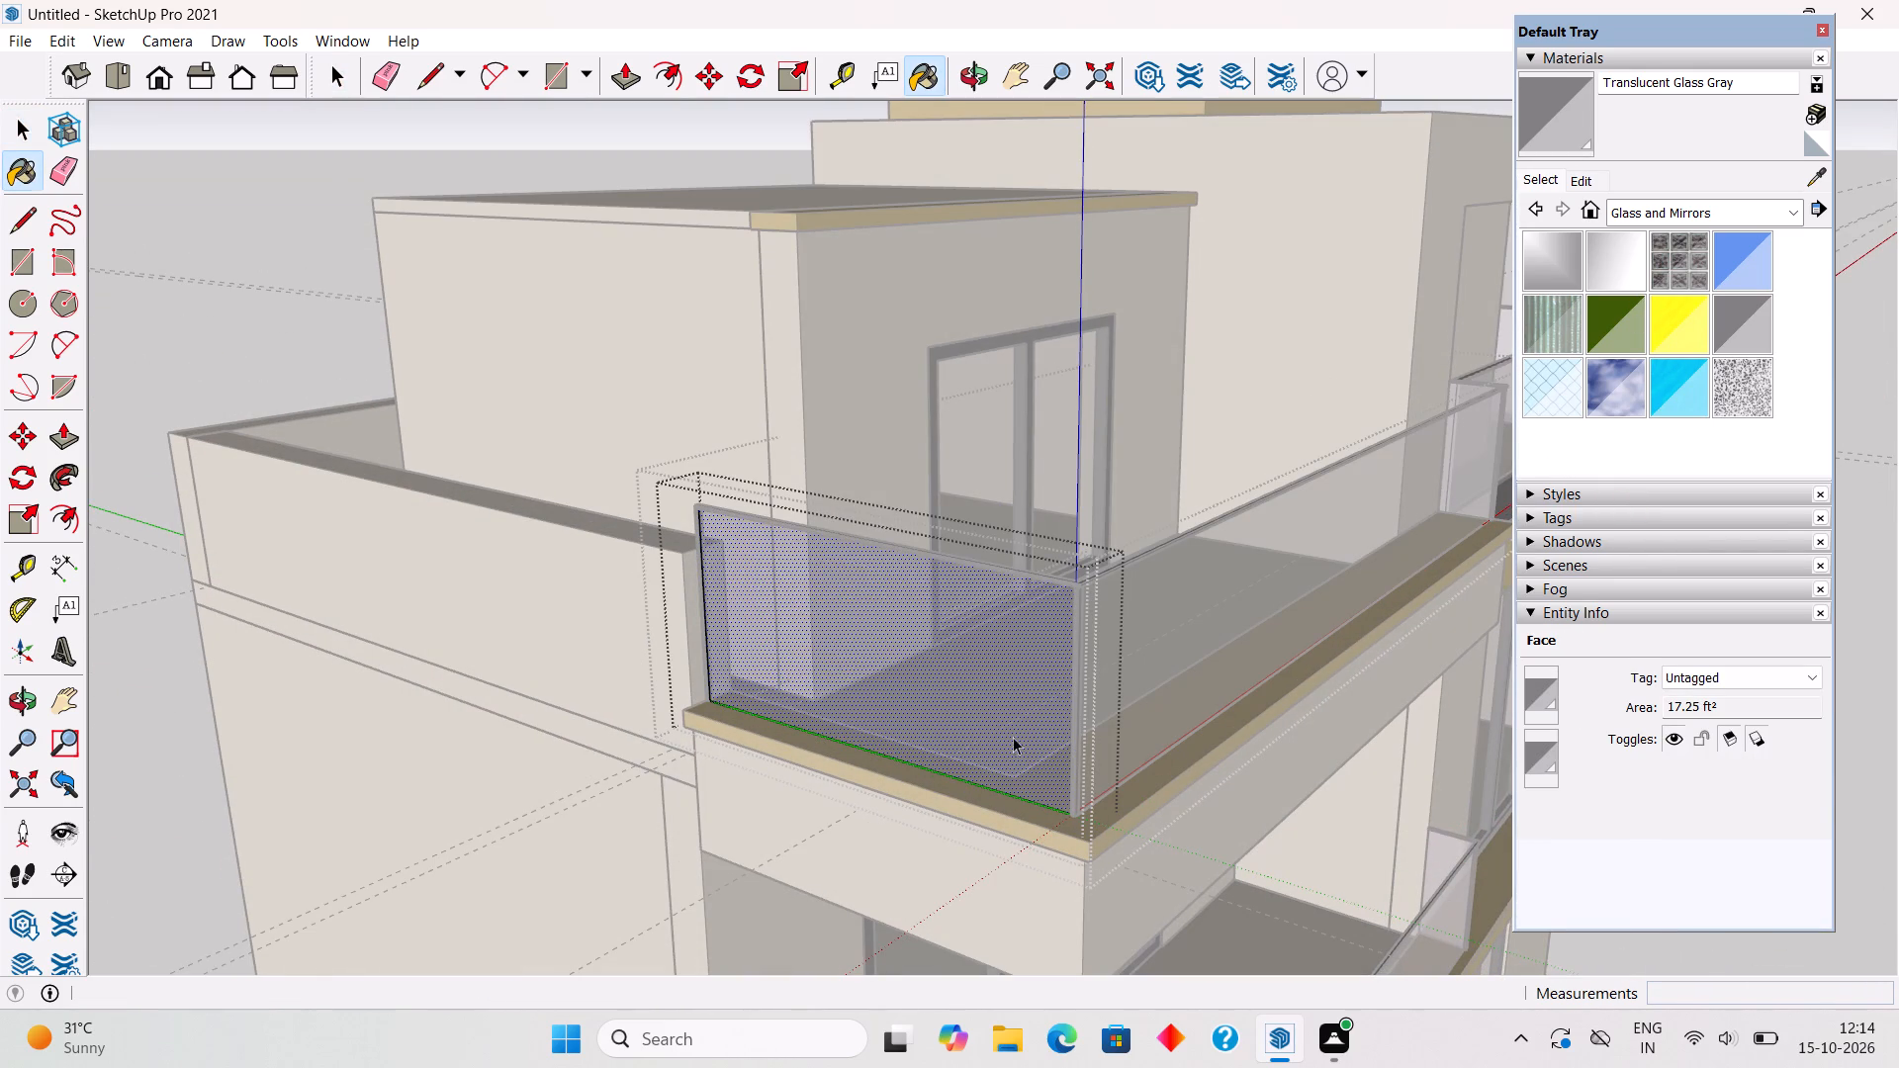
left_click(334, 318)
Paint the short end glass panel of that top-terrace railing, where it meets the adjoining railing, with Translucent Glass Gray.
middle_click_drag(1139, 733, 648, 667)
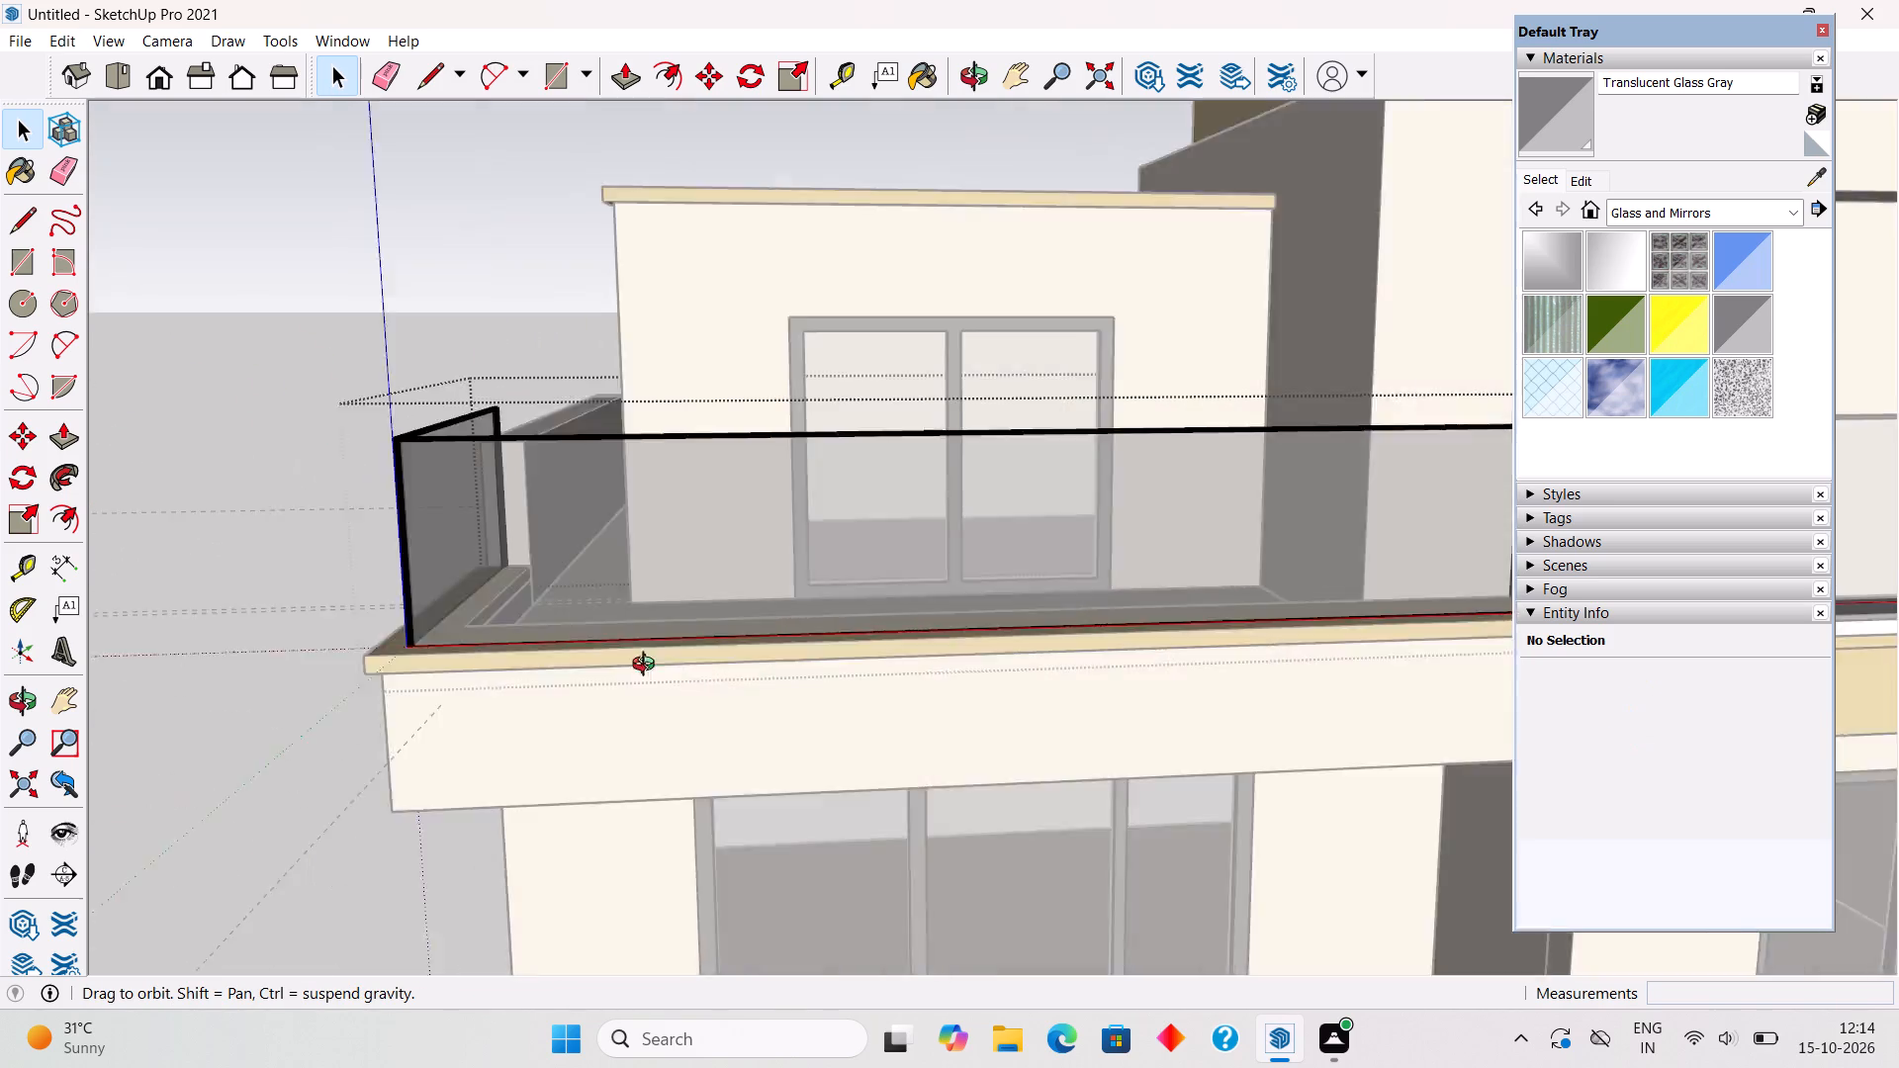
middle_click_drag(648, 667, 213, 666)
middle_click_drag(1269, 621, 1021, 653)
scroll(880, 603, "up", 5)
triple_click(818, 573)
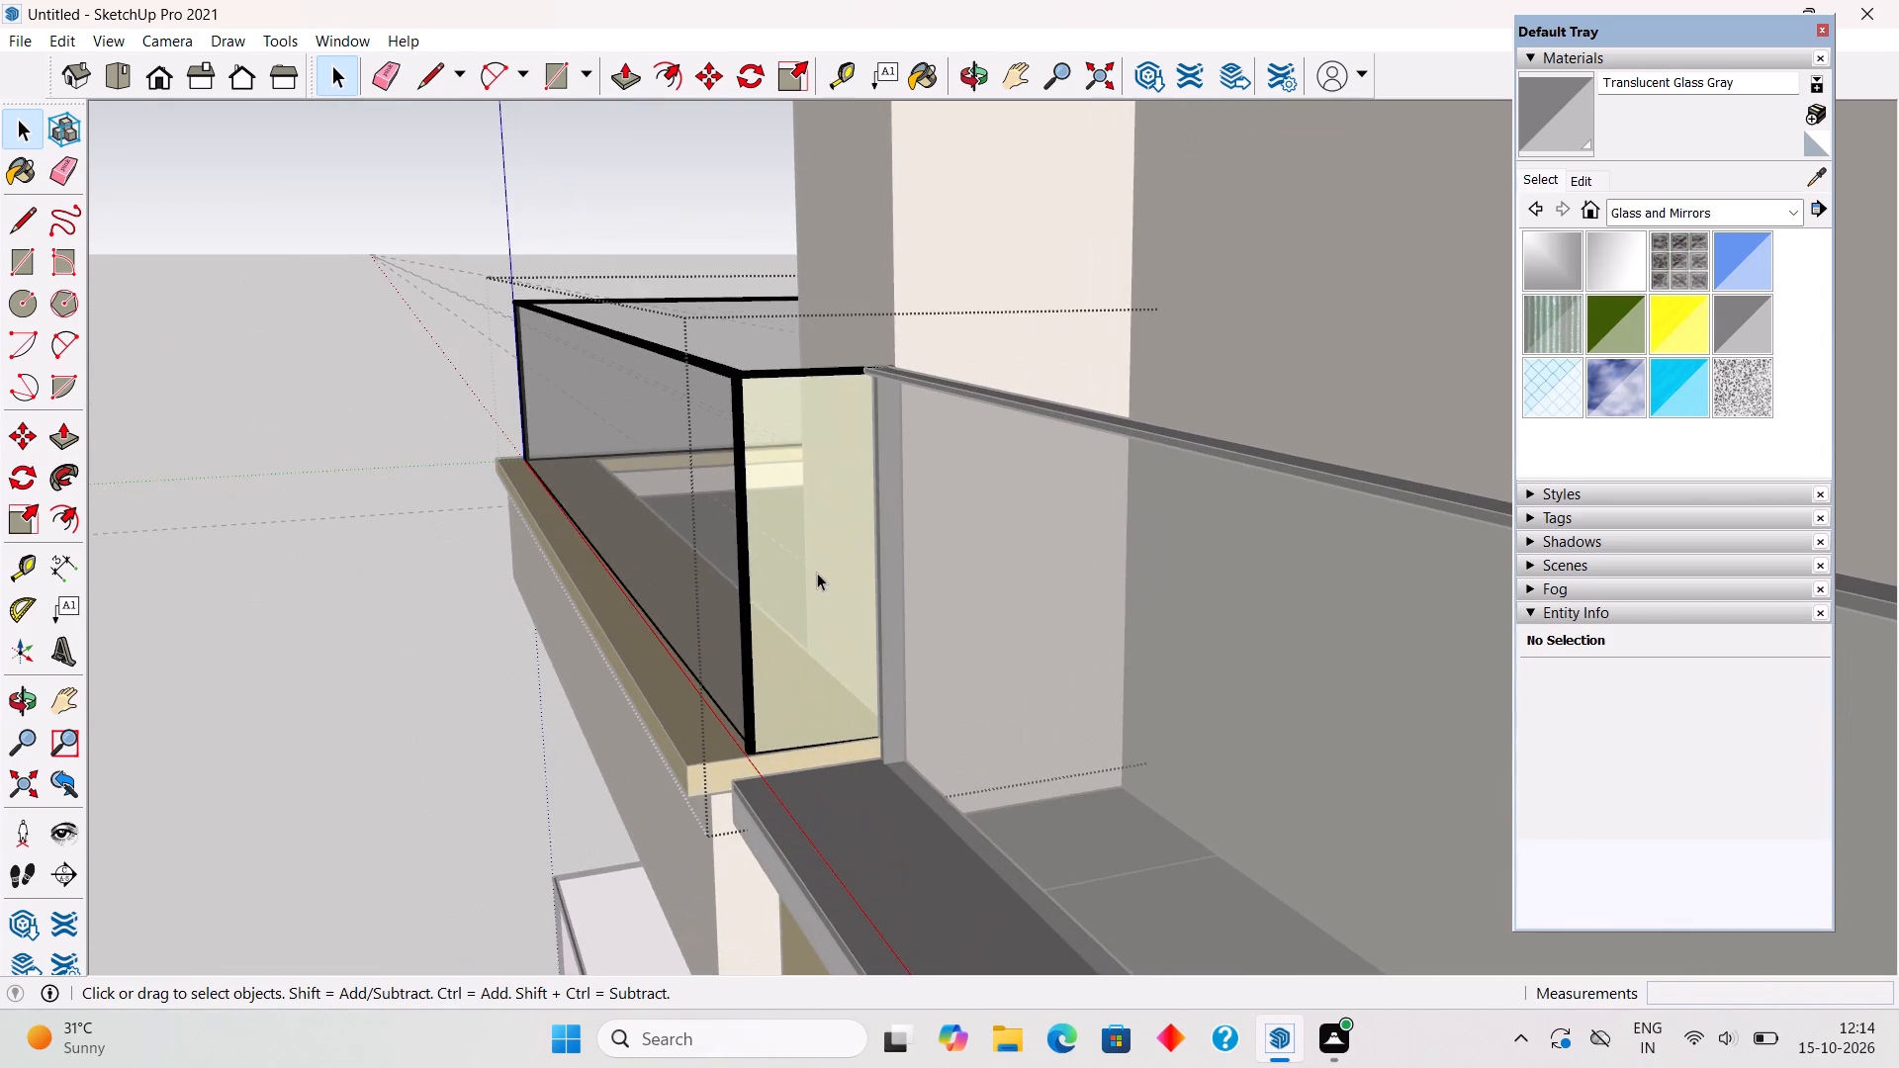
left_click(779, 538)
left_click(1533, 137)
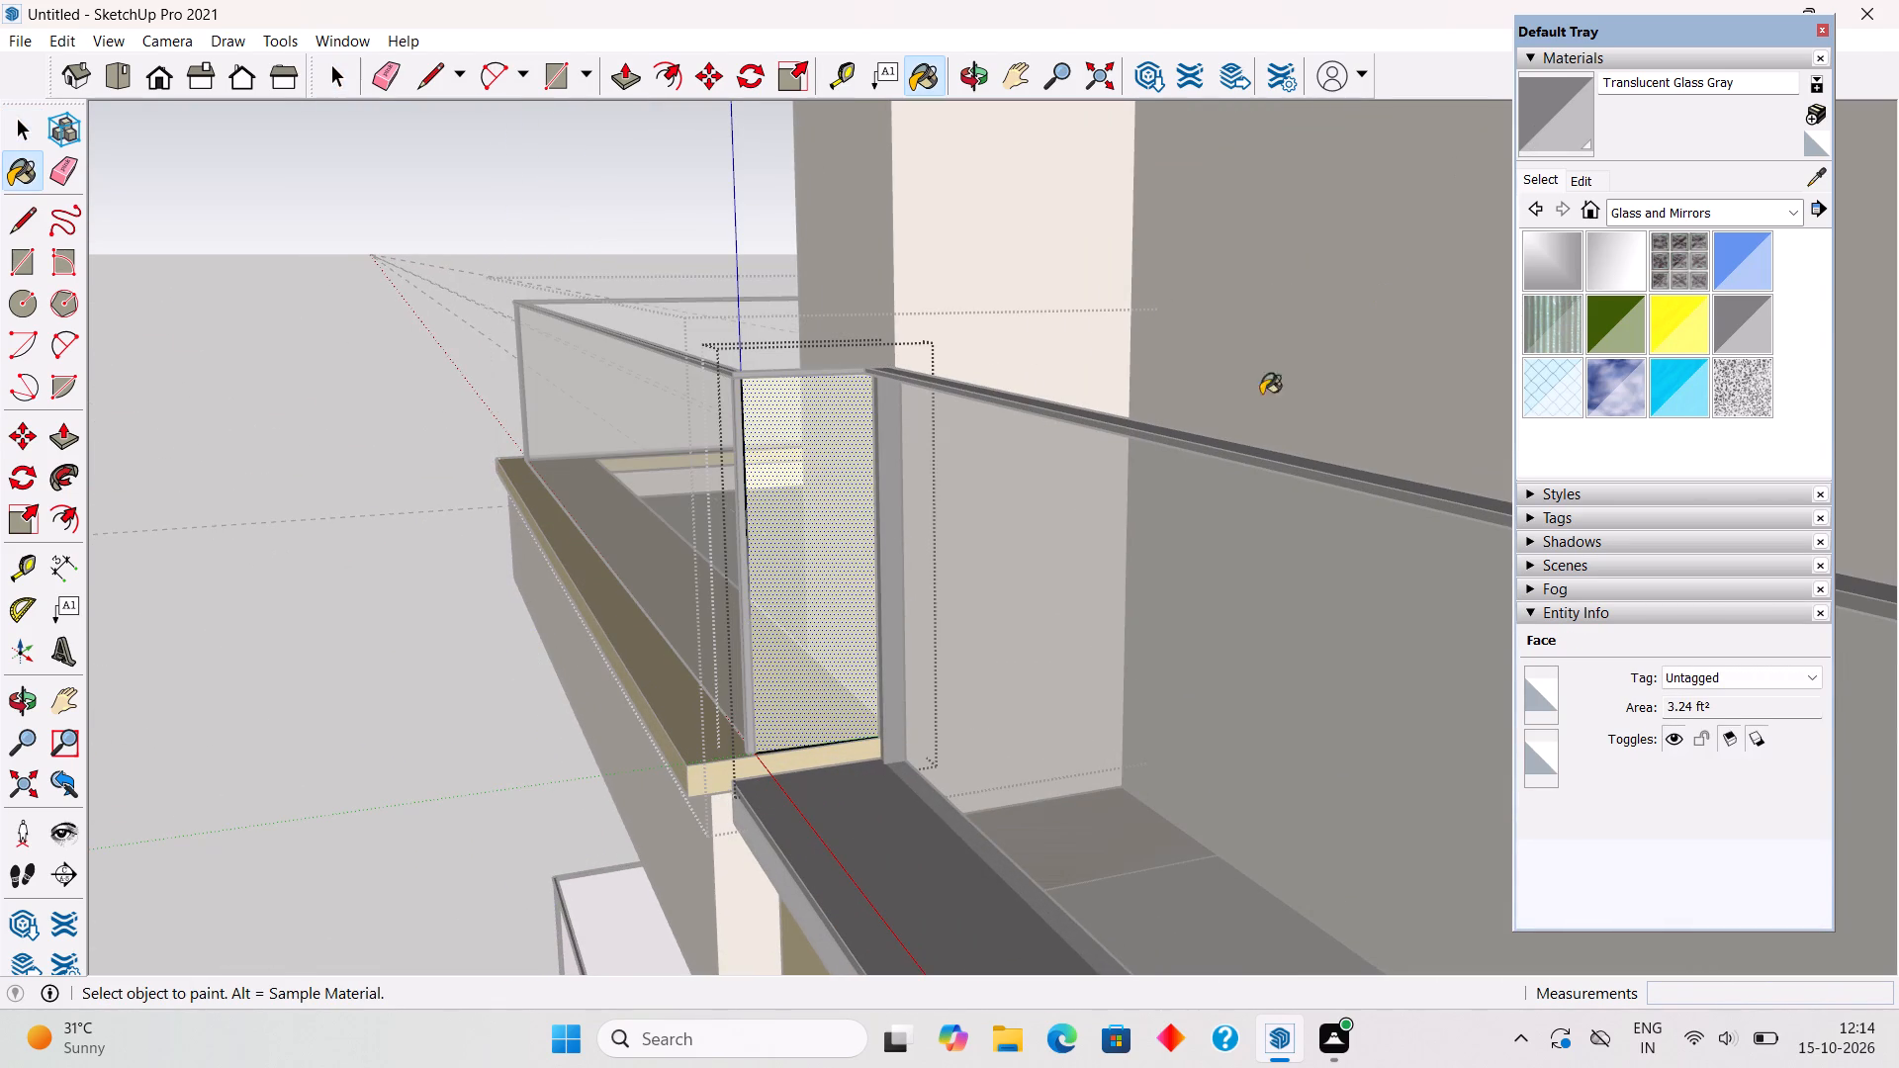
left_click(792, 585)
key("space")
left_click(421, 489)
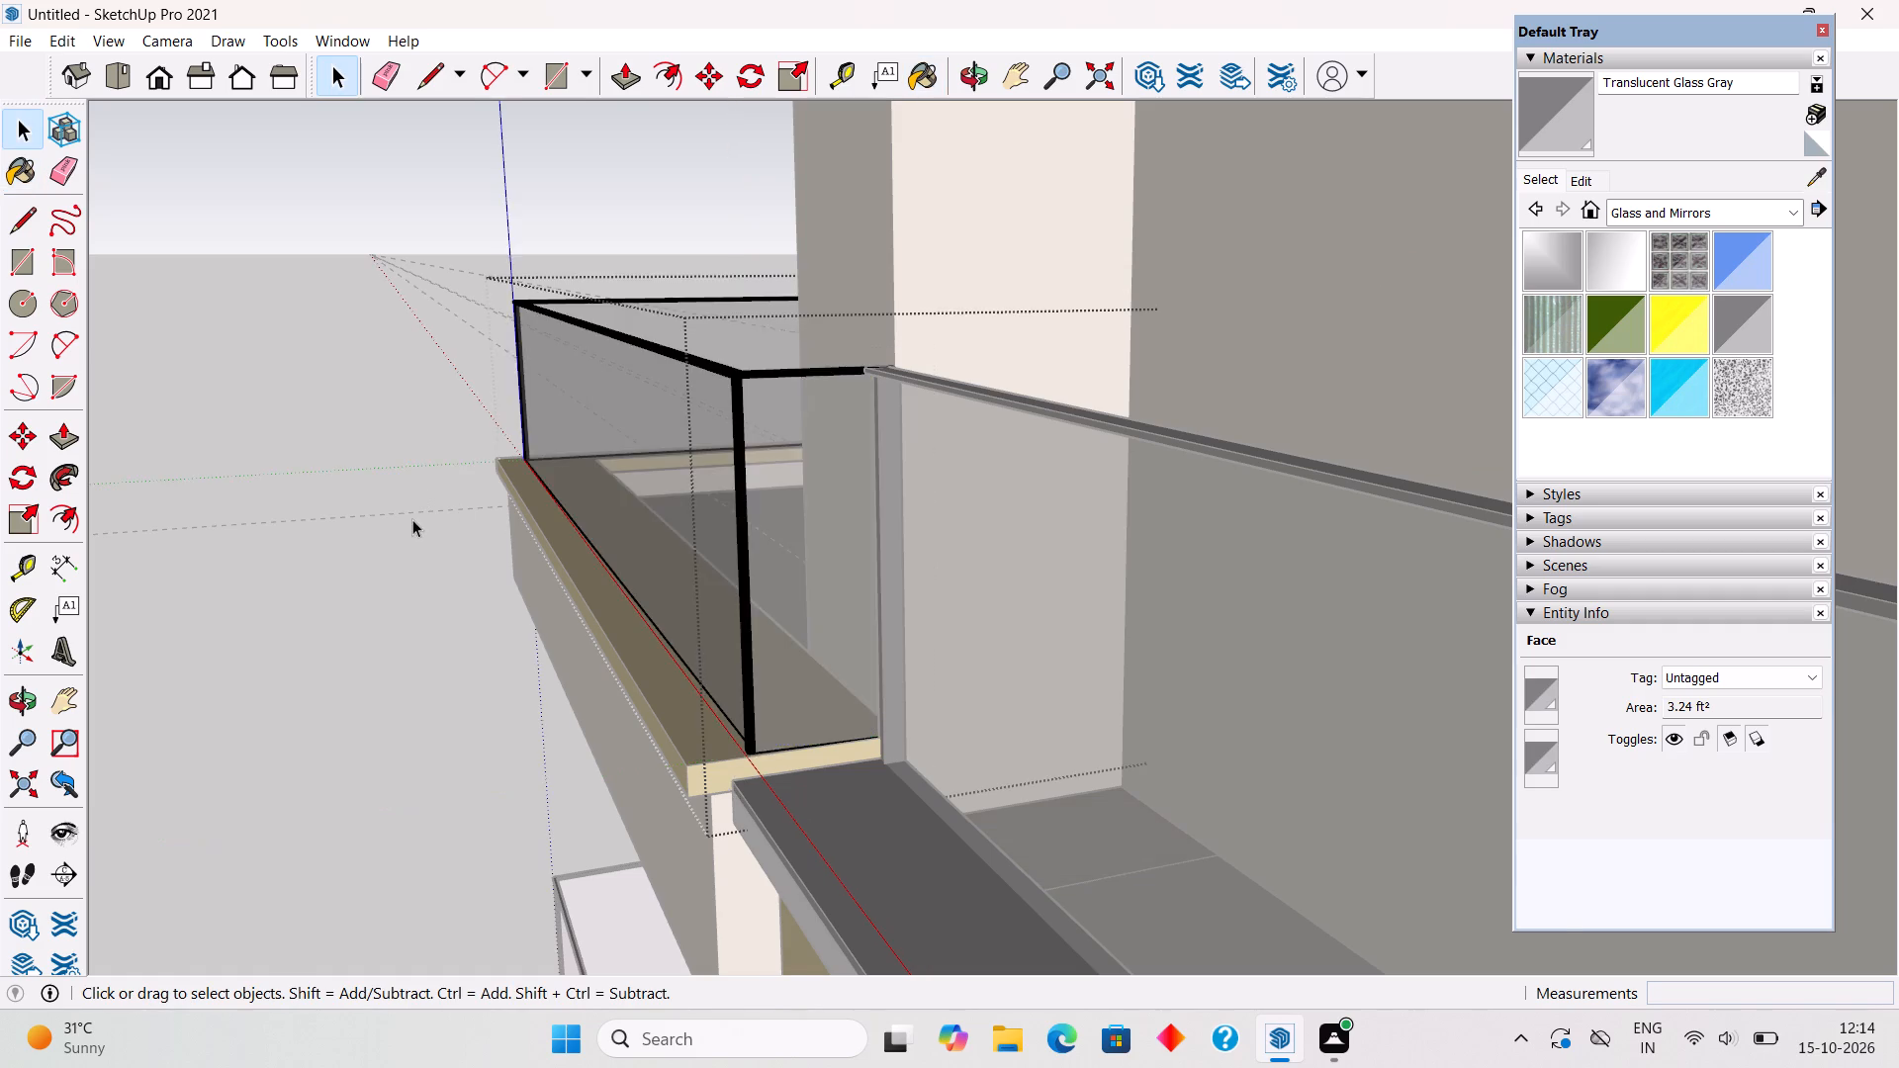
scroll(409, 525, "down", 15)
middle_click_drag(454, 551, 1089, 633)
scroll(1081, 633, "down", 9)
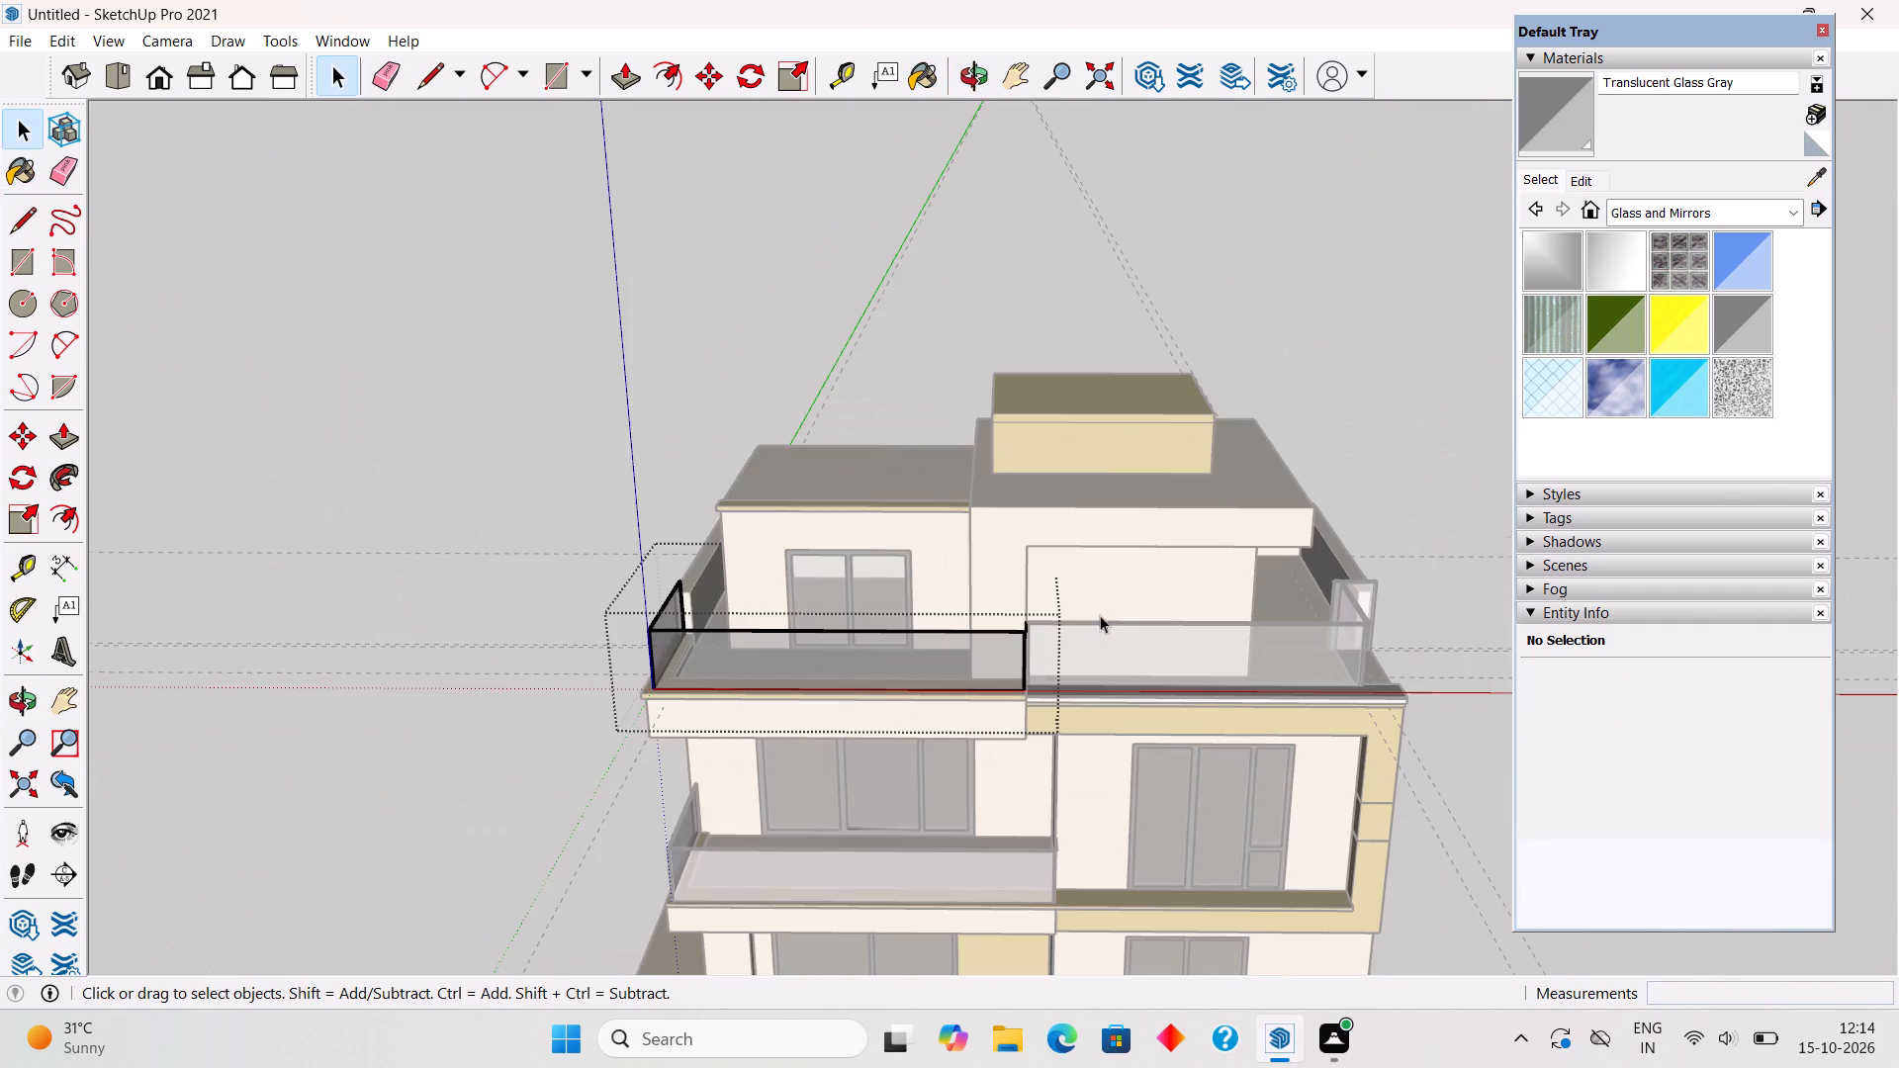
left_click(420, 671)
Paint the long front glass panel of the middle-storey balcony railing with Translucent Glass Gray.
middle_click_drag(1017, 893, 1040, 672)
scroll(1057, 634, "down", 4)
scroll(1037, 813, "up", 4)
left_click(1049, 799)
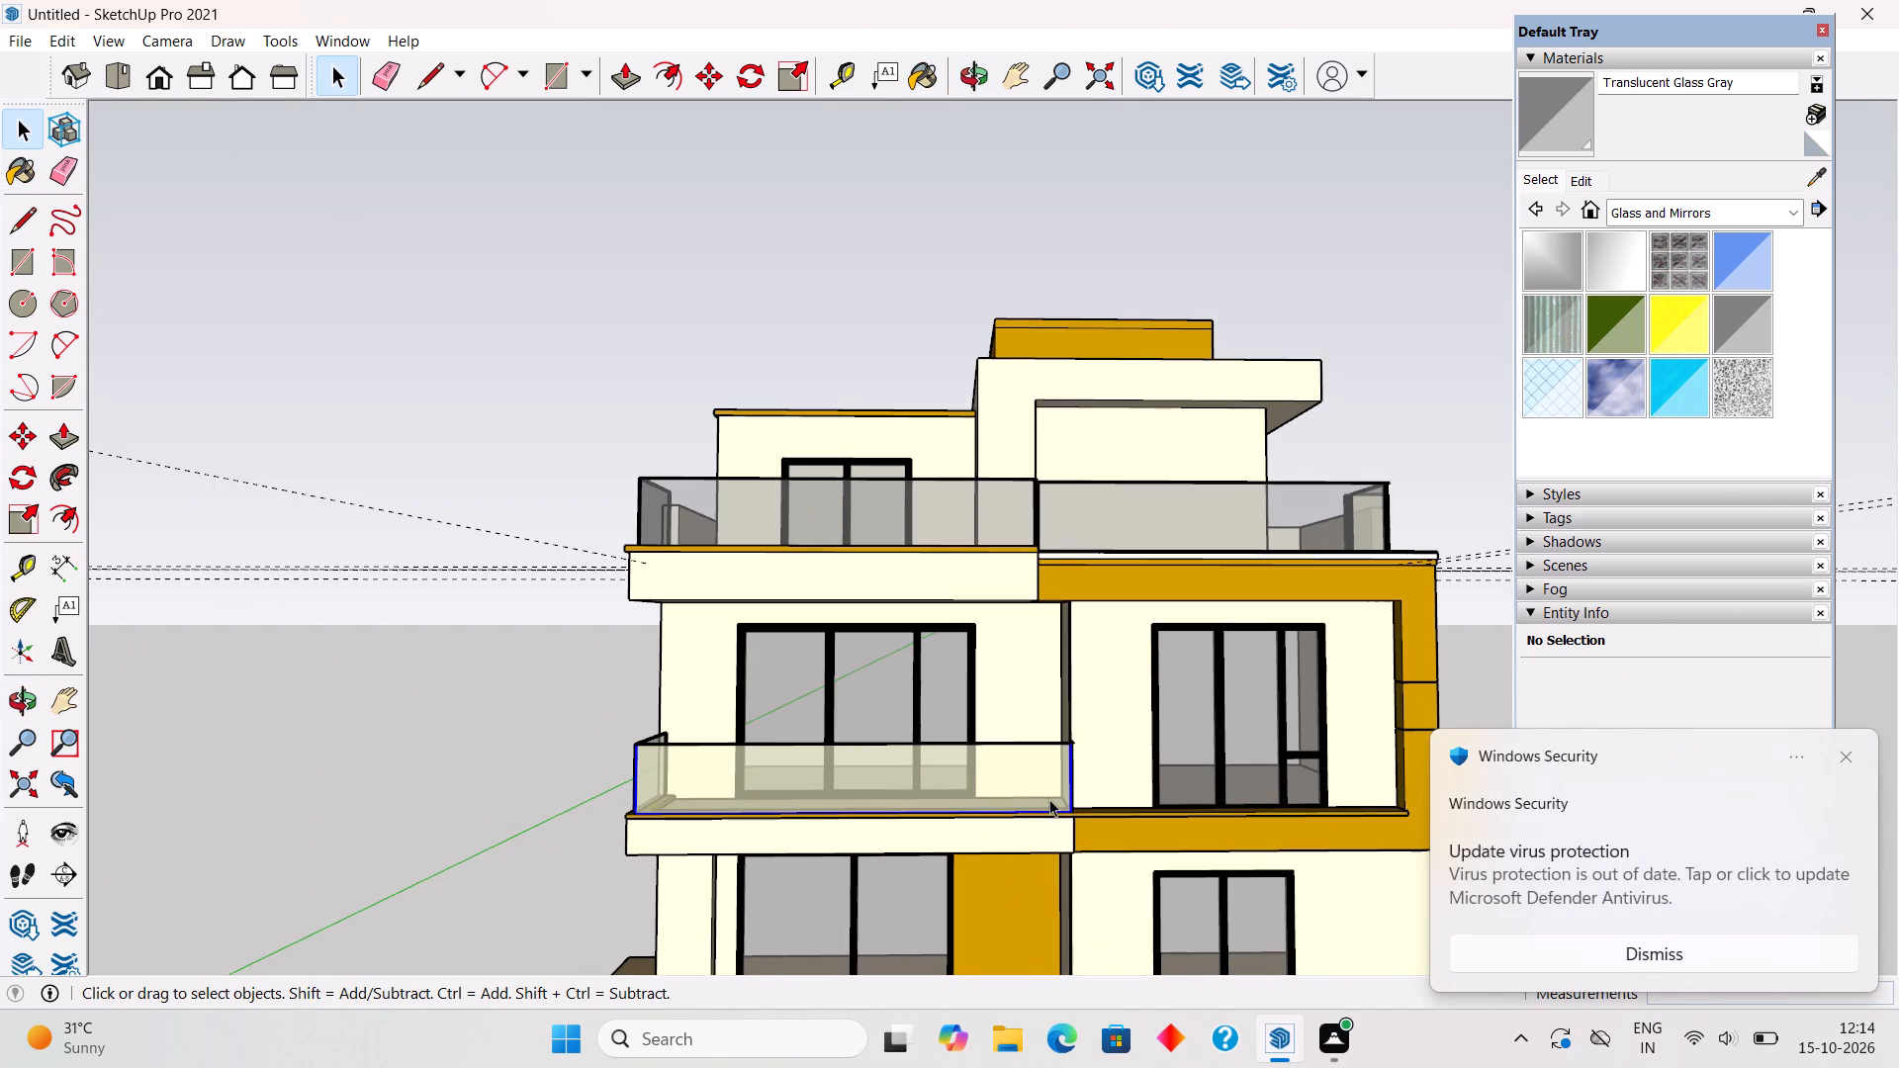
triple_click(1028, 778)
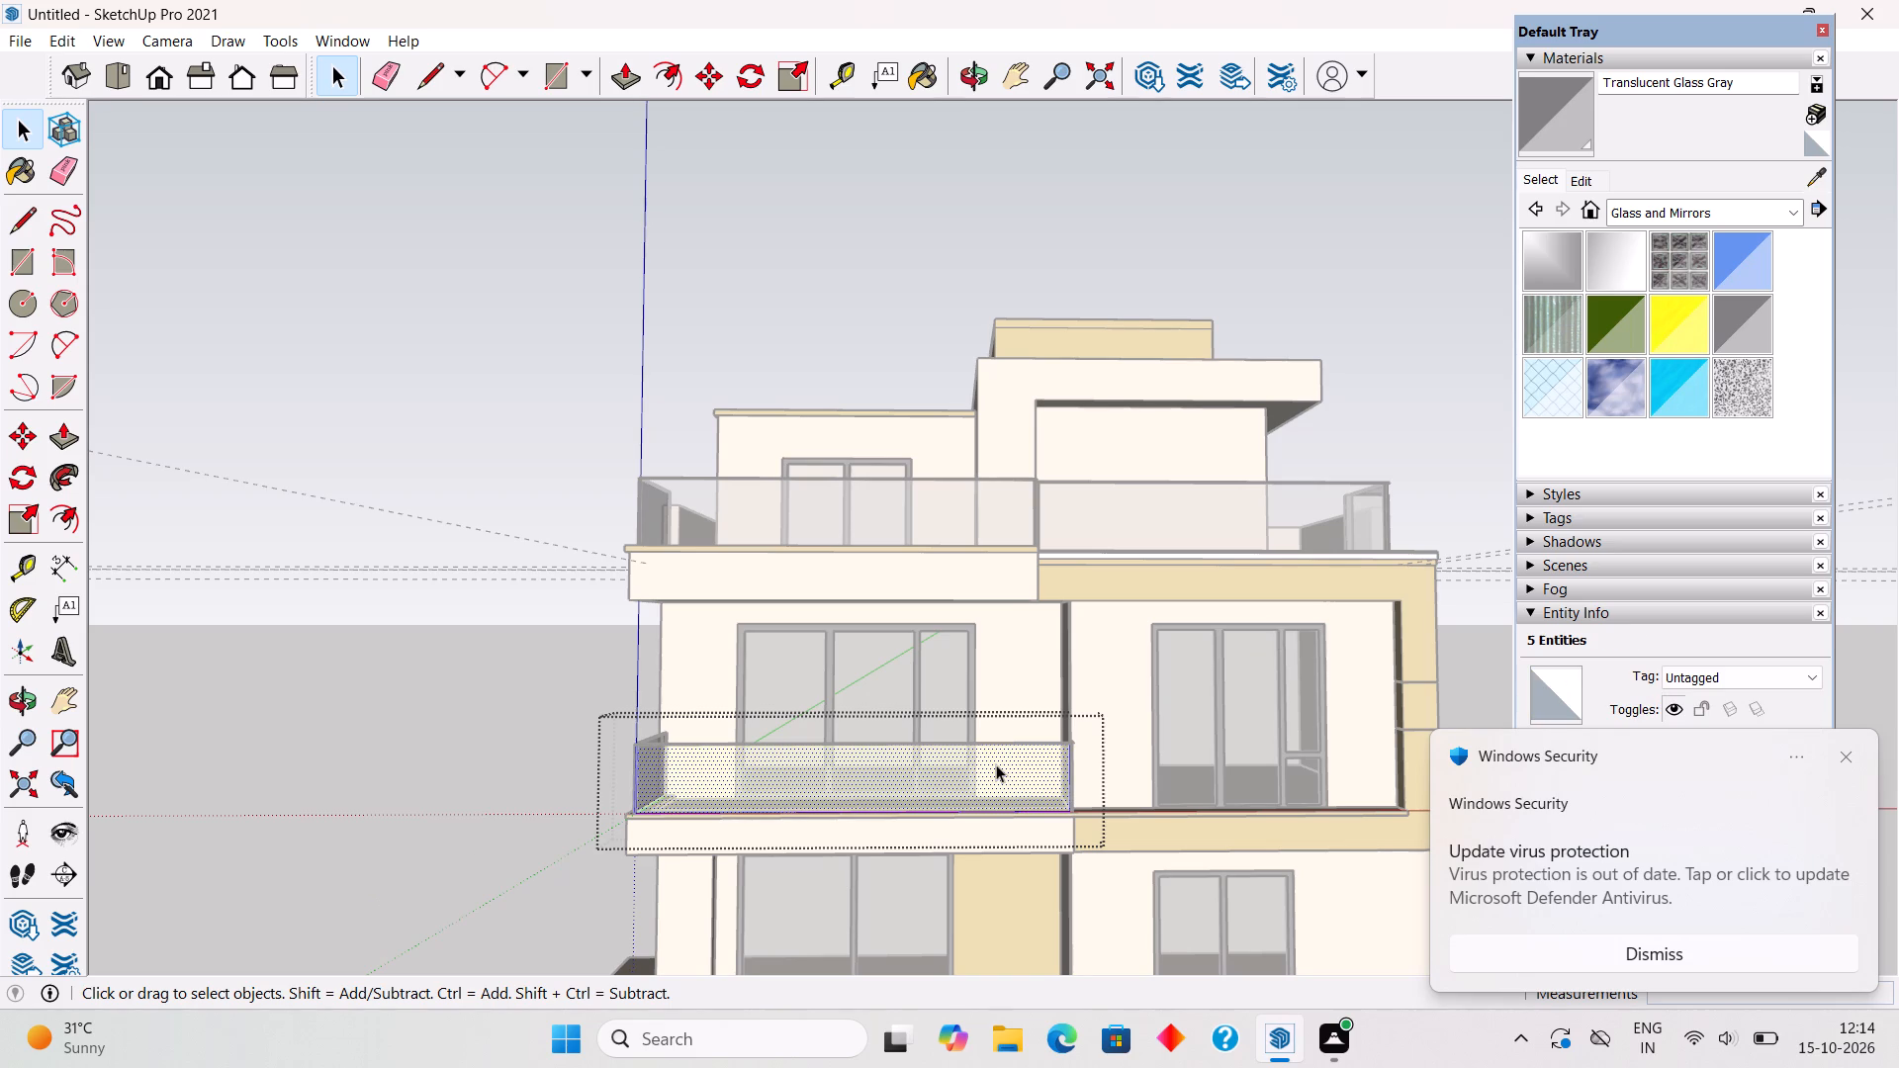
left_click(996, 764)
middle_click_drag(1007, 775, 1489, 775)
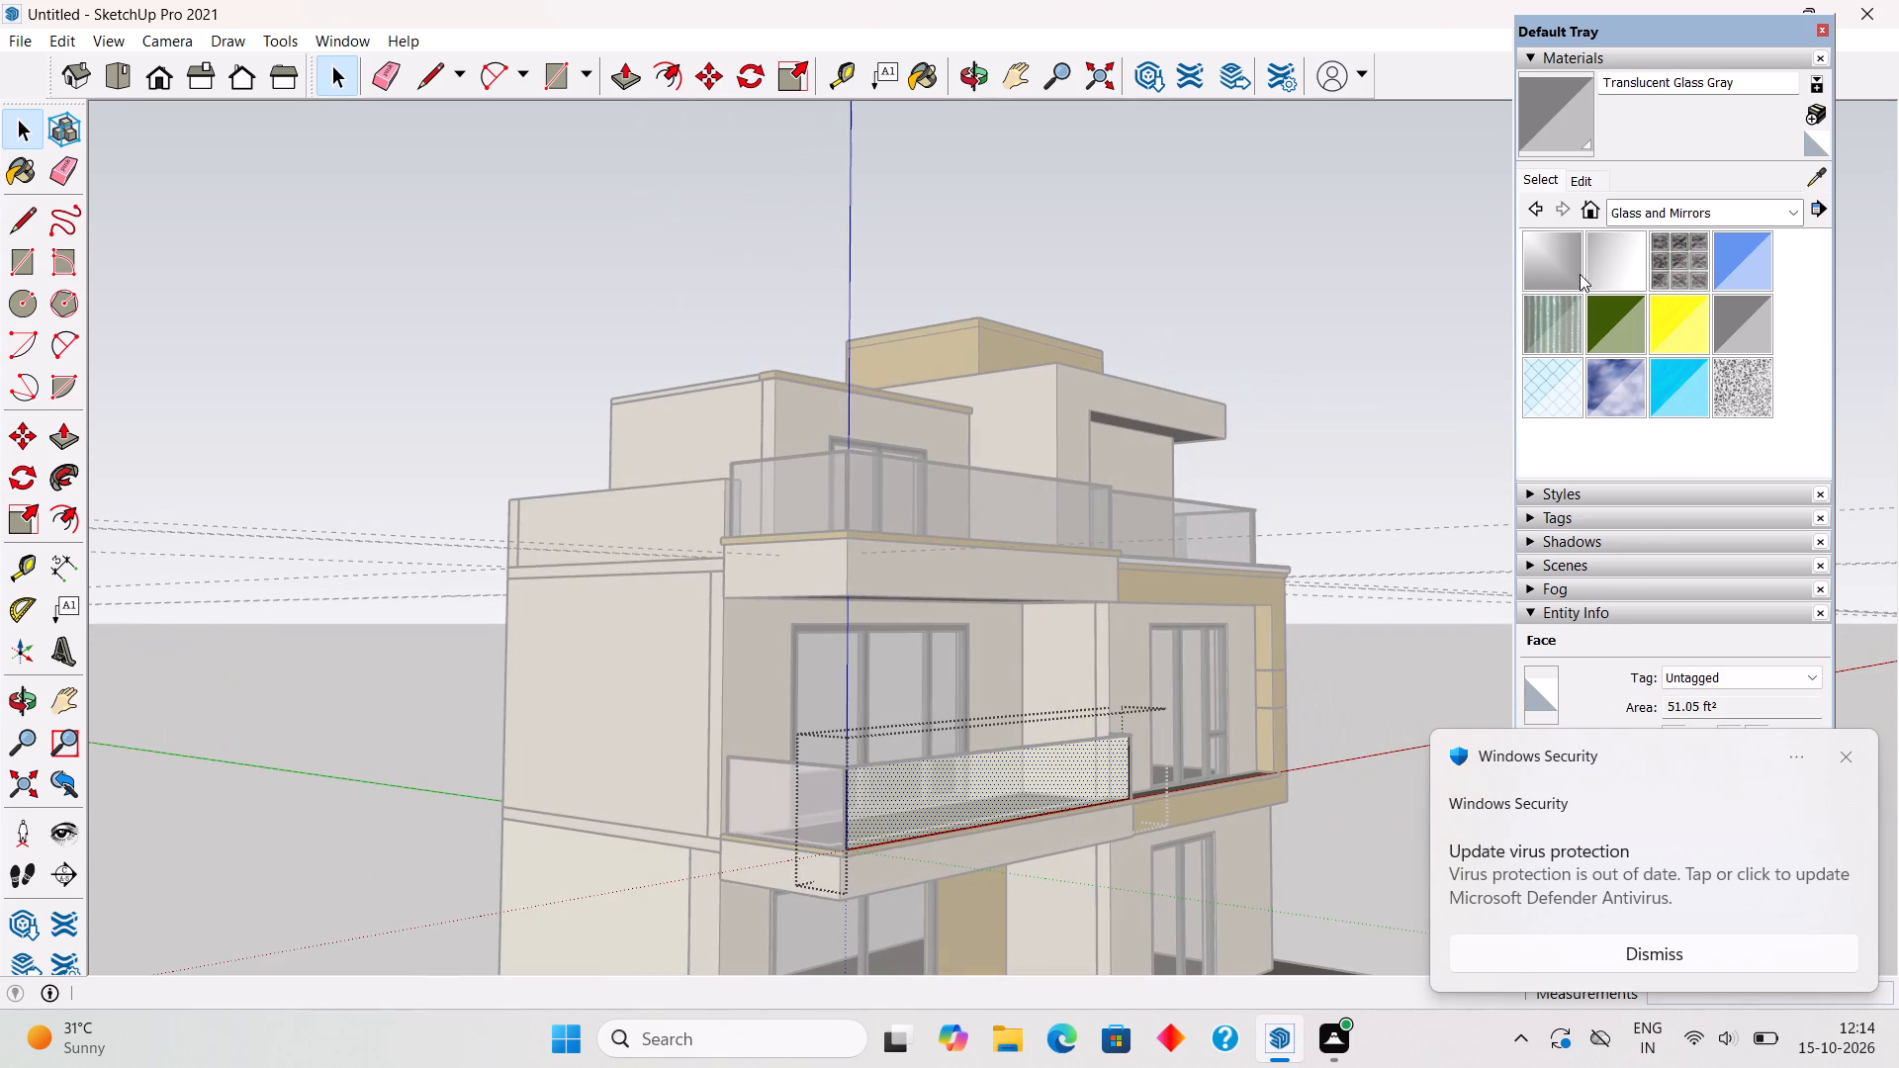
left_click(1561, 244)
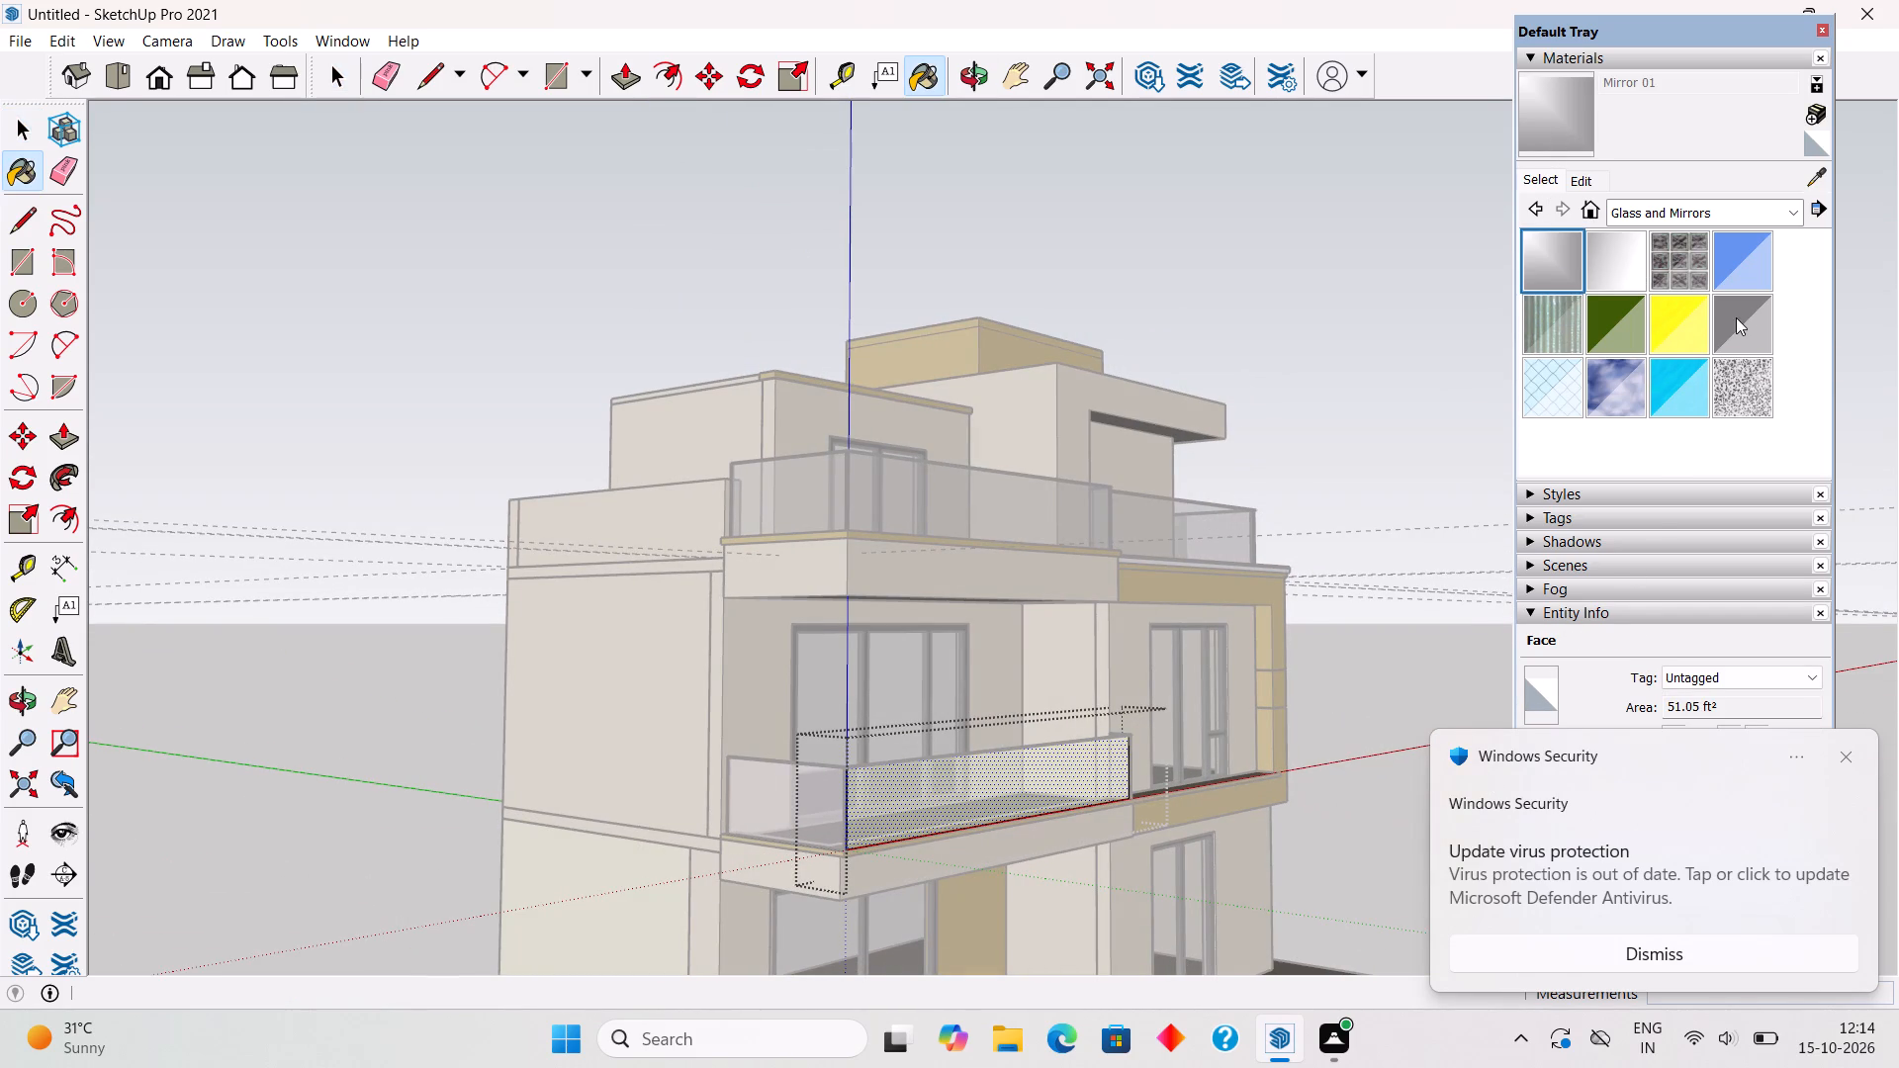
left_click(1746, 316)
left_click(894, 817)
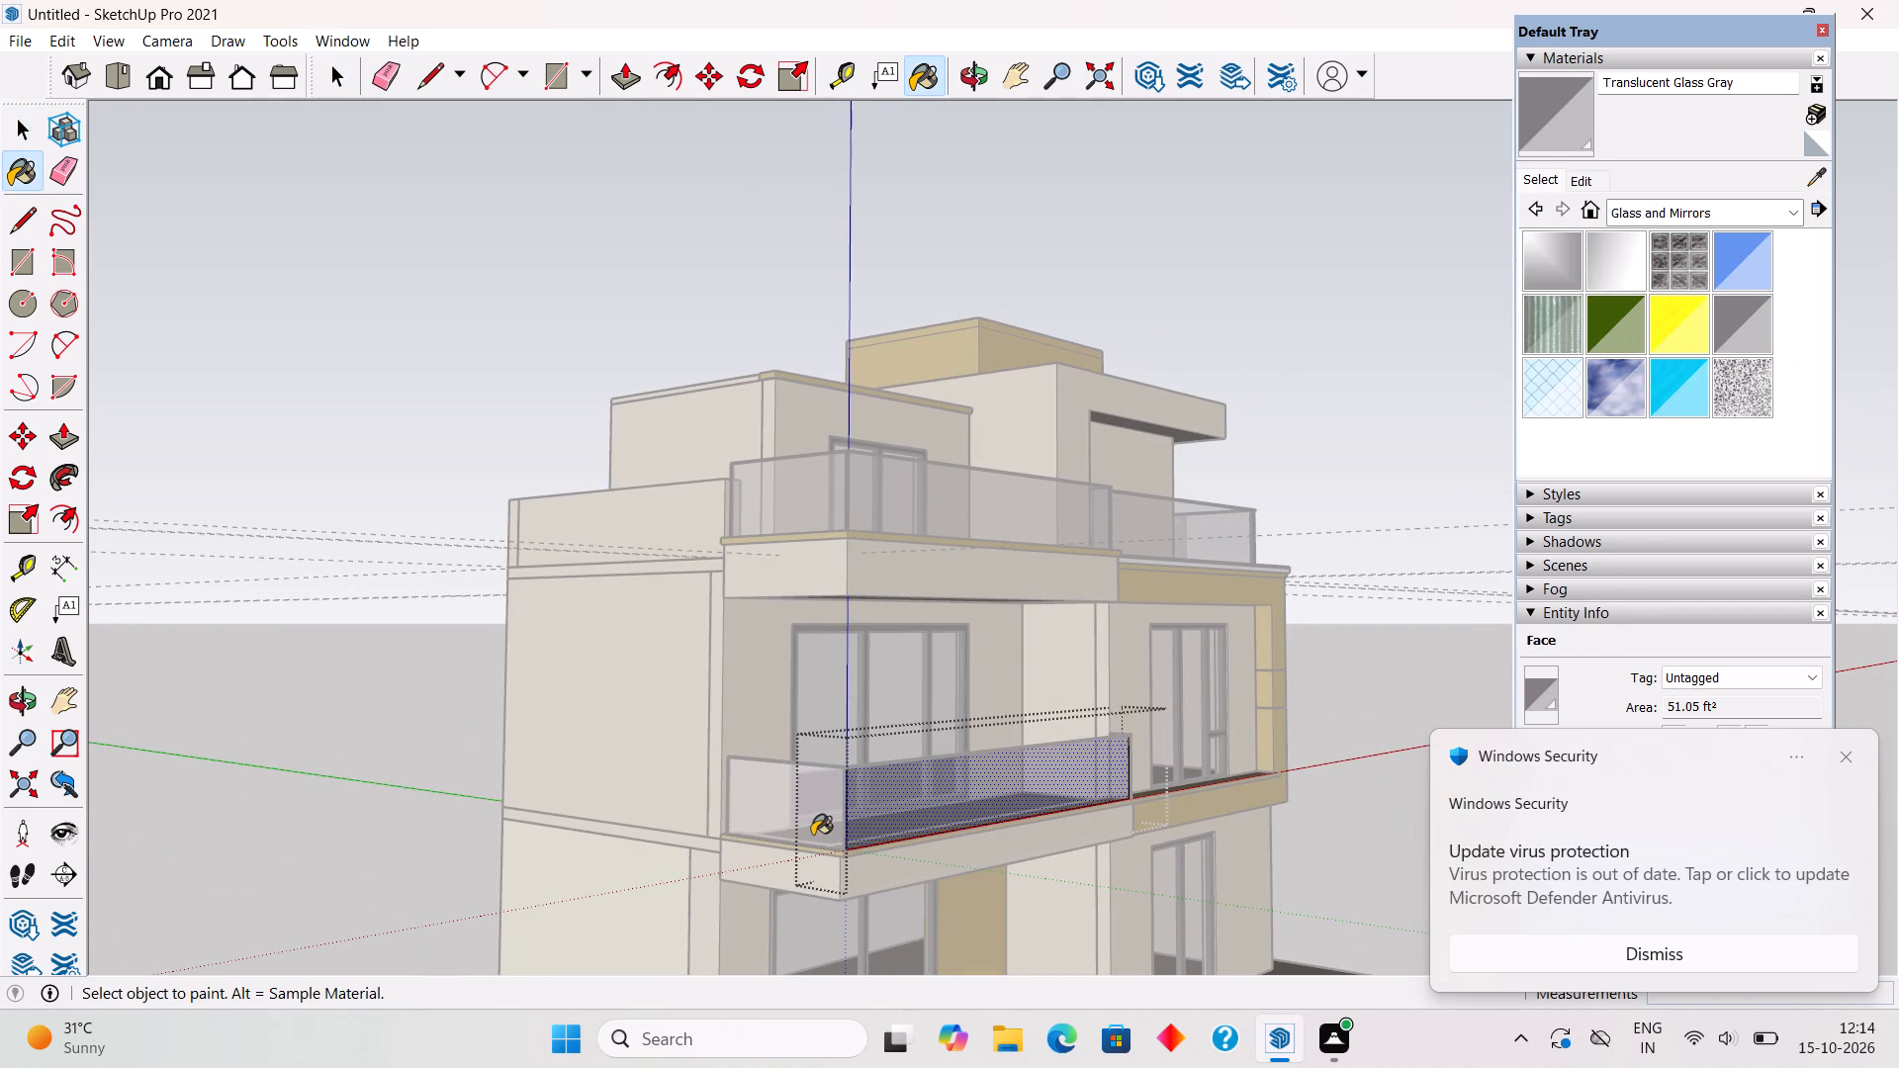
Paint the outer side glass panel of the middle-storey balcony railing with Translucent Glass Gray.
key("space")
triple_click(774, 816)
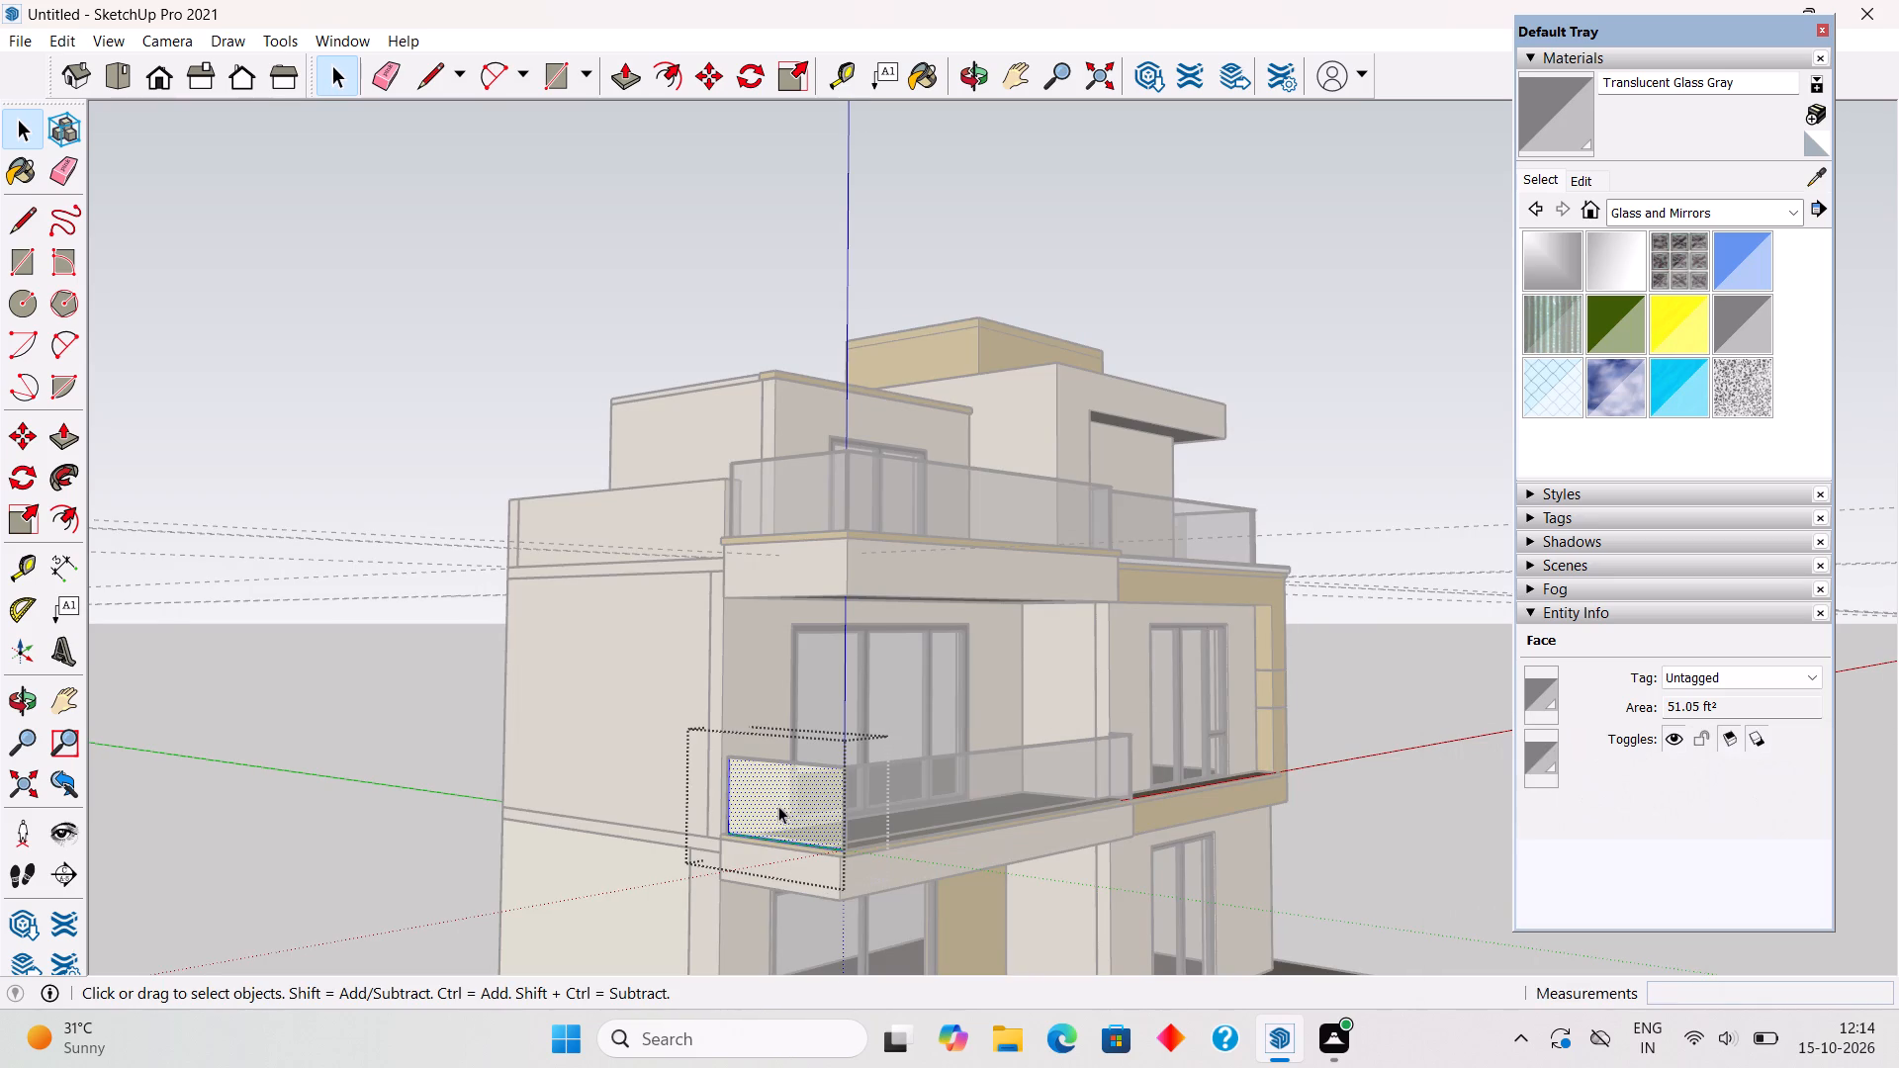
left_click(826, 787)
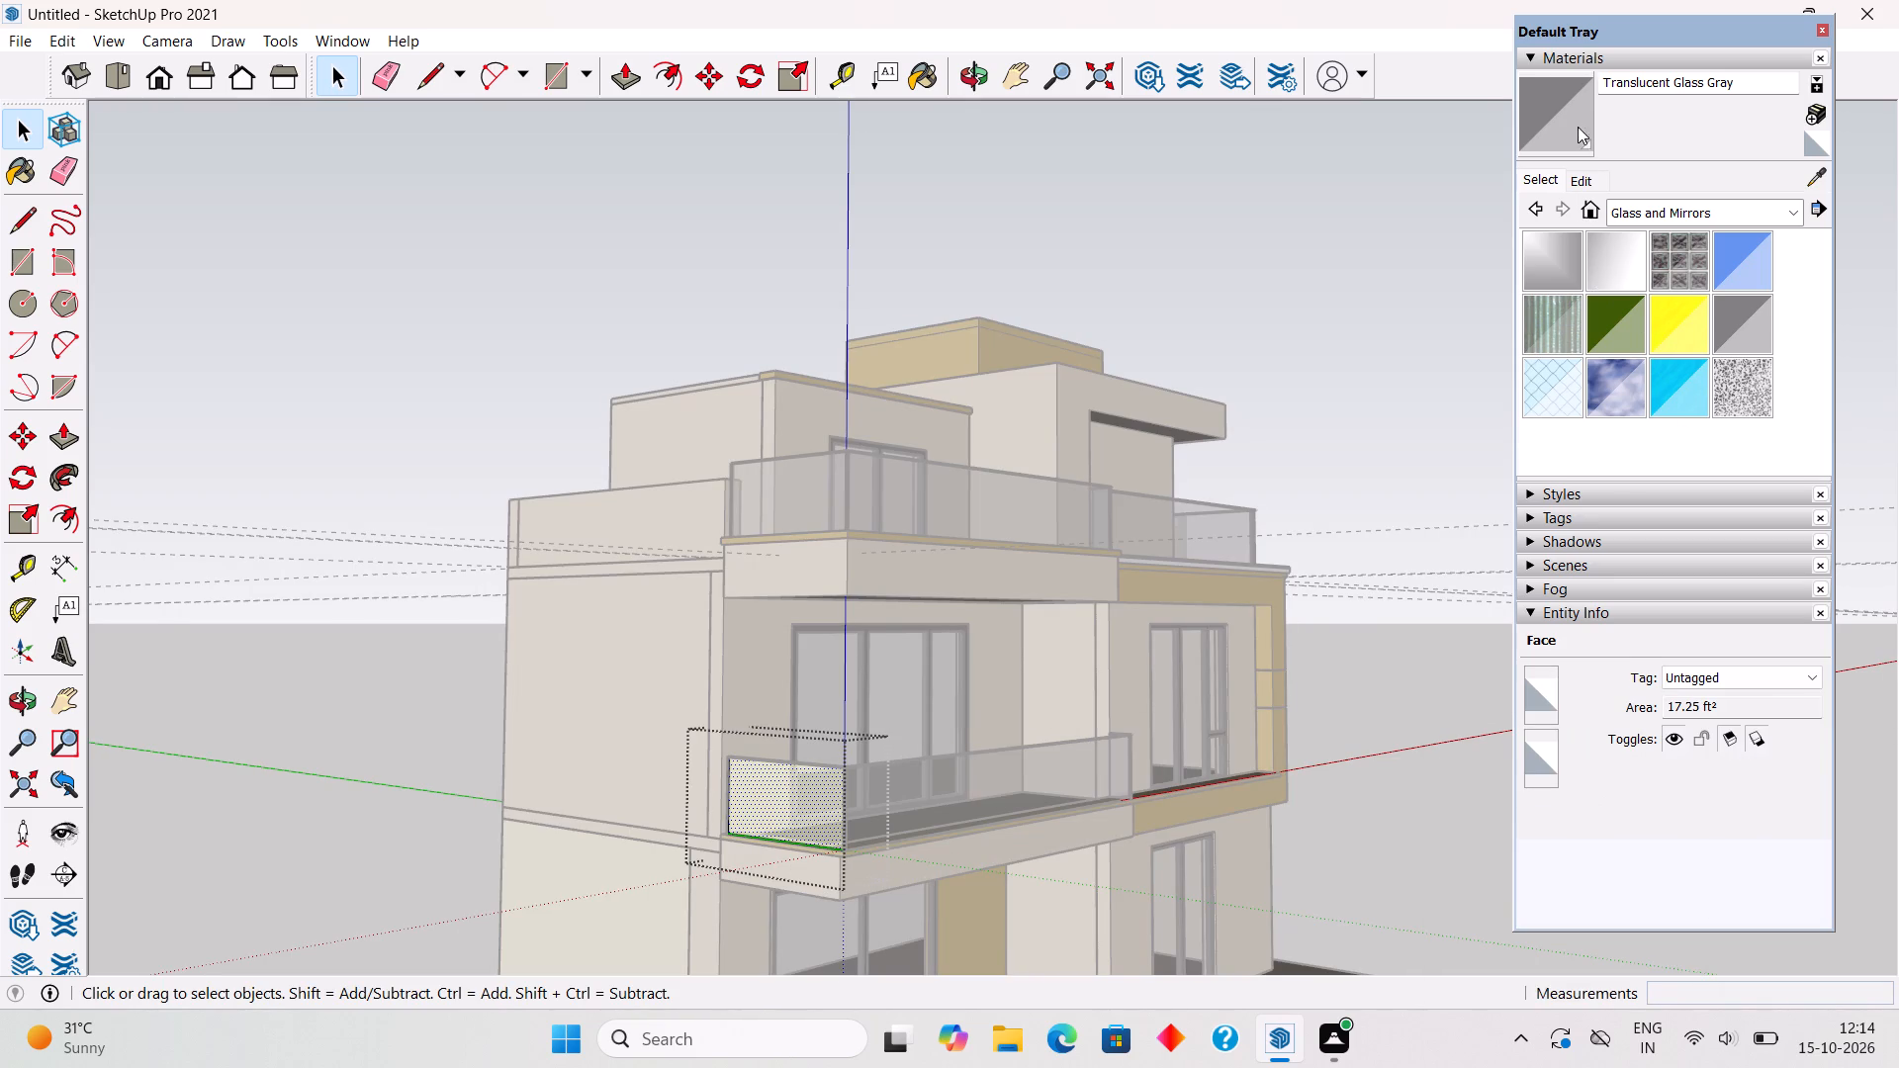
left_click(1578, 115)
left_click(819, 799)
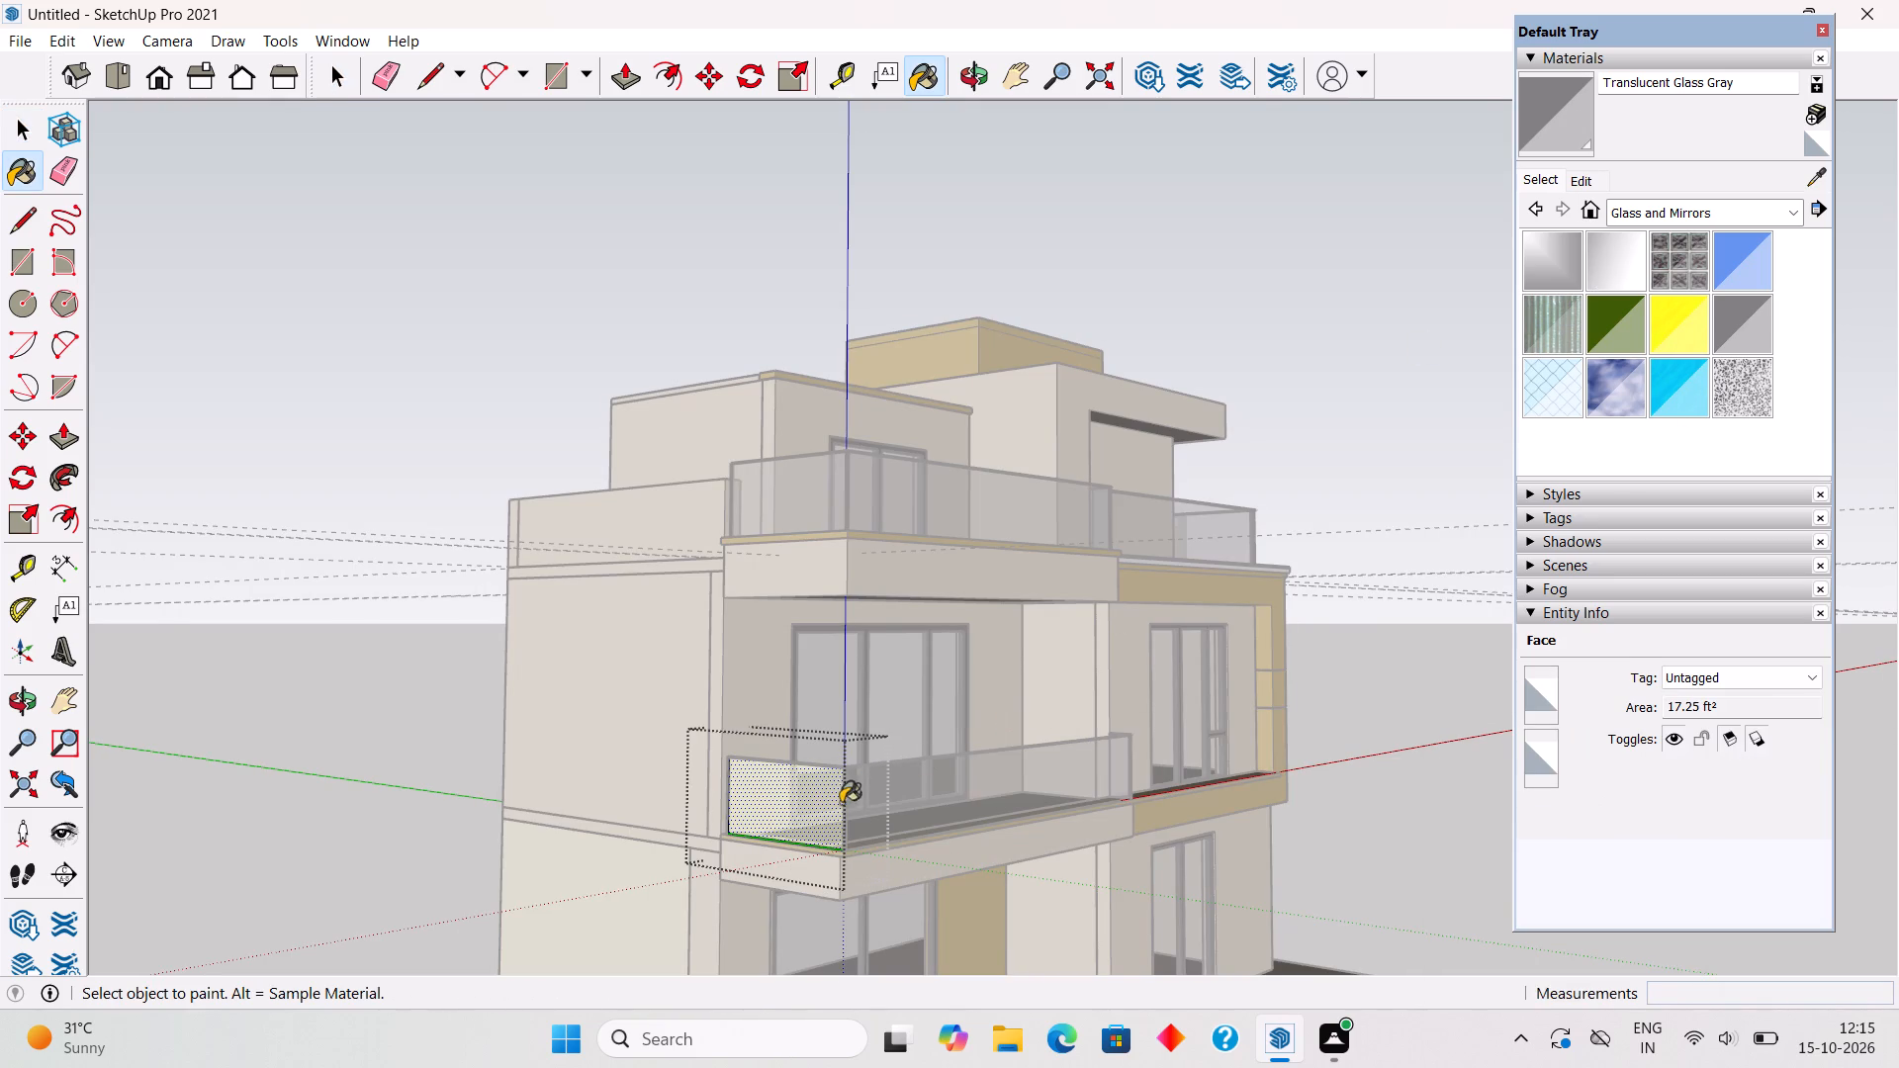
key("space")
Paint the short end glass panel of the middle-storey balcony railing, next to the gold frame, with Translucent Glass Gray.
middle_click_drag(1112, 852, 221, 843)
scroll(1157, 794, "up", 3)
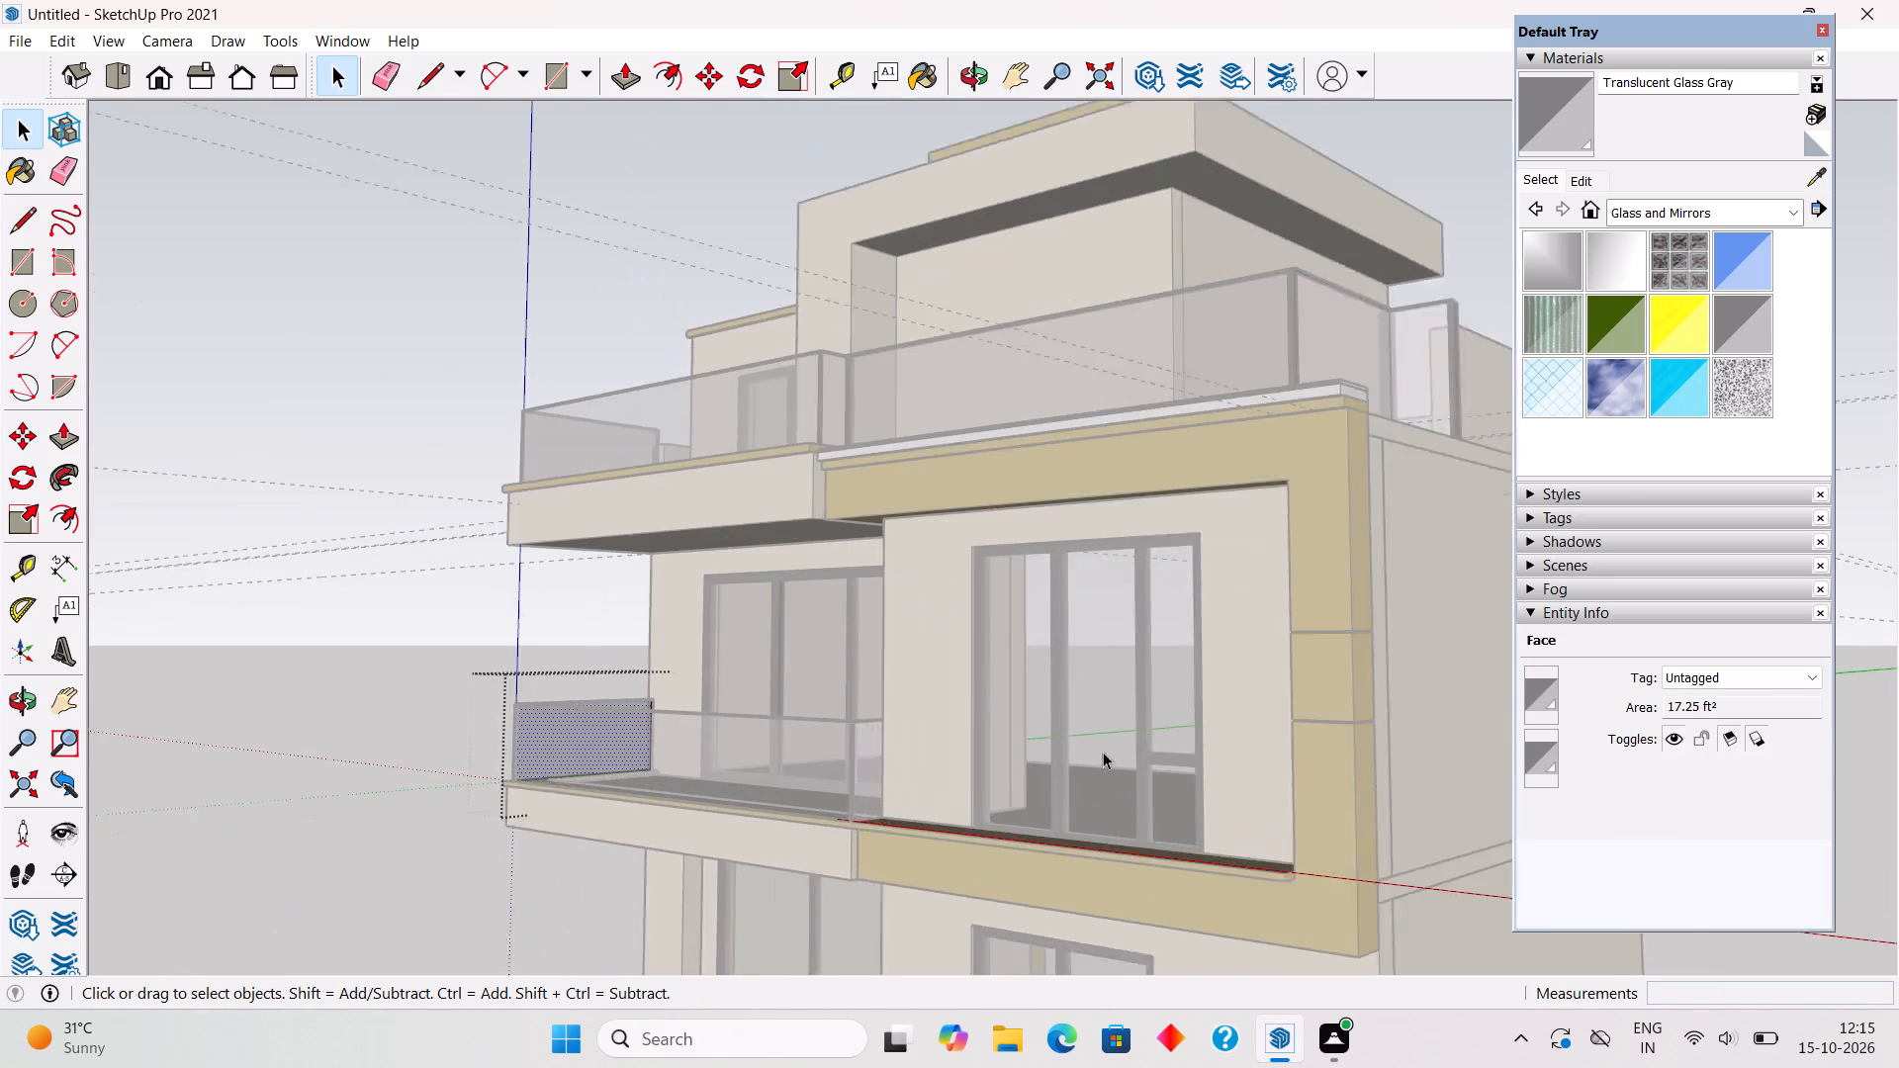
scroll(1103, 752, "up", 2)
scroll(964, 758, "up", 5)
triple_click(771, 790)
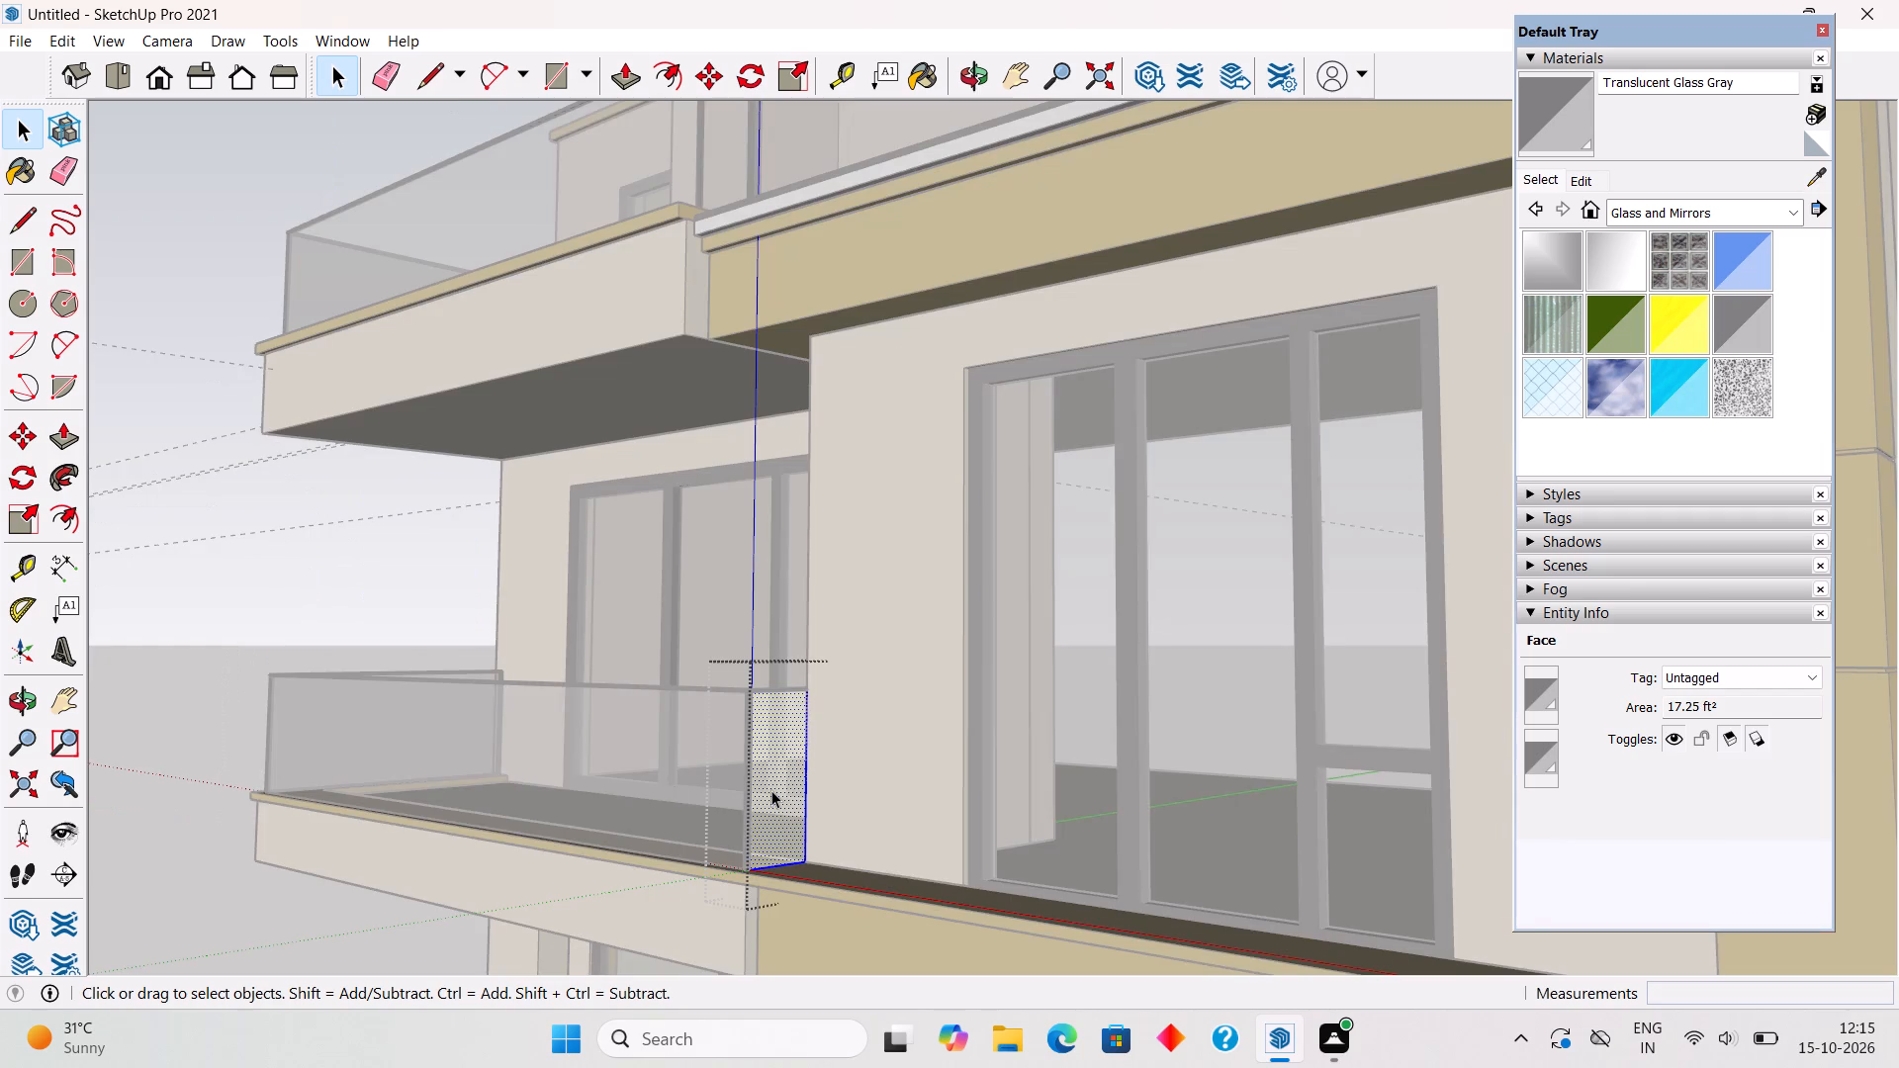
left_click(771, 790)
left_click(771, 790)
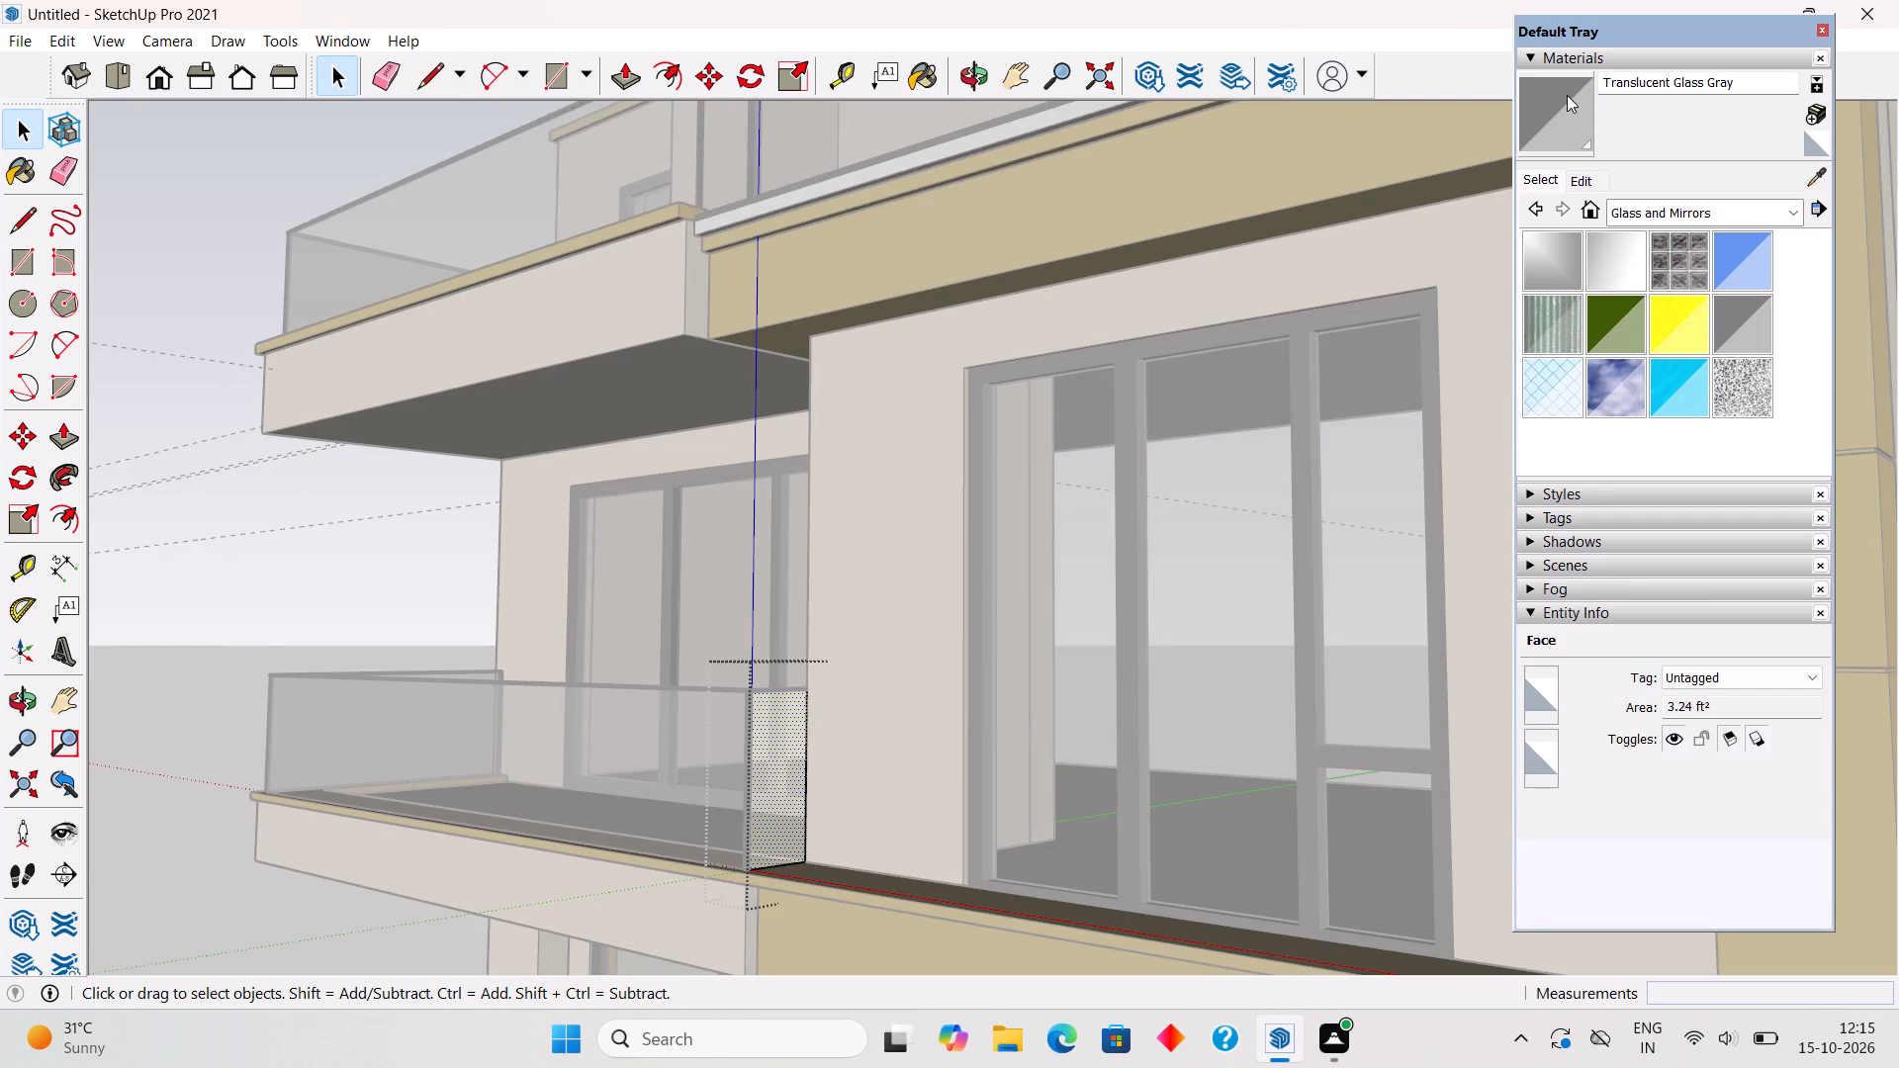
left_click(1567, 95)
left_click(769, 776)
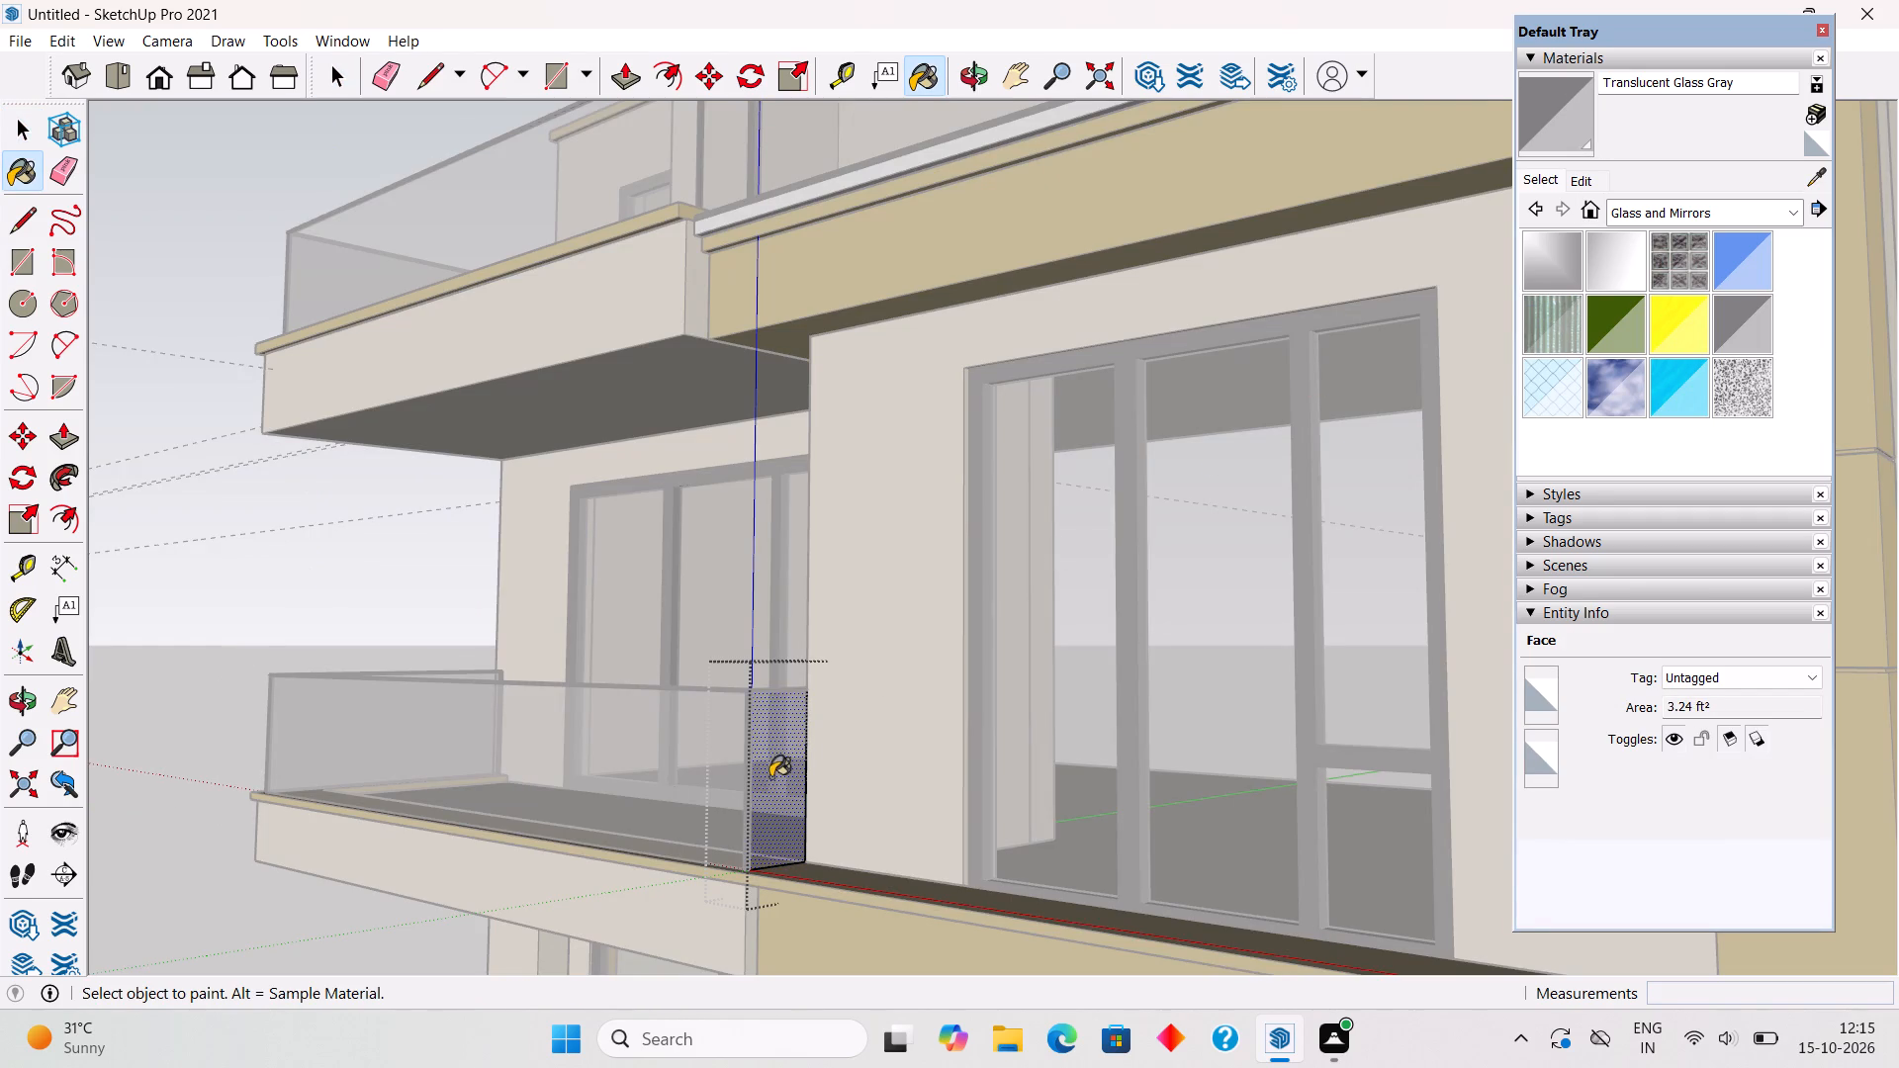
key("space")
left_click(198, 724)
Paint the side glass panel of the top-terrace railing above the gold-framed window's side wall with Translucent Glass Gray.
scroll(746, 704, "down", 10)
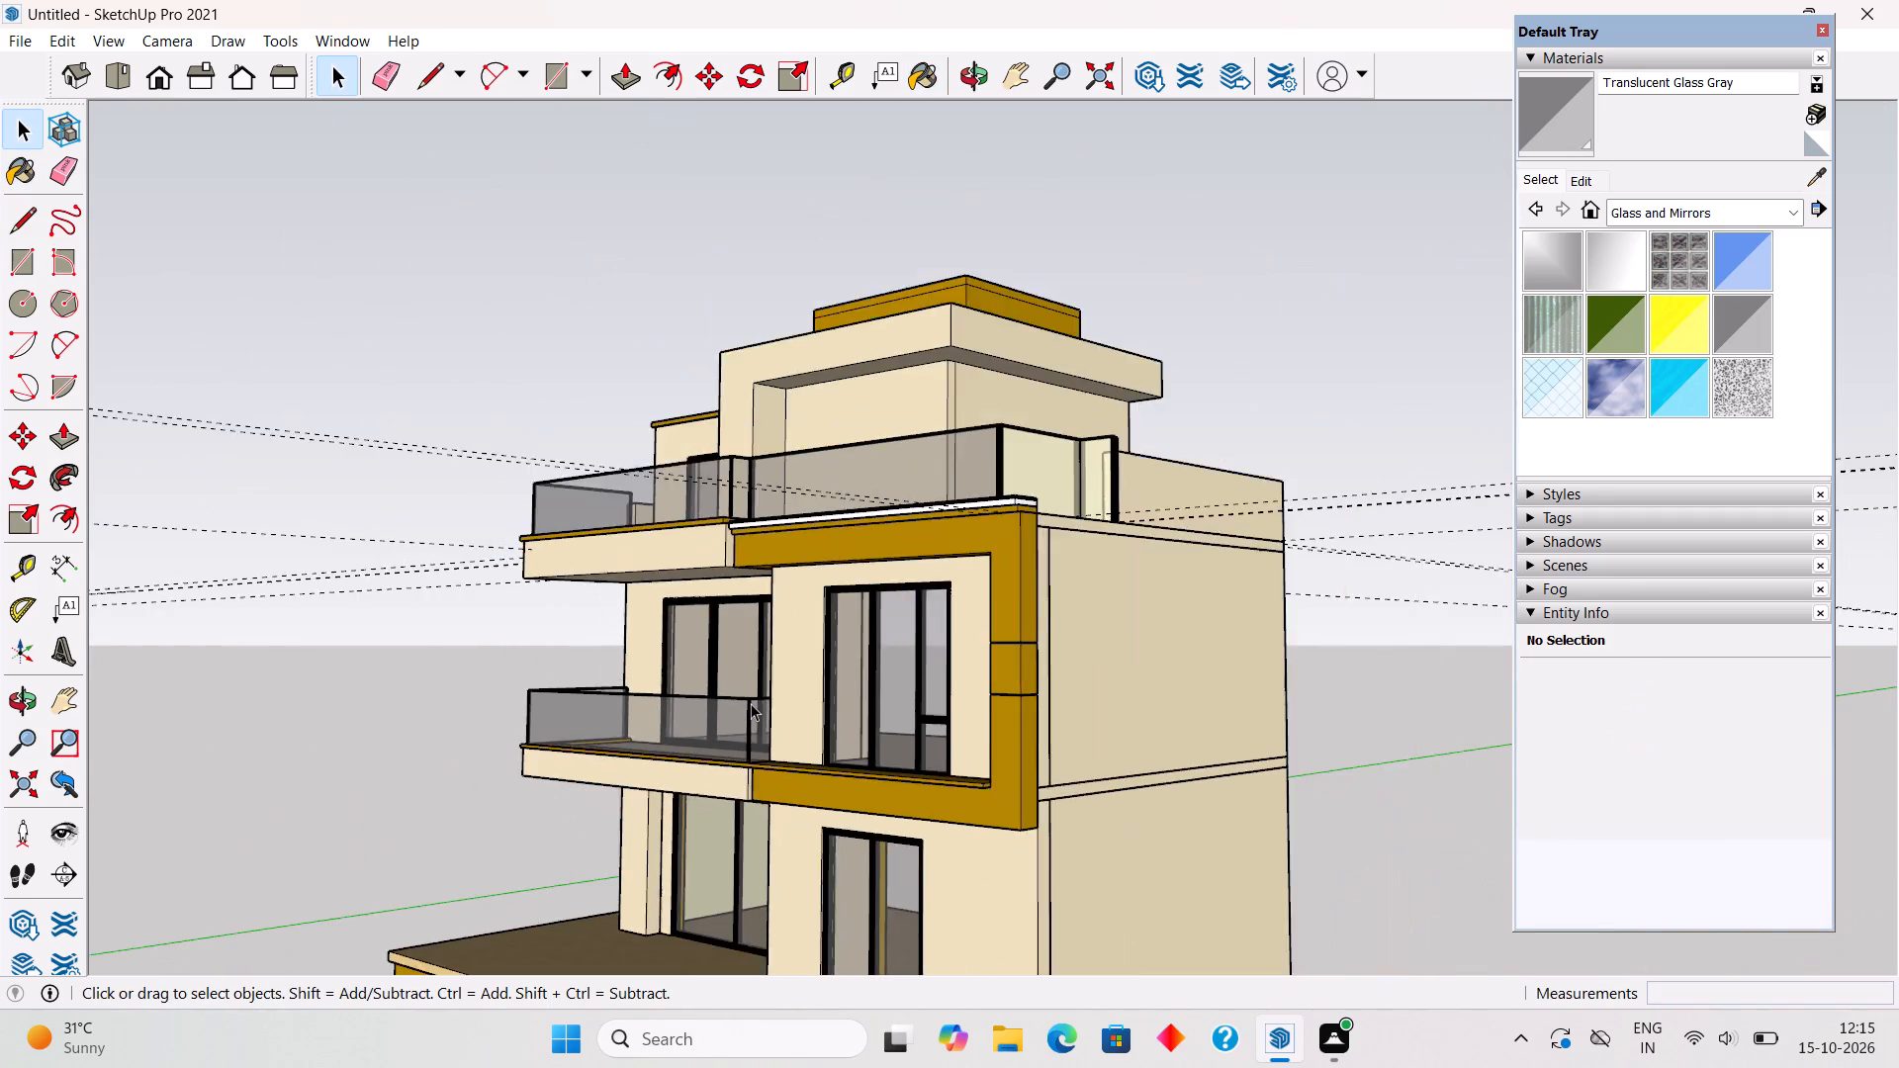
scroll(751, 703, "down", 9)
middle_click_drag(771, 744, 688, 894)
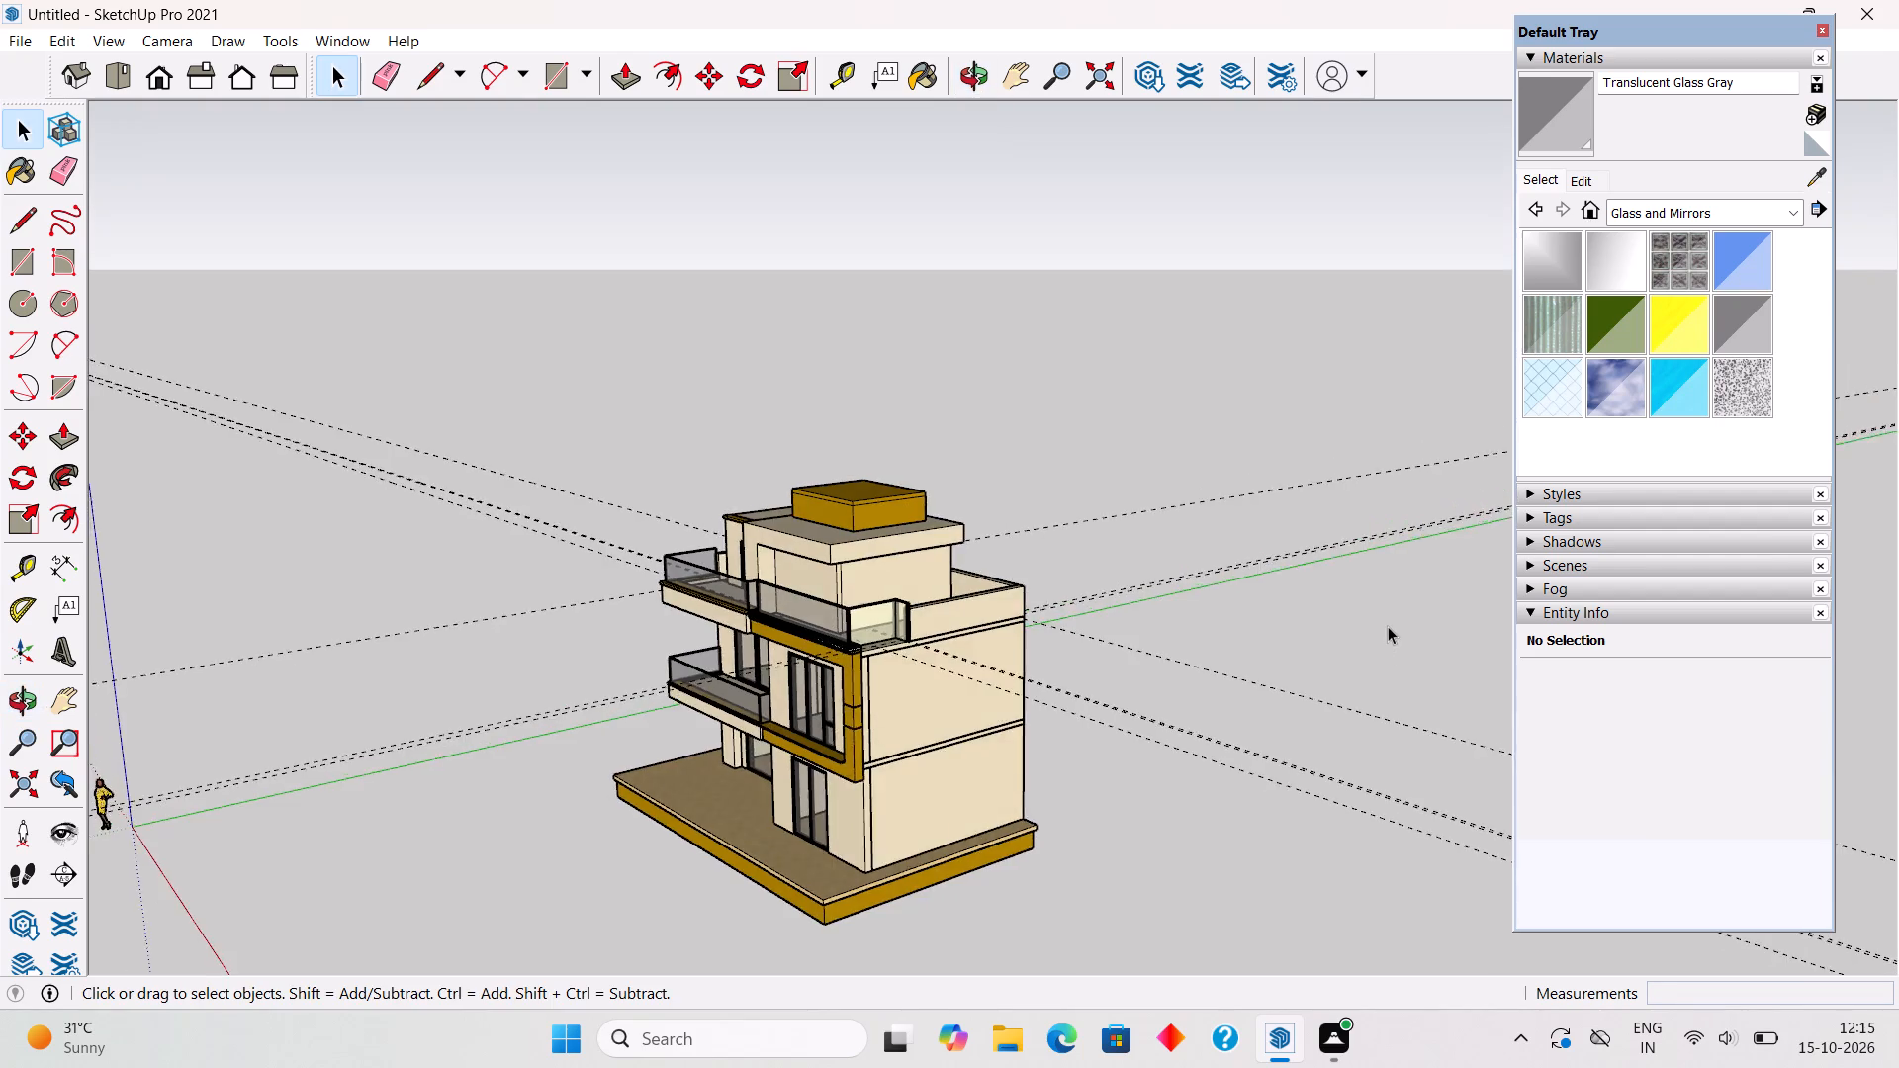
scroll(1388, 621, "up", 7)
scroll(623, 655, "up", 5)
scroll(404, 610, "down", 4)
triple_click(327, 608)
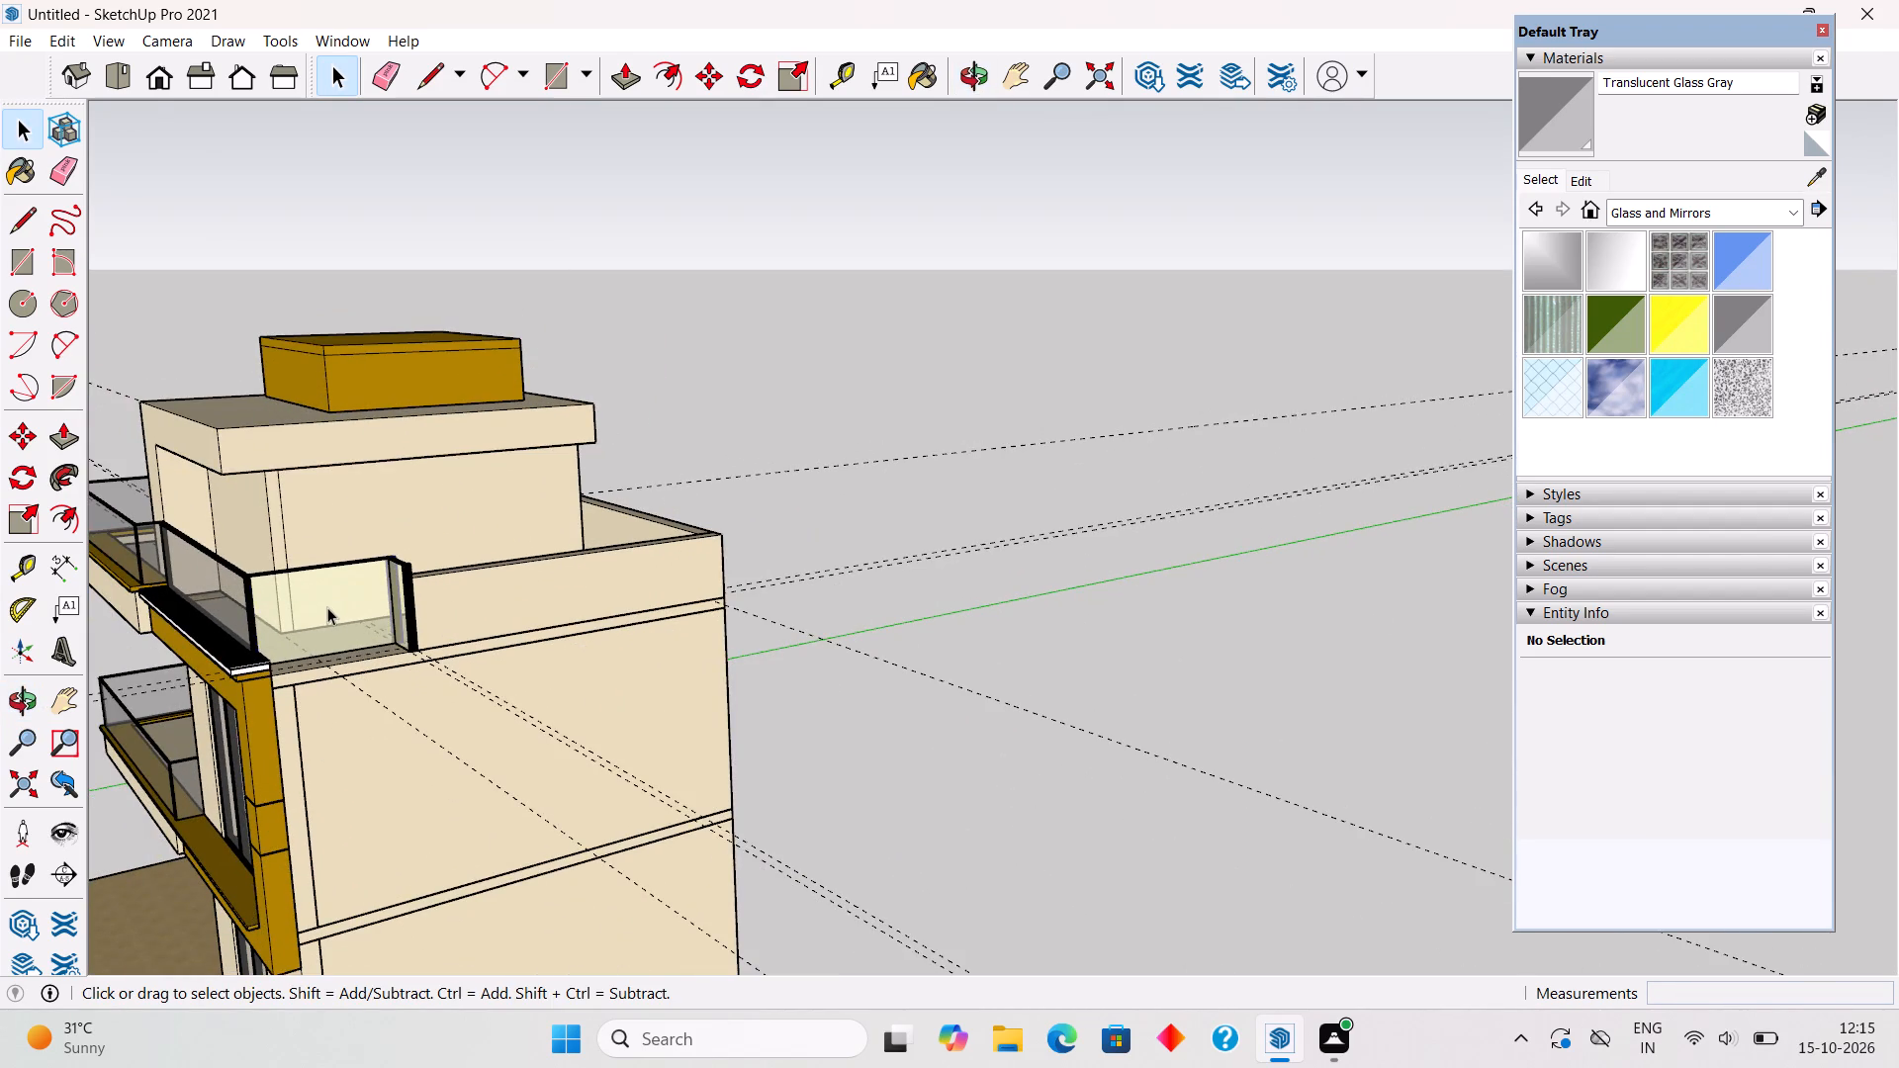
left_click(327, 607)
scroll(327, 607, "up", 5)
left_click(327, 607)
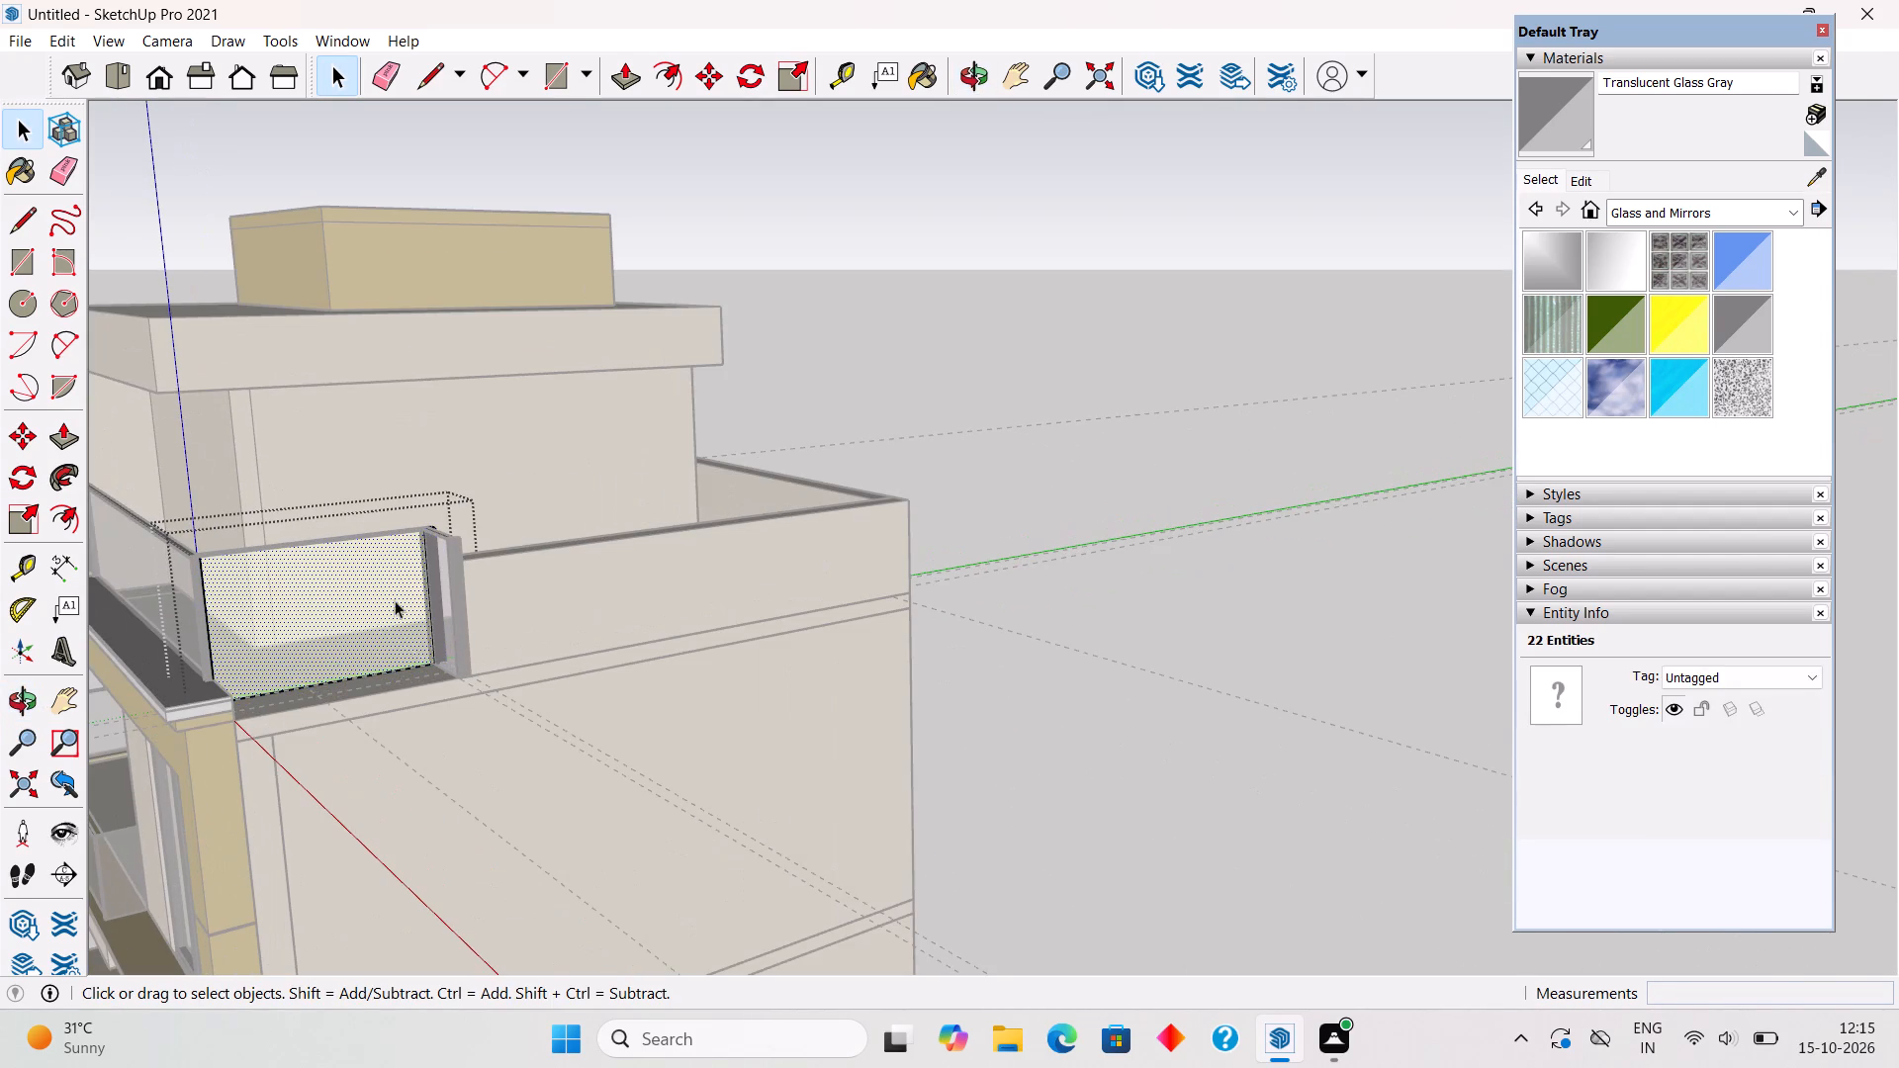
left_click(1533, 128)
left_click(377, 592)
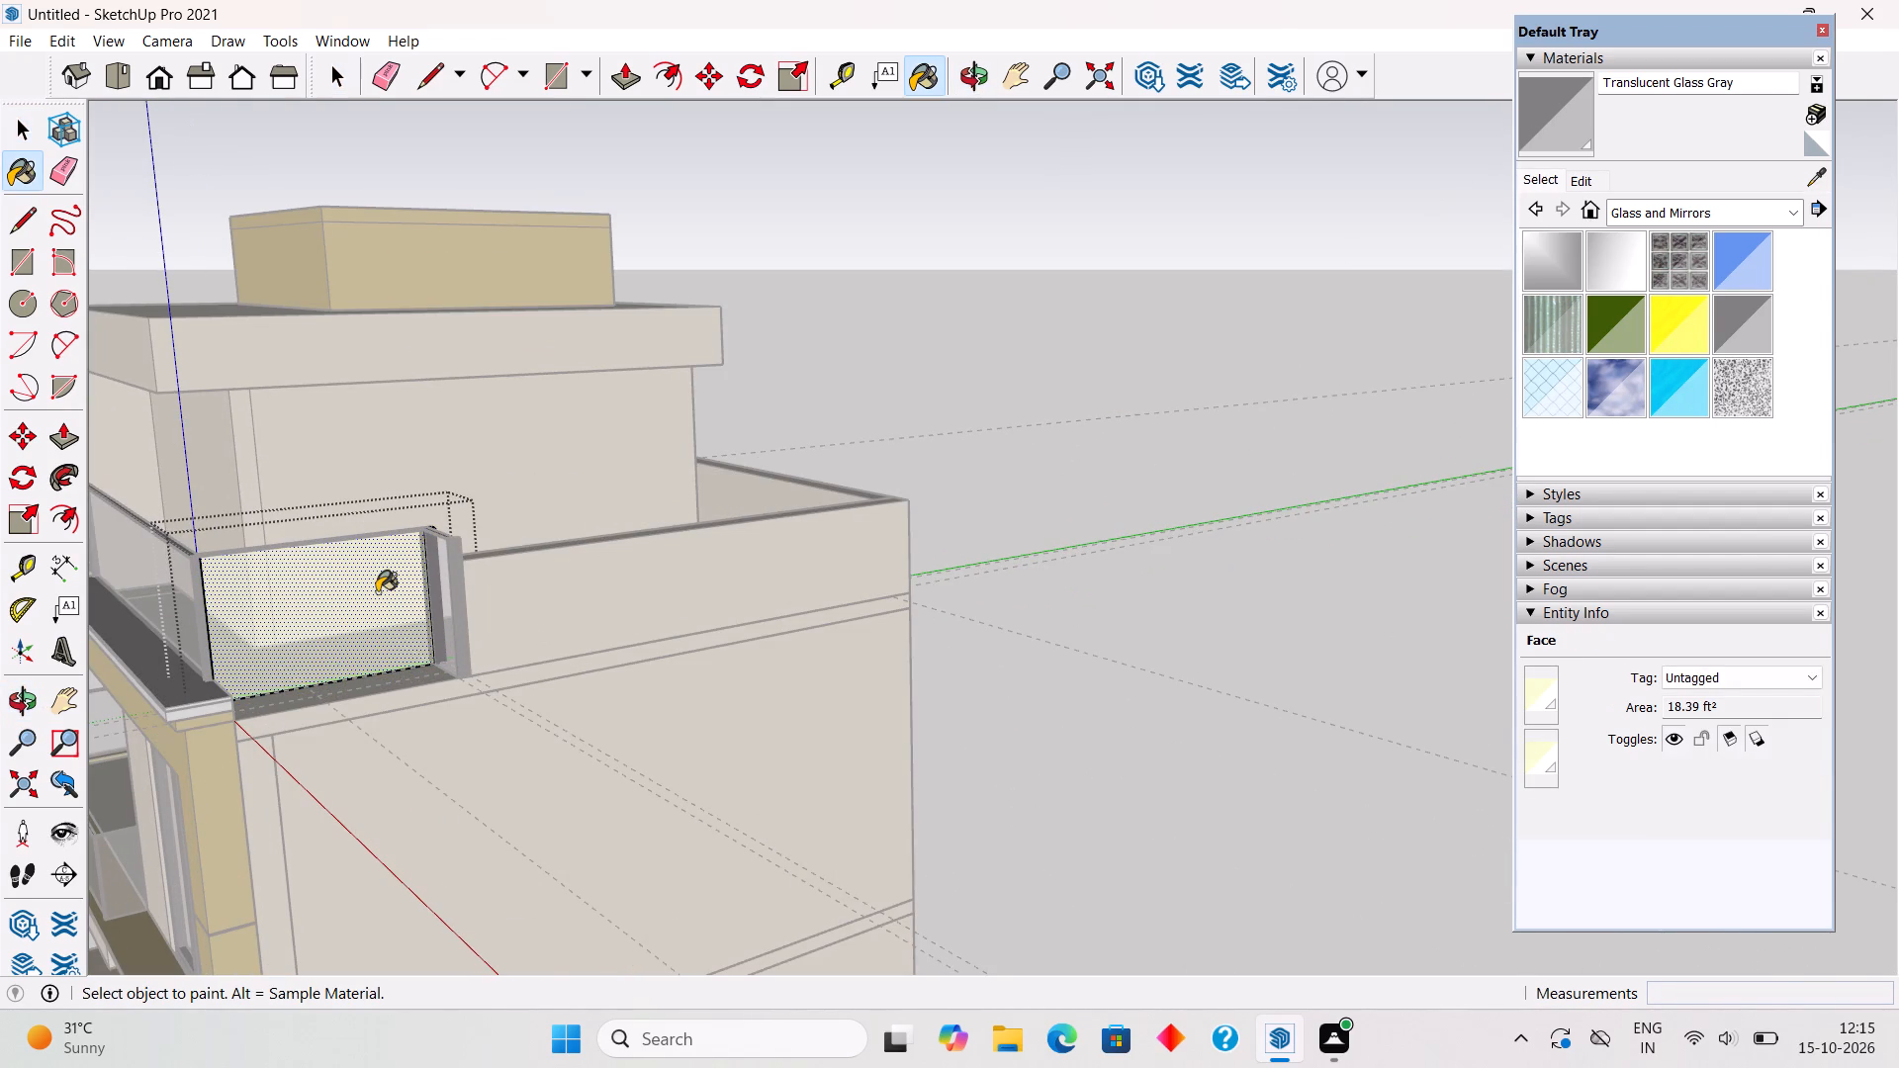
middle_click_drag(416, 622, 793, 667)
key("space")
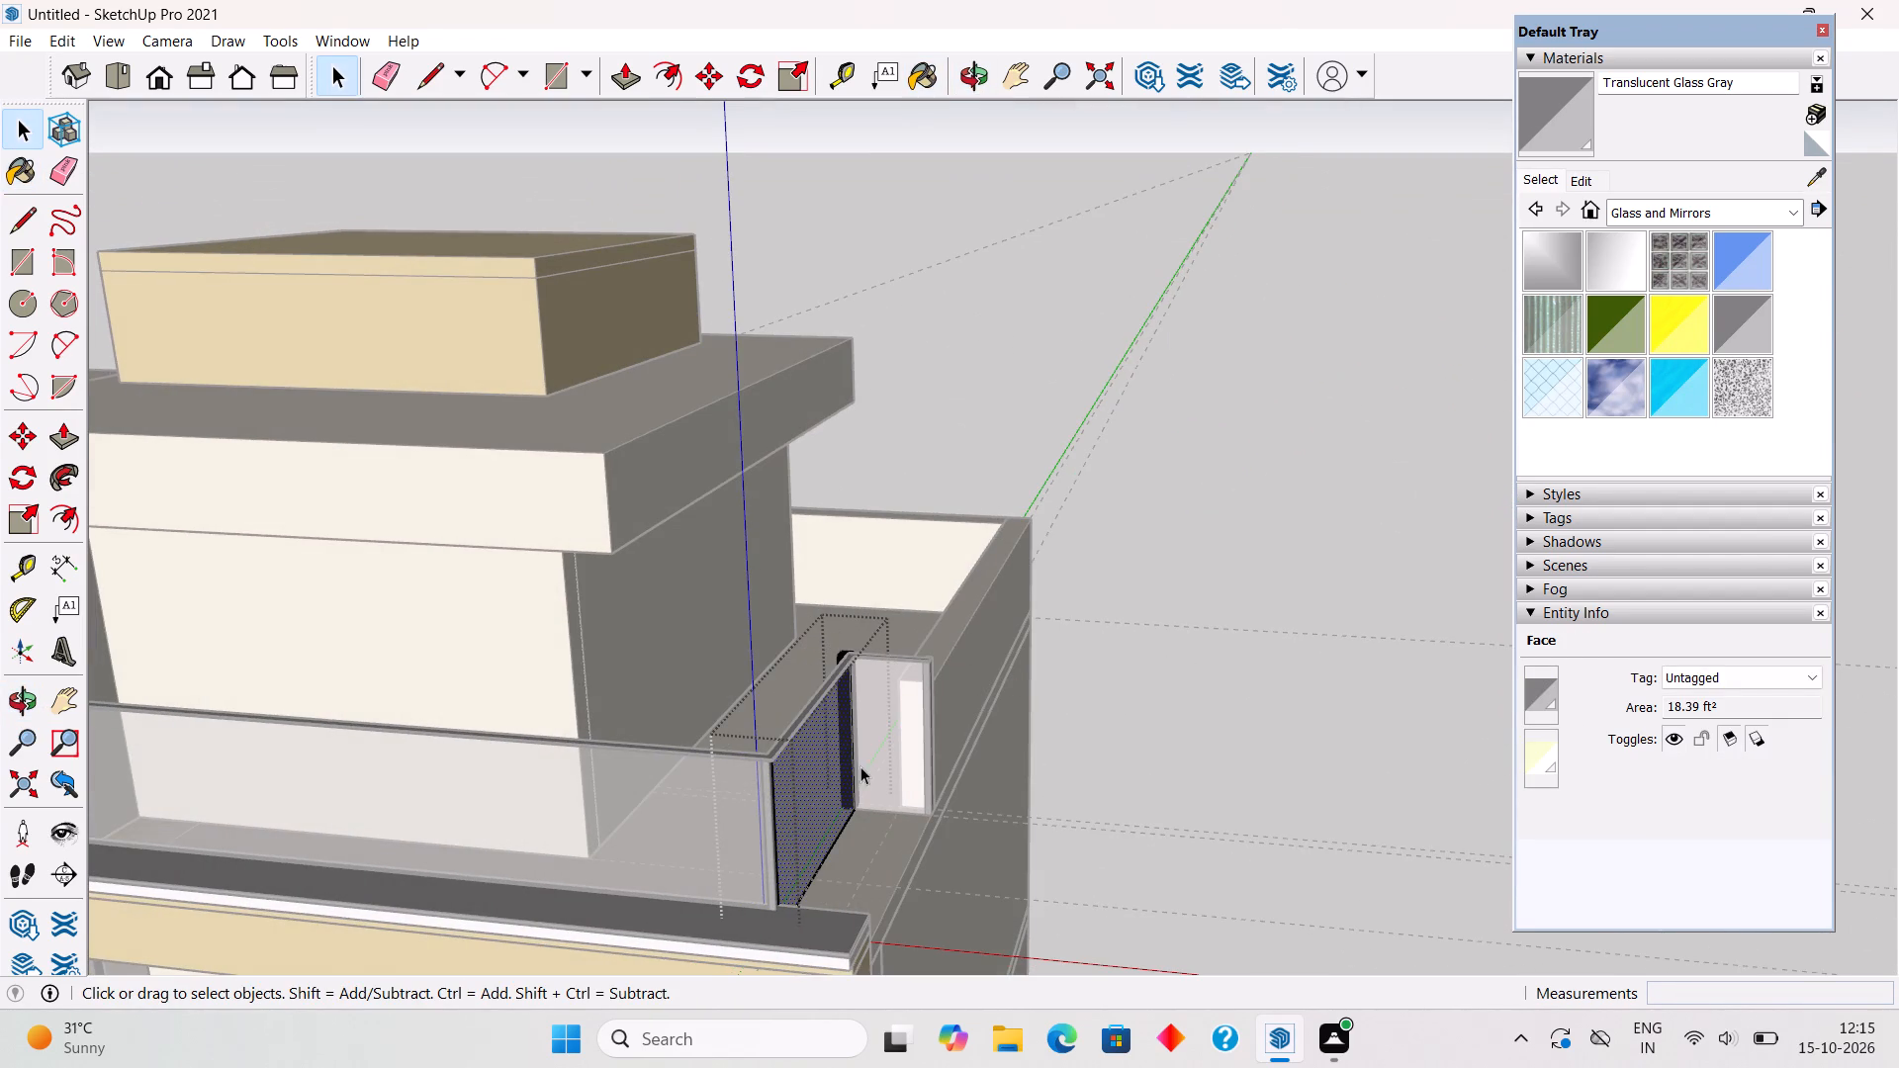
Paint the short return glass panel at the rear end of the top-terrace side railing with Translucent Glass Gray.
scroll(860, 766, "up", 5)
triple_click(910, 731)
left_click(910, 731)
left_click(910, 731)
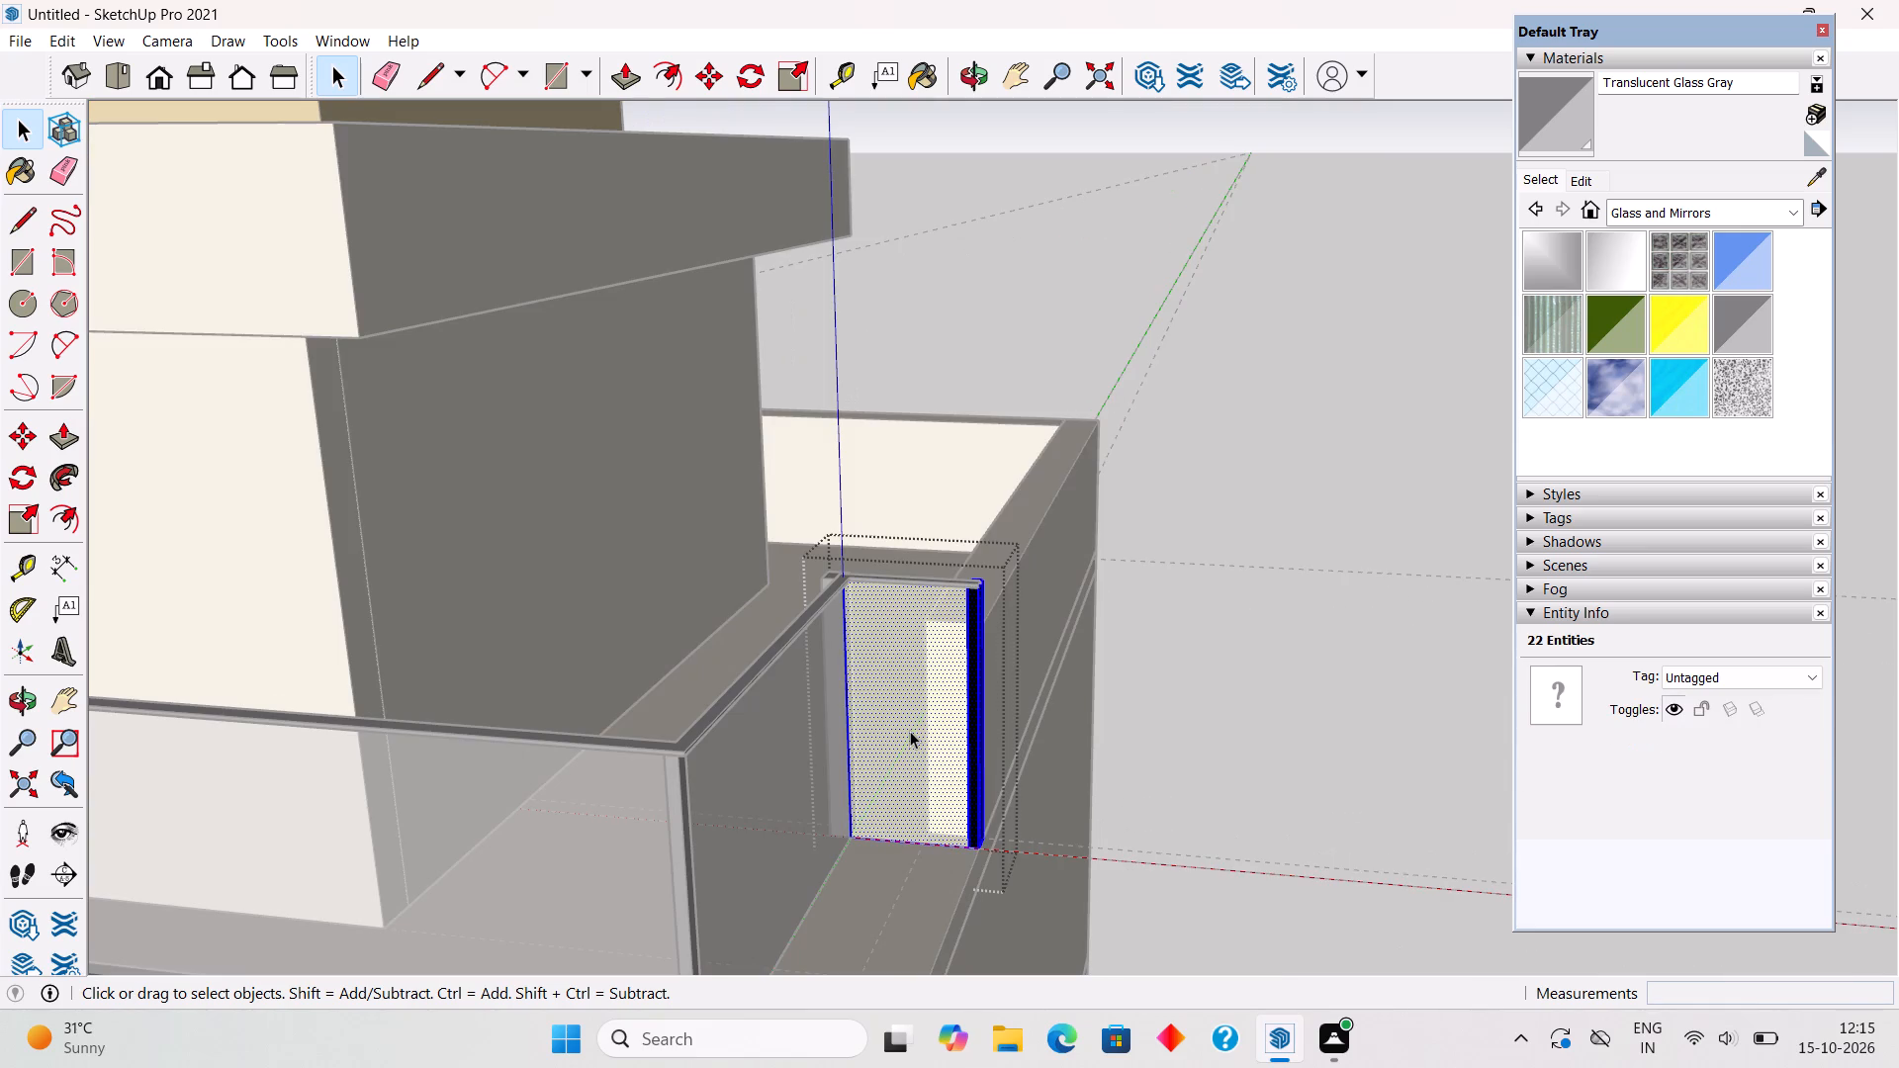
left_click(910, 731)
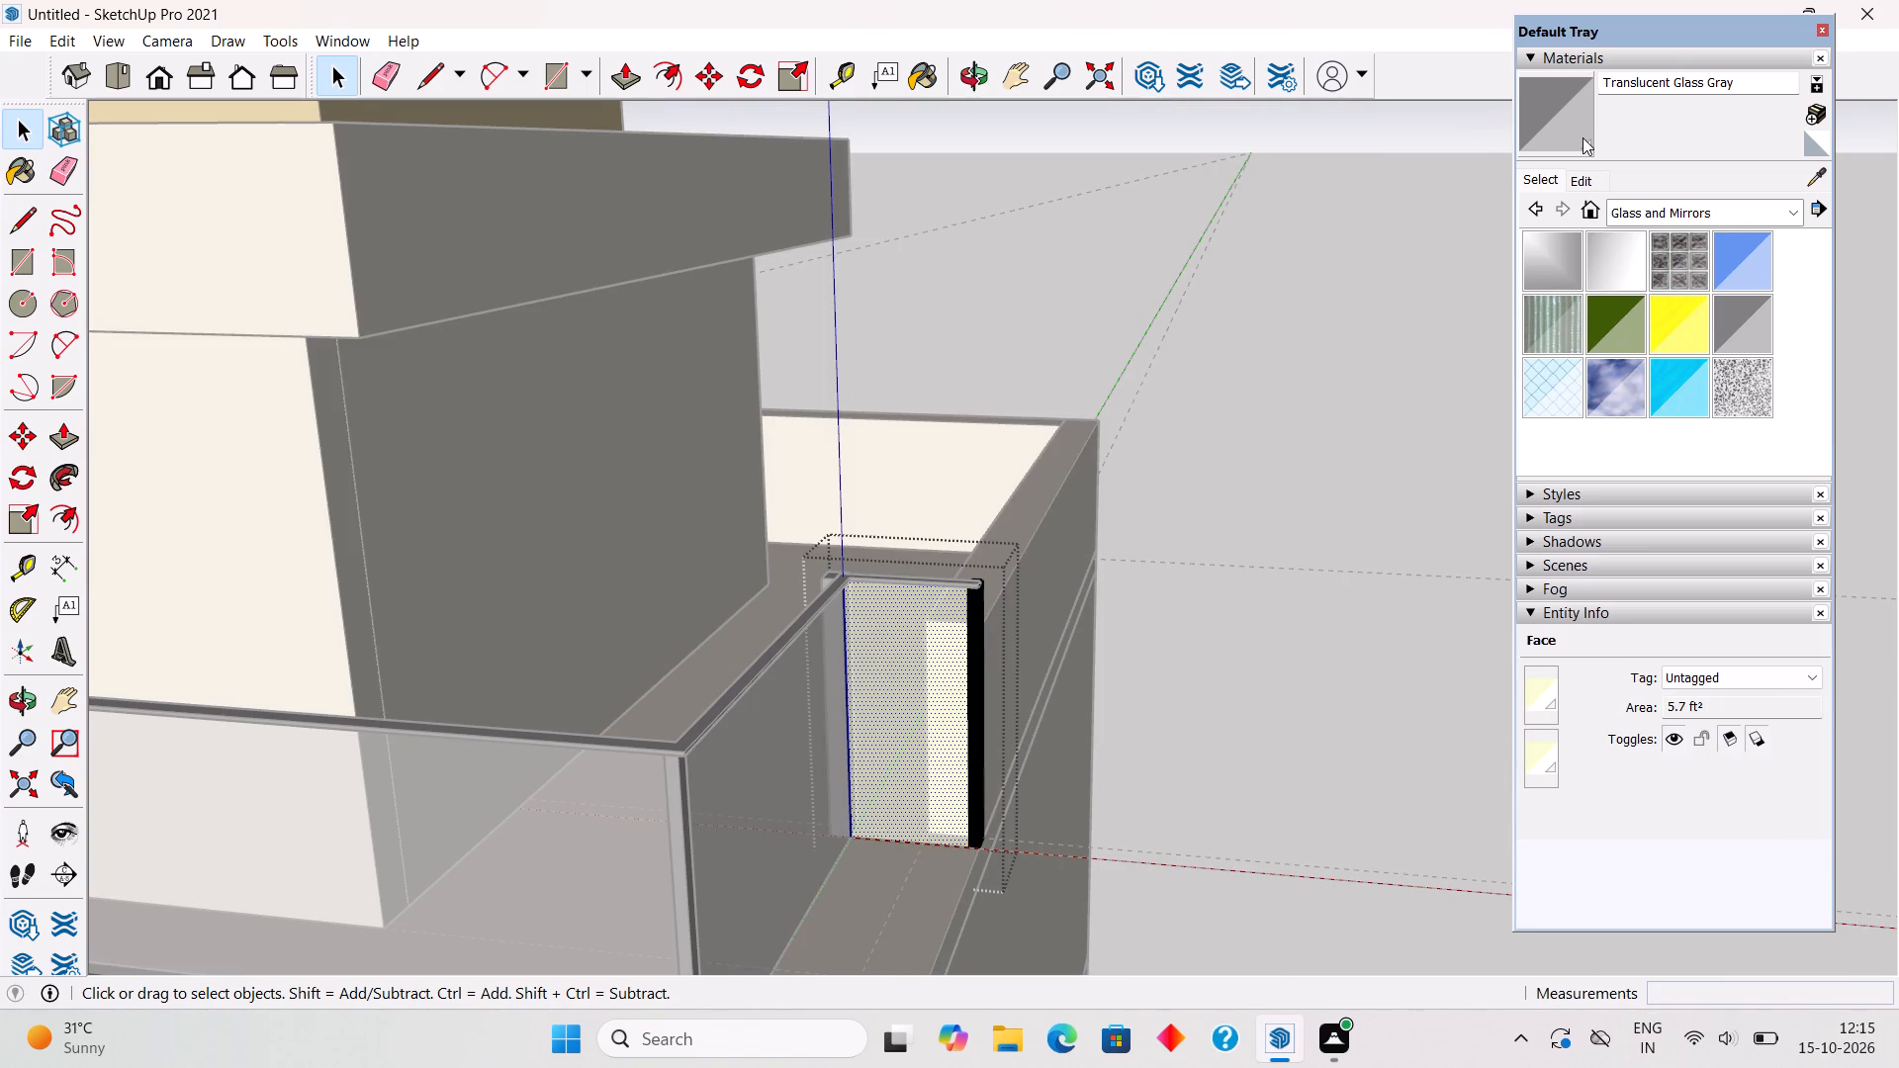
left_click(1582, 136)
left_click(864, 650)
key("space")
left_click(1386, 685)
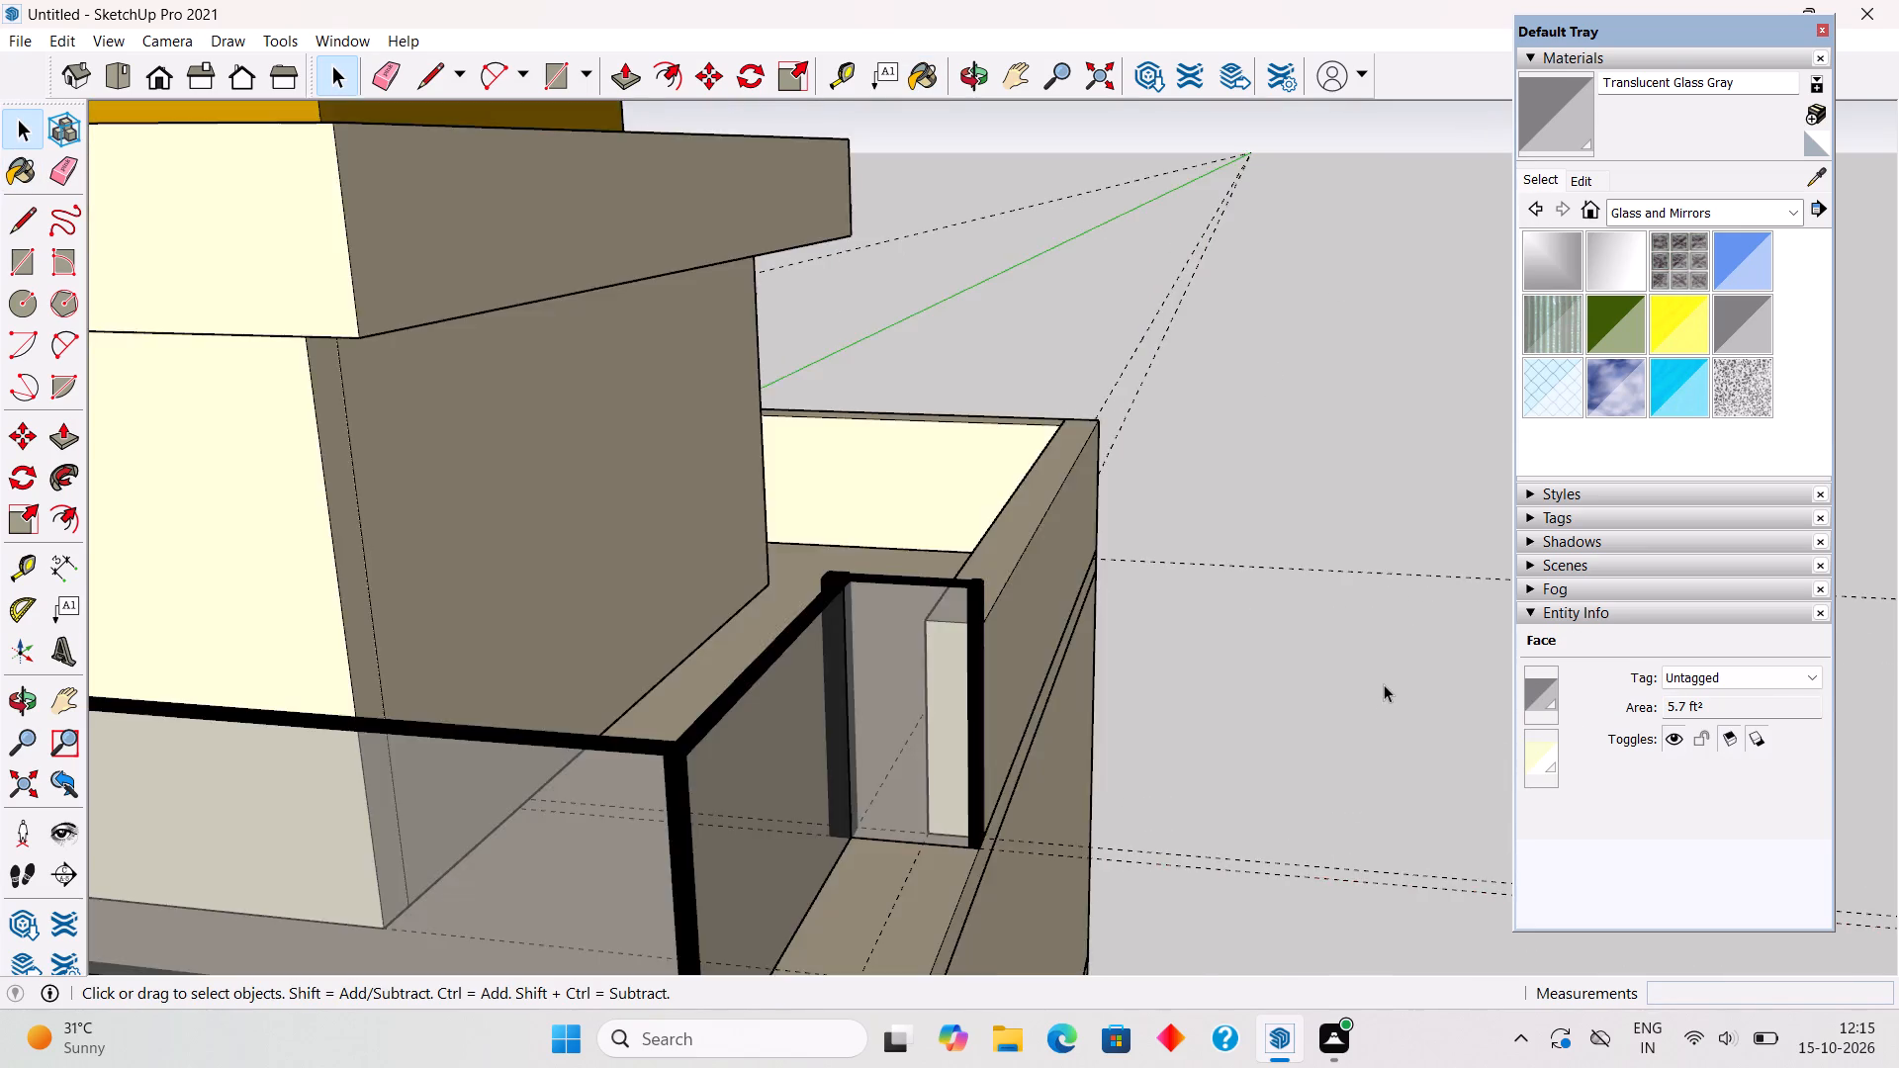
Examine the railing glass, windows and wall colours of the whole house from the front, the corner and the side.
scroll(1382, 675, "down", 8)
scroll(1315, 663, "up", 1)
scroll(1315, 663, "down", 11)
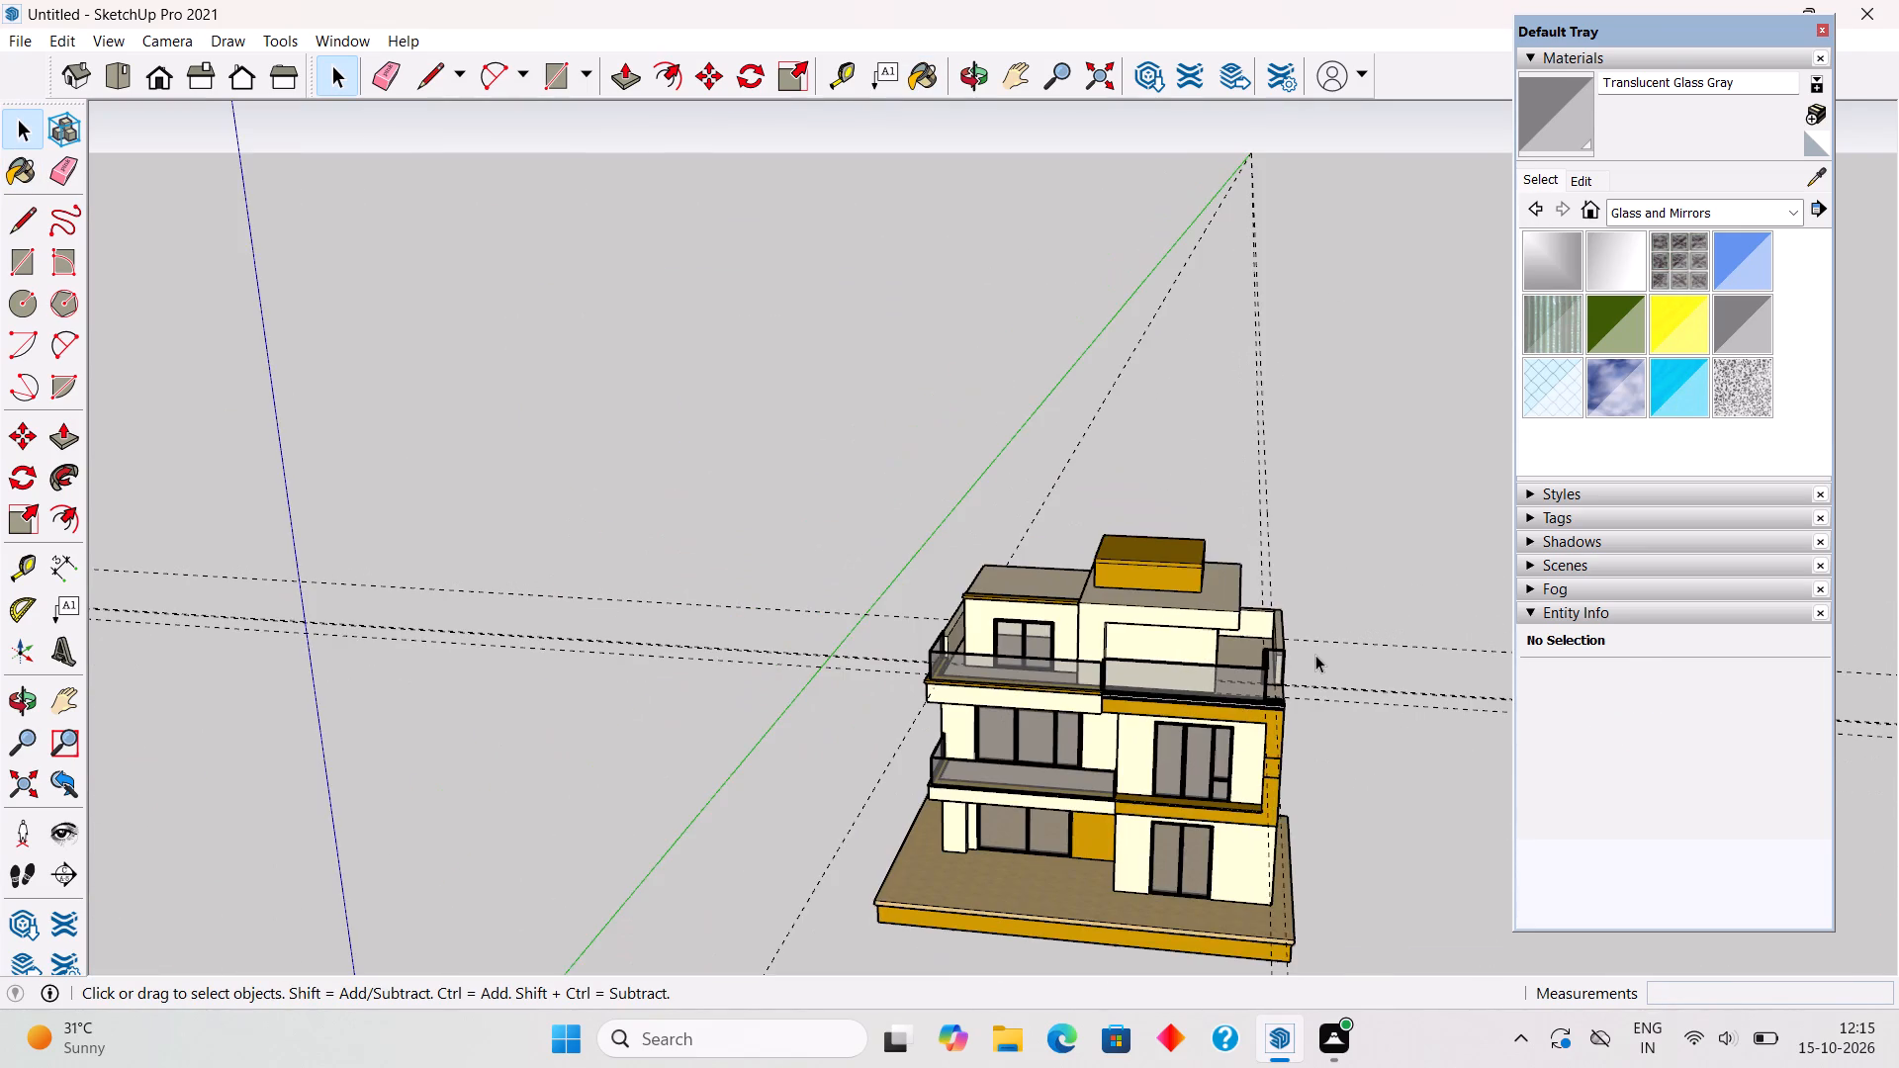
scroll(1315, 655, "down", 1)
middle_click_drag(1236, 859, 1091, 644)
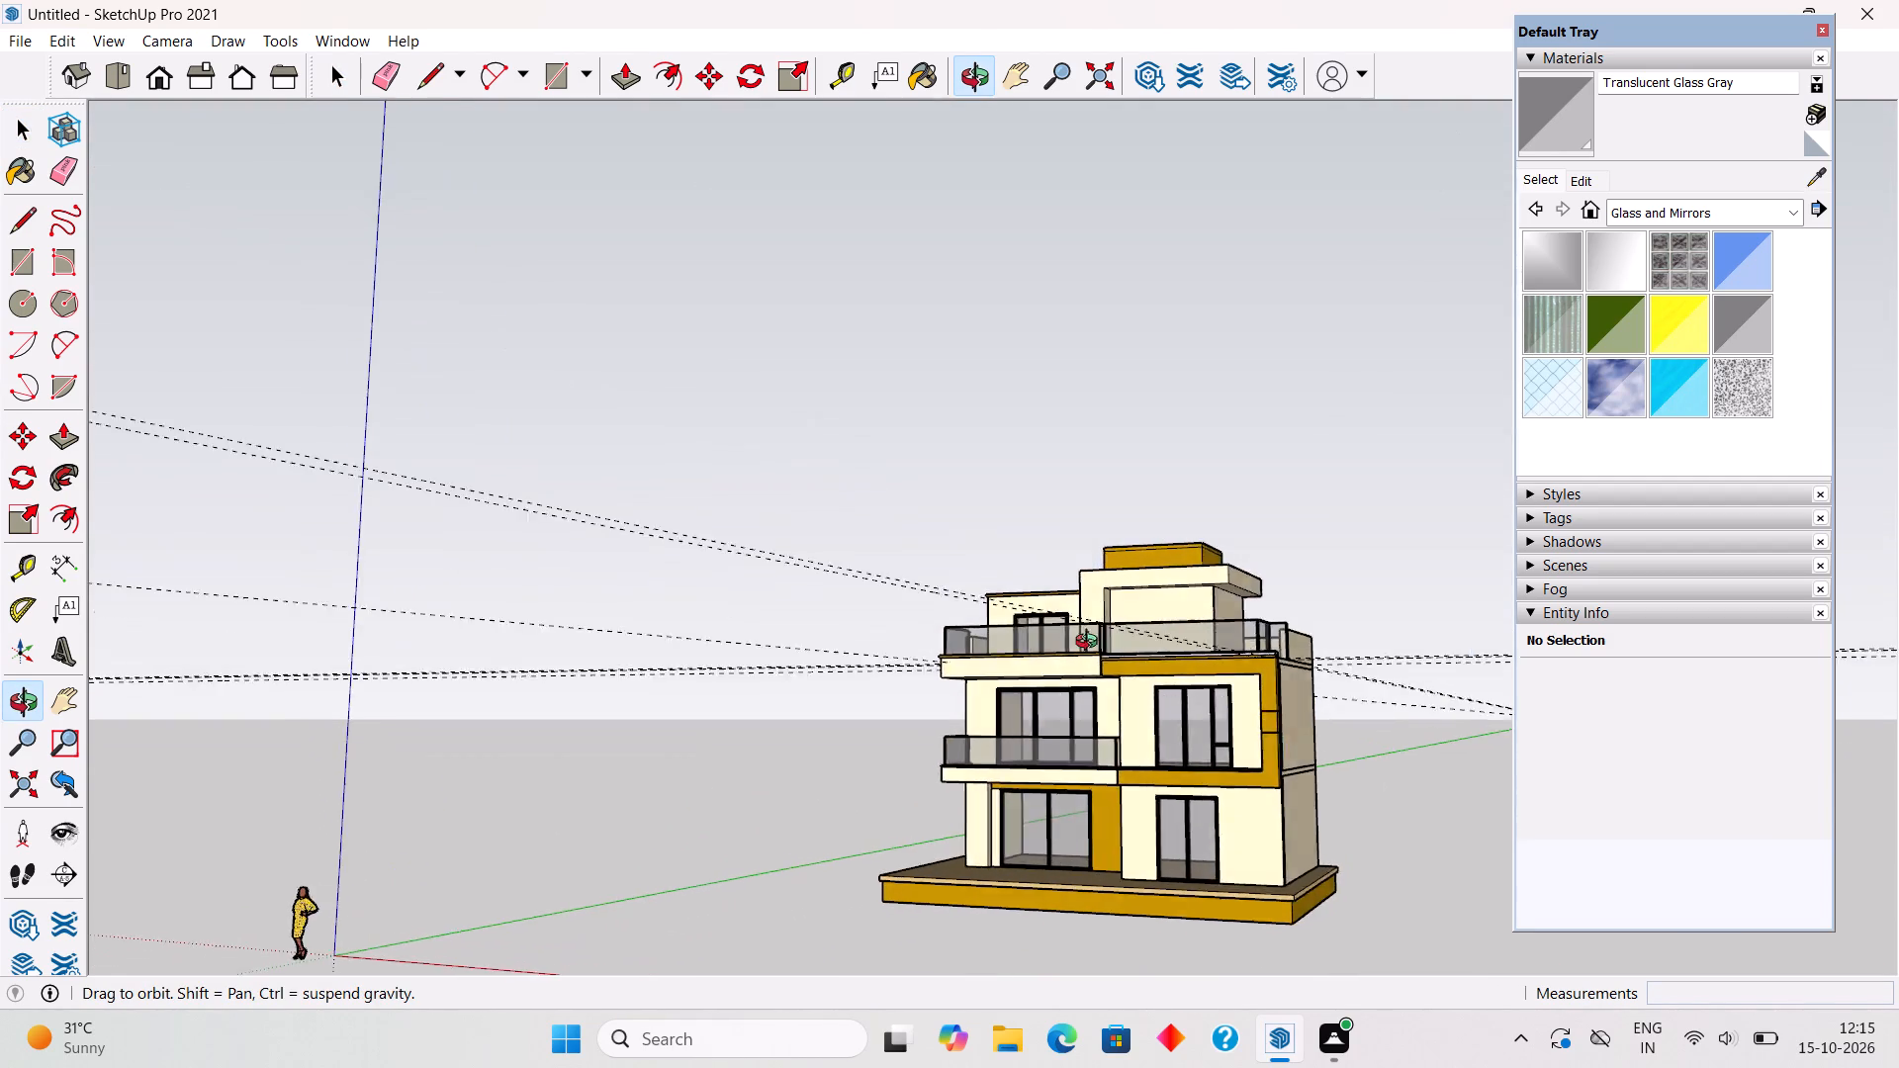
middle_click_drag(1091, 644, 1314, 762)
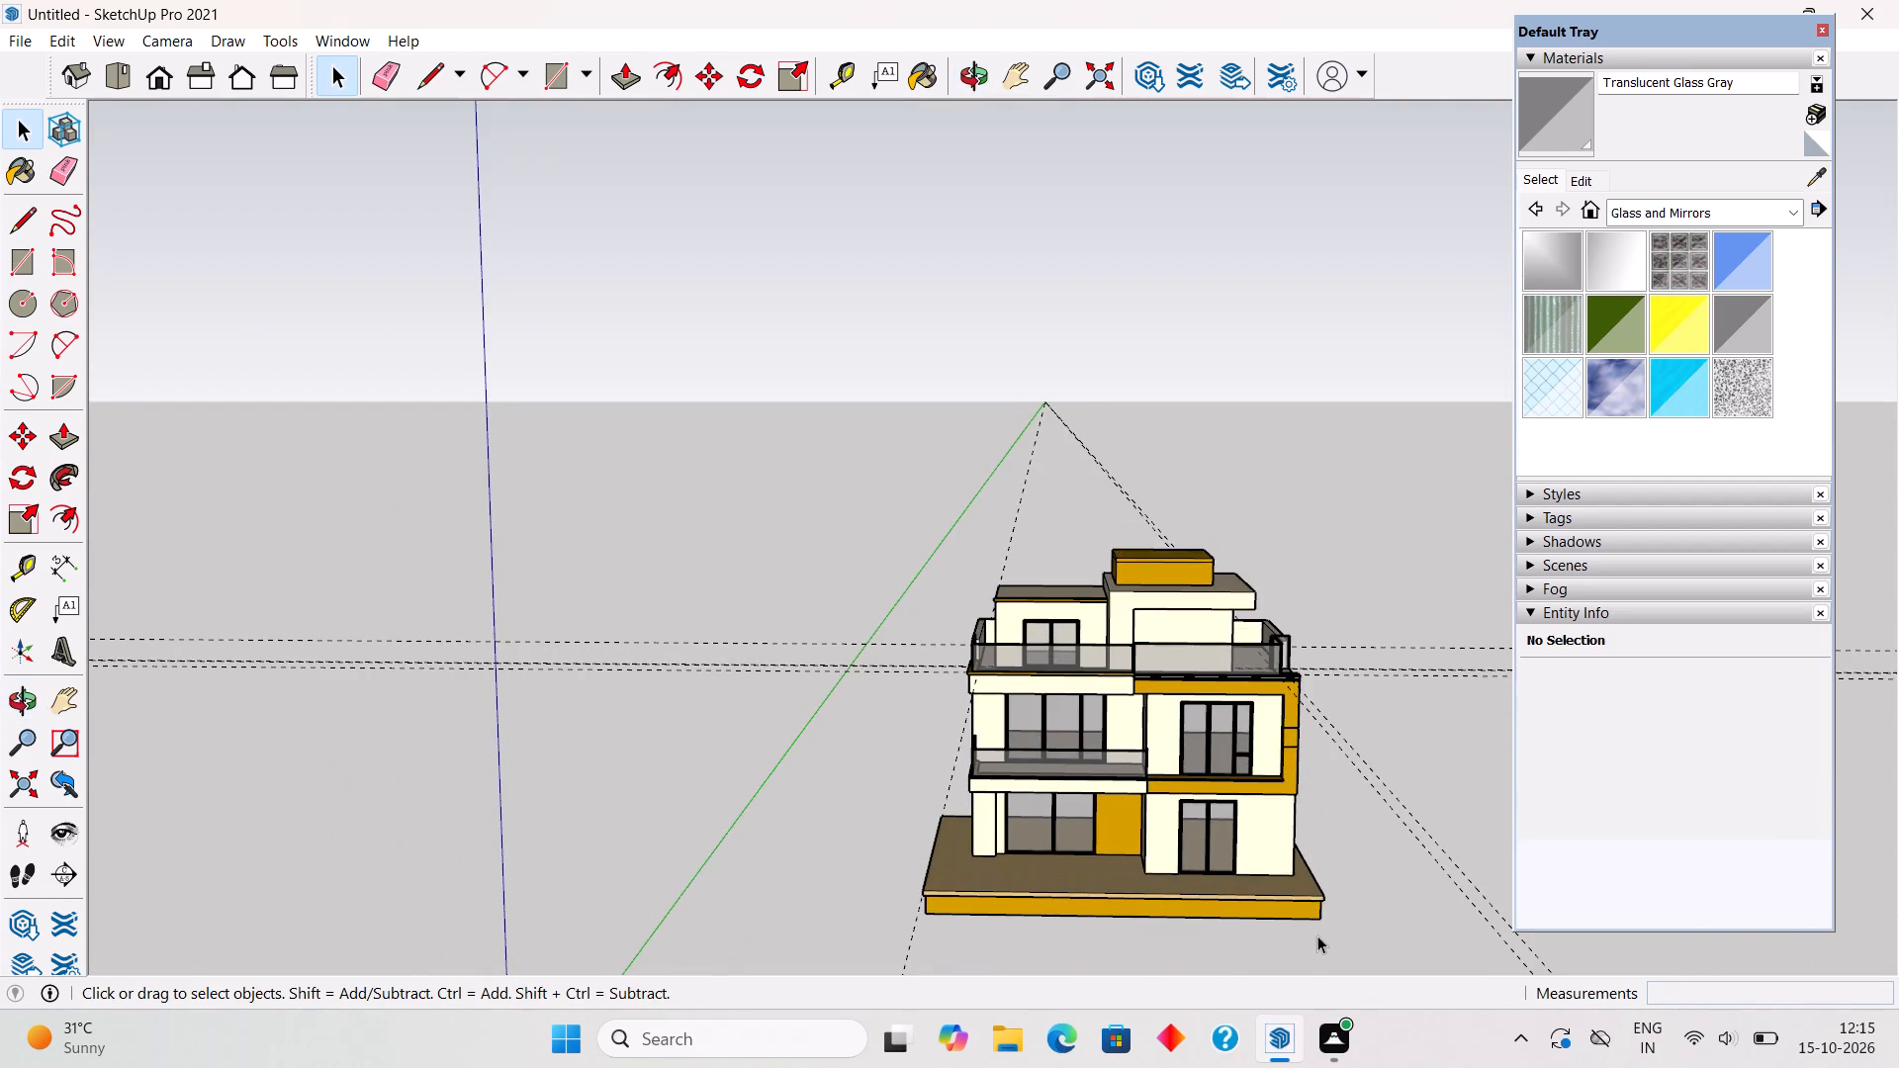
scroll(1317, 935, "up", 9)
middle_click_drag(1309, 922, 1308, 906)
scroll(1308, 906, "up", 1)
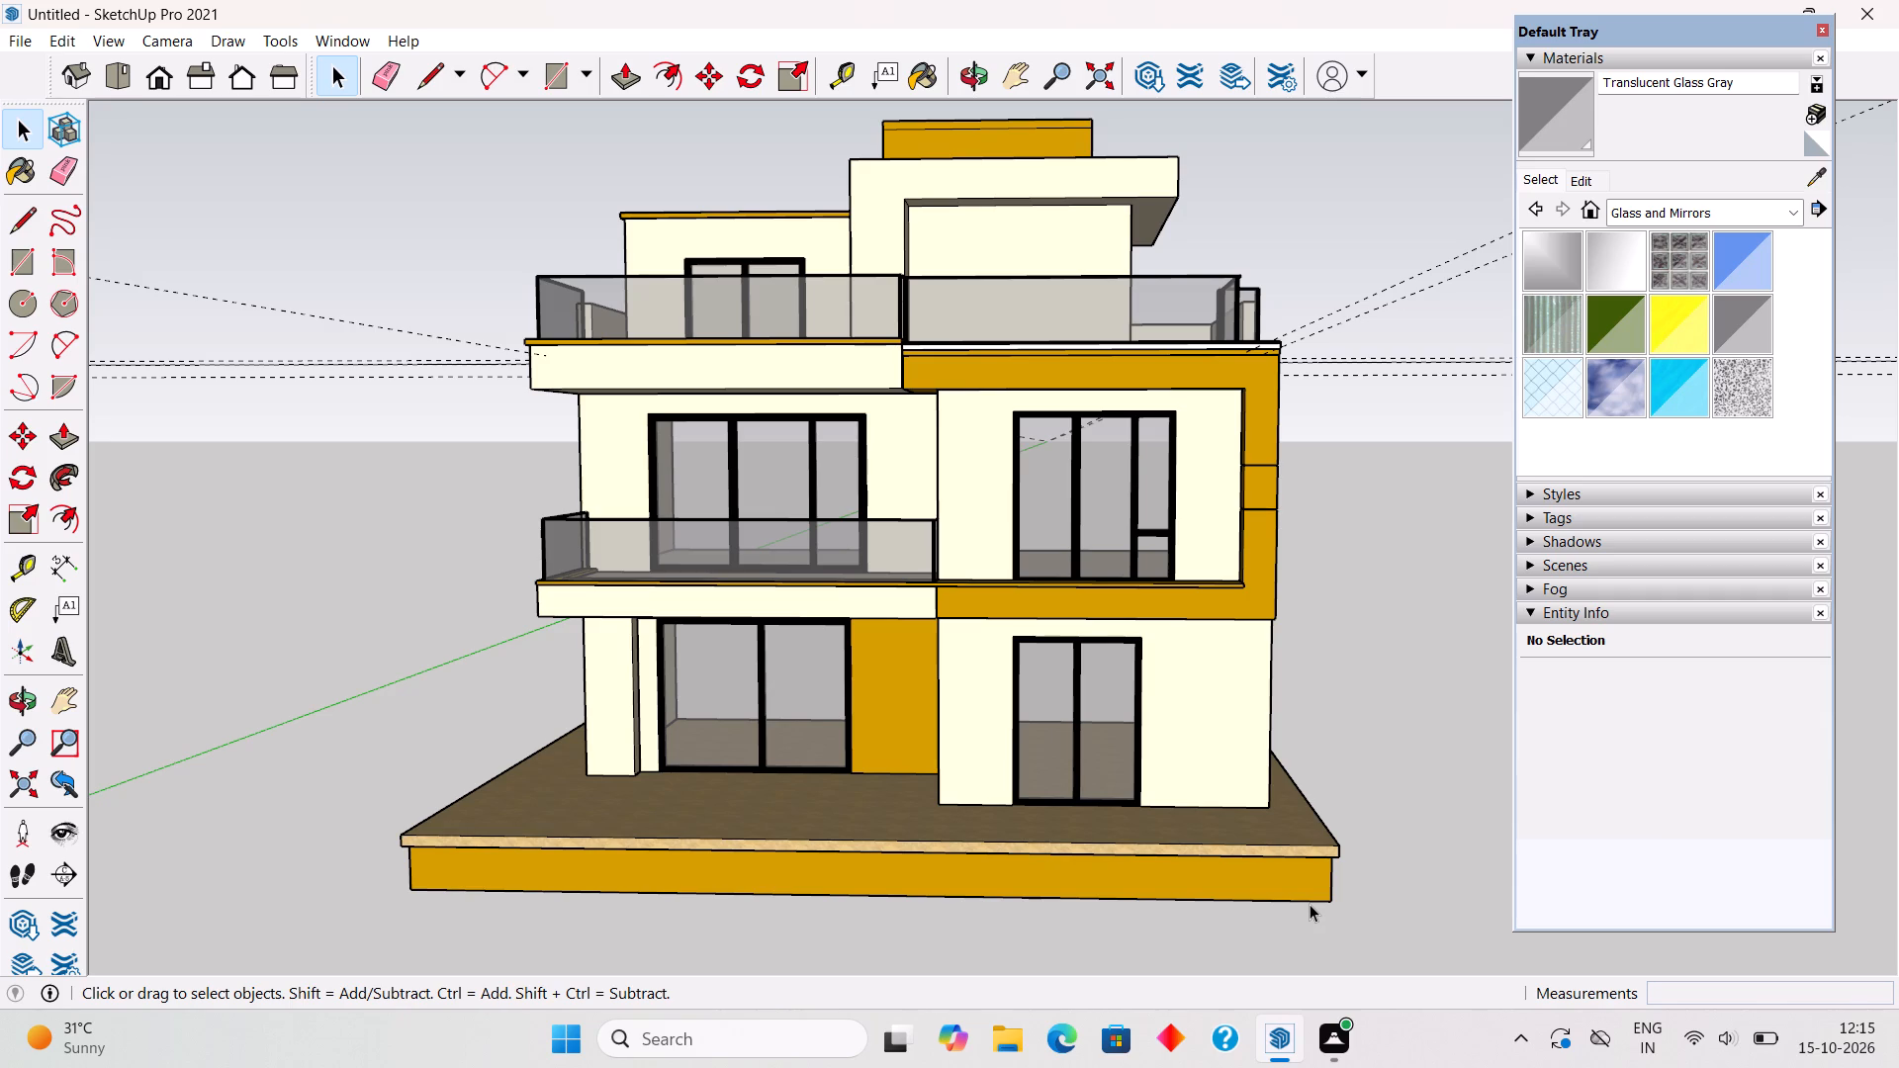
scroll(1327, 919, "down", 3)
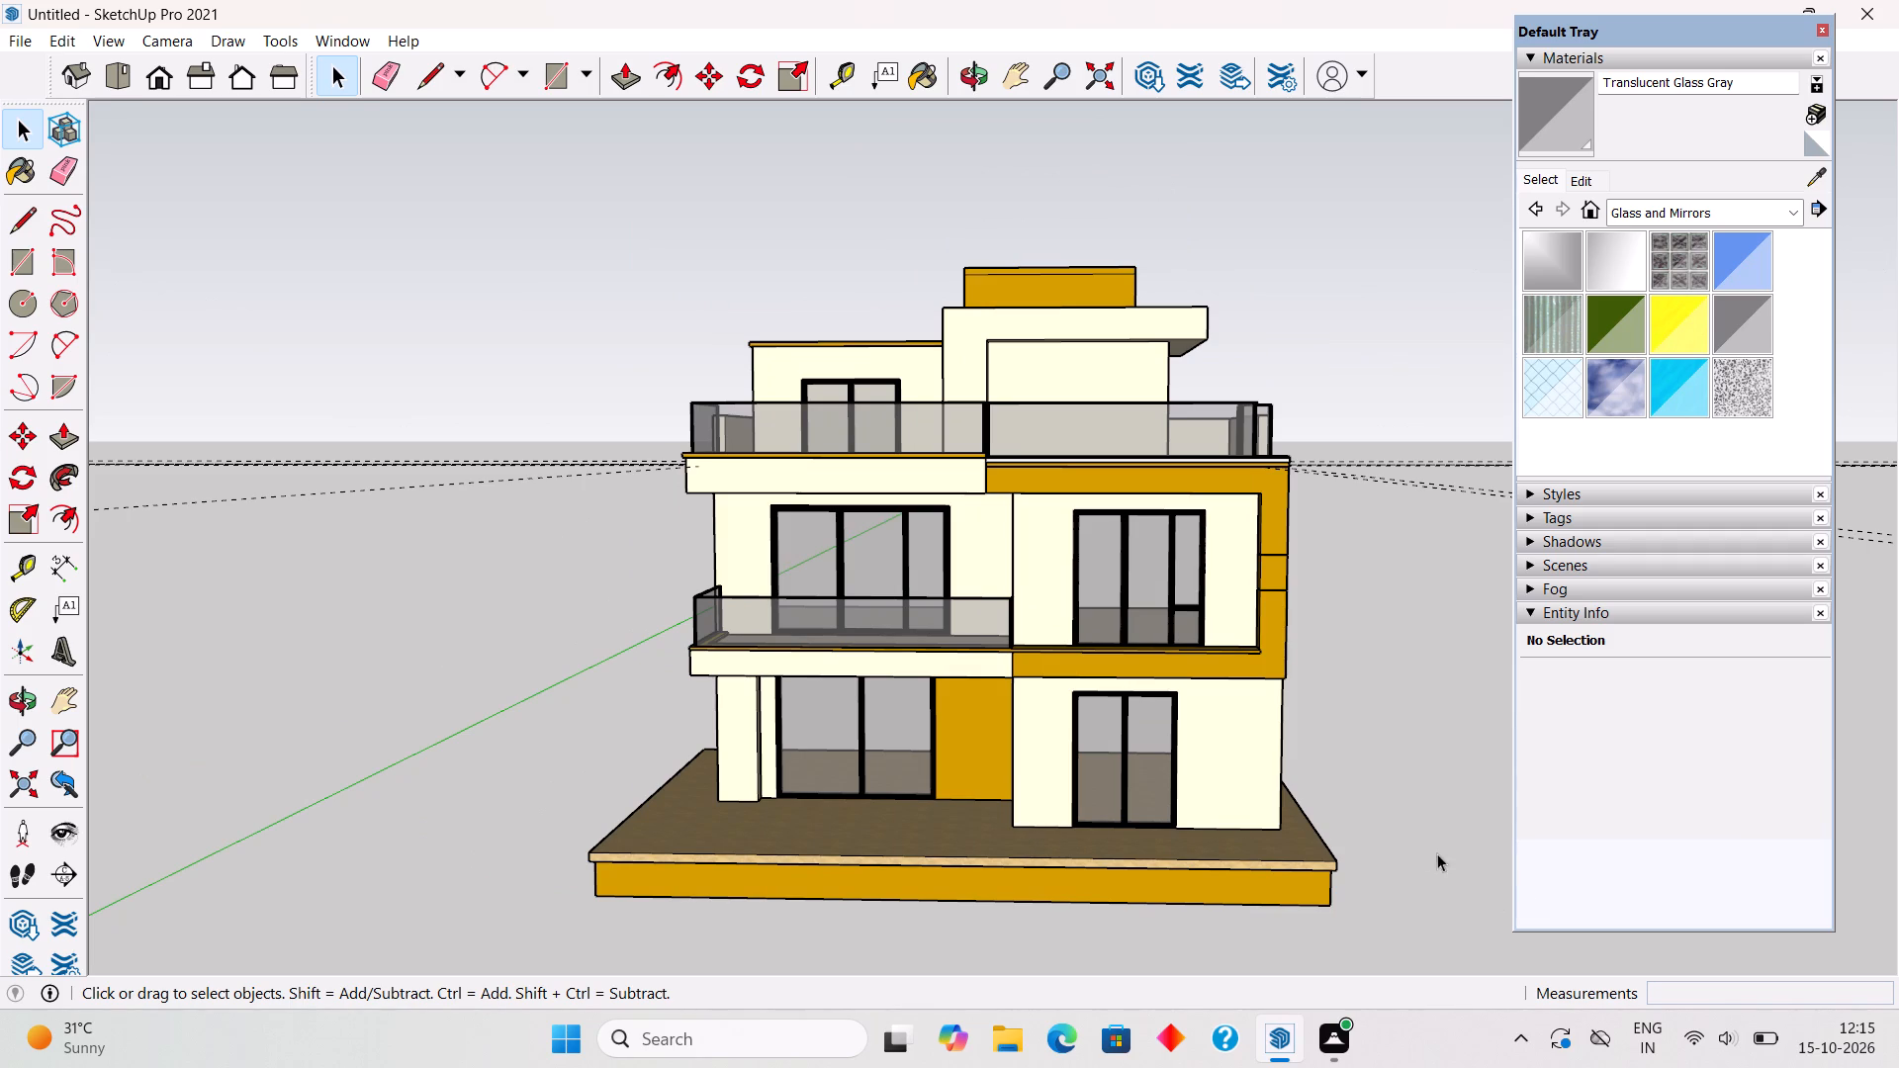
scroll(1341, 787, "down", 4)
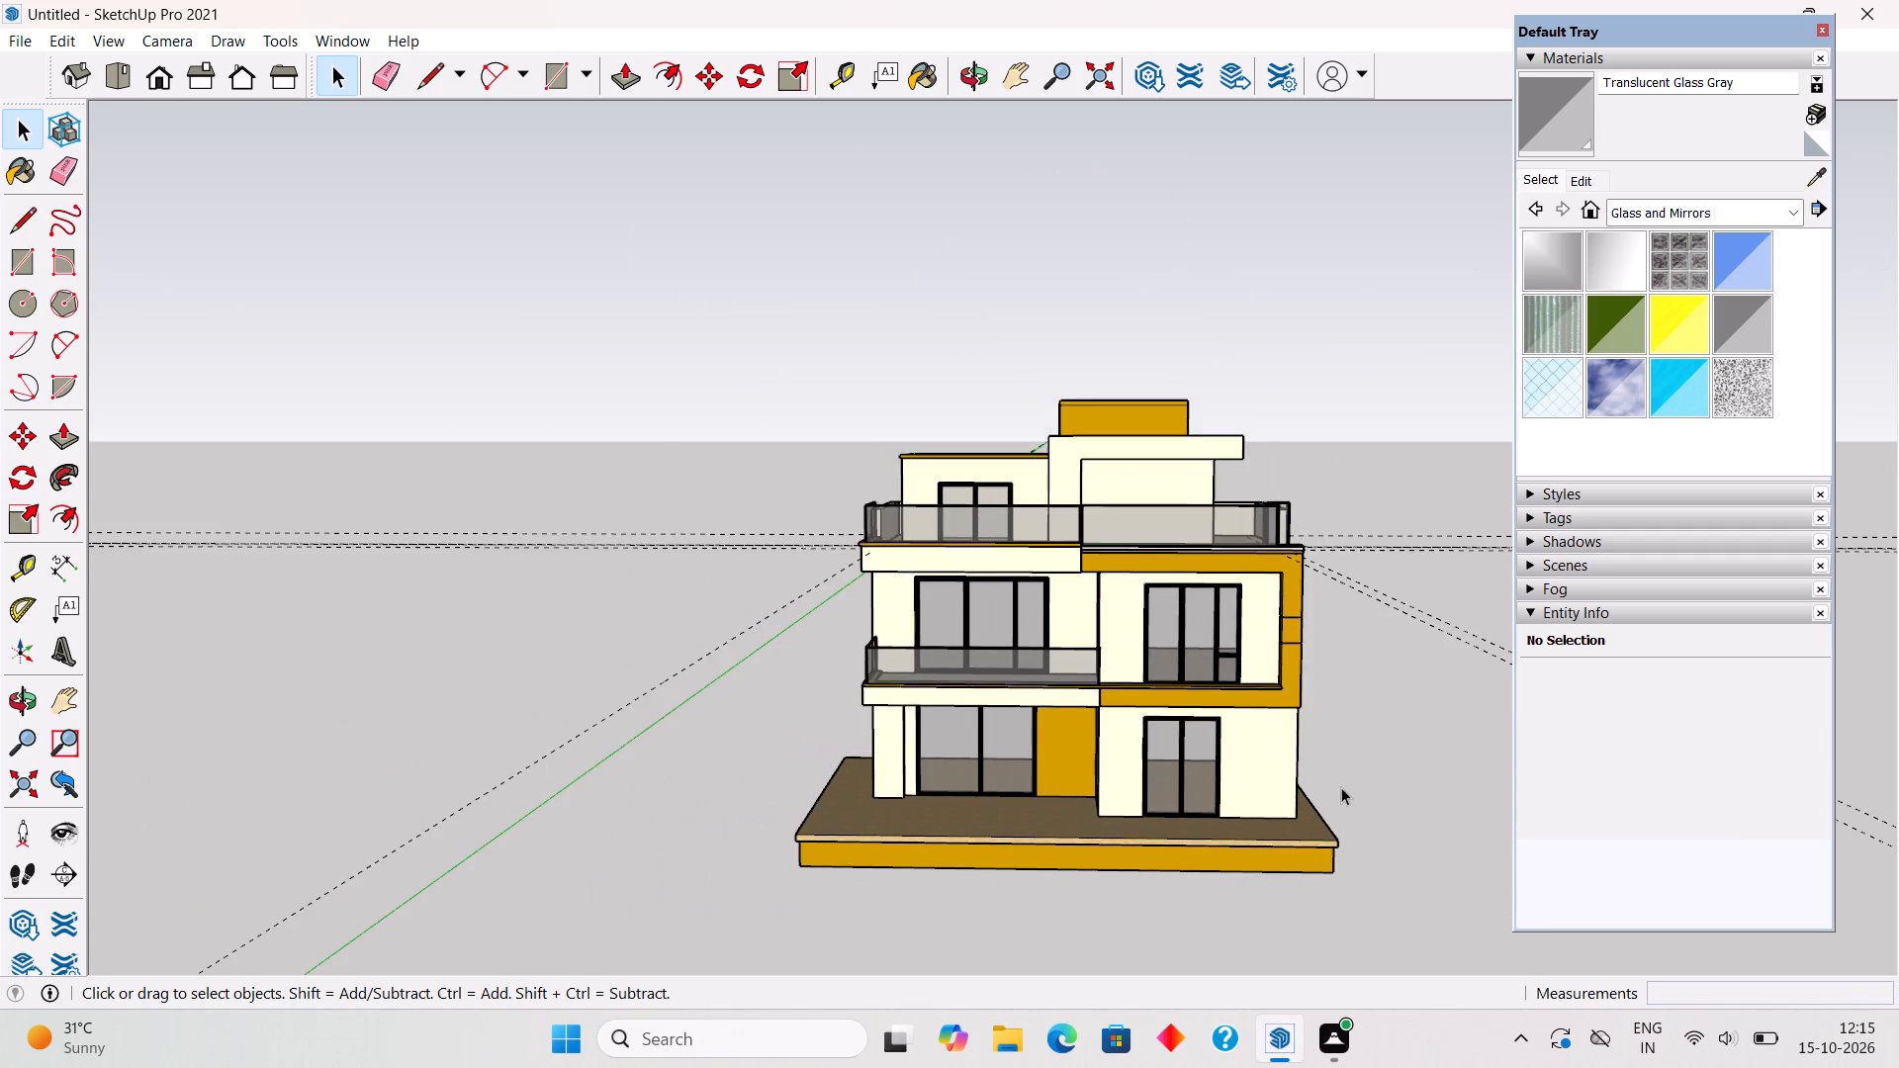
scroll(1341, 787, "up", 3)
scroll(1341, 787, "down", 3)
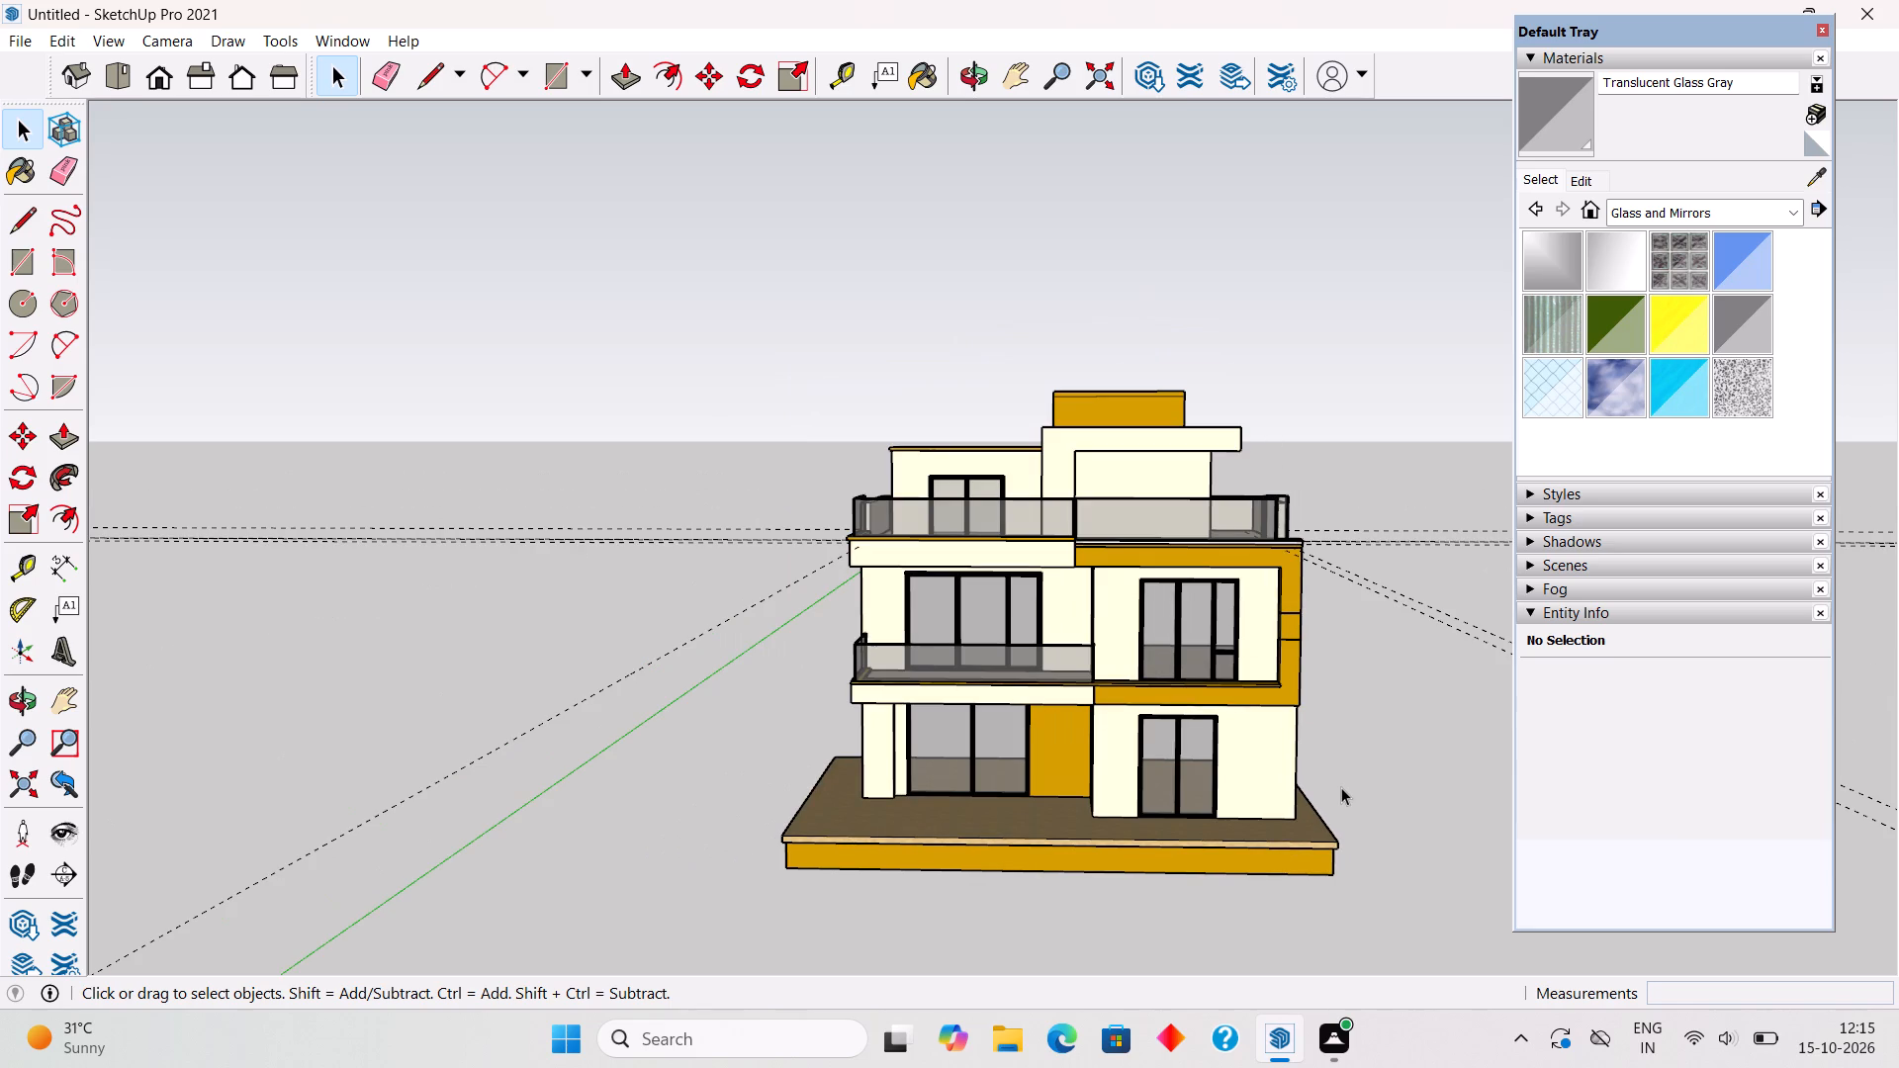
scroll(1344, 785, "up", 4)
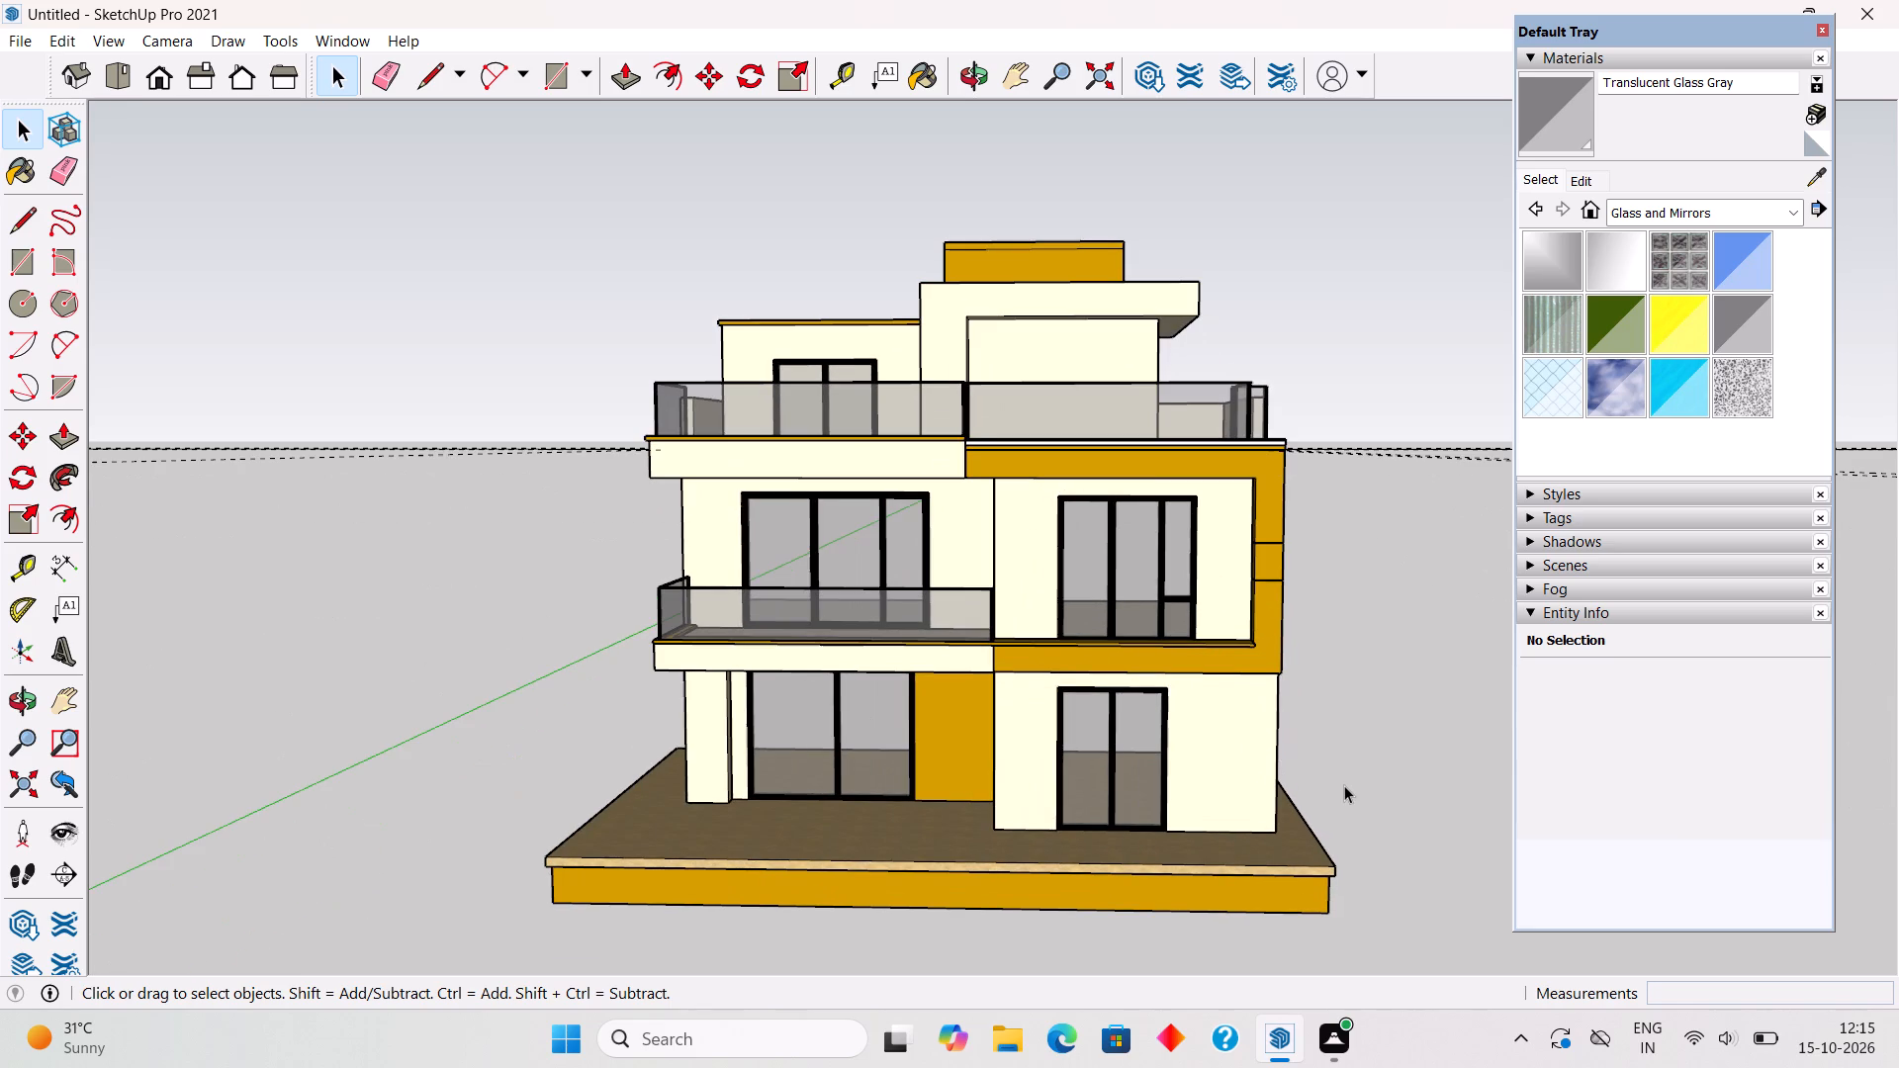
middle_click_drag(1243, 769, 1353, 725)
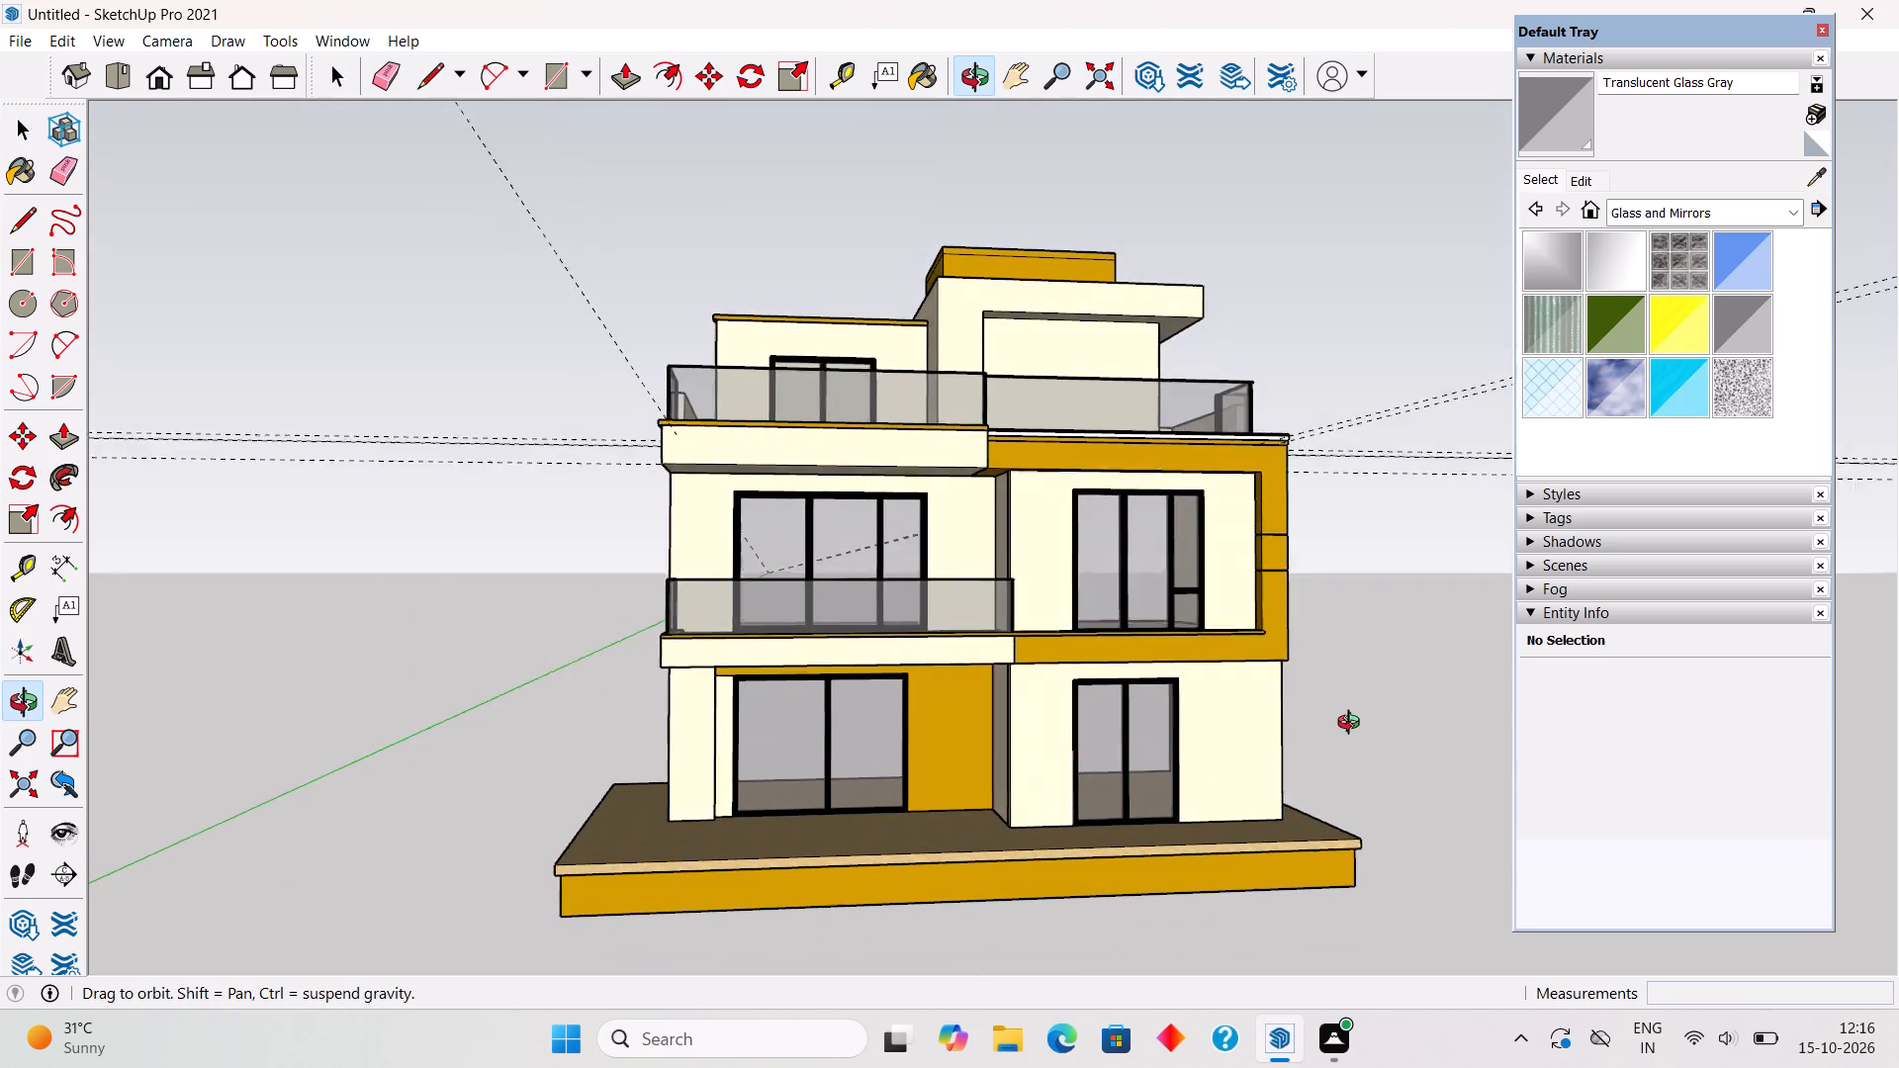
middle_click_drag(1353, 725, 1356, 773)
scroll(1361, 776, "up", 2)
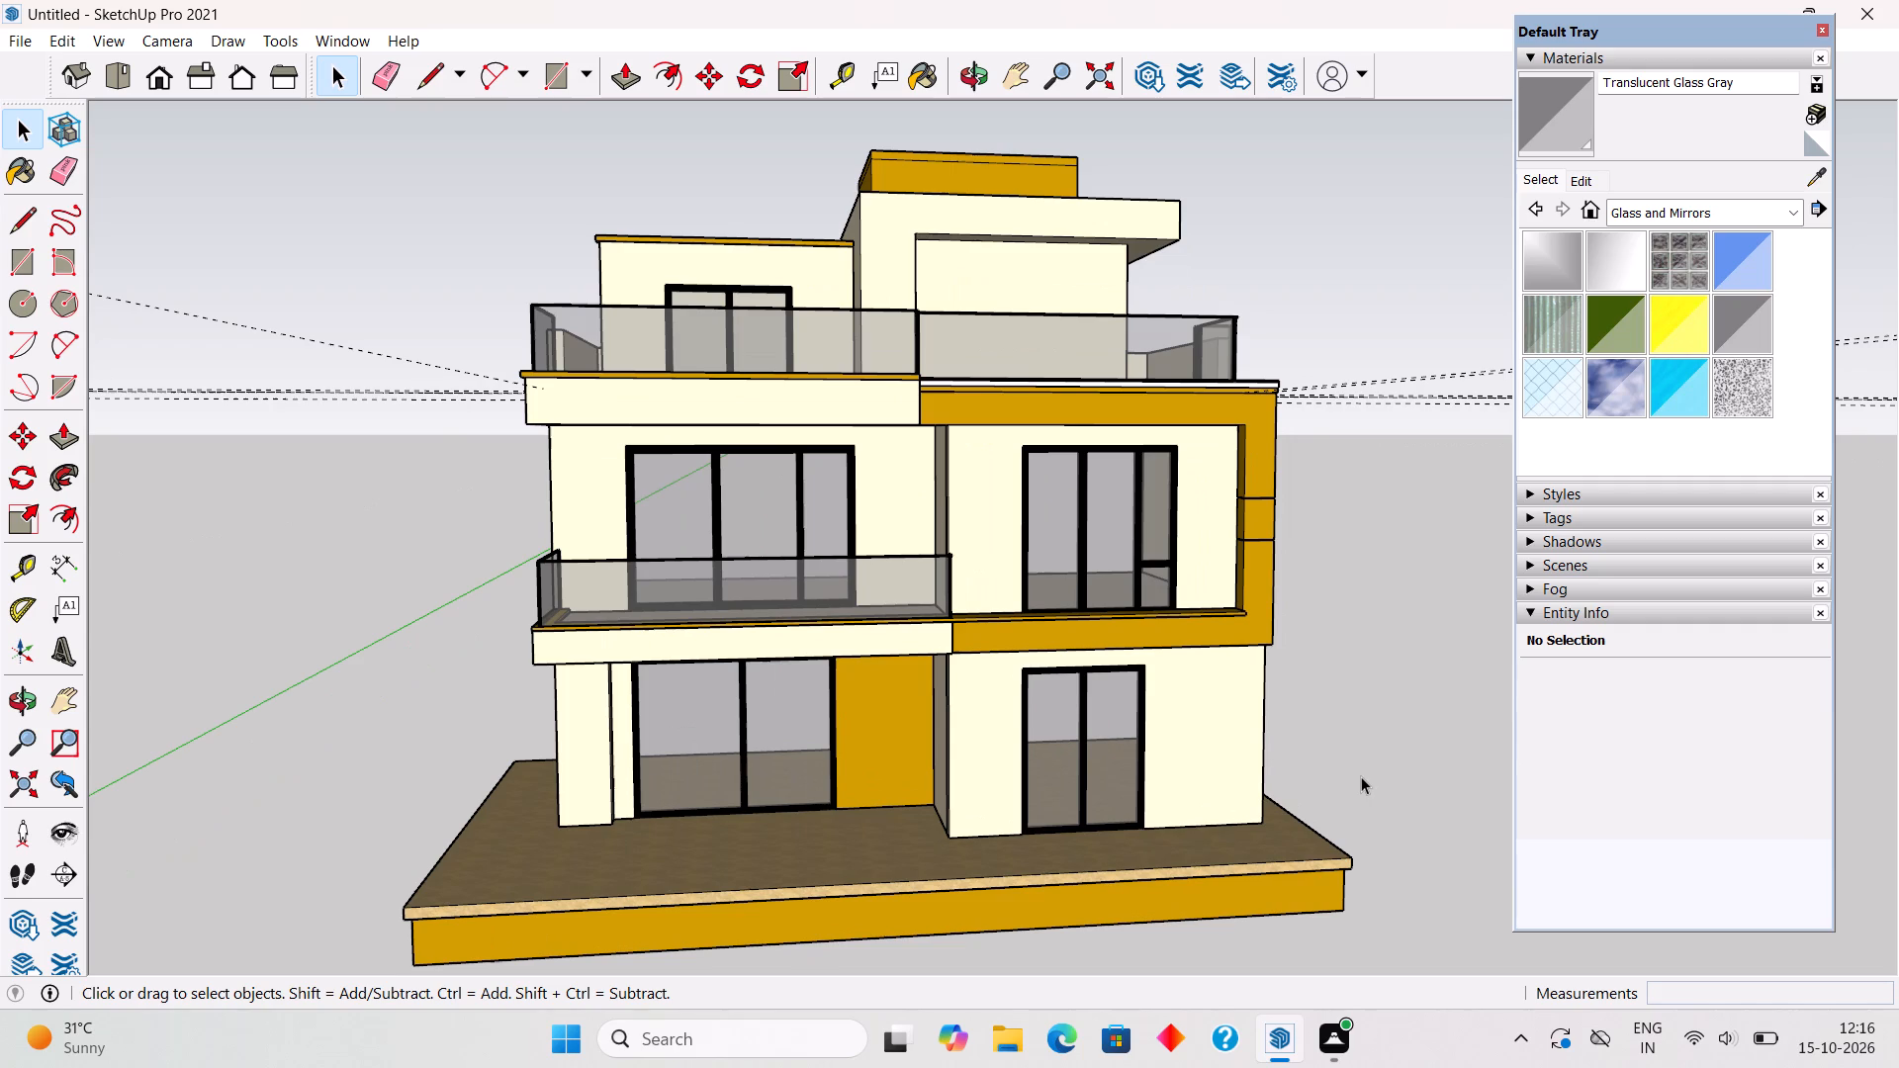
middle_click_drag(1284, 781, 1498, 792)
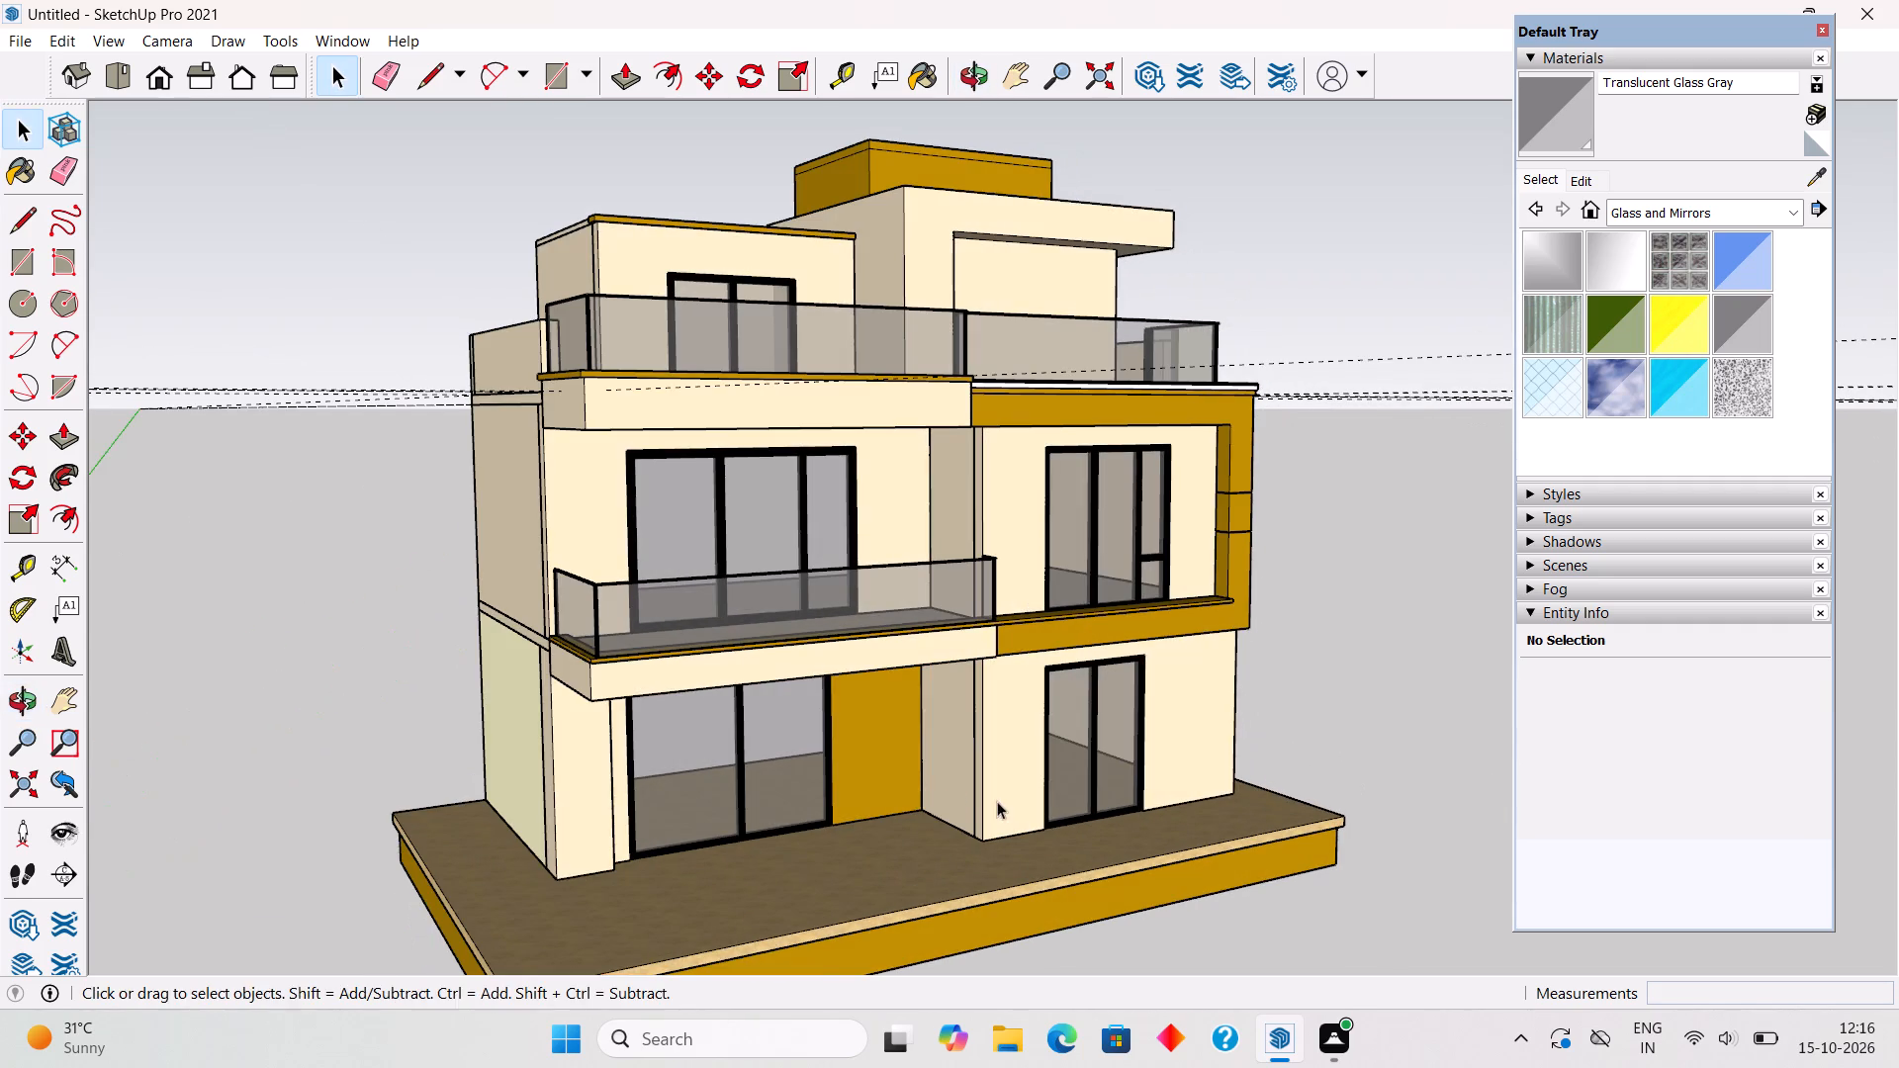
middle_click_drag(956, 805, 1432, 872)
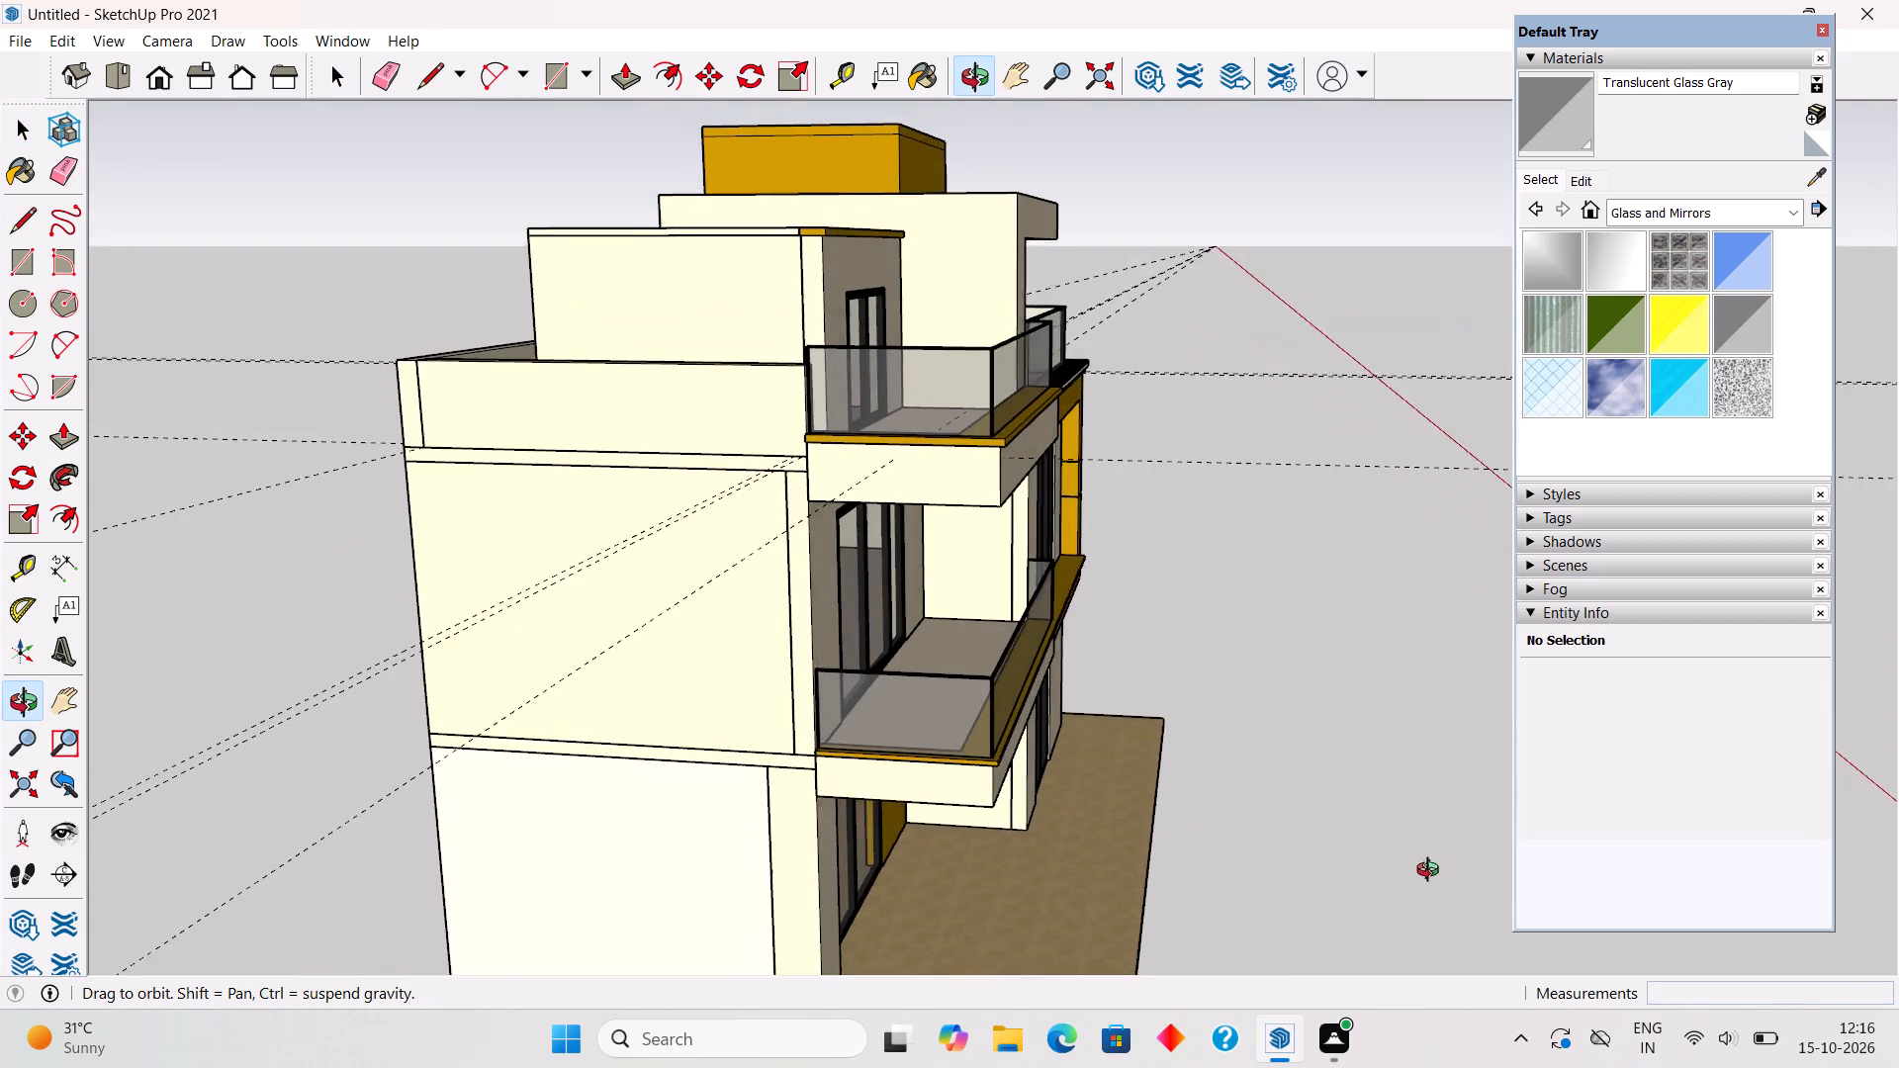
middle_click_drag(1432, 872, 1423, 875)
scroll(1423, 875, "down", 3)
scroll(1420, 875, "up", 3)
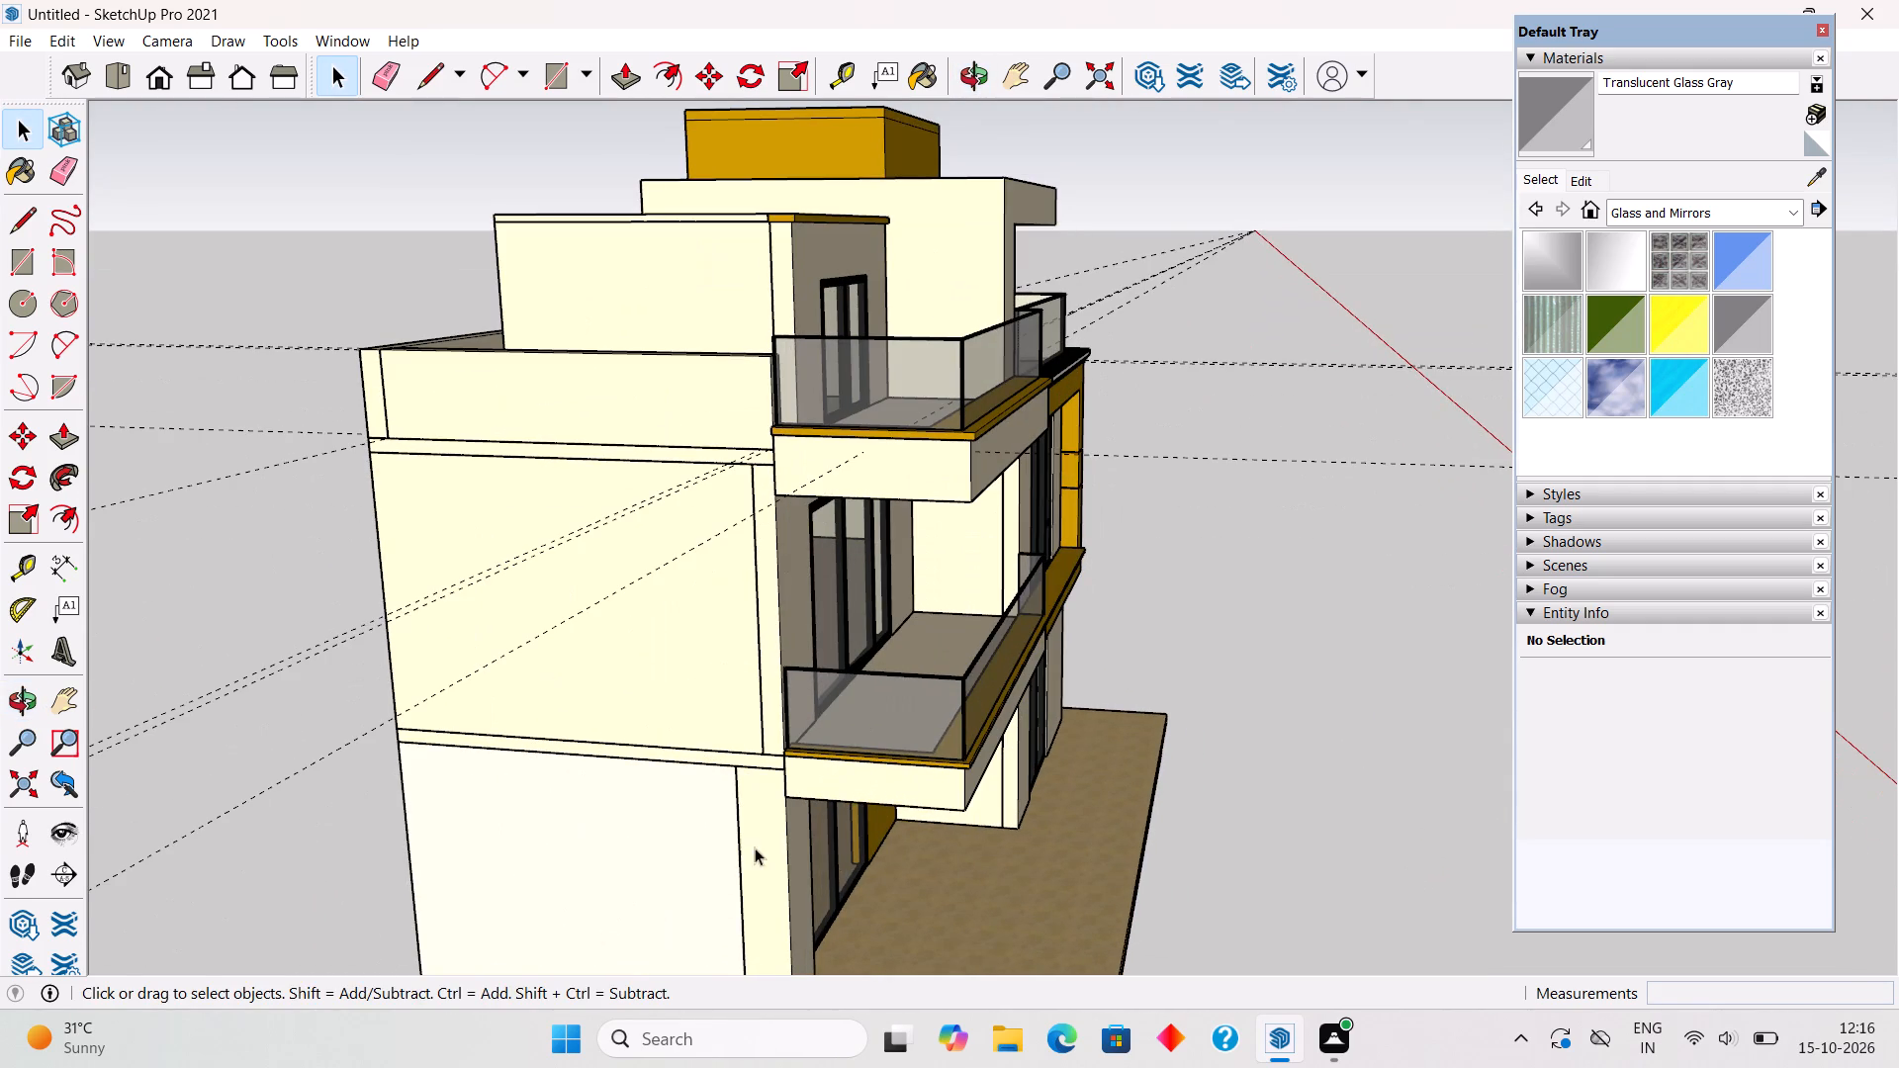
left_click(703, 834)
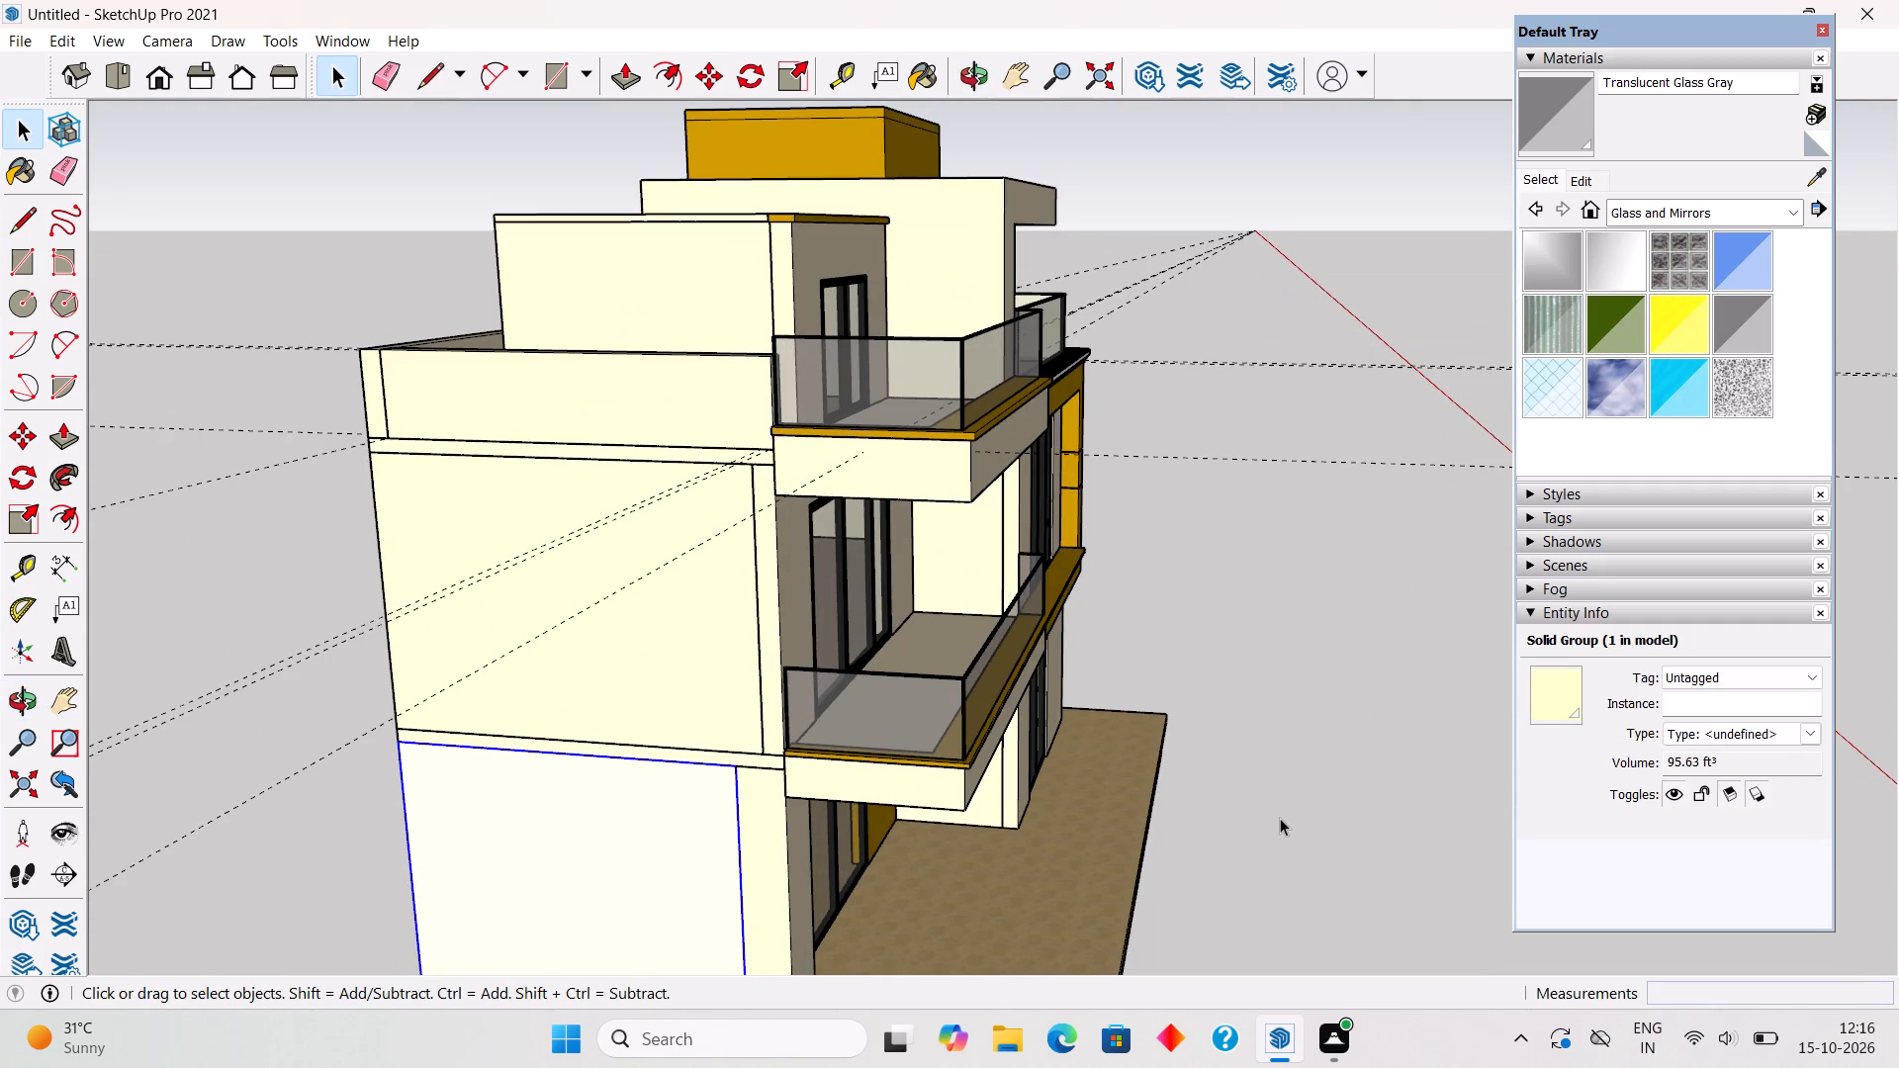
left_click(1280, 818)
scroll(1153, 832, "down", 4)
middle_click_drag(1003, 939, 663, 710)
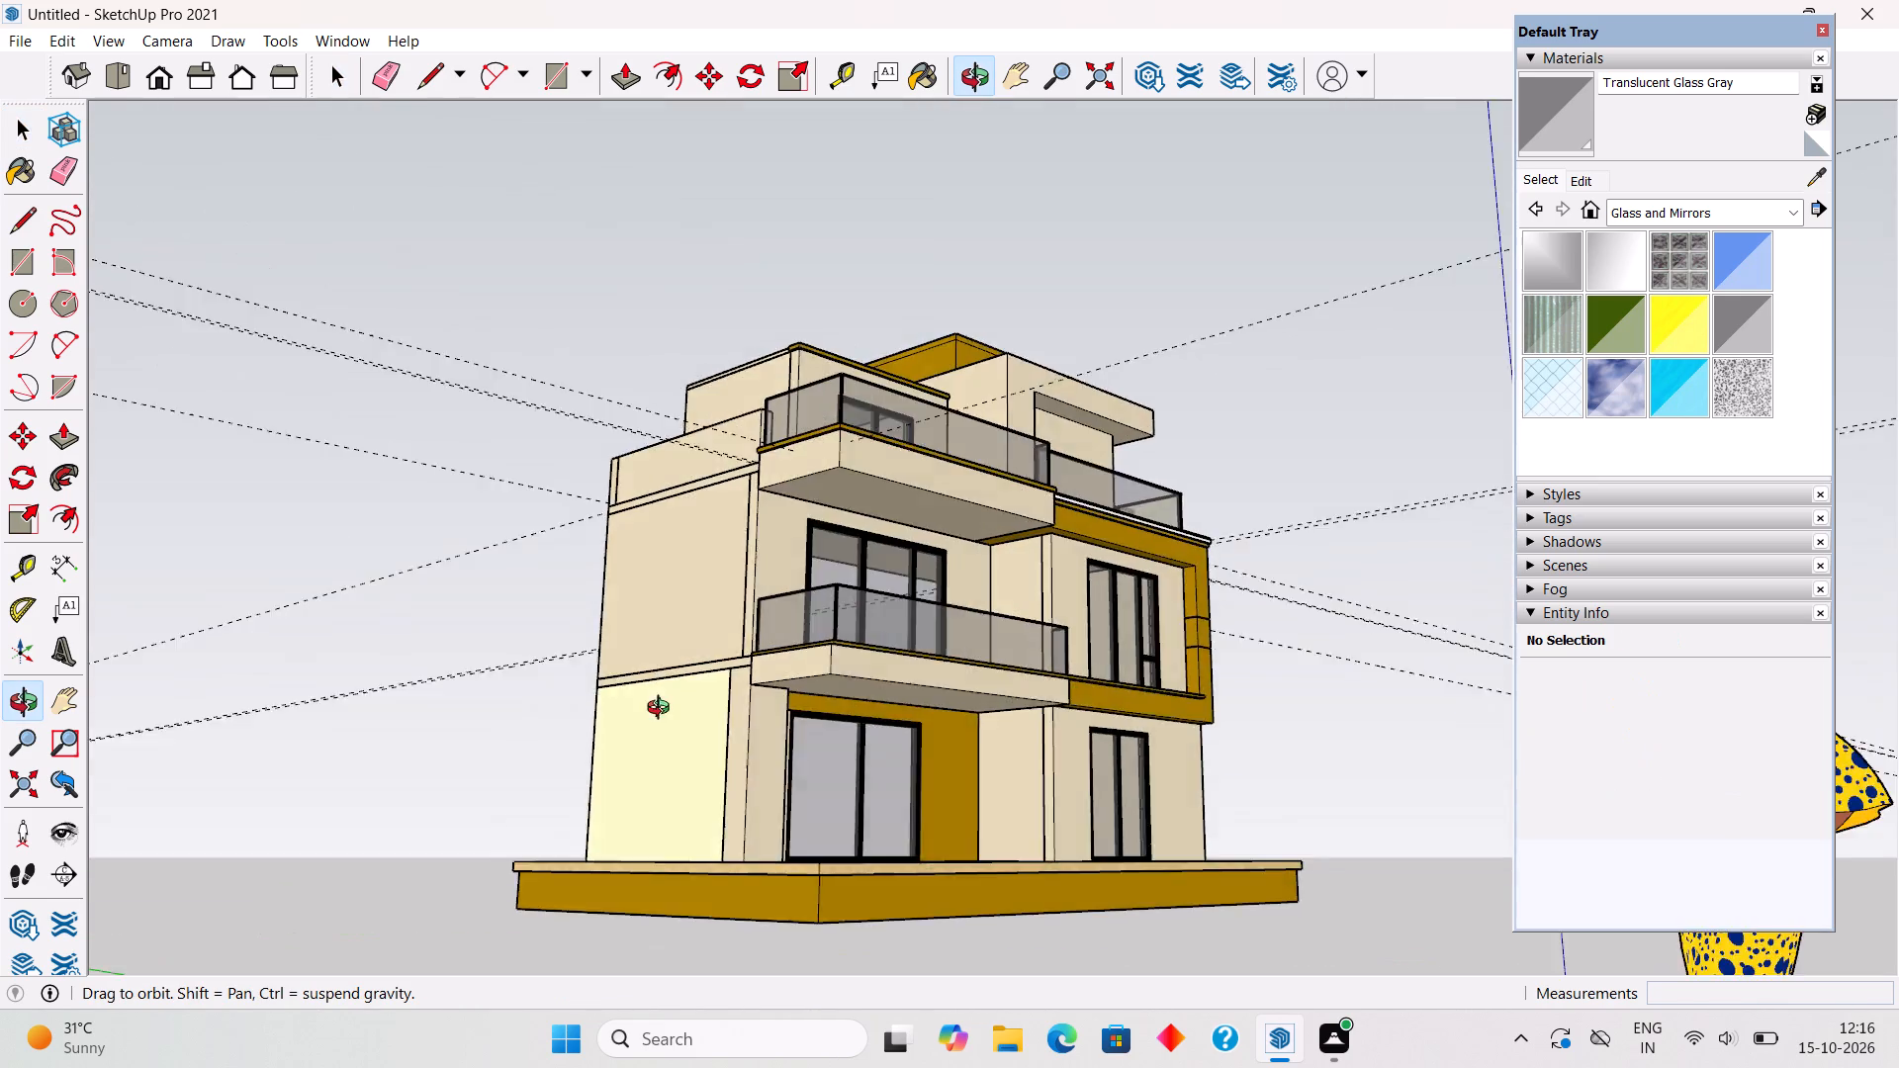
middle_click_drag(663, 710, 406, 801)
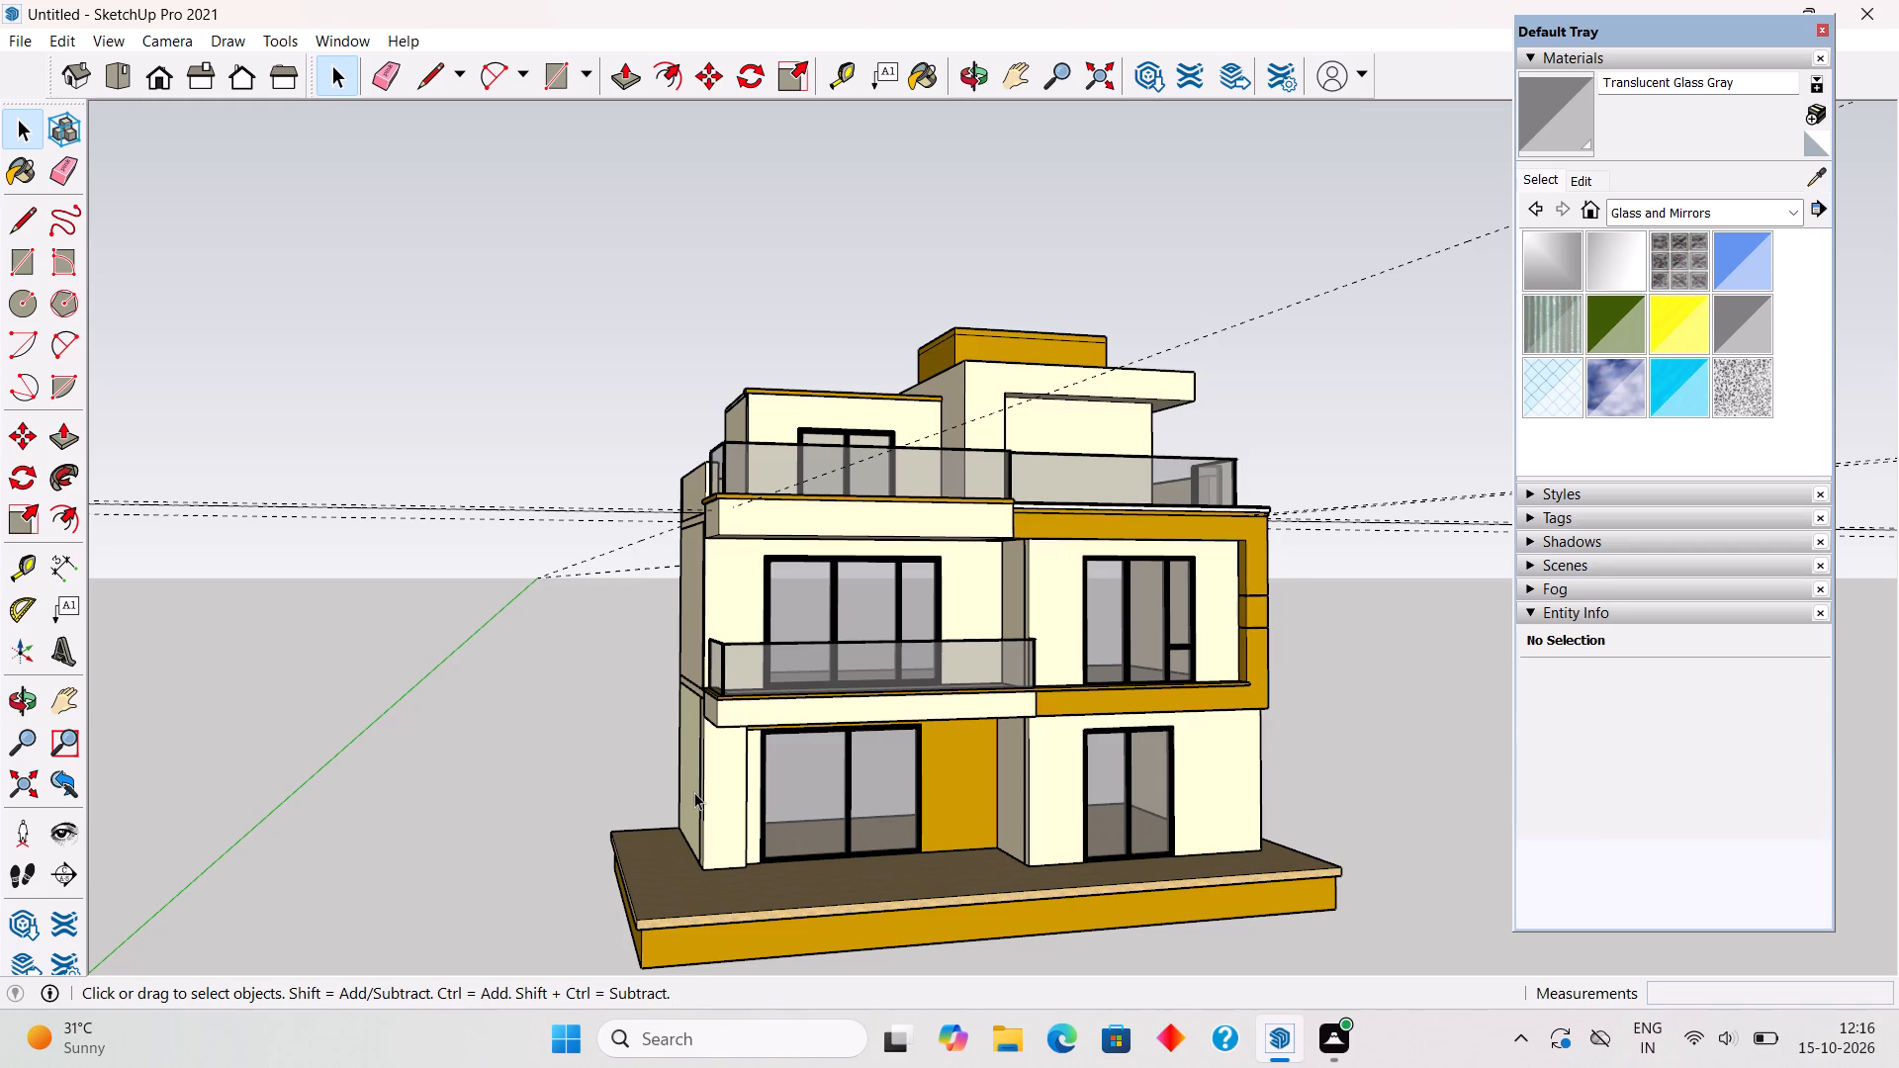
Delete all construction guides from the model.
scroll(650, 699, "down", 6)
scroll(802, 787, "down", 3)
scroll(1007, 704, "down", 1)
middle_click_drag(979, 749, 770, 663)
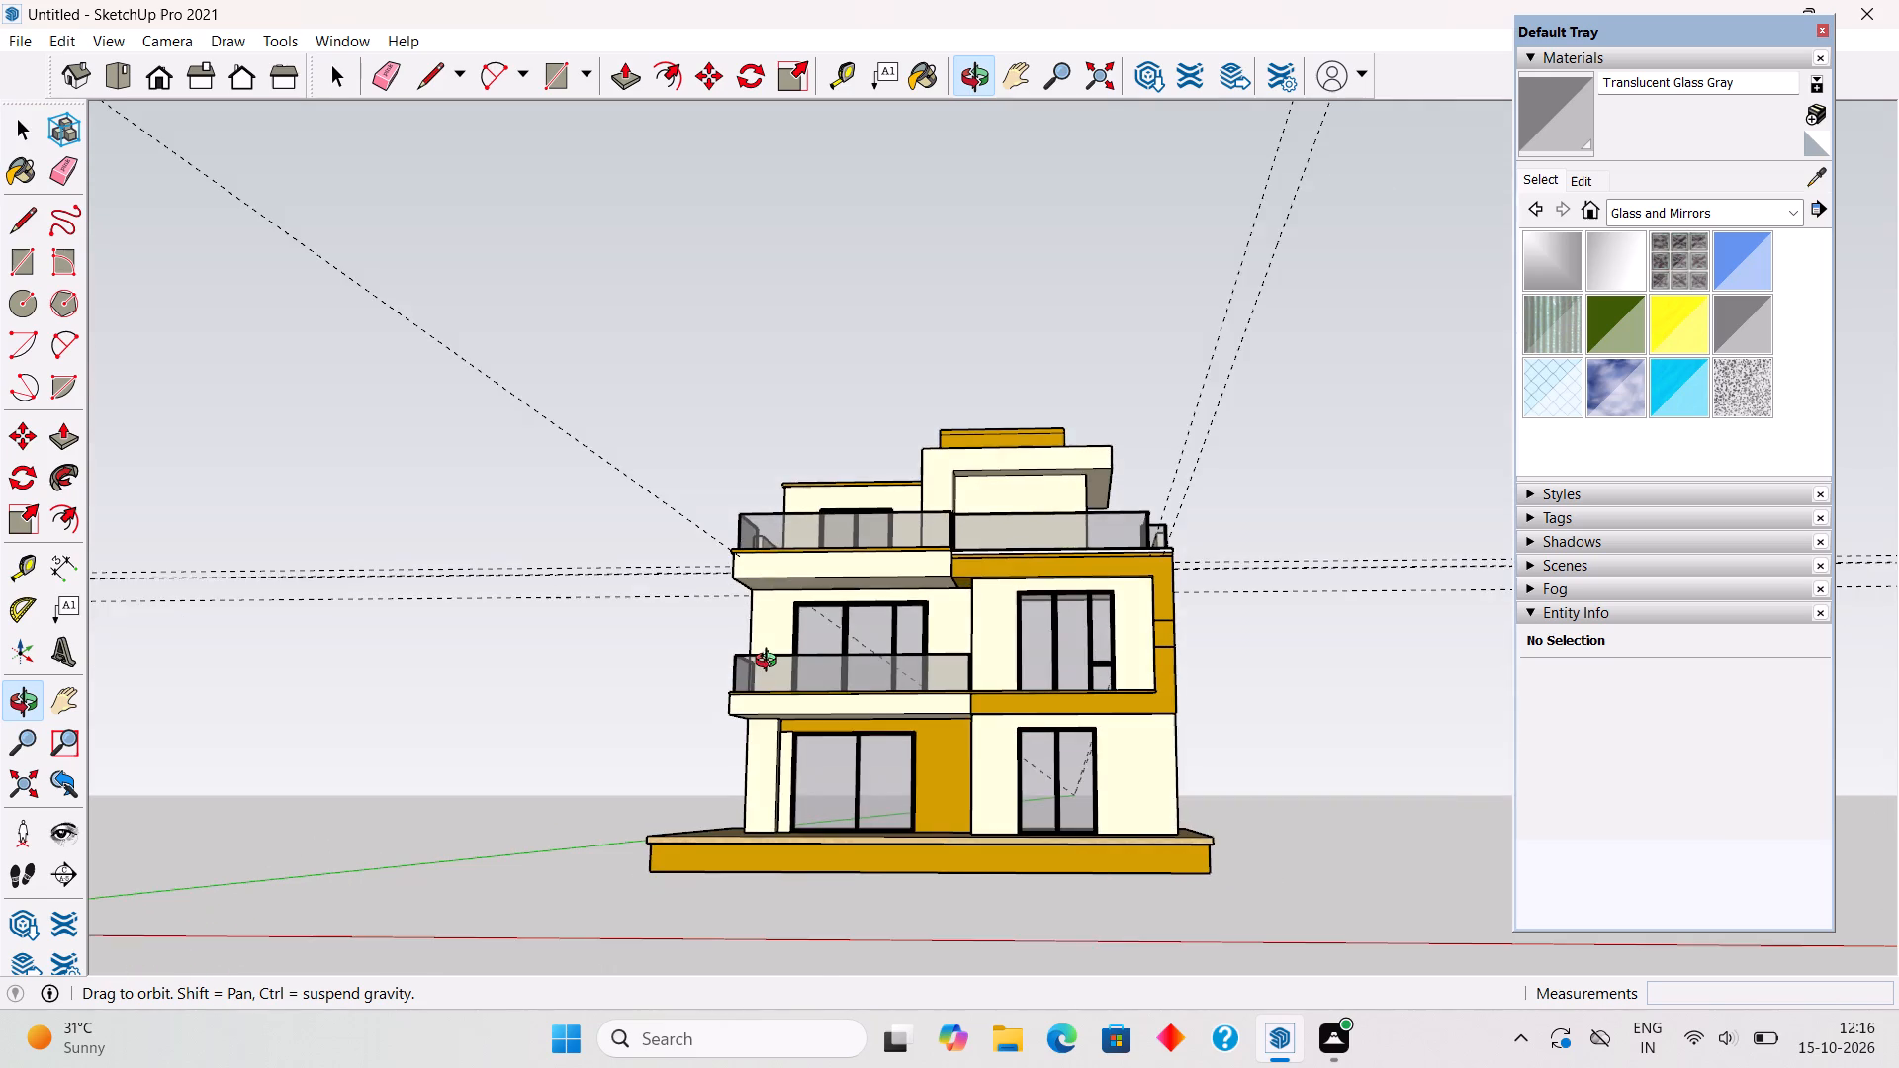
middle_click_drag(770, 663, 802, 674)
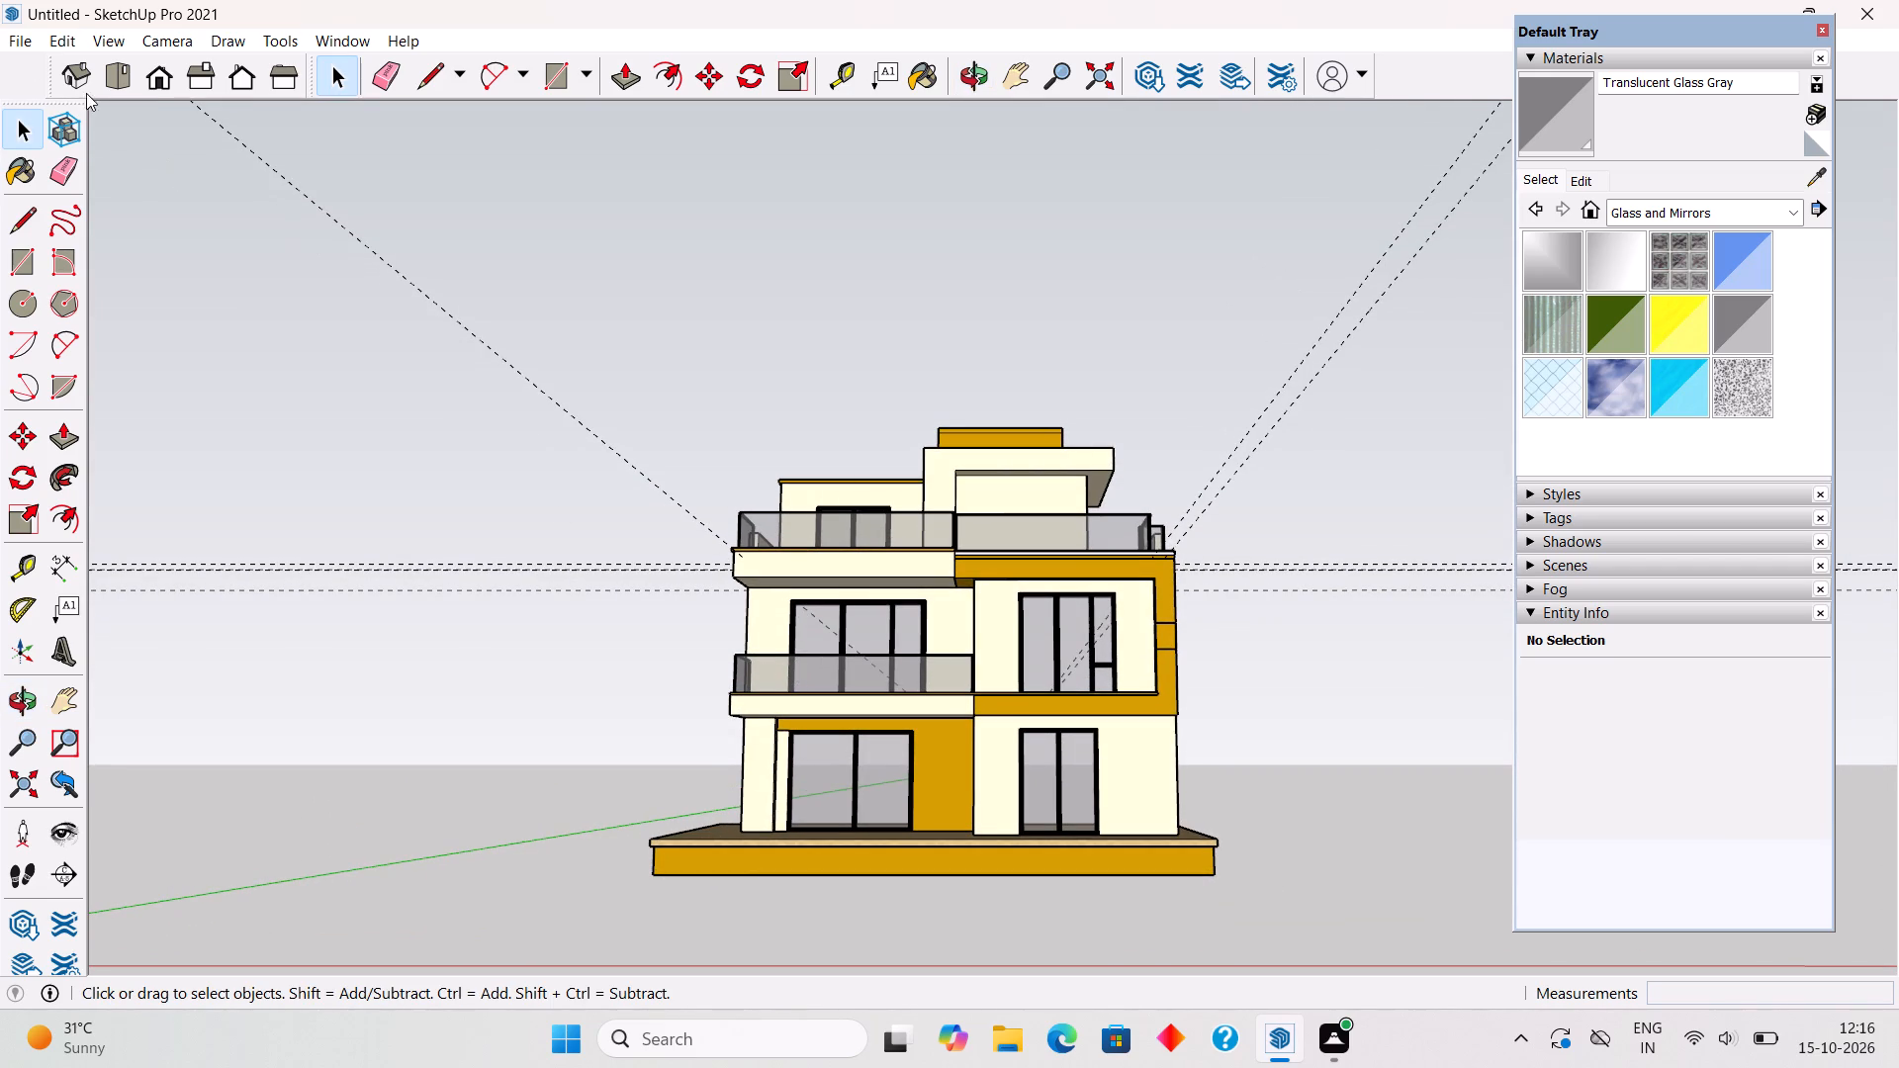
left_click(52, 34)
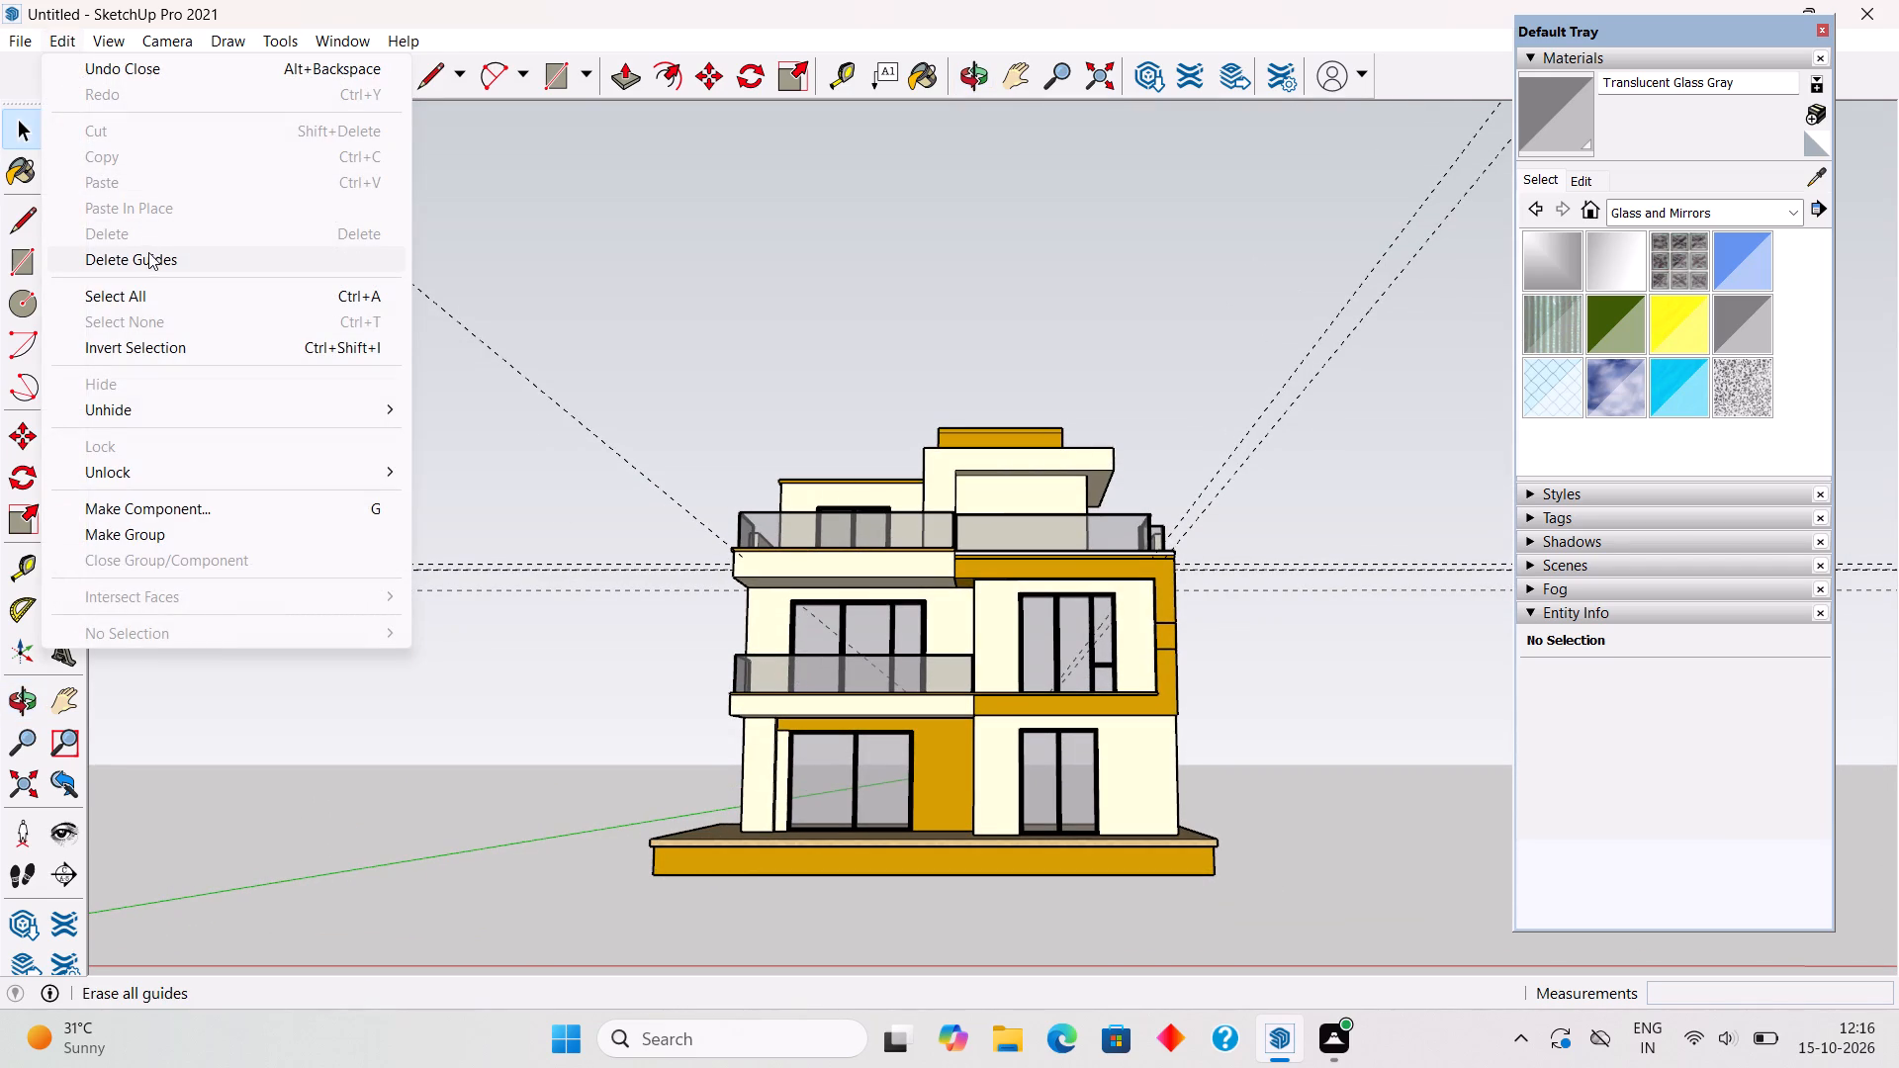
left_click(148, 253)
Examine the house exterior from the front, from above and from its balcony corner.
middle_click_drag(622, 536, 644, 704)
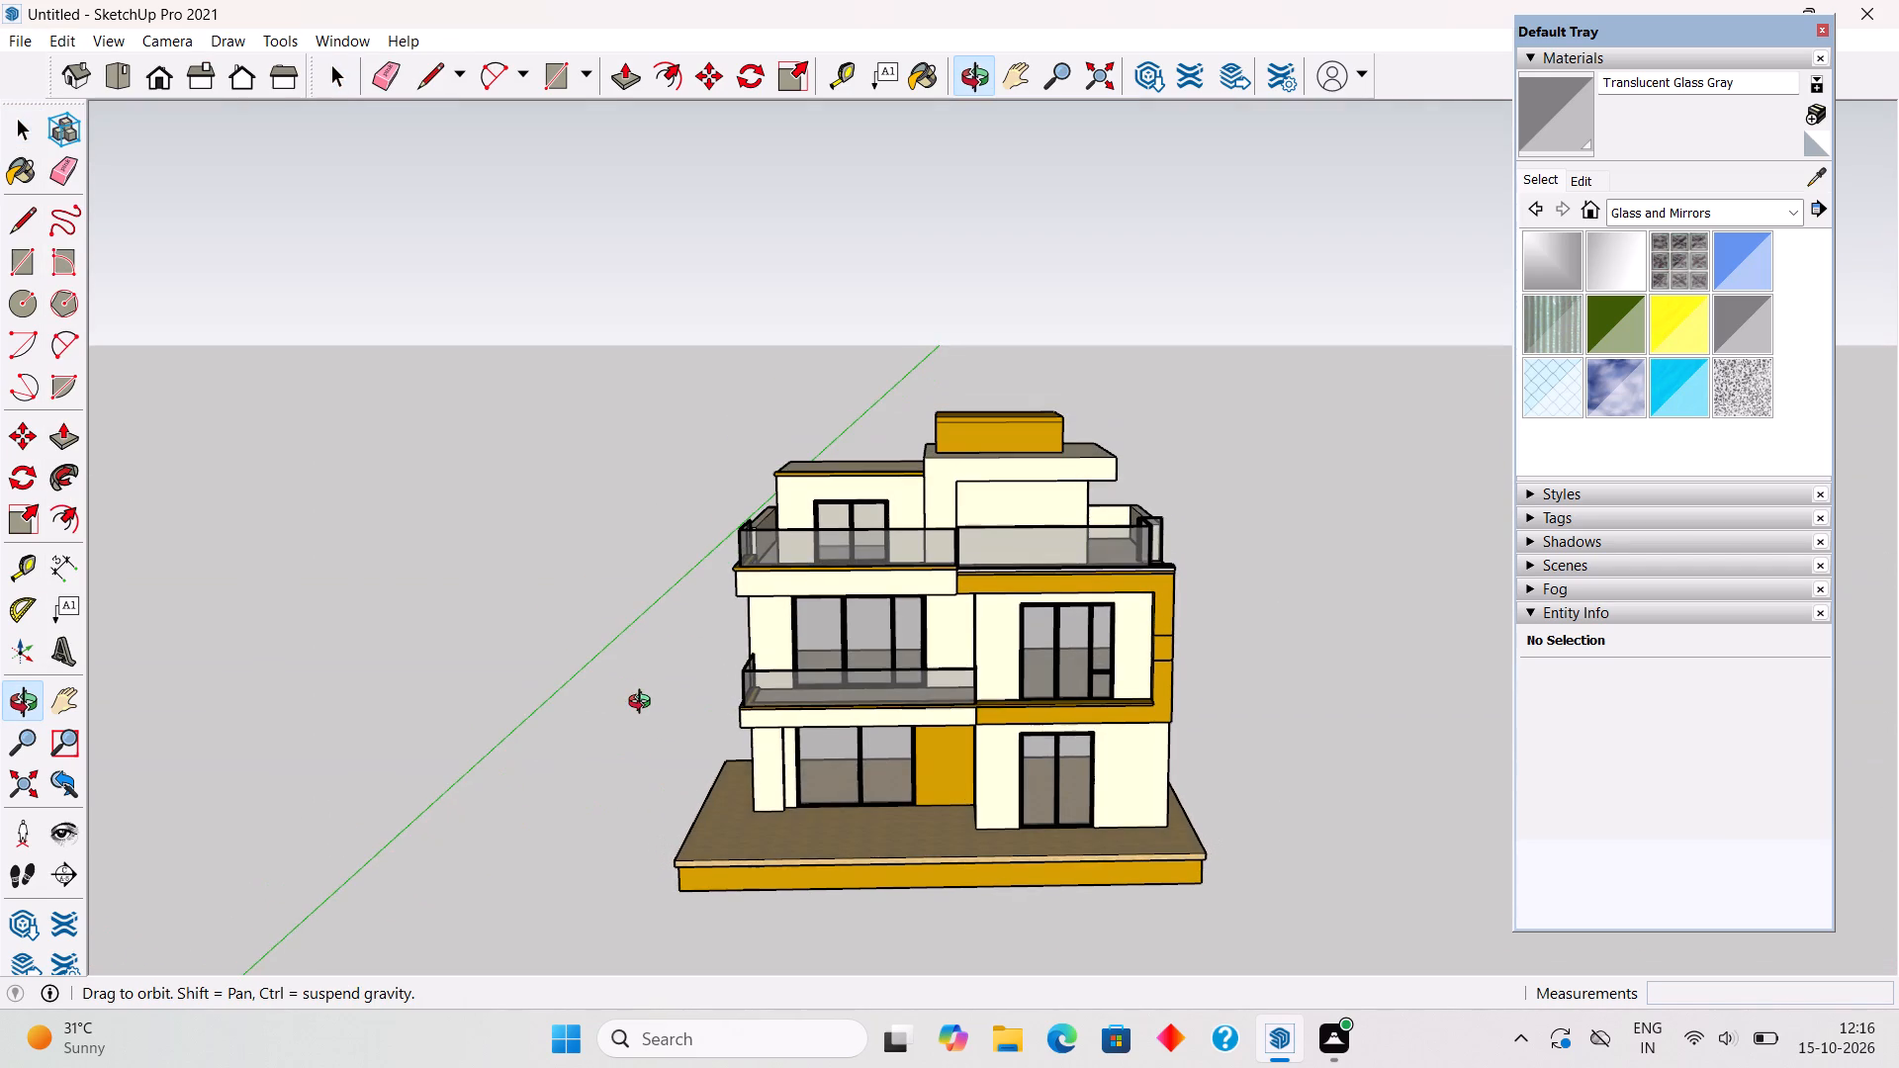
middle_click_drag(644, 704, 645, 709)
scroll(665, 699, "down", 3)
middle_click_drag(996, 536, 977, 652)
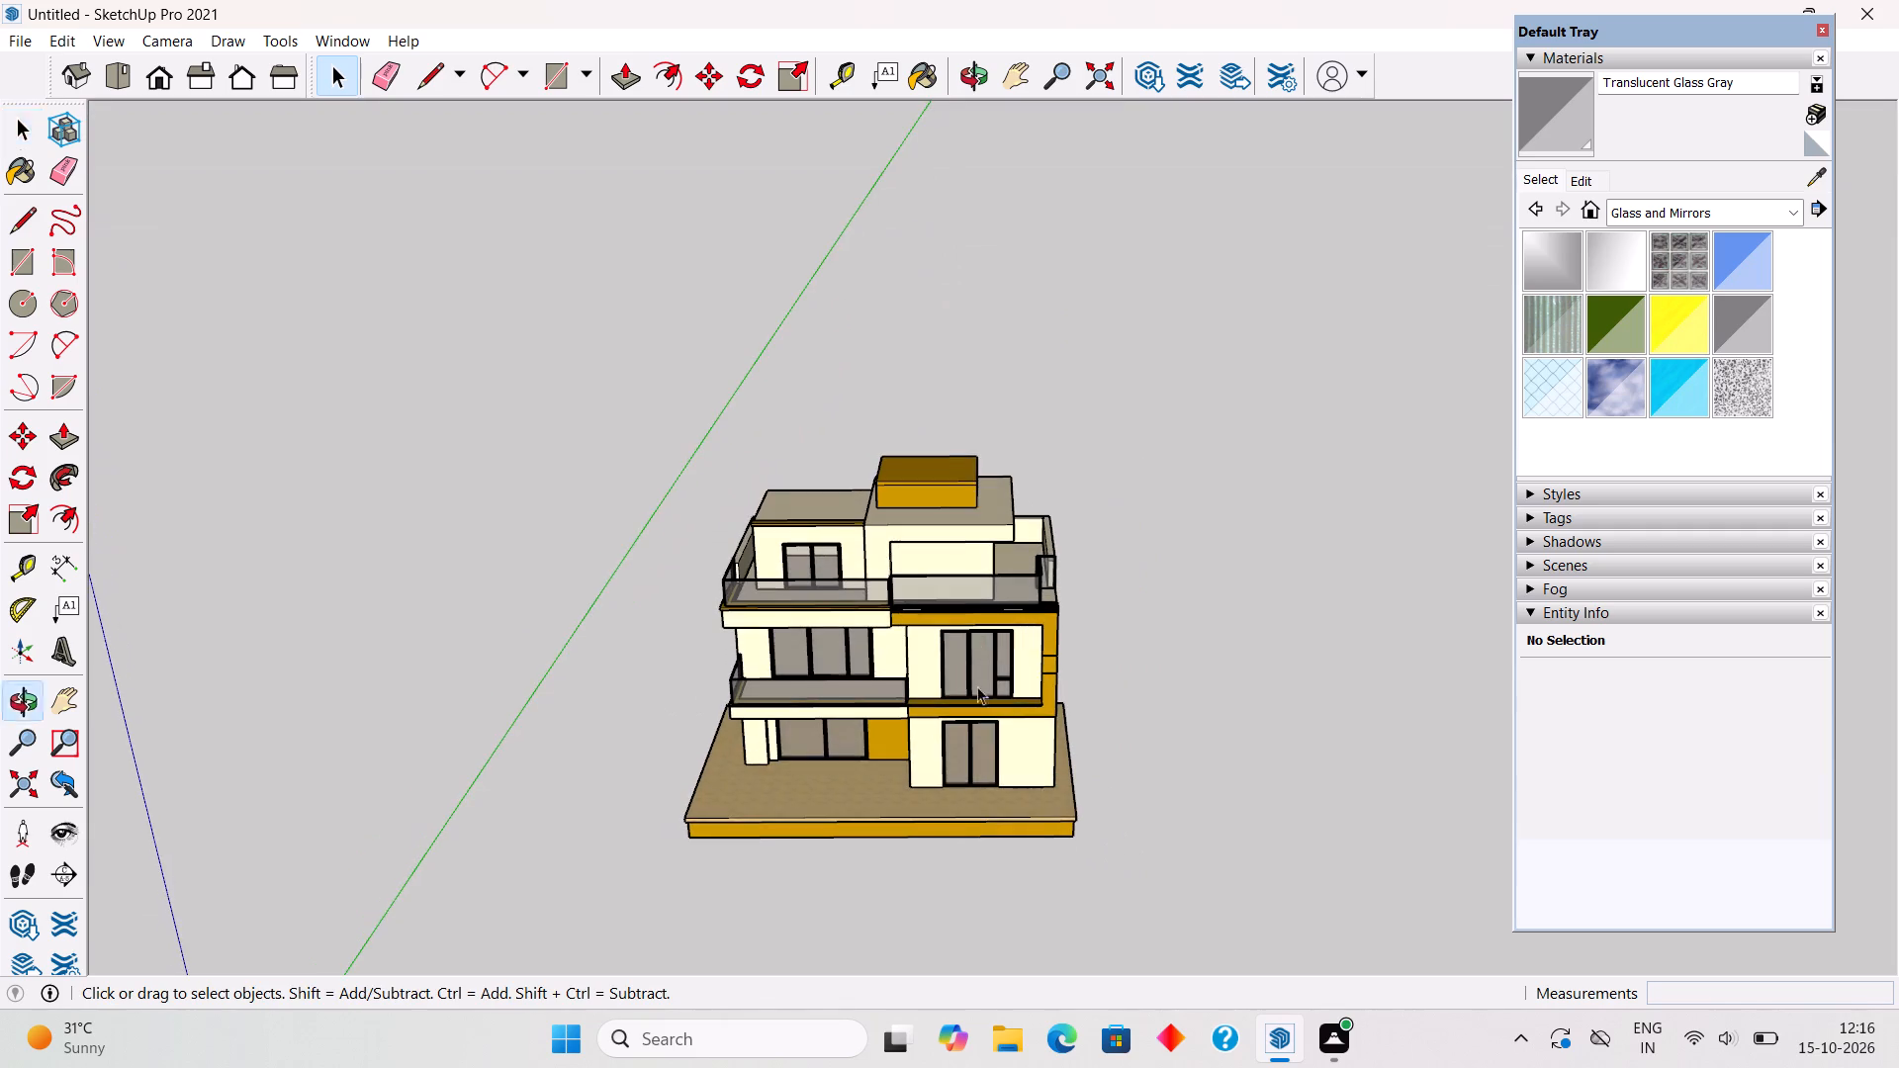
scroll(921, 845, "up", 7)
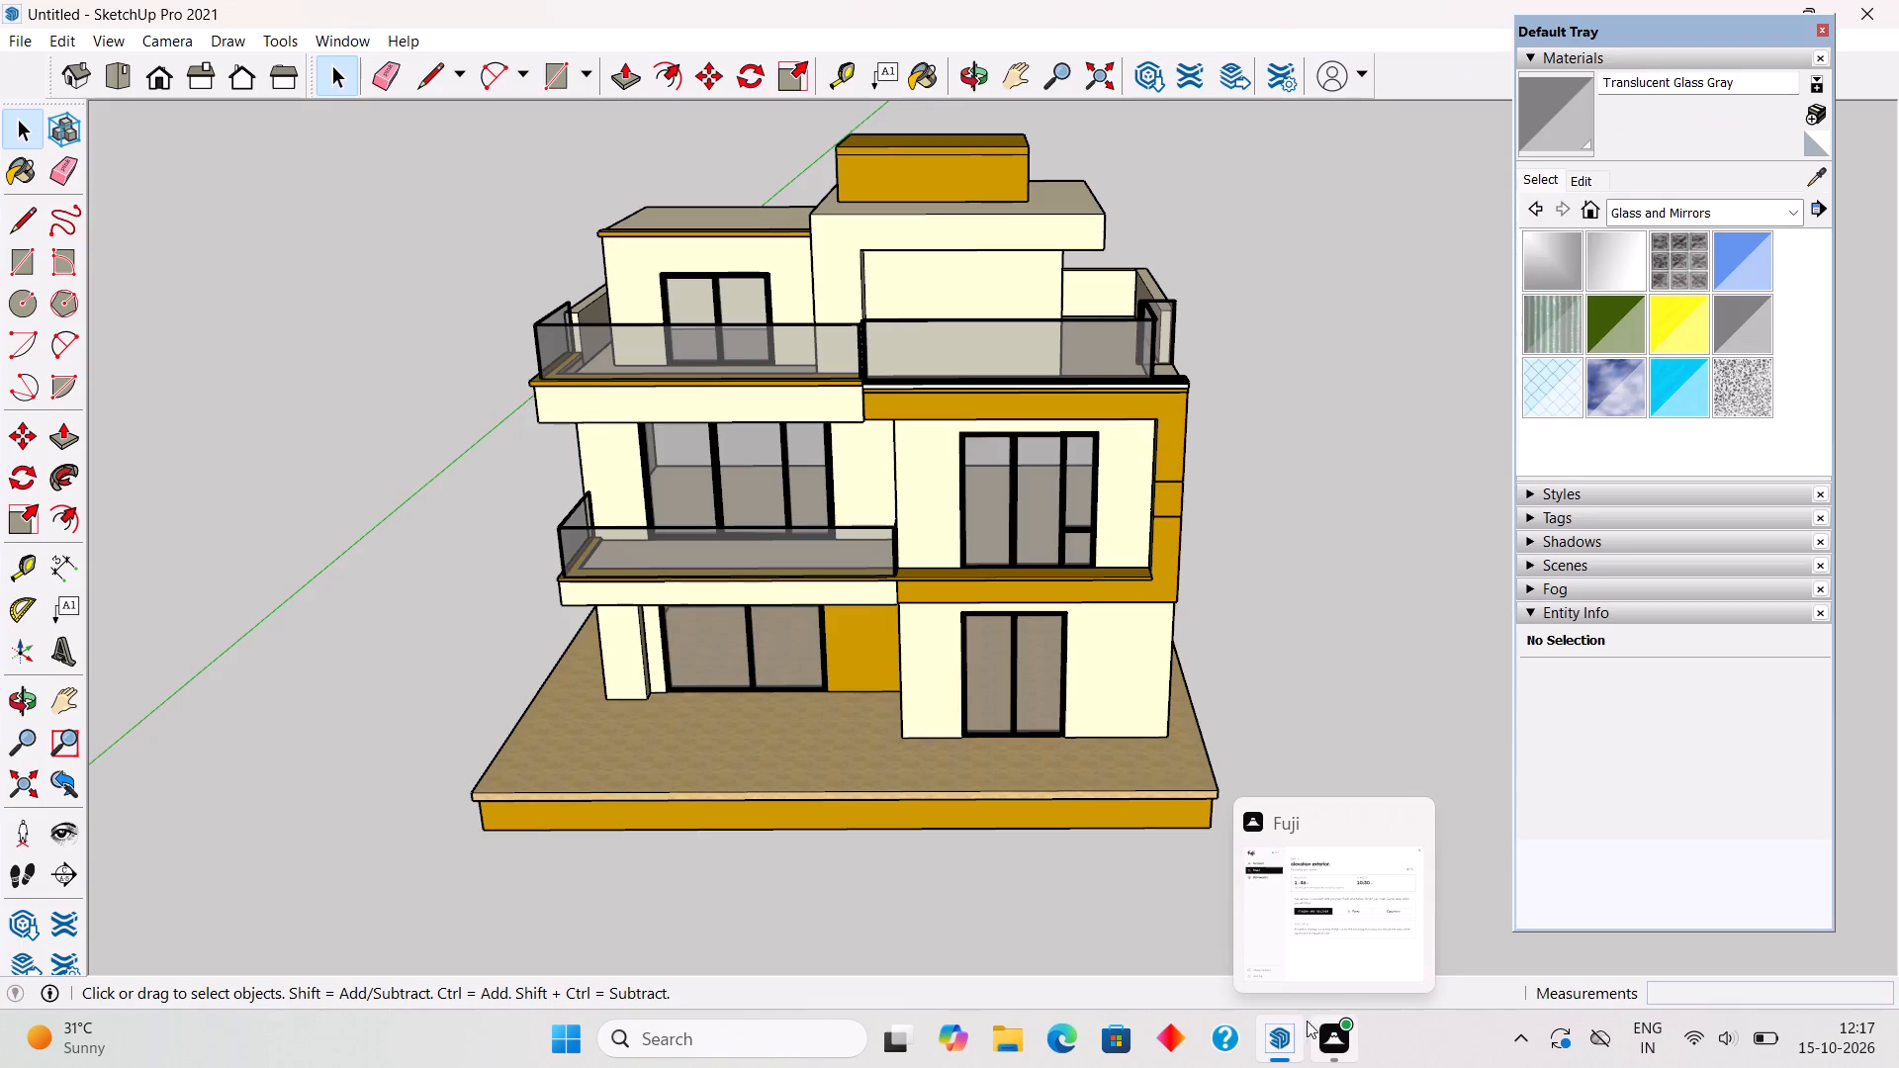
scroll(588, 607, "down", 4)
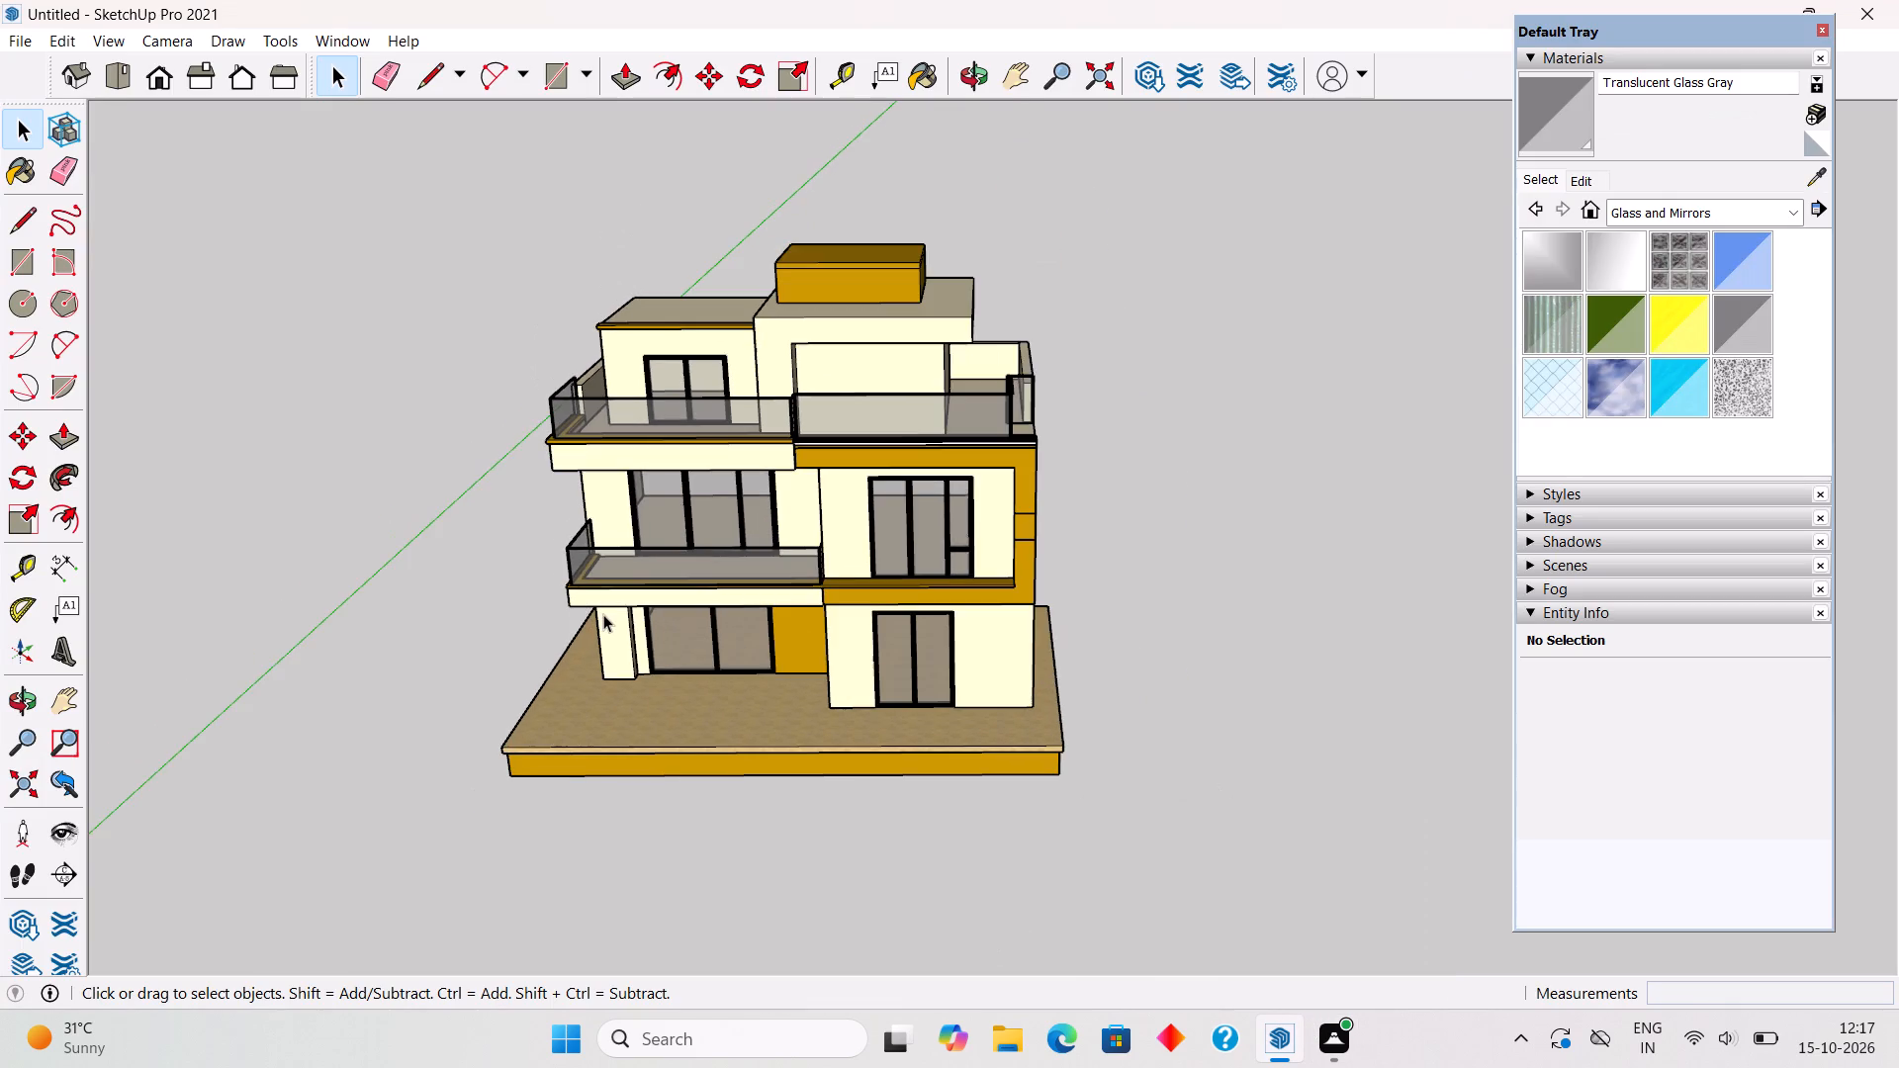
middle_click_drag(620, 622, 999, 598)
scroll(835, 726, "up", 5)
middle_click_drag(835, 712, 858, 685)
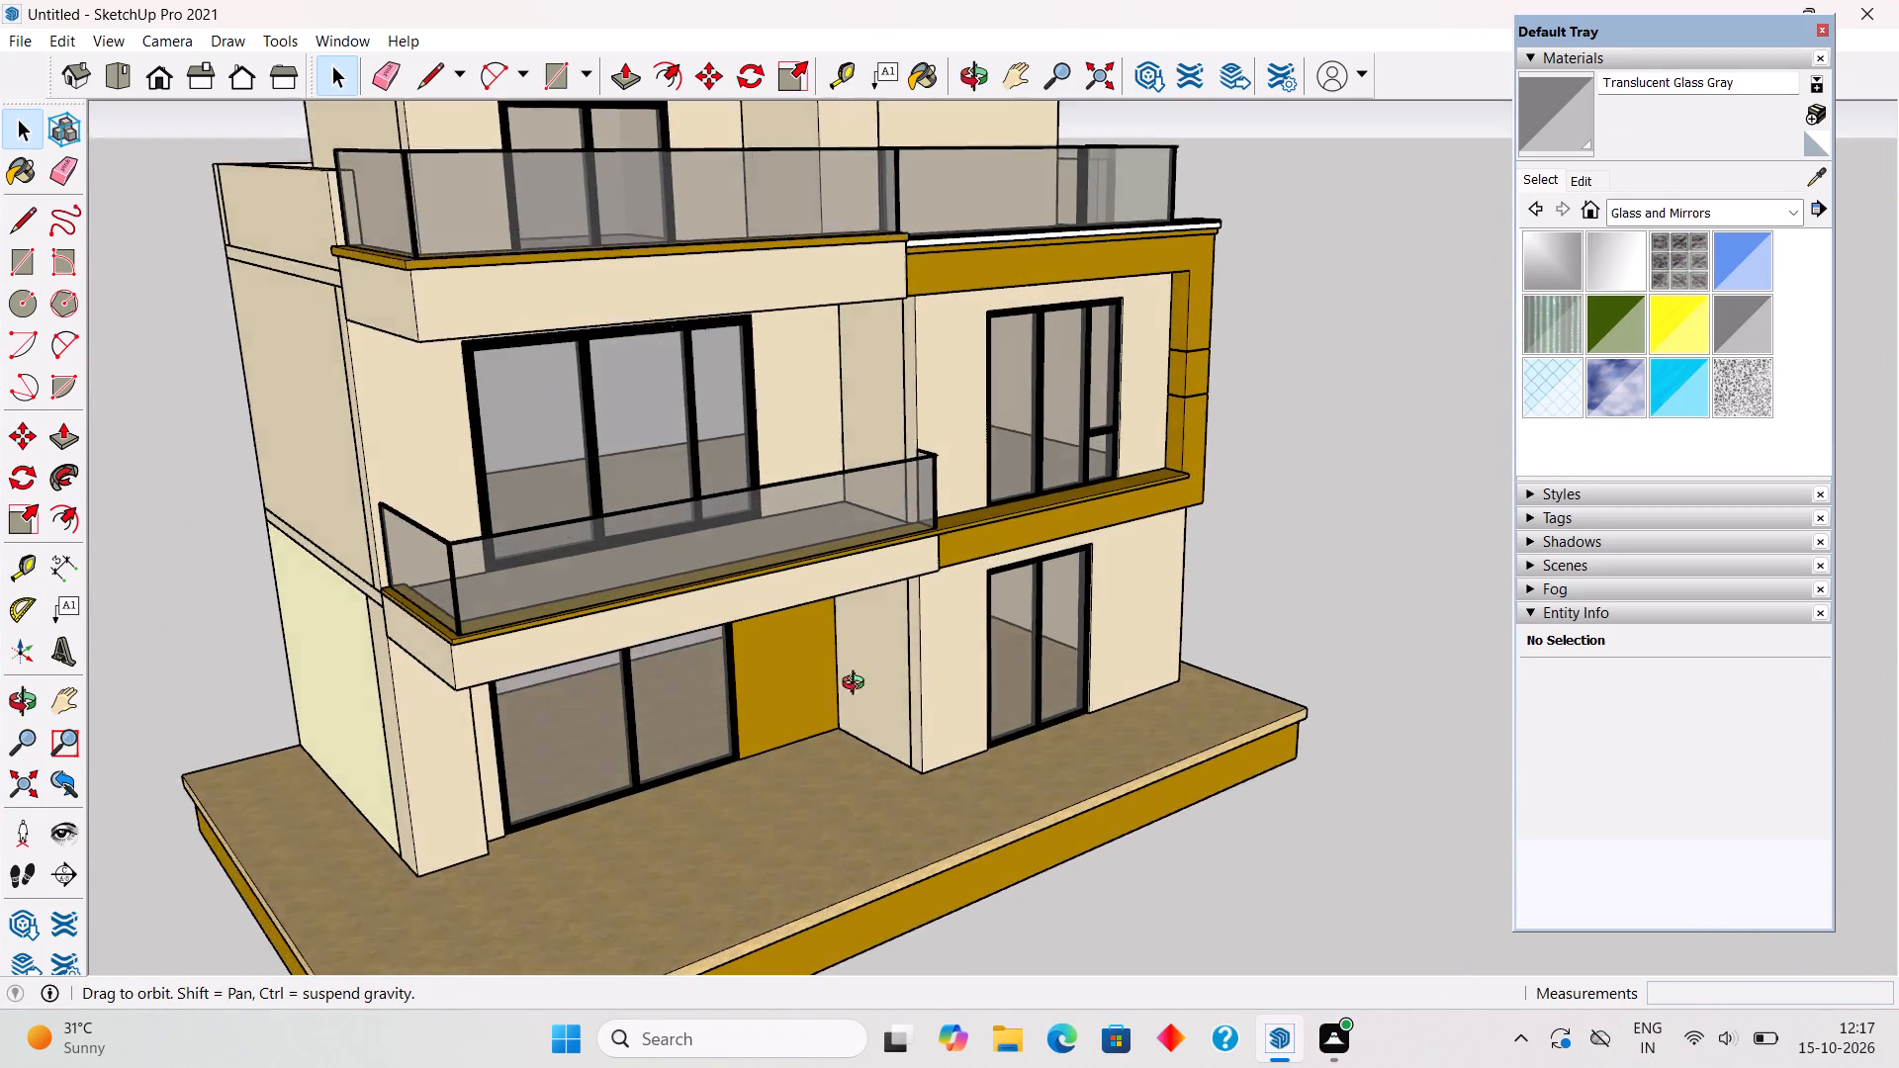
middle_click_drag(858, 685, 973, 614)
scroll(973, 614, "down", 6)
middle_click_drag(834, 819, 682, 785)
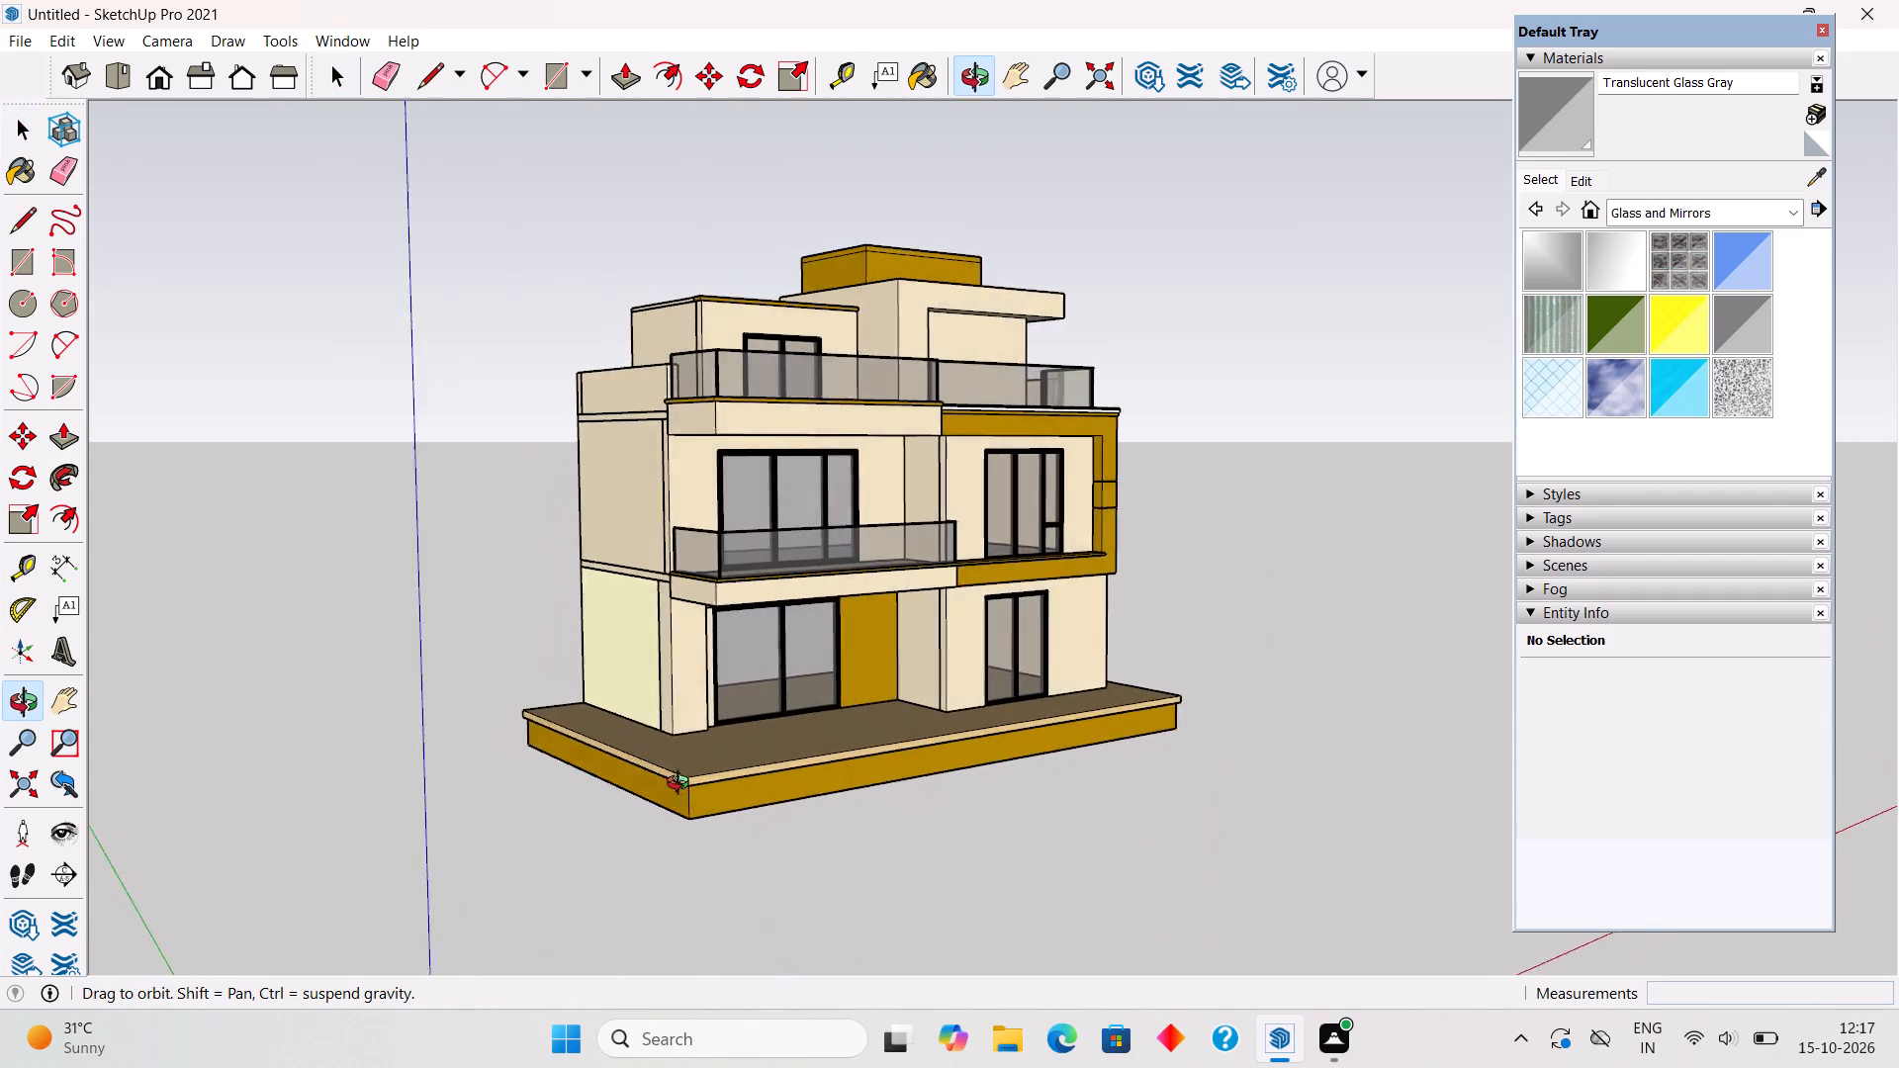
middle_click_drag(682, 785, 545, 804)
scroll(545, 804, "up", 3)
Unhide all hidden objects to bring back the ground slab around the house.
left_click(52, 44)
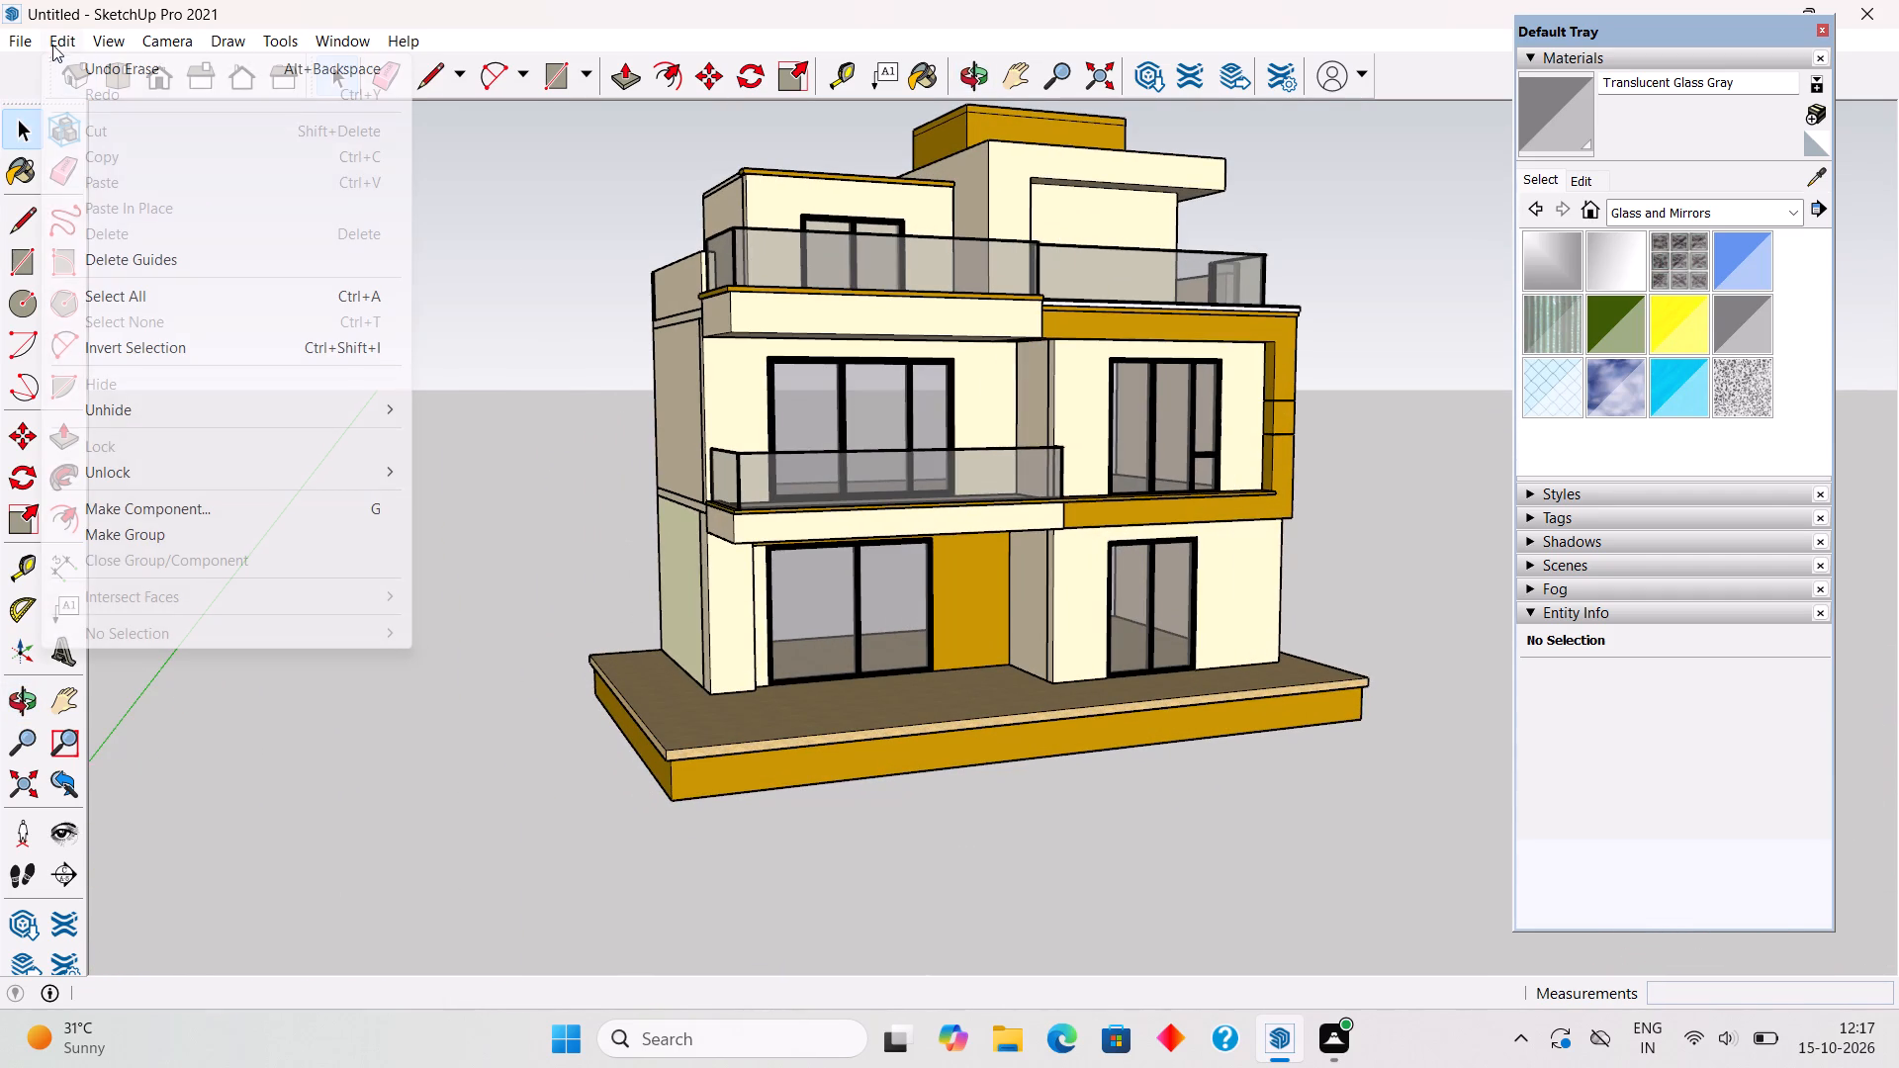
left_click(174, 407)
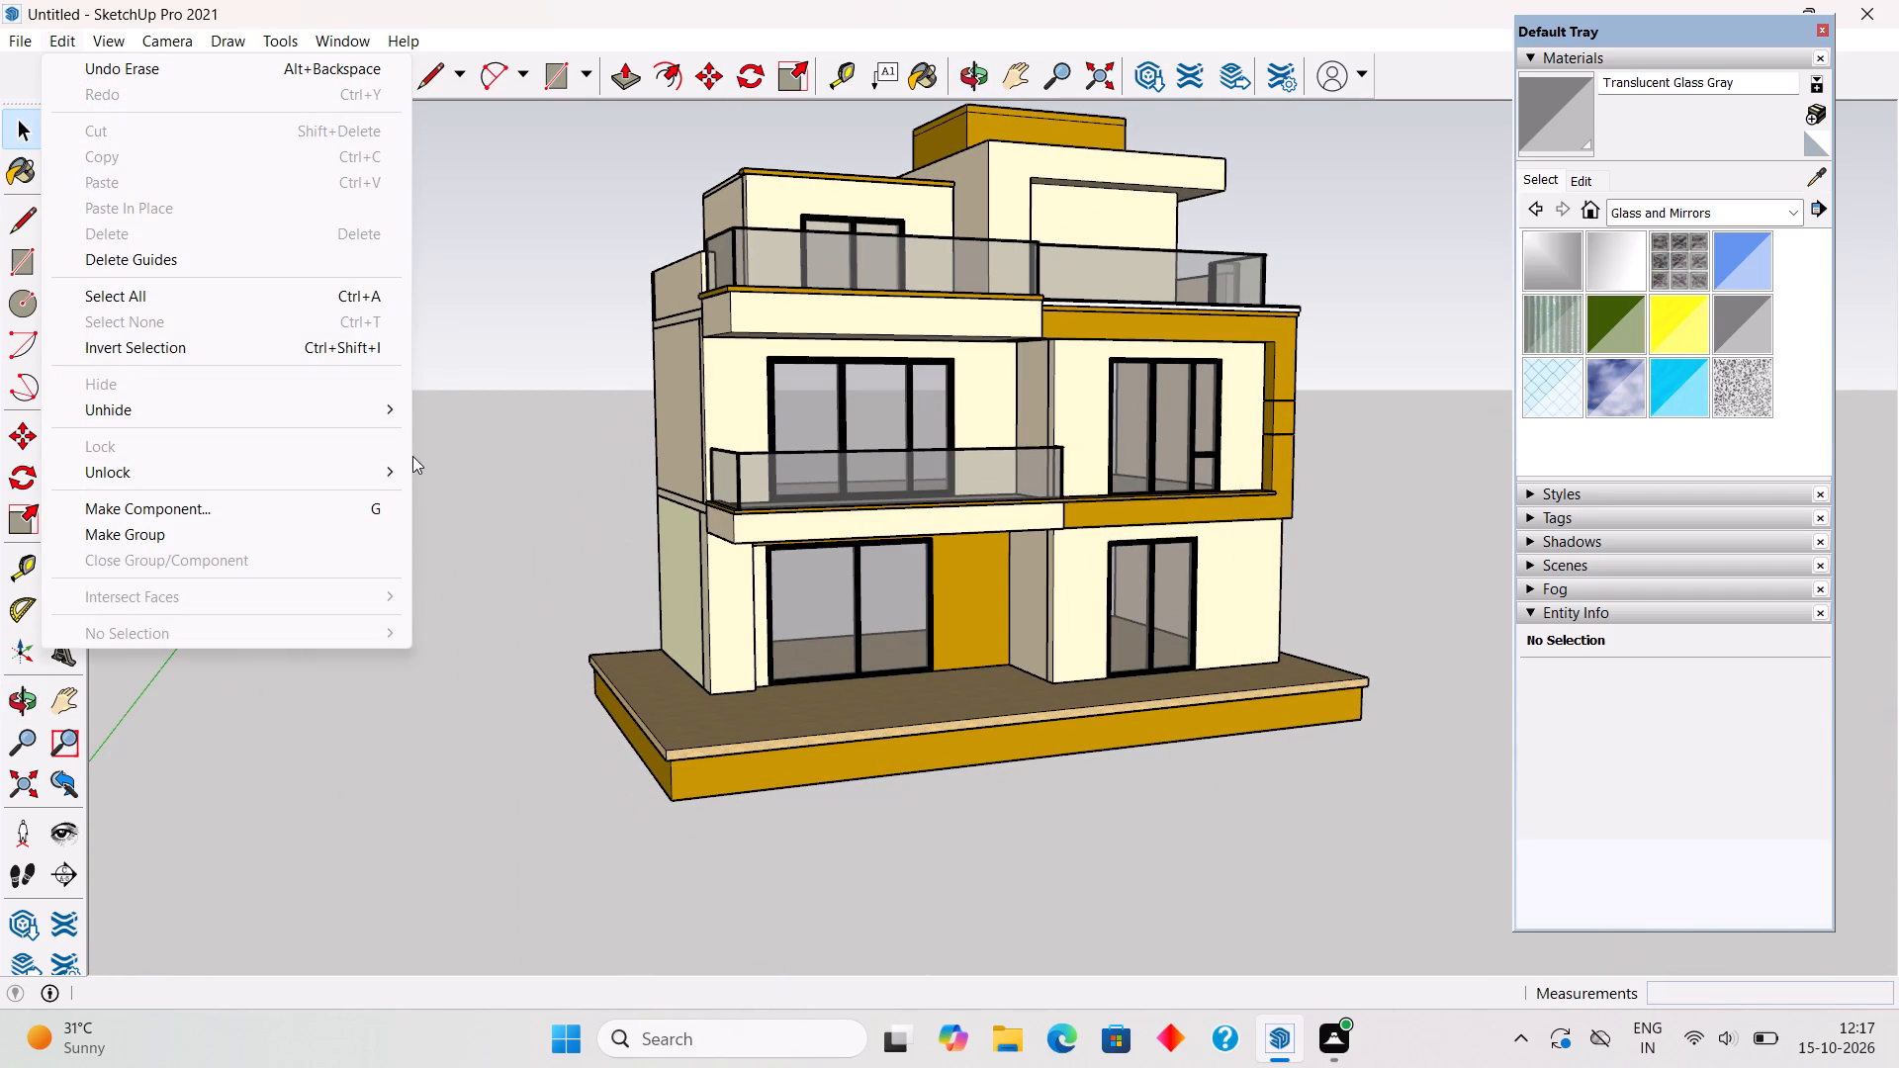
left_click(383, 397)
left_click(432, 457)
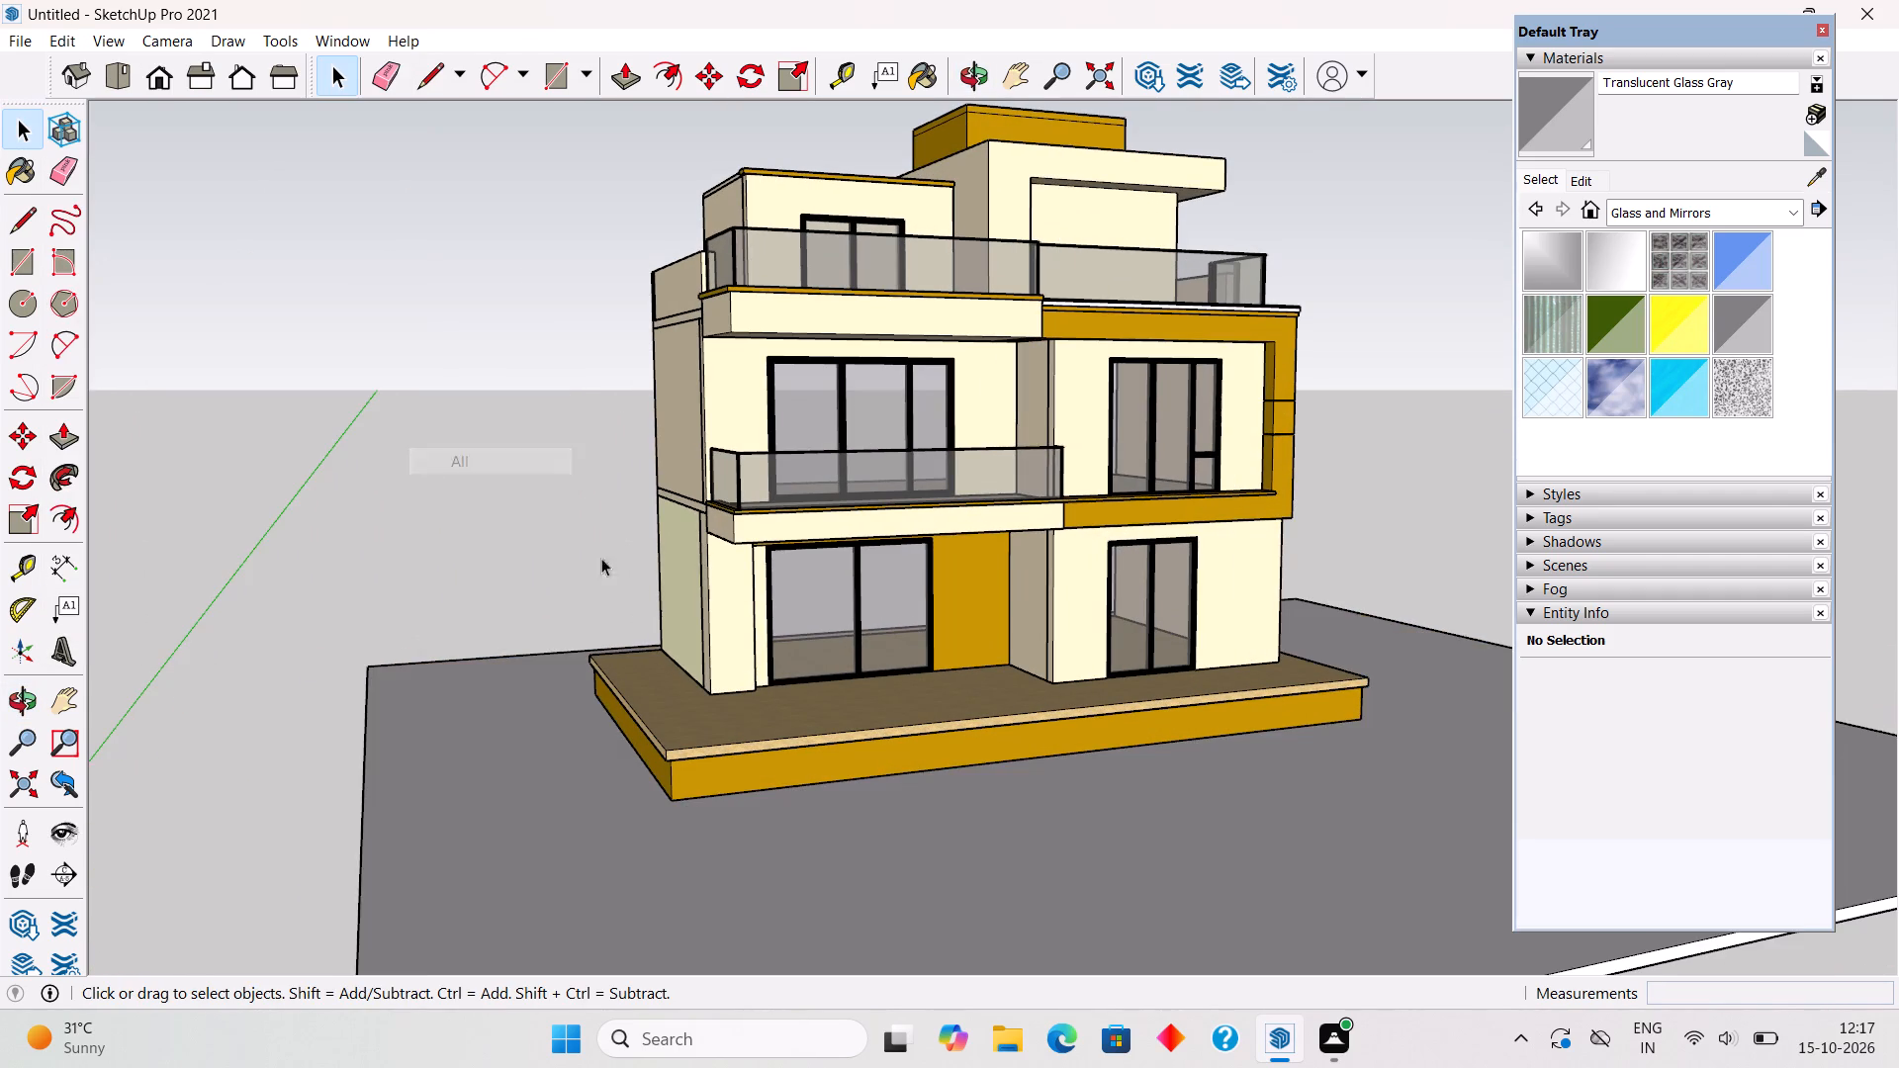
Examine the house and its ground slab from the front and from the gold-framed window side.
scroll(856, 655, "down", 10)
middle_click_drag(846, 739, 602, 870)
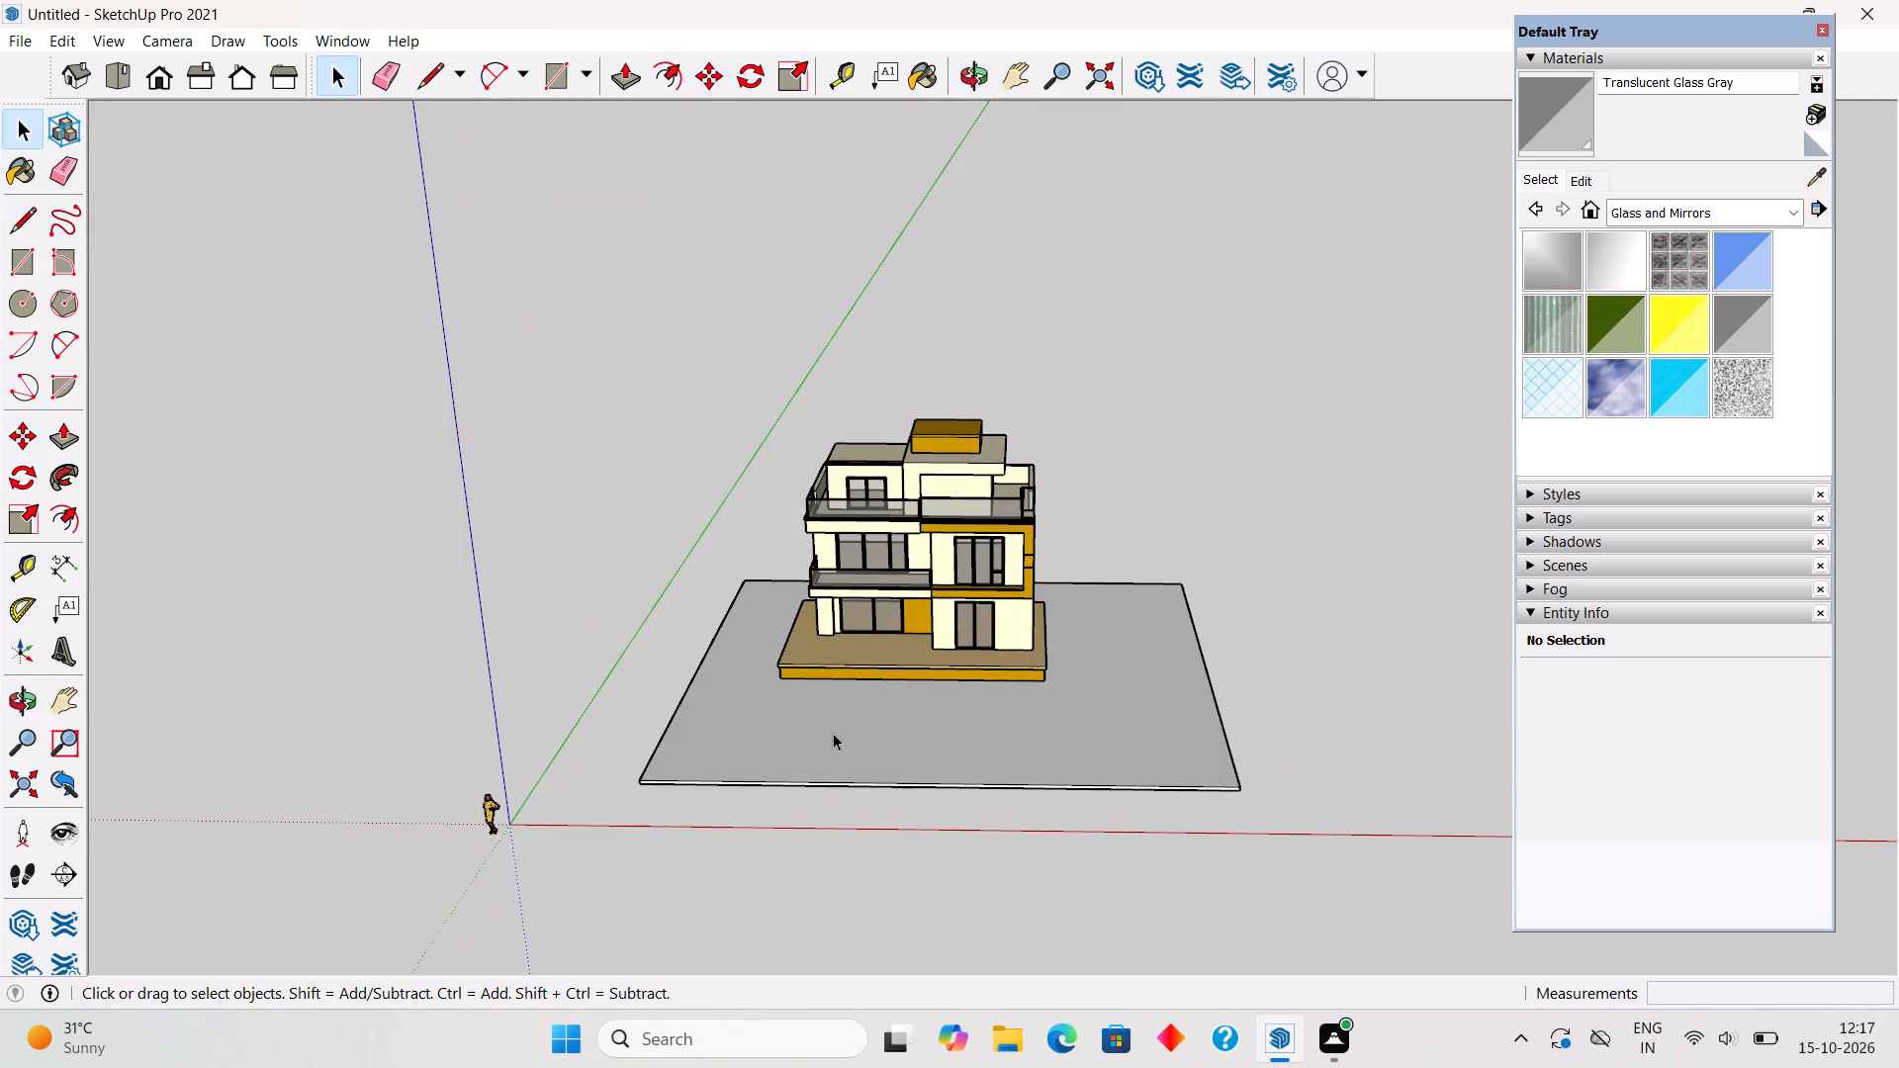
scroll(835, 733, "up", 9)
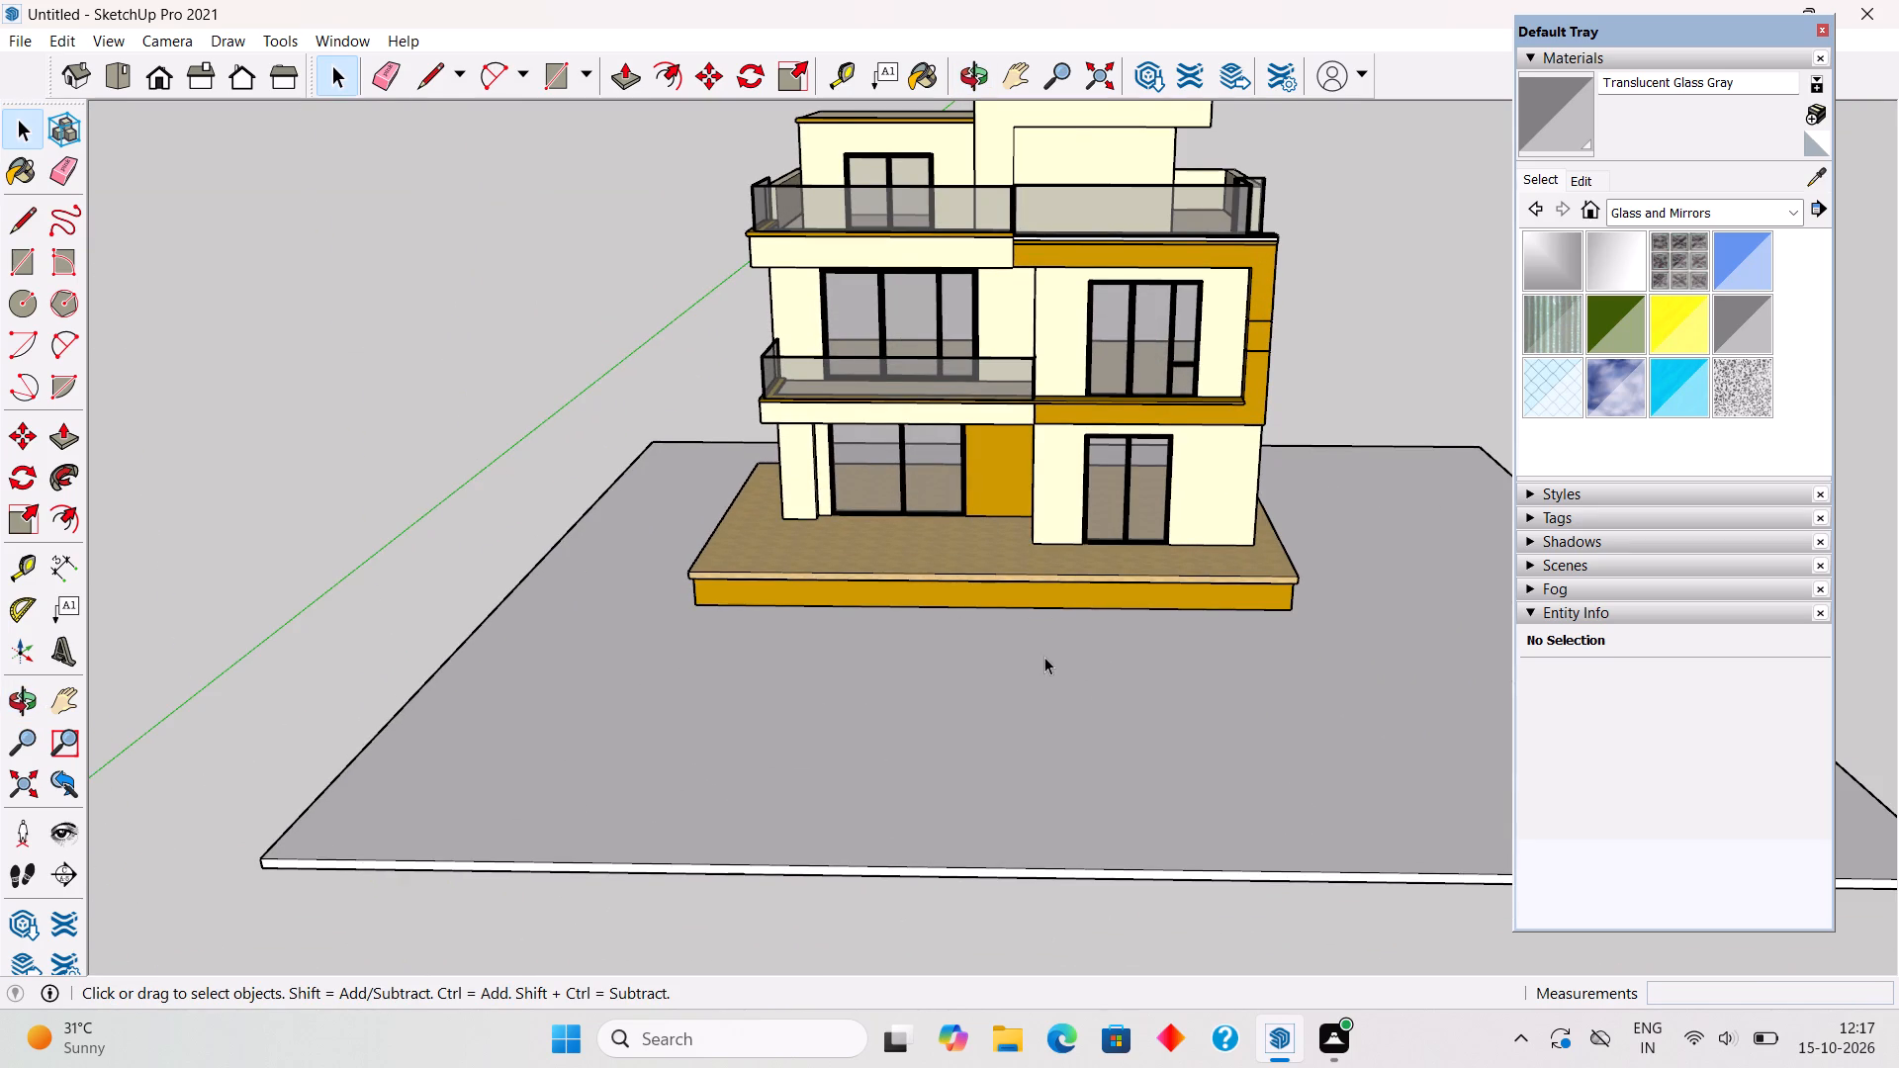
middle_click_drag(1018, 655, 308, 678)
scroll(1022, 578, "down", 4)
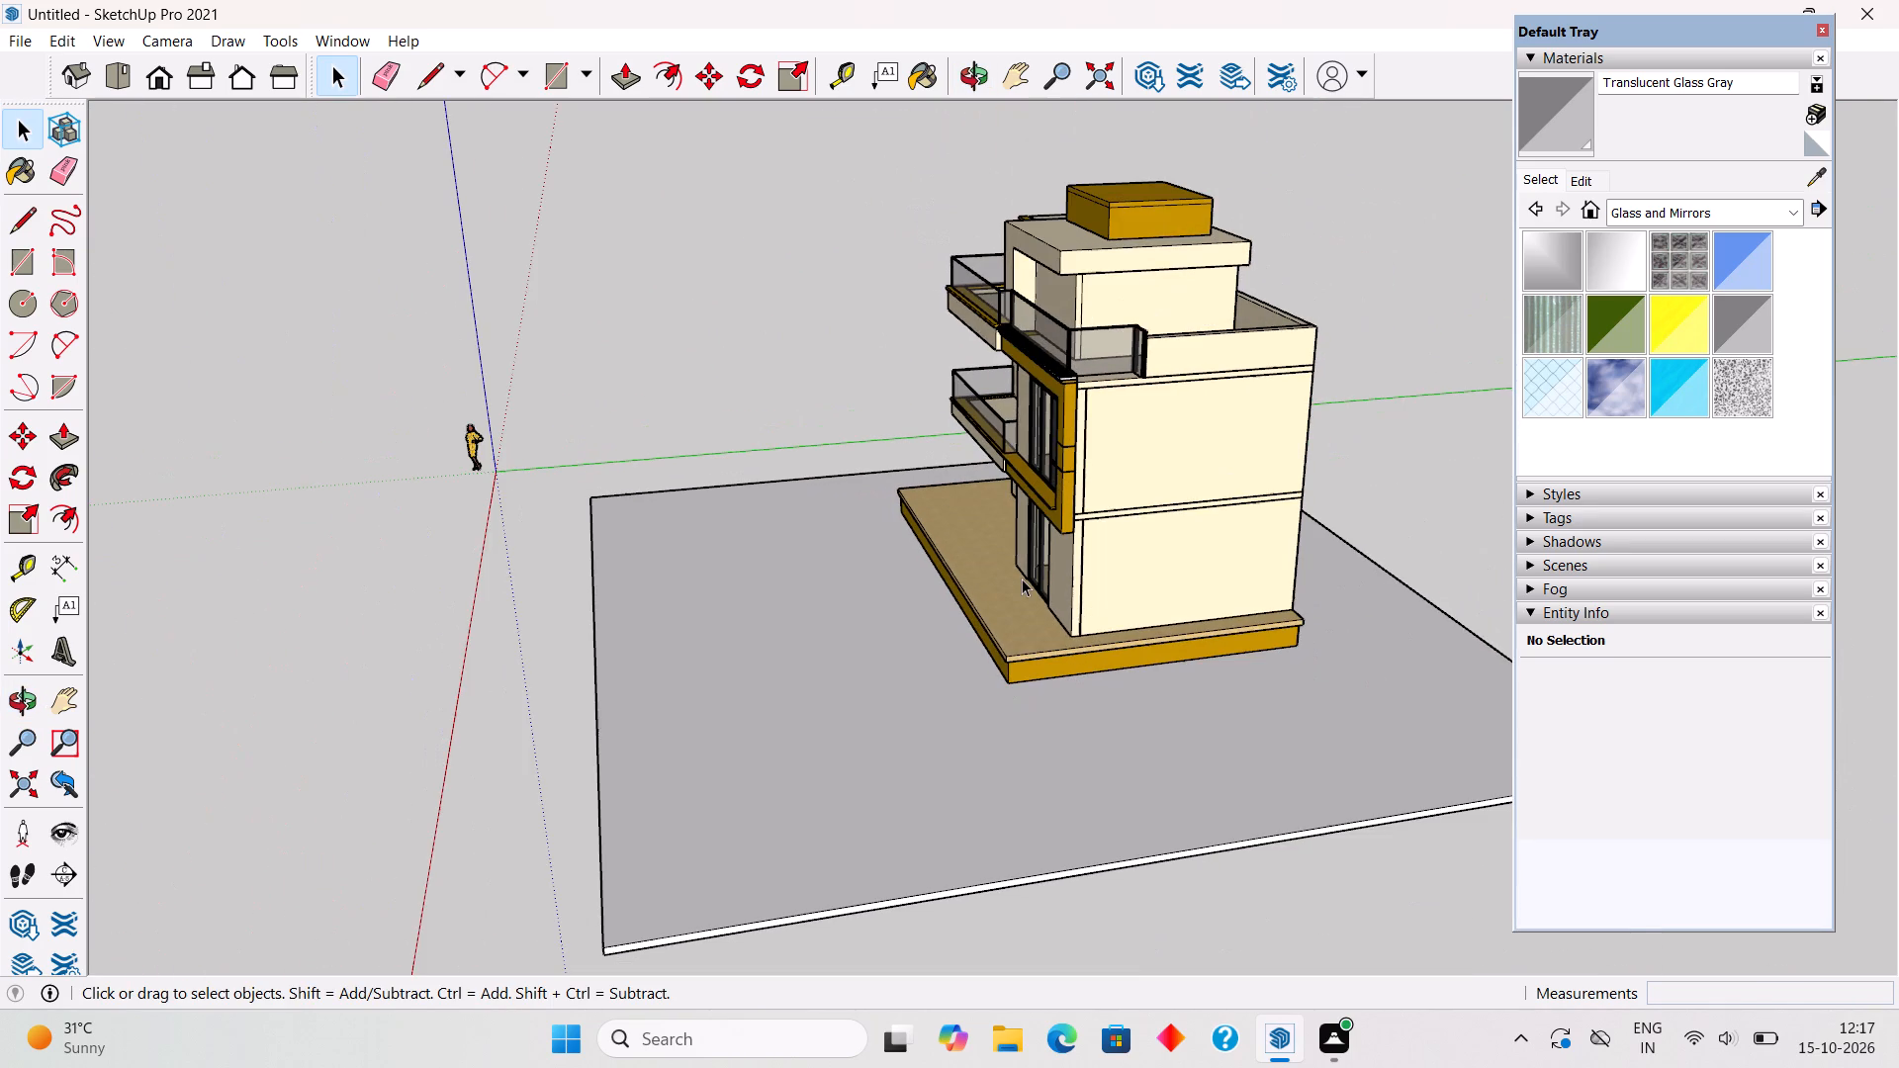
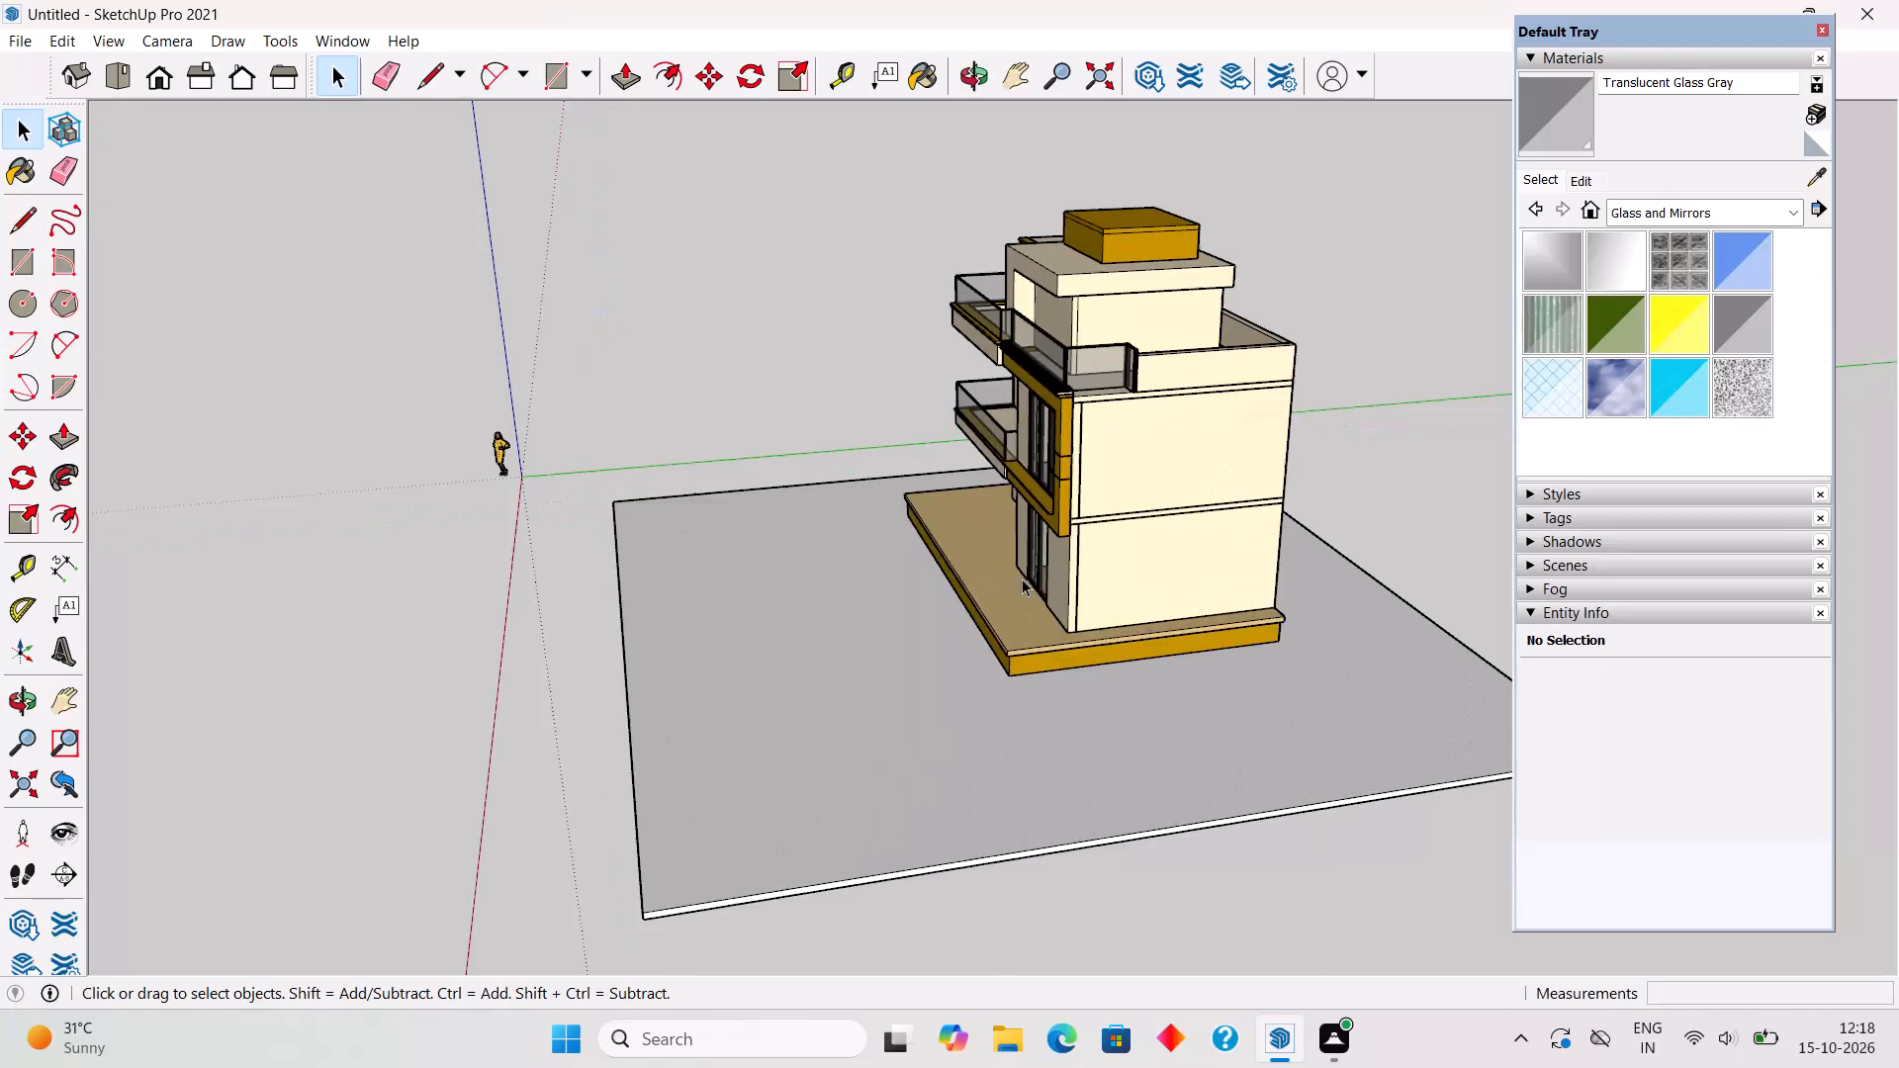
Examine the house front, its raised plinth and the surrounding ground slab from the corner and up close.
middle_click_drag(824, 583, 1052, 498)
scroll(1052, 498, "up", 3)
scroll(1095, 451, "down", 5)
middle_click_drag(988, 588, 1300, 699)
scroll(1300, 699, "up", 1)
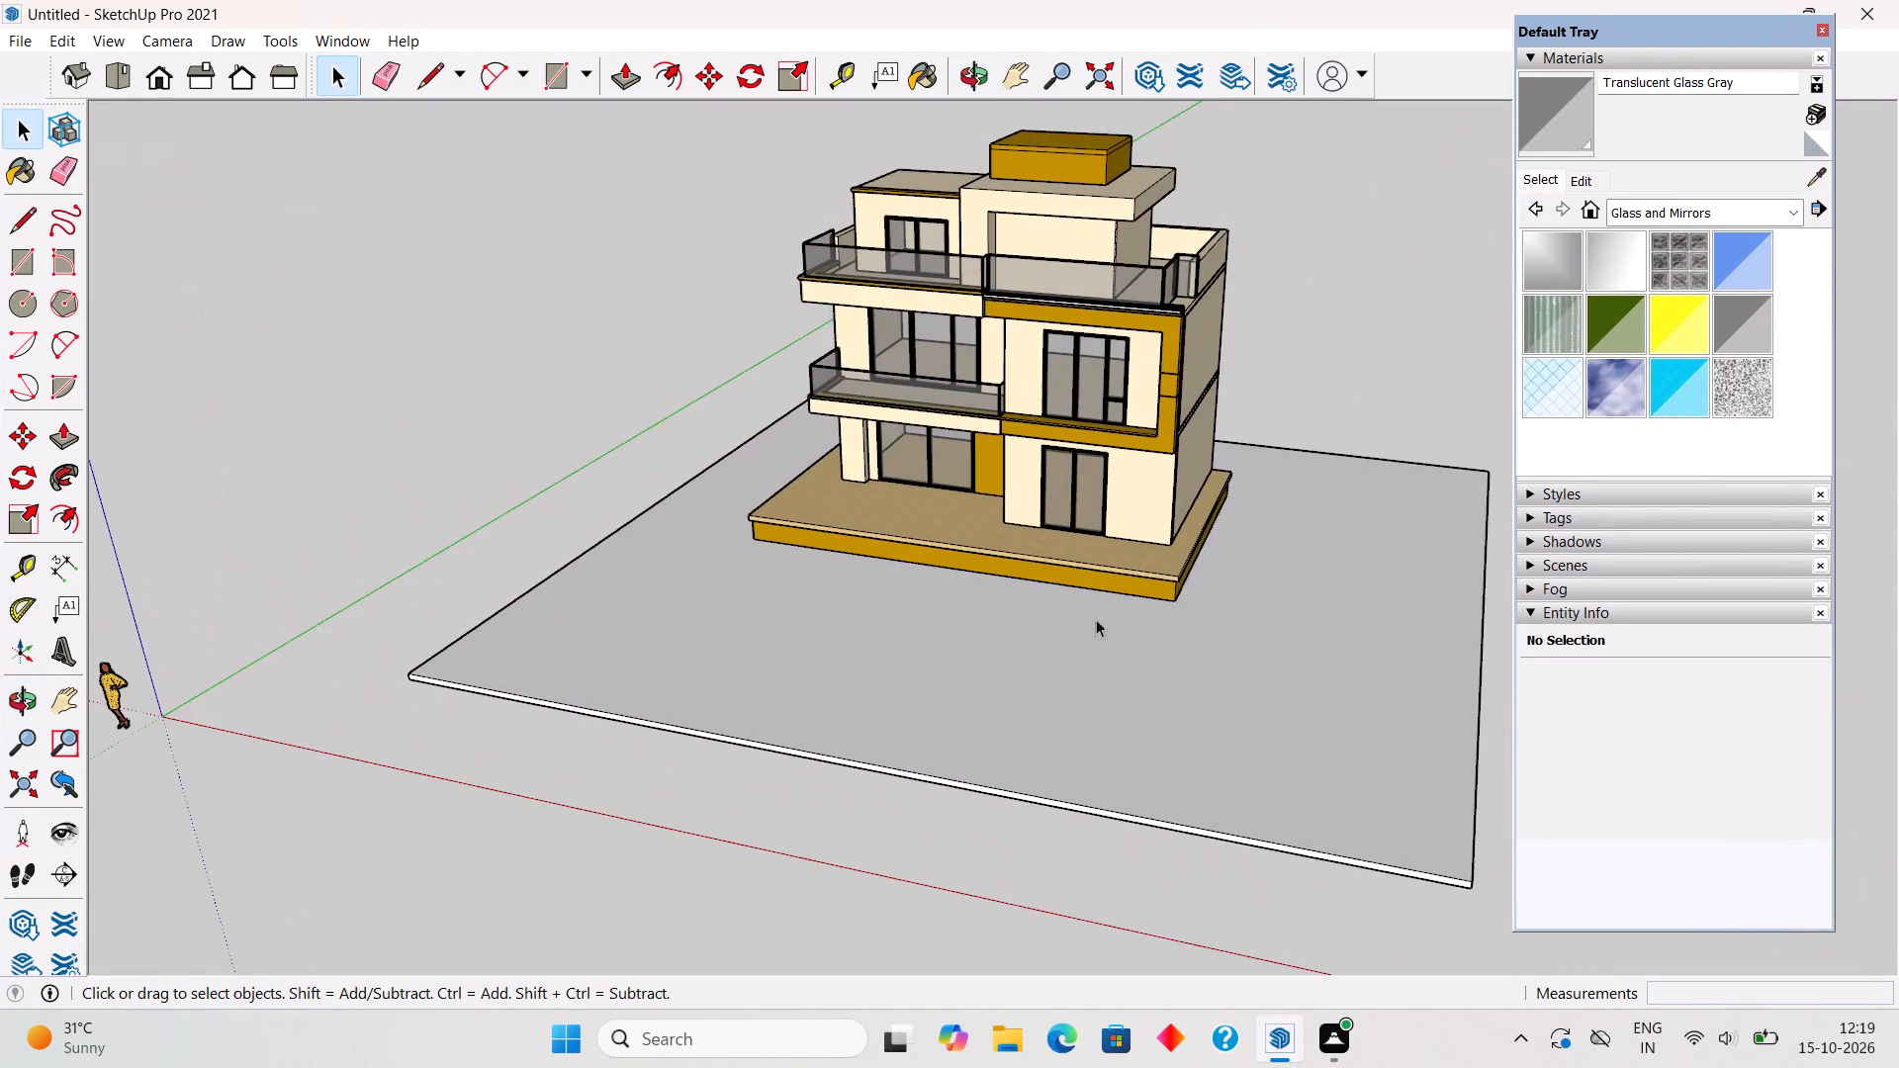
scroll(1054, 588, "up", 5)
middle_click_drag(827, 529, 1061, 472)
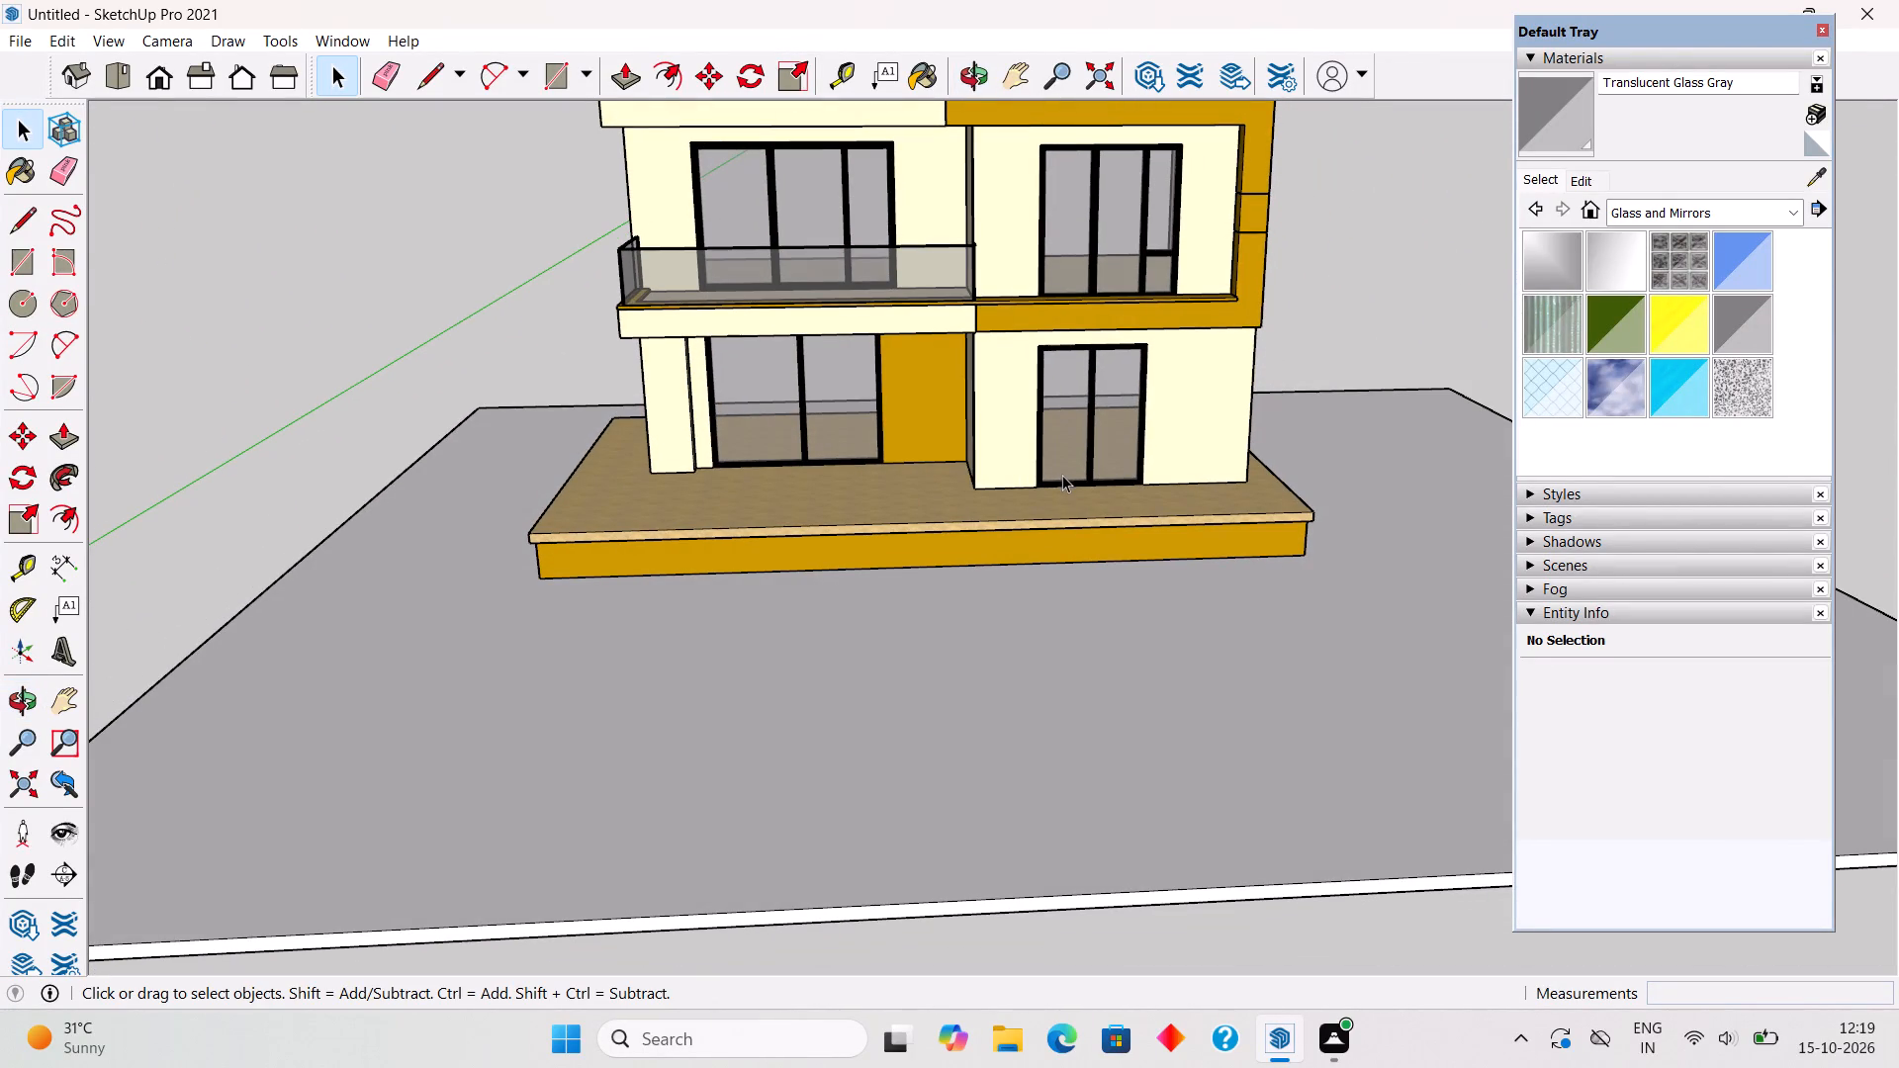
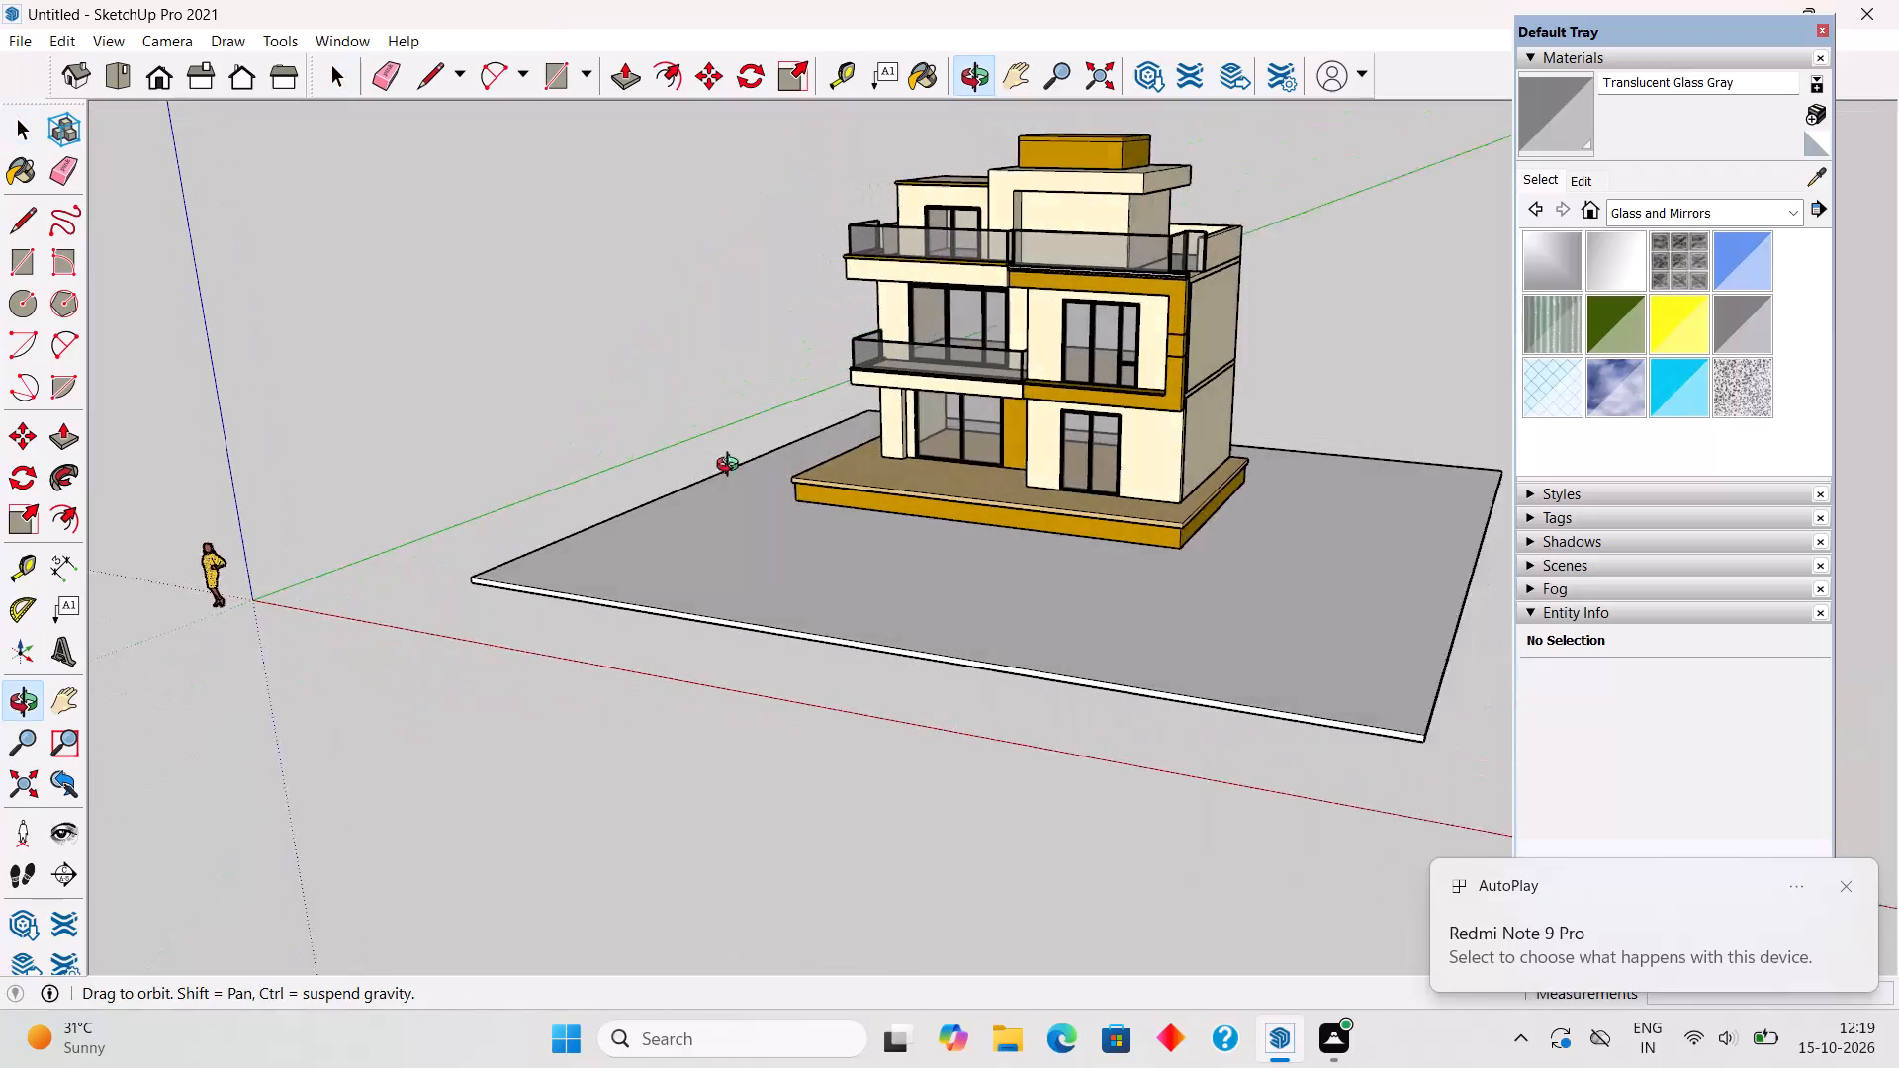
Examine the ground-floor front and the raised plinth from the corner and head-on.
scroll(708, 467, "up", 1)
scroll(794, 511, "up", 2)
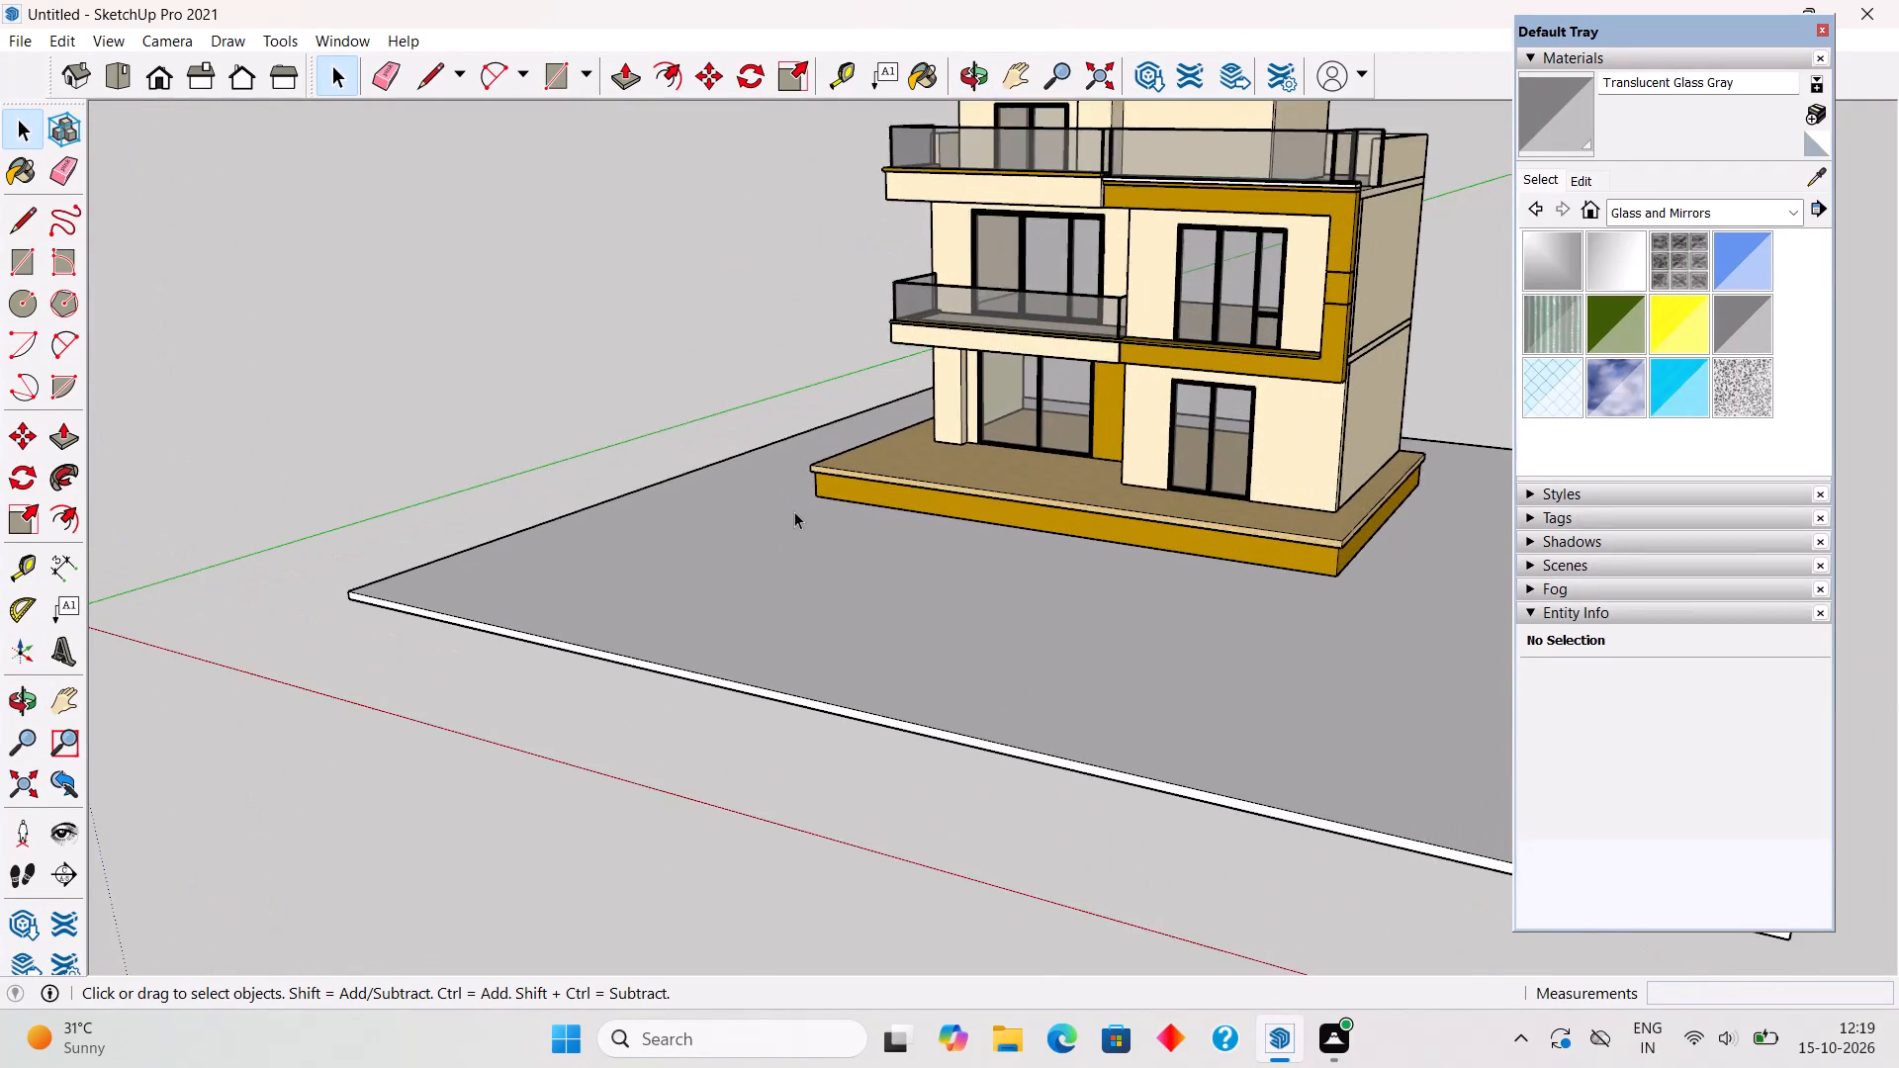
scroll(794, 511, "up", 2)
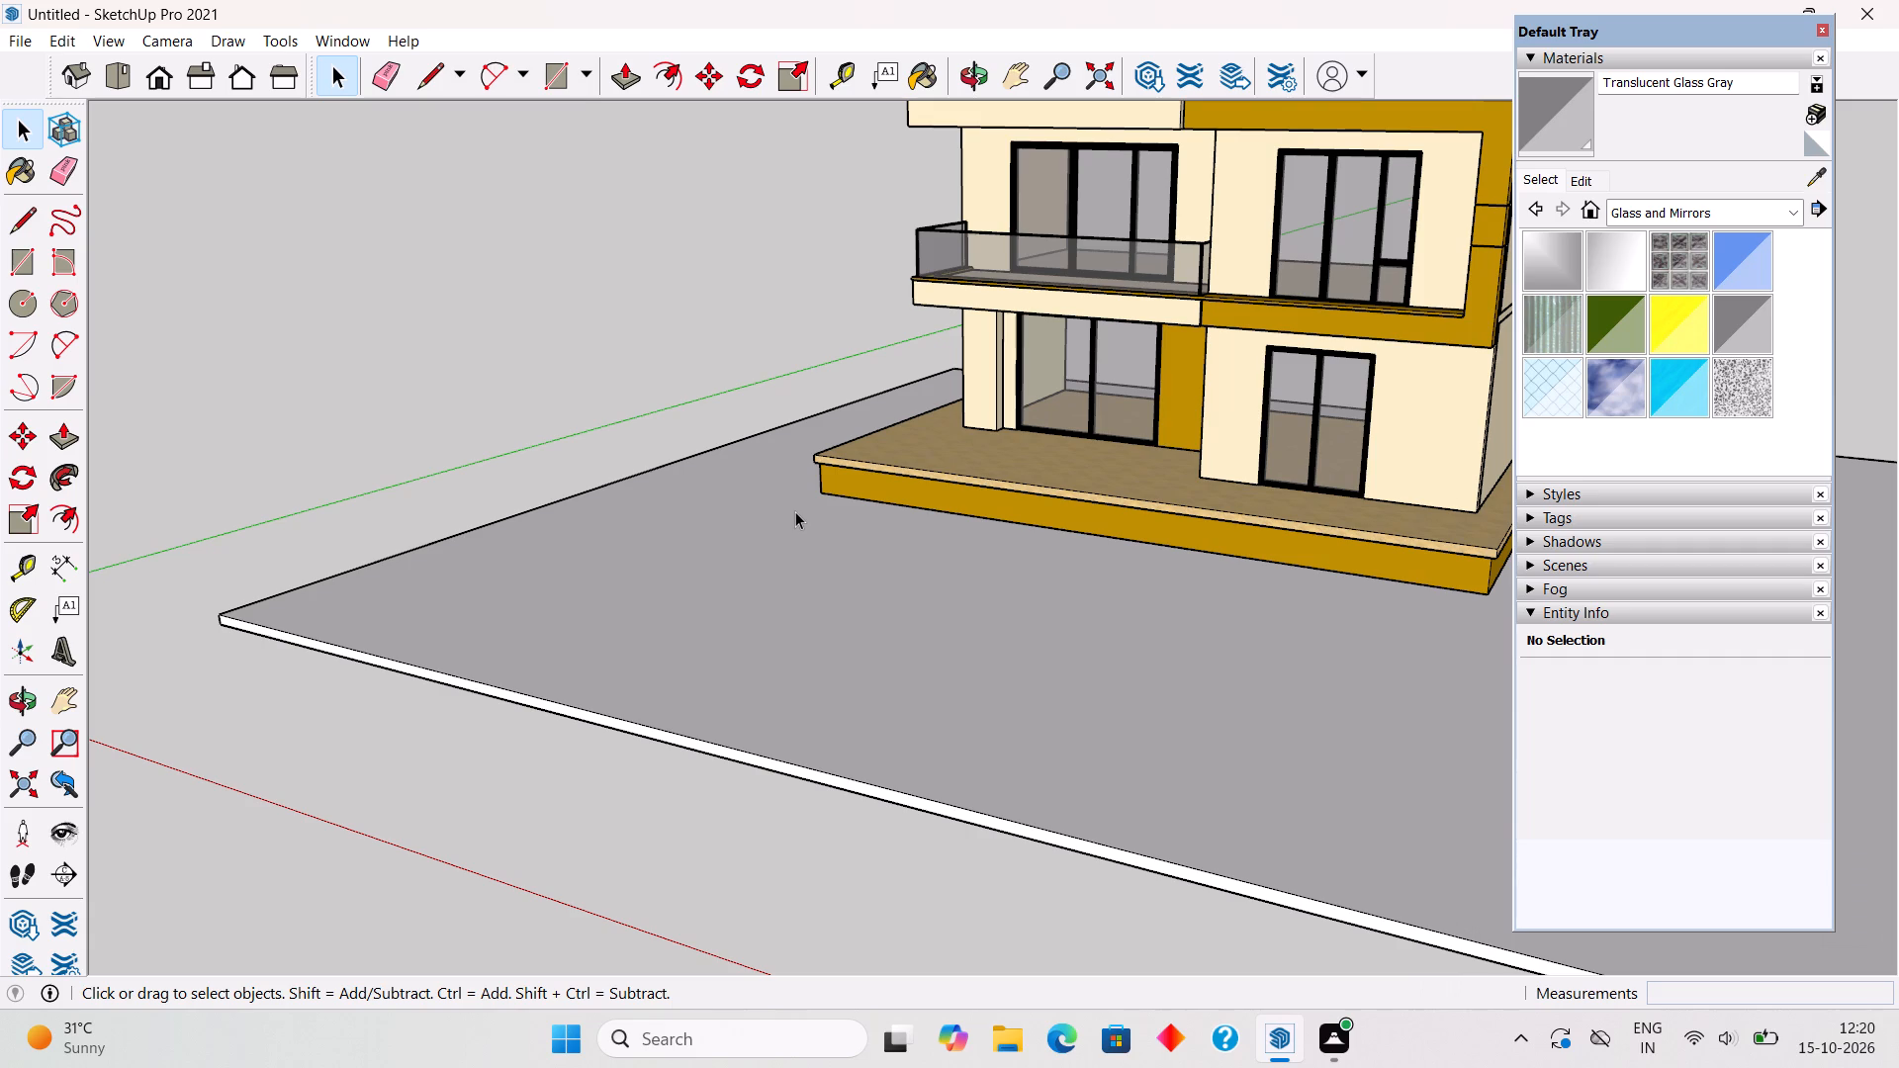
scroll(795, 511, "up", 3)
scroll(795, 511, "down", 5)
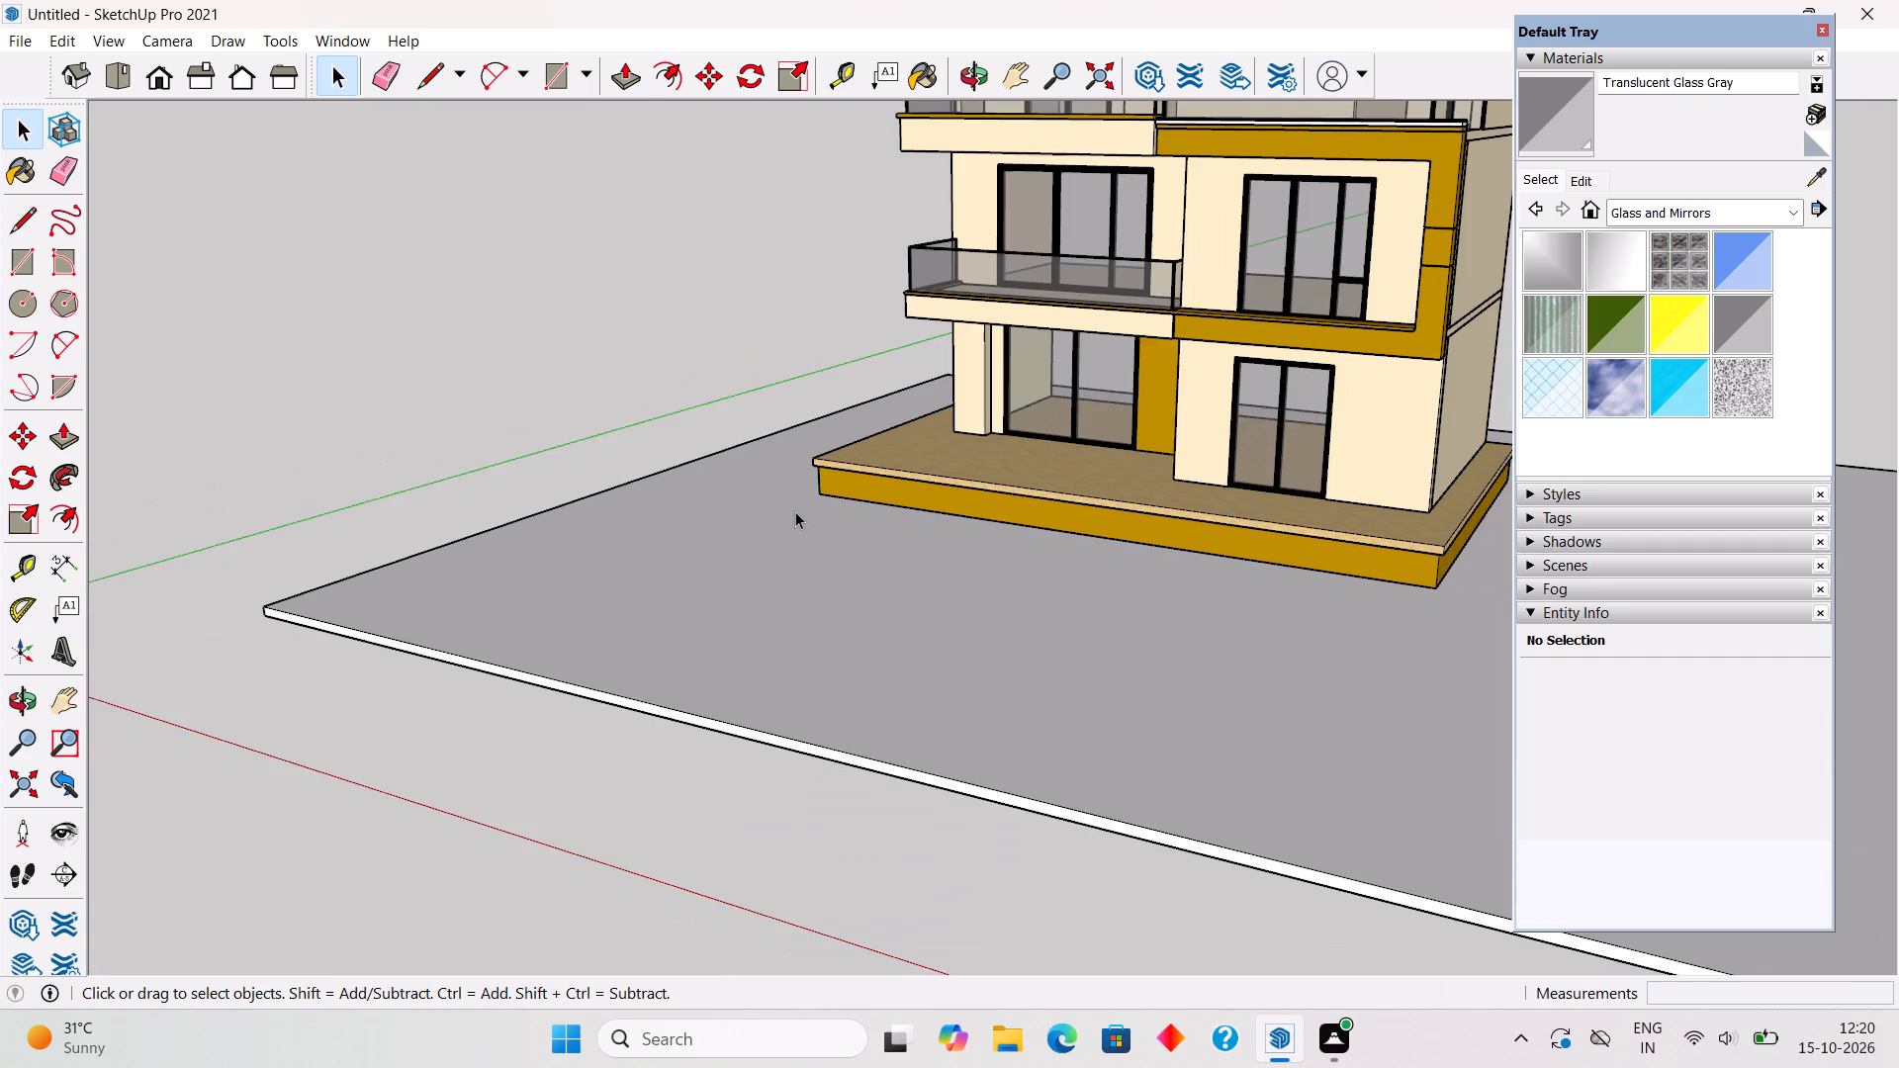
scroll(821, 480, "down", 4)
scroll(743, 483, "up", 4)
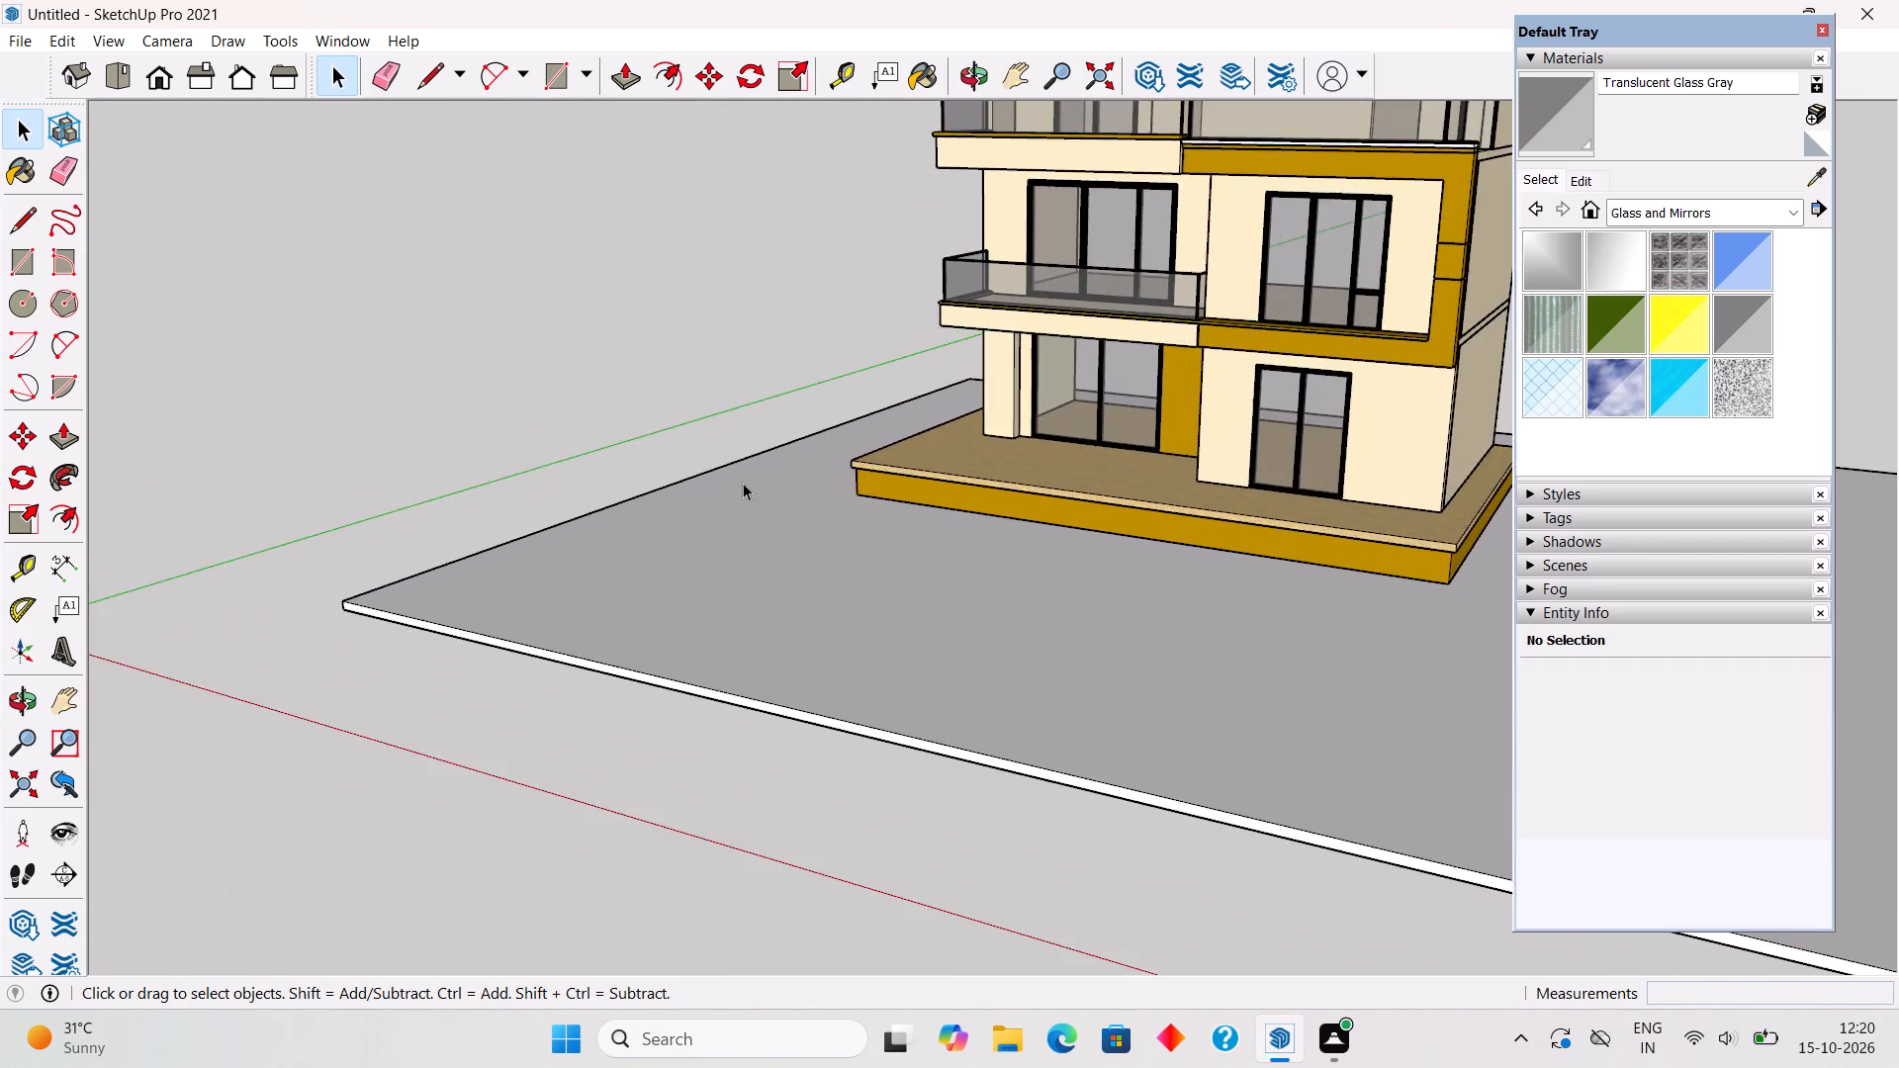
scroll(743, 483, "down", 5)
scroll(944, 504, "up", 4)
middle_click_drag(1064, 511, 1333, 473)
scroll(1333, 473, "up", 3)
middle_click_drag(1077, 549, 1140, 524)
scroll(1130, 519, "up", 1)
scroll(867, 456, "up", 1)
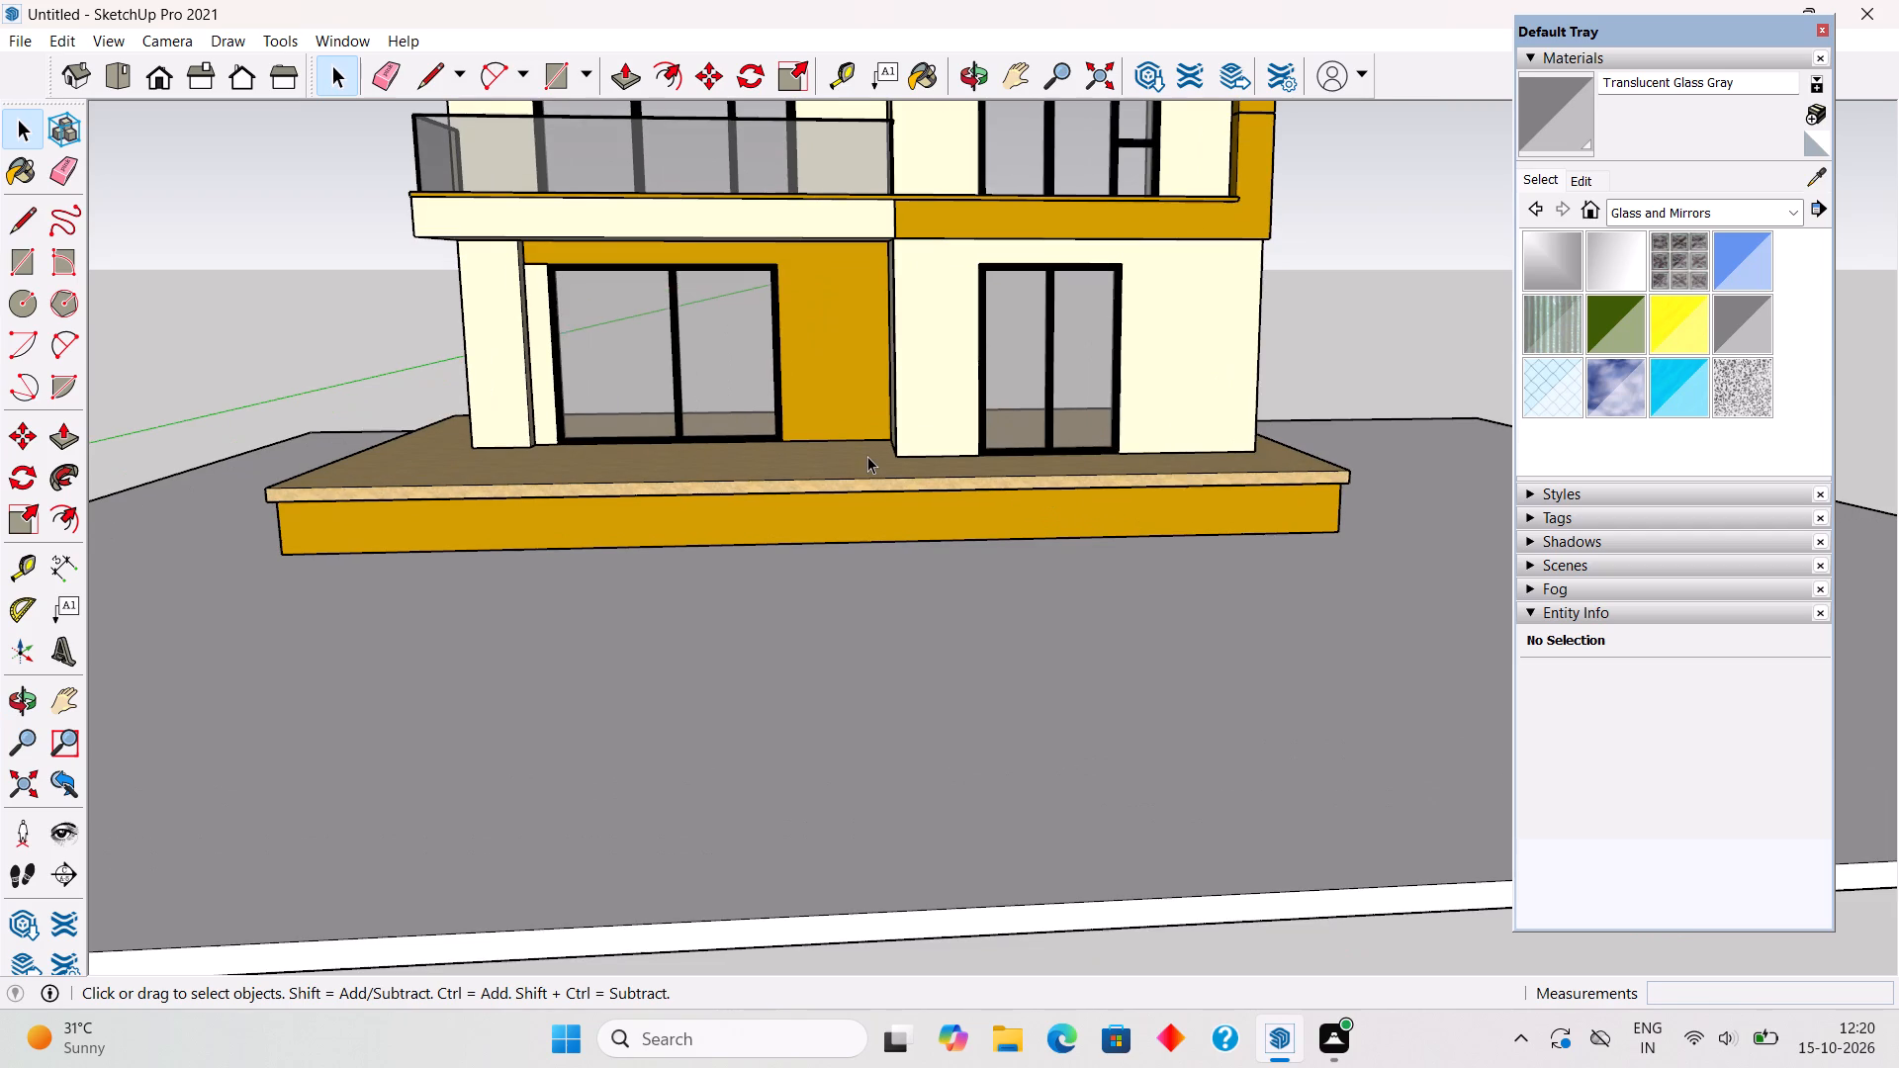
scroll(867, 456, "up", 1)
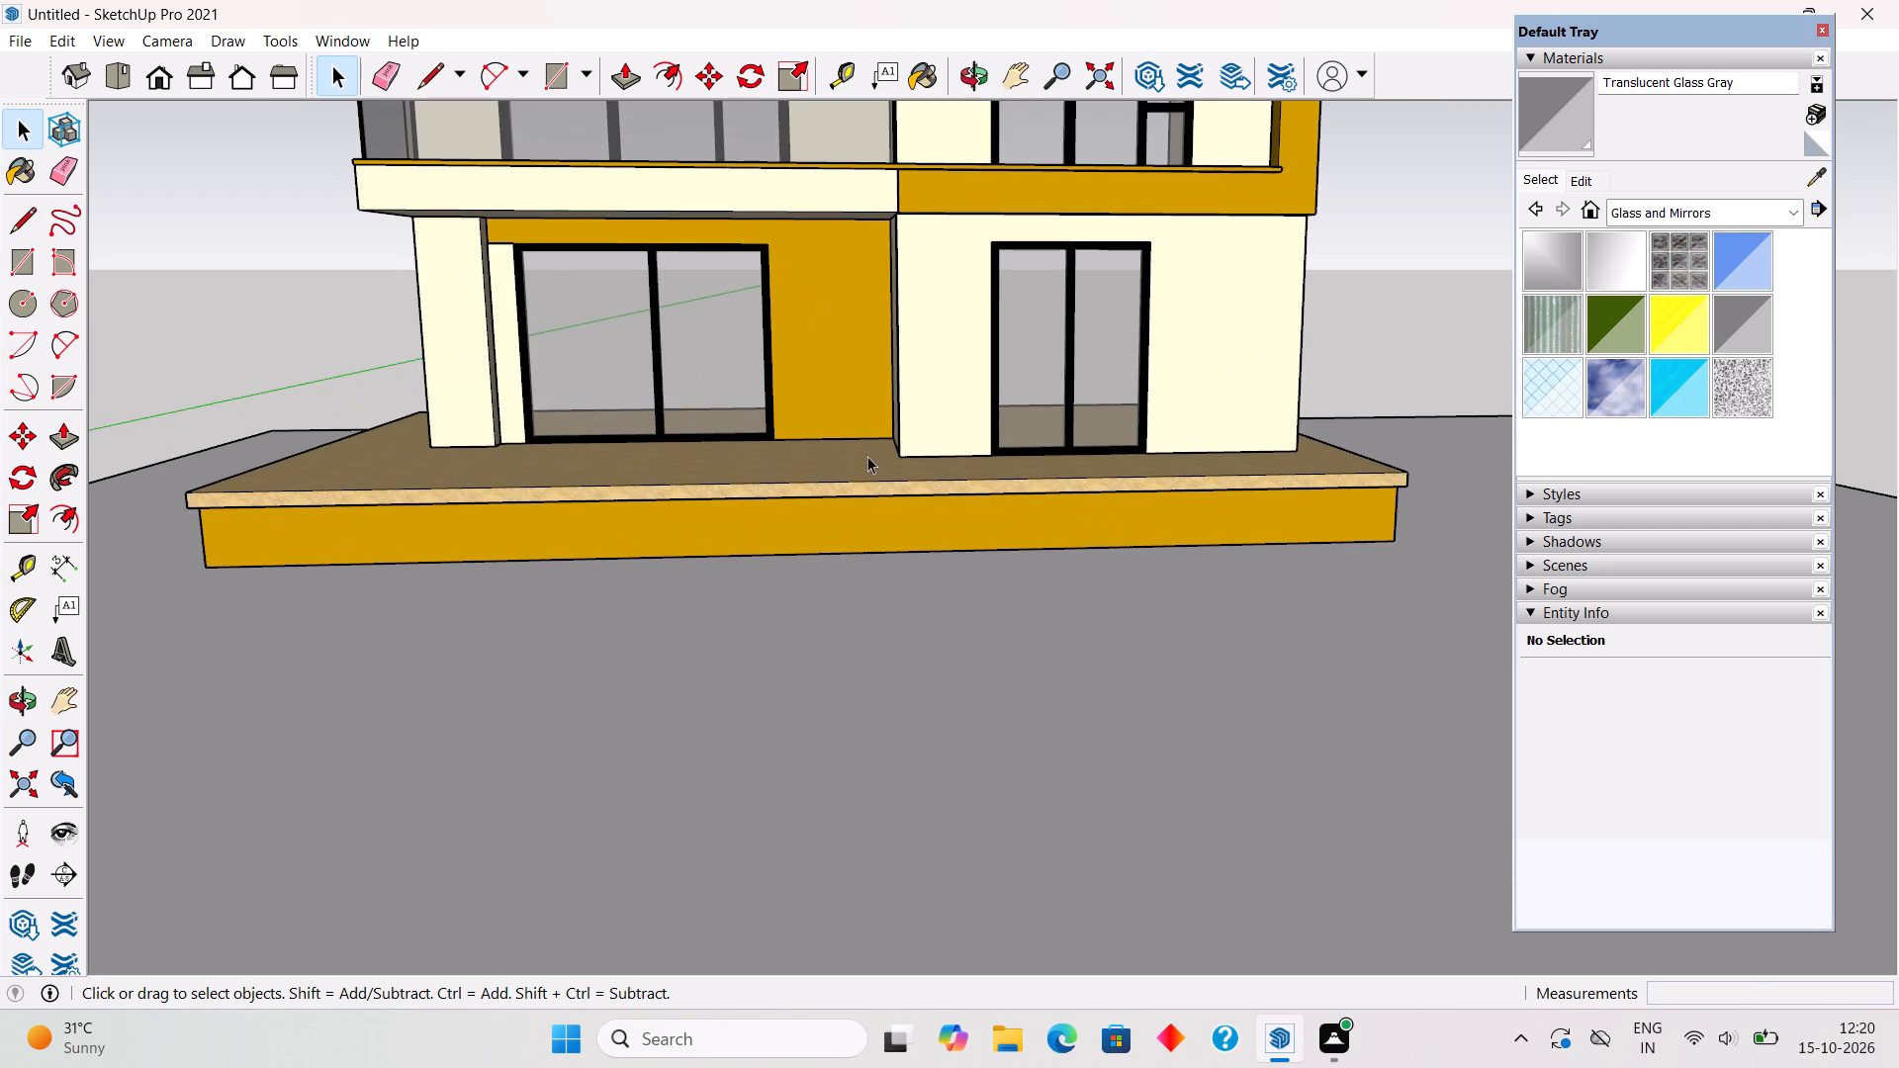
scroll(867, 456, "up", 1)
scroll(867, 456, "down", 2)
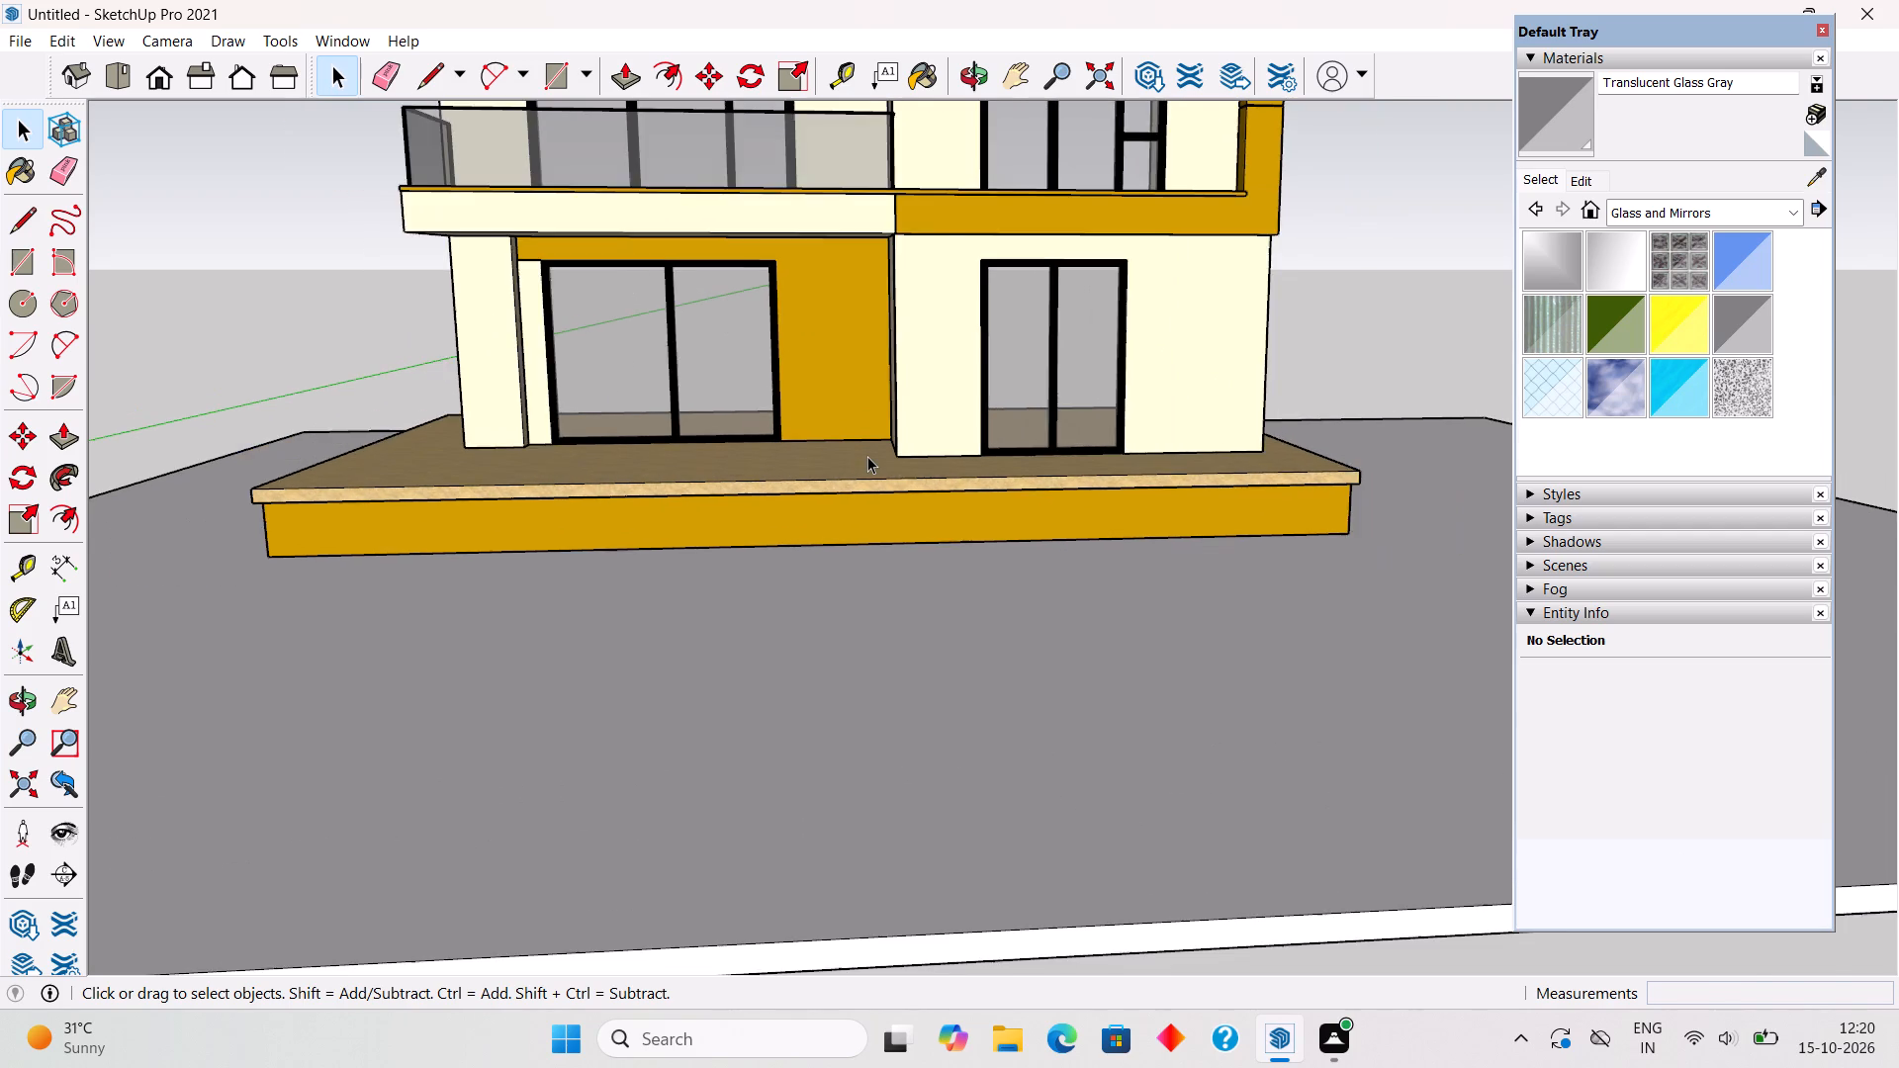
scroll(867, 456, "down", 1)
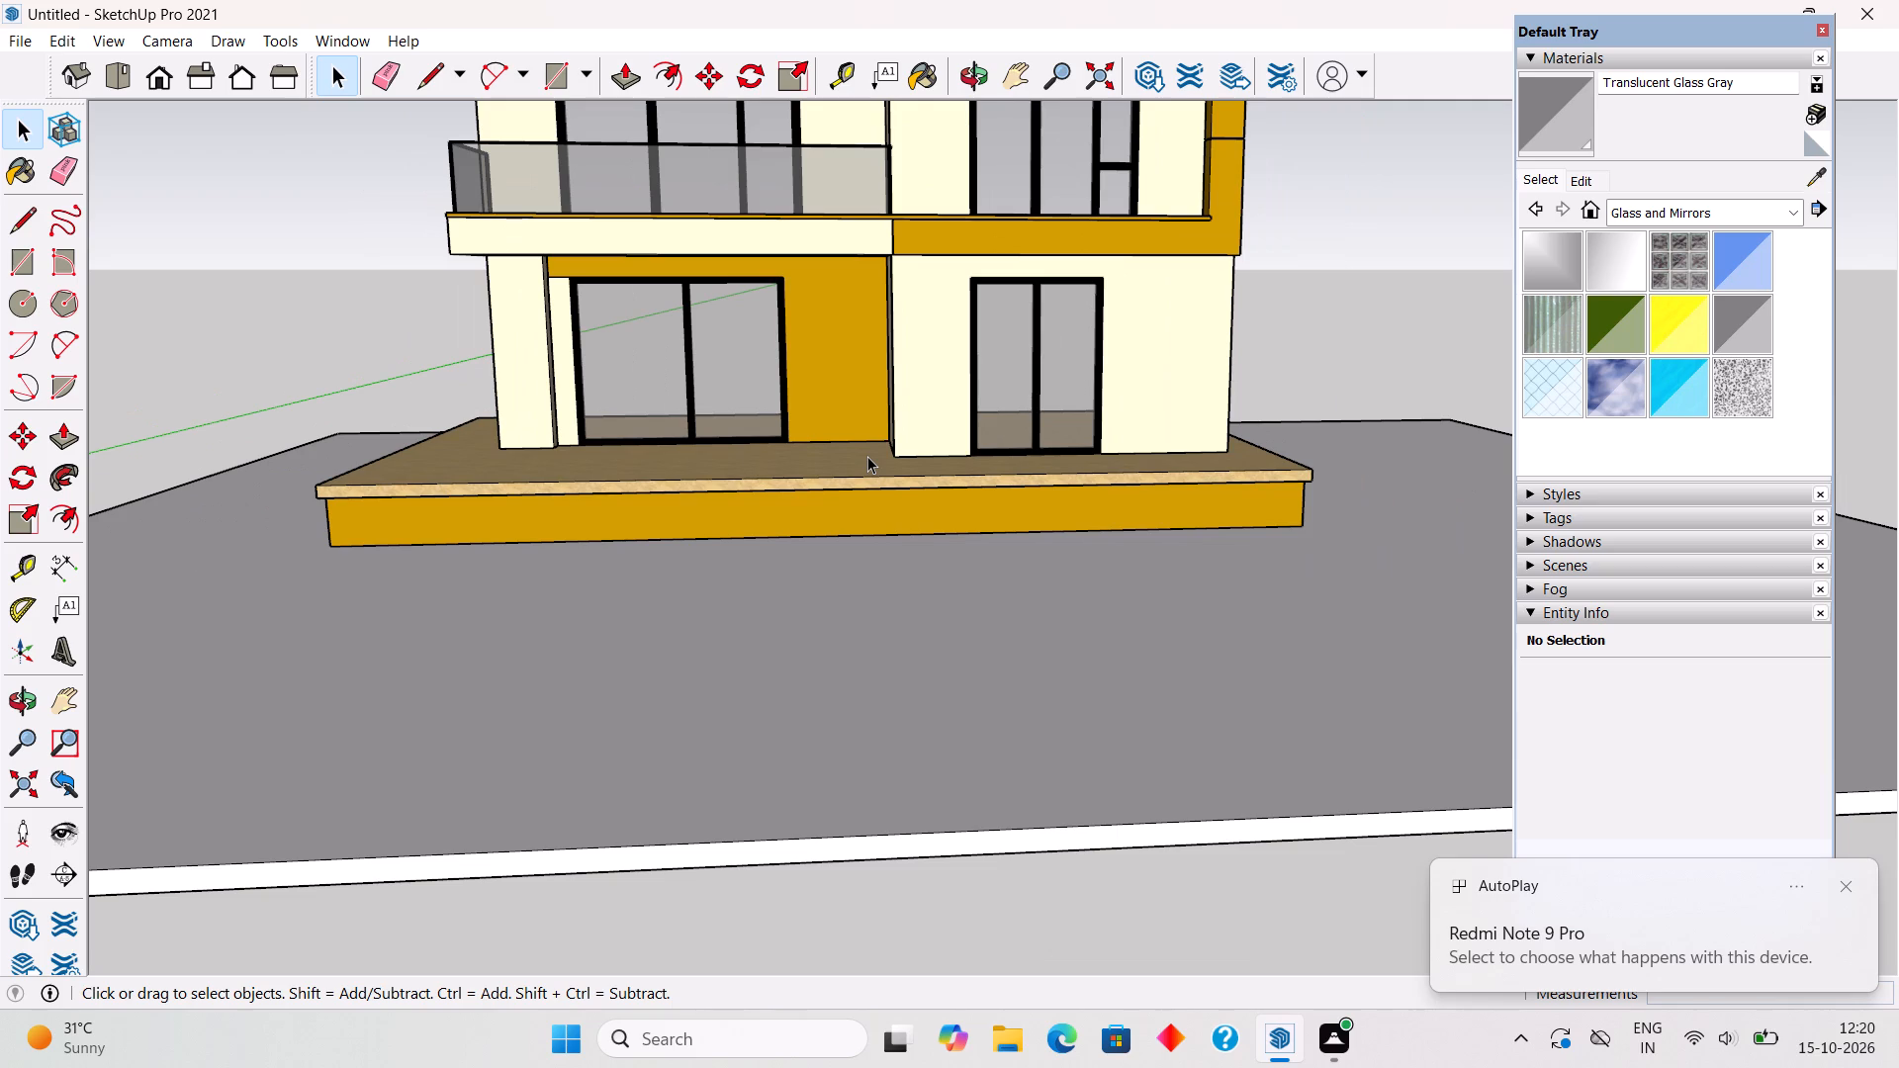
scroll(867, 456, "up", 2)
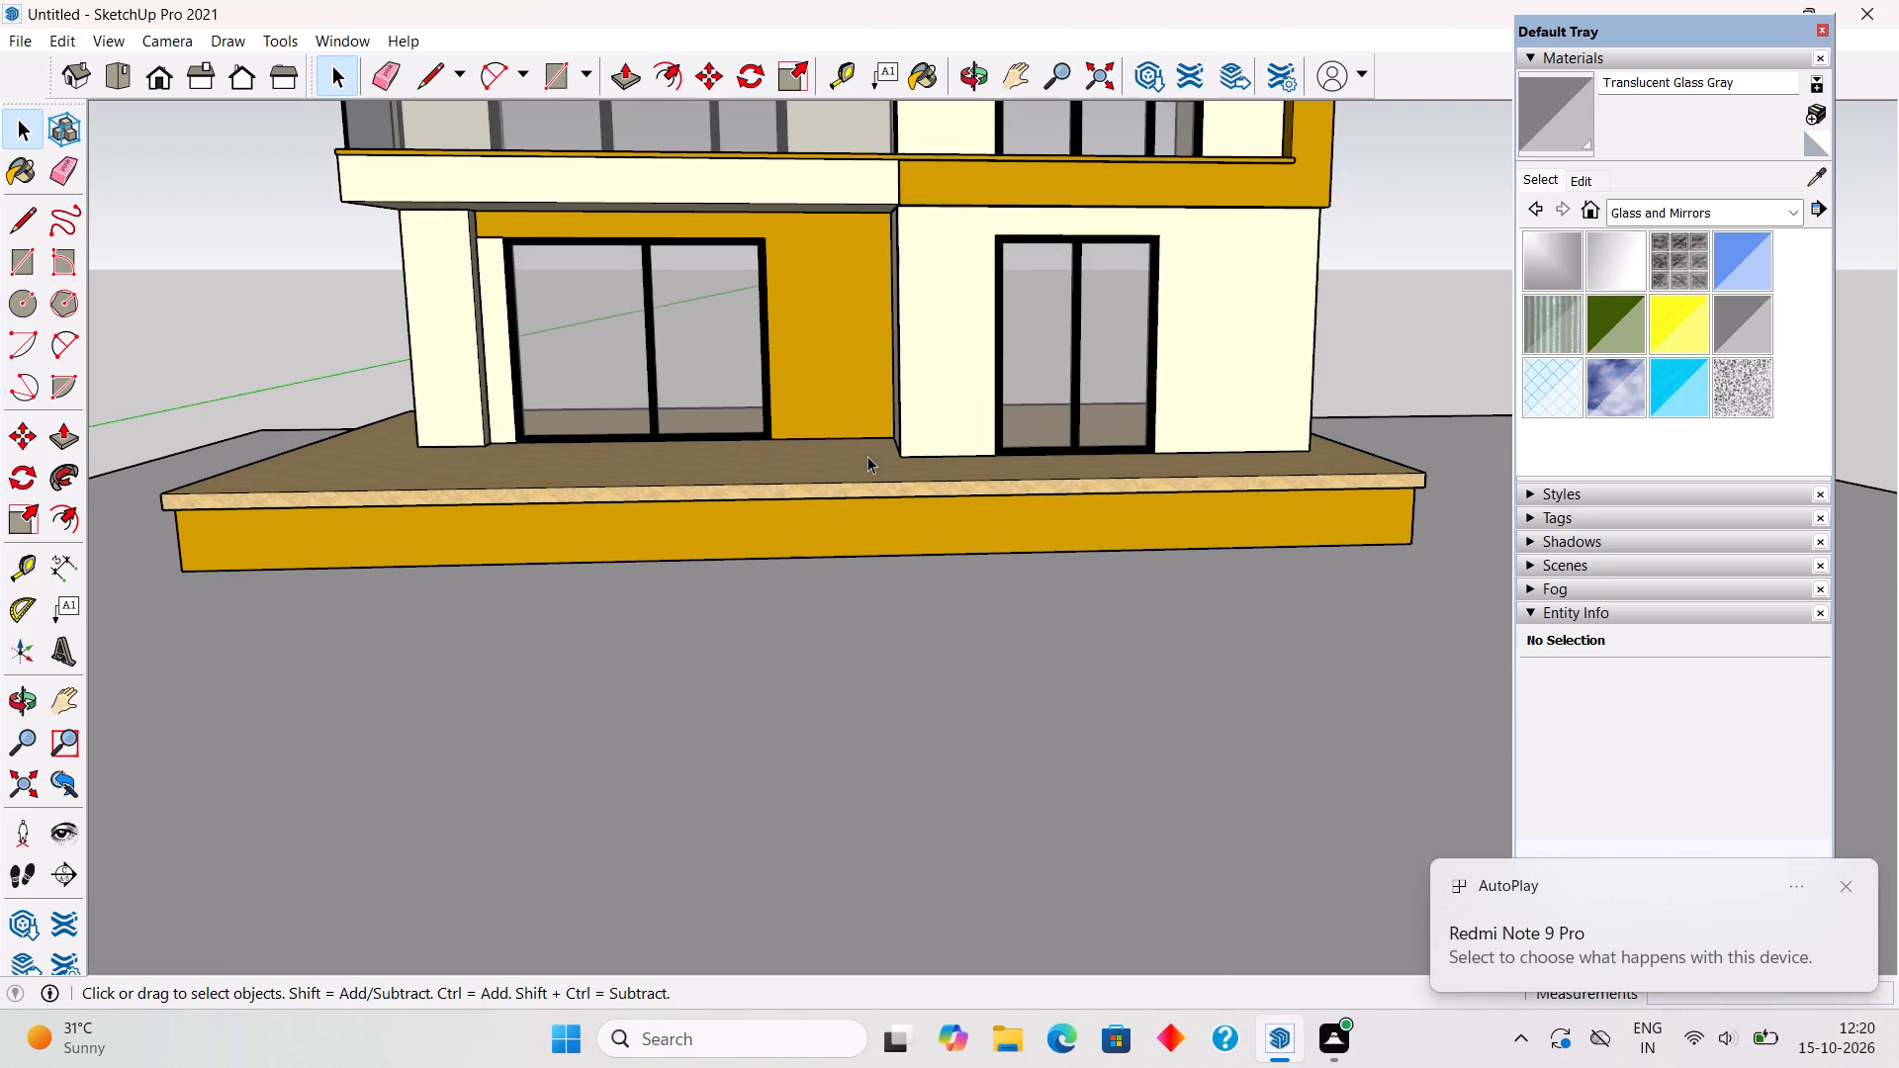
scroll(867, 456, "down", 6)
left_click(1840, 881)
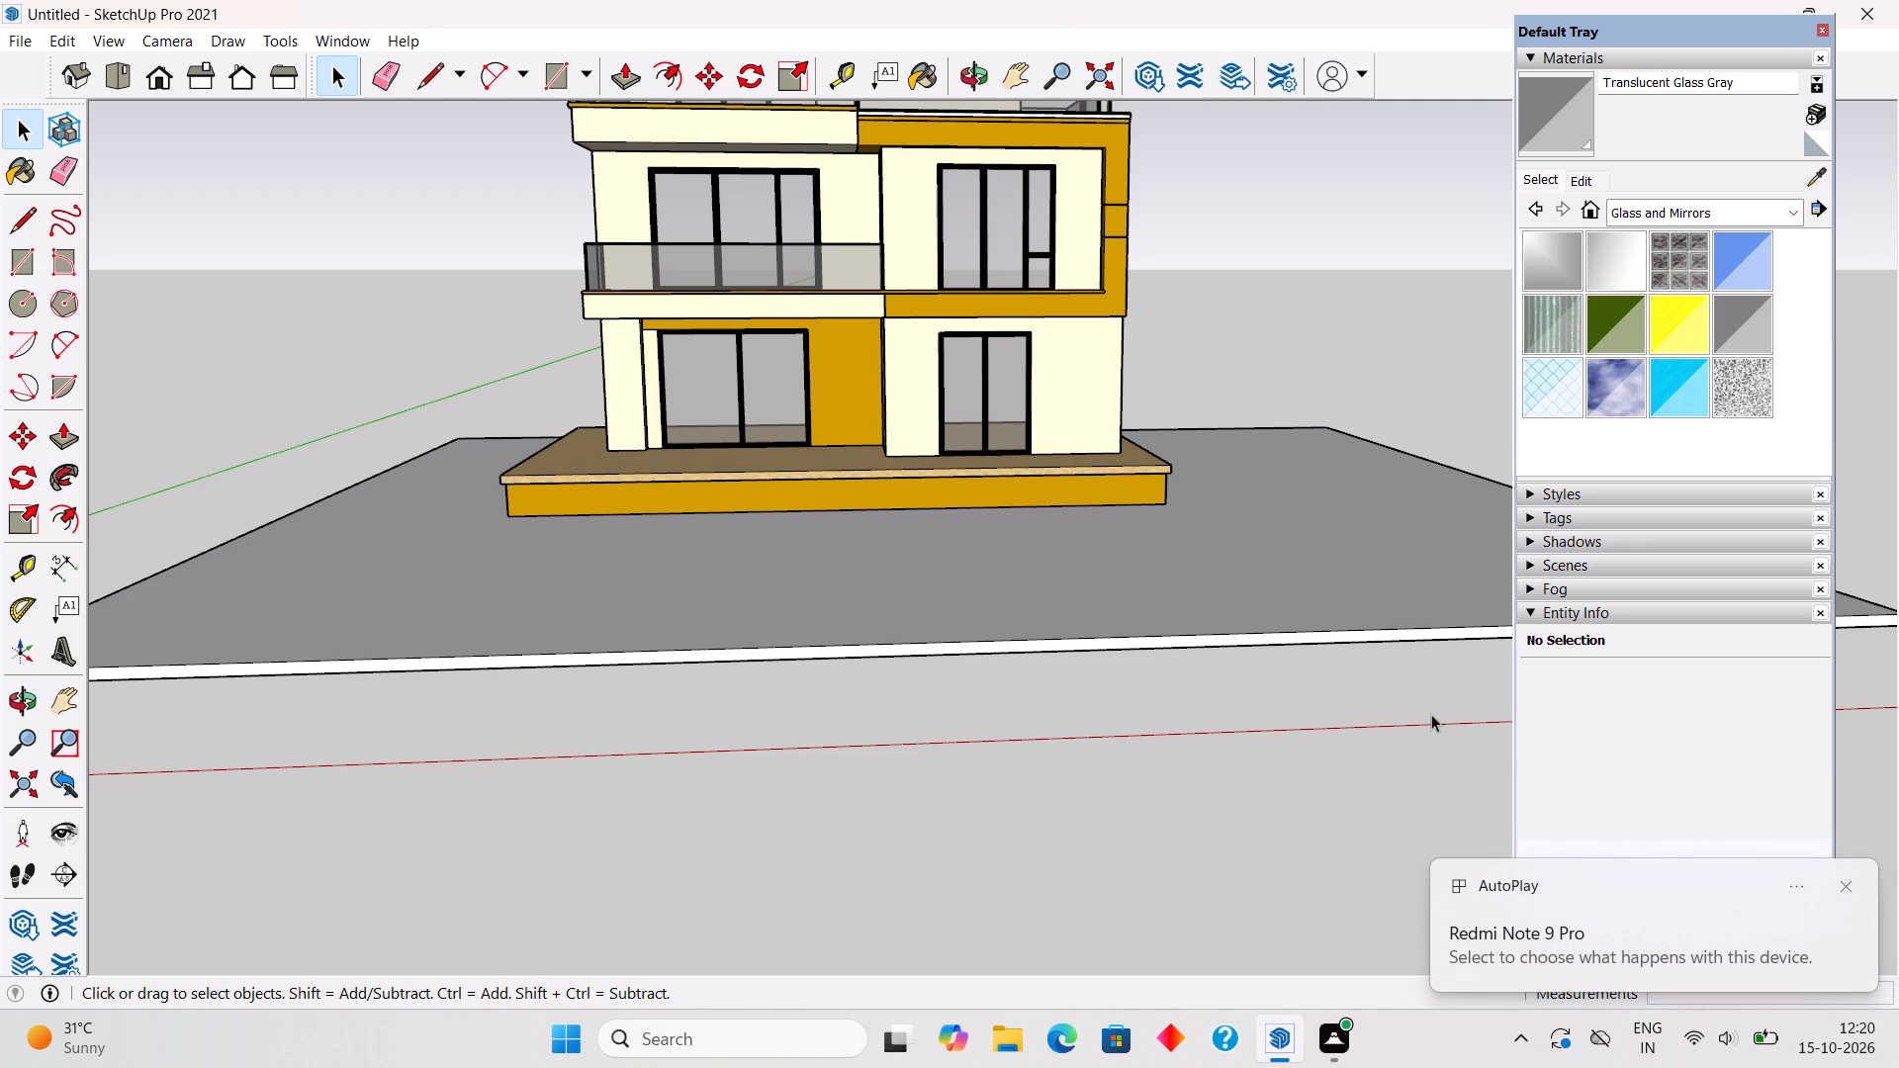
Examine the whole house front, from the plinth up to the railings and roof, from several distances.
scroll(1431, 714, "down", 7)
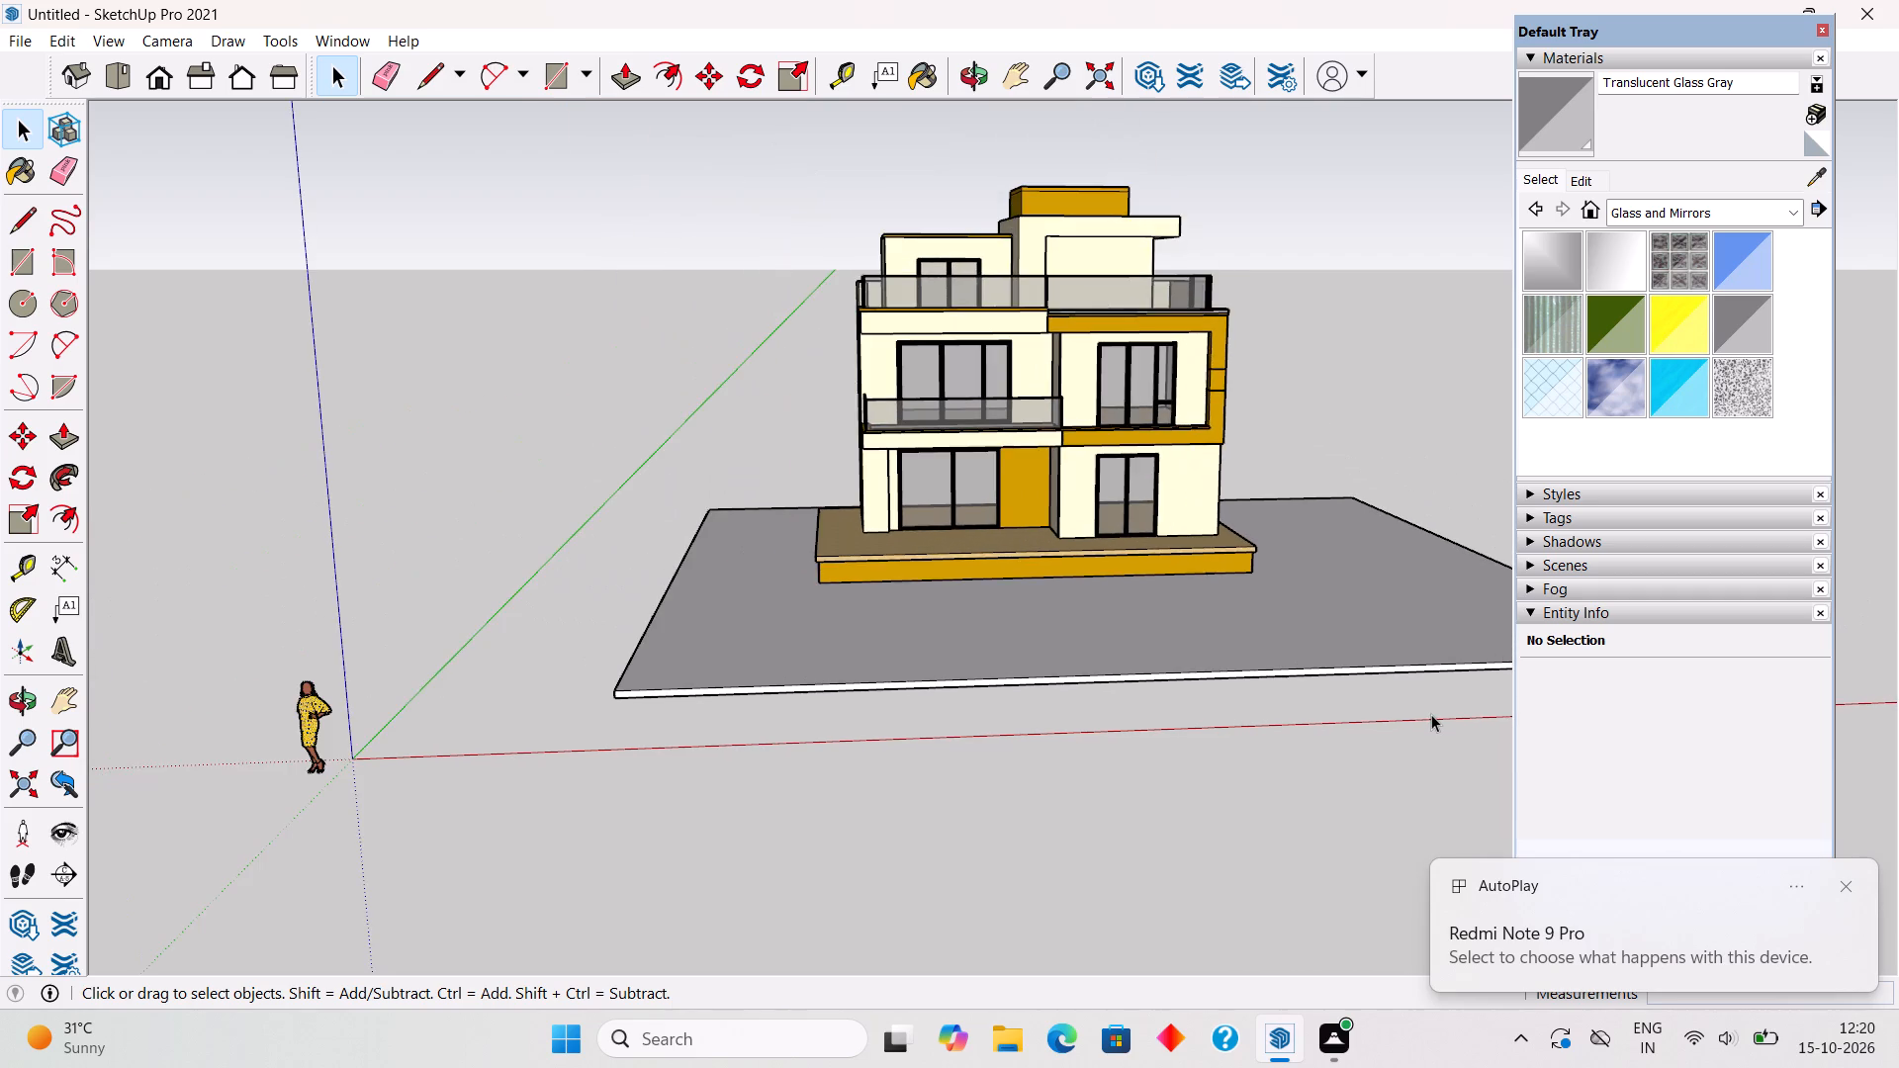
middle_click_drag(1431, 714, 1304, 635)
scroll(1304, 635, "up", 3)
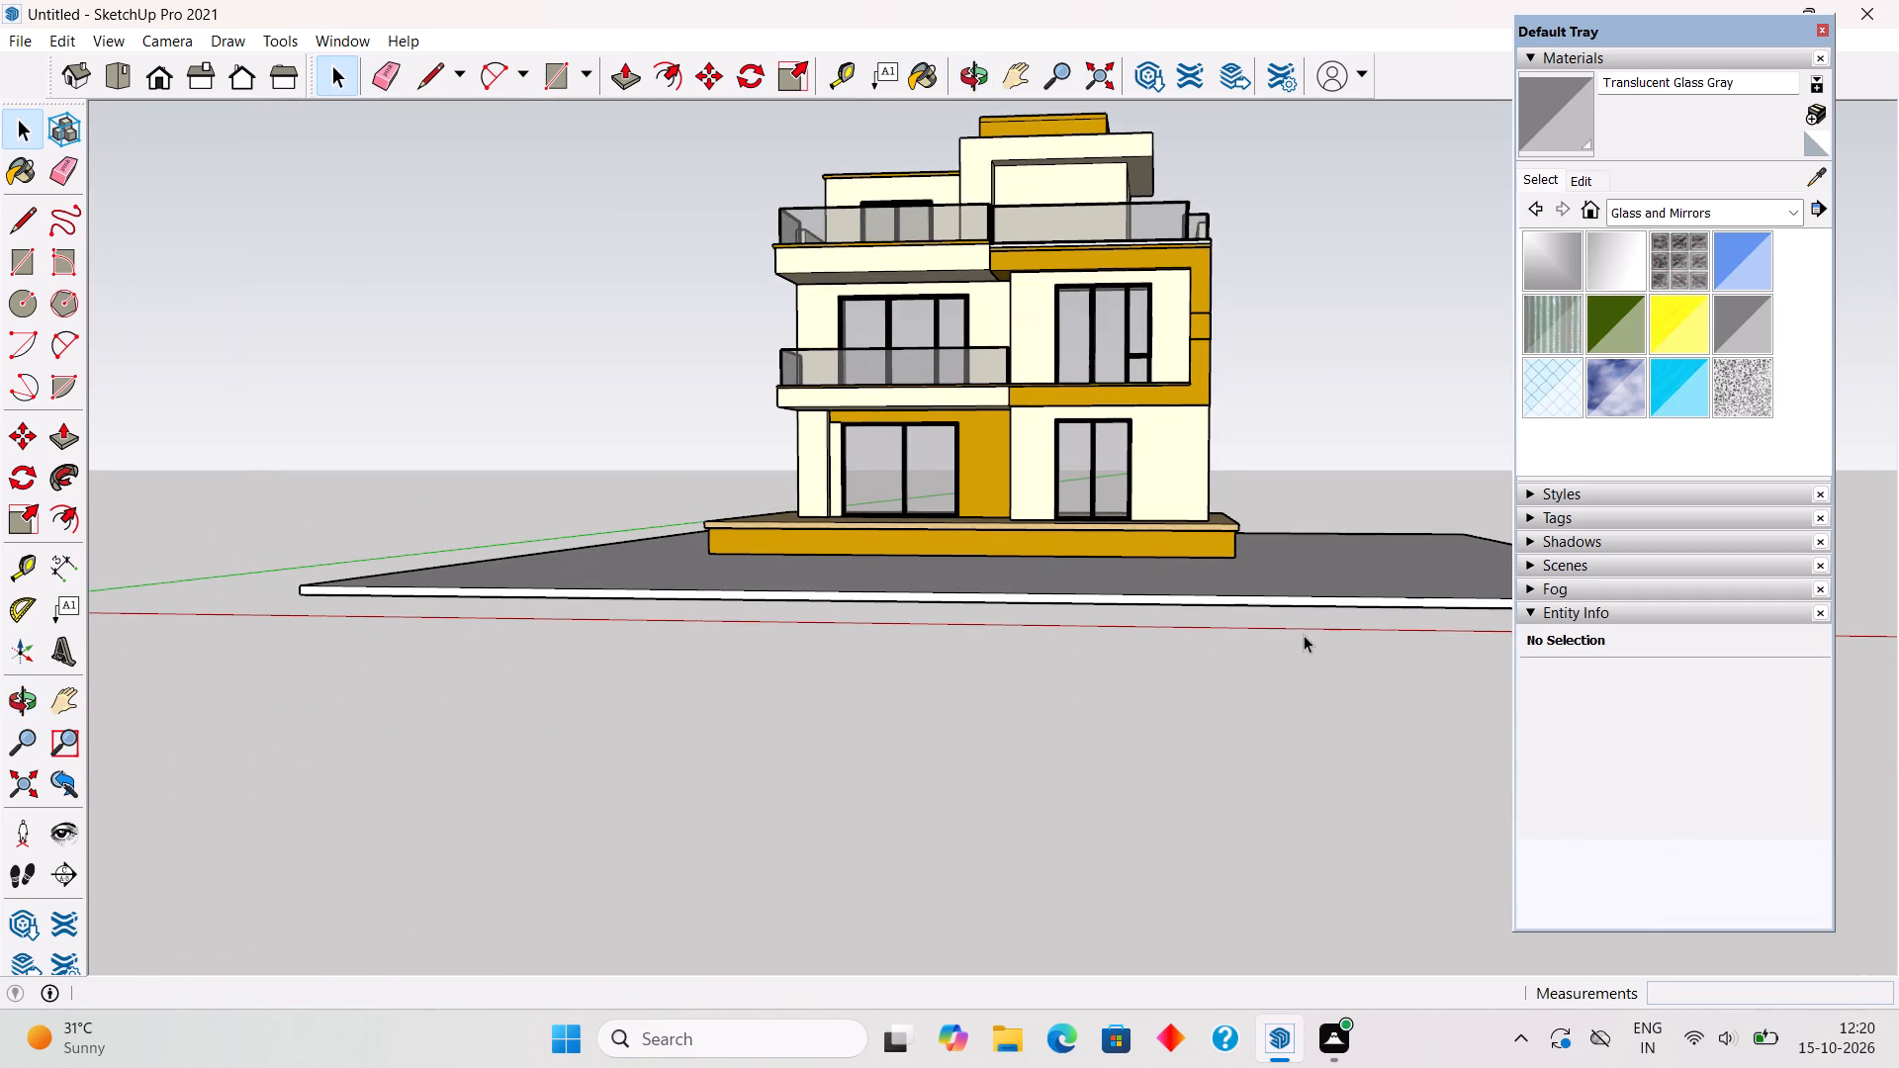
scroll(1304, 635, "up", 3)
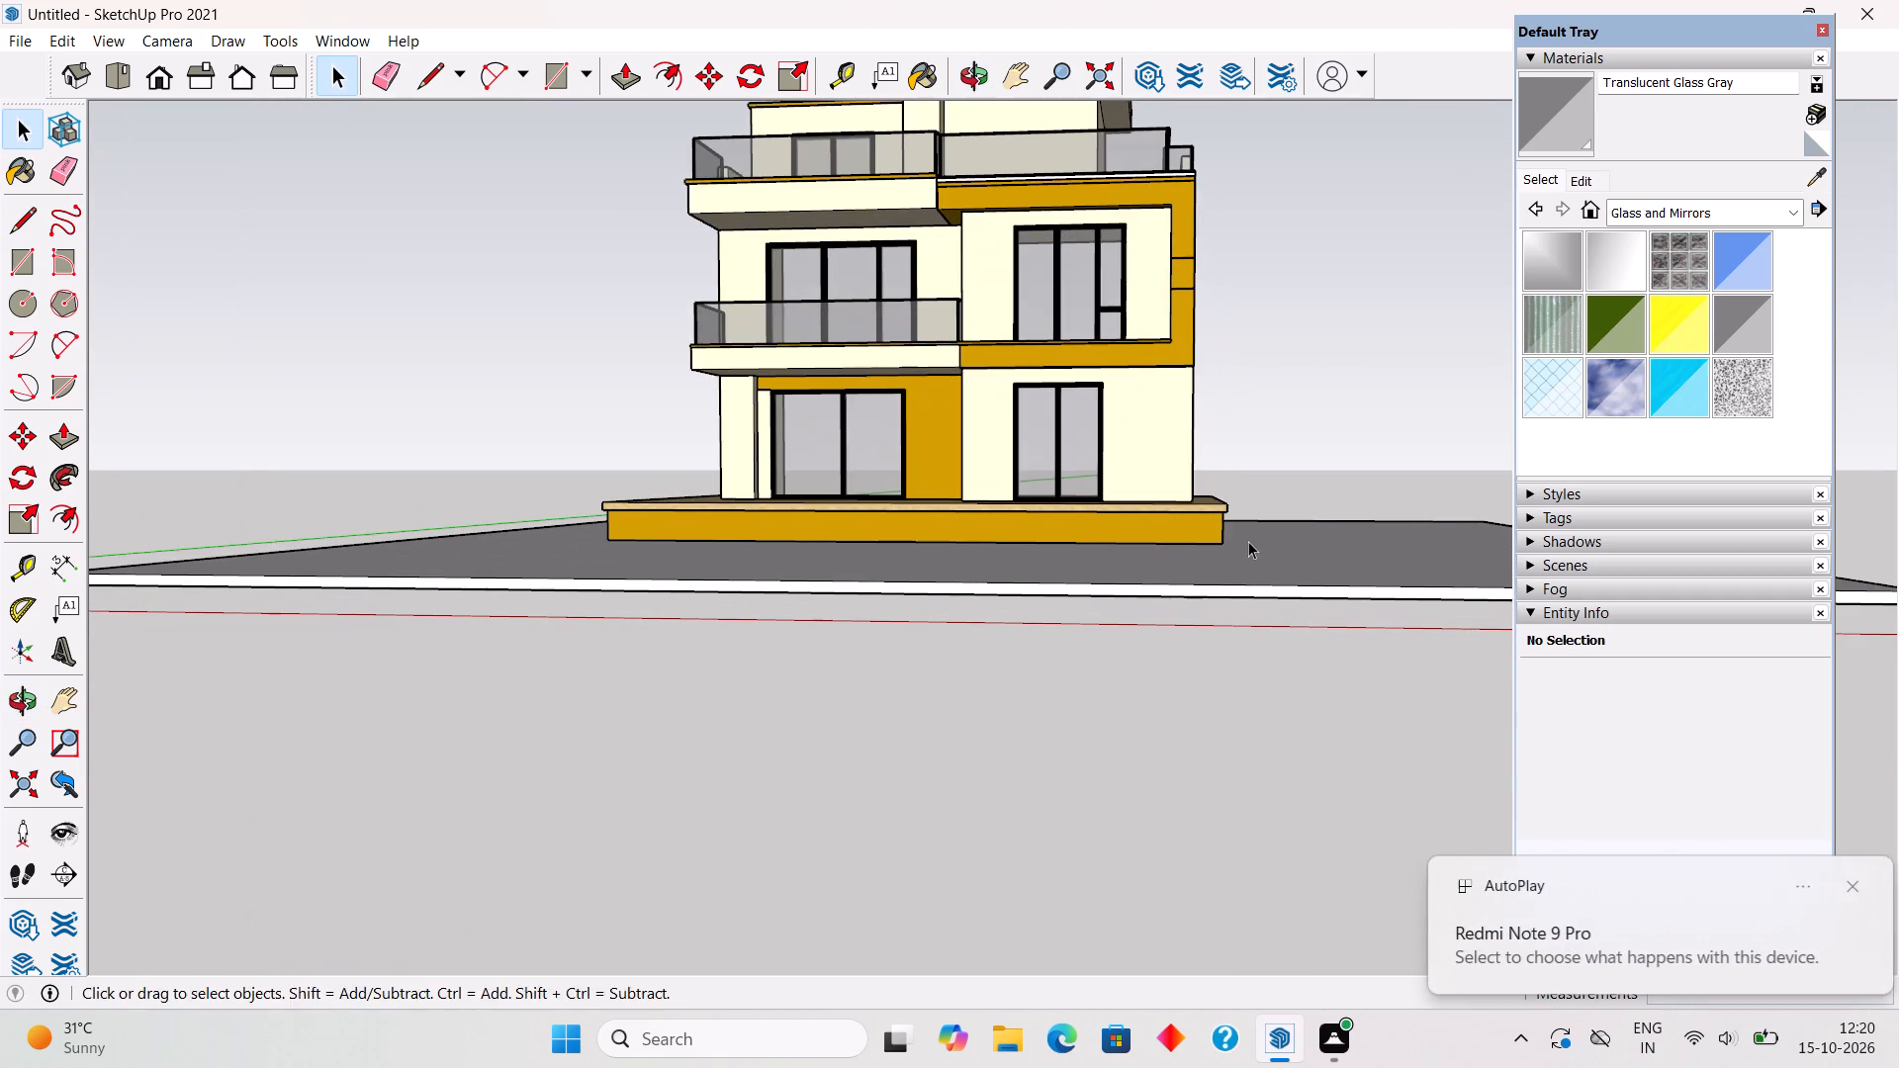
middle_click_drag(1247, 541, 1204, 668)
scroll(1204, 668, "up", 1)
scroll(951, 542, "up", 4)
middle_click_drag(989, 528, 1102, 488)
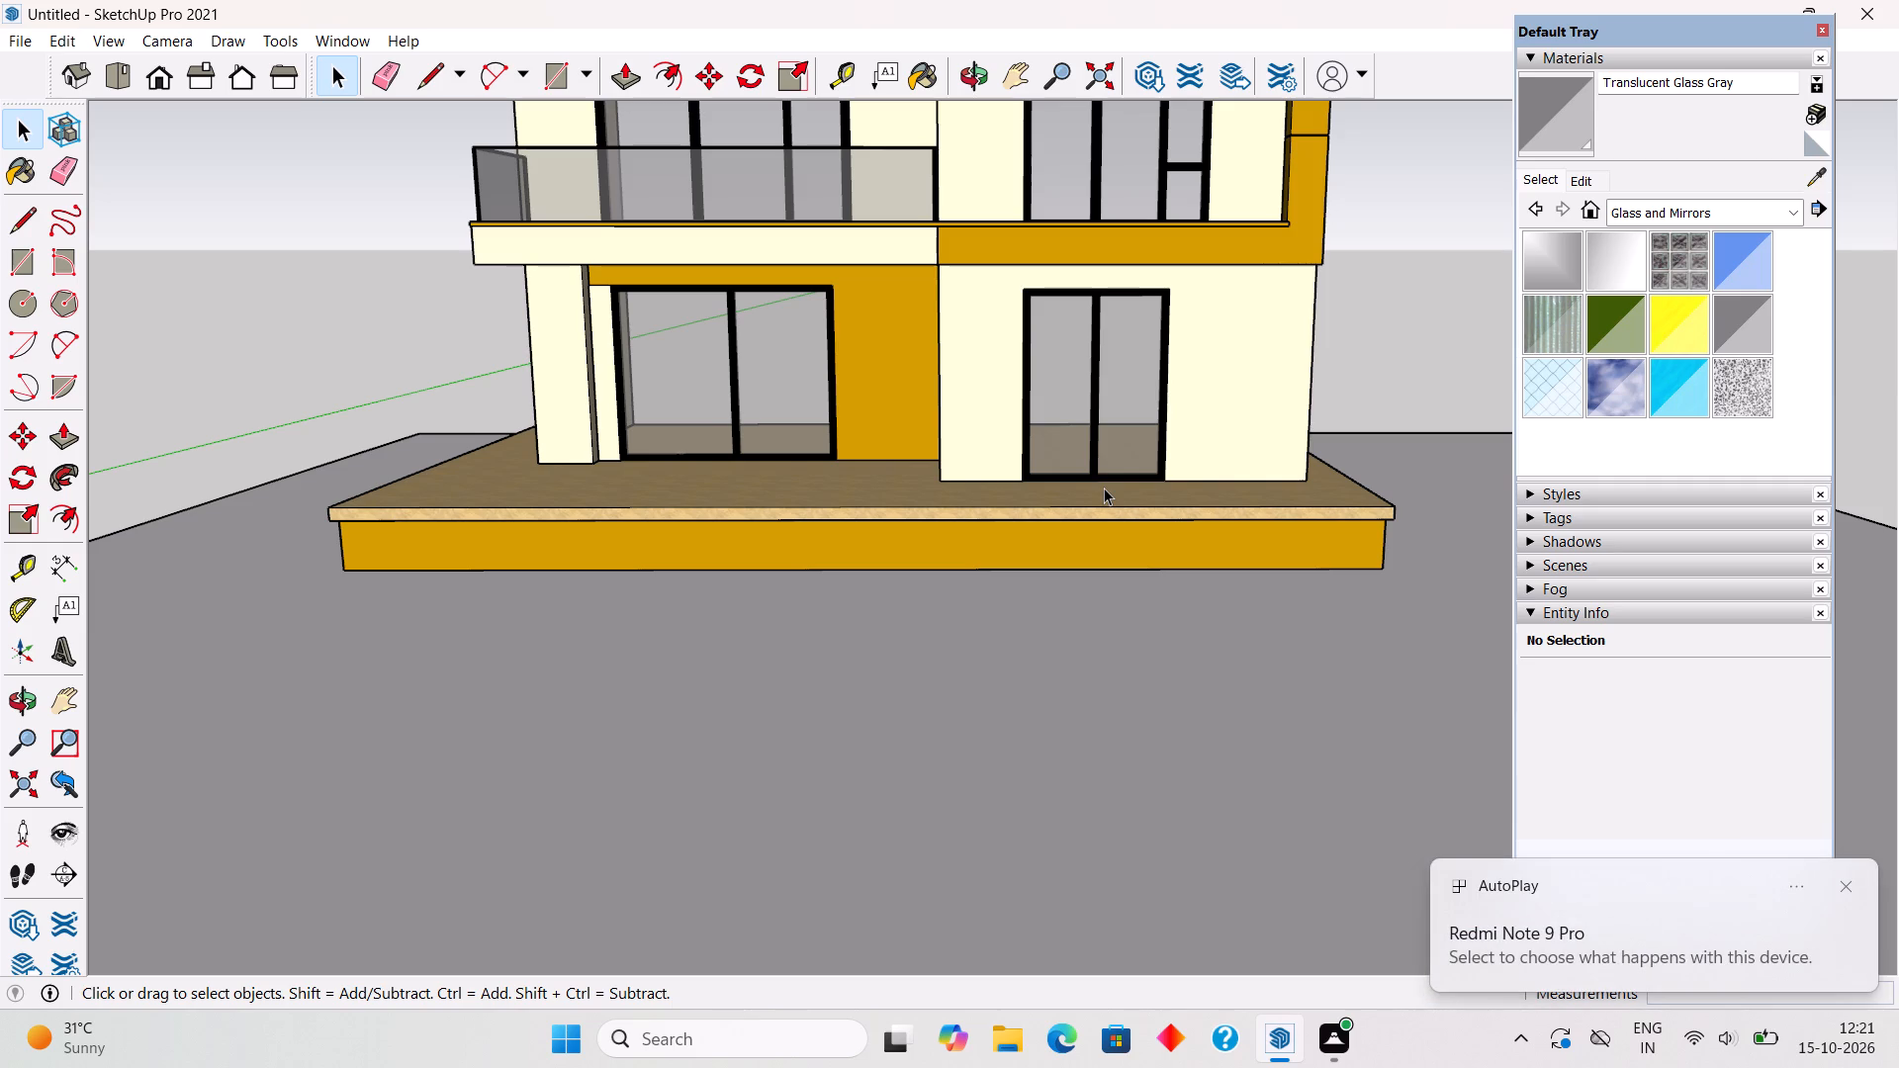
scroll(1104, 488, "down", 3)
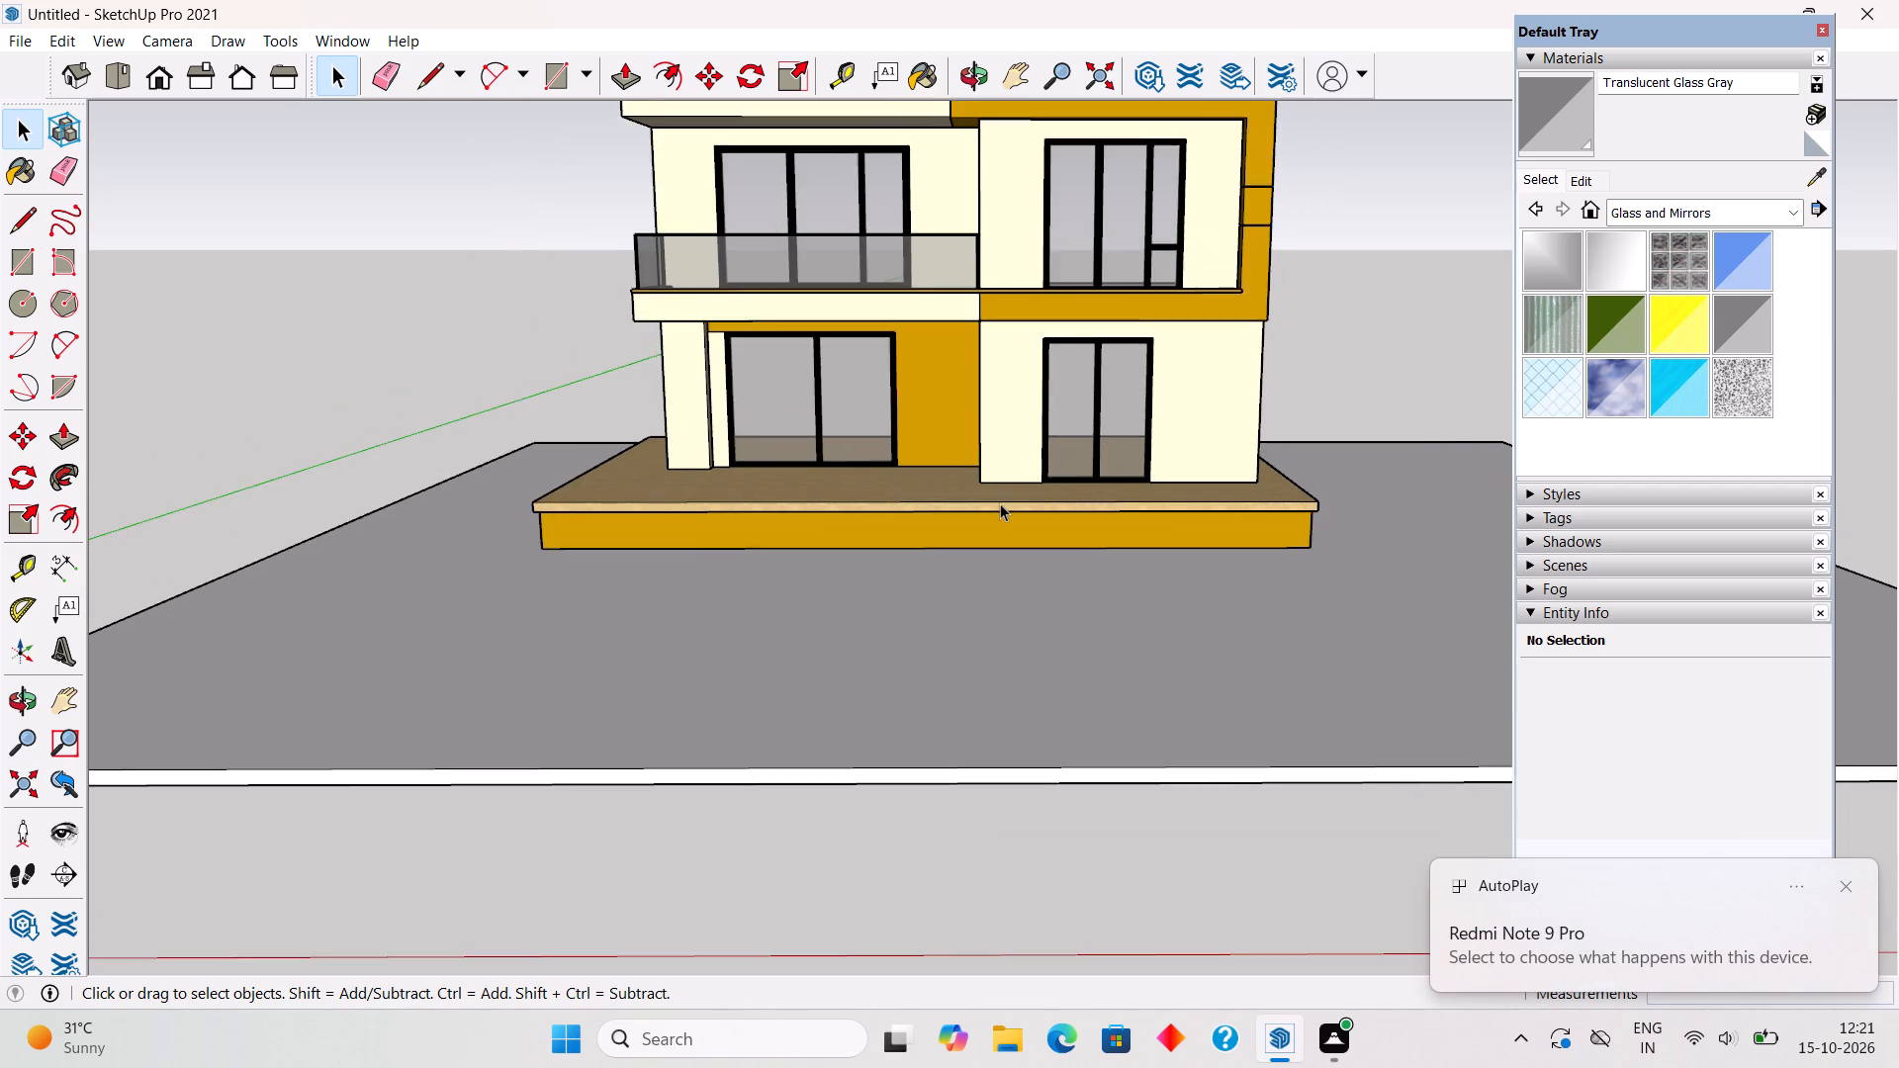
scroll(1000, 503, "down", 3)
scroll(999, 510, "up", 2)
scroll(999, 510, "down", 4)
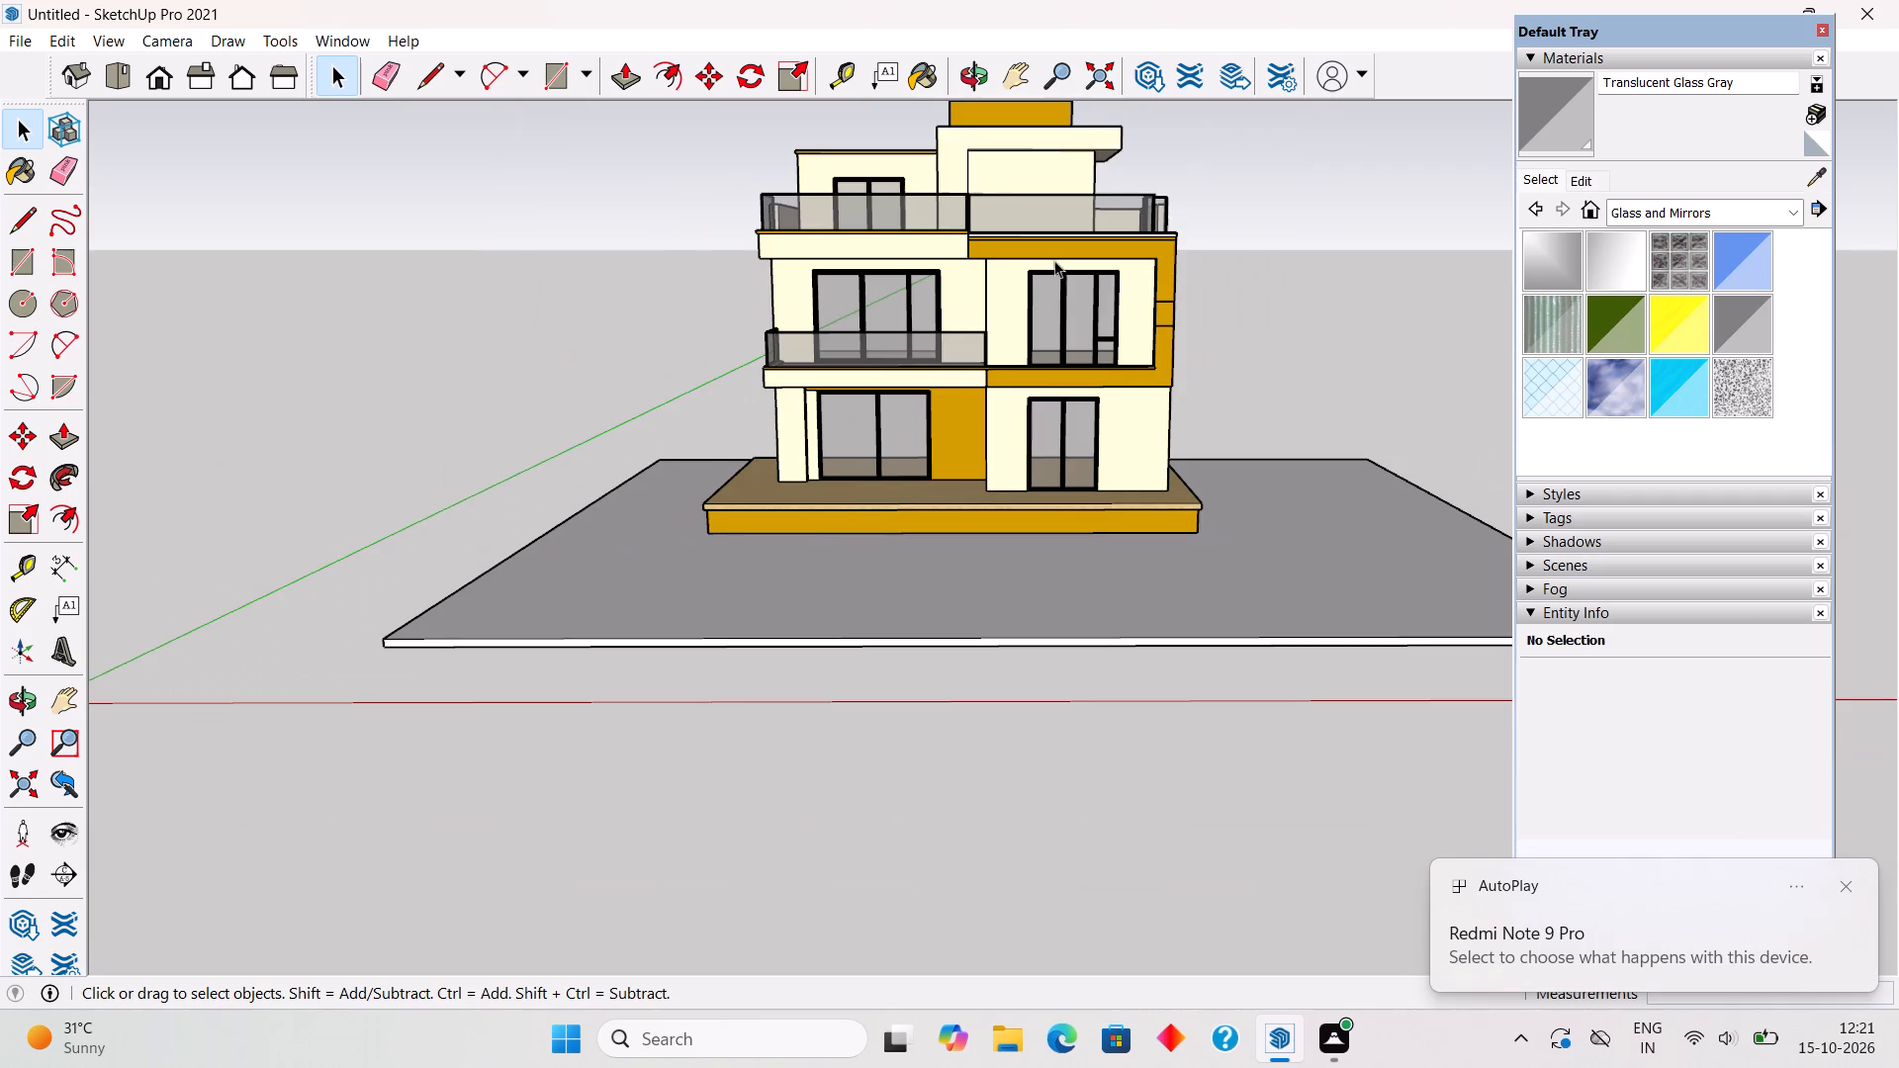
scroll(1046, 240, "up", 5)
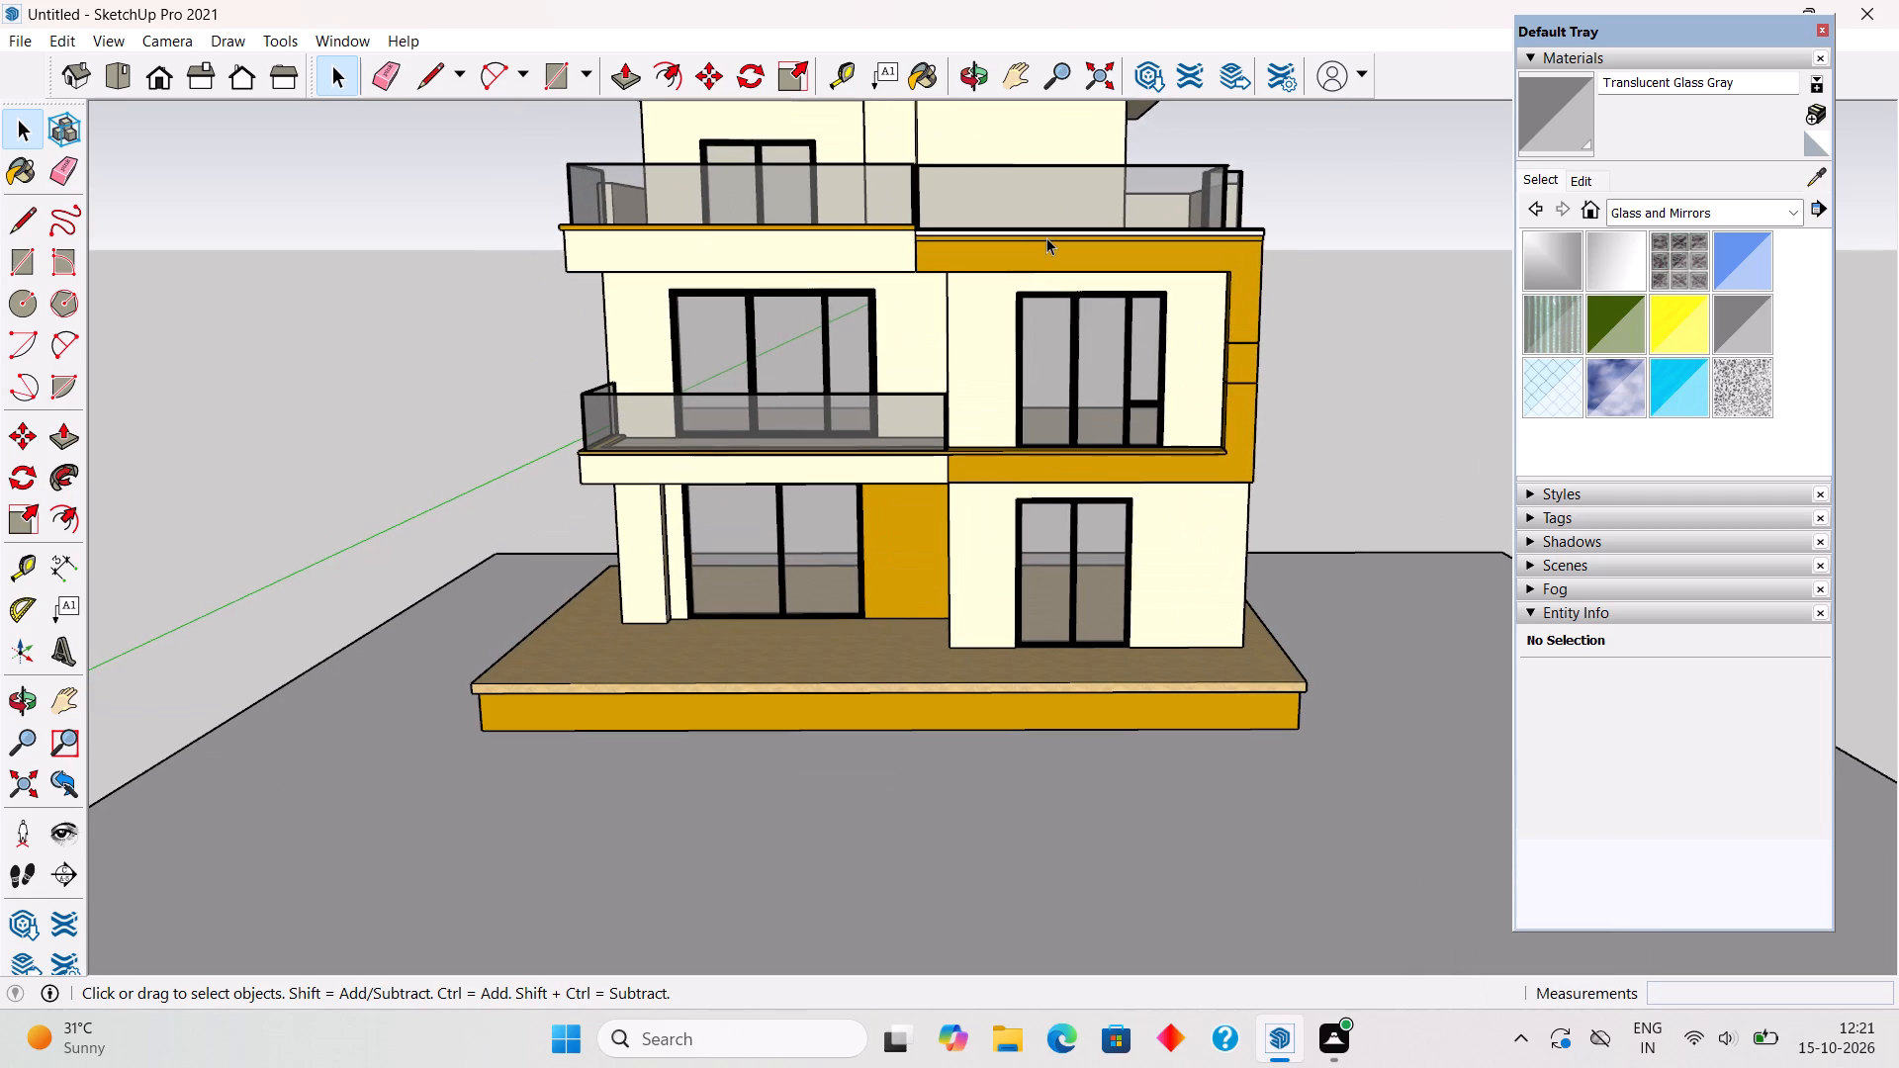
scroll(1046, 237, "down", 4)
scroll(1044, 254, "up", 1)
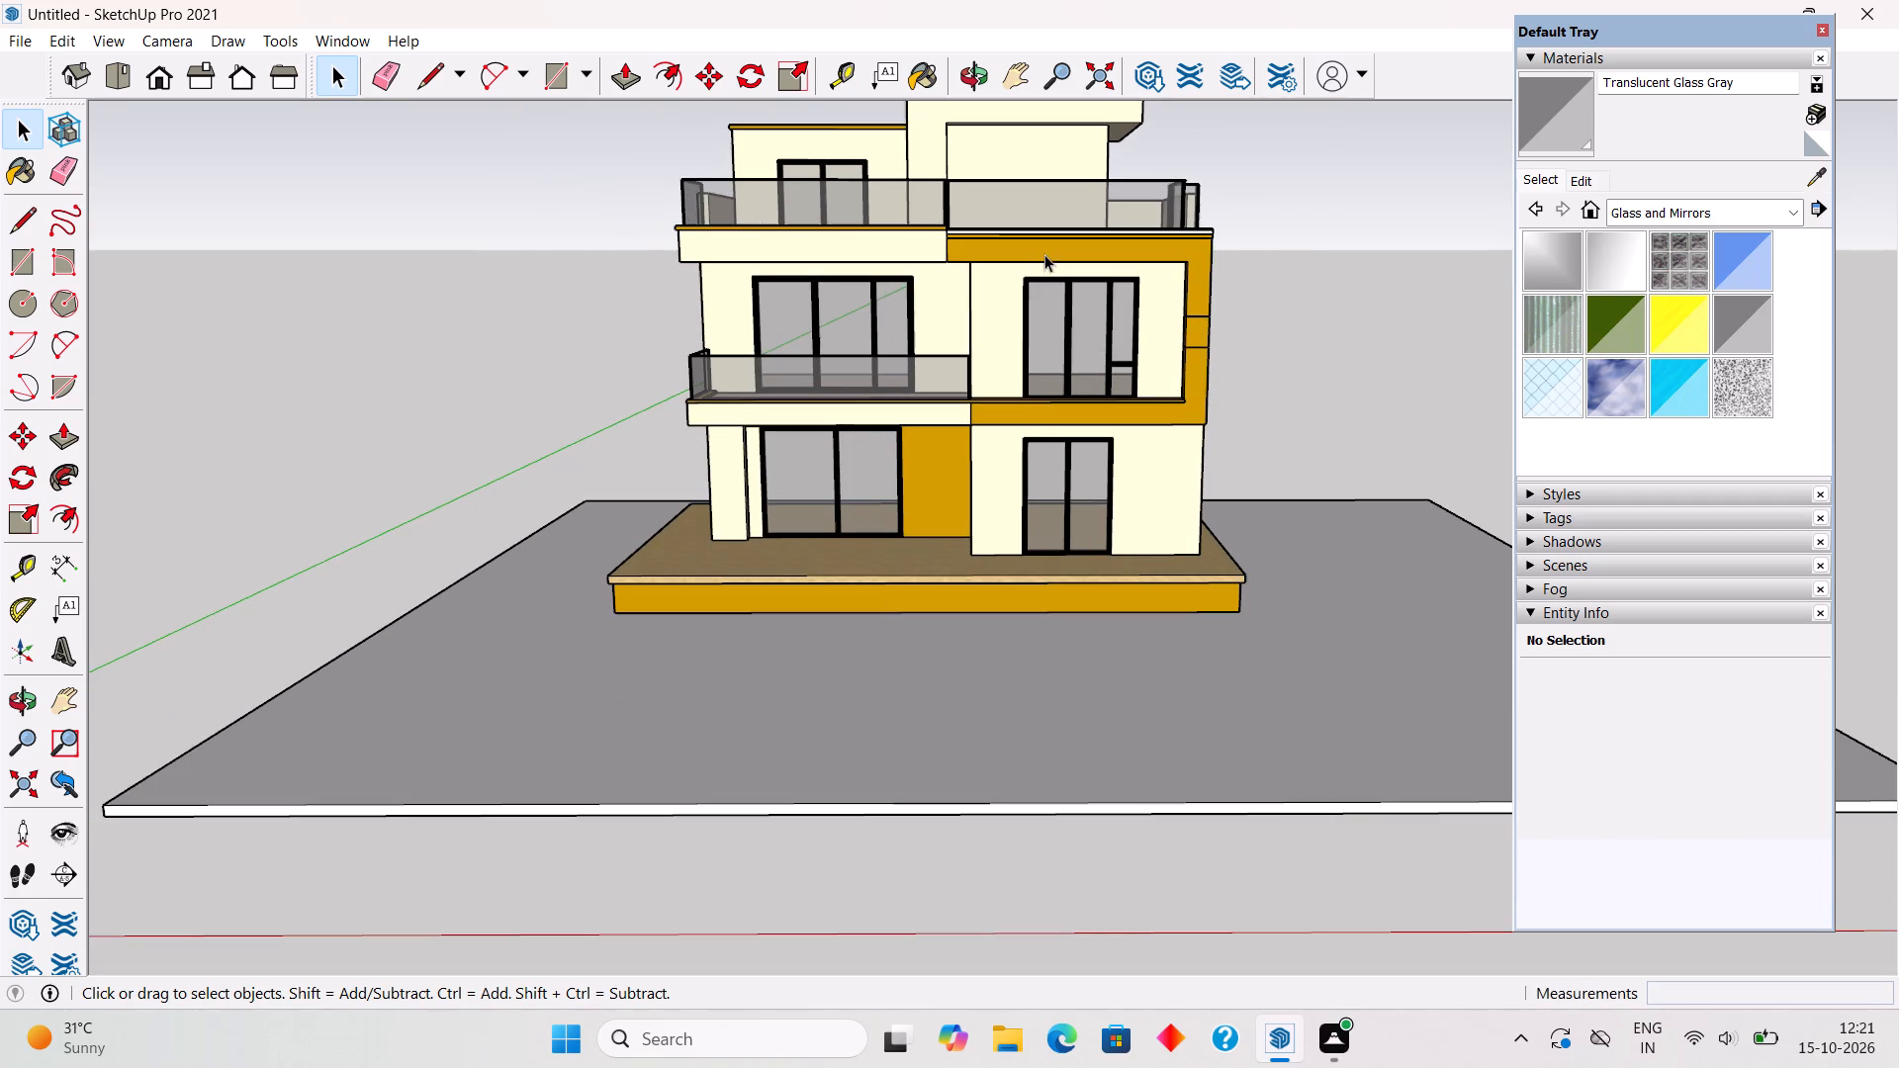
middle_click_drag(1051, 371, 1104, 351)
scroll(1104, 351, "down", 4)
middle_click_drag(1176, 298, 1158, 227)
scroll(1158, 227, "up", 2)
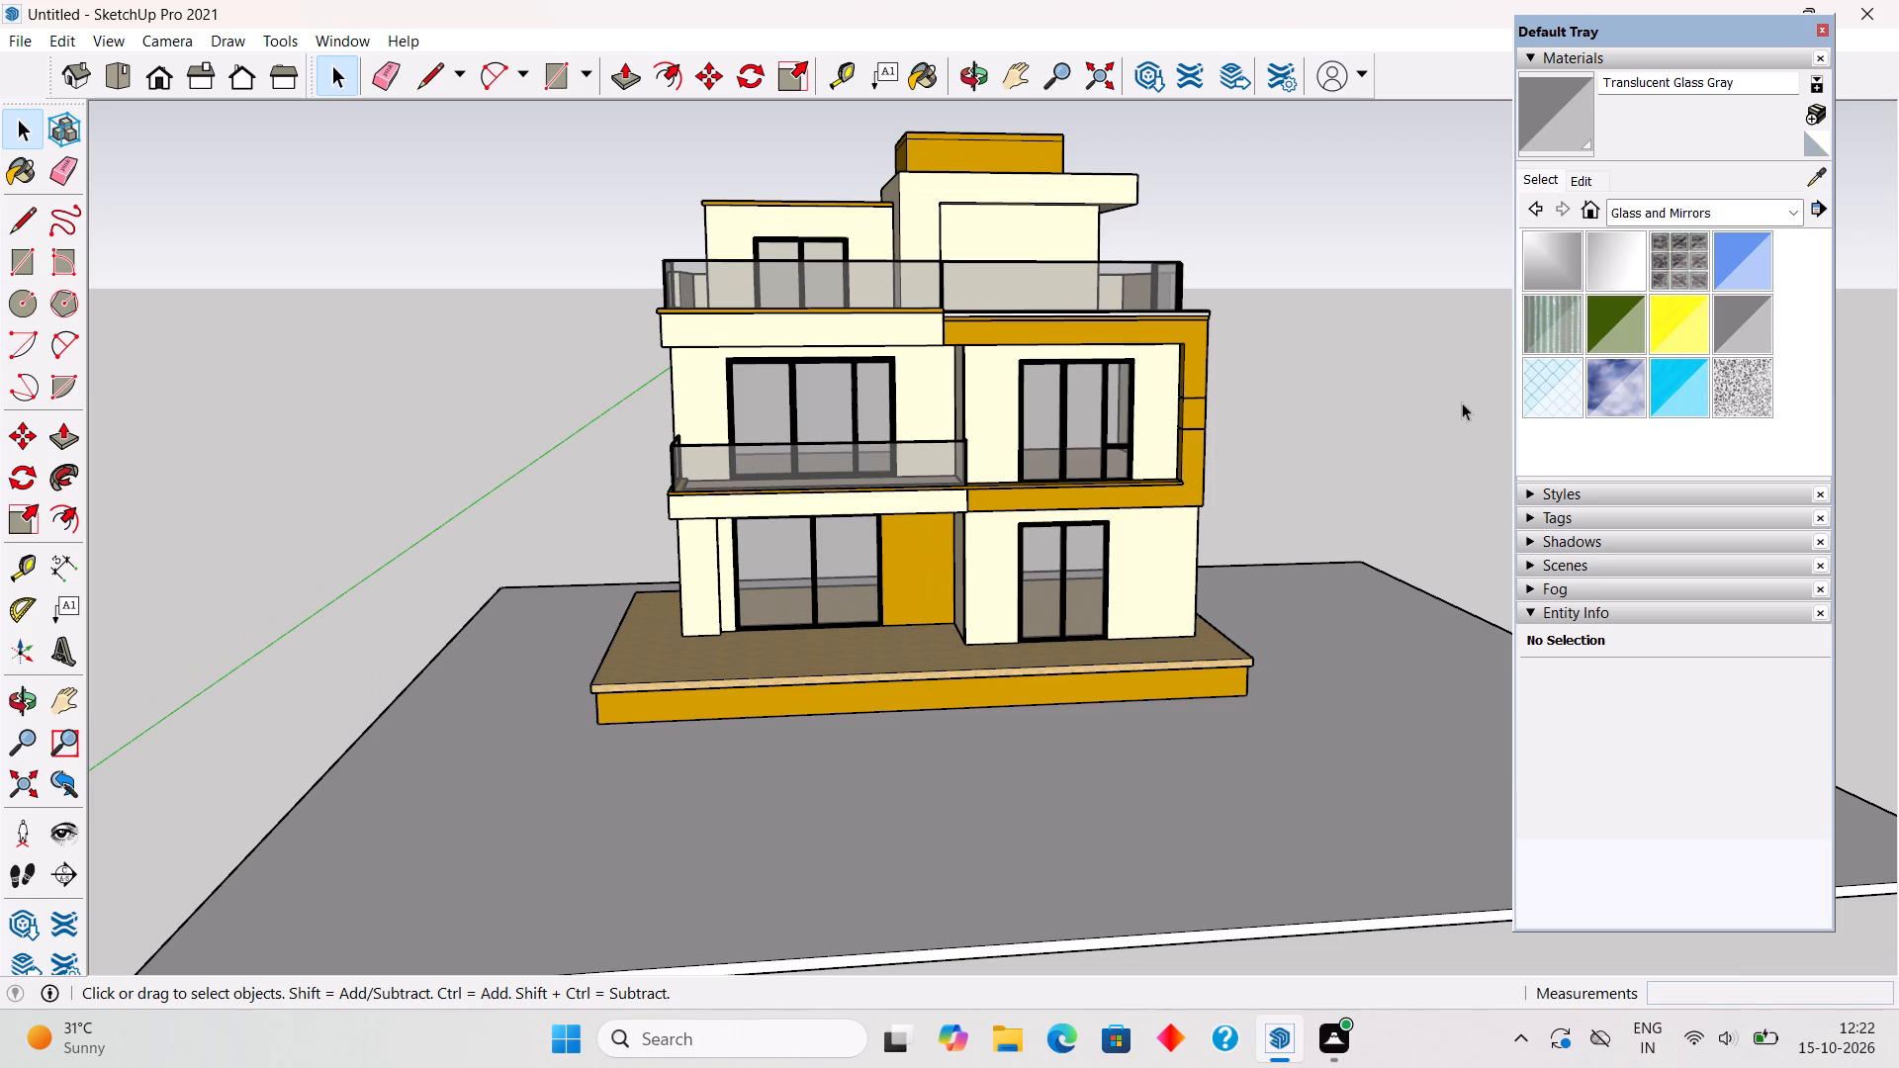
Examine the front elevation and the plinth's front face again from low and raised angles.
scroll(1469, 418, "down", 2)
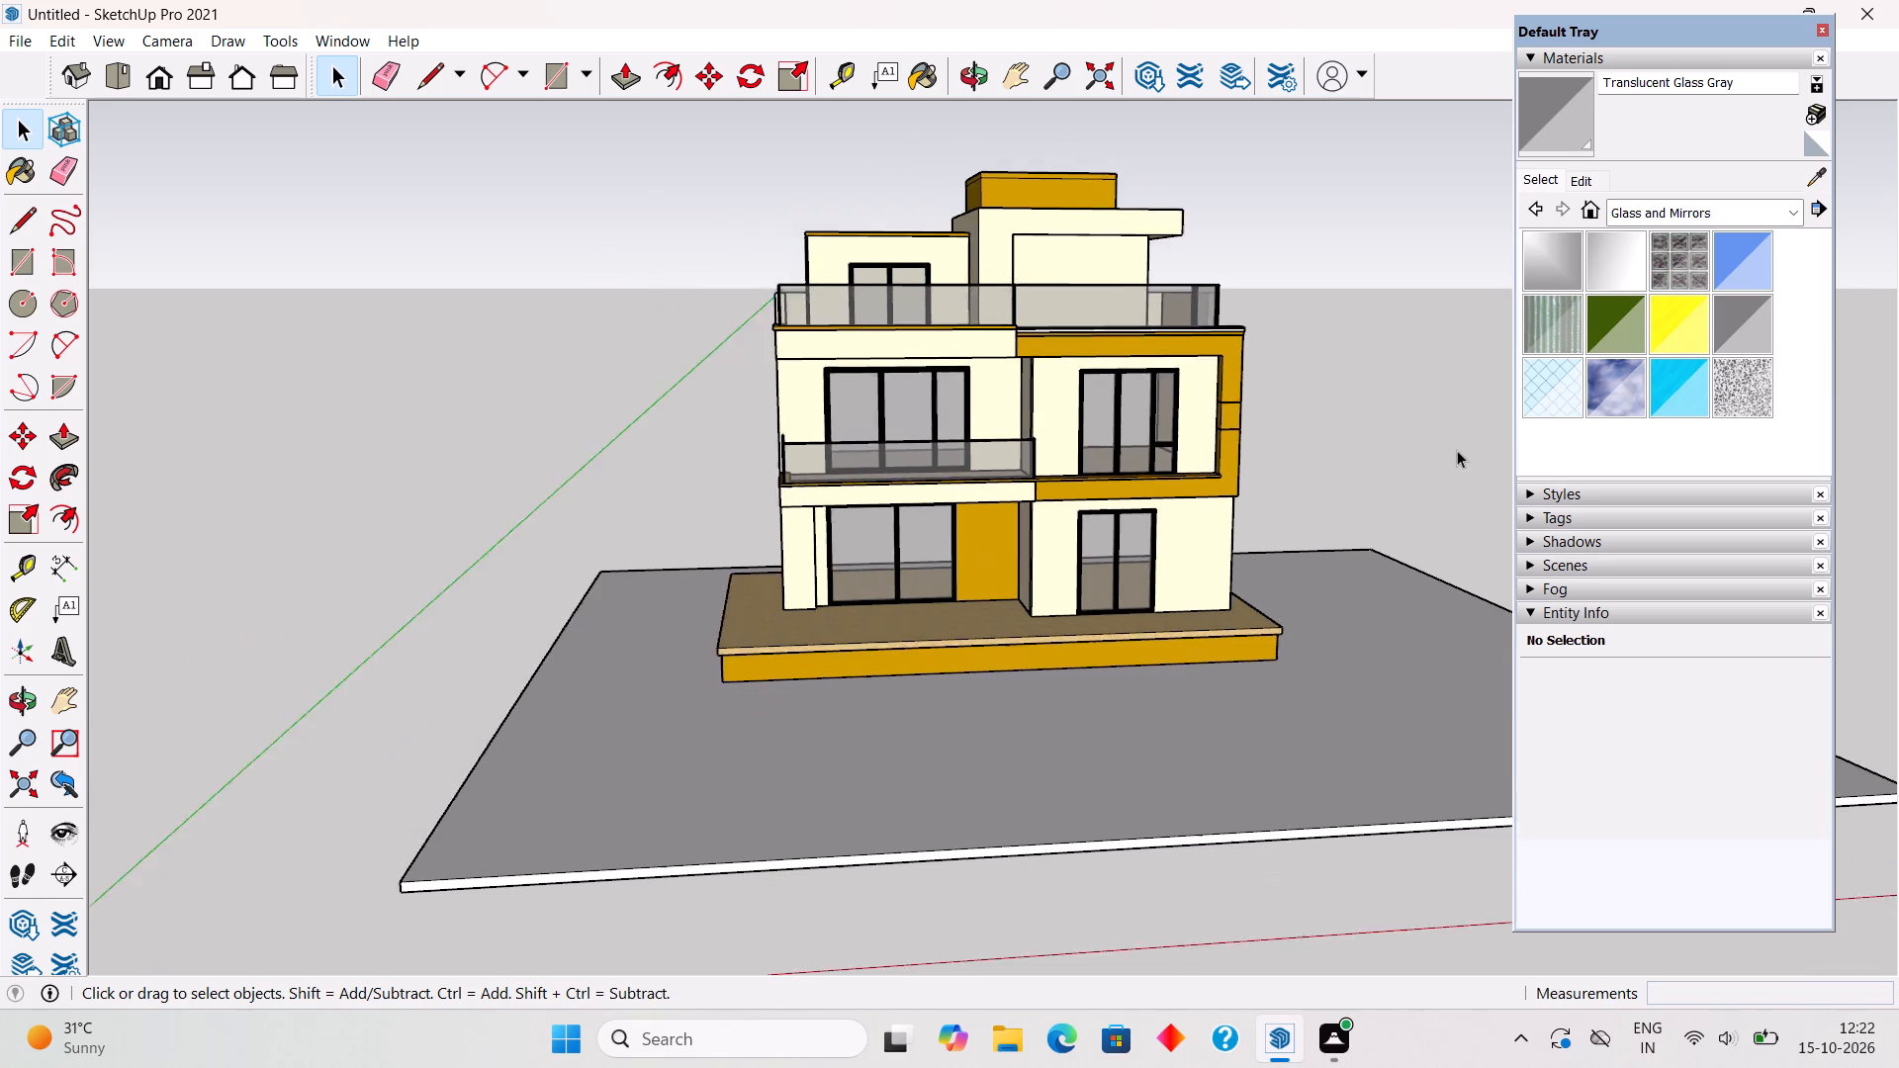
scroll(1457, 450, "down", 1)
middle_click_drag(1364, 462, 1196, 432)
scroll(1196, 432, "up", 2)
middle_click_drag(1252, 476, 1315, 445)
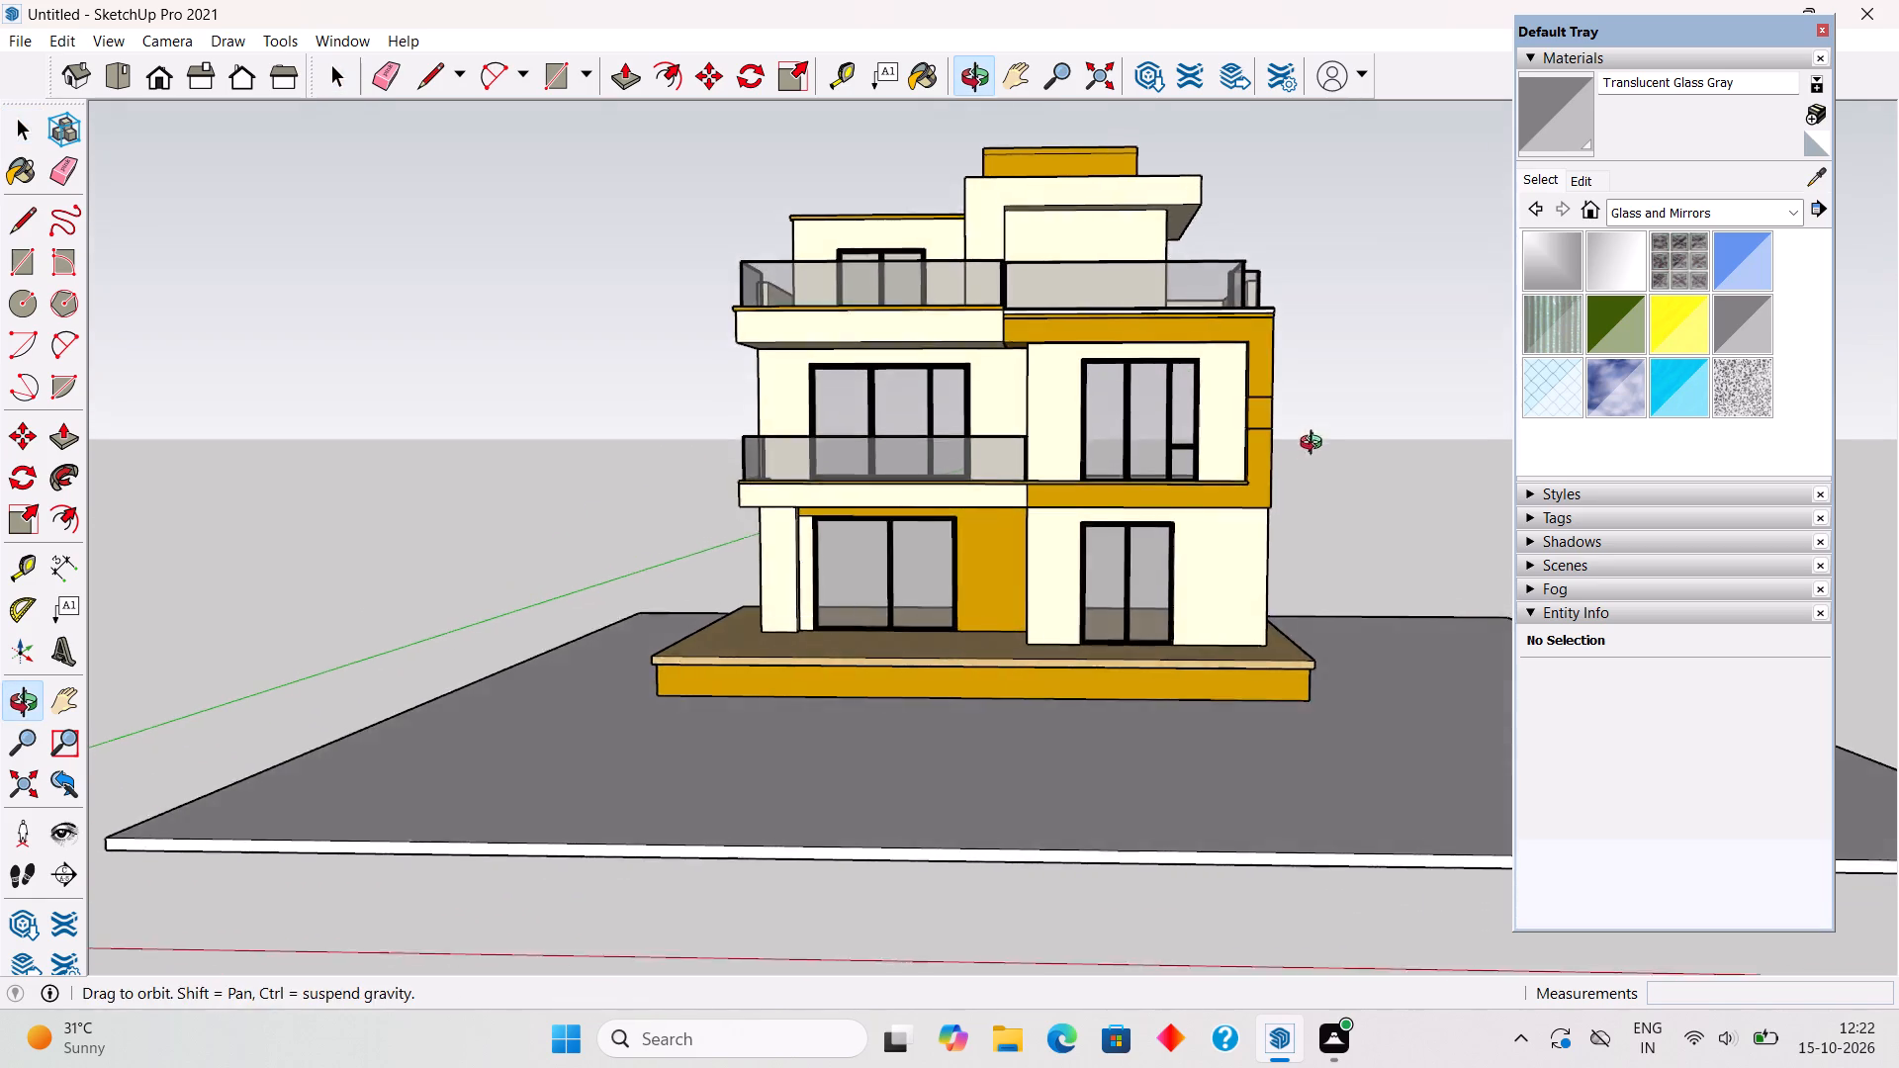
middle_click_drag(1315, 445, 1321, 439)
scroll(1321, 439, "up", 3)
middle_click_drag(1322, 529, 1382, 579)
scroll(1071, 756, "up", 1)
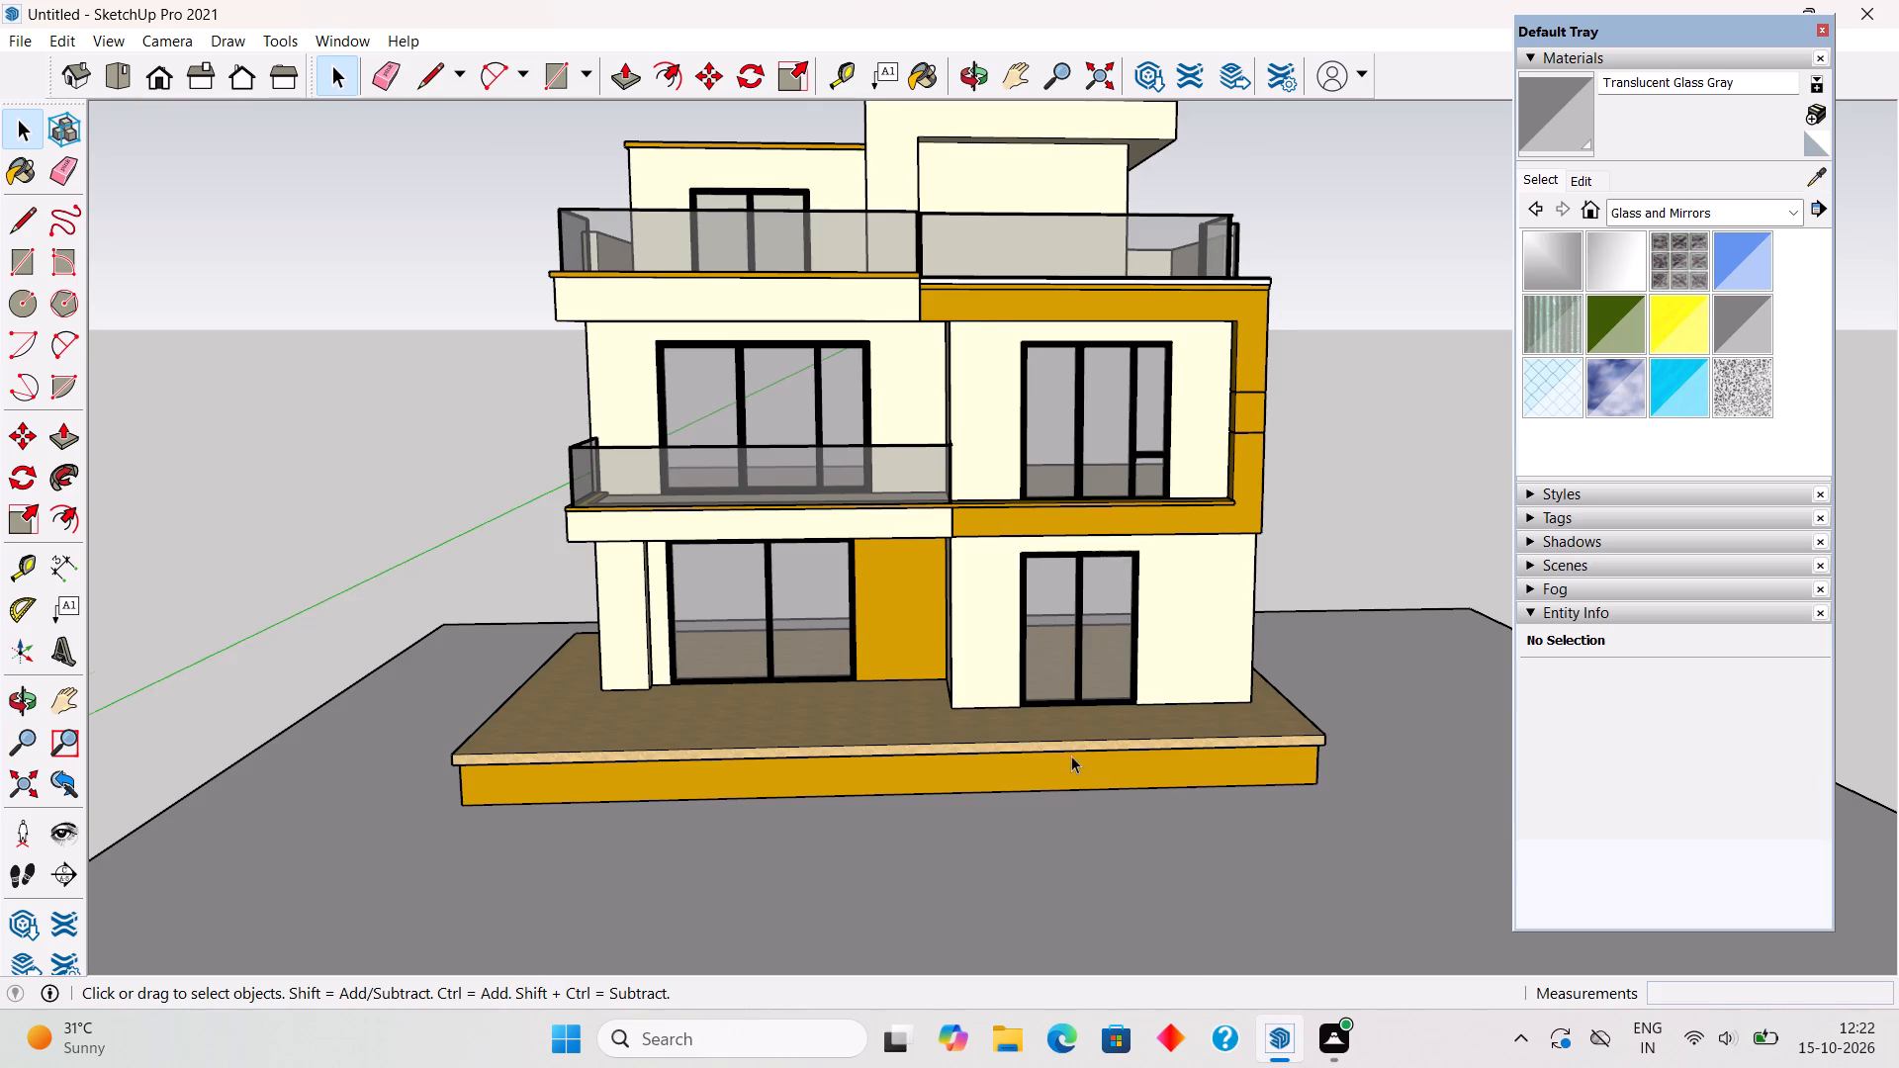
scroll(1071, 756, "up", 1)
middle_click_drag(1071, 750, 1122, 709)
scroll(1122, 709, "up", 2)
scroll(1126, 708, "down", 4)
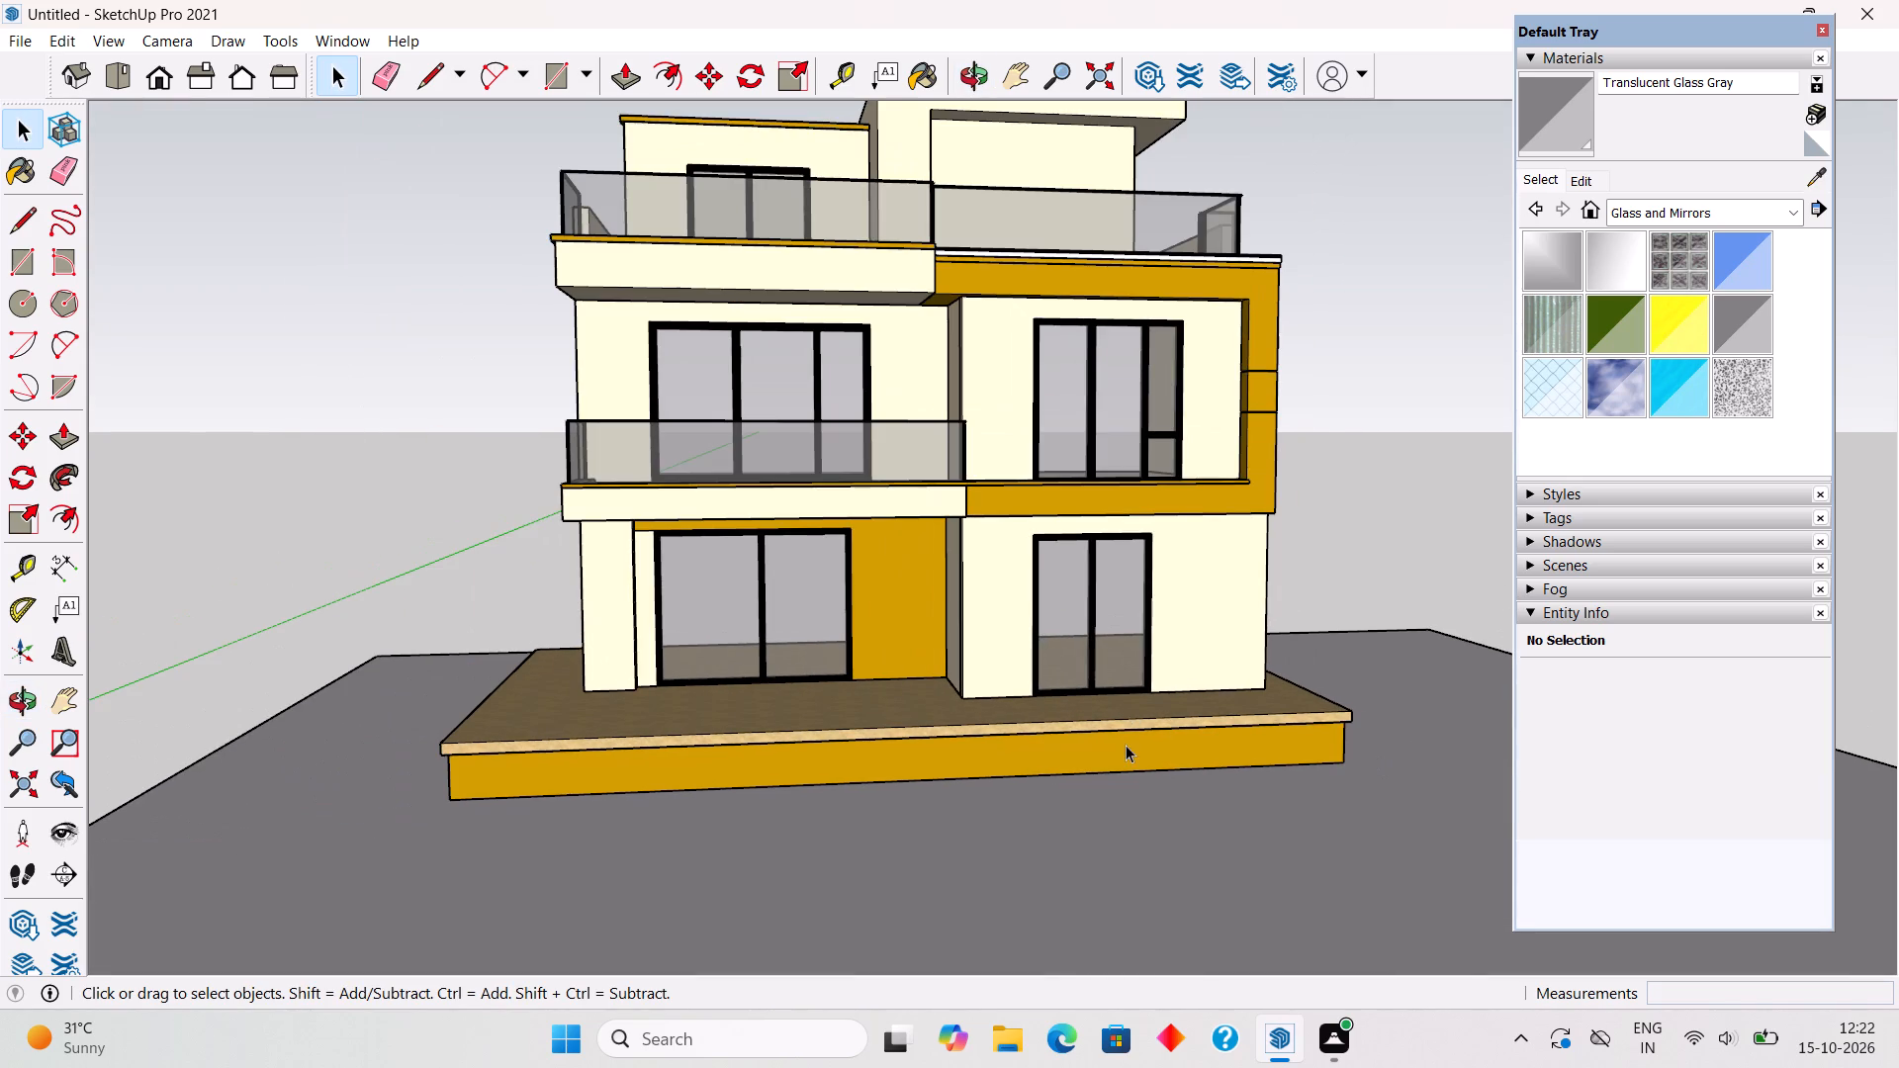
middle_click_drag(1127, 746, 1158, 709)
scroll(1158, 709, "up", 1)
Place a vertical guide line on the plinth's front face, 20' from its left end edge, at the face's midpoint.
key("t")
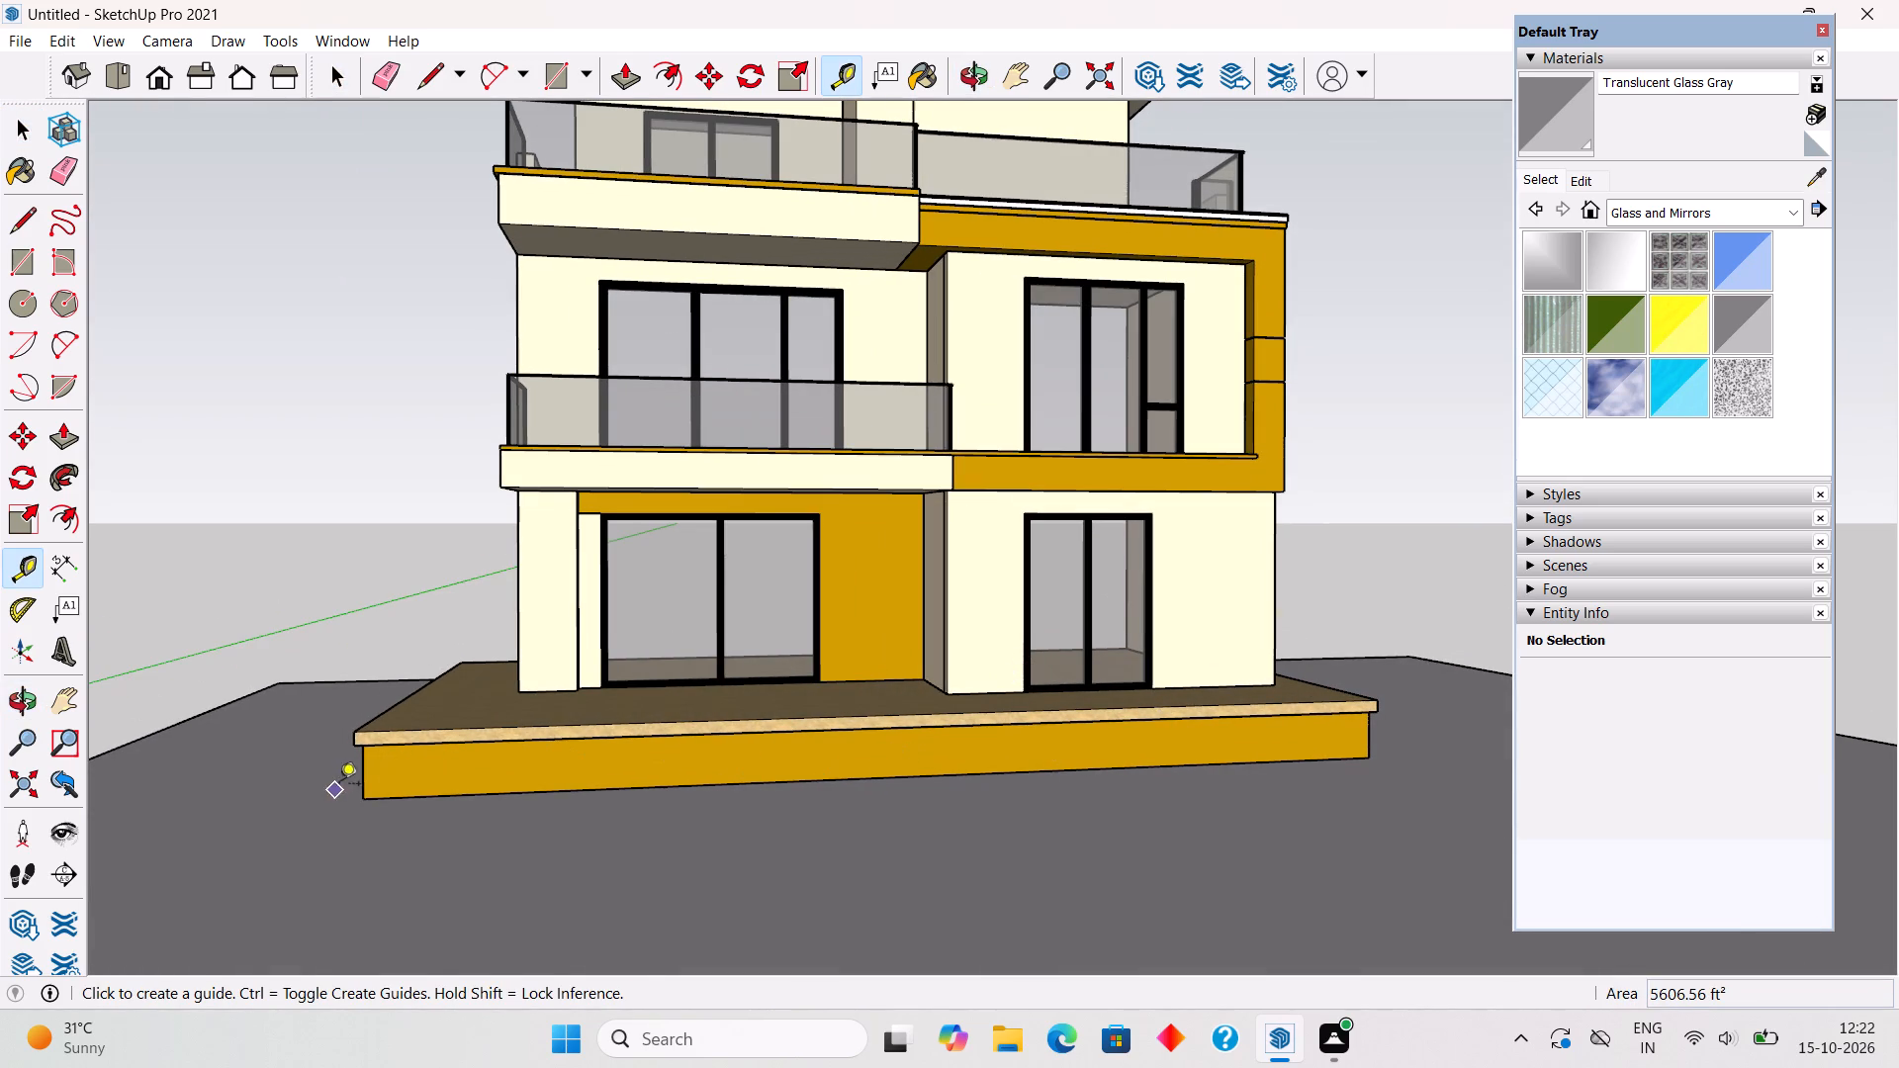
scroll(366, 790, "up", 7)
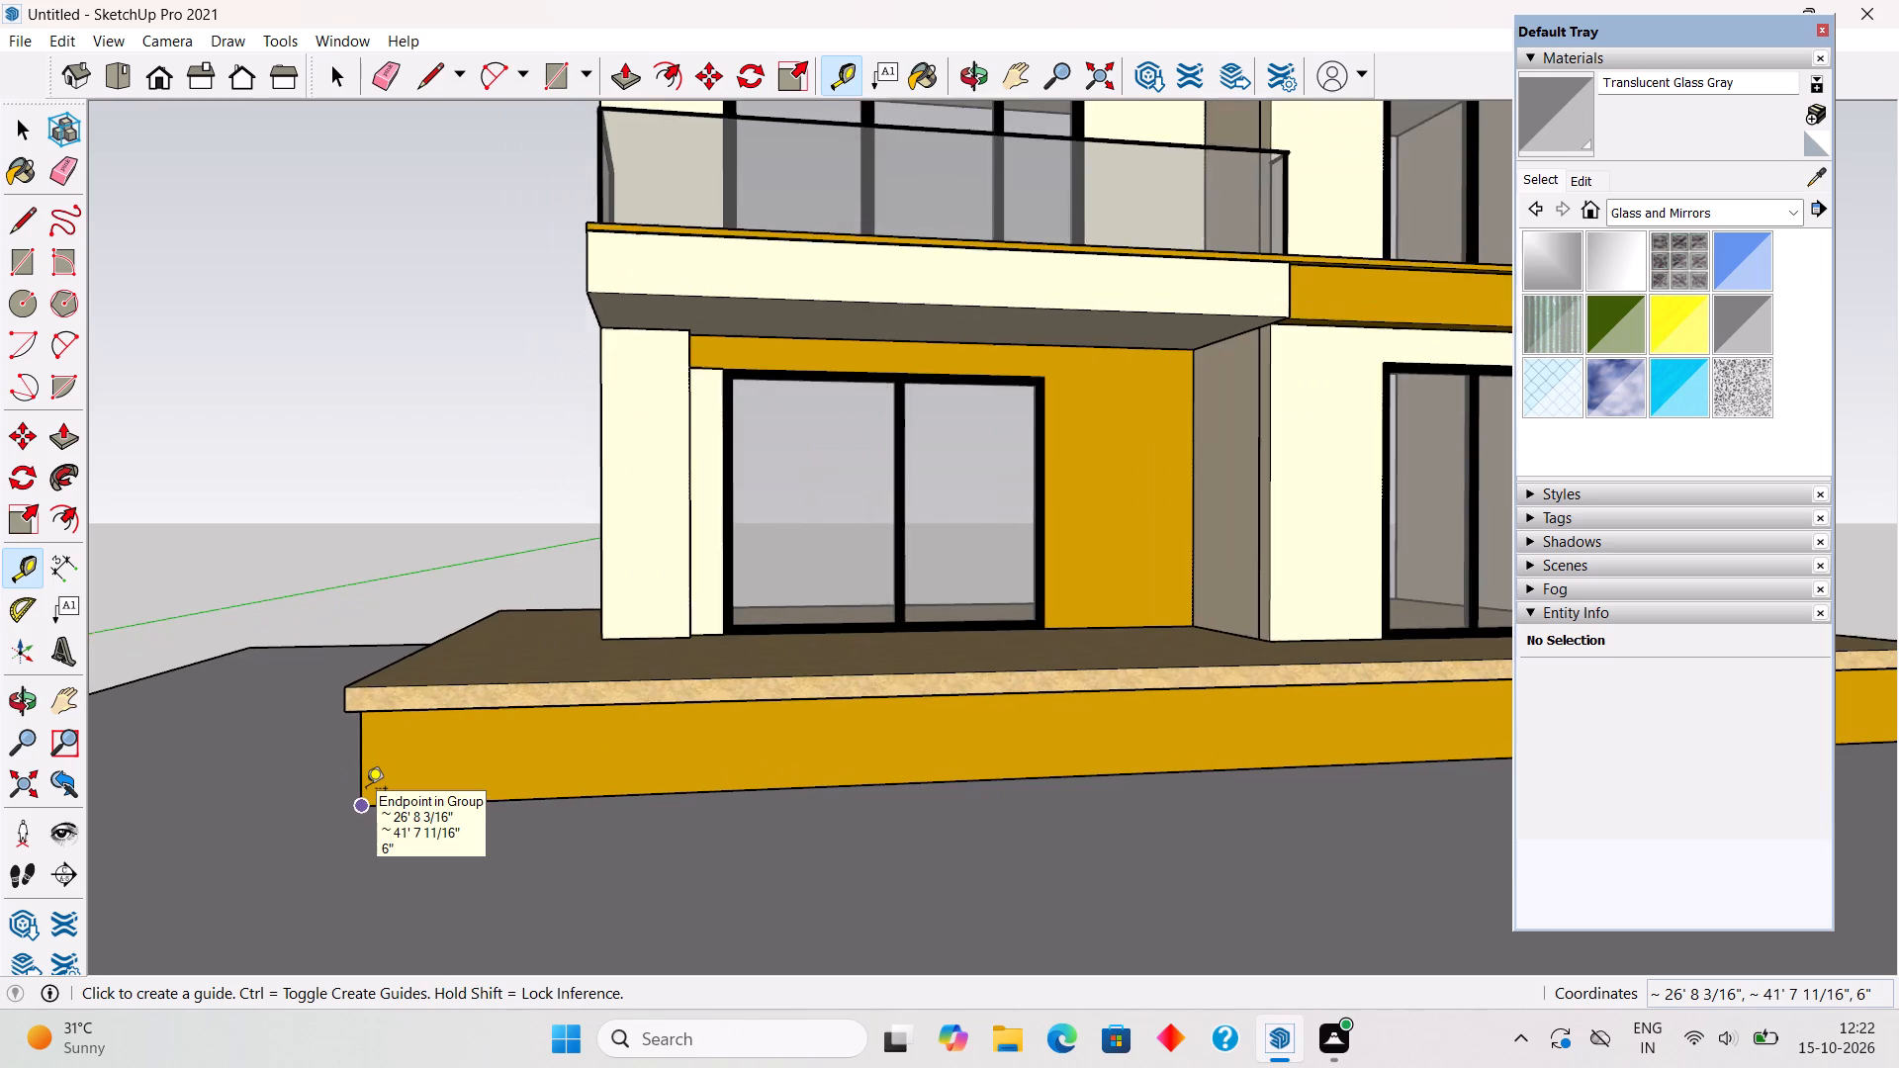
left_click(363, 788)
scroll(622, 815, "down", 5)
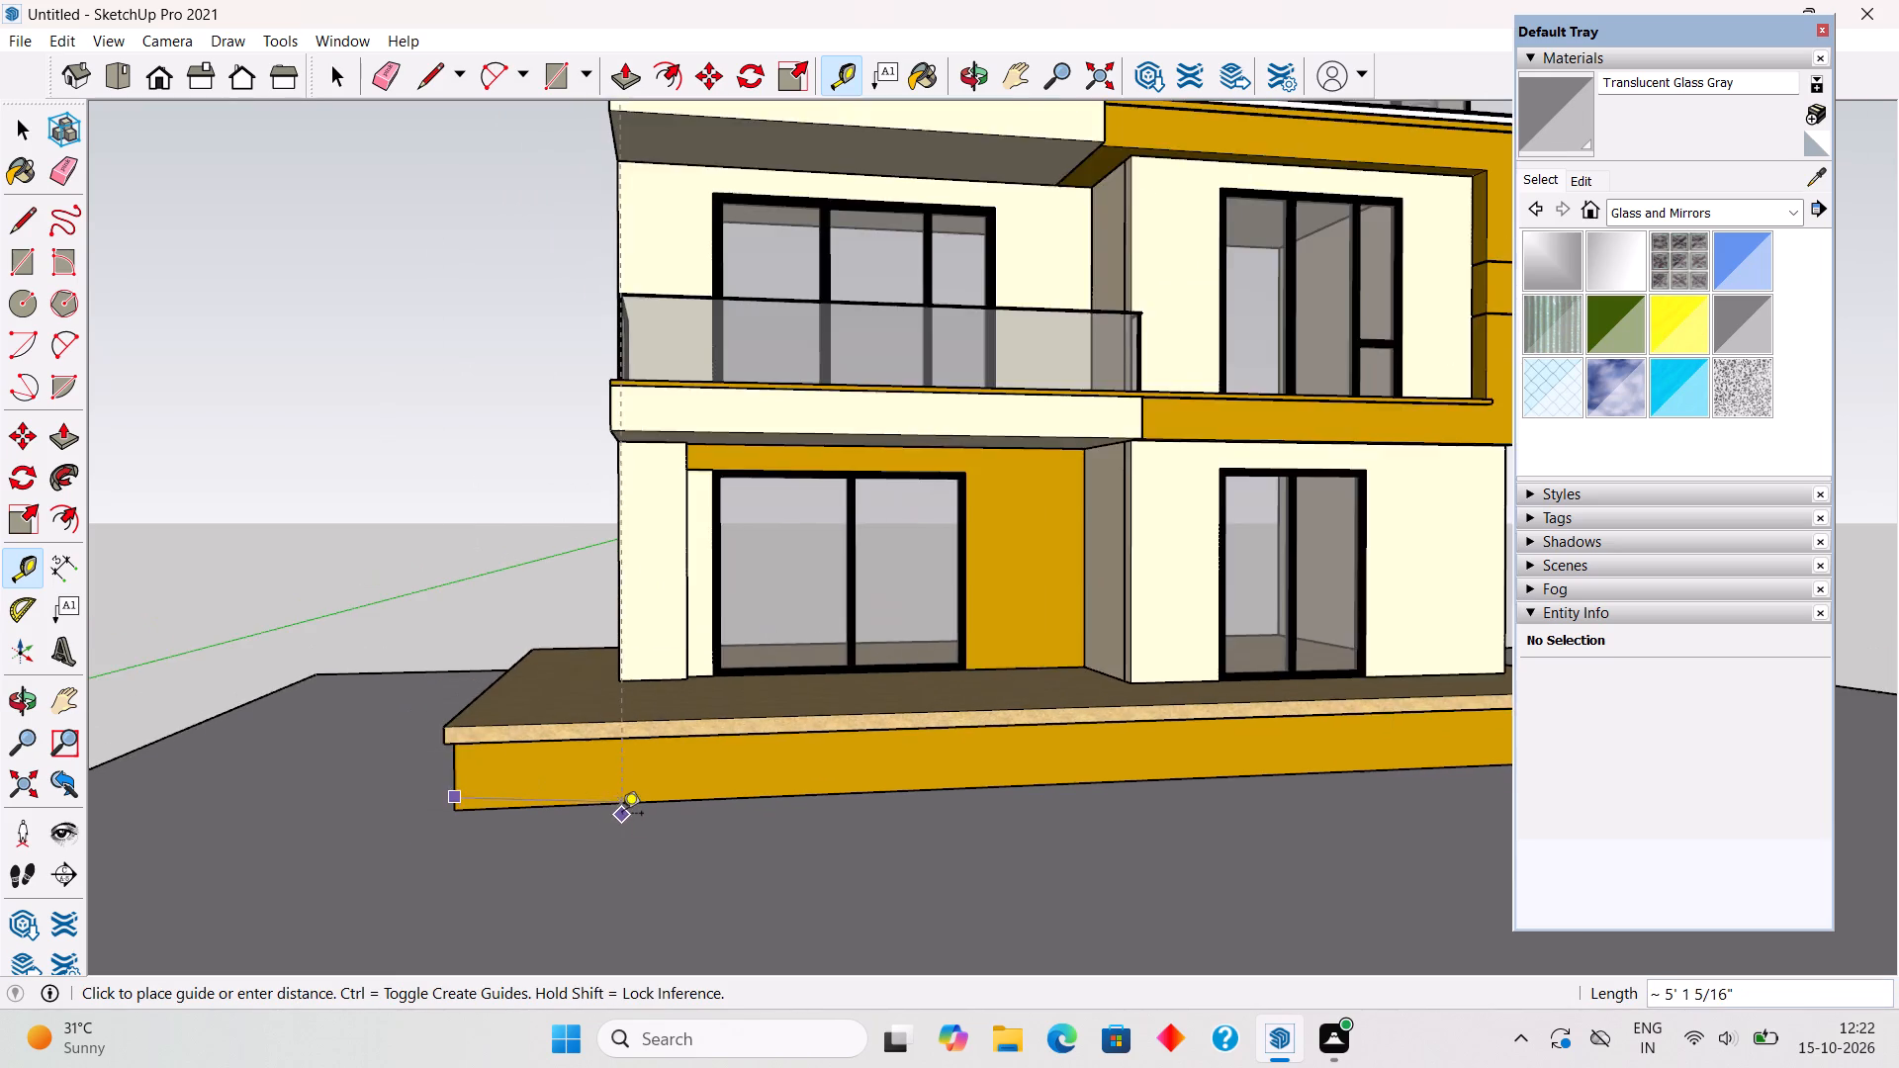
scroll(622, 815, "down", 4)
scroll(755, 768, "up", 2)
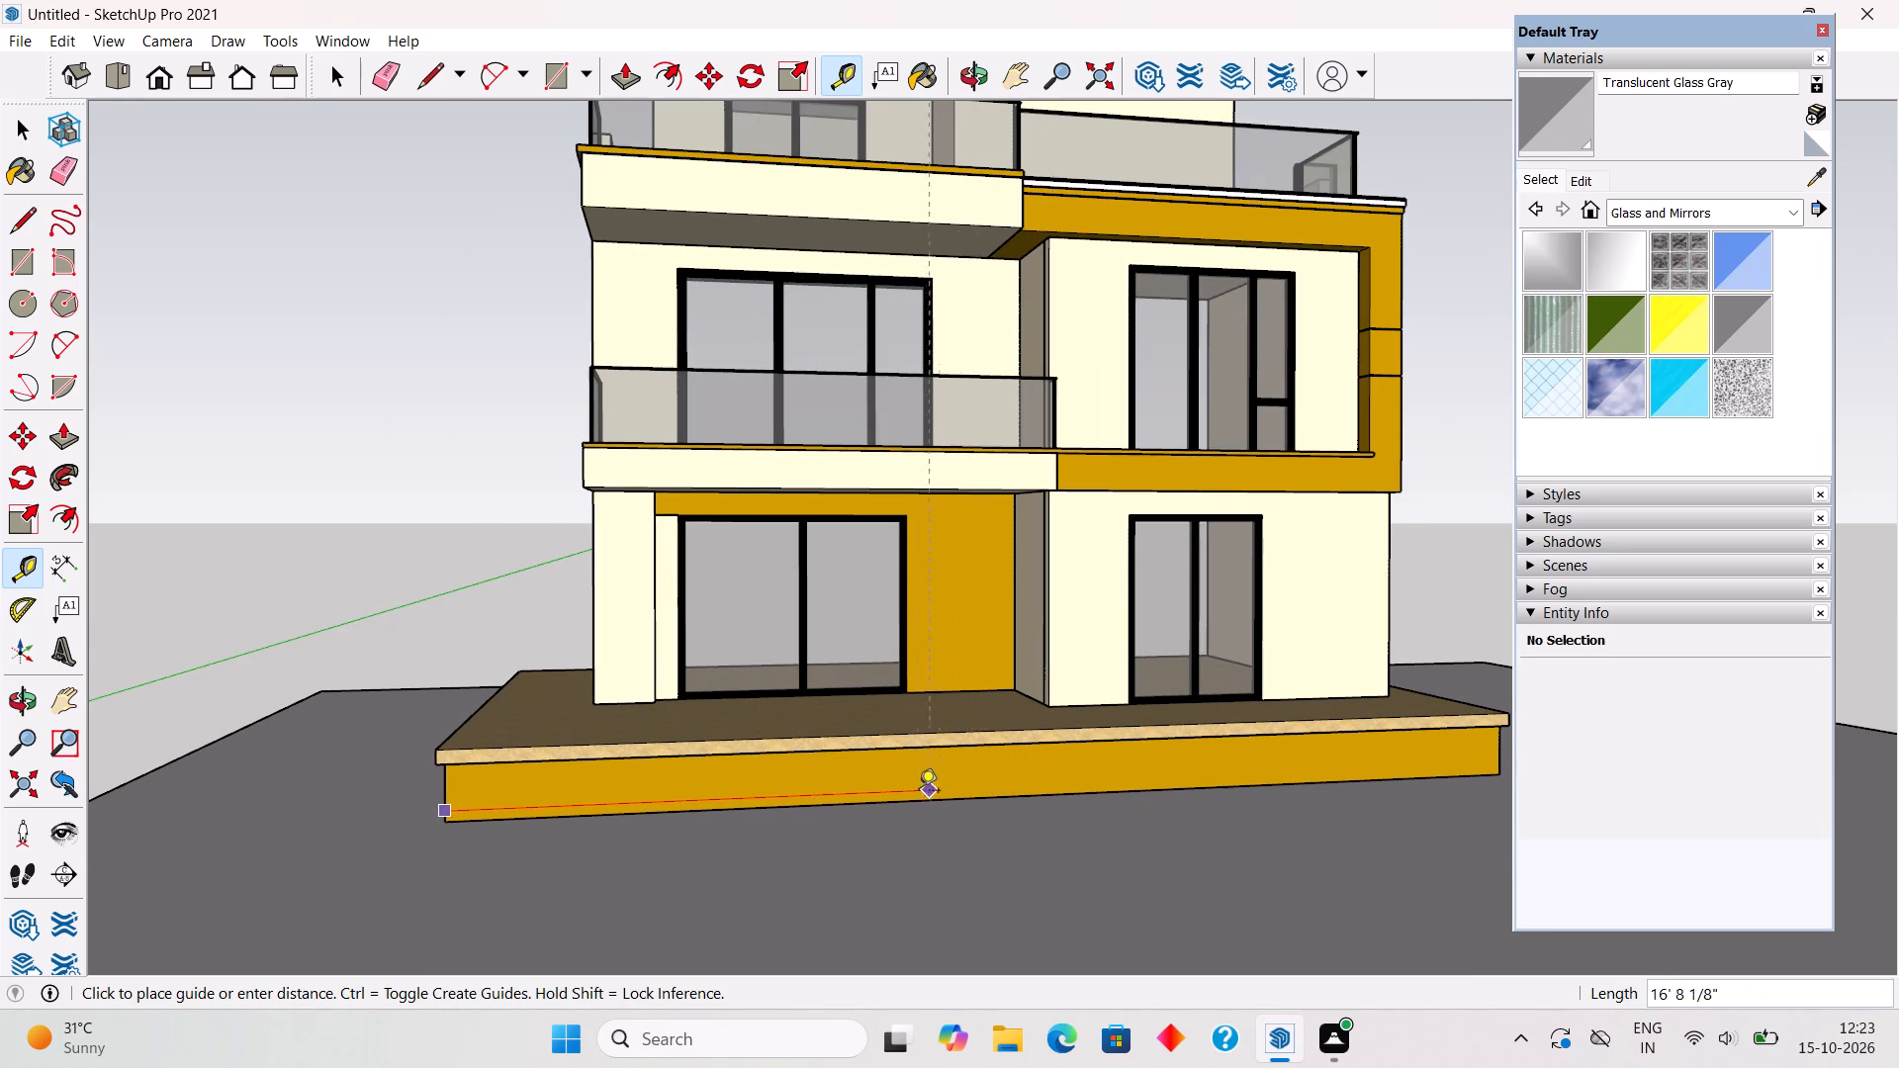
scroll(918, 793, "up", 9)
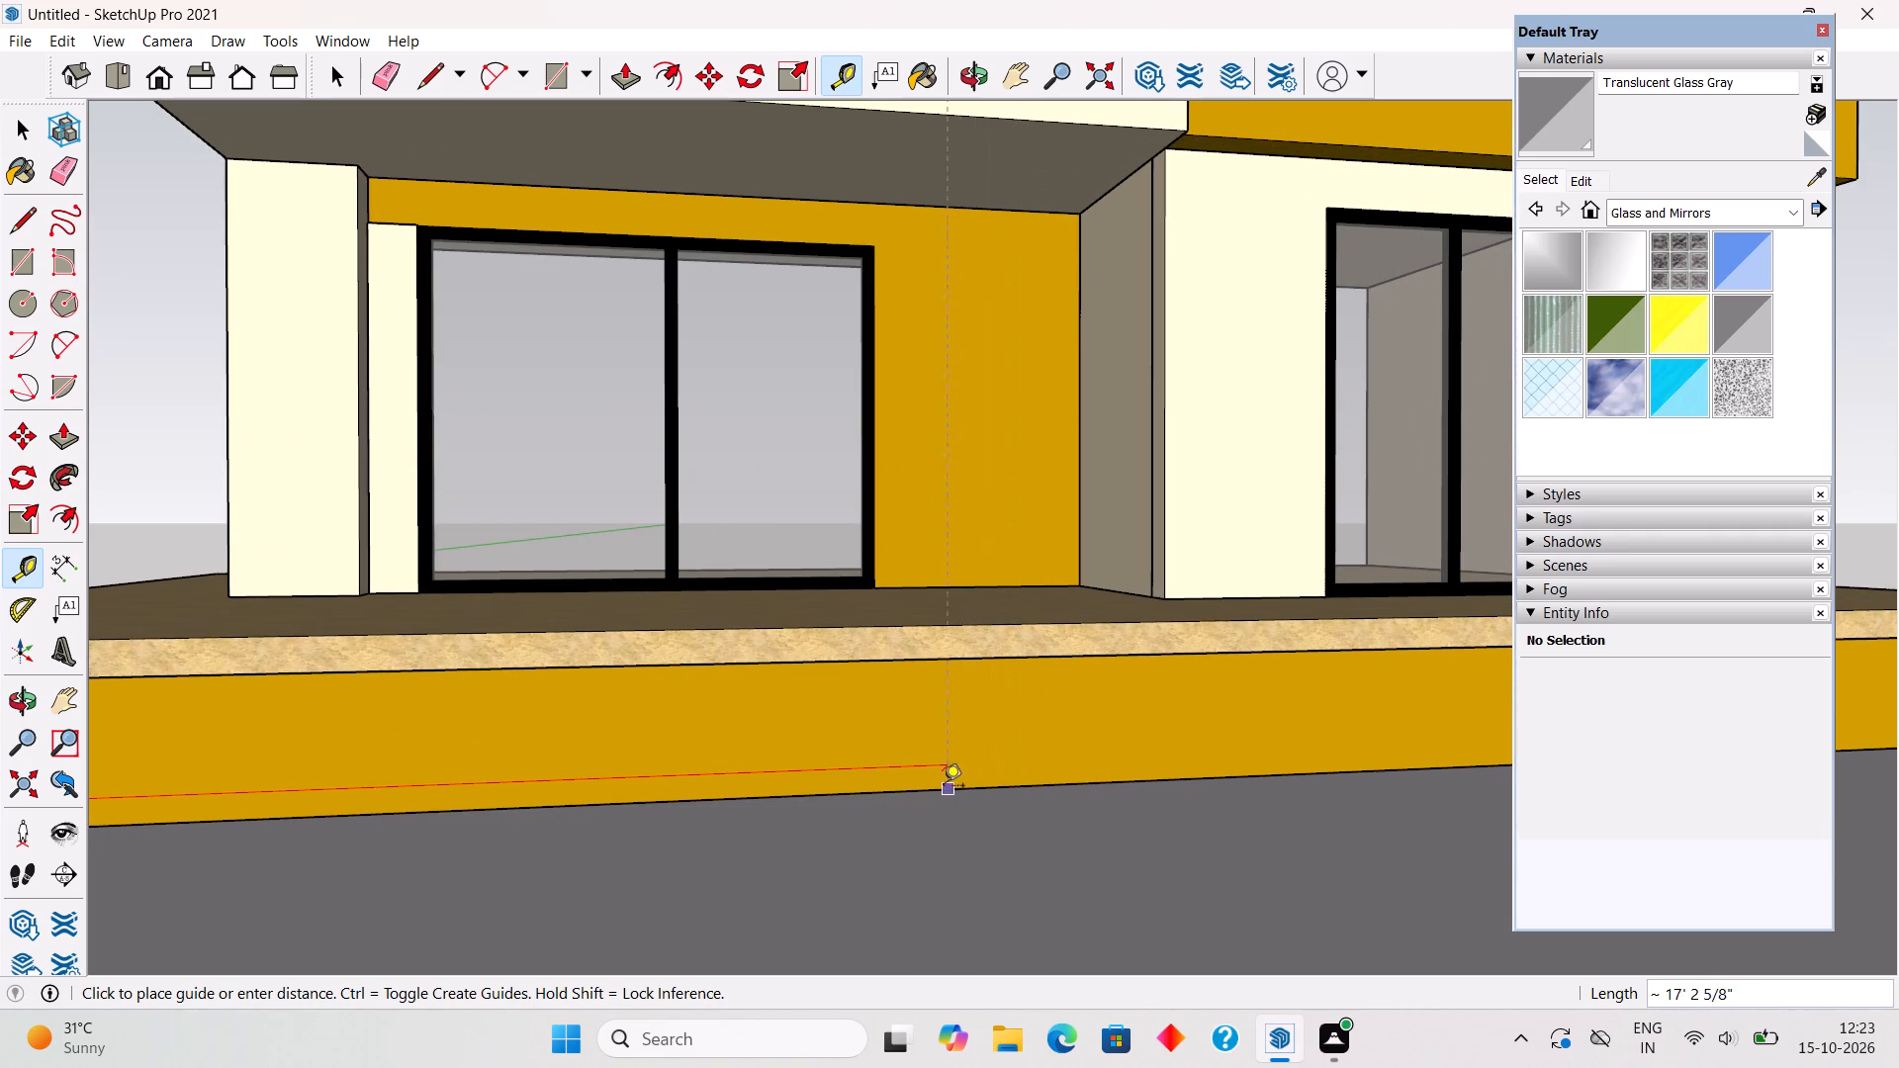
scroll(776, 769, "down", 13)
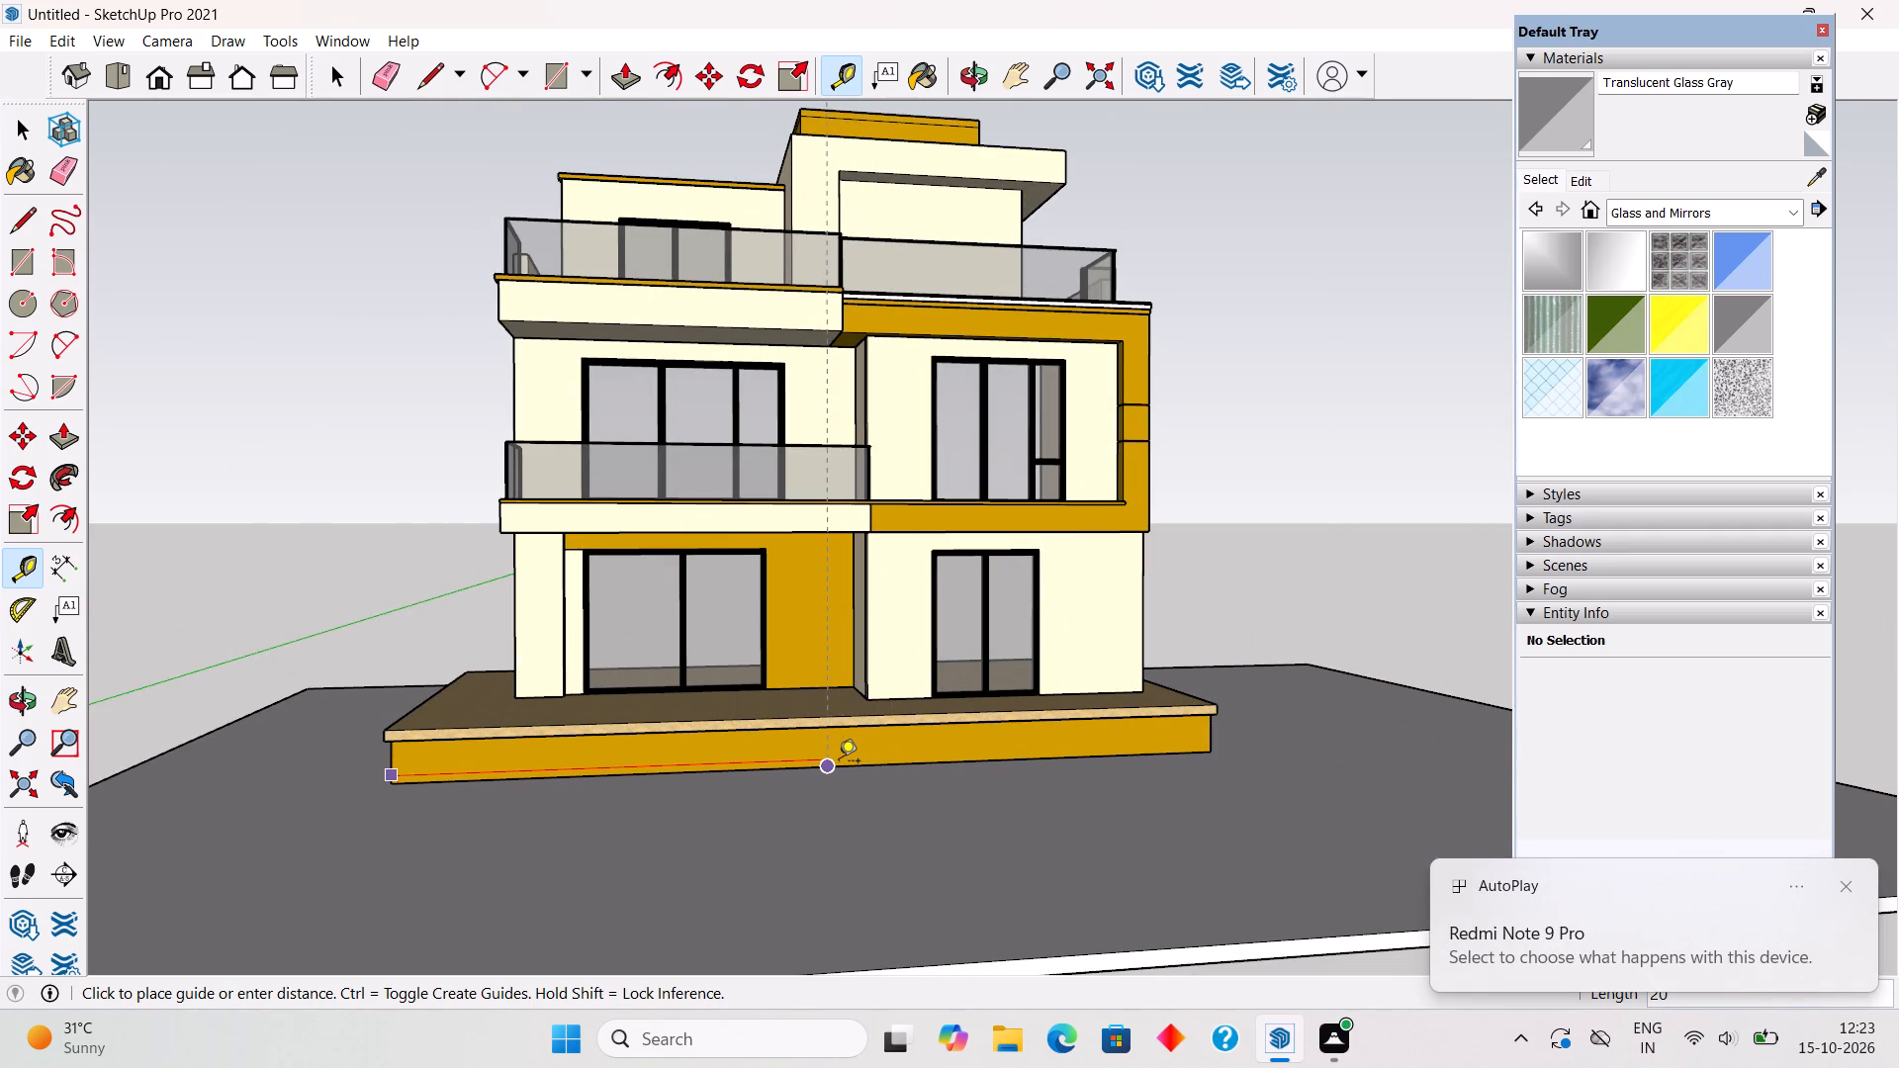
left_click(839, 762)
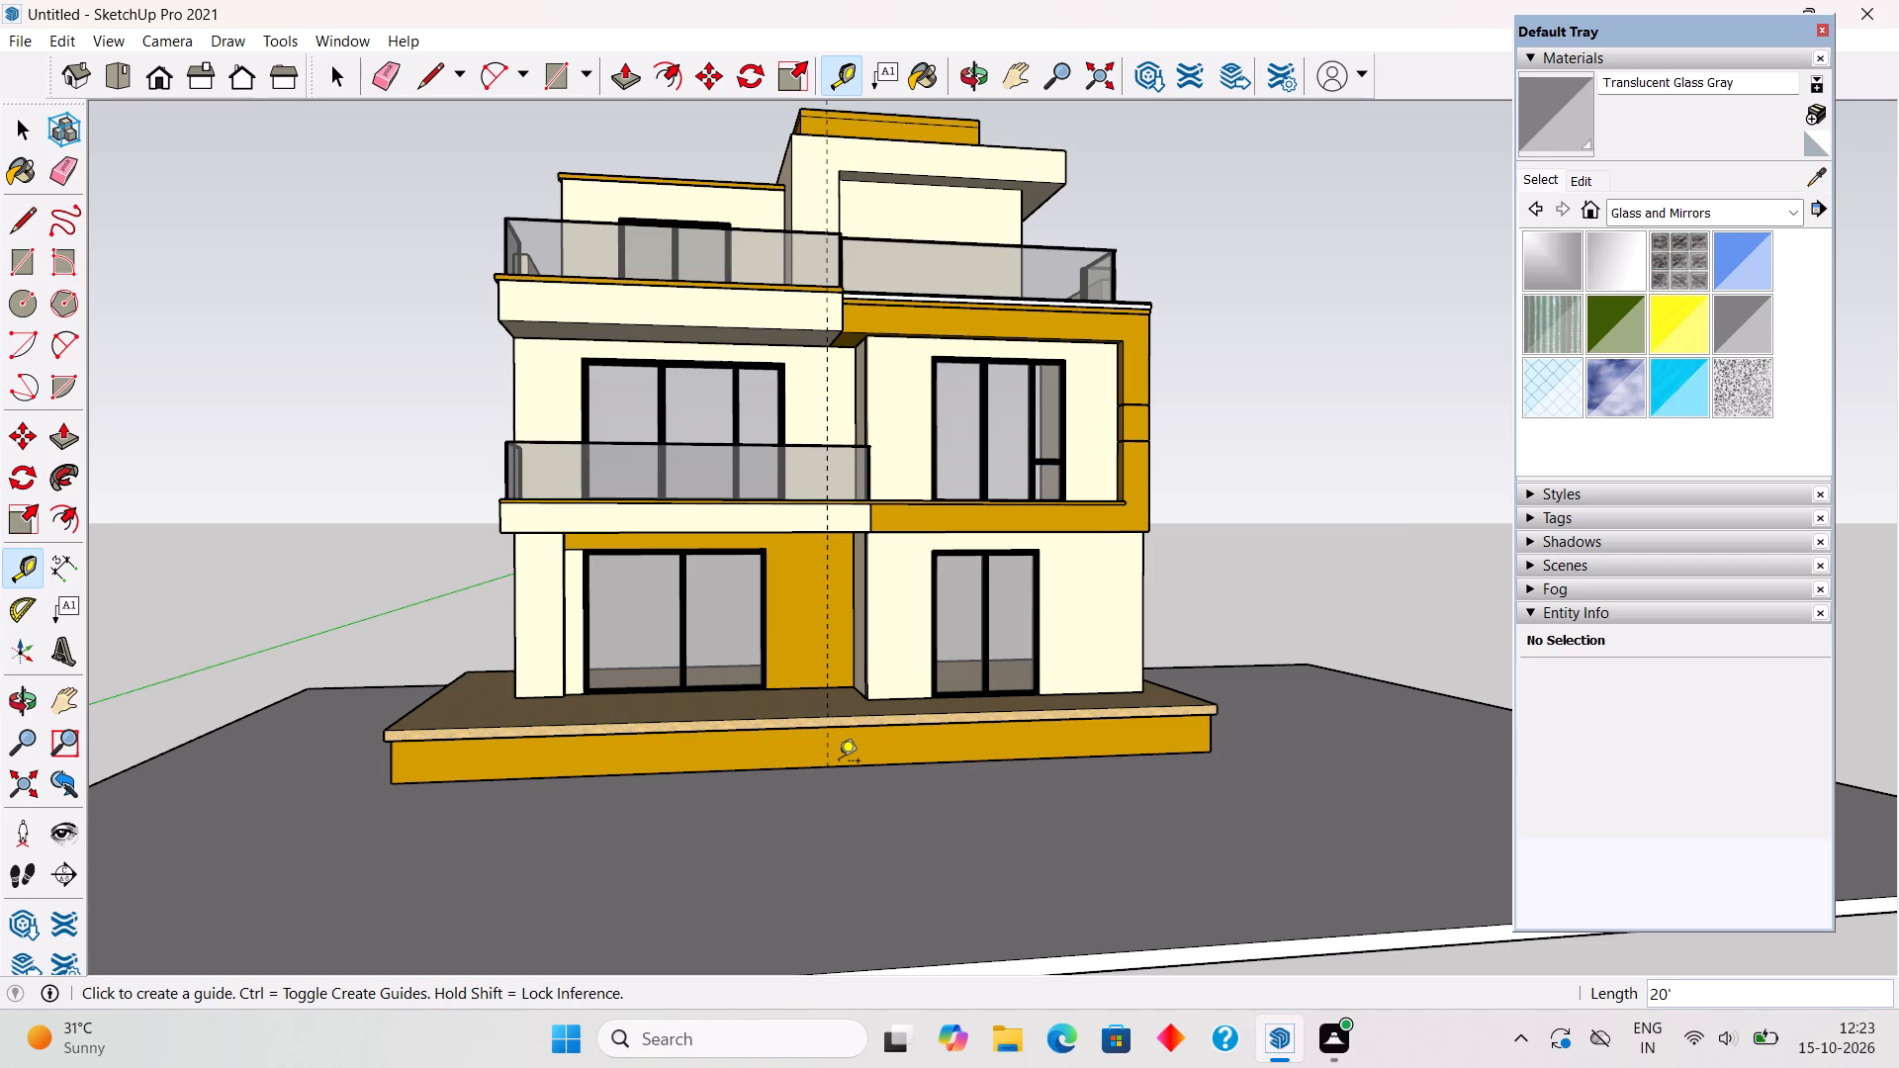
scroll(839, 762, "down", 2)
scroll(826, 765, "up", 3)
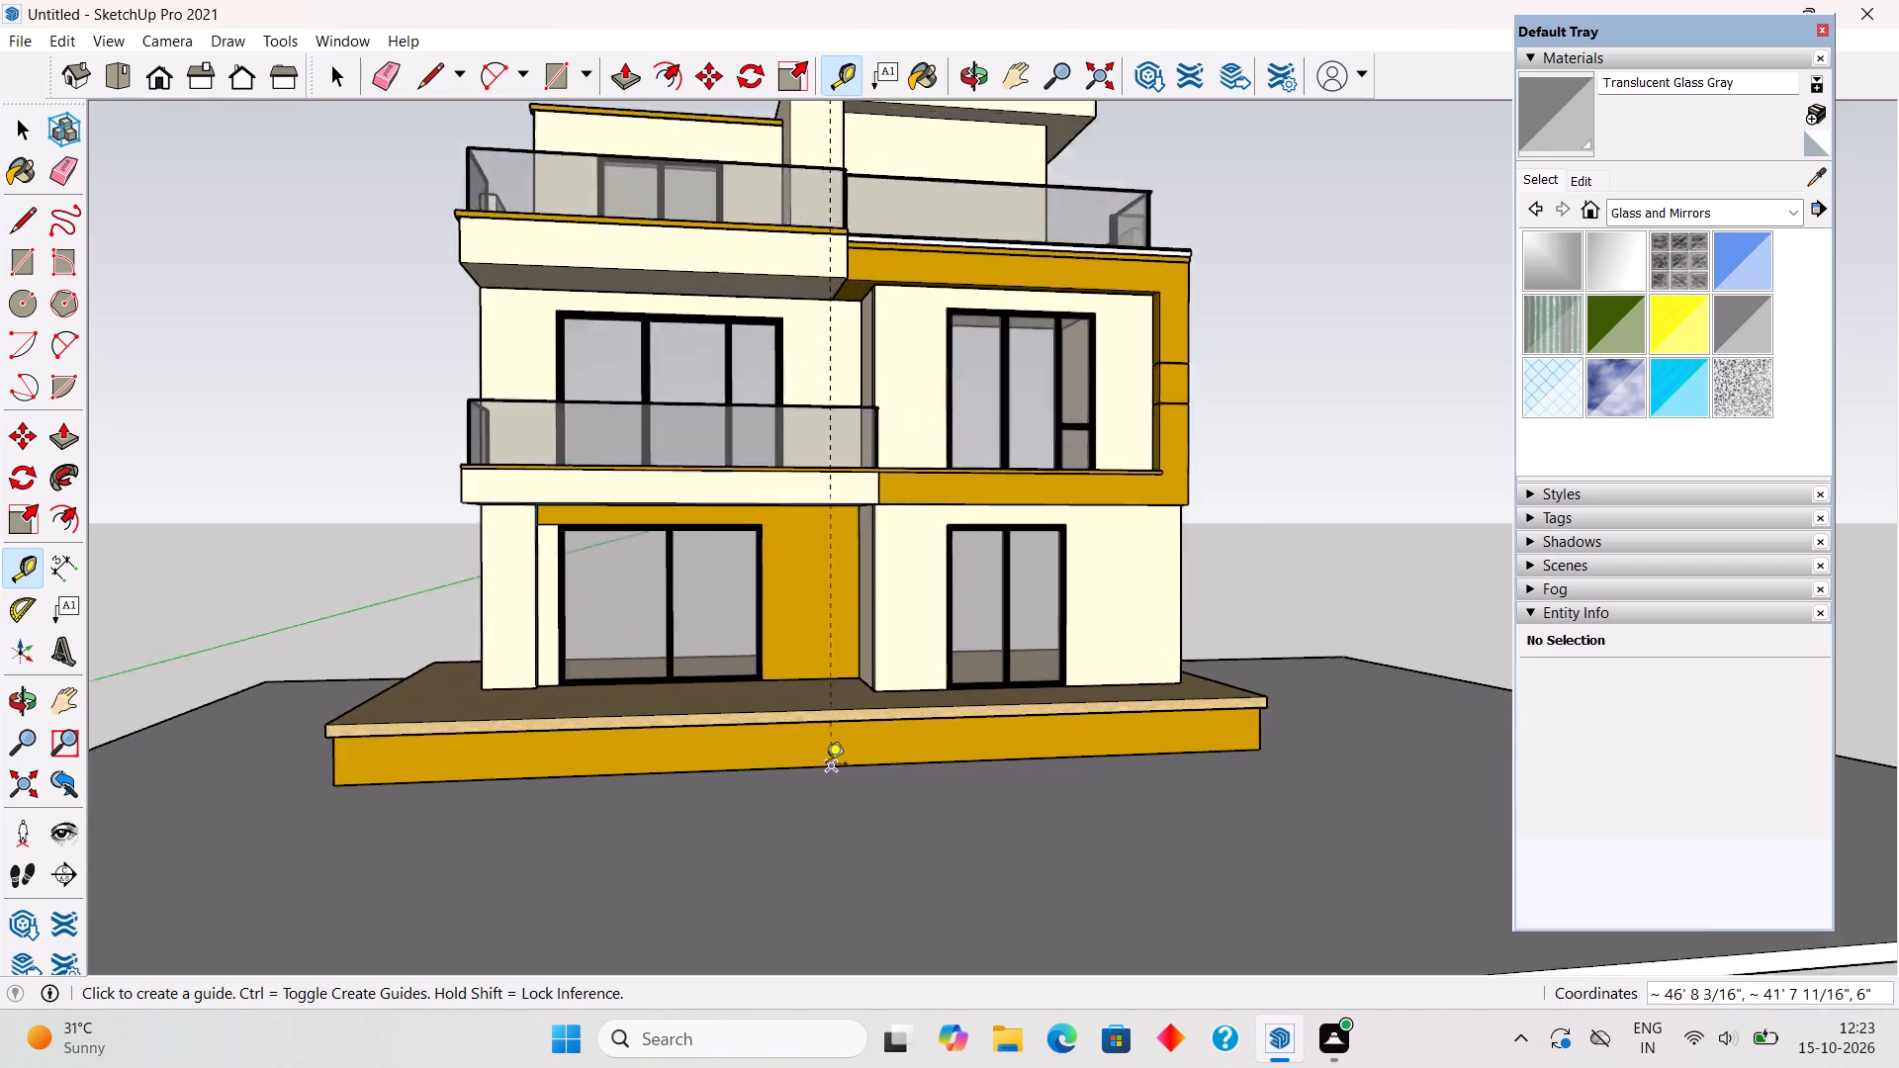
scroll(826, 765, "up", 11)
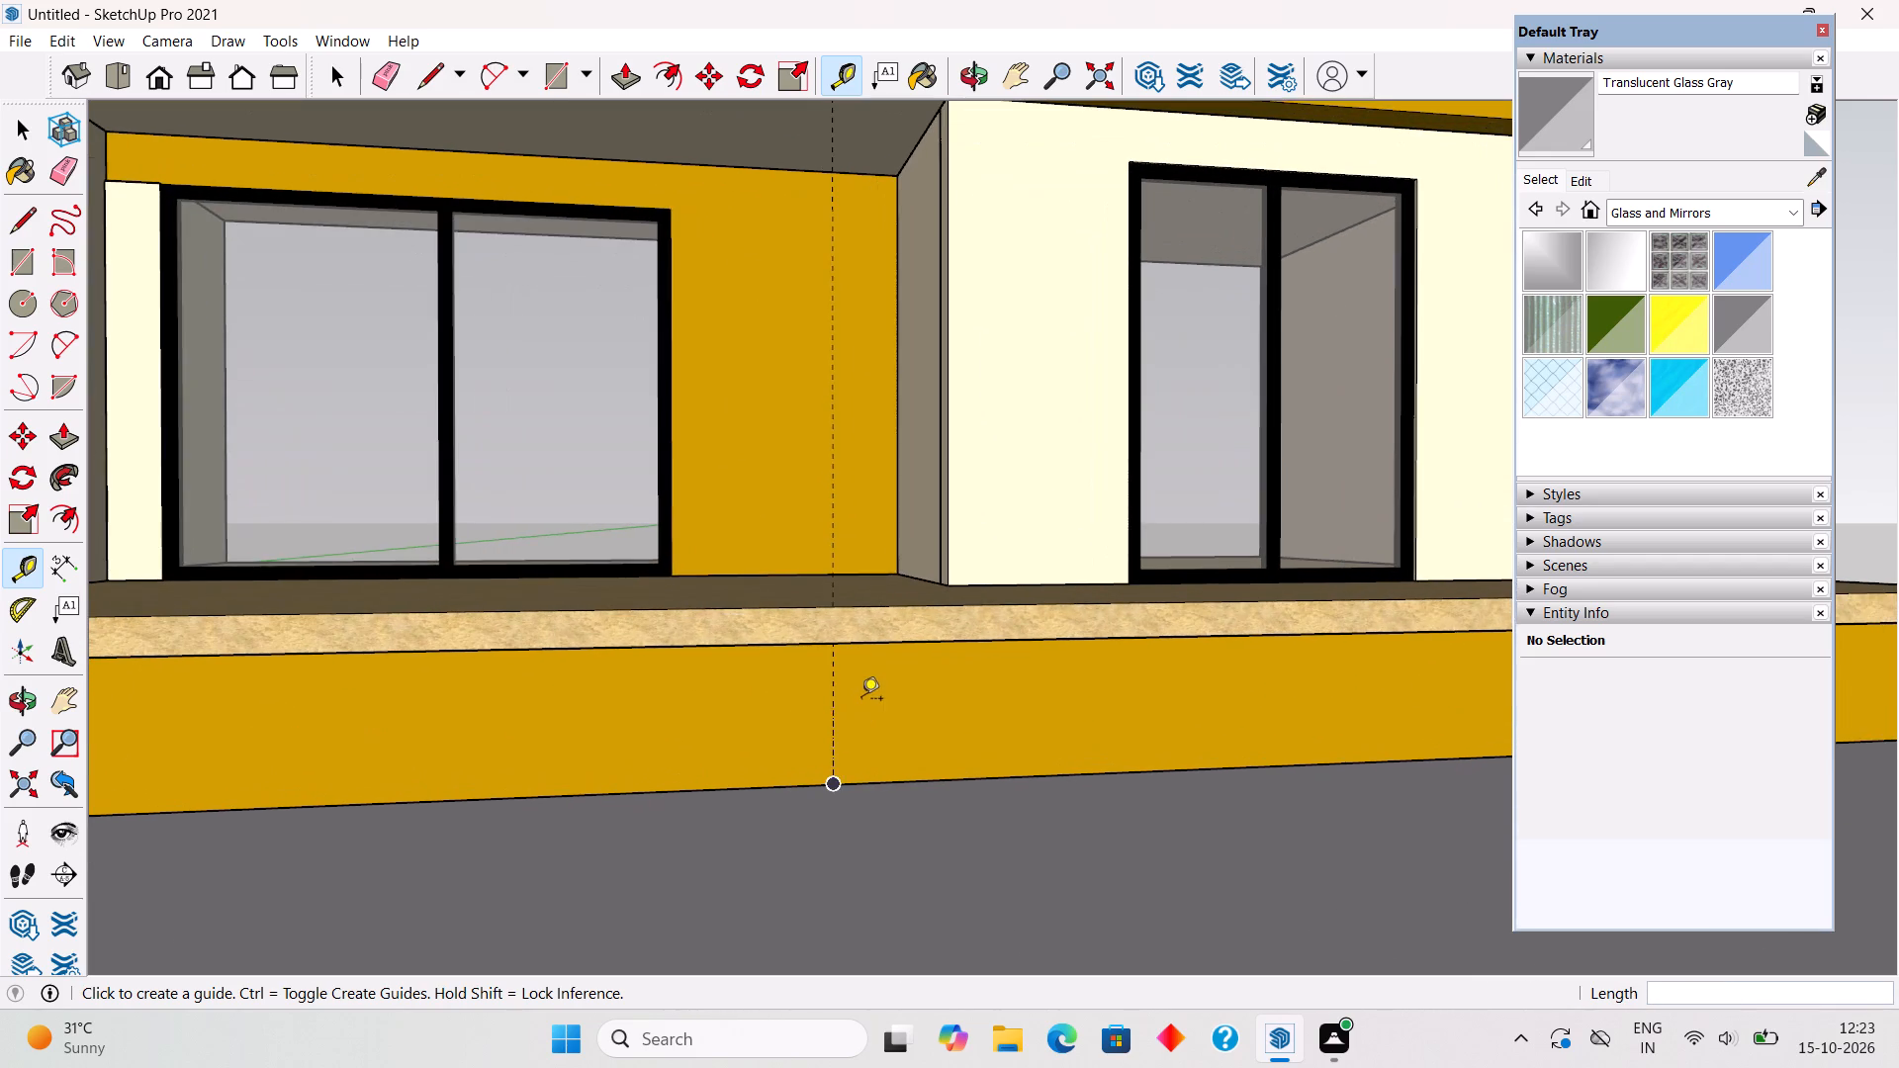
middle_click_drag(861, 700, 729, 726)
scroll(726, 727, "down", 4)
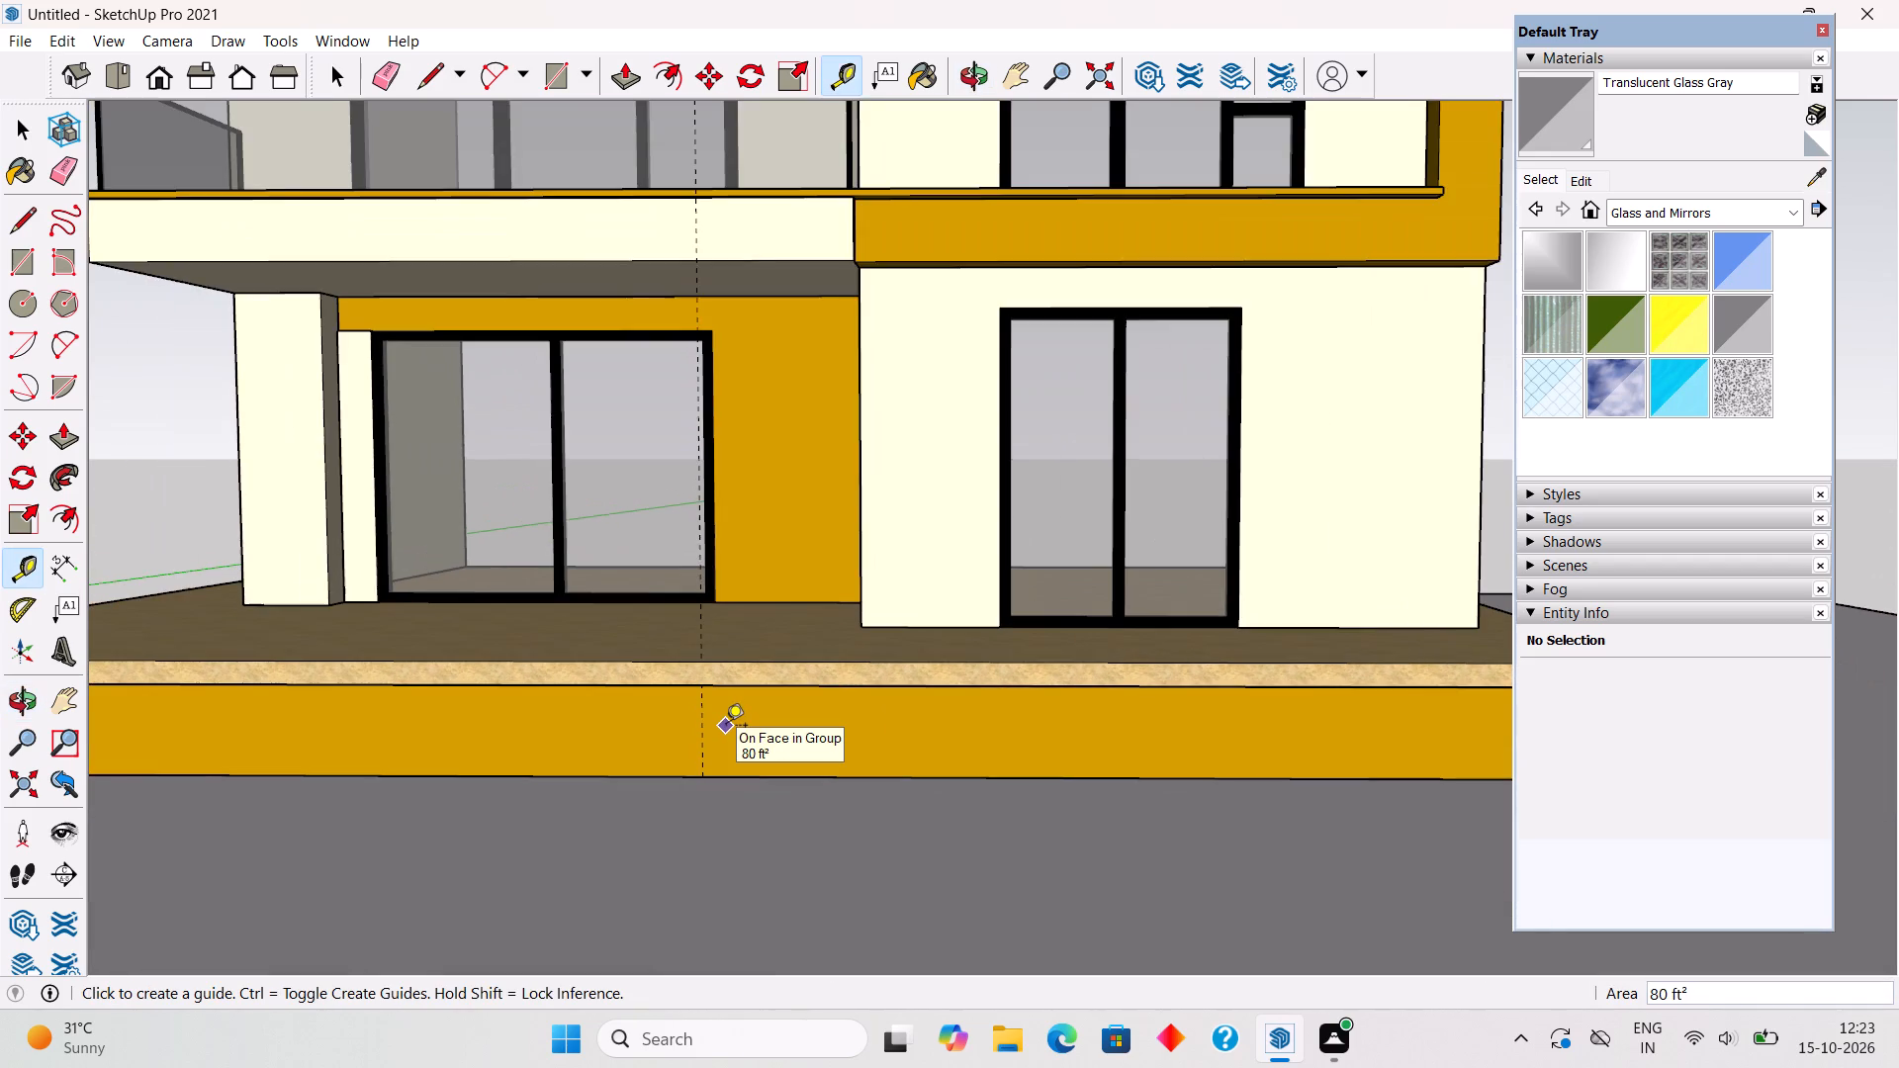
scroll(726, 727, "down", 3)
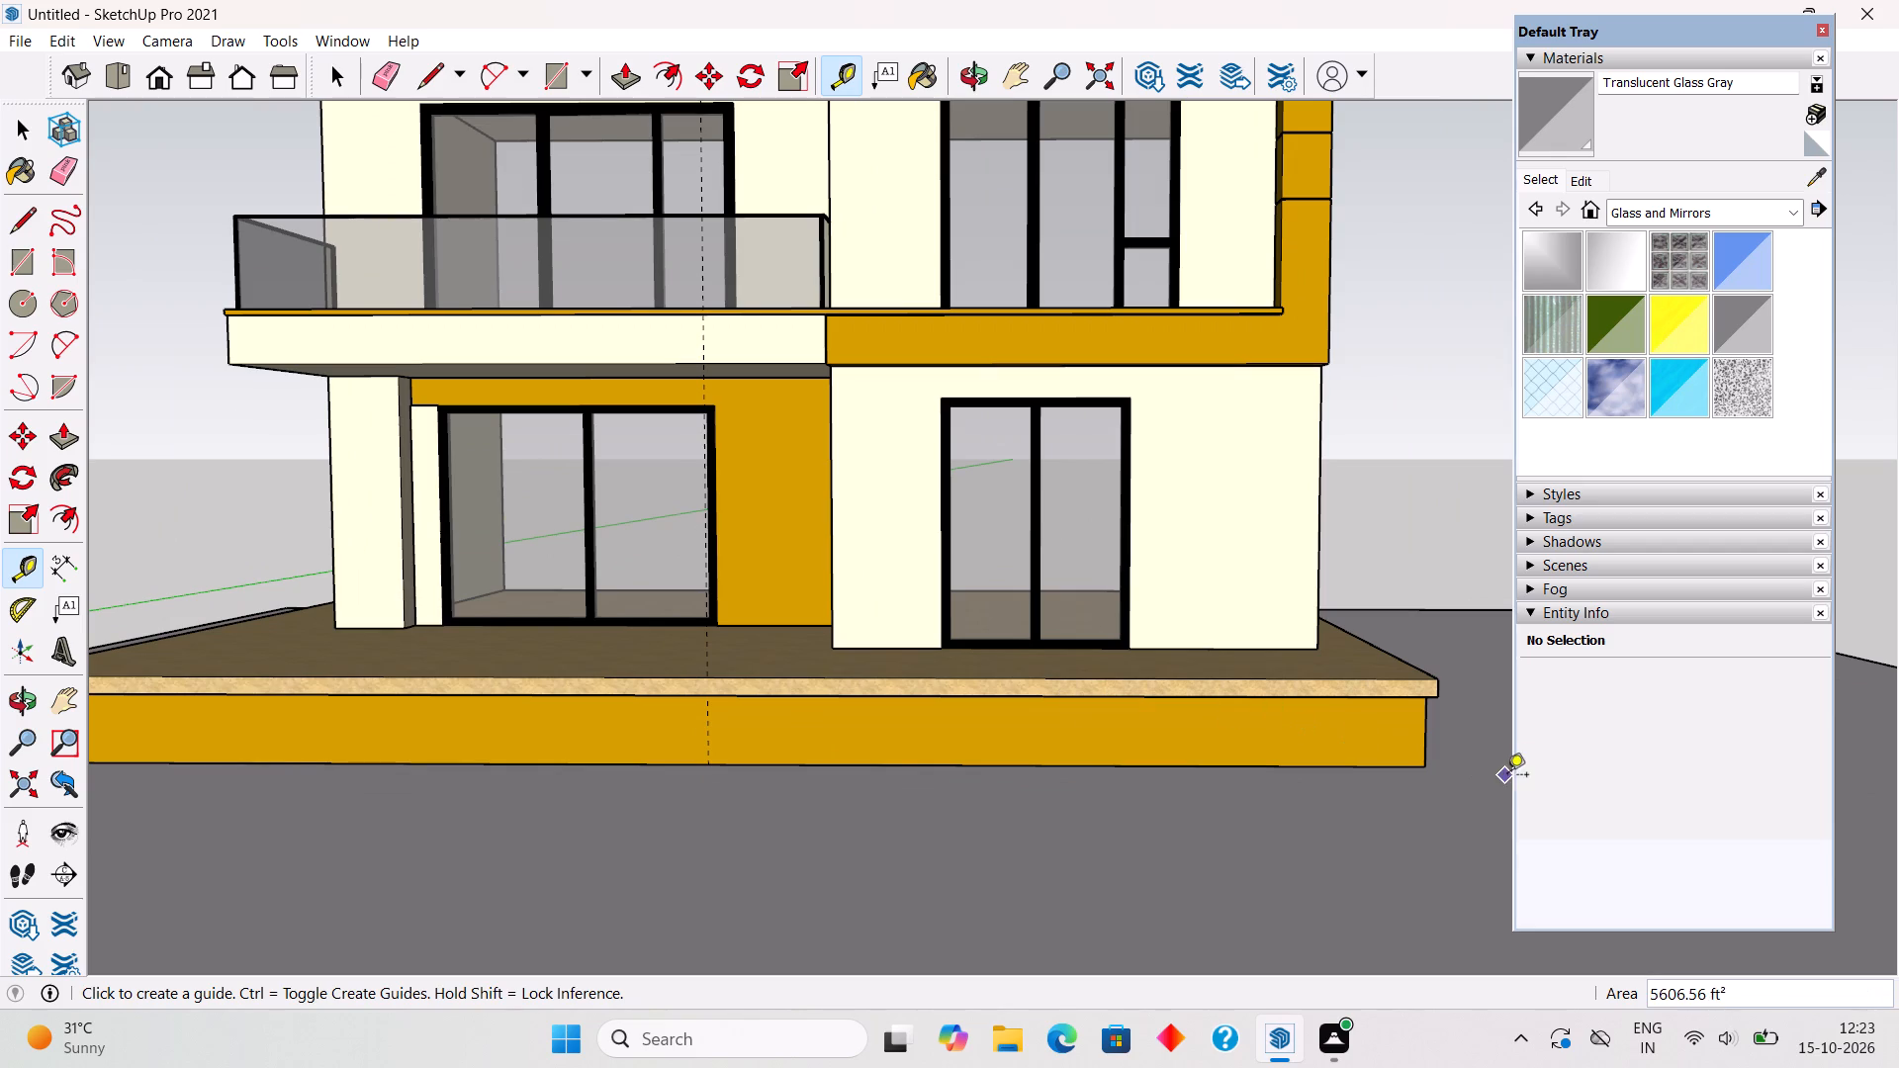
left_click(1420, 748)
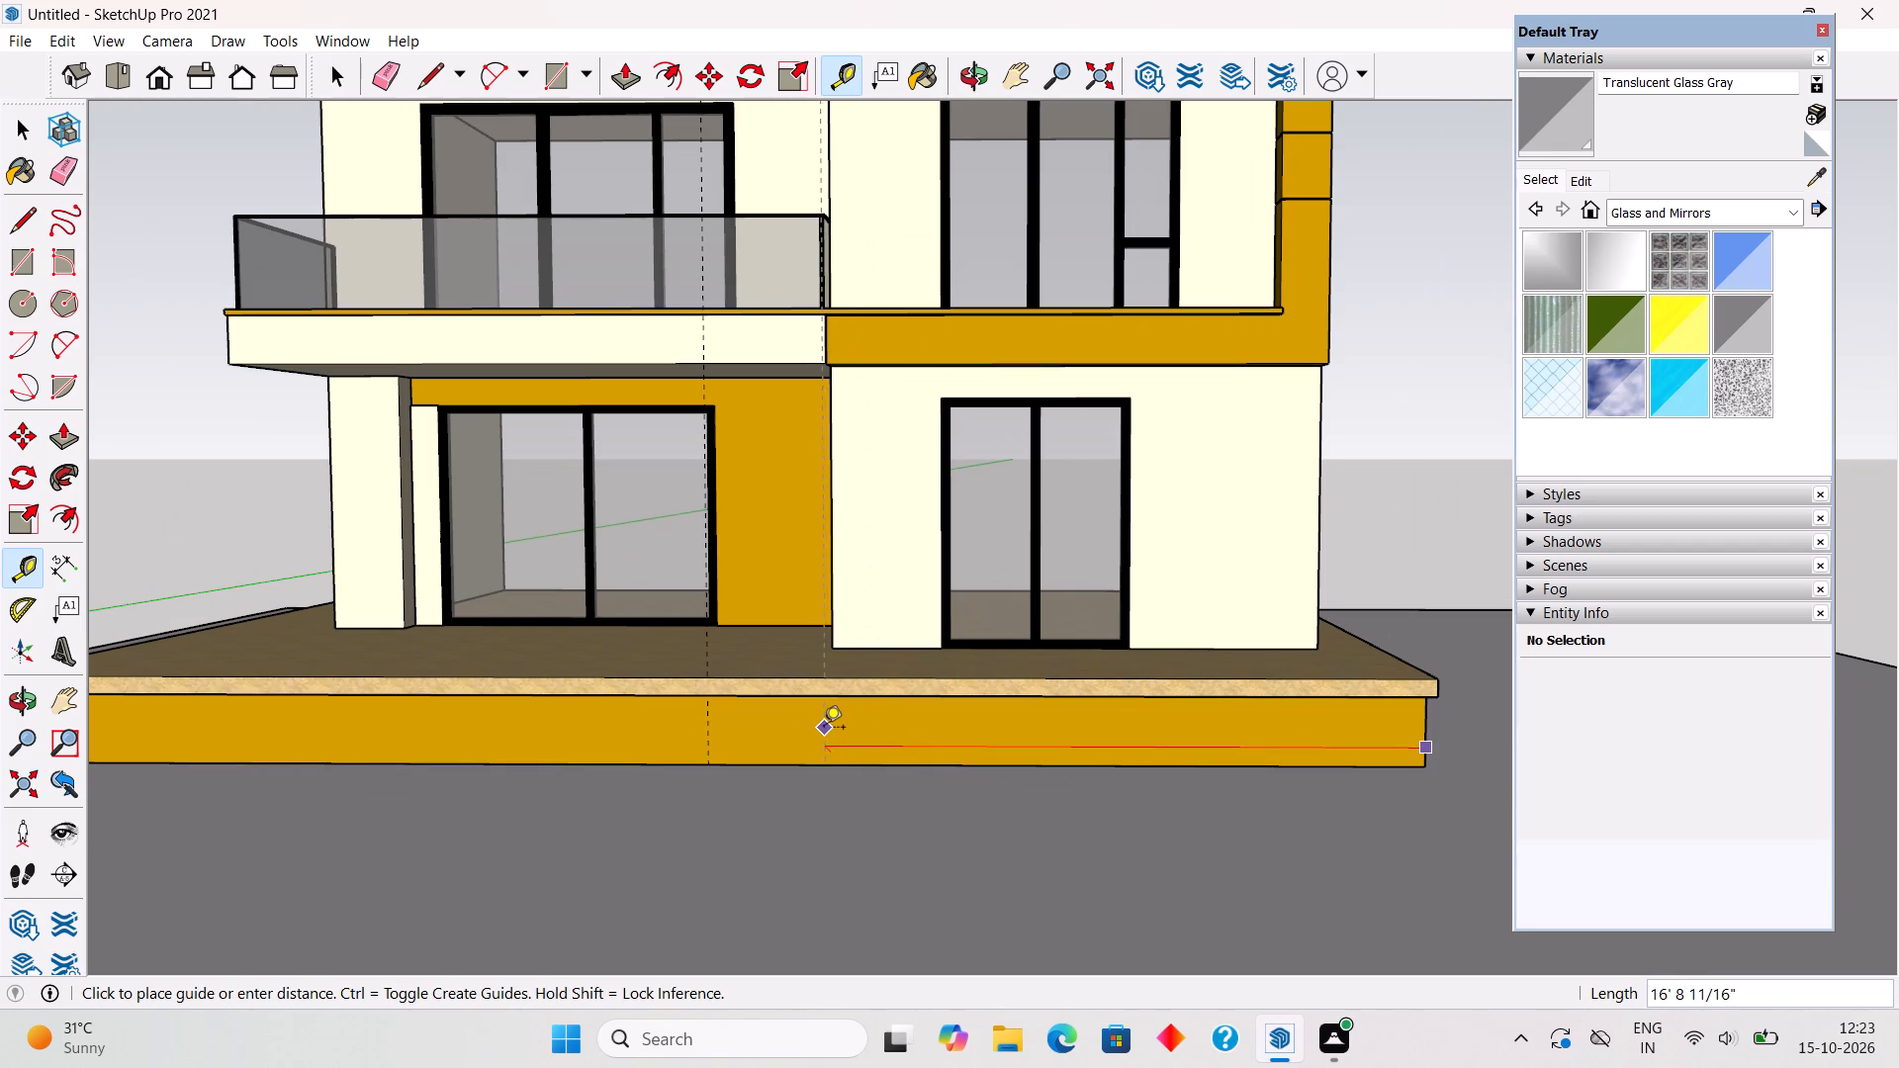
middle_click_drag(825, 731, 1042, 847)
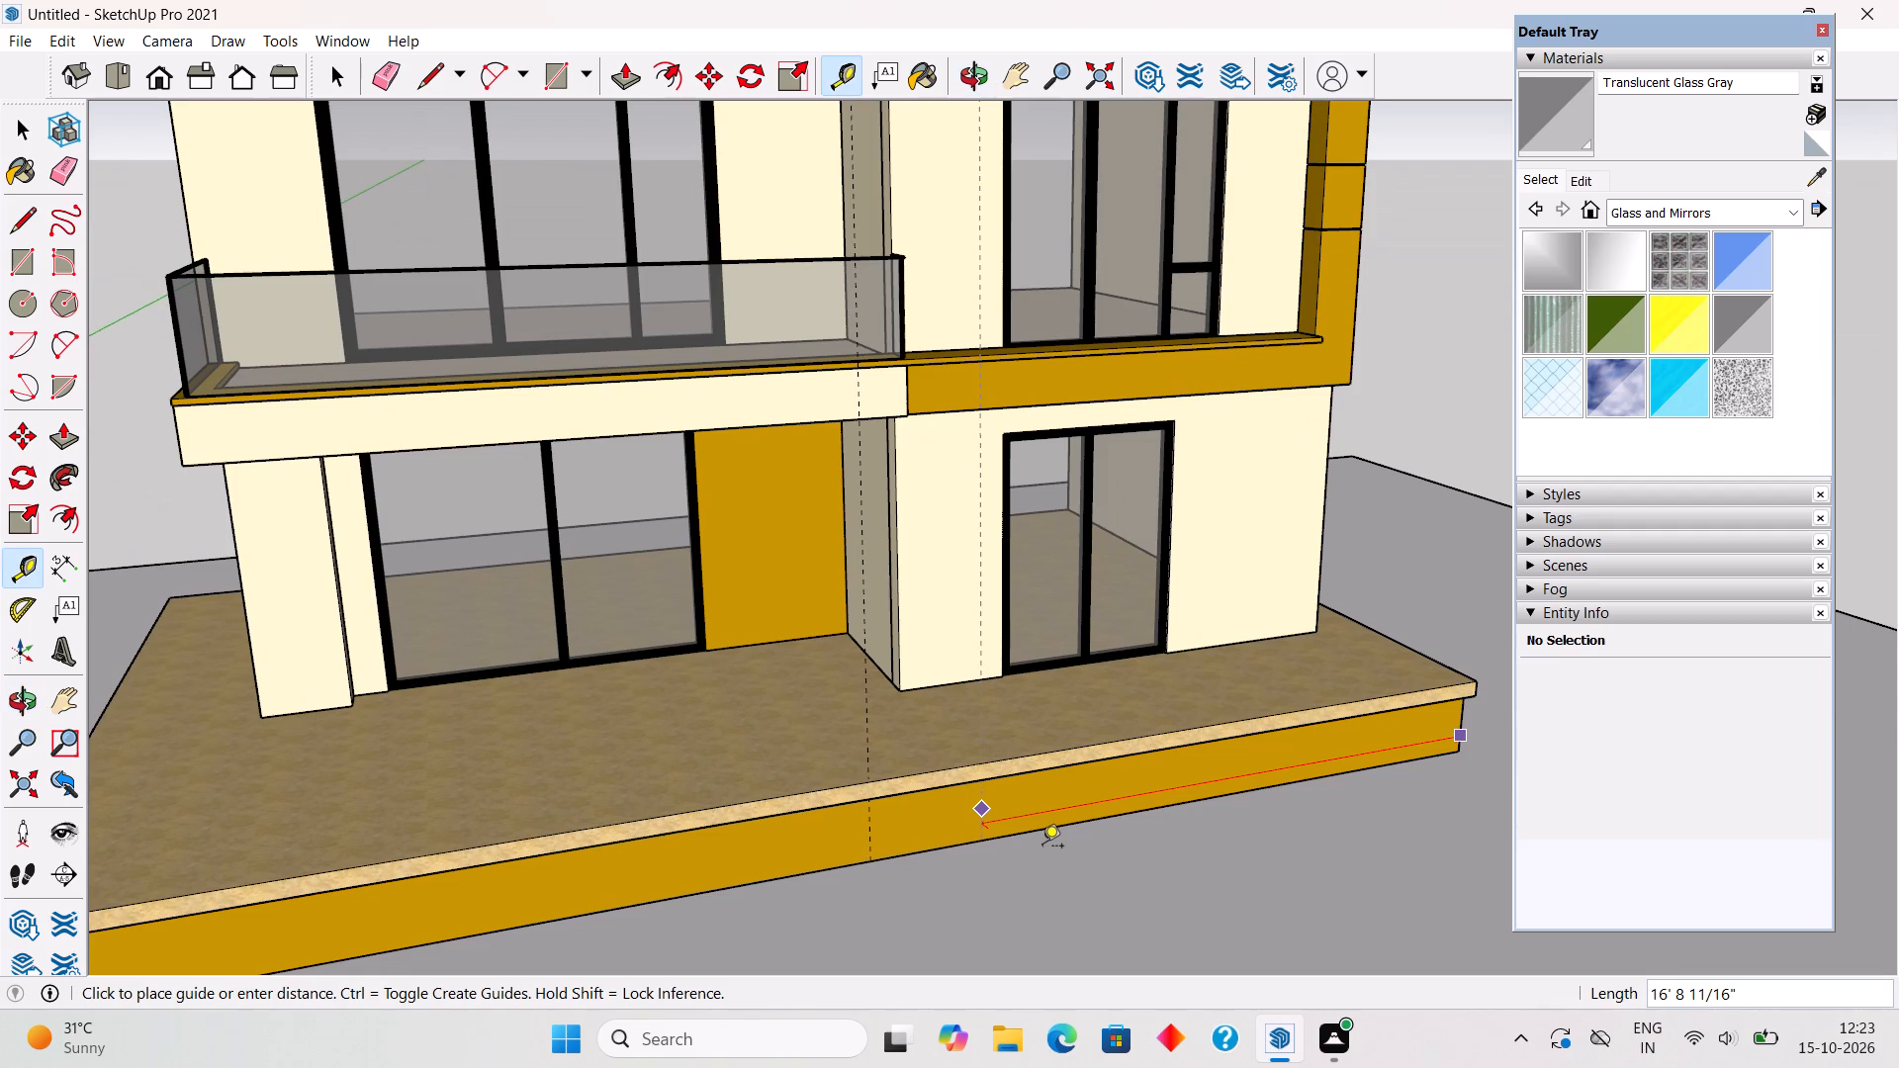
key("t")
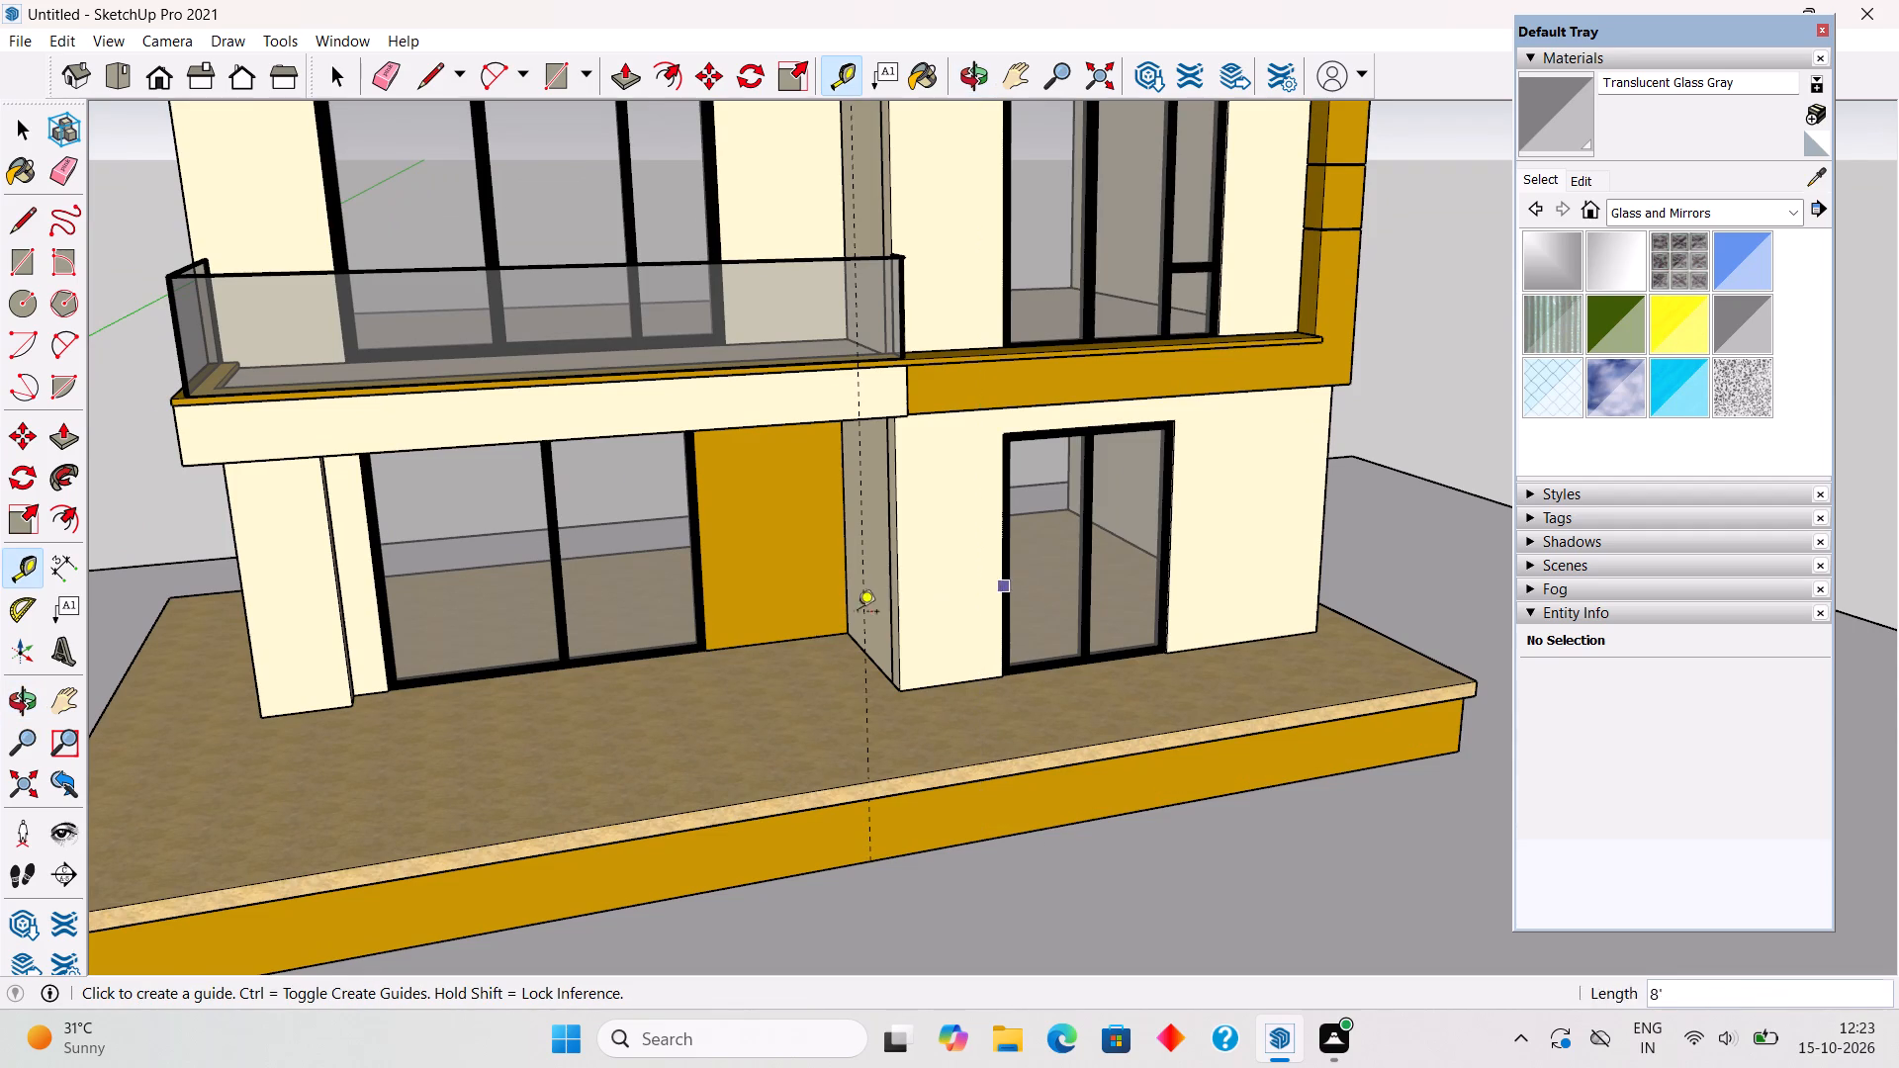
Place a guide line across the terrace floor along the base edge of the entrance recess's side wall.
scroll(835, 623, "up", 10)
double_click(897, 669)
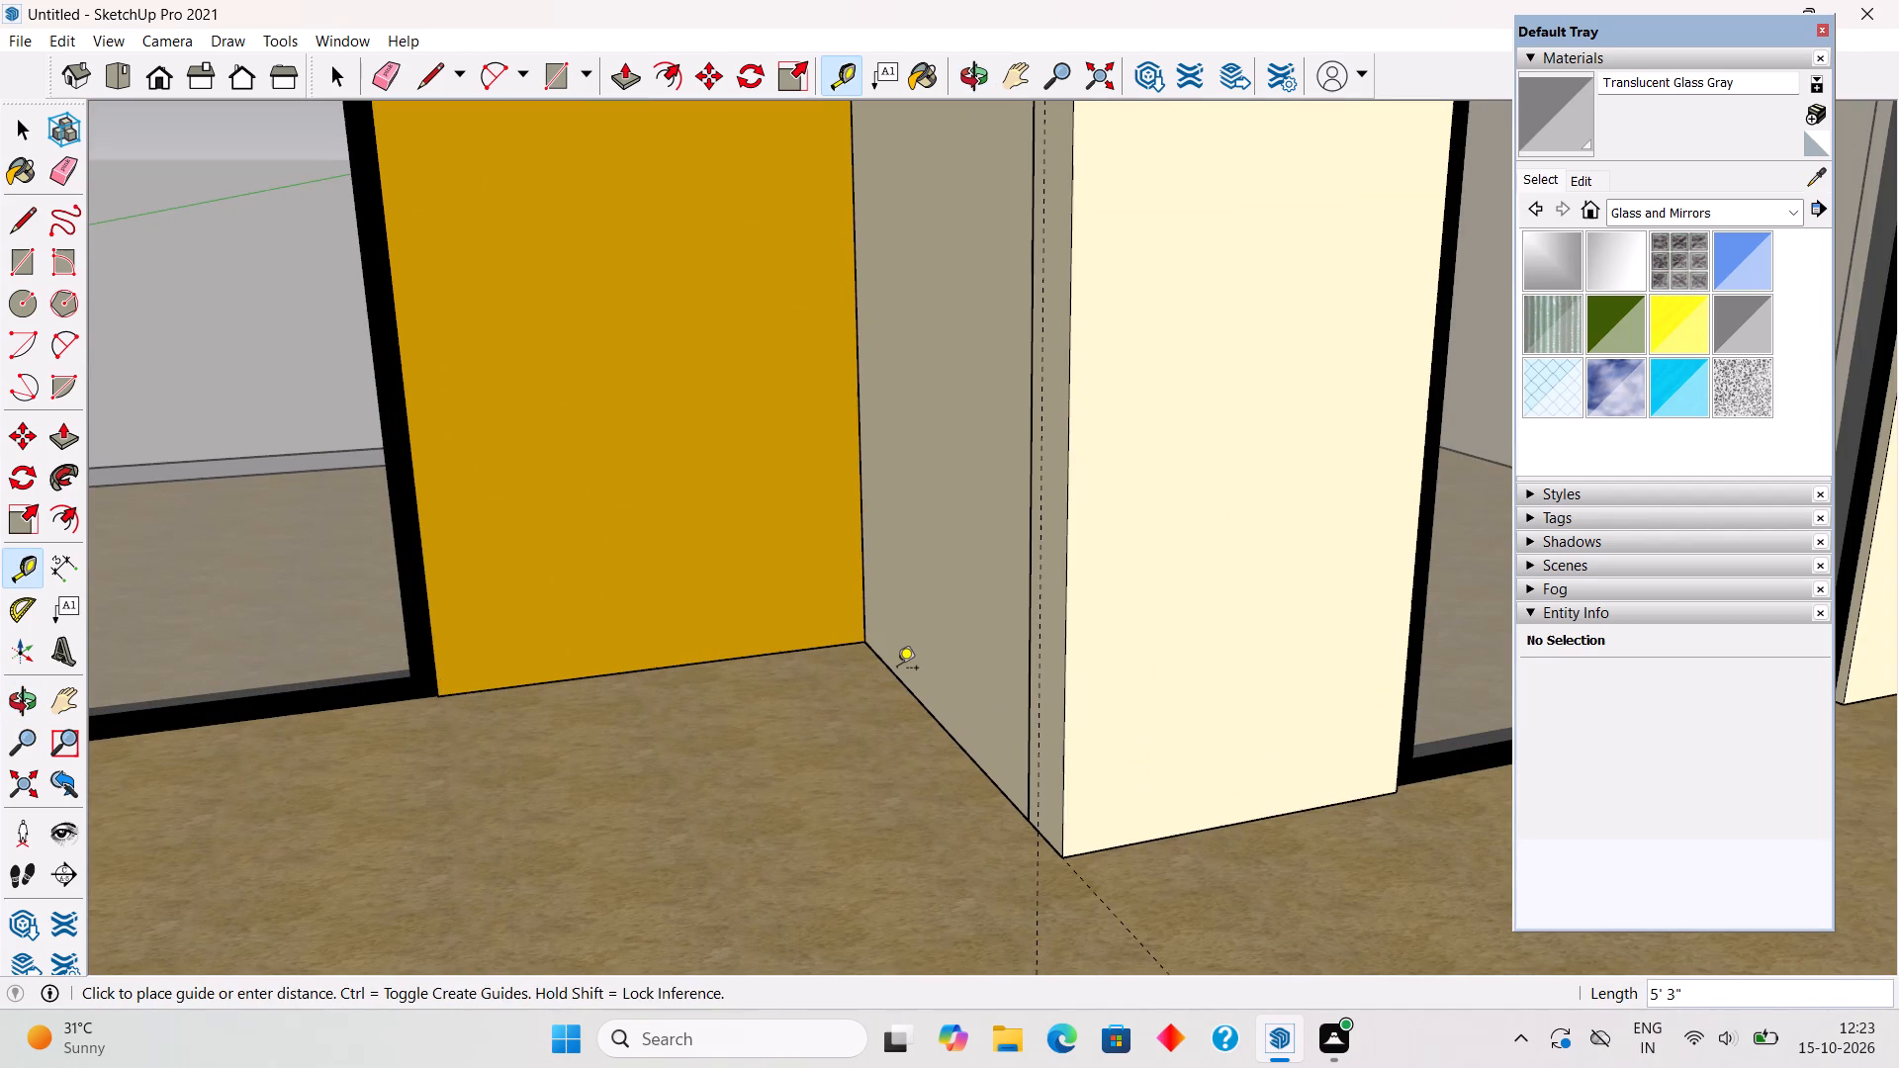
Place a parallel guide 5' from the recess side wall's base edge, through the wide sliding door frame's lower corner beside the yellow wall.
scroll(897, 669, "down", 11)
middle_click_drag(882, 669, 826, 664)
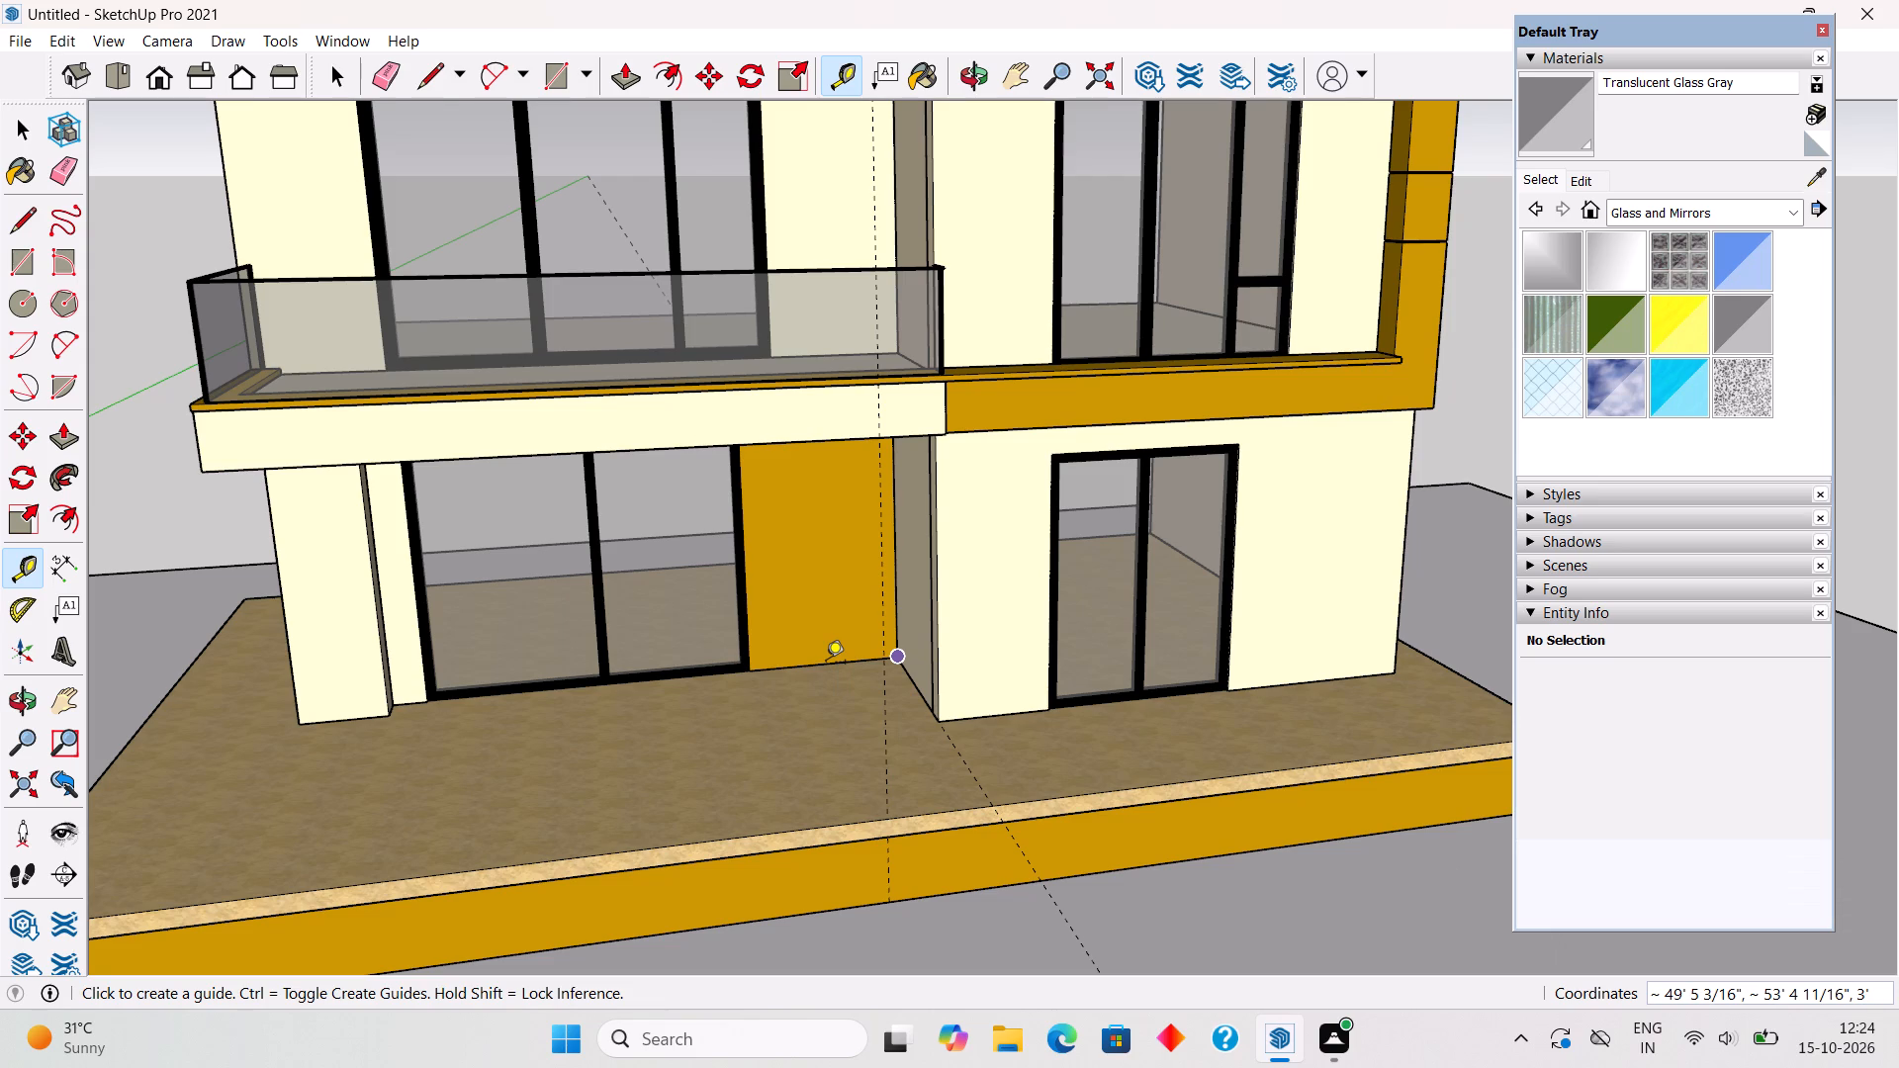
scroll(810, 671, "up", 11)
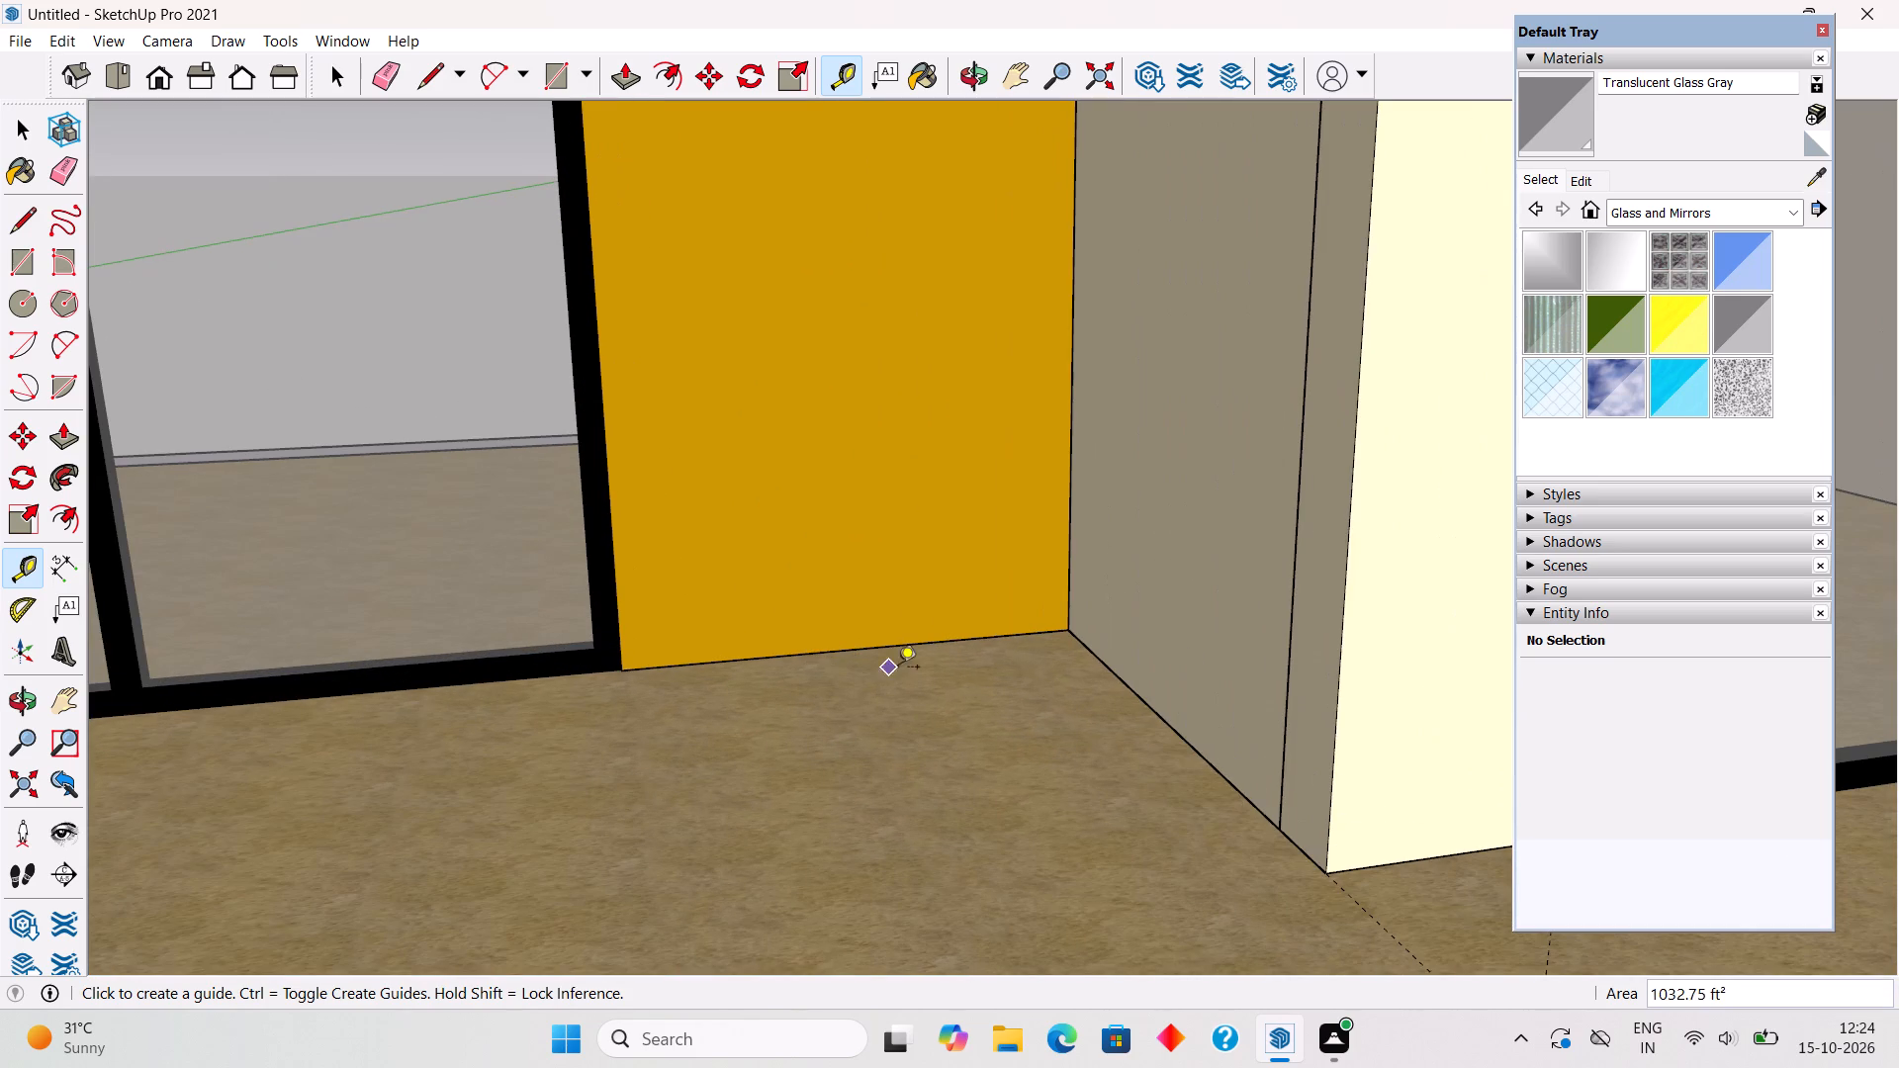
left_click(1145, 692)
scroll(609, 684, "up", 10)
left_click(619, 666)
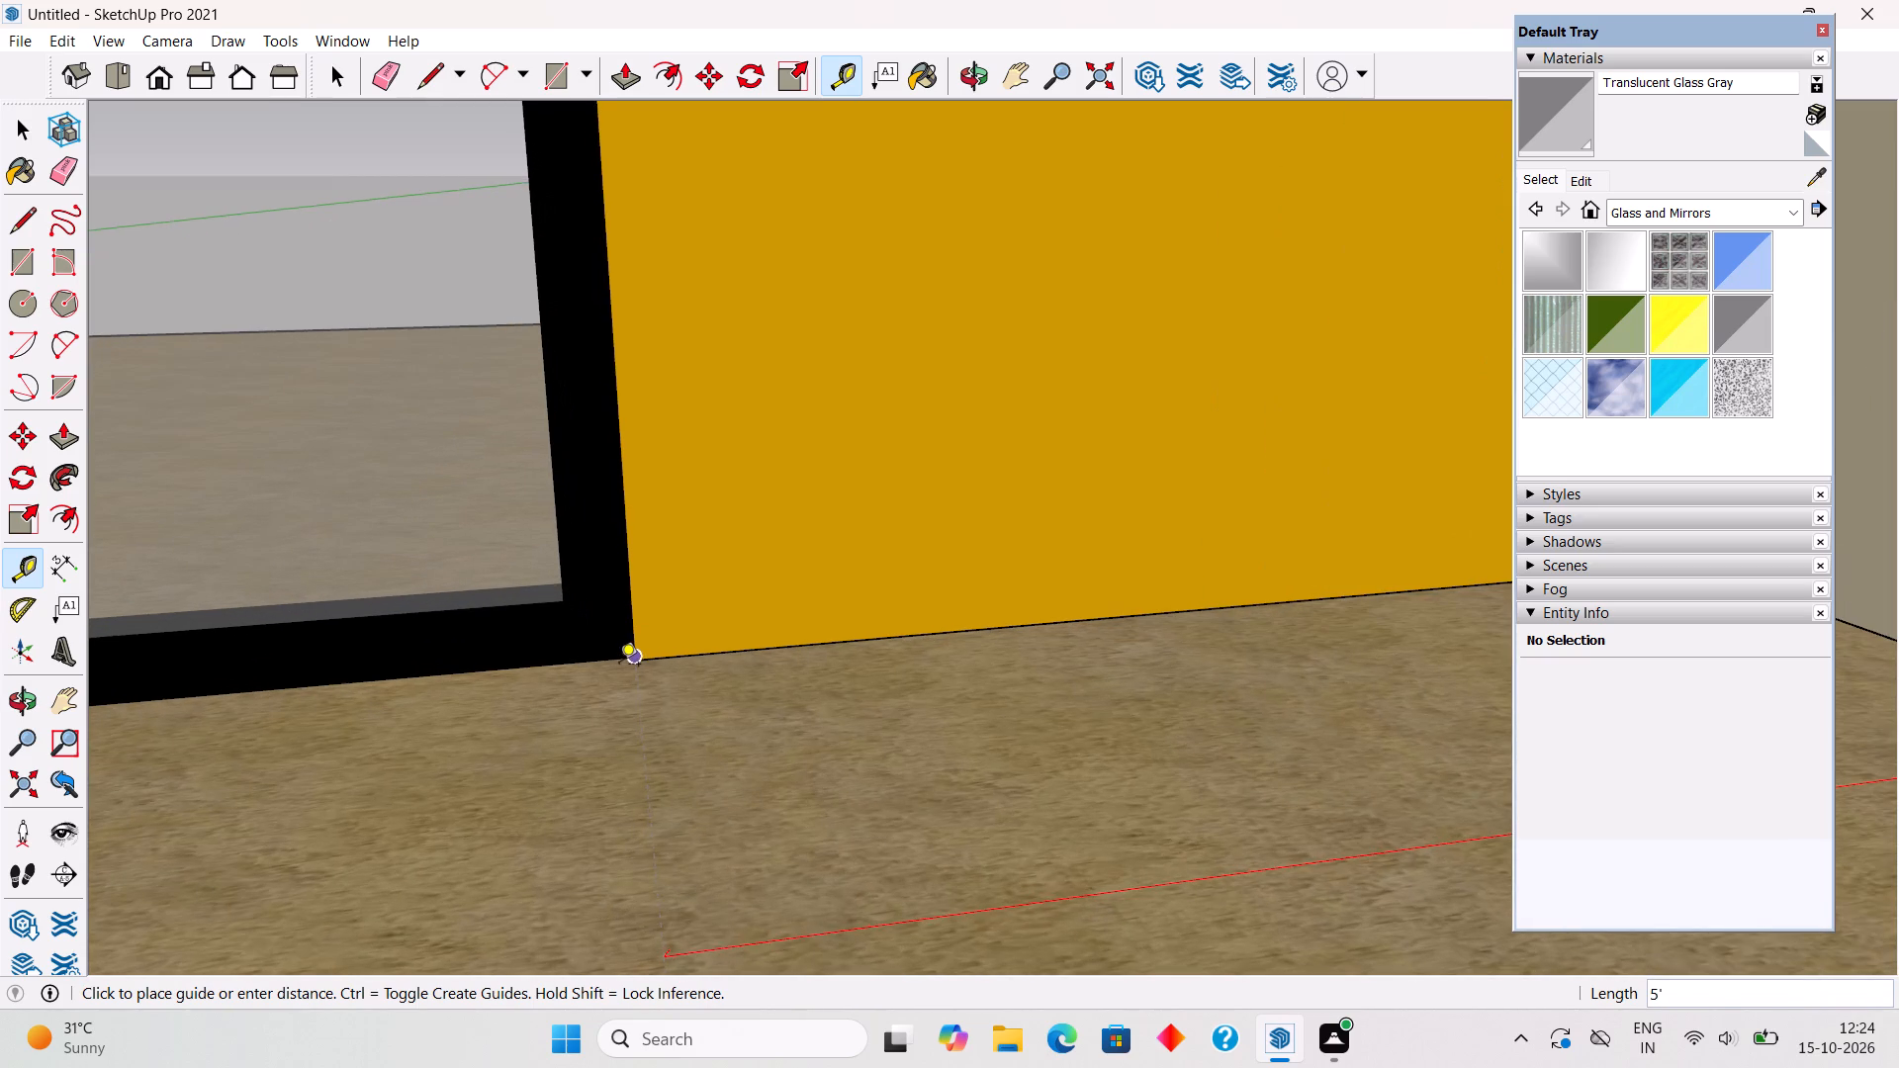
Place another parallel guide across the terrace floor, offset from the recess-wall guide to the narrower sliding door's middle mullion.
scroll(631, 665, "down", 13)
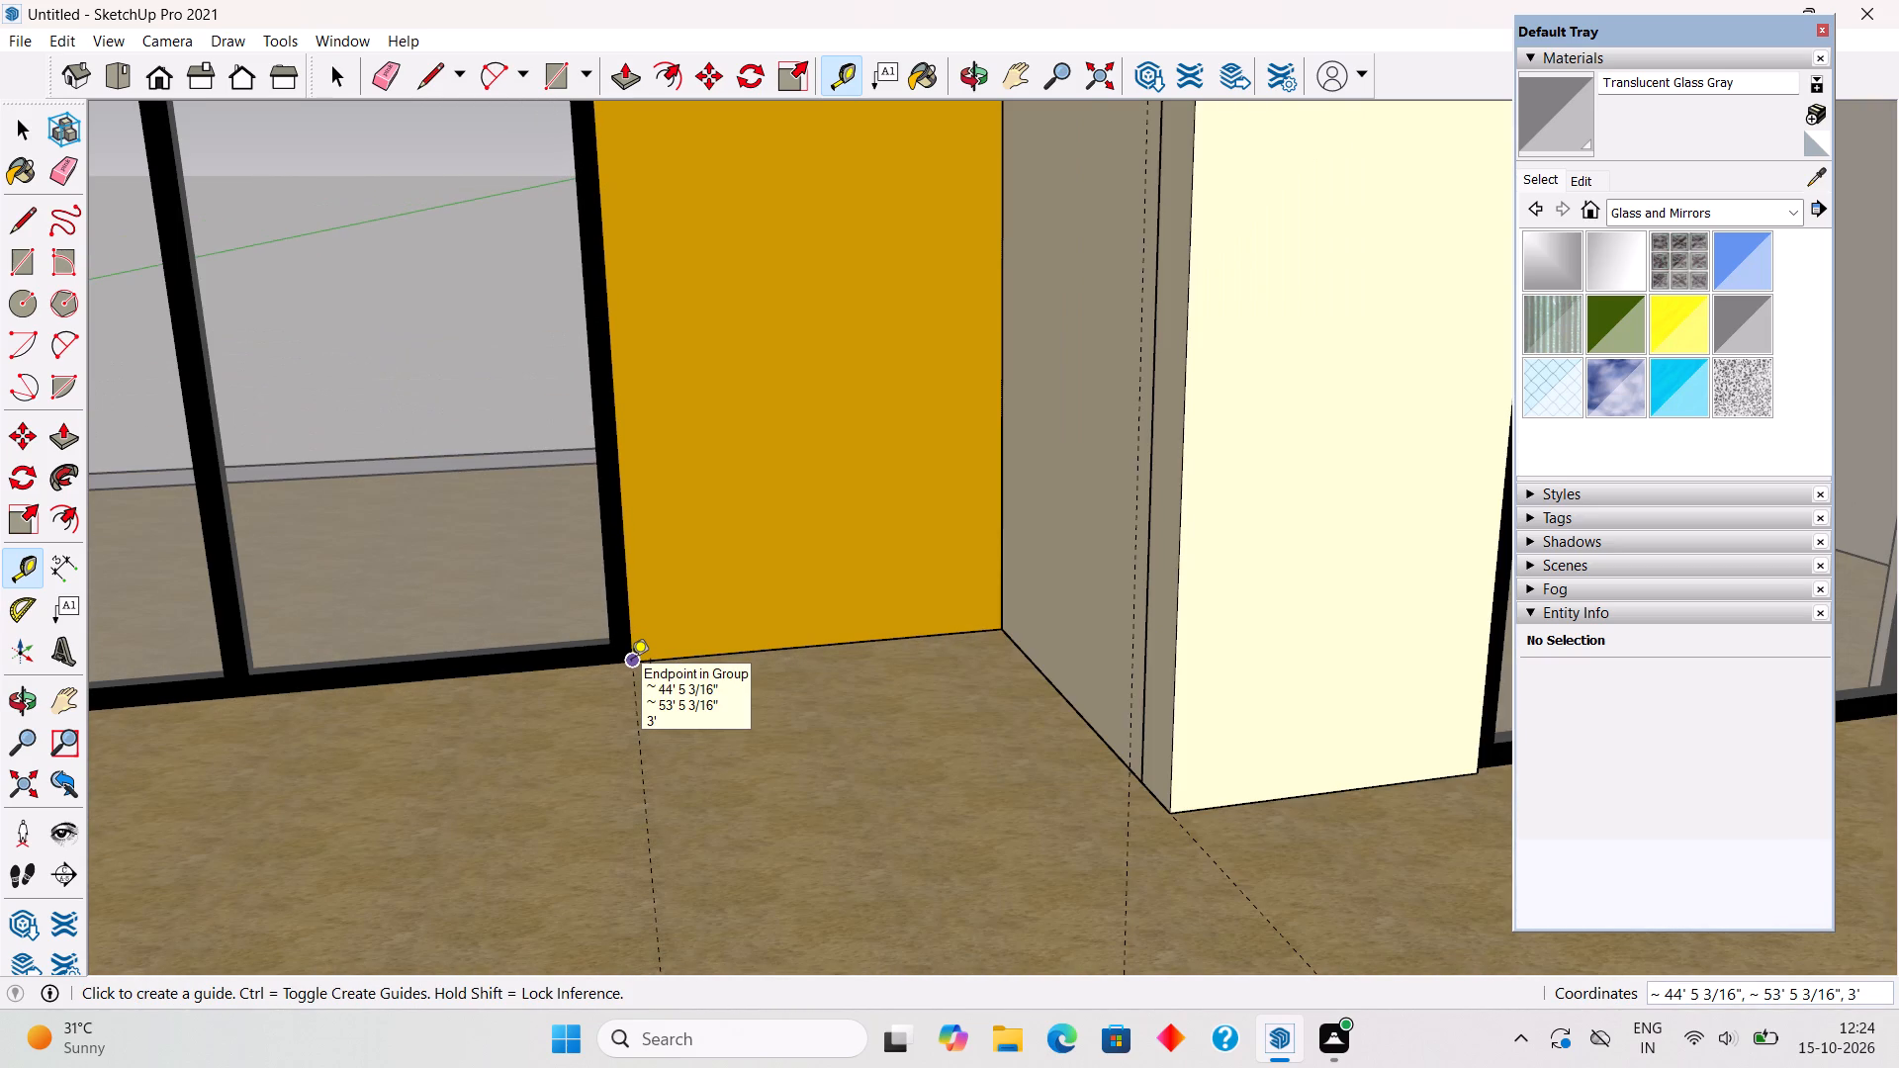
scroll(631, 663, "down", 16)
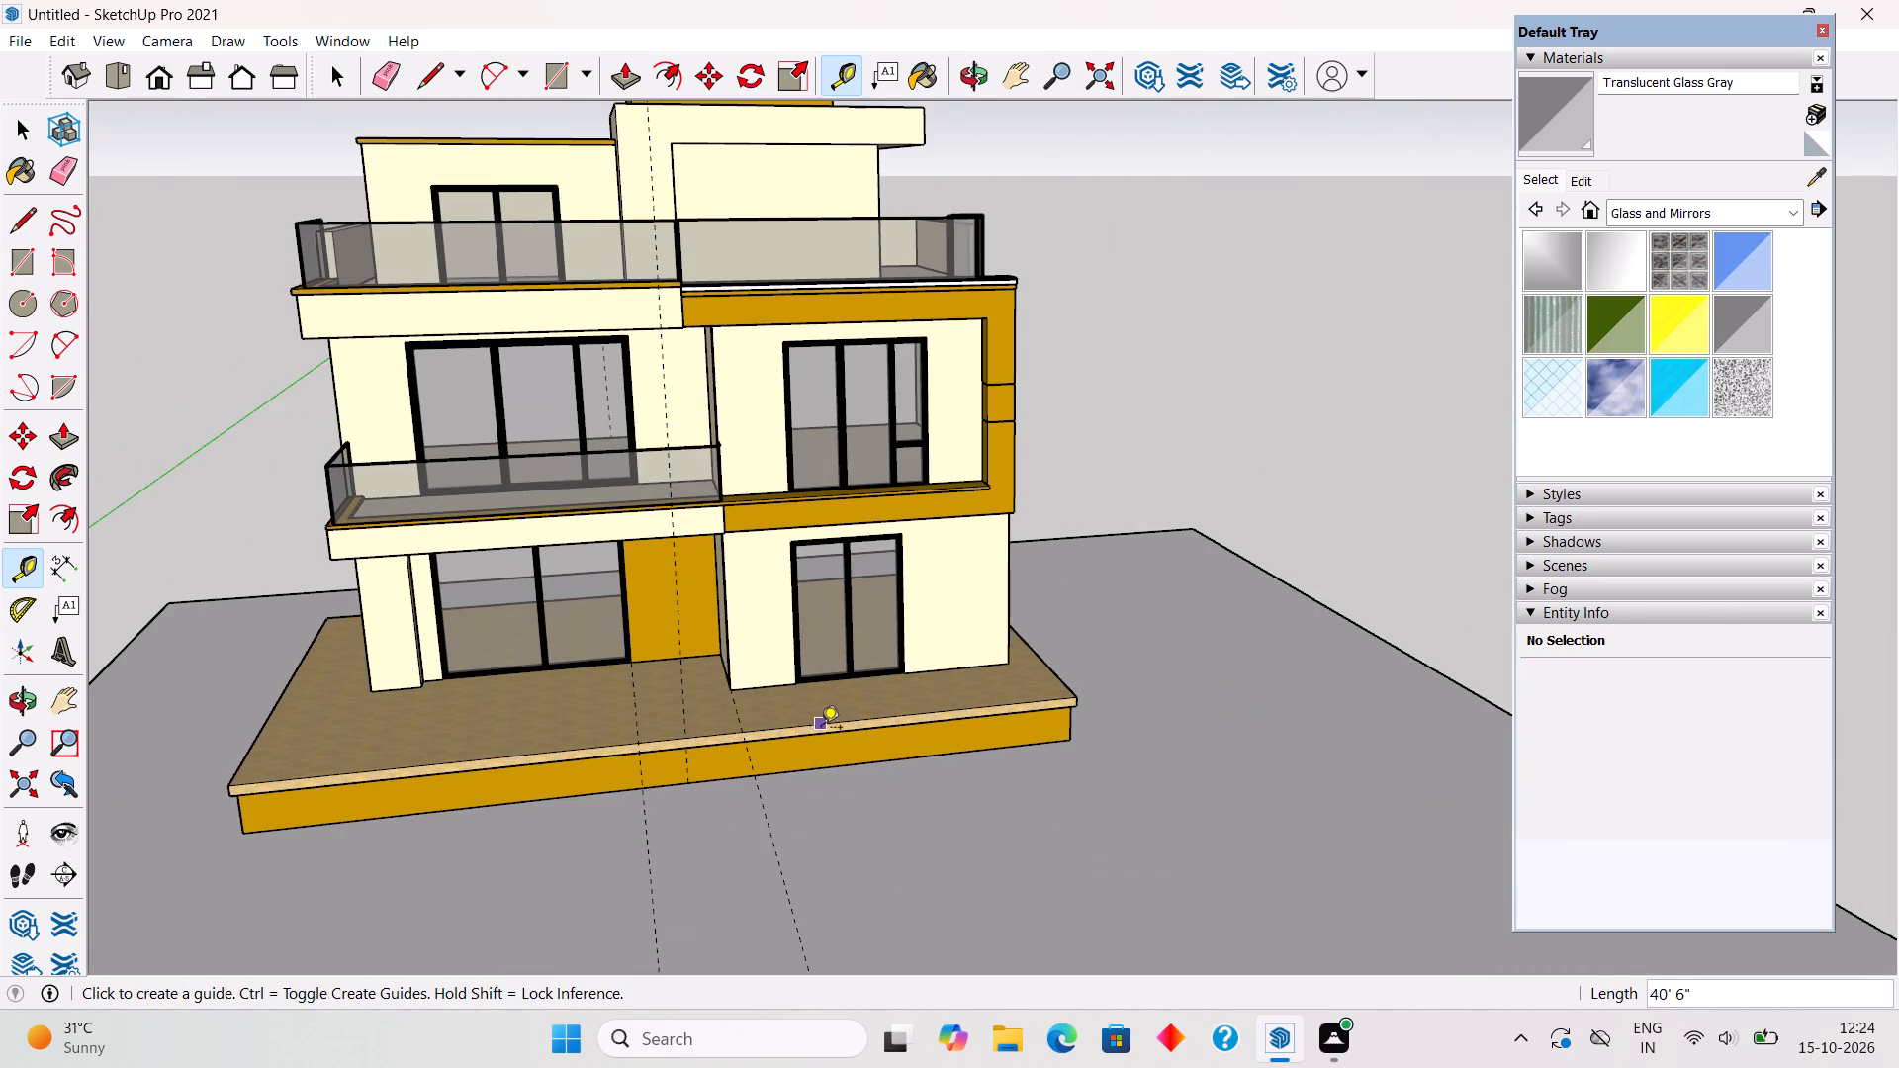
scroll(801, 677, "up", 9)
scroll(722, 683, "up", 5)
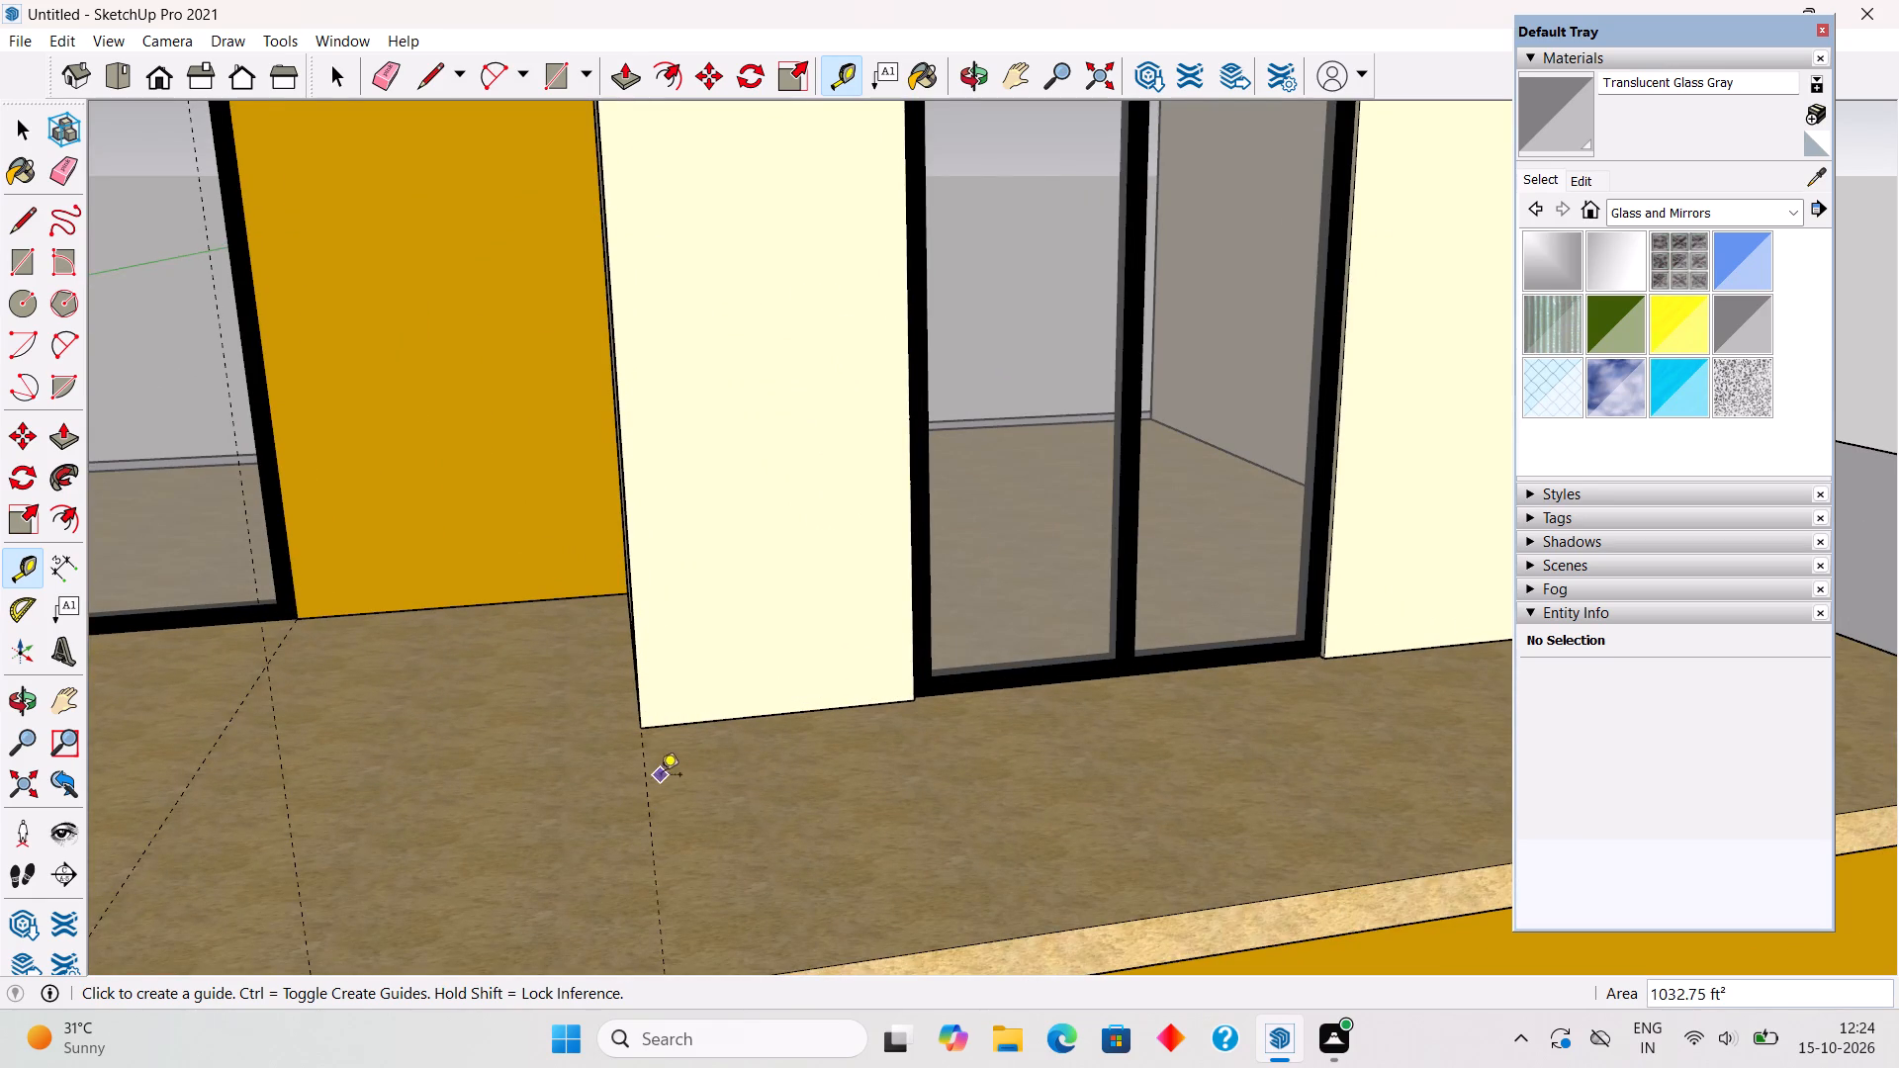
left_click(650, 795)
scroll(1006, 726, "up", 5)
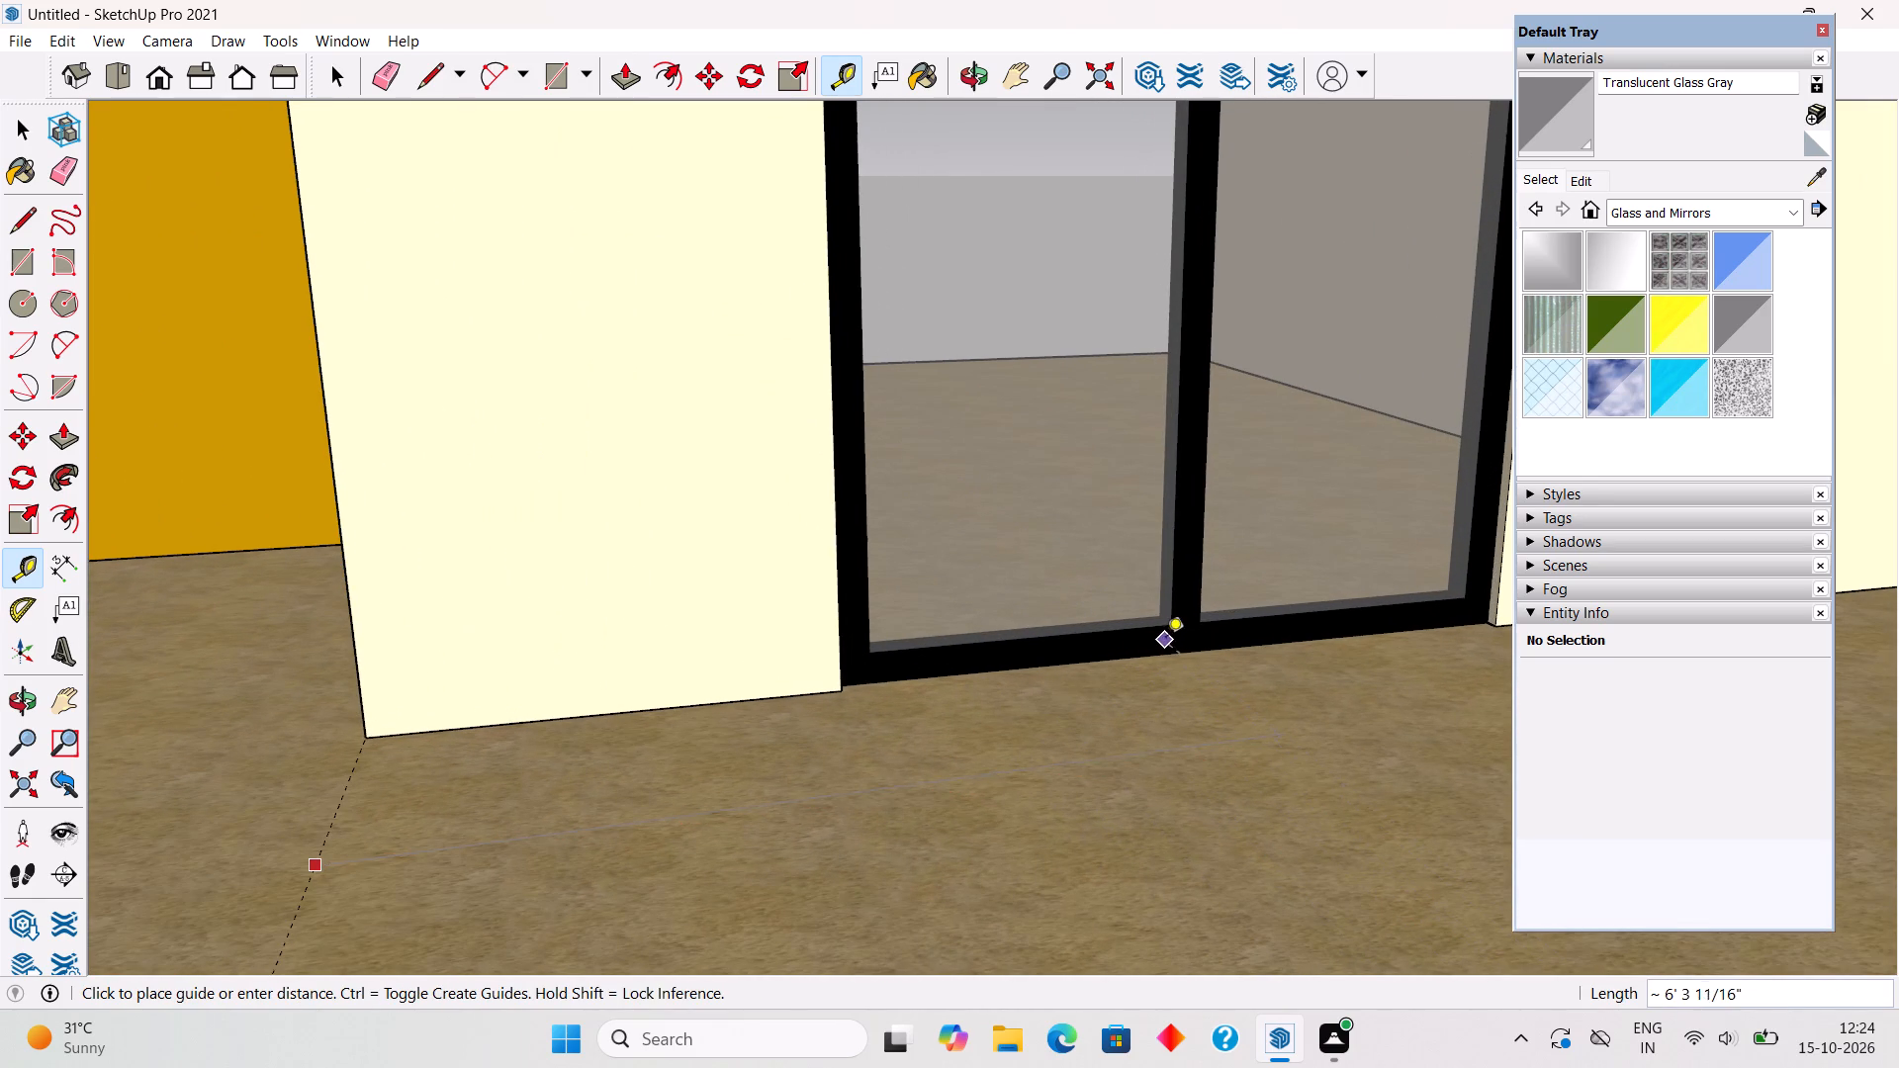
left_click(1197, 651)
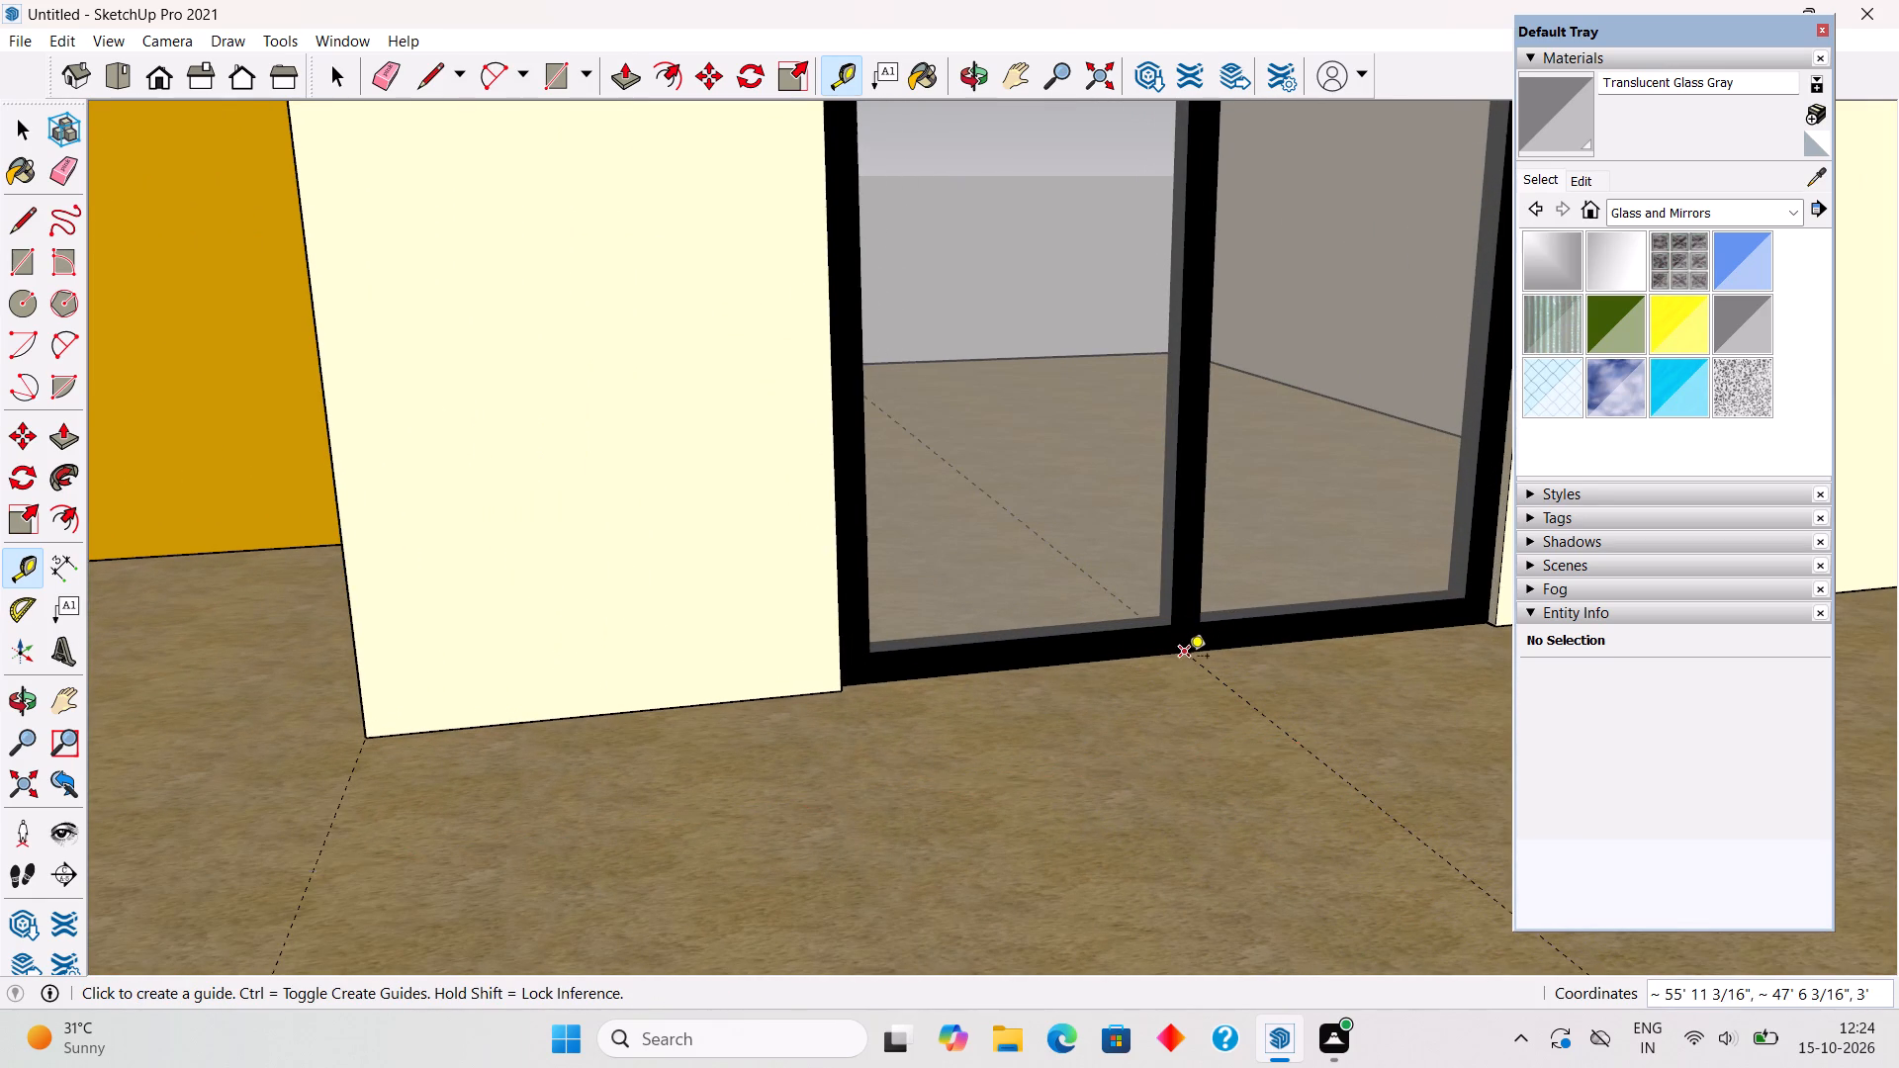
Push the front edge face of the terrace slab inward 3" inside its group, using Push/Pull.
scroll(1186, 658, "down", 16)
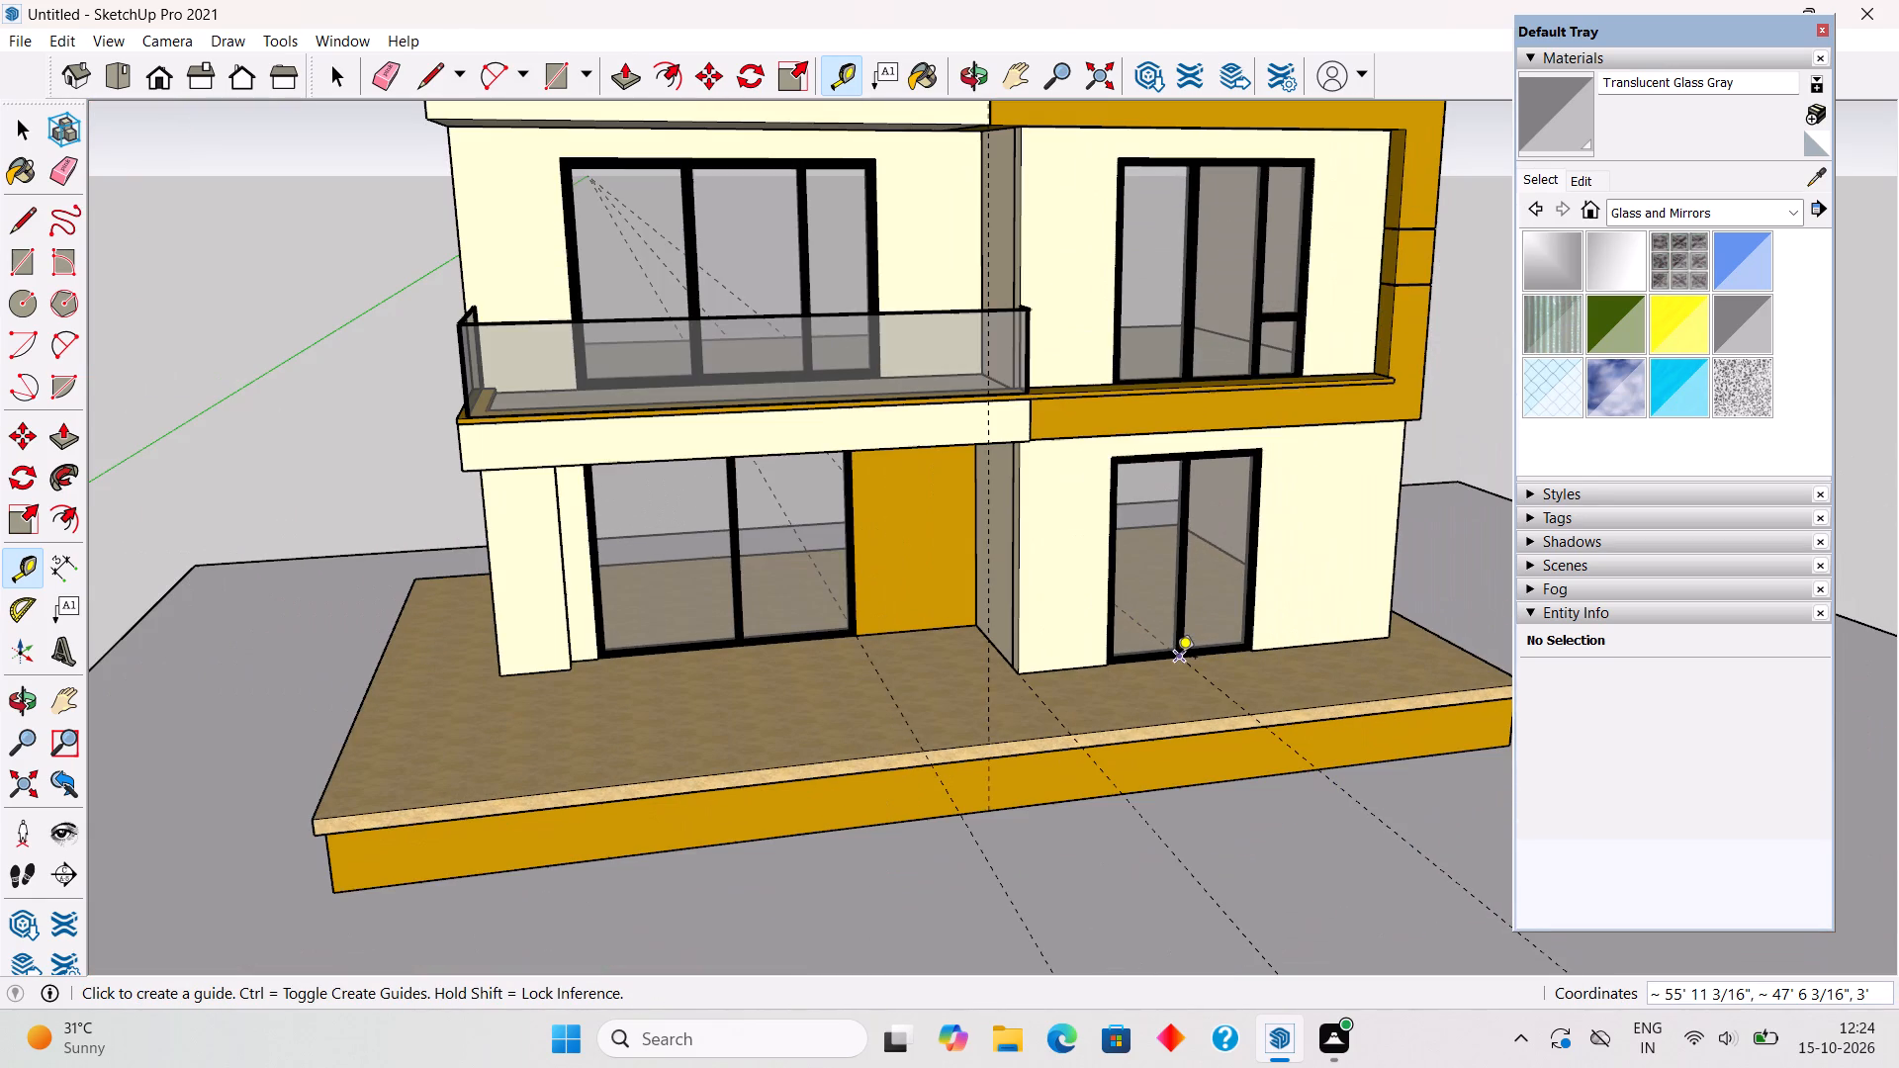
middle_click_drag(1138, 703, 1106, 816)
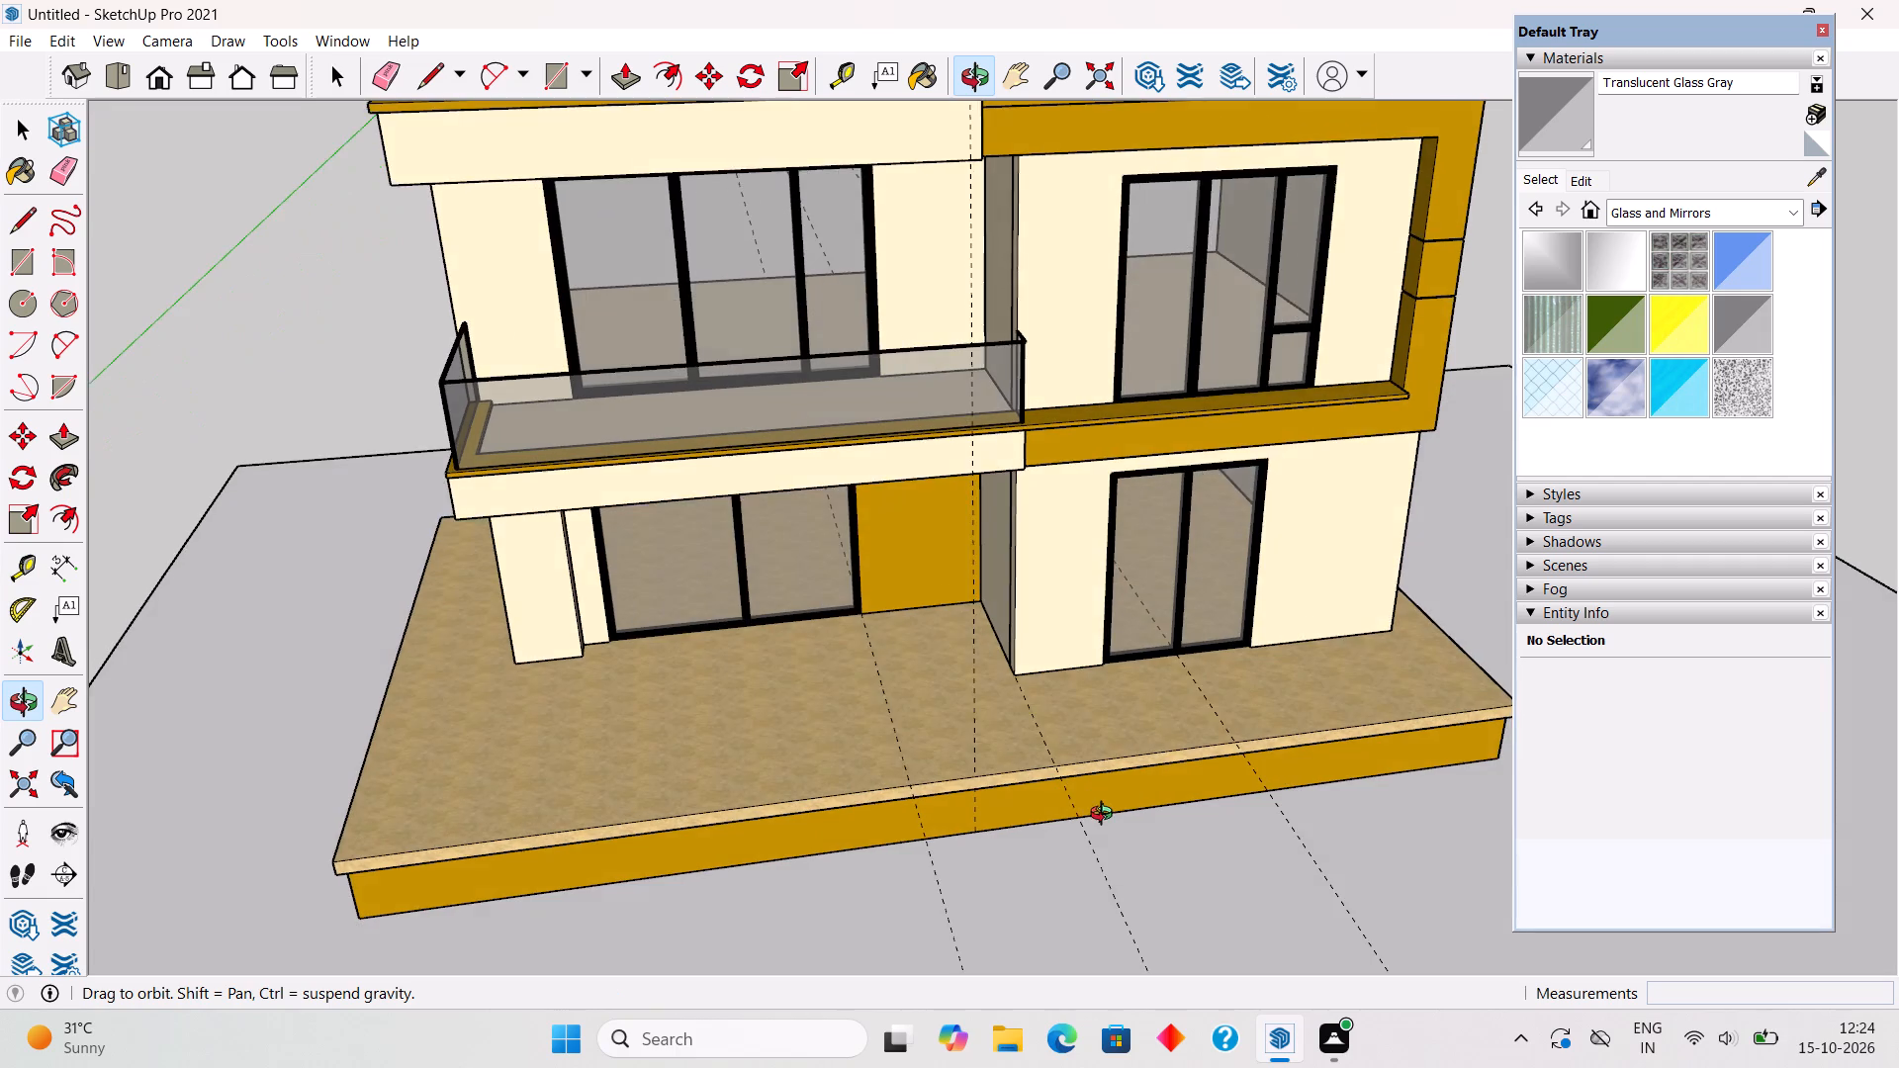
middle_click_drag(1106, 816, 586, 700)
scroll(1106, 816, "down", 1)
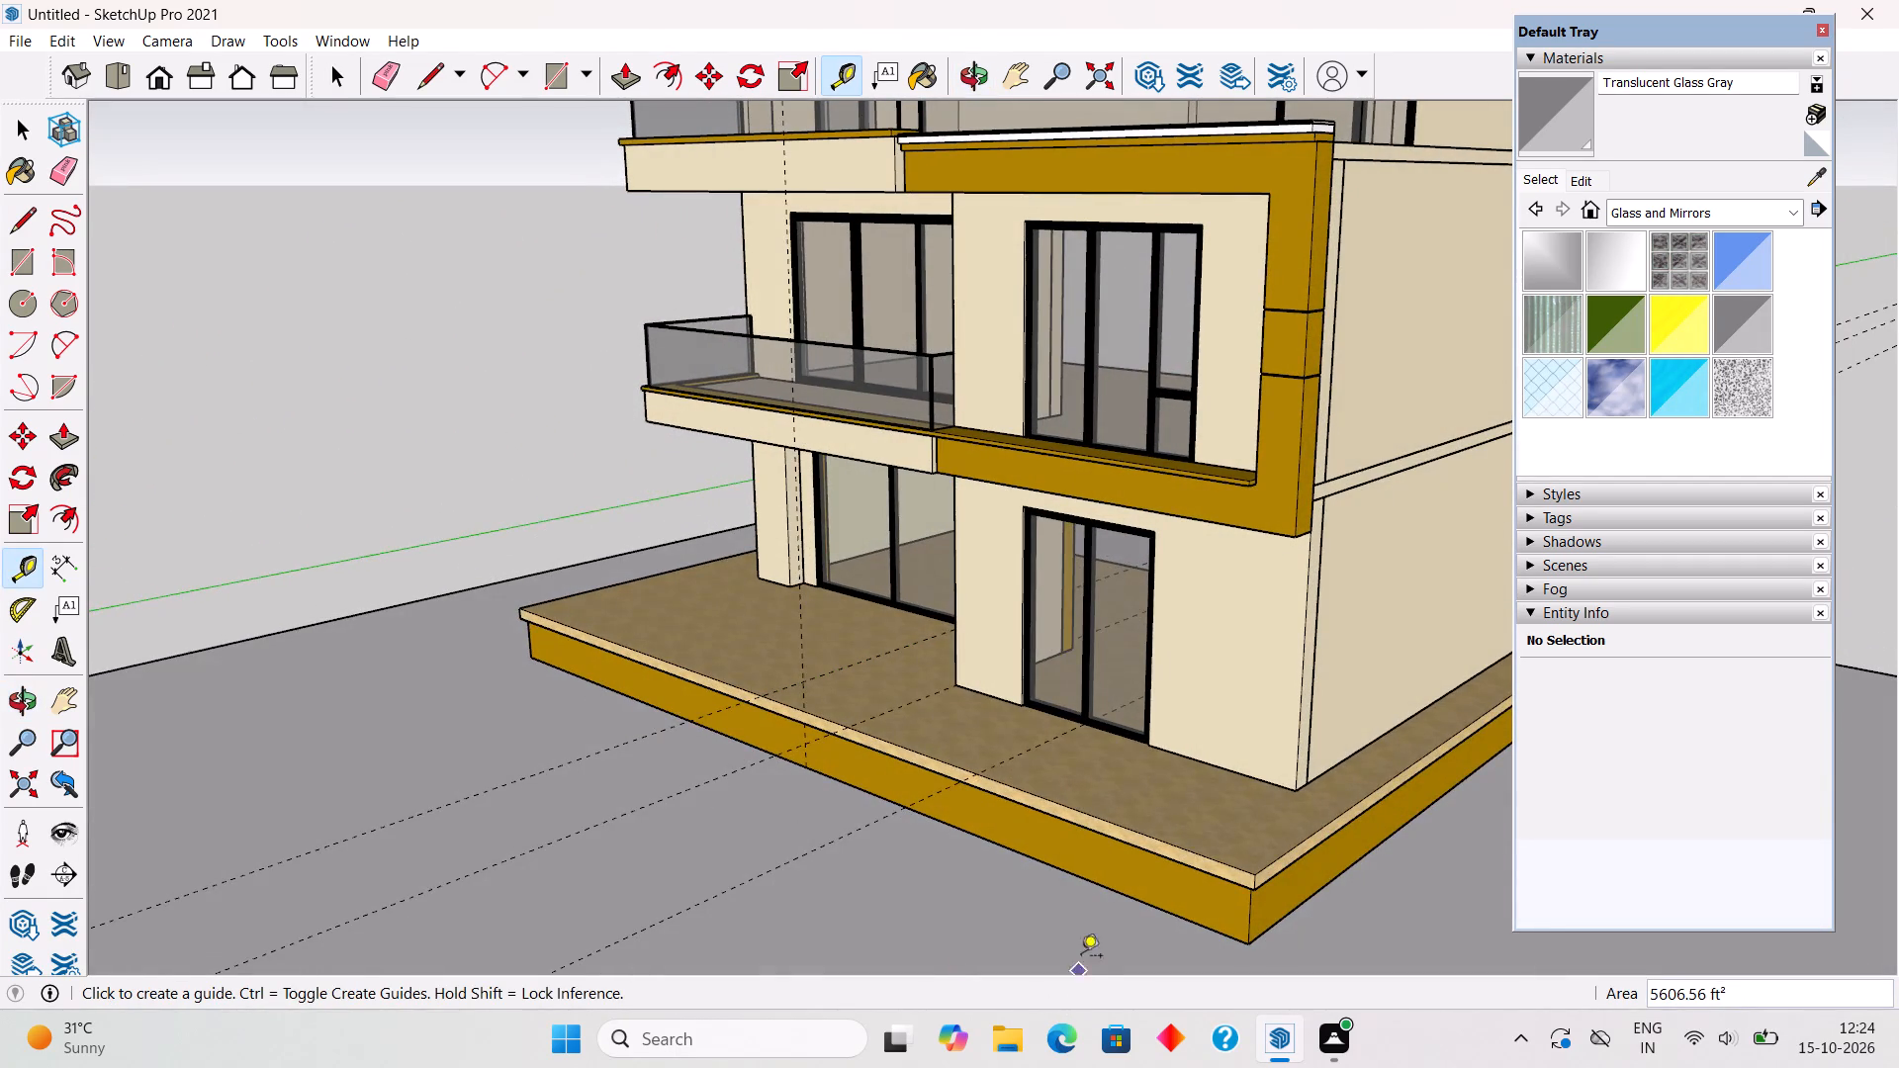
middle_click_drag(1082, 946, 1095, 865)
scroll(1027, 814, "up", 10)
middle_click_drag(995, 711, 994, 699)
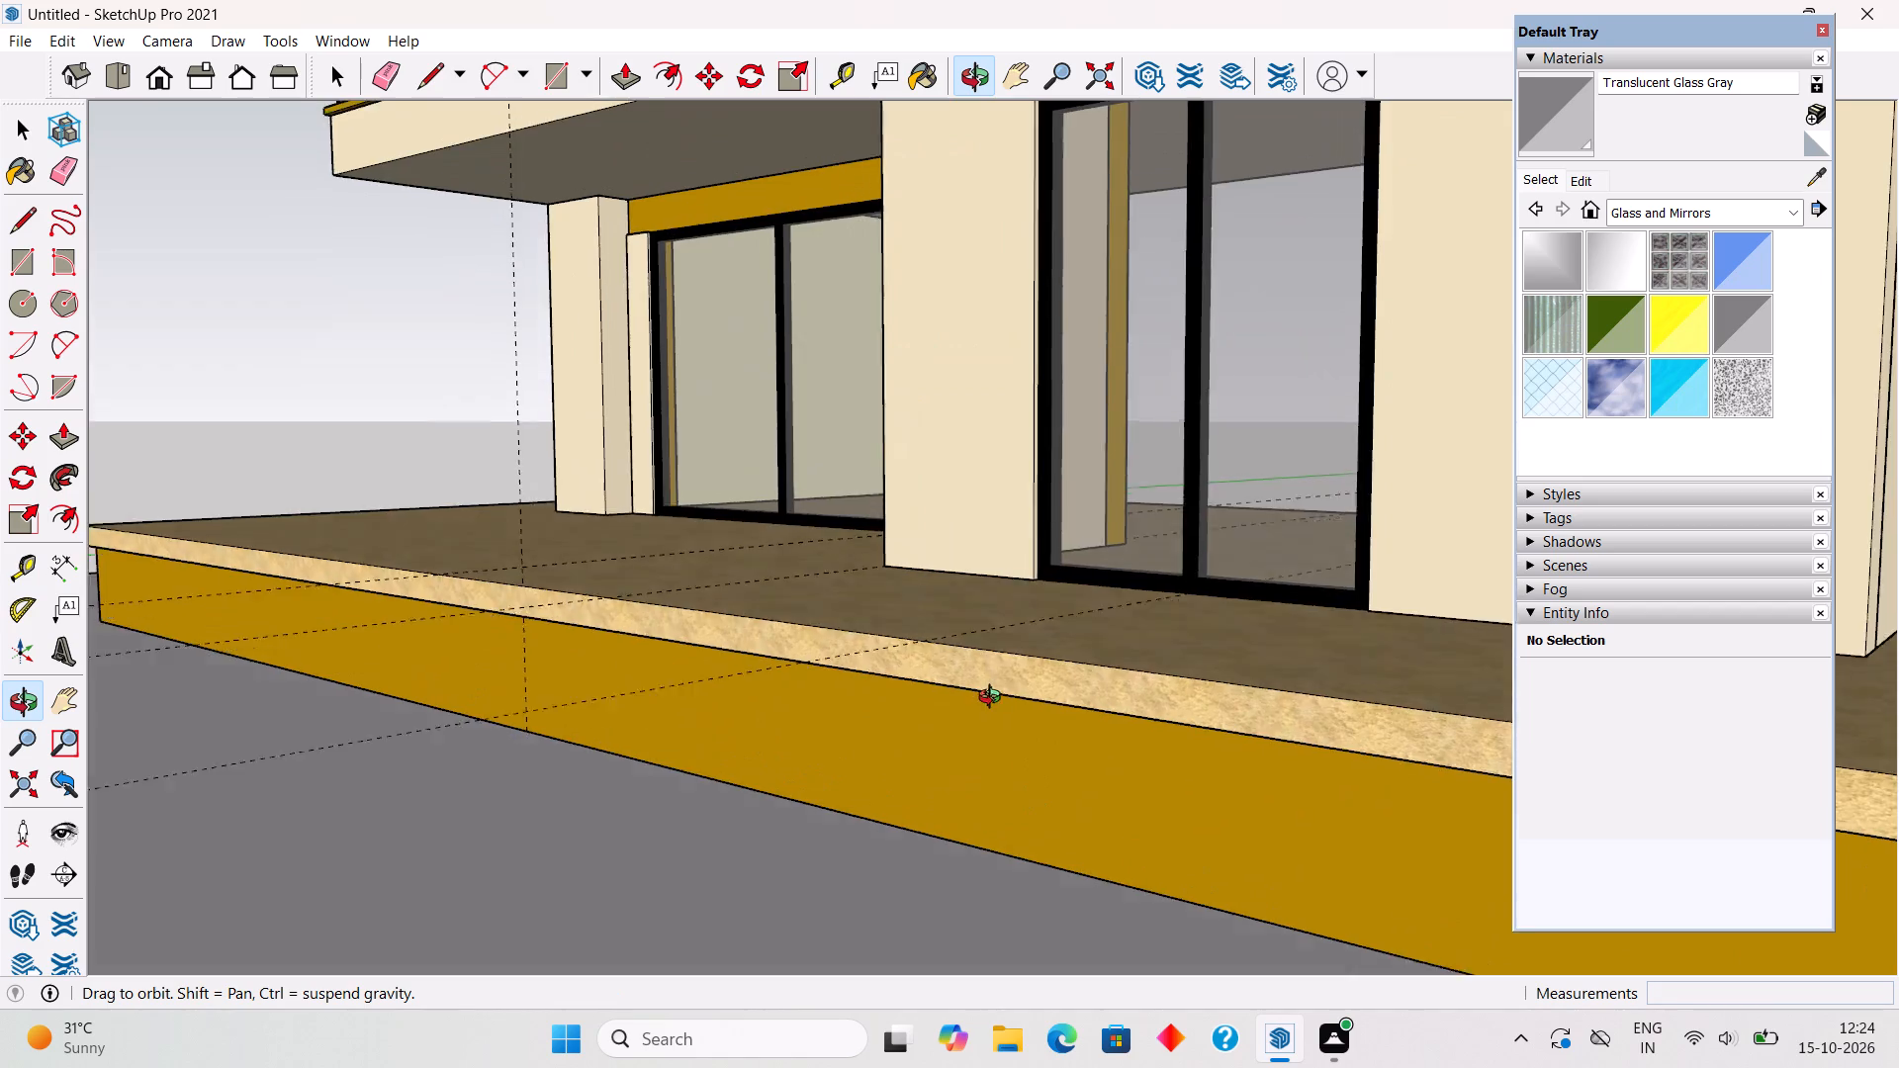
middle_click_drag(994, 699, 1155, 590)
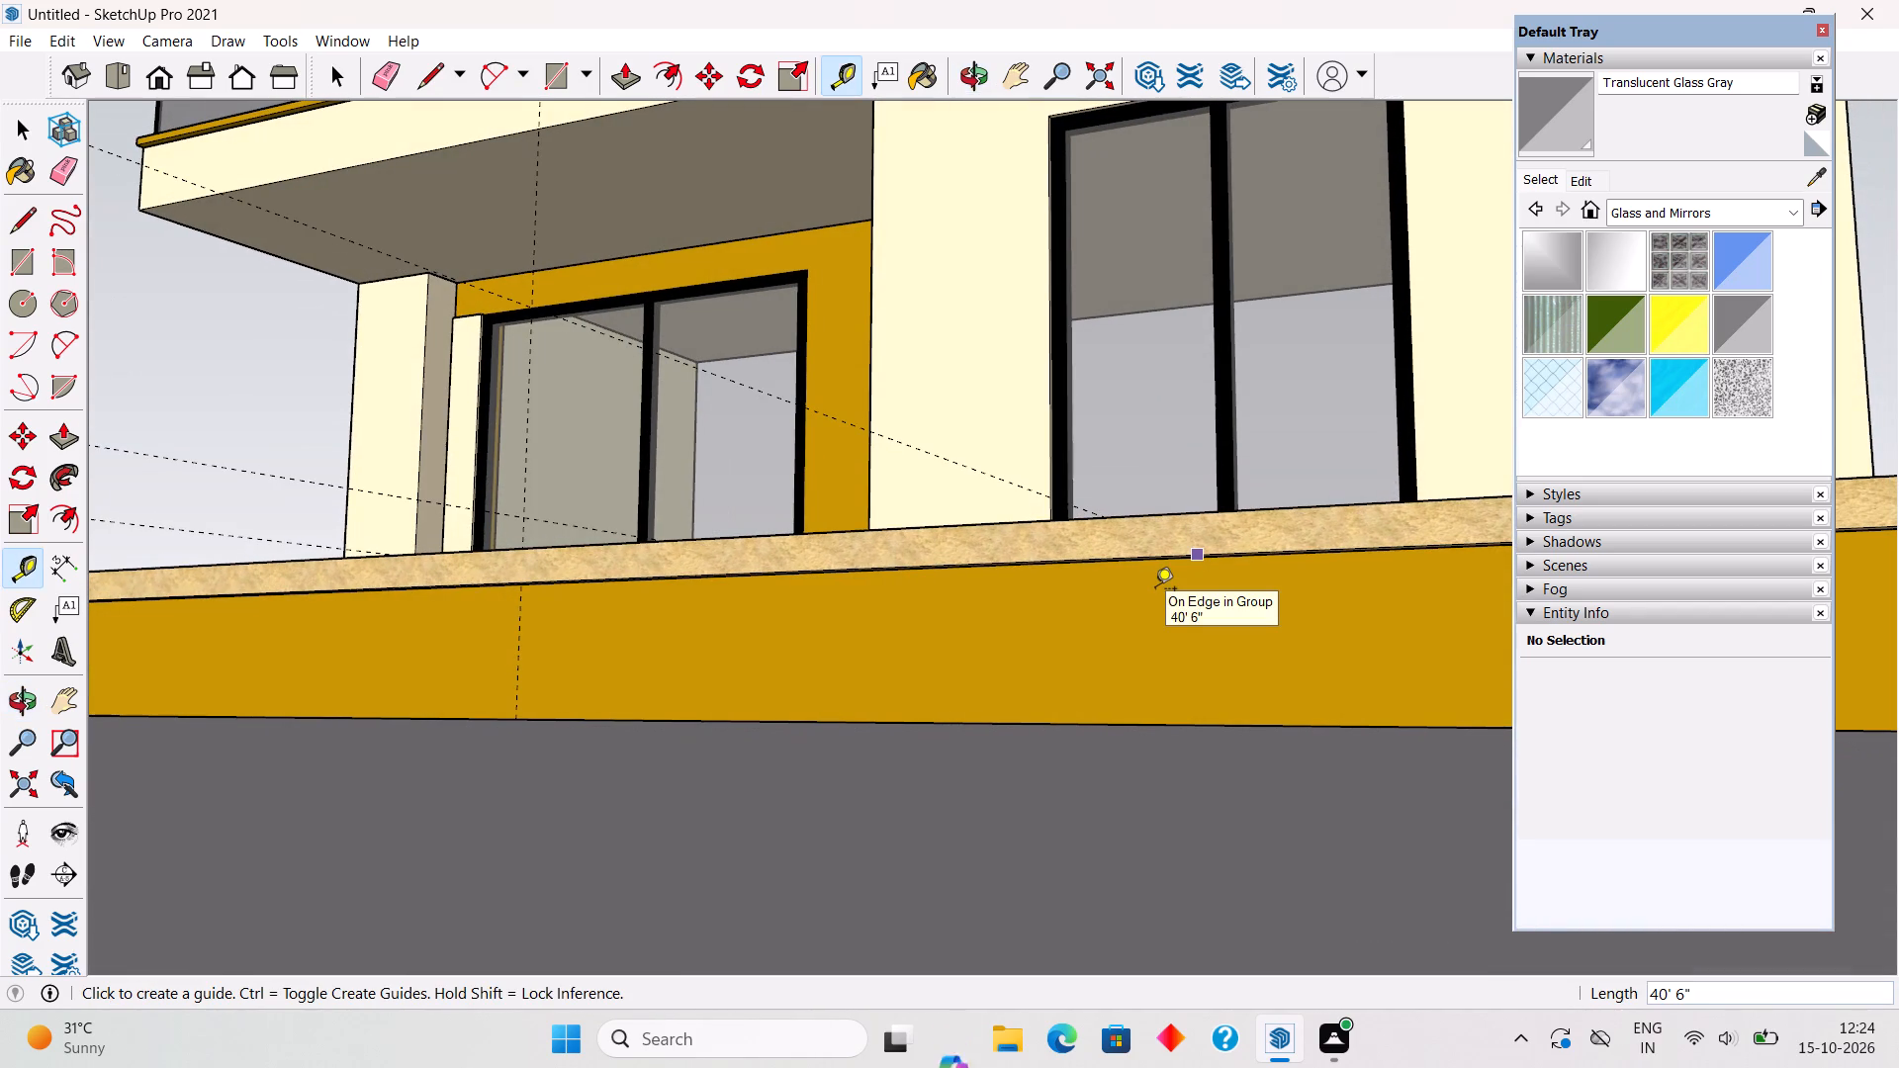
key("space")
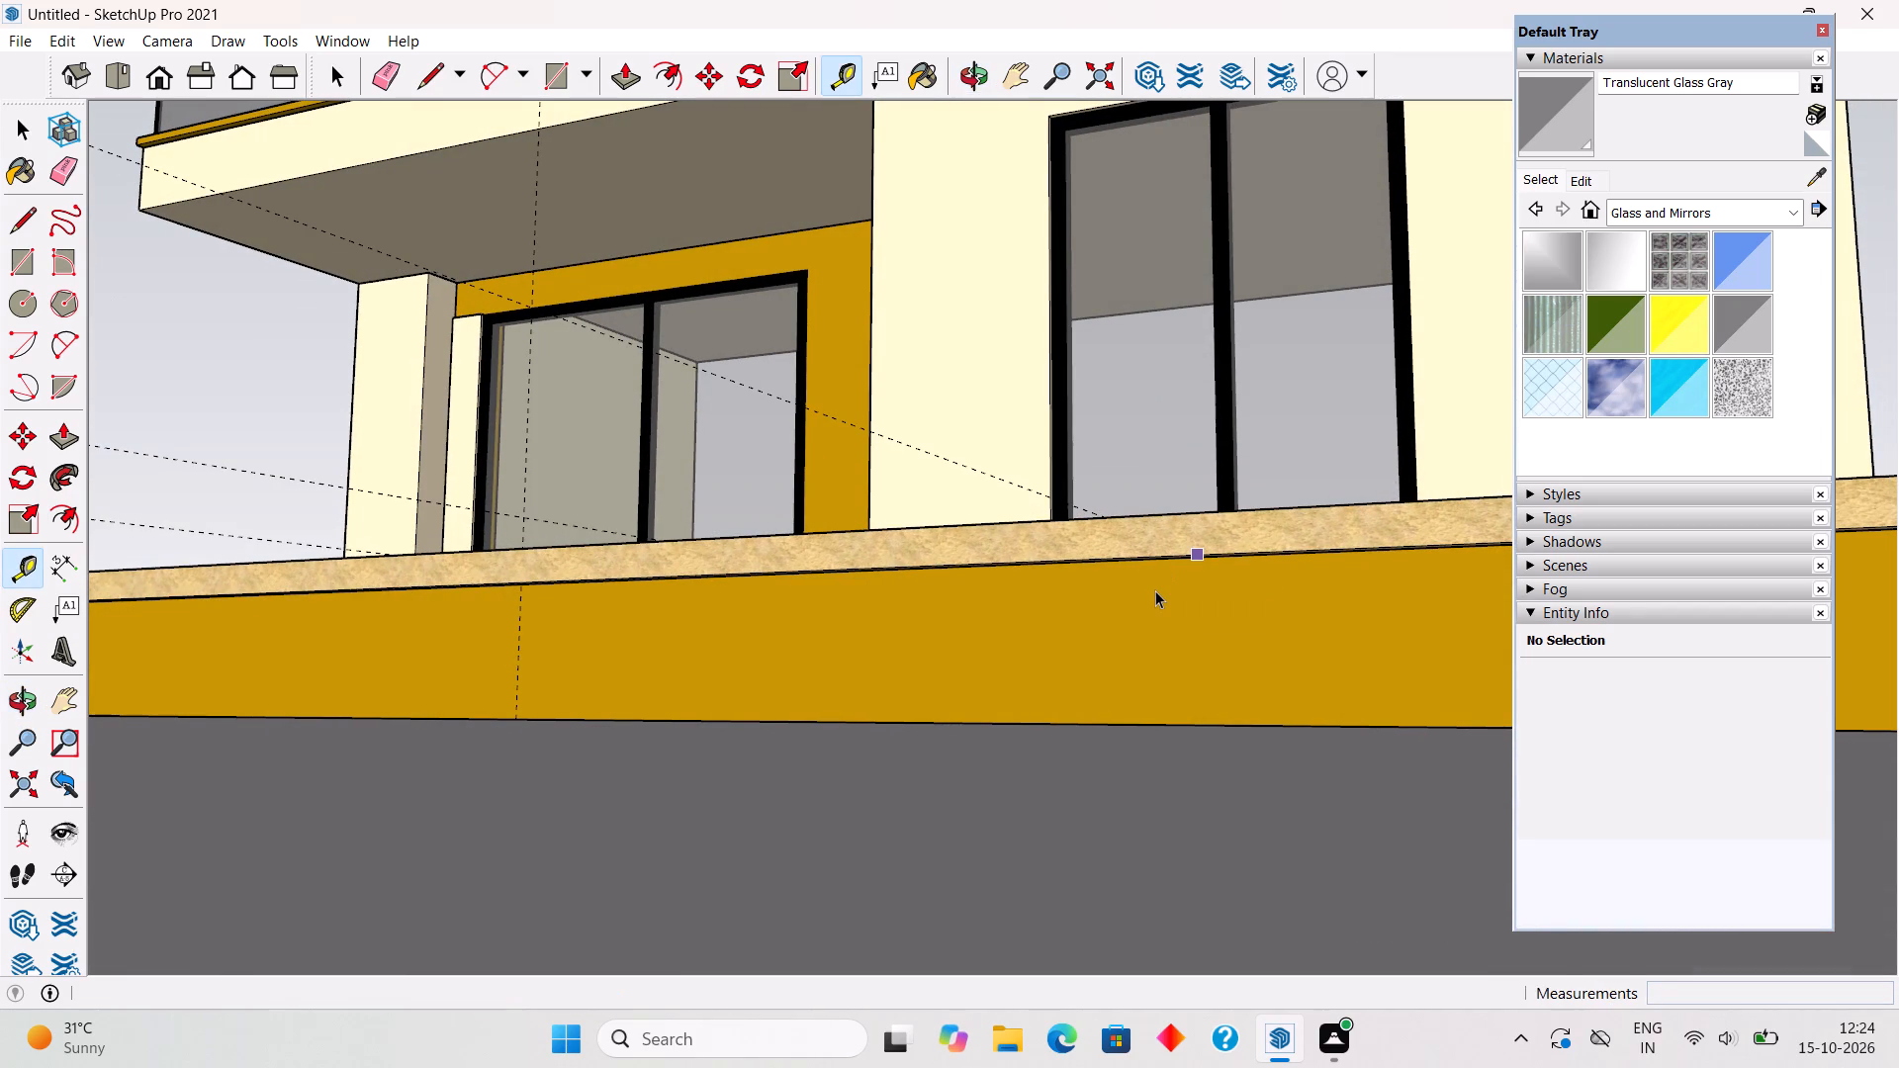
triple_click(1187, 520)
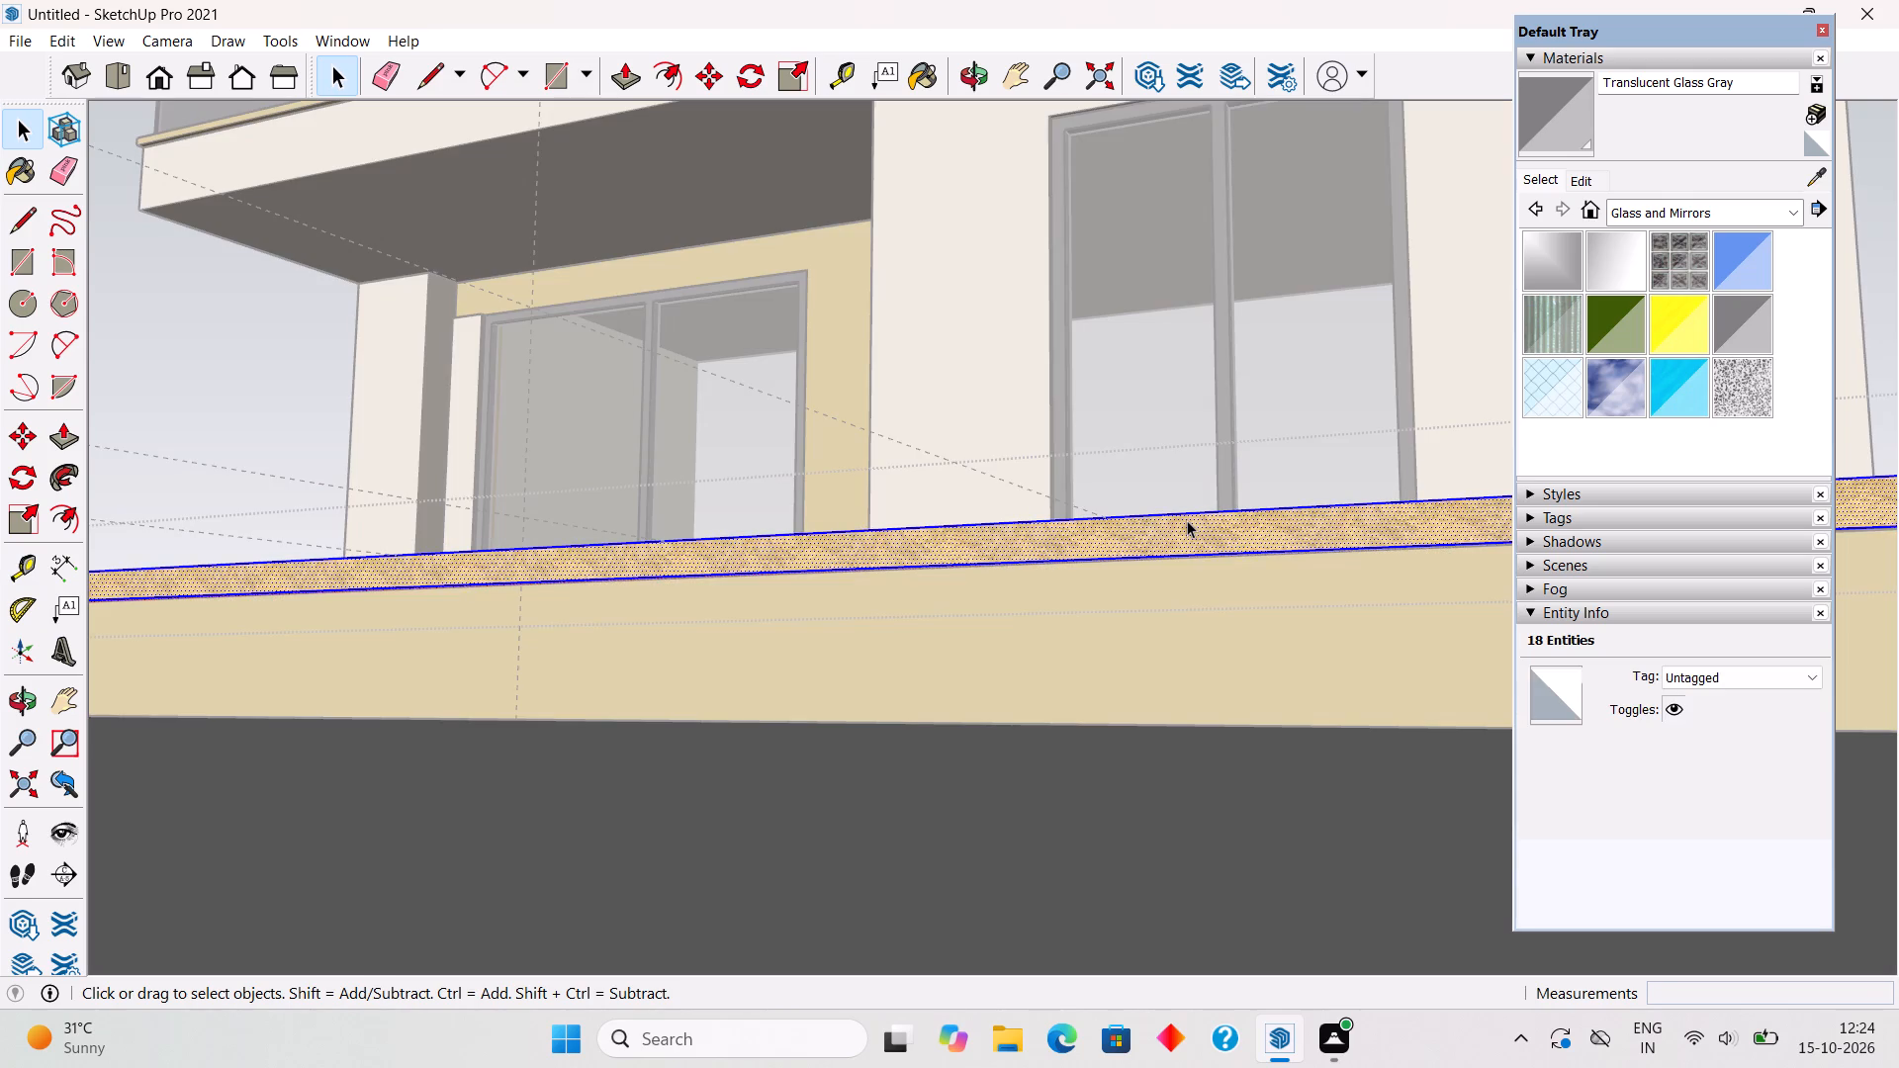
key("p")
left_click(1187, 520)
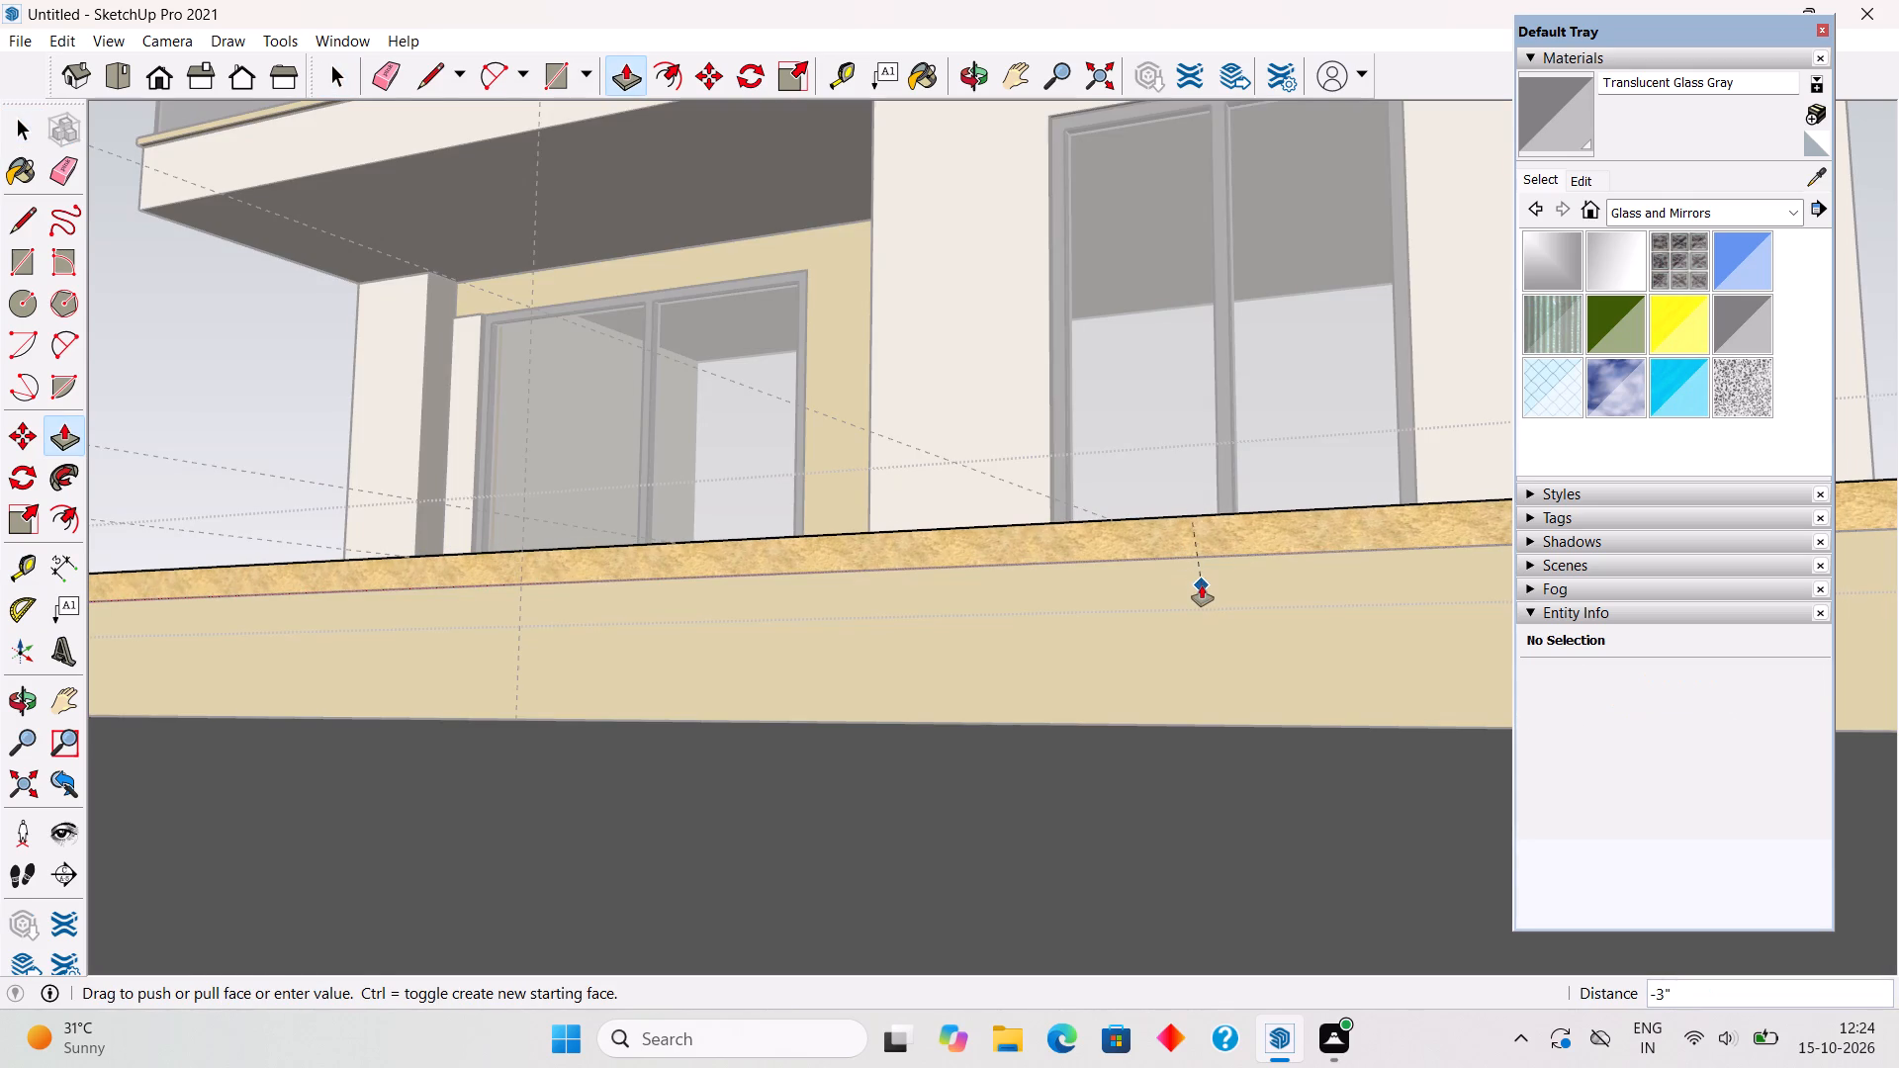
left_click(1202, 585)
key("space")
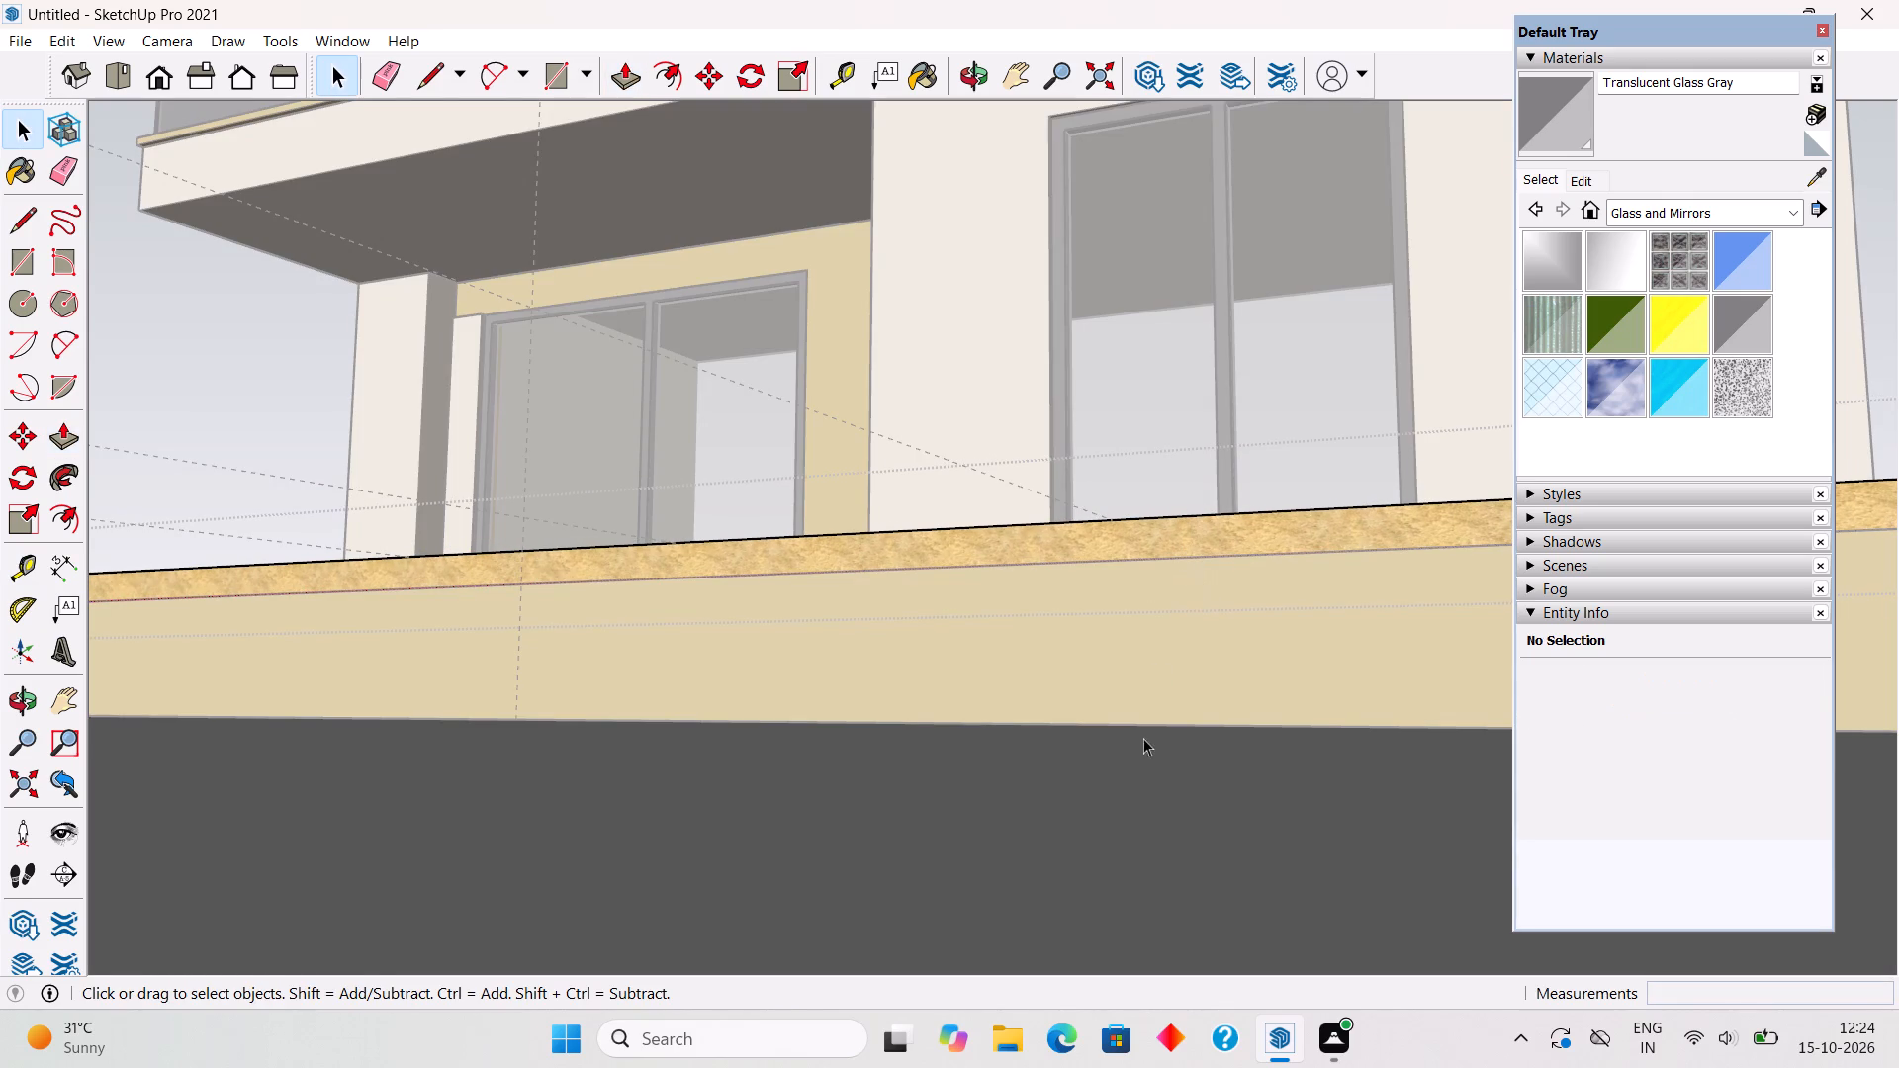
left_click(1116, 844)
Examine the terrace slab's front edge, the plinth's front face and the guides from low and raised corner angles.
middle_click_drag(1120, 695, 1075, 763)
scroll(1074, 763, "down", 3)
scroll(1074, 760, "up", 2)
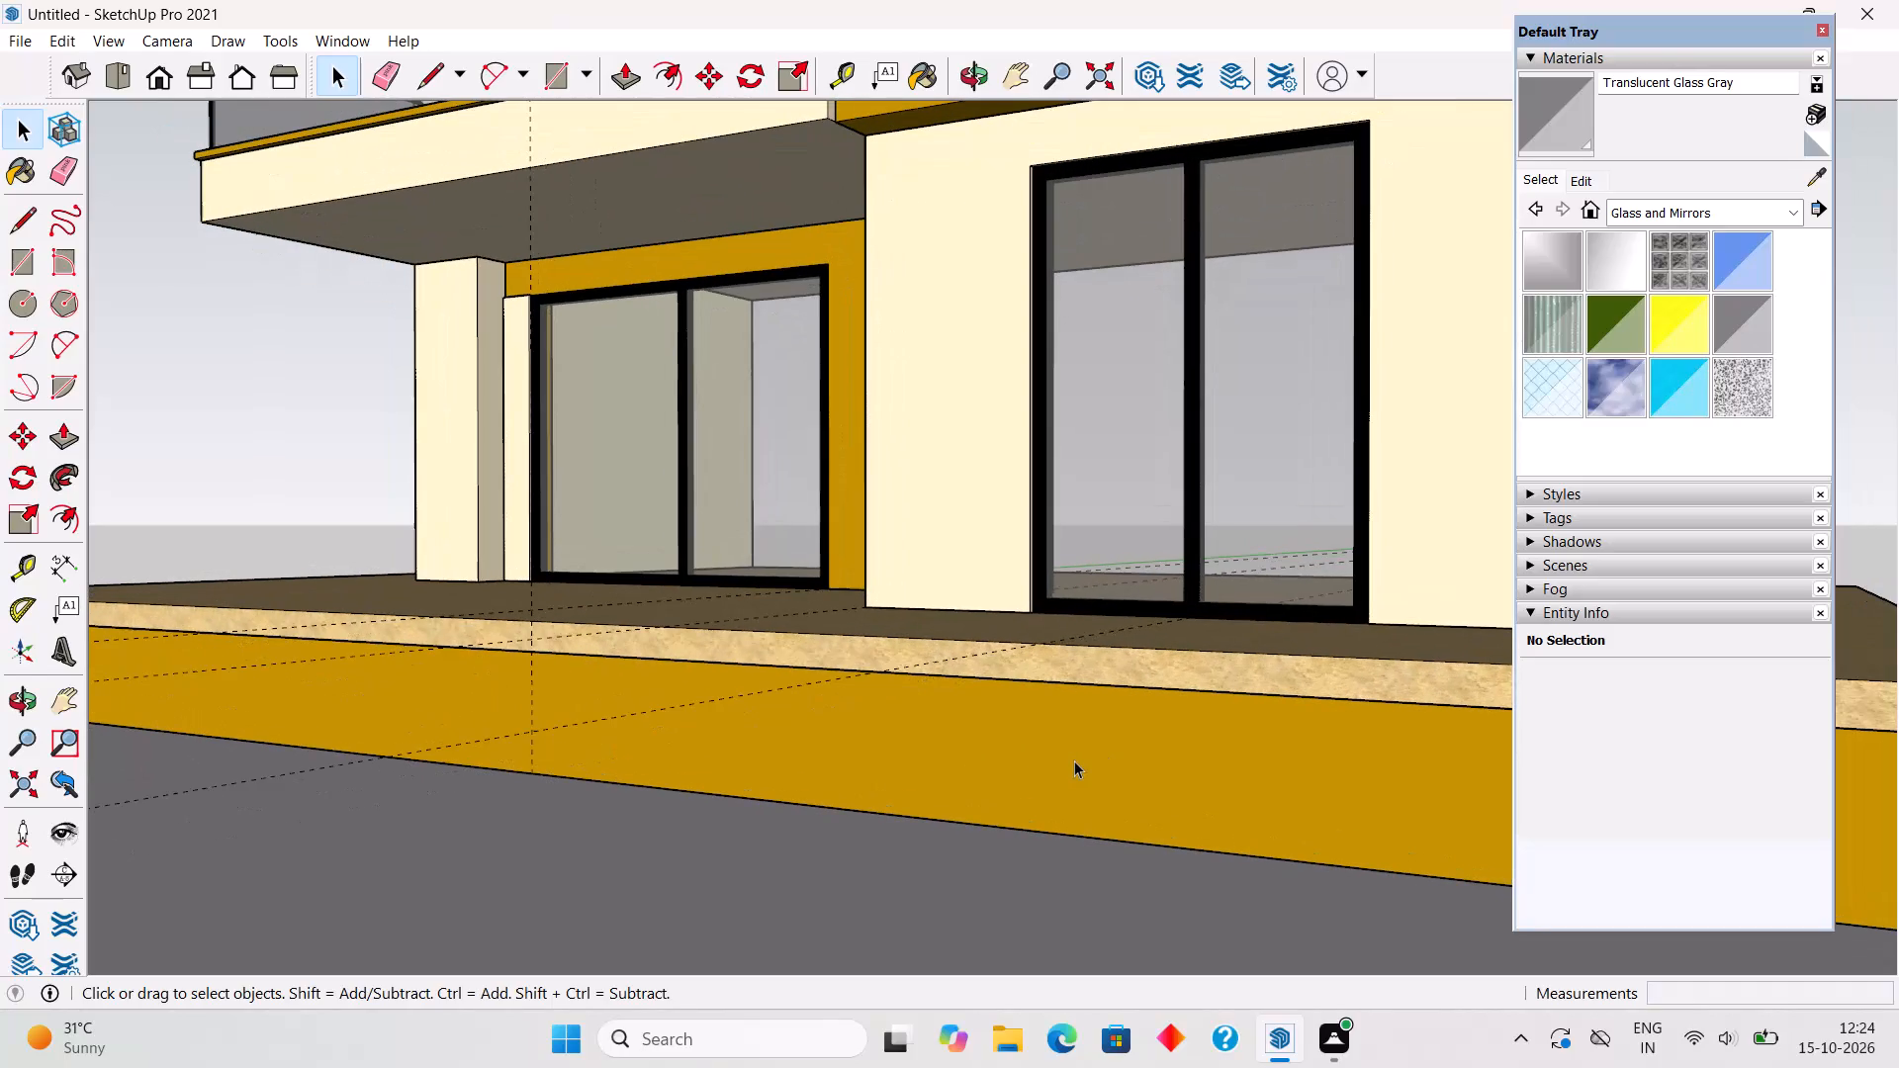
scroll(1074, 756, "down", 2)
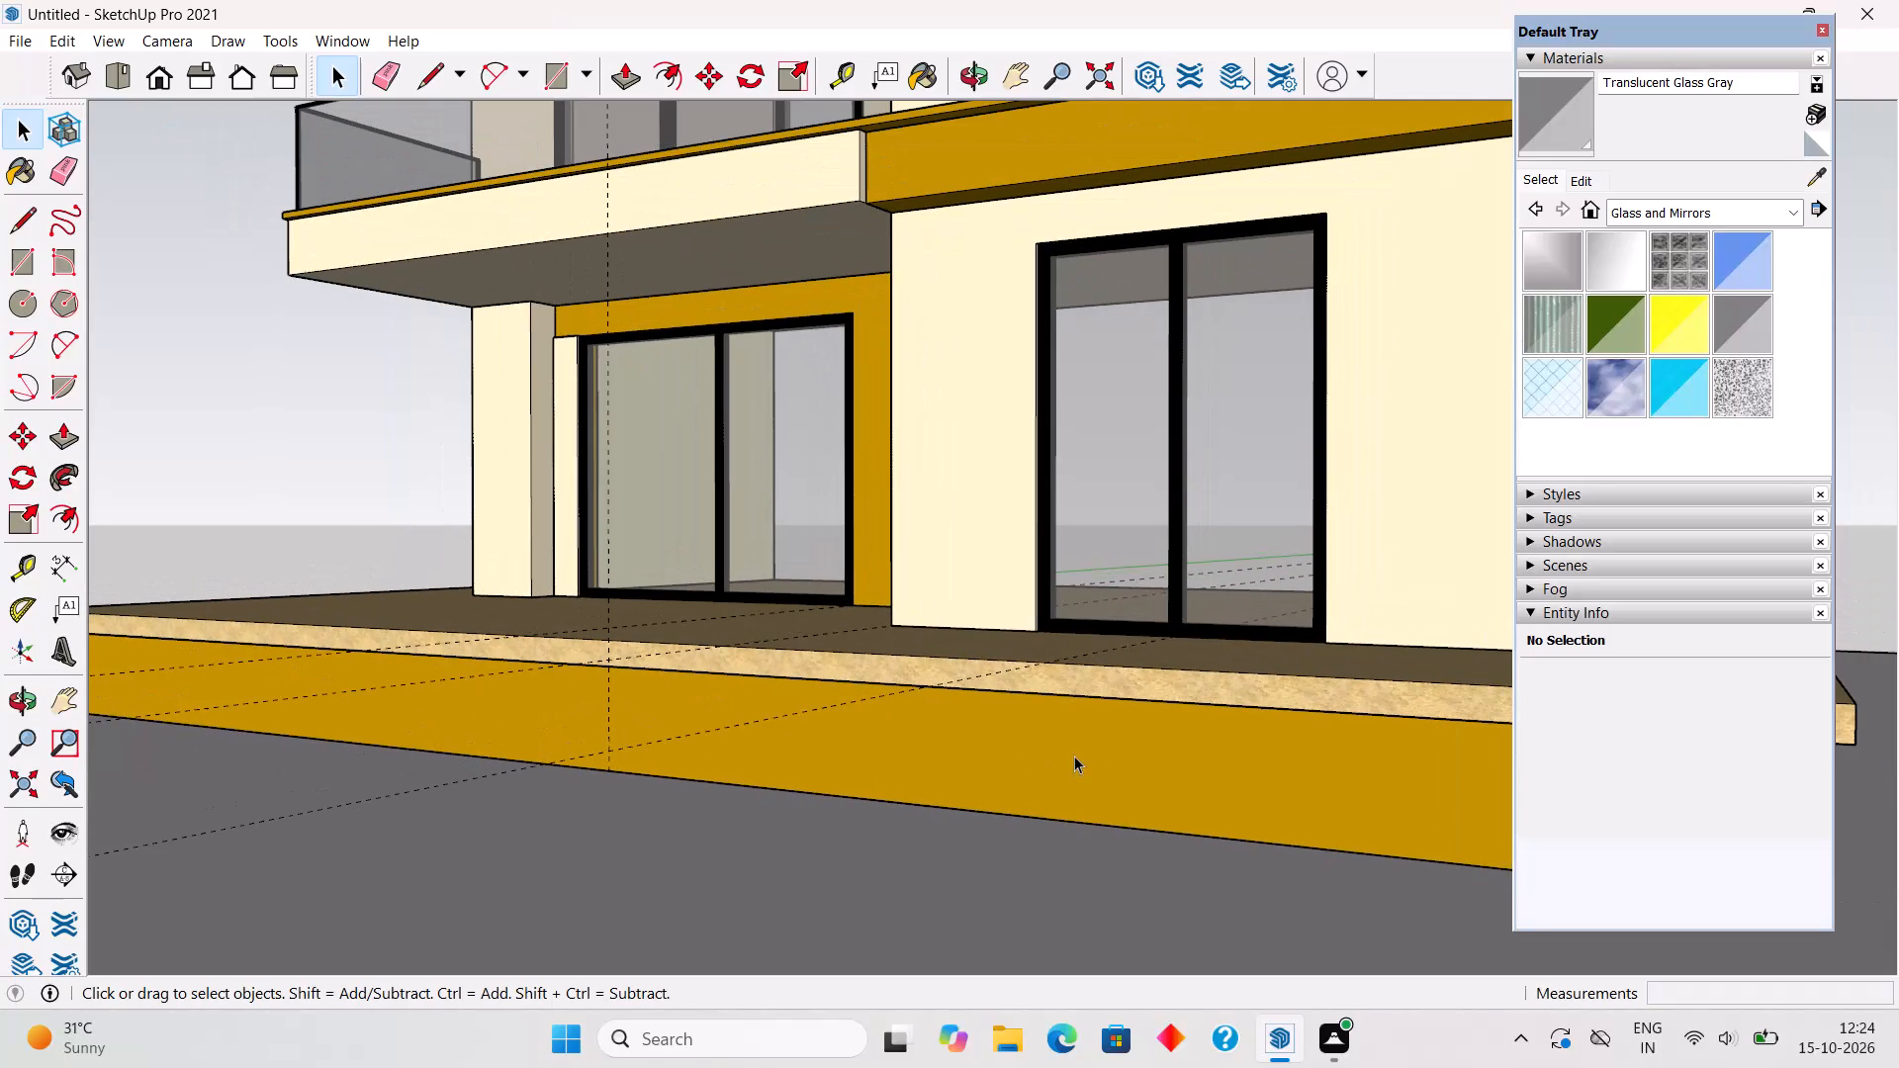
scroll(1074, 756, "up", 3)
middle_click_drag(1045, 739, 826, 732)
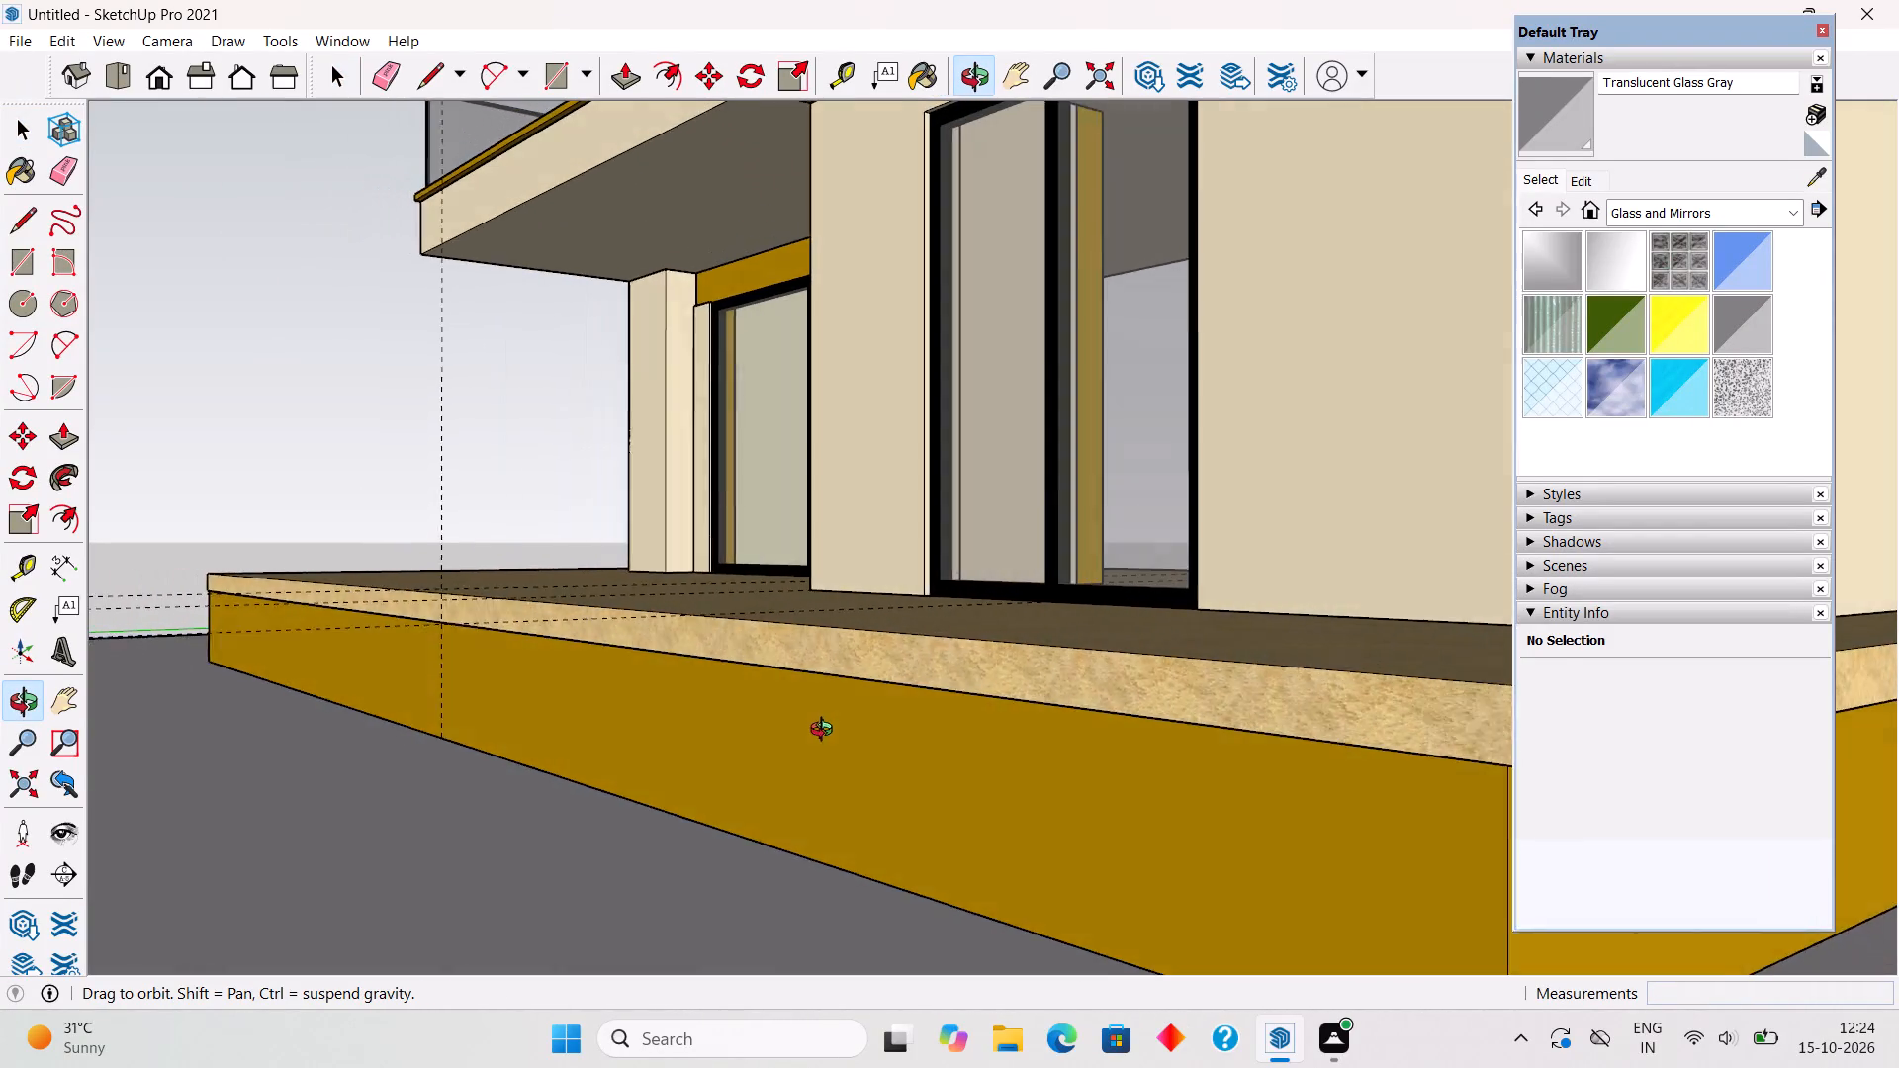
middle_click_drag(826, 732, 808, 772)
scroll(808, 772, "down", 3)
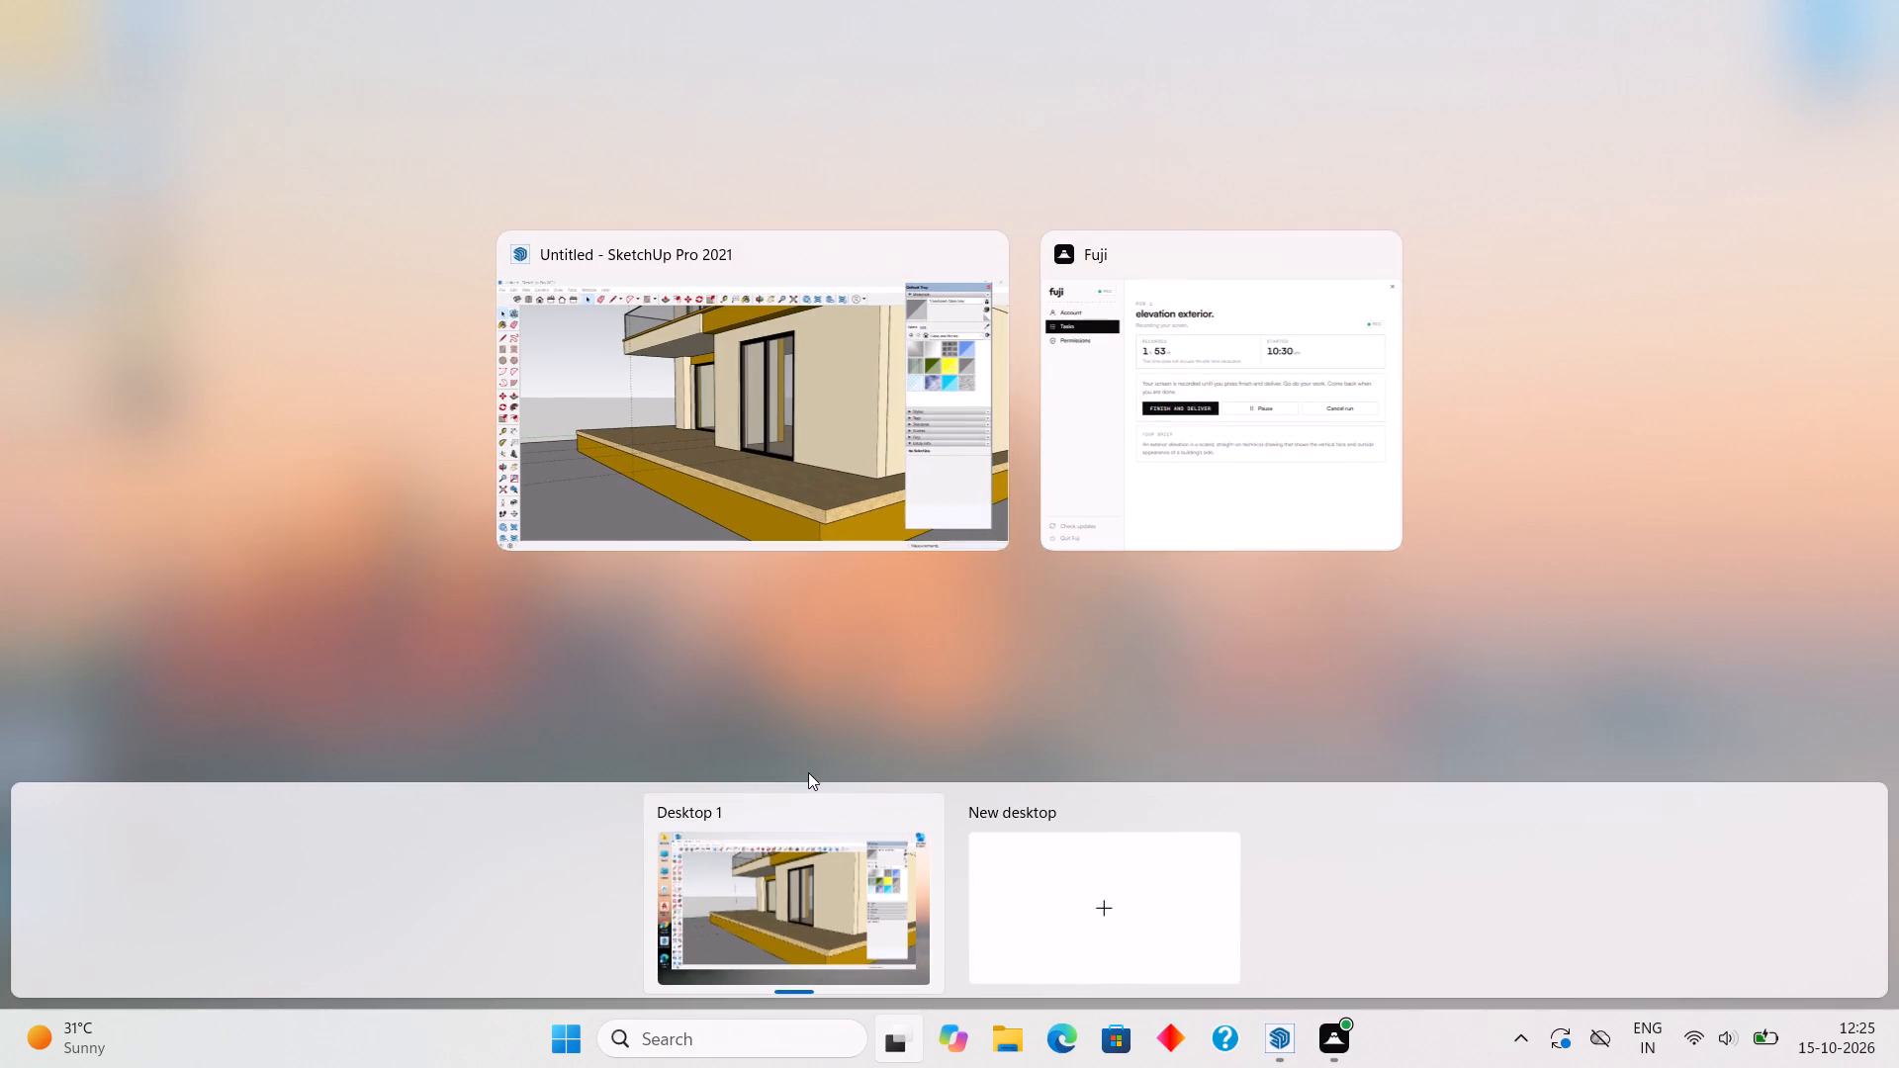
left_click(708, 424)
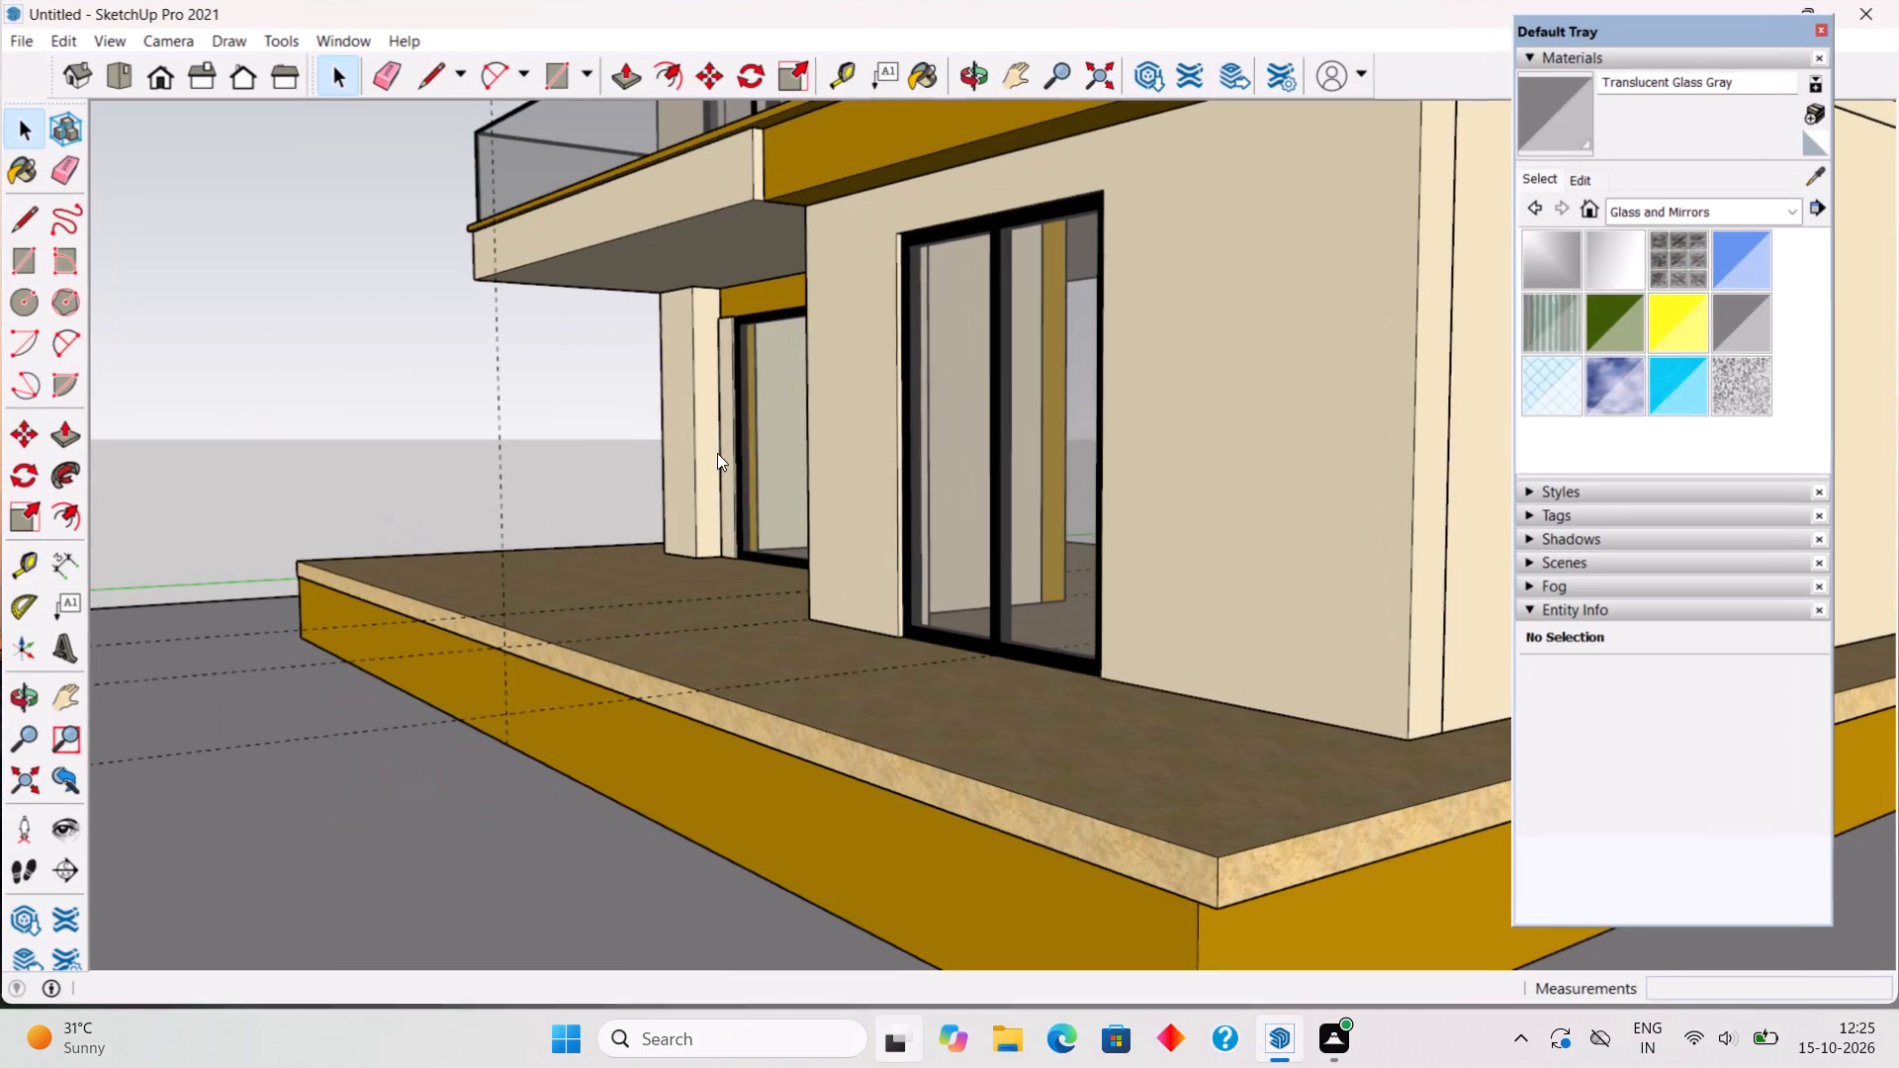
middle_click_drag(794, 771, 806, 713)
scroll(806, 713, "up", 3)
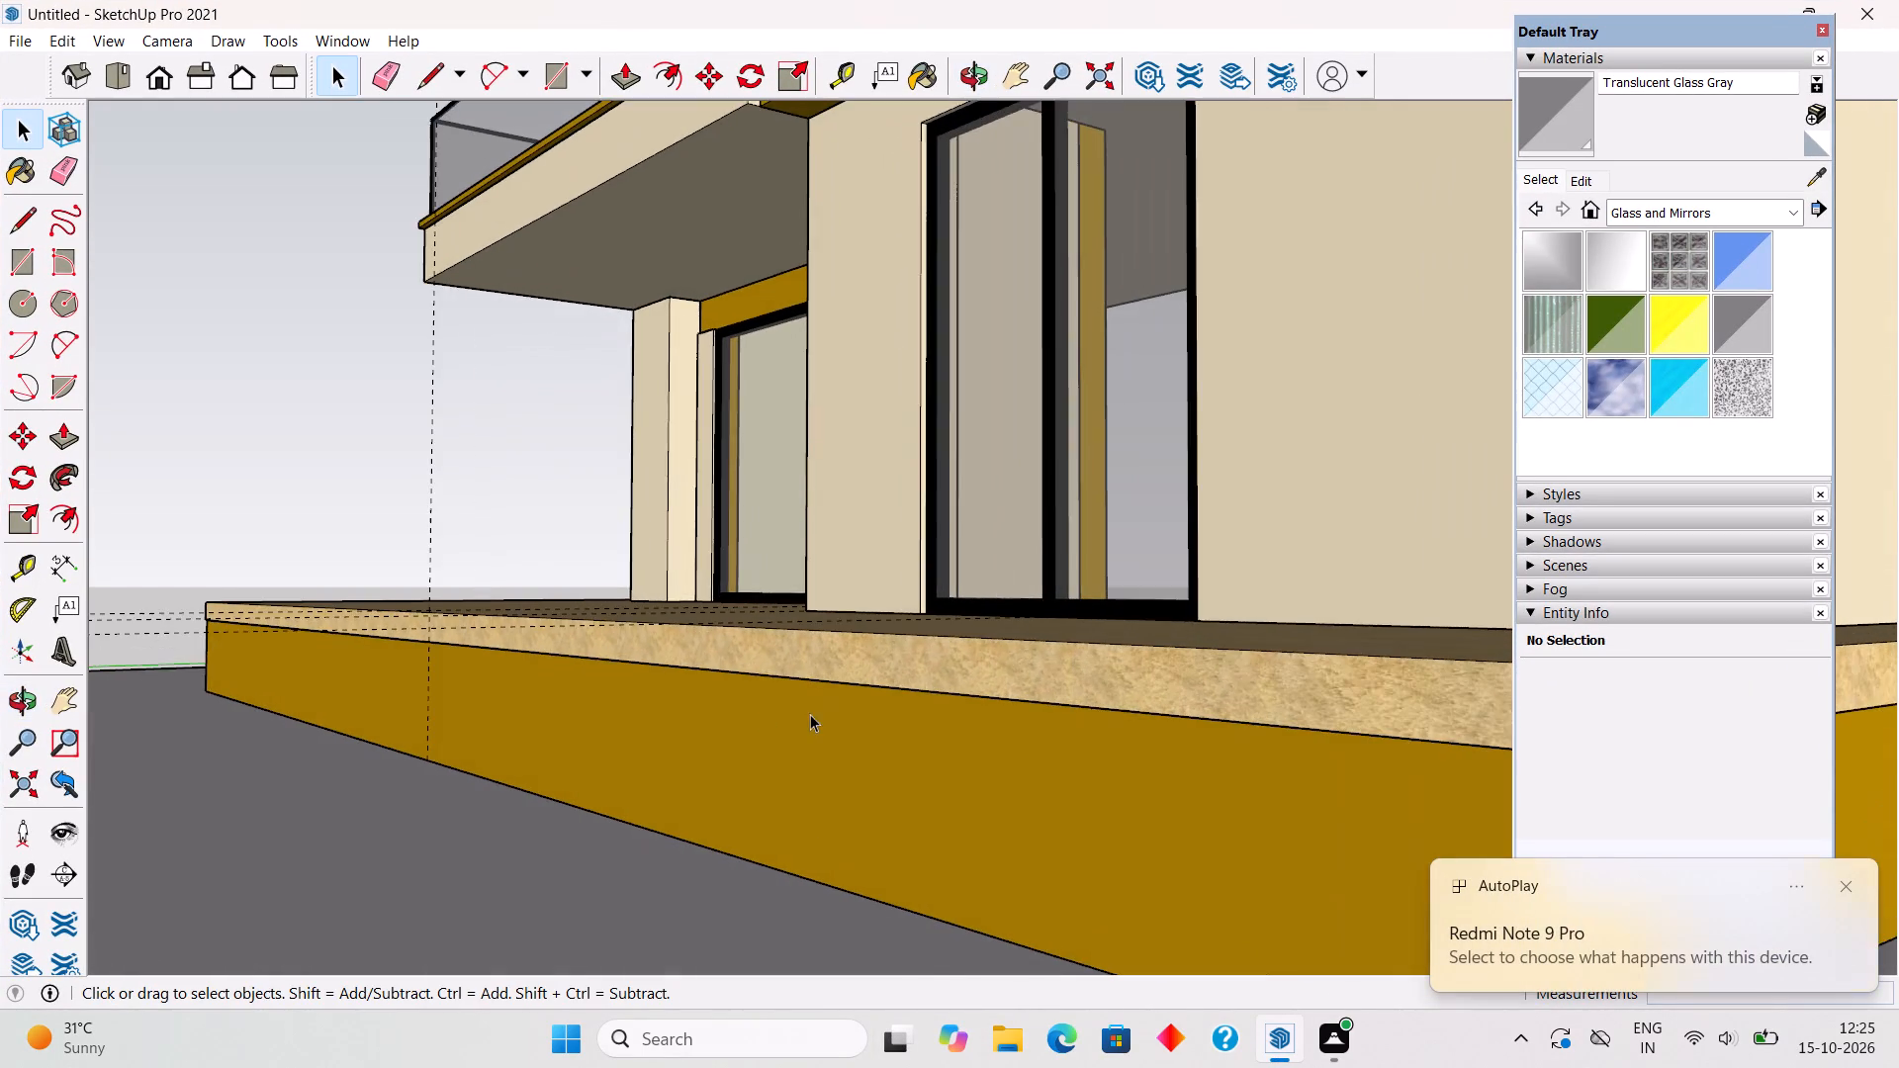
scroll(492, 695, "up", 3)
middle_click_drag(562, 661, 648, 758)
scroll(898, 748, "down", 5)
scroll(934, 903, "up", 2)
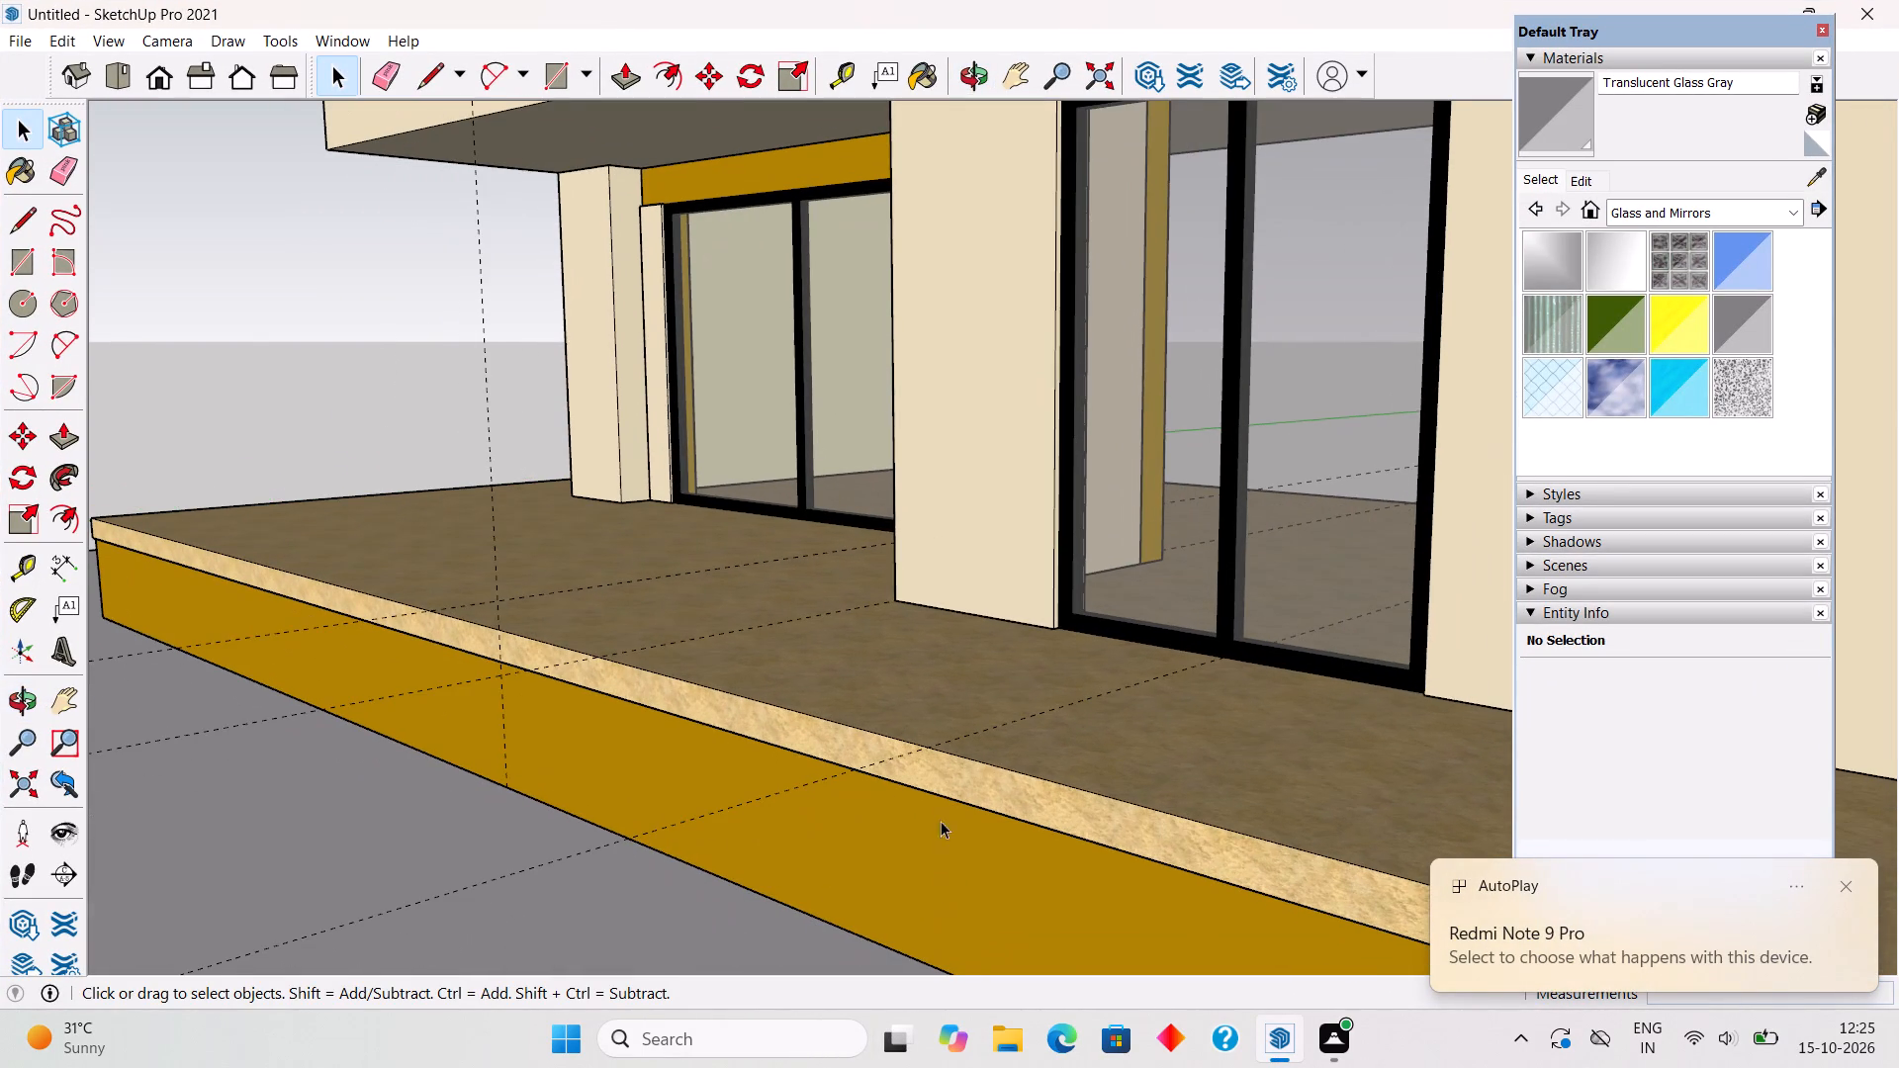
scroll(941, 768, "down", 3)
middle_click_drag(933, 782, 889, 755)
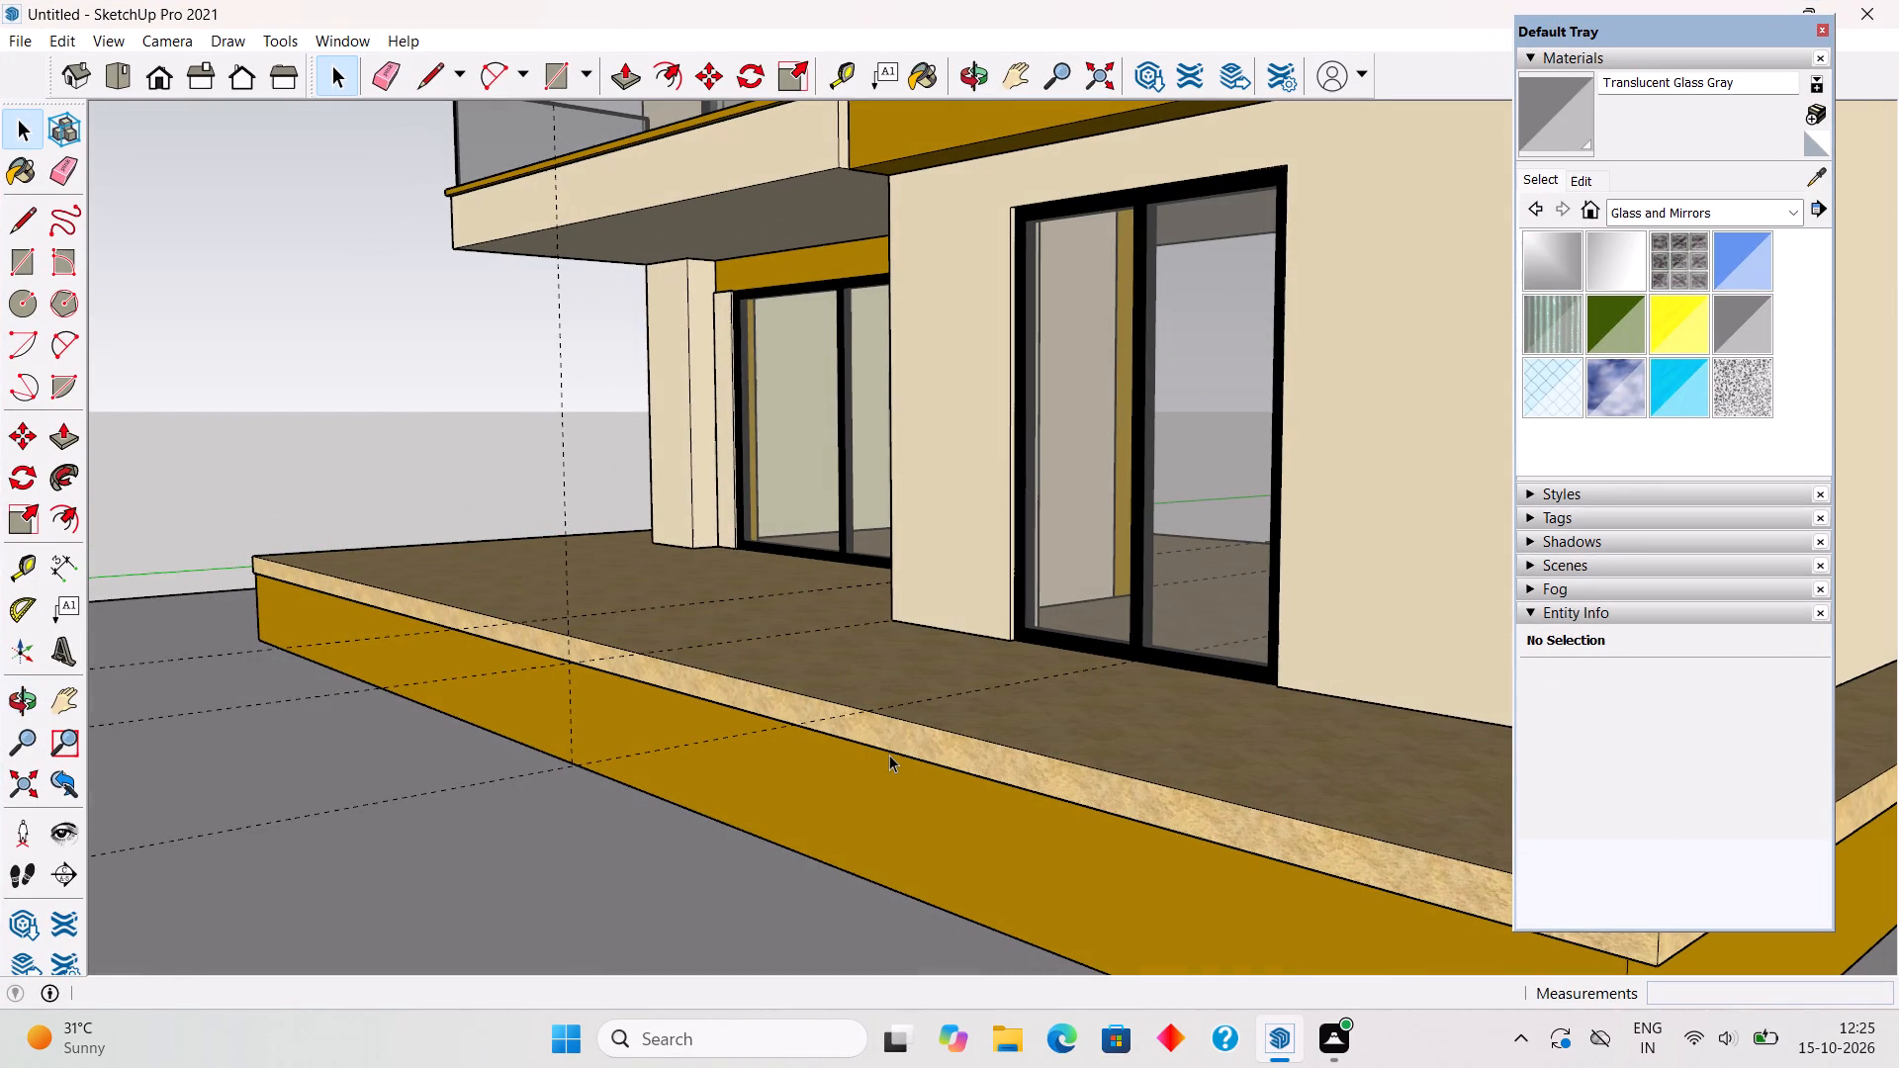
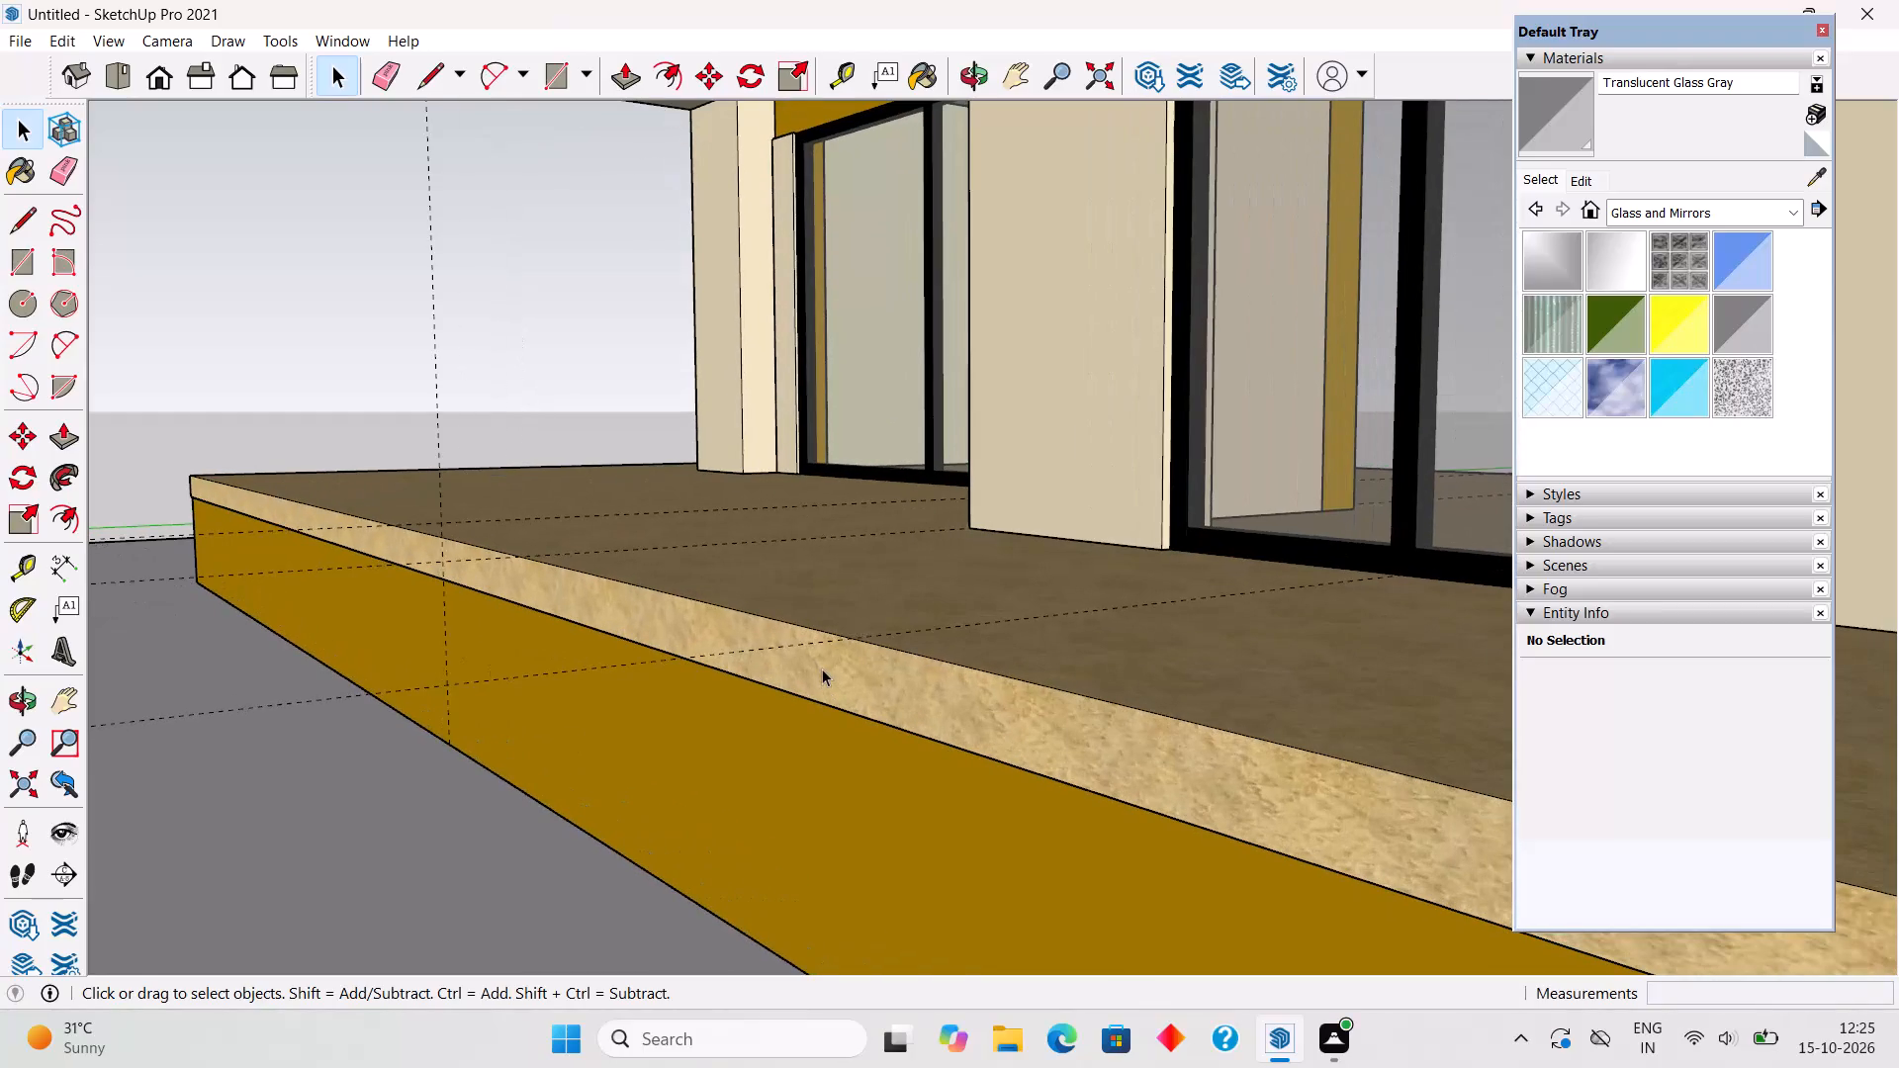
Draw the upper part of a stair profile from the slab's front top edge at the guide: two 11" treads, each followed by a 6" riser.
key("l")
left_click(859, 641)
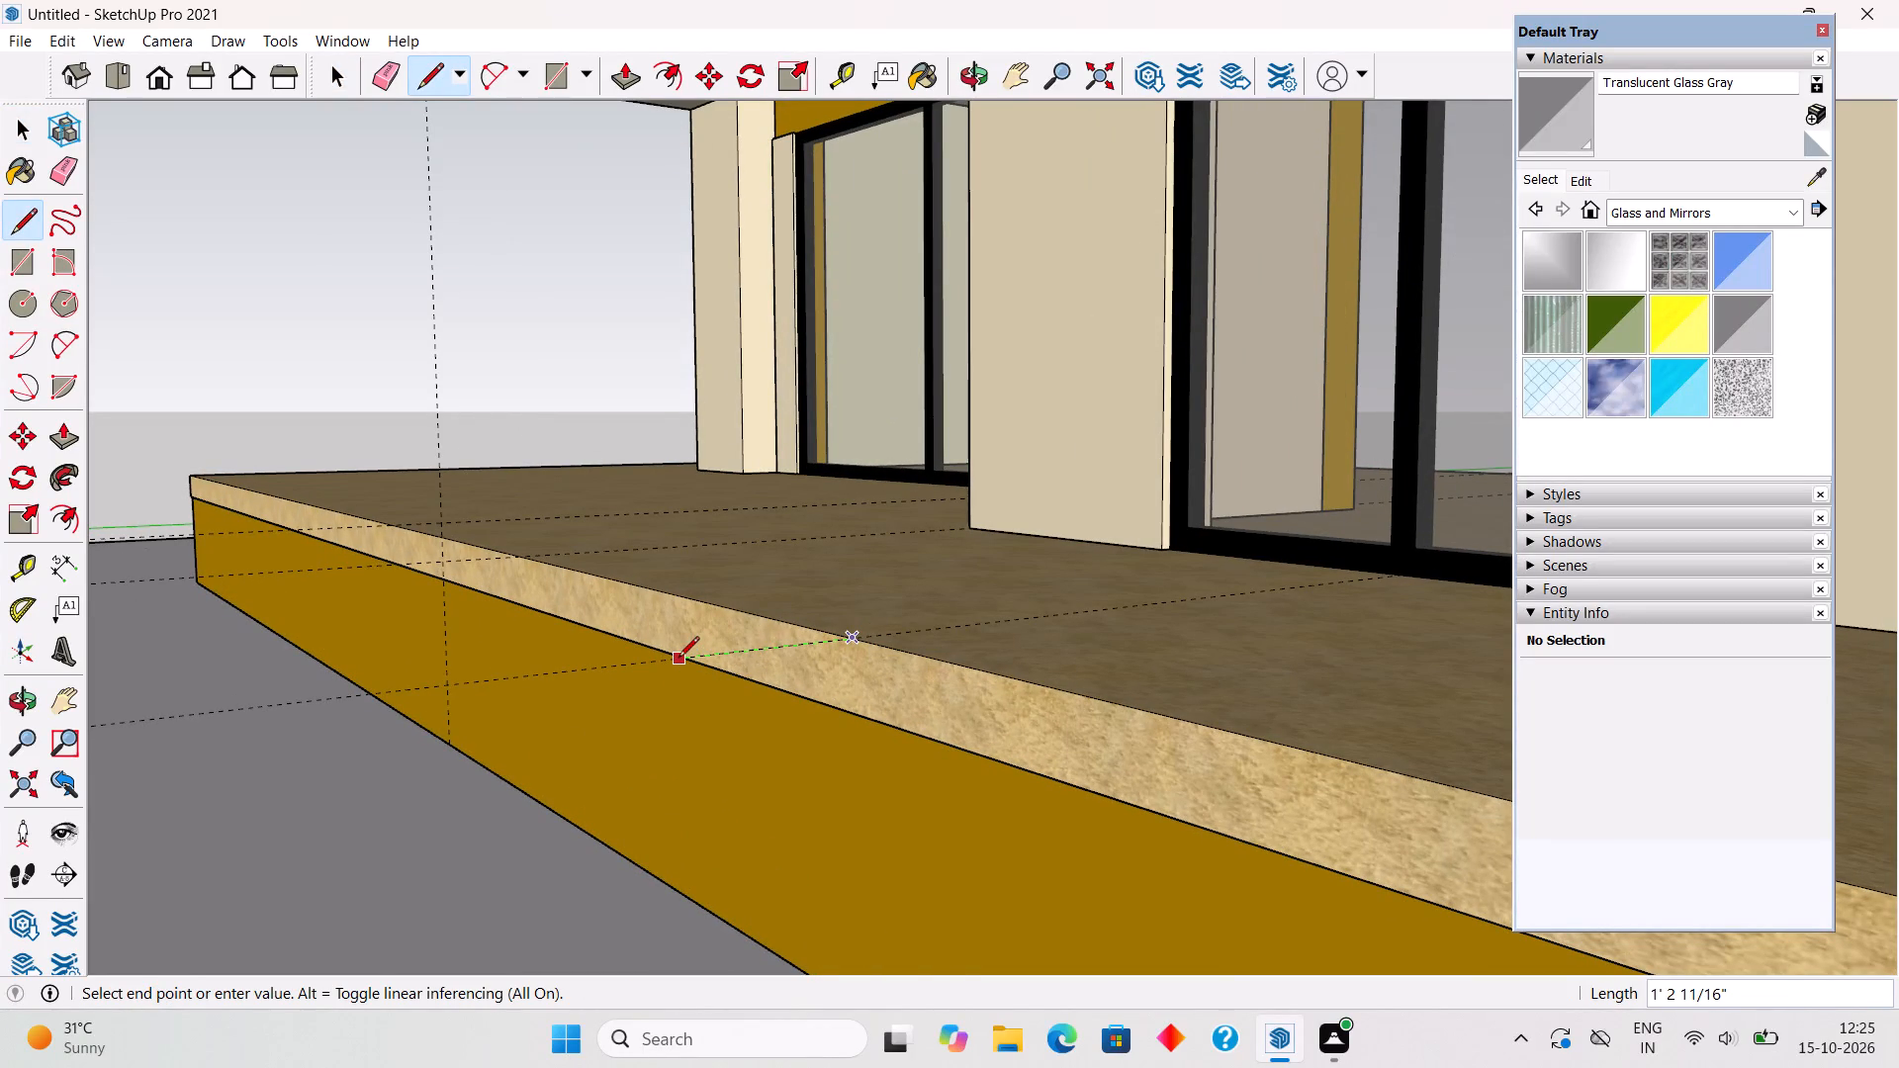
type("11\"")
key("Return")
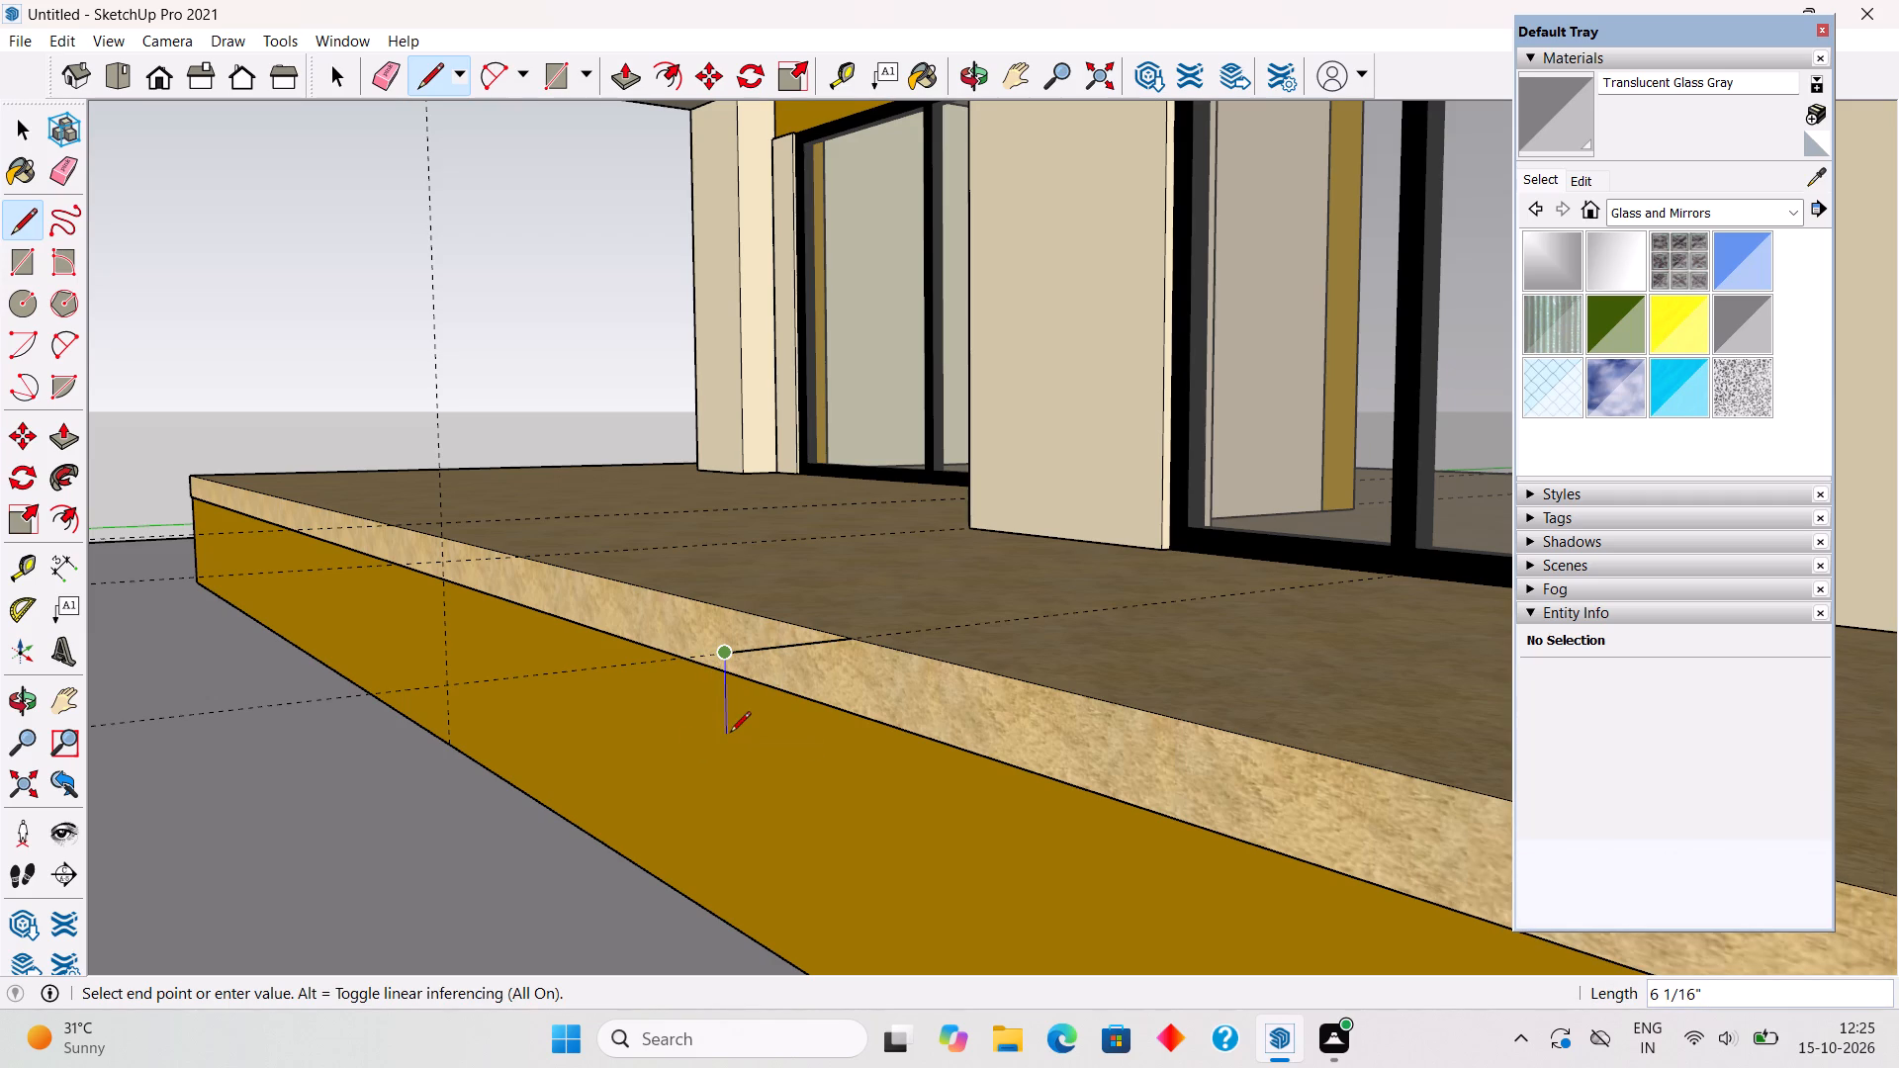
type("6\"")
key("Return")
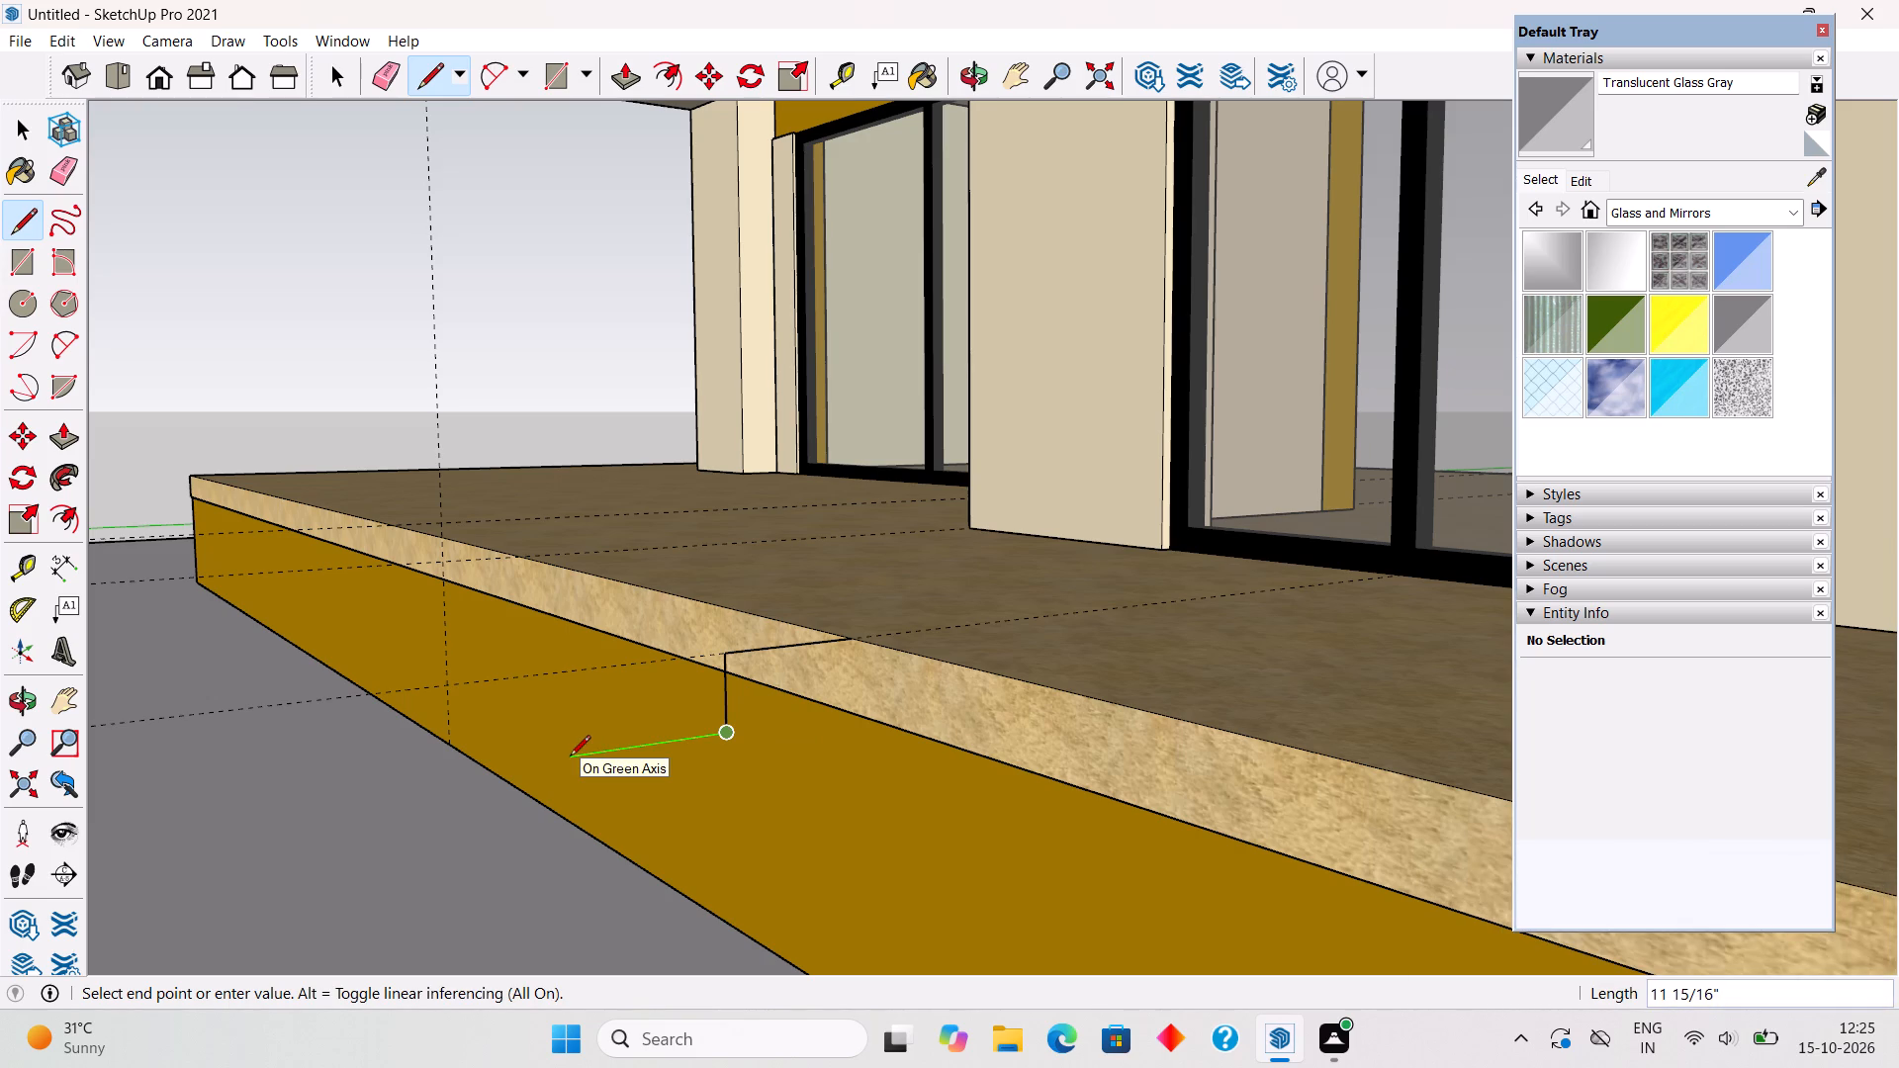
type("11\"")
key("Return")
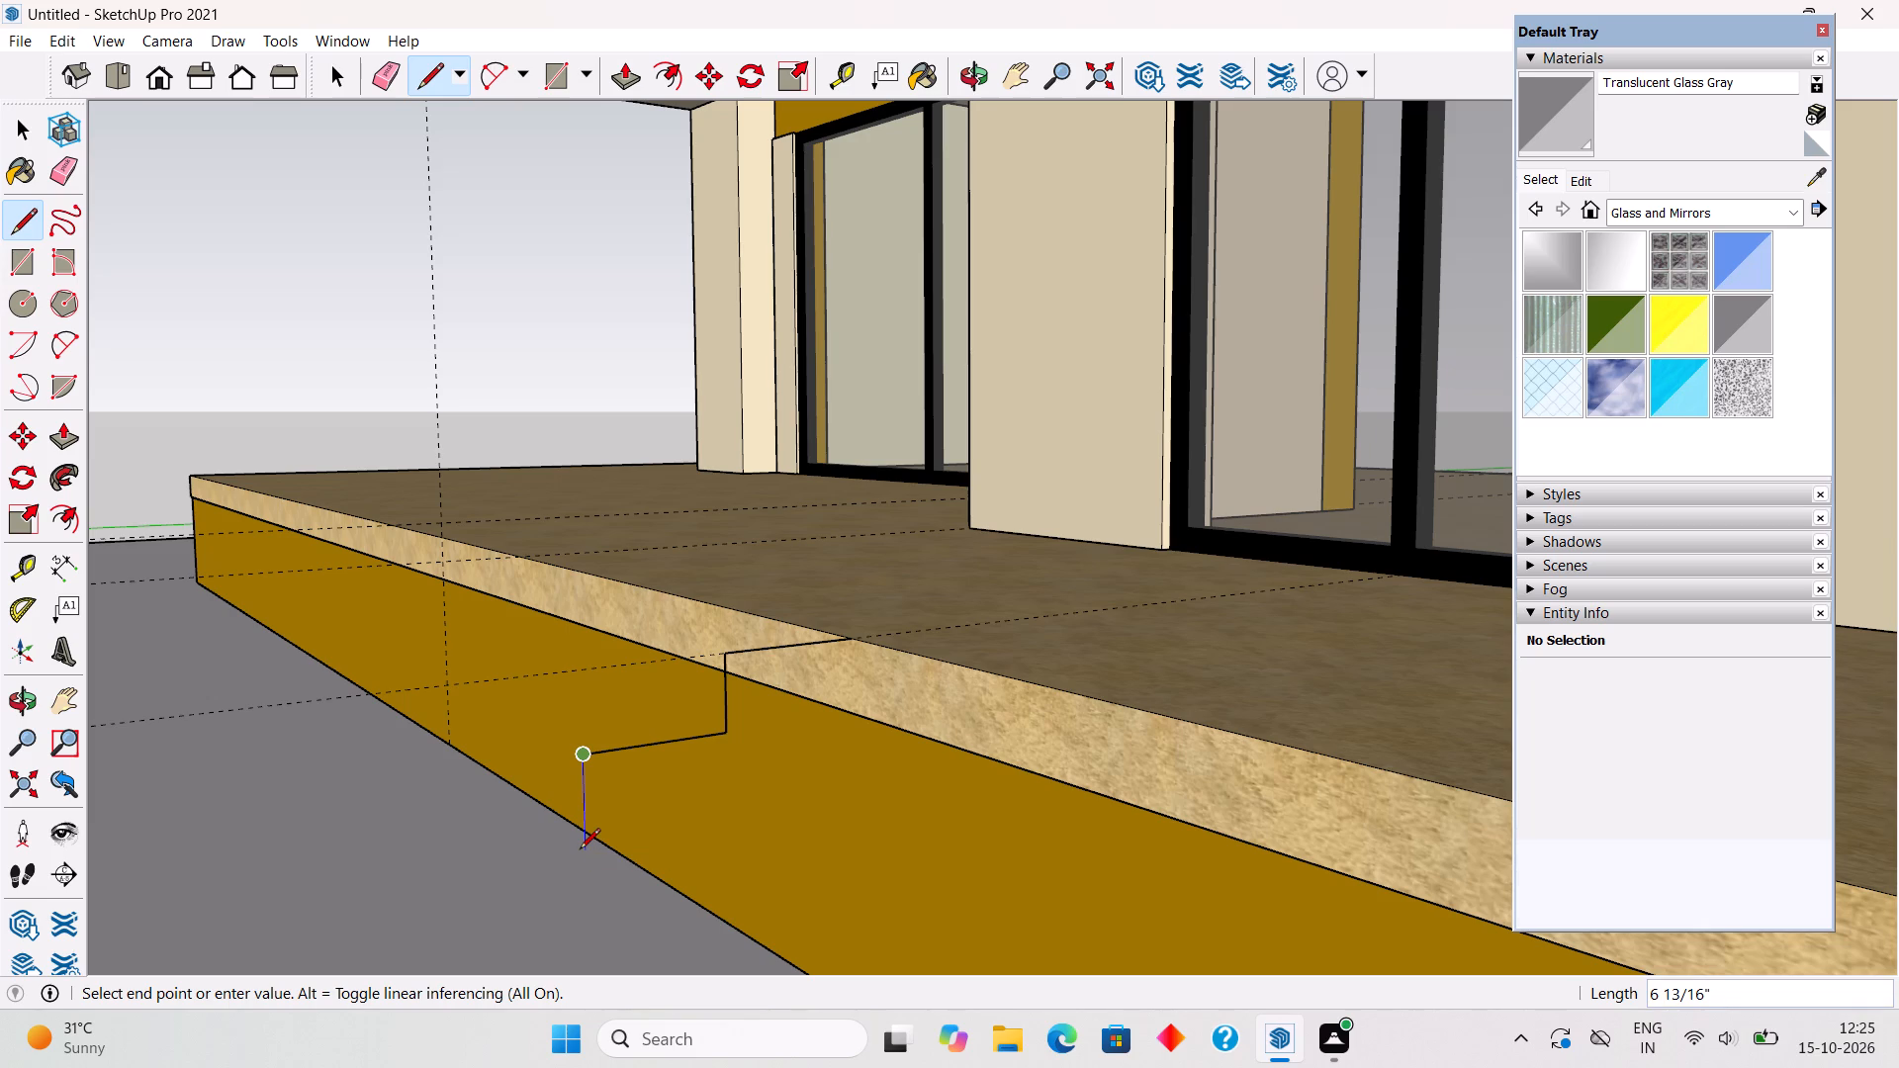
type("6\"")
key("Return")
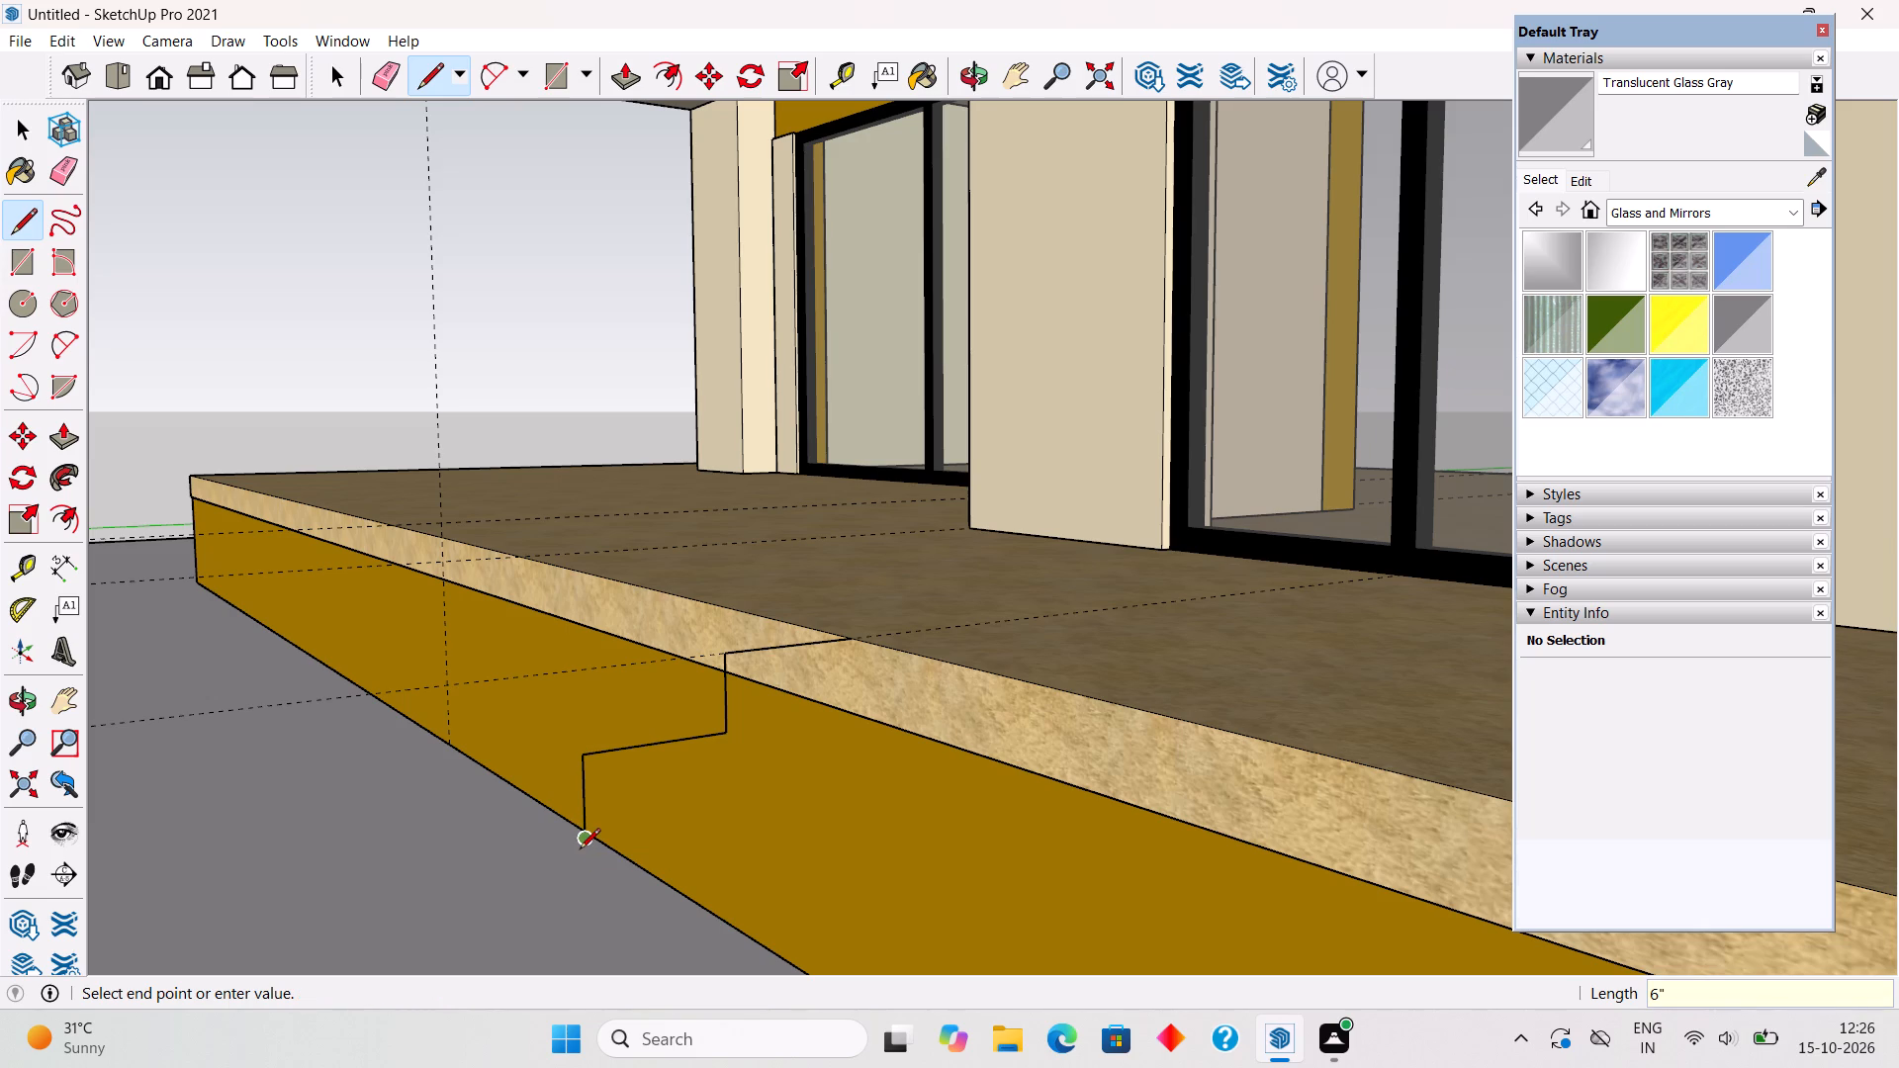
Extend the stair profile outward in front of the plinth with a third 11" tread and a 6" riser.
scroll(577, 826, "down", 10)
scroll(569, 862, "up", 2)
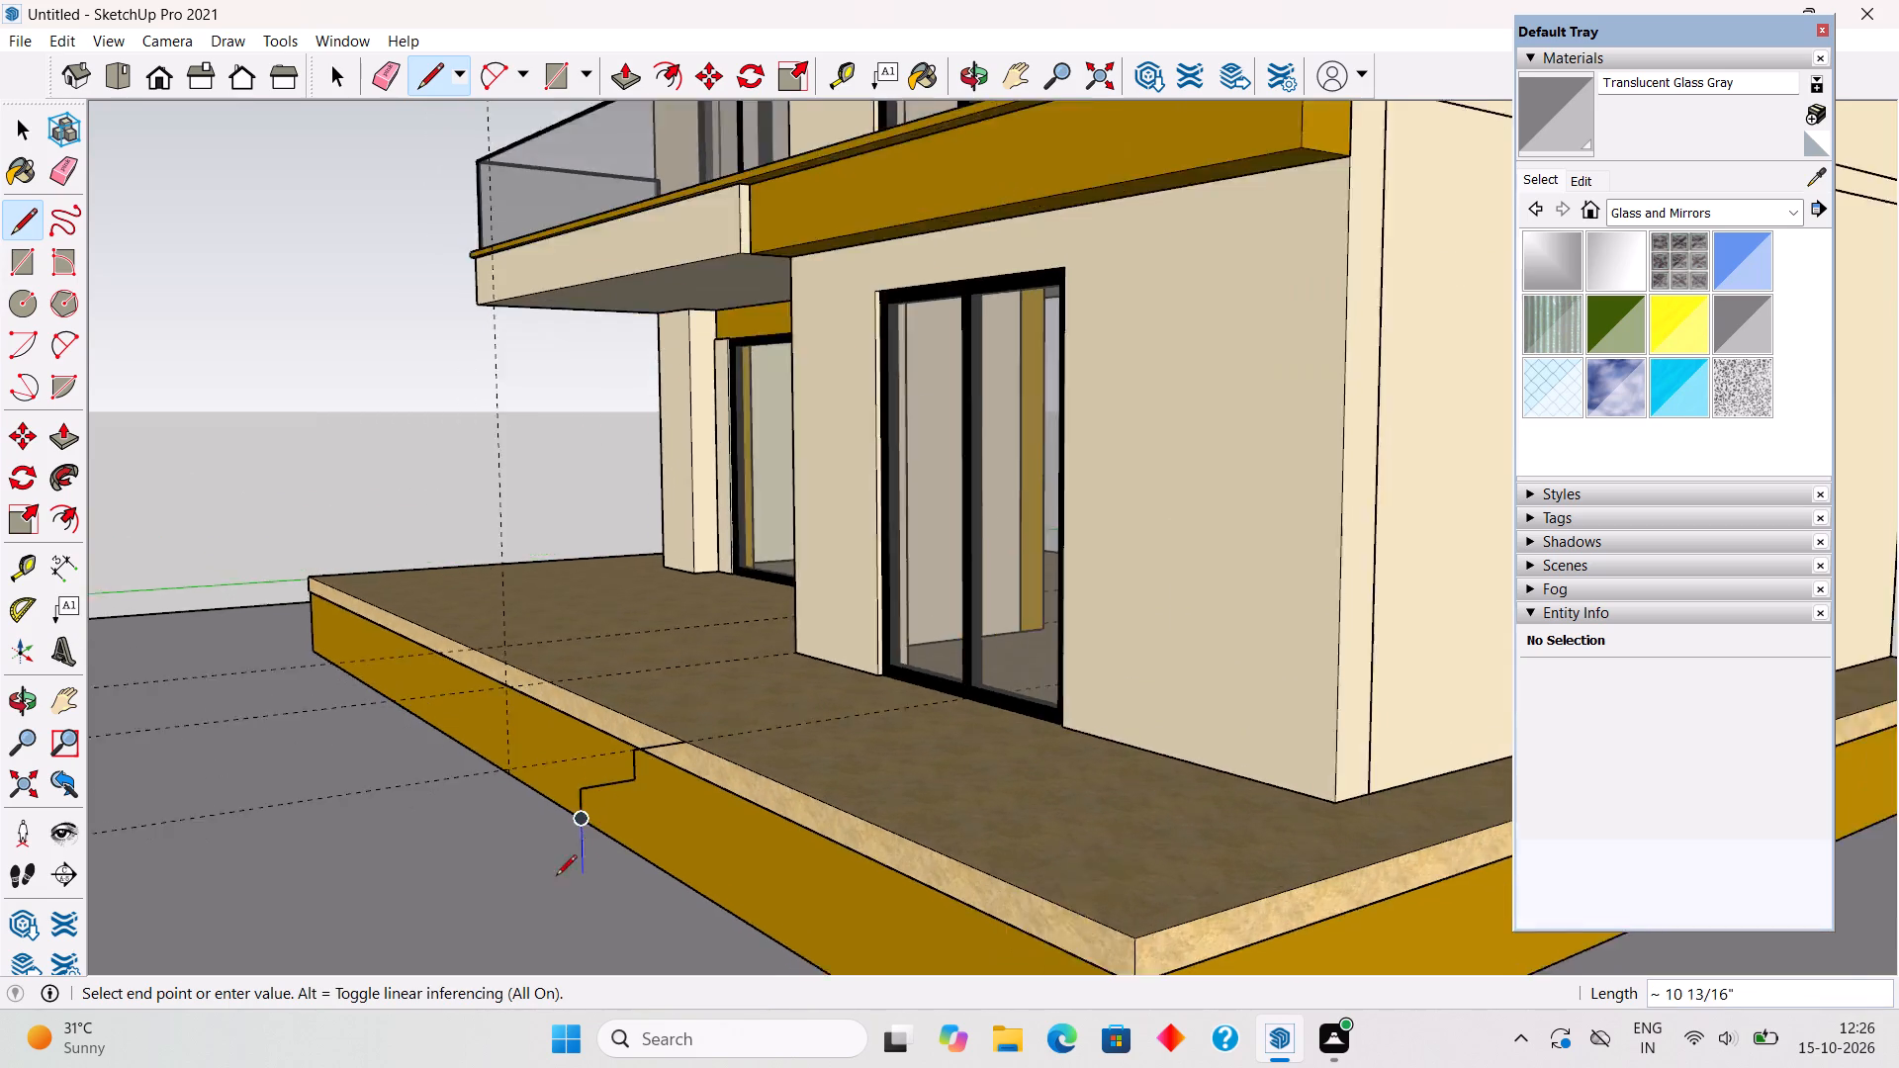
scroll(556, 877, "up", 6)
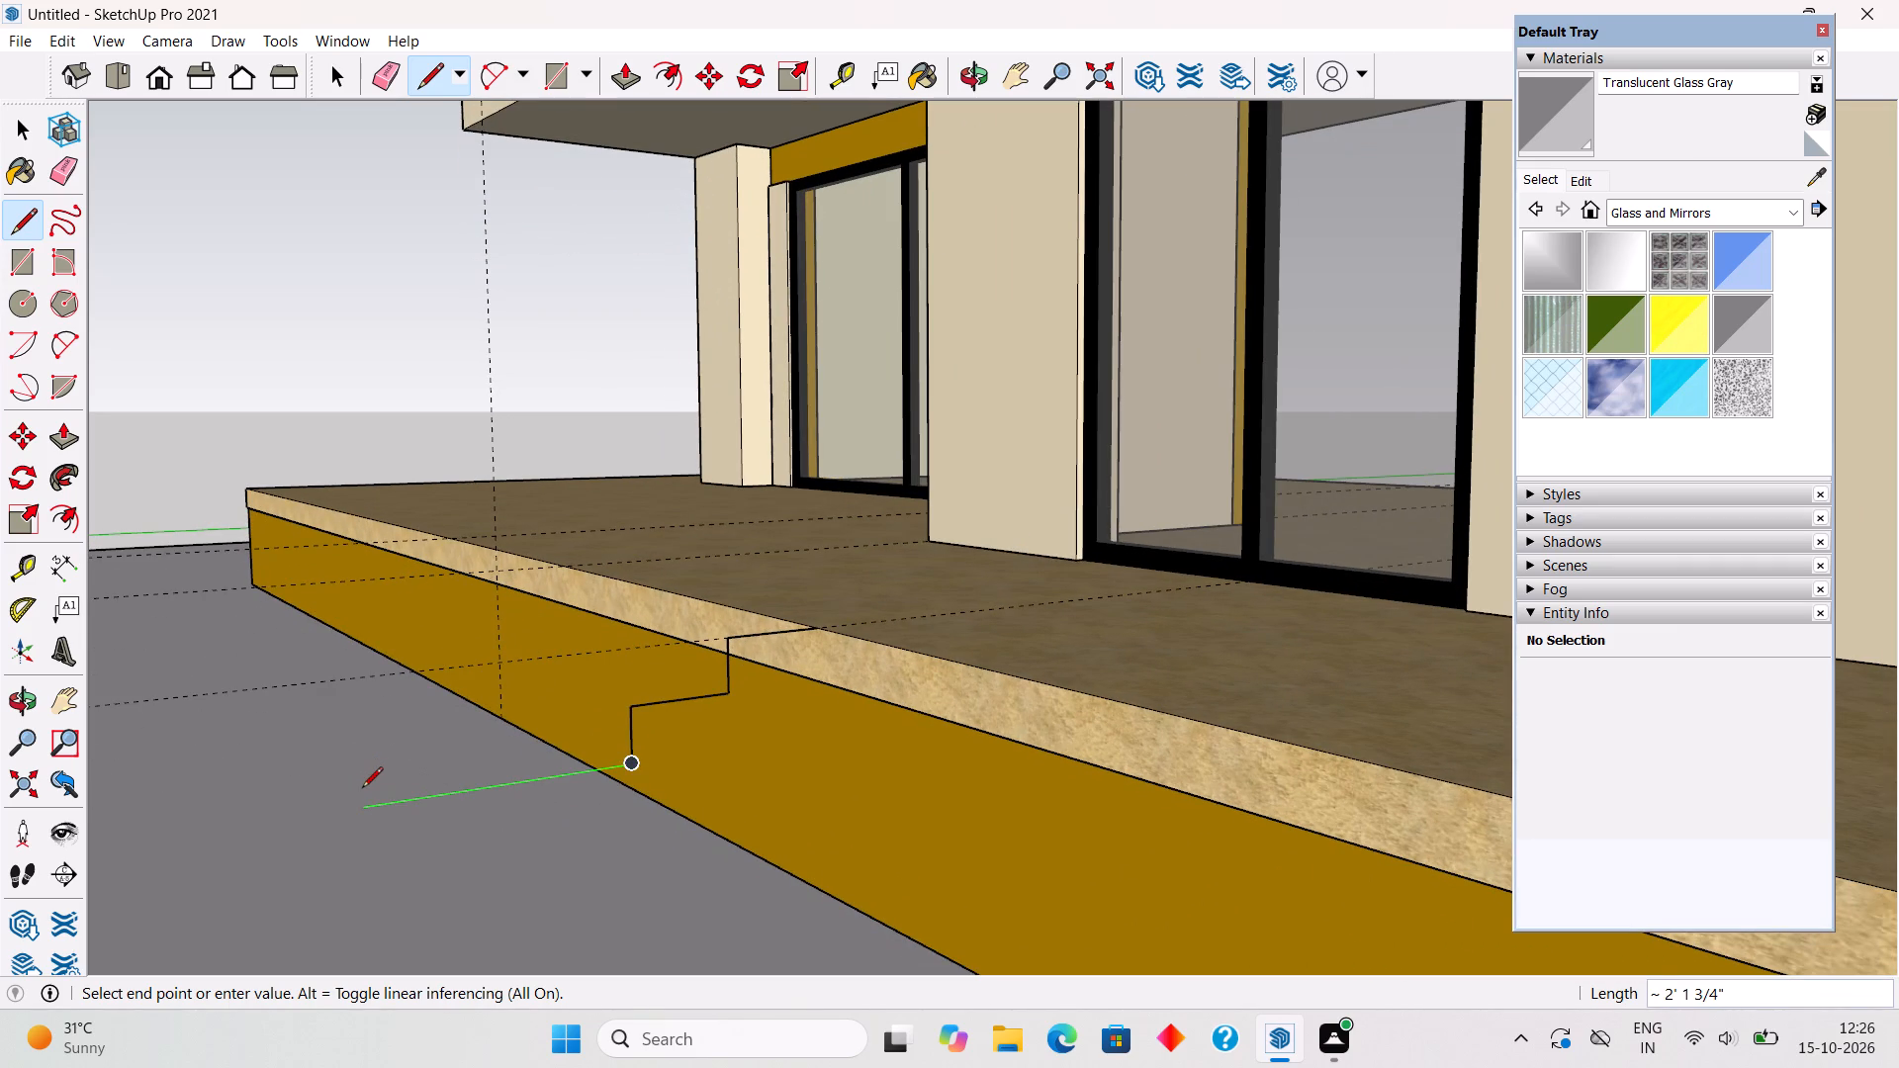
type("11\"")
key("Return")
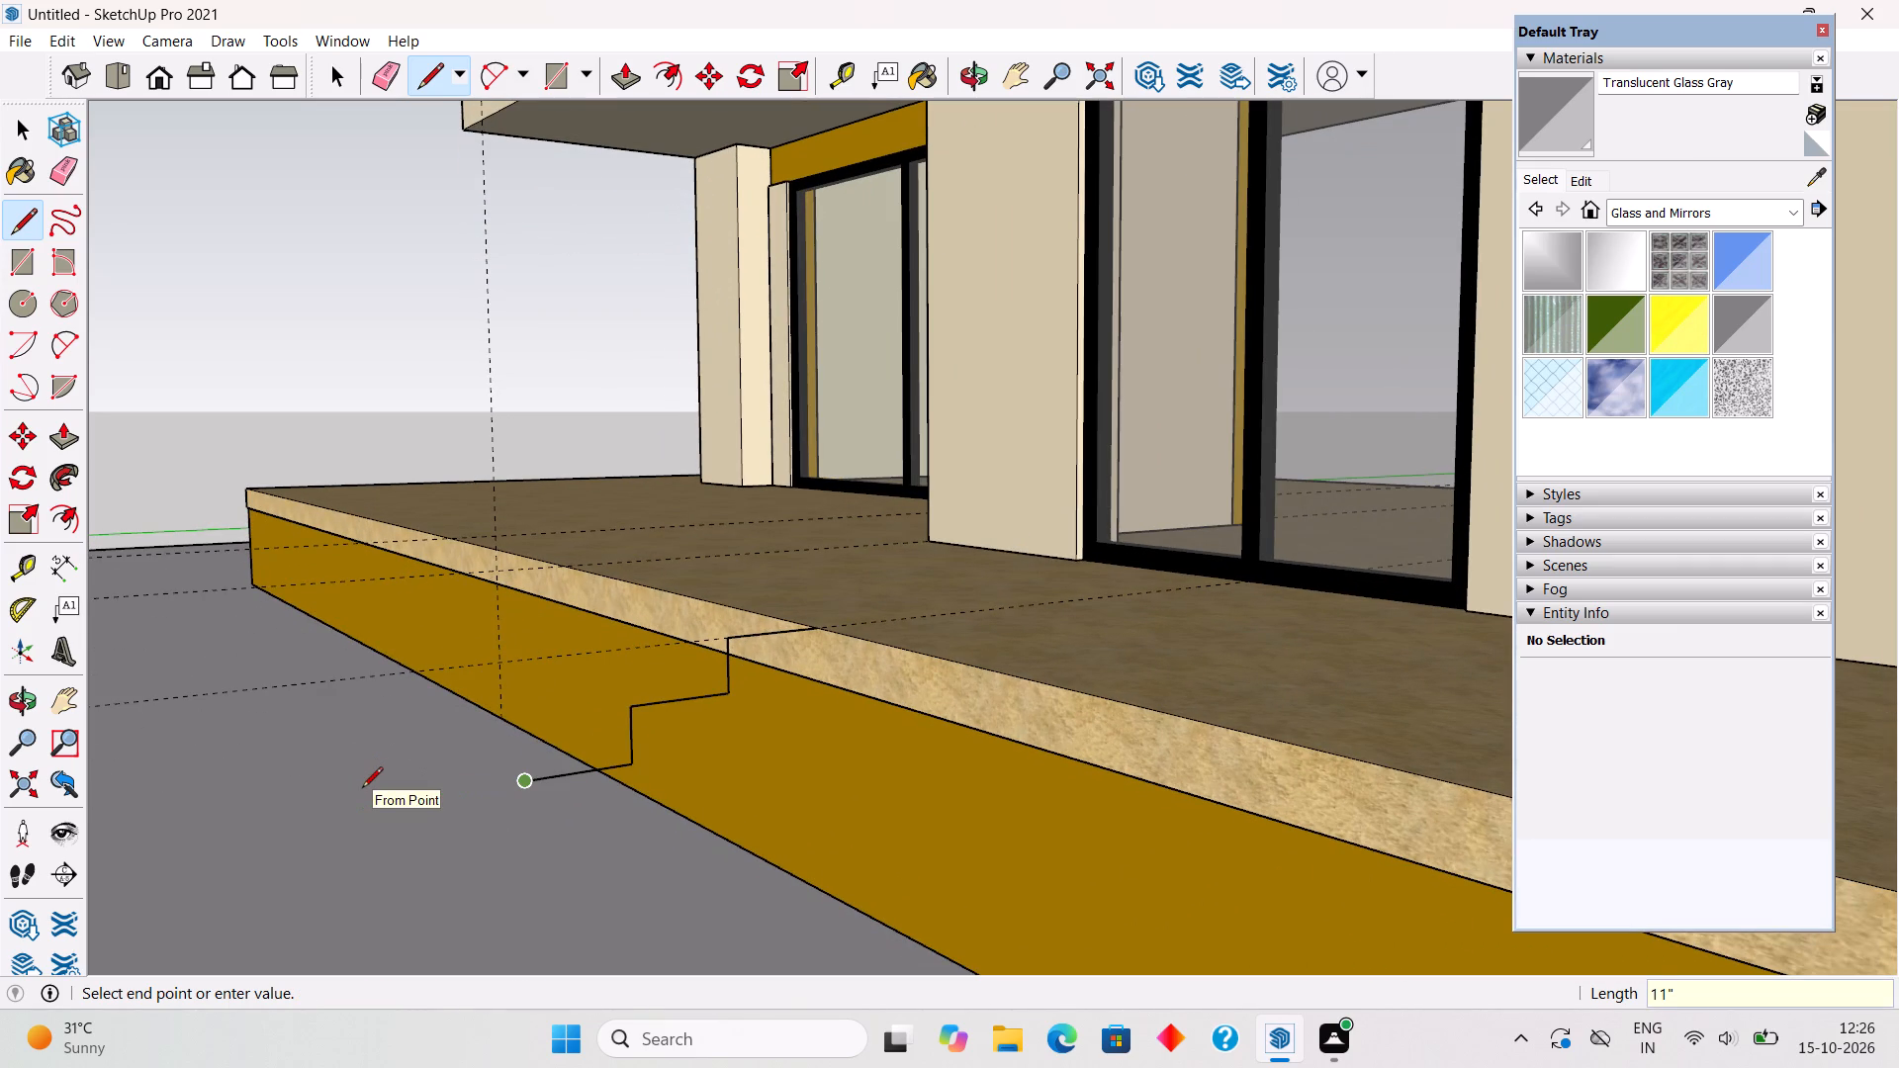
scroll(527, 845, "up", 3)
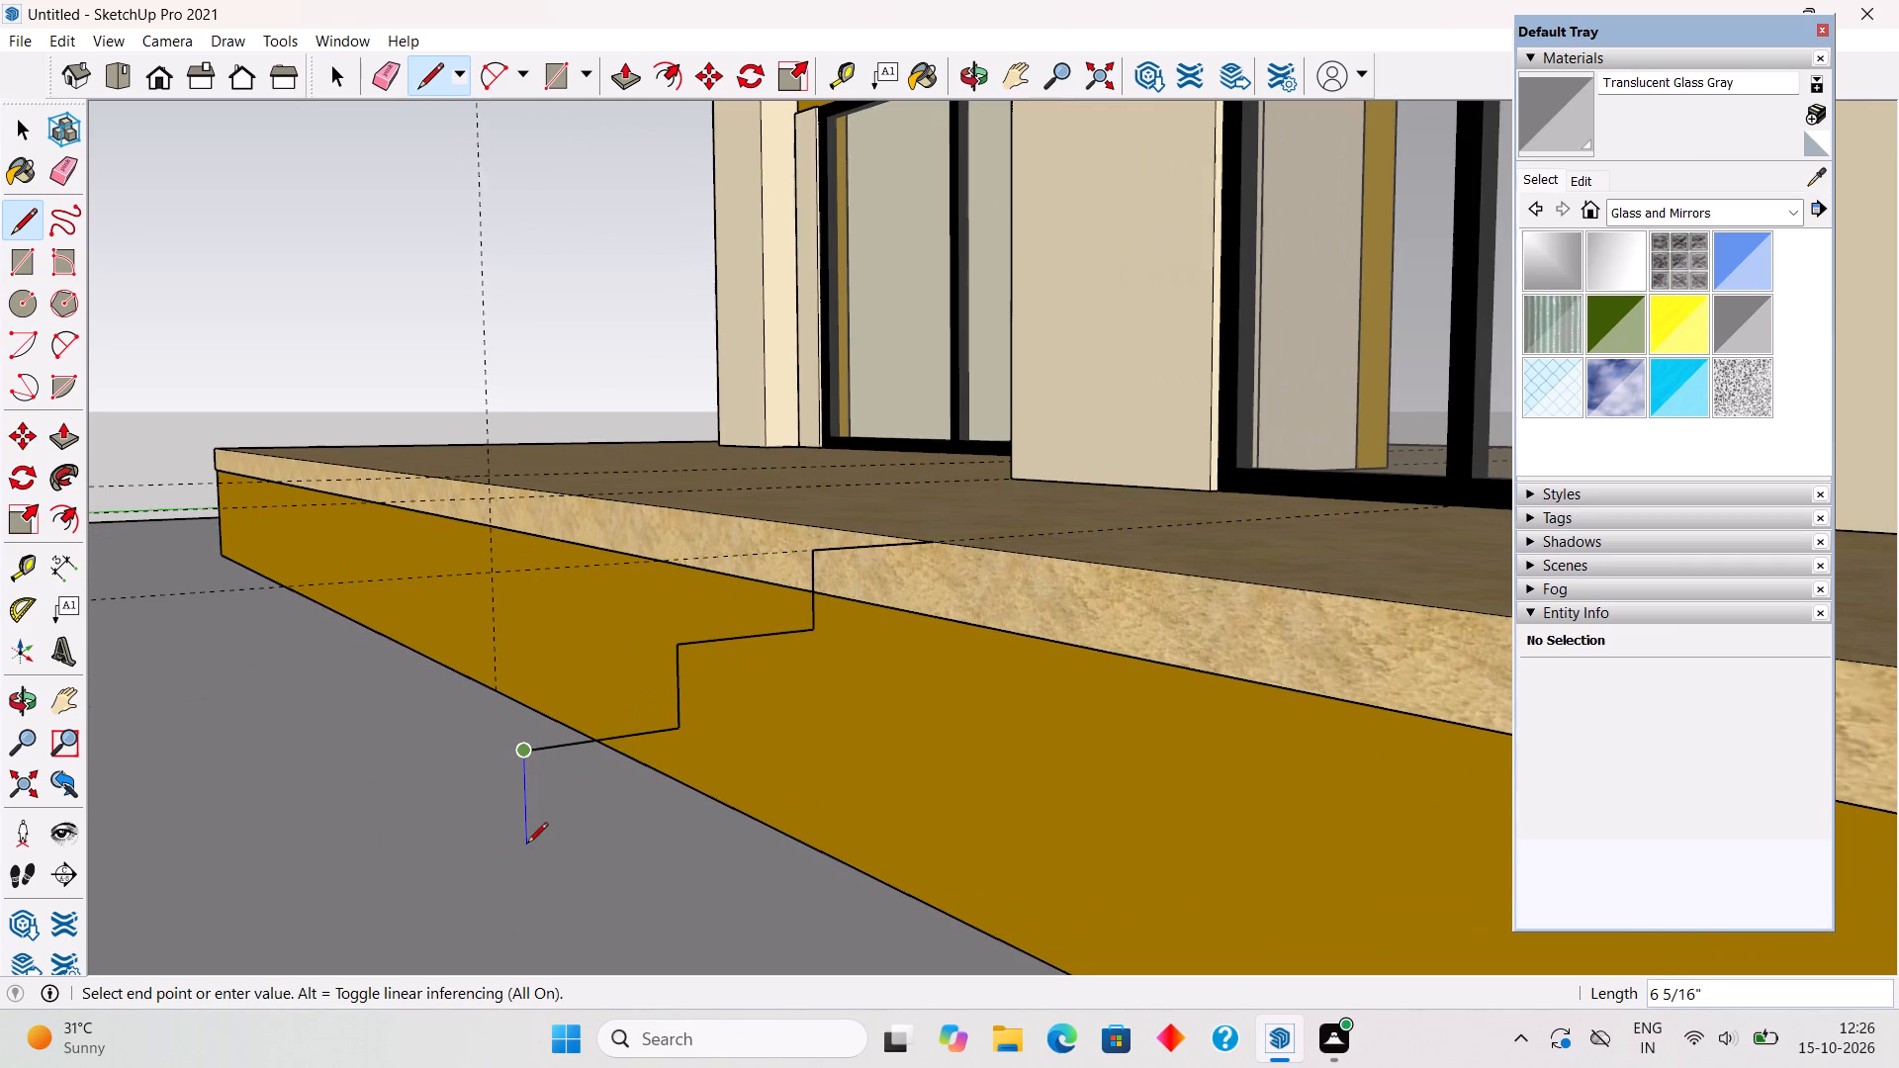
type("6\"")
key("Return")
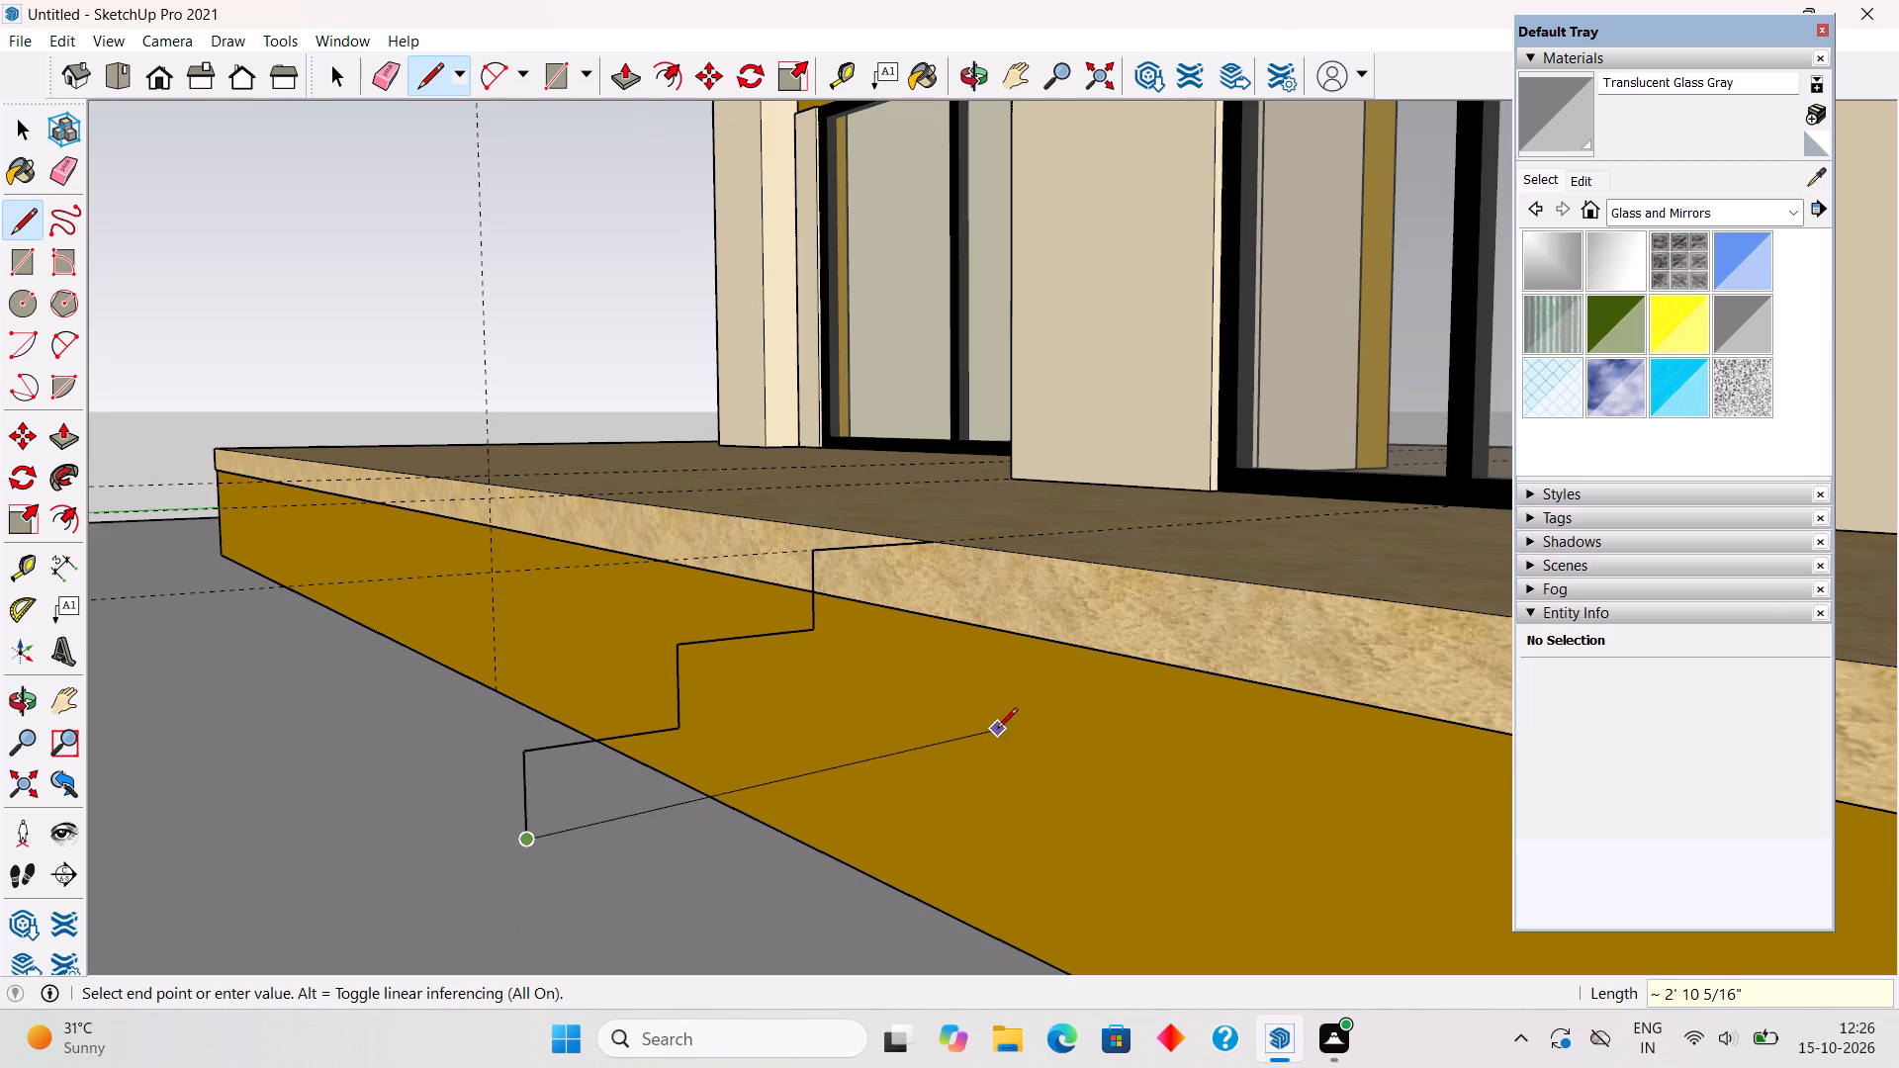
Continue the stair profile with a fourth 11" tread, a 6" segment from its outer end and a 6" vertical drop.
middle_click_drag(954, 773, 684, 804)
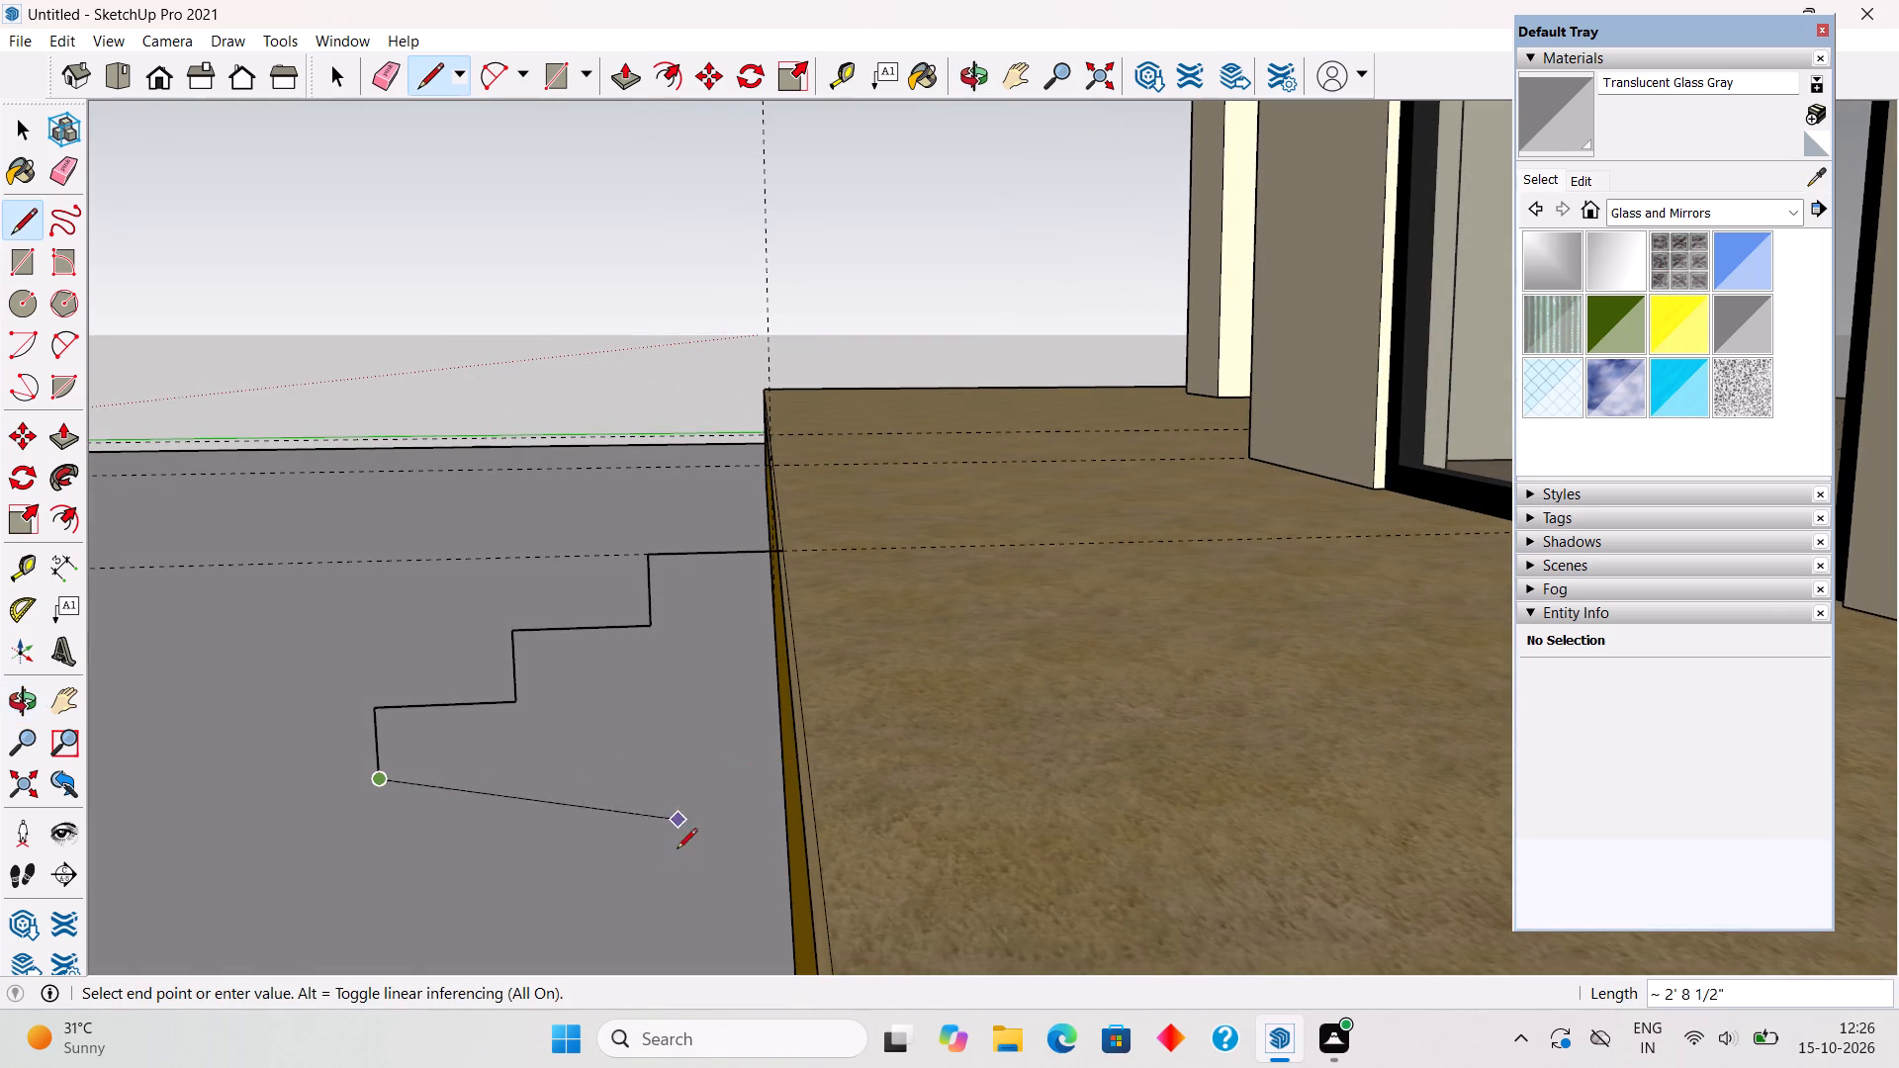
middle_click_drag(828, 830, 1066, 728)
scroll(1066, 728, "down", 2)
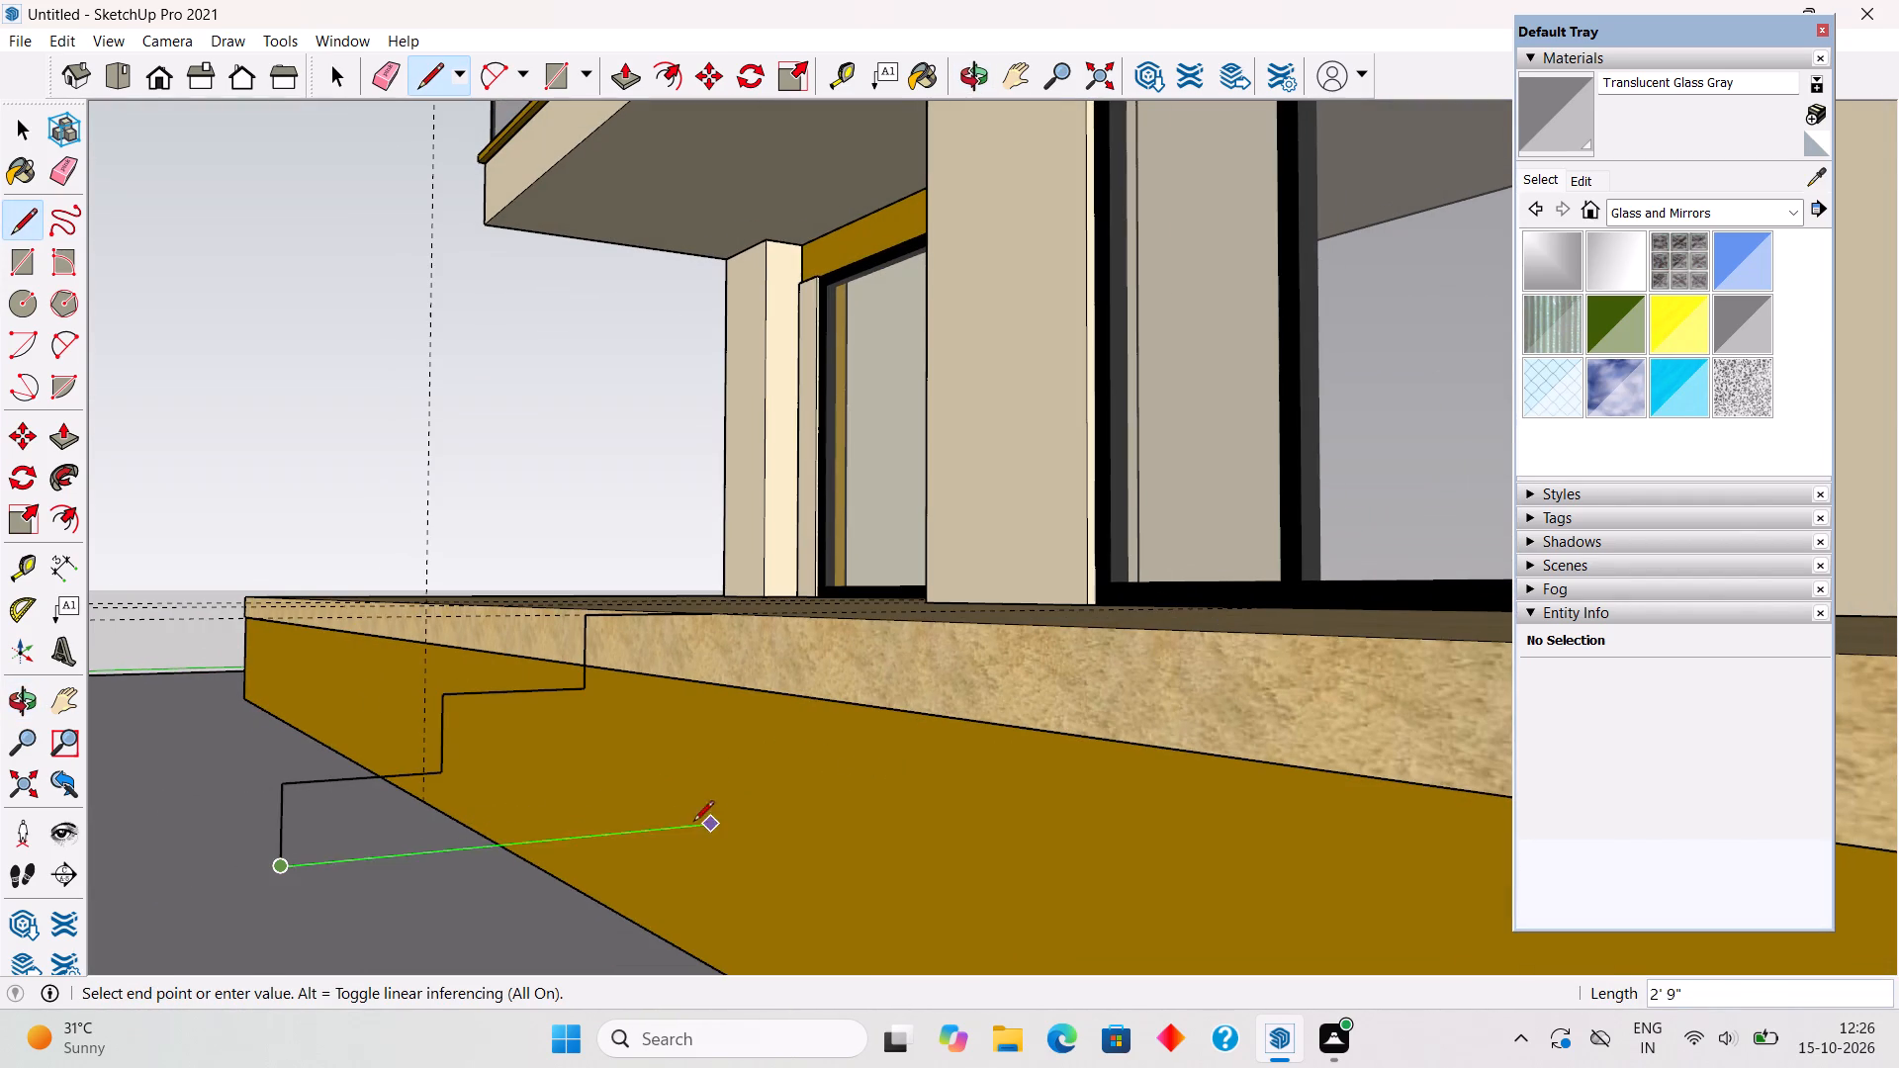
middle_click_drag(615, 921, 706, 896)
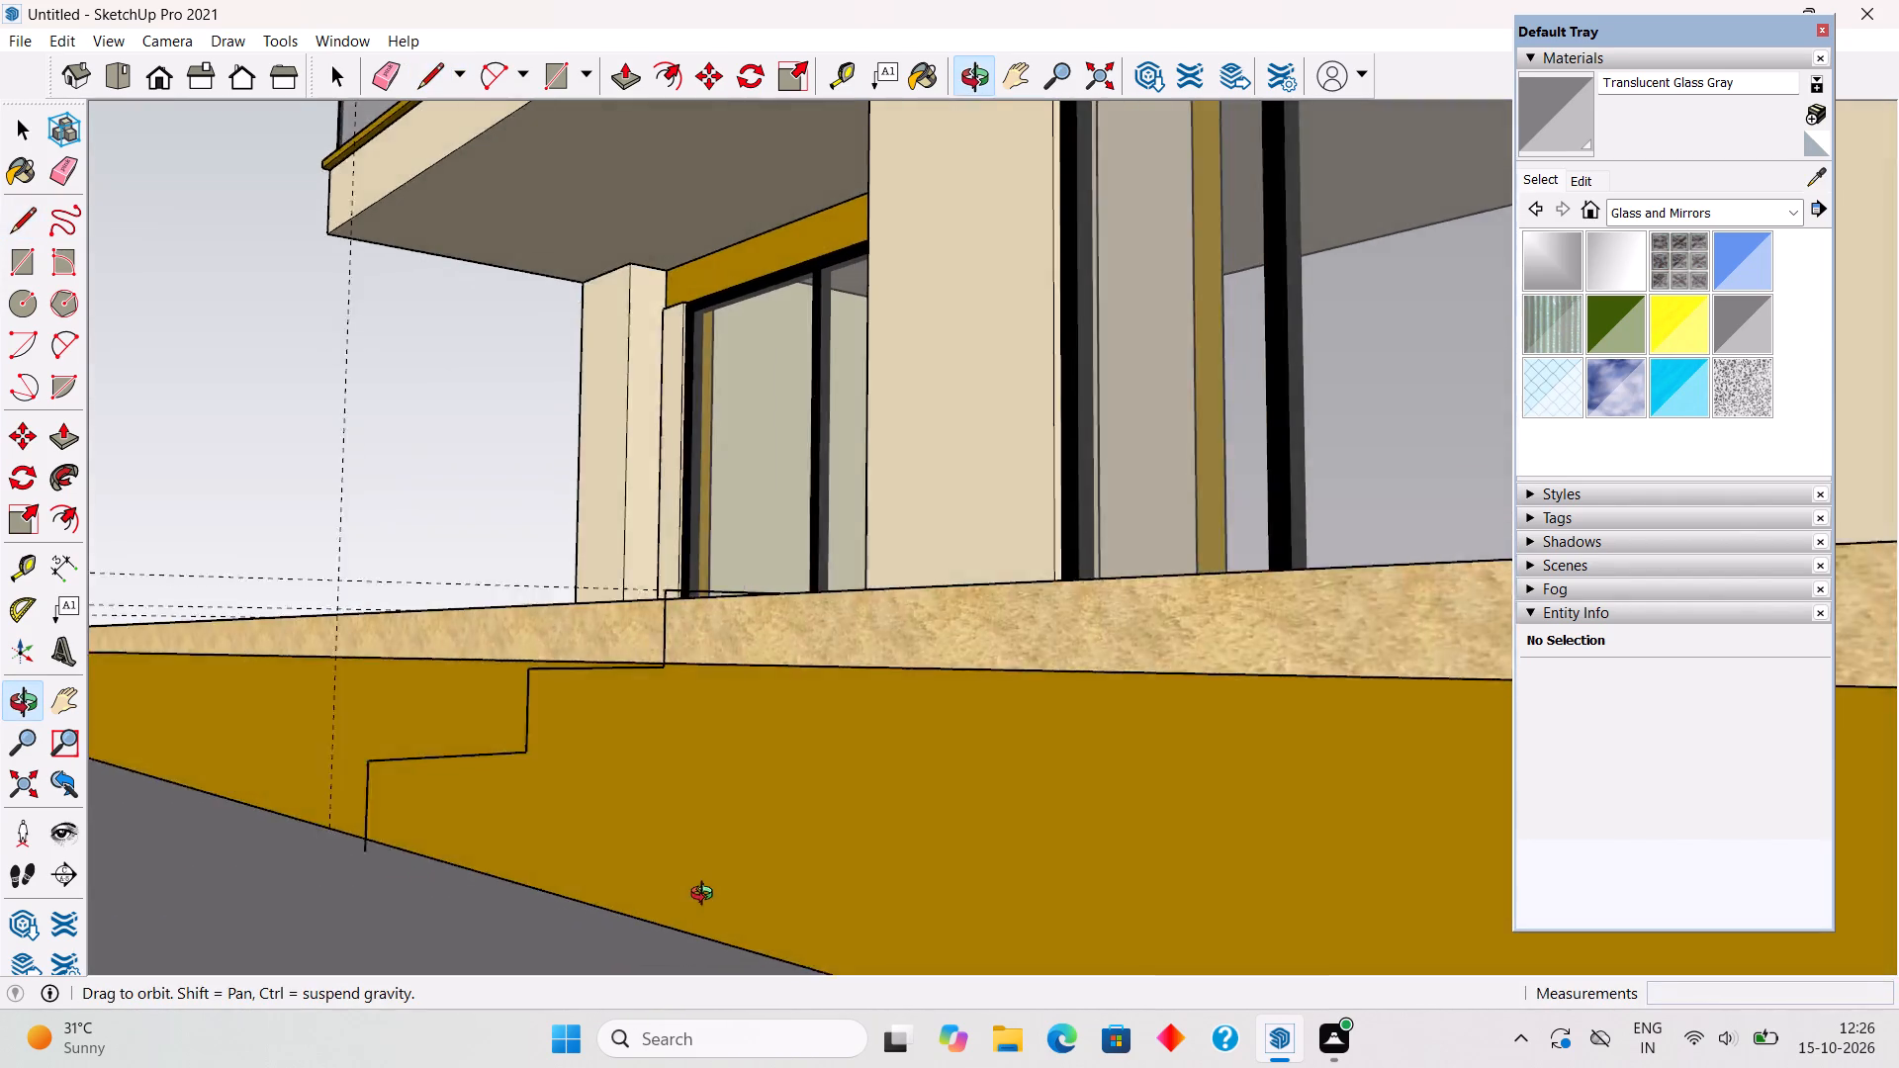
middle_click_drag(706, 896, 834, 872)
scroll(477, 861, "down", 2)
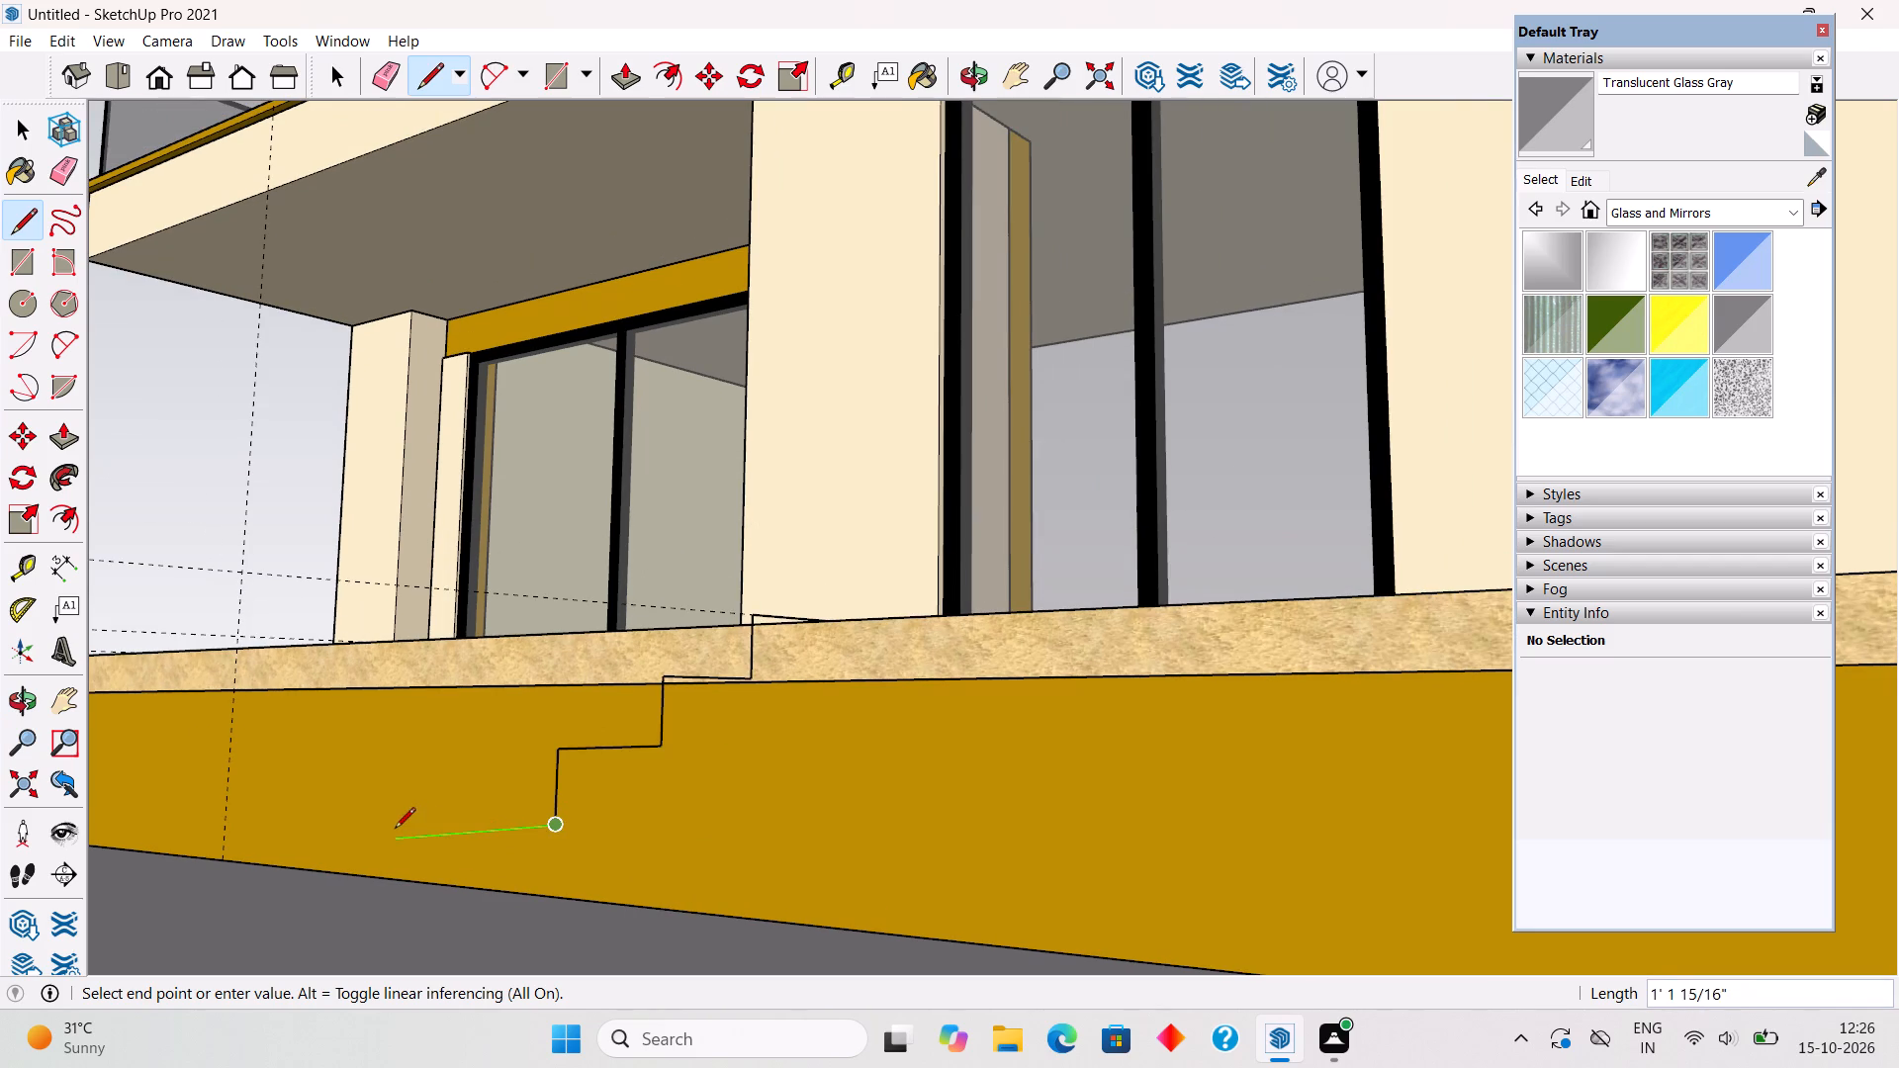
scroll(404, 830, "down", 6)
middle_click_drag(513, 829, 284, 859)
scroll(284, 859, "down", 4)
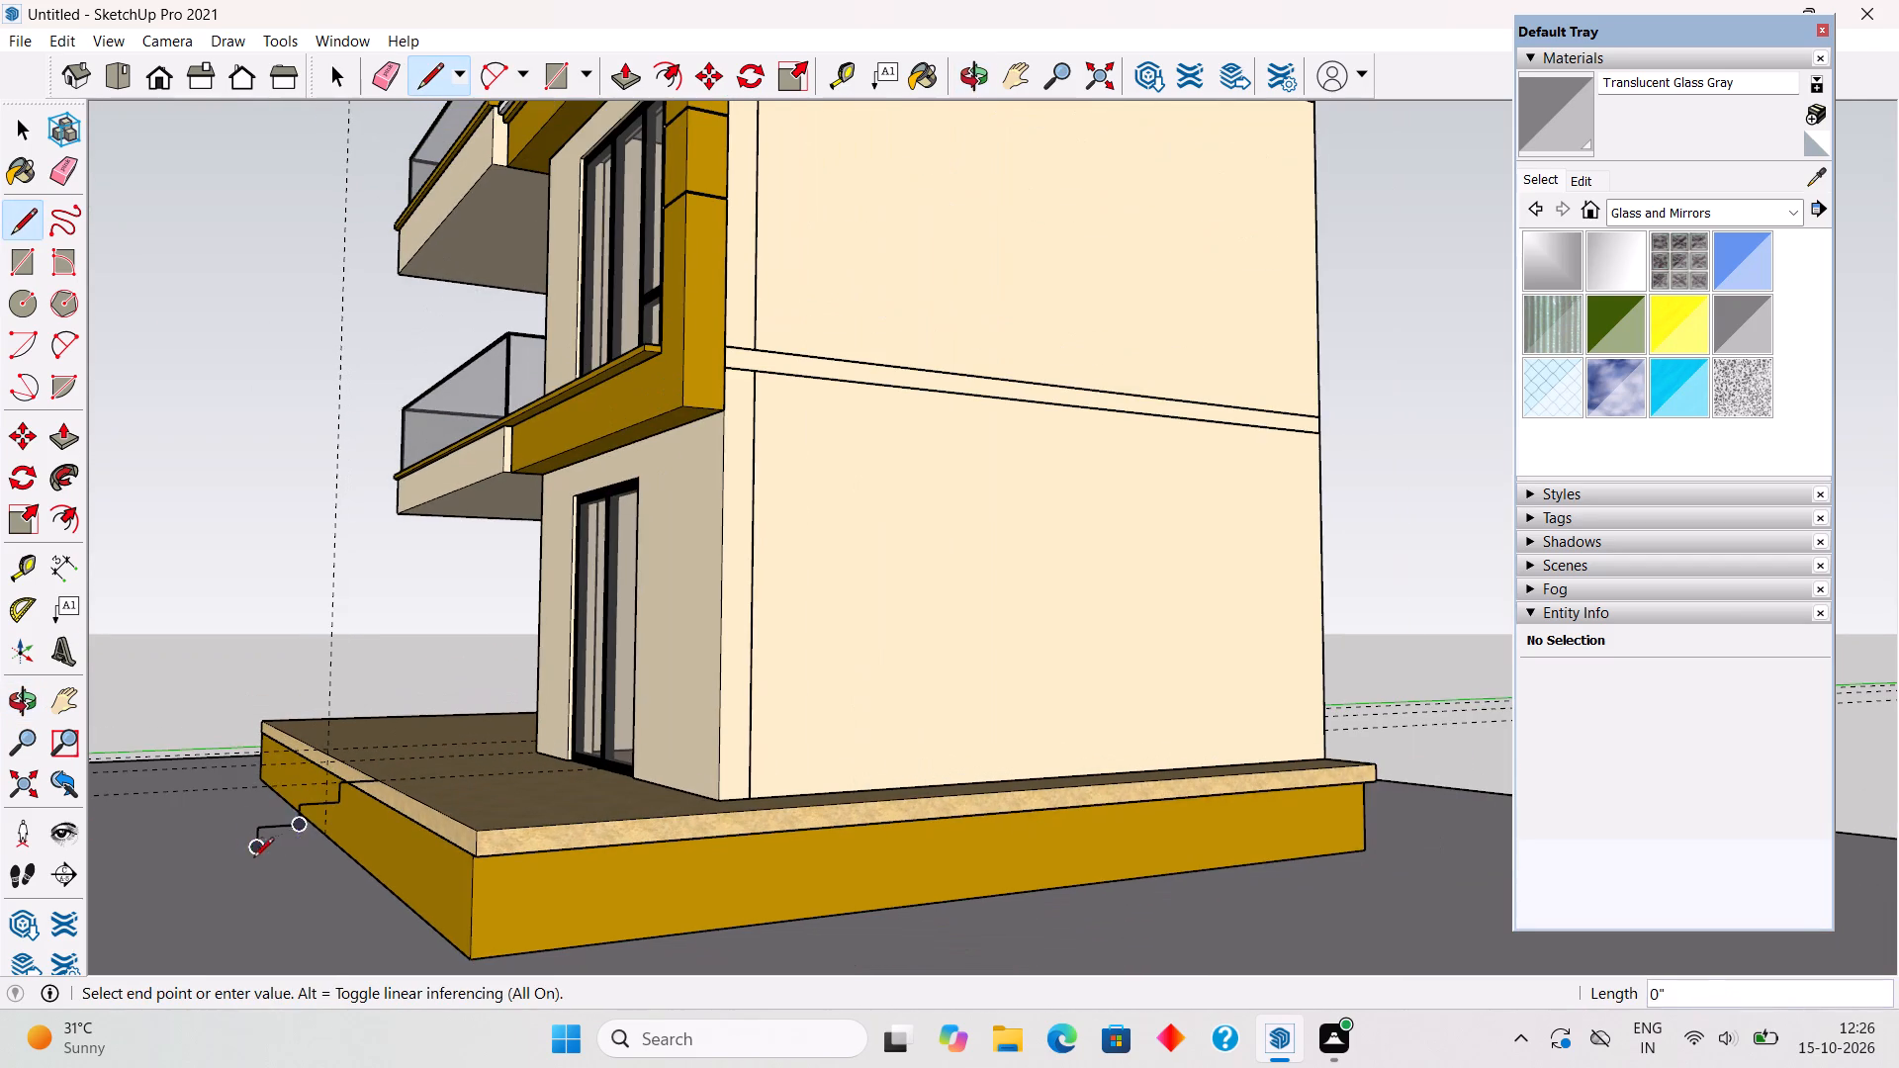
scroll(138, 845, "up", 6)
scroll(176, 829, "down", 5)
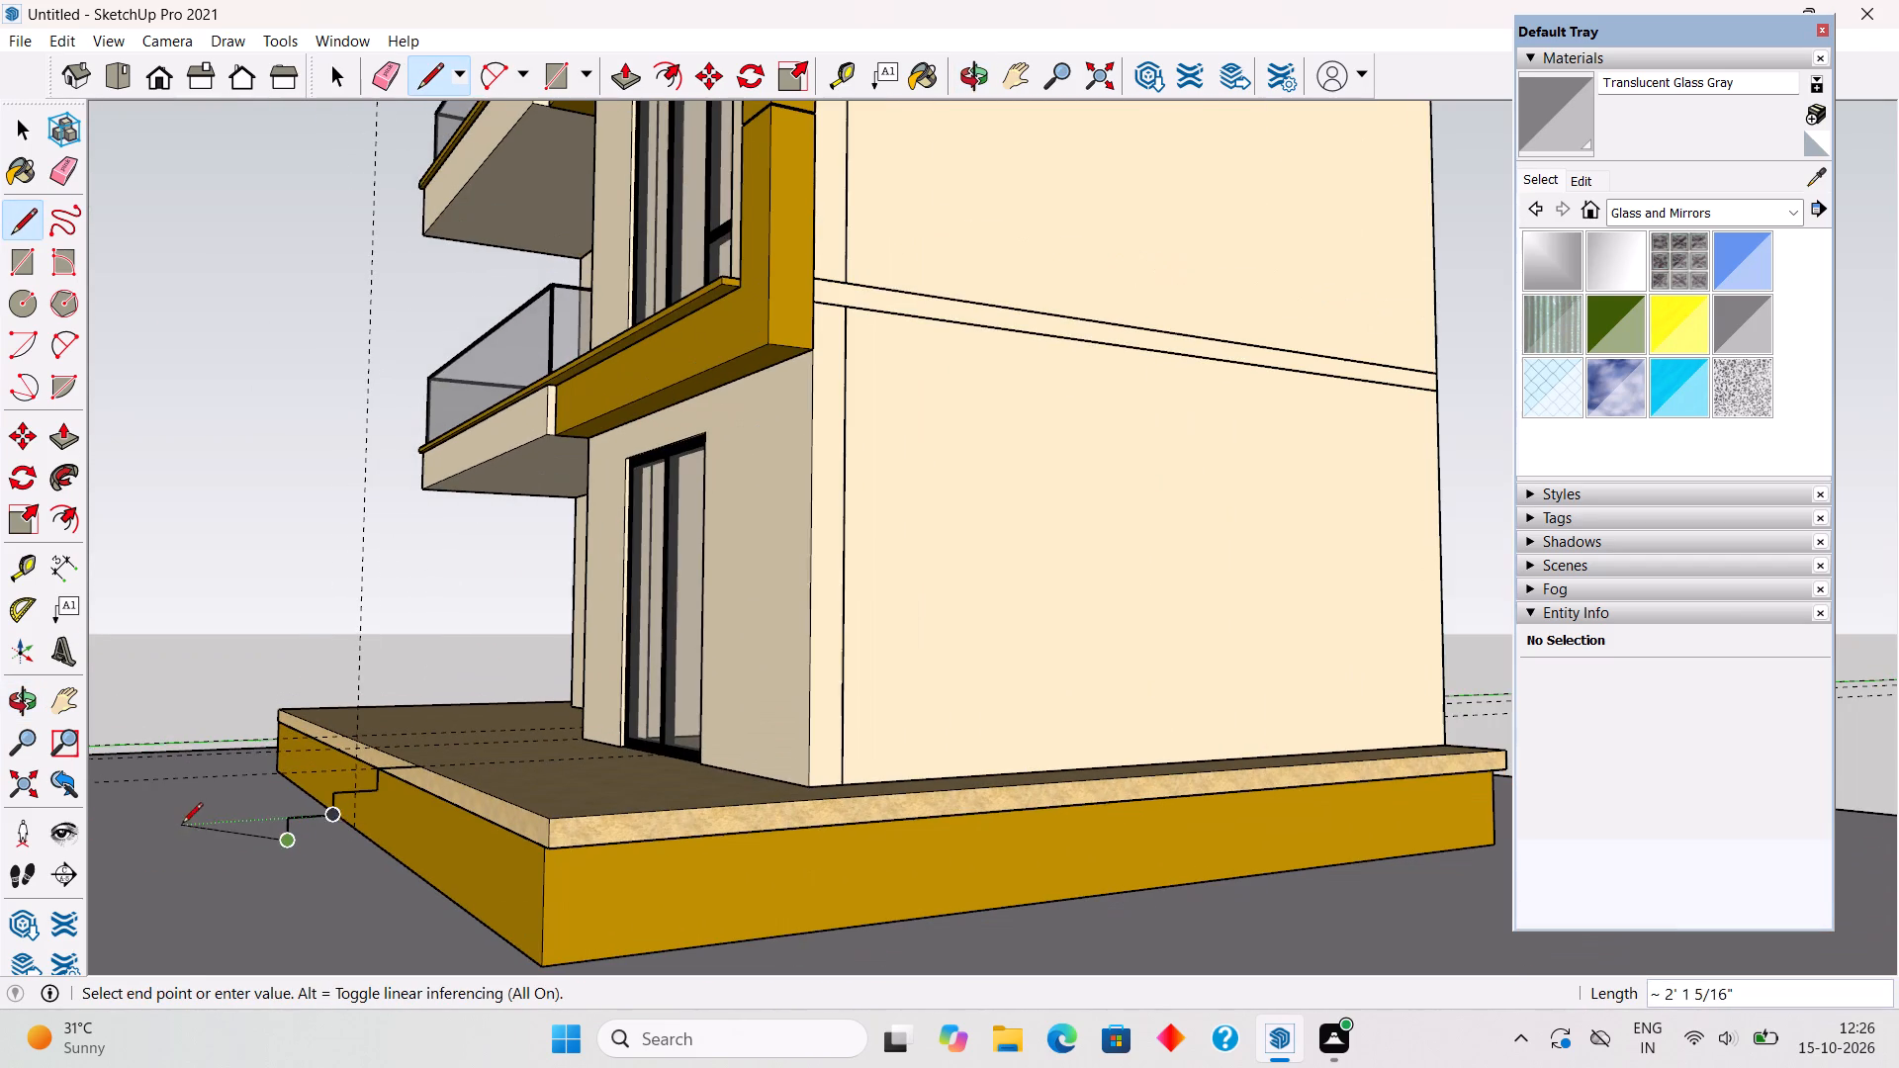
middle_click_drag(243, 833, 673, 790, "shift")
middle_click_drag(665, 807, 489, 837)
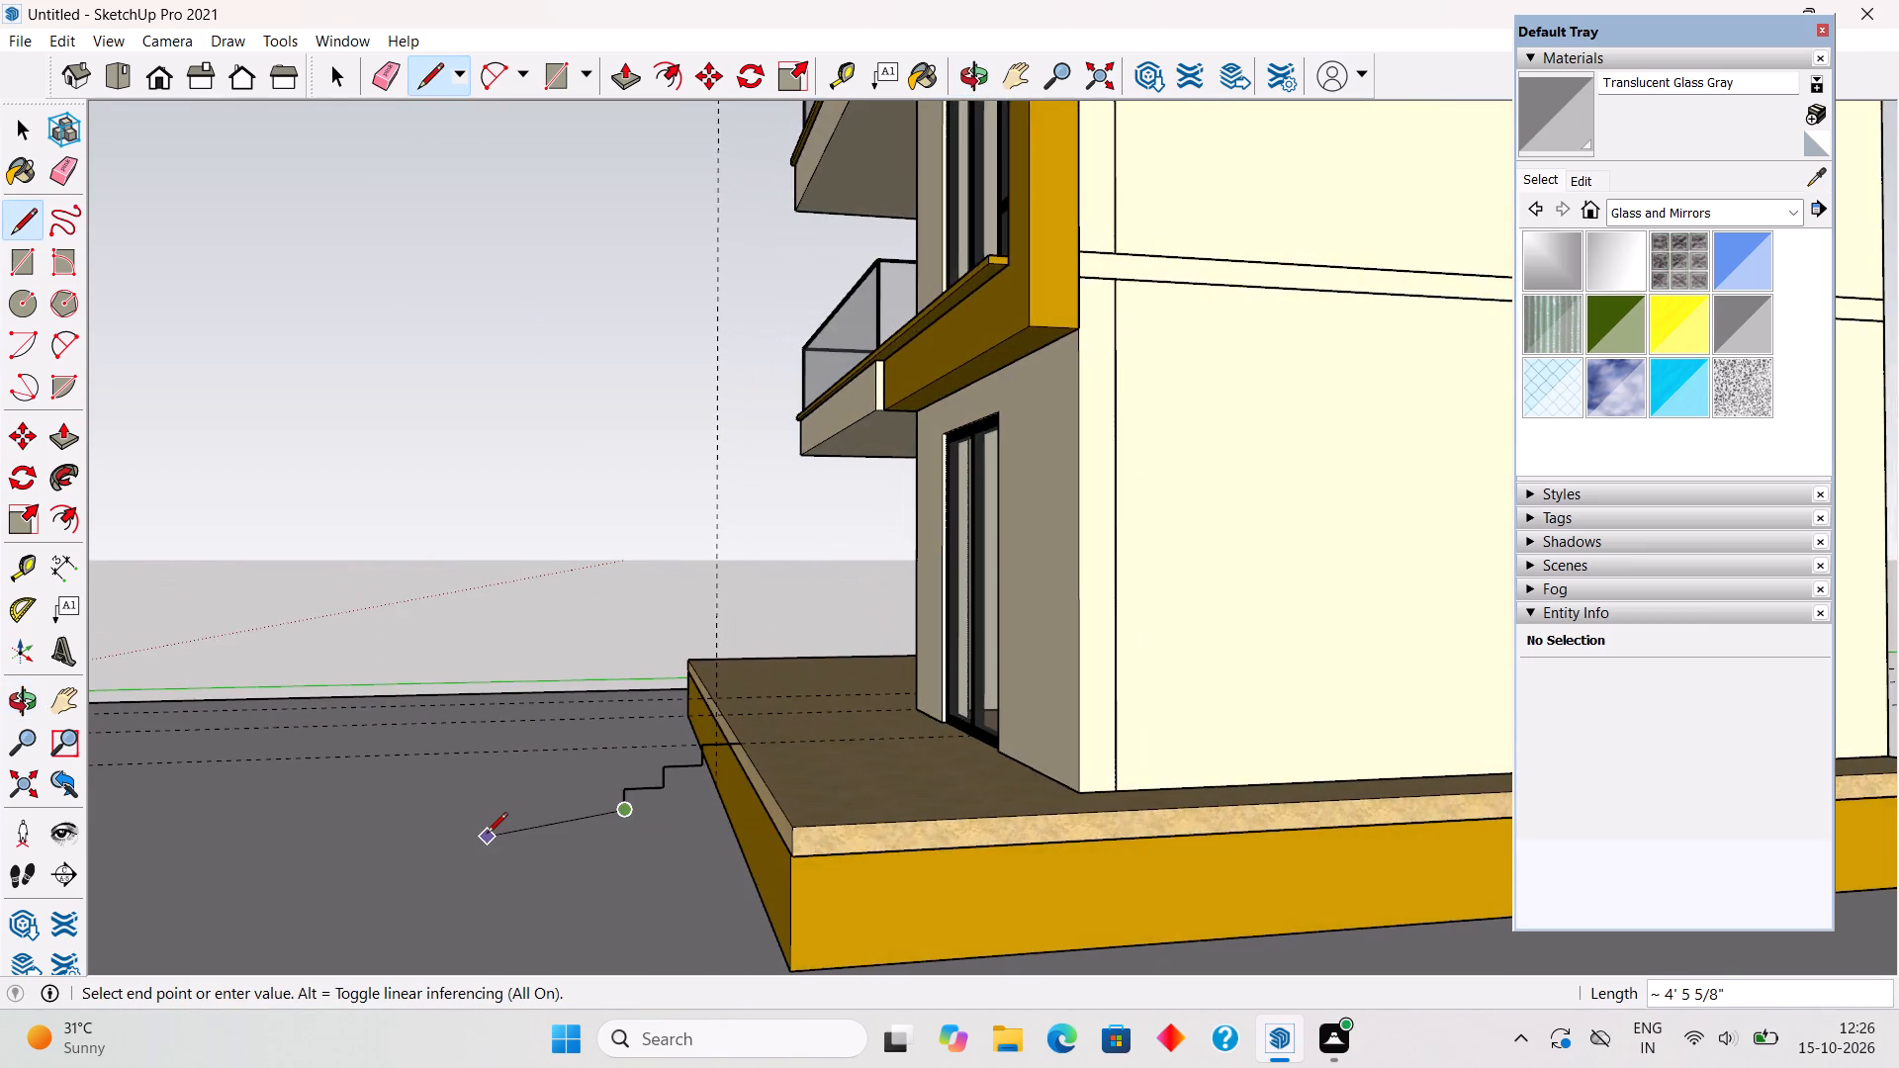
scroll(487, 835, "up", 4)
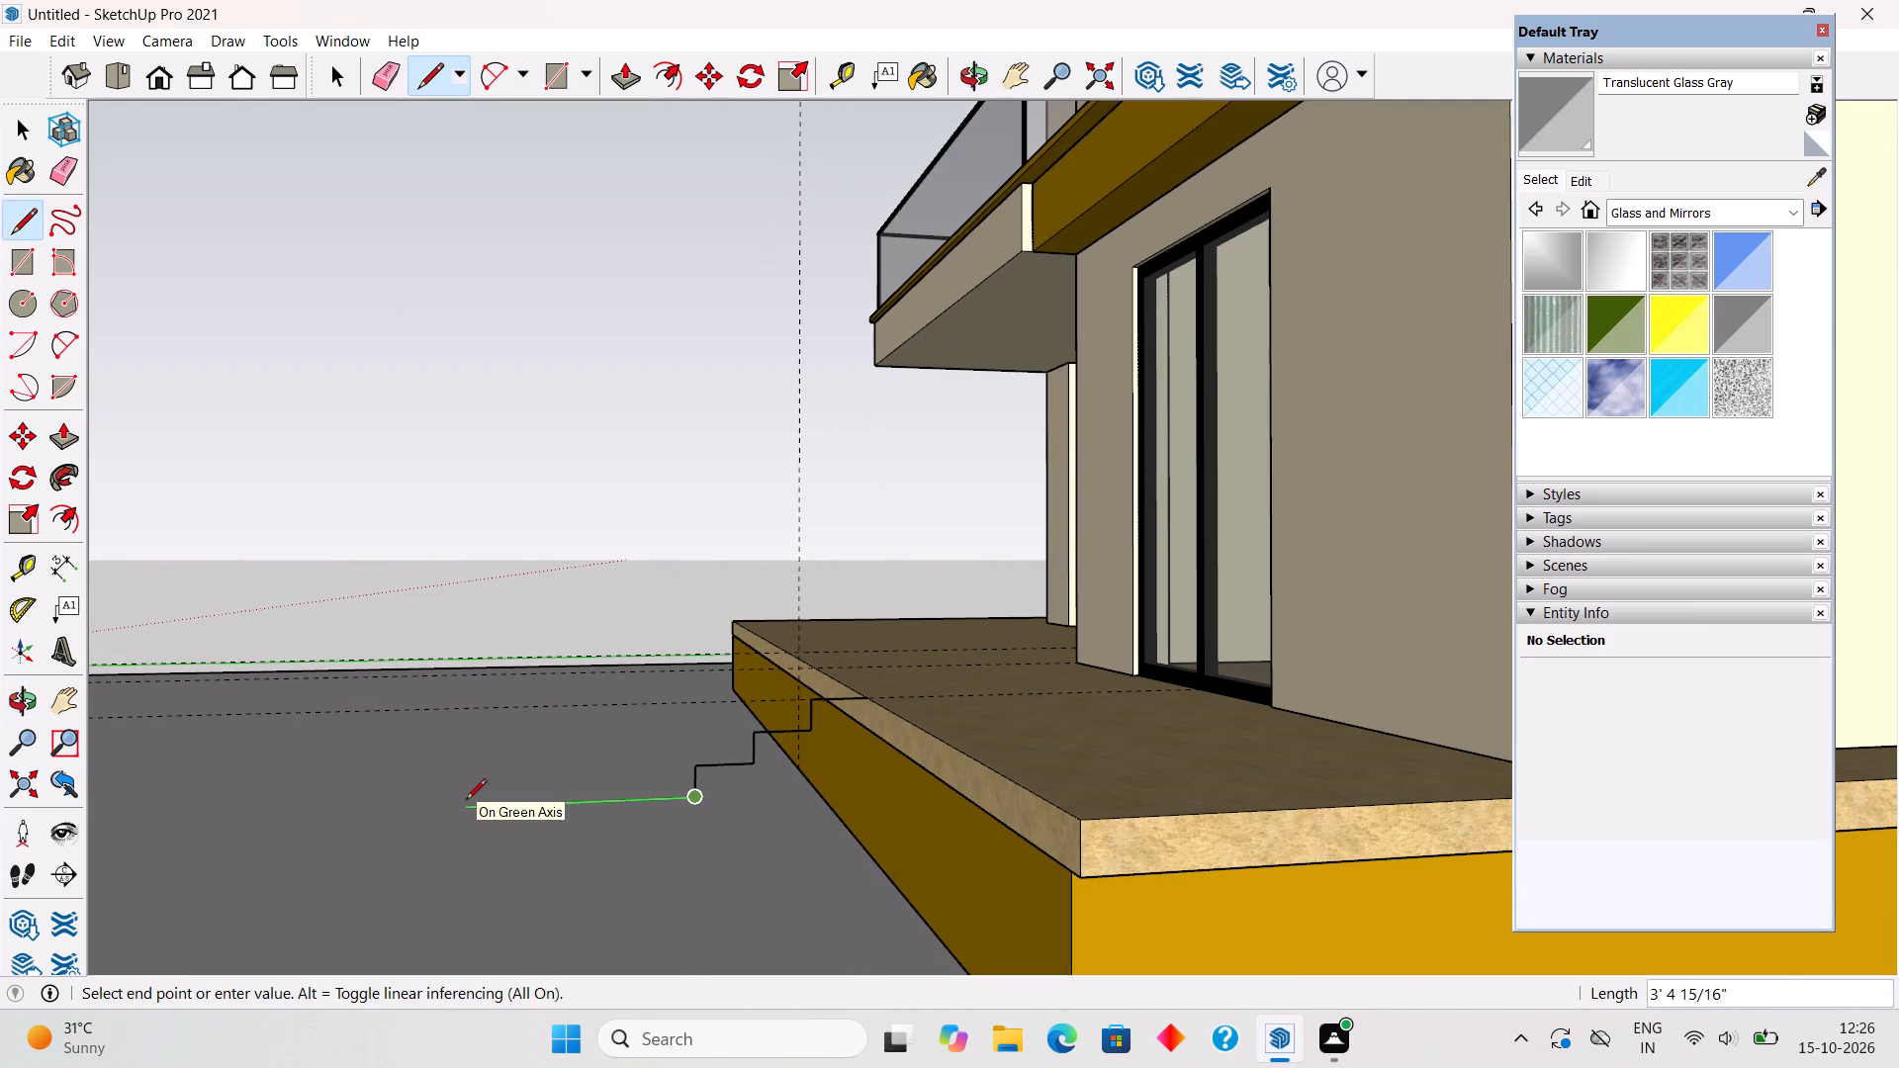
type("11\"")
key("Return")
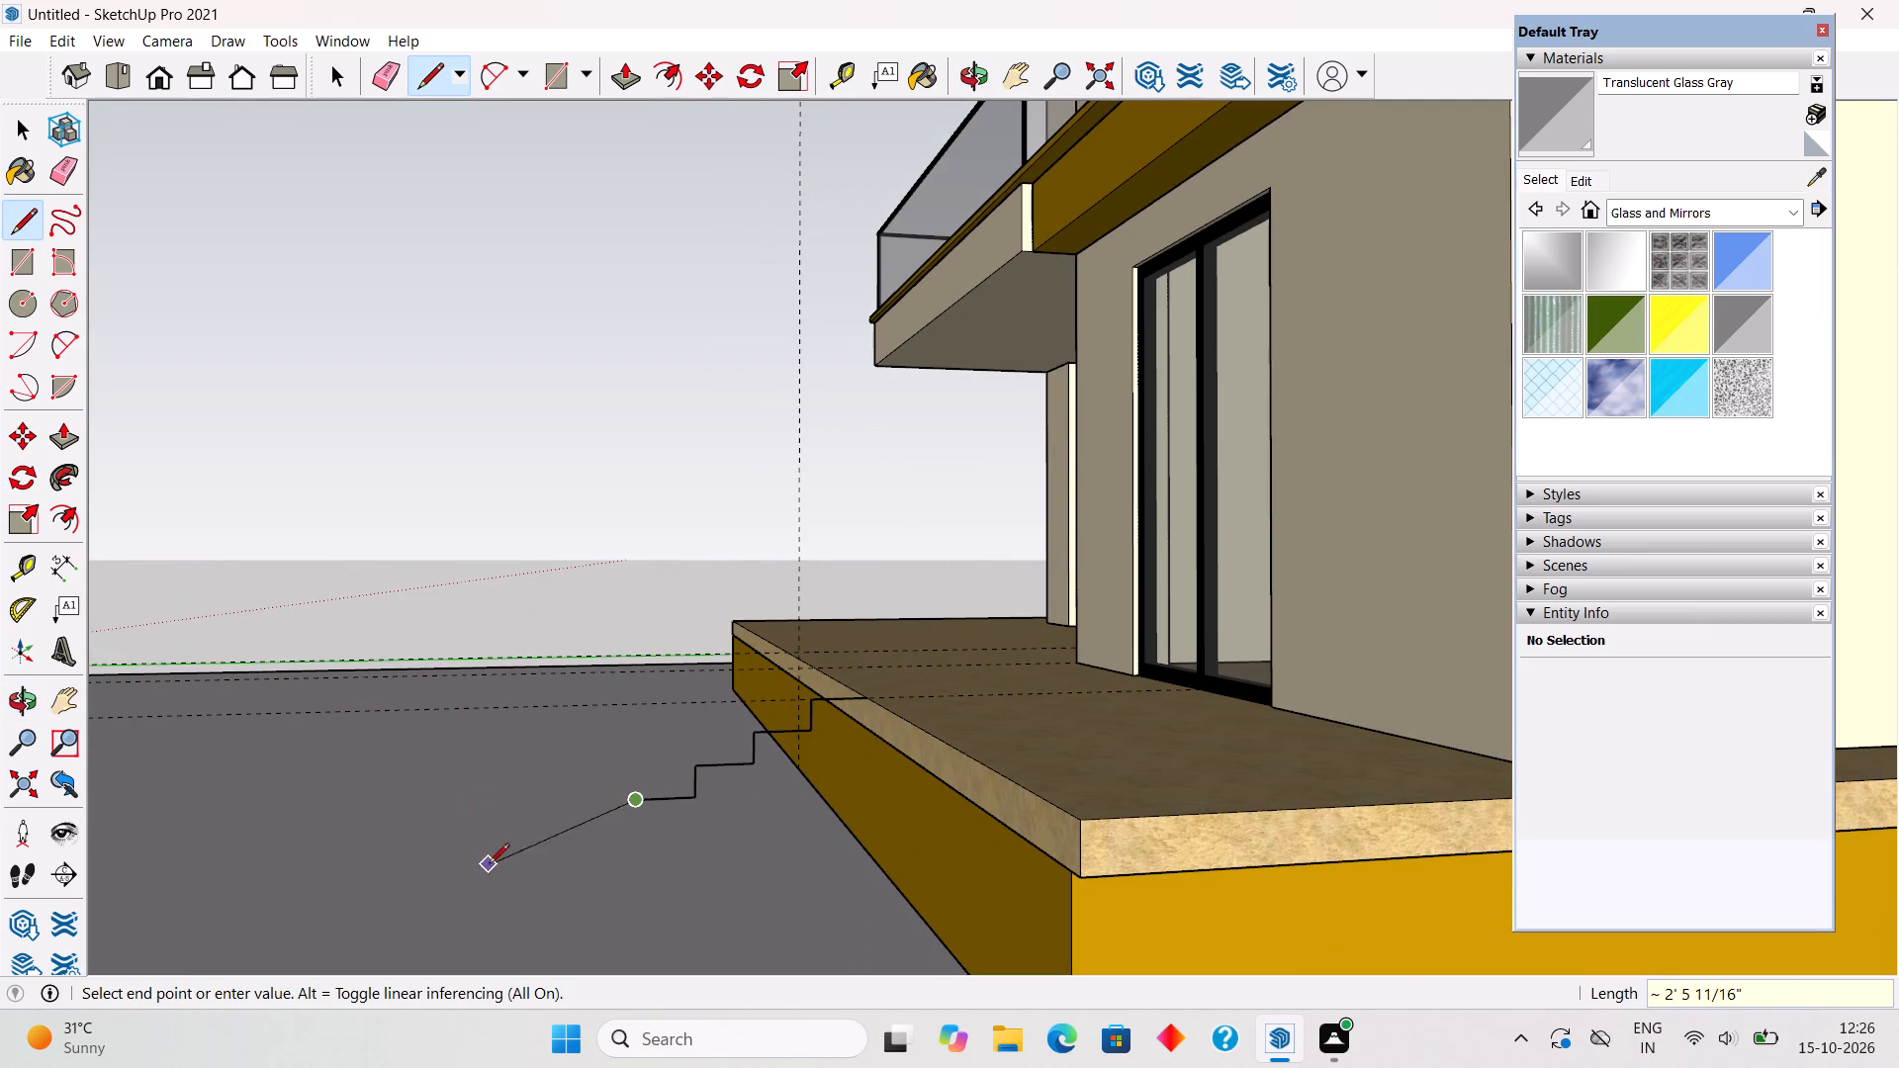
type("6\"")
key("Return")
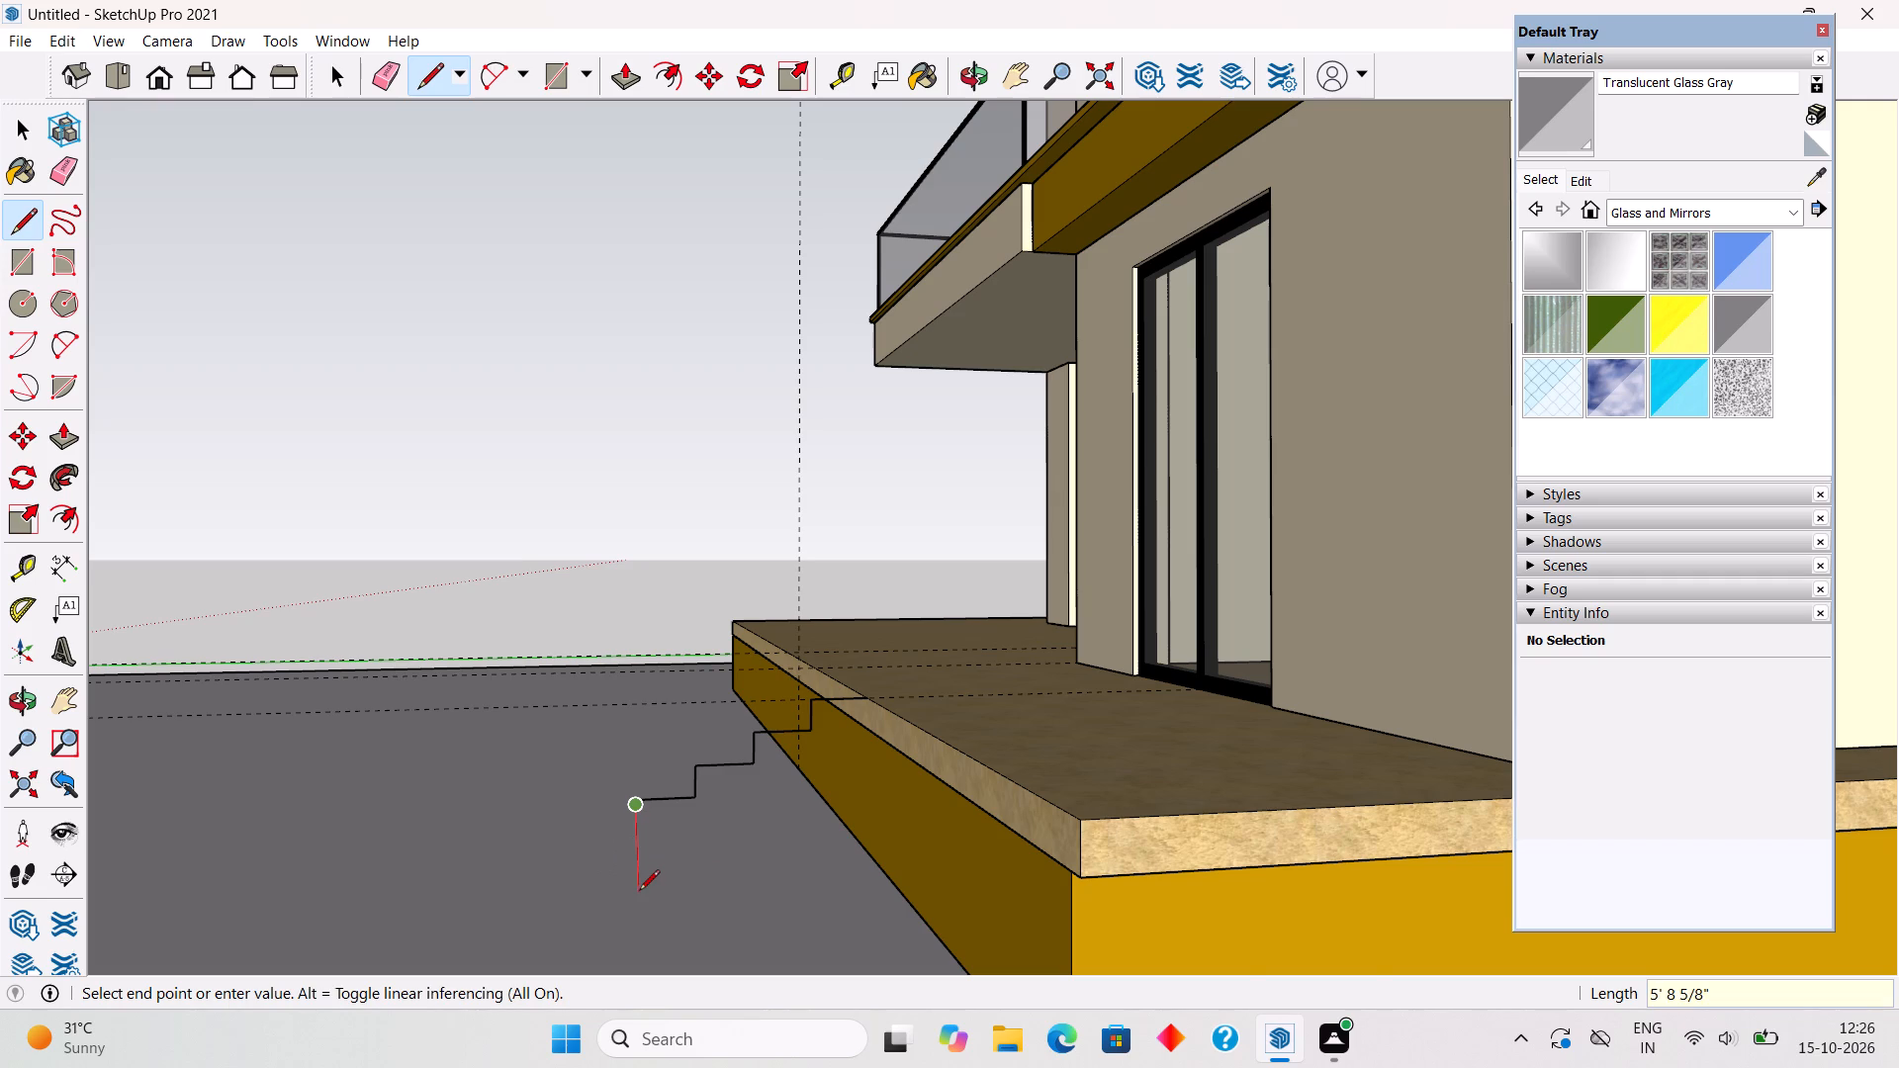
scroll(639, 892, "up", 16)
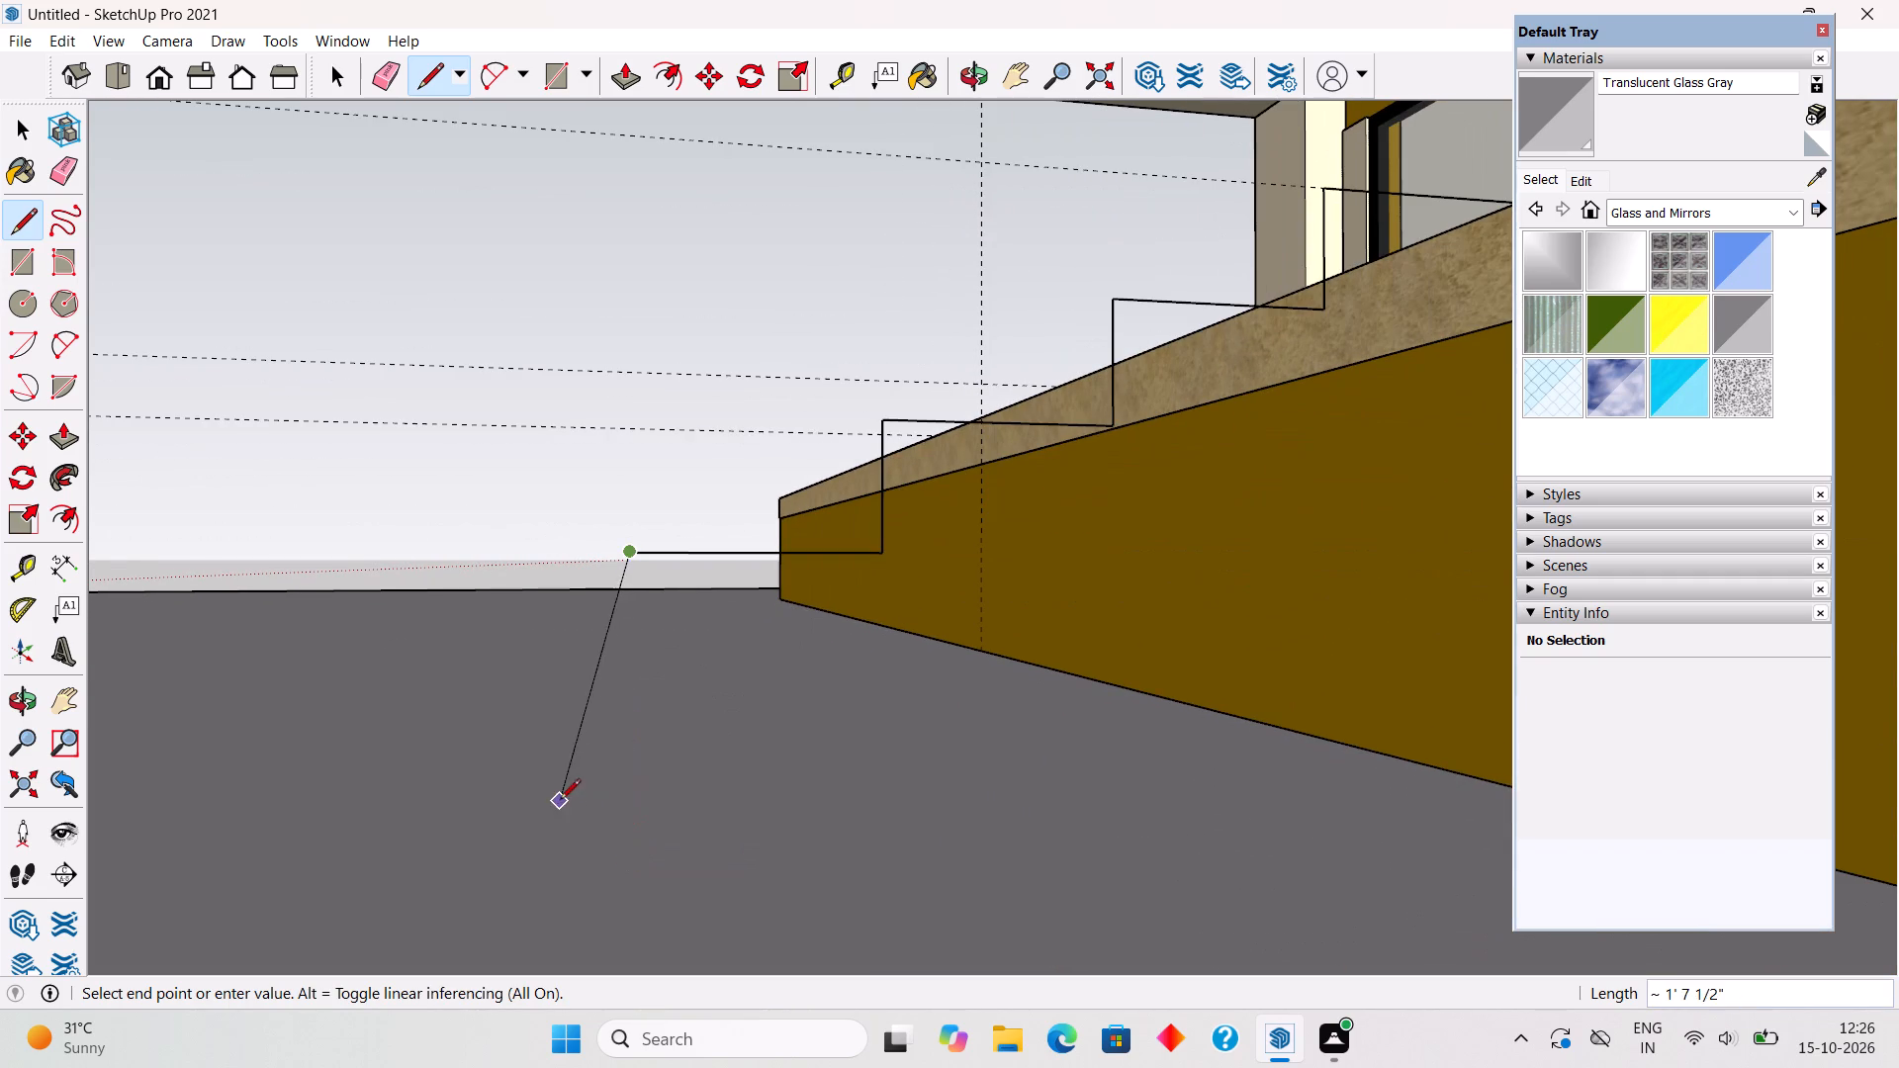
type("6\"")
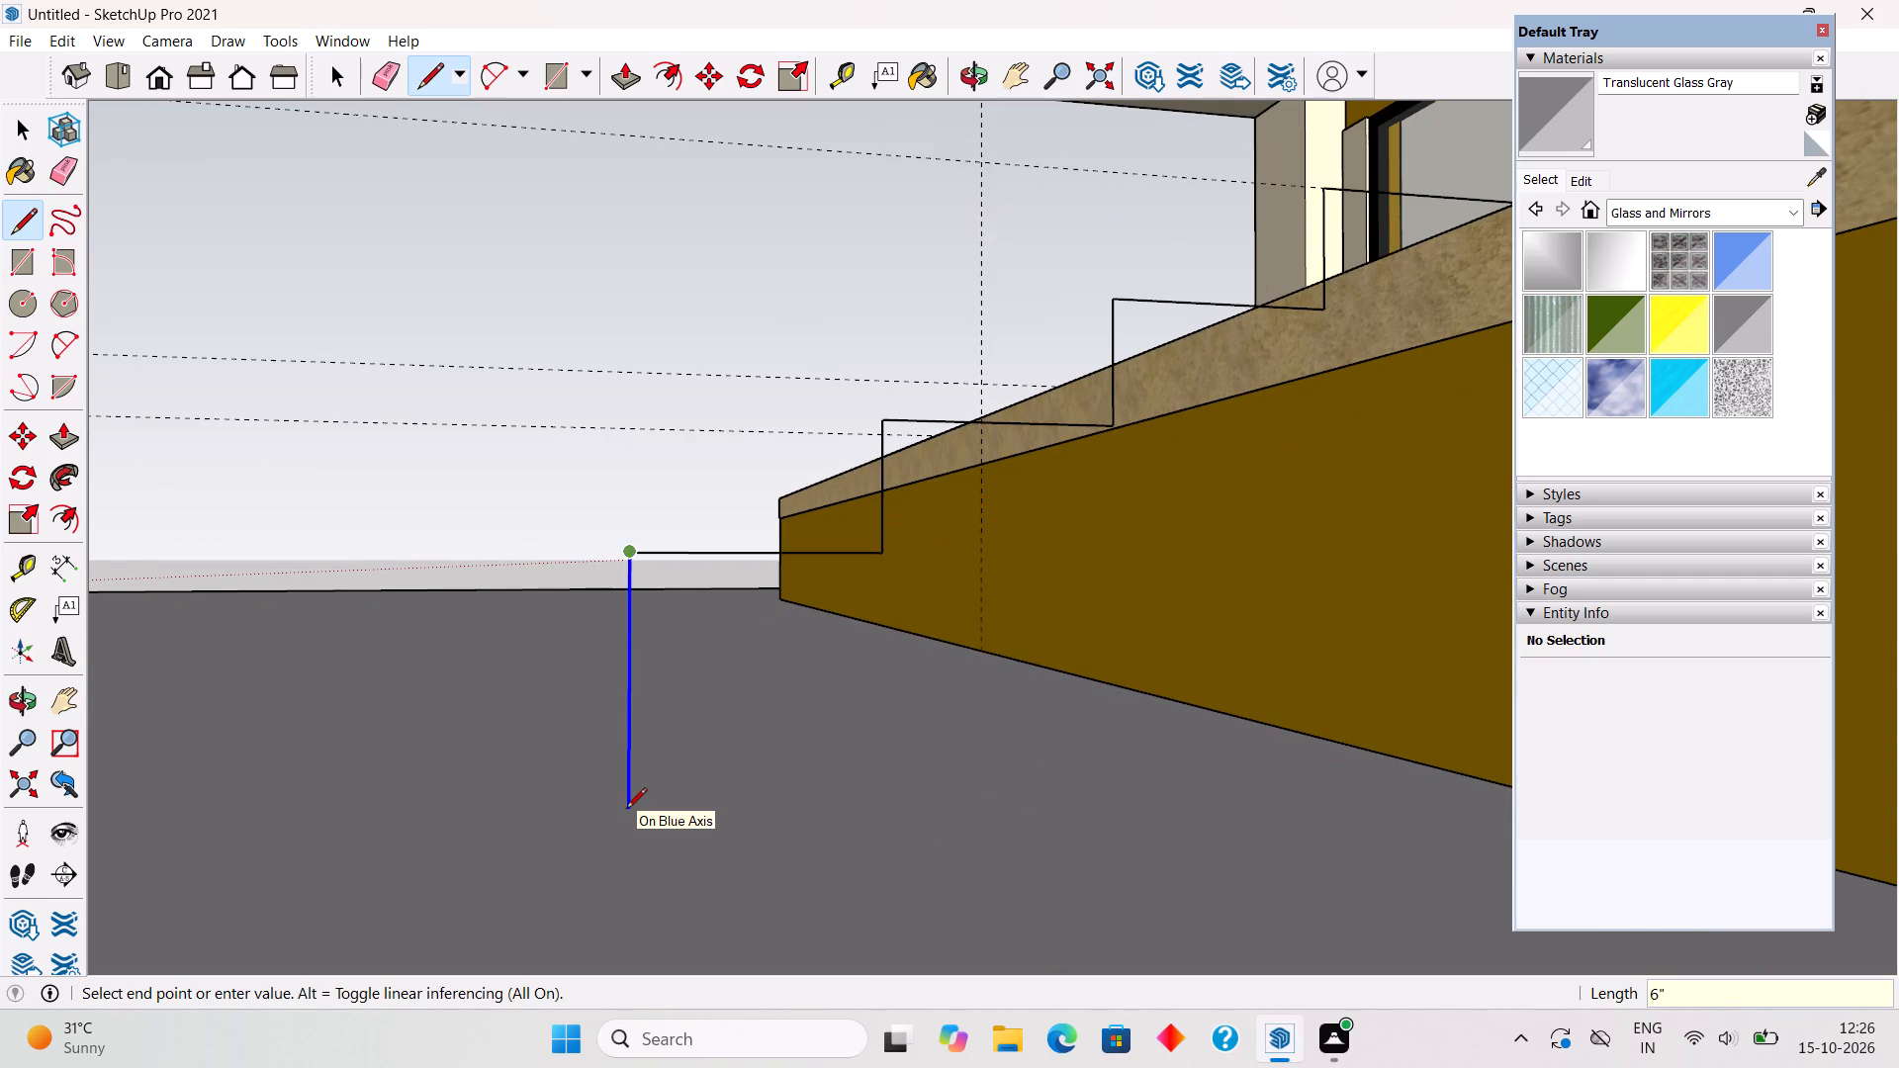
key("Return")
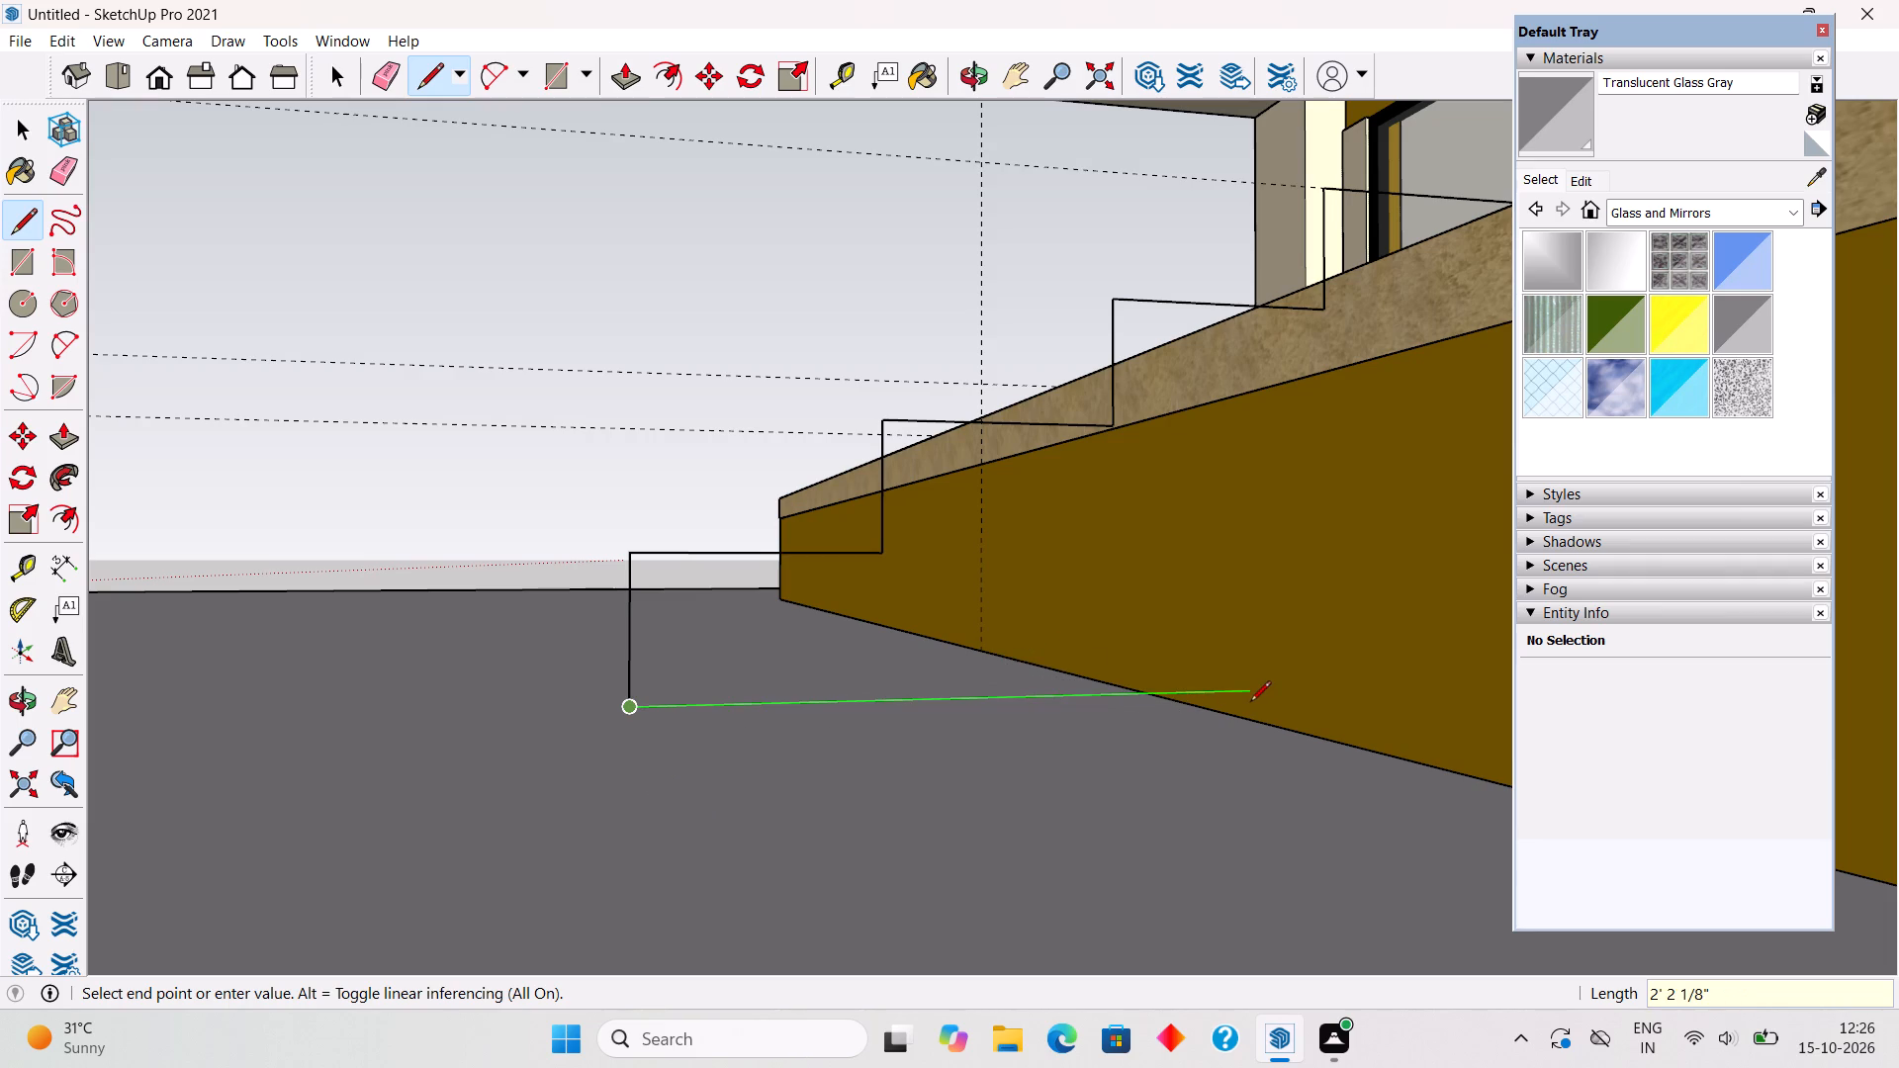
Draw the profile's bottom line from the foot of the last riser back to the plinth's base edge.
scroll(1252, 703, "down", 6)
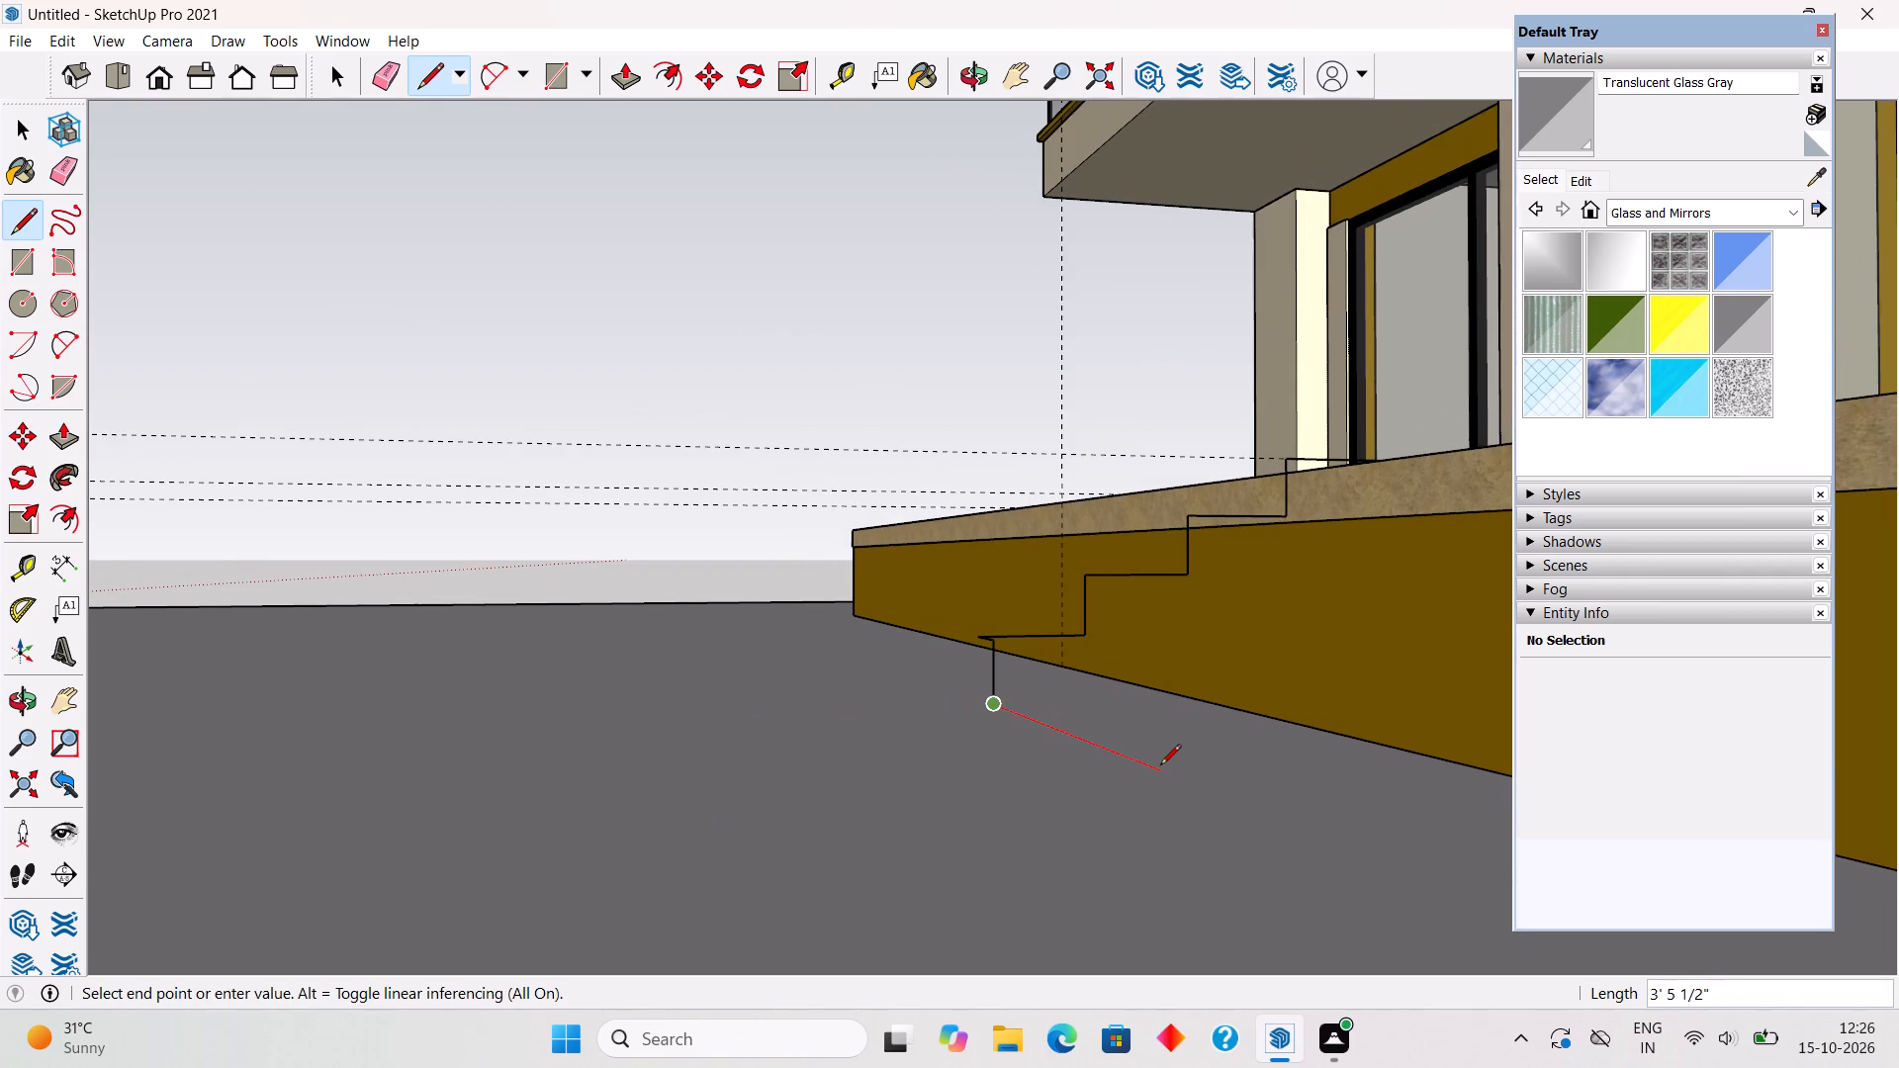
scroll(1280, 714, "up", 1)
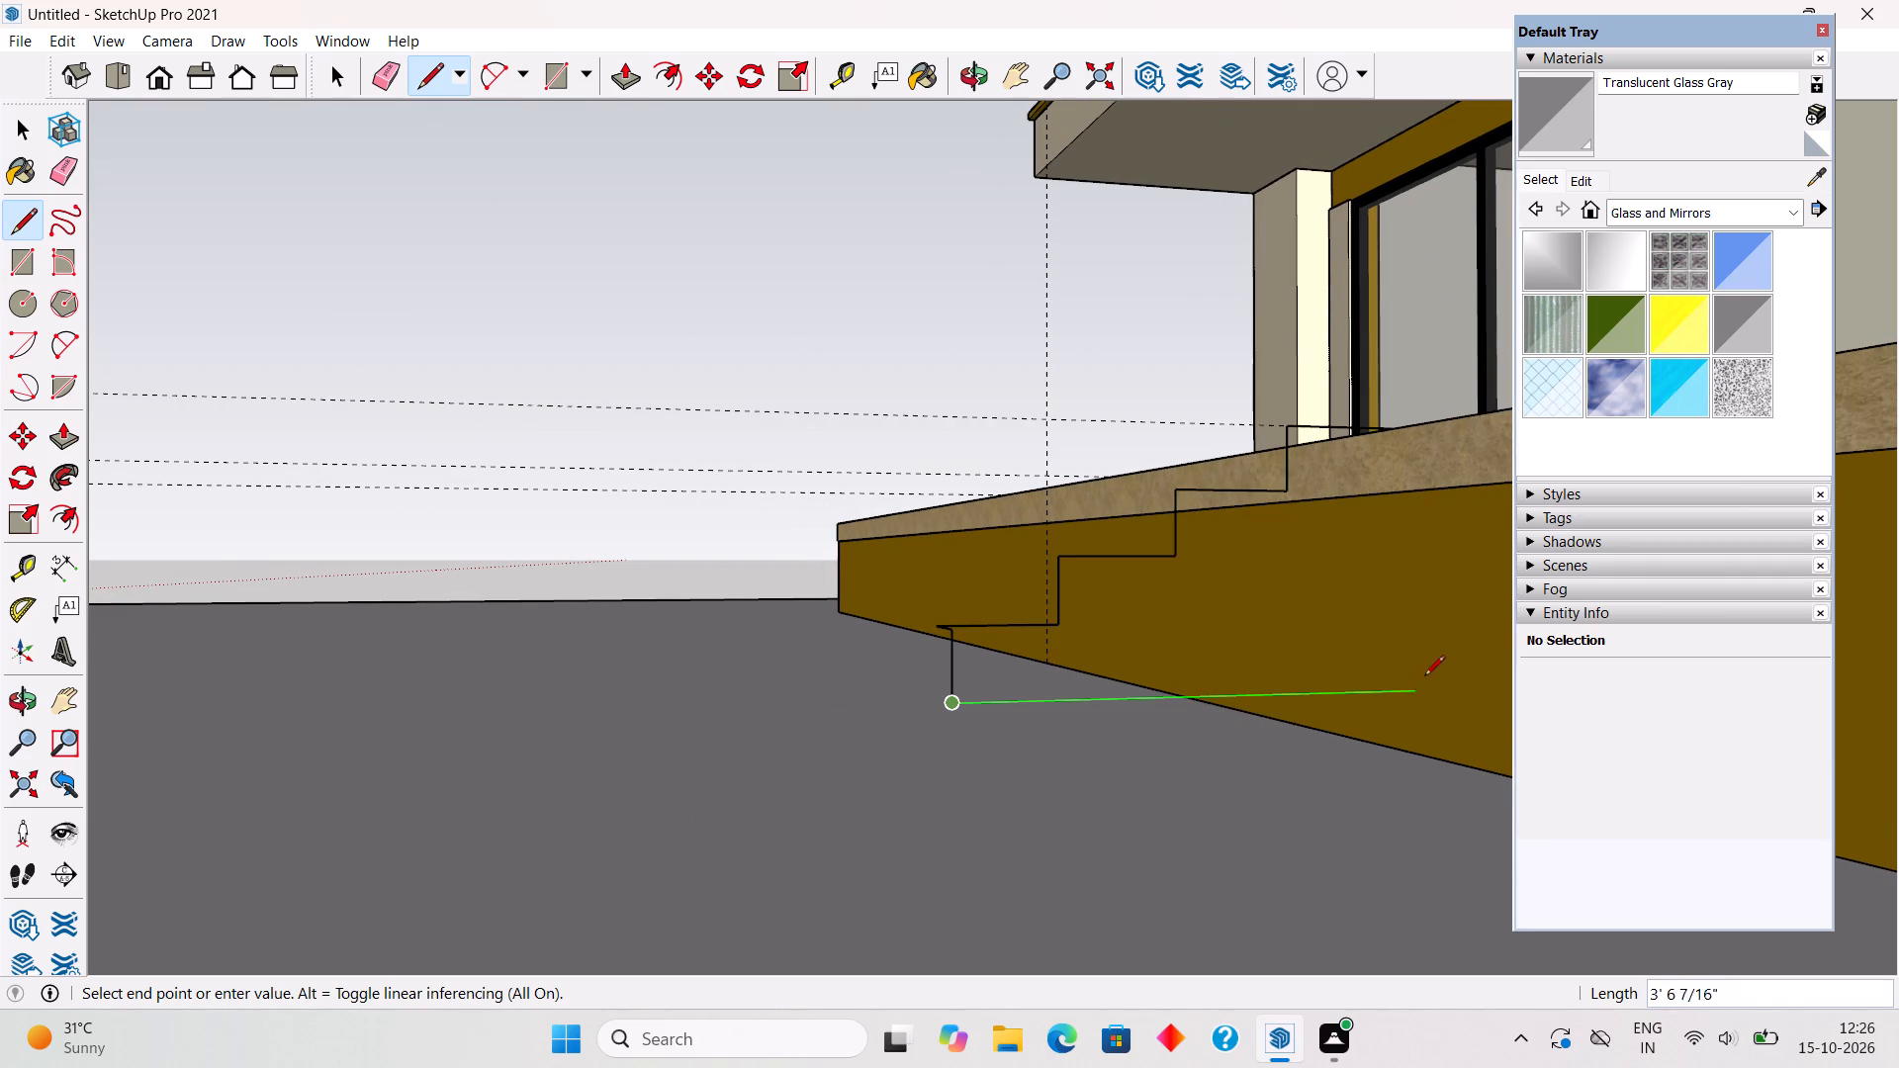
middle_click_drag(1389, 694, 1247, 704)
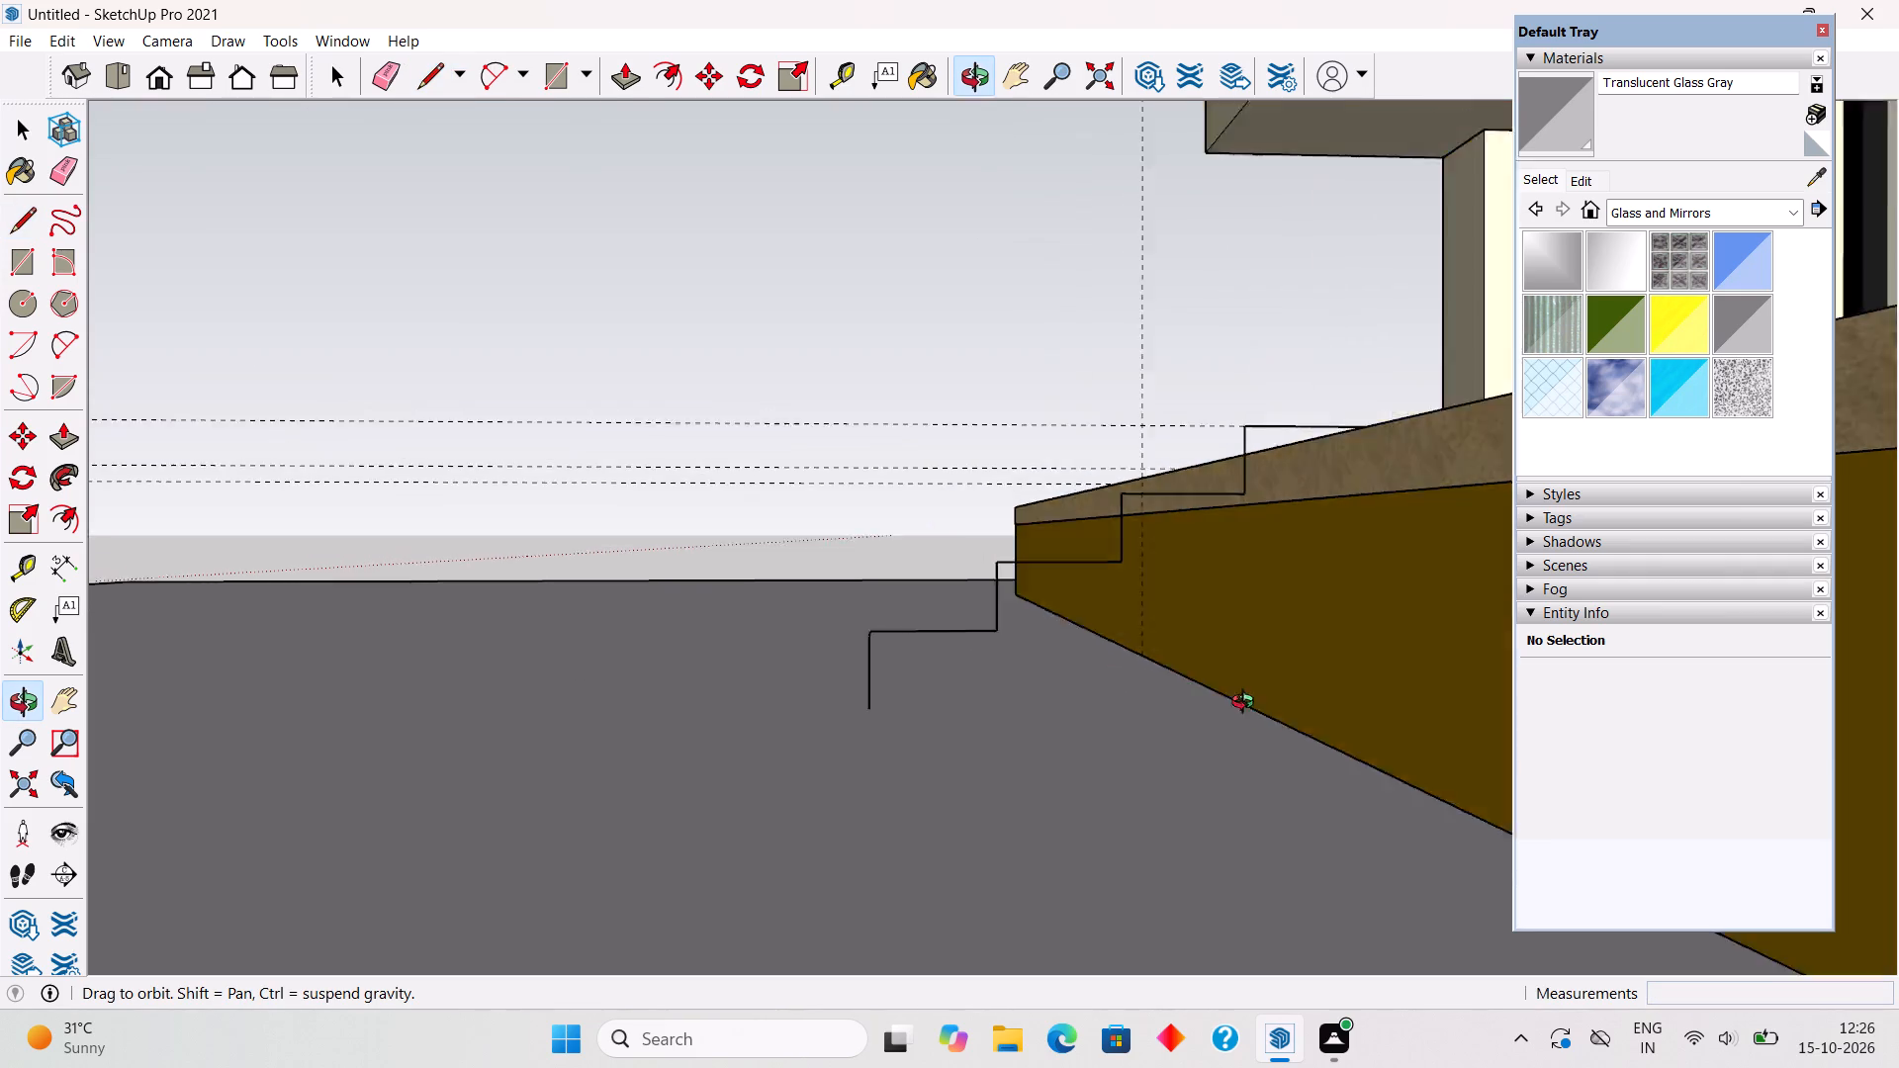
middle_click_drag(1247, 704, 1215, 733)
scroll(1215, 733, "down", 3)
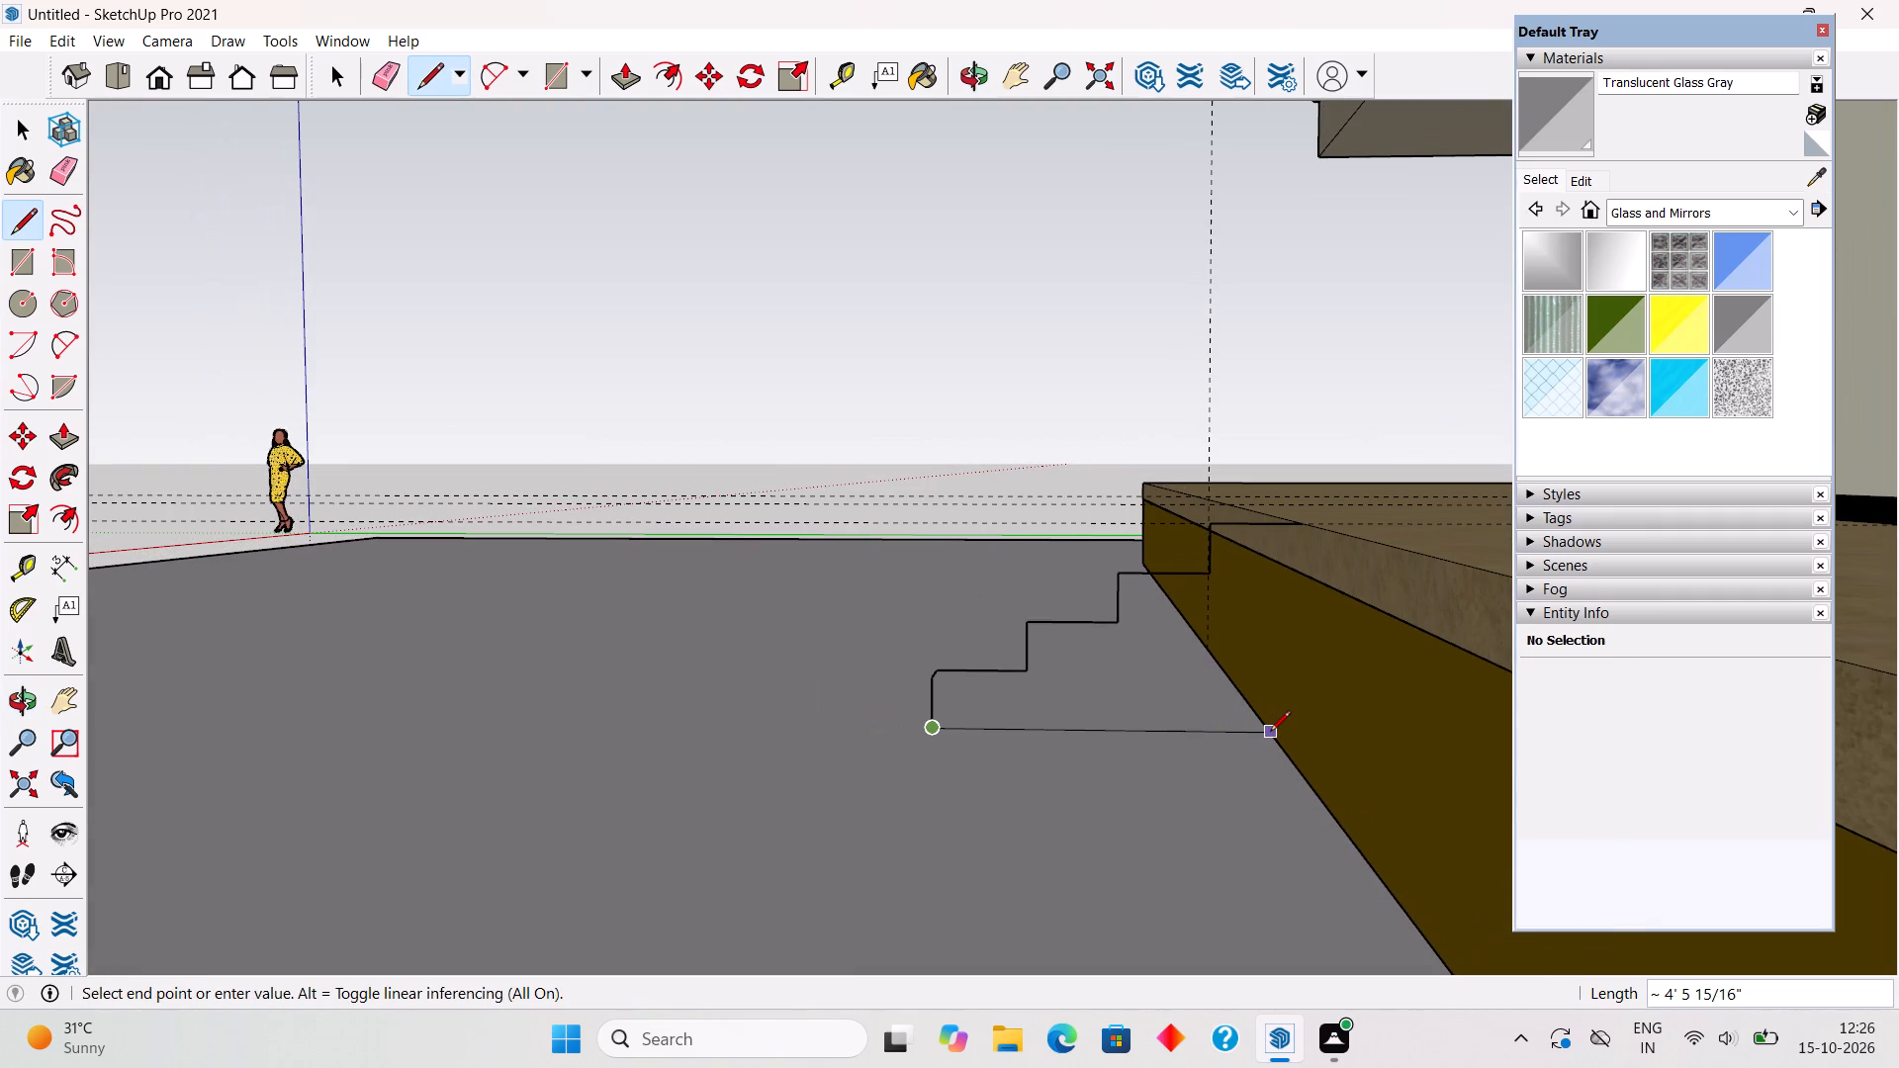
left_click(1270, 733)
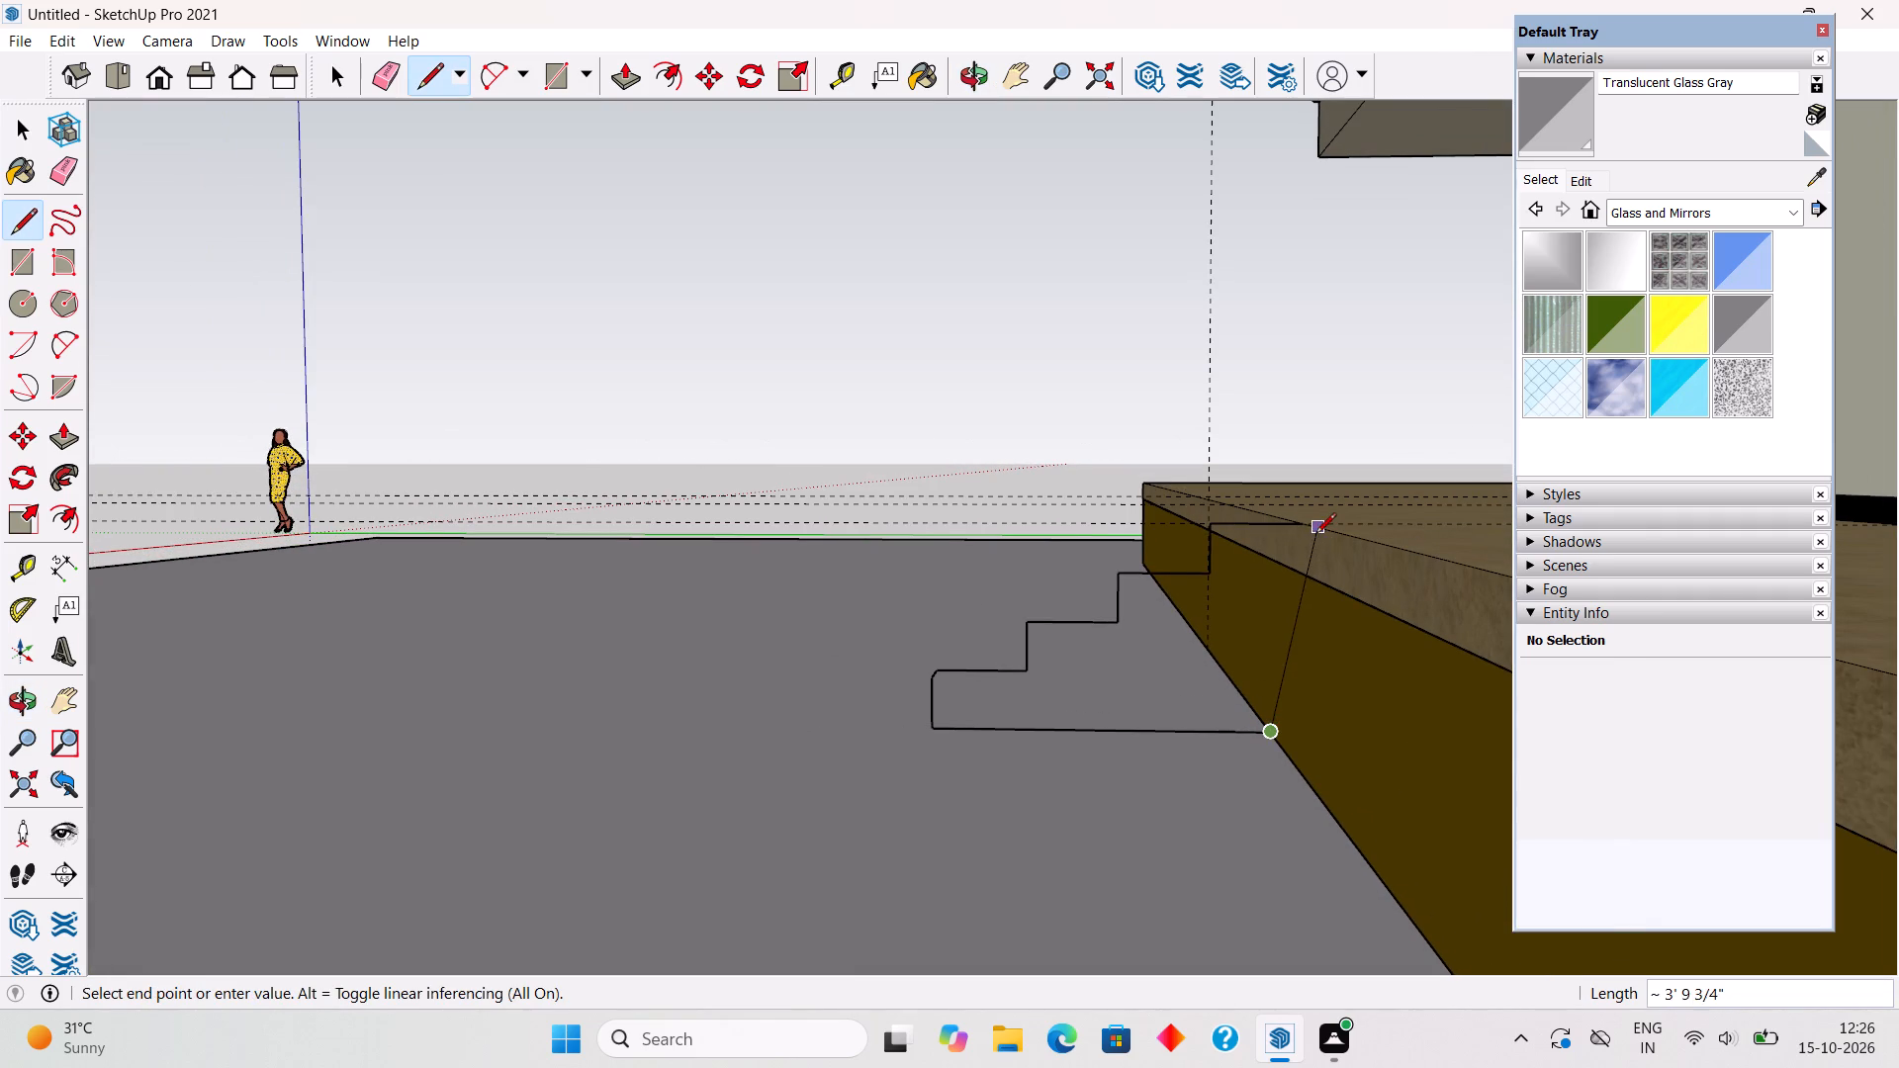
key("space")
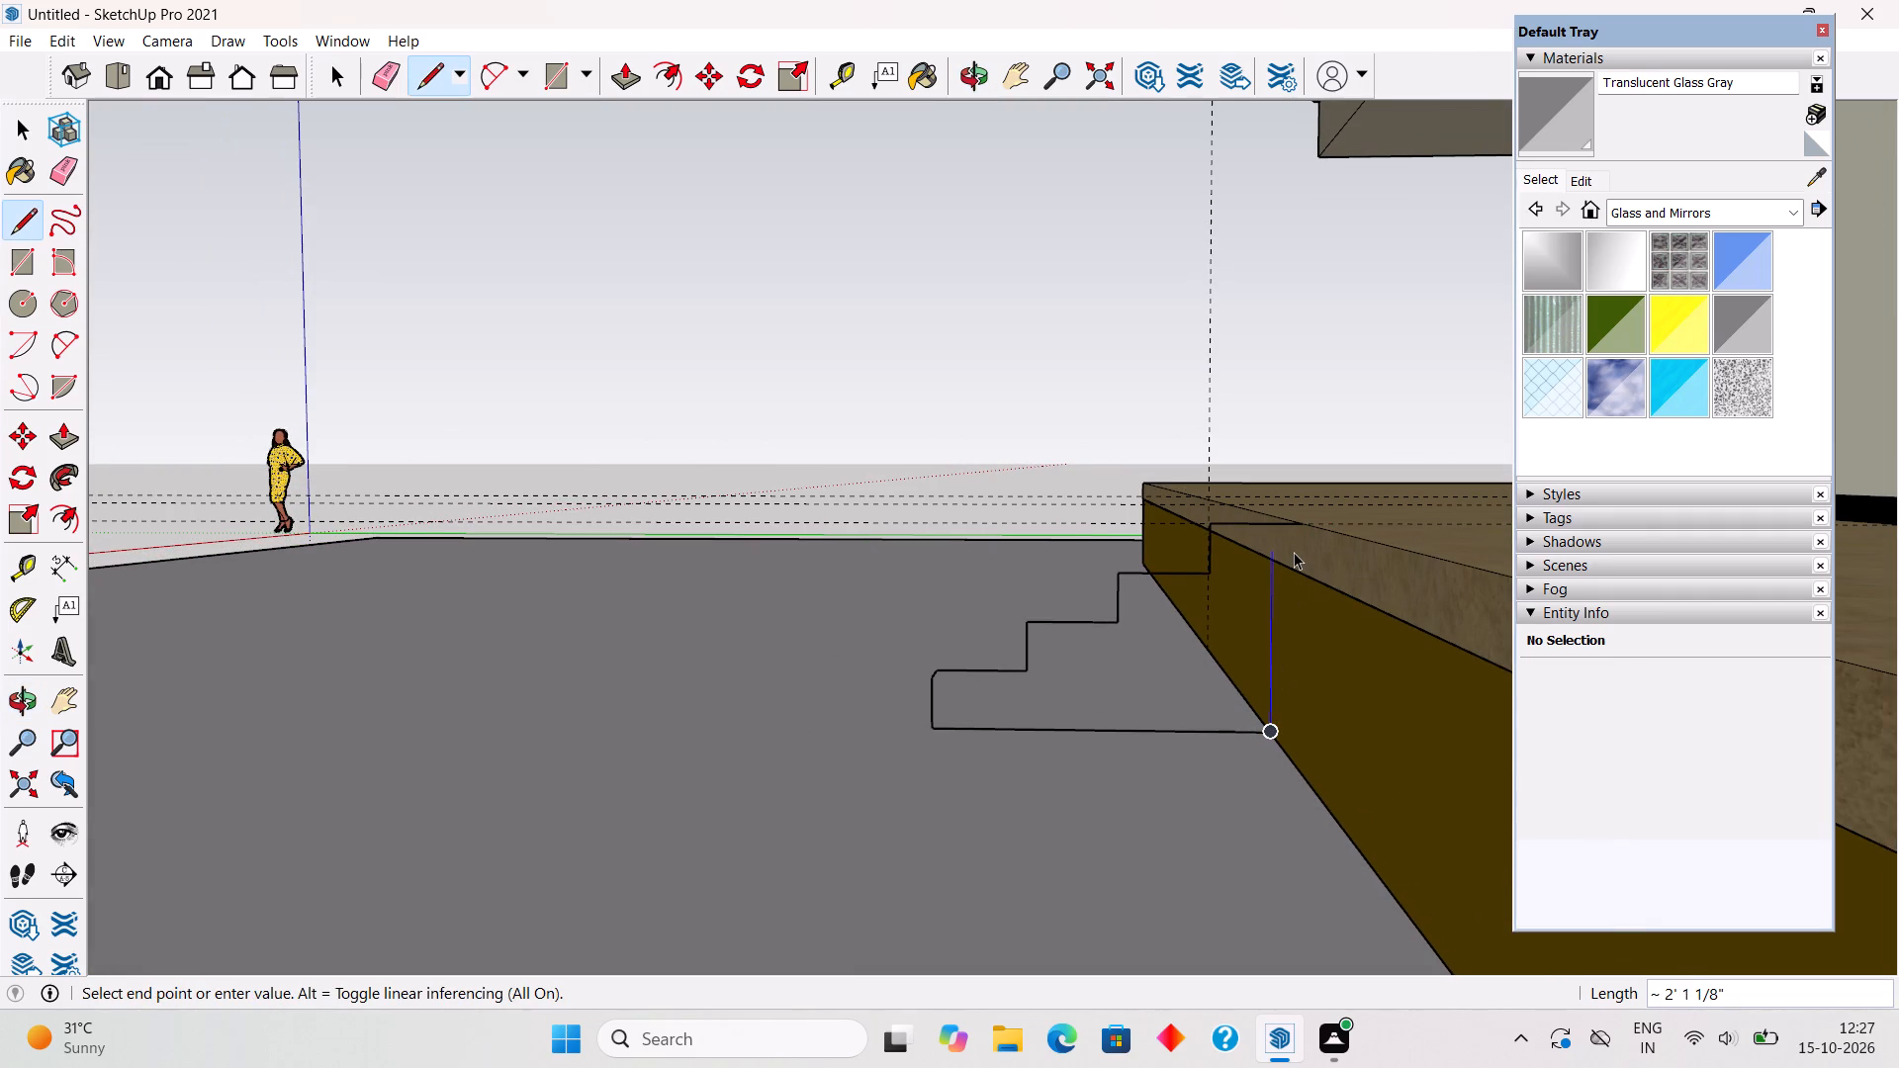
Draw a vertical line from the profile's start on the slab's top edge down to the plinth's base edge.
key("l")
left_click(1309, 524)
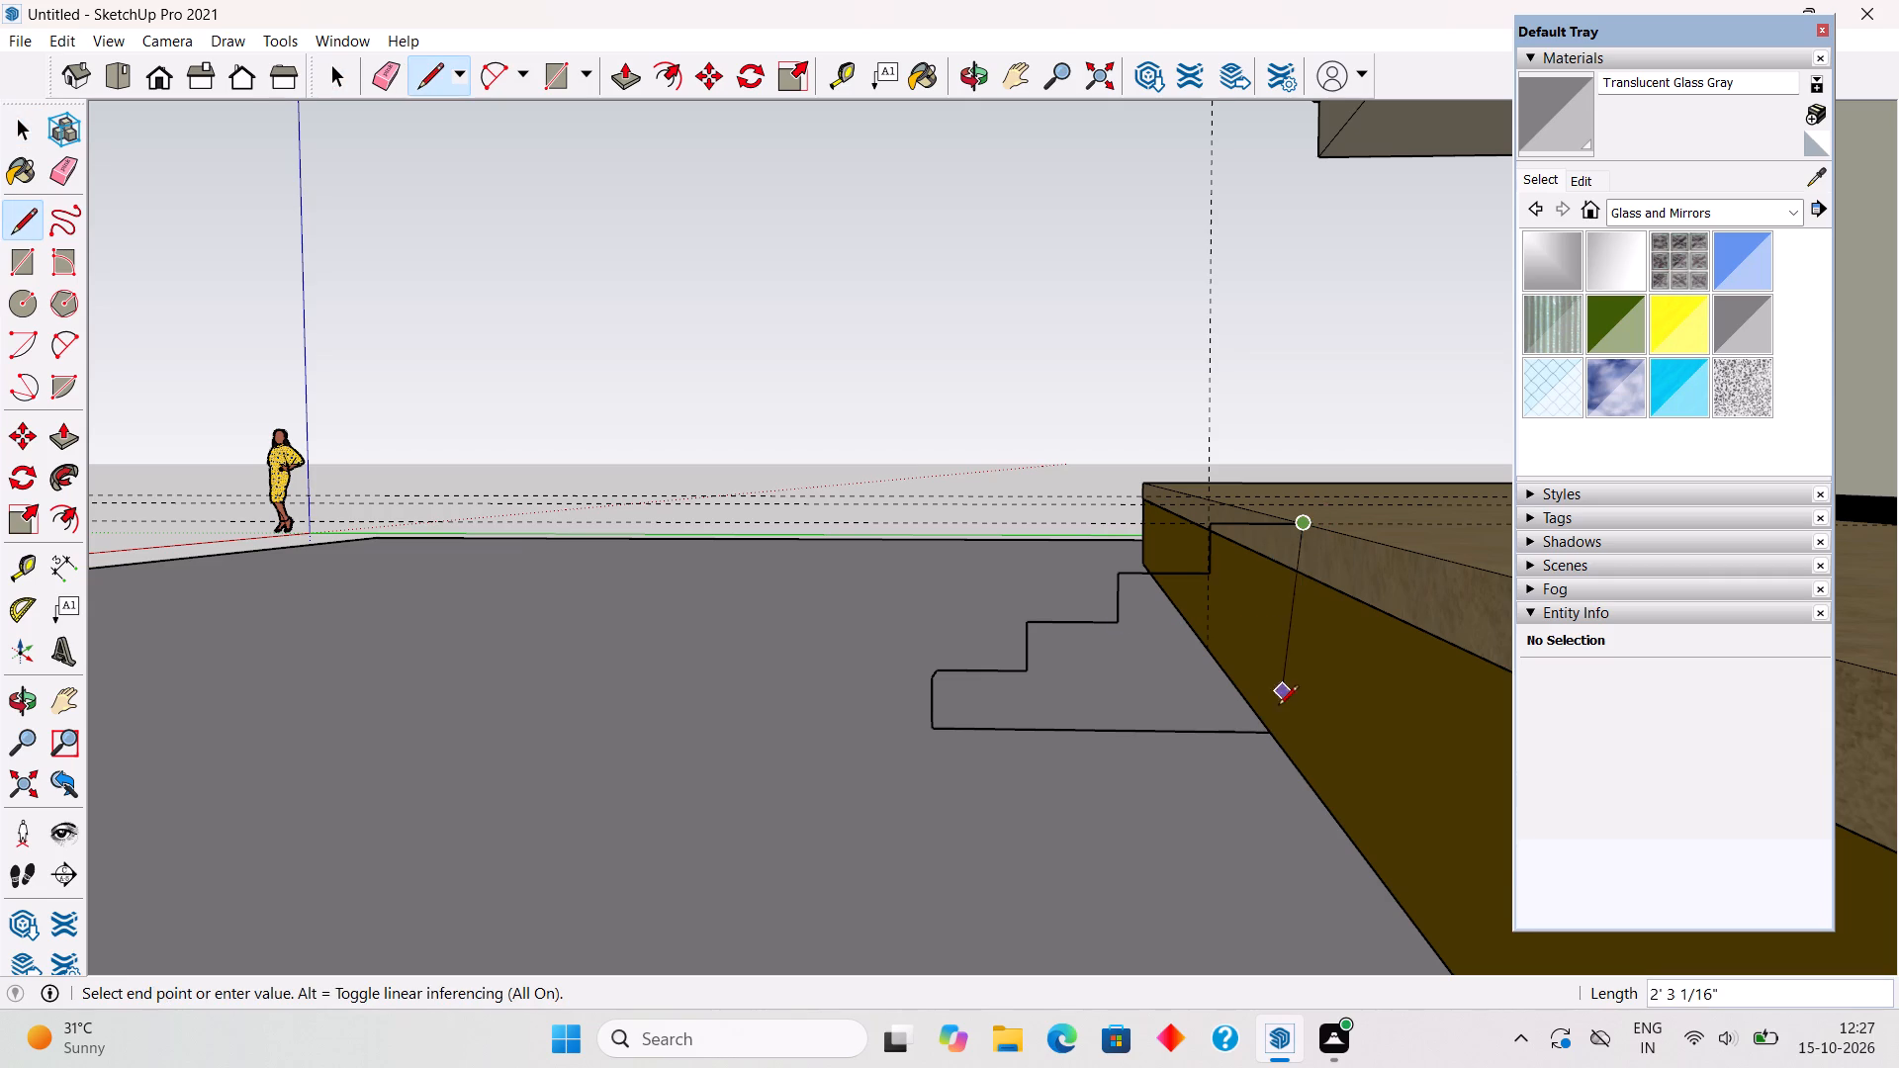
left_click(1294, 781)
middle_click_drag(1294, 792, 1543, 852)
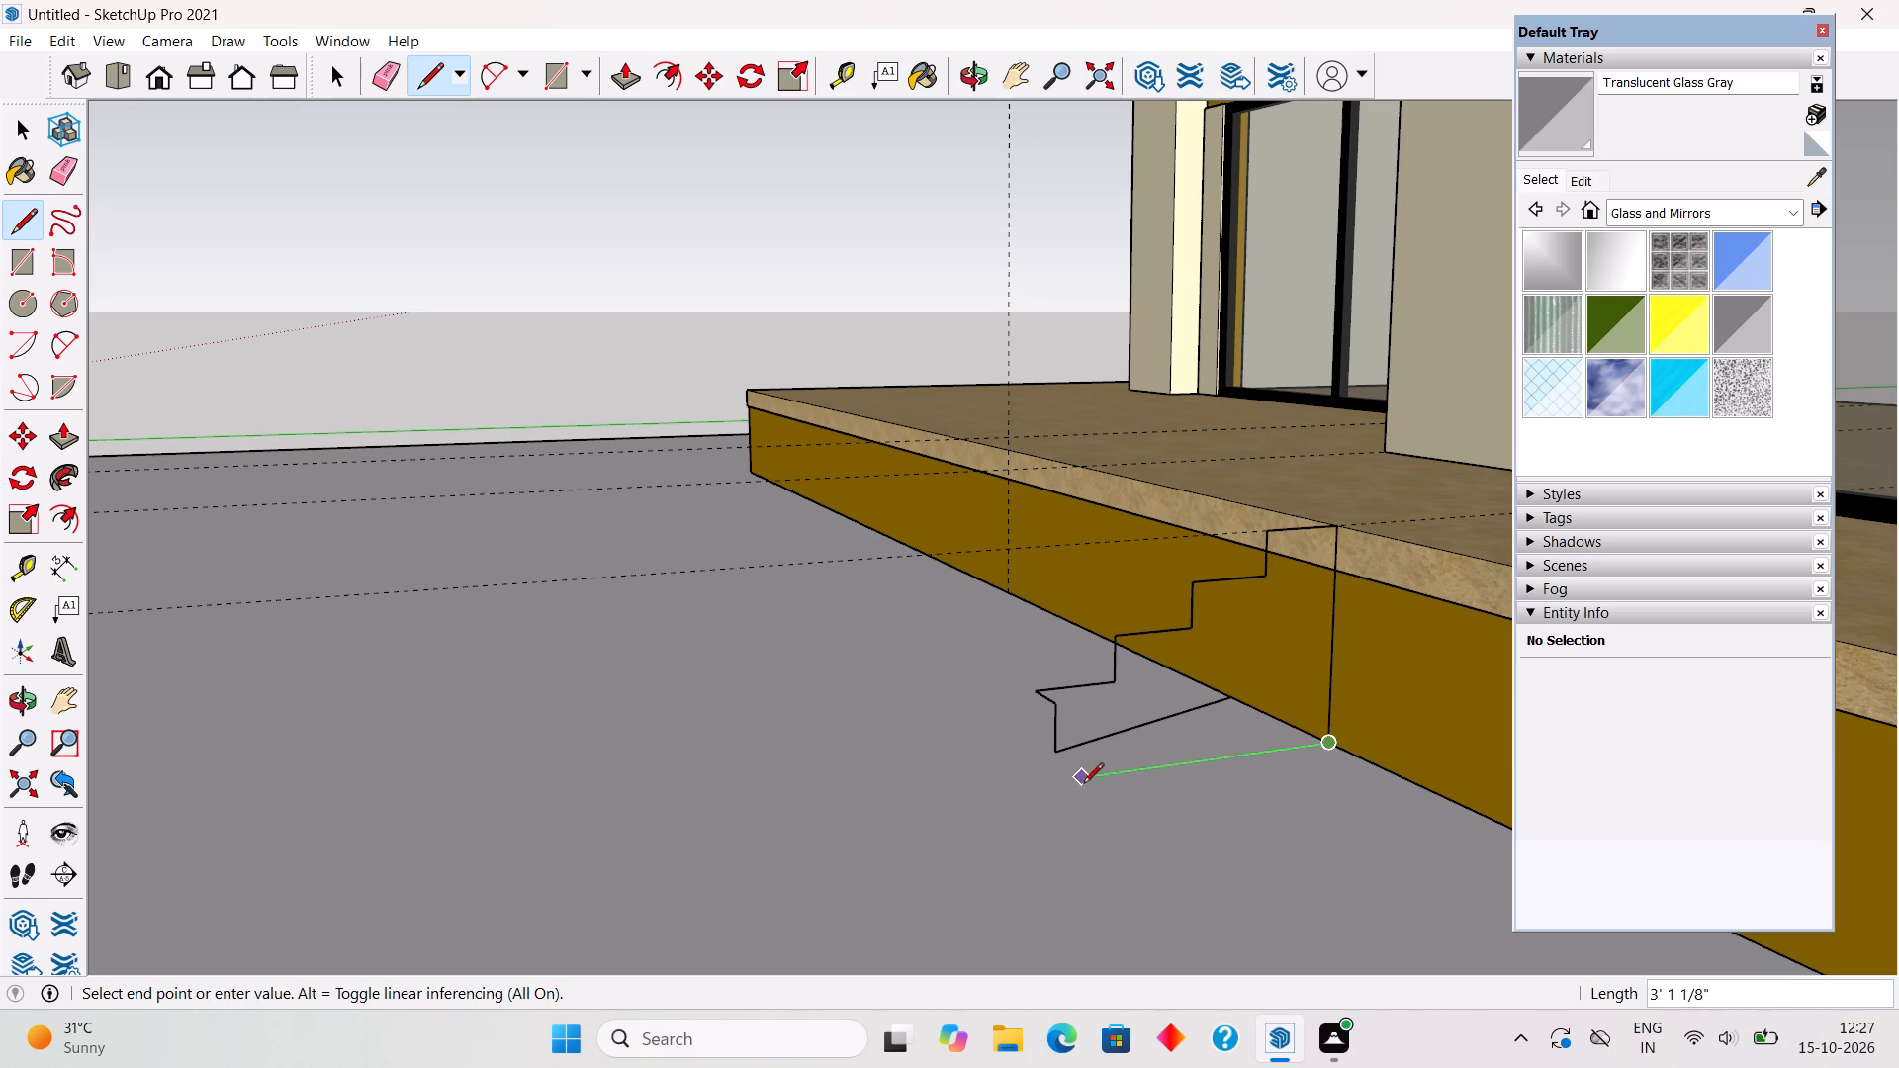
key("space")
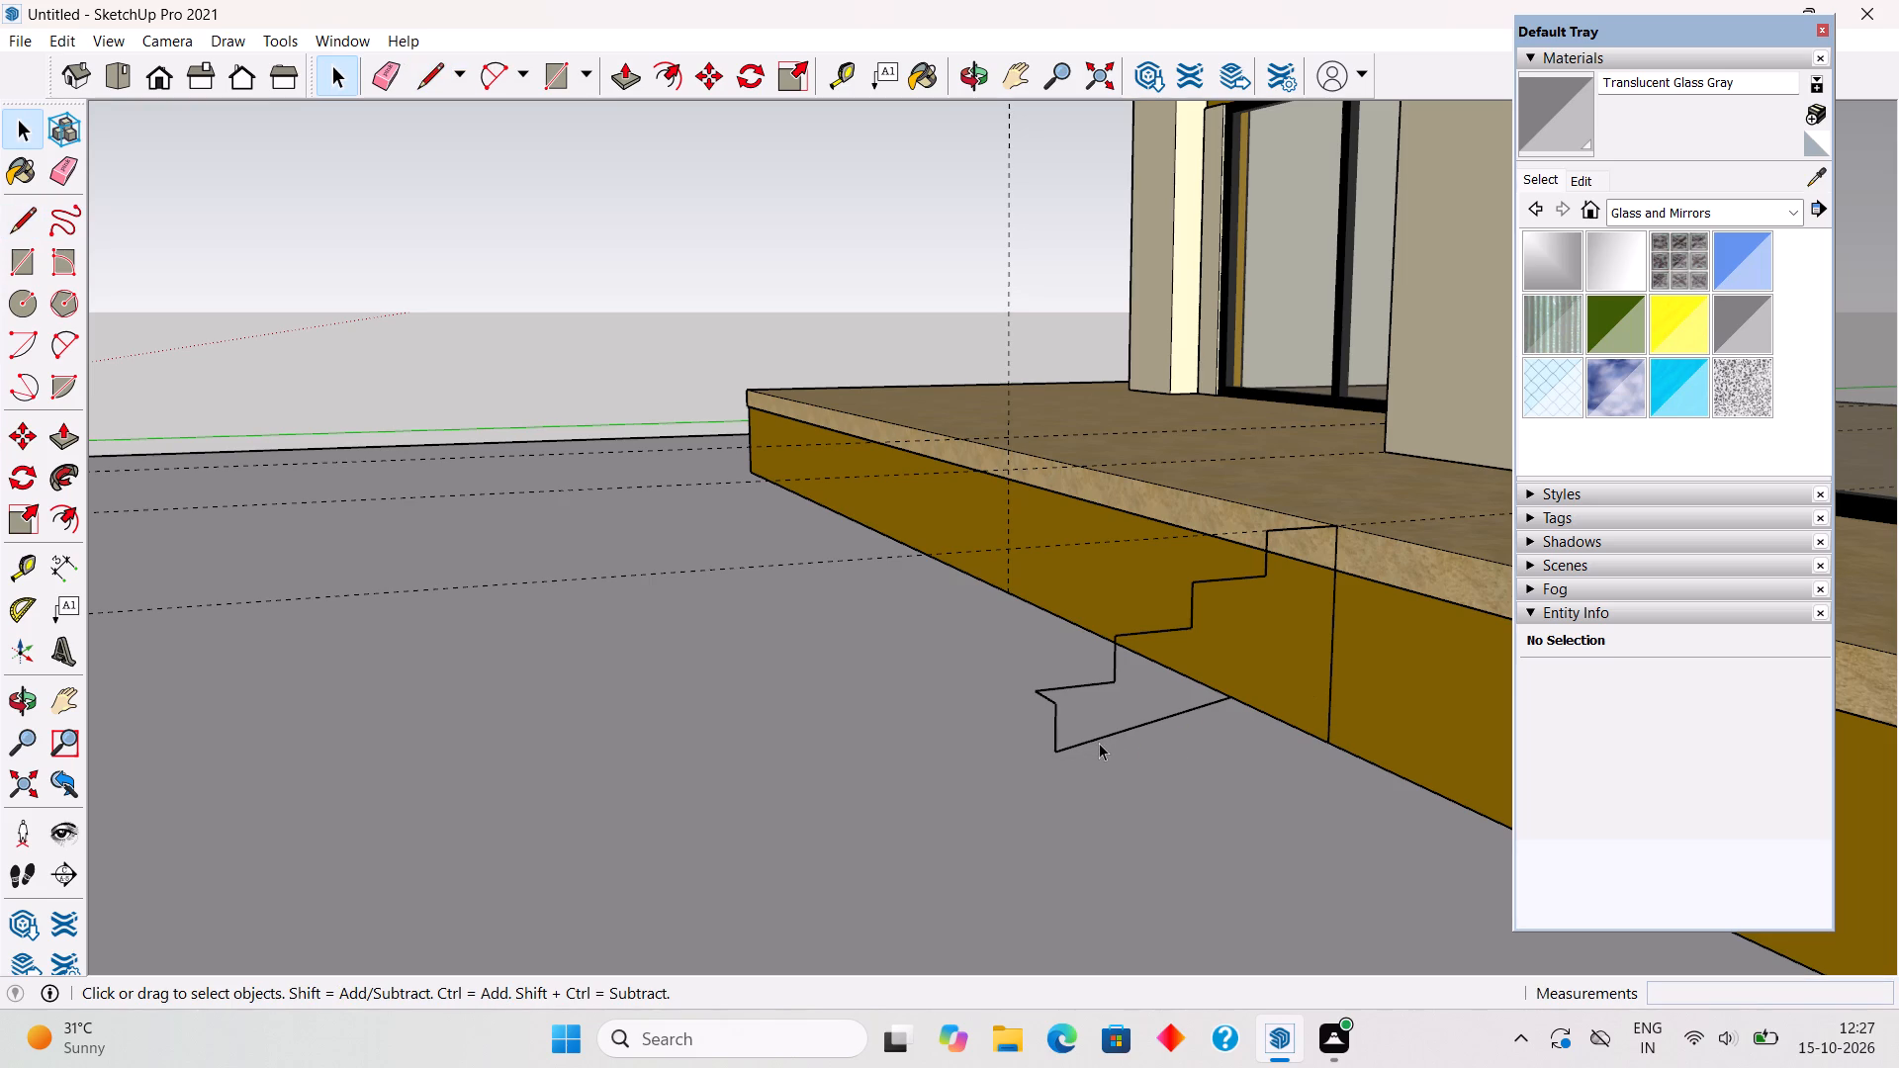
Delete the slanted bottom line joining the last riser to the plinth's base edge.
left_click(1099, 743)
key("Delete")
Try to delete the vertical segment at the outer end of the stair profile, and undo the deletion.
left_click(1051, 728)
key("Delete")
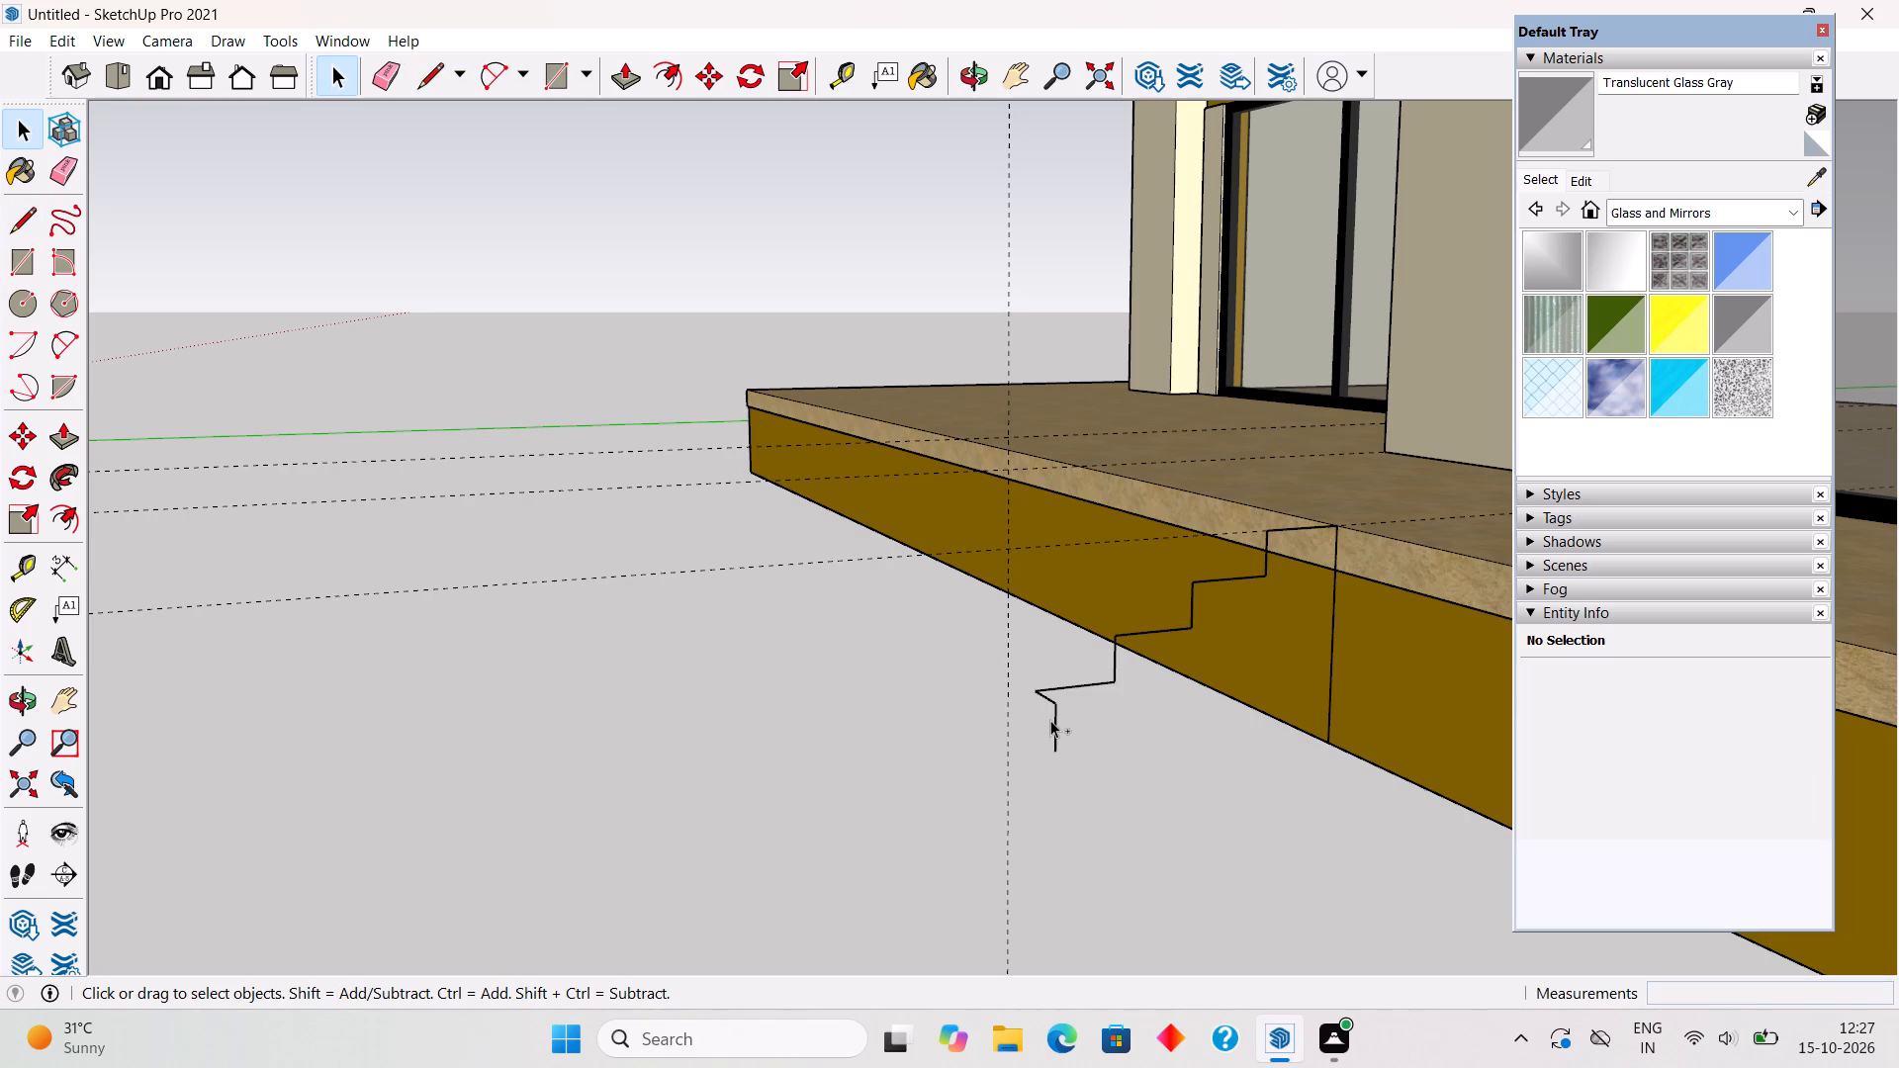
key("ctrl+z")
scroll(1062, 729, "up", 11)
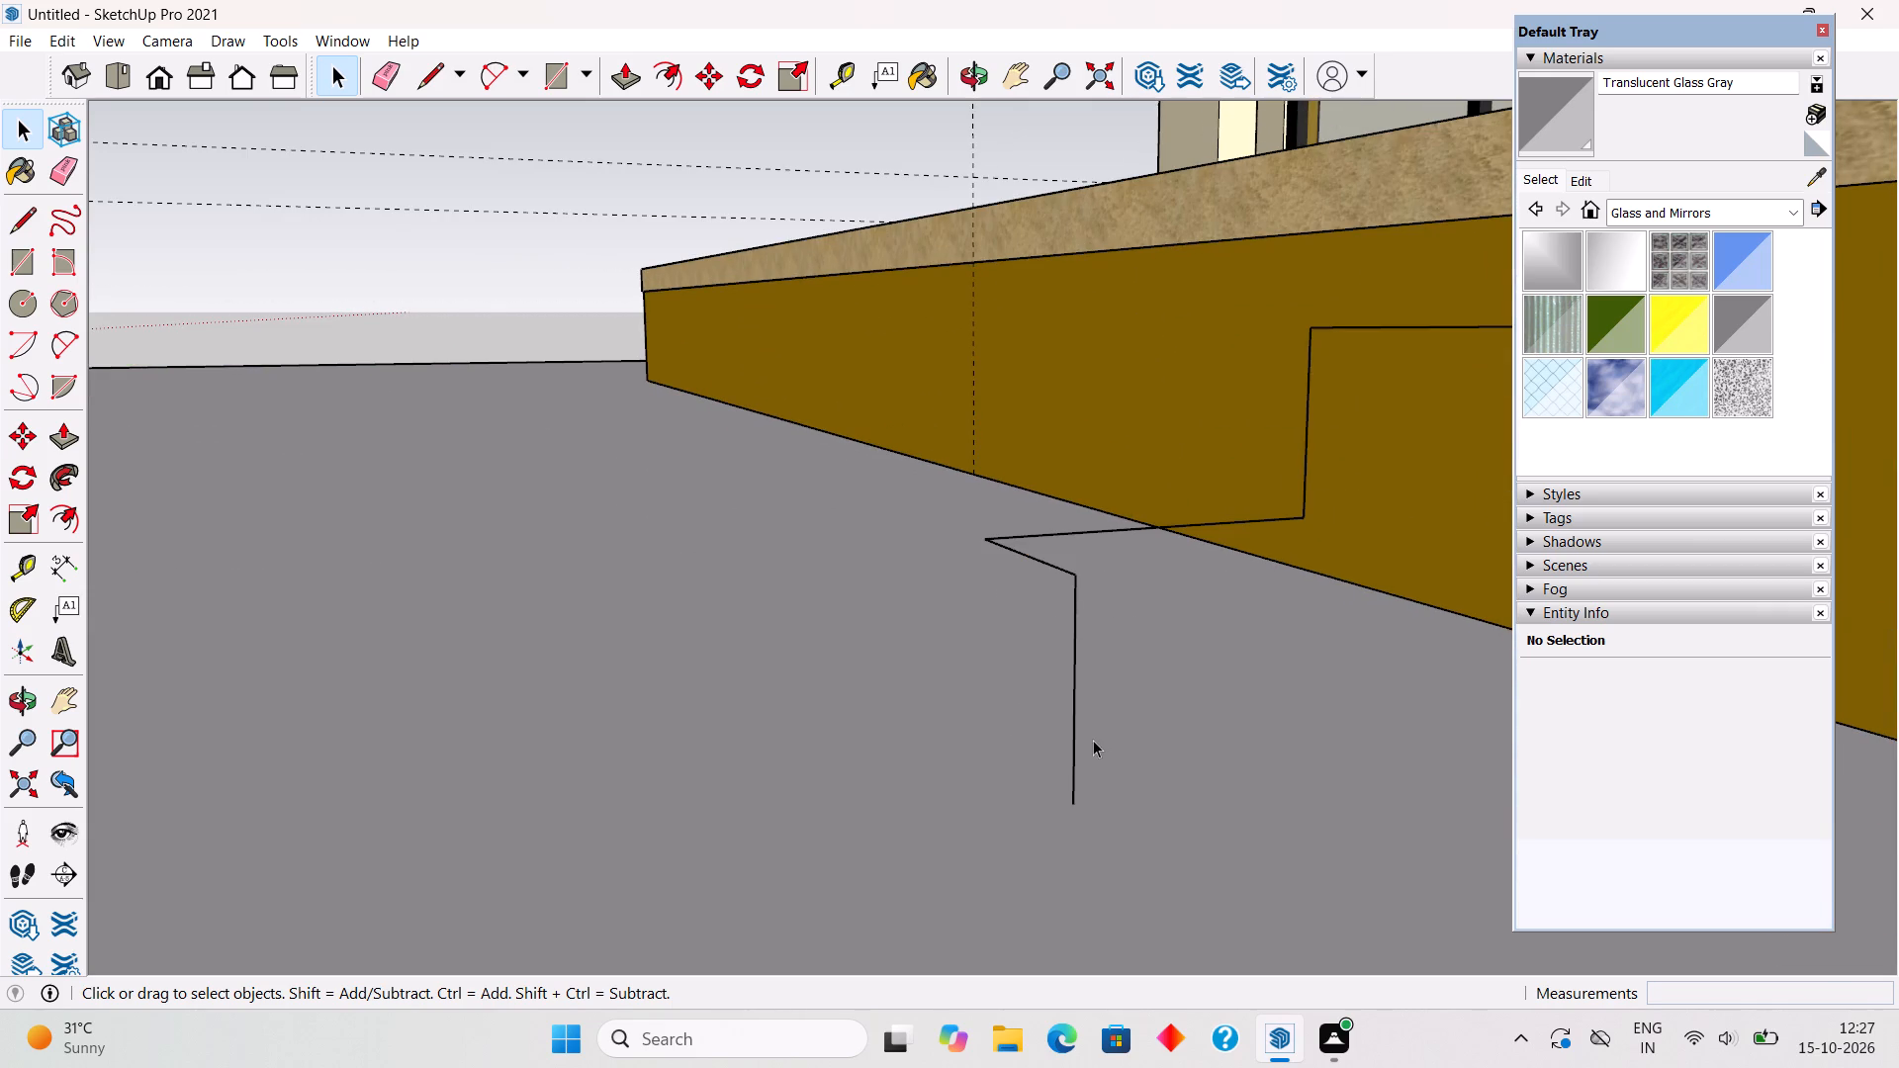
Delete the two stray 6" edges at the outer end of the stair profile: the vertical one and the misdirected one above it.
left_click(1074, 765)
key("Delete")
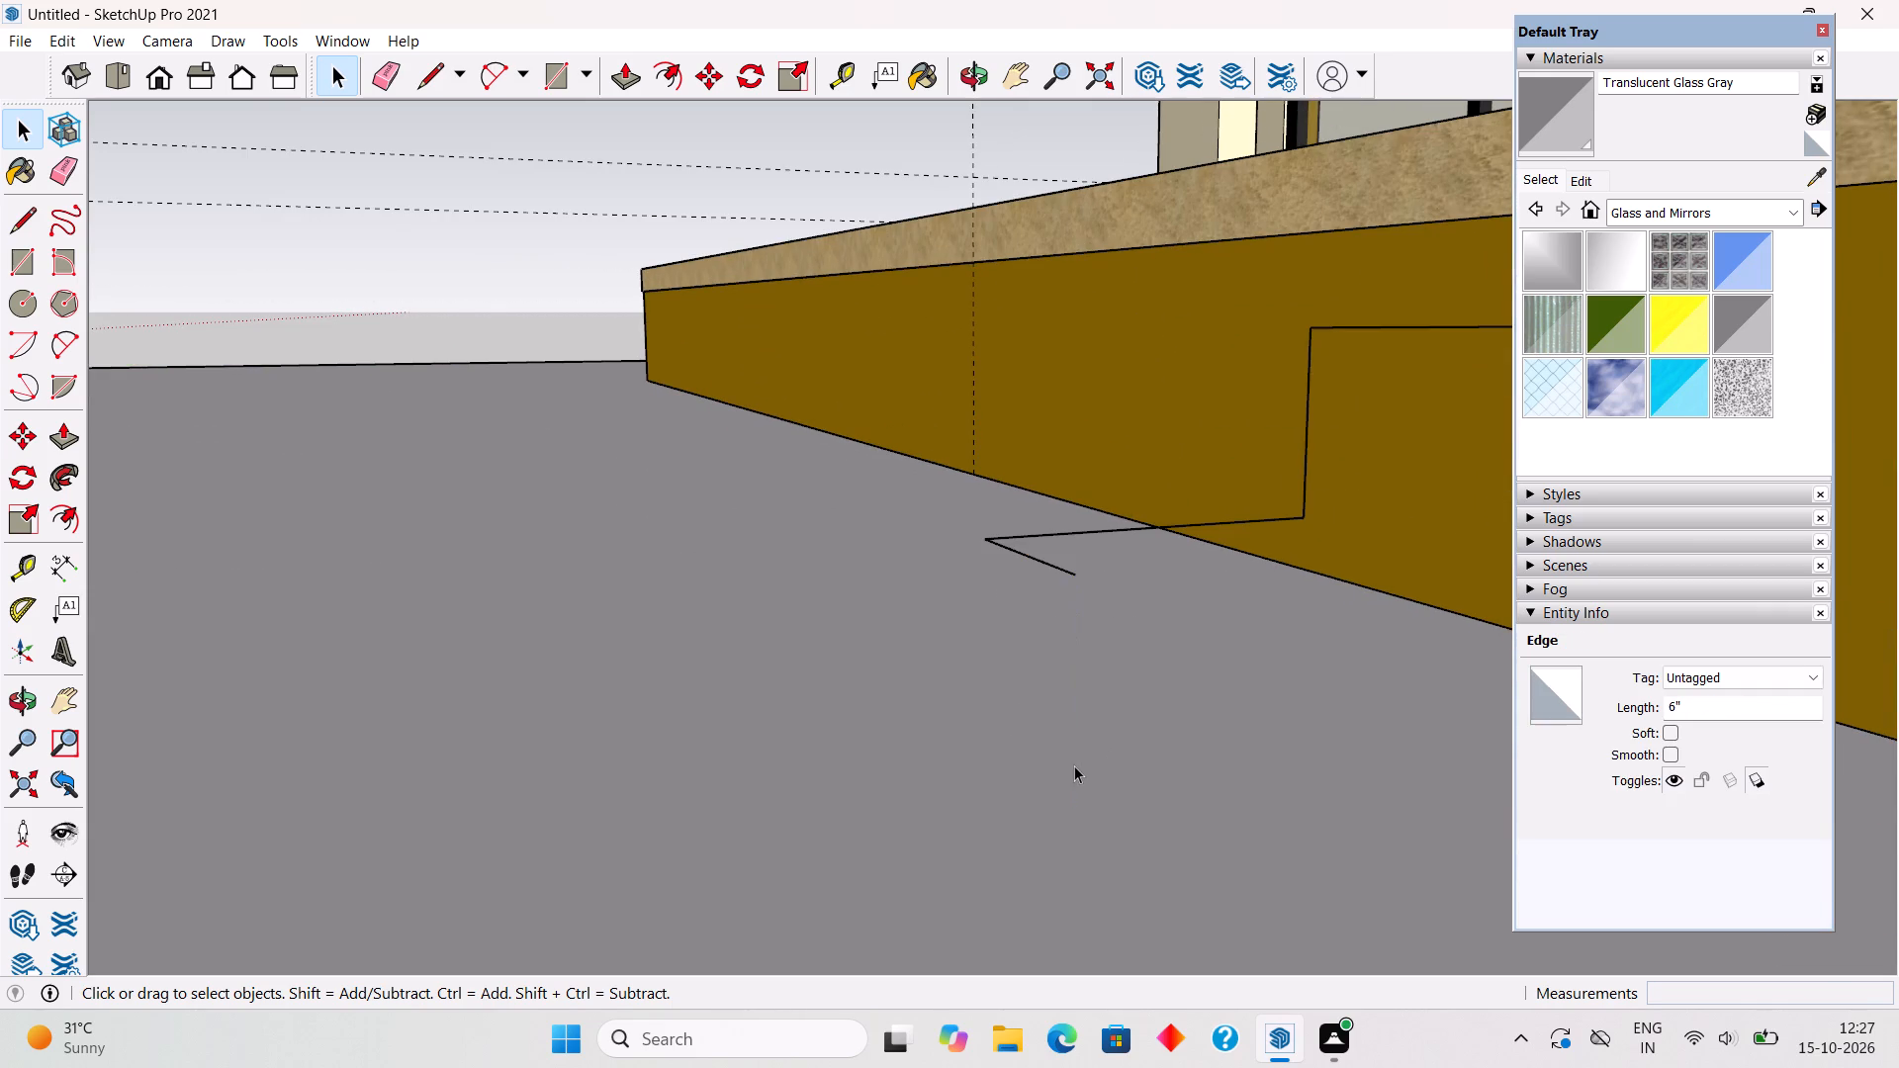
scroll(1068, 755, "down", 12)
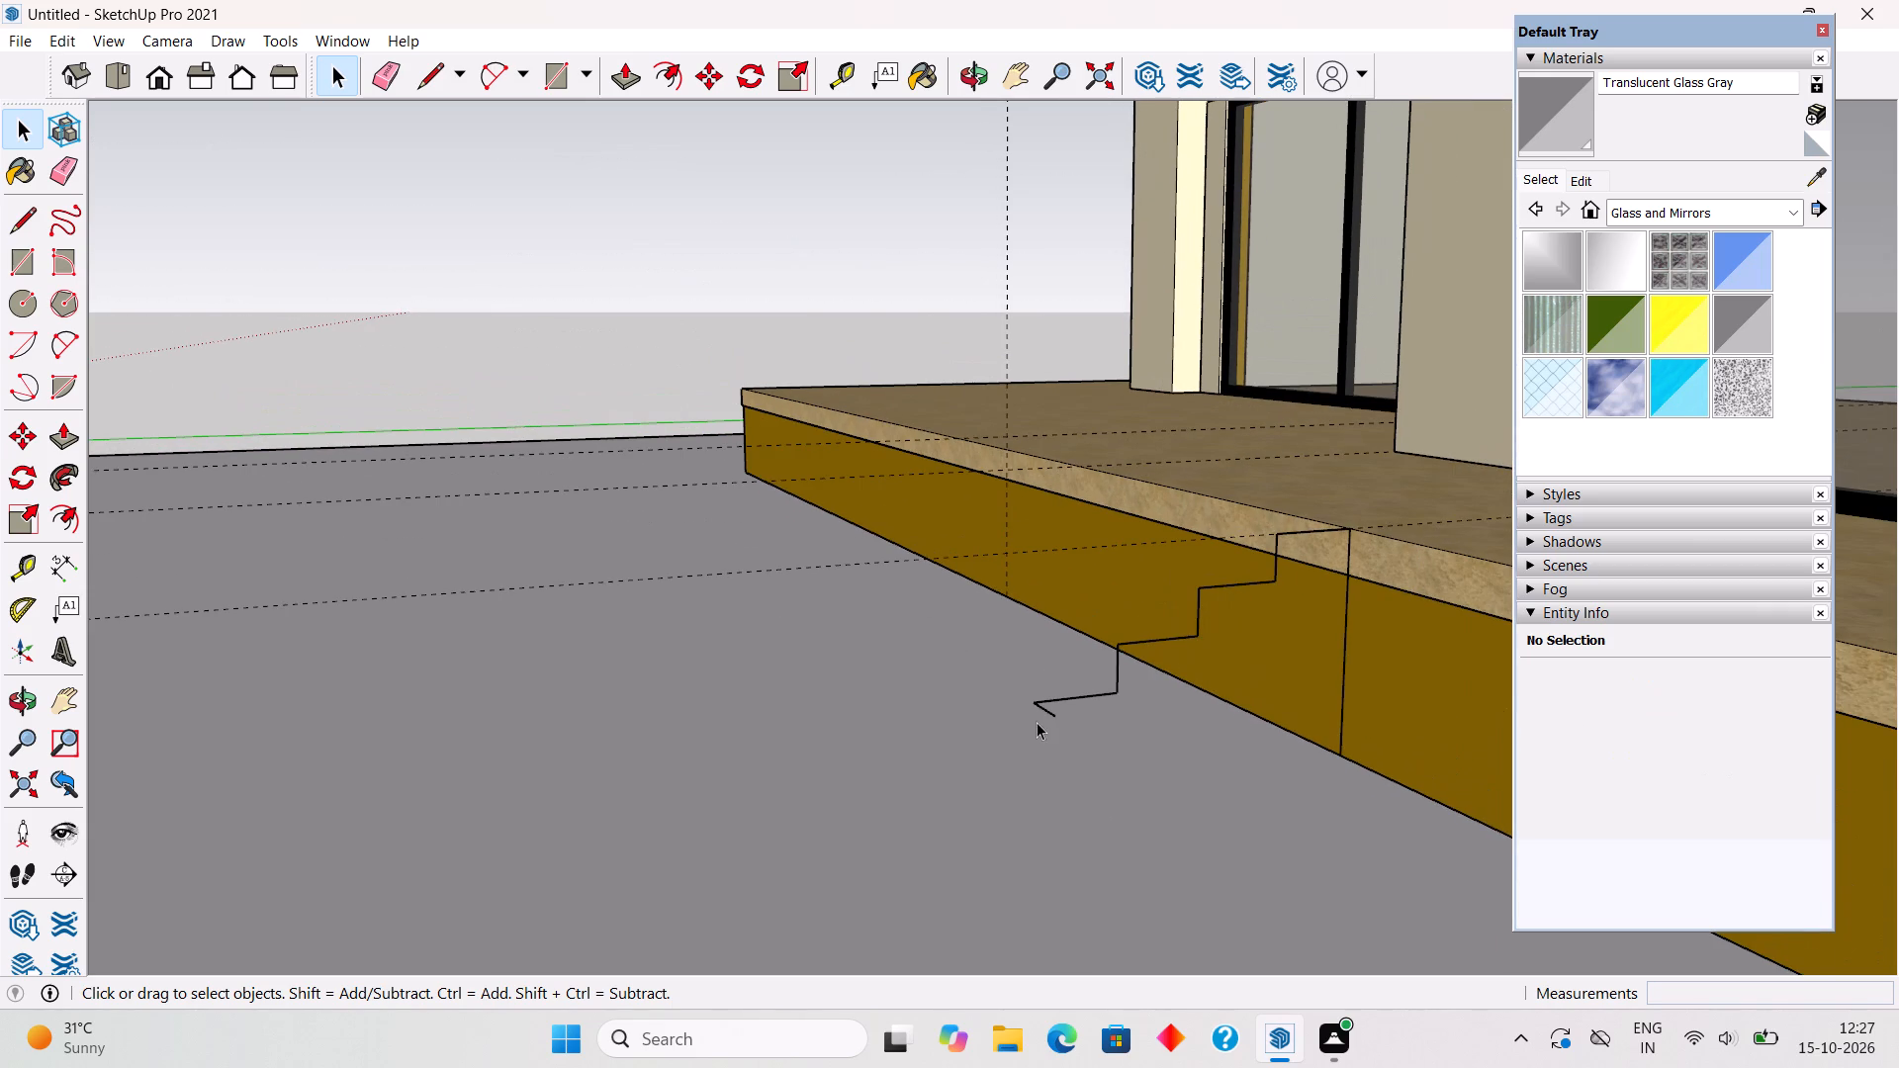
middle_click_drag(1037, 722, 1314, 774)
scroll(1297, 709, "up", 4)
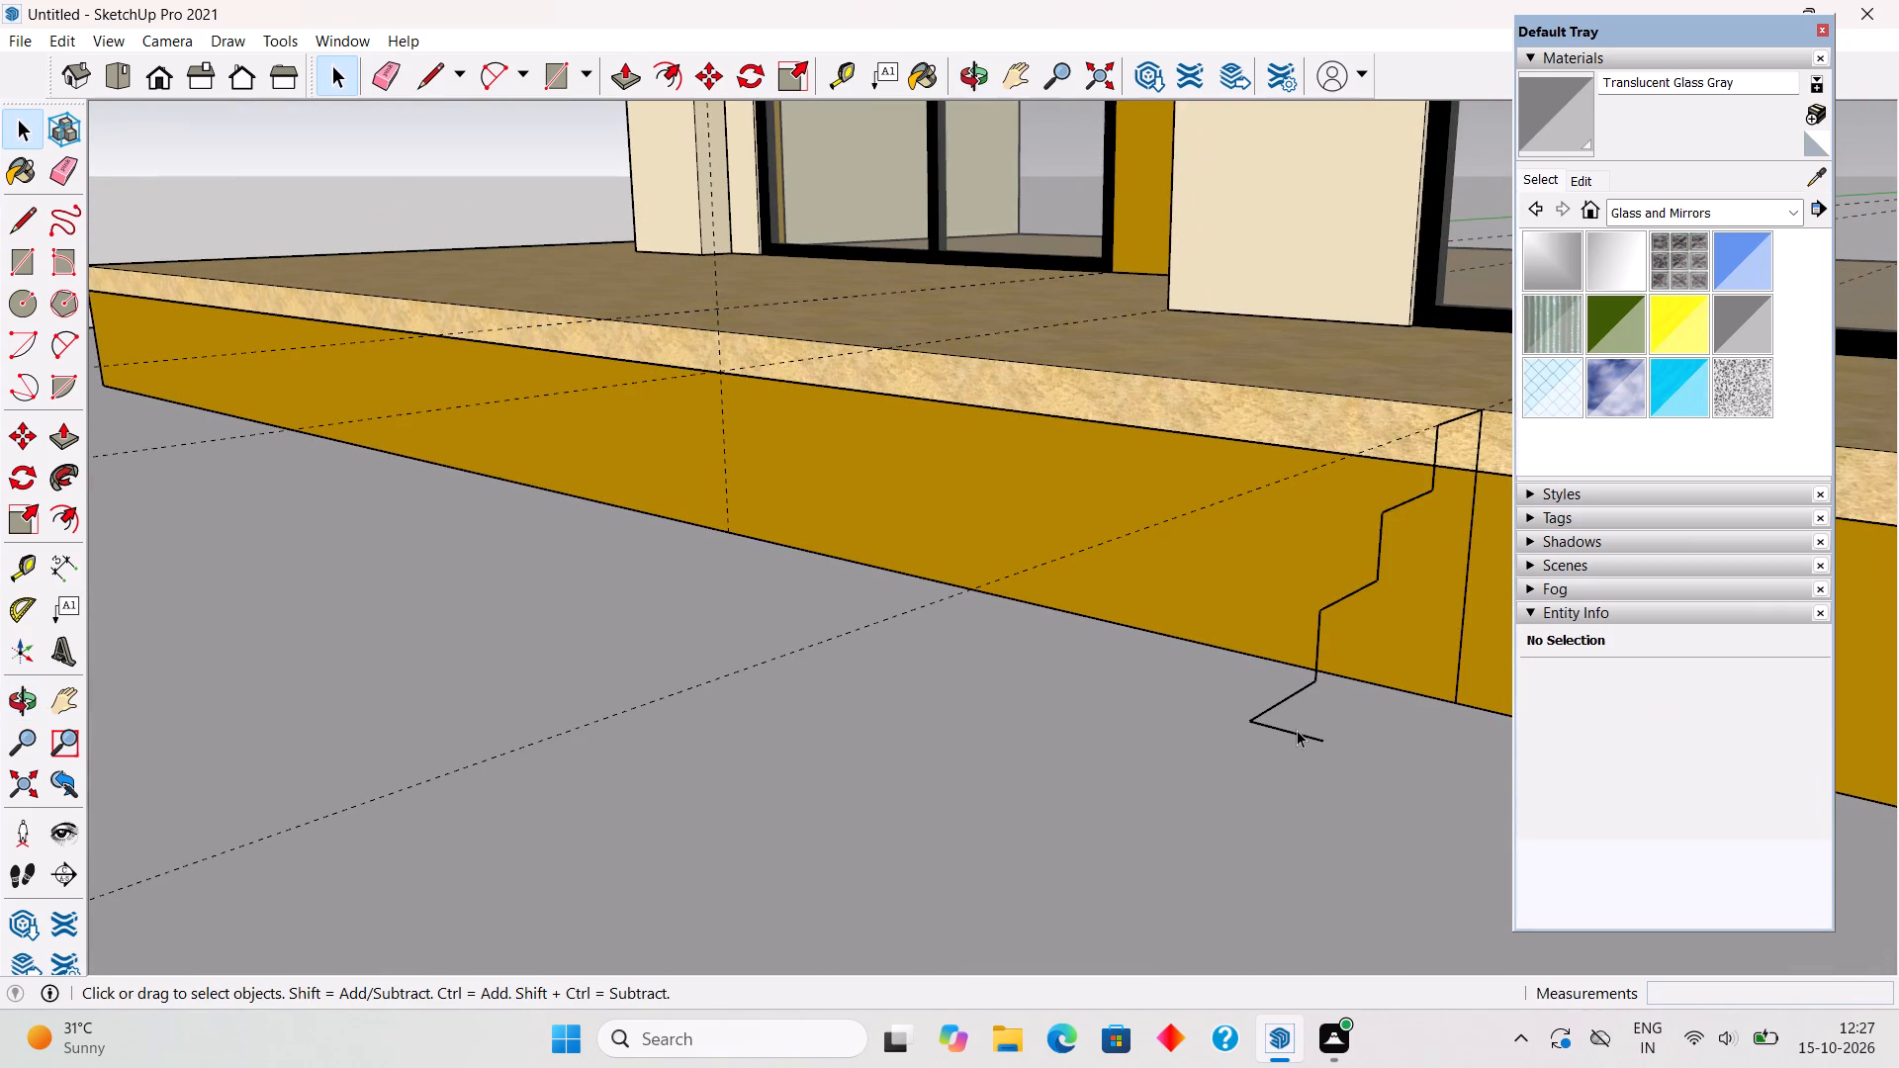
left_click(1297, 736)
key("Delete")
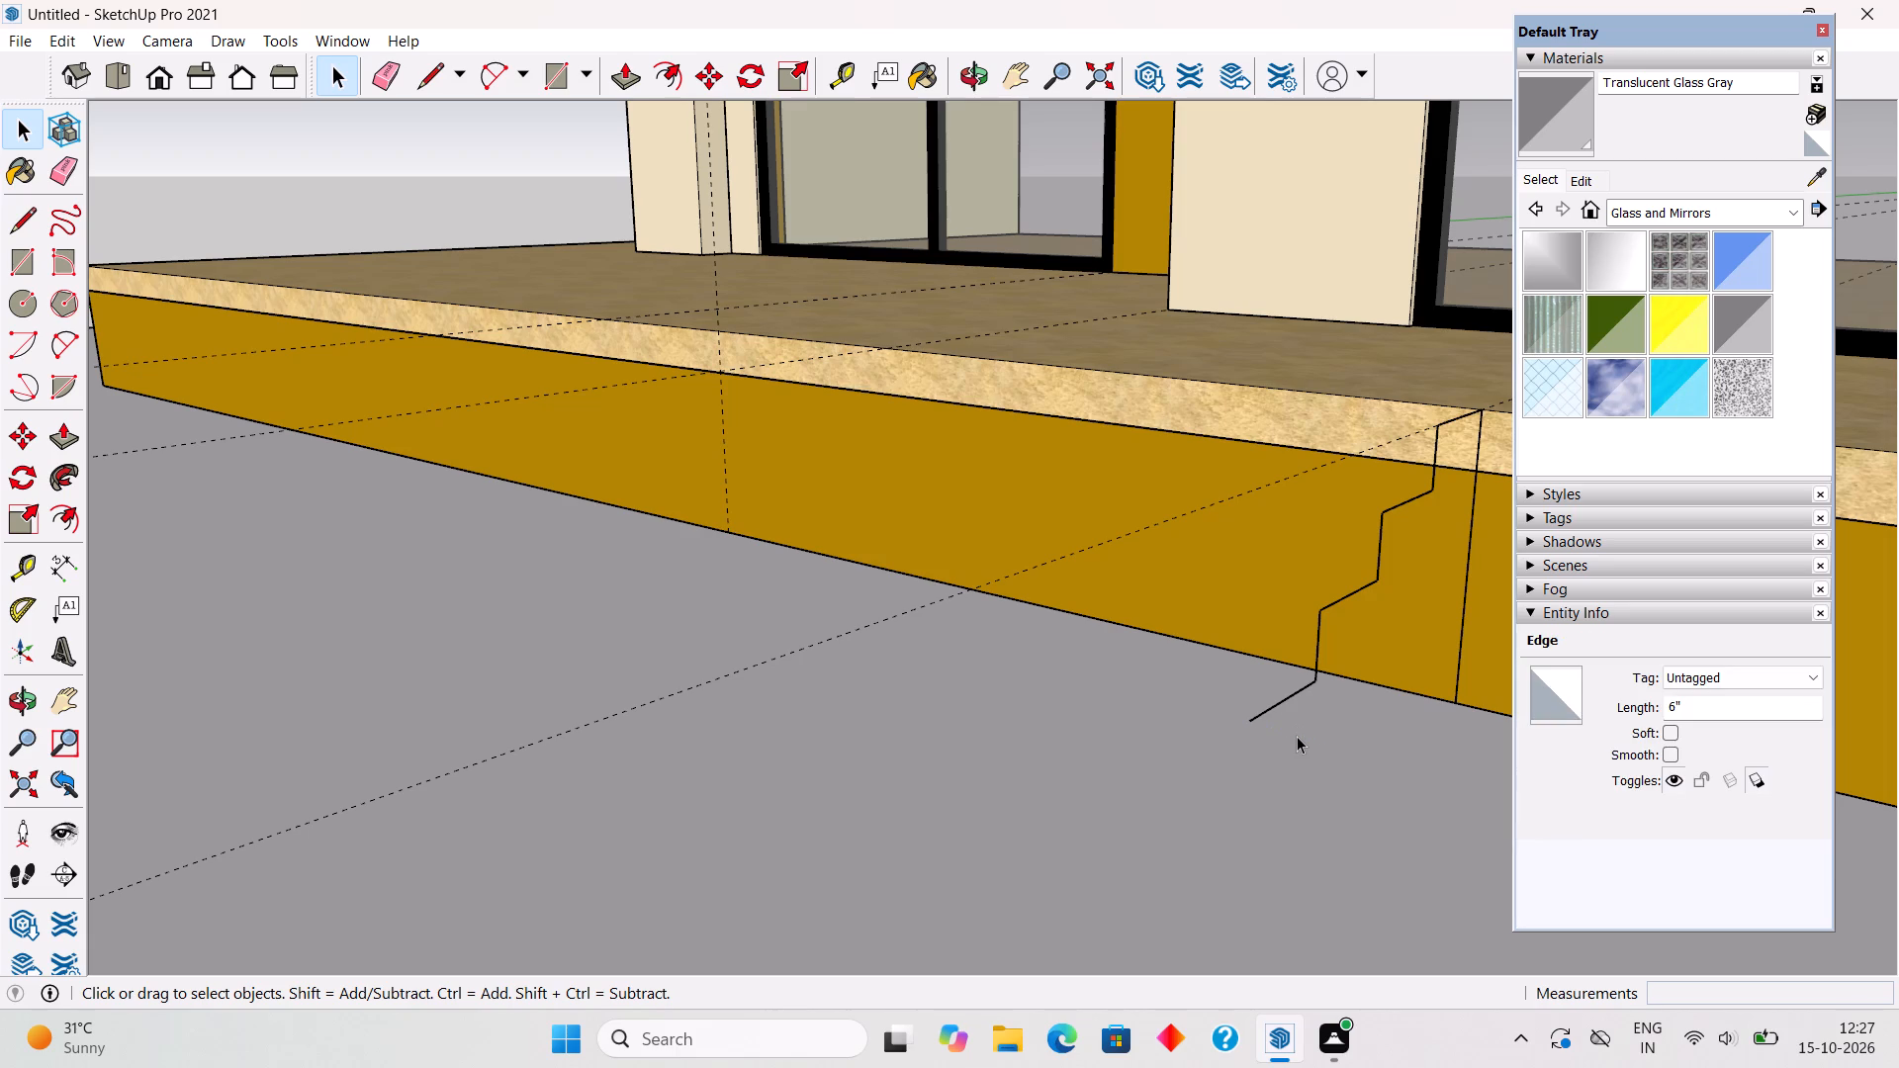
Continue the stair profile with a 6" riser, an 11" tread and a 6" riser, closing it along the ground to the plinth's base.
key("l")
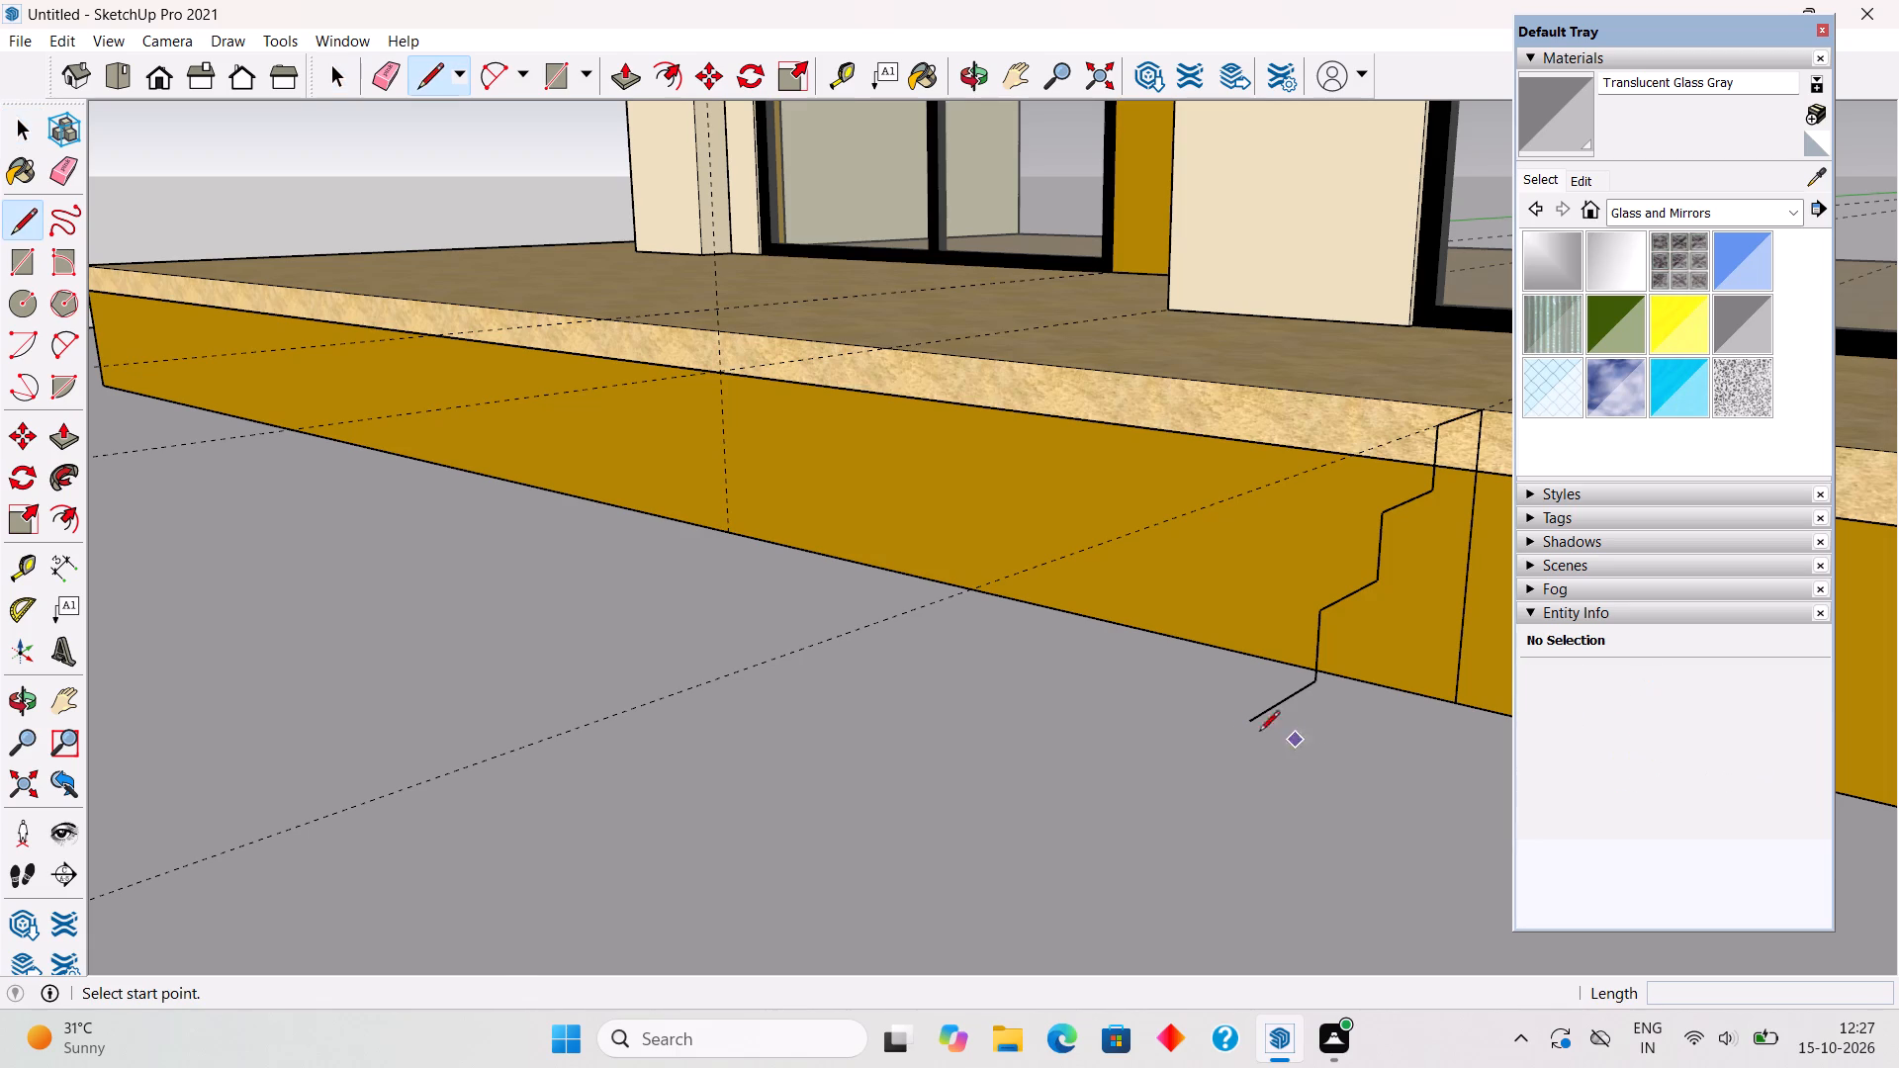
left_click(1244, 728)
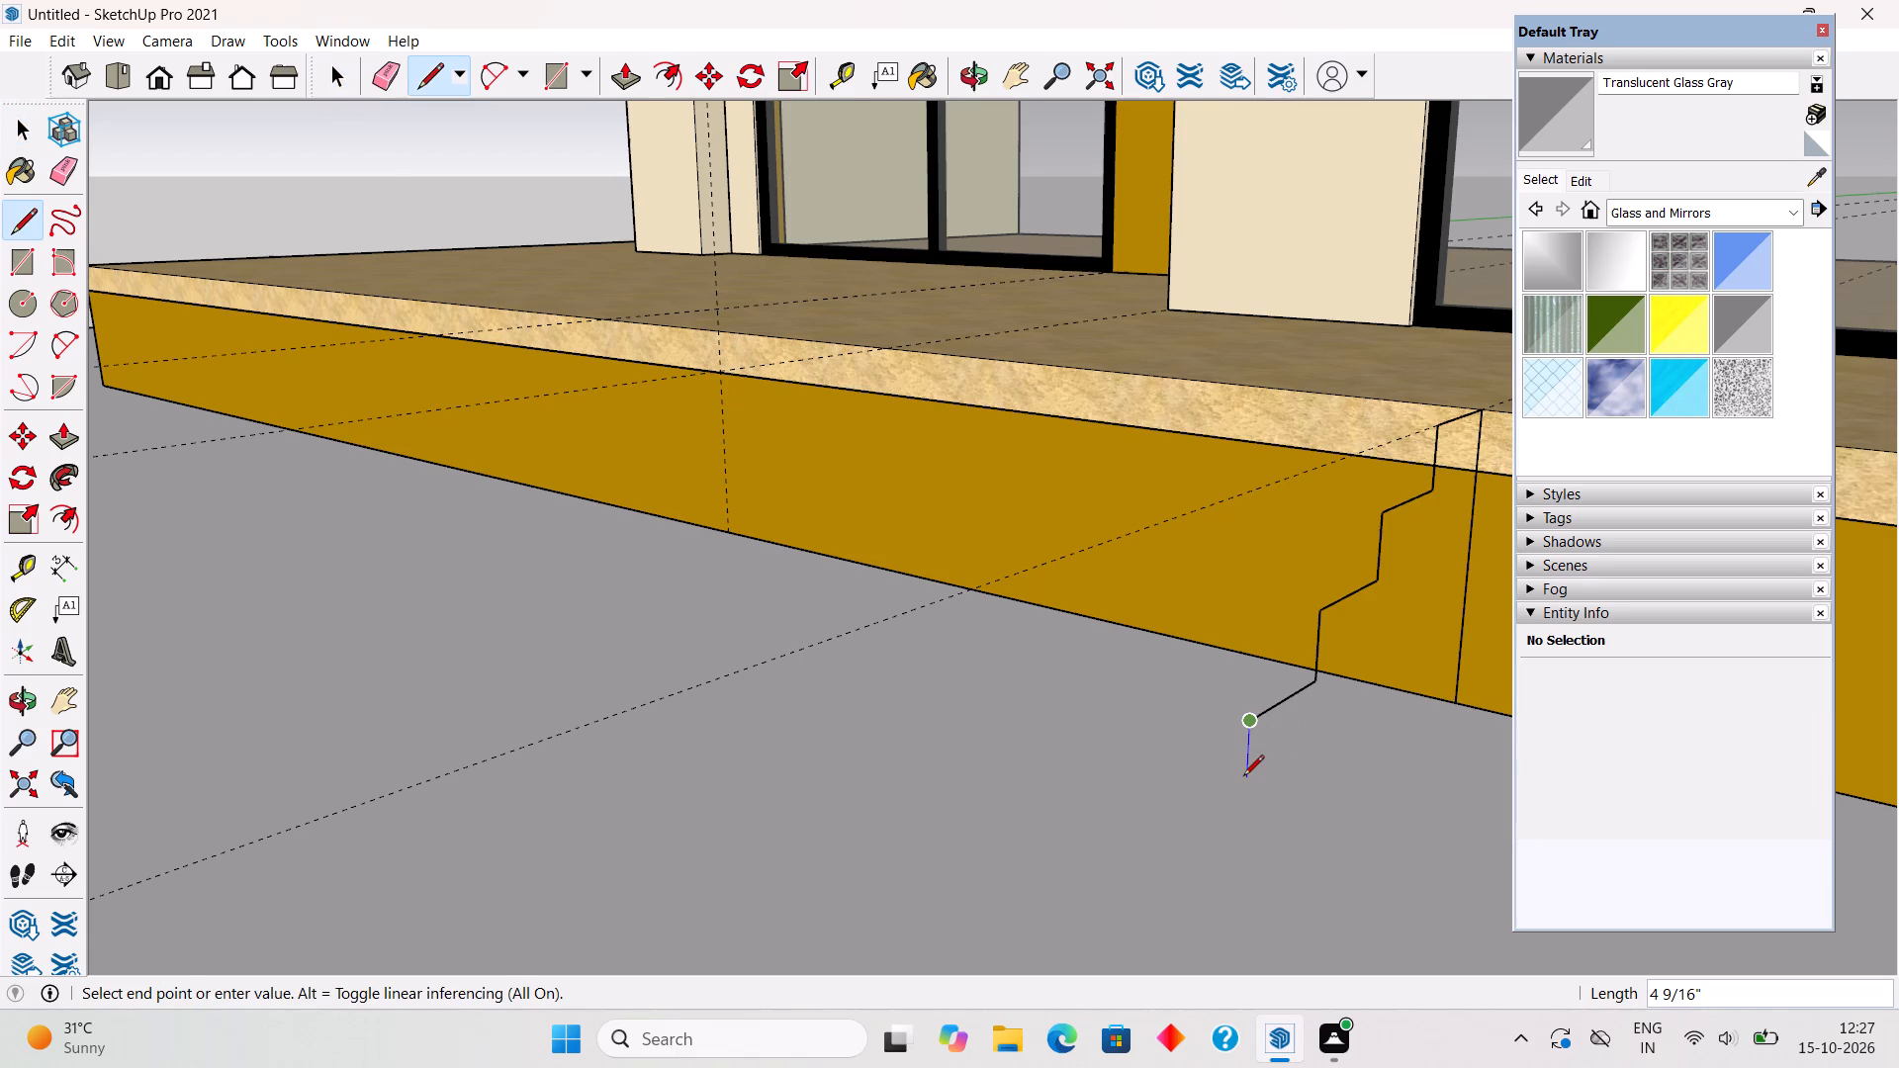
middle_click_drag(1234, 778, 749, 679)
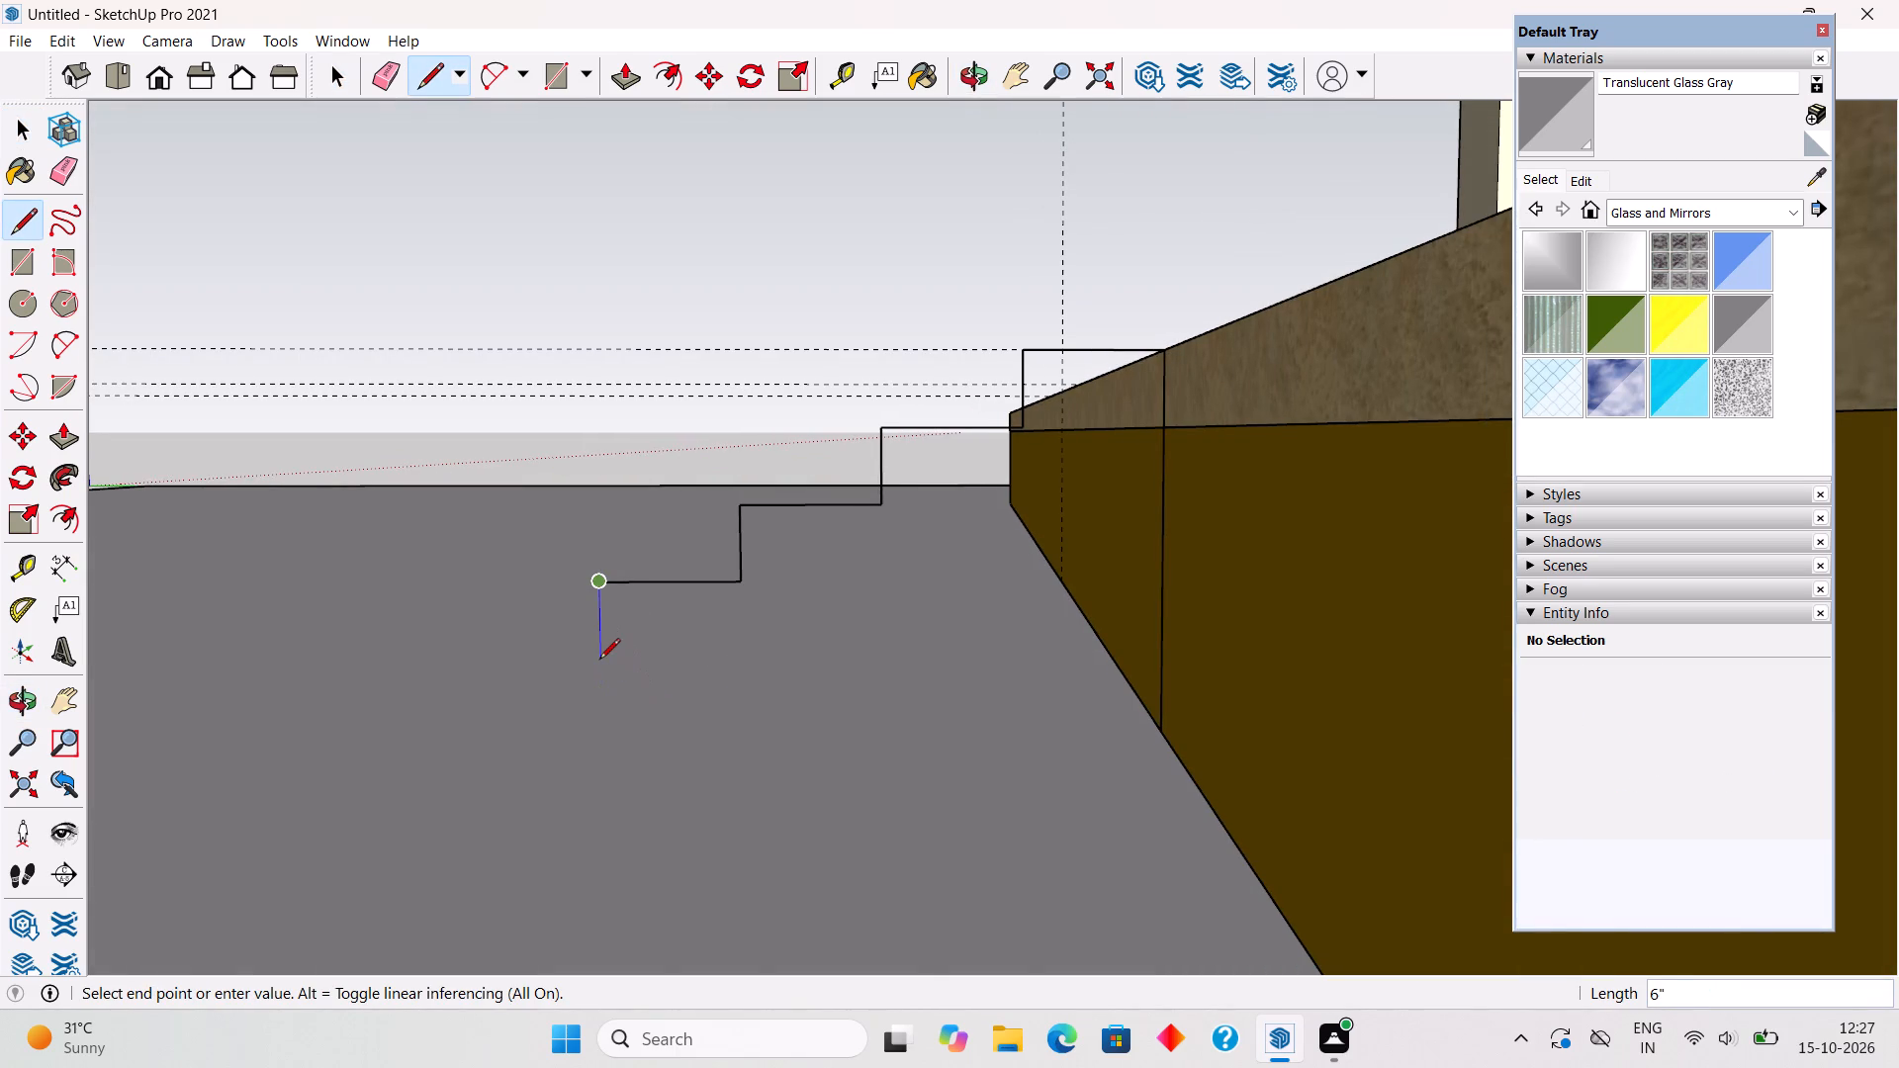
type("6\"")
key("Return")
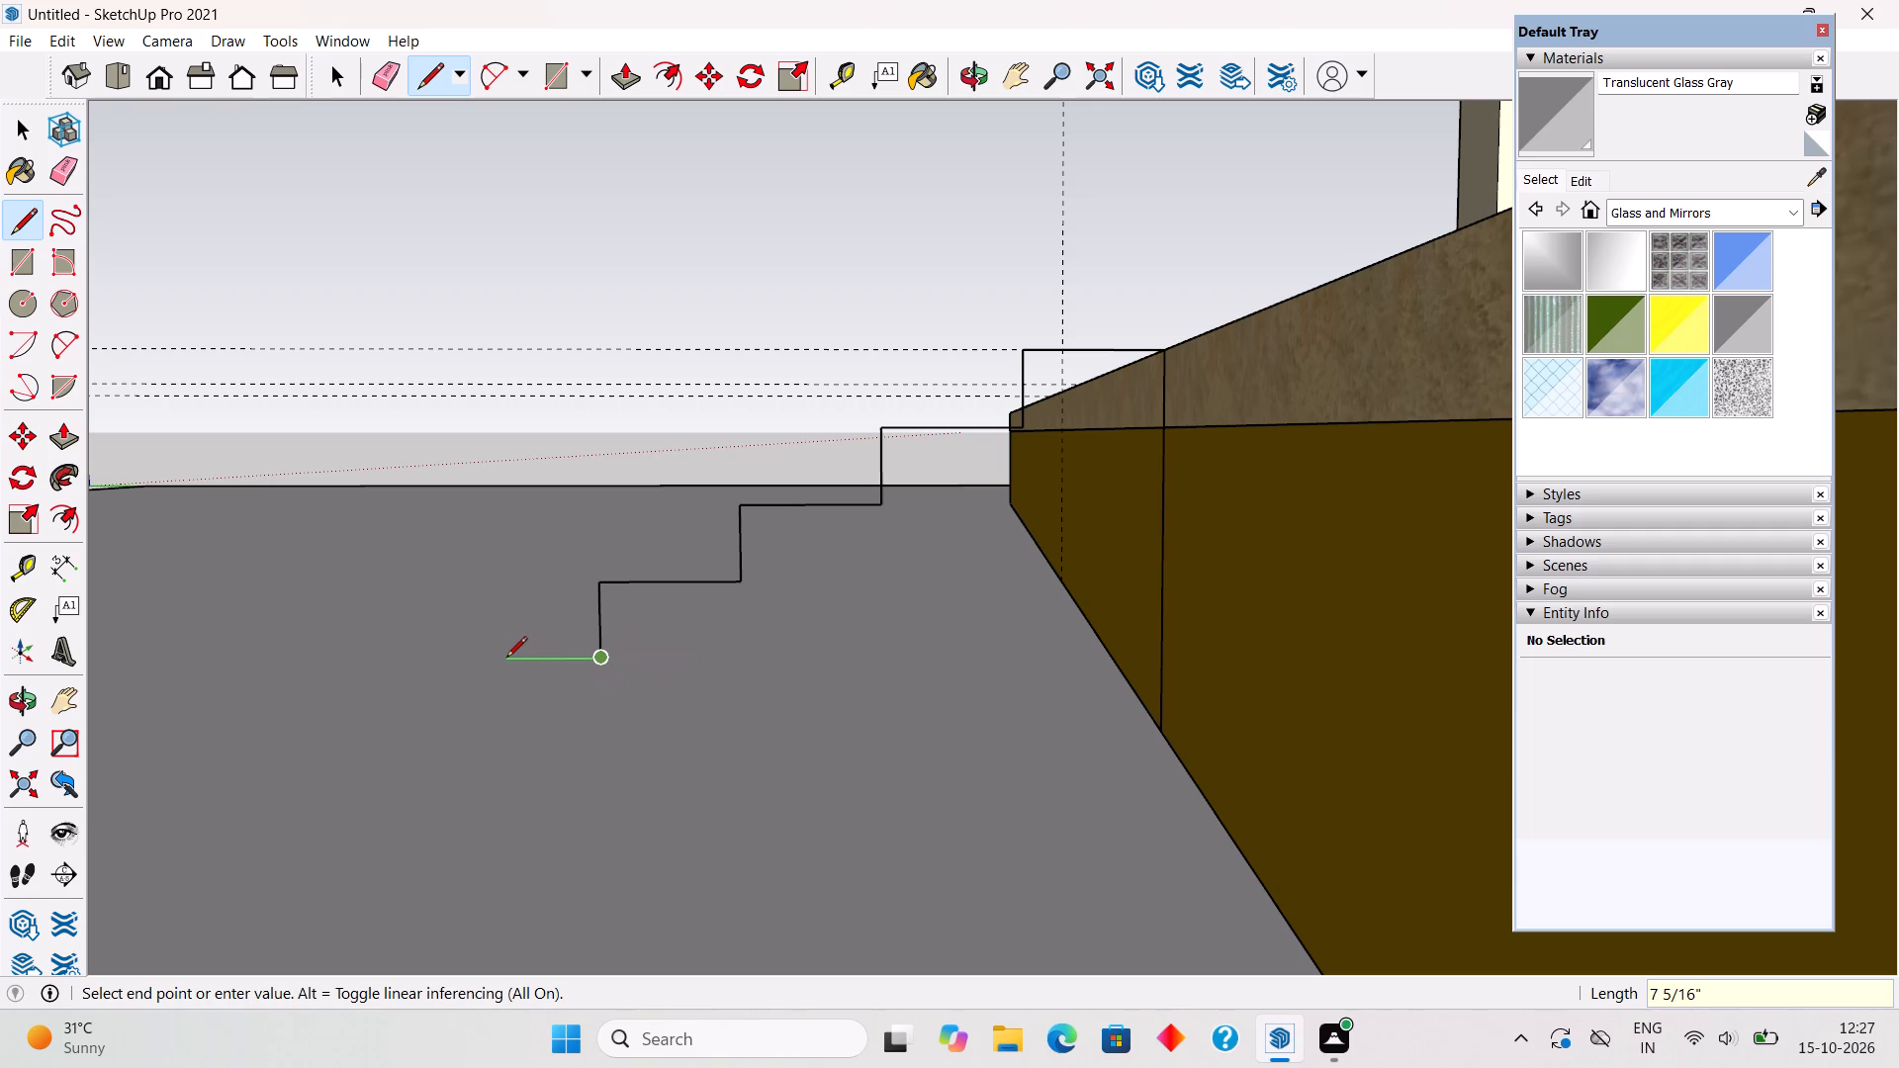
type("11\"")
key("Return")
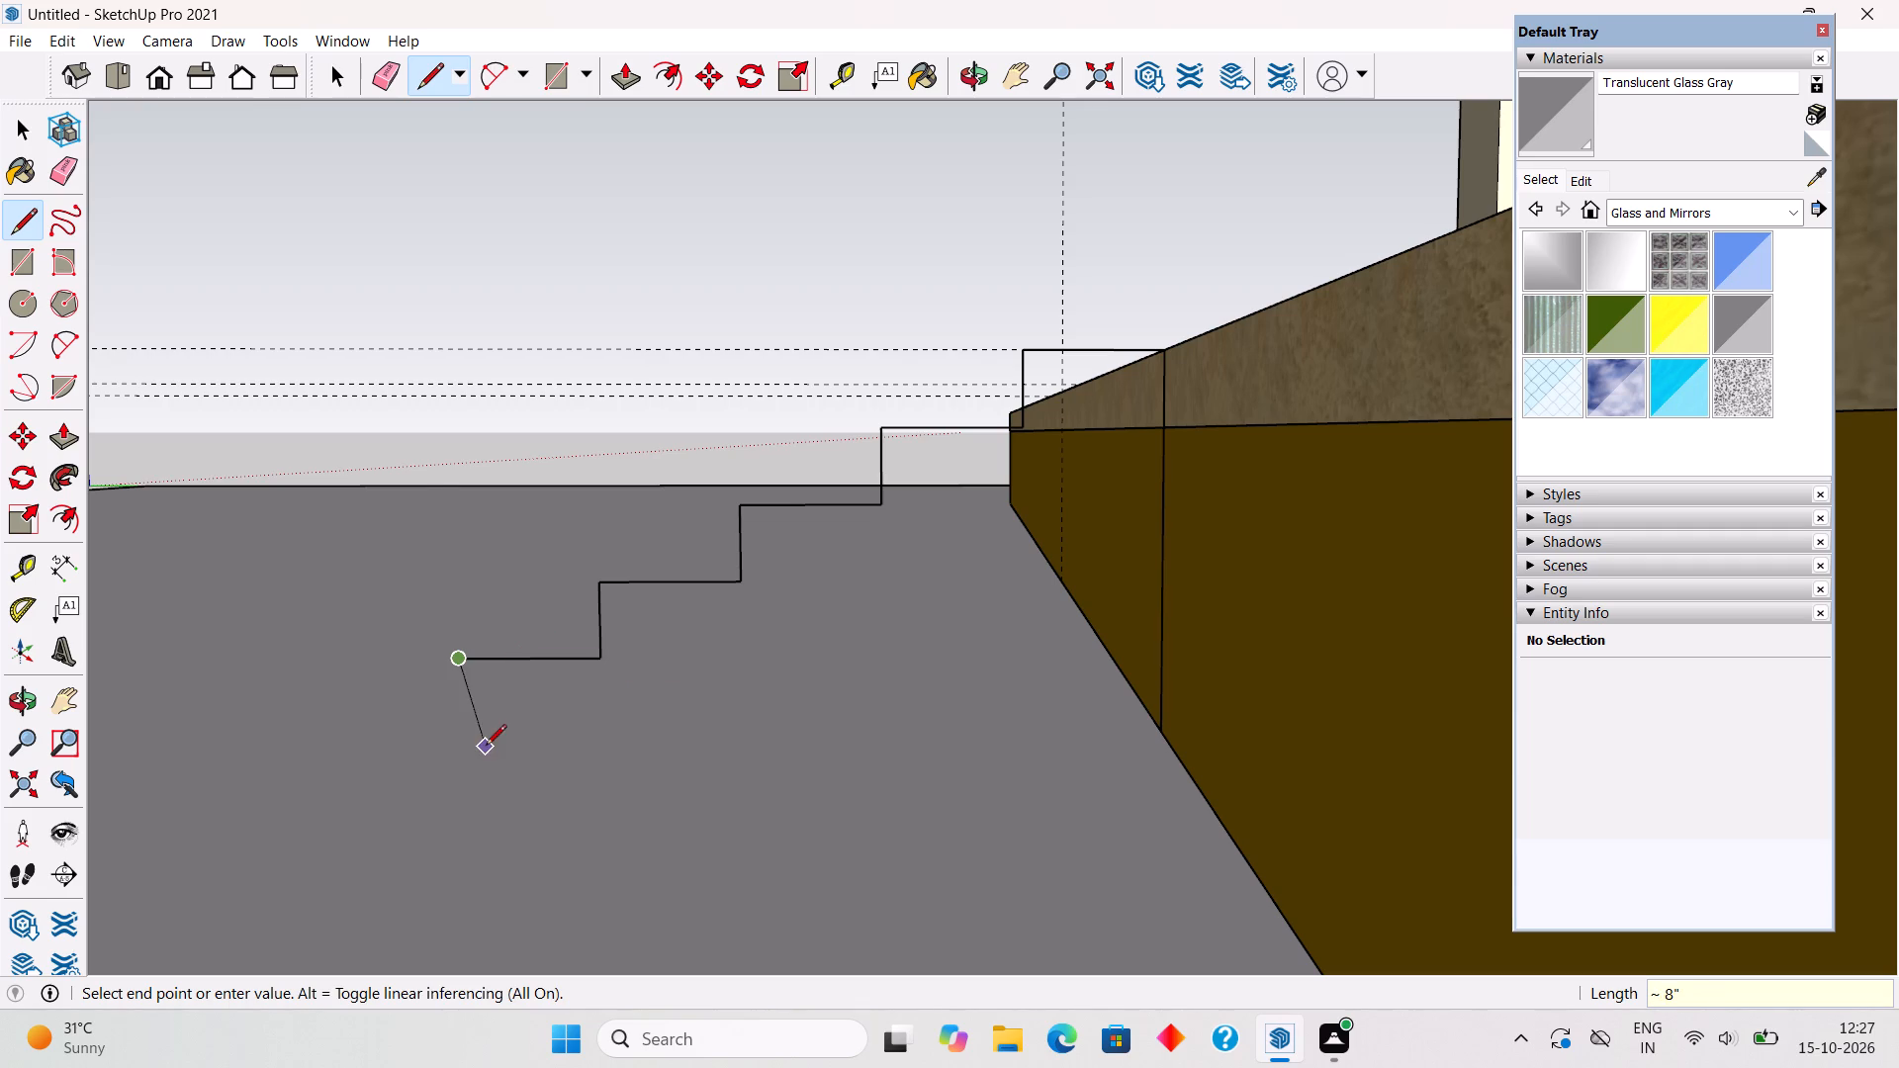
type("6\"")
key("Return")
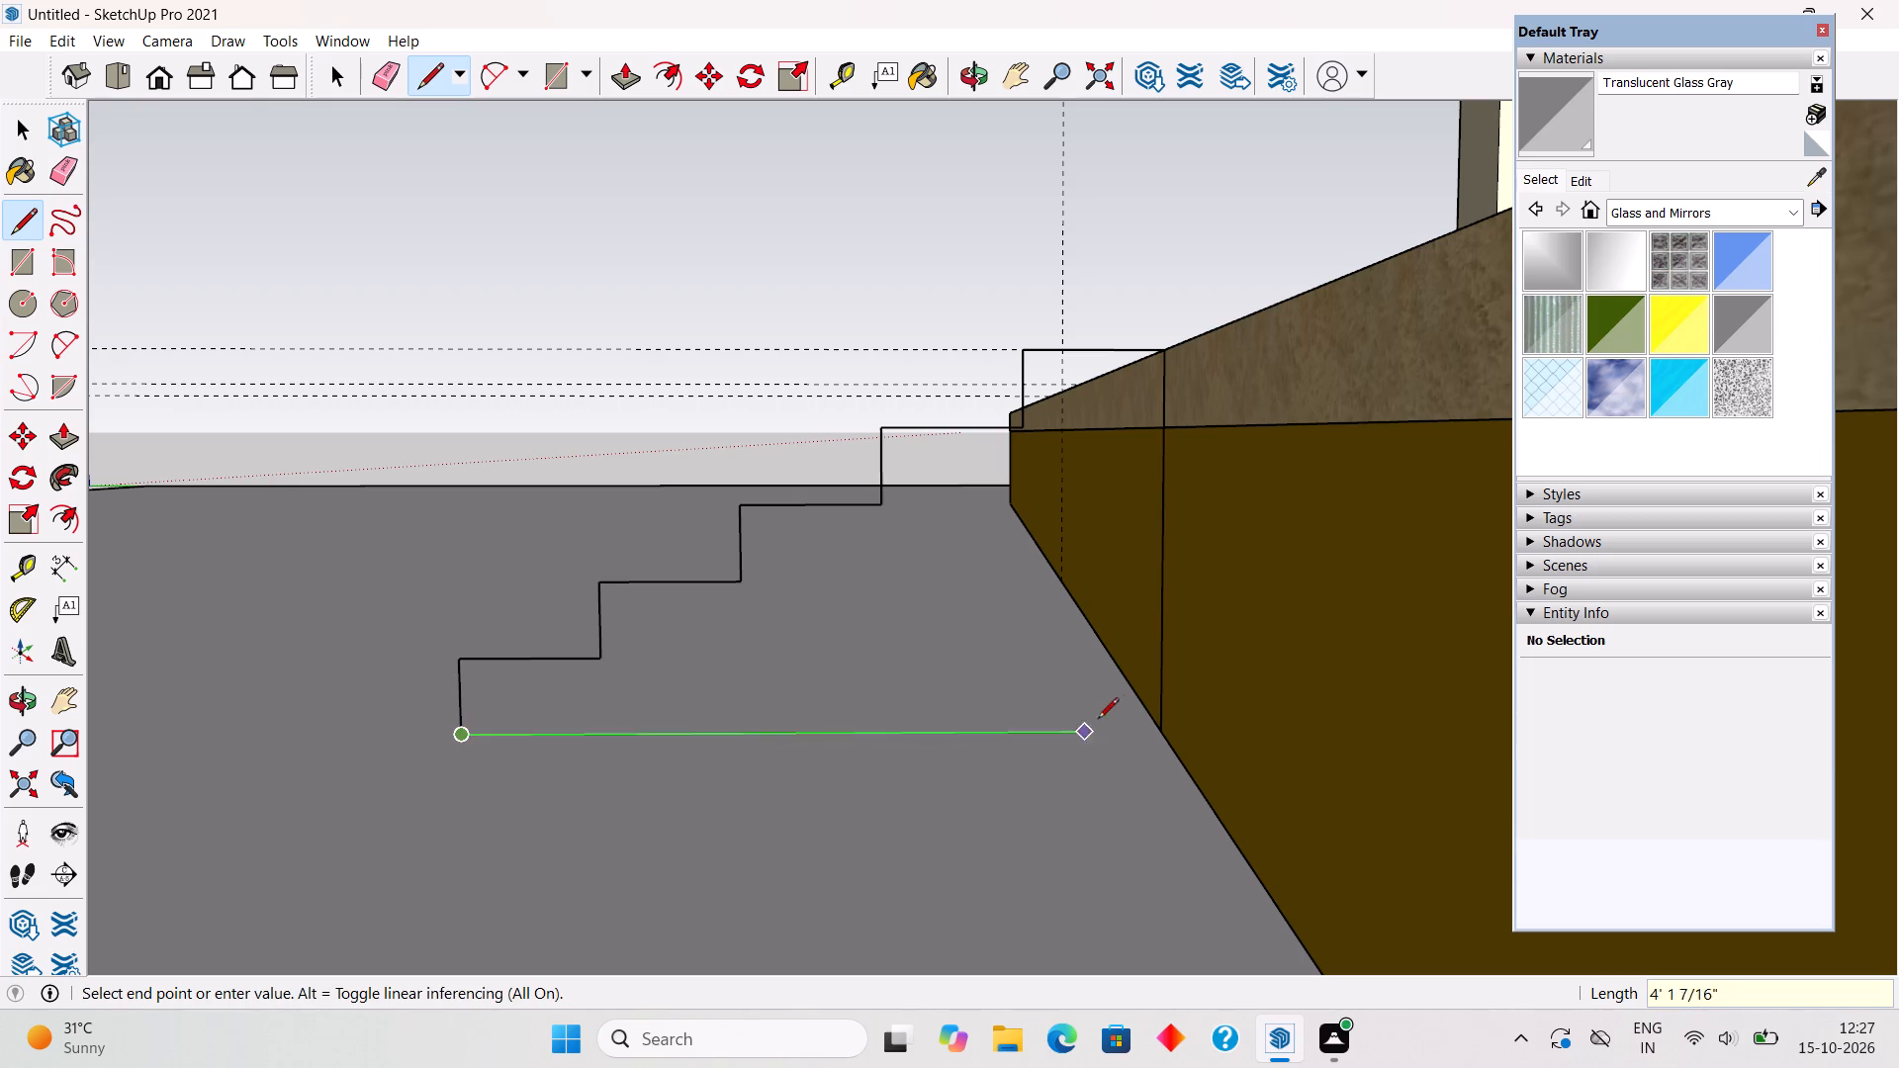
left_click(1155, 732)
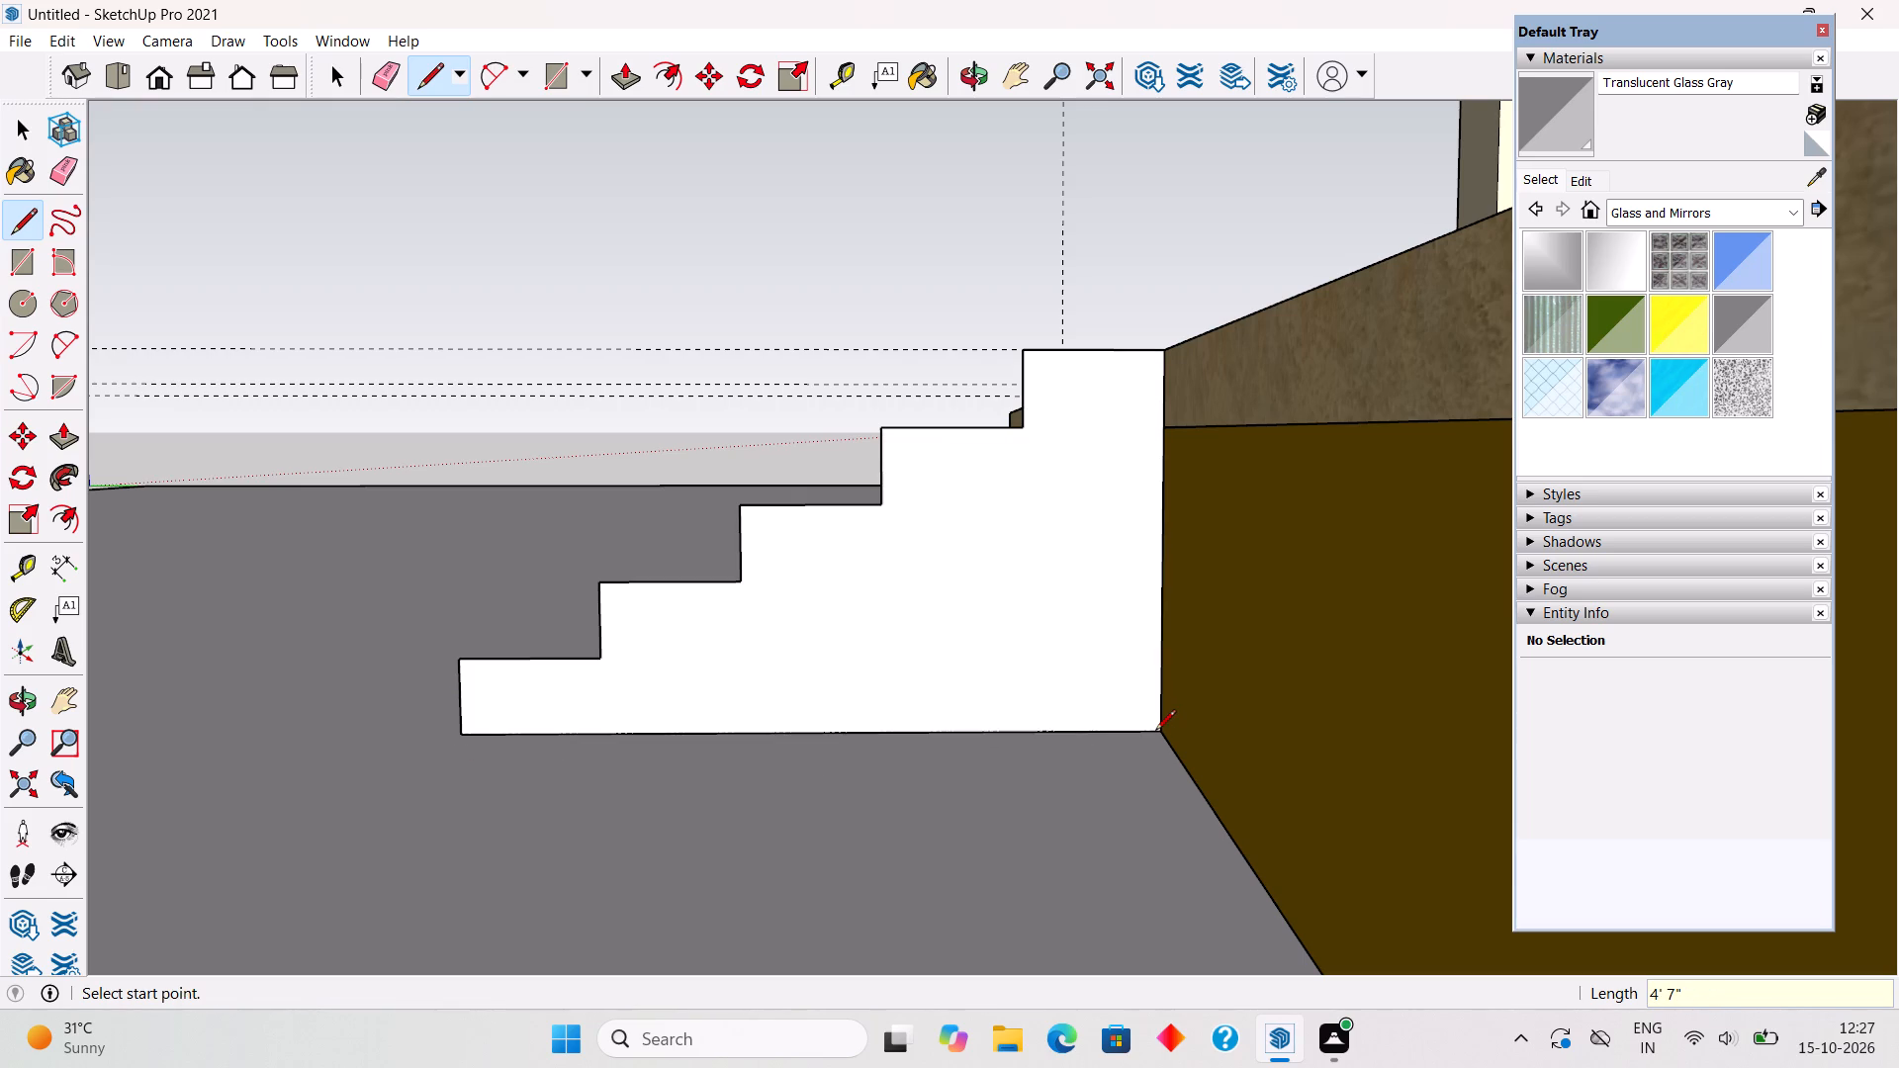
key("space")
Extrude the closed stair profile 11' 6" along the front plinth to form the entrance steps.
scroll(869, 713, "down", 5)
middle_click_drag(609, 608, 1045, 706)
scroll(1045, 706, "down", 2)
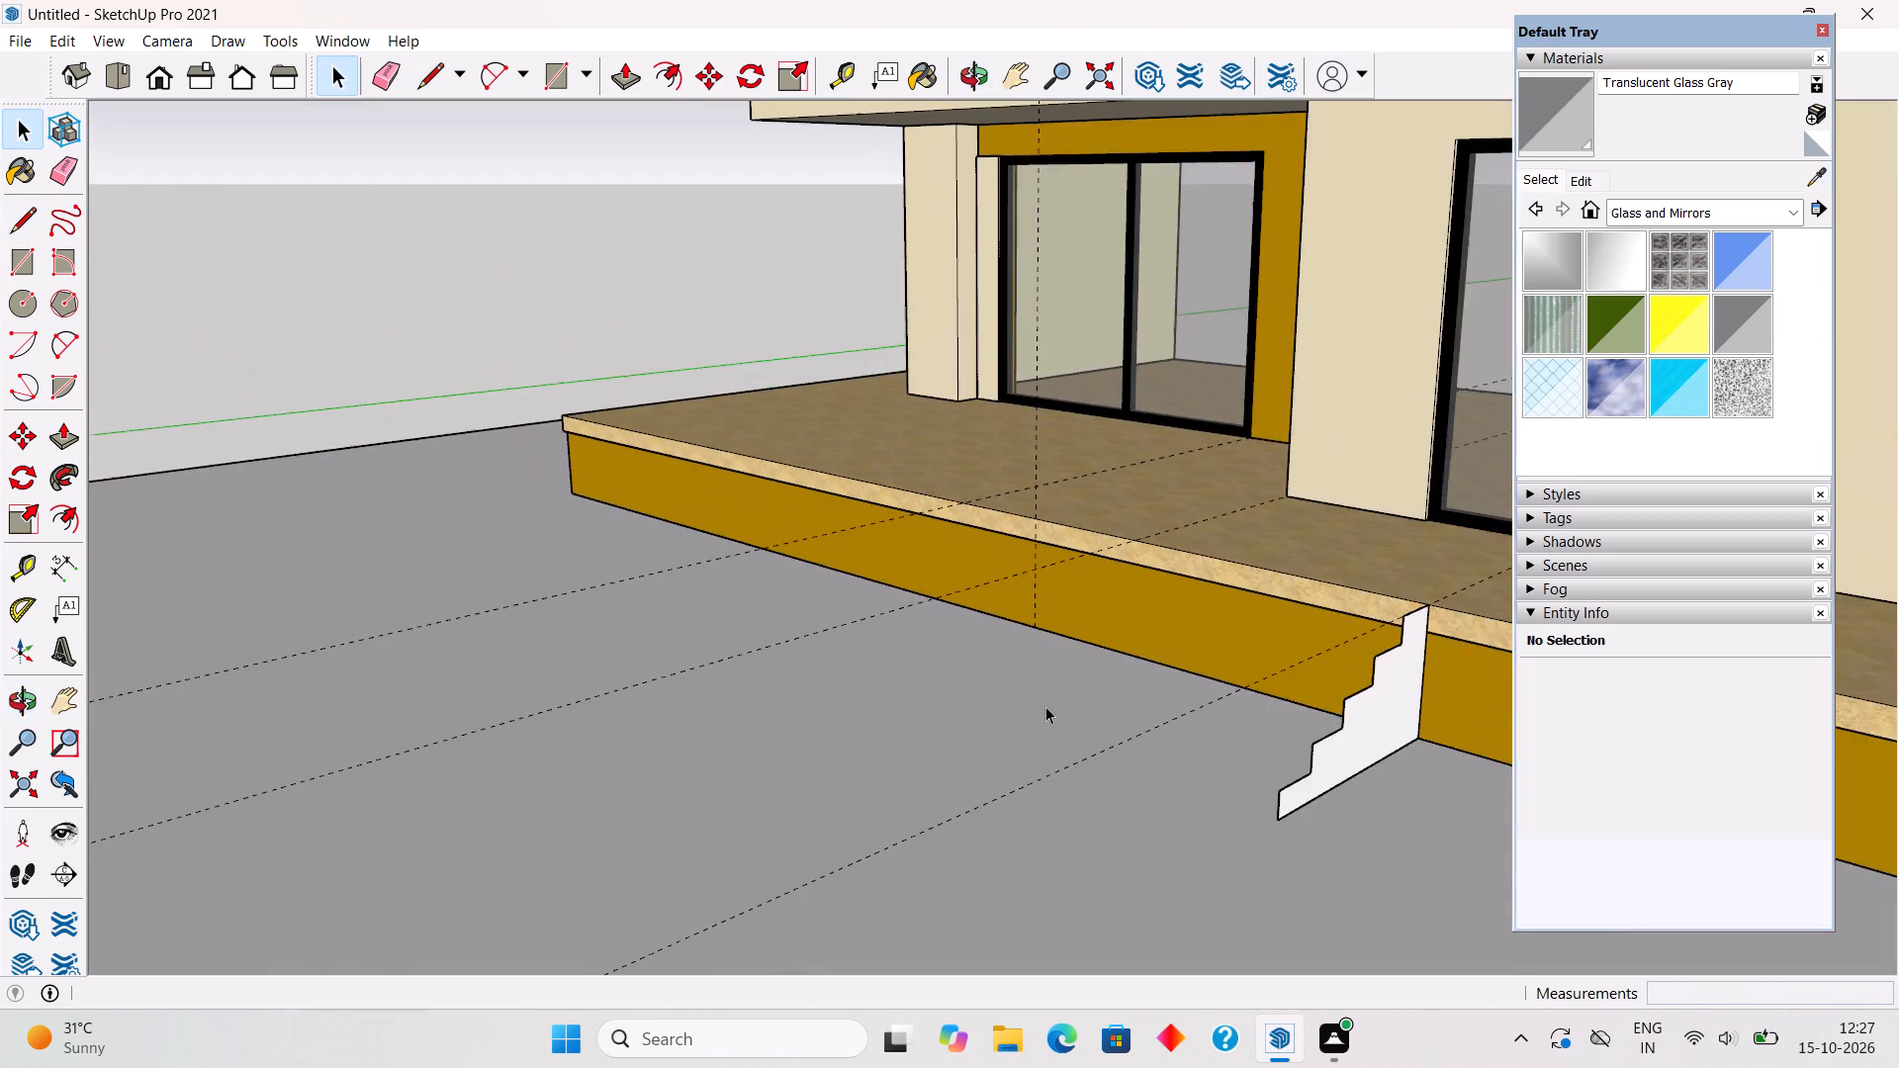
scroll(1045, 706, "down", 7)
middle_click_drag(956, 754, 1470, 817)
scroll(1390, 607, "up", 7)
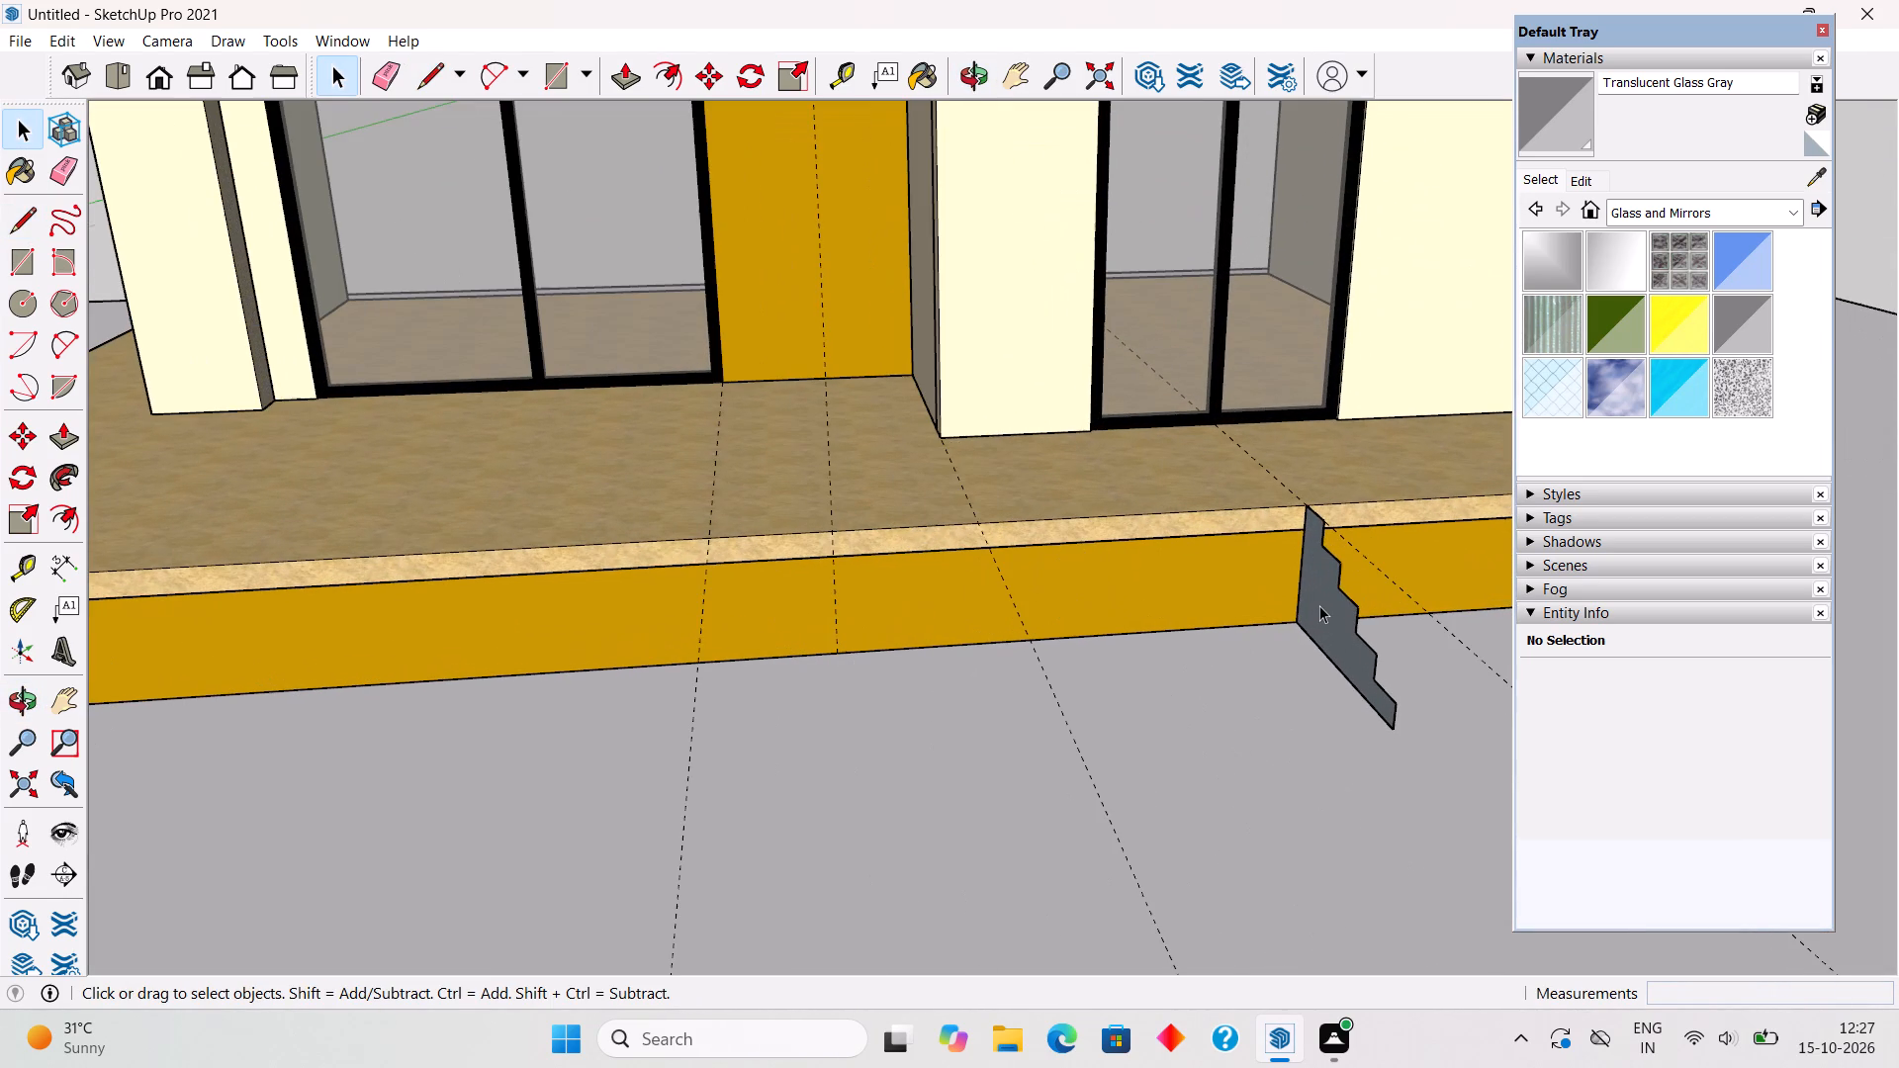
scroll(1319, 605, "up", 1)
key("p")
left_click(1331, 602)
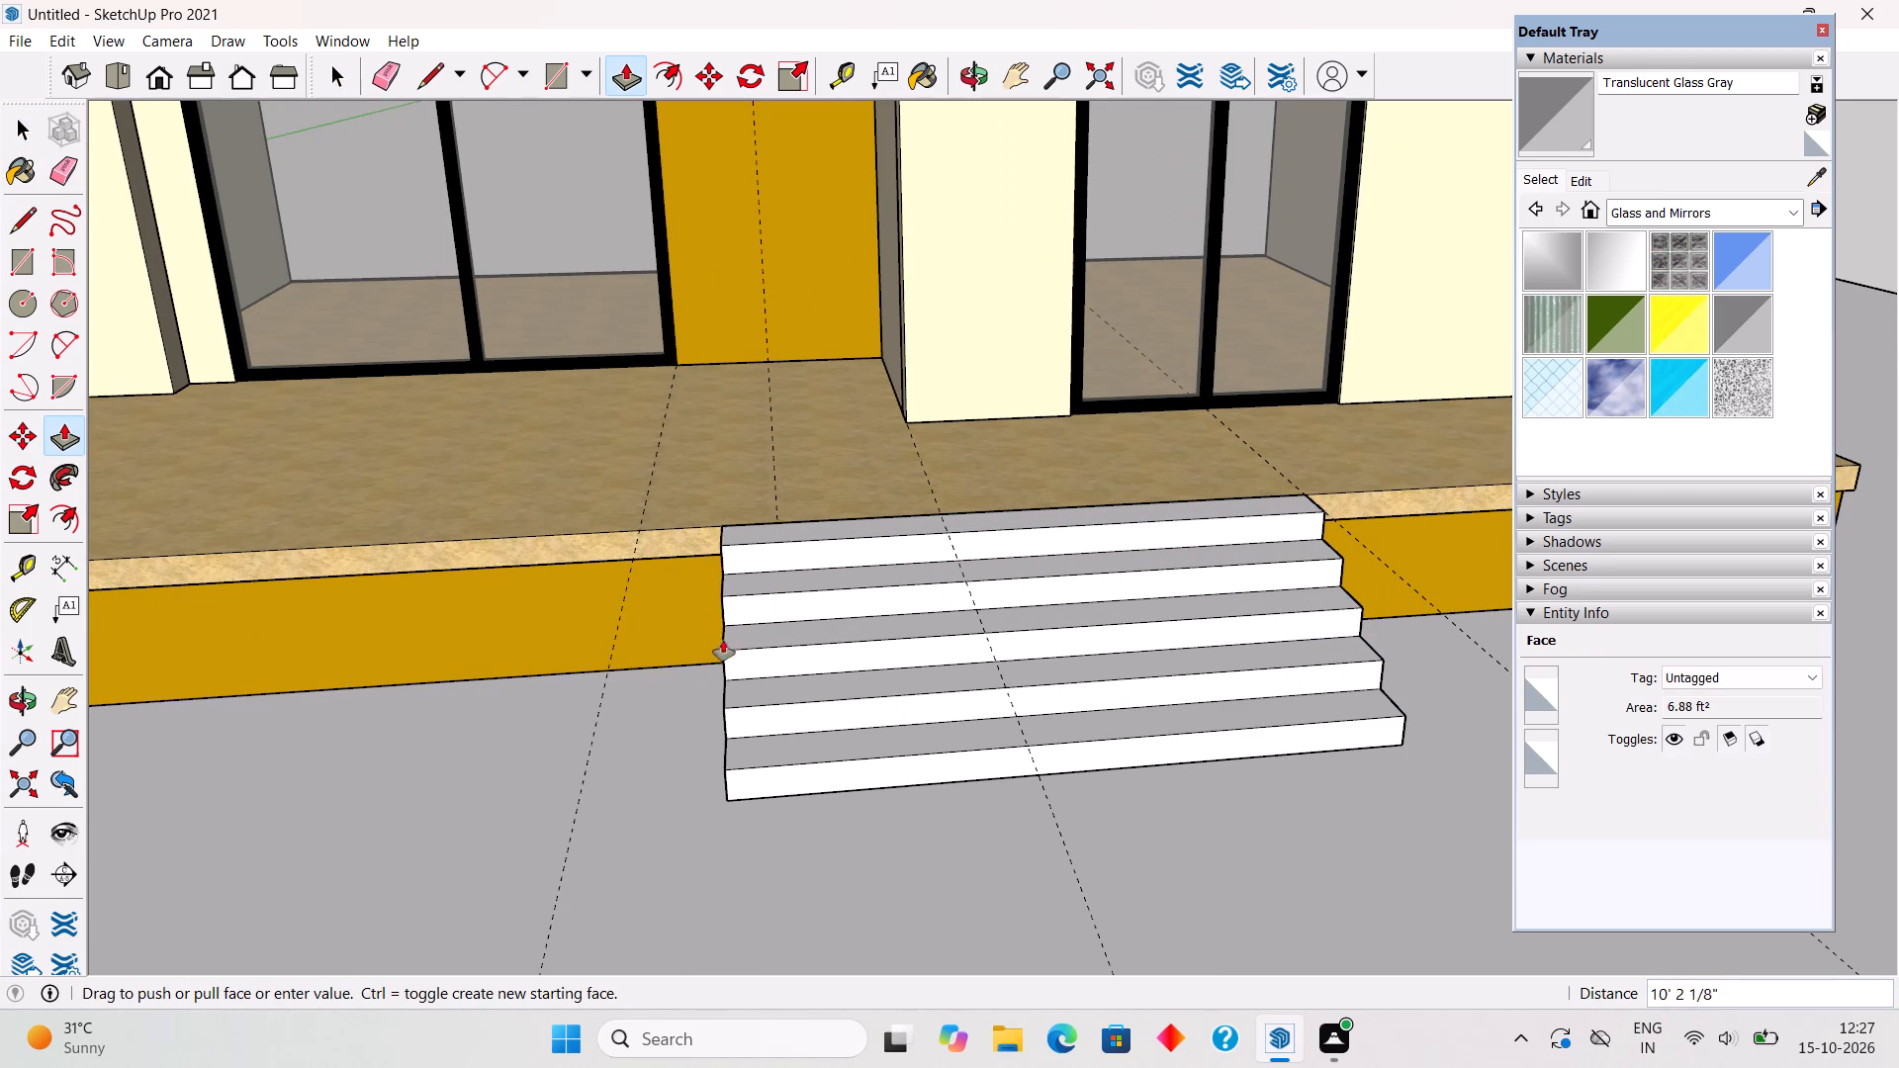
left_click(590, 758)
key("space")
scroll(590, 747, "down", 12)
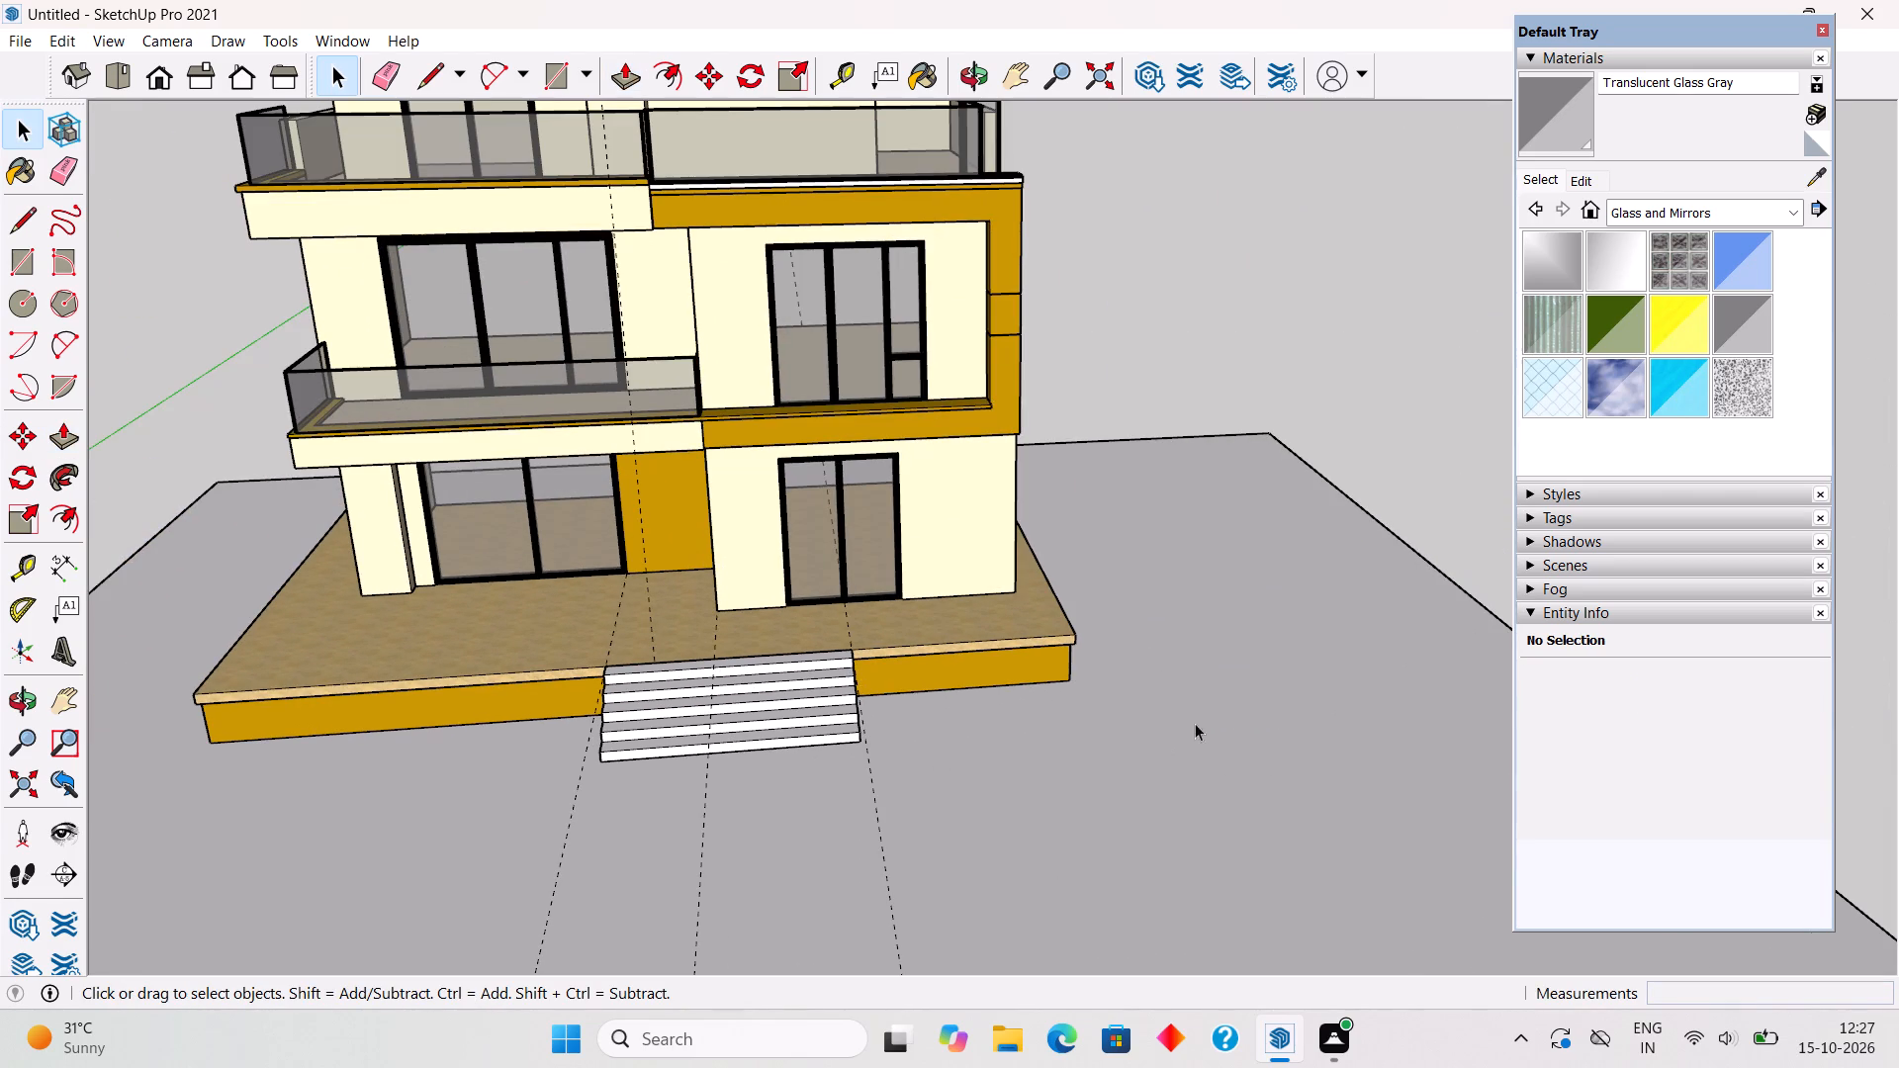
left_click(1240, 386)
Inside the plinth's top slab, draw a vertical line down its front face where it meets the right side of the entrance steps.
middle_click(816, 735)
scroll(816, 735, "up", 3)
scroll(816, 720, "down", 4)
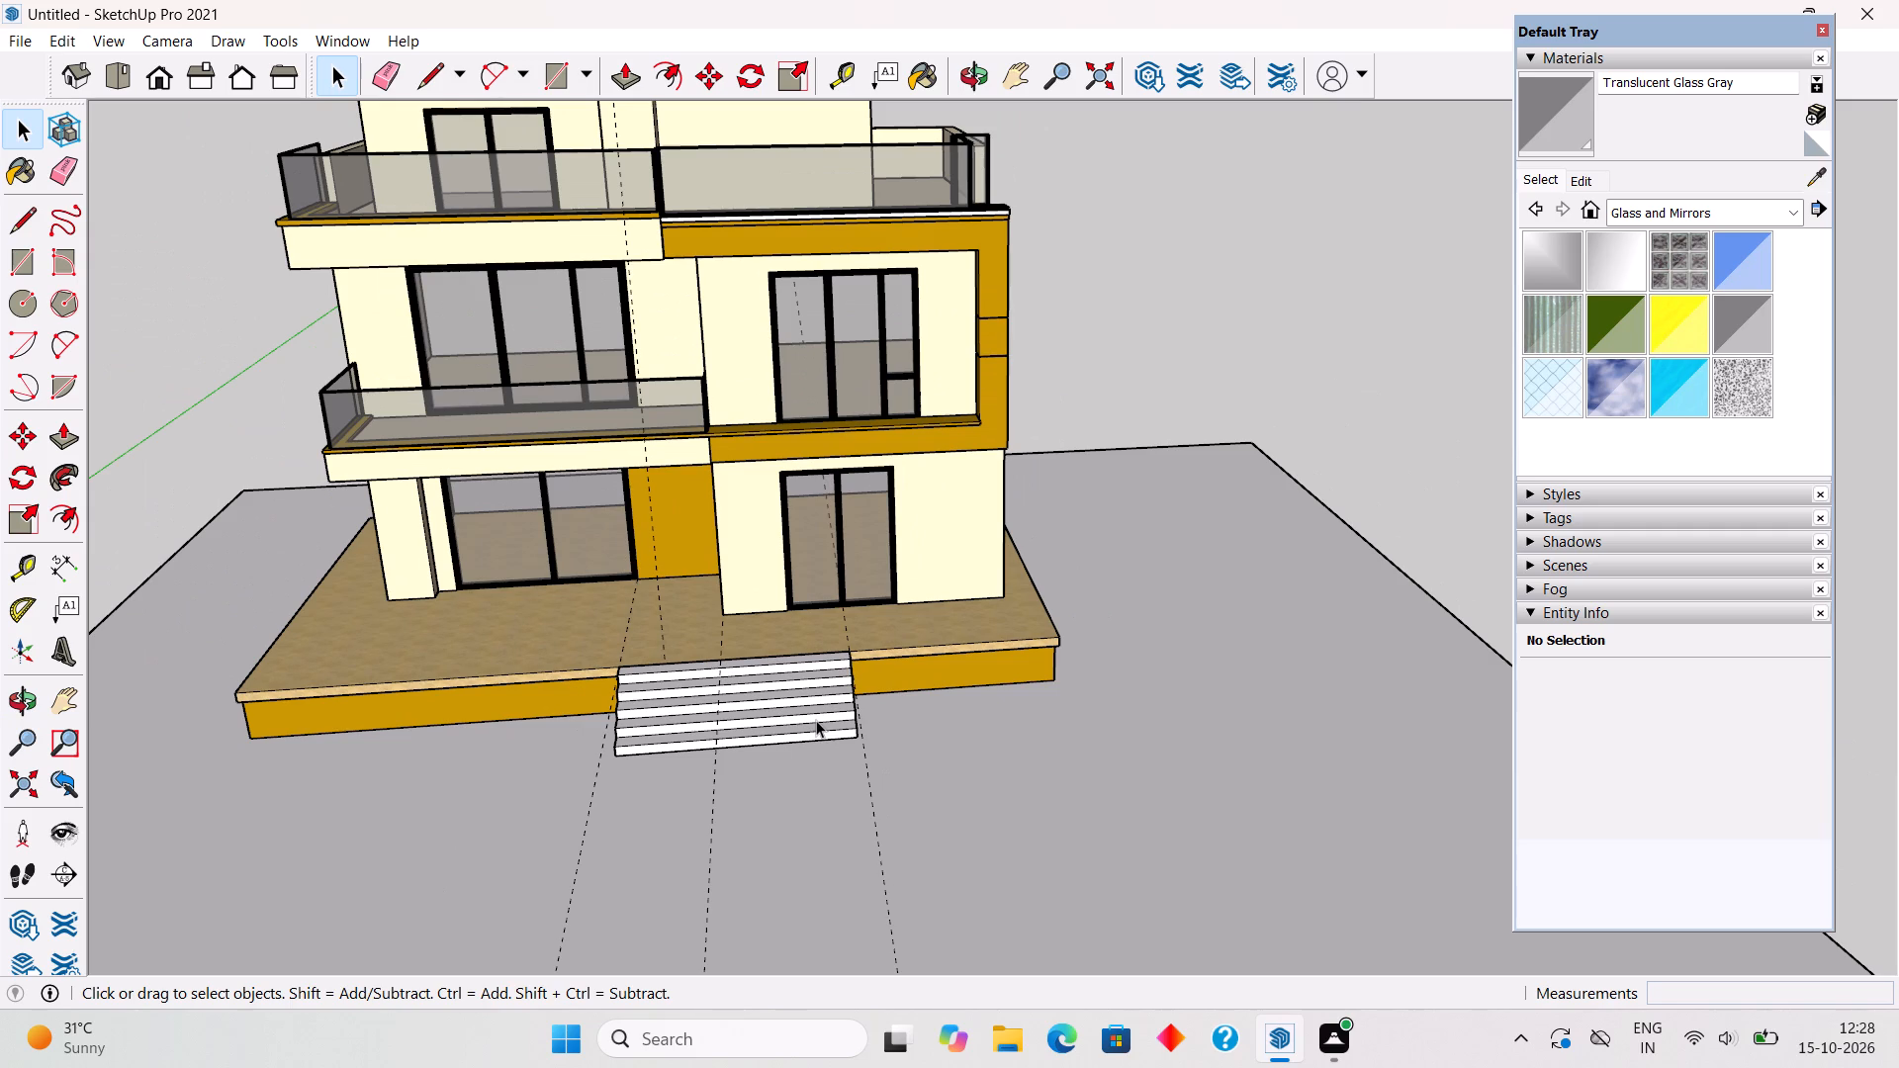
scroll(928, 665, "up", 7)
triple_click(938, 635)
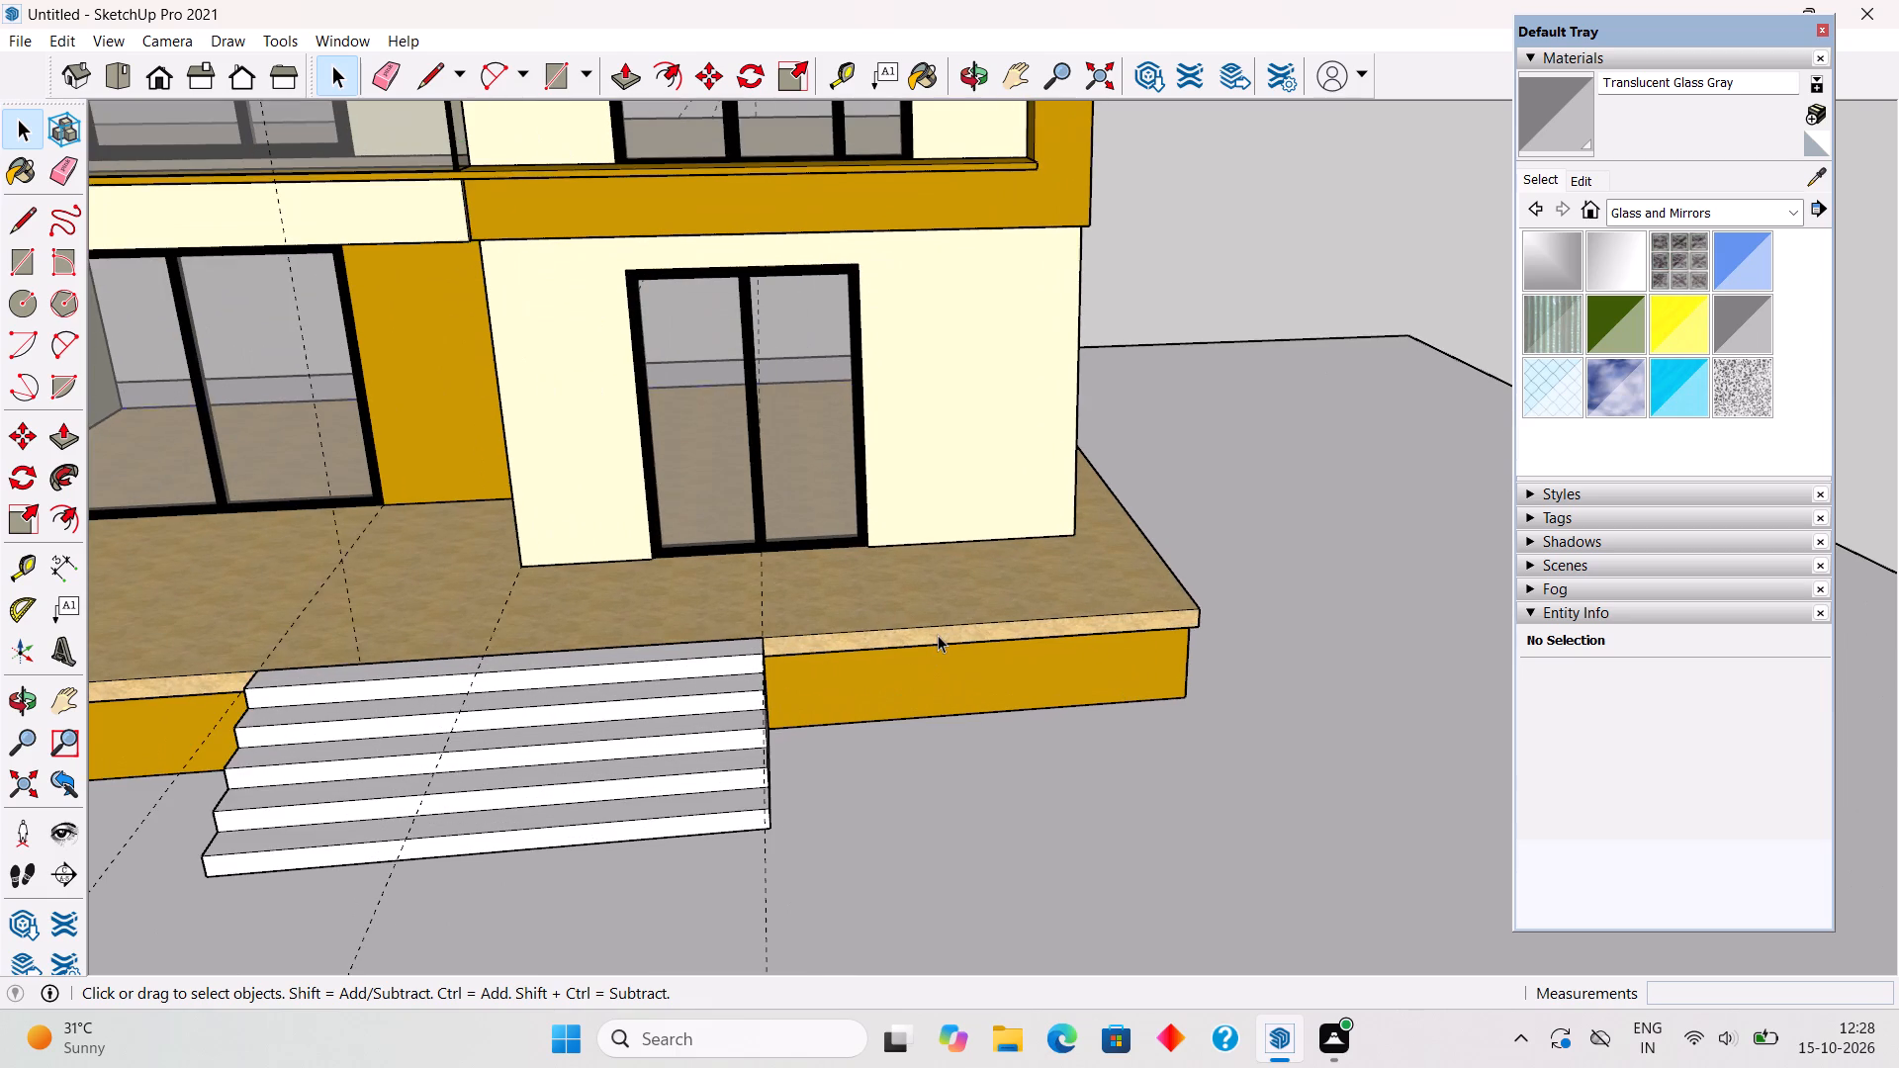
scroll(853, 641, "up", 6)
middle_click_drag(752, 660, 626, 660)
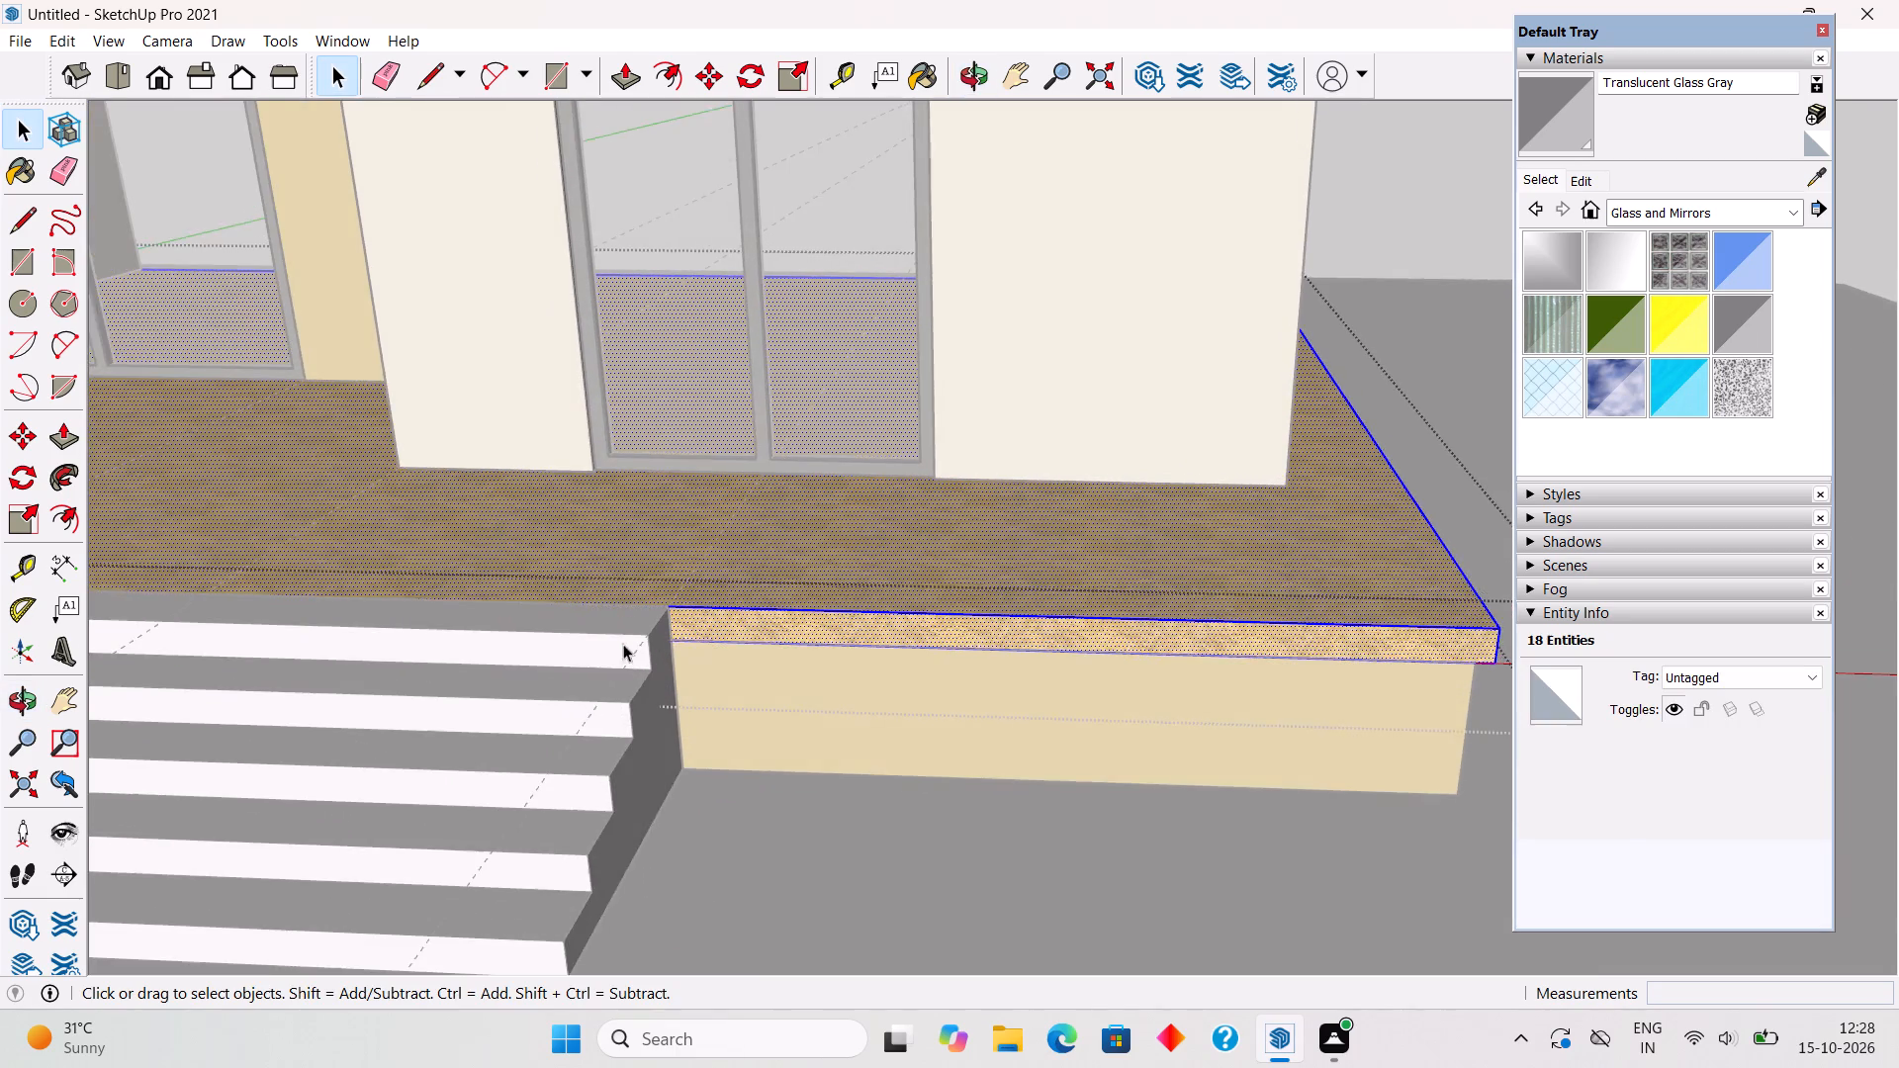
scroll(631, 623, "up", 15)
key("l")
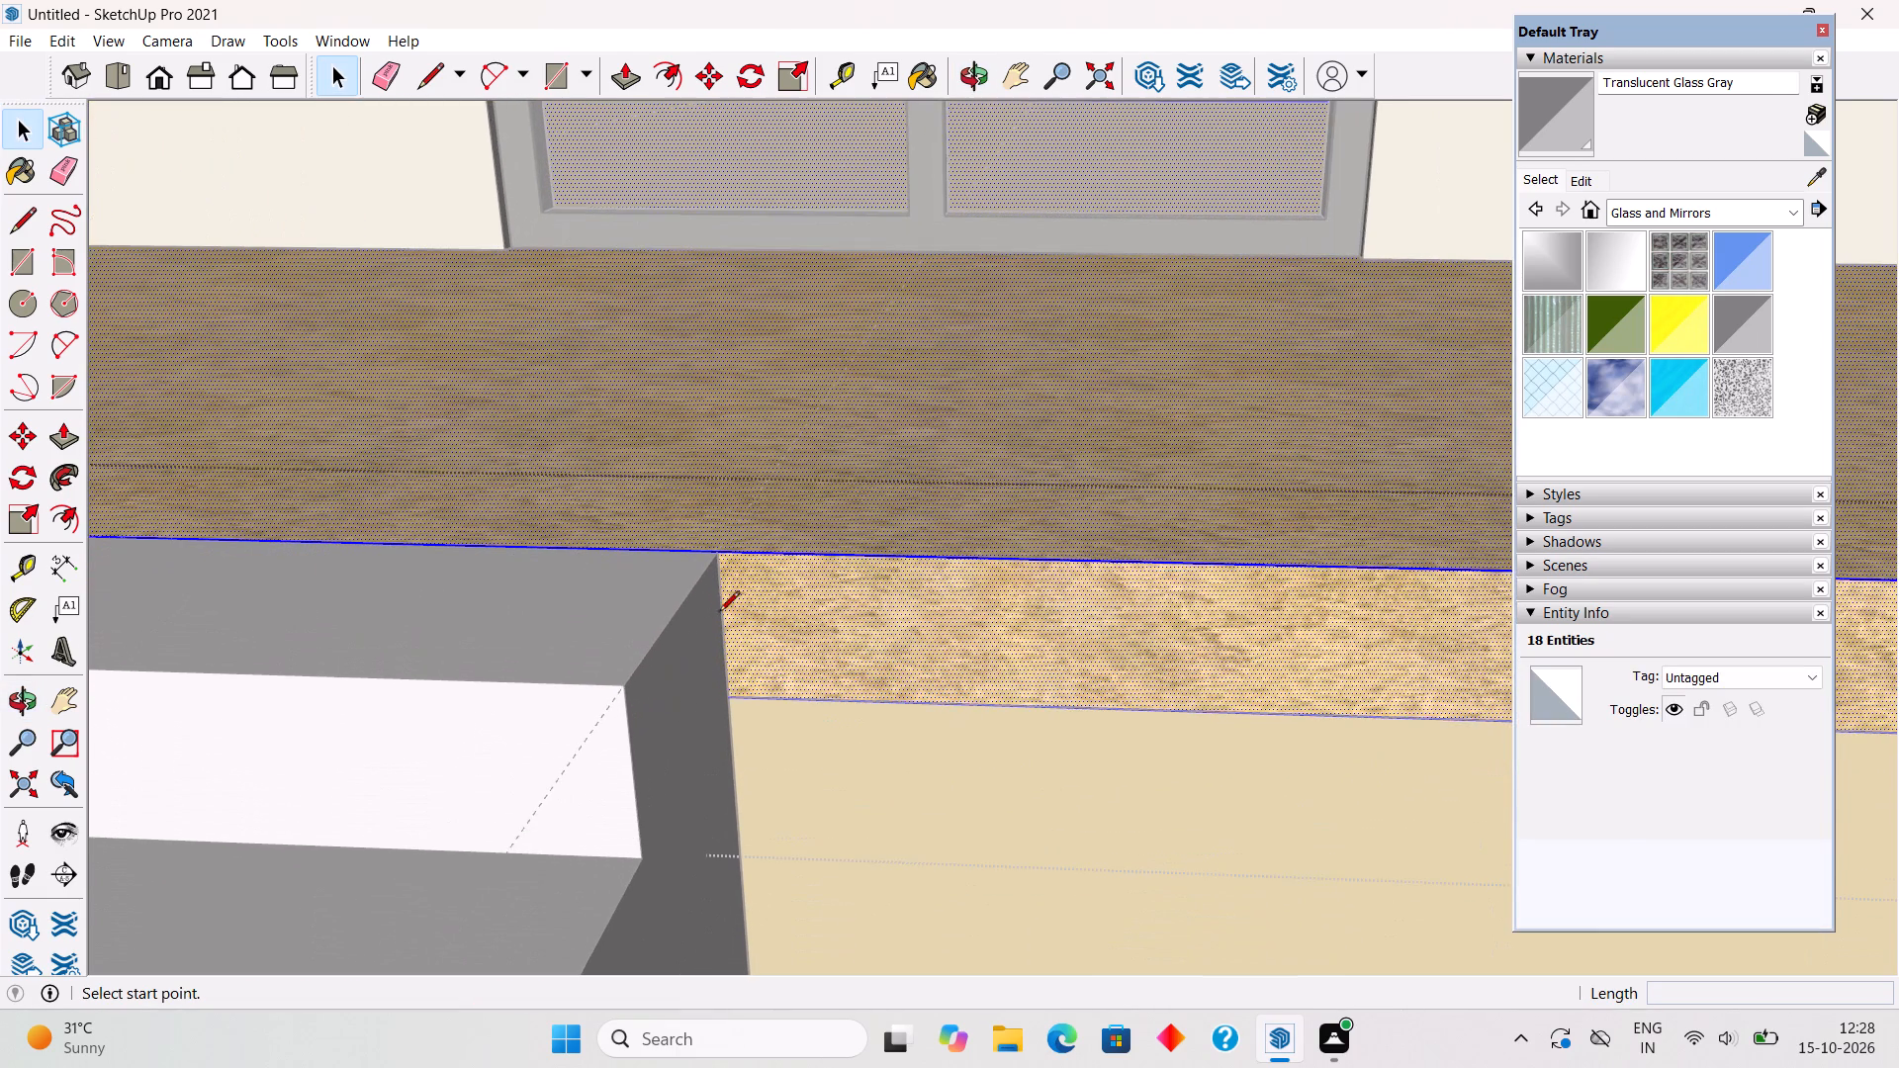
scroll(722, 597, "up", 4)
left_click(719, 535)
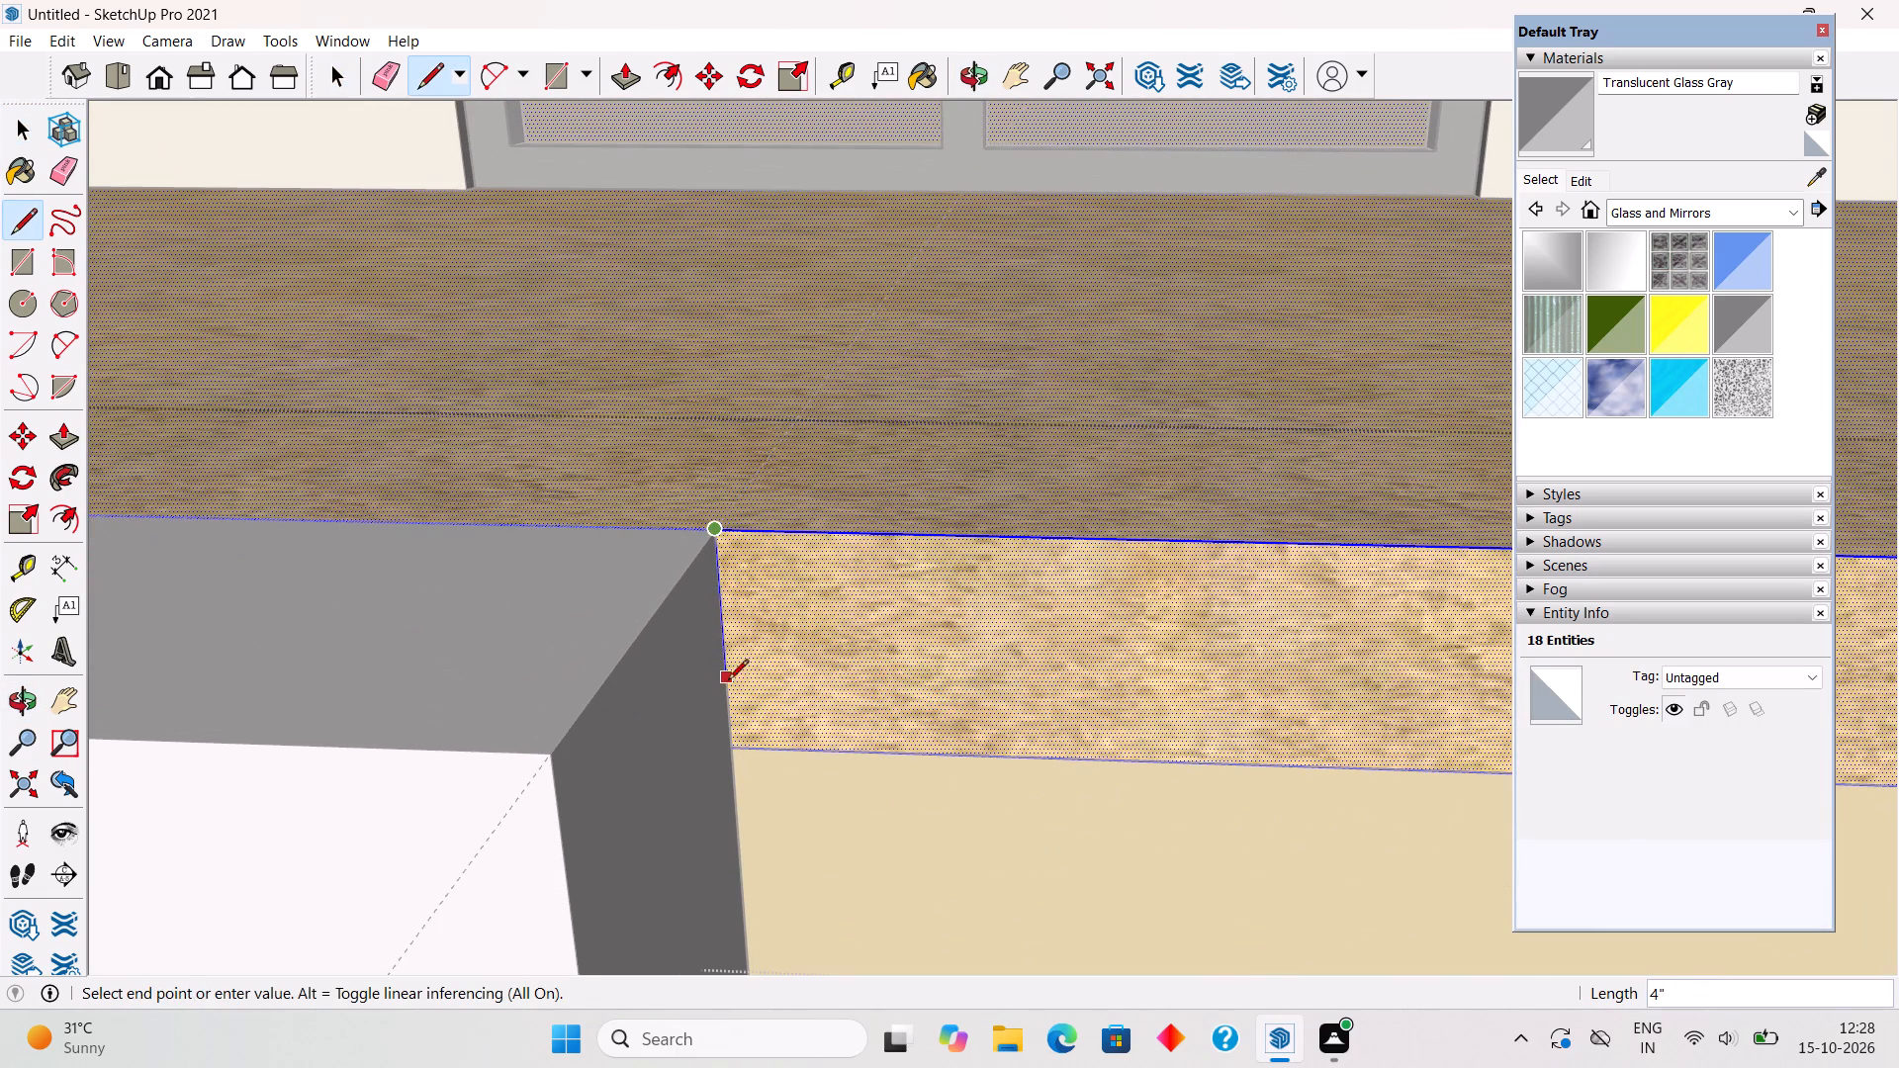
left_click(735, 741)
left_click(735, 750)
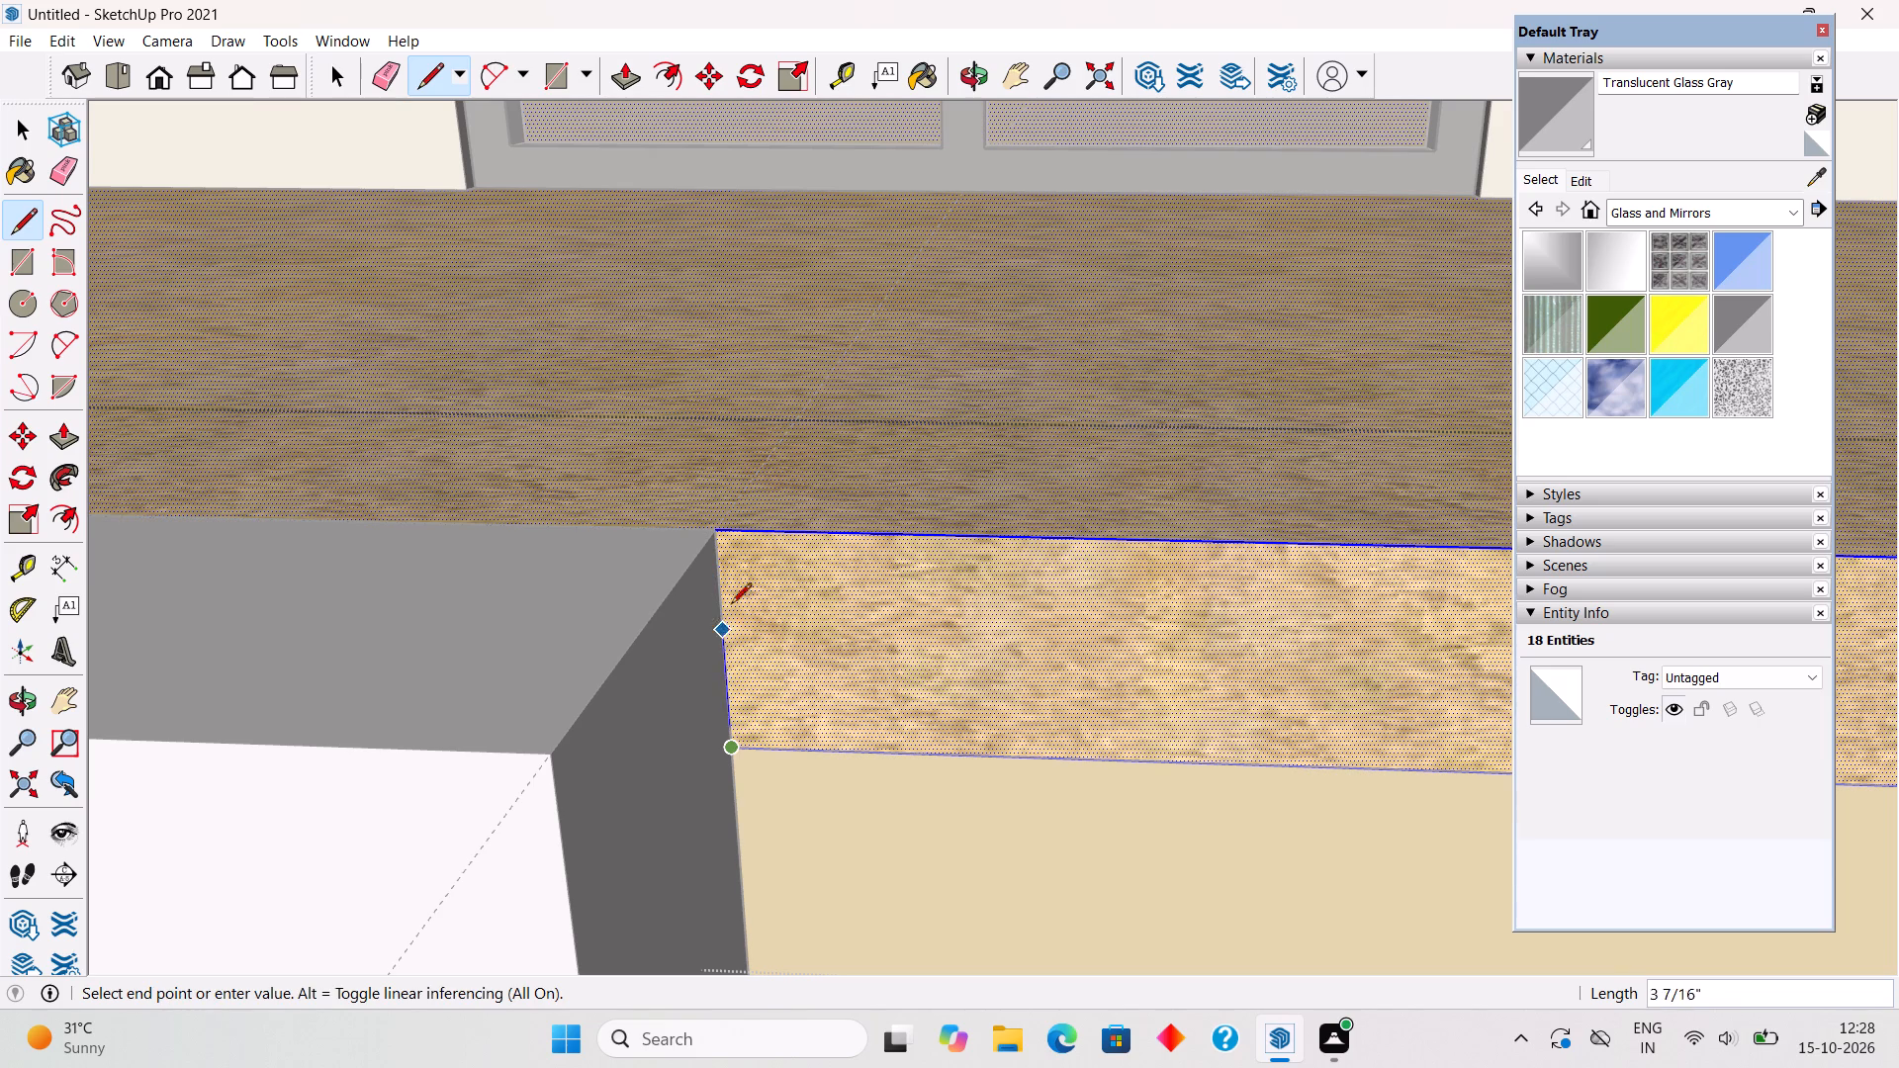
left_click(717, 535)
key("space")
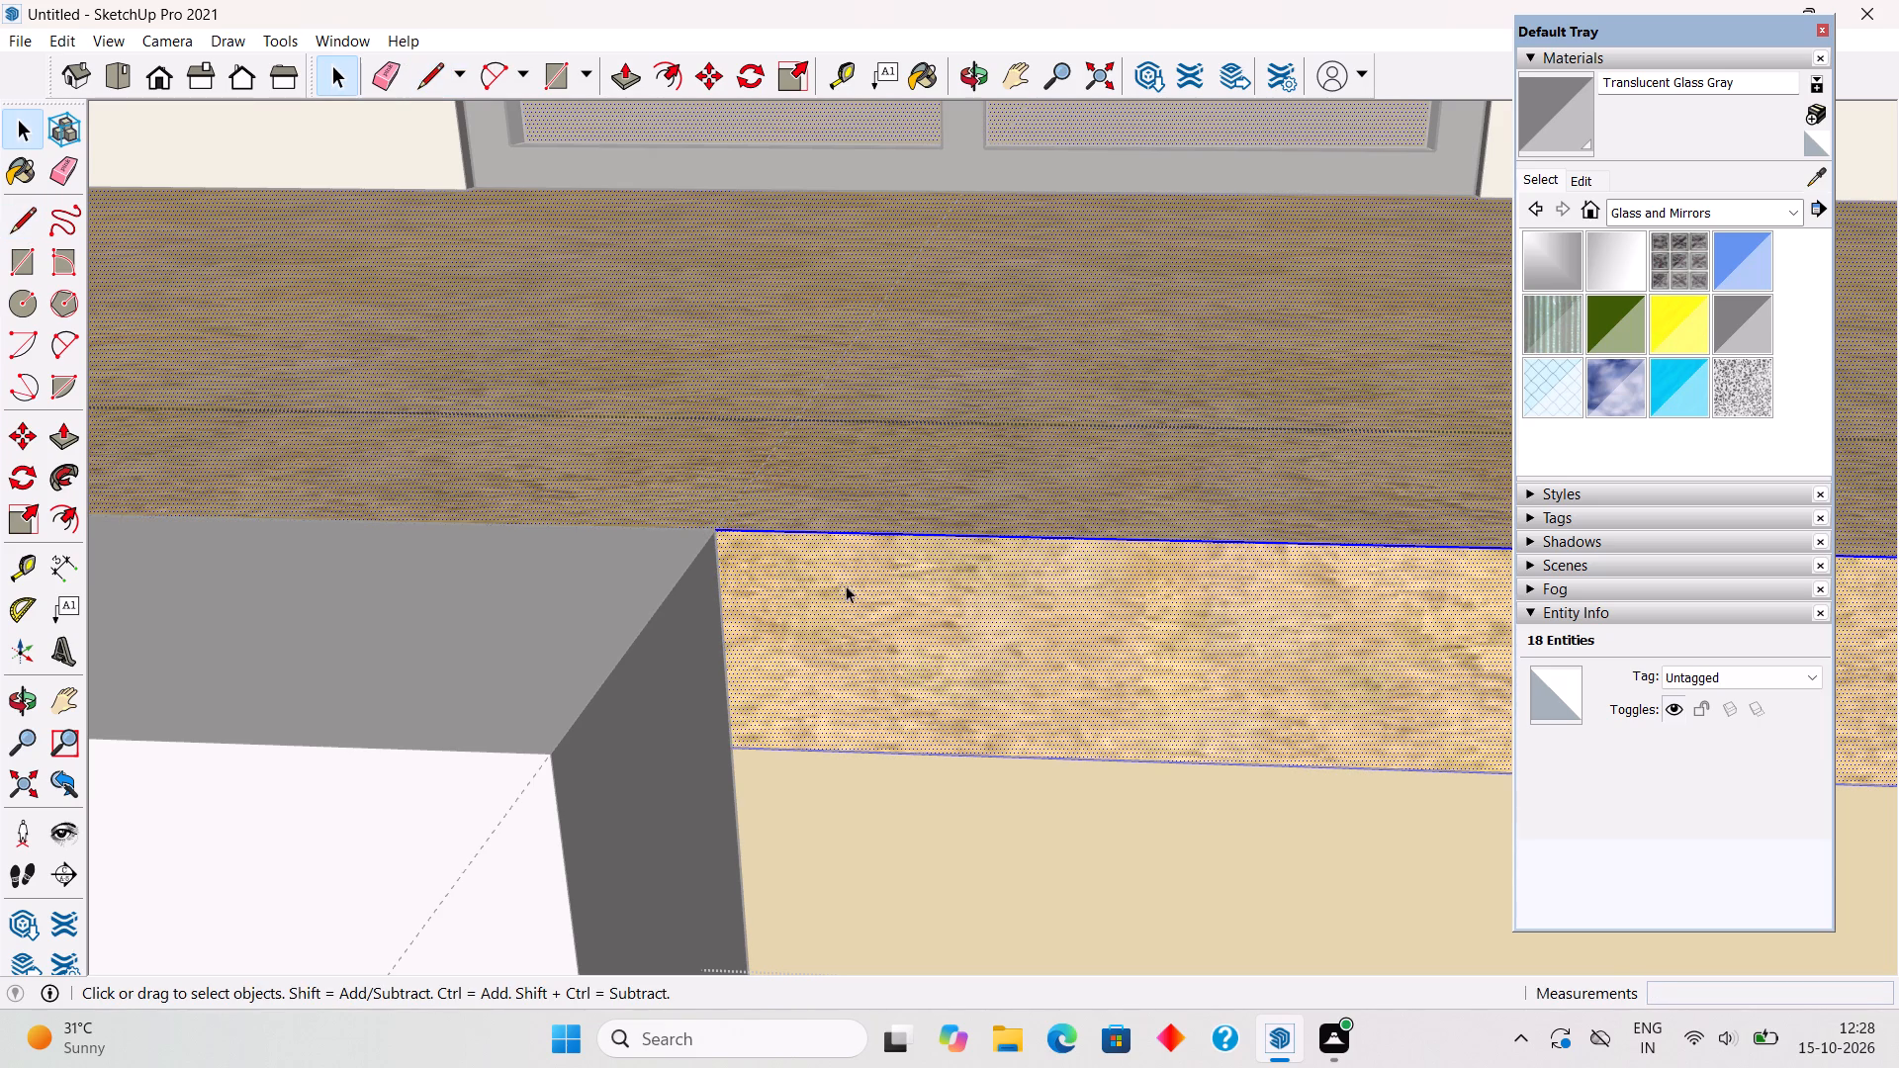
Pull the slab's front edge face to the right of the entrance steps out by 2".
left_click(847, 585)
key("p")
left_click(847, 585)
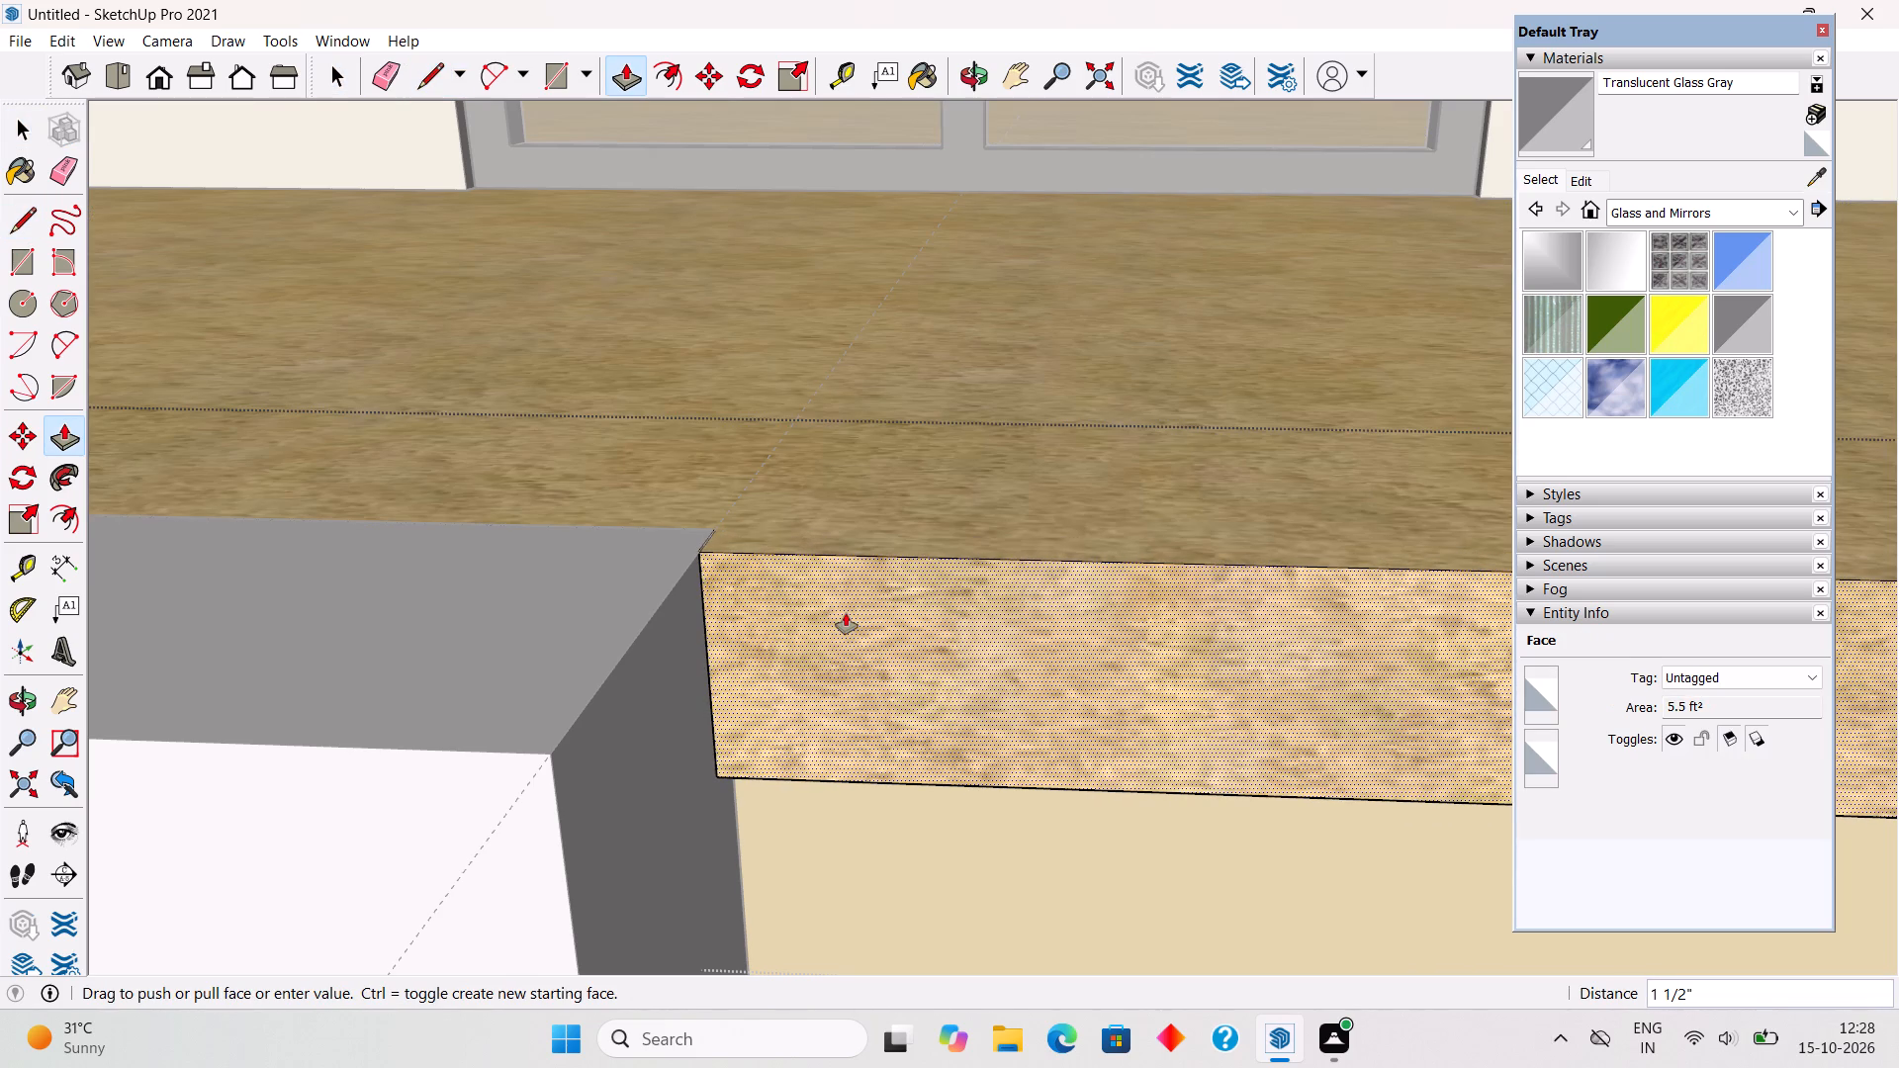
type("2\"")
key("Return")
key("space")
Draw a 6" vertical line down the slab's front face where it meets the left side of the entrance steps.
scroll(846, 613, "down", 5)
scroll(853, 613, "up", 1)
scroll(860, 613, "down", 2)
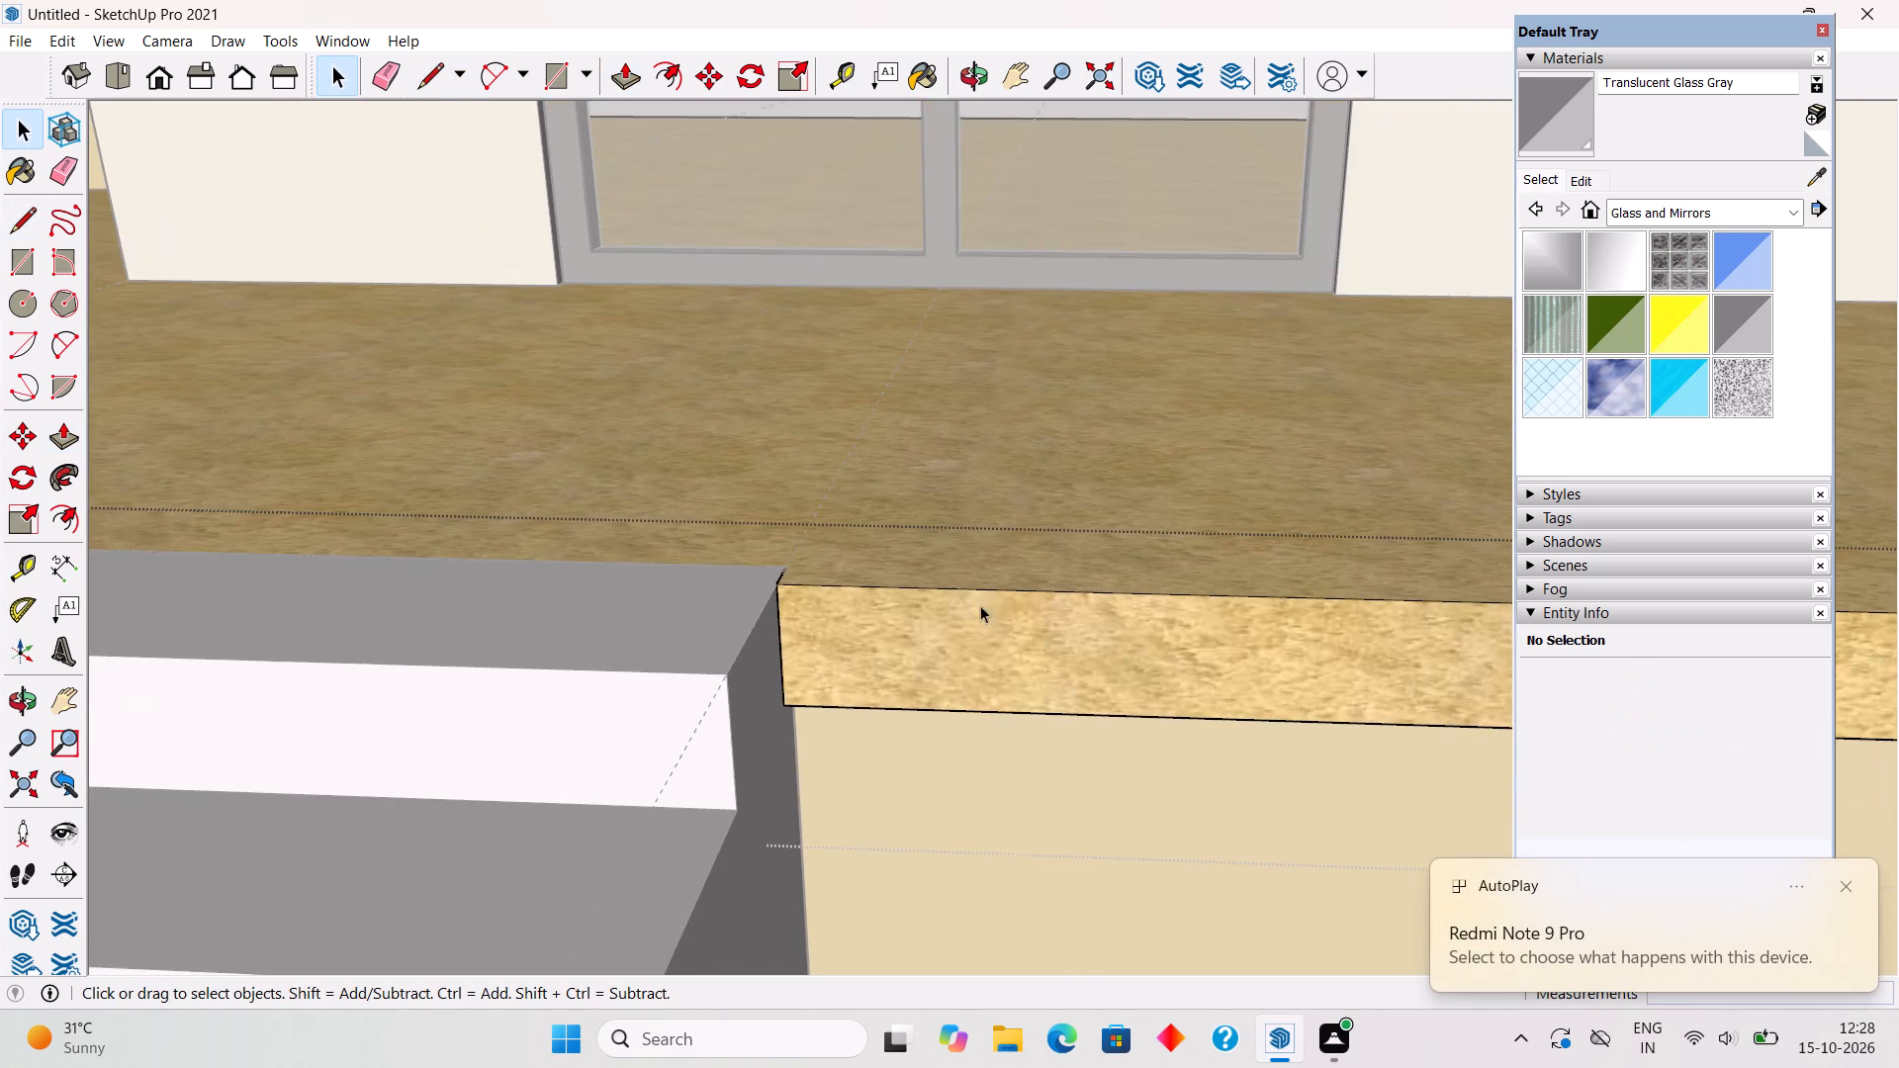
scroll(980, 605, "down", 12)
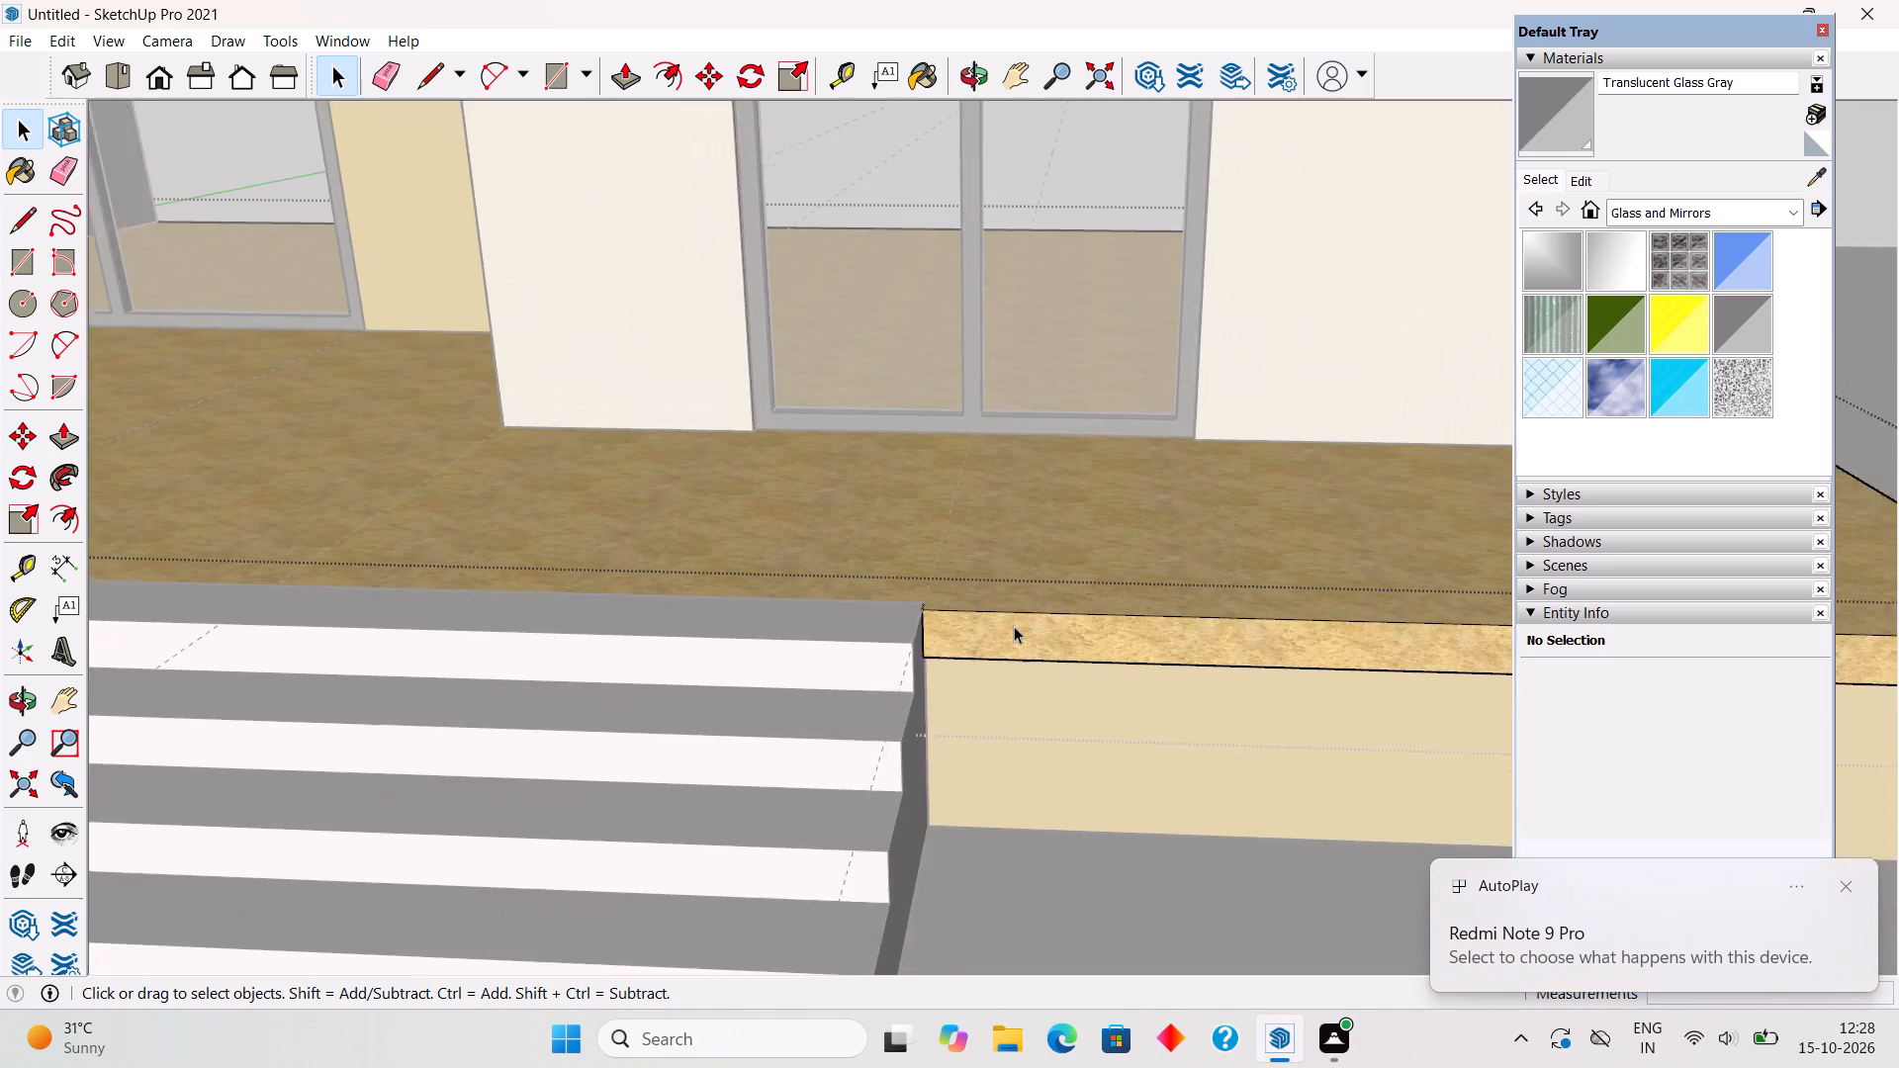
scroll(1014, 626, "down", 13)
middle_click_drag(767, 609, 1138, 570)
scroll(695, 751, "up", 3)
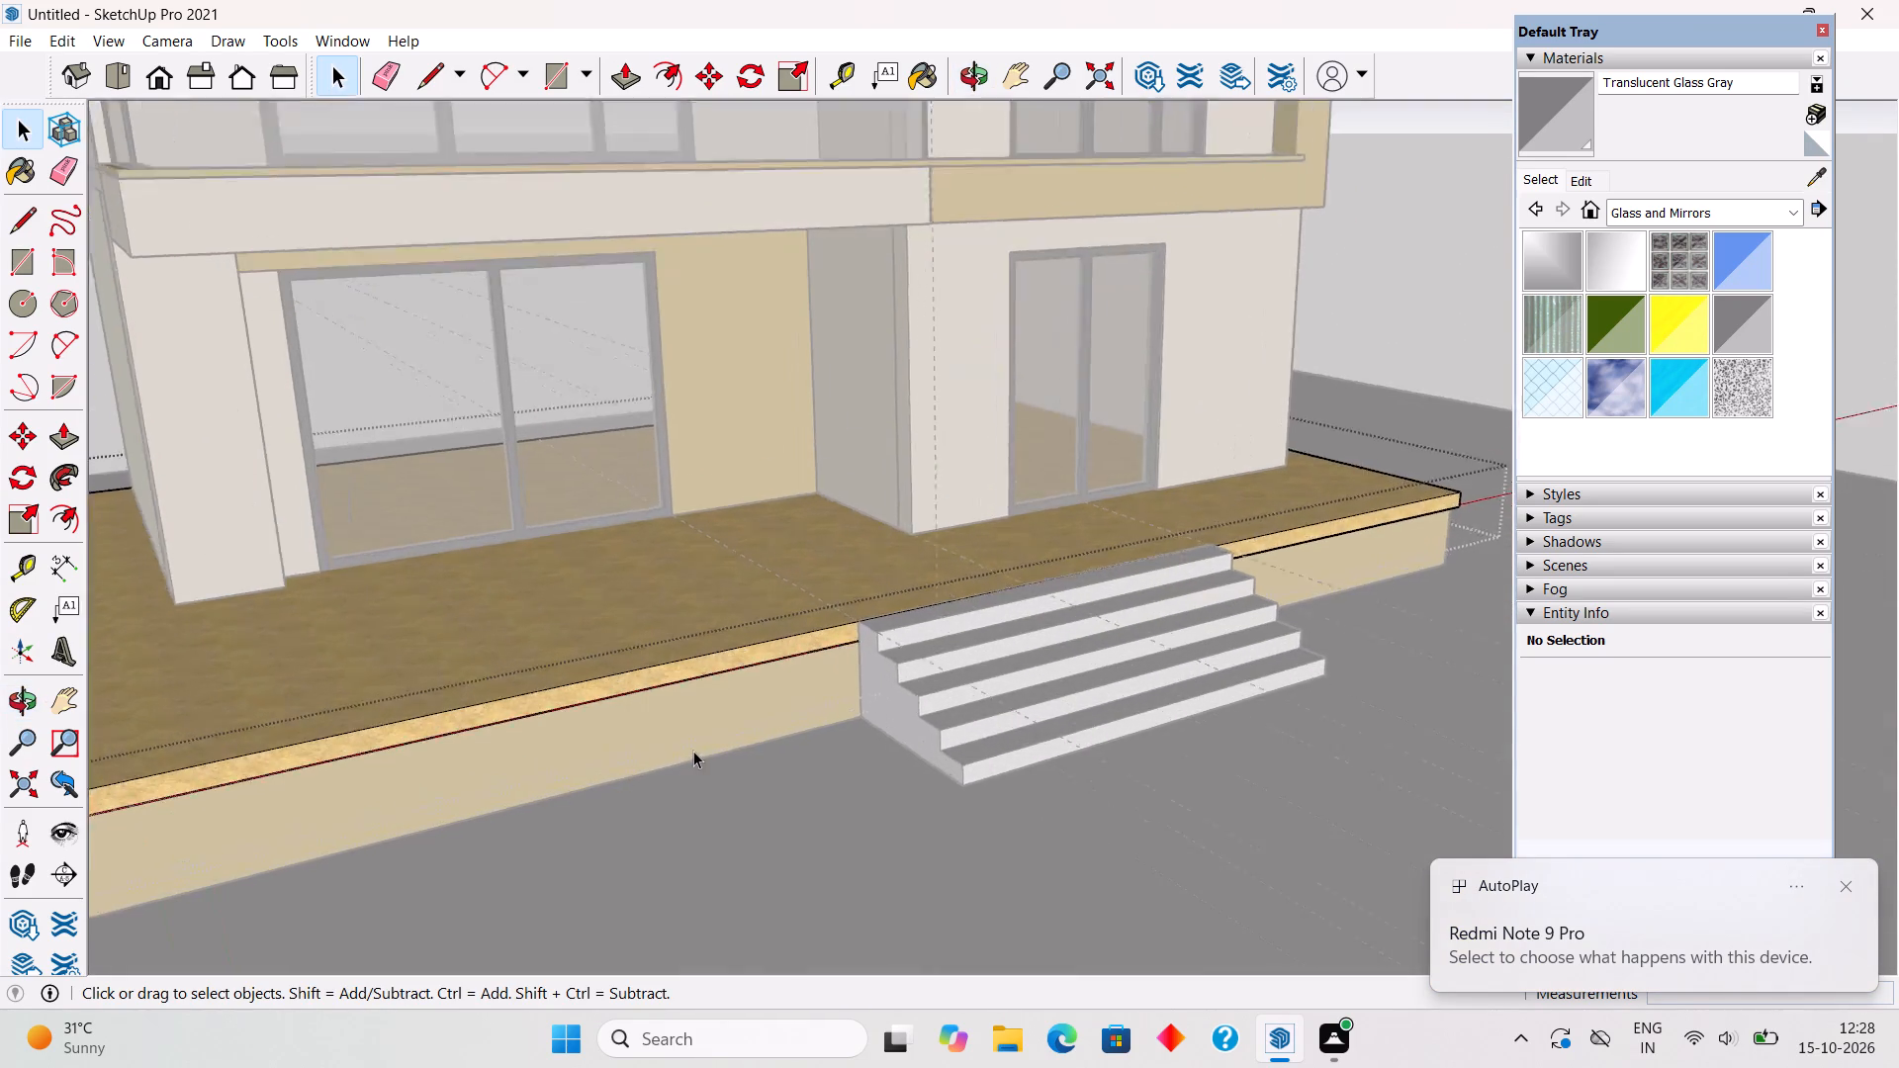
scroll(693, 751, "up", 3)
scroll(852, 634, "up", 12)
triple_click(865, 576)
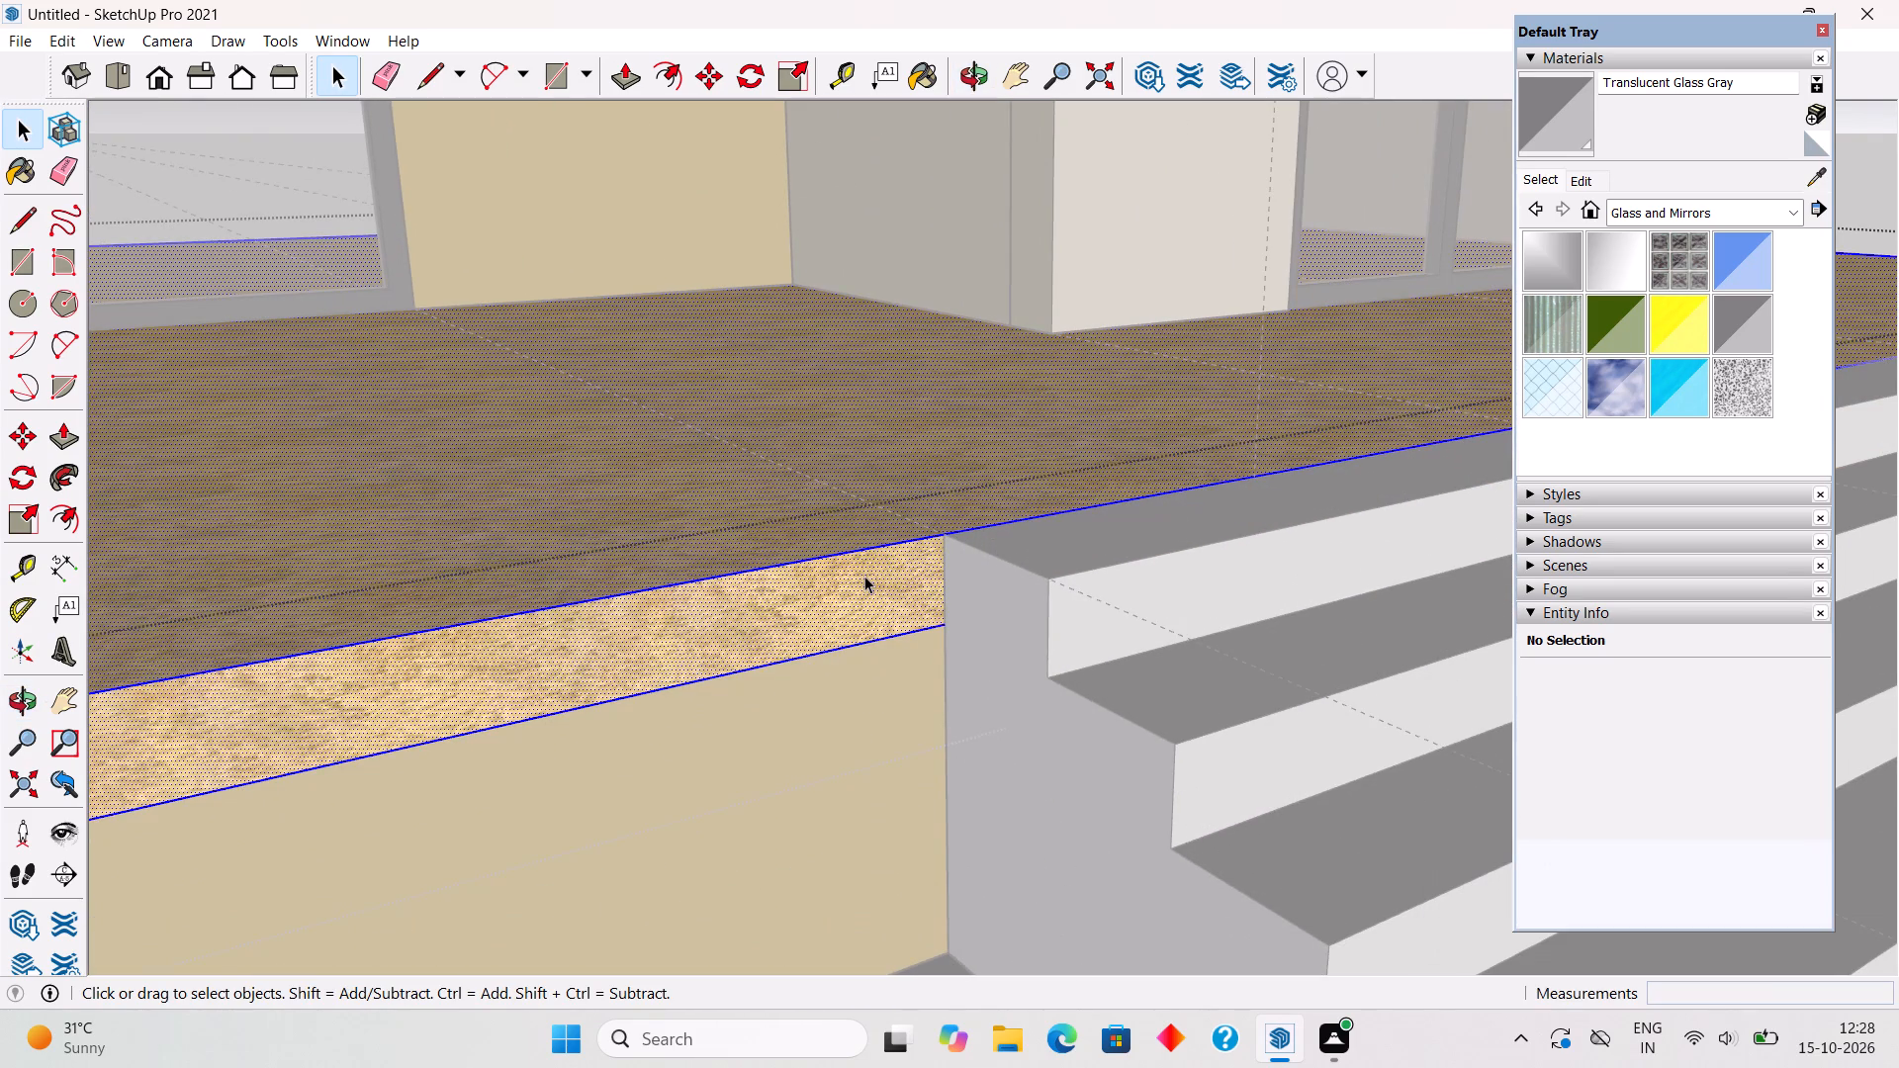
key("l")
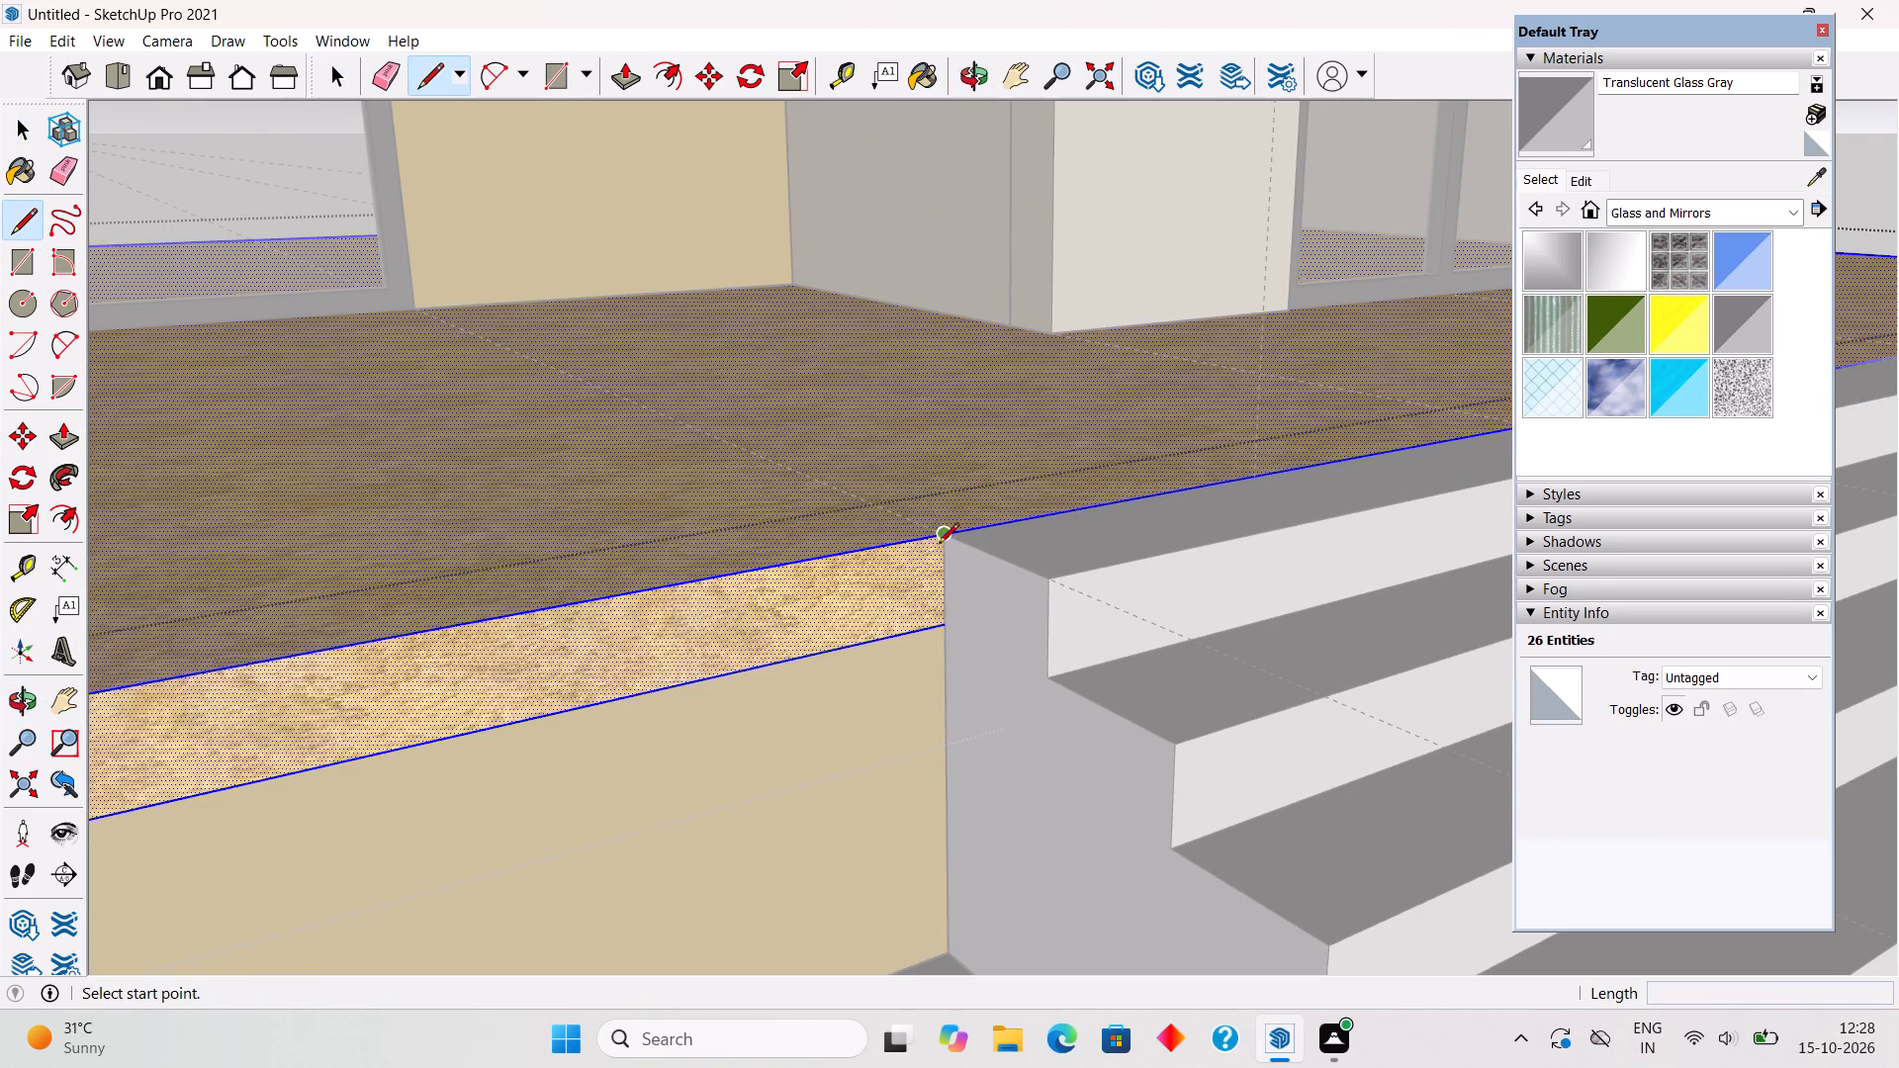
left_click(940, 536)
left_click(946, 620)
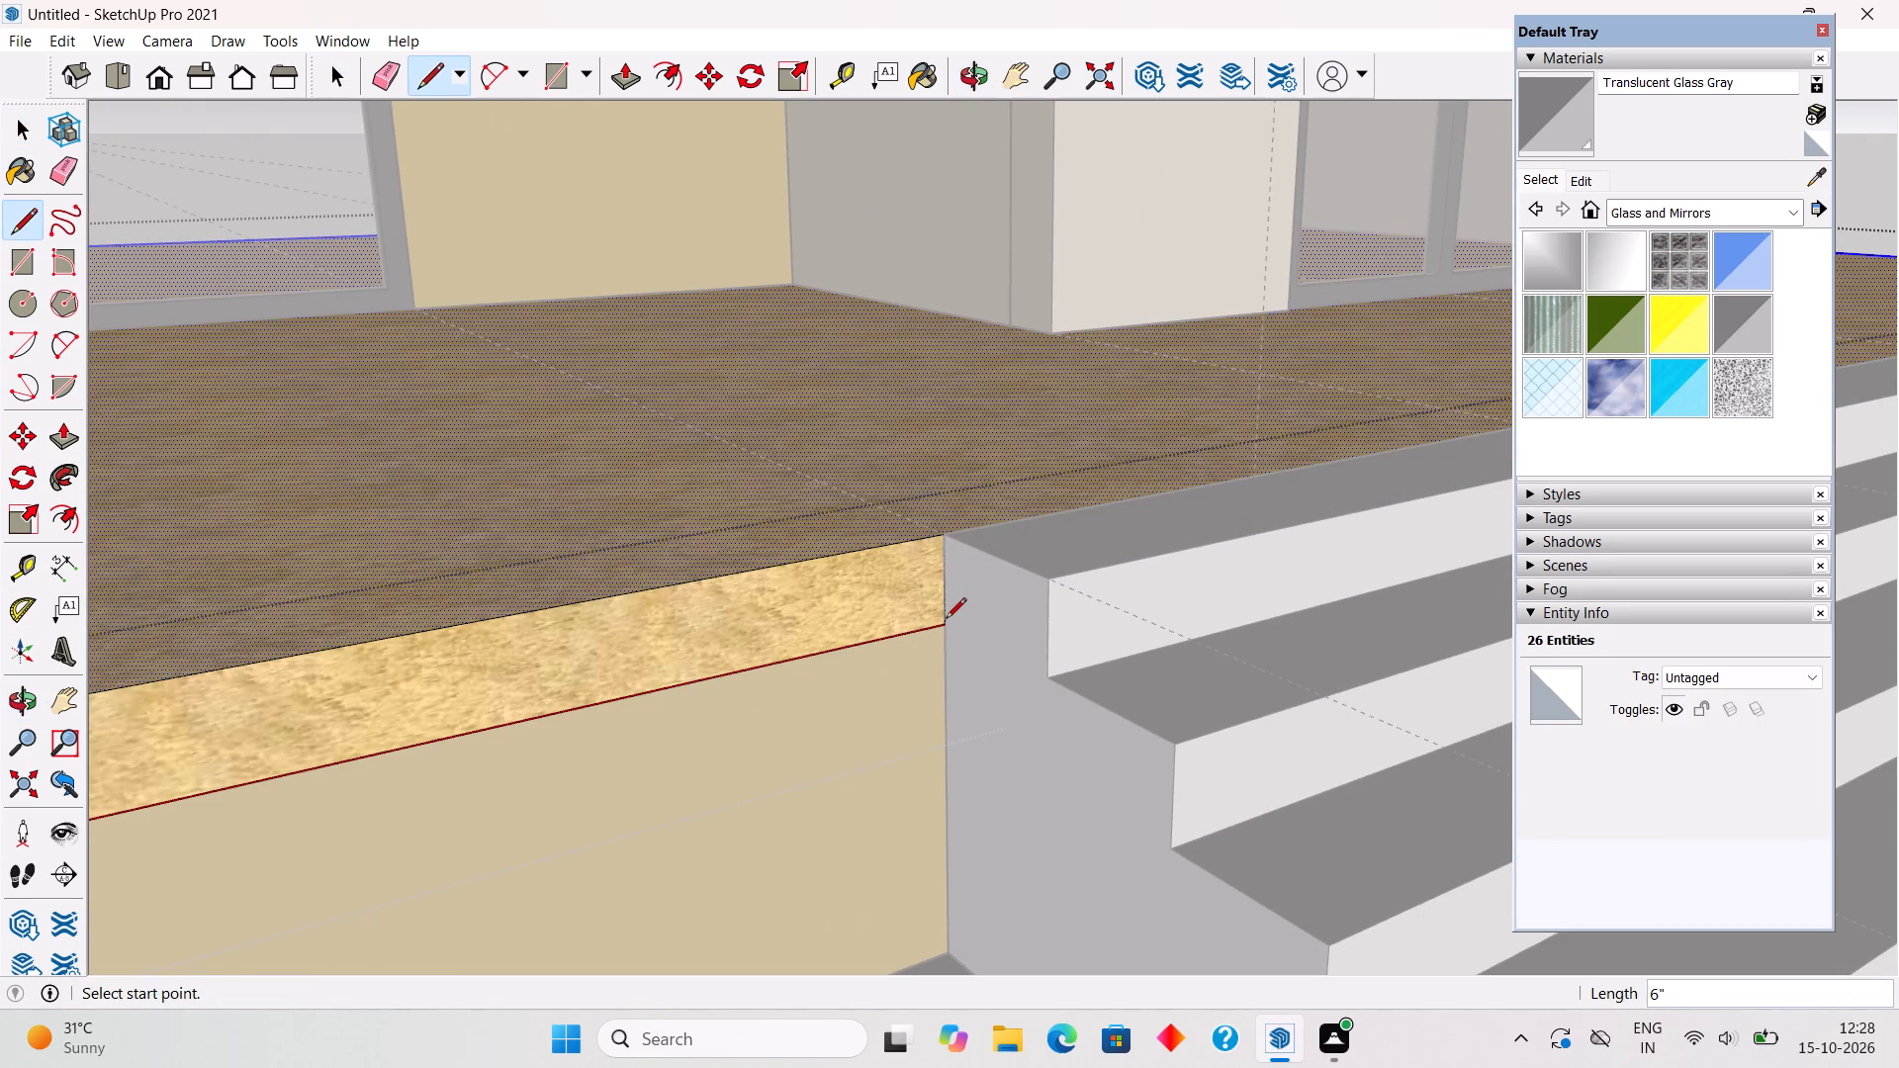
key("space")
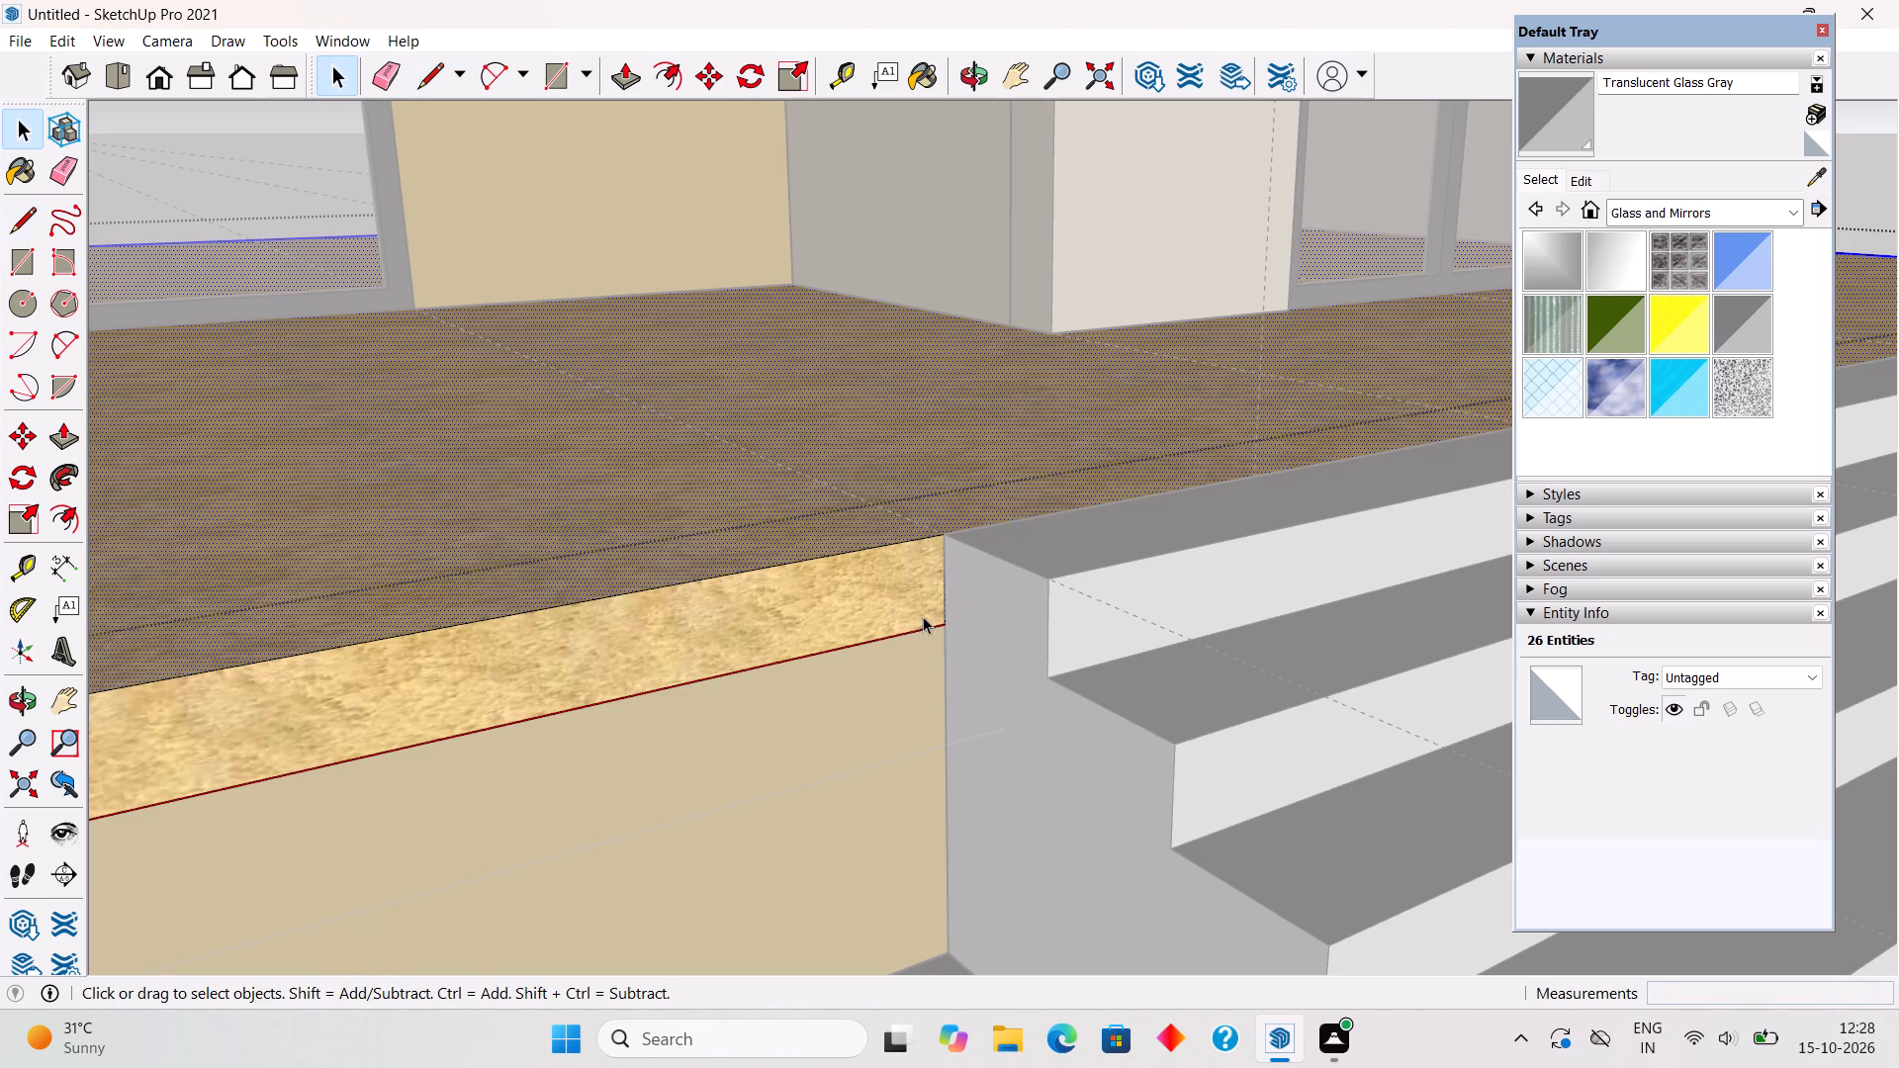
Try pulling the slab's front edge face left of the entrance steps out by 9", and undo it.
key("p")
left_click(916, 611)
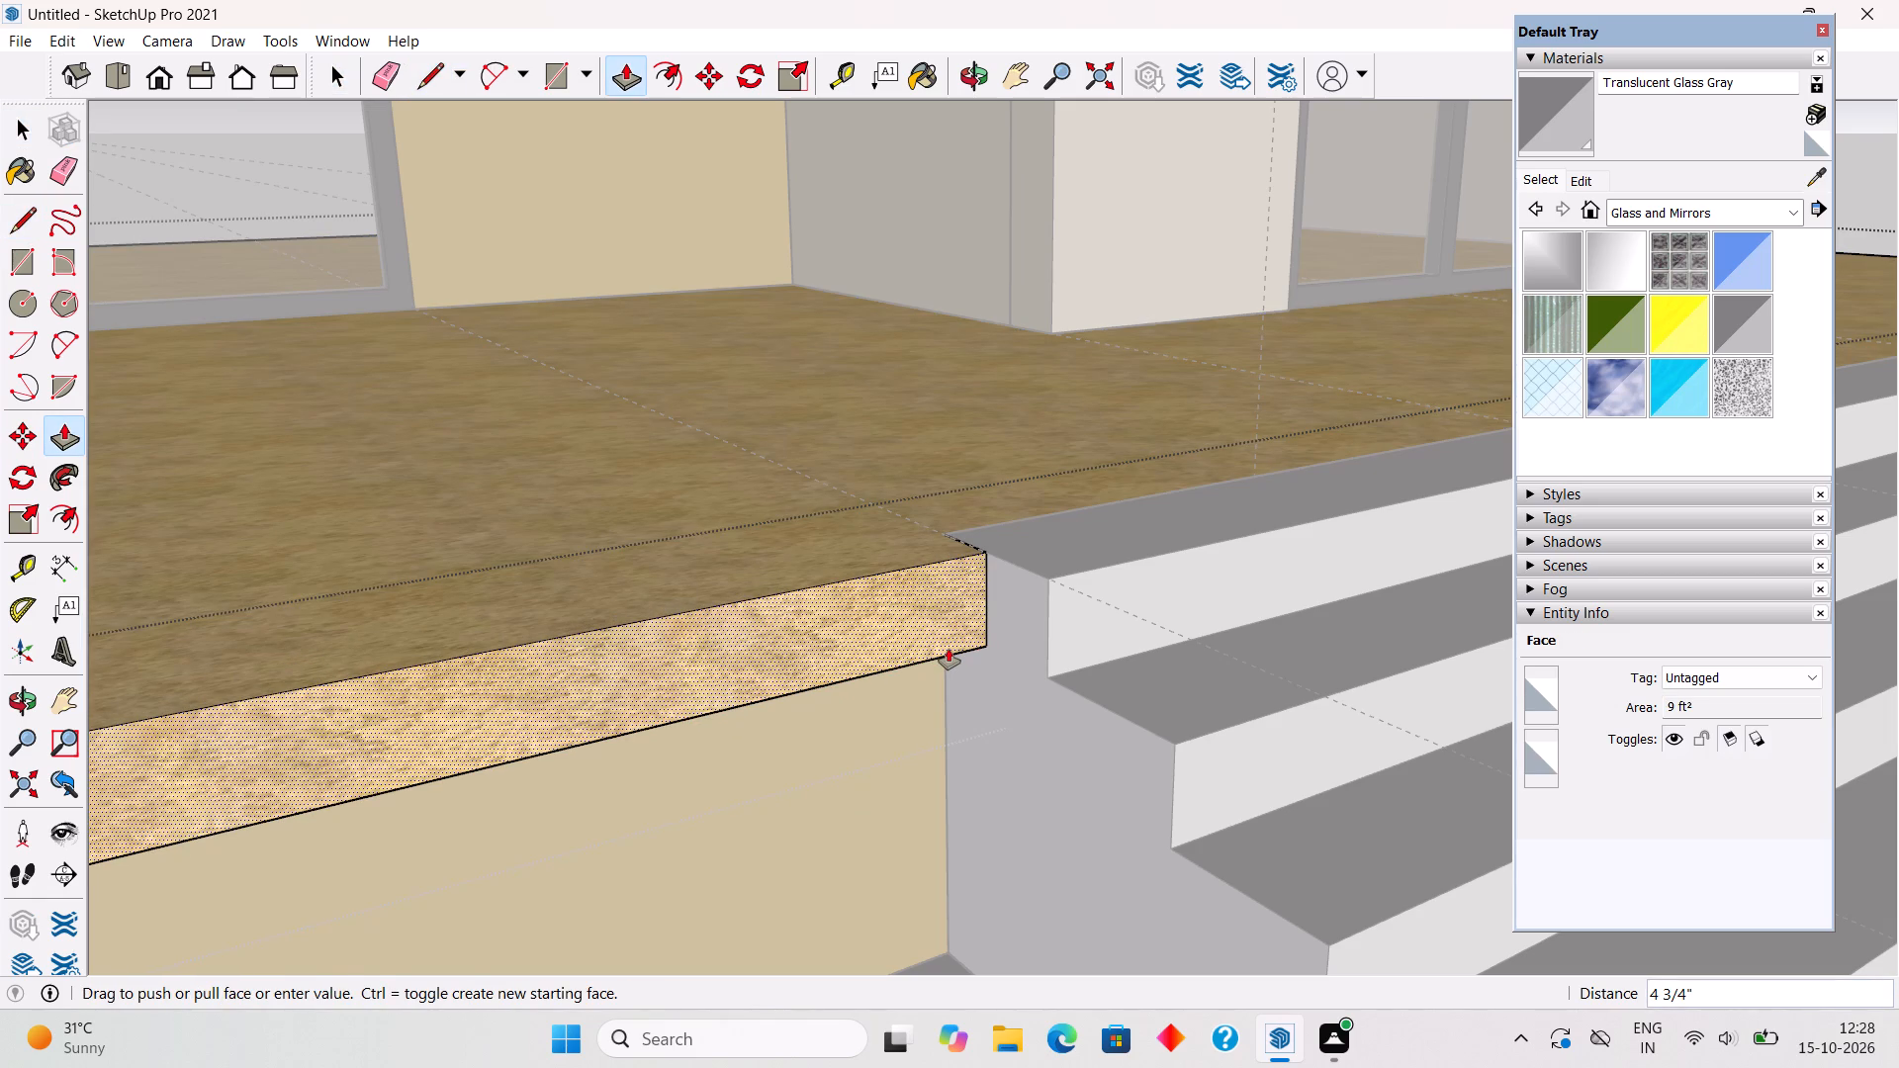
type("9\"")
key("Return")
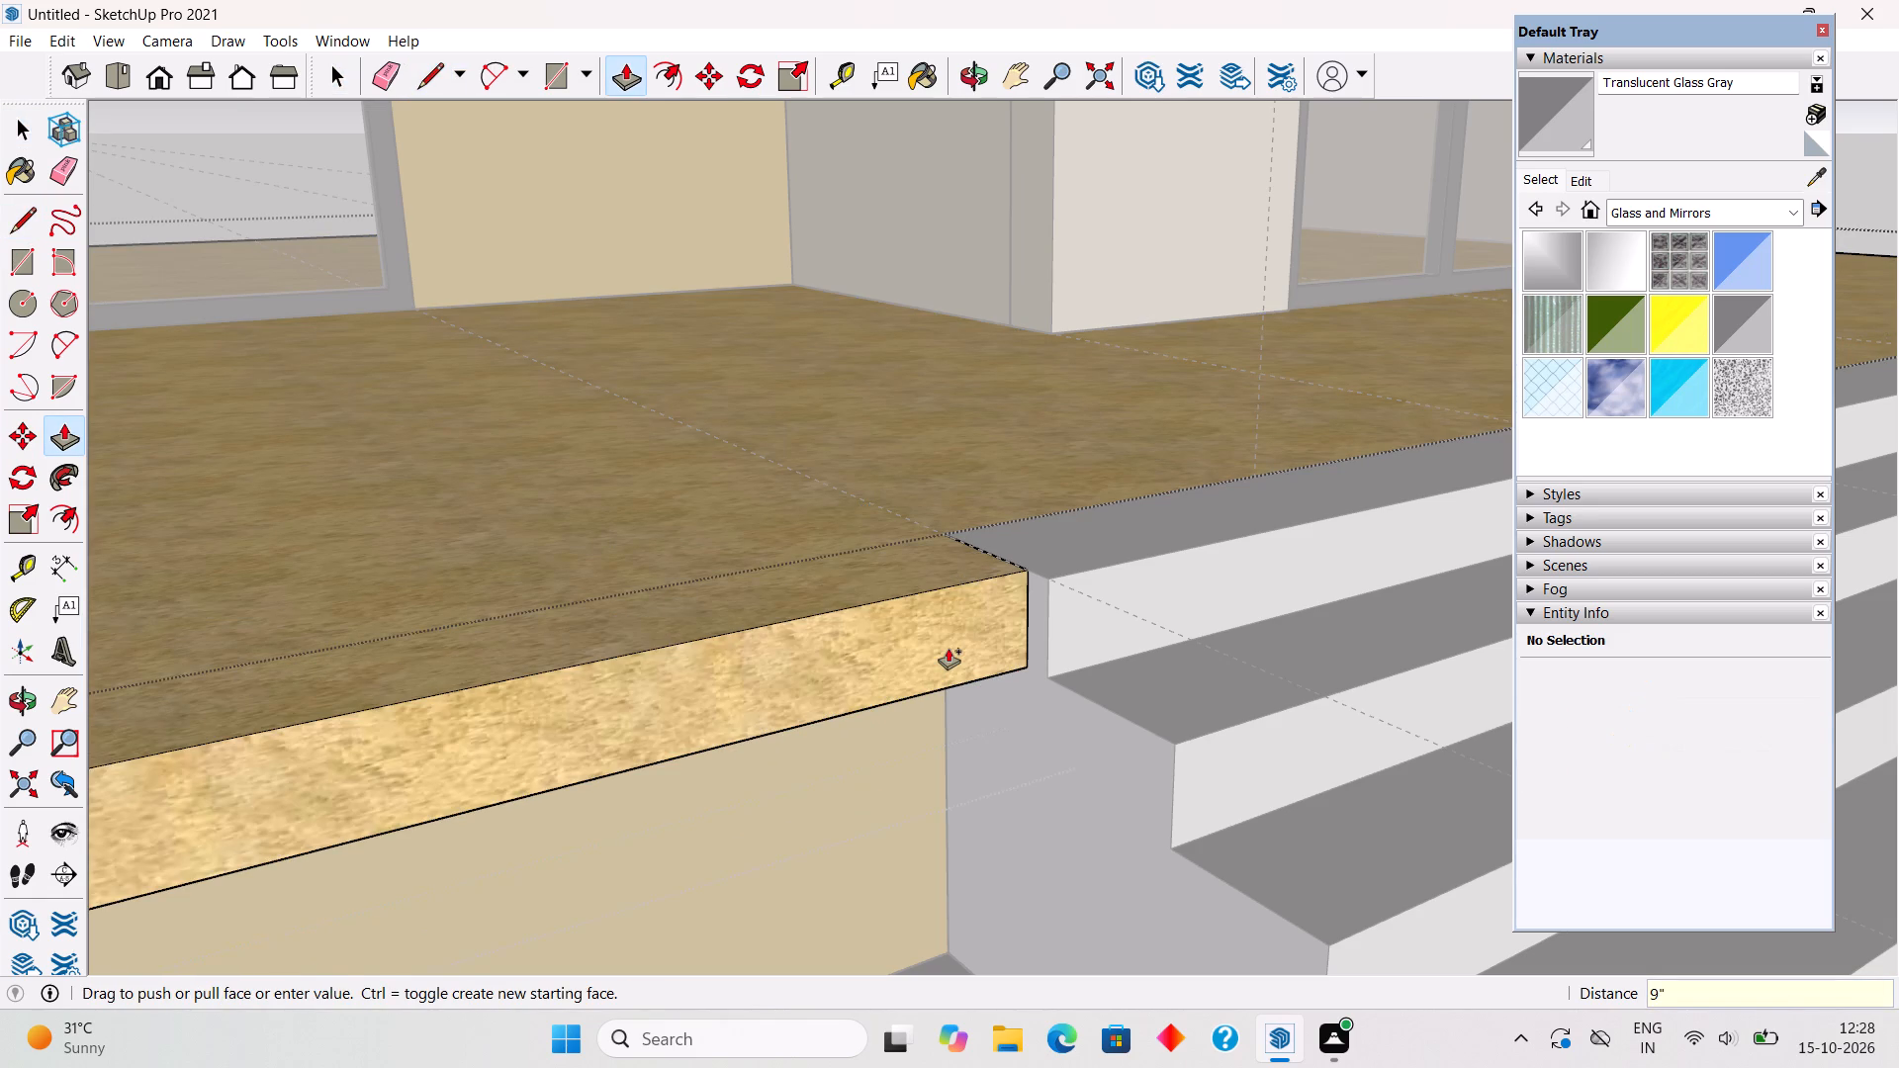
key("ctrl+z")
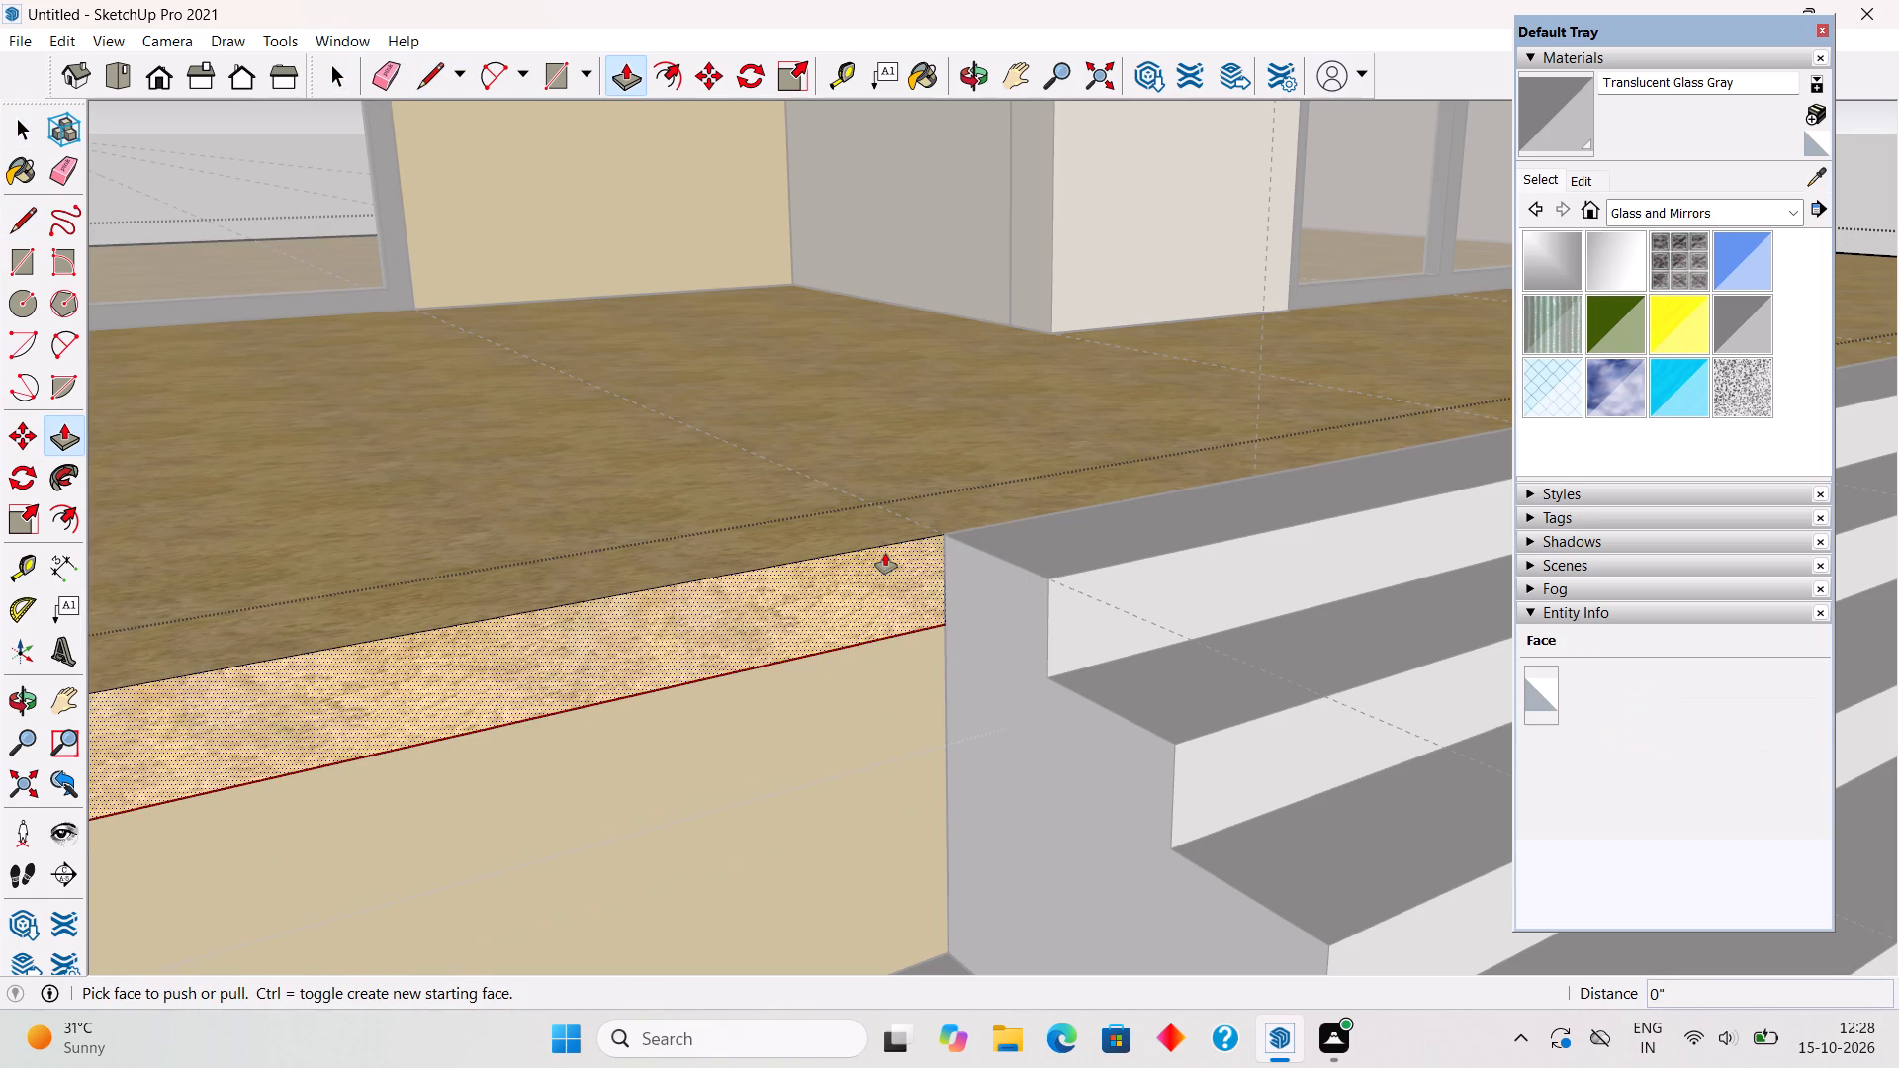
Pull the slab's front edge face to the left of the entrance steps out by 2".
left_click(885, 553)
type("2\"")
key("Return")
key("space")
scroll(917, 598, "down", 7)
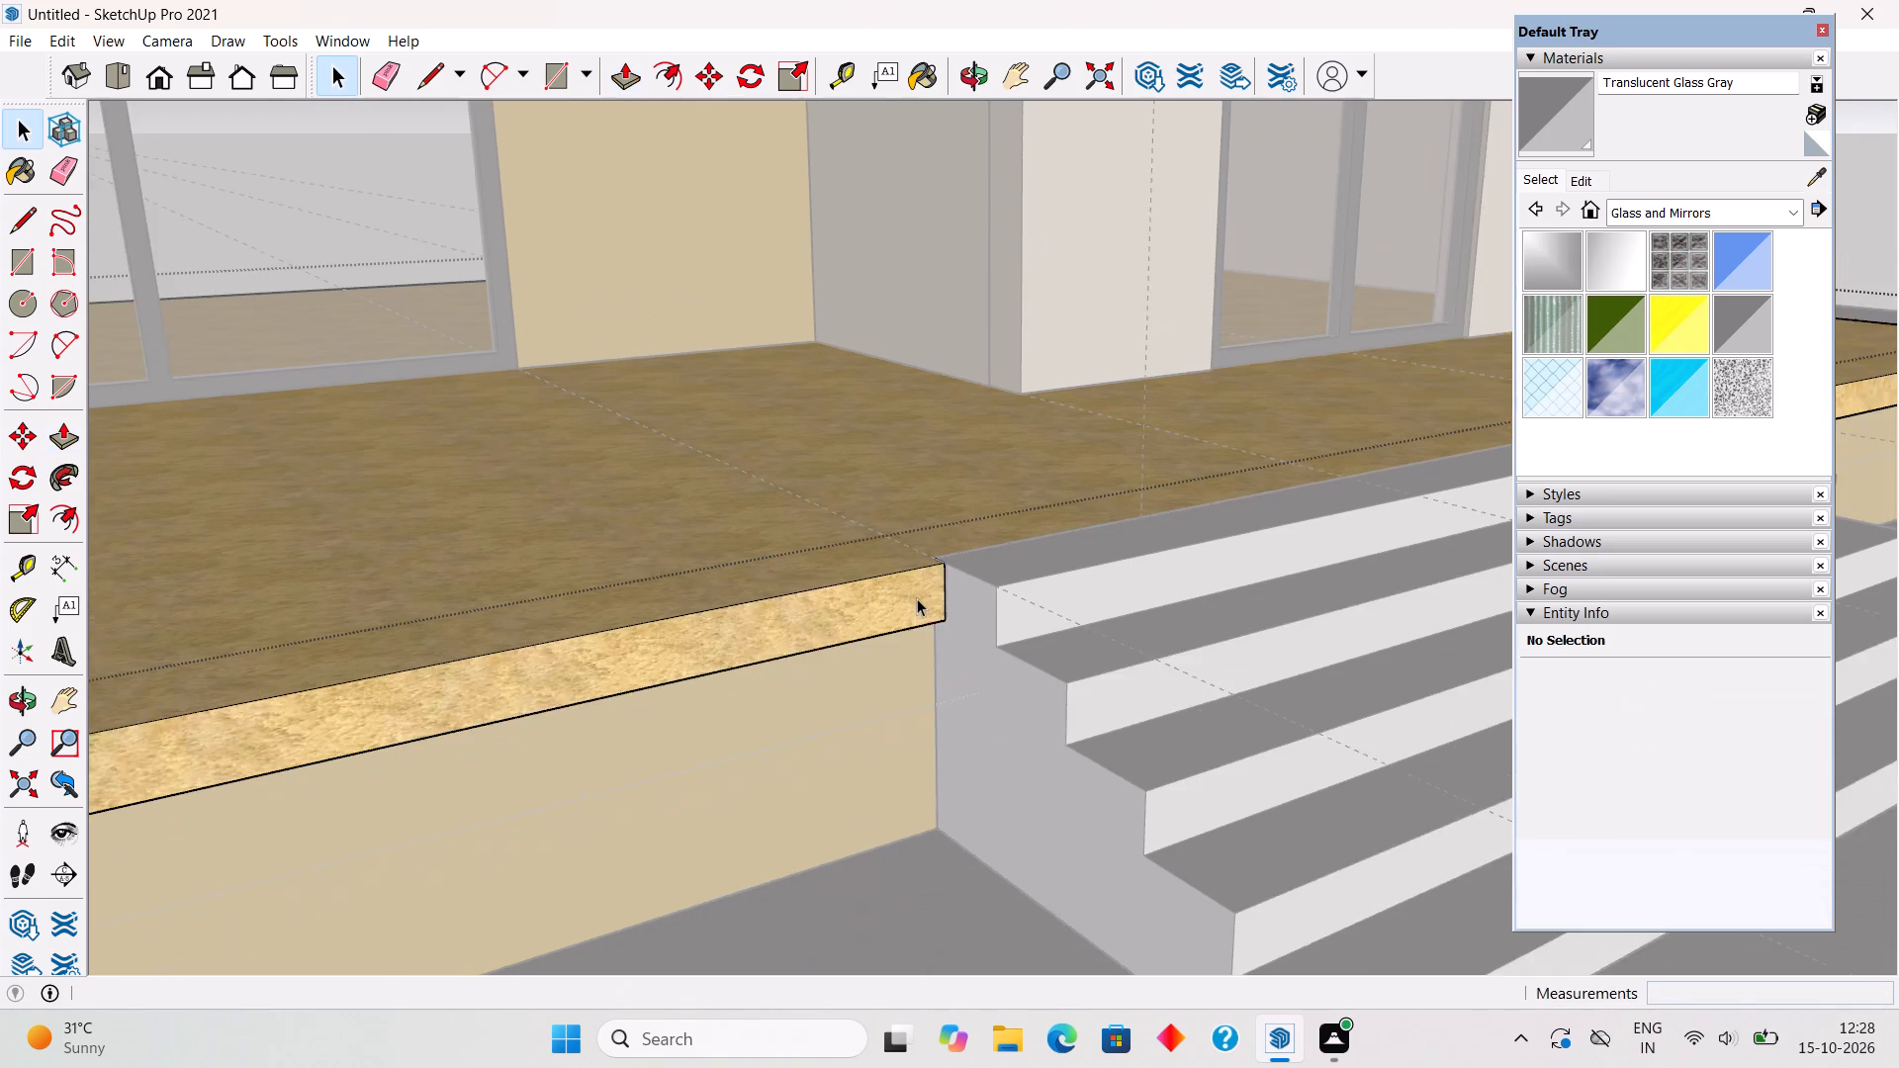
scroll(917, 598, "down", 17)
middle_click_drag(1112, 688, 826, 766)
scroll(826, 766, "down", 5)
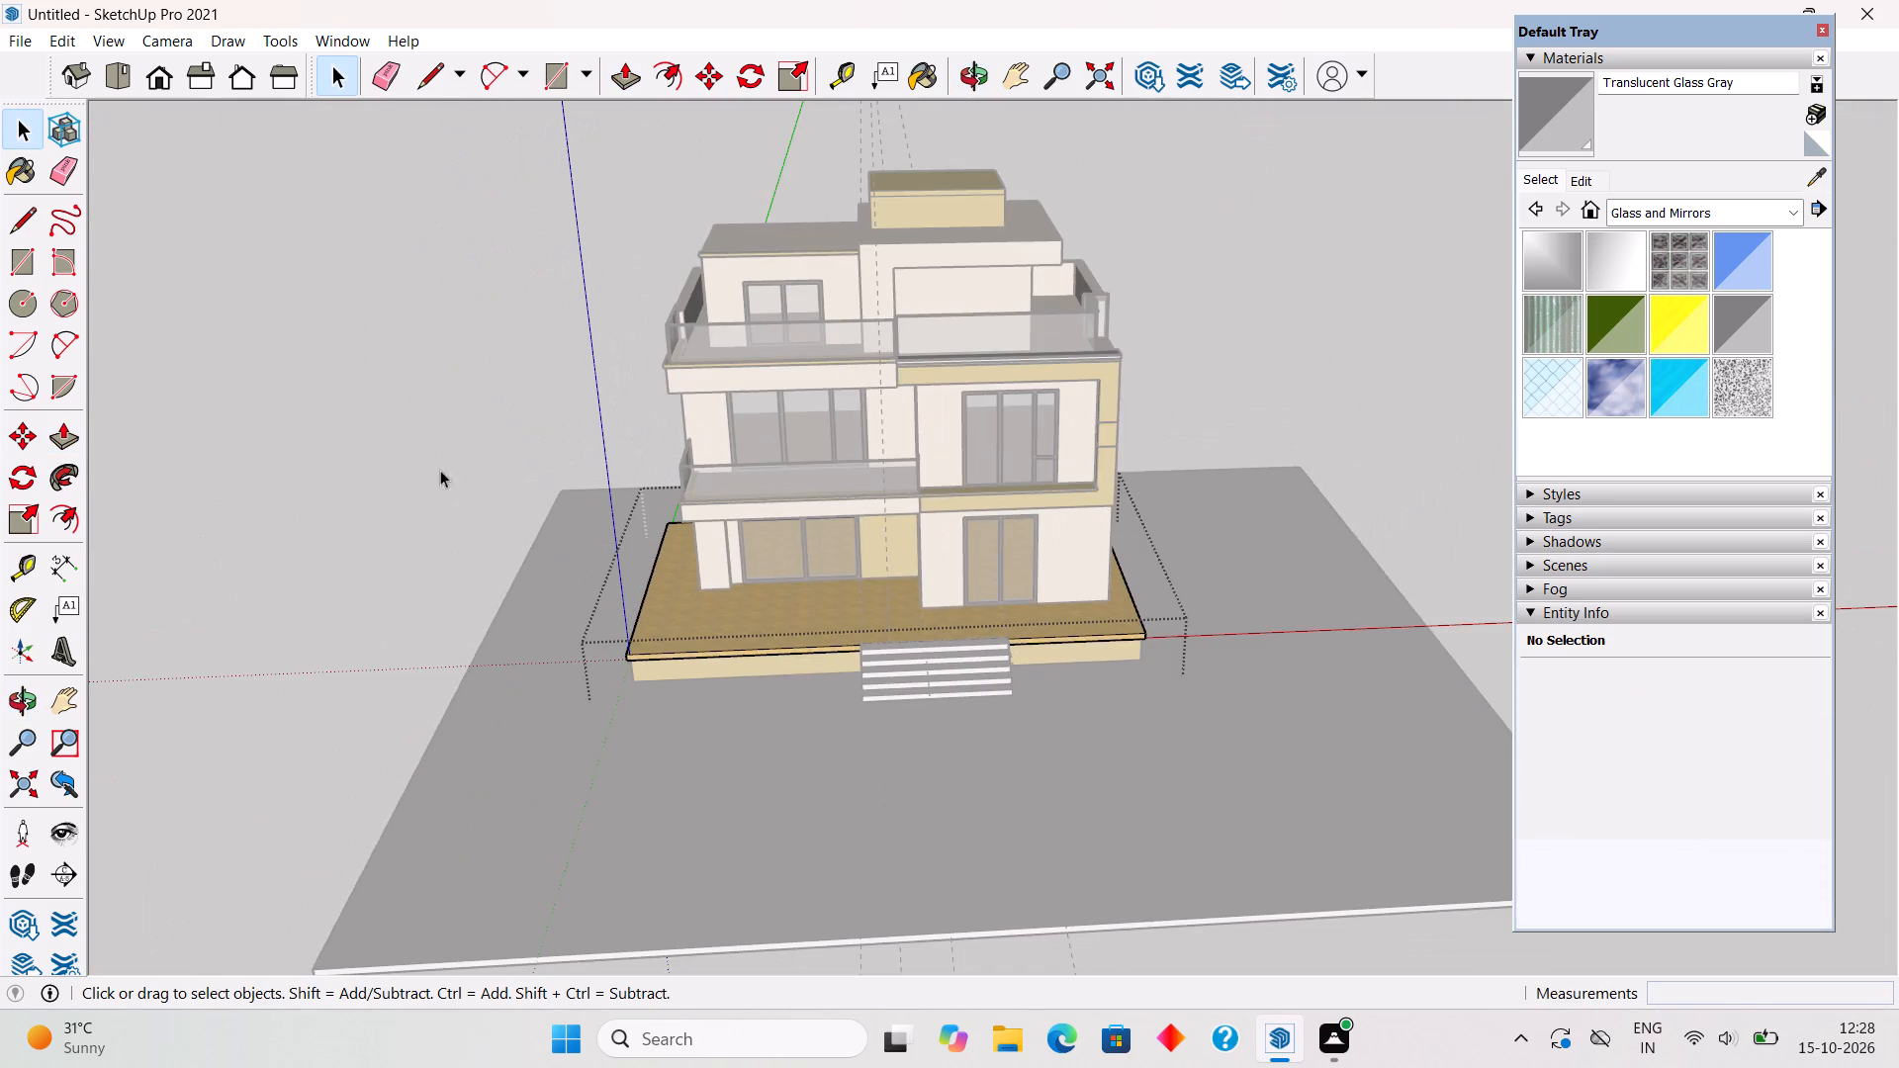
Open the ground base around the house for editing and push its front face in about 27' 7" to the bottom entrance step.
left_click(311, 443)
middle_click_drag(1088, 691, 1044, 623)
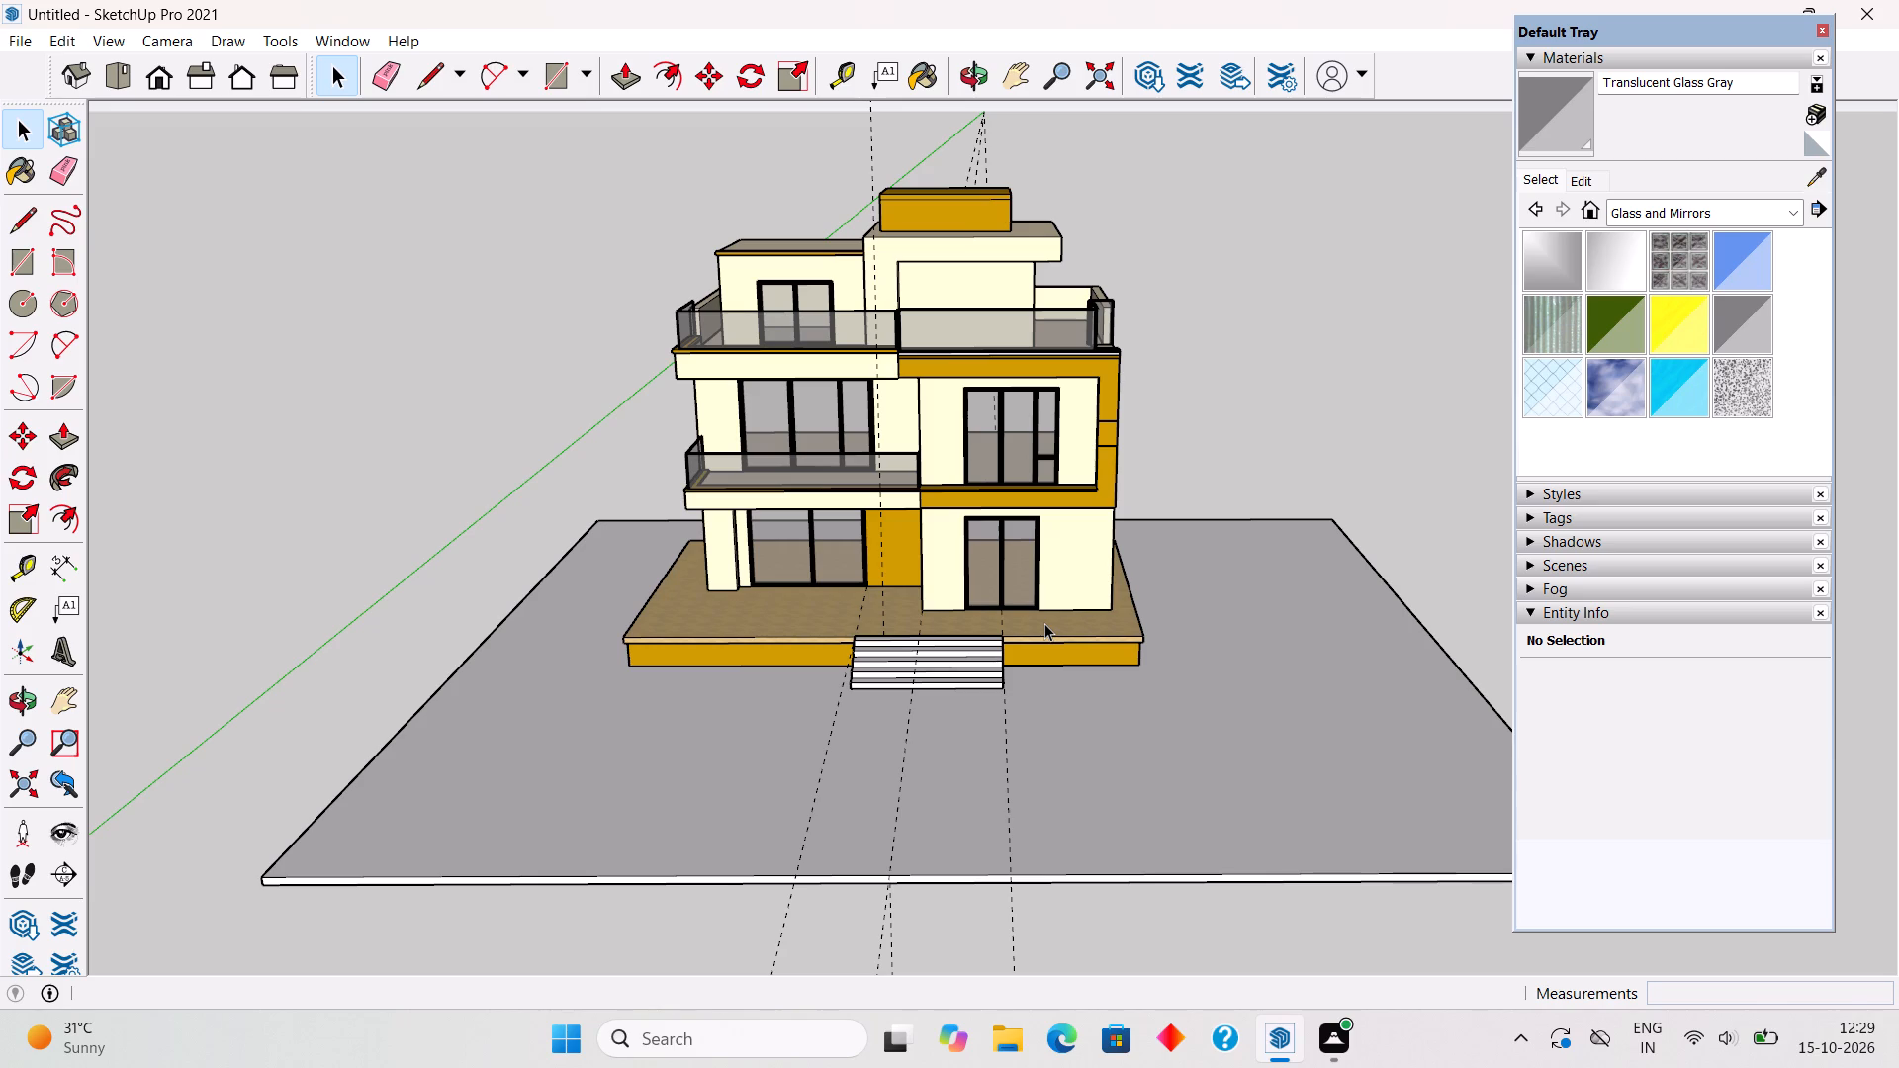
scroll(1044, 623, "down", 1)
scroll(1002, 833, "up", 4)
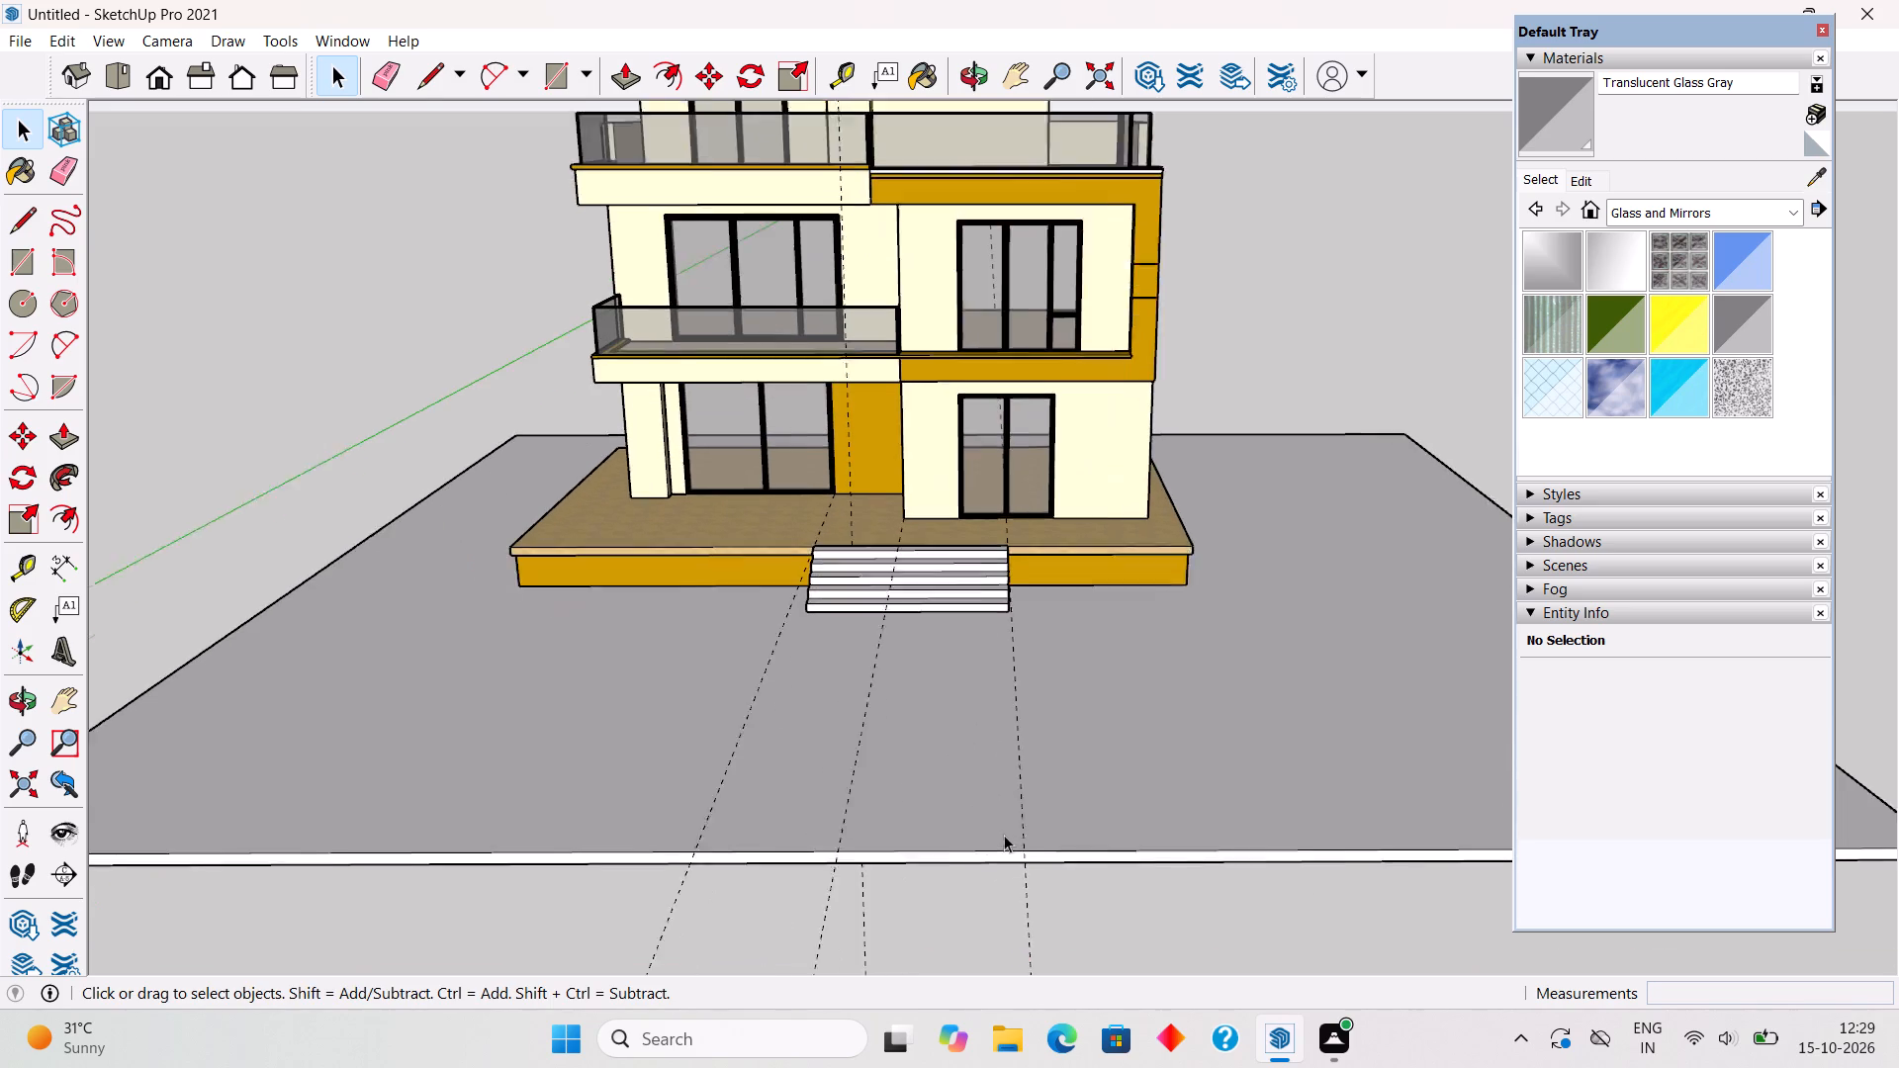
scroll(1004, 835, "up", 2)
left_click(1010, 859)
double_click(1010, 859)
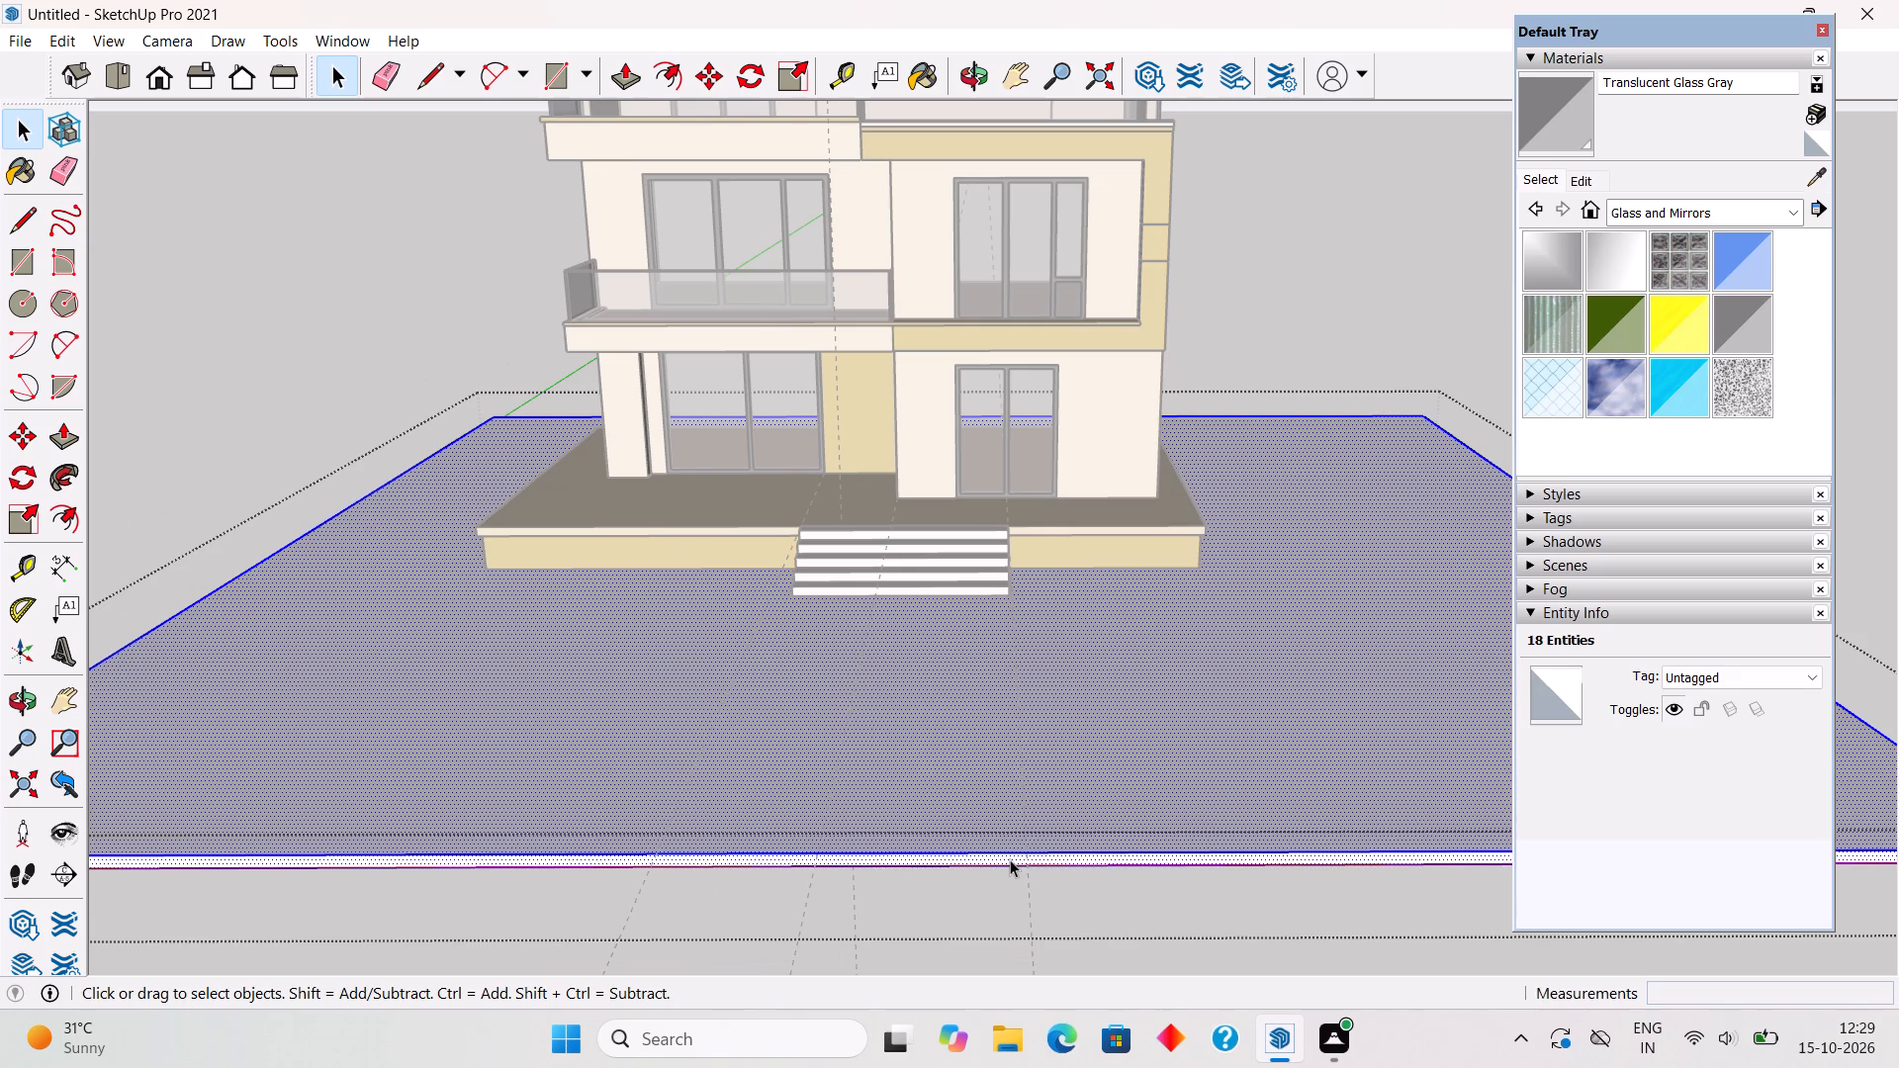
key("p")
left_click(1010, 859)
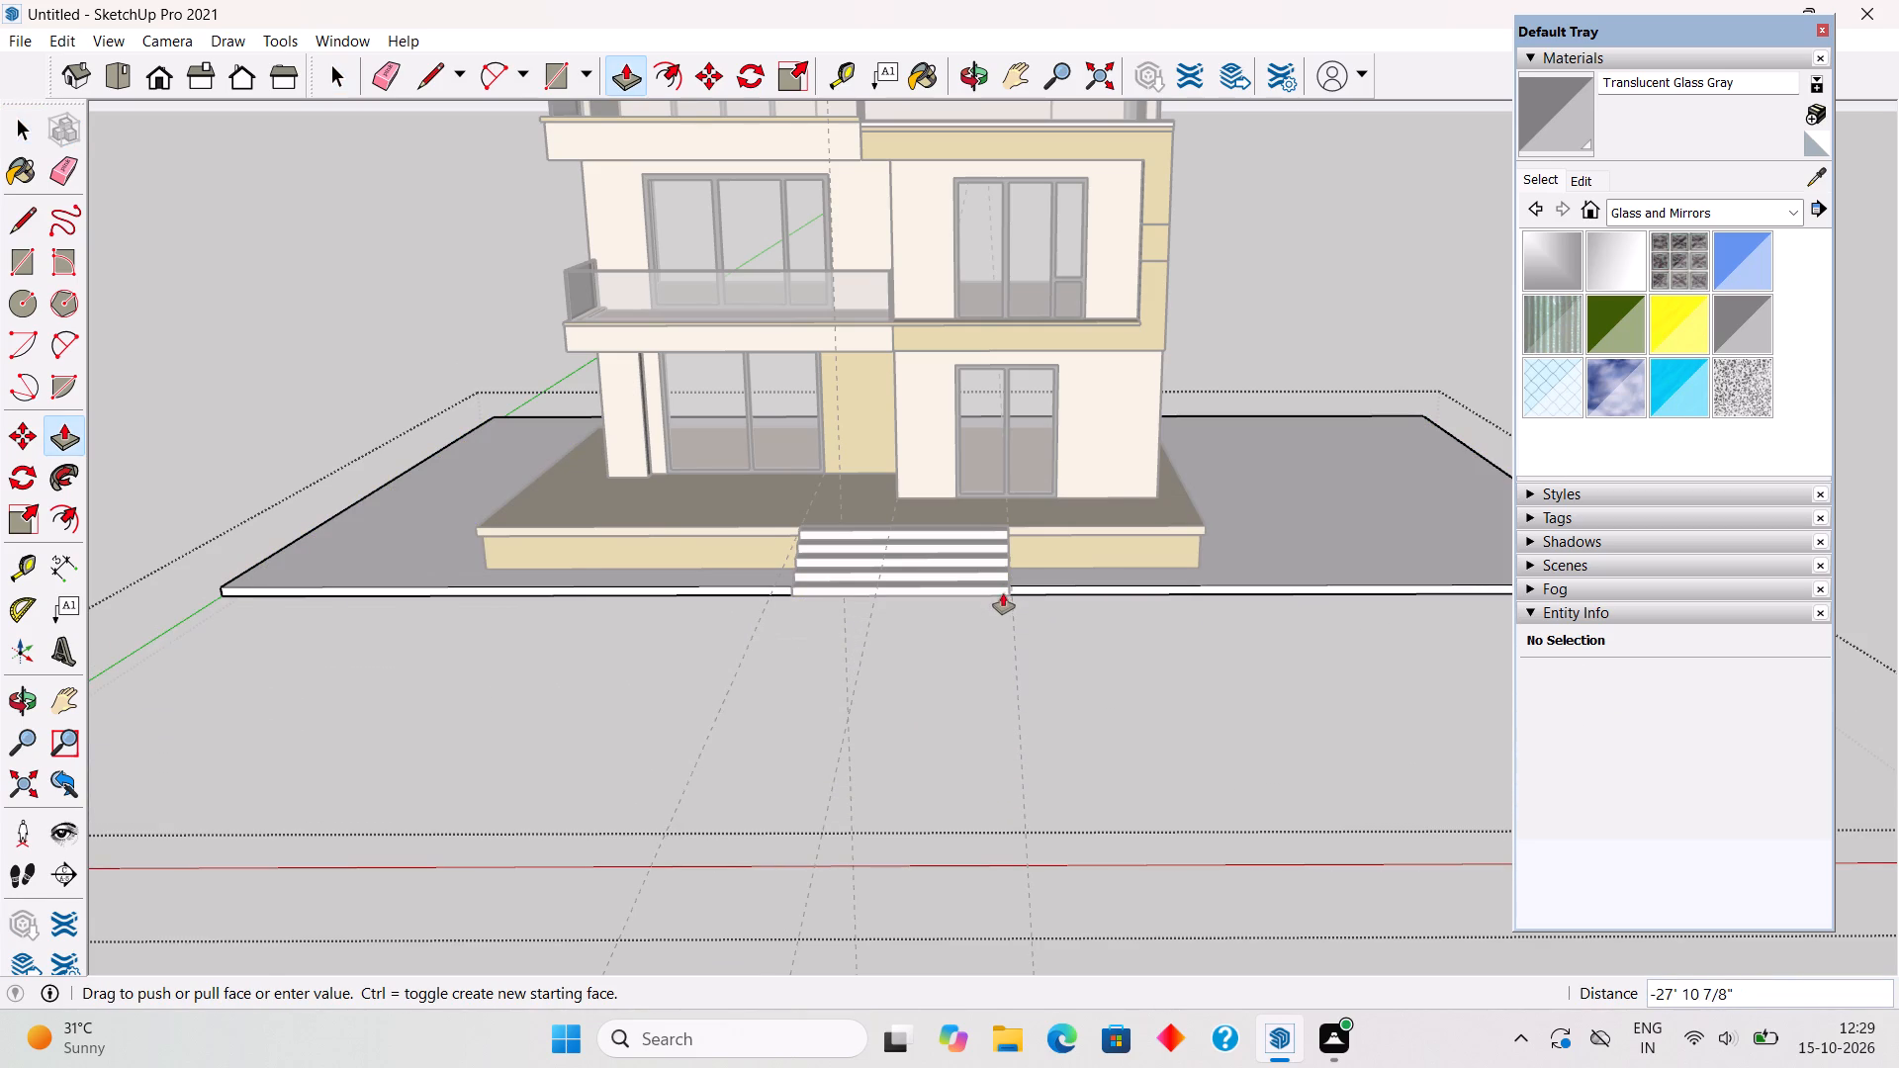
left_click(959, 575)
Pull the ground base's front face out by 6' from the bottom entrance step.
scroll(1068, 603, "up", 6)
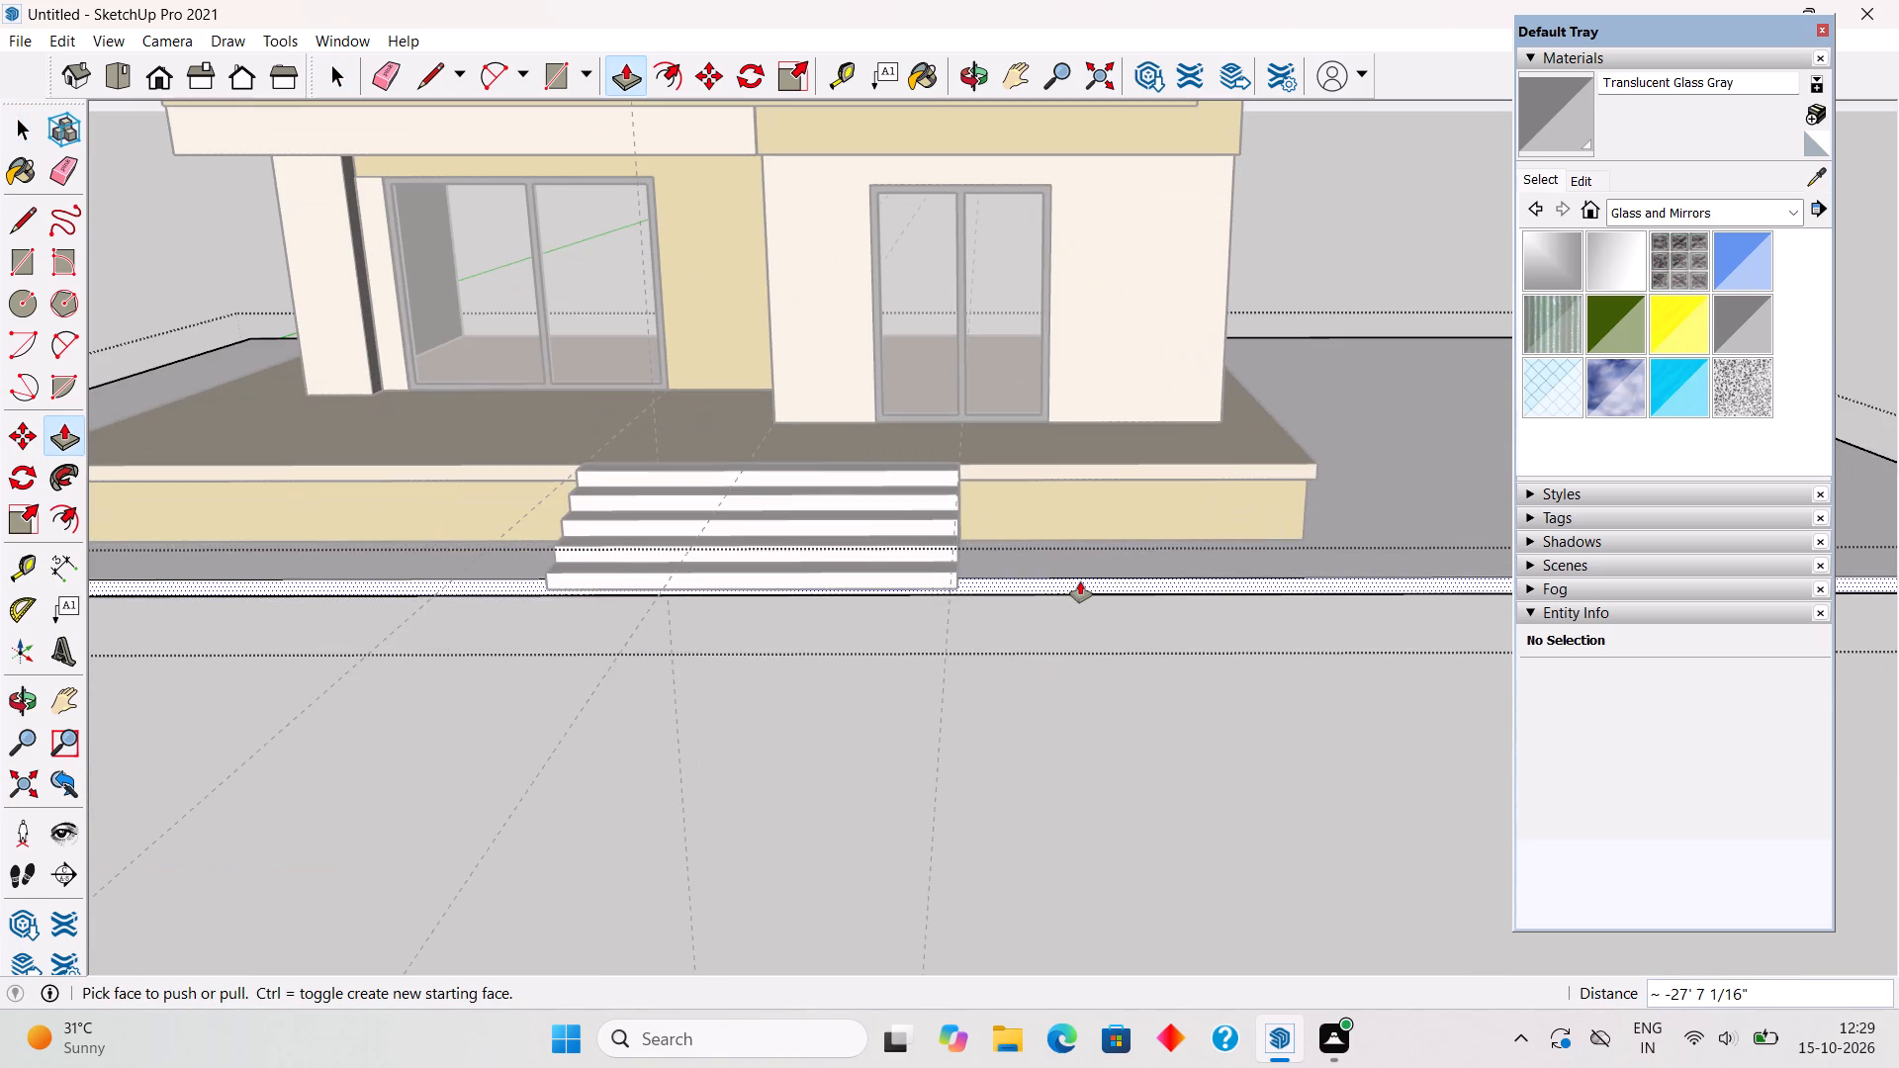
left_click(1081, 580)
type("6'")
key("Return")
key("space")
Push the ground base's side face on the right of the house in by about 20' 9".
scroll(1089, 710, "down", 10)
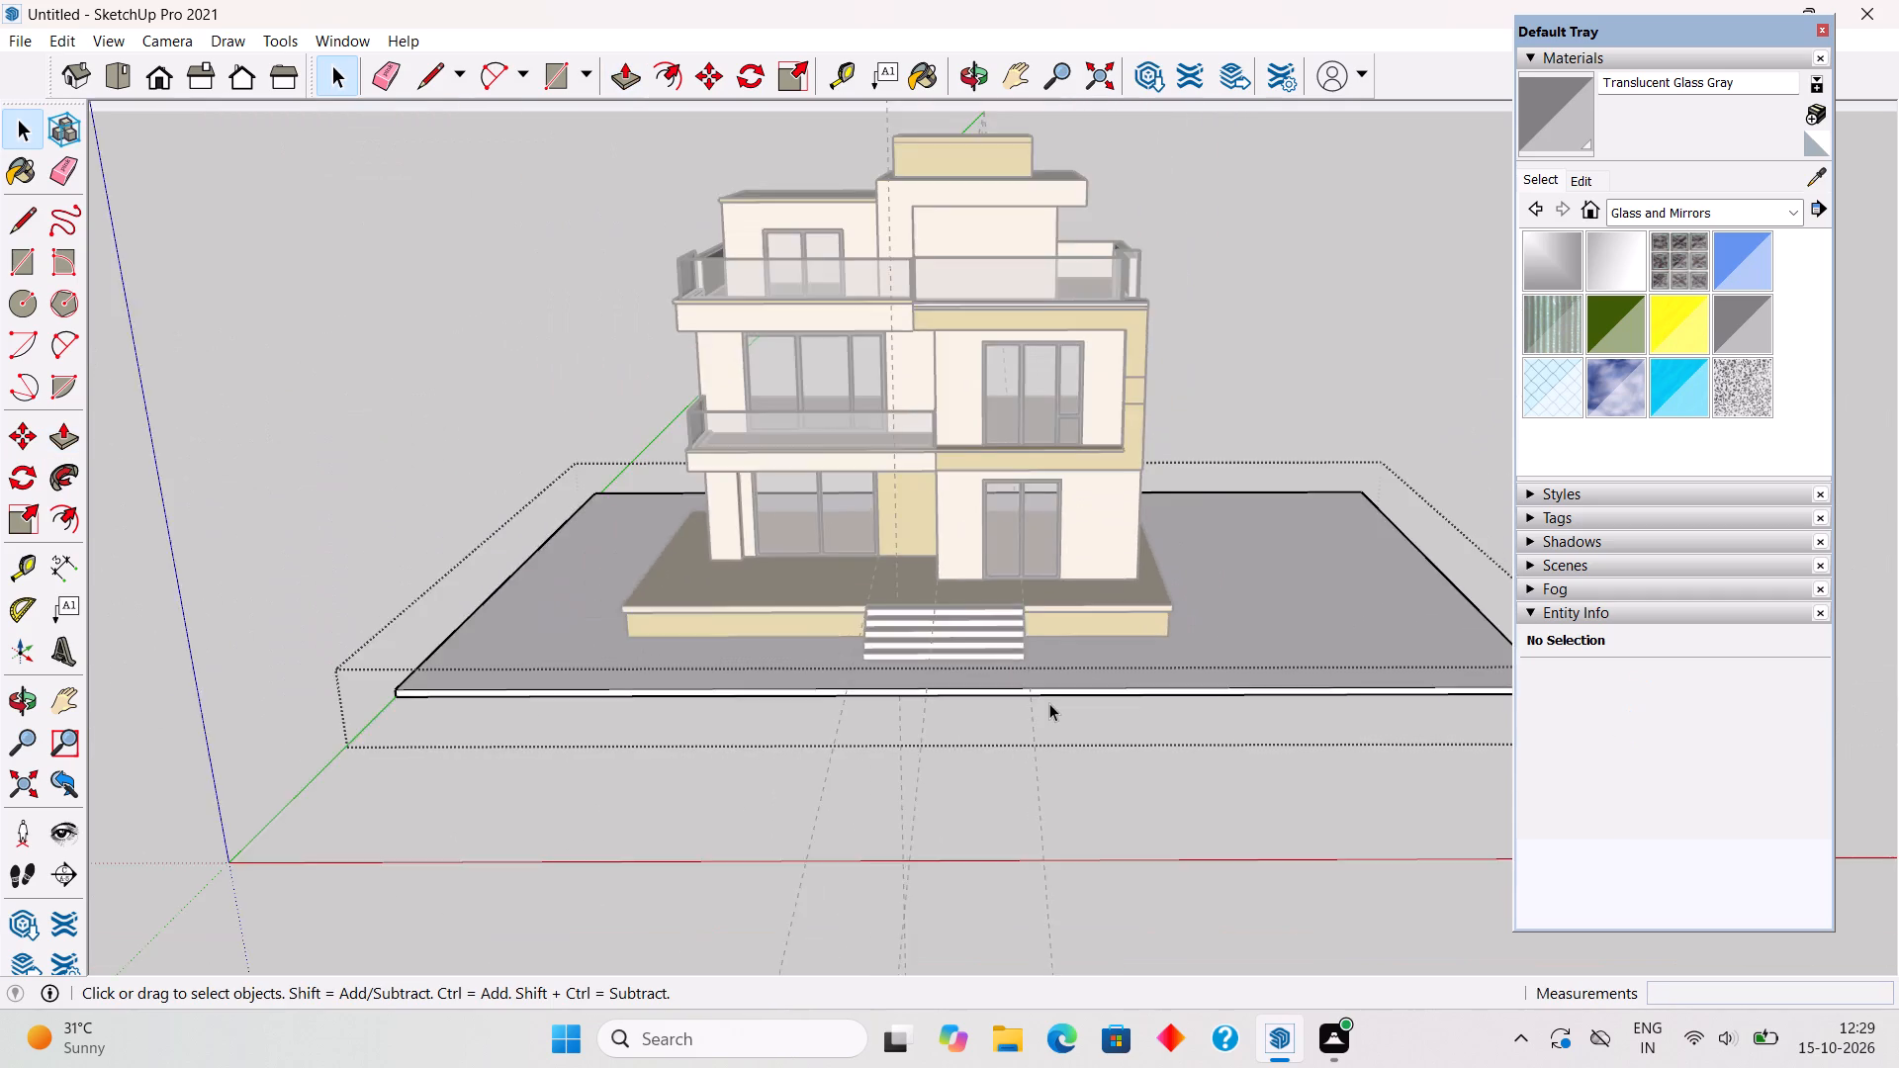
scroll(1049, 703, "down", 6)
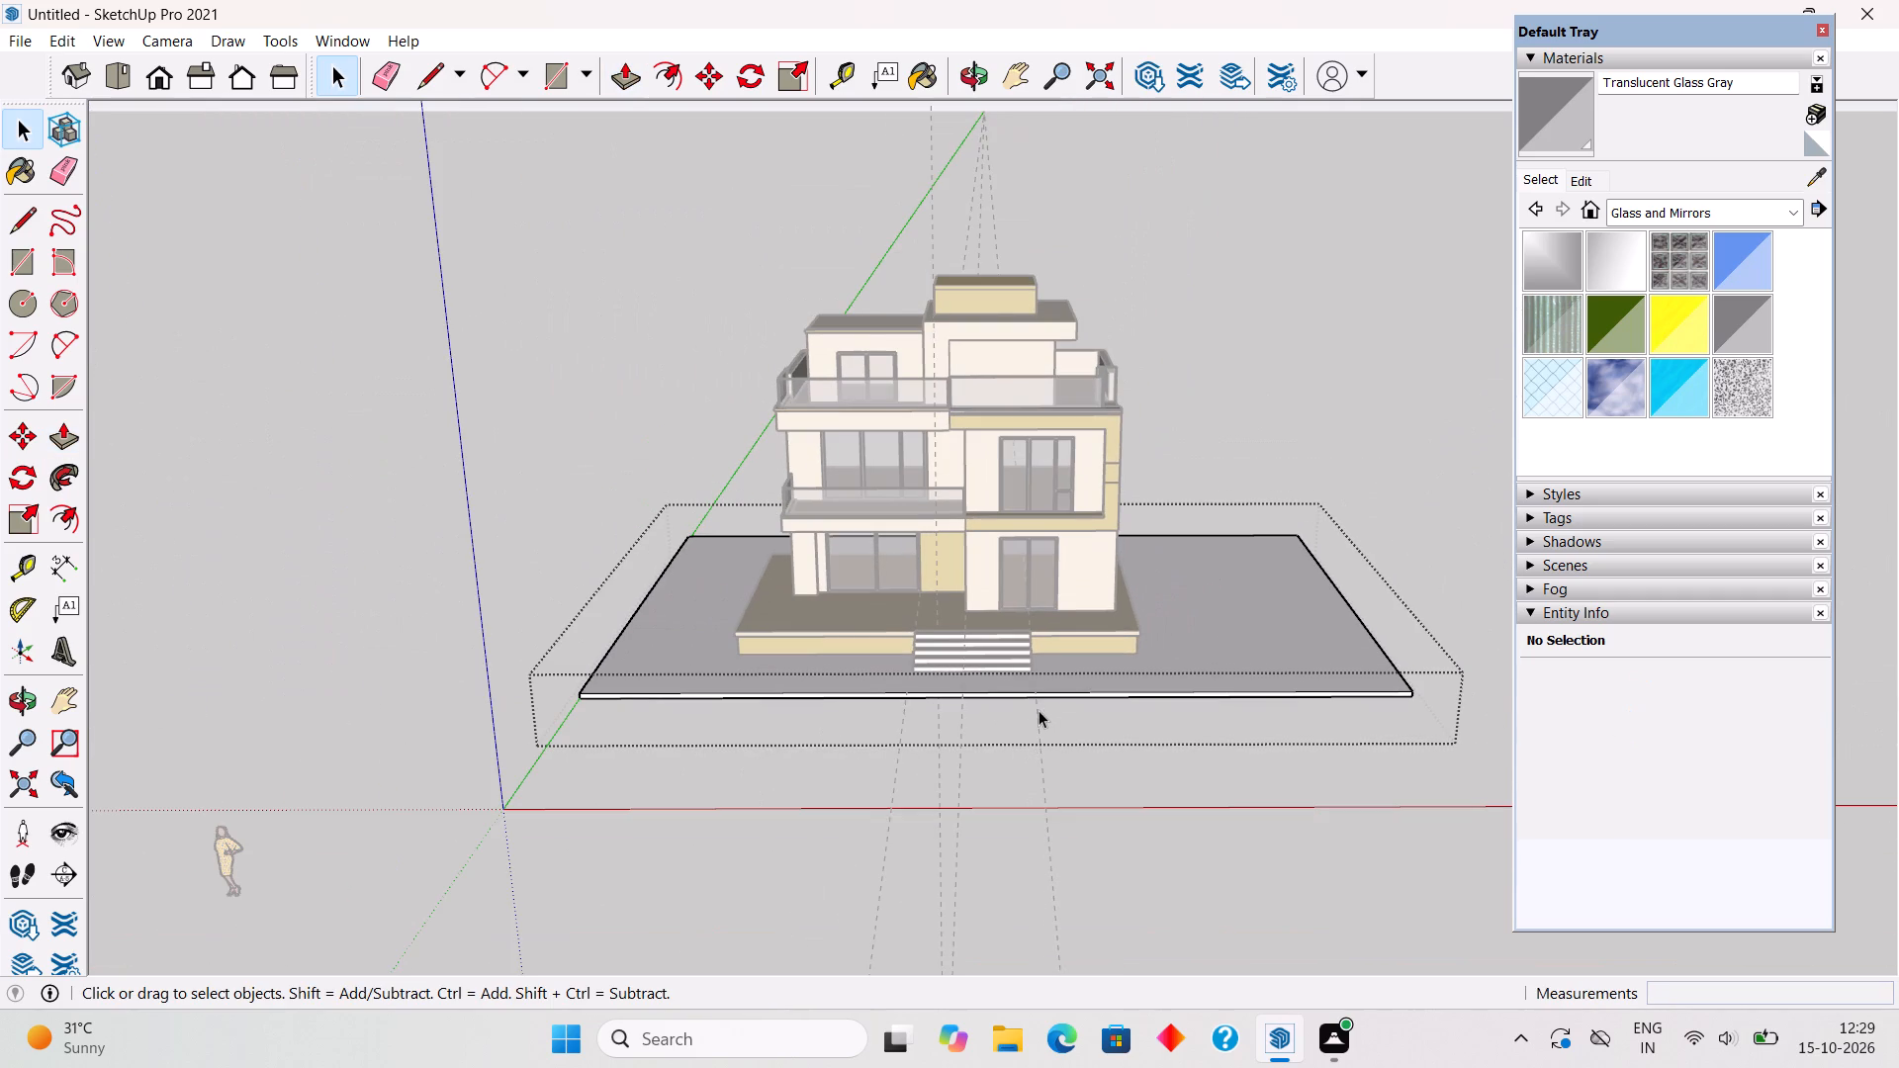
scroll(1010, 707, "down", 3)
middle_click_drag(1512, 611, 1077, 595)
middle_click_drag(1299, 539, 862, 526)
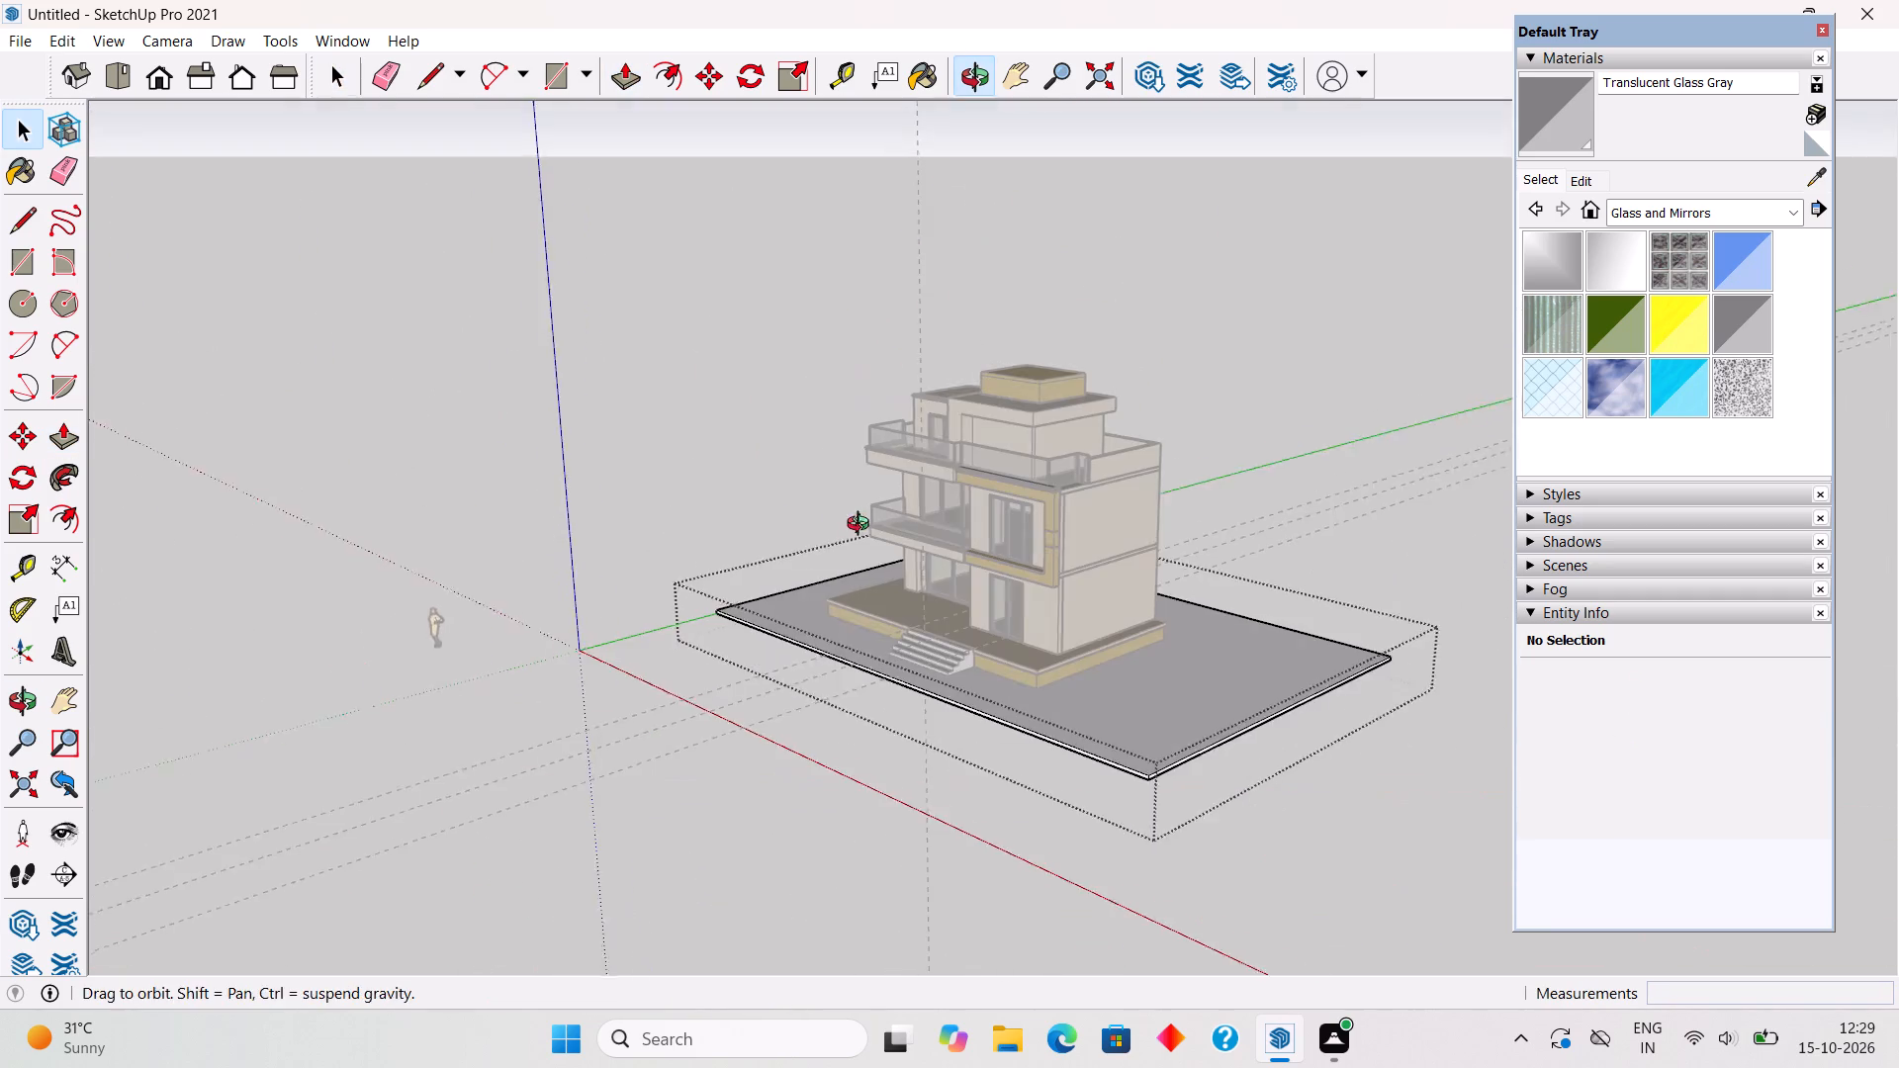
middle_click_drag(862, 526, 827, 515)
scroll(975, 796, "up", 18)
triple_click(1276, 698)
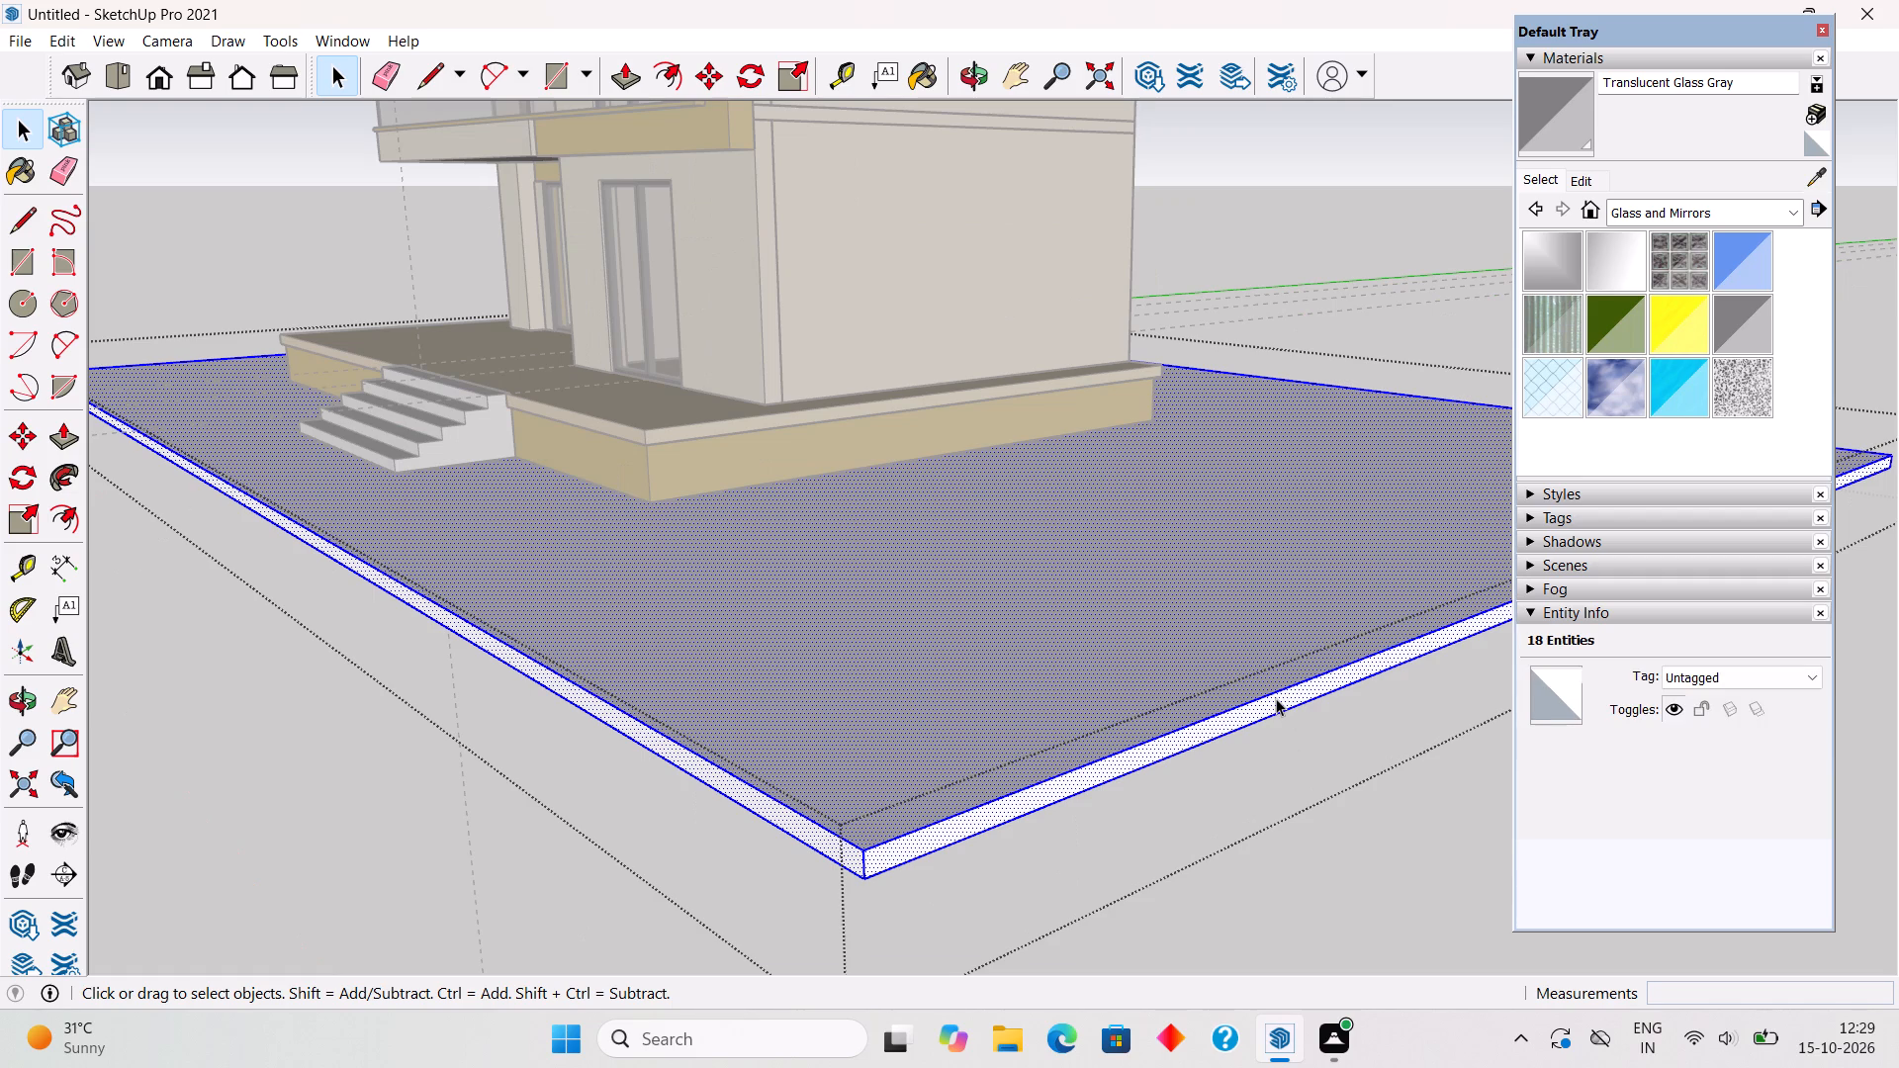
key("p")
left_click(1276, 698)
middle_click_drag(939, 550, 1001, 559)
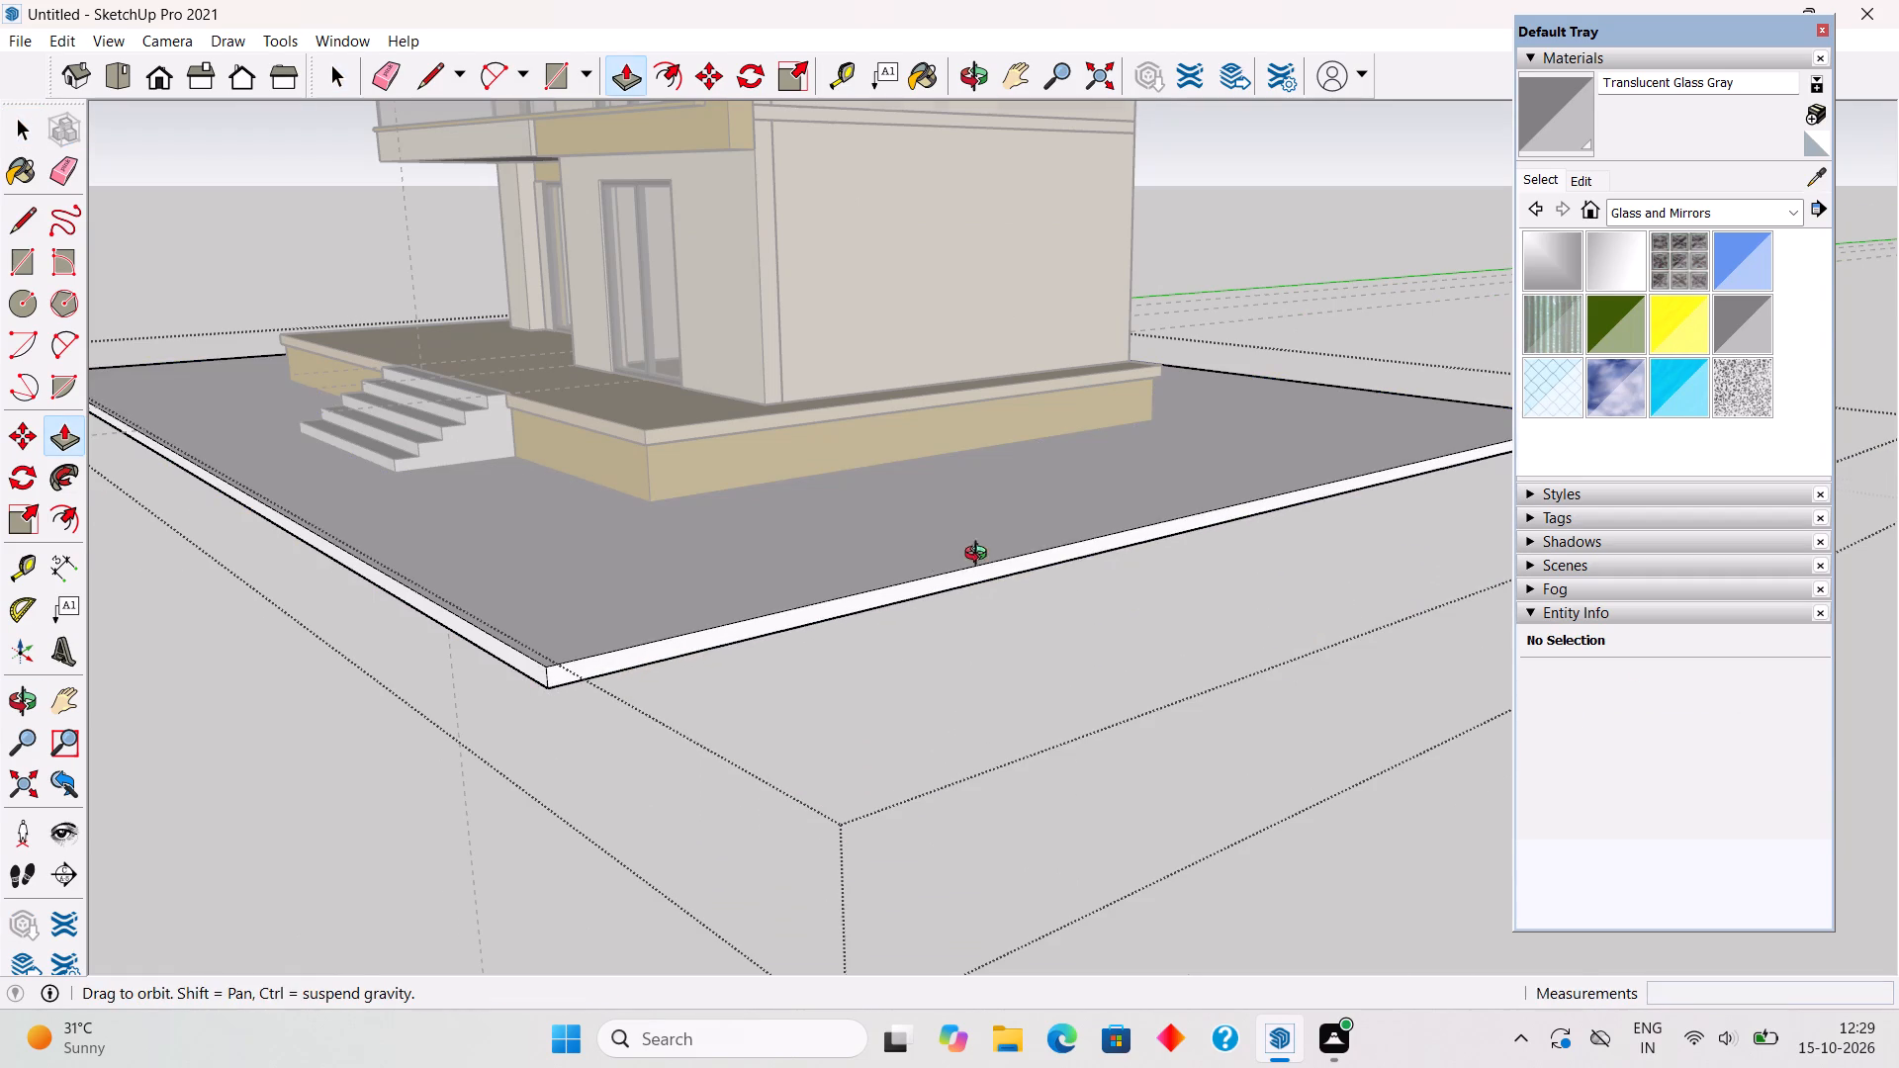
middle_click_drag(1001, 559, 1431, 585)
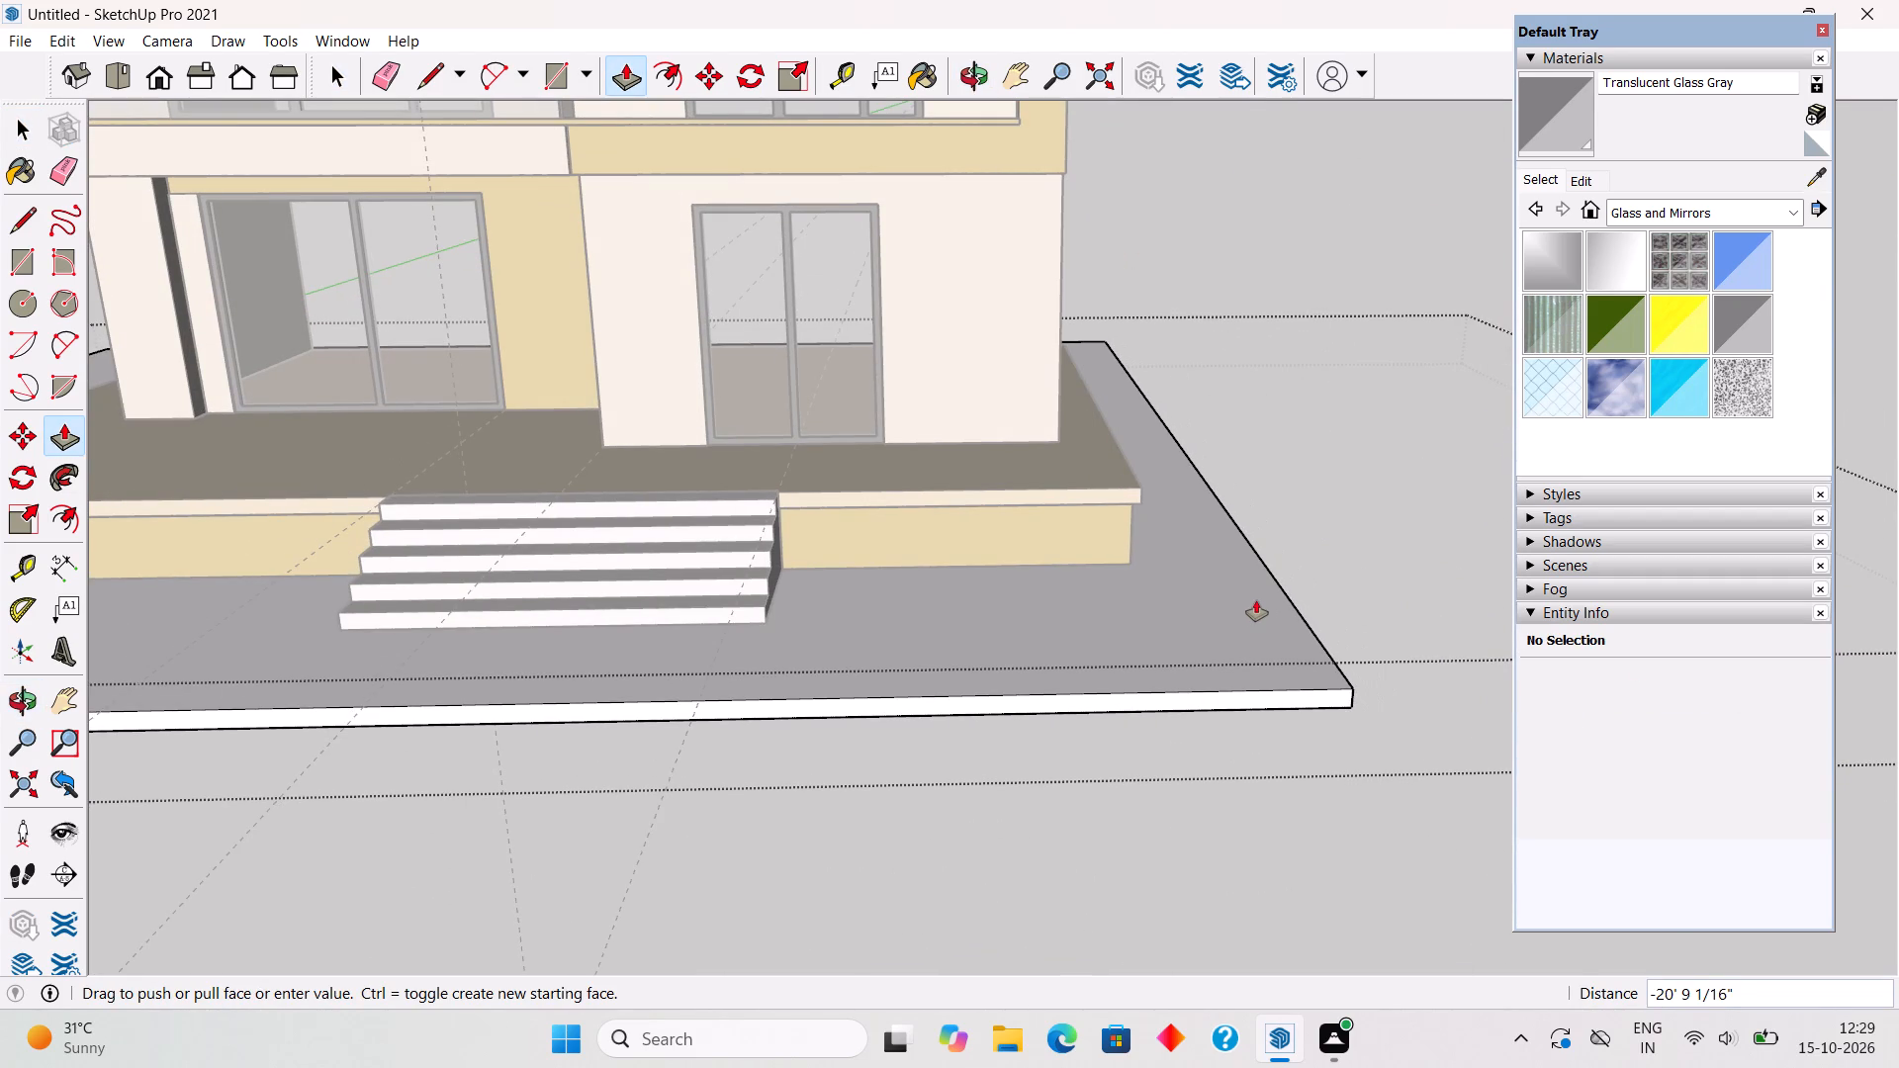
left_click(1256, 600)
Push the ground base's side face on the left of the house in by about 6' 1" and finish editing the base.
scroll(1256, 600, "down", 15)
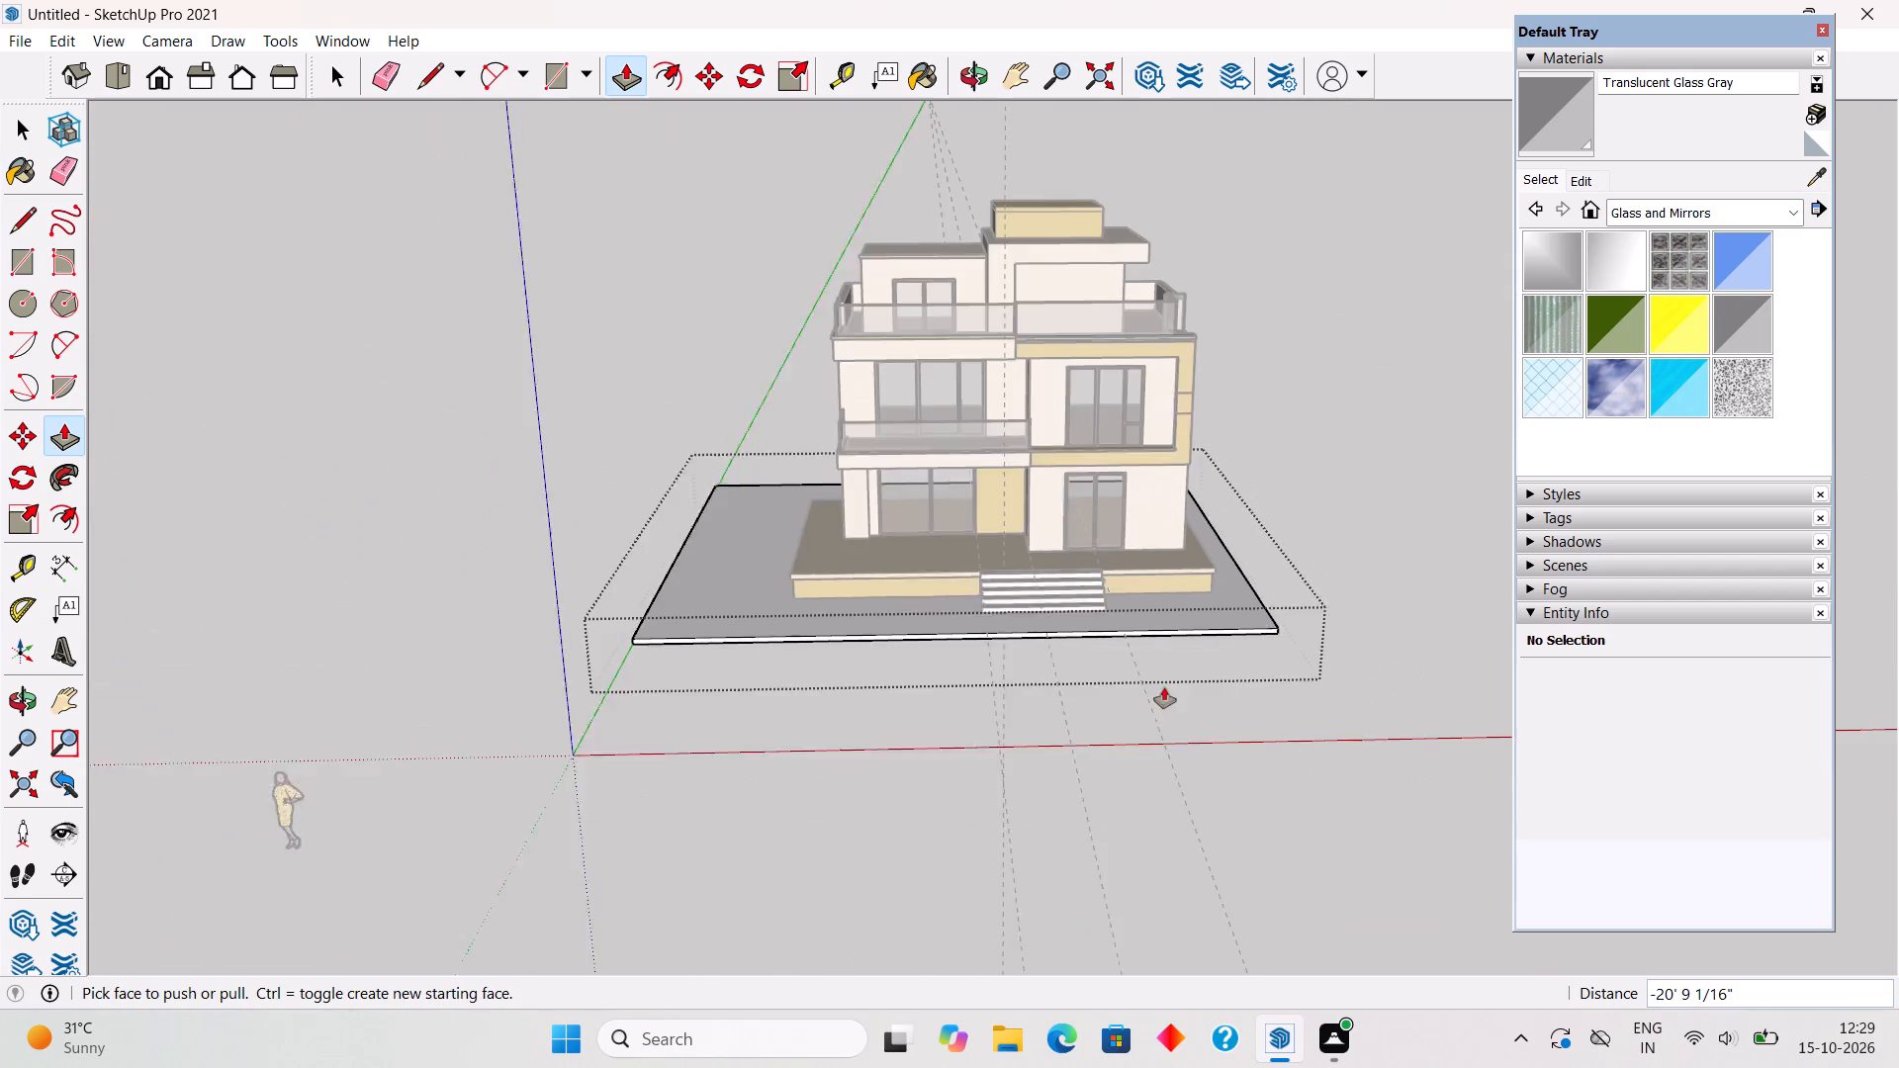
scroll(1164, 687, "down", 2)
middle_click_drag(766, 635, 1274, 610)
scroll(1000, 736, "up", 12)
left_click(846, 661)
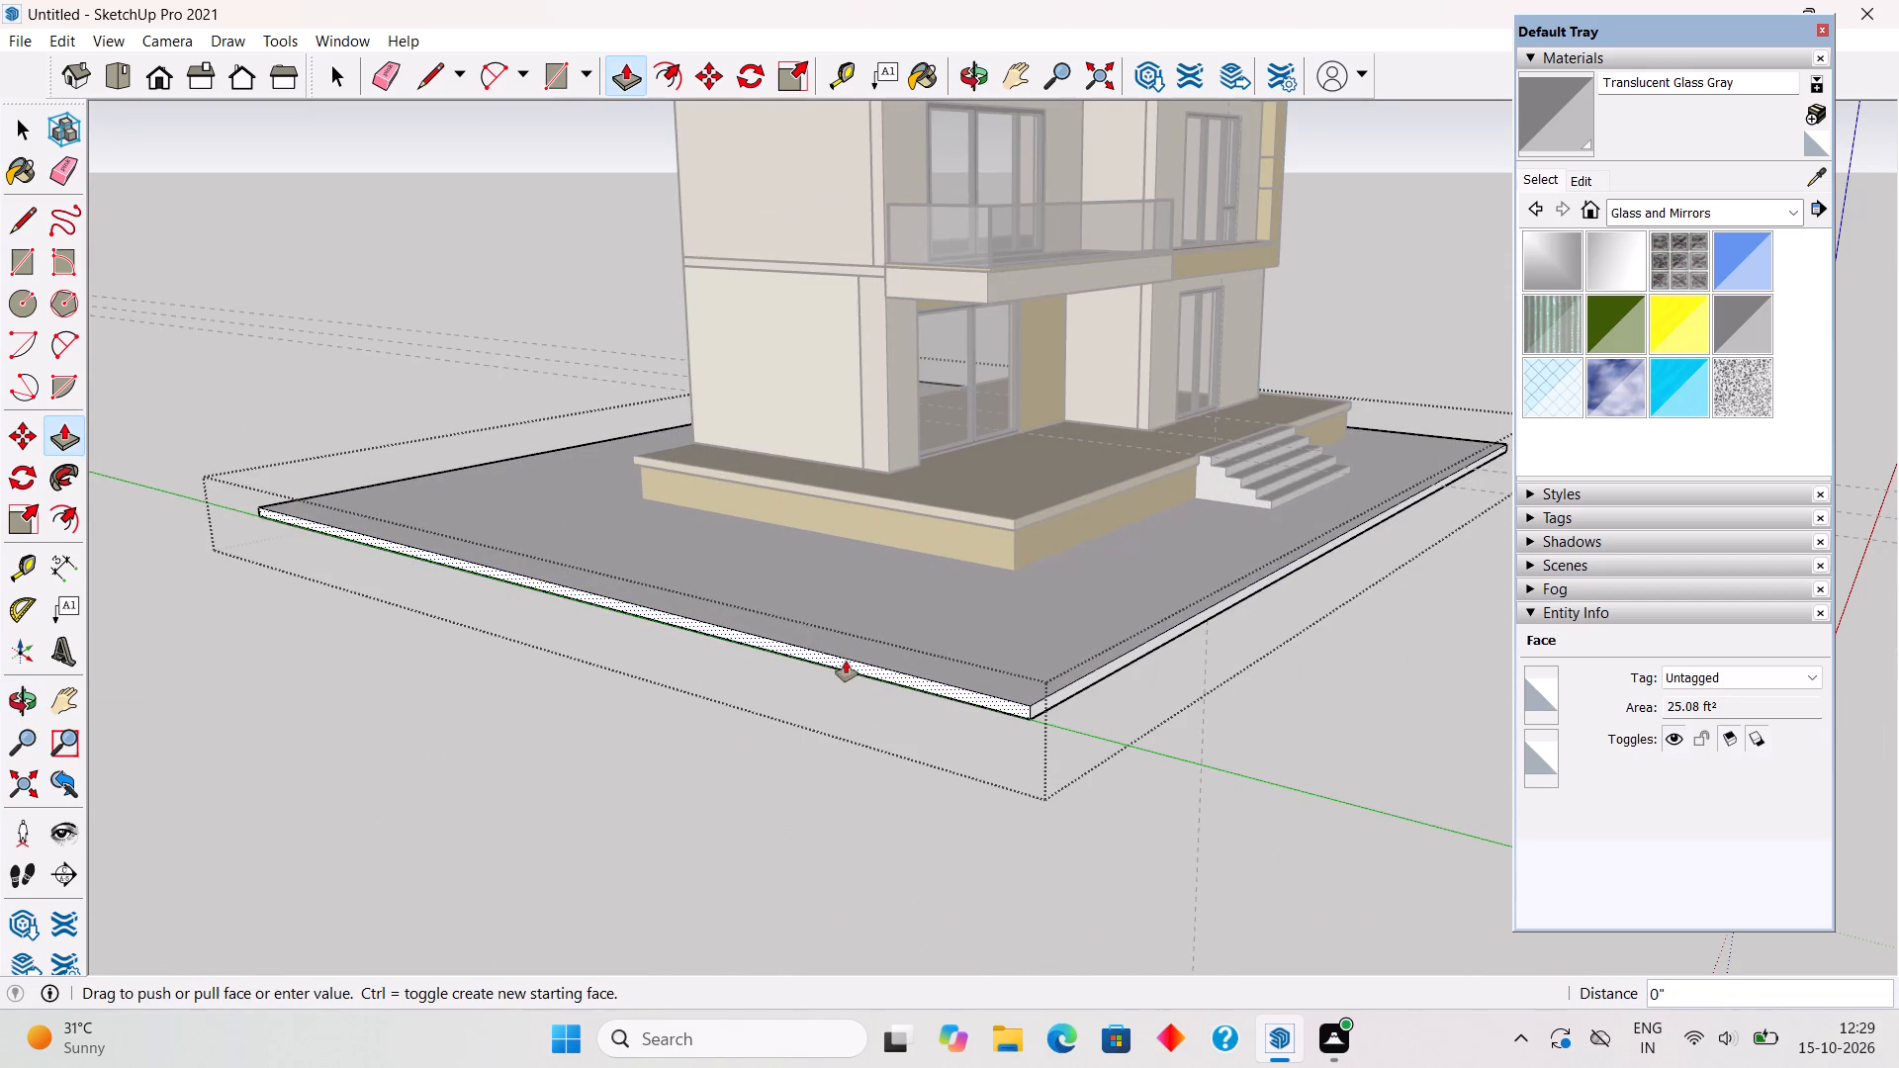
left_click(924, 563)
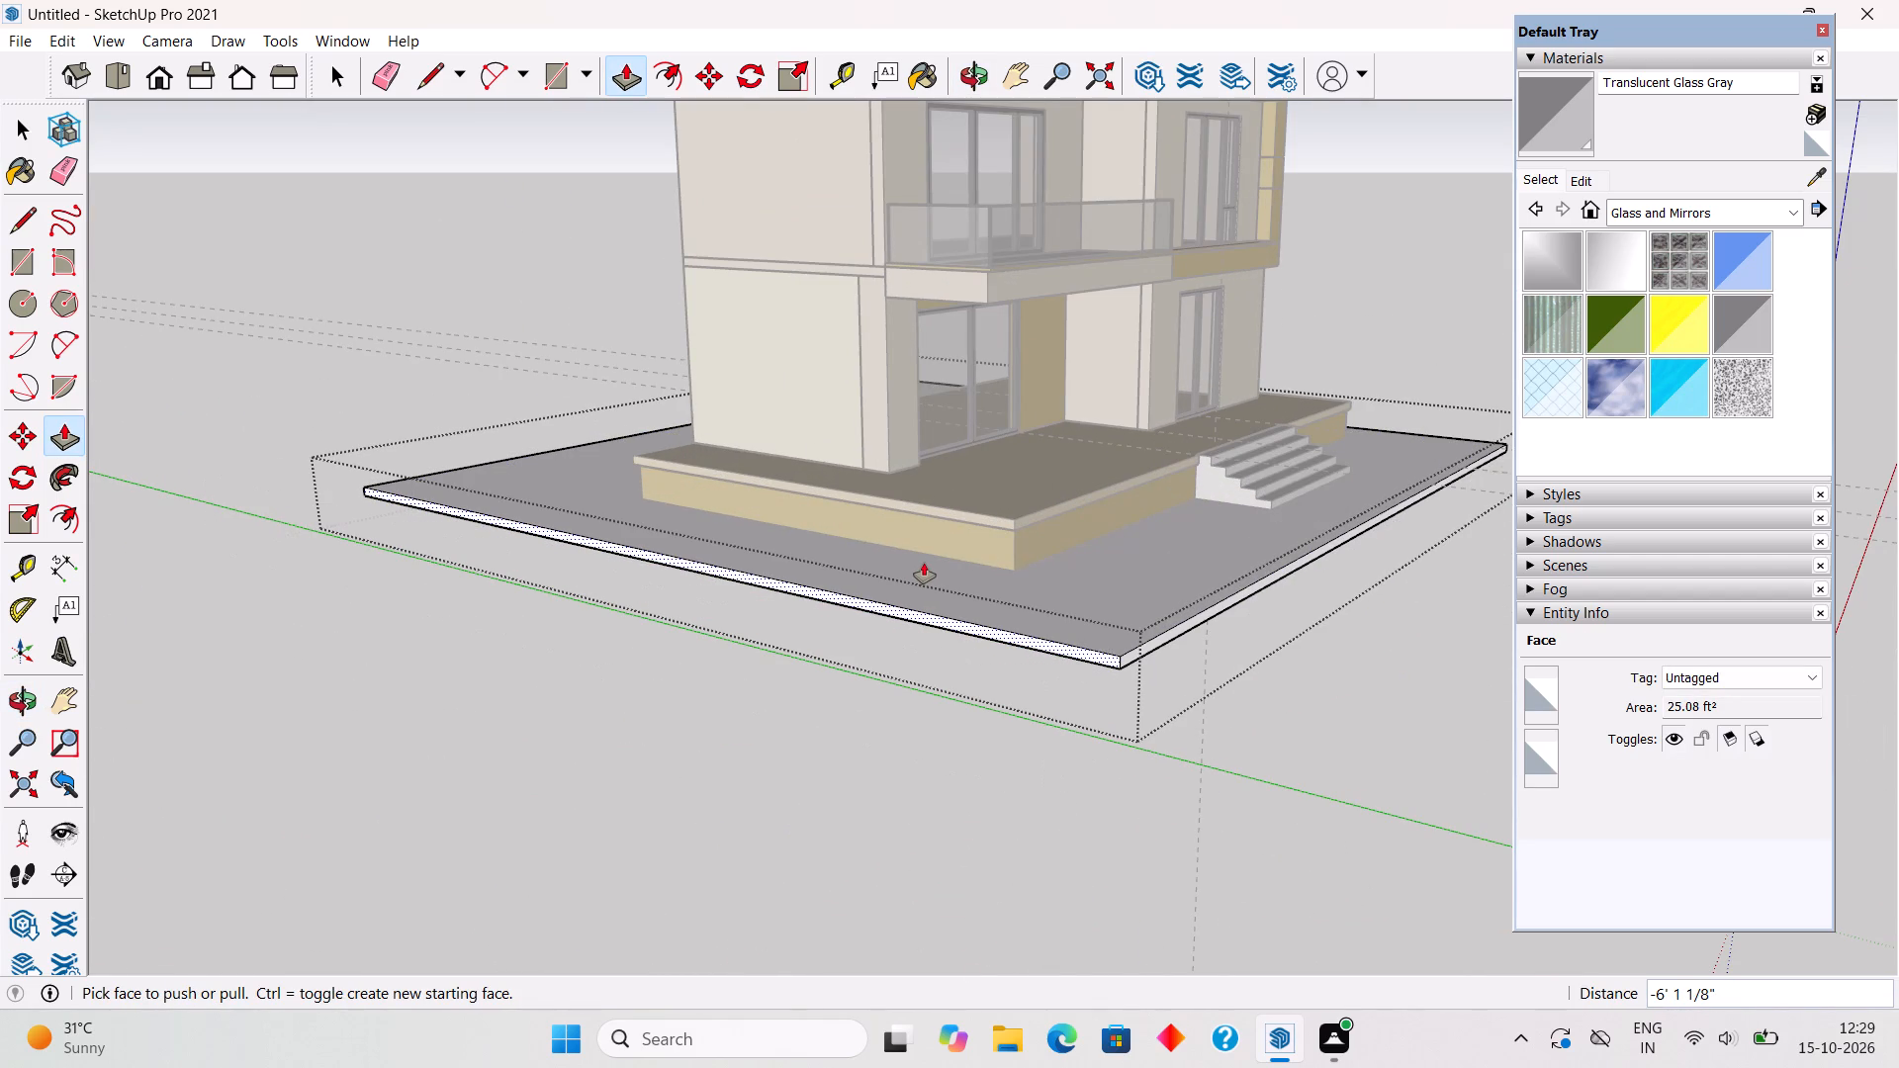
key("space")
left_click(691, 691)
middle_click_drag(1001, 602, 928, 637)
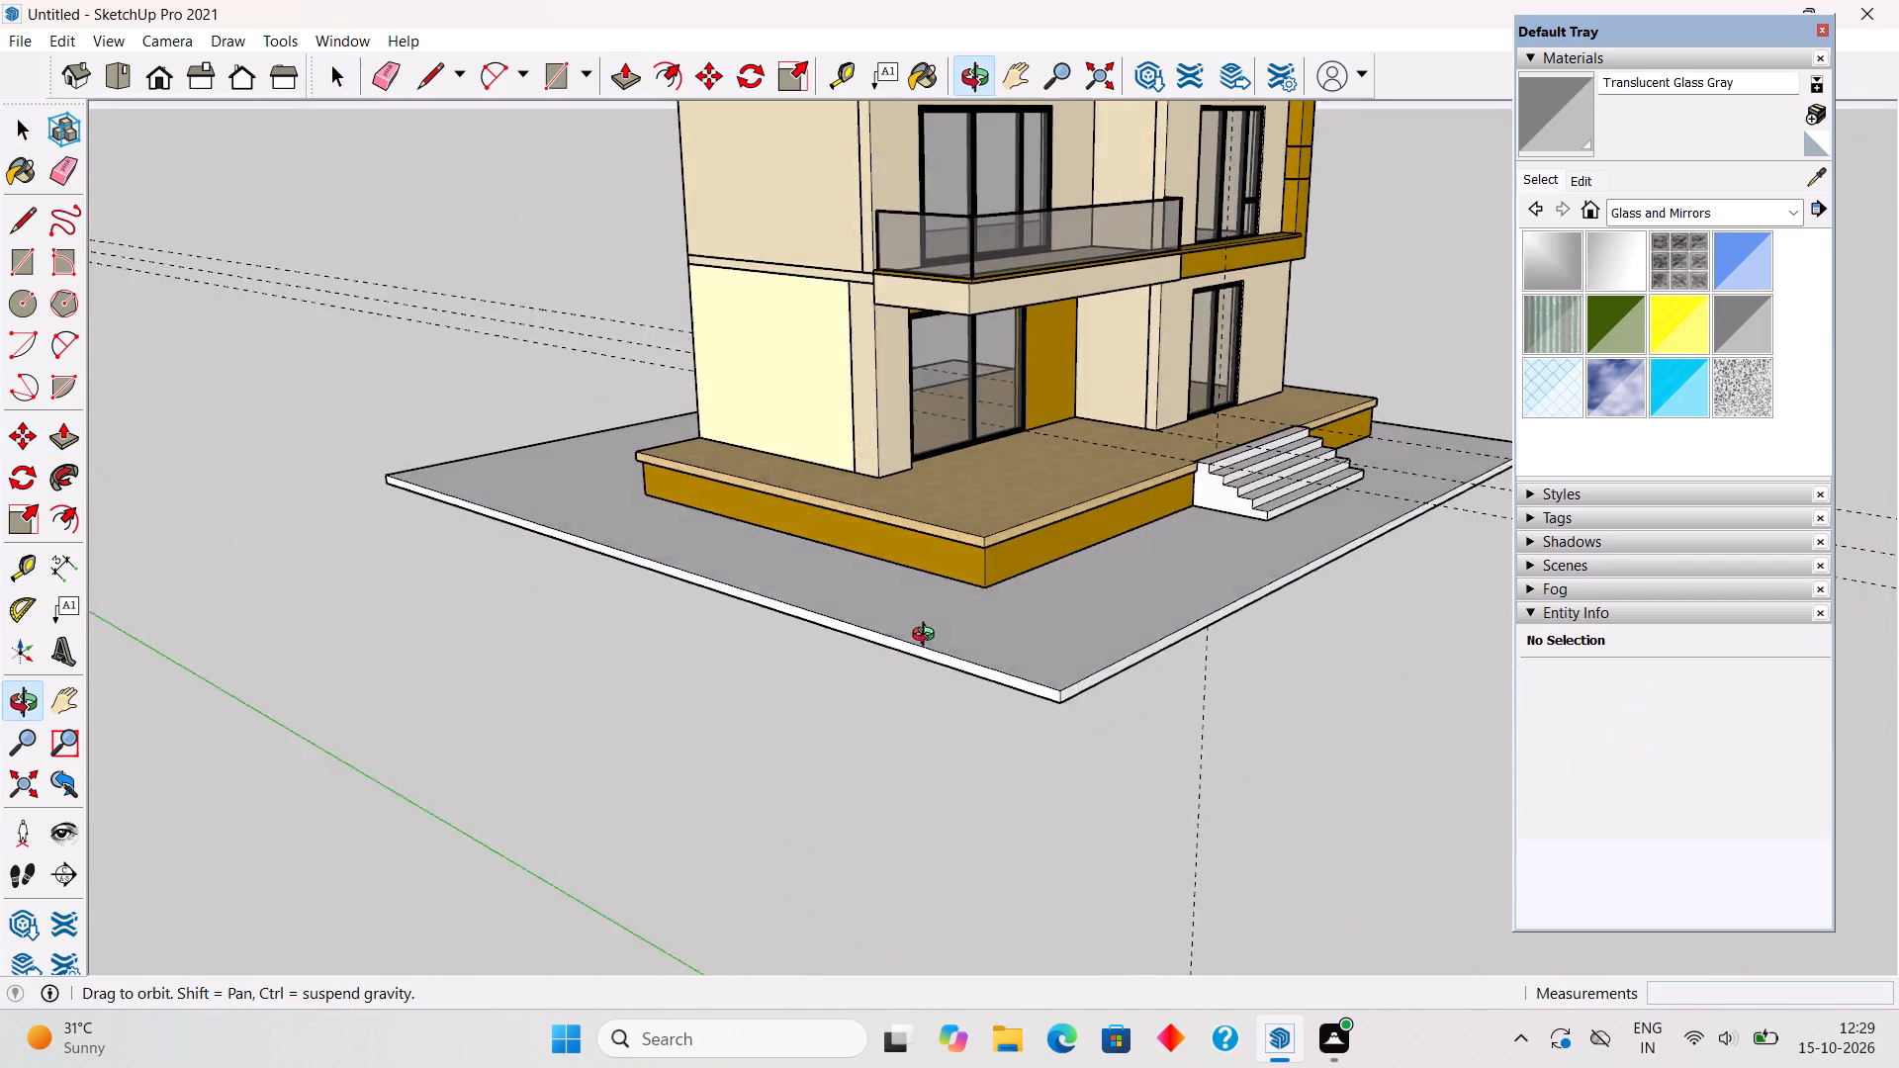
middle_click_drag(928, 637, 889, 669)
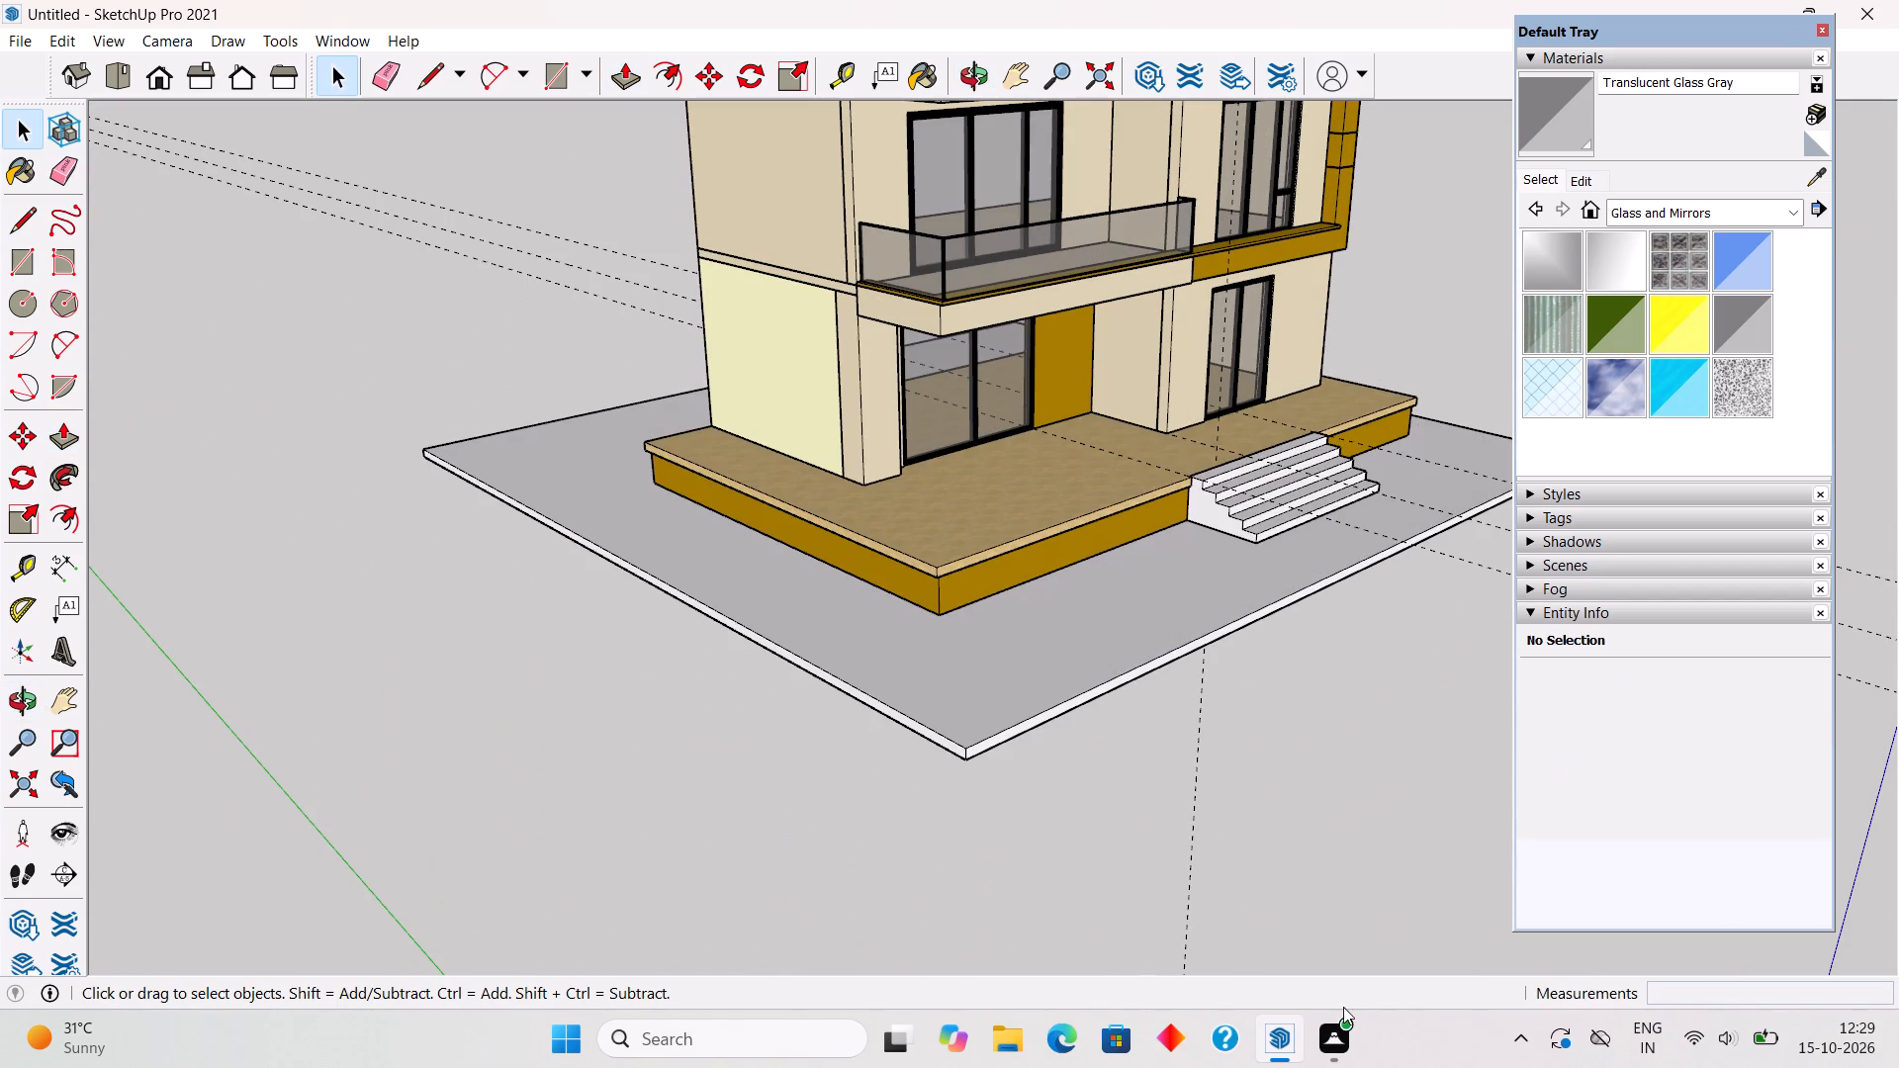
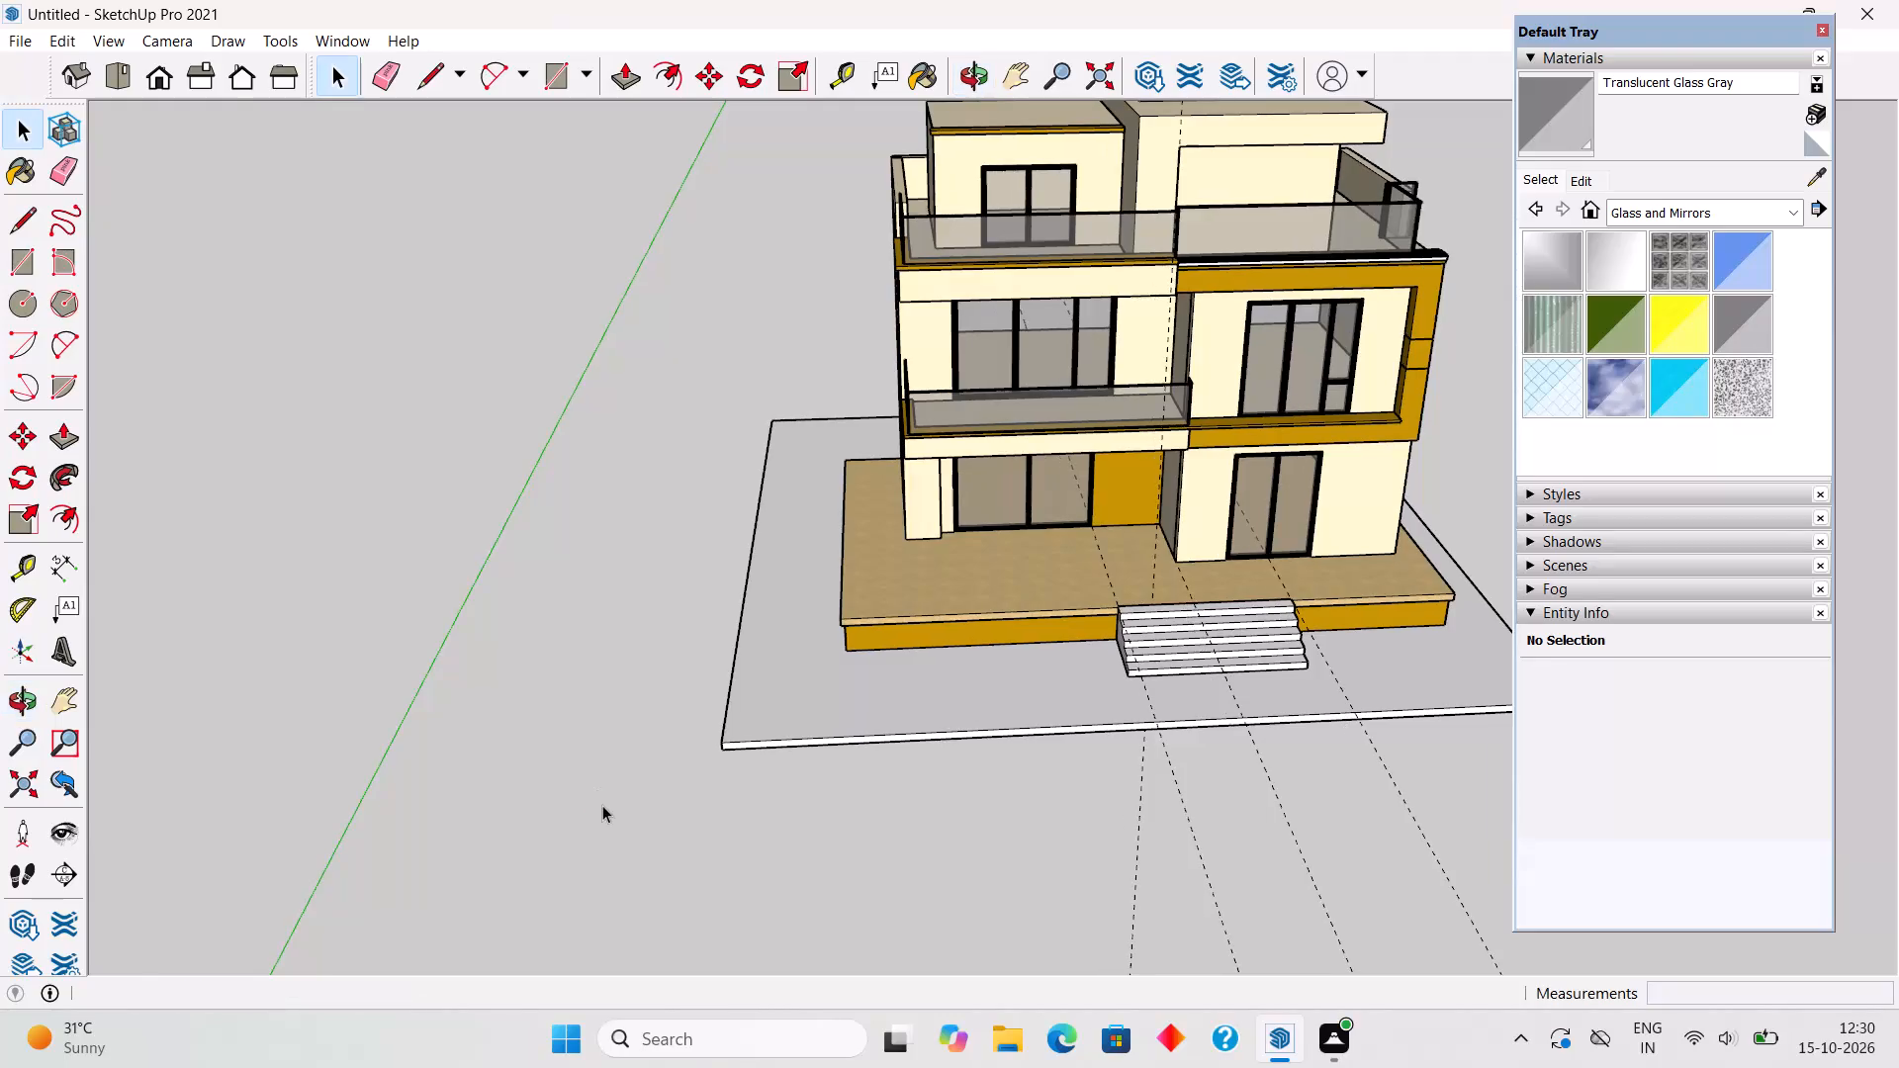
Open the platform's plinth for editing and pull its front face beside the entrance steps out by 11".
scroll(602, 805, "down", 2)
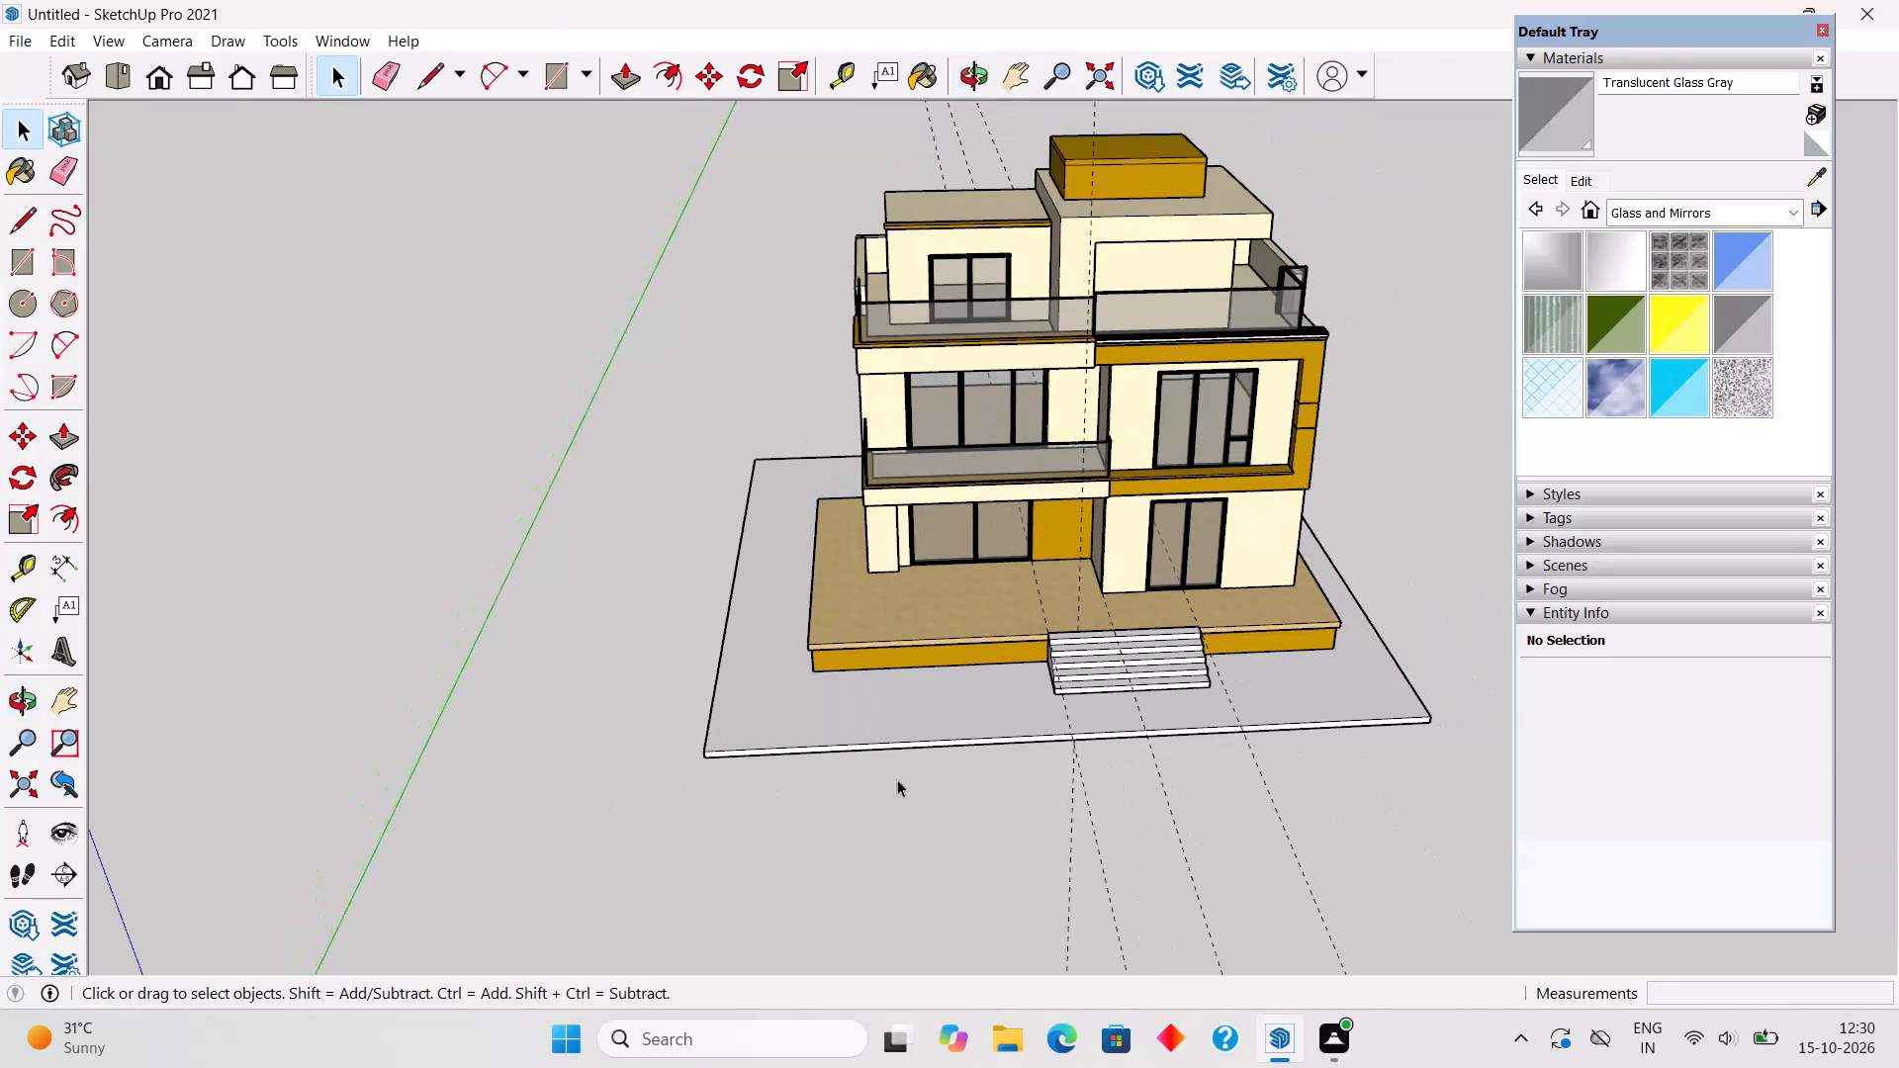
middle_click_drag(1140, 725, 772, 541)
scroll(1244, 740, "up", 5)
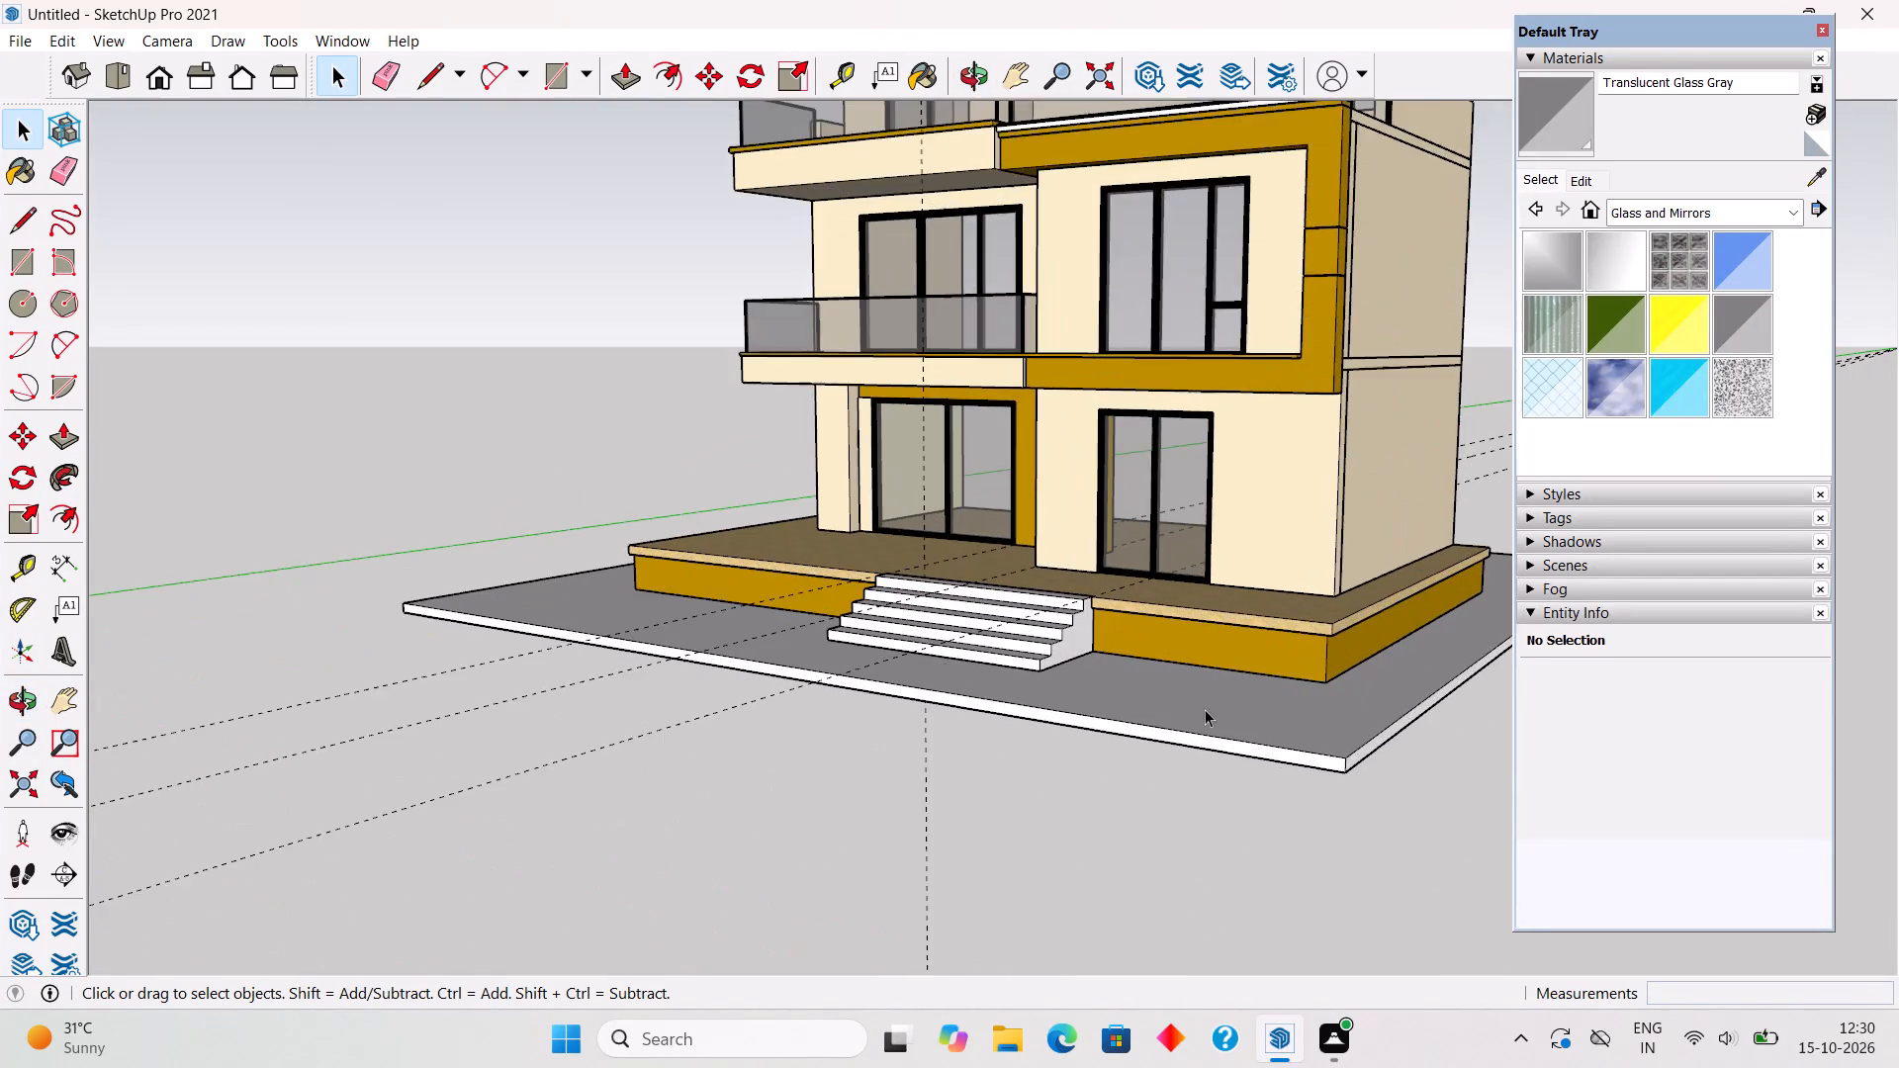
scroll(1191, 661, "up", 10)
triple_click(1154, 604)
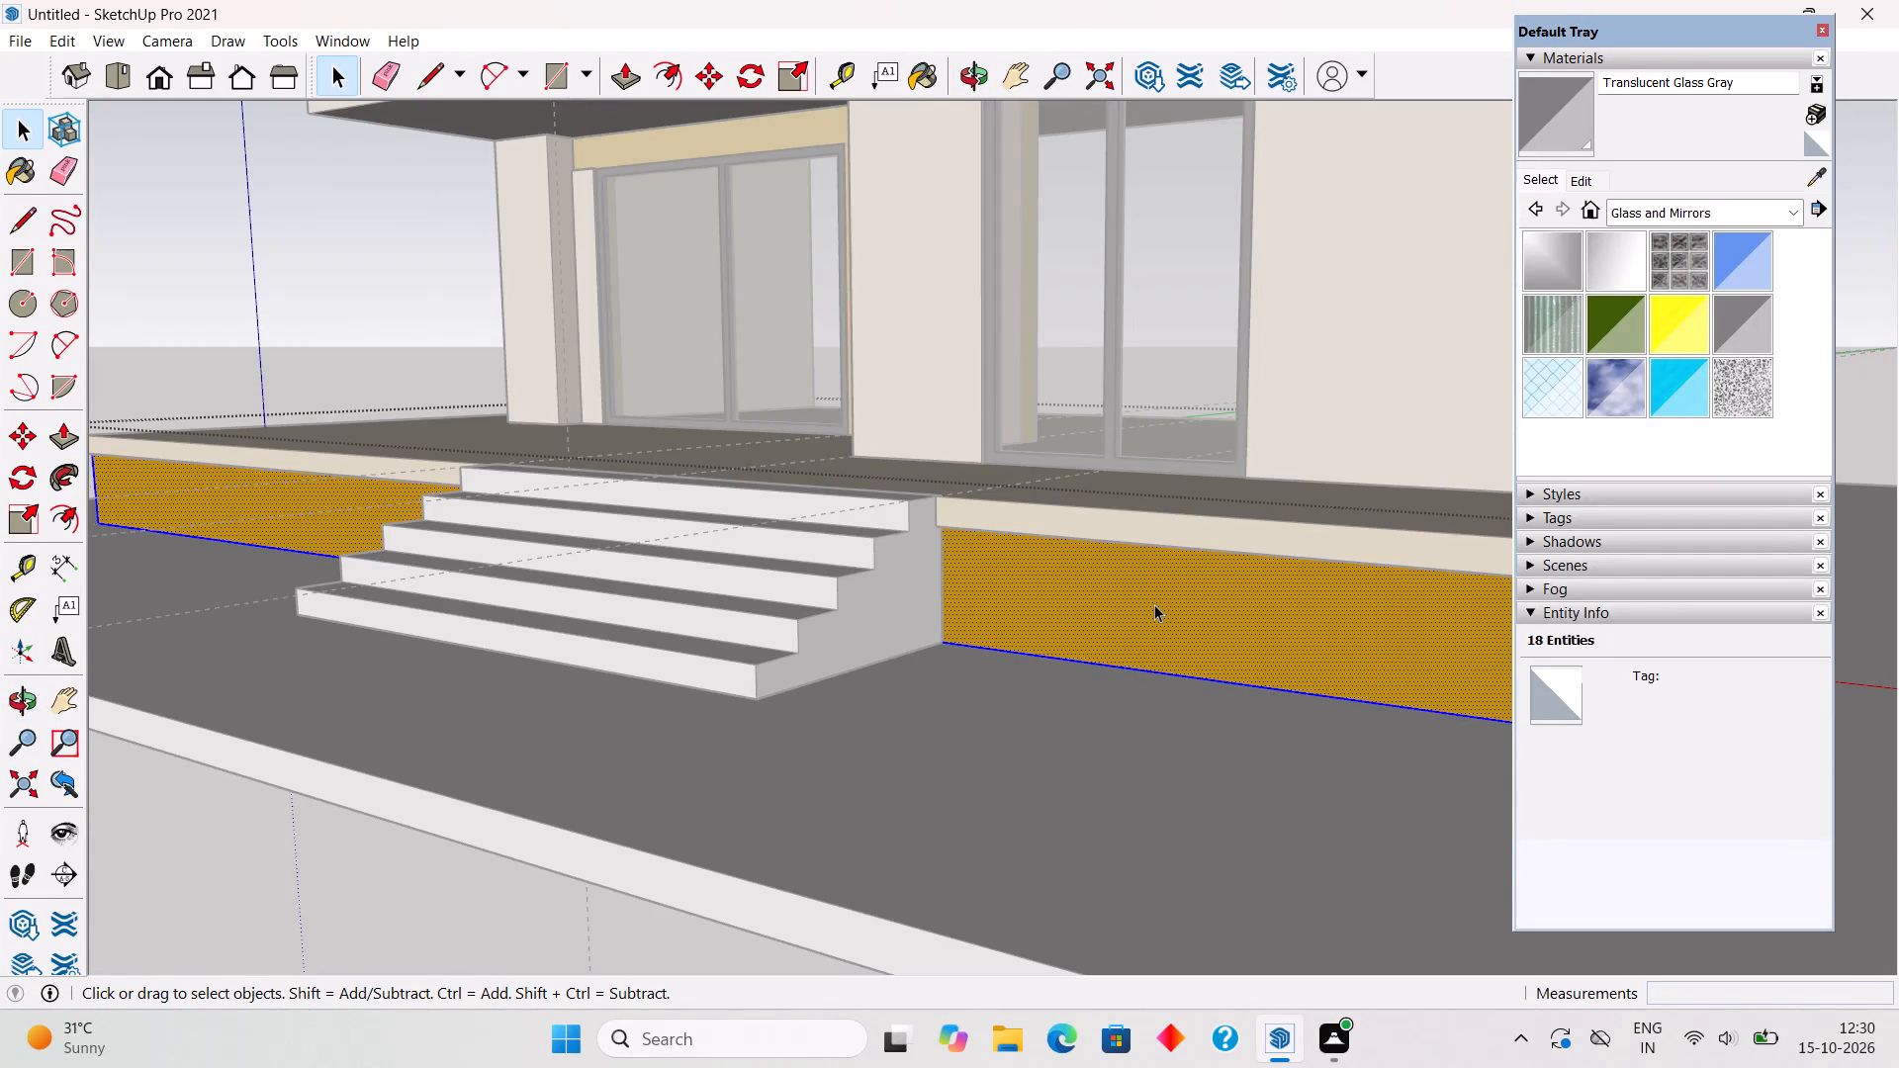
key("p")
left_click(1154, 604)
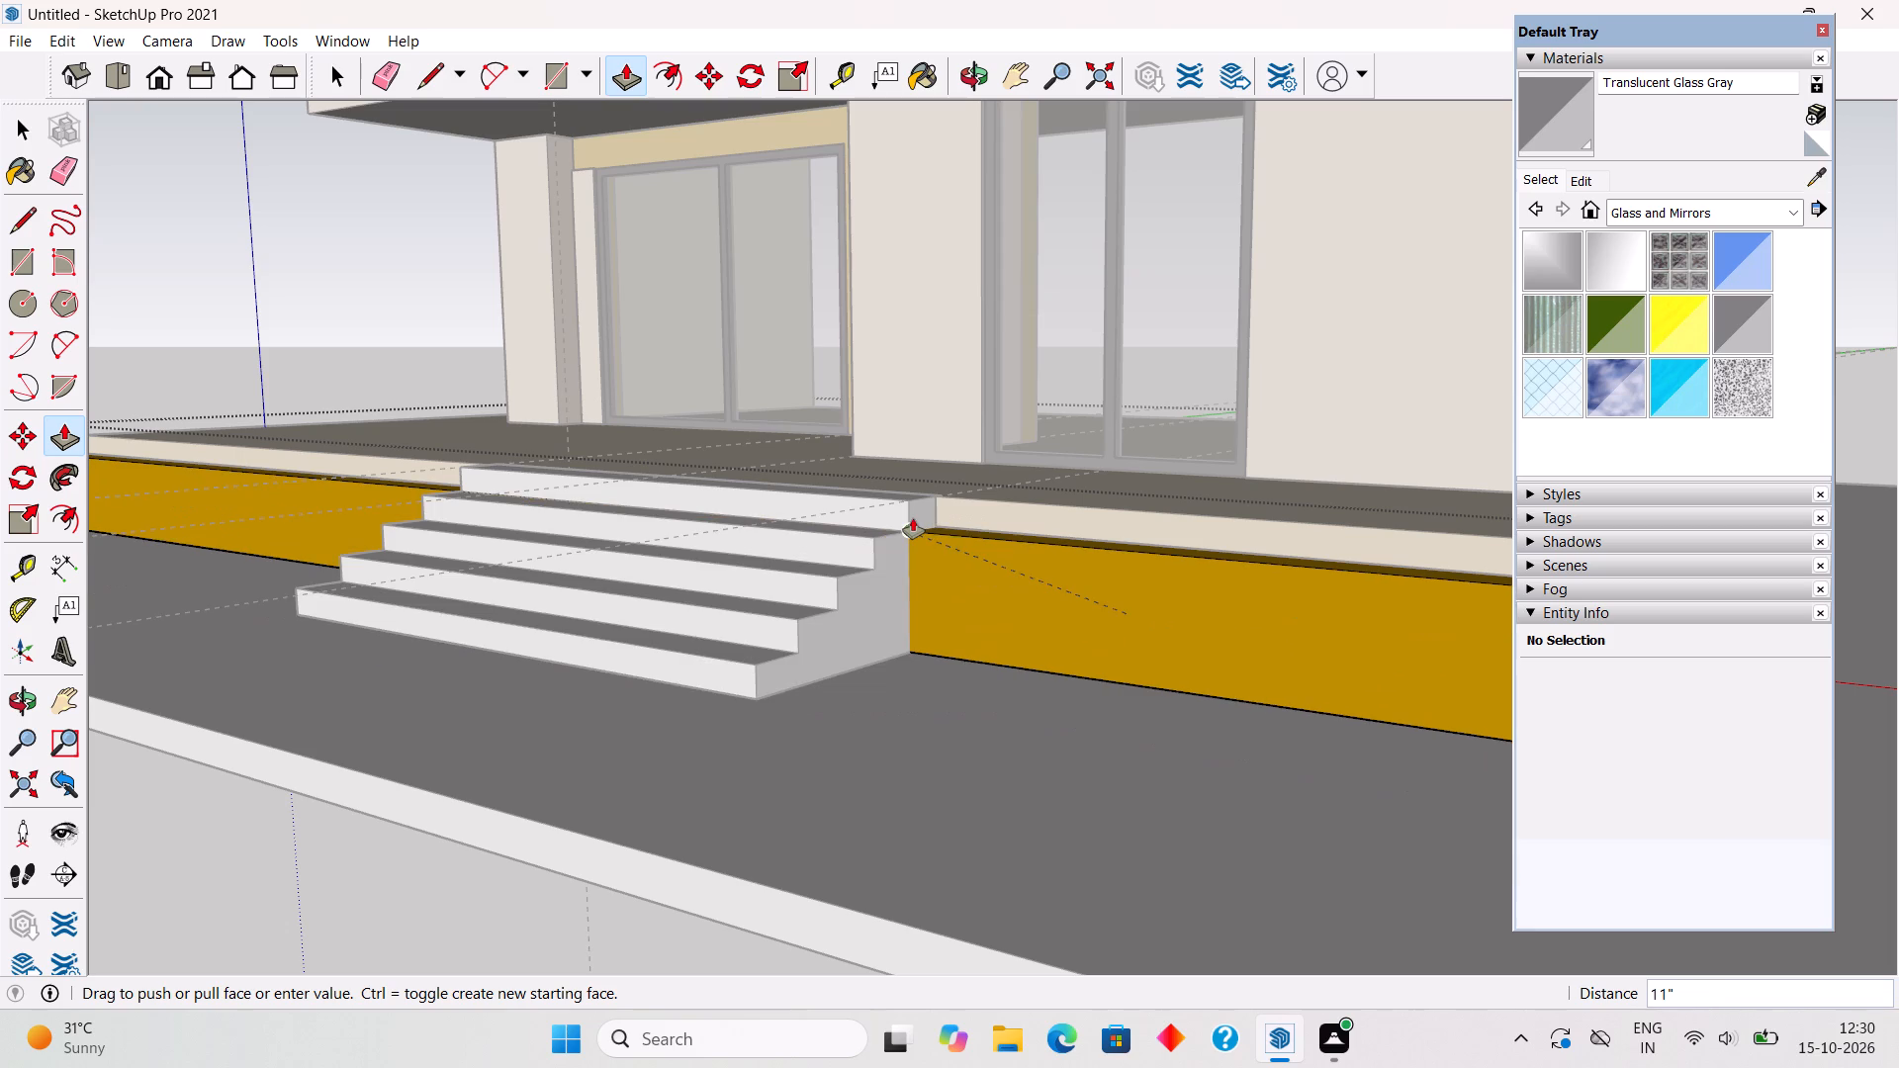
left_click(912, 517)
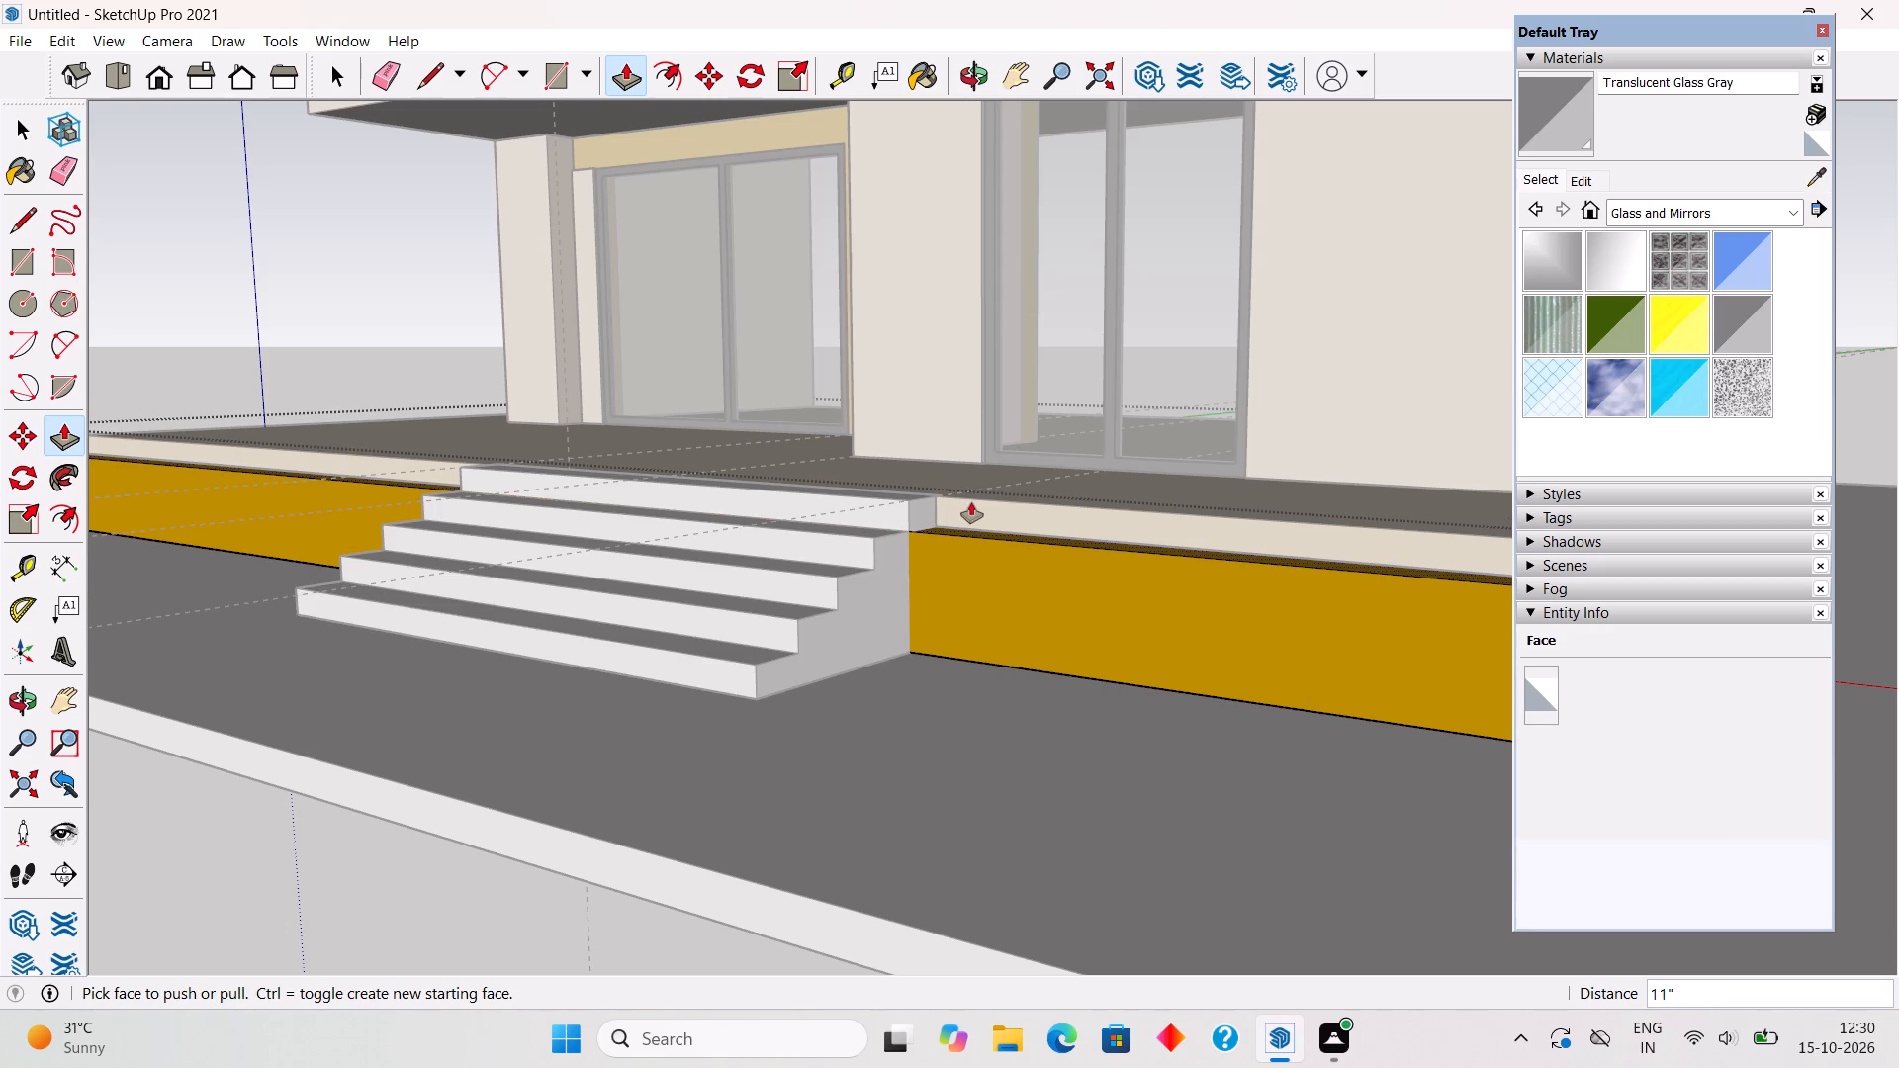
Open the platform's floor slab for editing and pull its front face right of the entrance steps out by 9".
key("space")
triple_click(1025, 504)
left_click(1030, 519)
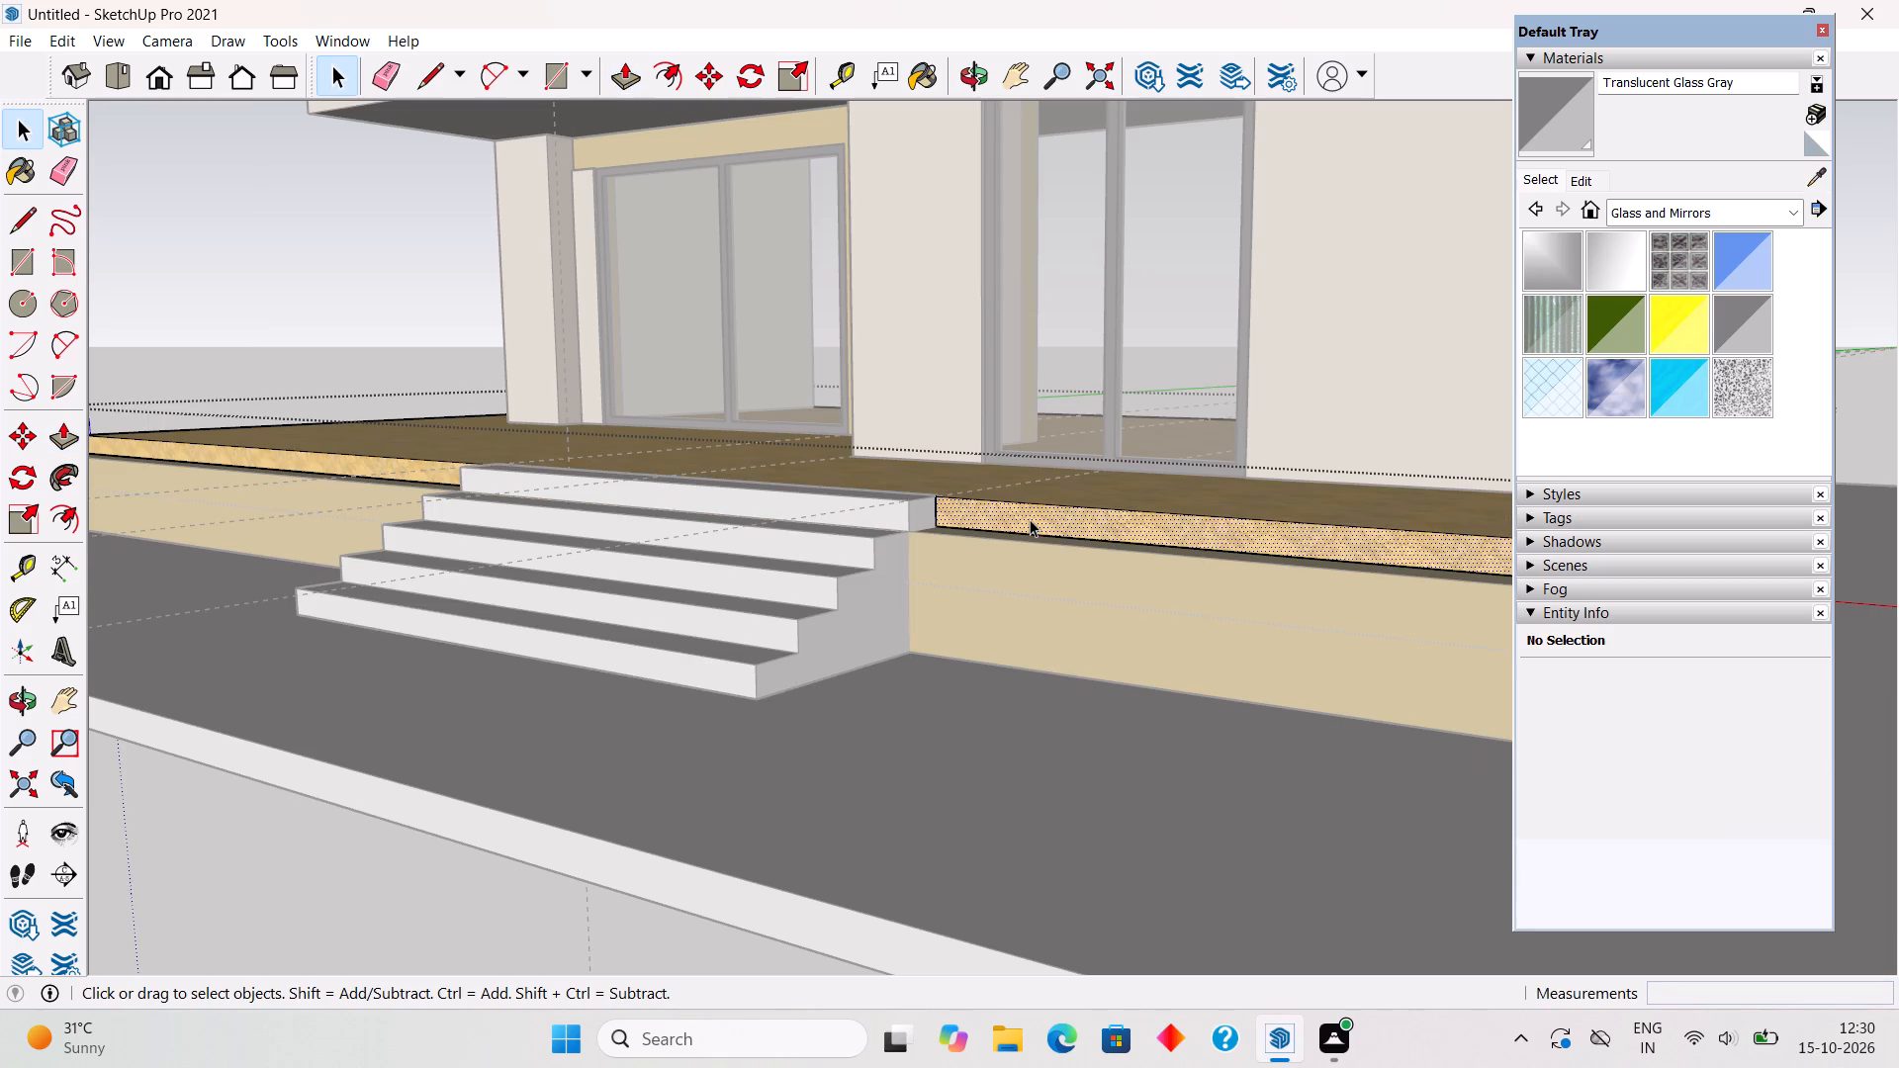
key("p")
left_click(1030, 519)
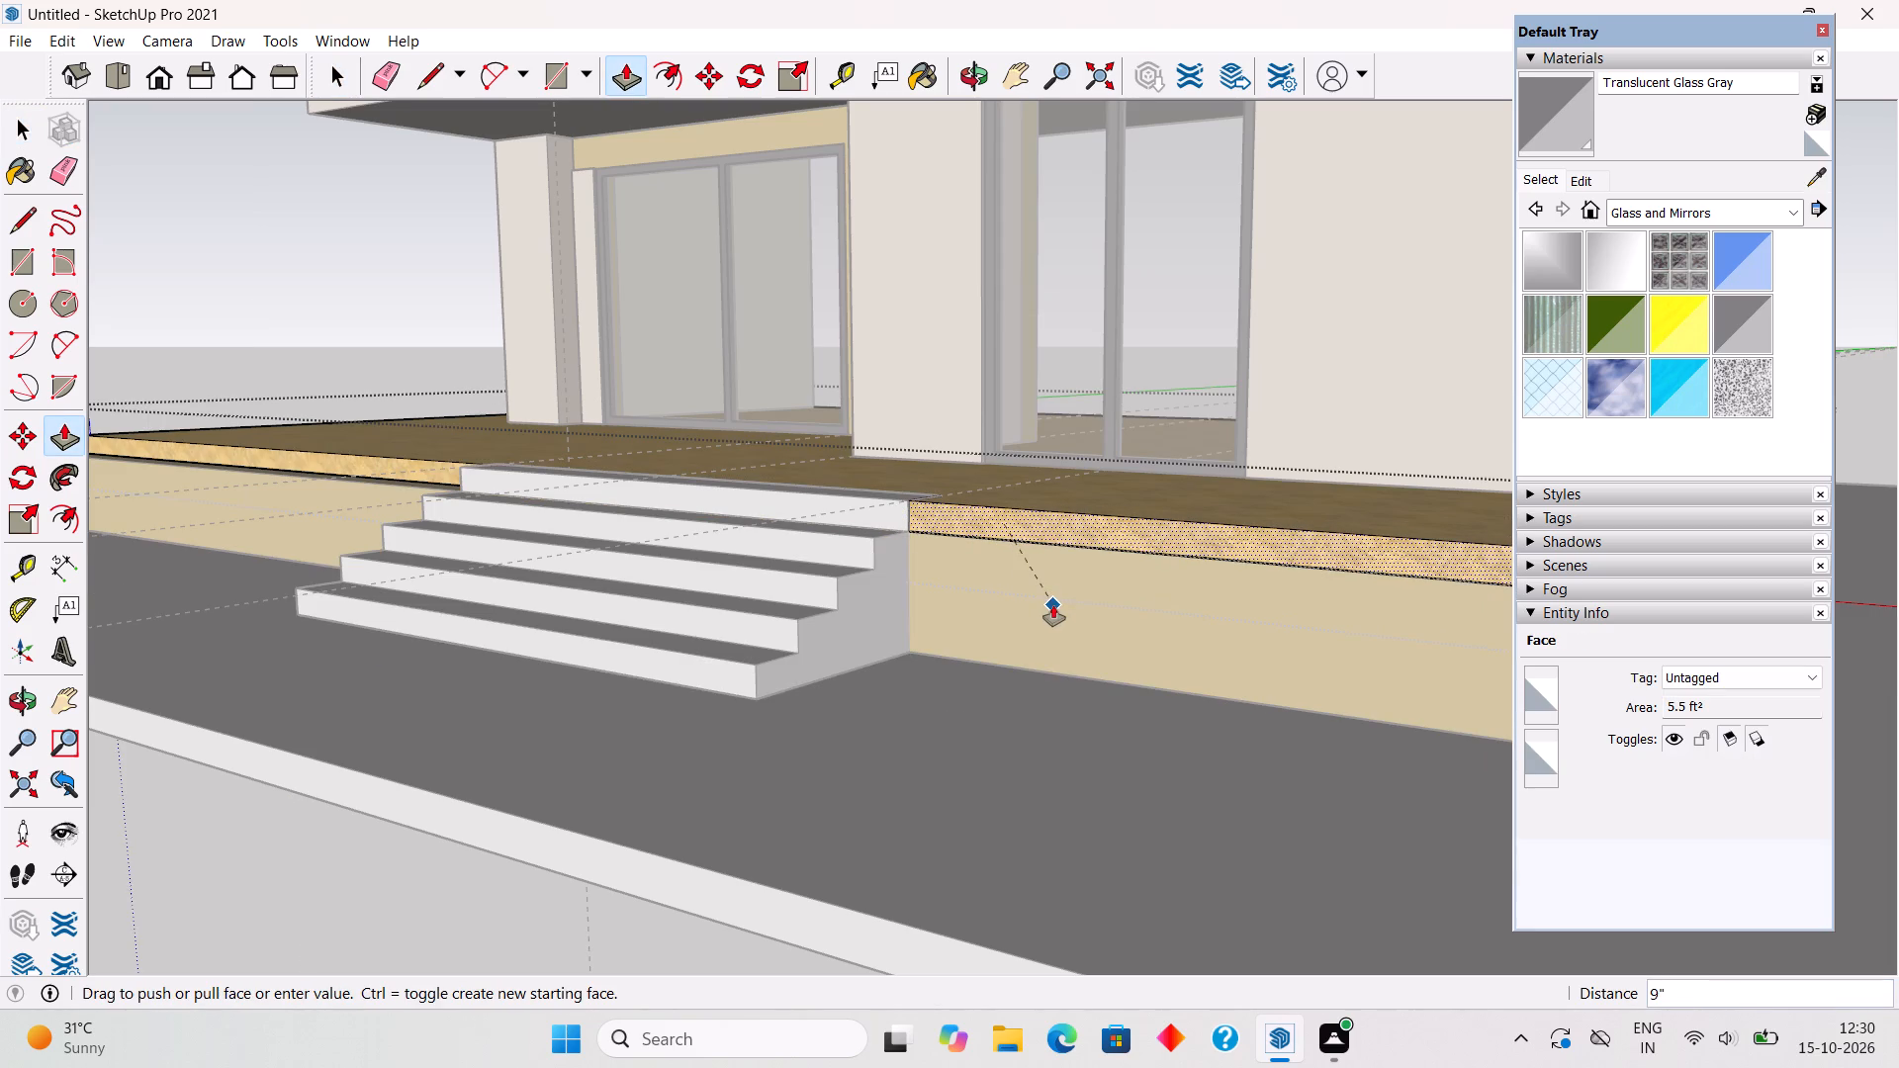
left_click(1053, 605)
Pull the floor slab's front face left of the entrance steps outward over the plinth and finish editing the slab.
middle_click_drag(635, 664, 1451, 724)
scroll(1451, 724, "down", 4)
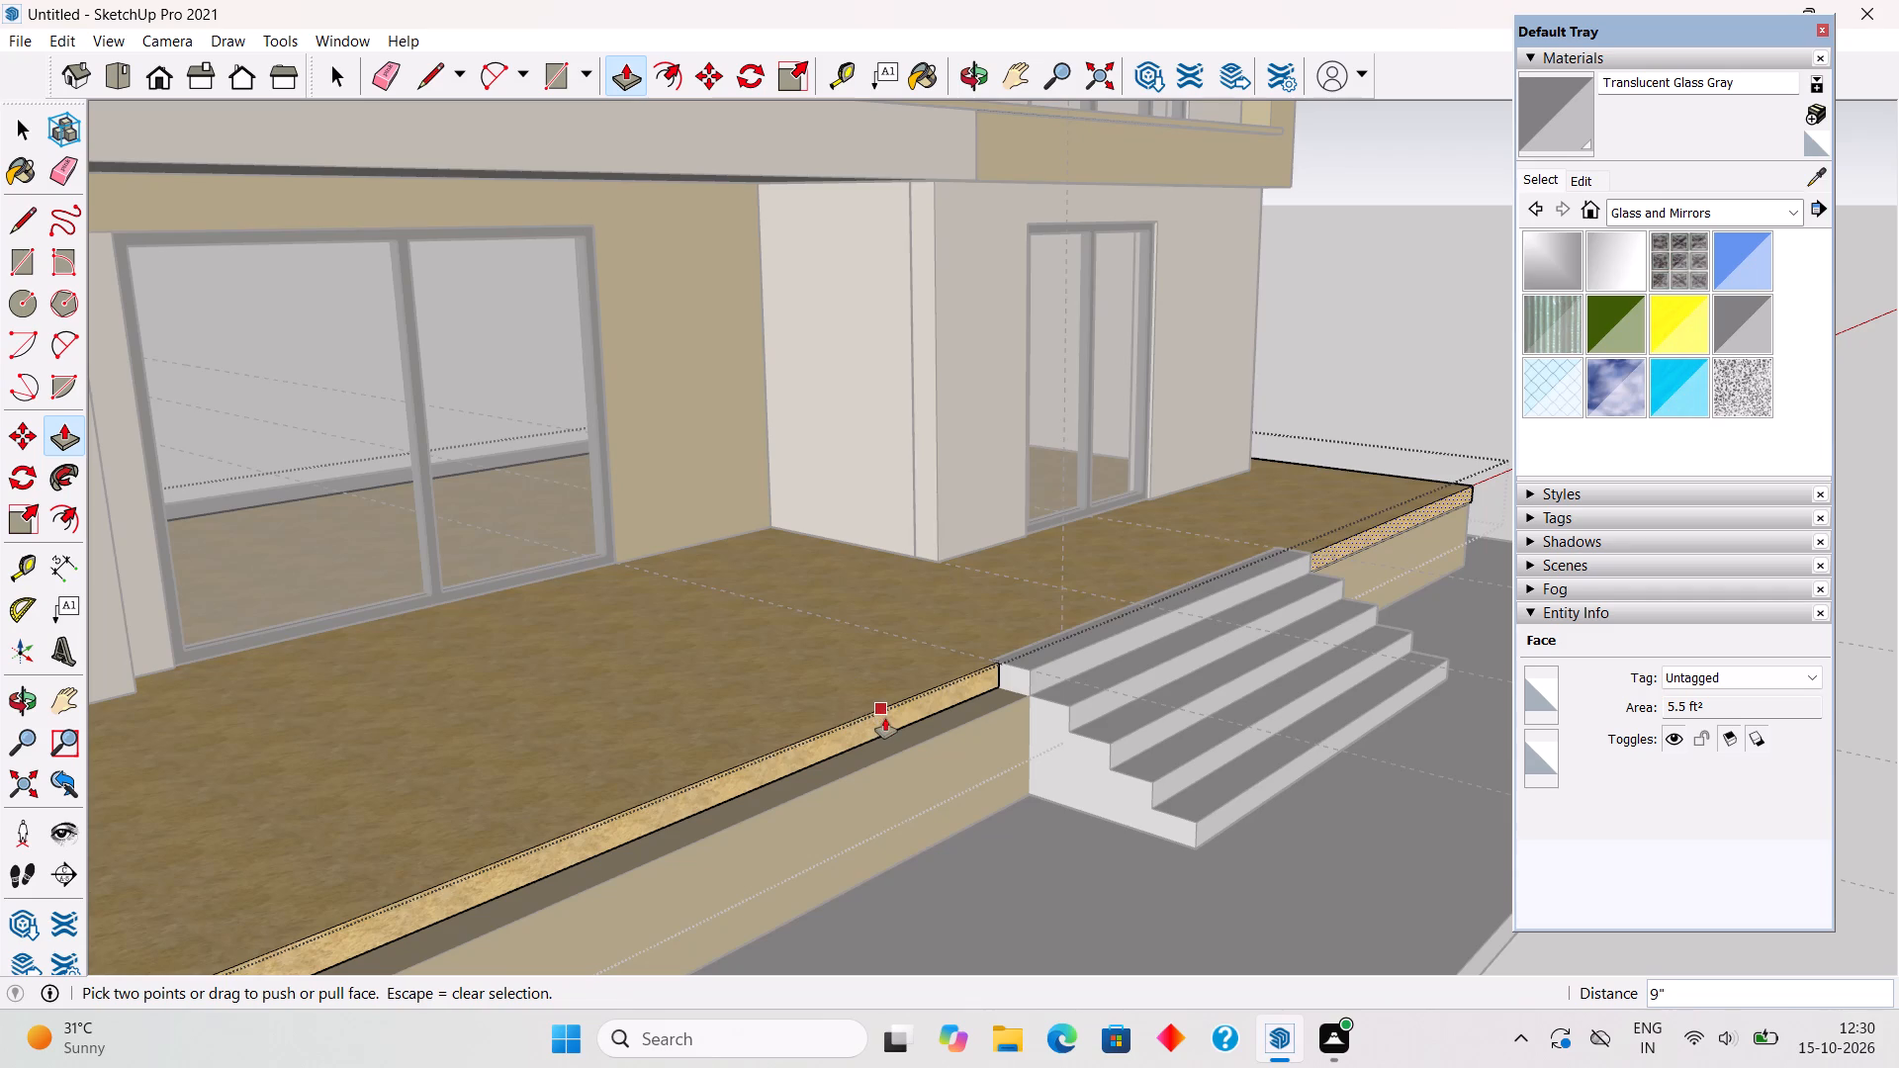
left_click(885, 718)
key("space")
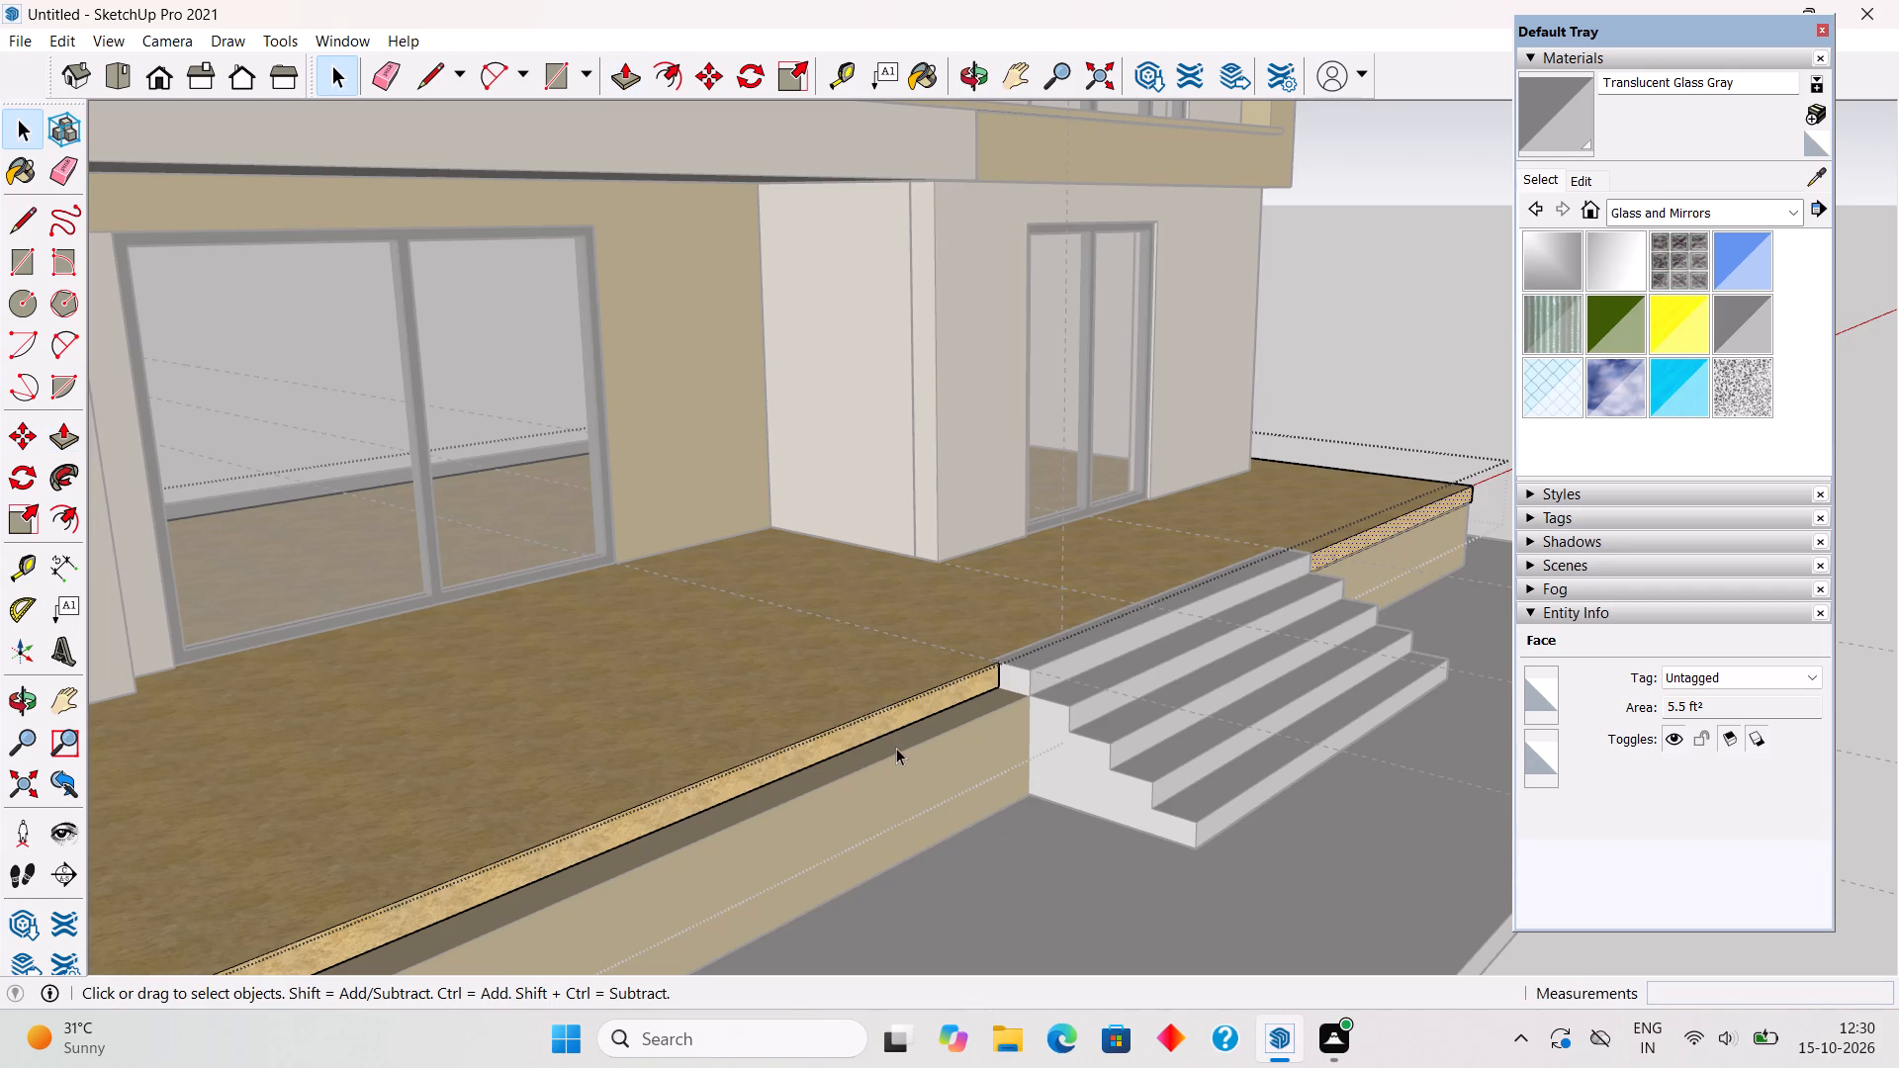
left_click(893, 731)
key("p")
left_click(893, 716)
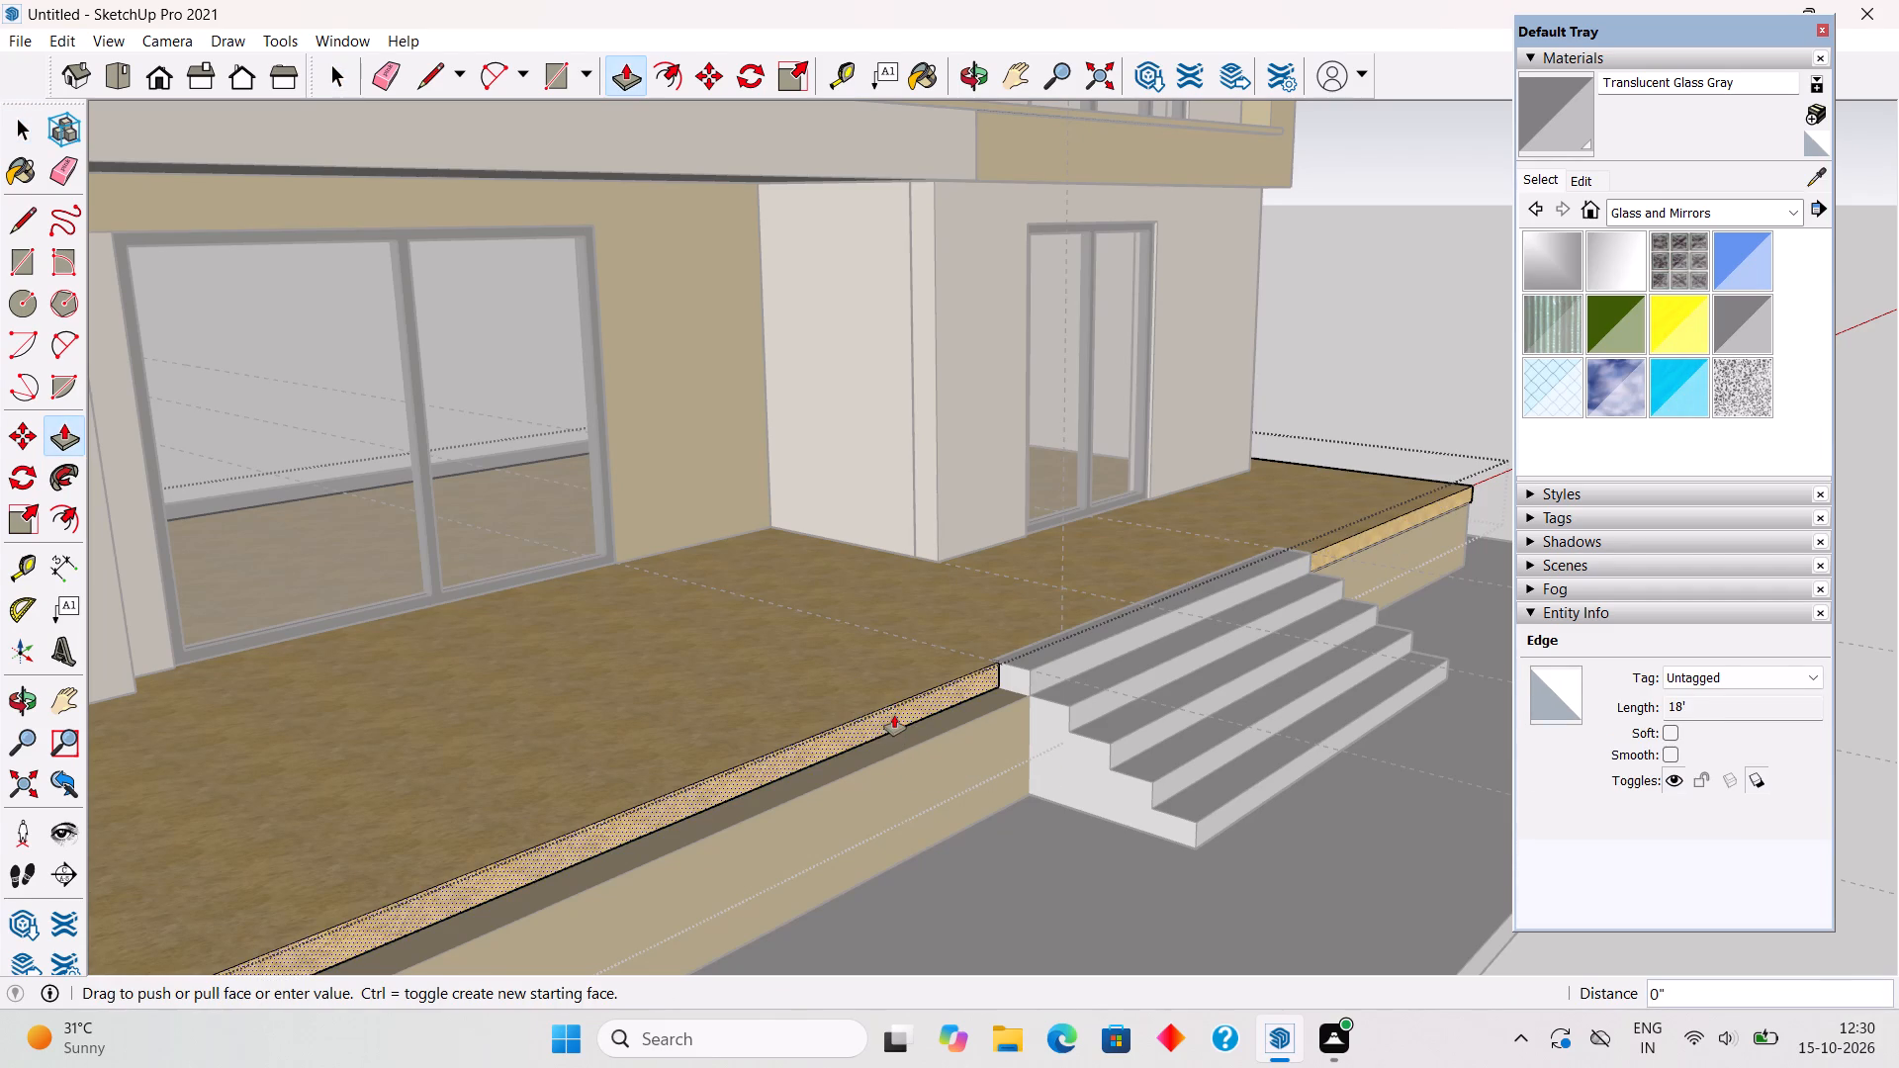
left_click(919, 792)
key("space")
scroll(919, 792, "down", 12)
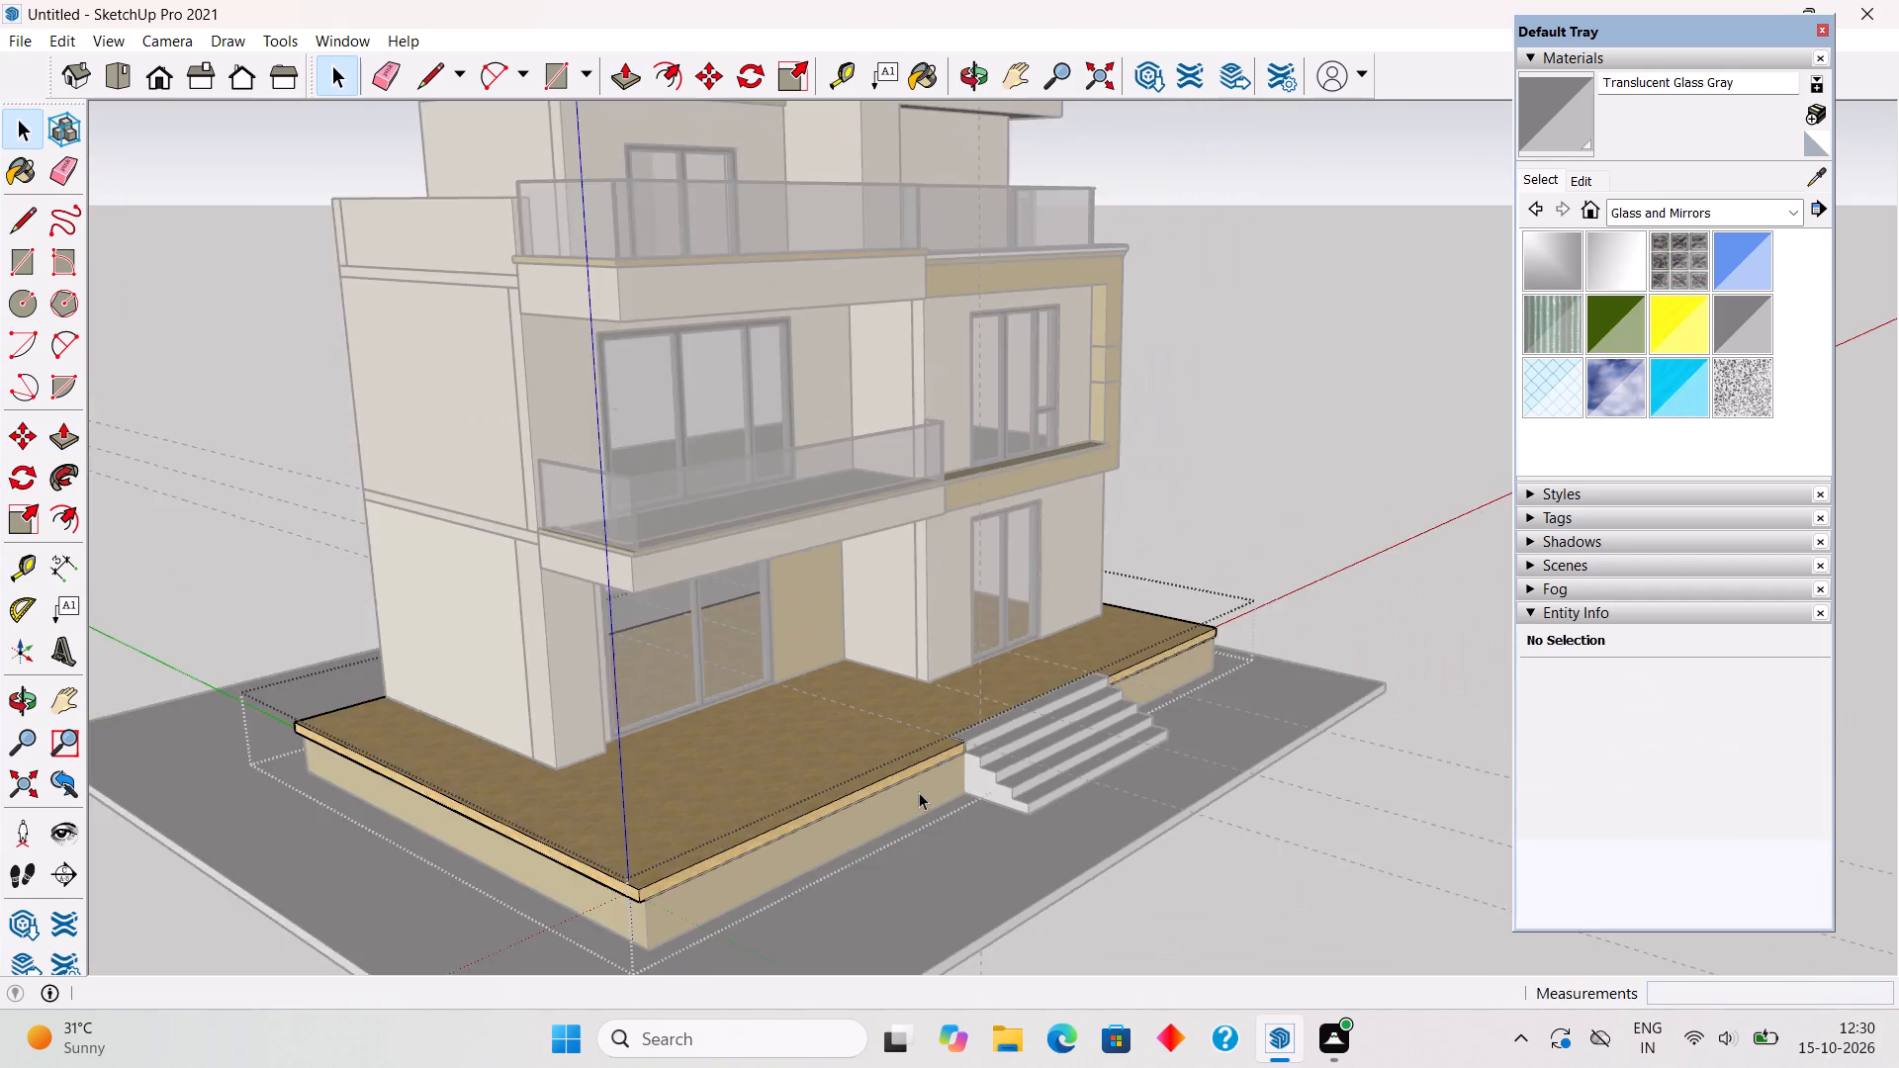
scroll(919, 792, "down", 4)
middle_click_drag(1031, 782, 556, 815)
left_click(556, 814)
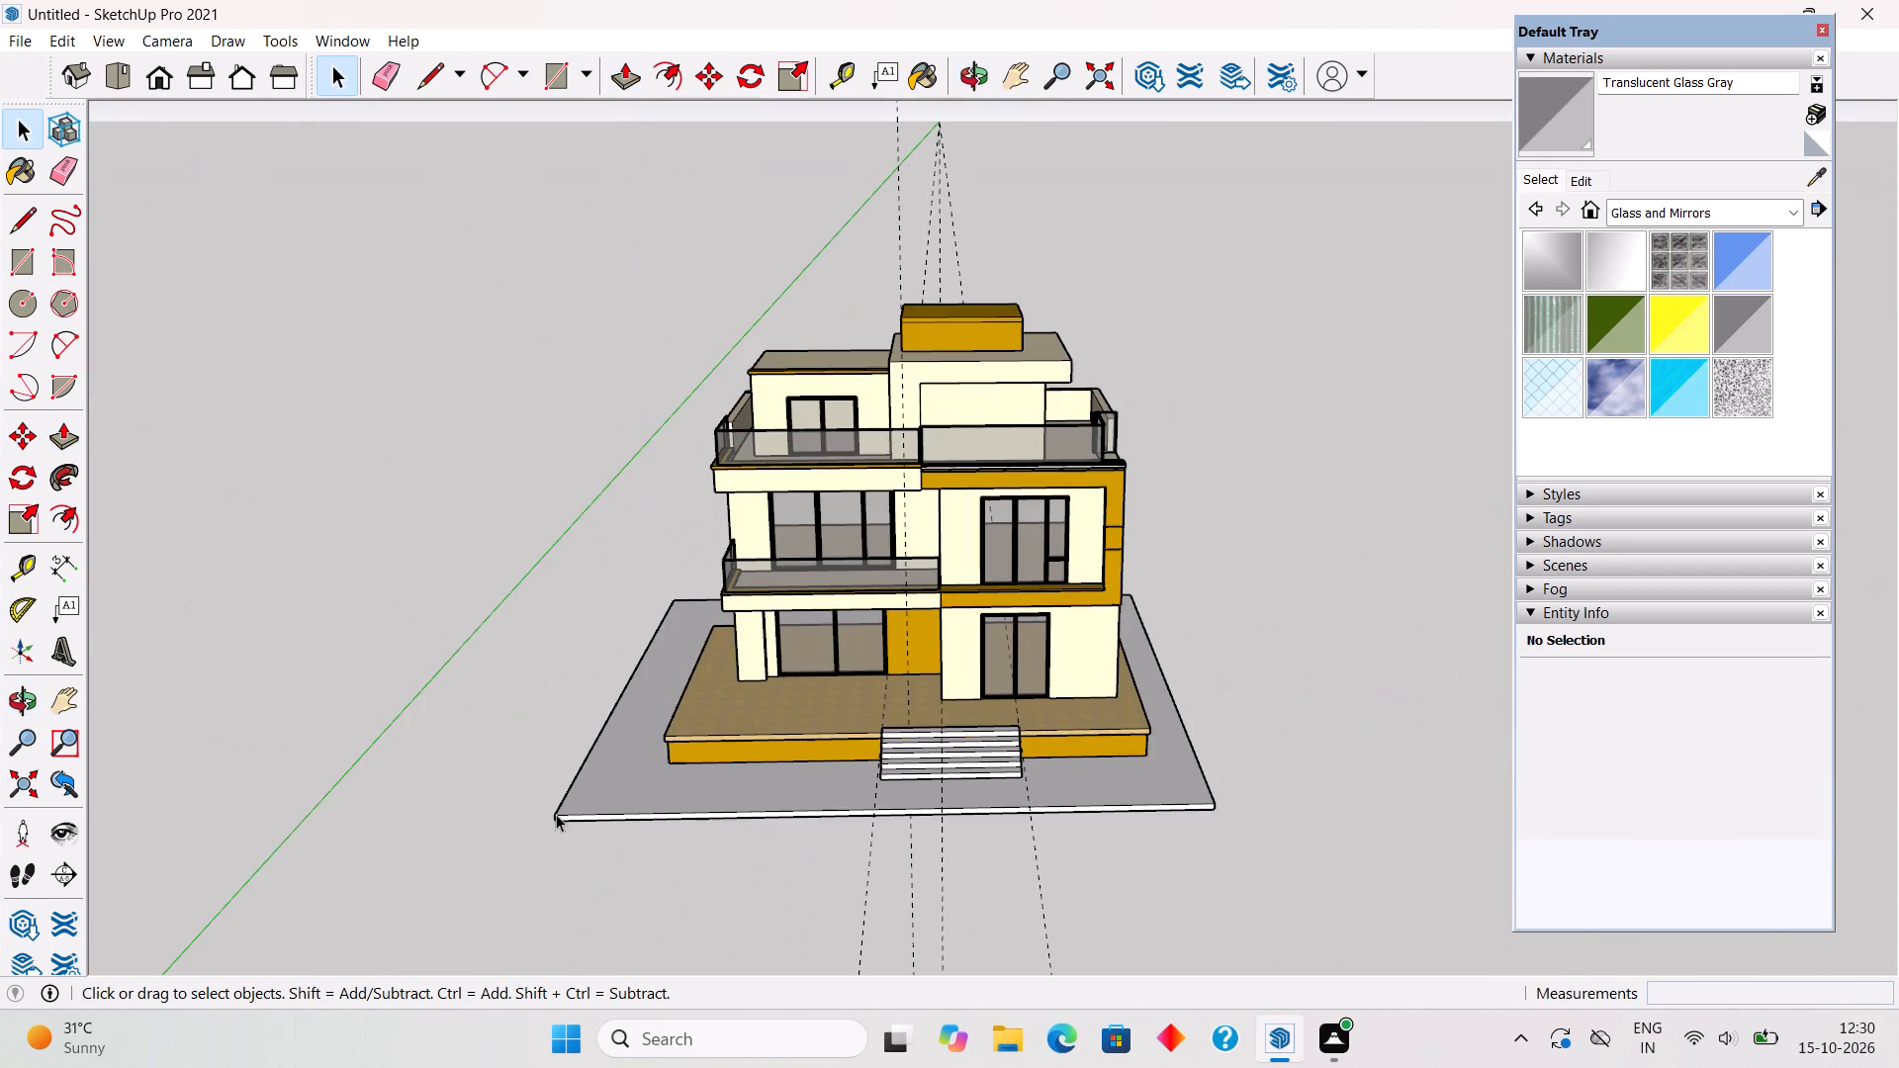
Examine the entrance steps, platform edges, roof and ground base from the front, both sides and above.
middle_click_drag(1275, 863, 1116, 915)
scroll(1115, 914, "up", 2)
scroll(1044, 844, "up", 11)
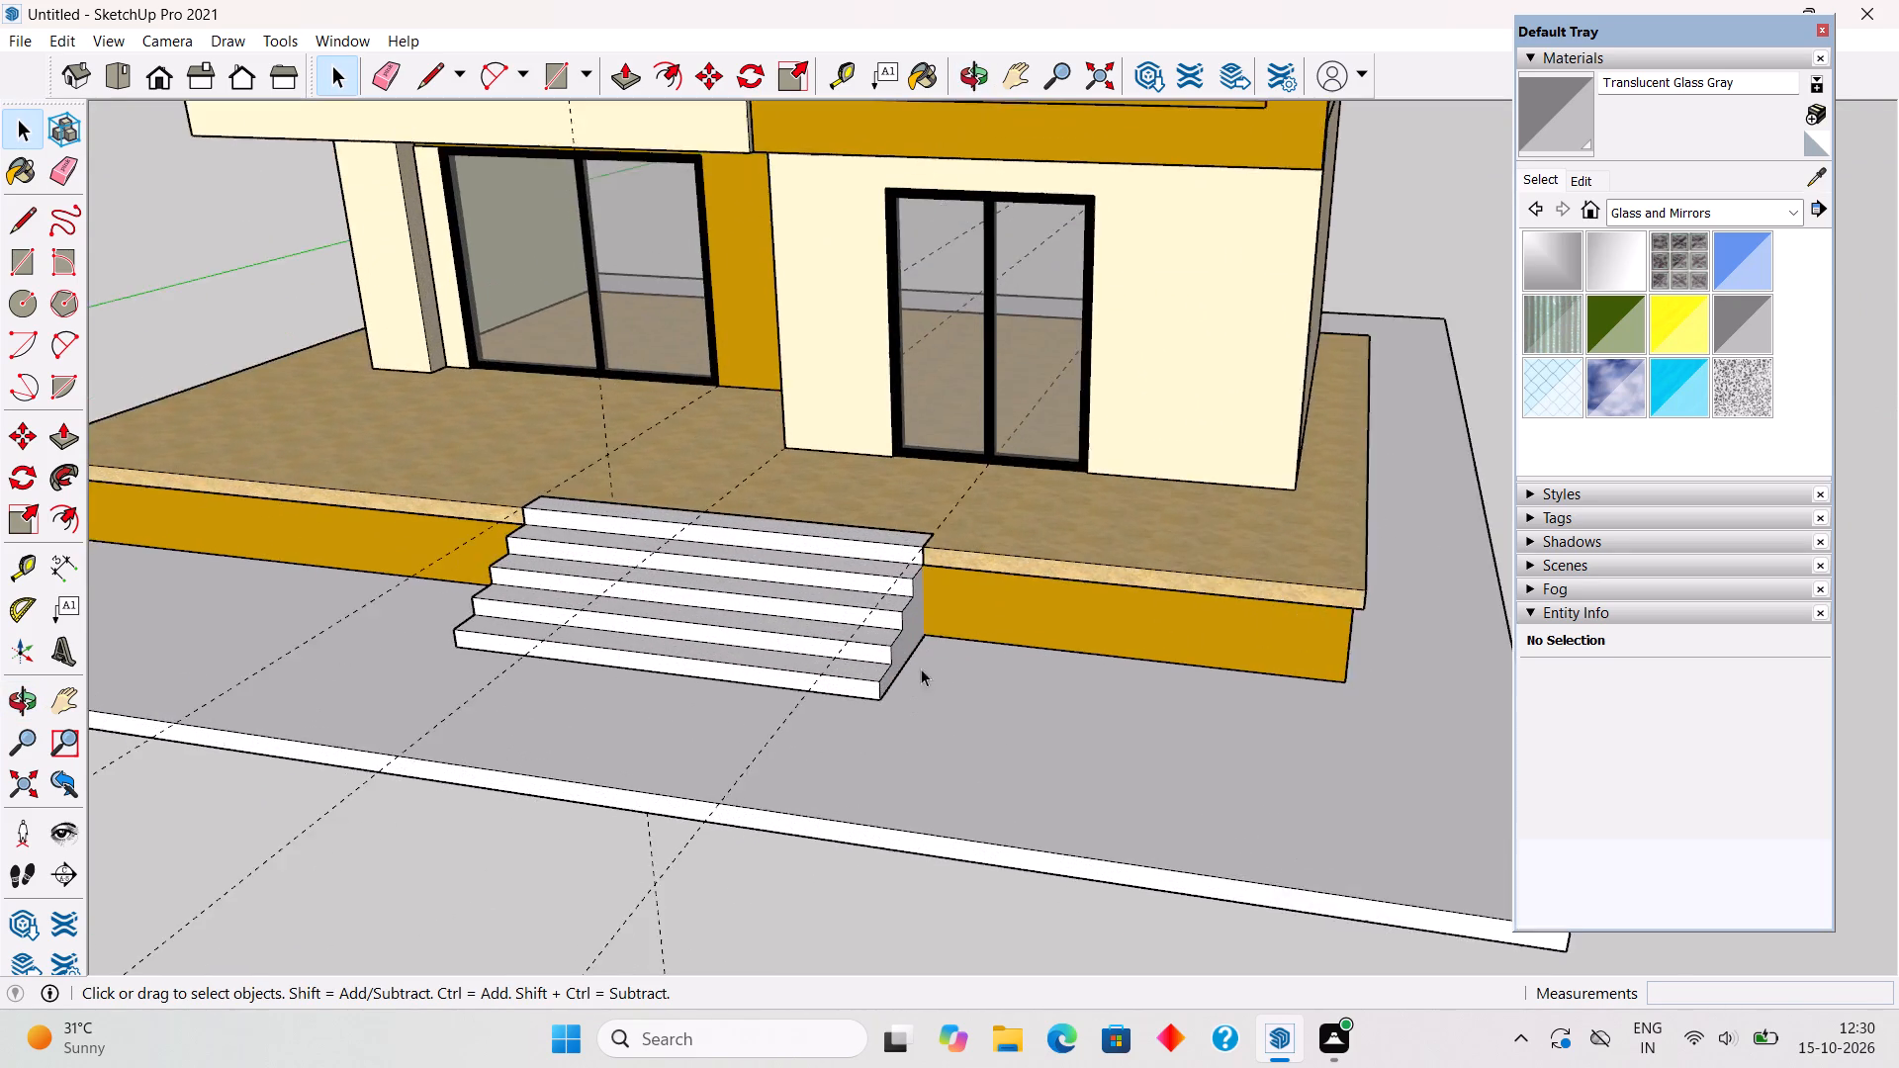
scroll(921, 668, "up", 4)
middle_click_drag(911, 625, 818, 793)
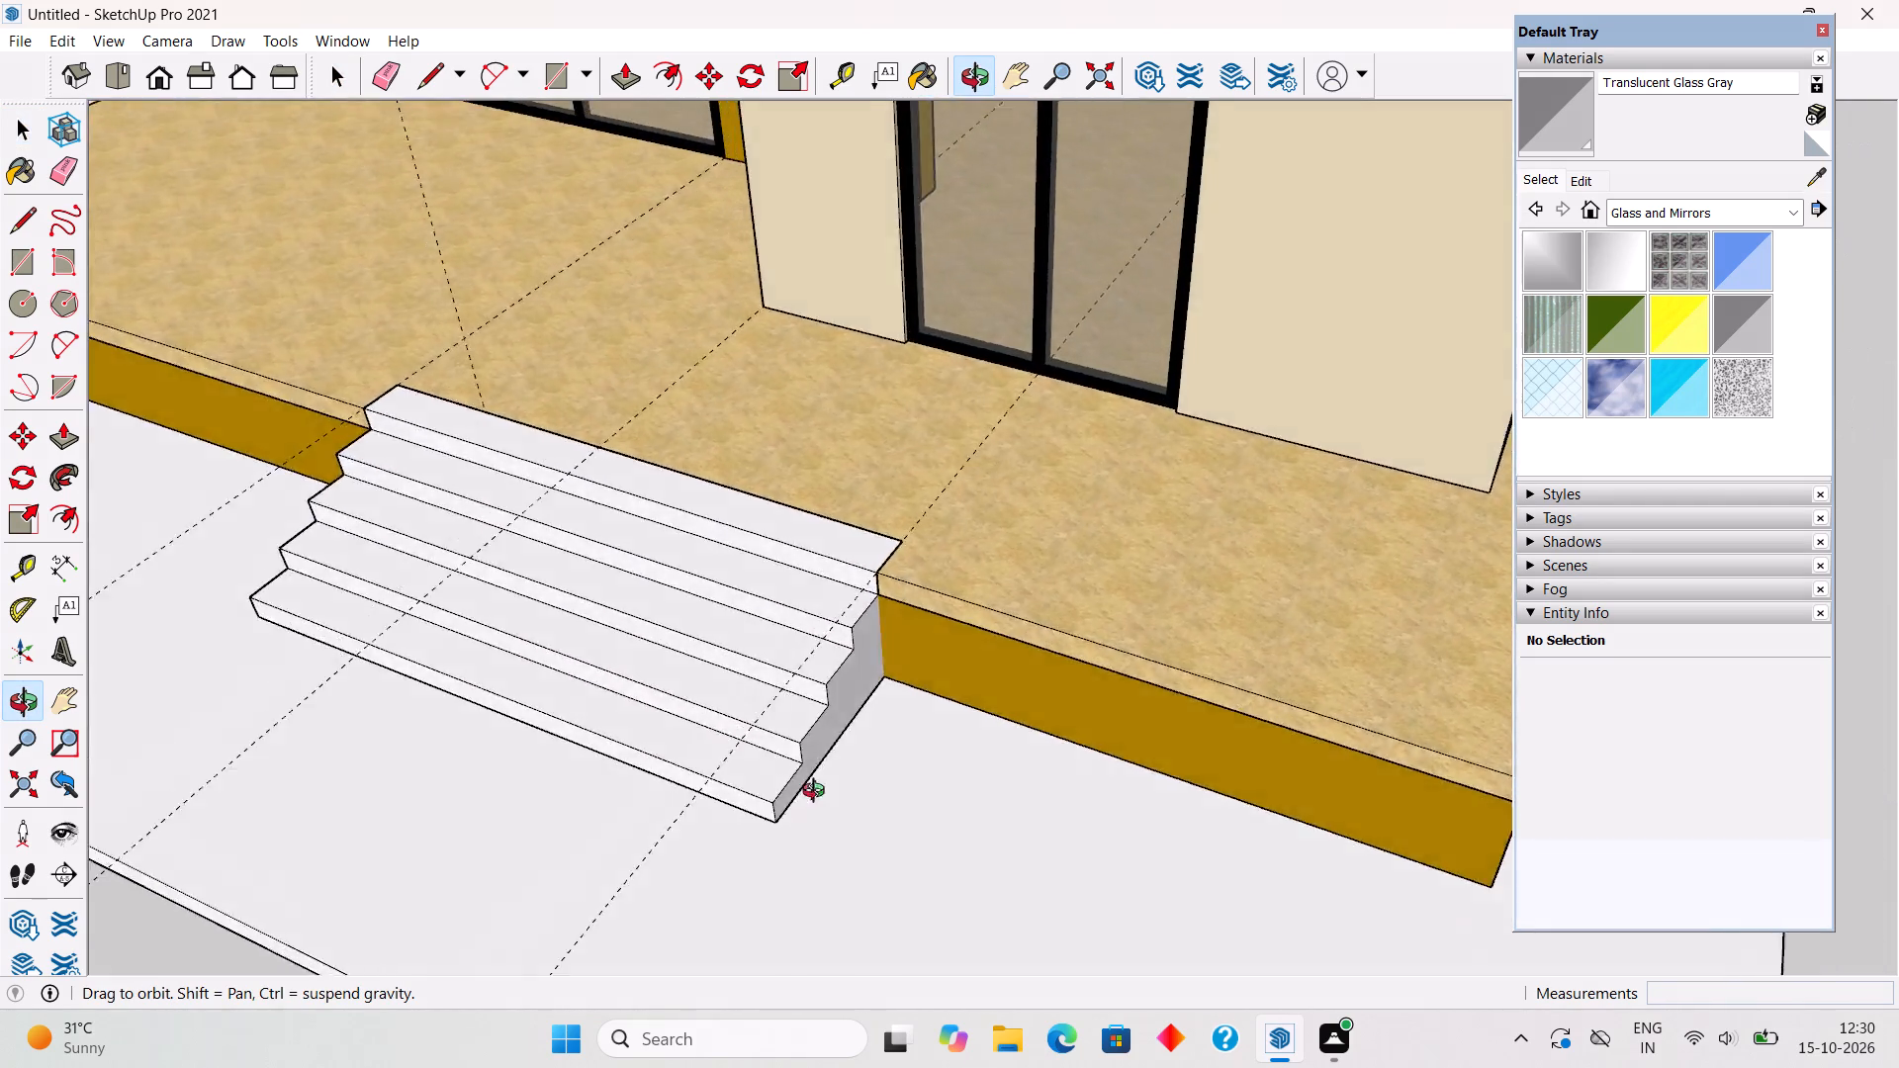
middle_click_drag(818, 793, 943, 587)
scroll(944, 579, "down", 8)
middle_click_drag(891, 610, 555, 567)
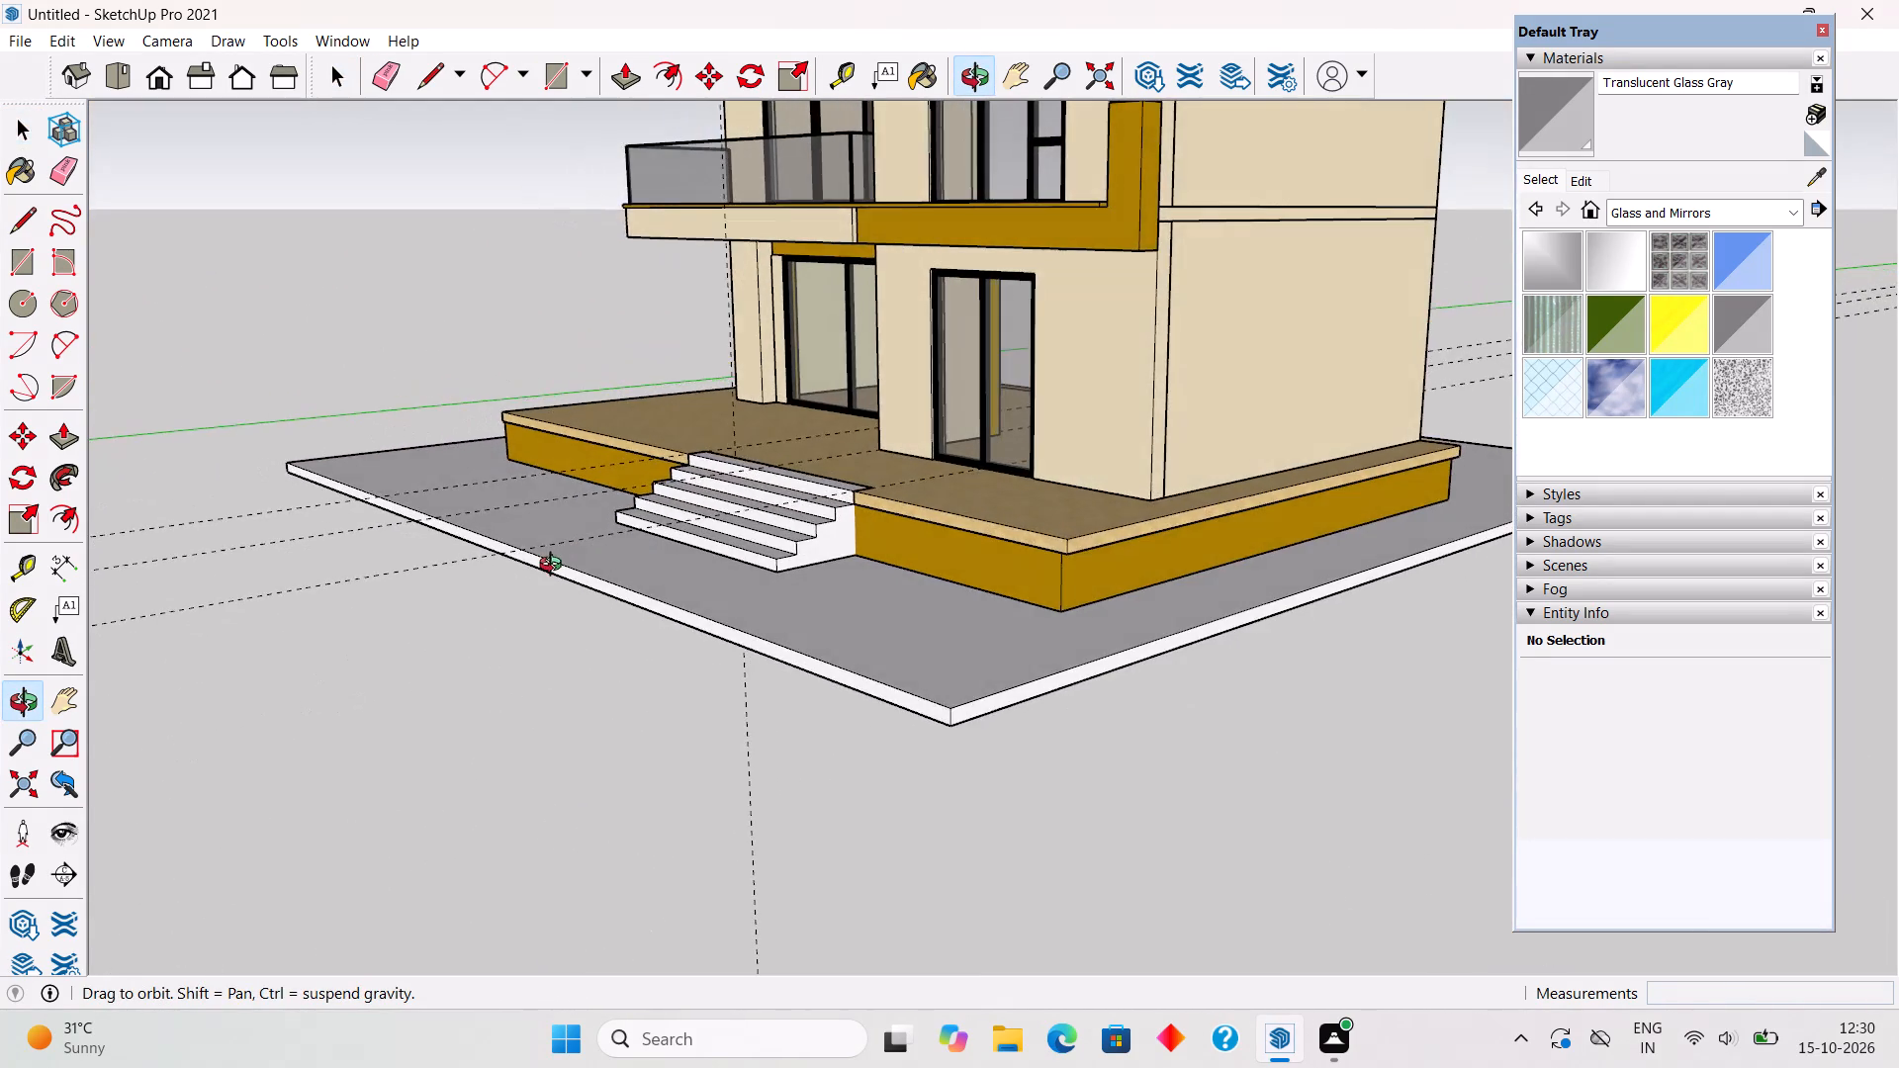
middle_click_drag(555, 567, 560, 634)
scroll(563, 635, "up", 2)
scroll(833, 583, "up", 3)
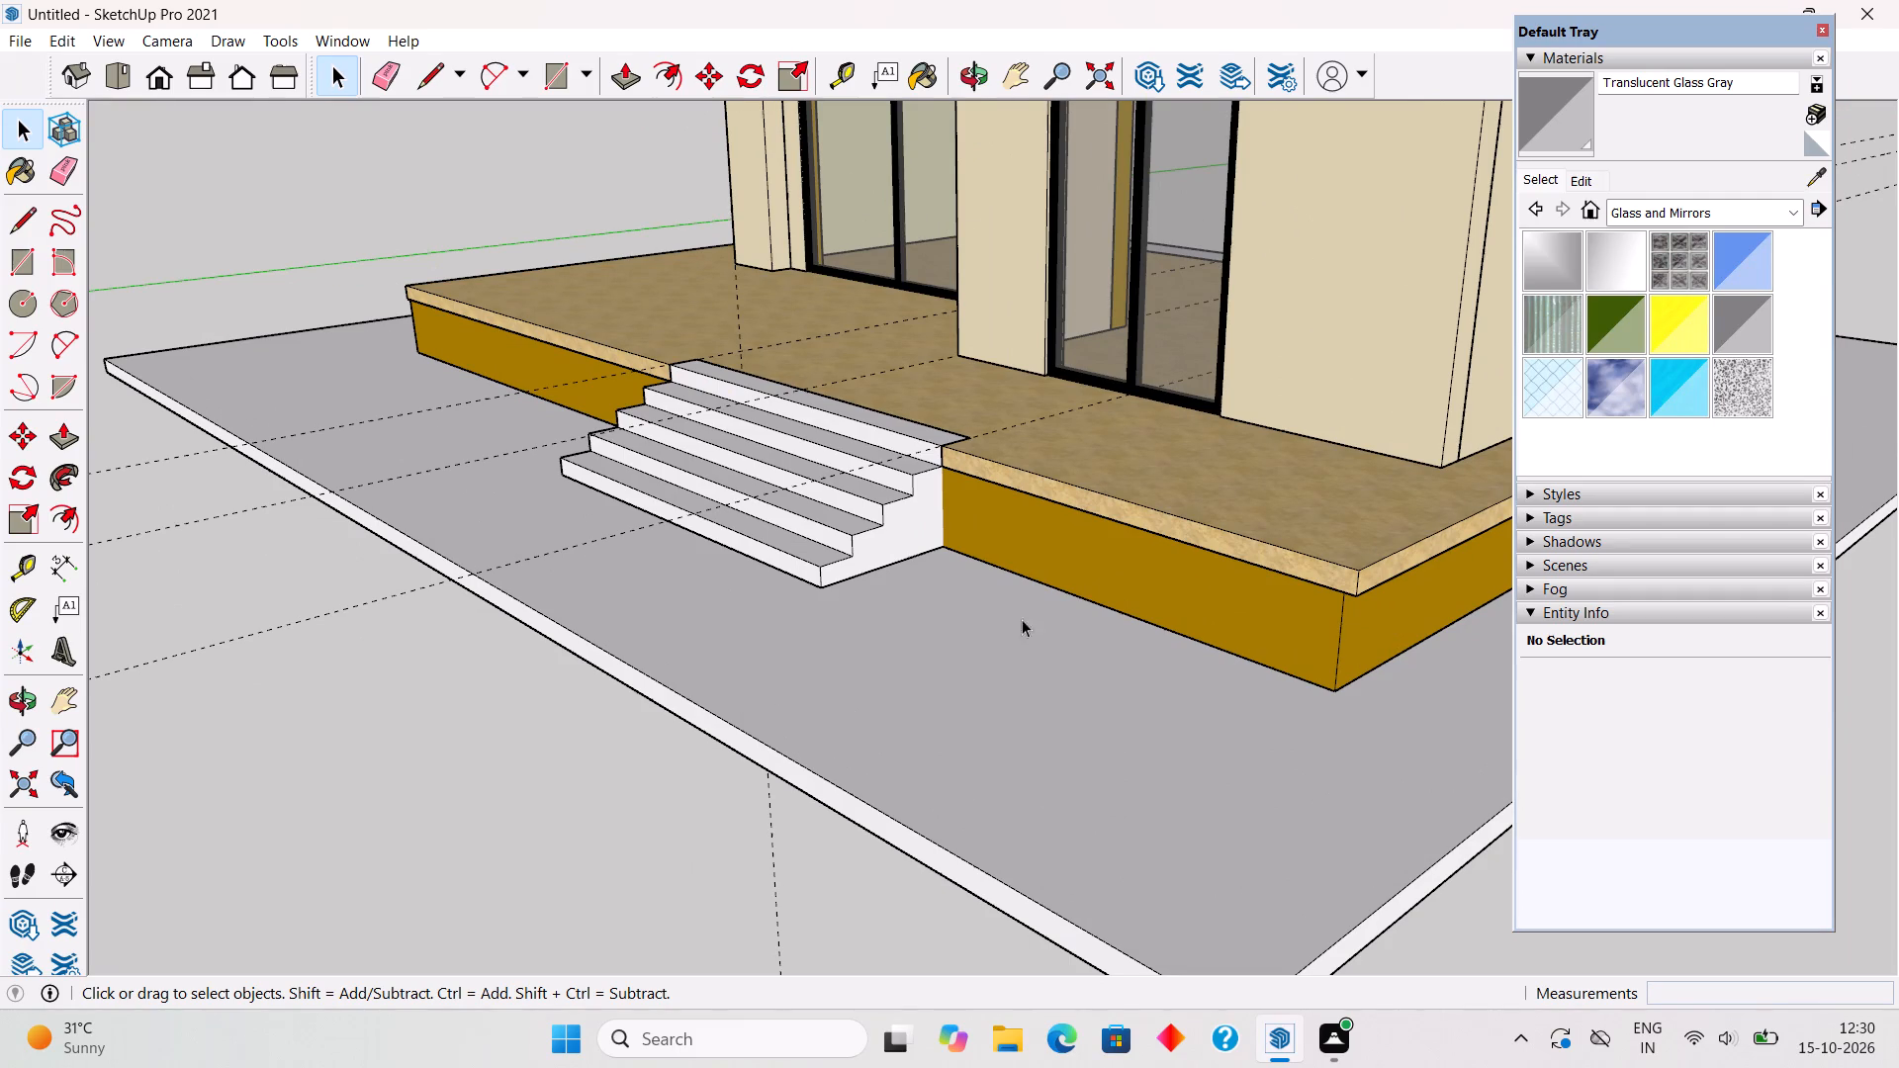
middle_click_drag(706, 540, 1376, 773)
scroll(1376, 773, "down", 5)
scroll(1285, 742, "down", 5)
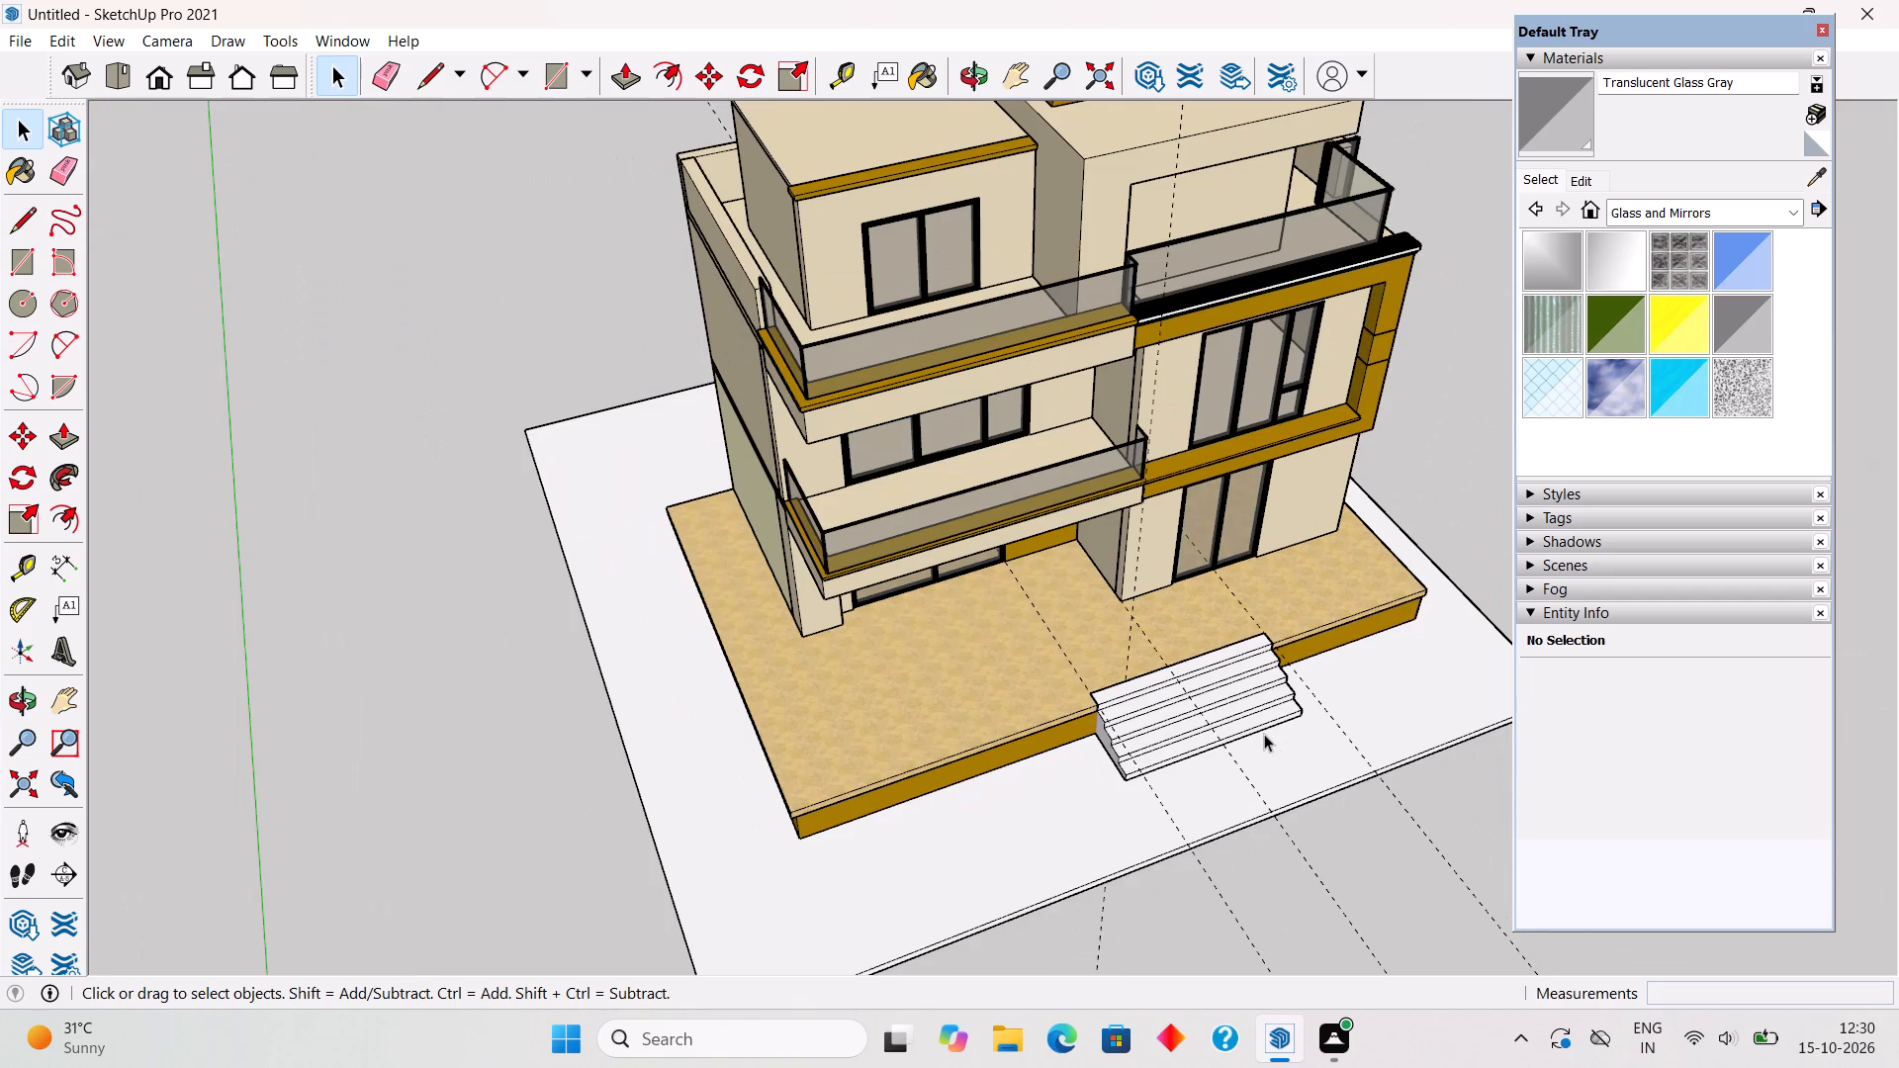
scroll(1264, 734, "down", 4)
middle_click_drag(1221, 716, 939, 579)
scroll(997, 761, "down", 1)
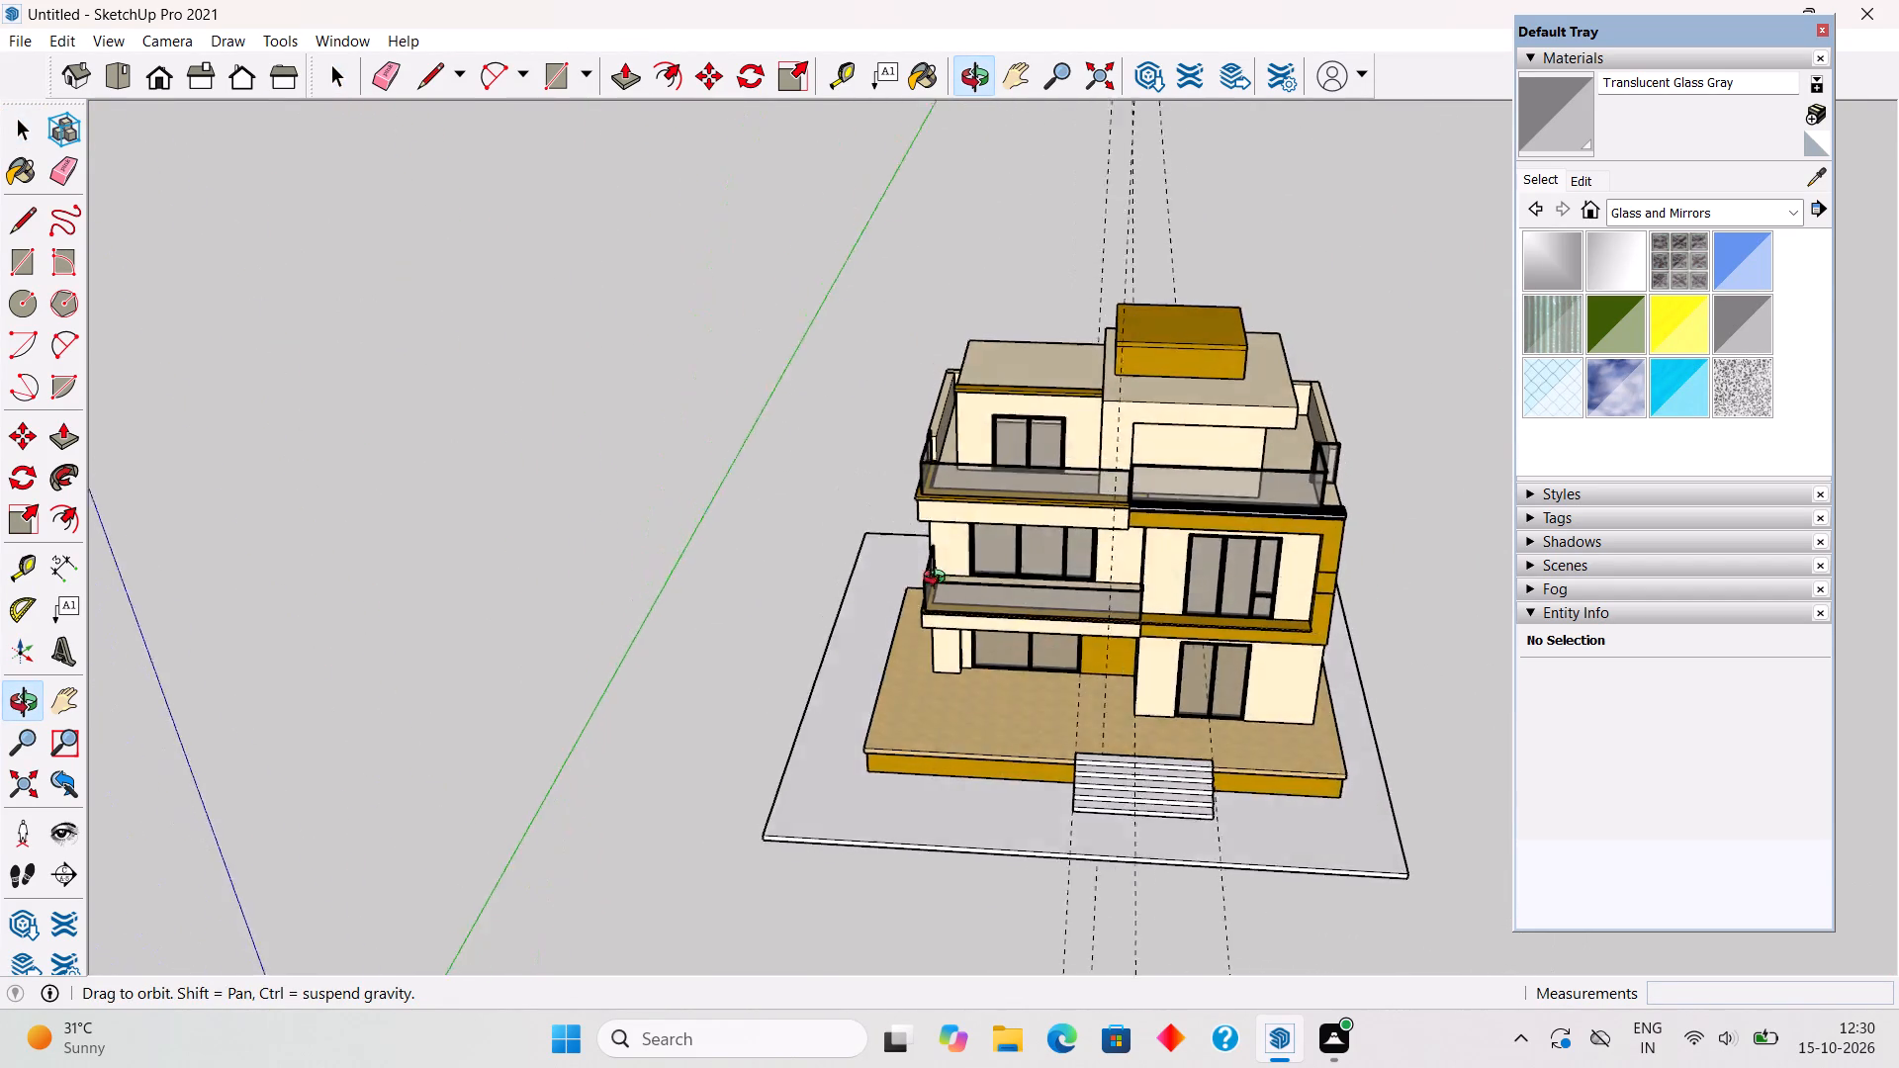
middle_click_drag(939, 579, 855, 901)
middle_click_drag(1339, 581, 959, 641)
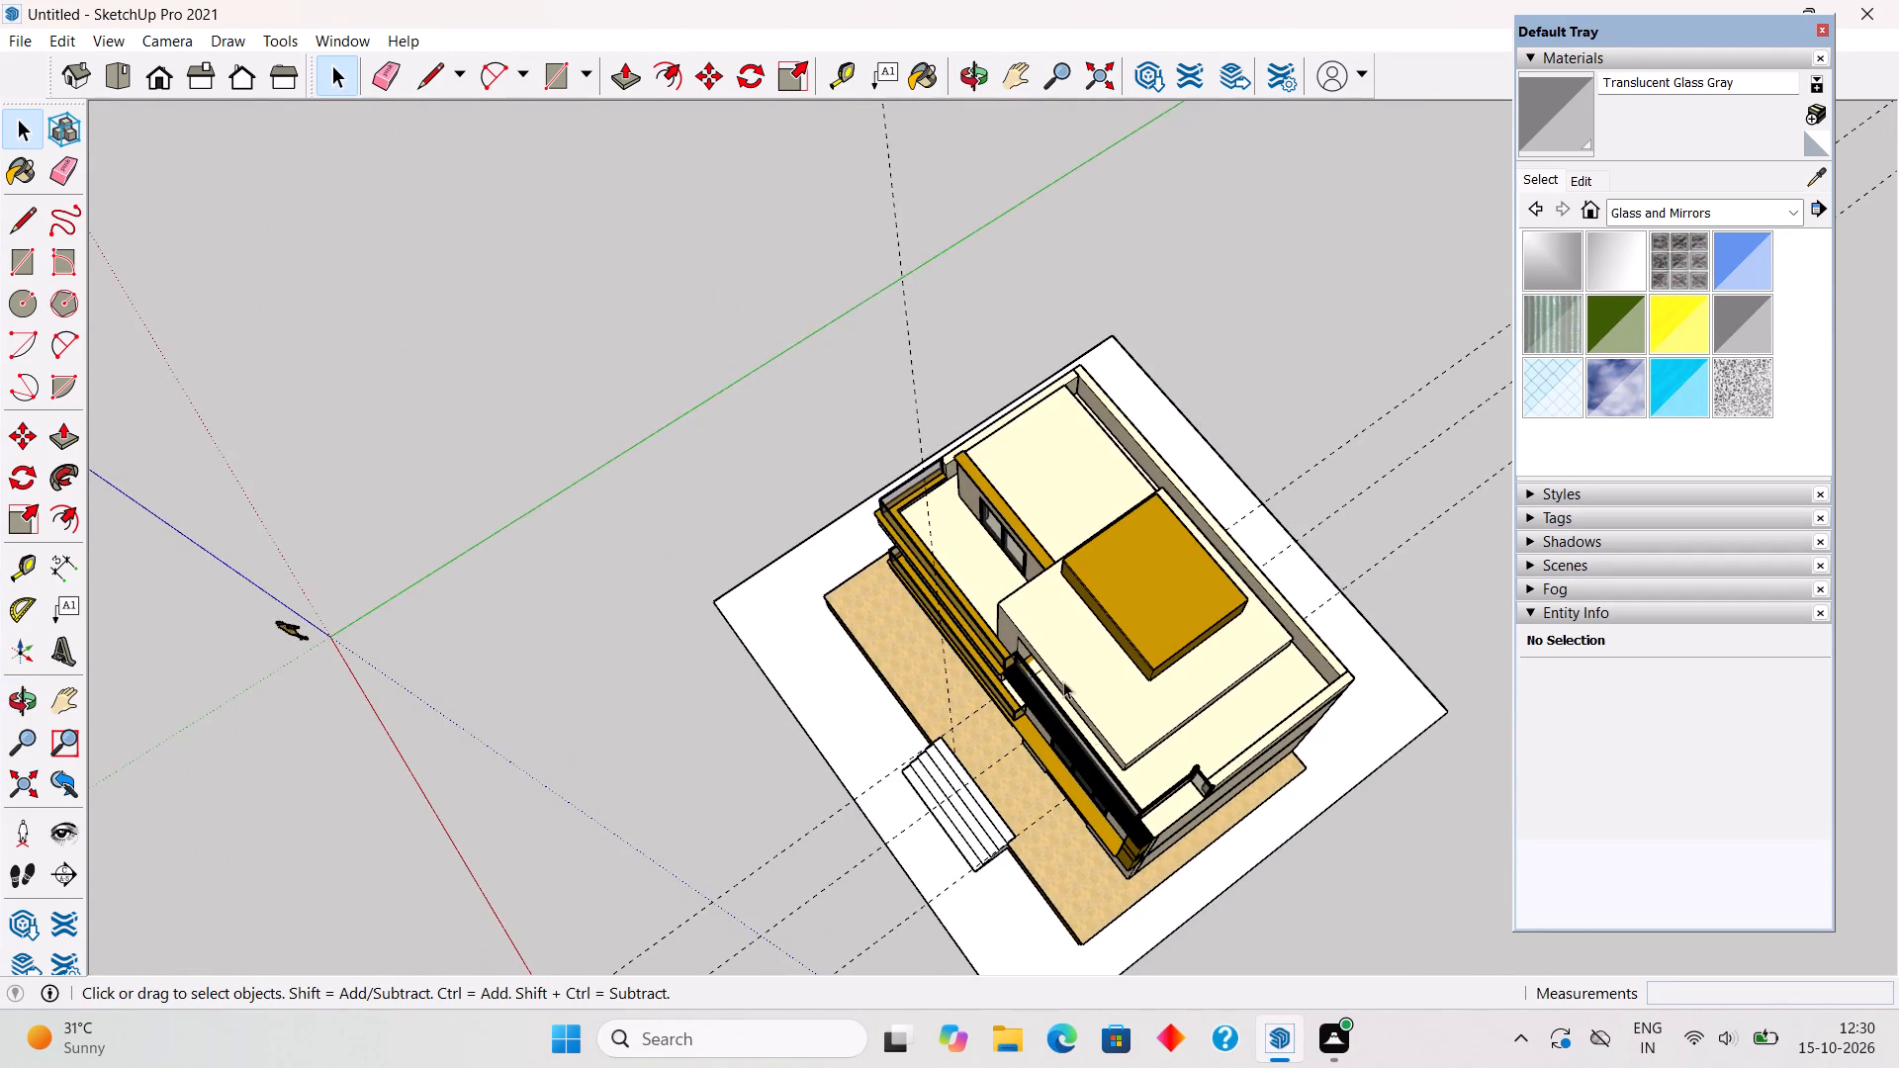
scroll(1090, 732, "up", 1)
middle_click_drag(1052, 595, 1257, 347)
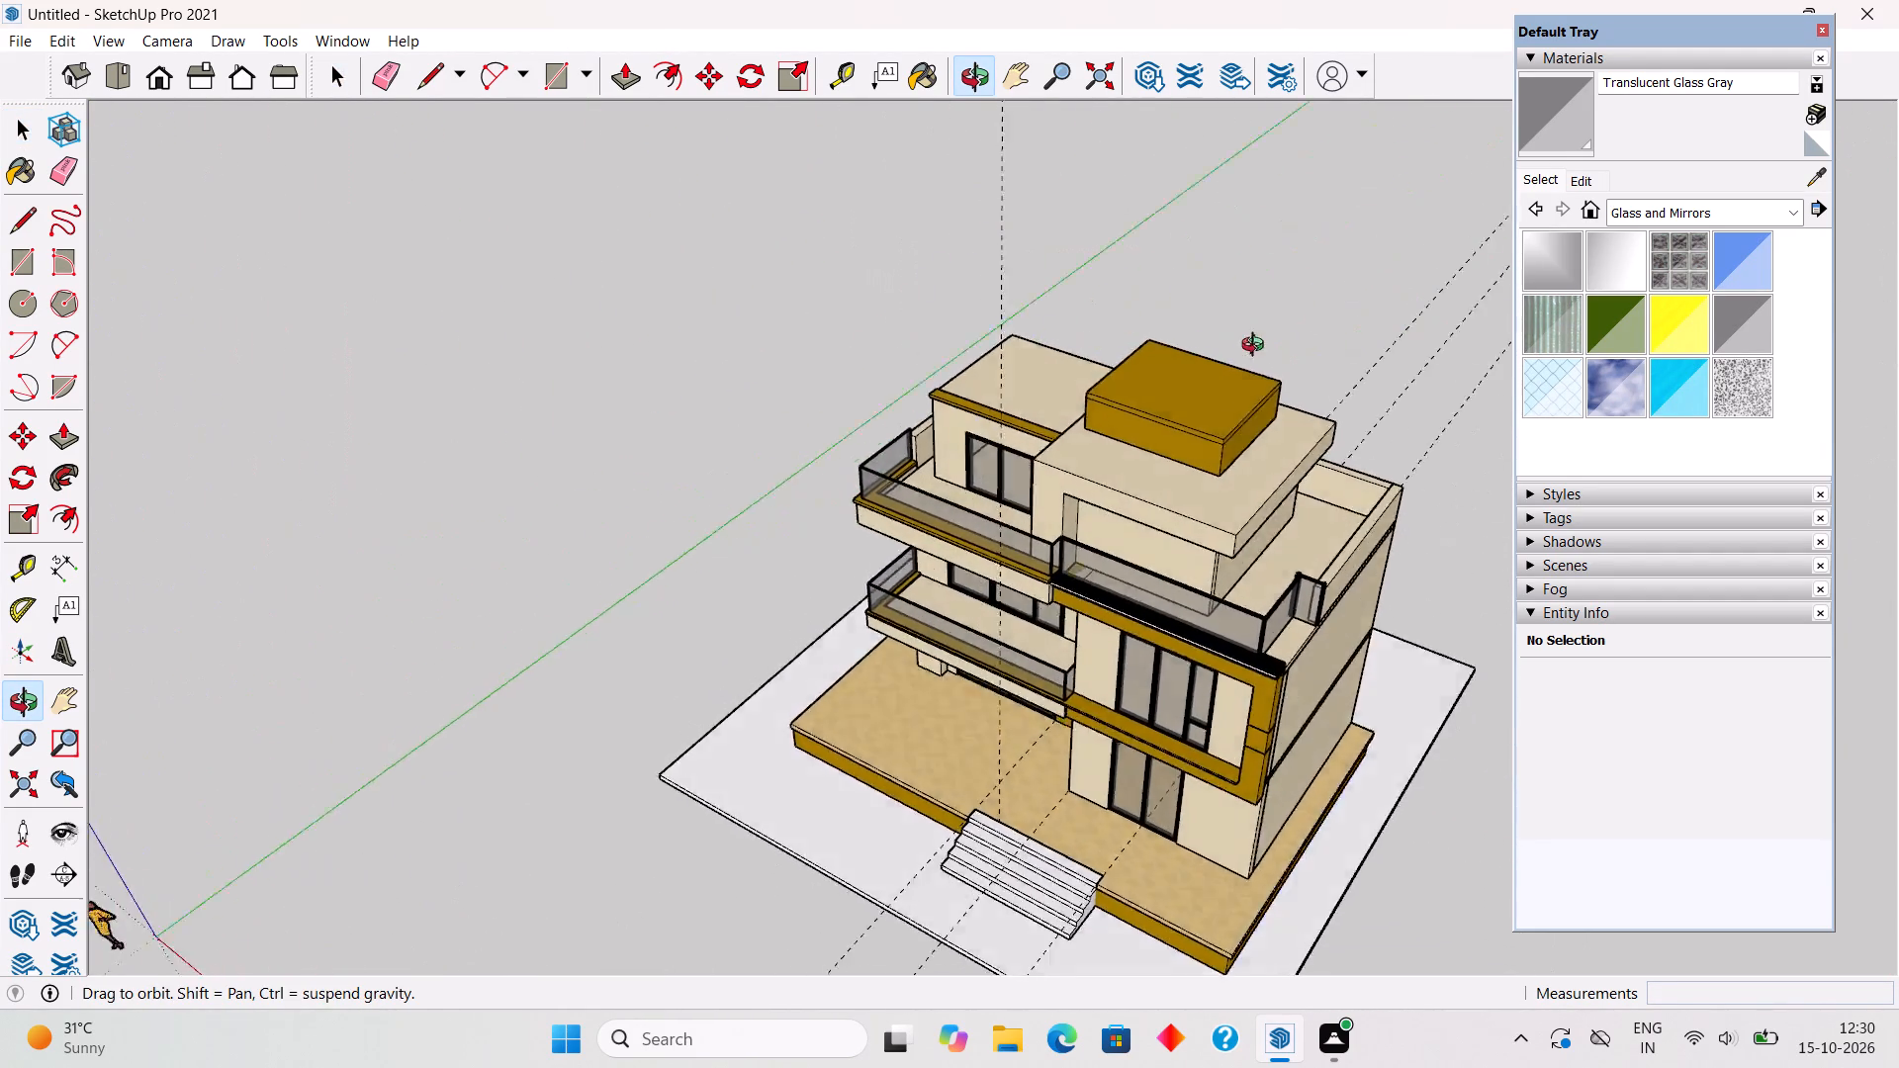
middle_click_drag(1257, 347, 1287, 439)
scroll(1287, 439, "down", 8)
middle_click_drag(1261, 649, 1476, 348)
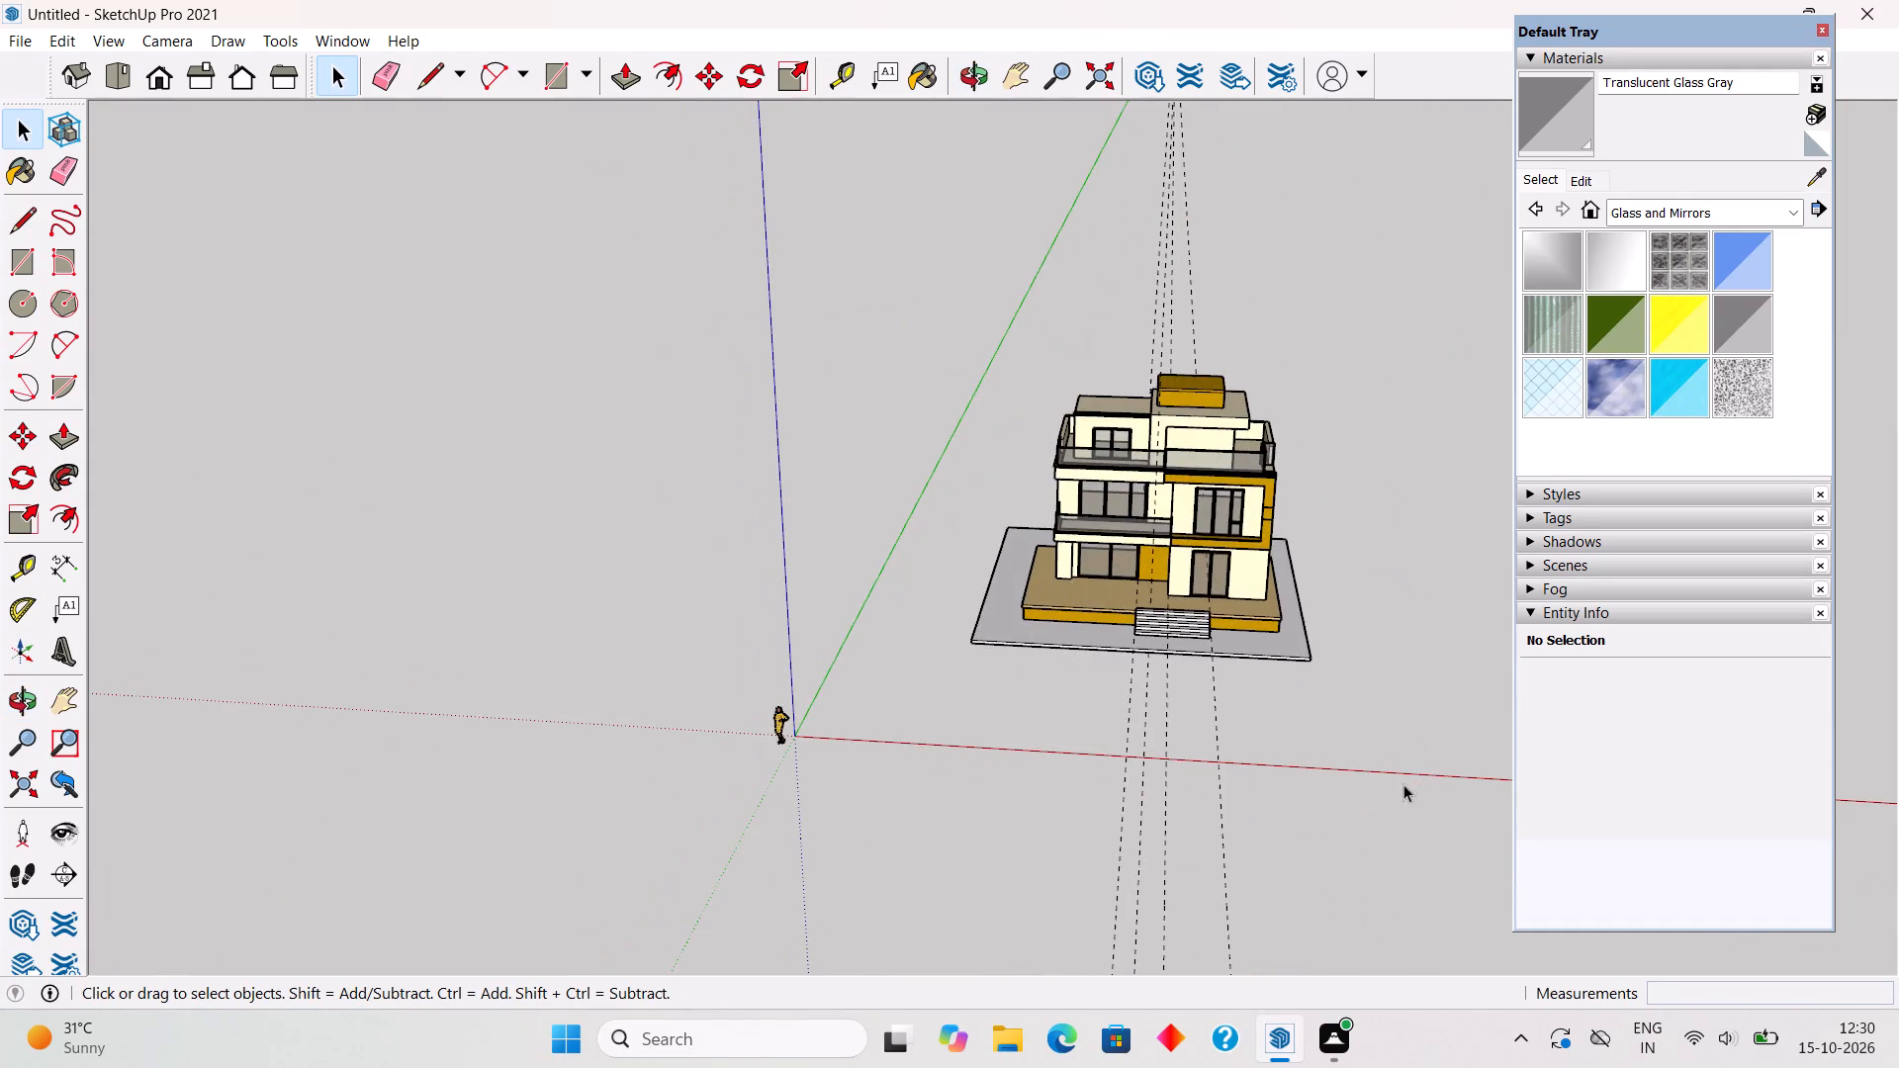
scroll(1358, 731, "up", 3)
scroll(1225, 638, "up", 5)
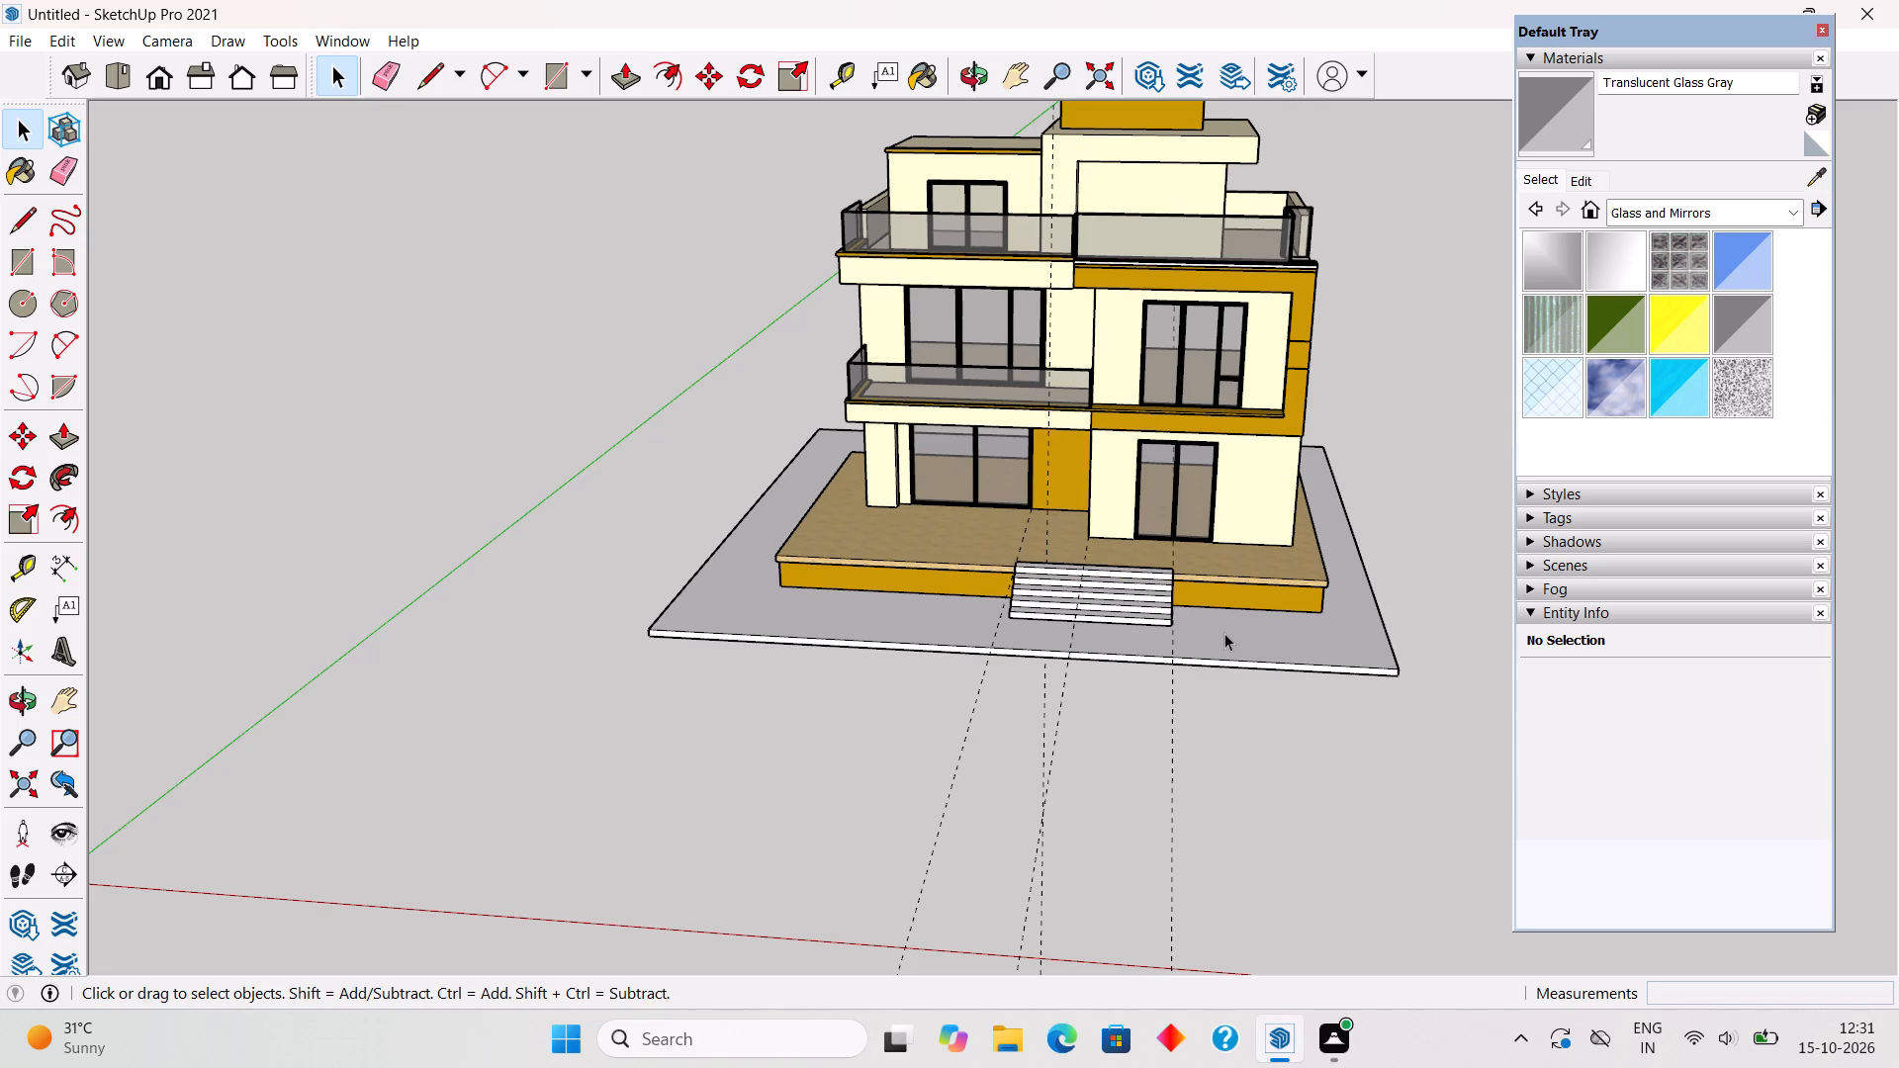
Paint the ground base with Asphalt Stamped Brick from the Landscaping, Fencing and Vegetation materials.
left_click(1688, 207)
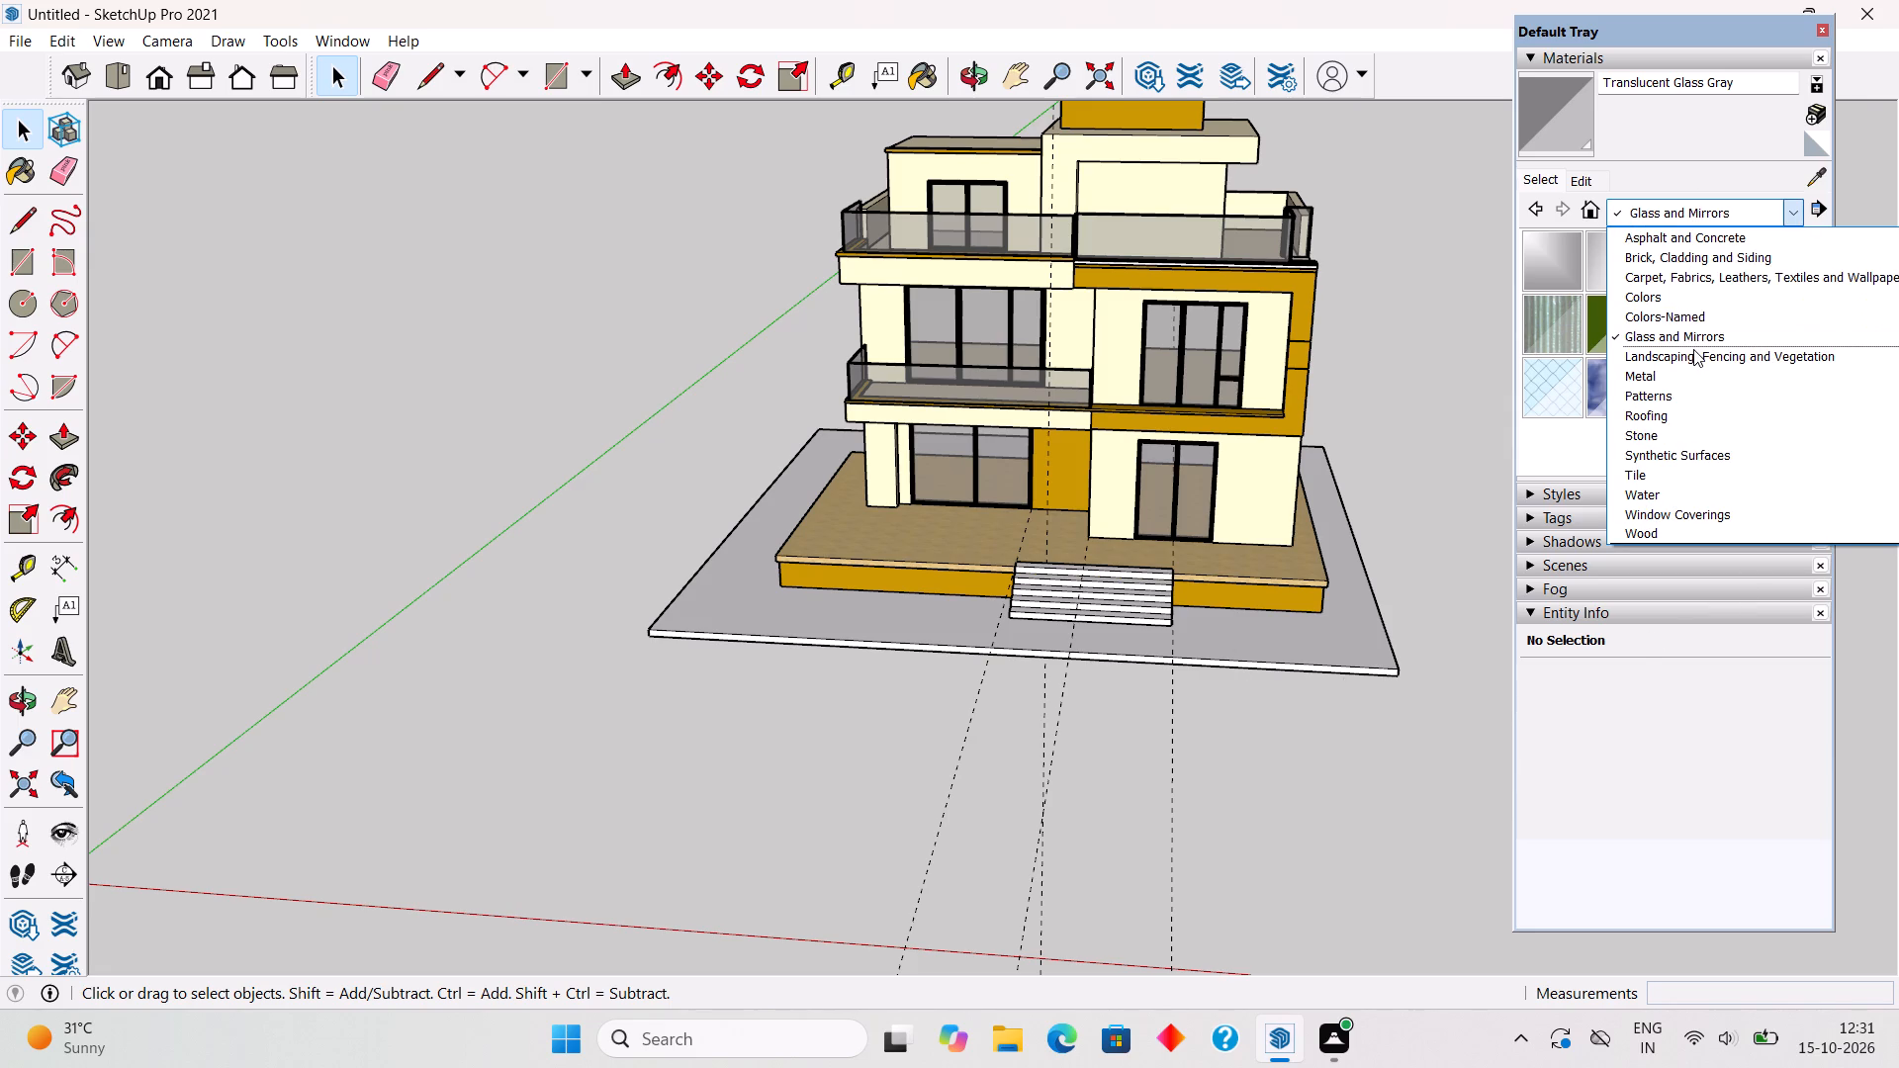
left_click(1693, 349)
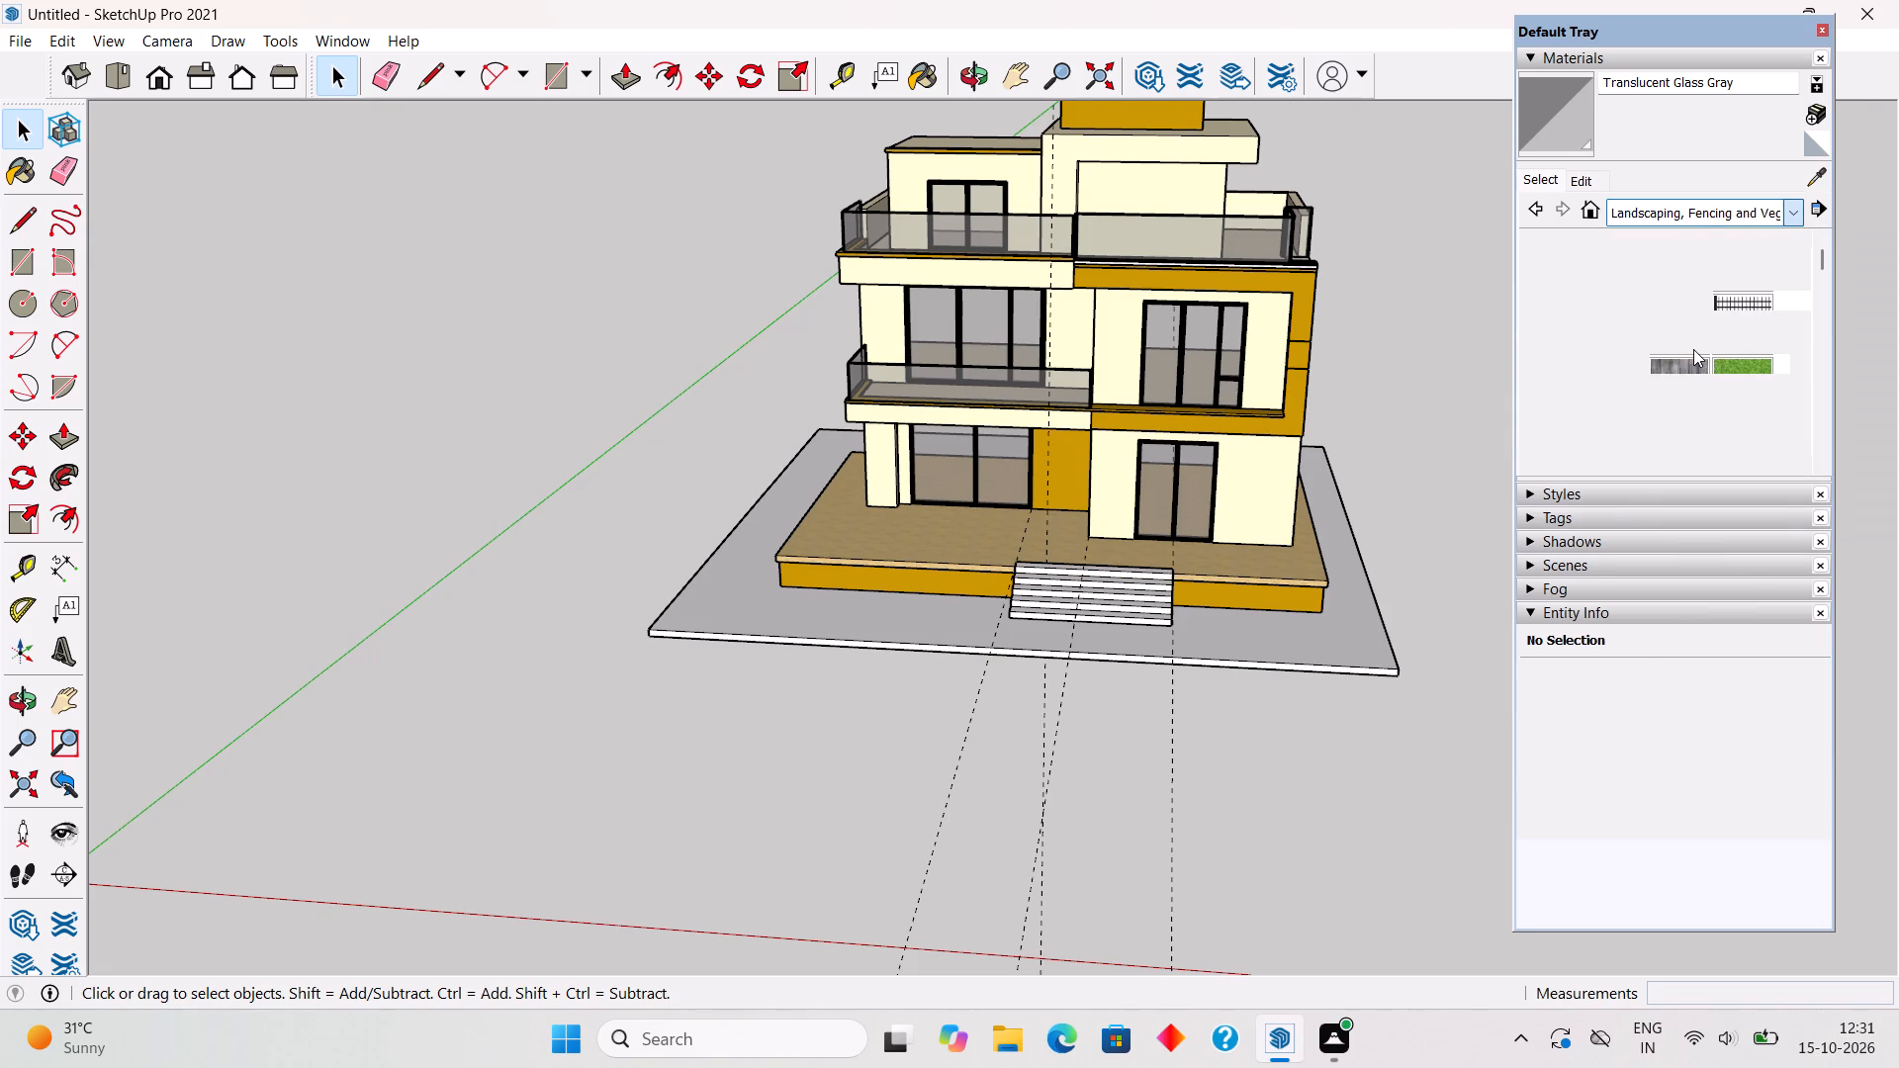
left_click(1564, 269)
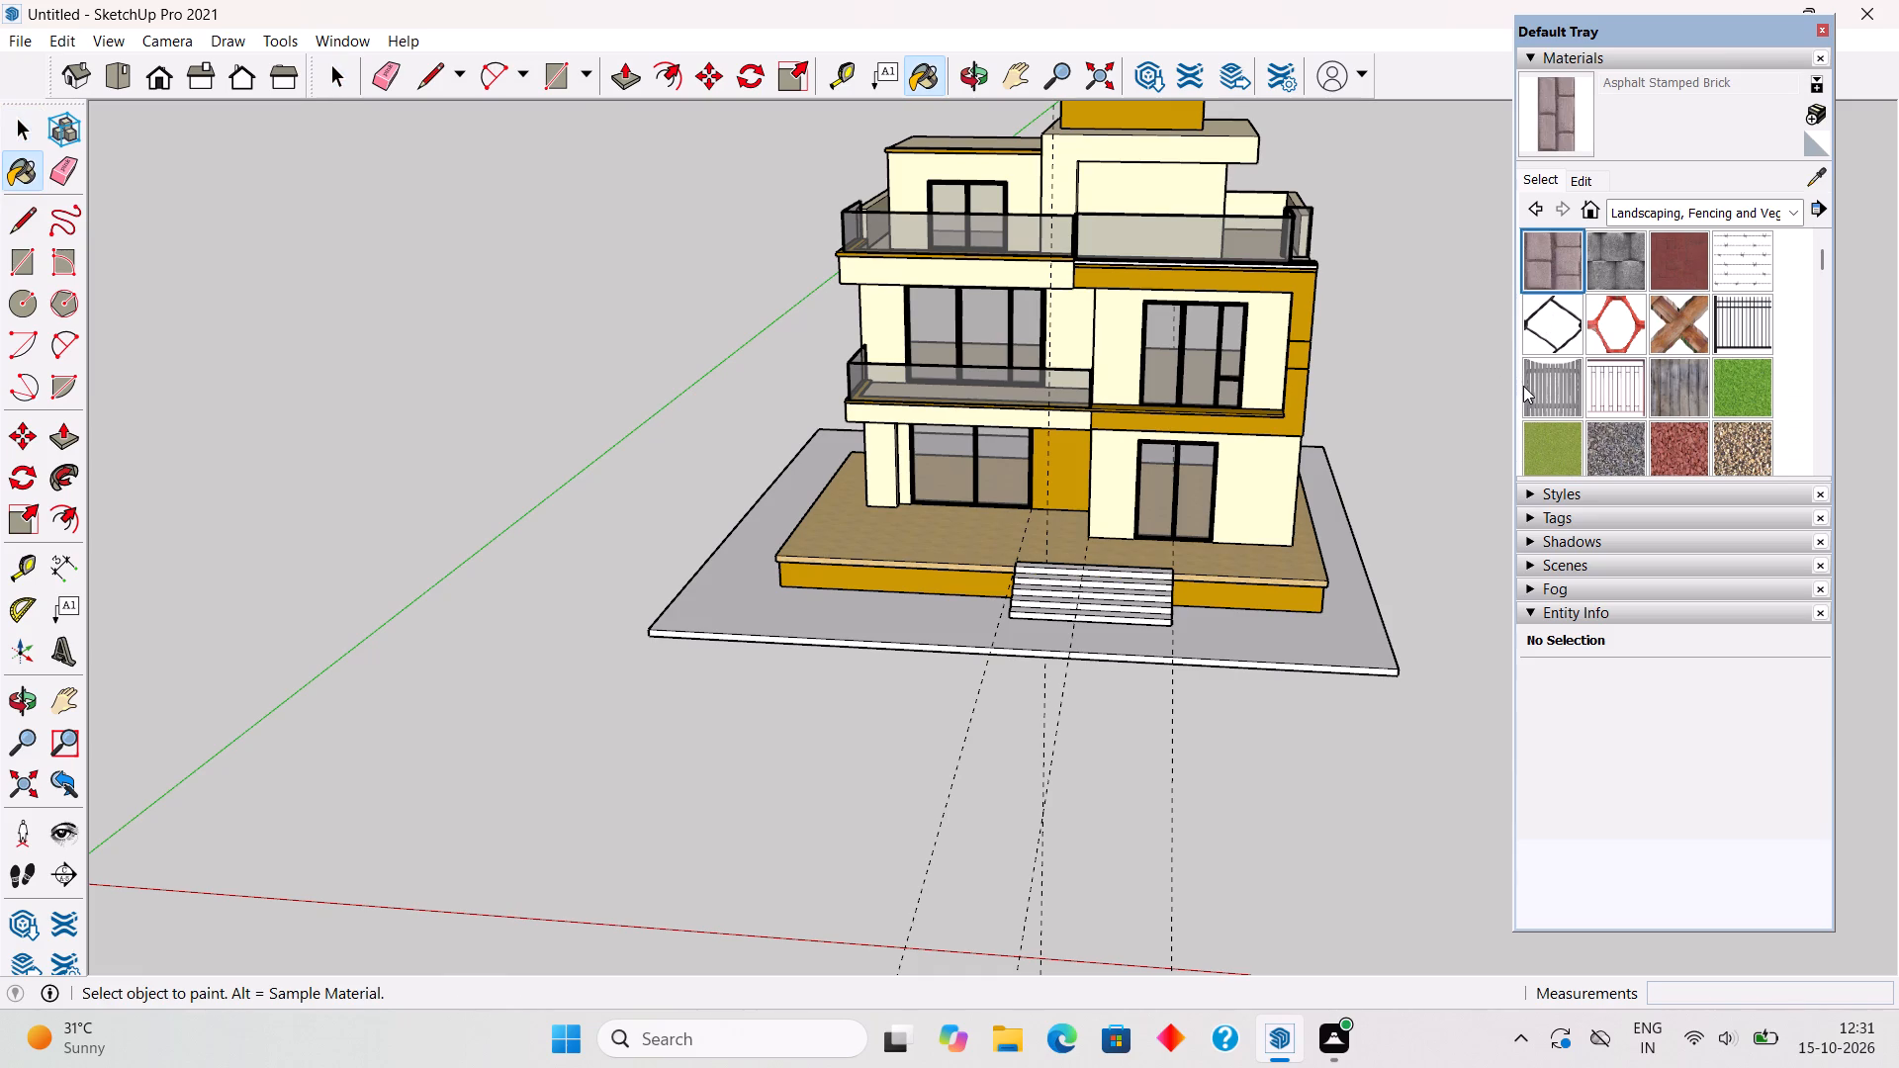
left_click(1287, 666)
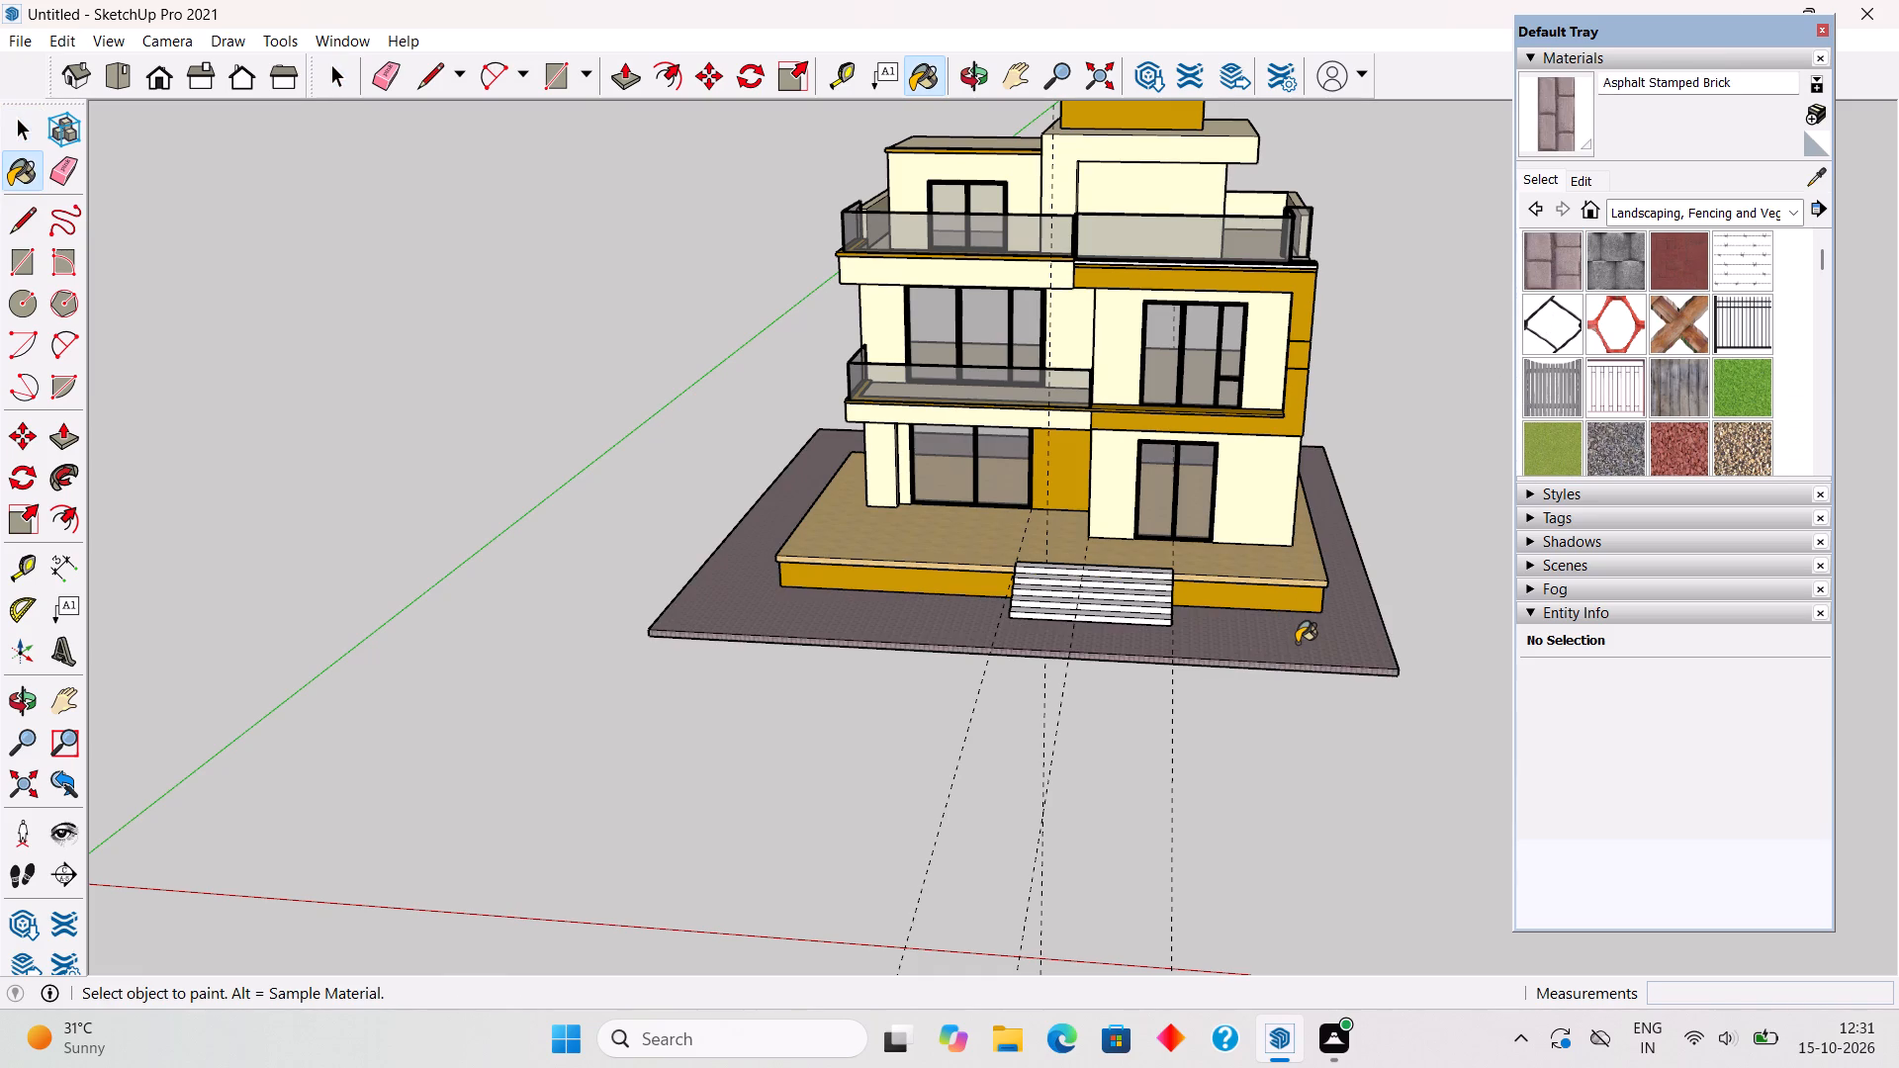
Paint the ground base around the house with the Pavers Modular Brick material from the same collection.
scroll(1607, 375, "up", 11)
scroll(1608, 375, "down", 5)
scroll(1608, 375, "up", 3)
scroll(1608, 375, "down", 1)
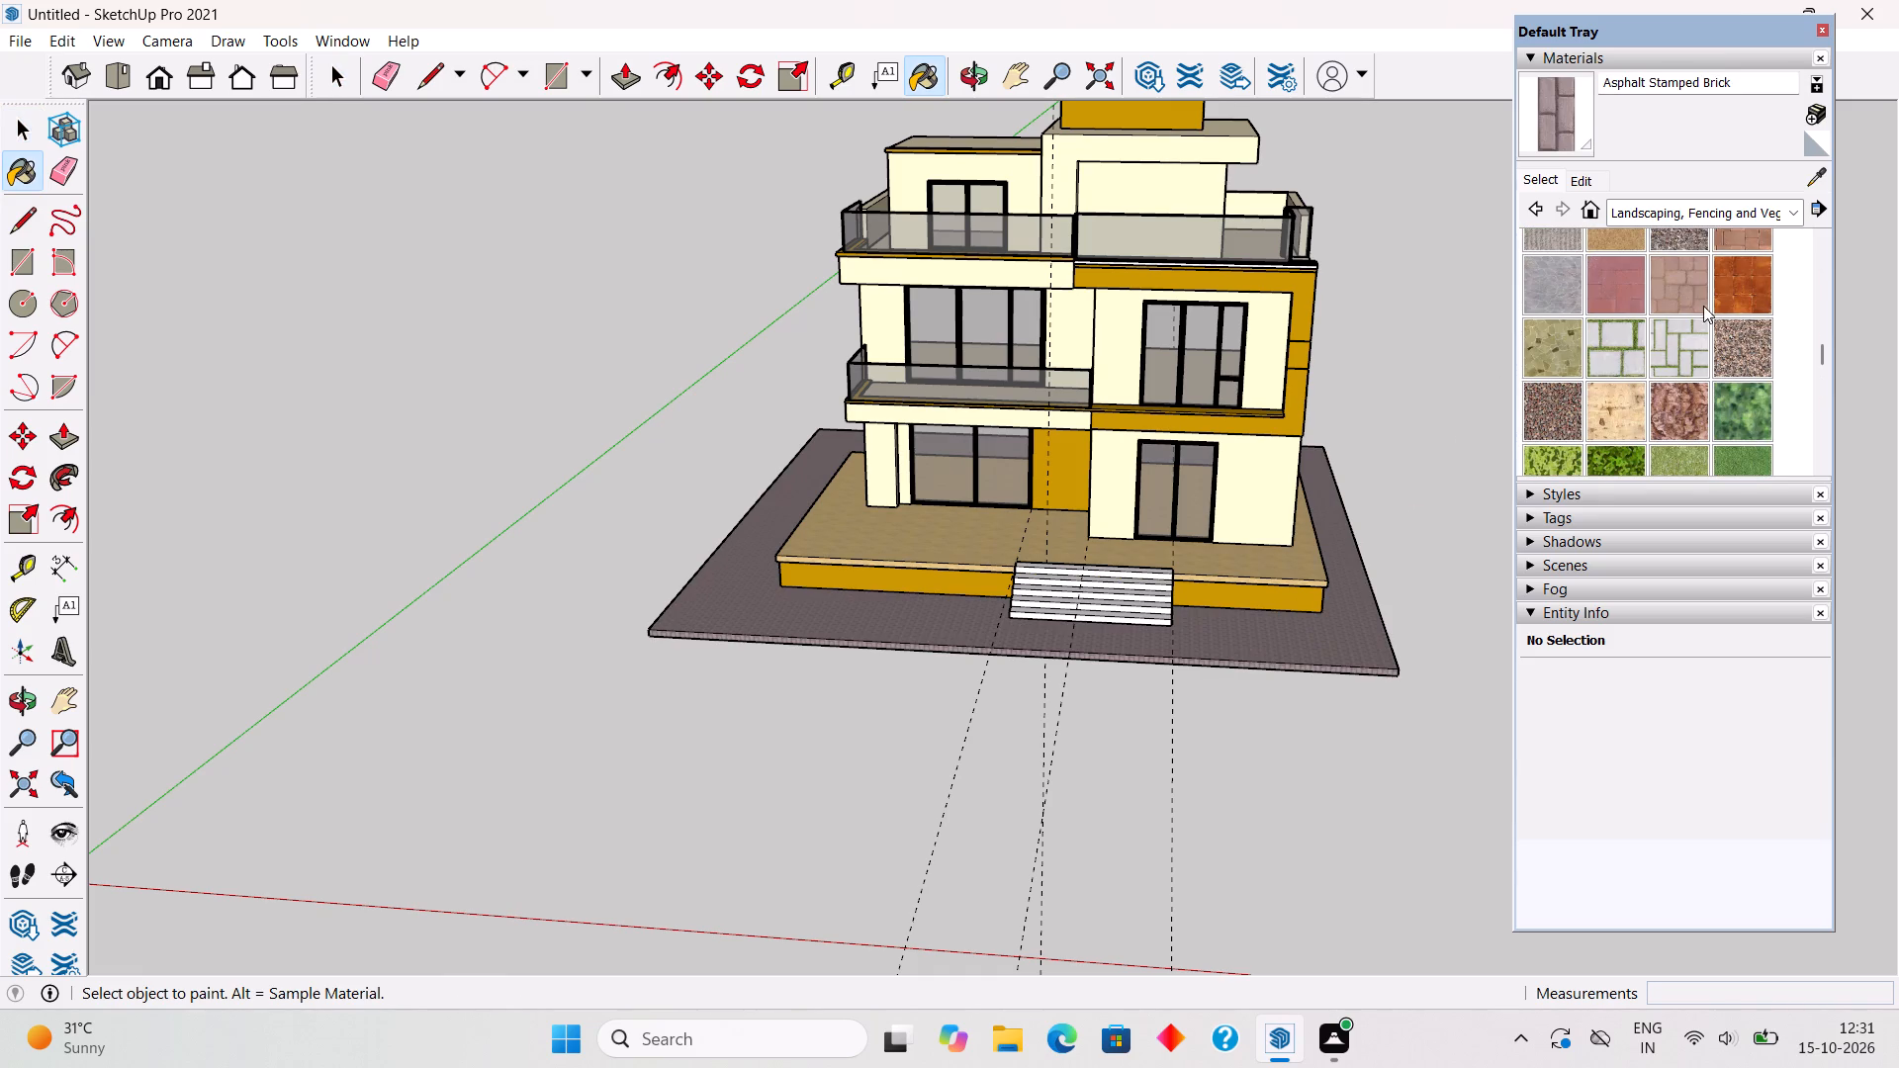
left_click(1679, 260)
left_click(1322, 630)
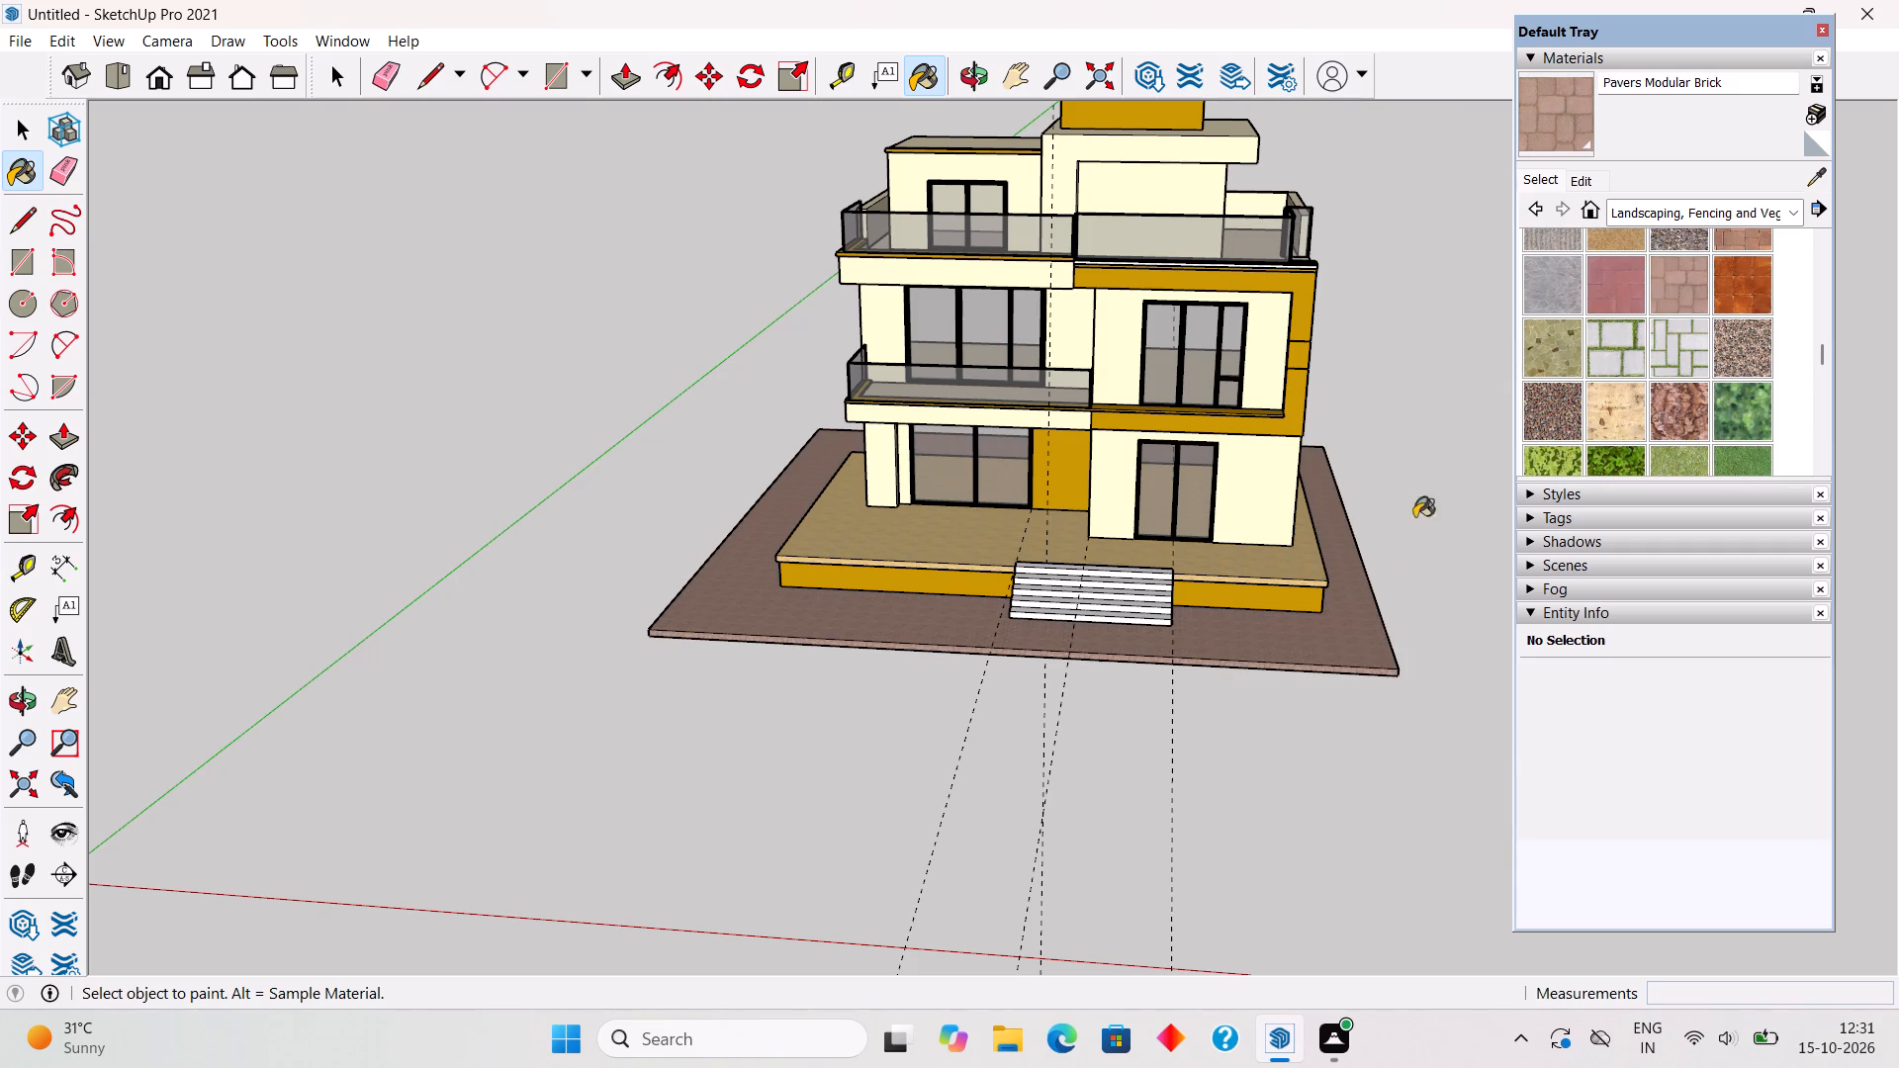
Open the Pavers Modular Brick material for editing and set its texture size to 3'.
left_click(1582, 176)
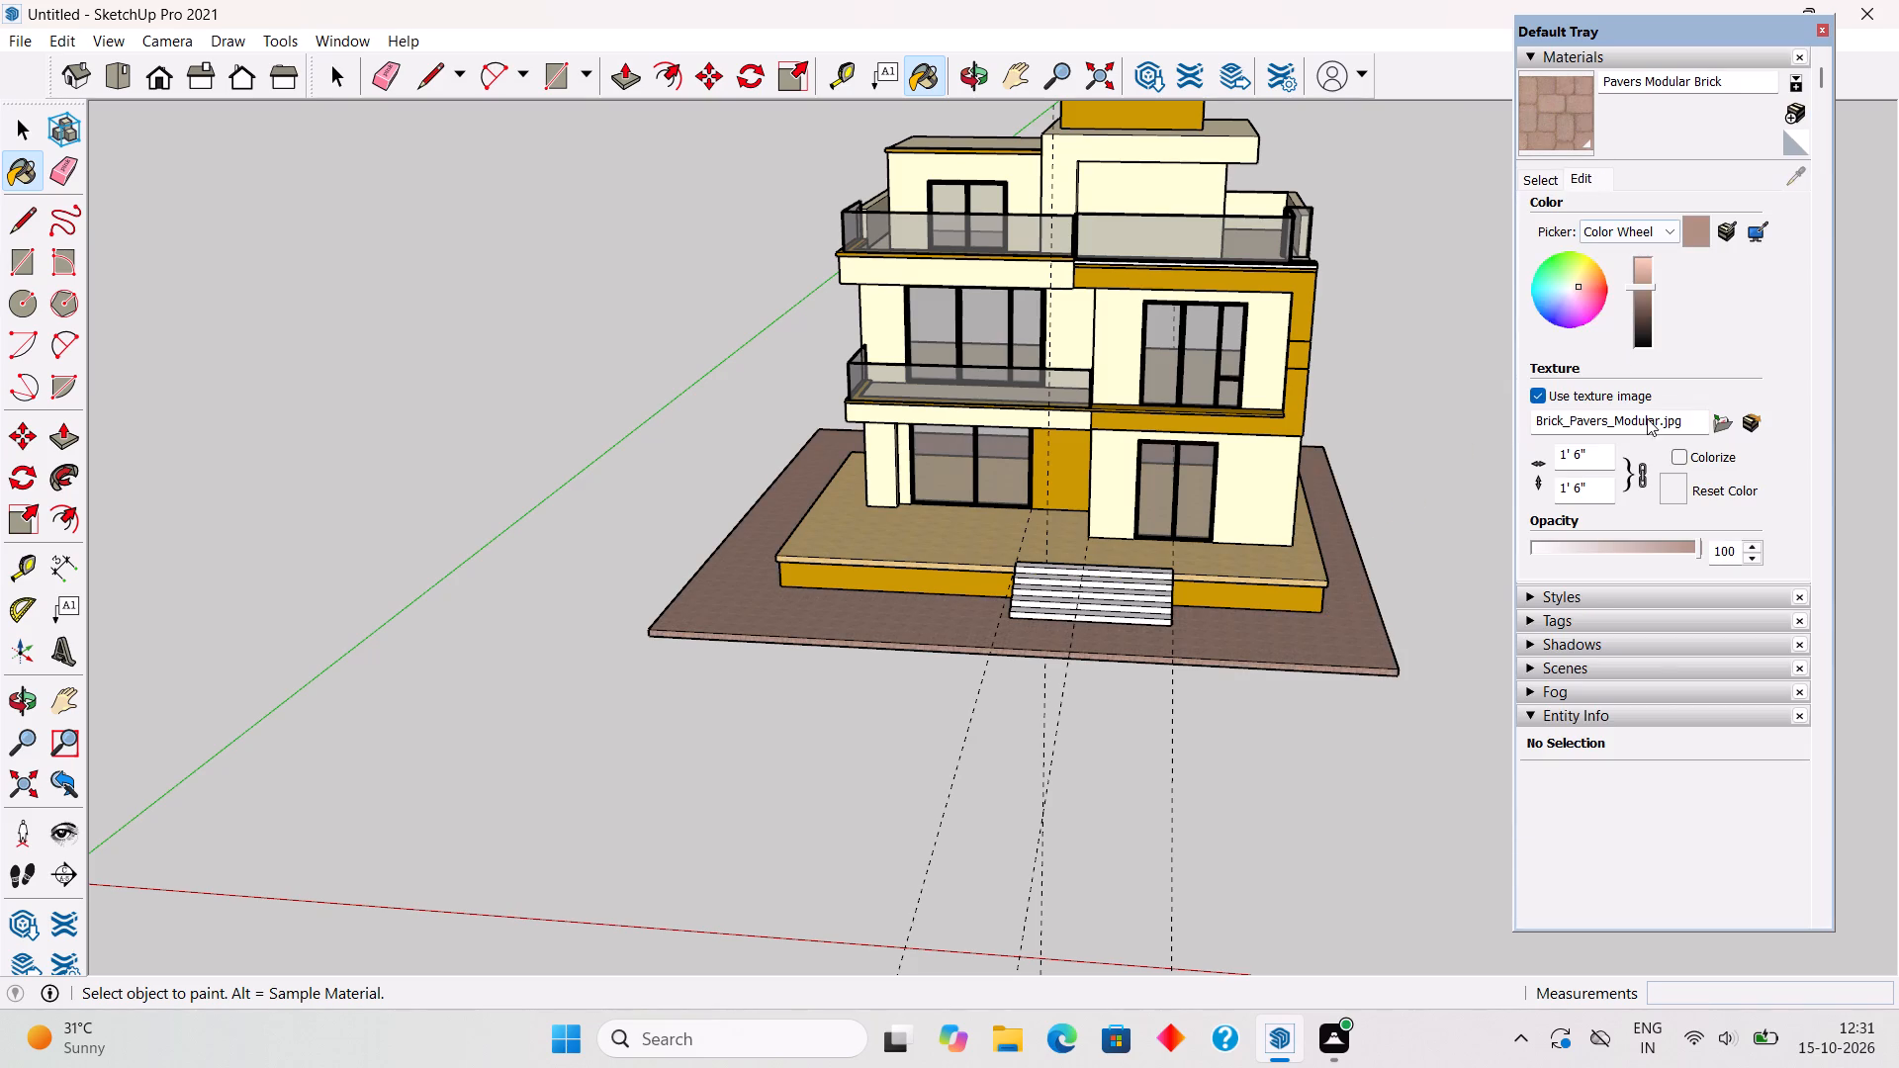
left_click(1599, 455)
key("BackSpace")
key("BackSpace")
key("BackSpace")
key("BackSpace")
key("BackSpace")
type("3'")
Set the Pavers Modular Brick texture size to 6'.
key("BackSpace")
key("BackSpace")
type("6'")
key("space")
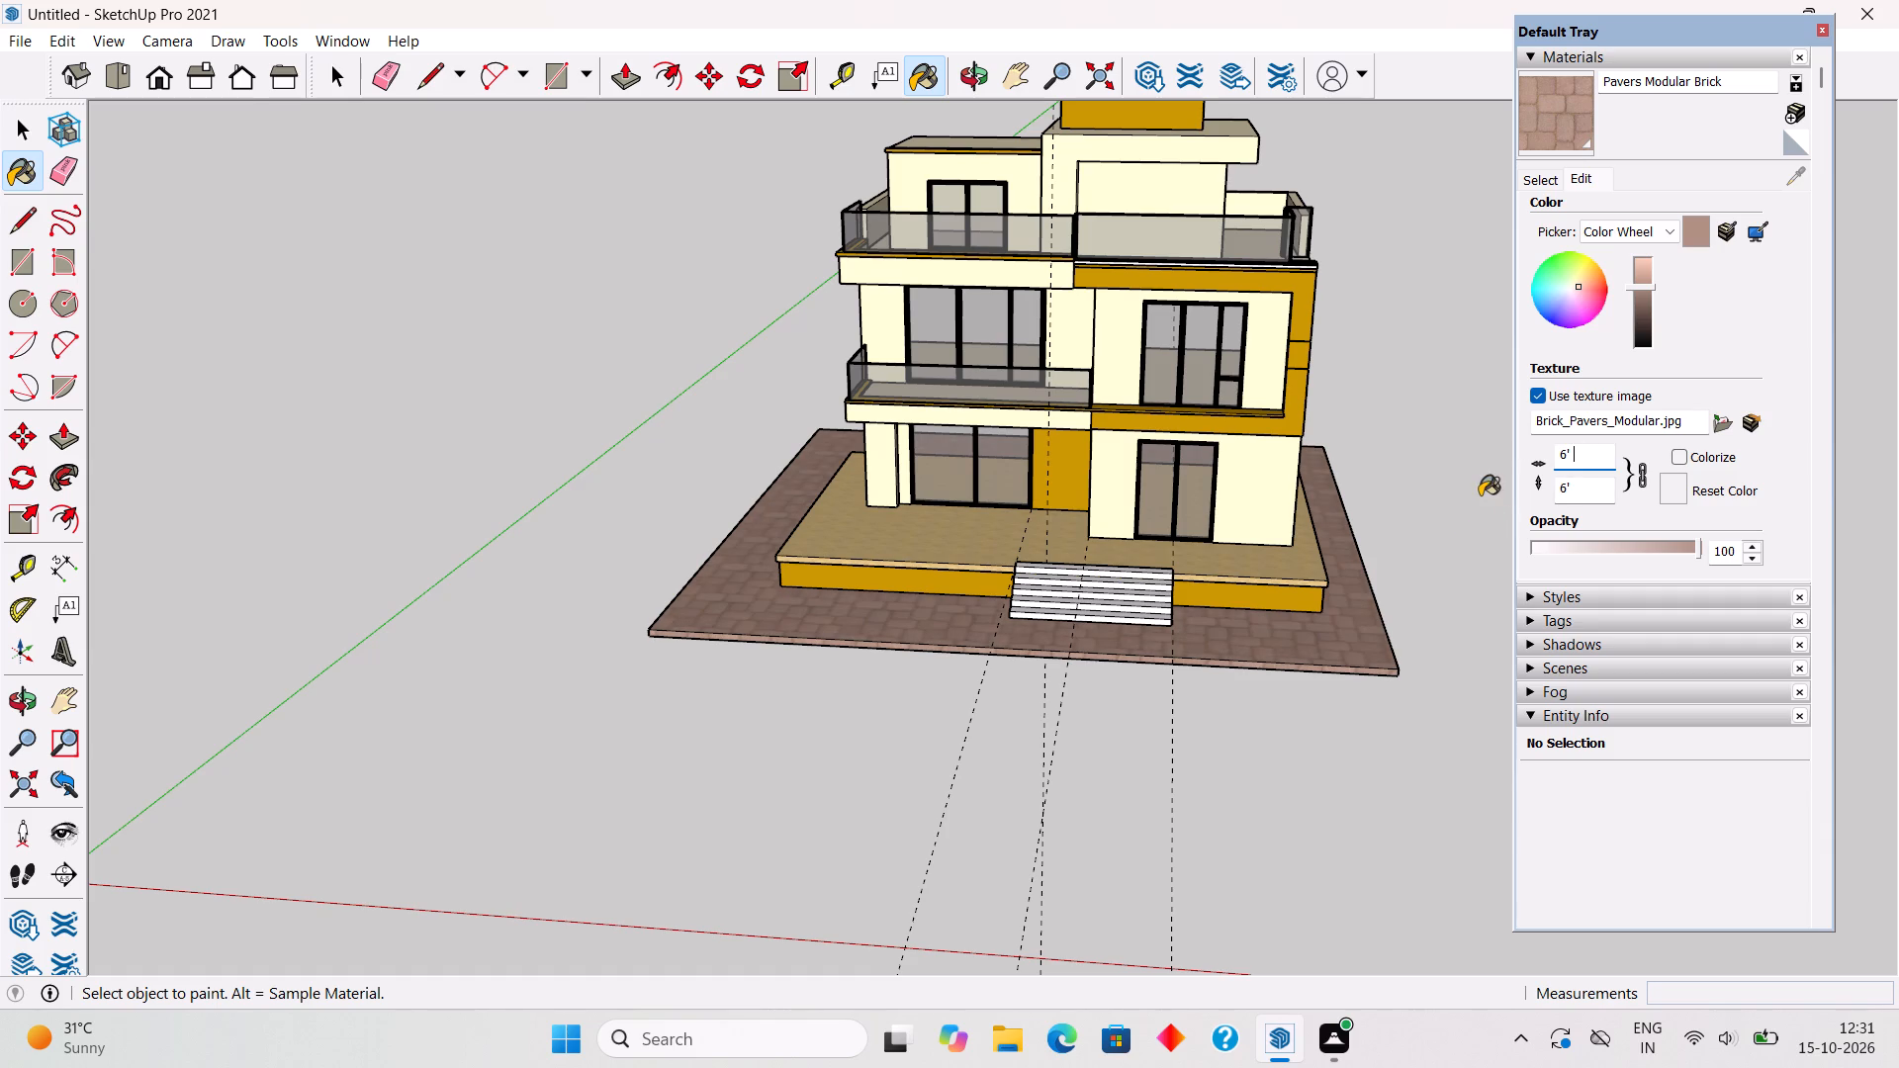
key("space")
key("space")
Delete the three dashed guide lines extending in front of the house and entrance steps.
left_click(1362, 562)
key("space")
scroll(1216, 596, "up", 3)
middle_click_drag(997, 692, 1147, 819)
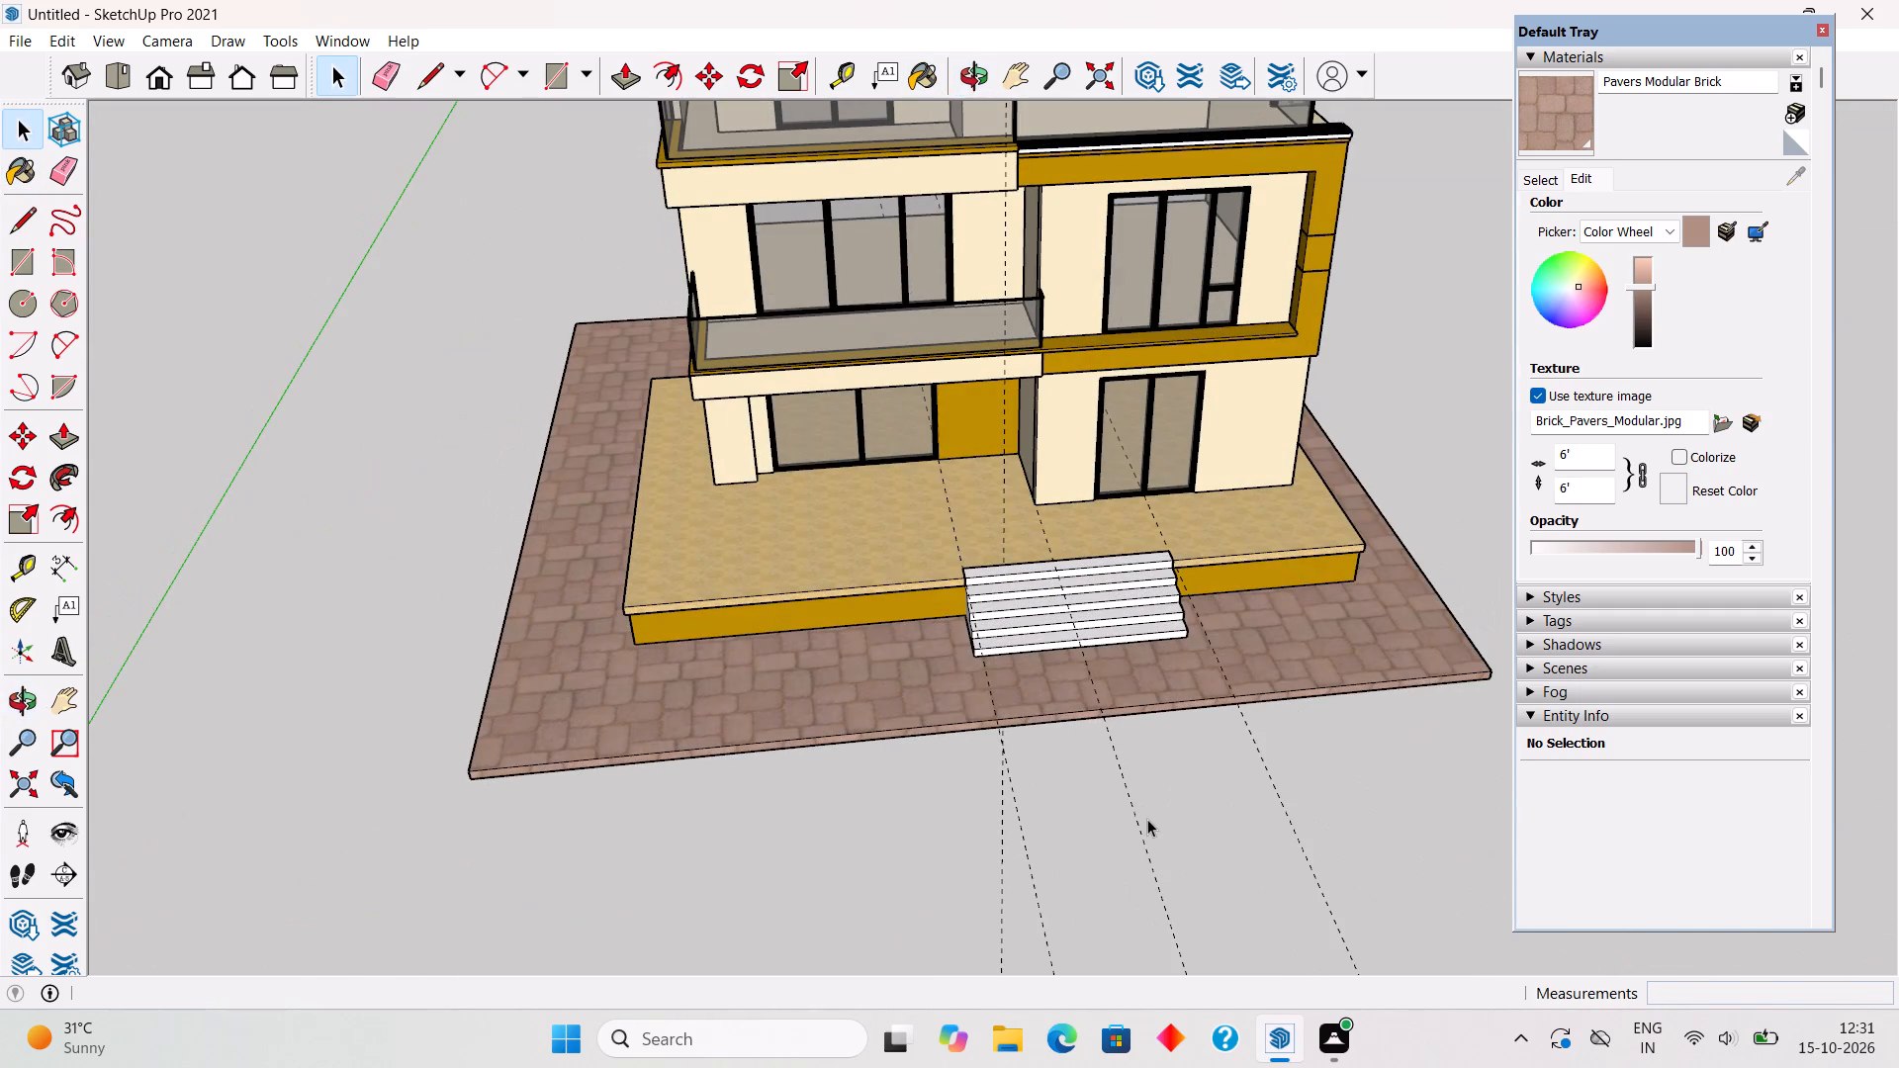
scroll(1147, 819, "down", 4)
left_click_drag(1255, 828, 997, 845)
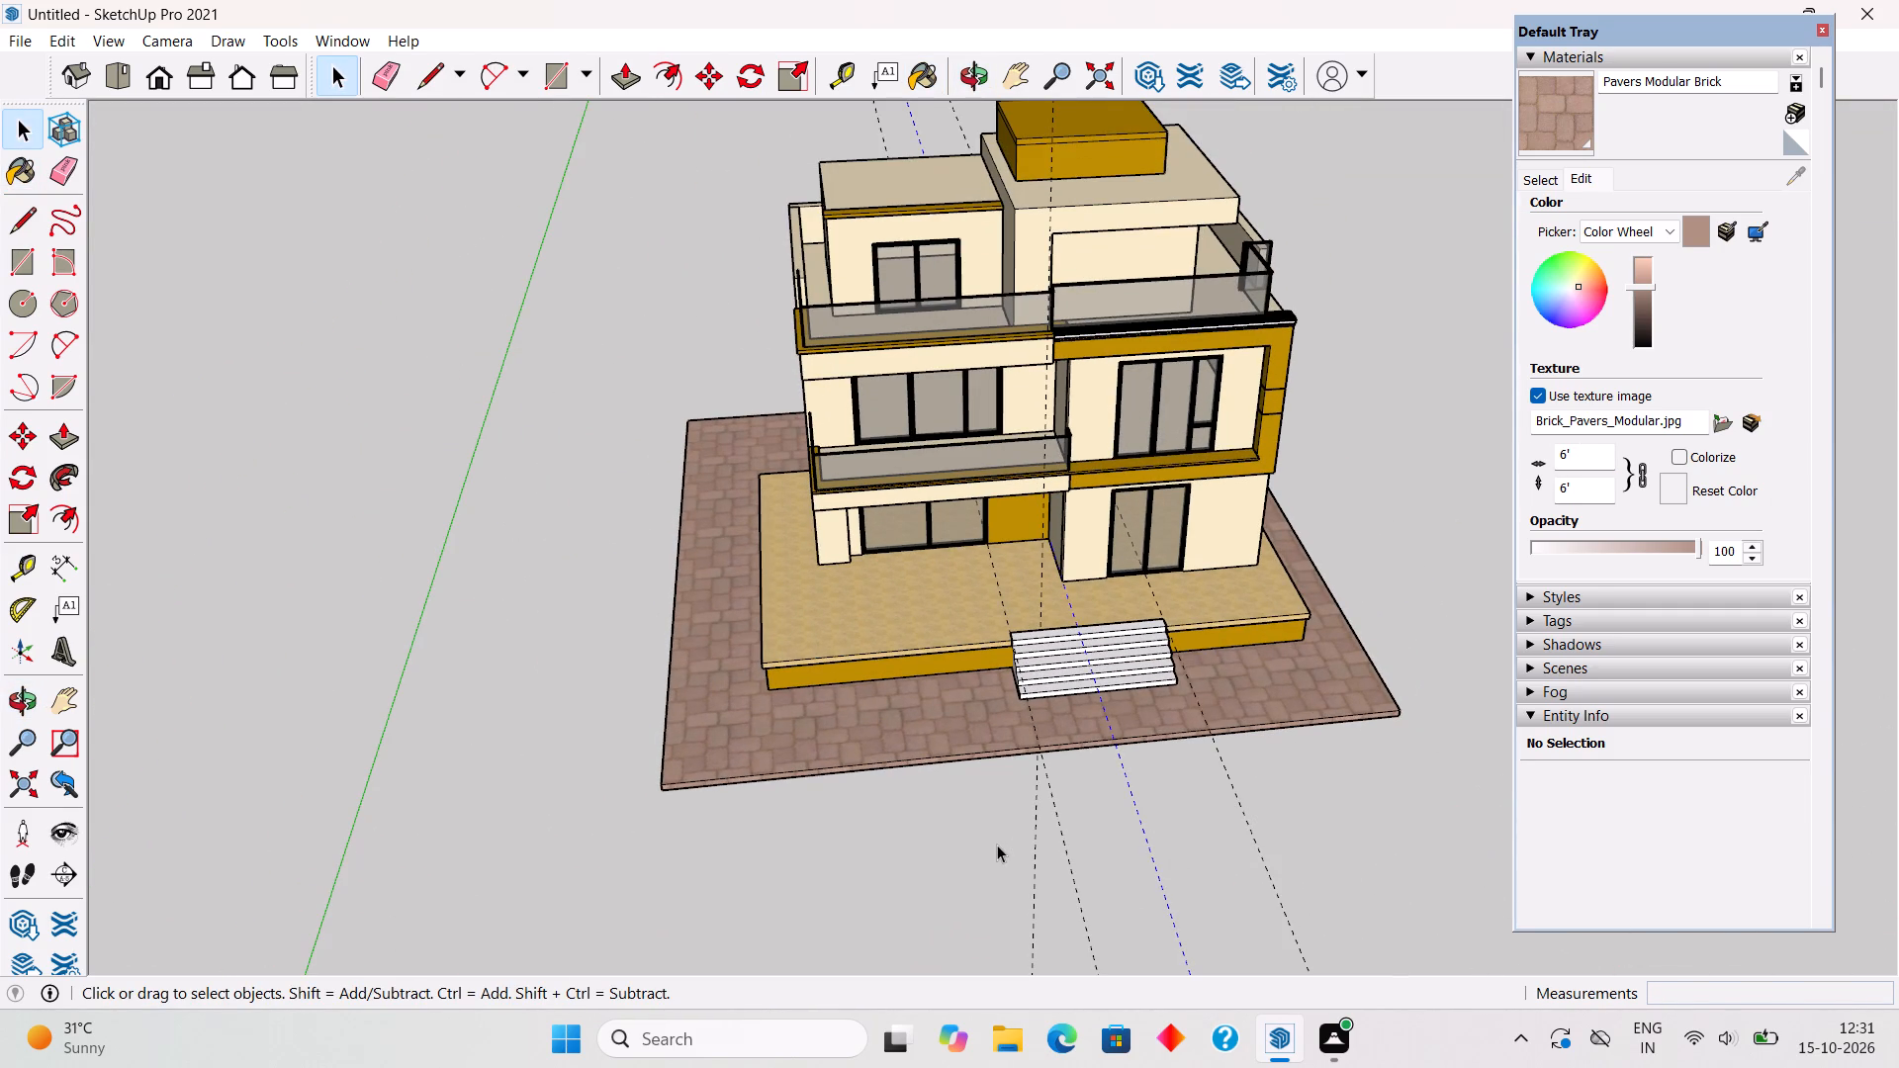
key("Delete")
left_click_drag(1073, 830, 1050, 826)
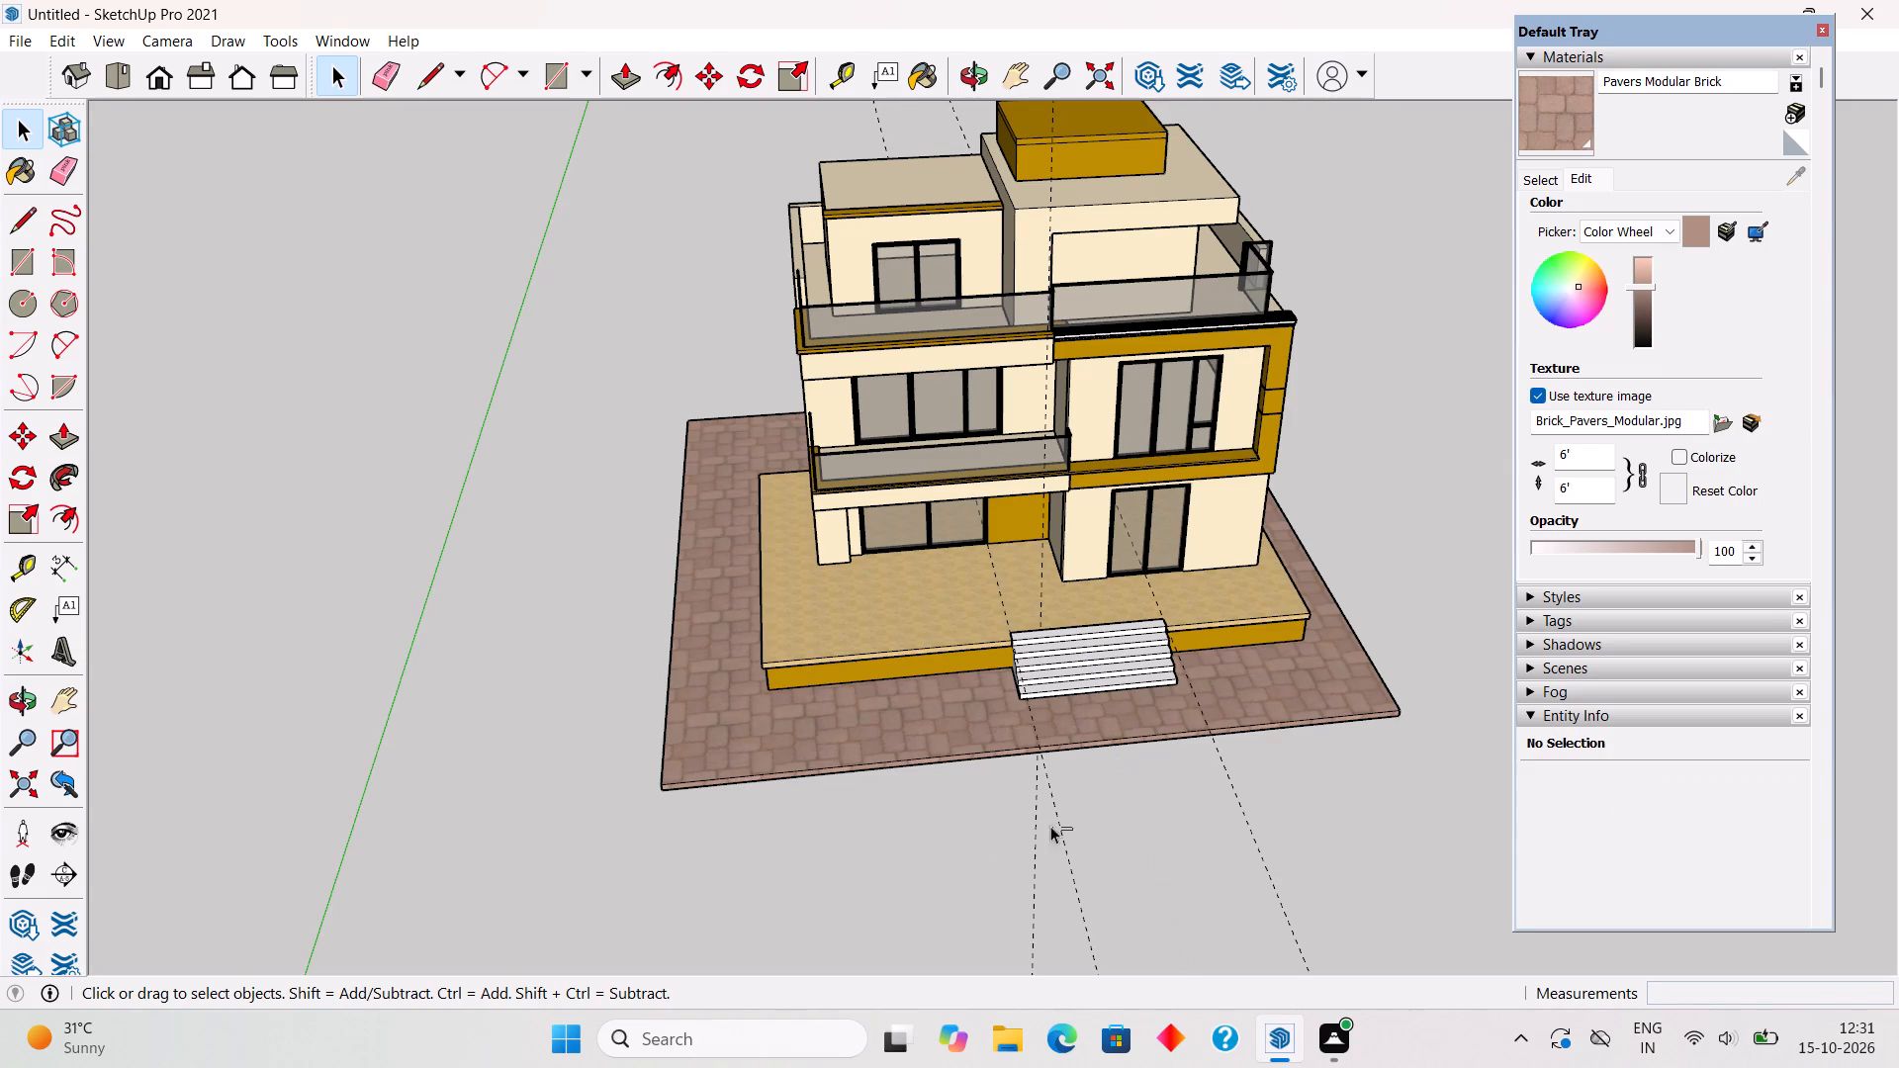
left_click_drag(1050, 826, 1029, 816)
key("Delete")
left_click_drag(1308, 839, 1183, 910)
key("Delete")
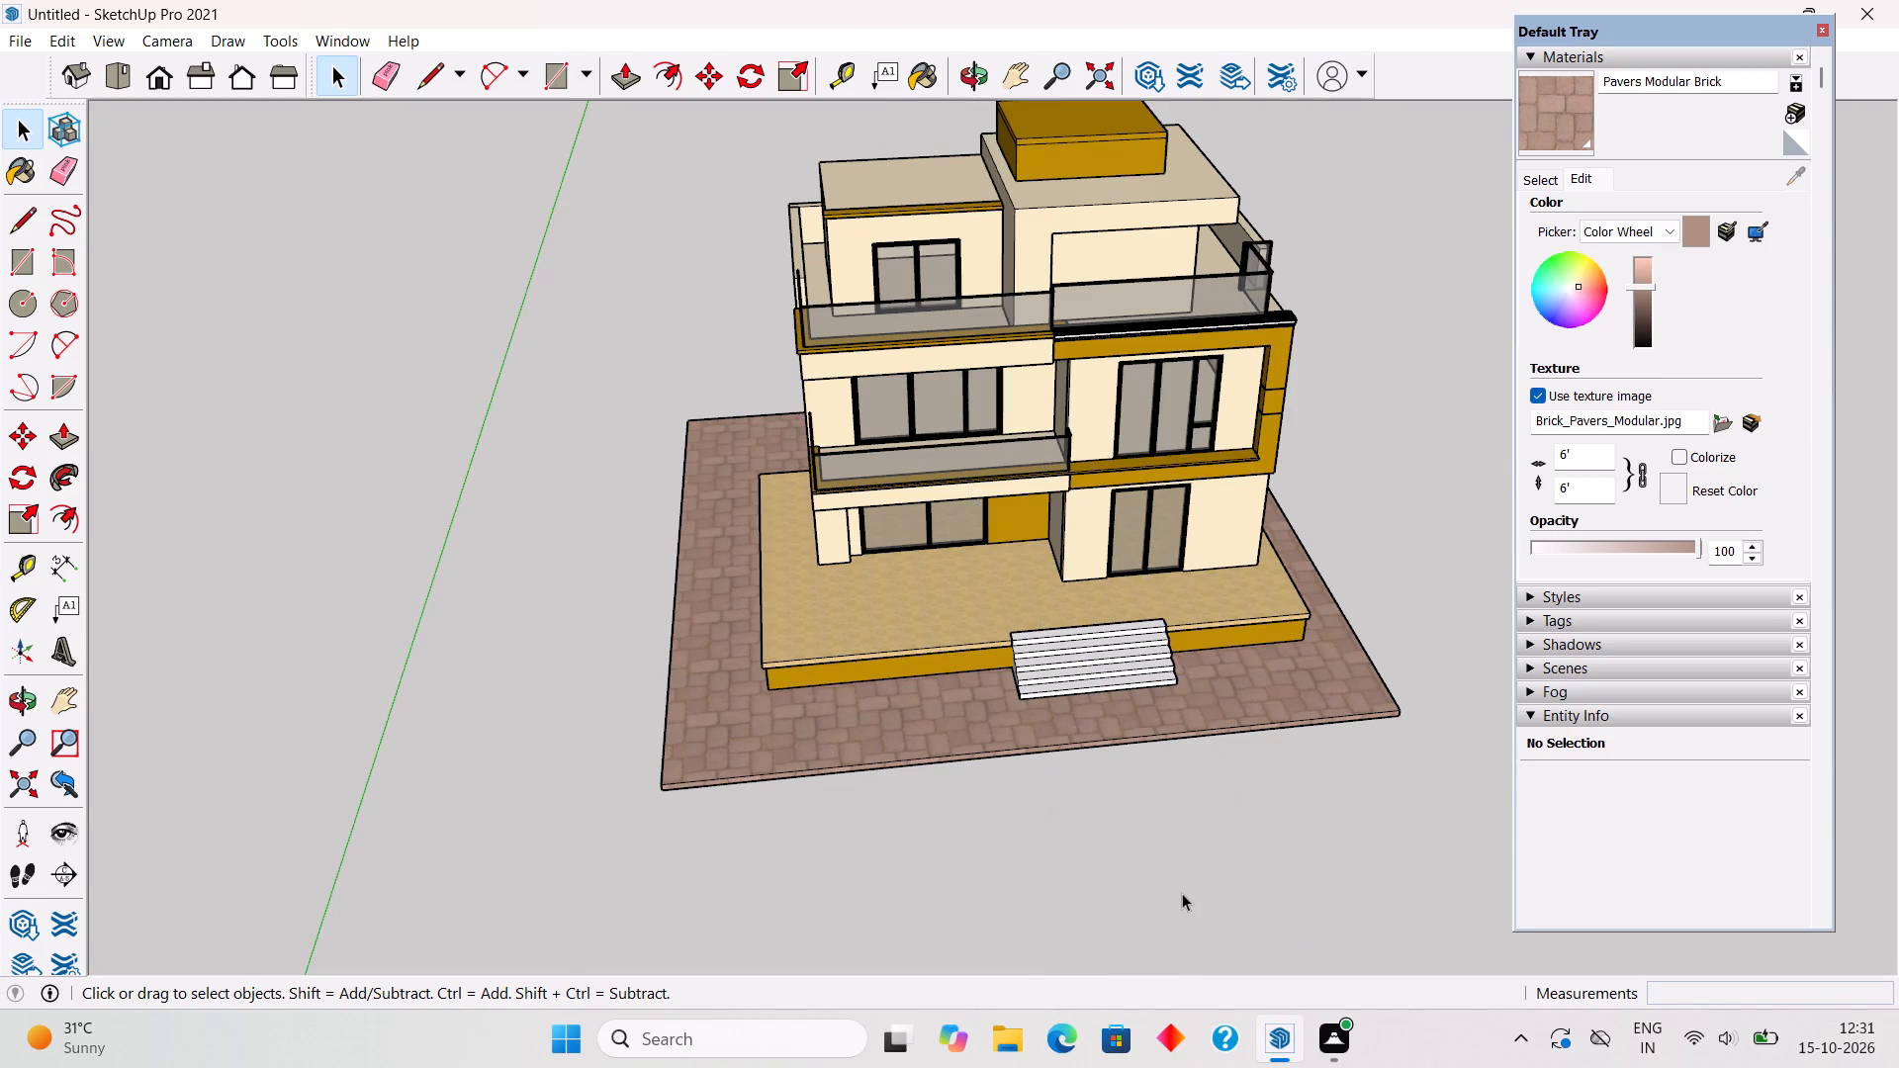
Recolour the Pavers Modular Brick material on the ground base to a muted greyish pink using the color wheel.
scroll(1167, 871, "down", 5)
middle_click_drag(1143, 834, 974, 639)
scroll(974, 639, "up", 3)
scroll(1103, 787, "up", 4)
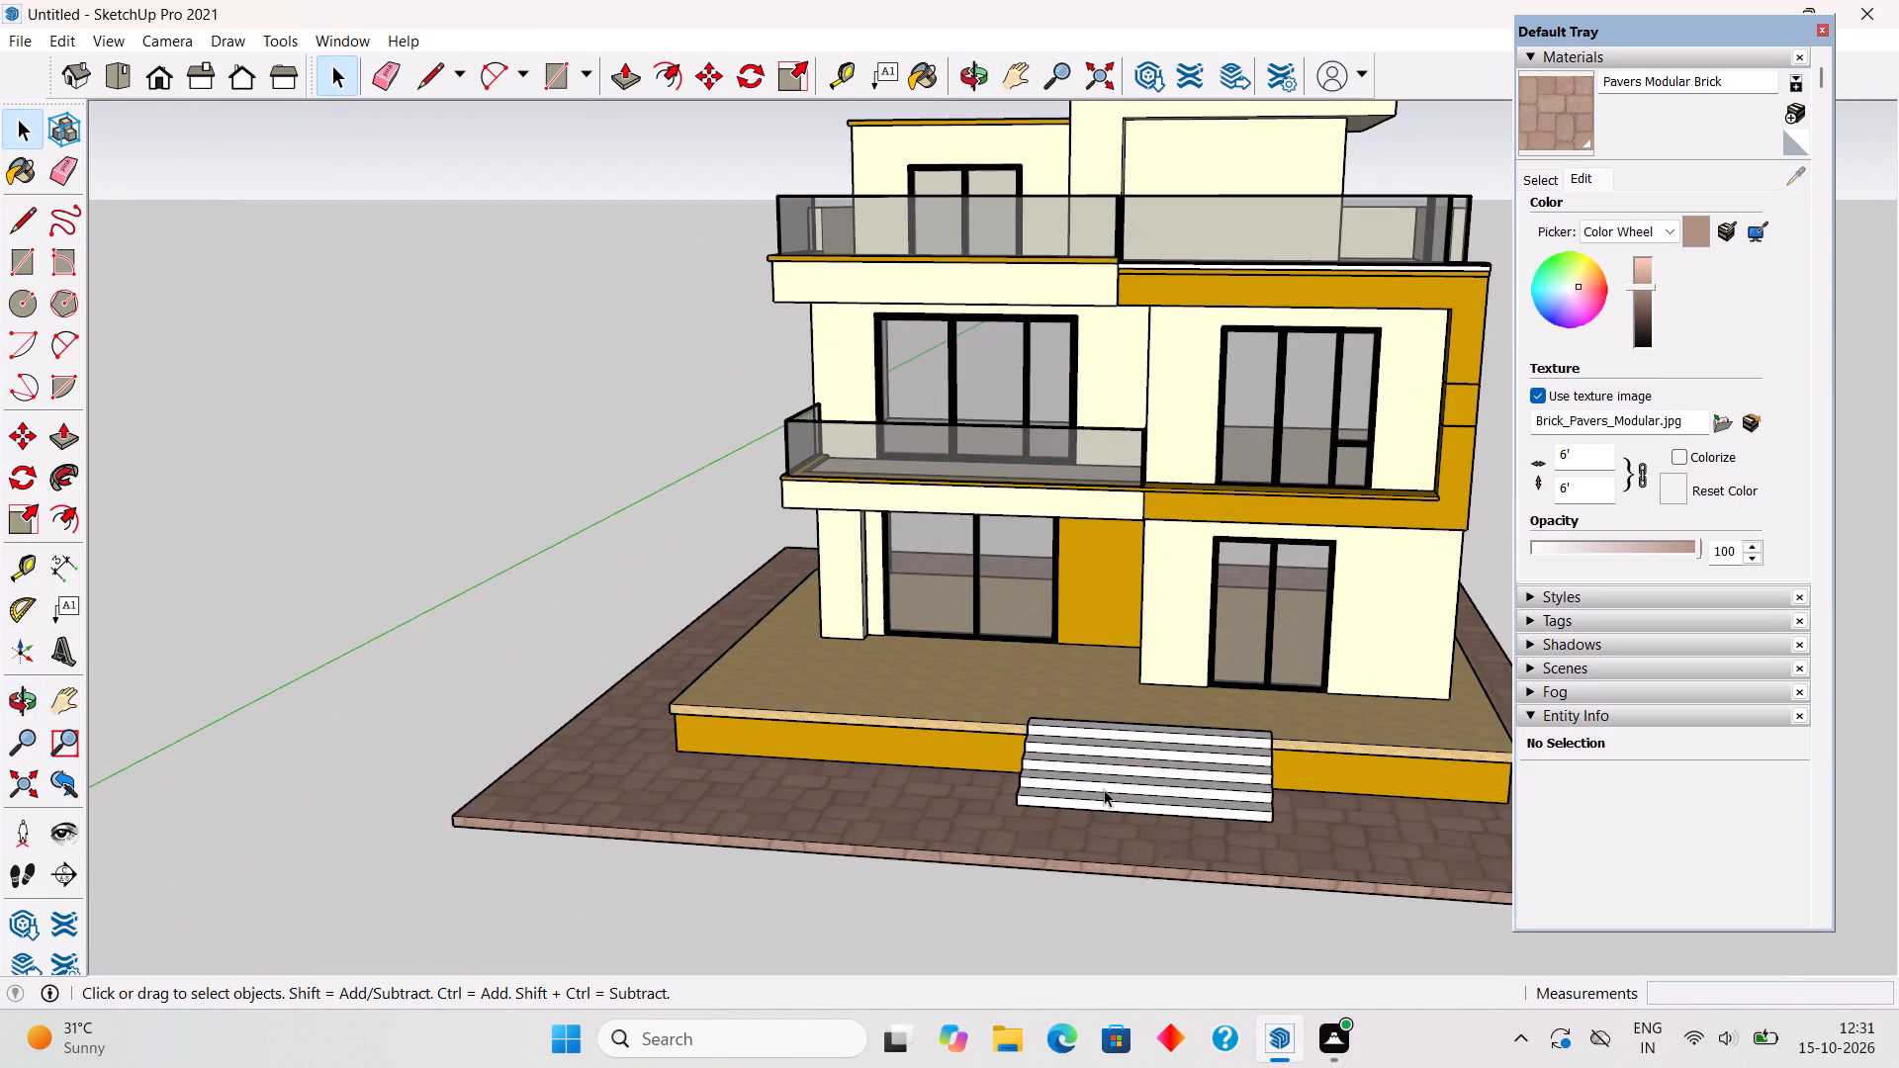
middle_click_drag(1112, 820, 1177, 967)
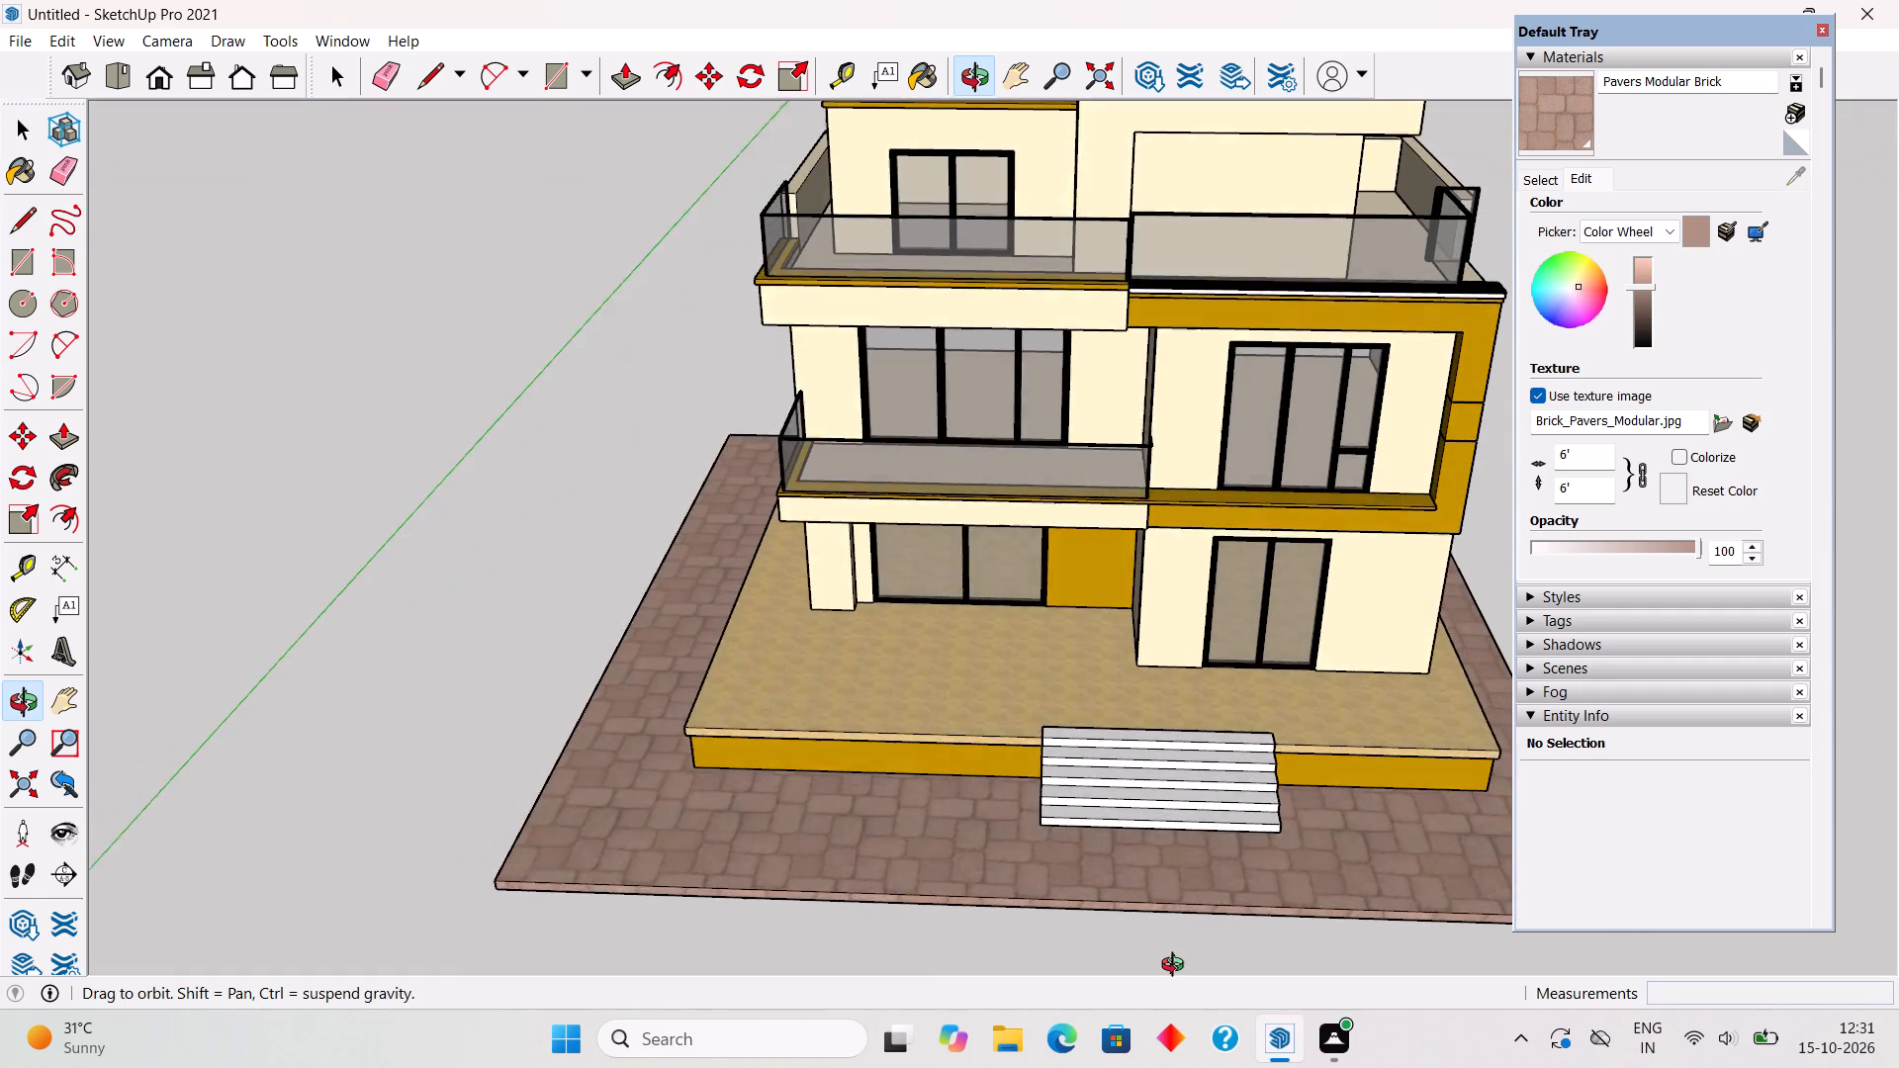
middle_click_drag(1177, 967, 1190, 996)
scroll(1264, 856, "down", 3)
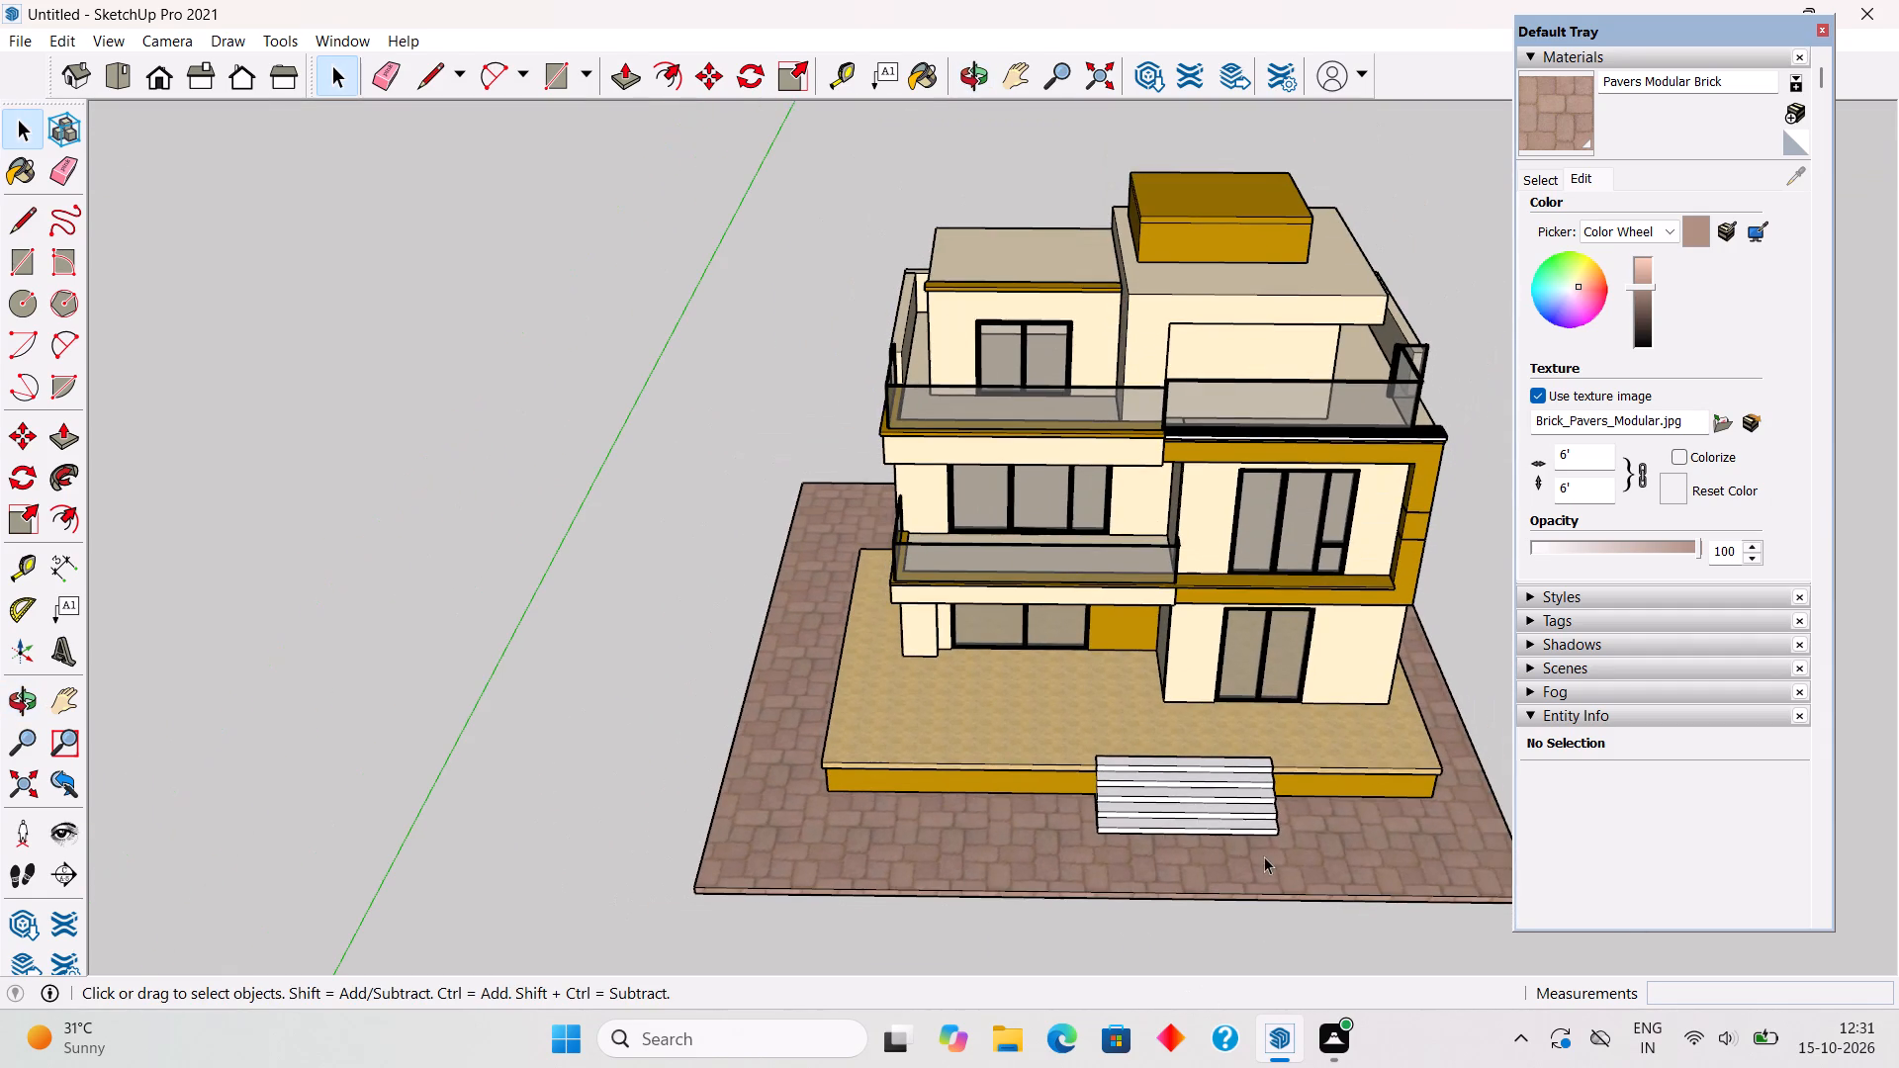
left_click(1555, 290)
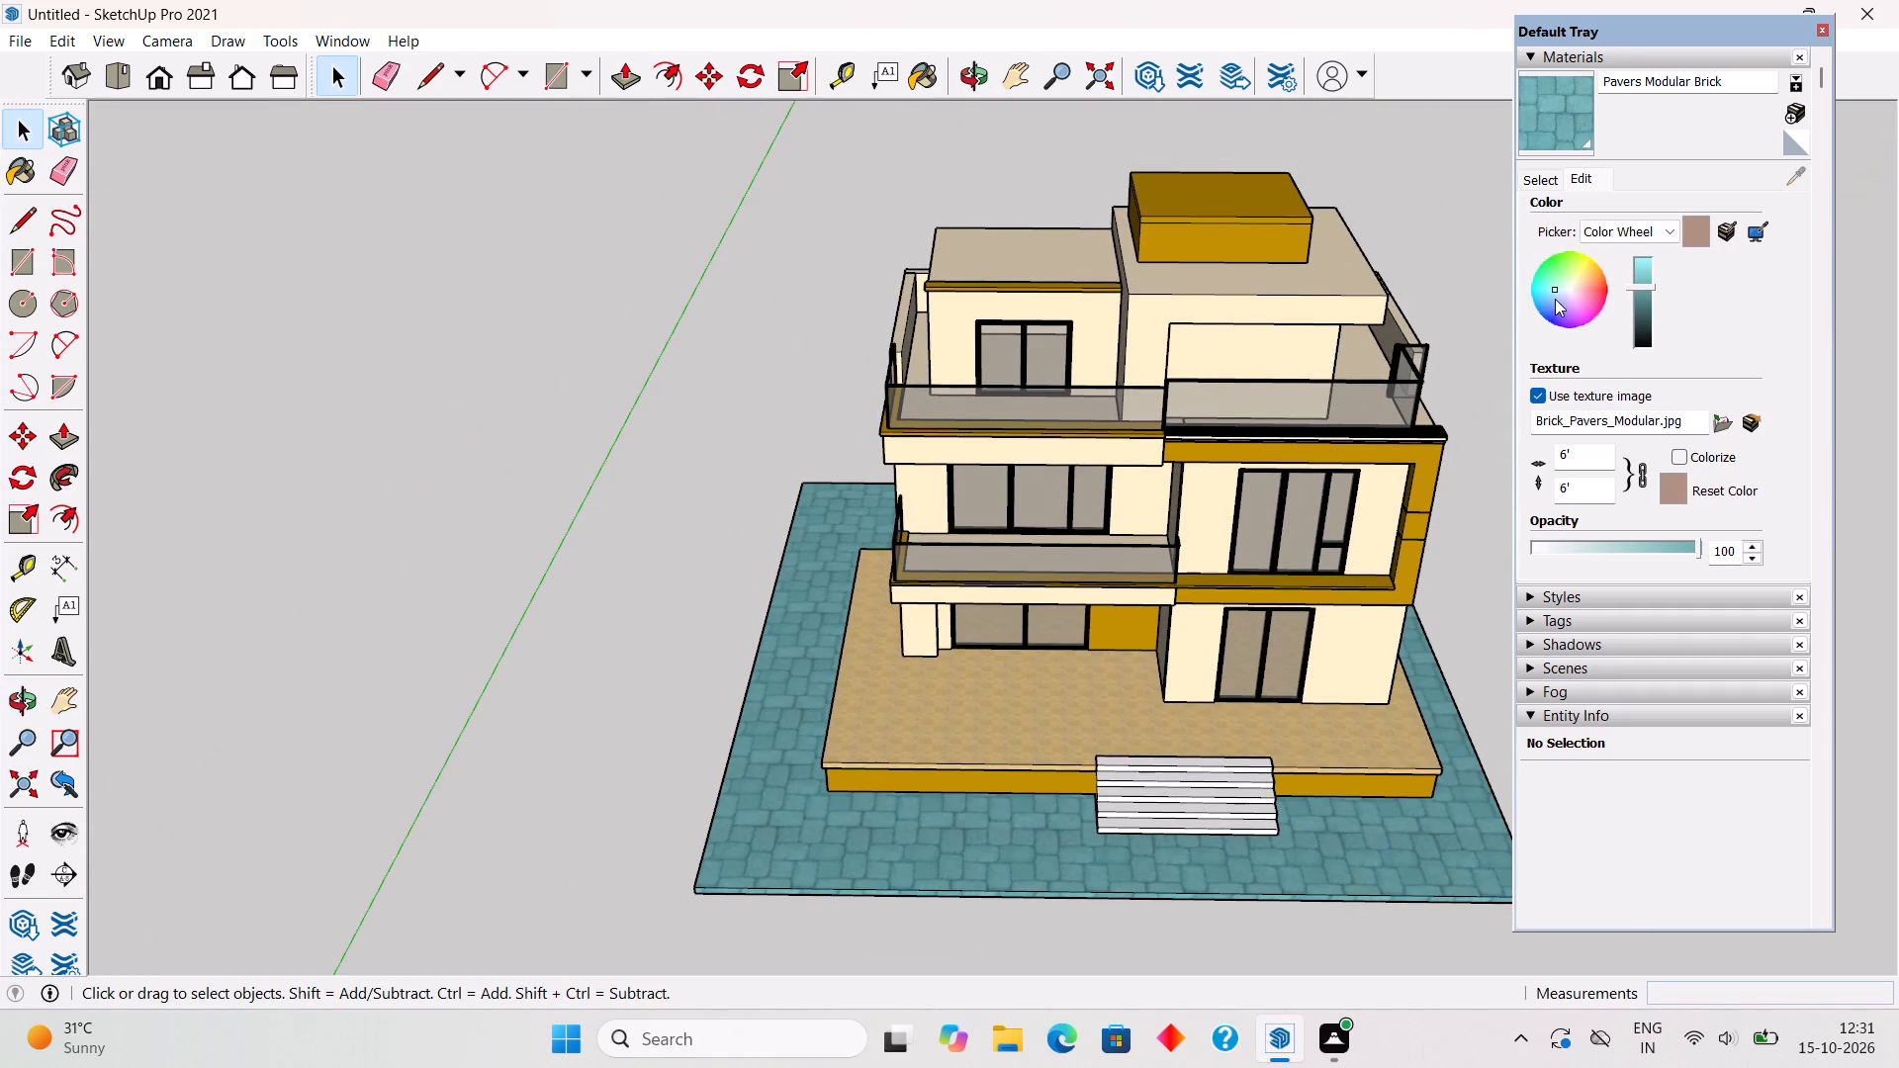
left_click(1555, 299)
left_click(1555, 311)
left_click(1566, 307)
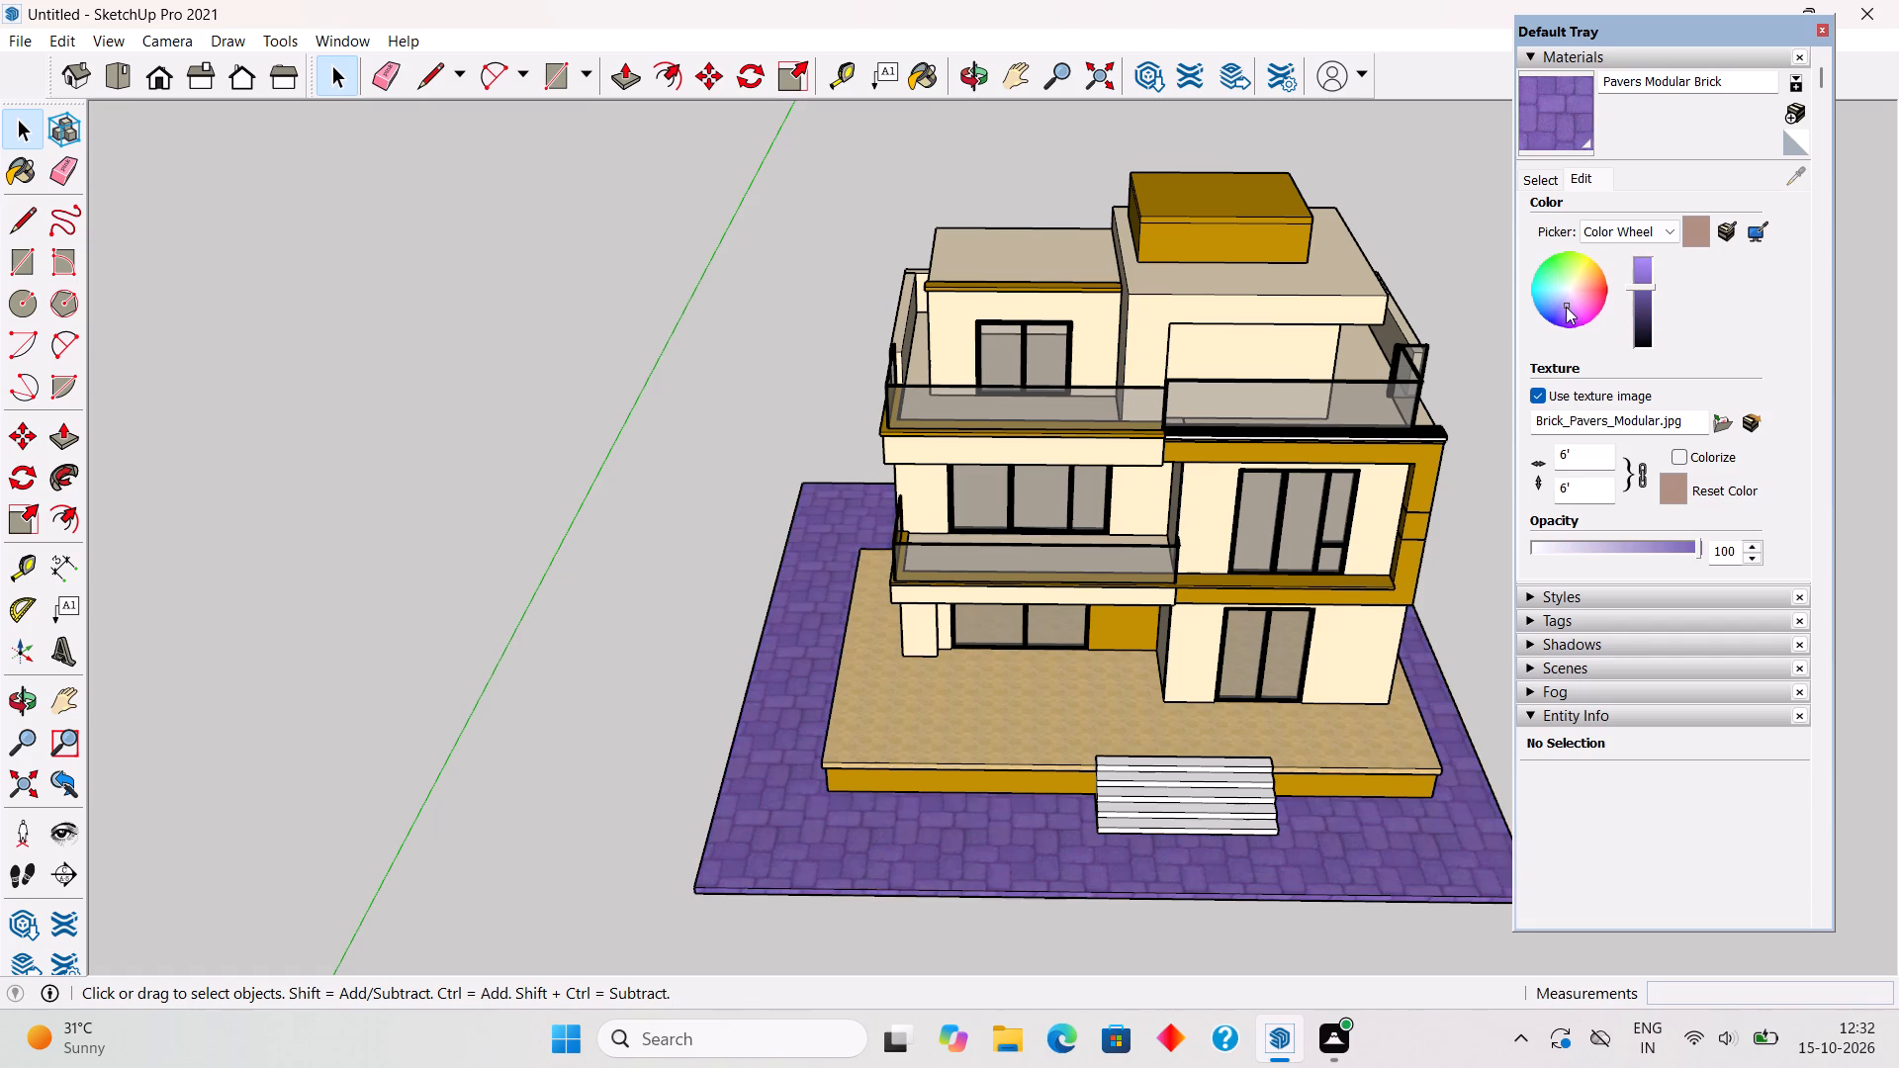
left_click(1575, 290)
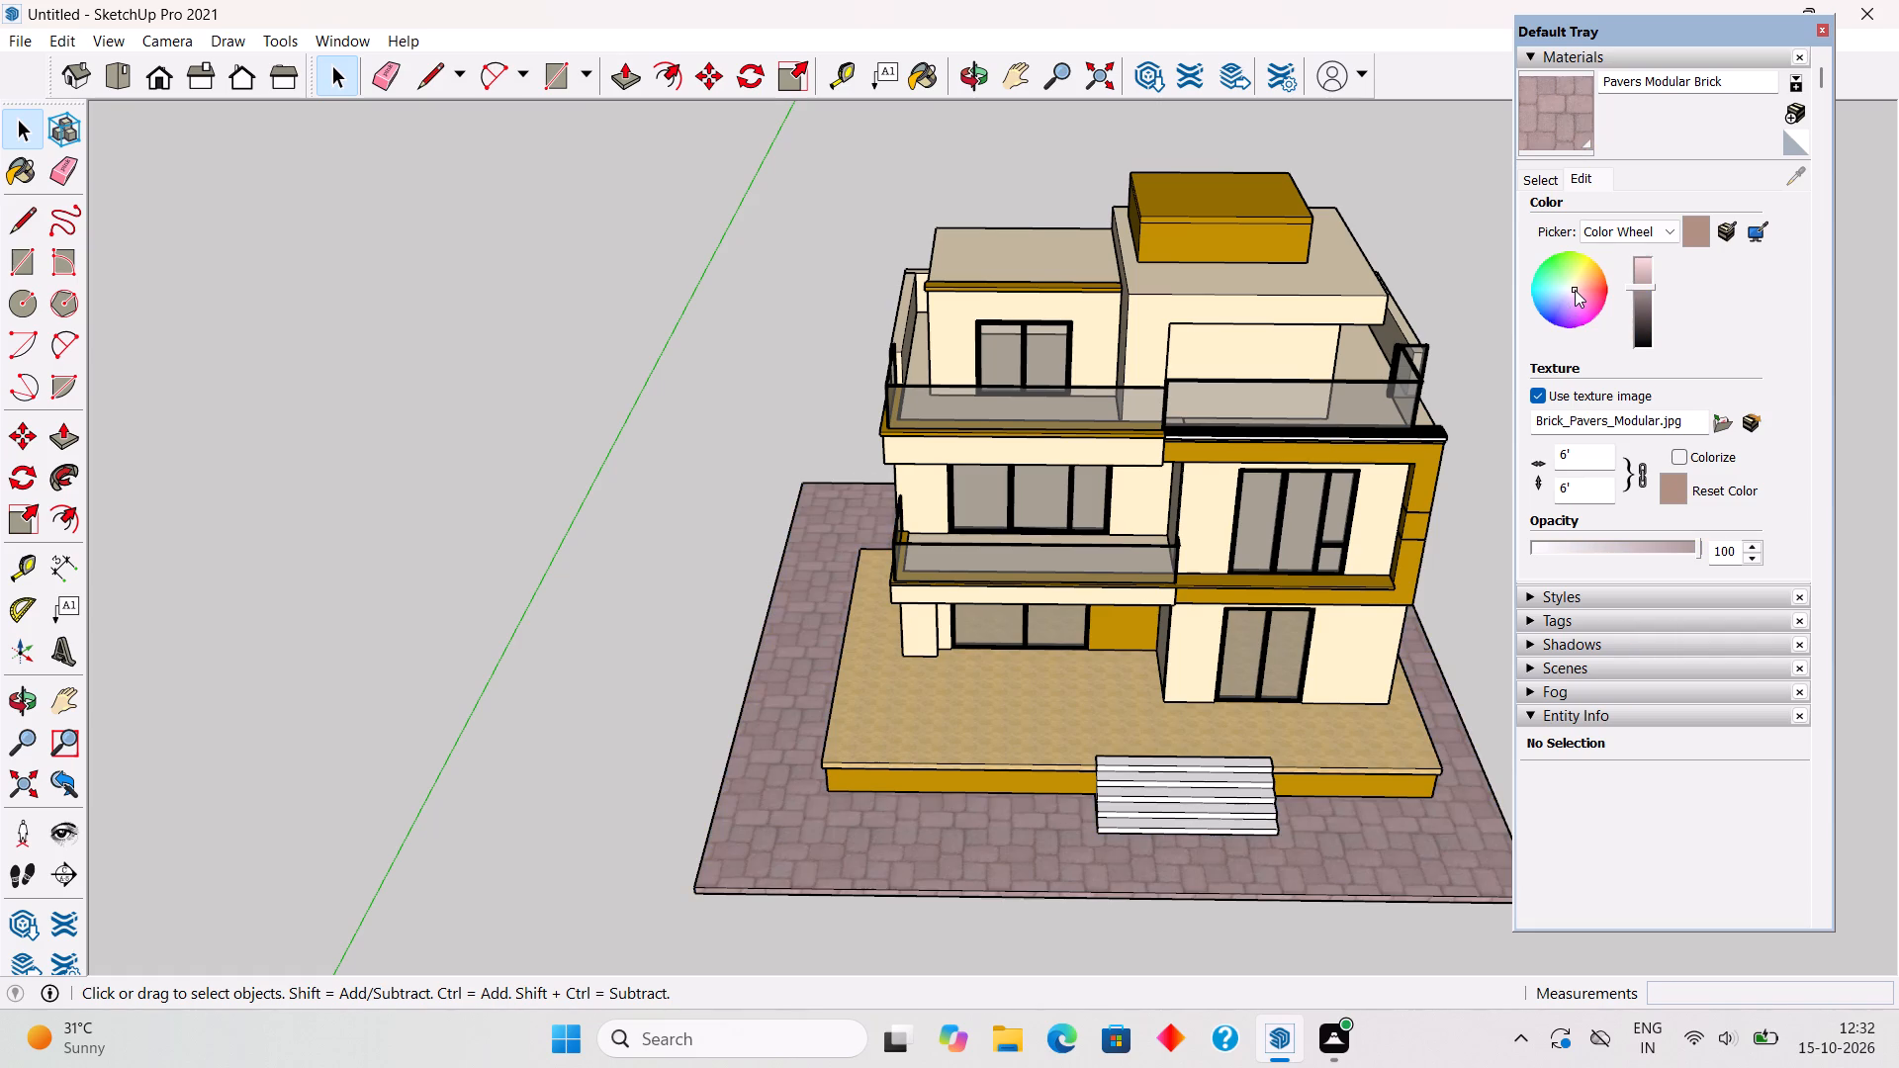
scroll(1576, 340, "down", 3)
scroll(1576, 340, "up", 2)
Make a group from all the connected geometry of the entrance steps.
scroll(1576, 340, "up", 1)
middle_click_drag(1255, 862, 1229, 784)
scroll(1229, 784, "up", 9)
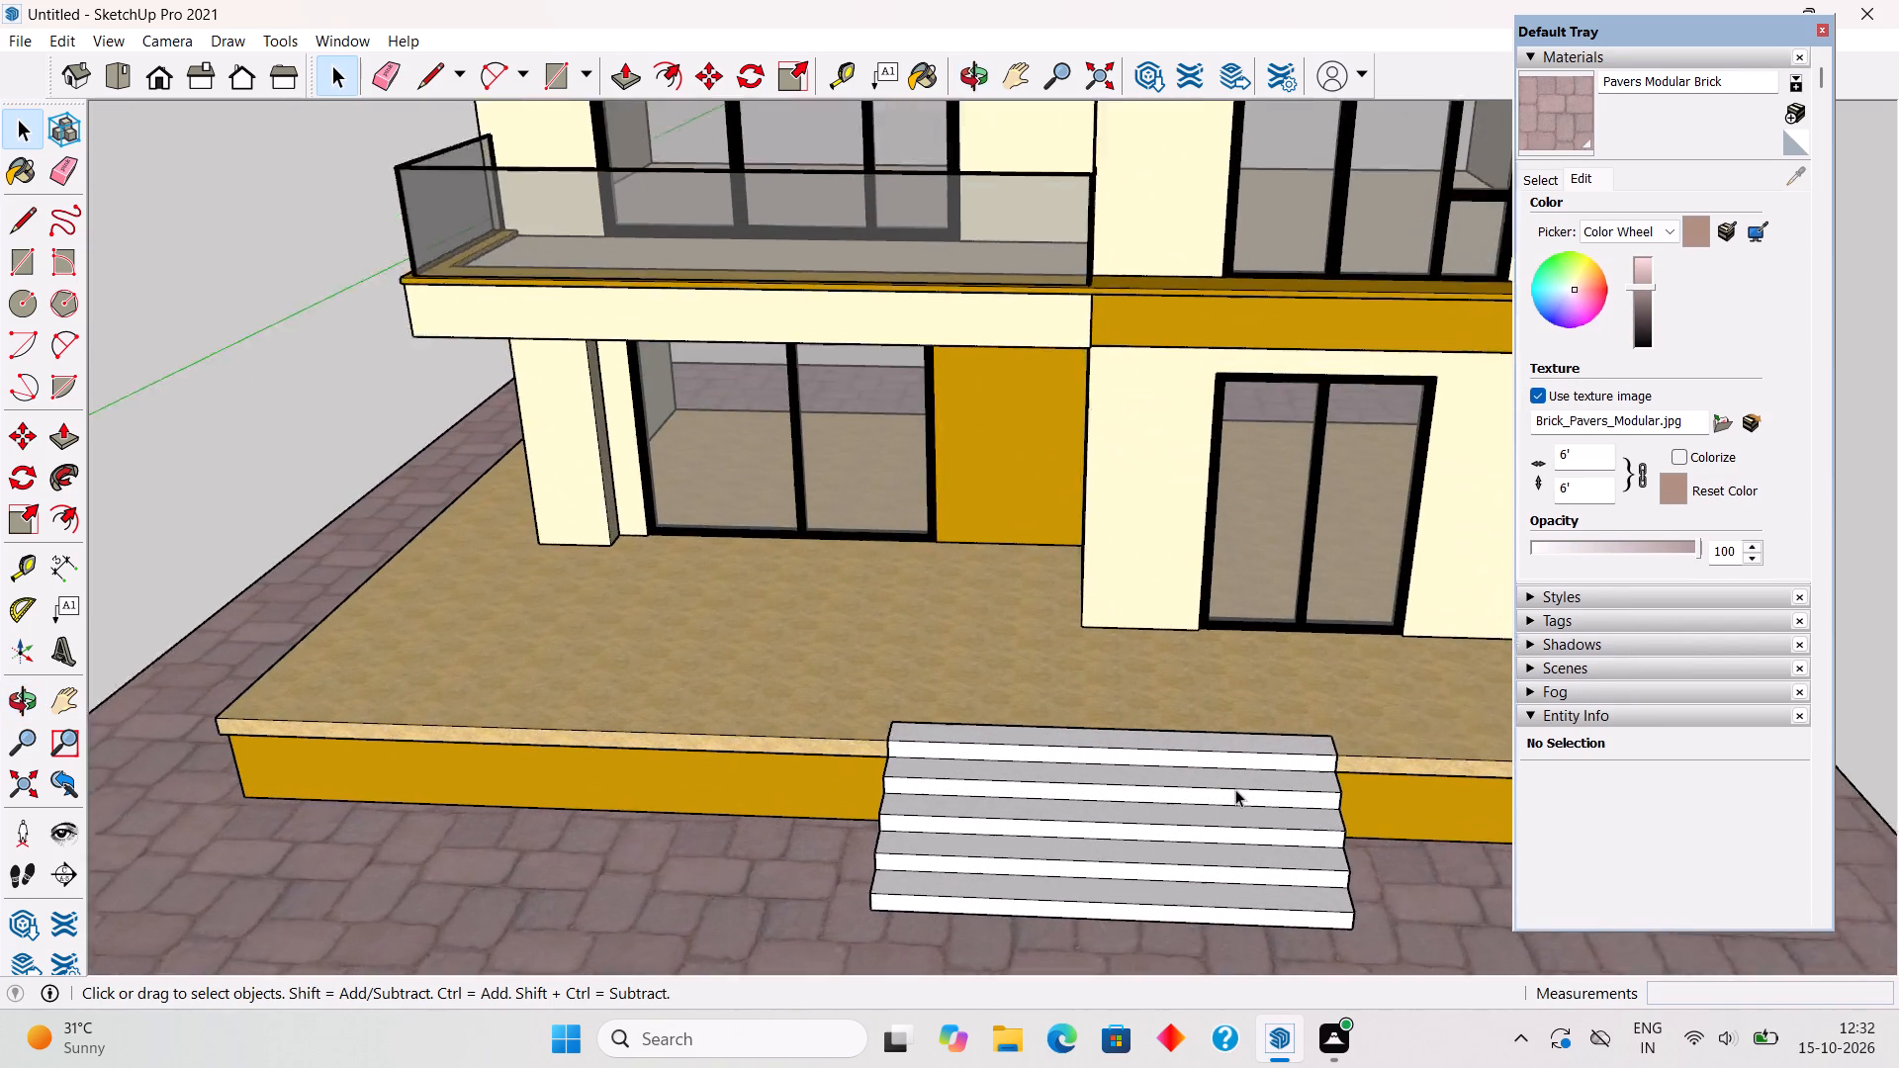
scroll(1235, 789, "up", 1)
scroll(1235, 789, "down", 4)
middle_click_drag(1210, 810, 615, 680)
scroll(745, 753, "up", 2)
left_click(816, 849)
scroll(811, 846, "up", 4)
scroll(904, 823, "down", 5)
triple_click(916, 830)
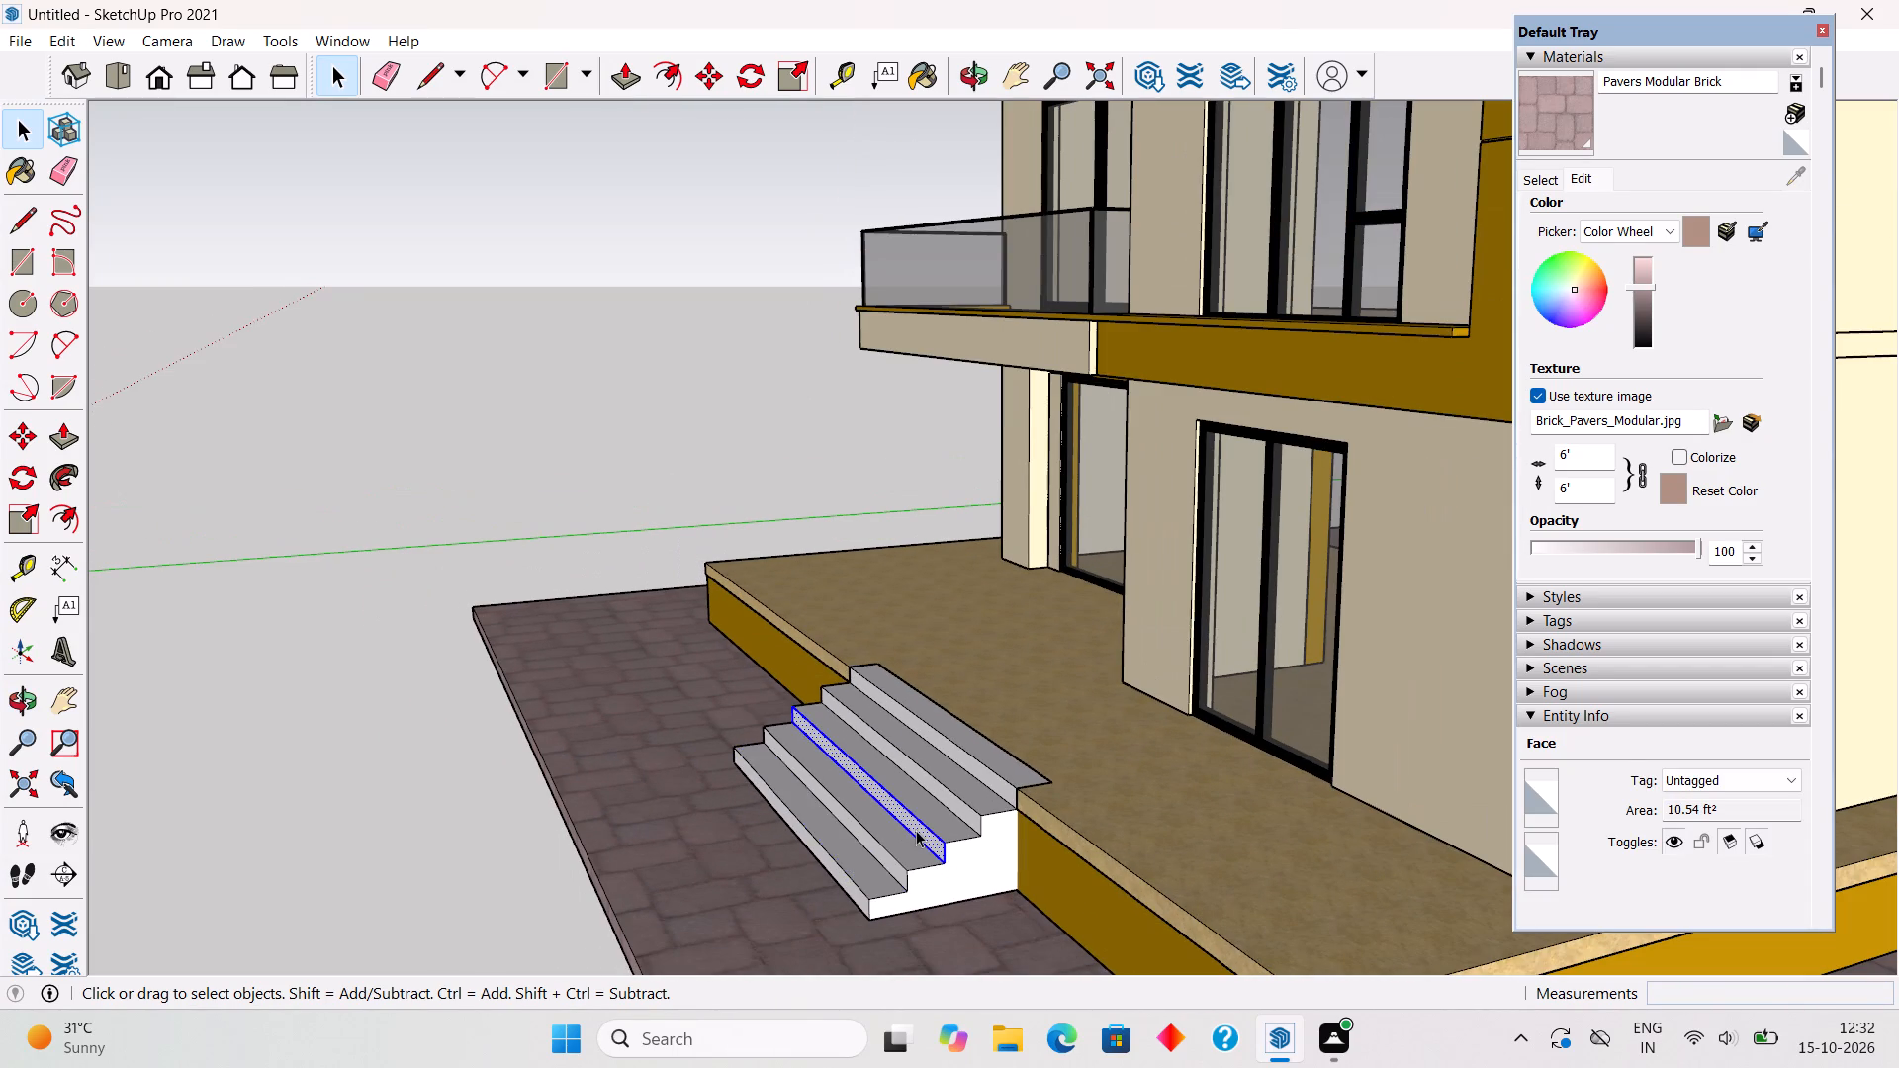
right_click(916, 830)
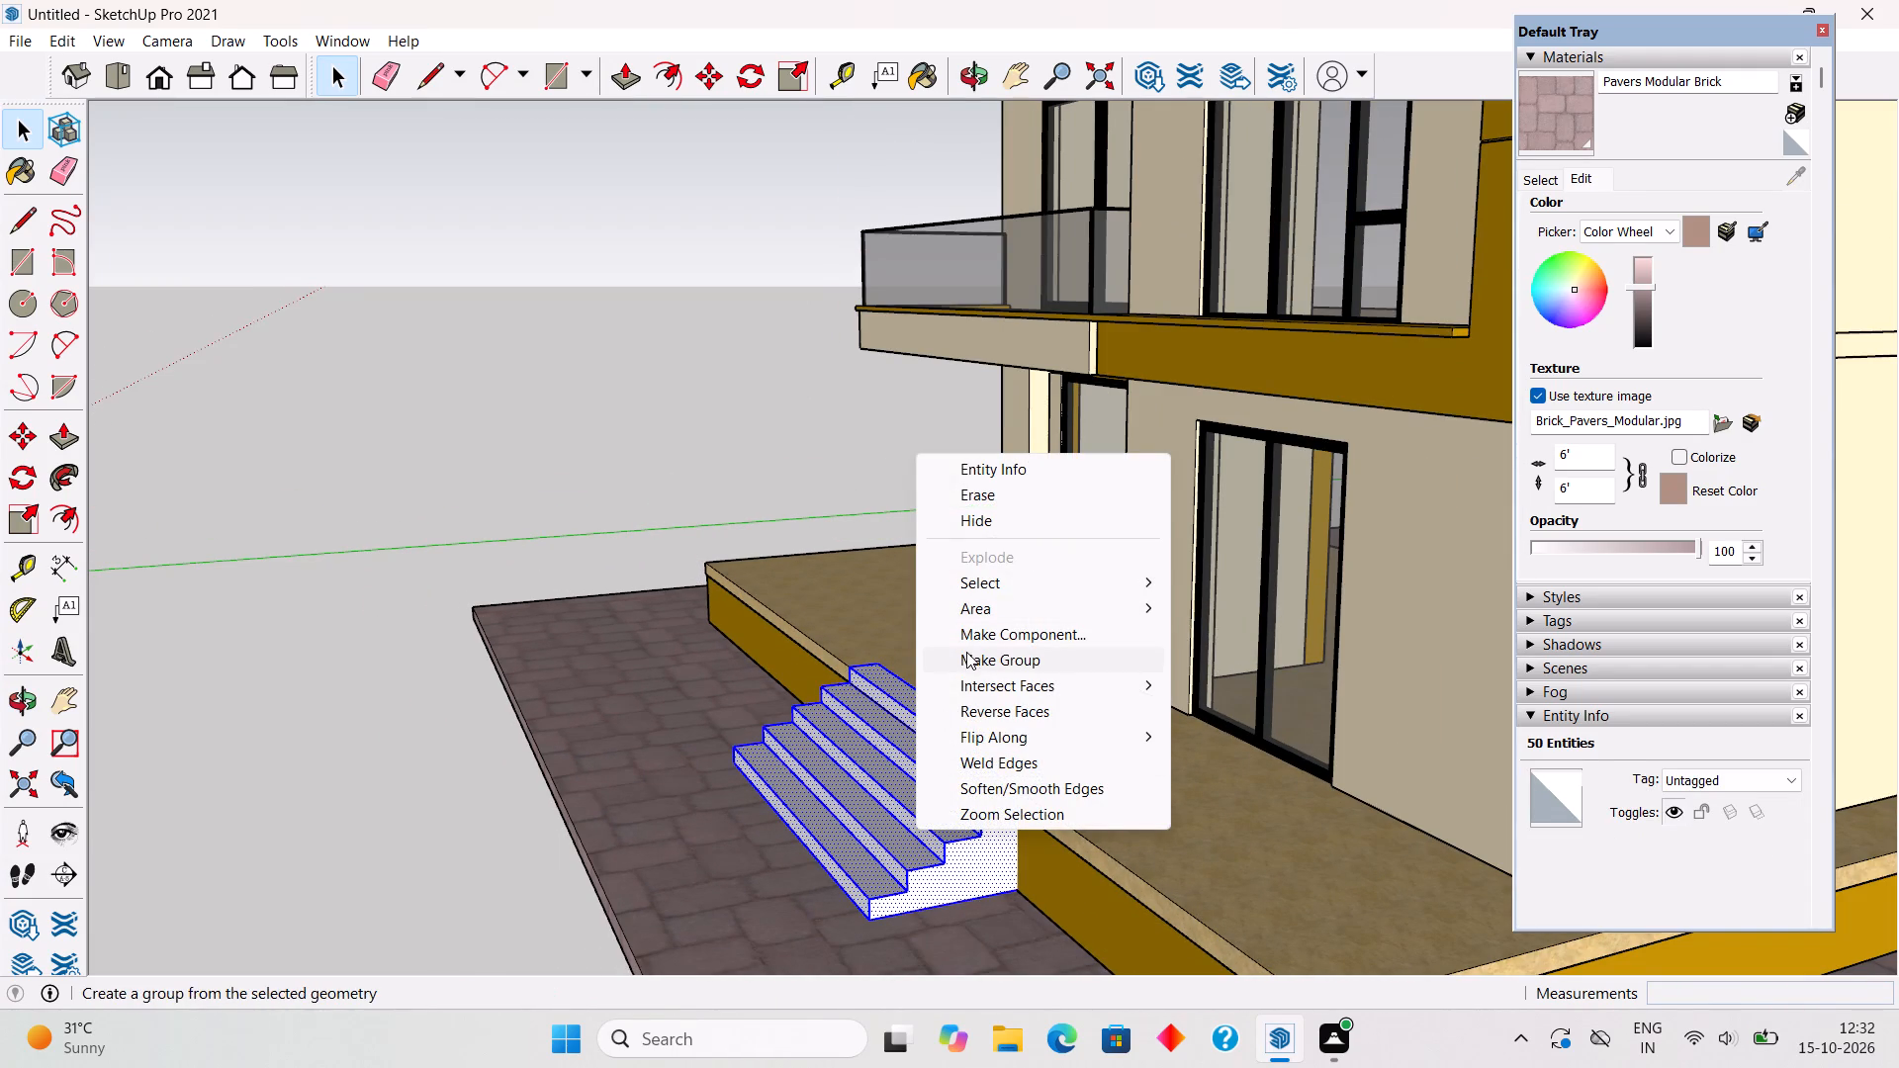
left_click(966, 656)
Scale the entrance steps group outward from the platform along the green axis by a factor of 1.50.
key("s")
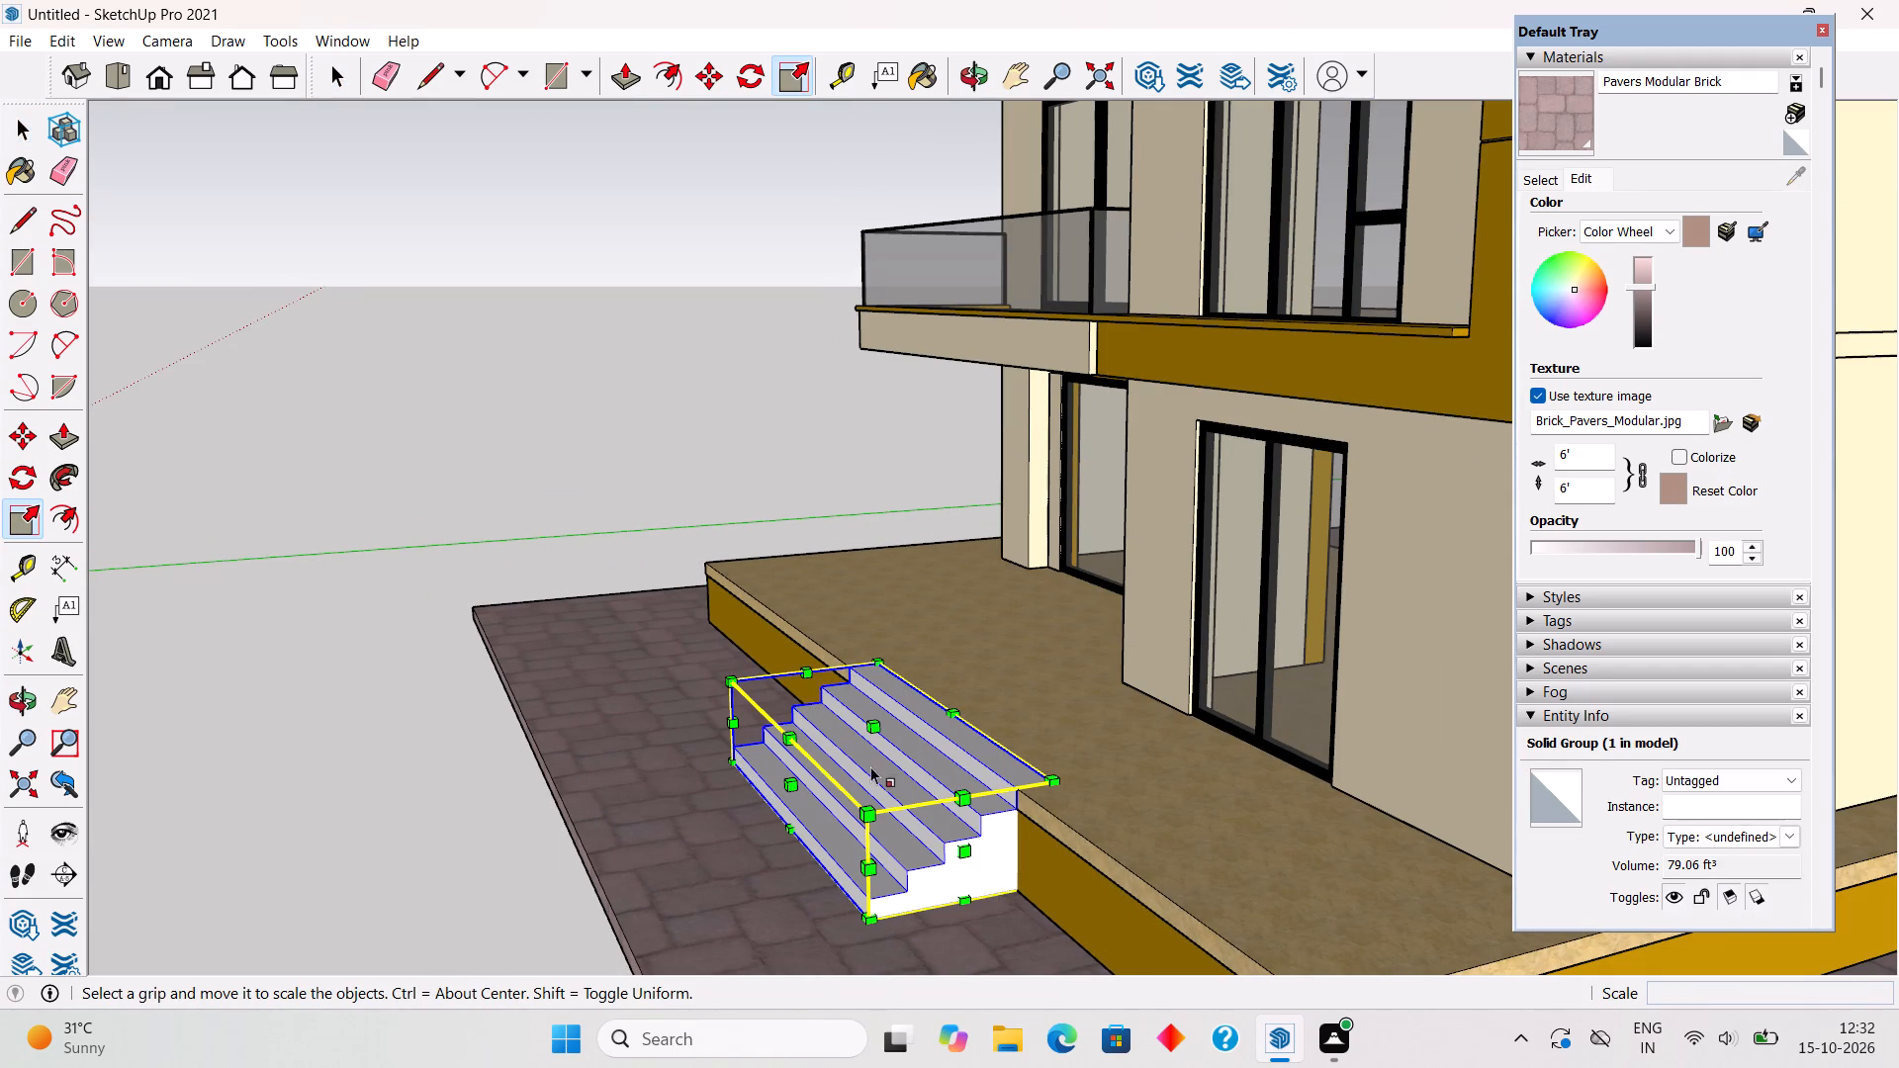
left_click(782, 791)
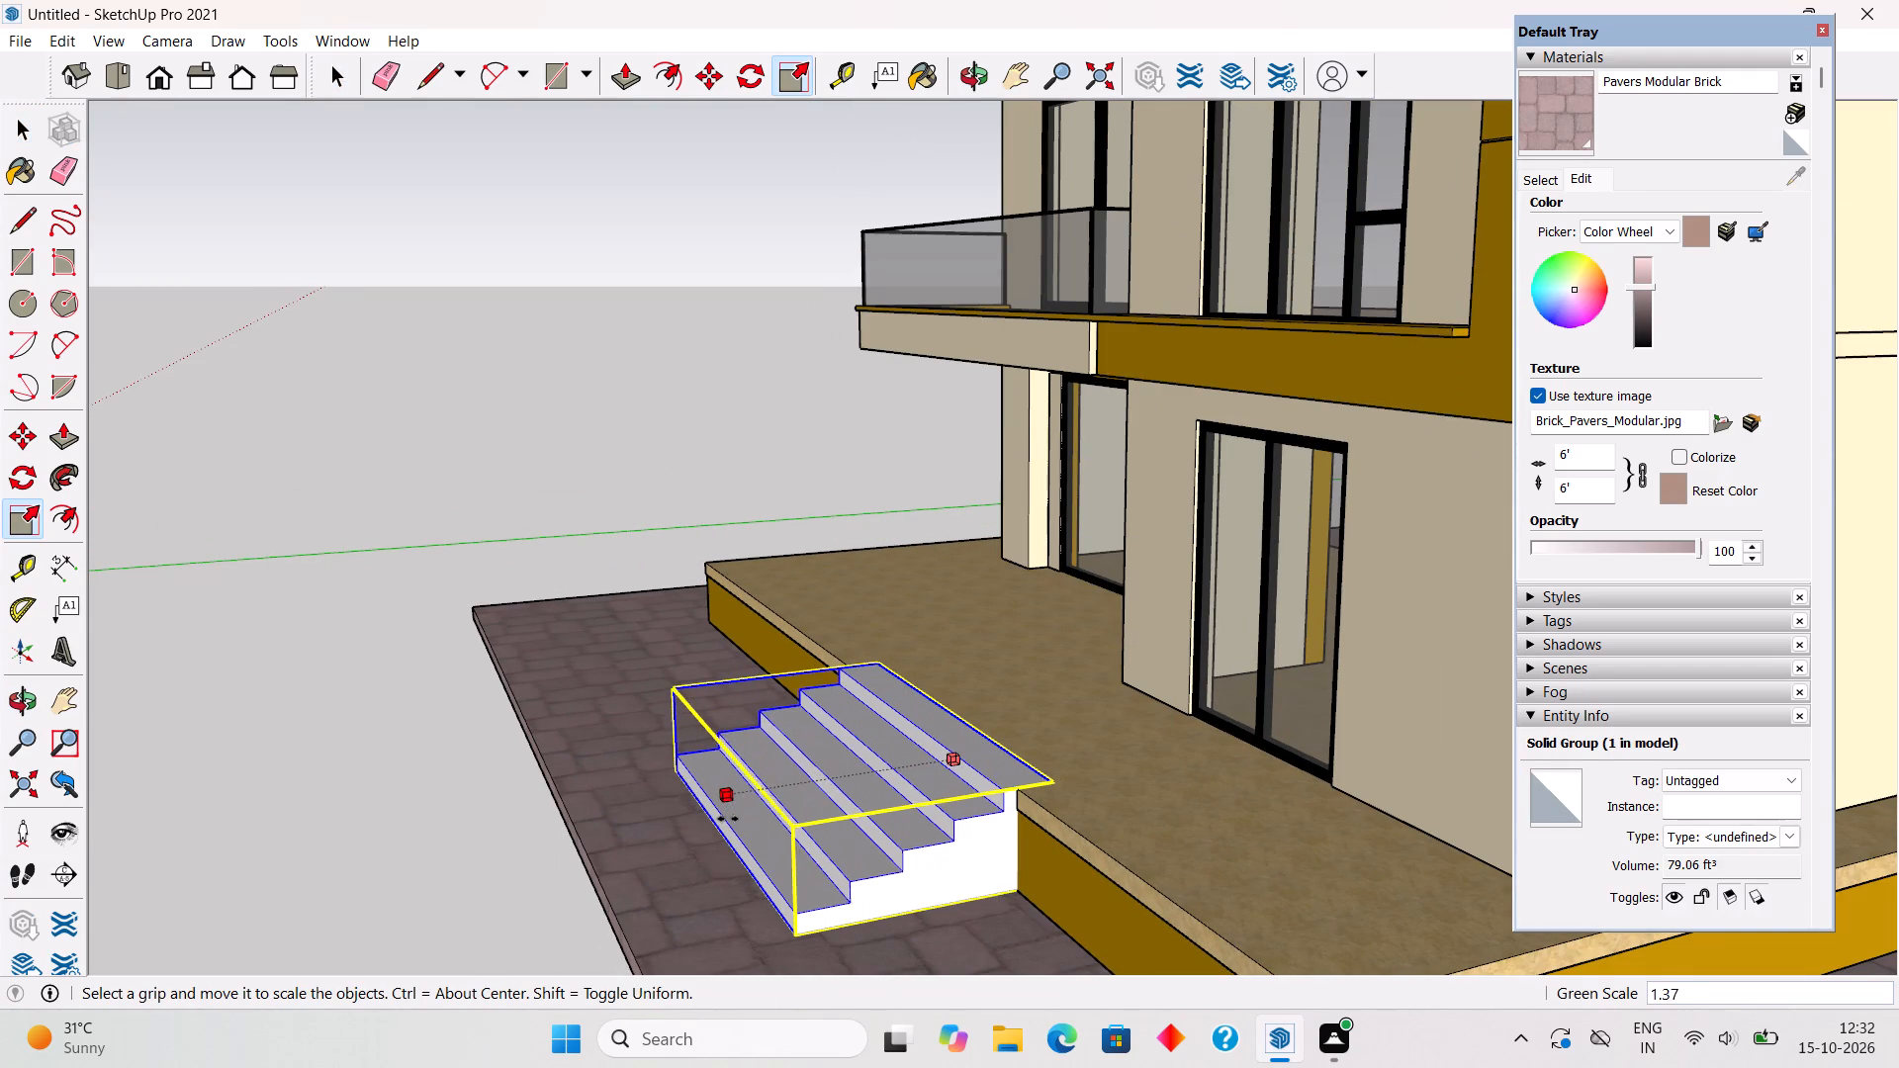
left_click(703, 838)
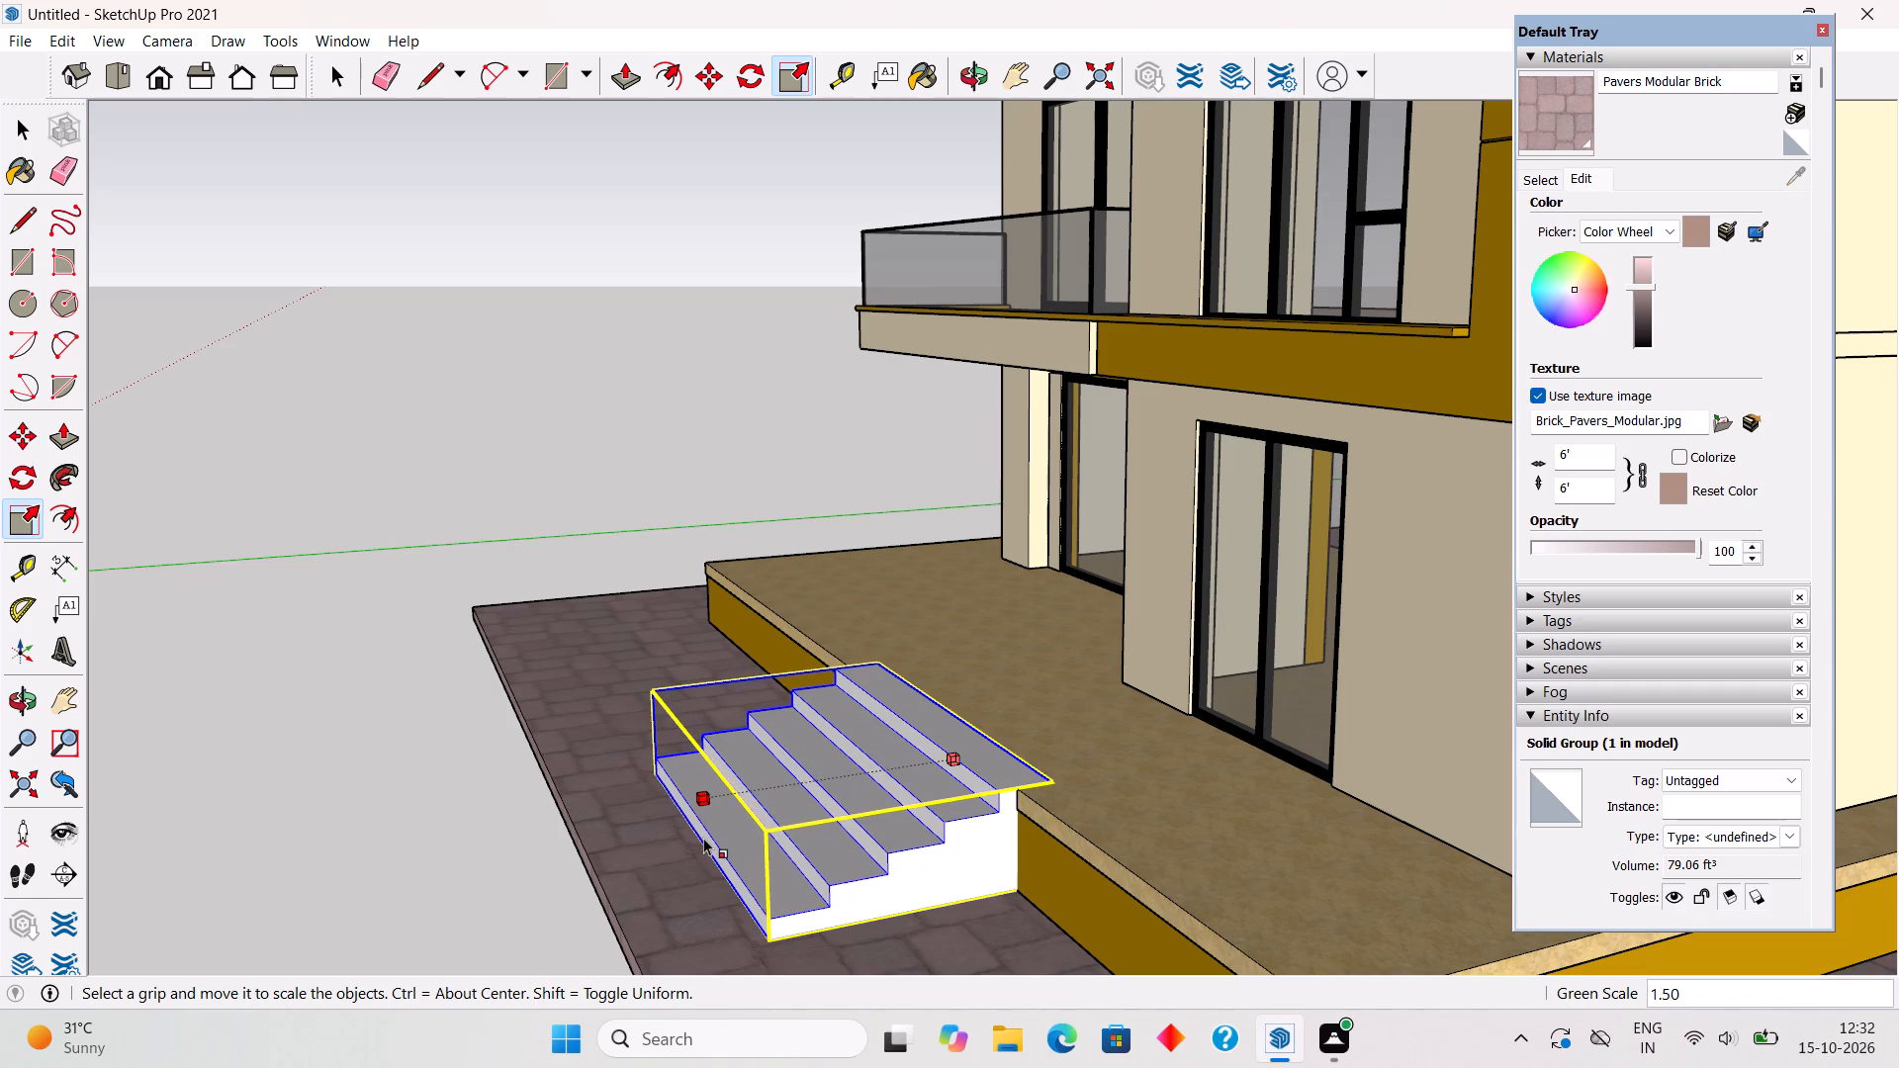
key("space")
left_click(664, 505)
scroll(667, 525, "down", 4)
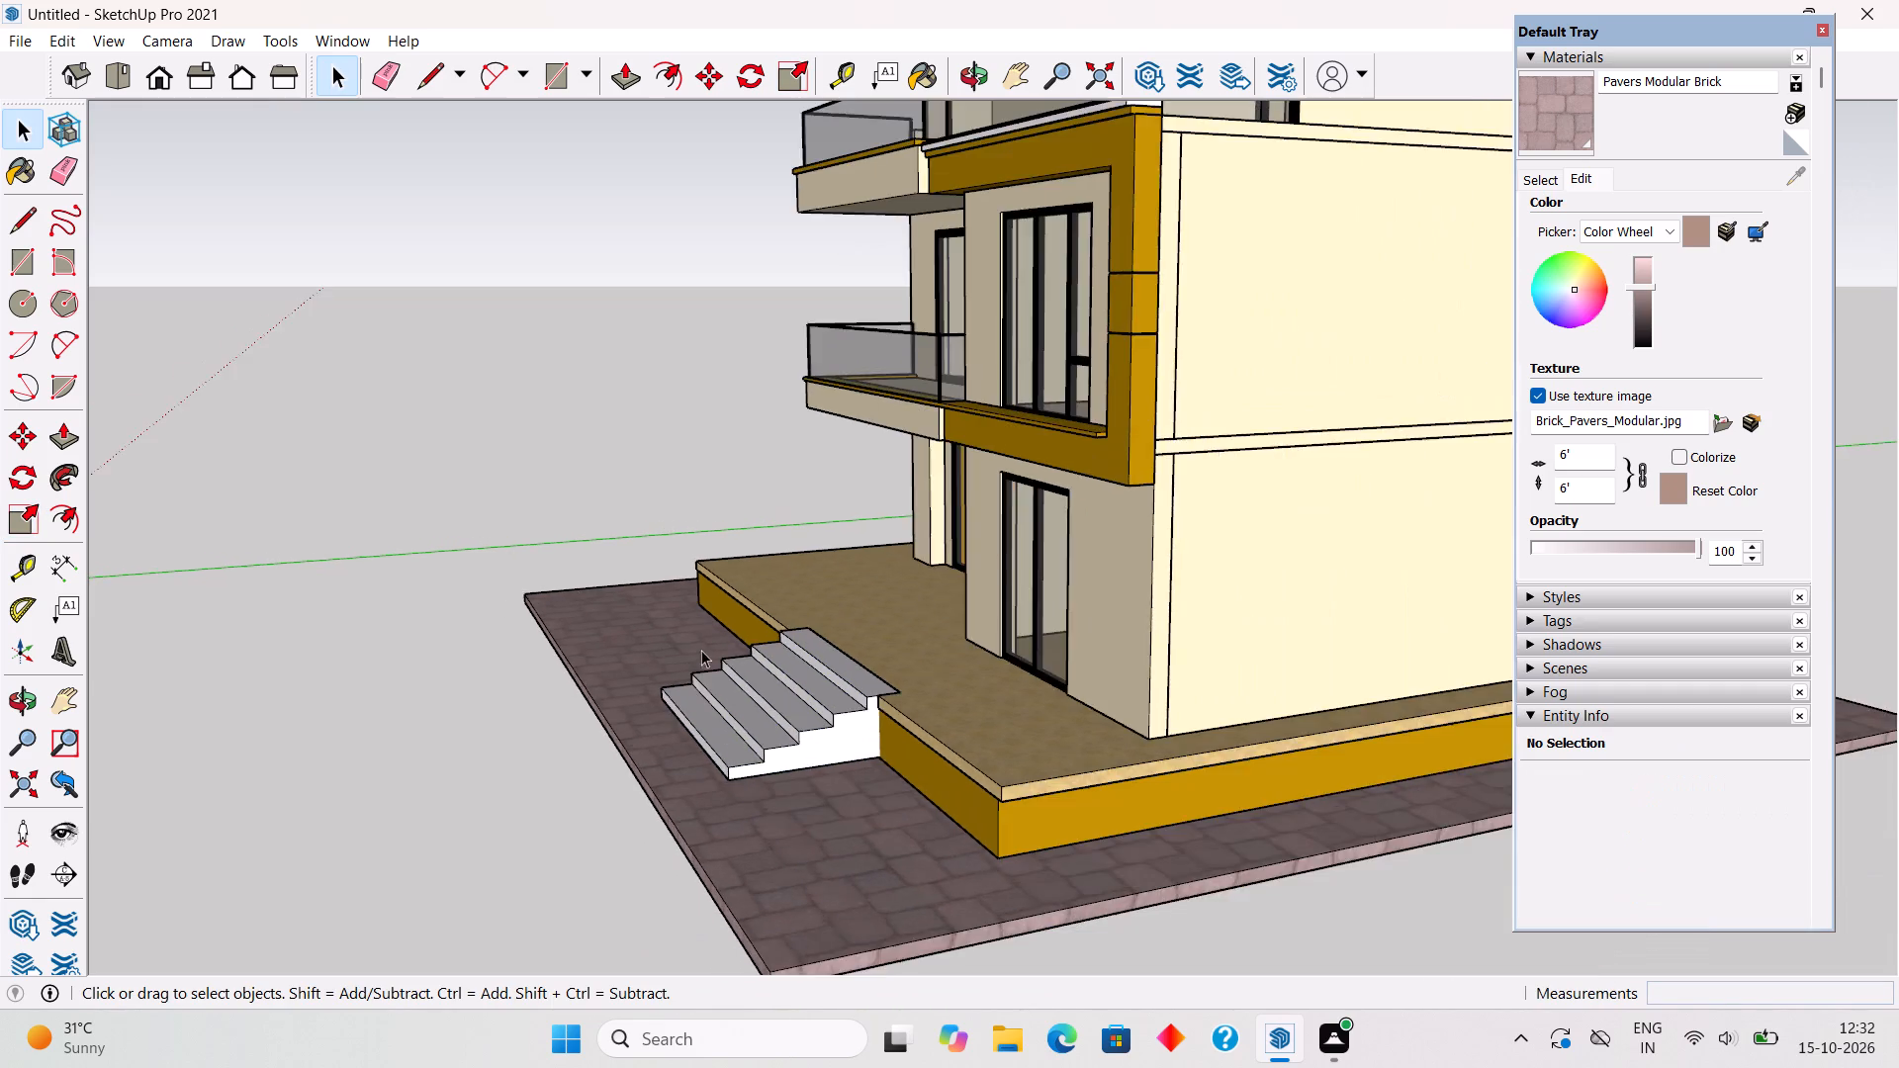
scroll(703, 665, "down", 4)
middle_click_drag(705, 789, 1420, 926)
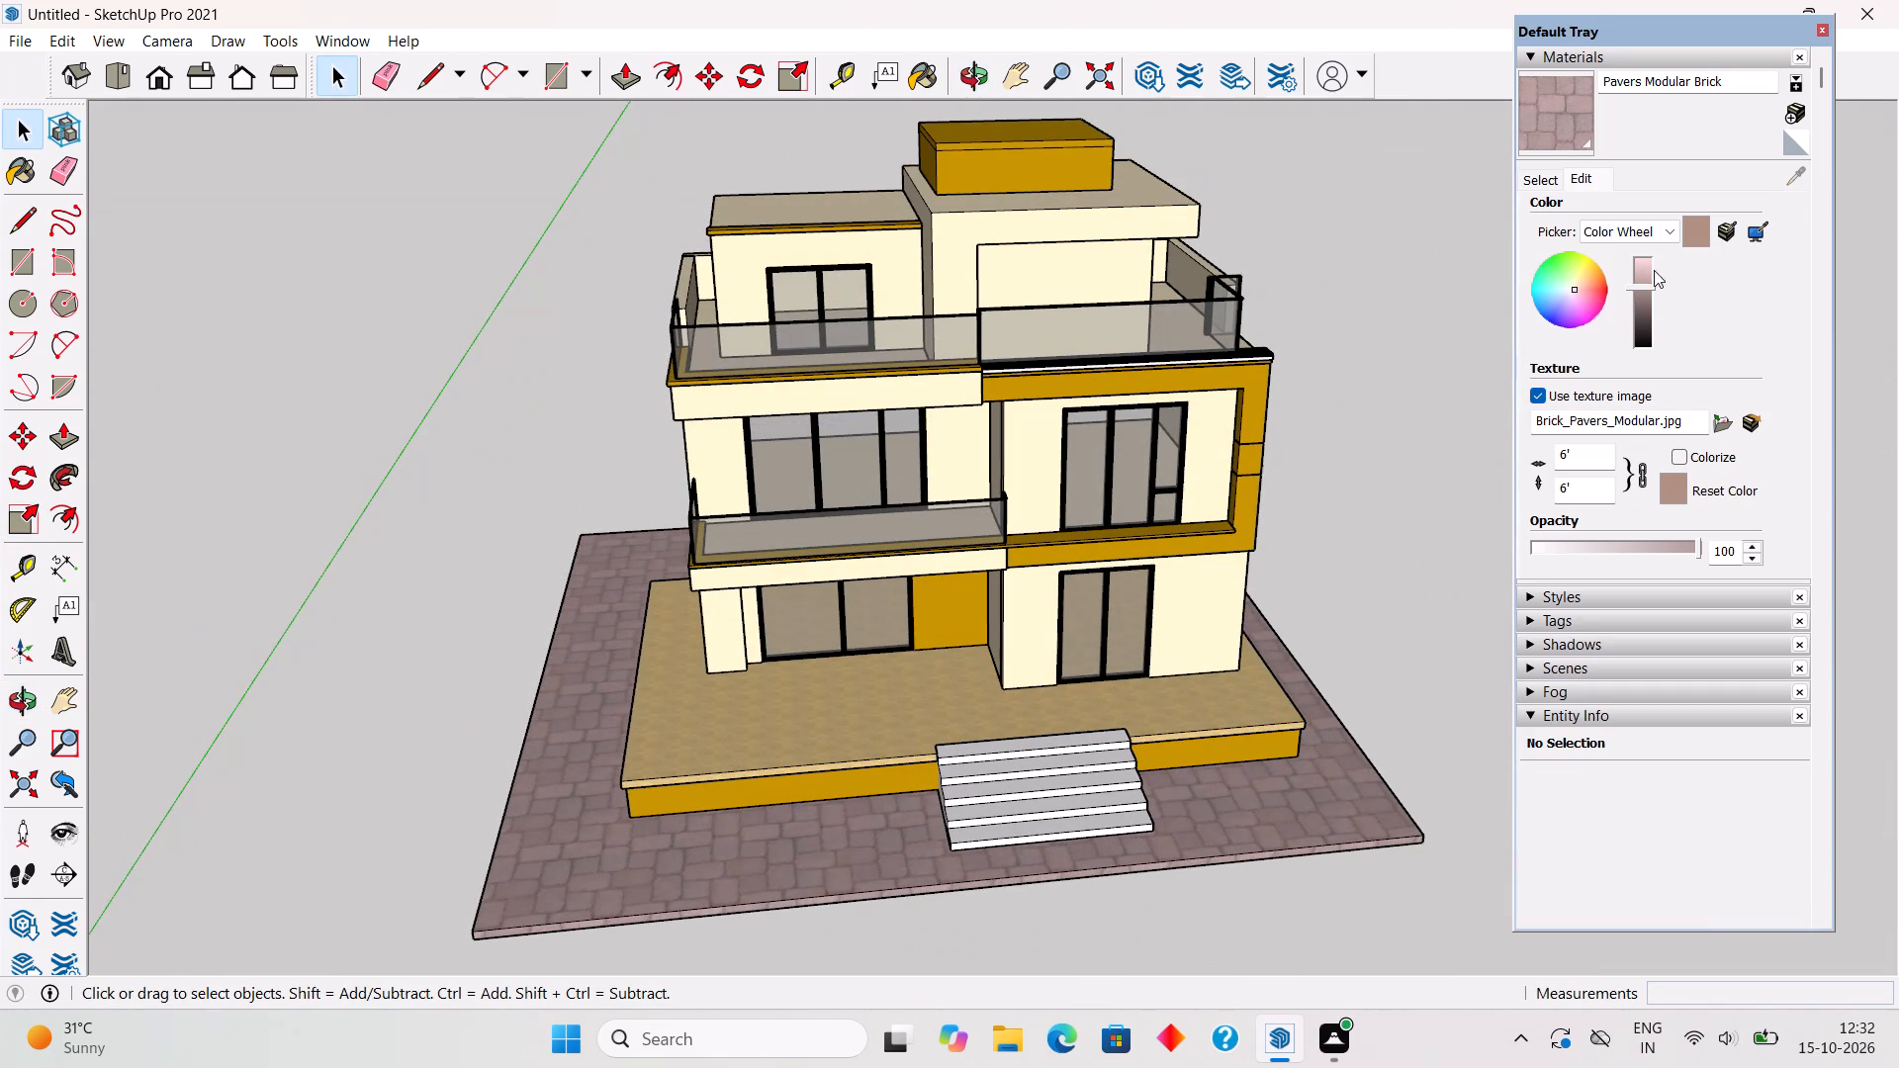
Browse the material collections and open Asphalt and Concrete.
left_click(1540, 175)
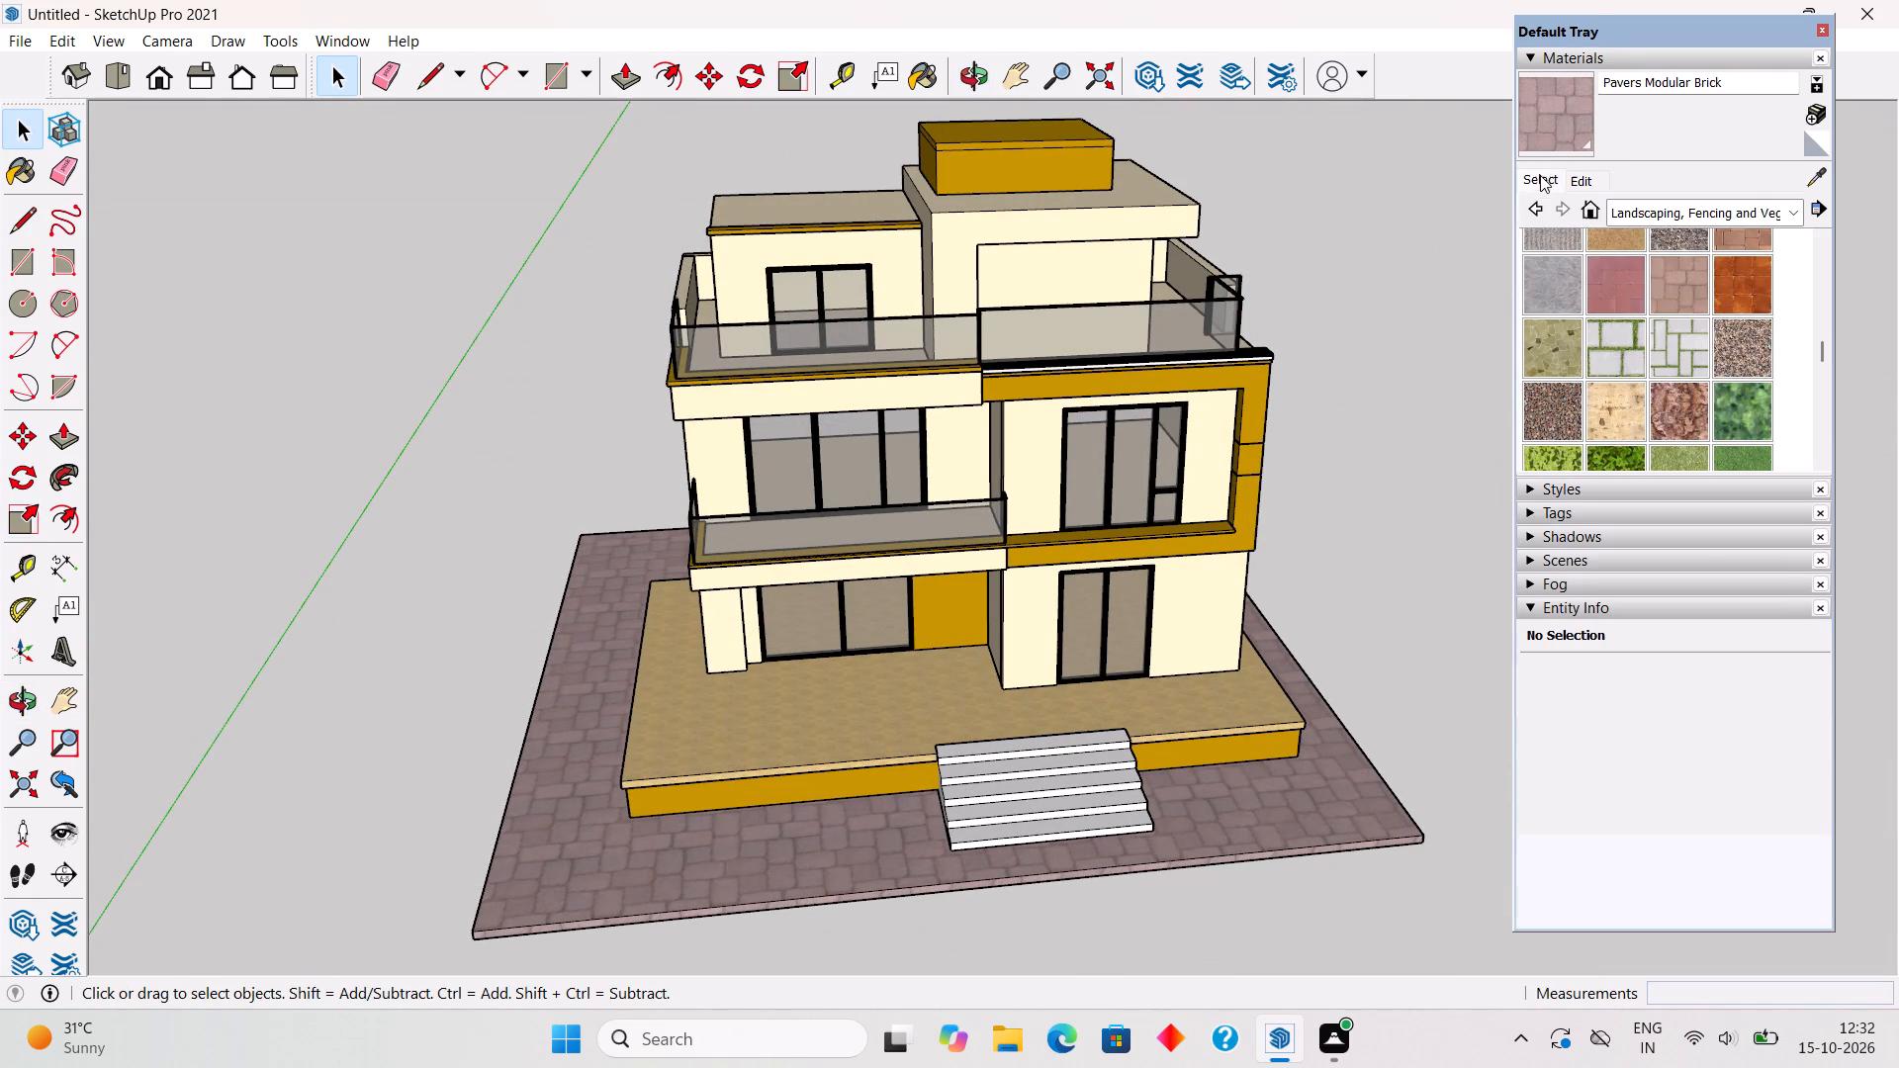
scroll(1655, 275, "down", 5)
scroll(1655, 275, "up", 3)
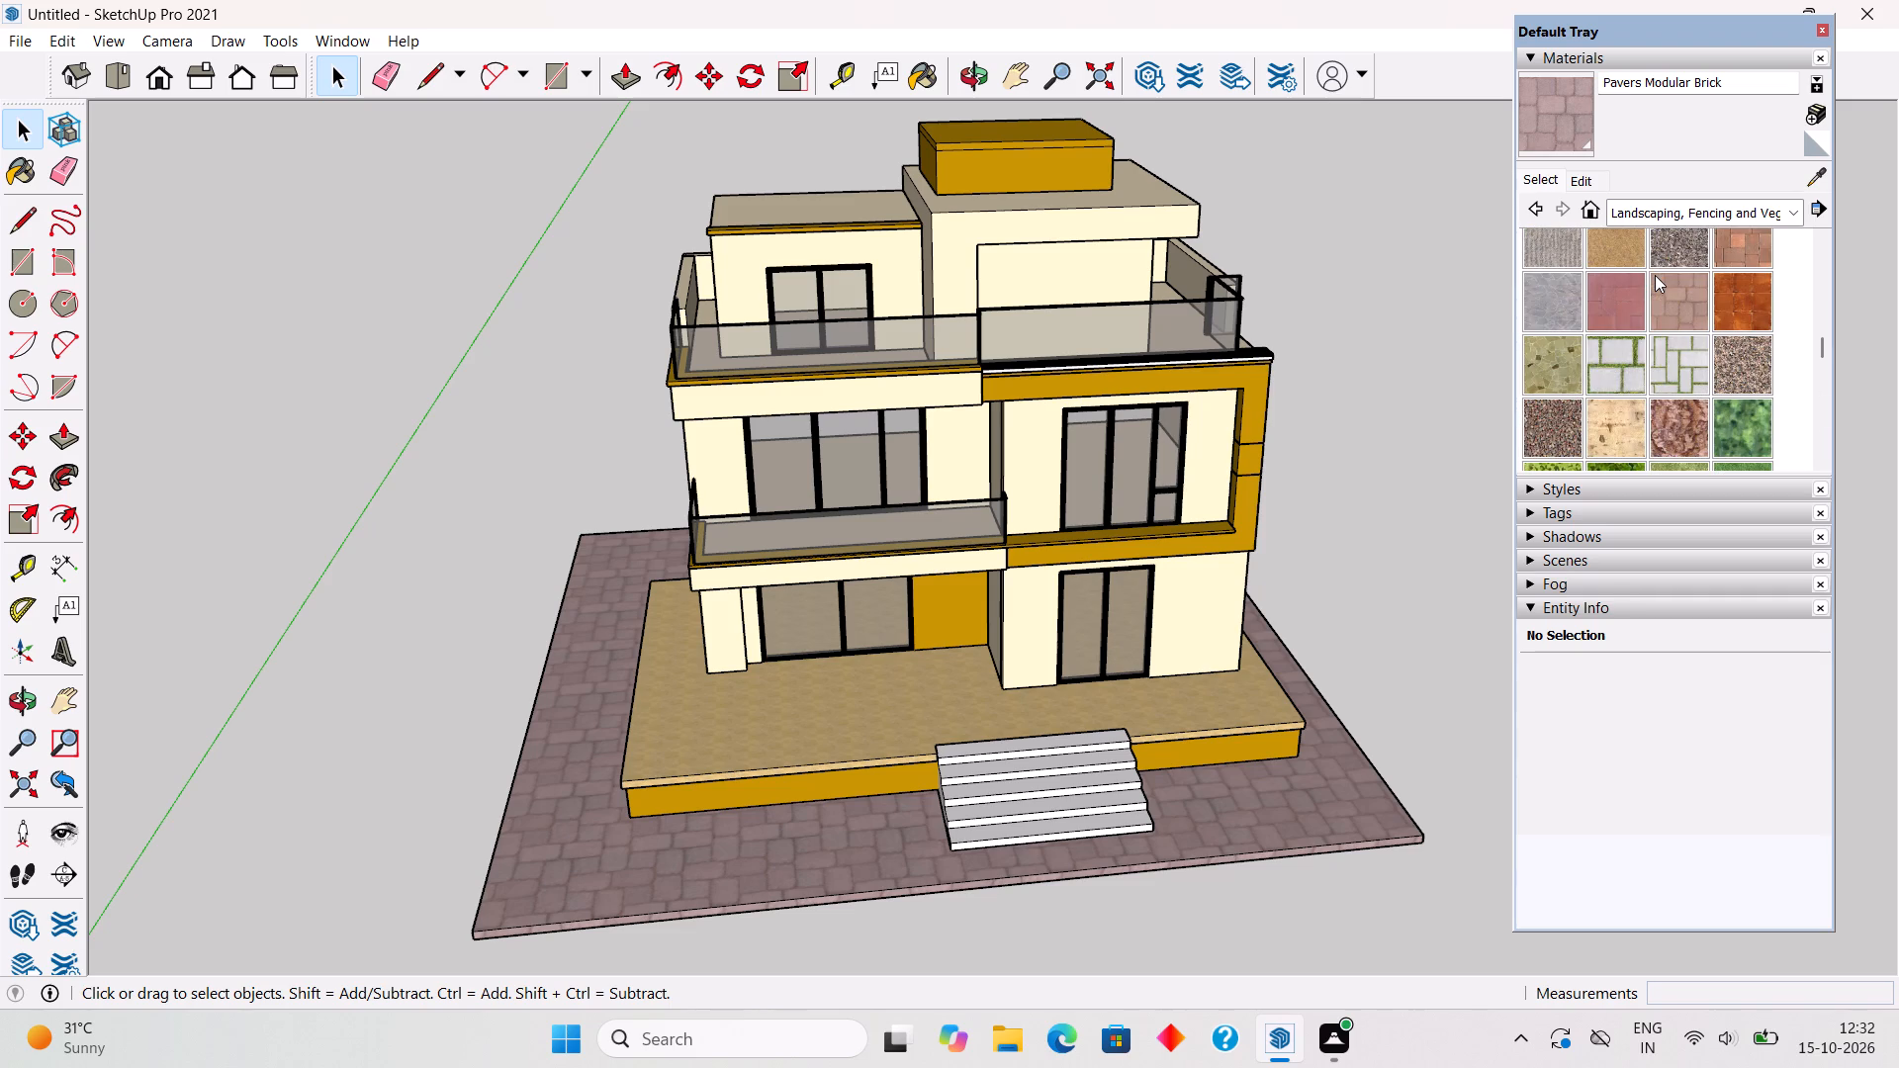
scroll(1655, 275, "down", 3)
scroll(1655, 275, "up", 4)
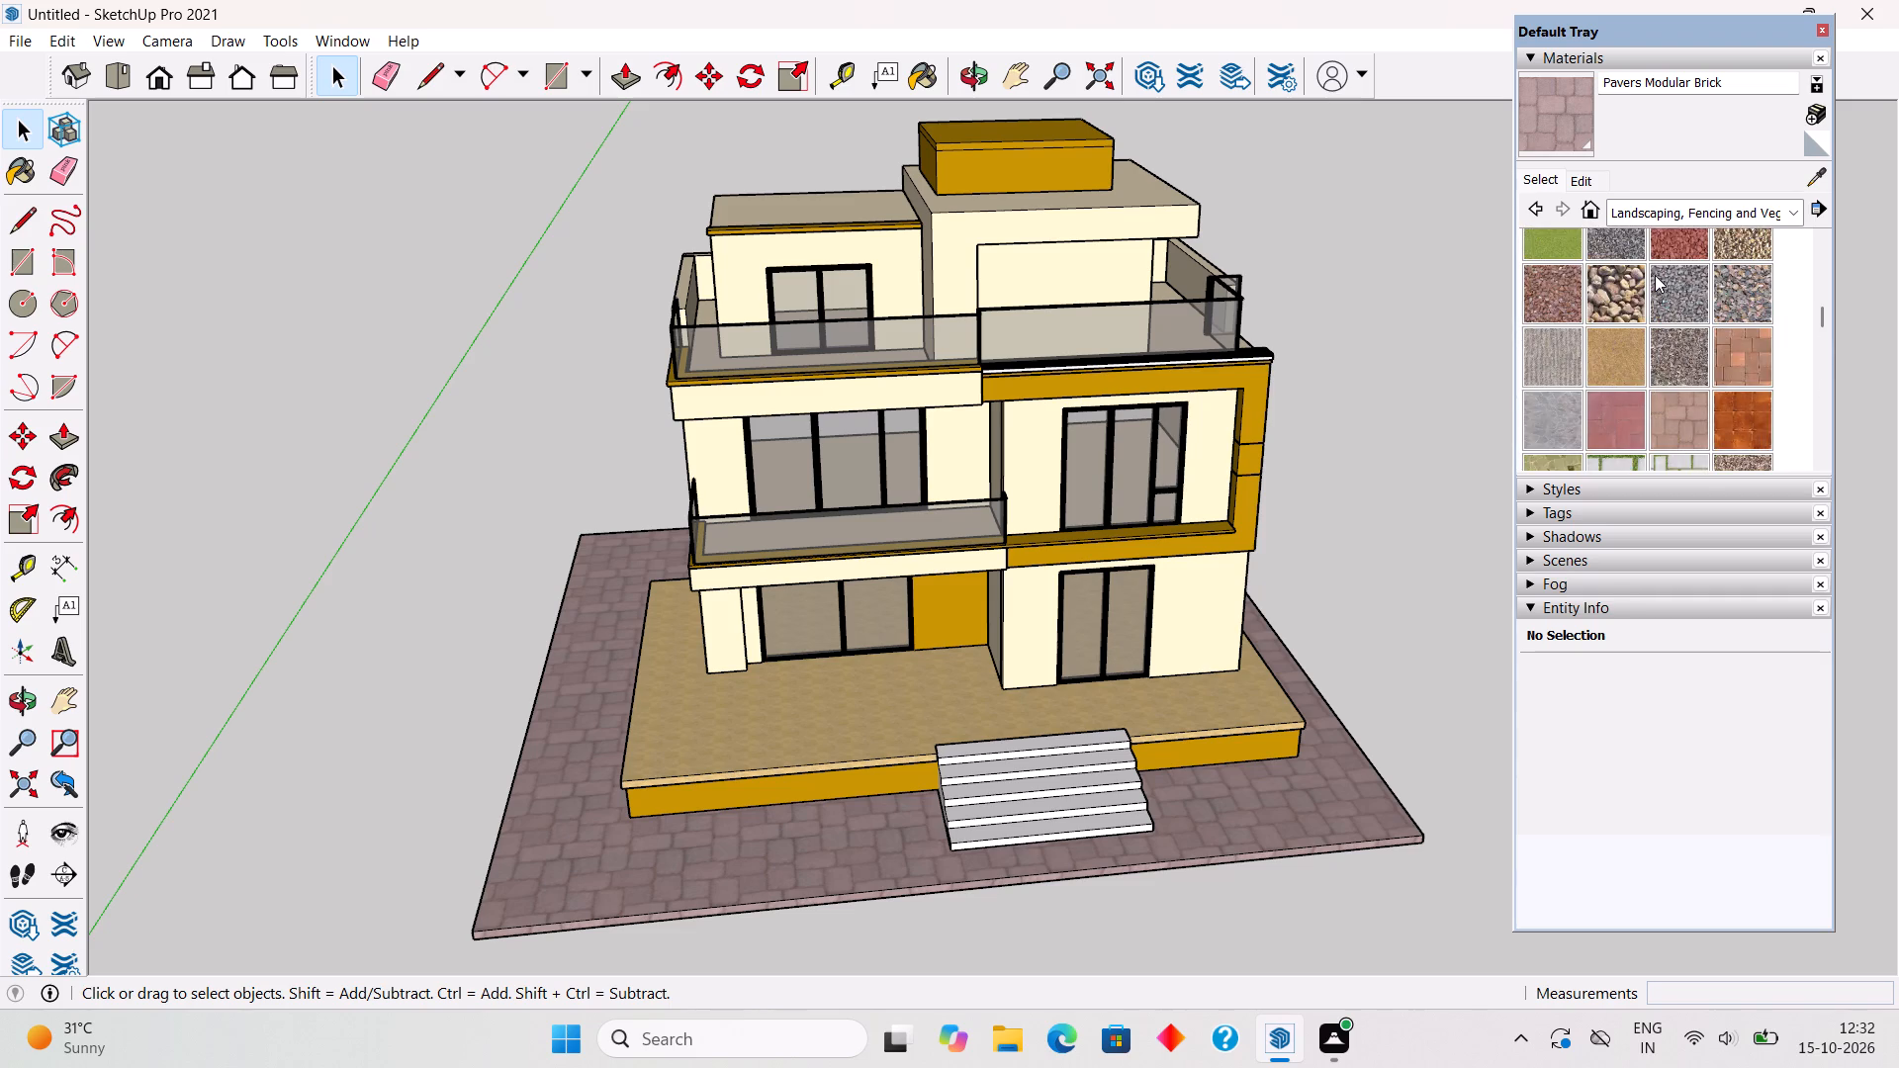
scroll(1655, 275, "up", 4)
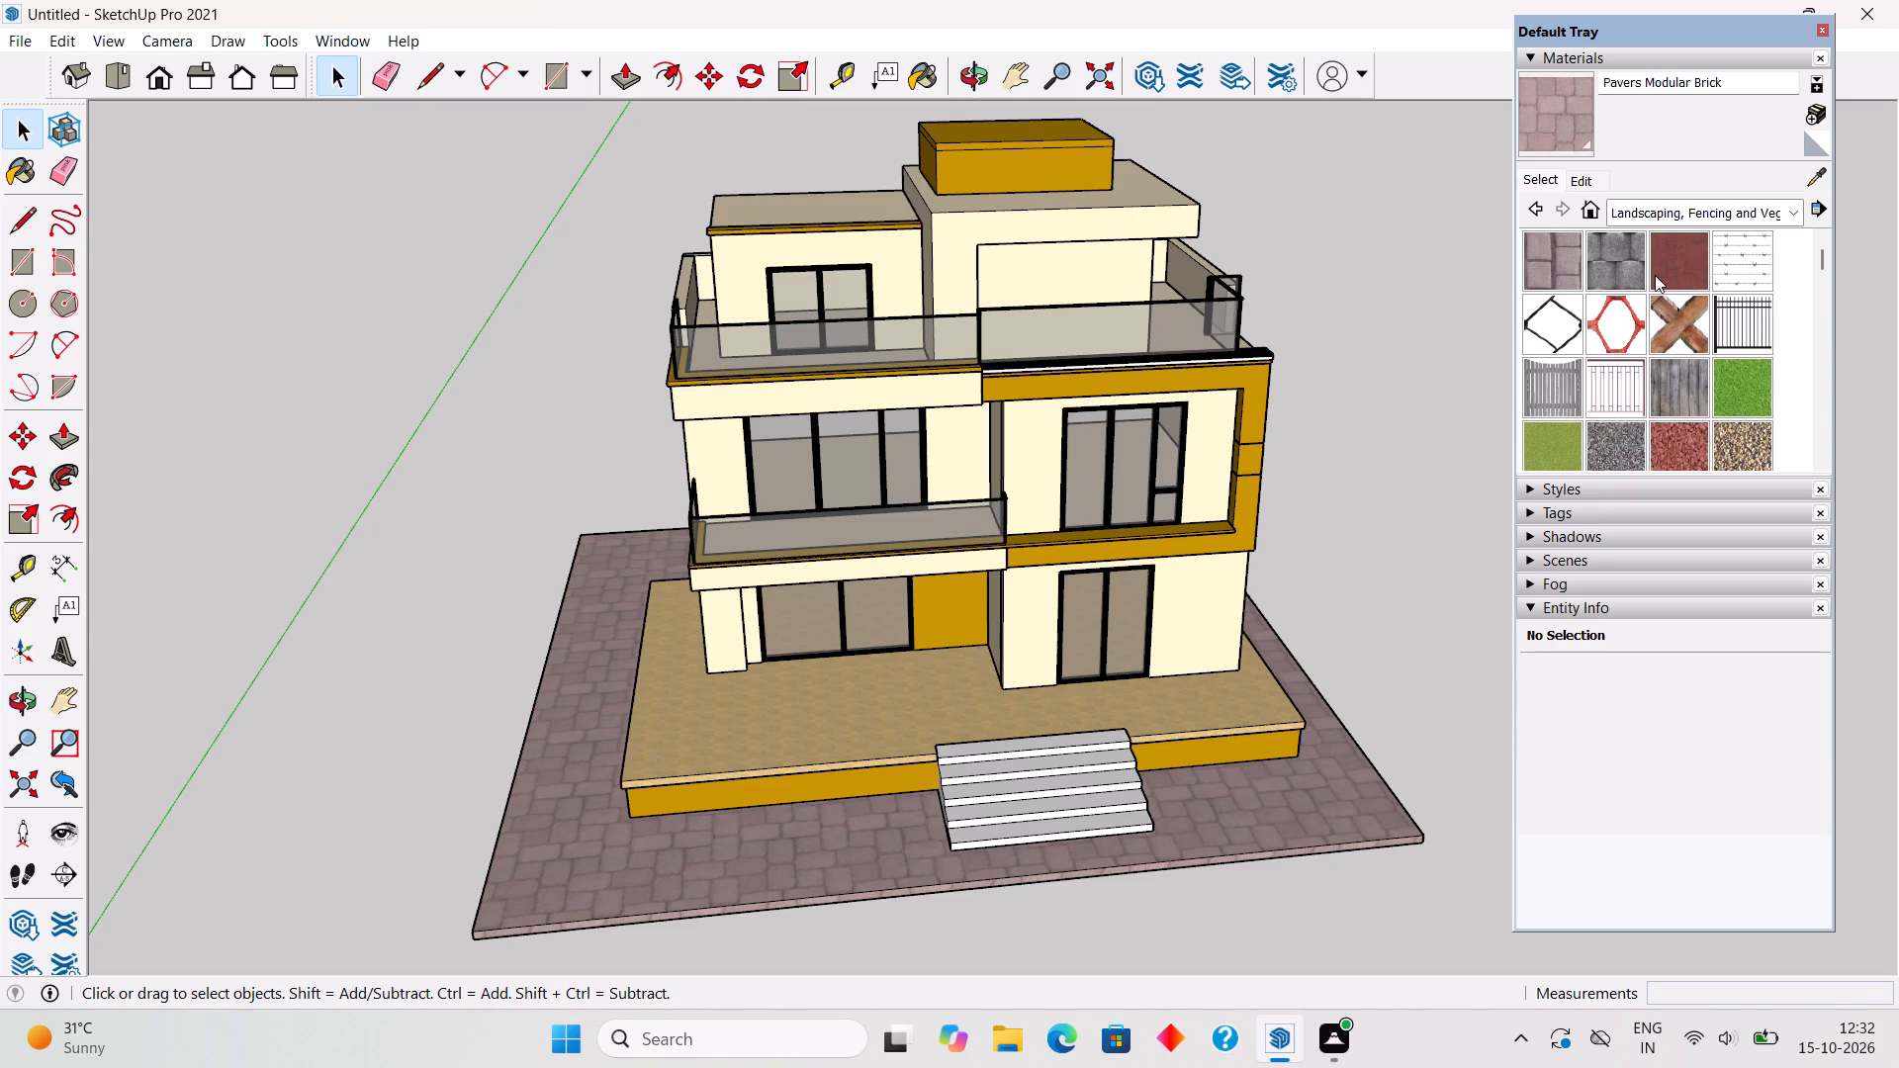
left_click(1701, 210)
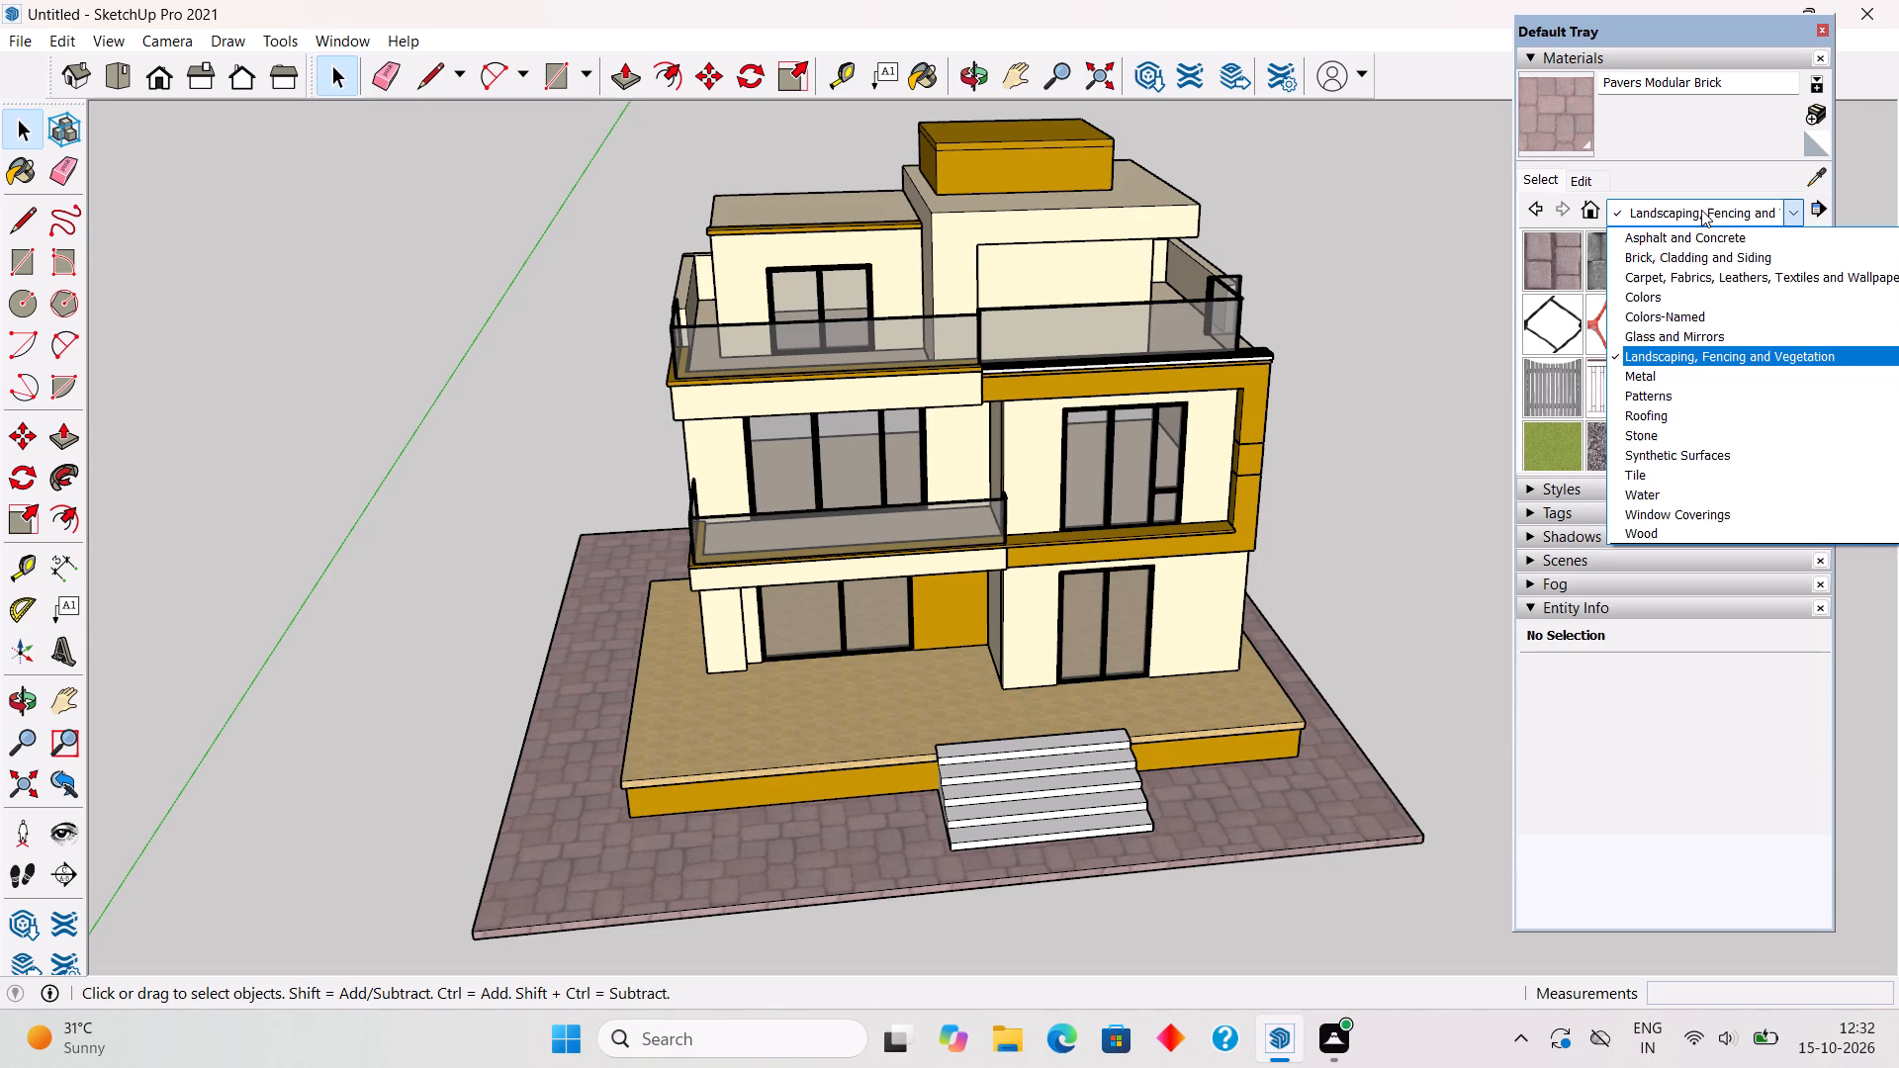
left_click(1692, 299)
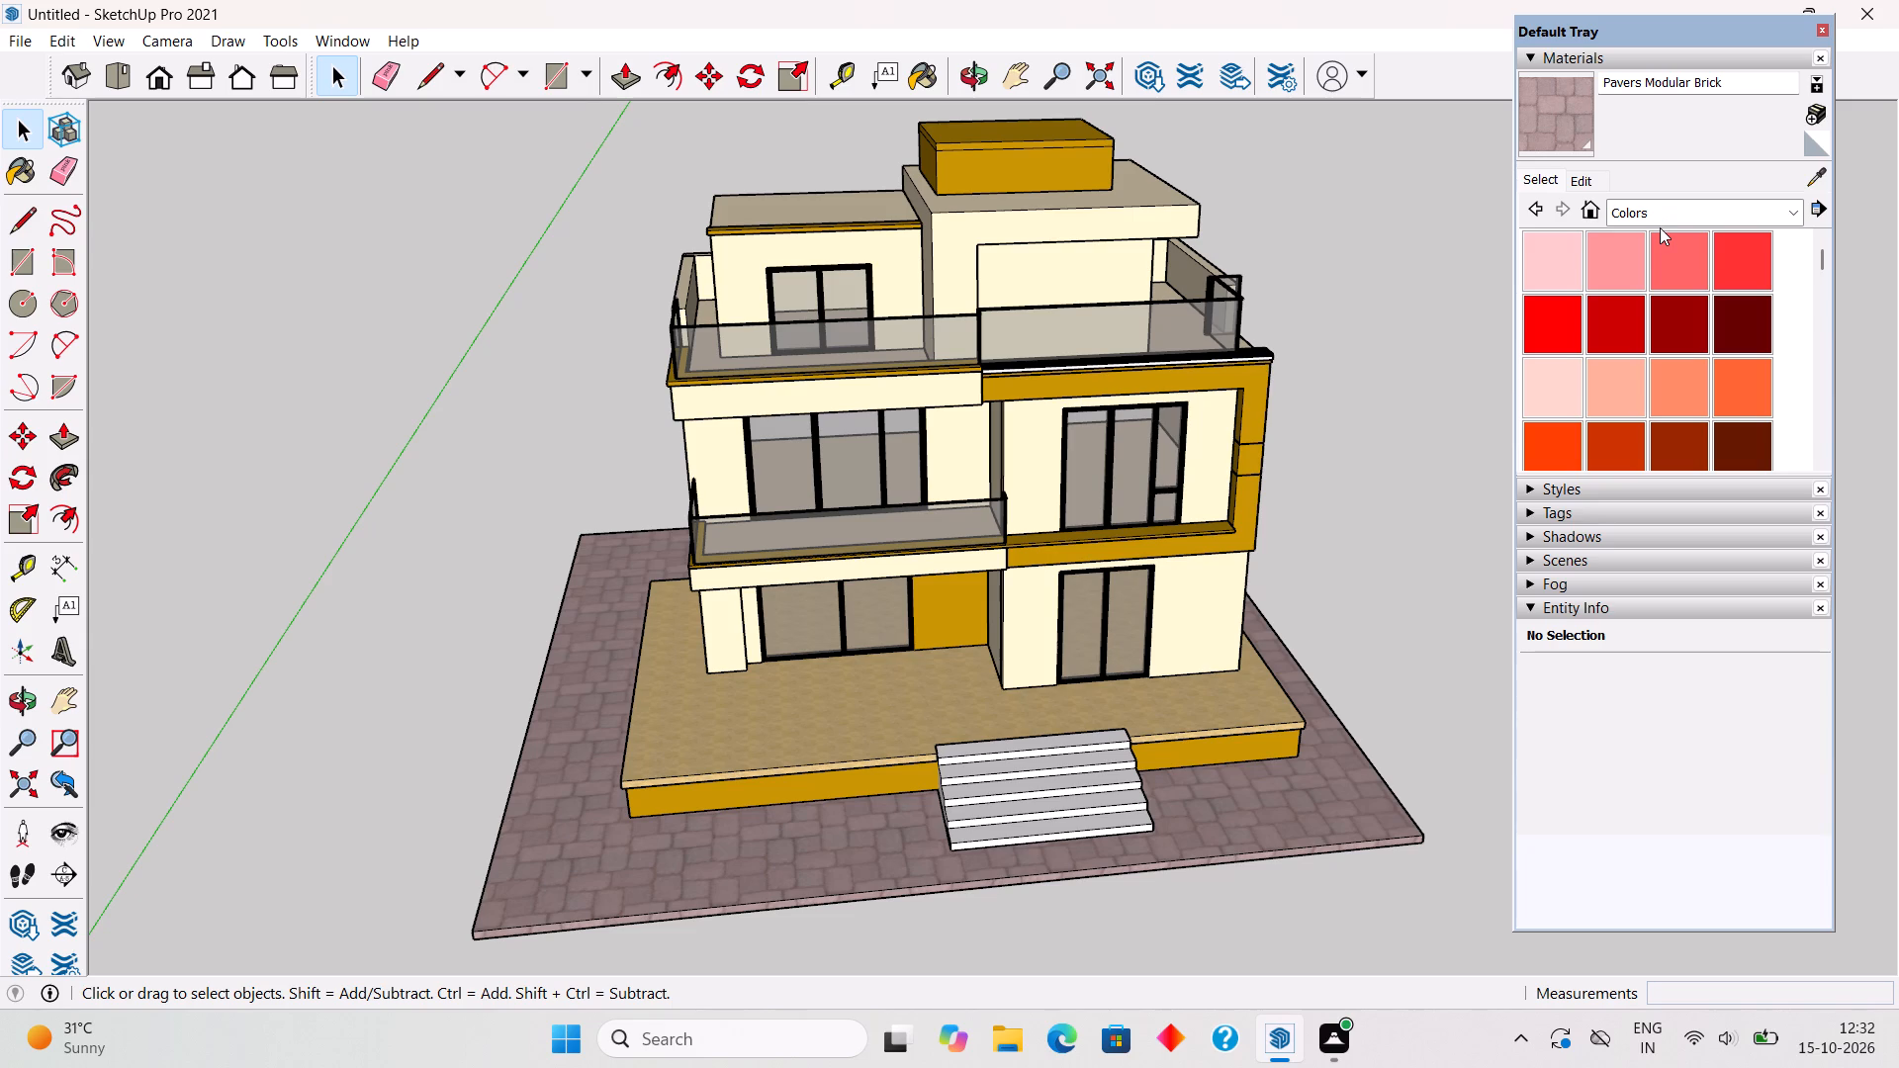
scroll(1620, 270, "down", 4)
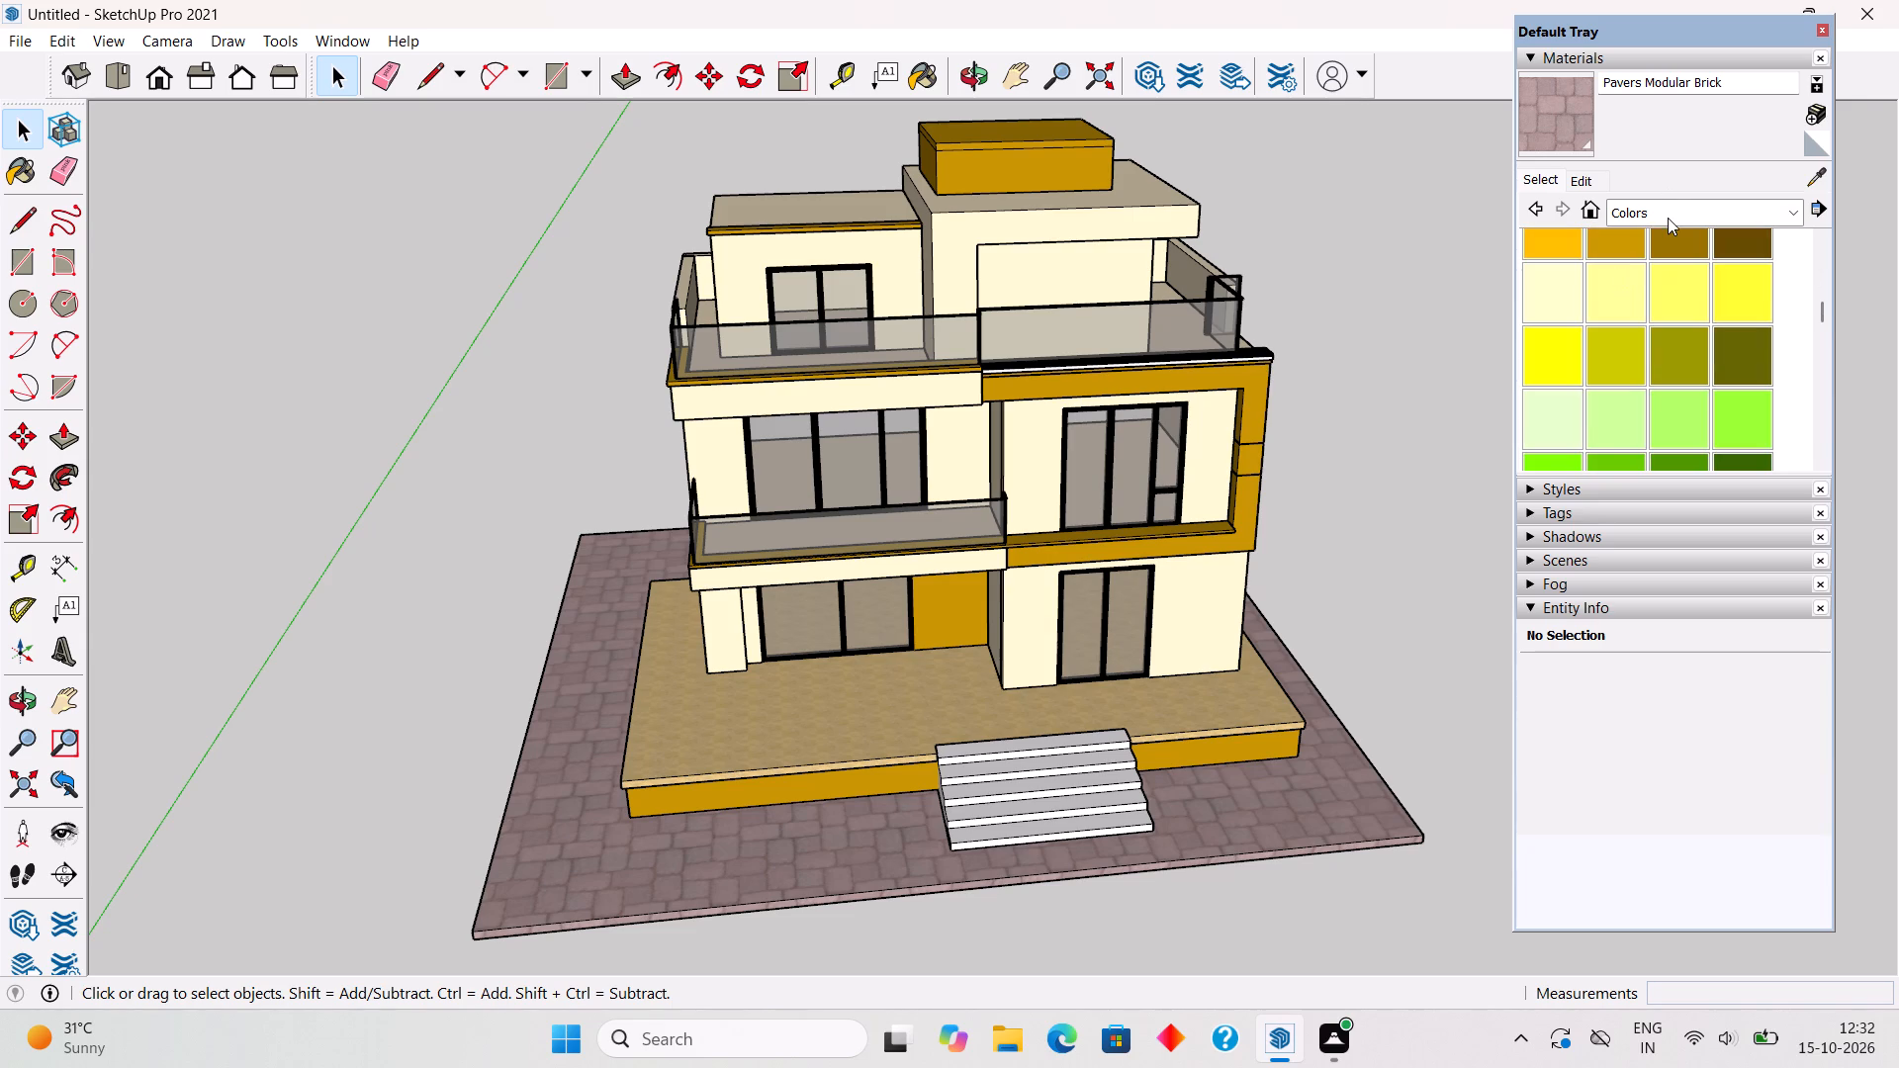
left_click(1668, 218)
left_click(1668, 242)
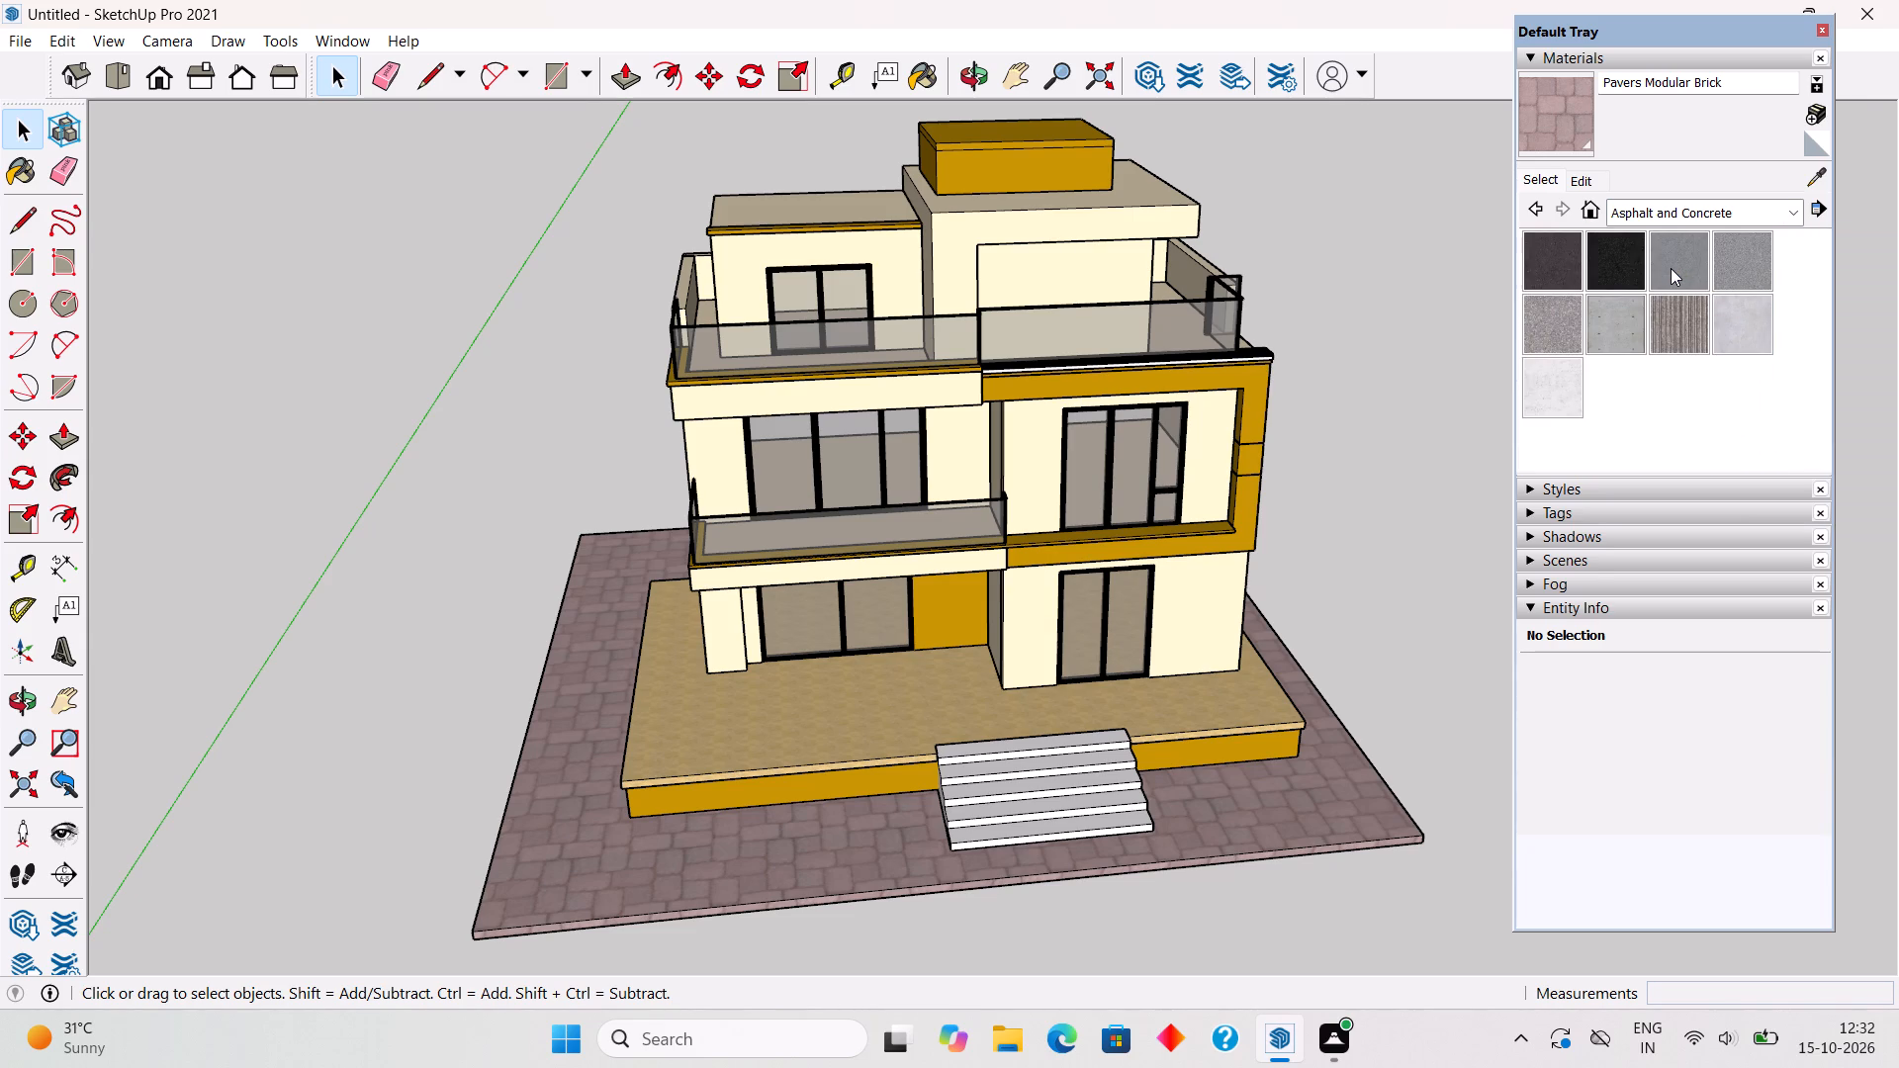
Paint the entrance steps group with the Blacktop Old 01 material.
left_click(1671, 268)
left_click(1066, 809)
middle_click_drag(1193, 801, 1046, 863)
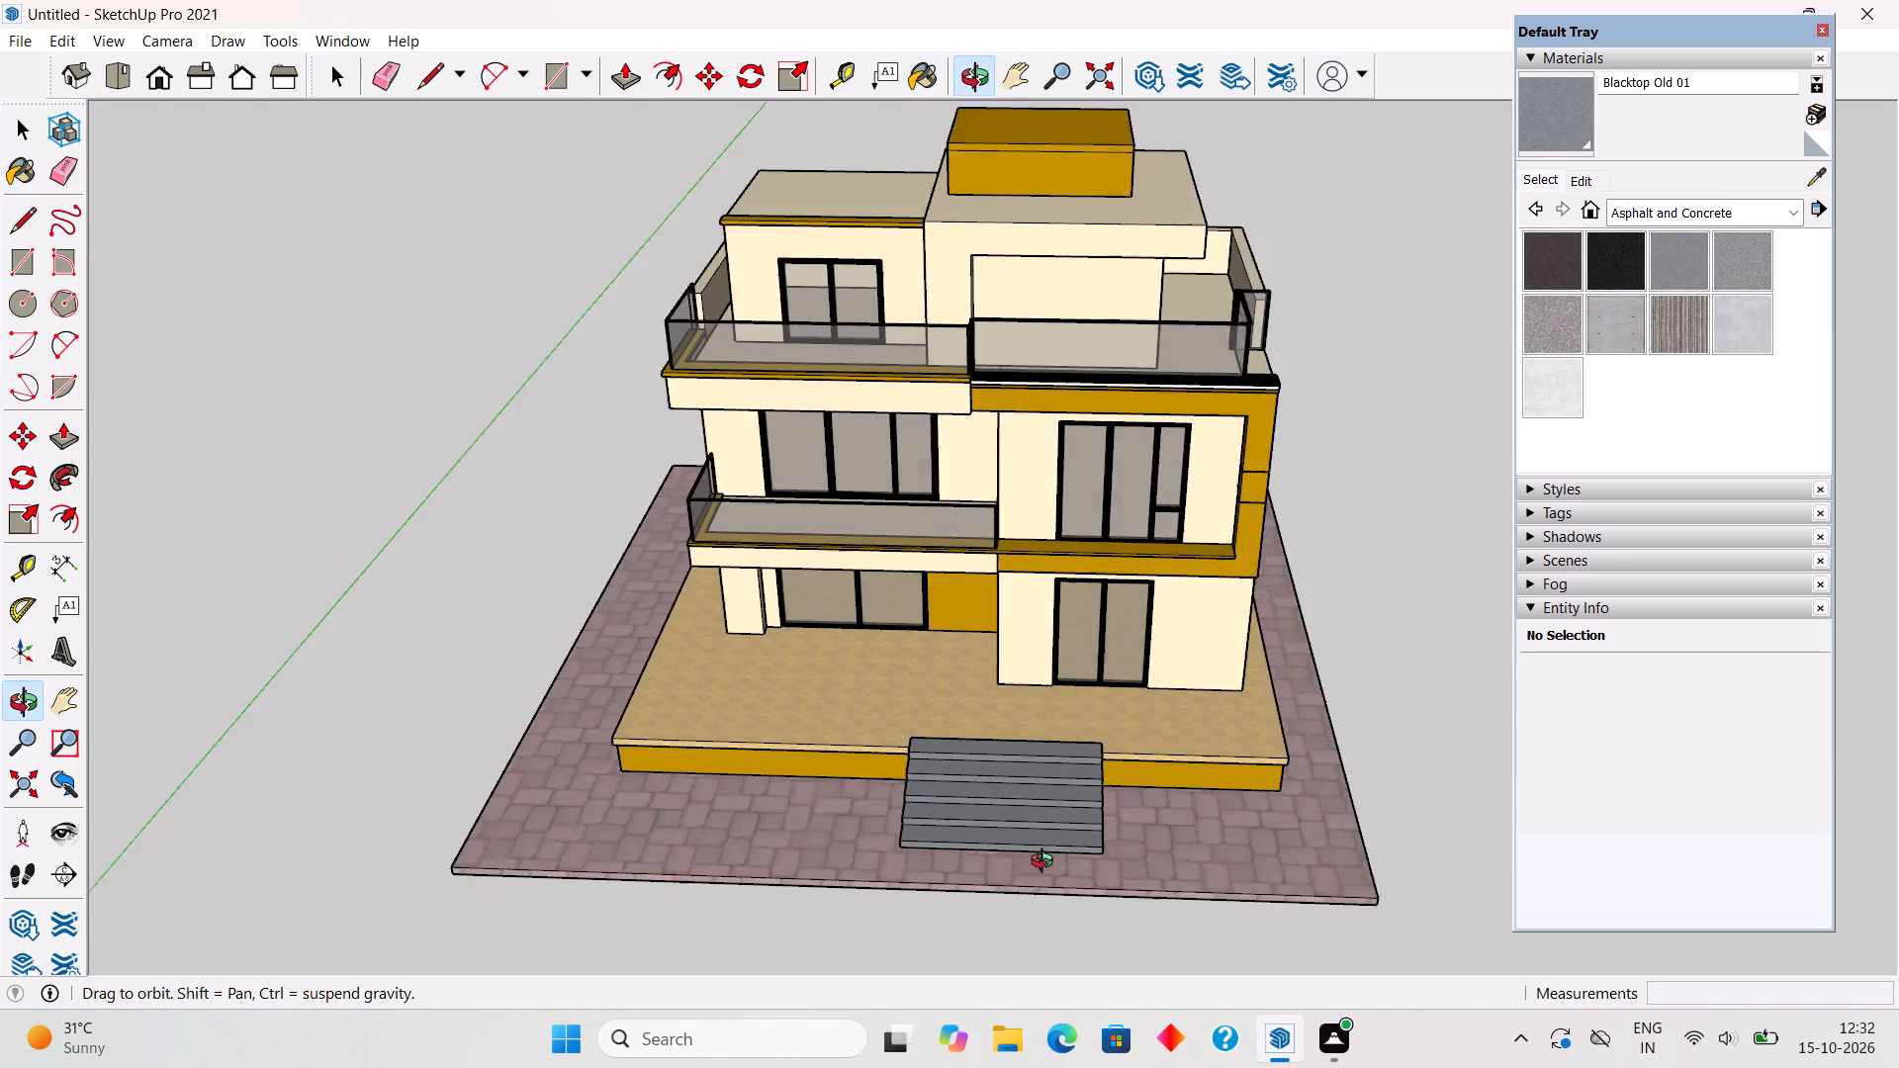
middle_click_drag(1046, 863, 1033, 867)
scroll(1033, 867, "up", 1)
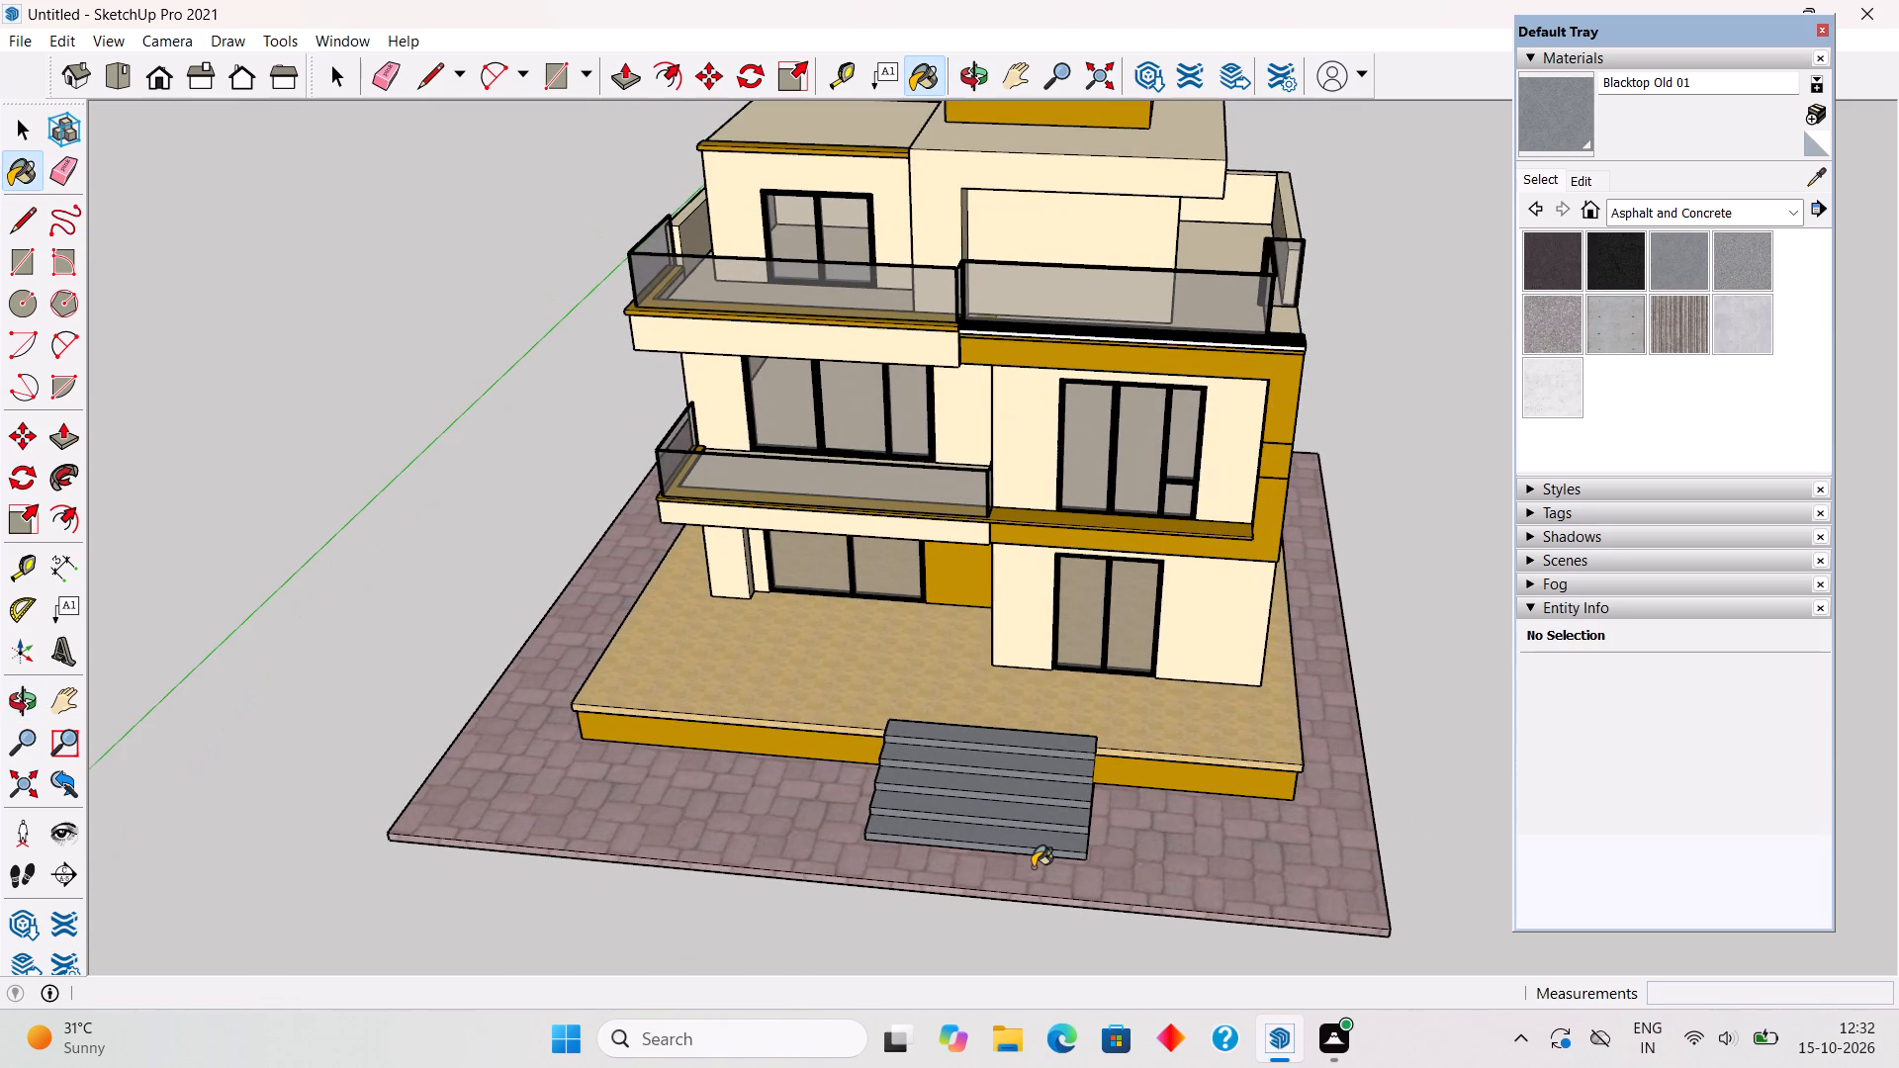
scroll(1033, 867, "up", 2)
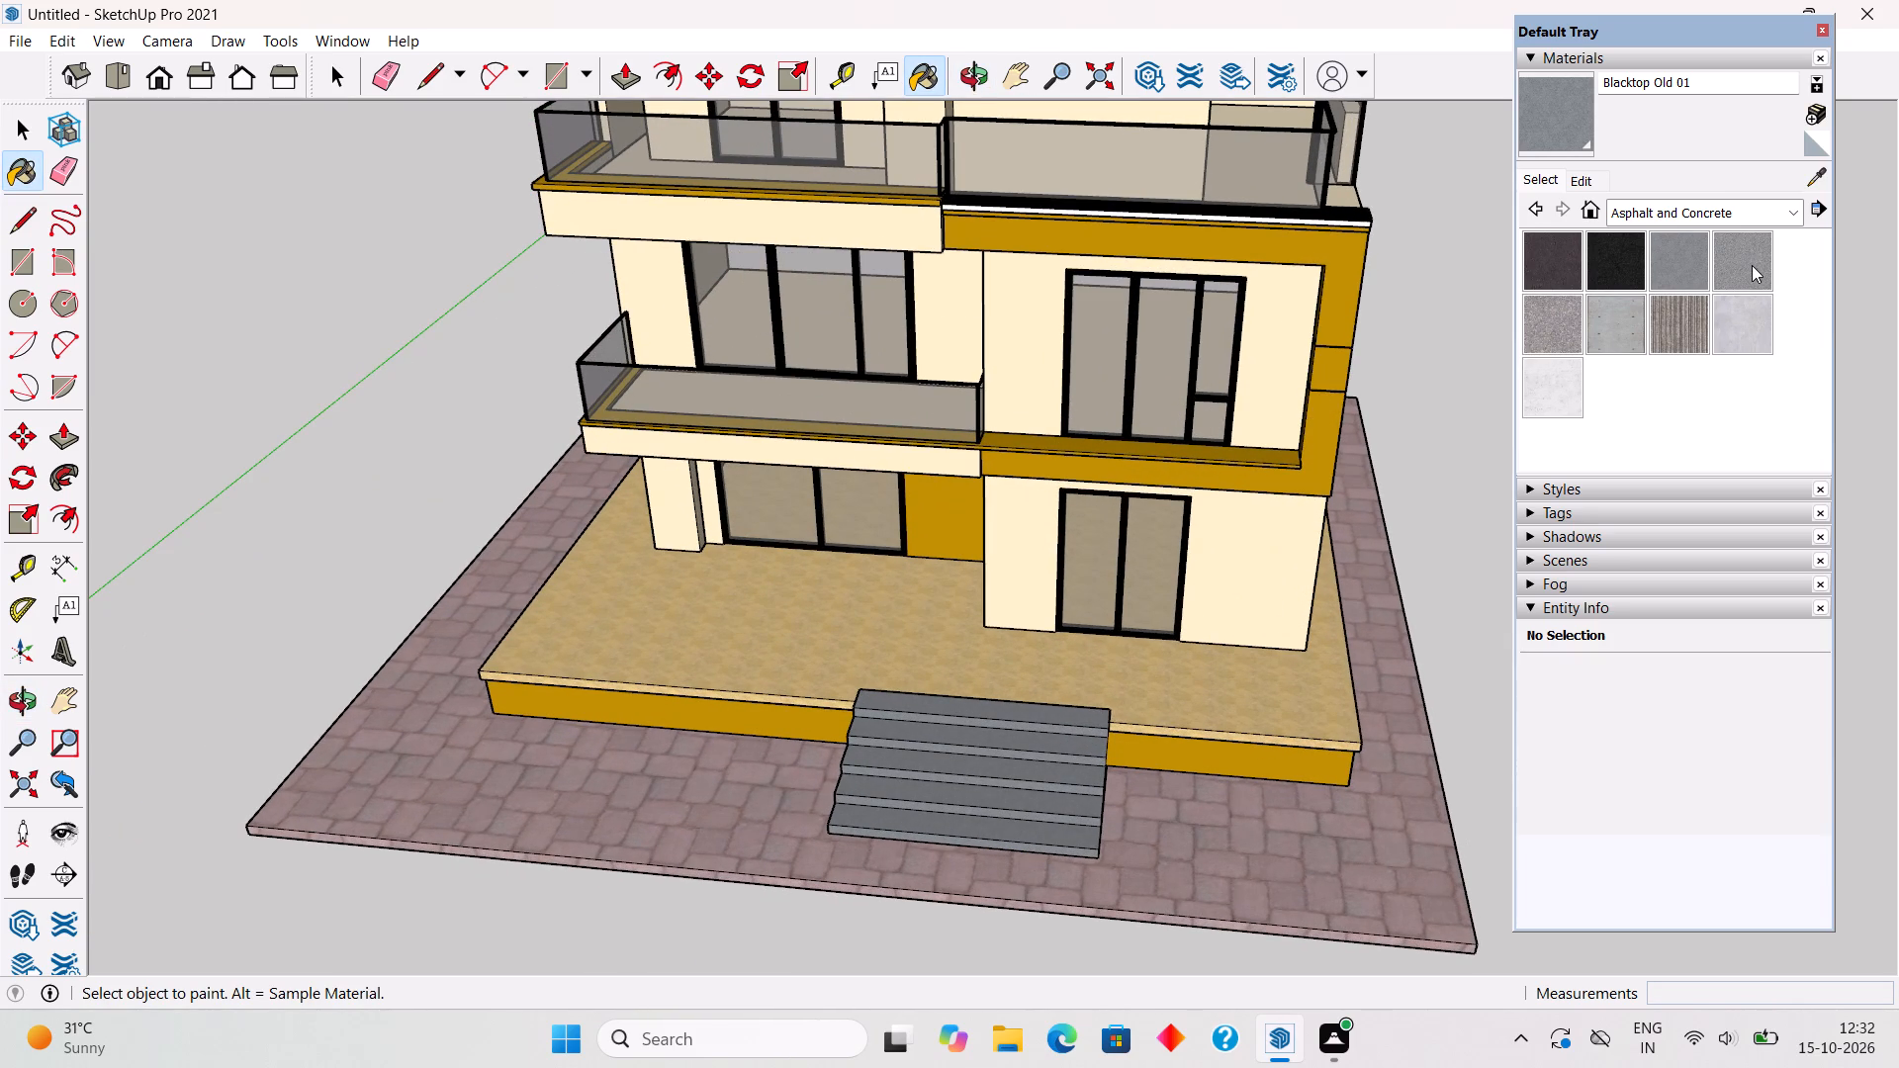
Paint the entrance steps group with Polished Concrete New from the Asphalt and Concrete materials.
left_click(1735, 321)
left_click(1057, 733)
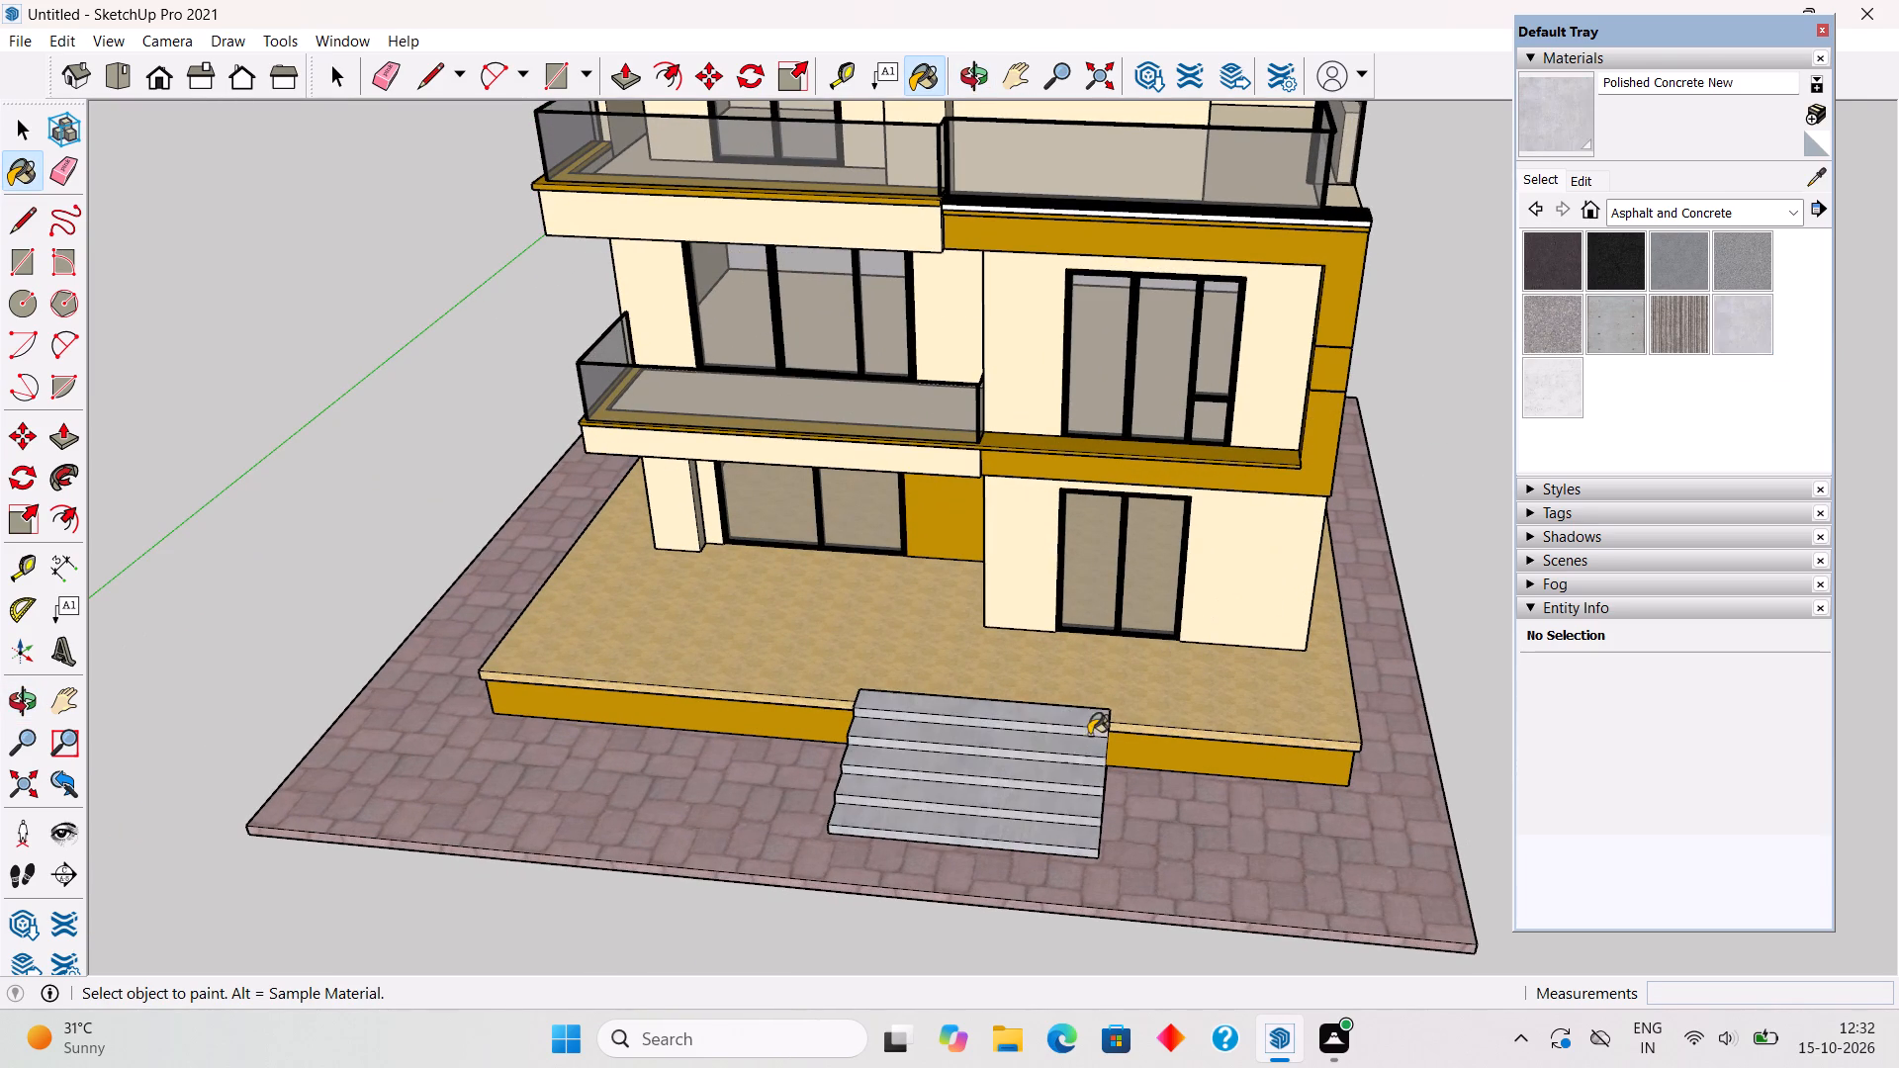
Examine the painted entrance steps up close from the side, and the whole house from the front.
middle_click_drag(1346, 754, 1678, 579)
middle_click_drag(1090, 788, 1537, 736)
scroll(1252, 750, "up", 9)
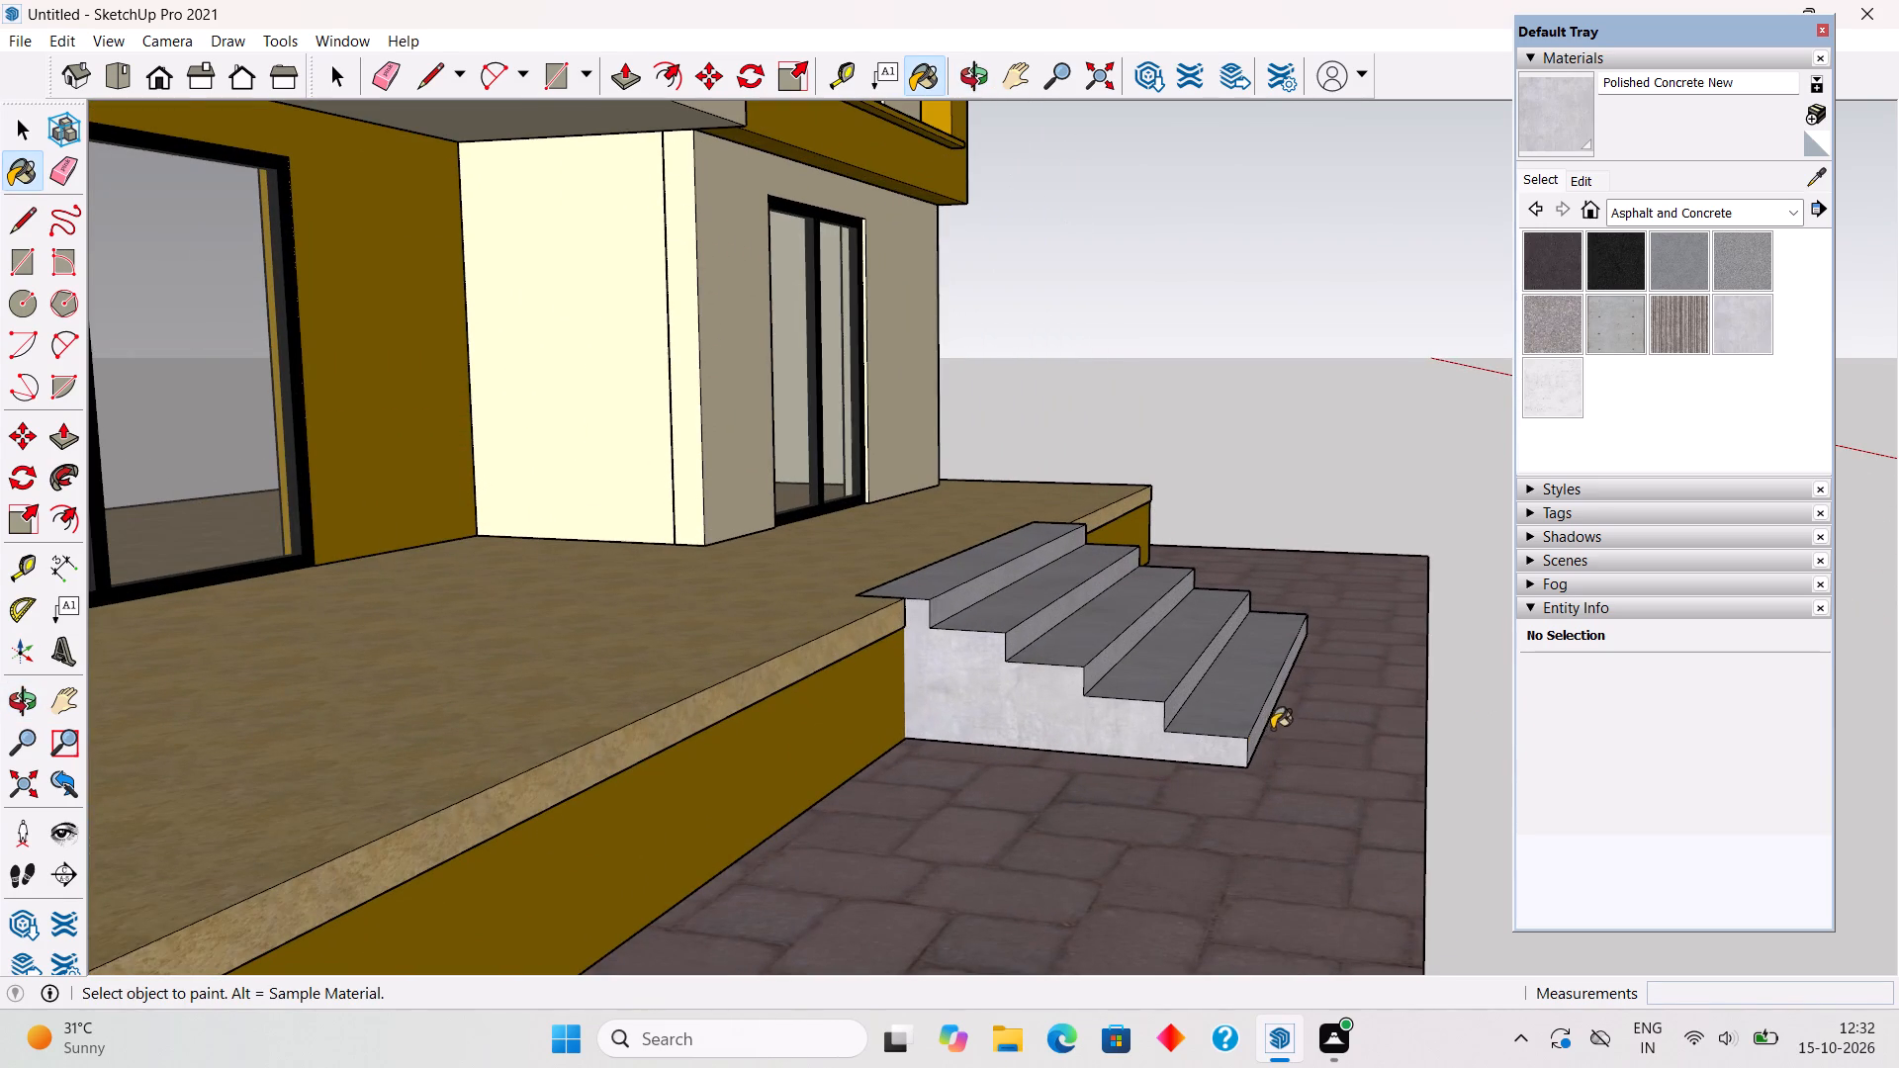
middle_click_drag(1272, 729, 1128, 819)
scroll(1128, 819, "down", 4)
middle_click_drag(1093, 817, 1000, 817)
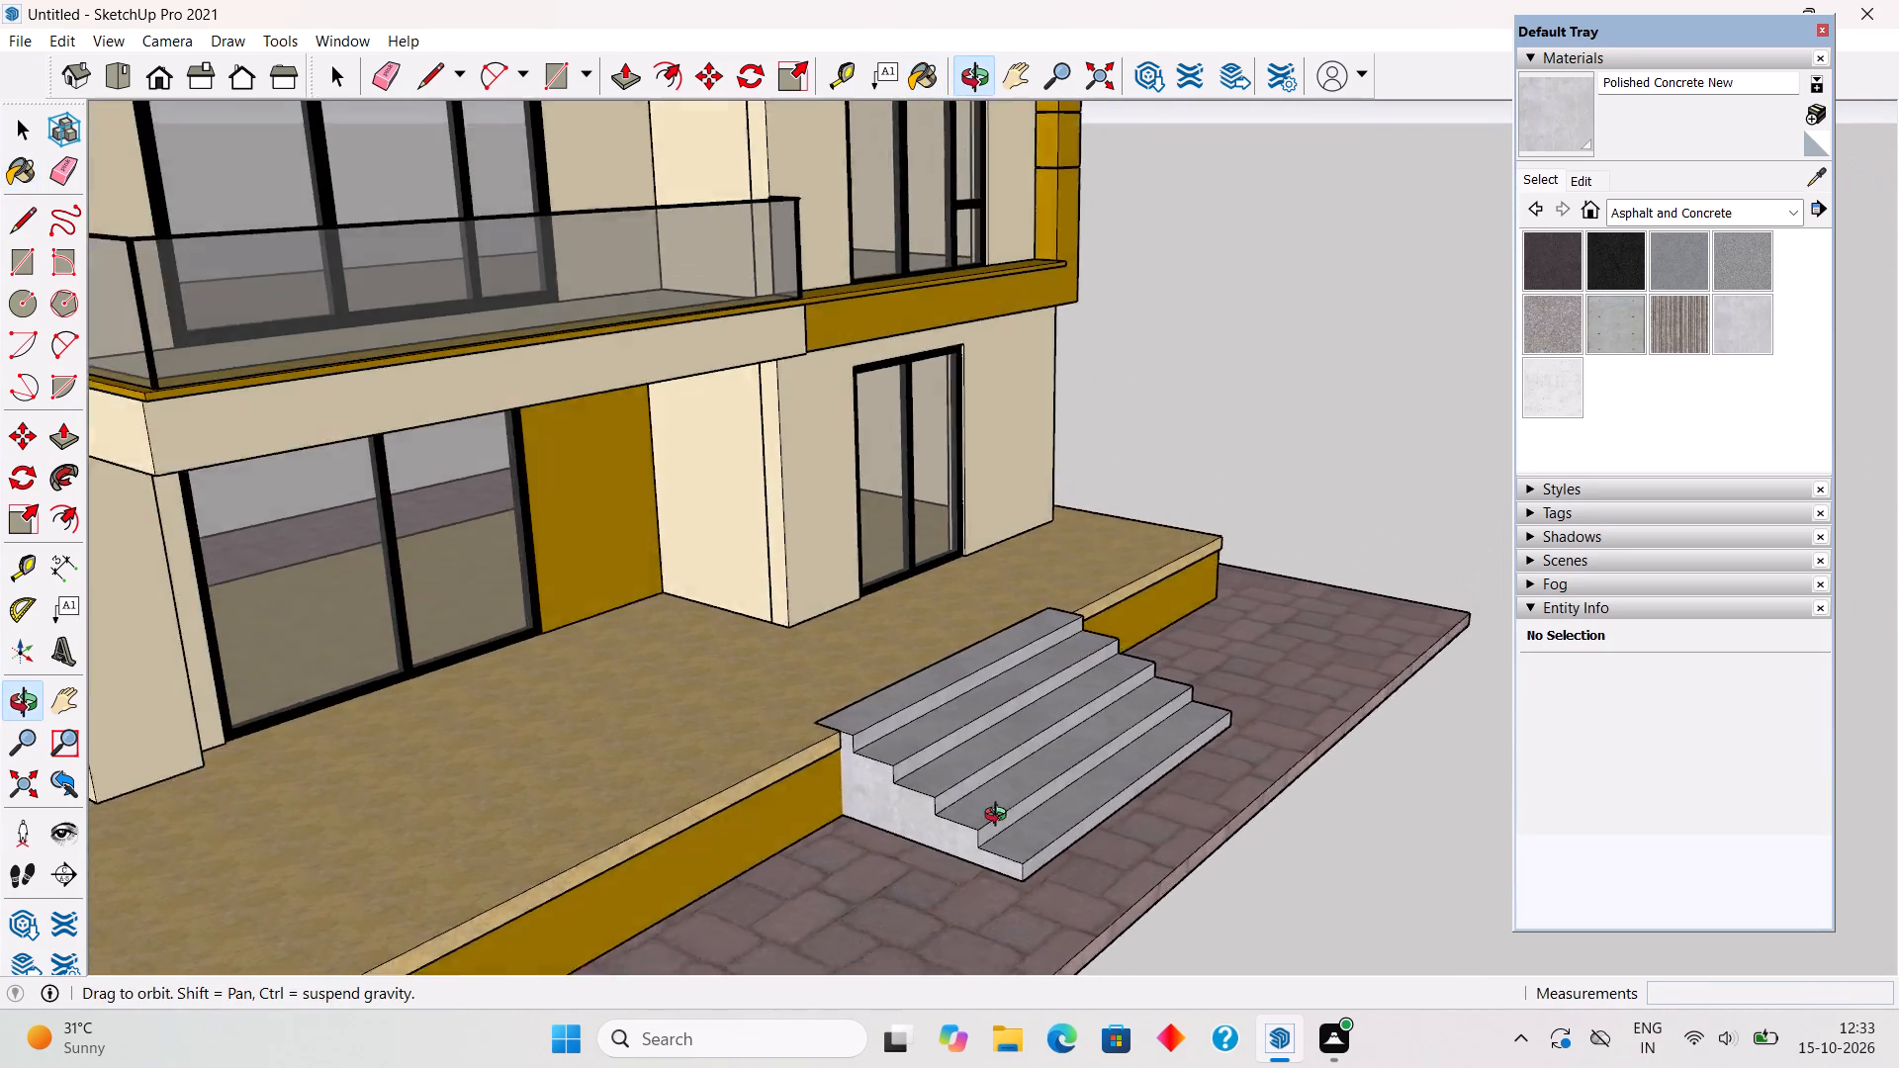
middle_click_drag(1000, 817, 811, 825)
scroll(812, 825, "down", 8)
middle_click_drag(940, 814, 677, 870)
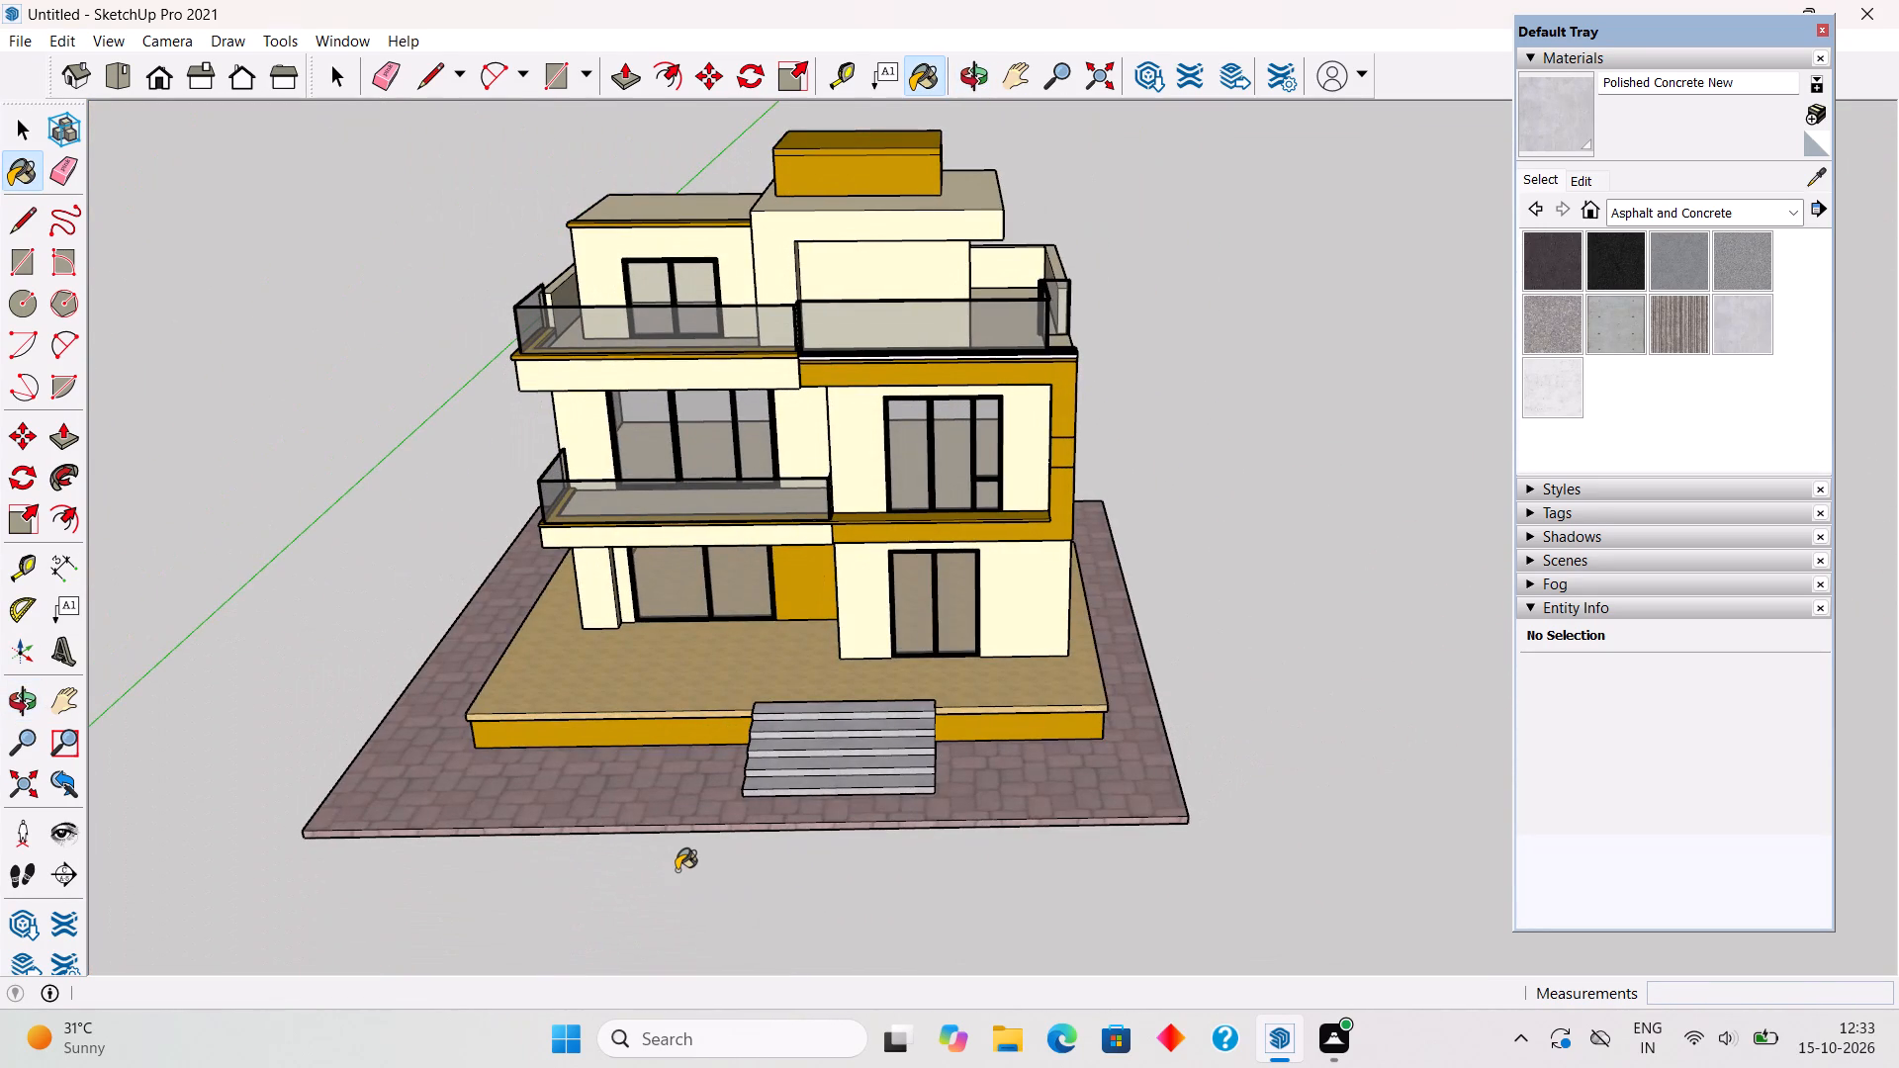
middle_click_drag(897, 810, 1047, 699)
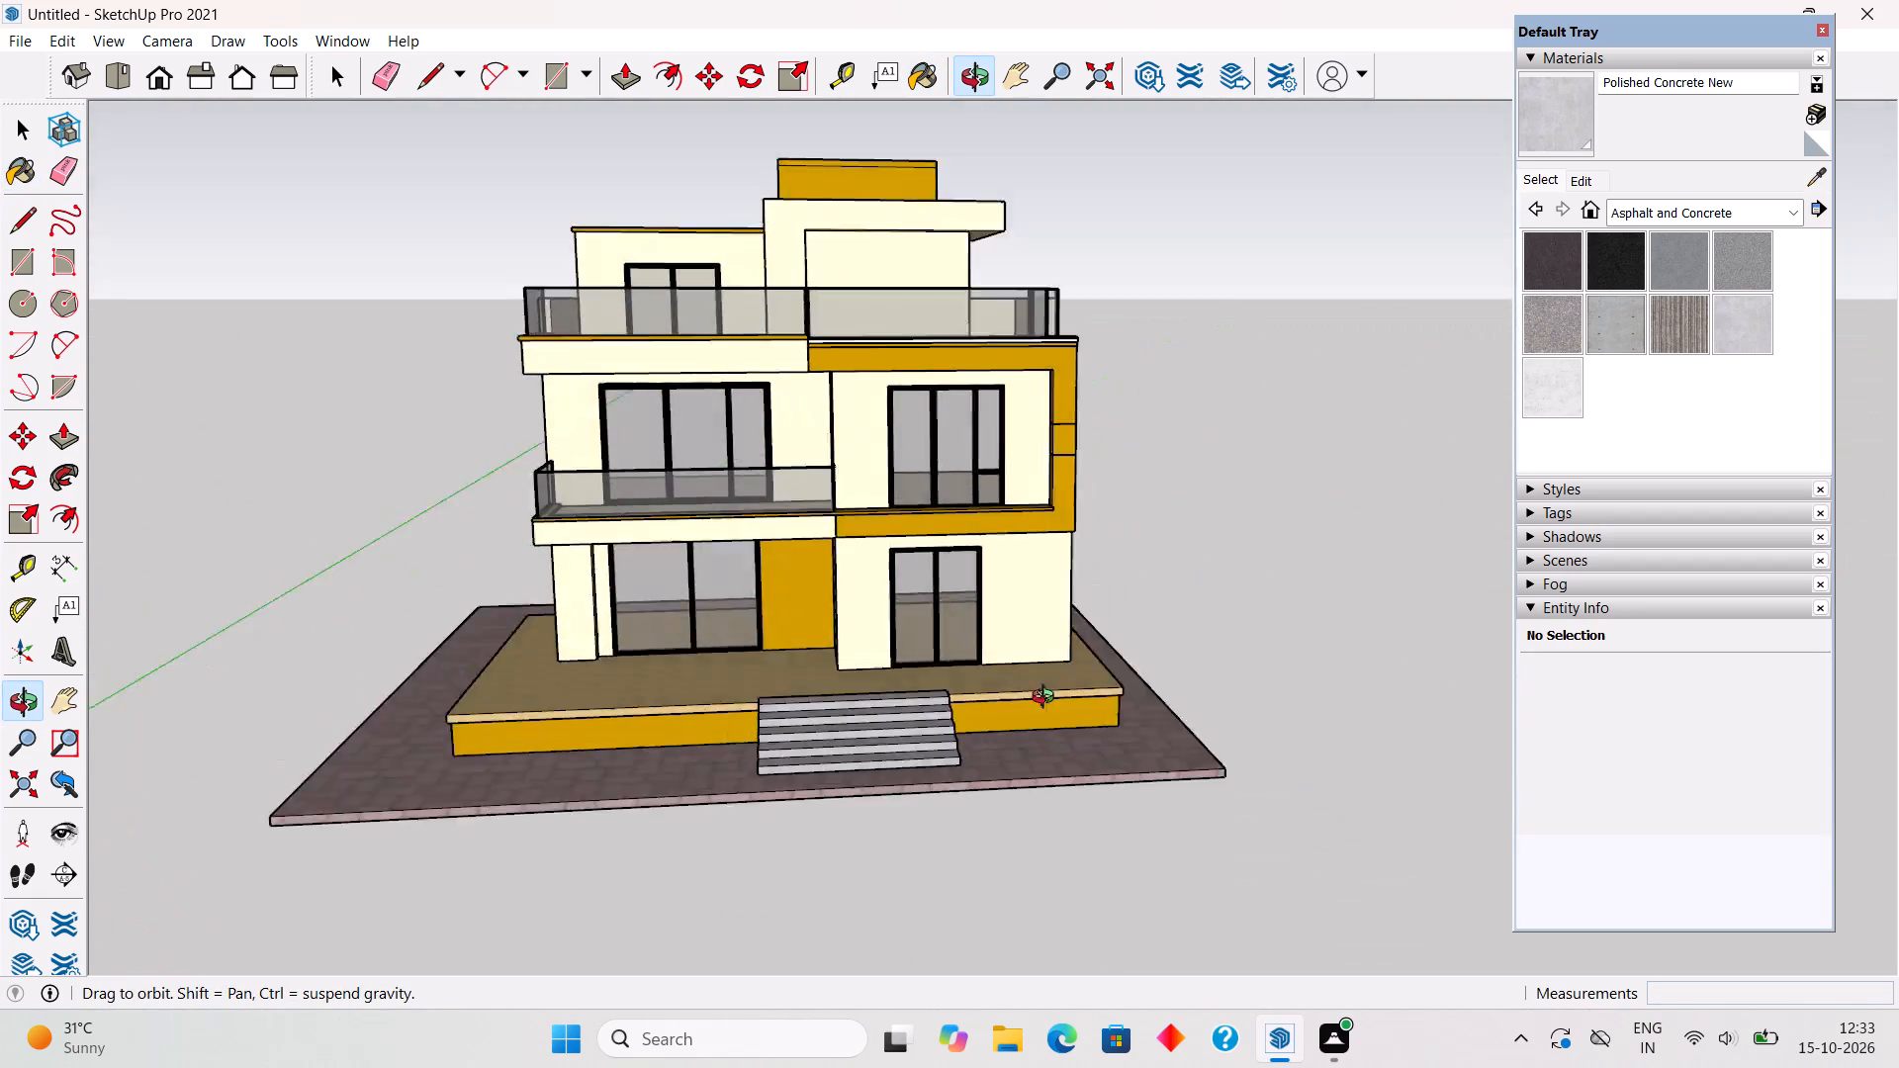
Examine the whole house exterior from the front and both sides, including the entrance steps up close.
middle_click_drag(1047, 699, 1445, 734)
middle_click_drag(1017, 831, 1187, 777)
scroll(1187, 777, "down", 2)
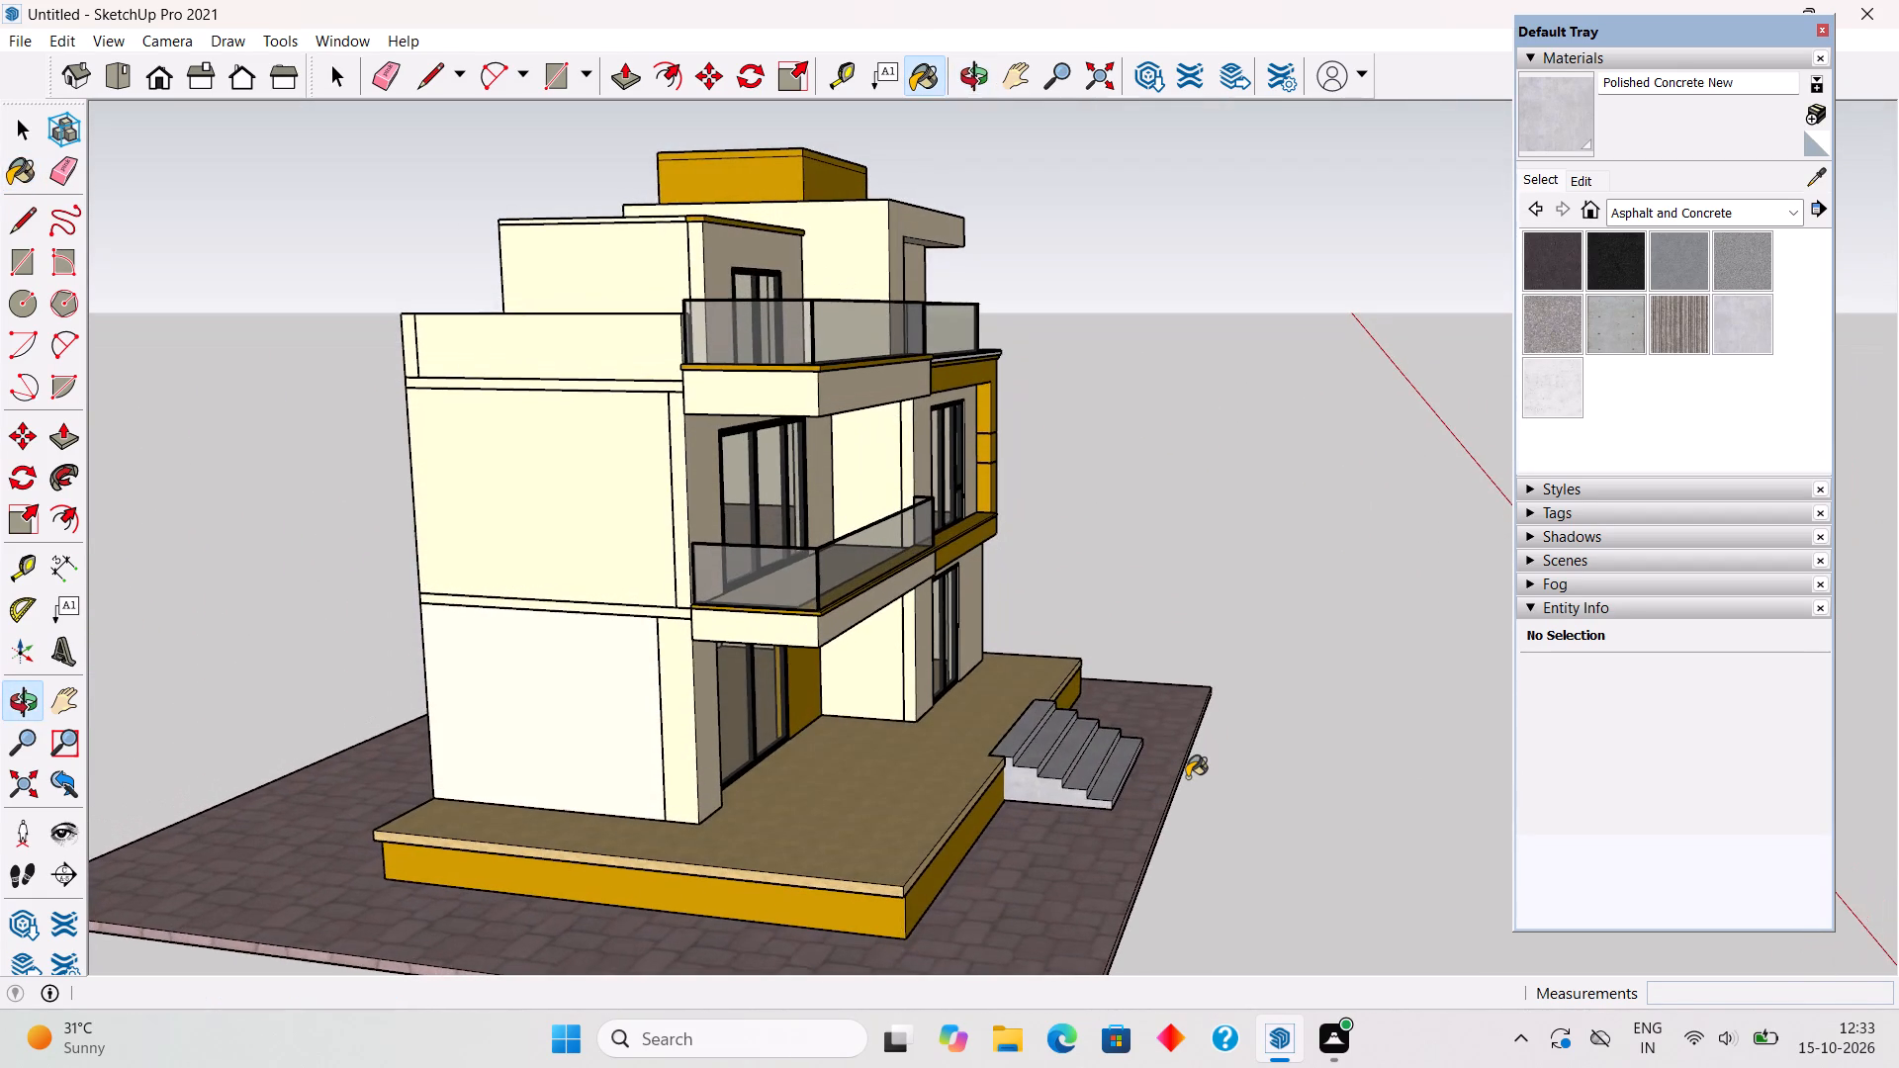
scroll(1187, 777, "down", 1)
middle_click_drag(1187, 780, 839, 870)
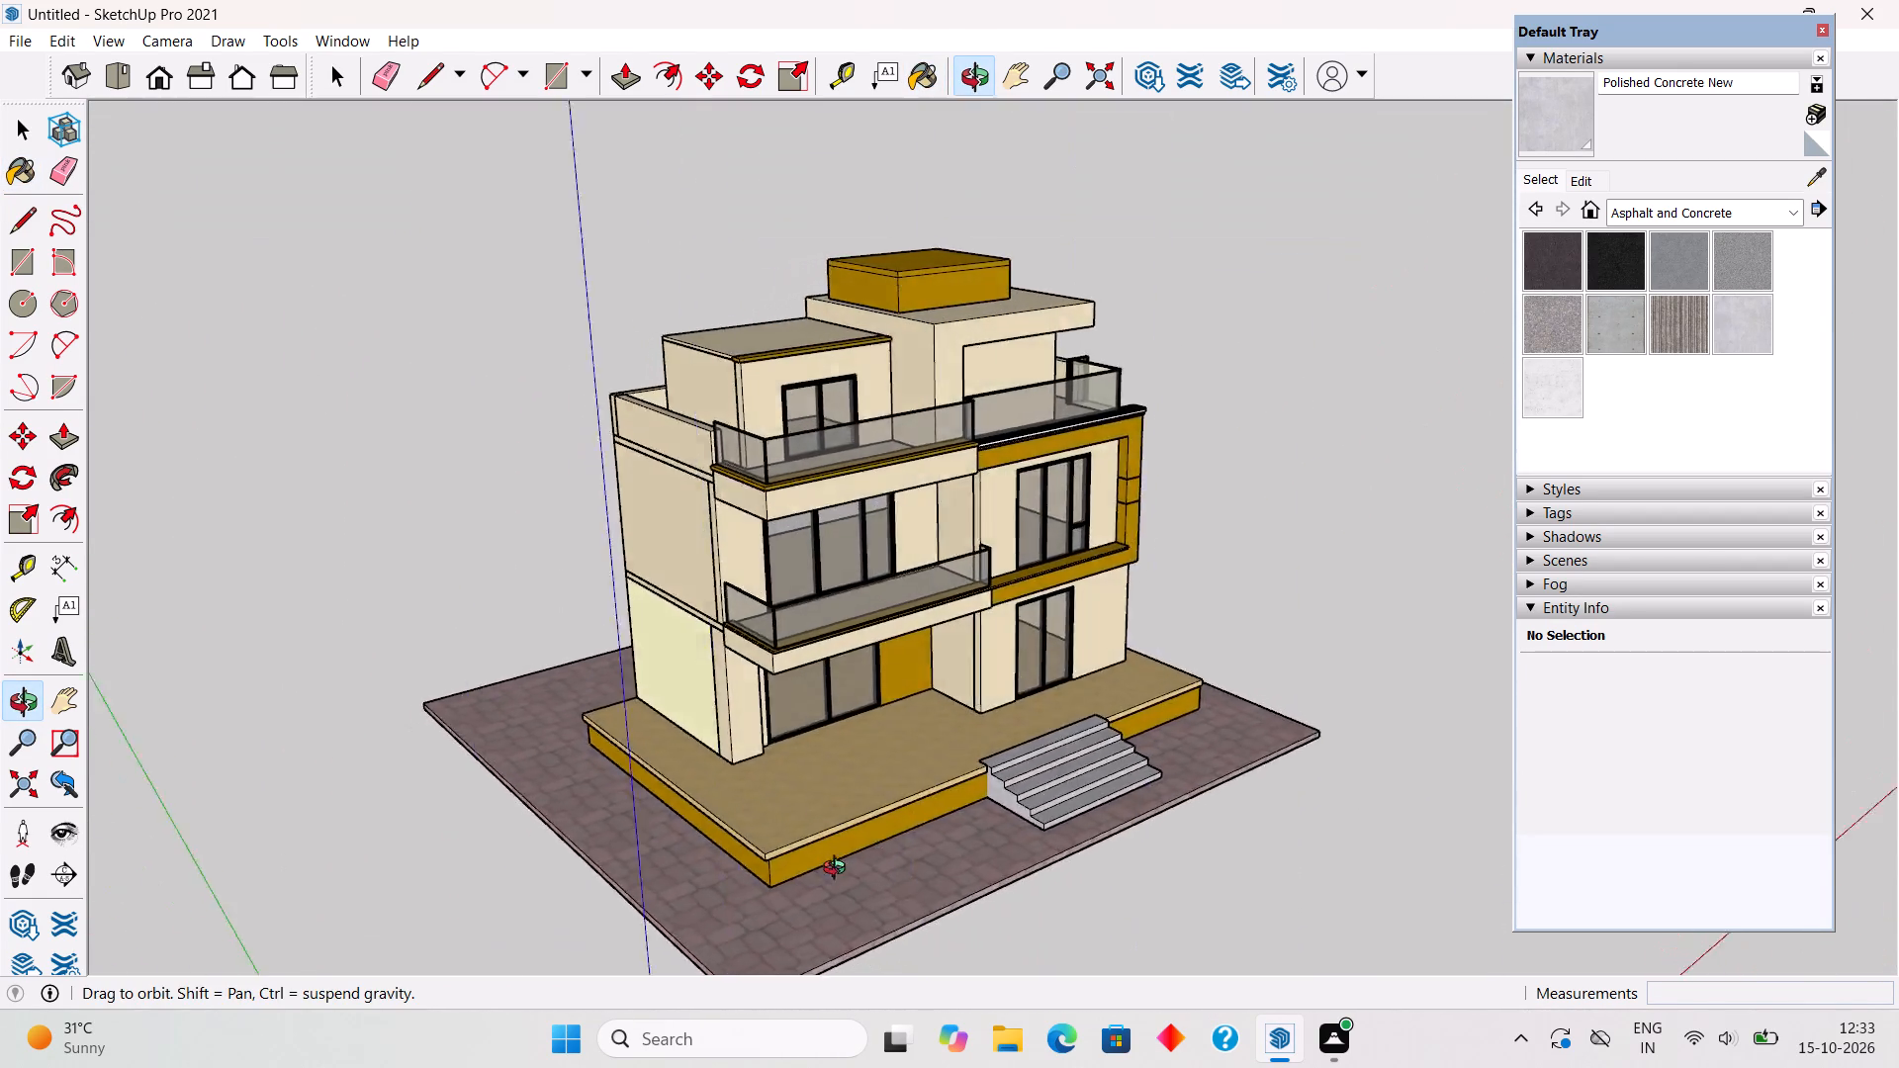
middle_click_drag(839, 870, 502, 912)
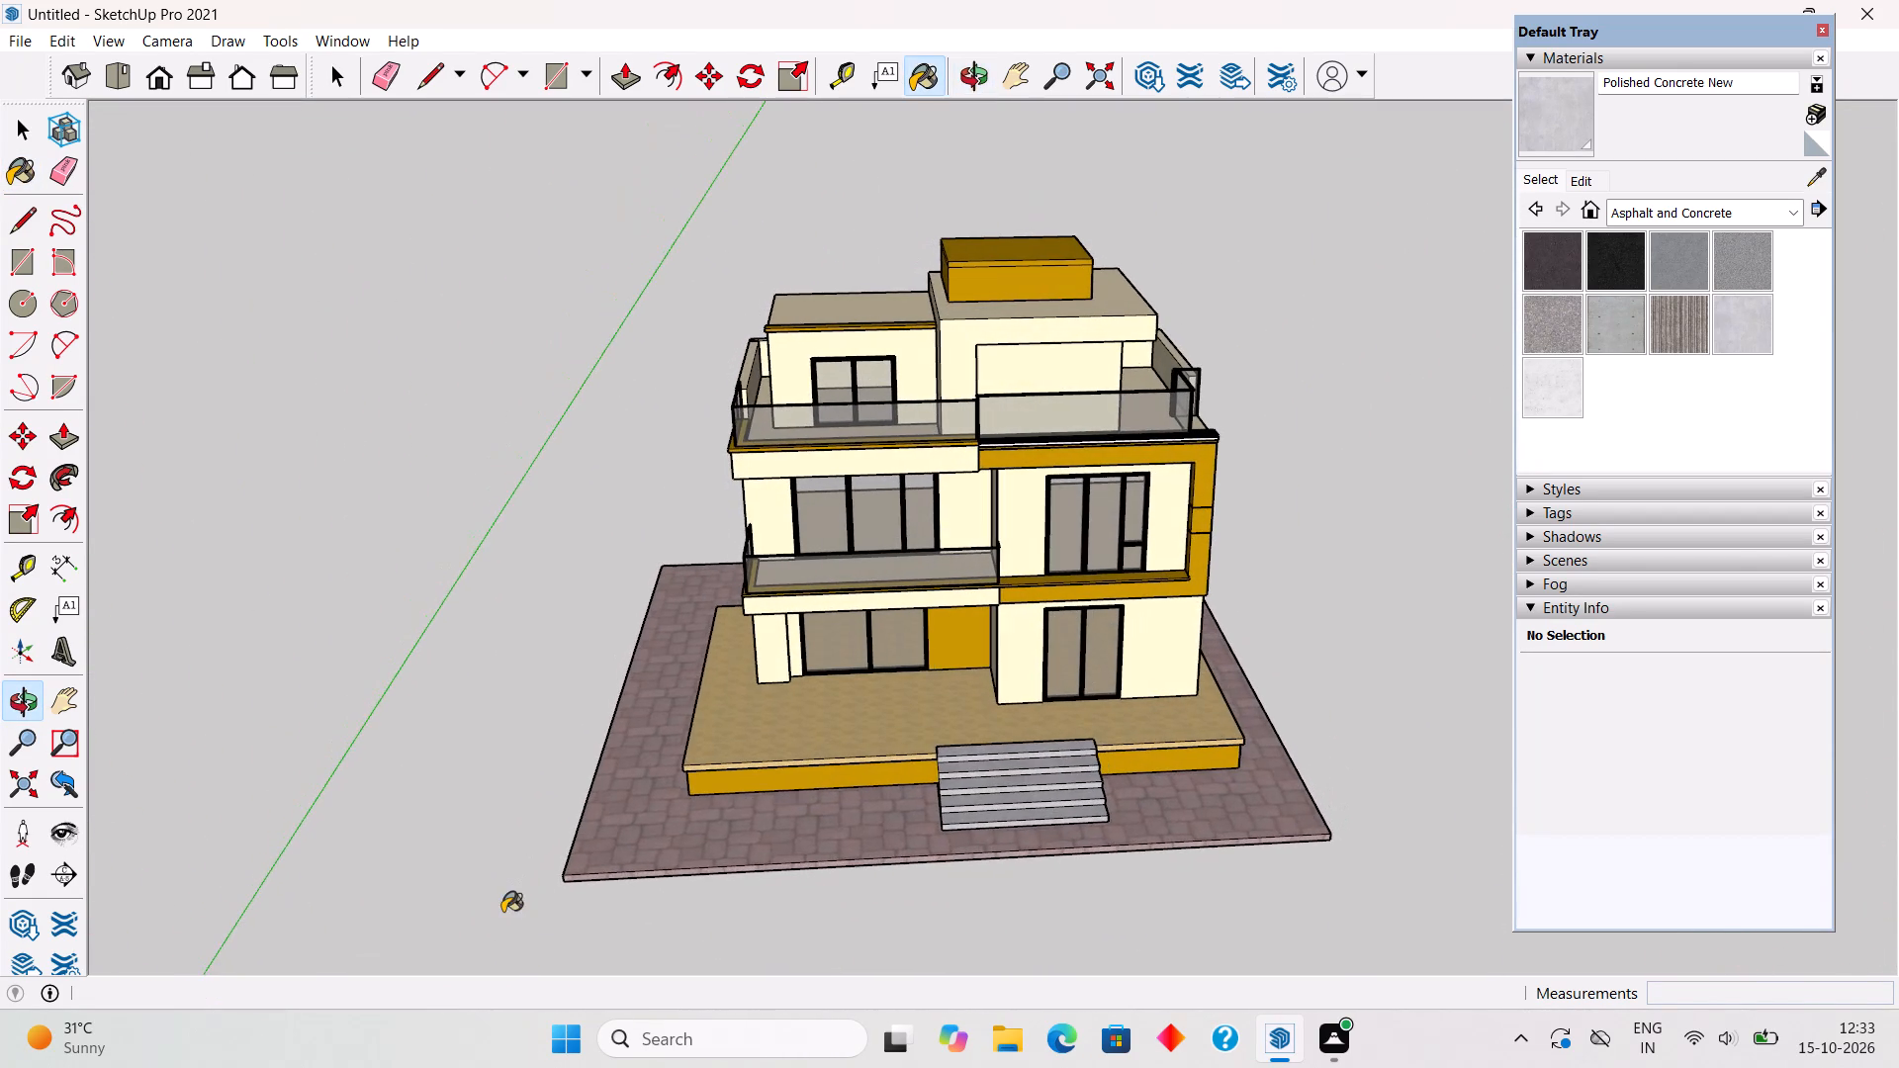
key("space")
middle_click_drag(1145, 861, 476, 778)
scroll(1045, 670, "down", 1)
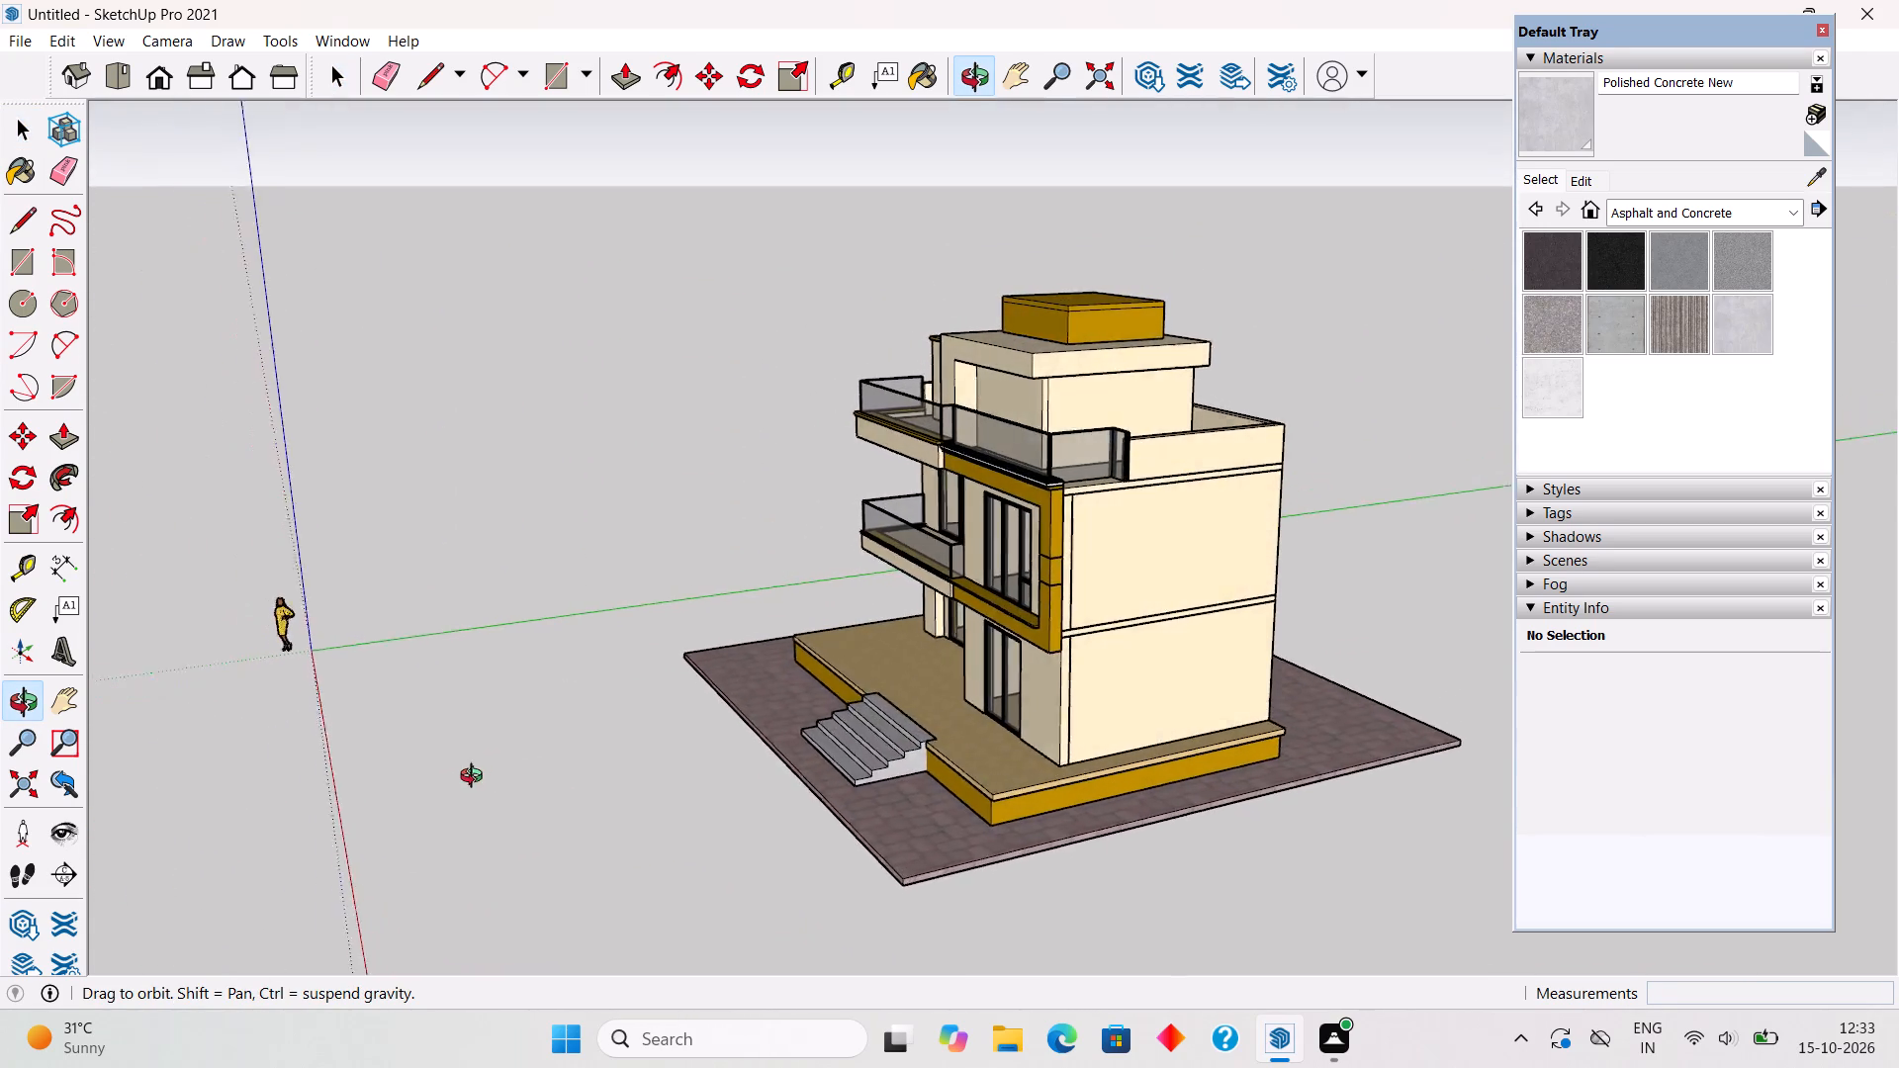
middle_click_drag(476, 778, 445, 743)
scroll(445, 743, "up", 2)
scroll(1024, 805, "up", 14)
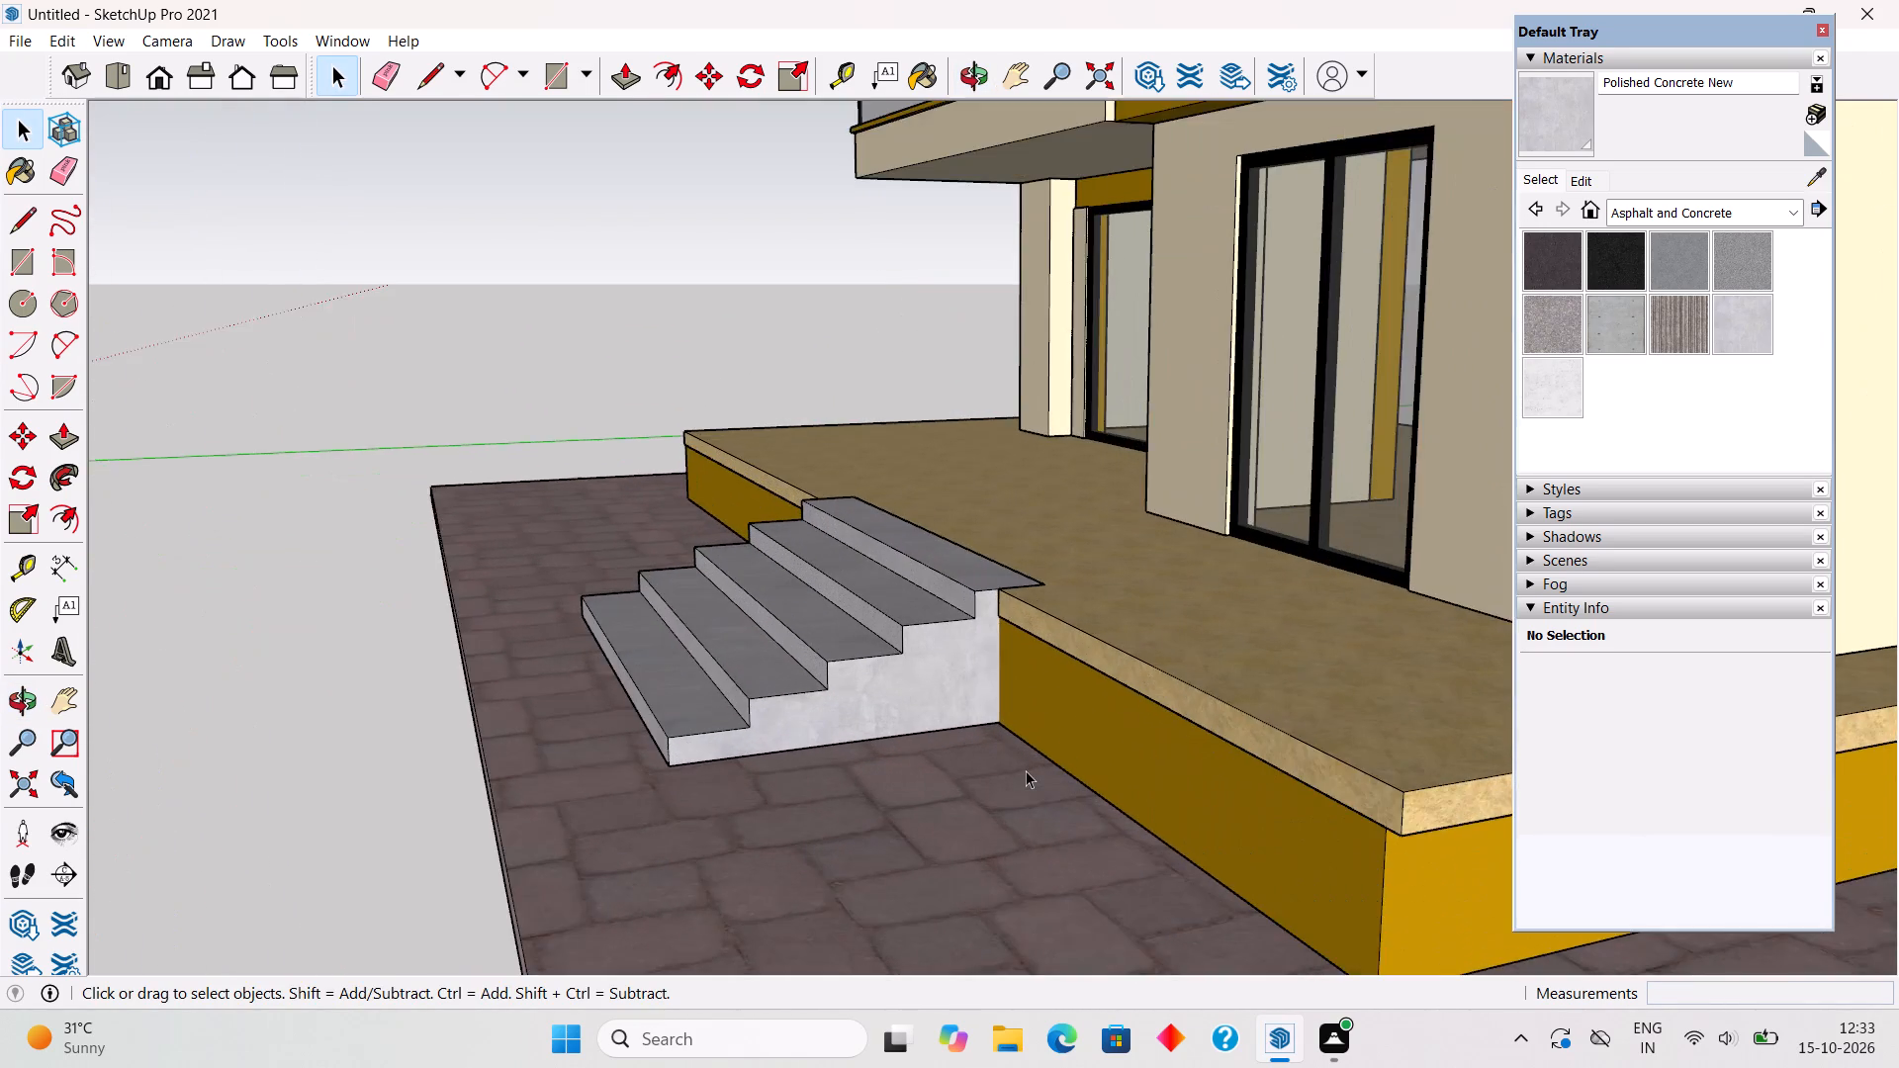
middle_click_drag(968, 748, 970, 724)
scroll(970, 724, "down", 14)
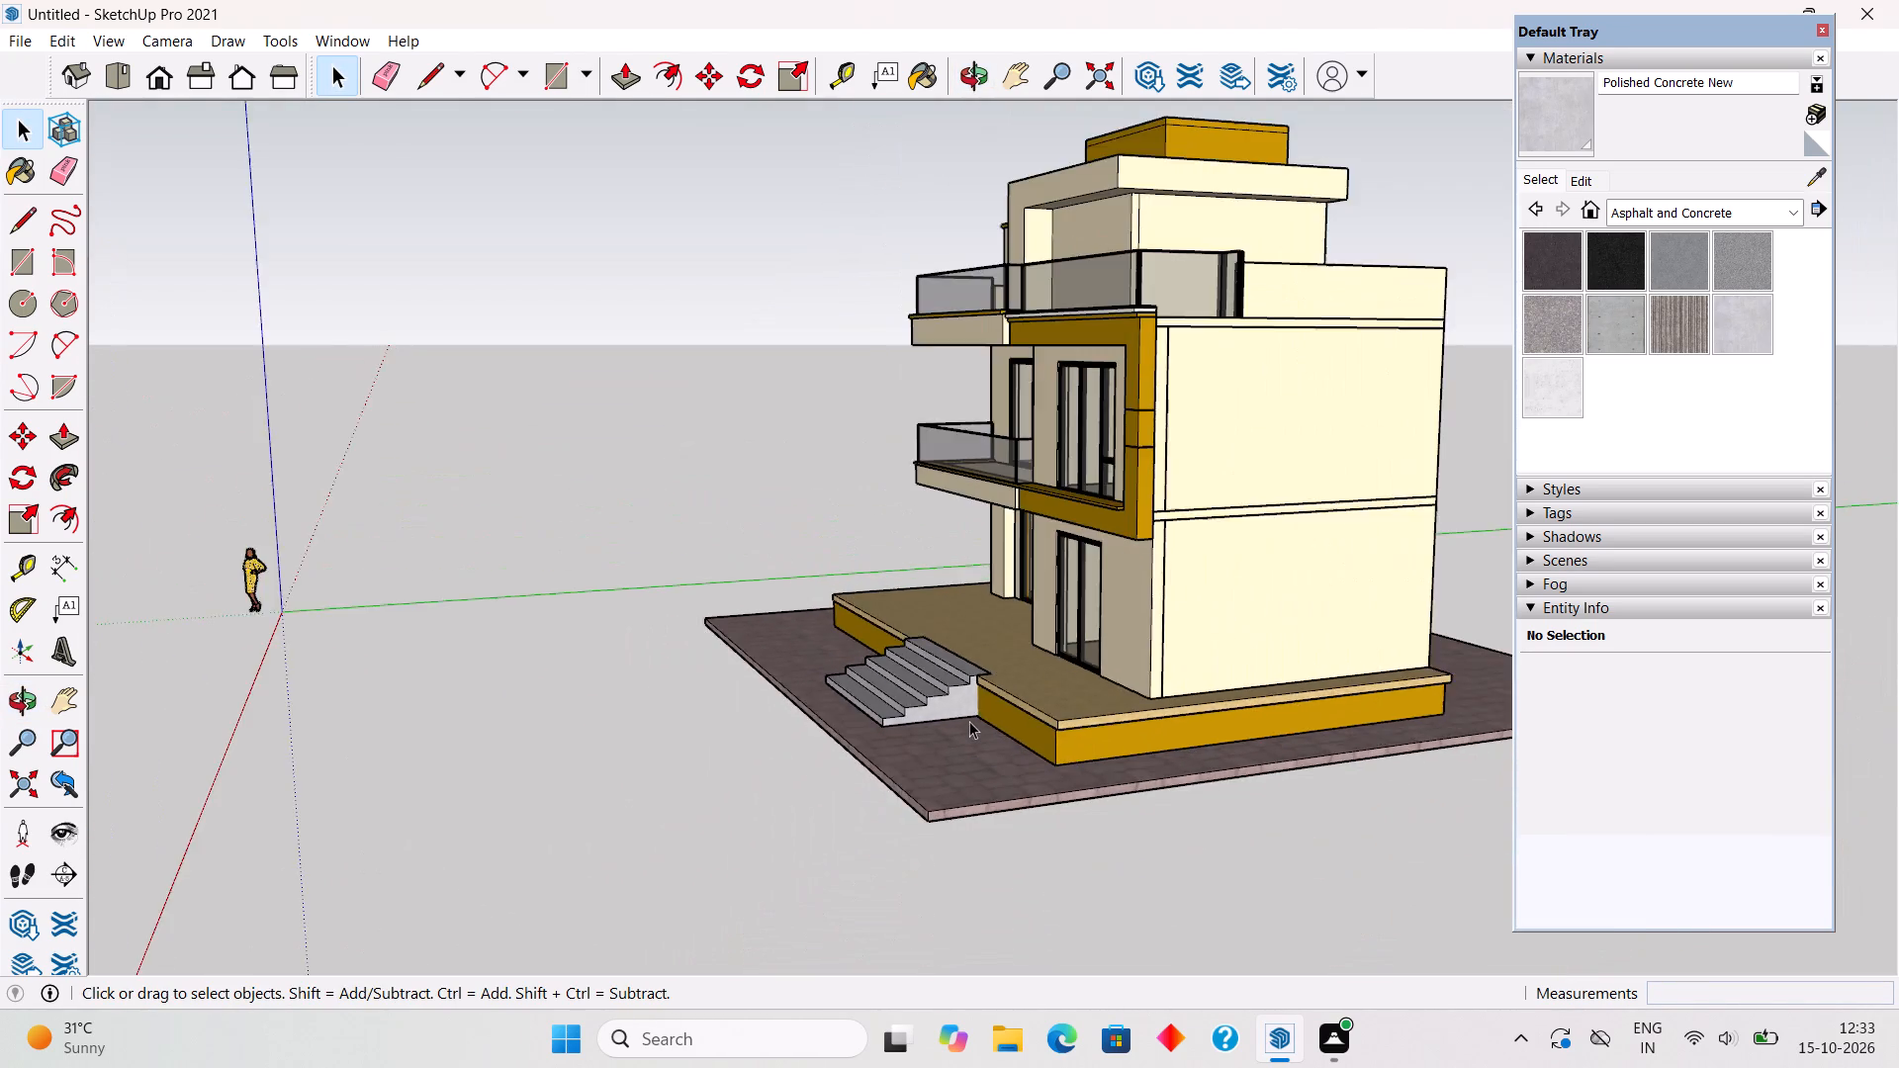
scroll(969, 721, "down", 3)
middle_click_drag(917, 756, 1395, 727)
middle_click_drag(1232, 737, 1408, 684)
scroll(1410, 683, "up", 1)
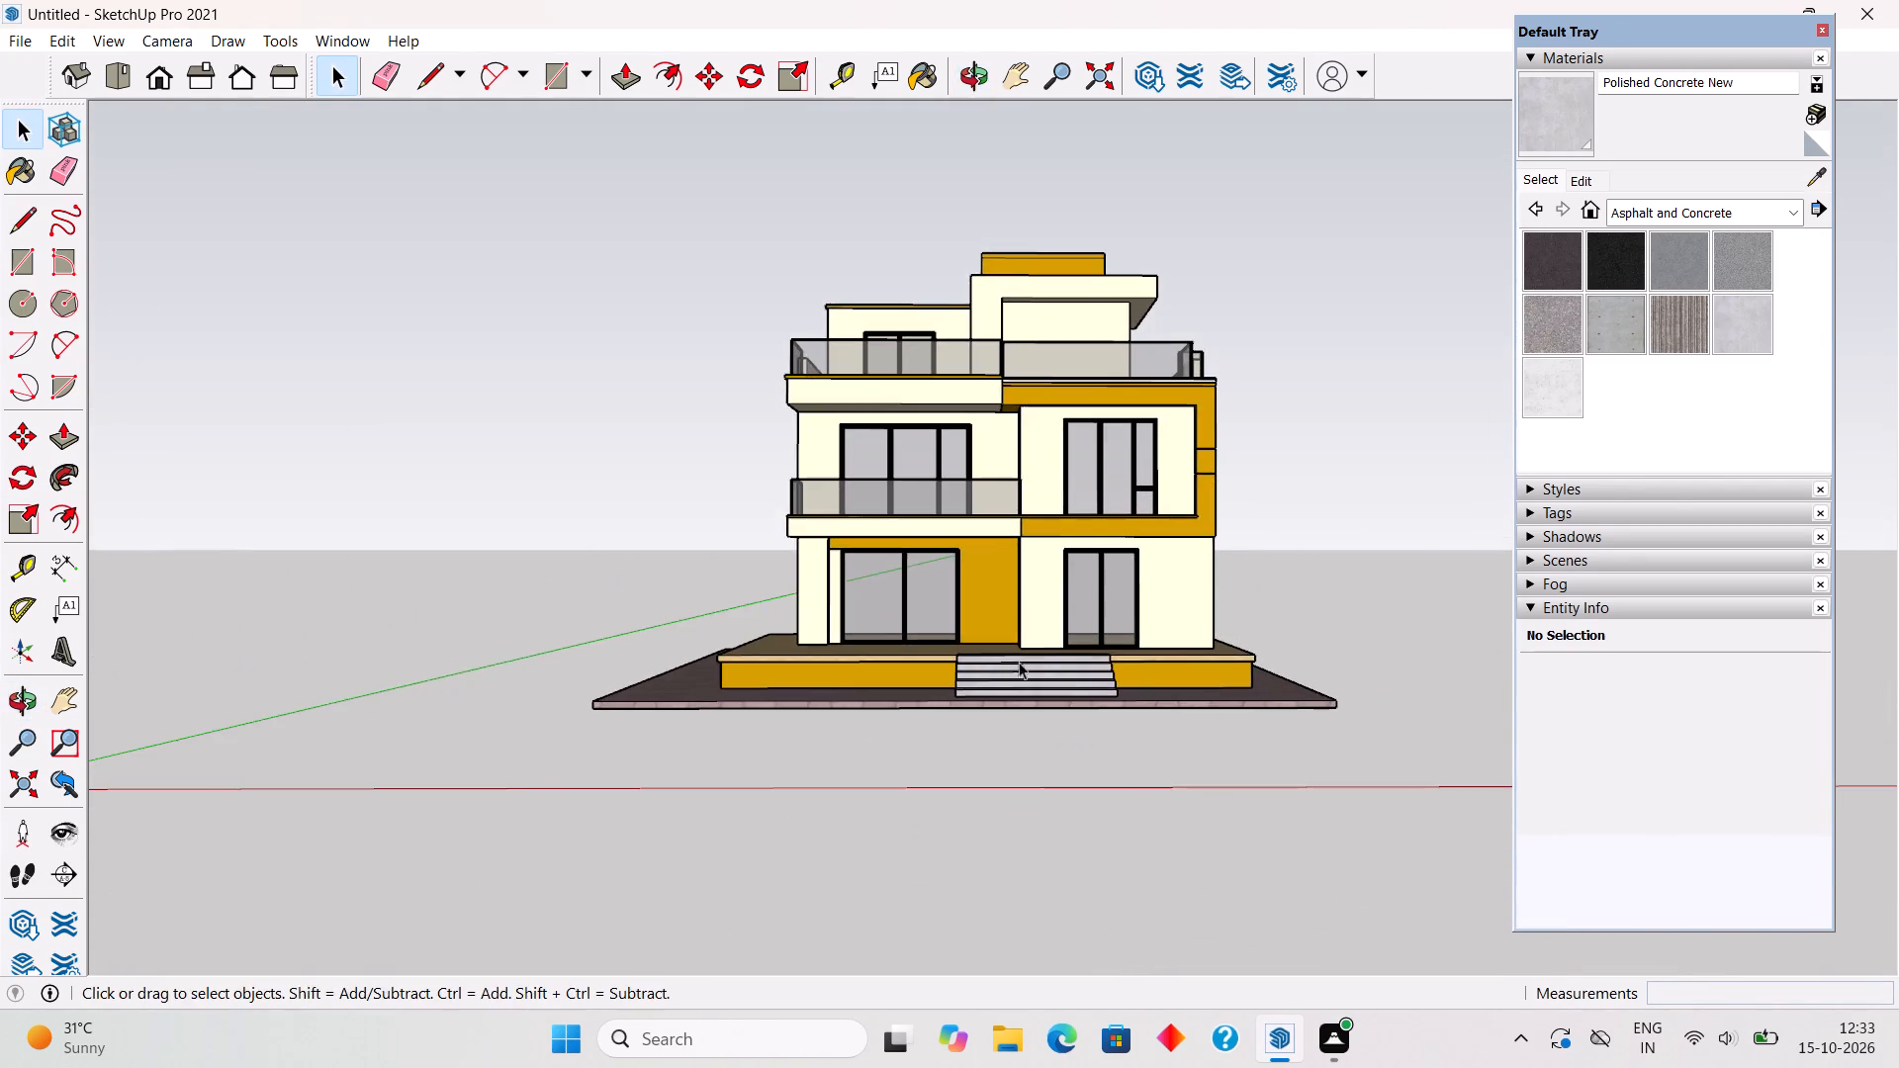
middle_click_drag(972, 662, 1124, 649)
scroll(1122, 649, "up", 4)
scroll(1126, 648, "down", 6)
middle_click_drag(1042, 635, 930, 619)
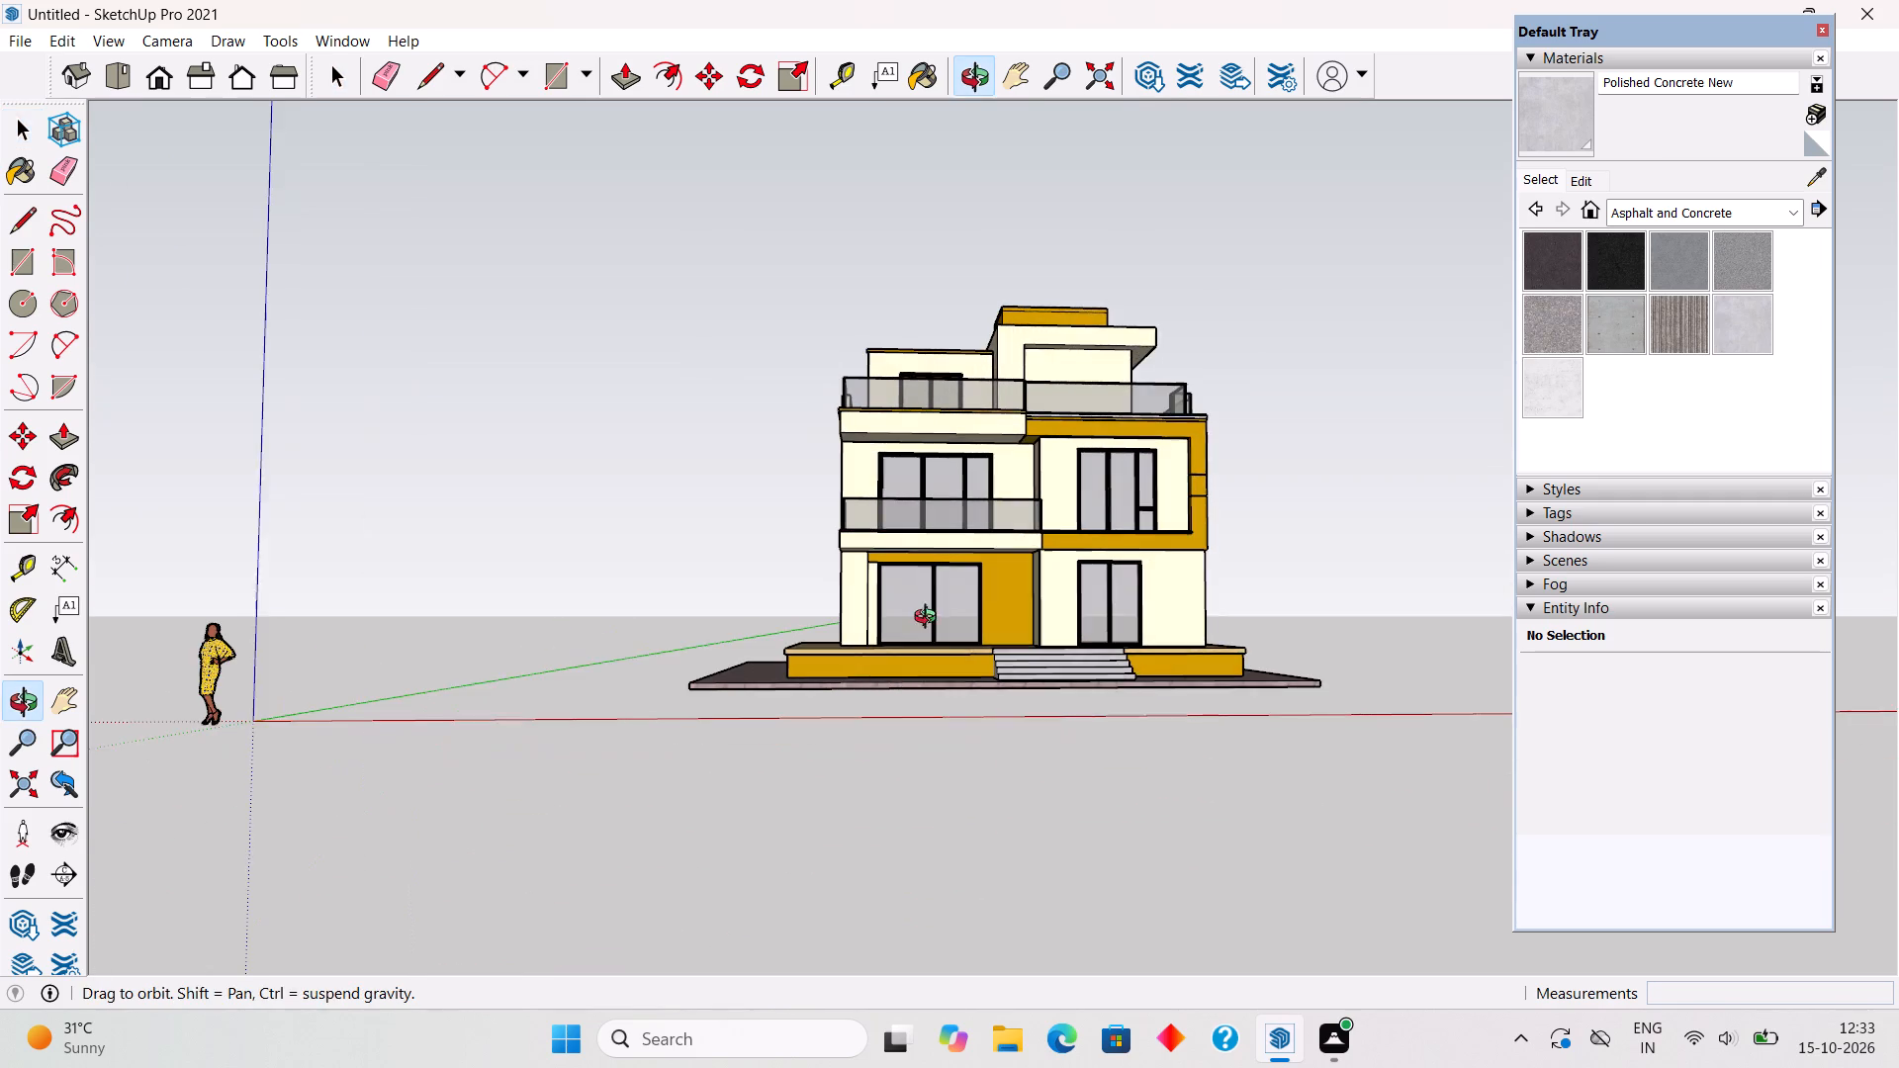
middle_click_drag(930, 619, 928, 619)
scroll(998, 416, "up", 5)
Delete the standing scale figure near the model origin.
scroll(1023, 443, "down", 3)
scroll(511, 784, "down", 6)
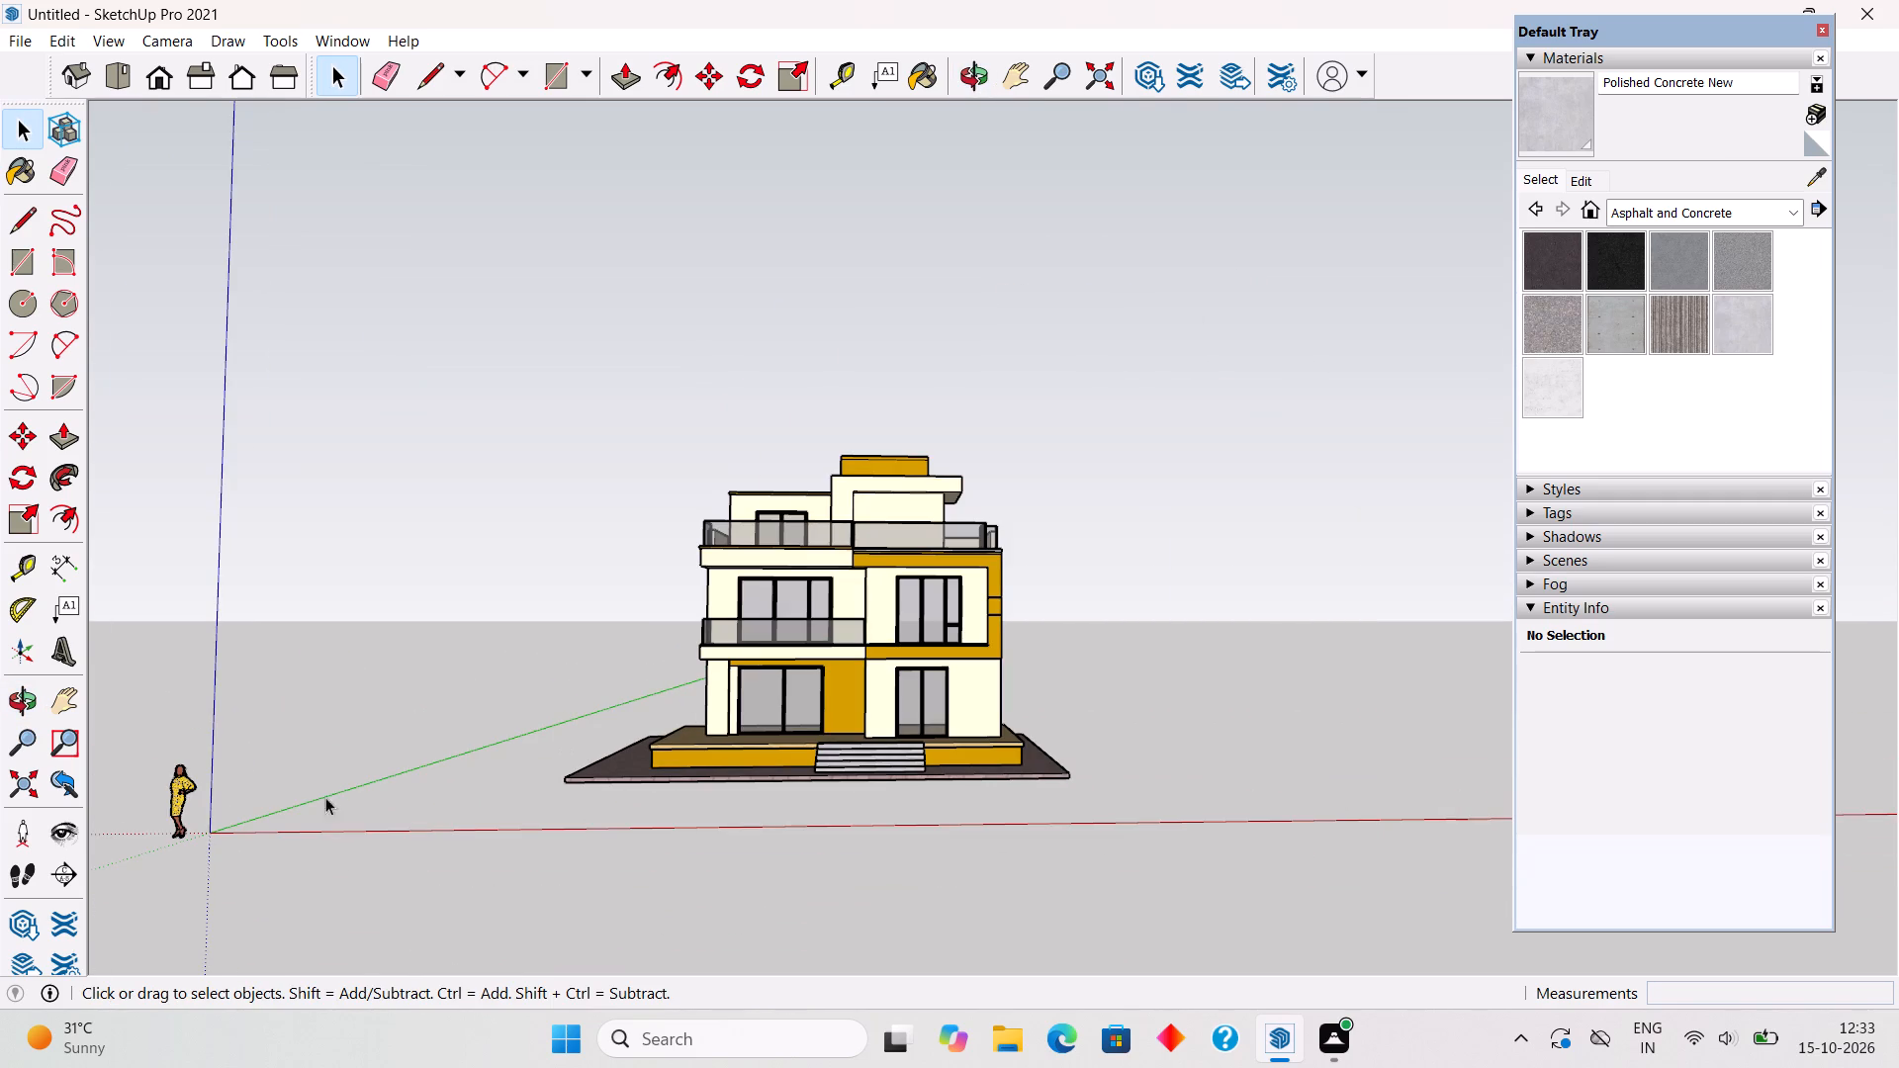
left_click(175, 802)
key("Delete")
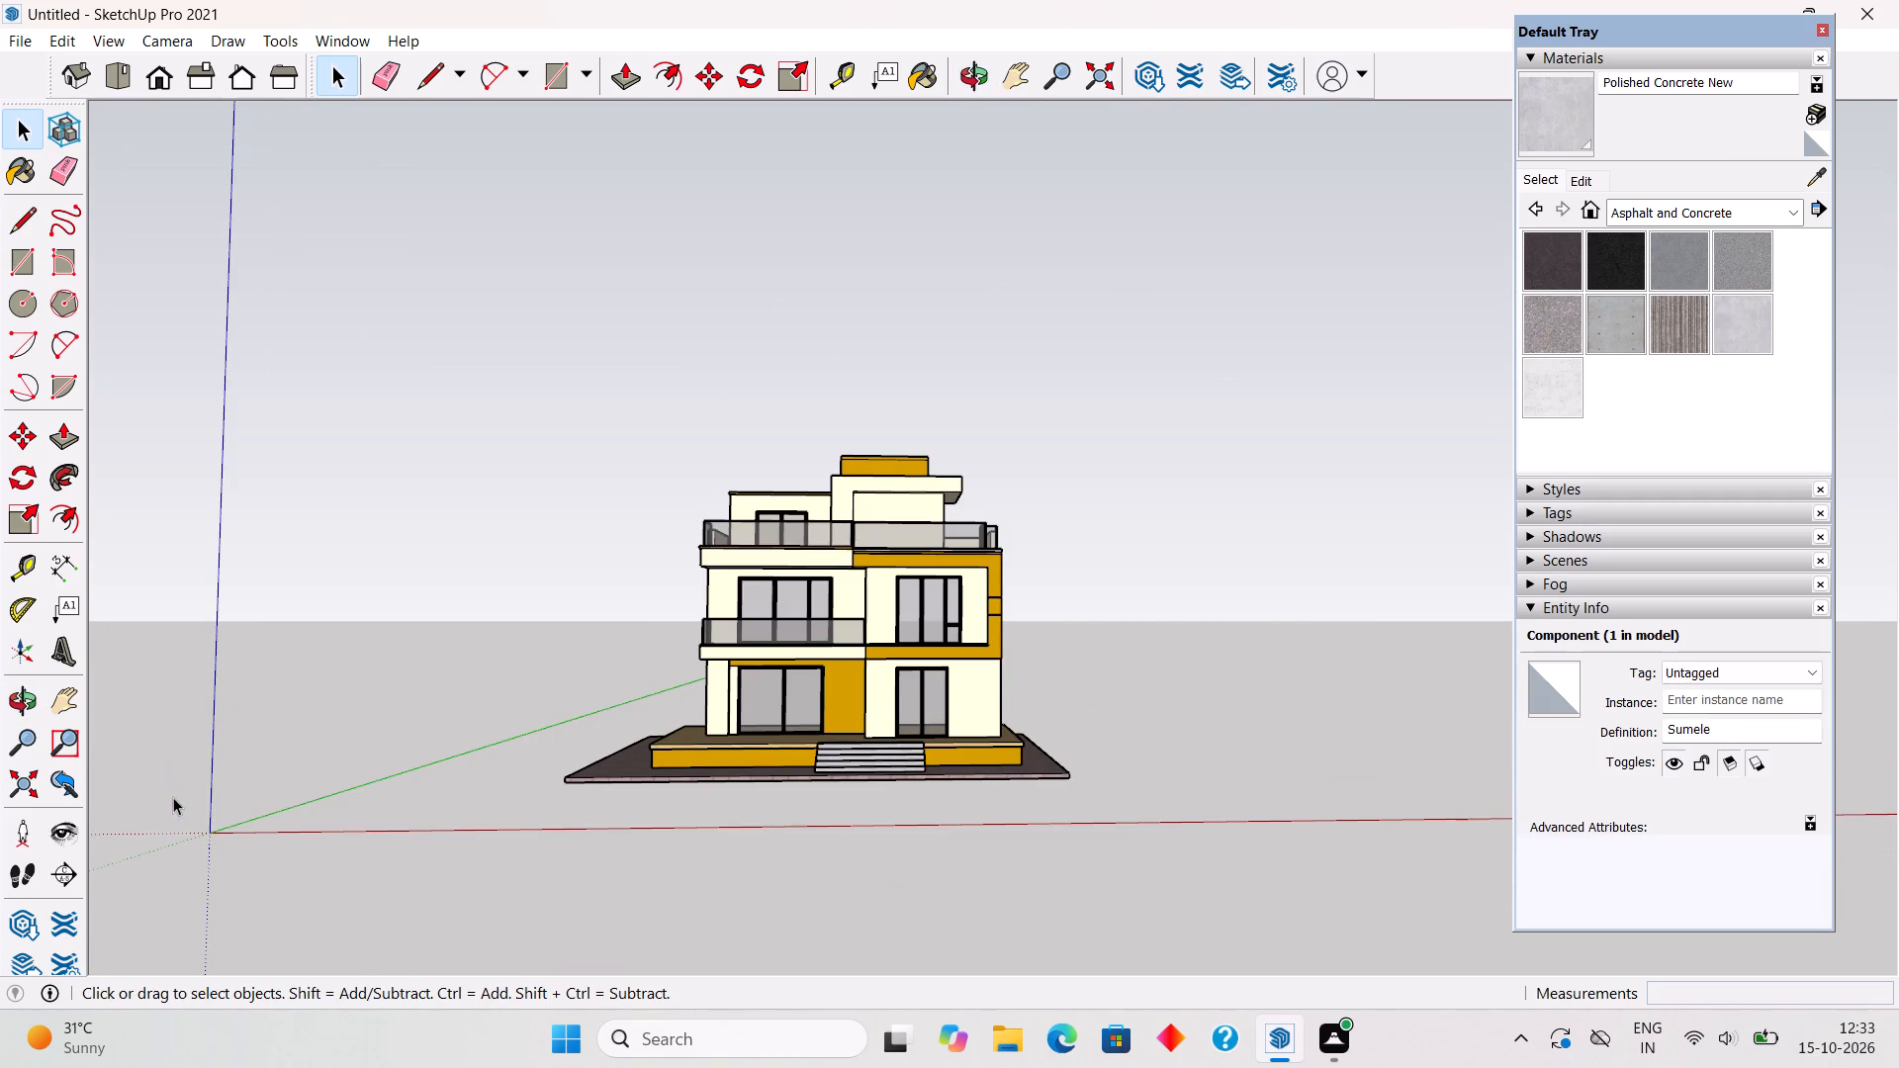
Draw a rectangle about 3' 2" by 2' 5" on the middle-storey balcony floor, near the side railing.
scroll(1169, 592, "up", 4)
middle_click_drag(948, 665, 920, 764)
scroll(920, 764, "up", 4)
middle_click_drag(899, 751, 773, 763)
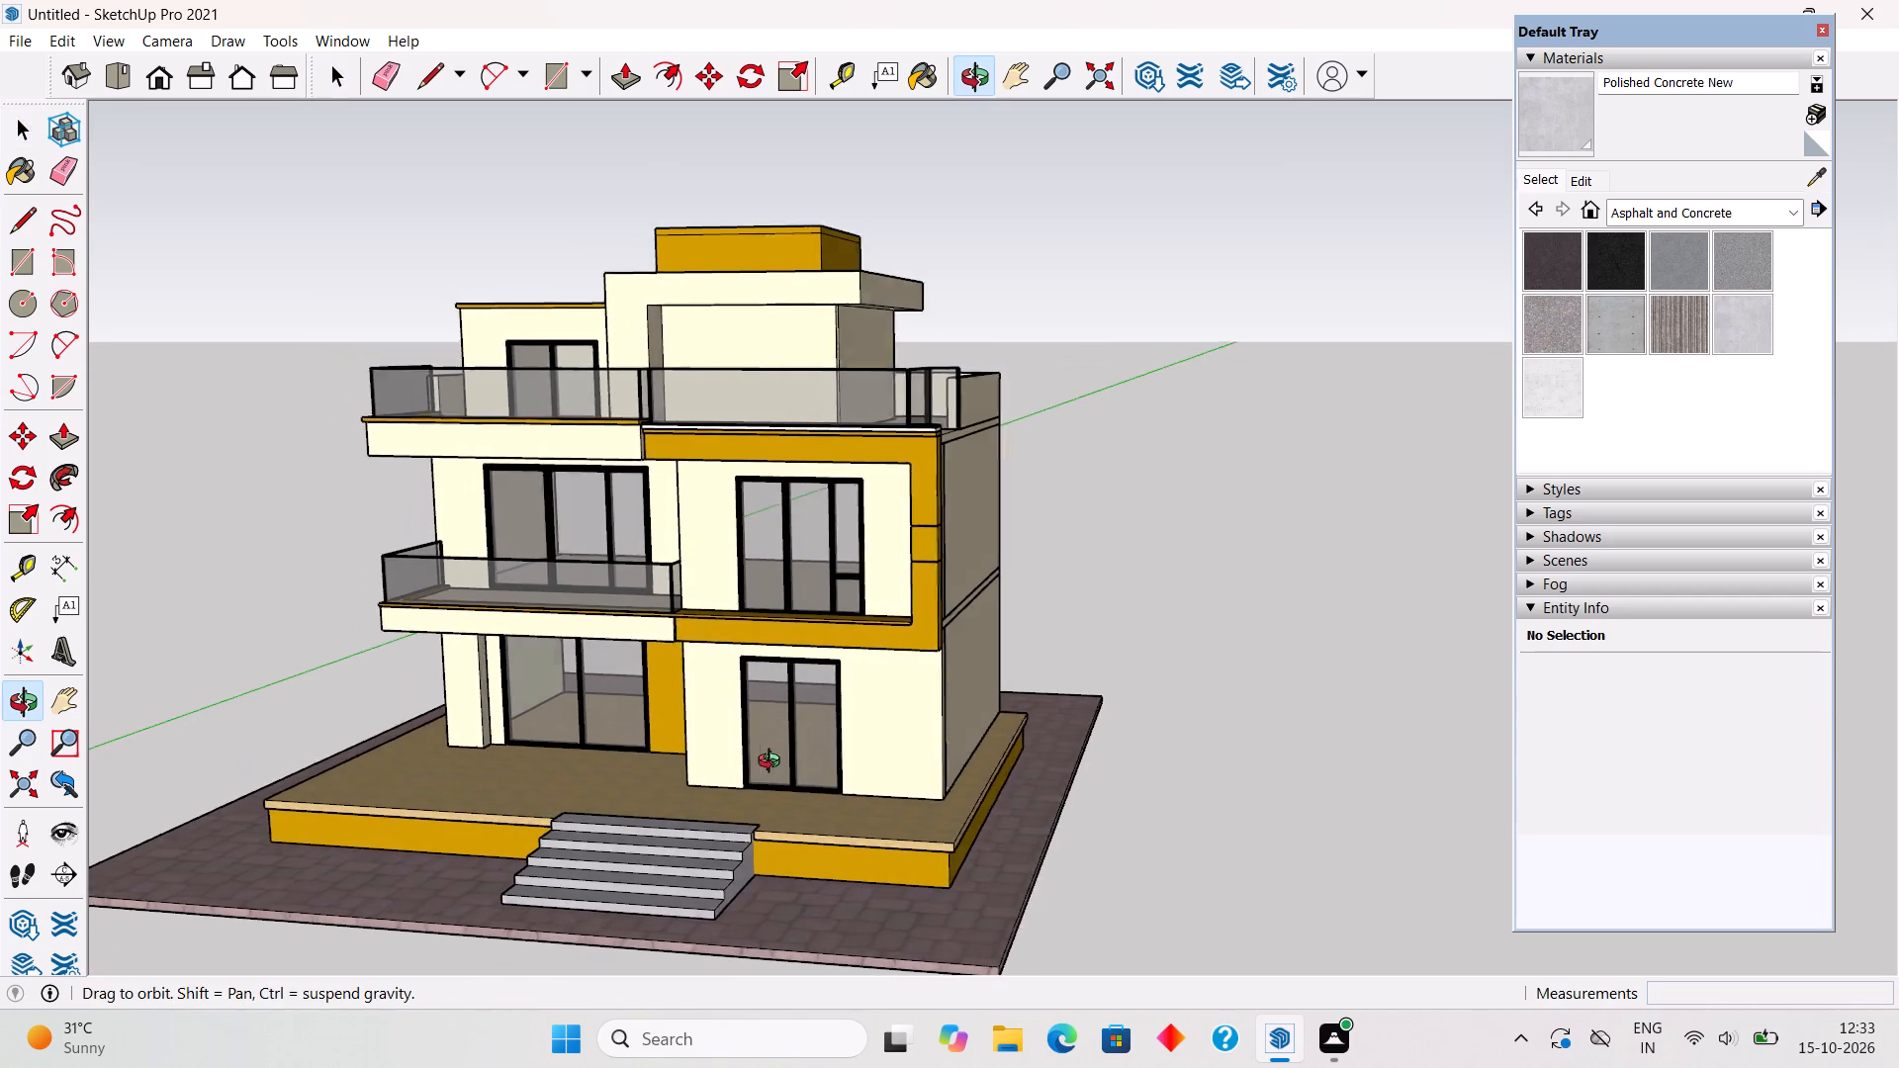
middle_click_drag(773, 763, 763, 764)
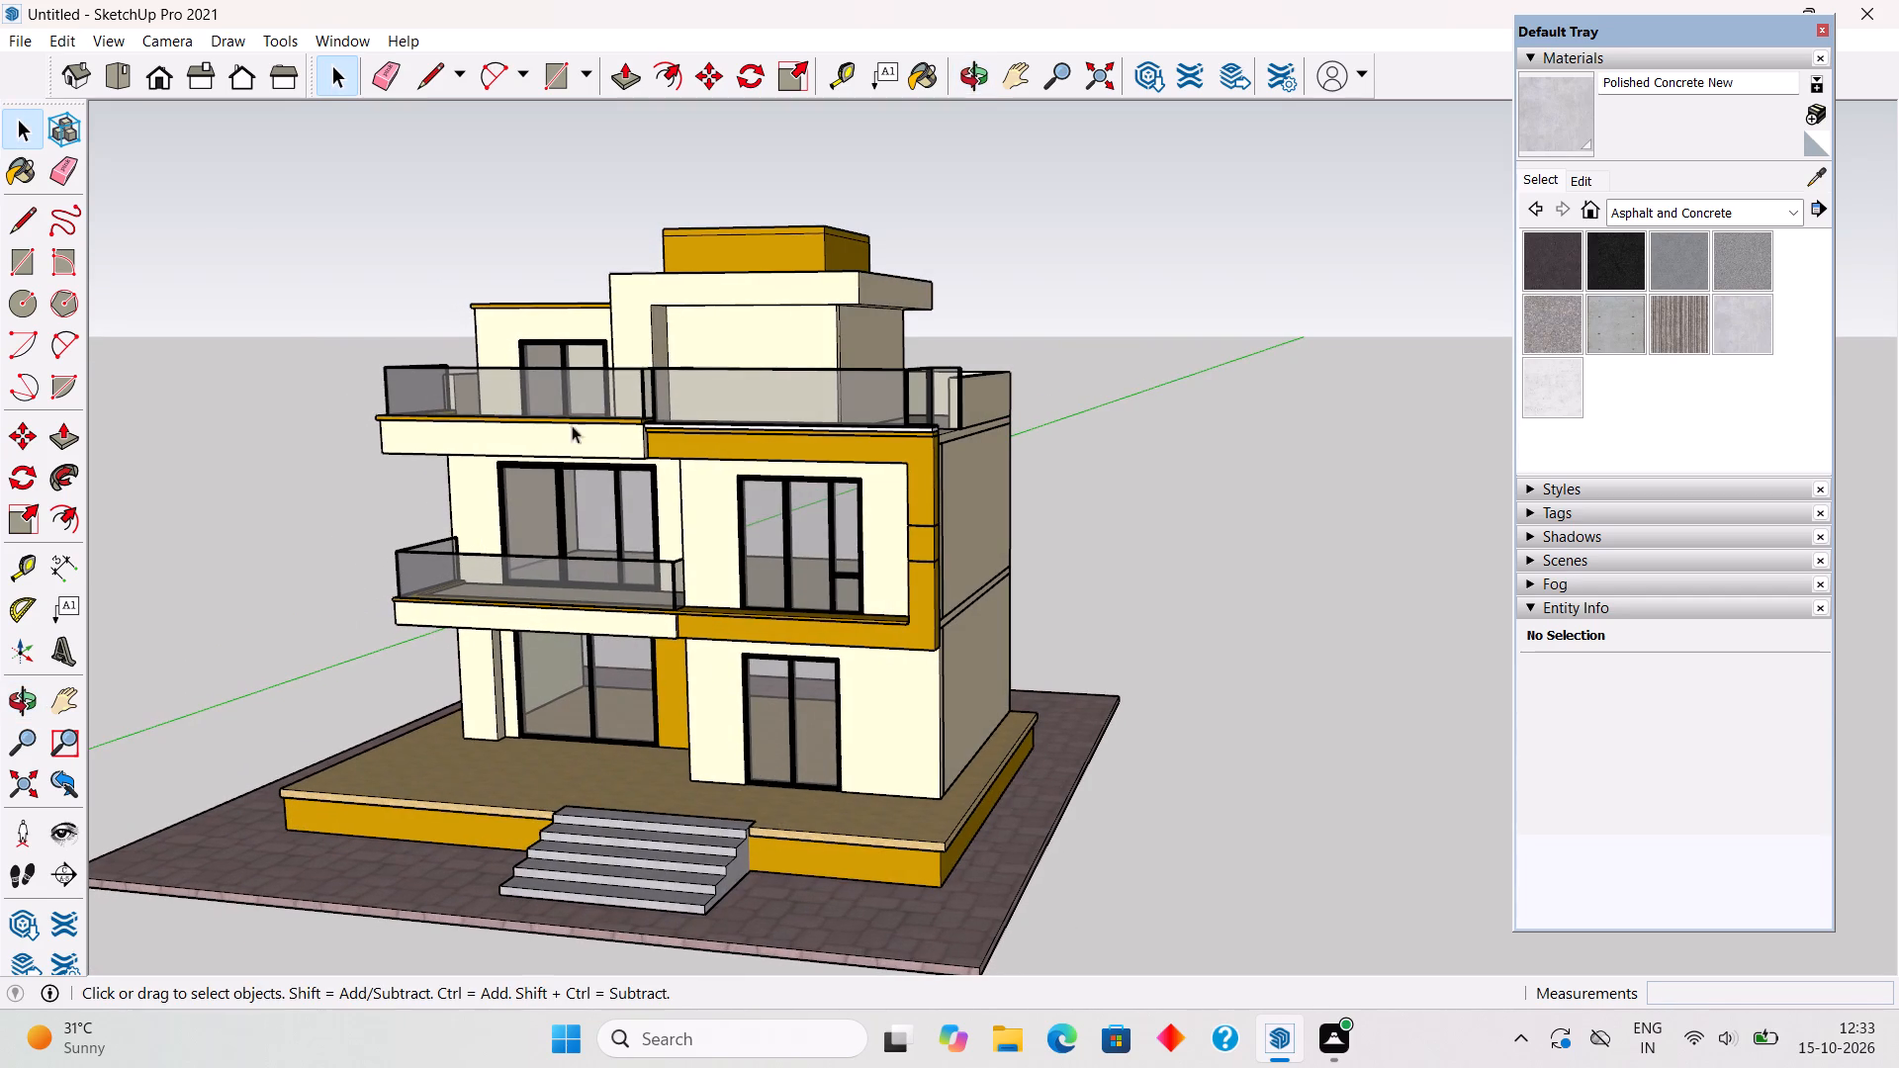
middle_click_drag(572, 434, 767, 796)
scroll(695, 740, "up", 5)
middle_click_drag(336, 736, 345, 756)
scroll(345, 742, "up", 3)
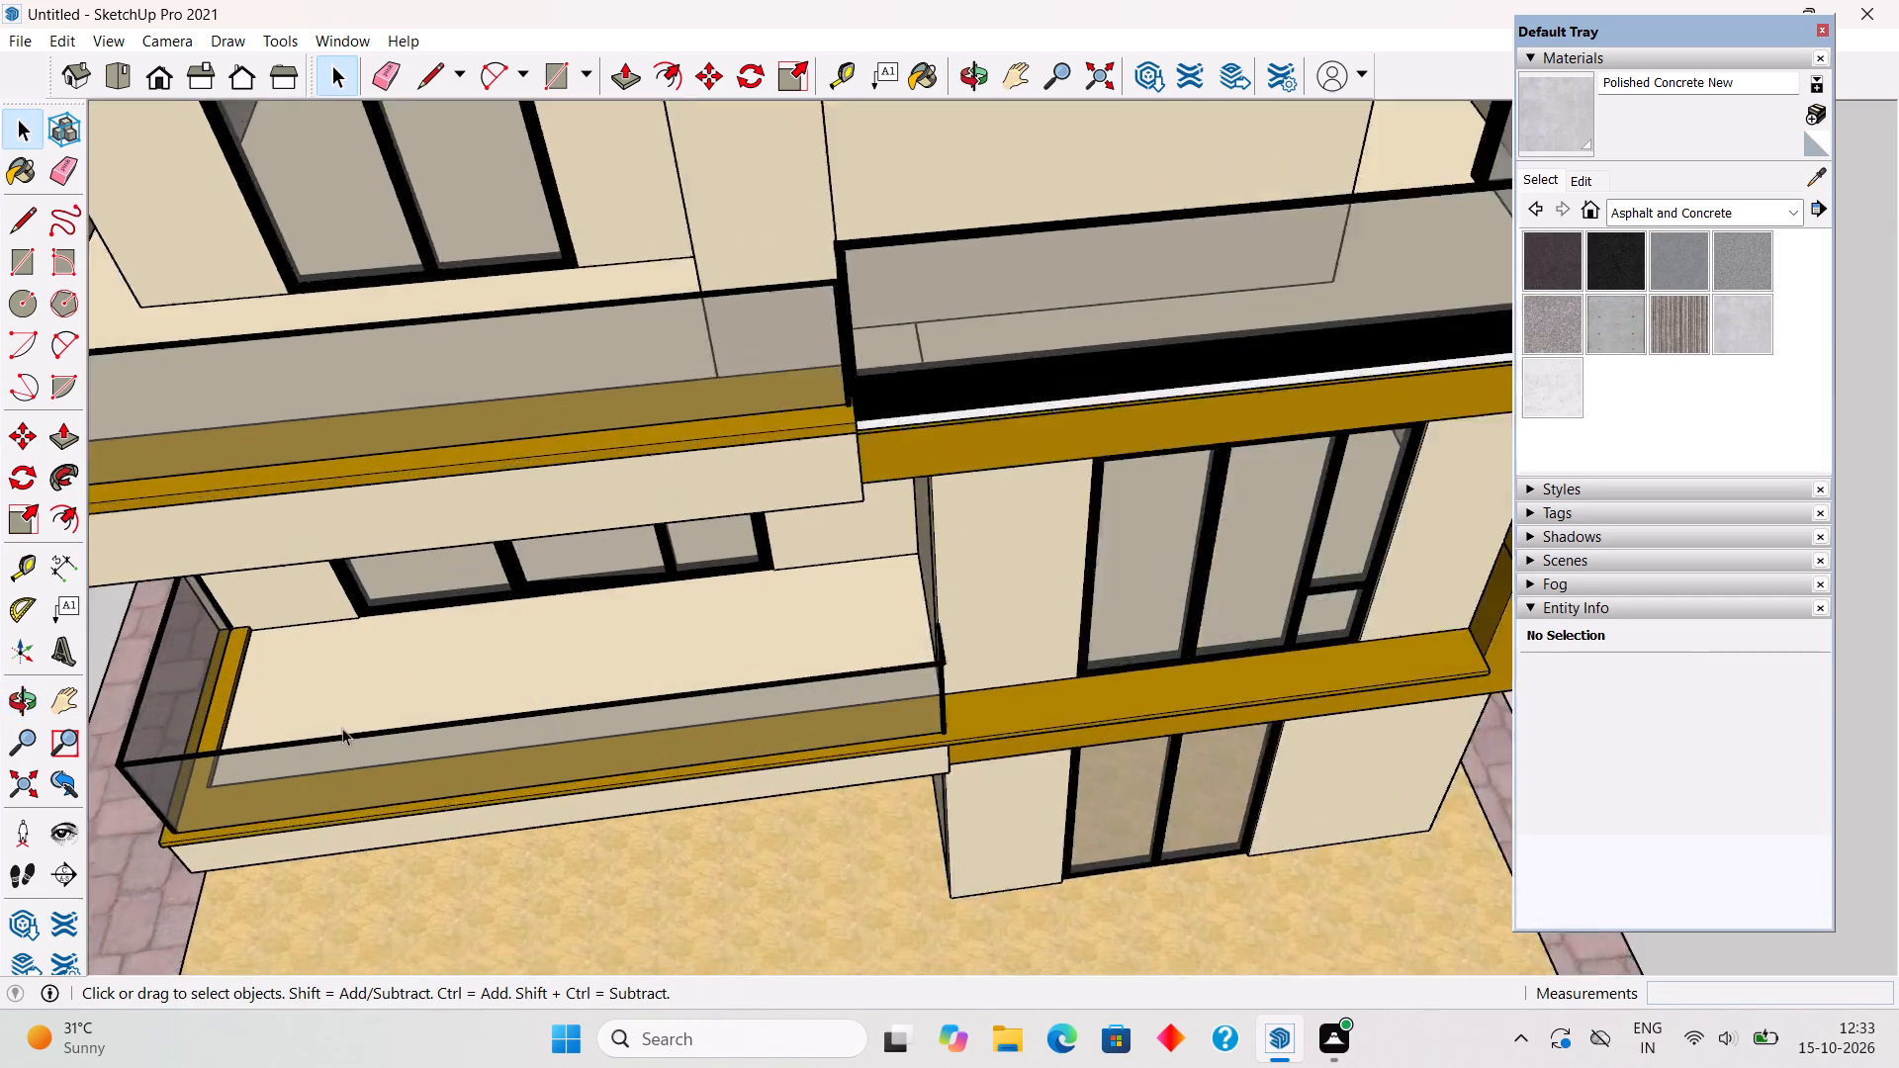
scroll(342, 728, "up", 8)
middle_click_drag(364, 680, 352, 791)
scroll(339, 749, "up", 5)
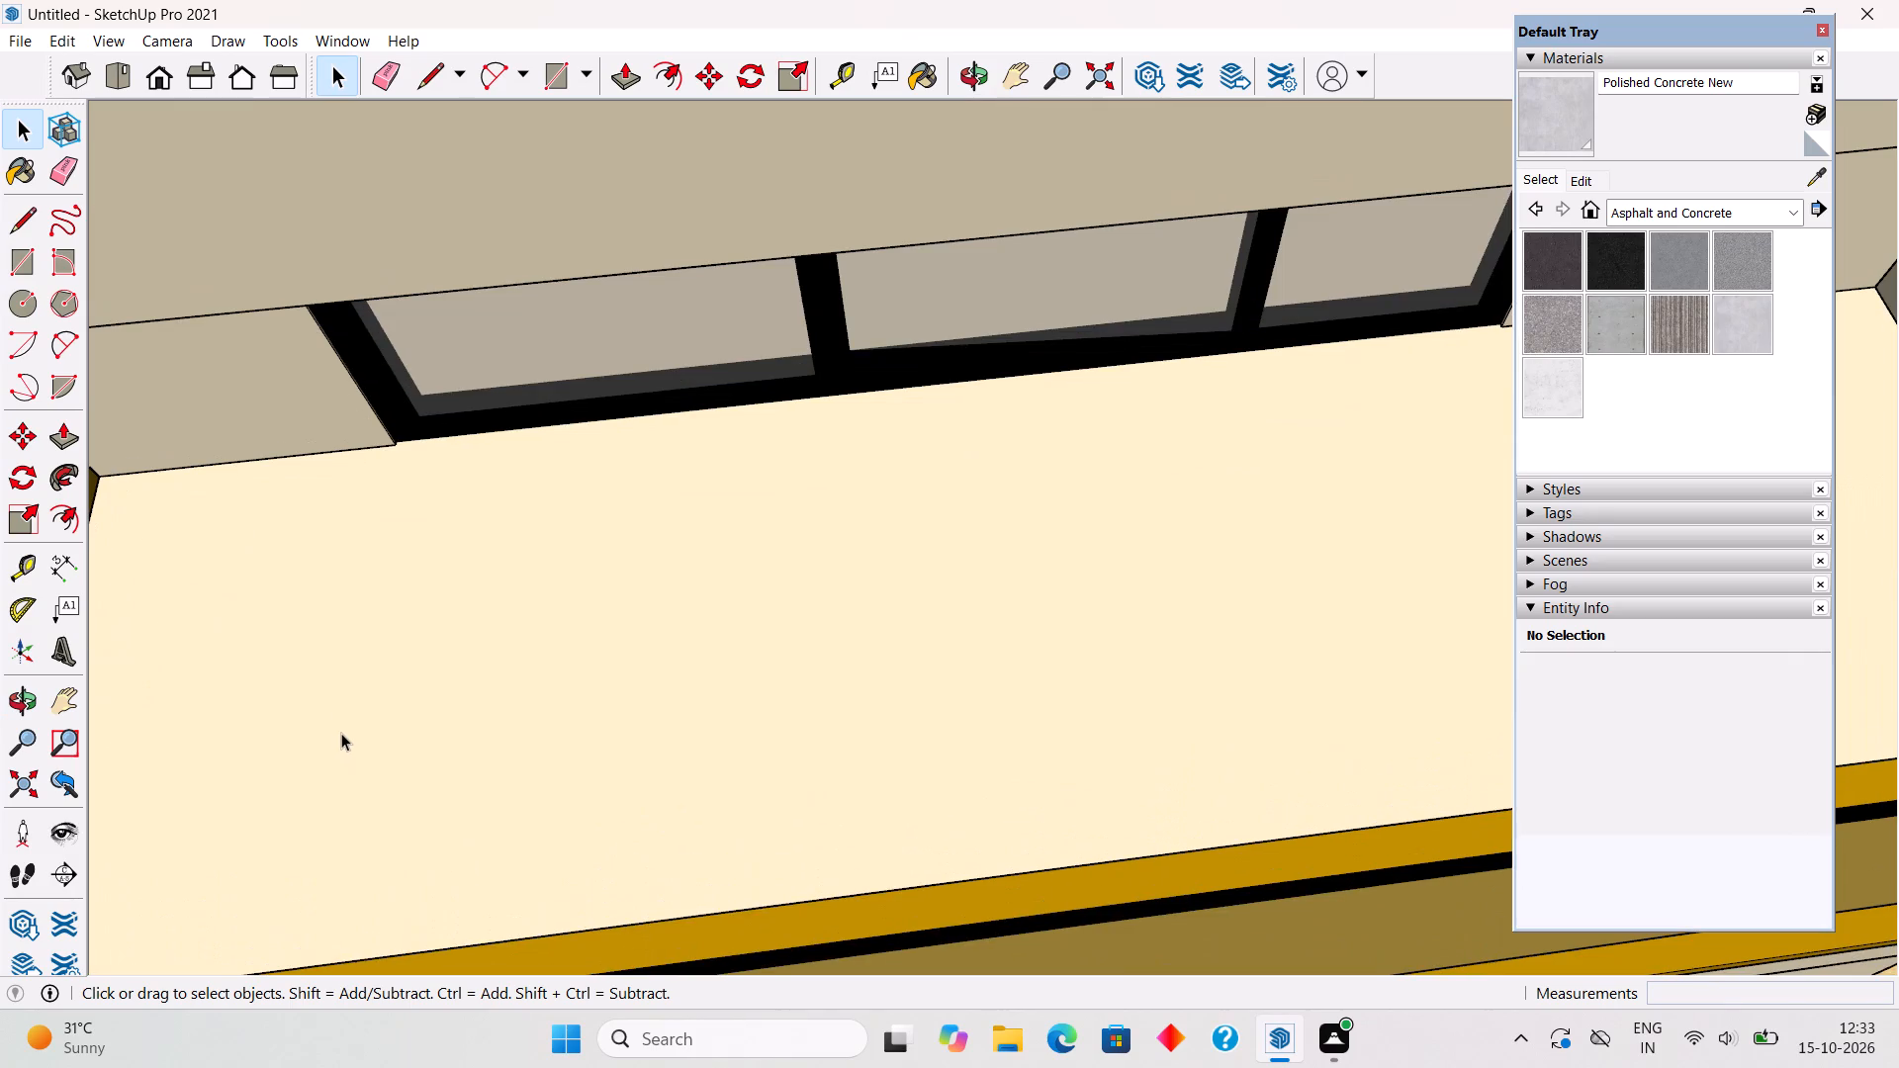
key("r")
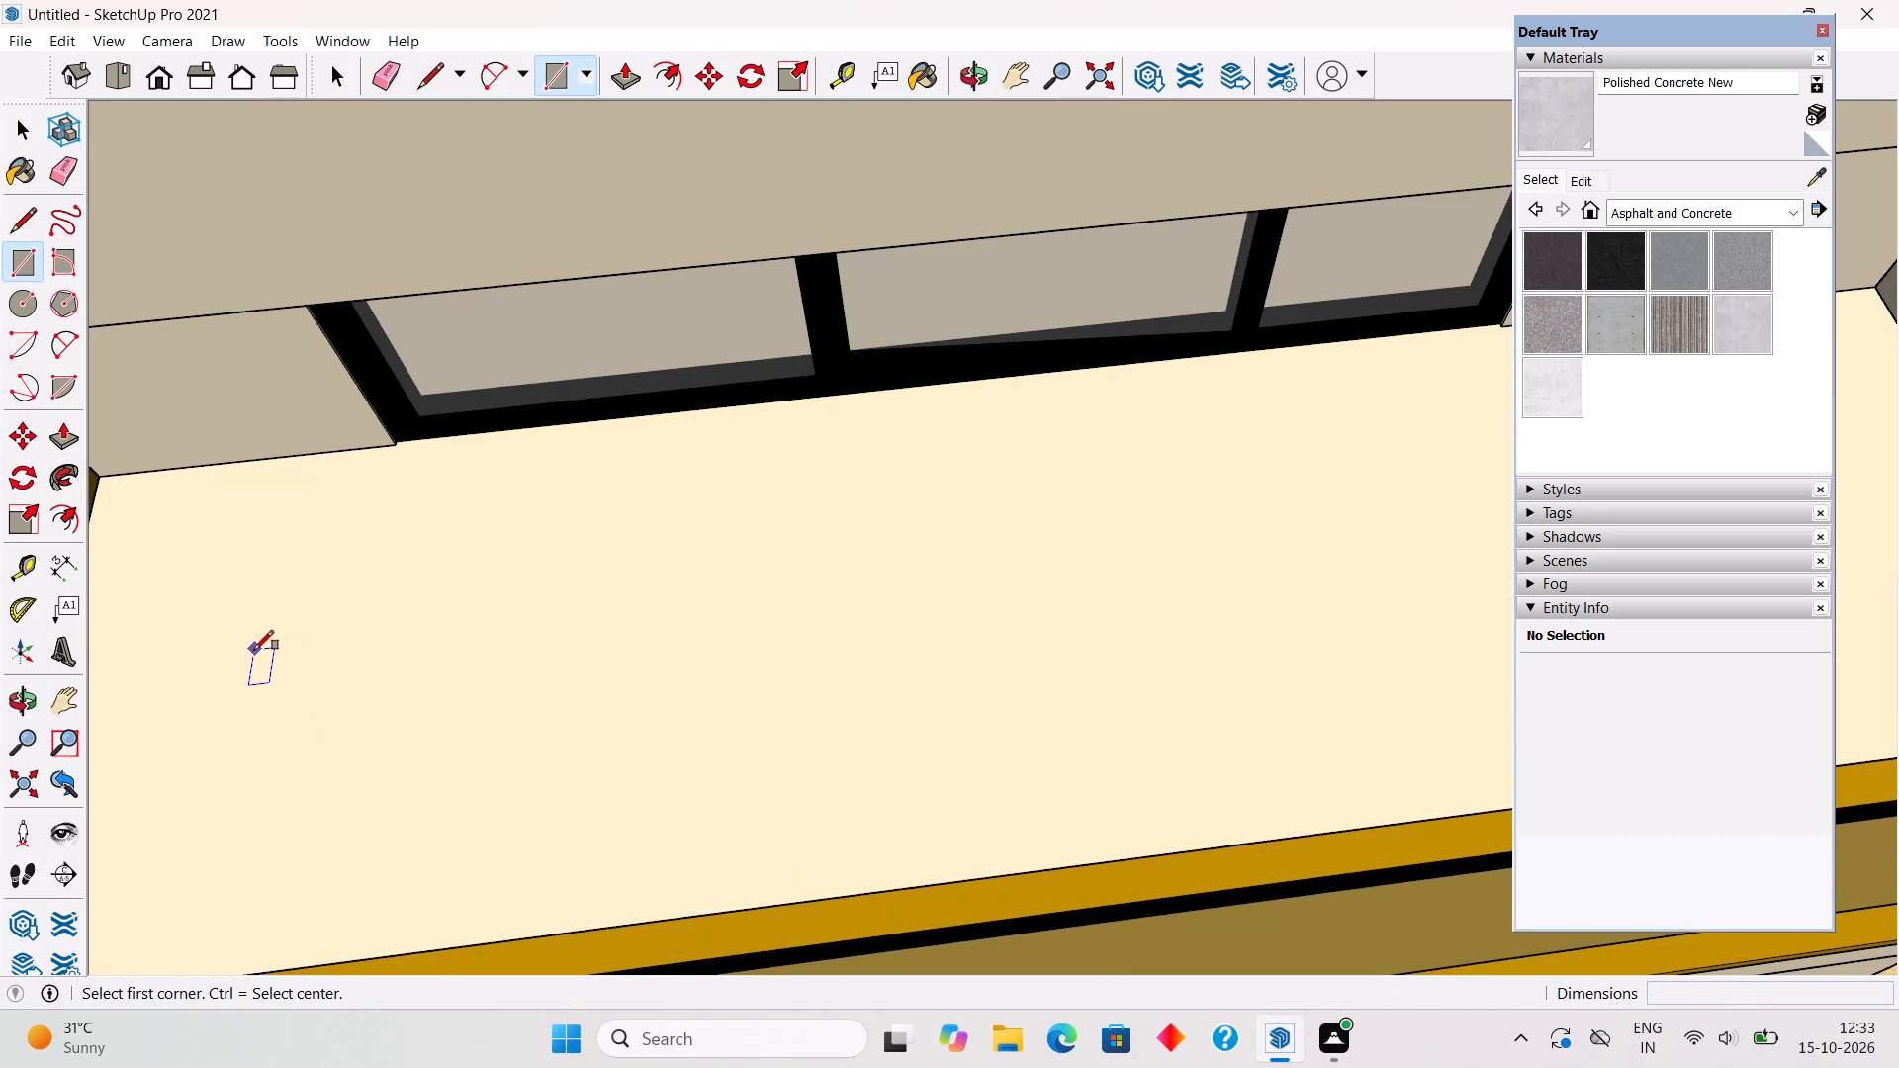
left_click(254, 650)
left_click(618, 867)
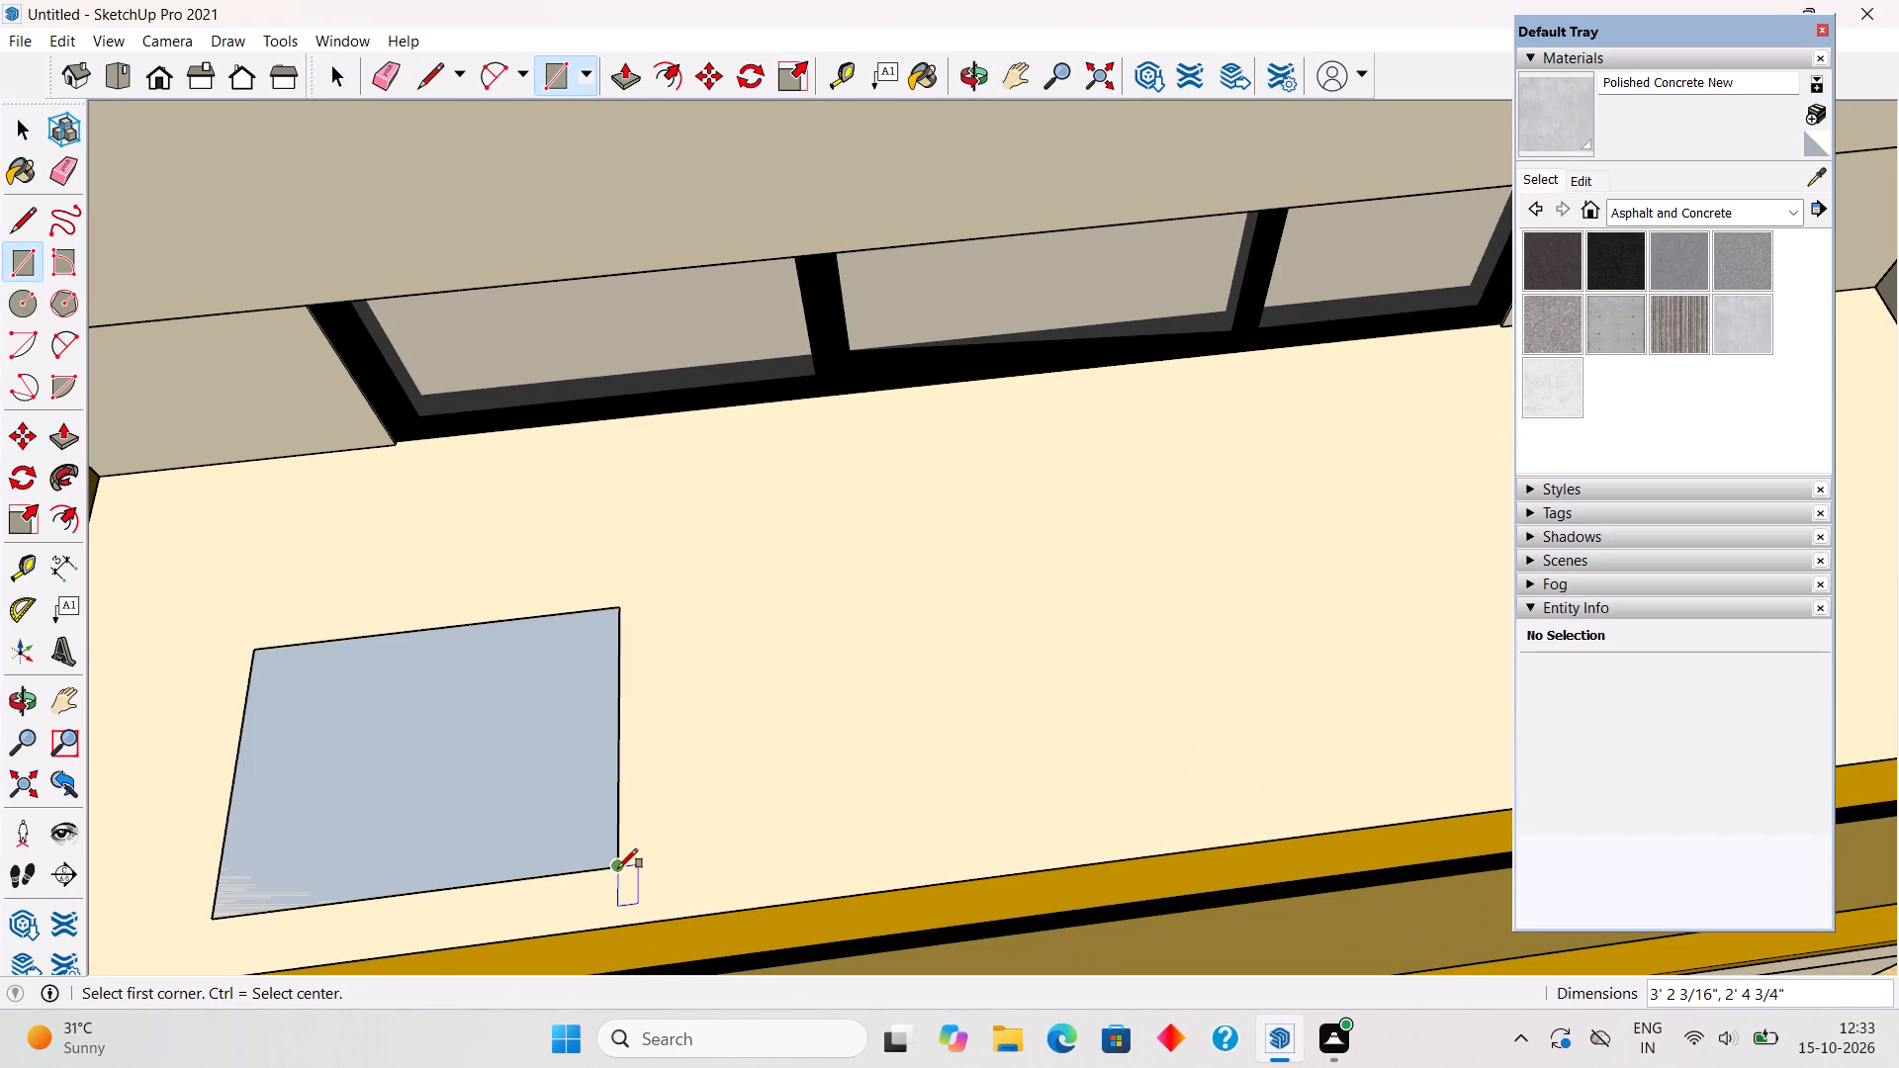
Push/Pull the balcony rectangle up 1.5' into a box.
key("p")
left_click(560, 832)
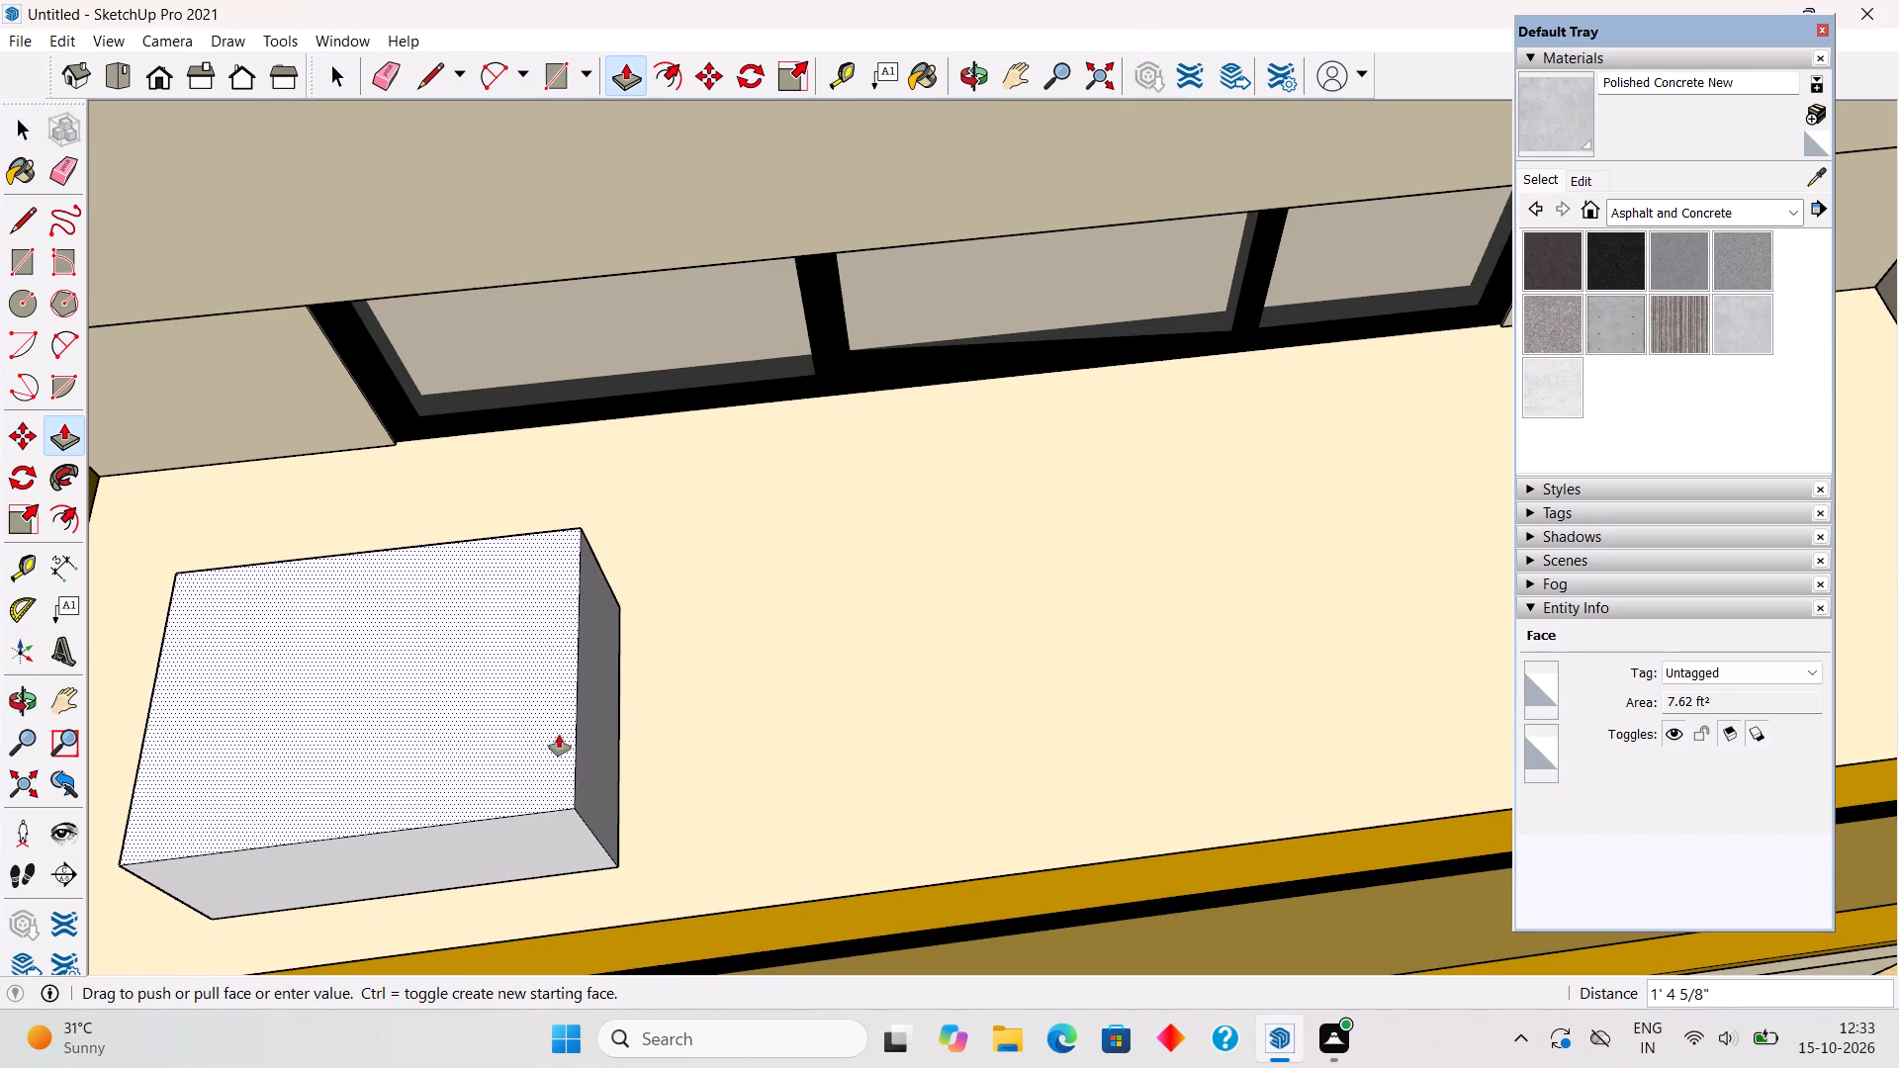
type("1.5'")
key("Return")
key("space")
Select the entire box on the balcony and make it a group.
scroll(457, 316, "down", 3)
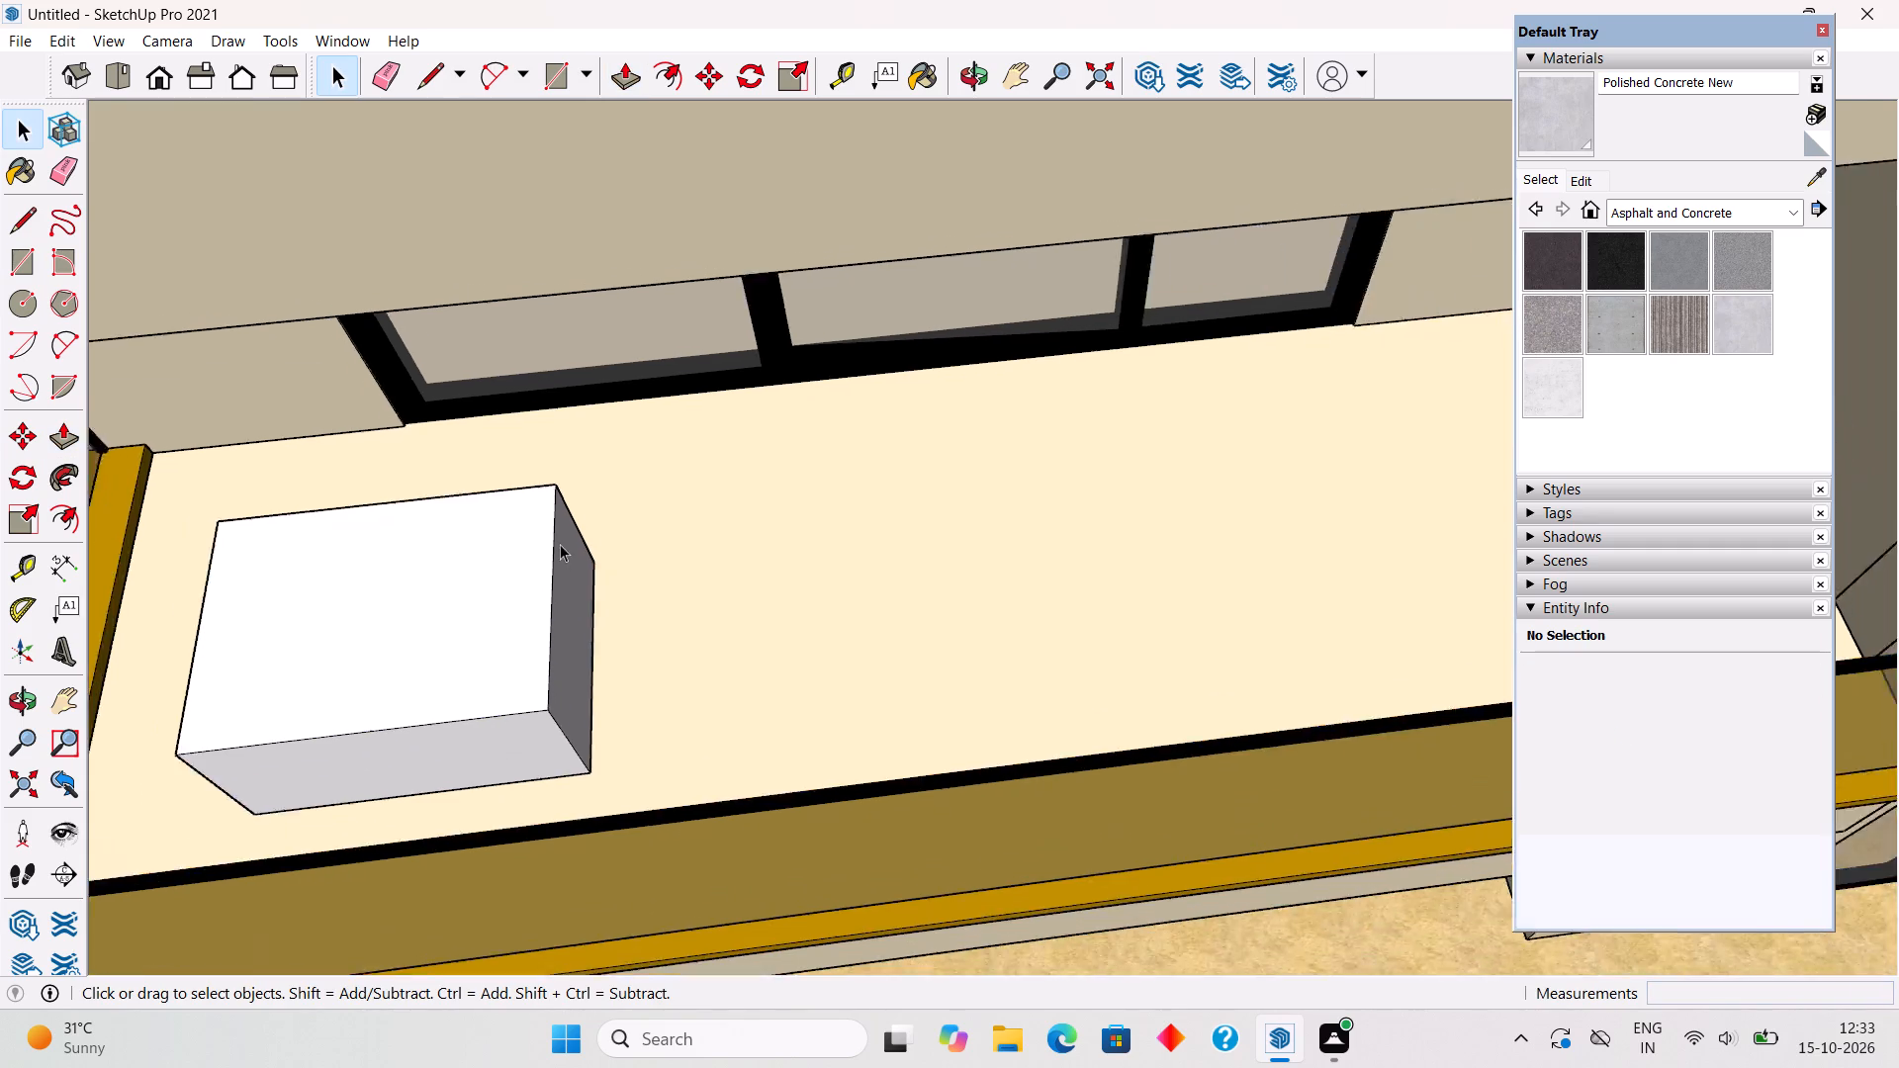
scroll(560, 544, "down", 9)
middle_click_drag(603, 665, 497, 101)
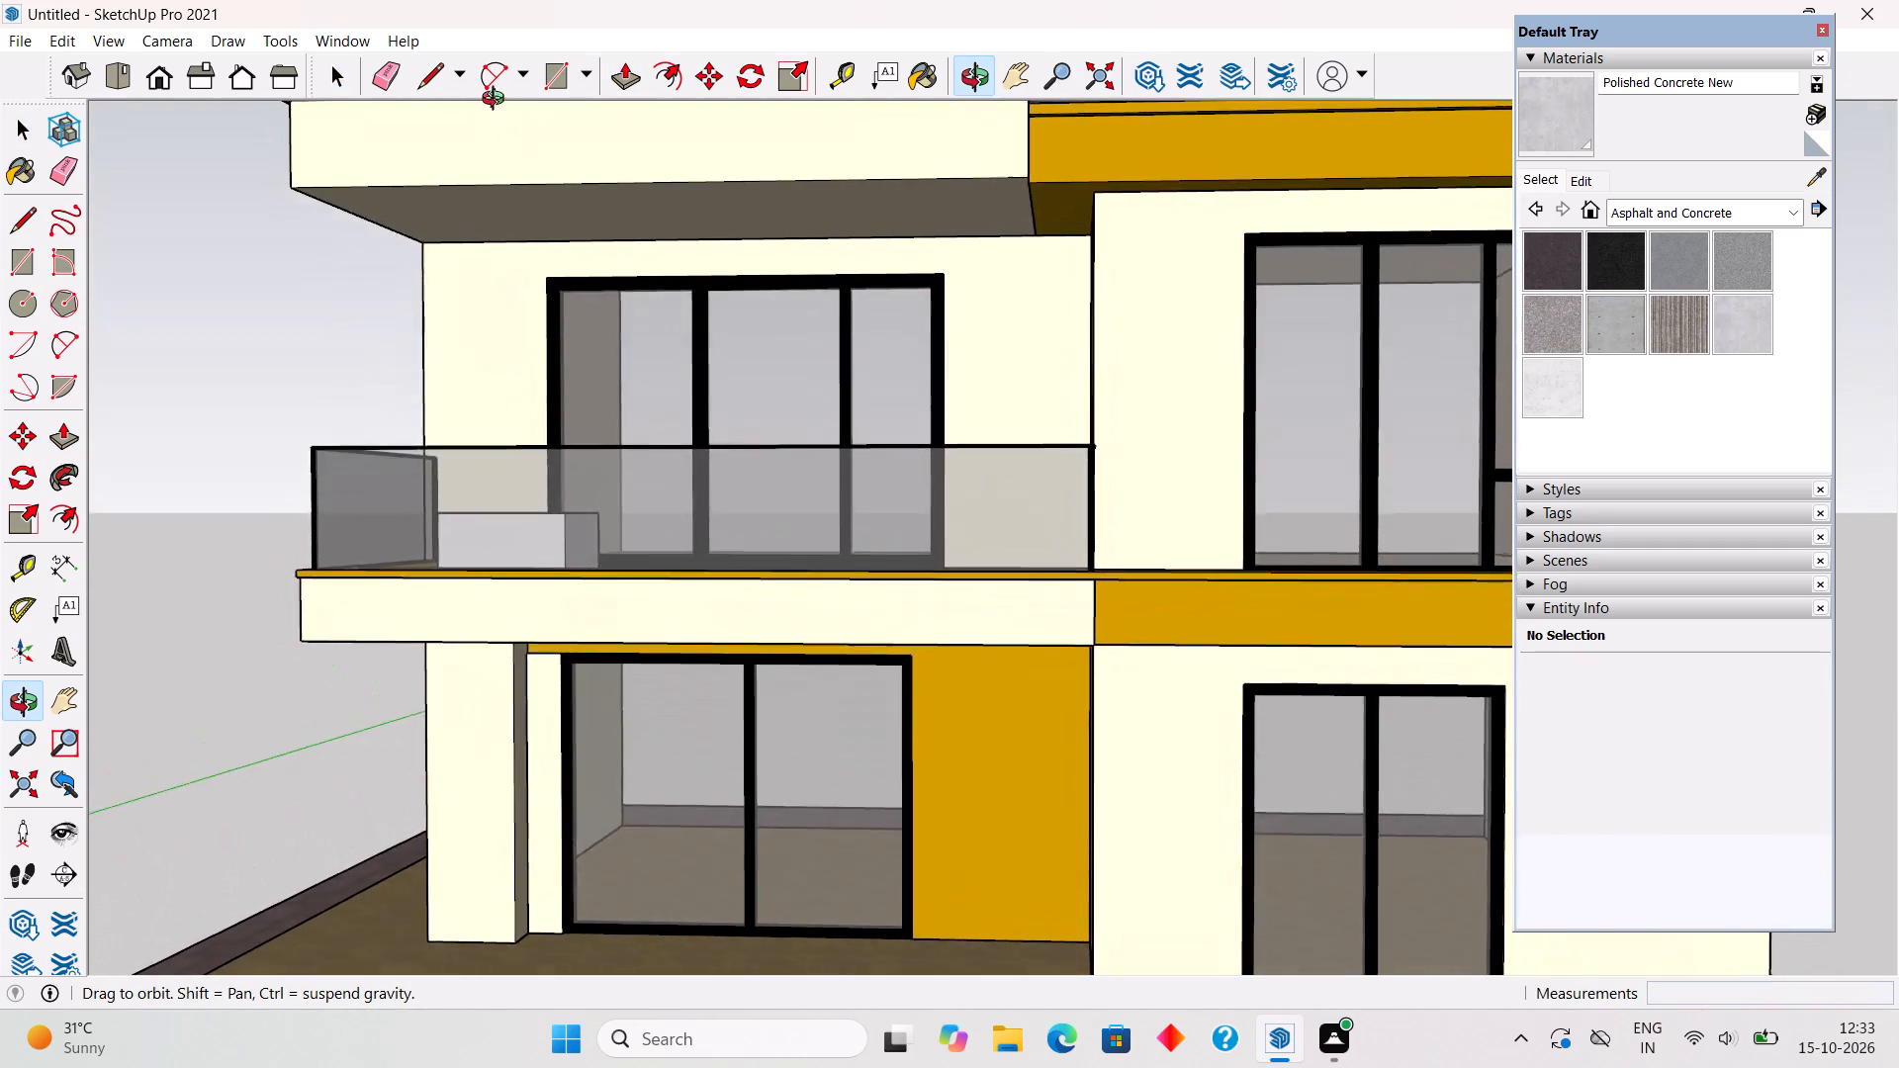
middle_click_drag(497, 101, 593, 589)
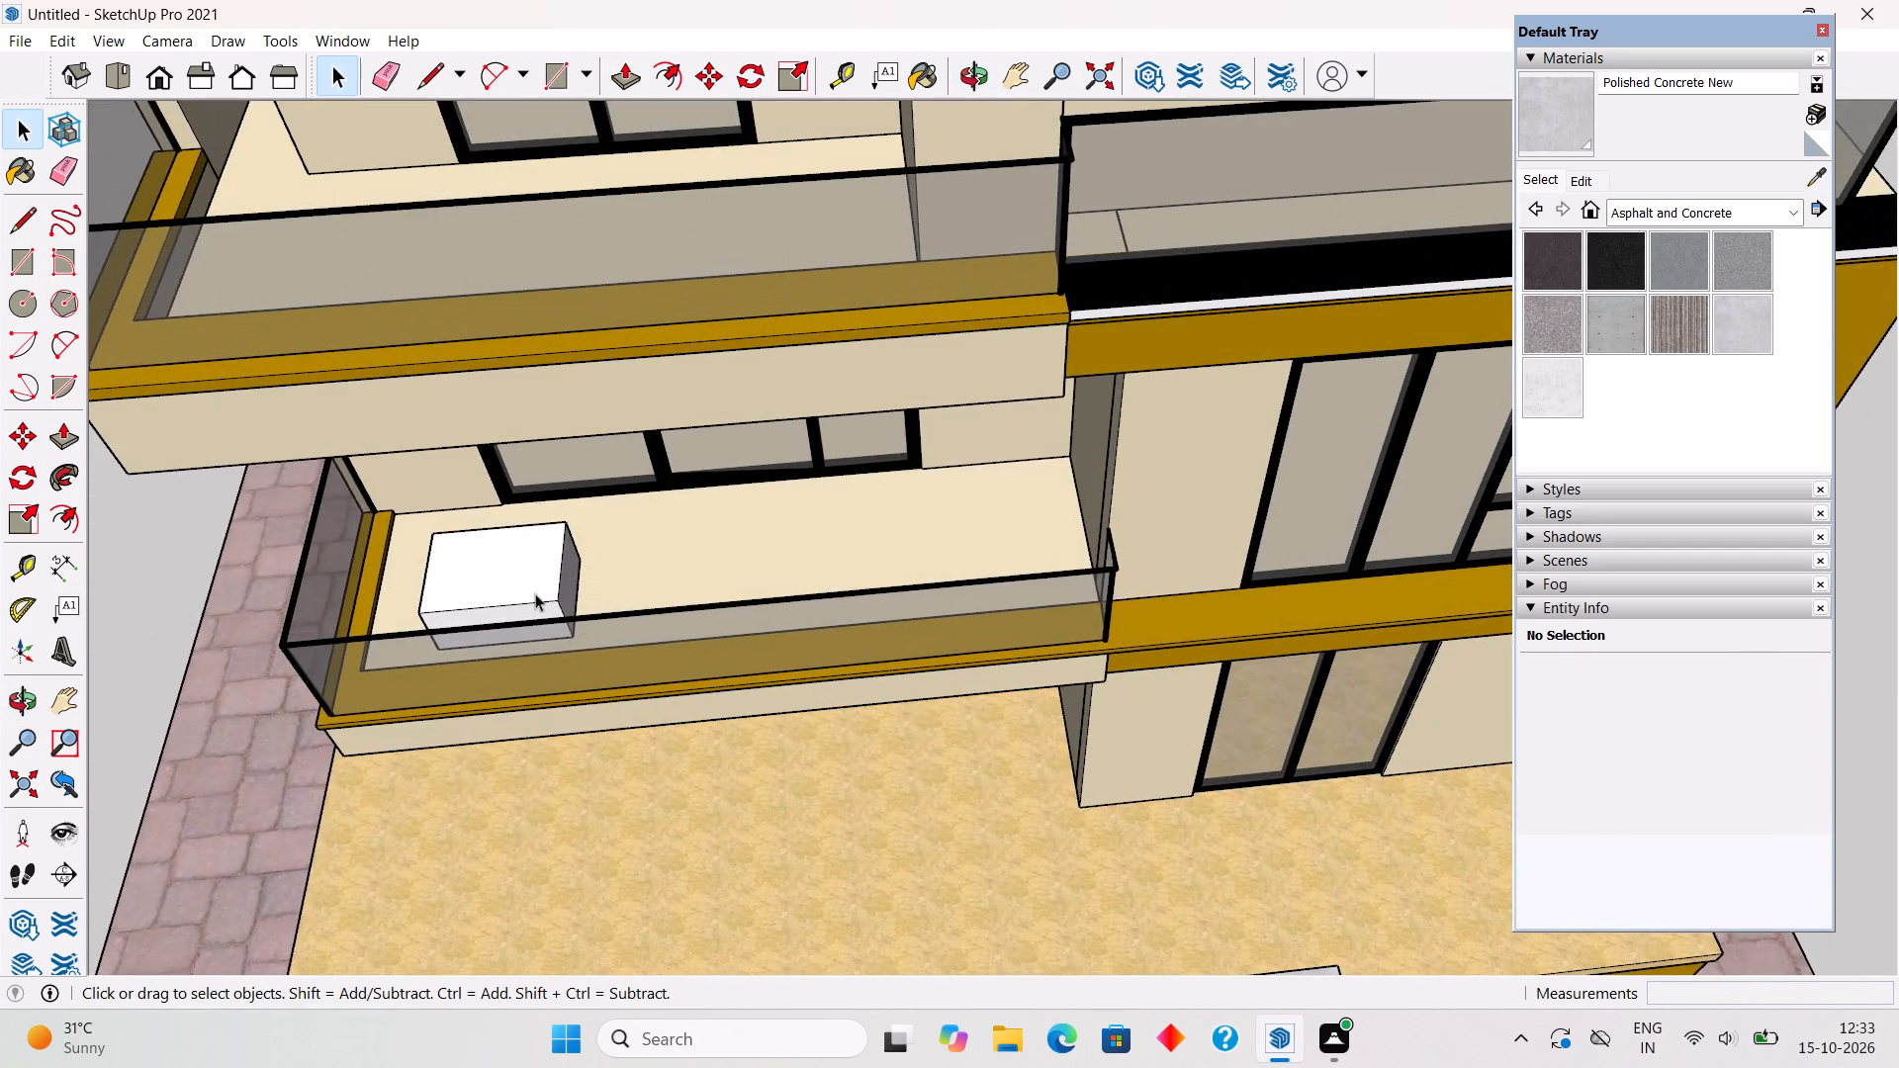
scroll(497, 588, "up", 4)
triple_click(497, 588)
scroll(497, 588, "up", 8)
right_click(487, 579)
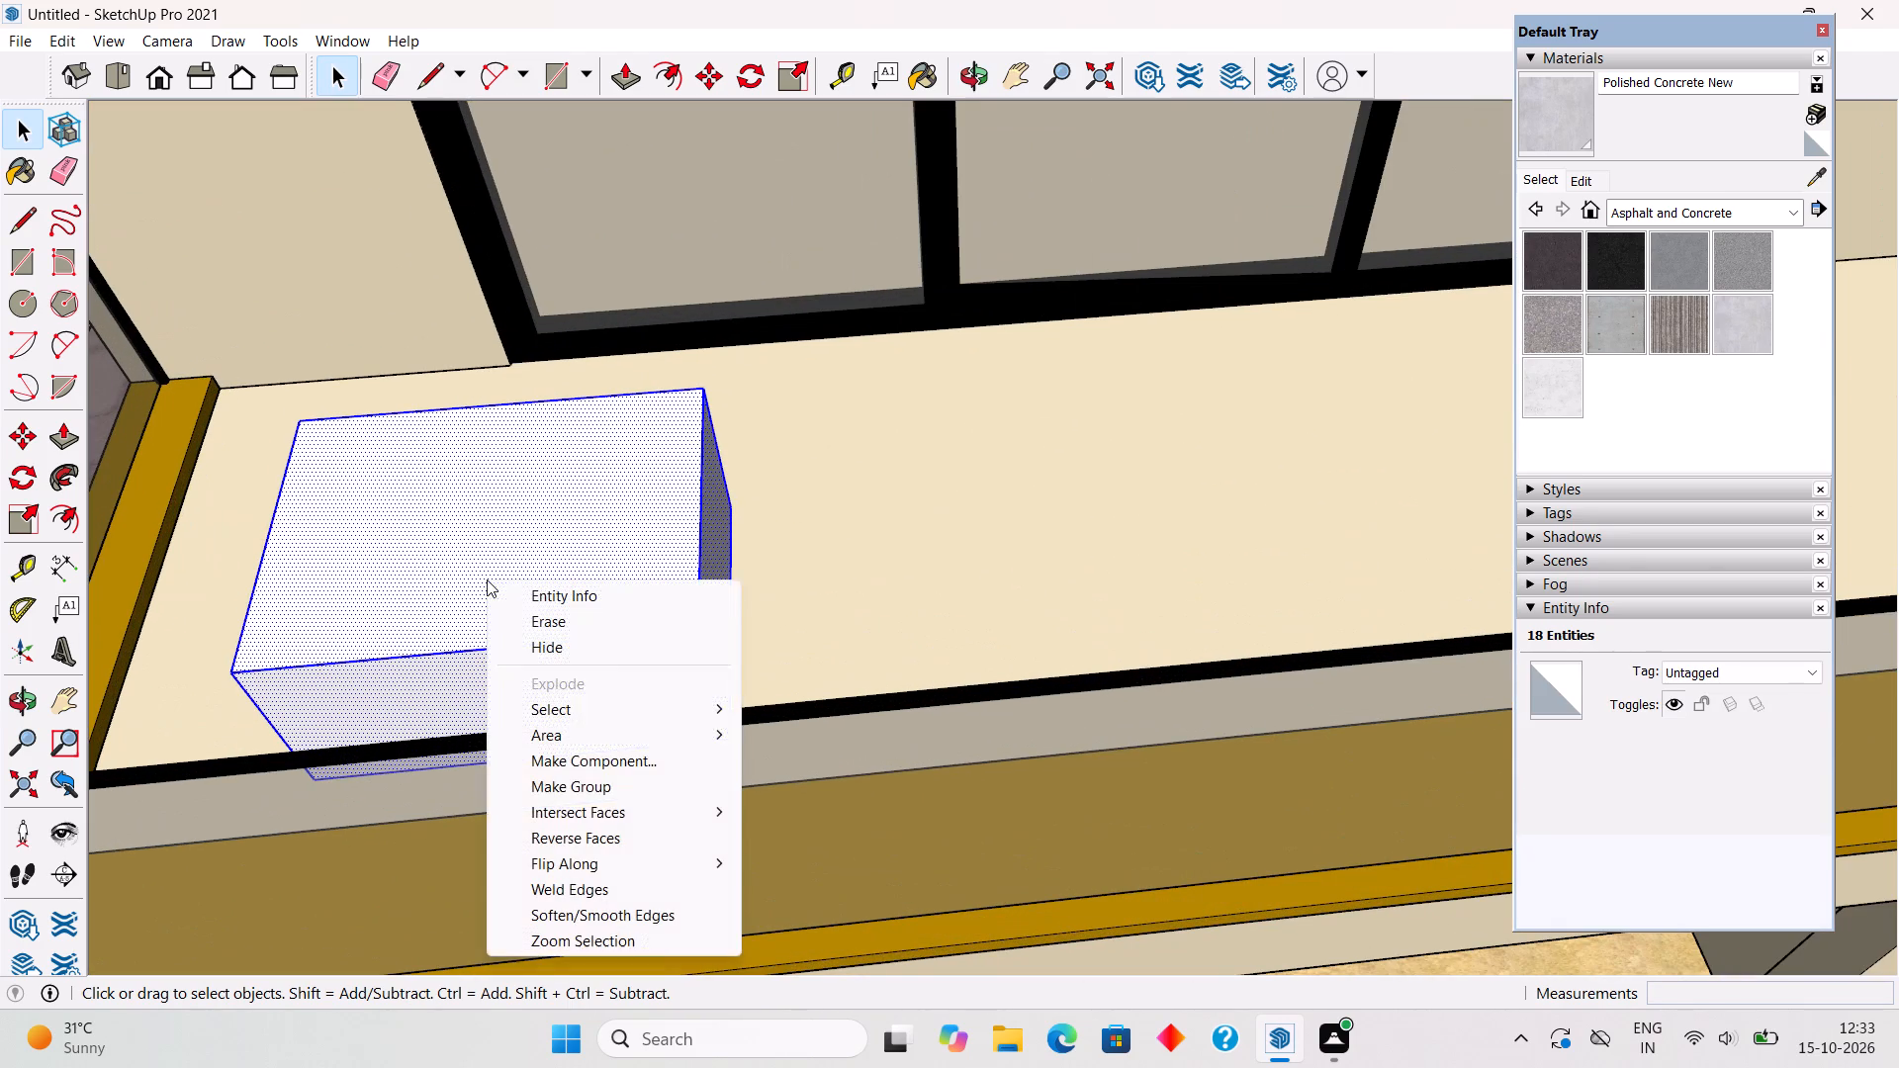
left_click(668, 784)
Open the box group and offset its top face inward to form a rim.
triple_click(507, 575)
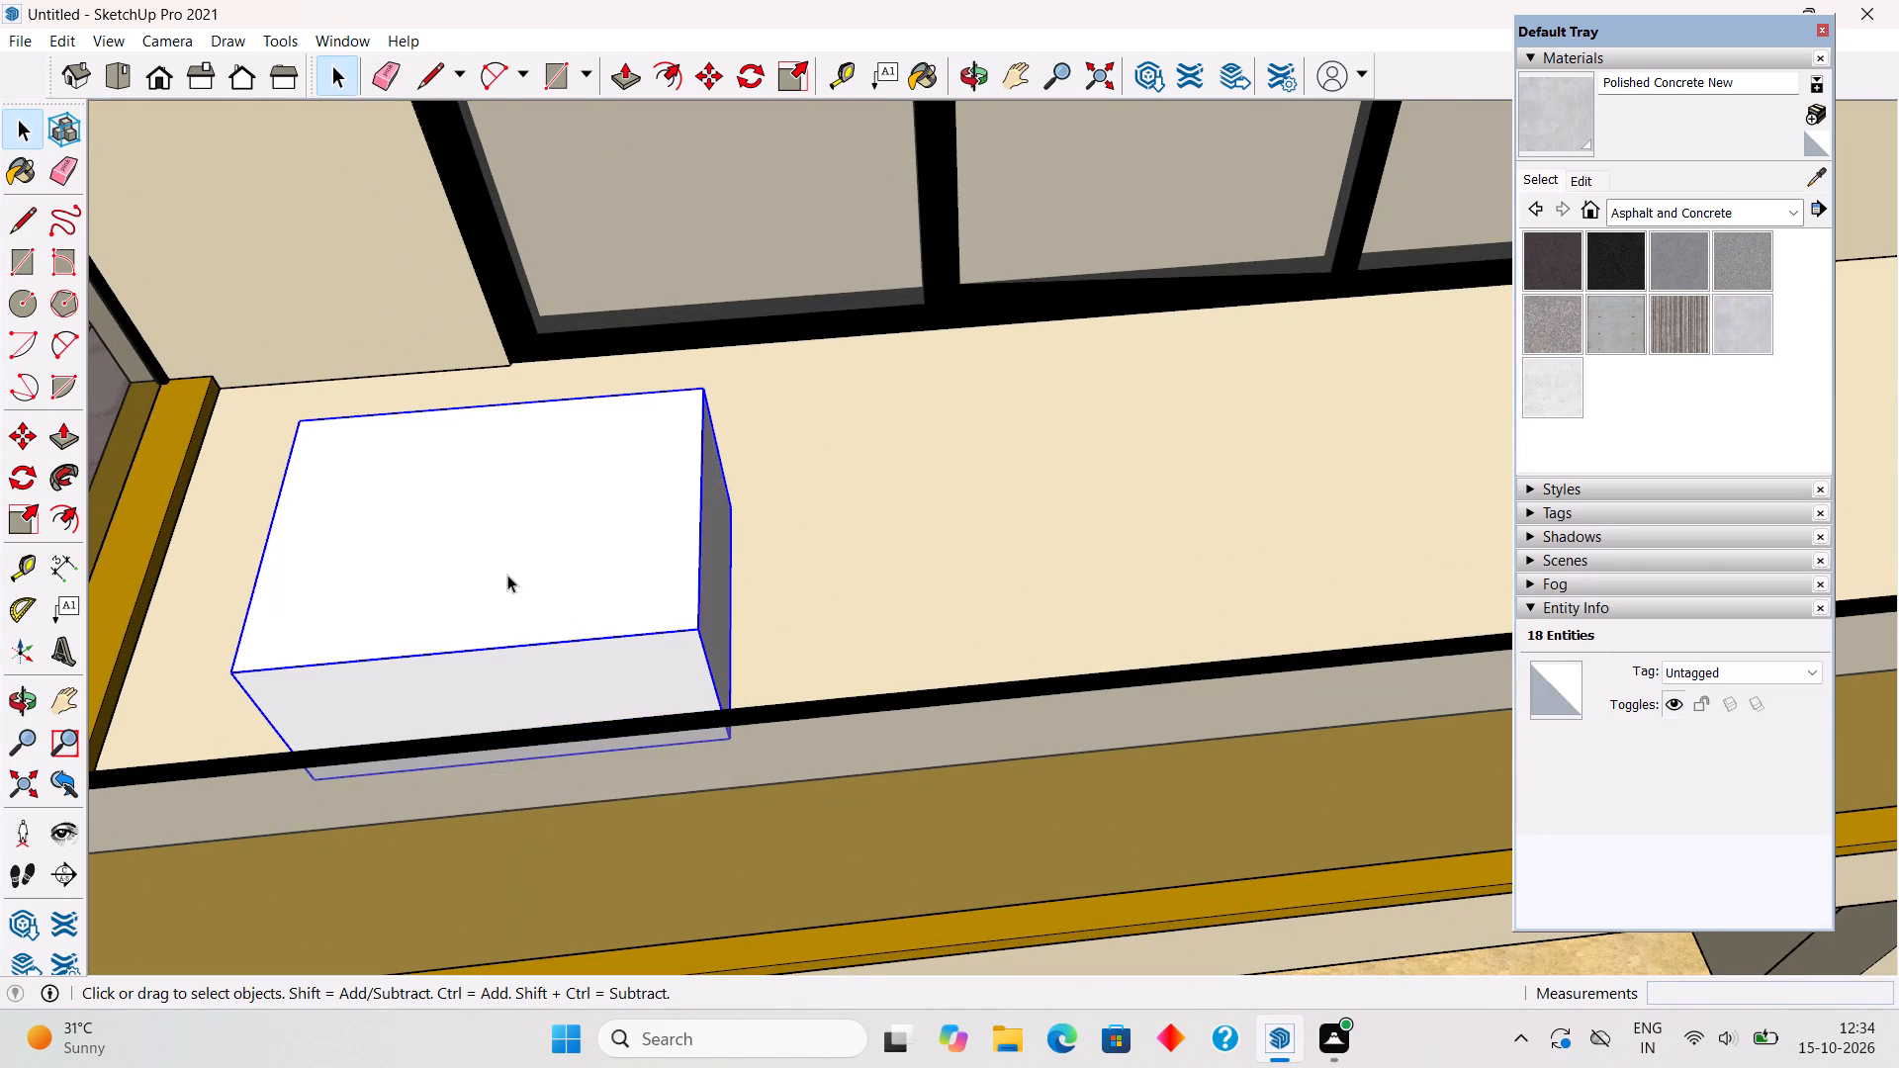
key("f")
left_click(508, 624)
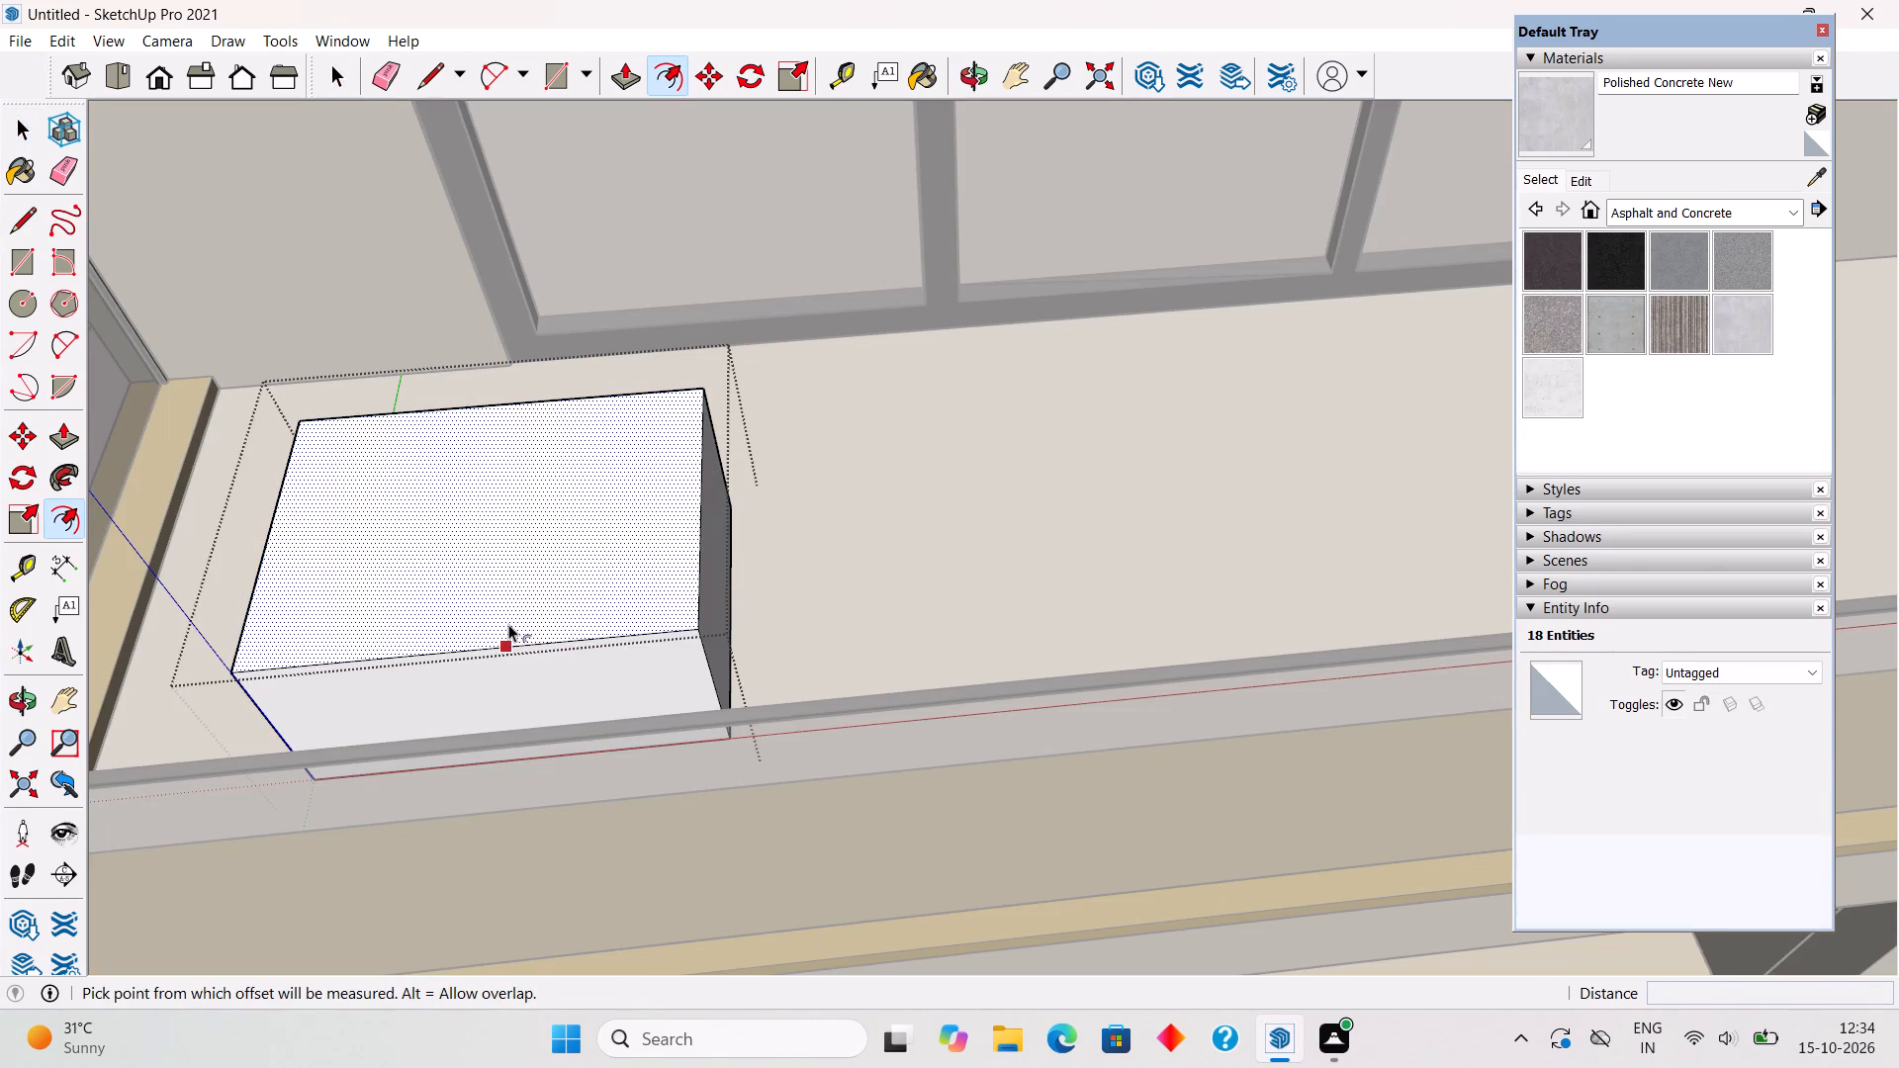
left_click(515, 604)
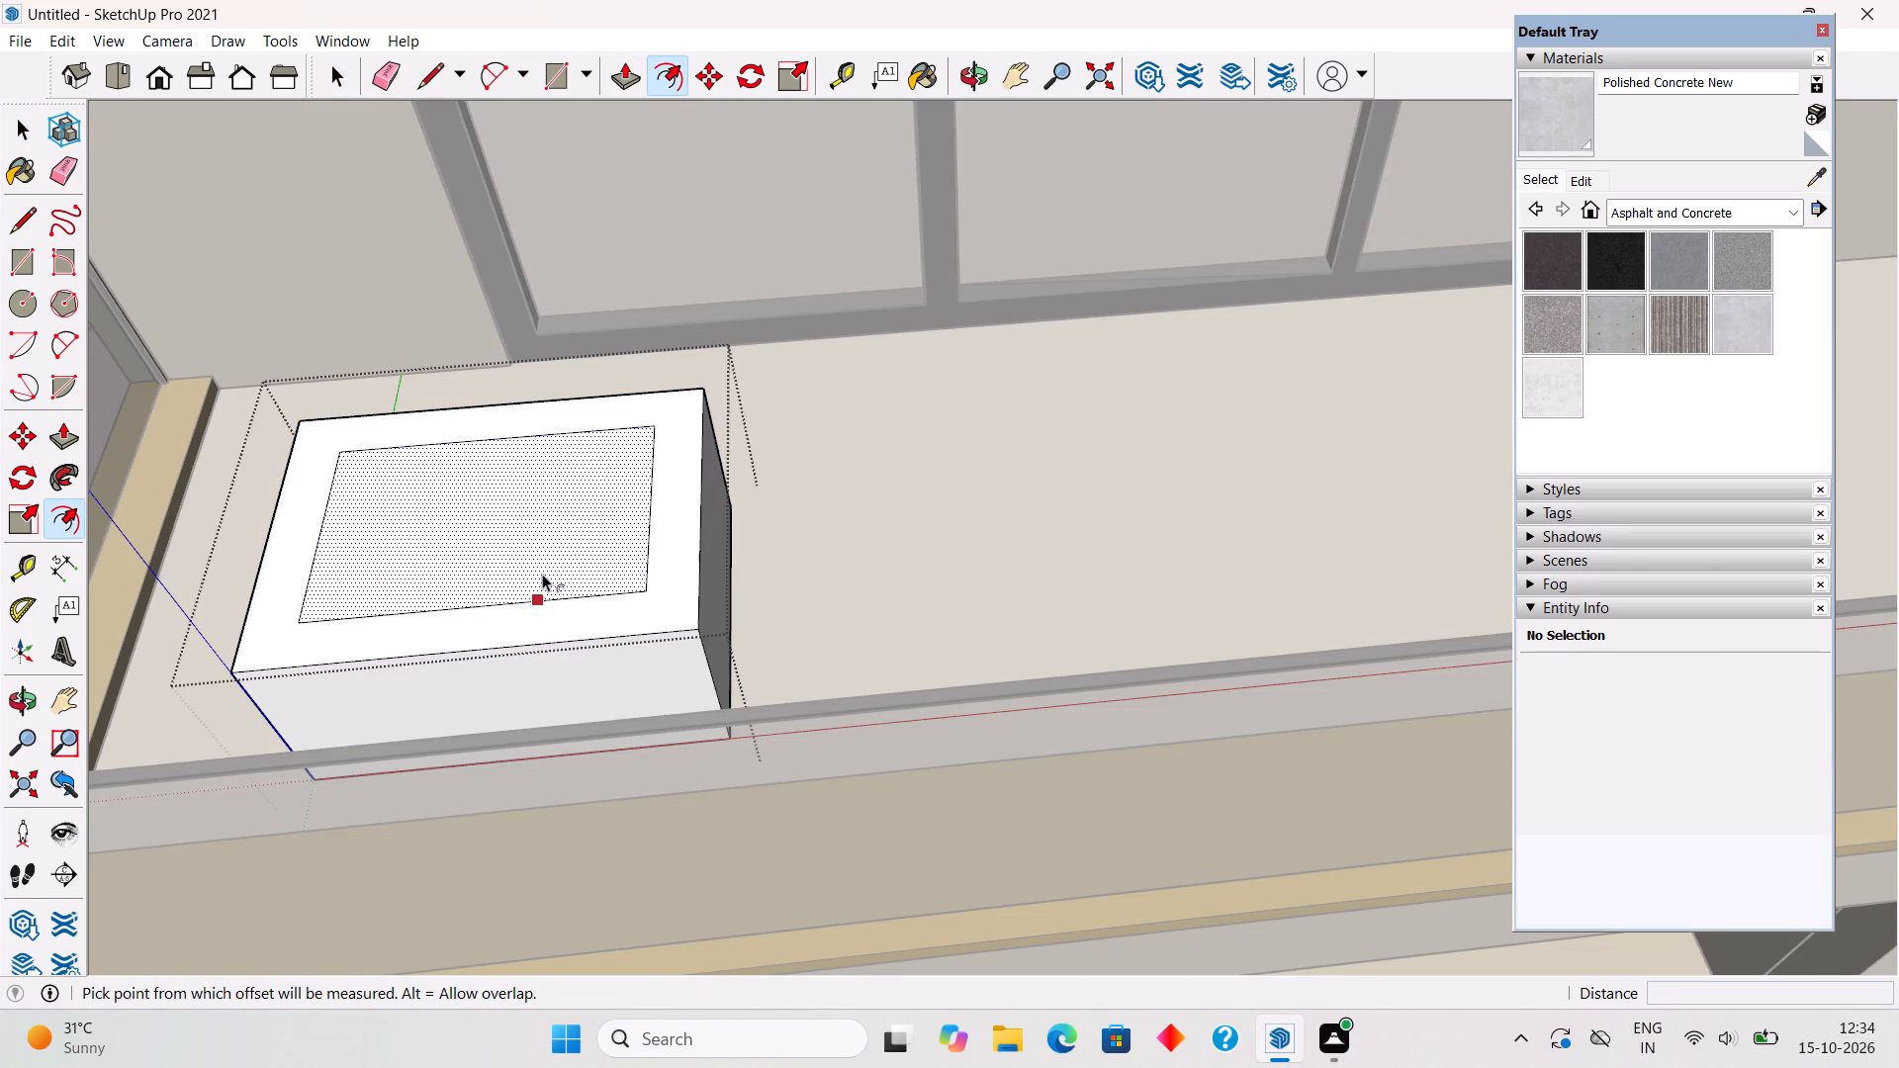
Push the inner top face down to form a shallow planter recess, and close the group.
key("p")
left_click(522, 546)
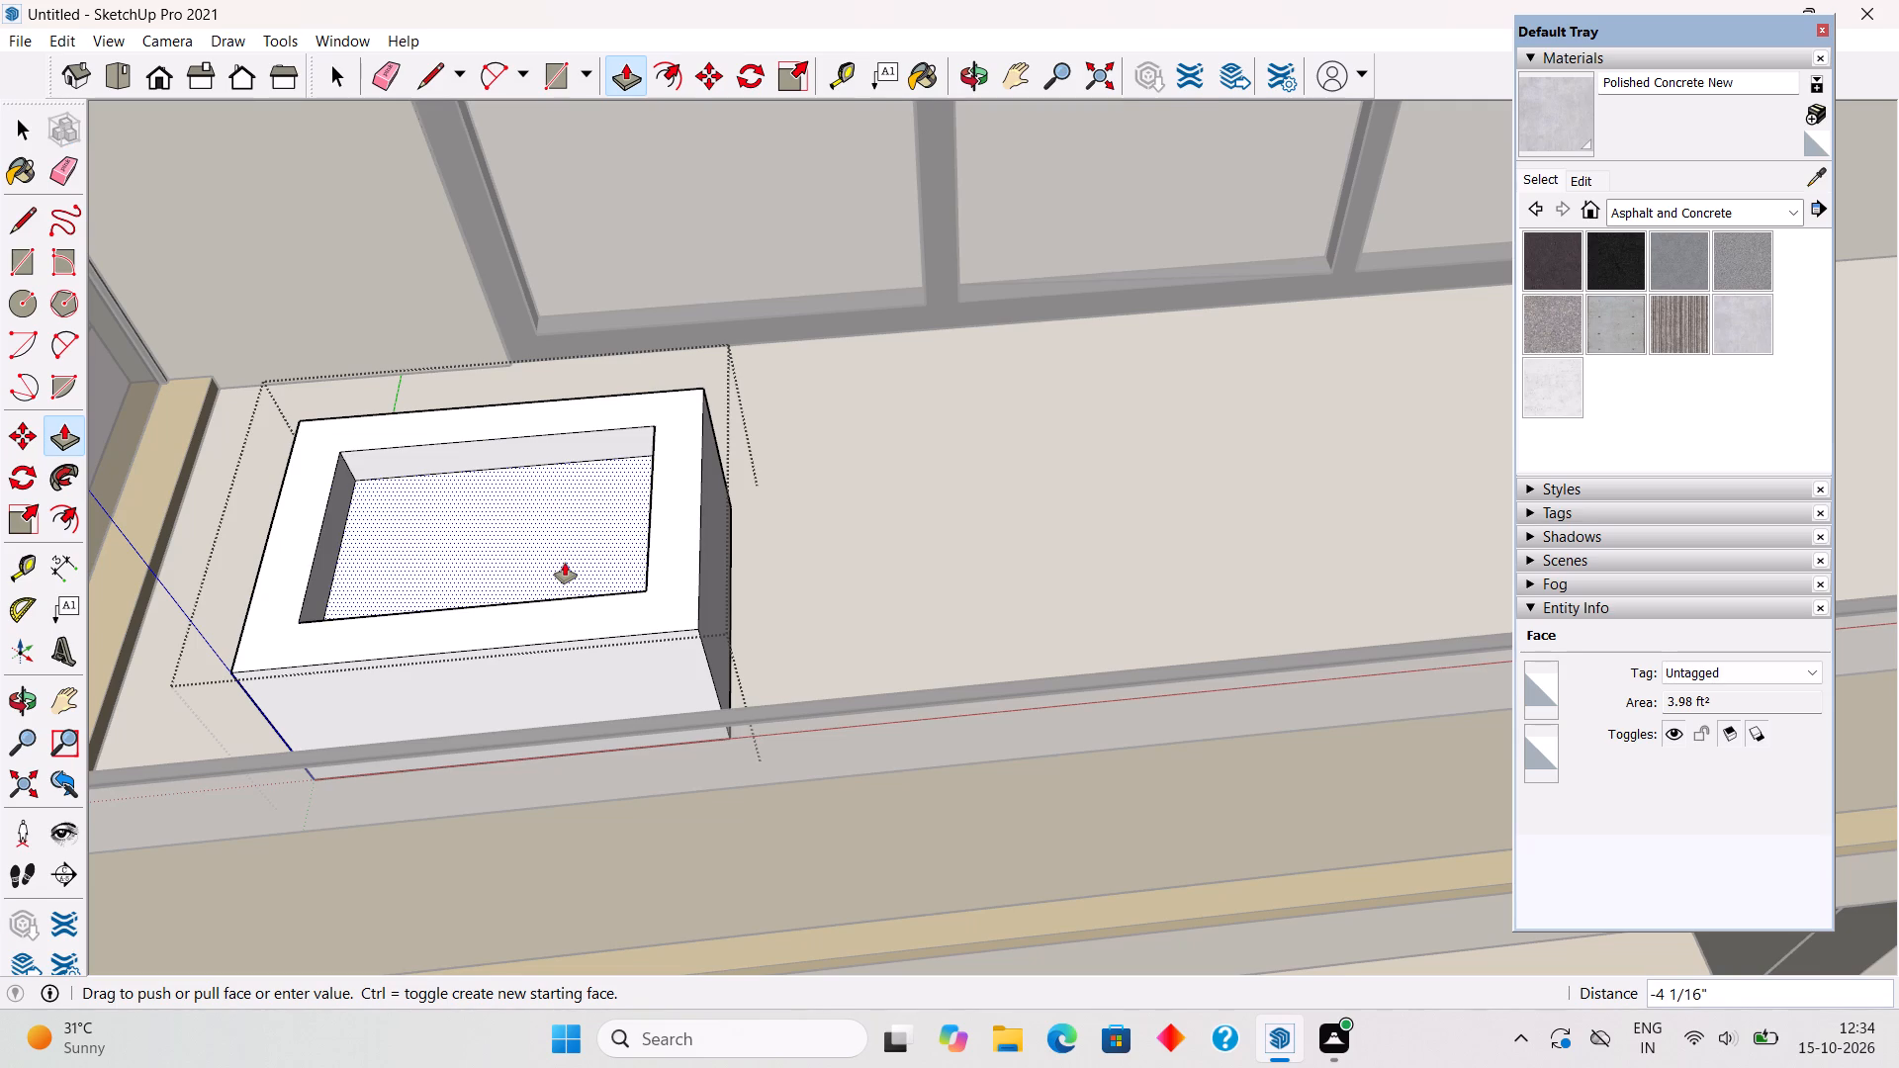
left_click(571, 548)
key("space")
scroll(571, 548, "down", 5)
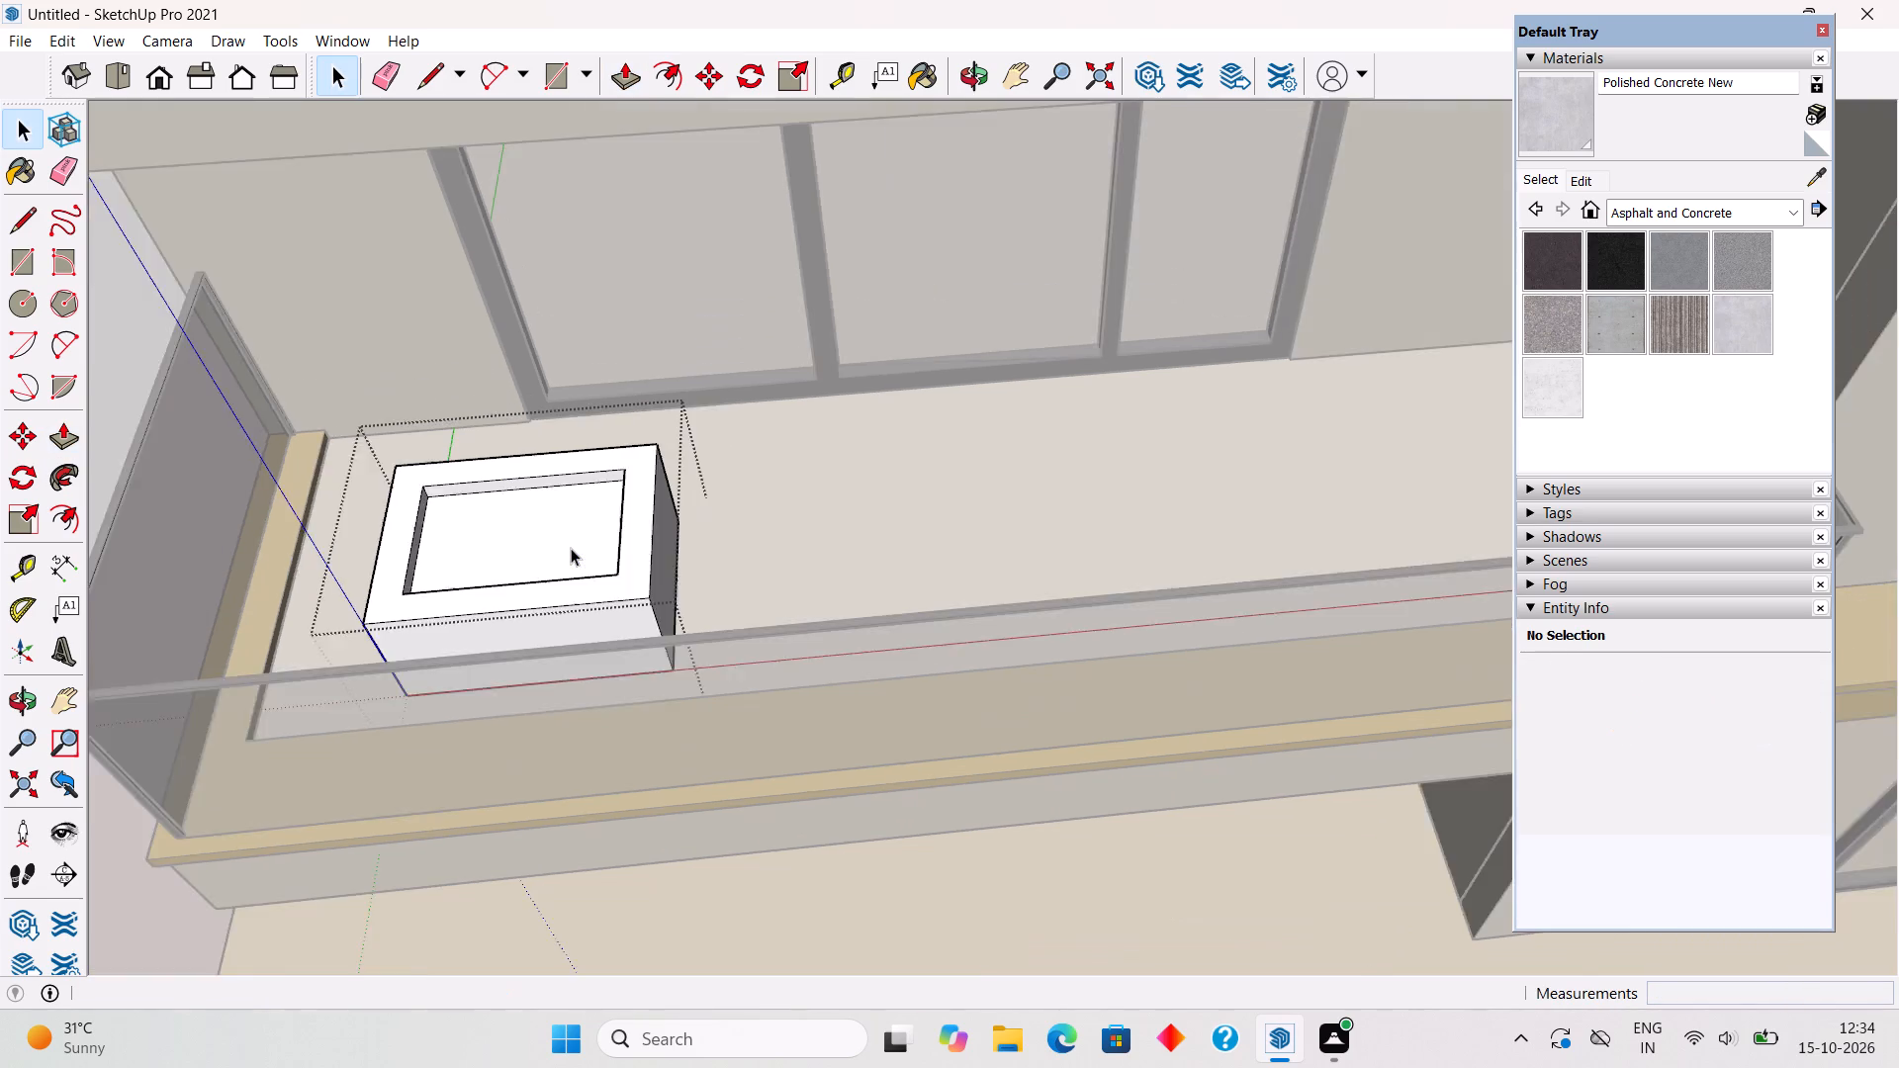
scroll(571, 548, "down", 6)
left_click(133, 476)
middle_click_drag(620, 578, 544, 607)
Sample the balcony floor's Color D01 material and paint the planter box group with it.
left_click(1650, 212)
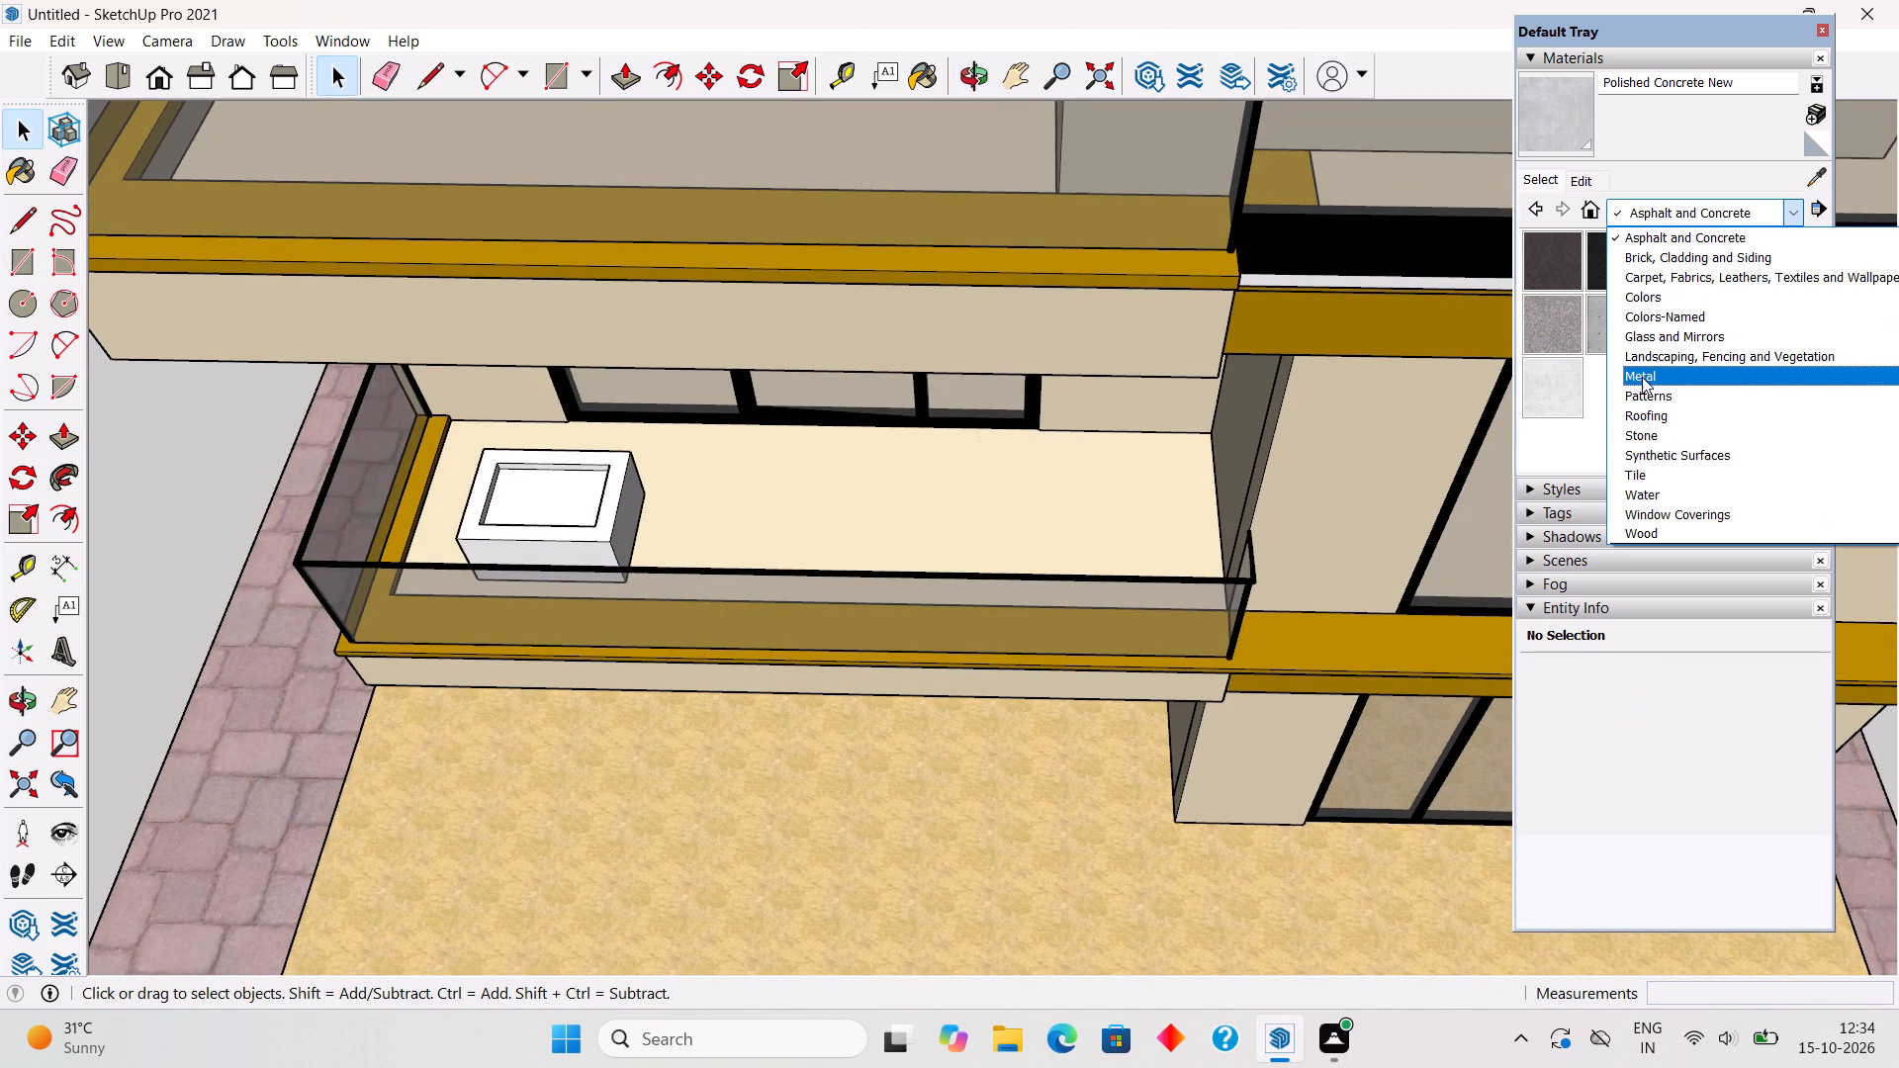
scroll(1642, 377, "up", 1)
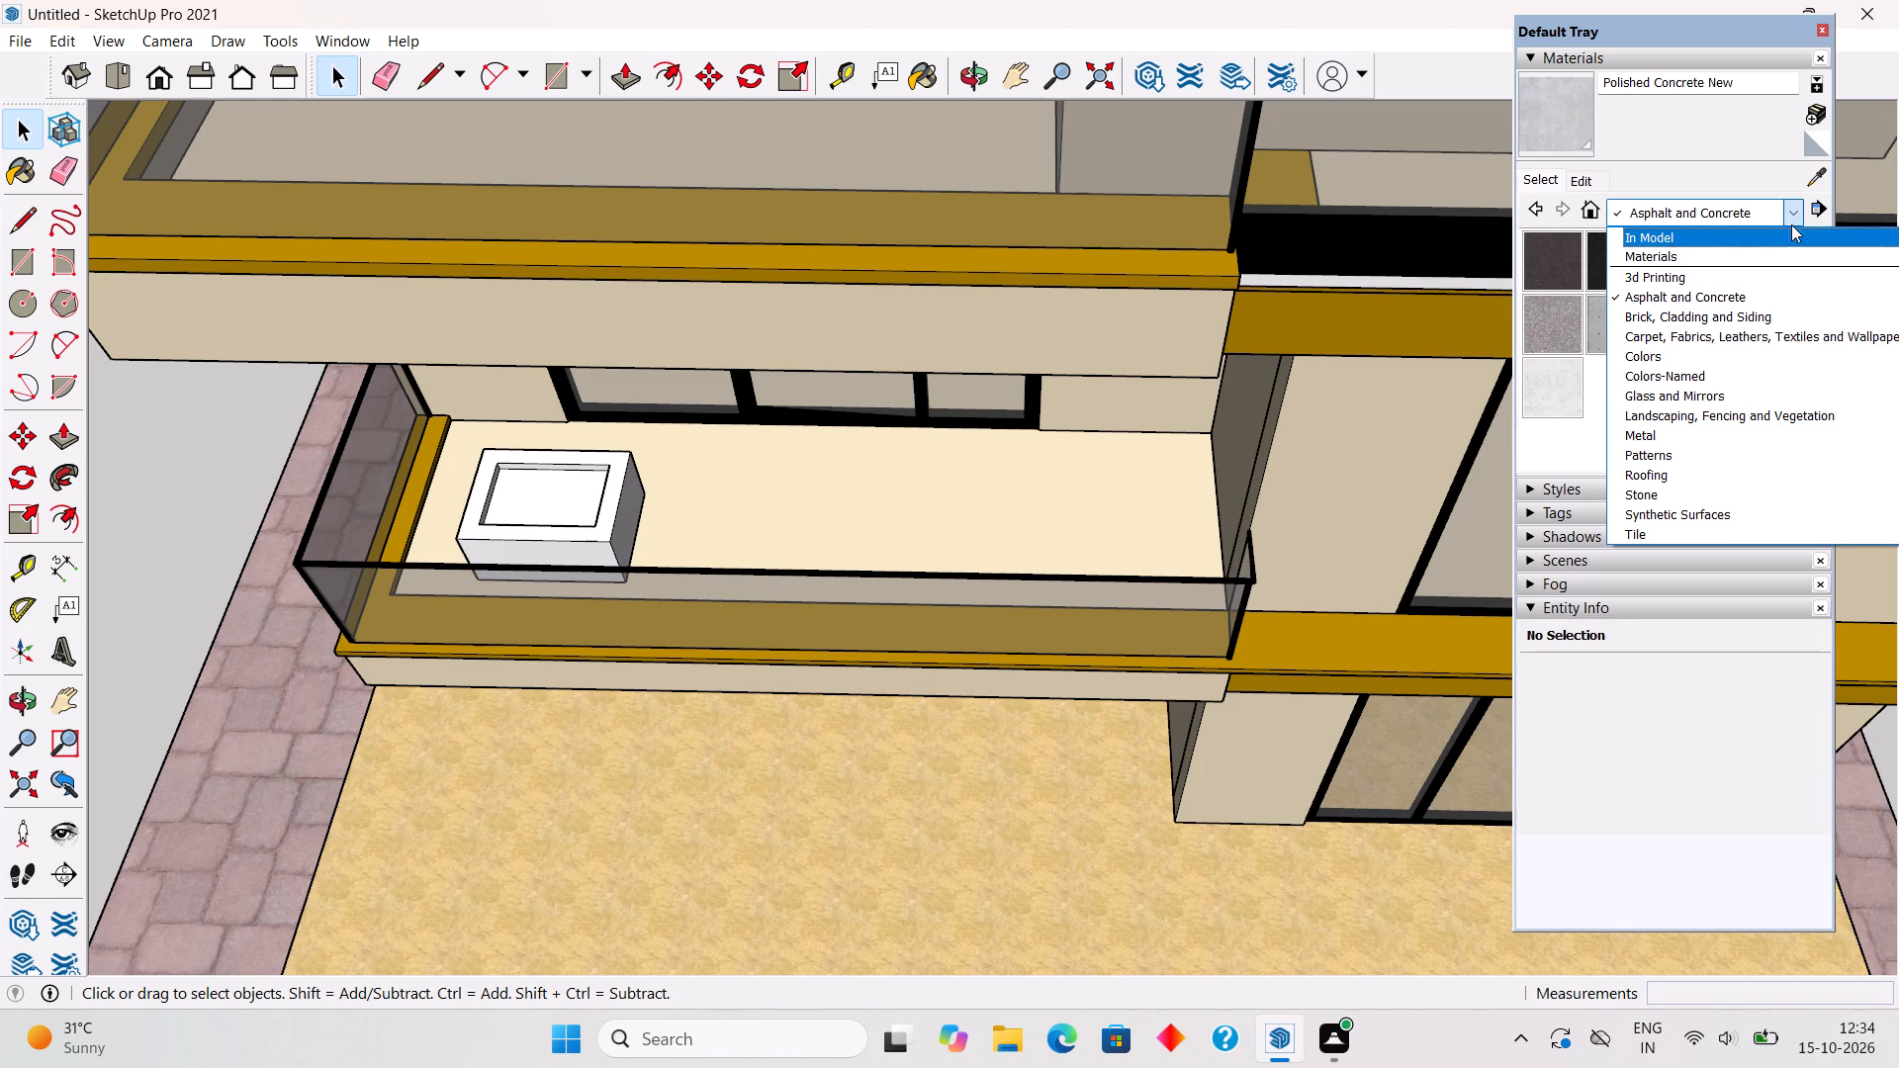
left_click(1815, 176)
left_click(1168, 485)
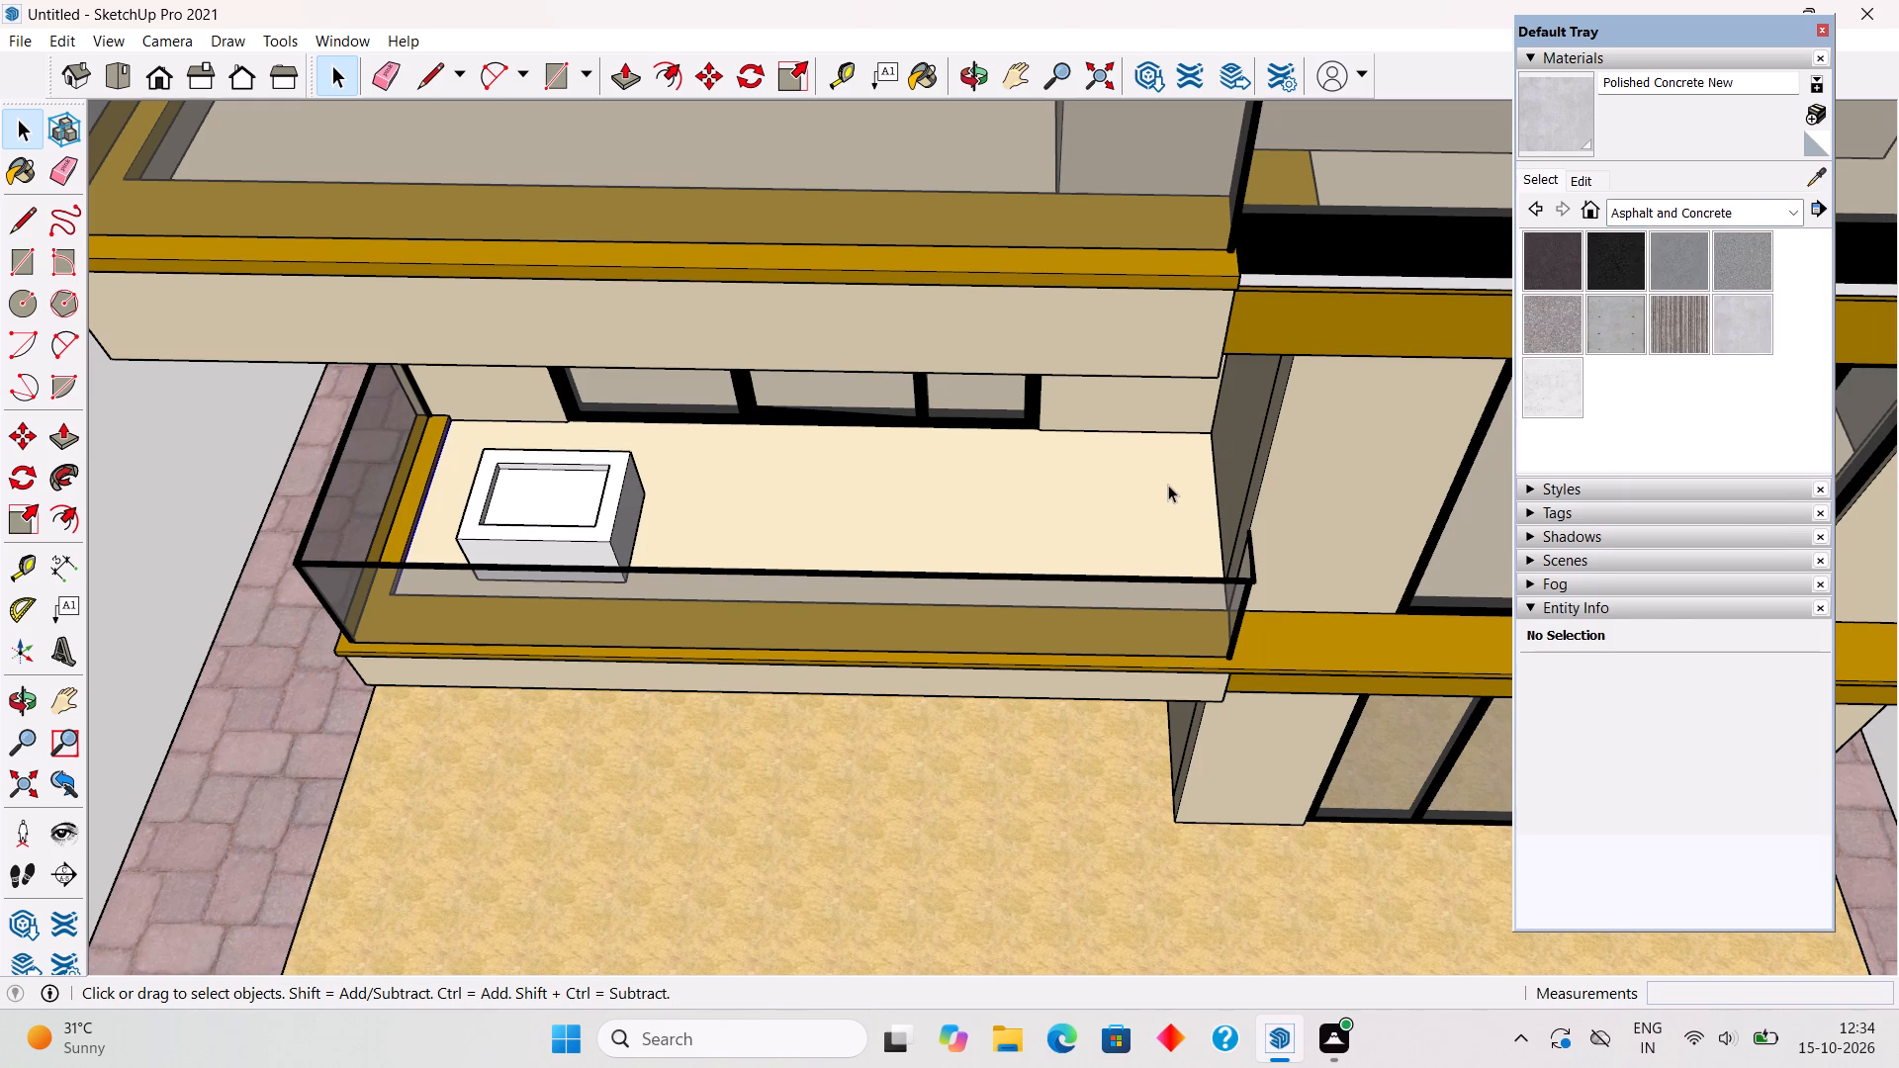
left_click(1820, 168)
left_click(1181, 484)
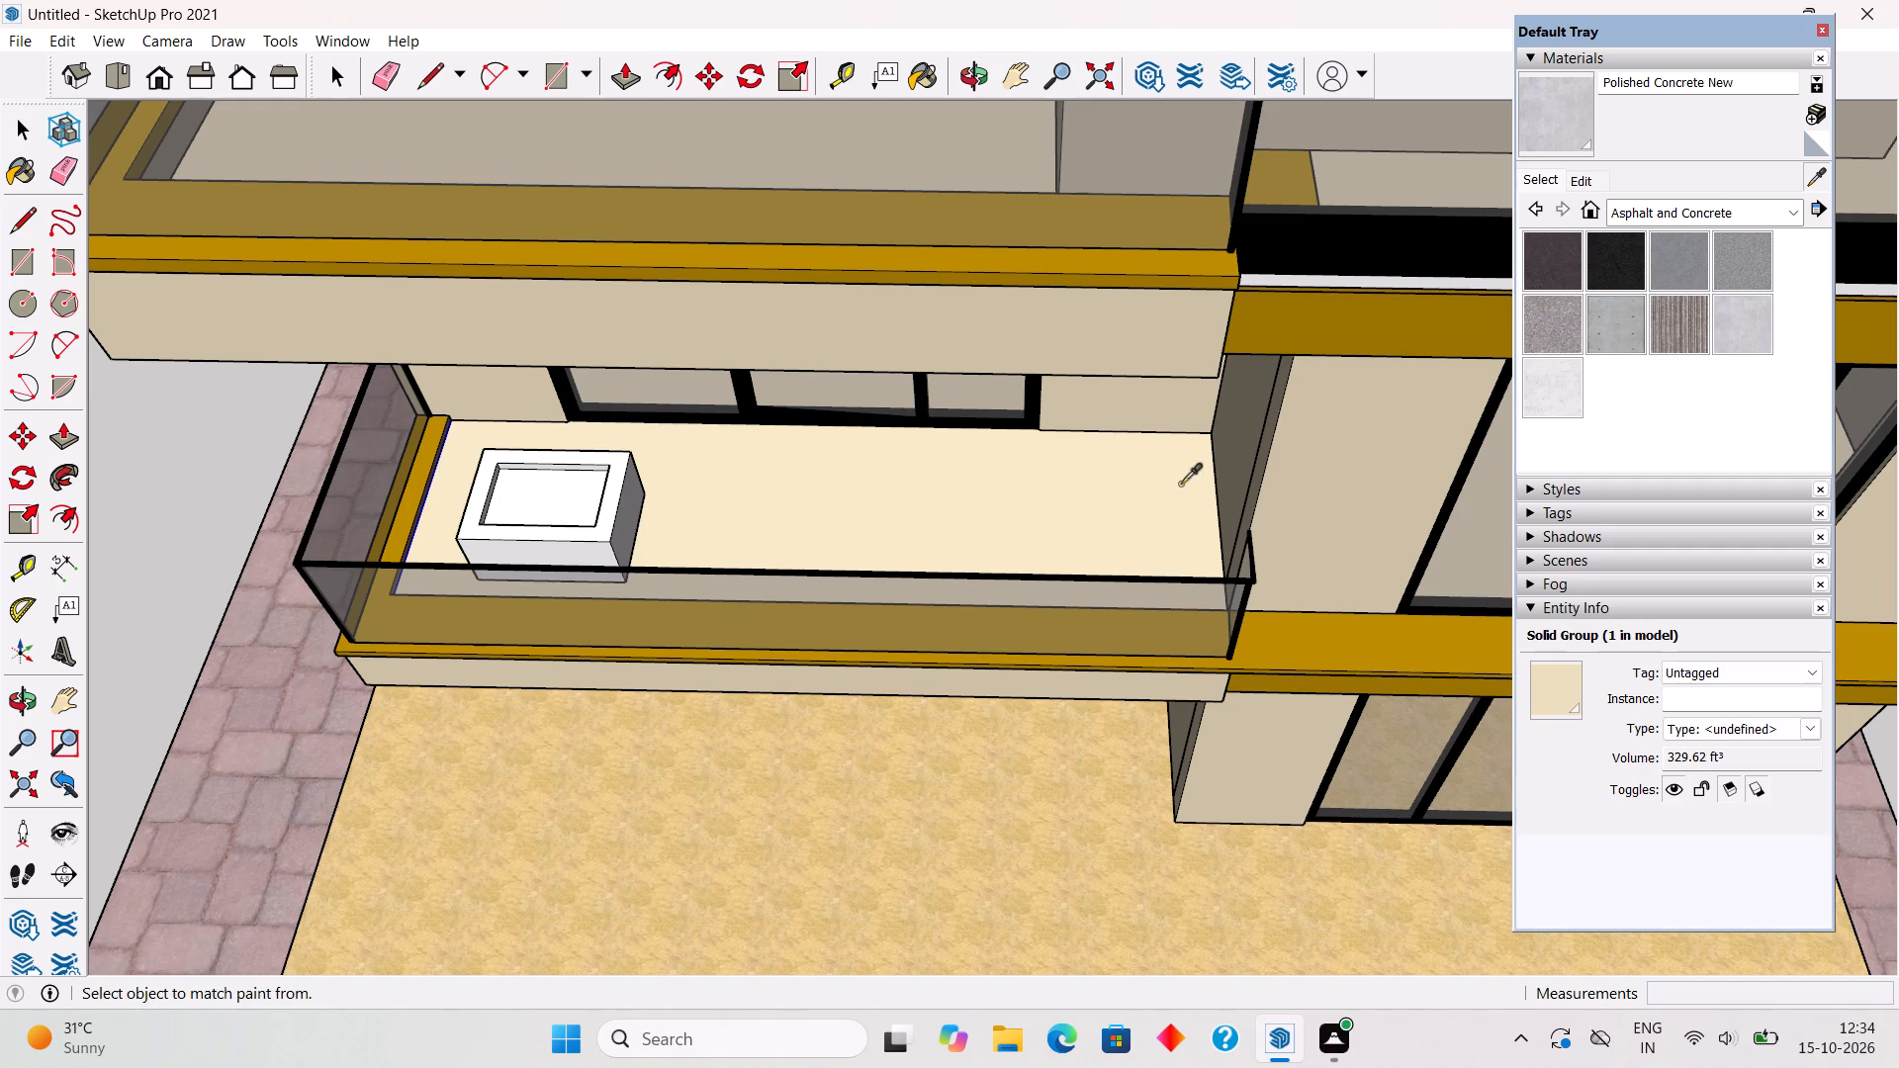
left_click(623, 483)
key("space")
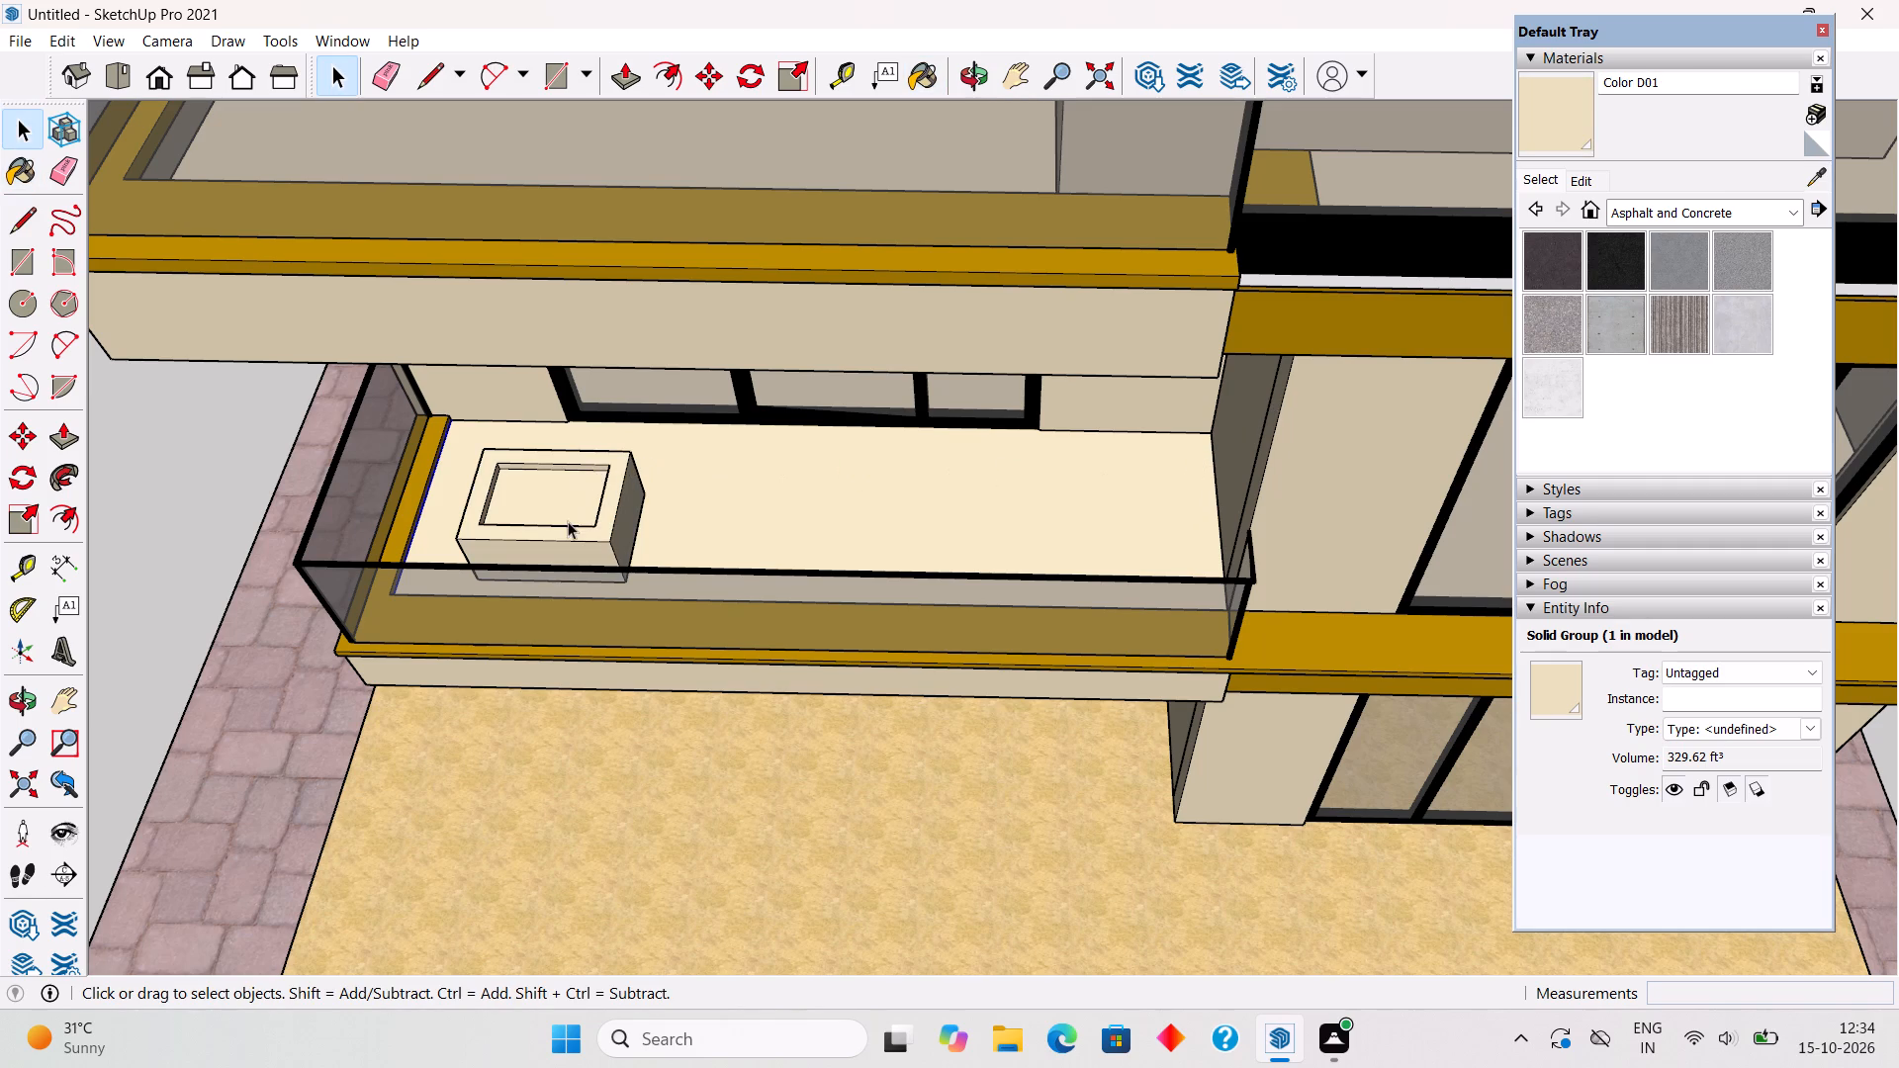
Open the planter group on the balcony, paint its recessed face with Grass Dark Green from Landscaping, Fencing and Vegetation, and close the group.
triple_click(567, 487)
left_click(567, 487)
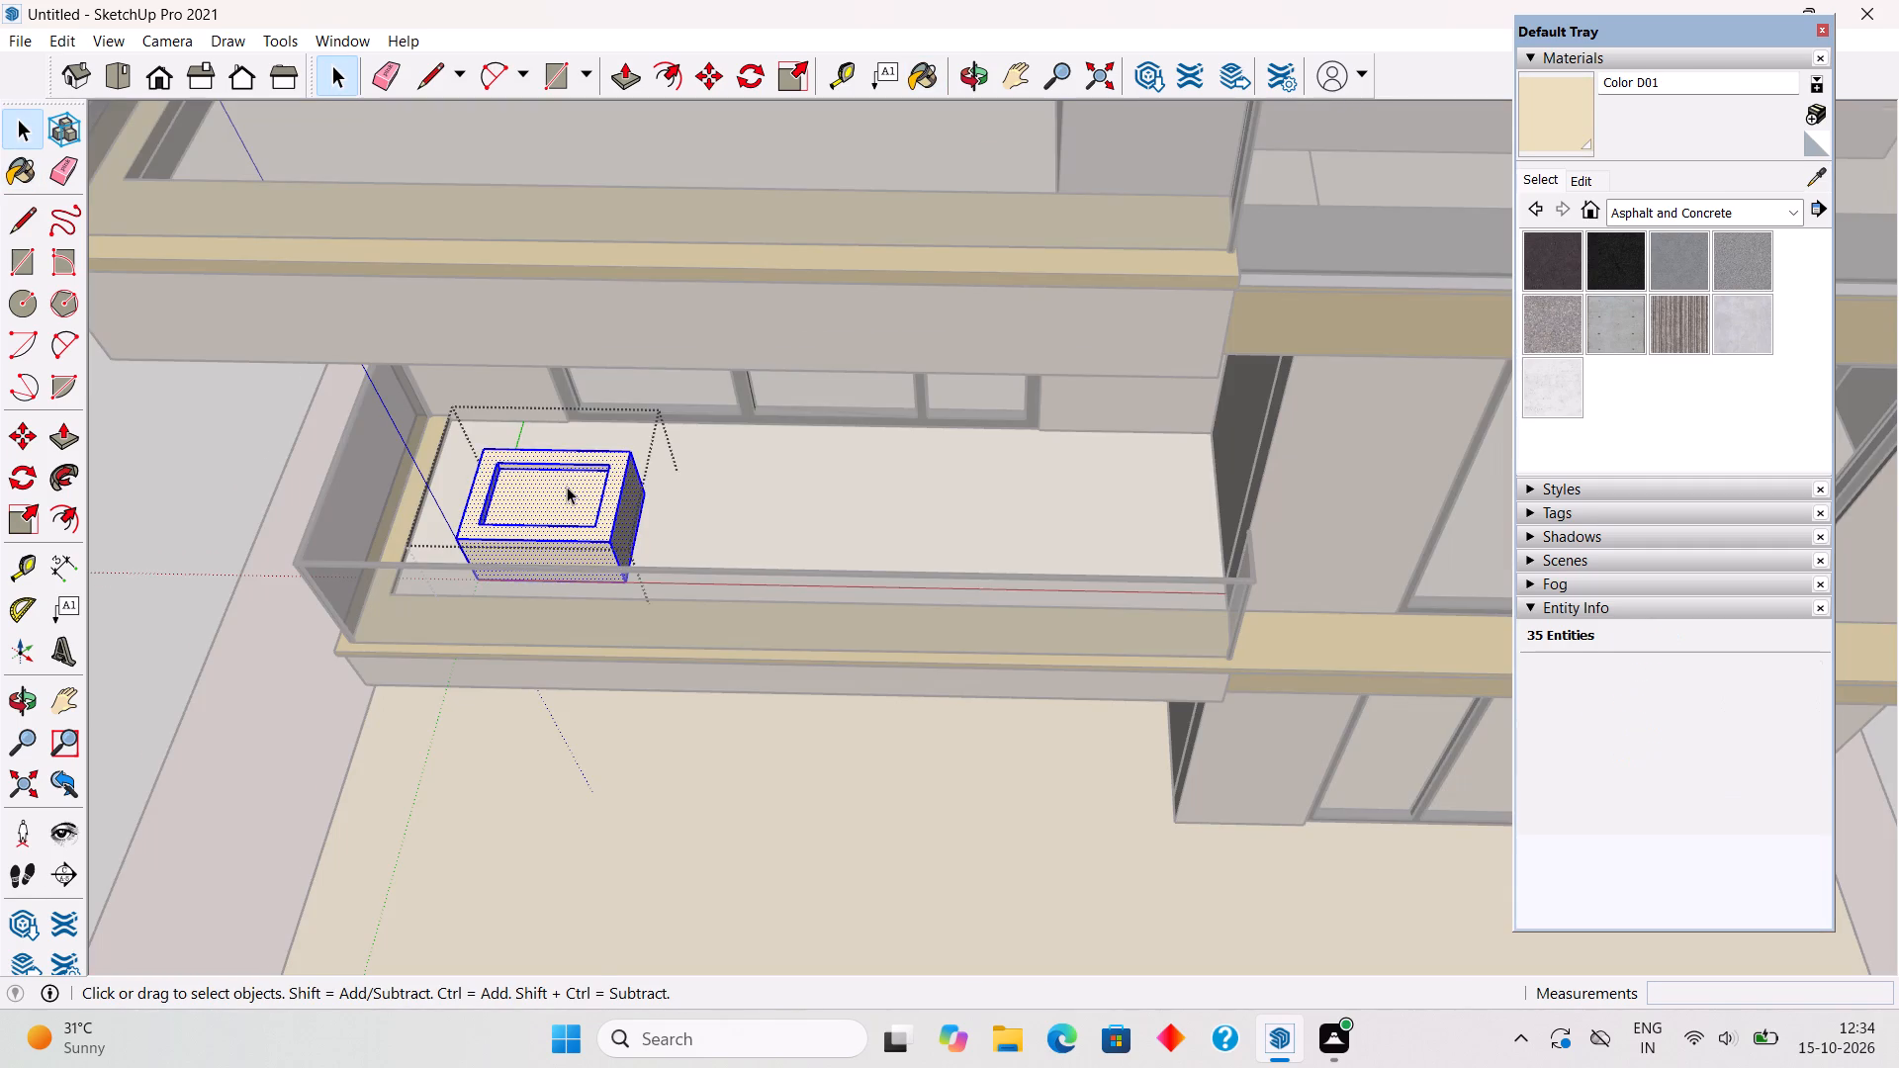
scroll(567, 487, "up", 7)
left_click(567, 487)
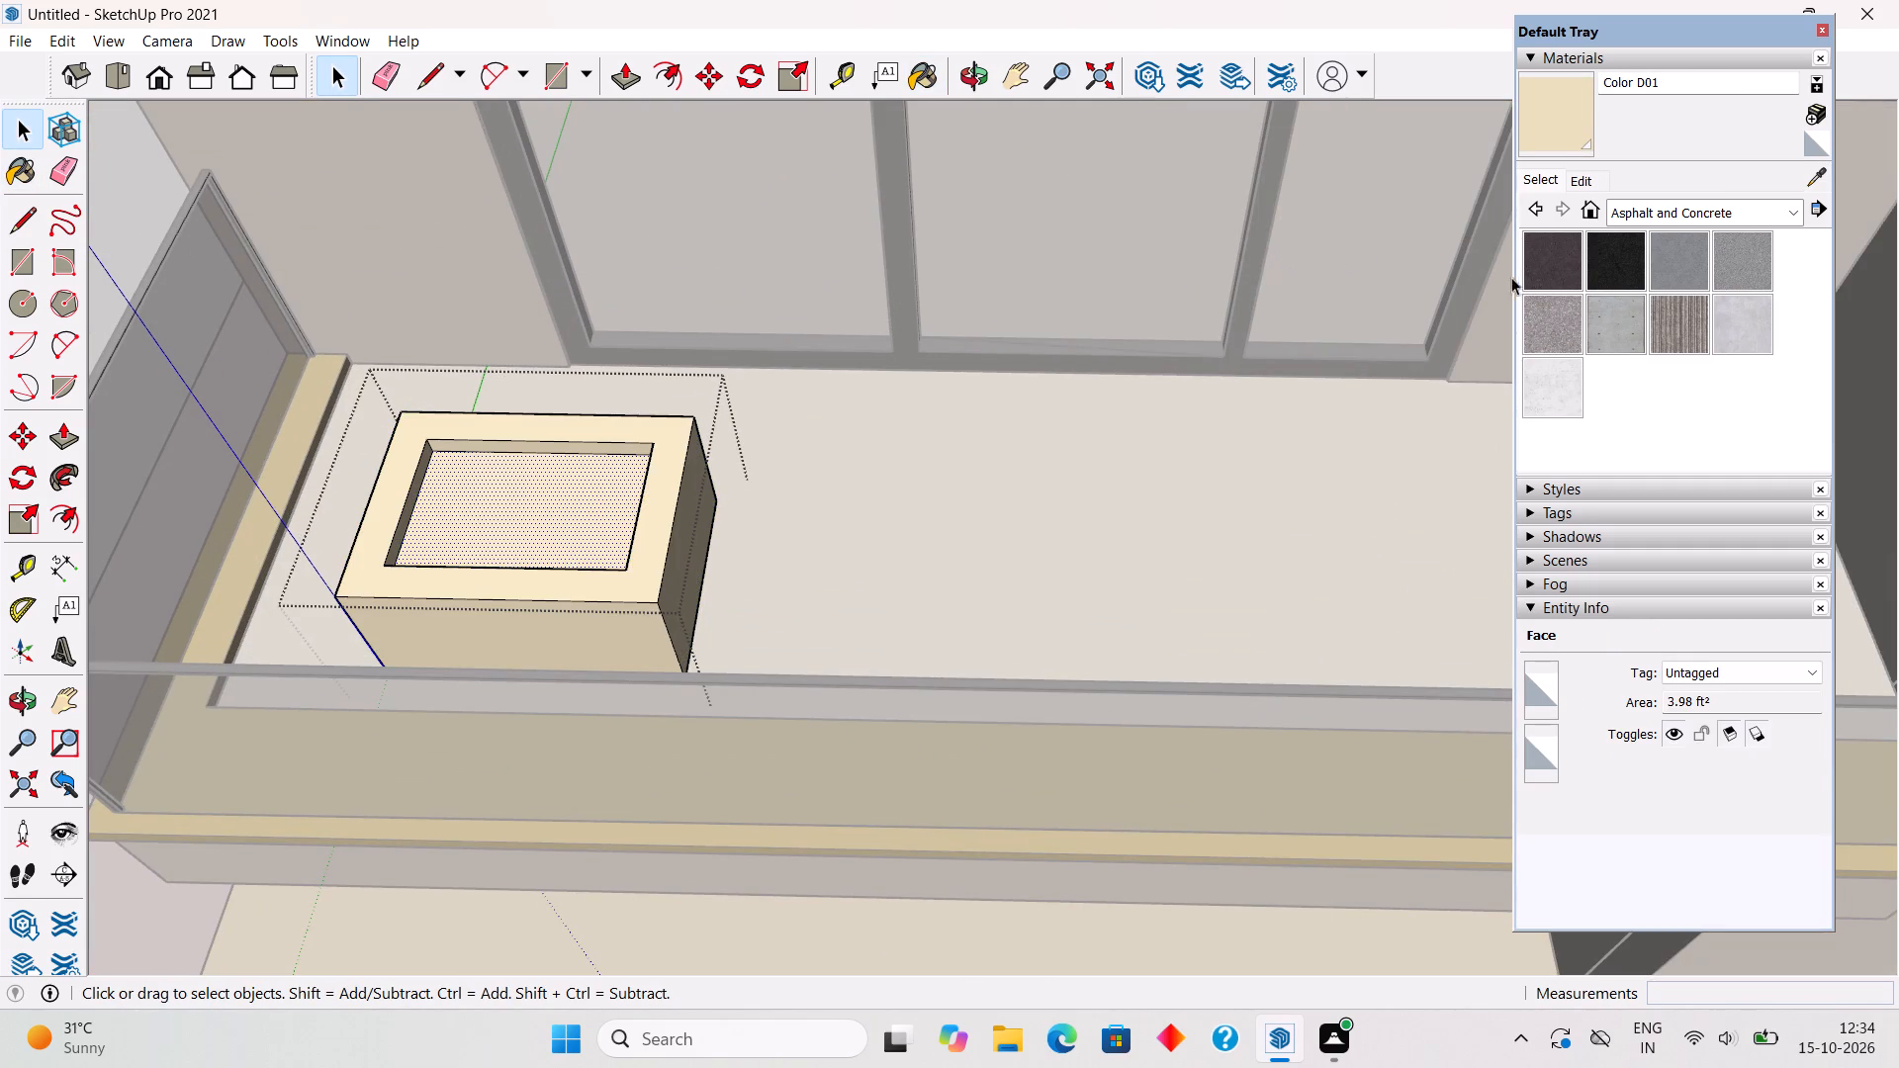
left_click(1651, 215)
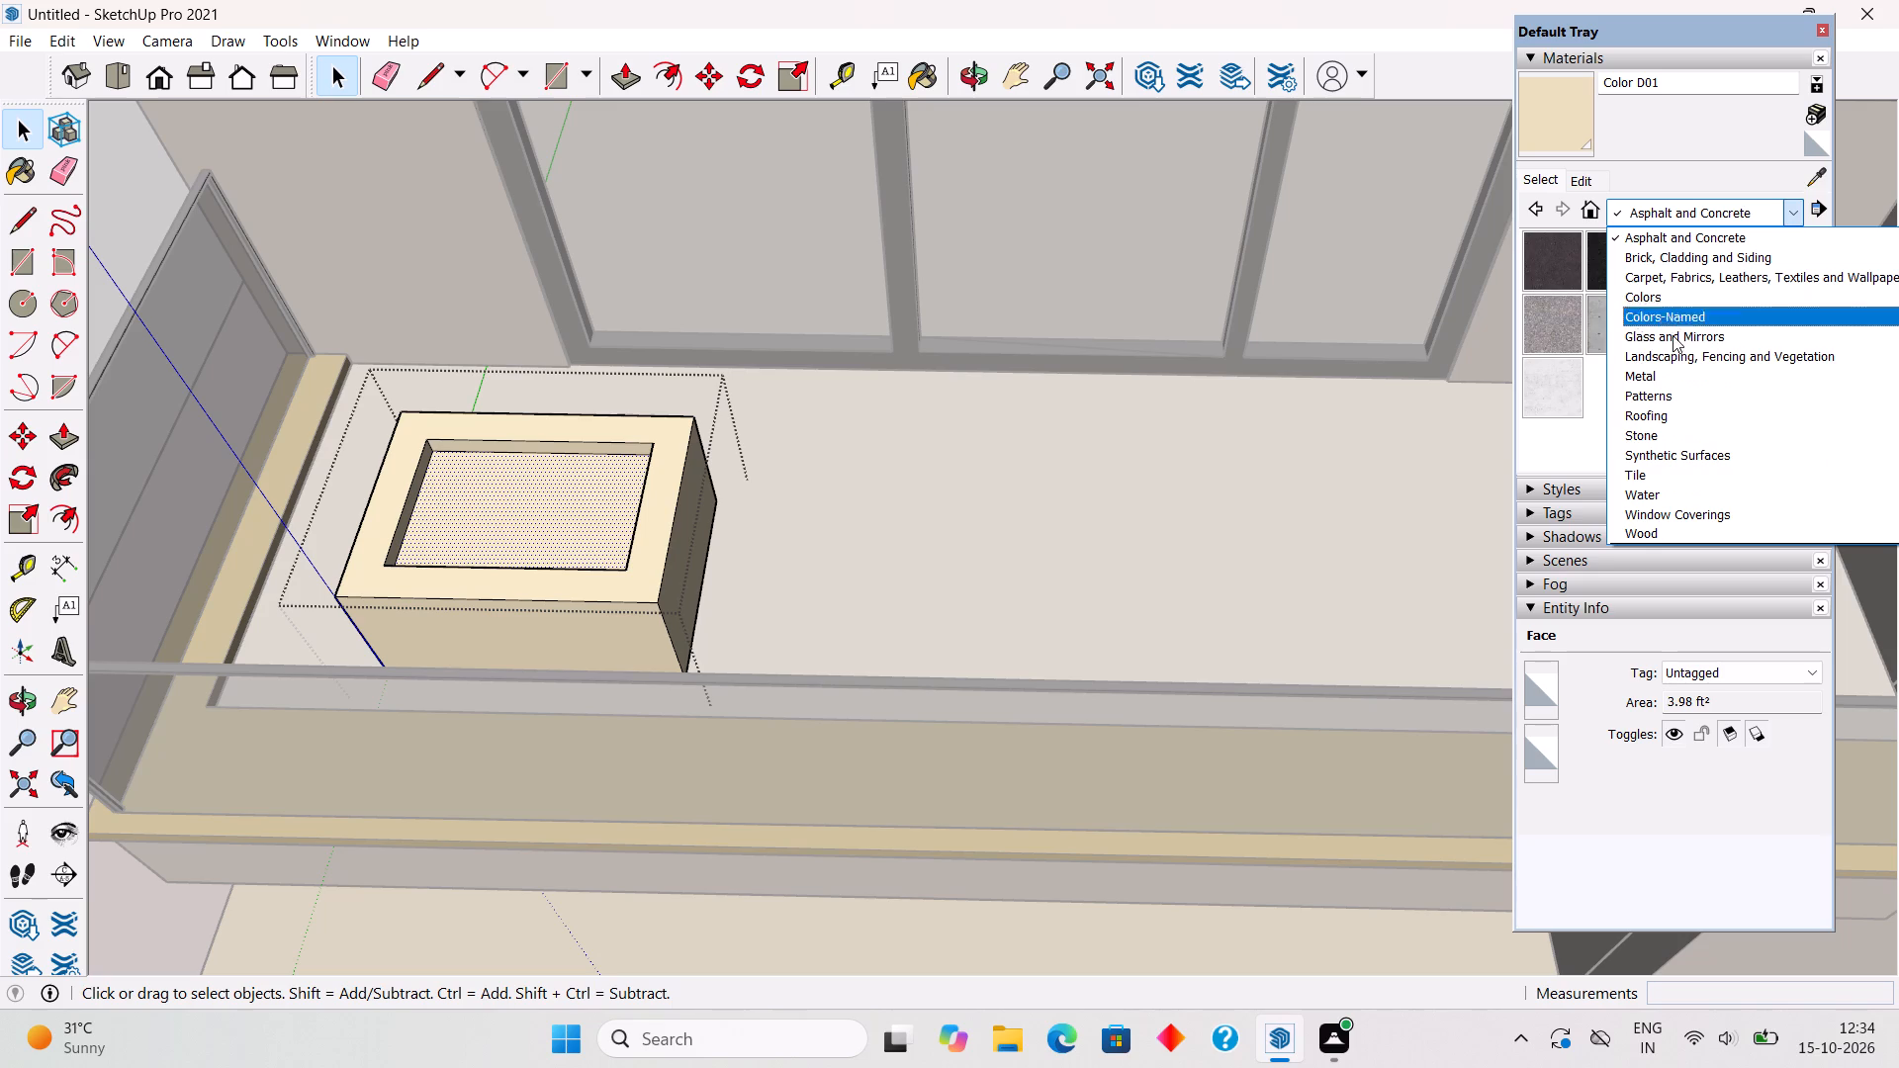
left_click(1673, 349)
left_click(1734, 372)
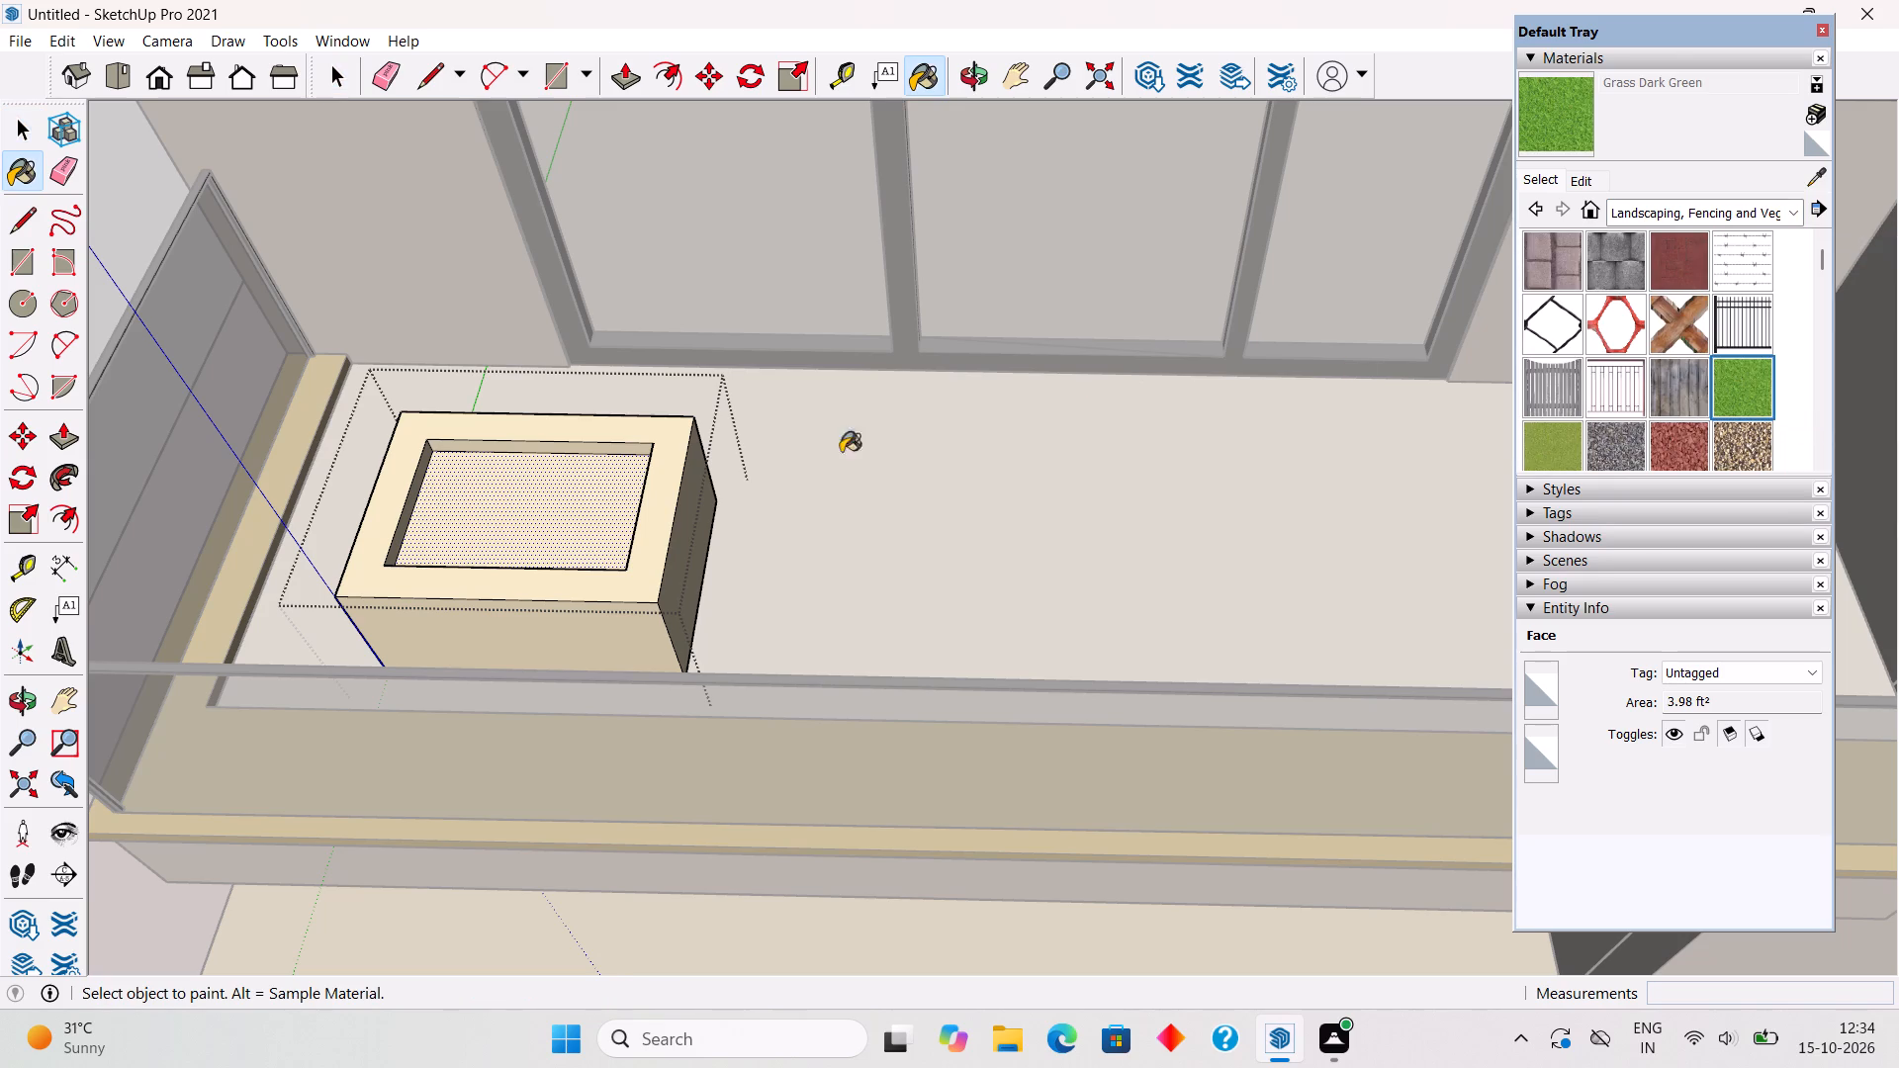
left_click(526, 460)
scroll(526, 460, "down", 8)
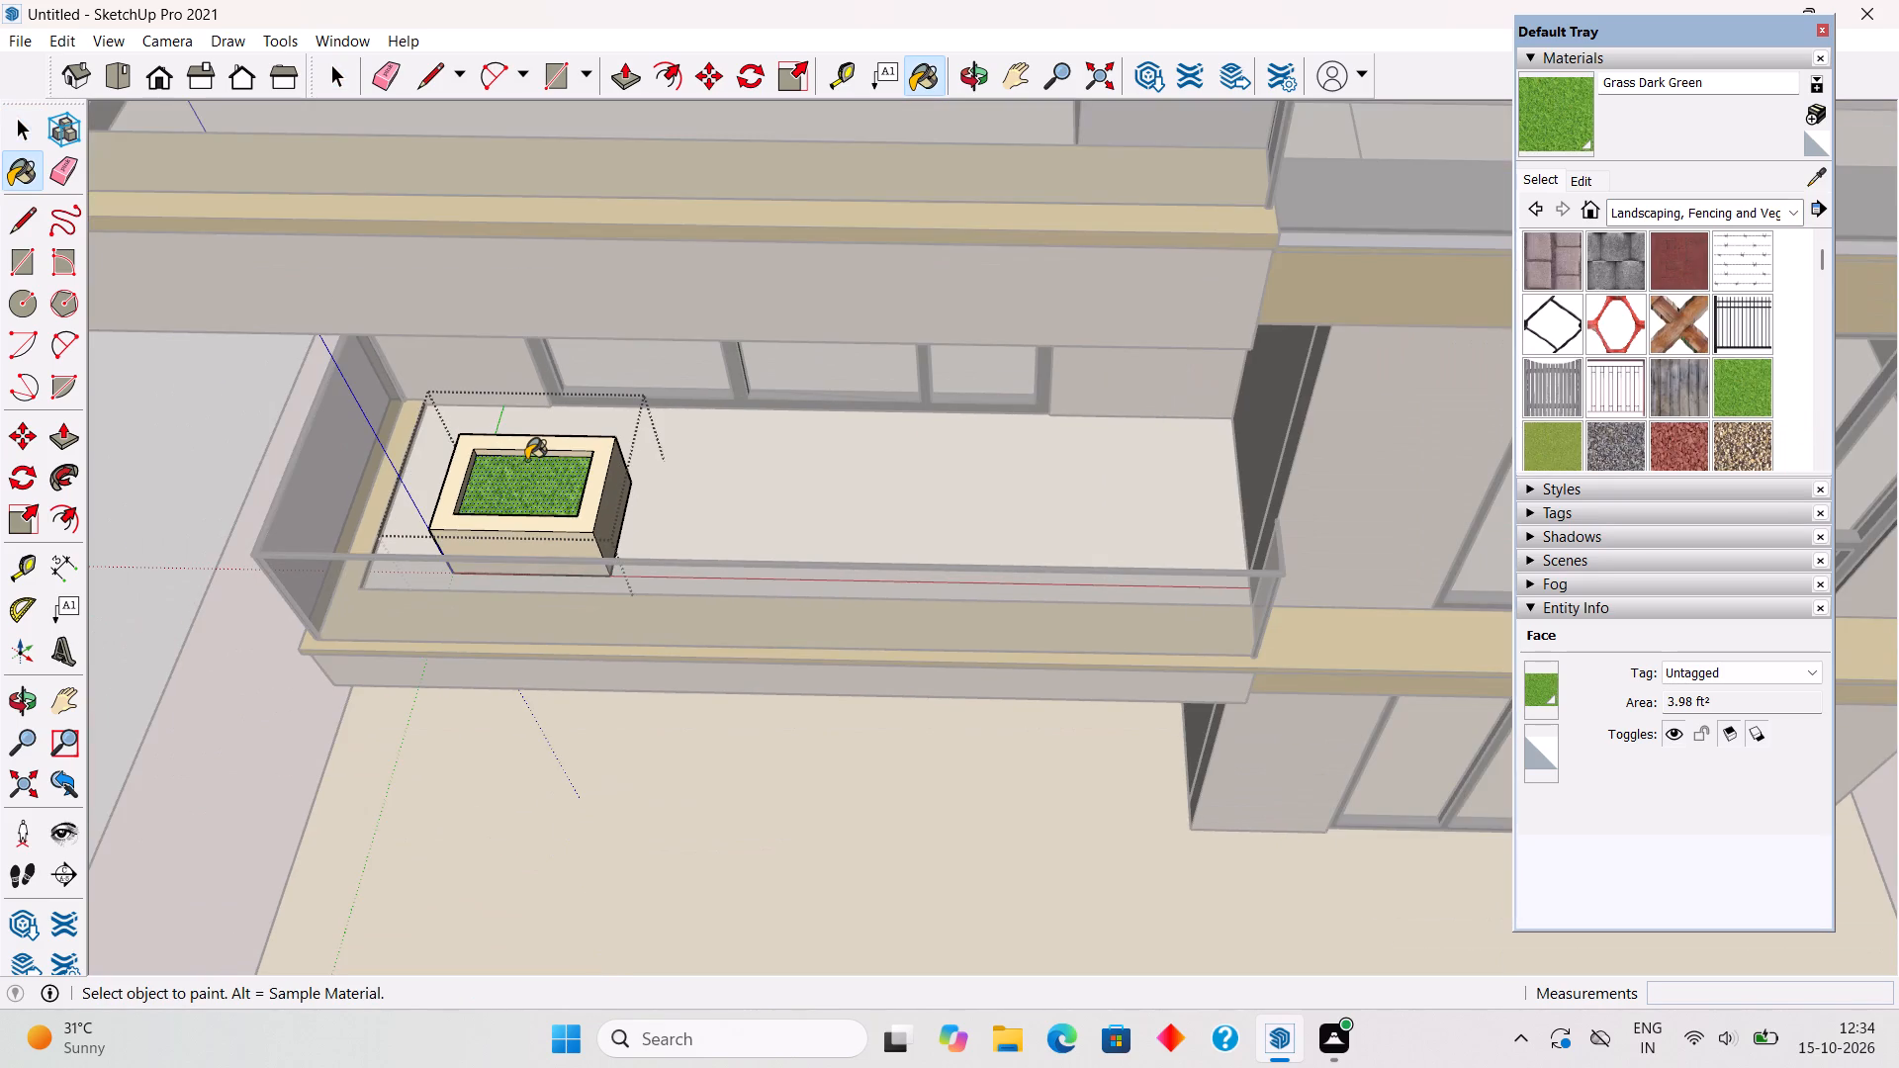
key("space")
scroll(525, 461, "down", 11)
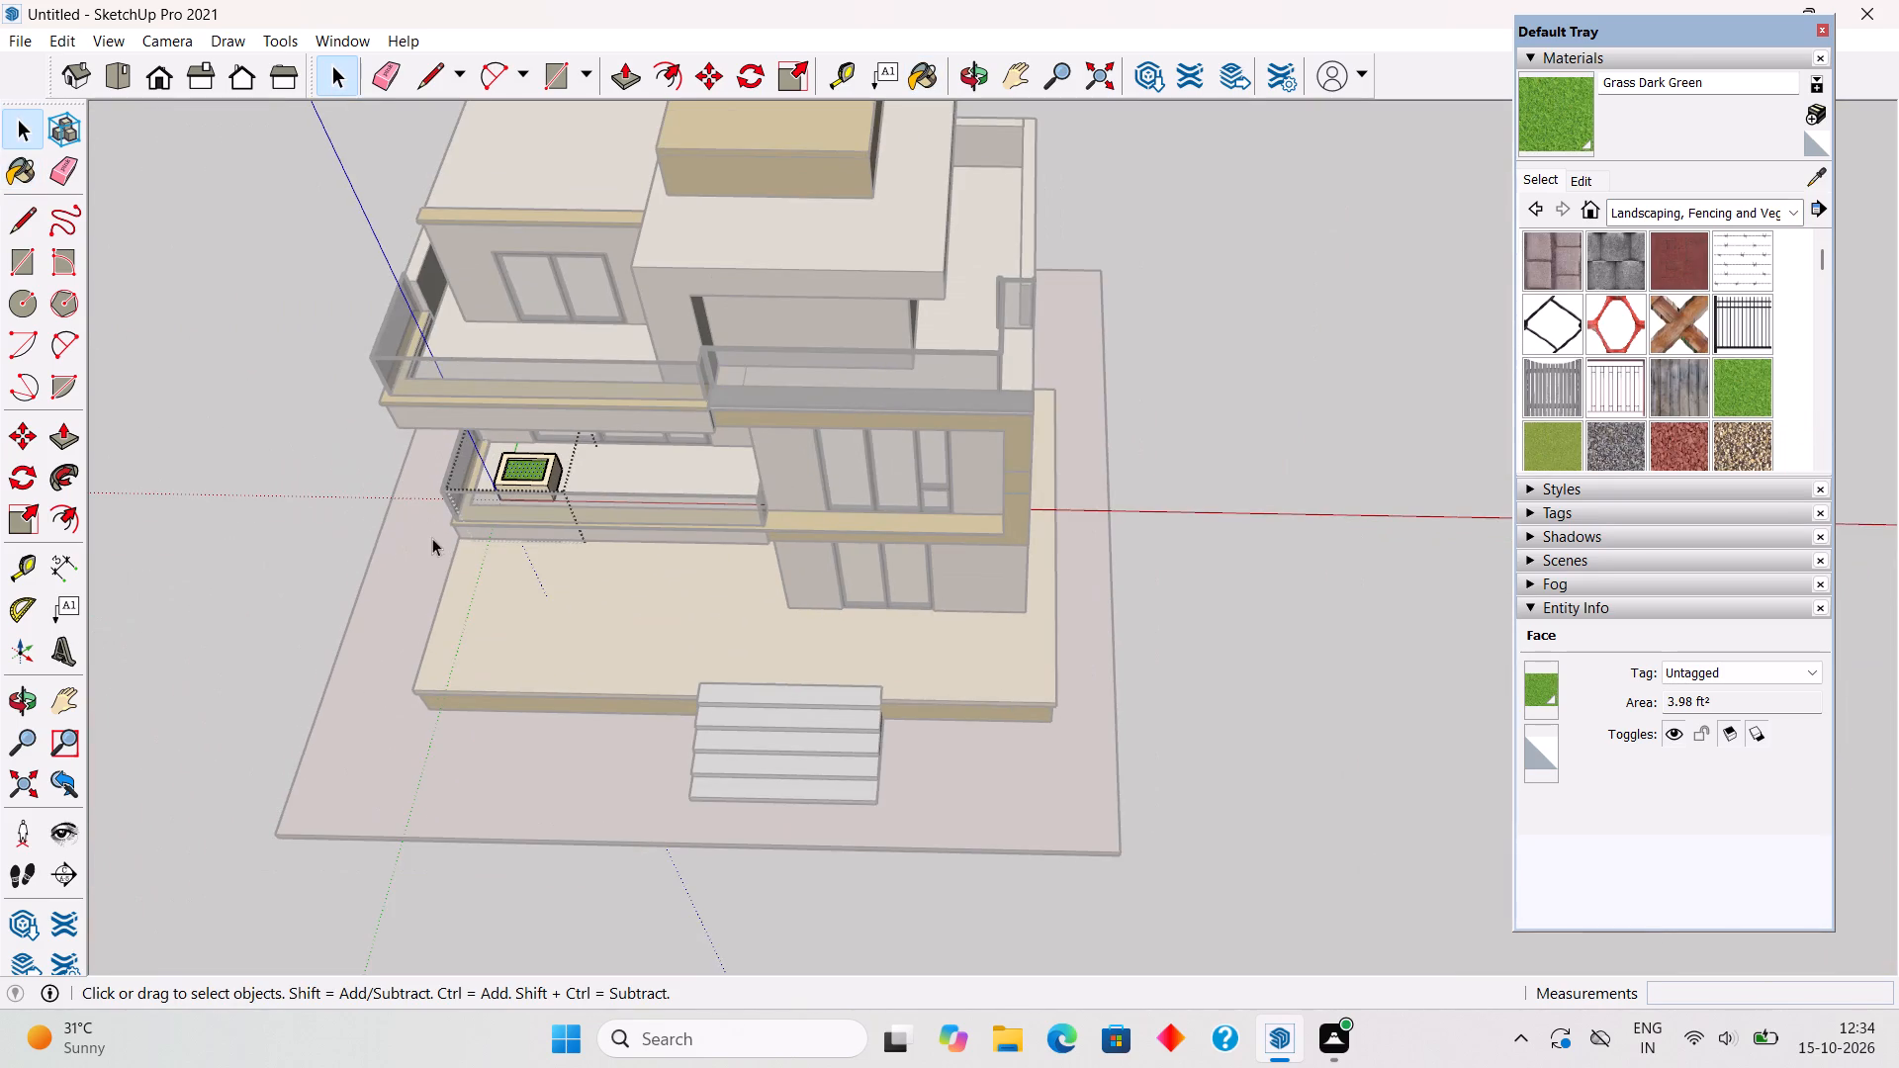
left_click(169, 513)
Open the top-storey wall group and pull the front wall face around the window outward by about 1', closing the group.
middle_click_drag(536, 562, 621, 134)
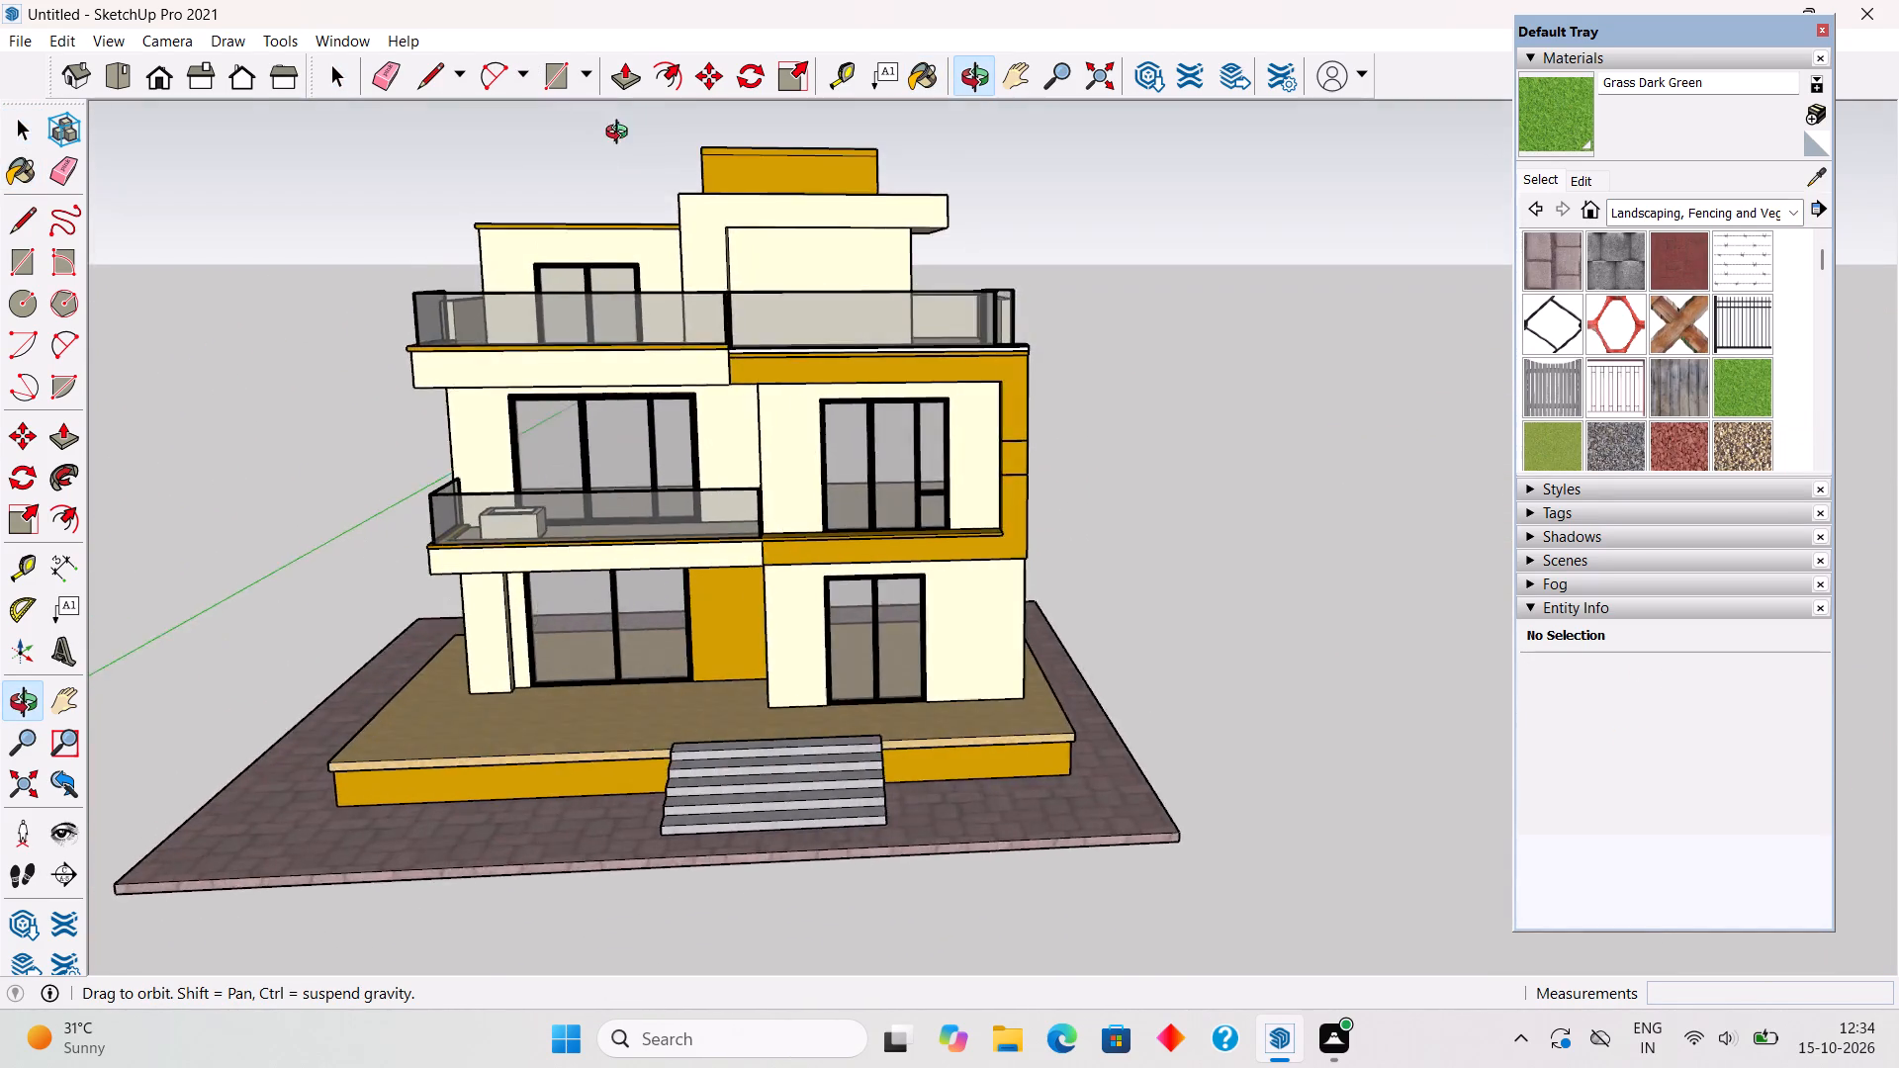
middle_click_drag(621, 134, 627, 117)
scroll(627, 117, "down", 5)
middle_click_drag(683, 440, 595, 440)
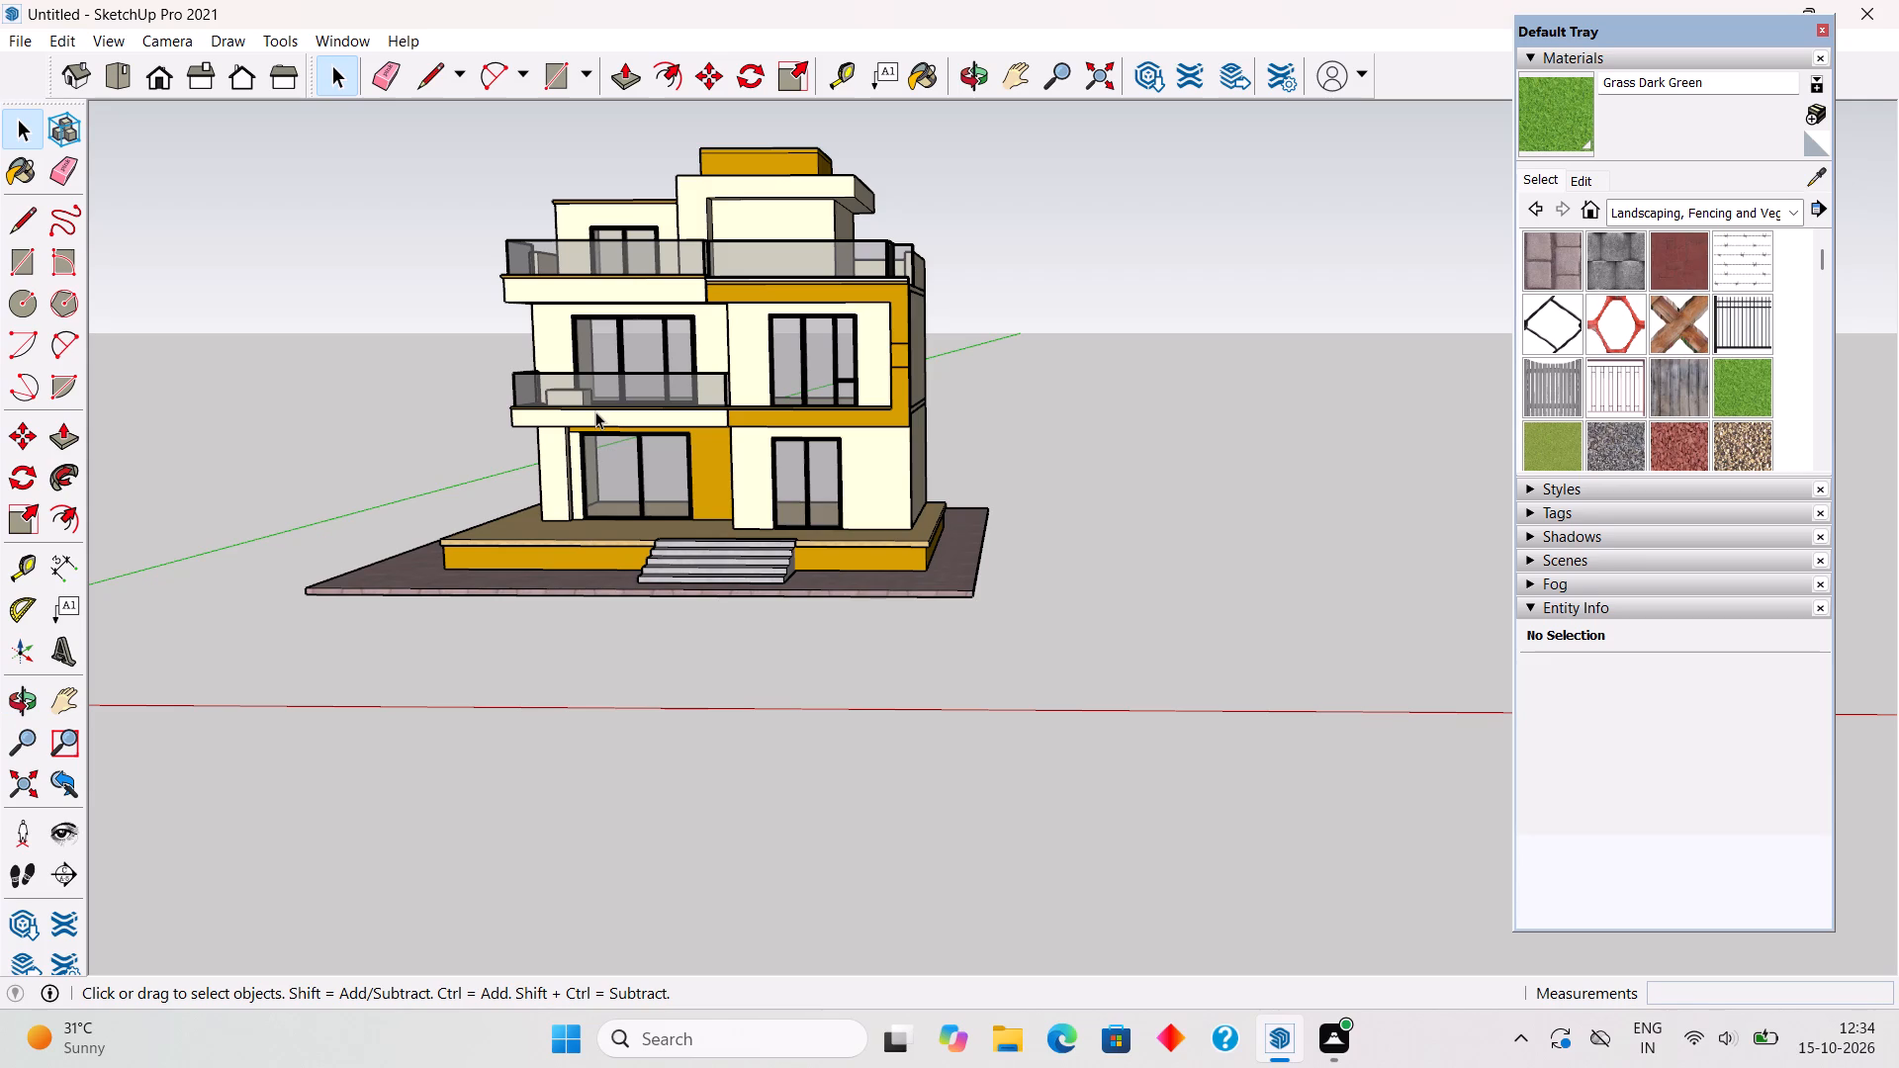
middle_click_drag(546, 196, 622, 335)
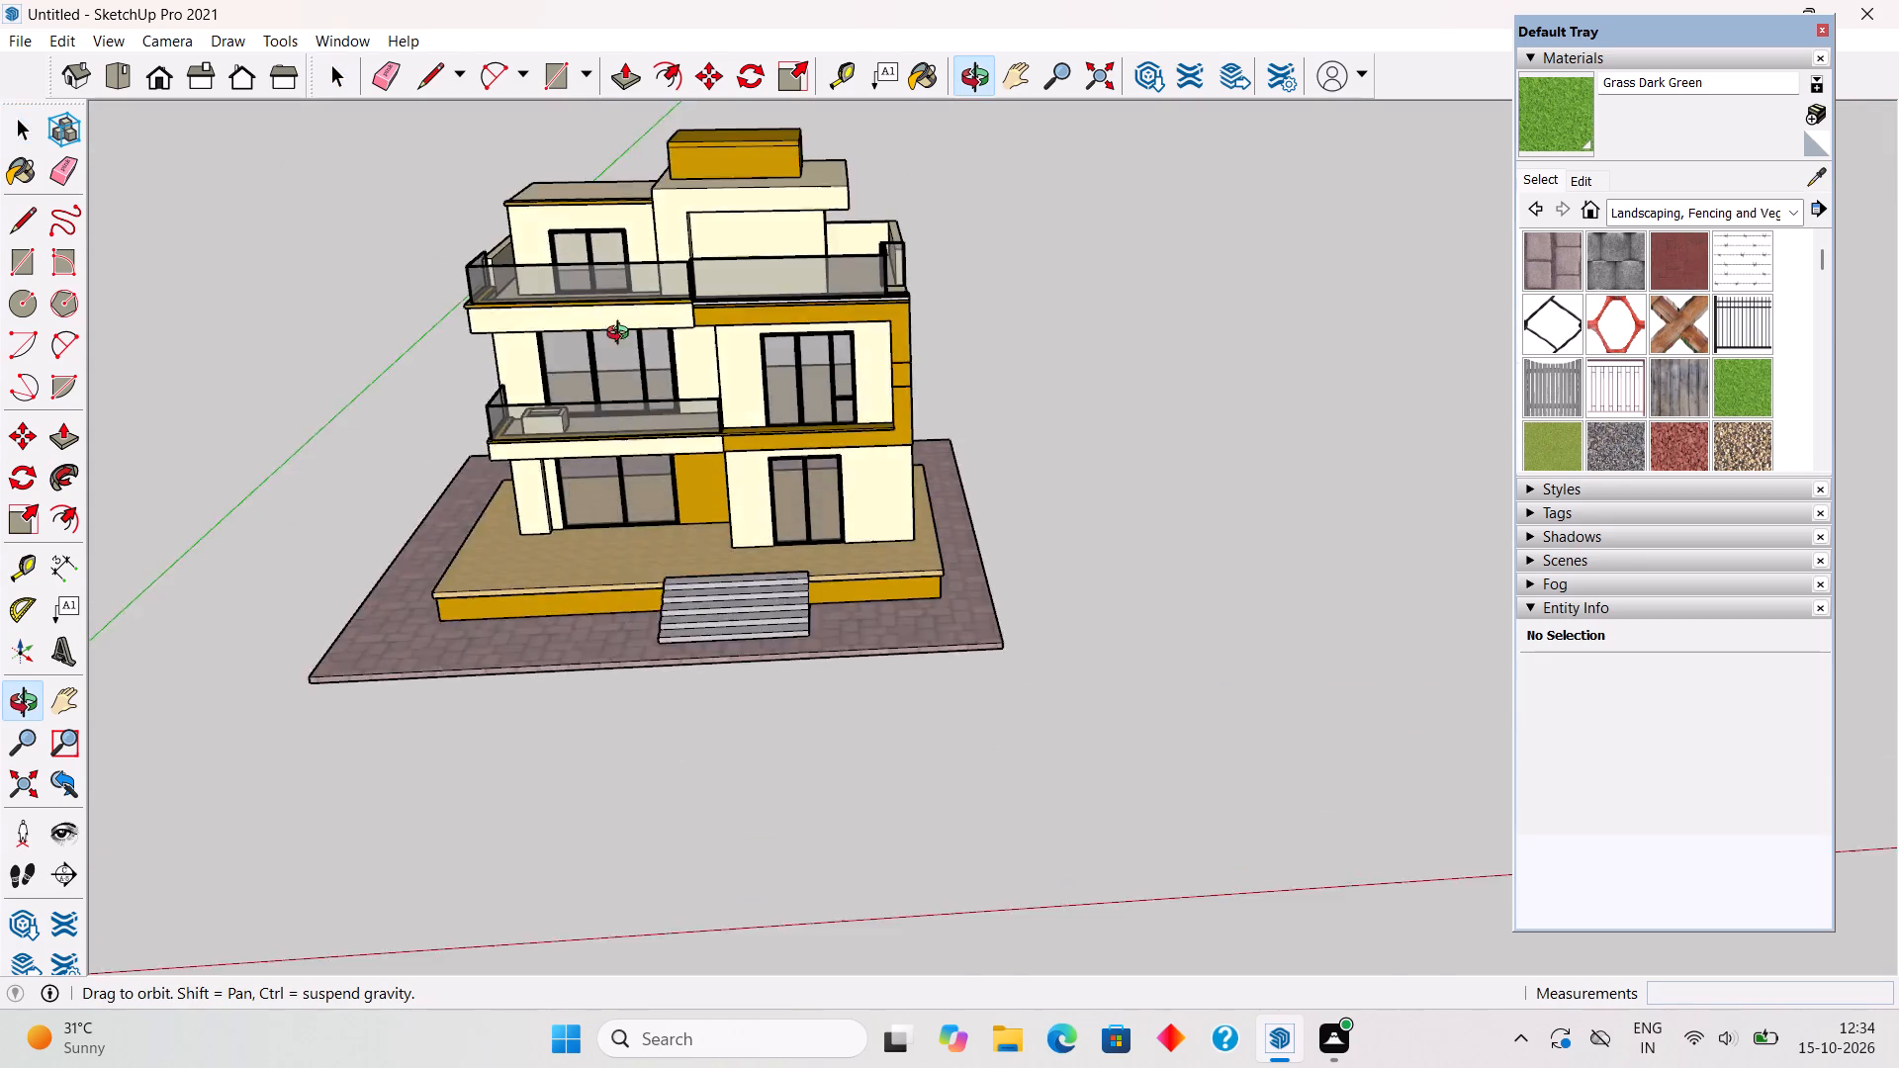
middle_click_drag(622, 335, 669, 445)
scroll(644, 361, "up", 6)
triple_click(603, 241)
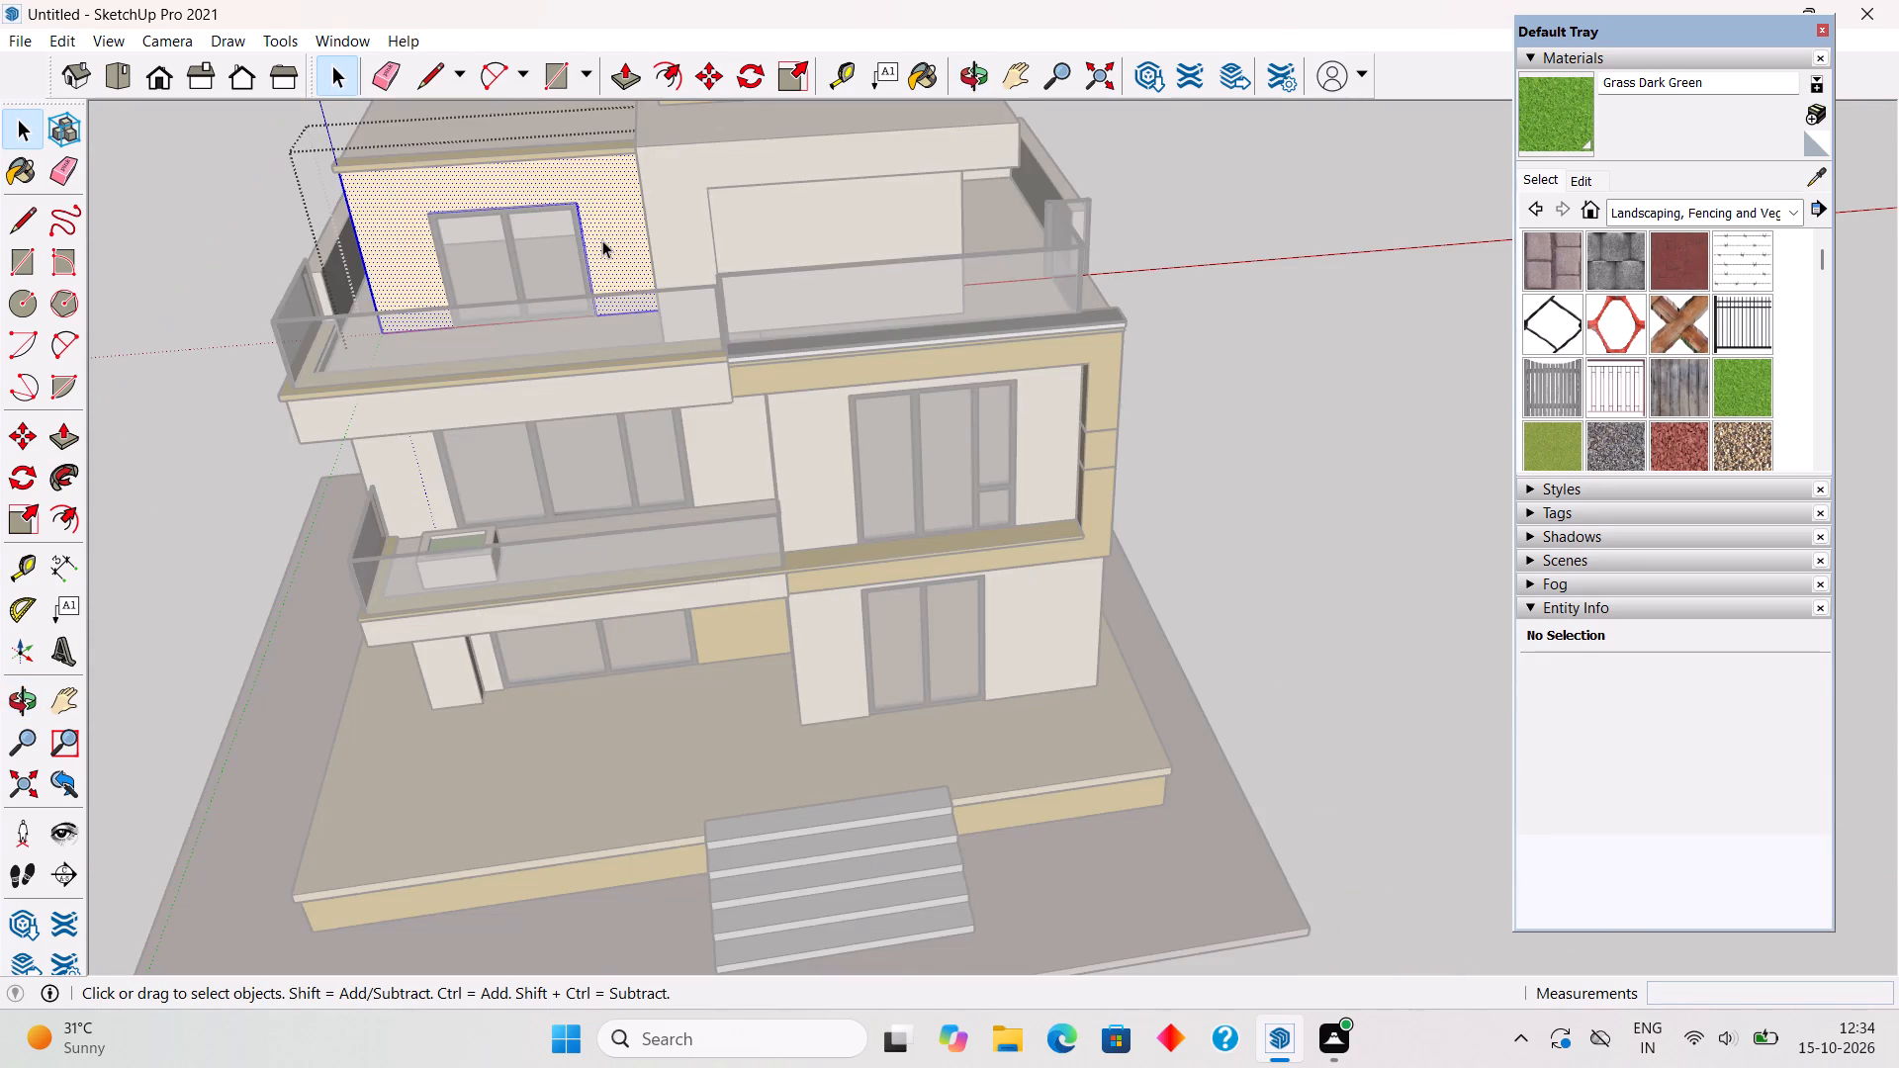
scroll(602, 240, "up", 3)
key("p")
left_click(602, 240)
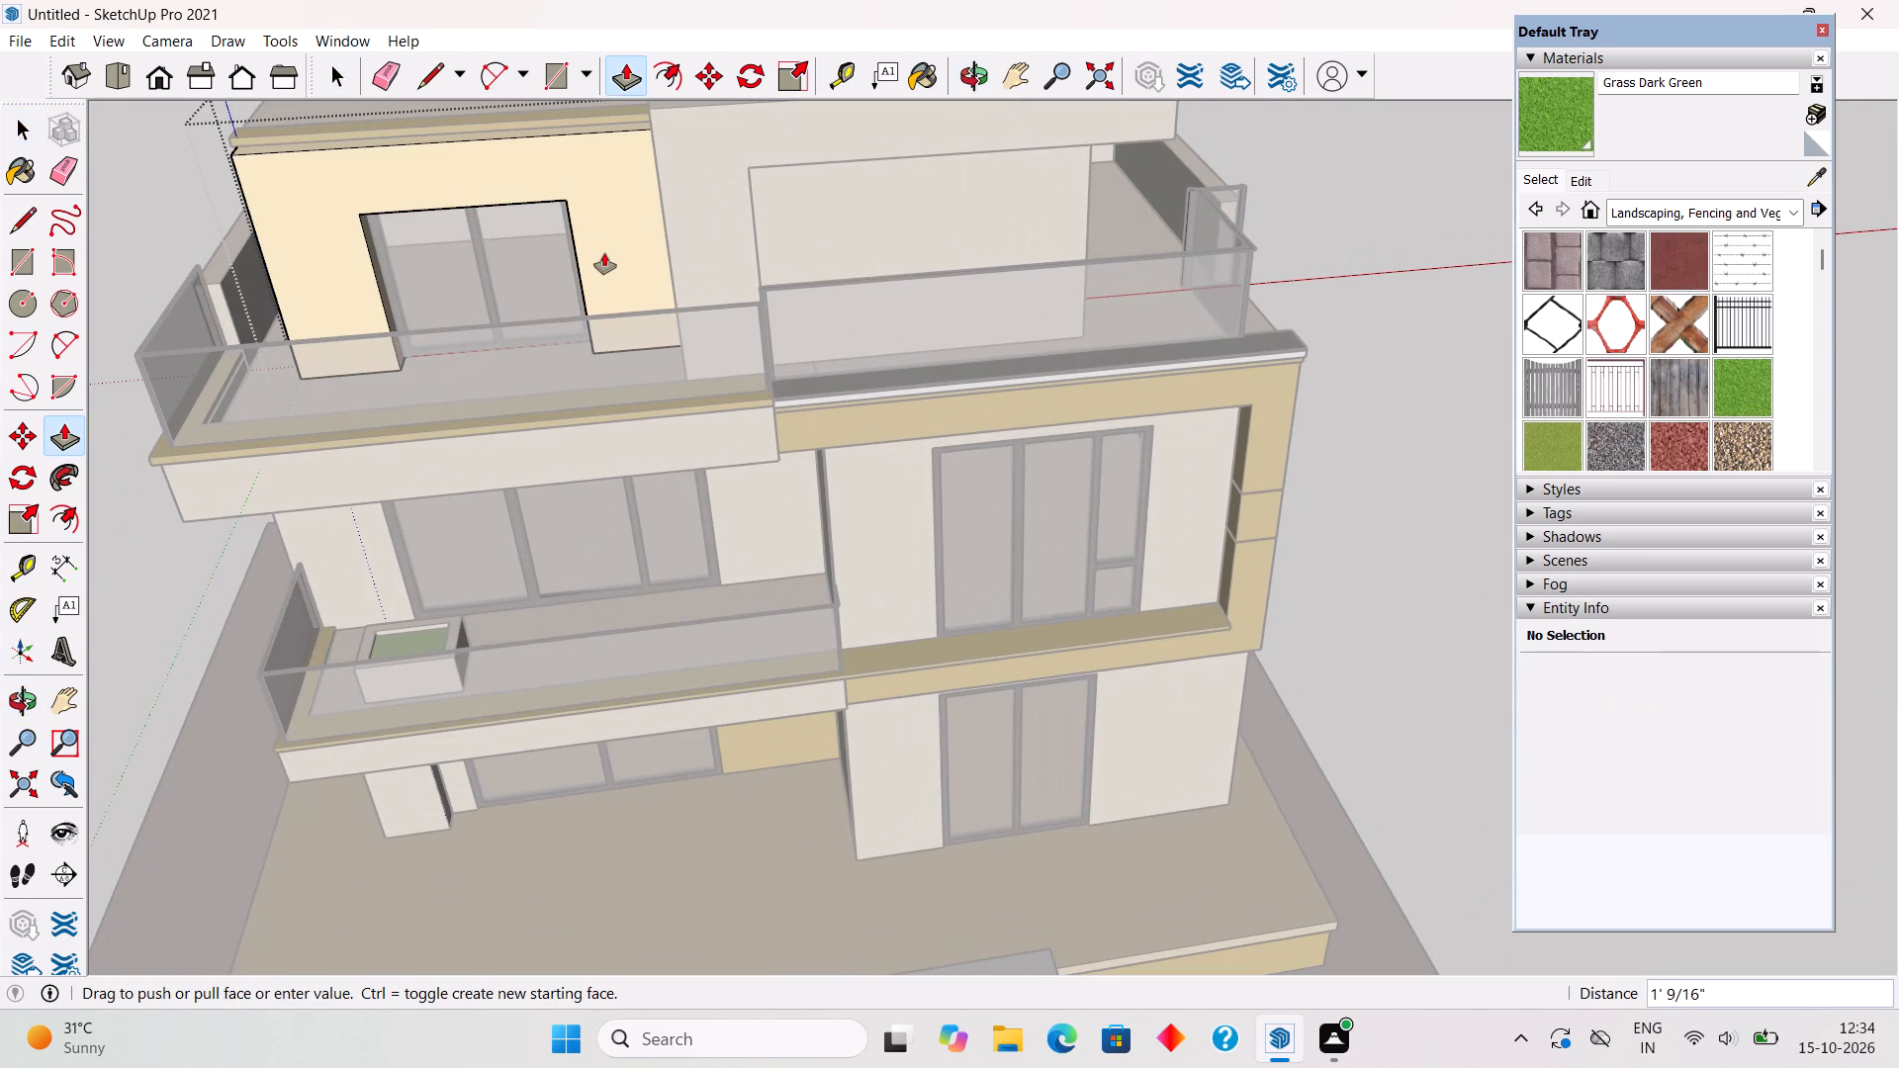
left_click(604, 253)
key("space")
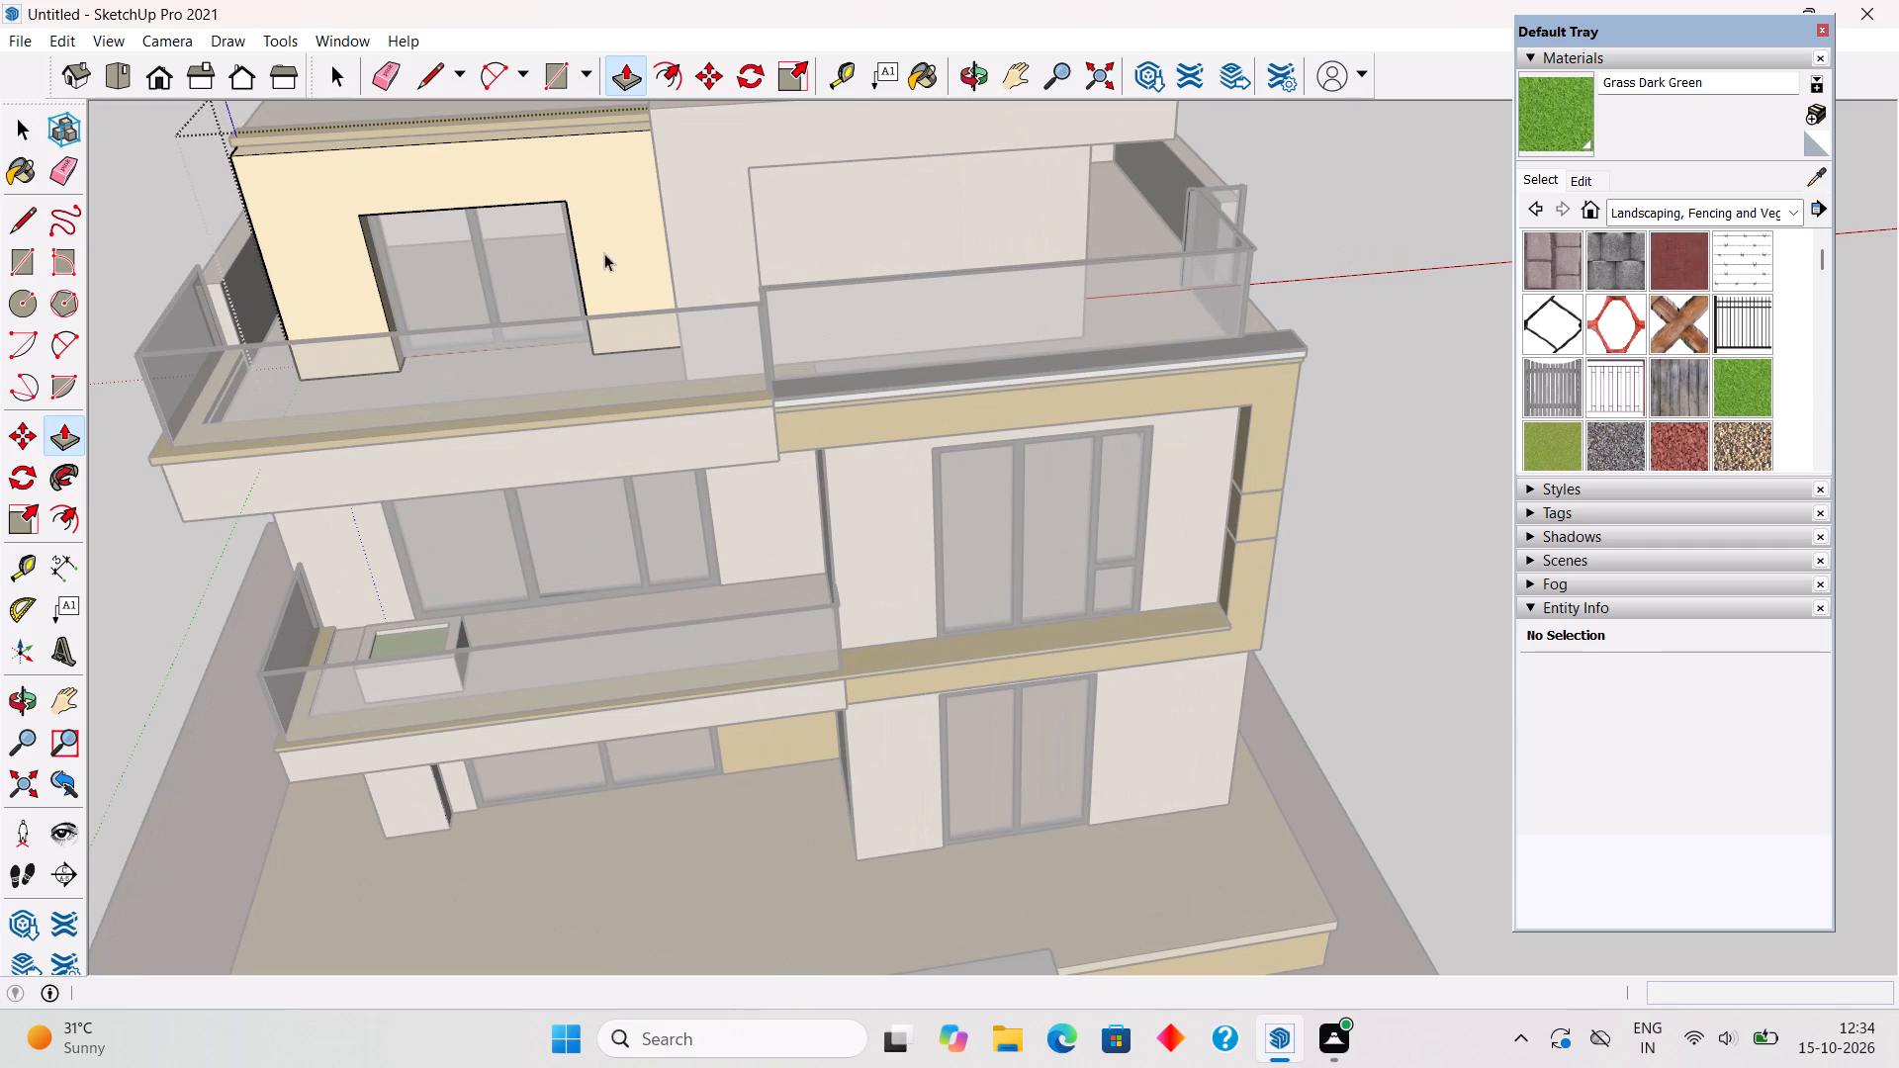
left_click(196, 196)
scroll(934, 499, "down", 6)
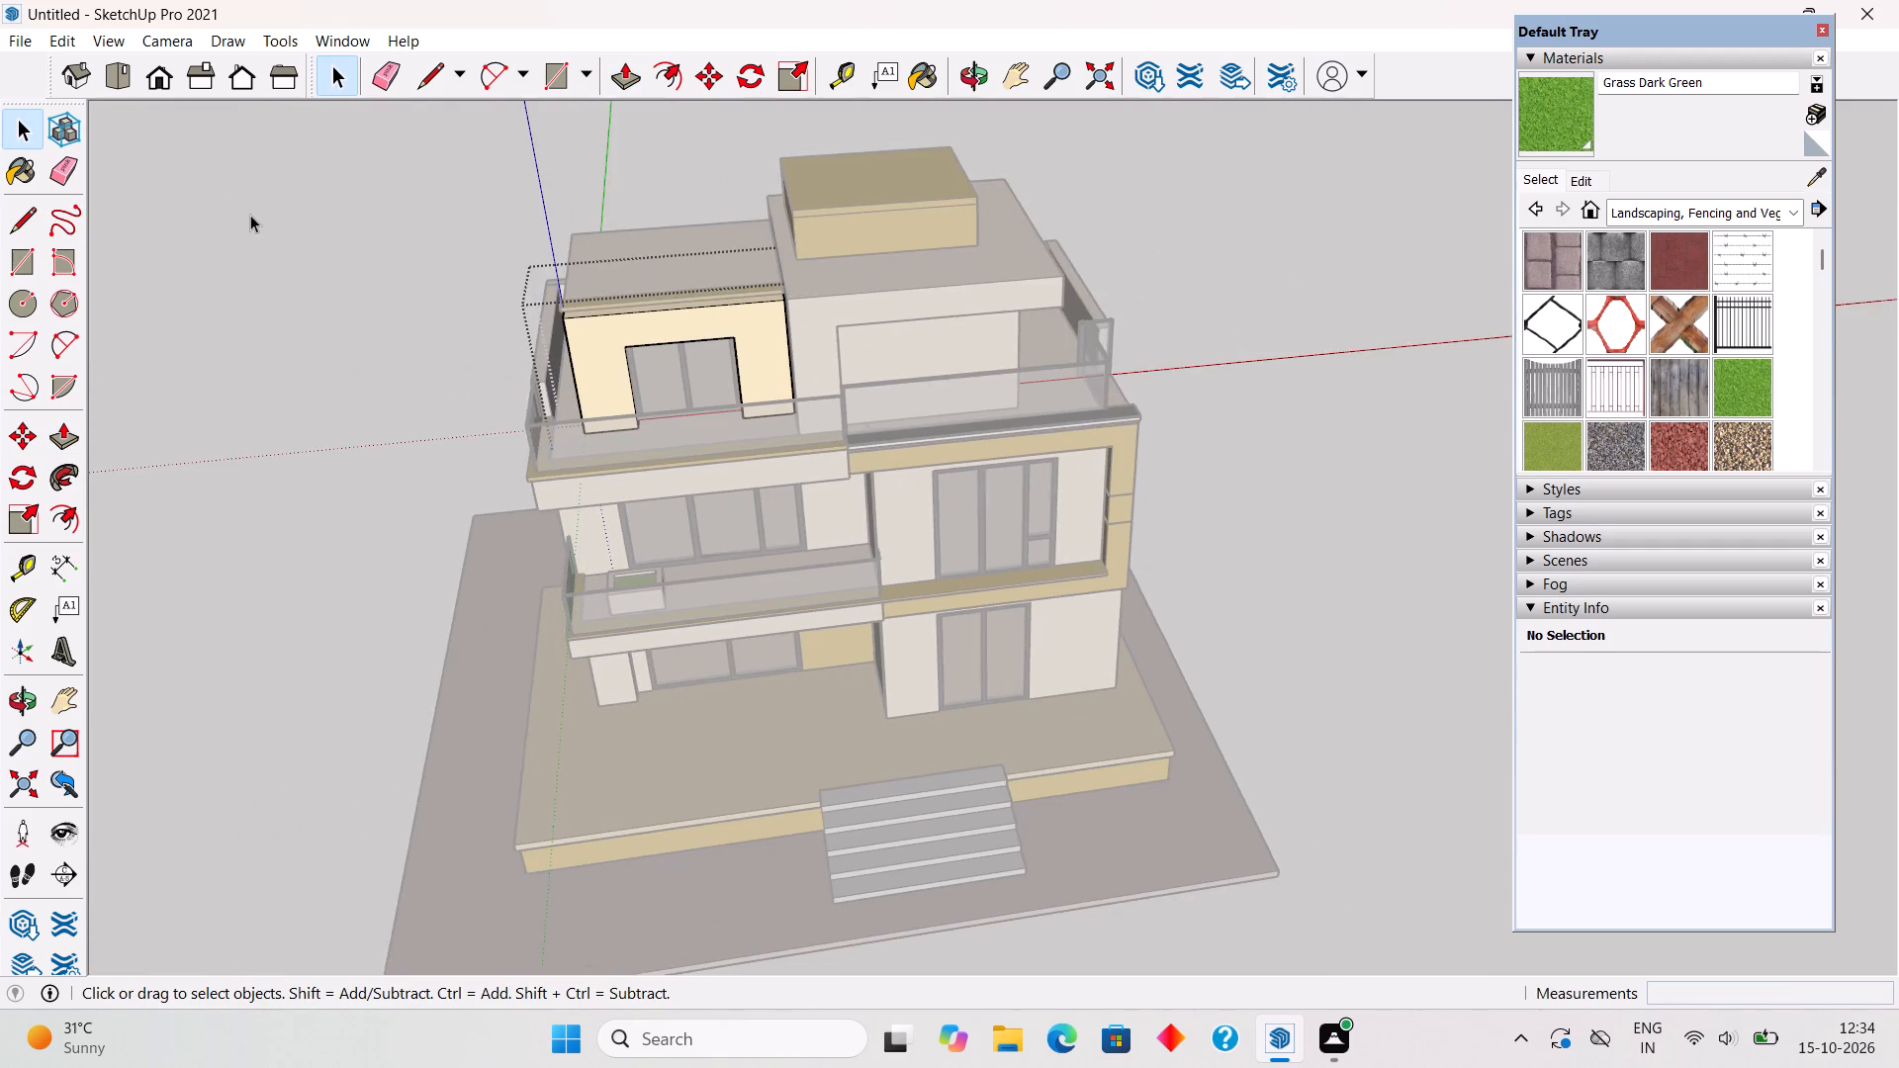
left_click(232, 215)
Pull the front face of the top-storey roof's gold edge band outward to line up with the front wall, and close the group.
middle_click_drag(796, 465, 735, 235)
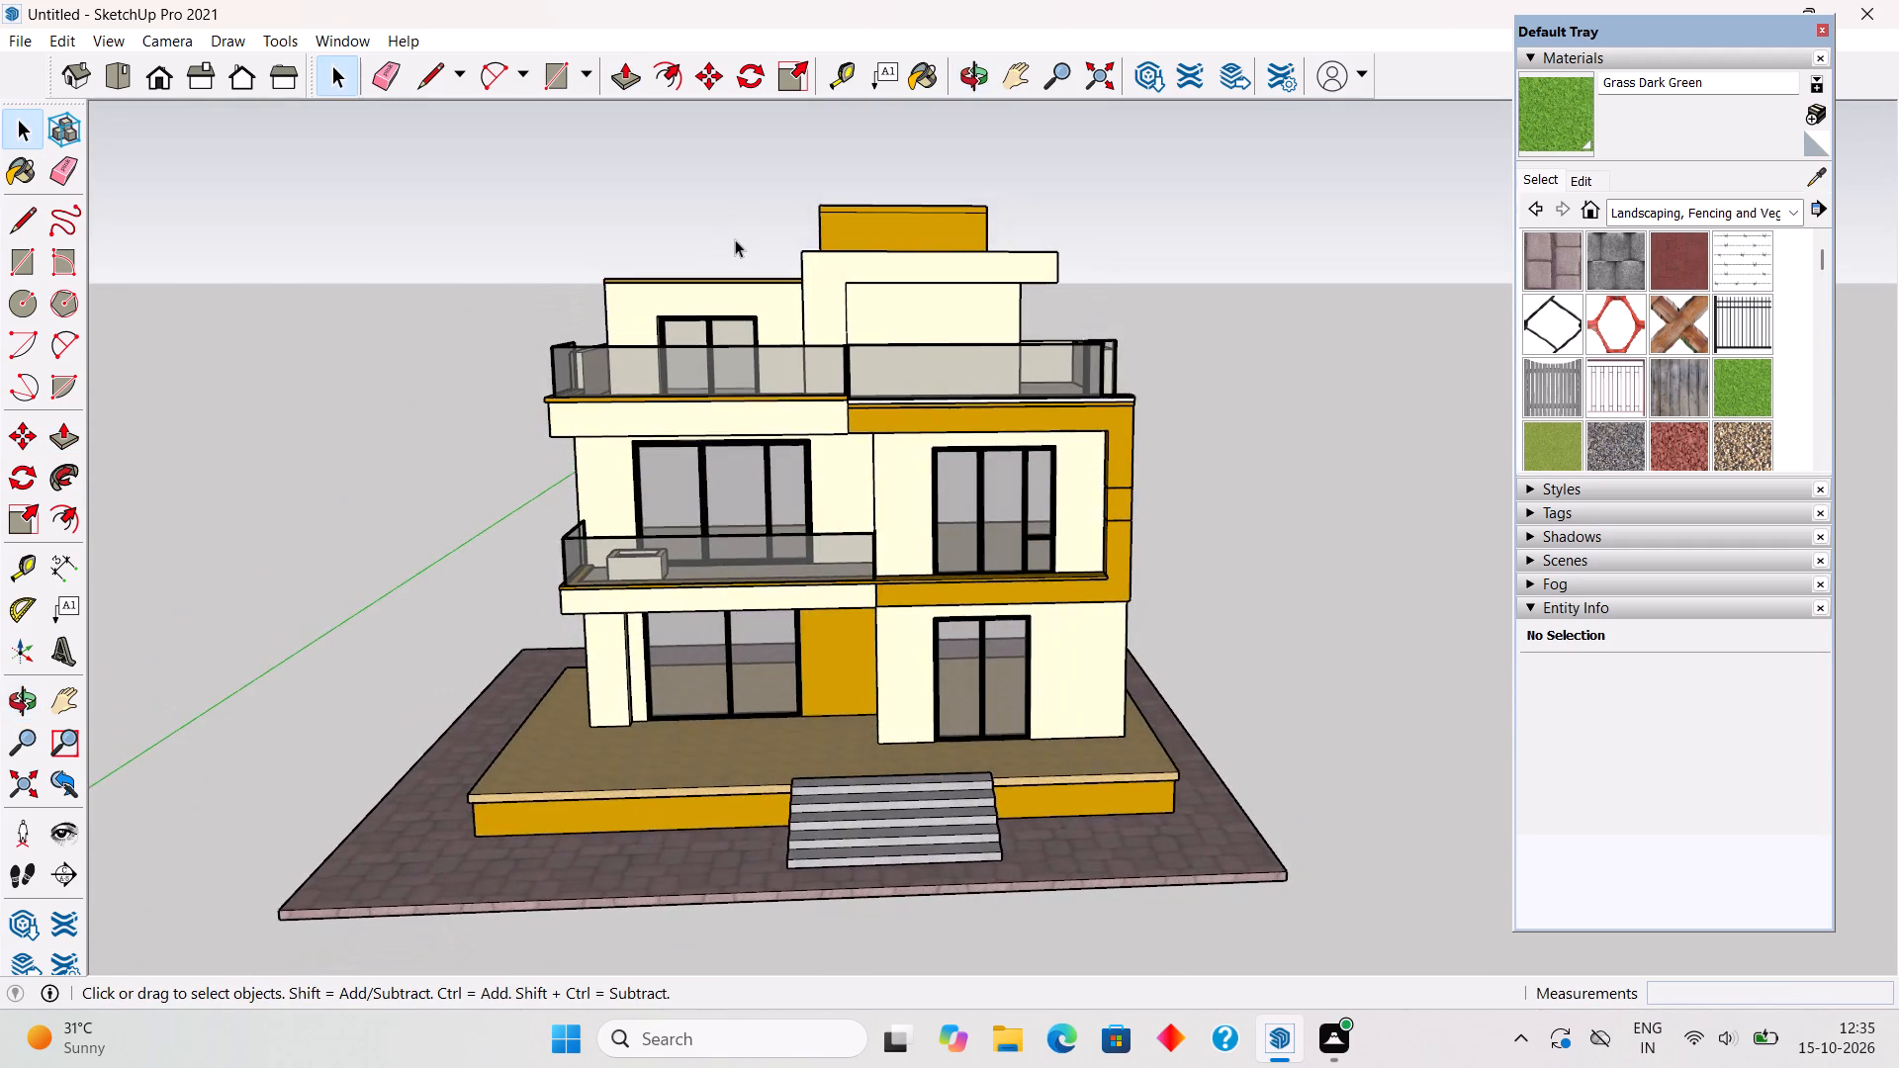
scroll(735, 239, "up", 6)
middle_click_drag(749, 281, 749, 437)
scroll(756, 386, "up", 6)
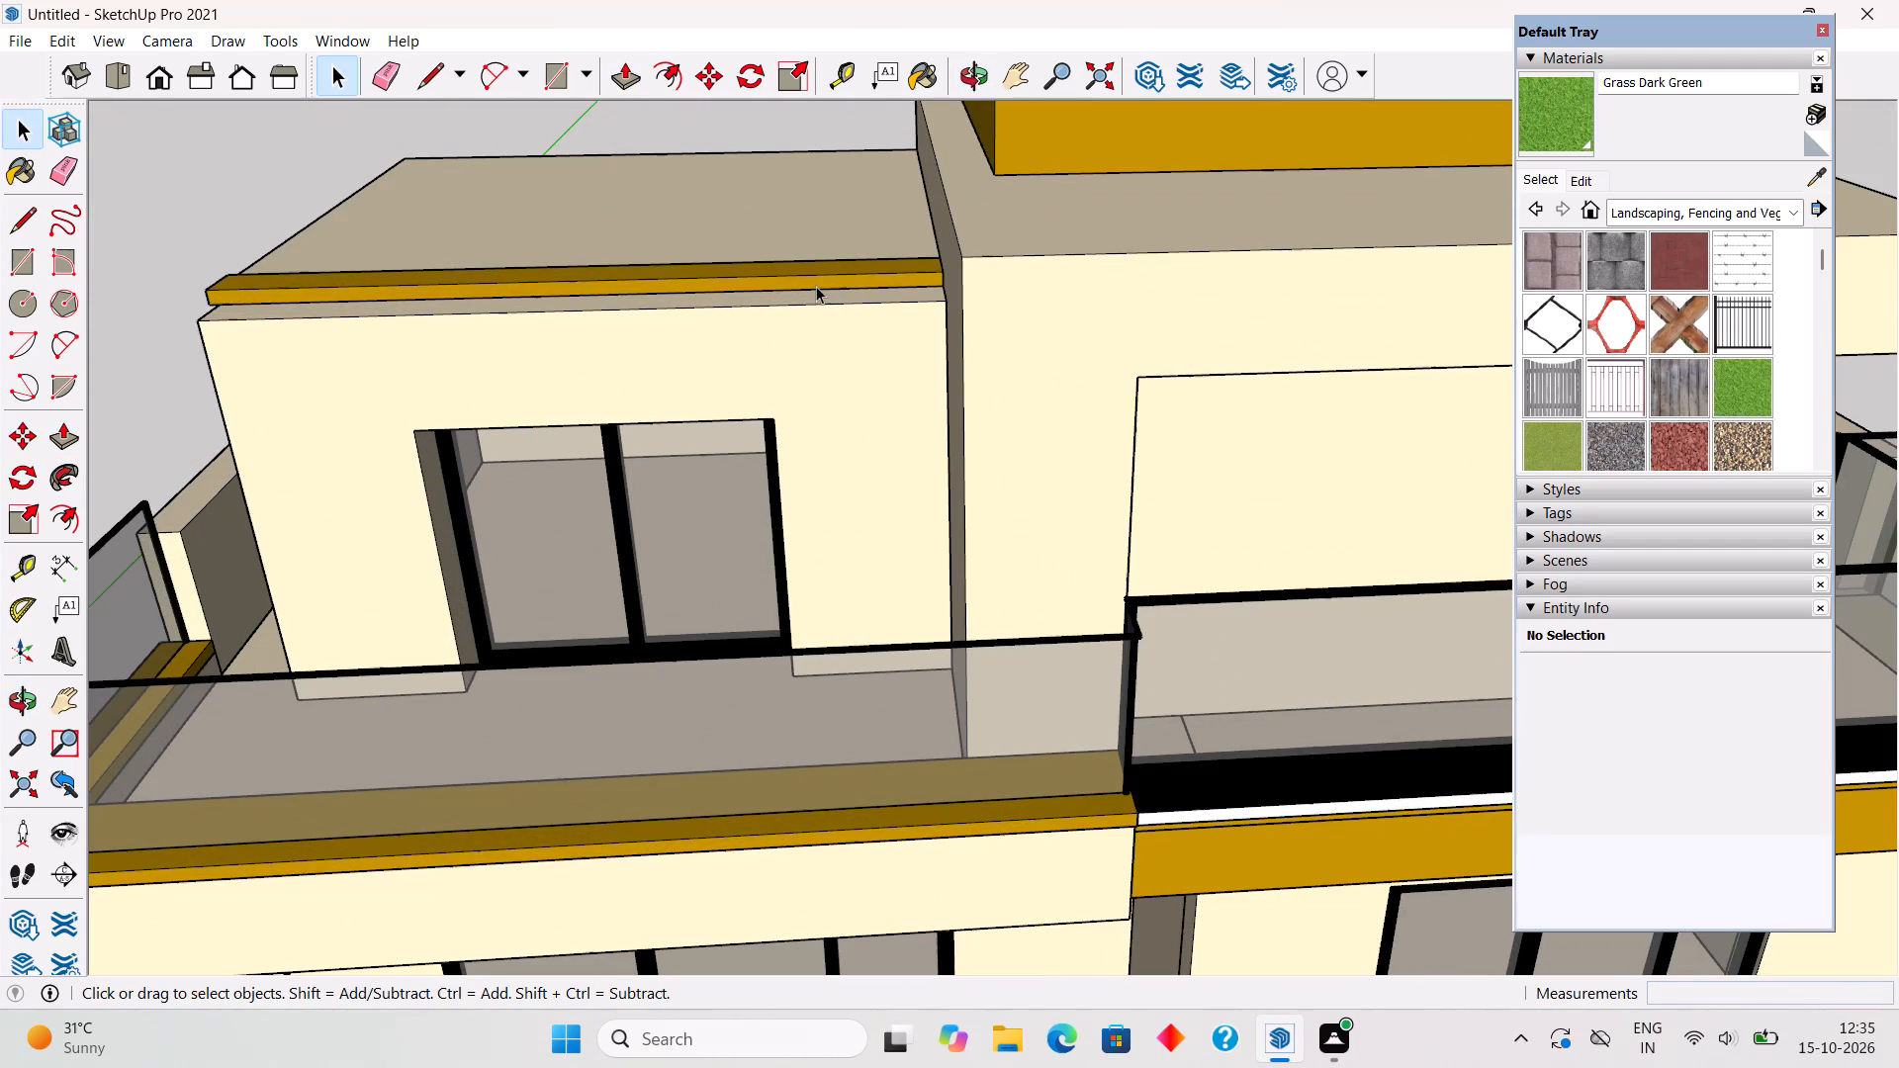
triple_click(816, 286)
key("p")
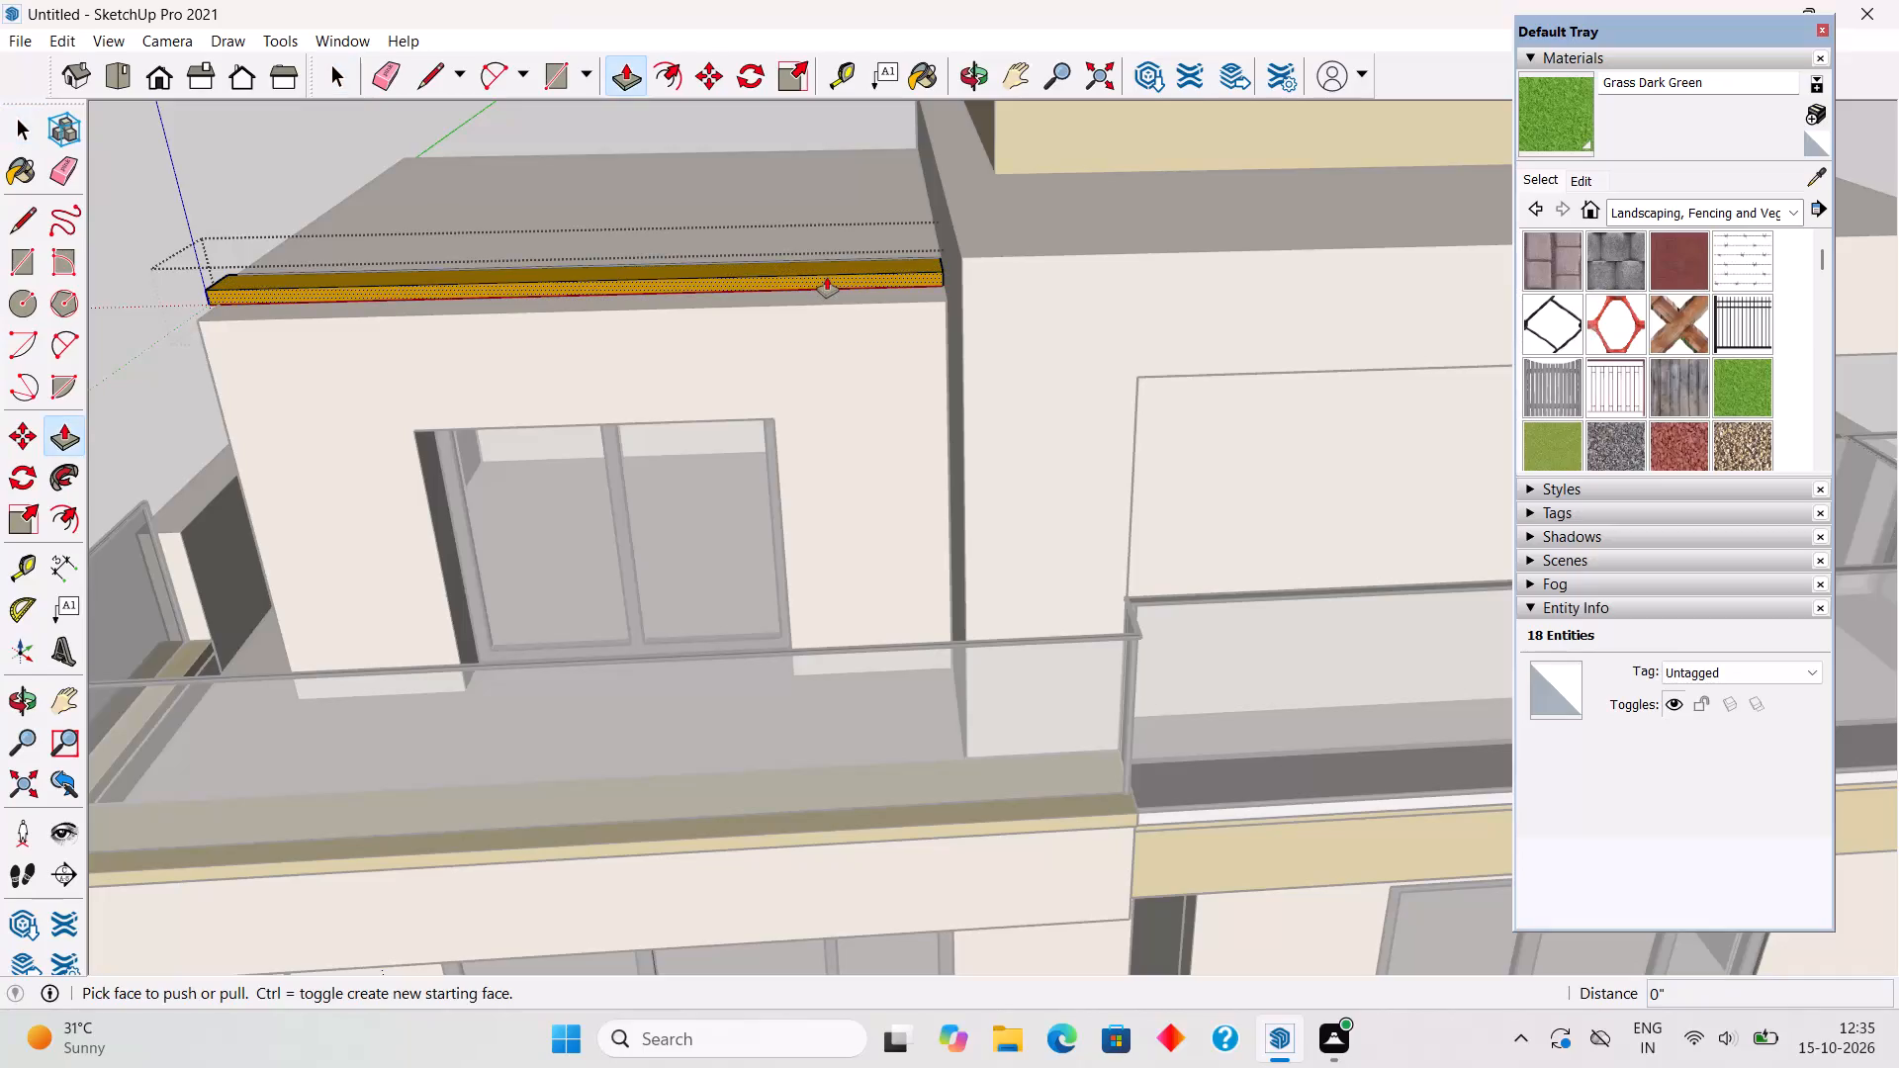
left_click(827, 277)
left_click(840, 324)
key("space")
scroll(840, 324, "down", 10)
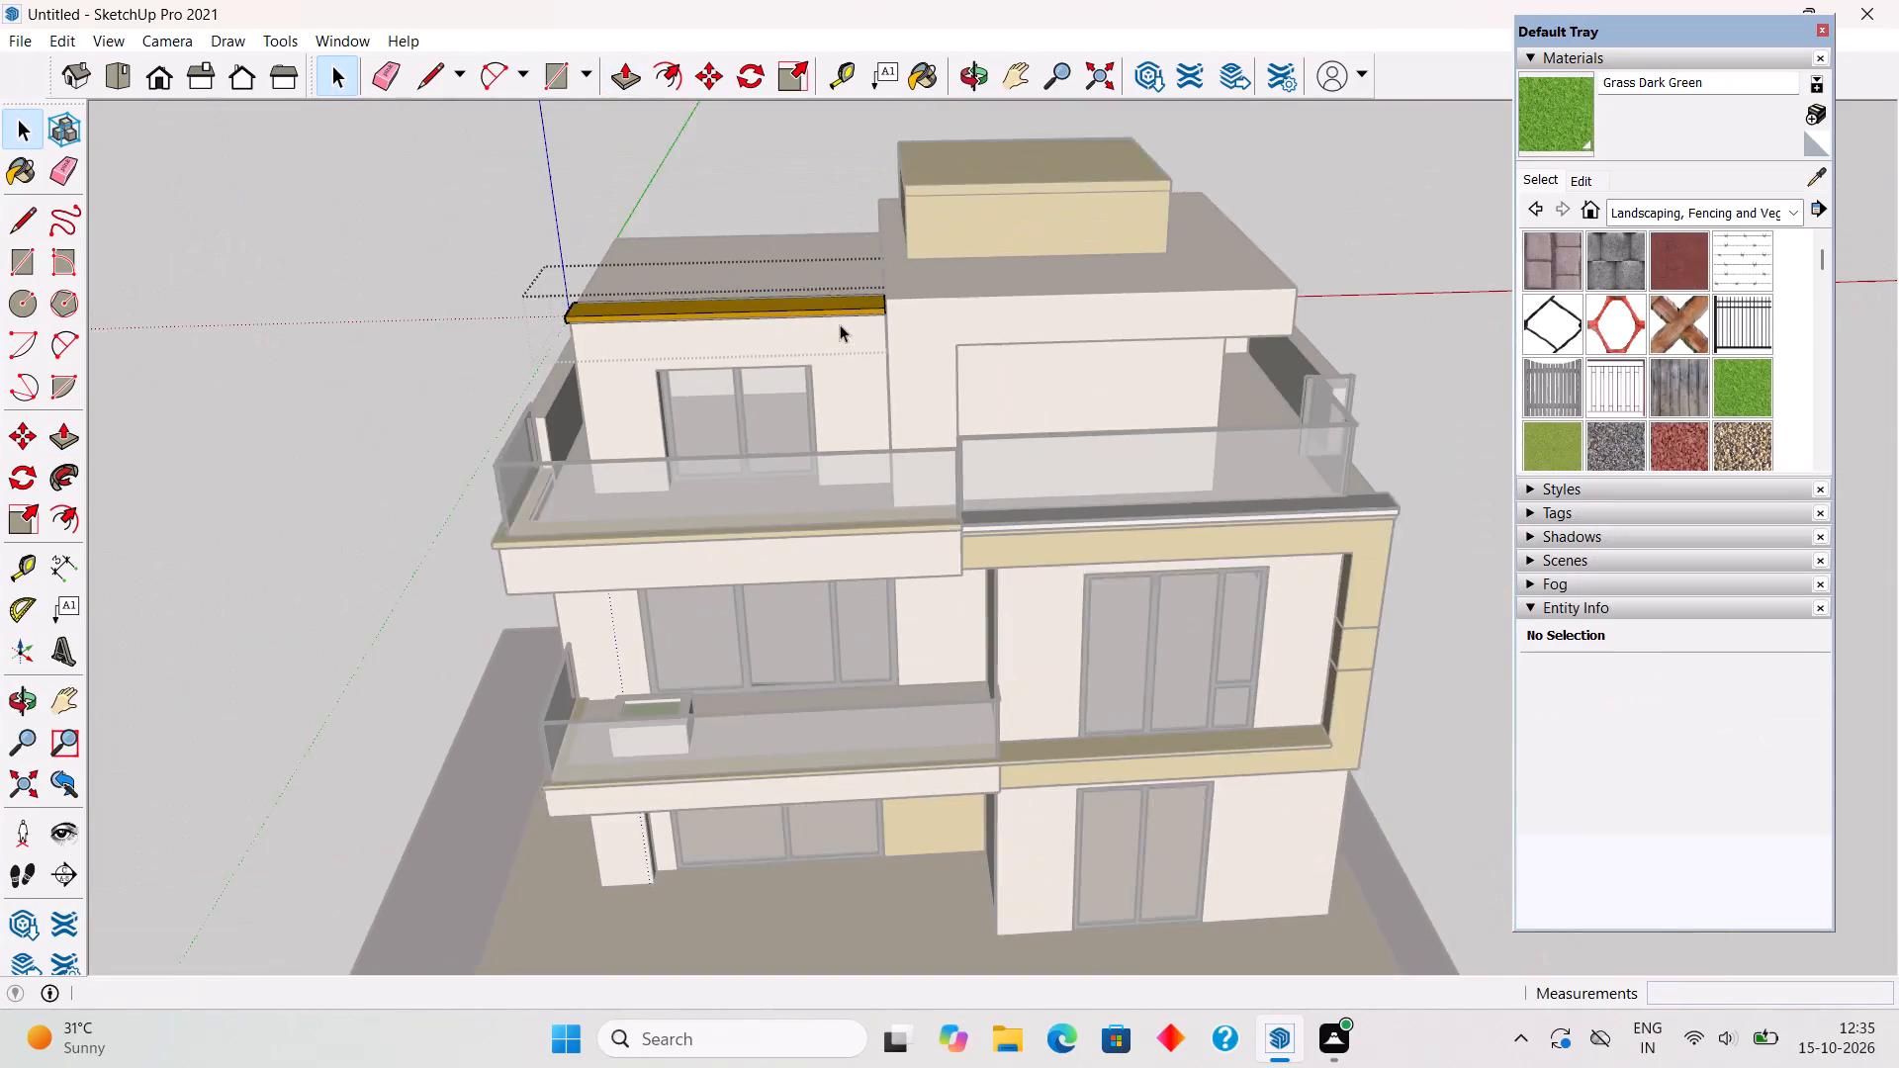
left_click(159, 367)
Examine the whole house exterior from the front, both sides and above.
scroll(719, 734, "down", 6)
middle_click_drag(898, 797, 854, 551)
scroll(854, 551, "down", 3)
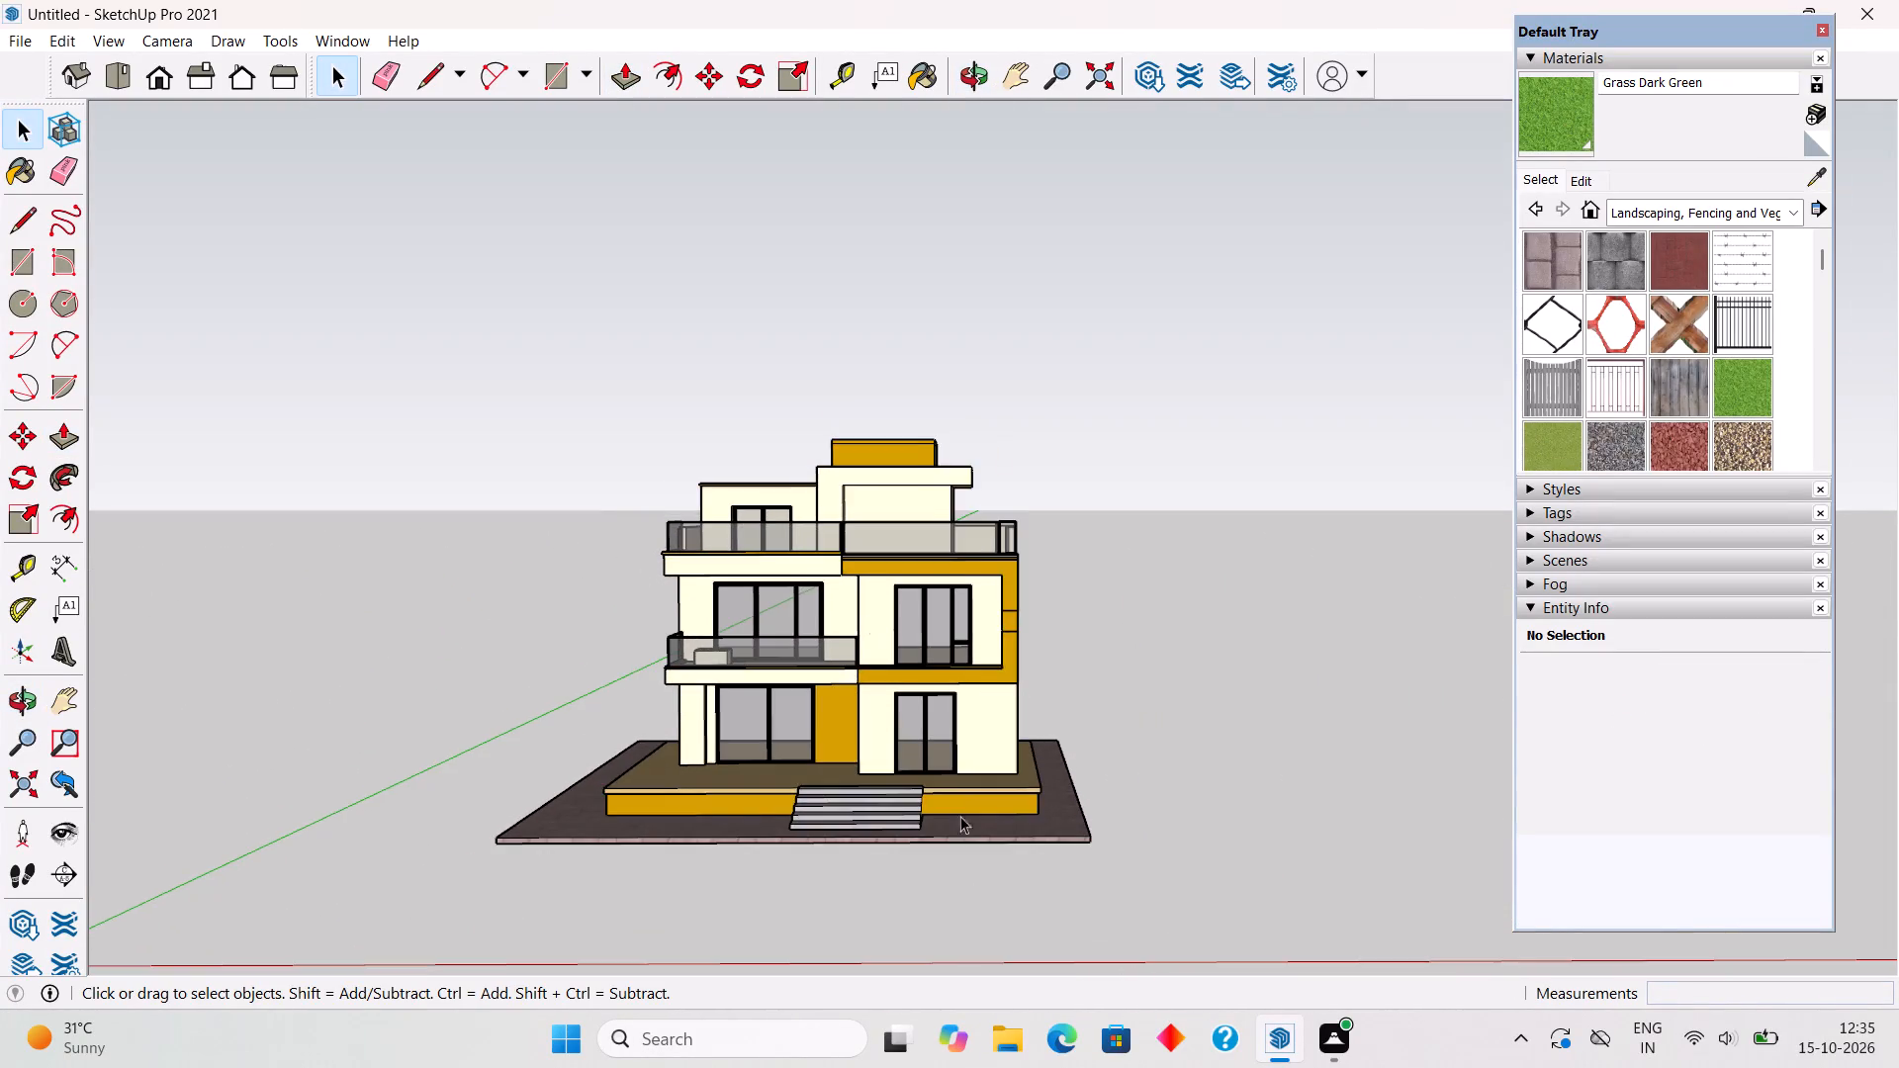
scroll(975, 887, "up", 4)
middle_click_drag(987, 787, 519, 892)
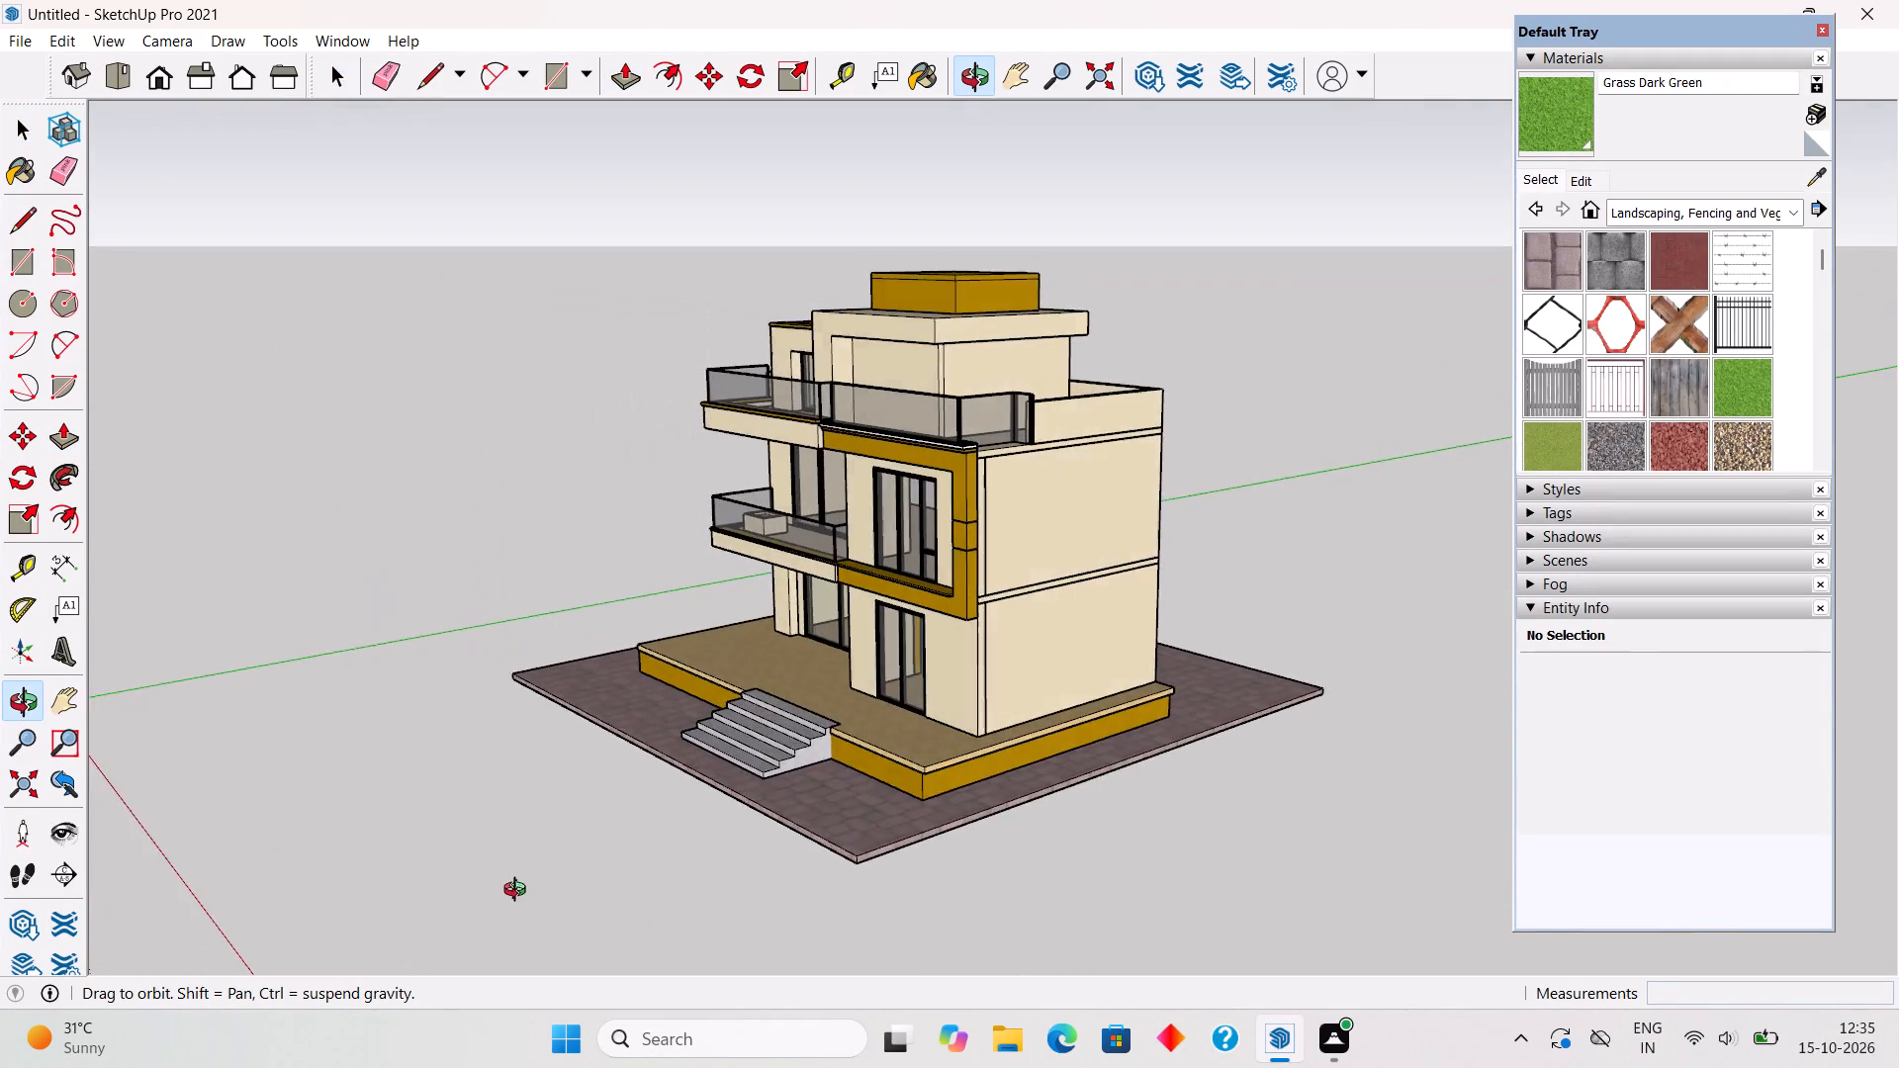
middle_click_drag(519, 892, 1109, 828)
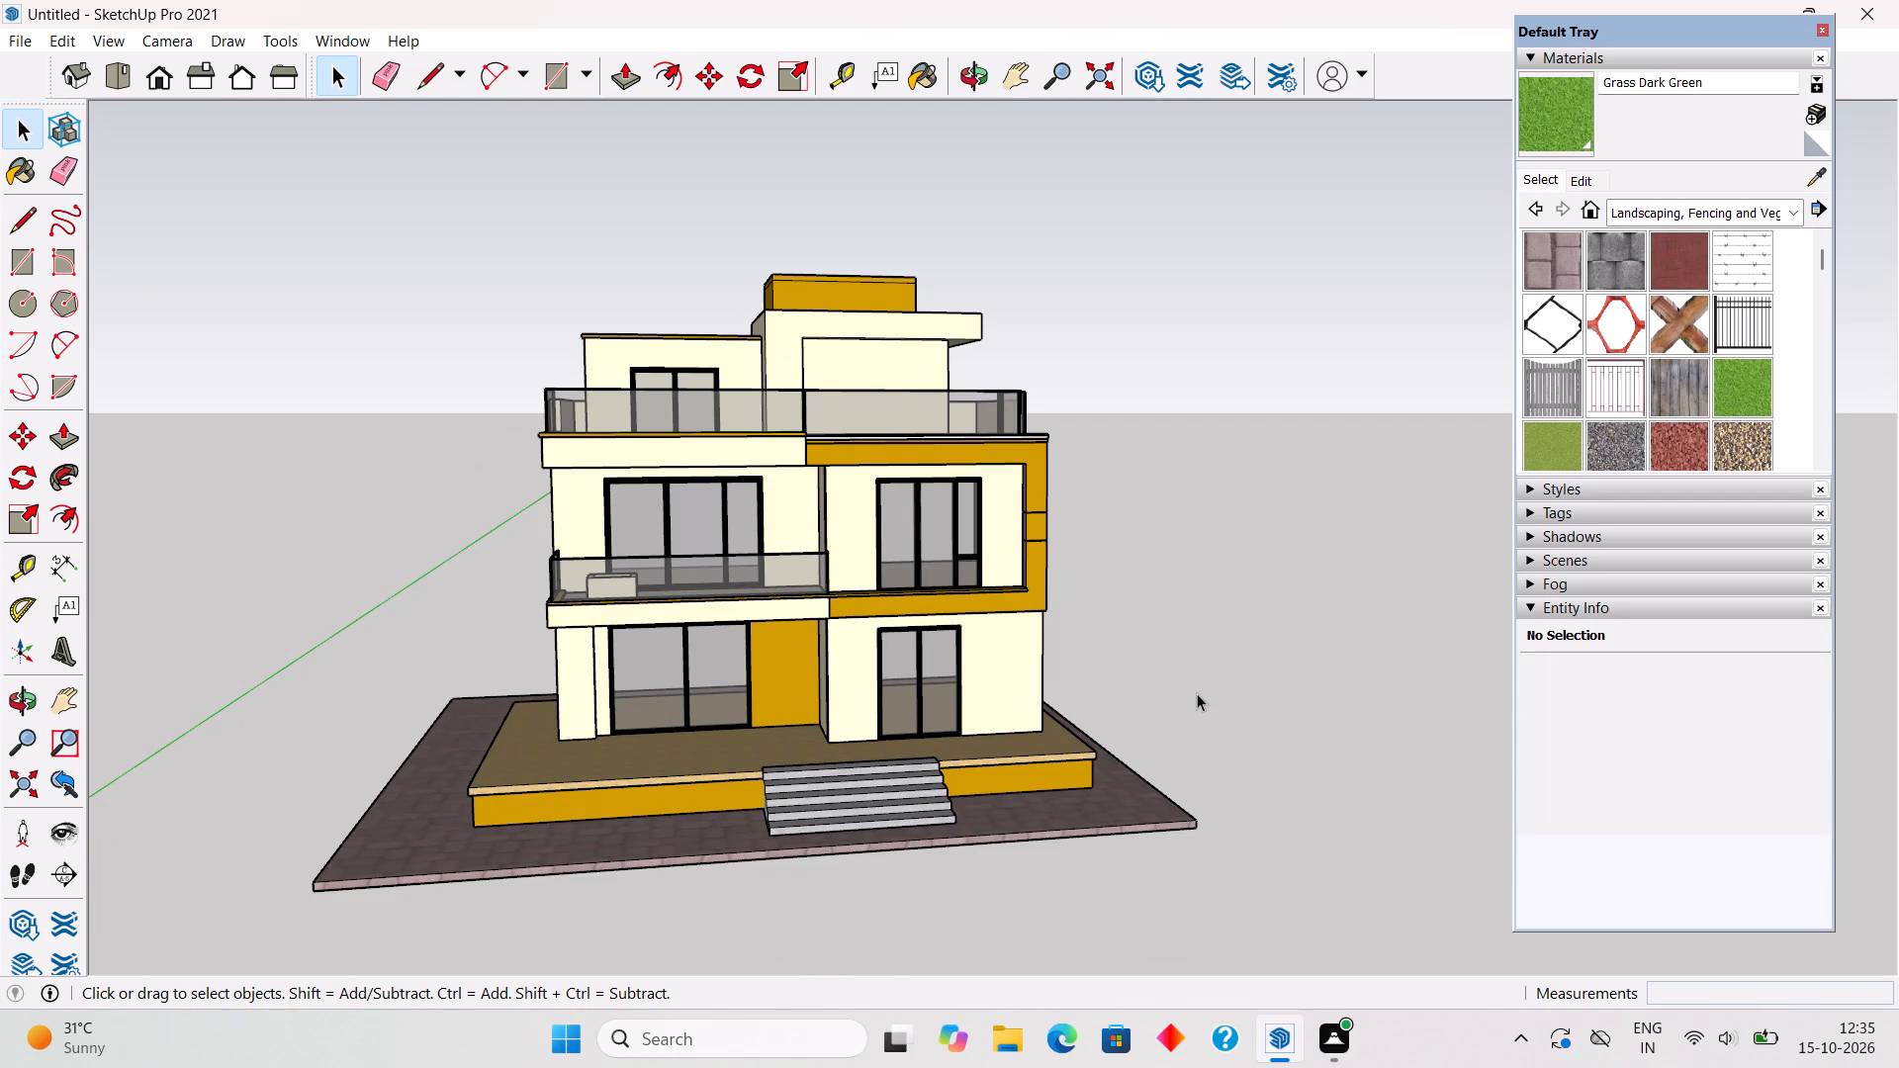
middle_click_drag(908, 838, 115, 1012)
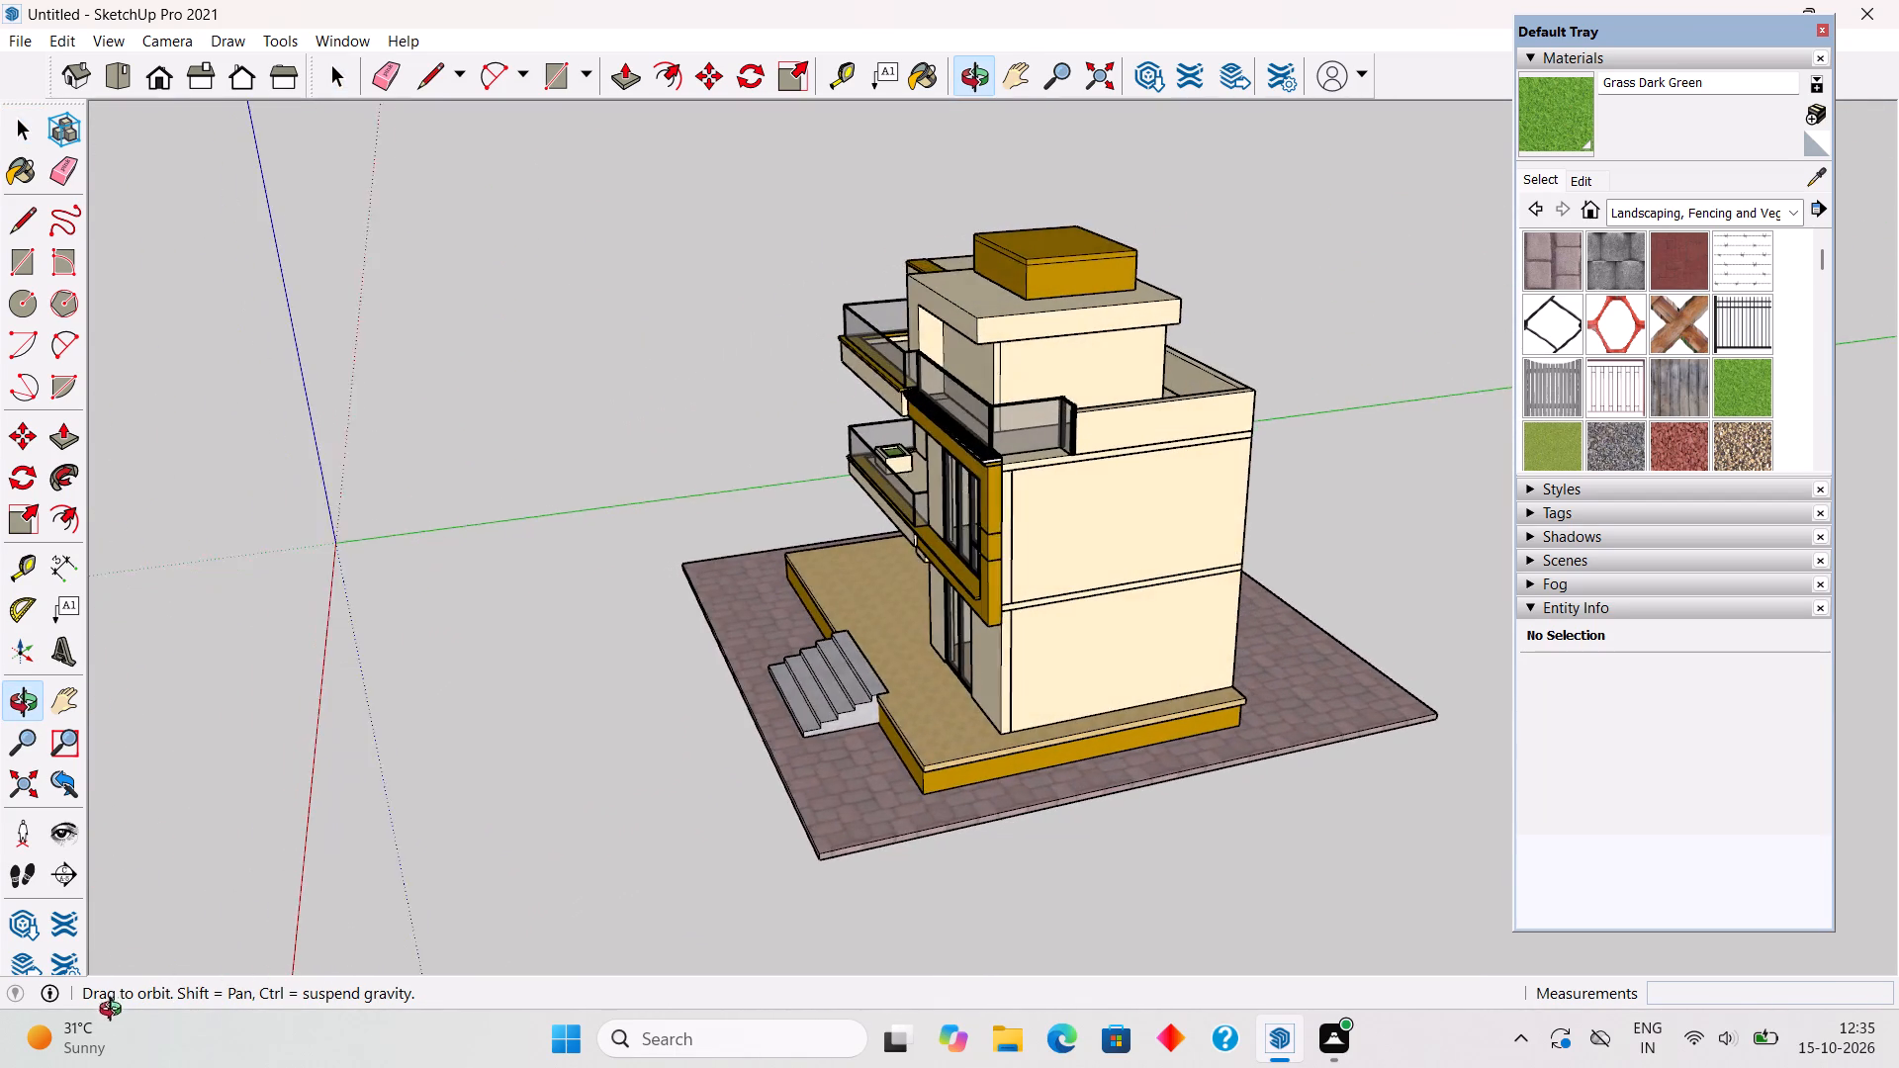
middle_click_drag(115, 1012, 278, 1040)
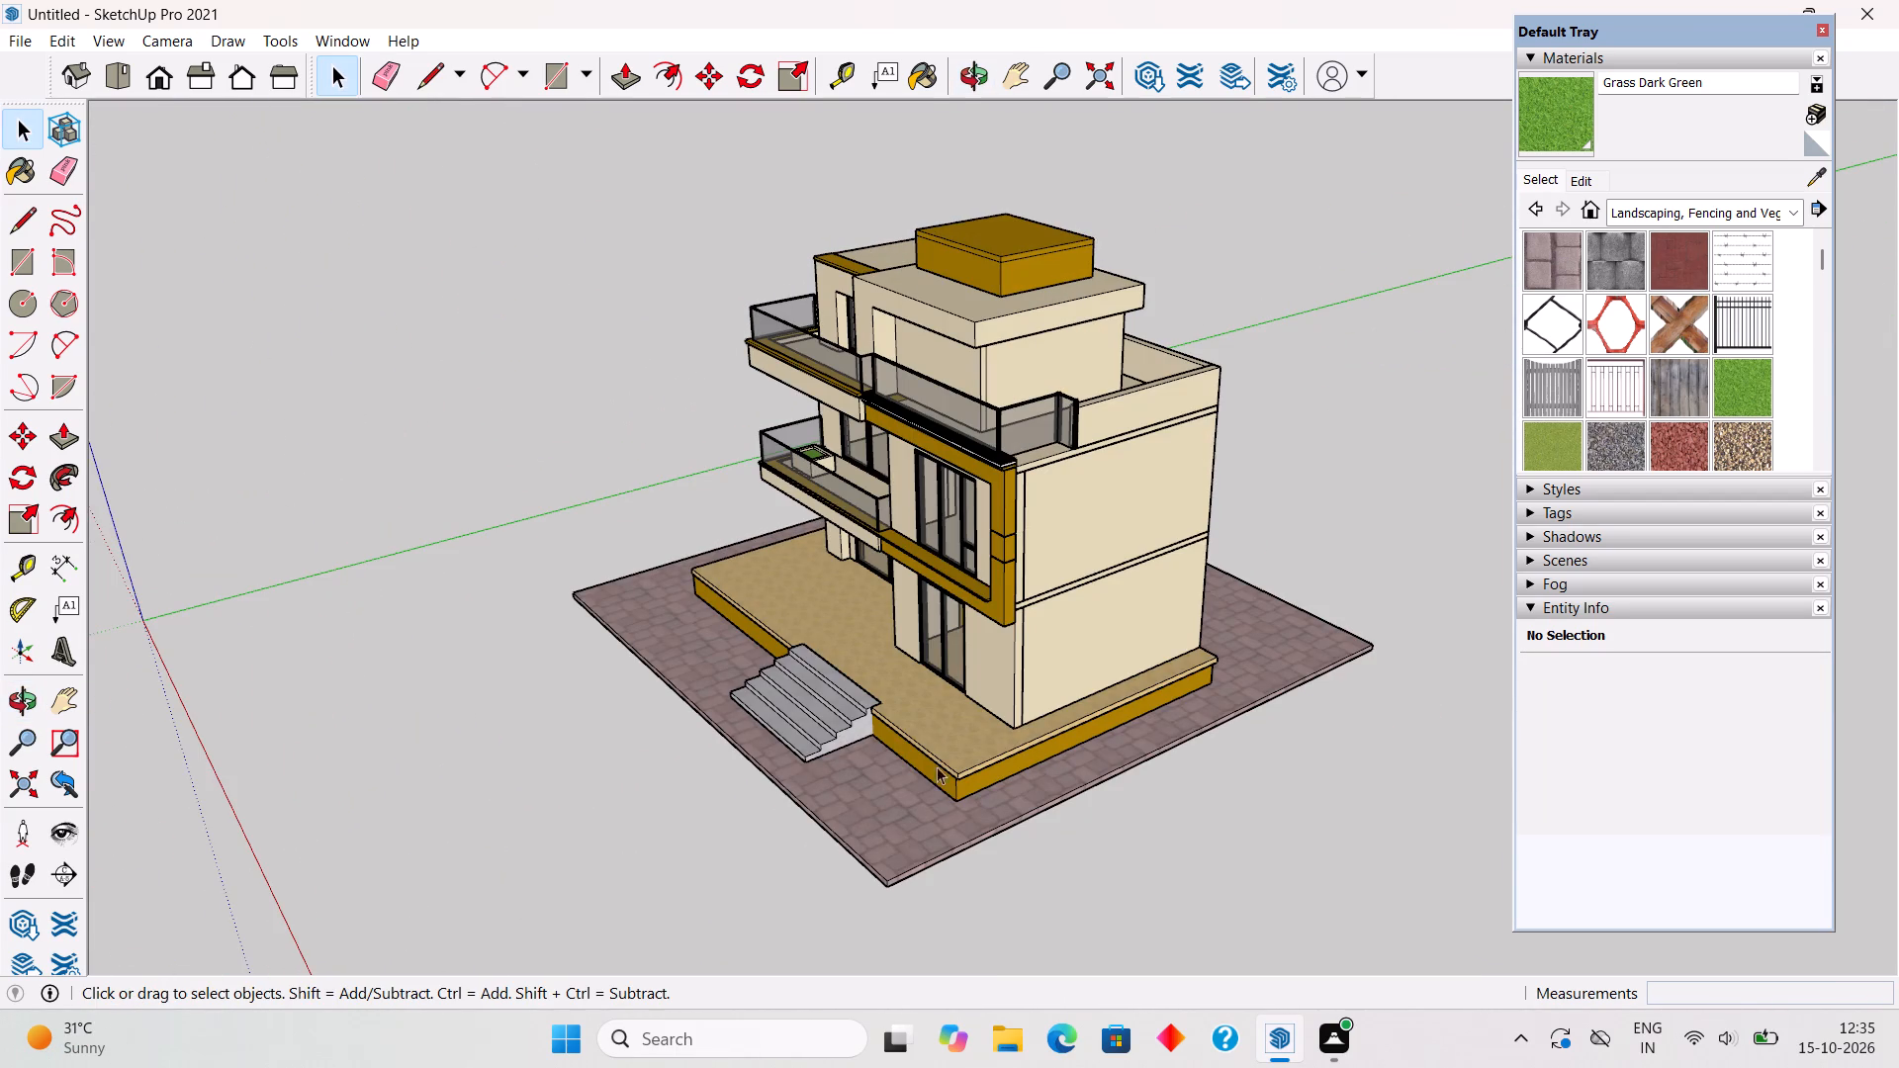
middle_click_drag(846, 814, 1469, 759)
scroll(1469, 759, "up", 6)
scroll(1477, 755, "down", 9)
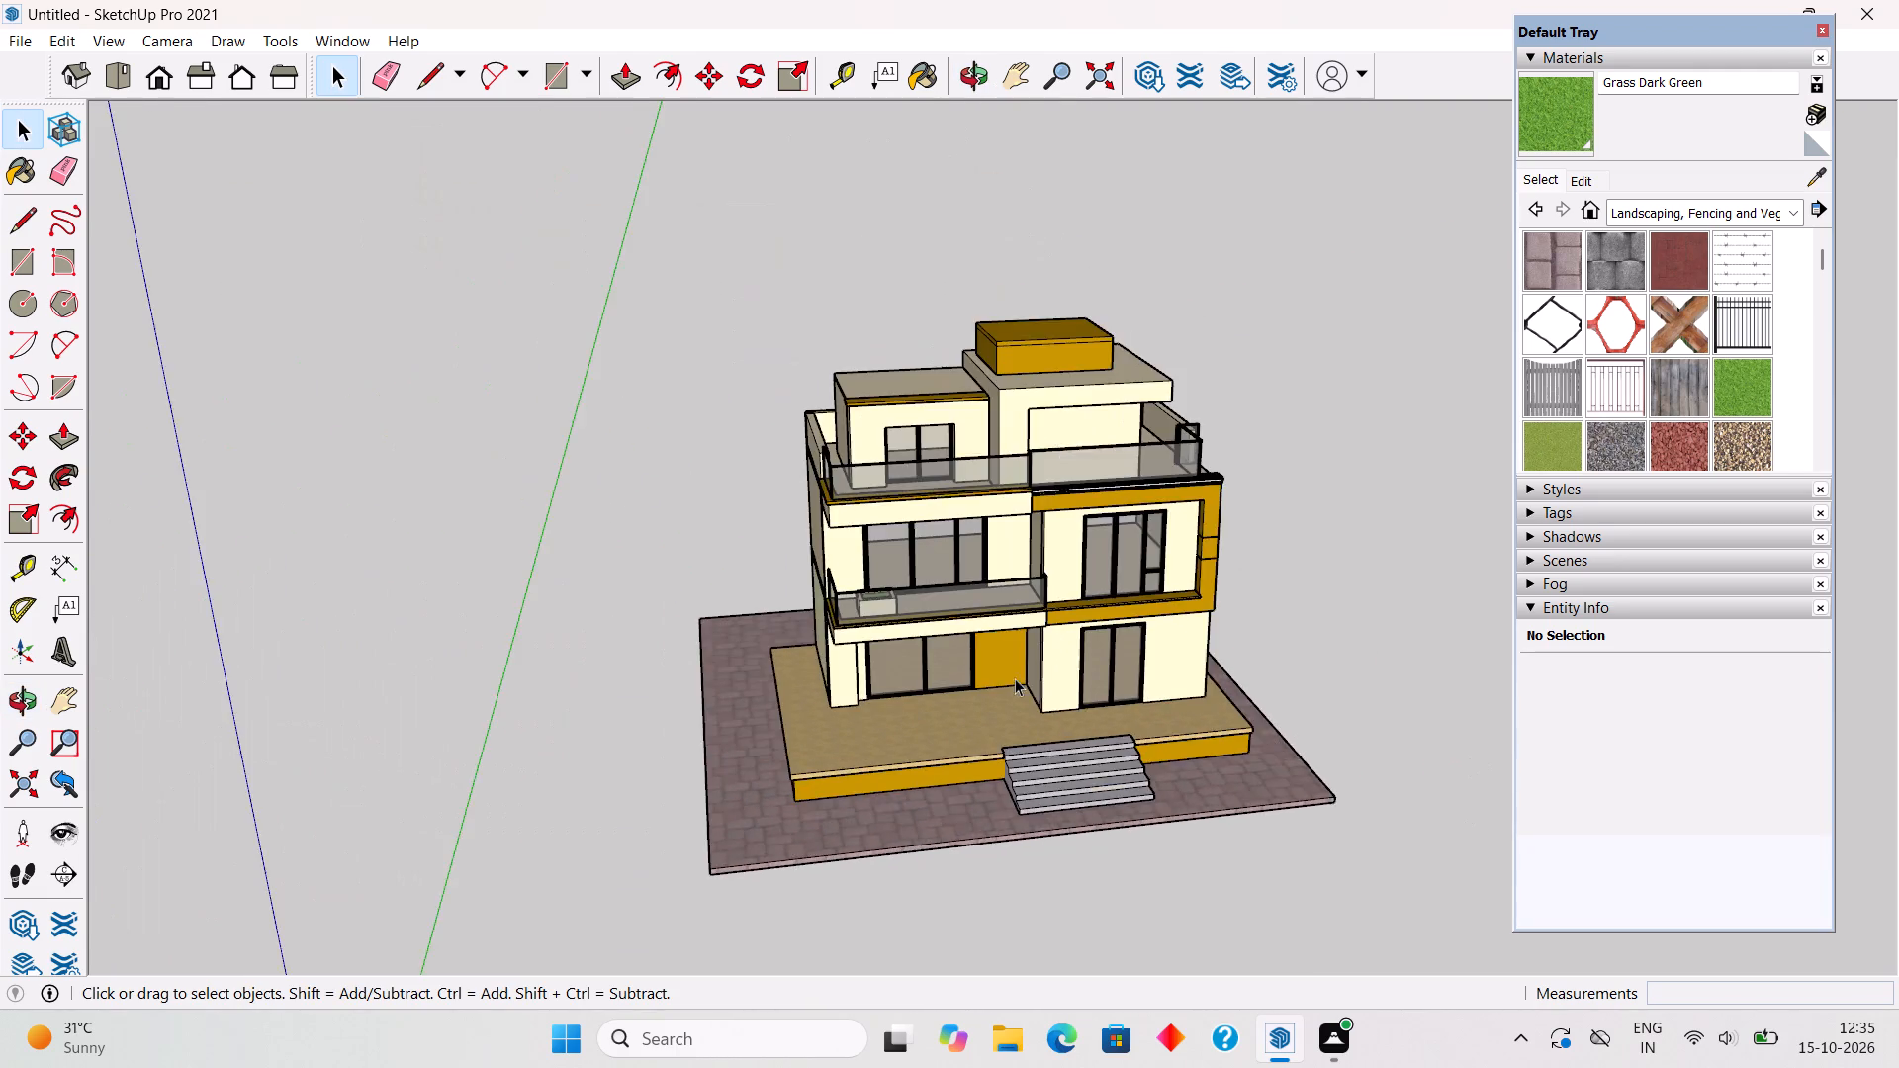
scroll(1015, 678, "up", 5)
middle_click_drag(761, 650, 1243, 711)
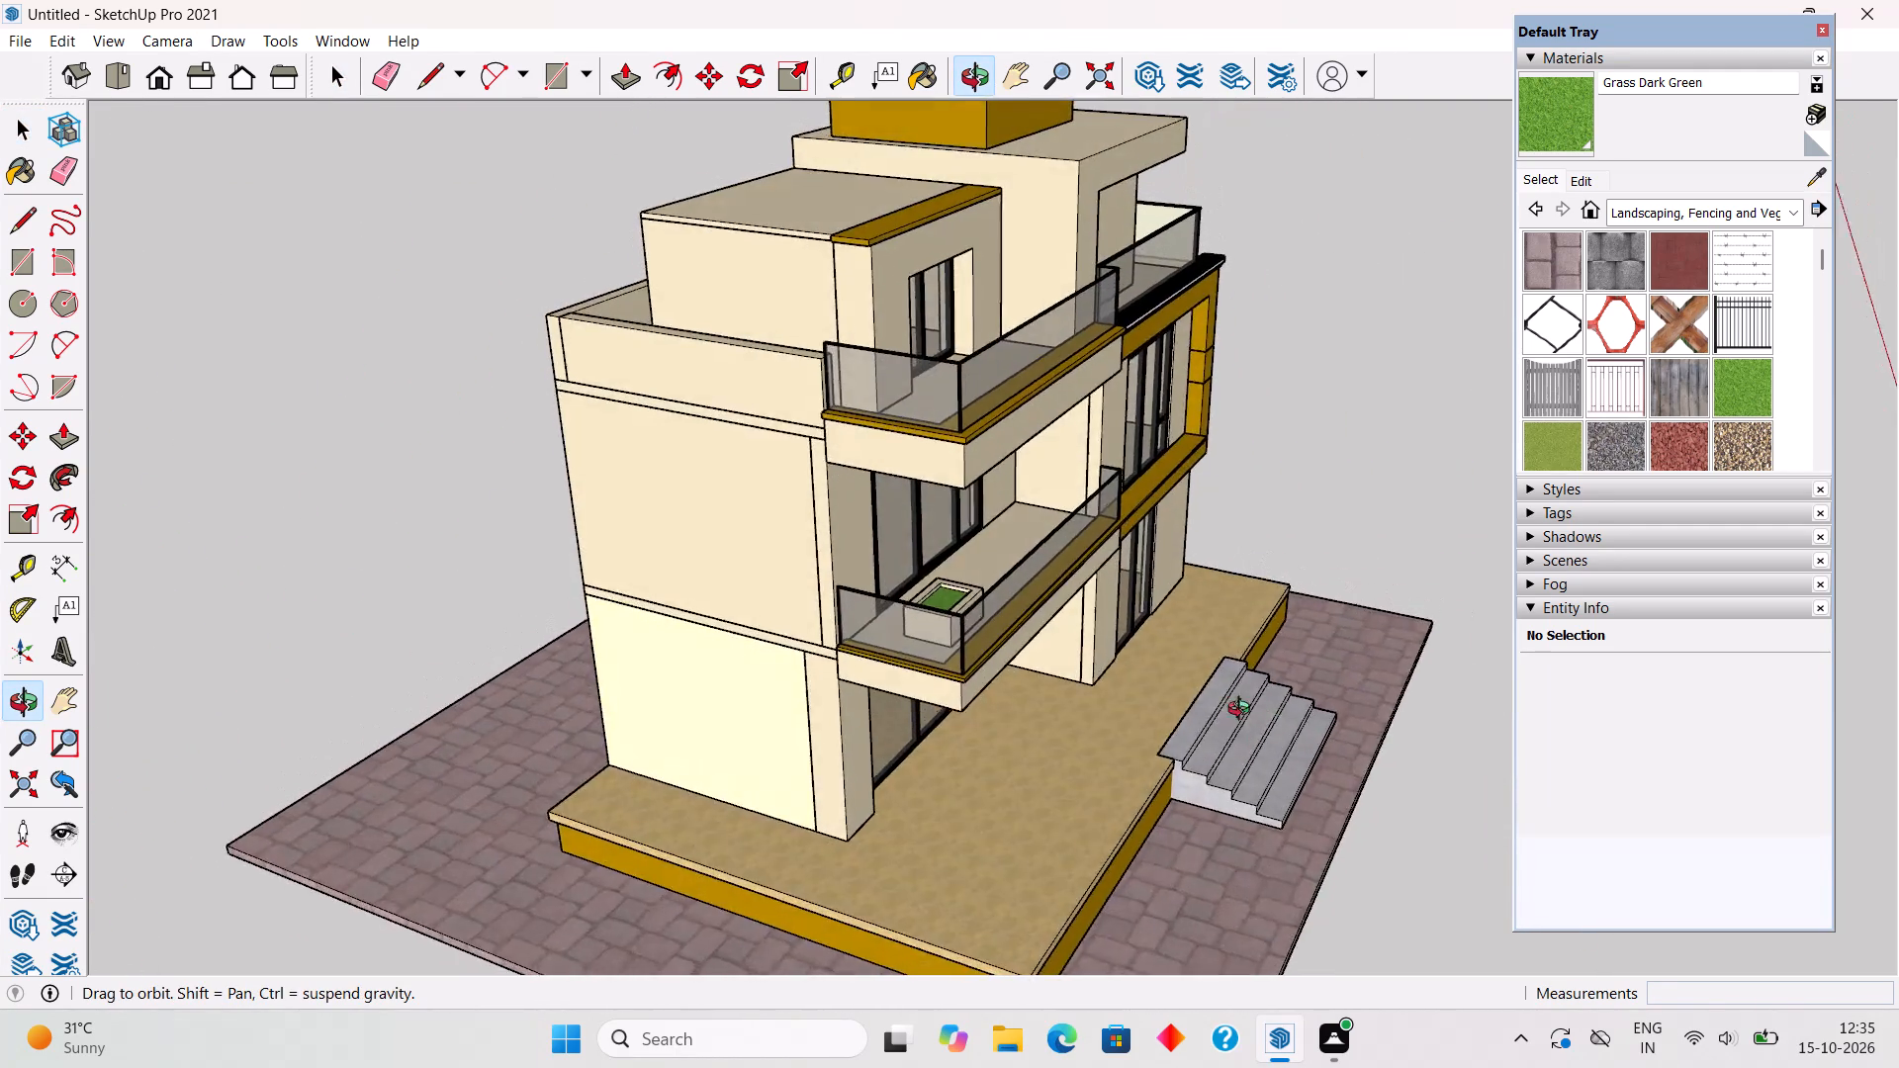
middle_click_drag(1243, 711, 758, 686)
scroll(769, 697, "down", 6)
scroll(849, 764, "up", 2)
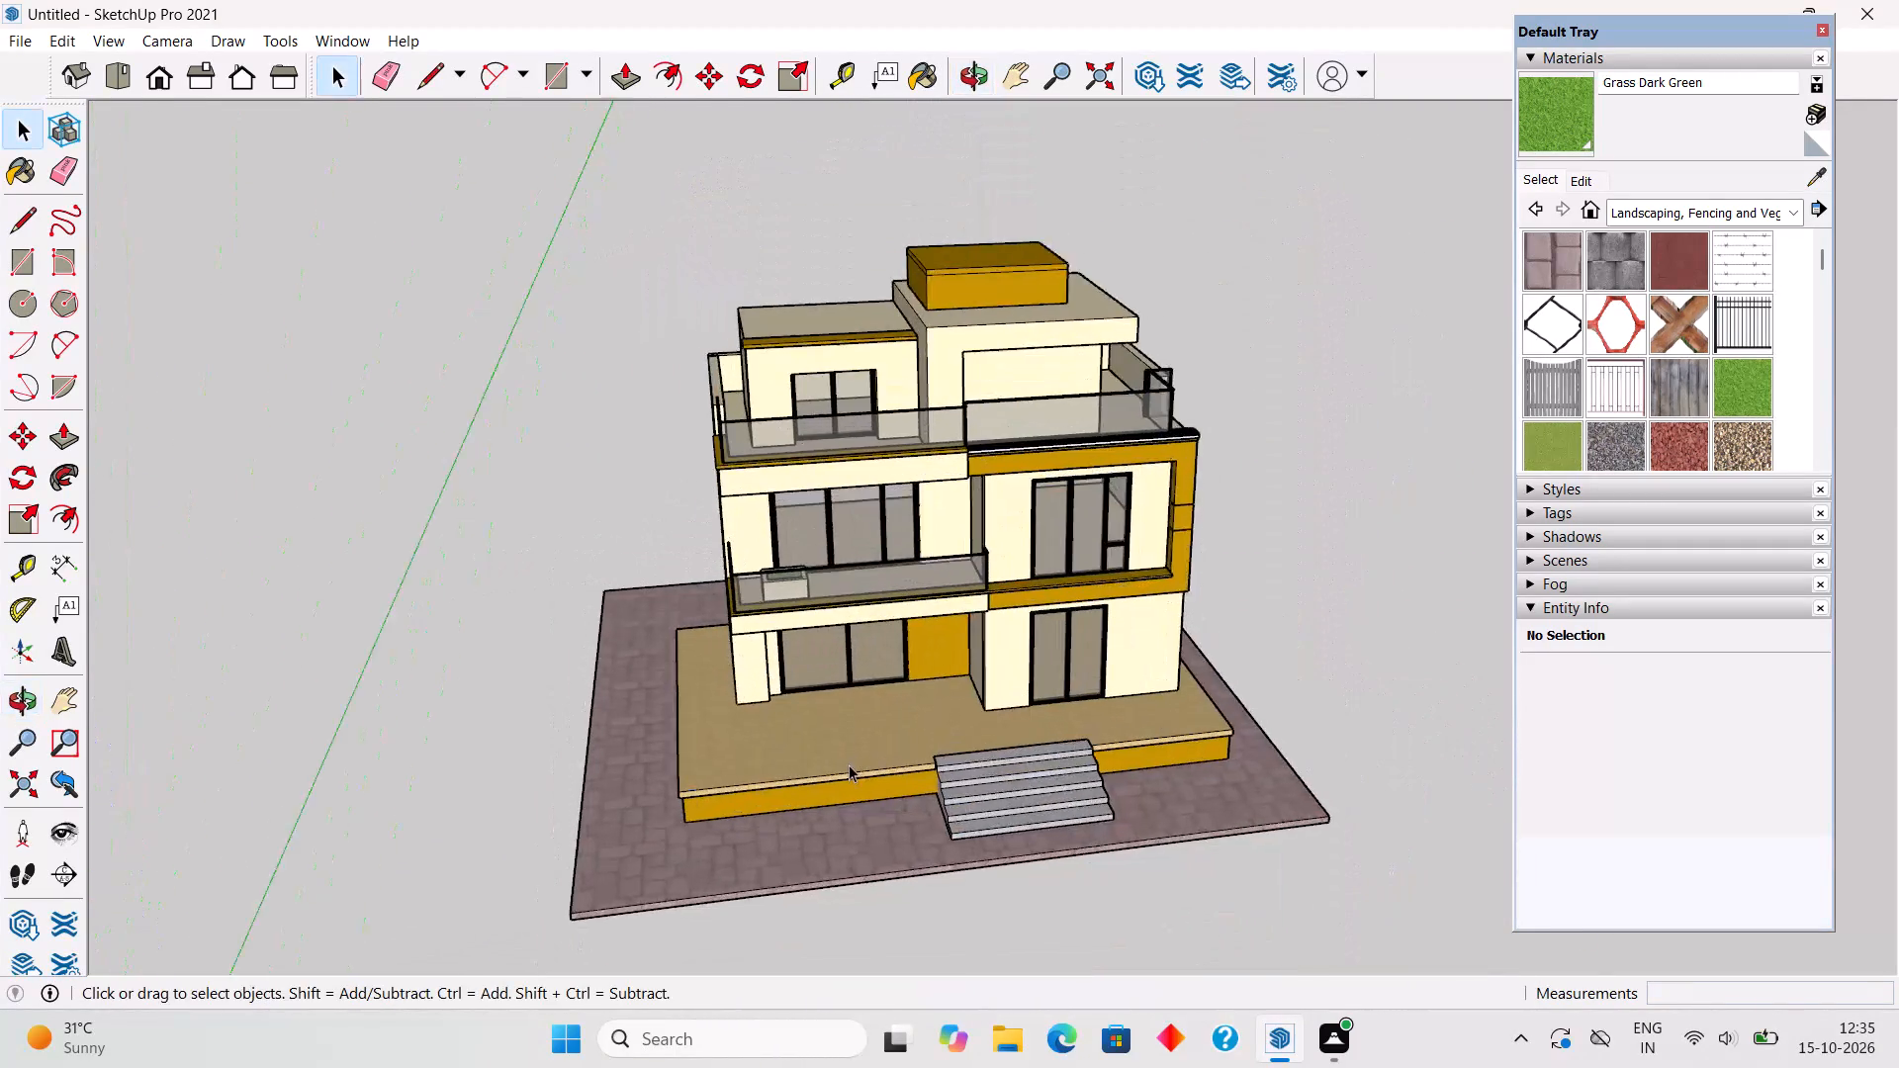
scroll(849, 764, "up", 2)
middle_click_drag(772, 767, 565, 749)
scroll(565, 749, "up", 2)
scroll(565, 749, "down", 5)
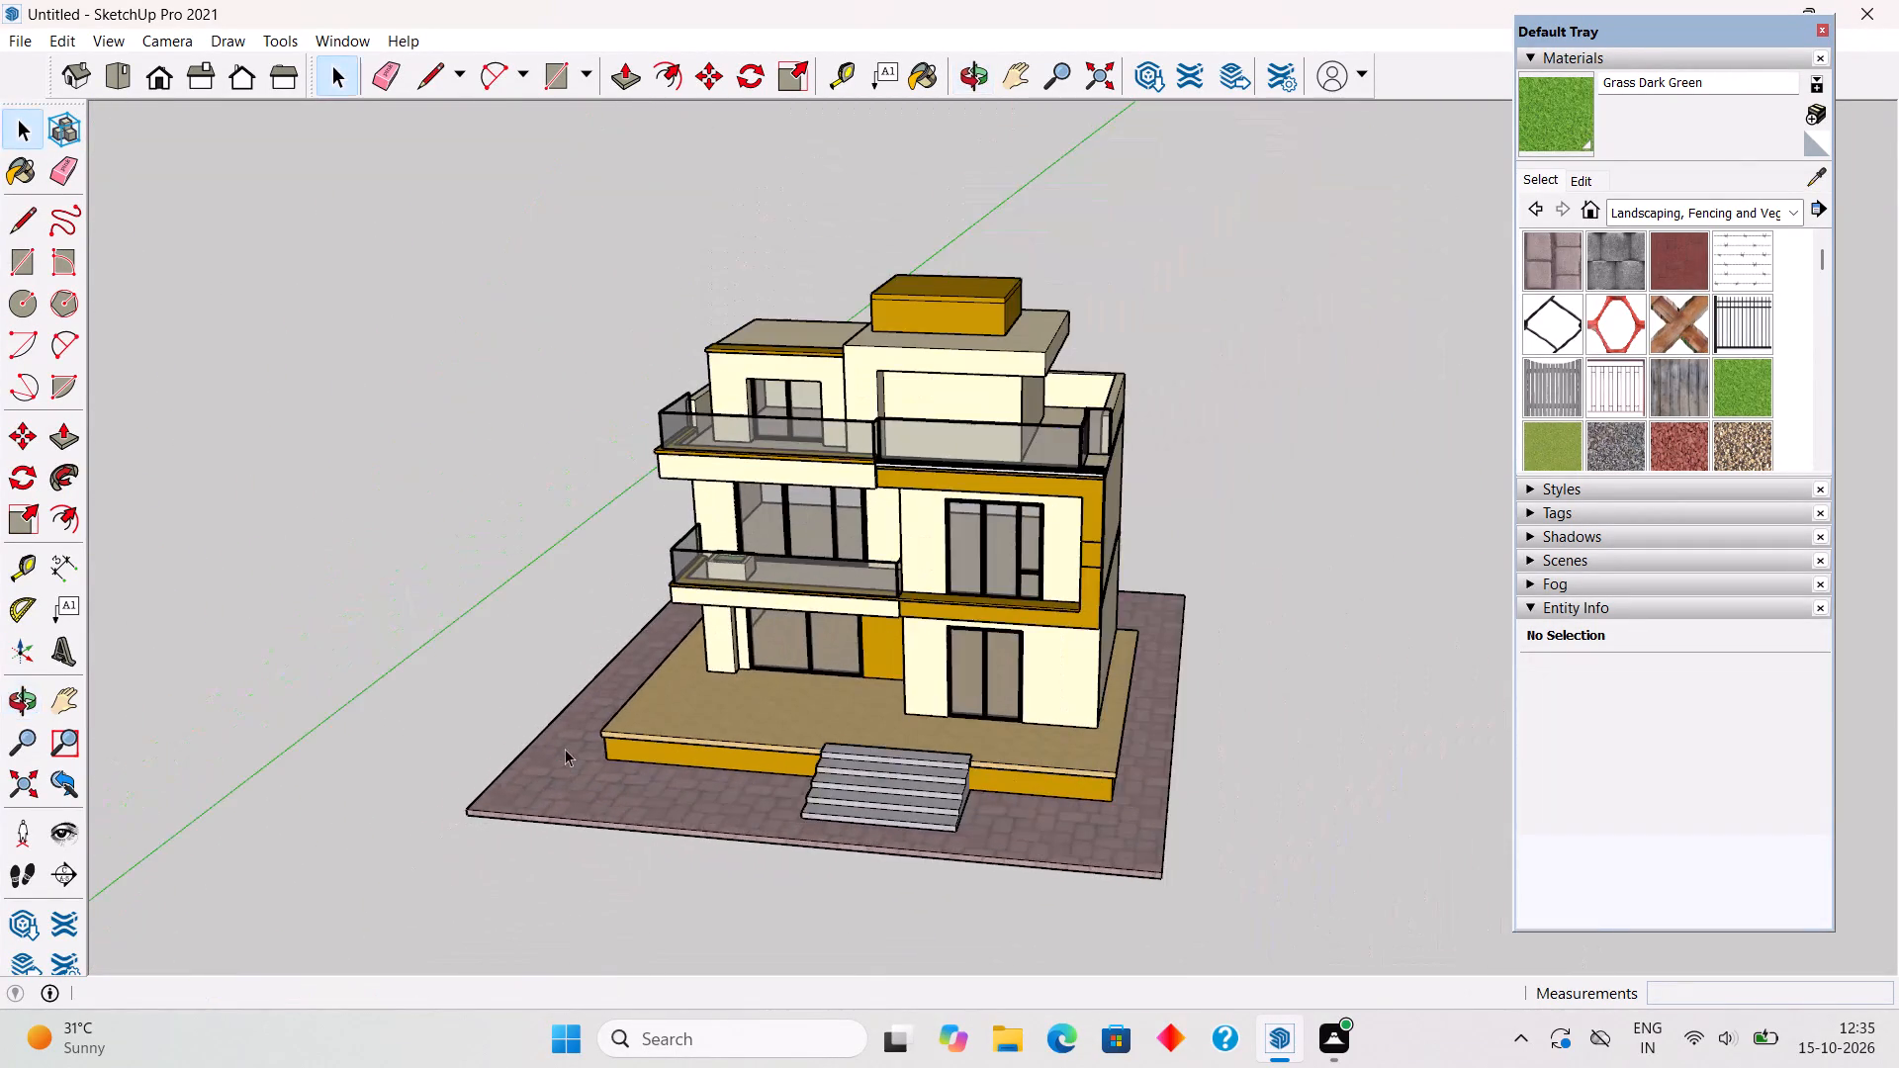
middle_click_drag(568, 748, 629, 671)
scroll(629, 671, "up", 2)
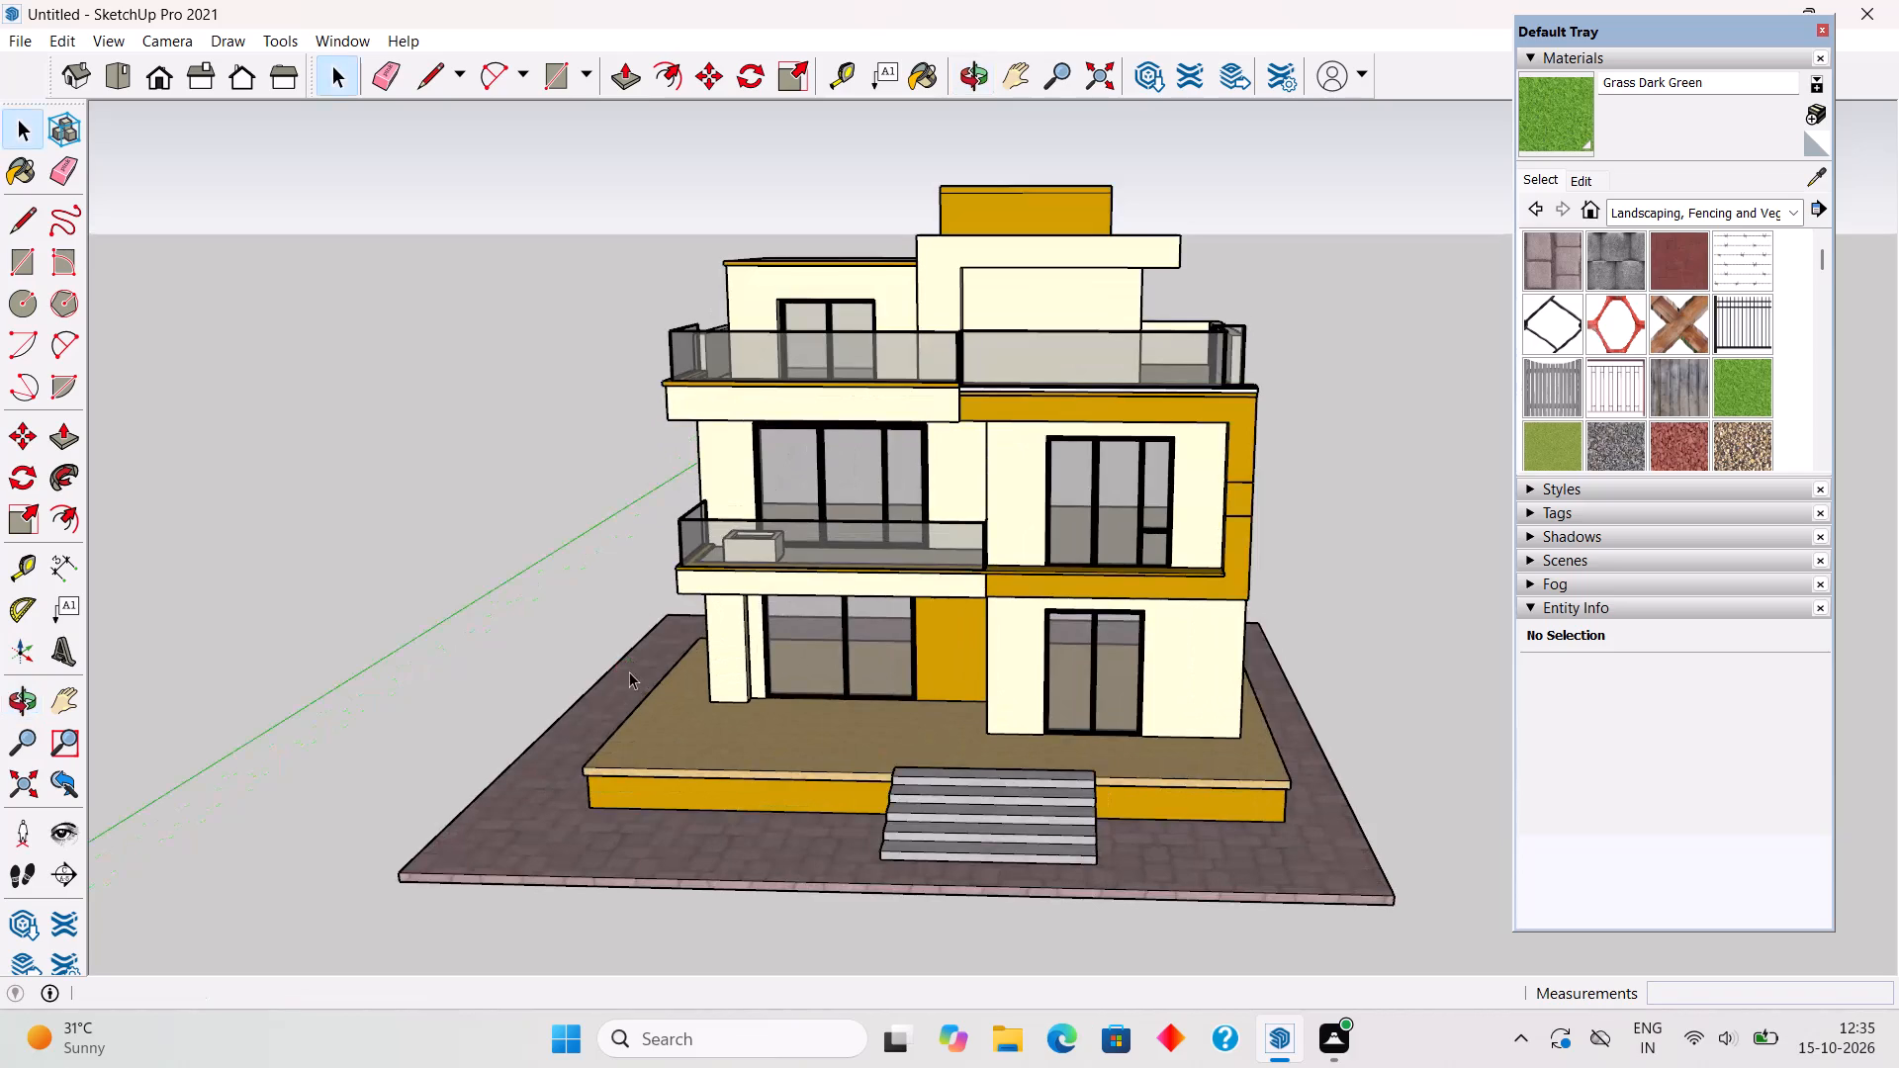
middle_click_drag(720, 748, 719, 868)
scroll(719, 868, "up", 1)
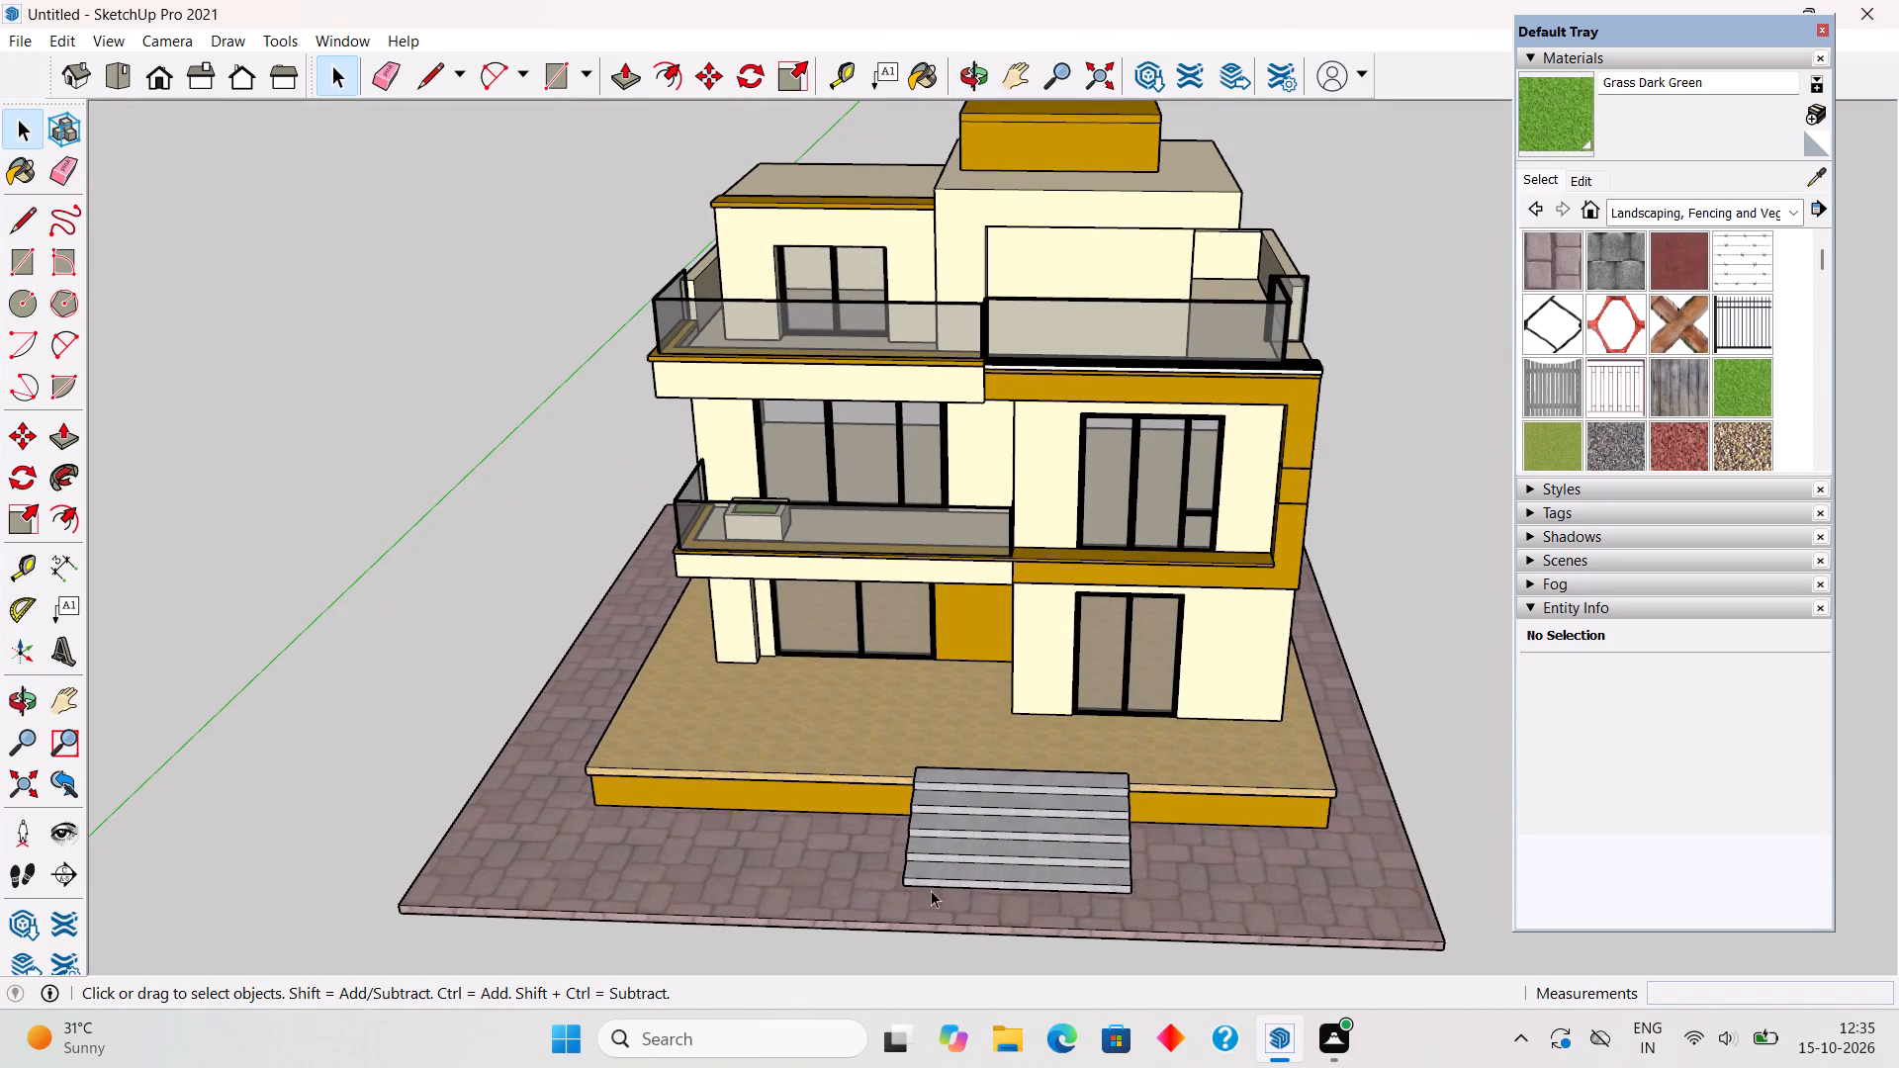
Draw a rectangle about 18' by 3' 2 5/8" along the terrace's front edge, from its side edge to the concrete steps.
scroll(1007, 859, "down", 3)
middle_click_drag(996, 779, 977, 943)
scroll(682, 810, "up", 13)
middle_click_drag(795, 726, 760, 861)
middle_click_drag(848, 797, 847, 842)
scroll(847, 842, "down", 2)
scroll(1064, 780, "down", 1)
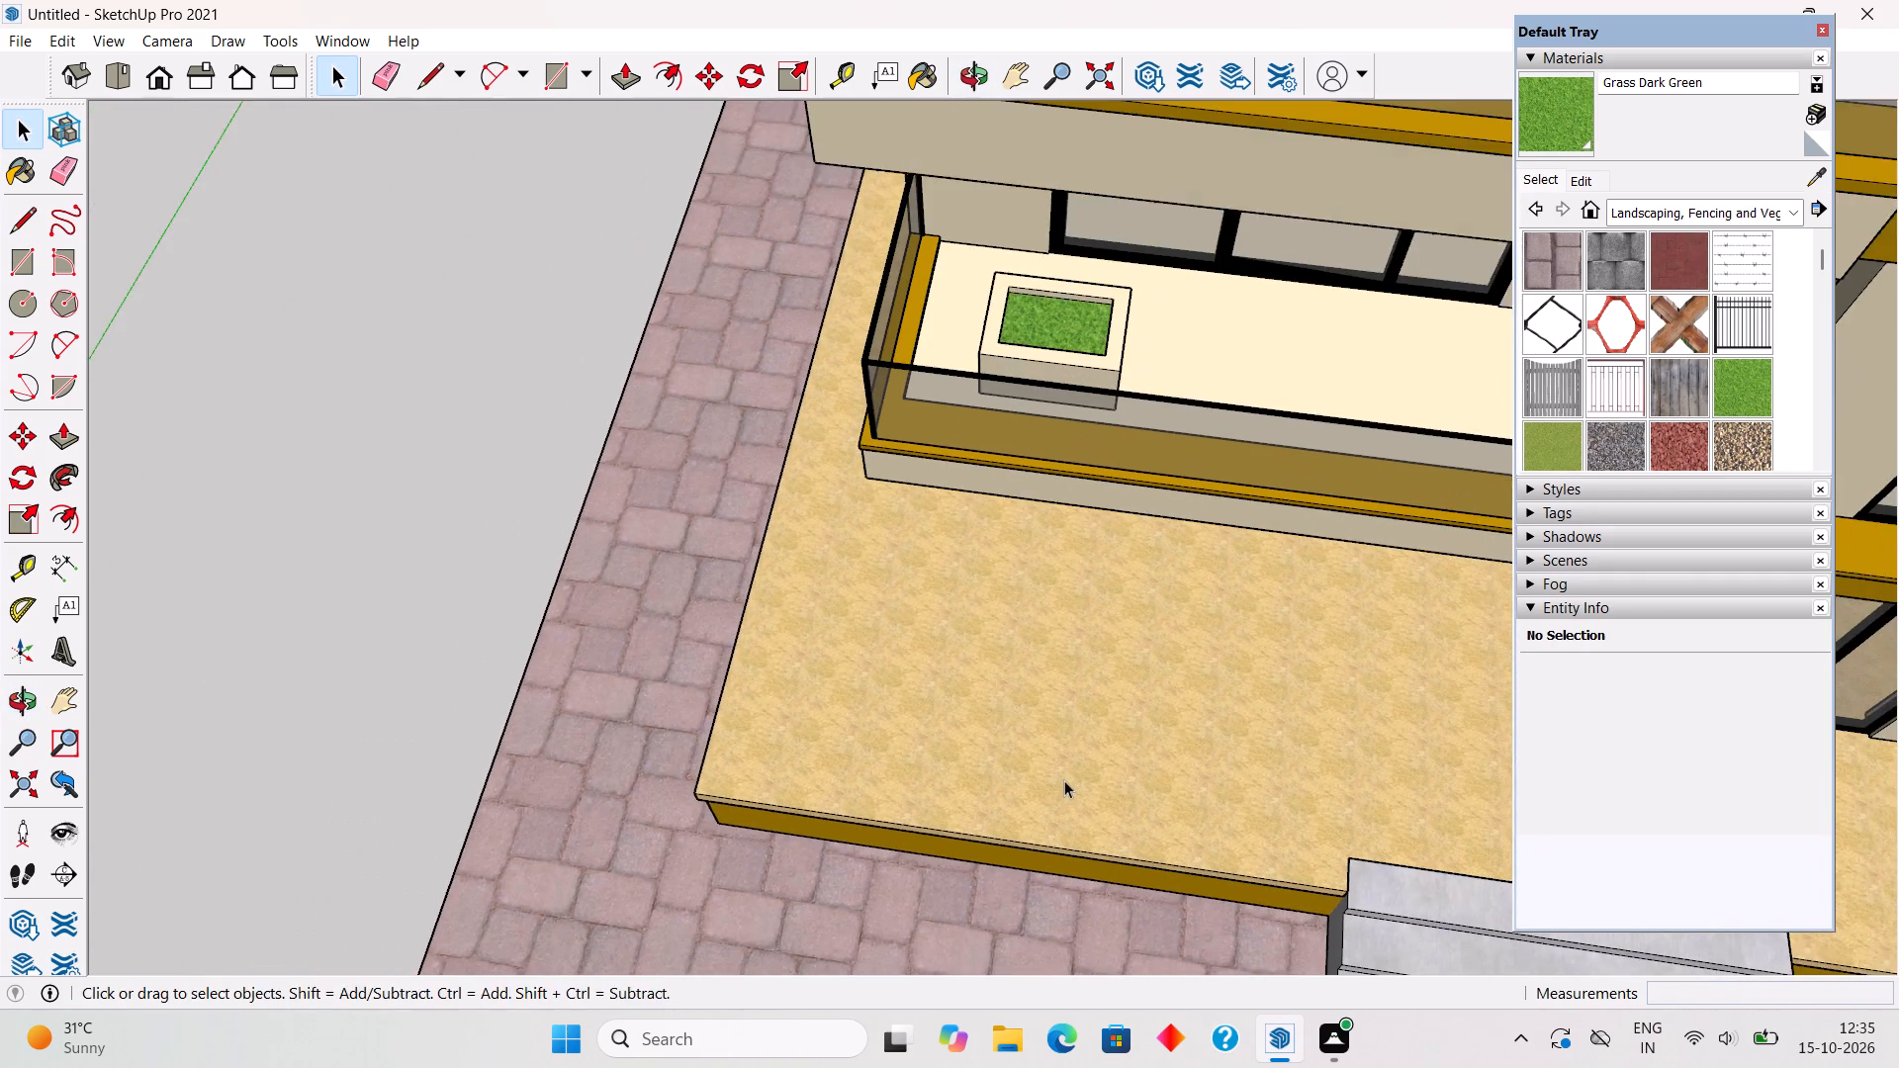
middle_click_drag(1064, 785, 1059, 846)
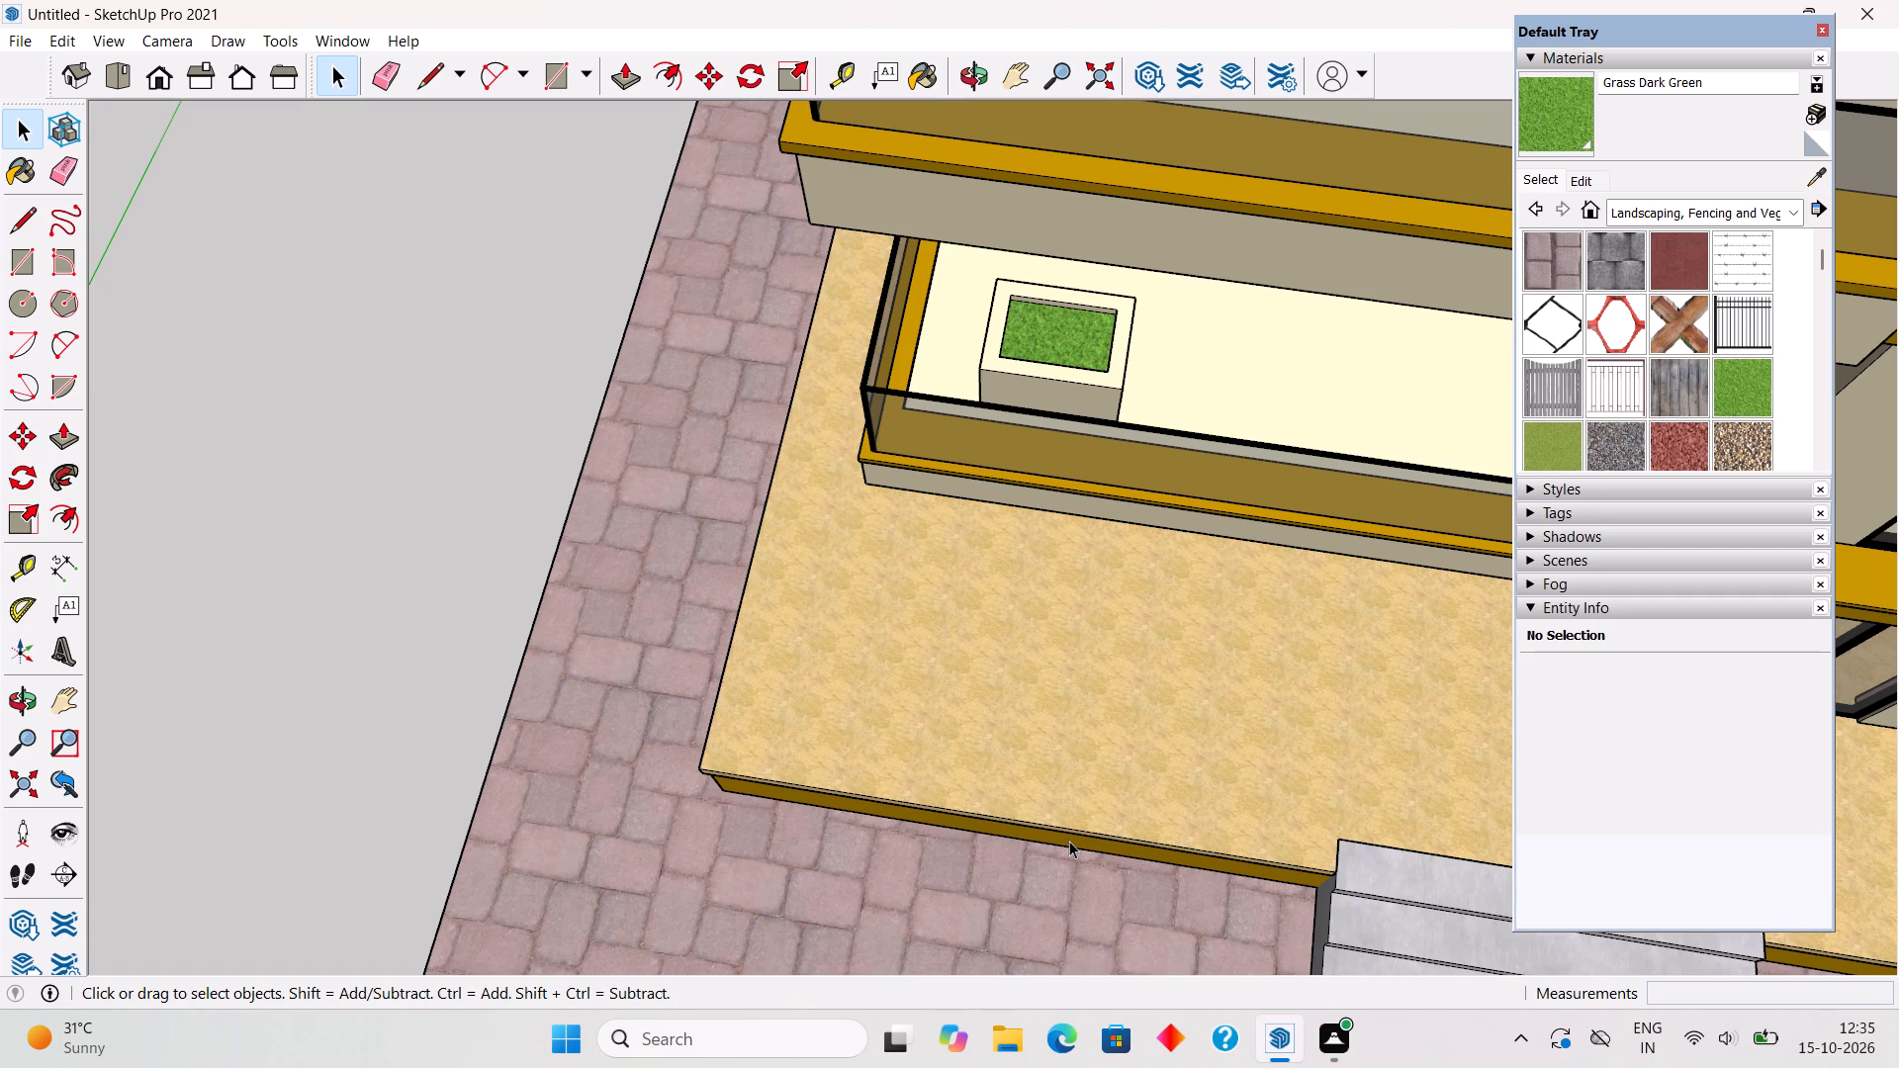
middle_click_drag(1066, 804, 1123, 890)
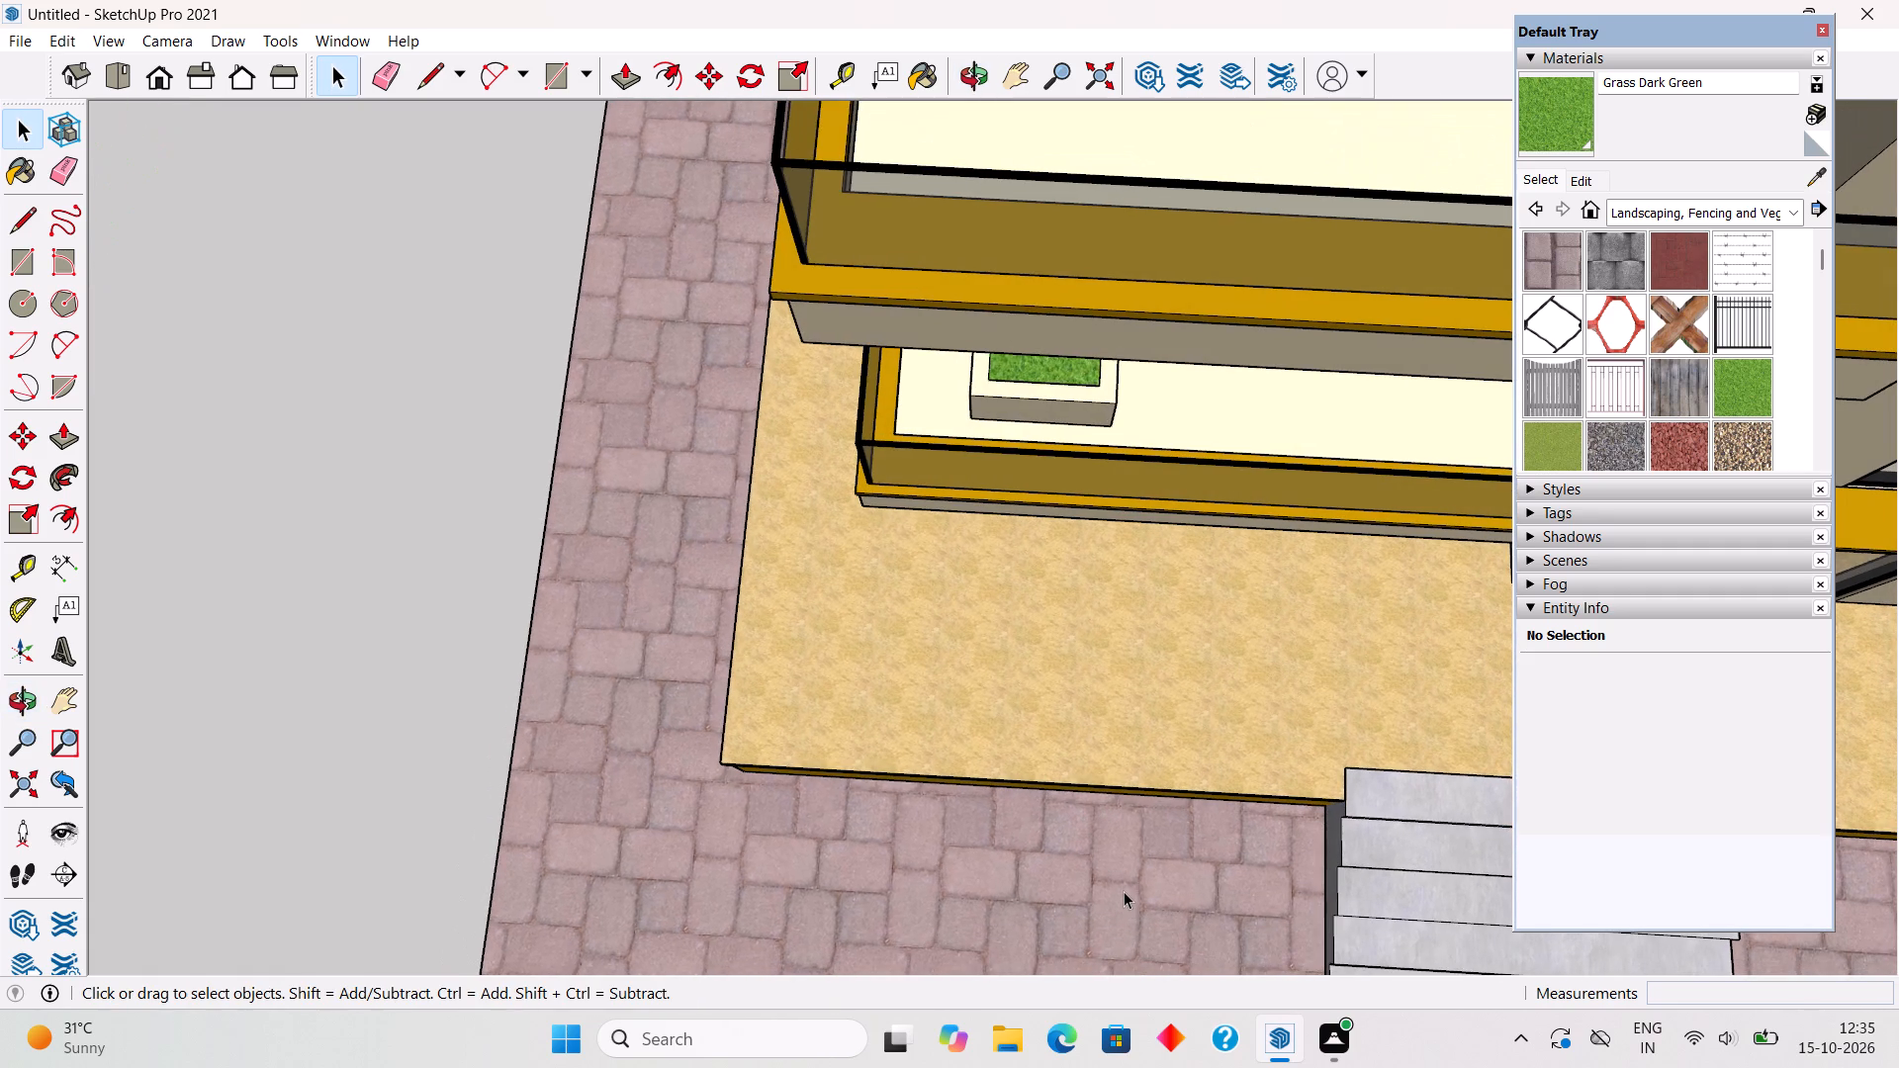
key("r")
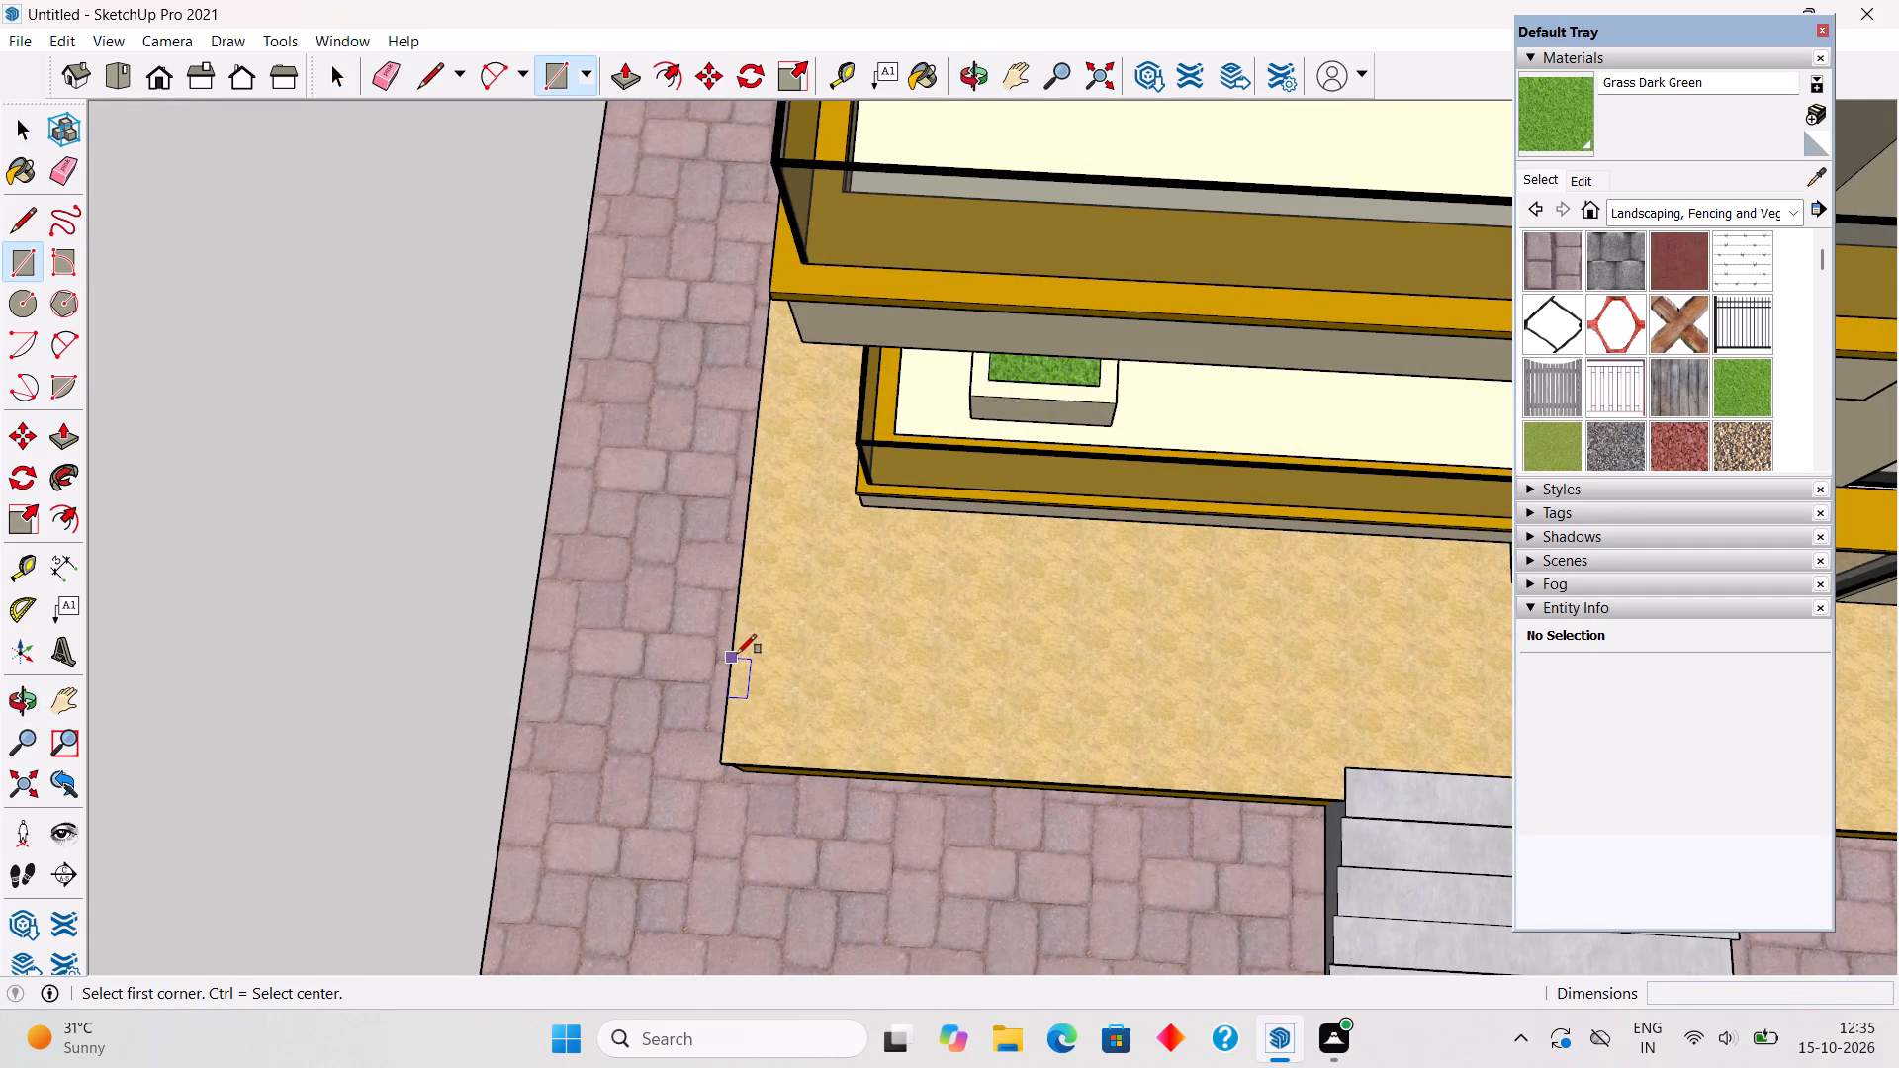
left_click(737, 654)
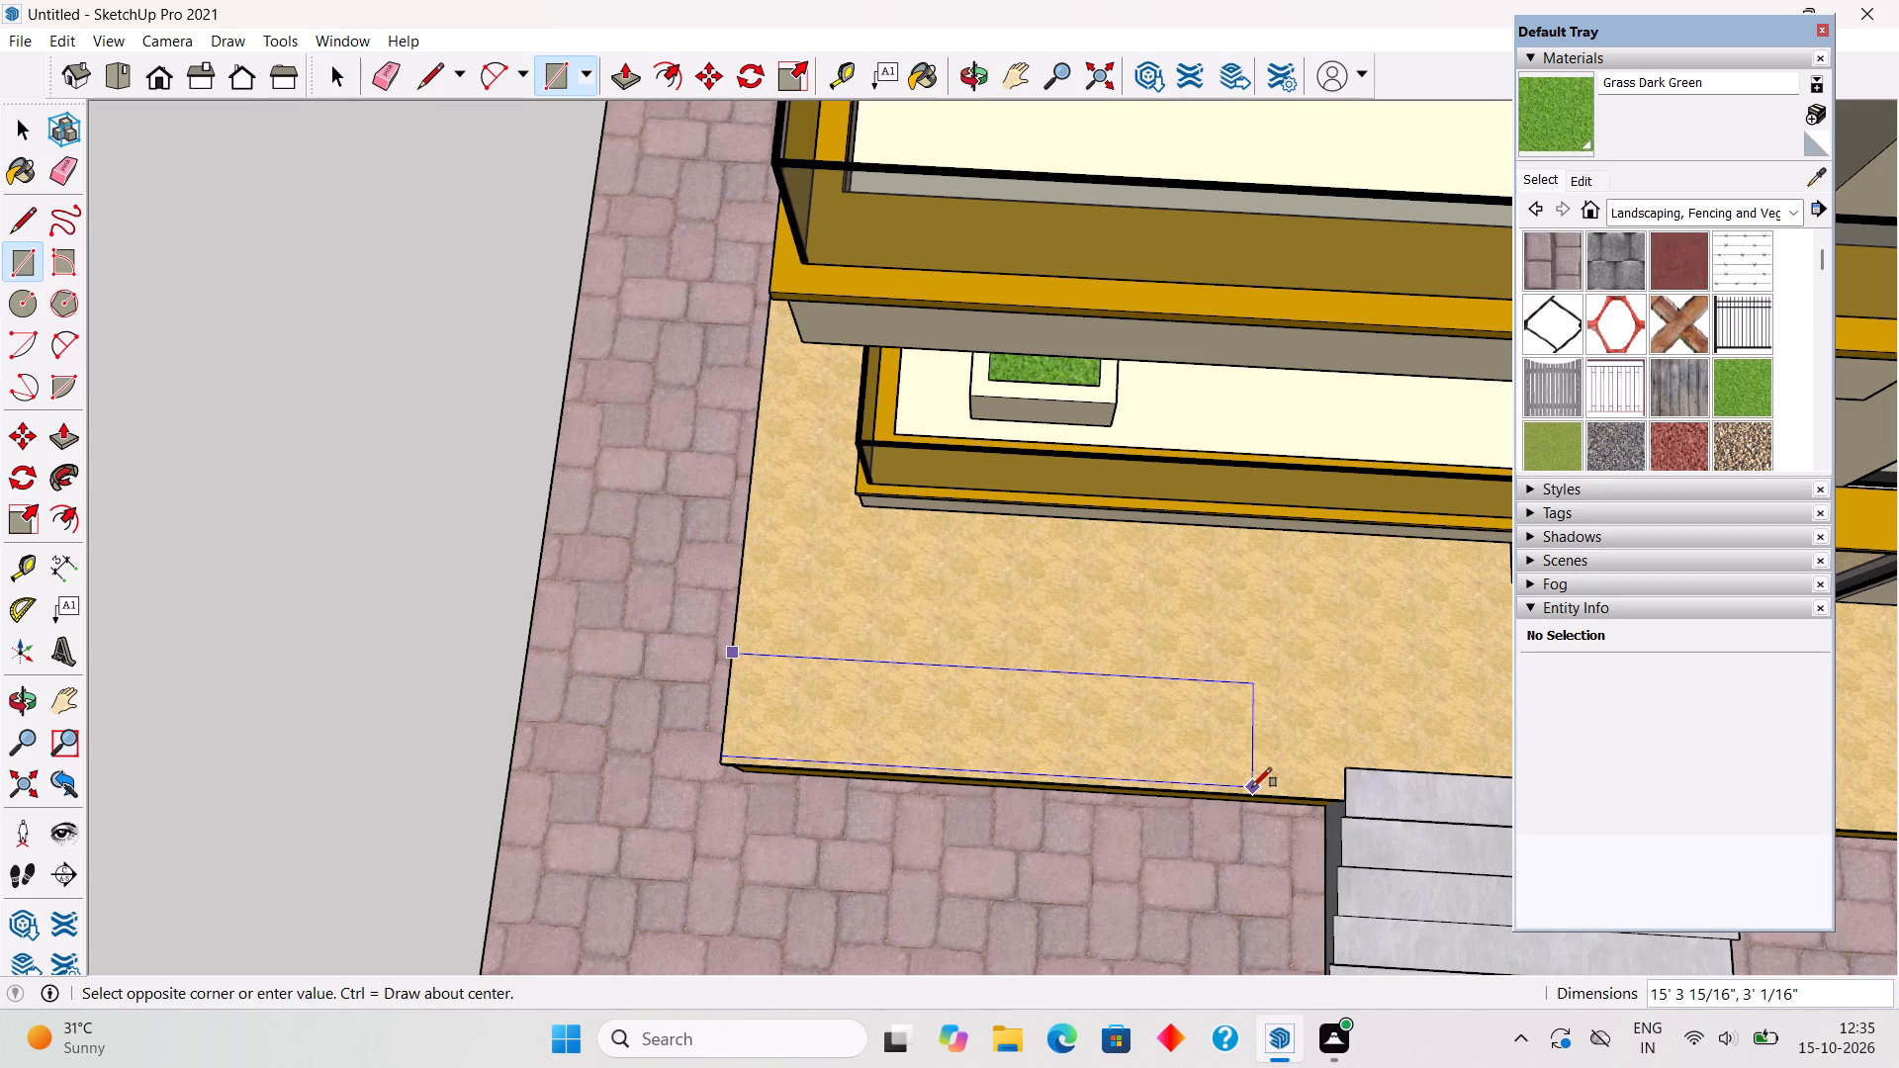
left_click(1344, 794)
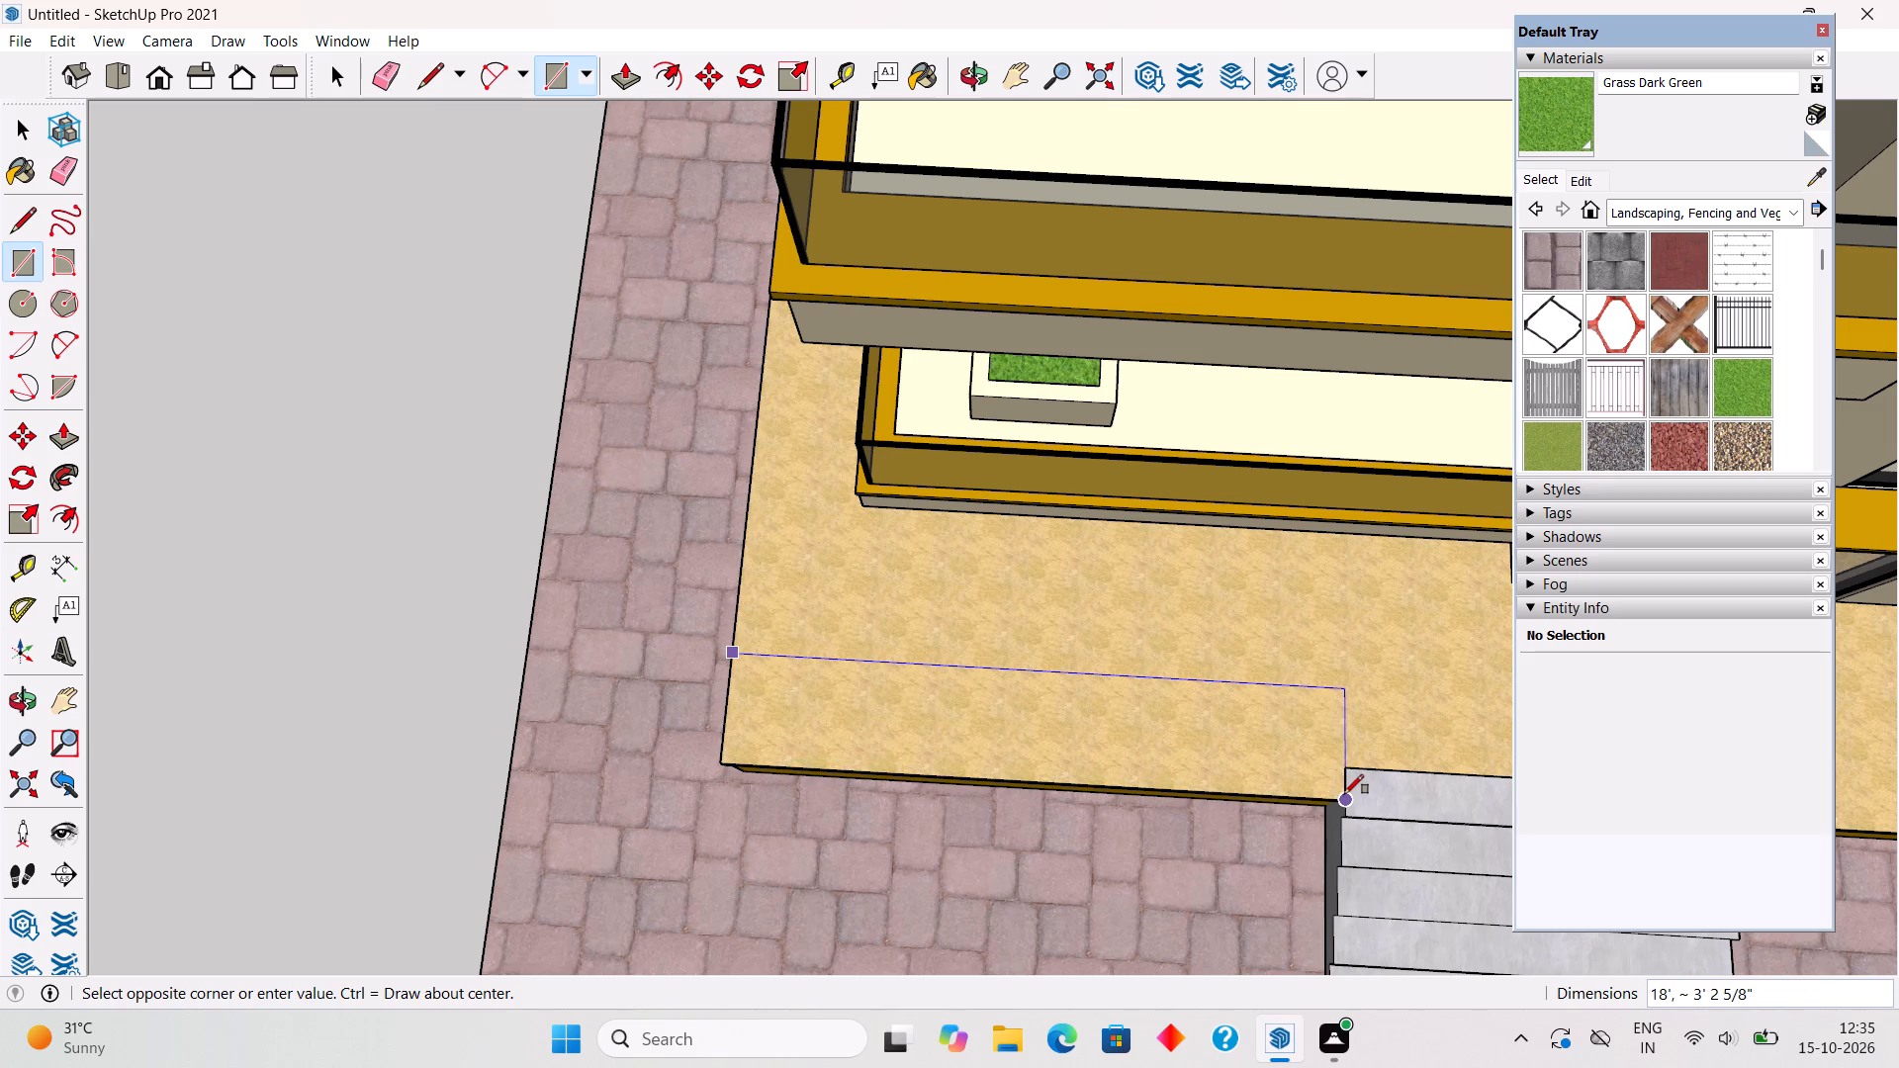
Pull the rectangle at the terrace's front edge up by about 1' 2" into a box.
key("p")
left_click(1283, 779)
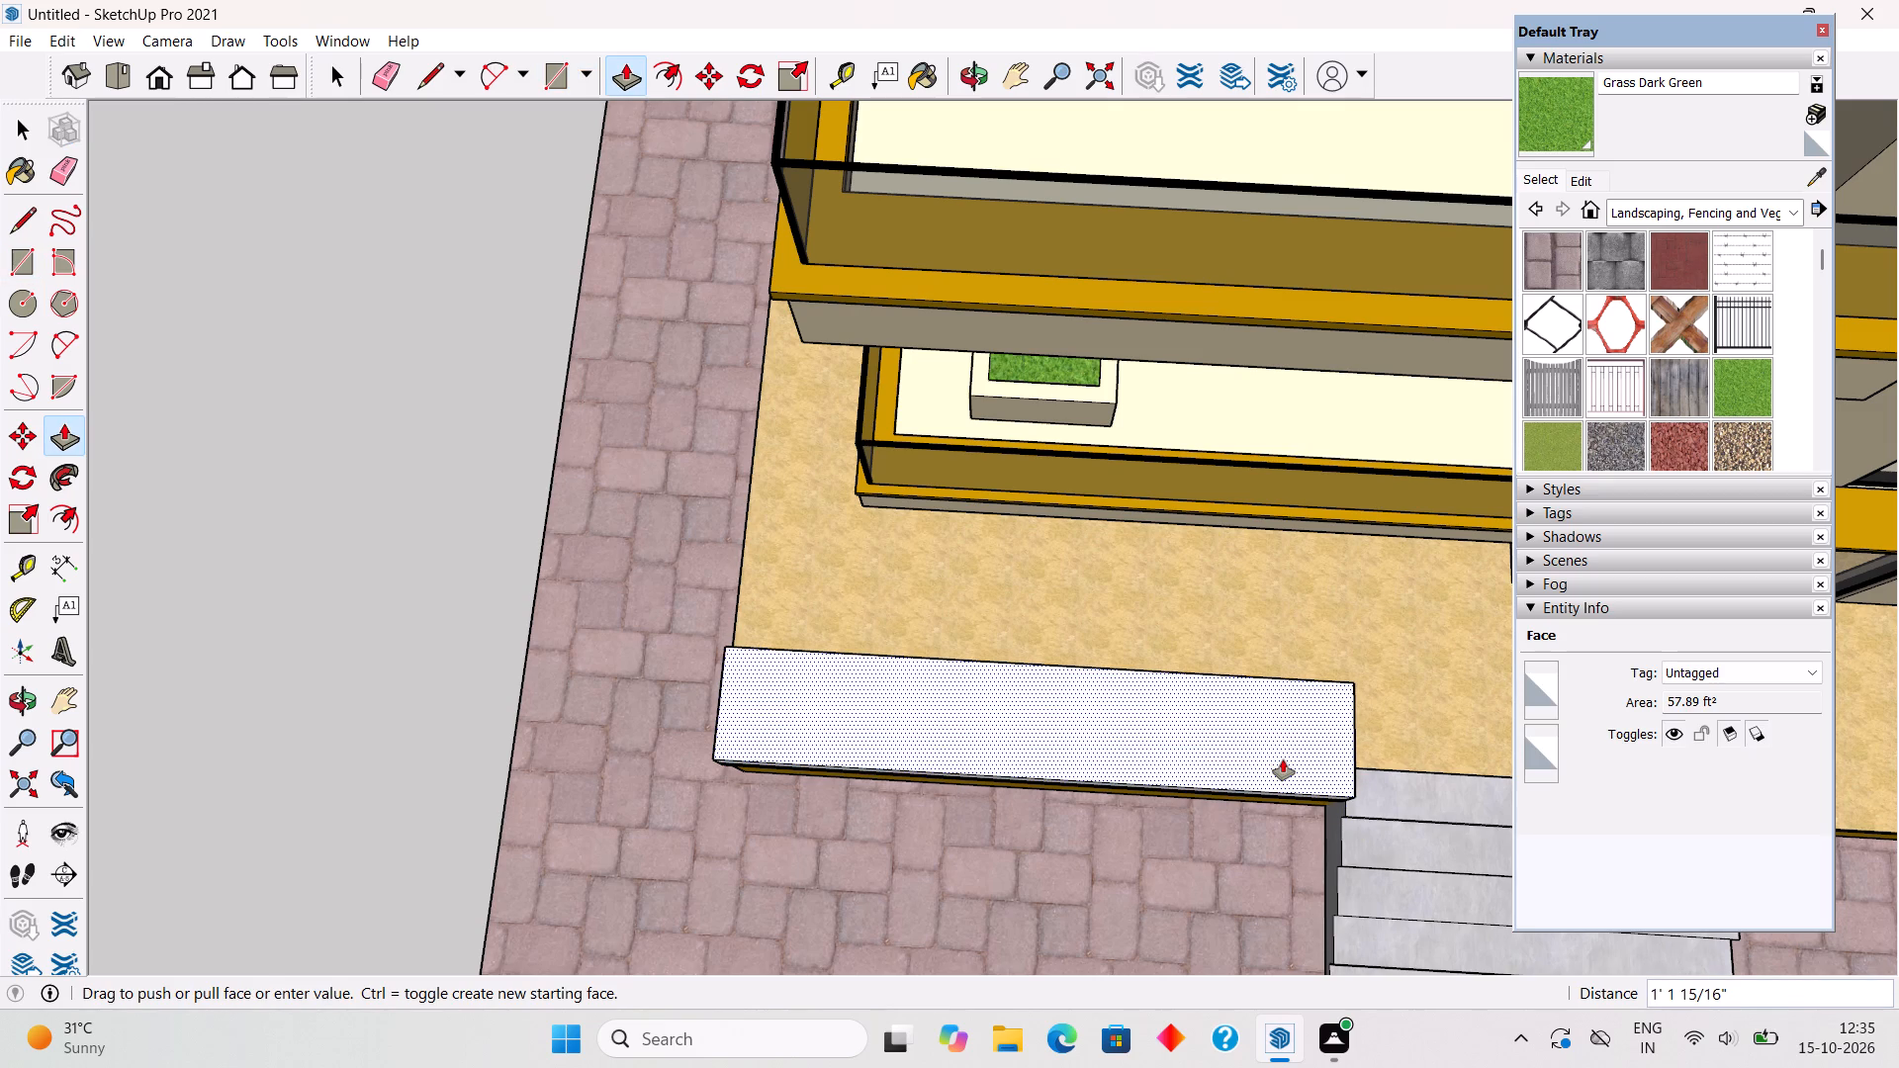
left_click(1283, 759)
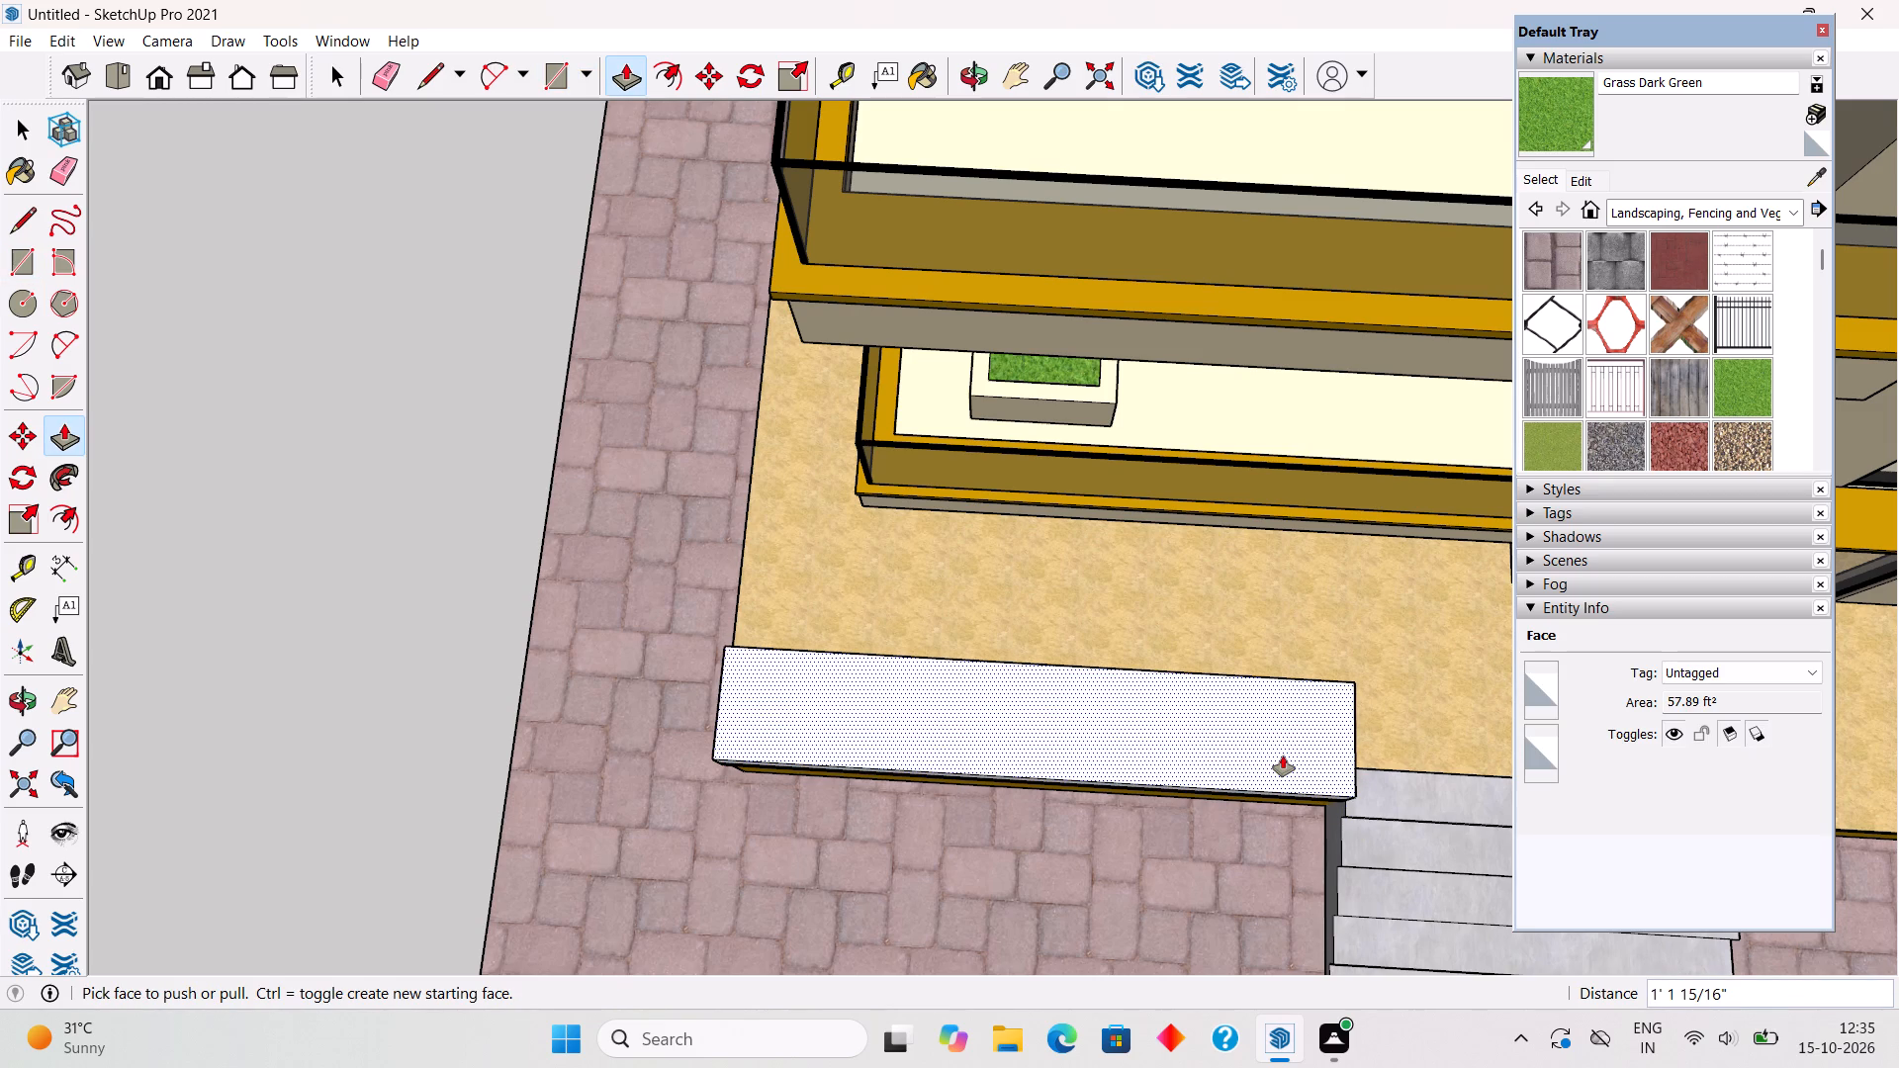
Offset the box's top outline inward into a narrow rim and push the inner face down to about half the box's height.
key("f")
left_click(1275, 763)
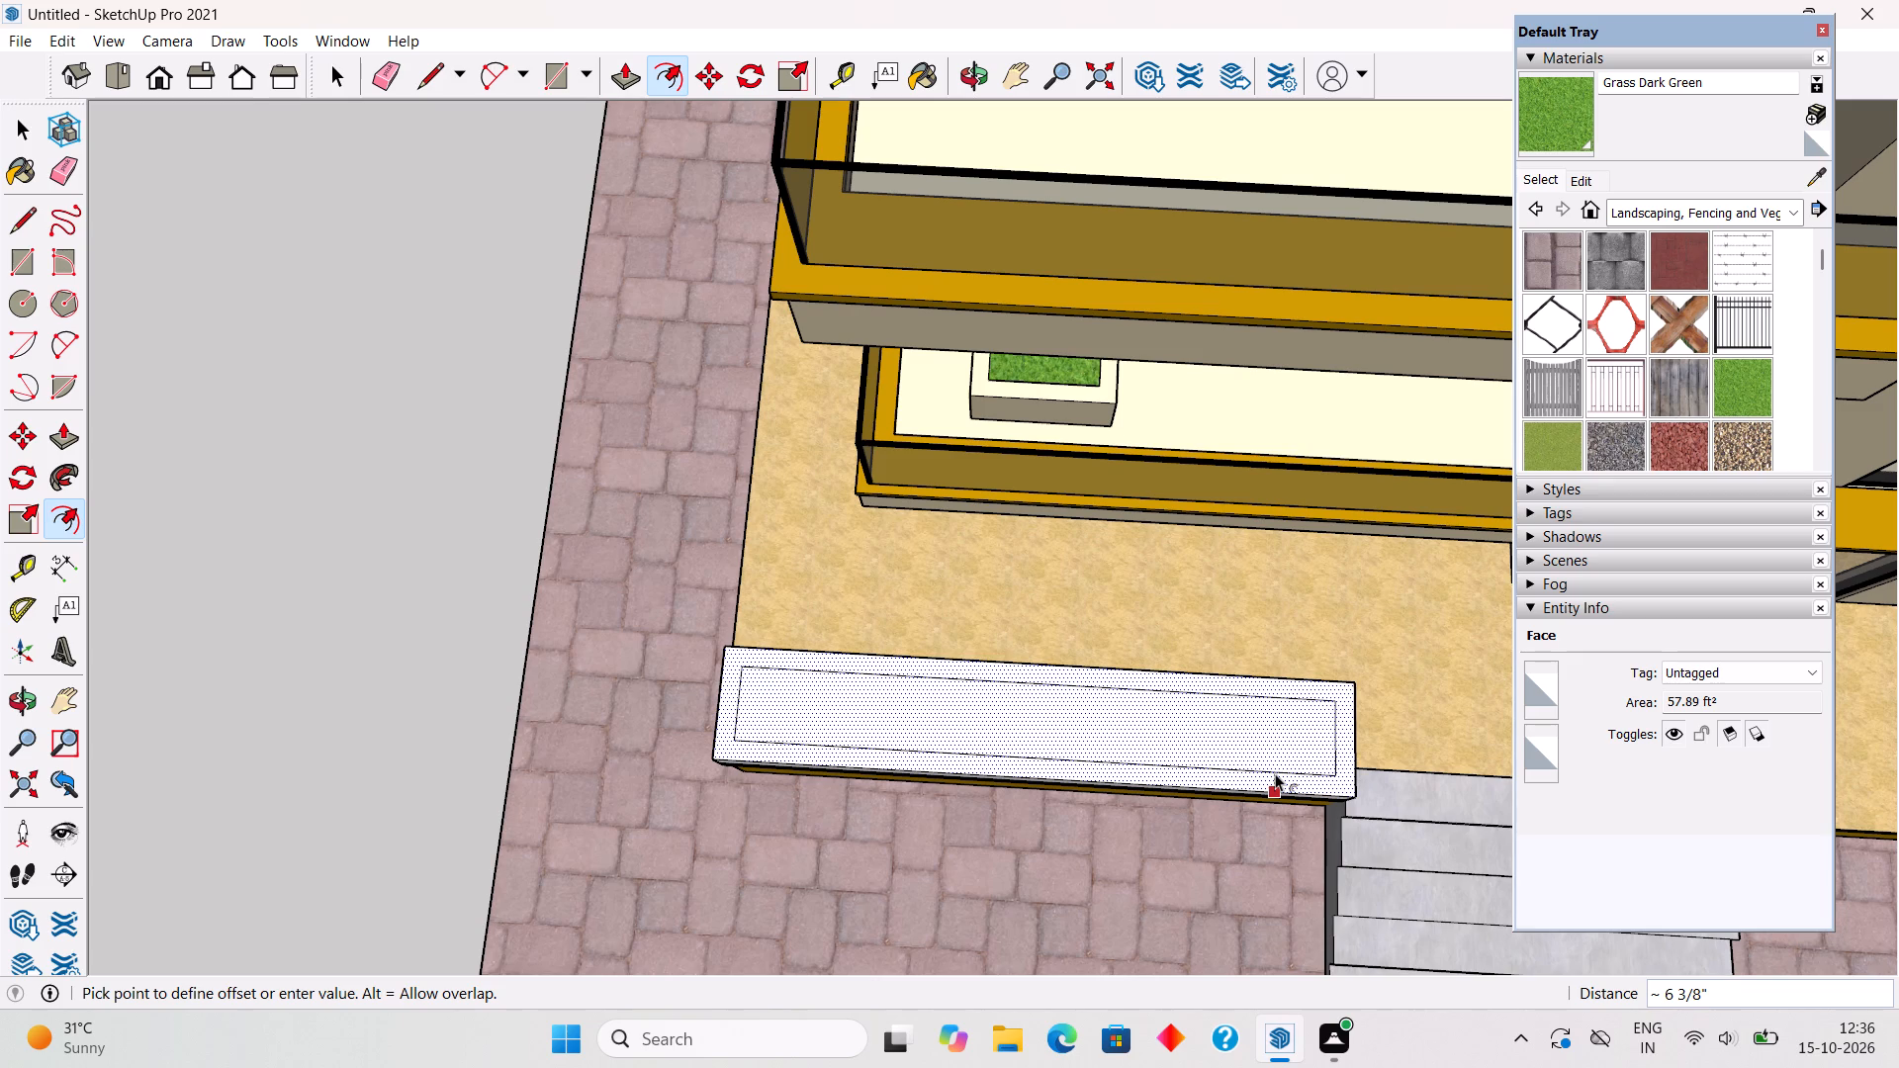
left_click(1276, 778)
key("space")
left_click(1264, 746)
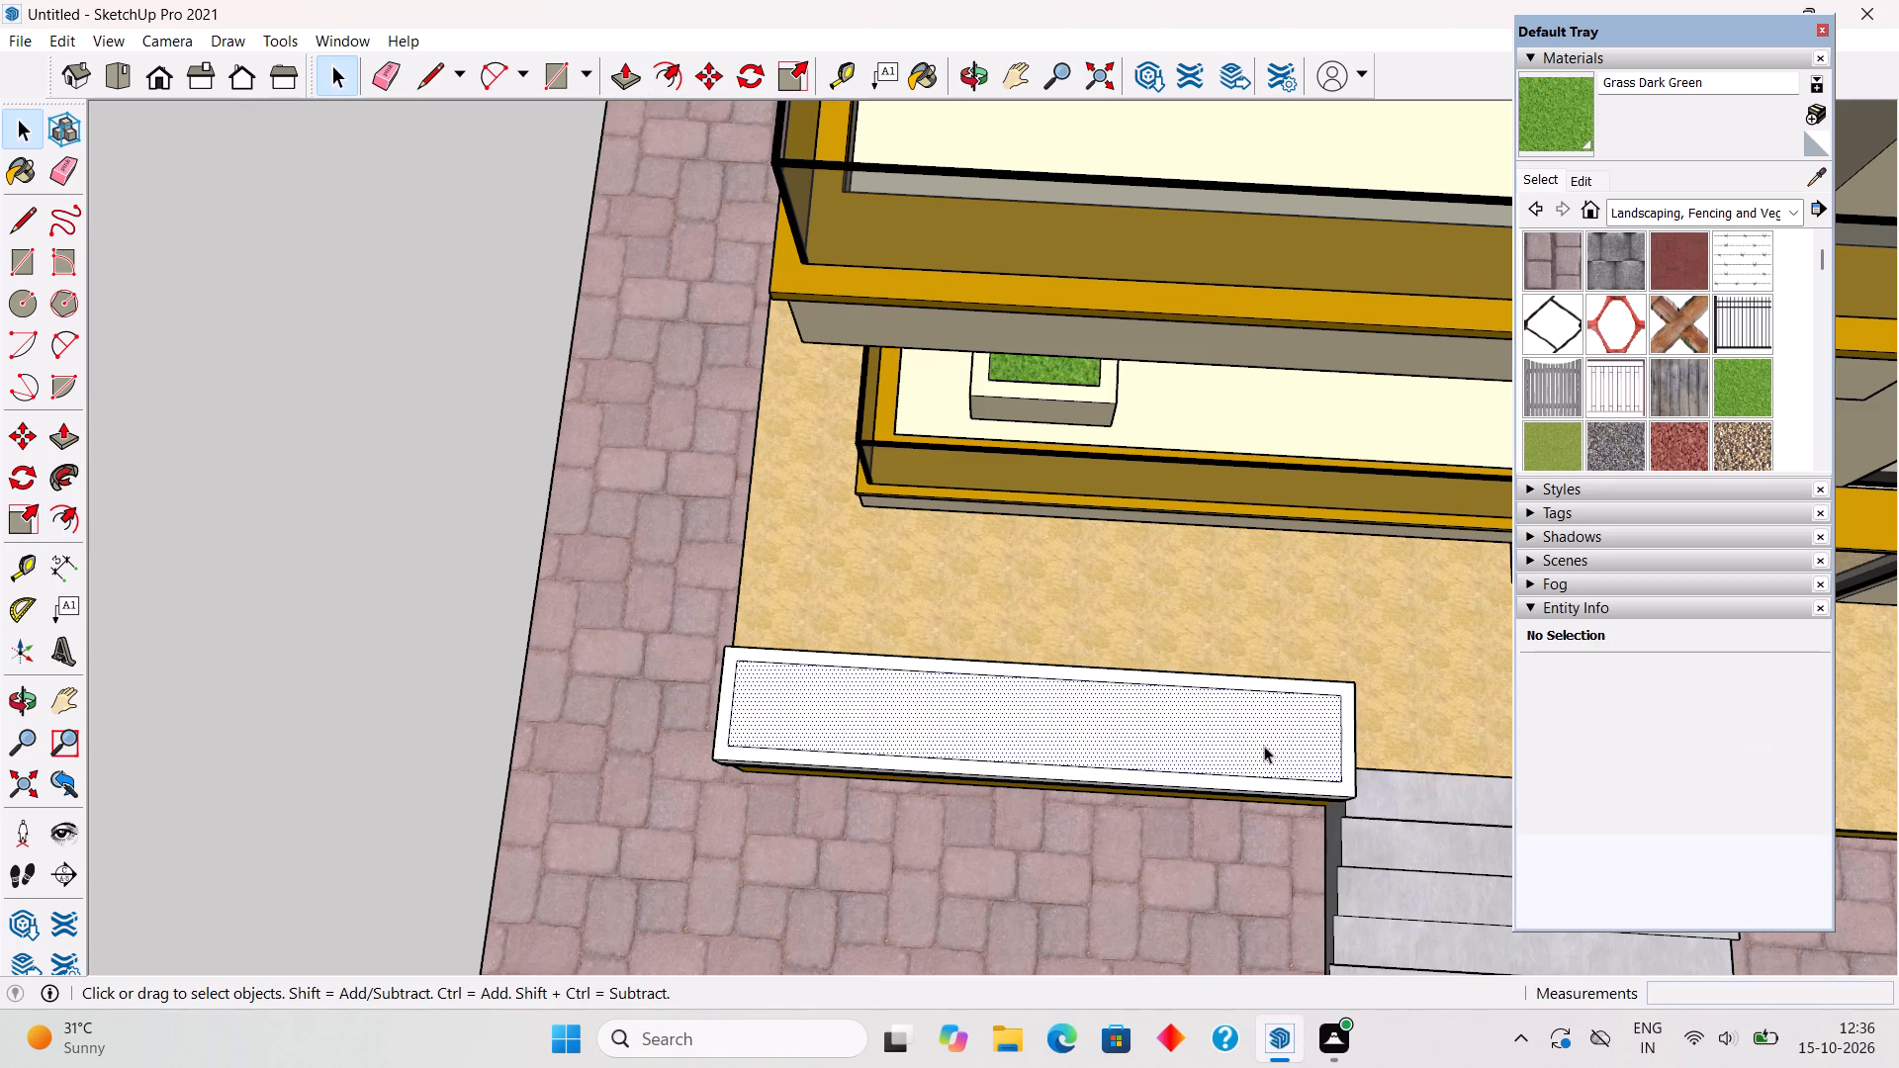
key("p")
left_click(1264, 746)
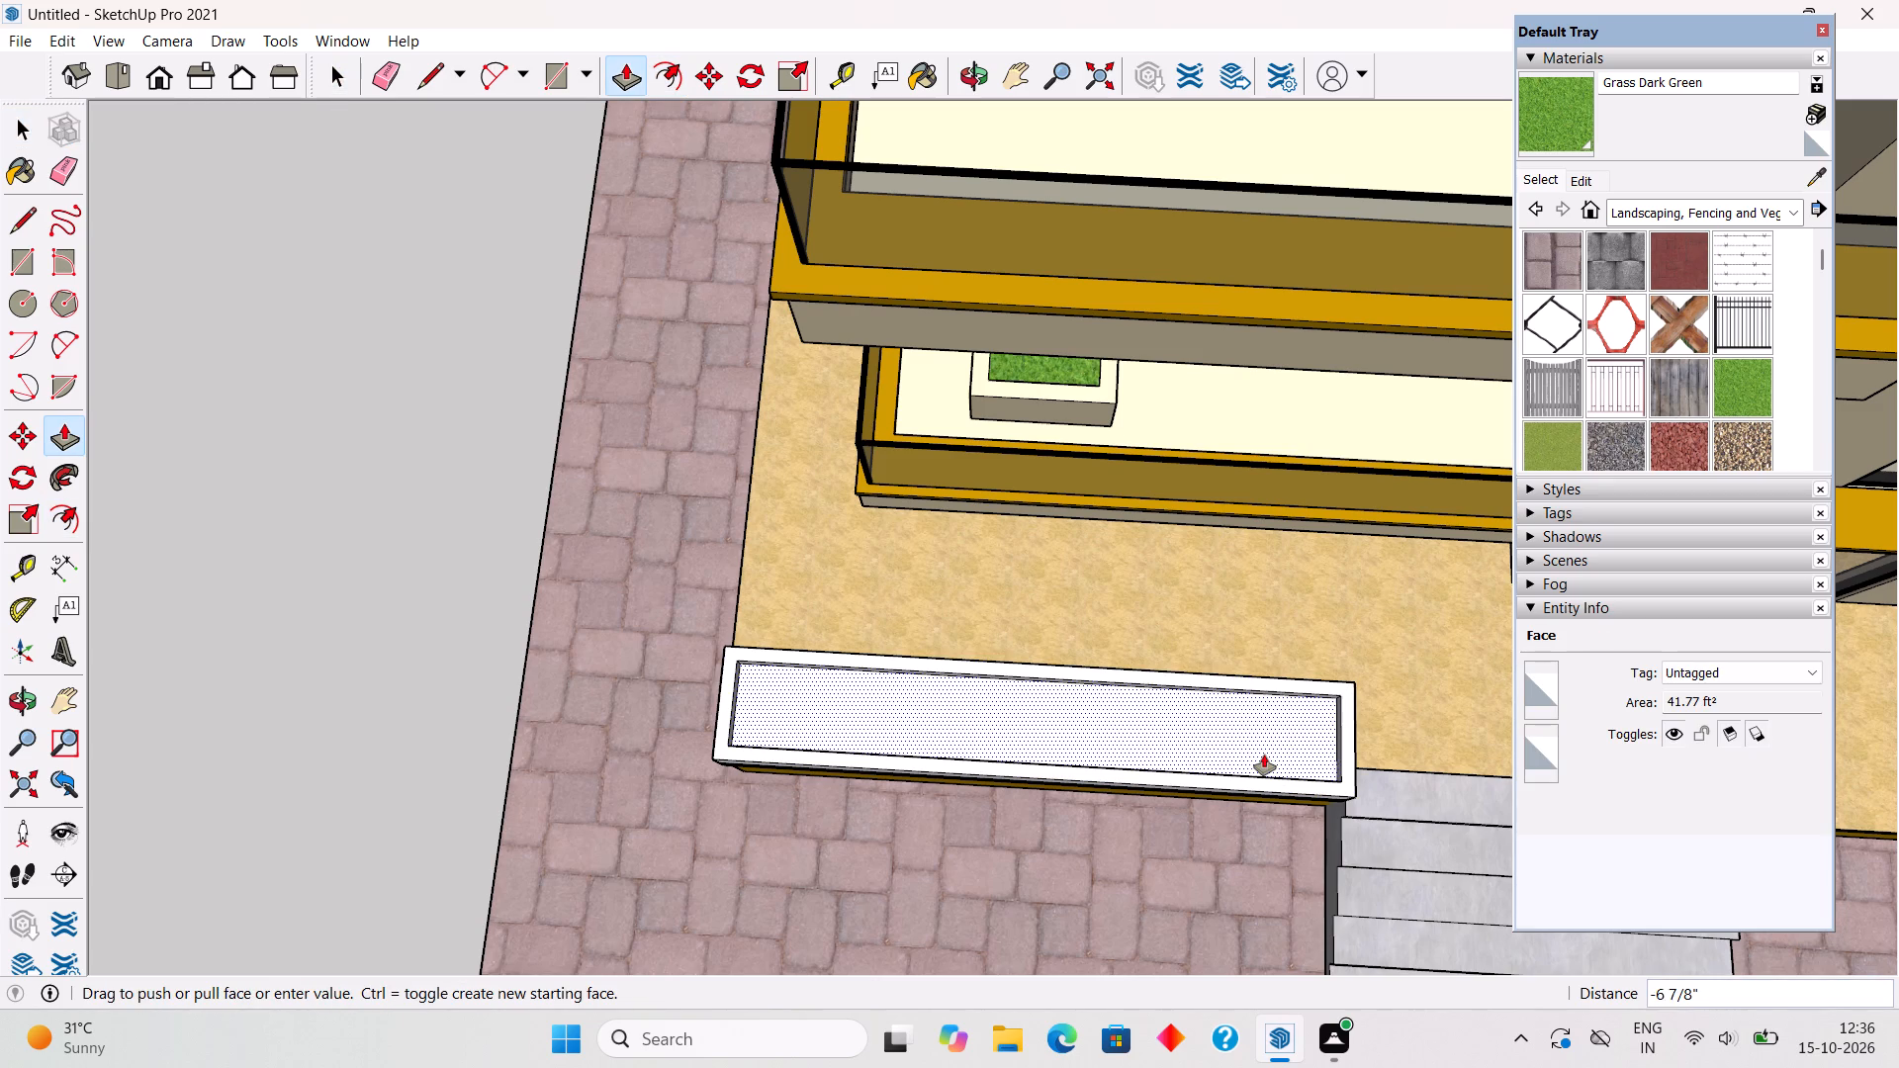
left_click(1264, 756)
key("space")
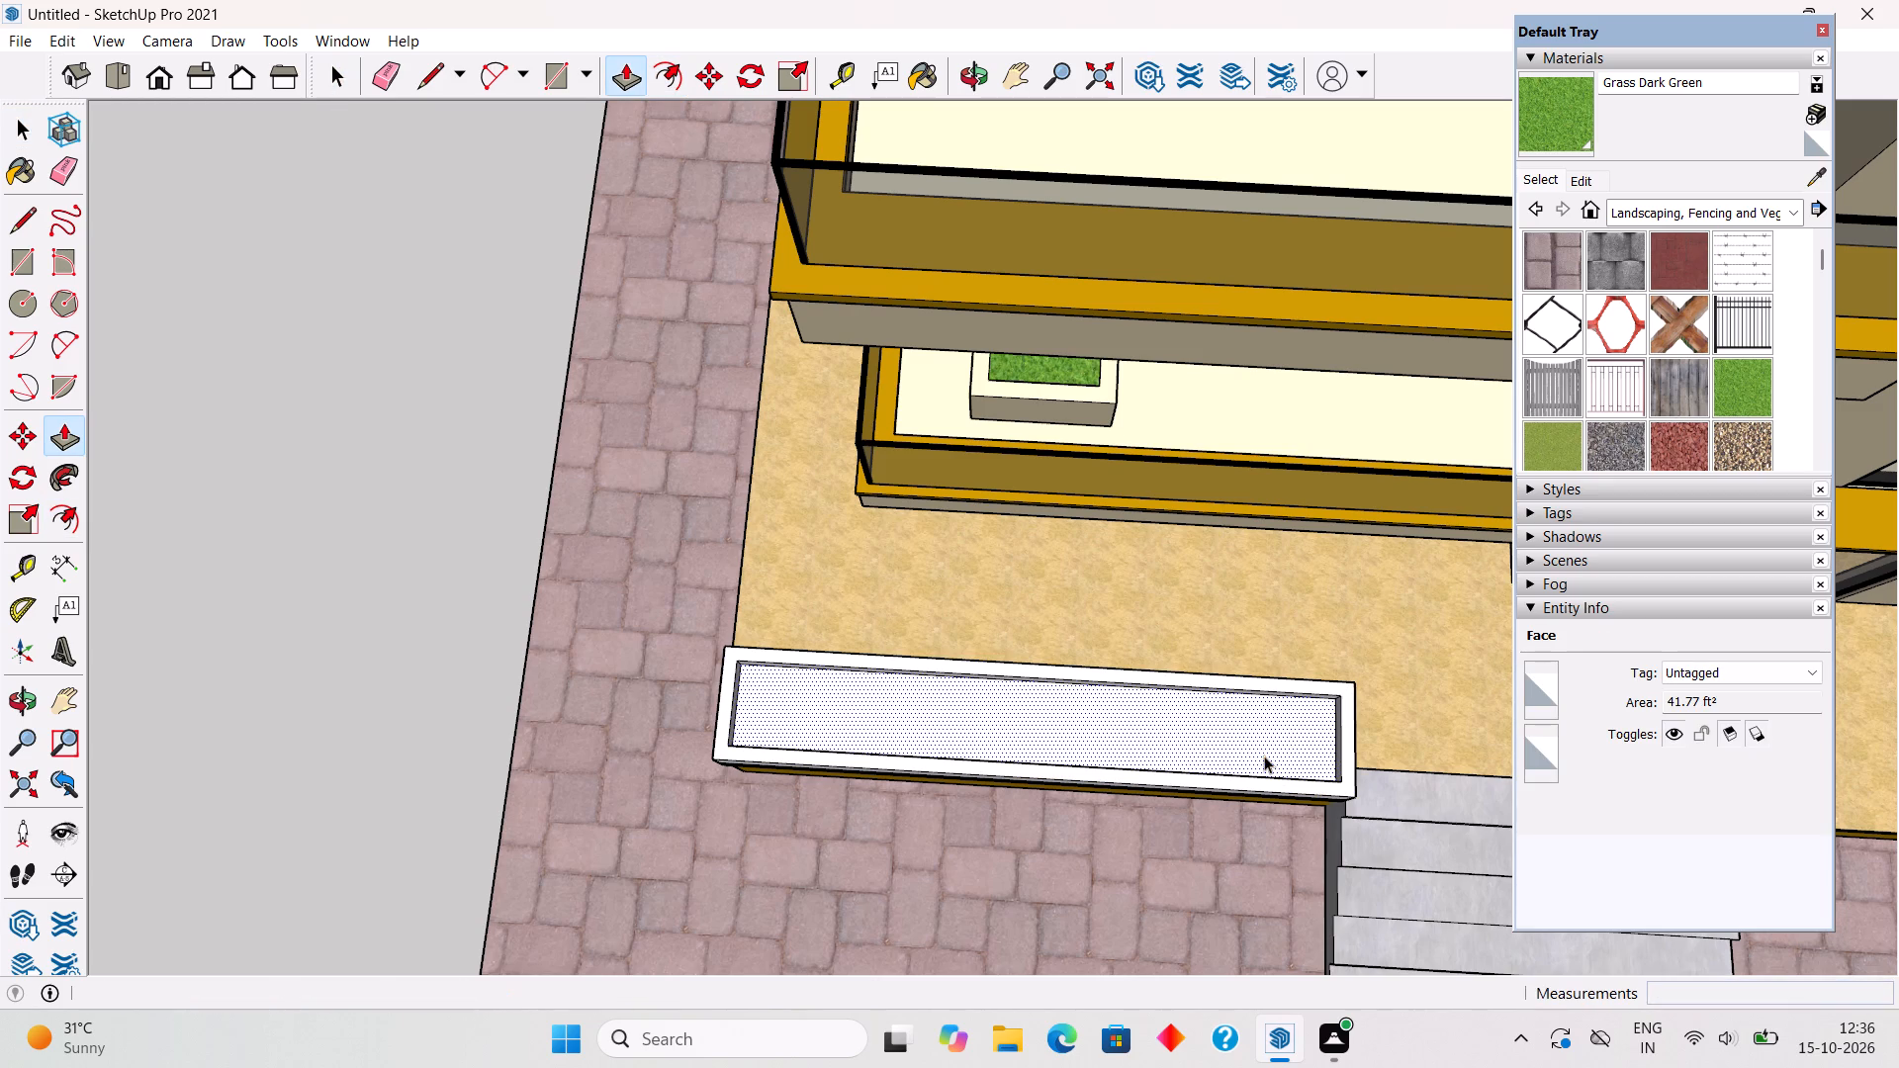
Select the whole hollowed planter box at the terrace's front edge and make it a group.
middle_click_drag(1255, 810, 1251, 488)
scroll(1251, 488, "down", 3)
middle_click_drag(1286, 935, 1285, 752)
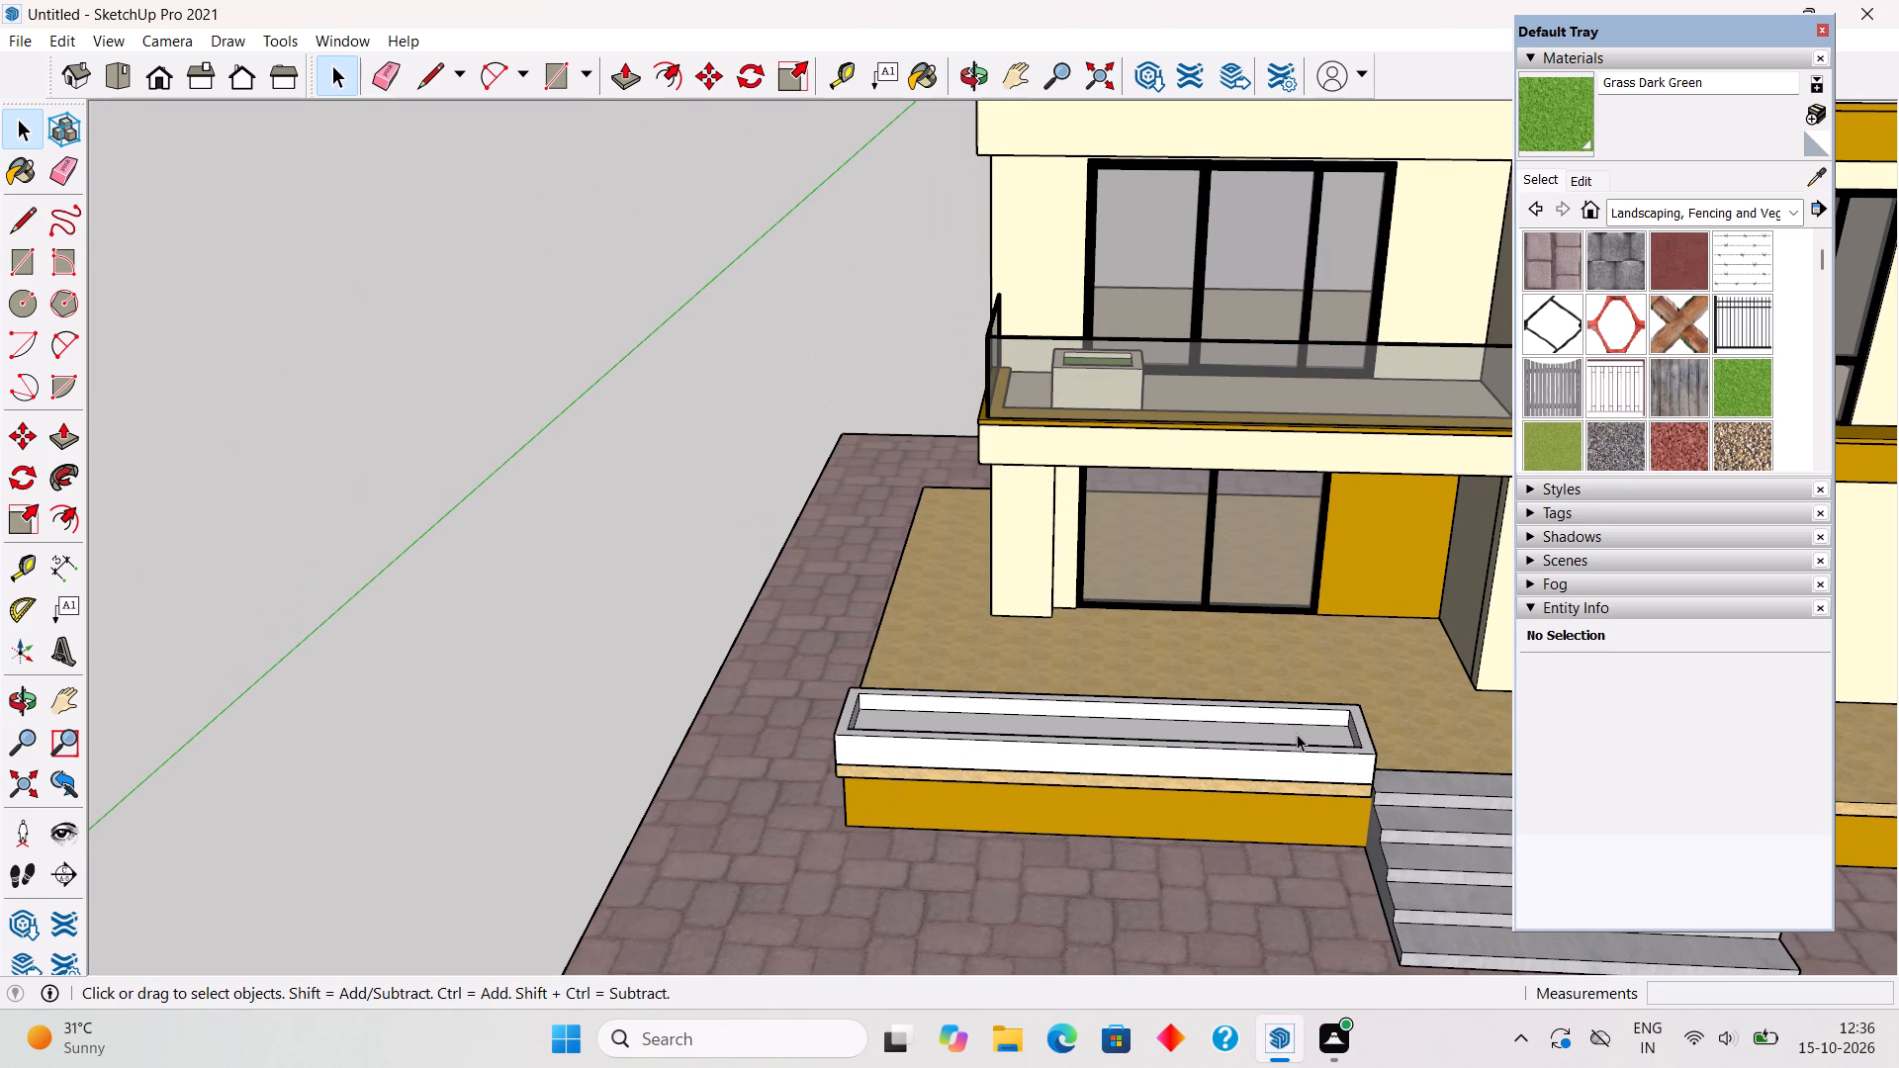
scroll(1297, 734, "down", 4)
scroll(1307, 749, "up", 4)
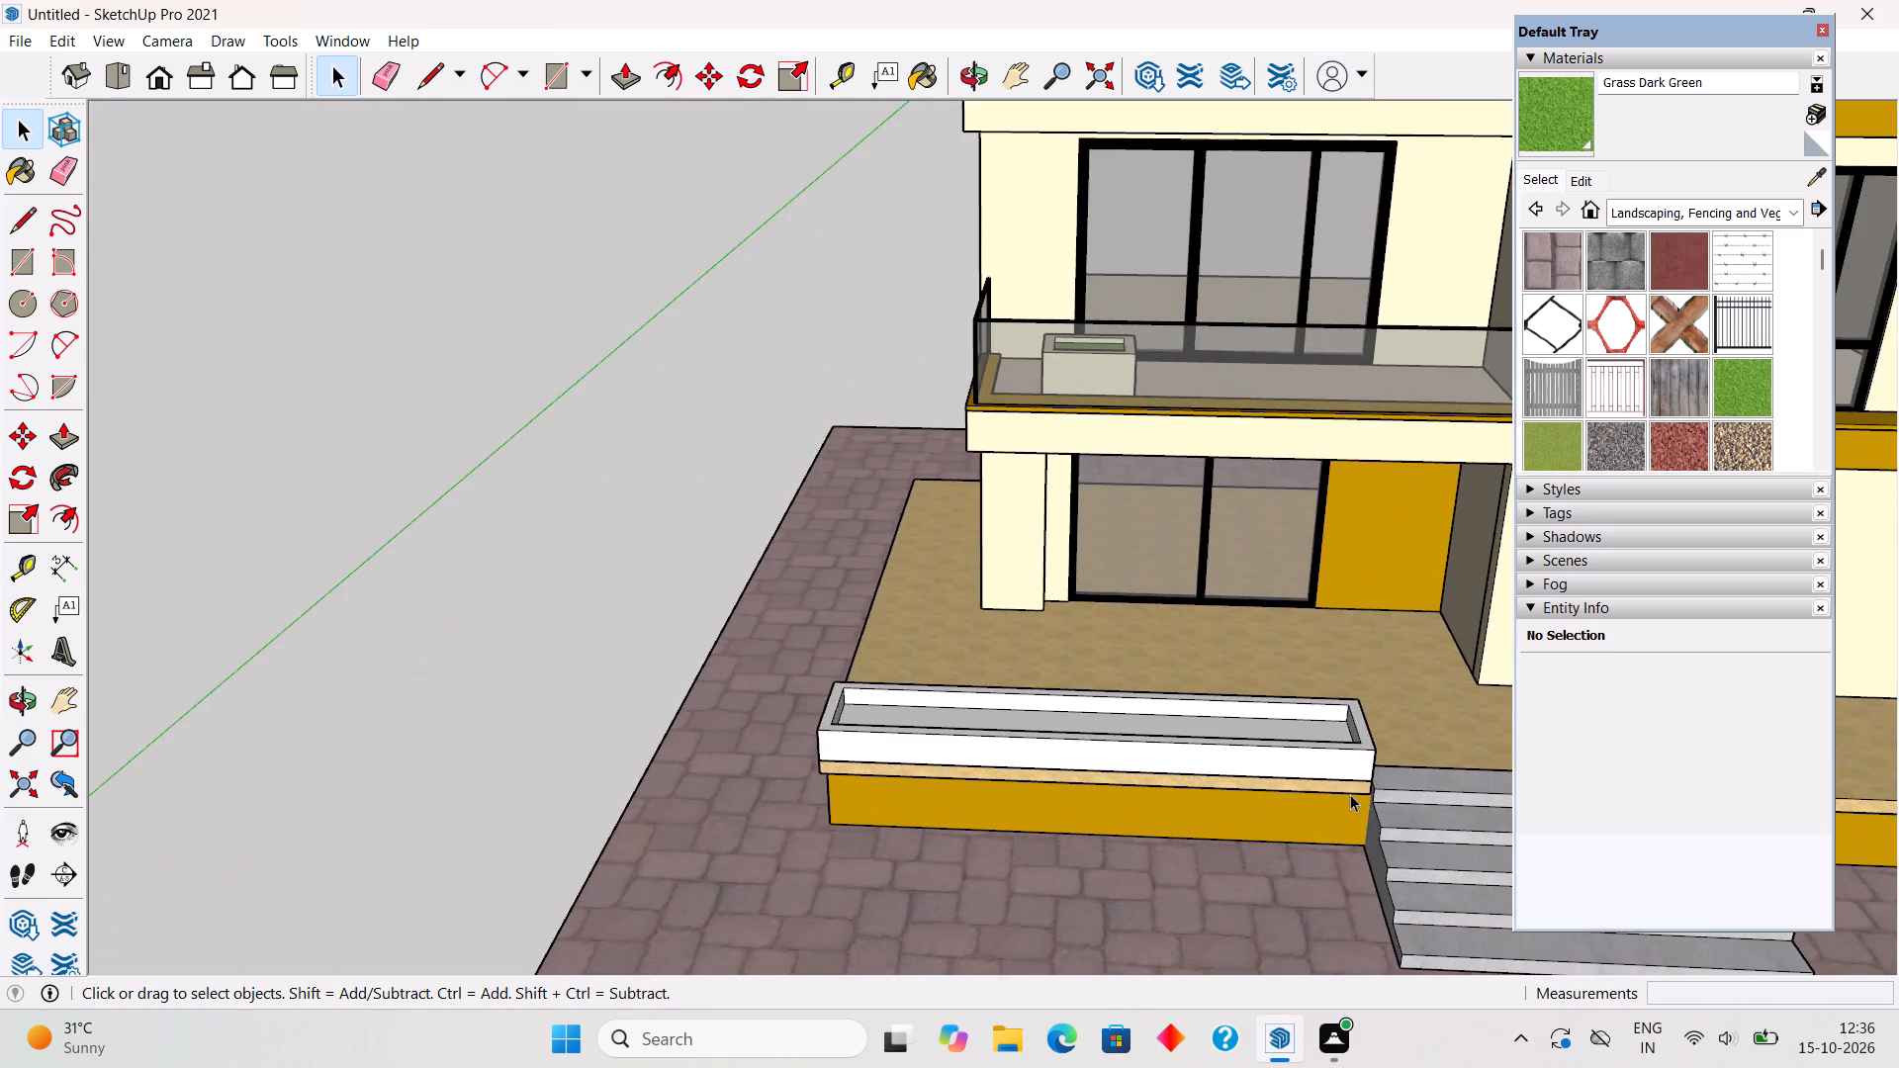
scroll(1350, 794, "up", 5)
middle_click_drag(1199, 701, 833, 585)
scroll(972, 748, "up", 3)
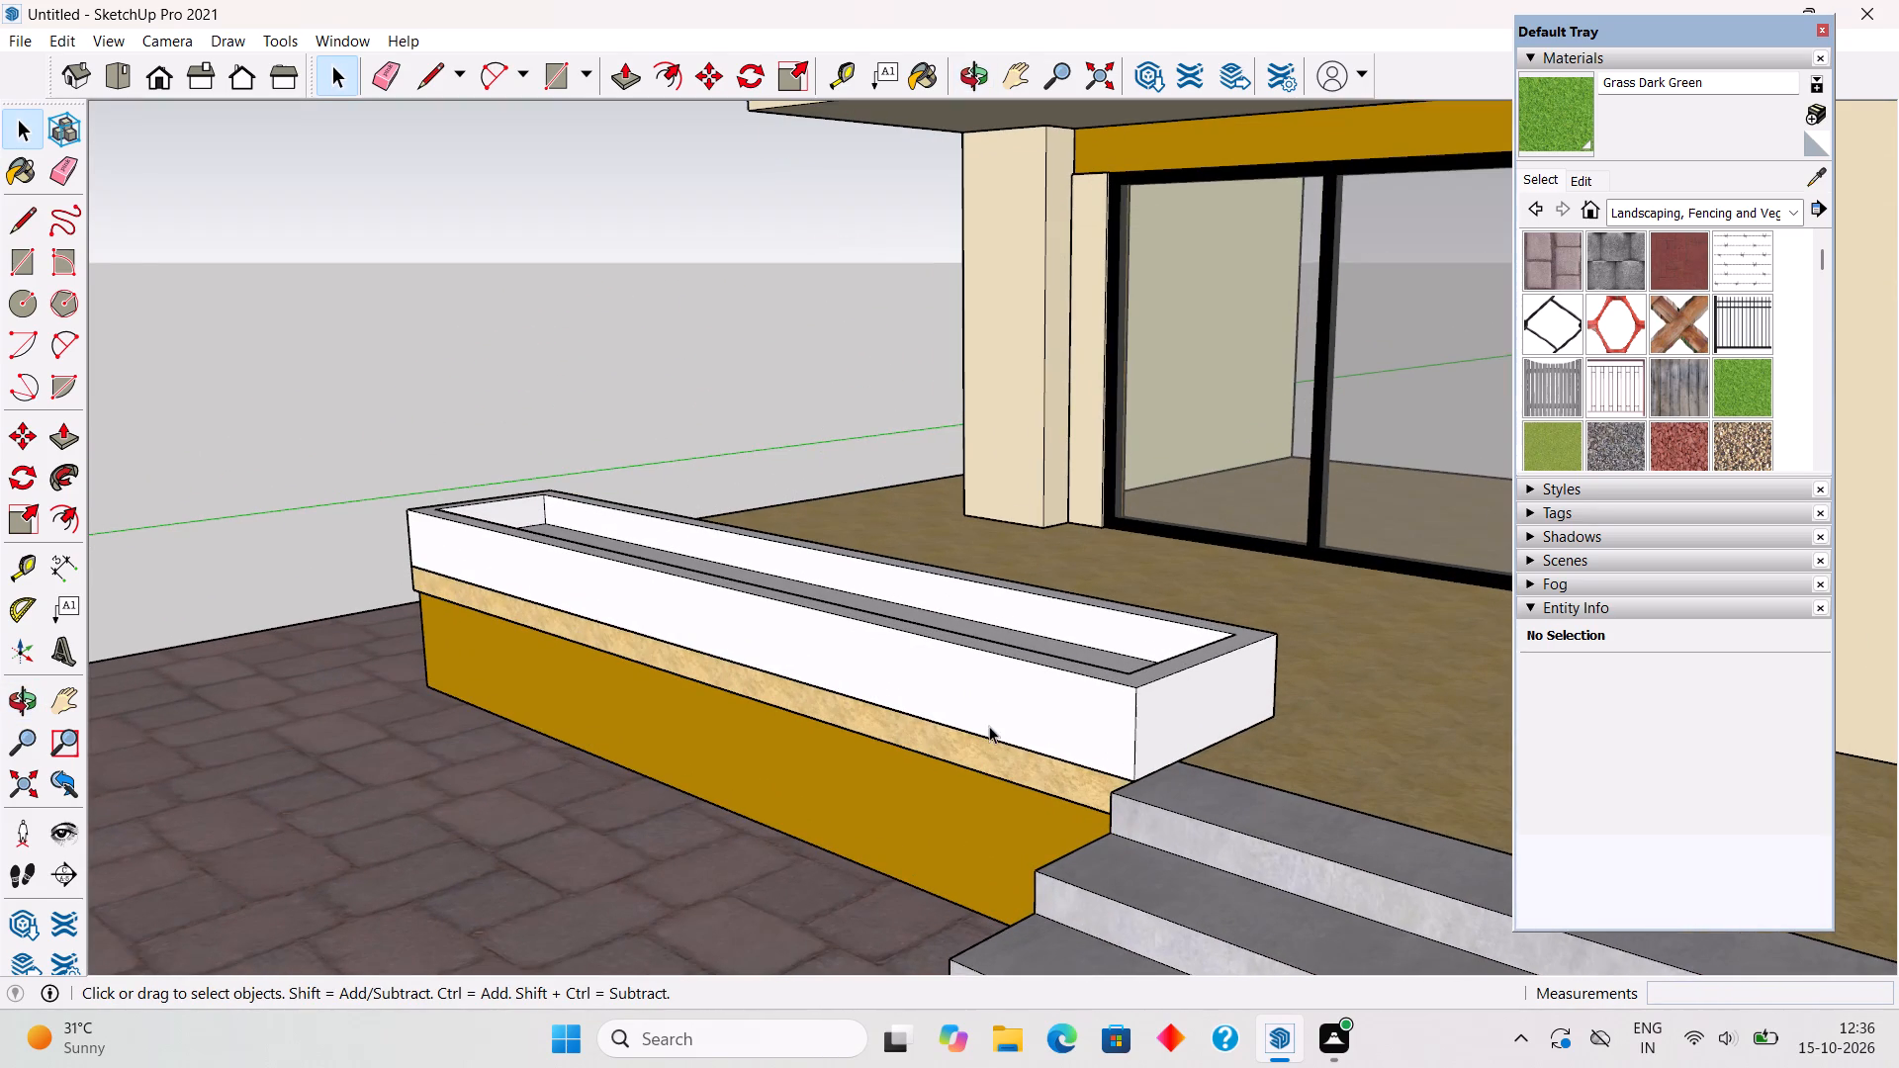
triple_click(1016, 729)
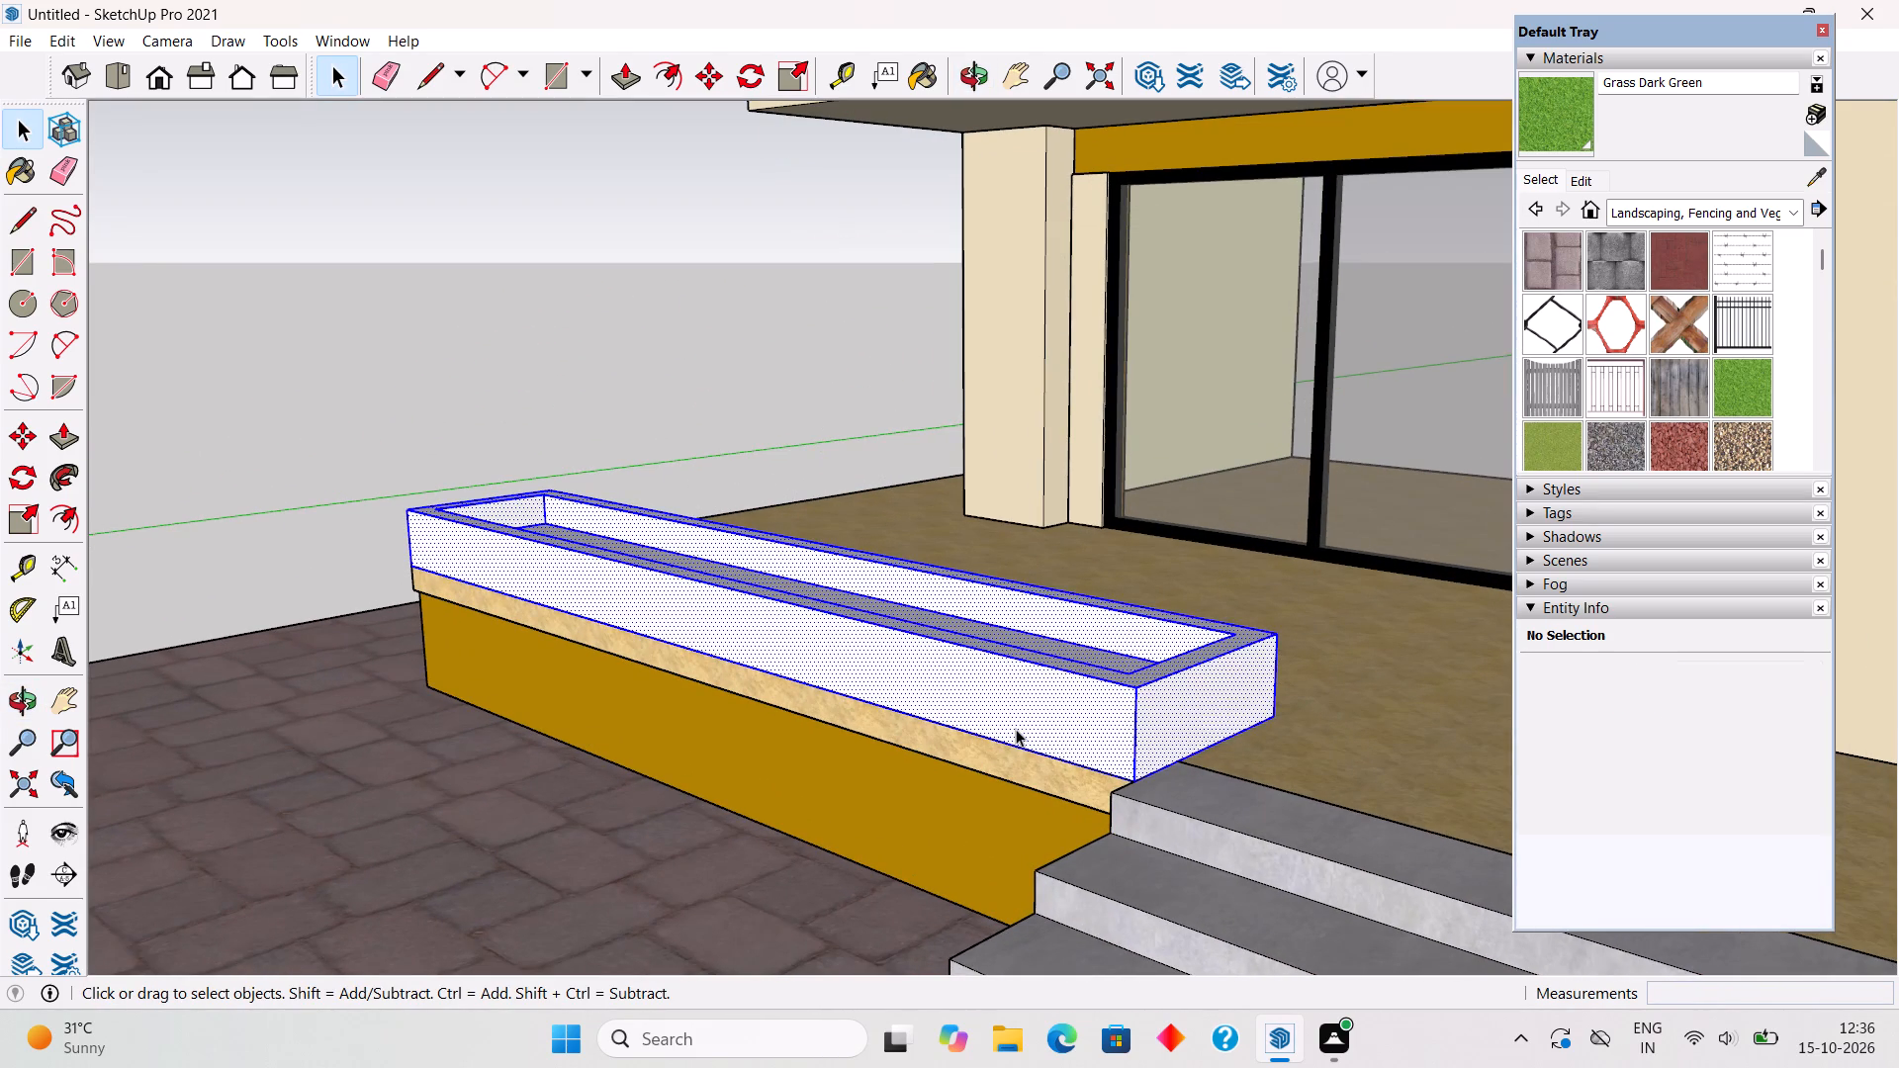
right_click(1016, 729)
left_click(1066, 564)
left_click(648, 365)
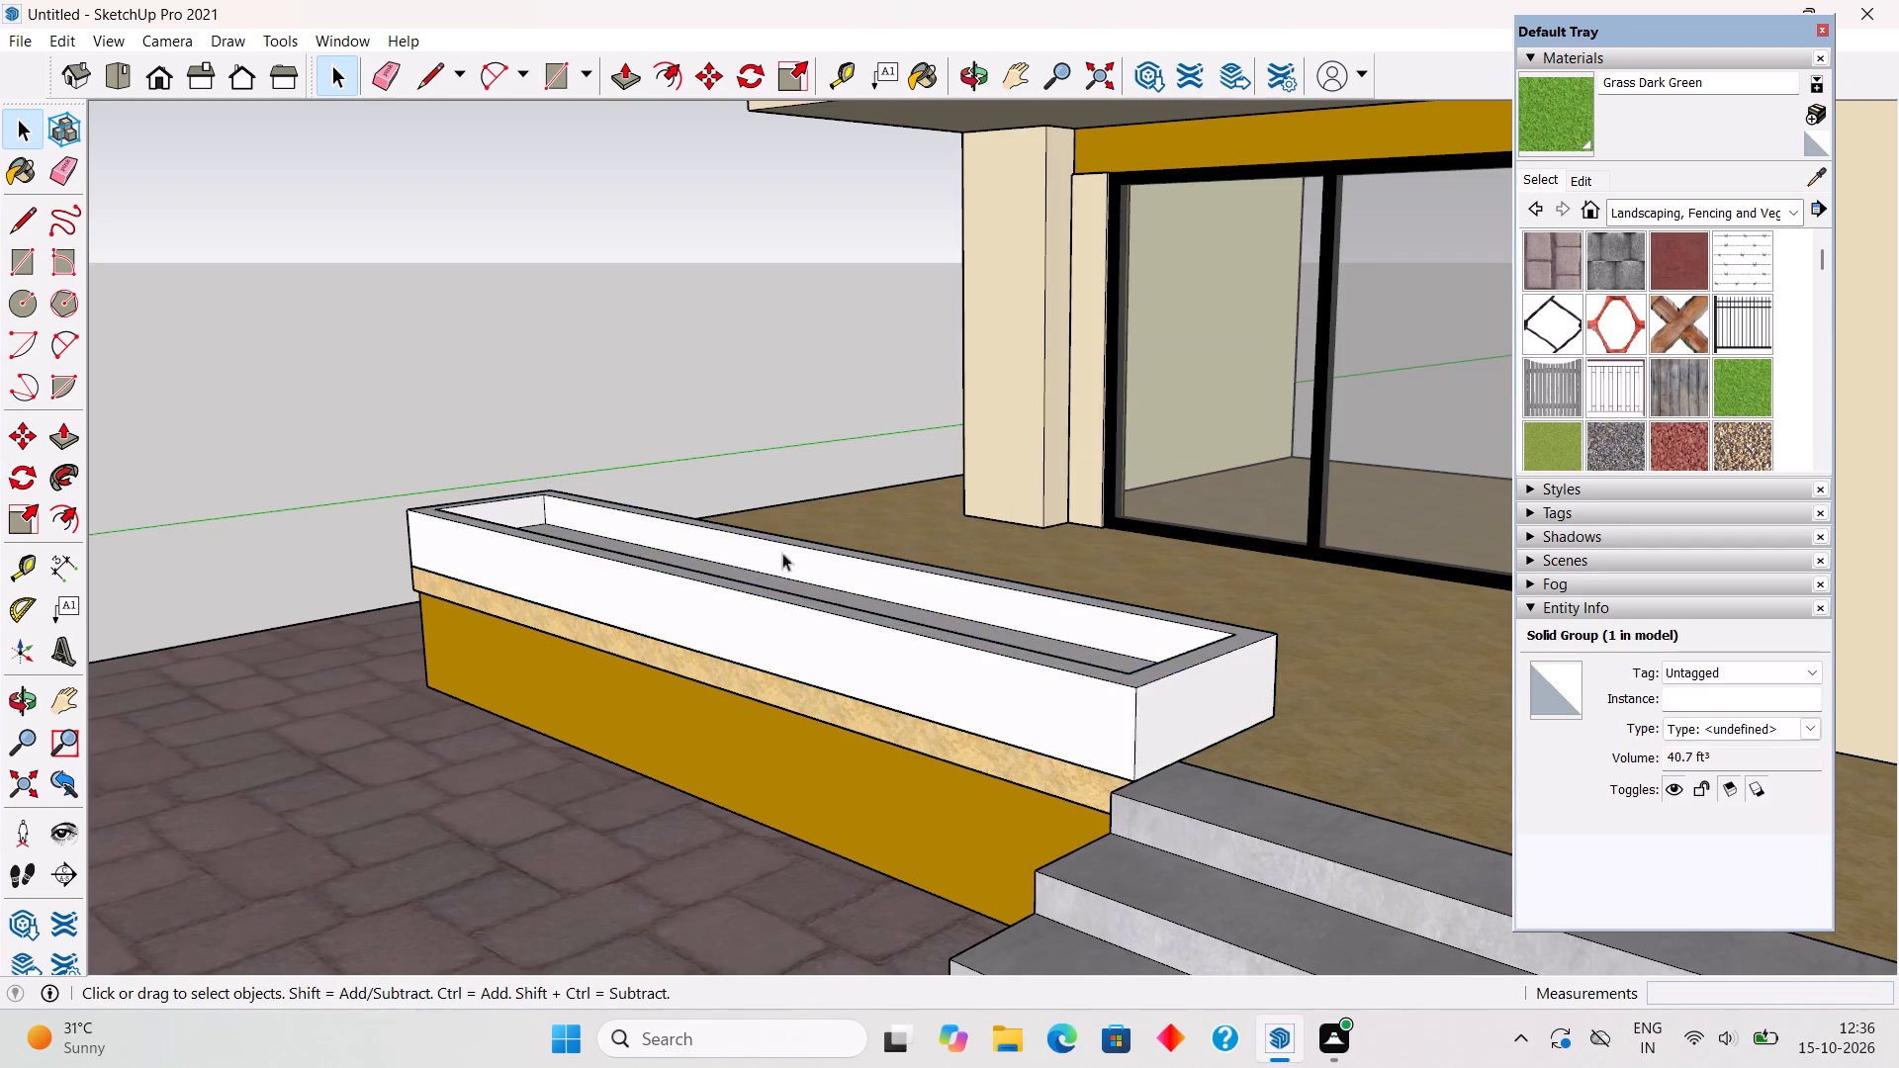
Open the planter group, paint its recessed inner floor with Grass Dark Green, and close the group.
middle_click_drag(788, 619, 788, 812)
triple_click(877, 777)
scroll(881, 773, "up", 2)
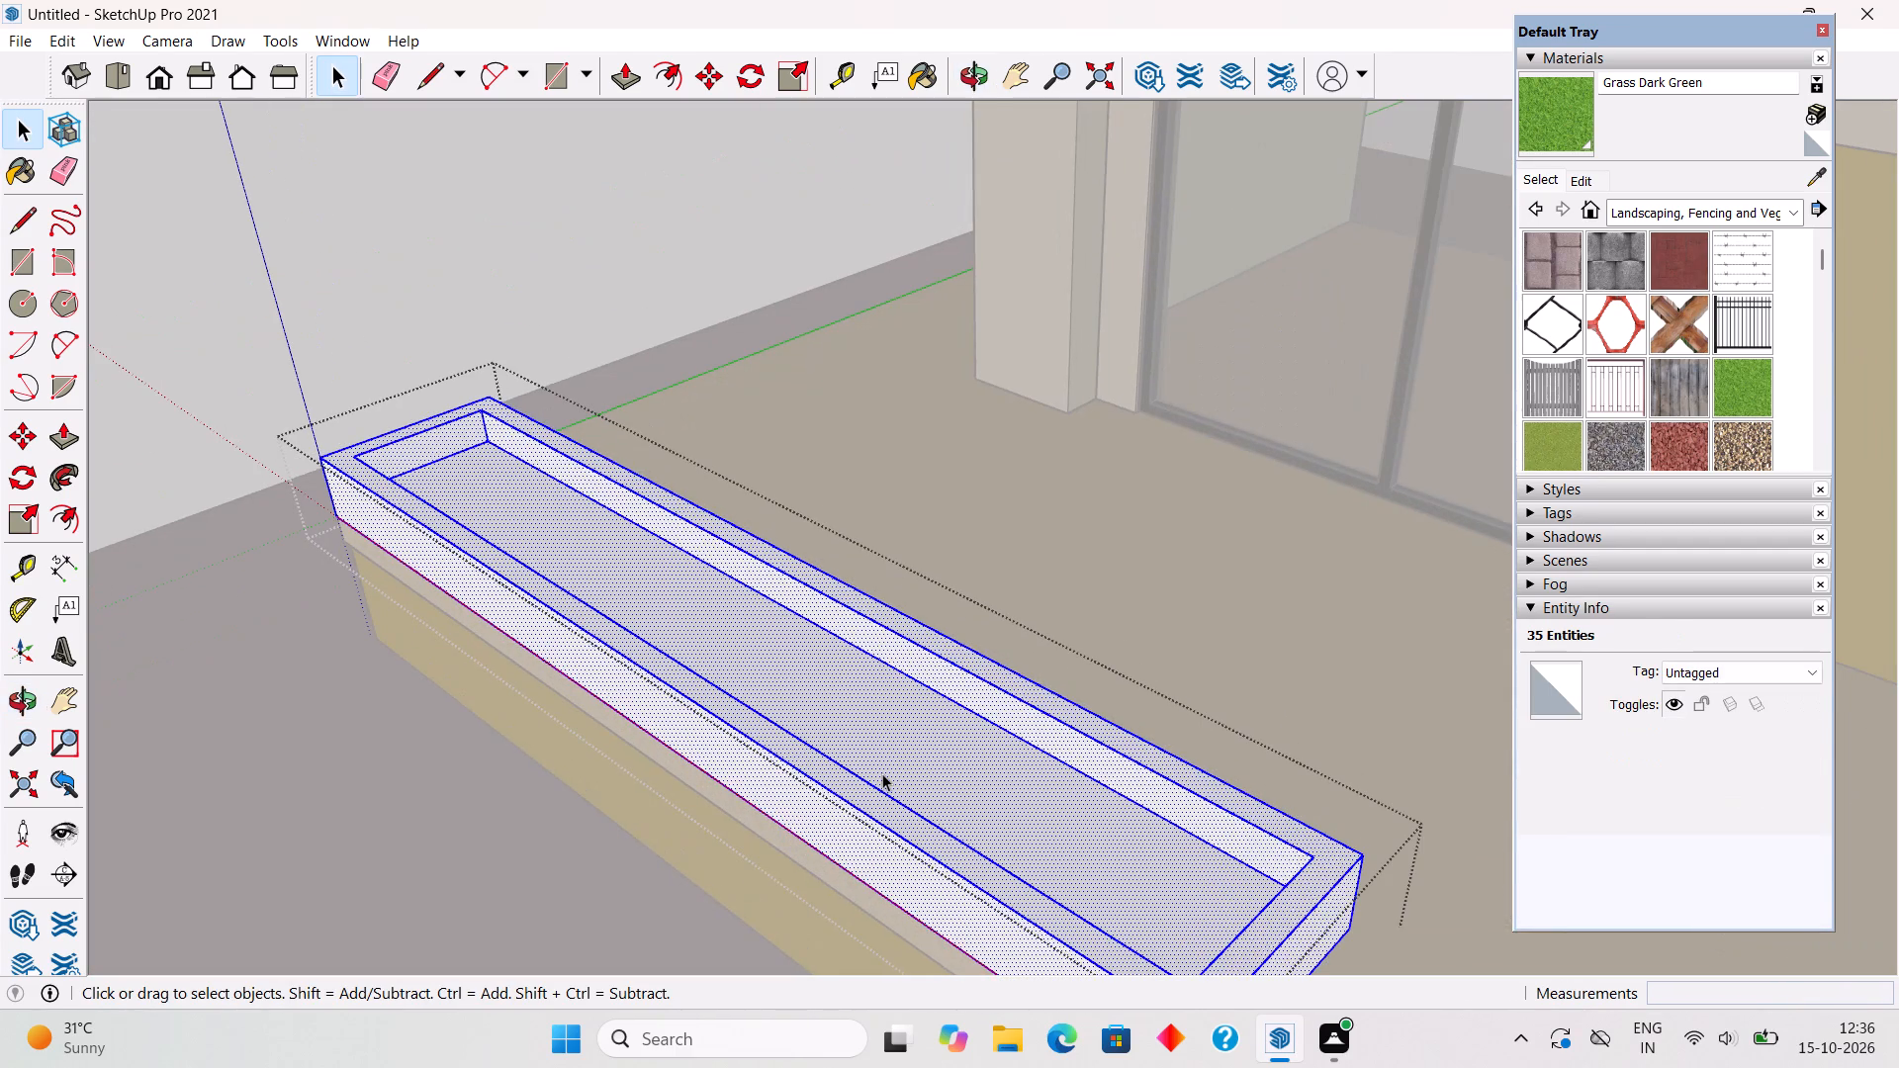
left_click(882, 773)
left_click(1749, 399)
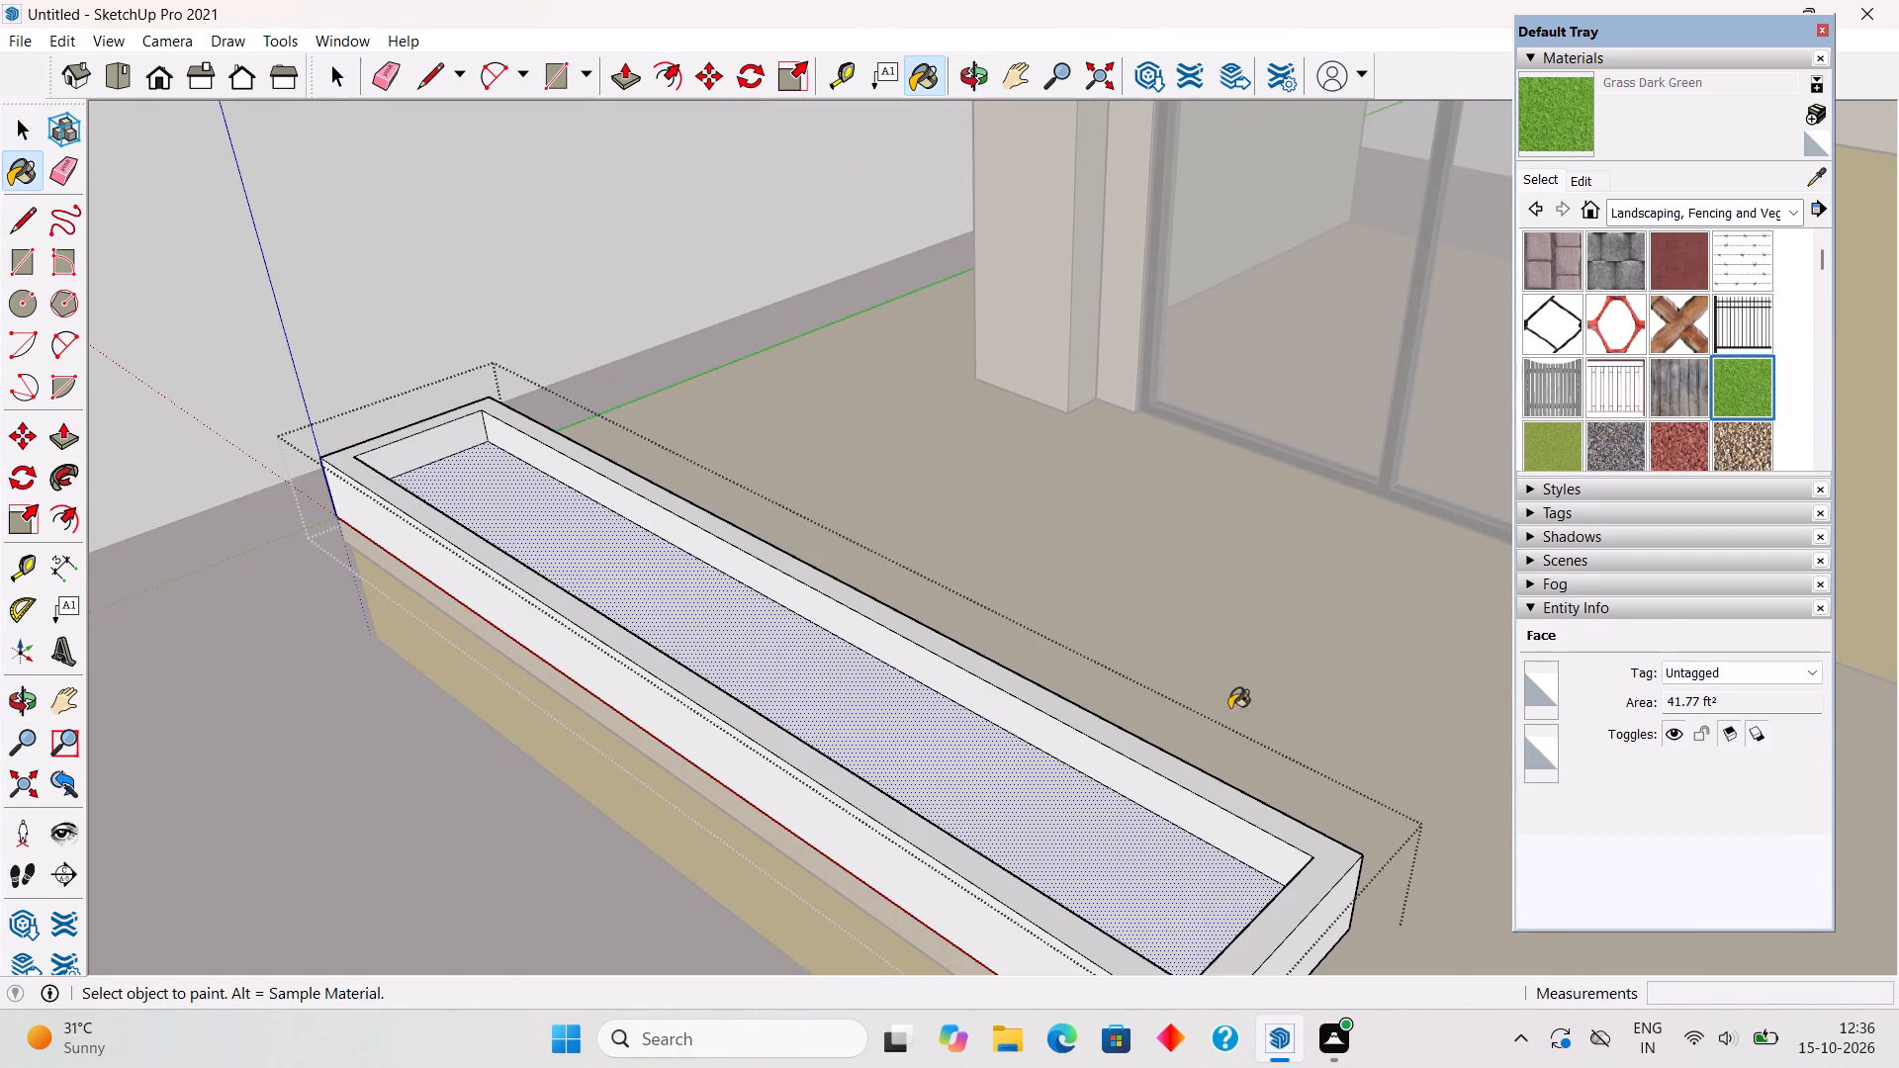
left_click(1117, 889)
key("space")
left_click(452, 213)
Sample the terrace floor's Stone Brushed Khaki material and apply it to the planter group's walls and rim.
scroll(593, 598, "down", 8)
middle_click_drag(749, 868, 1167, 843)
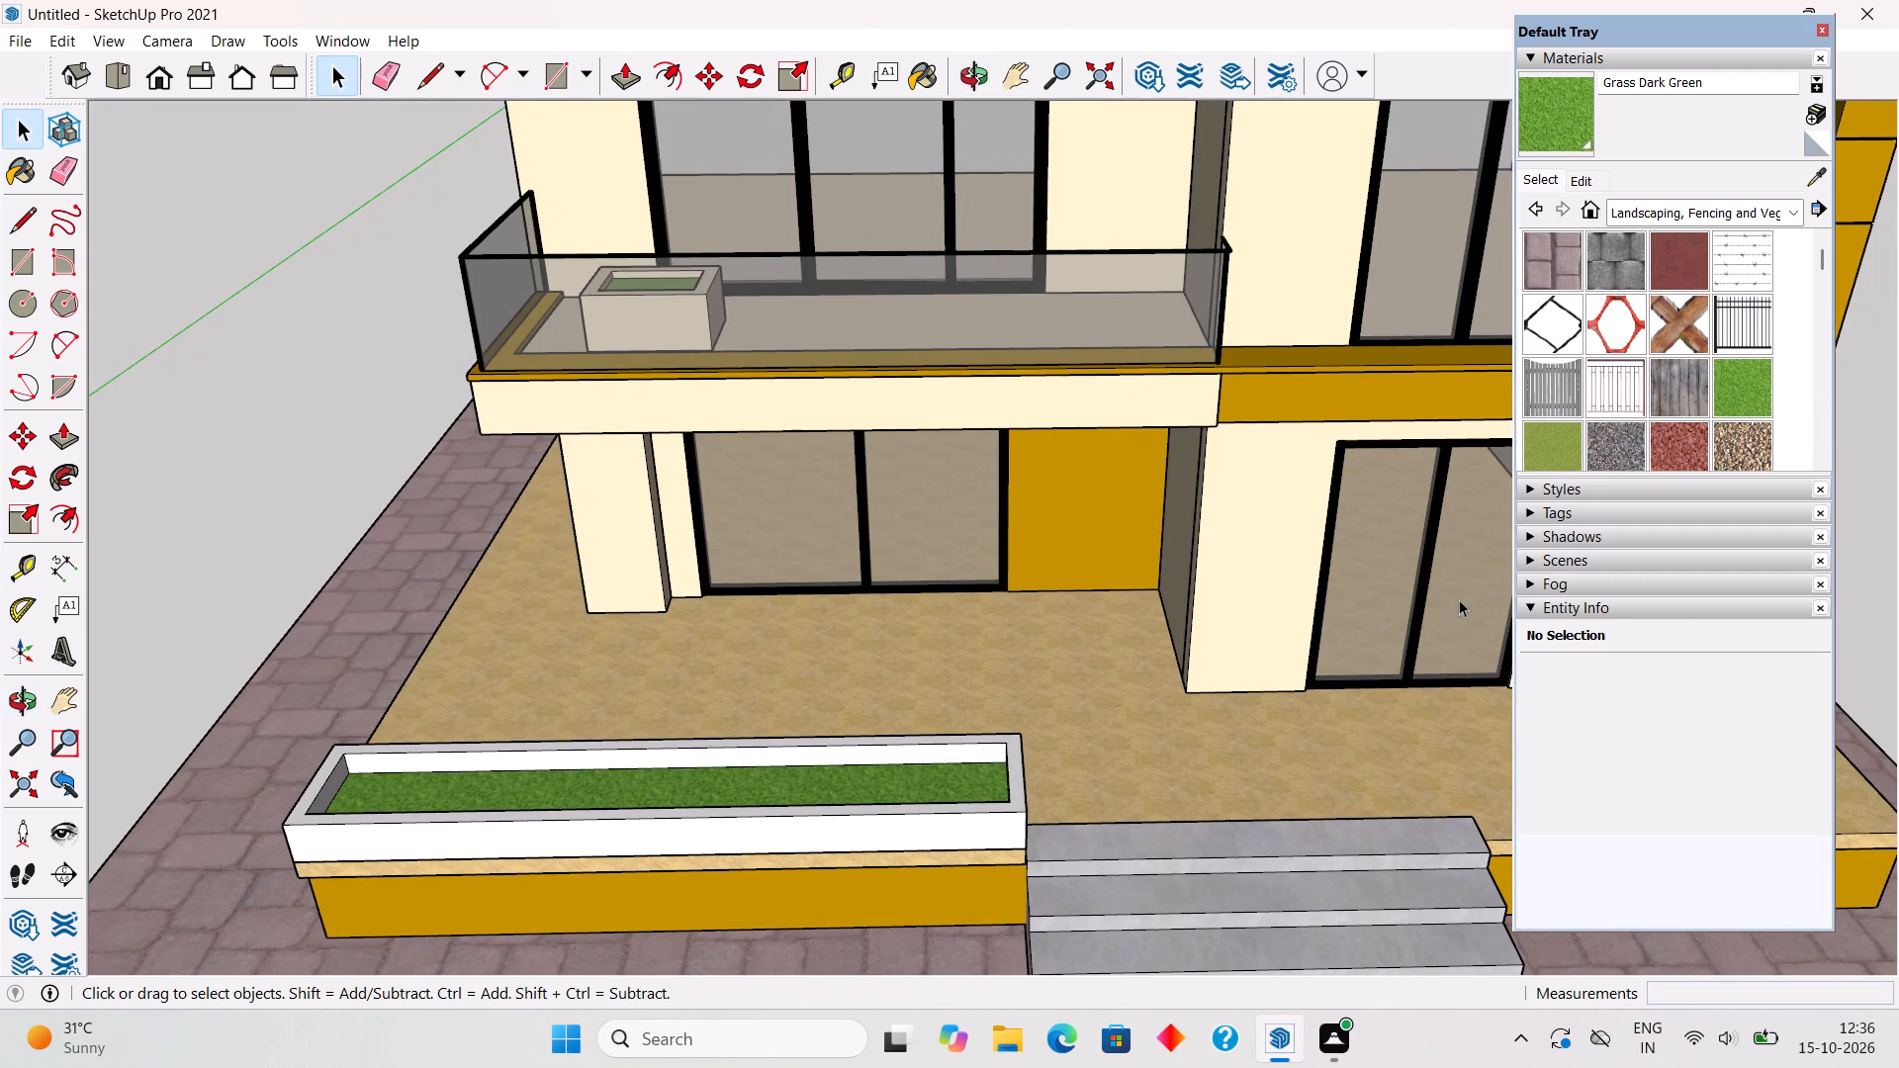
left_click(1813, 181)
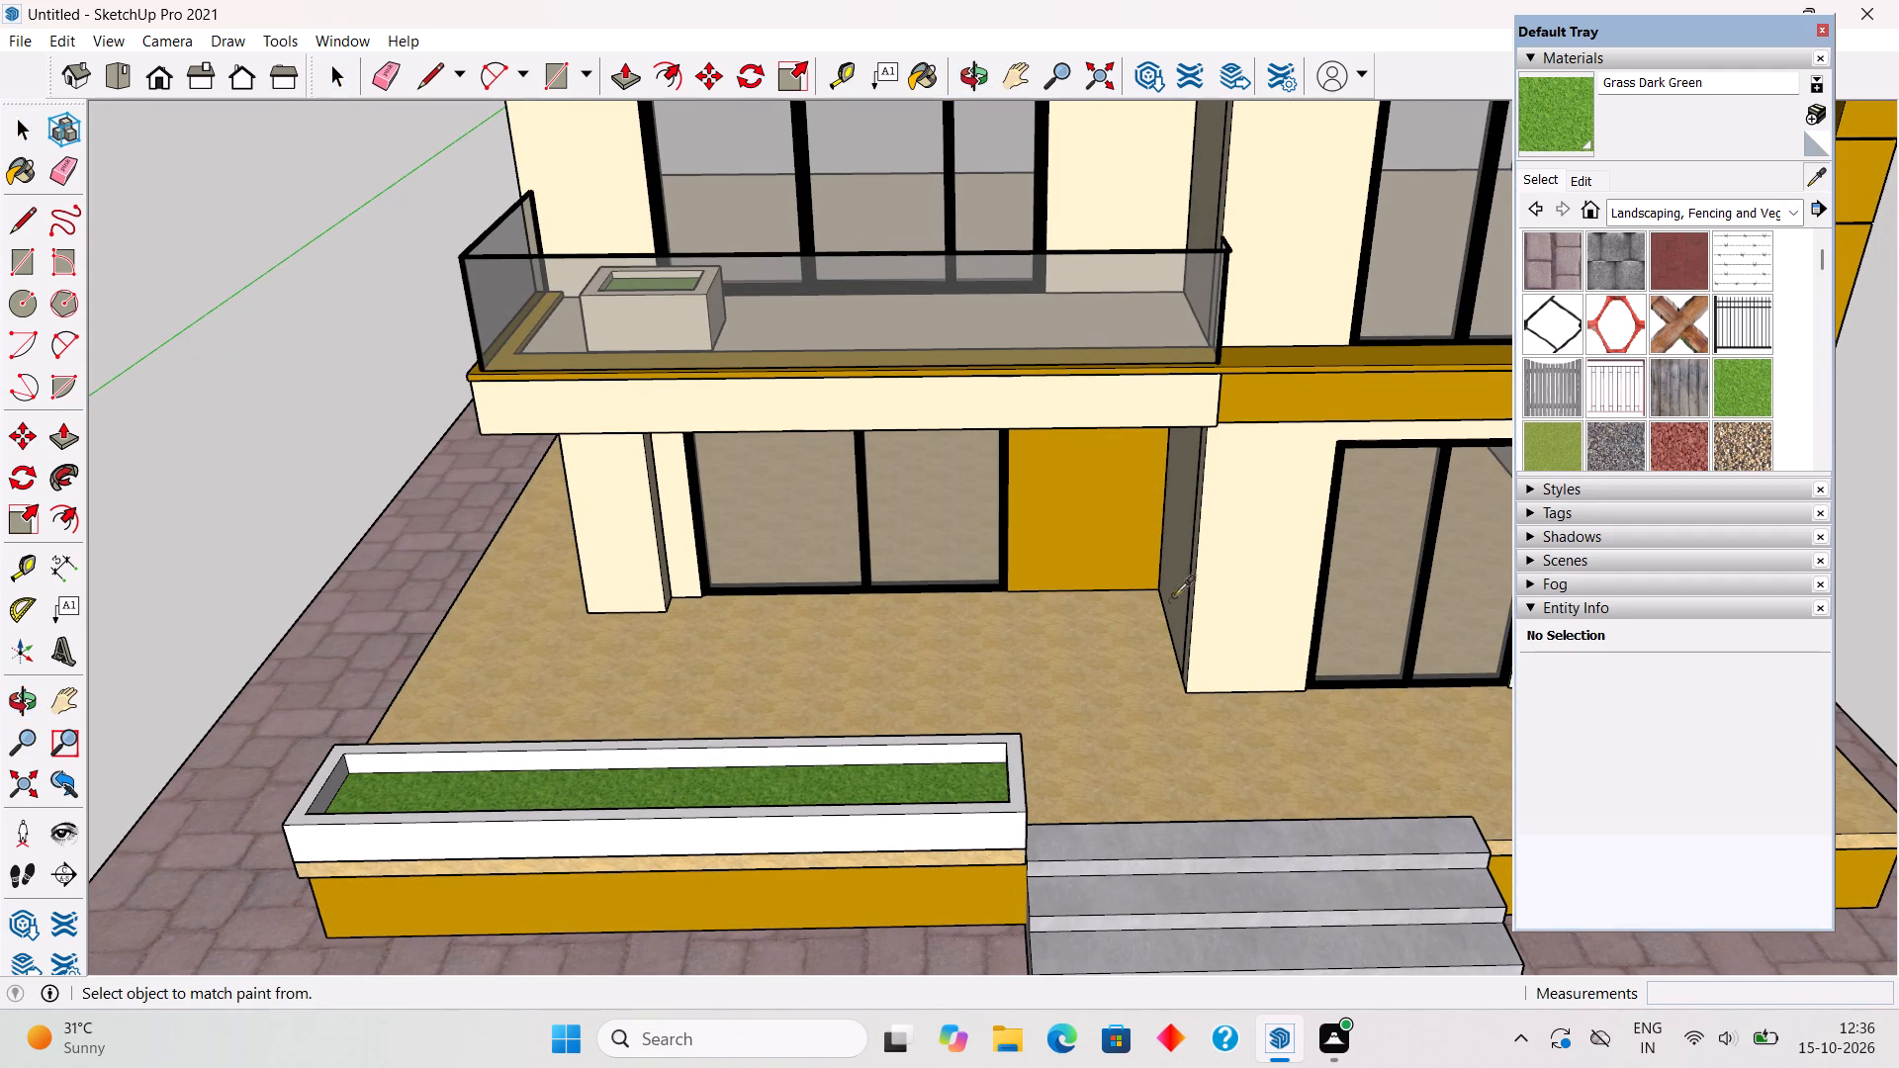
left_click(1133, 695)
left_click(1003, 810)
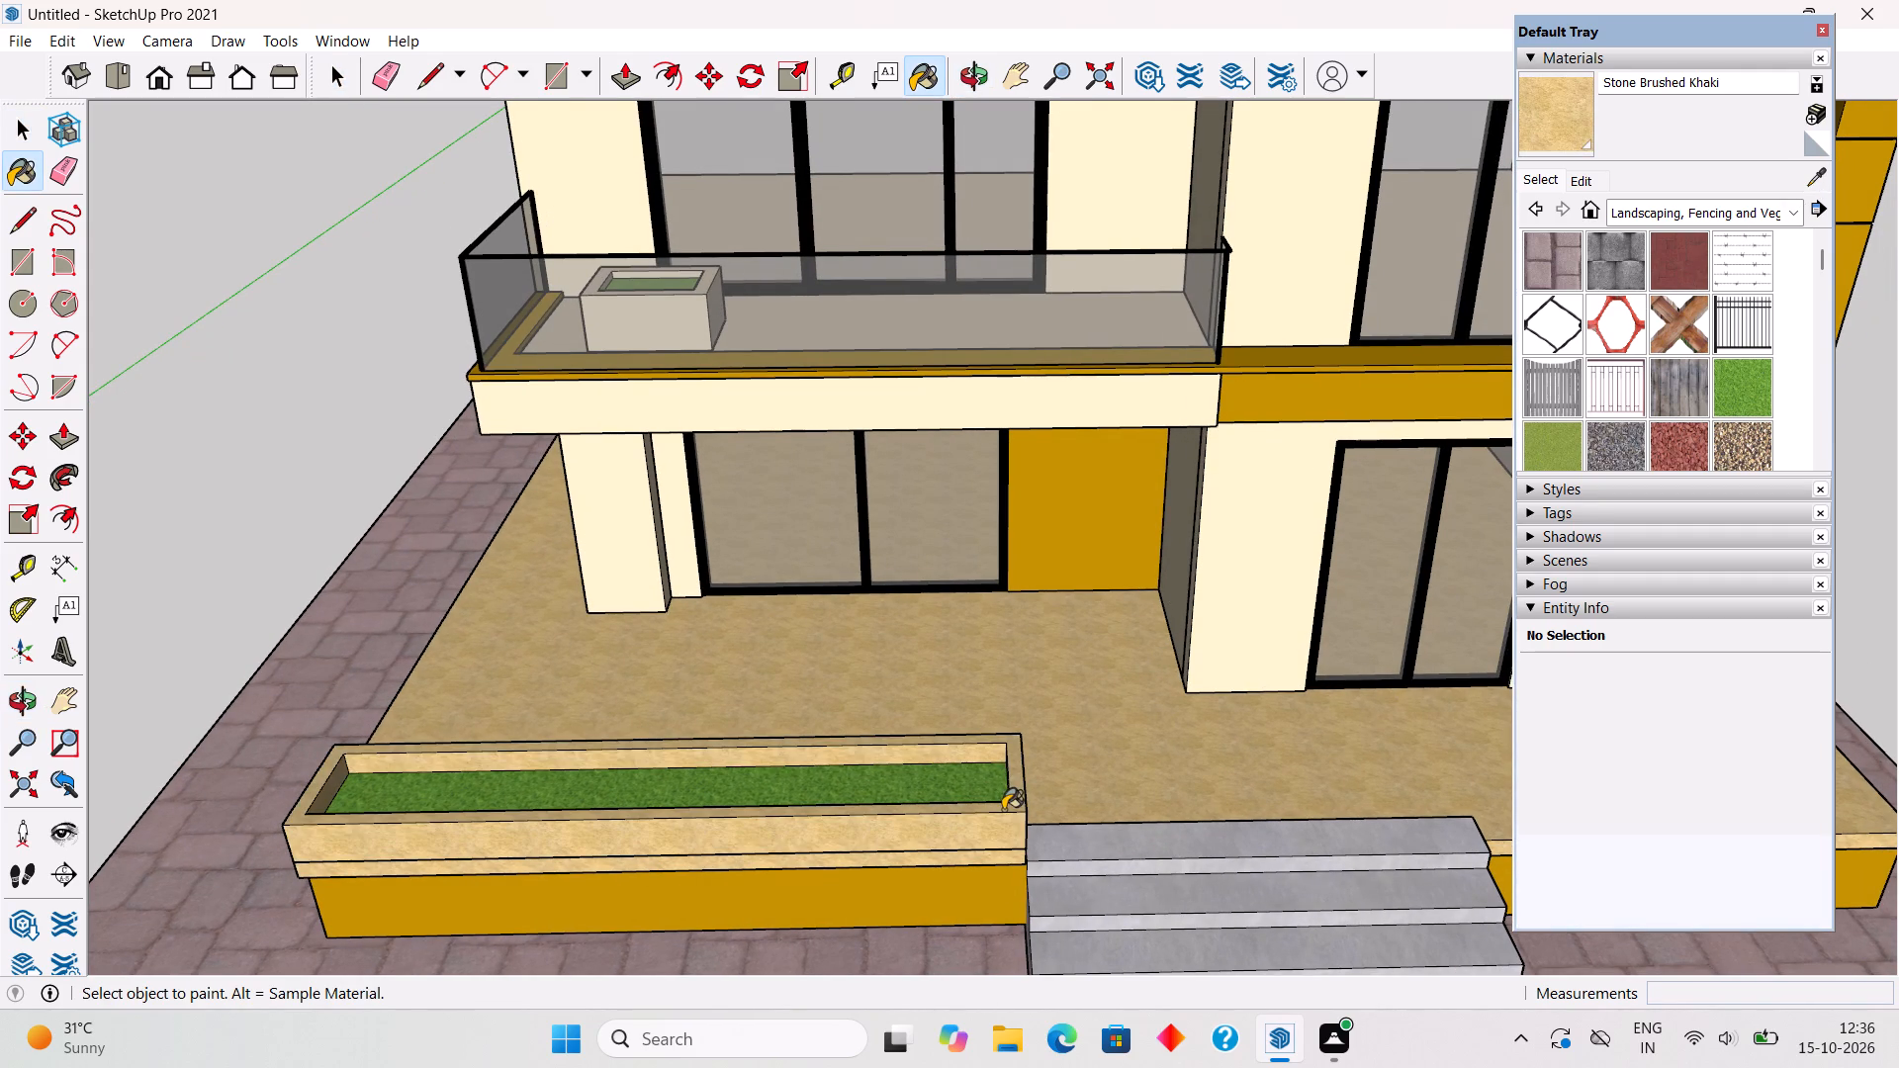
key("space")
left_click(318, 457)
Scale the terrace planter group down vertically to about 0.2 of its height, keeping its base on the terrace.
scroll(552, 845, "down", 9)
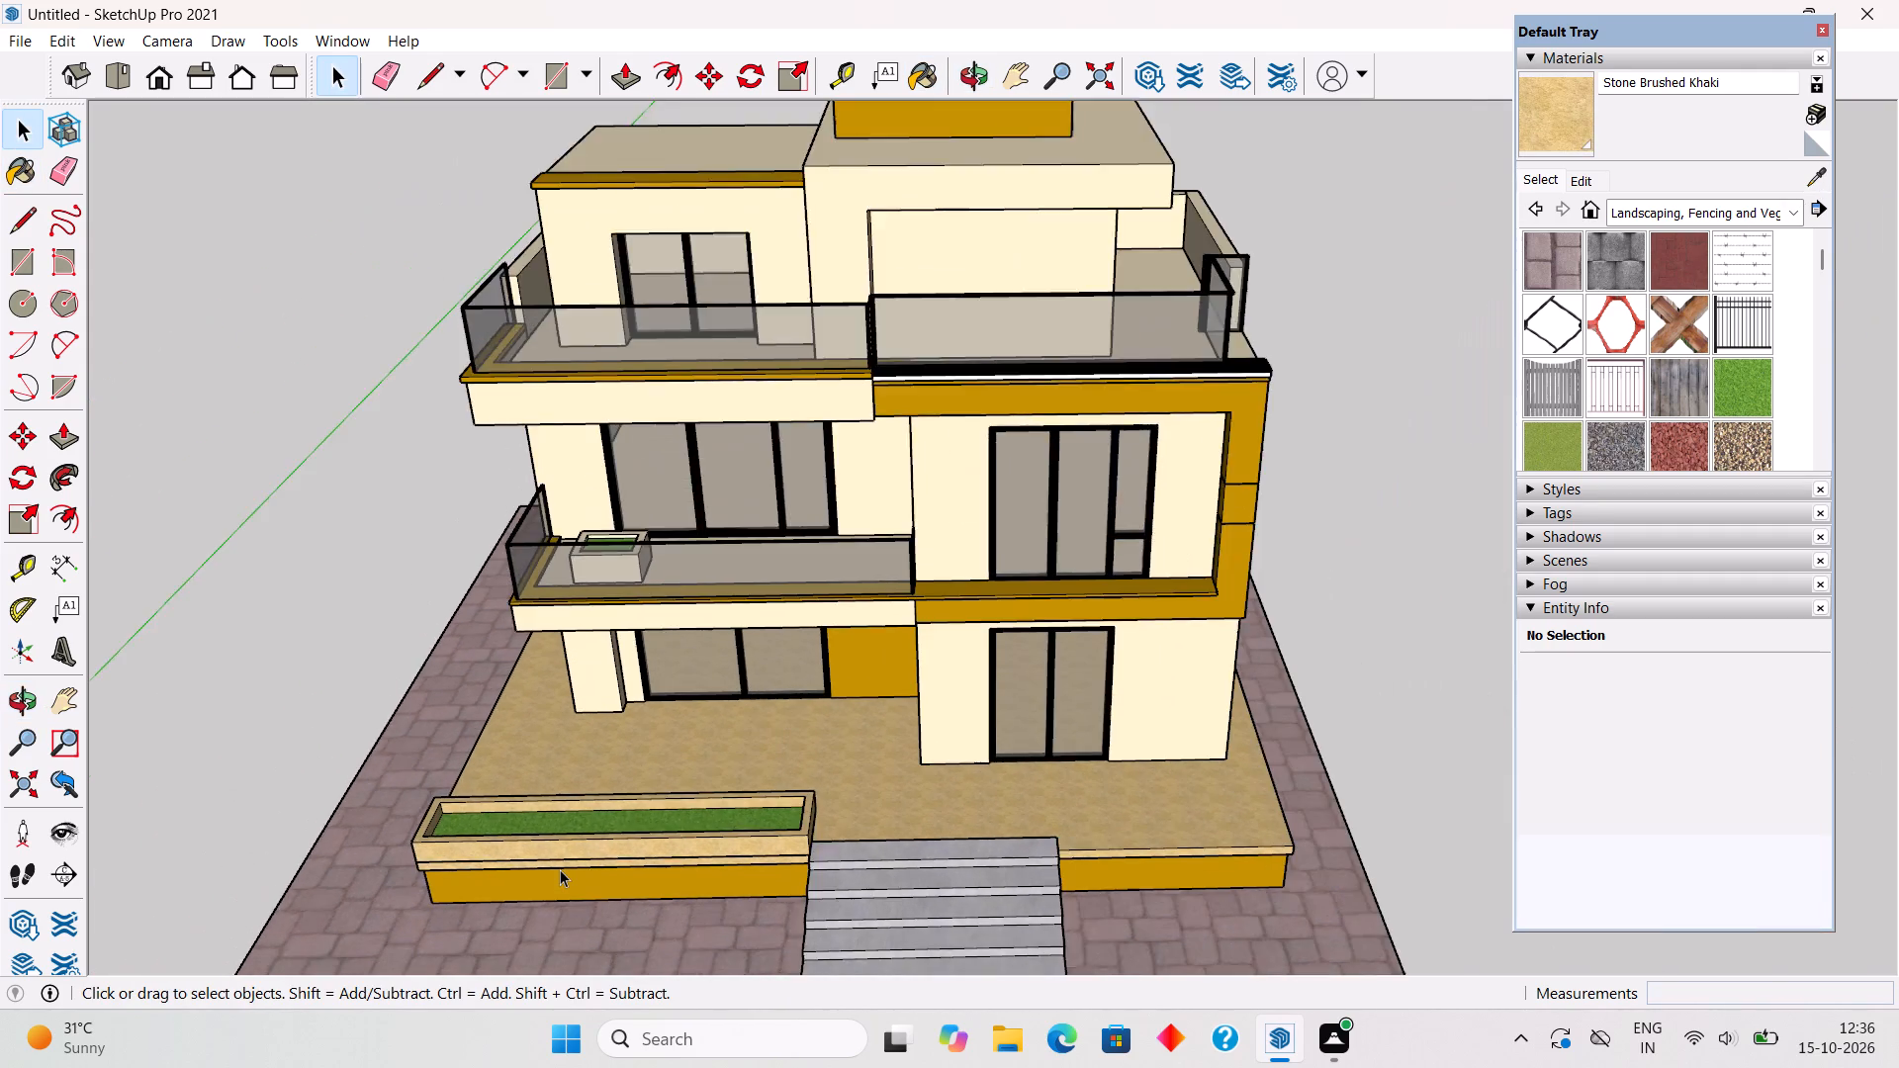
scroll(560, 869, "down", 1)
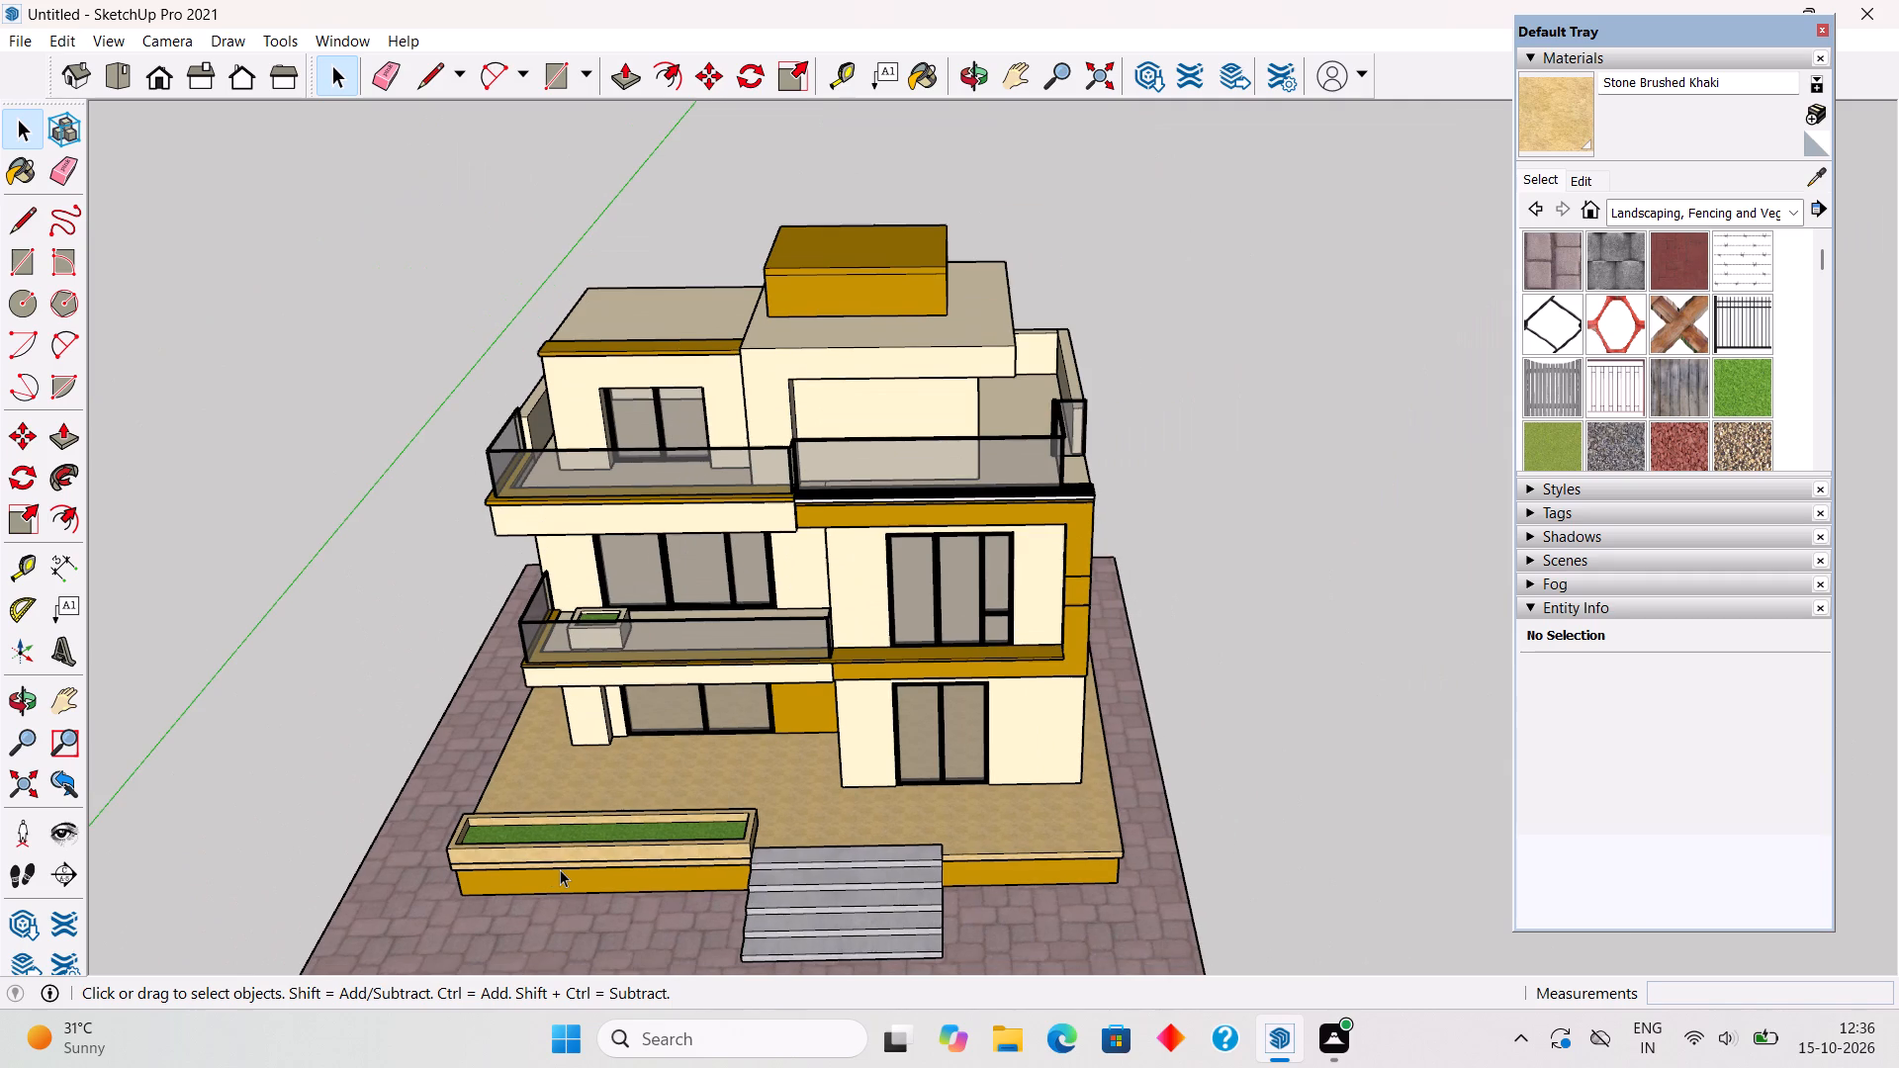
scroll(560, 869, "up", 14)
left_click(615, 804)
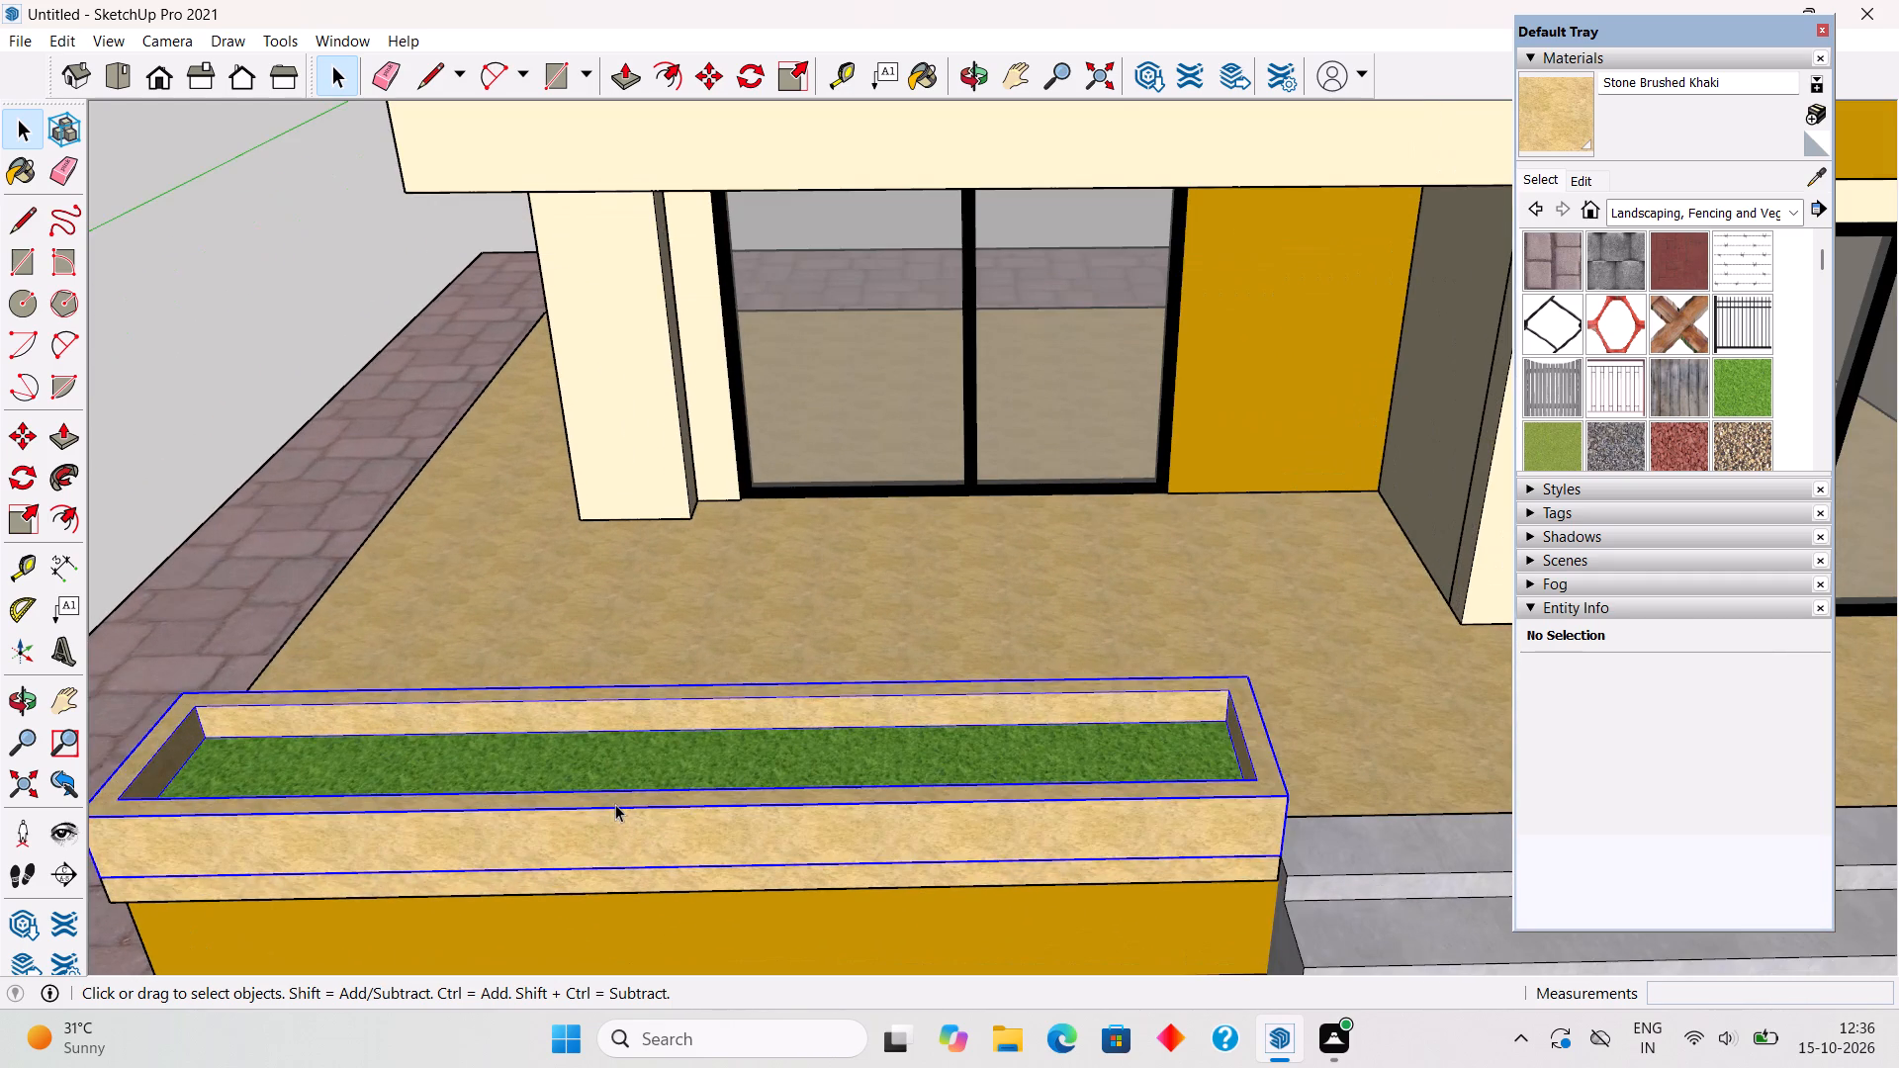
key("s")
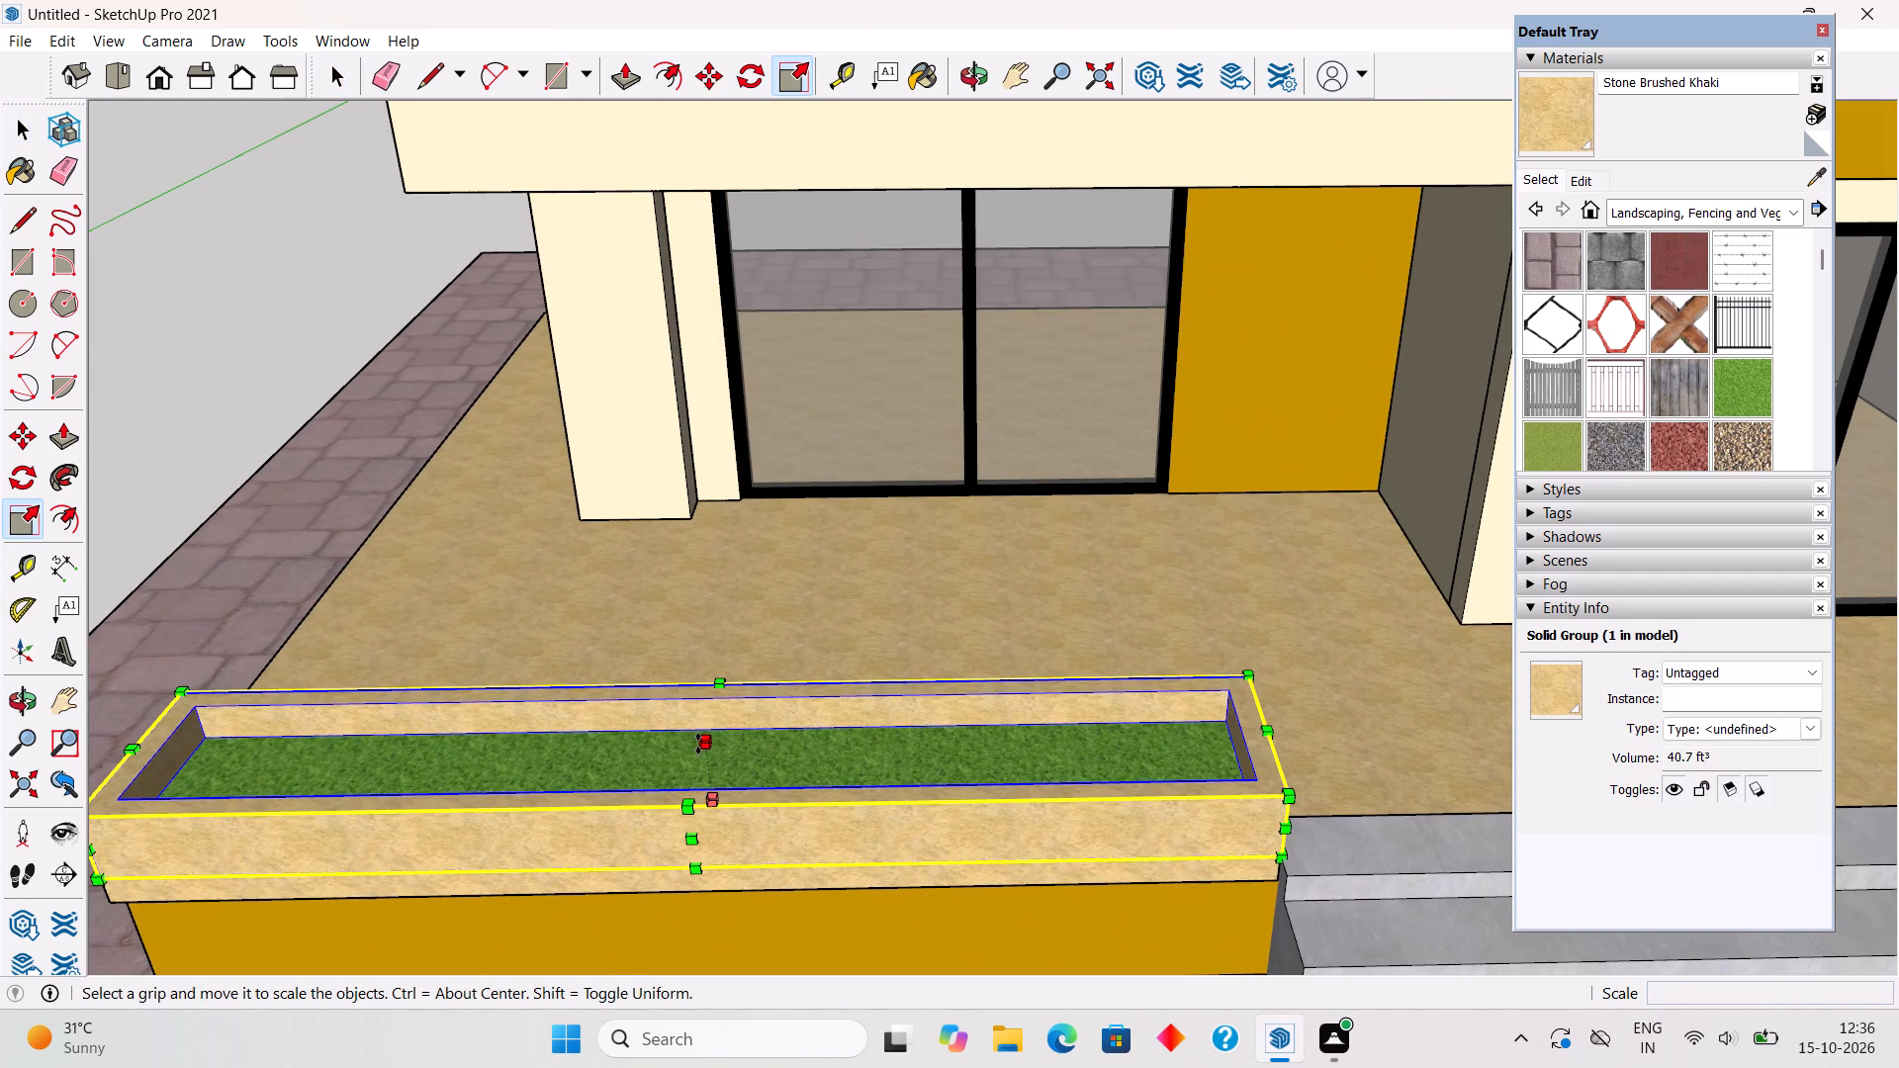
left_click(701, 741)
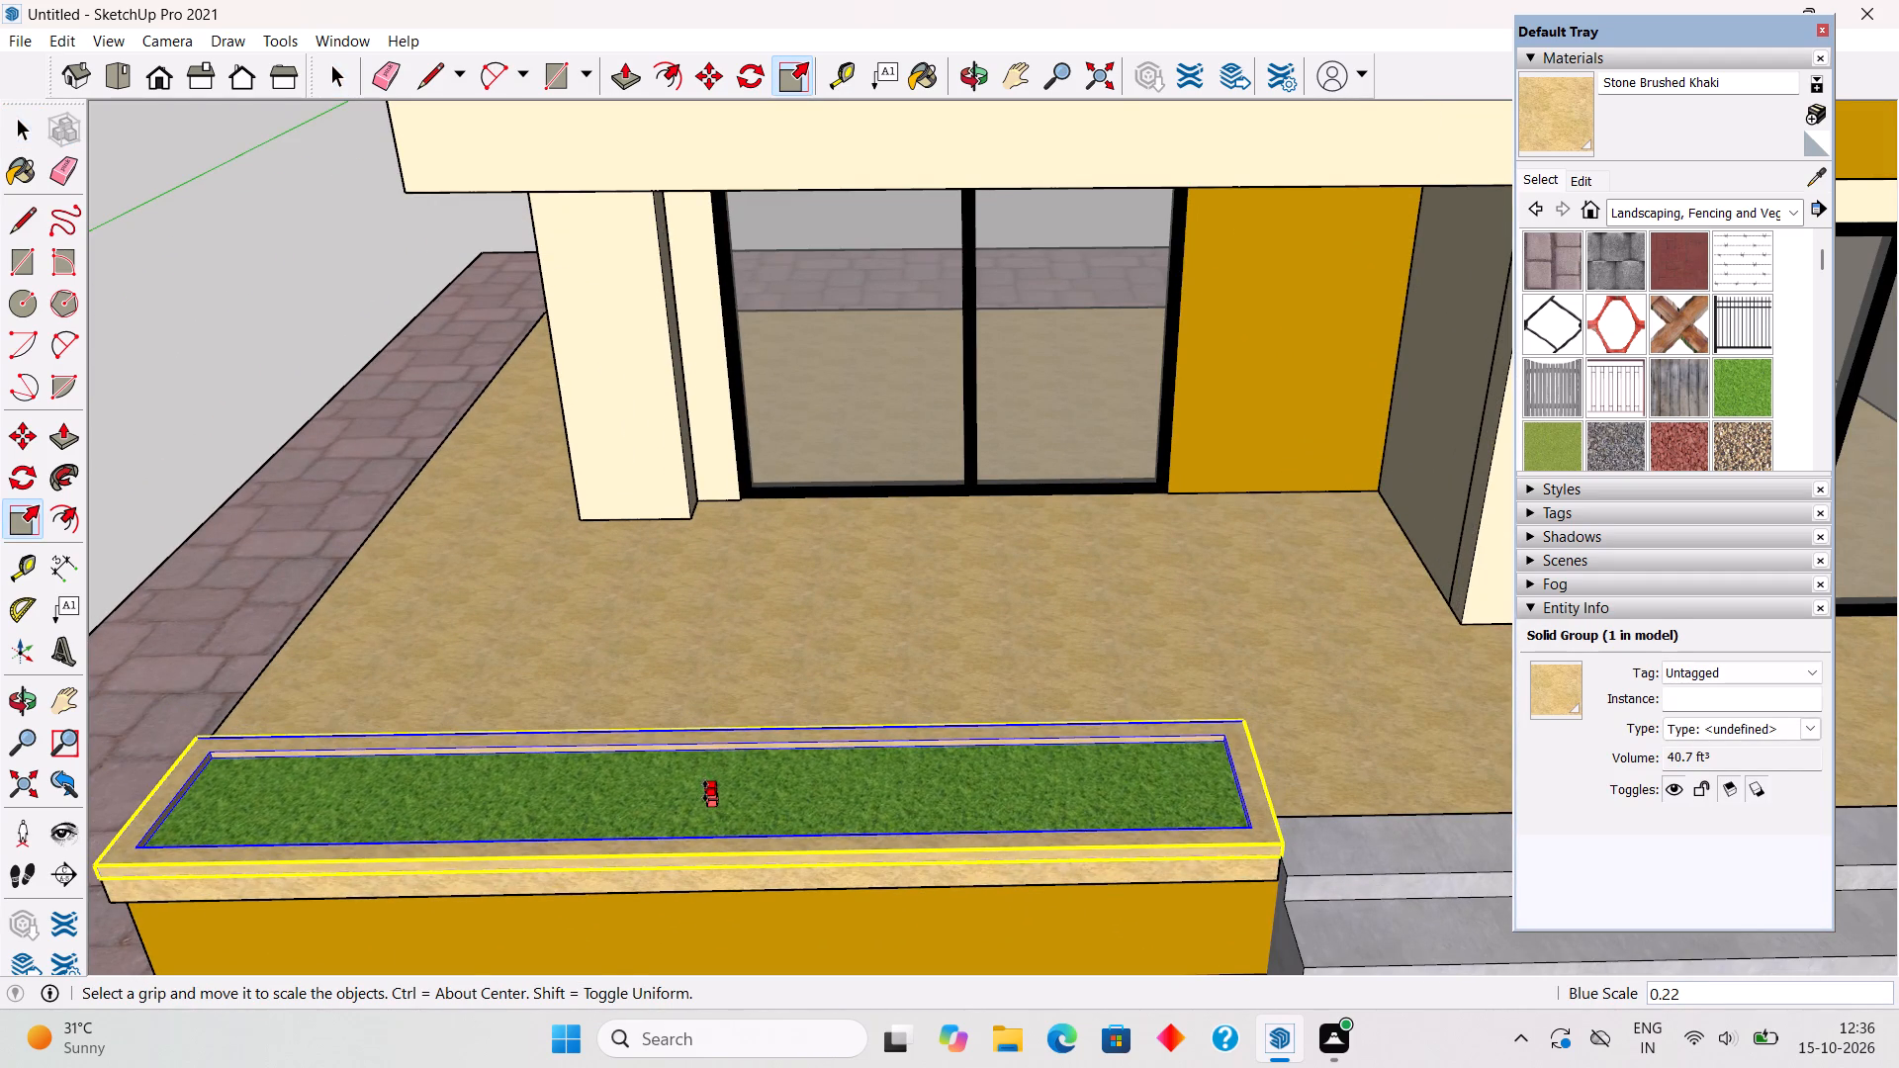
left_click(706, 800)
key("space")
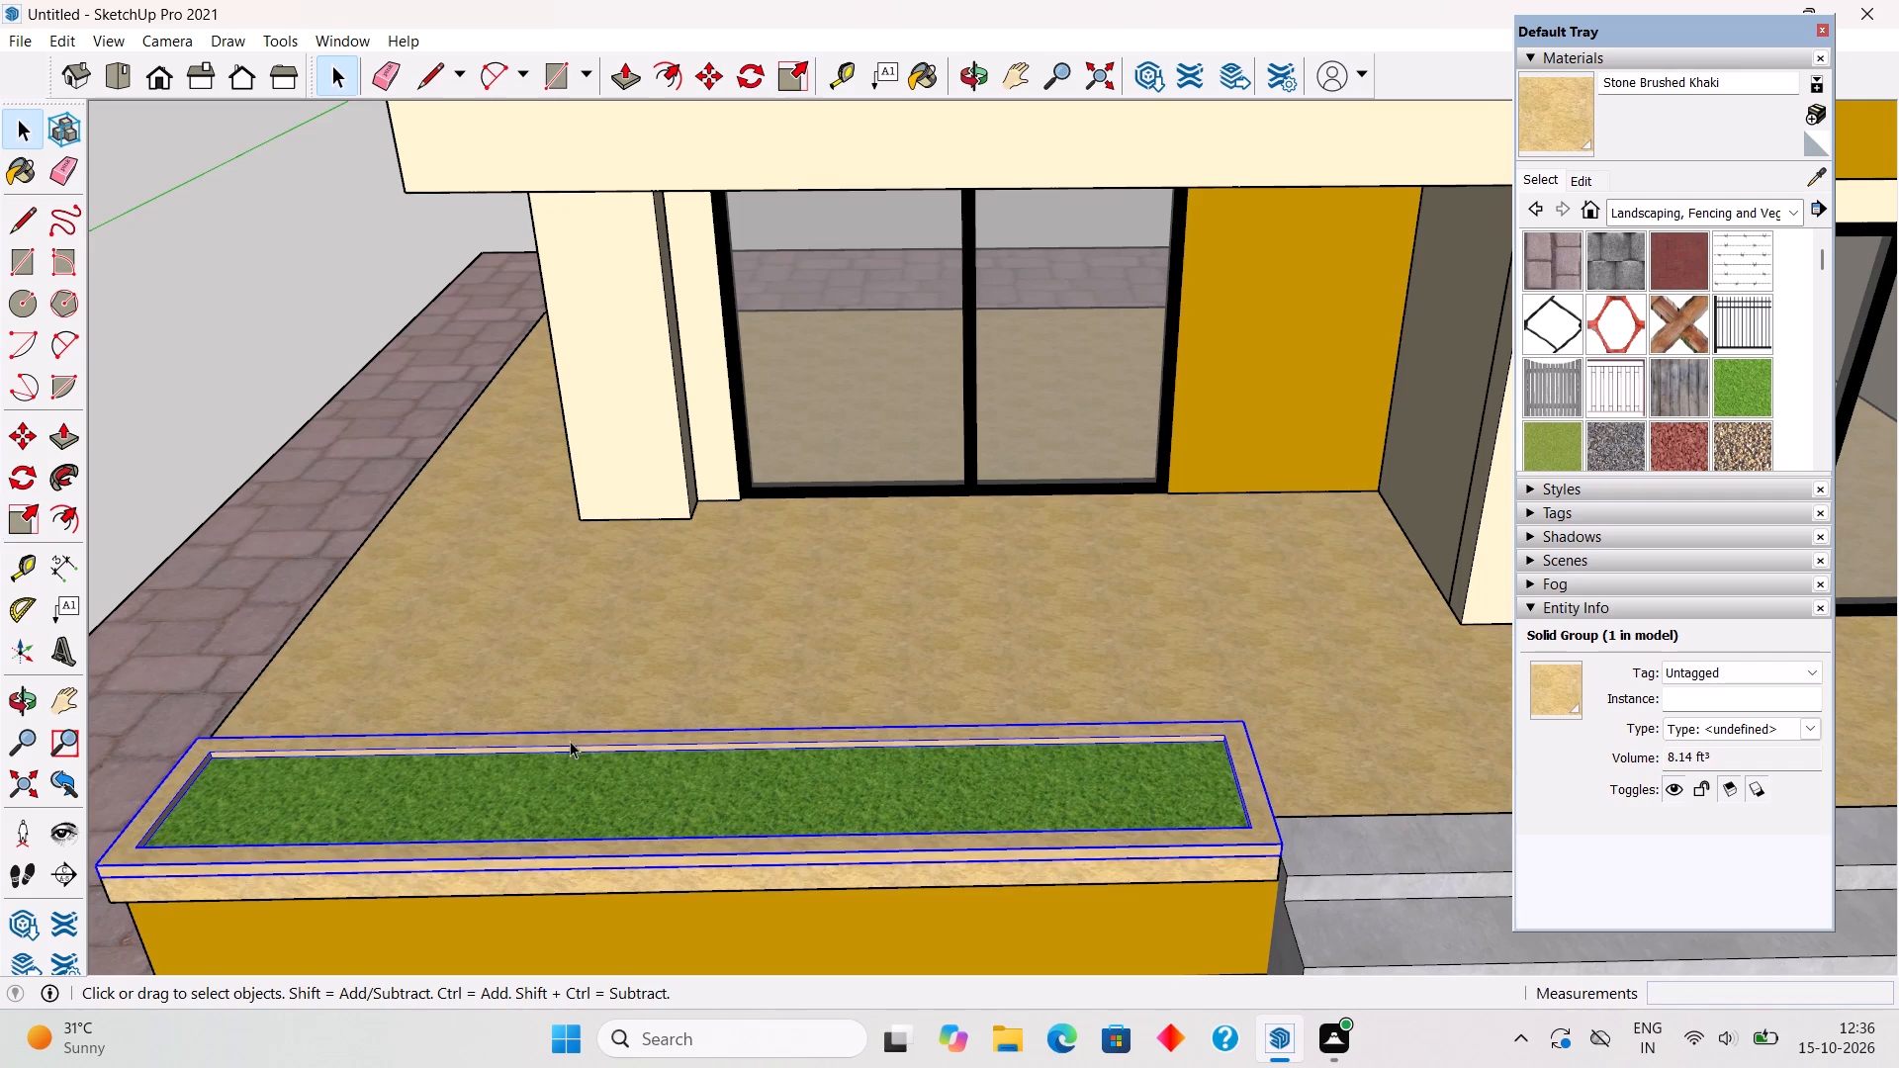
left_click(278, 420)
Examine the house exterior with the lowered planter from the front, side and rear.
scroll(278, 420, "down", 6)
scroll(387, 693, "down", 4)
middle_click_drag(501, 755, 518, 543)
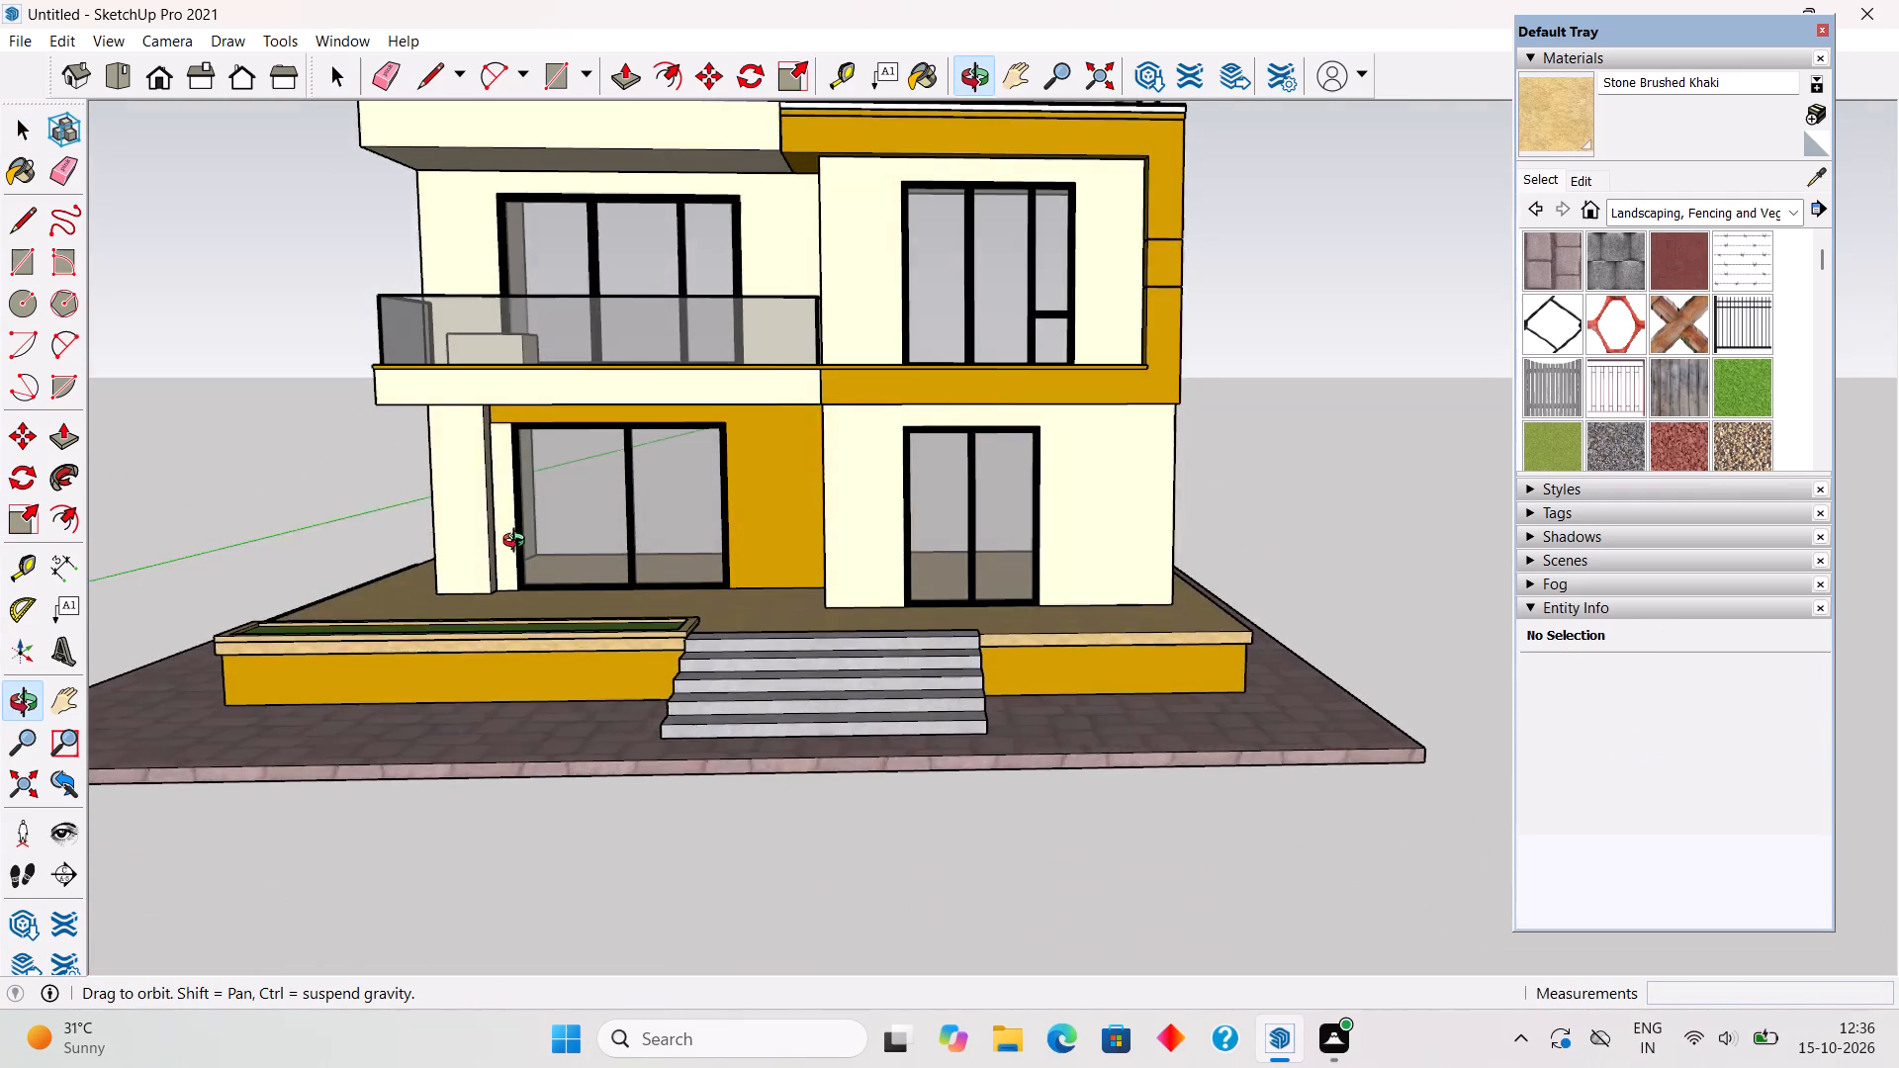
middle_click_drag(518, 543, 540, 544)
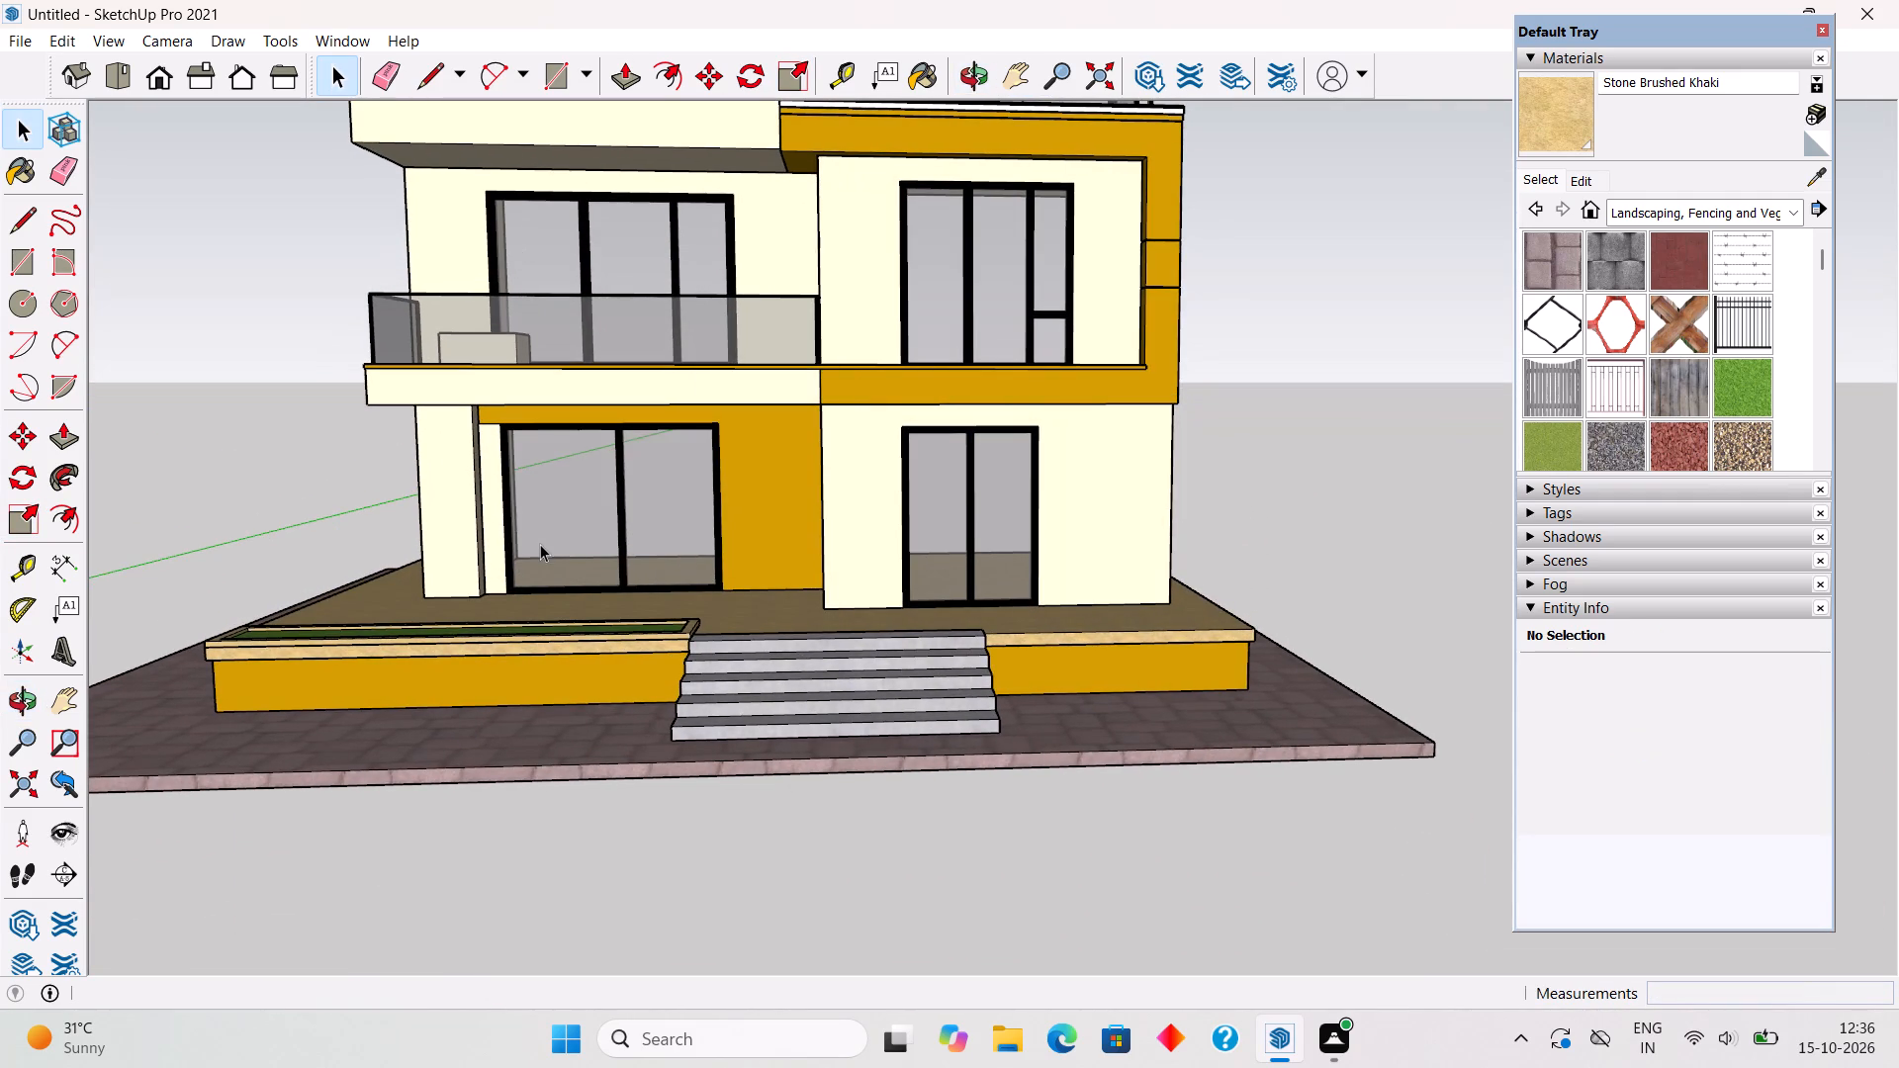
scroll(609, 600, "down", 3)
scroll(610, 603, "up", 1)
scroll(611, 608, "down", 1)
middle_click_drag(815, 536, 242, 880)
scroll(242, 880, "down", 3)
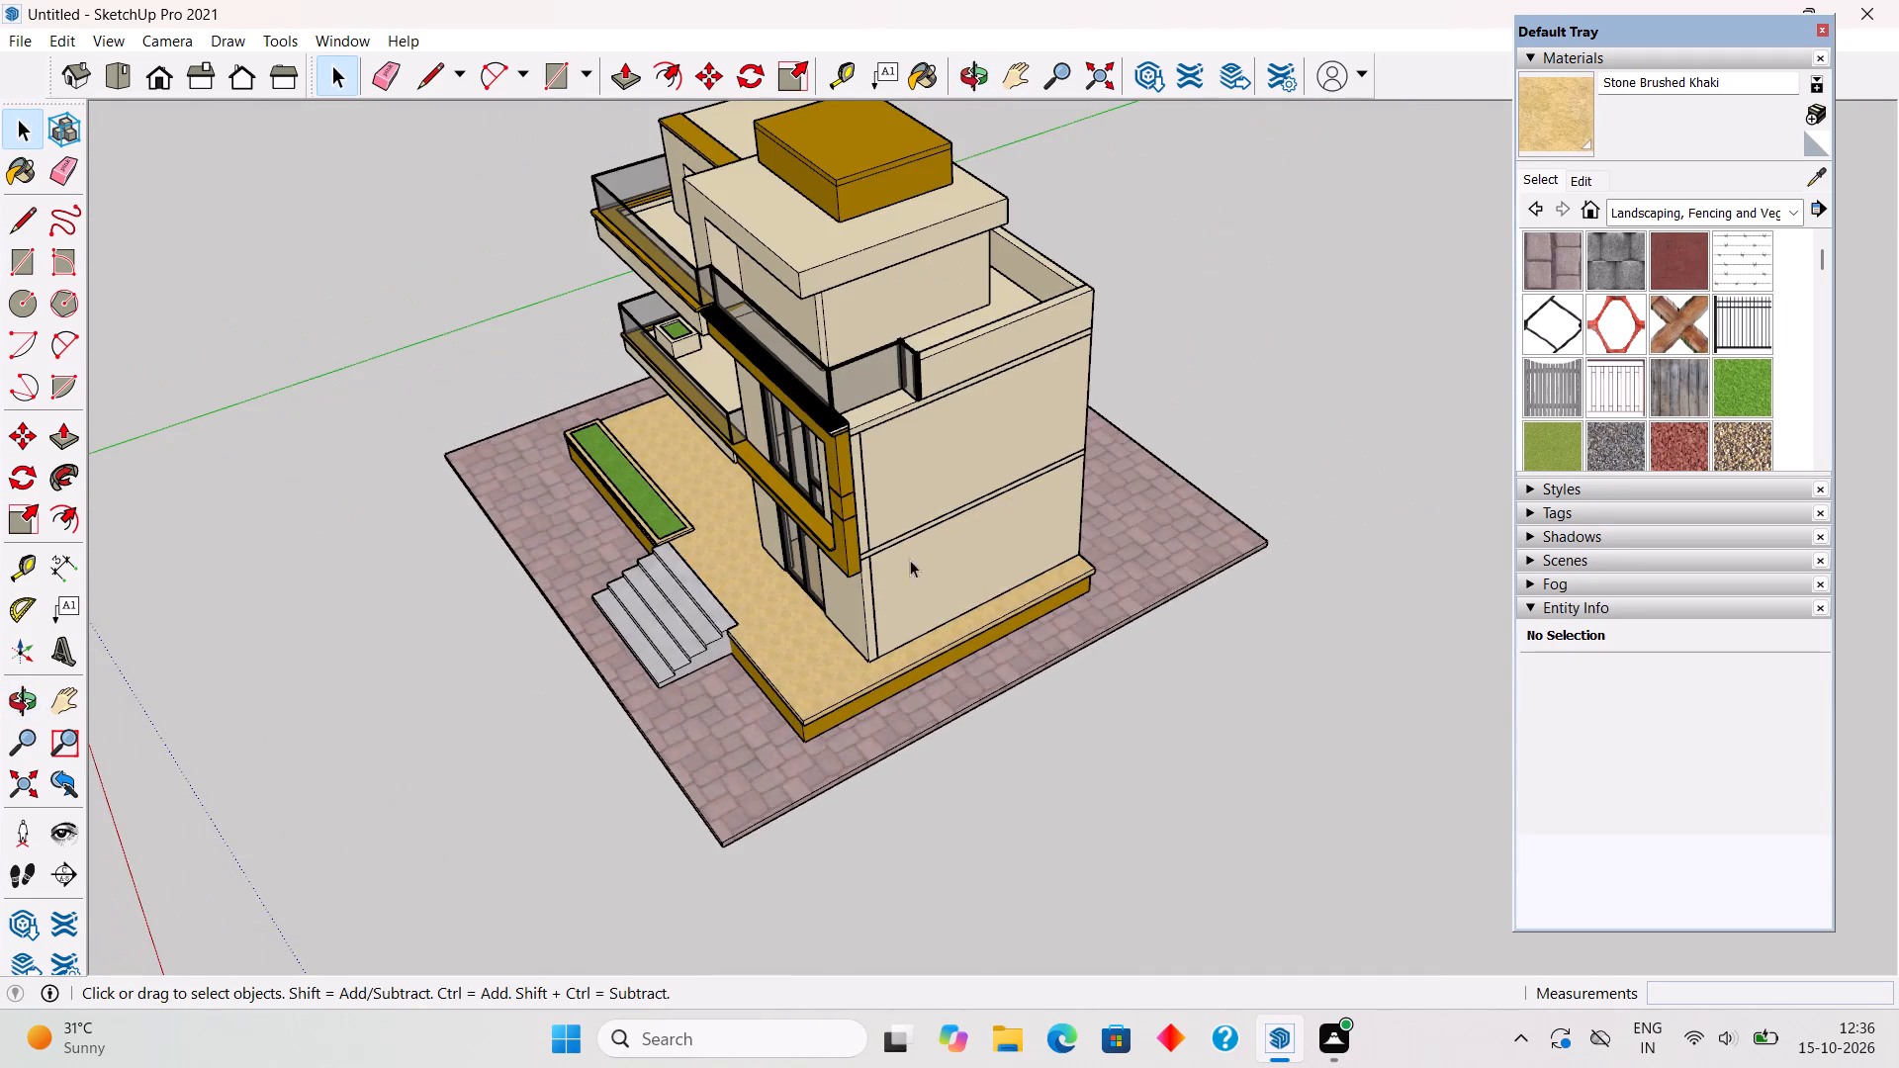
middle_click_drag(693, 661, 60, 636)
middle_click_drag(1403, 685, 617, 710)
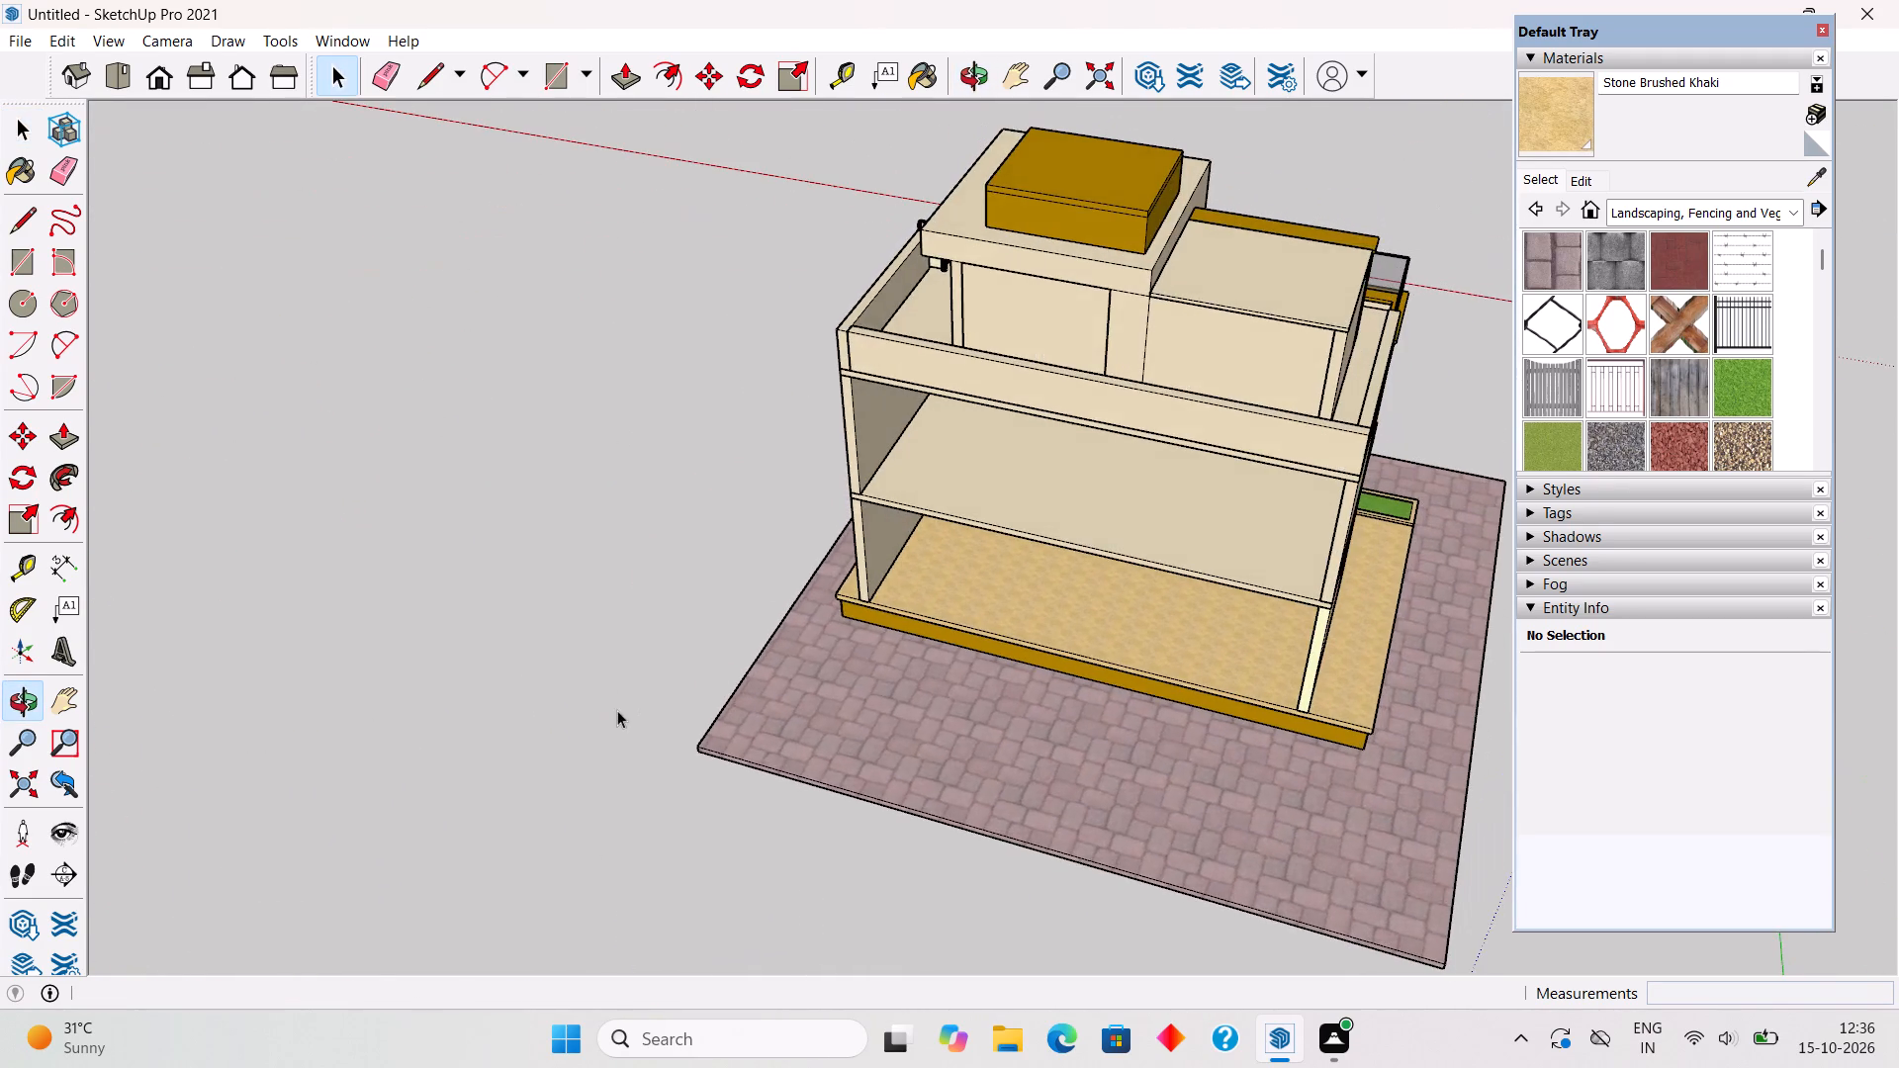
Place a guide line 9" inward from the rear edge of the ground-floor slab.
middle_click_drag(1180, 433, 1234, 272)
scroll(1234, 272, "up", 5)
middle_click_drag(1166, 660, 1166, 776)
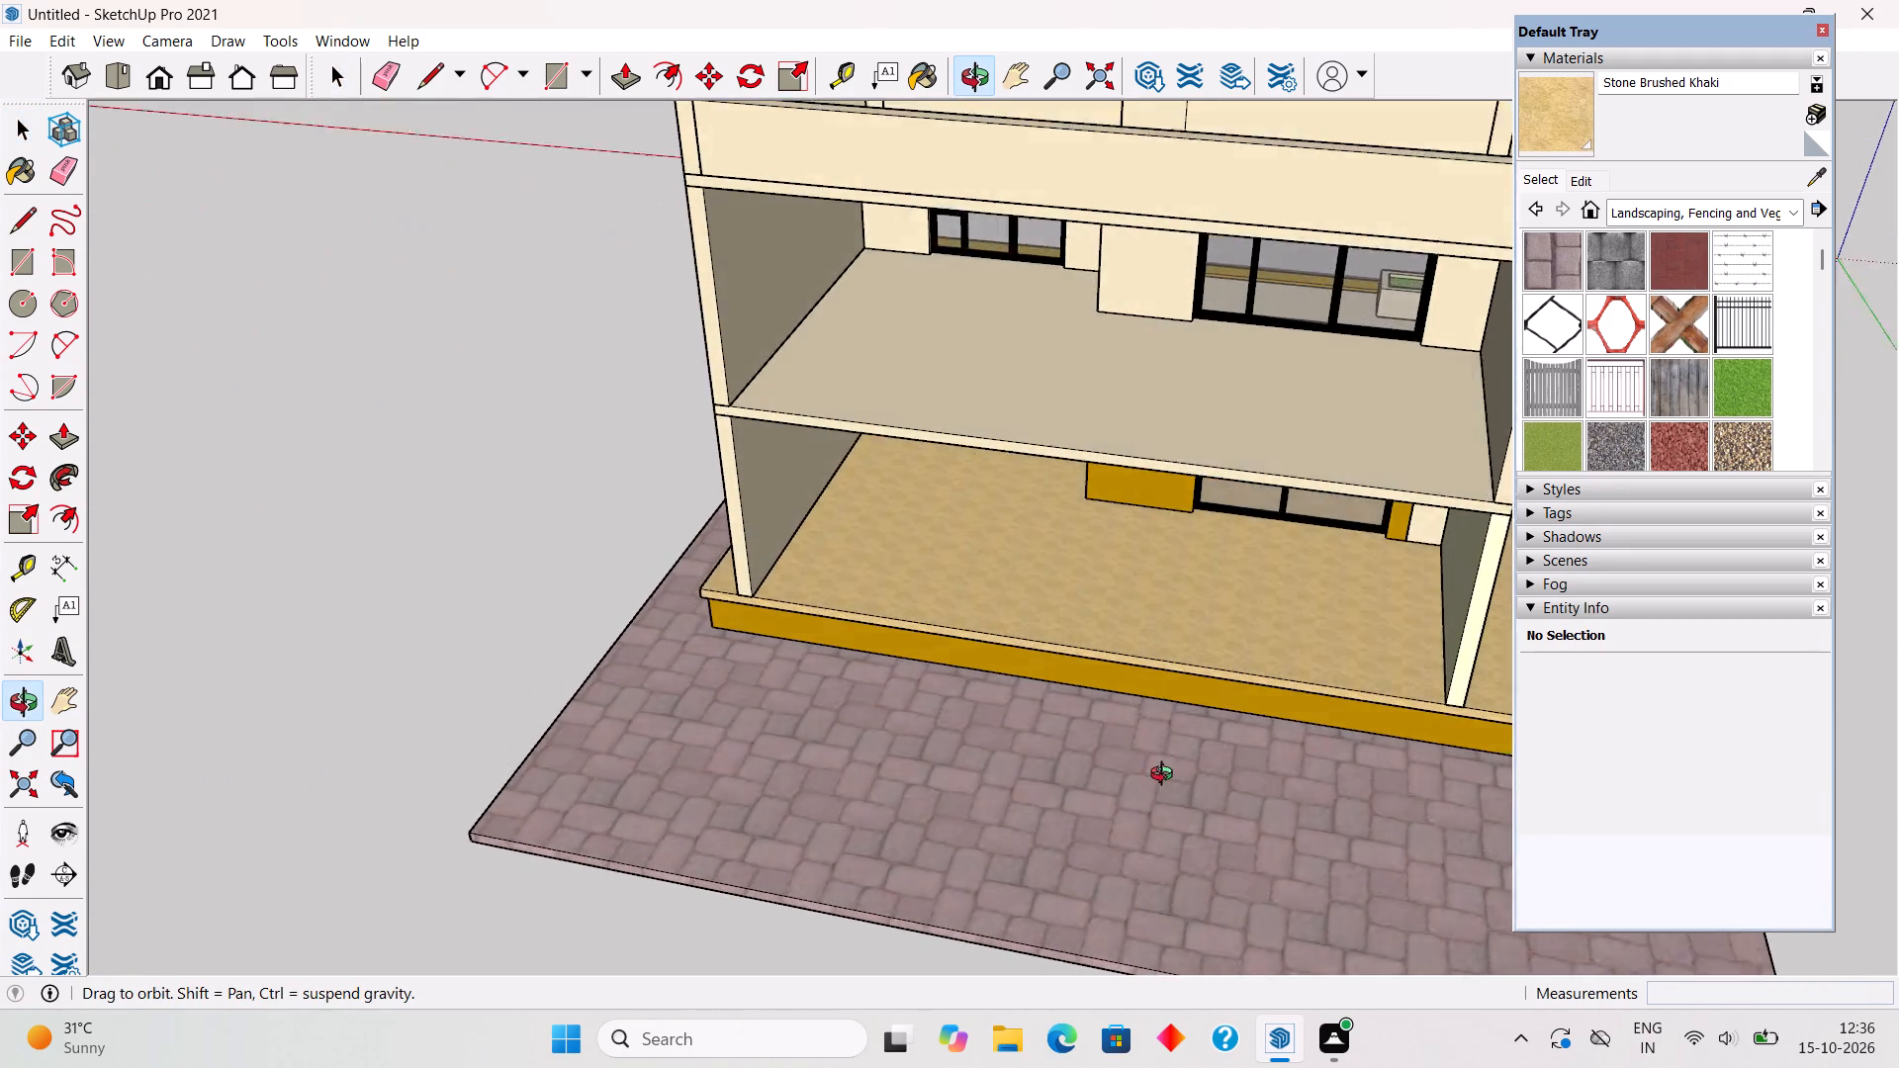
middle_click_drag(1166, 776, 1174, 811)
scroll(1513, 643, "up", 8)
key("t")
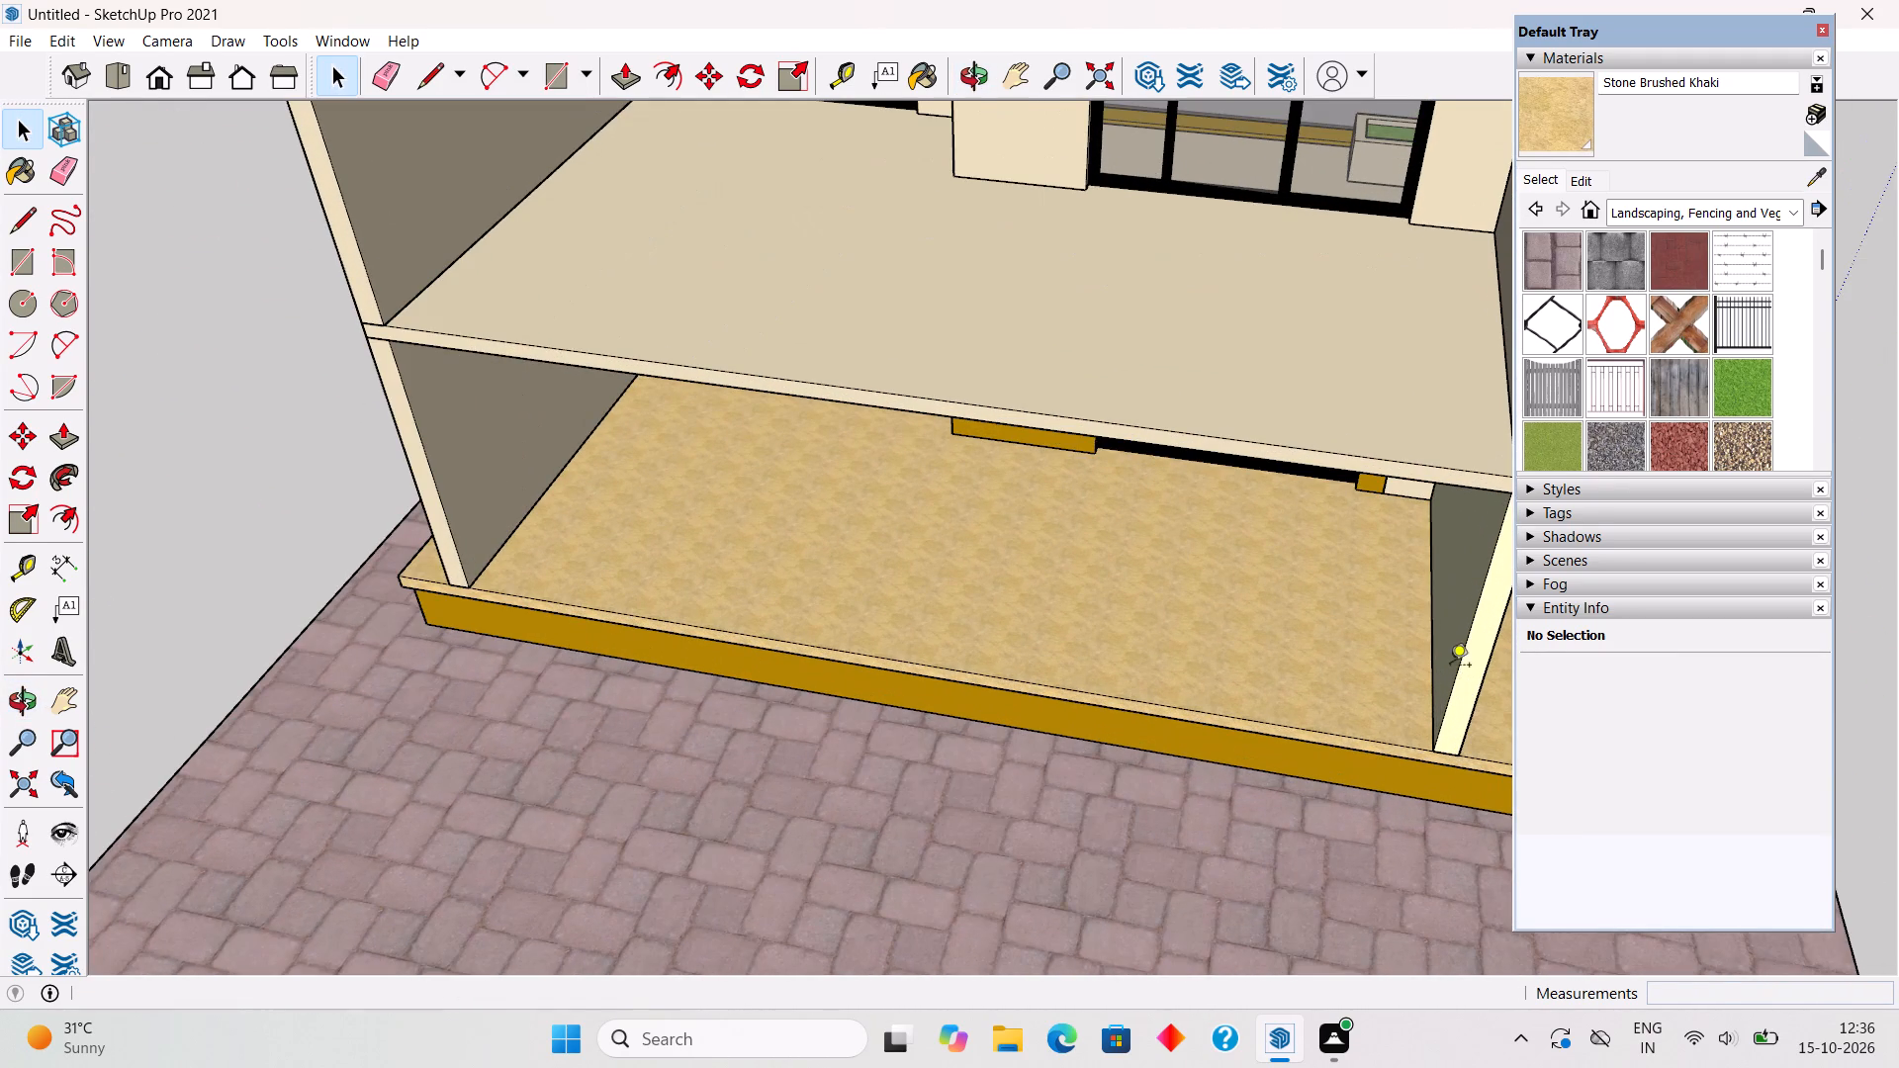
left_click(1251, 718)
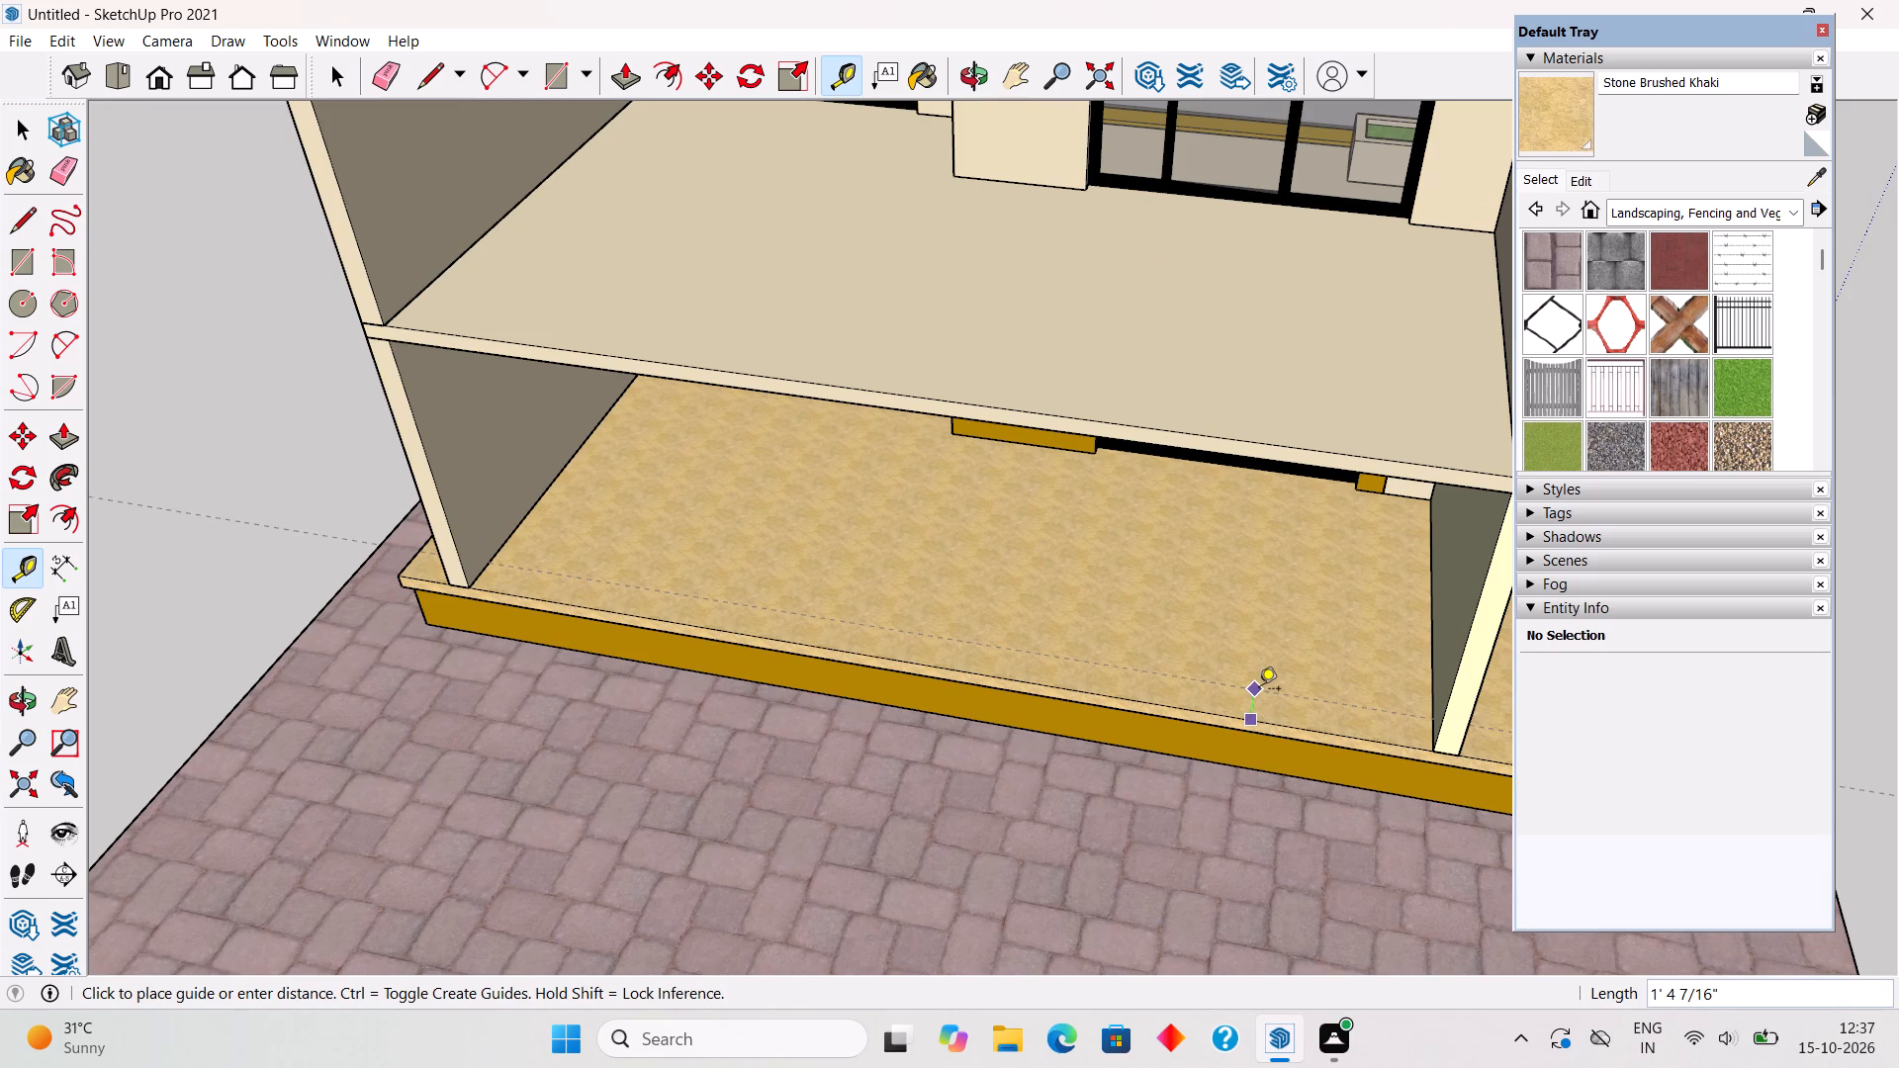
type("9\"")
key("Return")
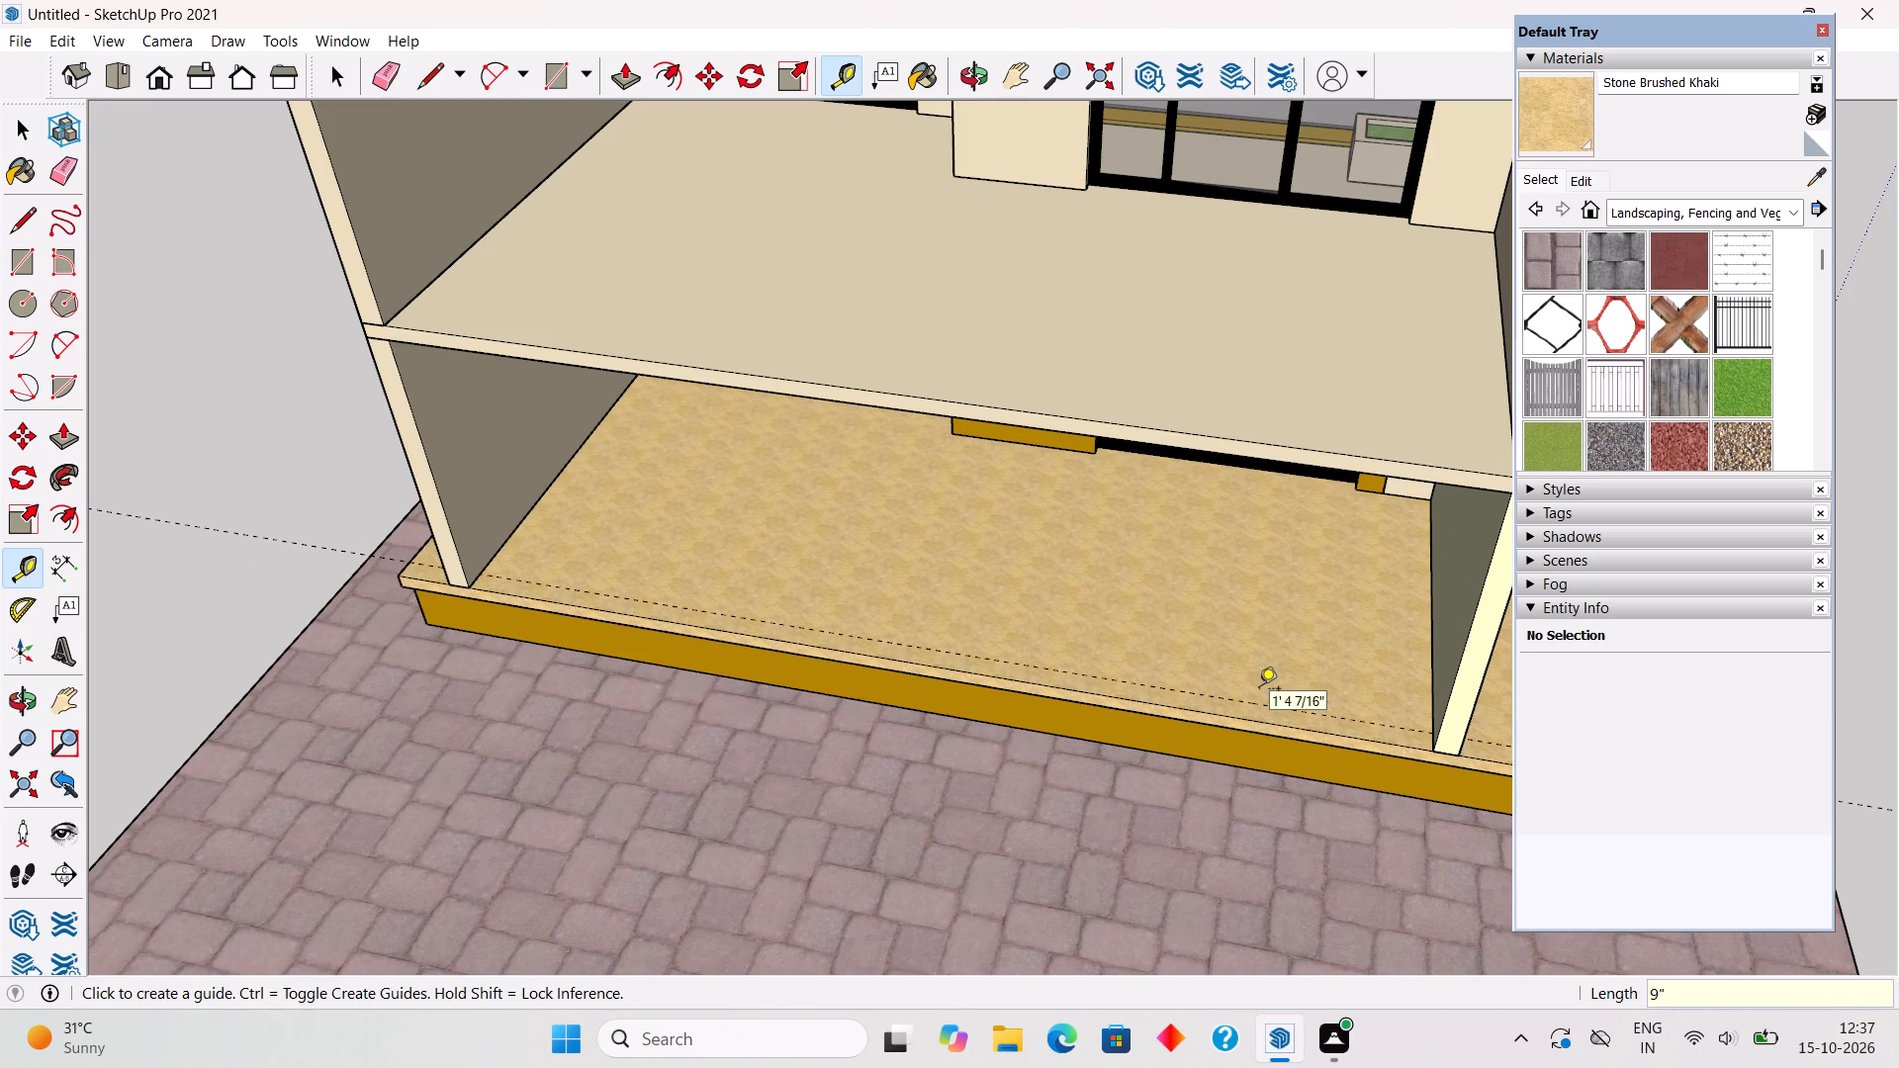
Draw a 32' 6" by 9" rectangle along the guide at the ground floor's open rear side, between the two side walls.
key("r")
scroll(792, 656, "up", 4)
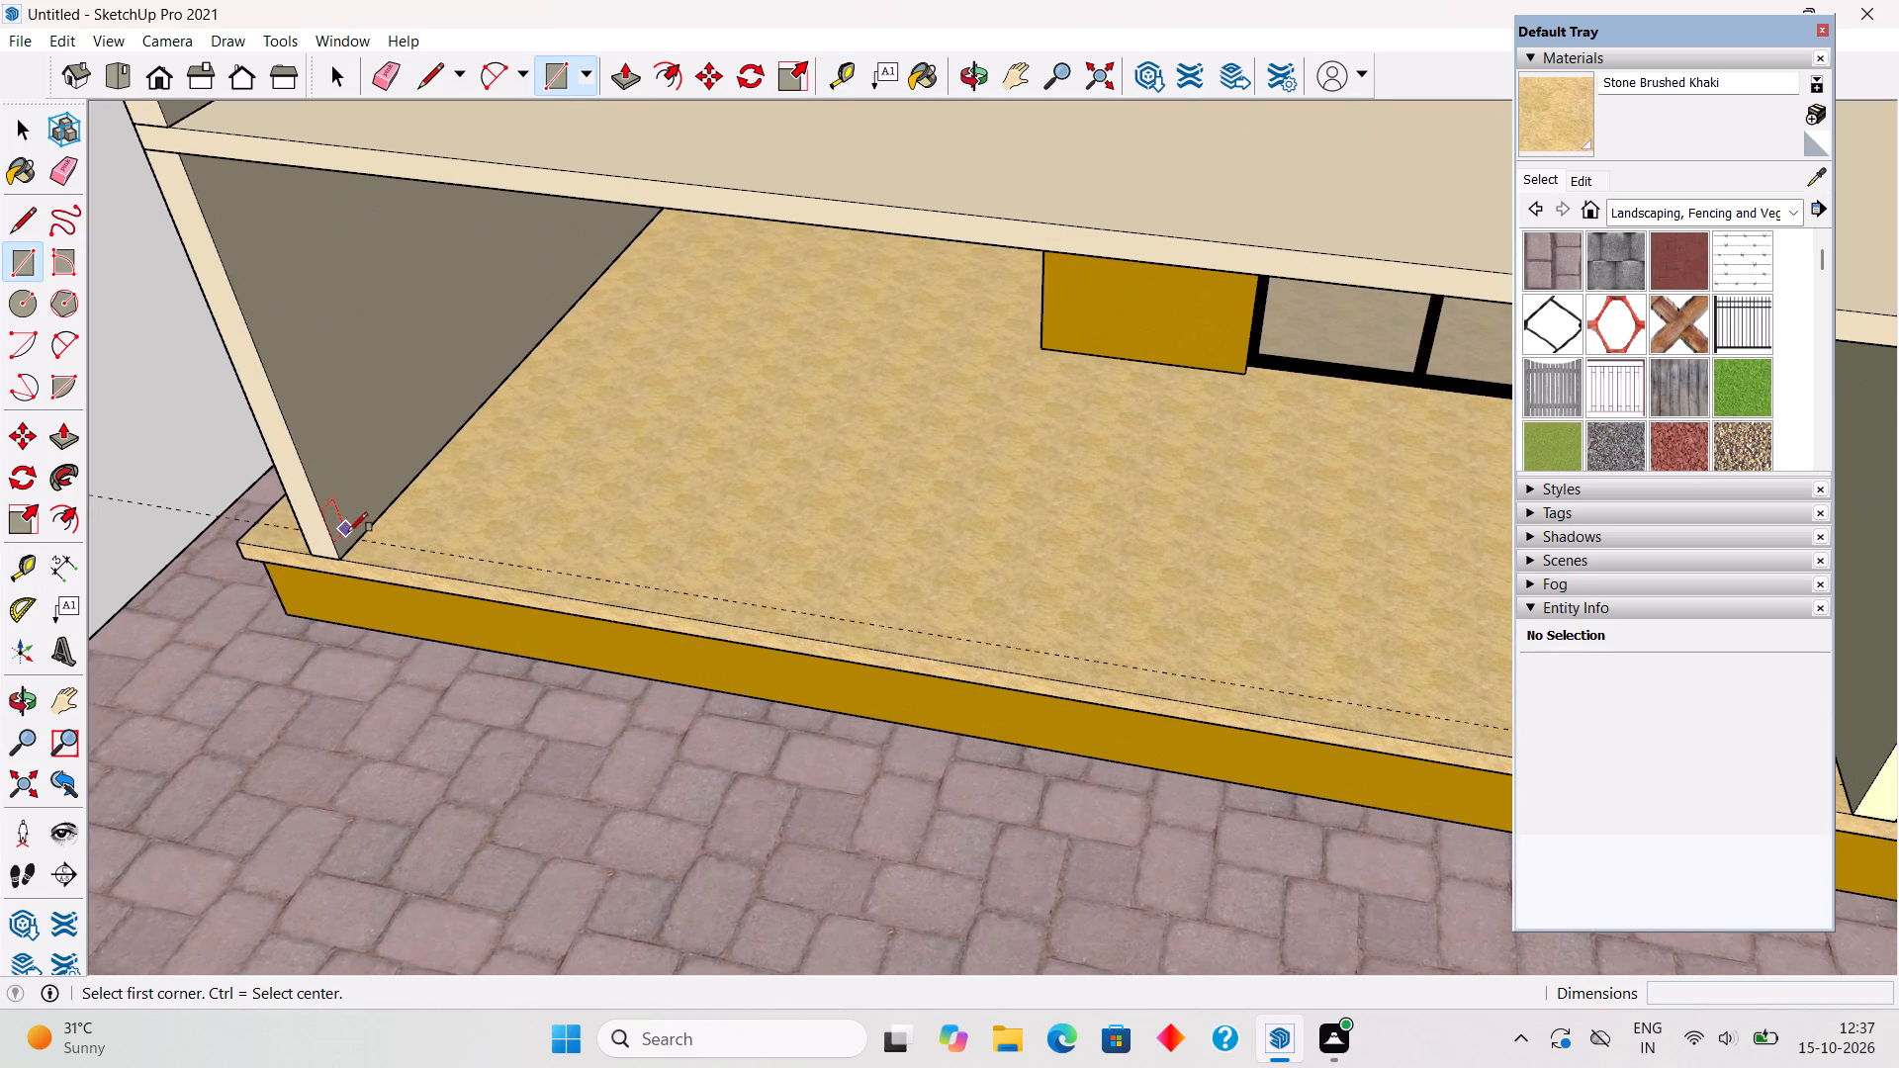
left_click(358, 536)
scroll(587, 614, "down", 10)
scroll(1054, 735, "up", 5)
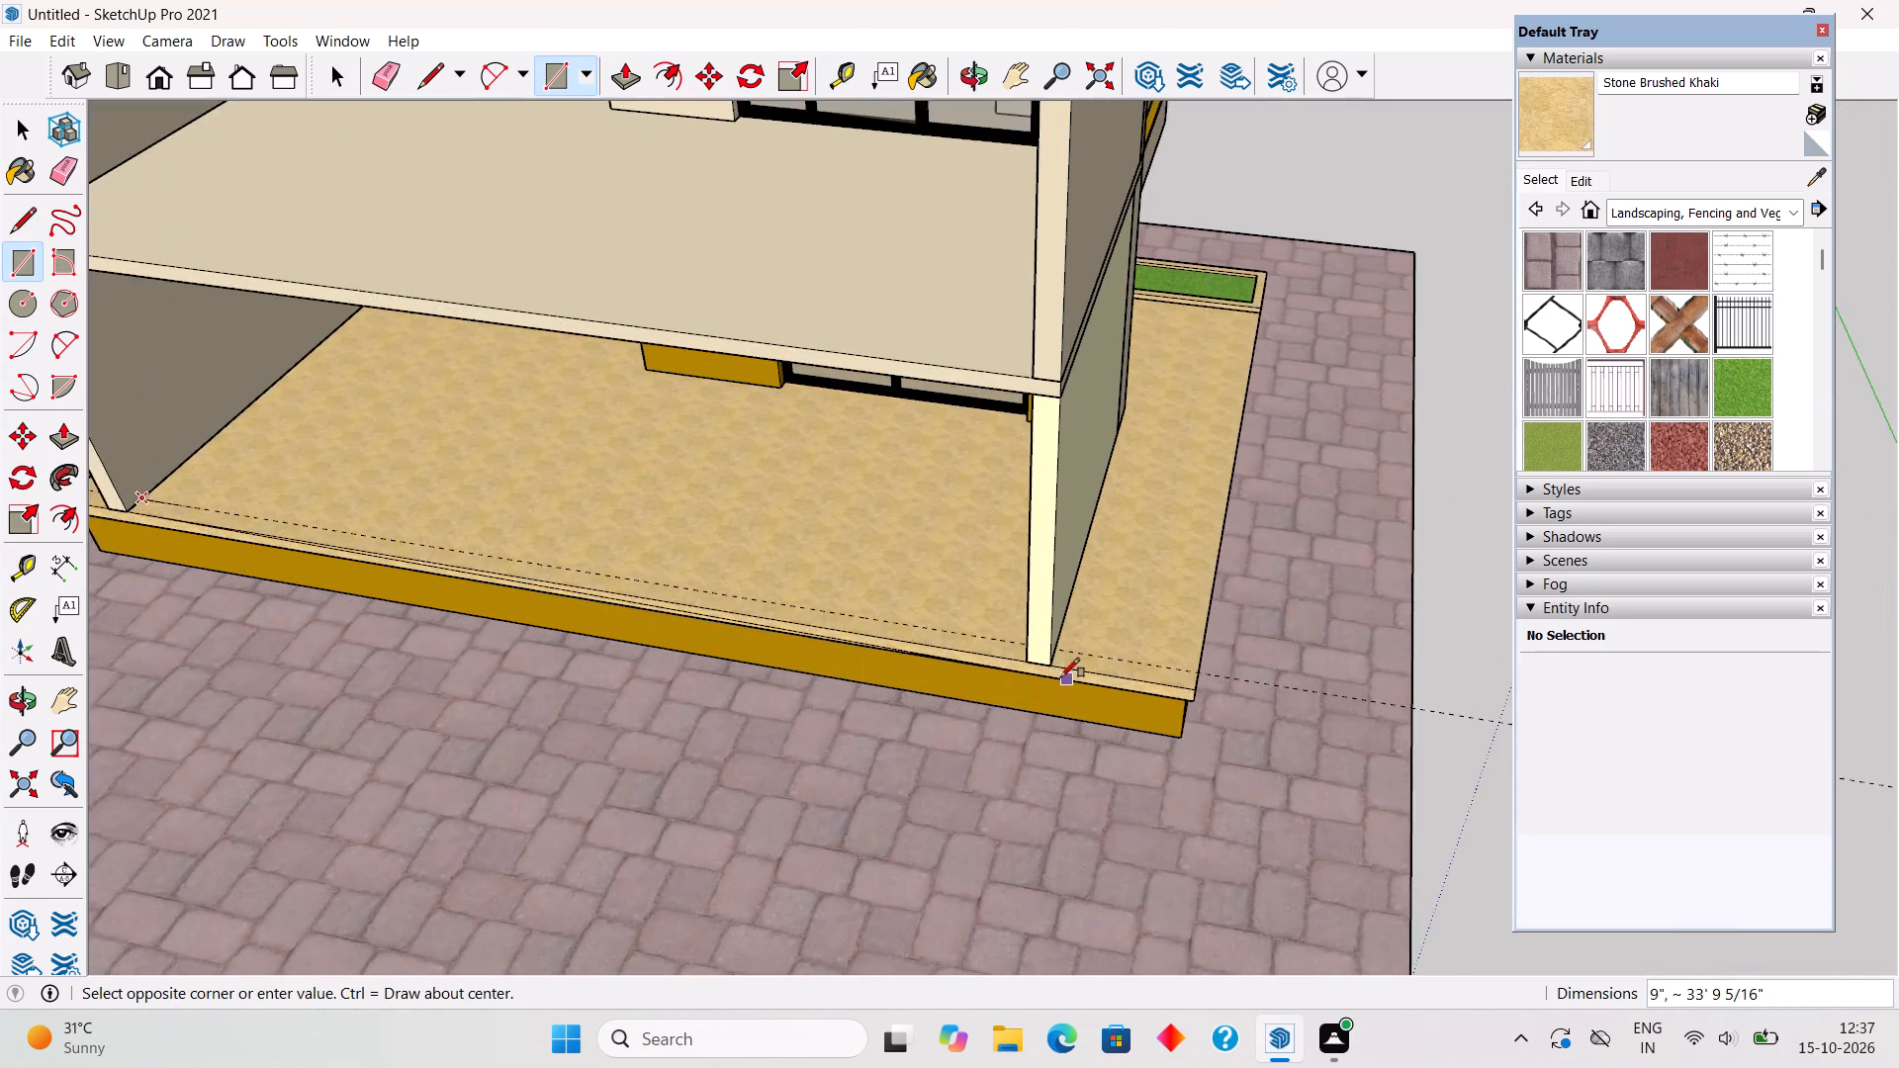
scroll(1054, 675, "up", 5)
left_click(1013, 647)
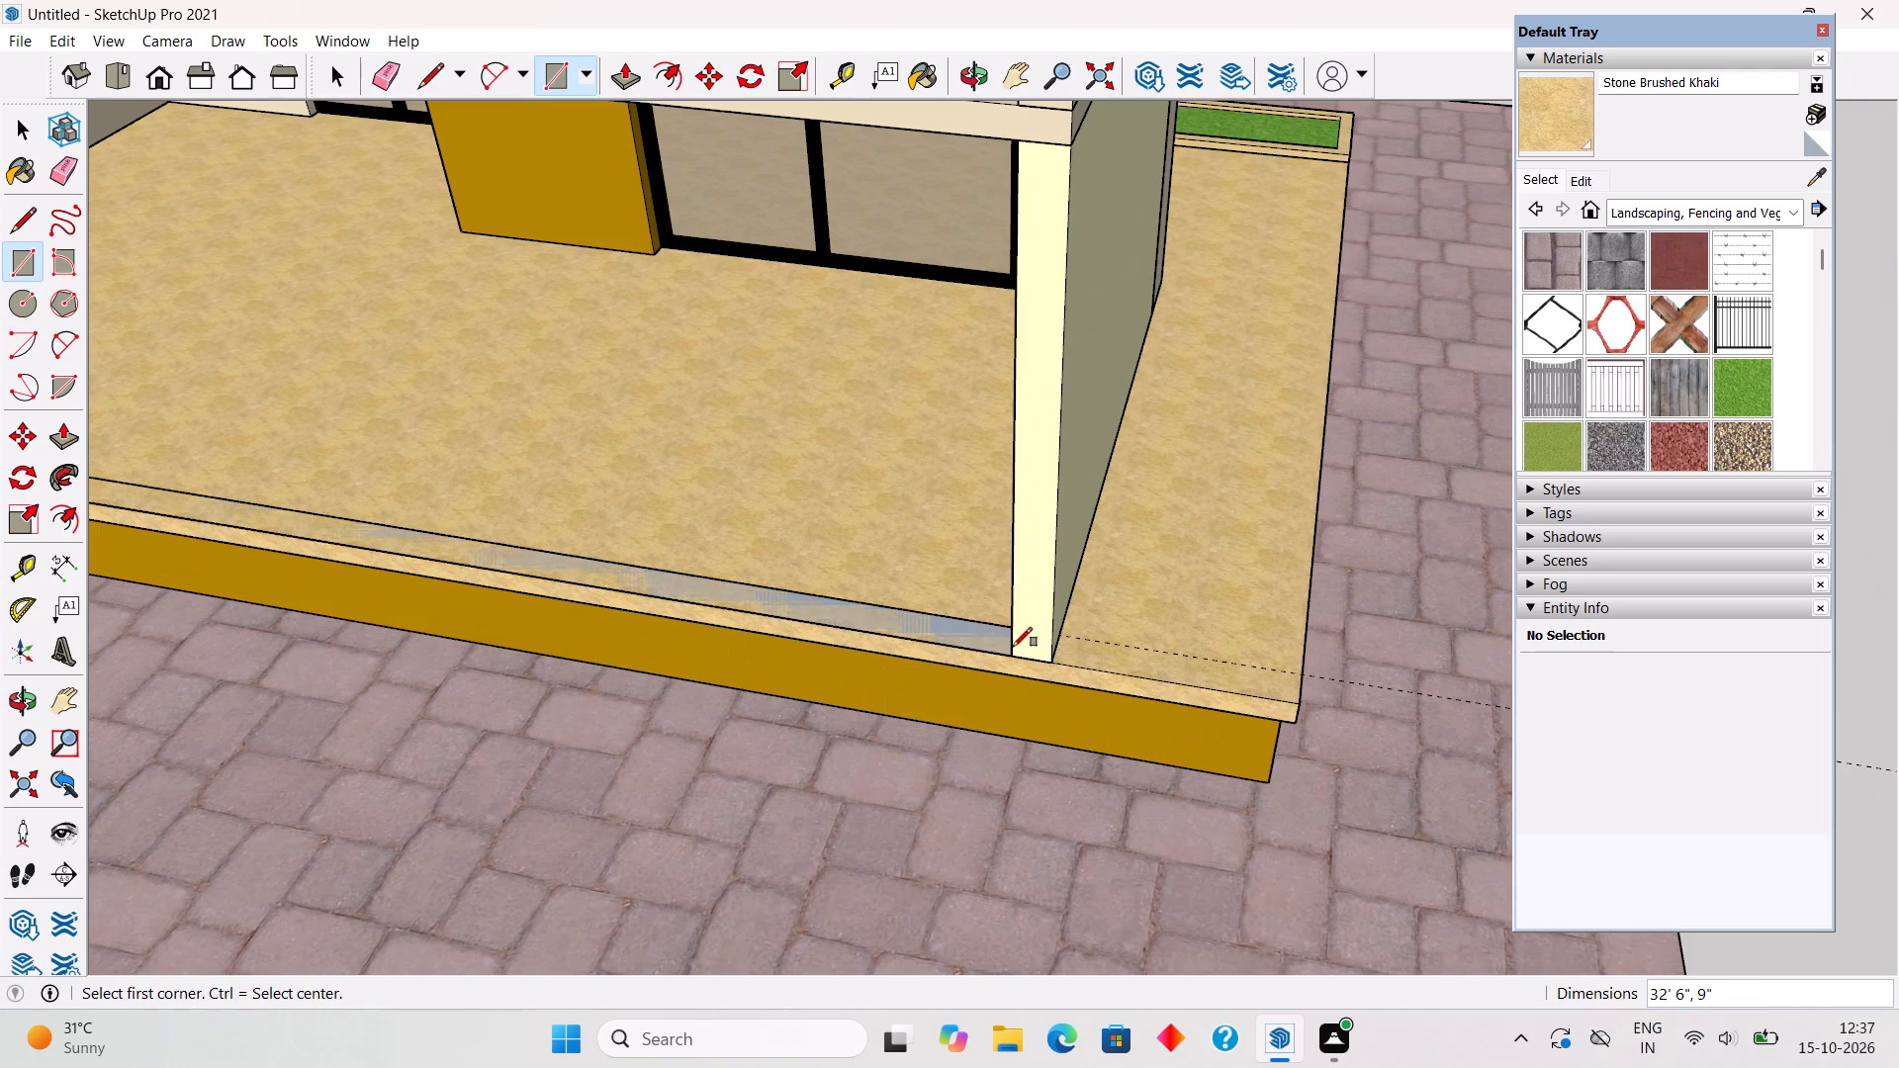
Pull the rear rectangle up 10' to the underside of the first-floor slab as the ground floor's back wall.
key("p")
left_click(911, 635)
scroll(978, 578, "down", 9)
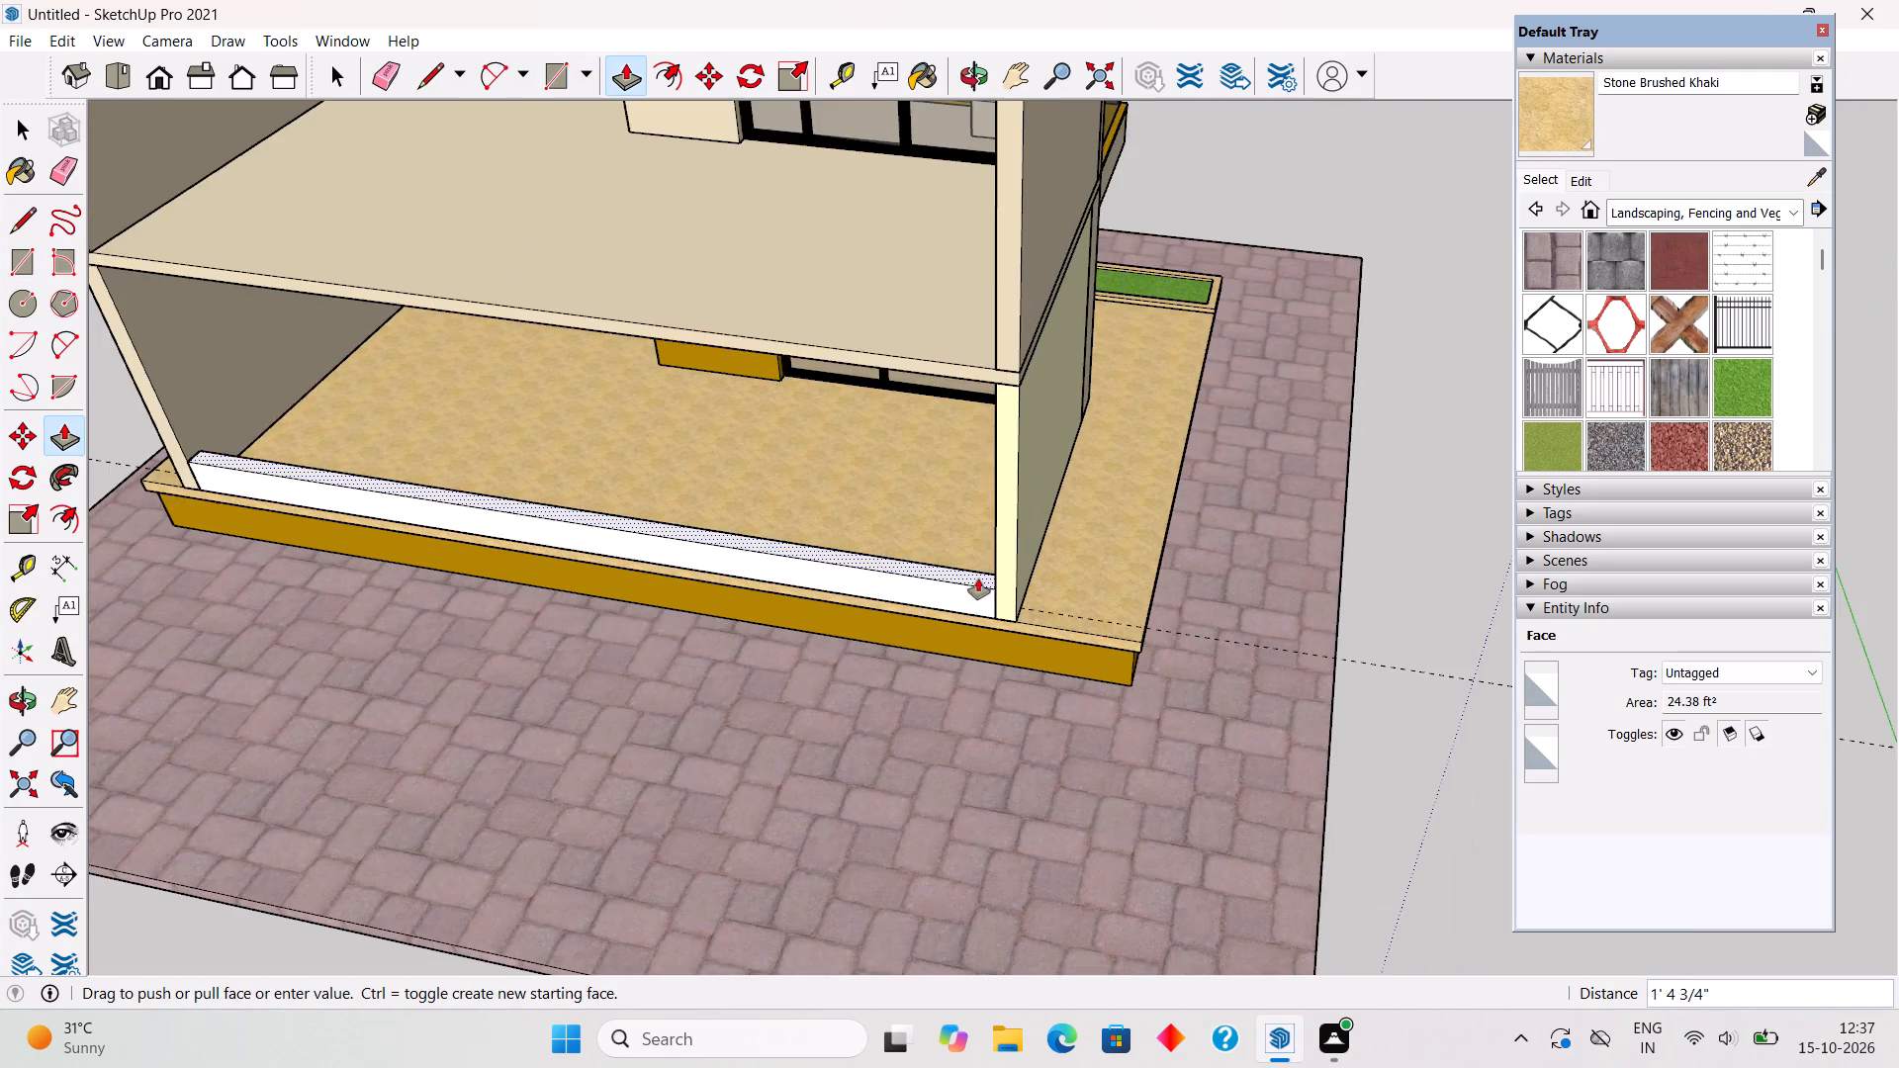
left_click(991, 420)
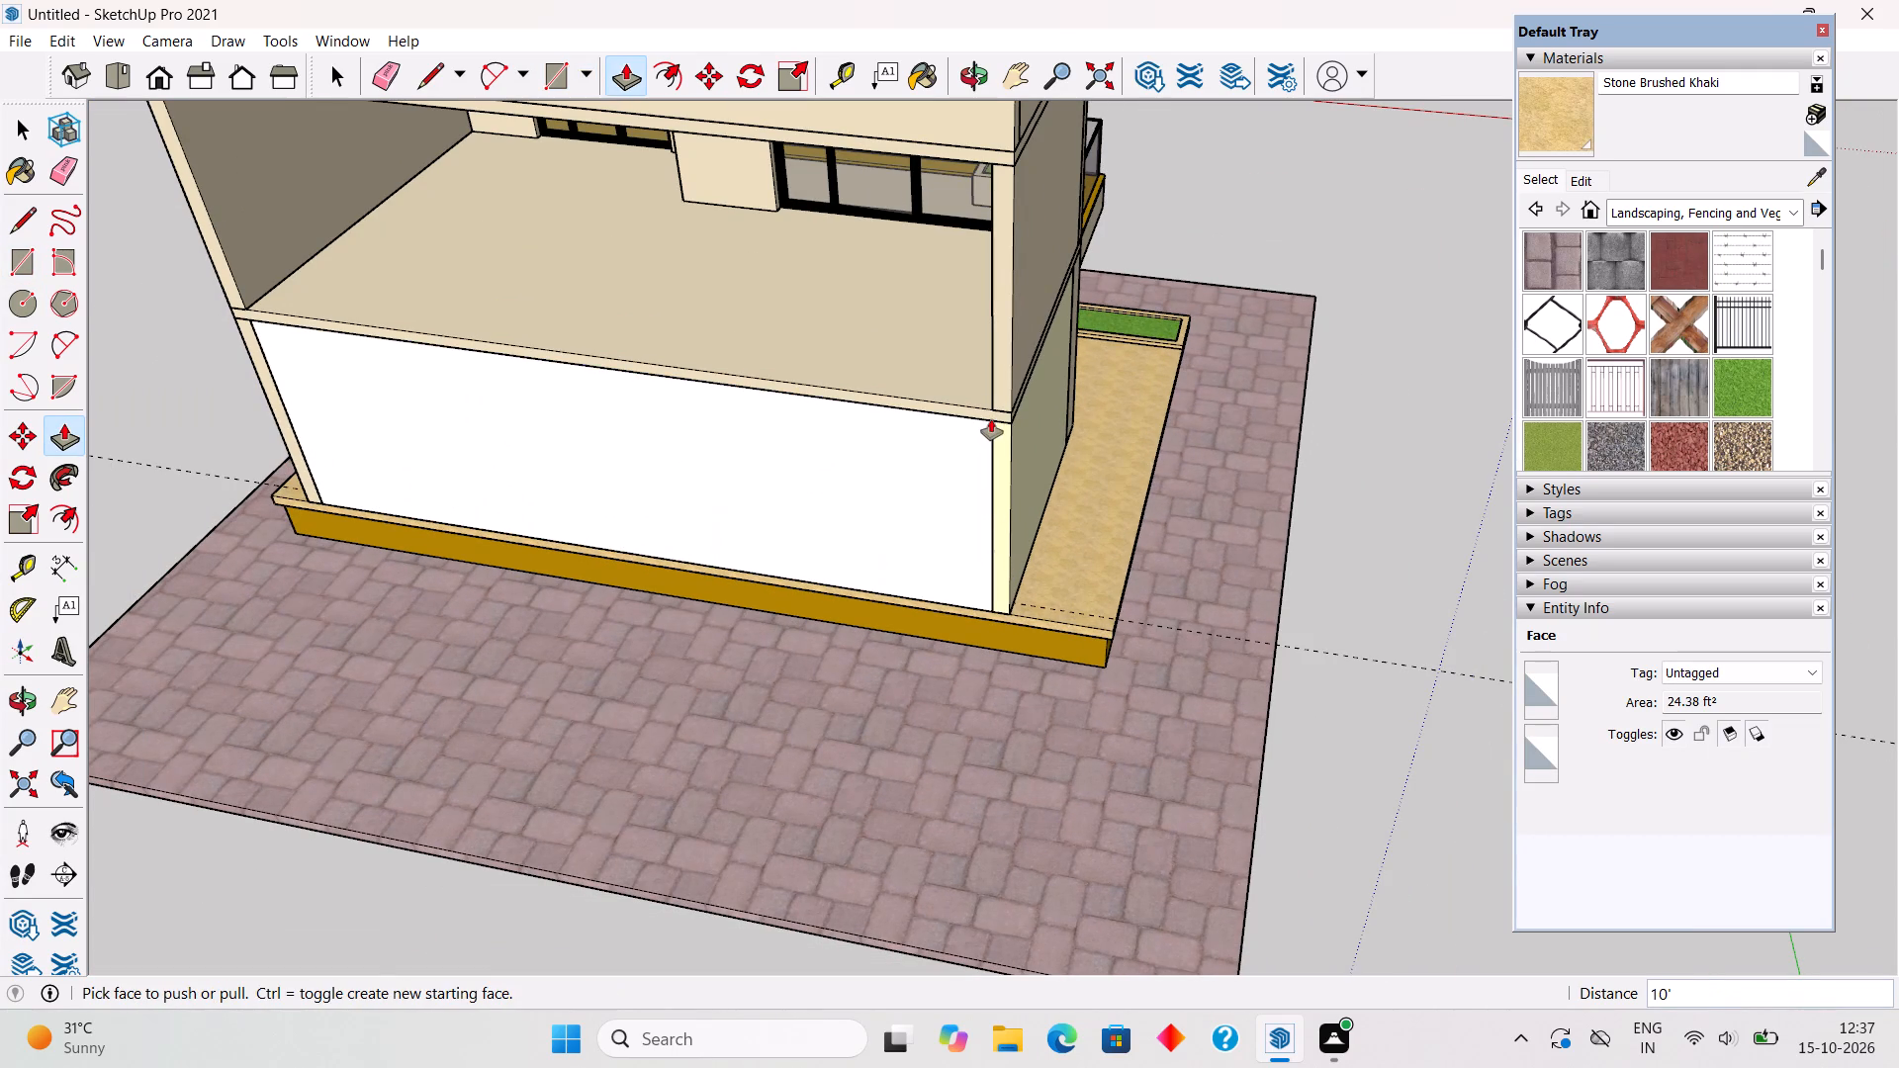
Make the new ground-floor back wall, with all its faces and edges, into a group.
key("space")
triple_click(943, 465)
right_click(943, 465)
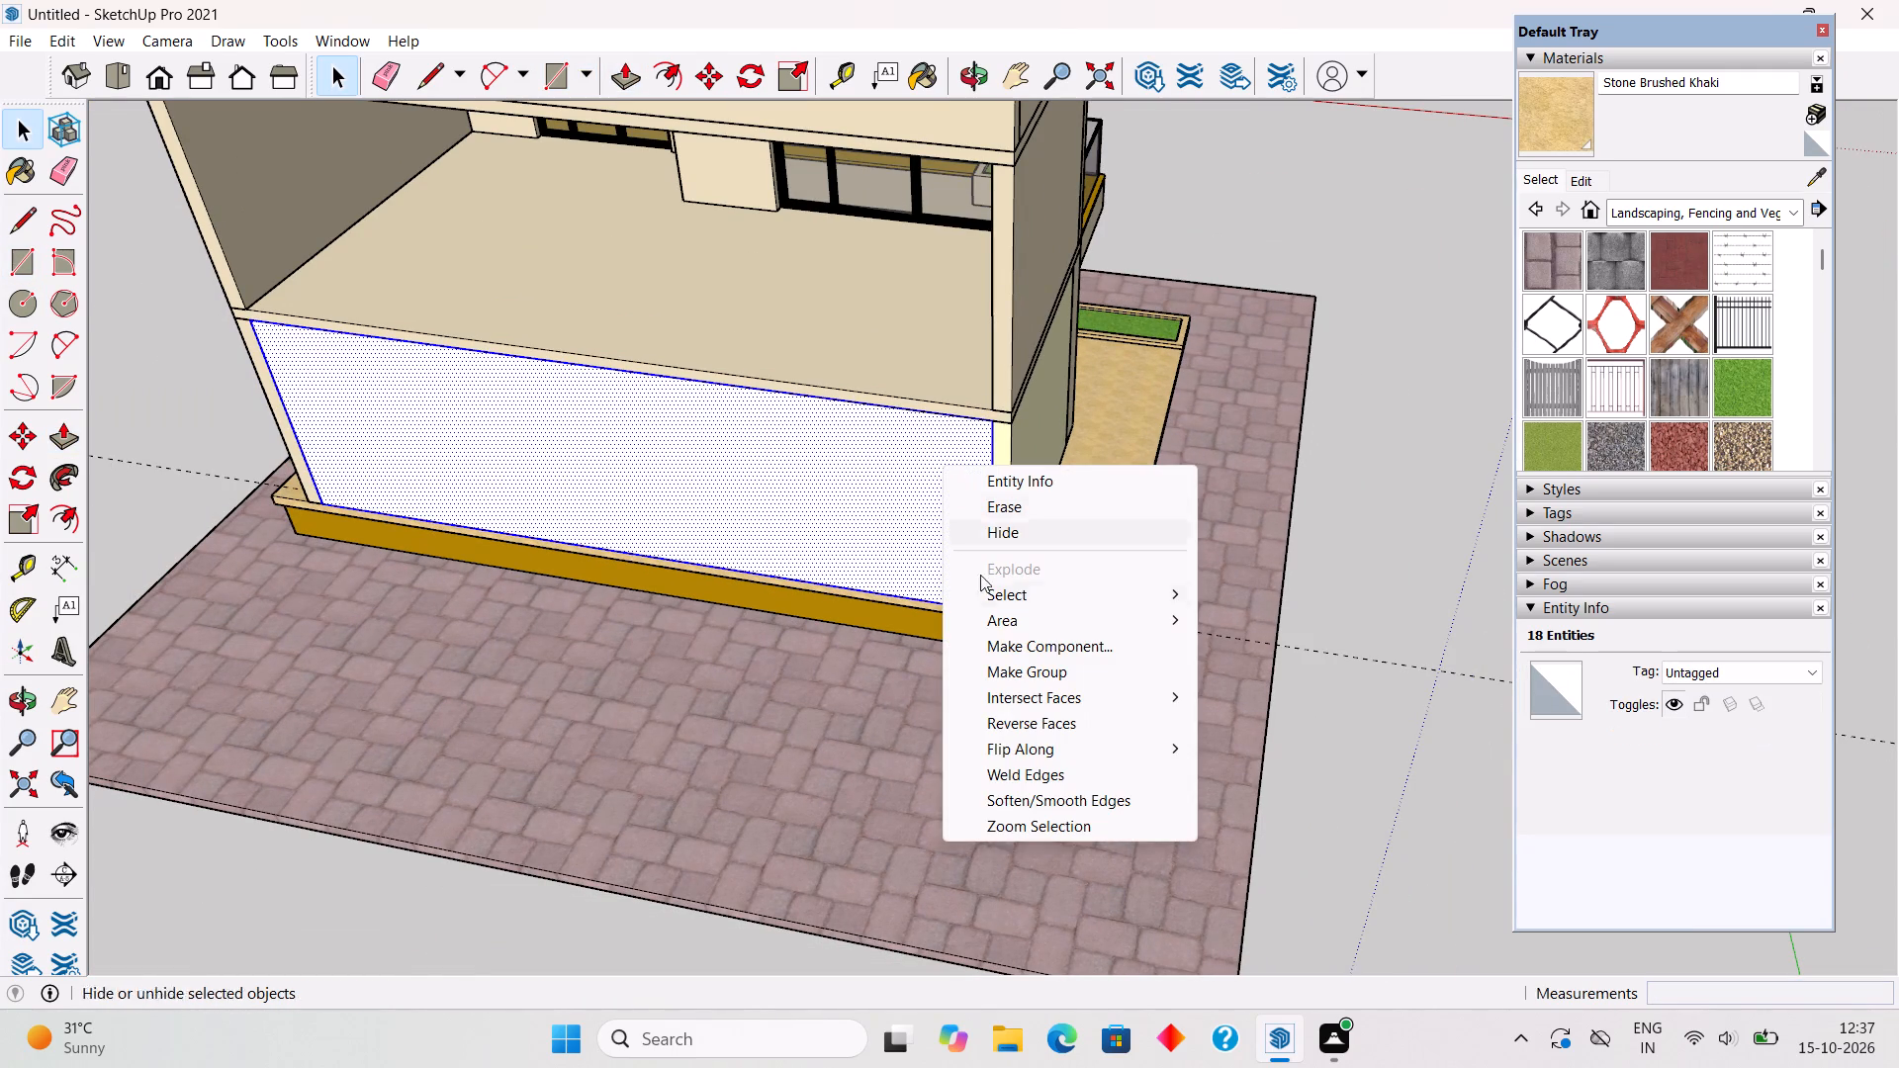
left_click(1009, 668)
left_click(1398, 775)
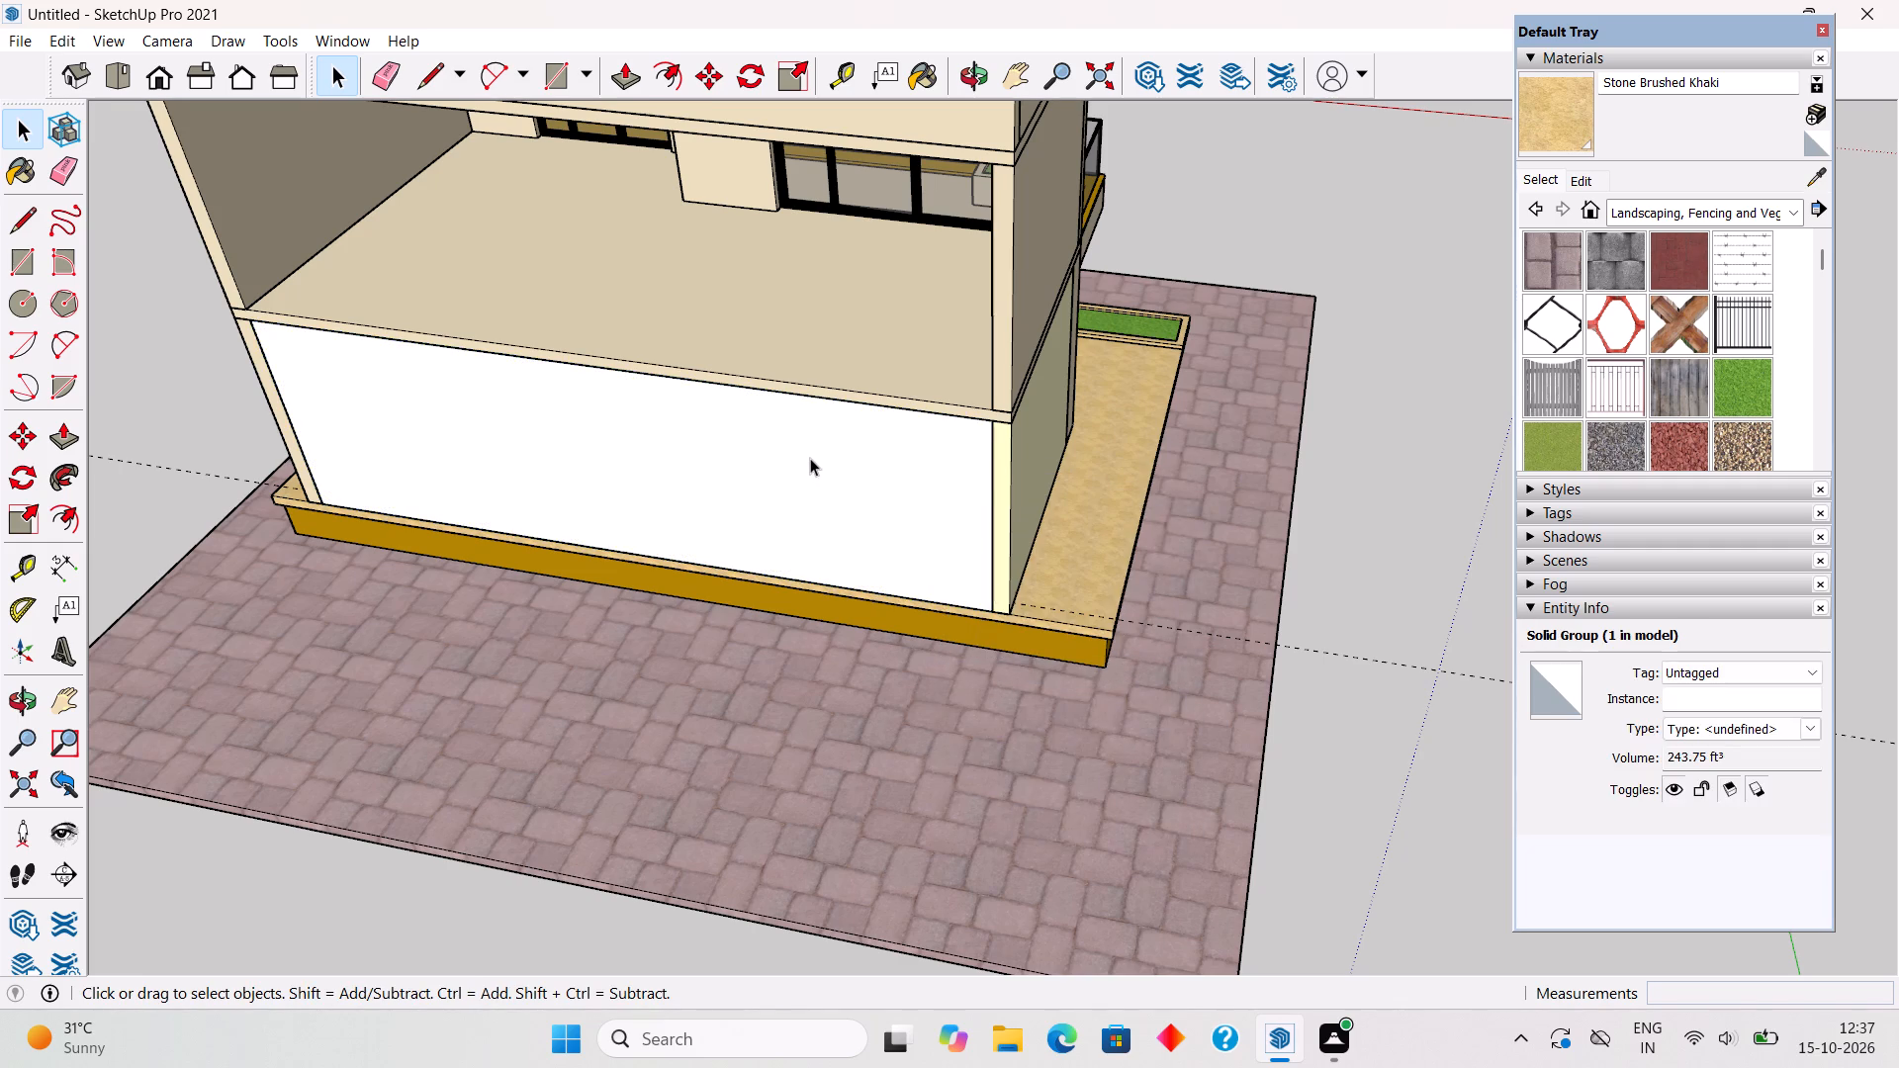
Place a guide line 9" inward from the rear edge of the first-floor slab.
scroll(810, 458, "down", 7)
middle_click_drag(818, 457, 1032, 517)
scroll(612, 320, "up", 4)
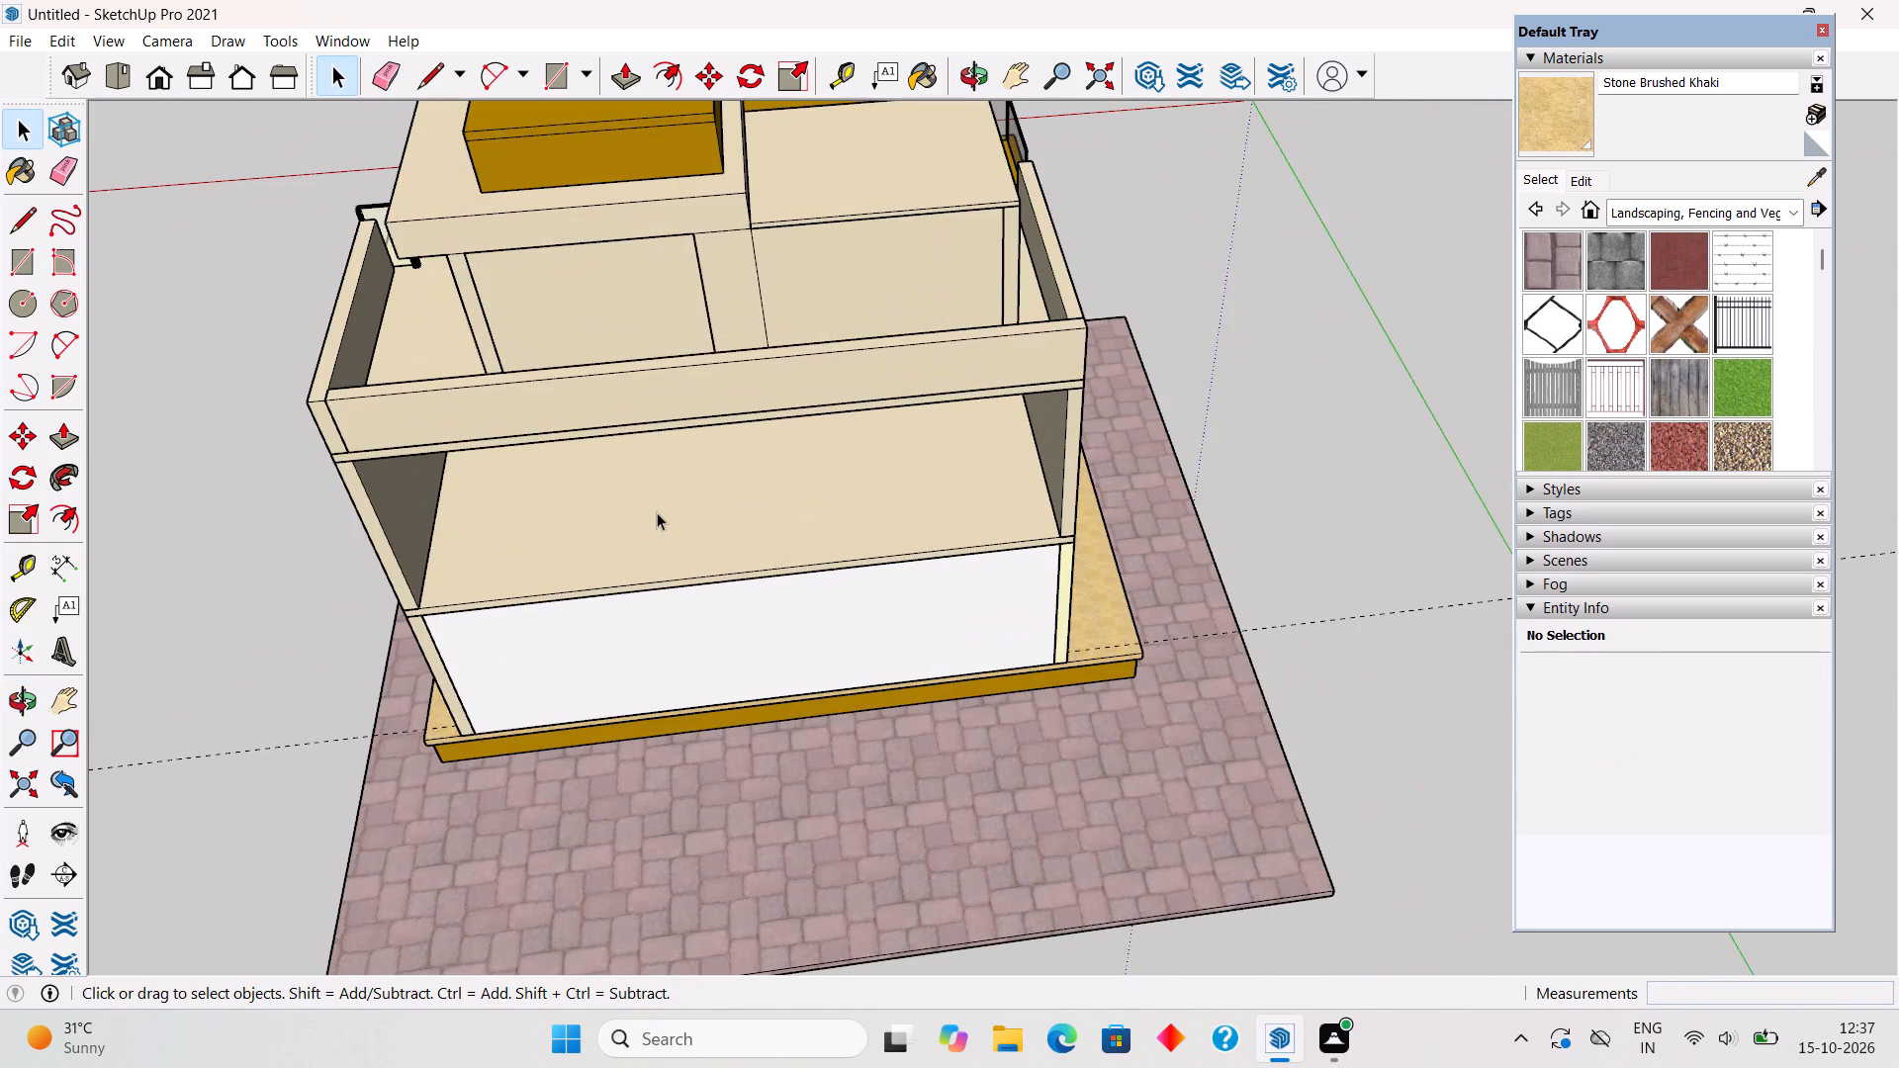
scroll(657, 512, "up", 2)
key("t")
left_click(685, 595)
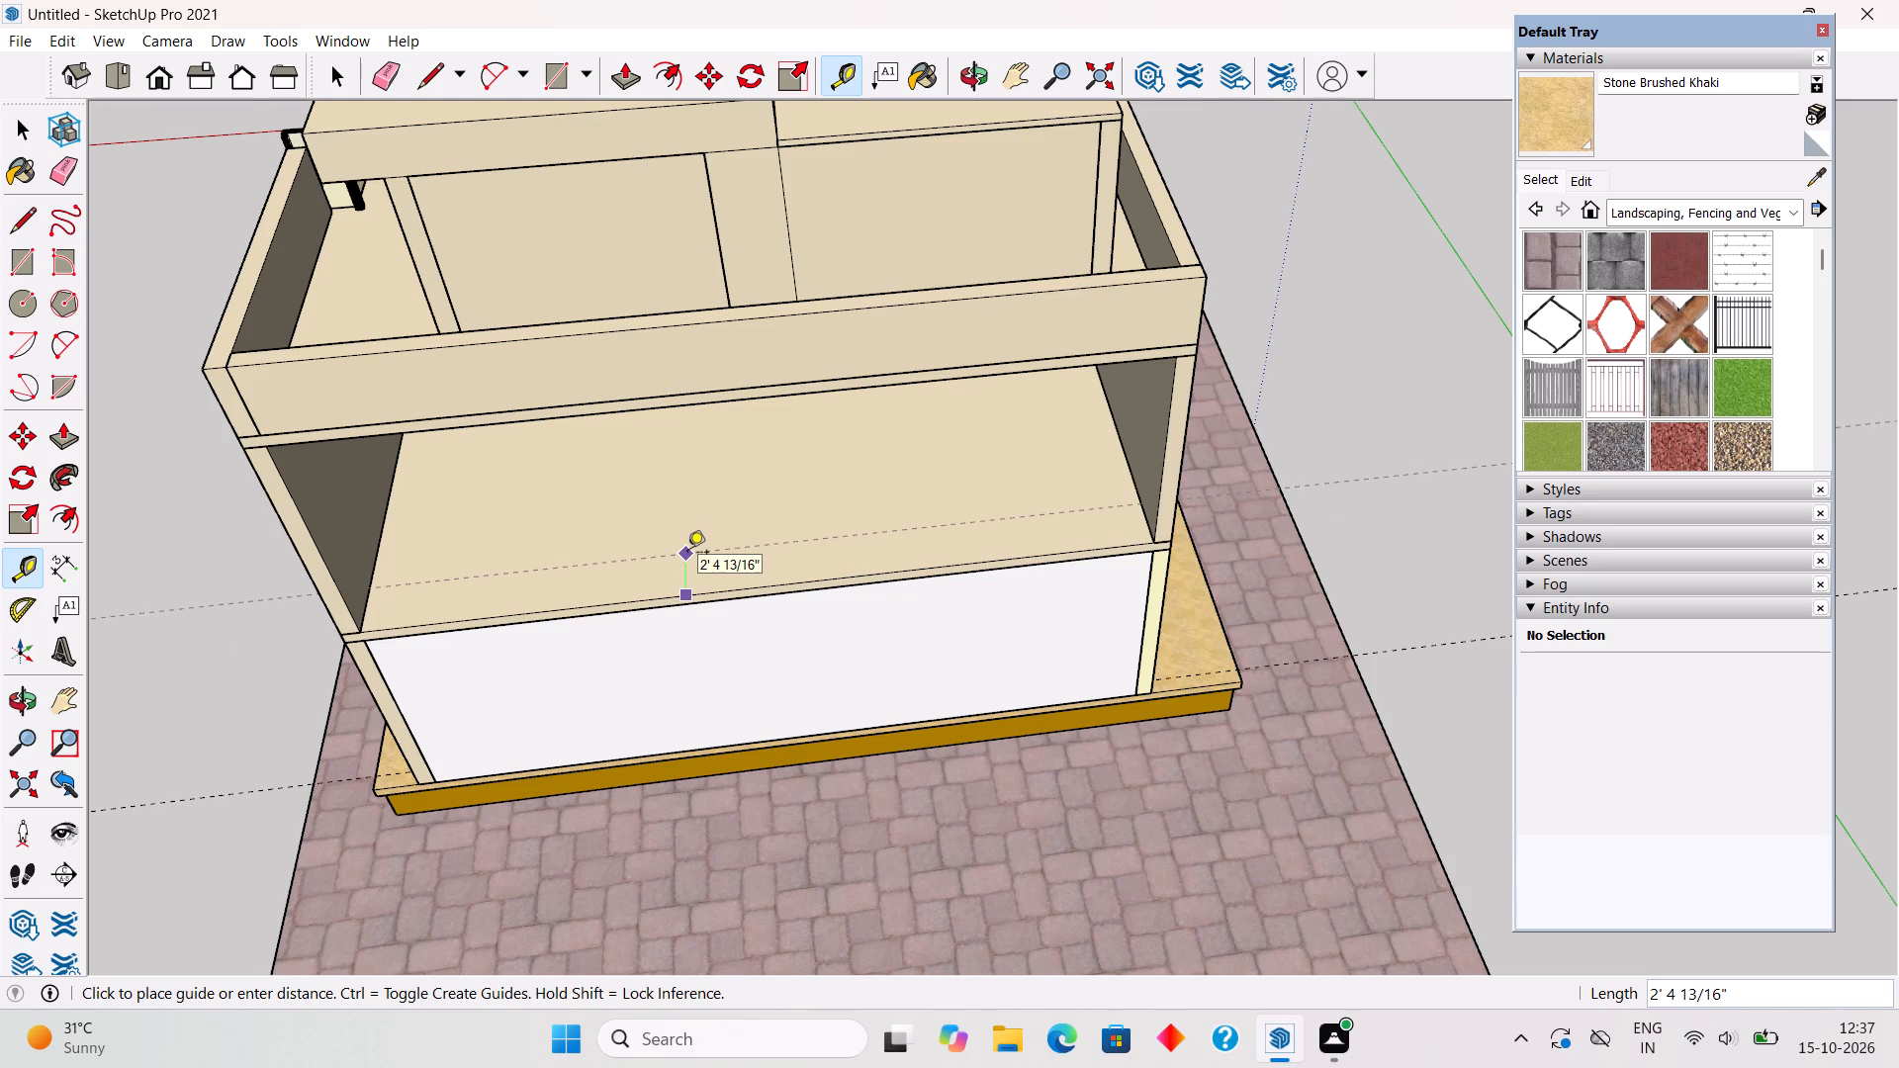
type("9\"")
key("Return")
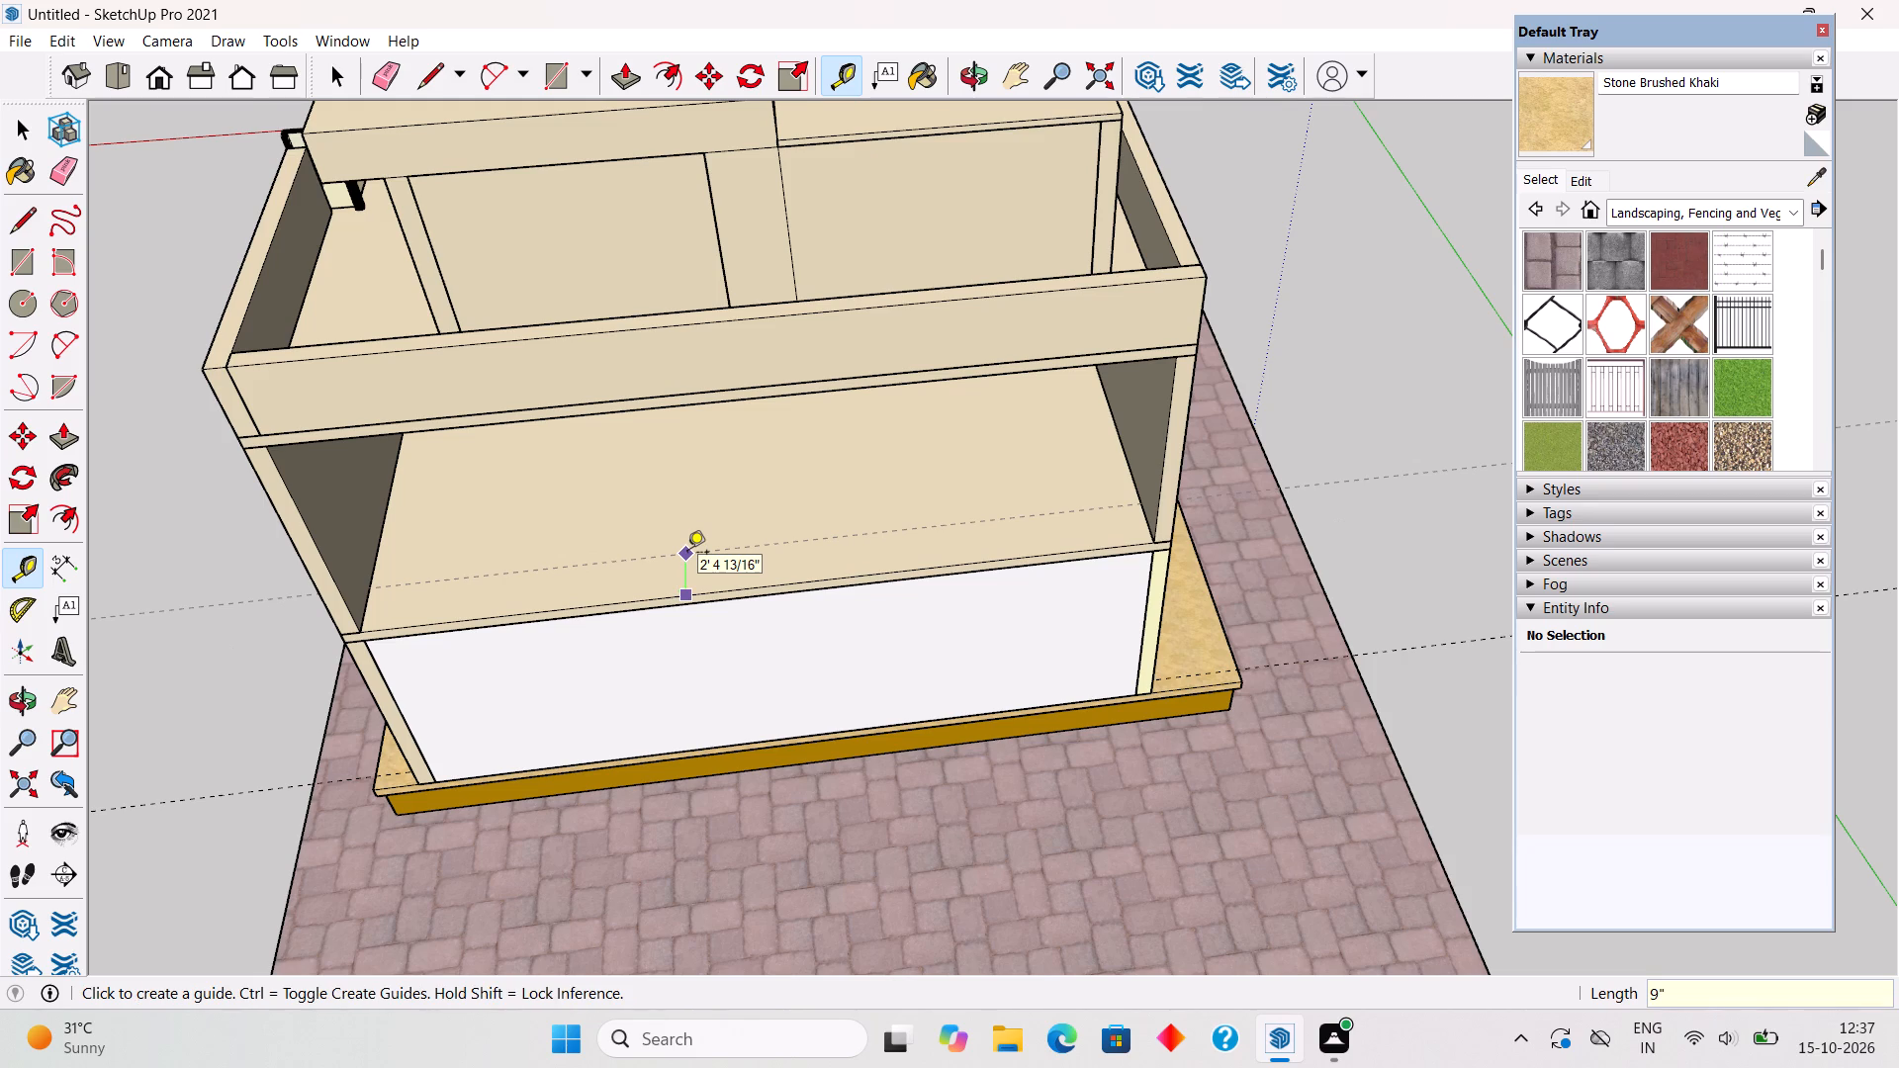
Draw a 32' 6" by 9" rectangle along the guide at the first floor's open rear side, between the two side walls.
key("r")
scroll(422, 607, "up", 4)
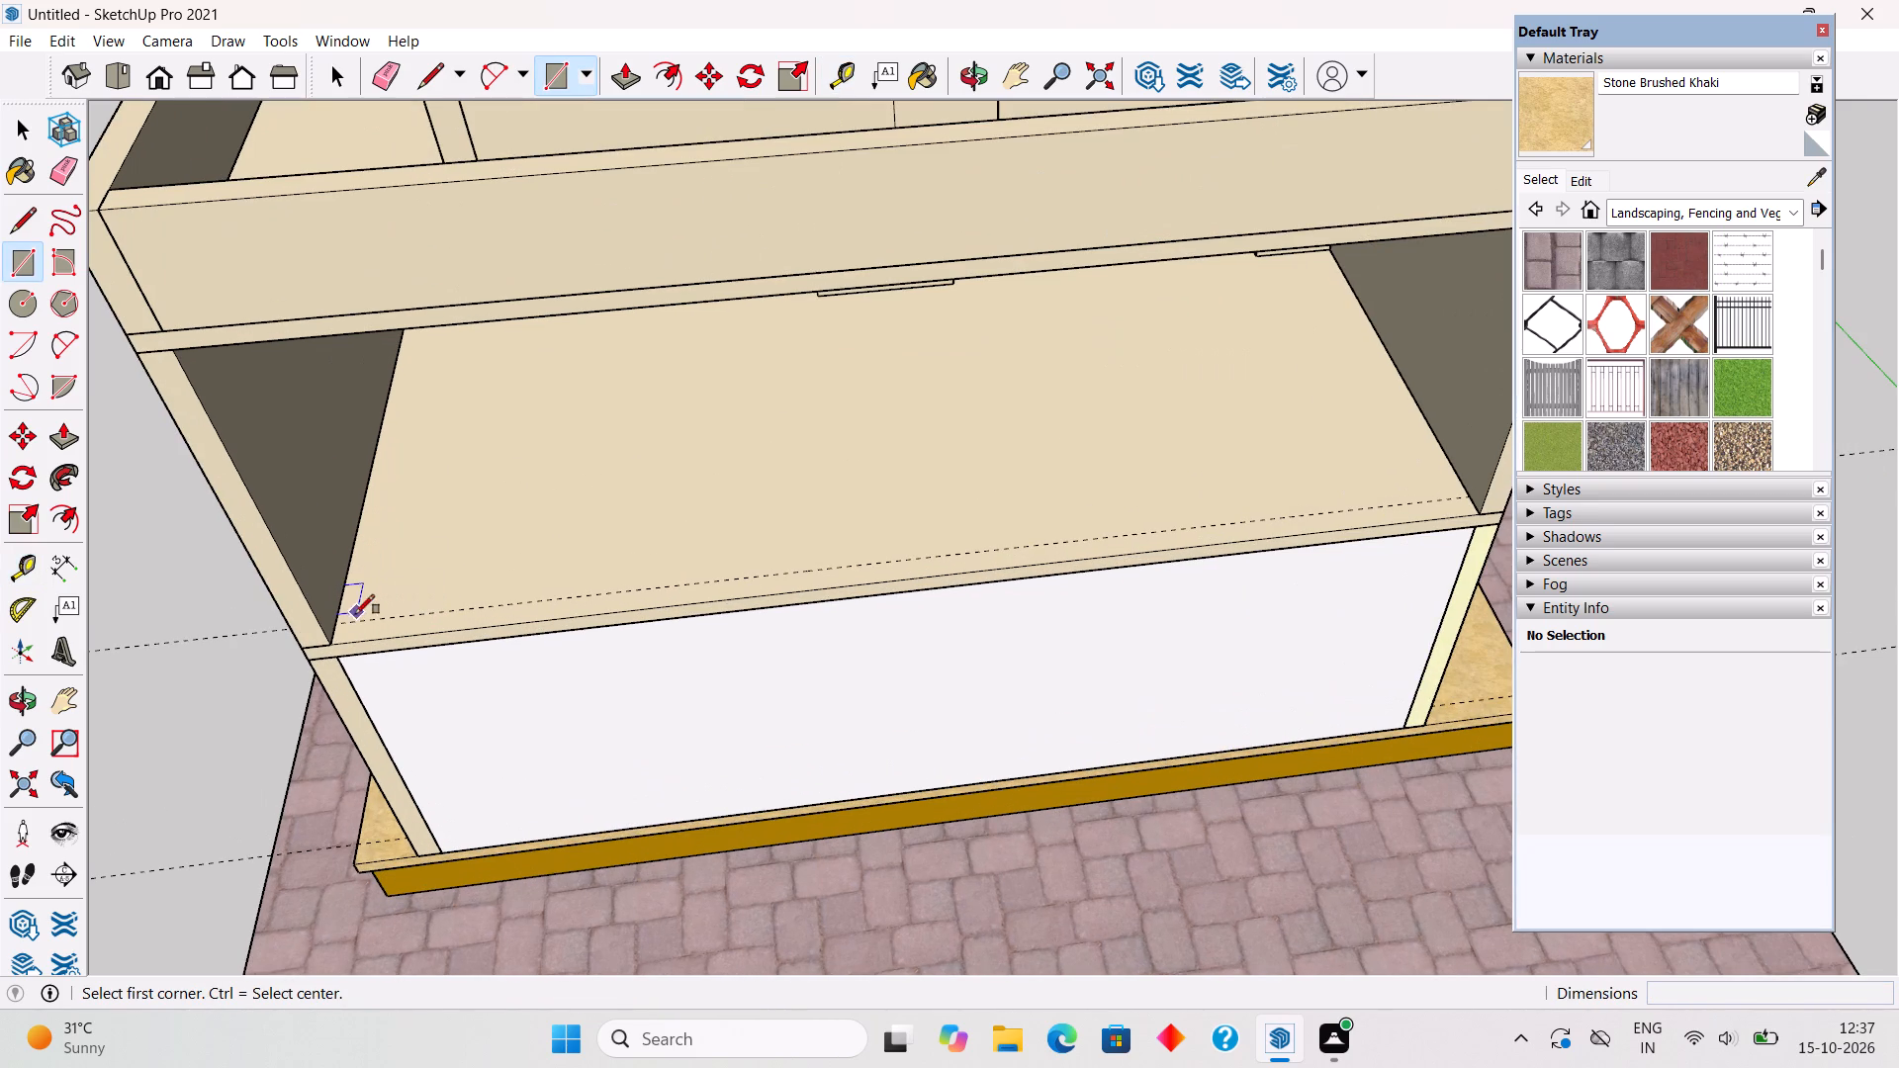
left_click(344, 621)
scroll(334, 635, "down", 5)
scroll(1074, 552, "up", 4)
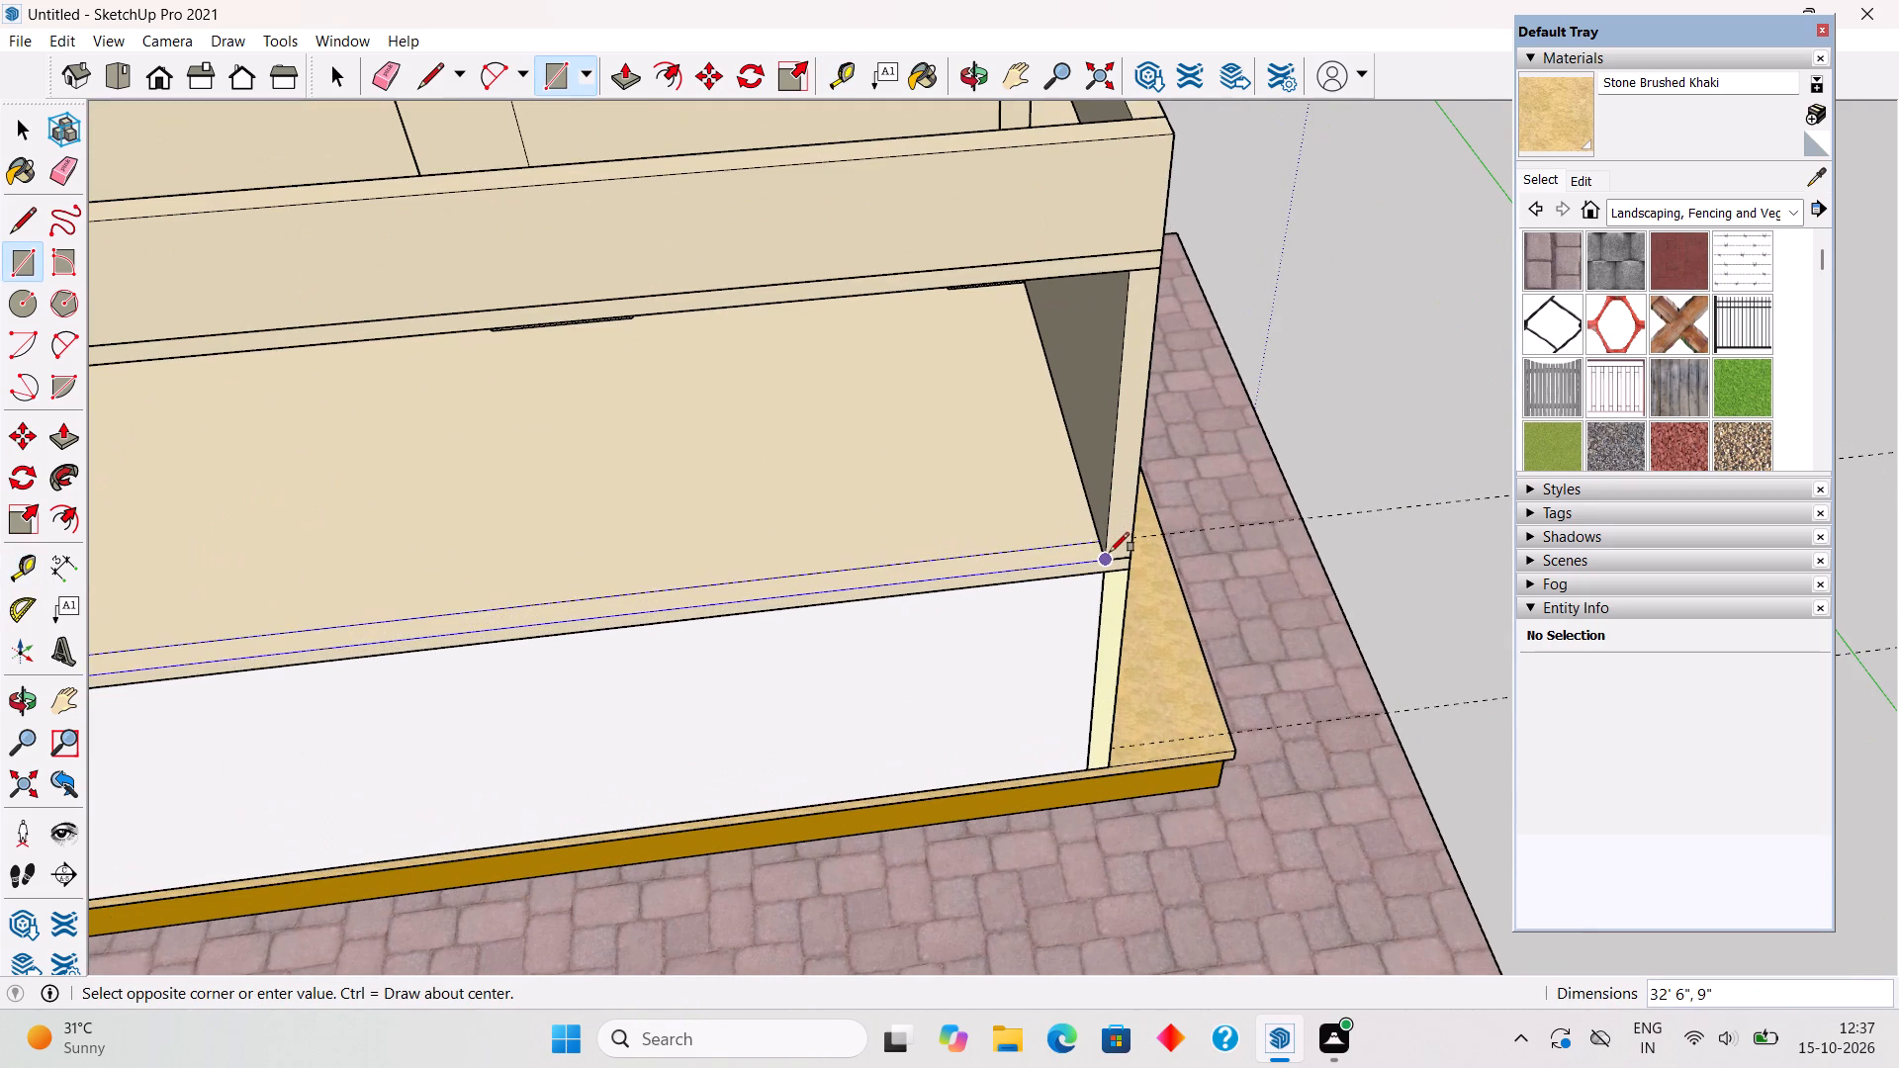
left_click(1110, 554)
Pull the first-floor rear rectangle up 10' to the underside of the slab above as the back wall.
key("p")
left_click(1049, 559)
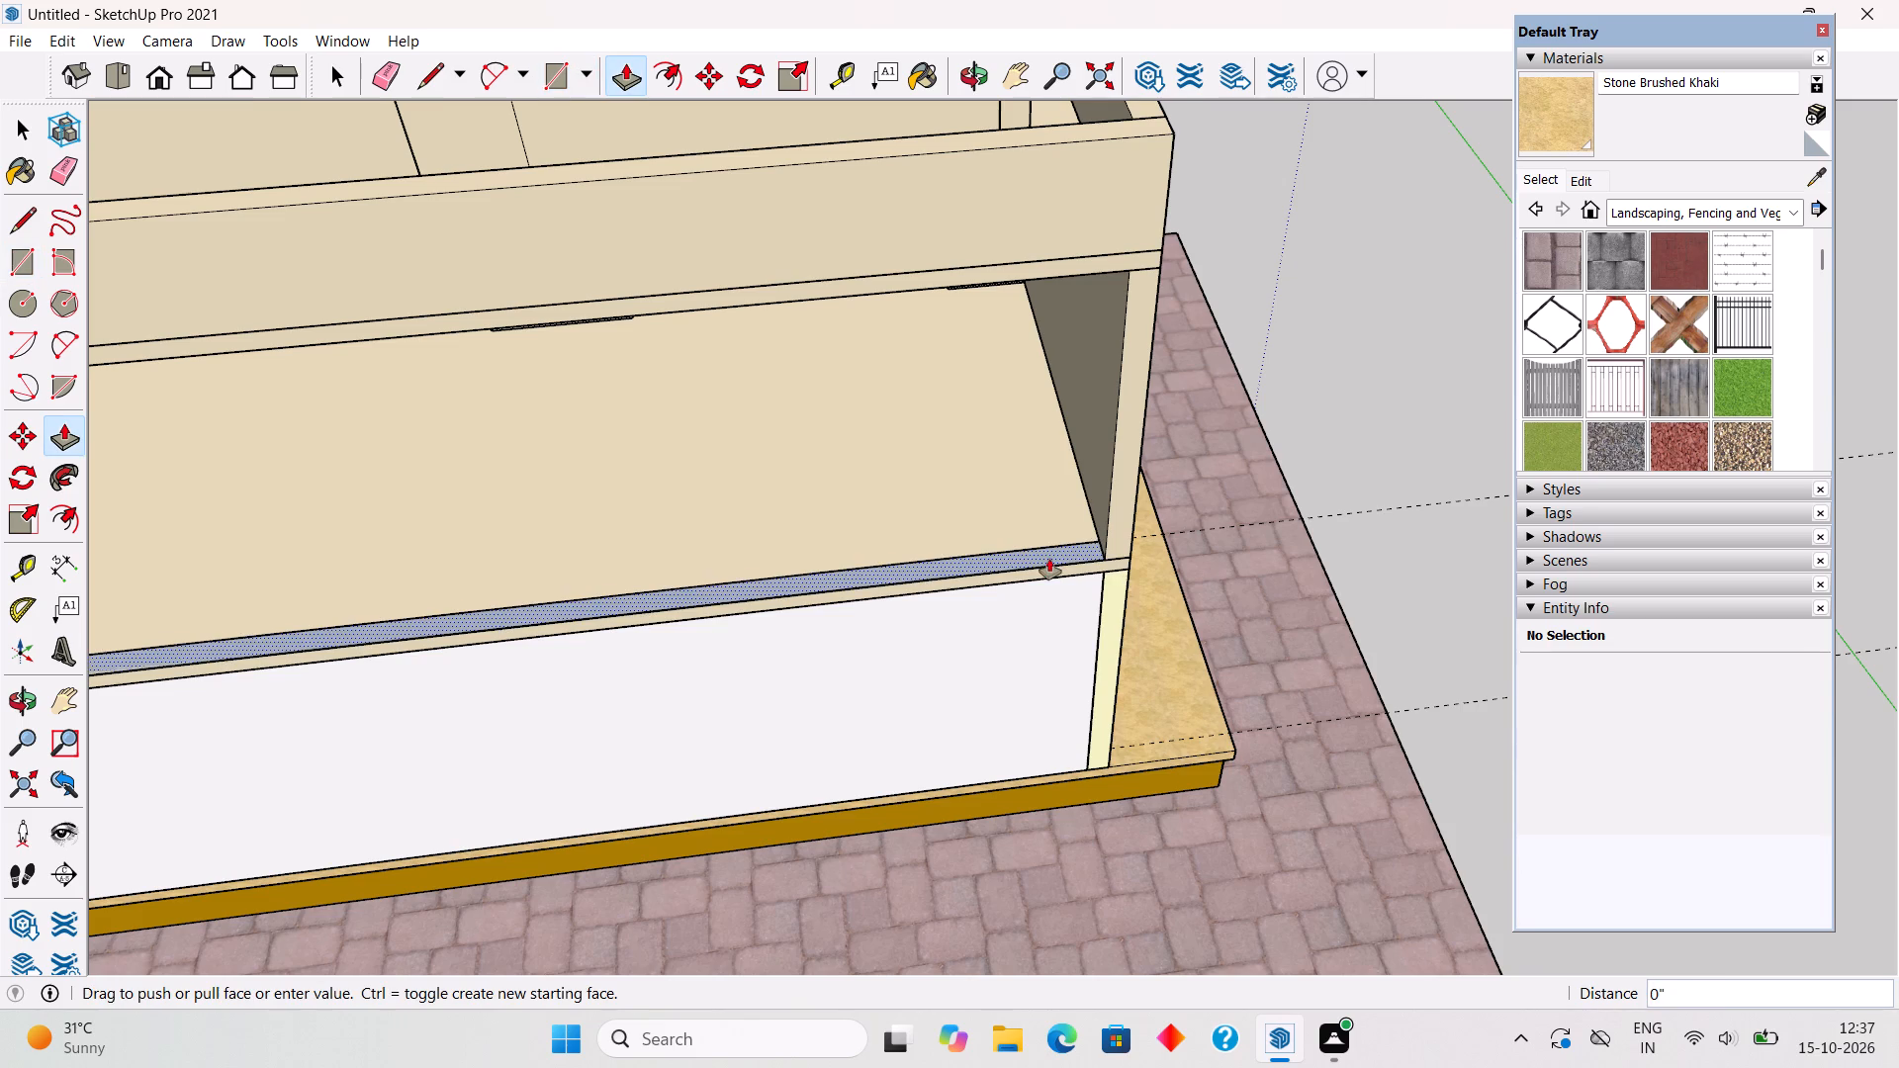
scroll(1091, 452, "down", 5)
left_click(1111, 345)
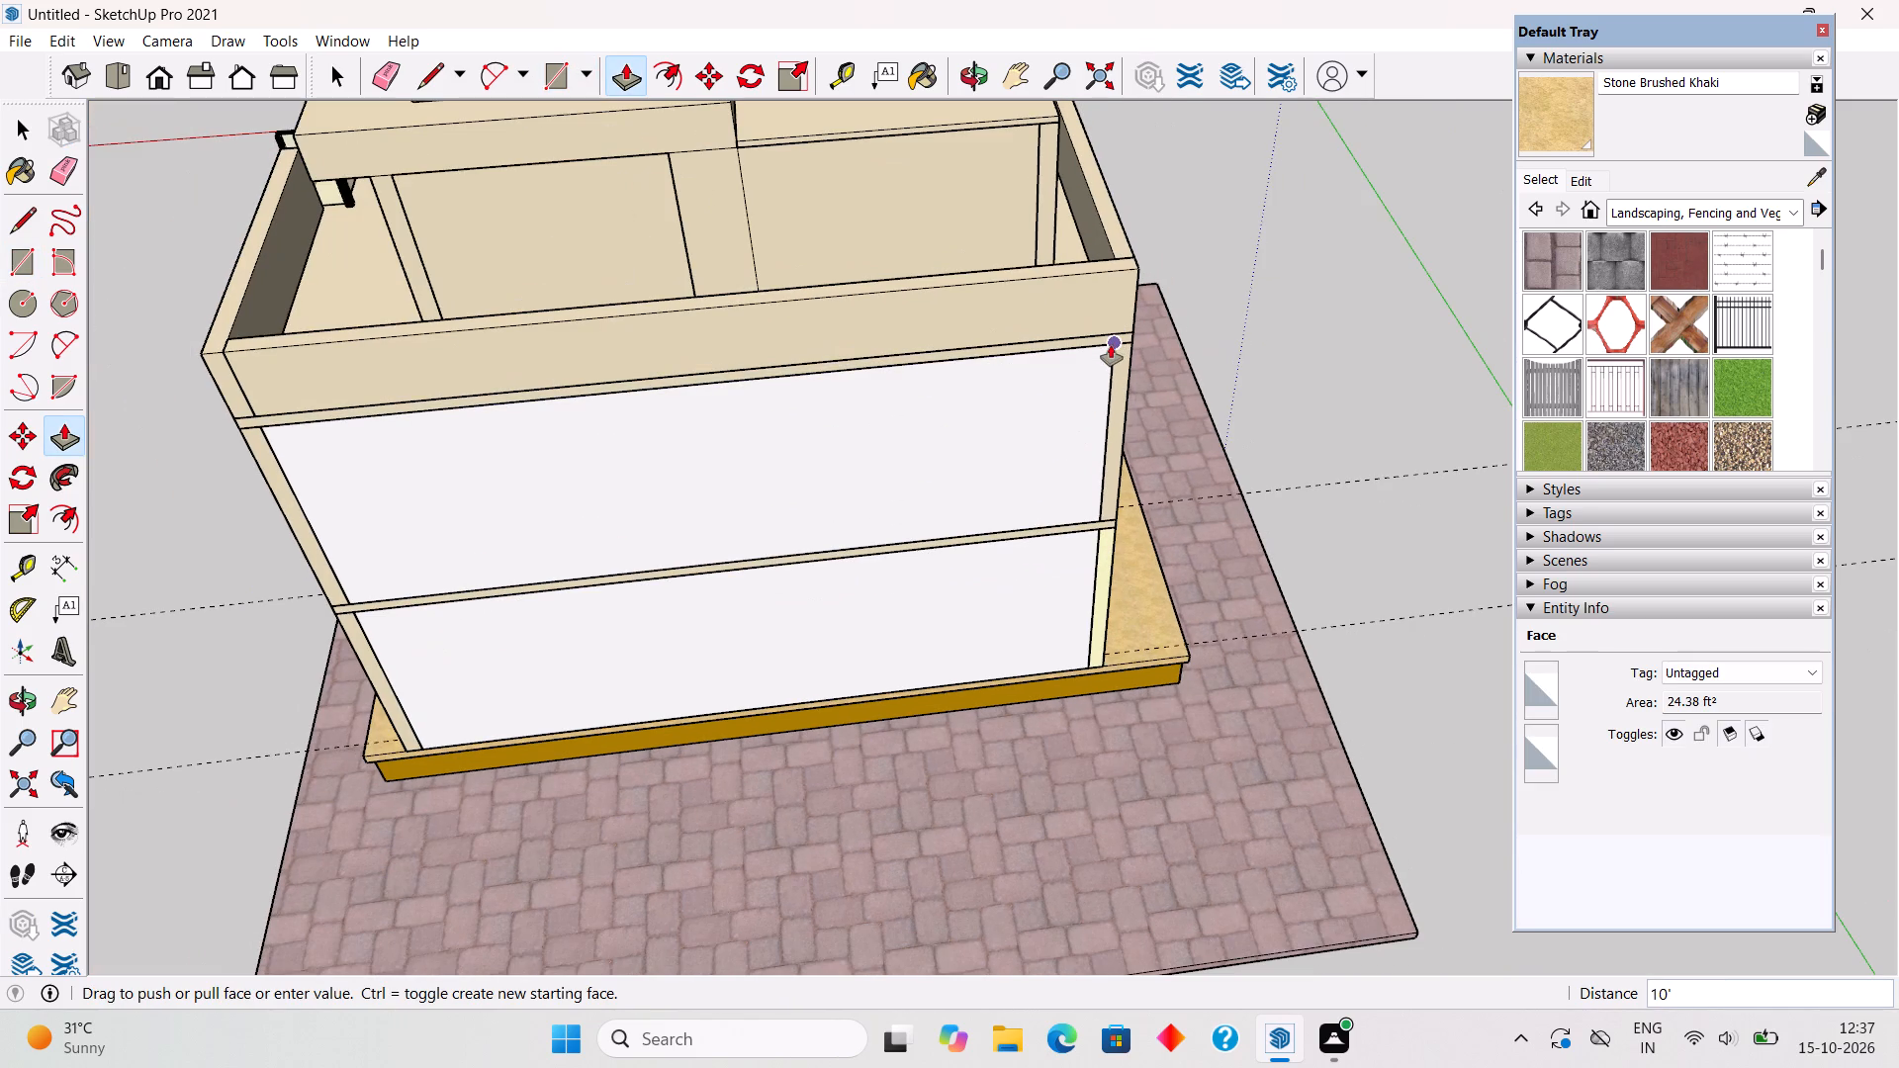
Make the new first-floor back wall, with all its faces and edges, into a group.
key("space")
triple_click(1098, 397)
right_click(1098, 397)
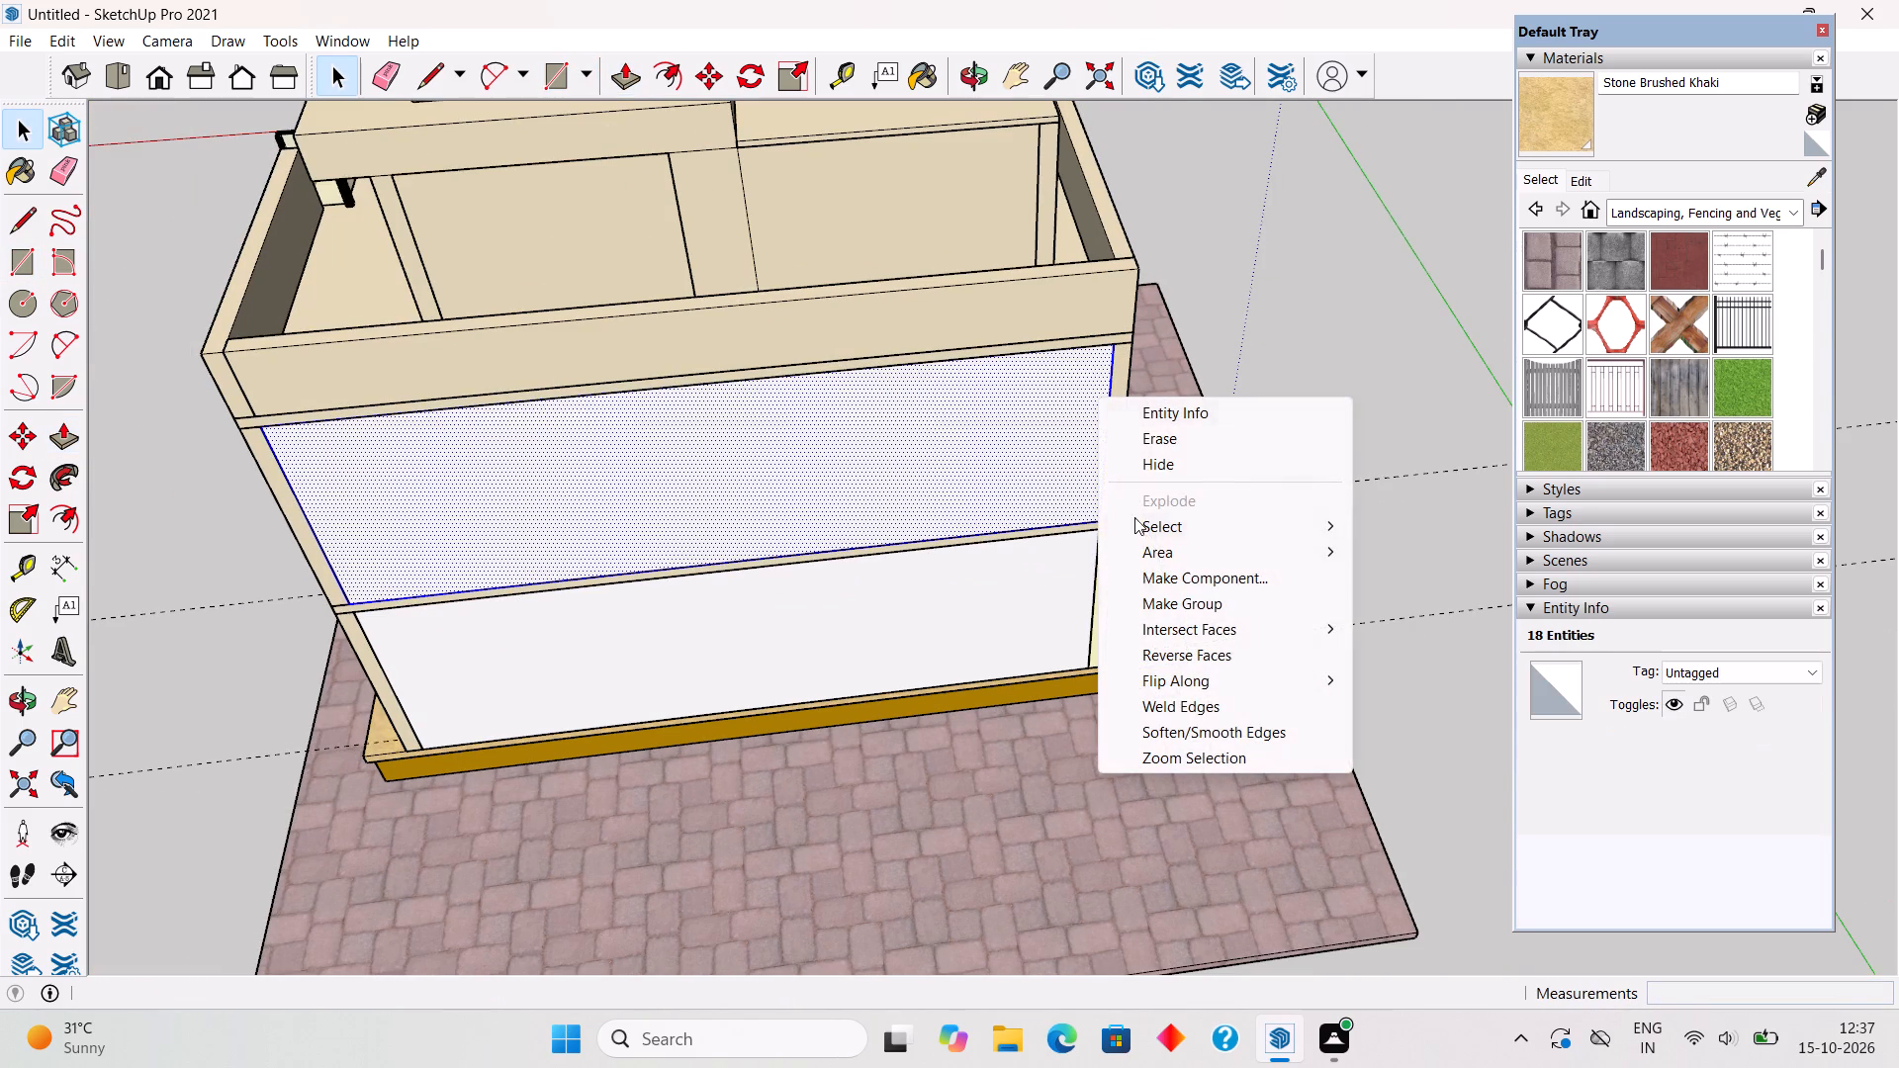
left_click(1151, 602)
left_click(1365, 306)
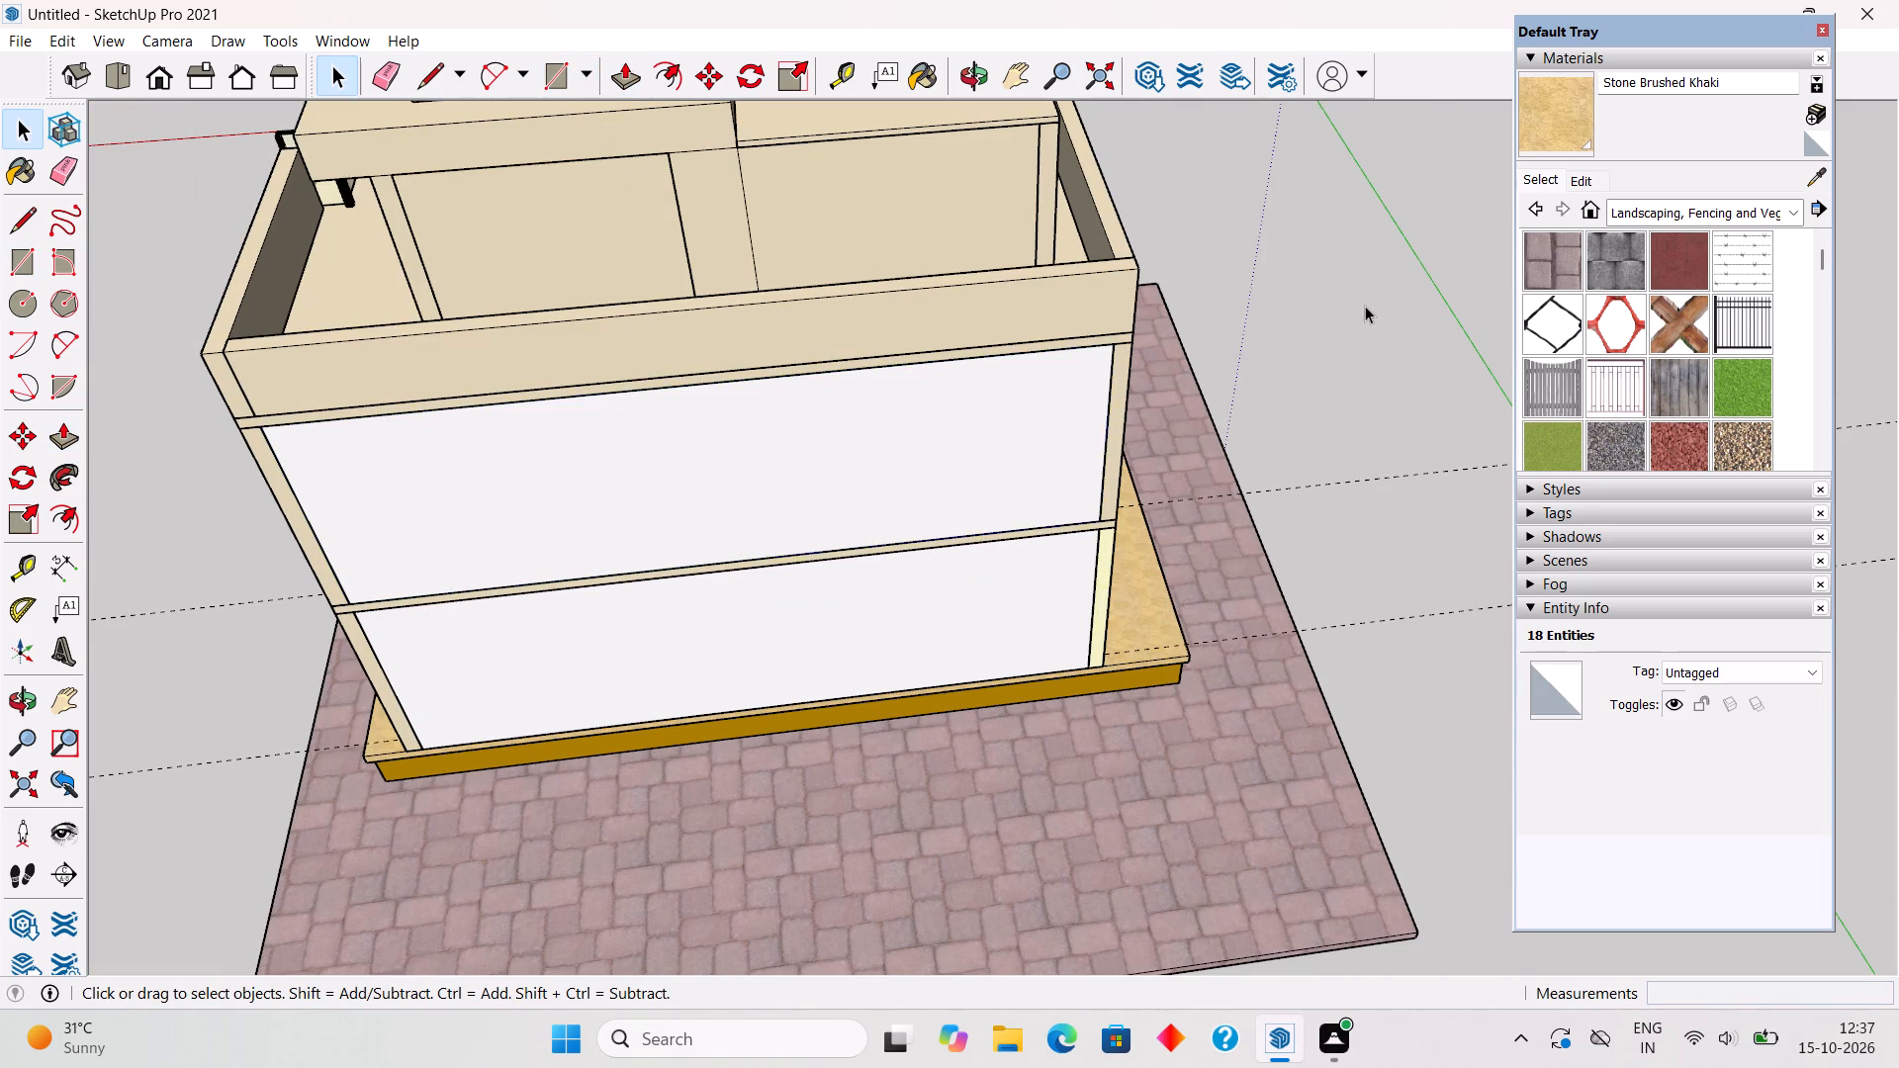
Sample Color D01 from the rear parapet and paint both new back walls with it.
left_click(1814, 172)
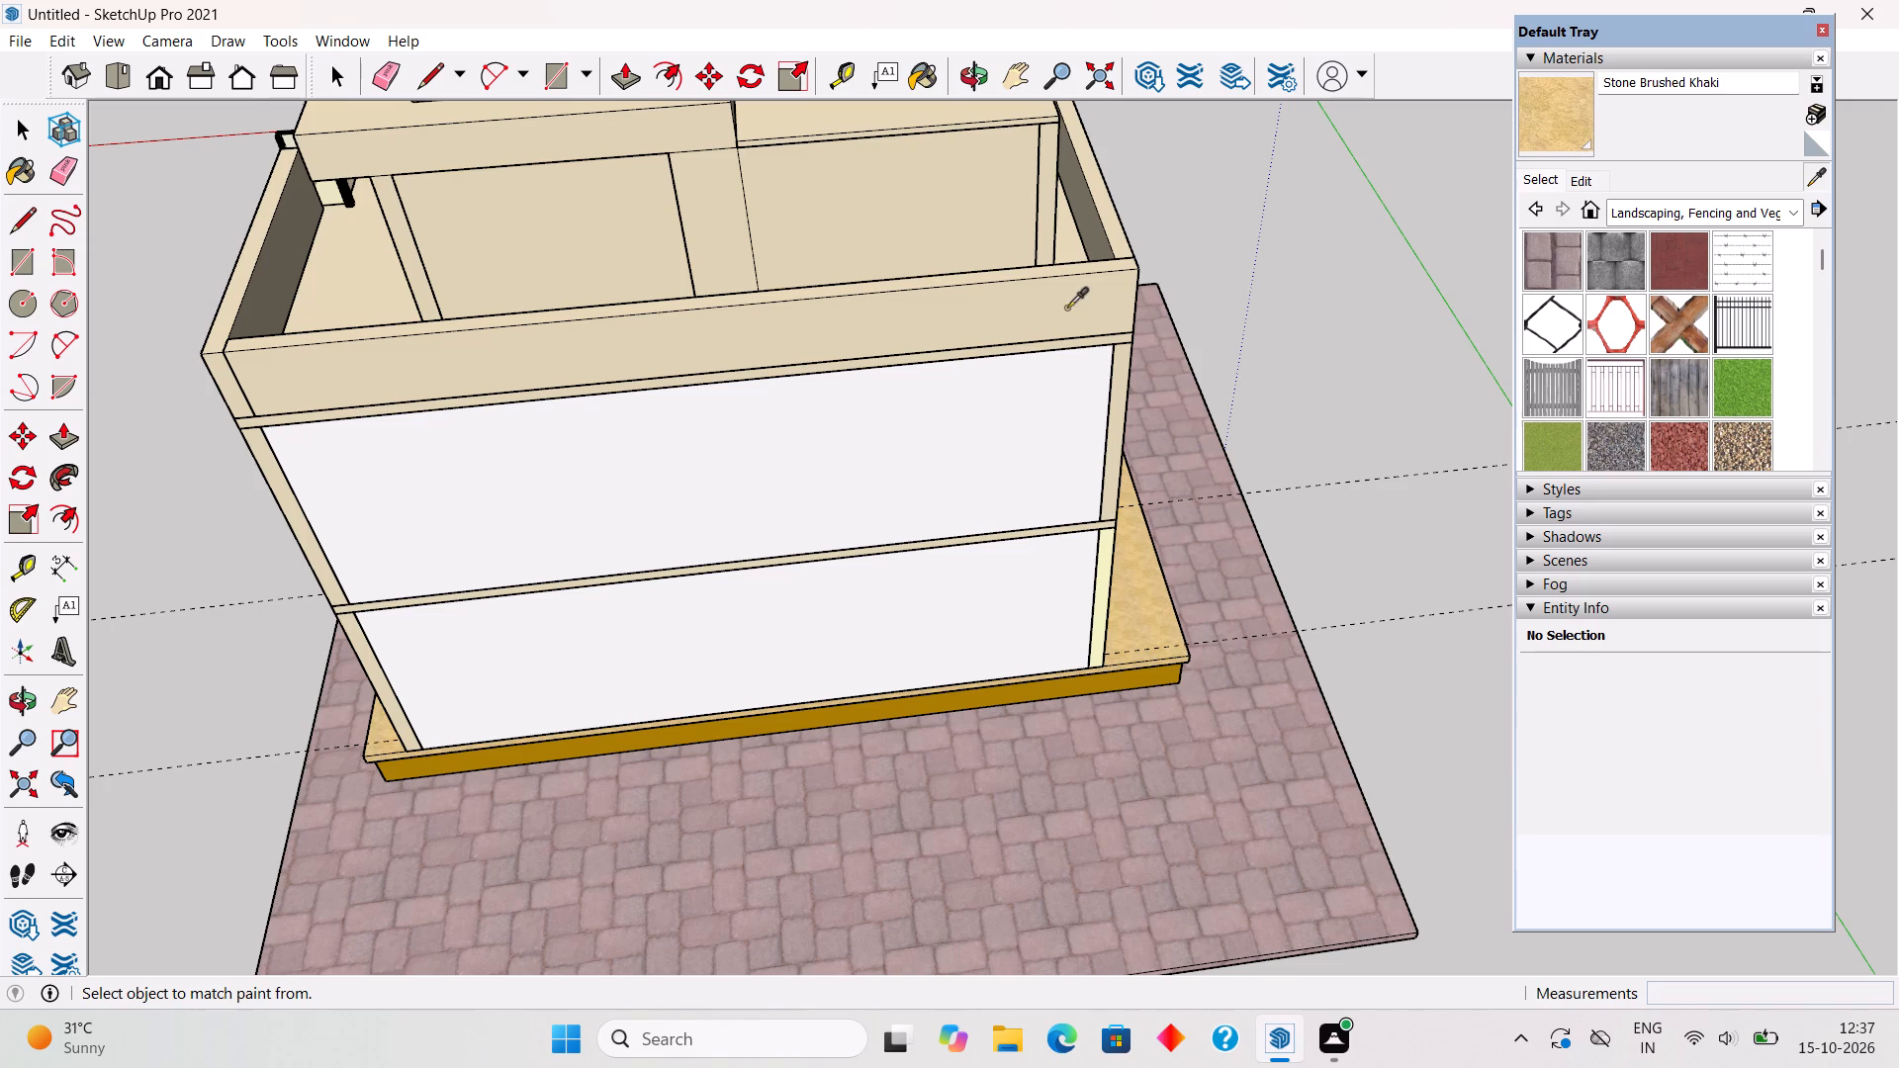
left_click(1067, 308)
left_click(1006, 443)
left_click(985, 636)
key("space")
scroll(988, 631, "down", 3)
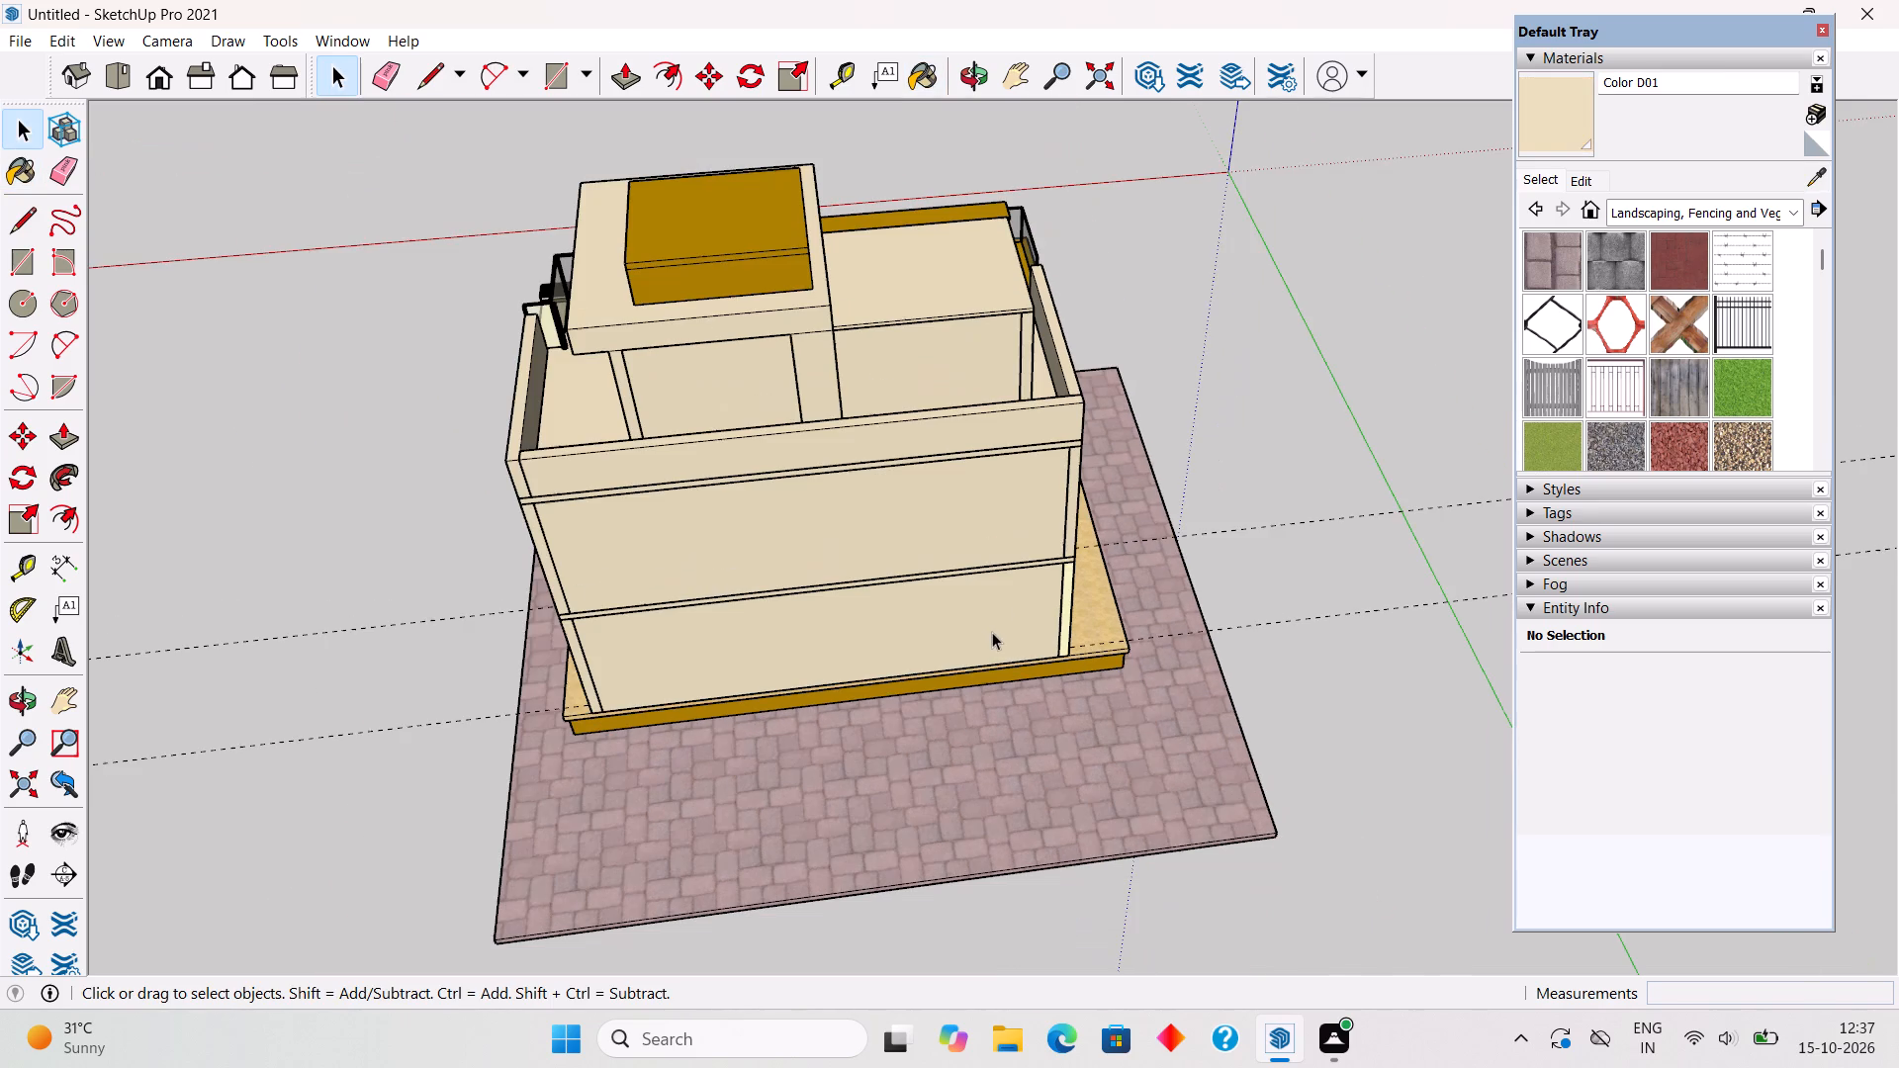
scroll(992, 632, "down", 1)
Push the rear edge face of the paved ground slab about 15' 6" inward toward the house's plinth.
left_click(1263, 646)
middle_click_drag(1113, 839, 1058, 631)
scroll(993, 773, "up", 5)
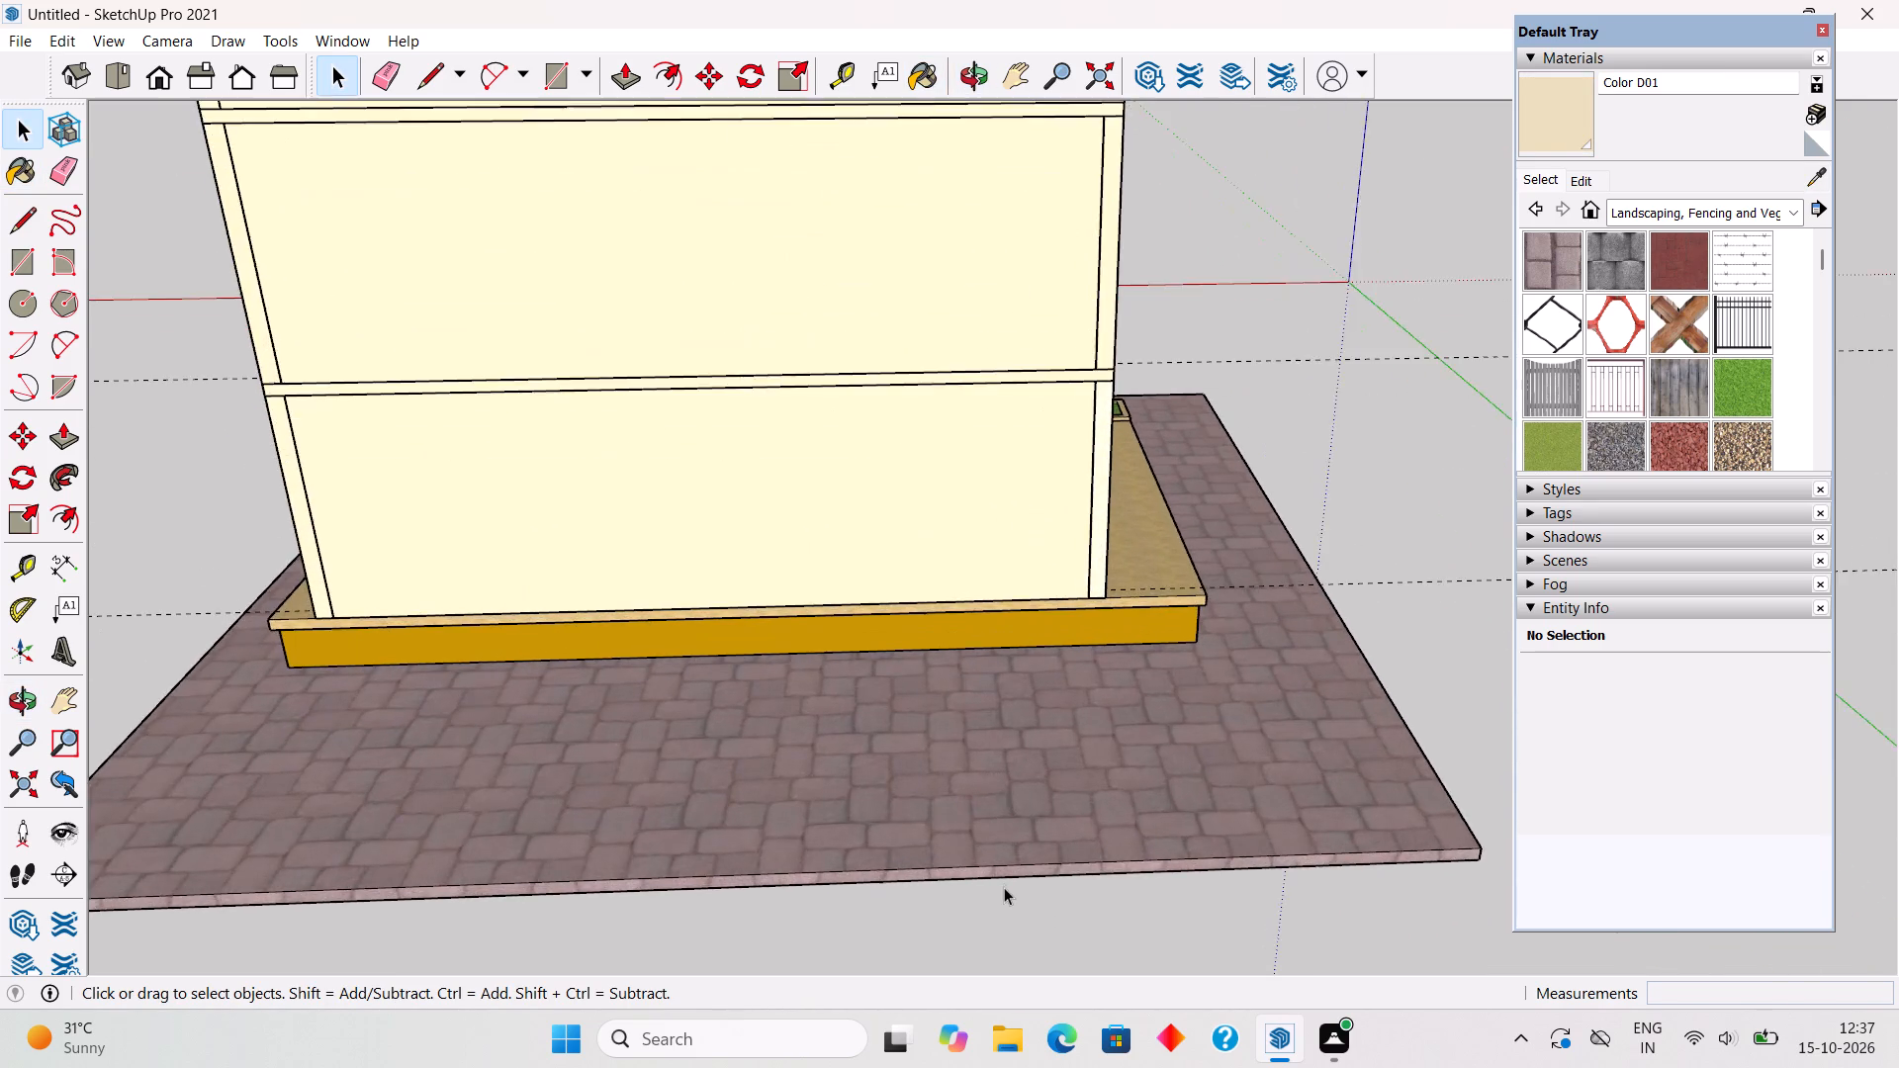
scroll(1004, 887, "up", 4)
triple_click(1007, 879)
triple_click(1007, 865)
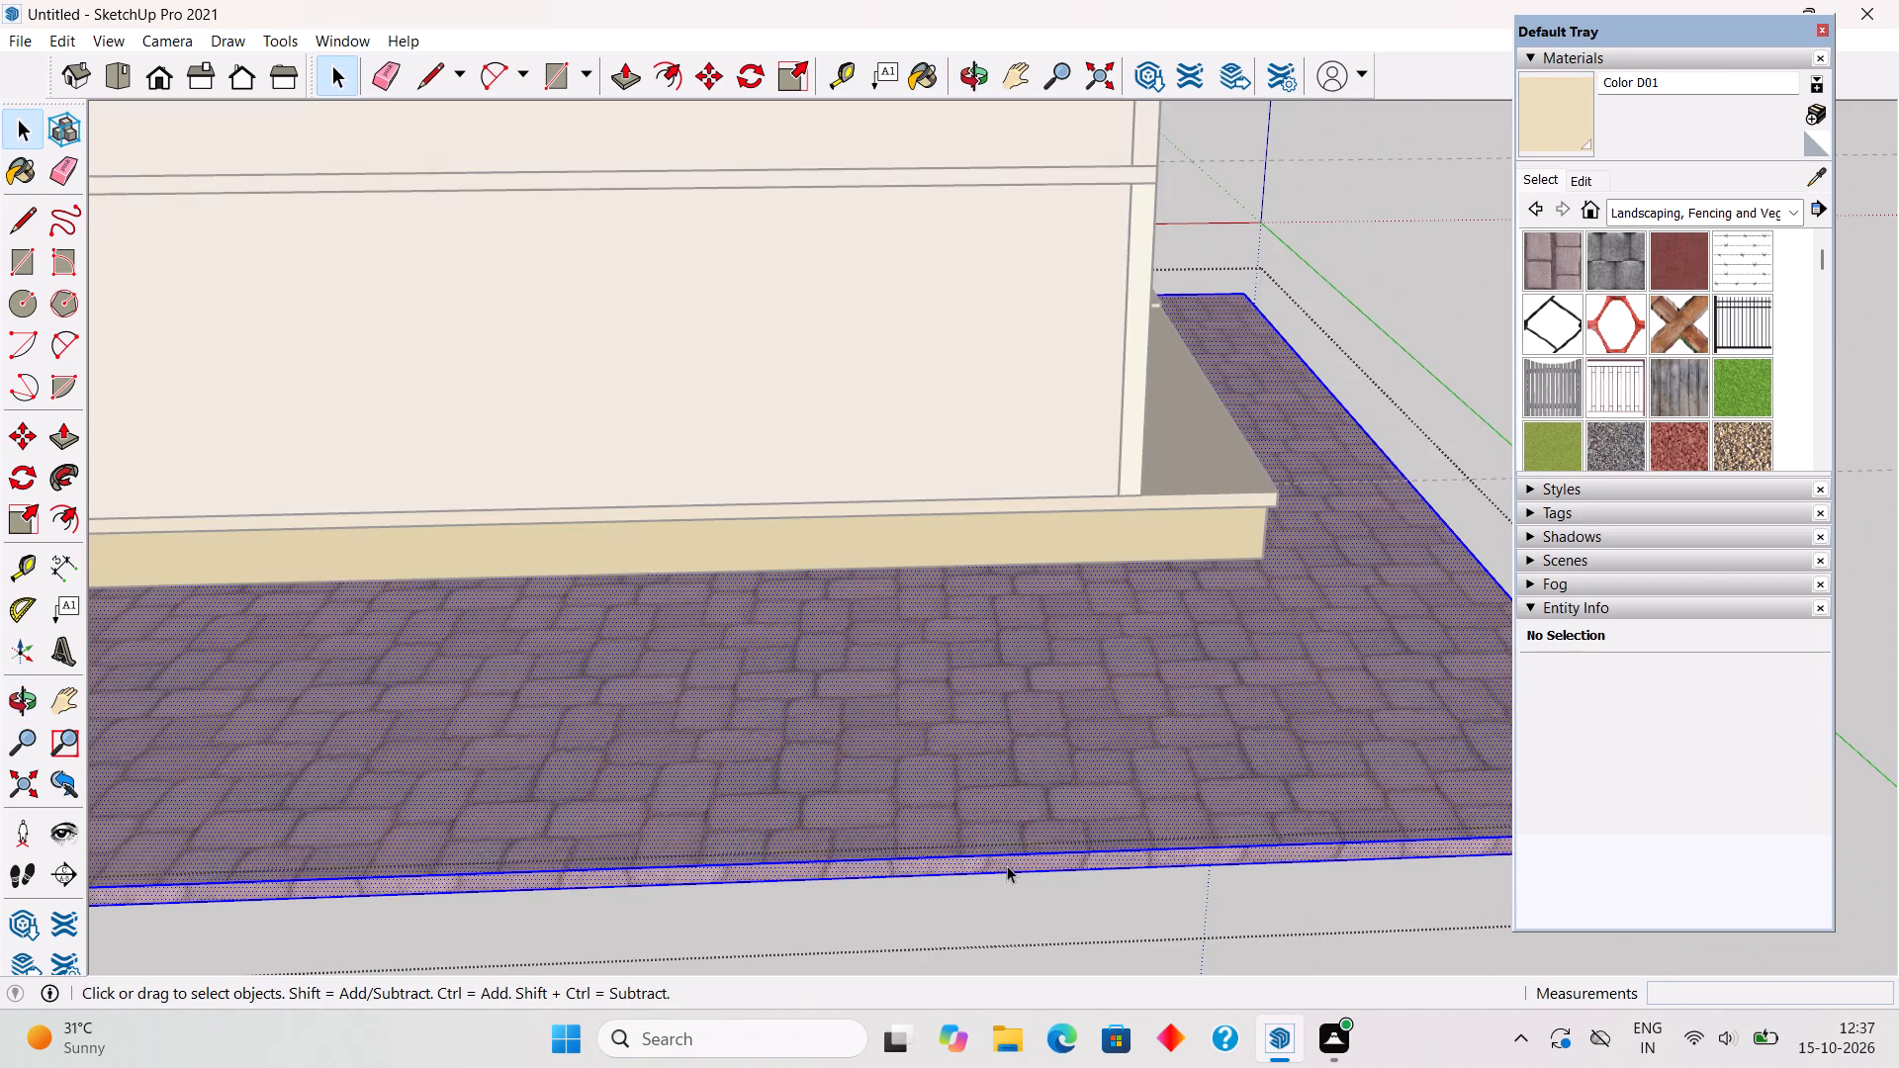
key("p")
left_click(1007, 865)
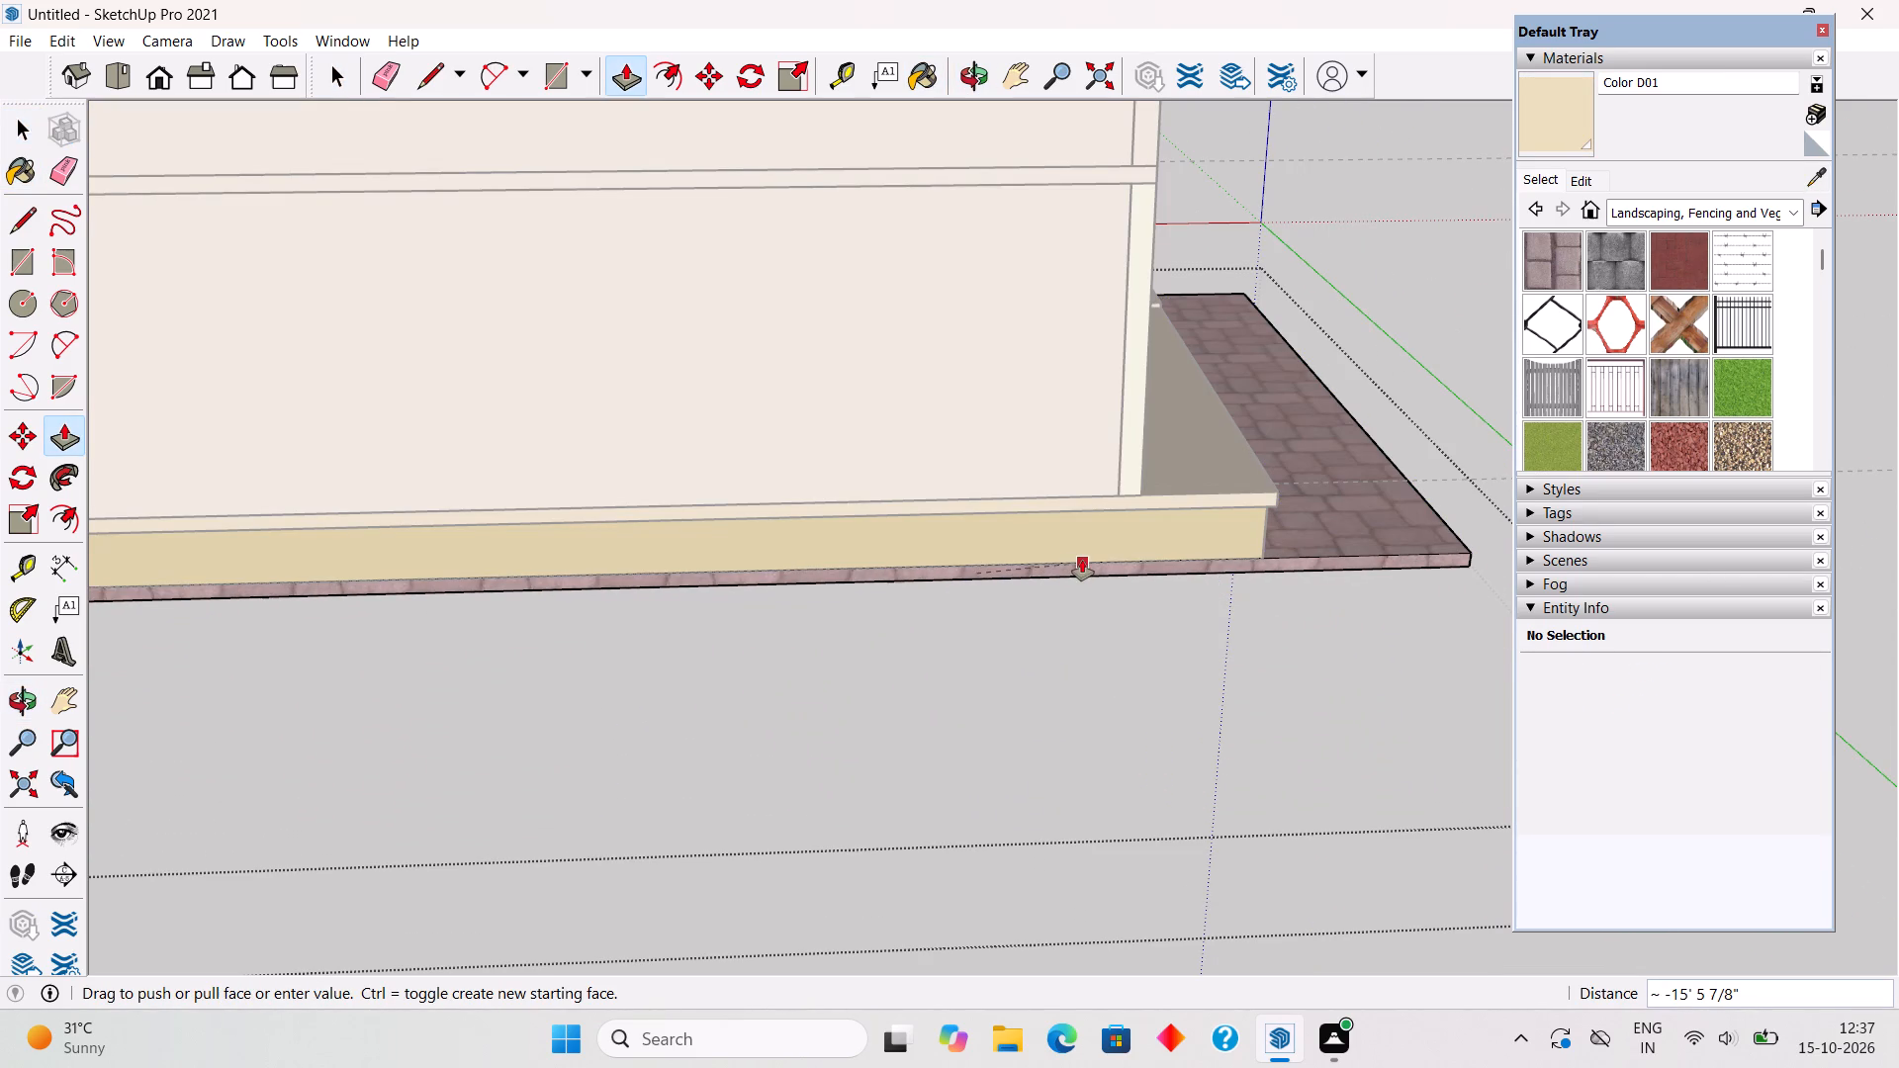
left_click(1082, 560)
key("space")
left_click(1205, 716)
Pull the front face of the ground-floor column under the front balcony out 2'.
scroll(1205, 716, "down", 7)
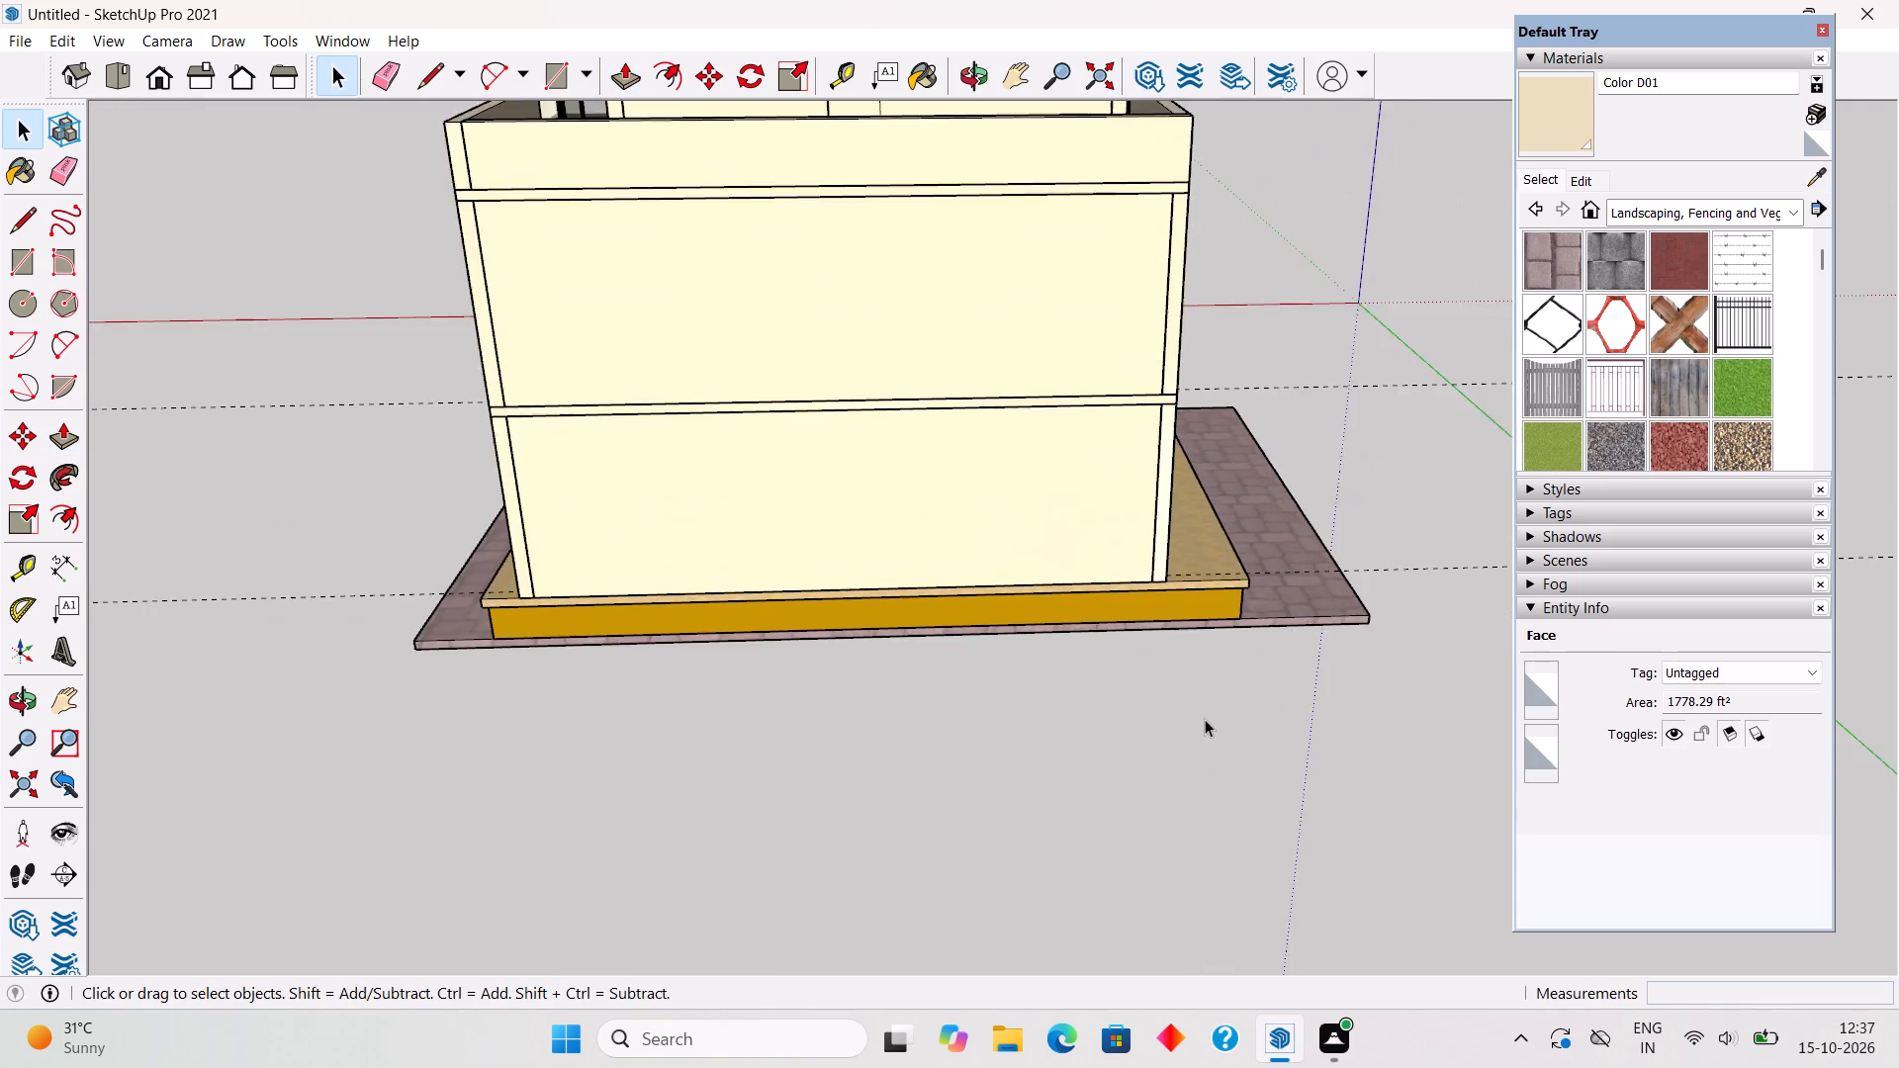
scroll(1205, 719, "down", 4)
middle_click_drag(628, 681, 1486, 762)
middle_click_drag(792, 760, 1494, 782)
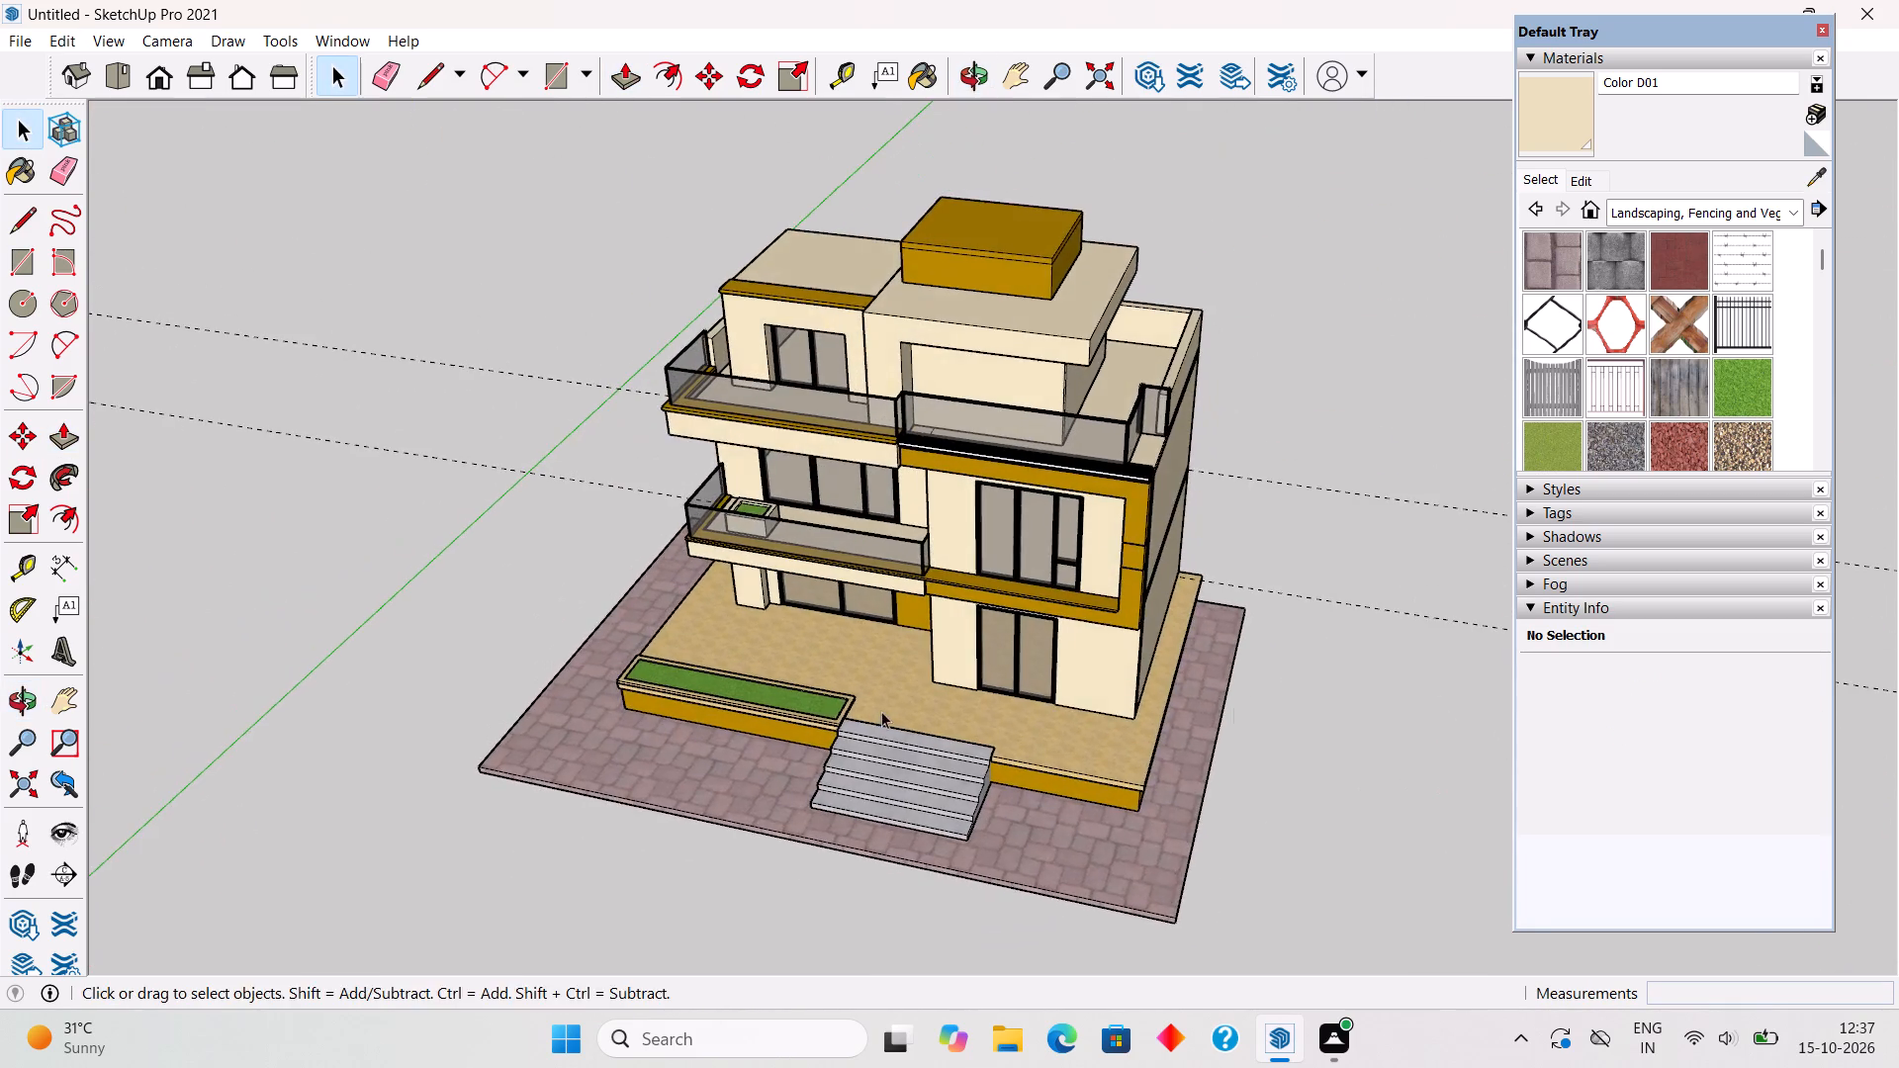
middle_click_drag(817, 717, 995, 728)
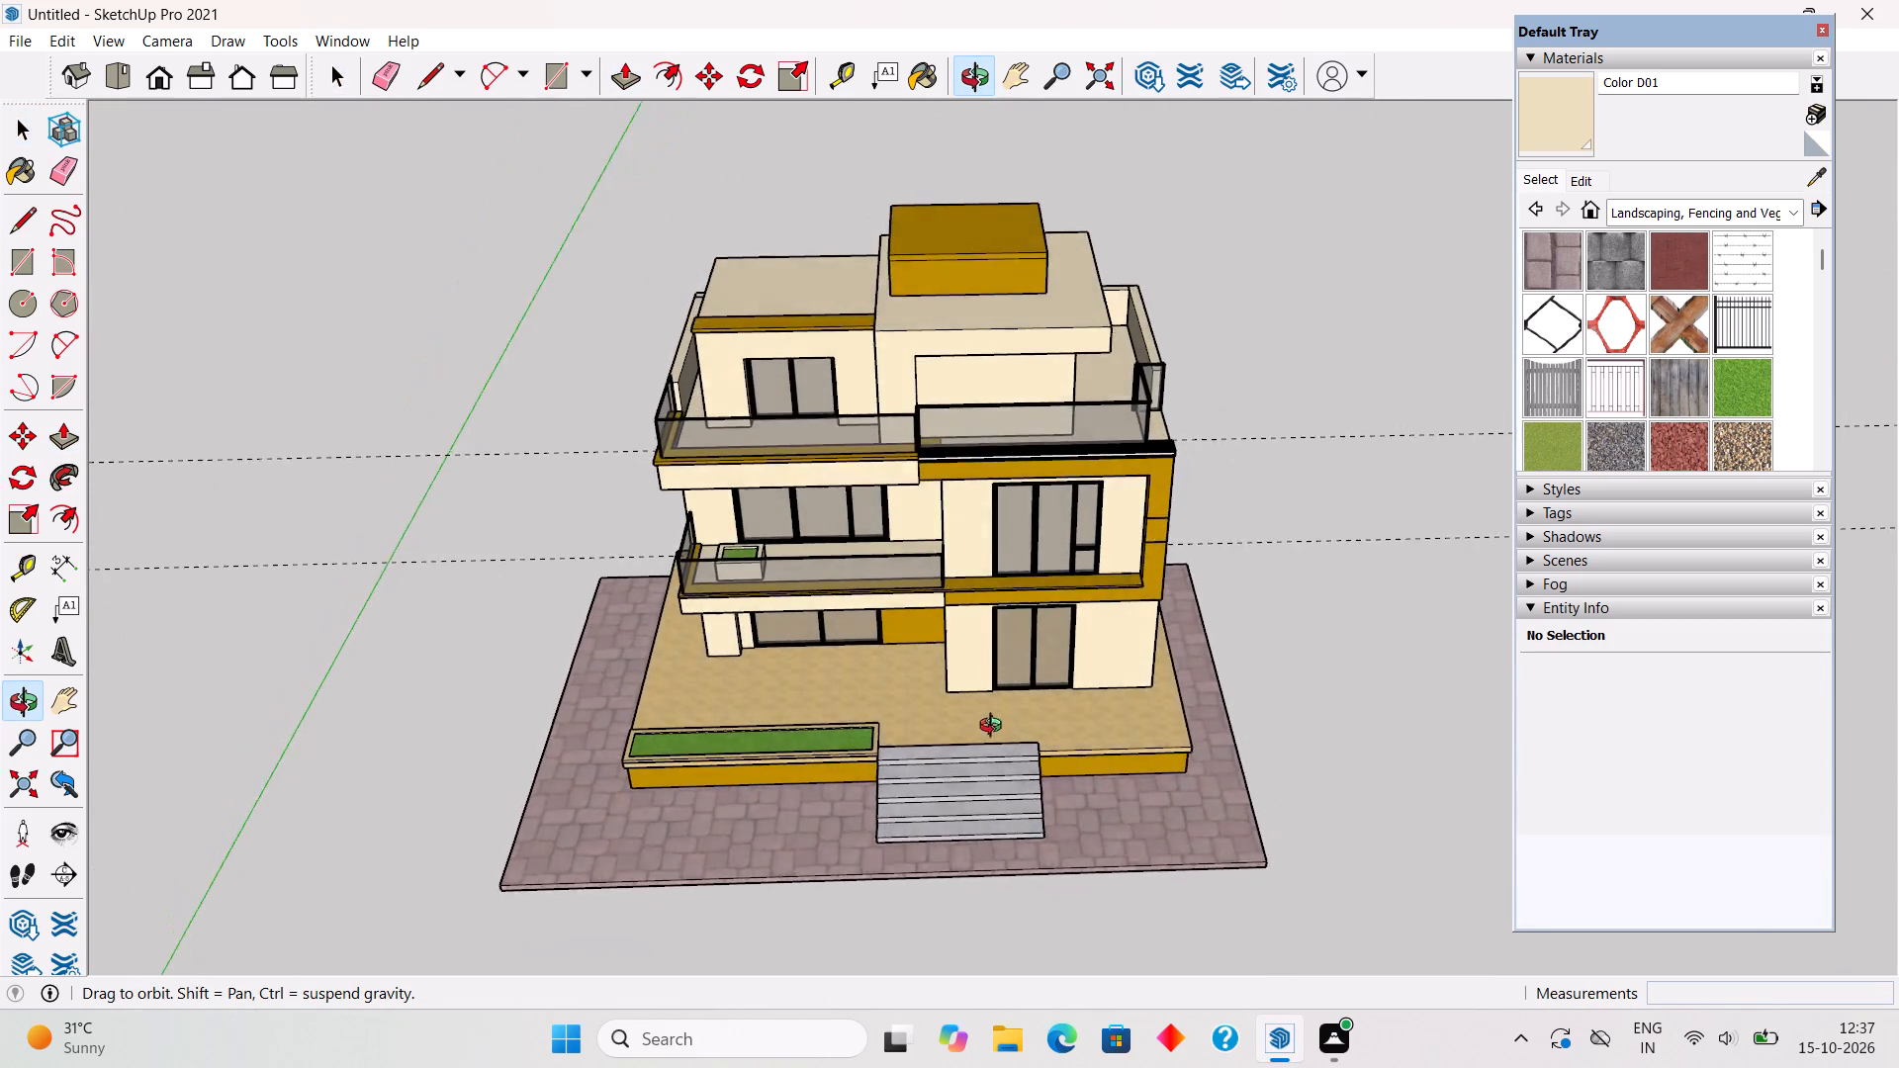
middle_click_drag(995, 728, 911, 397)
scroll(721, 670, "up", 11)
triple_click(722, 643)
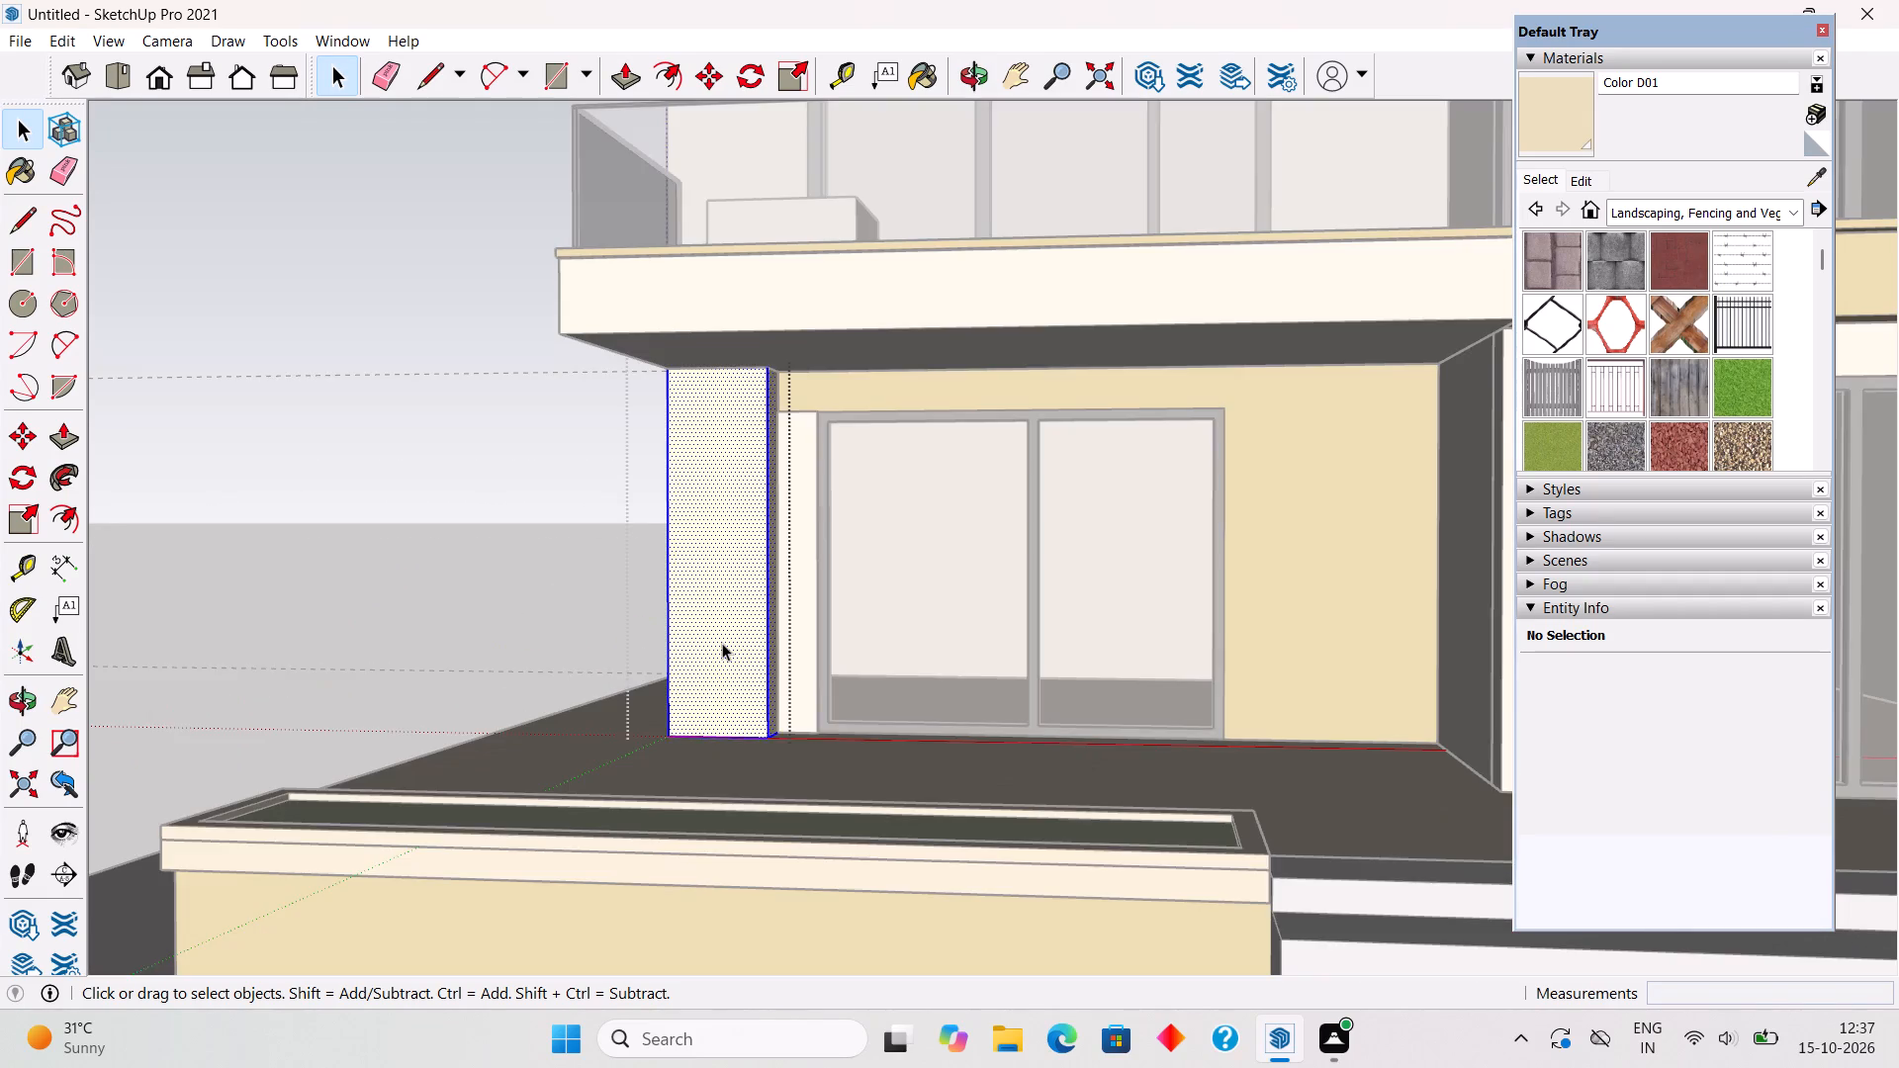
scroll(722, 643, "up", 5)
key("p")
left_click(722, 643)
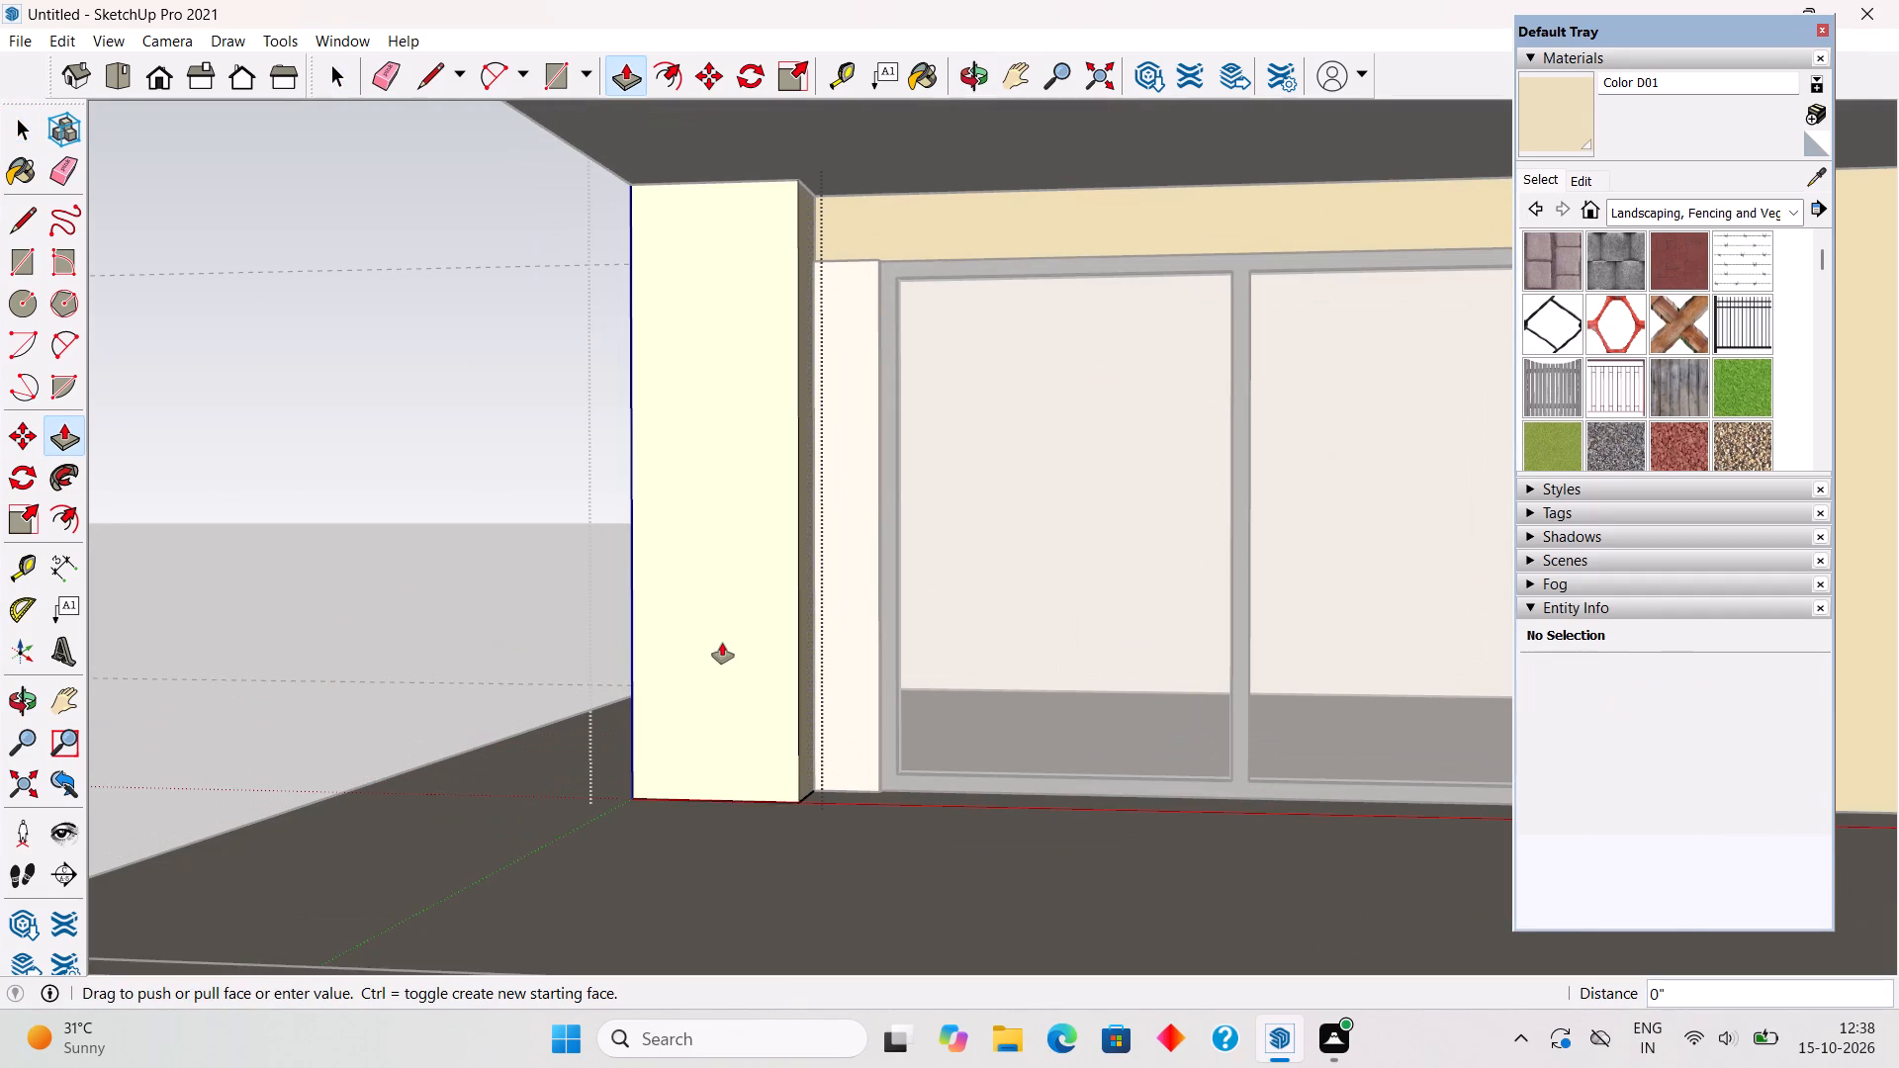
type("2'")
key("Return")
Push the front face of the ground-floor column back in 1'.
left_click(706, 669)
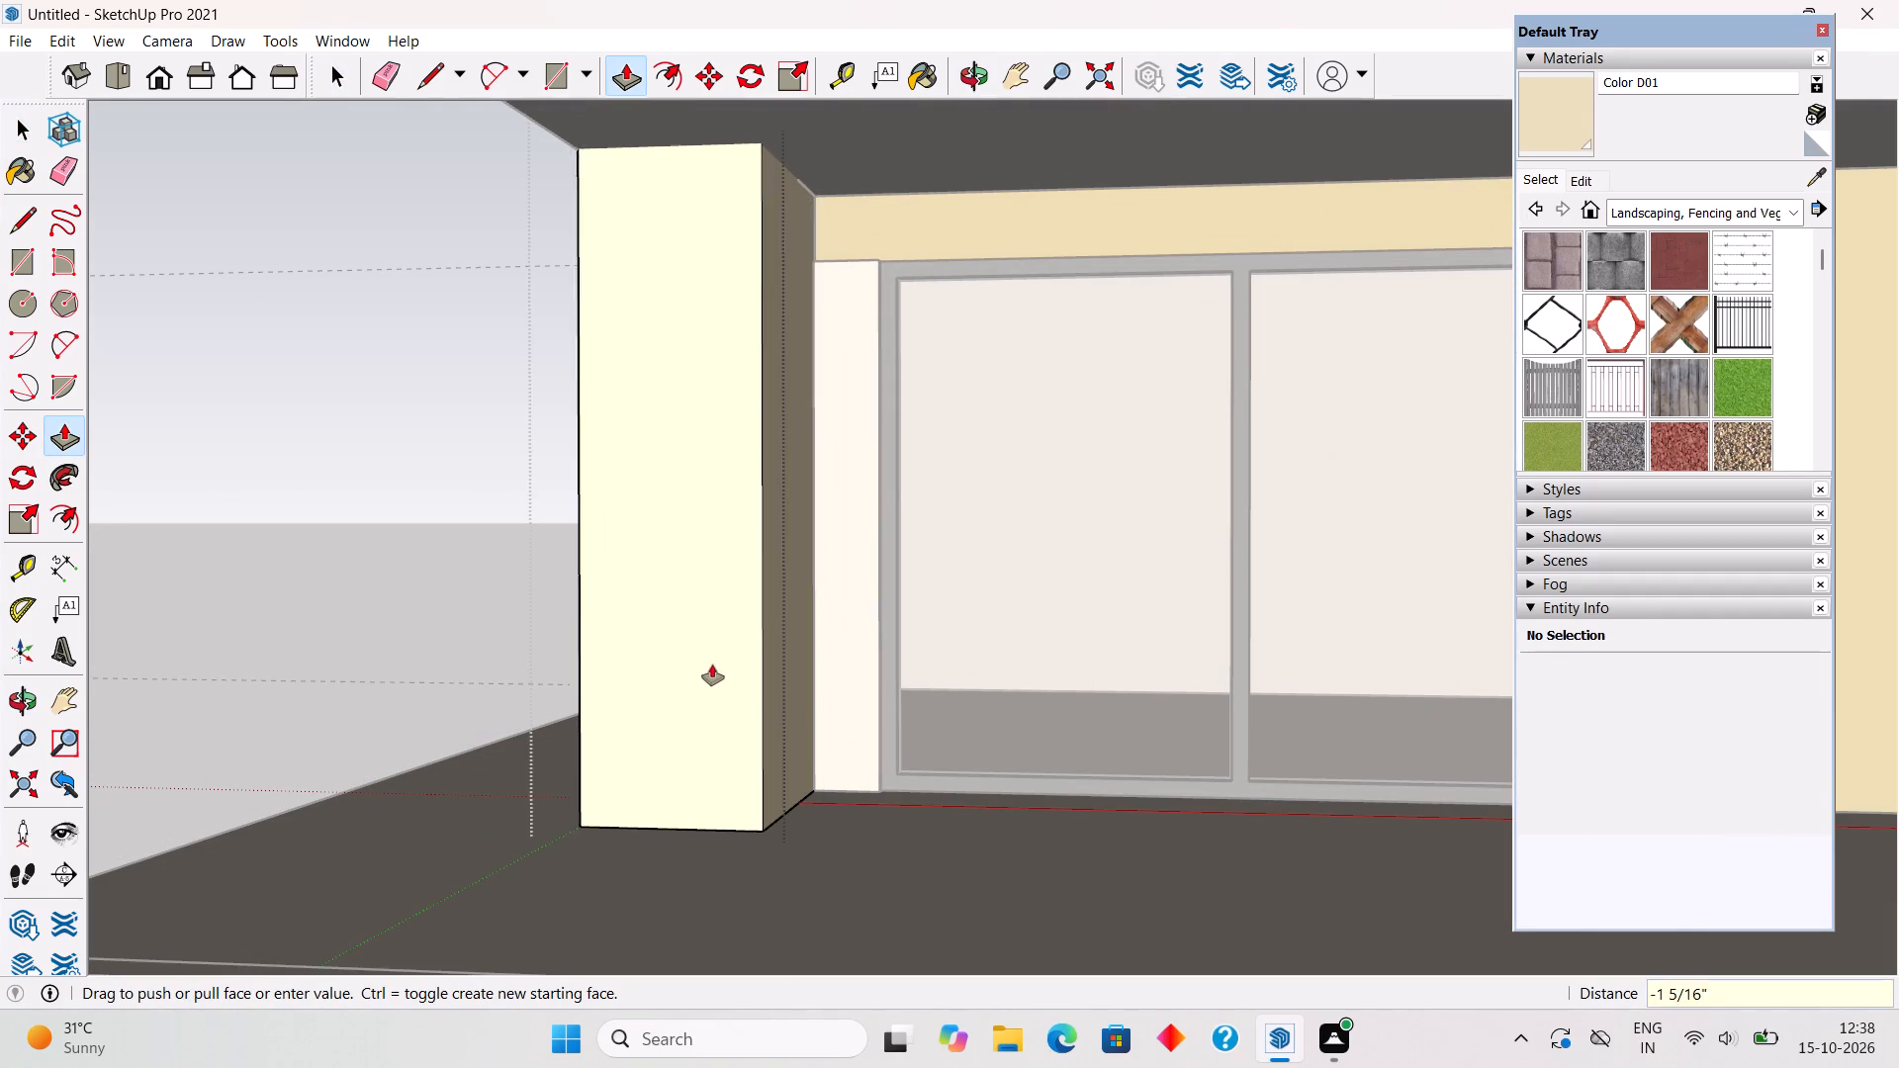
type("1'")
key("Return")
key("space")
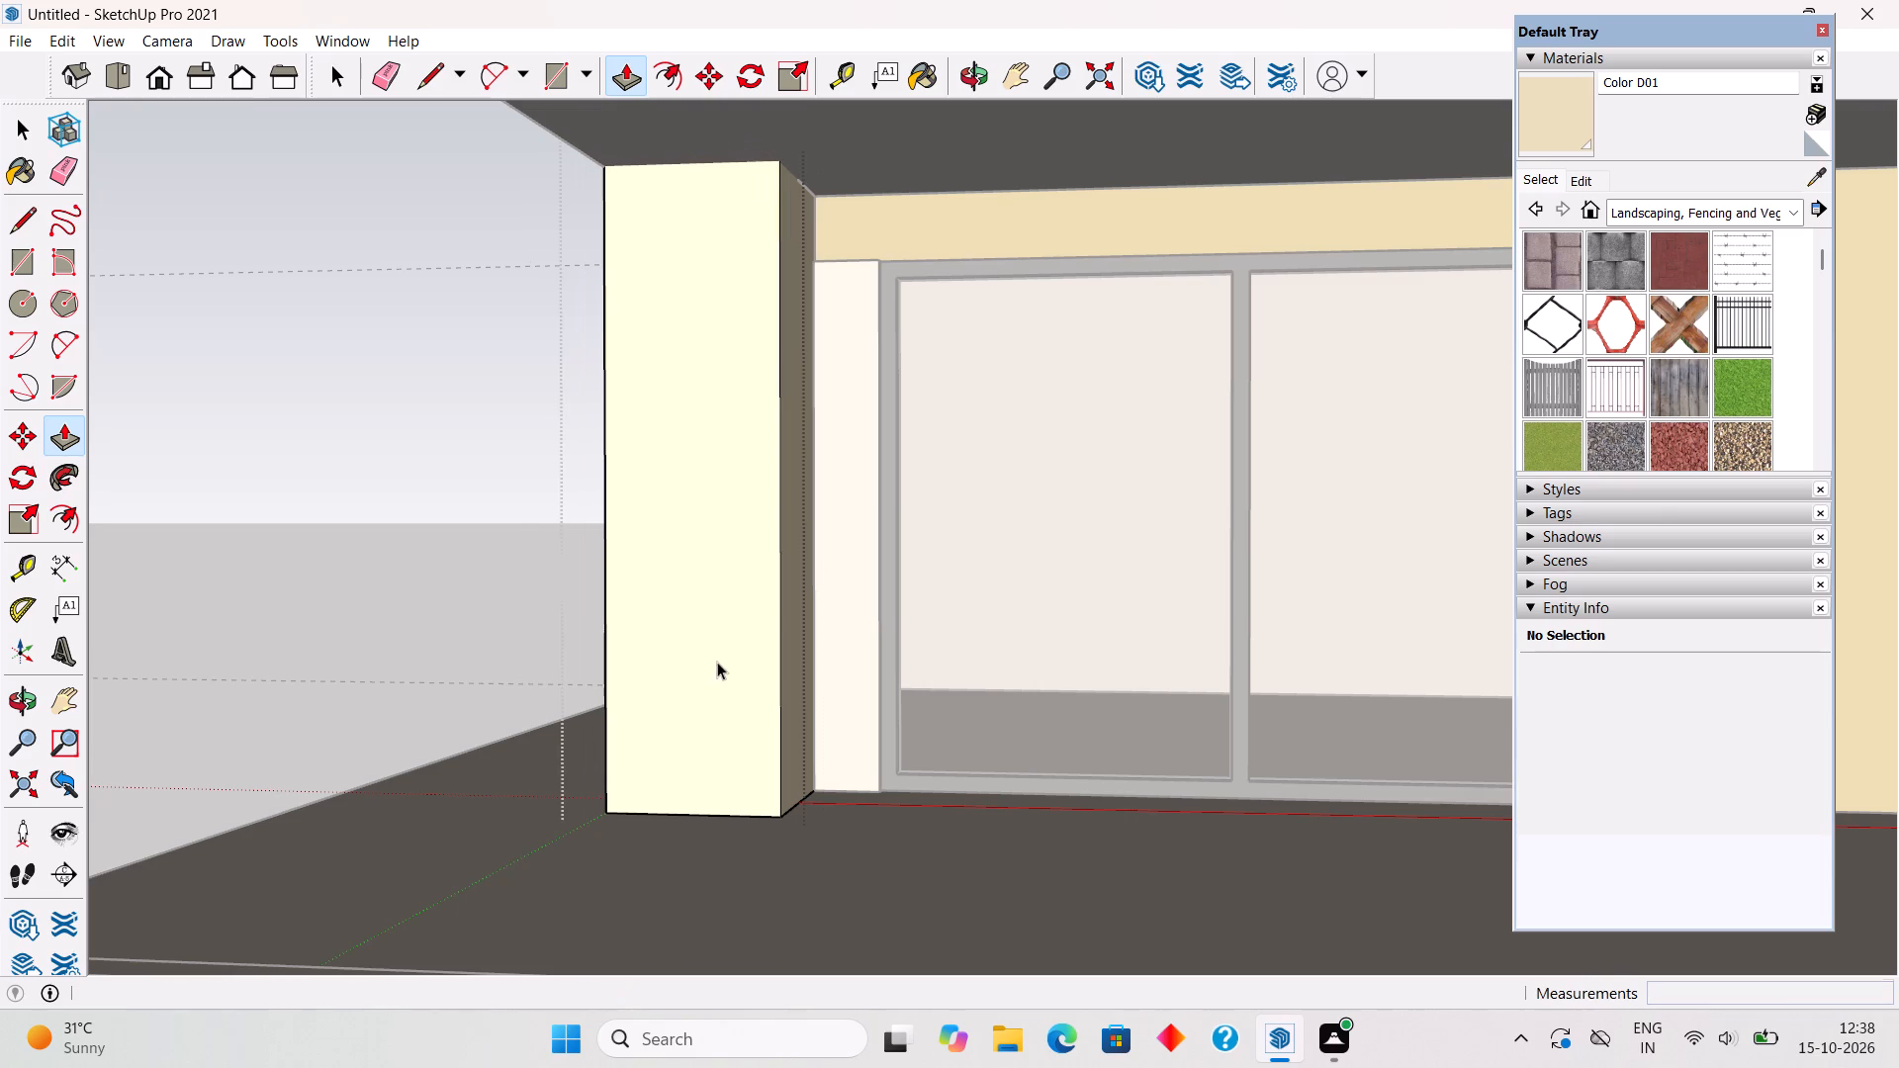
left_click(433, 586)
Examine the deepened column and the house's front elevation from the front and the side.
scroll(433, 586, "down", 13)
middle_click_drag(464, 680, 598, 761)
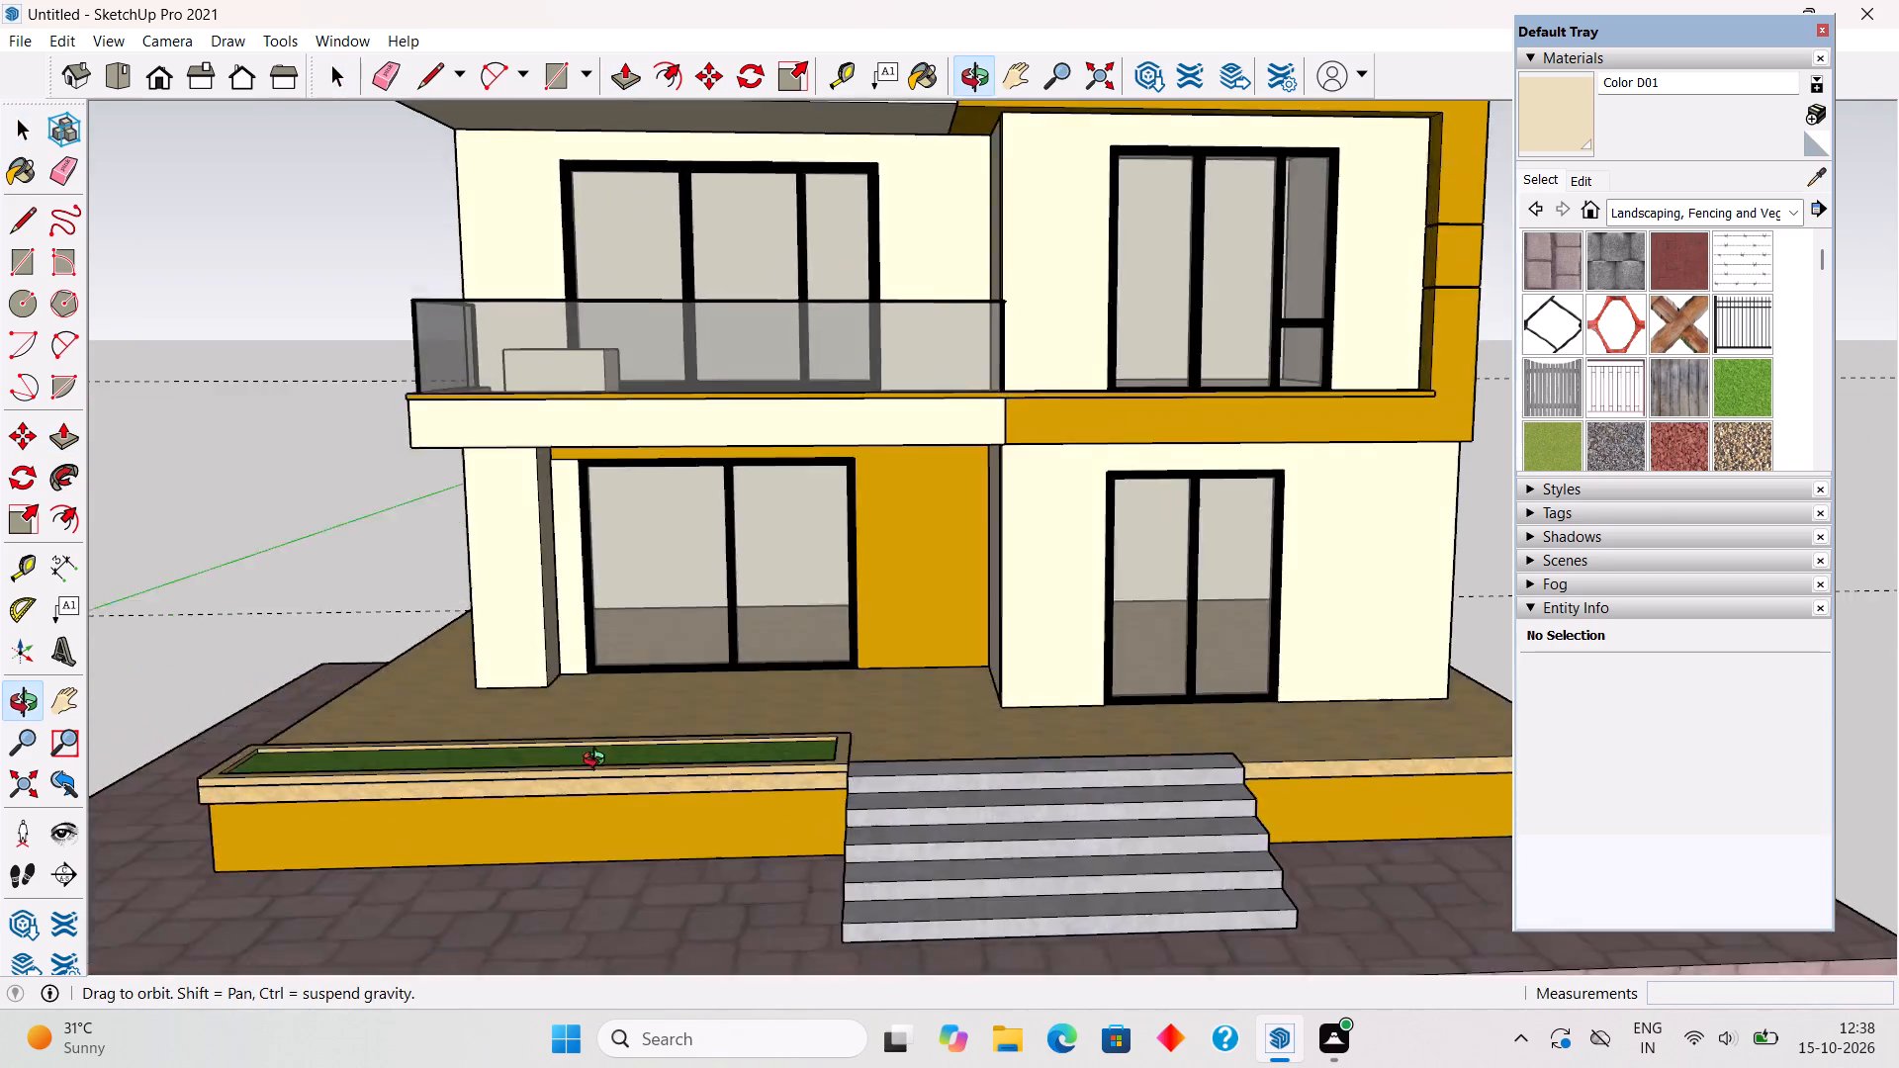
middle_click_drag(598, 761, 617, 680)
scroll(617, 694, "down", 4)
middle_click_drag(591, 647, 287, 646)
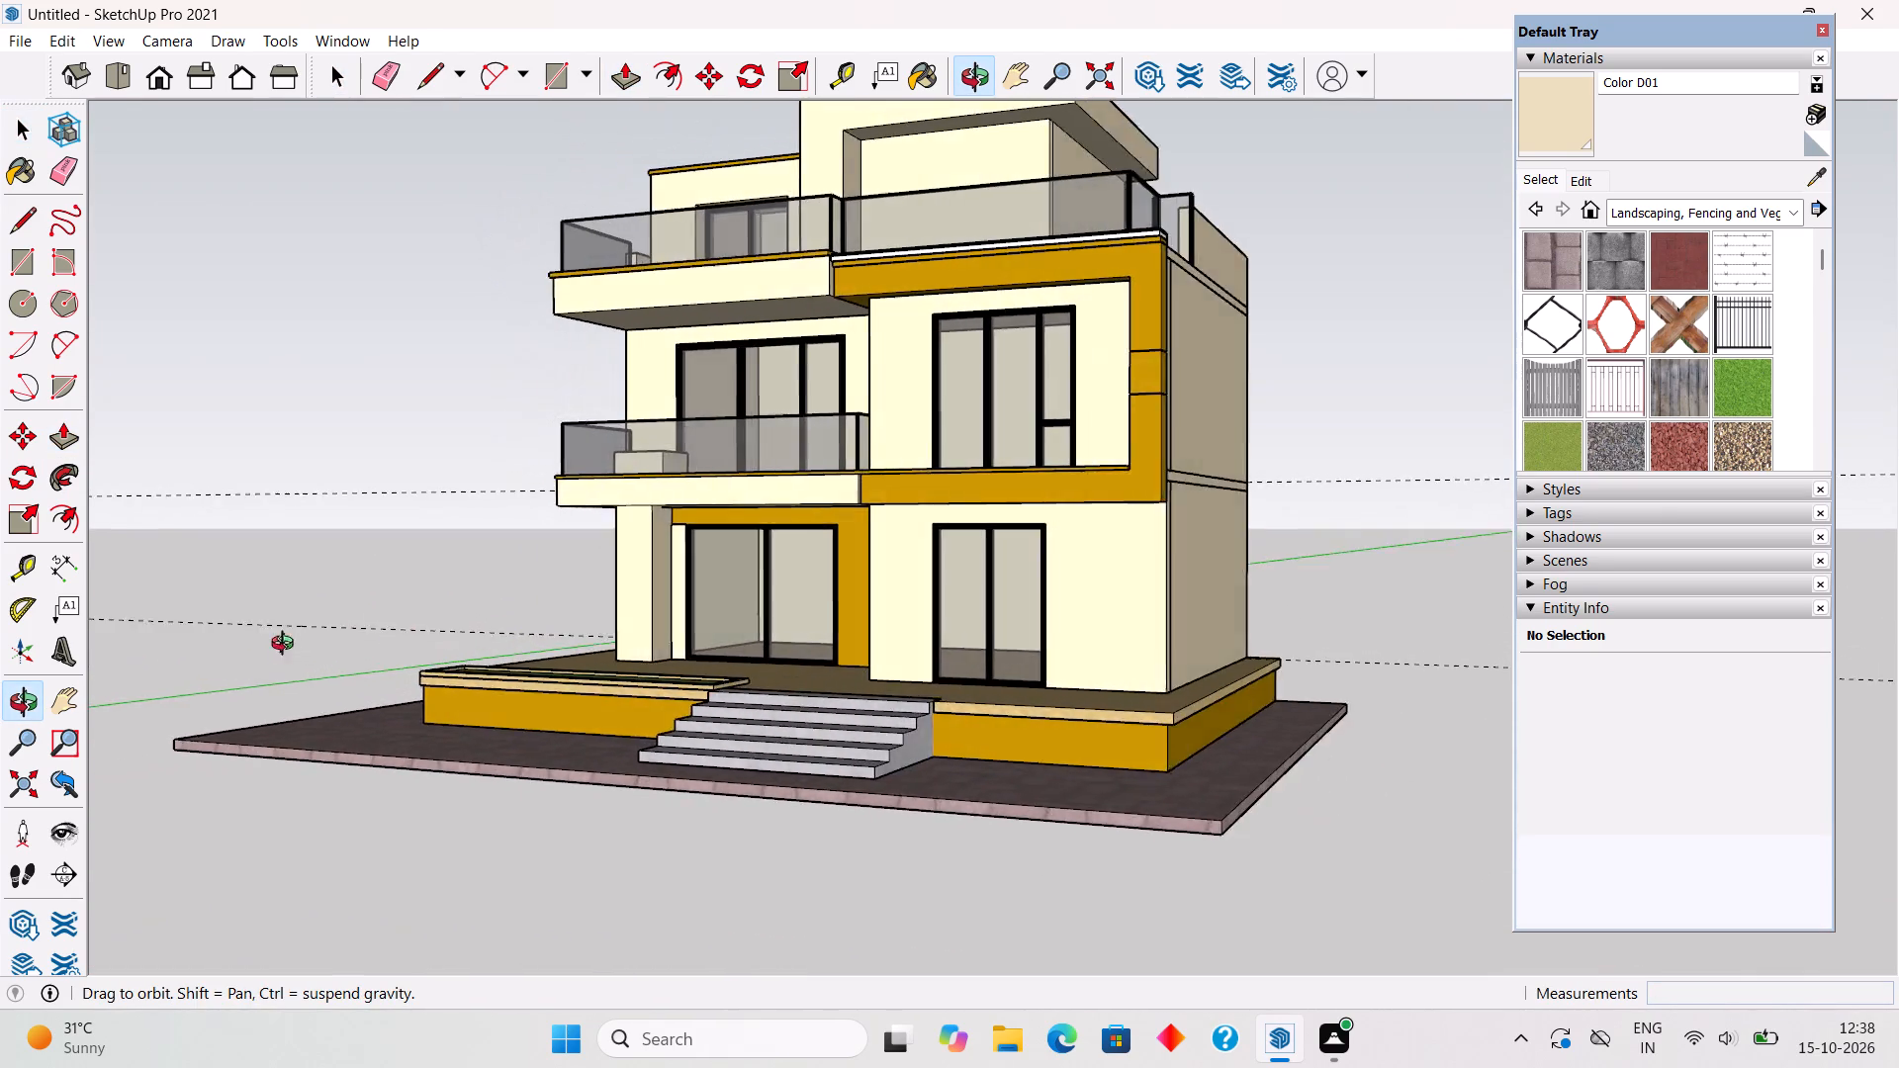
middle_click_drag(287, 646, 306, 701)
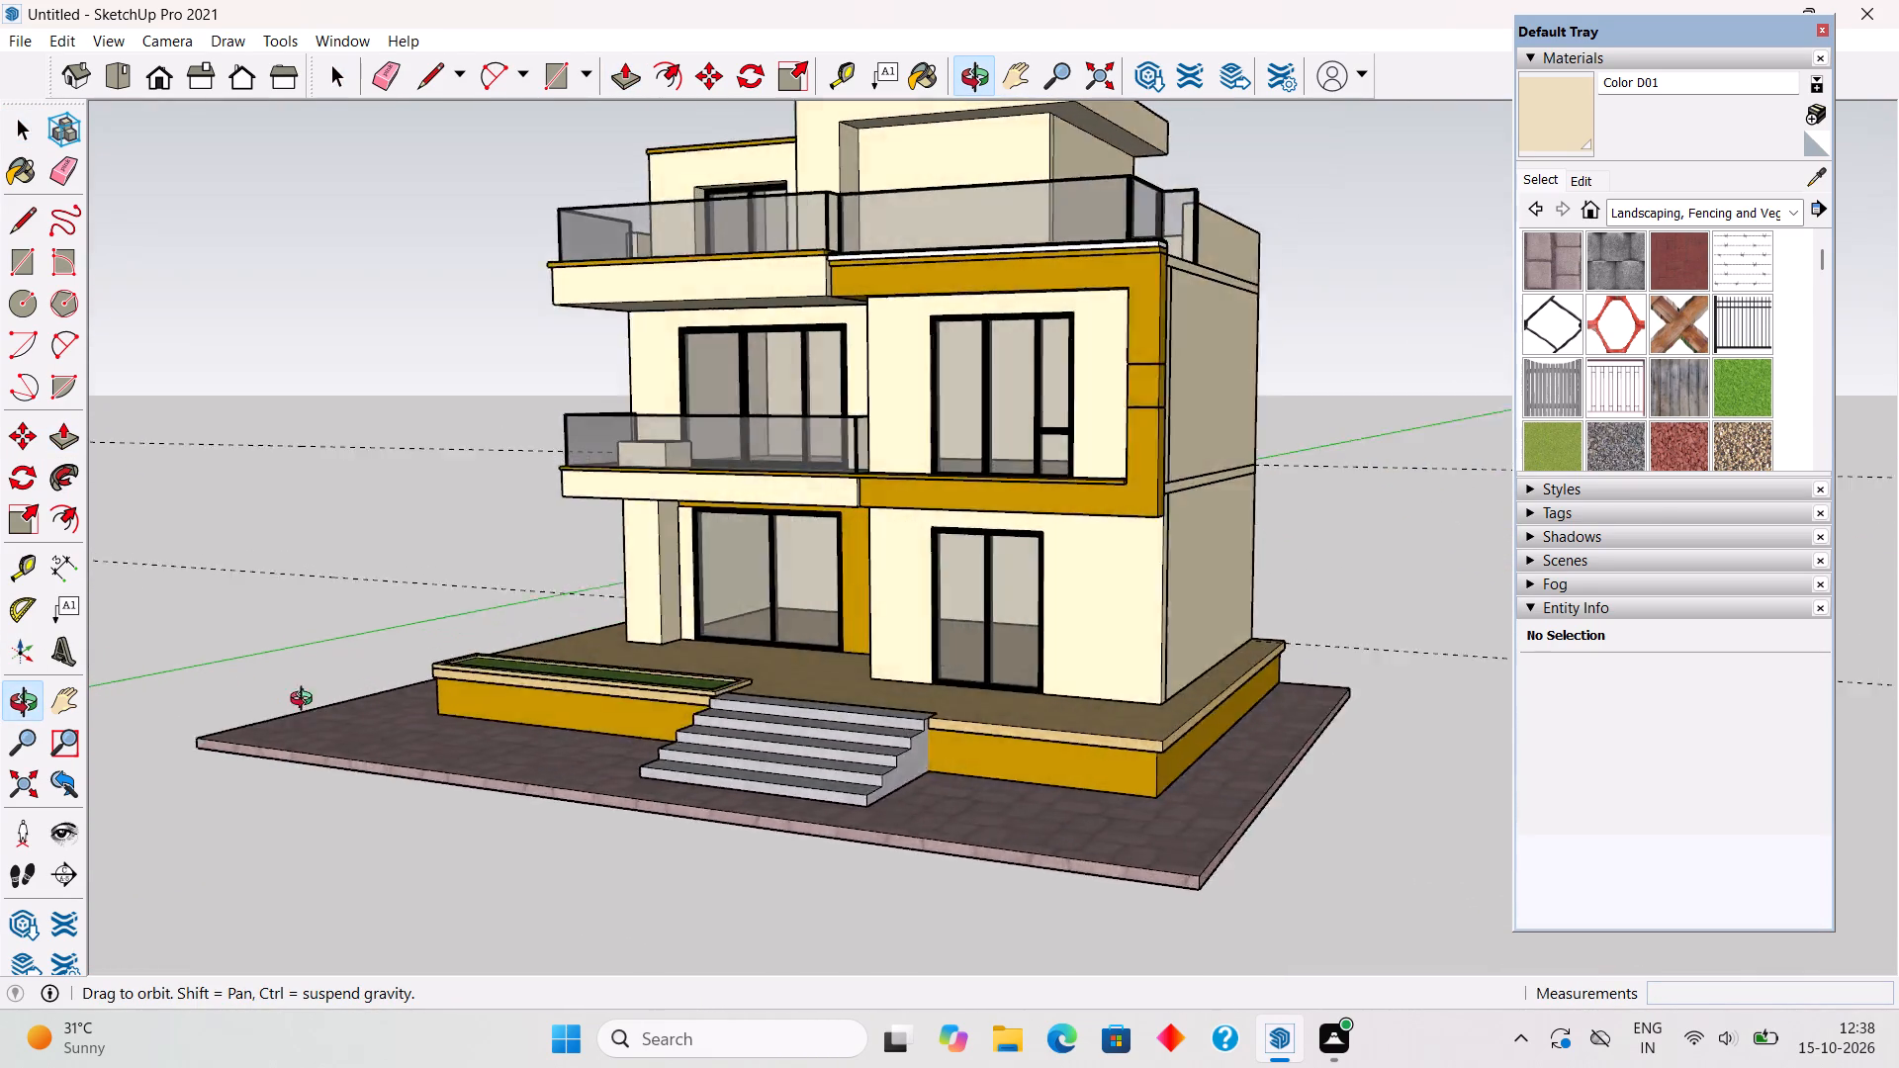
middle_click_drag(306, 701, 564, 693)
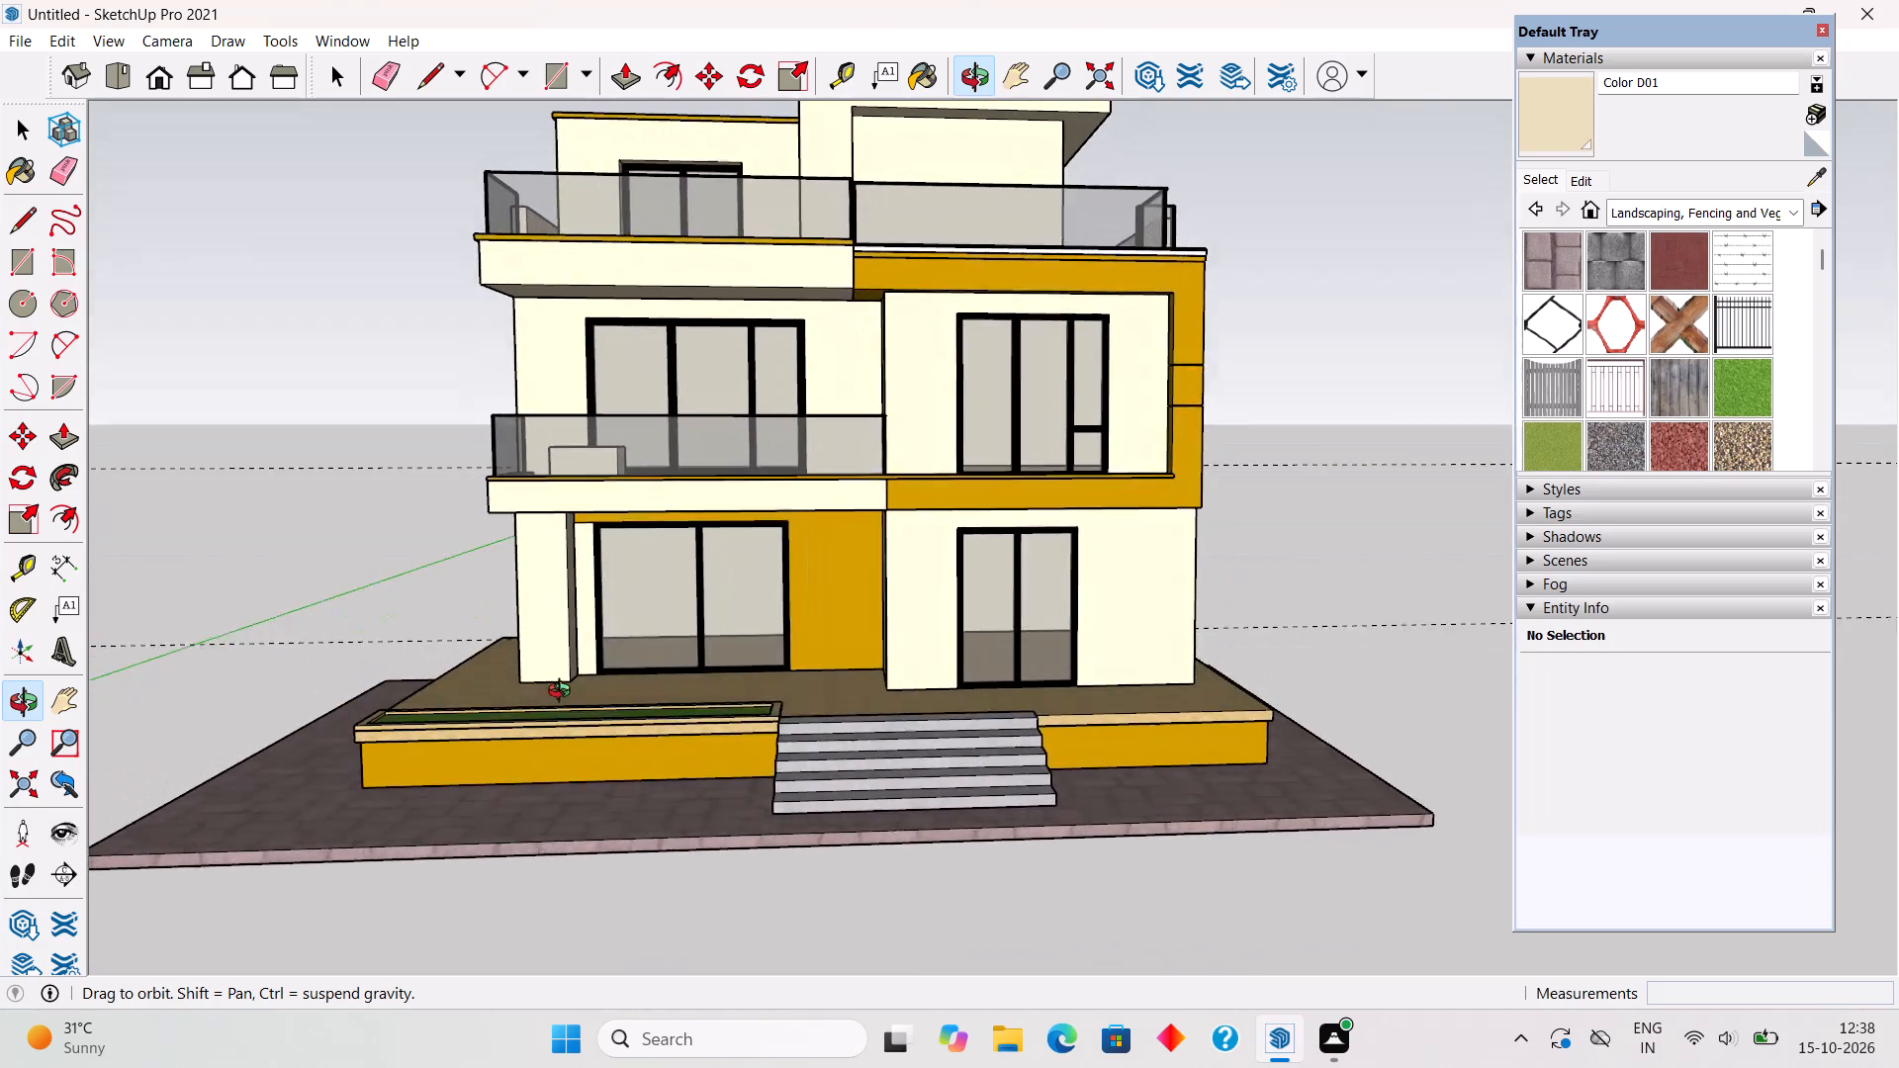
middle_click_drag(564, 693, 575, 714)
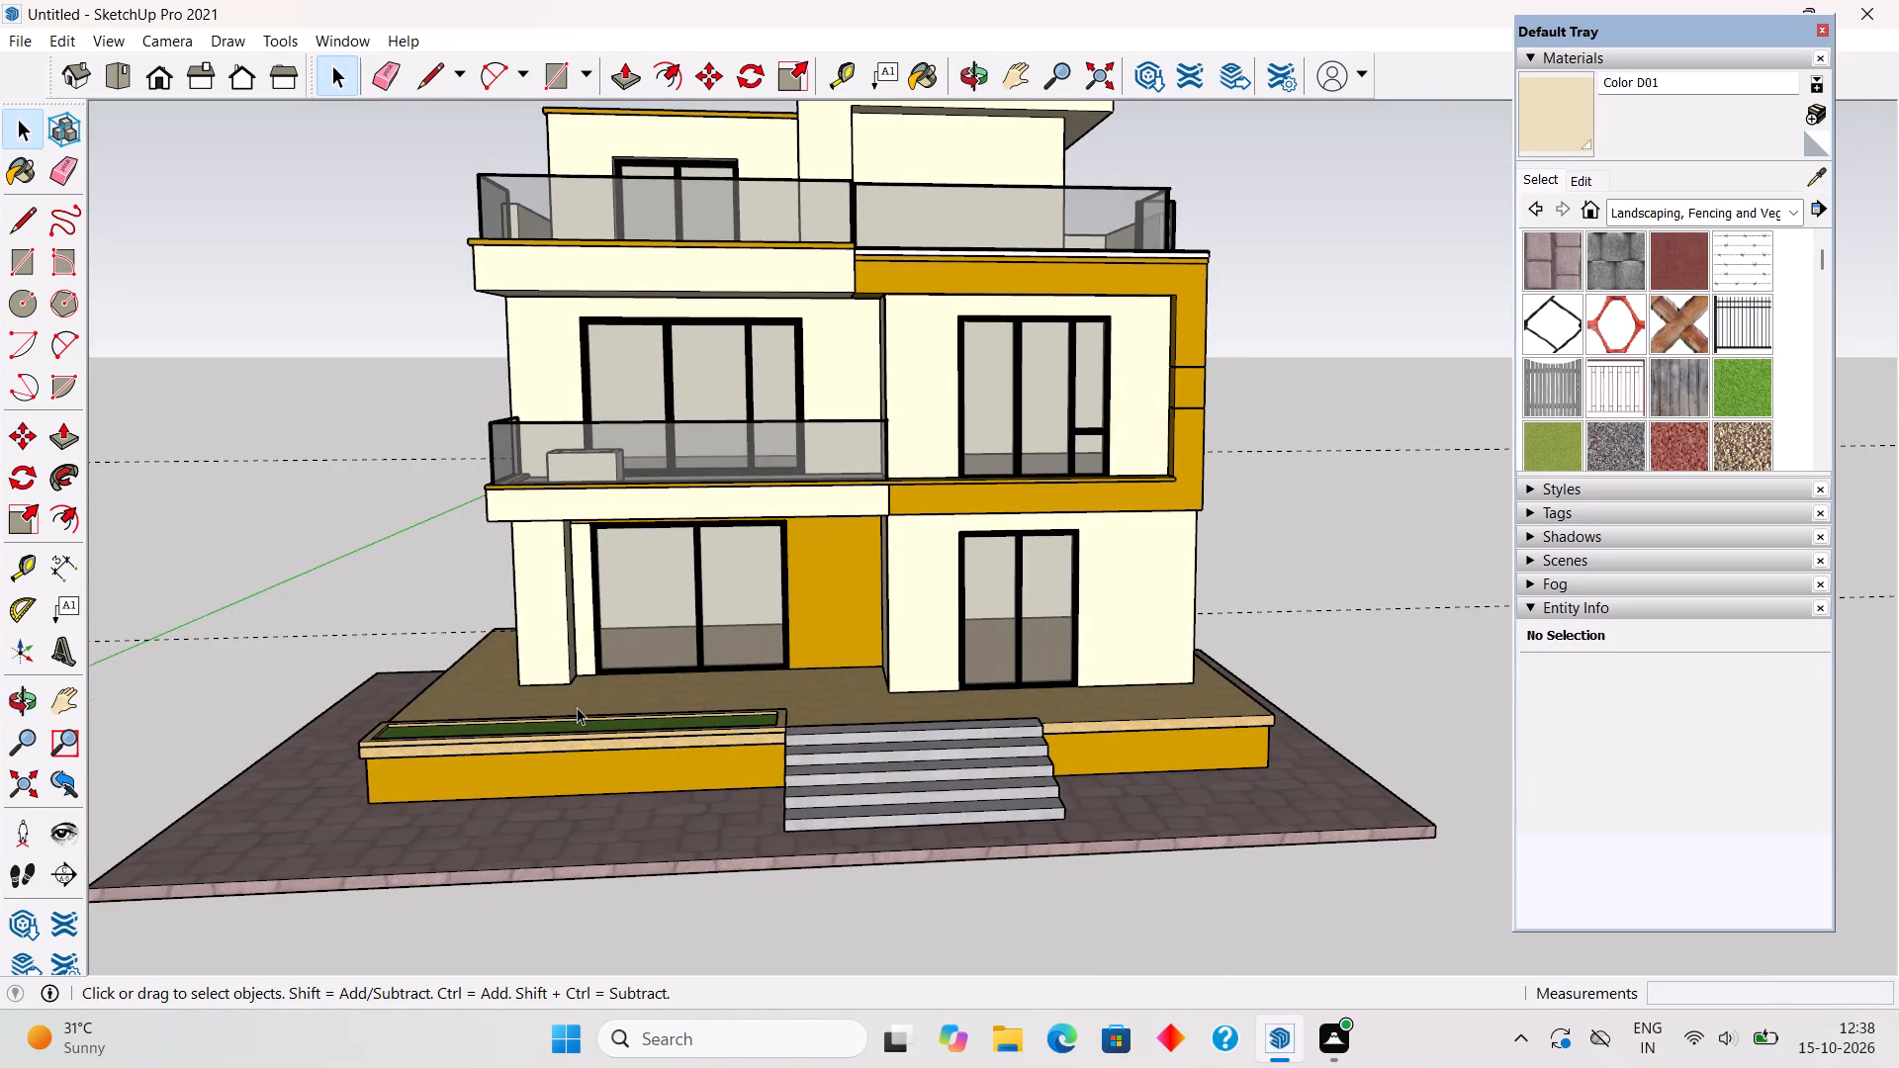
Delete both guide lines running along the rear of the house.
scroll(577, 707, "down", 5)
middle_click_drag(625, 728, 542, 467)
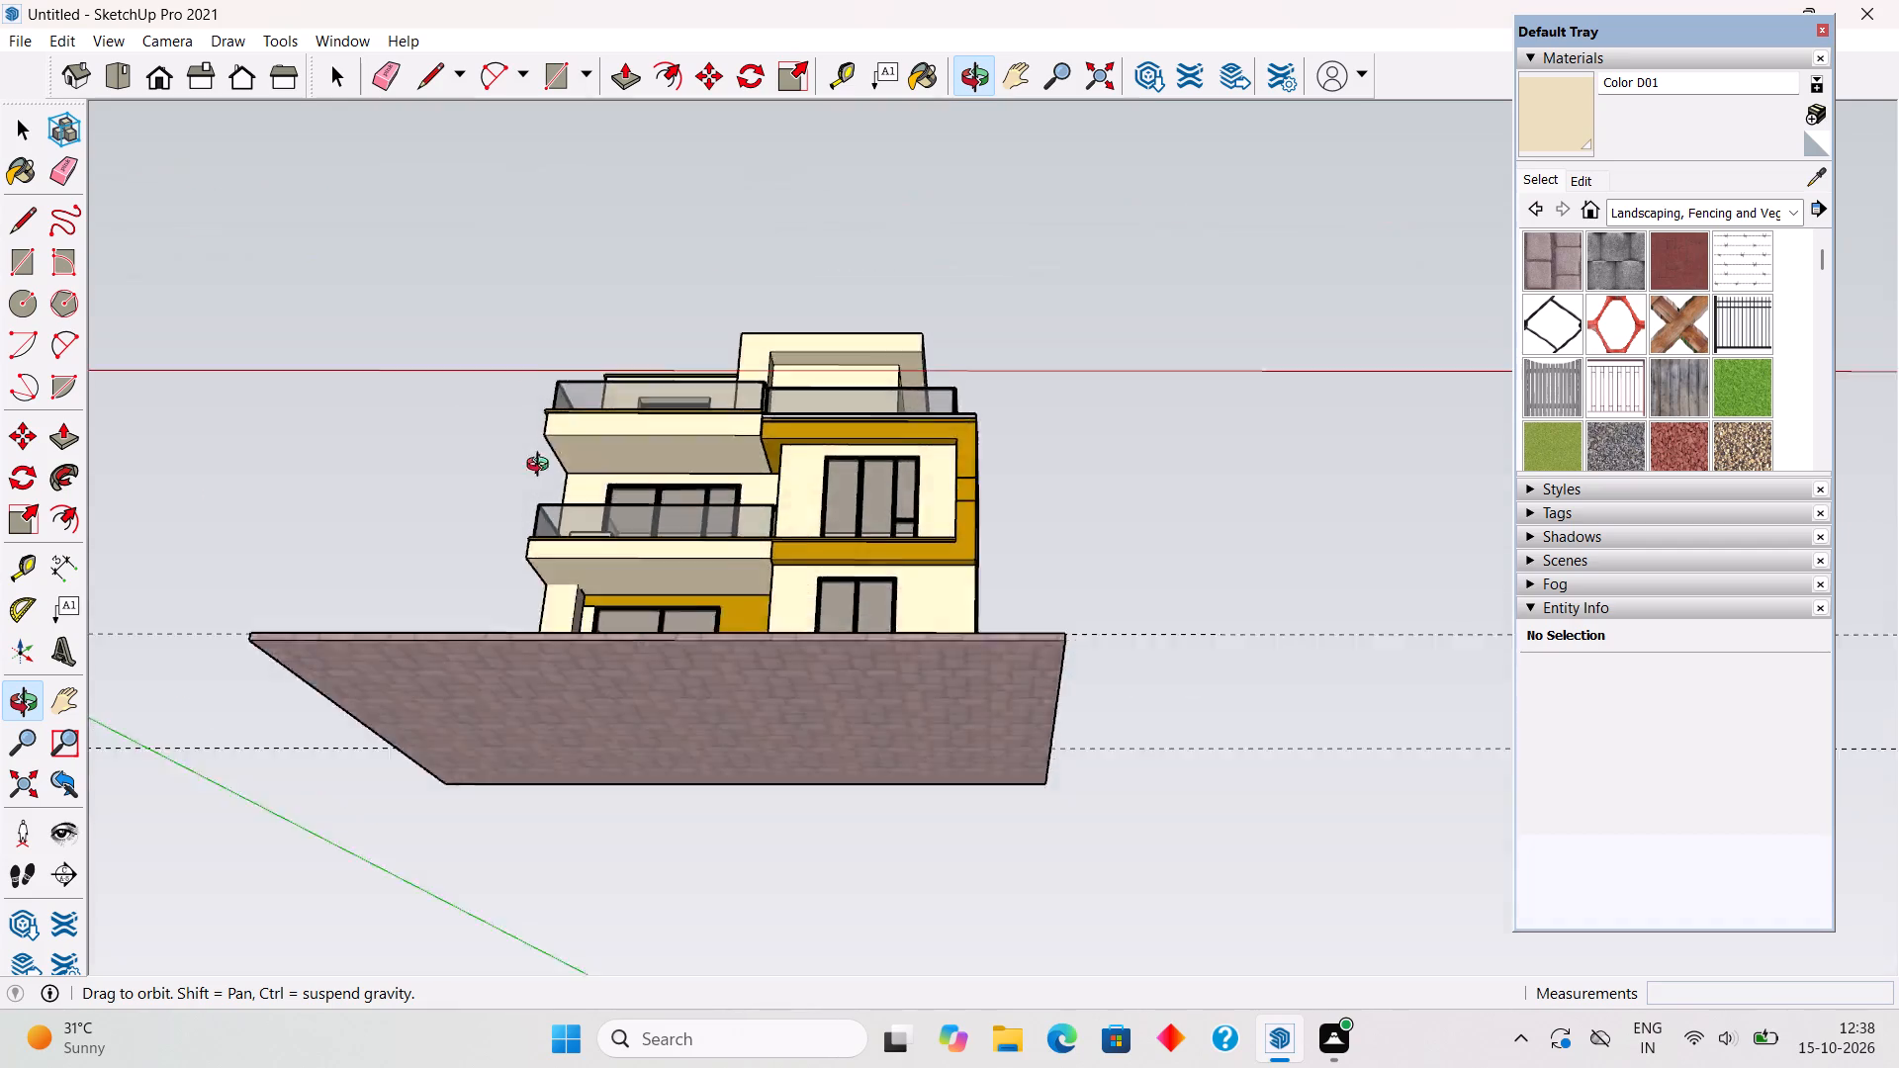
middle_click_drag(542, 467, 584, 807)
left_click_drag(355, 639, 266, 435)
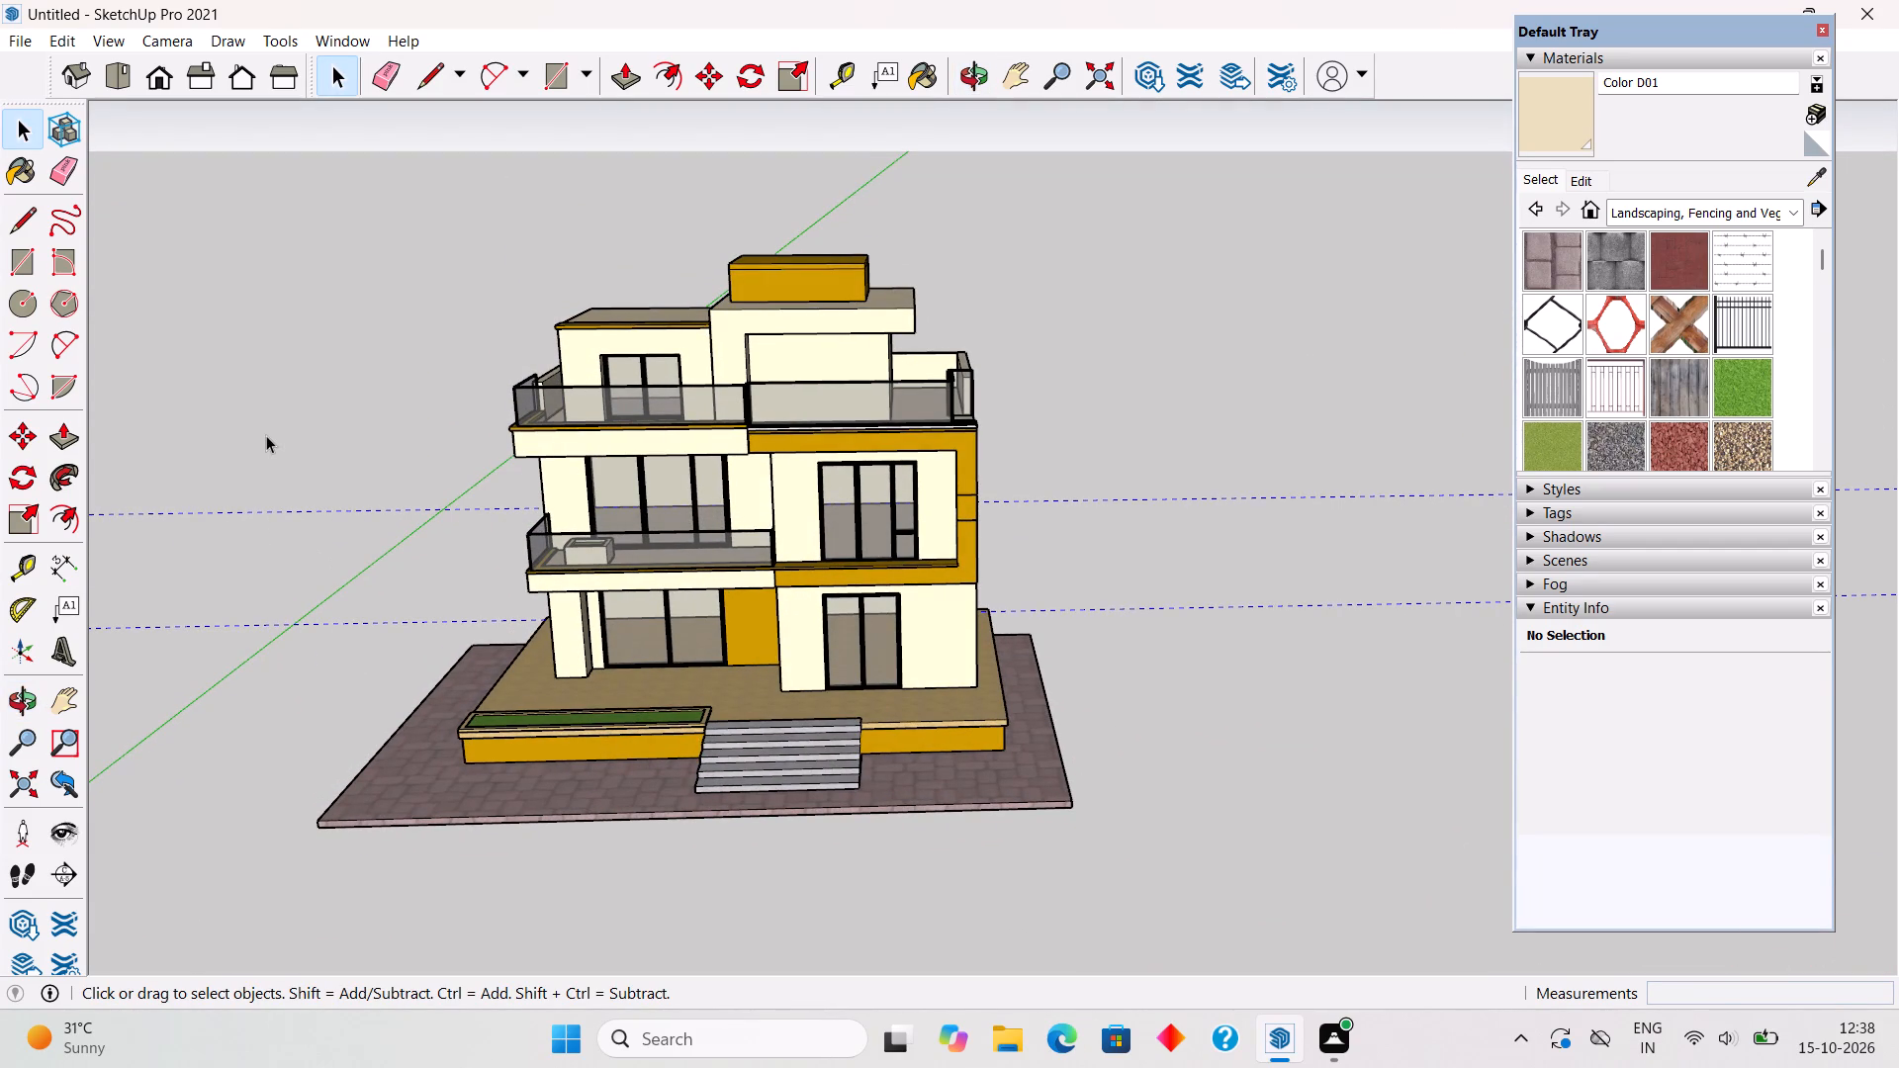
key("Delete")
Draw a small circle of about 15/16" radius on the grass in the first-floor balcony planter, near its inner end.
scroll(266, 435, "down", 2)
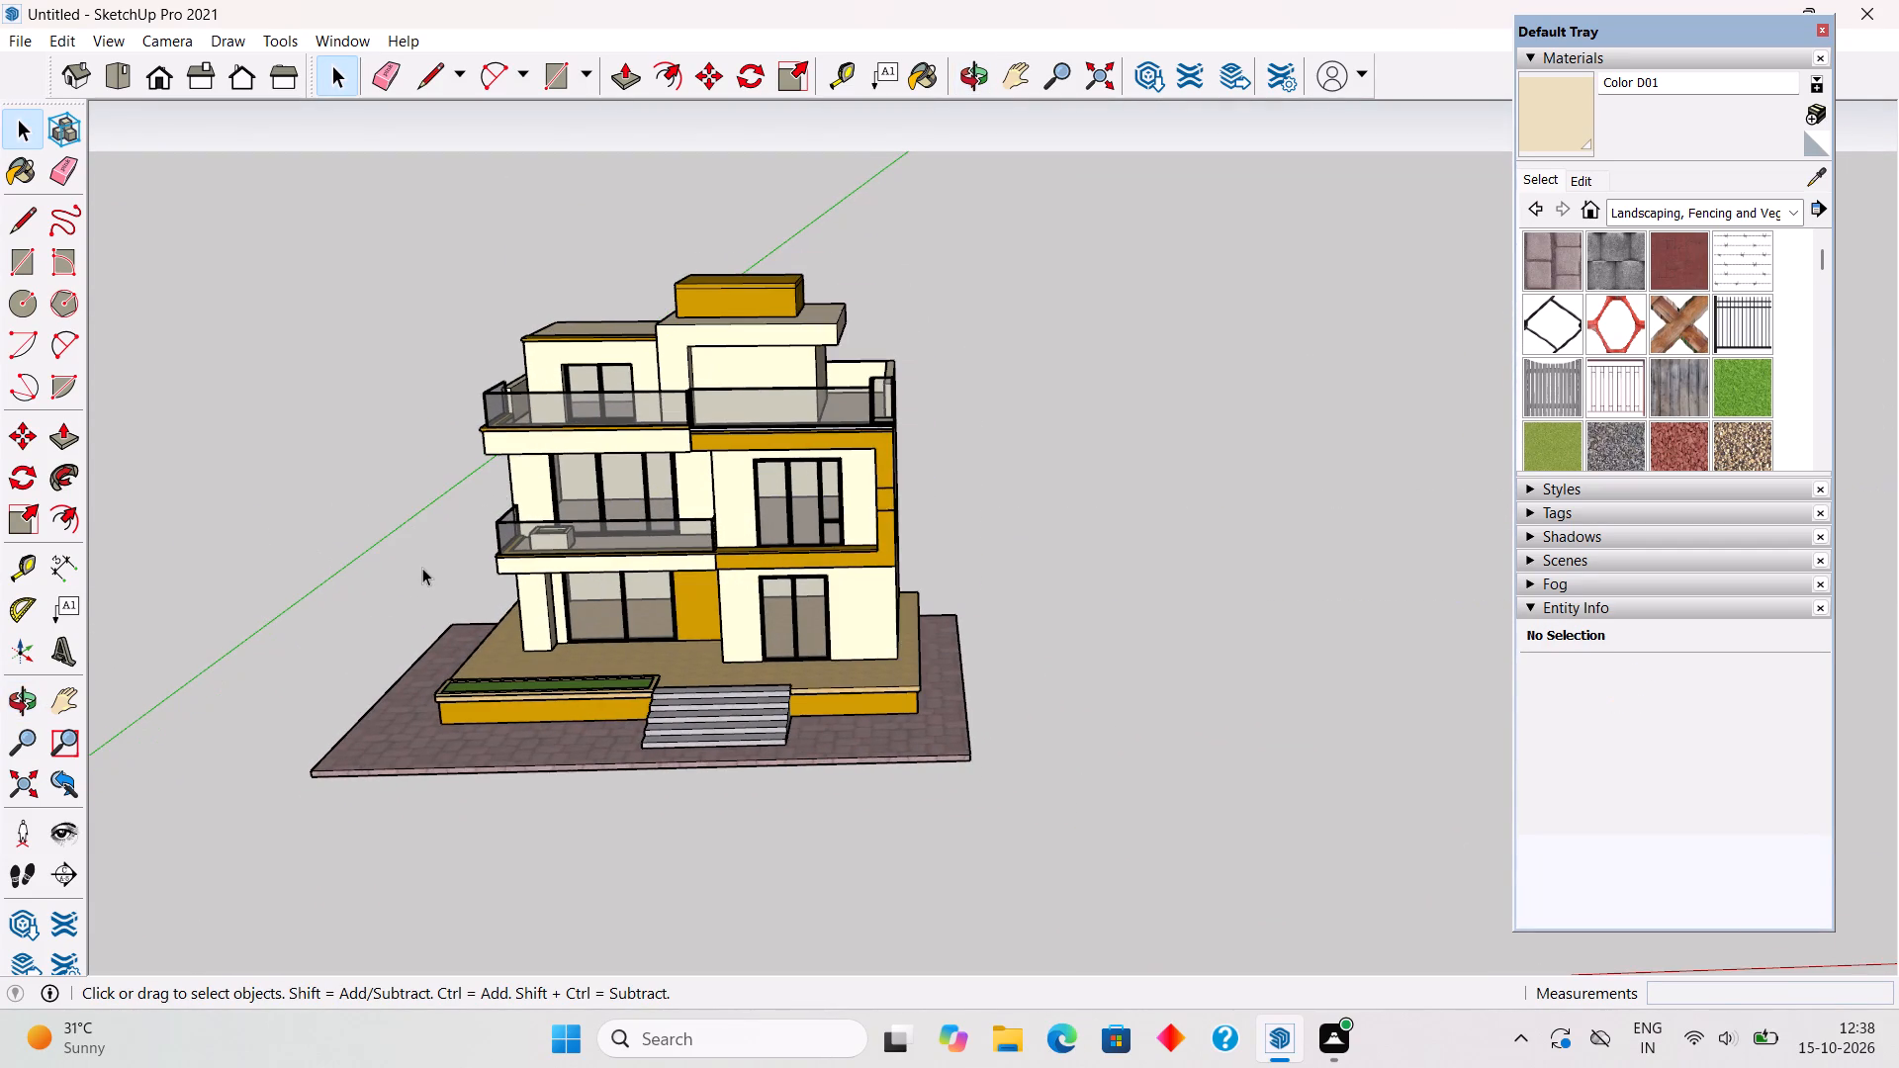
scroll(422, 568, "up", 7)
middle_click_drag(492, 577, 490, 426)
scroll(490, 426, "up", 1)
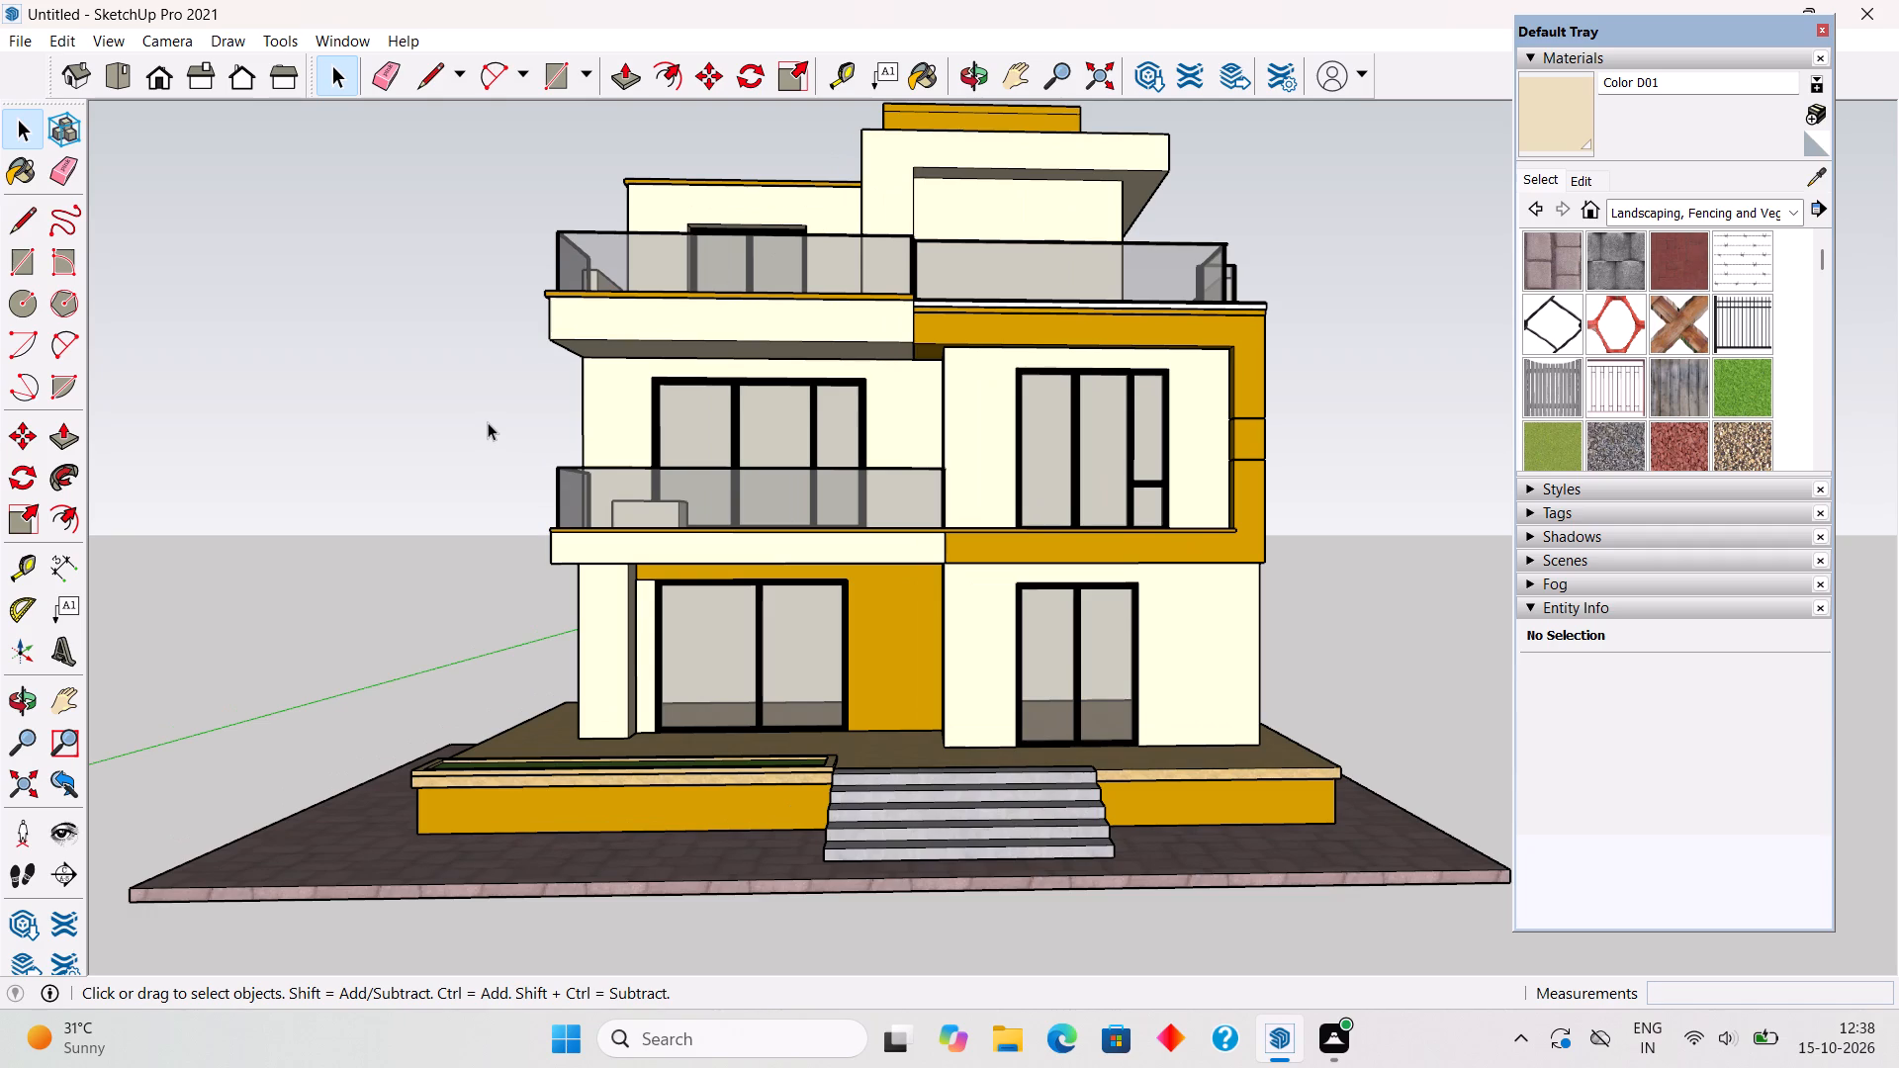
middle_click_drag(637, 447, 665, 807)
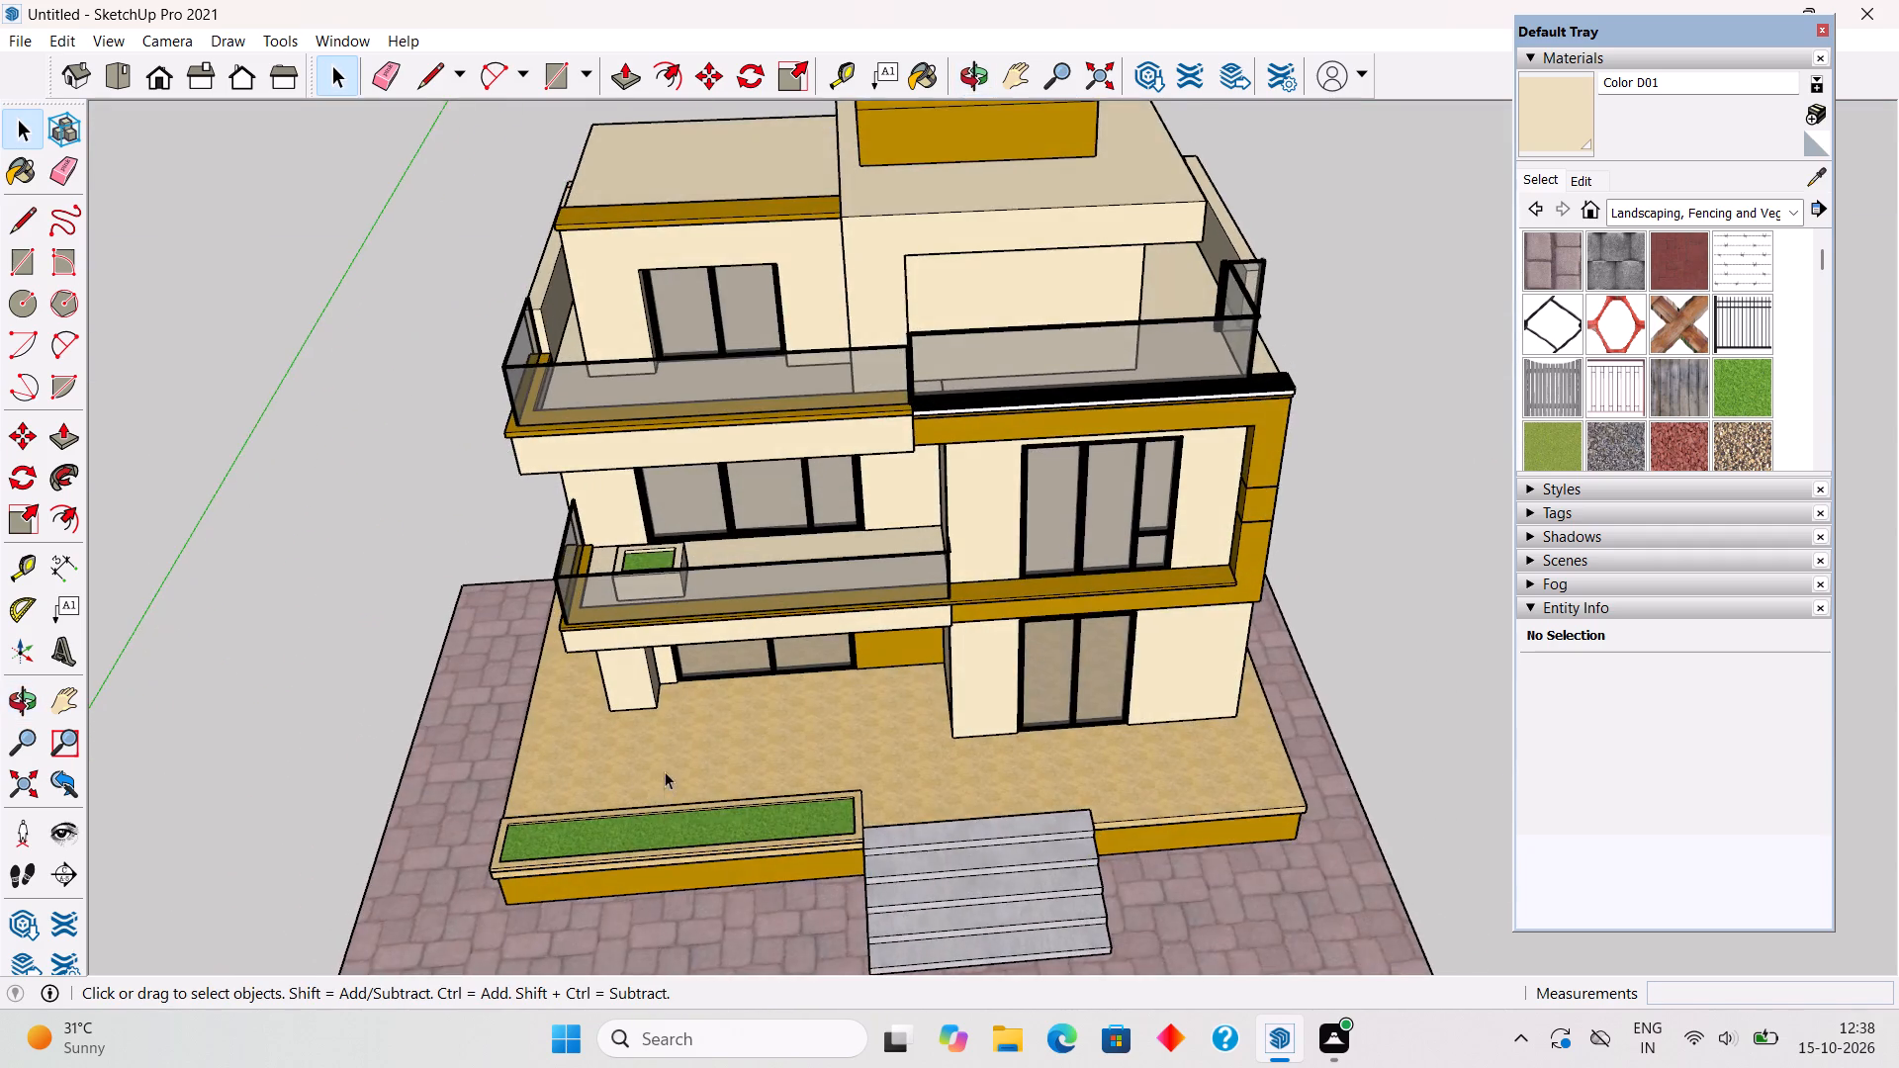
scroll(664, 743, "up", 6)
scroll(649, 424, "up", 1)
middle_click_drag(649, 416, 629, 526)
scroll(633, 398, "up", 9)
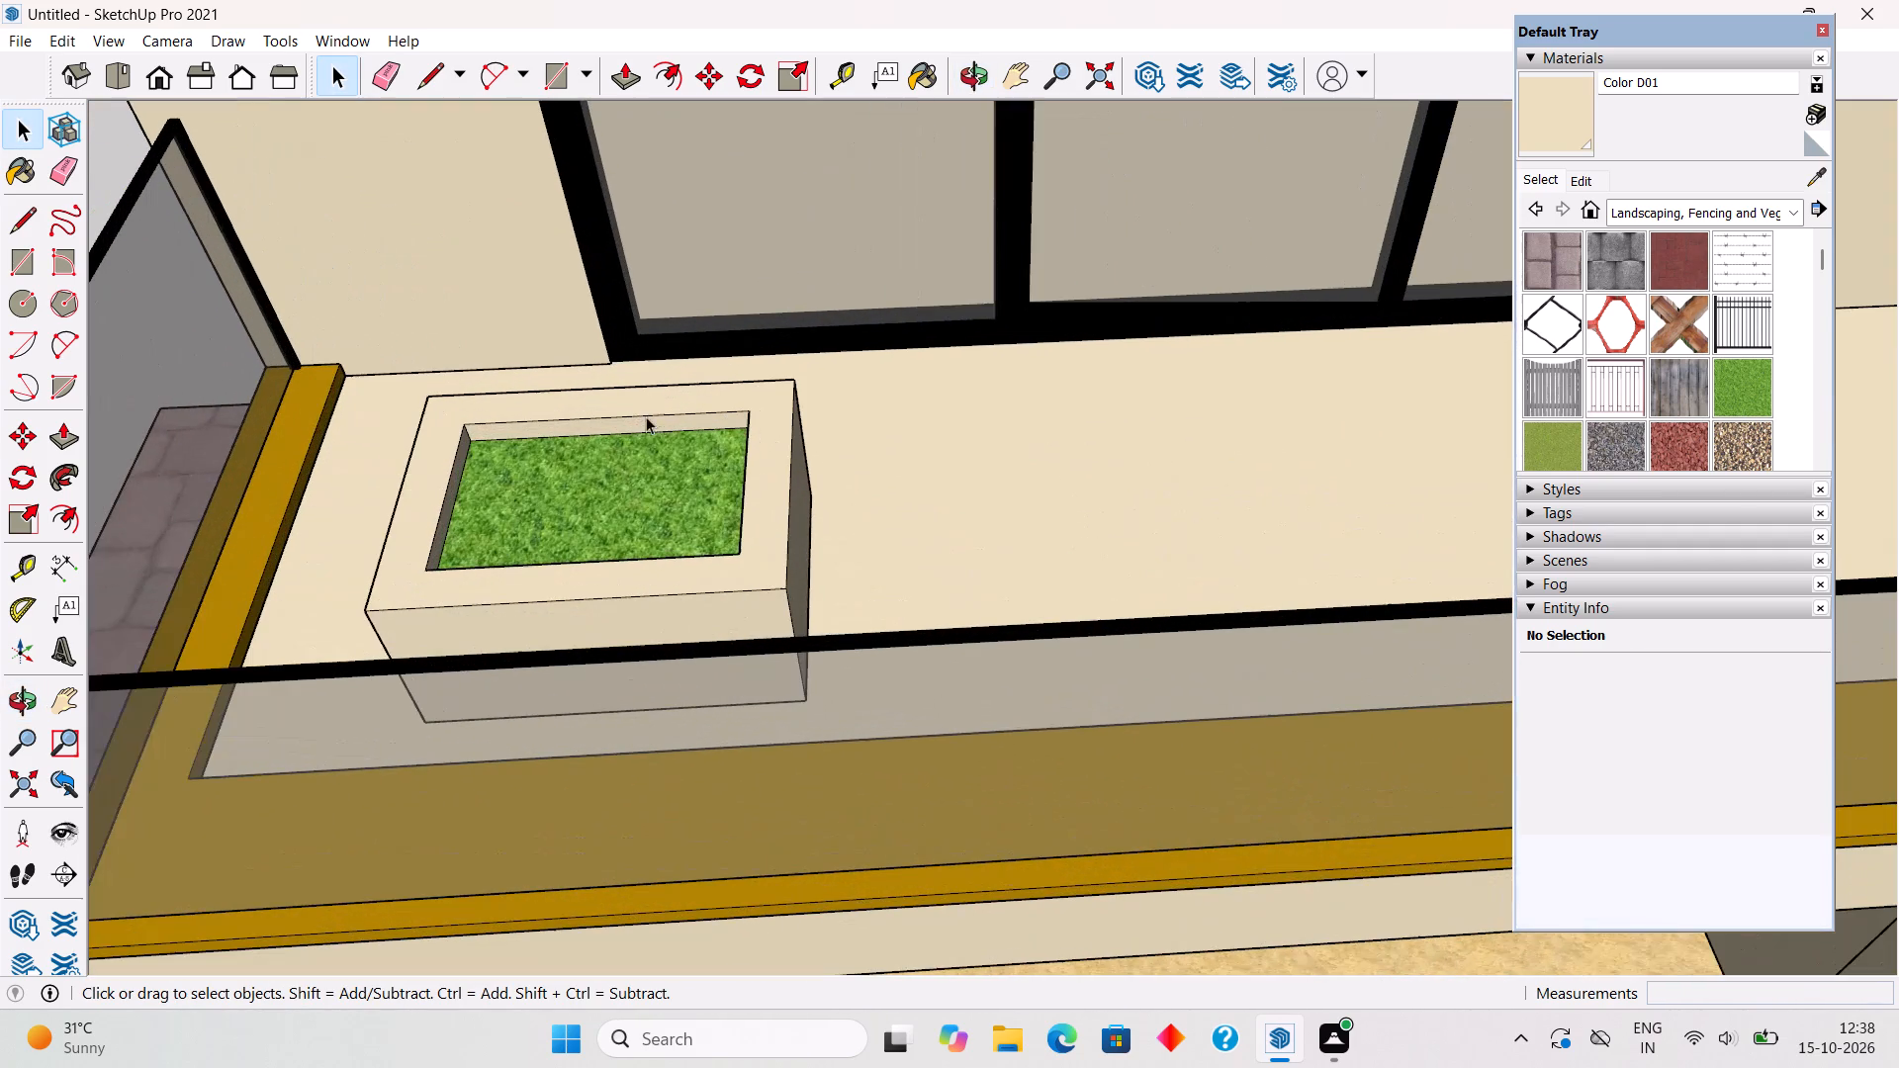
key("c")
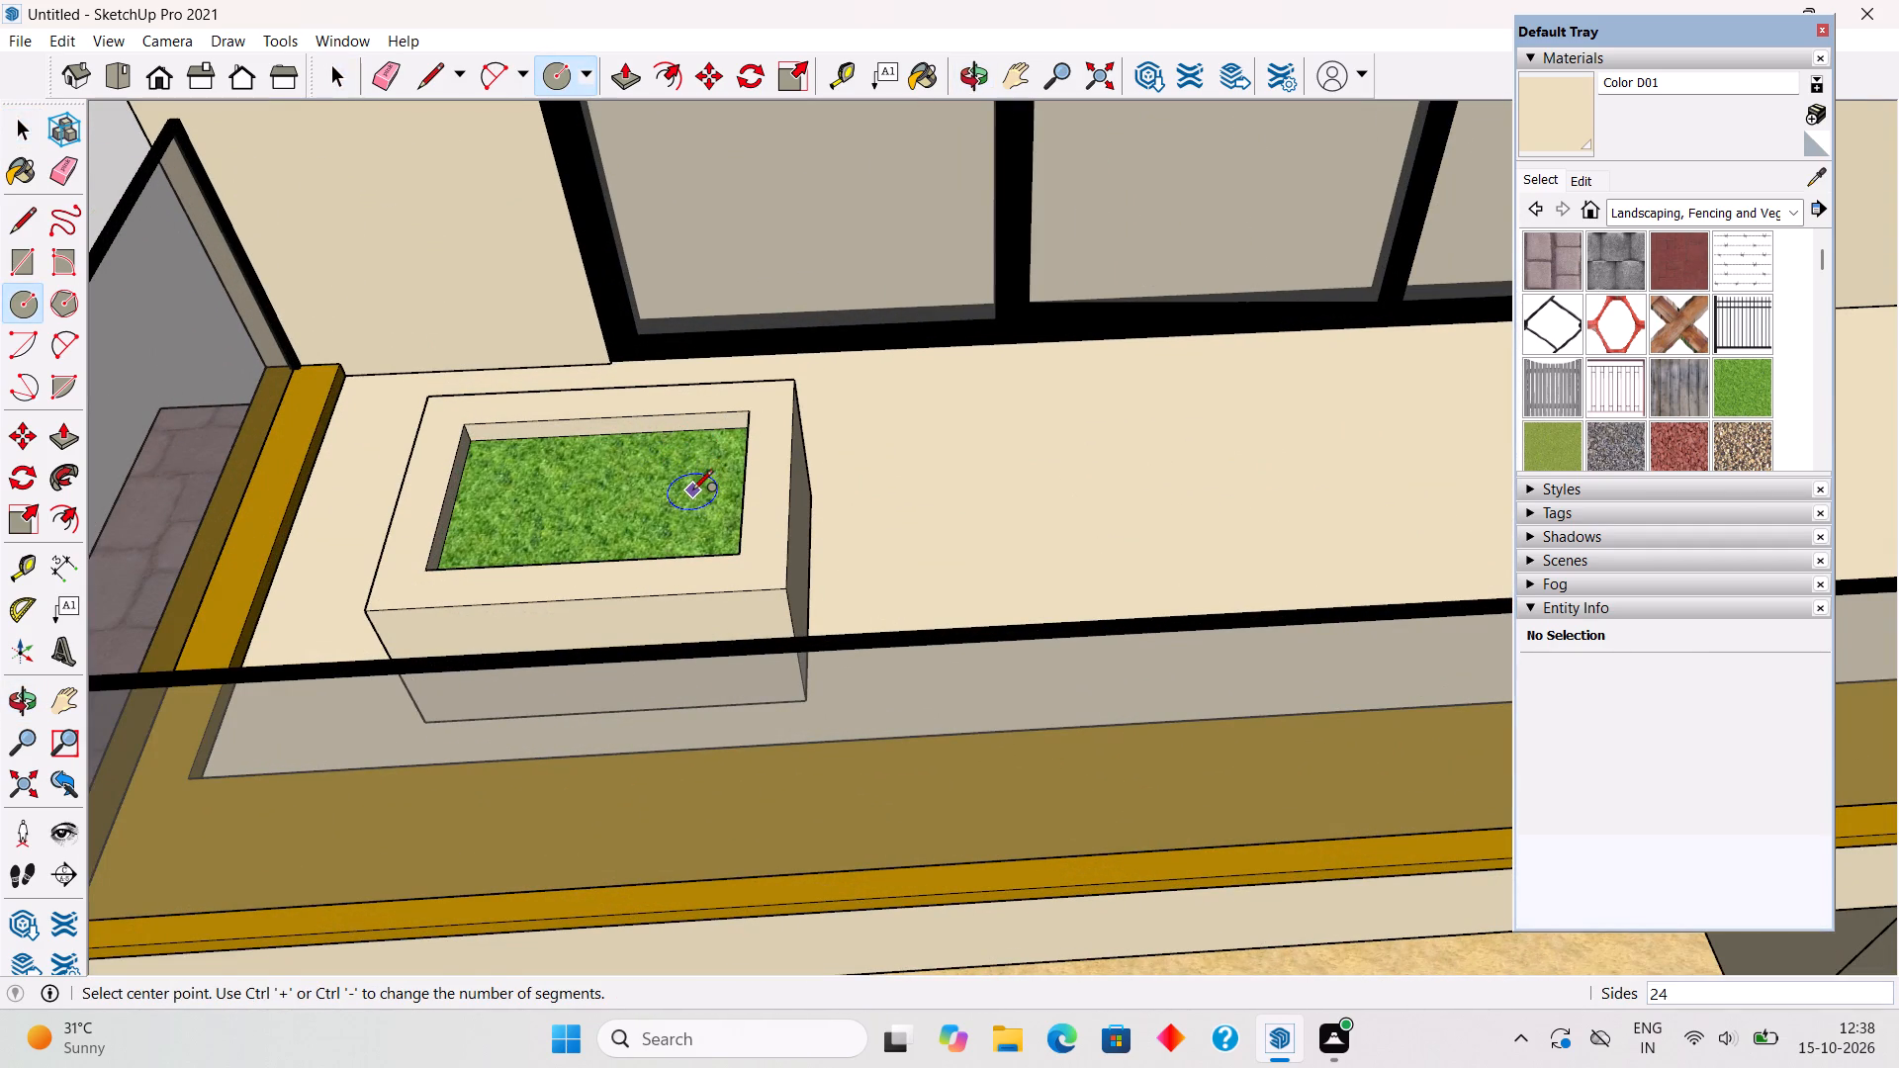
scroll(692, 491, "up", 5)
left_click(692, 491)
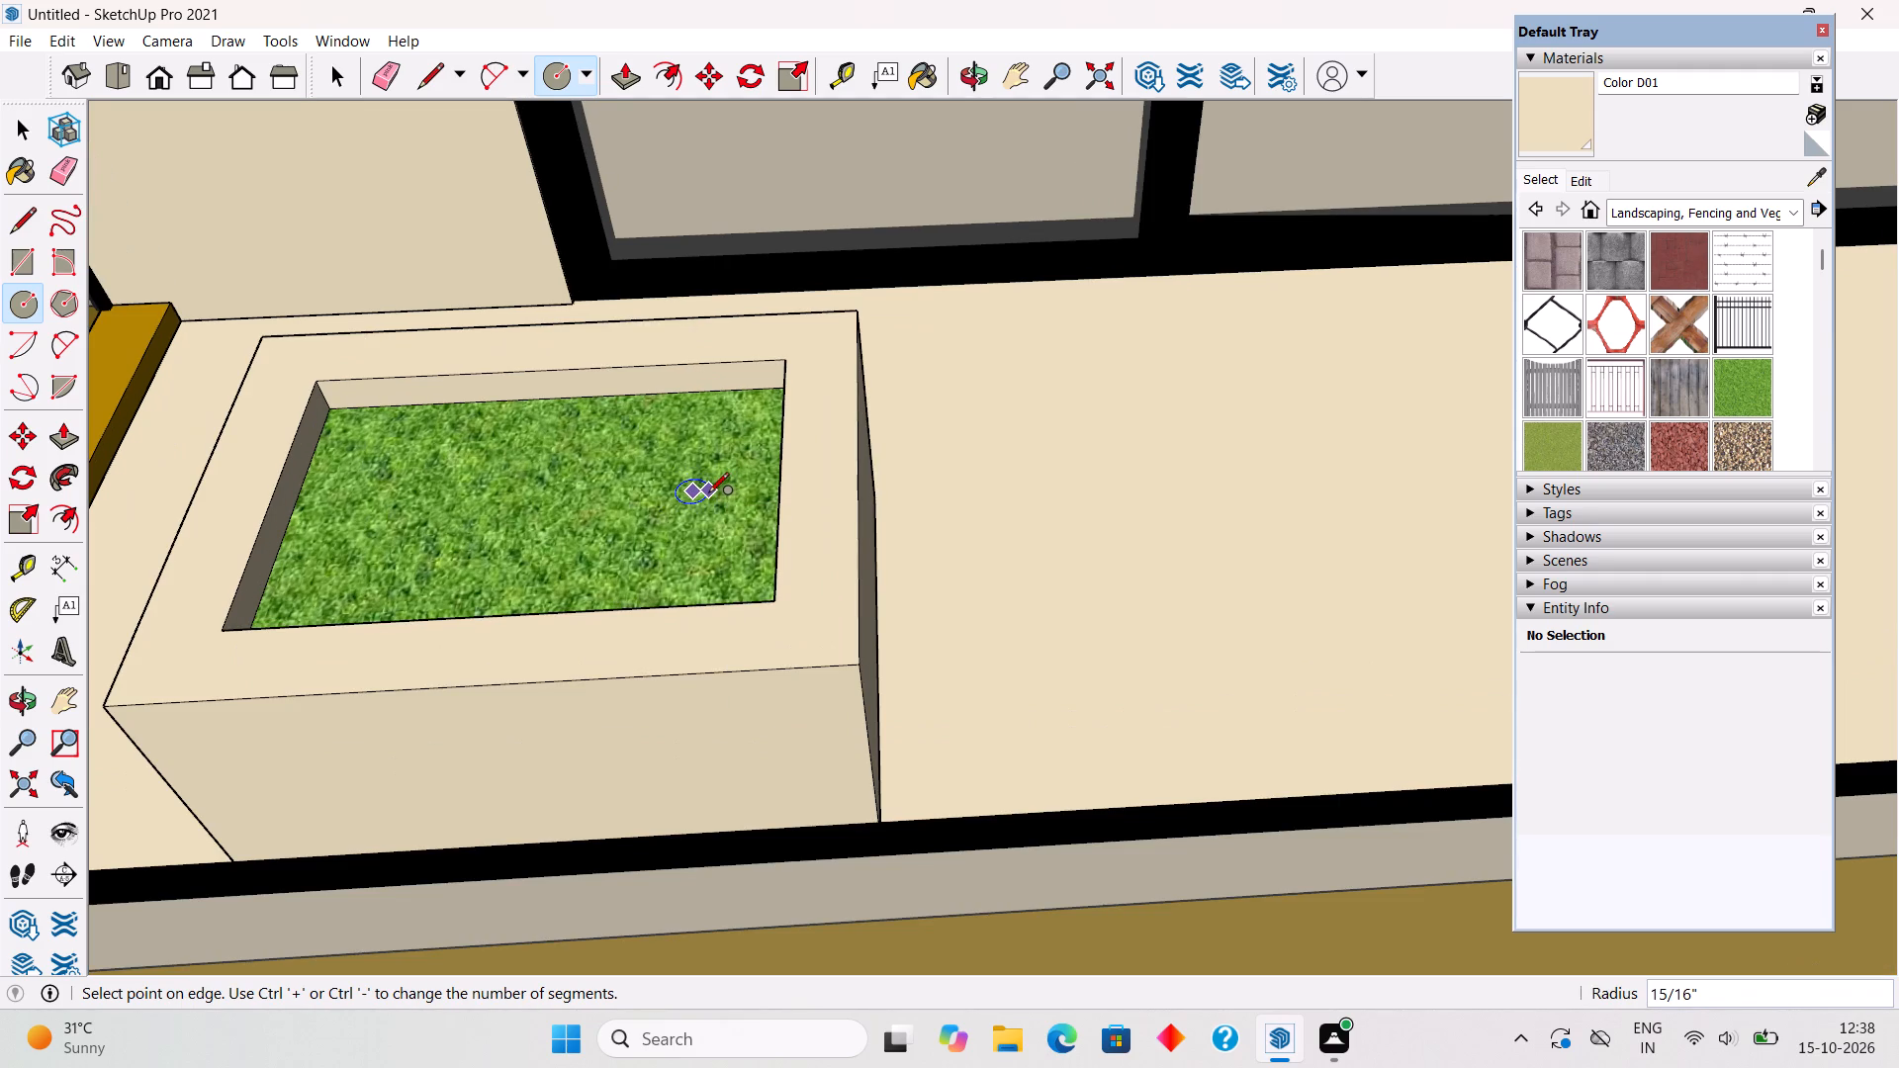
left_click(708, 494)
Pull the circle up about 8' 1 5/16" to the underside of the slab above to form a slim pole.
key("p")
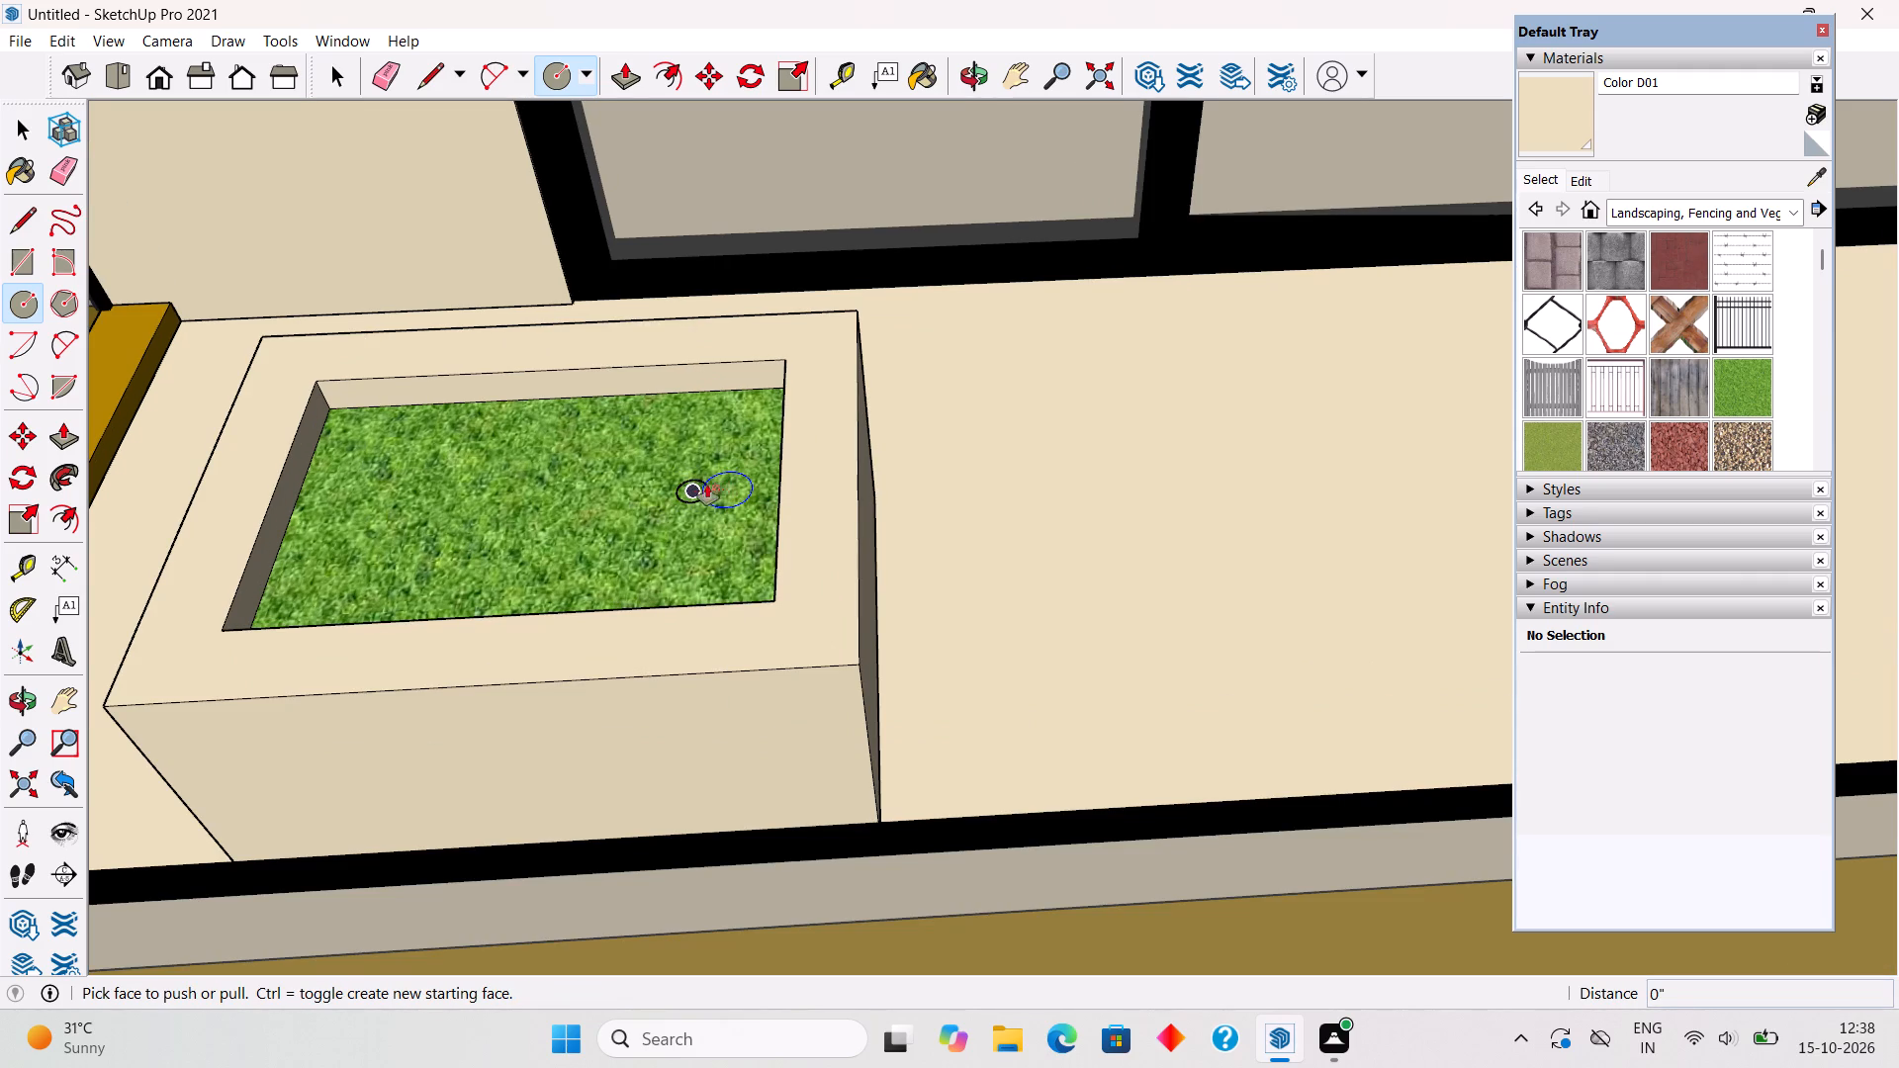
left_click(685, 488)
scroll(682, 423, "down", 19)
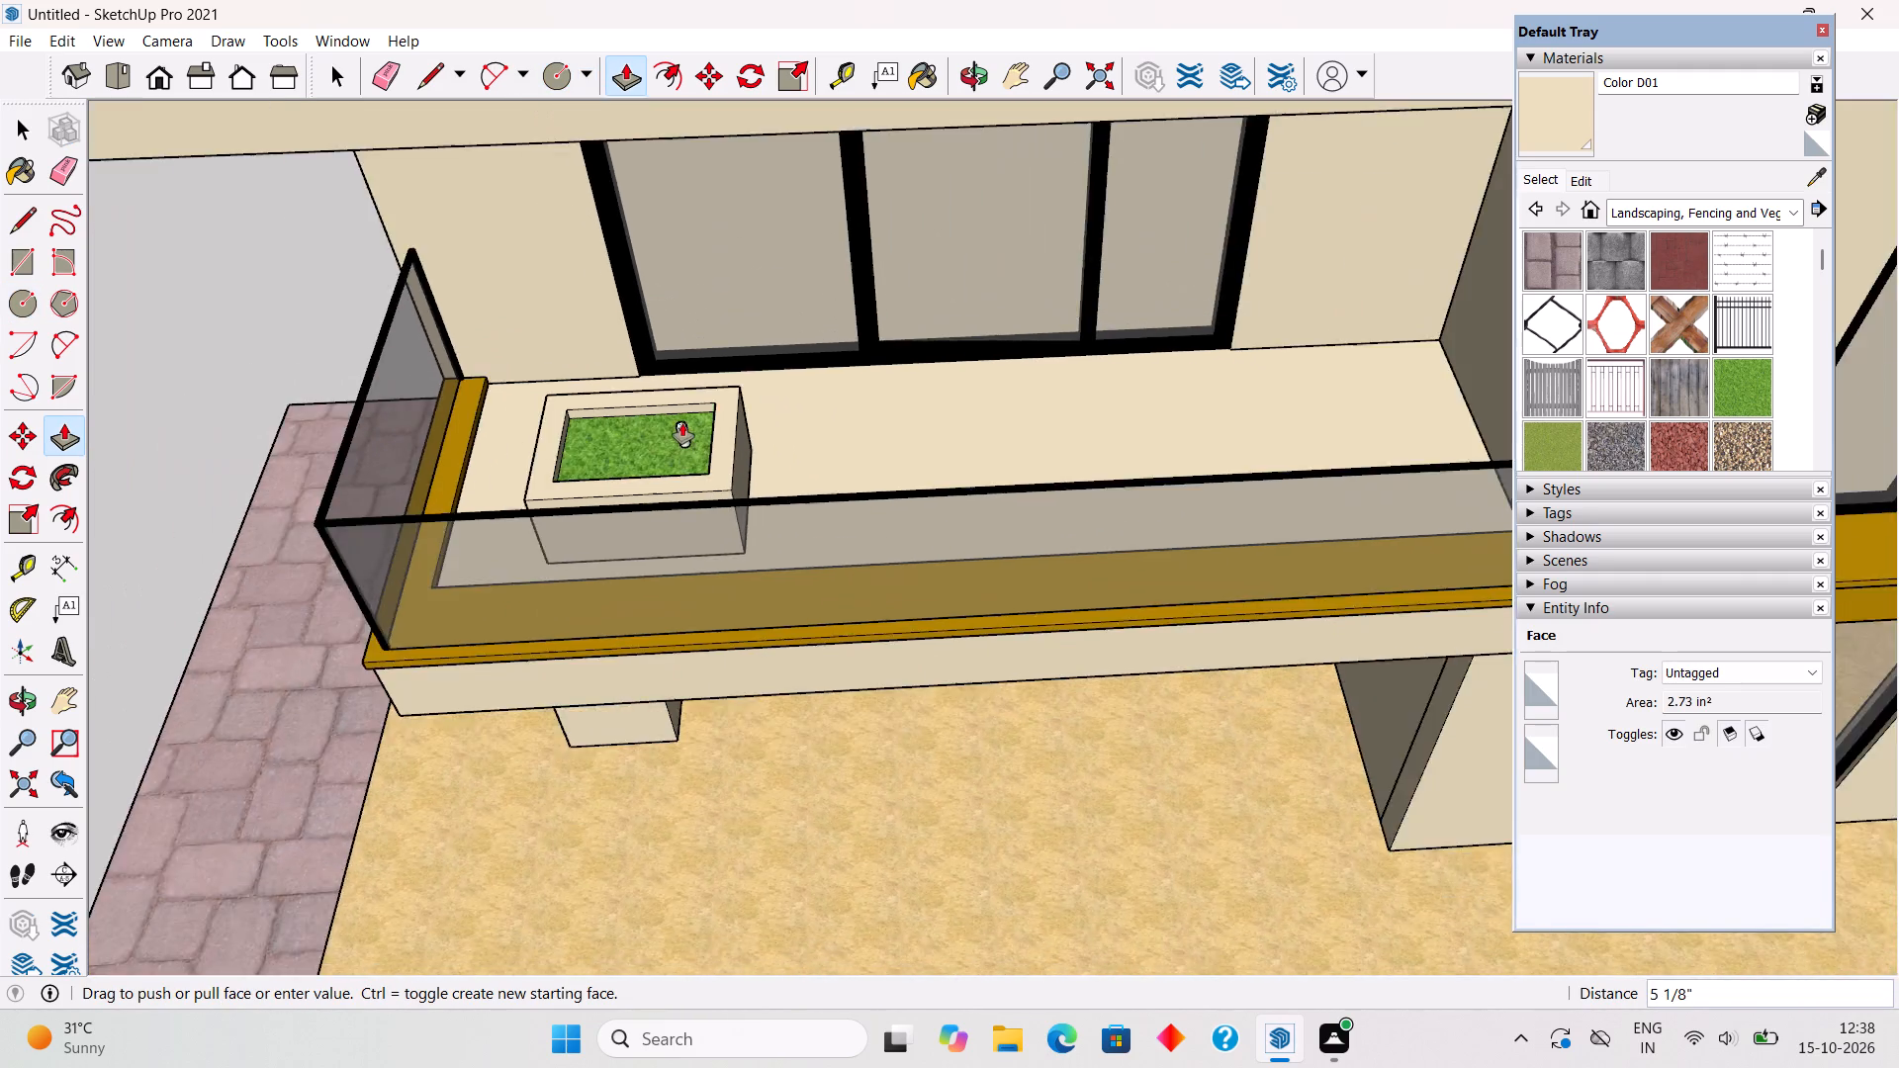
scroll(682, 423, "down", 4)
middle_click_drag(690, 339, 692, 216)
scroll(691, 223, "down", 4)
scroll(699, 290, "up", 1)
middle_click_drag(700, 278, 724, 179)
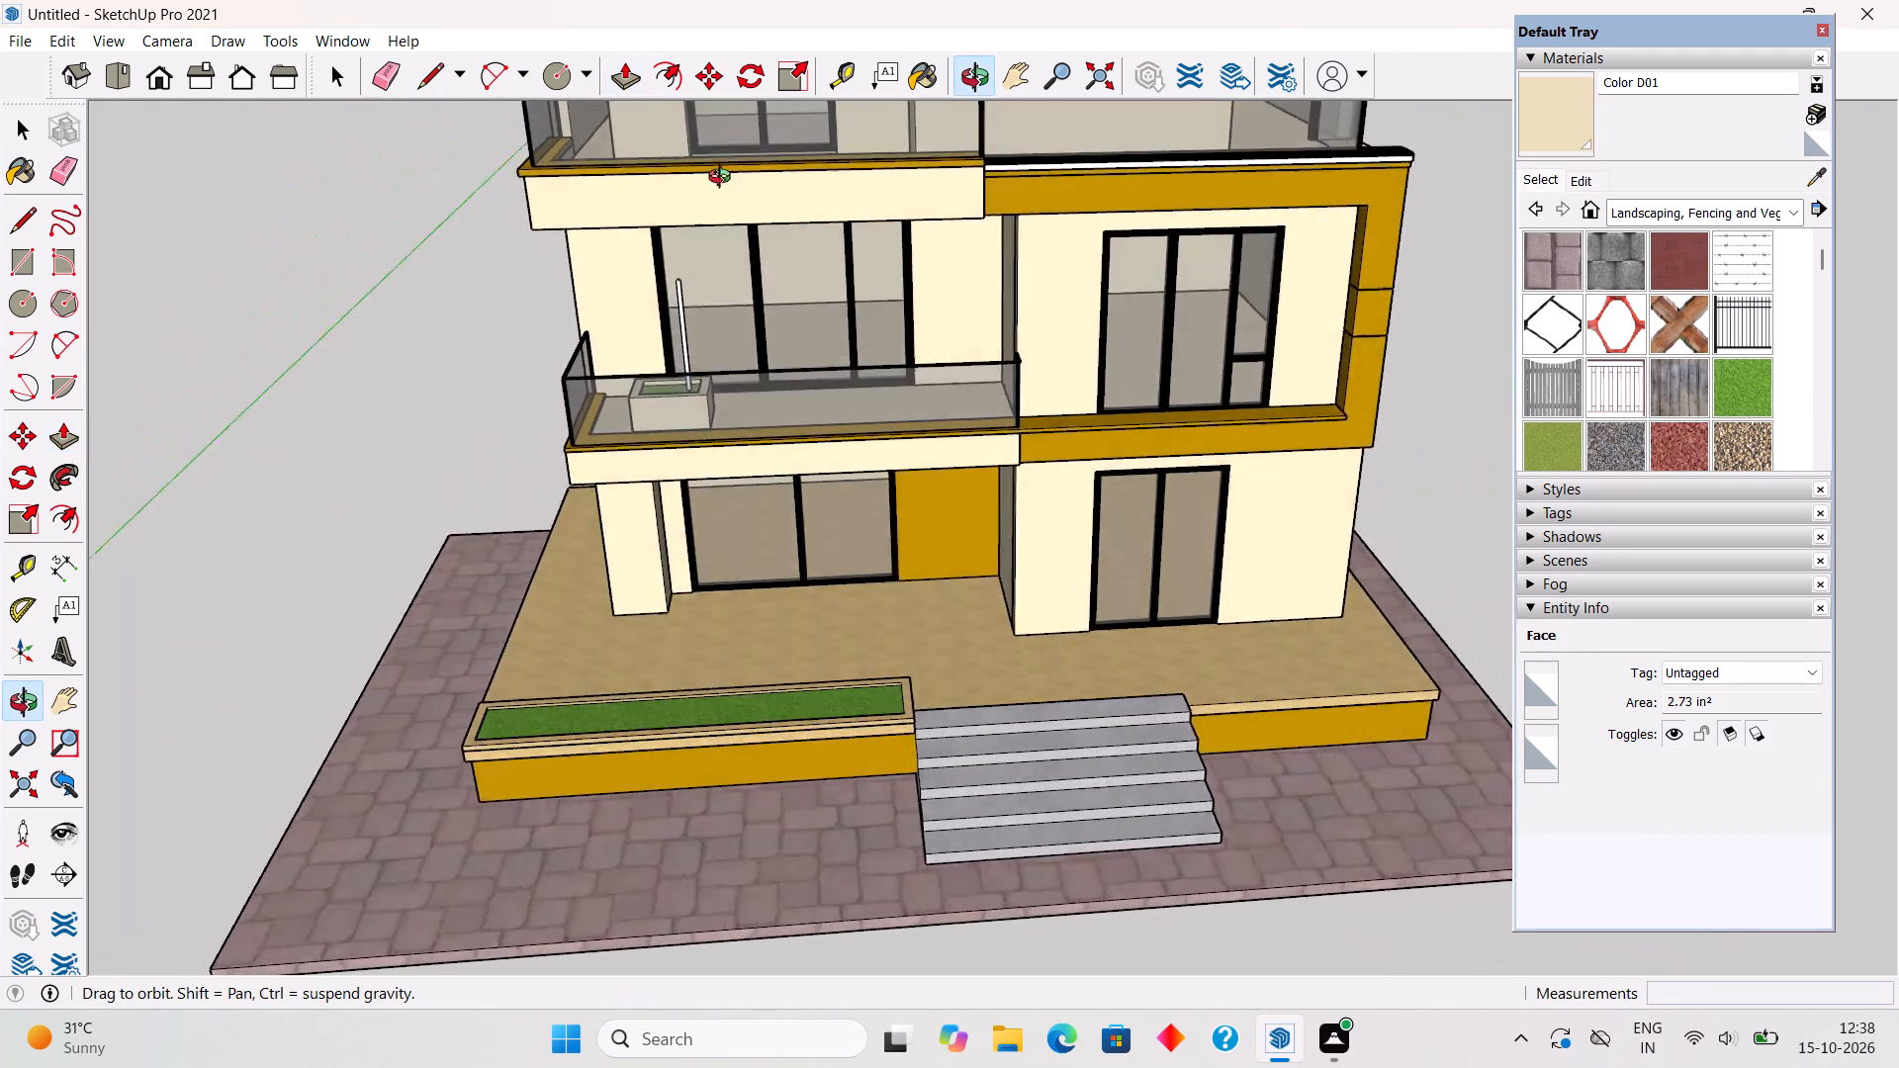
middle_click_drag(724, 179, 798, 40)
scroll(730, 188, "up", 1)
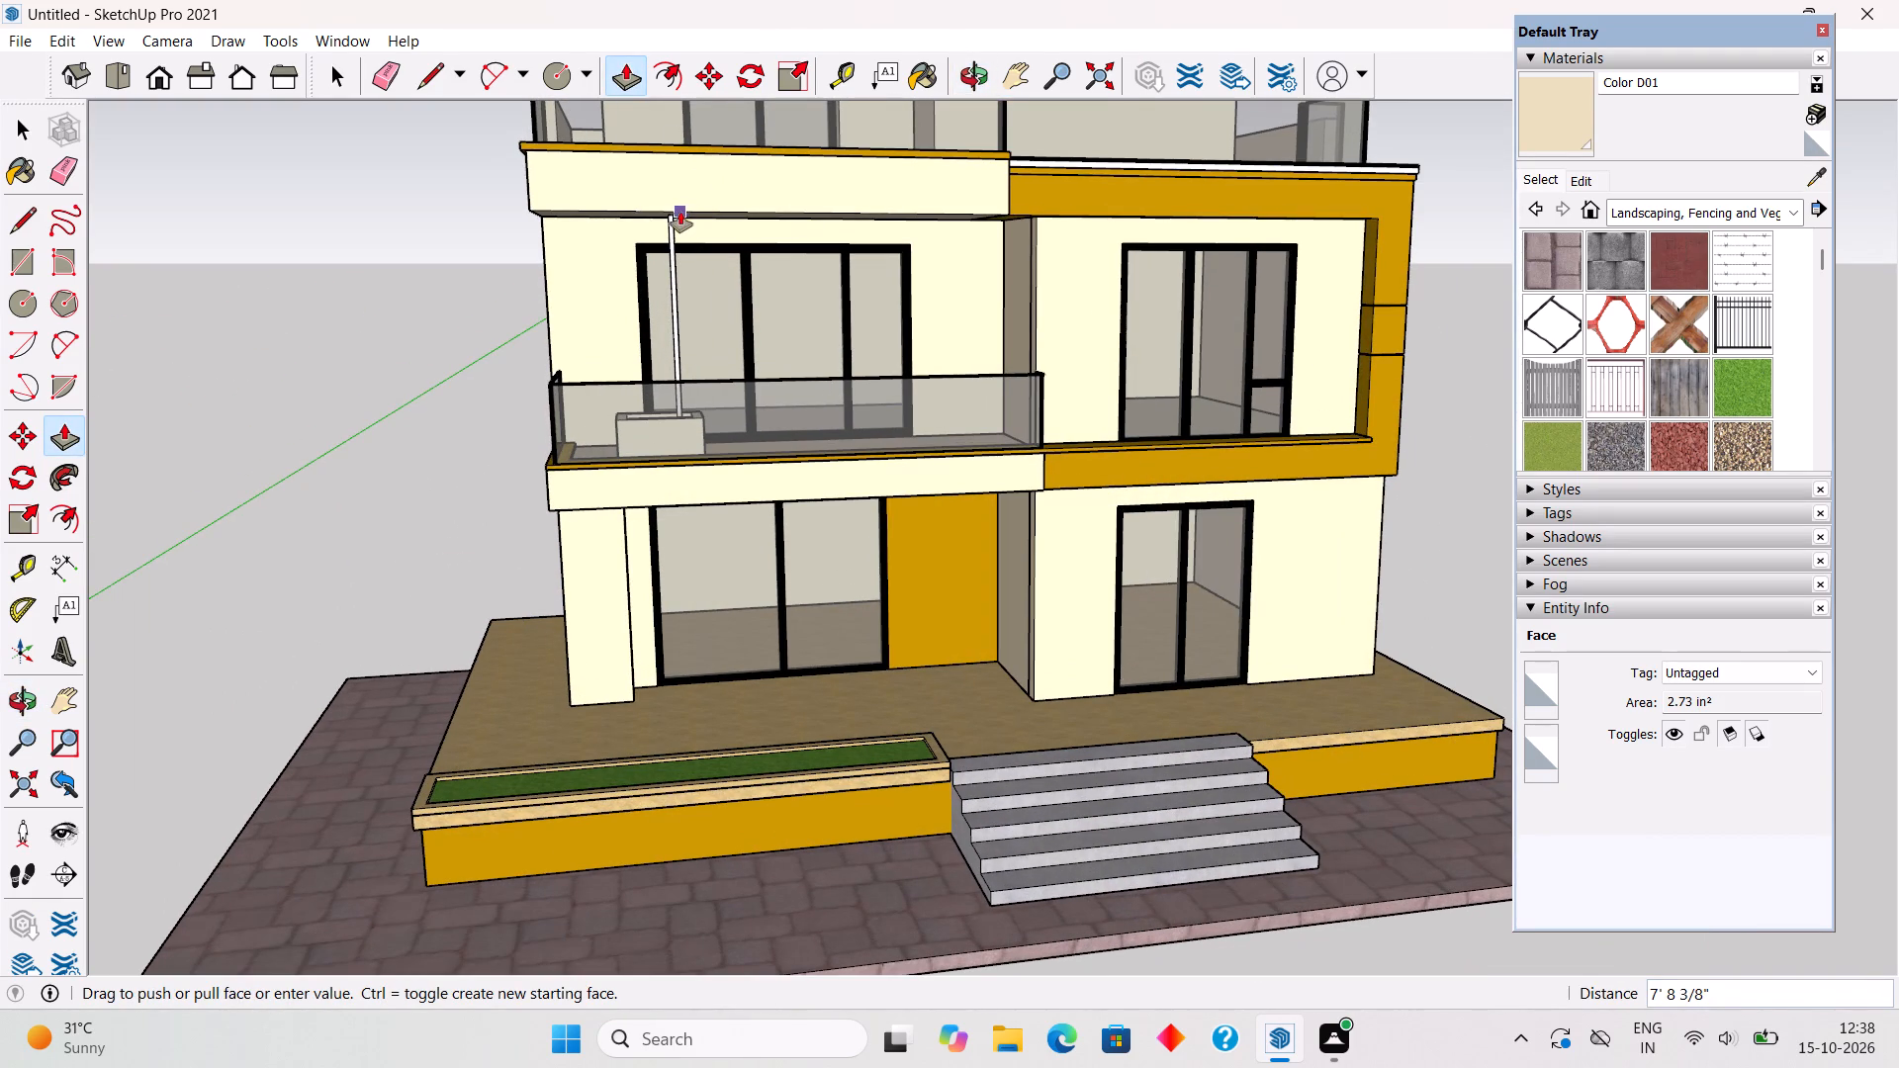
left_click(678, 204)
middle_click_drag(771, 278, 761, 554)
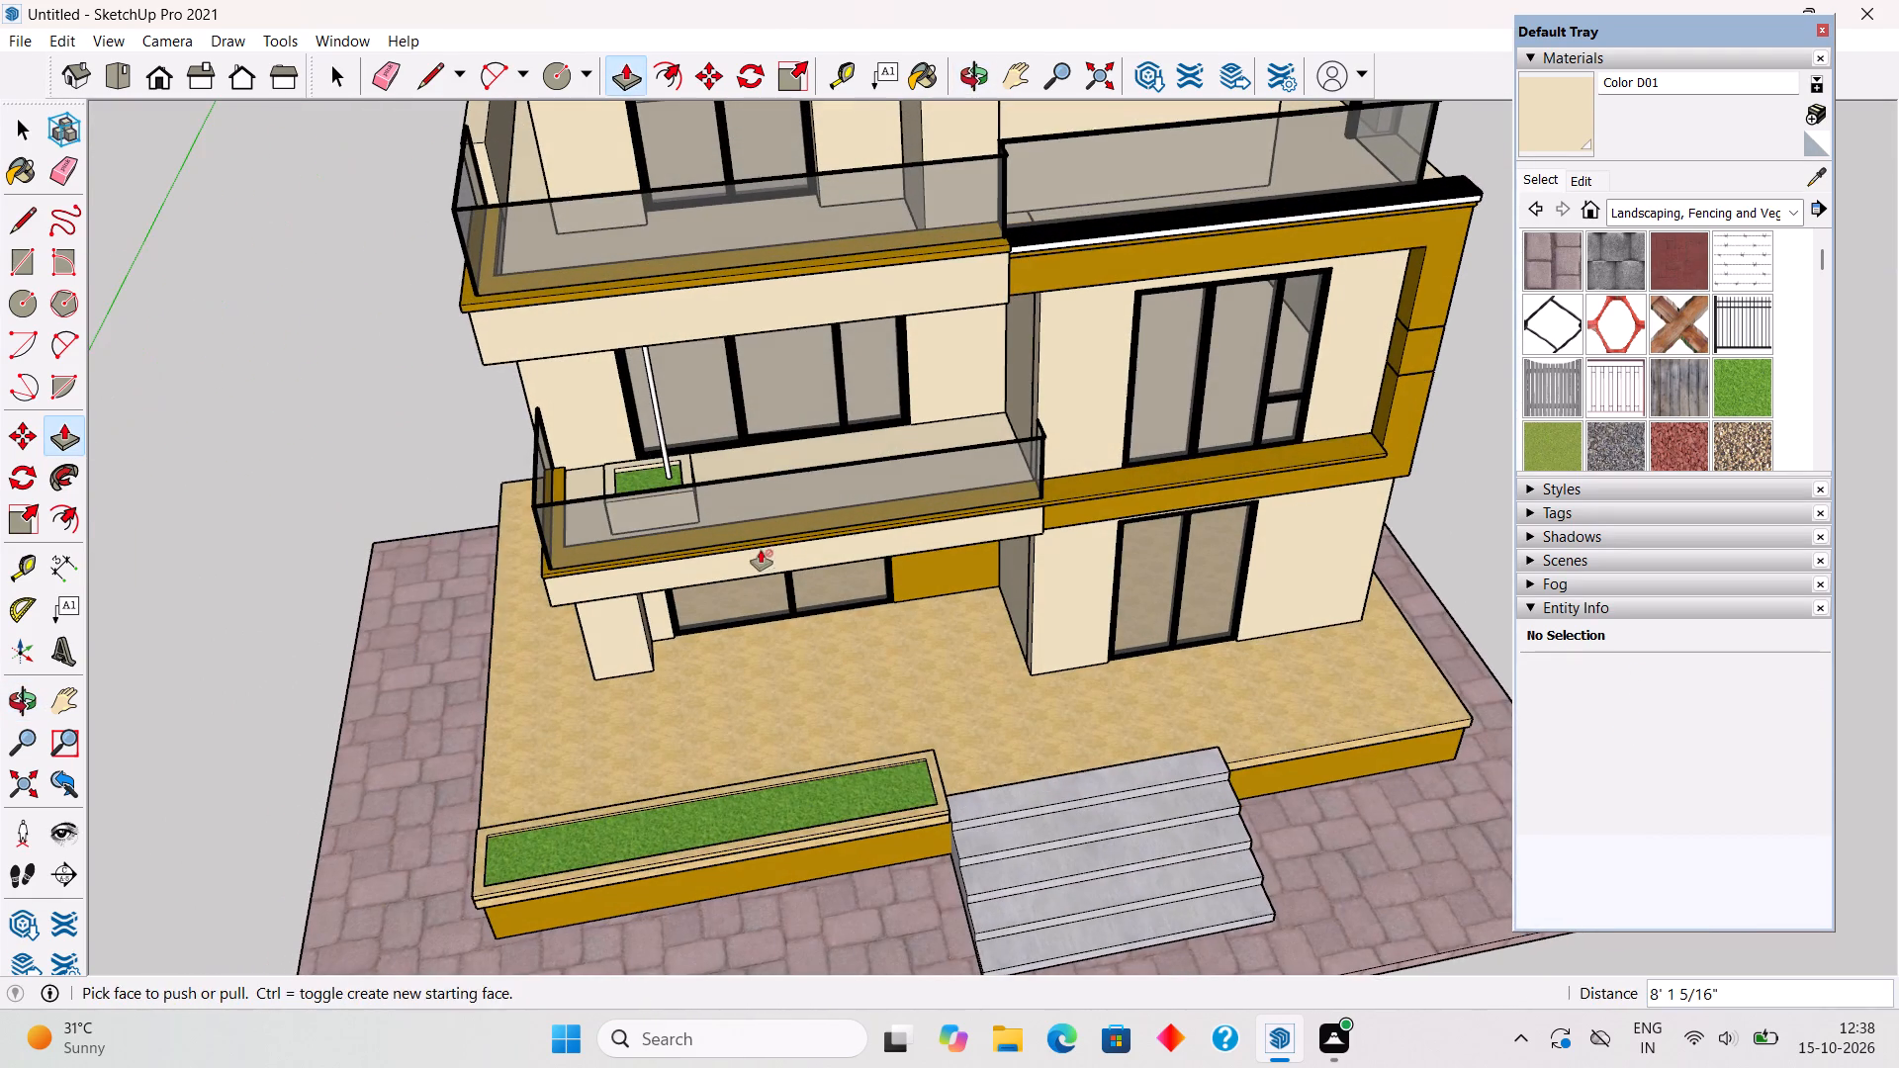
key("space")
Select all of the pole's geometry and make it a group.
scroll(758, 545, "down", 6)
middle_click_drag(710, 474, 752, 266)
scroll(752, 266, "up", 13)
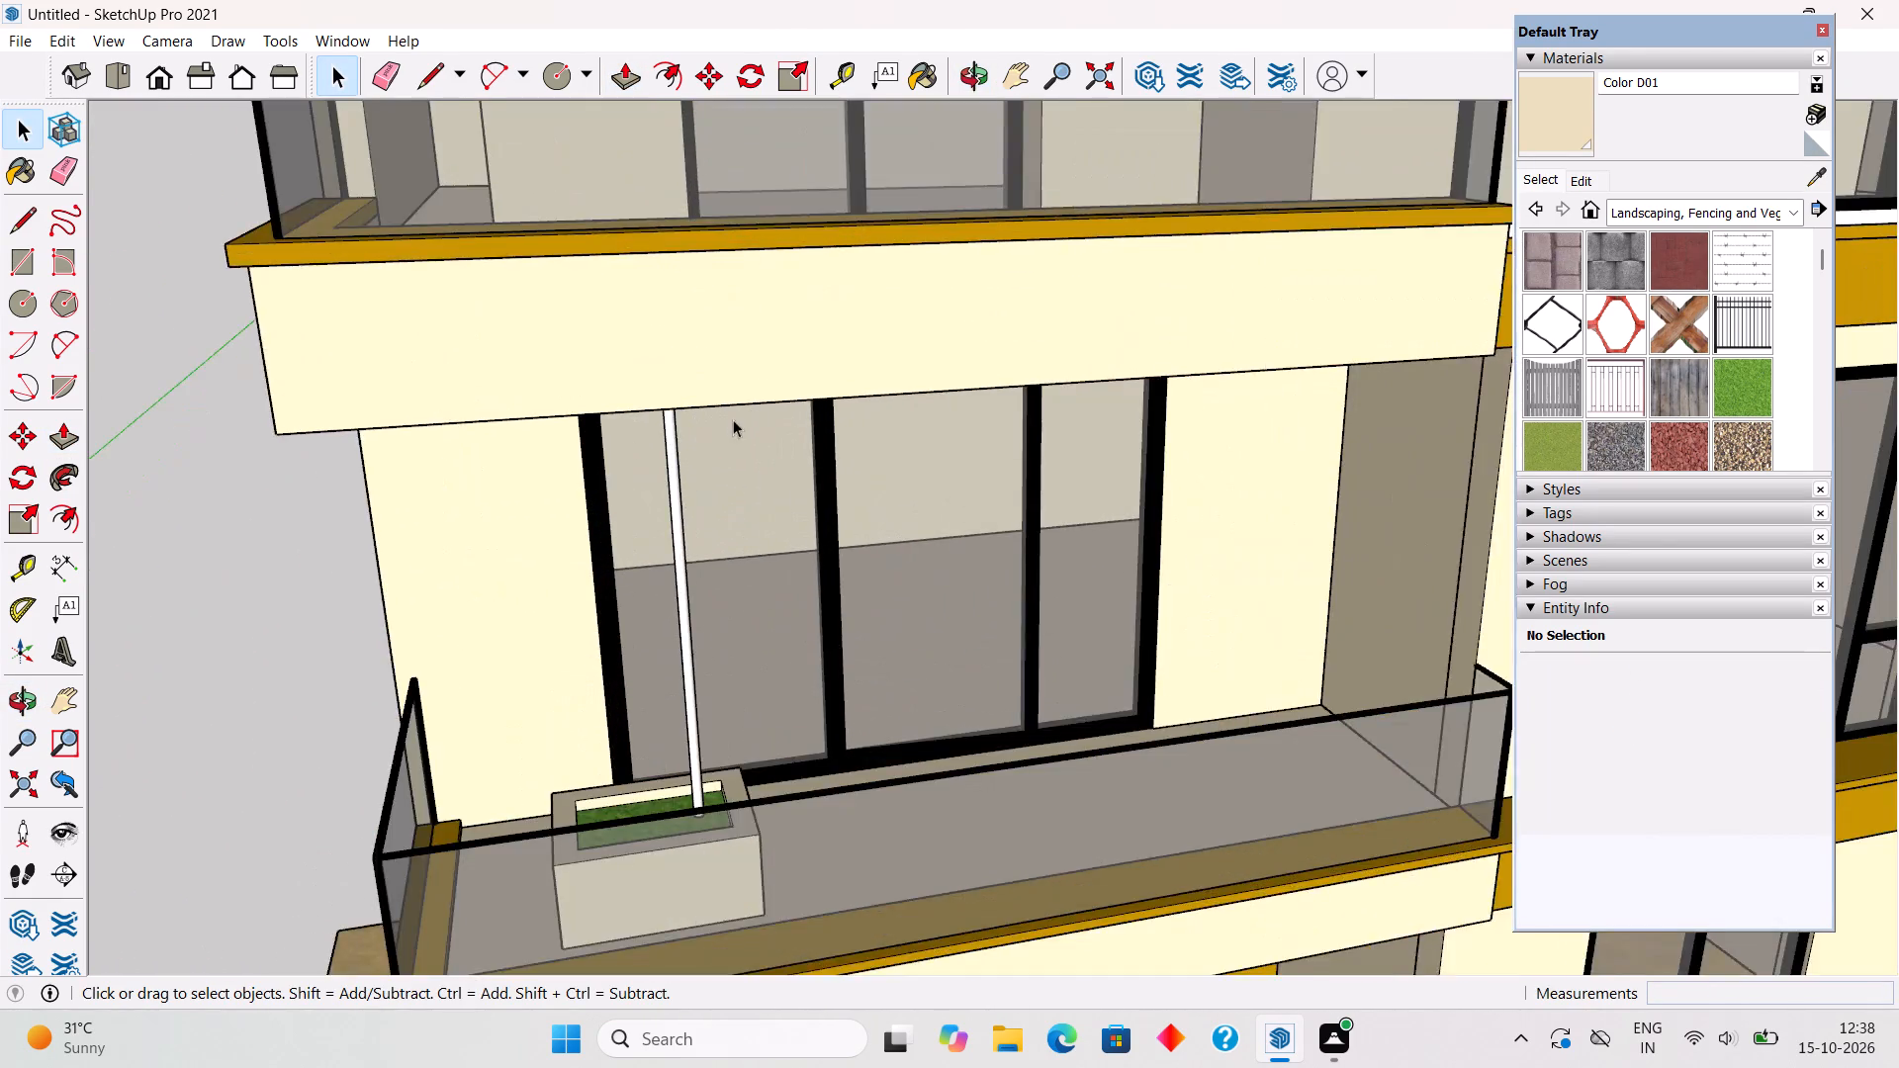
scroll(733, 419, "up", 1)
middle_click_drag(735, 372, 736, 350)
scroll(616, 548, "up", 5)
triple_click(710, 598)
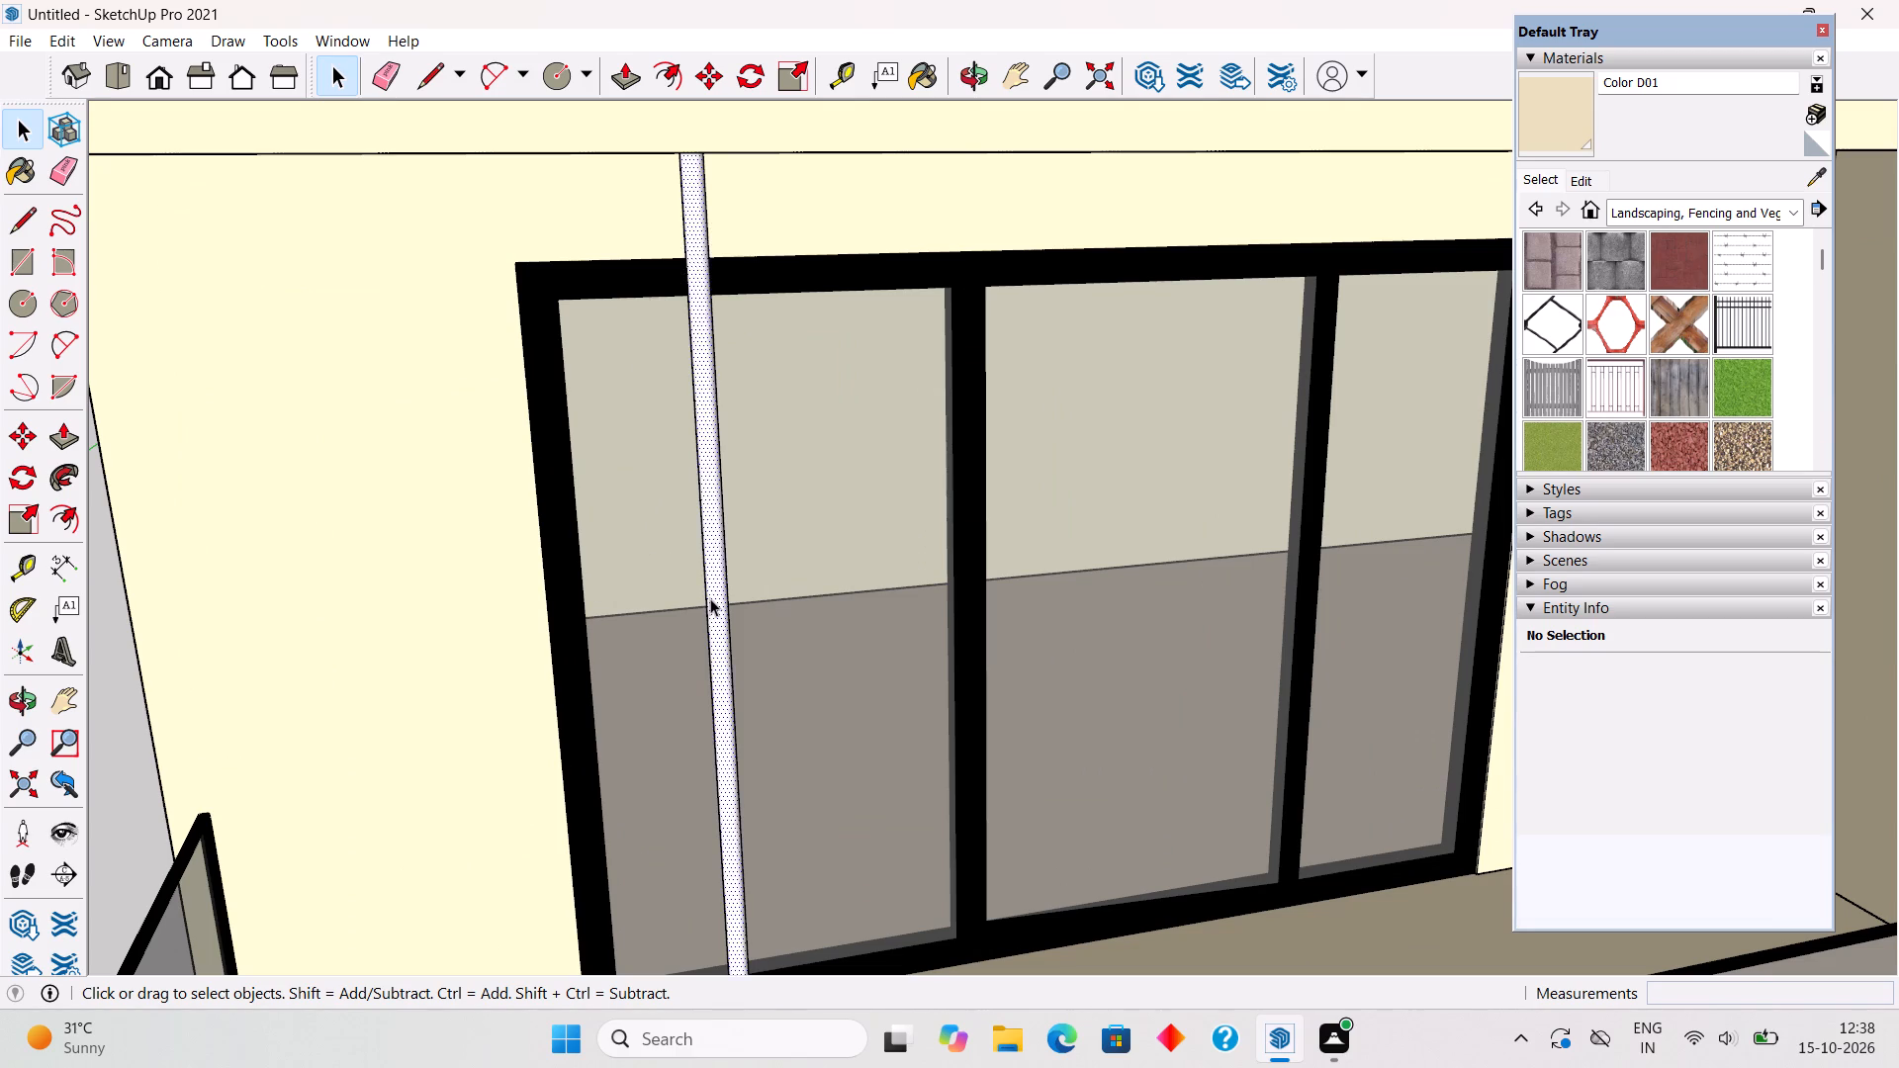
right_click(710, 598)
left_click(811, 348)
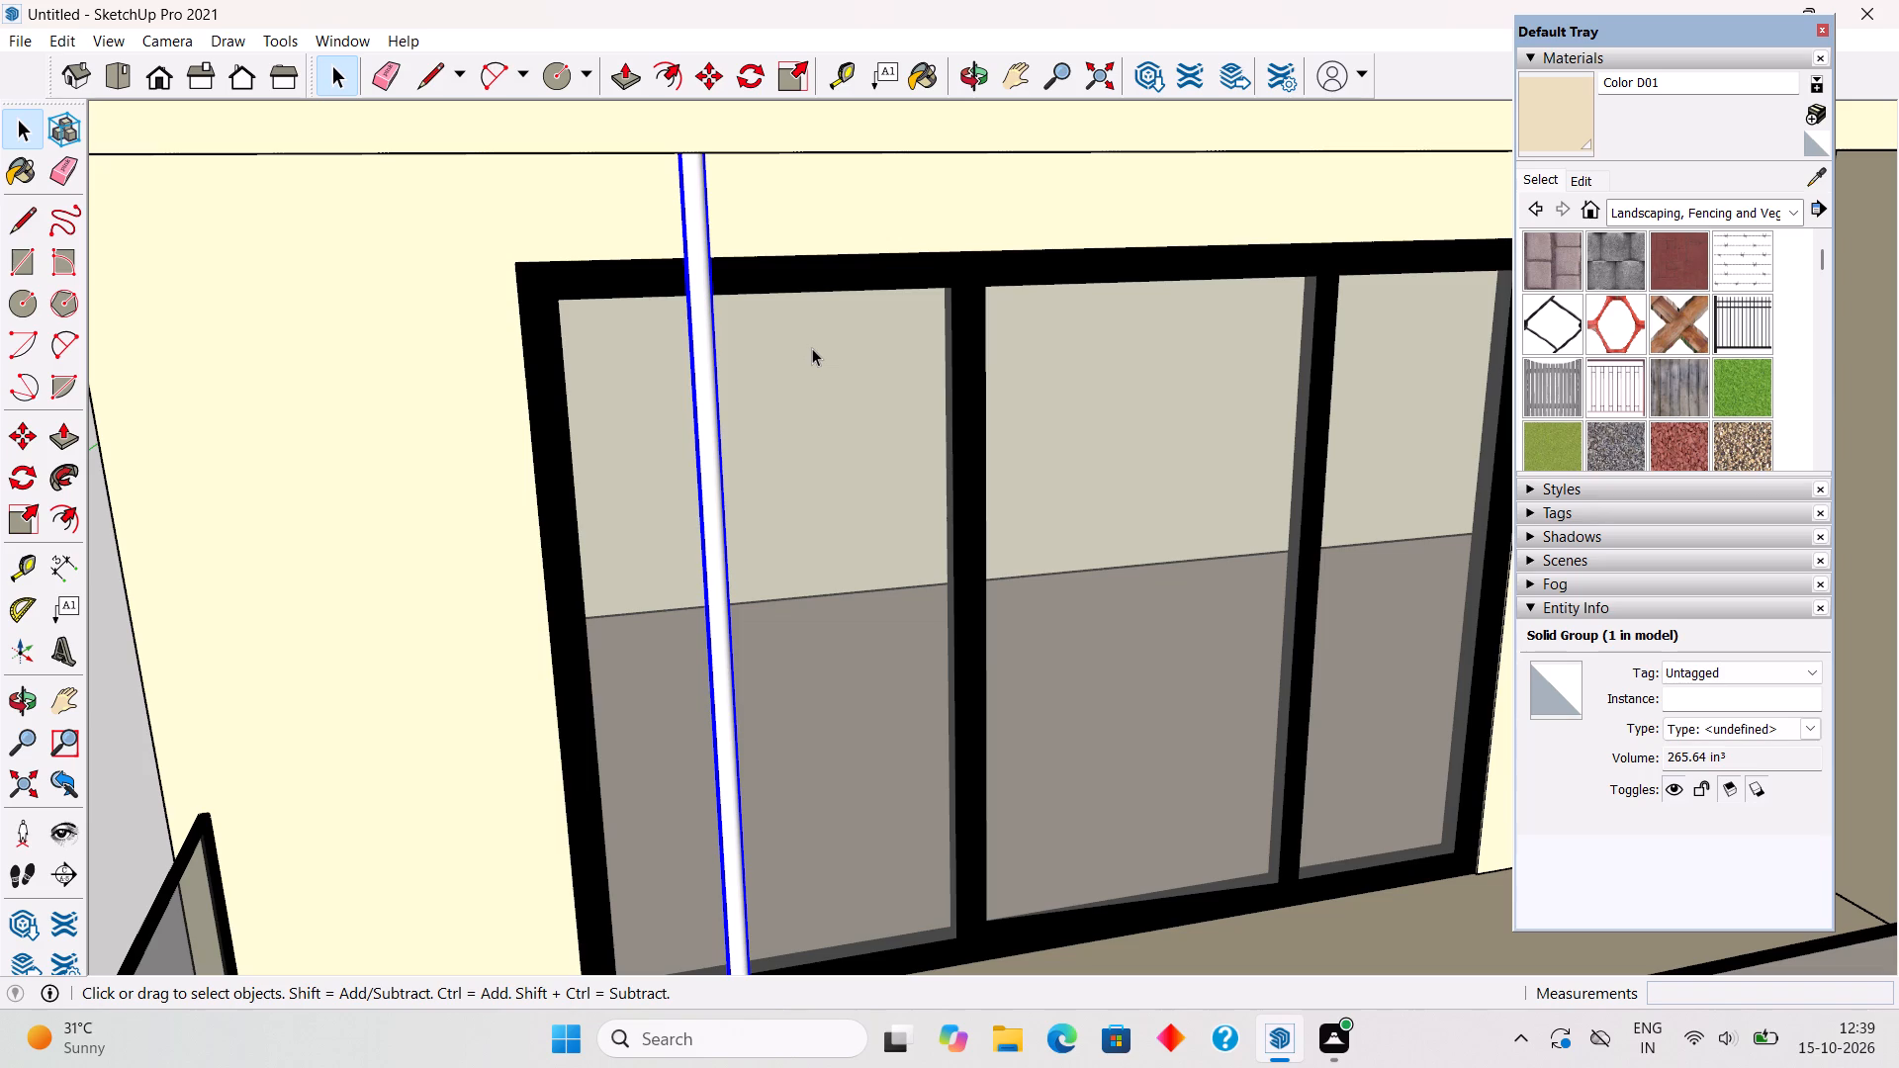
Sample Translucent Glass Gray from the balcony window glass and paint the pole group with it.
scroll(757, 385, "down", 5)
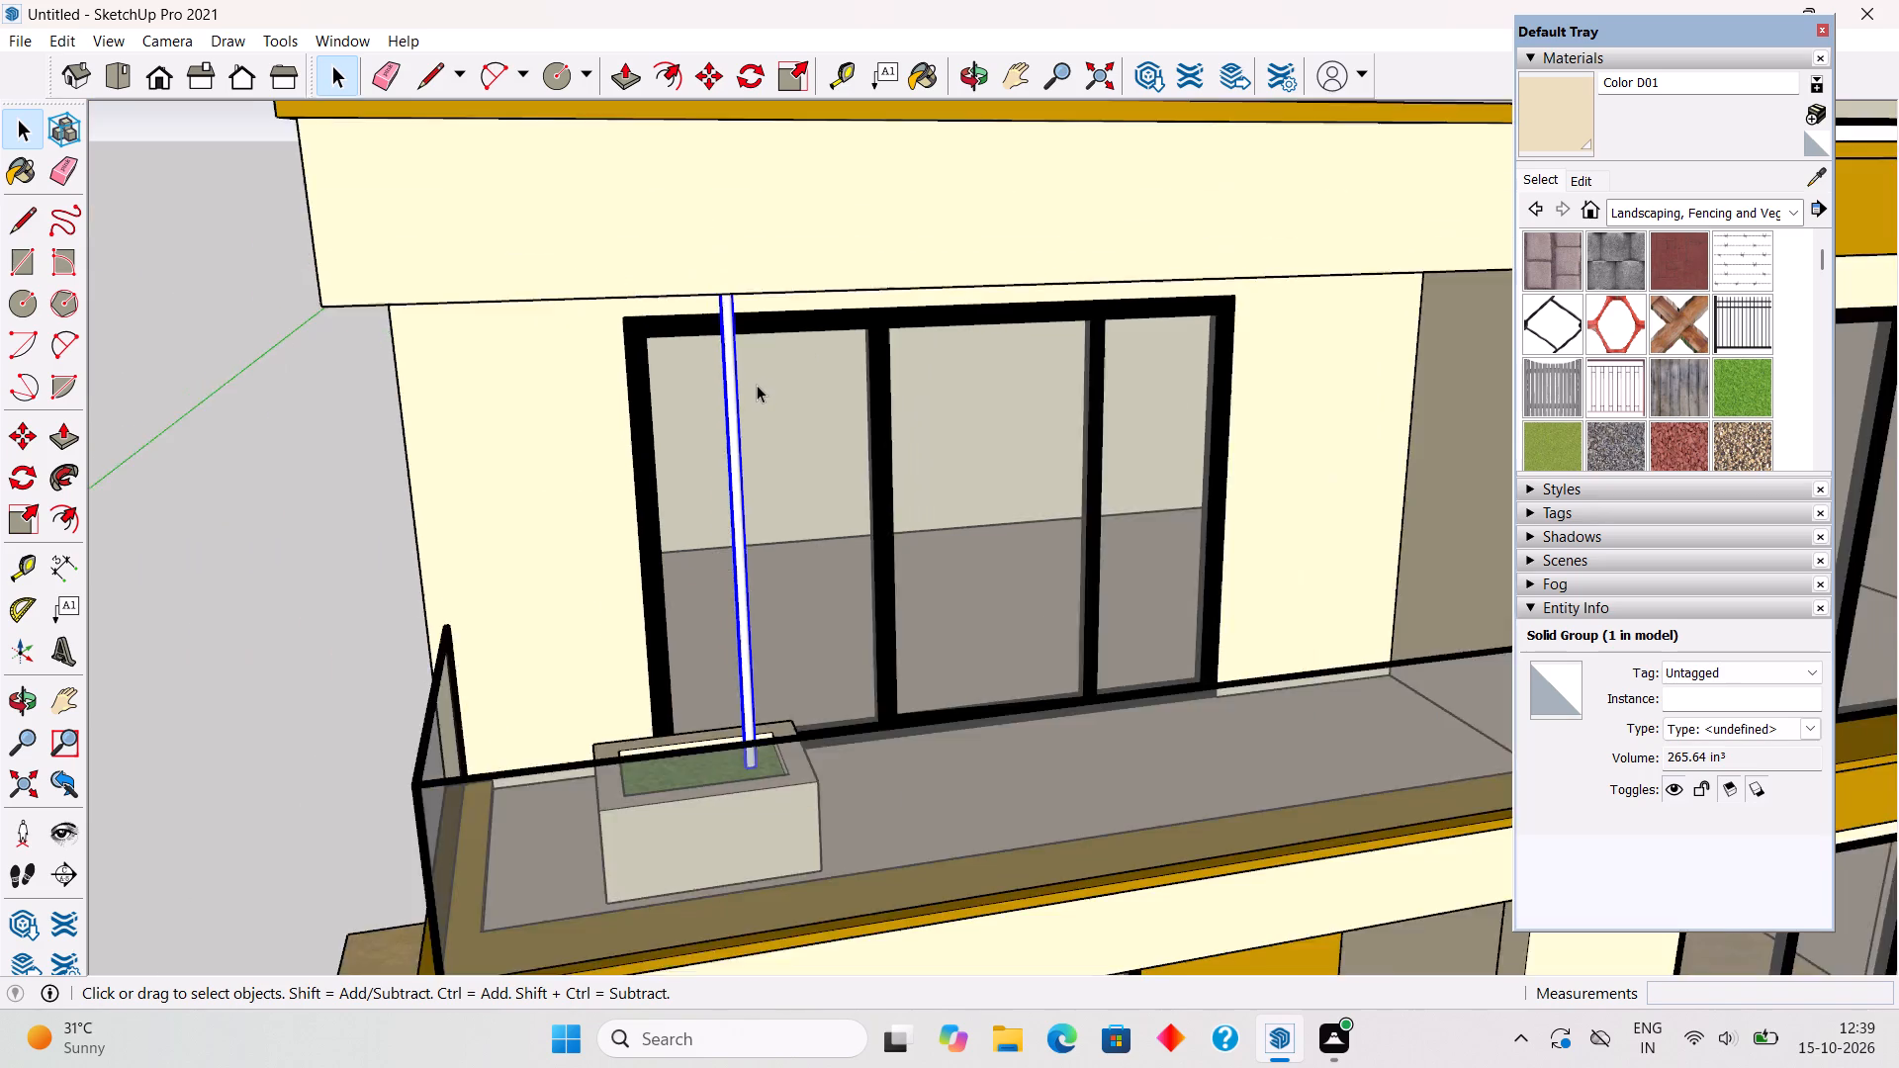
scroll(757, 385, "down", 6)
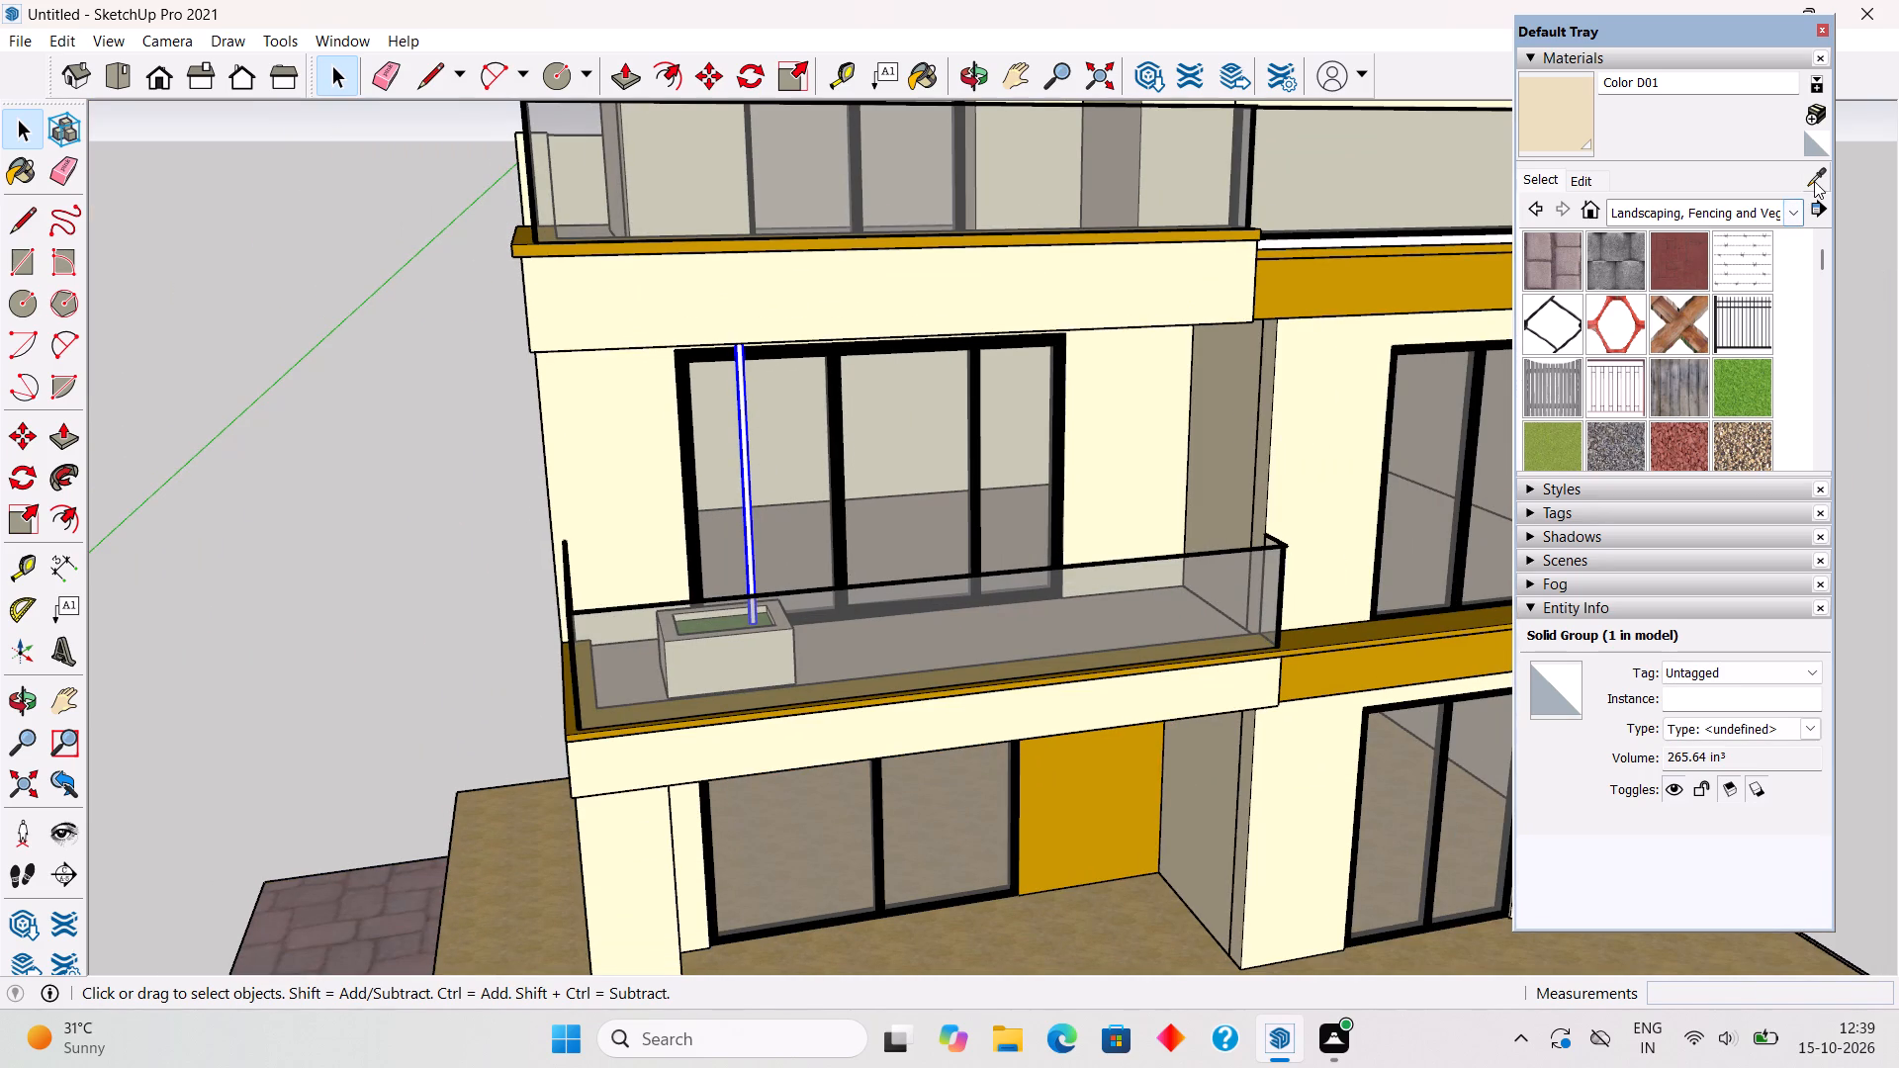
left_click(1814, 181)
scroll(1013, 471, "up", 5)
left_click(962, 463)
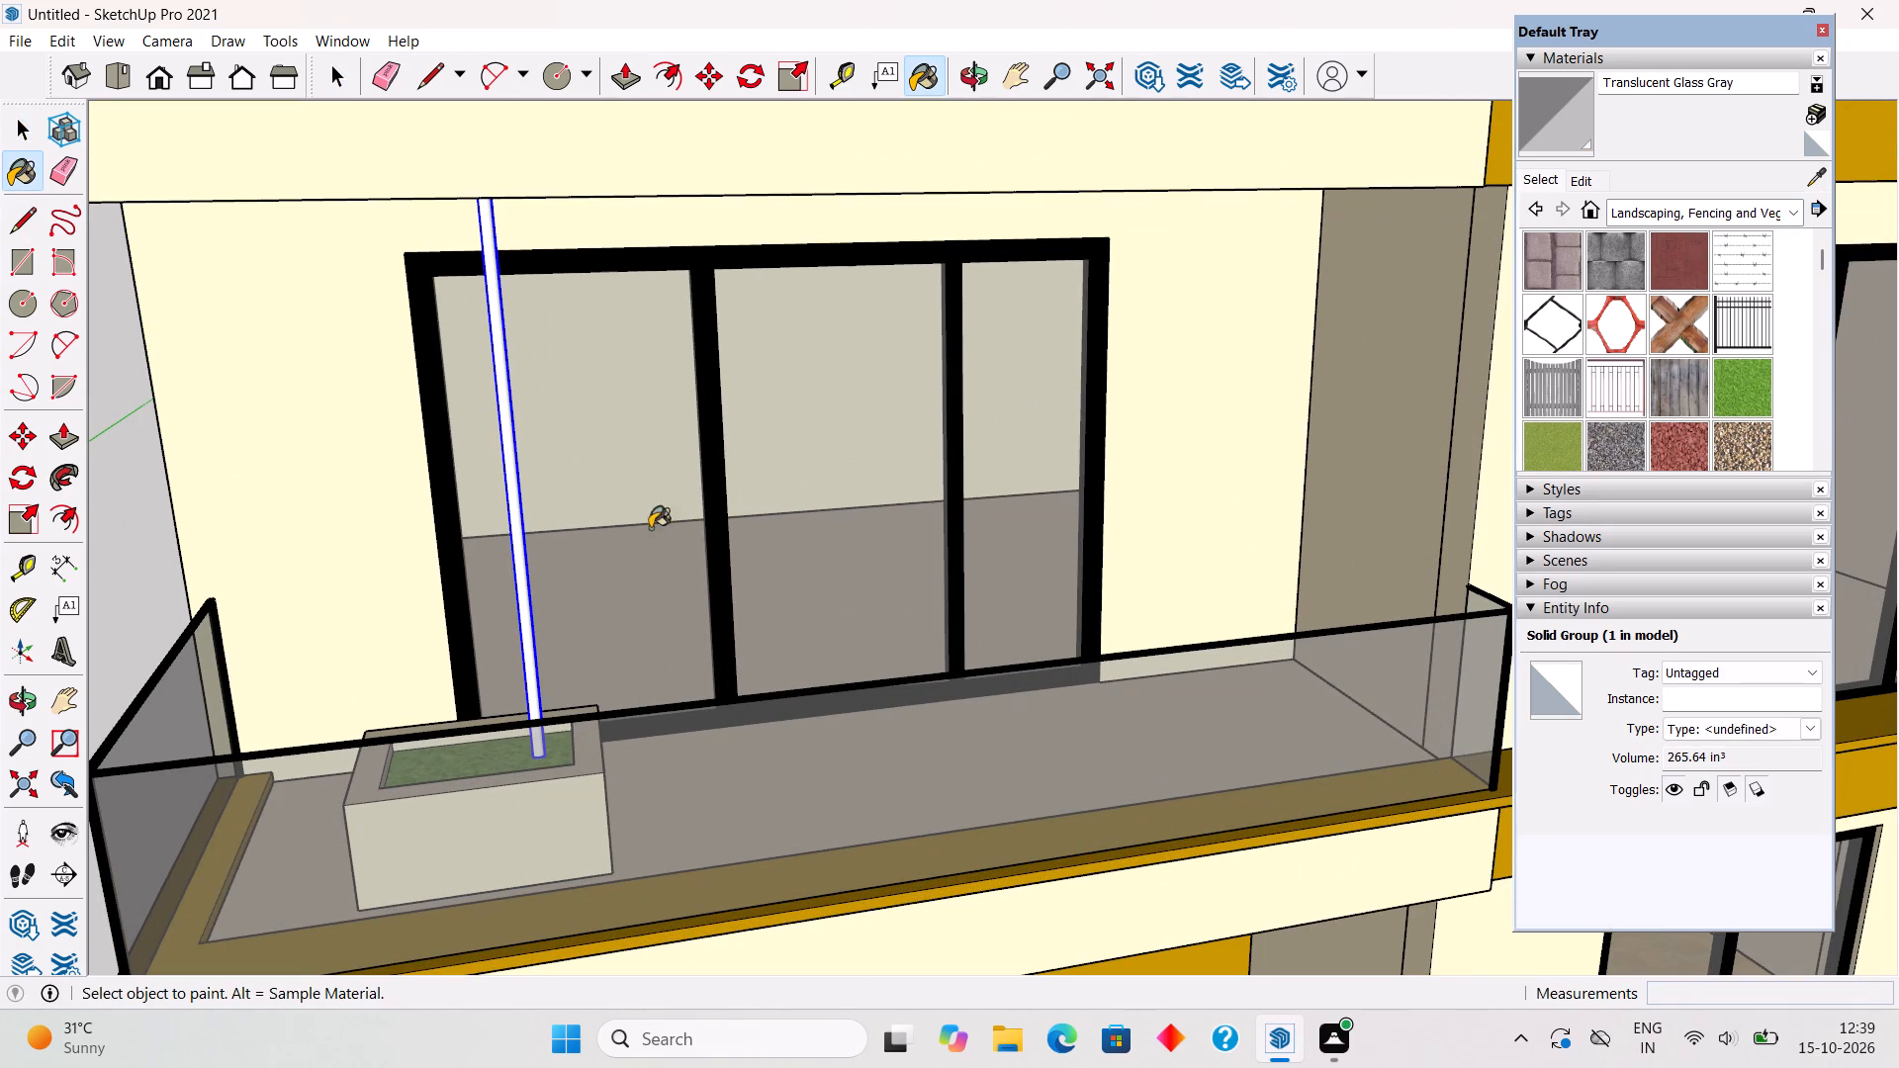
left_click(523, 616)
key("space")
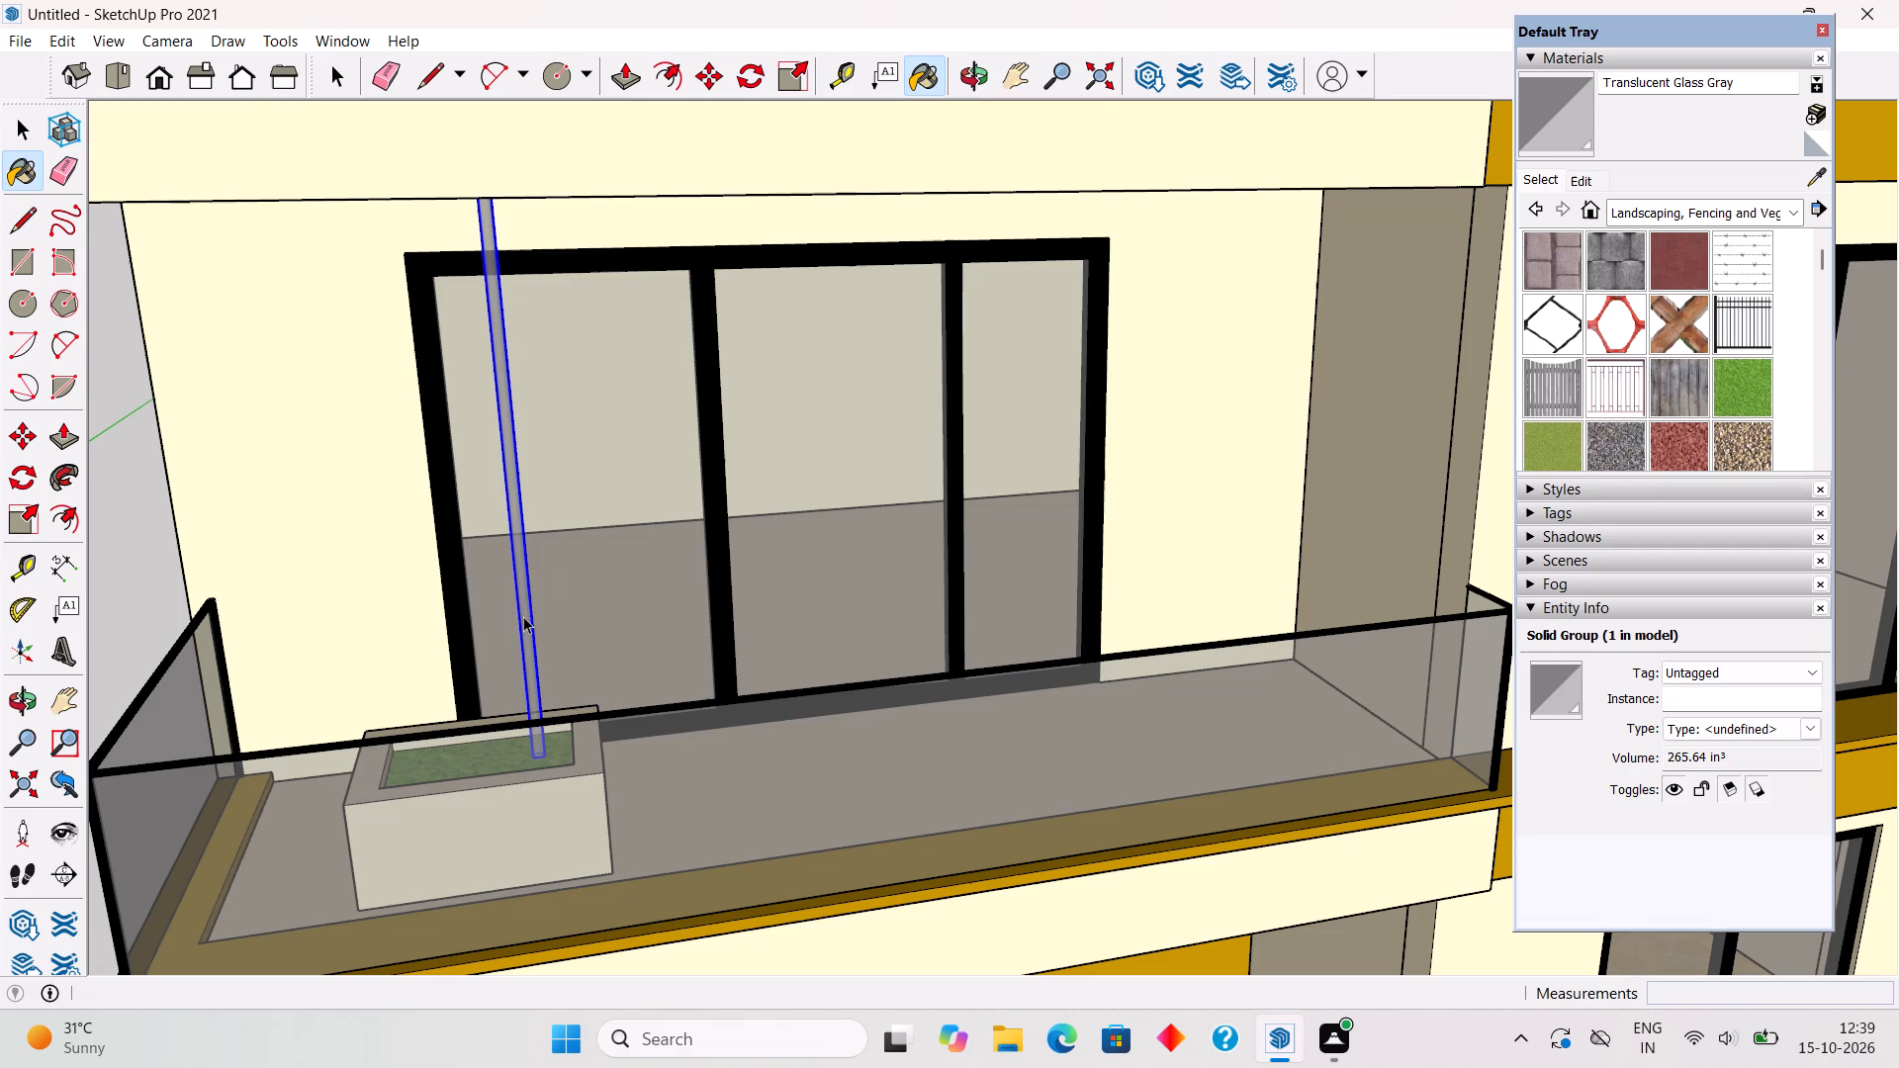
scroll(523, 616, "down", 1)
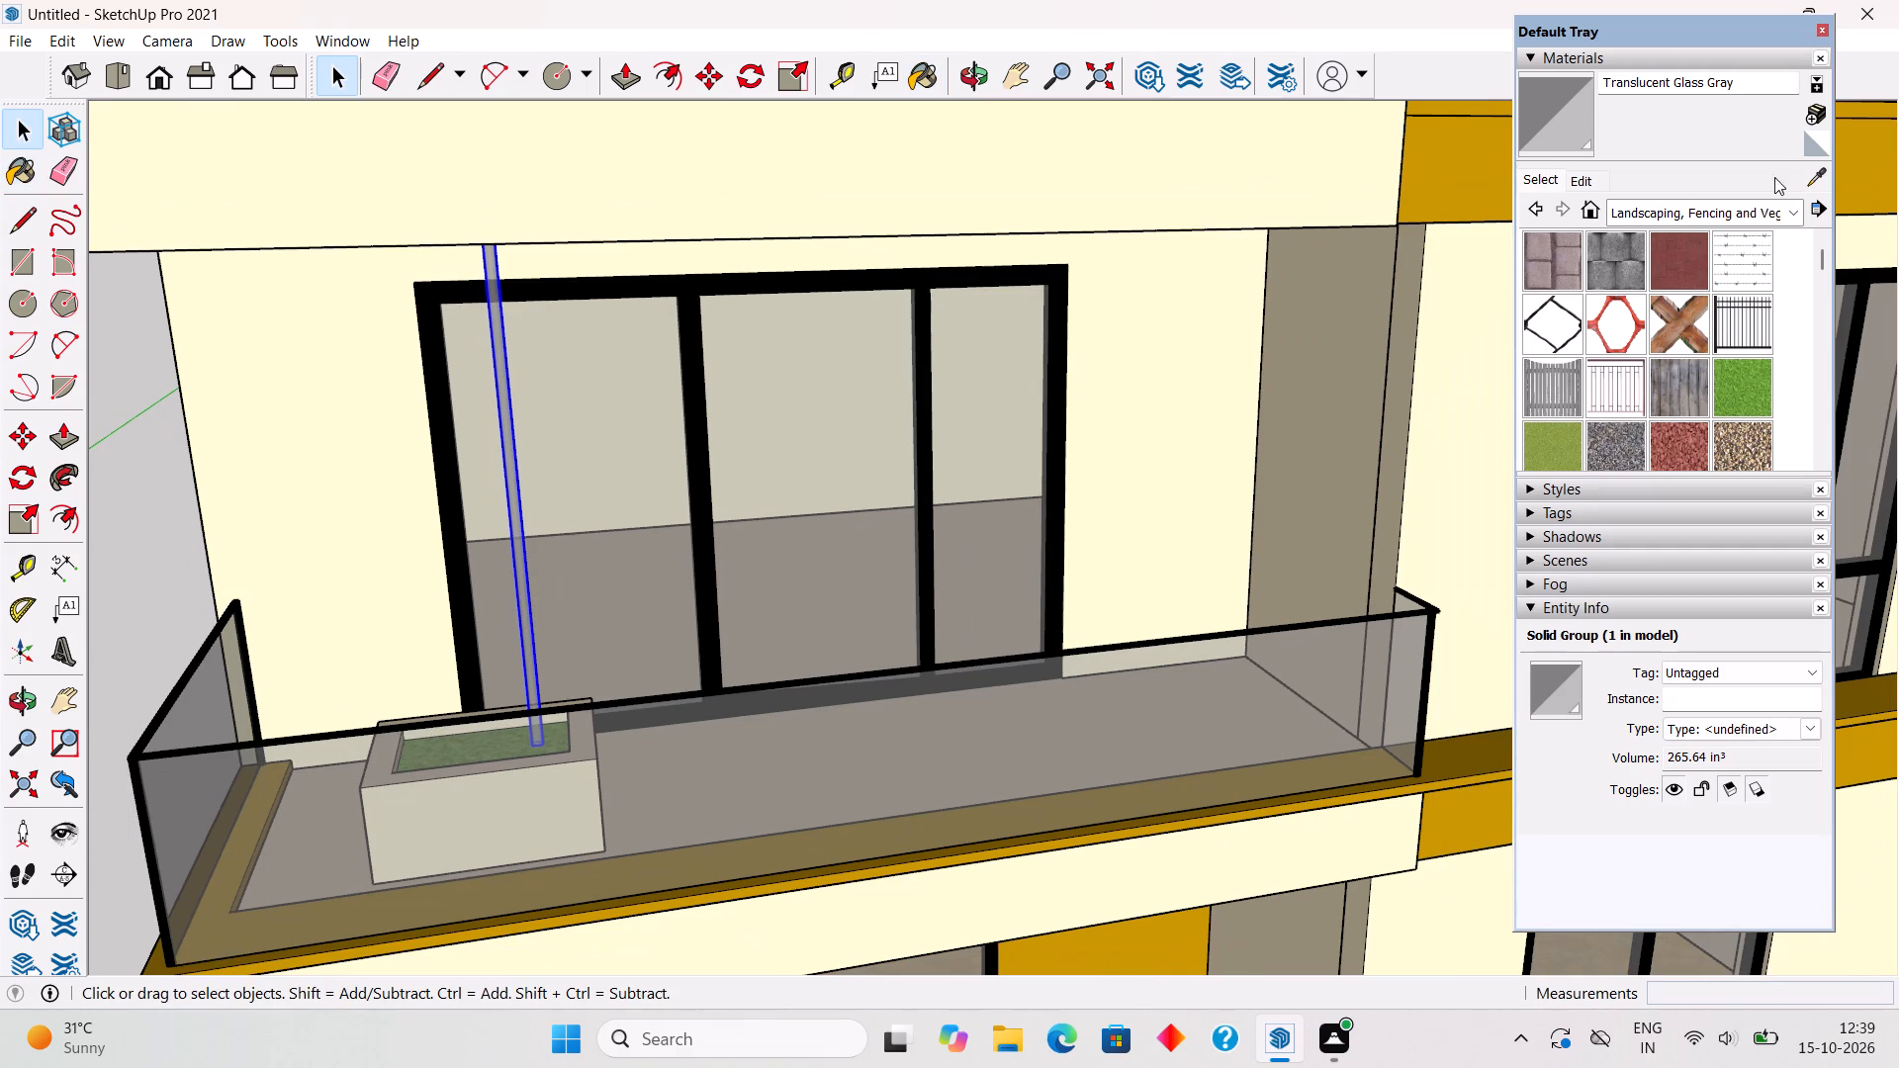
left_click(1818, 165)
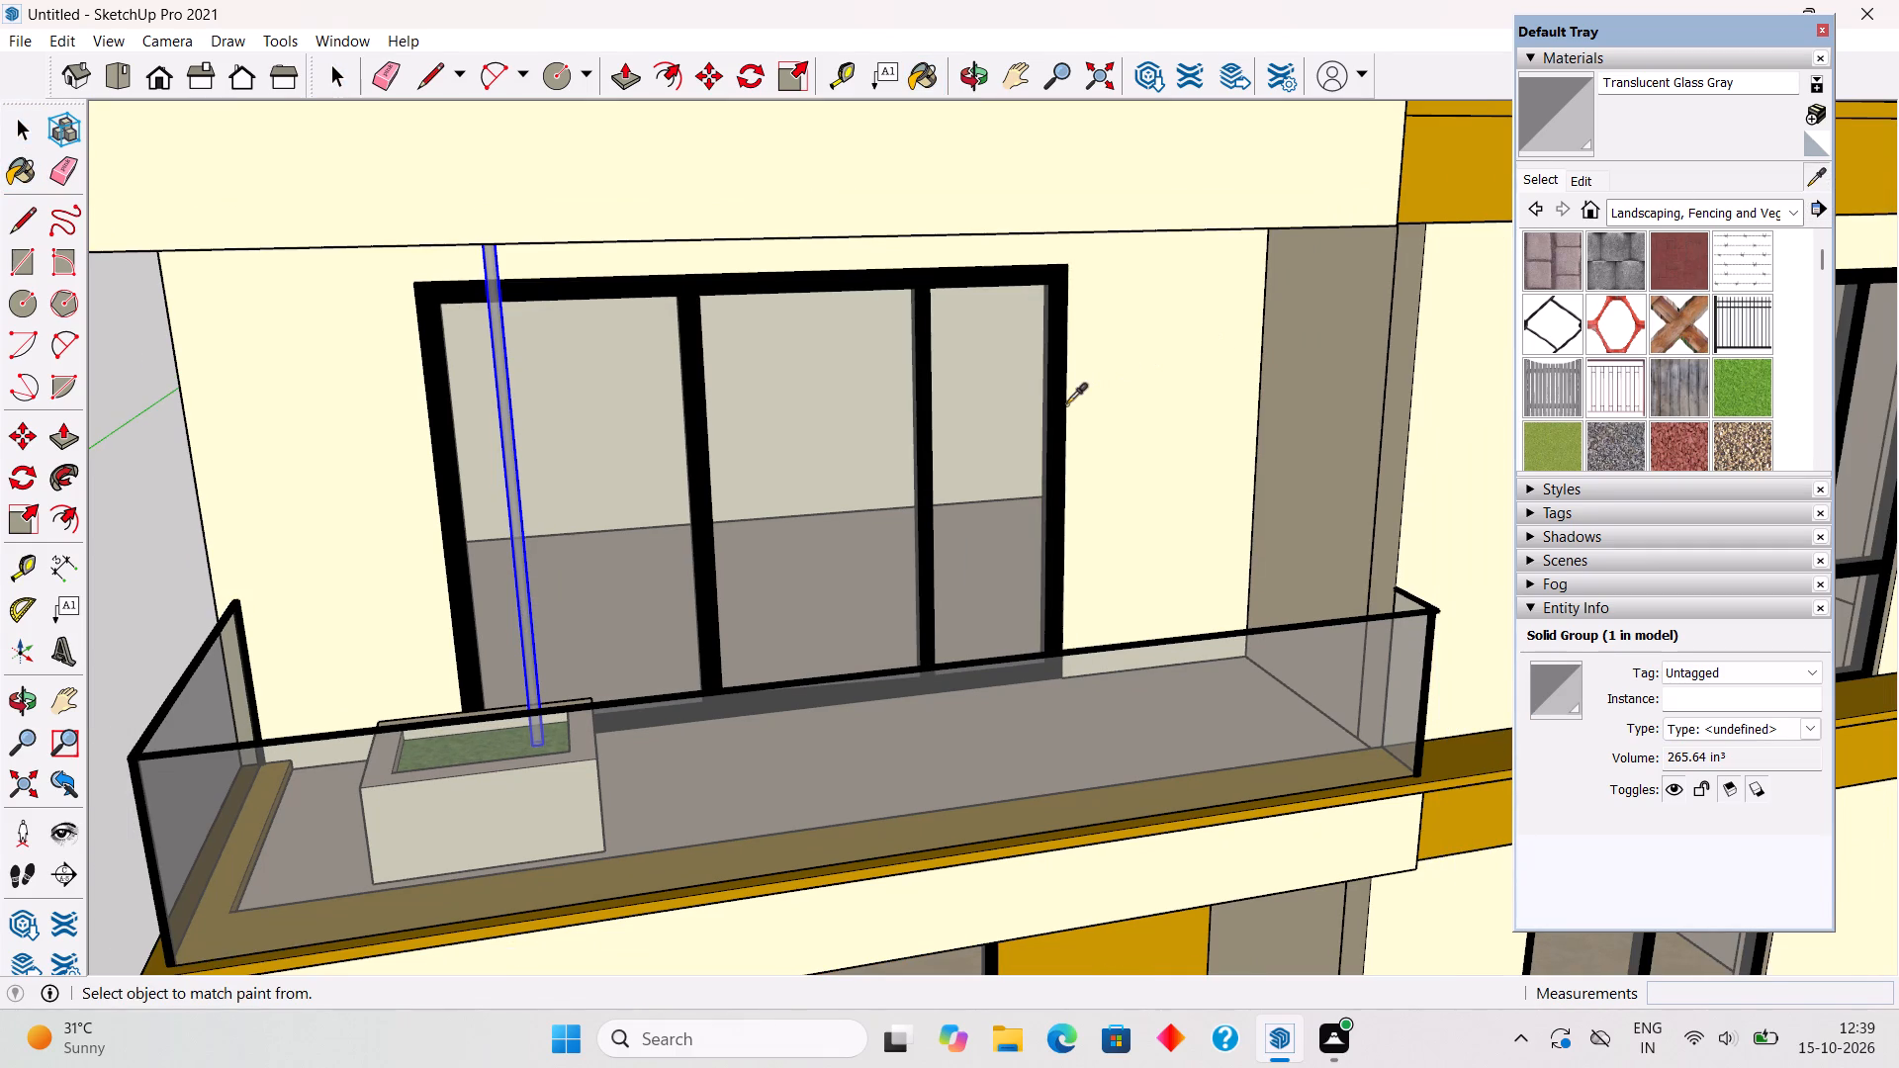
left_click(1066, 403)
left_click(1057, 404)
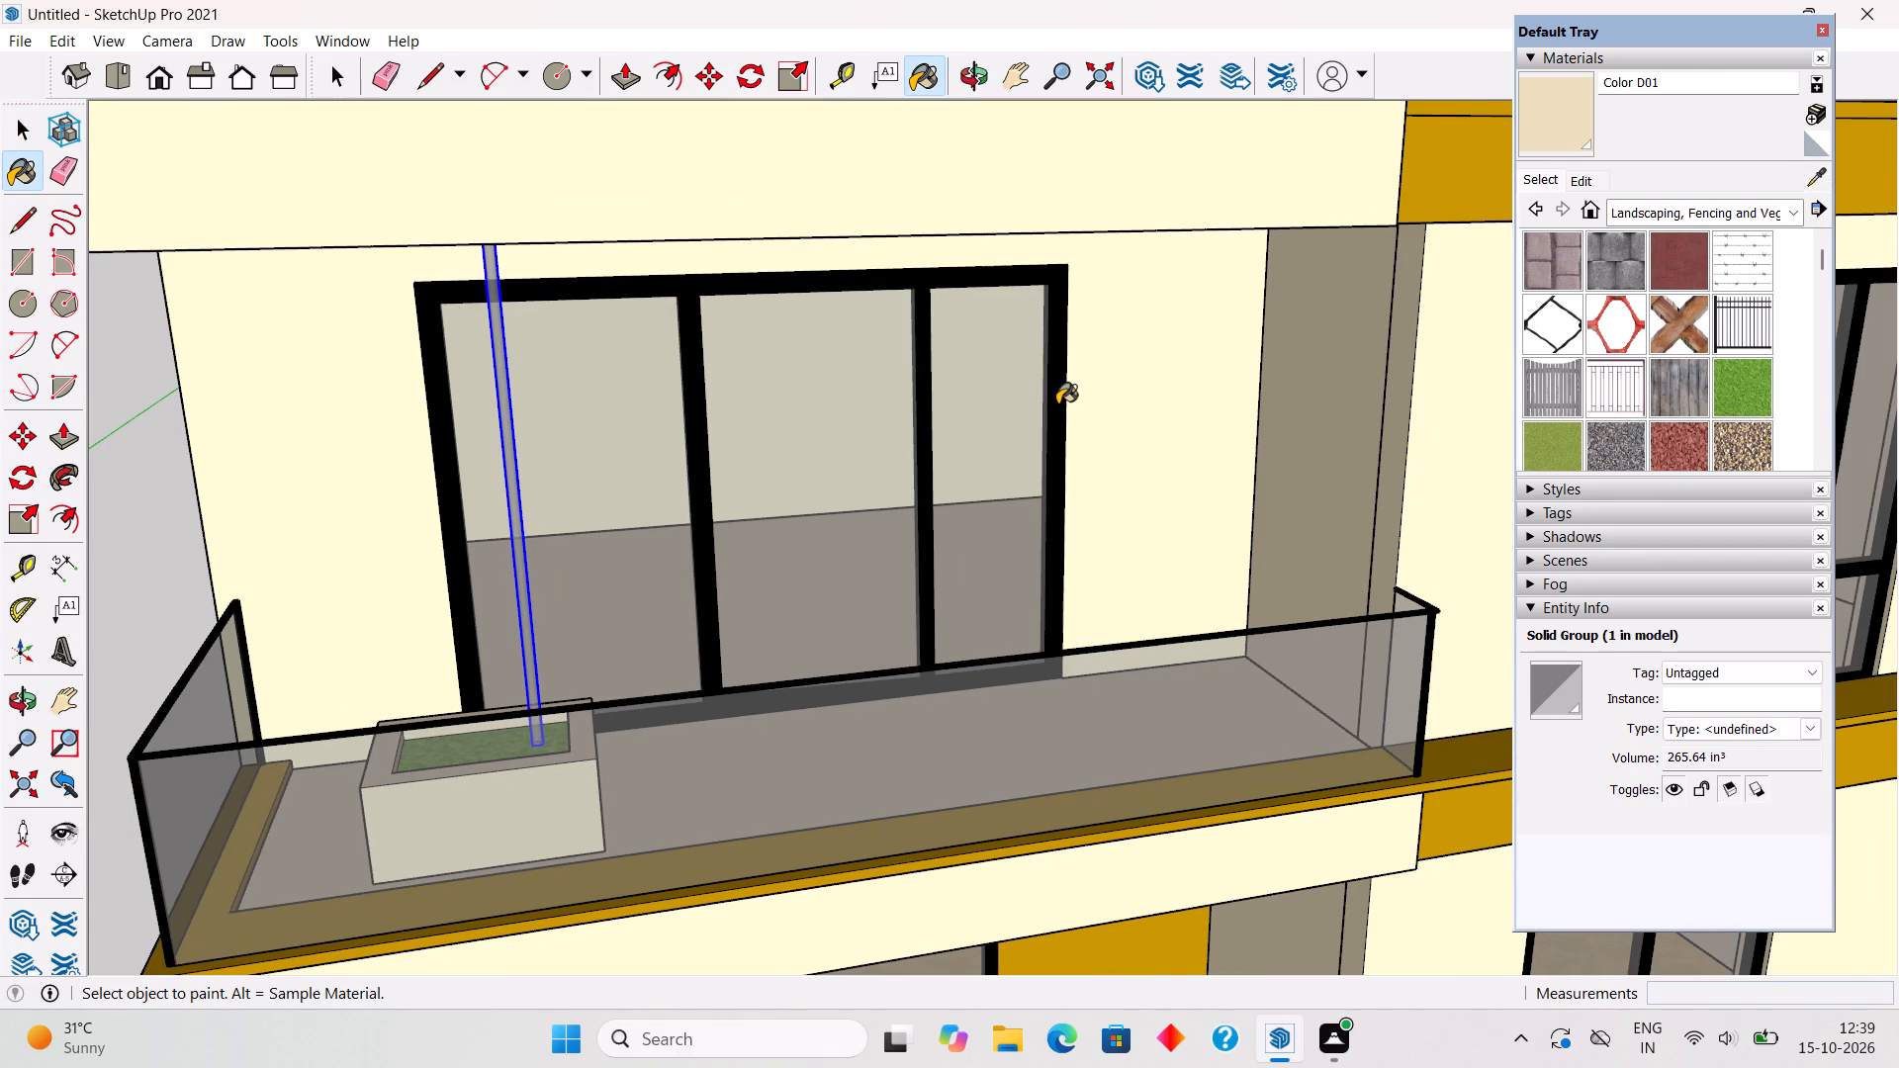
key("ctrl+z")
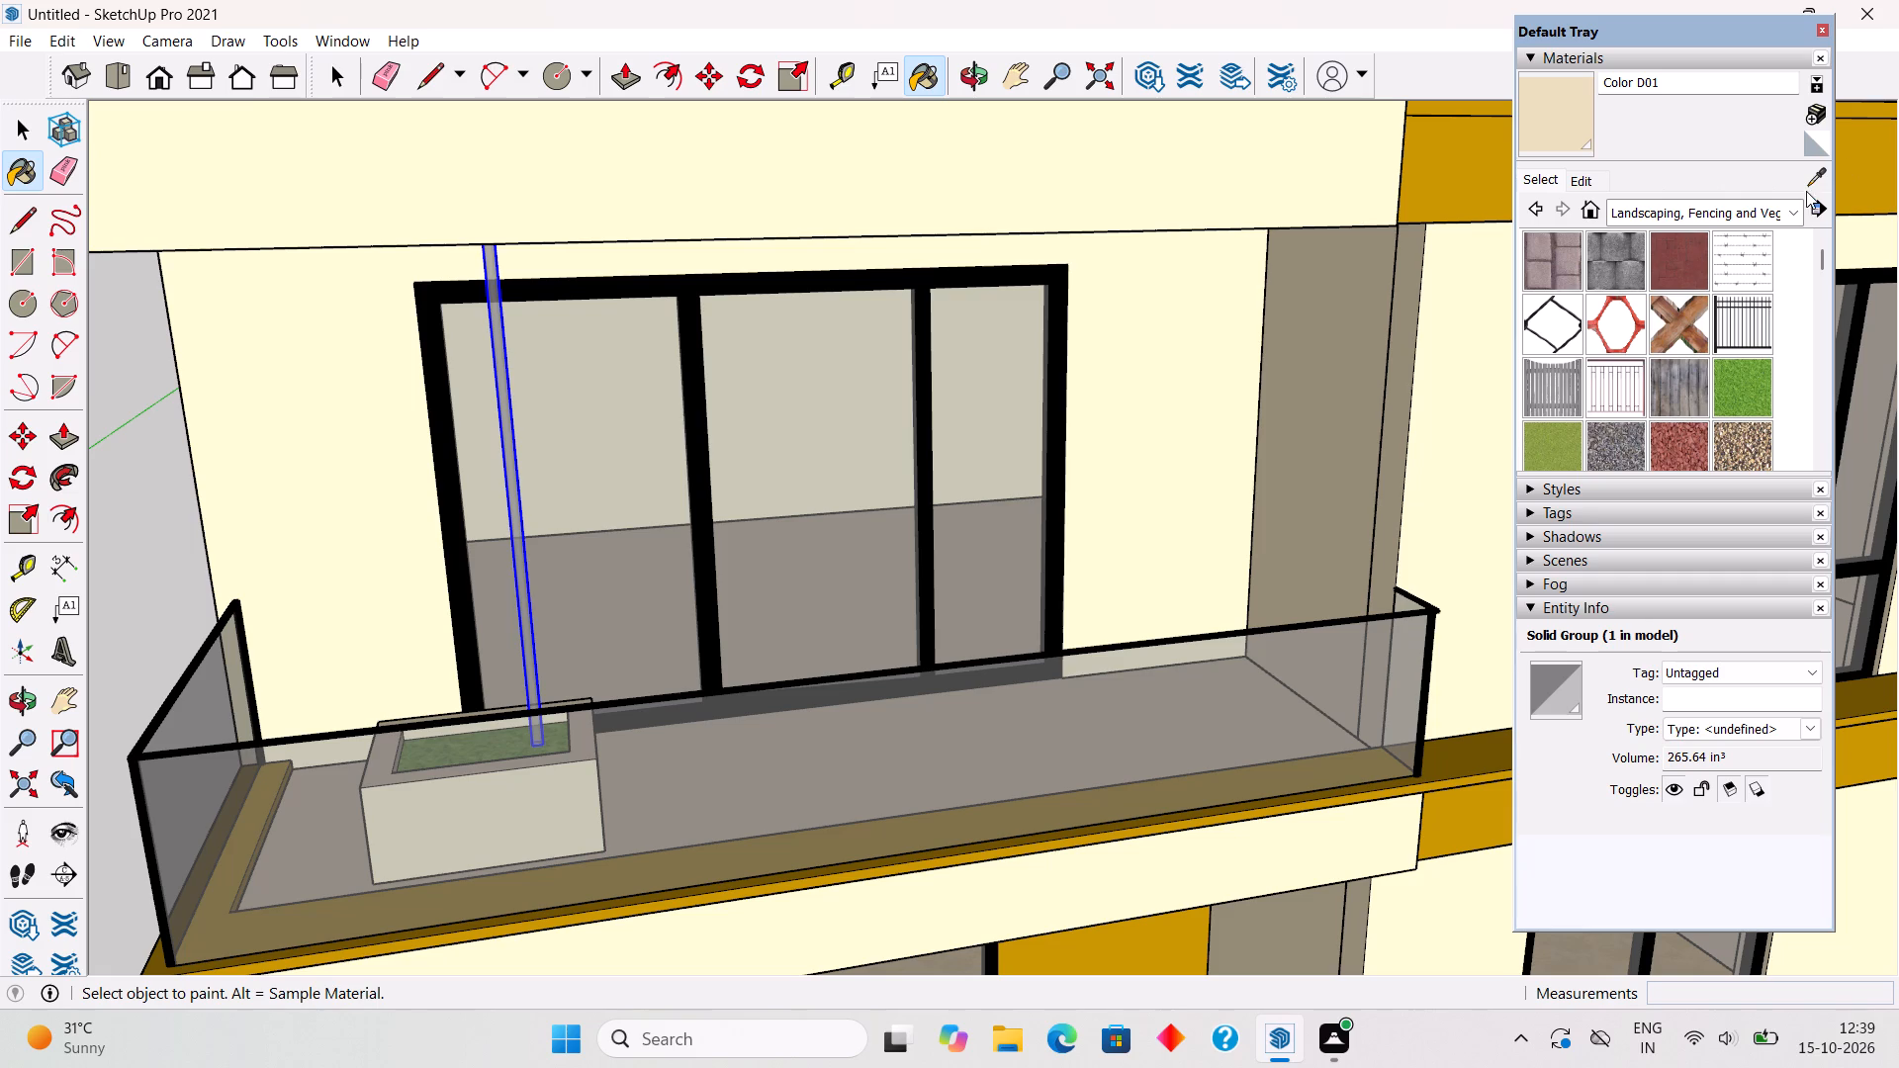
Sample the black Color M09 from the balcony window frame and paint the pole group with it.
left_click(1807, 183)
scroll(1002, 353, "up", 10)
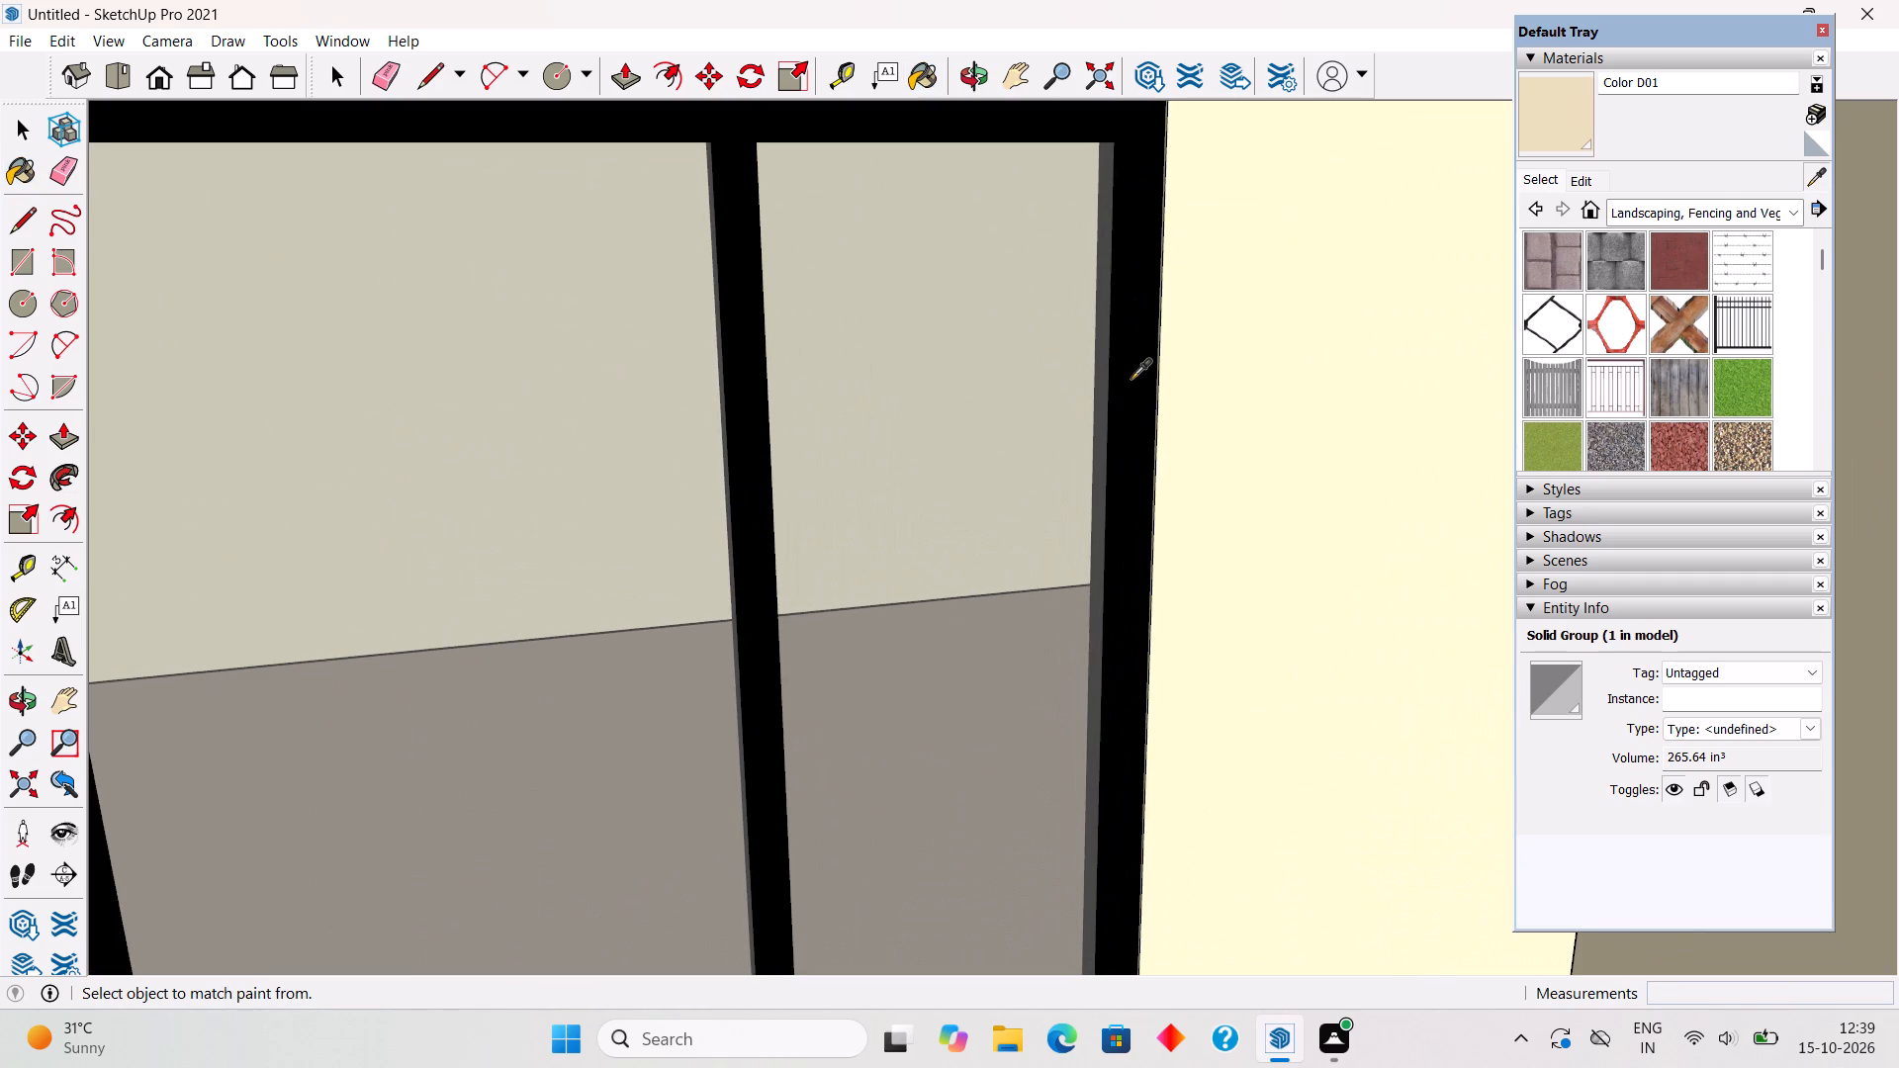
left_click(1130, 379)
scroll(1131, 379, "down", 12)
scroll(683, 568, "up", 5)
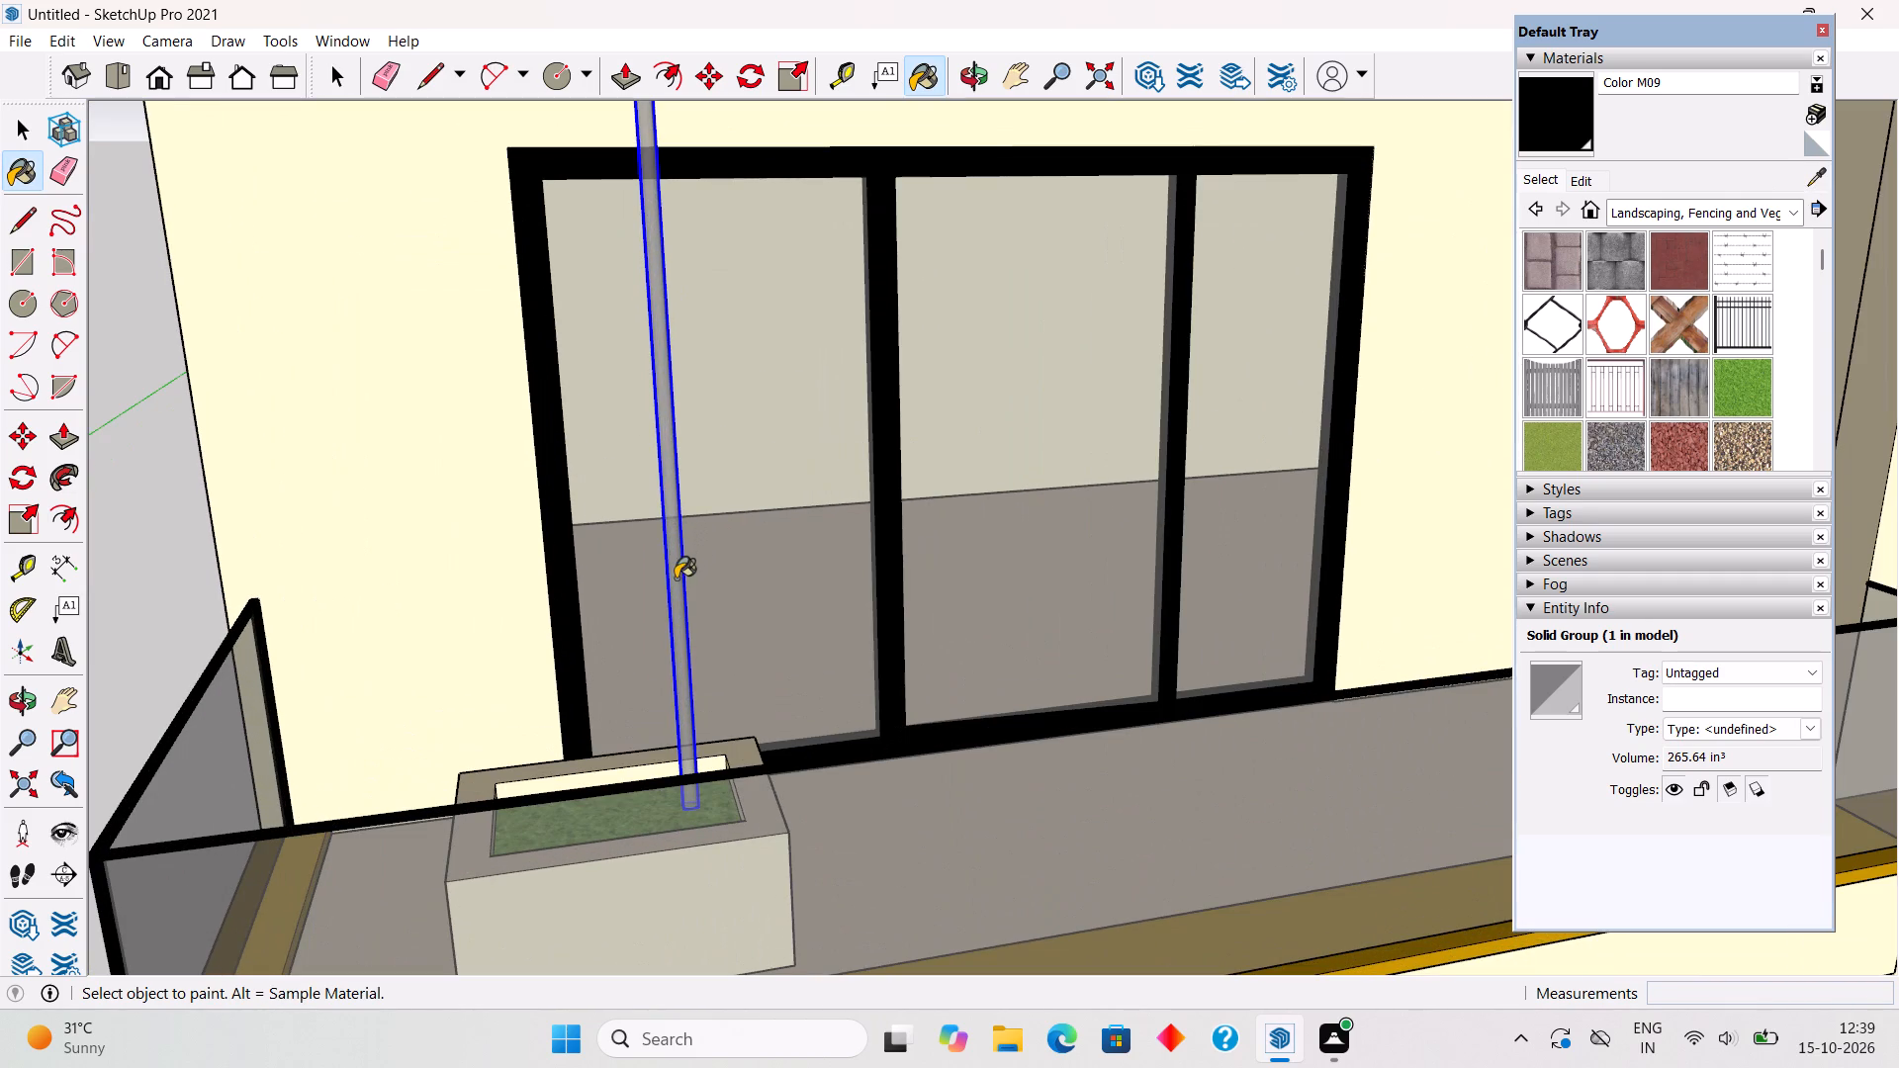
left_click(674, 582)
key("space")
Copy the pole 6" along the red axis across the planter and repeat it as an x5 array.
scroll(672, 584, "up", 2)
middle_click_drag(662, 640, 635, 786)
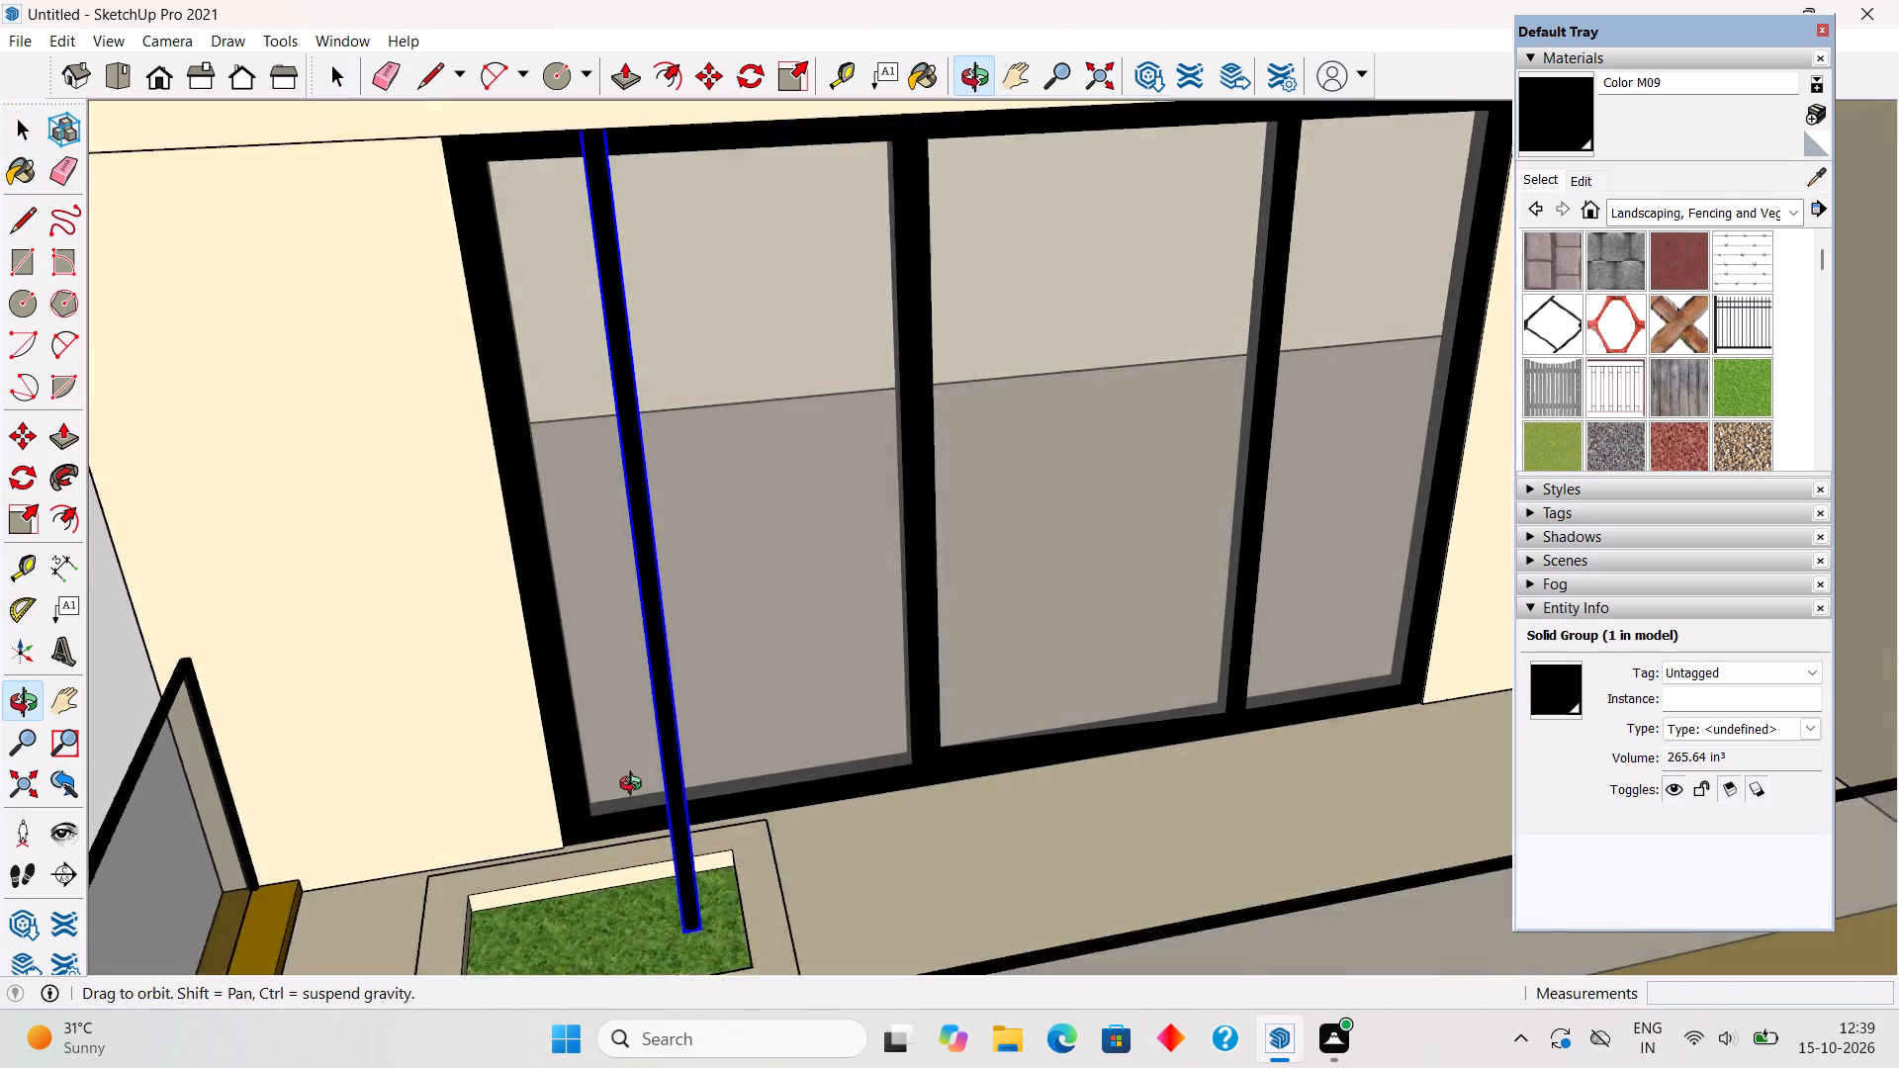
middle_click_drag(635, 786, 631, 799)
scroll(631, 799, "down", 4)
scroll(682, 475, "down", 5)
middle_click_drag(744, 569, 740, 704)
scroll(639, 882, "up", 6)
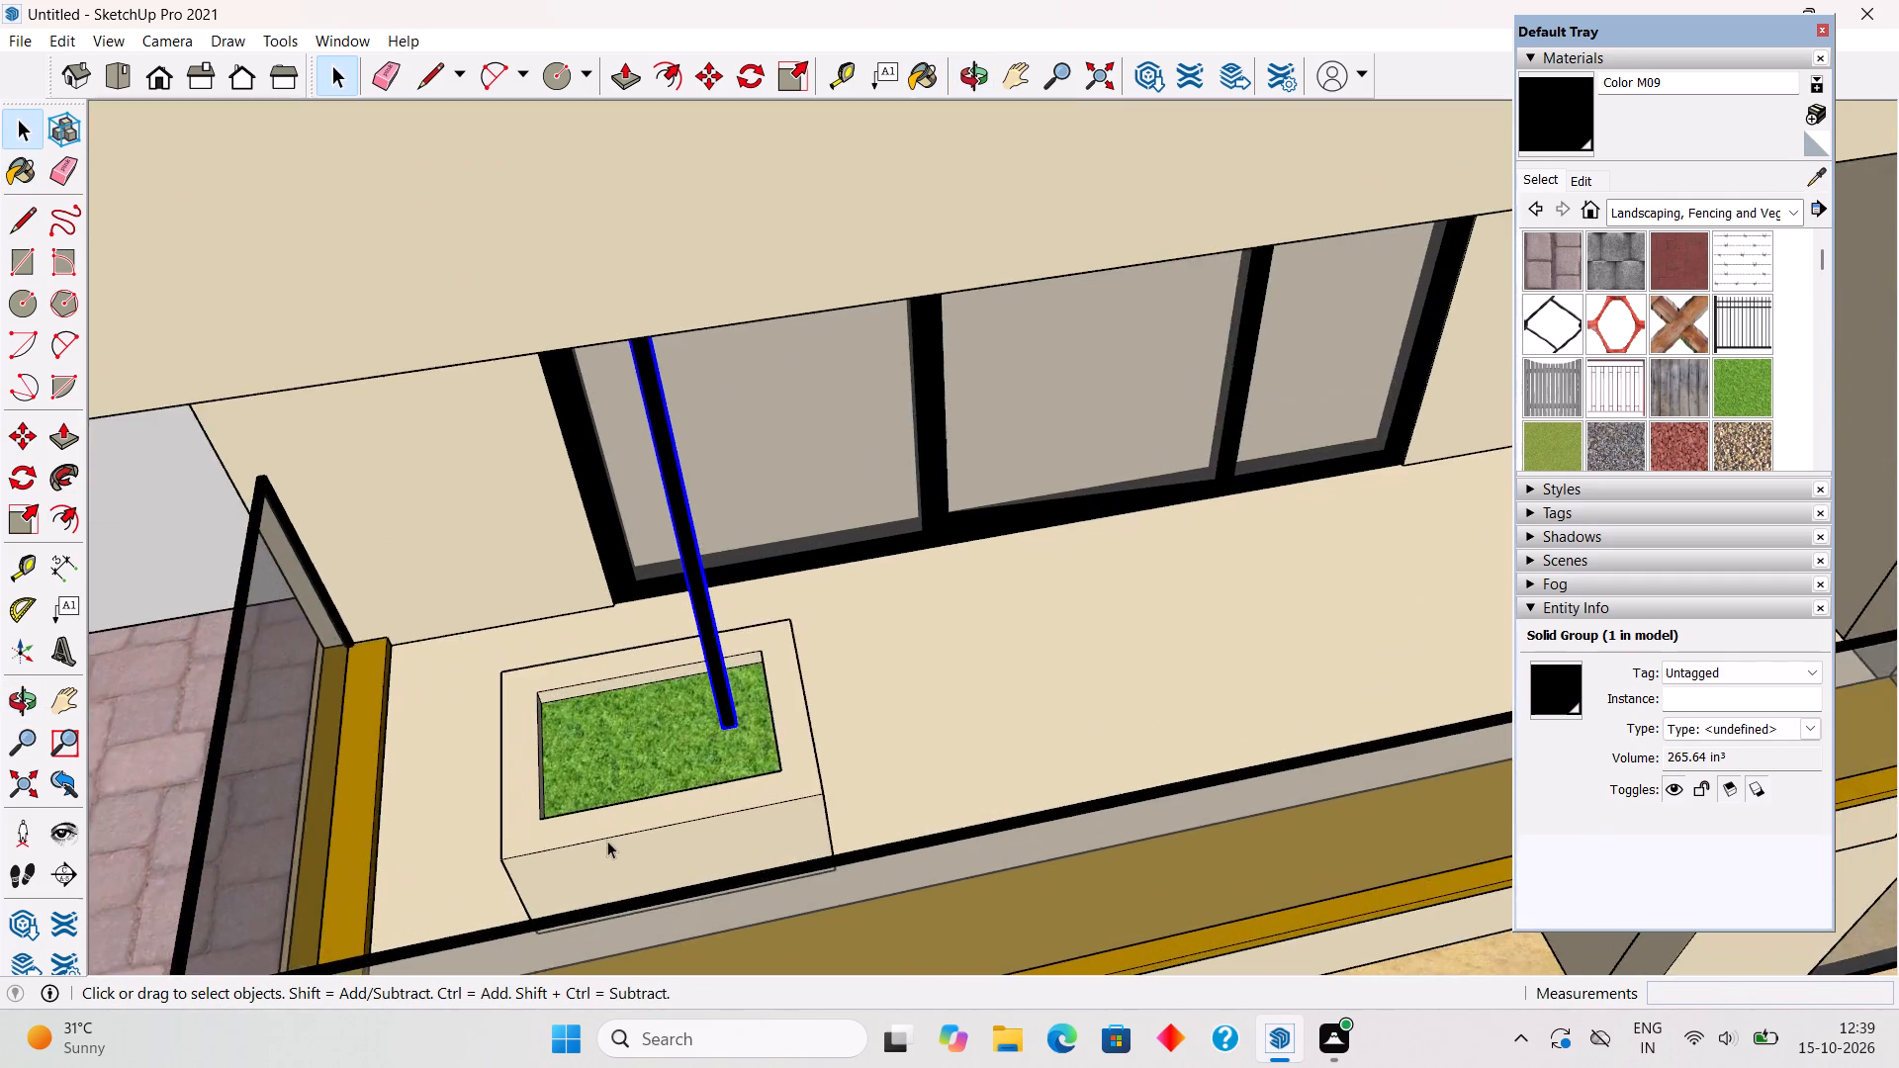
scroll(607, 841, "up", 6)
scroll(860, 582, "up", 5)
key("m")
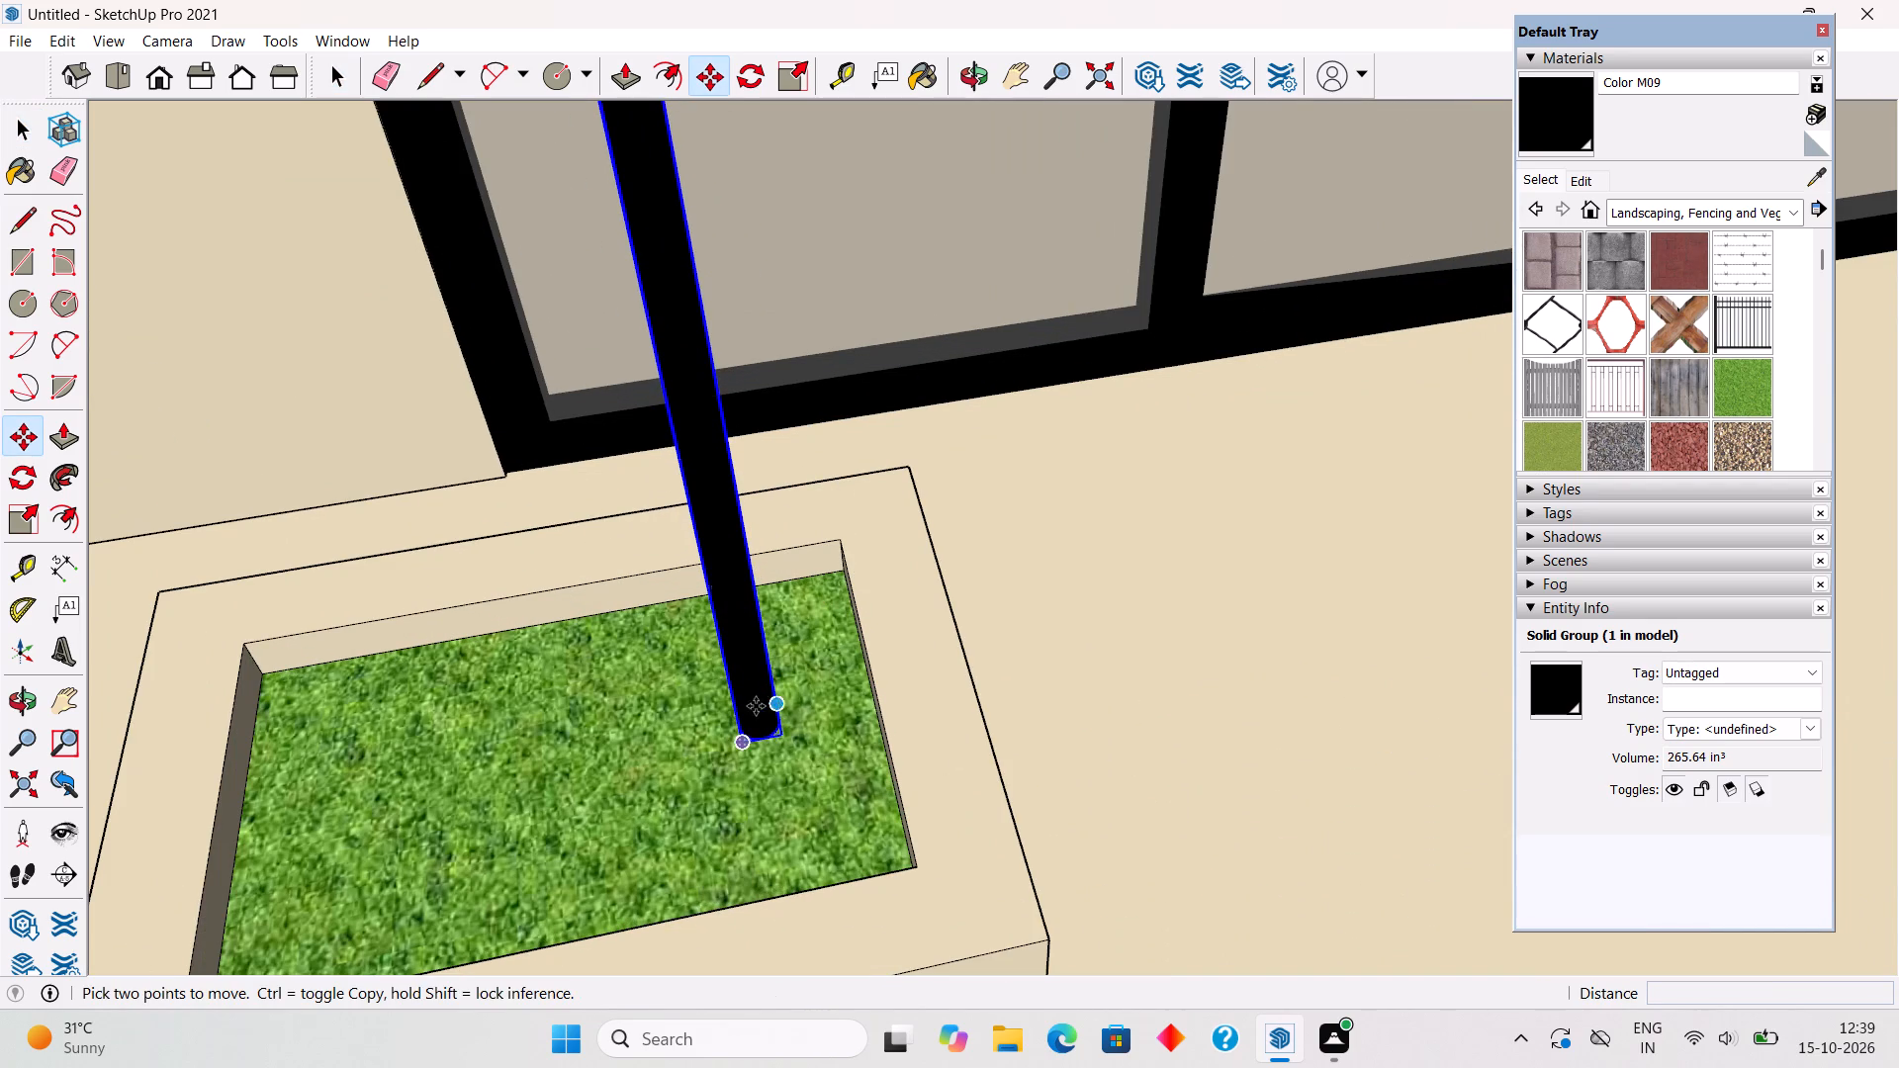
left_click(740, 732)
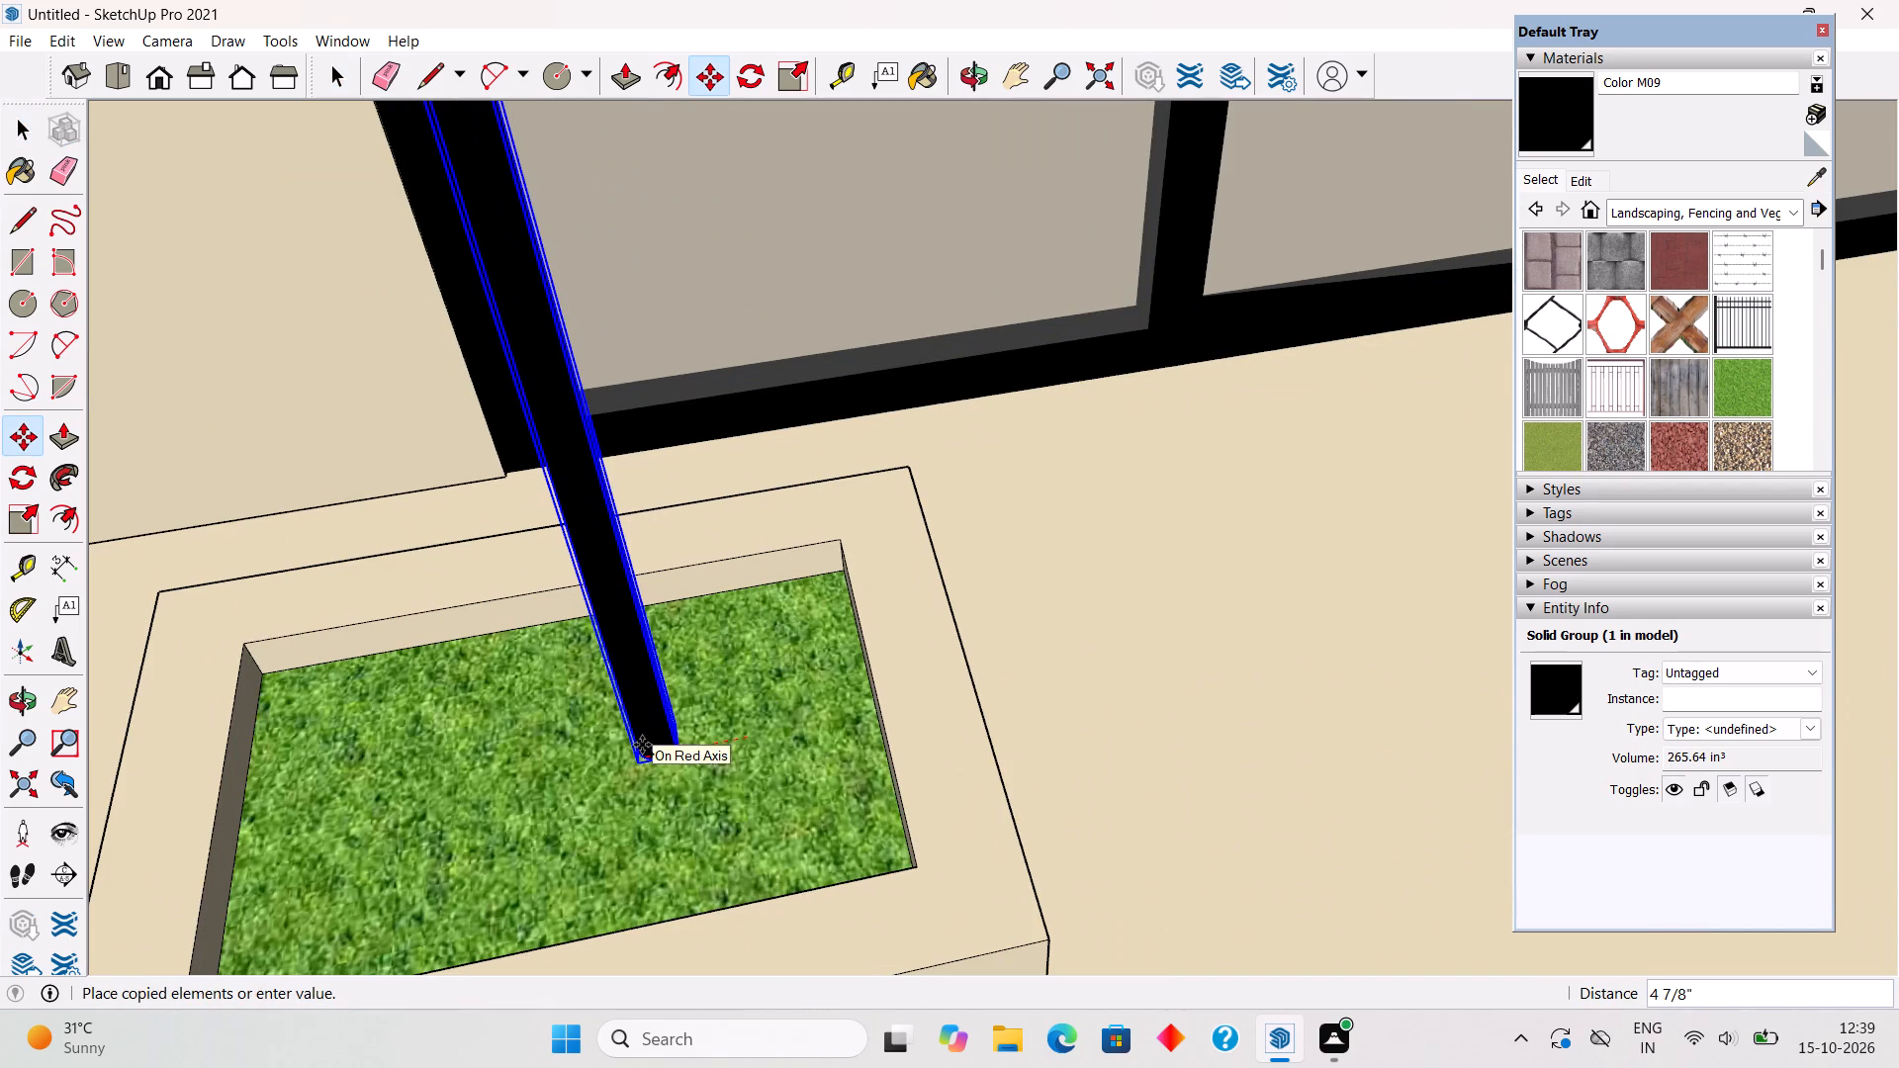
type("6\"")
key("Return")
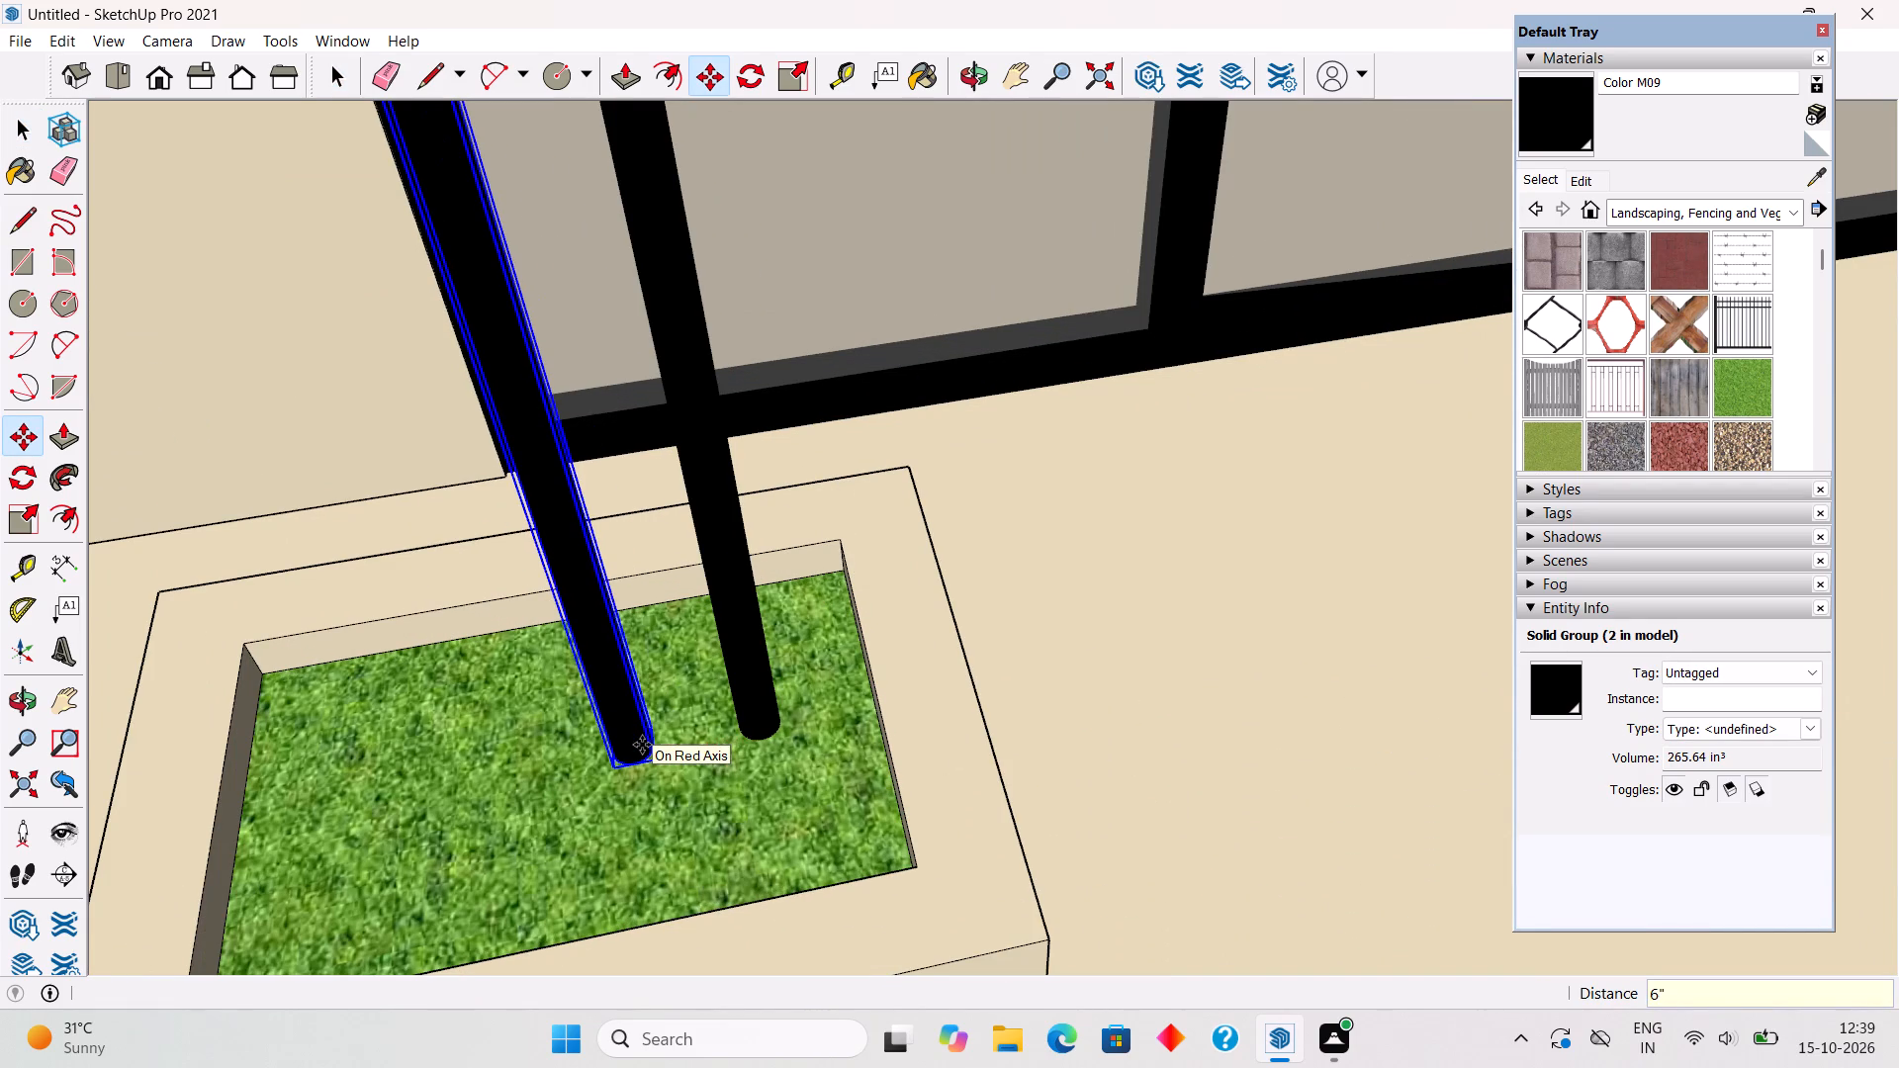
key("x")
key("5")
key("Return")
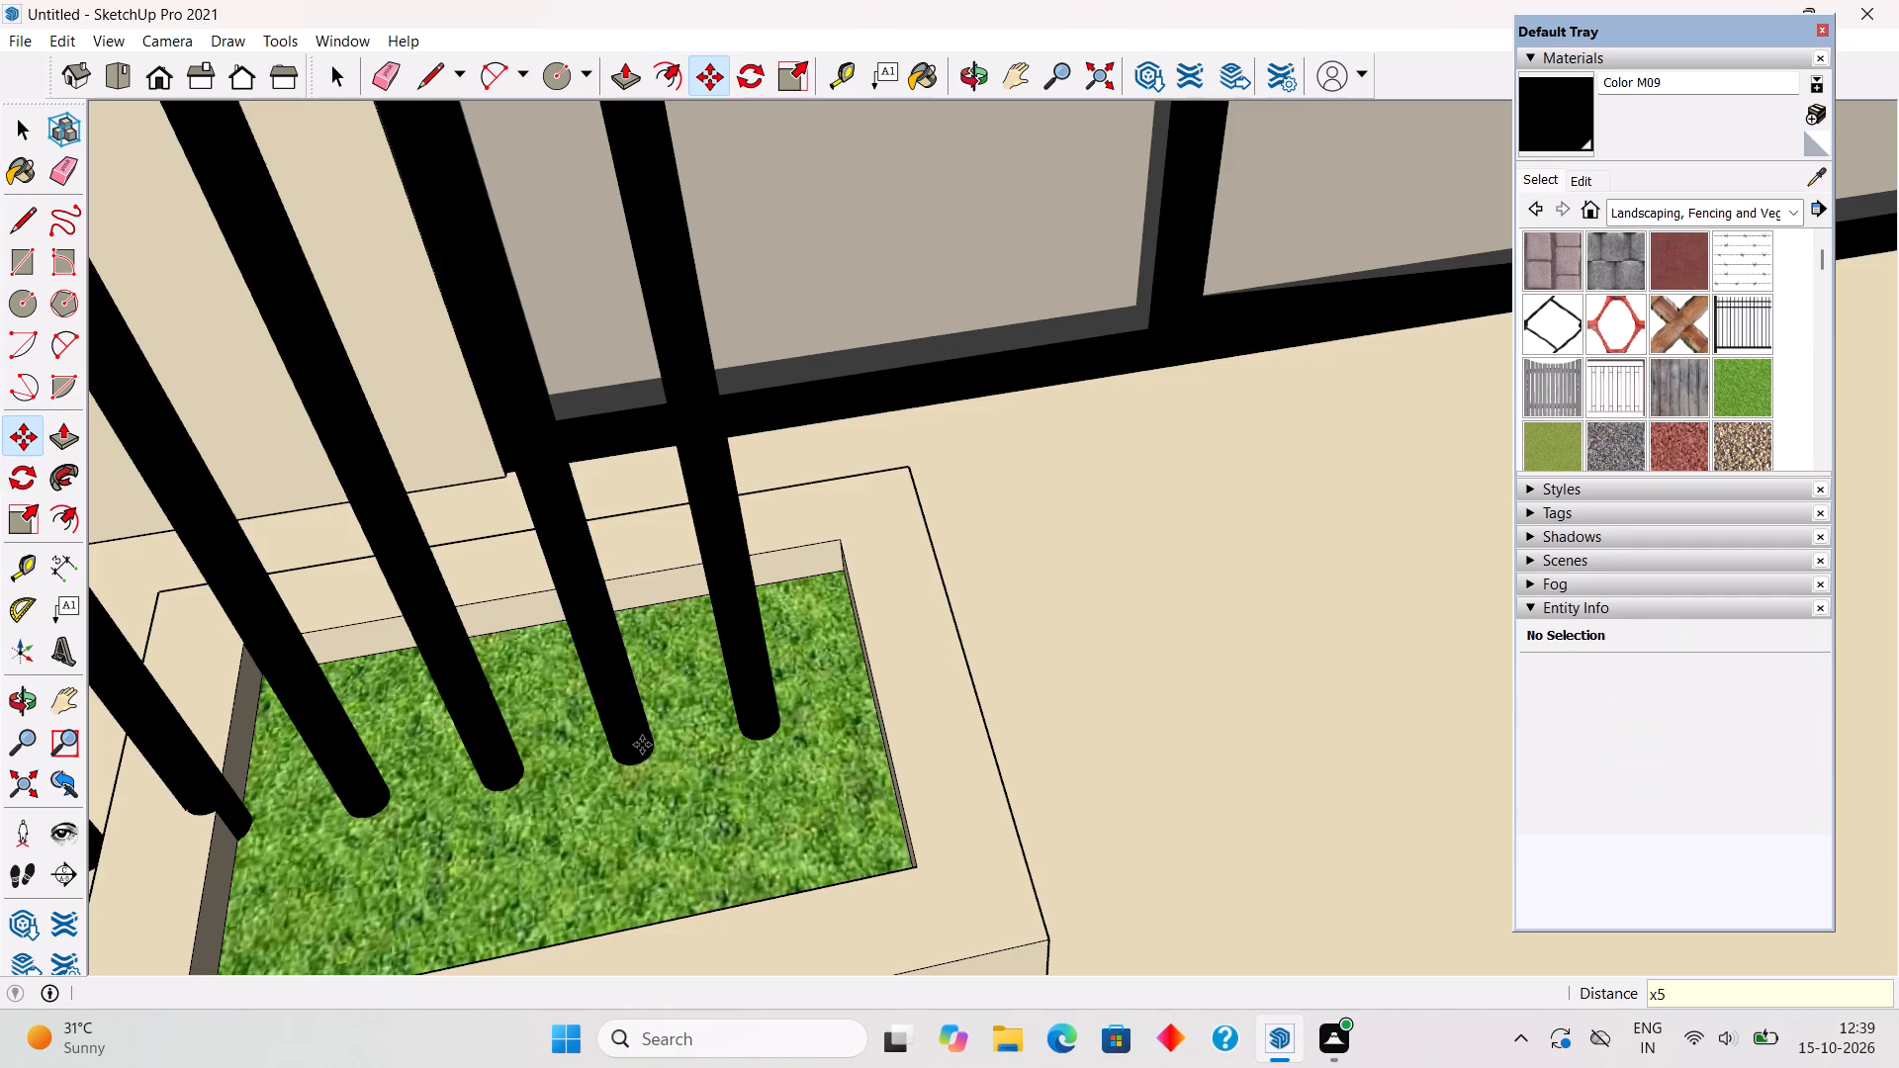
key("space")
Delete the two outermost pole copies that fall outside the planter's grass area.
scroll(591, 738, "down", 5)
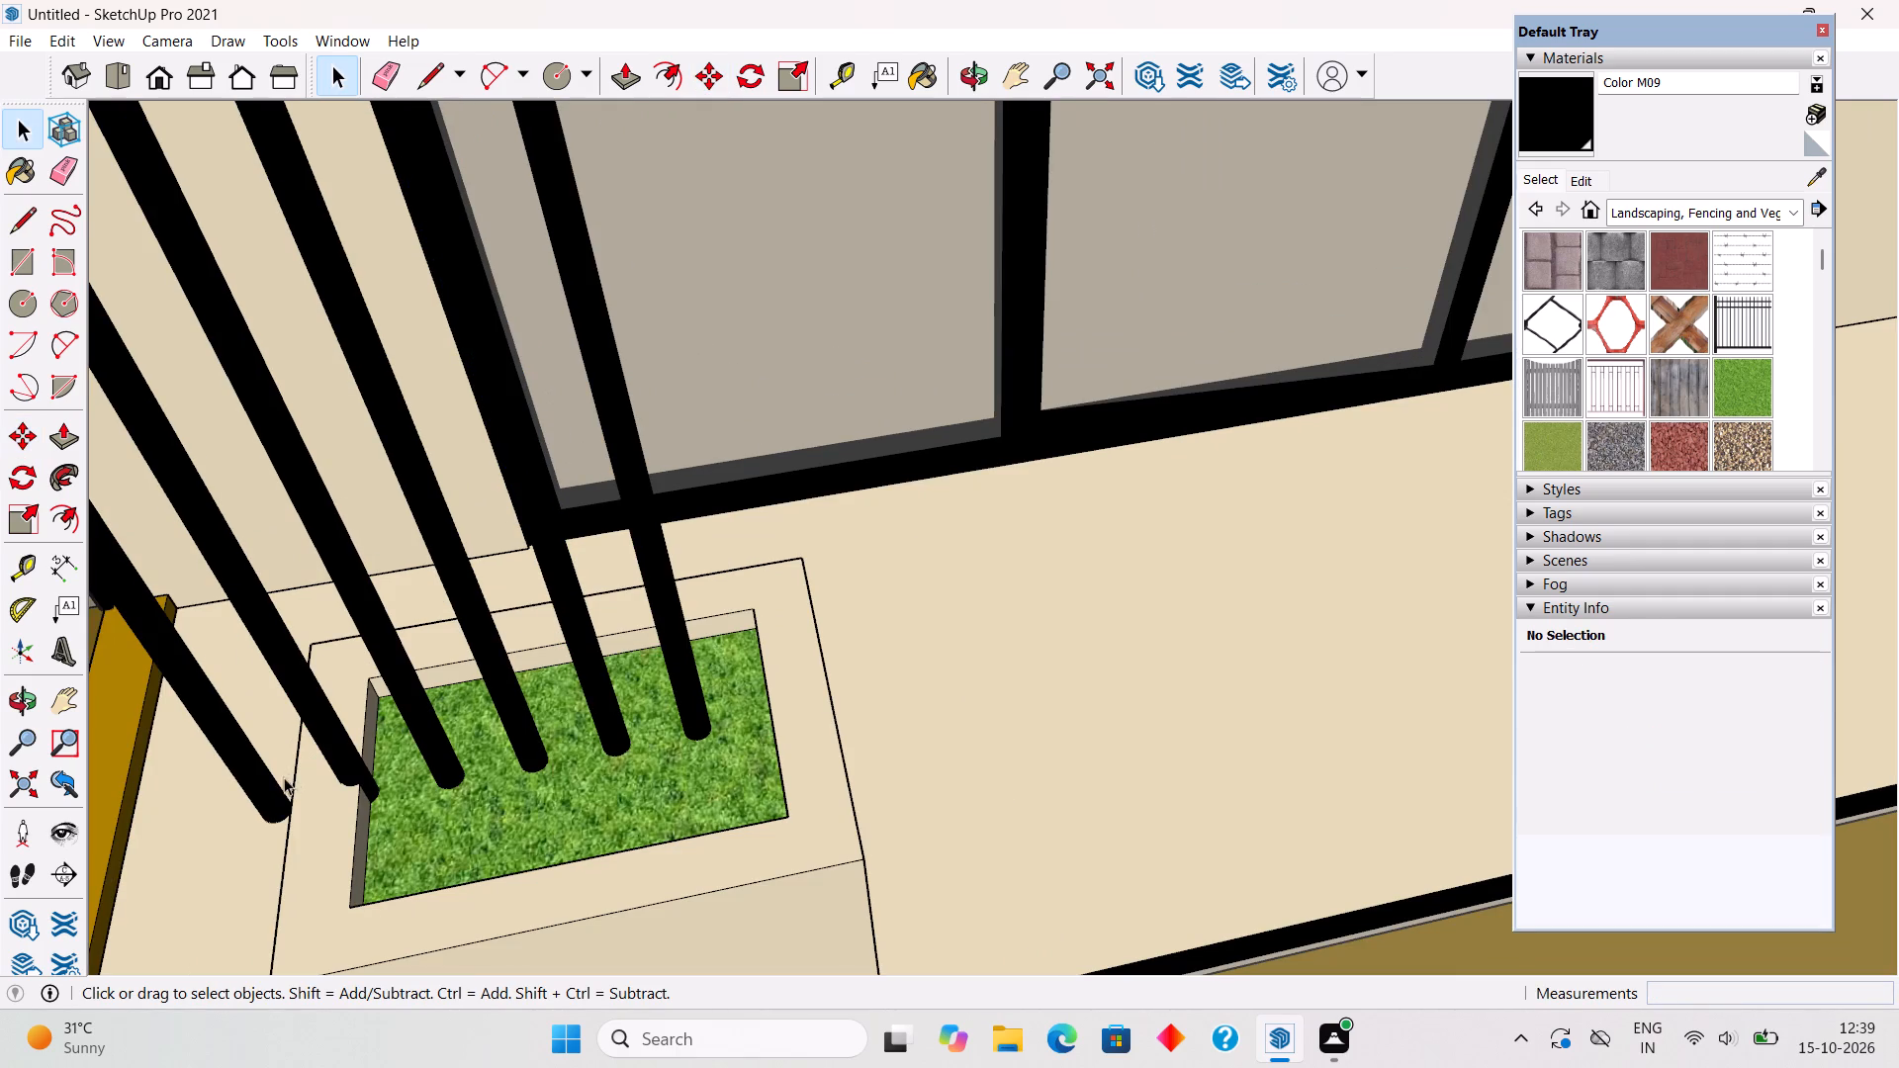
left_click(237, 787)
key("Delete")
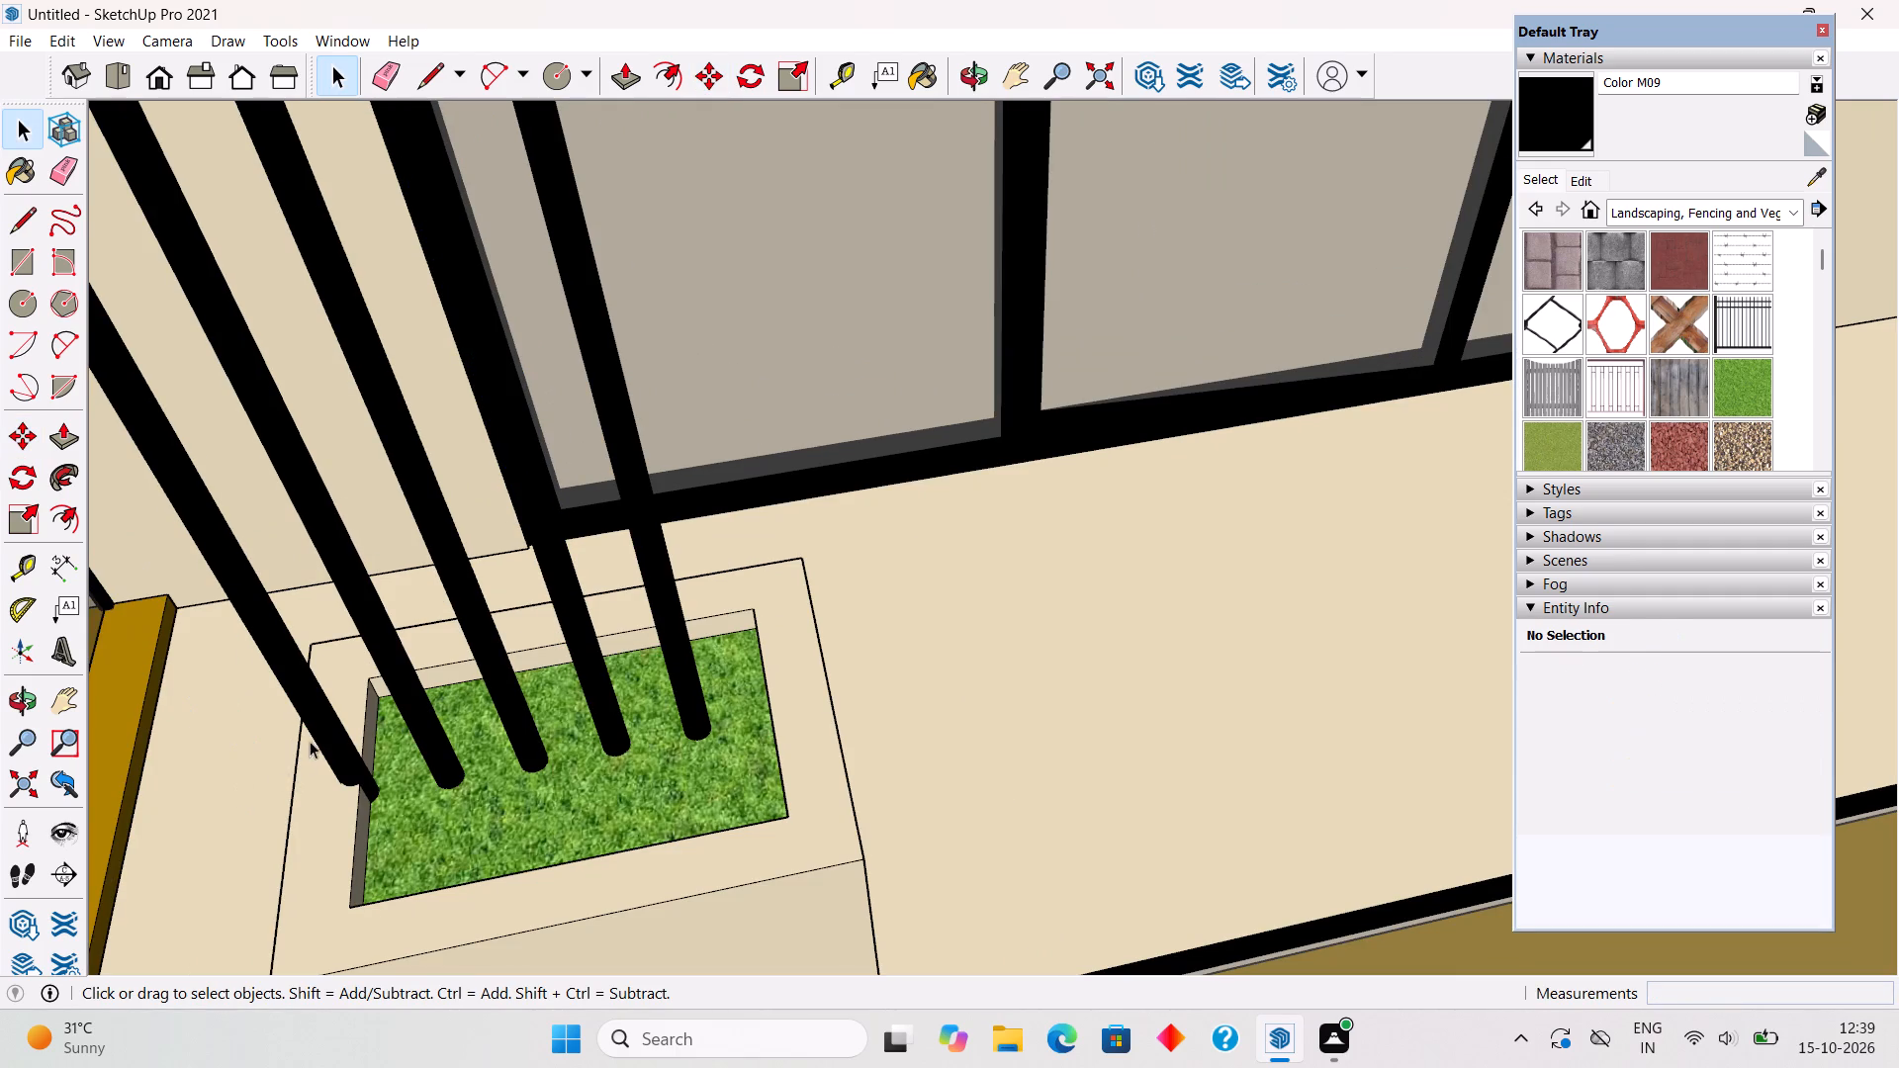
left_click(313, 739)
key("Delete")
Examine the row of poles on the balcony planter from above and from the front of the house.
scroll(313, 739, "down", 10)
middle_click_drag(427, 754, 504, 566)
scroll(504, 566, "down", 5)
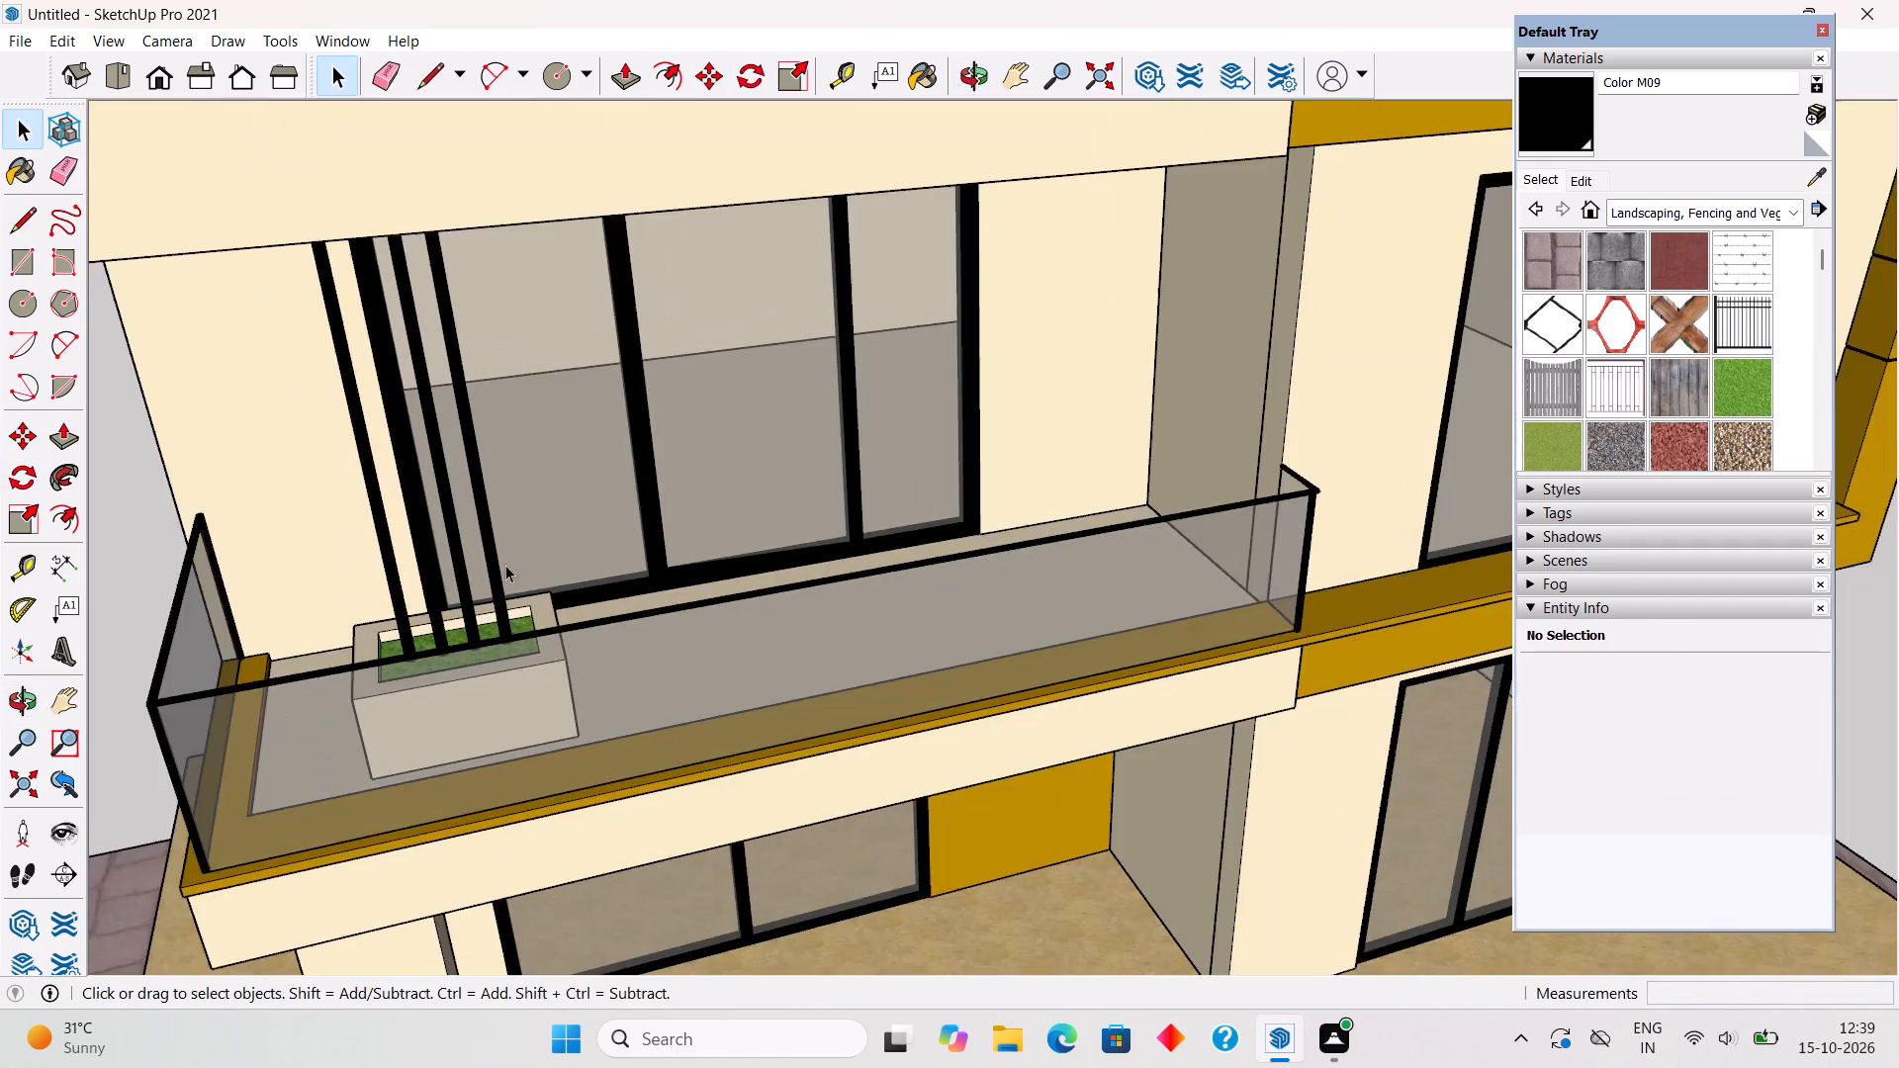
scroll(505, 565, "down", 4)
left_click(124, 466)
middle_click_drag(432, 639, 423, 488)
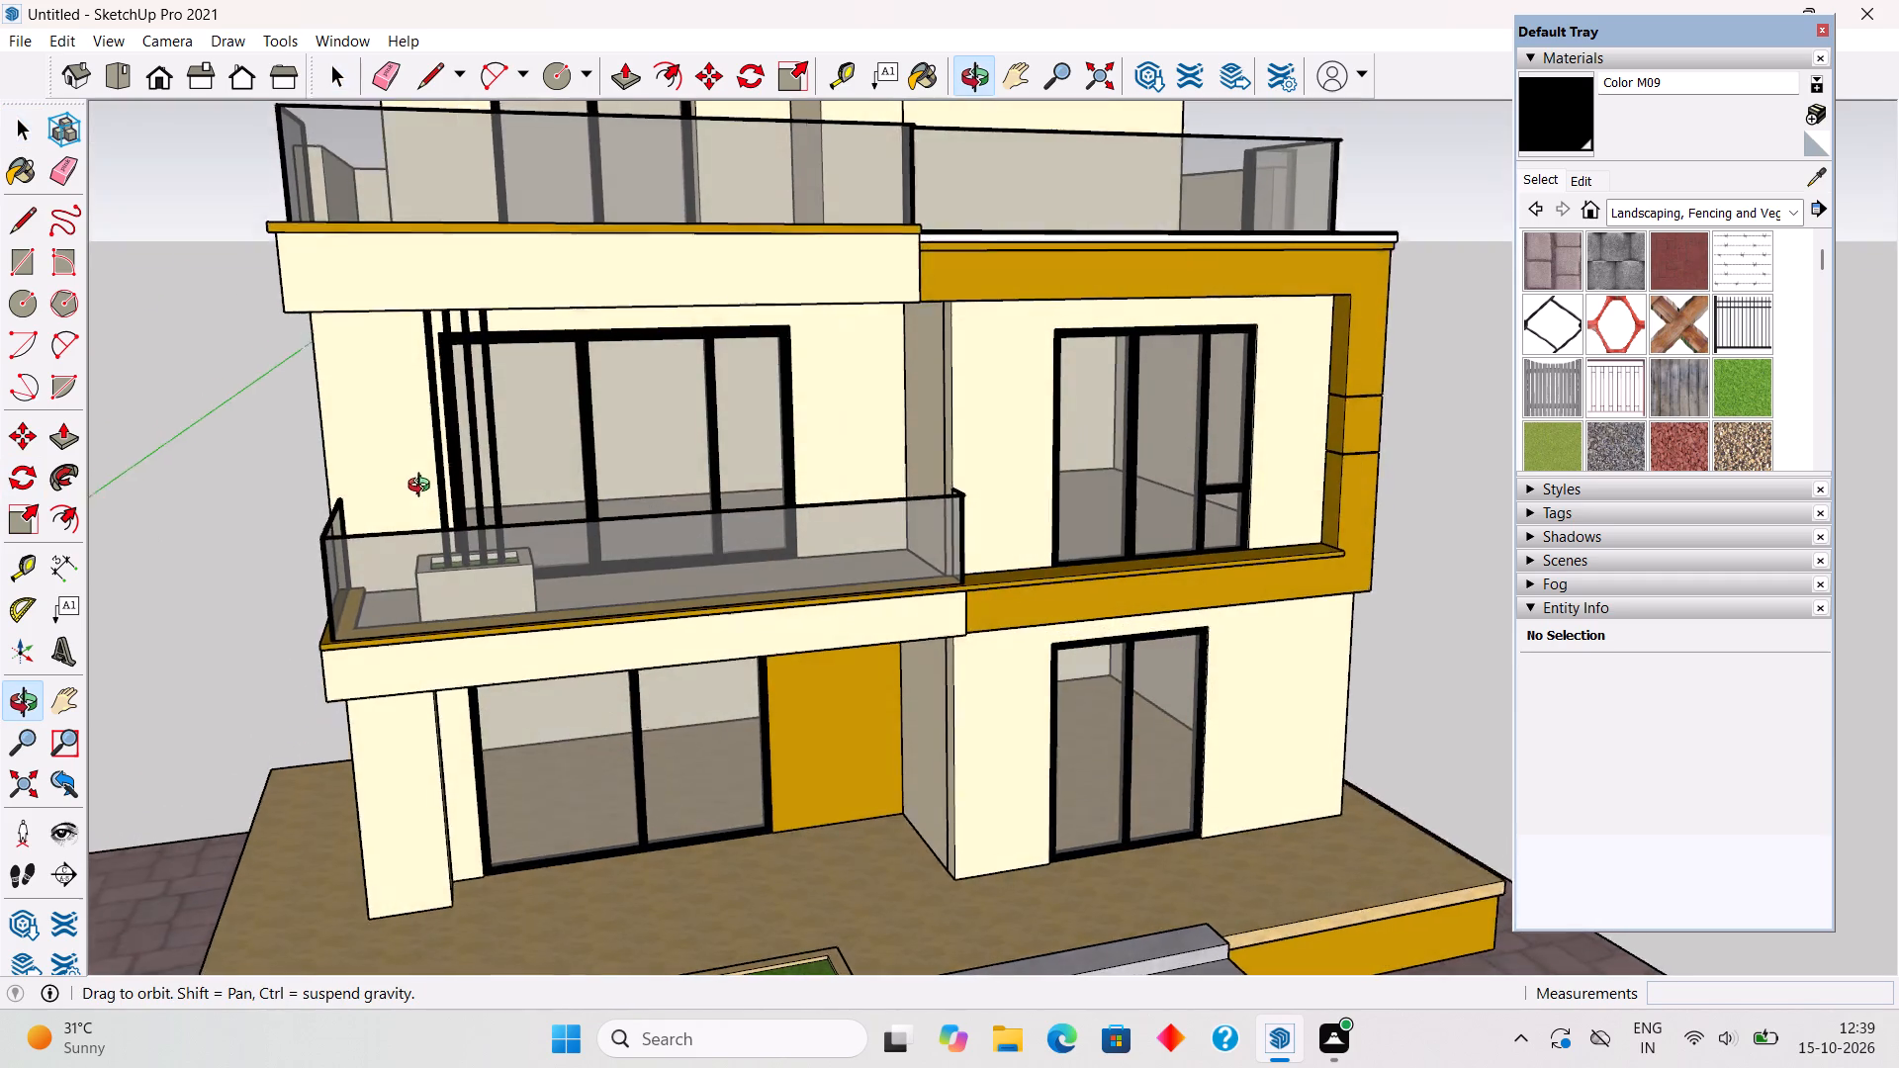
middle_click_drag(423, 488, 344, 460)
scroll(344, 460, "down", 4)
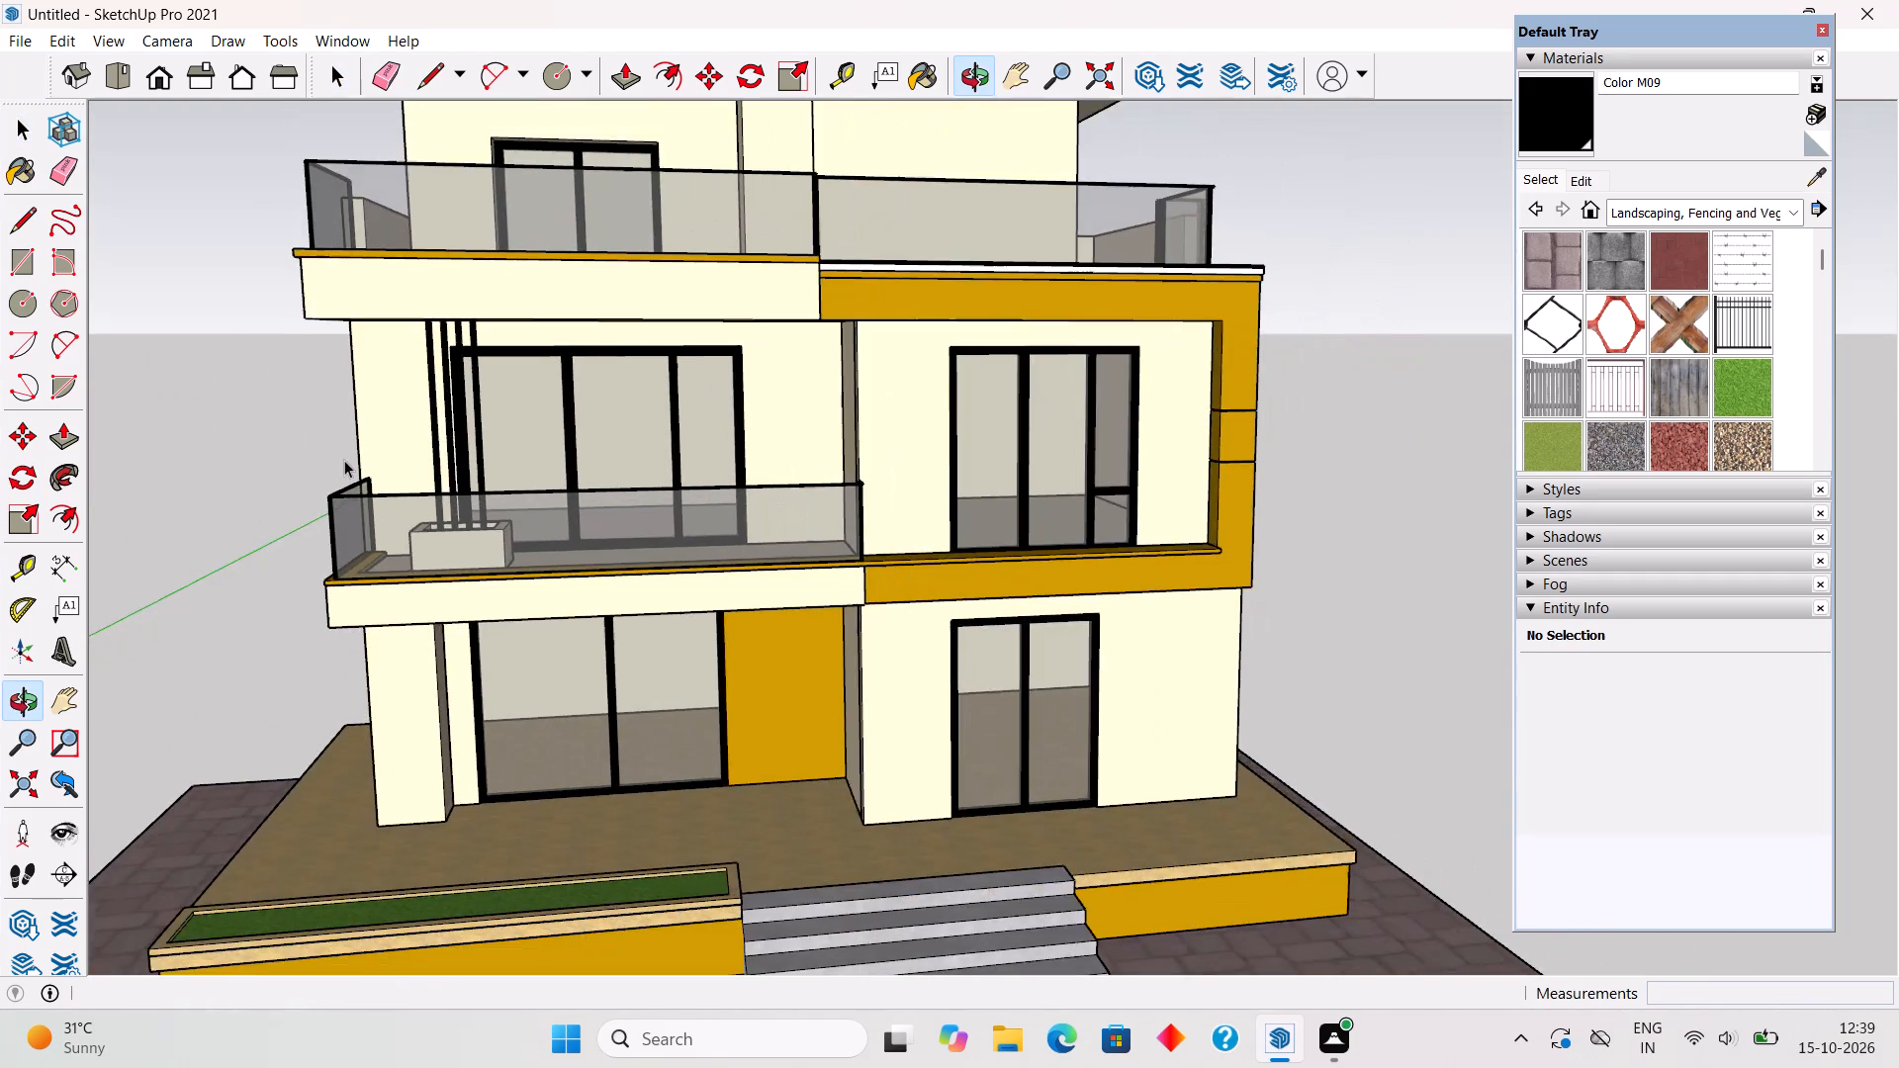
Examine the overall exterior of the house from the front and at different distances.
scroll(344, 460, "down", 5)
middle_click_drag(441, 506, 395, 539)
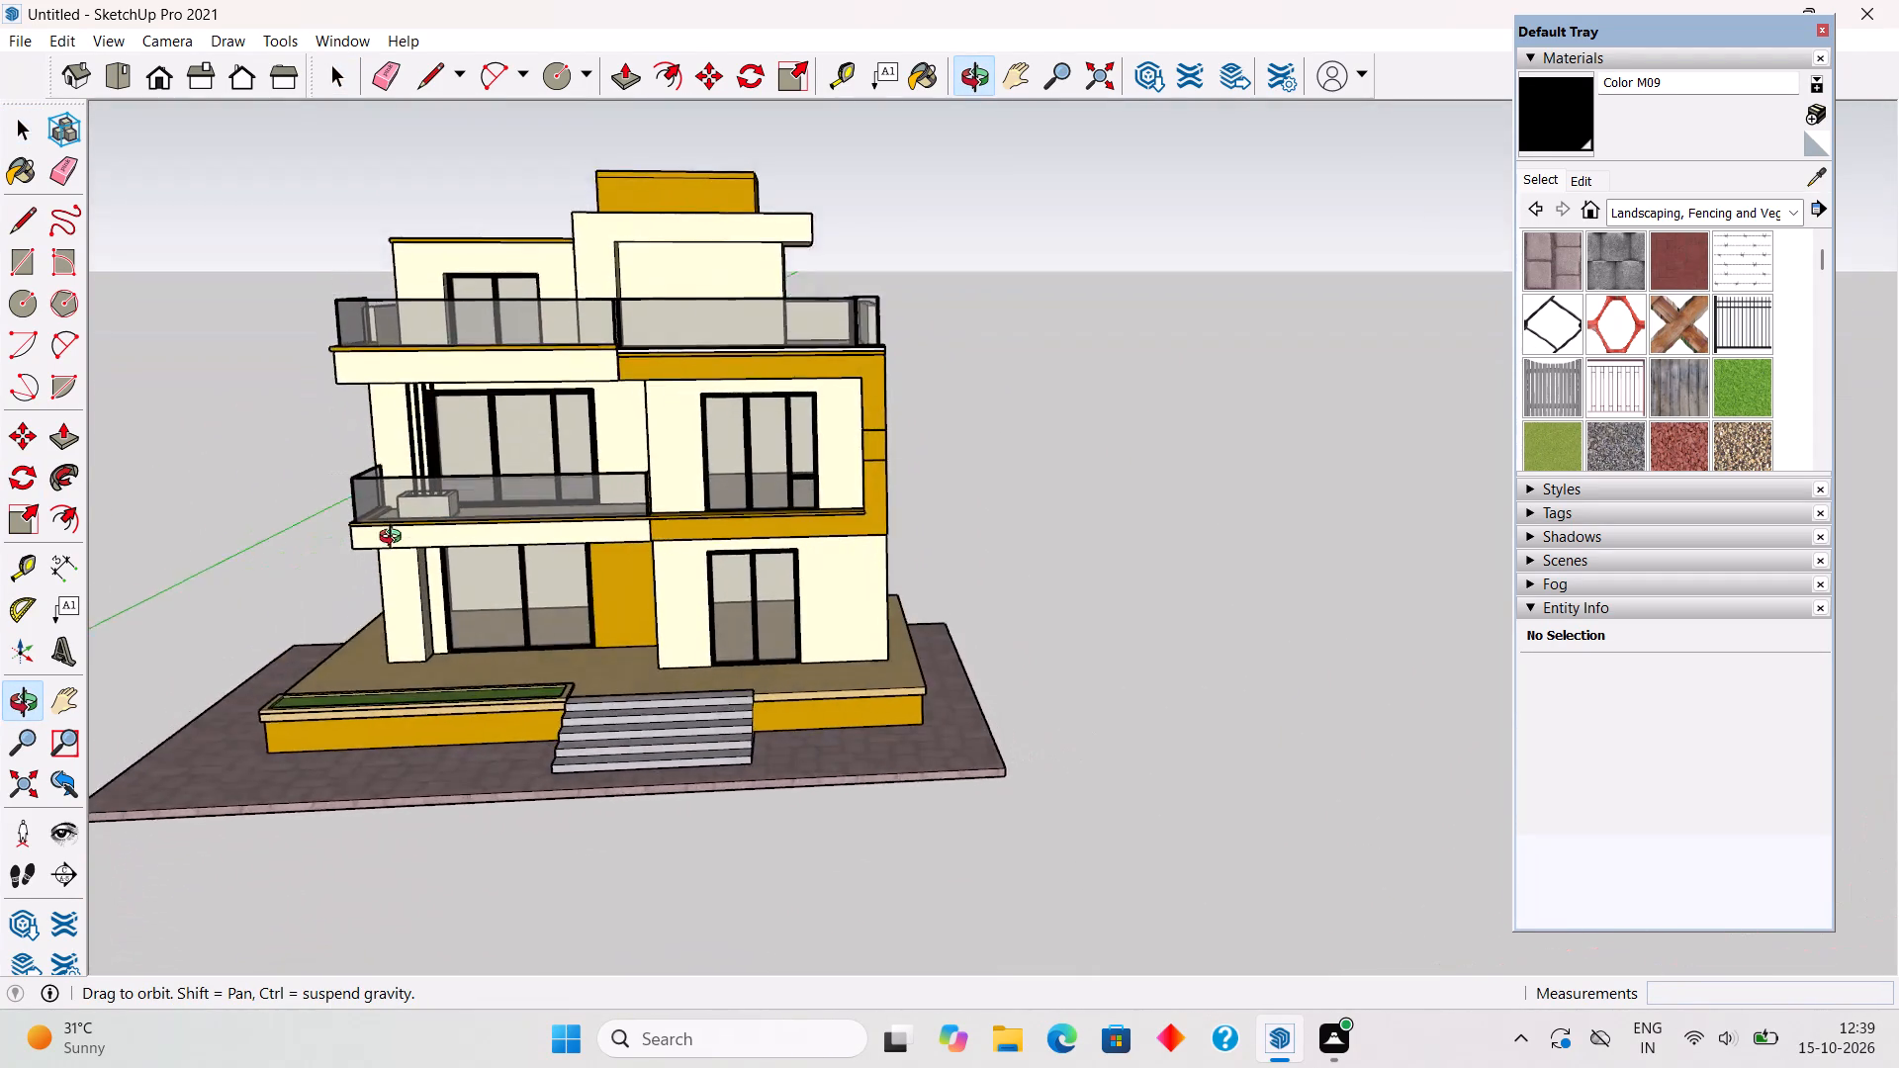
middle_click_drag(395, 539, 381, 566)
scroll(381, 566, "down", 2)
middle_click_drag(504, 614, 710, 561)
scroll(710, 561, "down", 4)
middle_click_drag(664, 577, 414, 582)
scroll(384, 570, "up", 6)
scroll(565, 503, "up", 1)
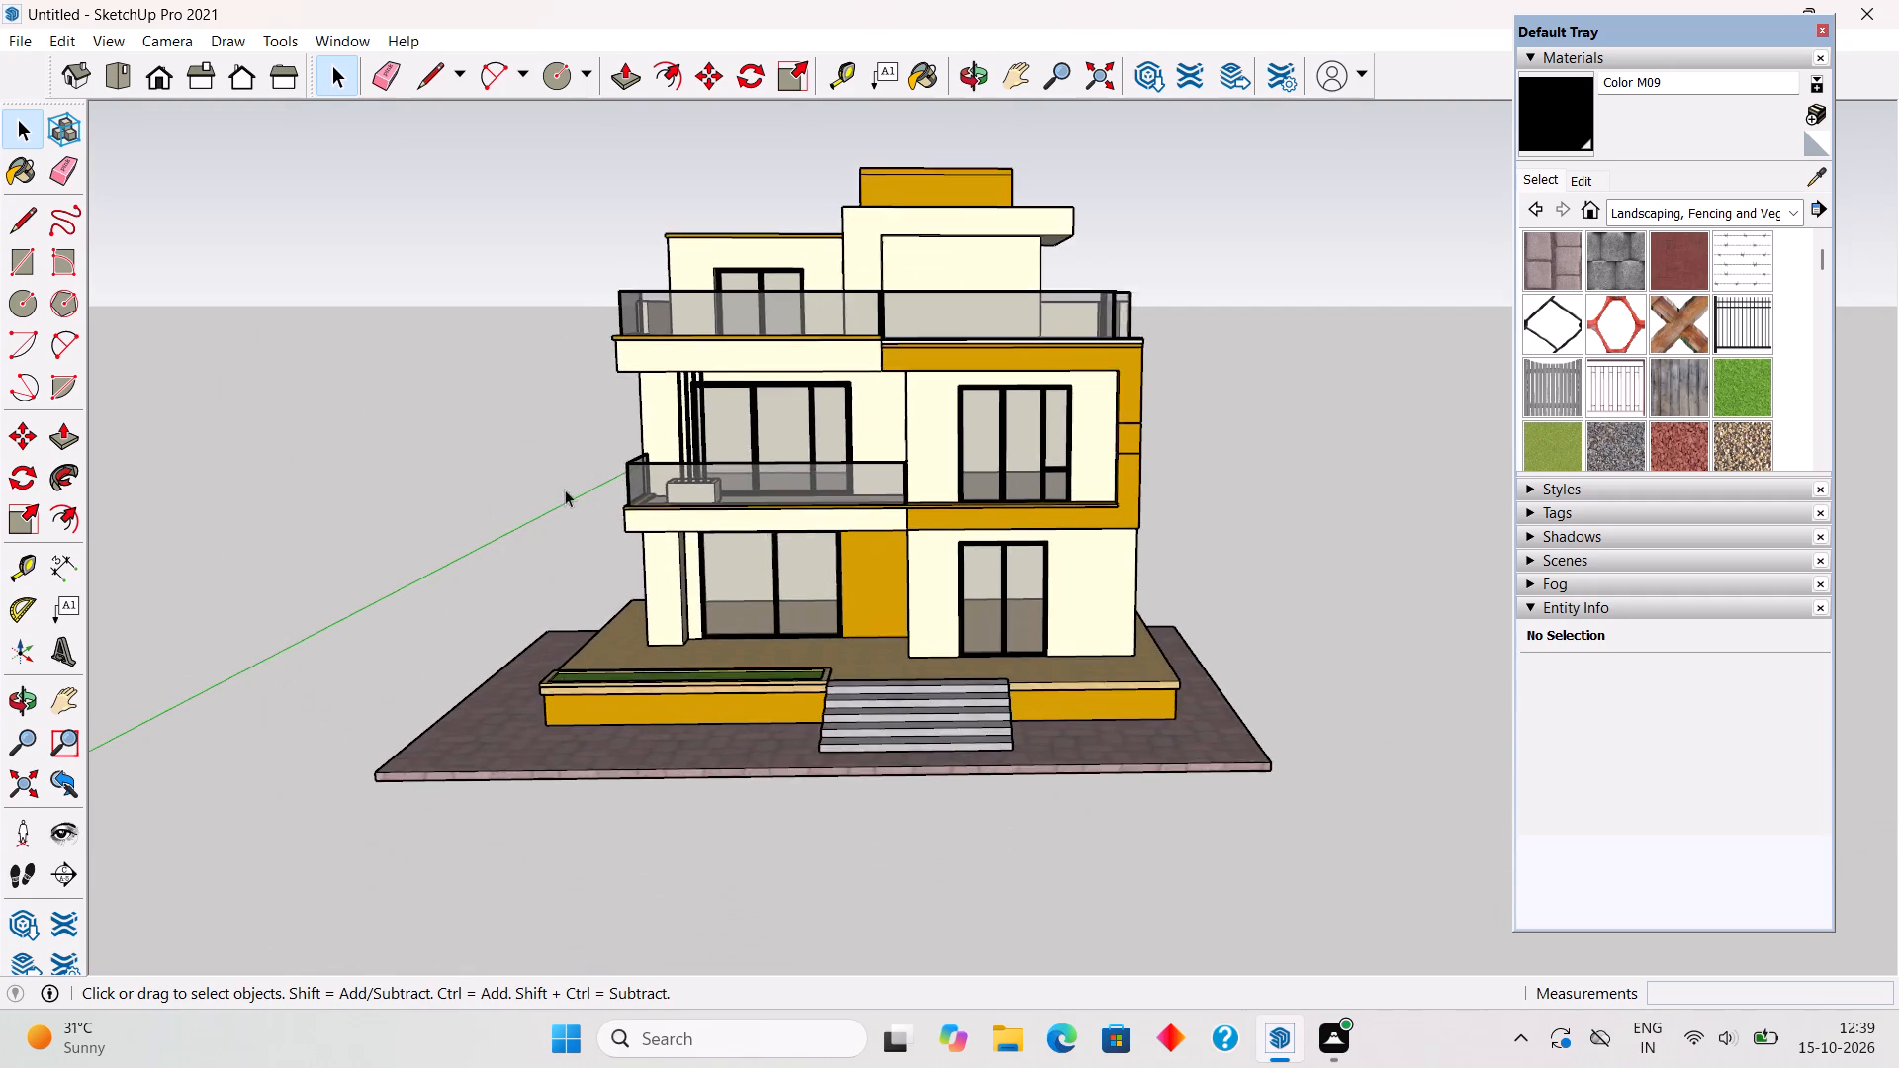
middle_click_drag(561, 455, 588, 439)
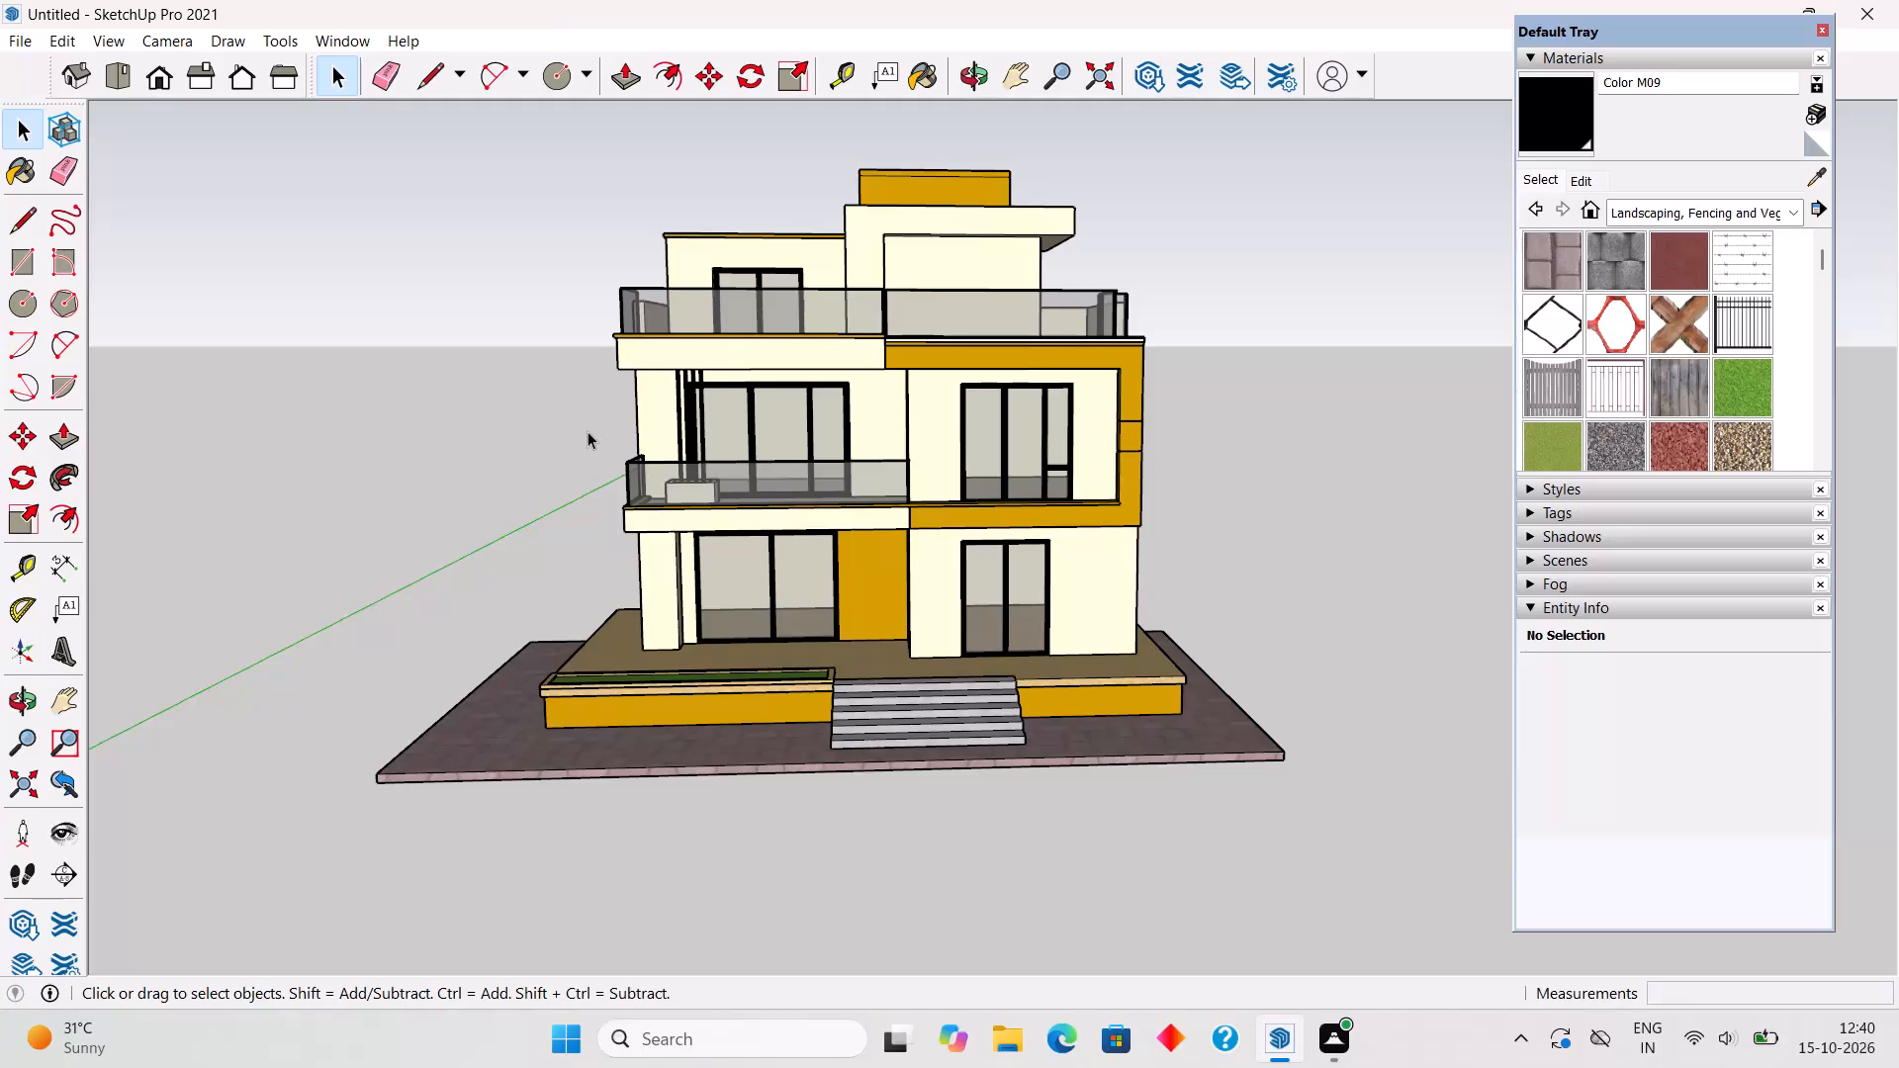
Place a guide 9" inside the paved base's side edge, on the side where the ground-level grass planter is.
scroll(588, 431, "down", 5)
middle_click_drag(609, 513, 845, 772)
scroll(668, 794, "up", 5)
middle_click_drag(394, 745, 602, 658)
scroll(602, 658, "down", 4)
scroll(564, 884, "up", 5)
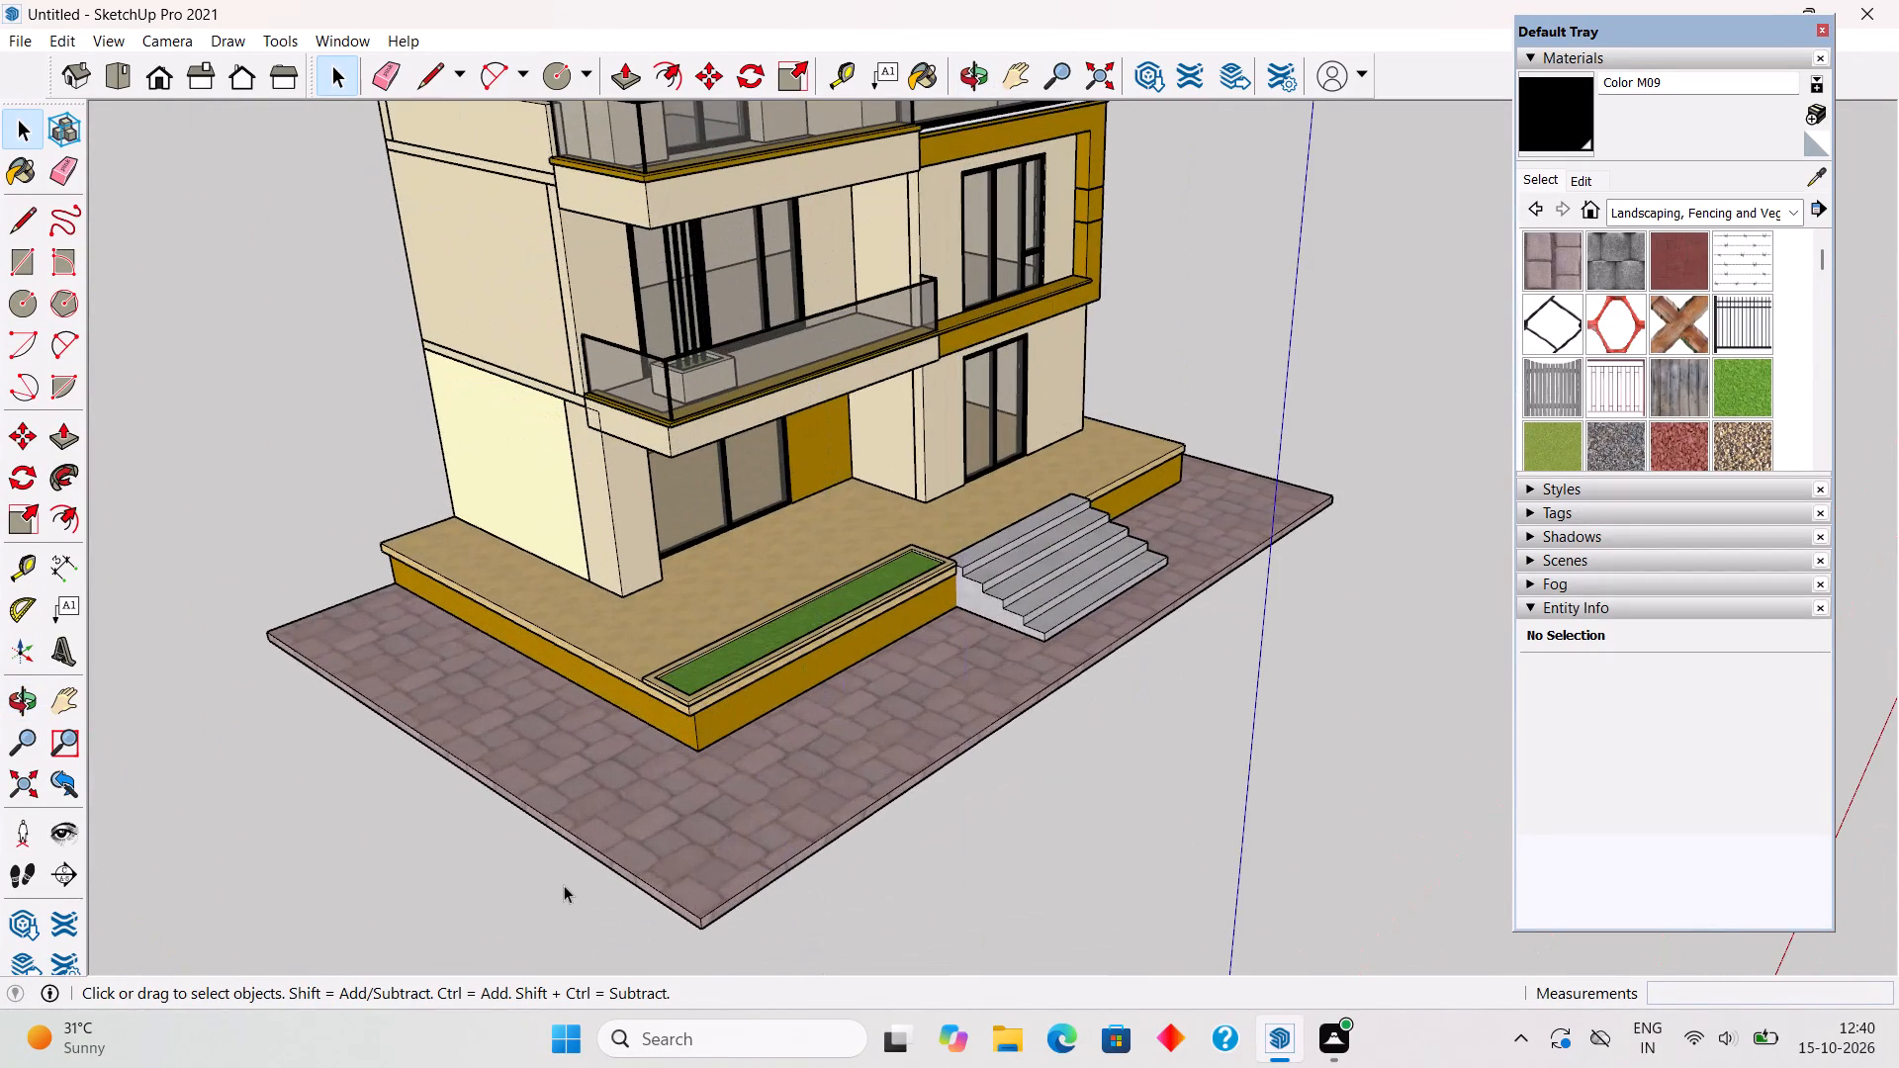
key("t")
left_click(573, 825)
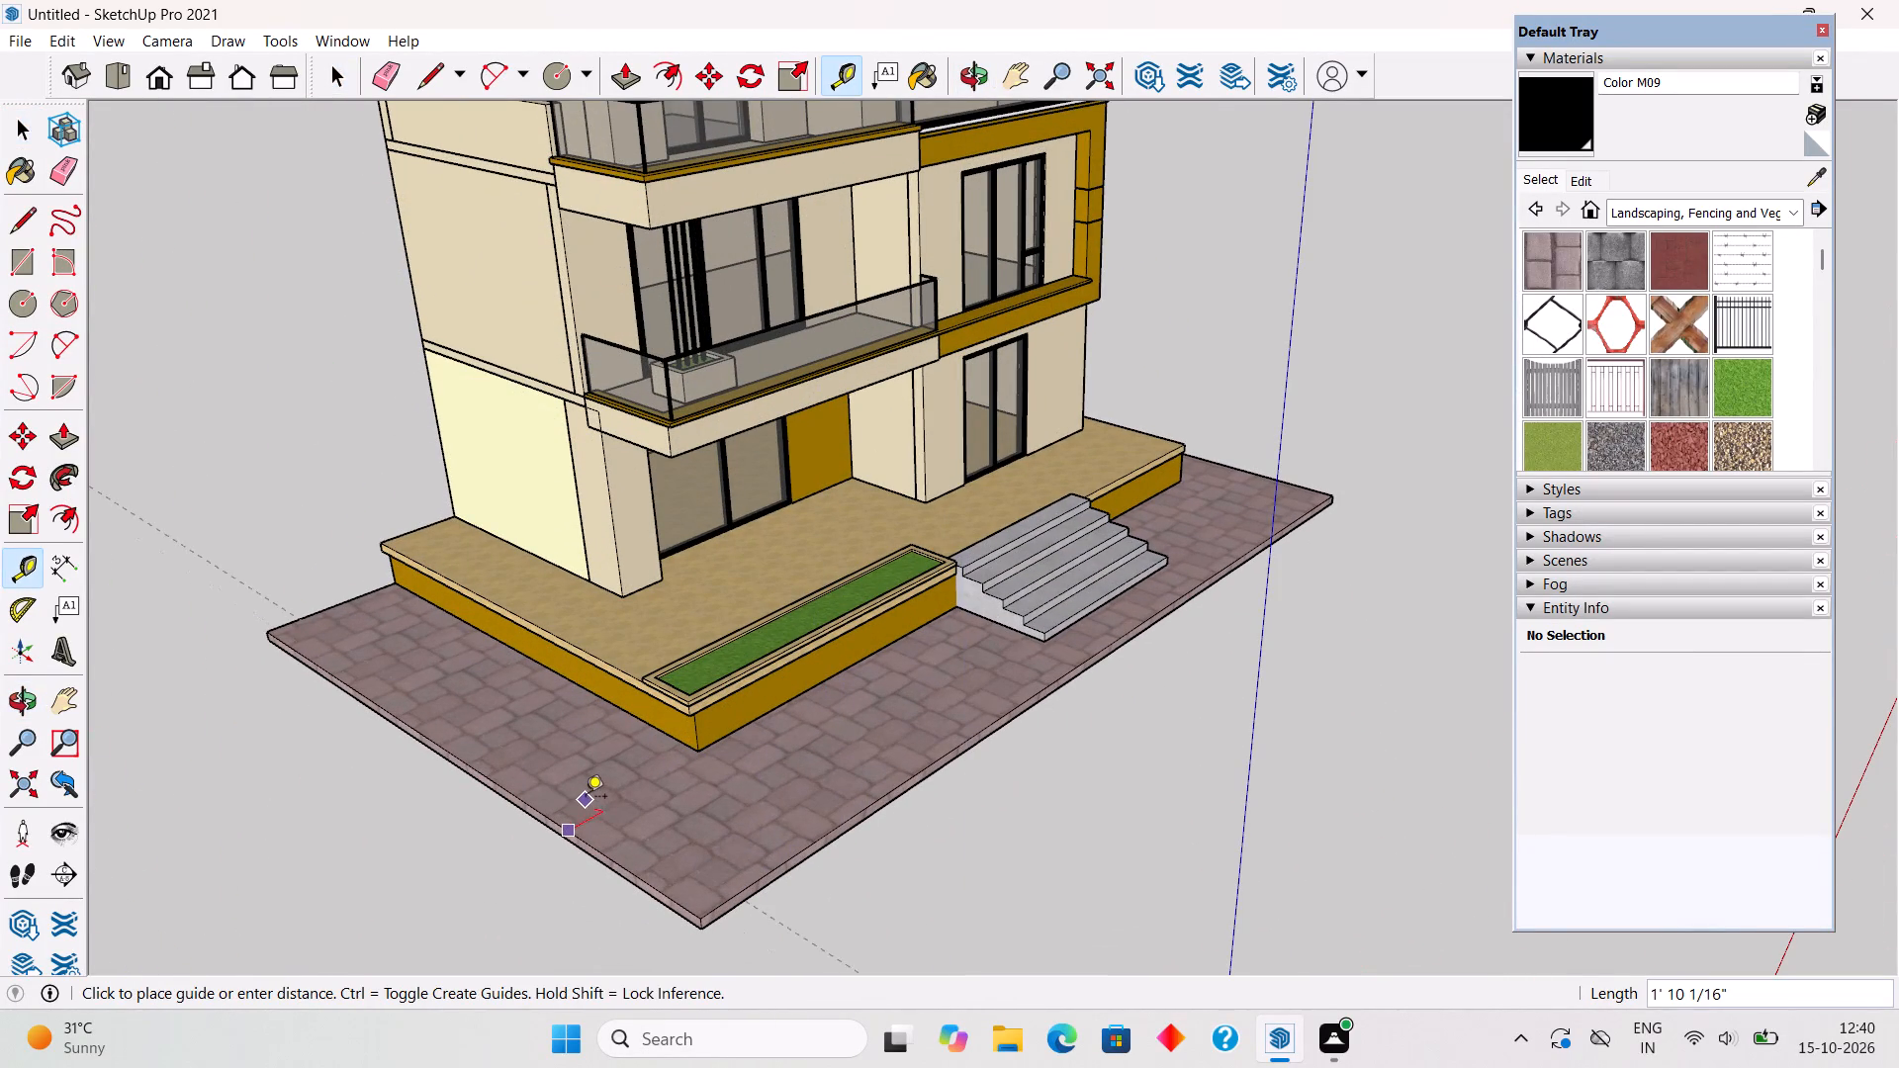
type("9\"")
key("Return")
Draw a rectangular strip between the 9" guide and the paved base's planter-side edge, along the edge's full length.
key("r")
scroll(606, 752, "up", 4)
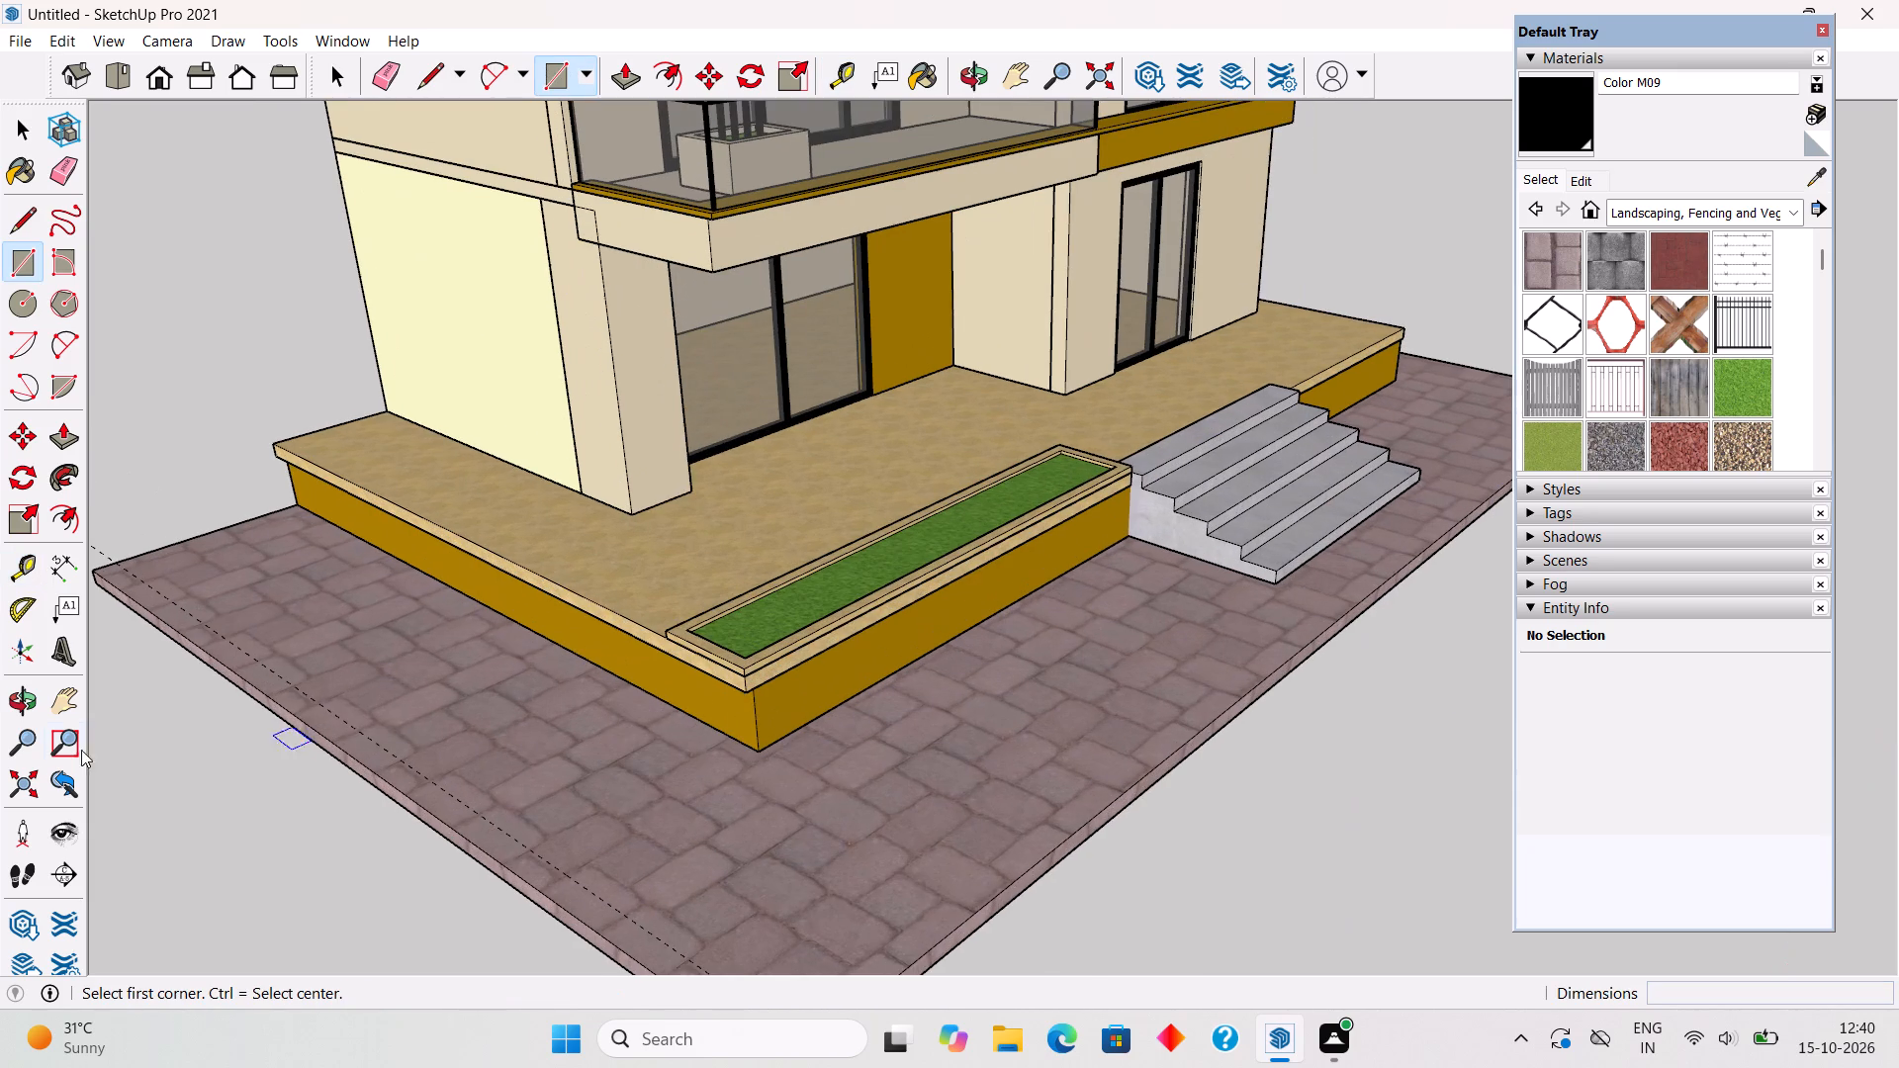
scroll(81, 750, "up", 5)
scroll(105, 538, "up", 5)
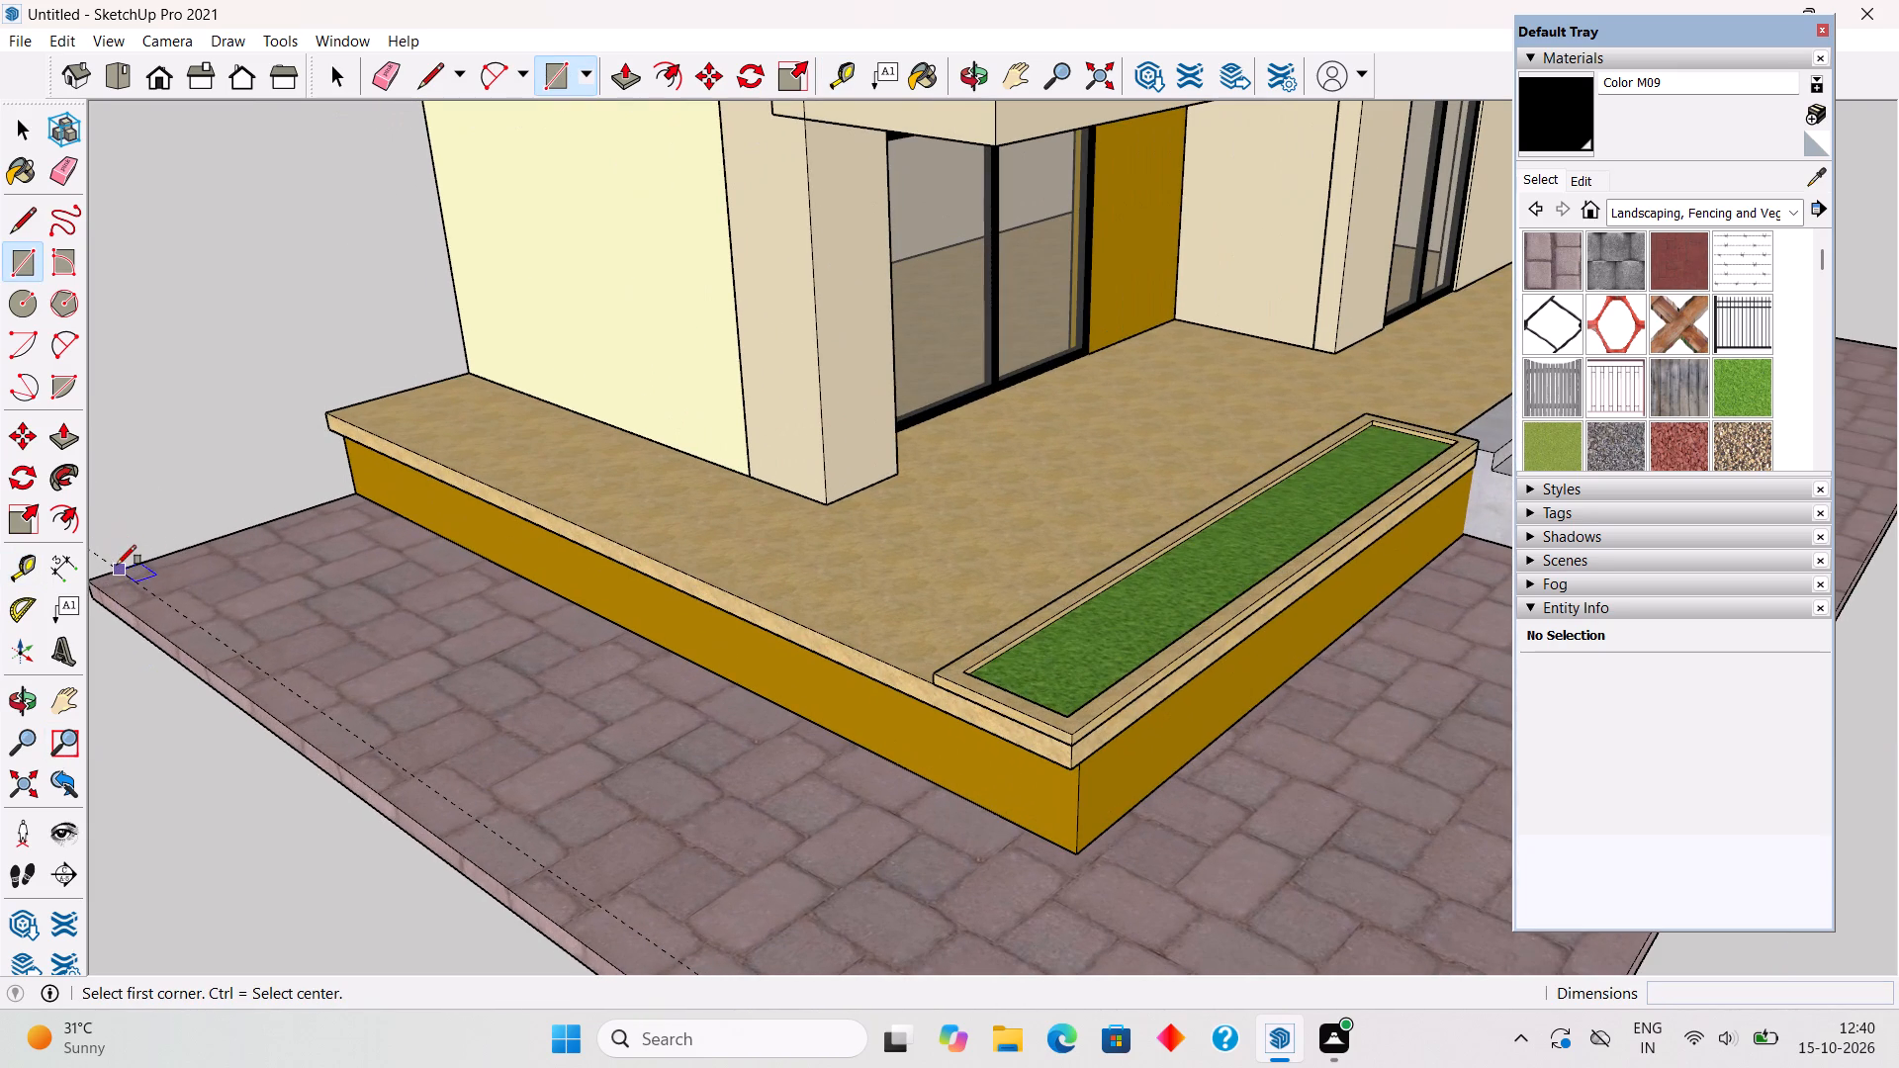
scroll(122, 586, "up", 6)
left_click(115, 562)
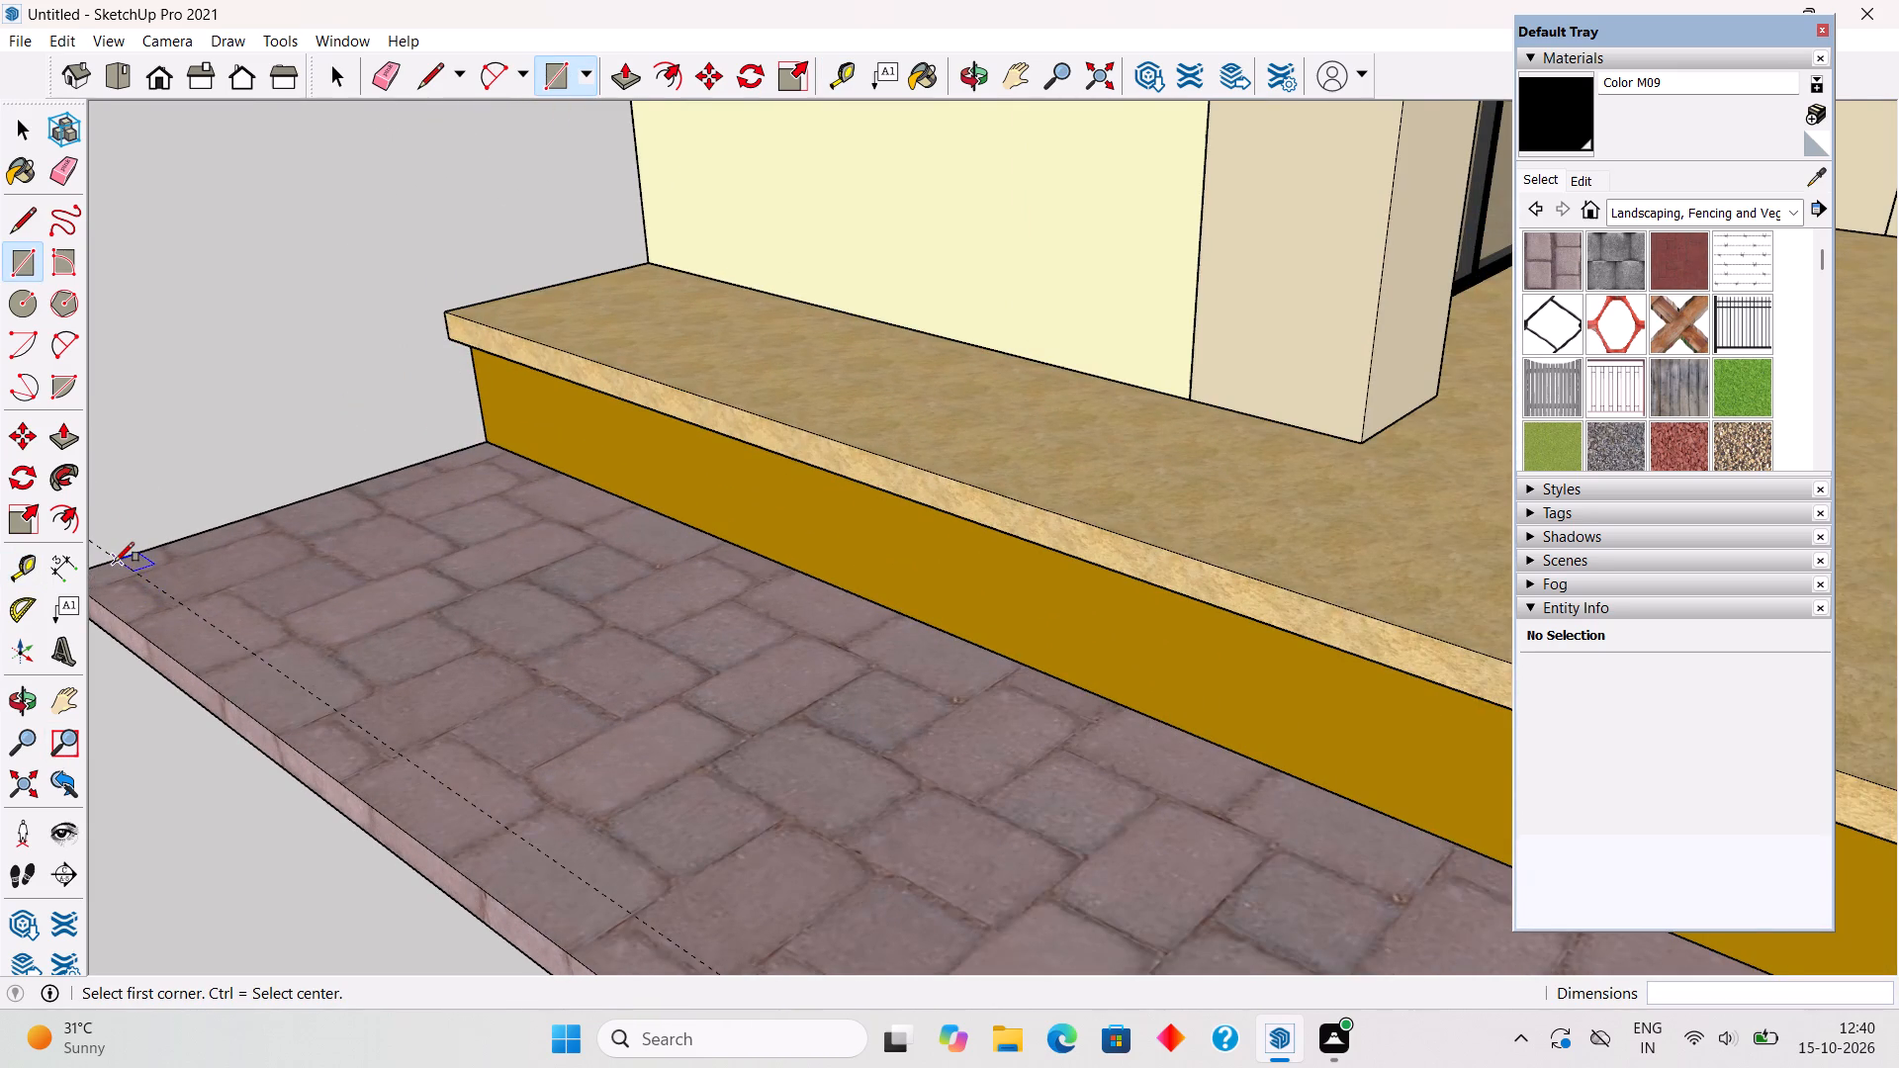
scroll(116, 566, "down", 17)
scroll(369, 876, "up", 6)
scroll(471, 837, "up", 6)
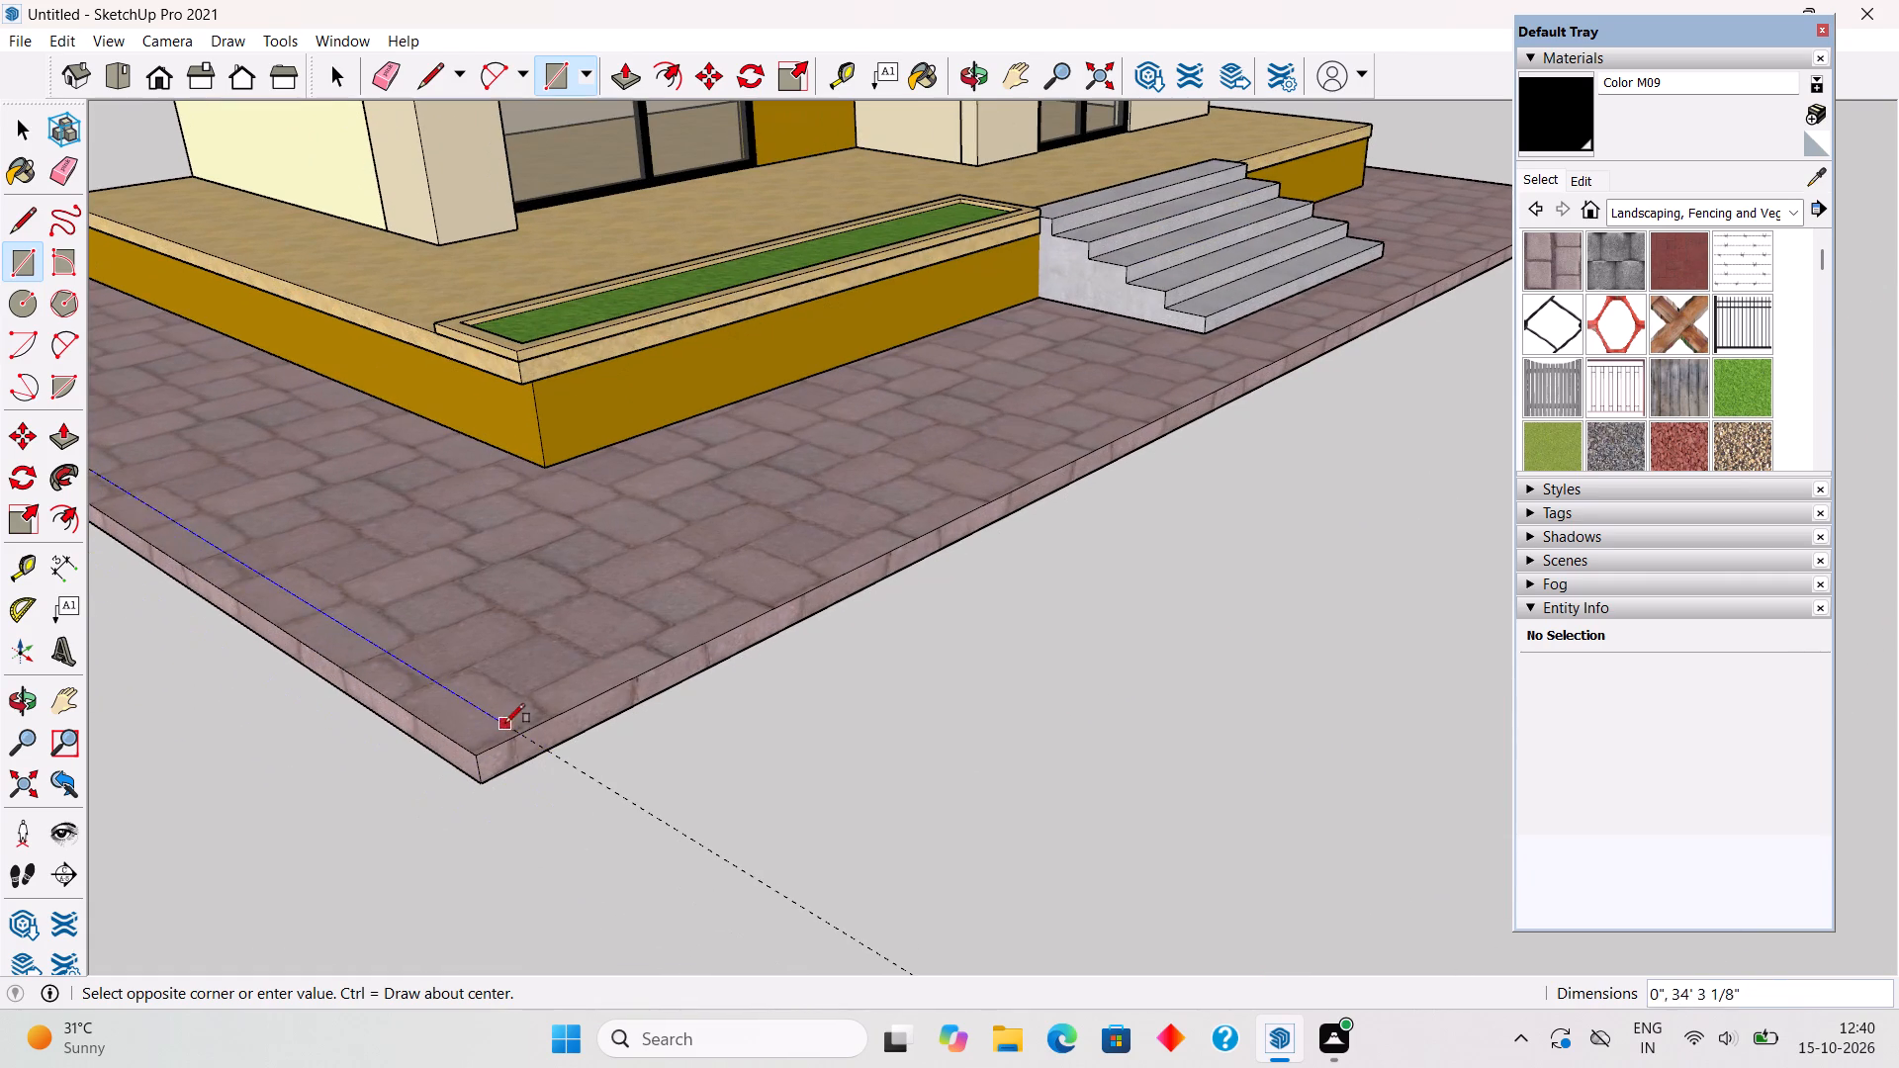
left_click(486, 754)
Extrude the planter-side strip up 5' as a boundary wall and make the whole wall a group.
key("p")
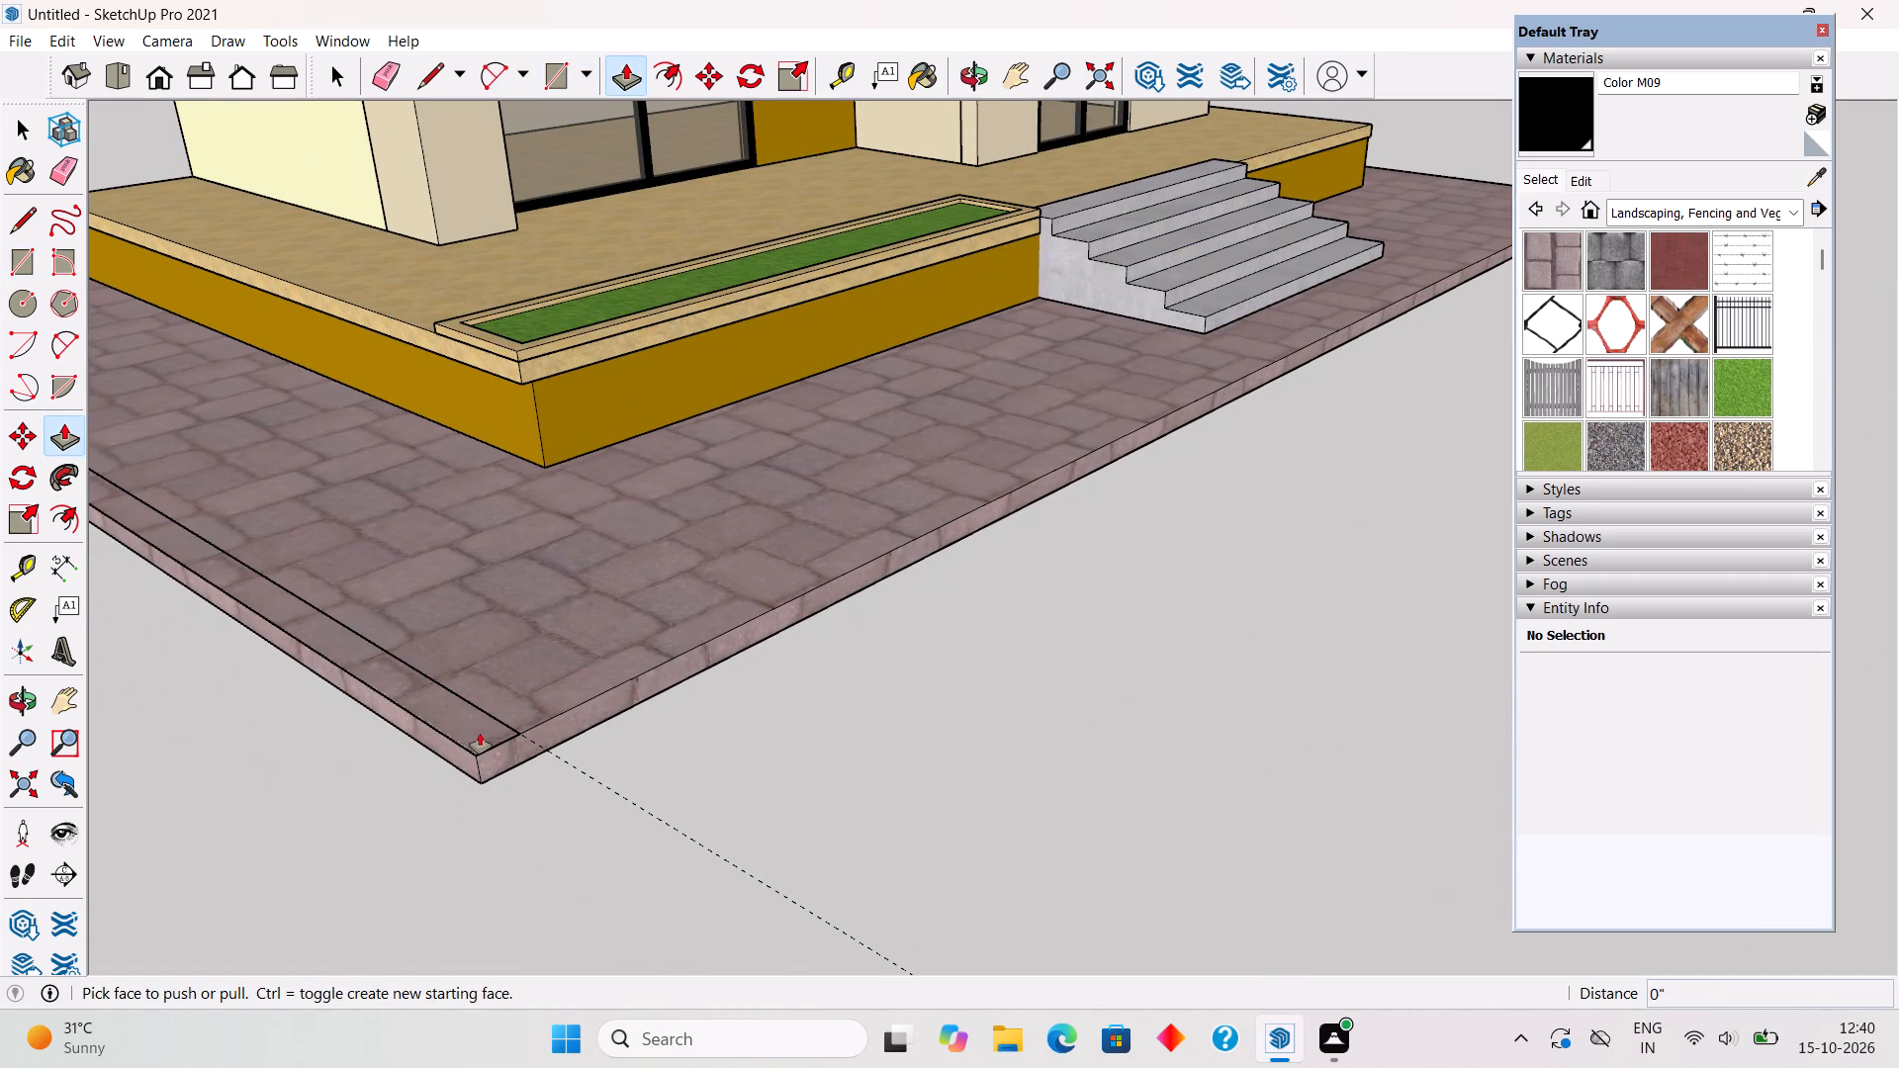
left_click(480, 733)
type("5'")
key("Return")
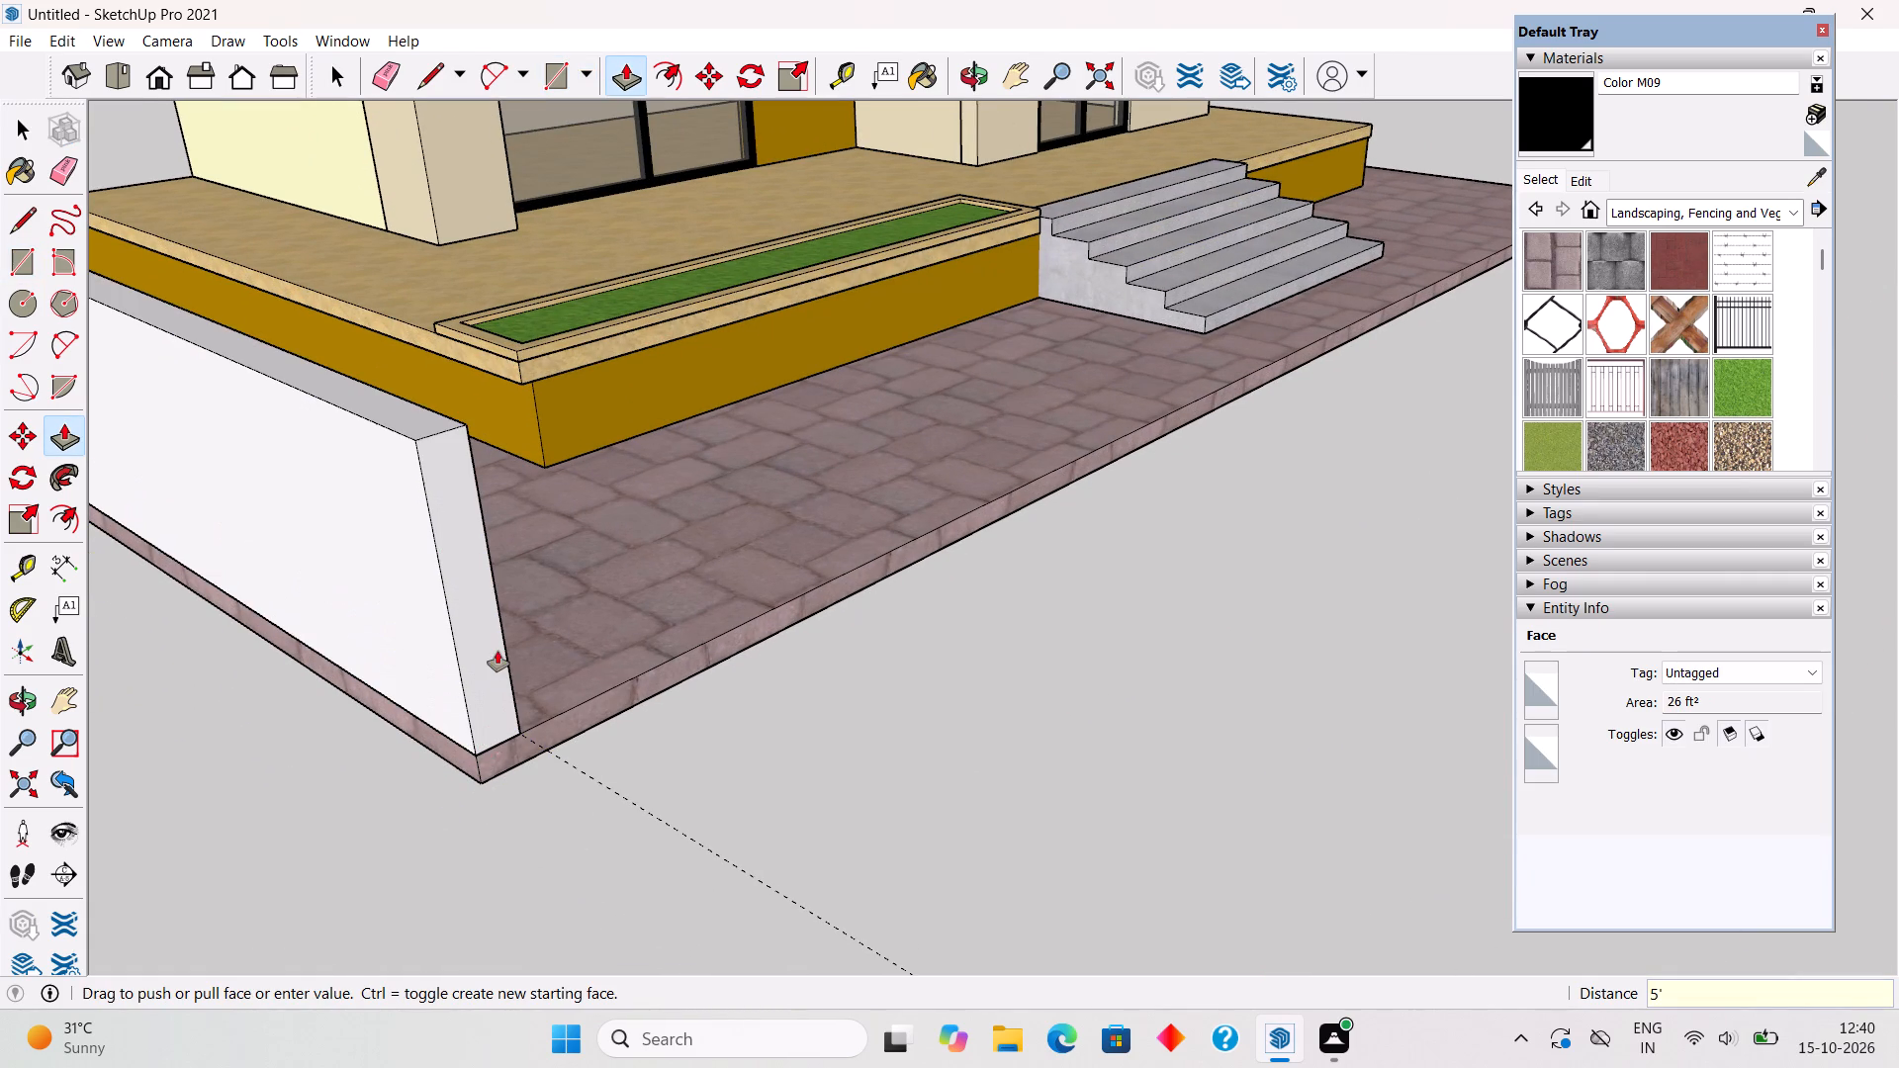
key("space")
triple_click(497, 651)
right_click(497, 649)
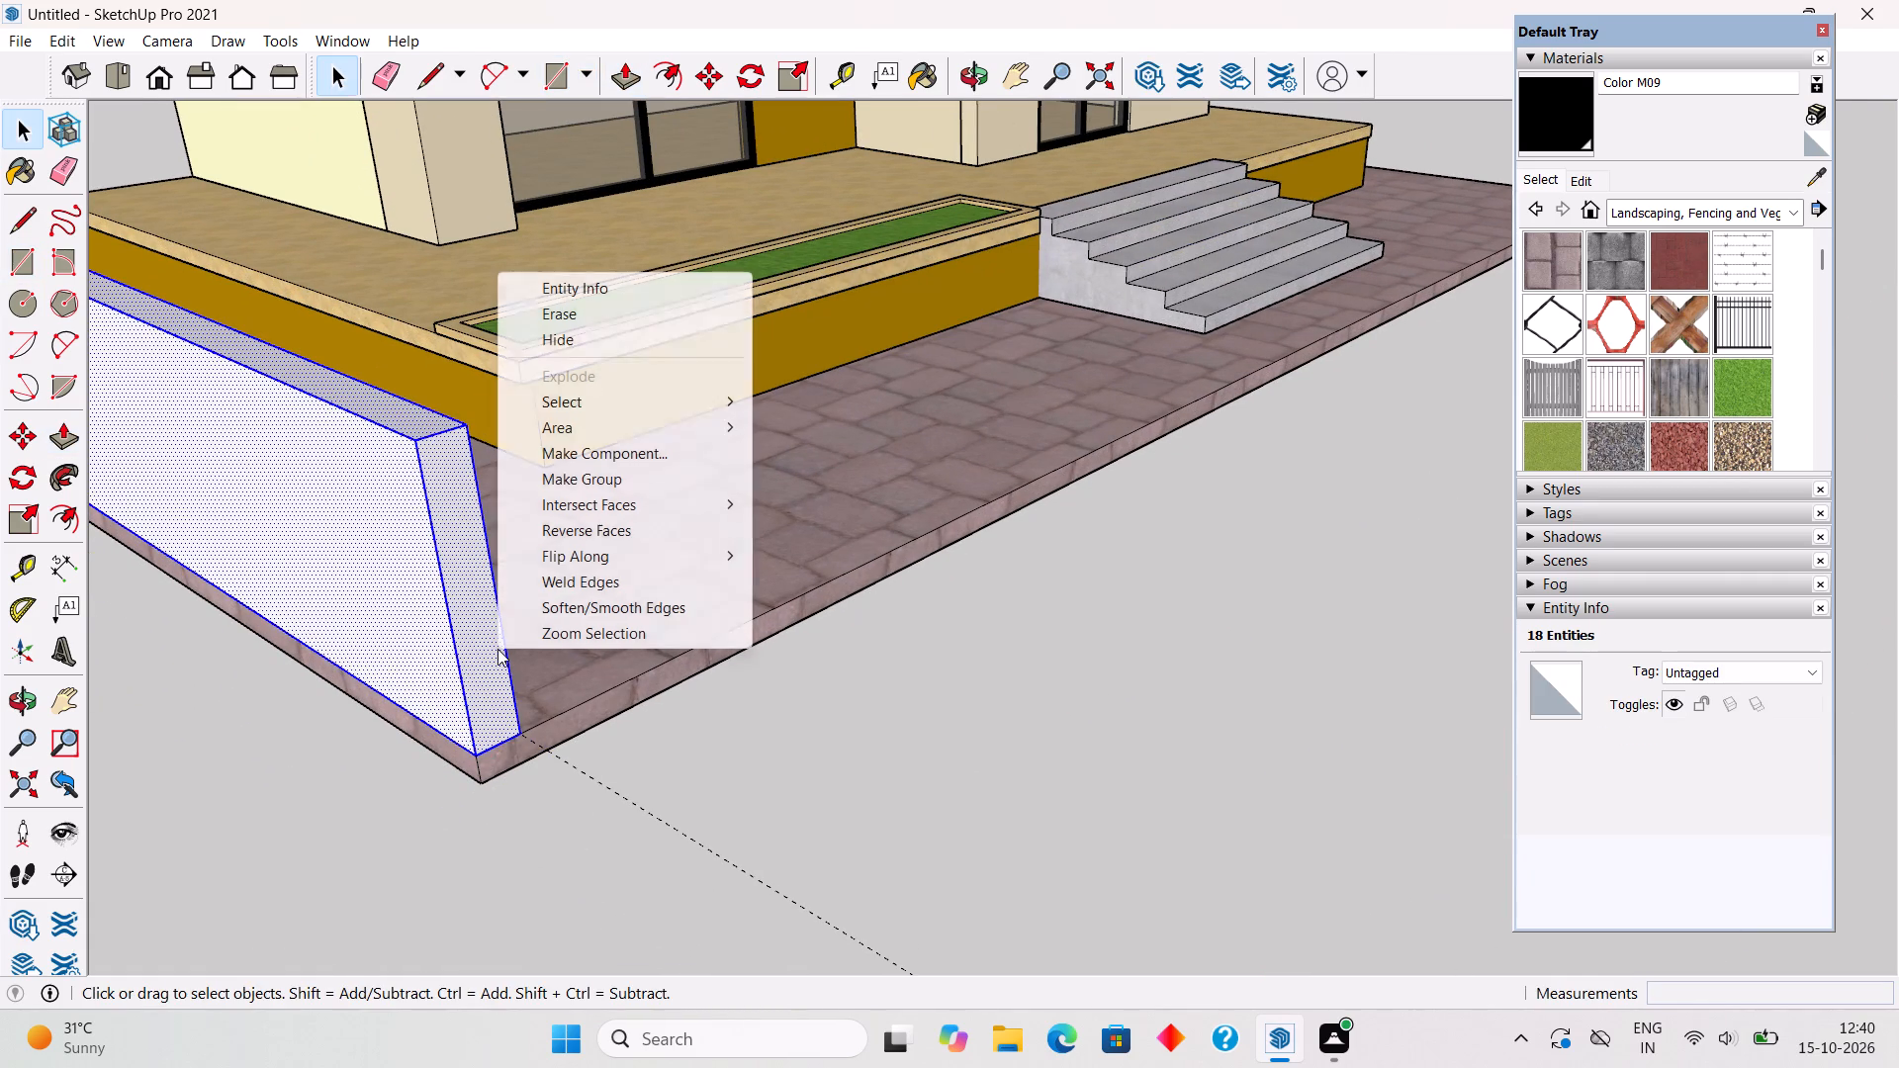
left_click(536, 476)
left_click(866, 806)
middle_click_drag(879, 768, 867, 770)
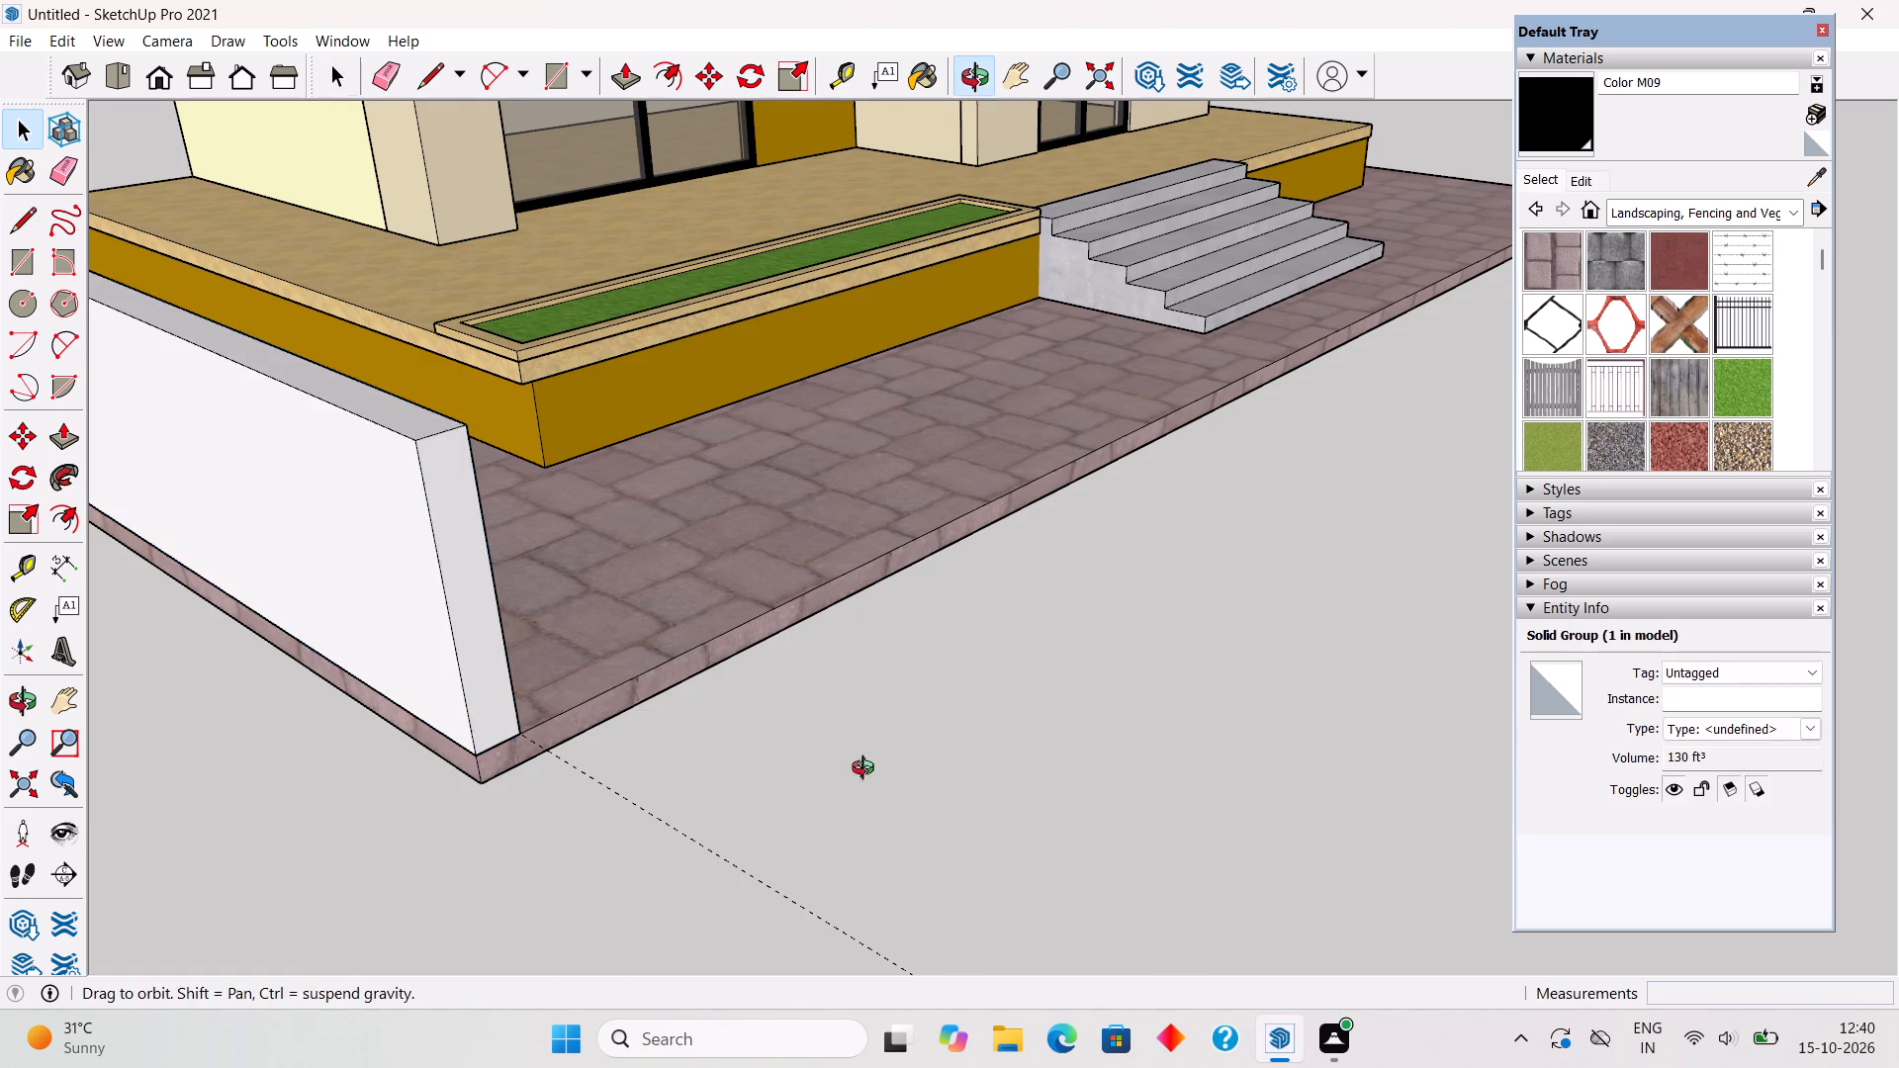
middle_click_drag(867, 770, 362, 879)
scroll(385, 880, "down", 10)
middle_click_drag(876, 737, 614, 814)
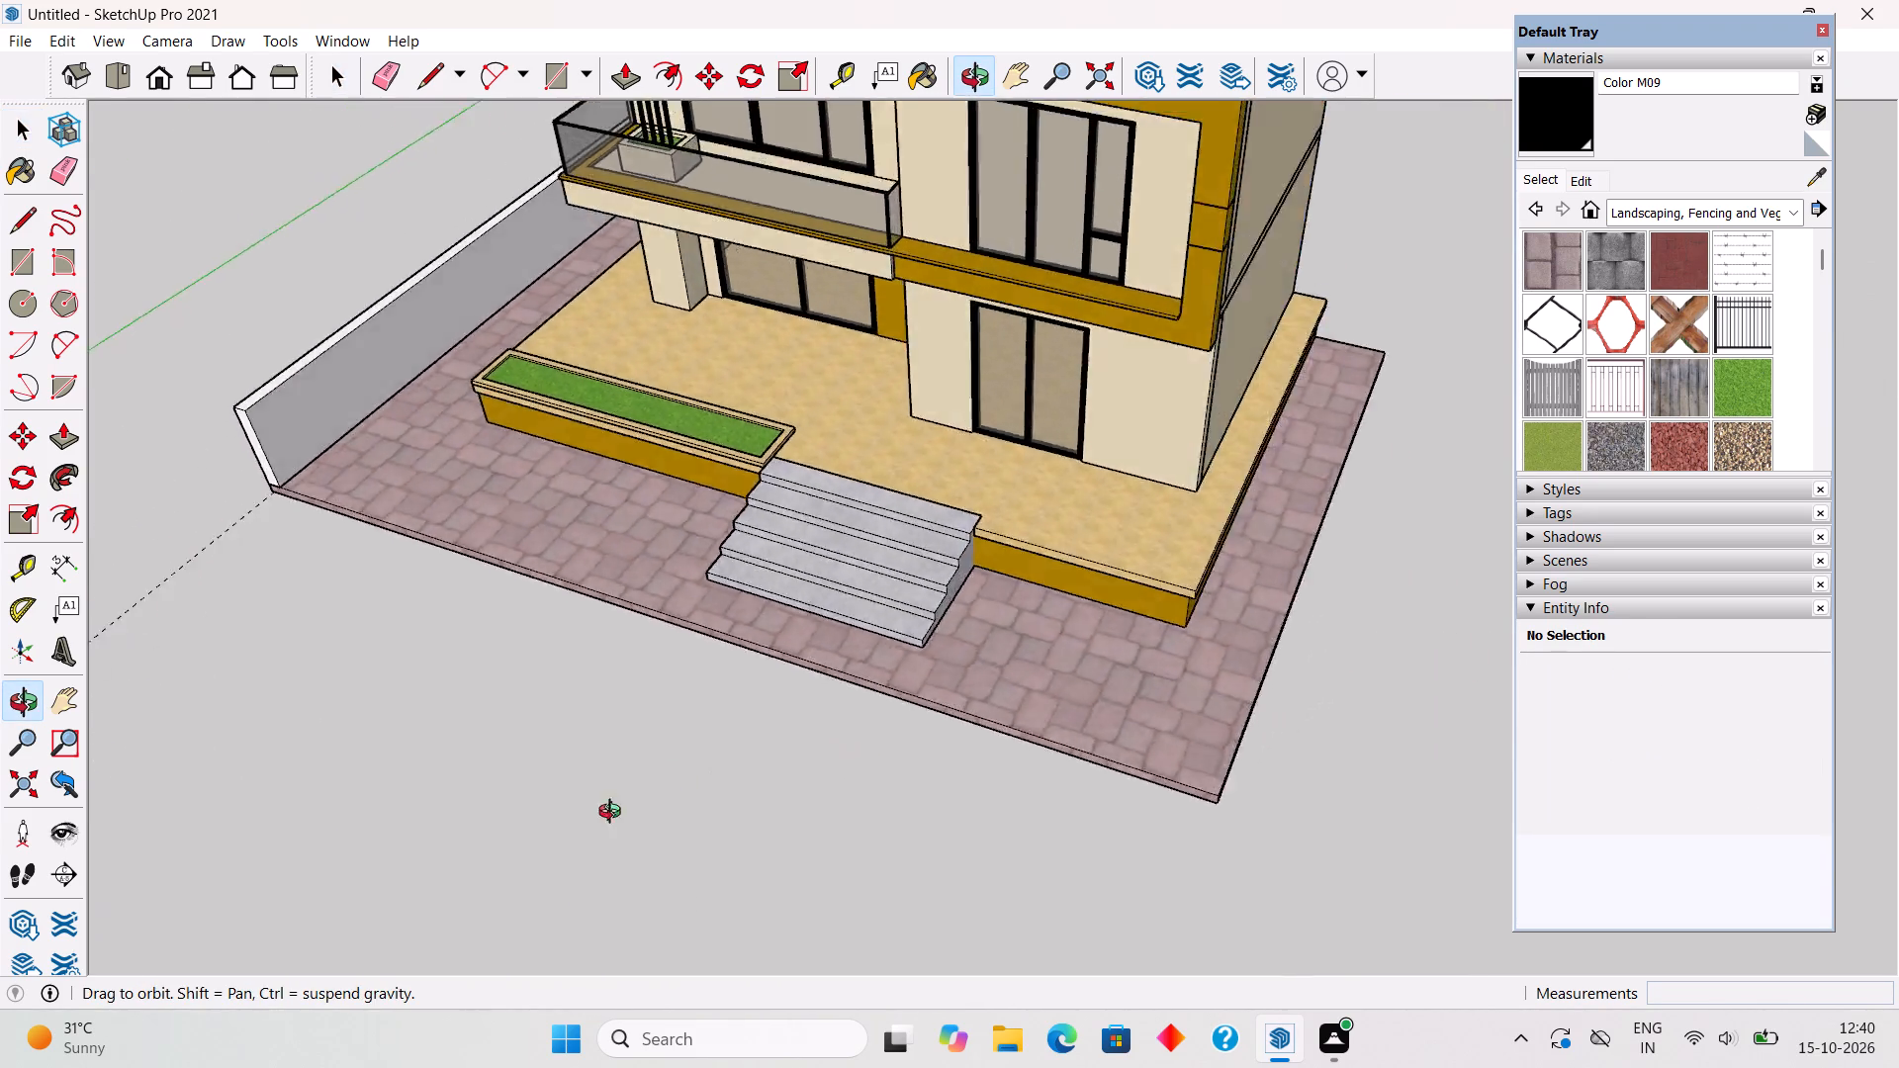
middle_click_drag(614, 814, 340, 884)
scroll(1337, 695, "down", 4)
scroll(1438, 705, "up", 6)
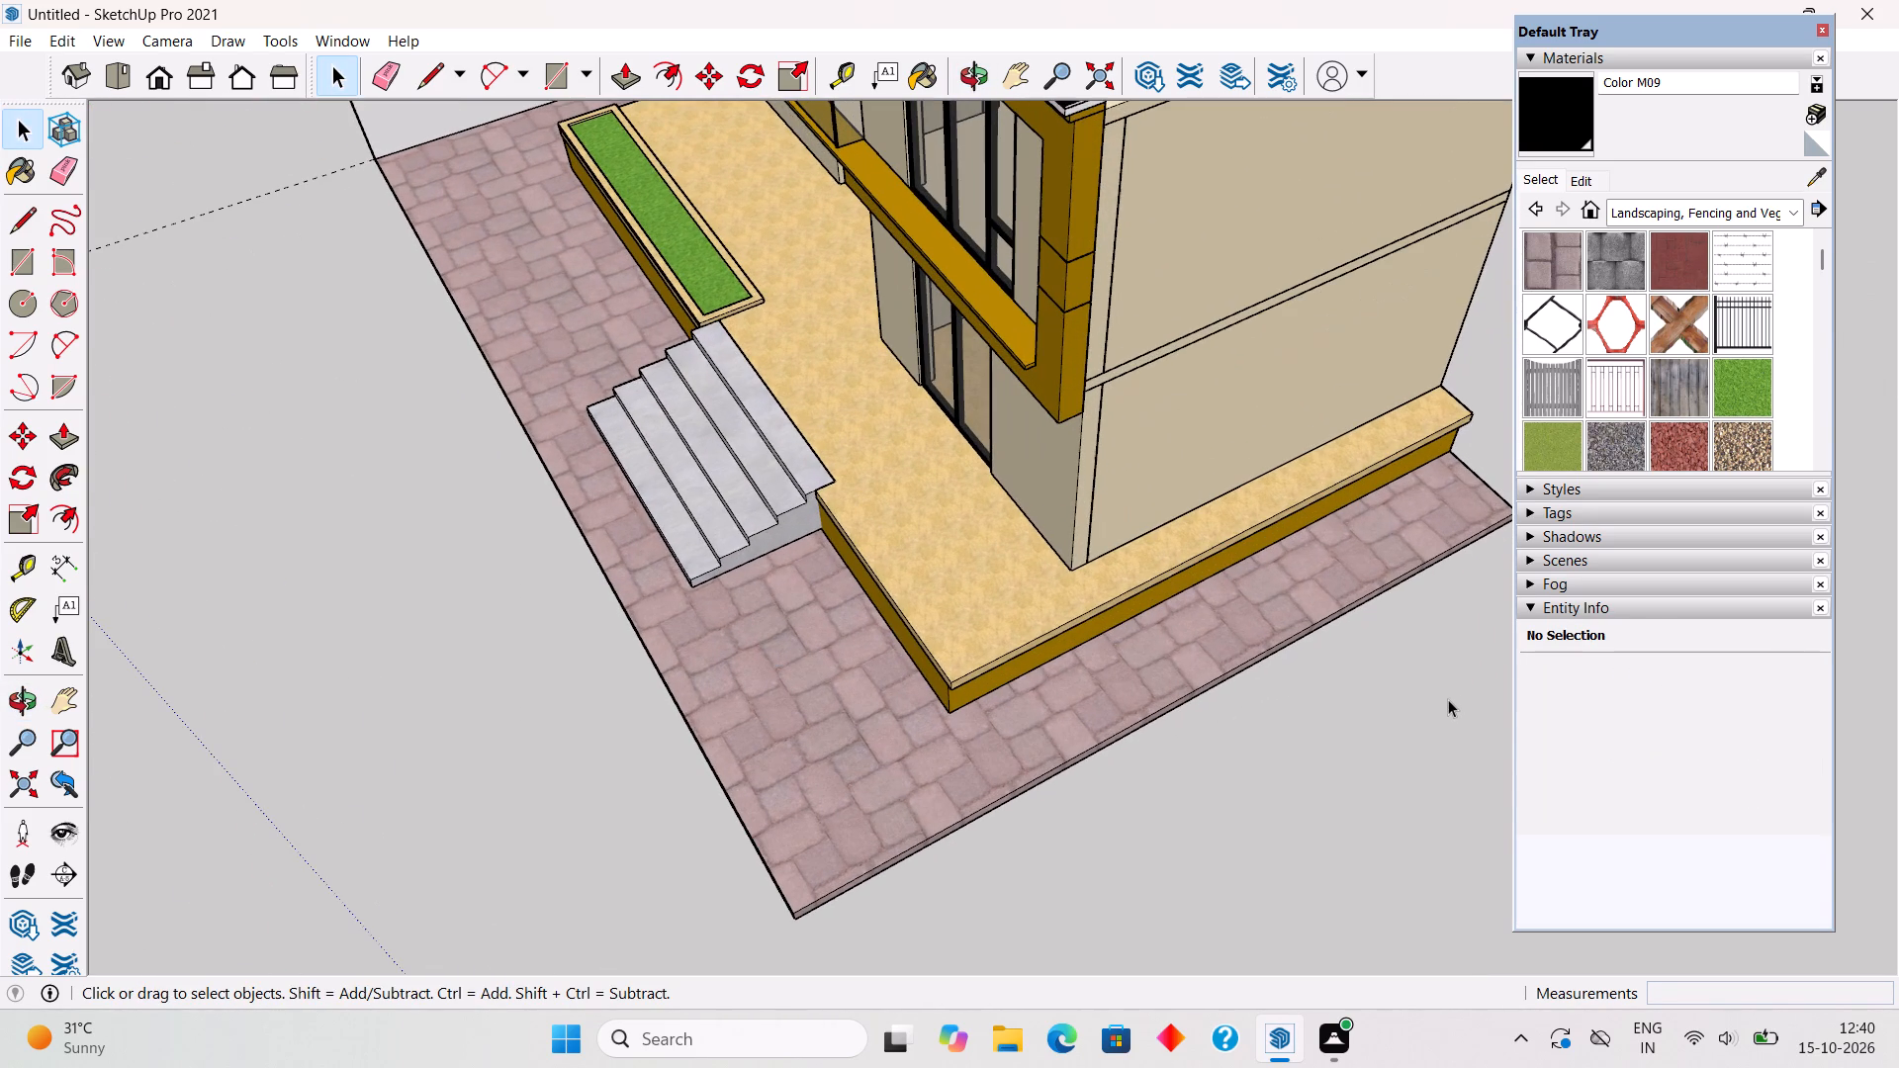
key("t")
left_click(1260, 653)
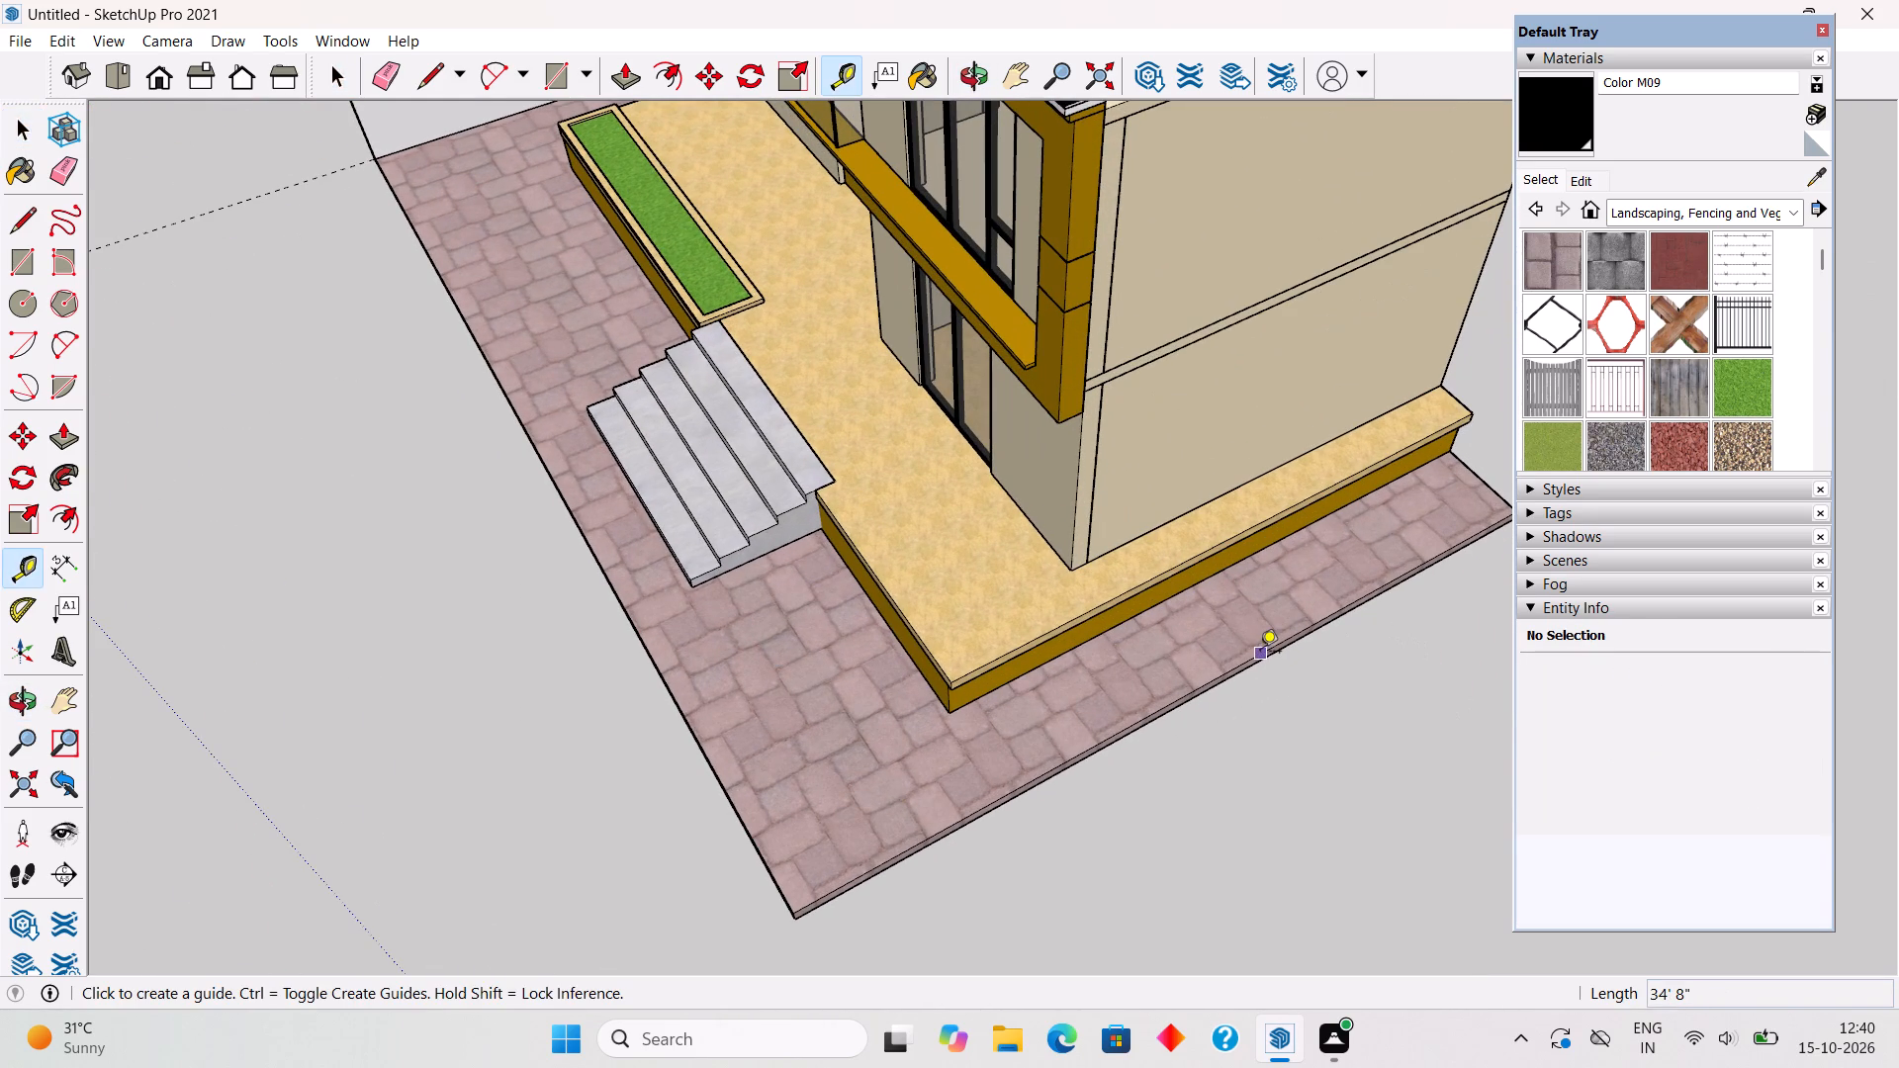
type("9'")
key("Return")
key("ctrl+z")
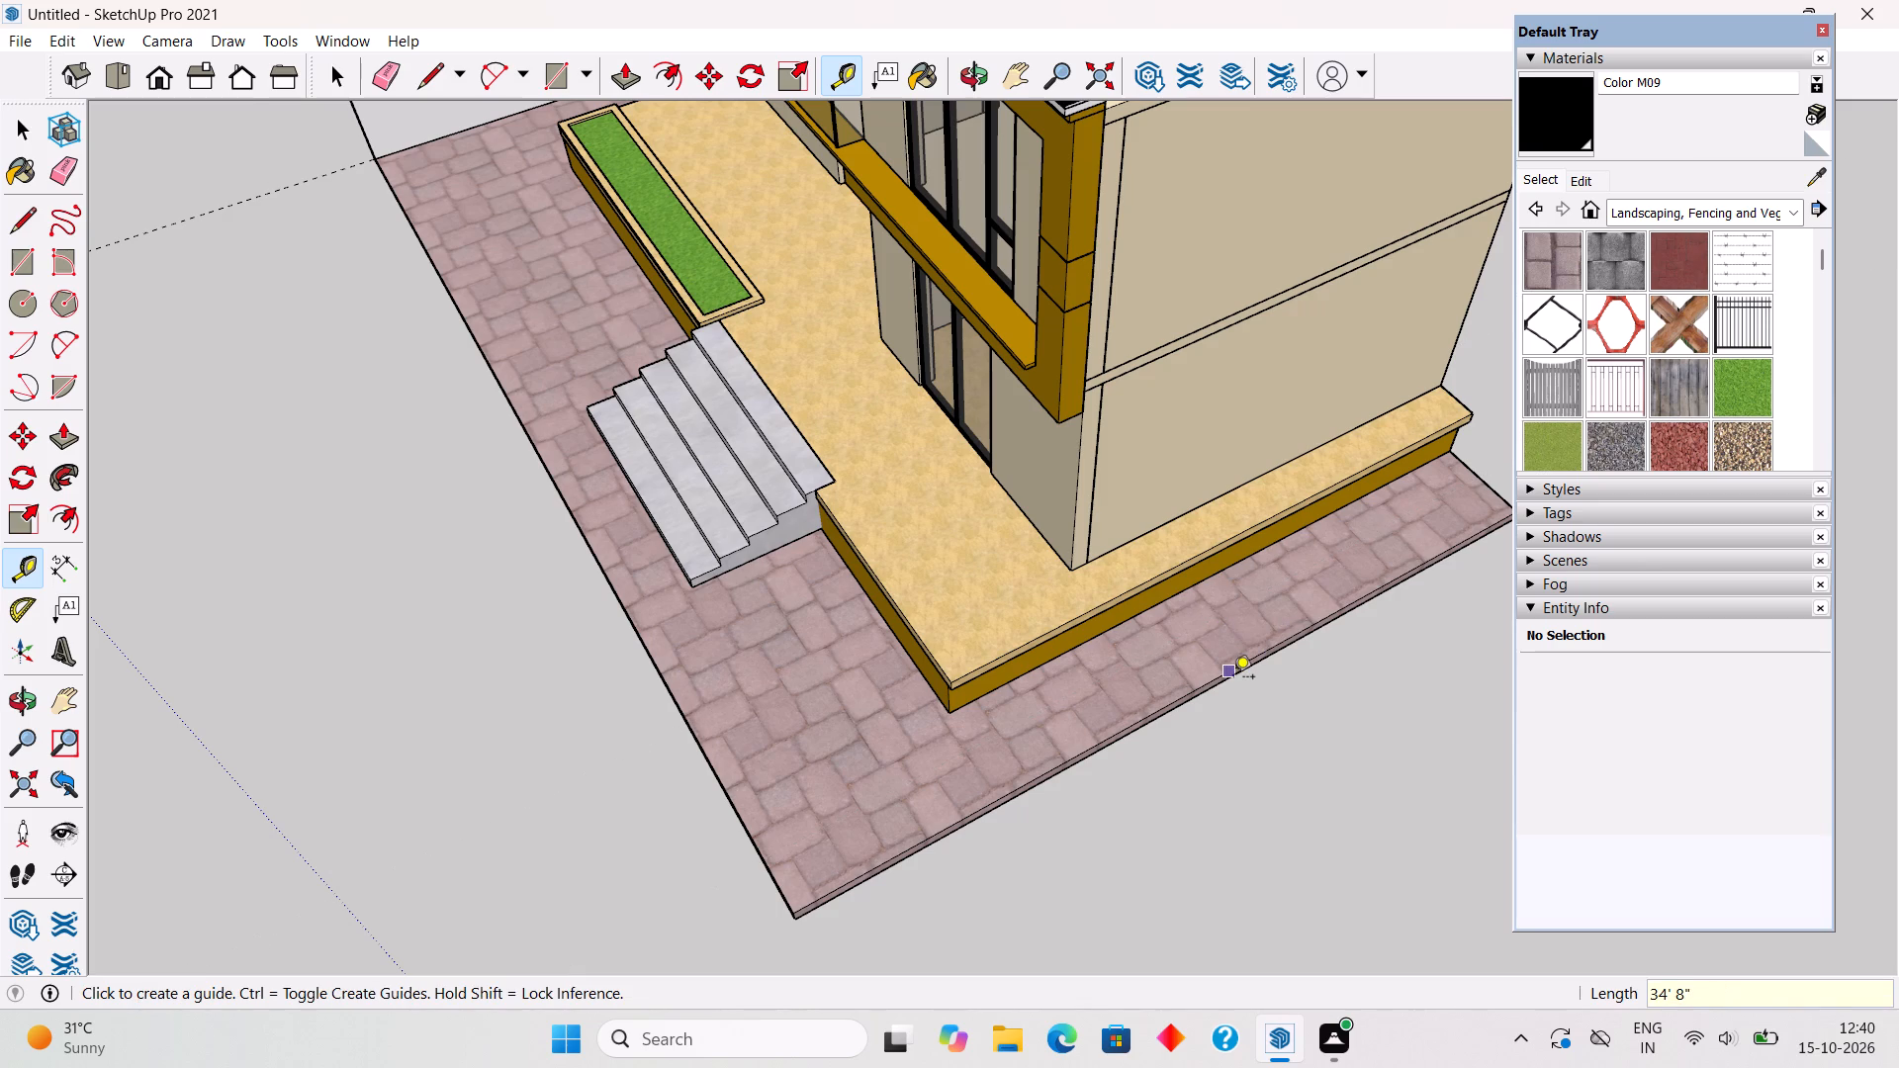
Place a guide 9" inside the paved base's opposite side edge and draw a 9" by 34' 8" strip along that edge.
left_click(1233, 678)
type("9\"")
key("Return")
key("r")
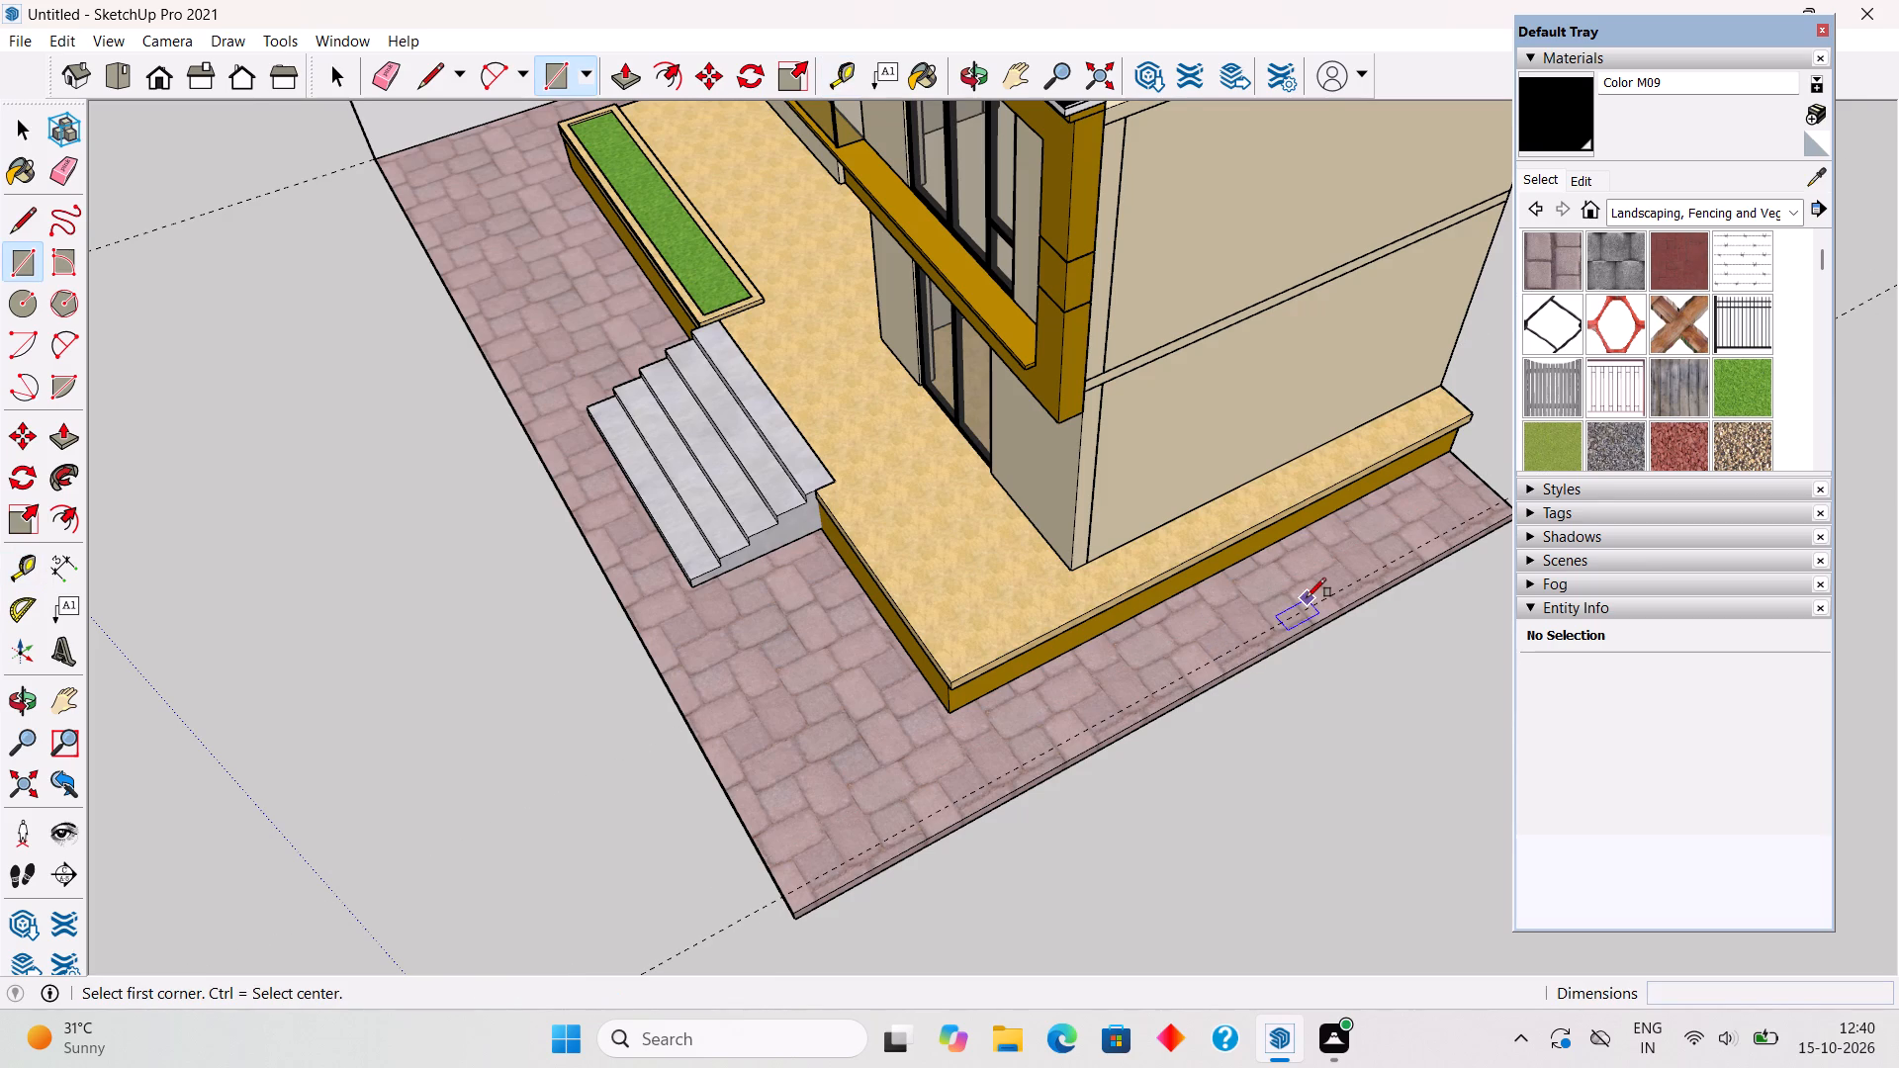
scroll(1589, 478, "down", 3)
scroll(1467, 478, "down", 4)
scroll(1478, 486, "up", 5)
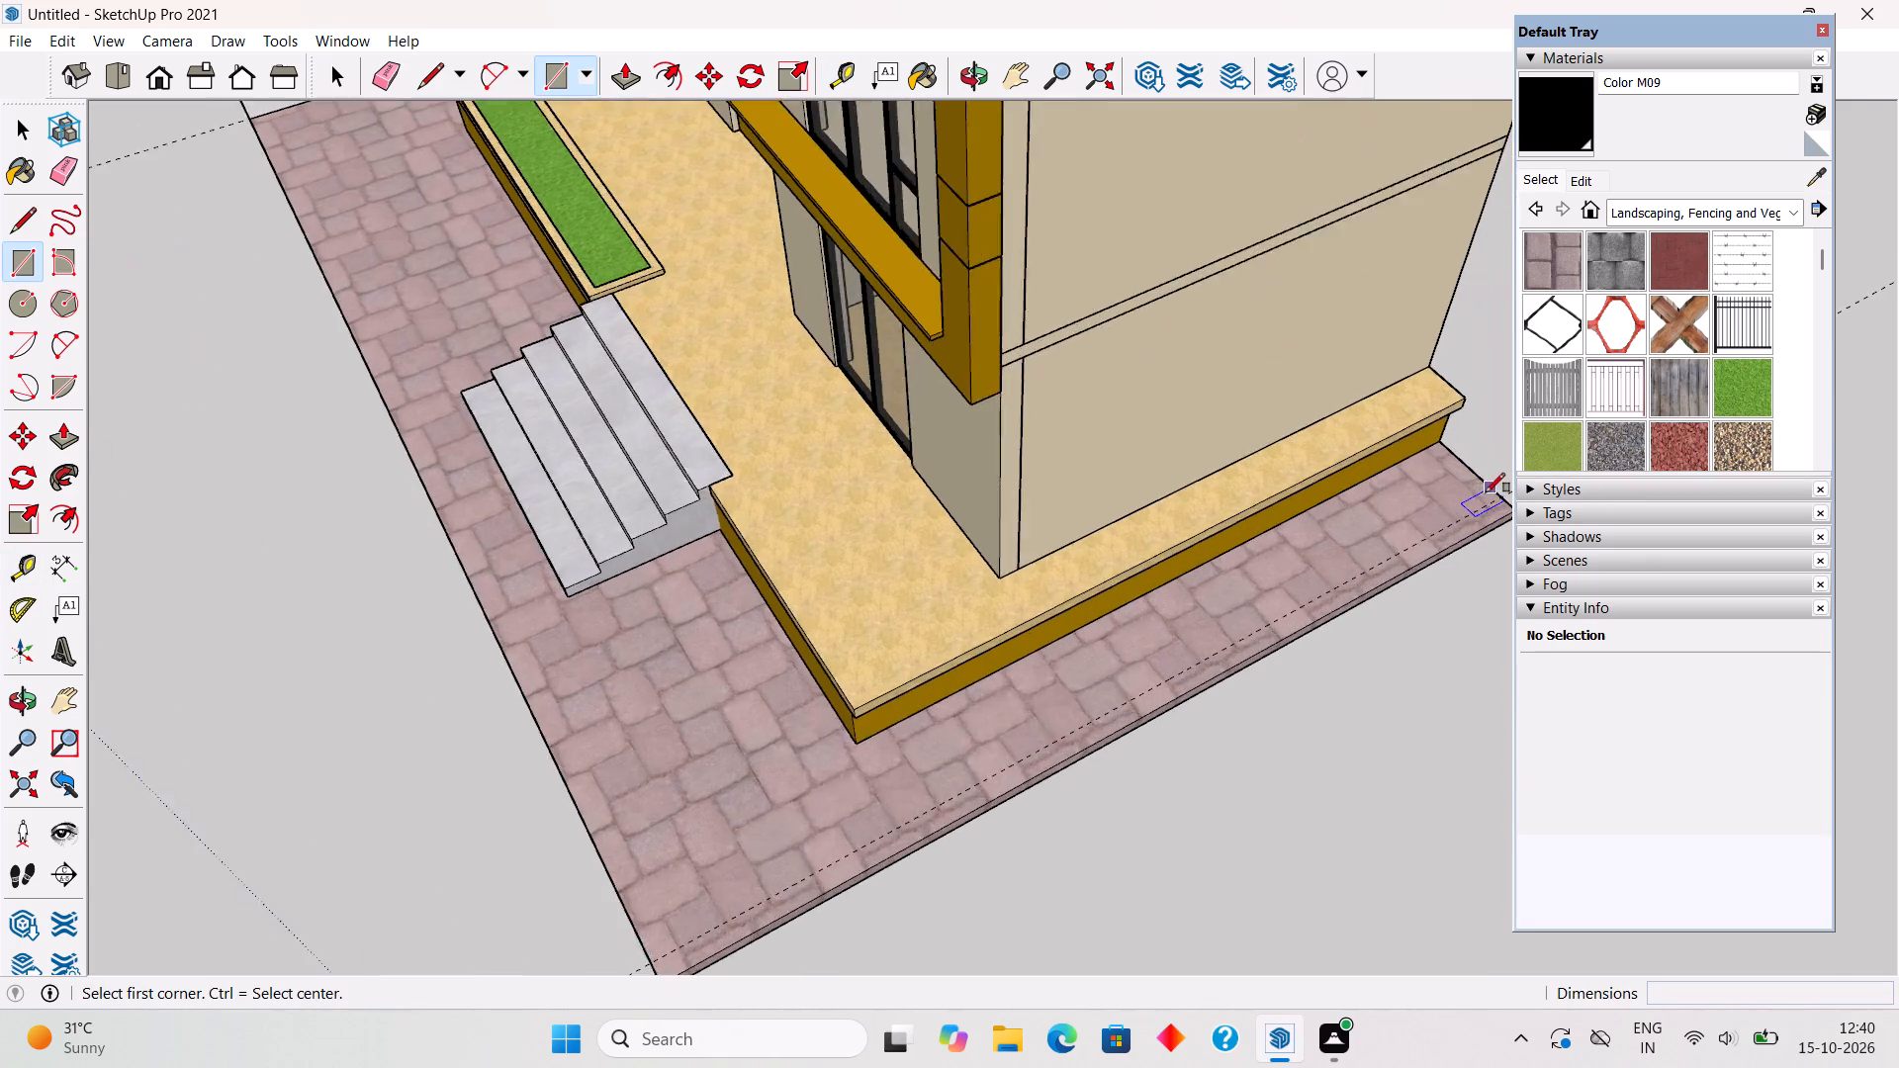
left_click(1497, 503)
scroll(1138, 706, "down", 4)
scroll(741, 927, "up", 5)
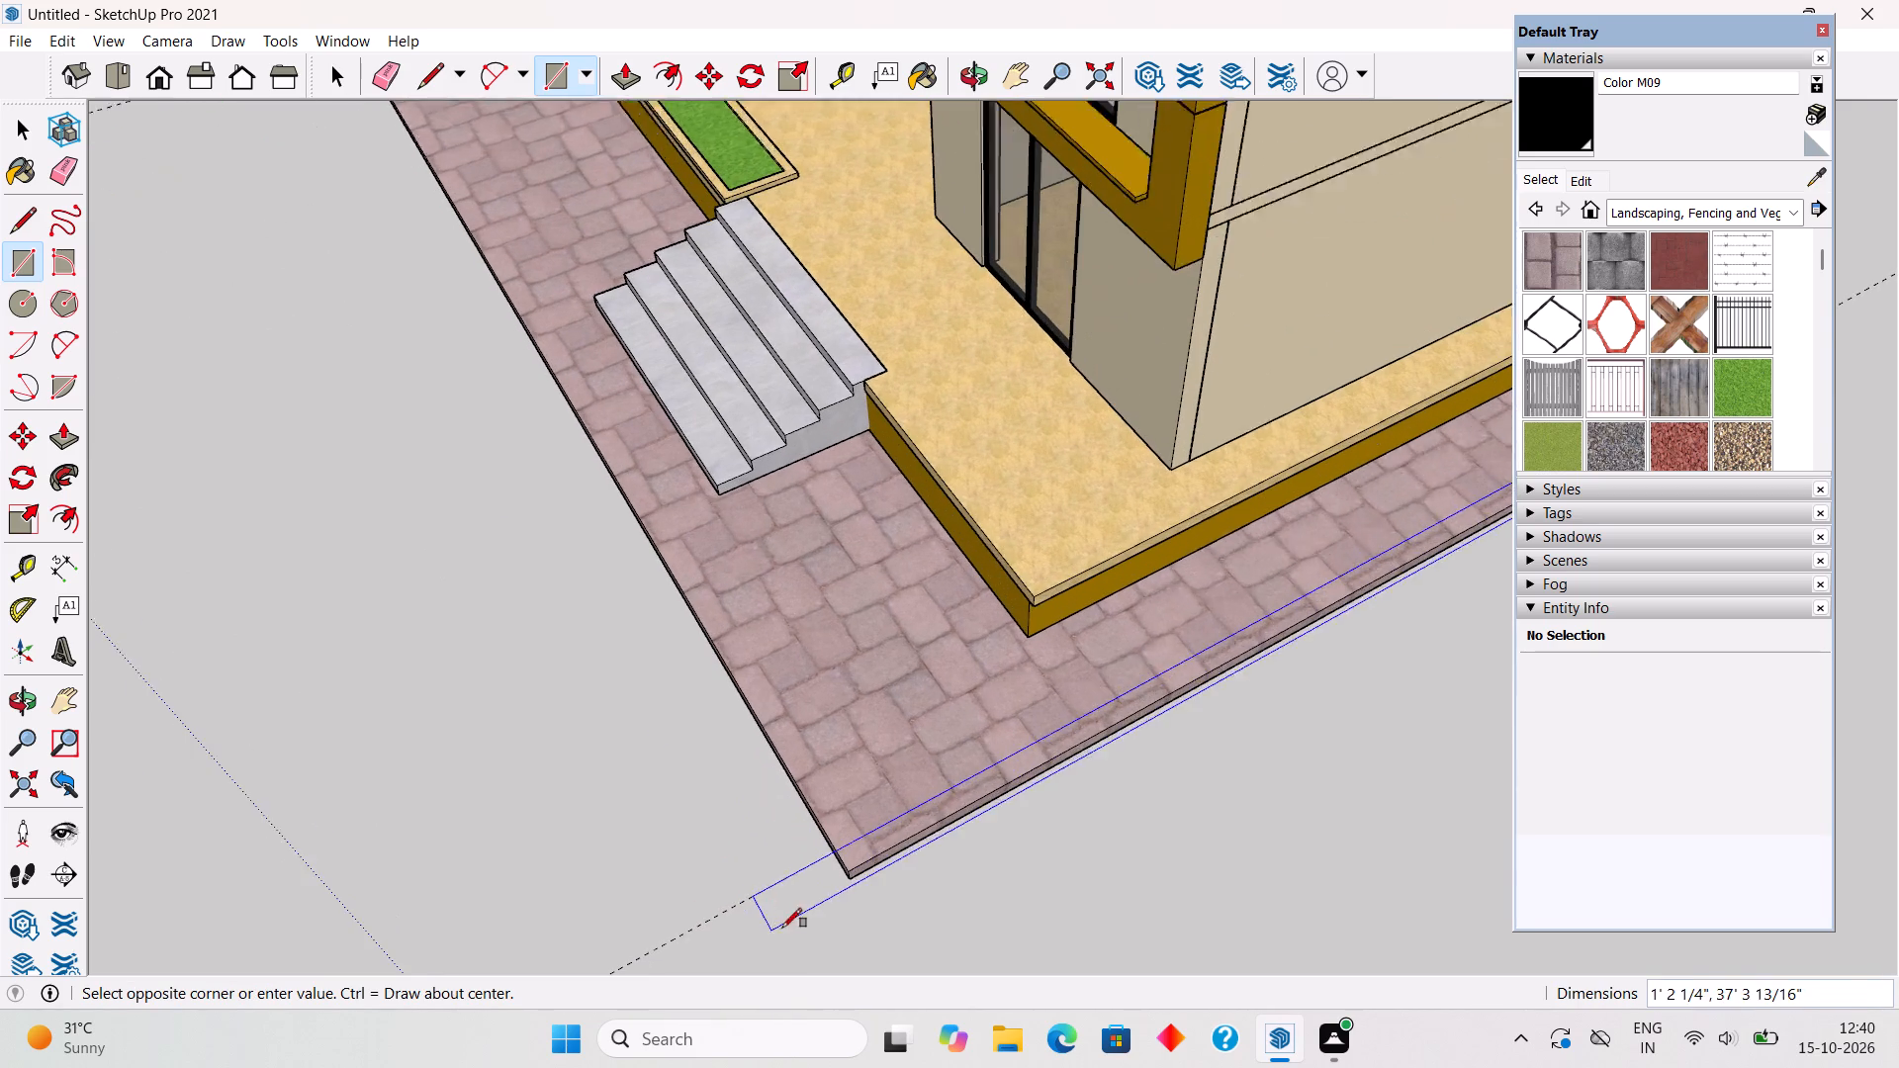
scroll(782, 928, "up", 1)
left_click(852, 870)
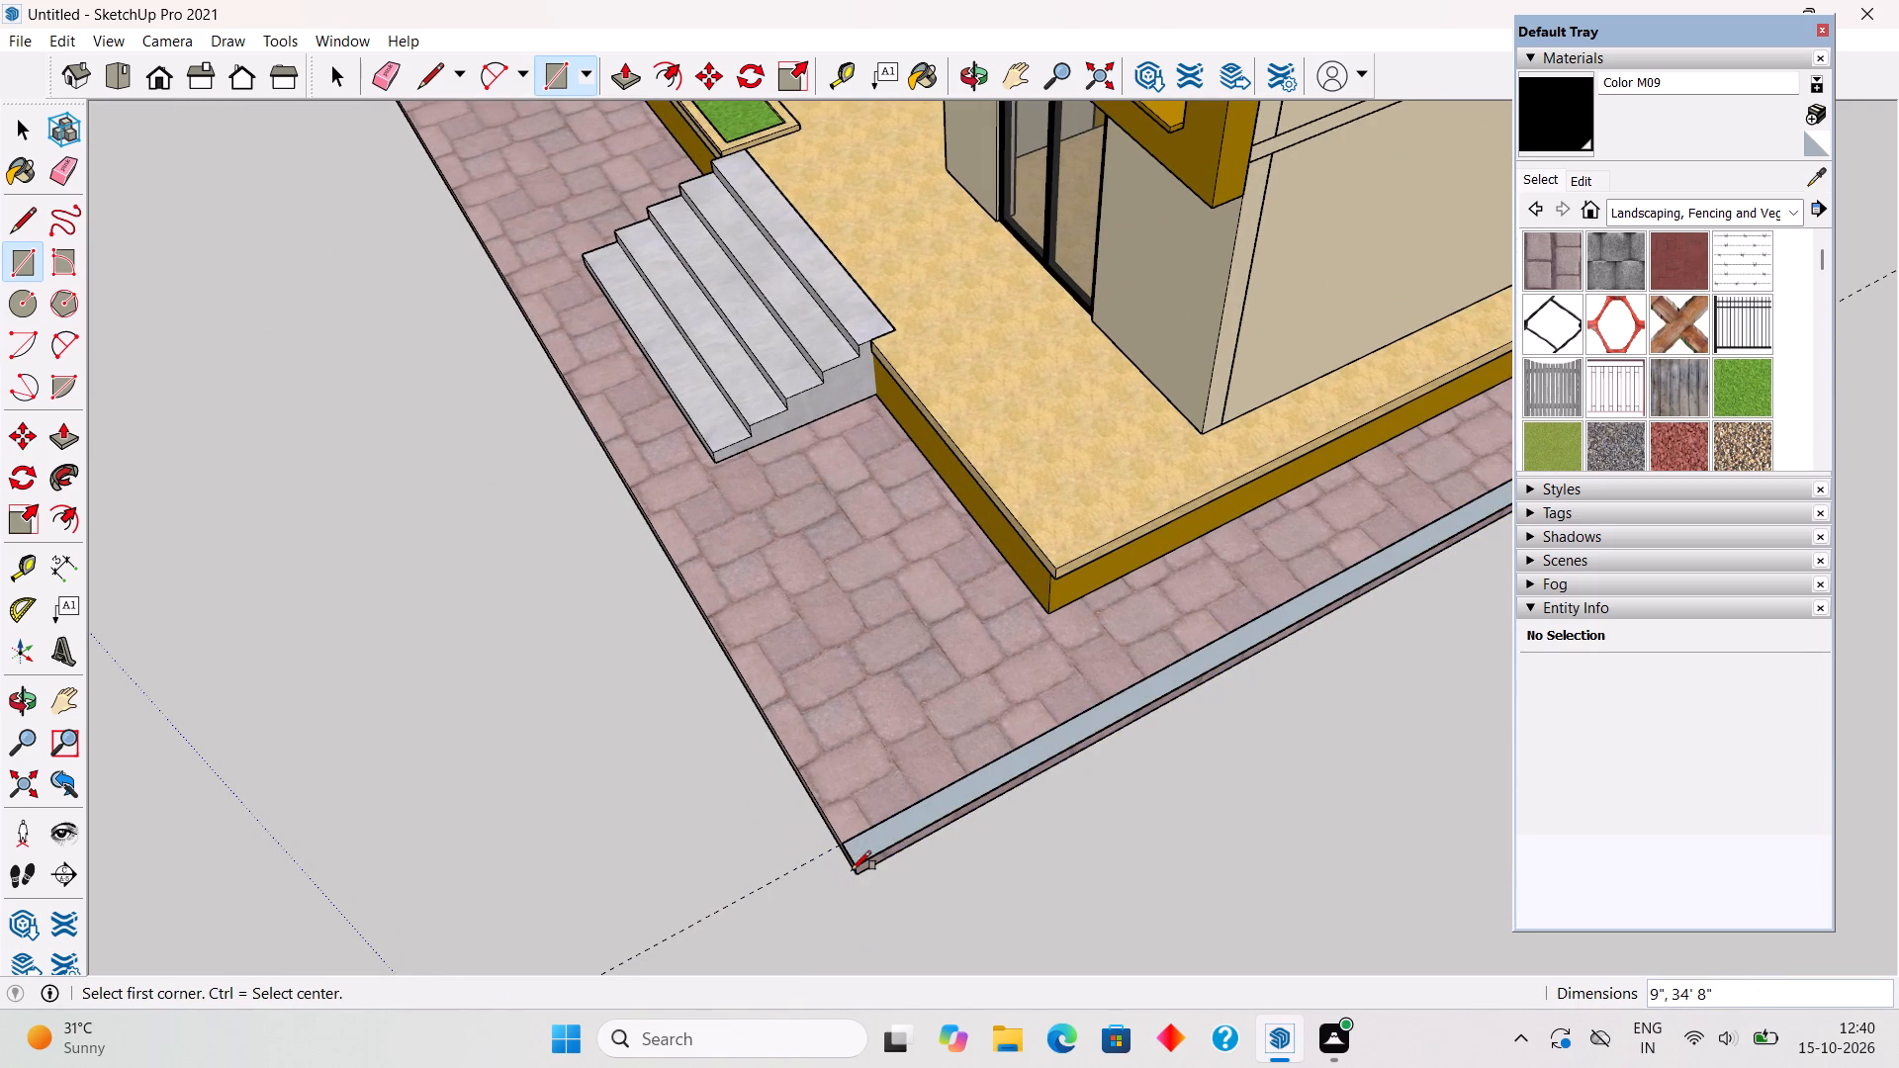
Extrude the second side strip up 5' as a boundary wall and make the whole wall a group.
key("p")
left_click(860, 846)
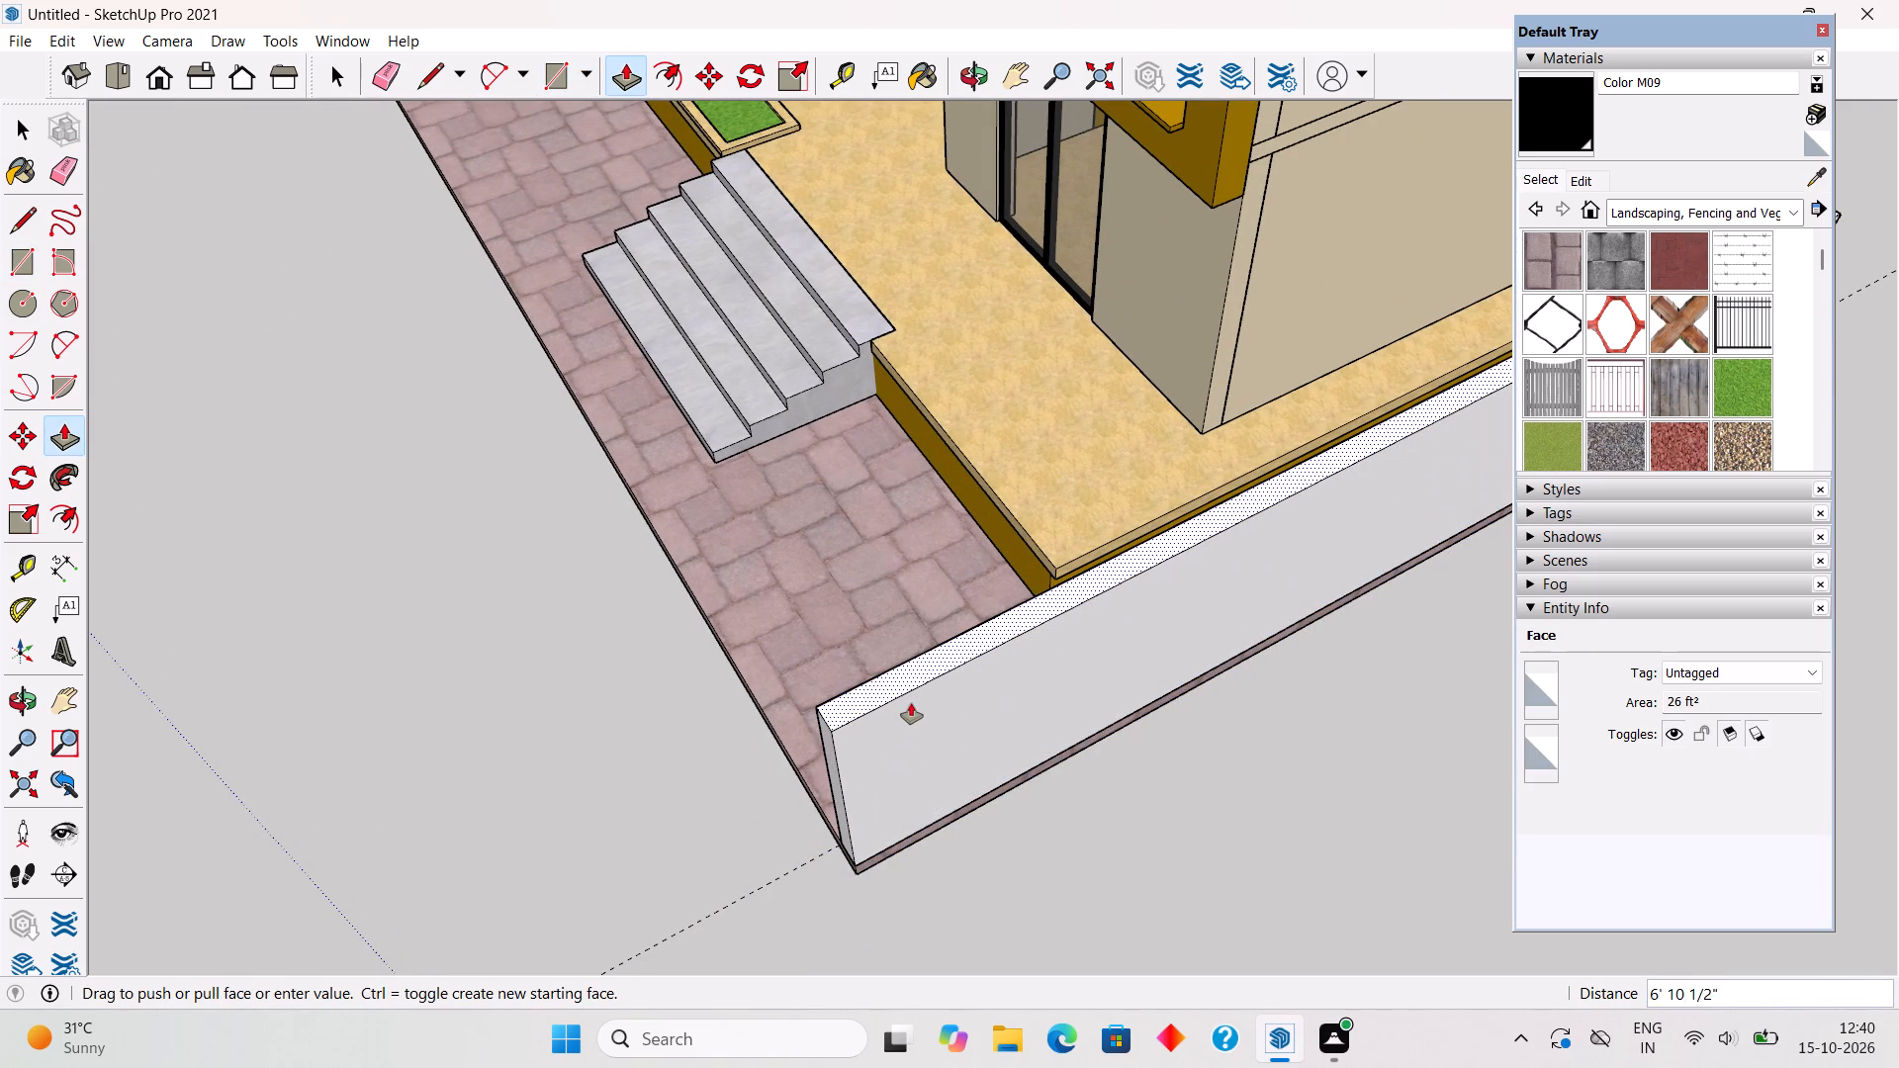
type("5'")
key("Return")
key("space")
triple_click(925, 761)
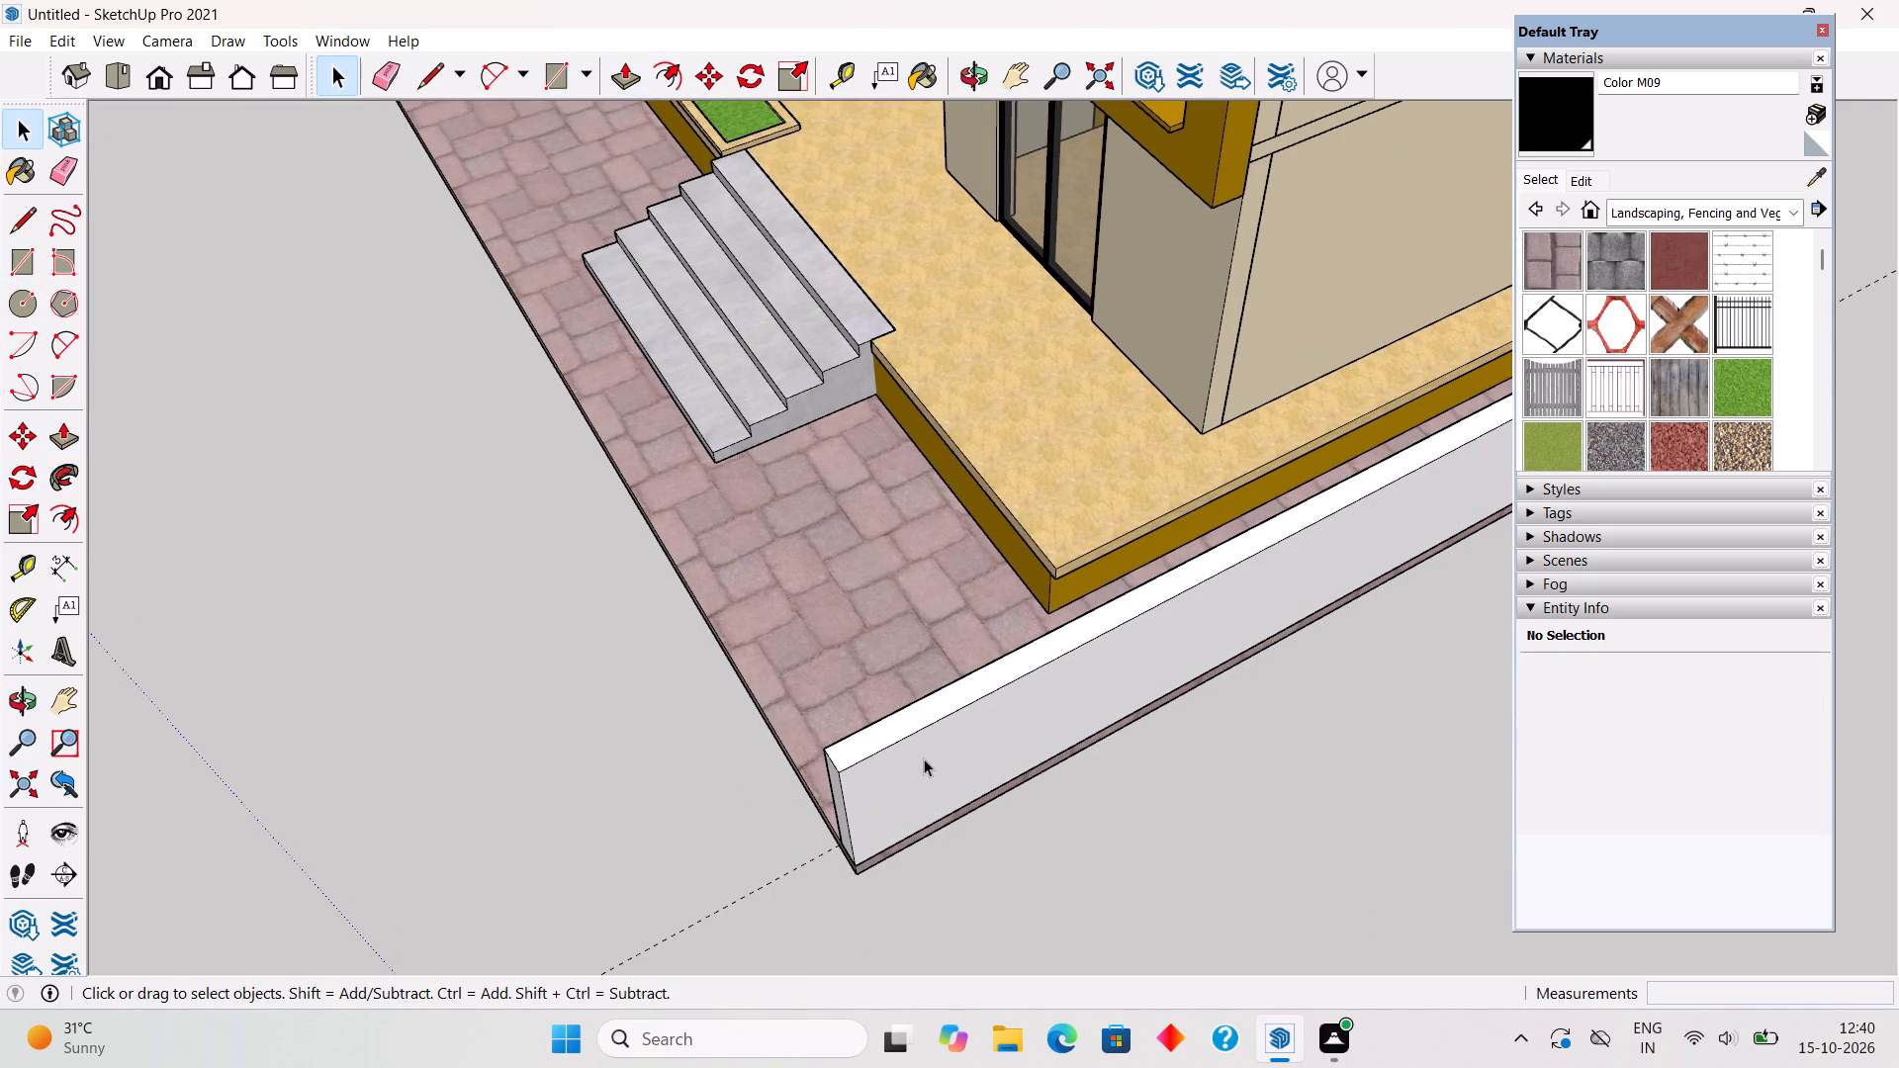
right_click(925, 761)
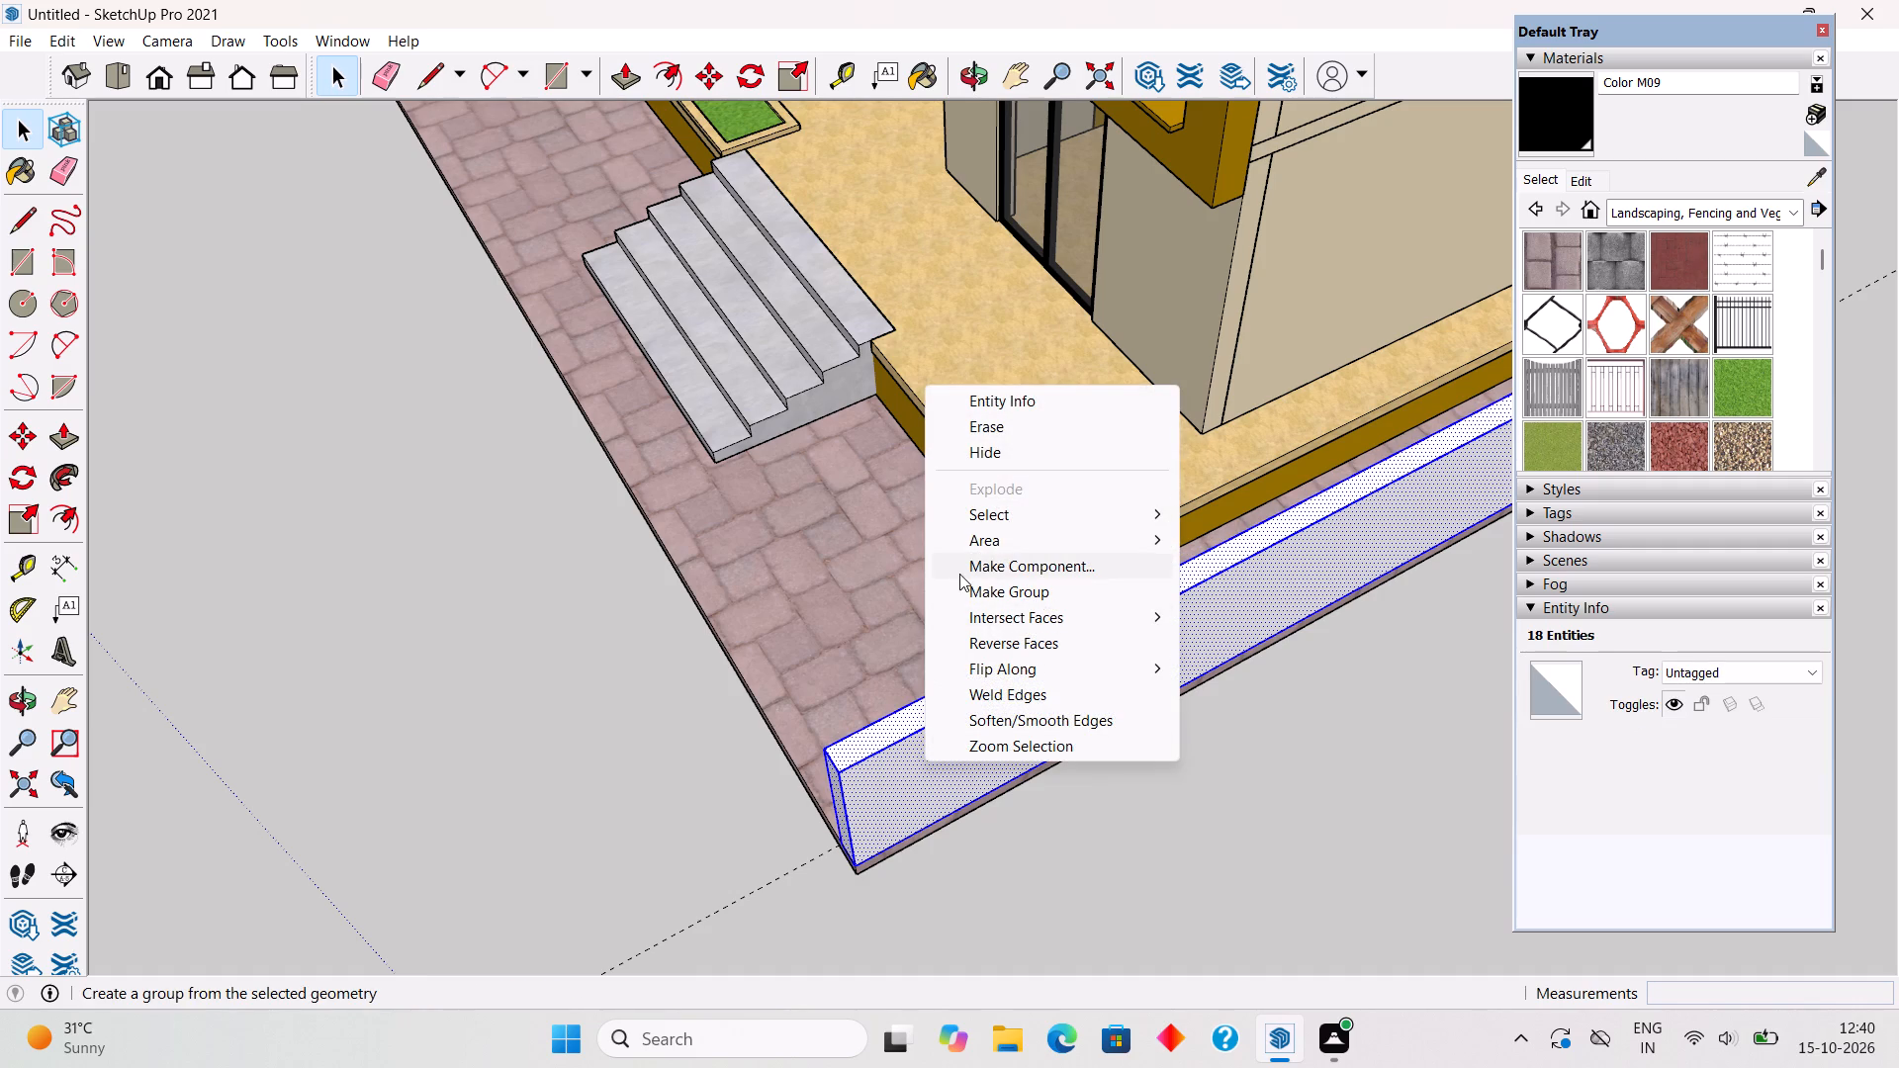
left_click(978, 600)
left_click(1070, 828)
Place a guide 9" inside the paved base's rear edge, beside the end of the second side wall.
scroll(1065, 785, "down", 4)
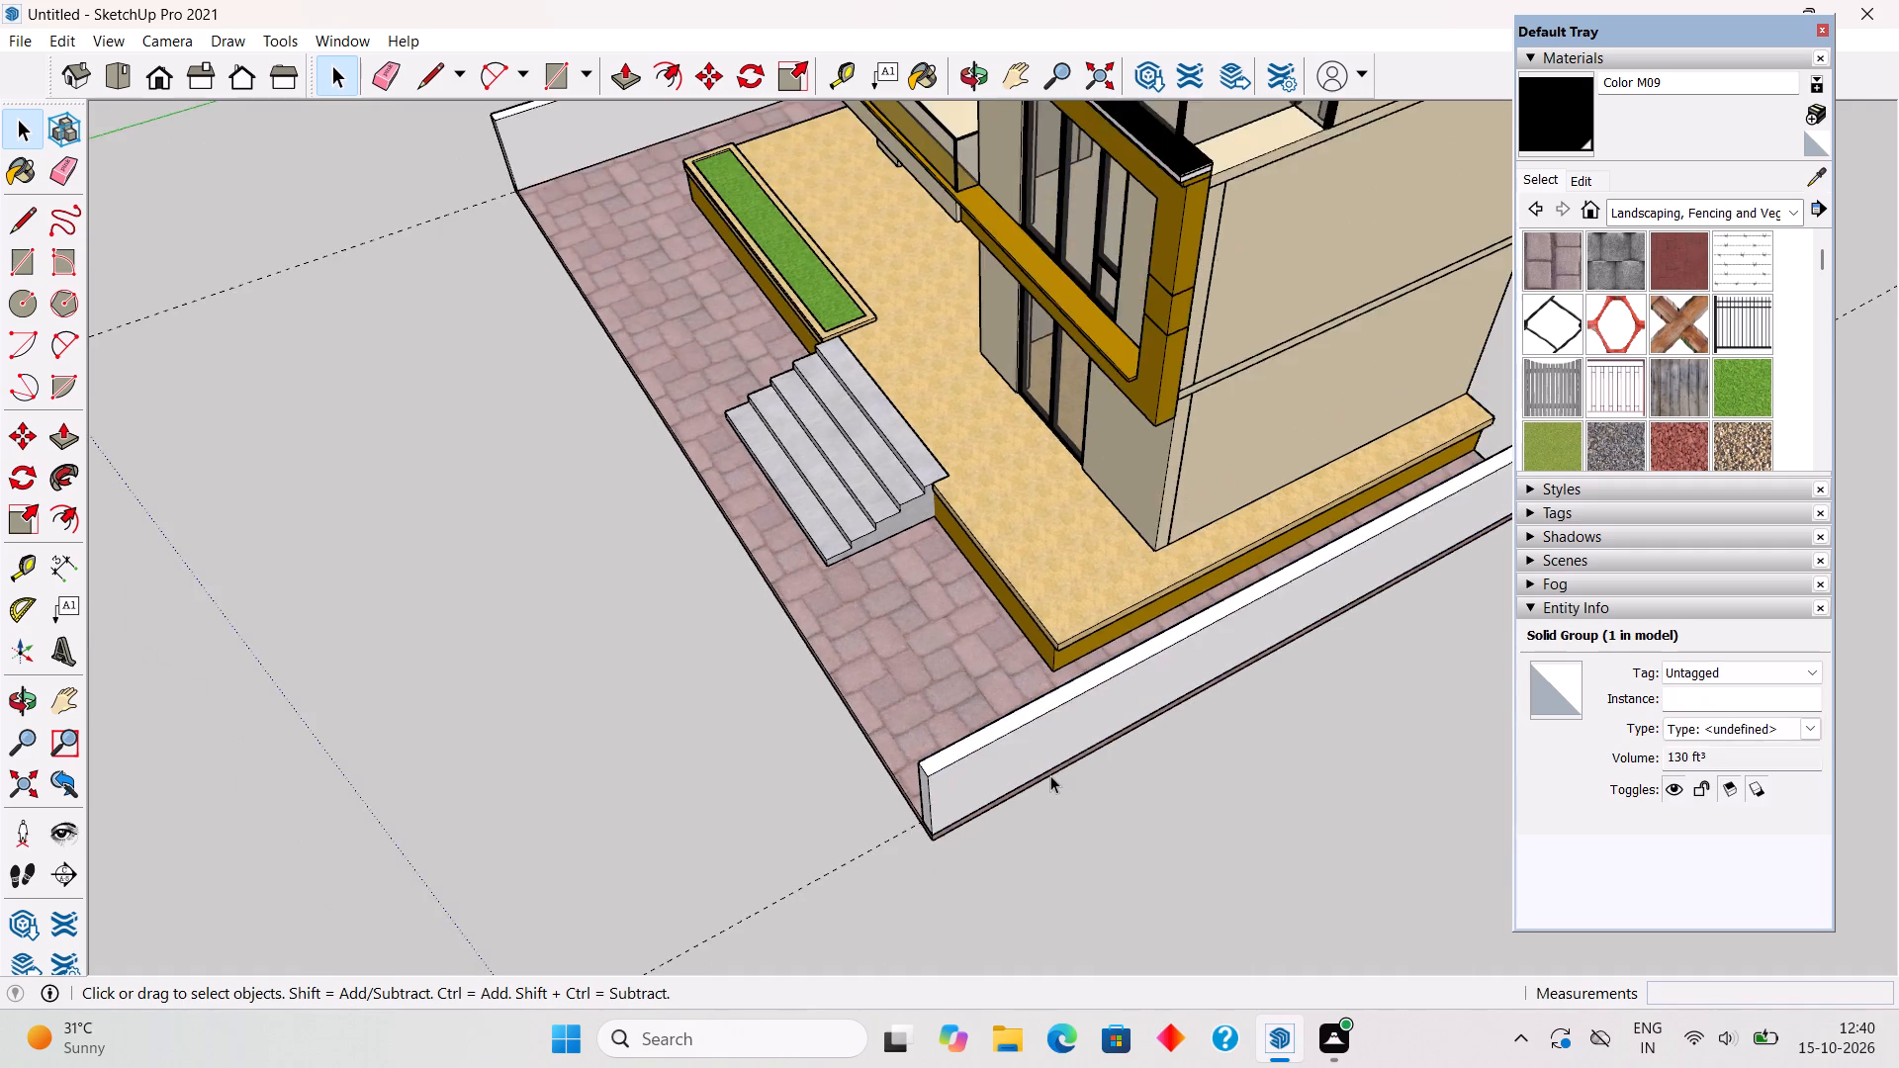
scroll(1050, 775, "down", 11)
middle_click_drag(1161, 510, 198, 442)
scroll(651, 773, "up", 2)
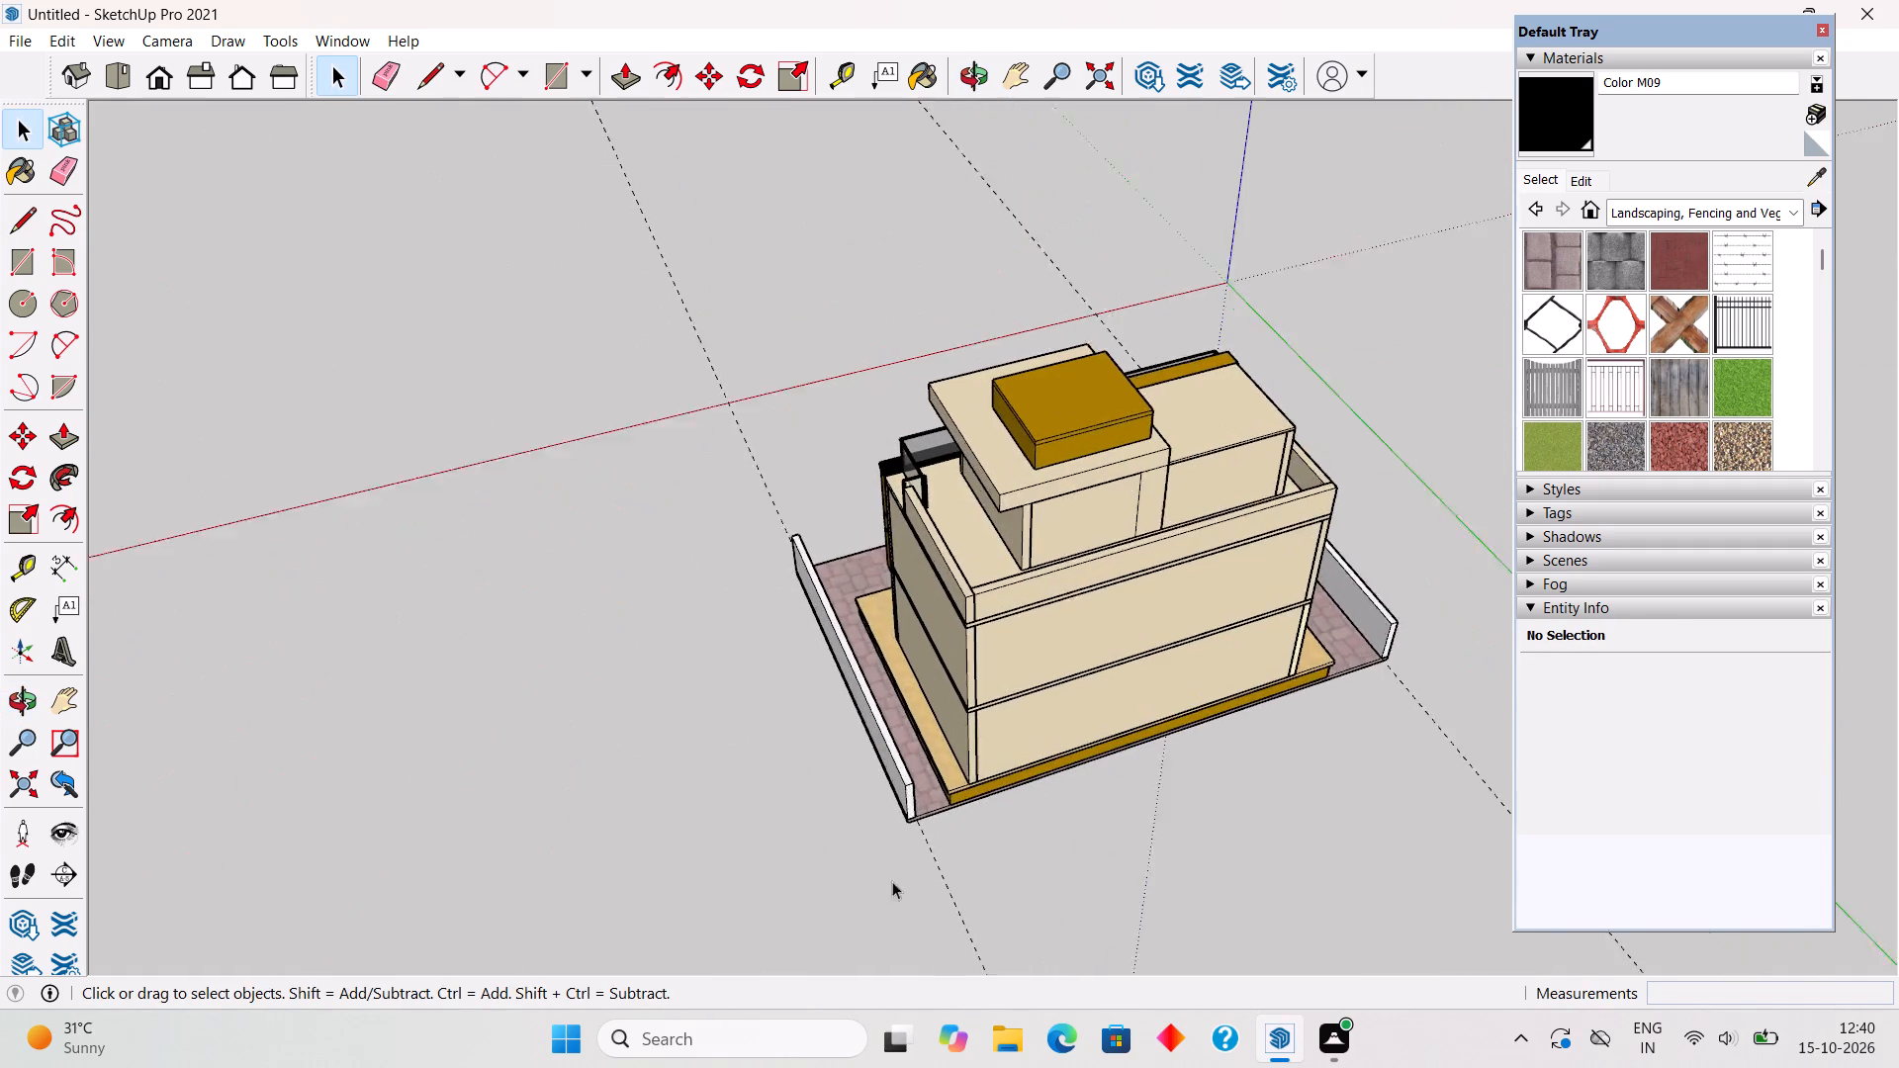
scroll(892, 881, "up", 2)
middle_click_drag(1182, 787, 868, 860)
scroll(868, 860, "up", 1)
scroll(702, 793, "up", 12)
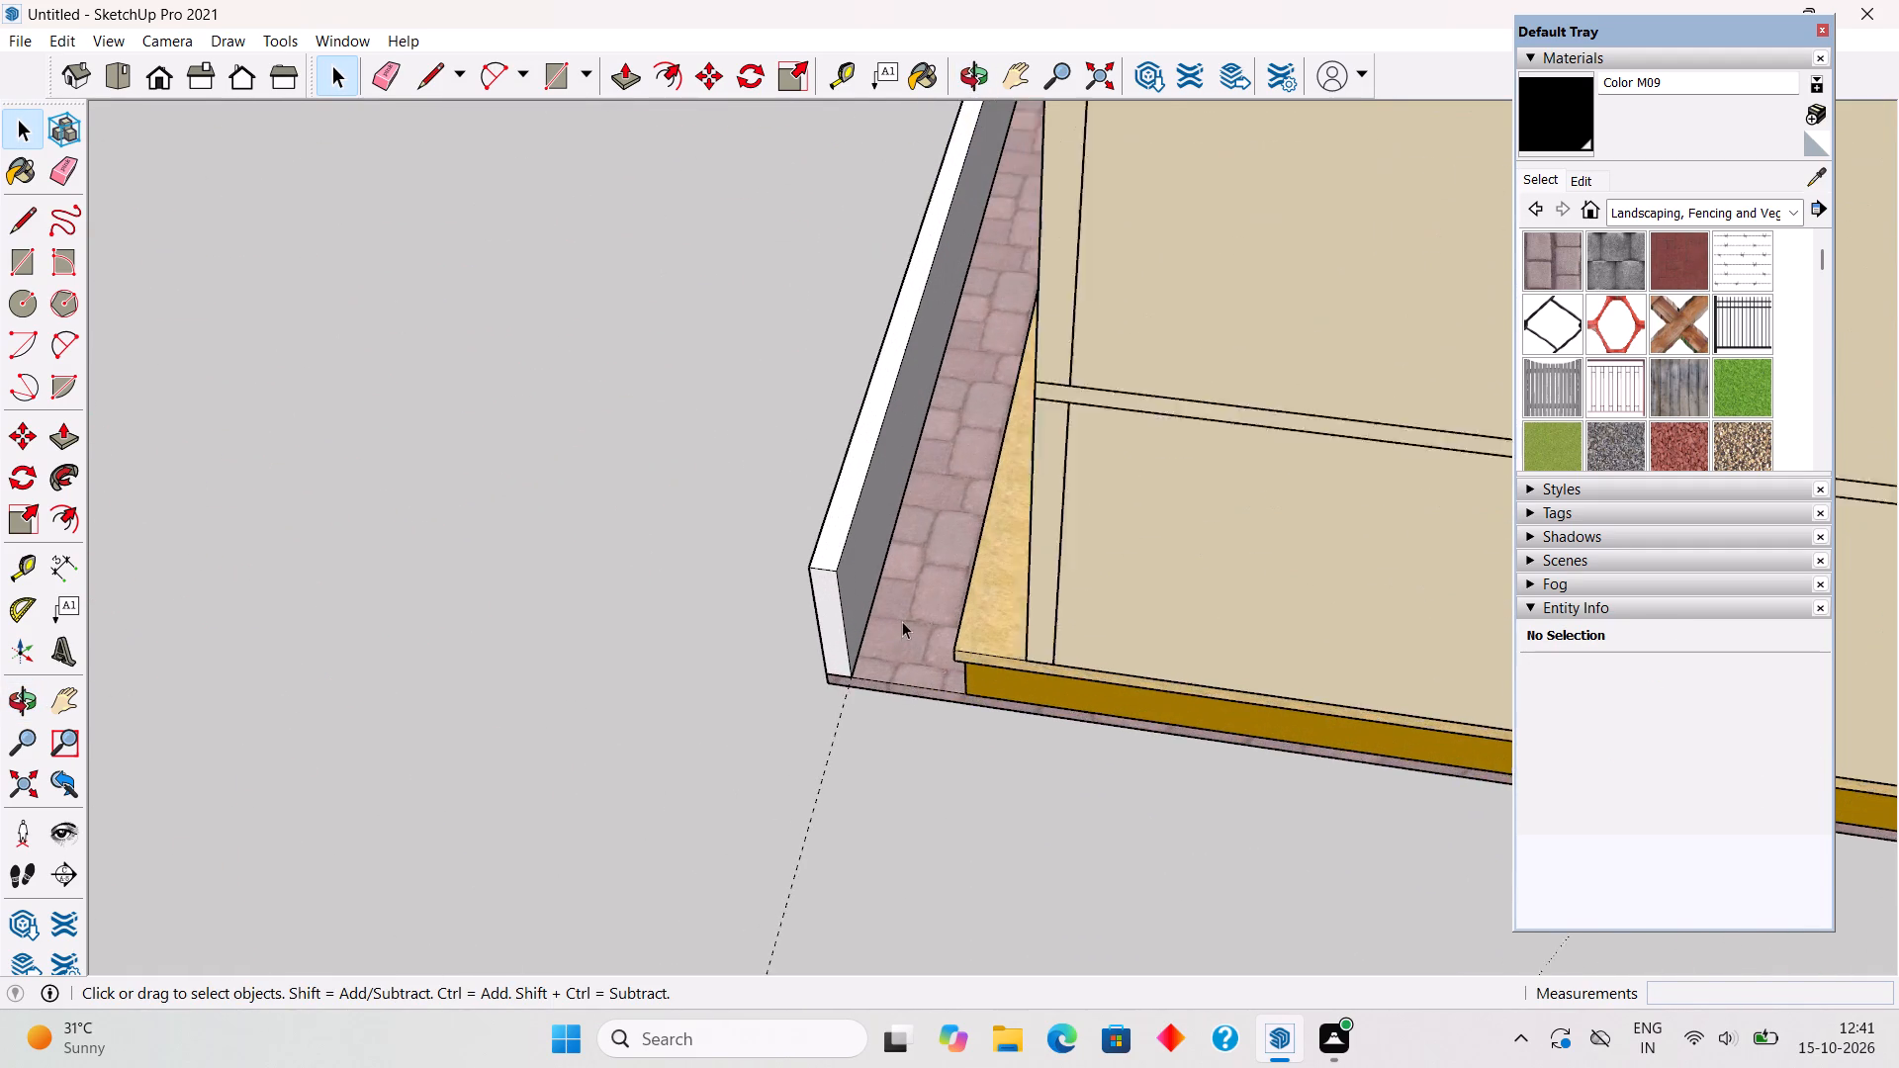
scroll(902, 621, "up", 1)
scroll(984, 786, "up", 9)
middle_click_drag(956, 667, 1004, 782)
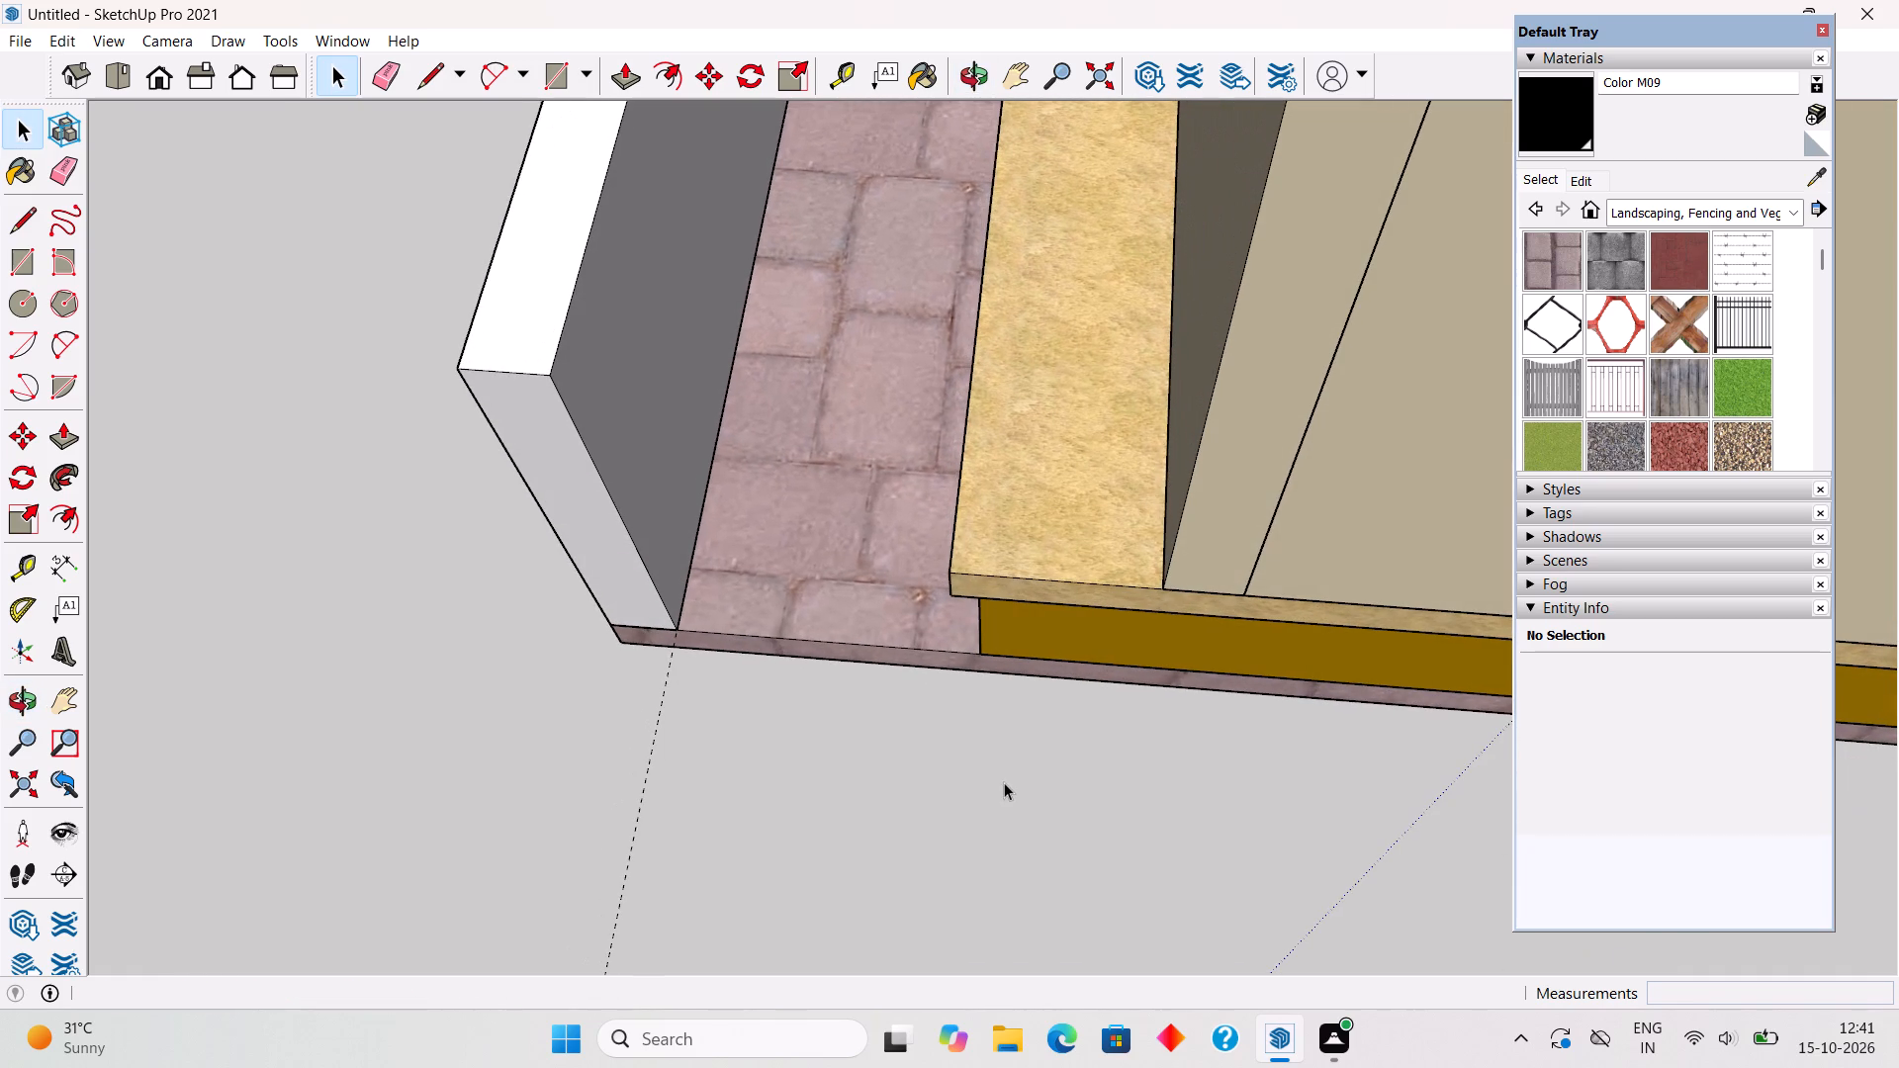
key("t")
left_click(890, 643)
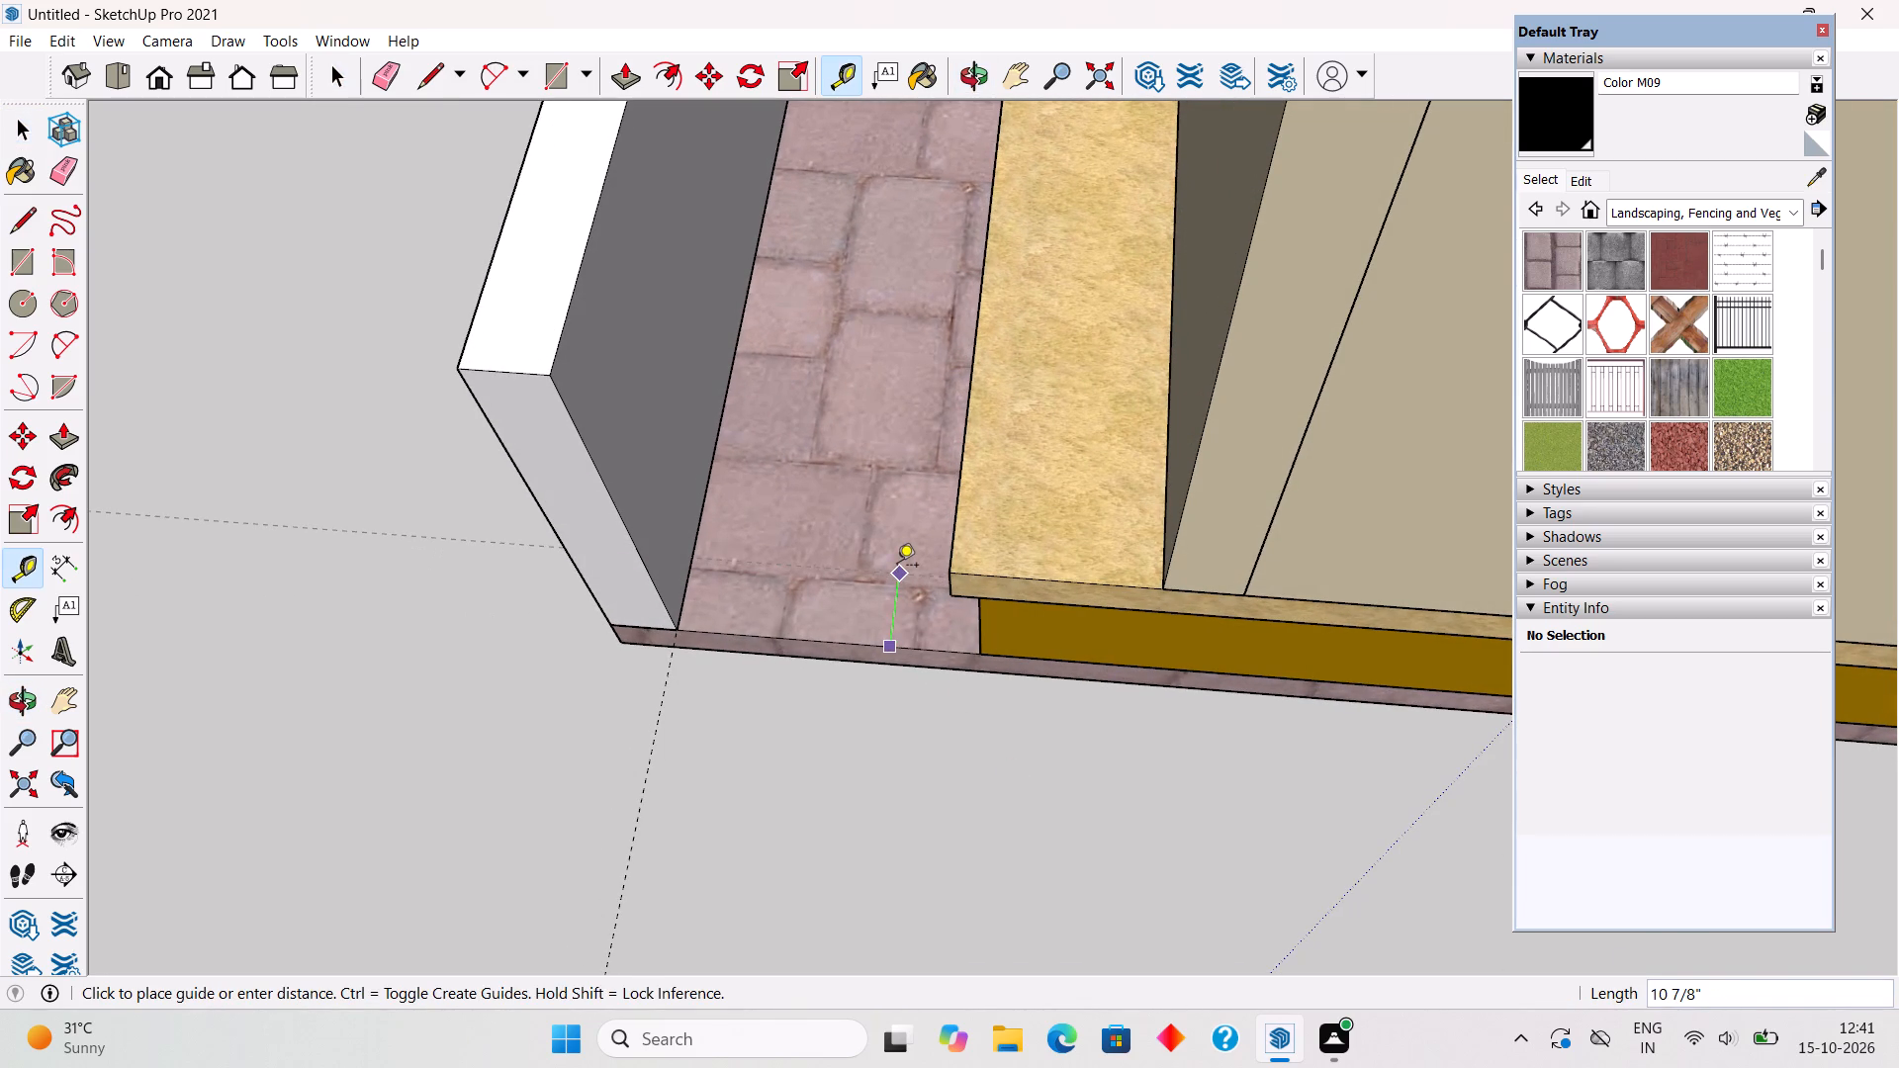
type("9\"")
key("Return")
Draw a 9" deep rectangle on the rear paving between the second side wall and the house plinth, and extrude it 5' to the wall's top.
key("r")
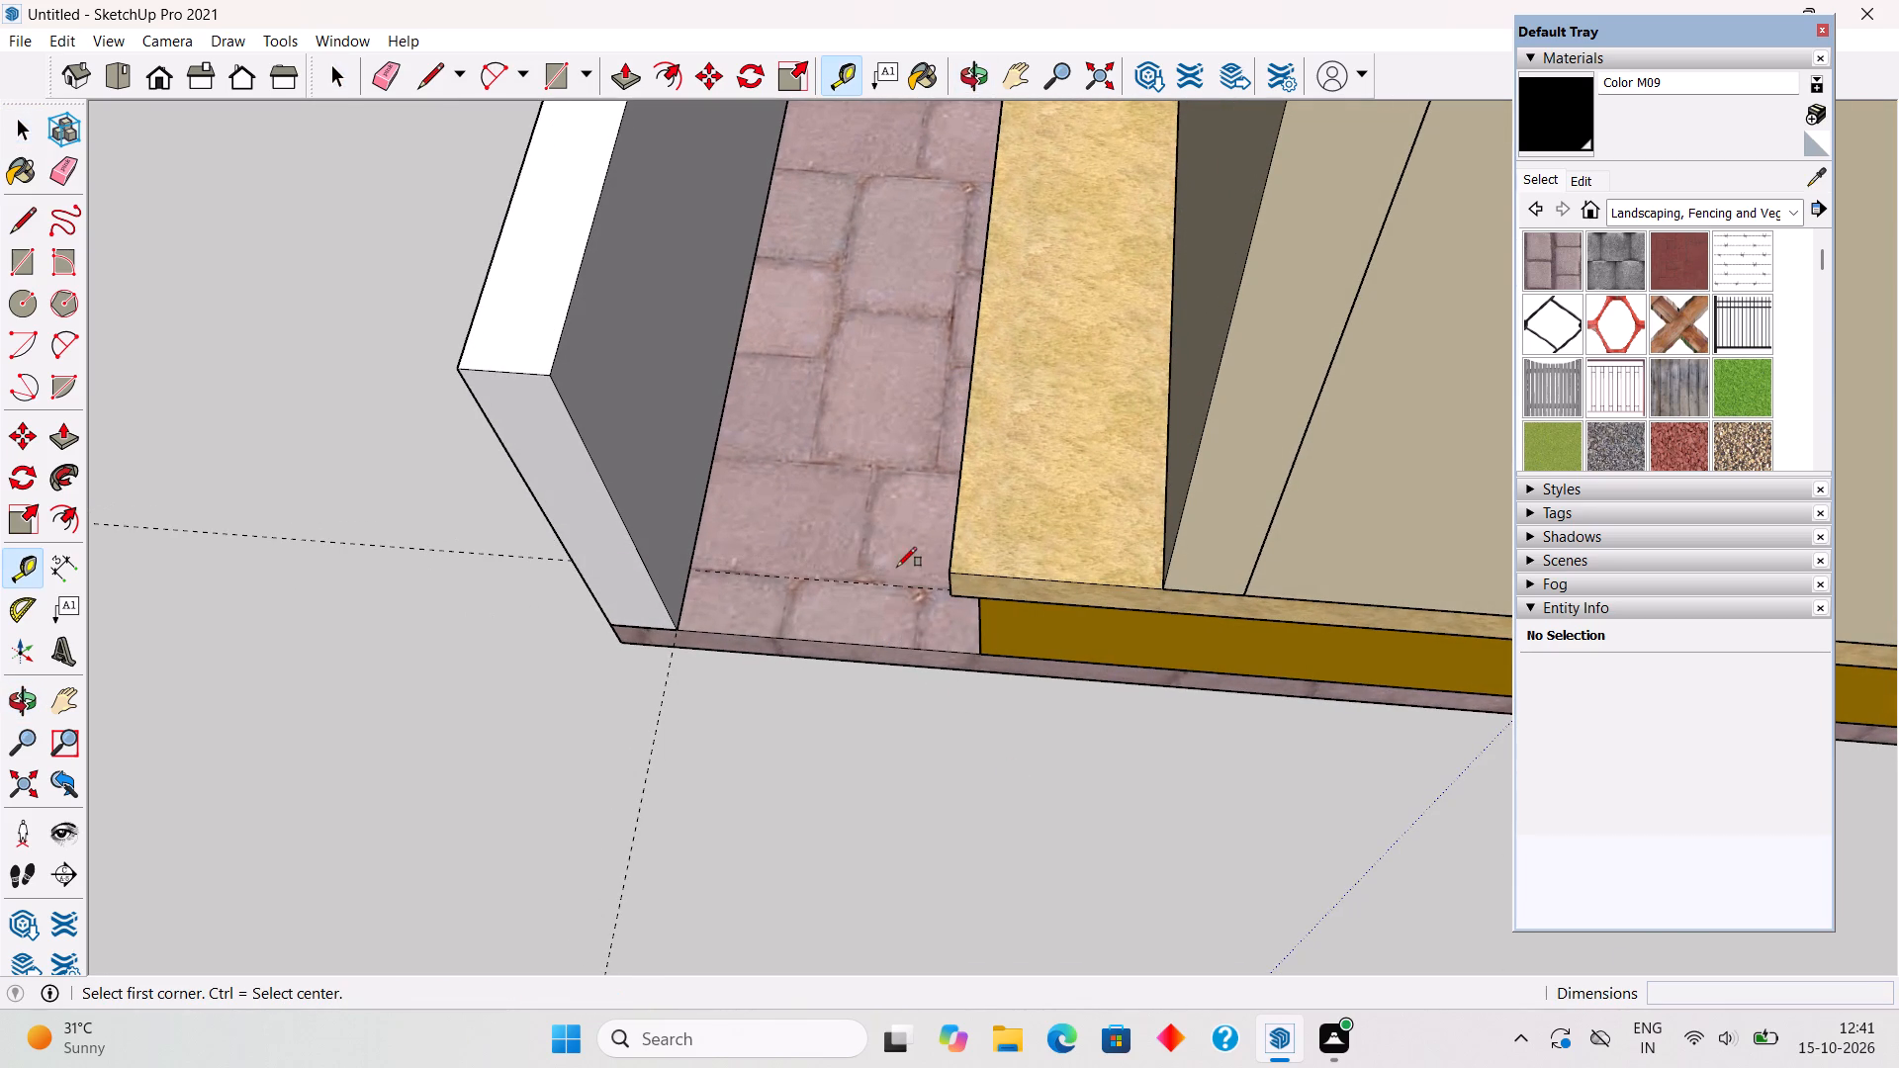
left_click(696, 573)
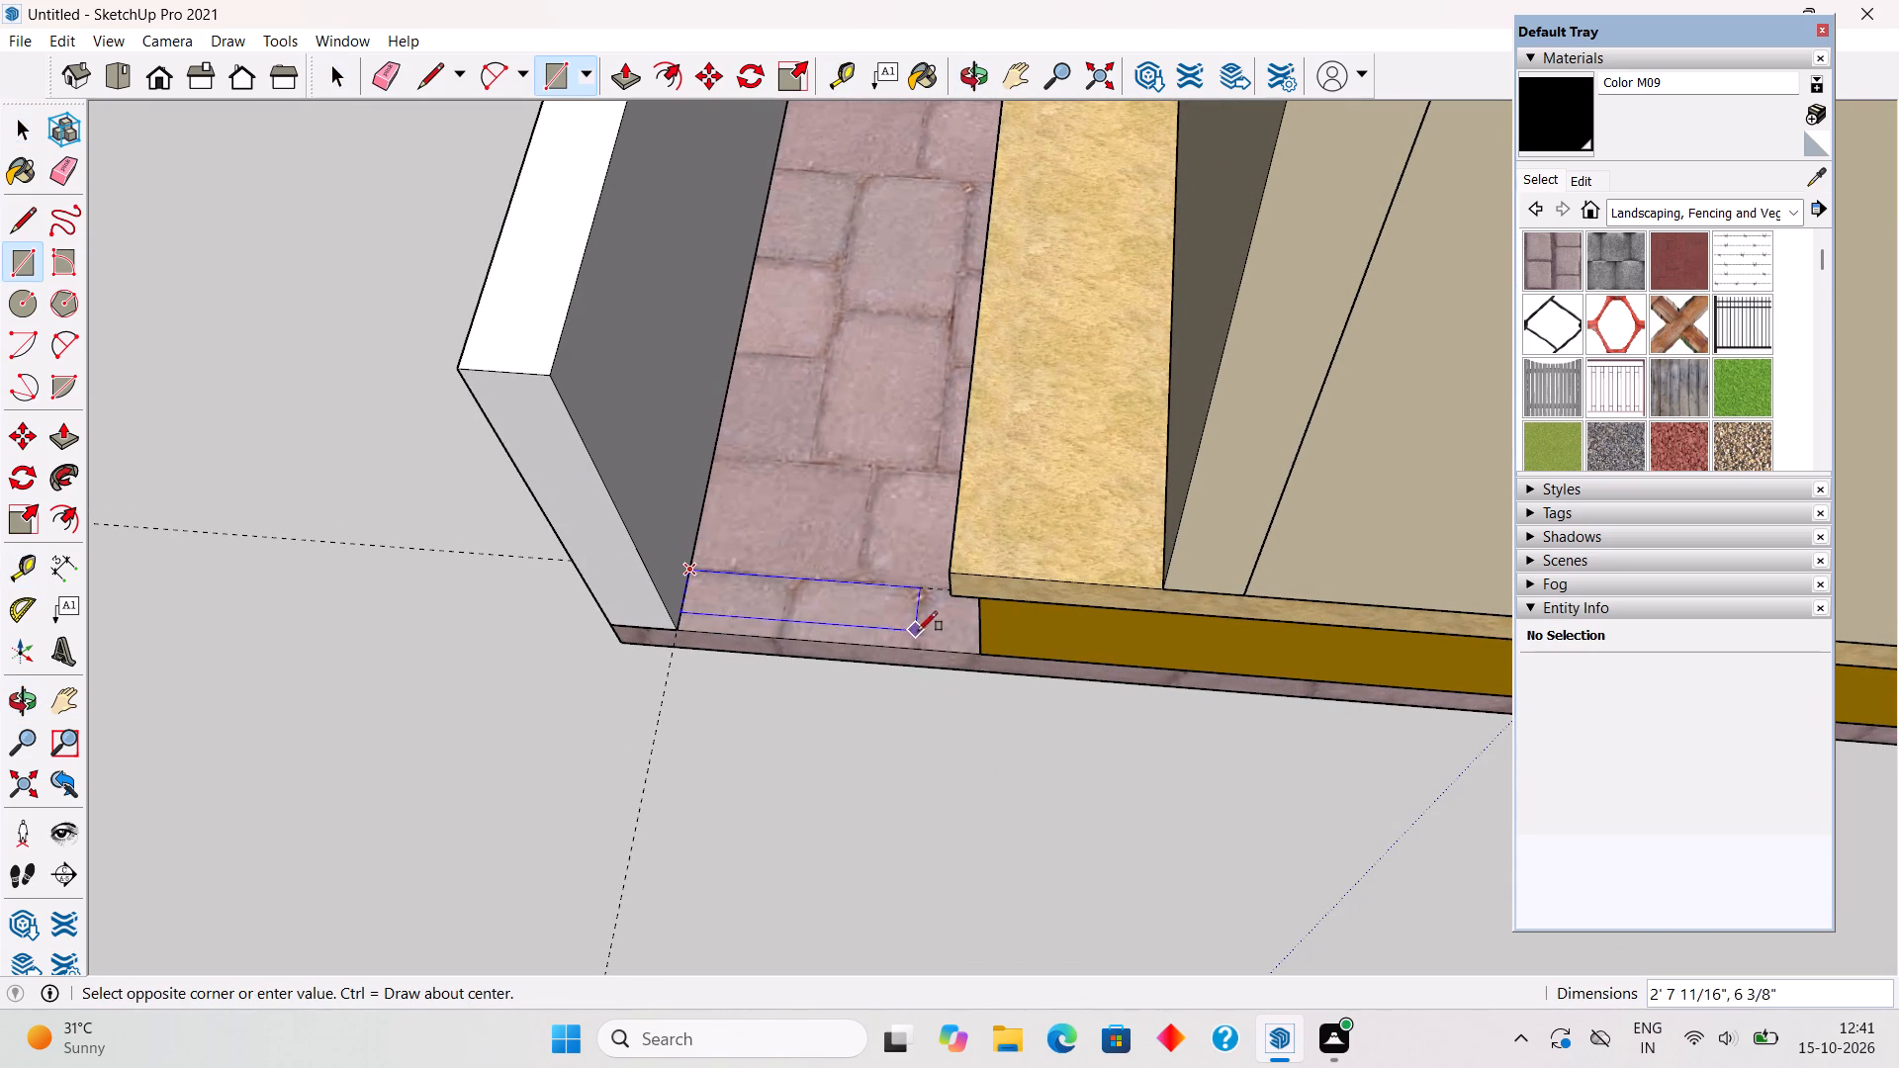
left_click(984, 656)
key("p")
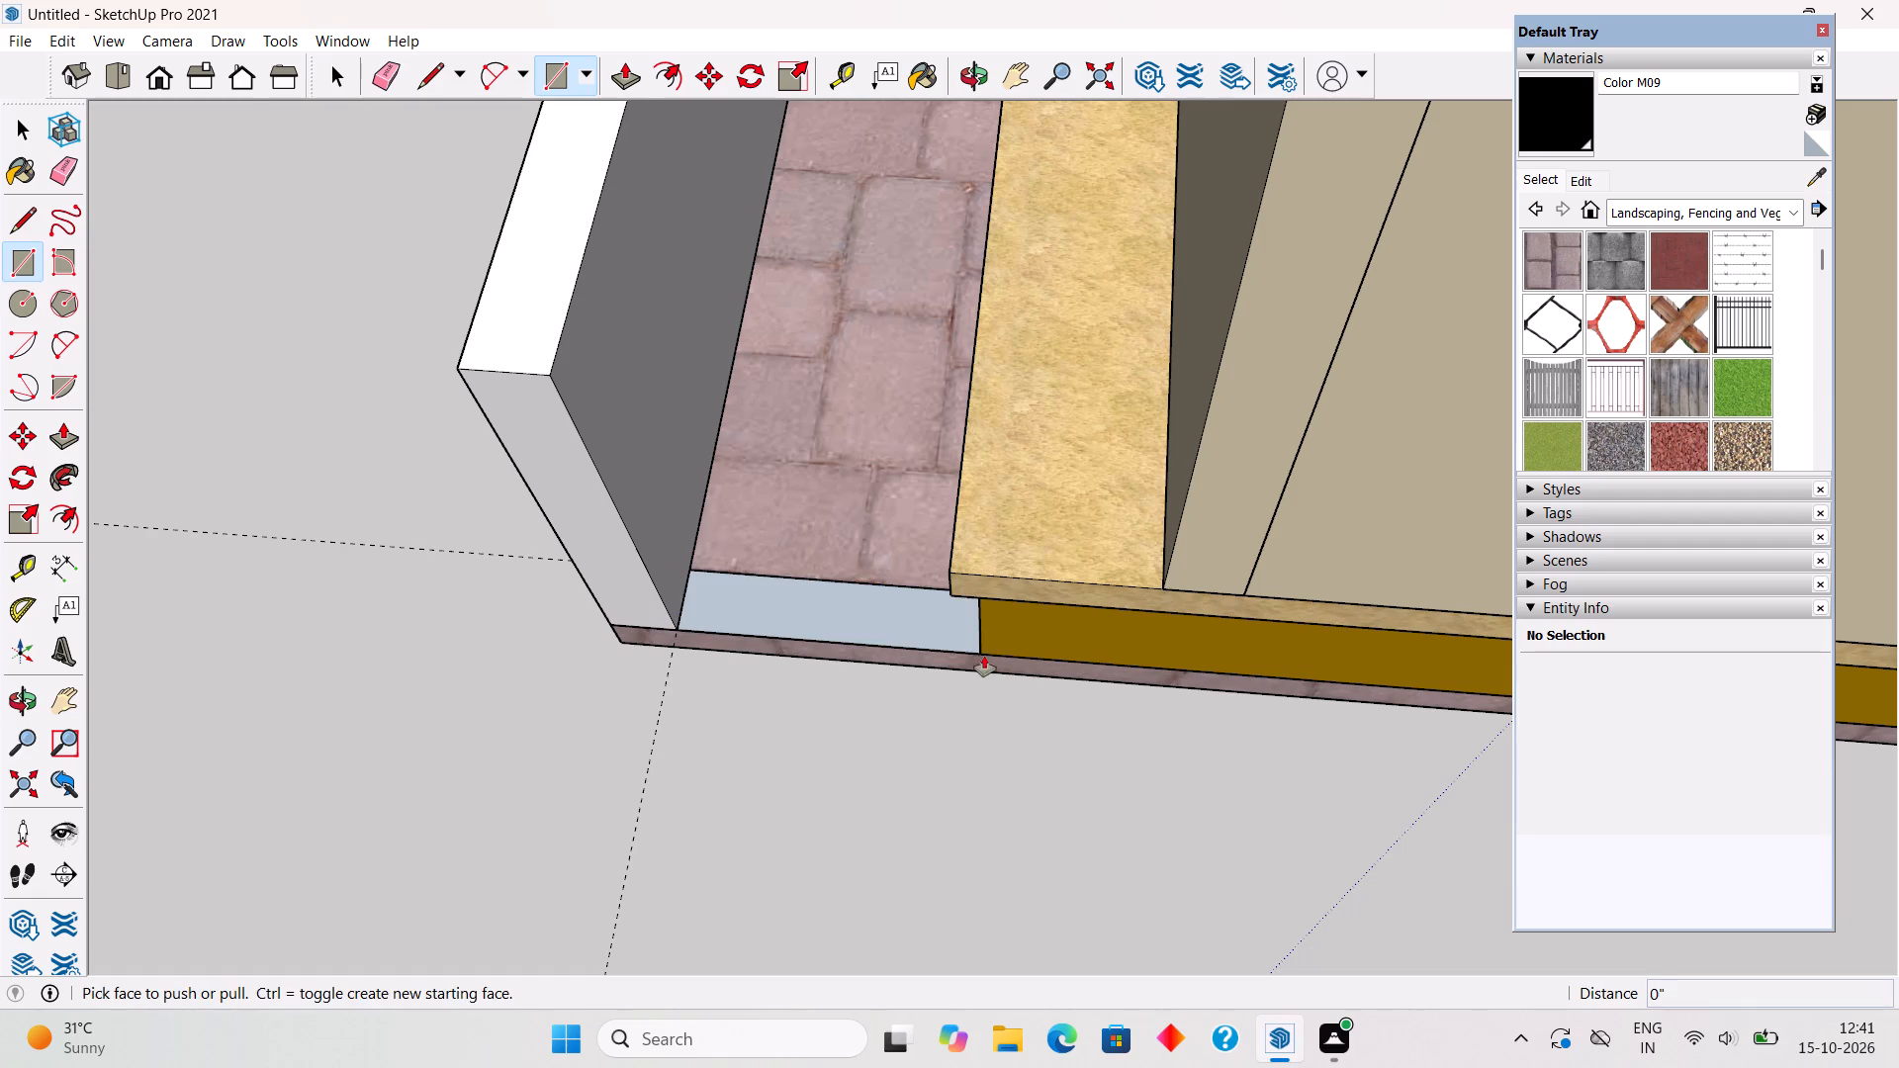
left_click(887, 606)
left_click(530, 369)
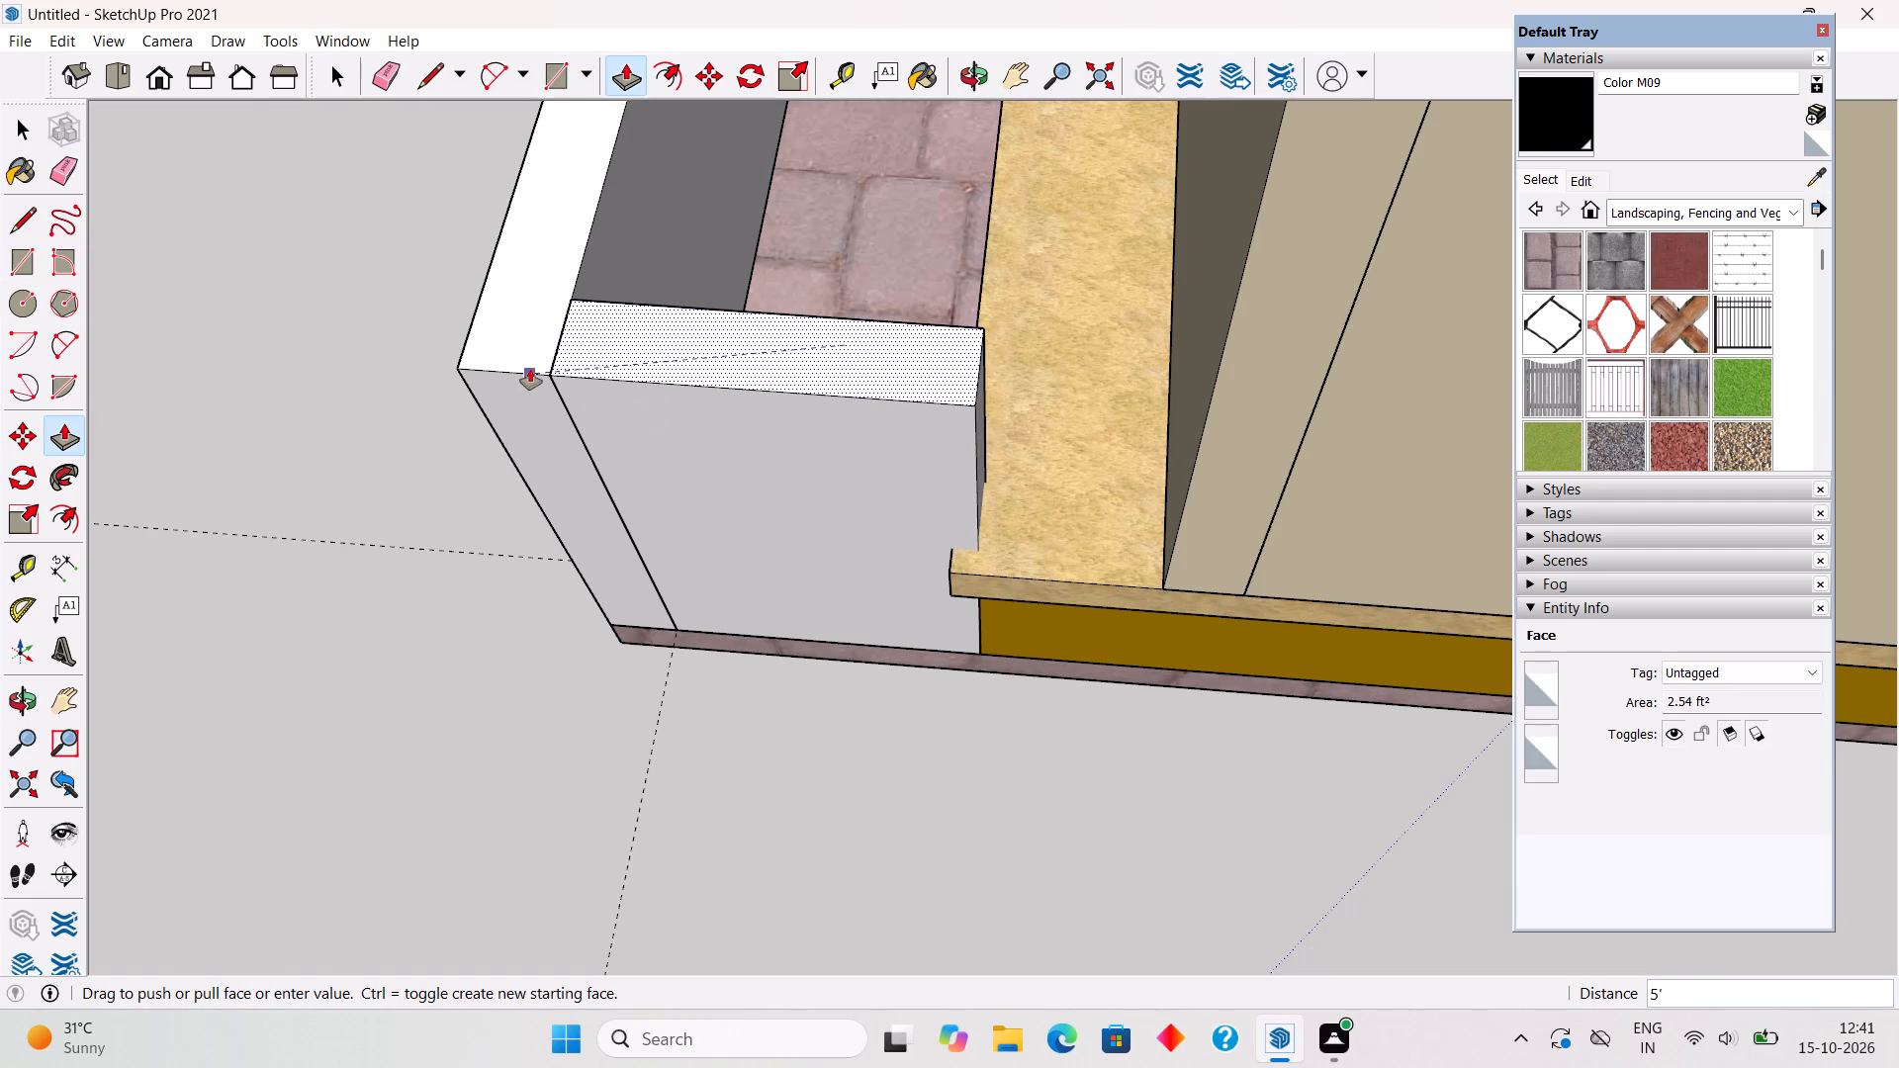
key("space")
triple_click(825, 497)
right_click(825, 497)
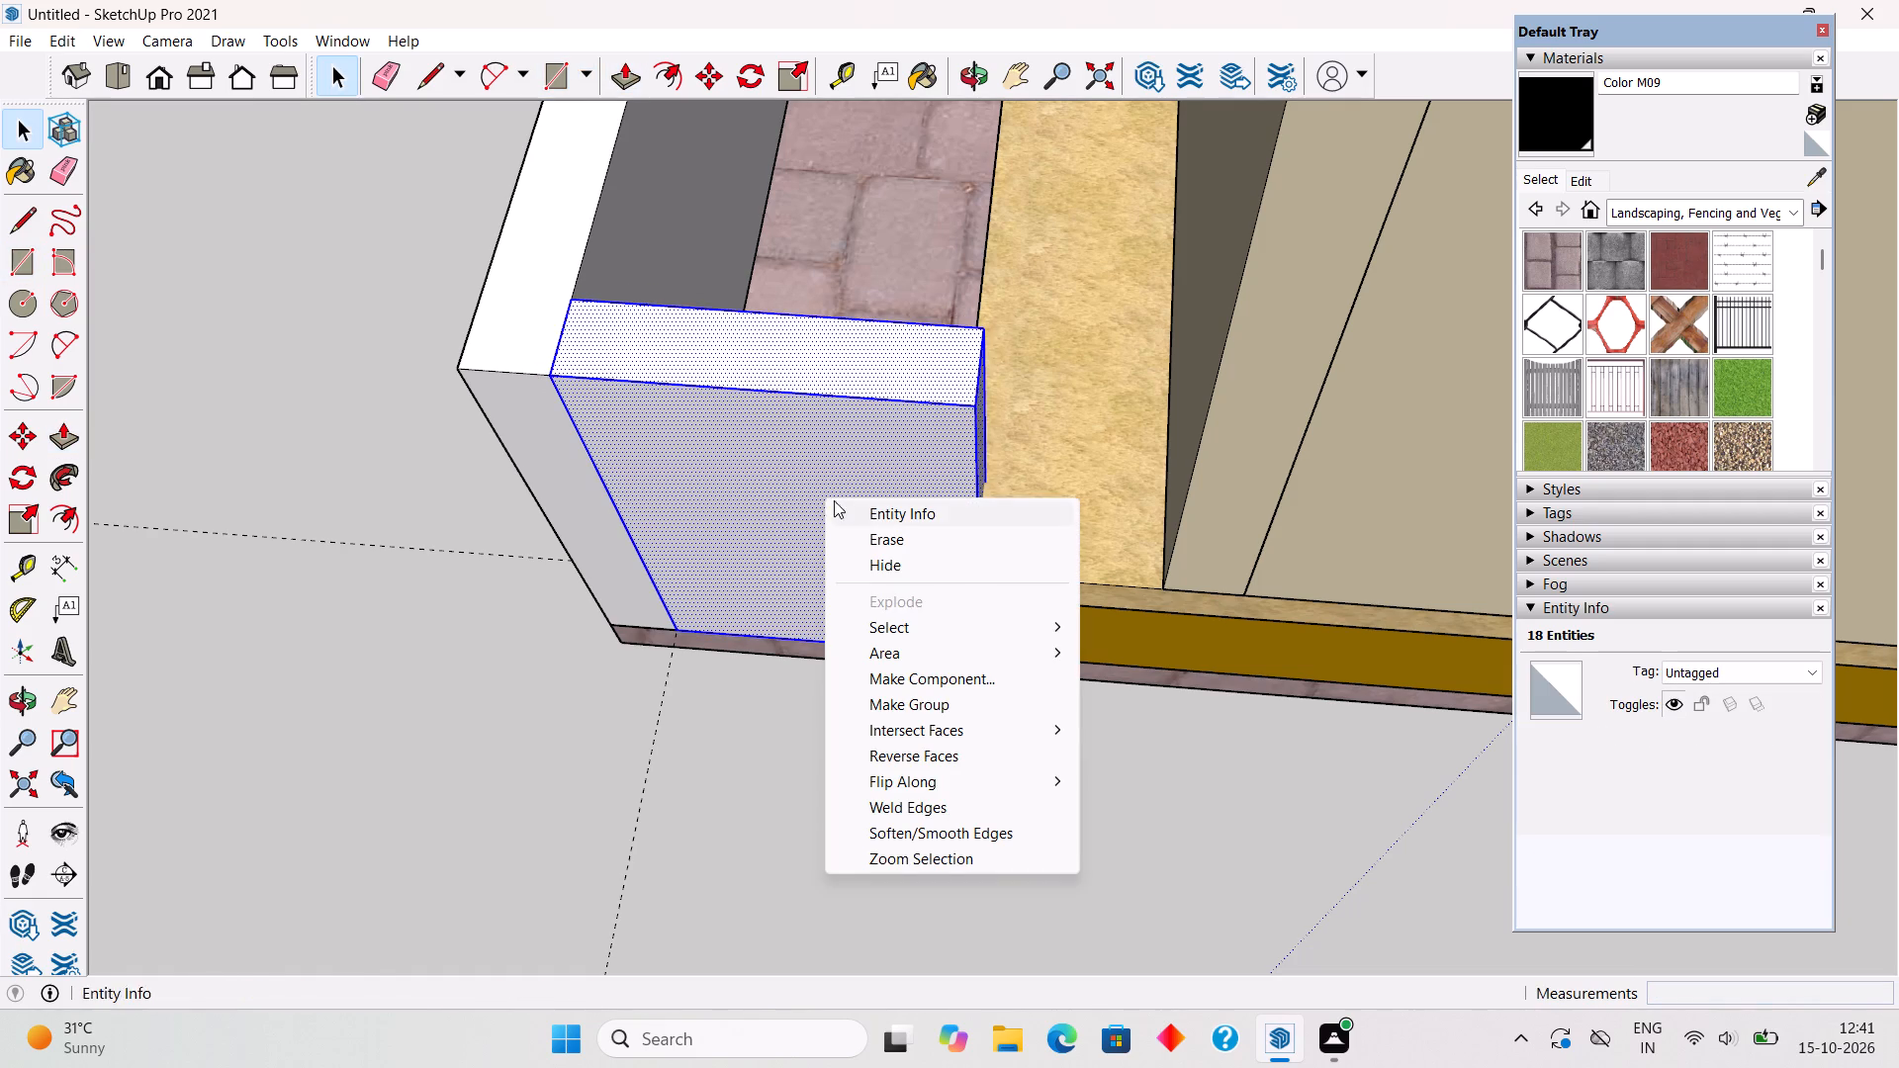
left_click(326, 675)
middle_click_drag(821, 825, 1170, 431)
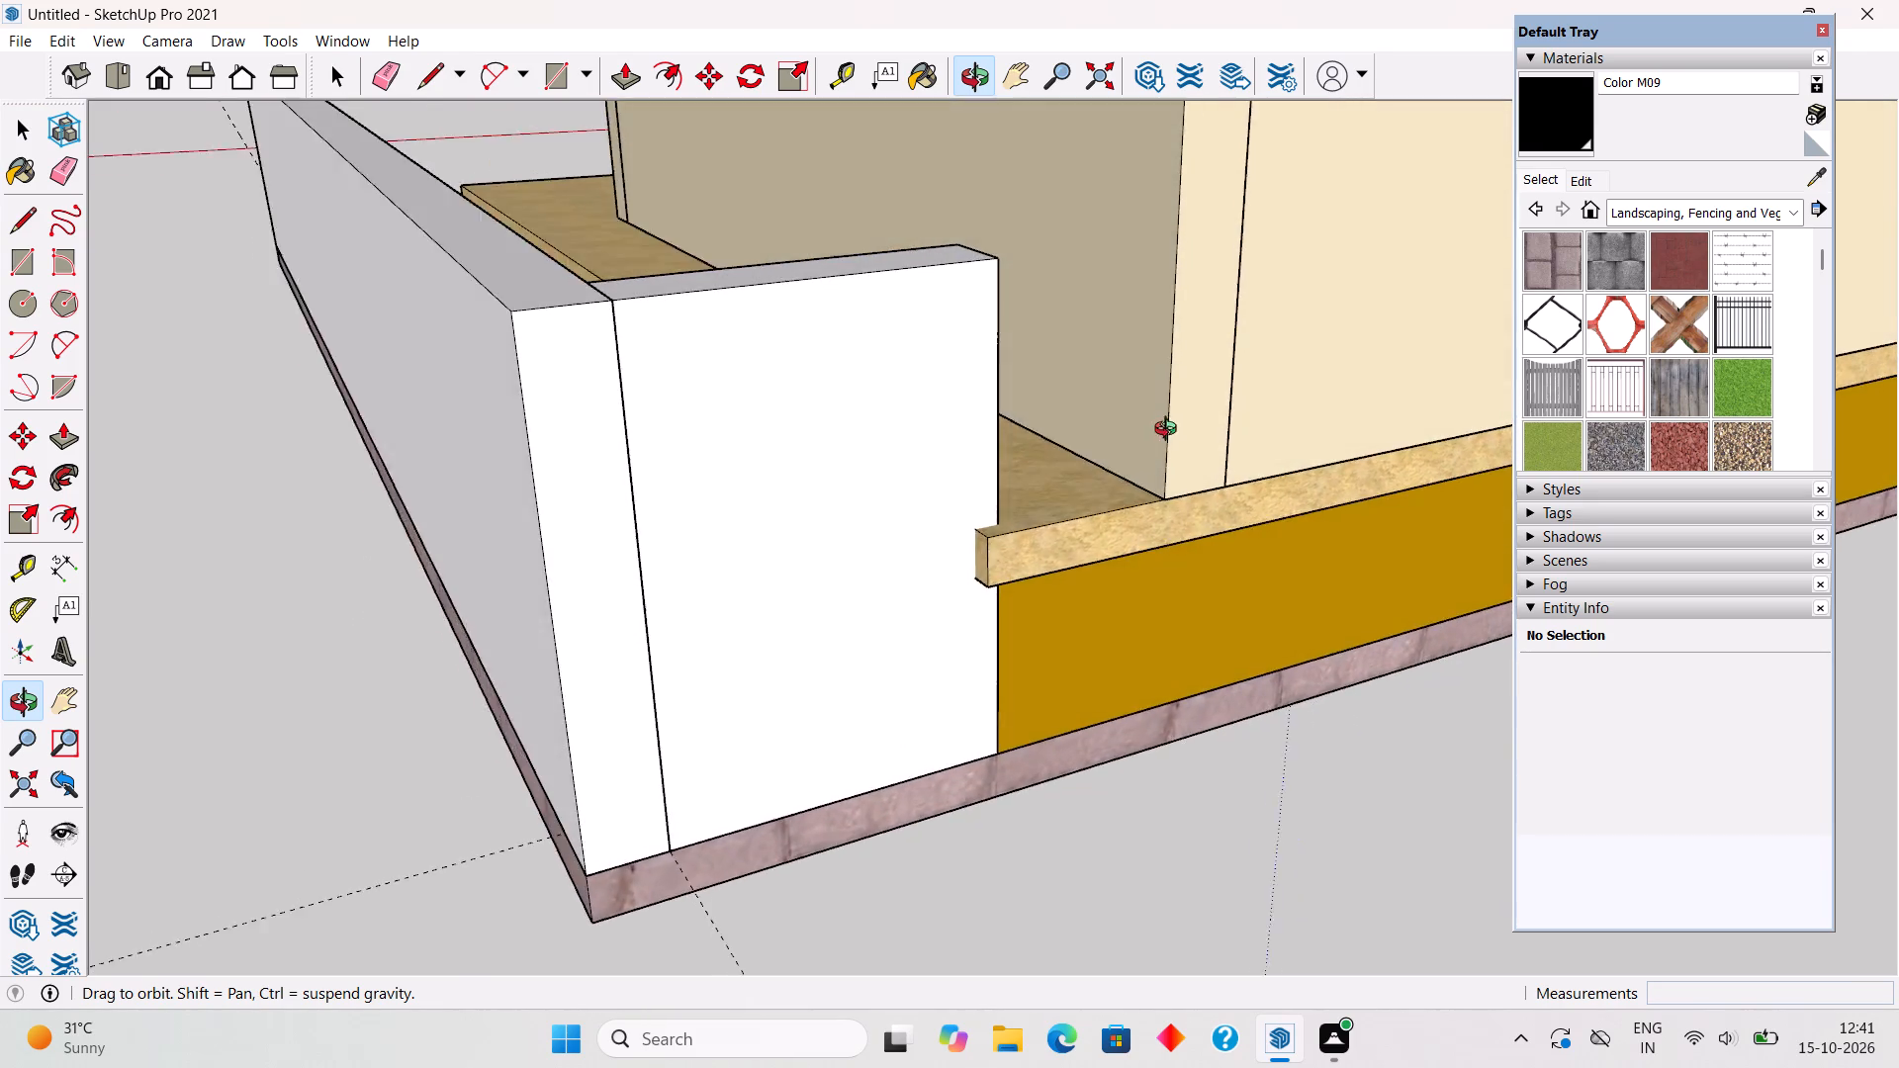
Extend the paved base's rear face outward 3" beside the end of the second side wall.
middle_click_drag(1170, 431, 1204, 411)
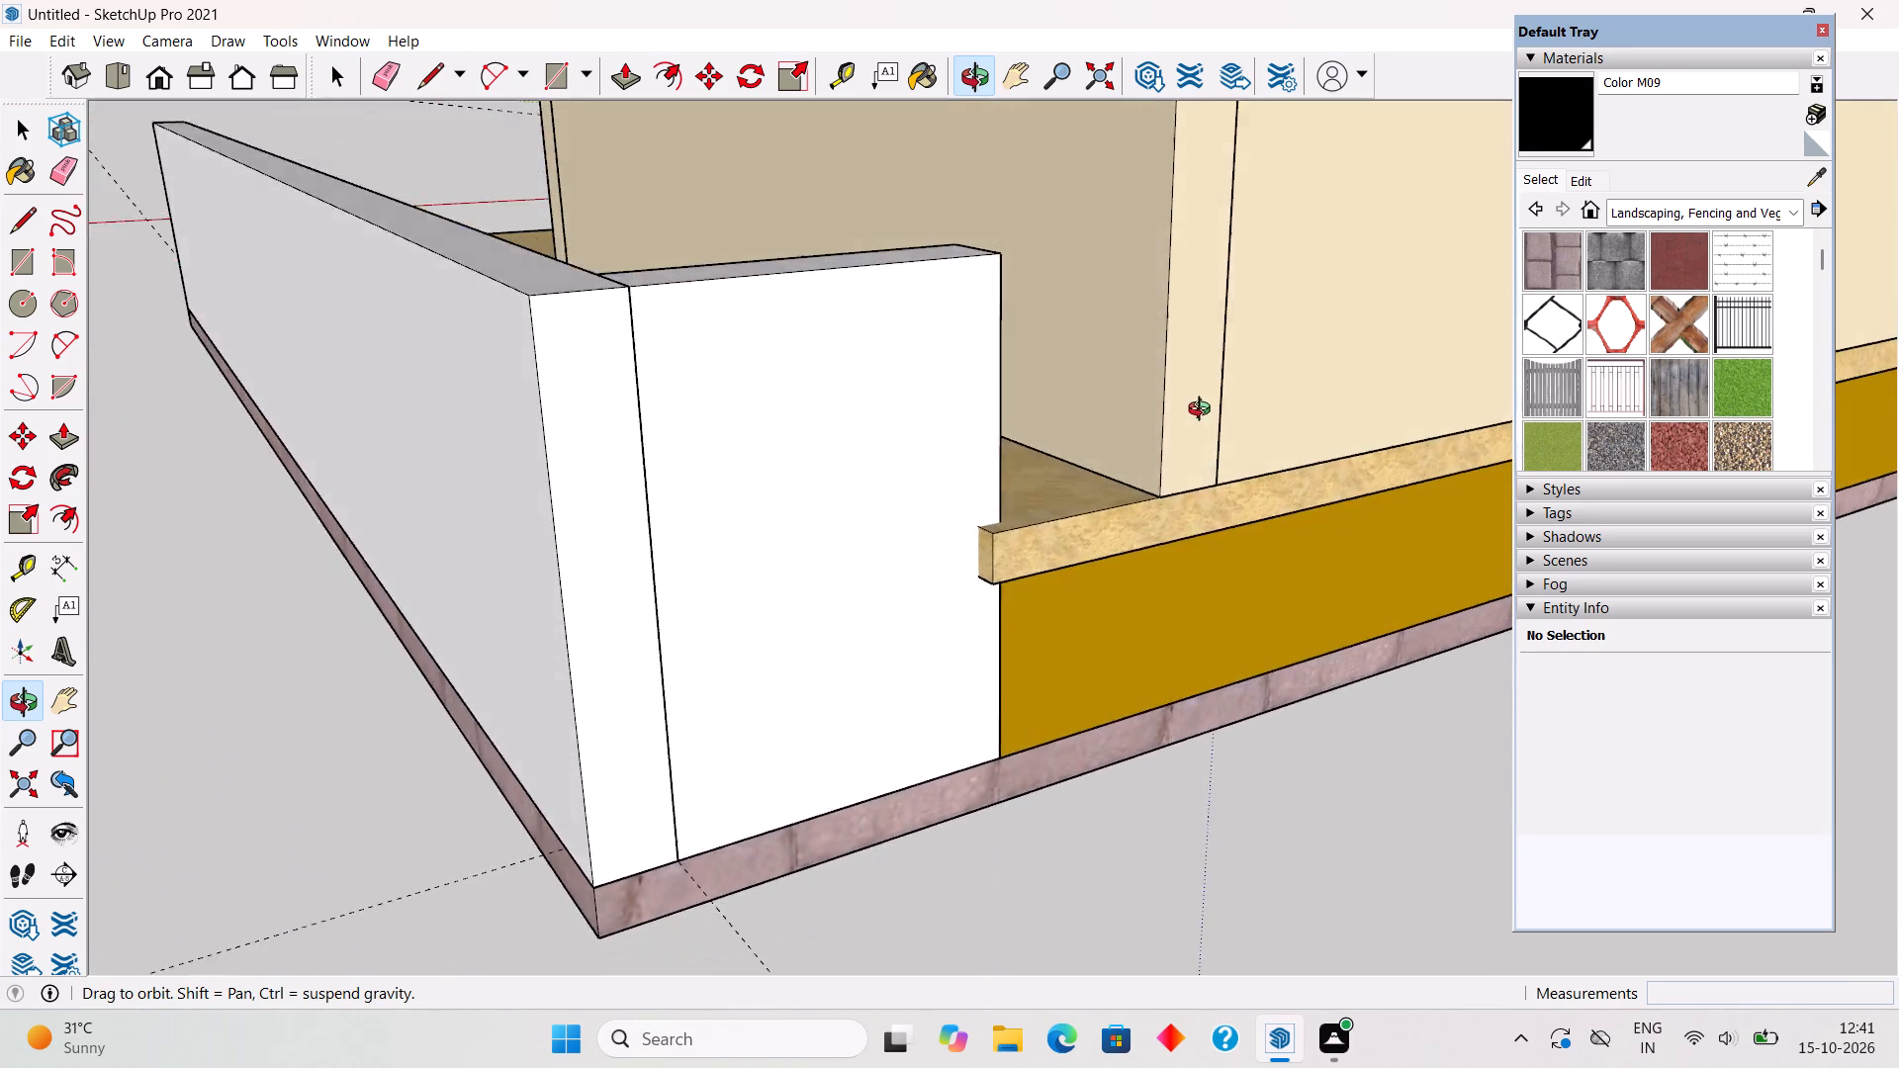
middle_click_drag(1204, 411, 1394, 462)
scroll(1394, 462, "down", 2)
middle_click(1068, 488)
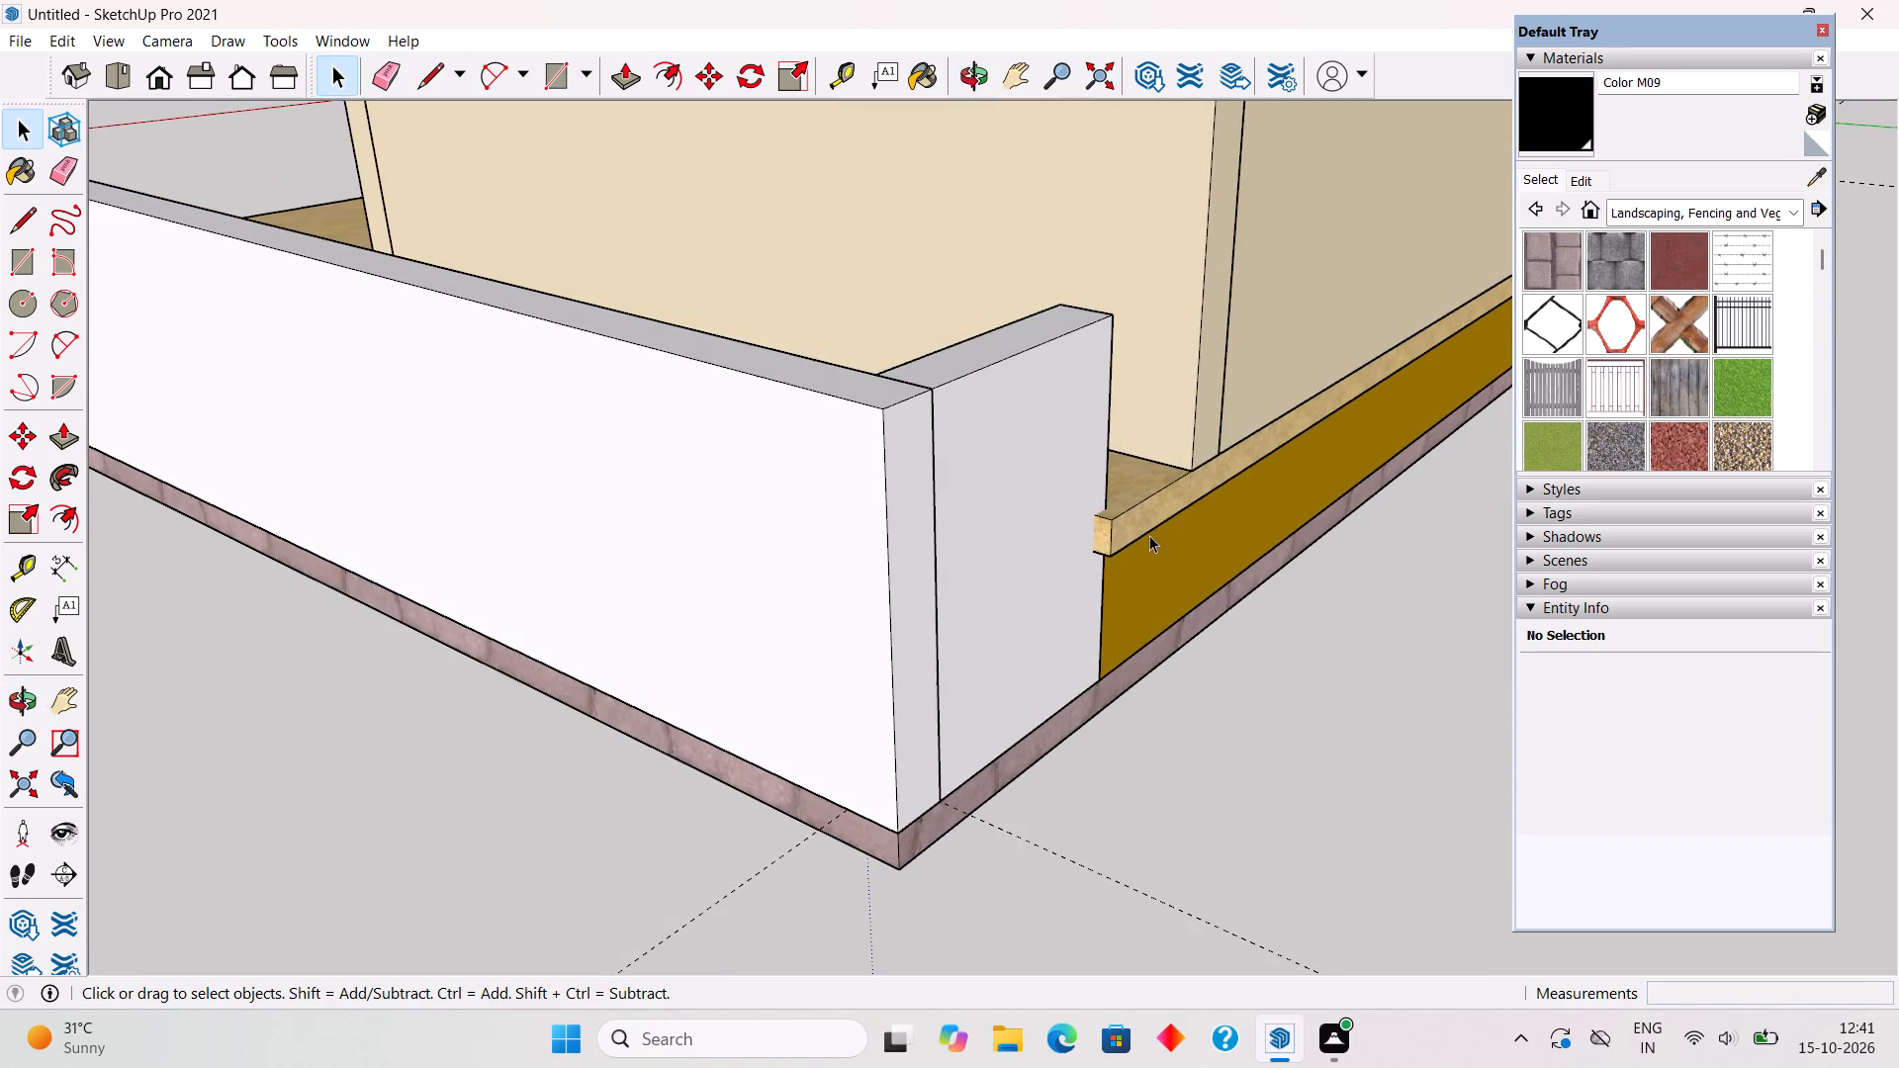
scroll(1149, 533, "up", 6)
middle_click_drag(1130, 464, 1054, 258)
middle_click_drag(1118, 646, 1458, 503)
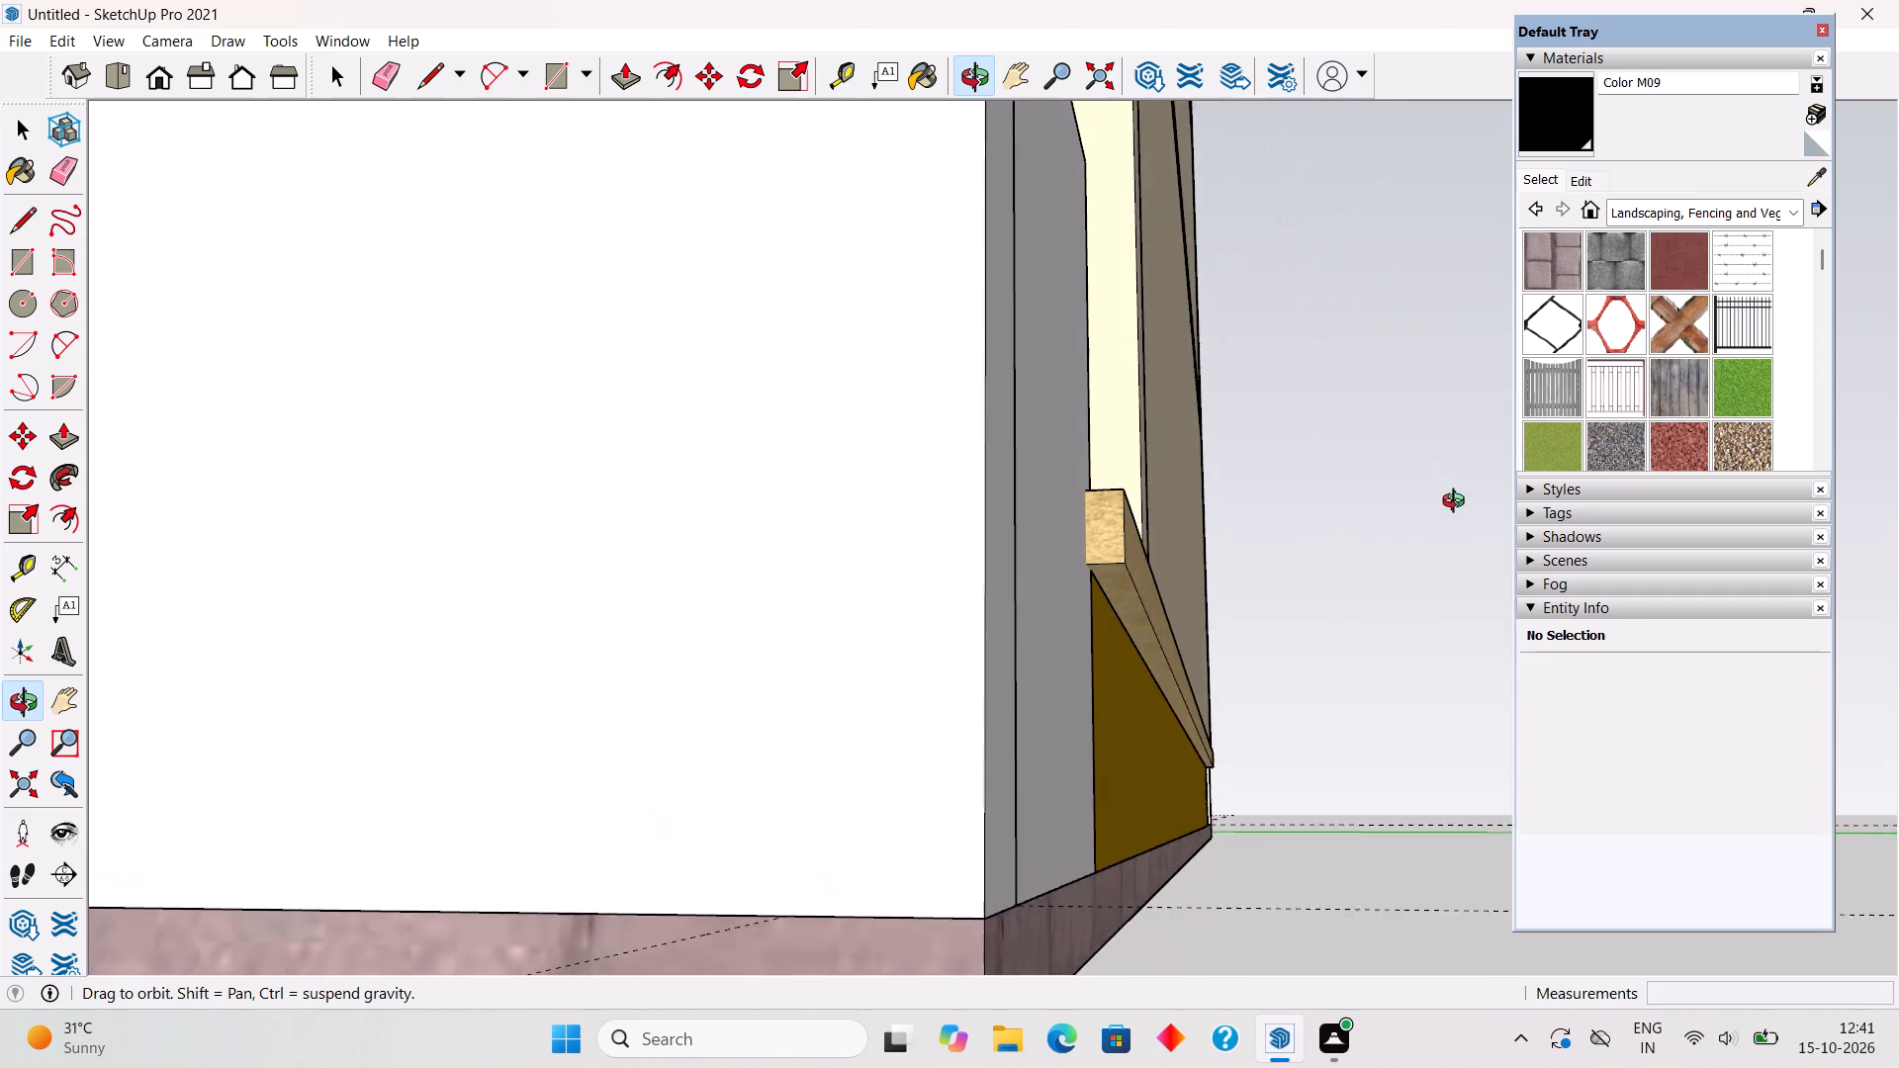
middle_click_drag(1458, 503, 1458, 530)
scroll(1189, 849, "up", 4)
triple_click(1058, 869)
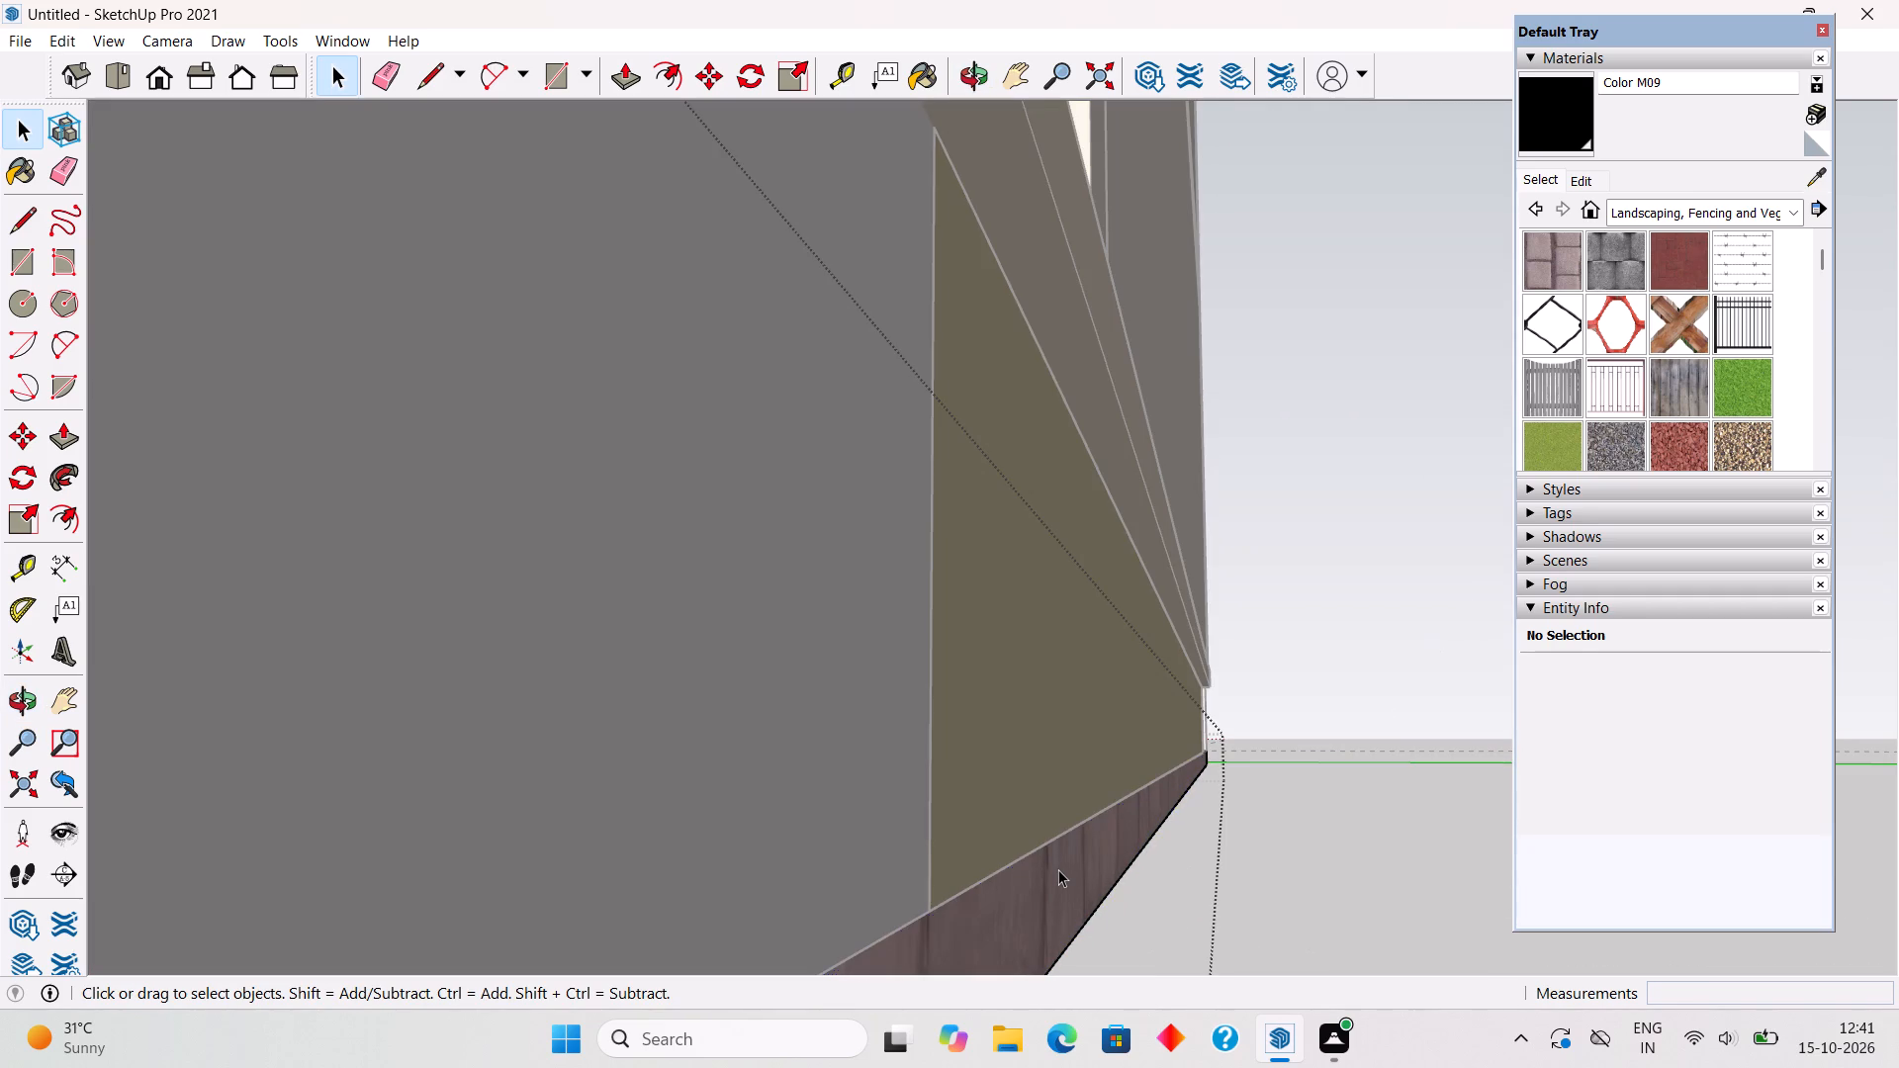
key("p")
left_click(1058, 869)
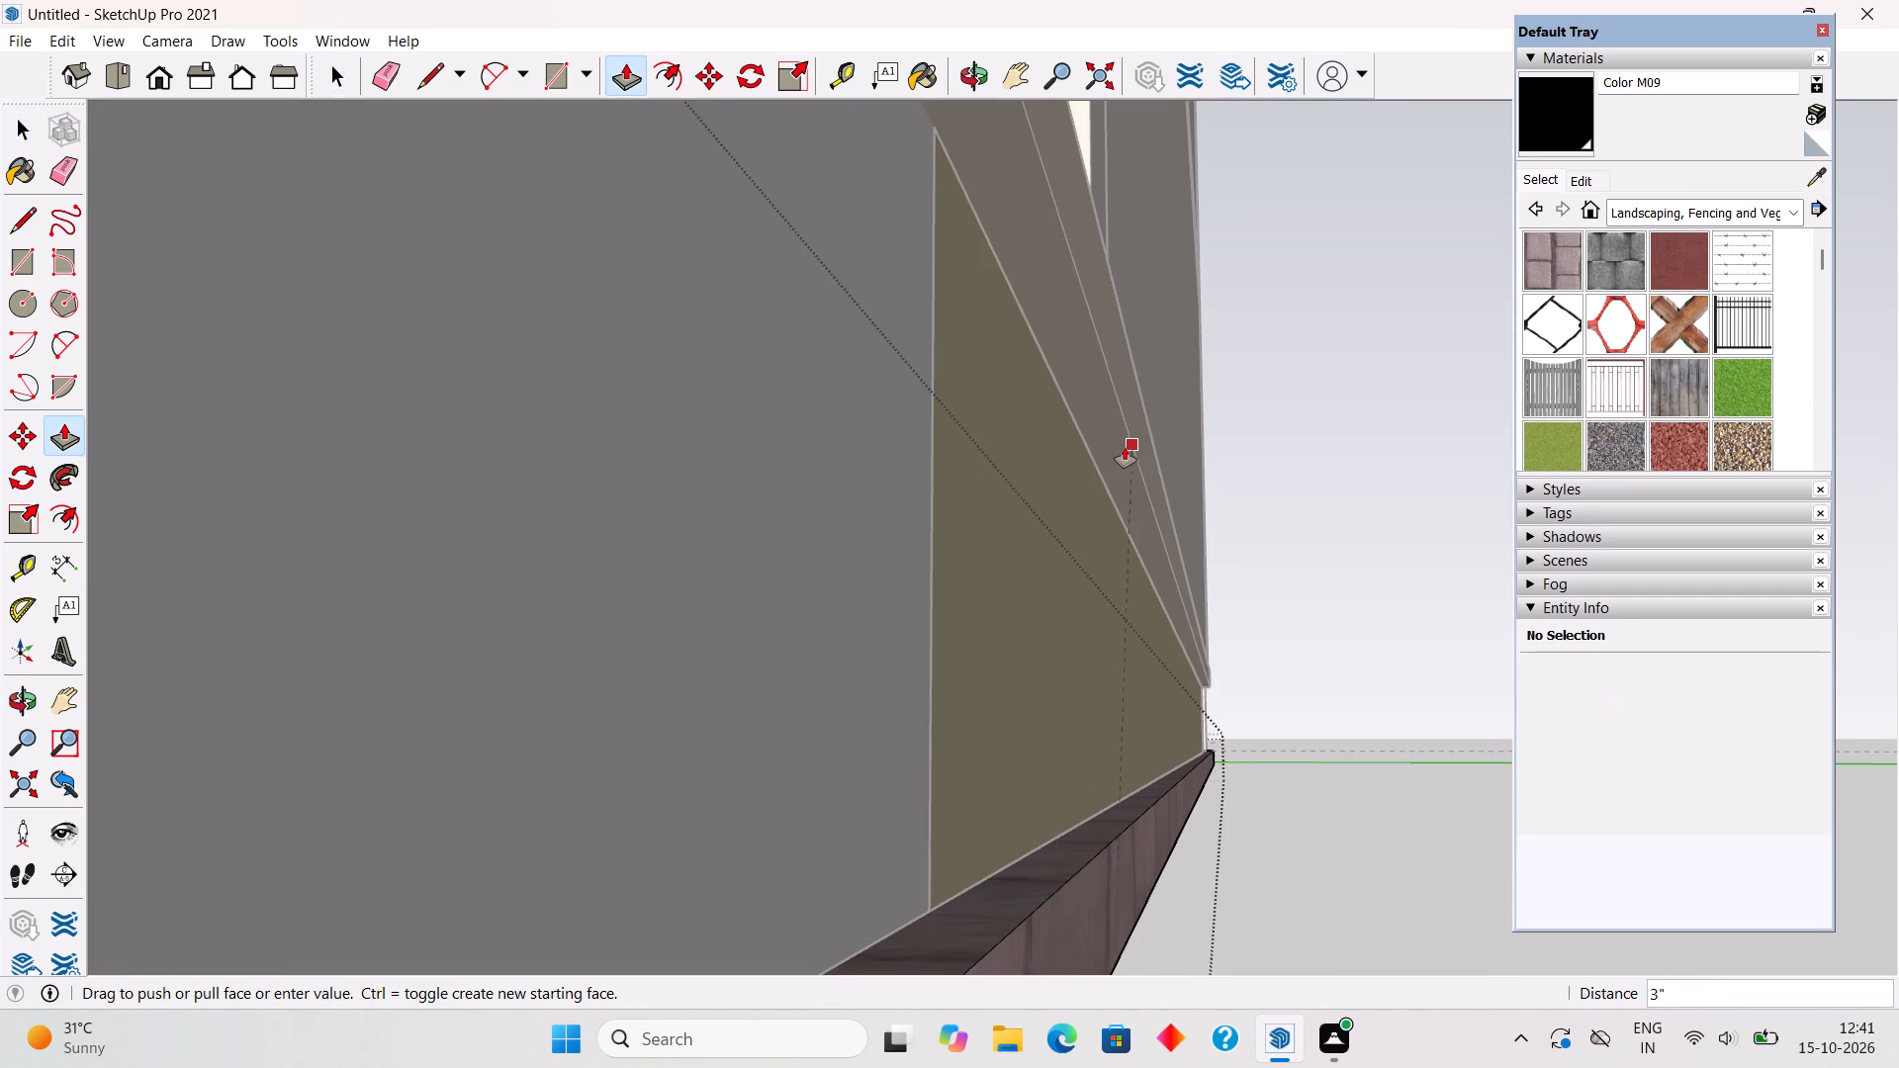
left_click(1125, 446)
key("space")
Pull the yellow plinth's rear face outward 3".
triple_click(1067, 702)
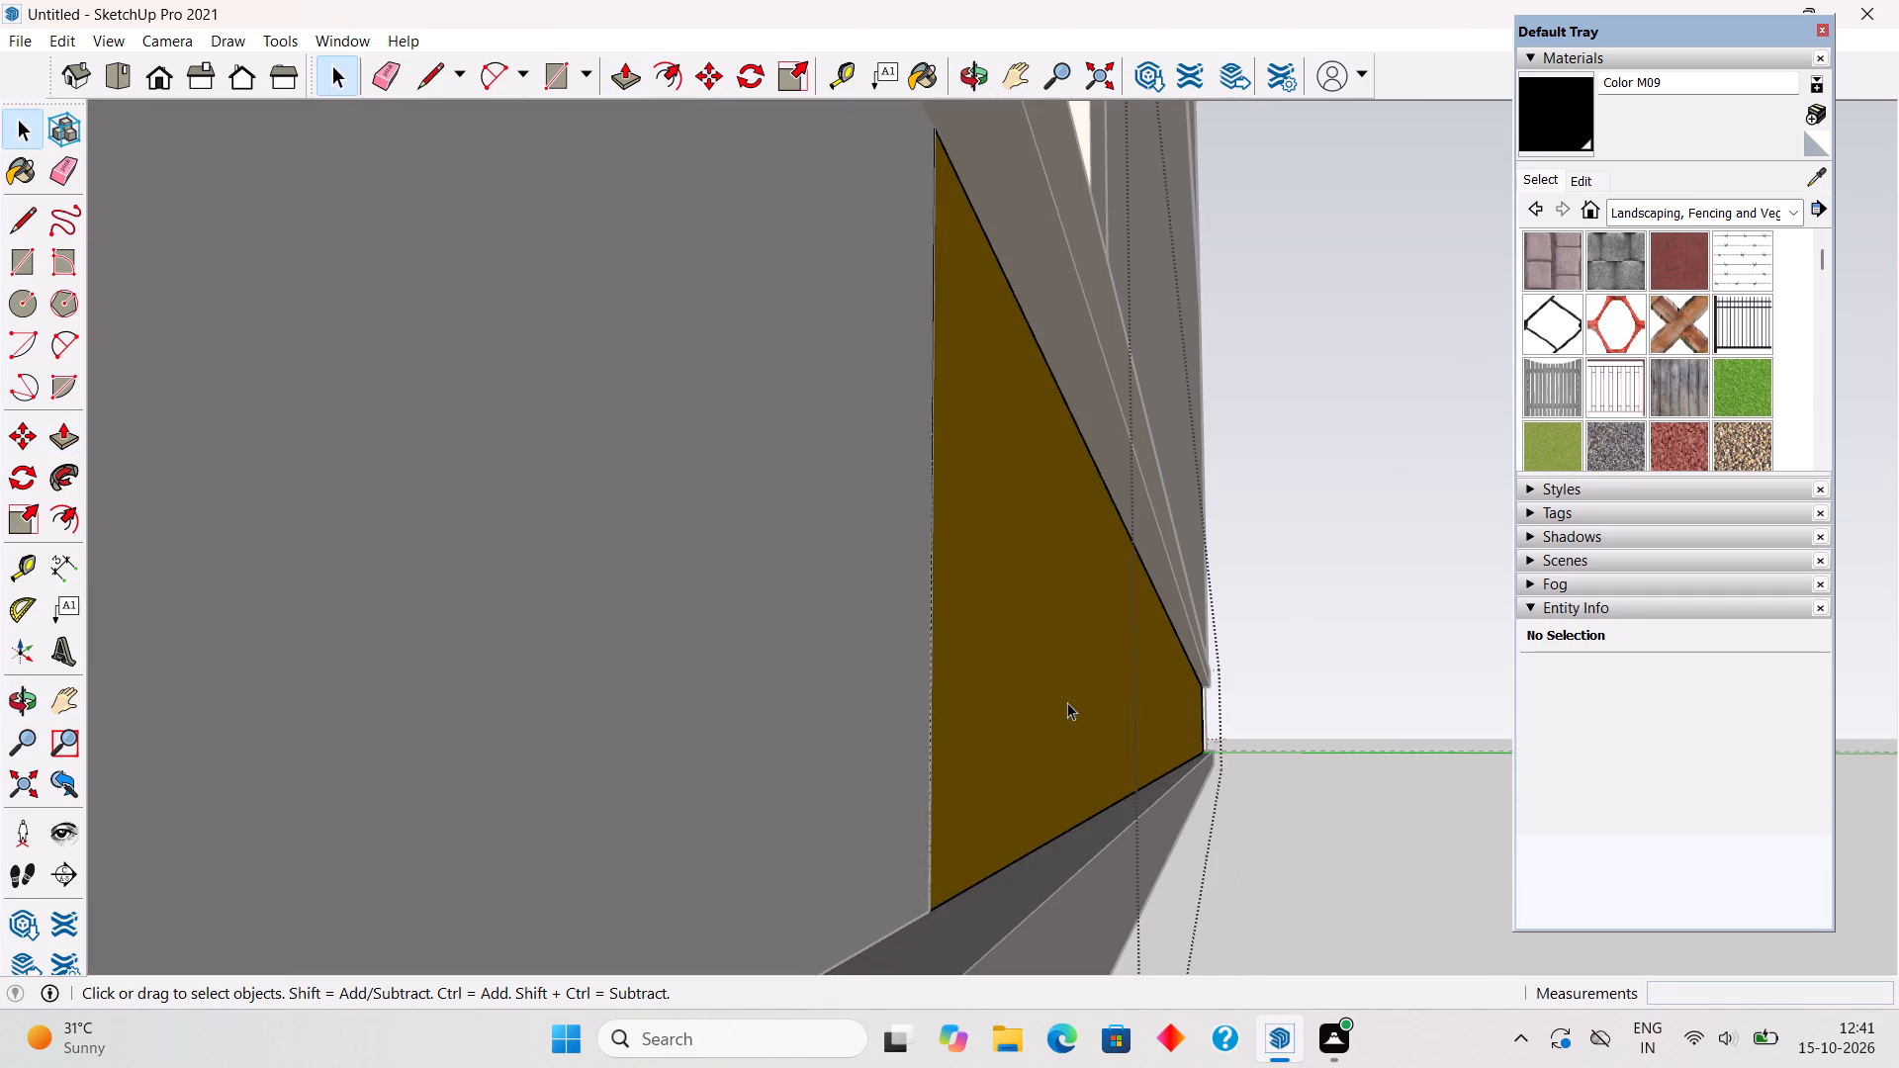
key("p")
left_click(1067, 702)
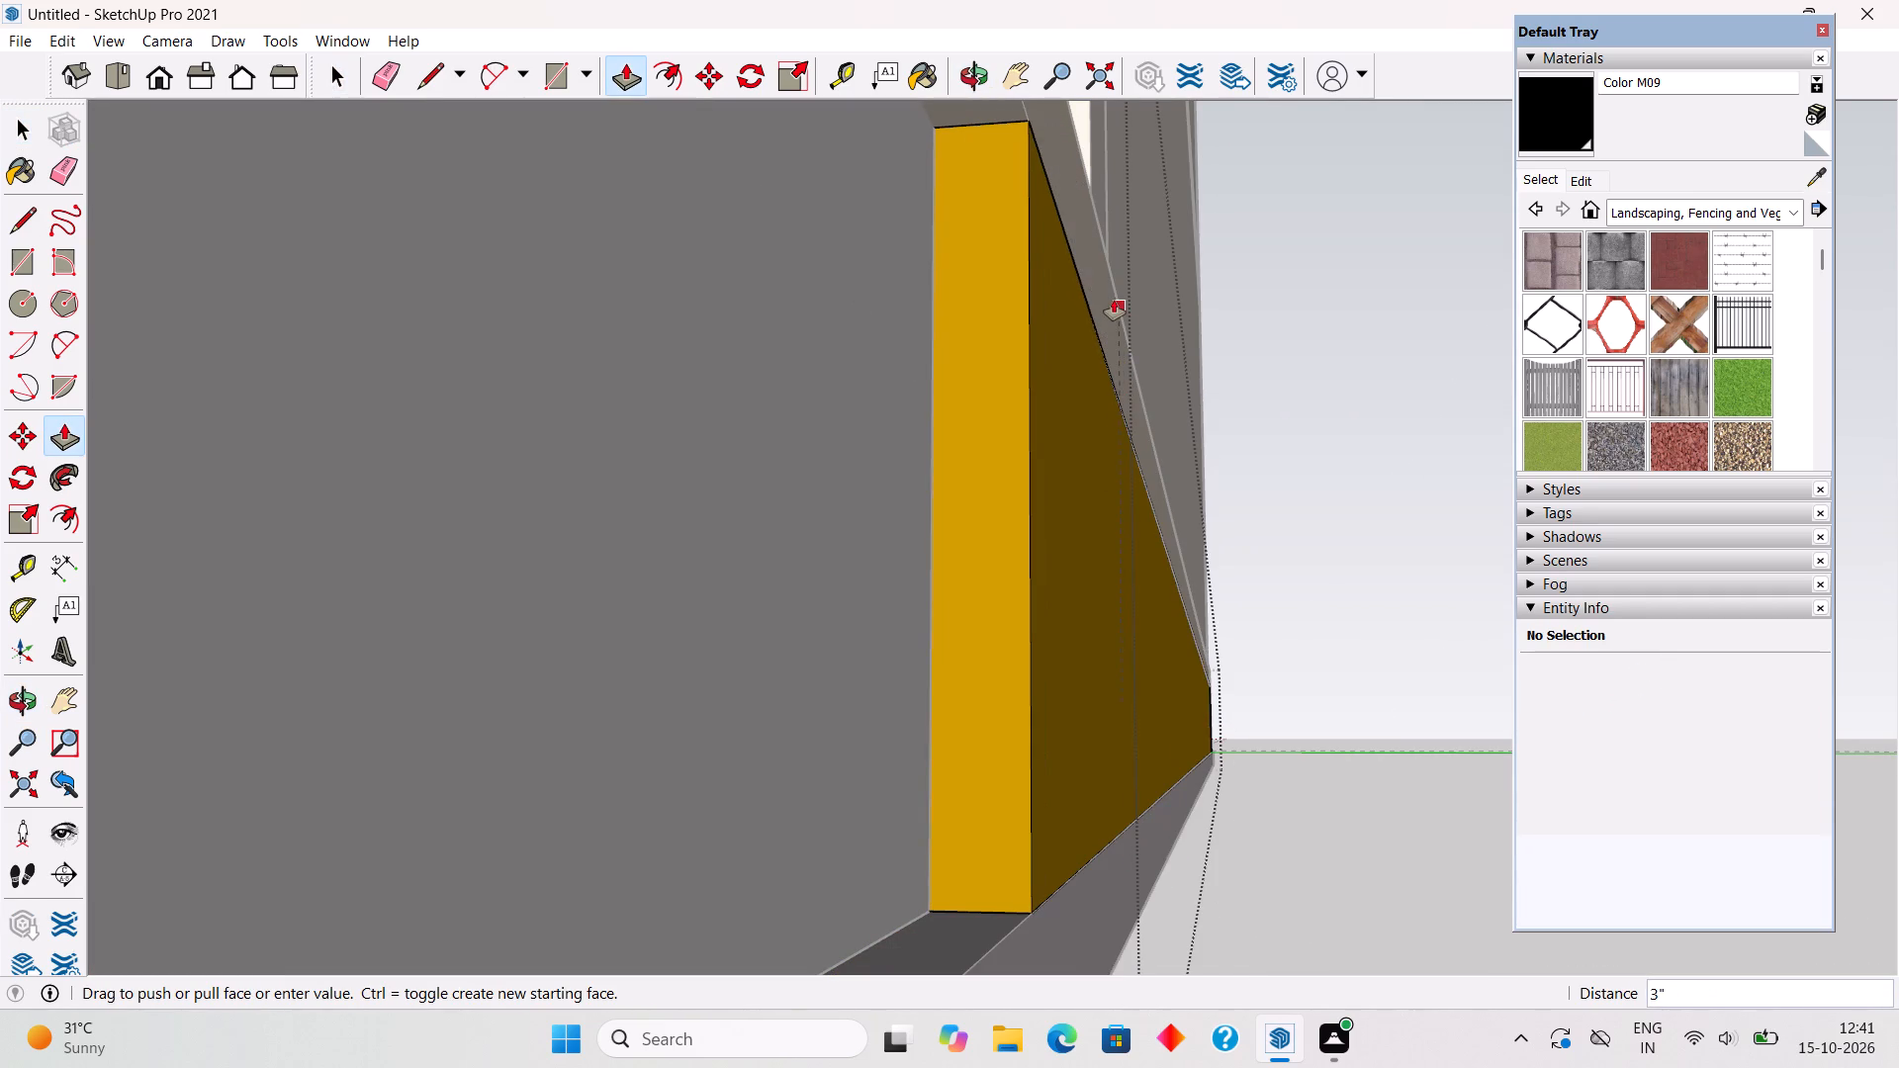
left_click(1113, 299)
key("space")
left_click(1359, 718)
Delete the short rear wall block between the second side wall and the house plinth.
scroll(1359, 716, "down", 8)
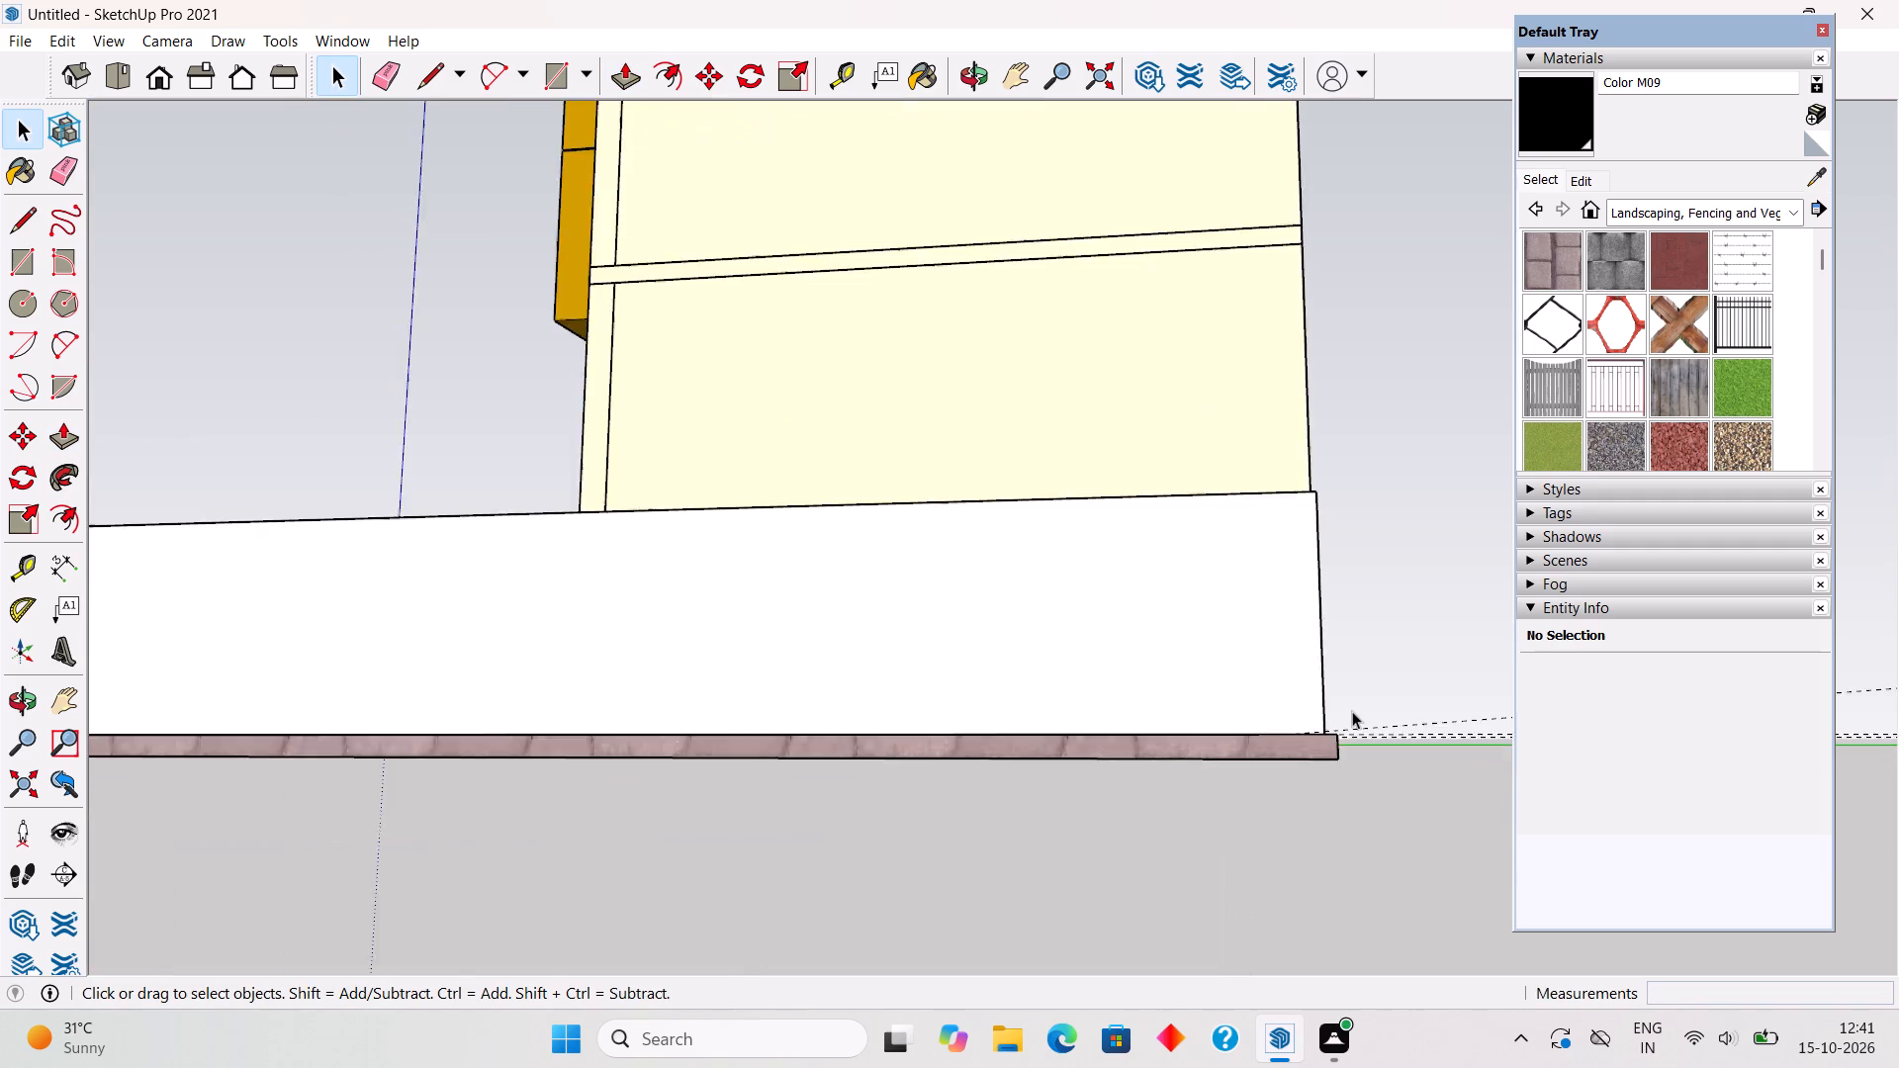
scroll(1352, 711, "down", 2)
middle_click_drag(1341, 706, 614, 936)
scroll(614, 936, "down", 4)
scroll(437, 932, "up", 11)
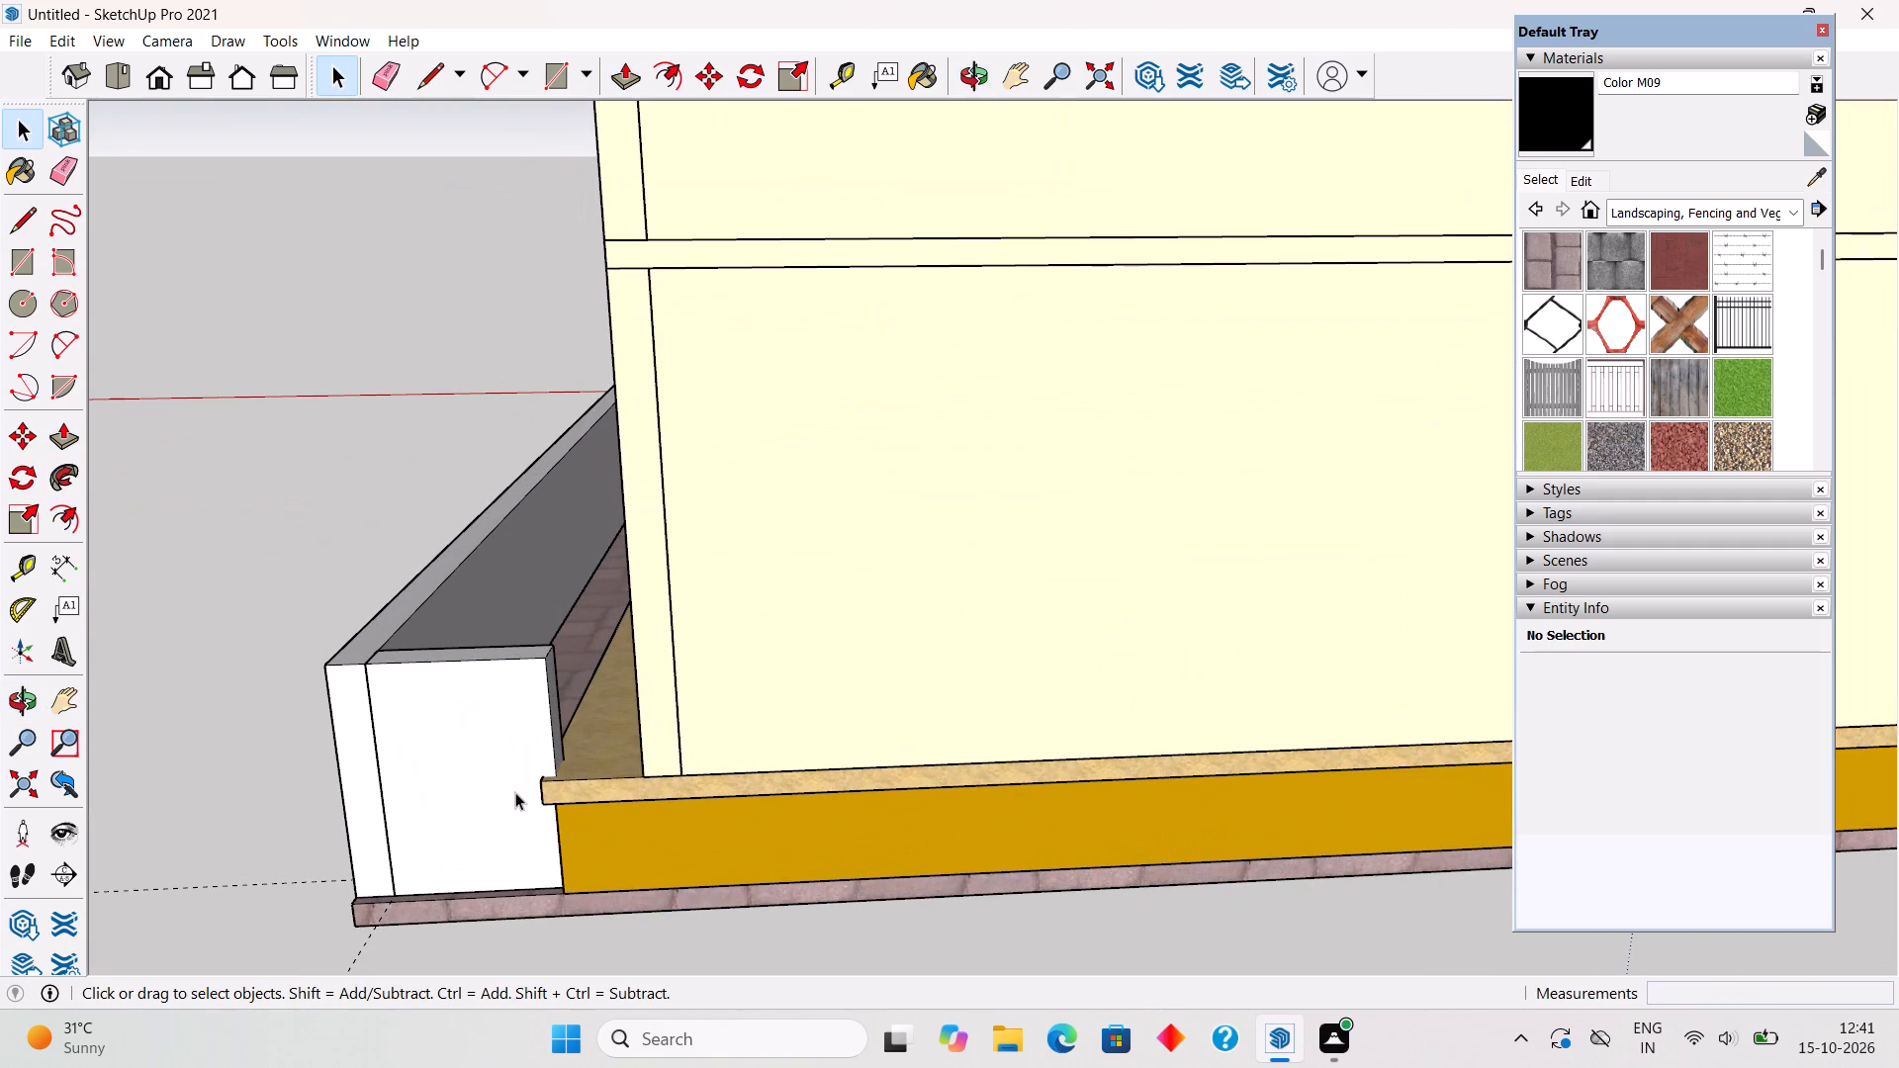
left_click(515, 792)
triple_click(515, 792)
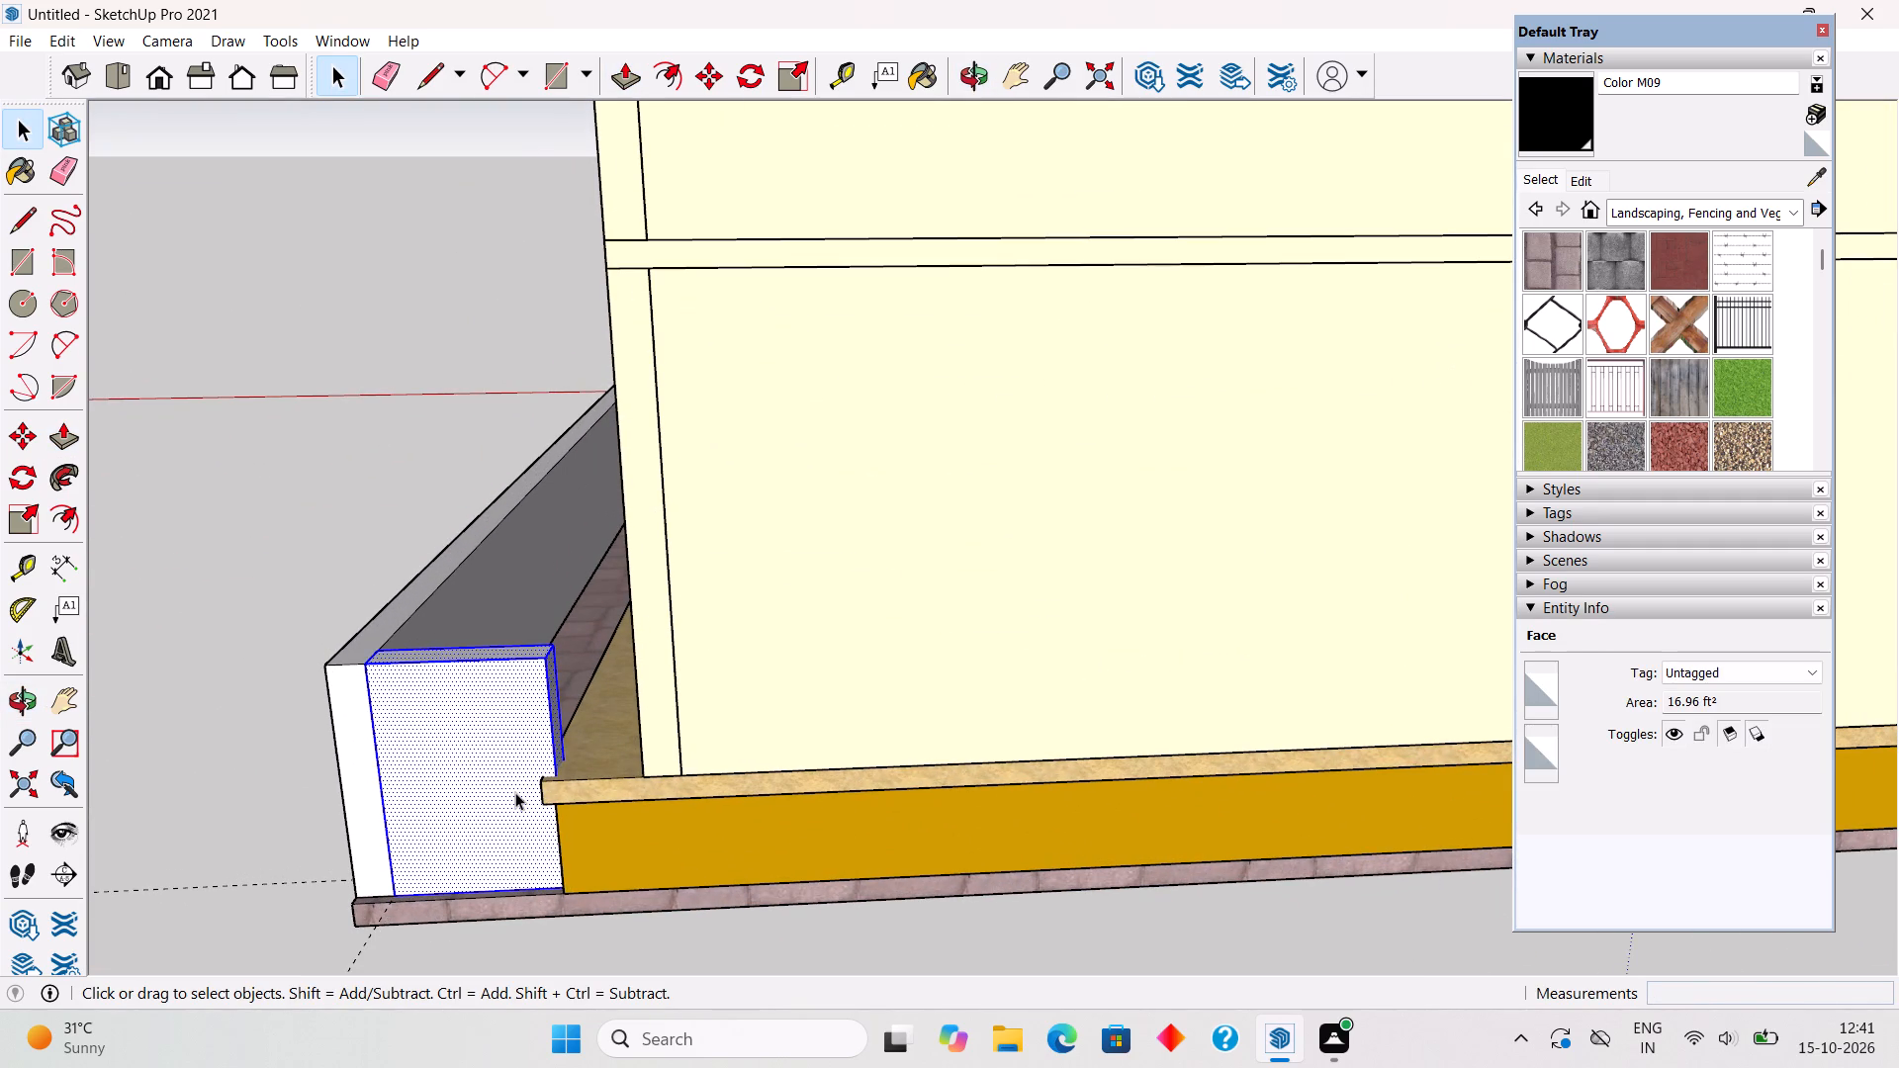
key("Delete")
Extend the second side wall's rear end to the rear edge of the paved base.
scroll(407, 861, "up", 5)
triple_click(374, 869)
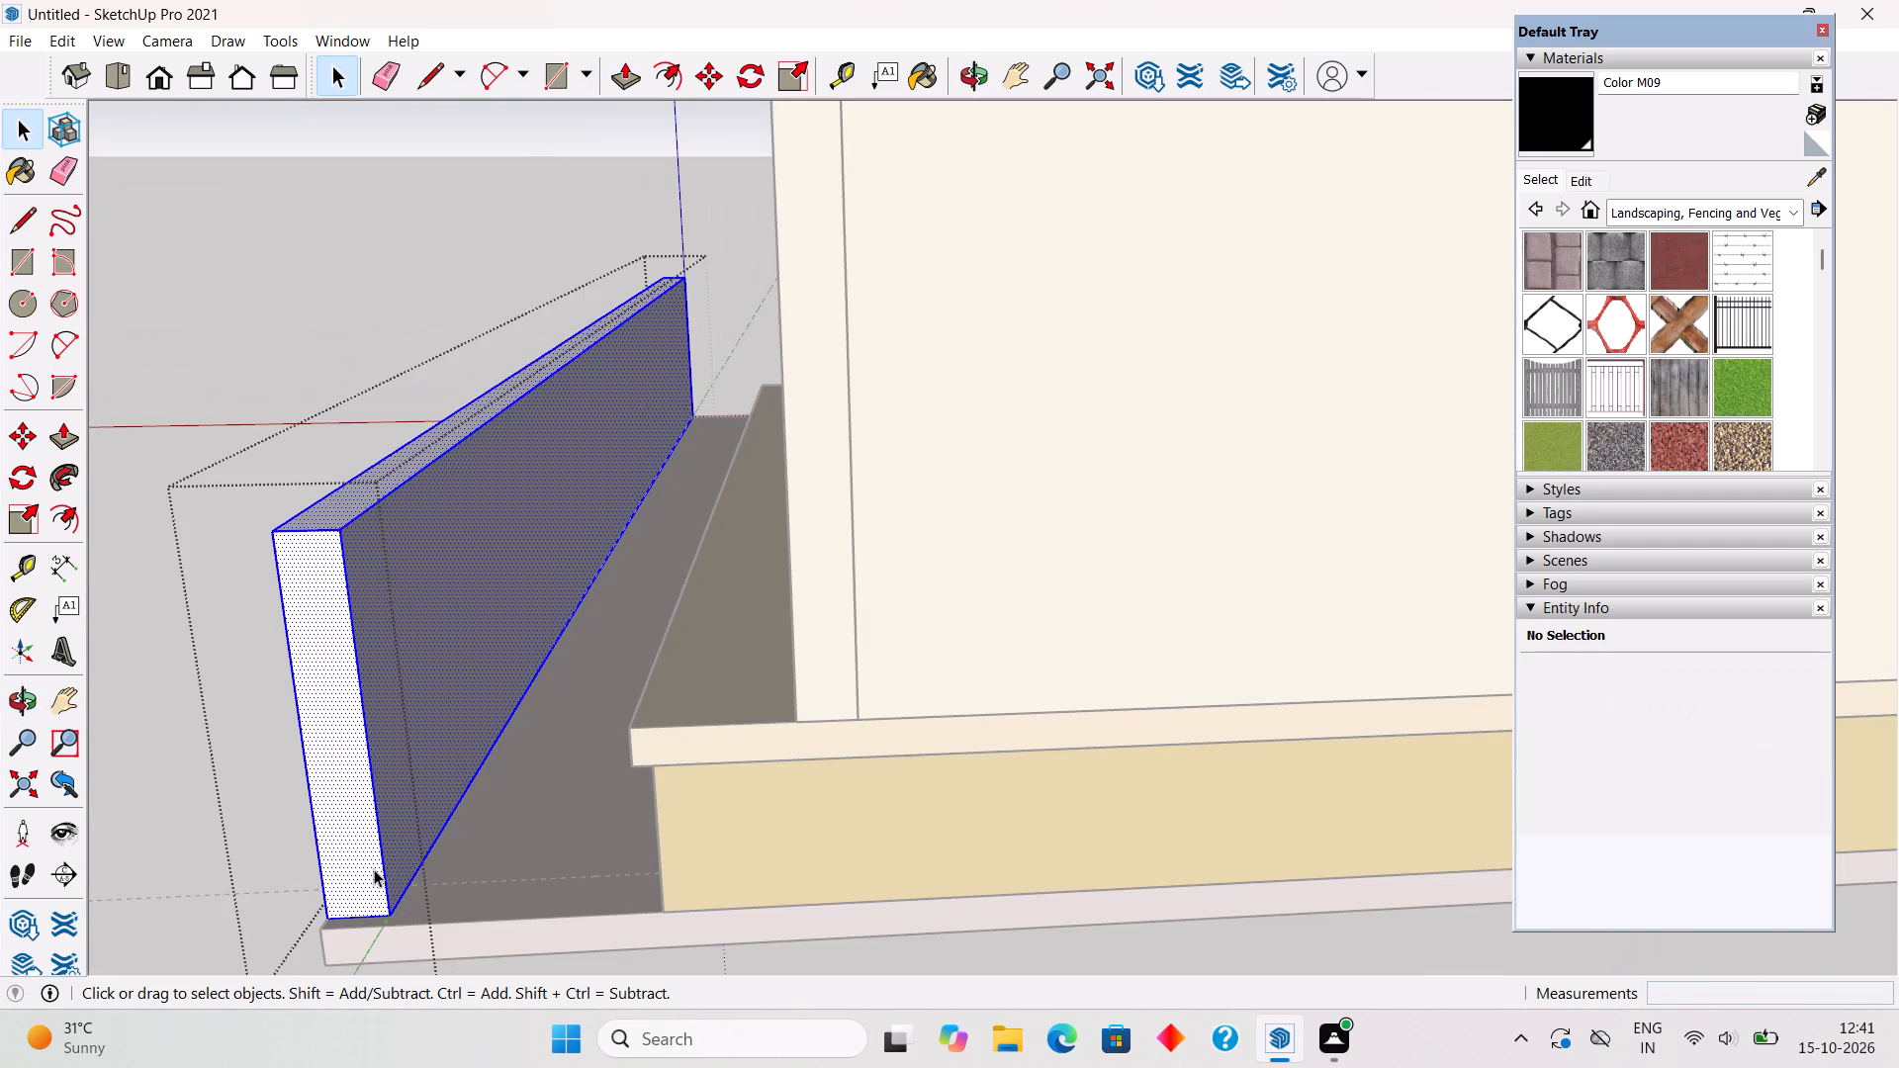
key("p")
left_click(374, 869)
left_click(481, 955)
key("space")
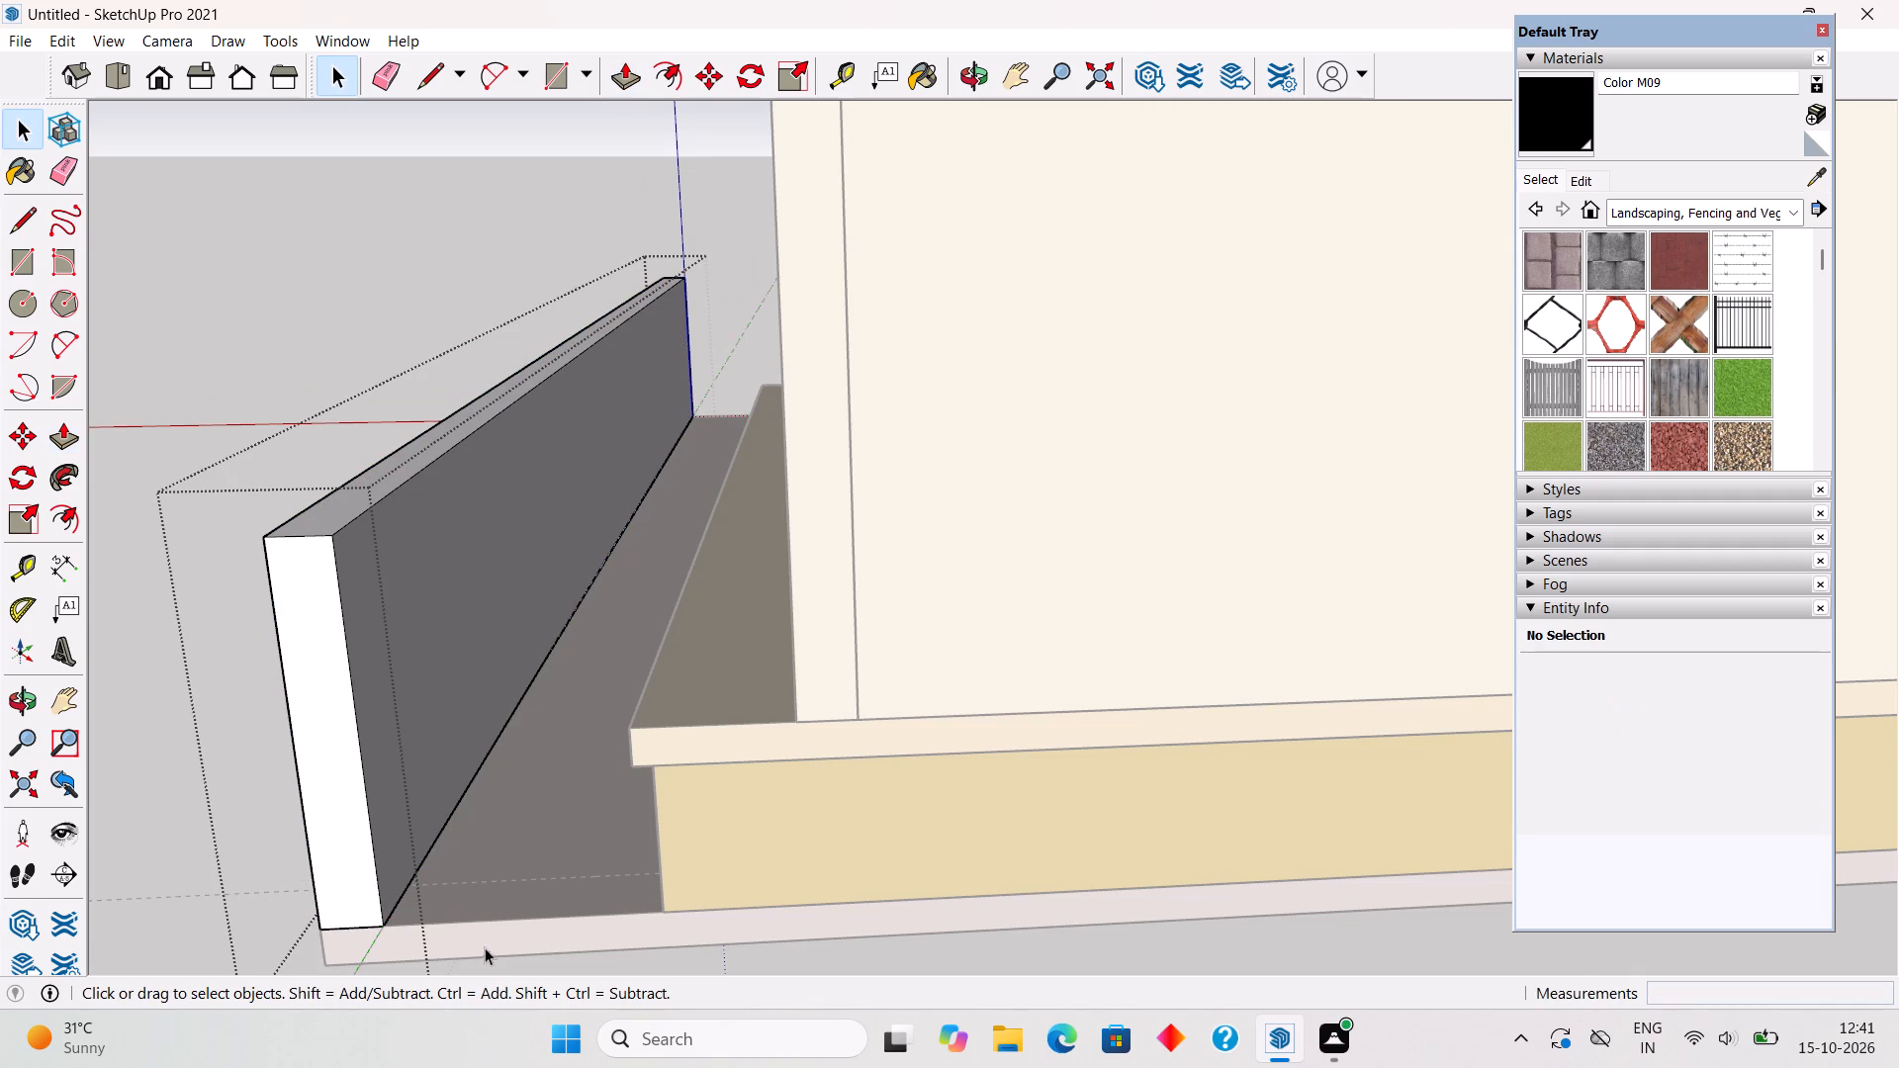
left_click(245, 388)
Draw a rectangle about 3' 4 11/16" by 1' on the rear paving between side wall and plinth, and extrude it 5'.
scroll(276, 370, "down", 6)
middle_click_drag(767, 651, 793, 838)
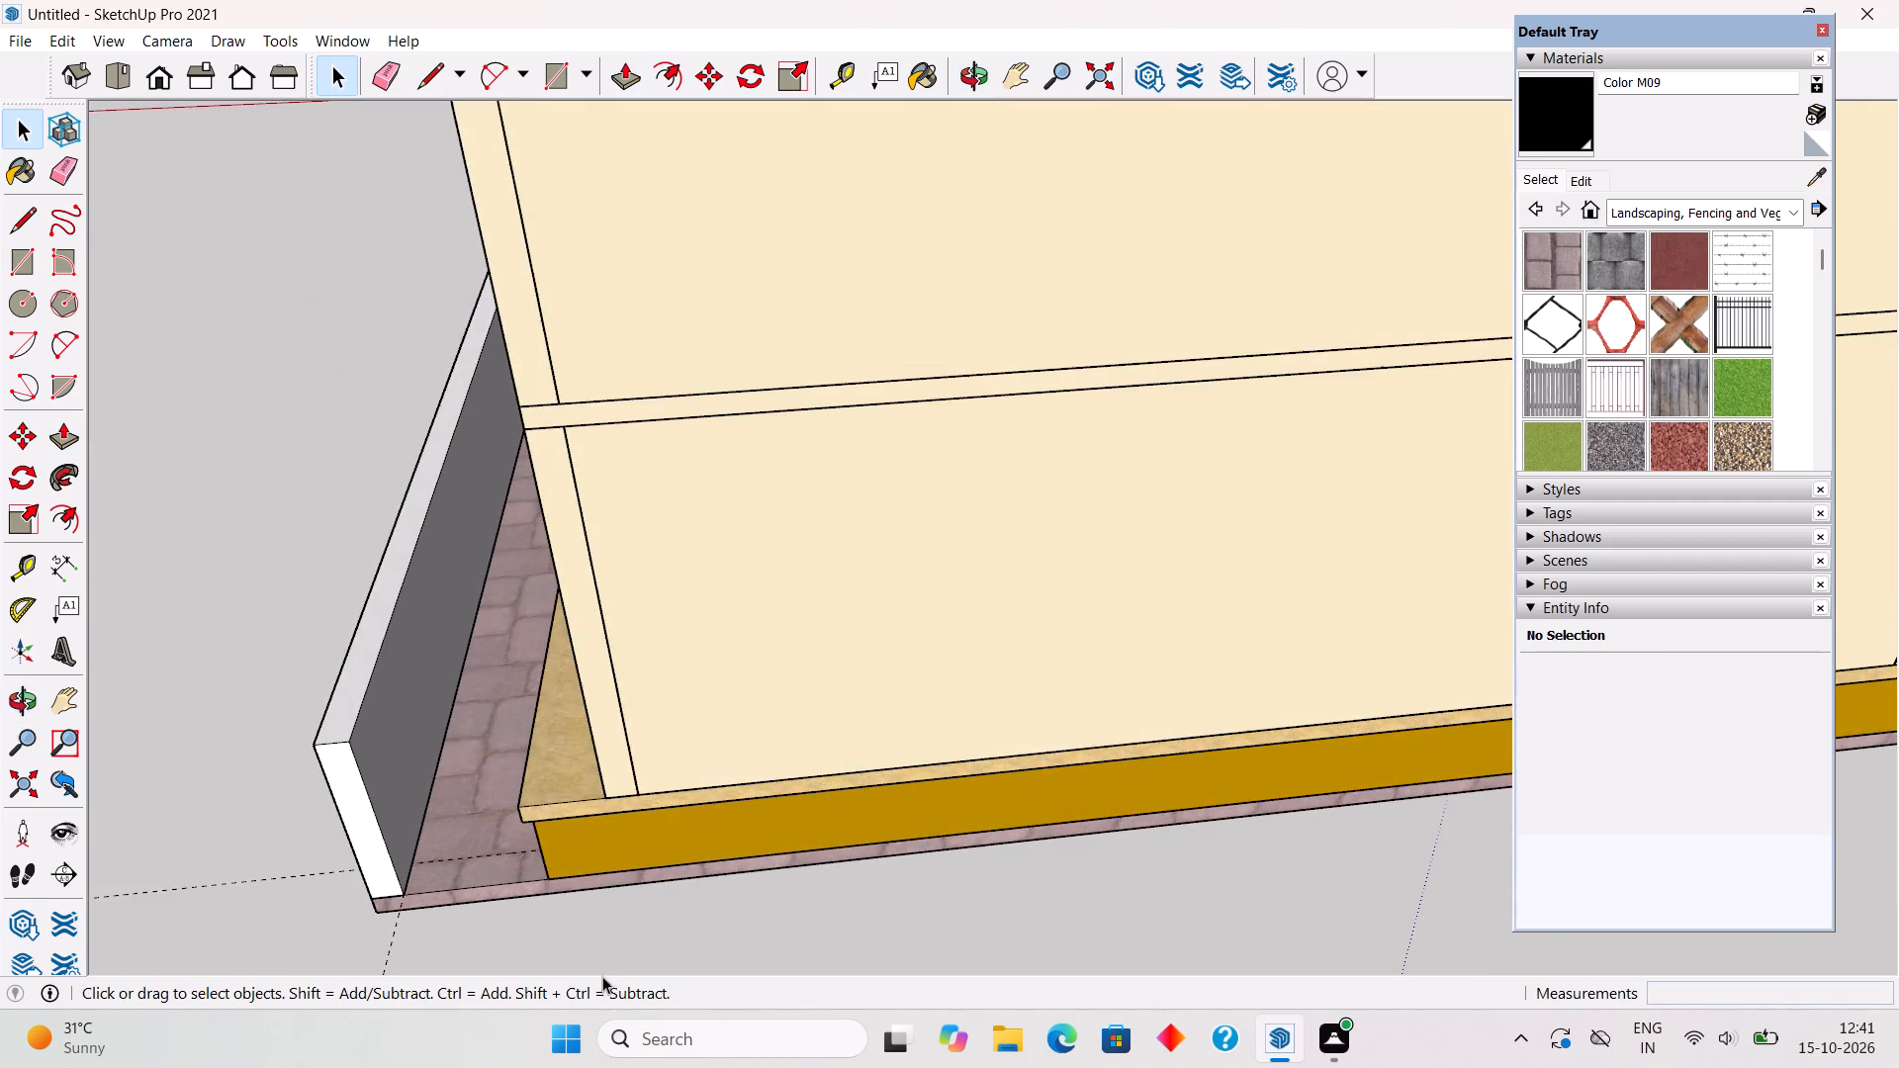
scroll(593, 959, "up", 5)
scroll(402, 767, "up", 1)
scroll(408, 762, "down", 5)
scroll(298, 922, "up", 3)
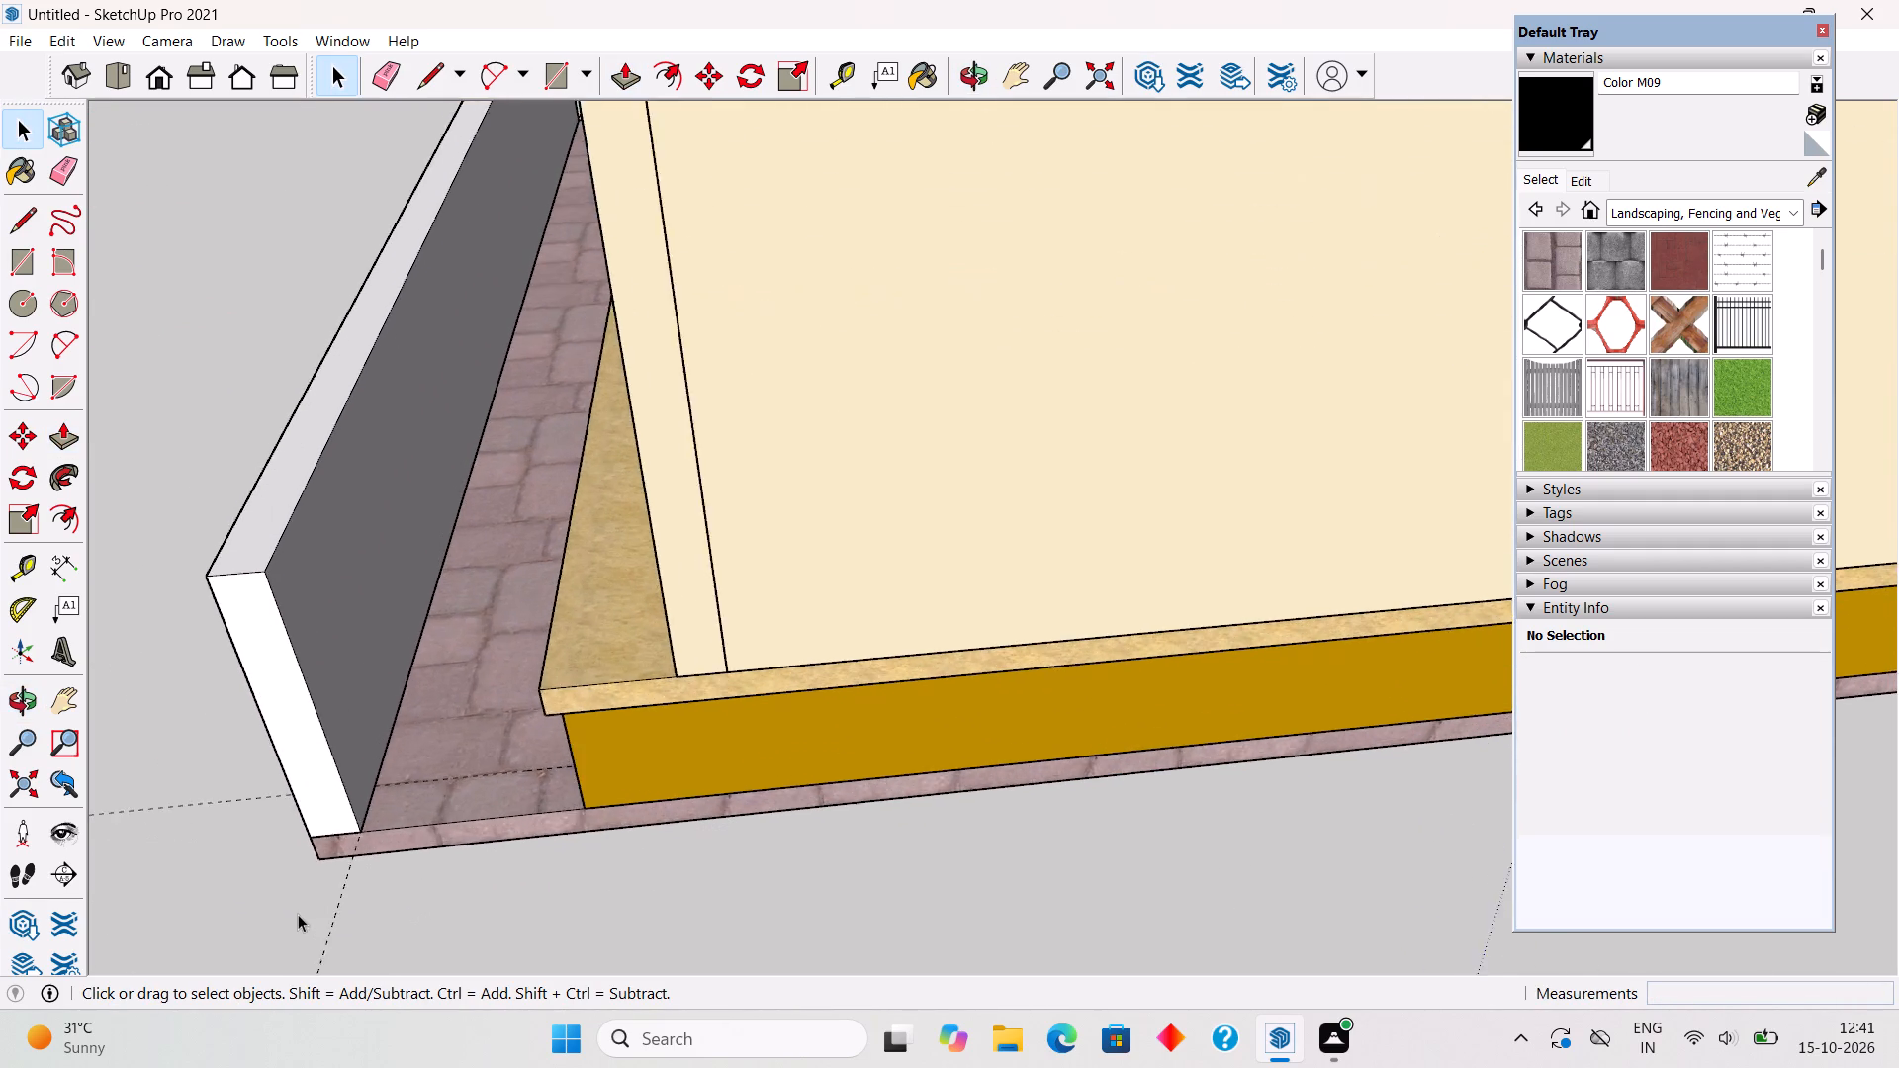
scroll(298, 914, "up", 9)
key("r")
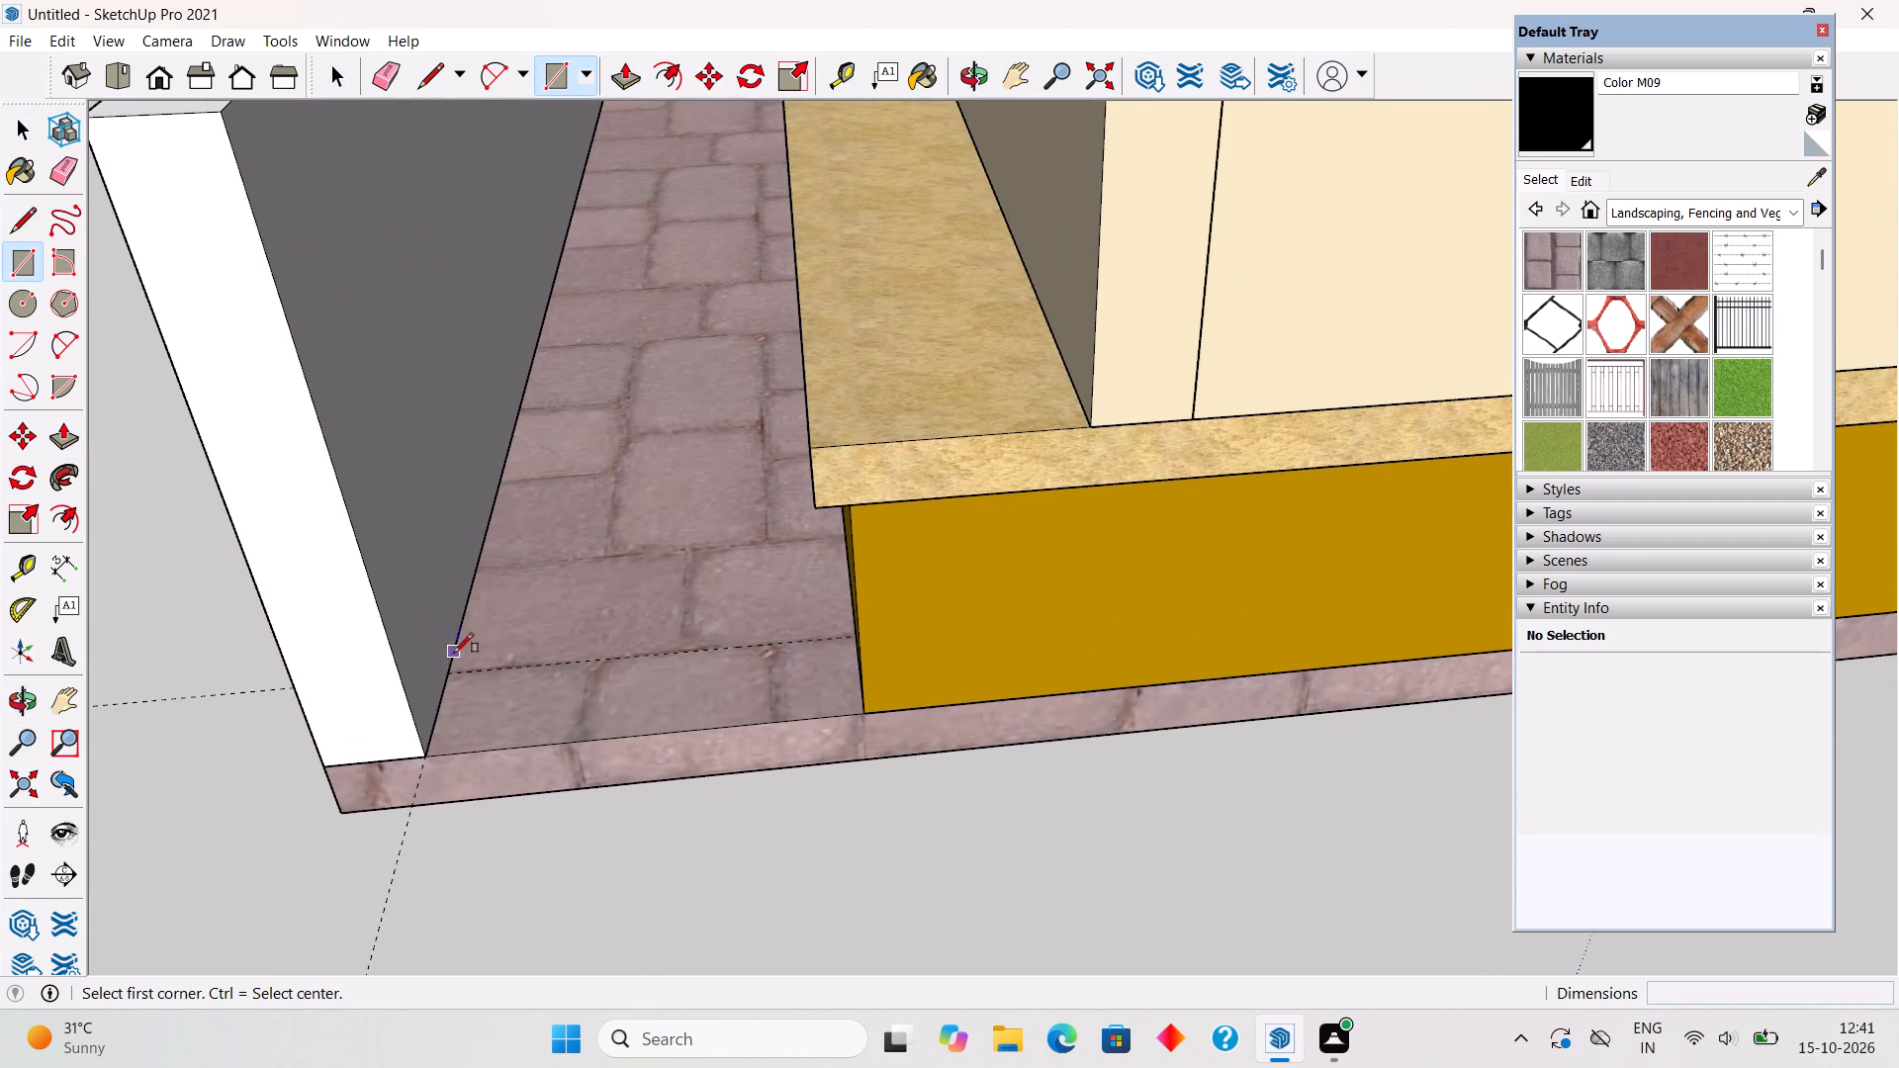
left_click(451, 675)
left_click(863, 712)
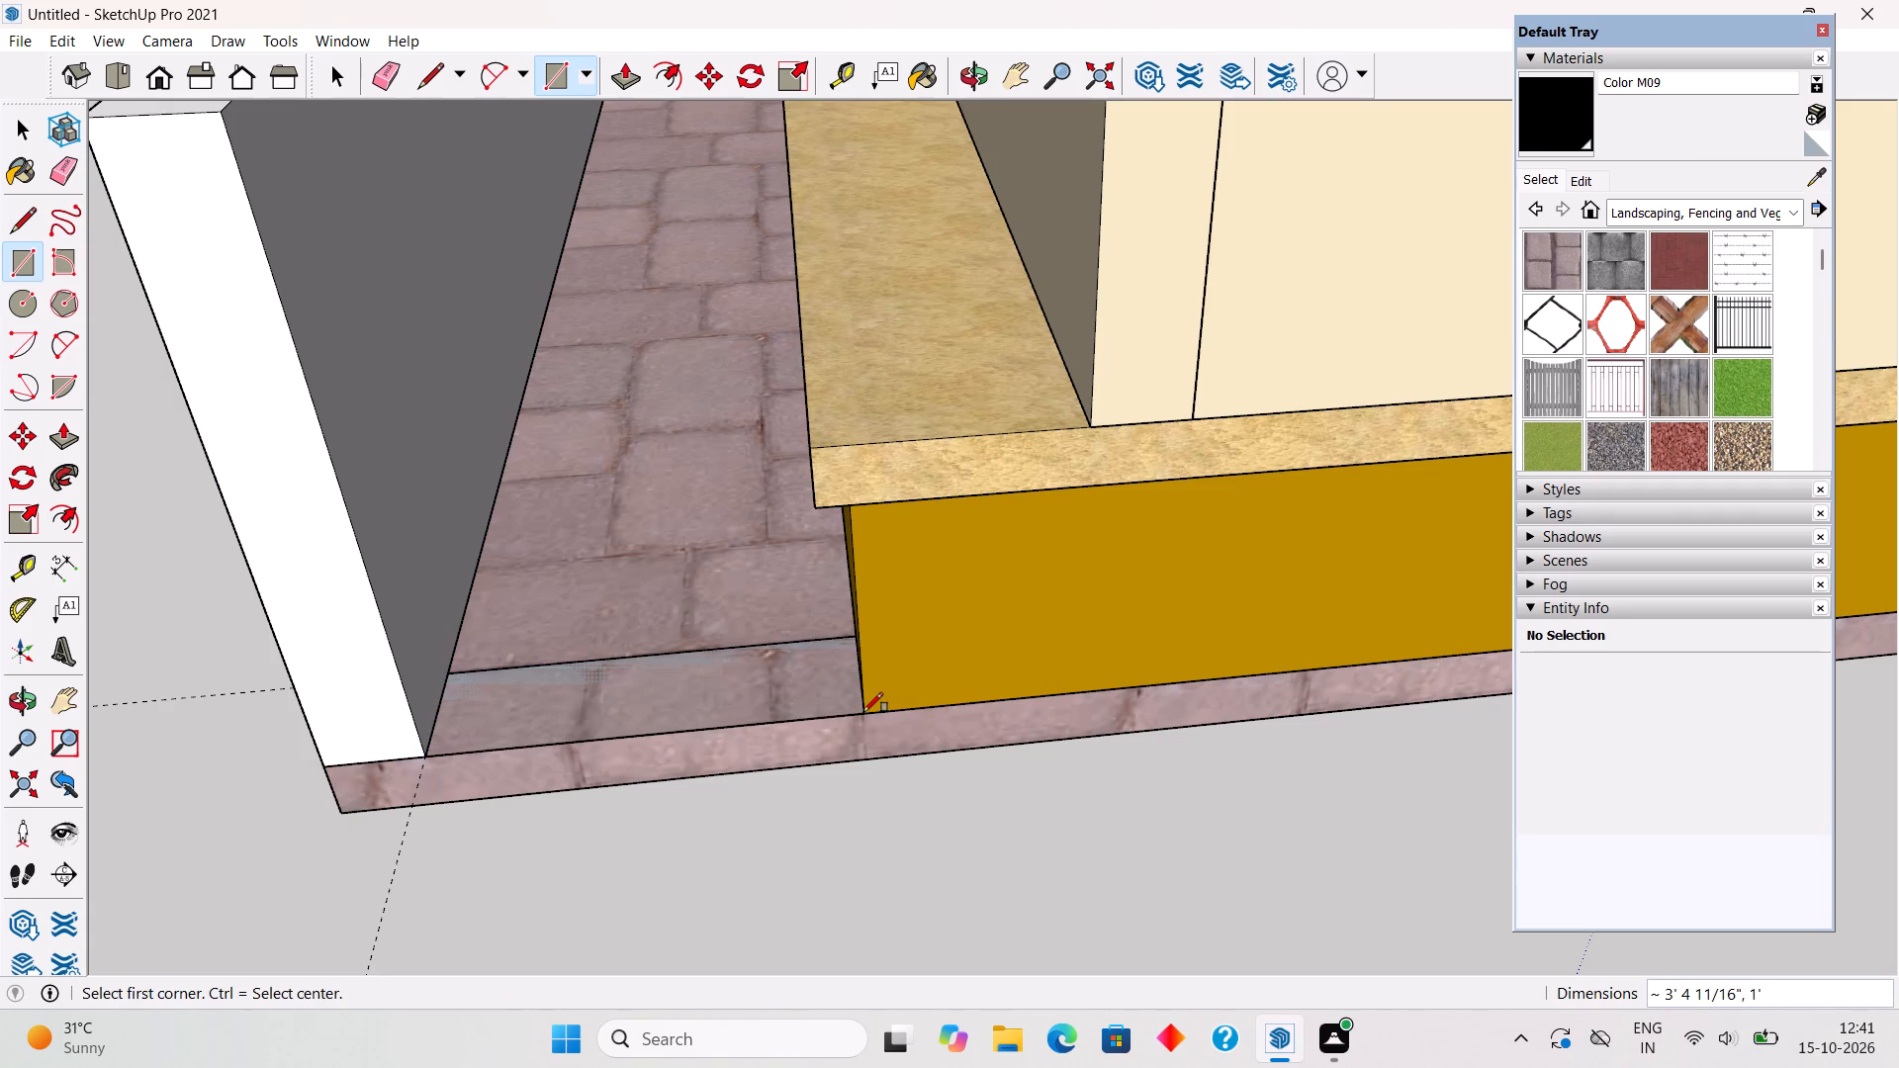
key("p")
left_click(785, 678)
scroll(775, 631, "down", 7)
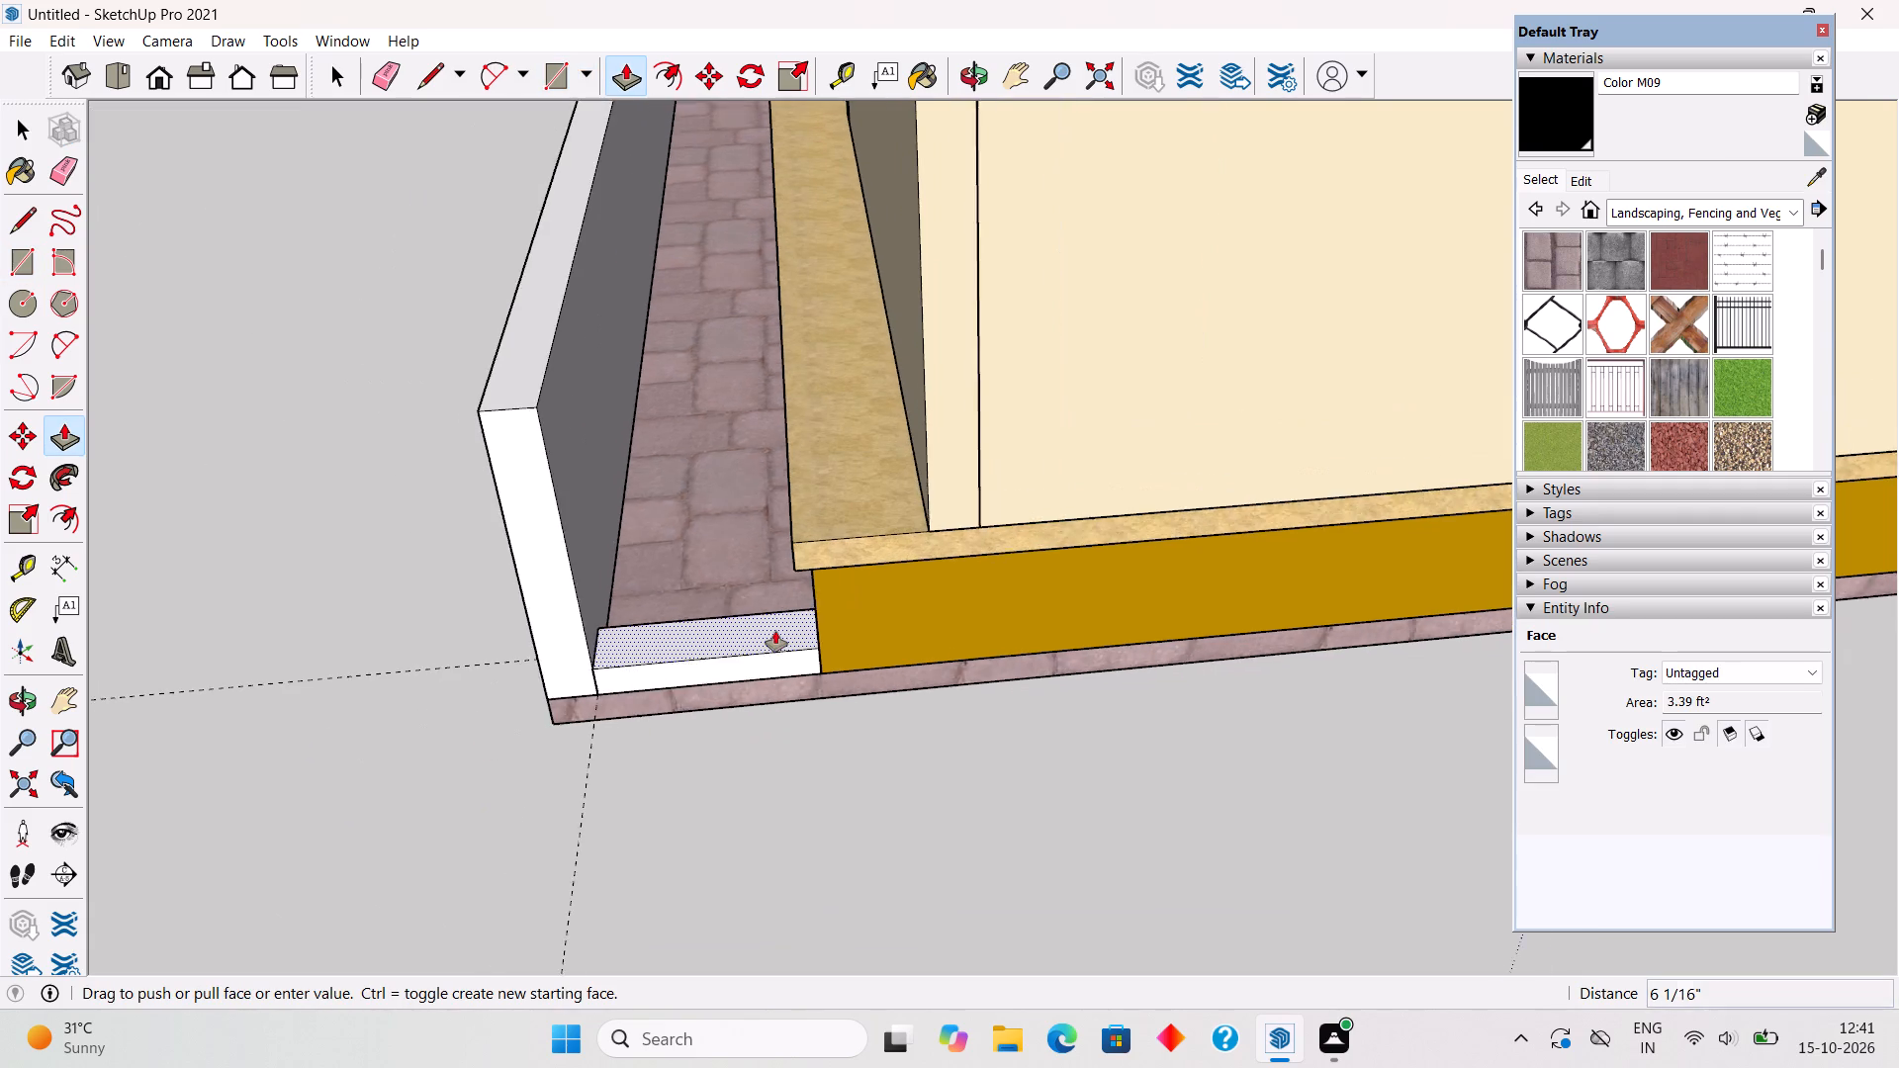
scroll(775, 631, "down", 1)
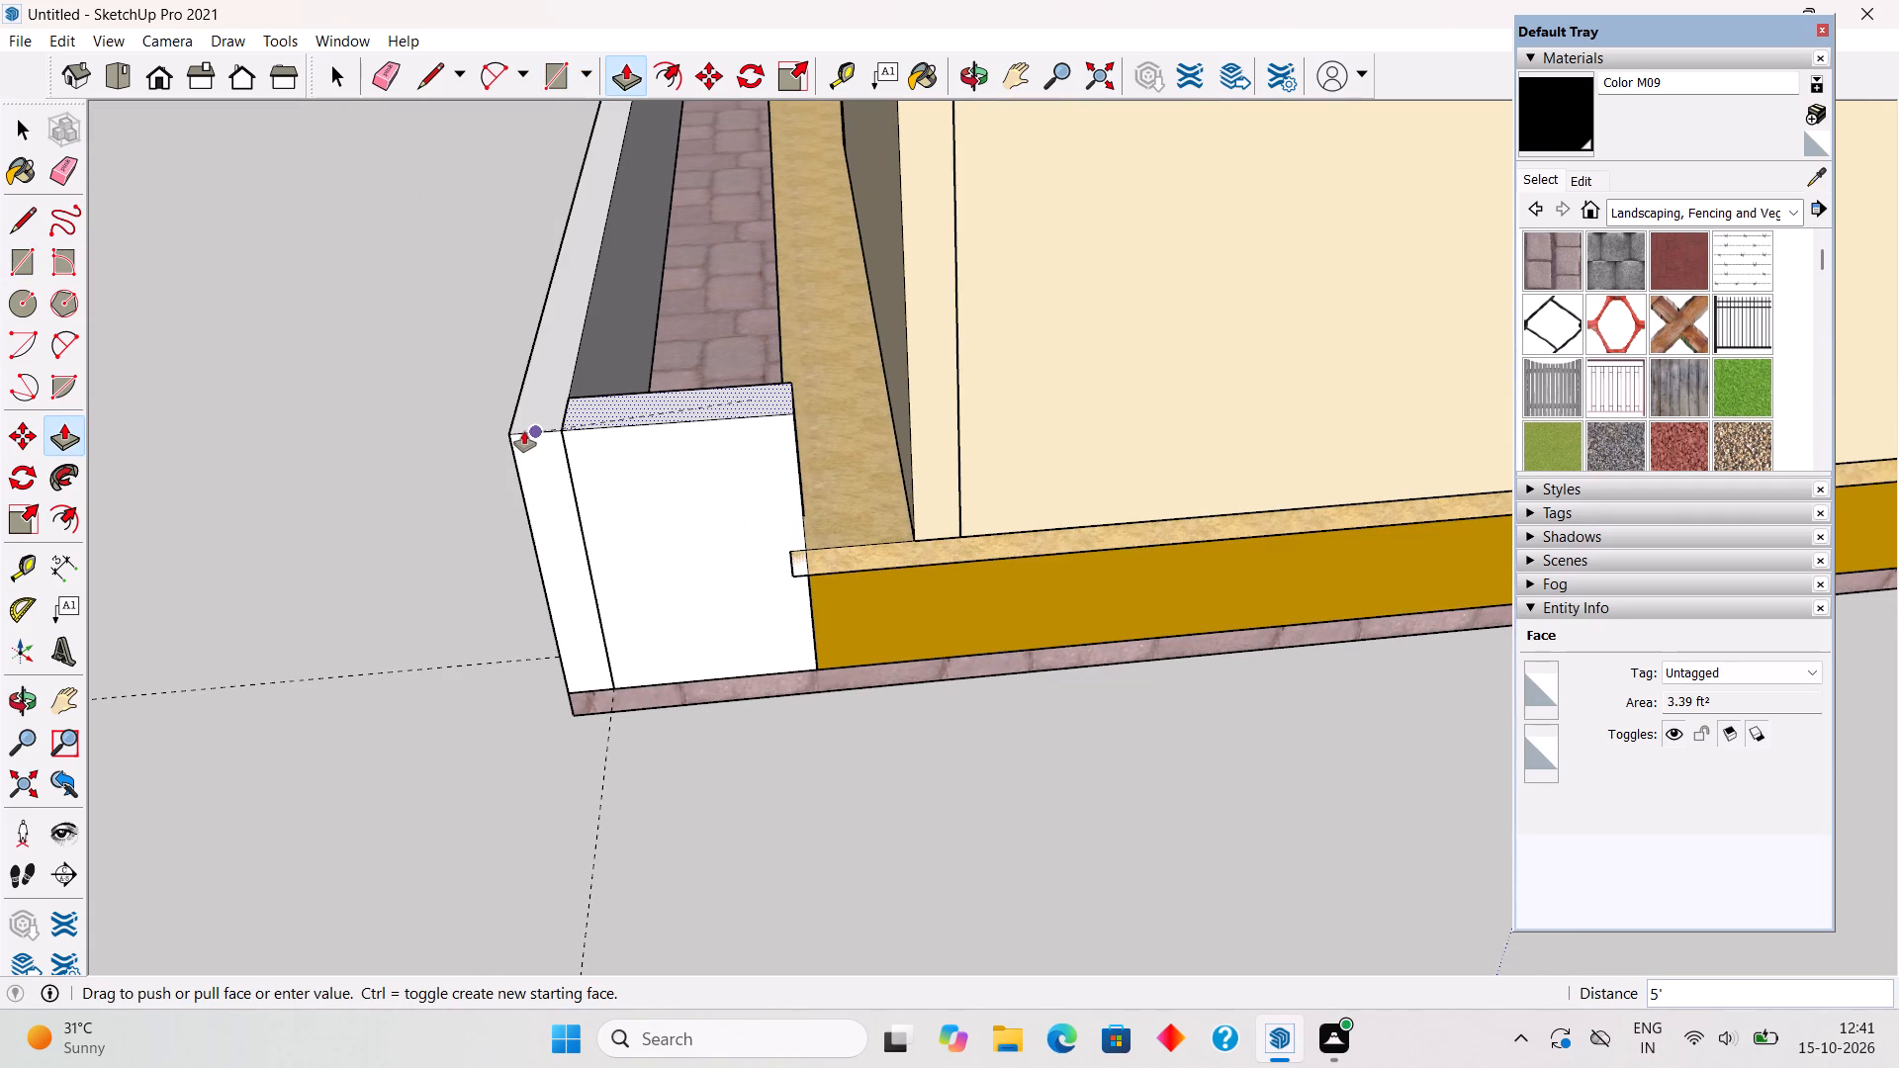
left_click(524, 431)
Make the whole short rear wall between the side wall and the plinth a group.
middle_click_drag(912, 486, 1353, 462)
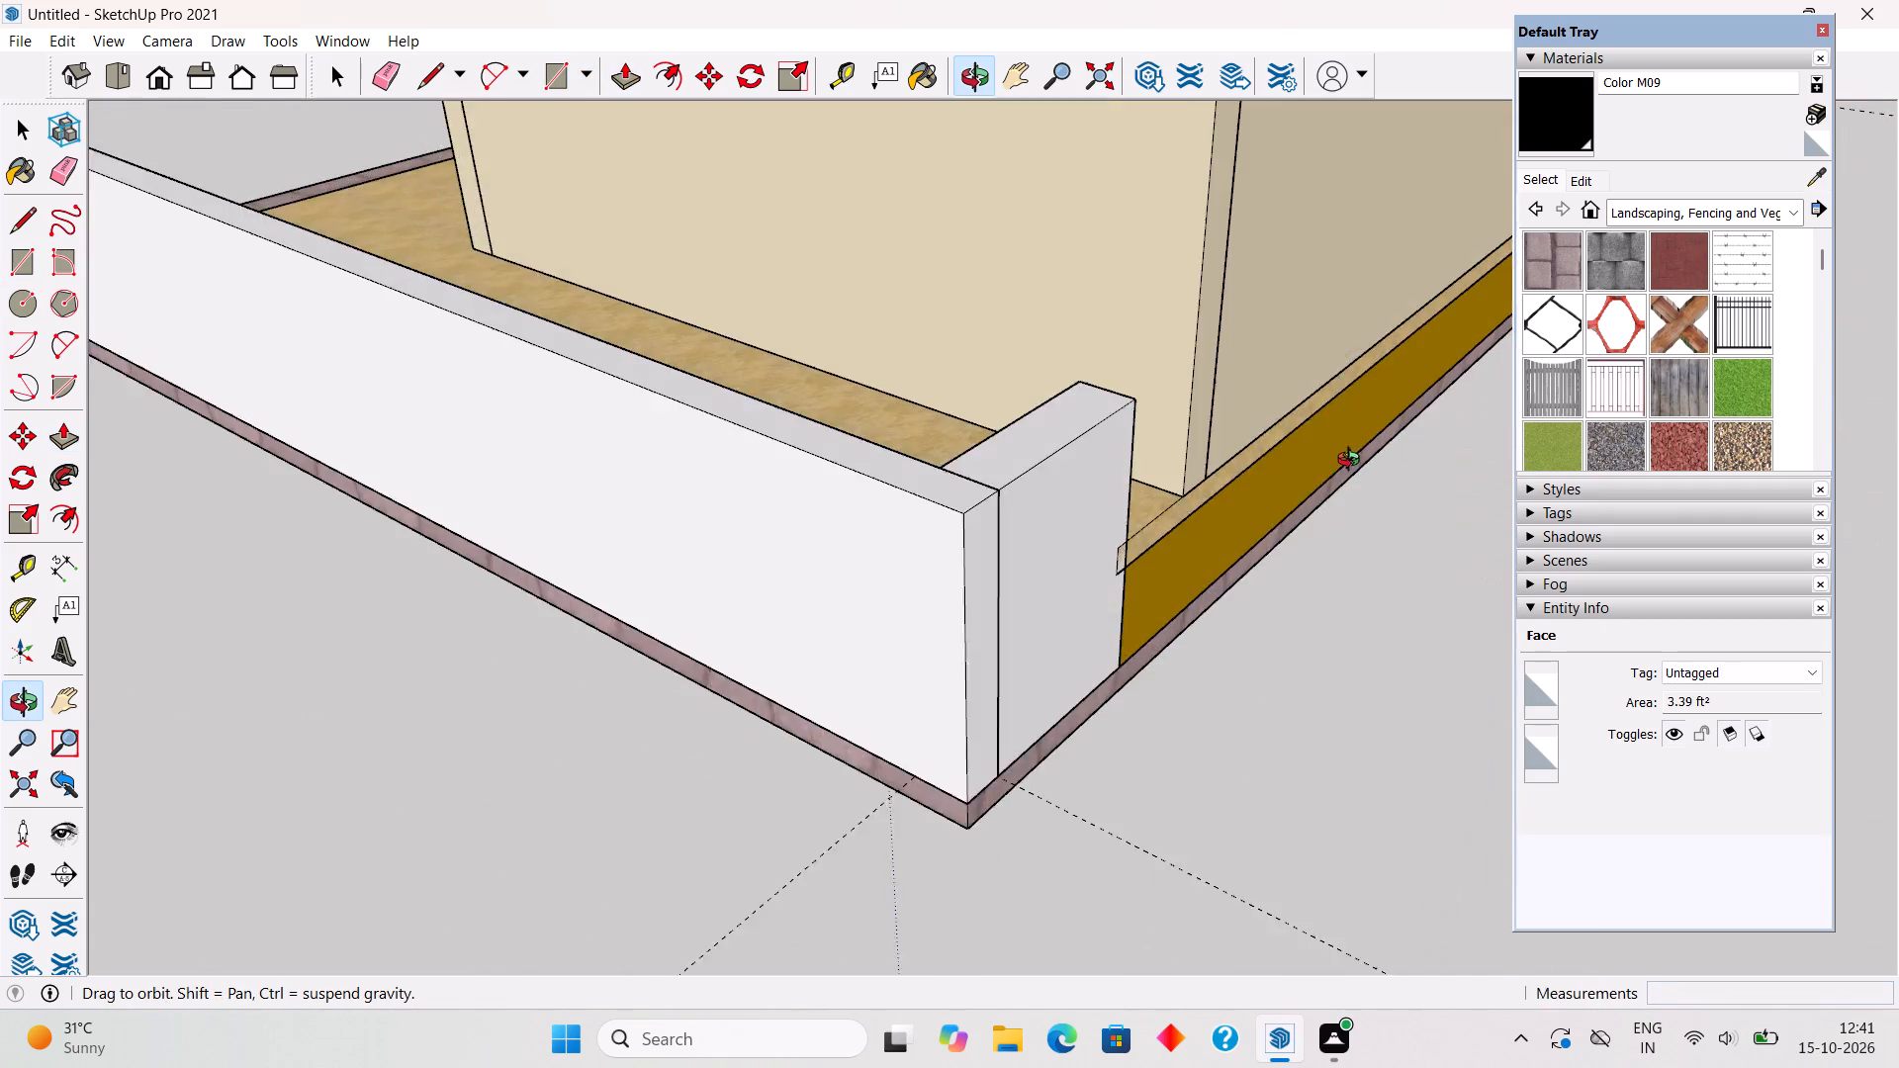
middle_click_drag(1353, 462, 1334, 492)
scroll(1342, 475, "down", 2)
middle_click_drag(1148, 571, 1052, 695)
scroll(1013, 687, "up", 1)
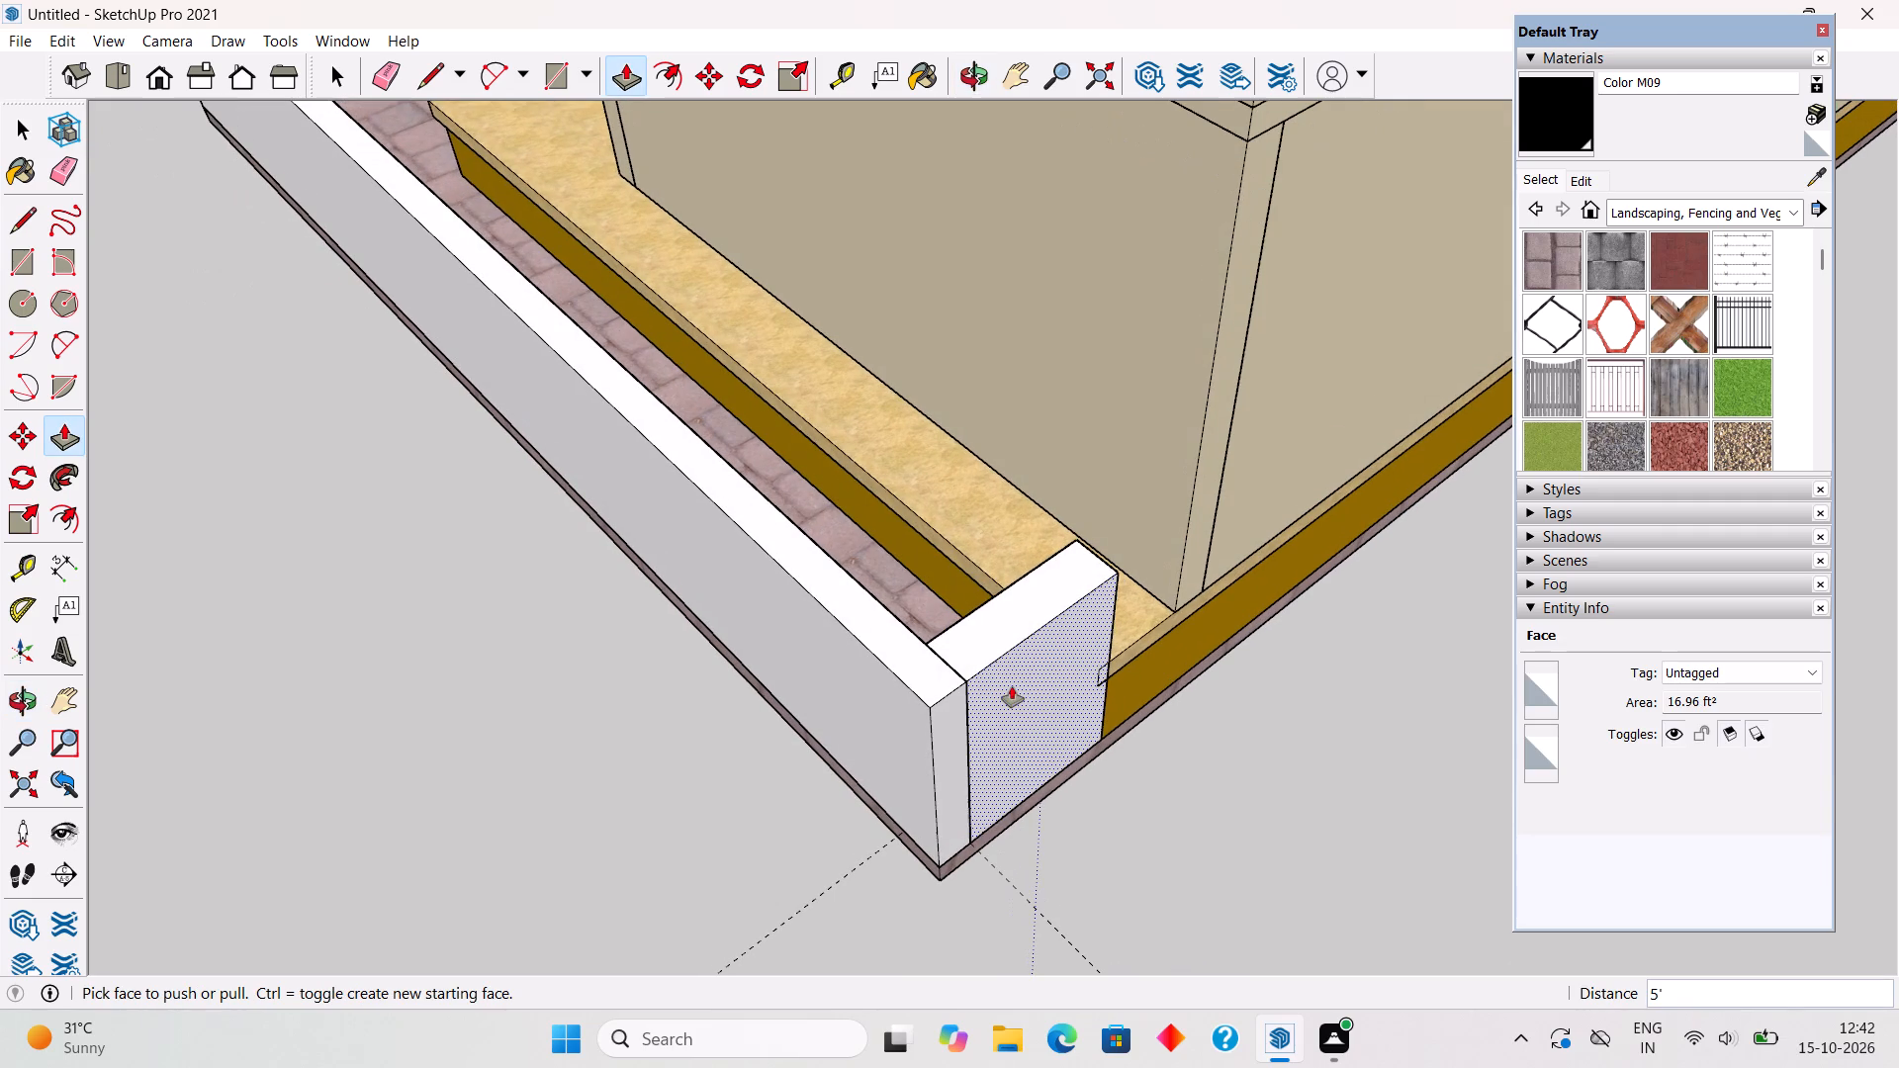
key("space")
triple_click(1012, 686)
right_click(1012, 686)
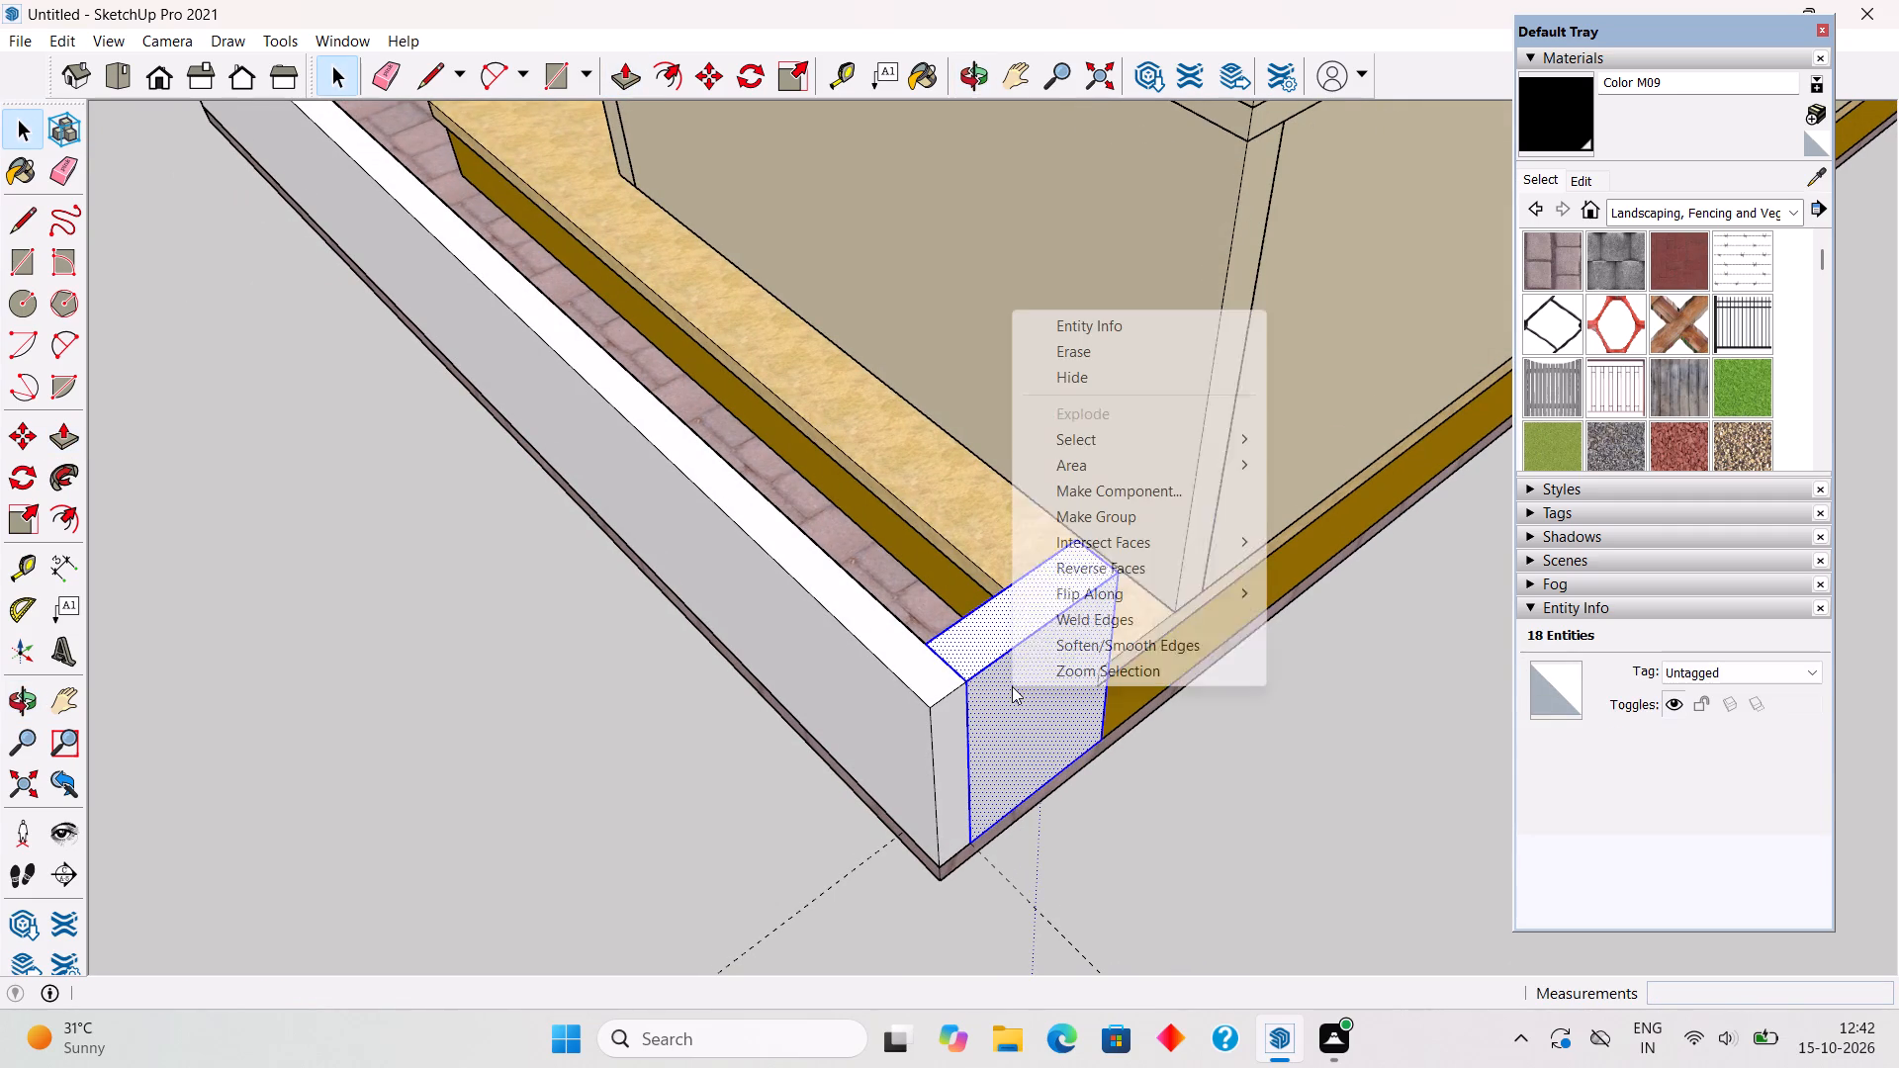
left_click(1087, 522)
Push the overhanging side face of the plinth's cap slab inward, flush with the plinth at the short rear wall's end.
scroll(998, 575, "up", 5)
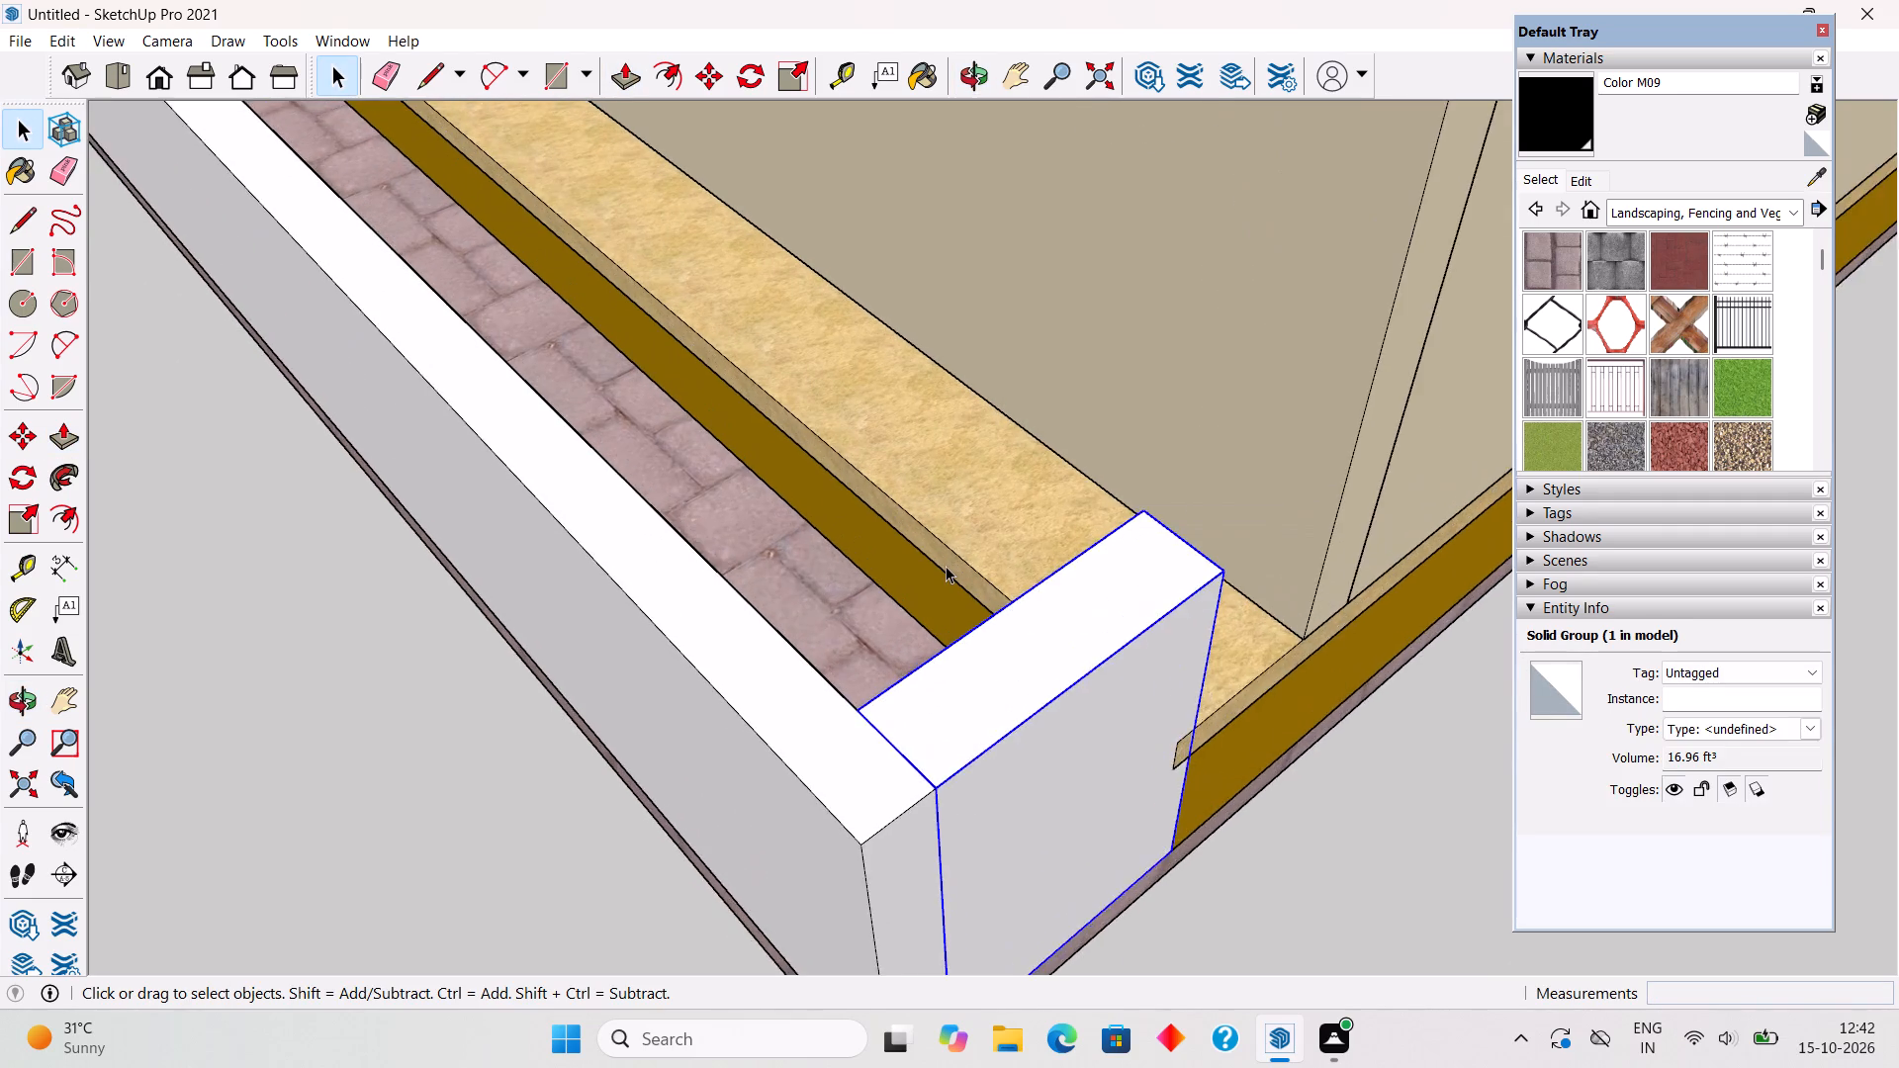
scroll(946, 566, "up", 3)
triple_click(946, 566)
key("p")
left_click(946, 566)
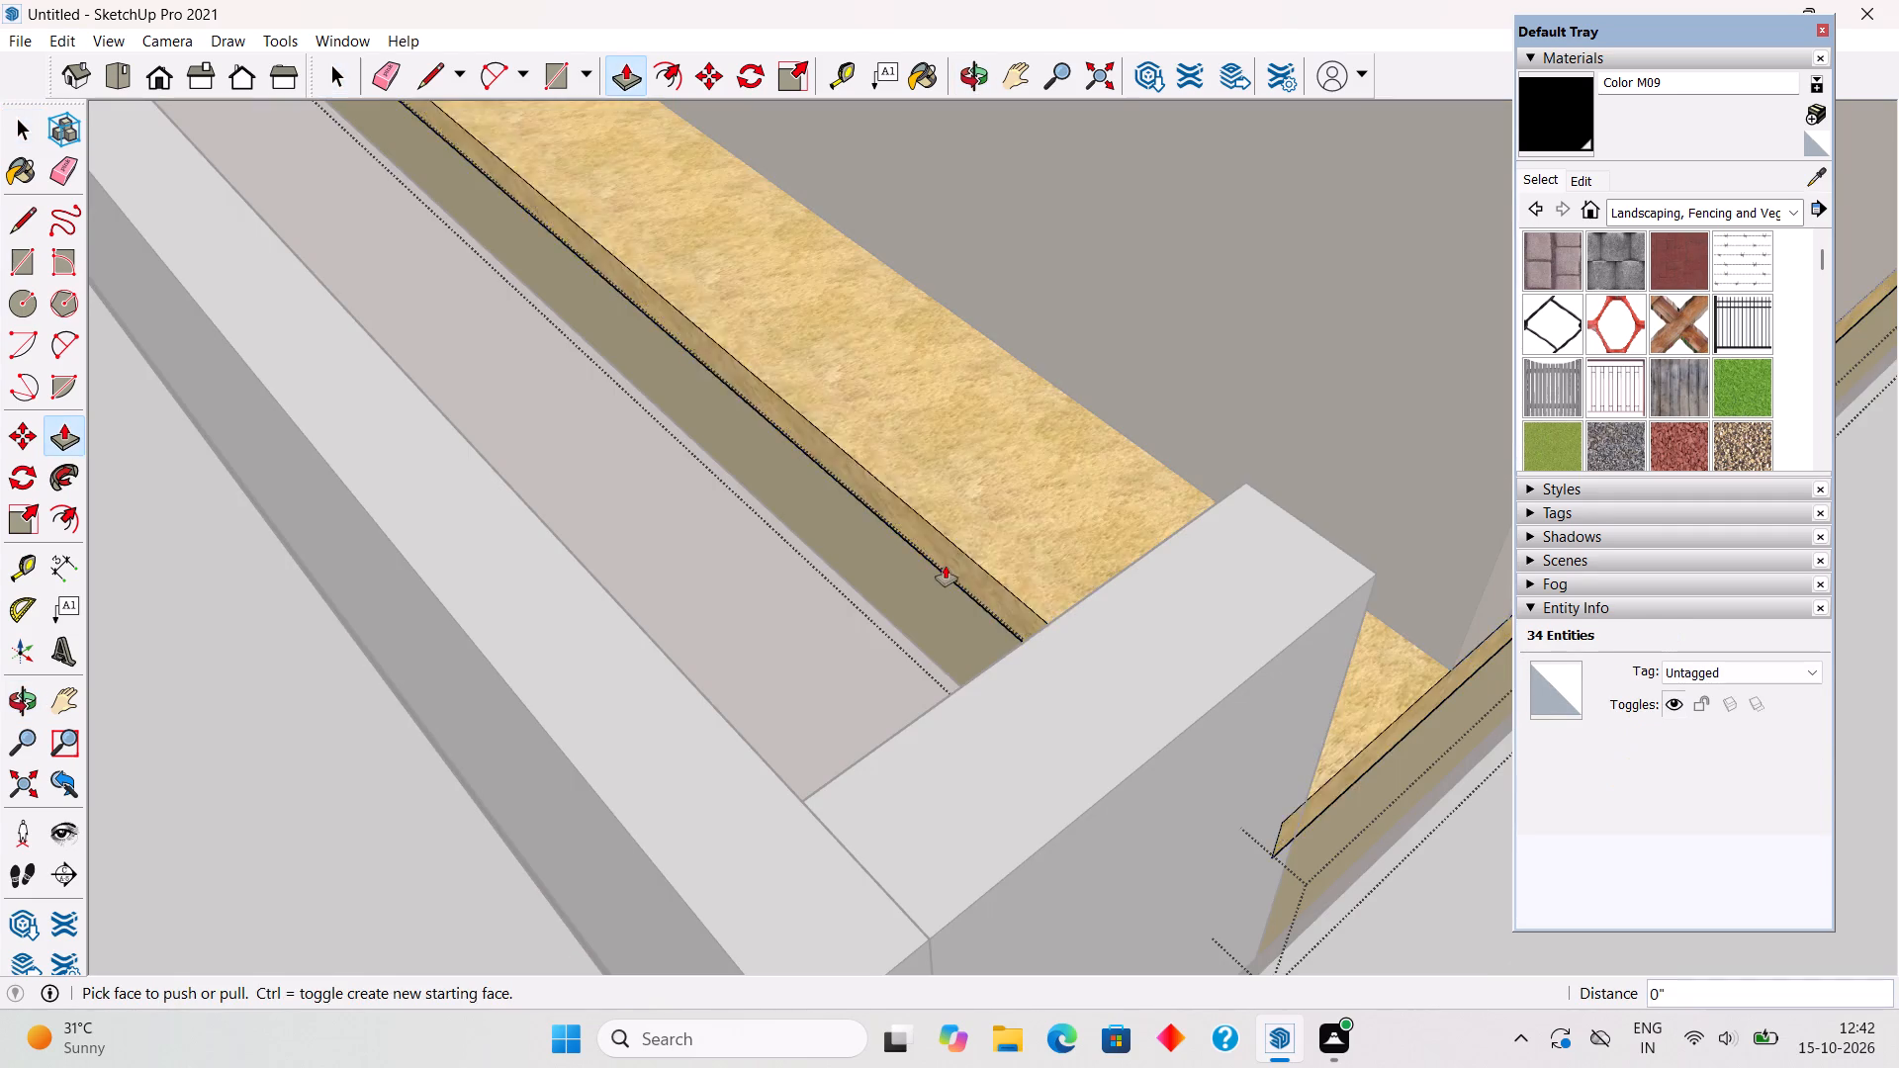
left_click(1319, 753)
key("space")
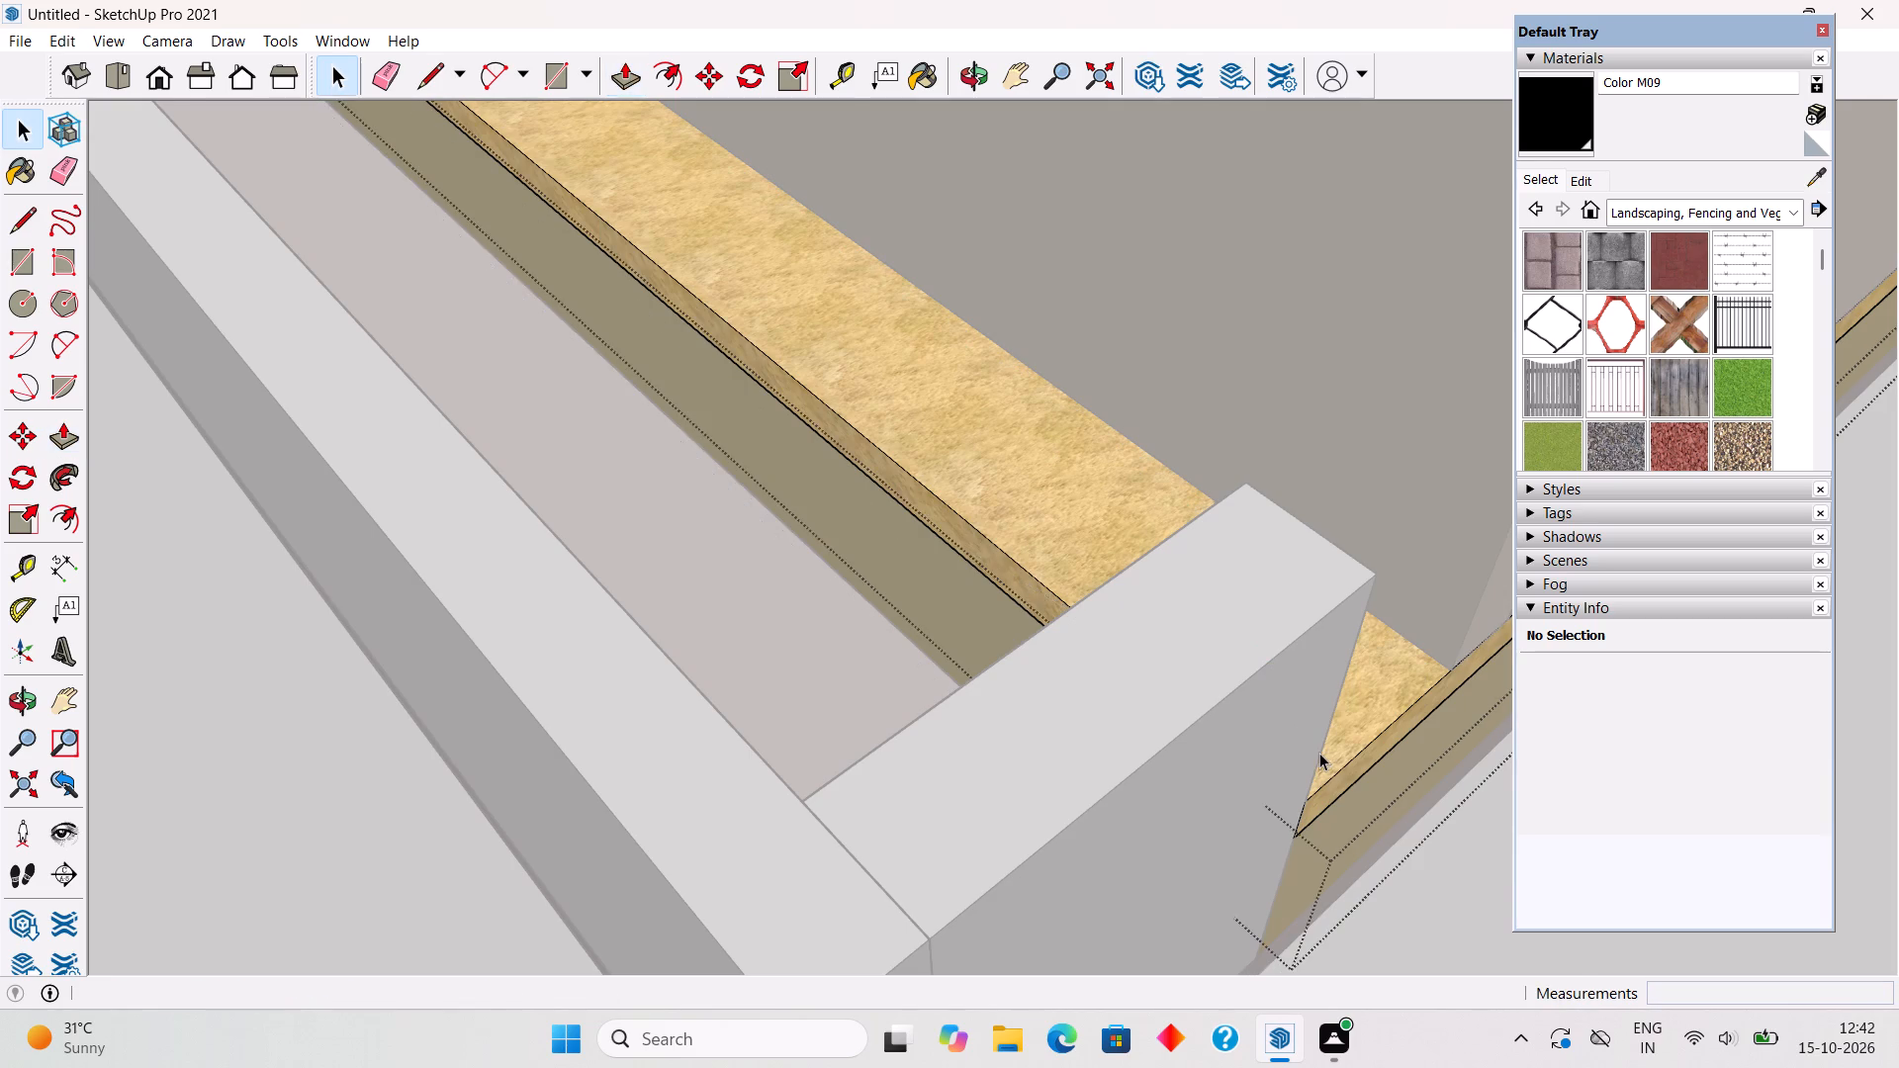
scroll(1319, 753, "down", 11)
left_click(818, 843)
Examine the rear of the house, the short rear wall and both side boundary walls from behind.
scroll(818, 832, "down", 10)
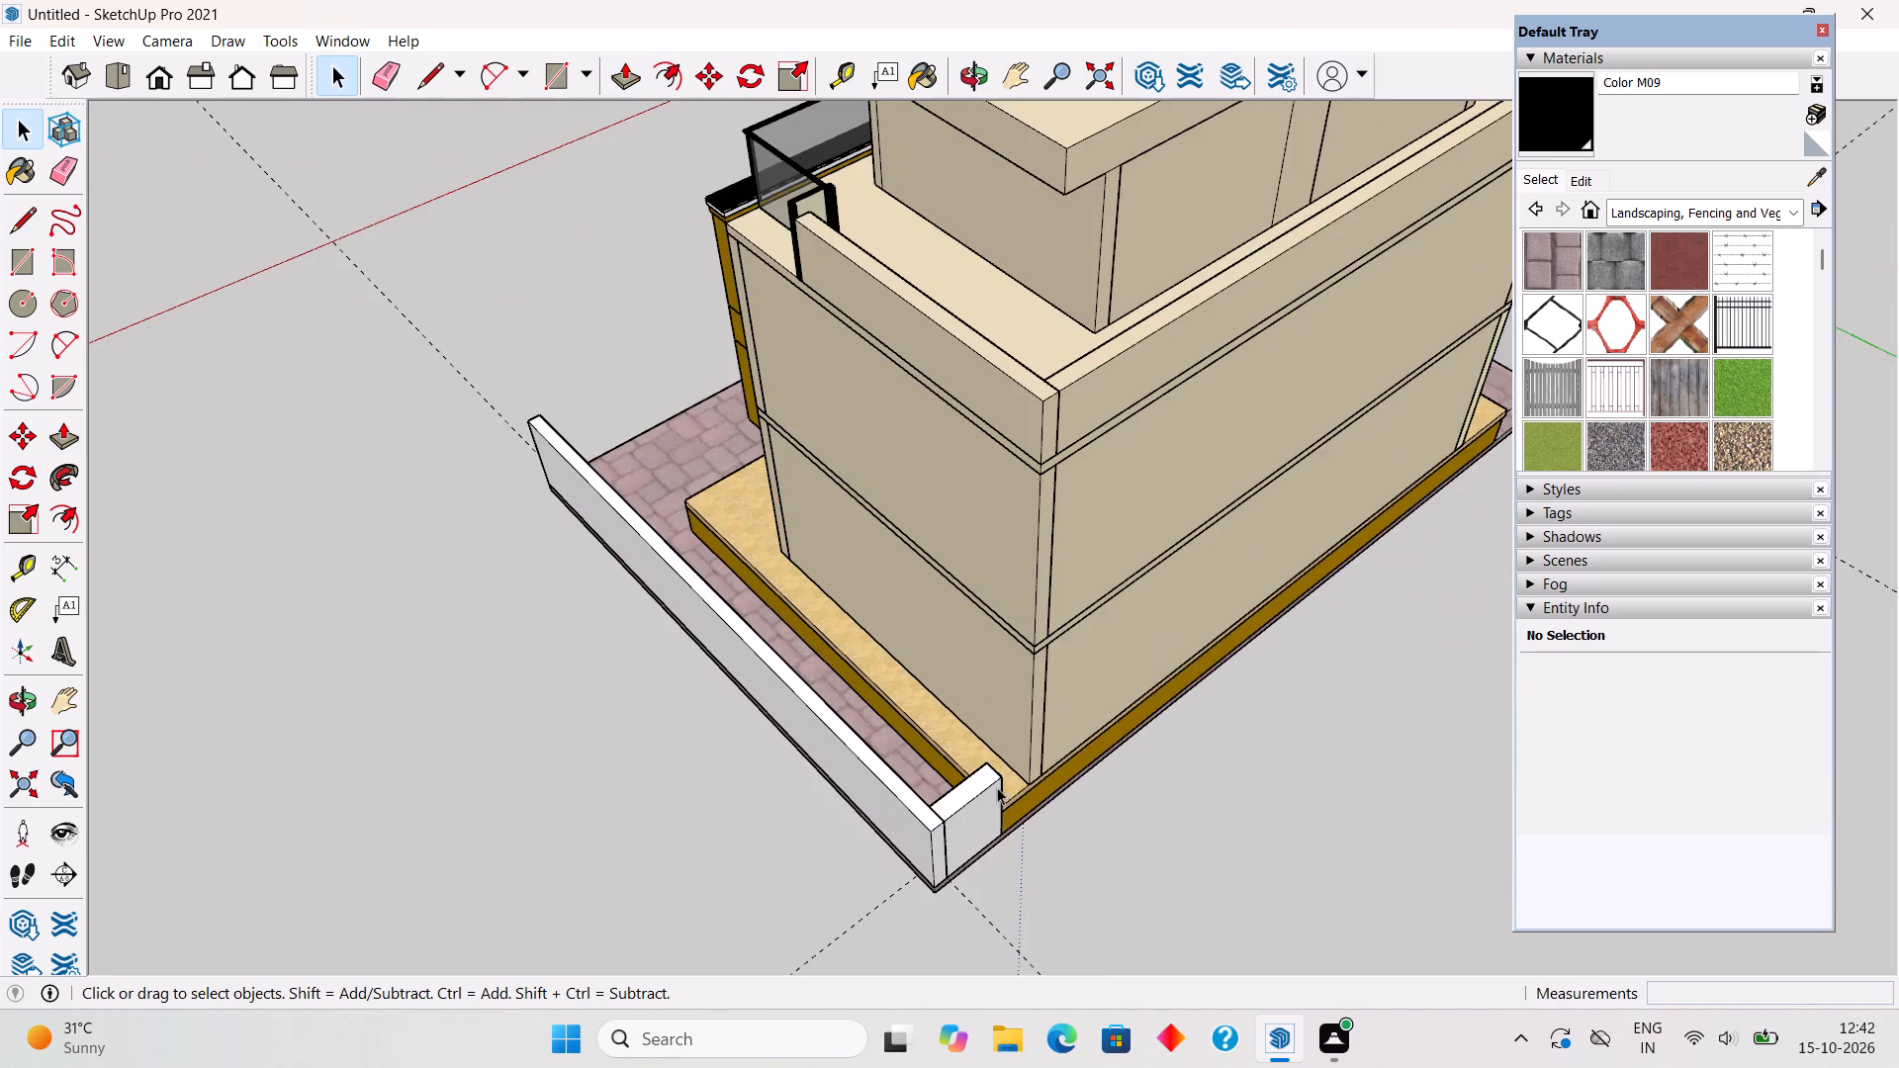
middle_click_drag(997, 787, 666, 805)
scroll(997, 787, "down", 2)
scroll(666, 805, "down", 8)
middle_click_drag(1041, 835, 976, 452)
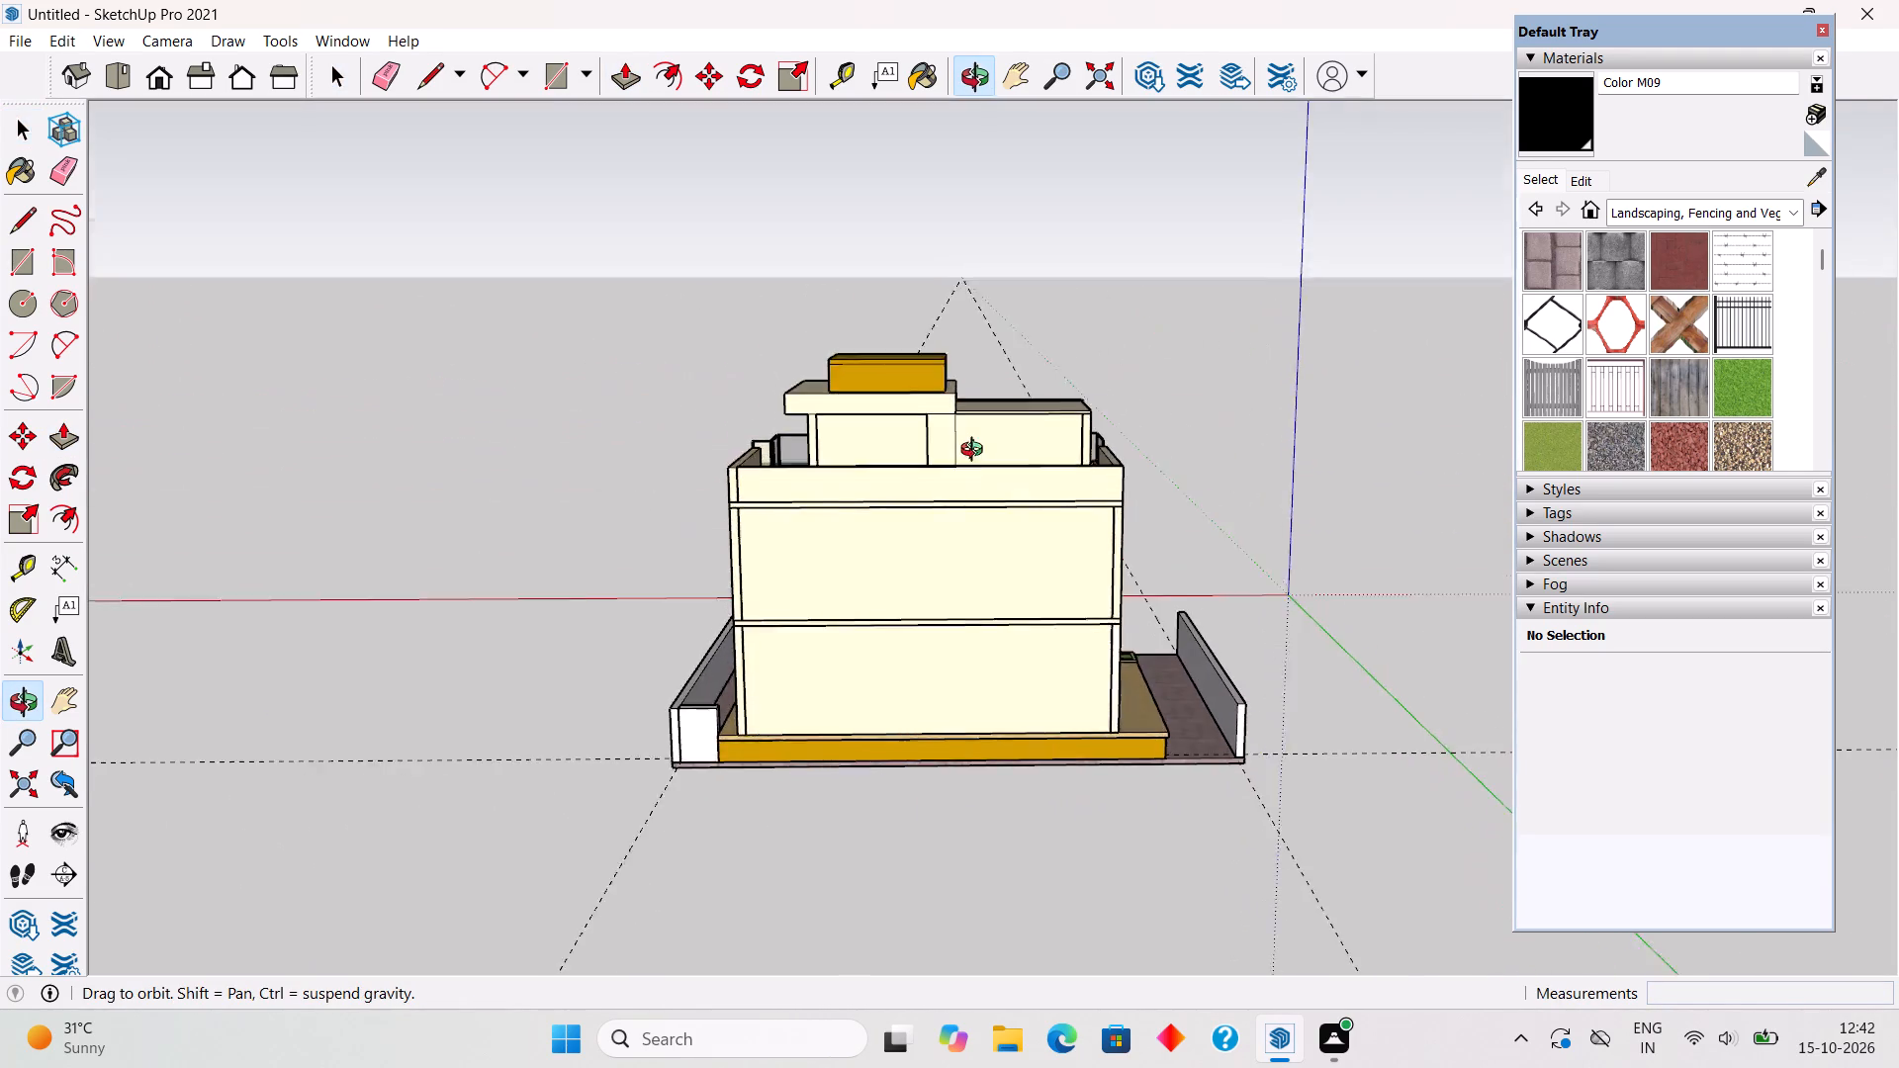
middle_click_drag(976, 452, 971, 440)
scroll(686, 790, "up", 6)
scroll(751, 651, "up", 1)
middle_click_drag(751, 651, 745, 683)
scroll(746, 681, "down", 3)
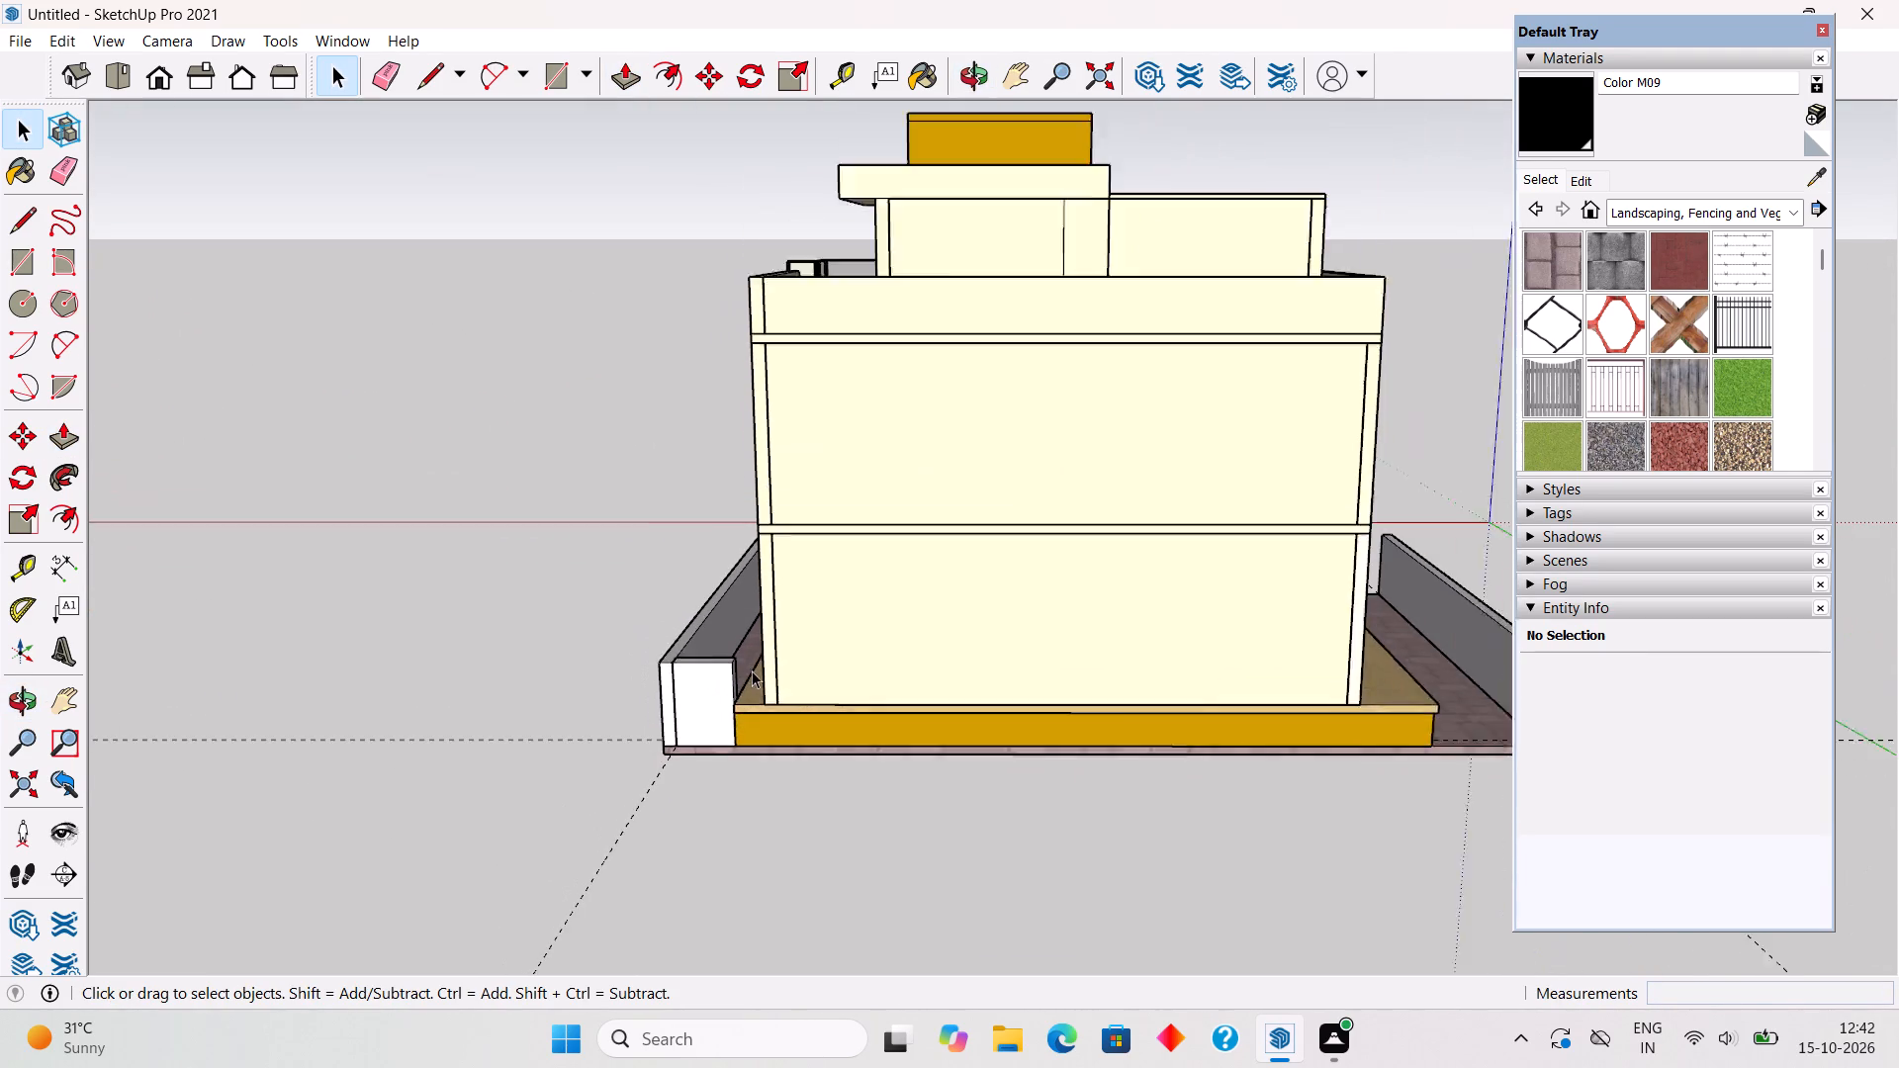
scroll(760, 595, "down", 1)
middle_click_drag(609, 604, 624, 644)
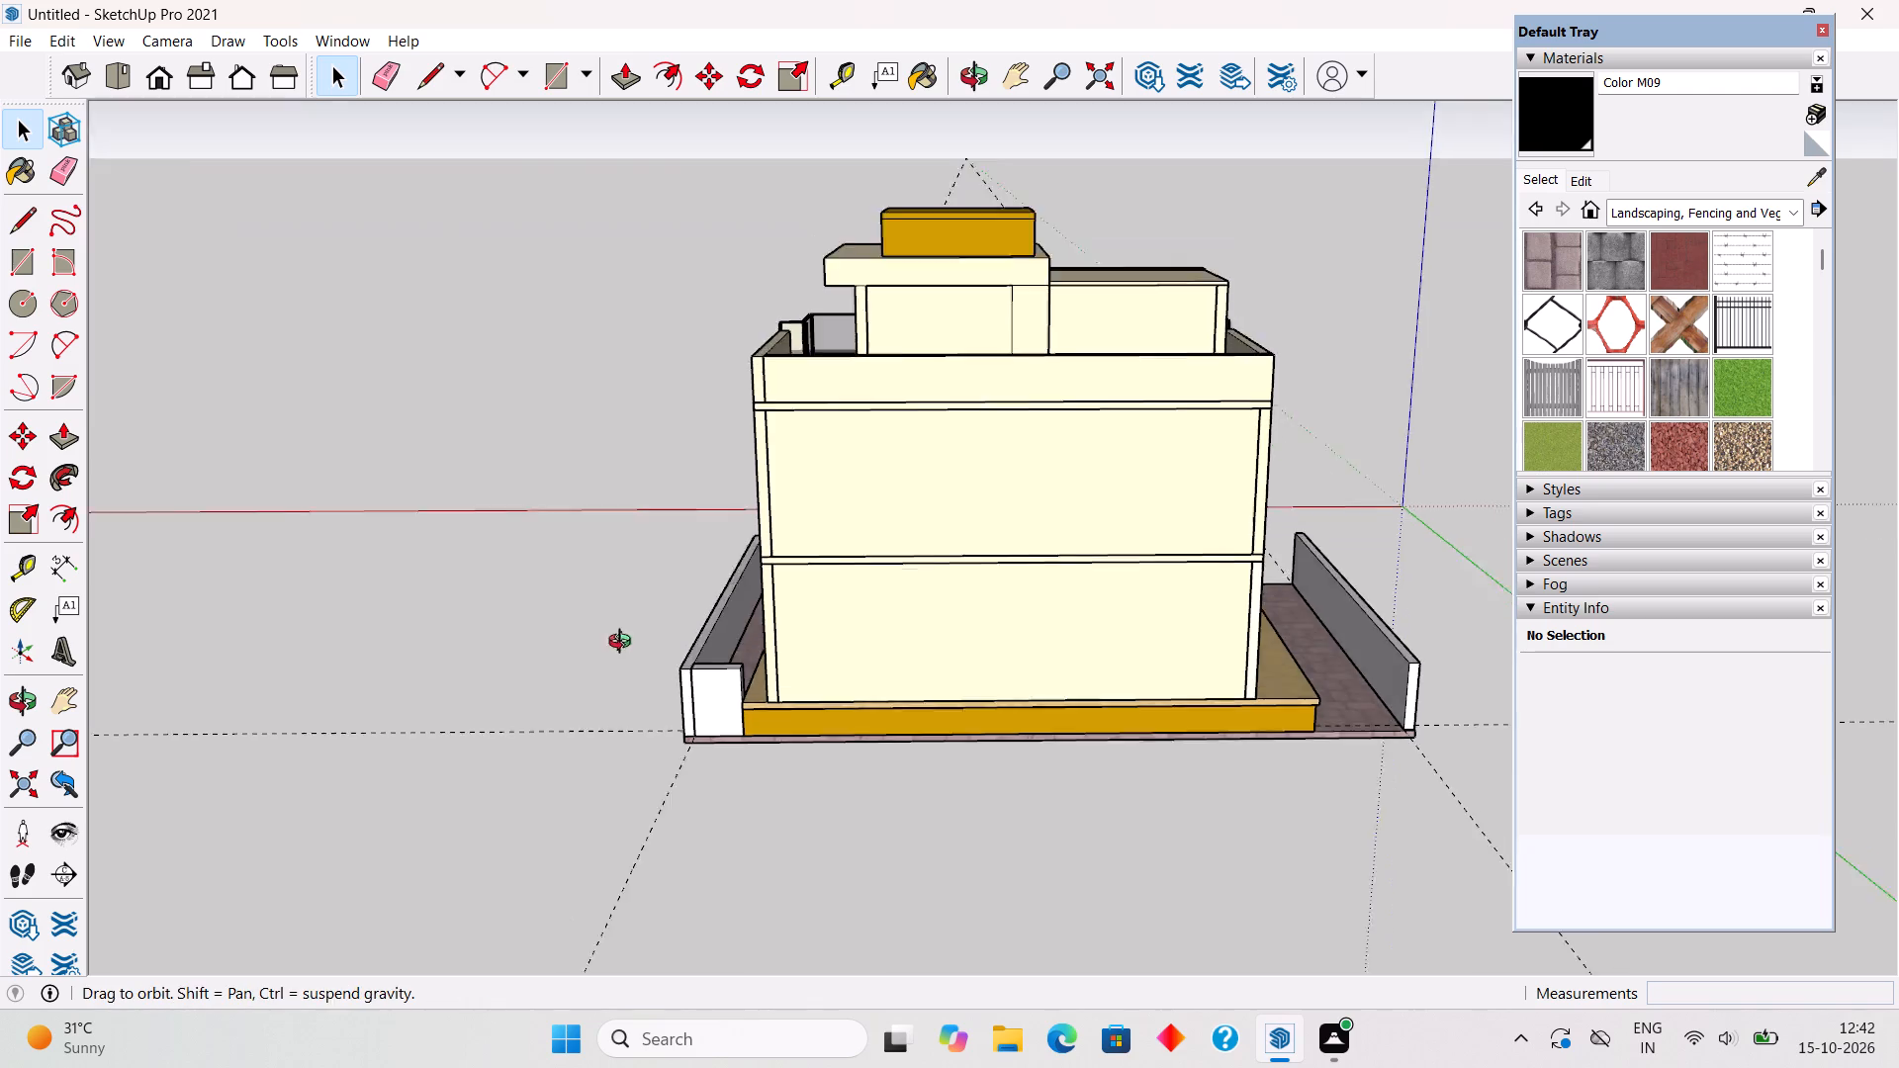
middle_click_drag(624, 644, 678, 787)
Split the short rear wall's end face with a line along the plinth cap's top and extrude the upper part 1' 9" to the house wall.
scroll(819, 717, "up", 11)
middle_click_drag(705, 574, 699, 704)
scroll(778, 816, "up", 4)
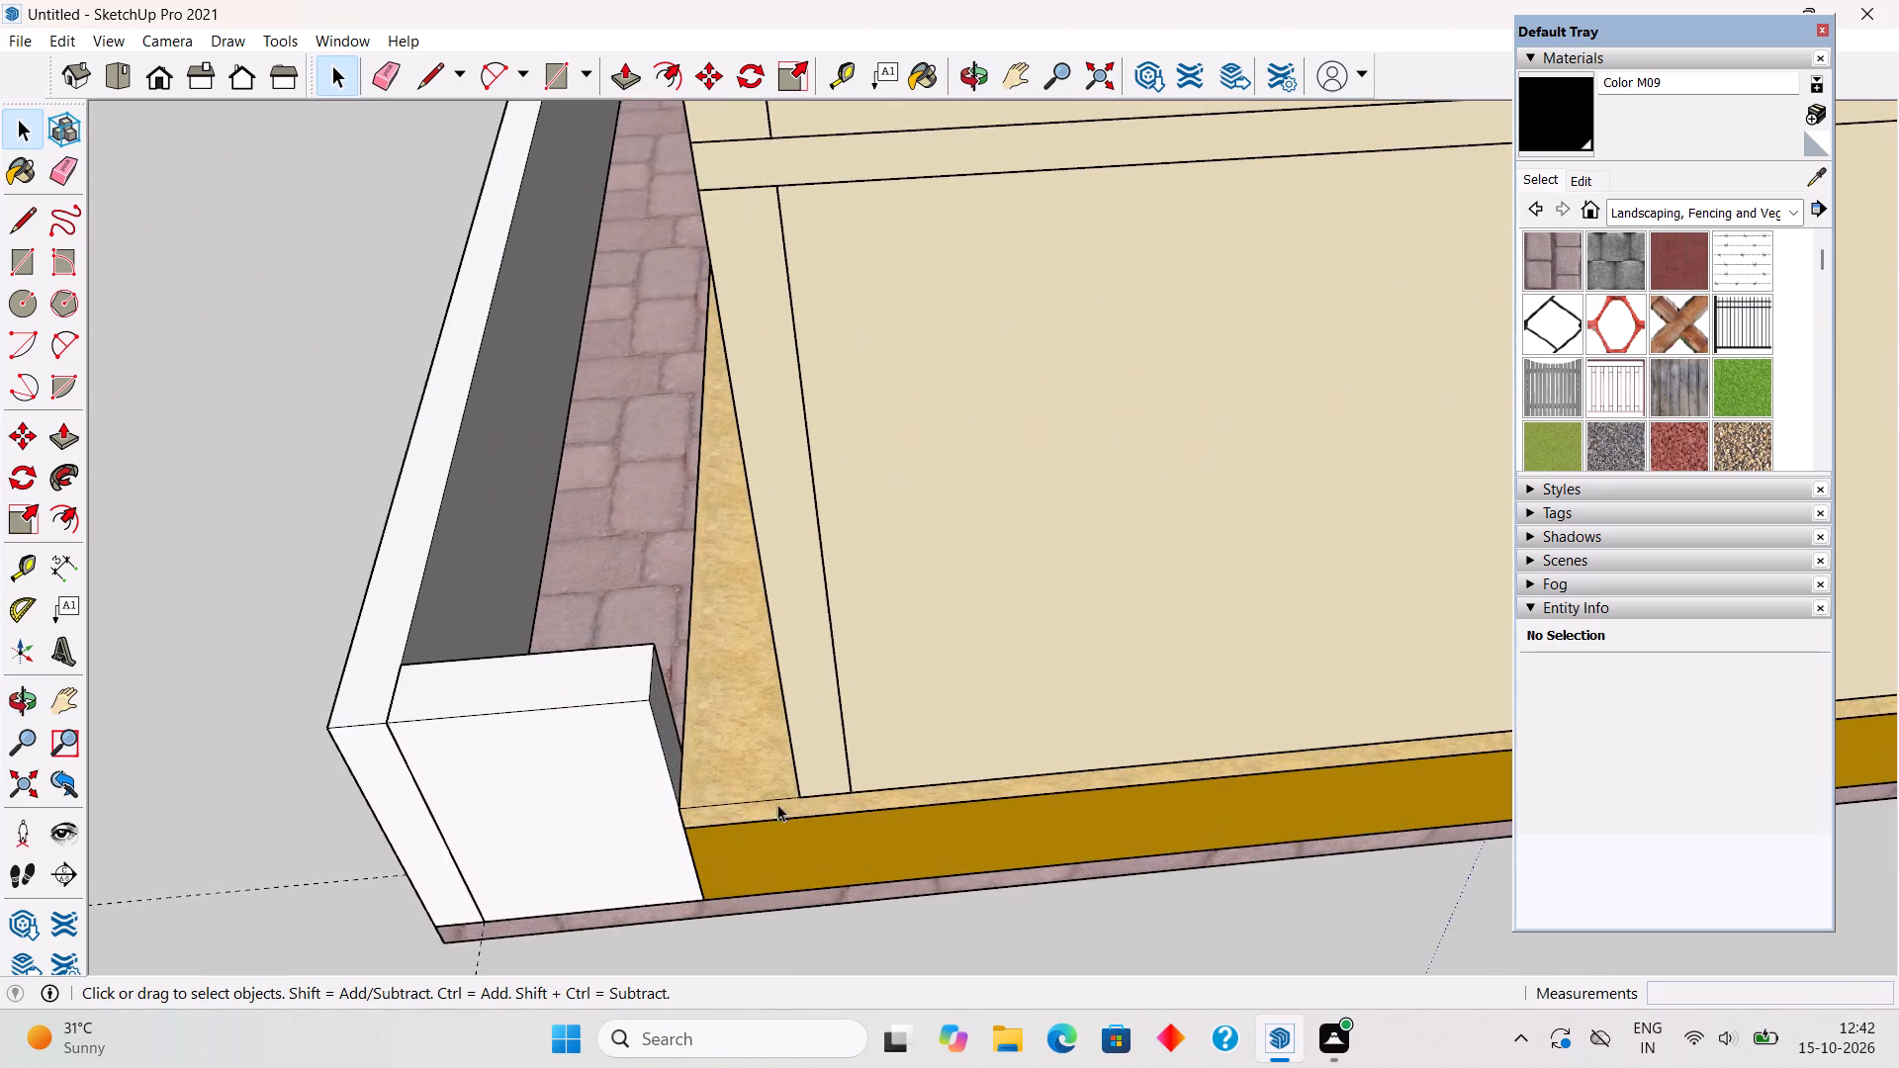
scroll(777, 804, "up", 10)
triple_click(533, 730)
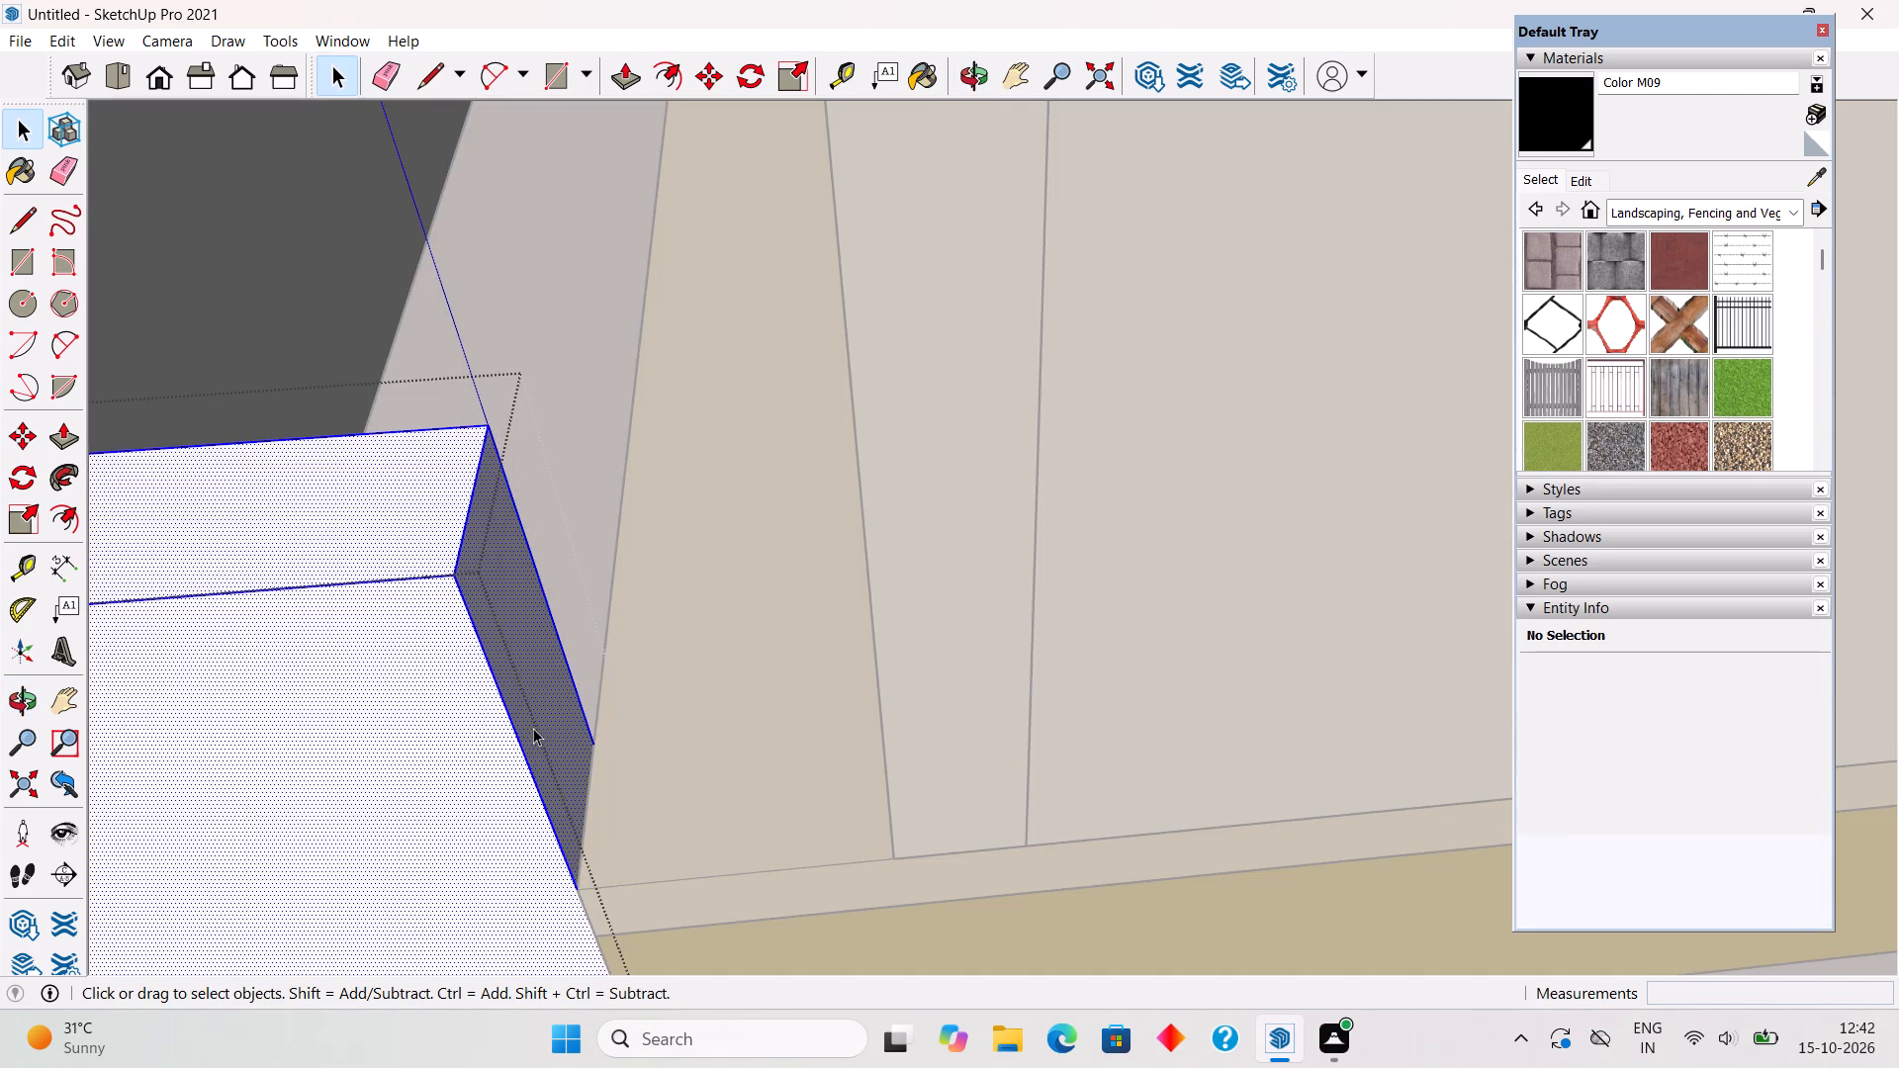
middle_click_drag(732, 685, 566, 719)
scroll(555, 719, "up", 5)
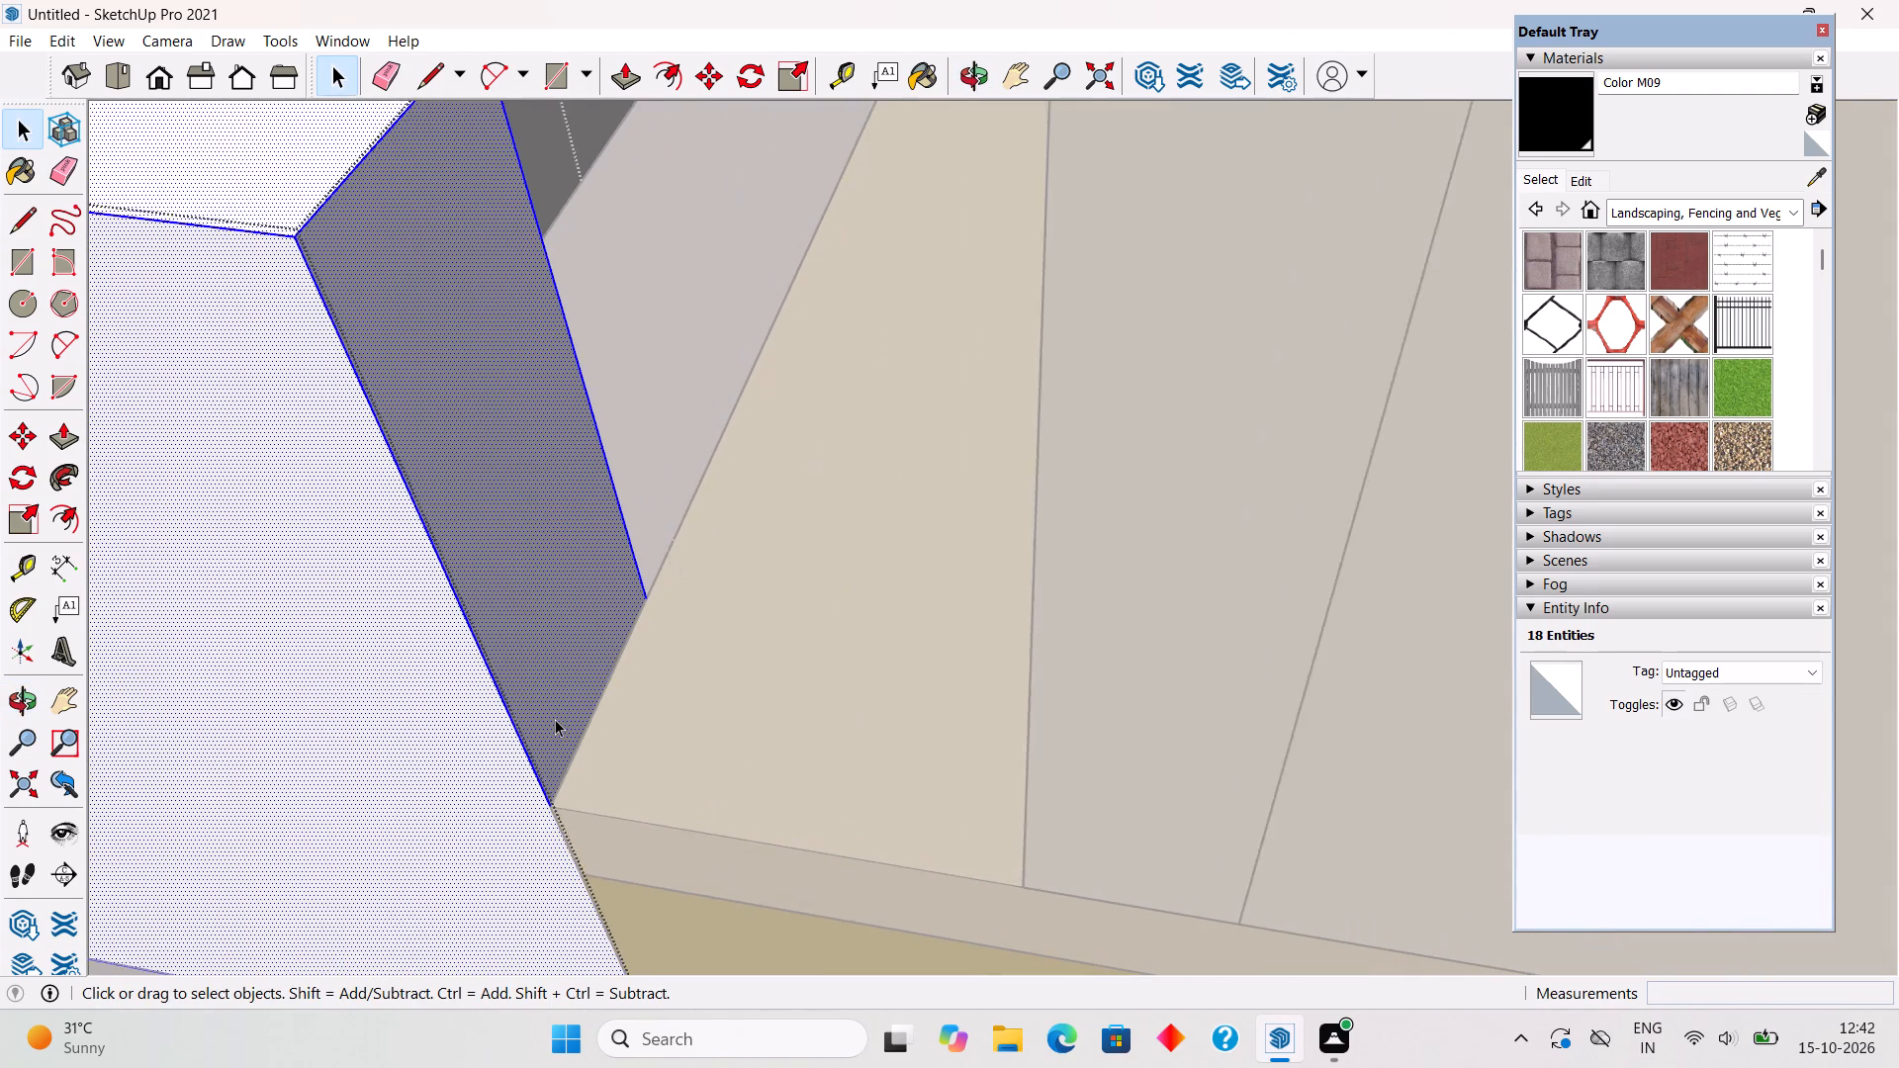
scroll(555, 719, "up", 3)
key("l")
left_click(672, 570)
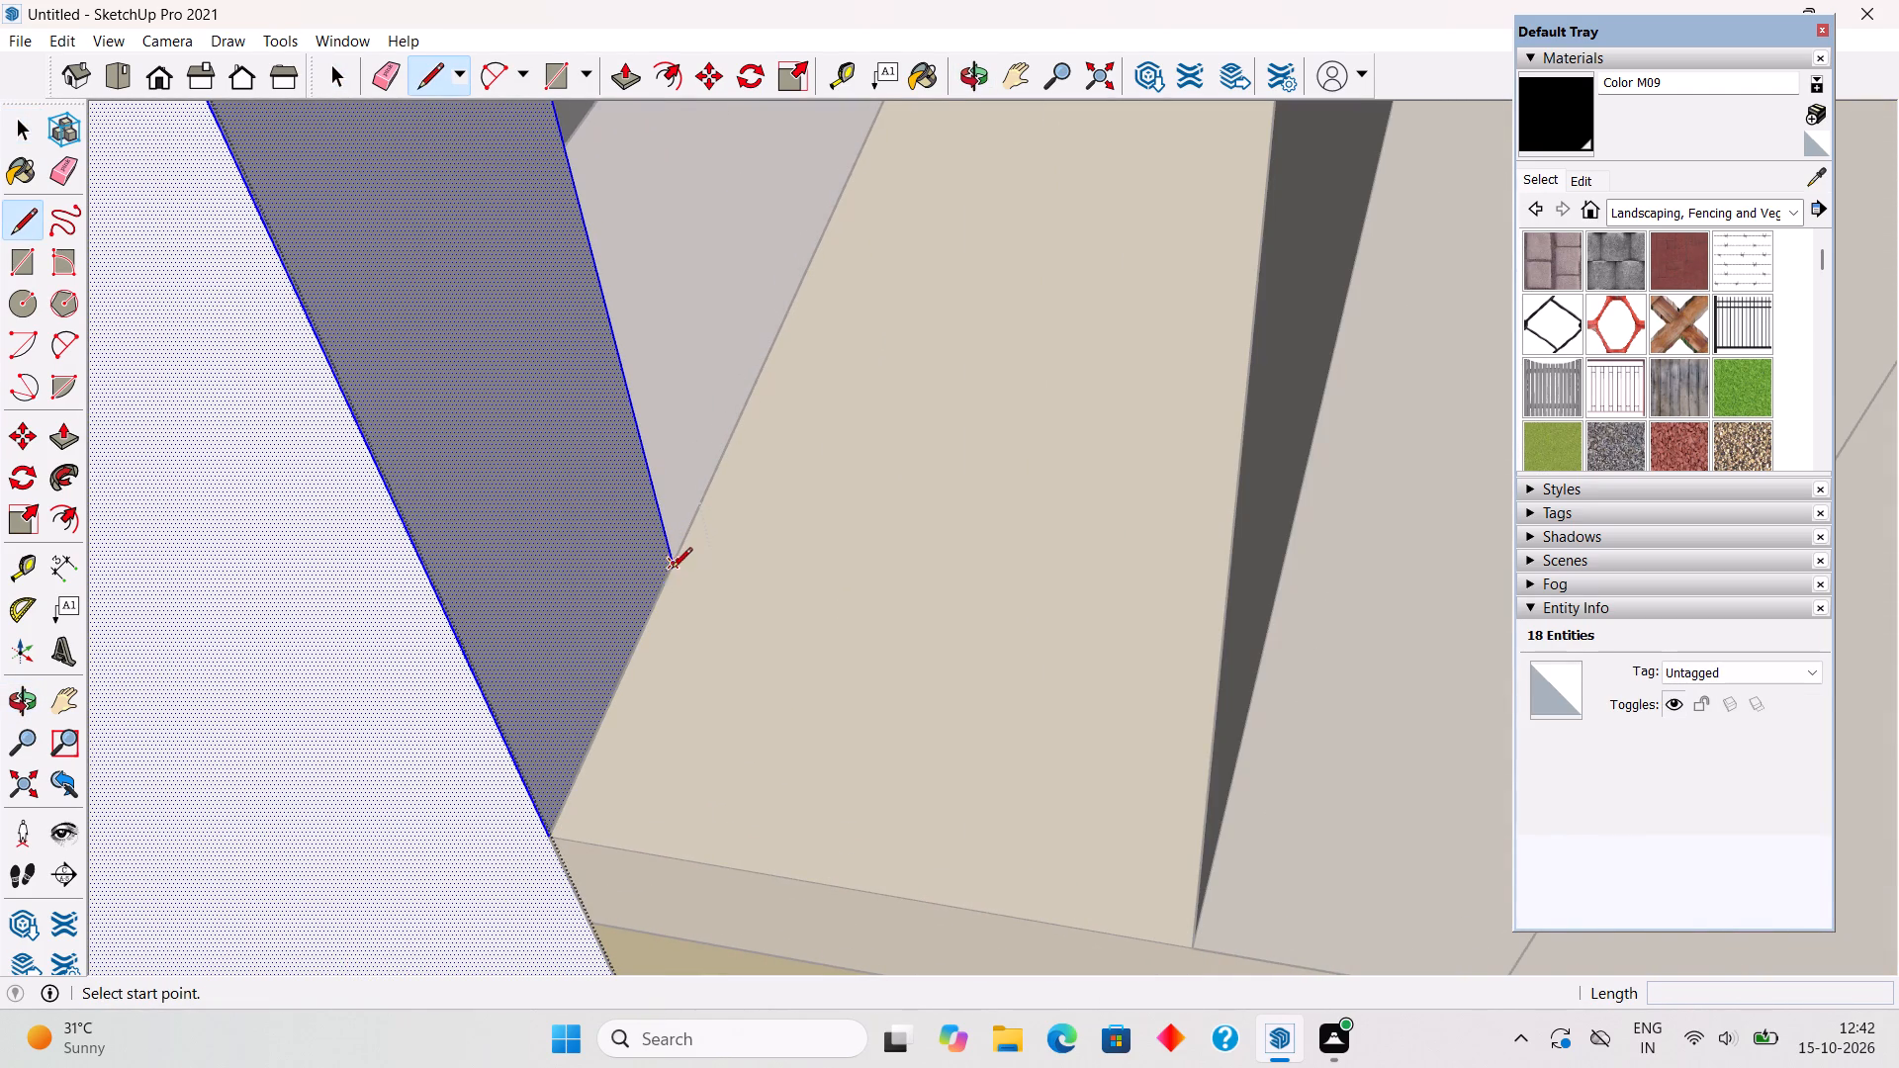
left_click(548, 840)
key("p")
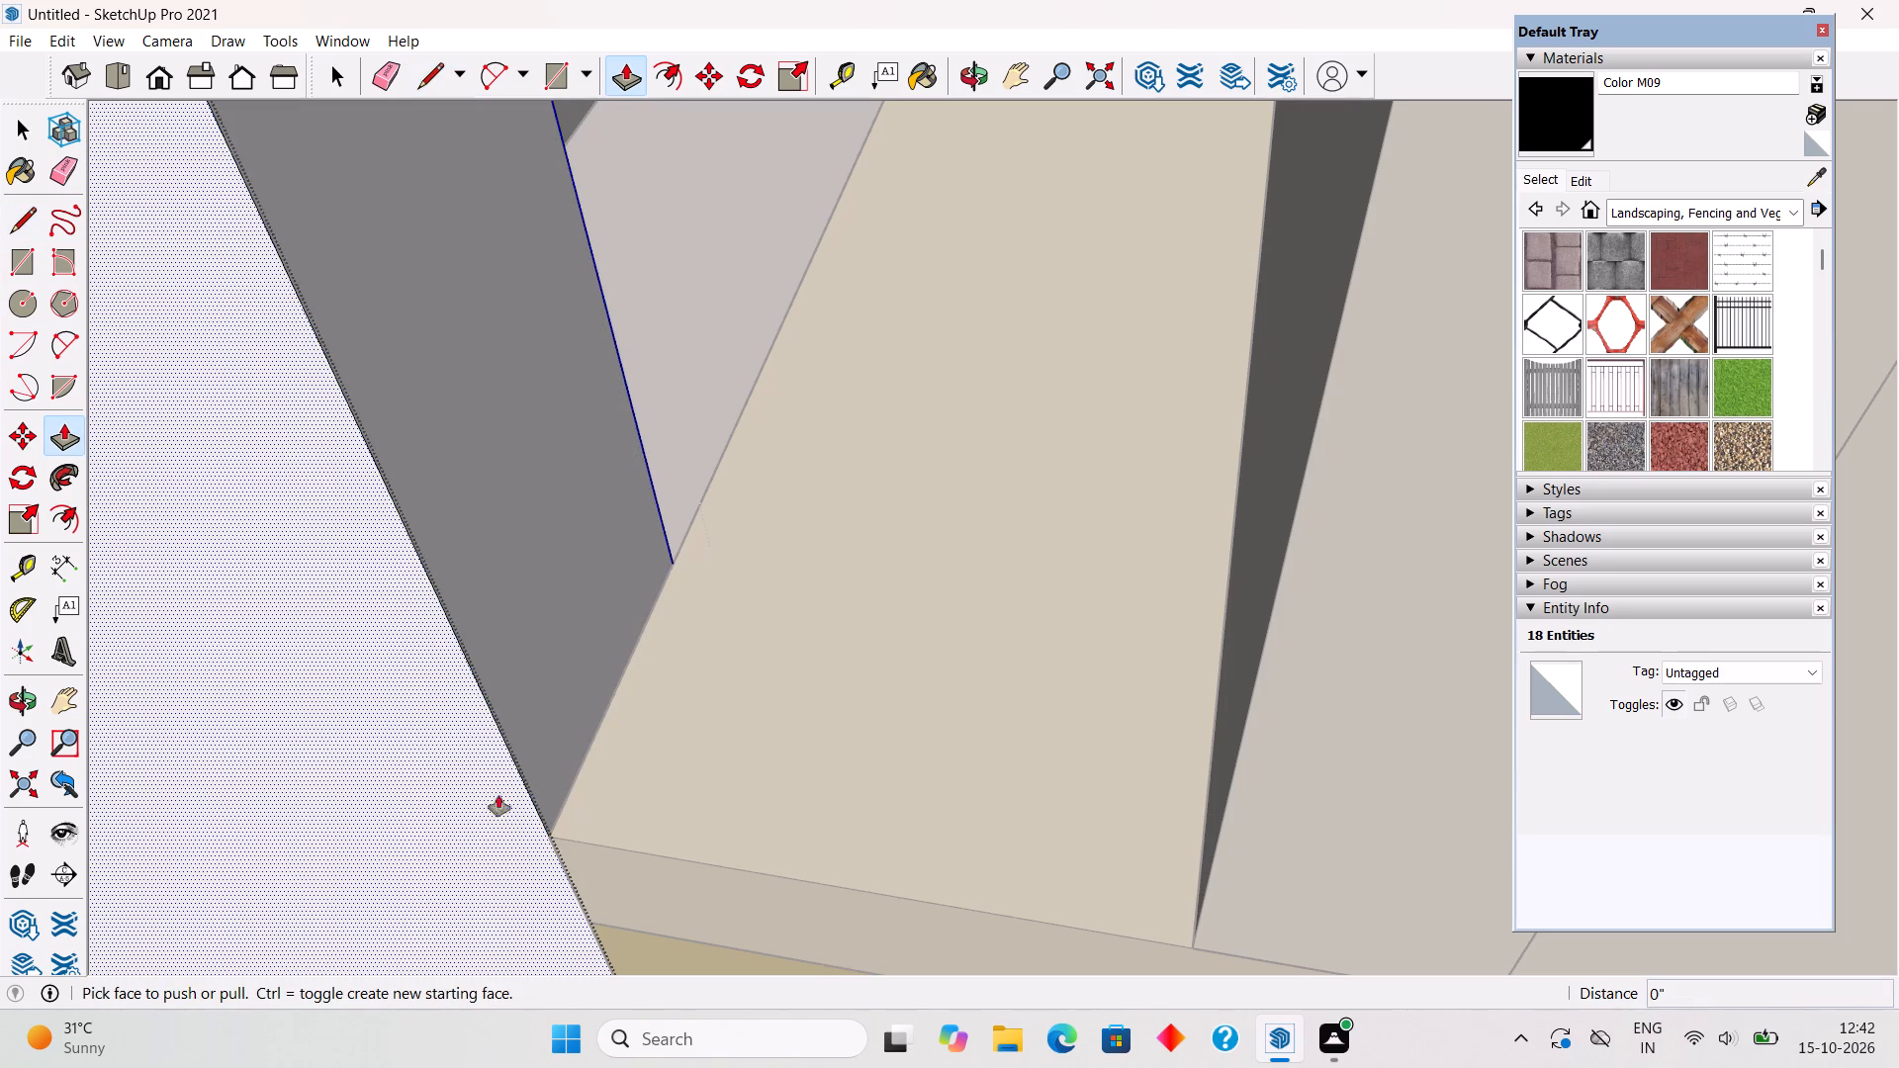
left_click(530, 721)
left_click(1231, 756)
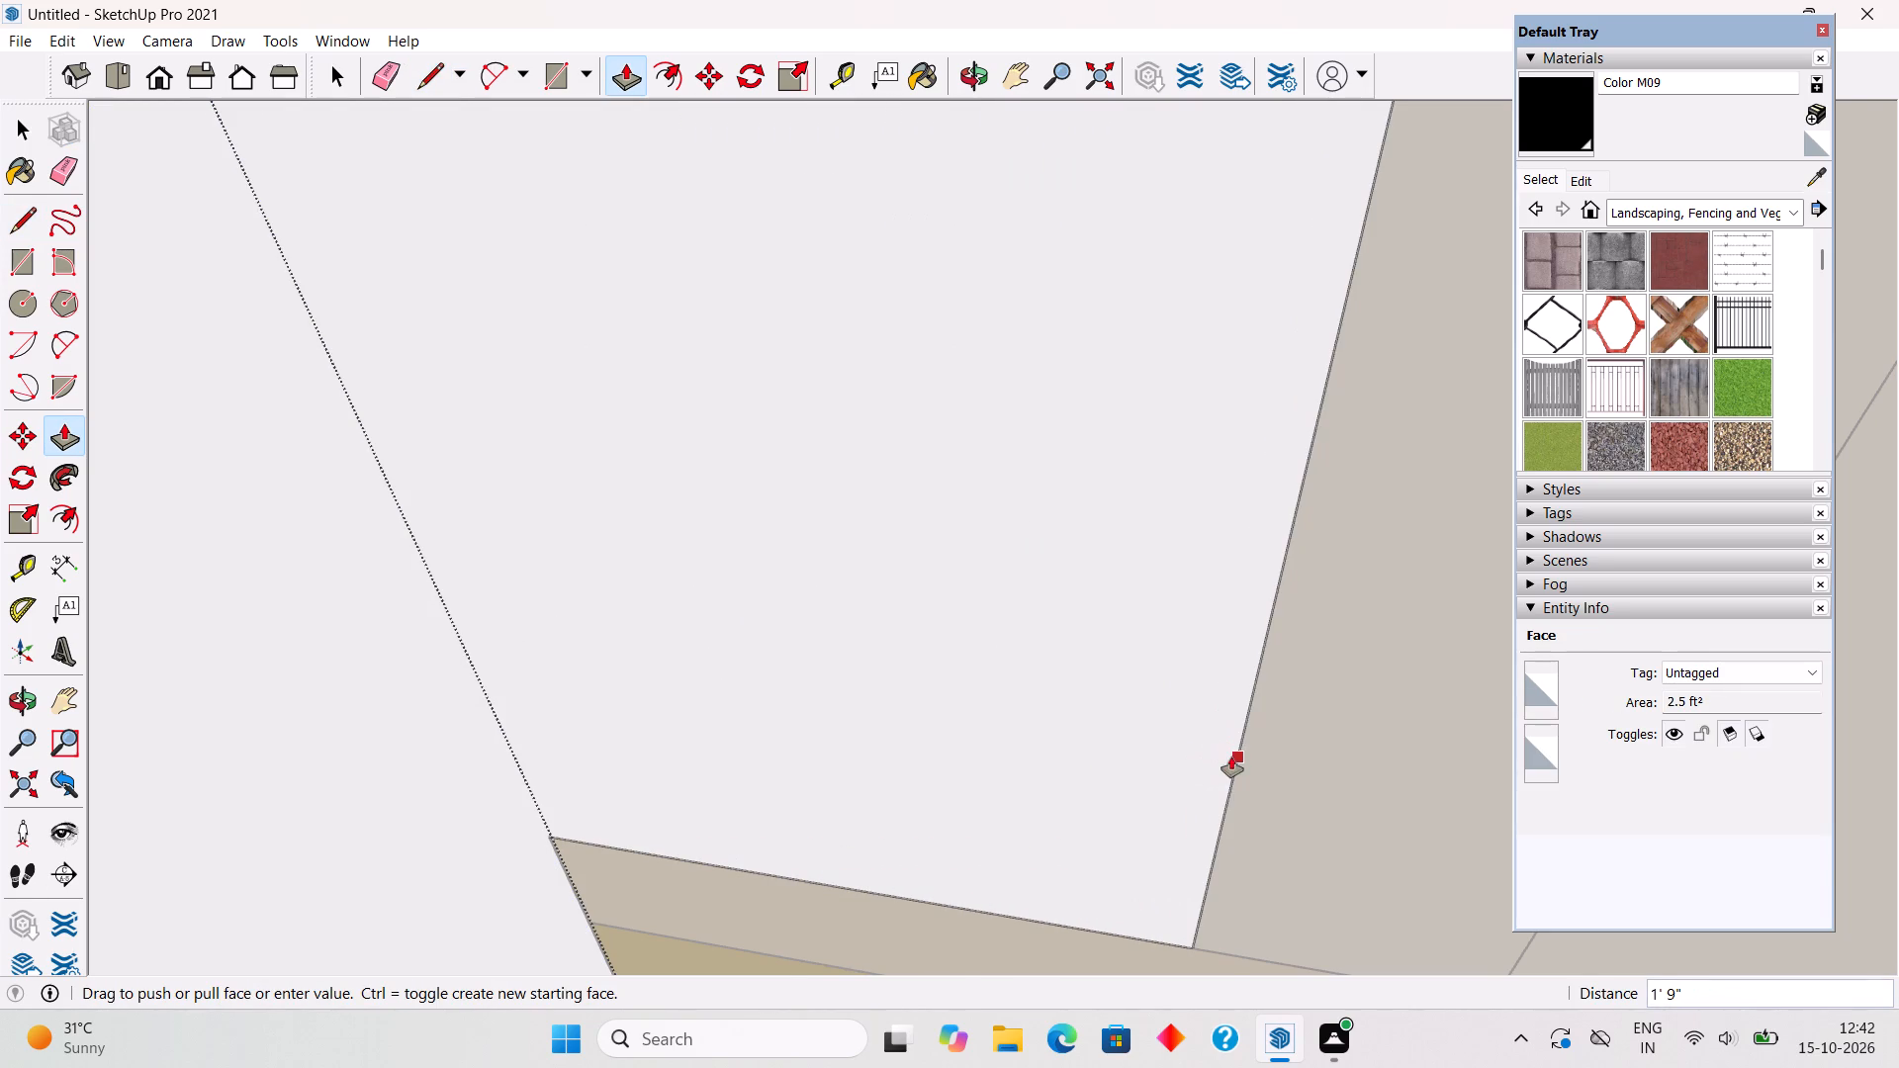
key("space")
scroll(1224, 764, "down", 20)
scroll(1224, 764, "down", 3)
left_click(756, 720)
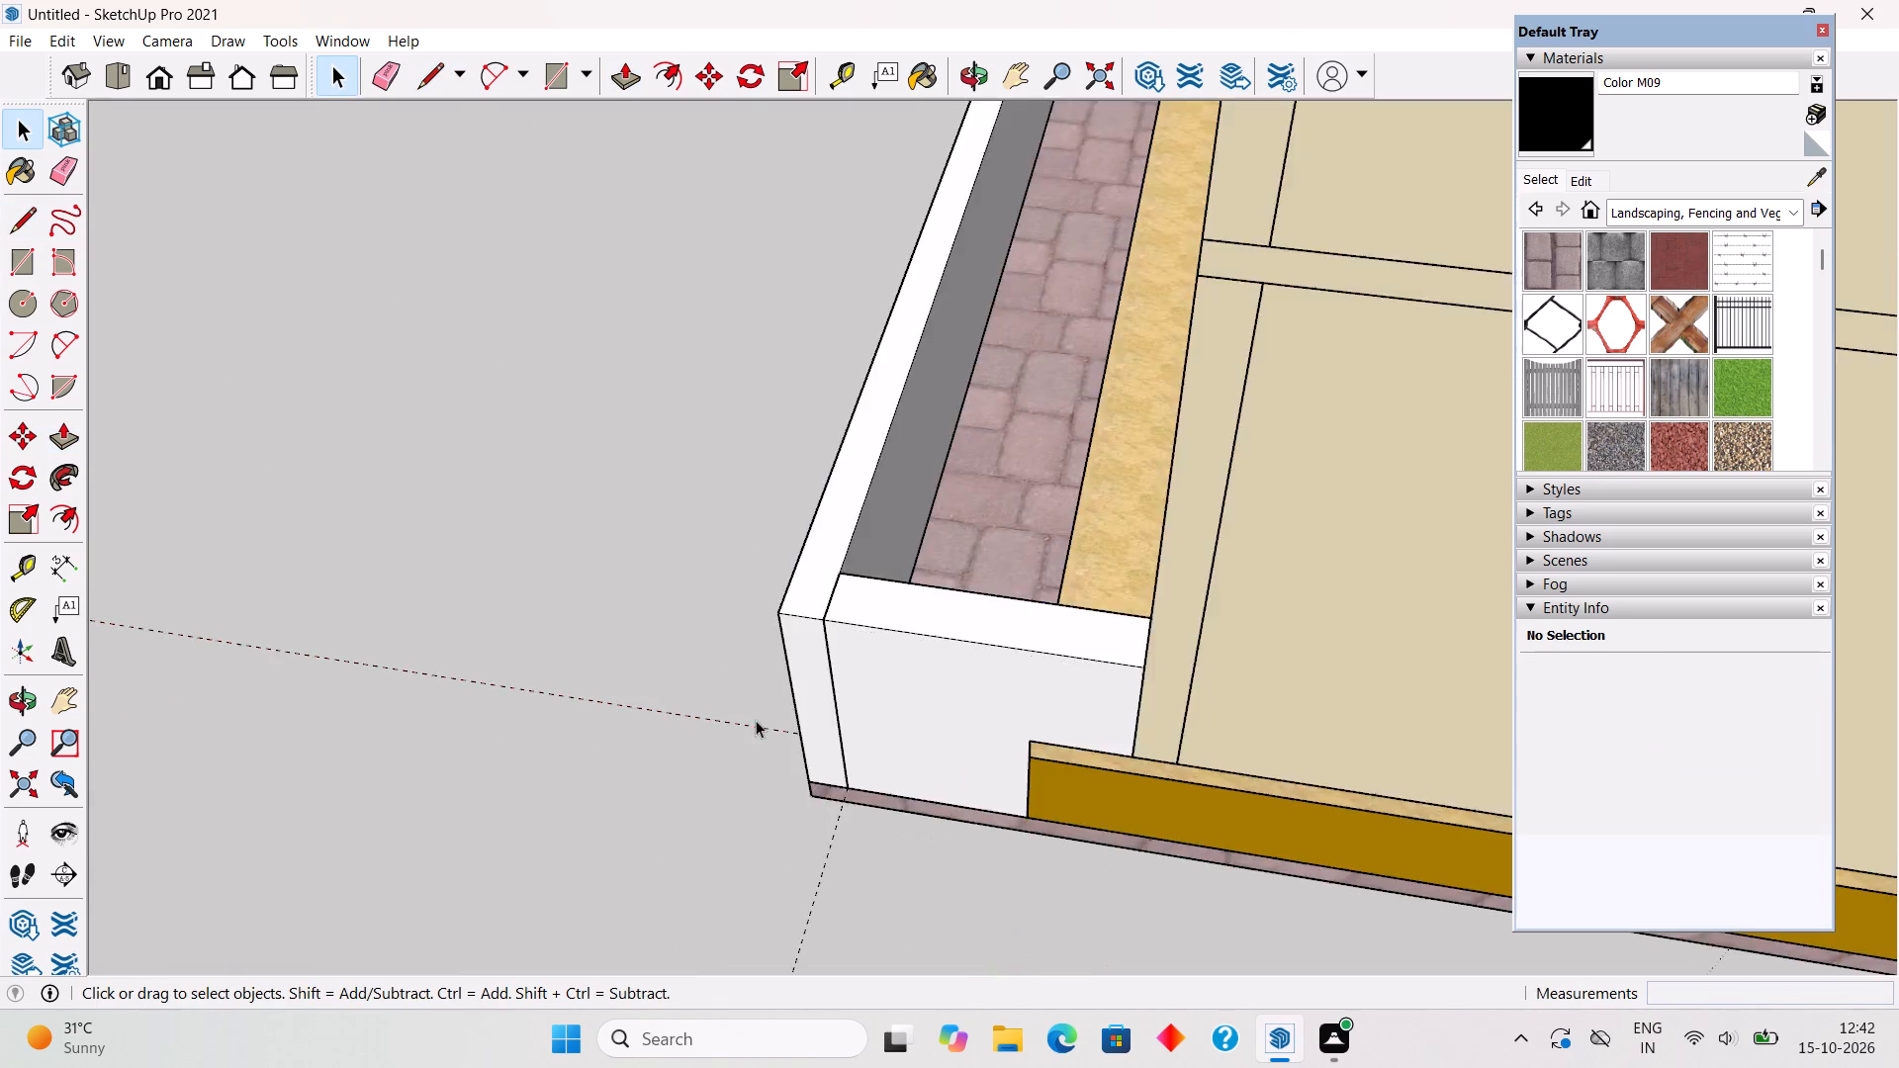
Draw a rectangle about 6' 4" by 1' on the rear paving between the plinth's other corner and the opposite side boundary wall.
scroll(756, 720, "down", 20)
scroll(756, 720, "down", 3)
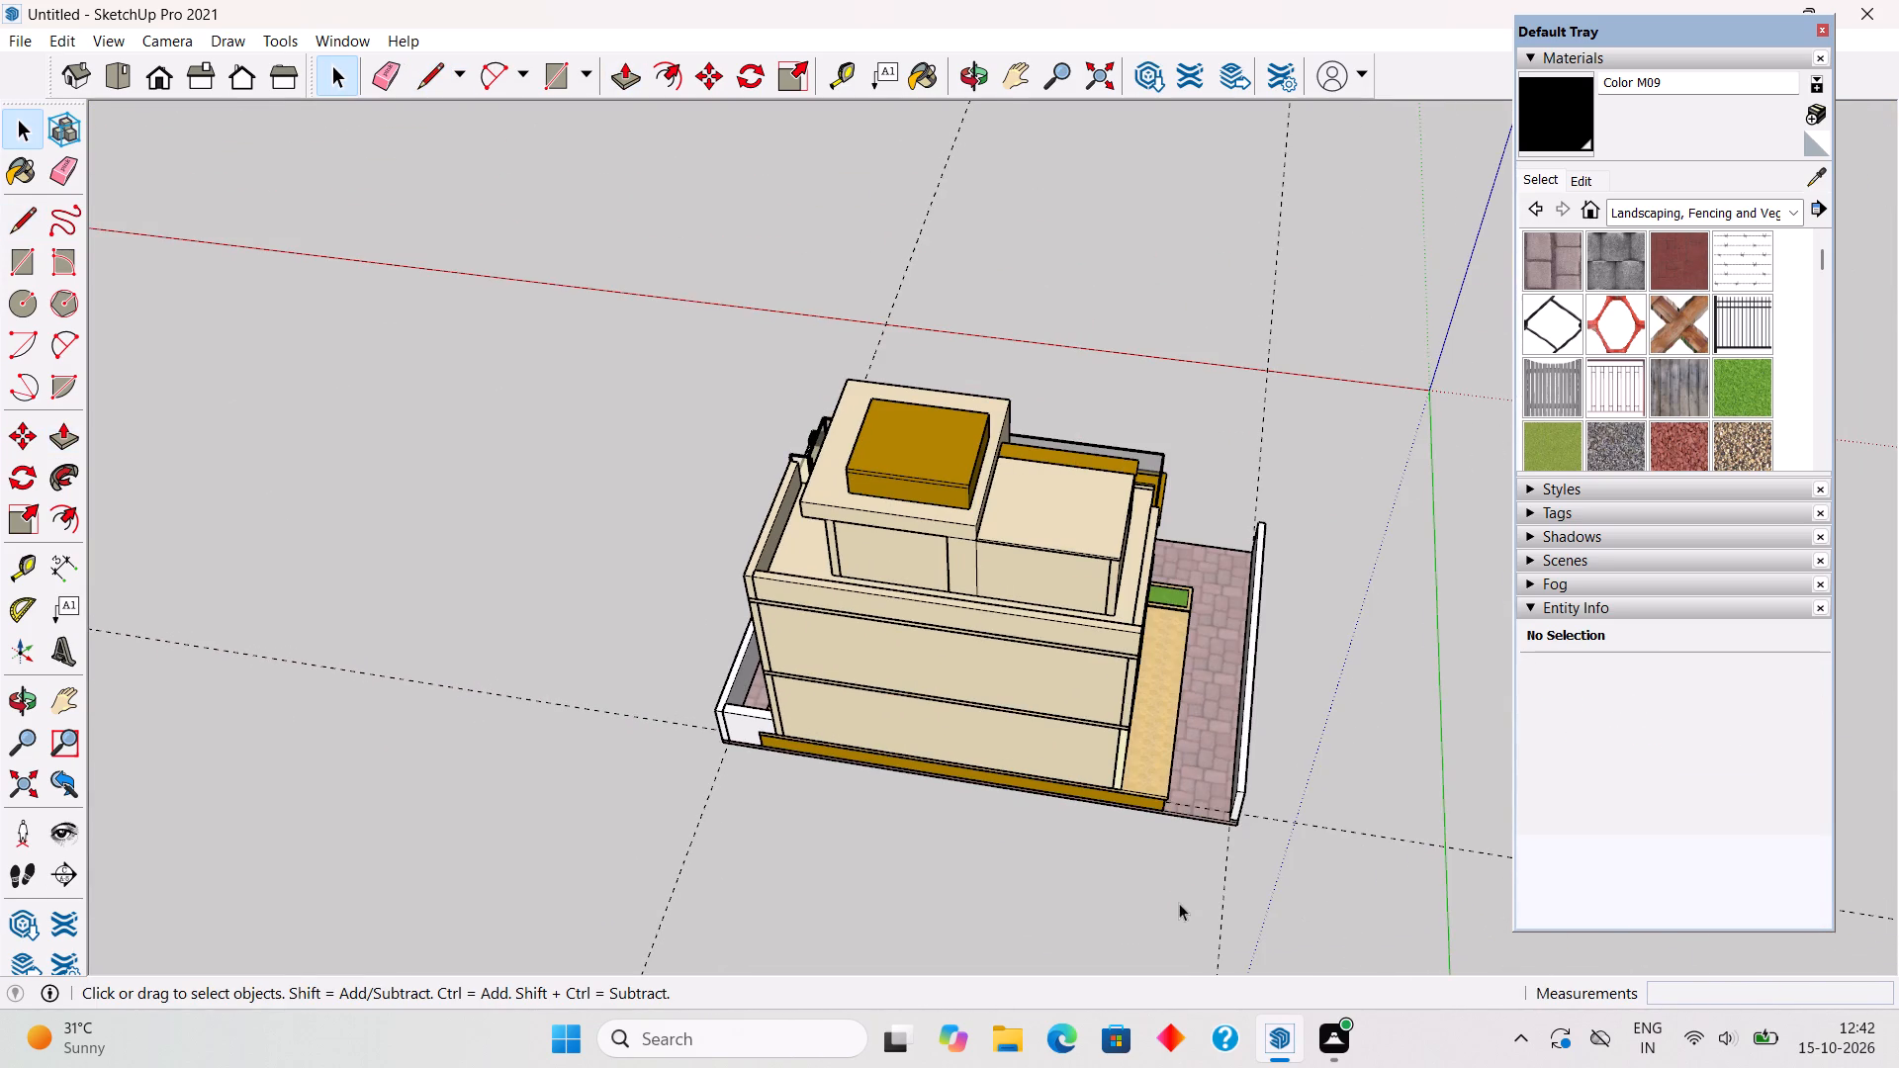
middle_click_drag(1179, 902, 1287, 833)
scroll(1263, 812, "up", 18)
middle_click_drag(1248, 760, 1147, 798)
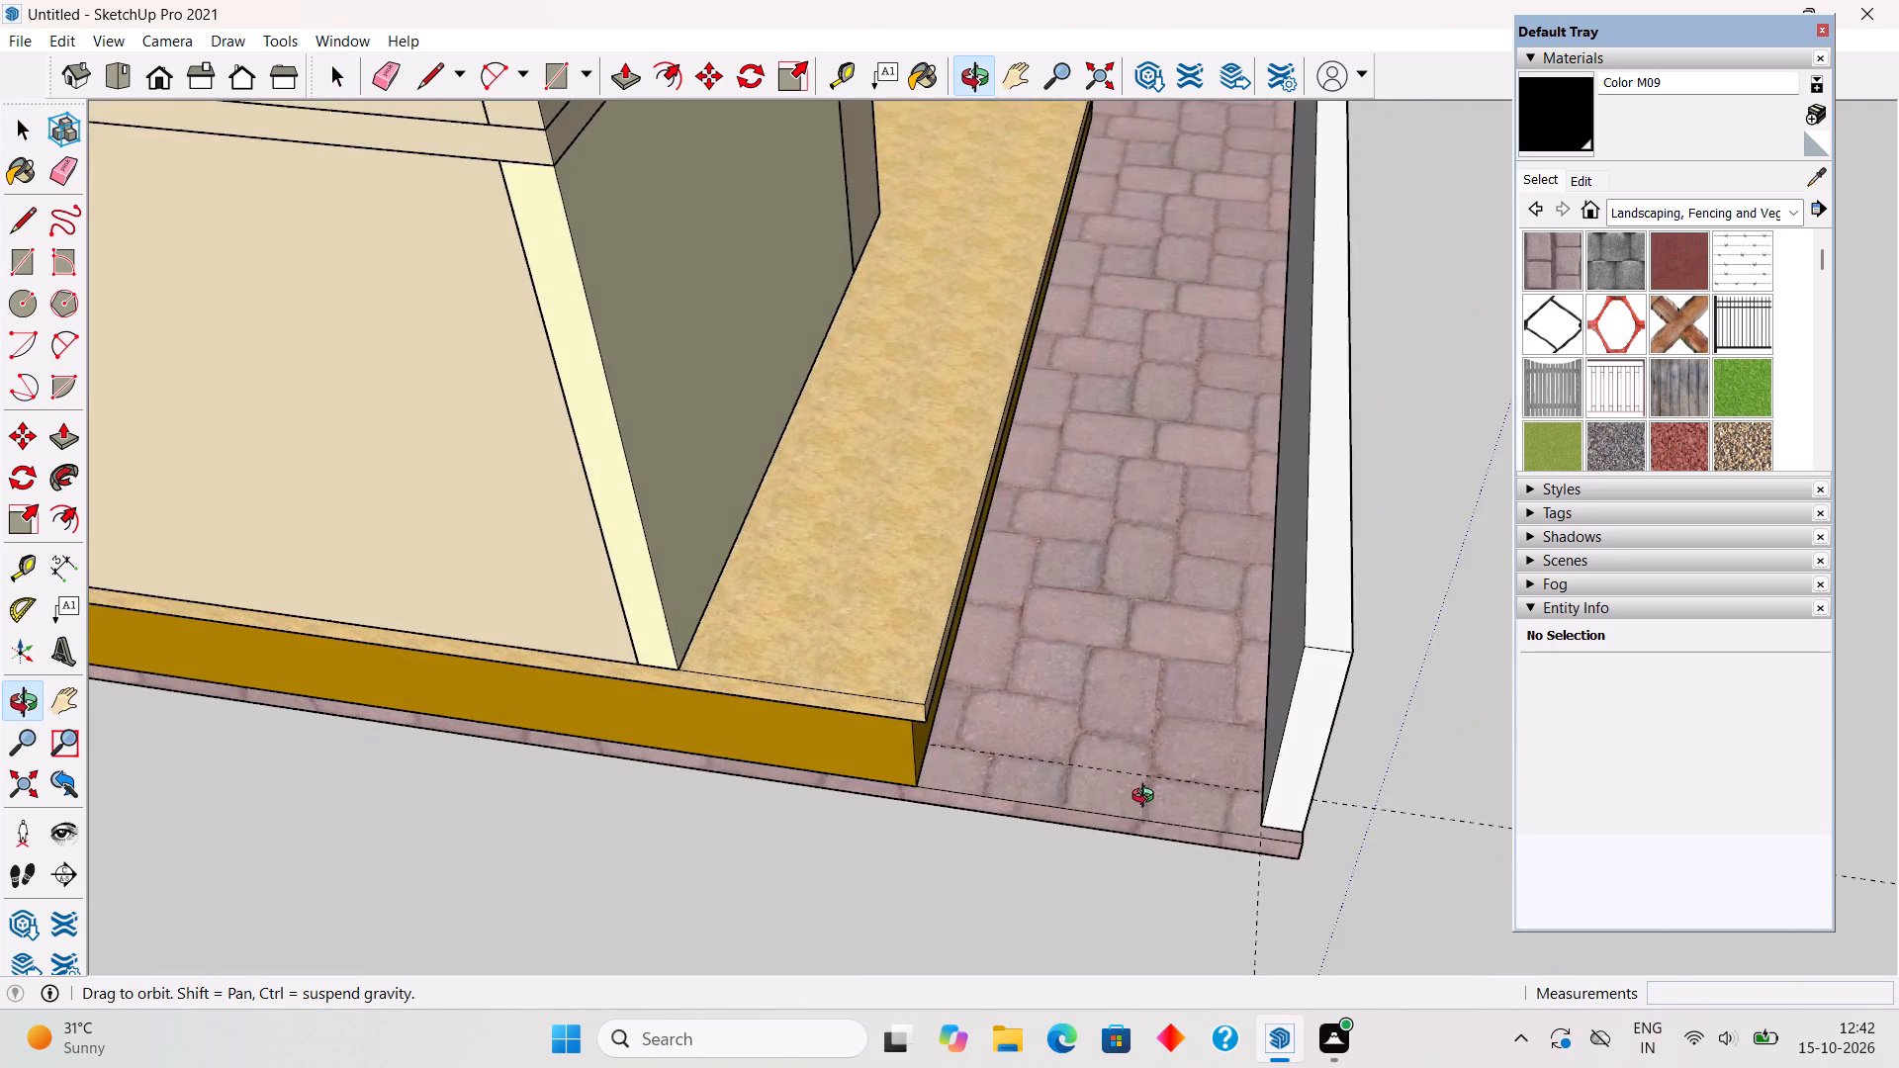
middle_click_drag(1147, 798, 1186, 756)
key("r")
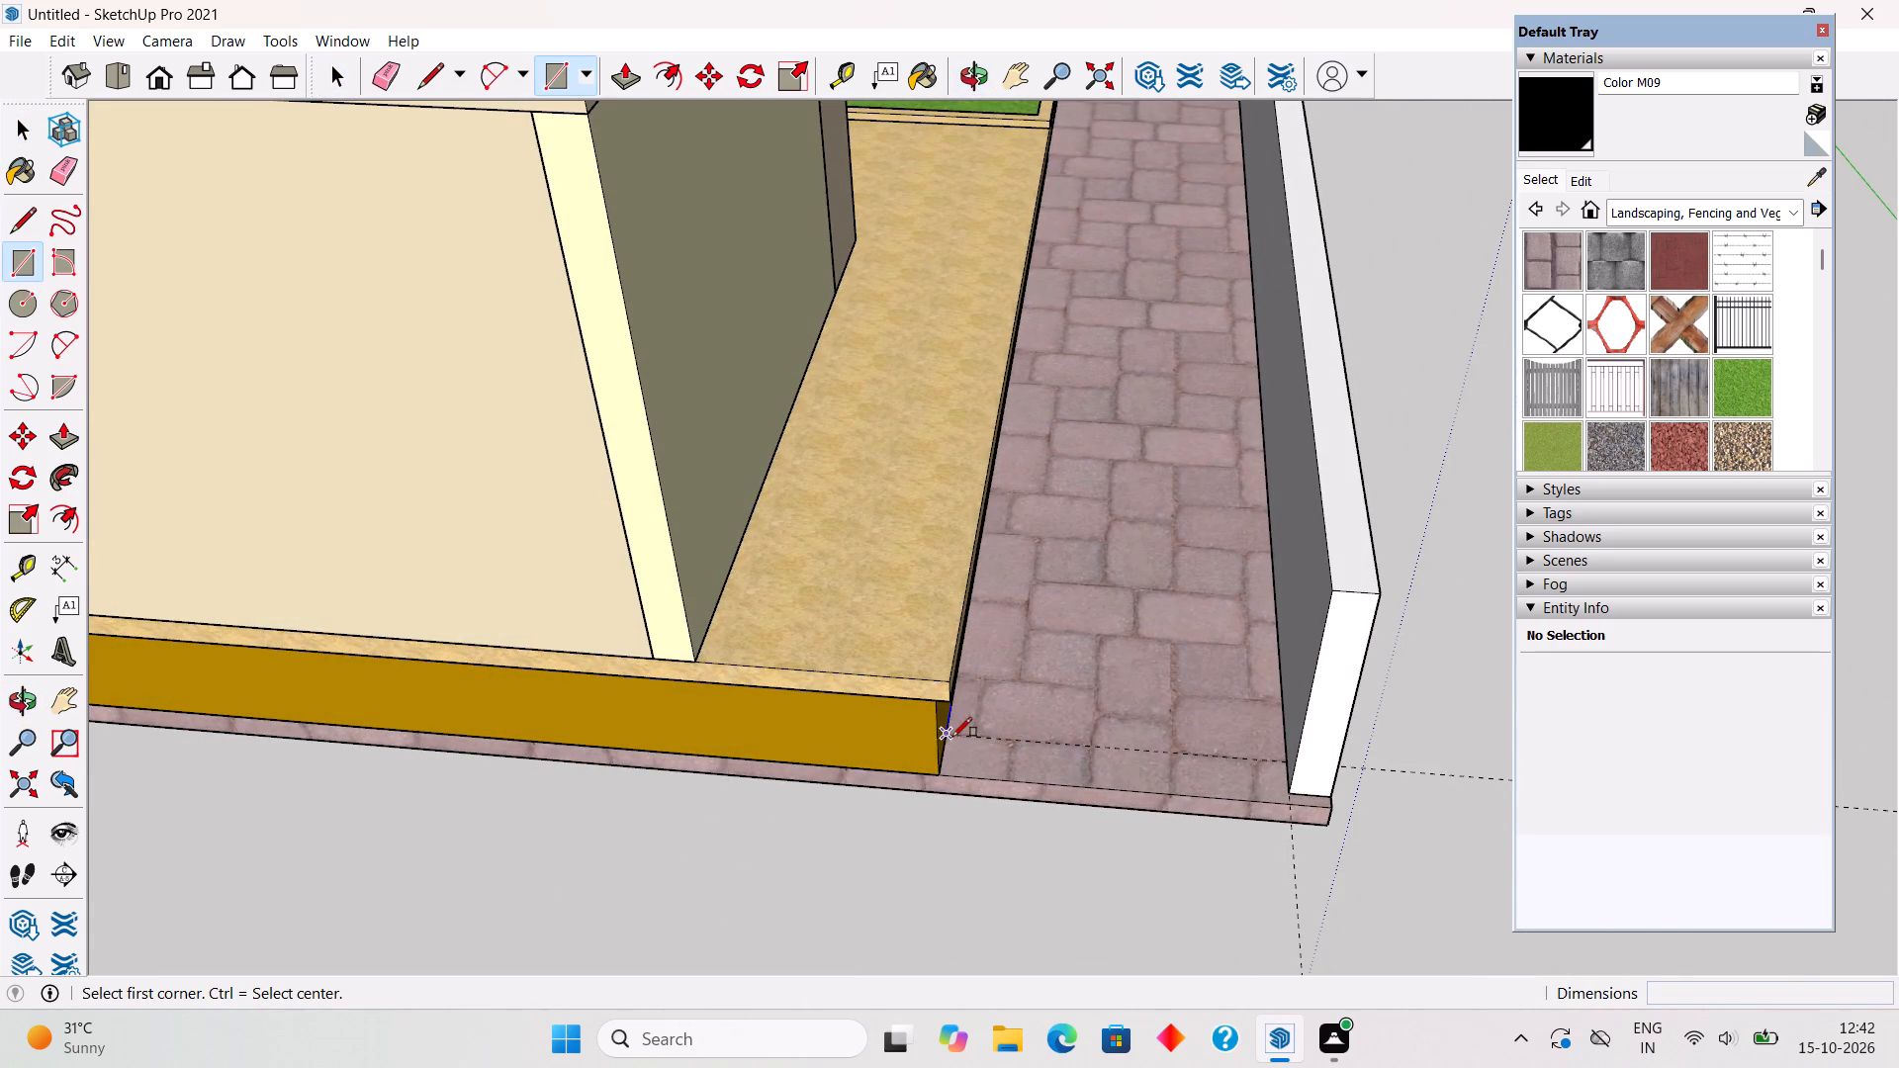
left_click(950, 736)
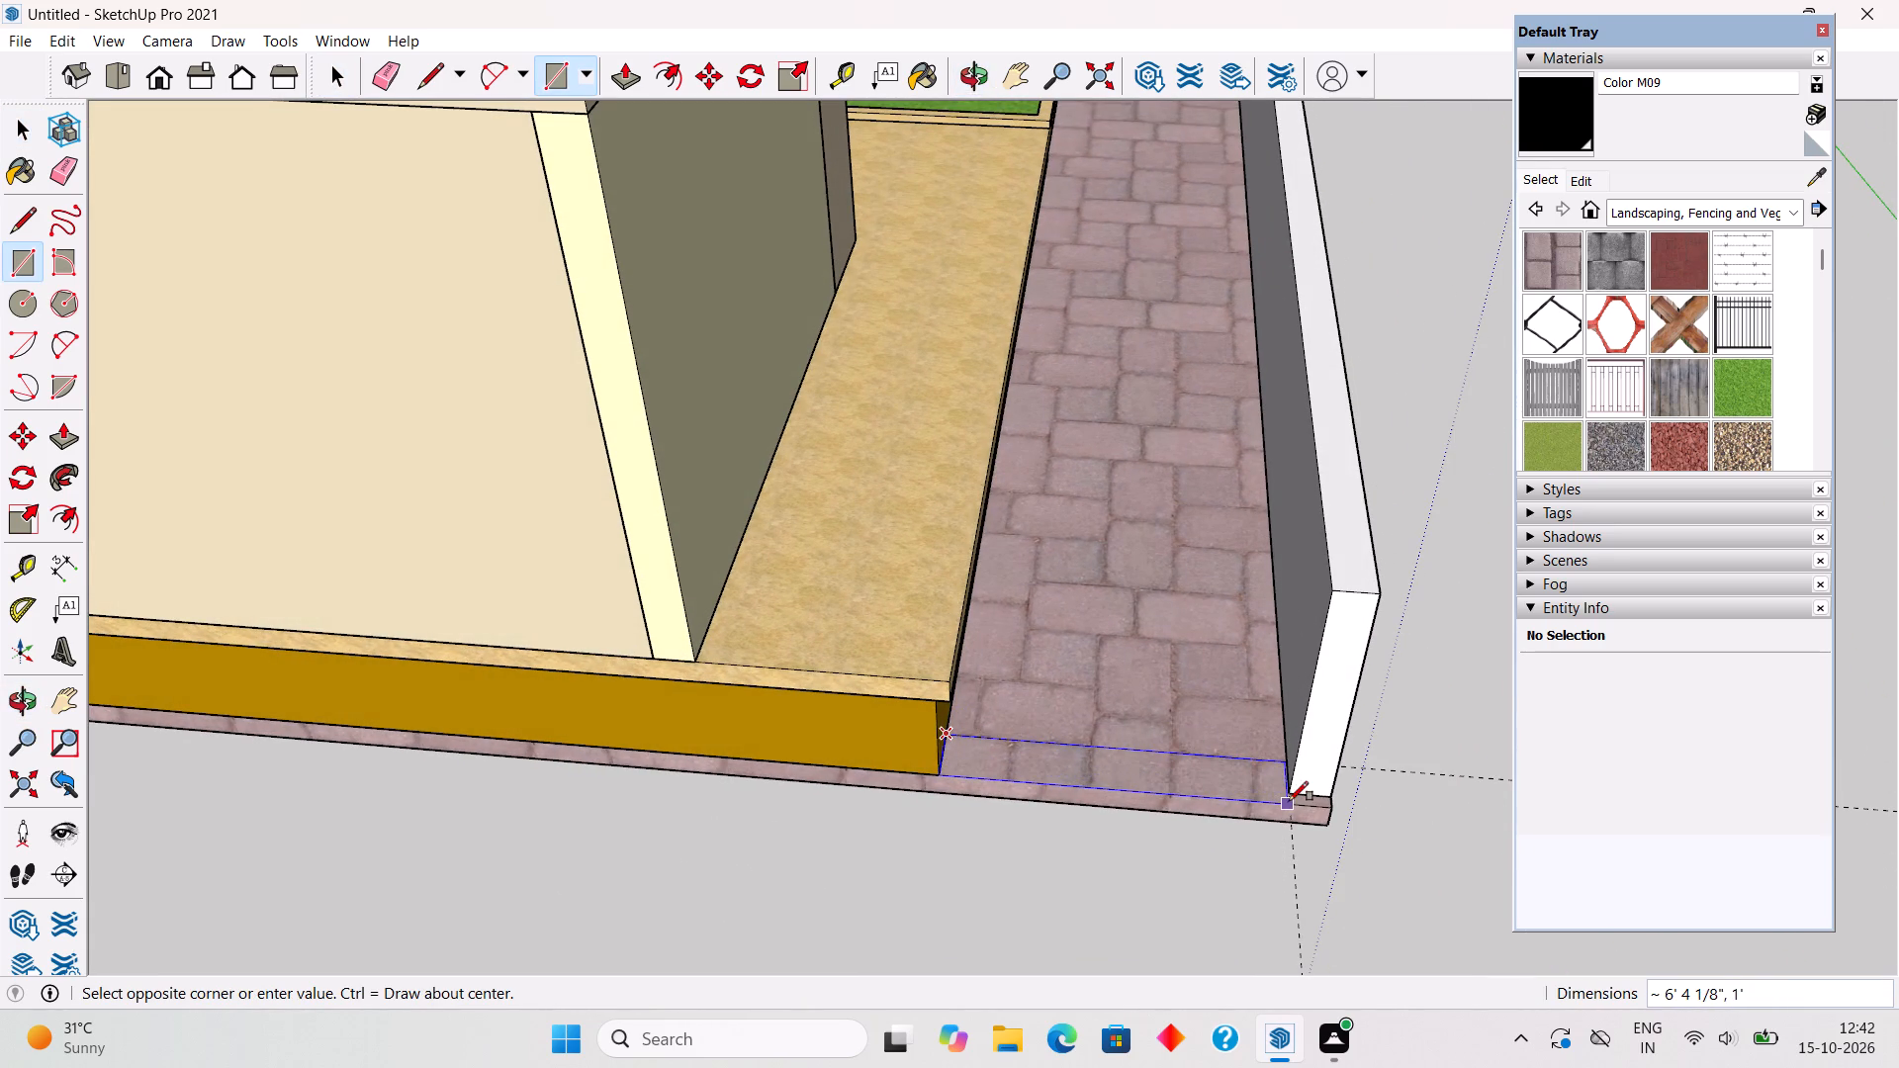
left_click(1290, 802)
Extend the side boundary wall's rear end face 3" to the edge of the paved base.
key("p")
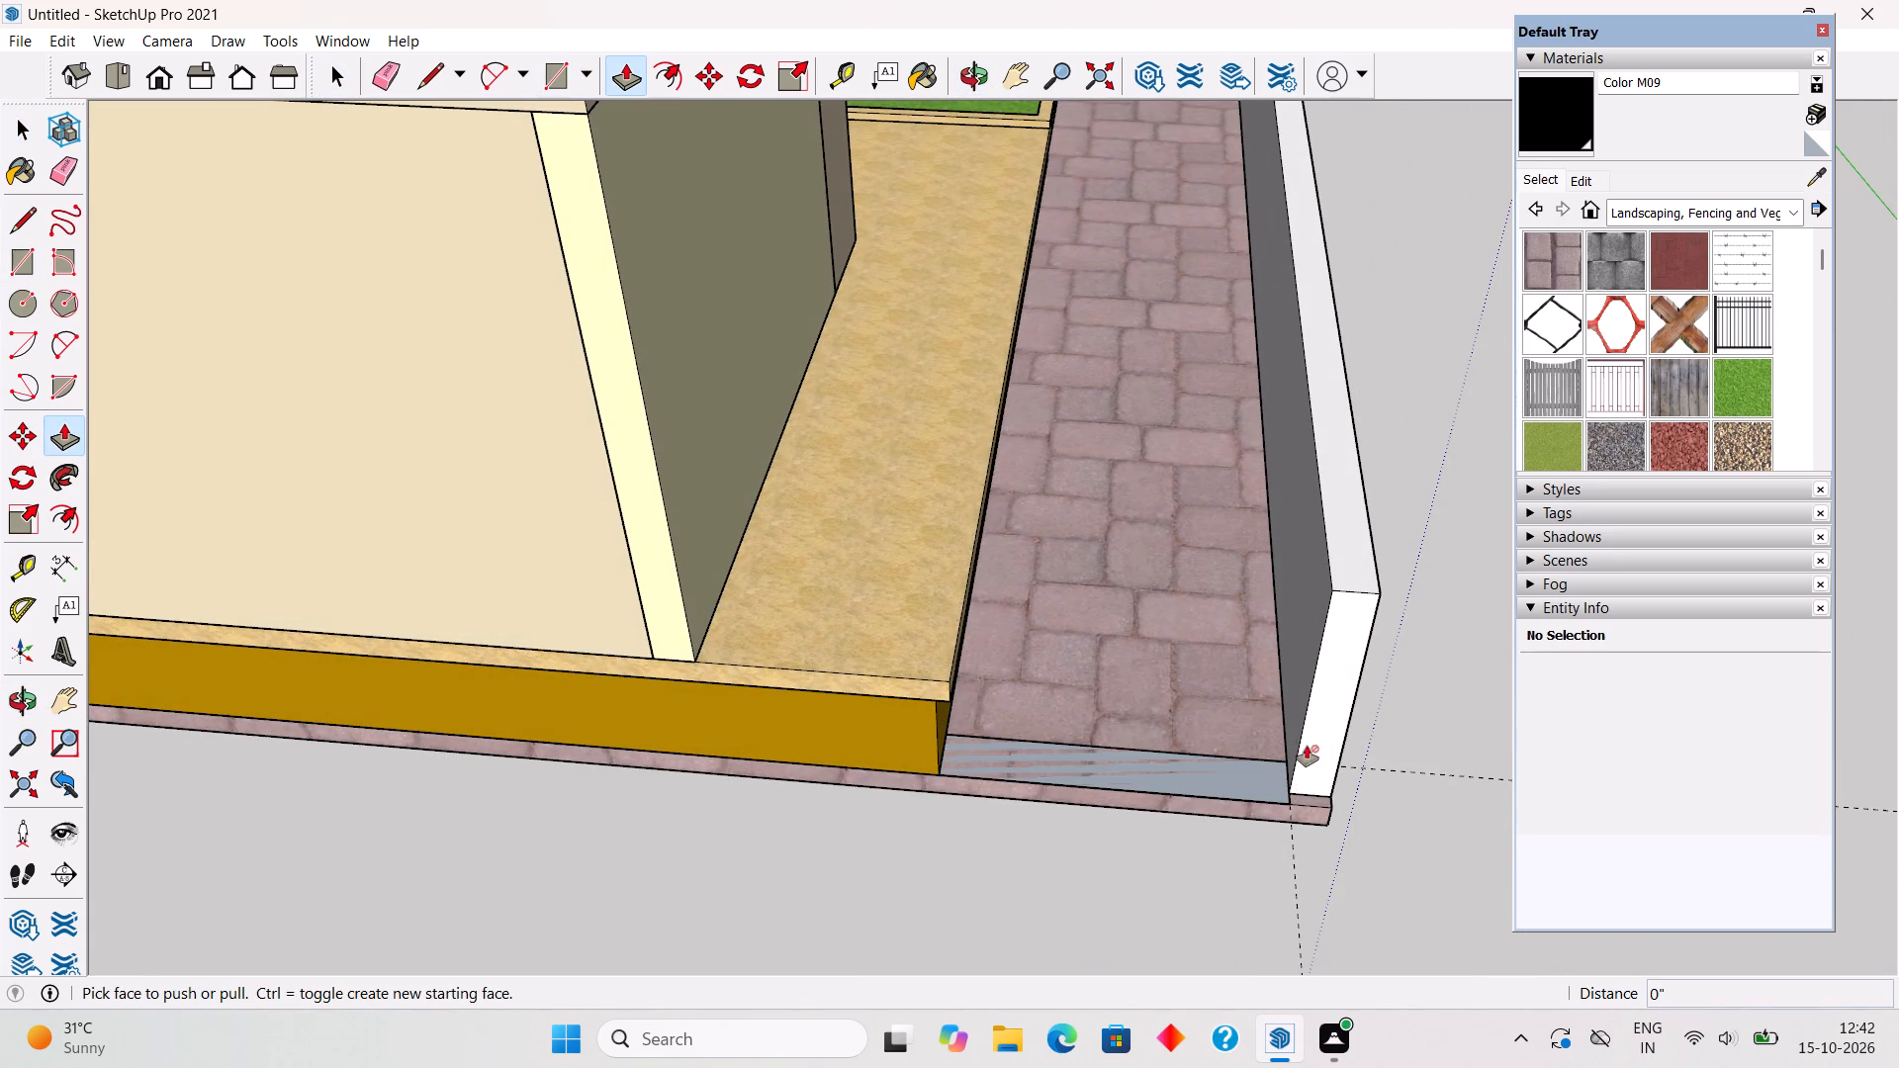
key("space")
triple_click(1318, 752)
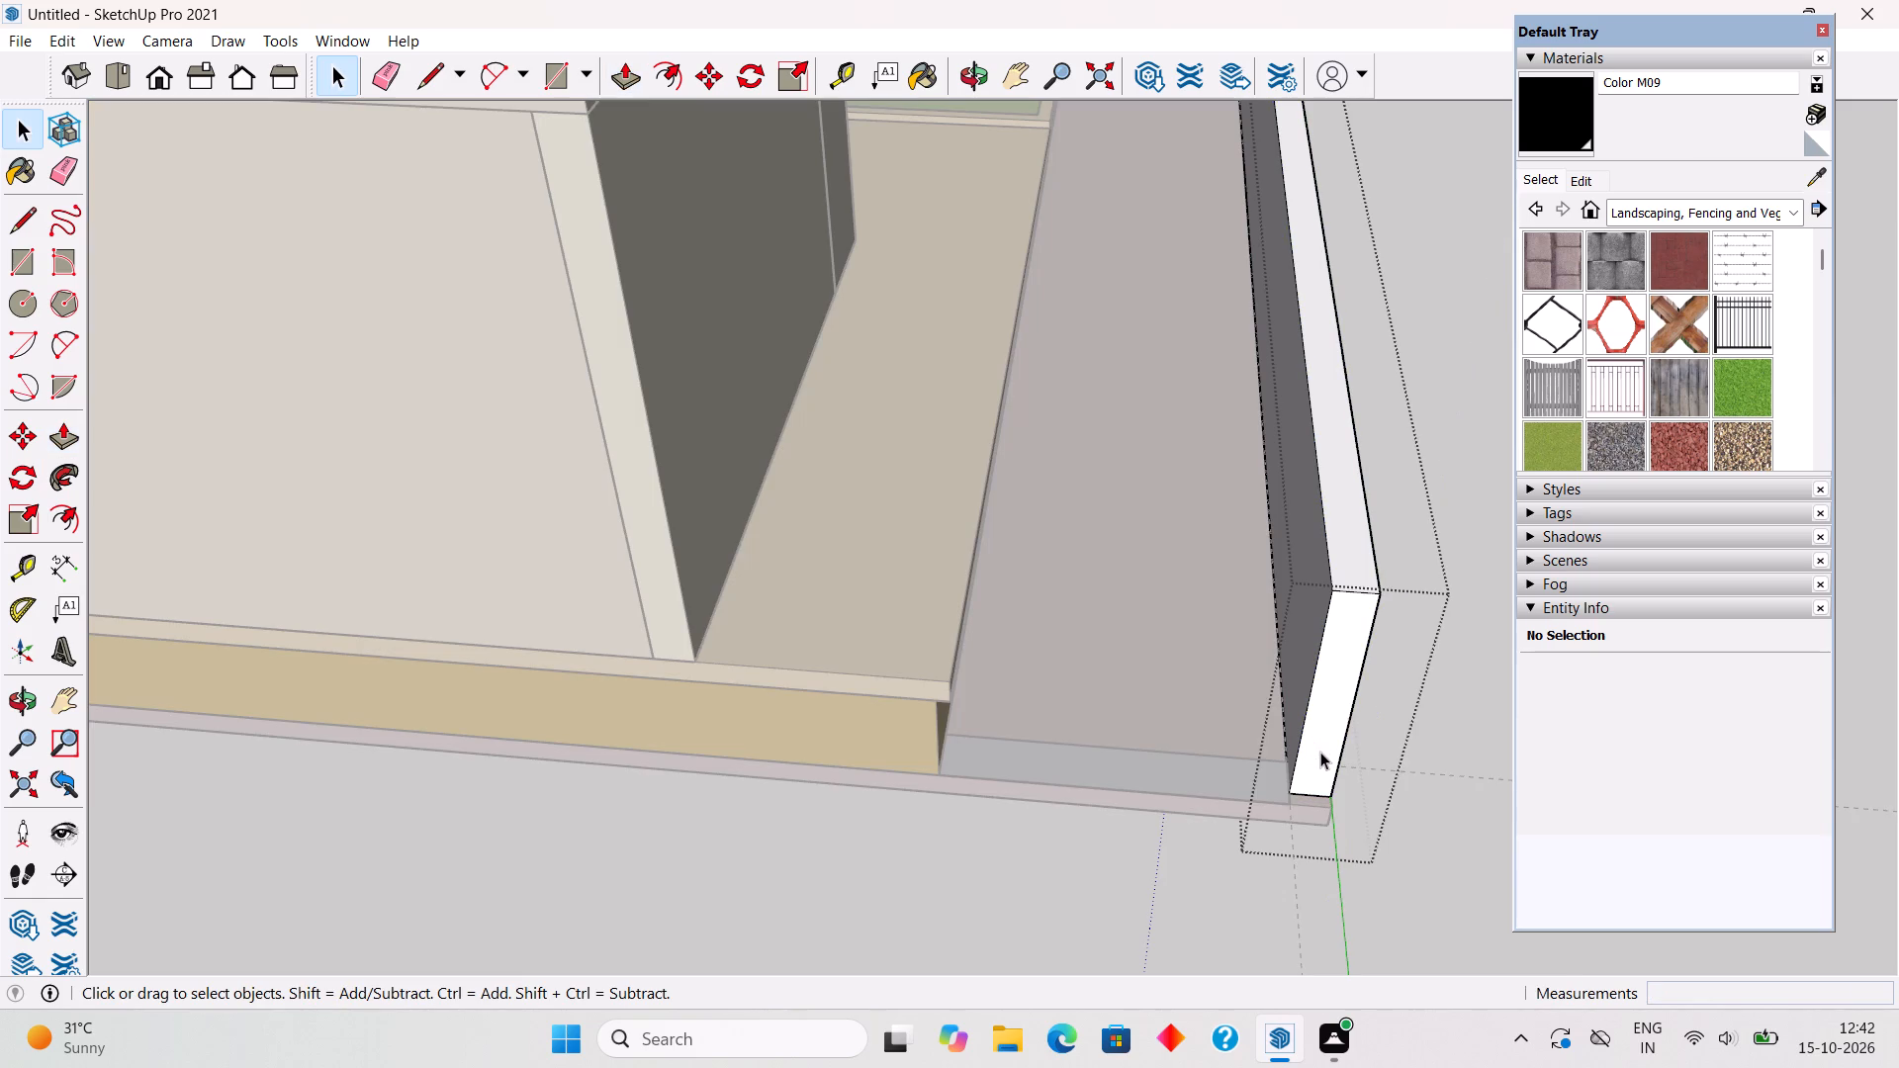
key("p")
left_click(1320, 741)
left_click(1193, 809)
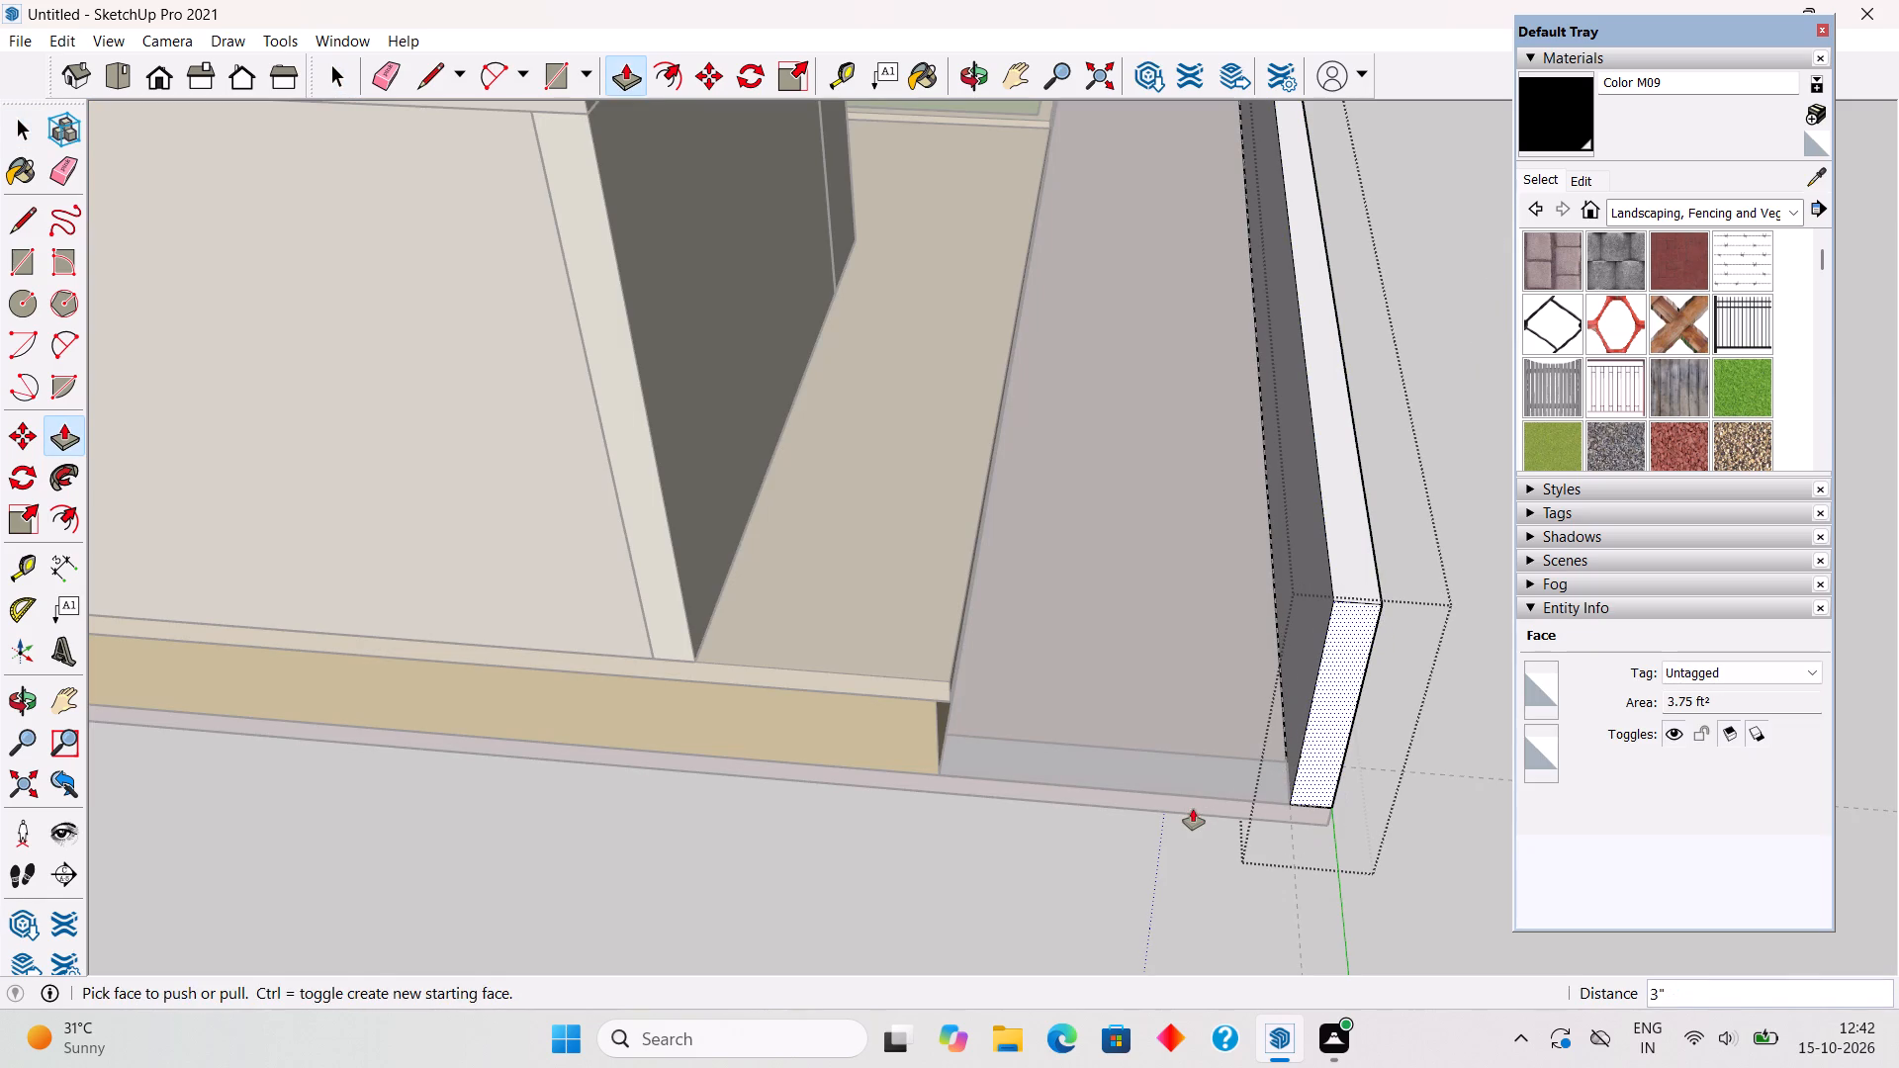
key("space")
left_click(1209, 767)
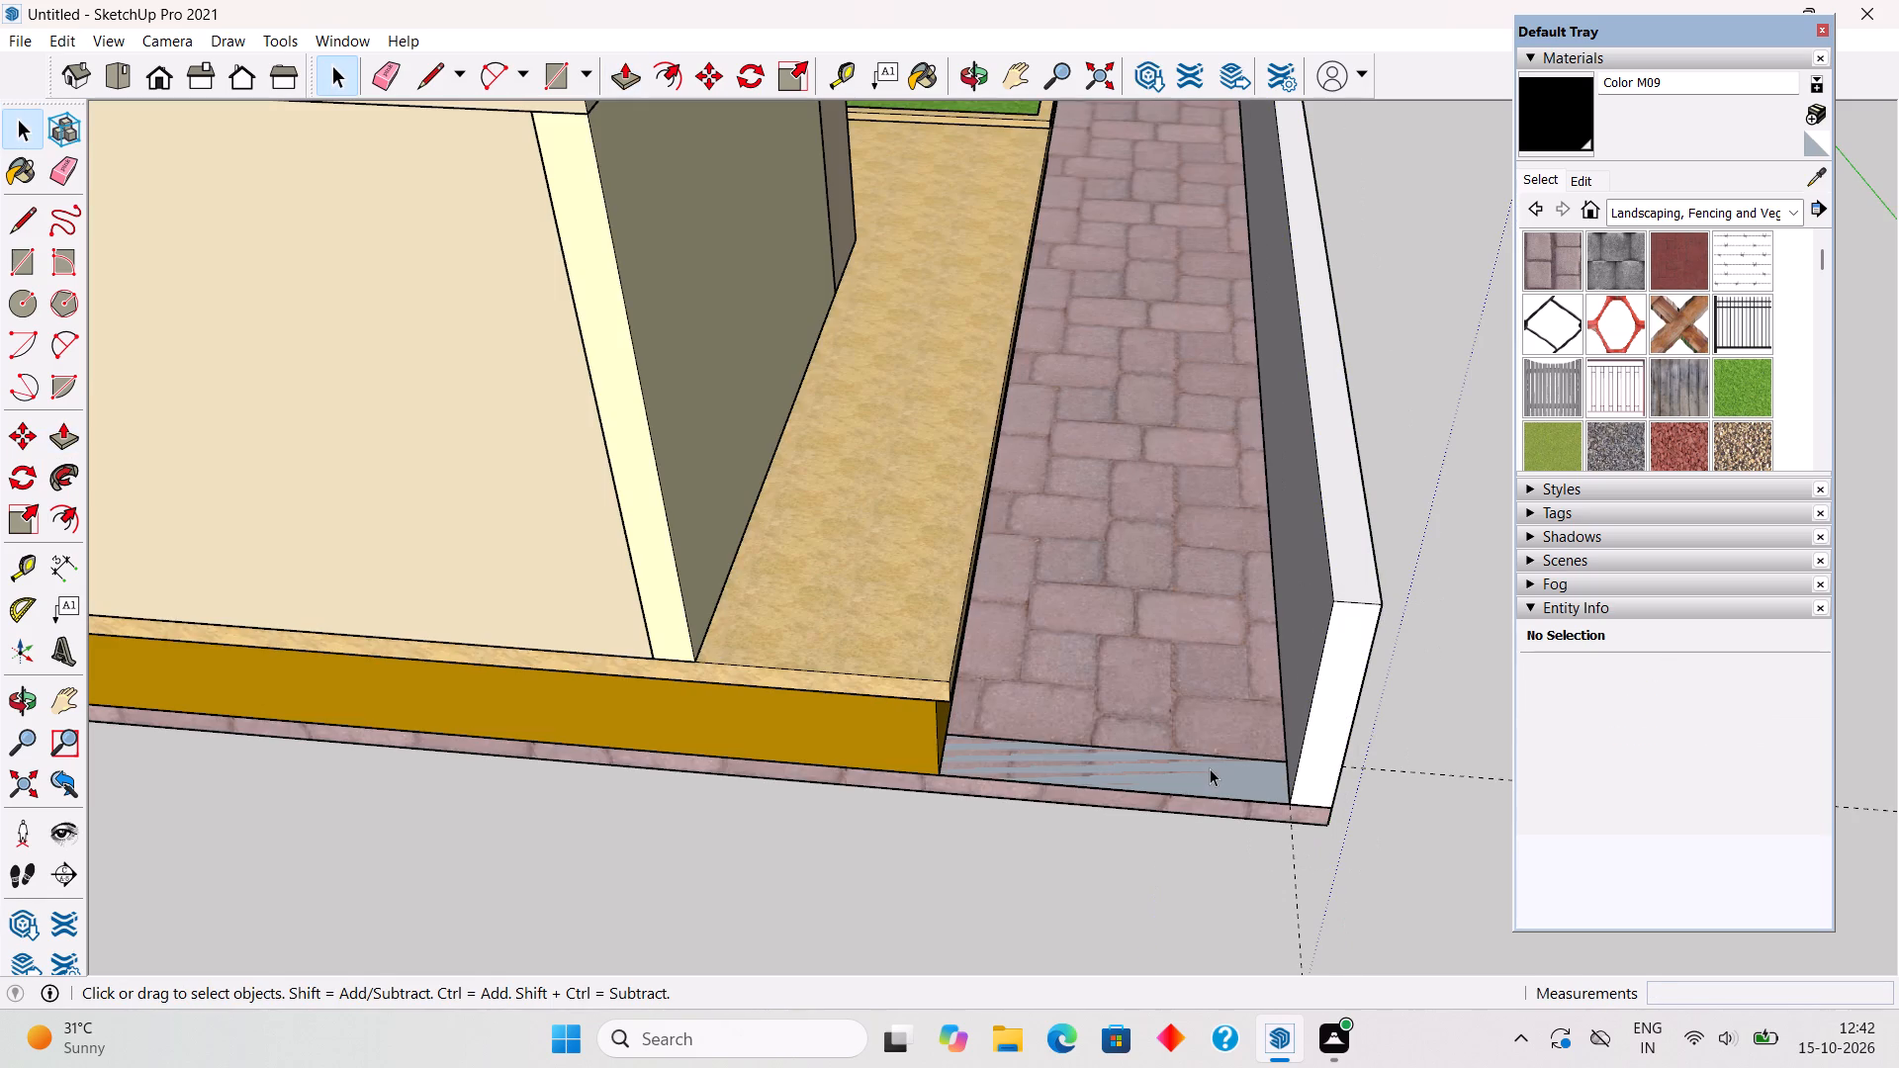
Extrude the rear rectangle 5' up to the height of the side boundary wall.
key("p")
left_click(1210, 768)
left_click(1380, 609)
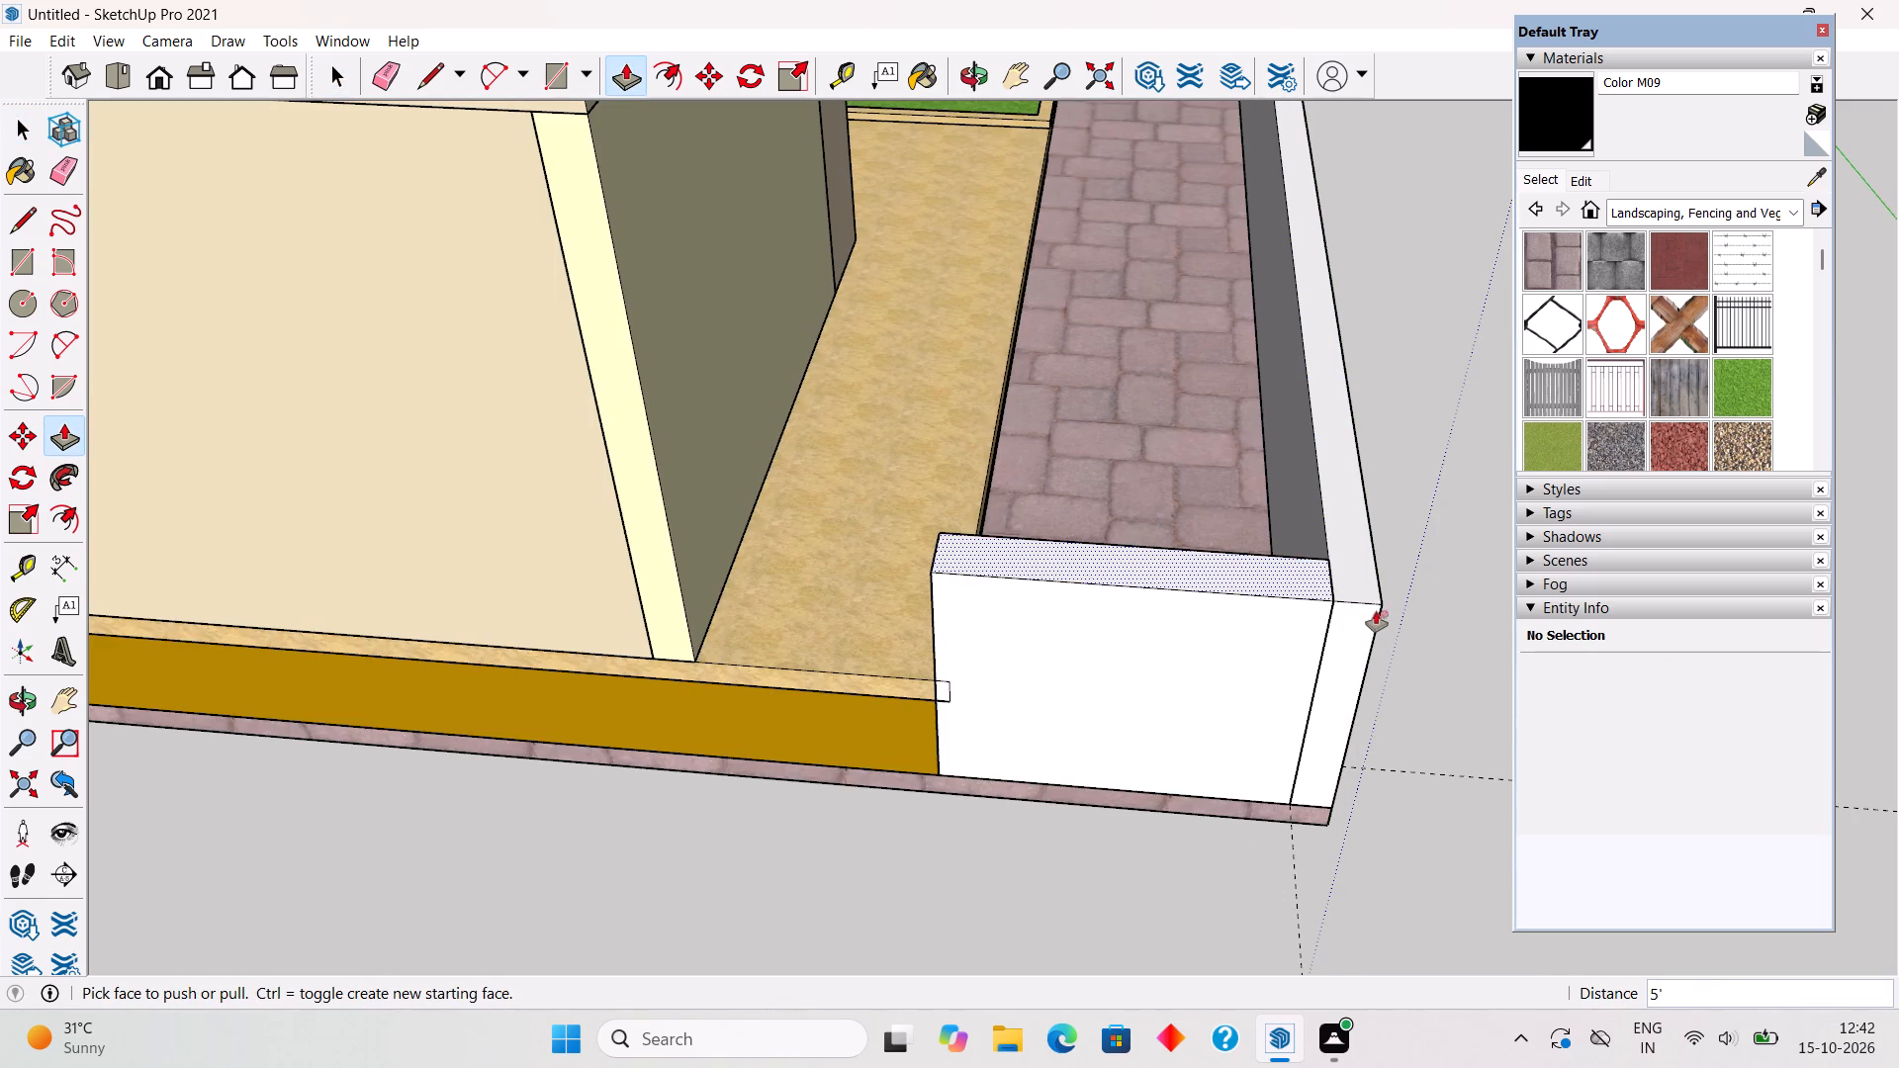
key("space")
Push the overhanging side face of the plinth's cap slab inward, flush with the plinth at the new rear wall.
middle_click_drag(943, 710, 721, 778)
scroll(874, 568, "up", 4)
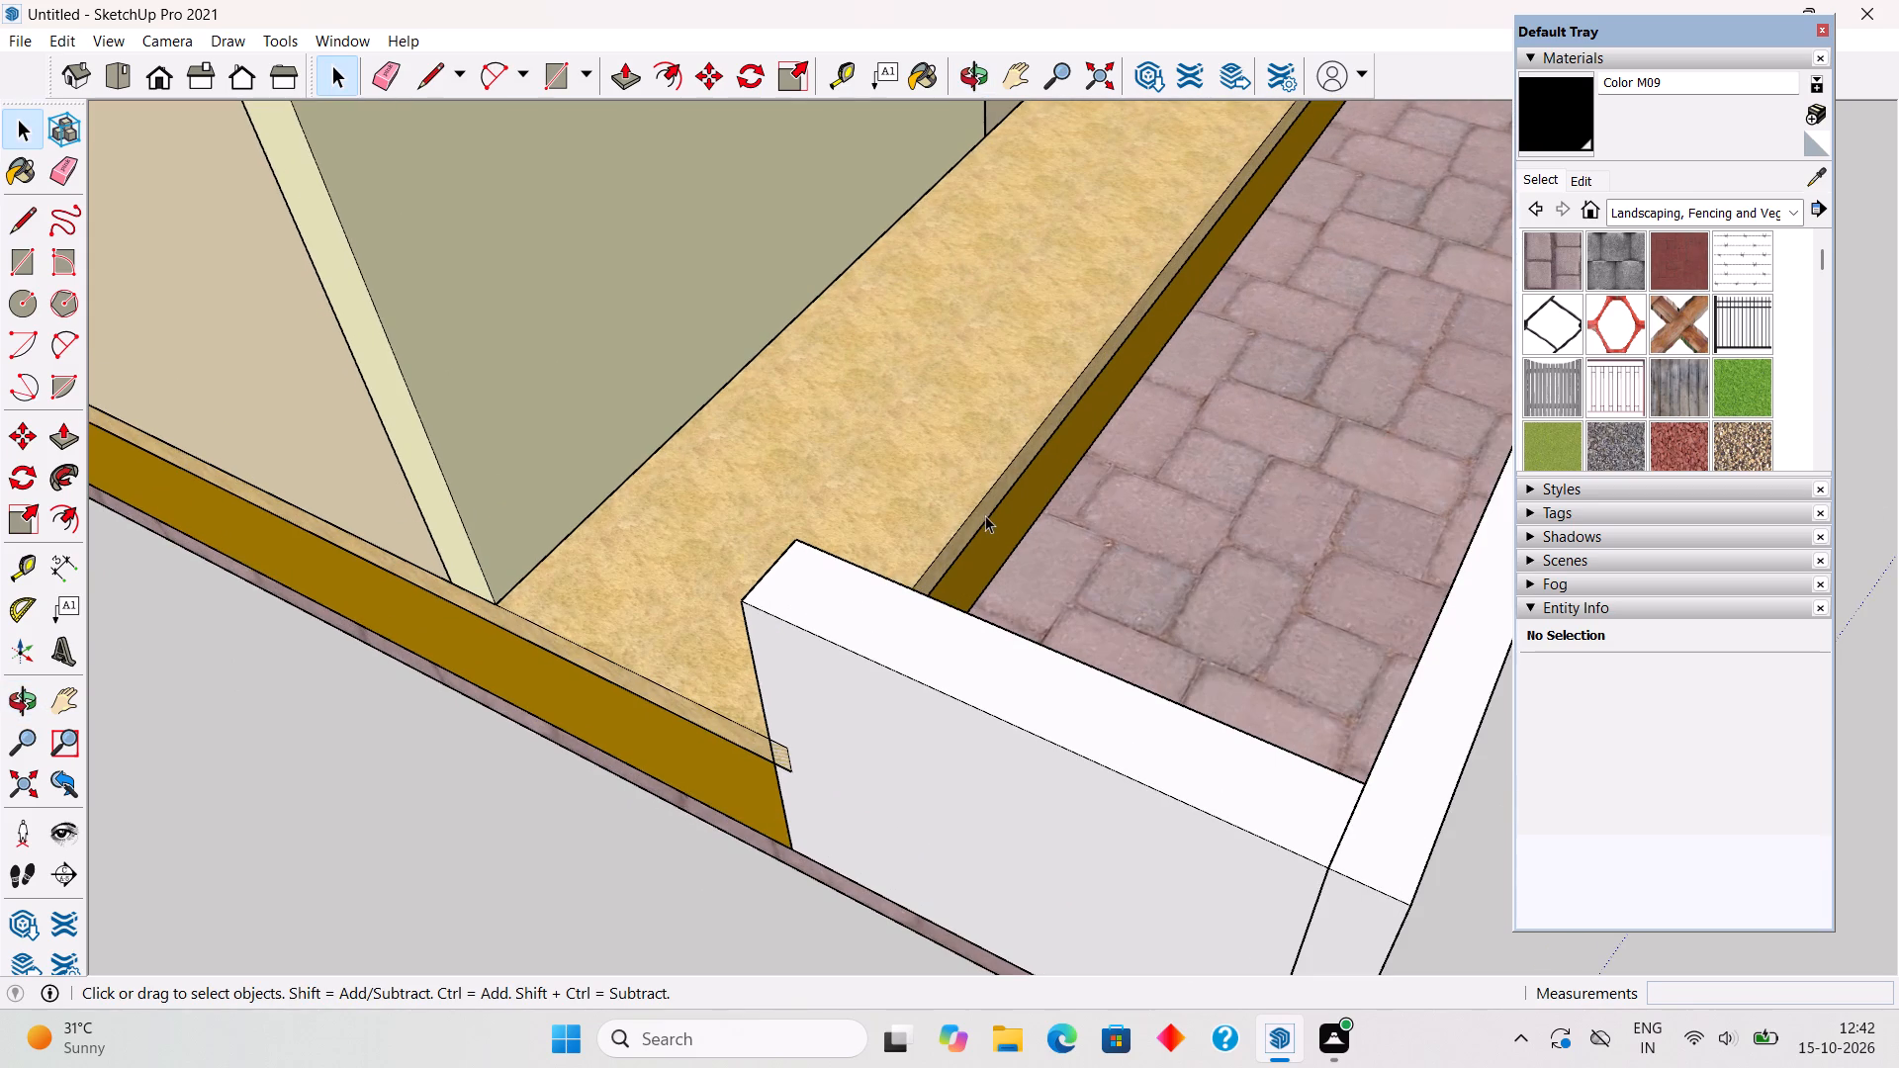
triple_click(985, 515)
key("p")
left_click(985, 514)
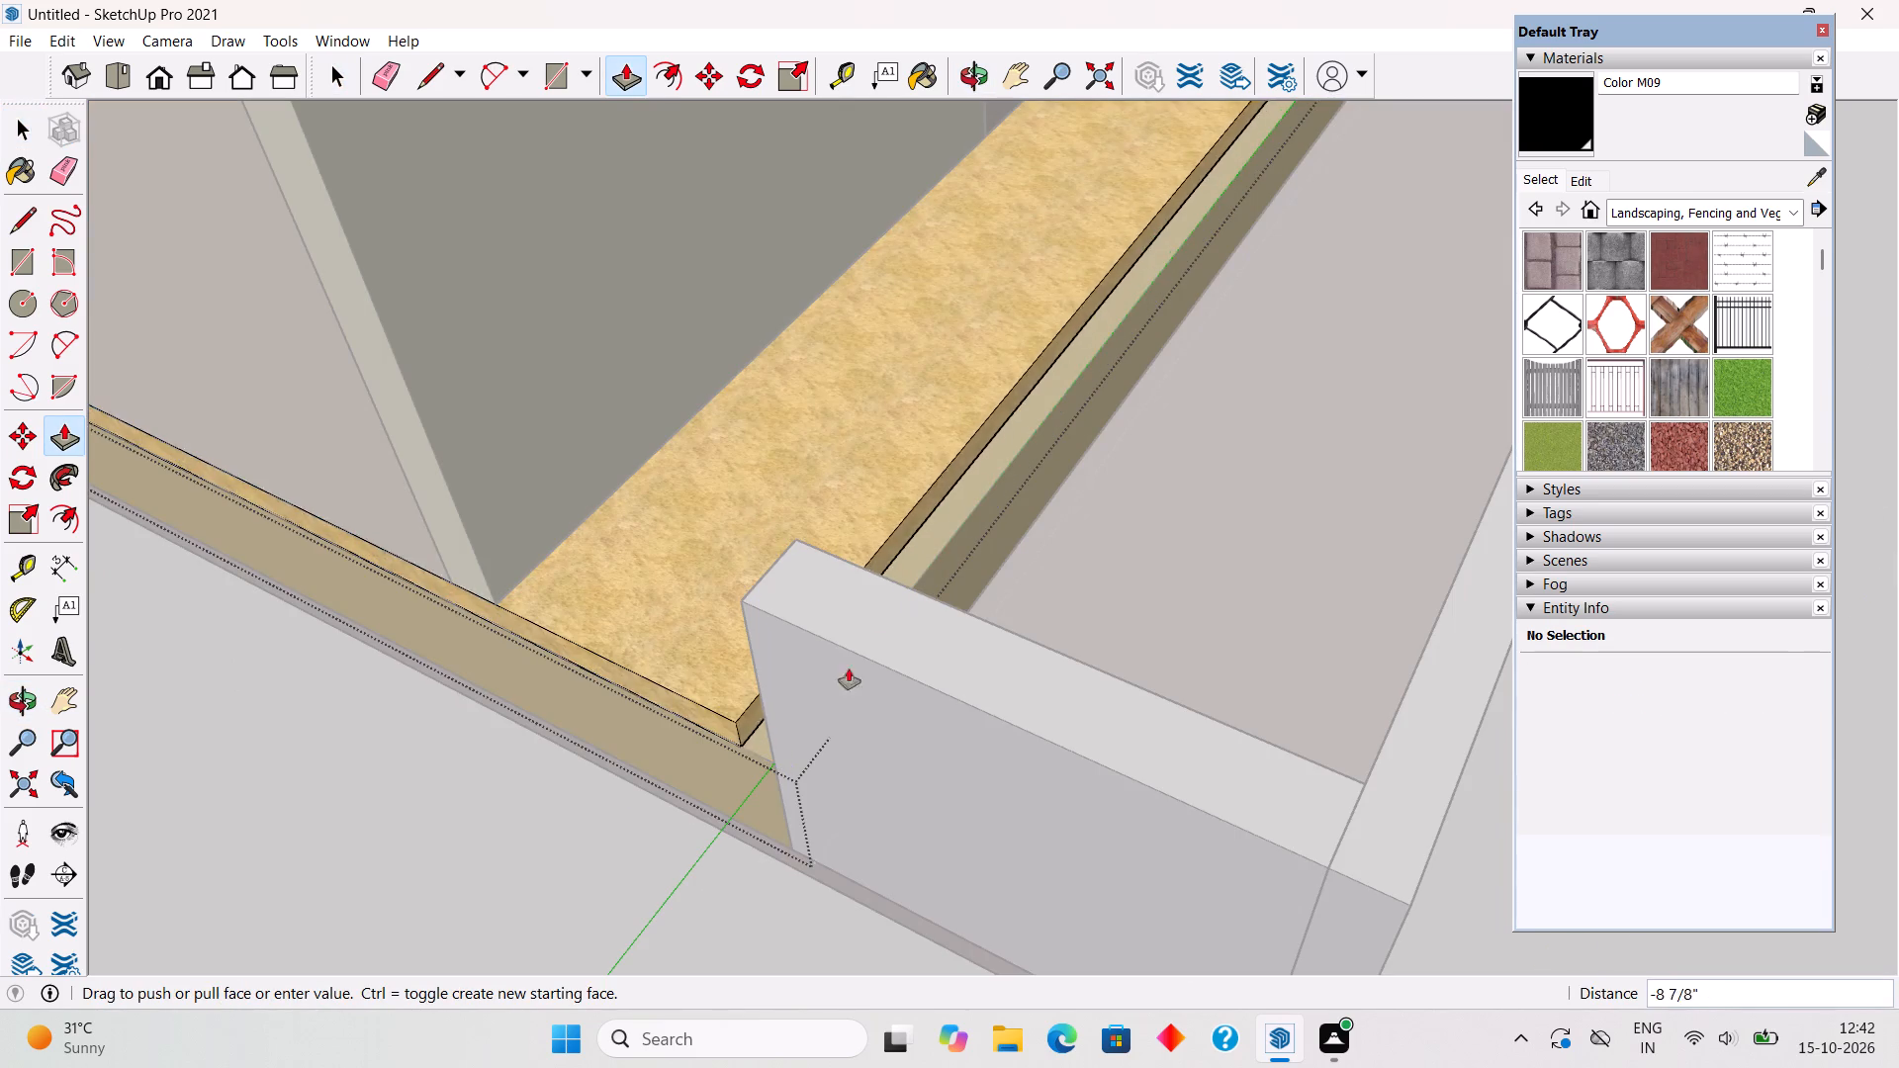
left_click(781, 780)
key("space")
left_click(722, 922)
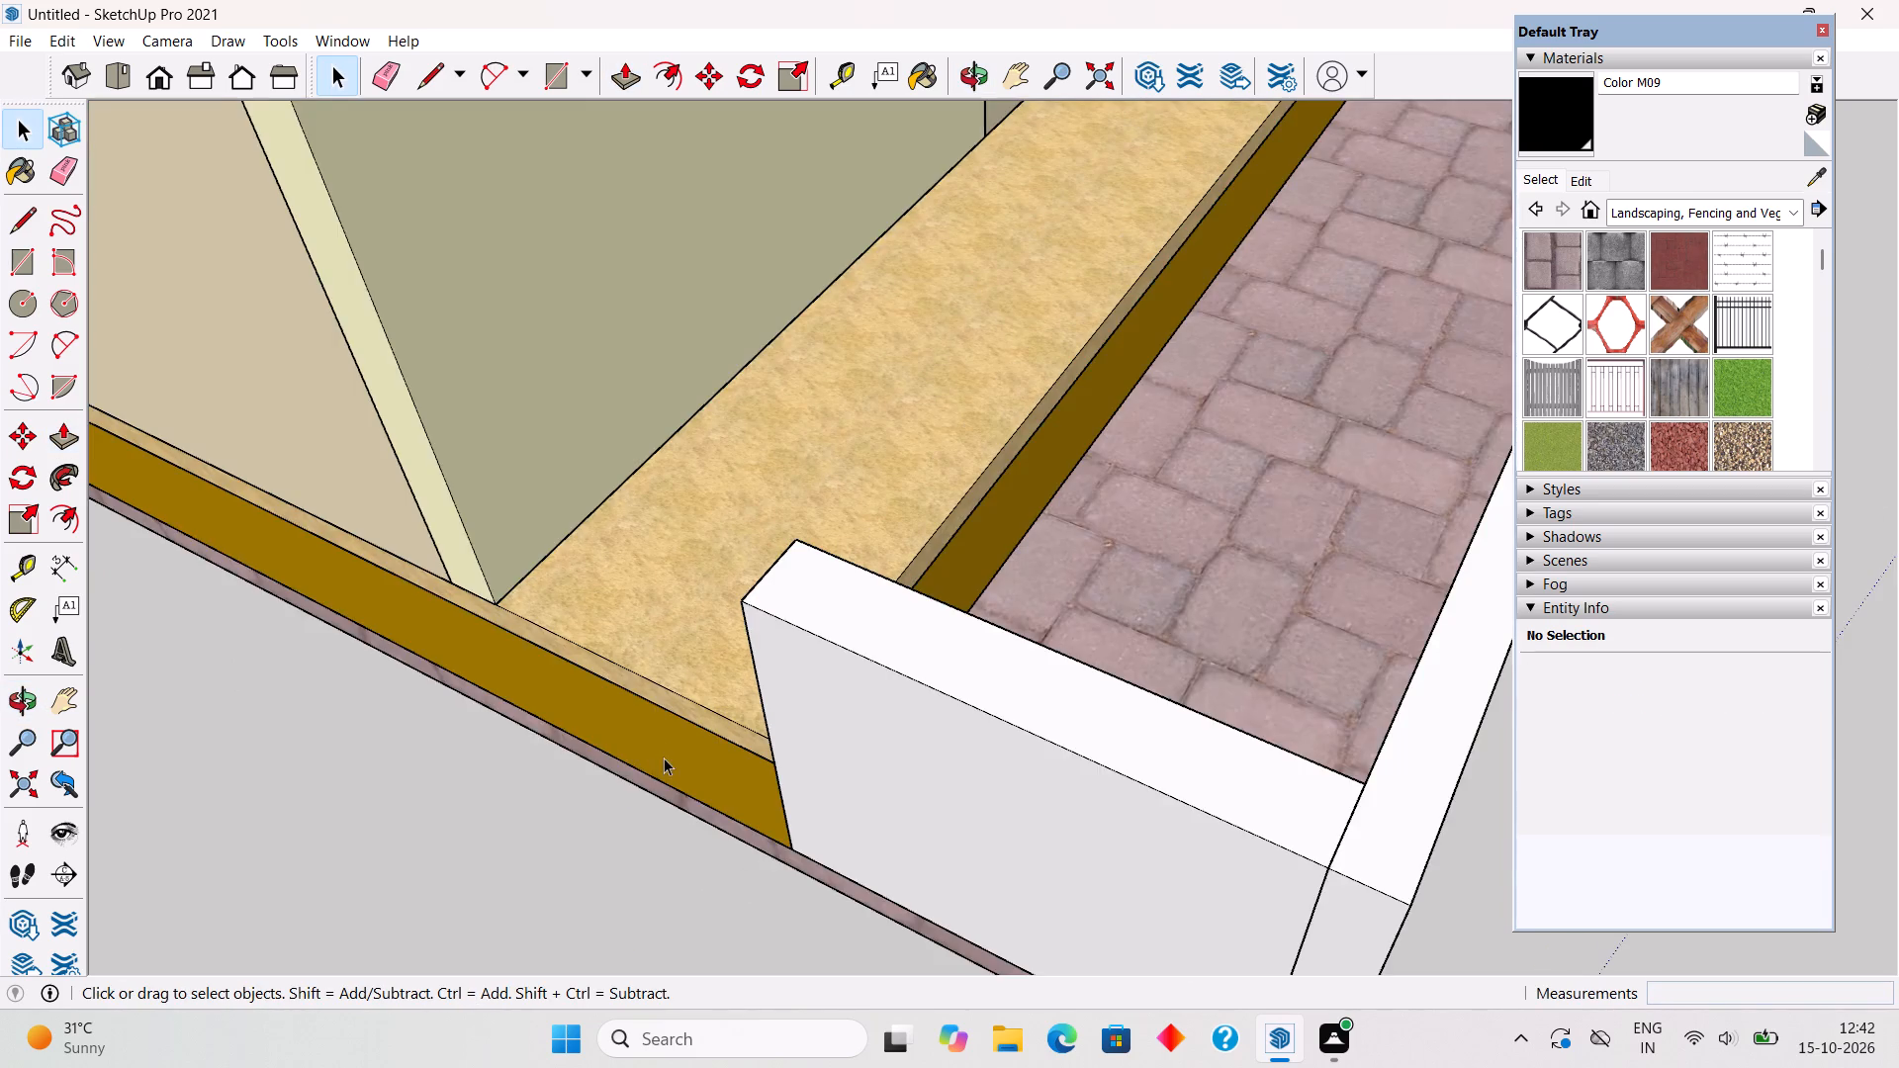
Make the whole new short rear wall between the plinth and the side boundary wall a group.
middle_click_drag(664, 757, 1264, 628)
triple_click(1152, 679)
right_click(1135, 692)
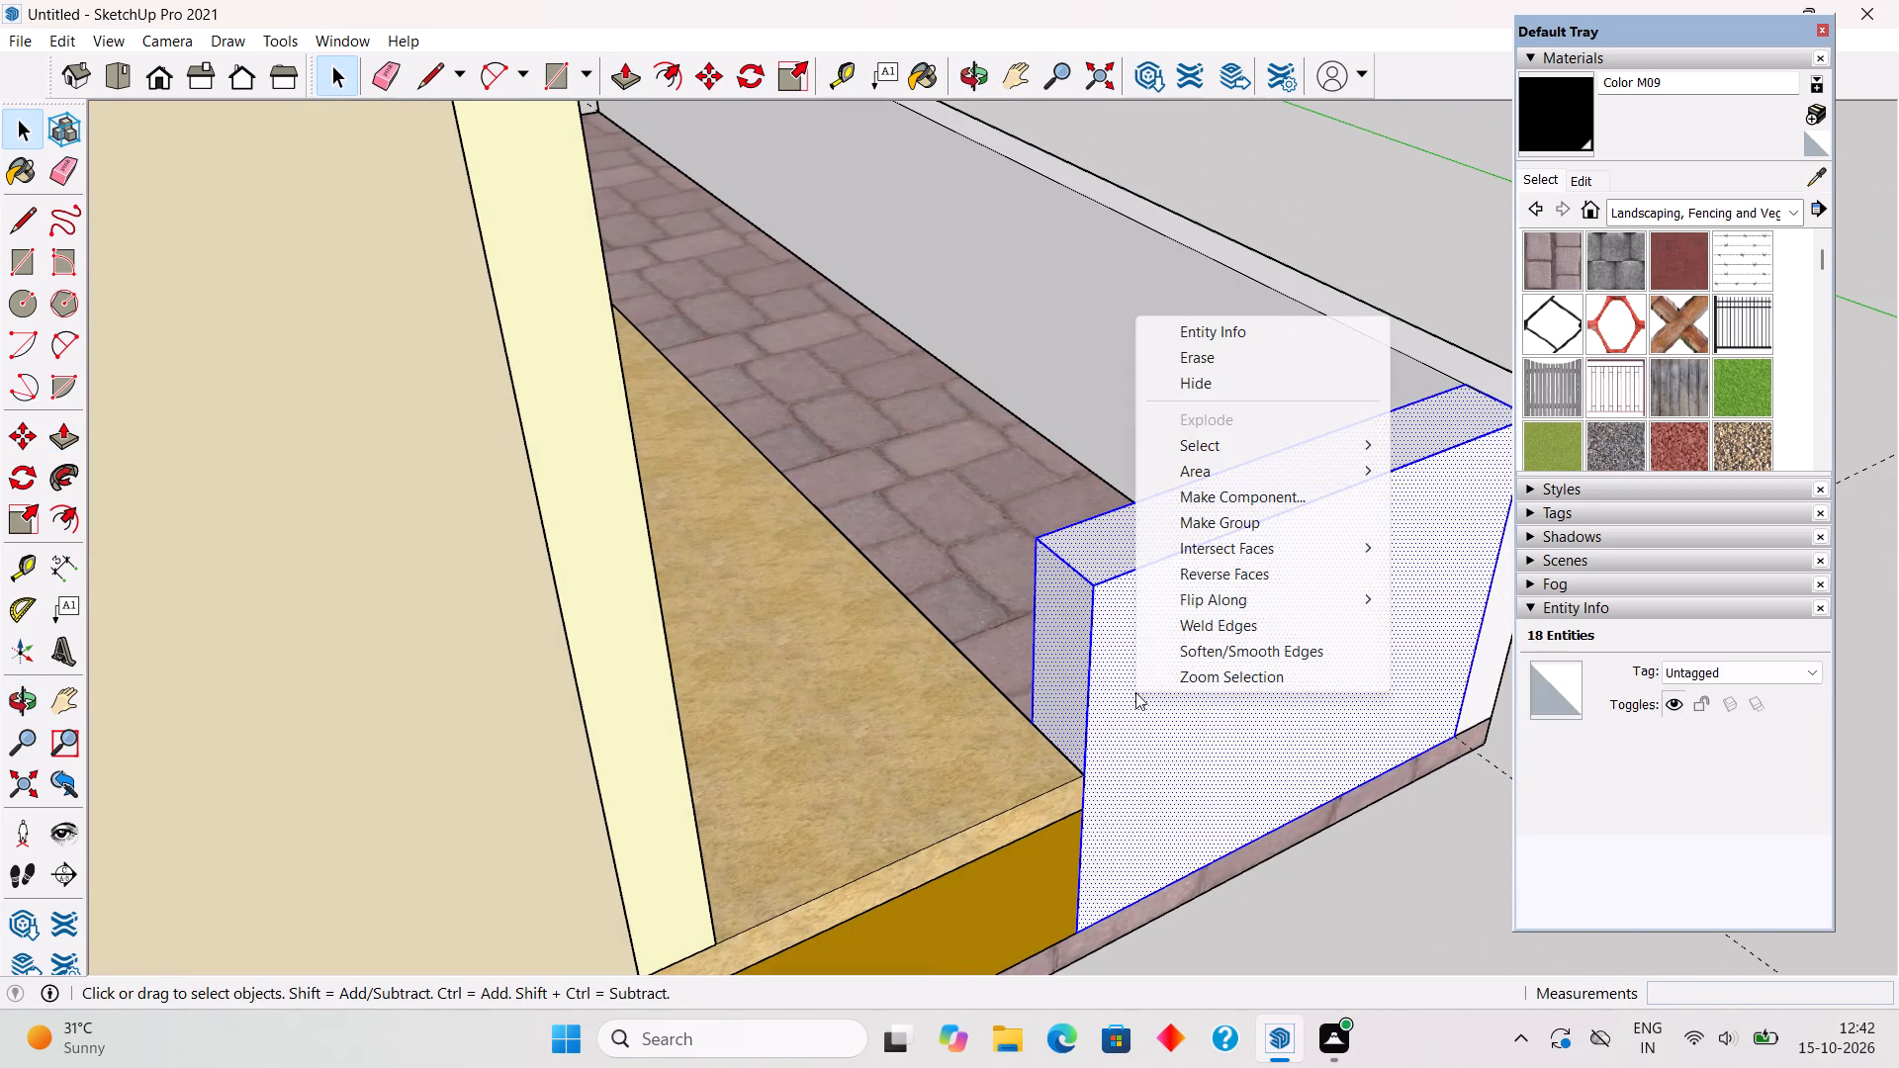
left_click(1208, 525)
Split the new rear wall's end face with a 1' line along the plinth cap's top and extrude the upper part to the house wall.
scroll(1103, 635, "up", 4)
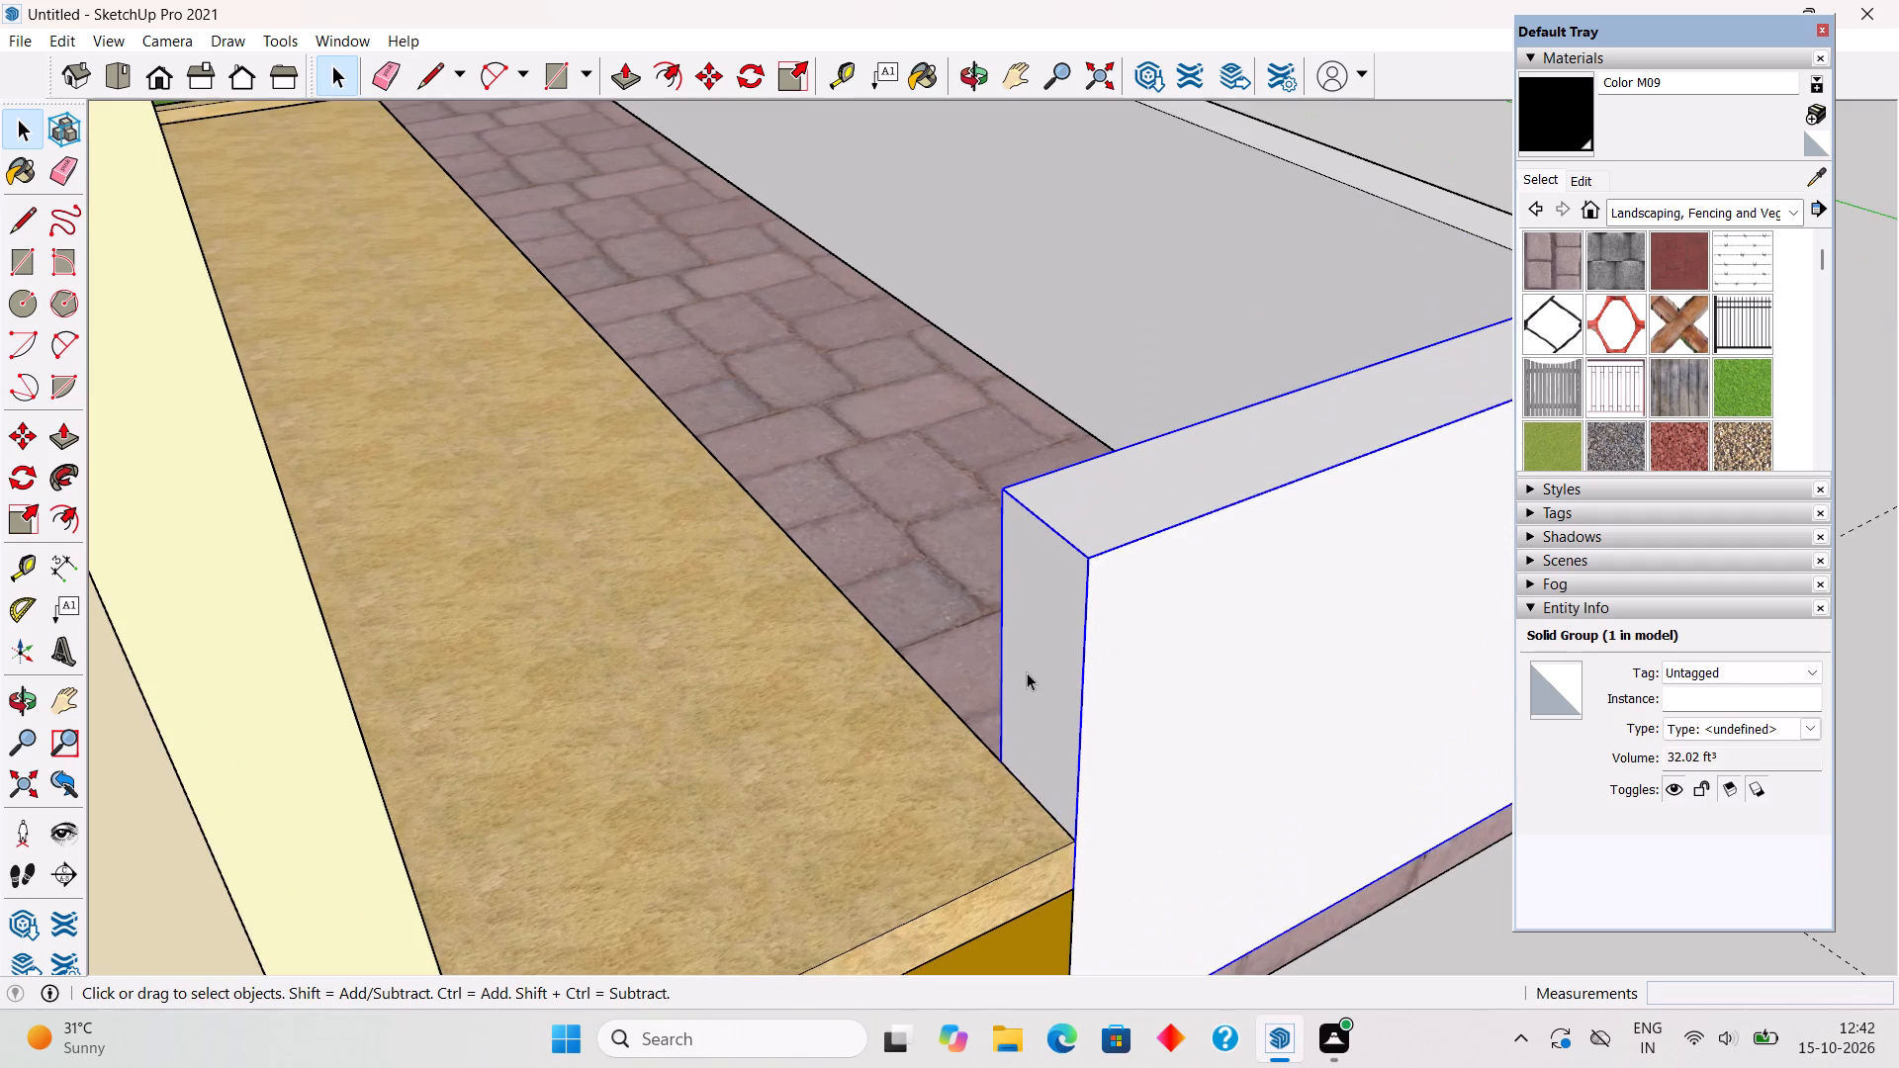
triple_click(1025, 673)
key("l")
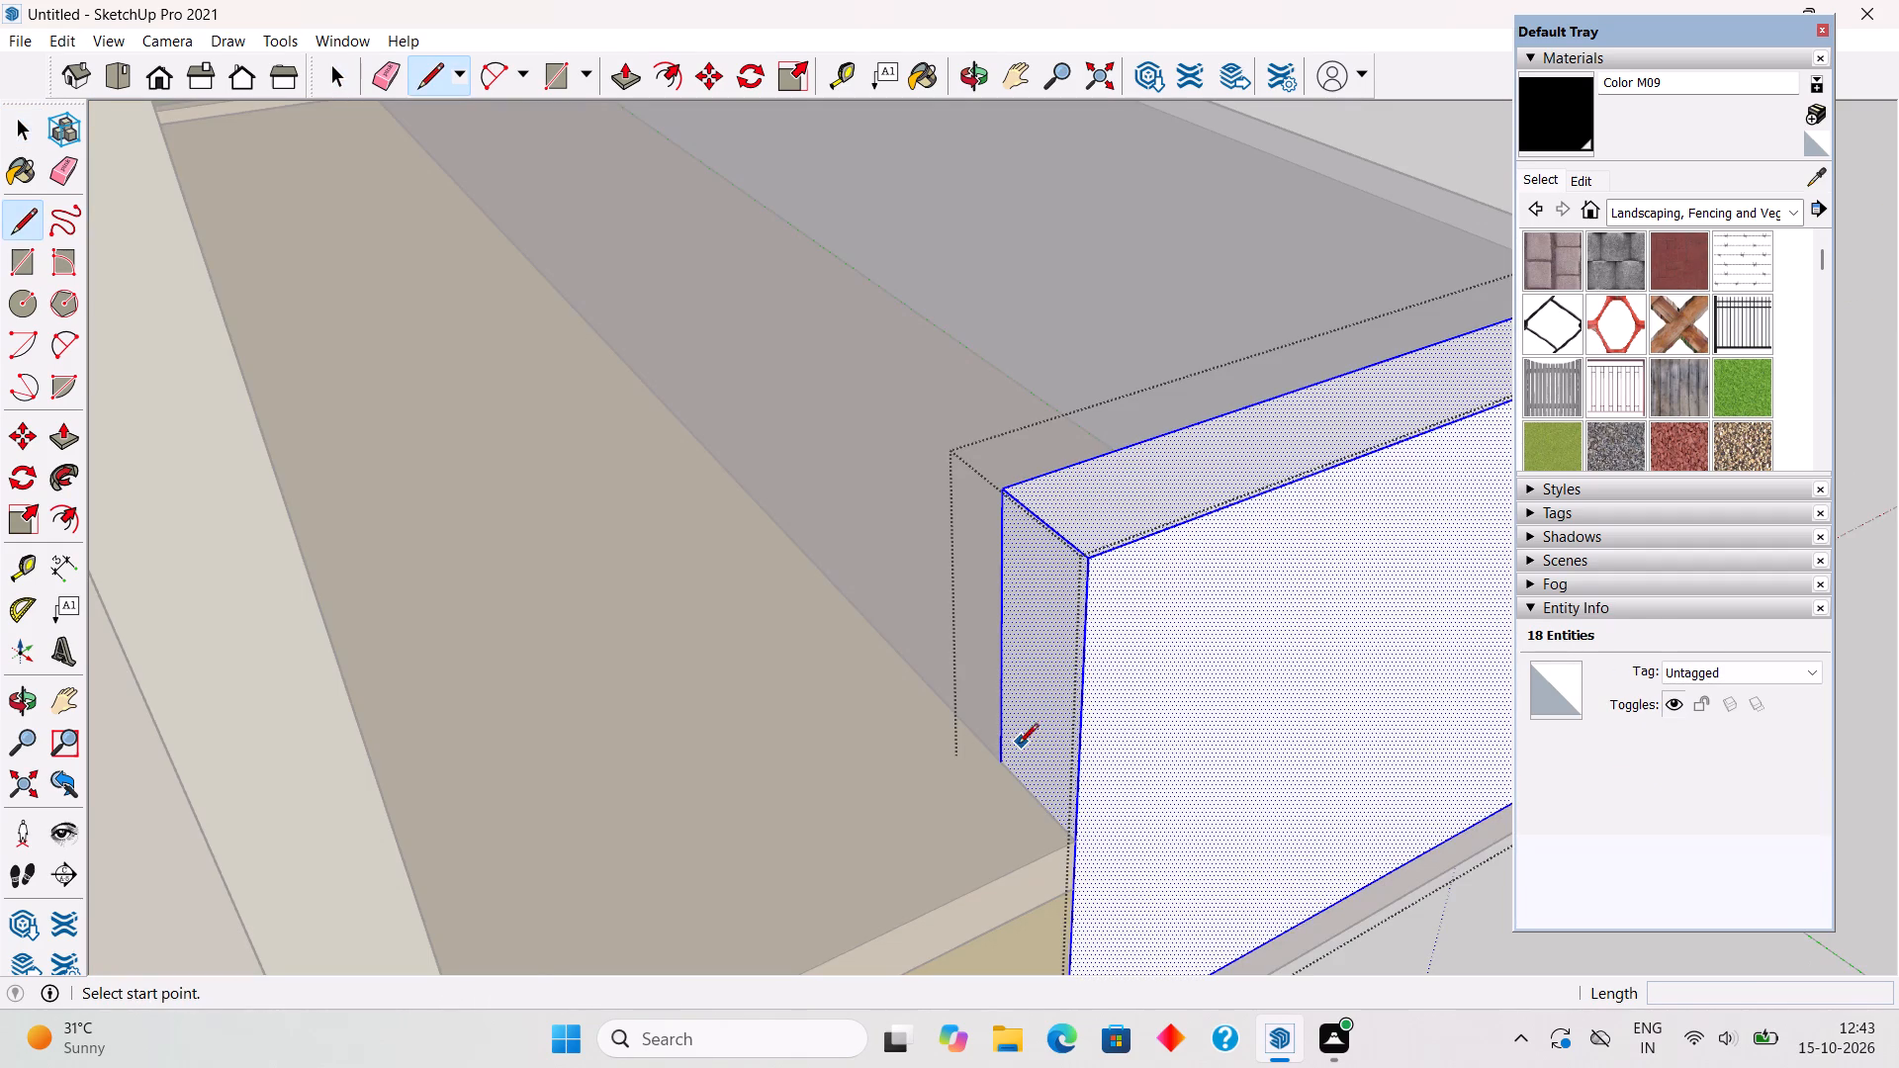
left_click(1008, 756)
left_click(1076, 838)
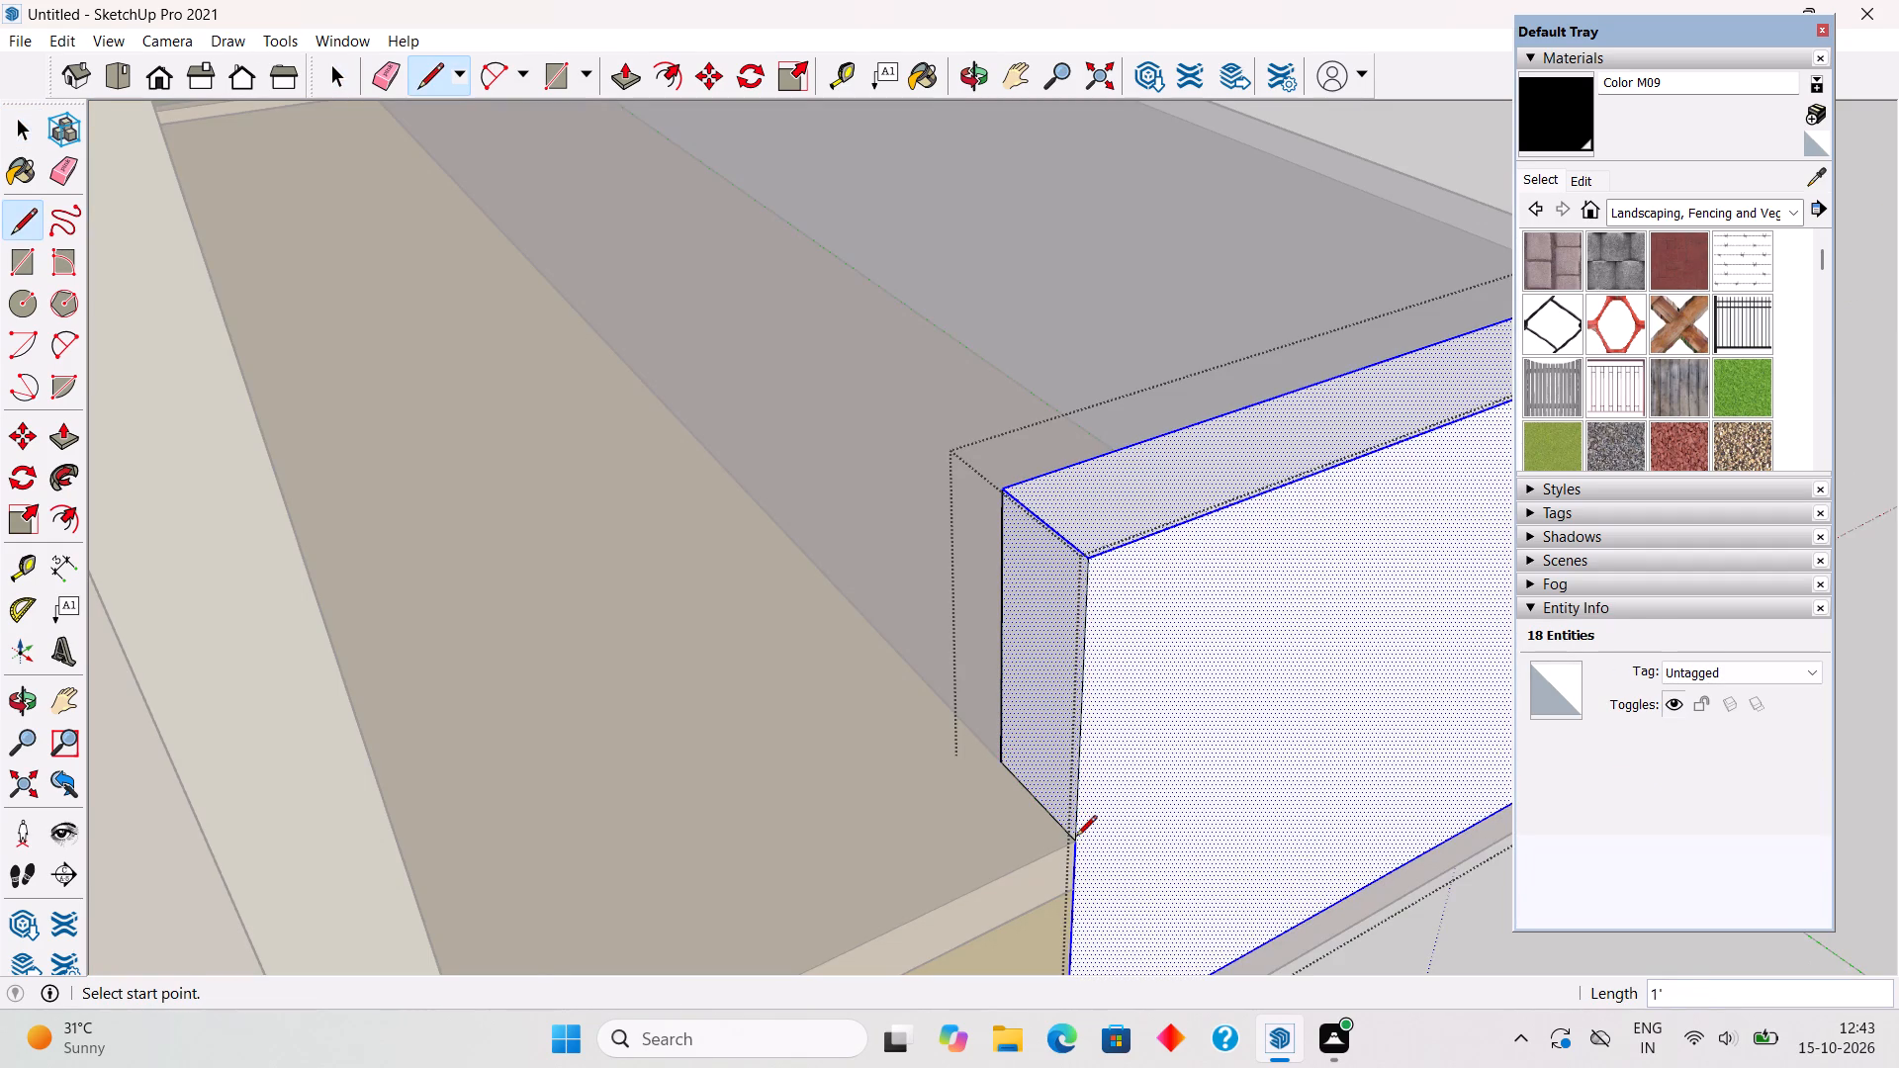
key("p")
left_click(1061, 791)
scroll(815, 879, "down", 6)
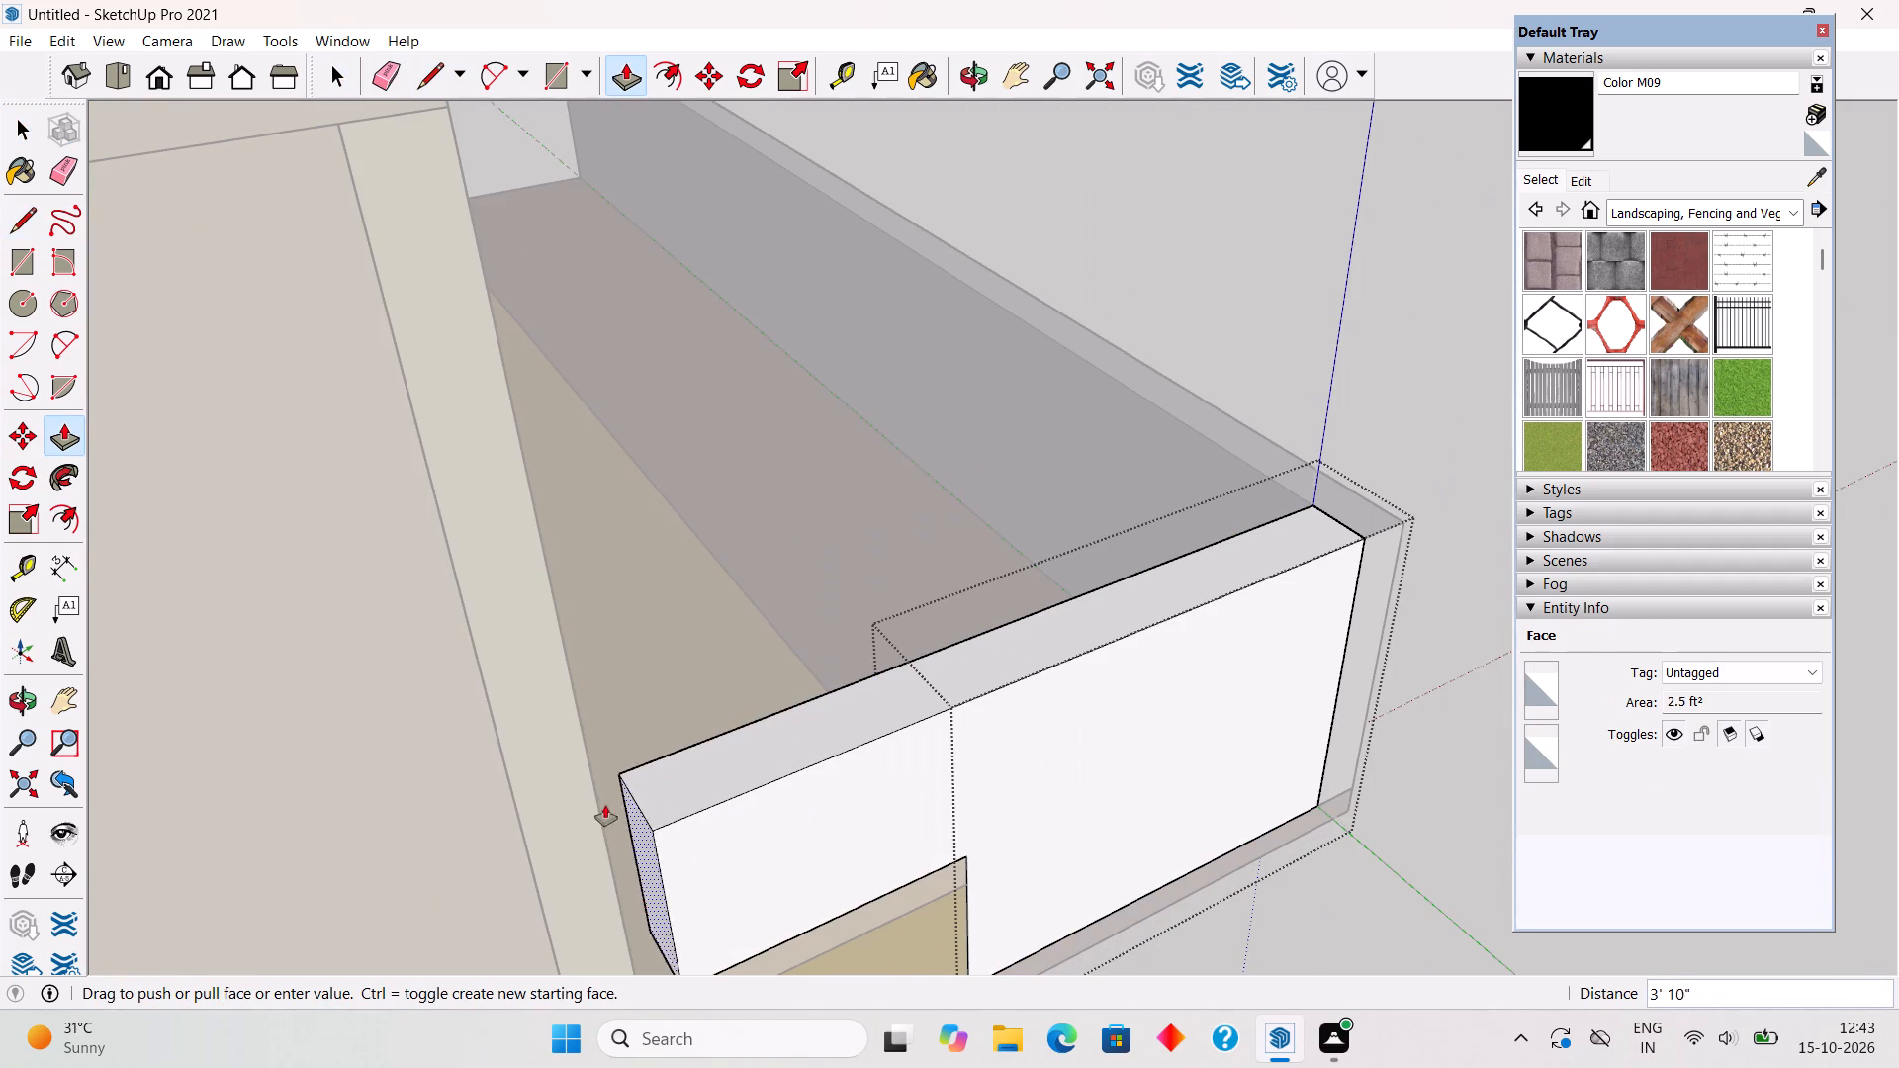
left_click(589, 789)
key("space")
scroll(589, 789, "down", 4)
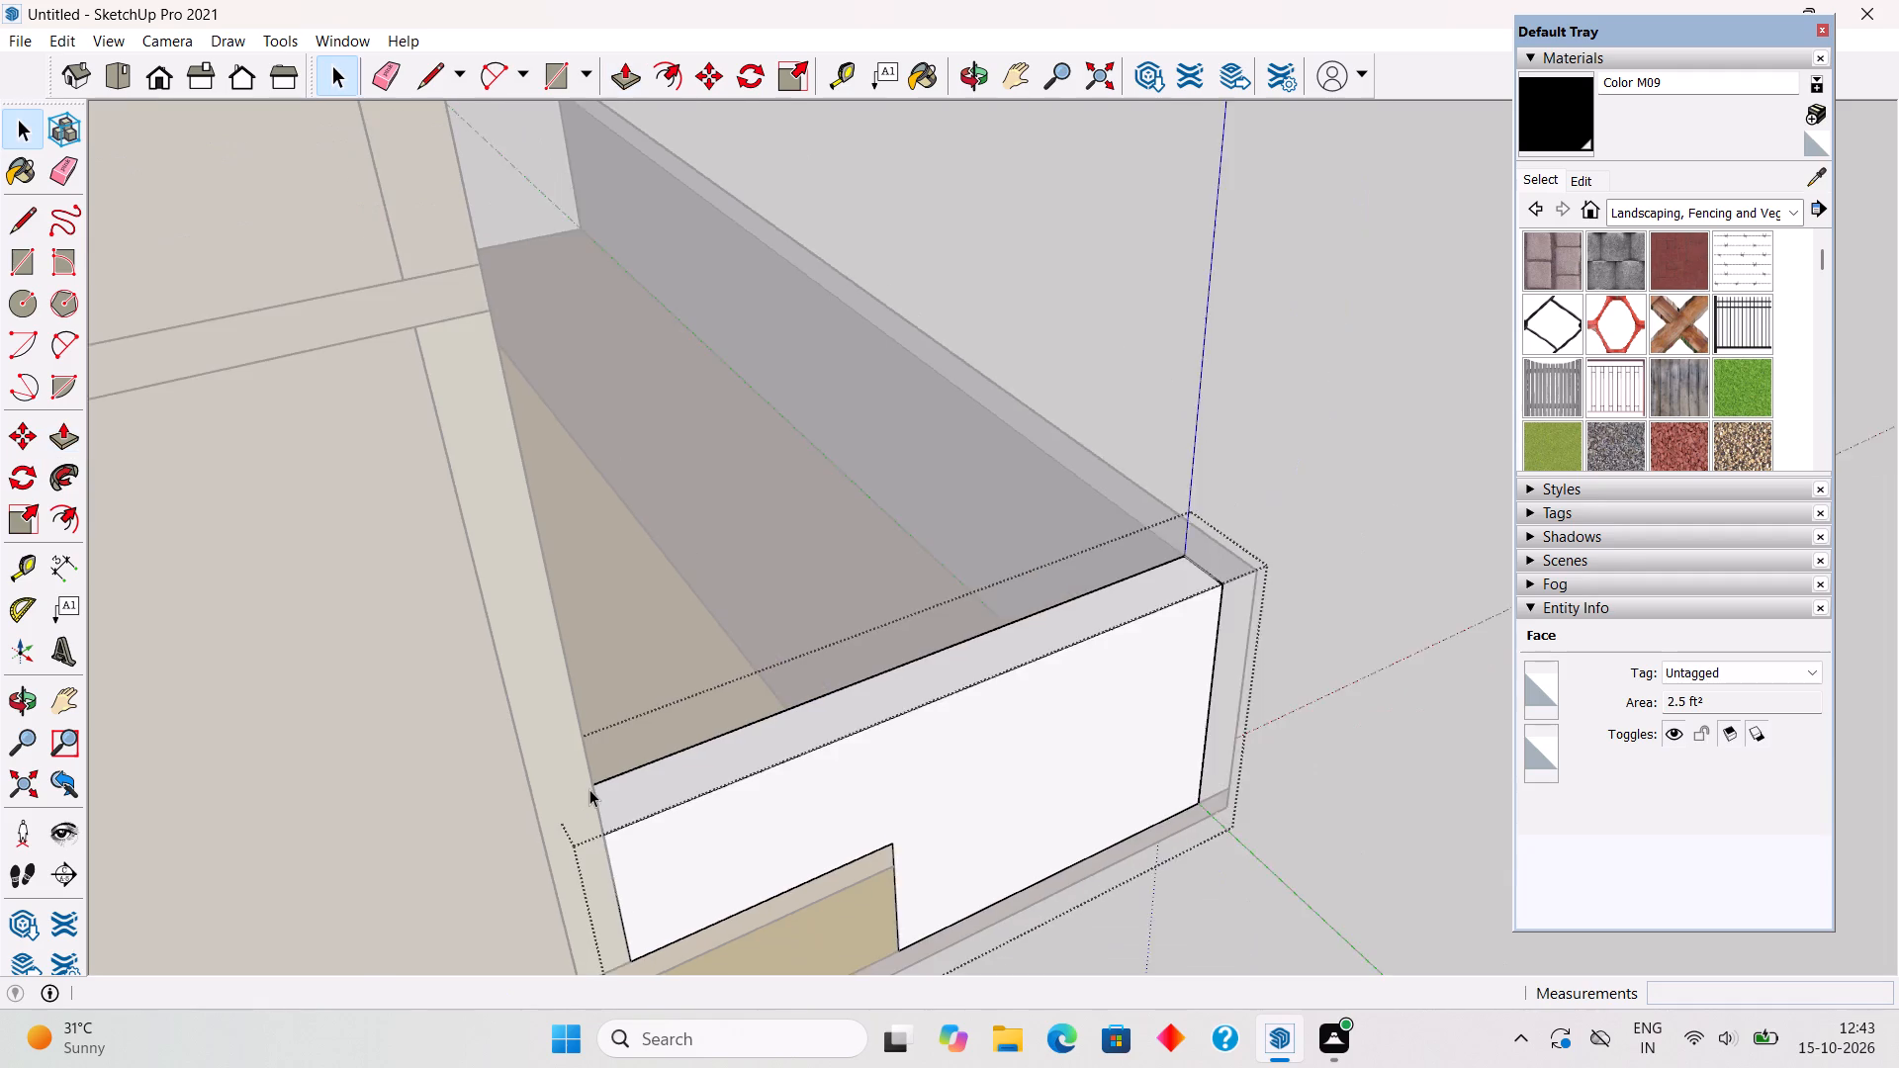
scroll(589, 789, "down", 8)
left_click(1216, 783)
Examine the house and its boundary walls from the rear, the side and the front.
scroll(1216, 783, "down", 16)
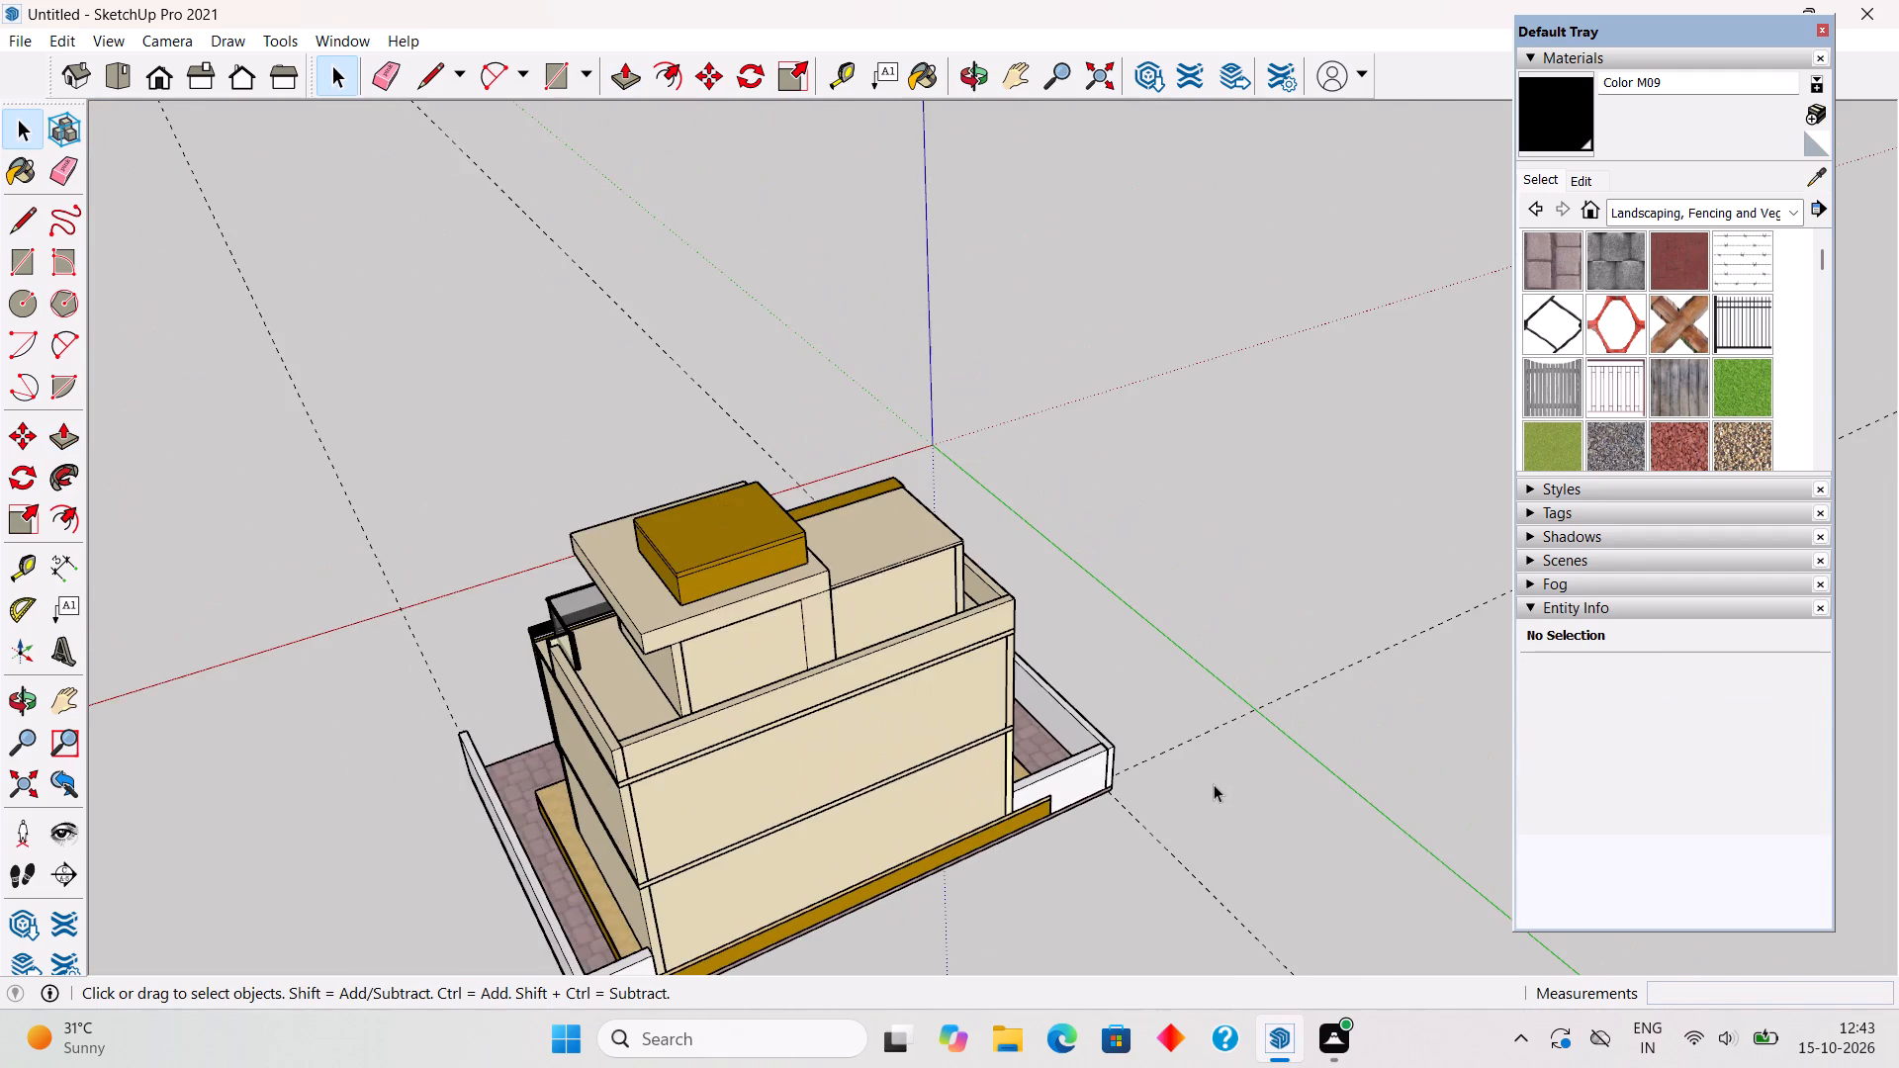
middle_click_drag(719, 860, 1186, 745)
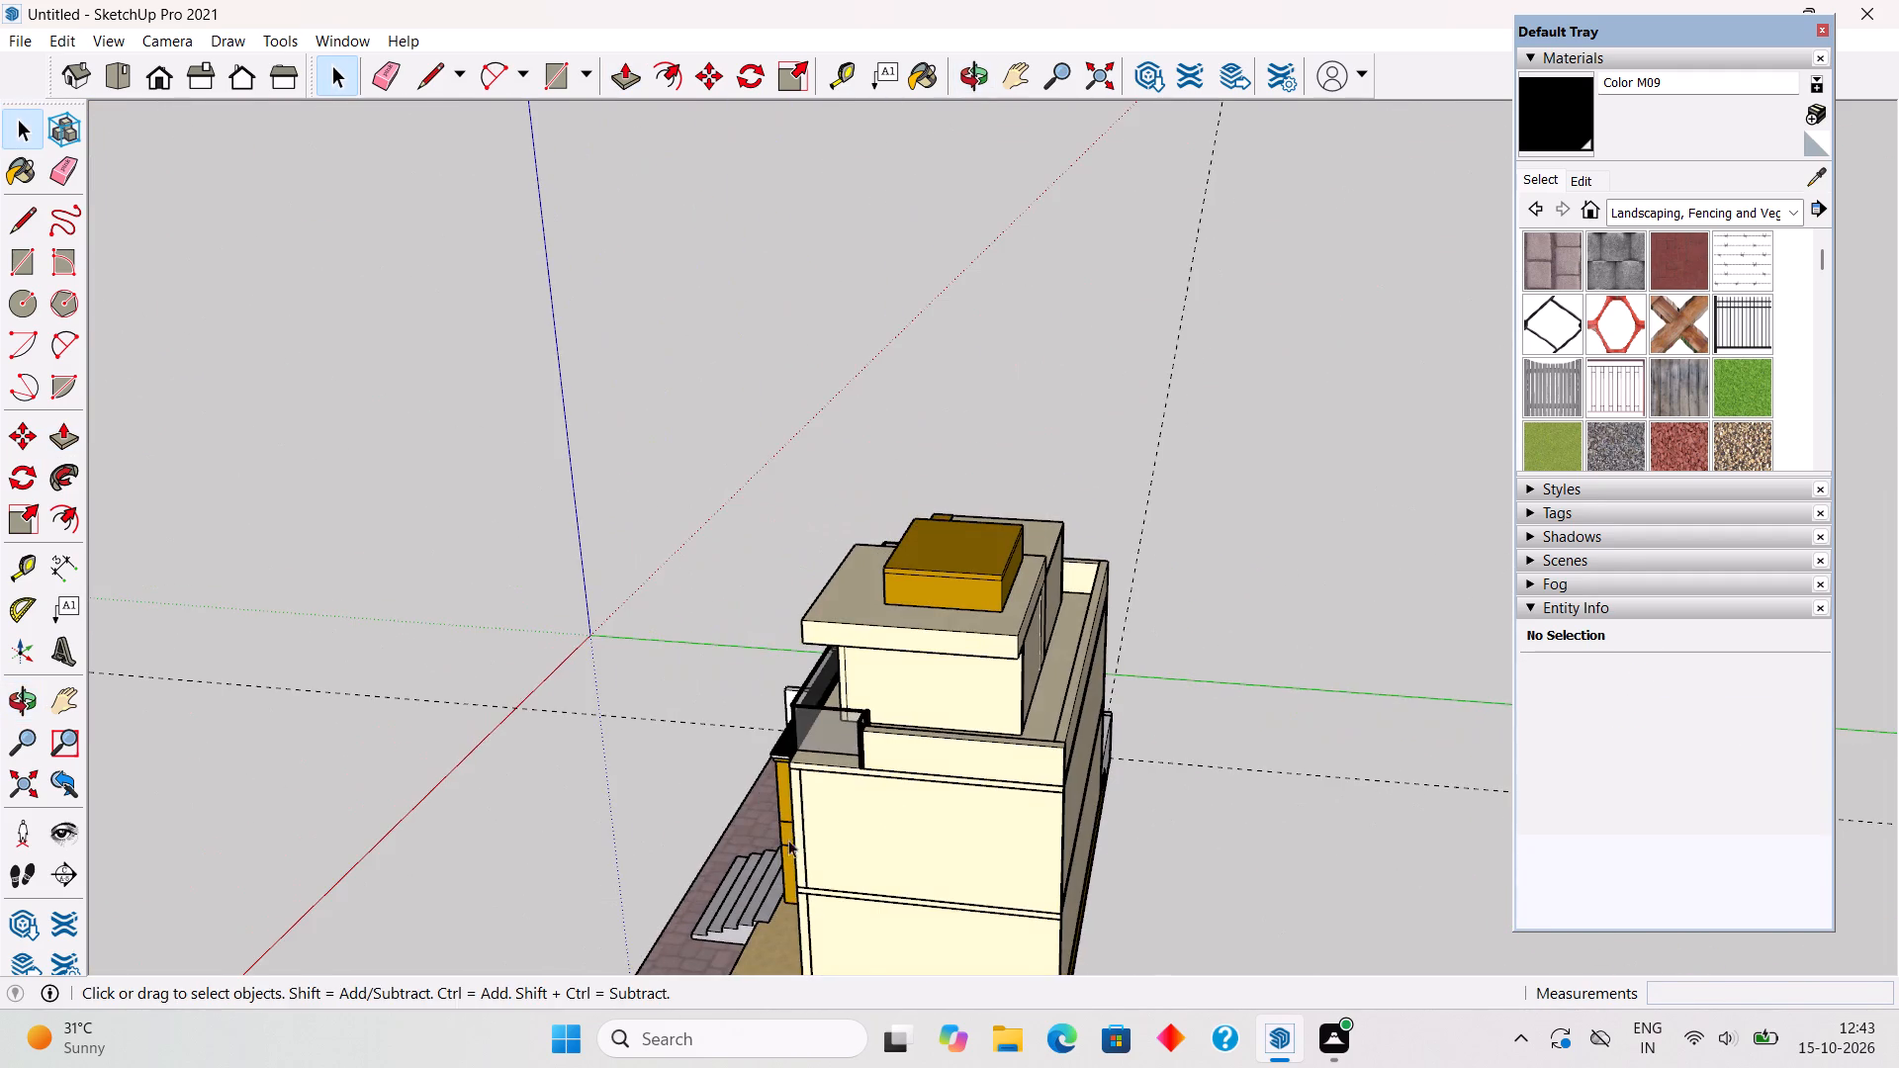
middle_click_drag(817, 834, 1184, 746)
scroll(1184, 746, "down", 9)
middle_click_drag(888, 860, 1421, 780)
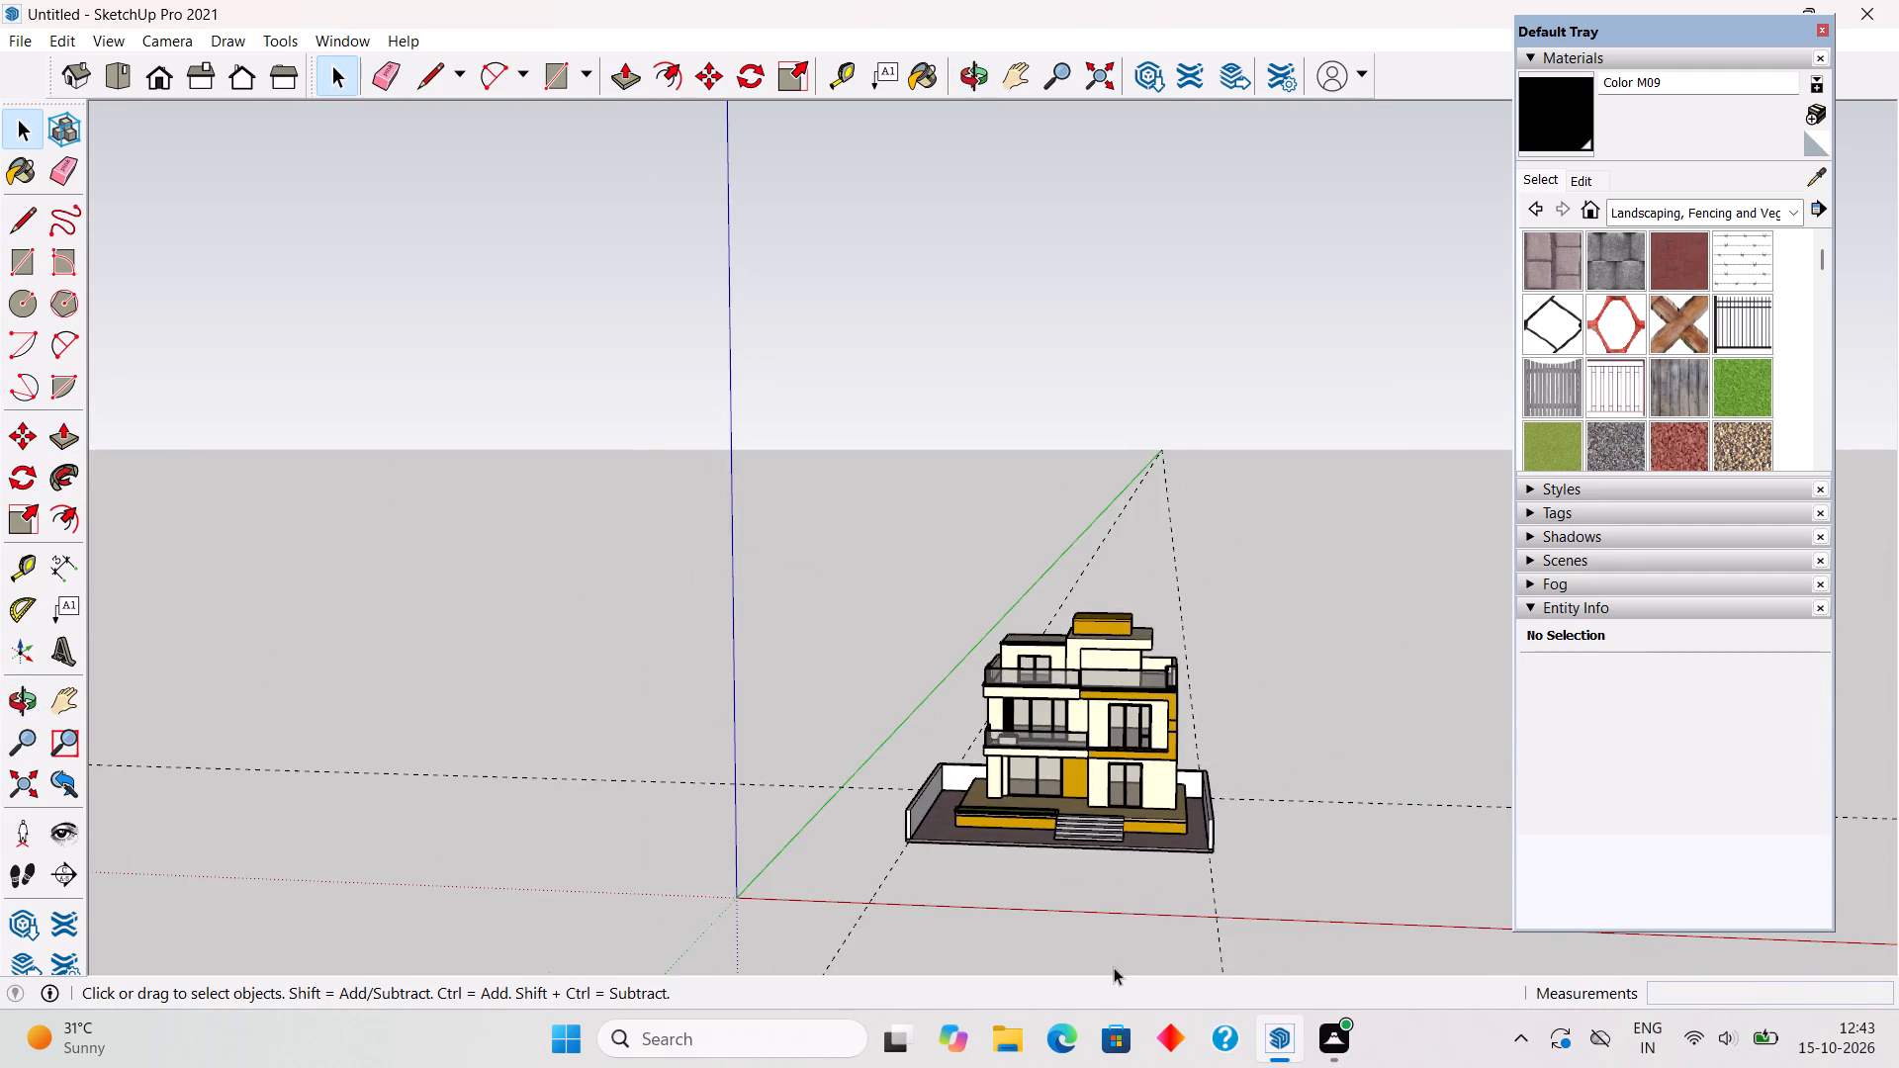
scroll(1112, 965, "up", 4)
scroll(1102, 843, "up", 3)
middle_click_drag(1105, 835, 1193, 826)
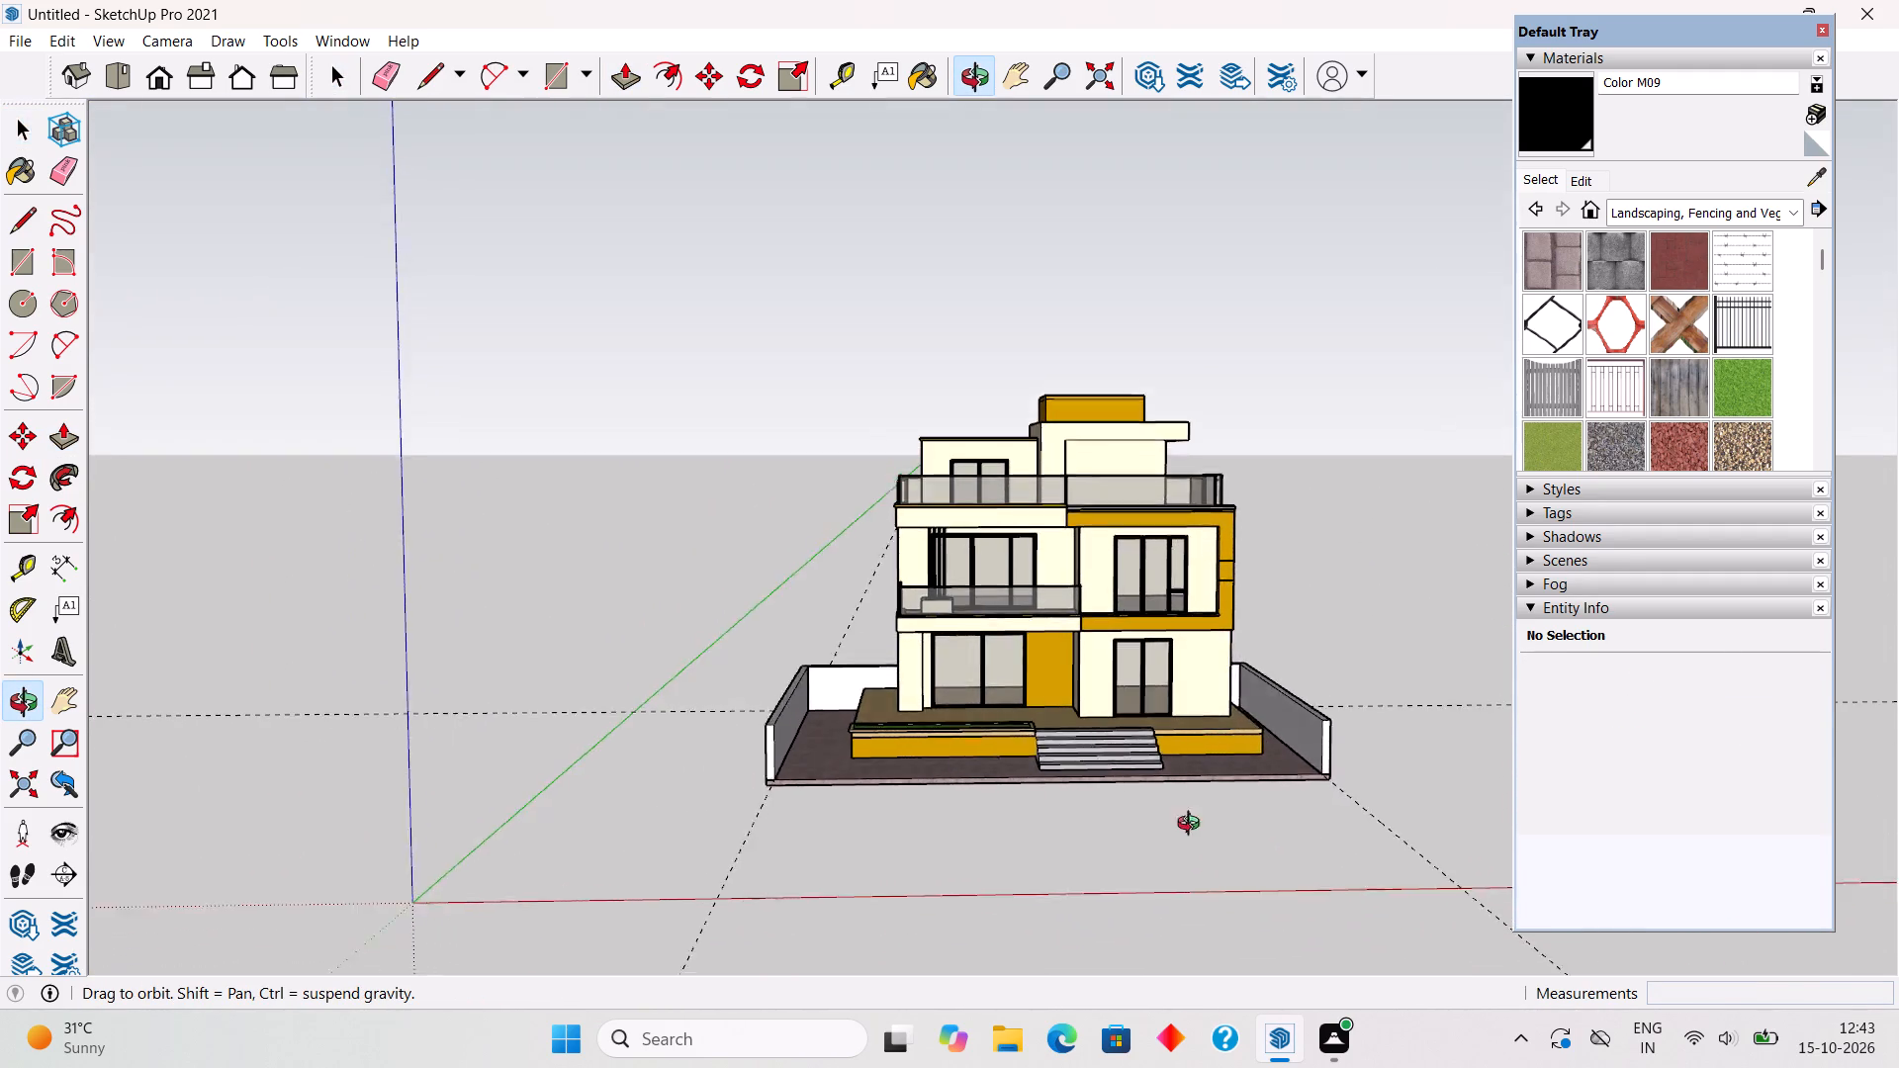
middle_click_drag(1193, 826, 1188, 895)
scroll(1188, 895, "up", 2)
scroll(1295, 819, "up", 3)
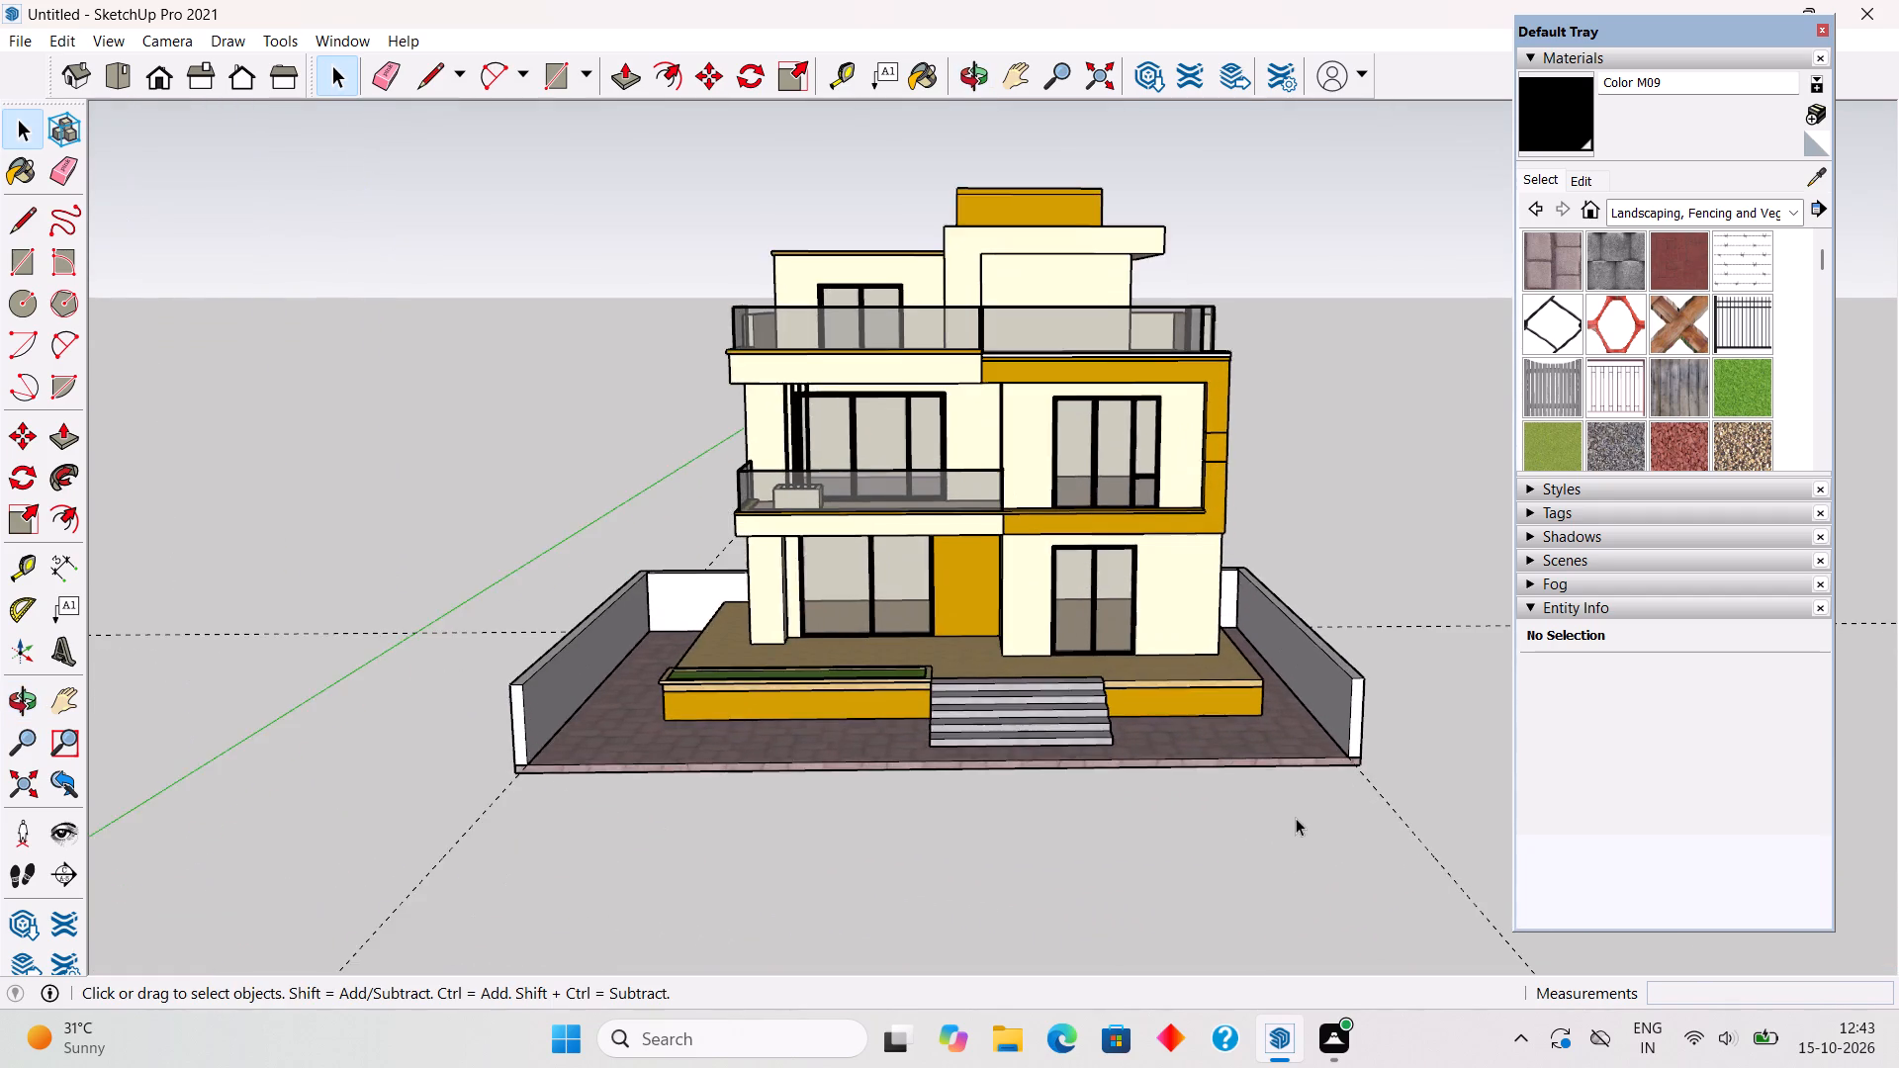
scroll(1317, 818, "up", 1)
middle_click_drag(1325, 805, 1304, 784)
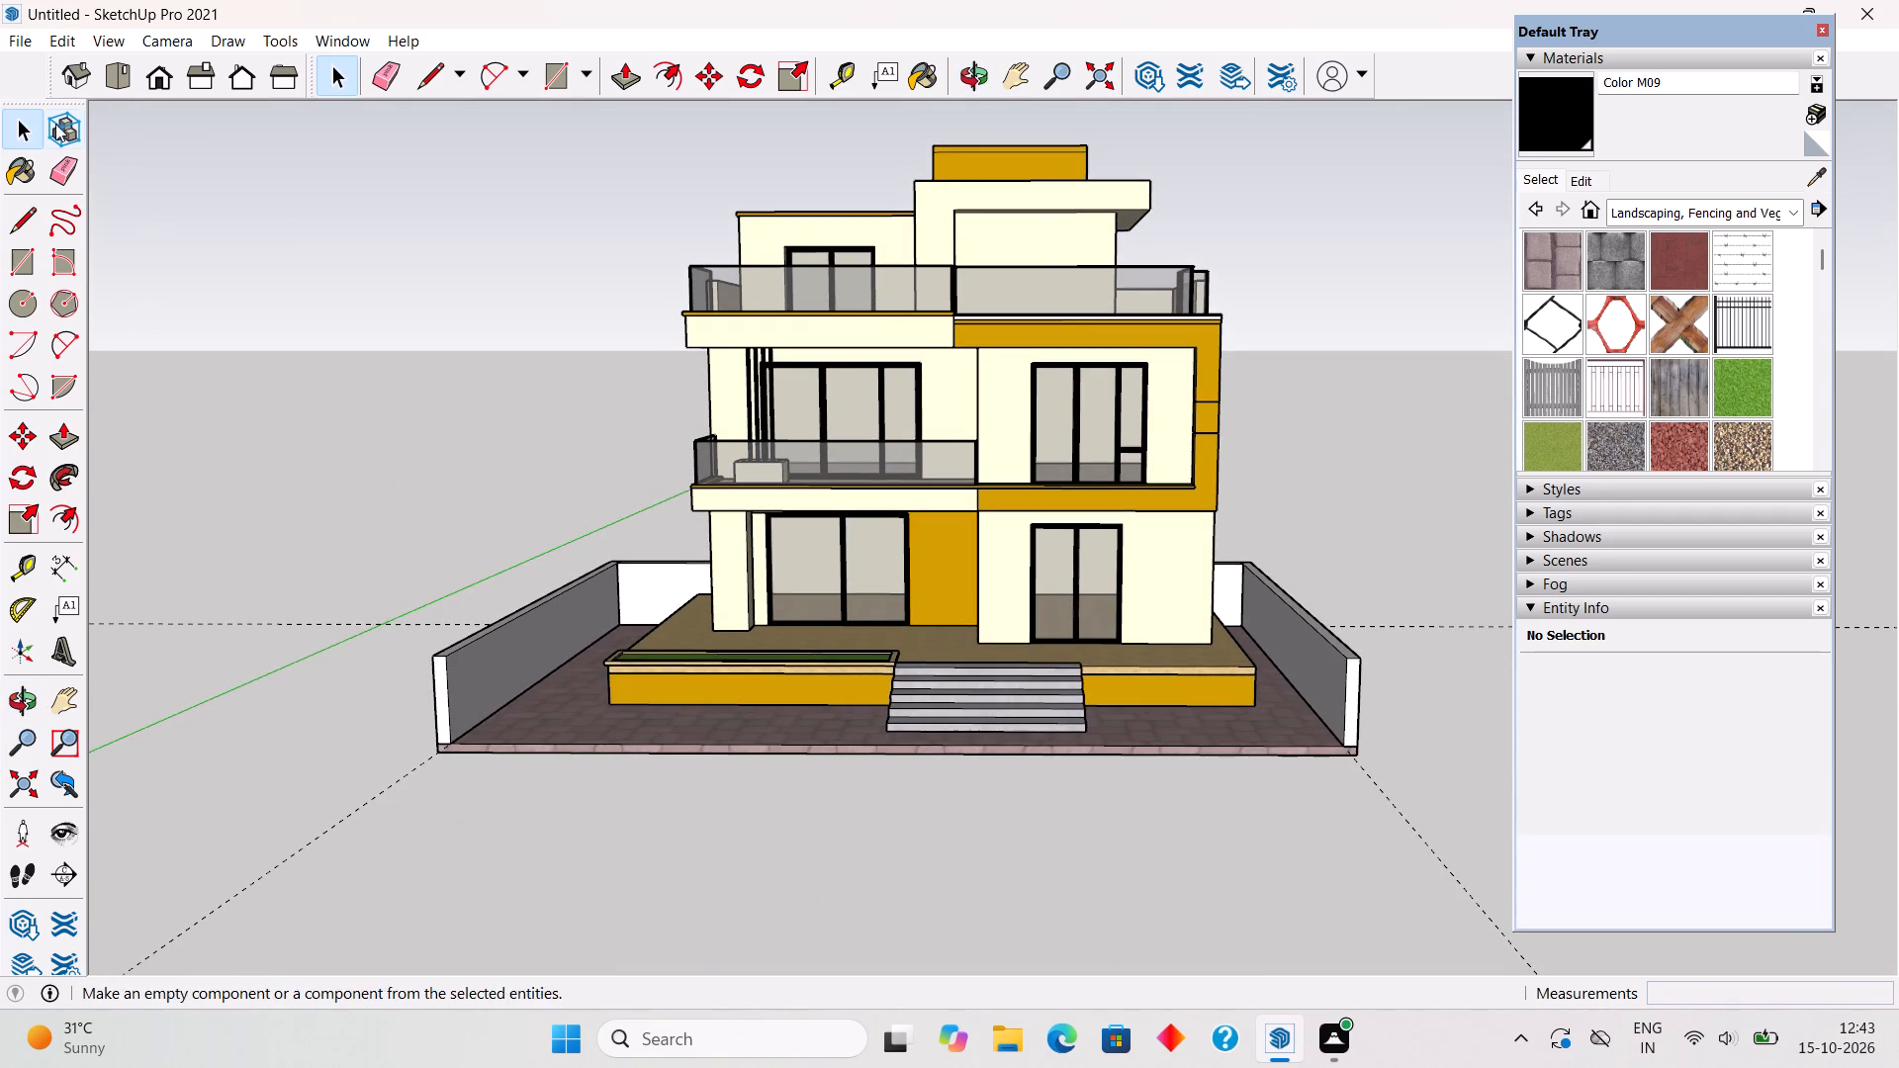
Delete all guides from the model.
left_click(56, 47)
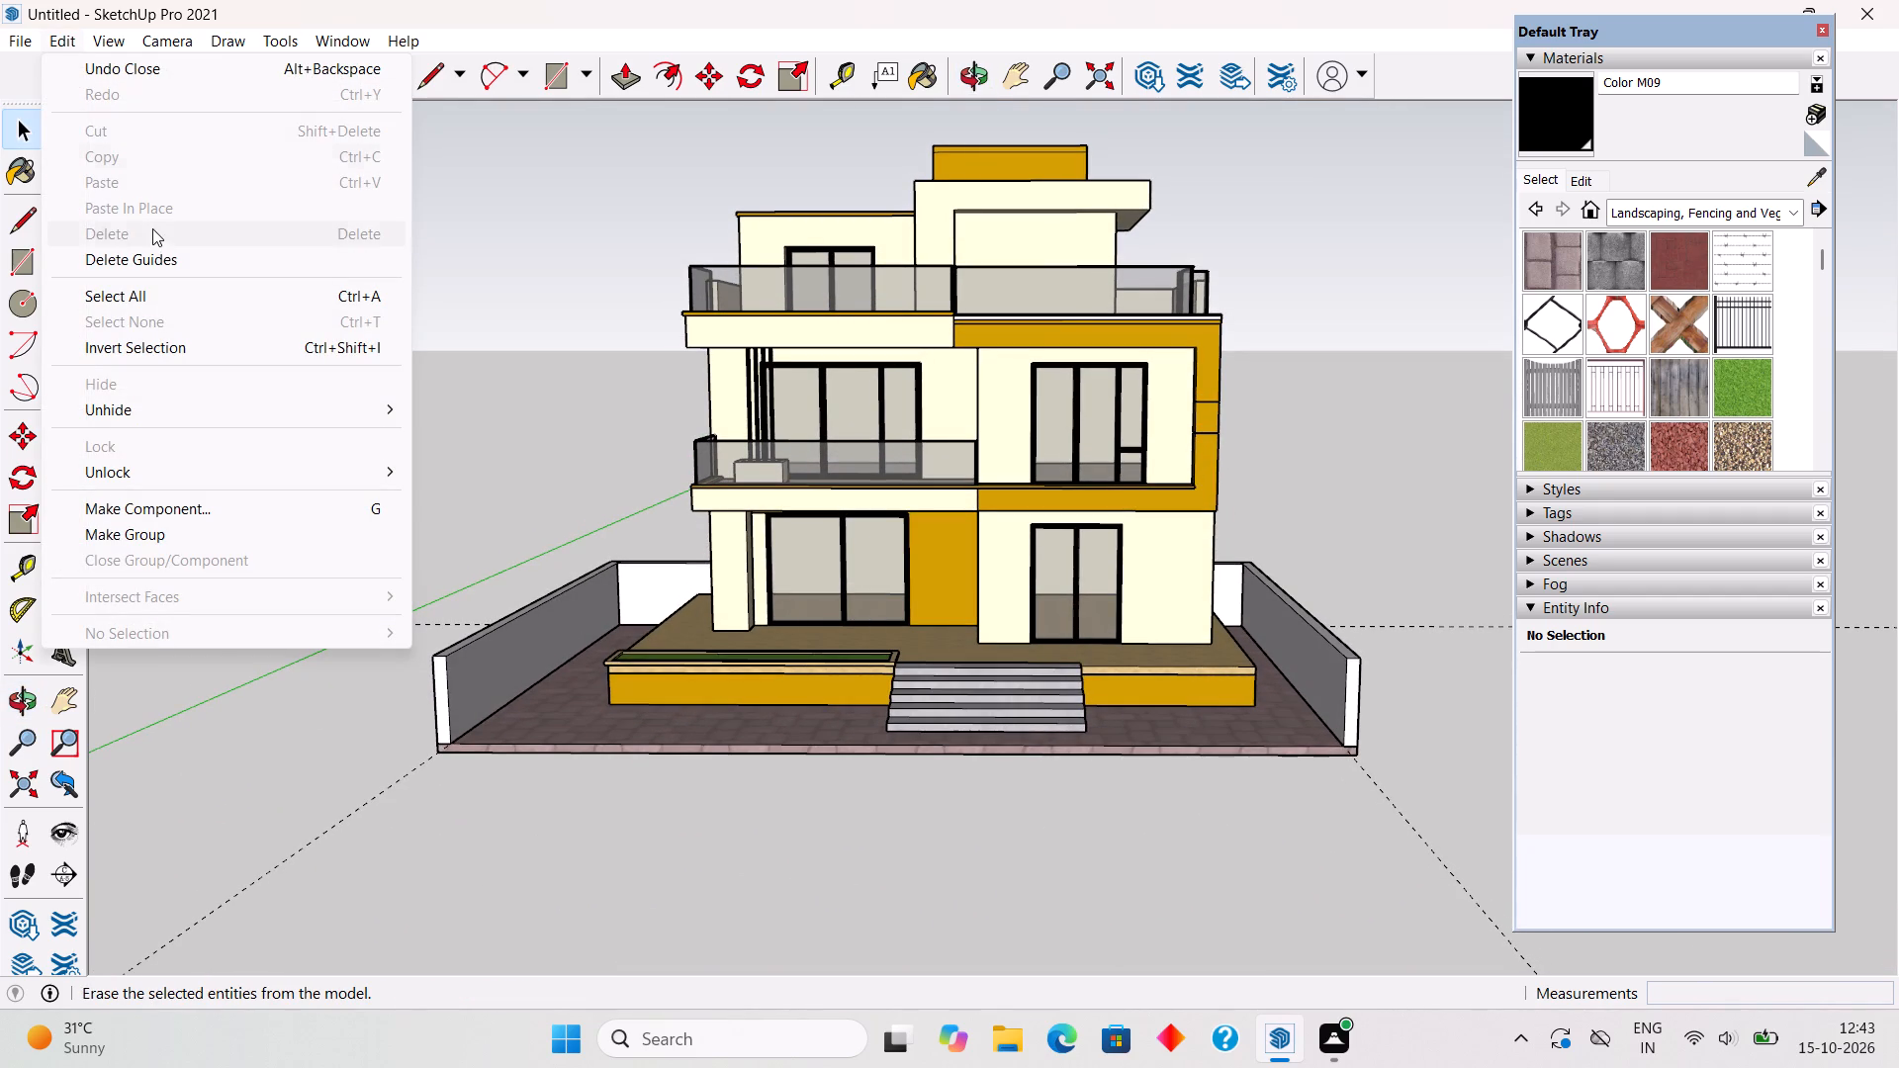
left_click(165, 248)
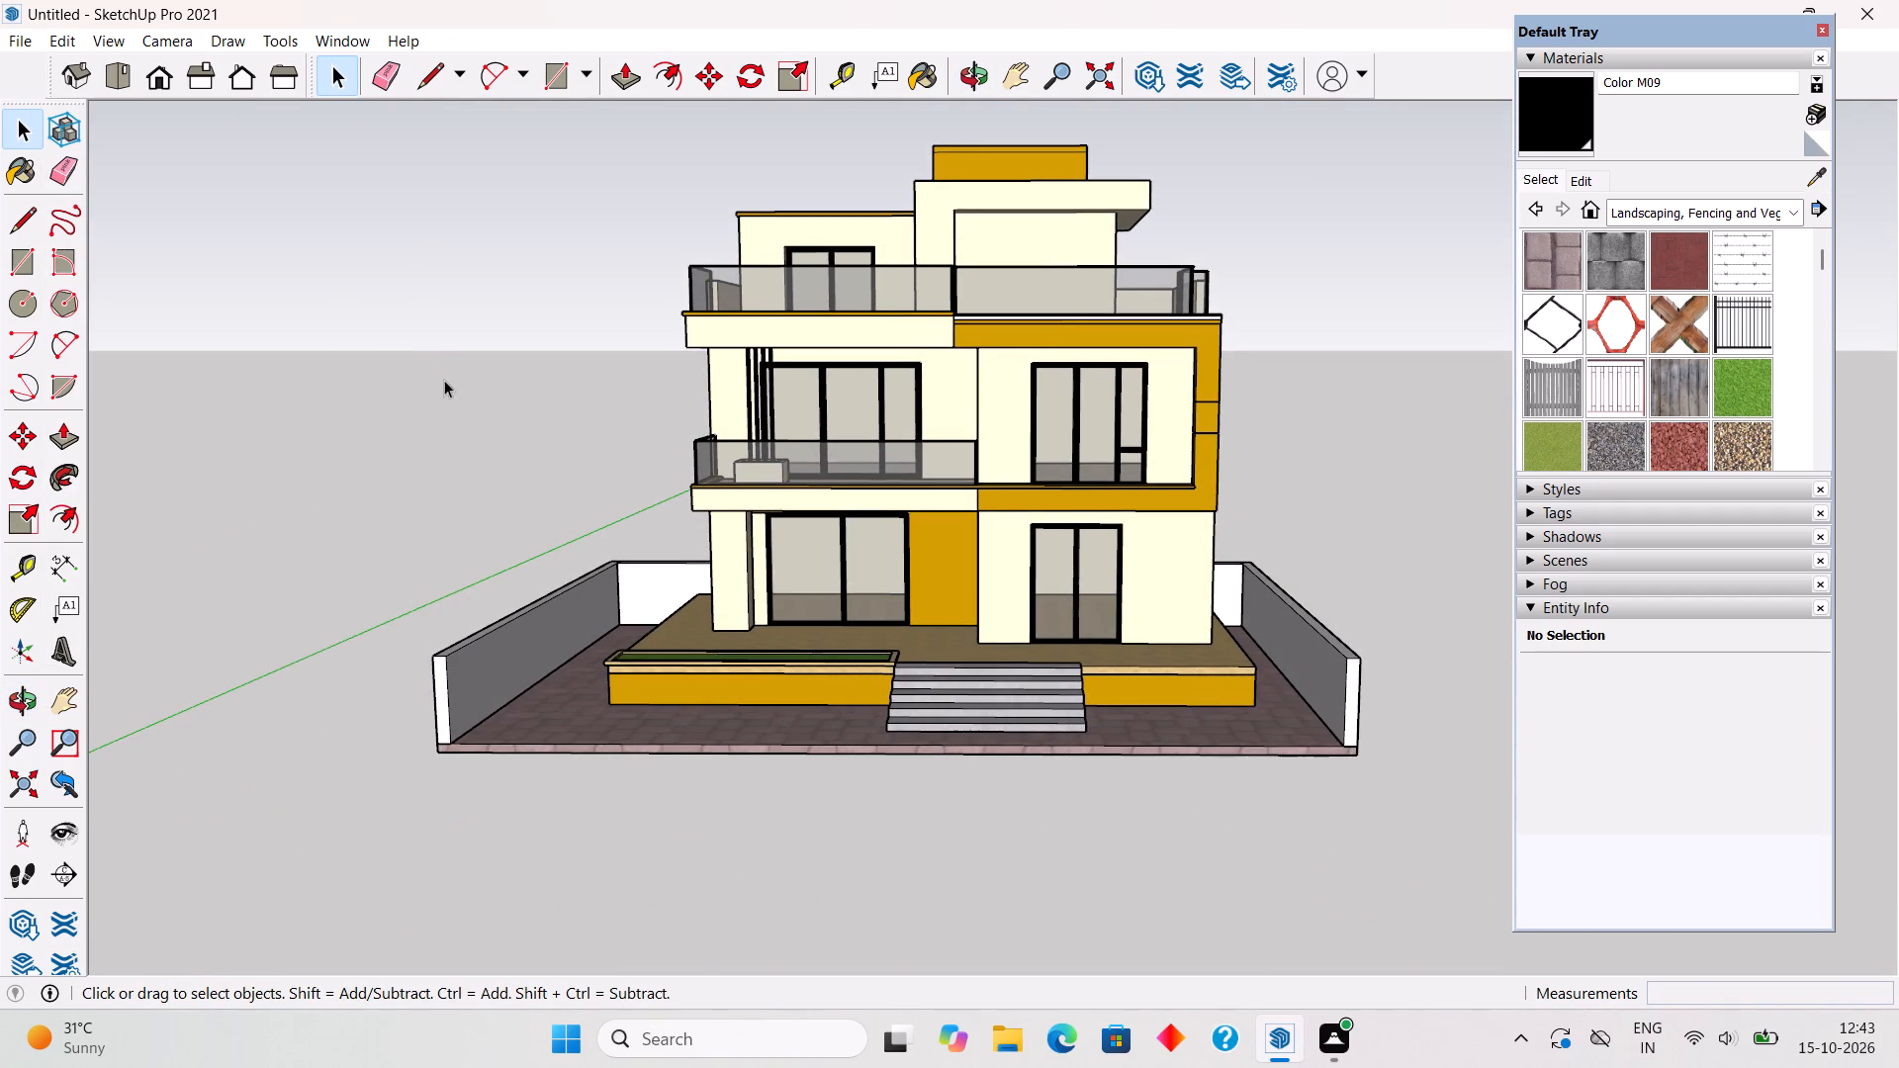
Draw a rectangle 33' 11" by about 1' 9" on the paving along the inner face of the front-view left boundary wall.
middle_click_drag(485, 438, 593, 491)
scroll(593, 491, "down", 1)
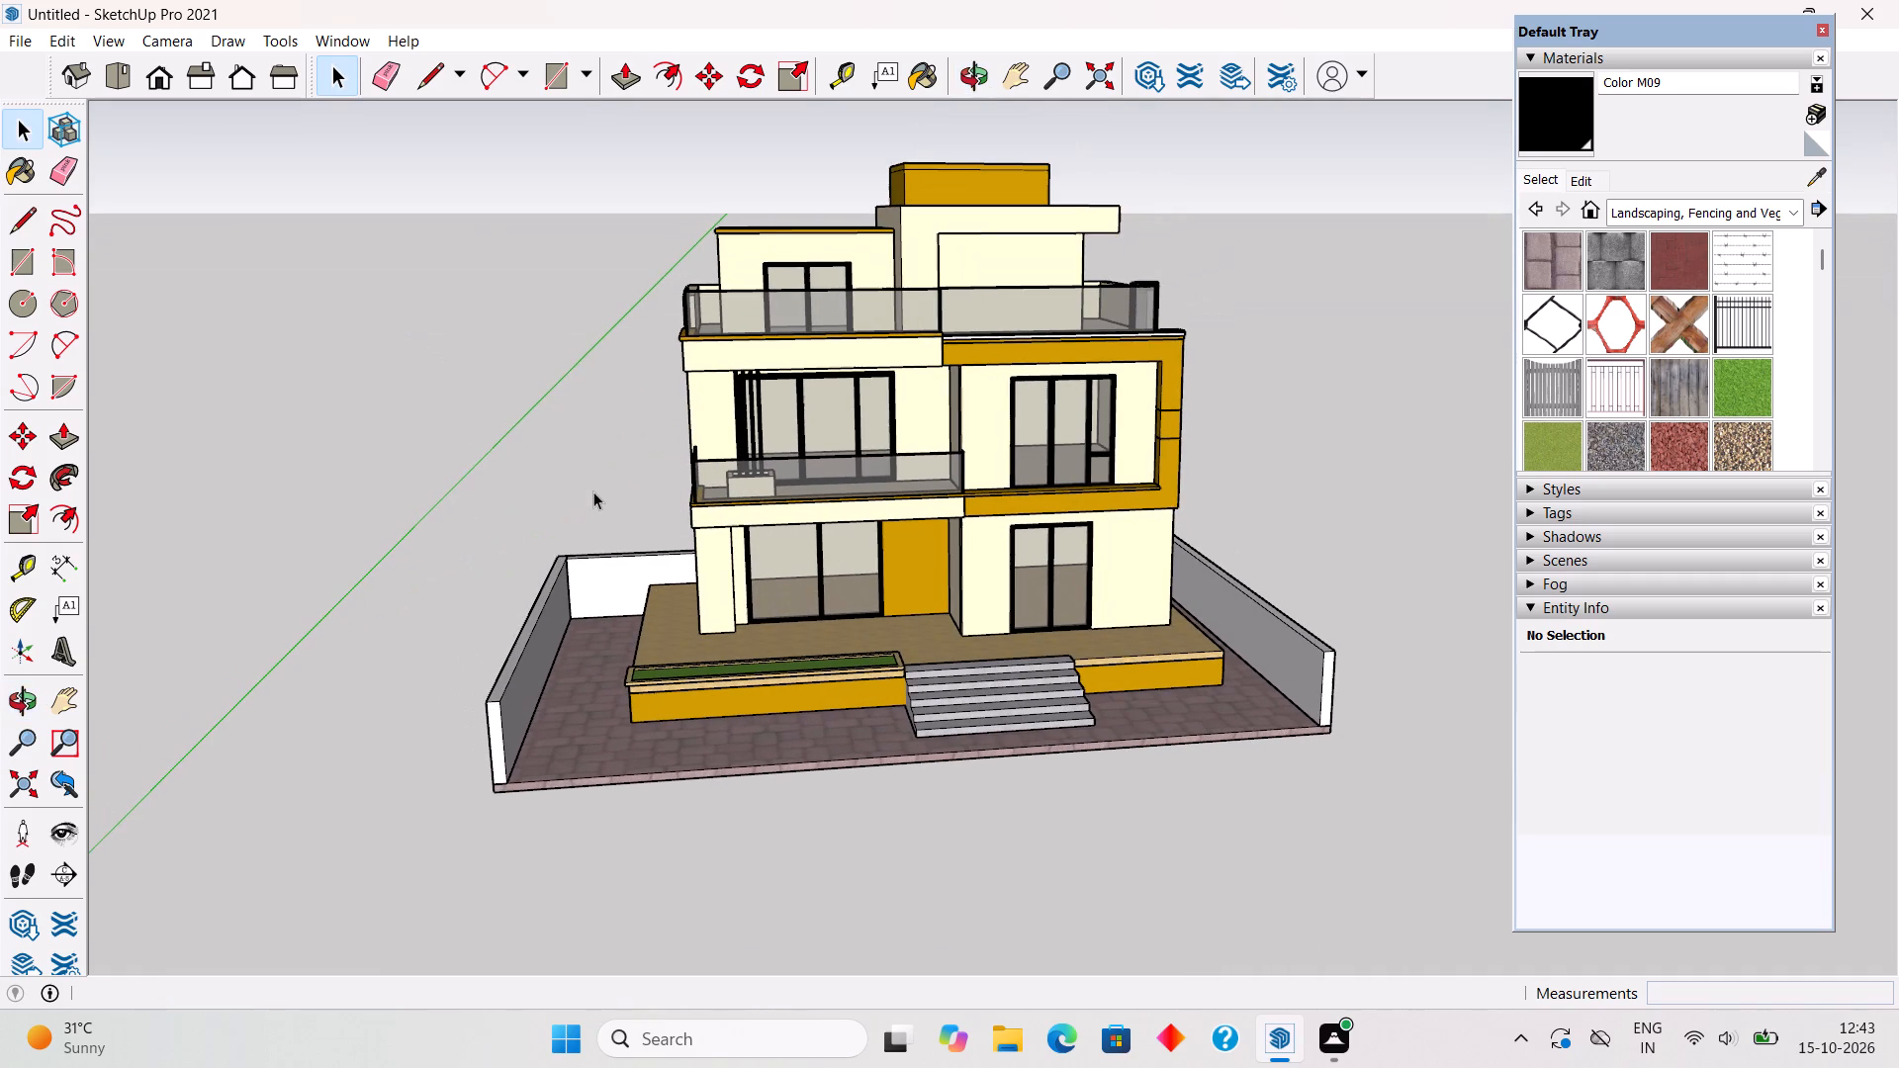
middle_click_drag(593, 491, 521, 696)
scroll(525, 696, "up", 5)
middle_click_drag(557, 644, 683, 677)
key("r")
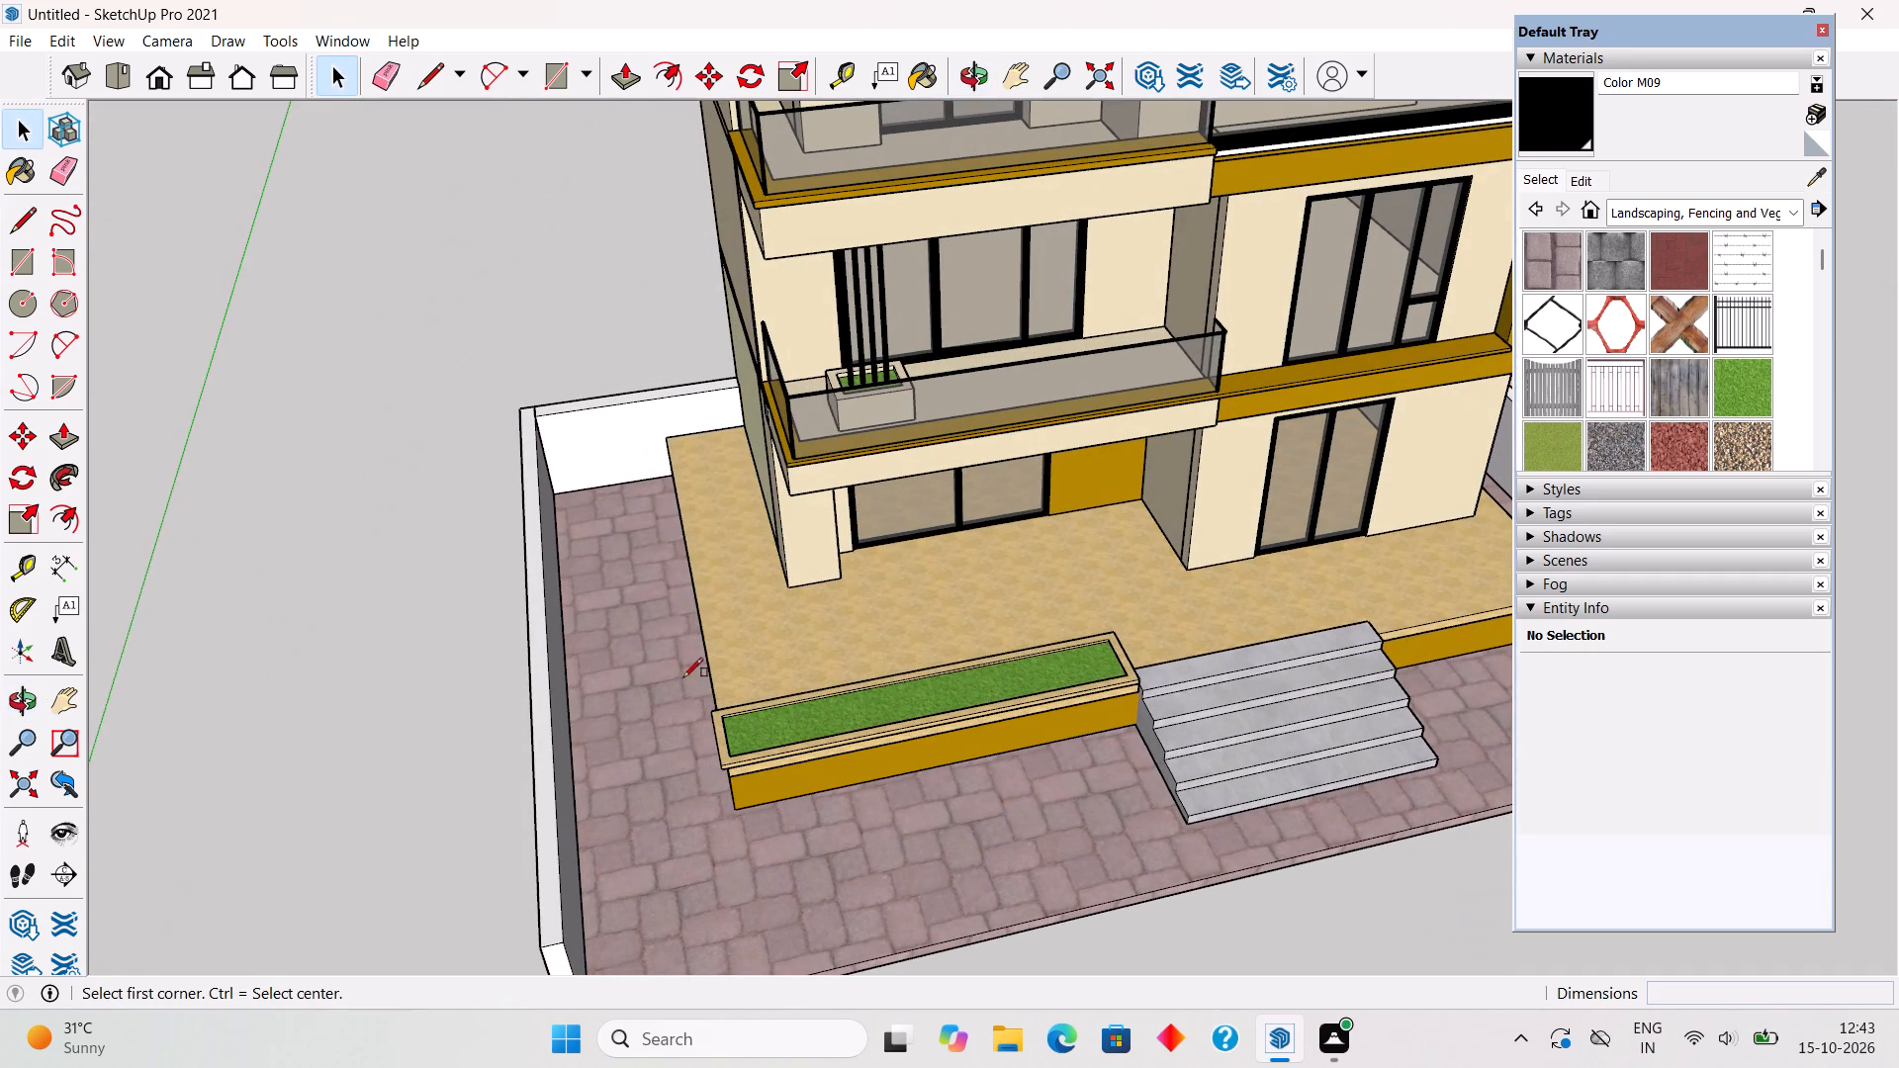
left_click(563, 488)
scroll(583, 677, "down", 5)
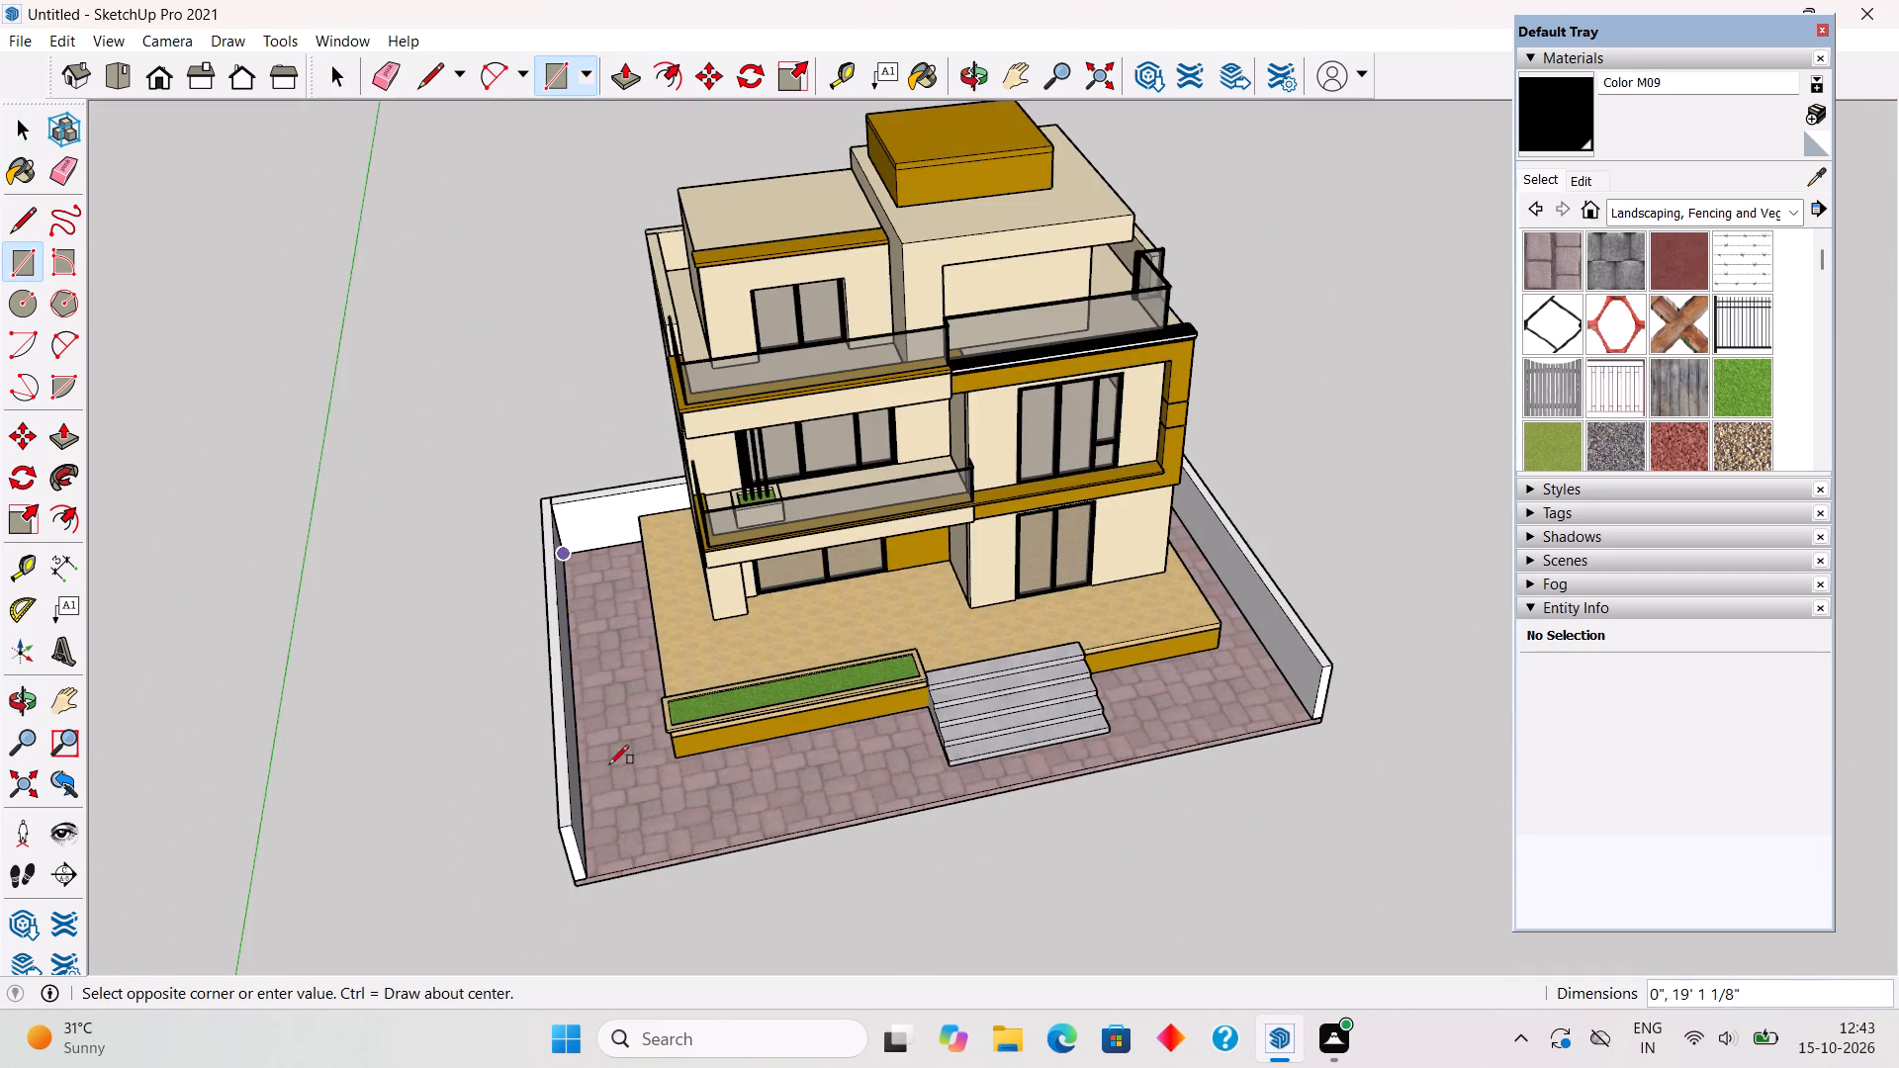
scroll(629, 861, "up", 5)
left_click(606, 875)
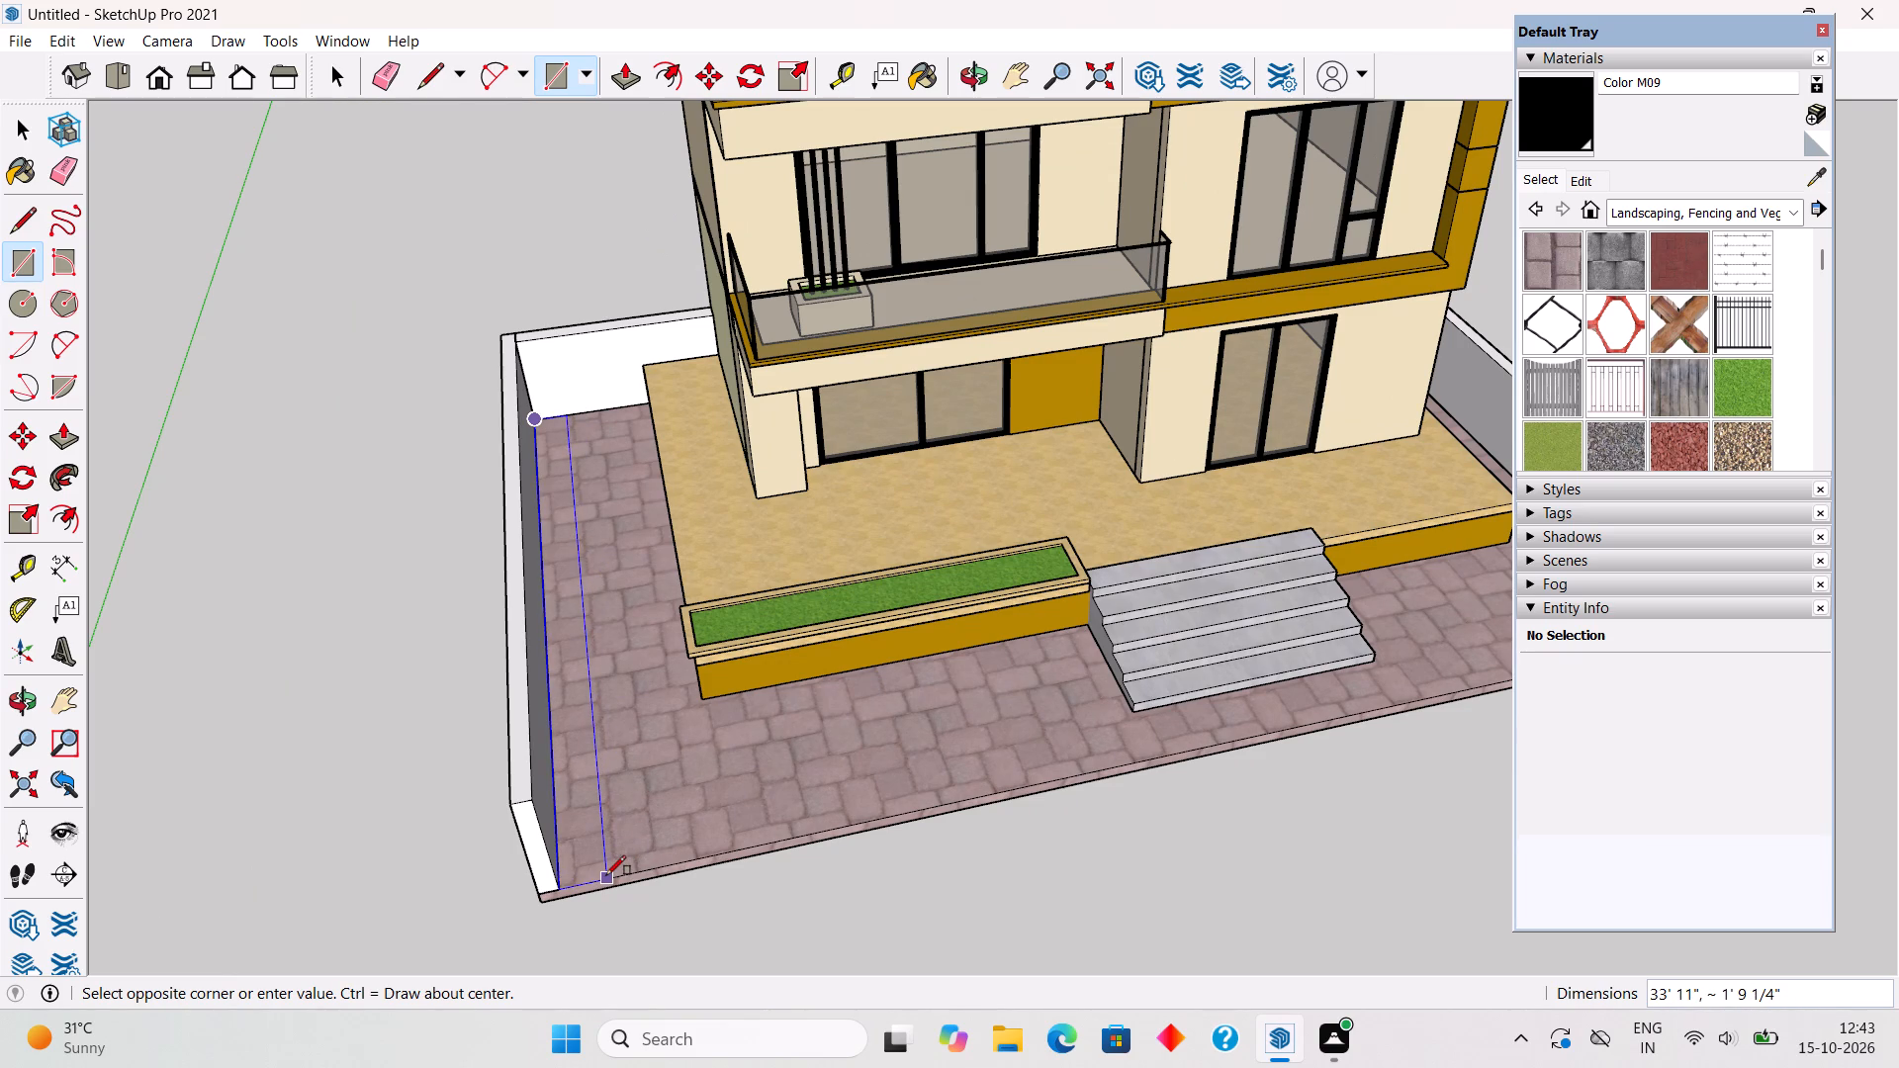
Extrude the long strip beside the left boundary wall upward about 1' as a planter block.
key("p")
left_click(584, 849)
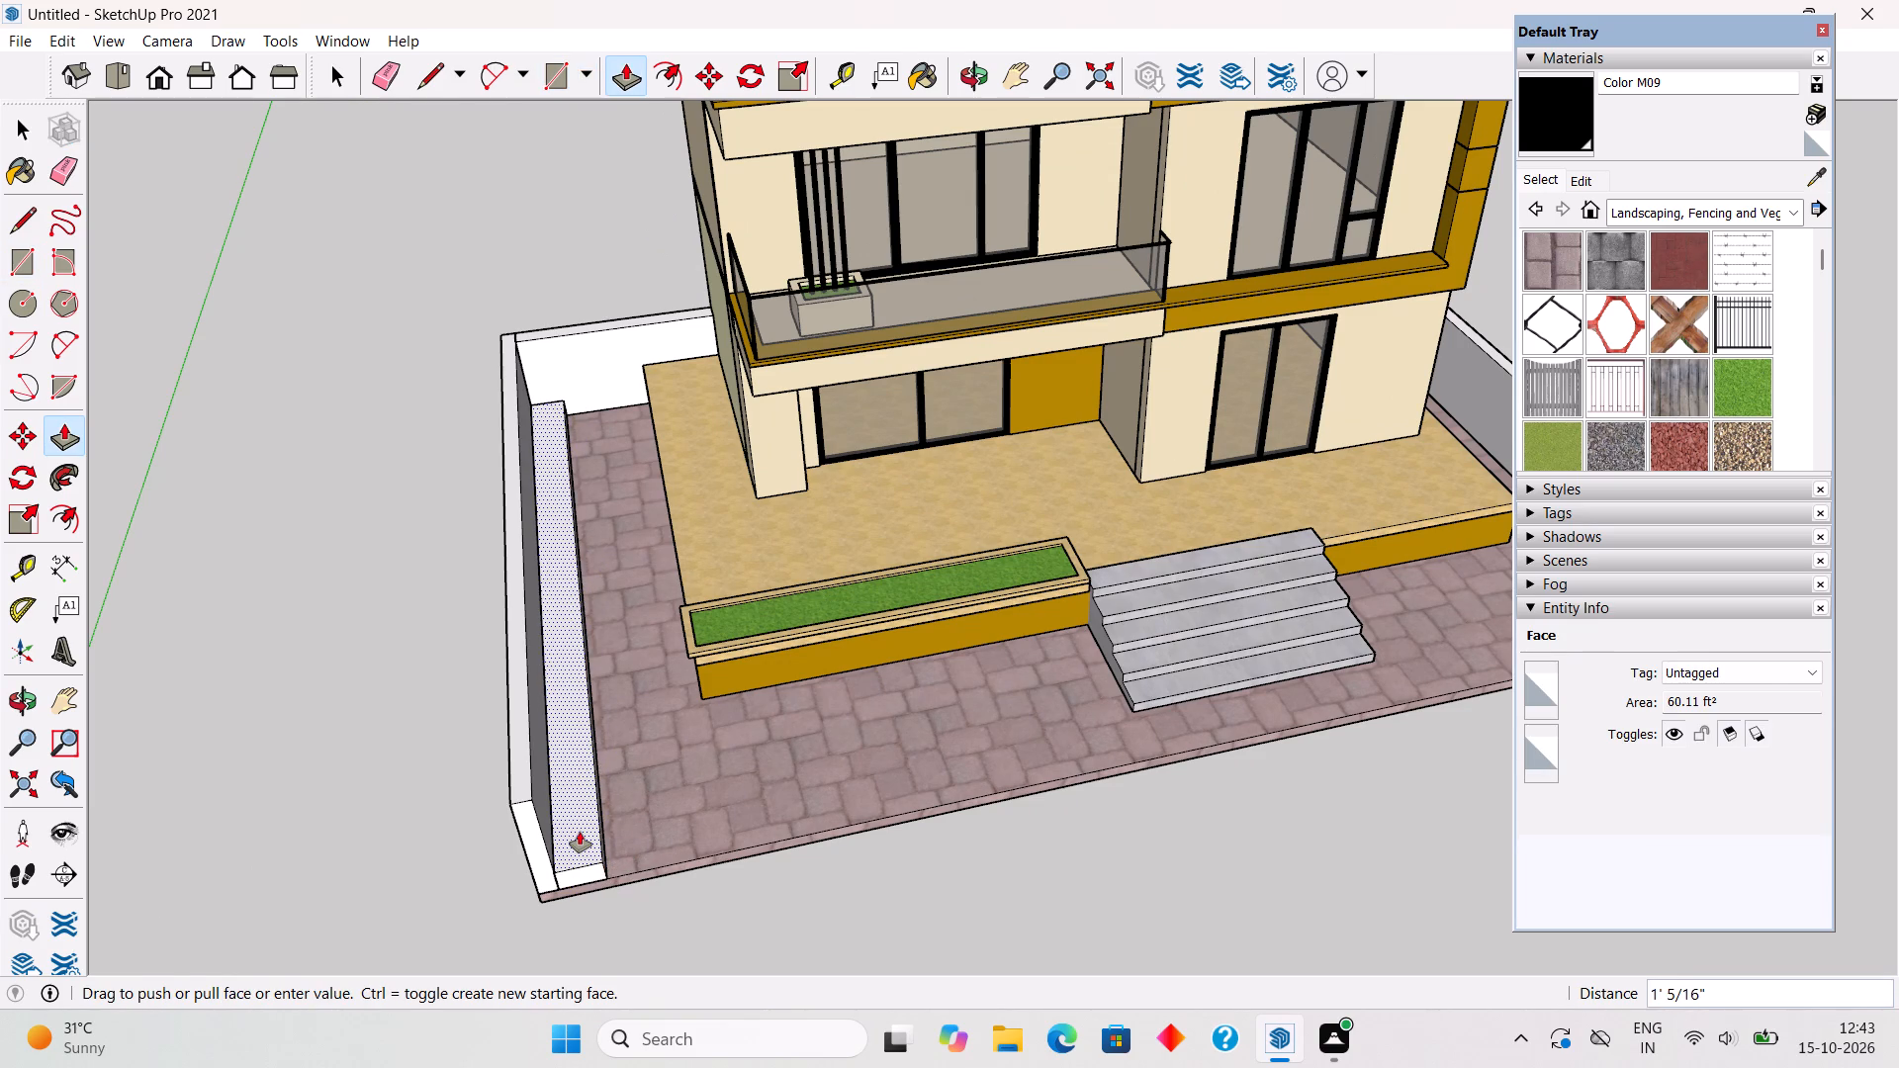
left_click(580, 832)
key("space")
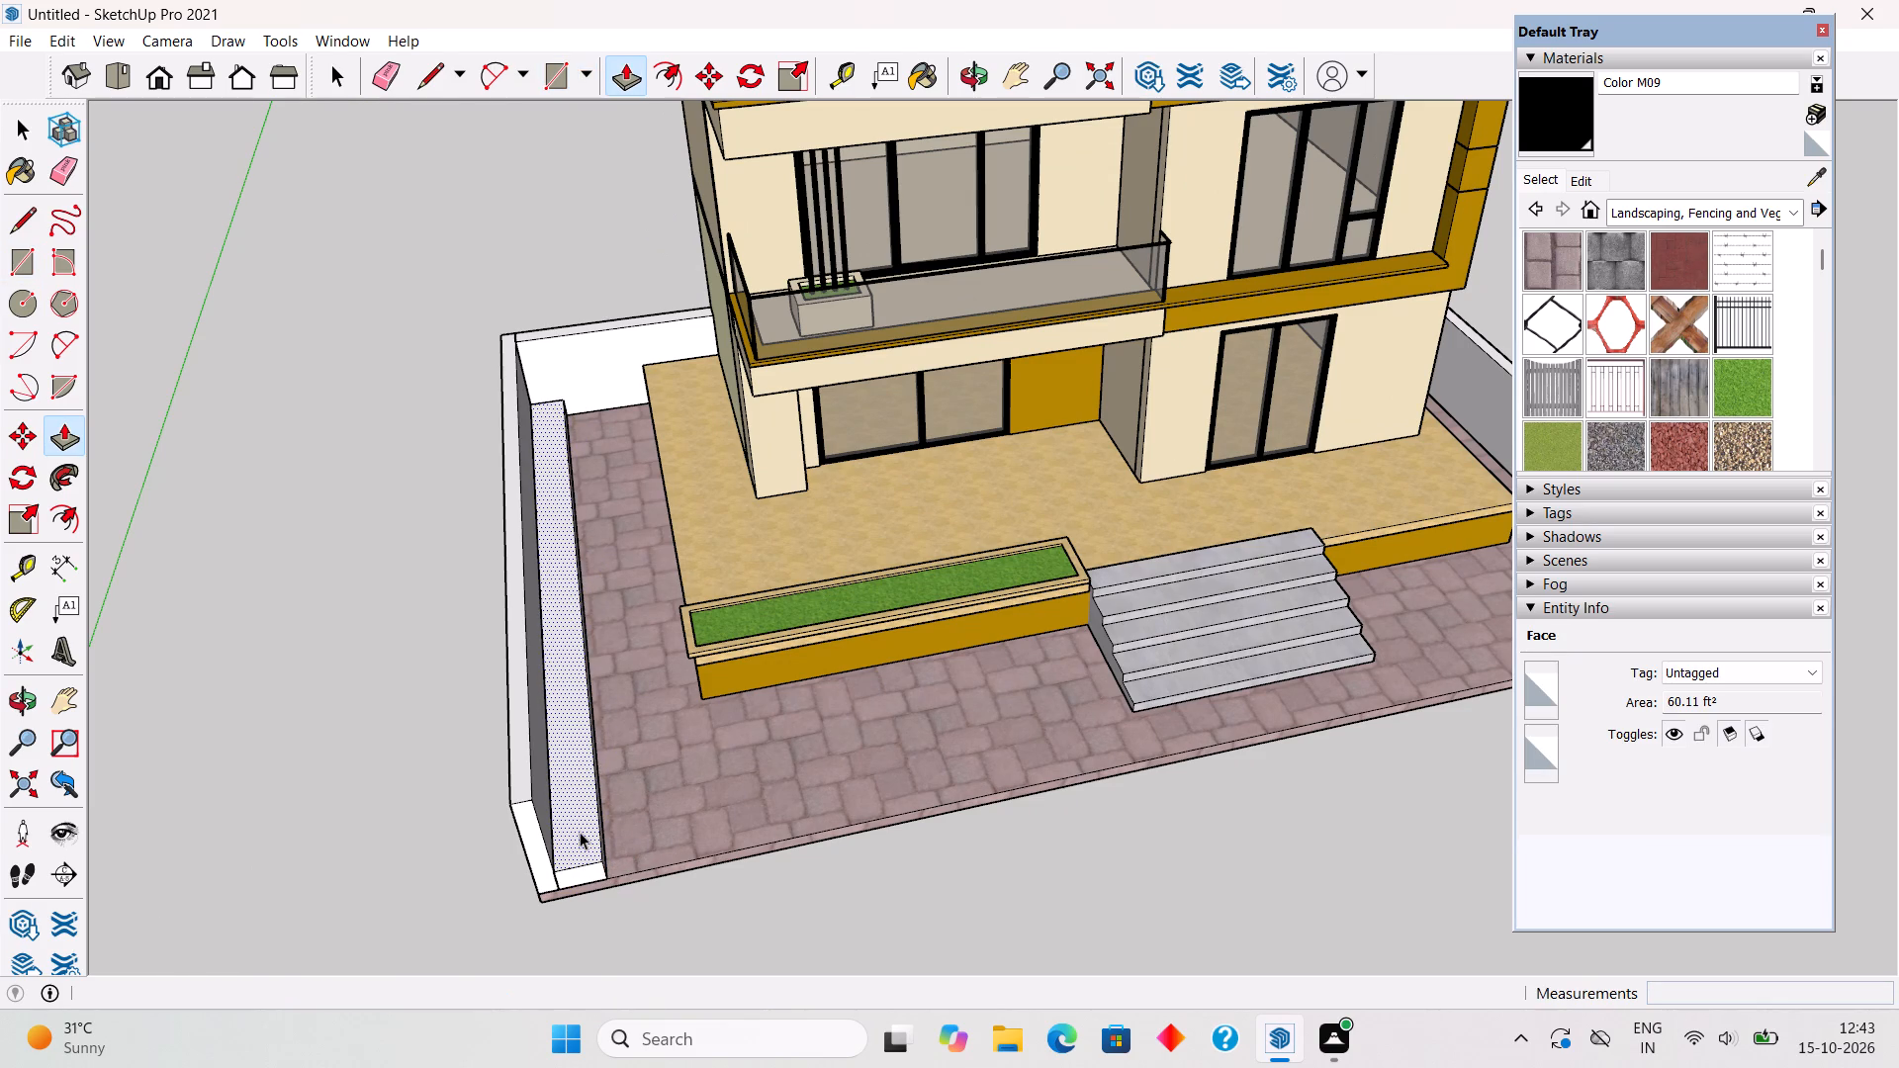
Offset the planter block's top face outline inward by about 6".
key("f")
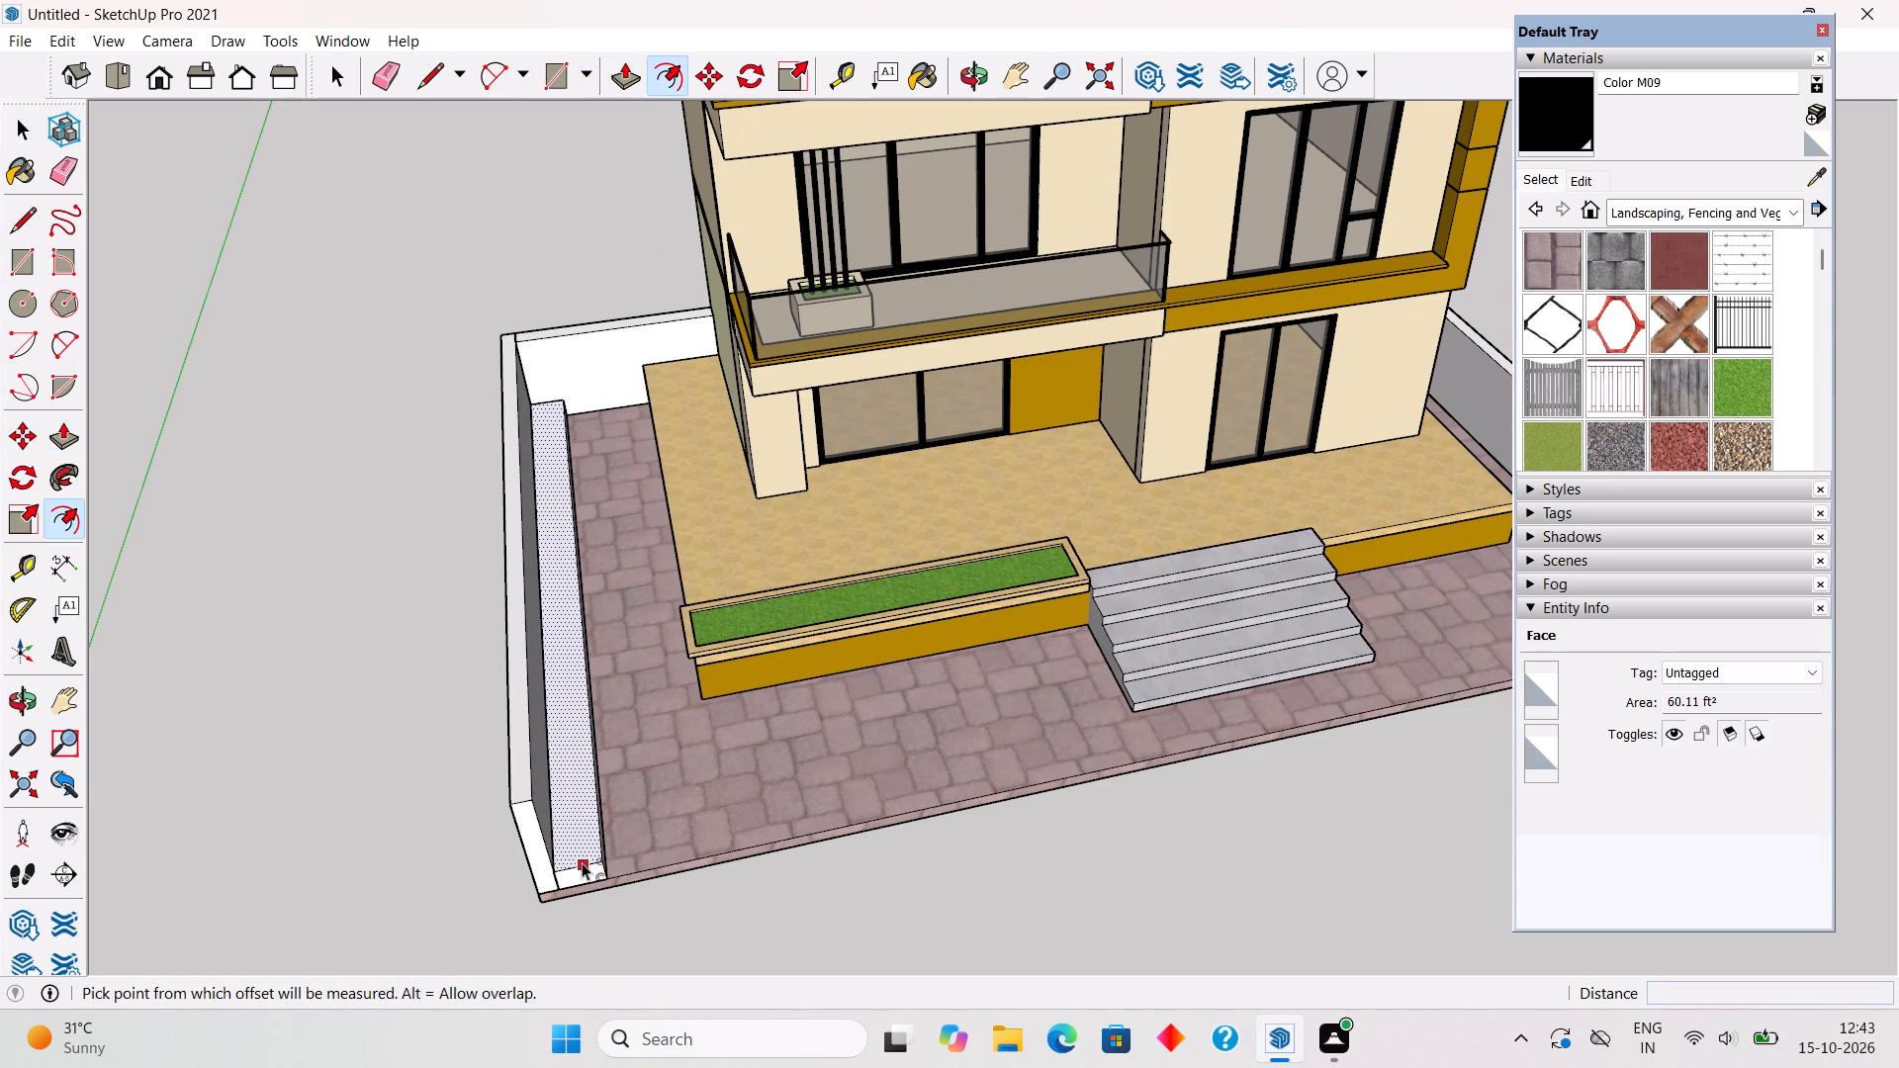
left_click(578, 858)
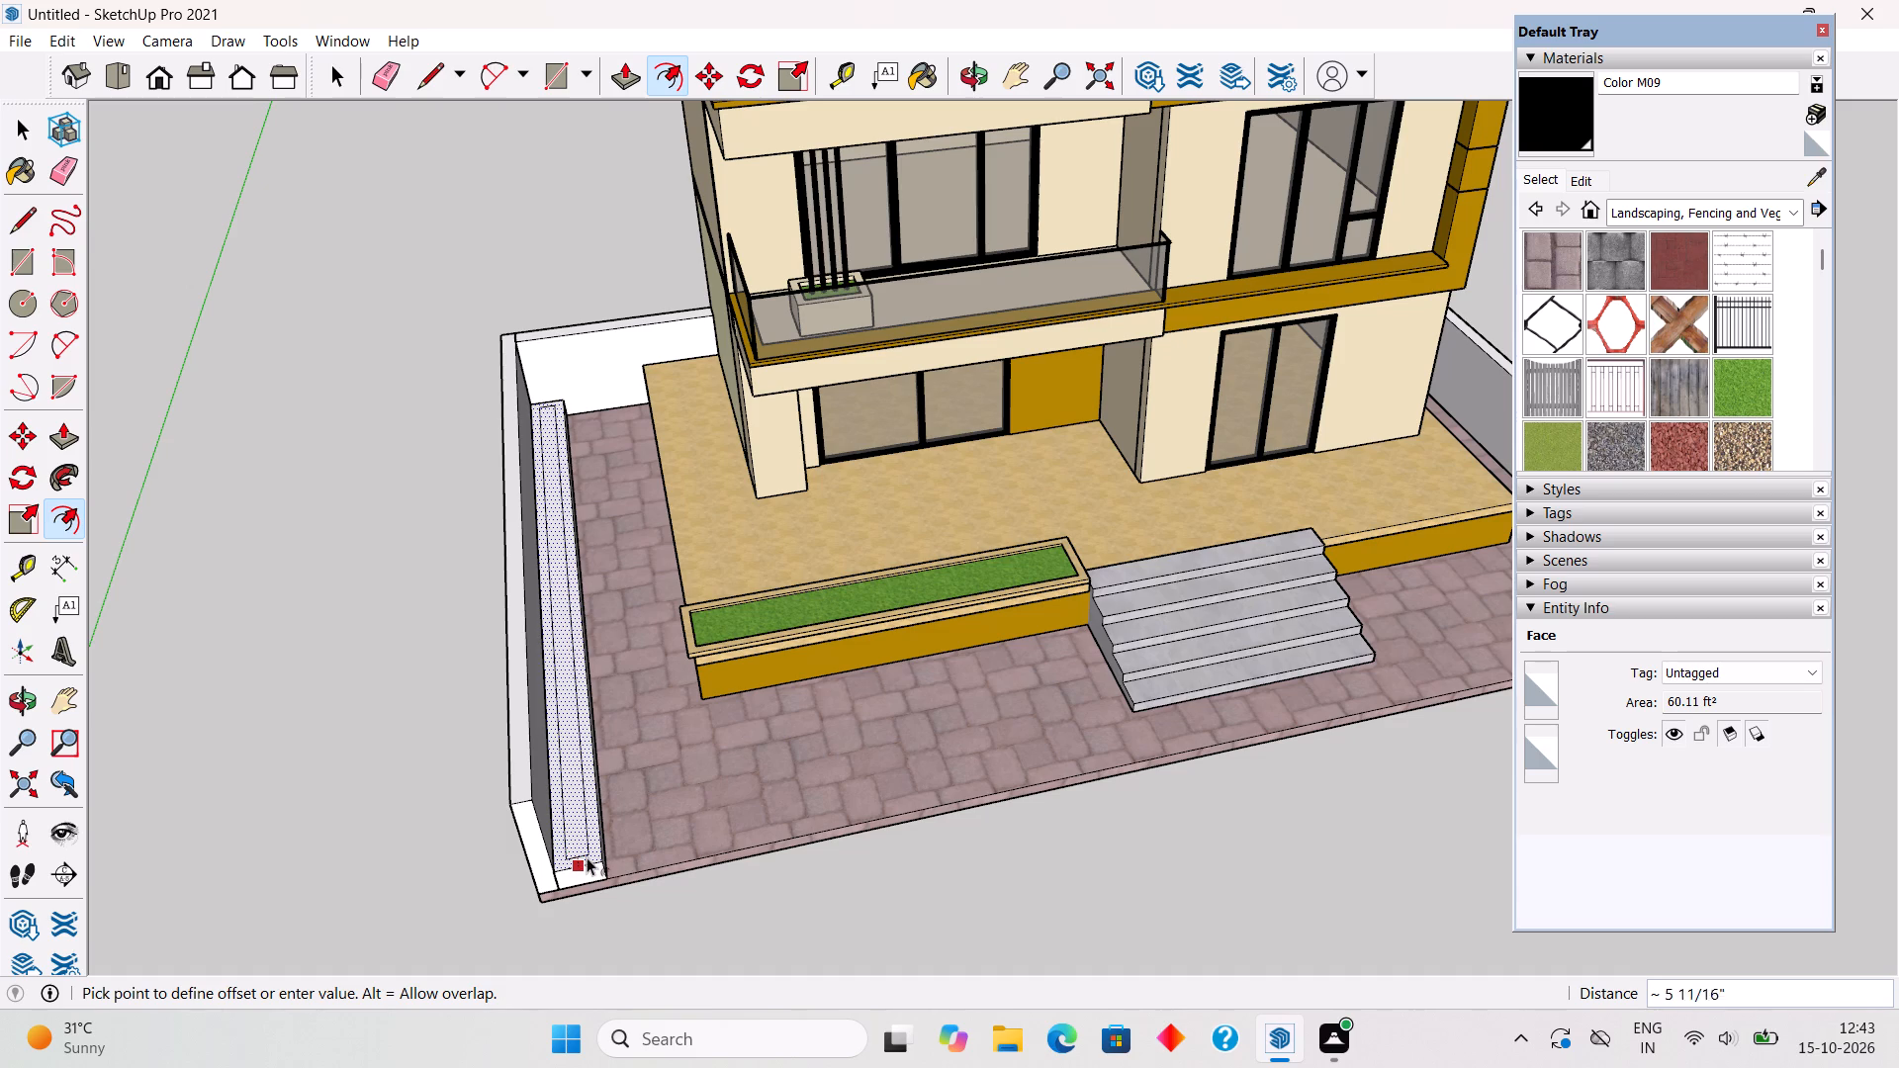
left_click(588, 859)
key("space")
Push the inner top face of the long planter beside the boundary wall slightly down to recess it within the rim.
left_click(577, 838)
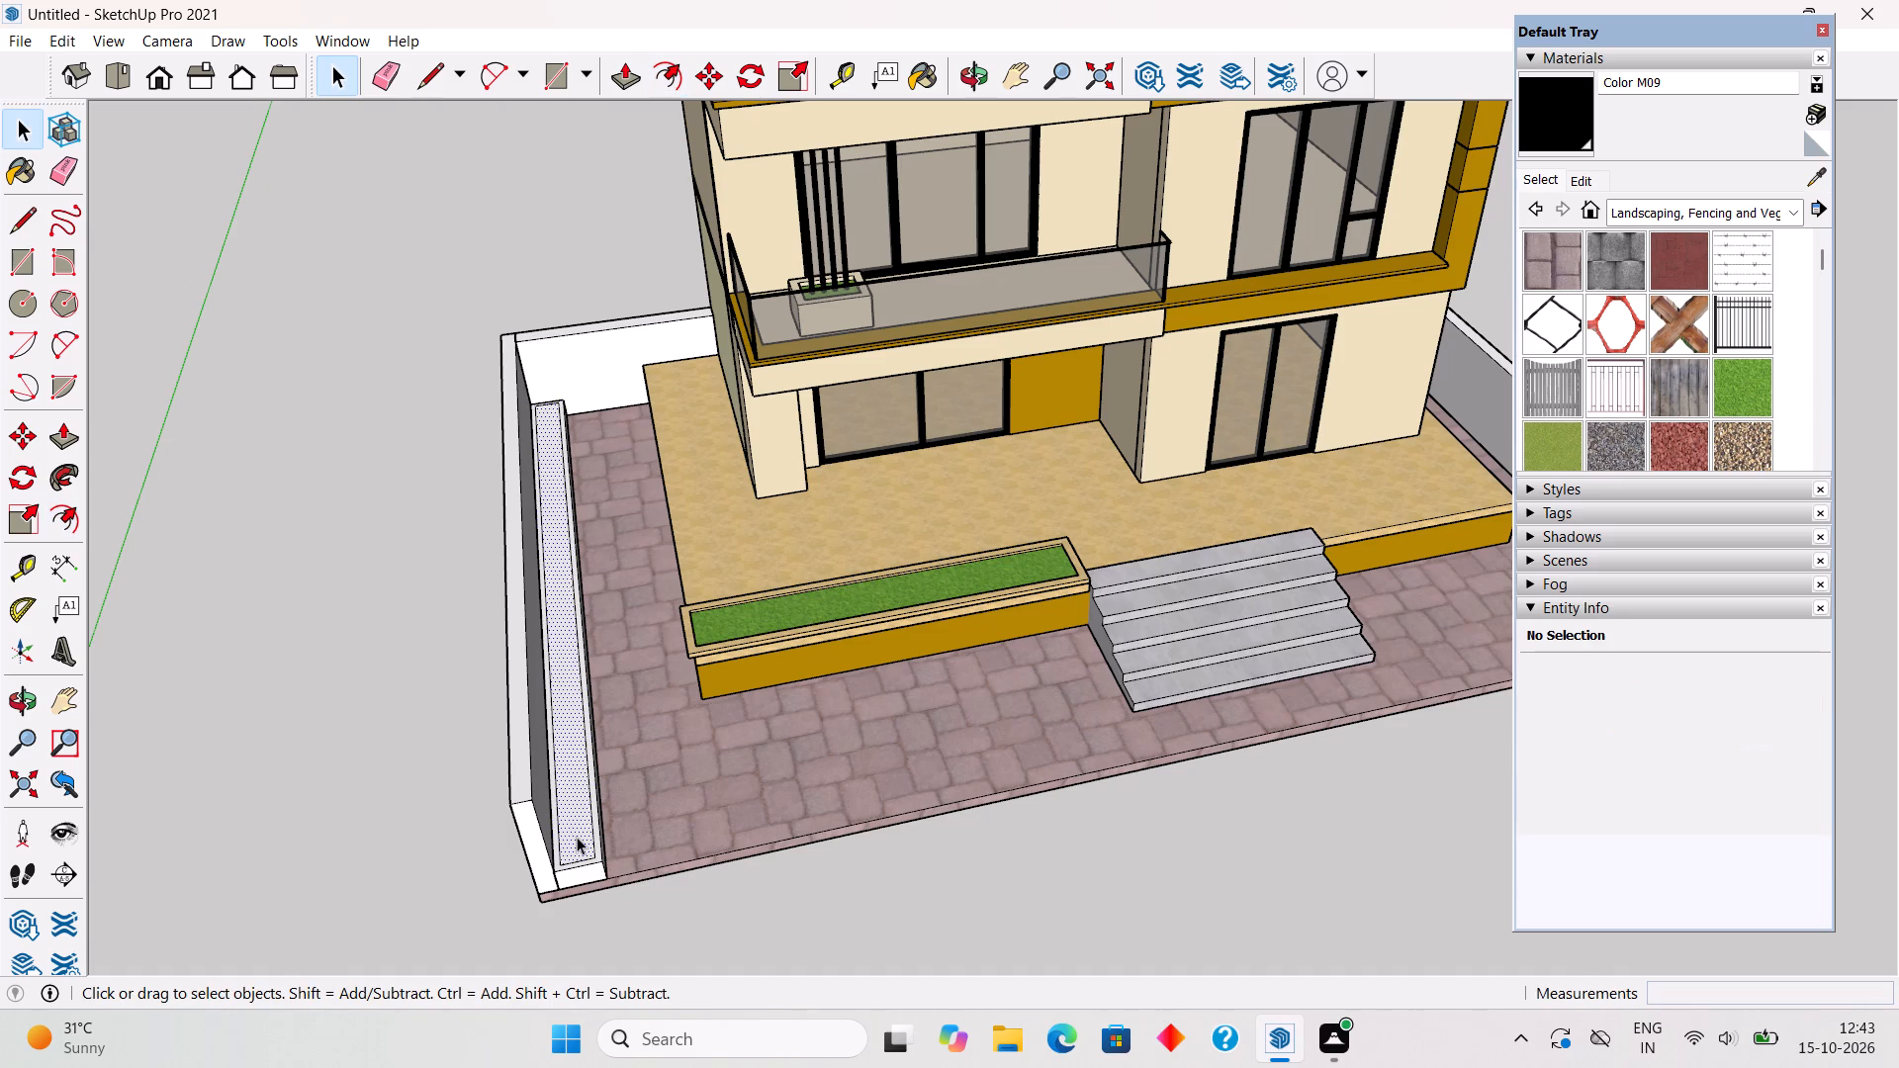
scroll(577, 837, "up", 4)
key("p")
left_click(577, 837)
left_click(581, 848)
key("space")
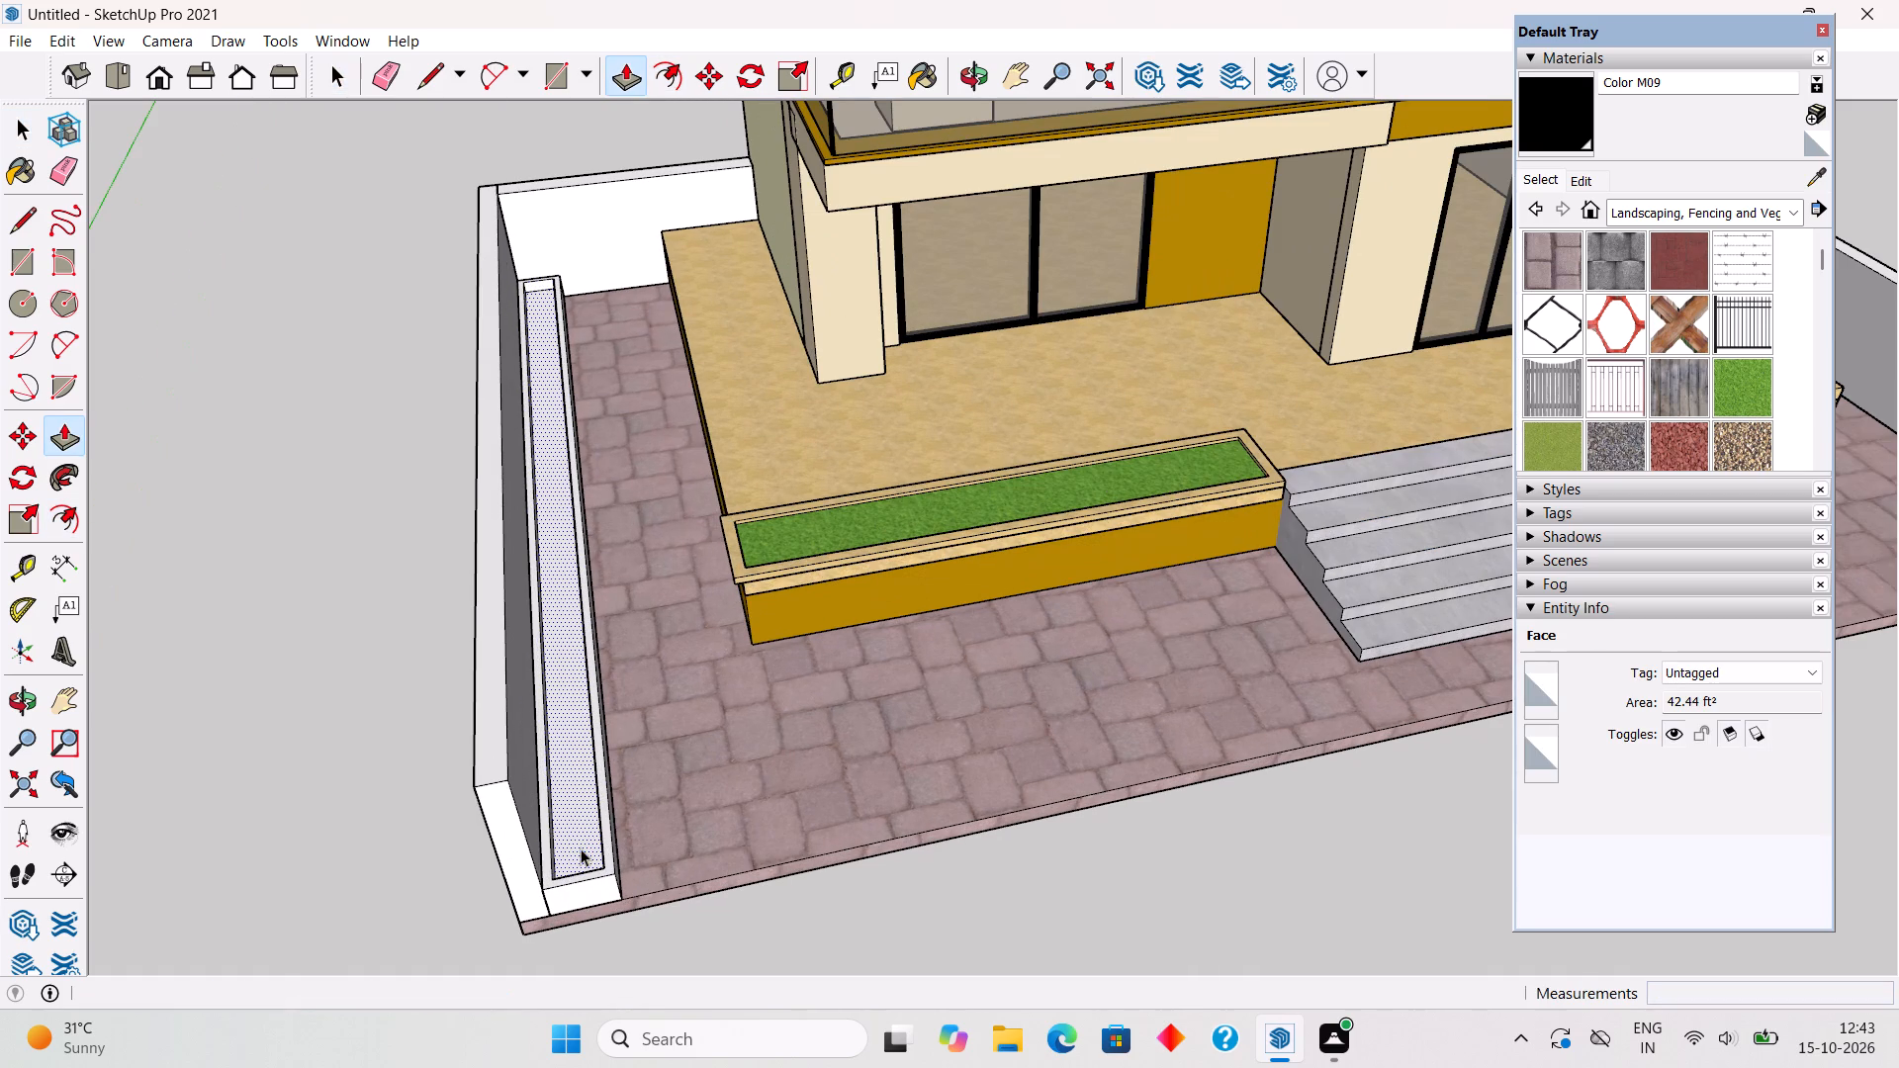
Make a group of the entire long planter beside the boundary wall.
triple_click(588, 878)
right_click(591, 878)
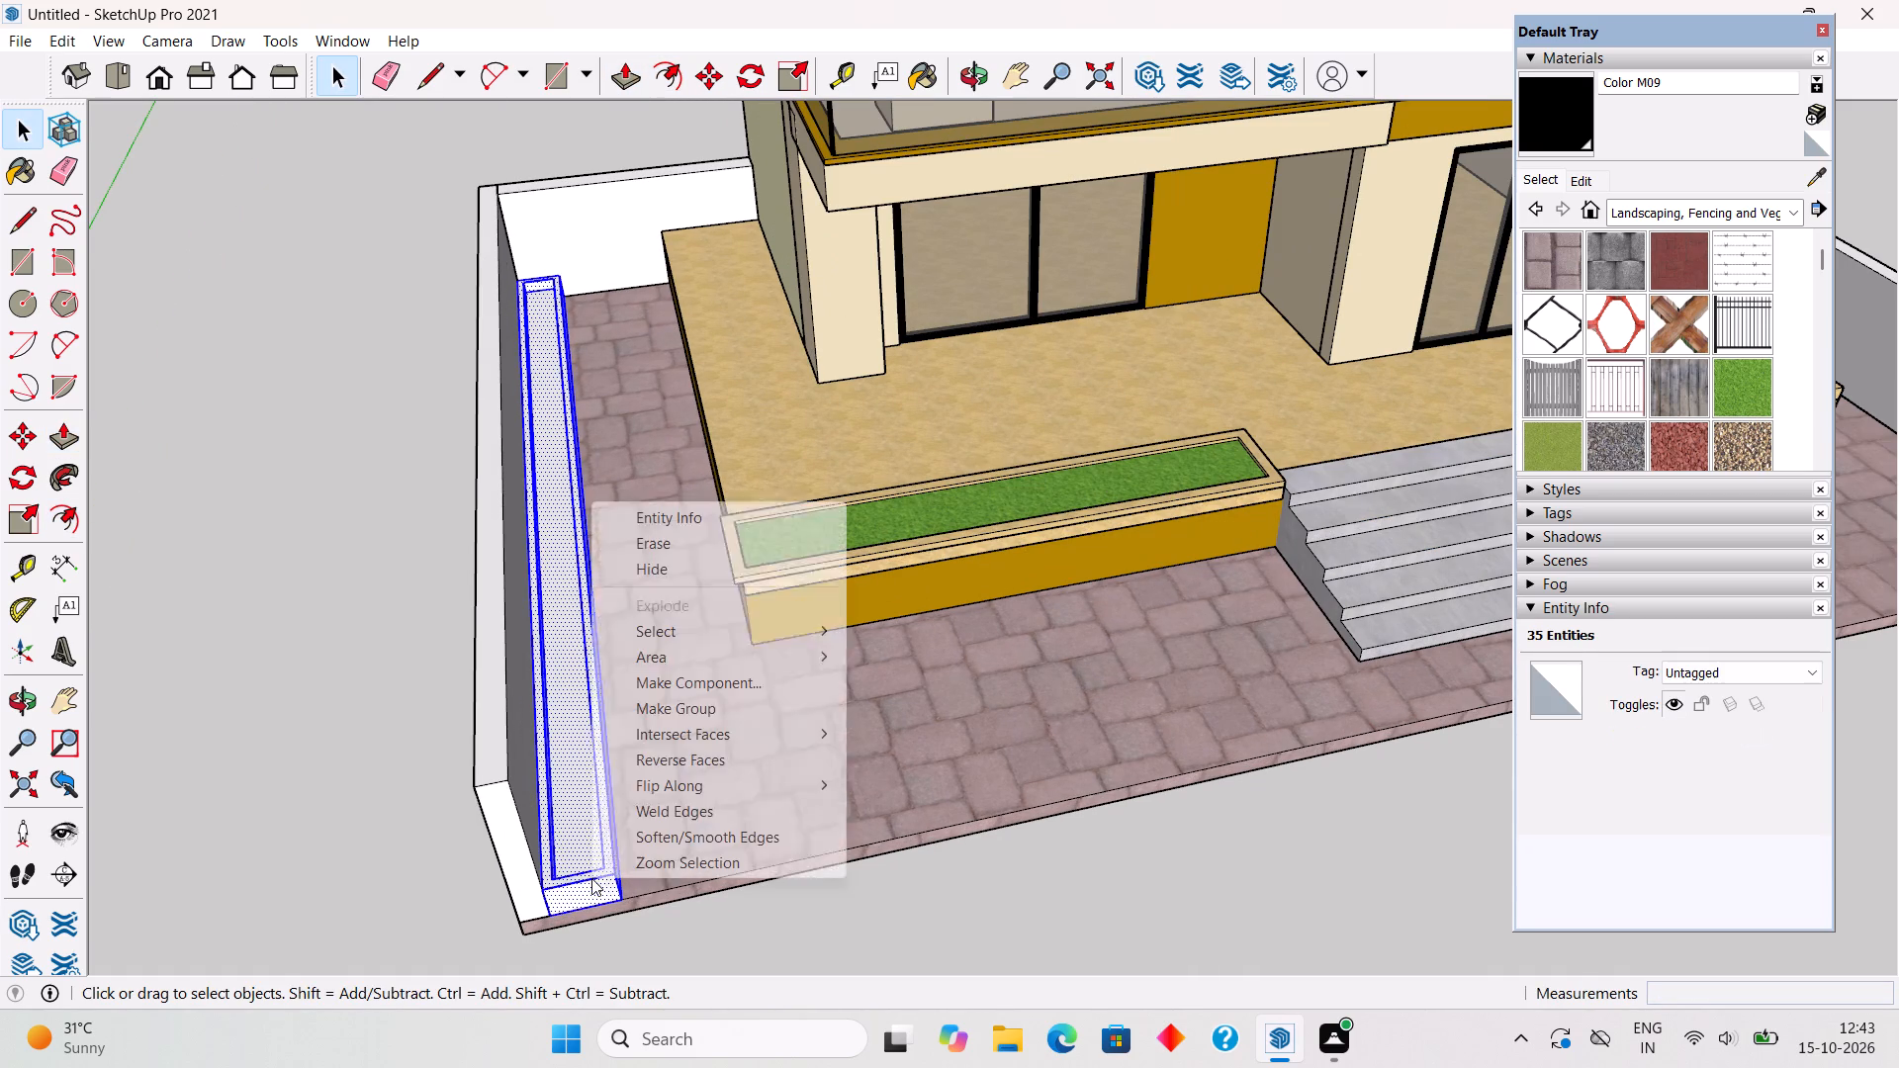
left_click(661, 710)
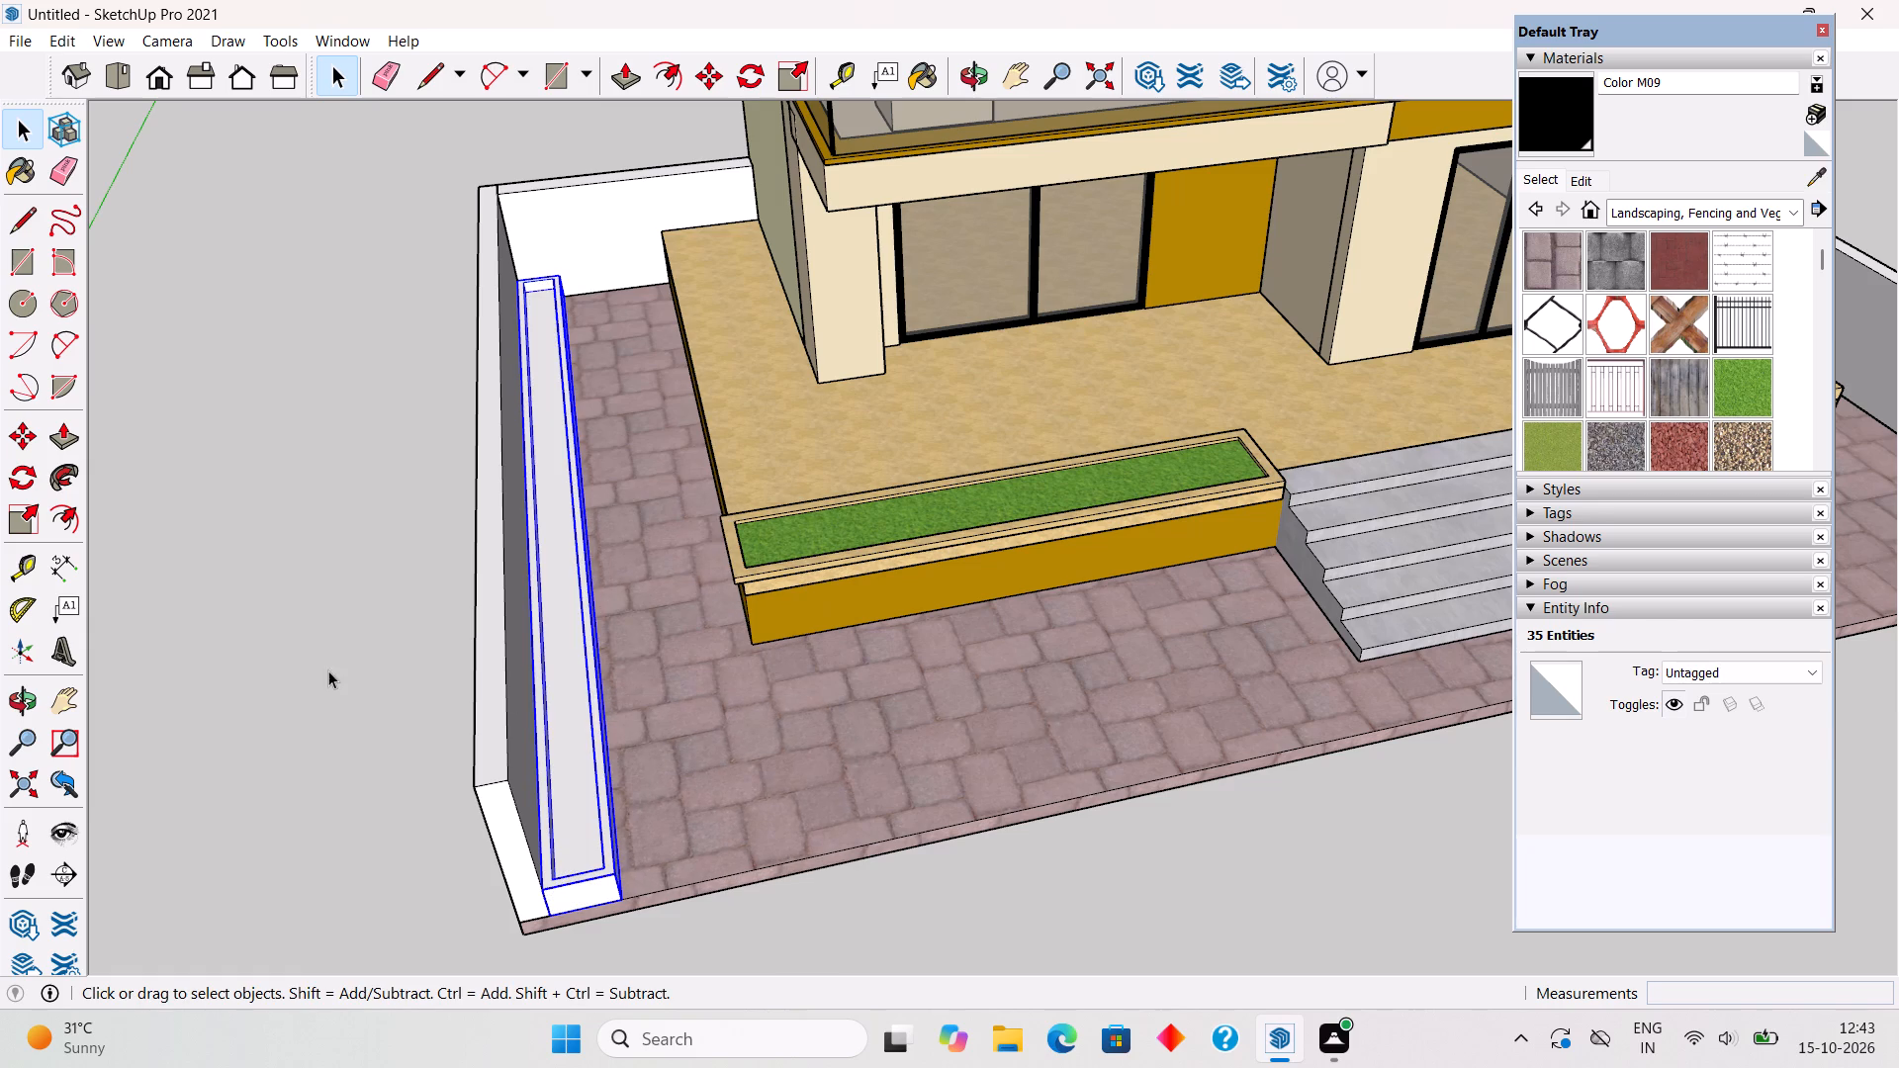
left_click(328, 670)
Paint the recessed inner face of the grouped long planter with the Grass Dark Green material.
middle_click_drag(652, 768, 503, 771)
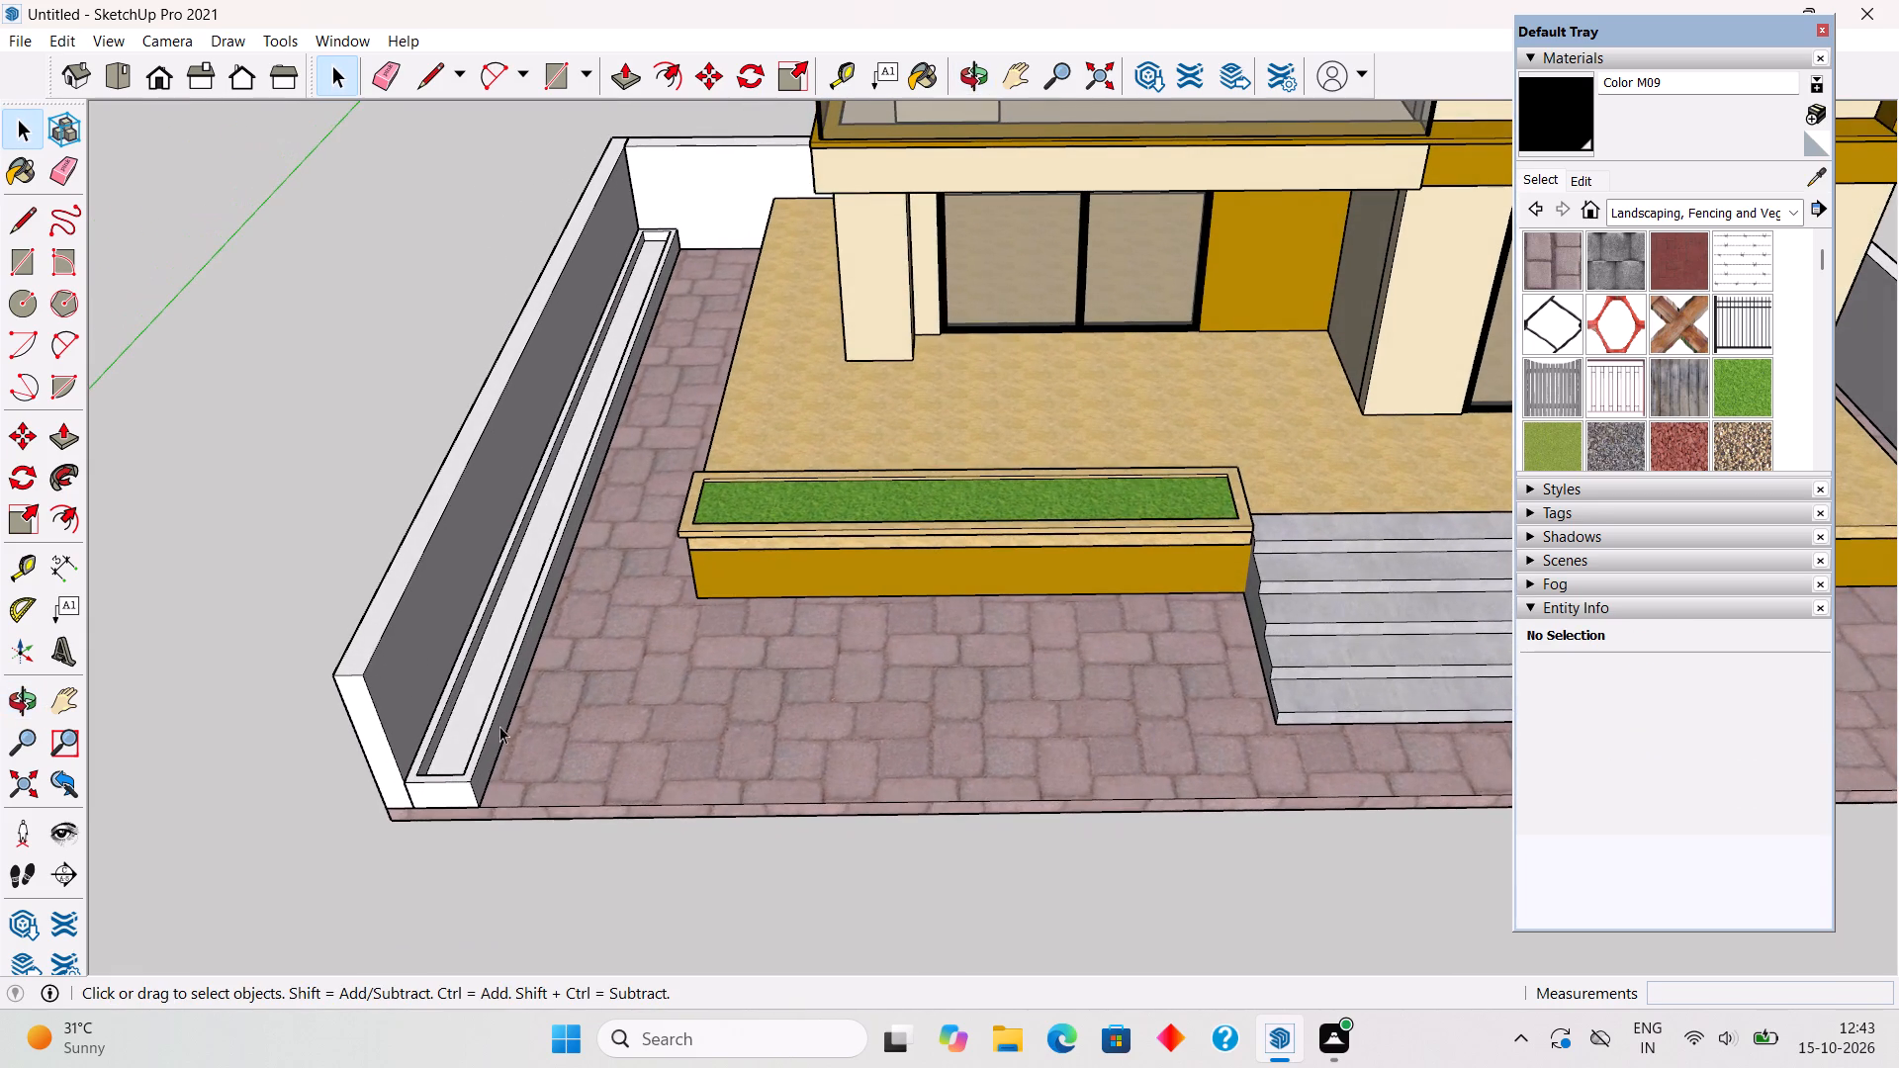
triple_click(470, 695)
left_click(470, 695)
left_click(470, 692)
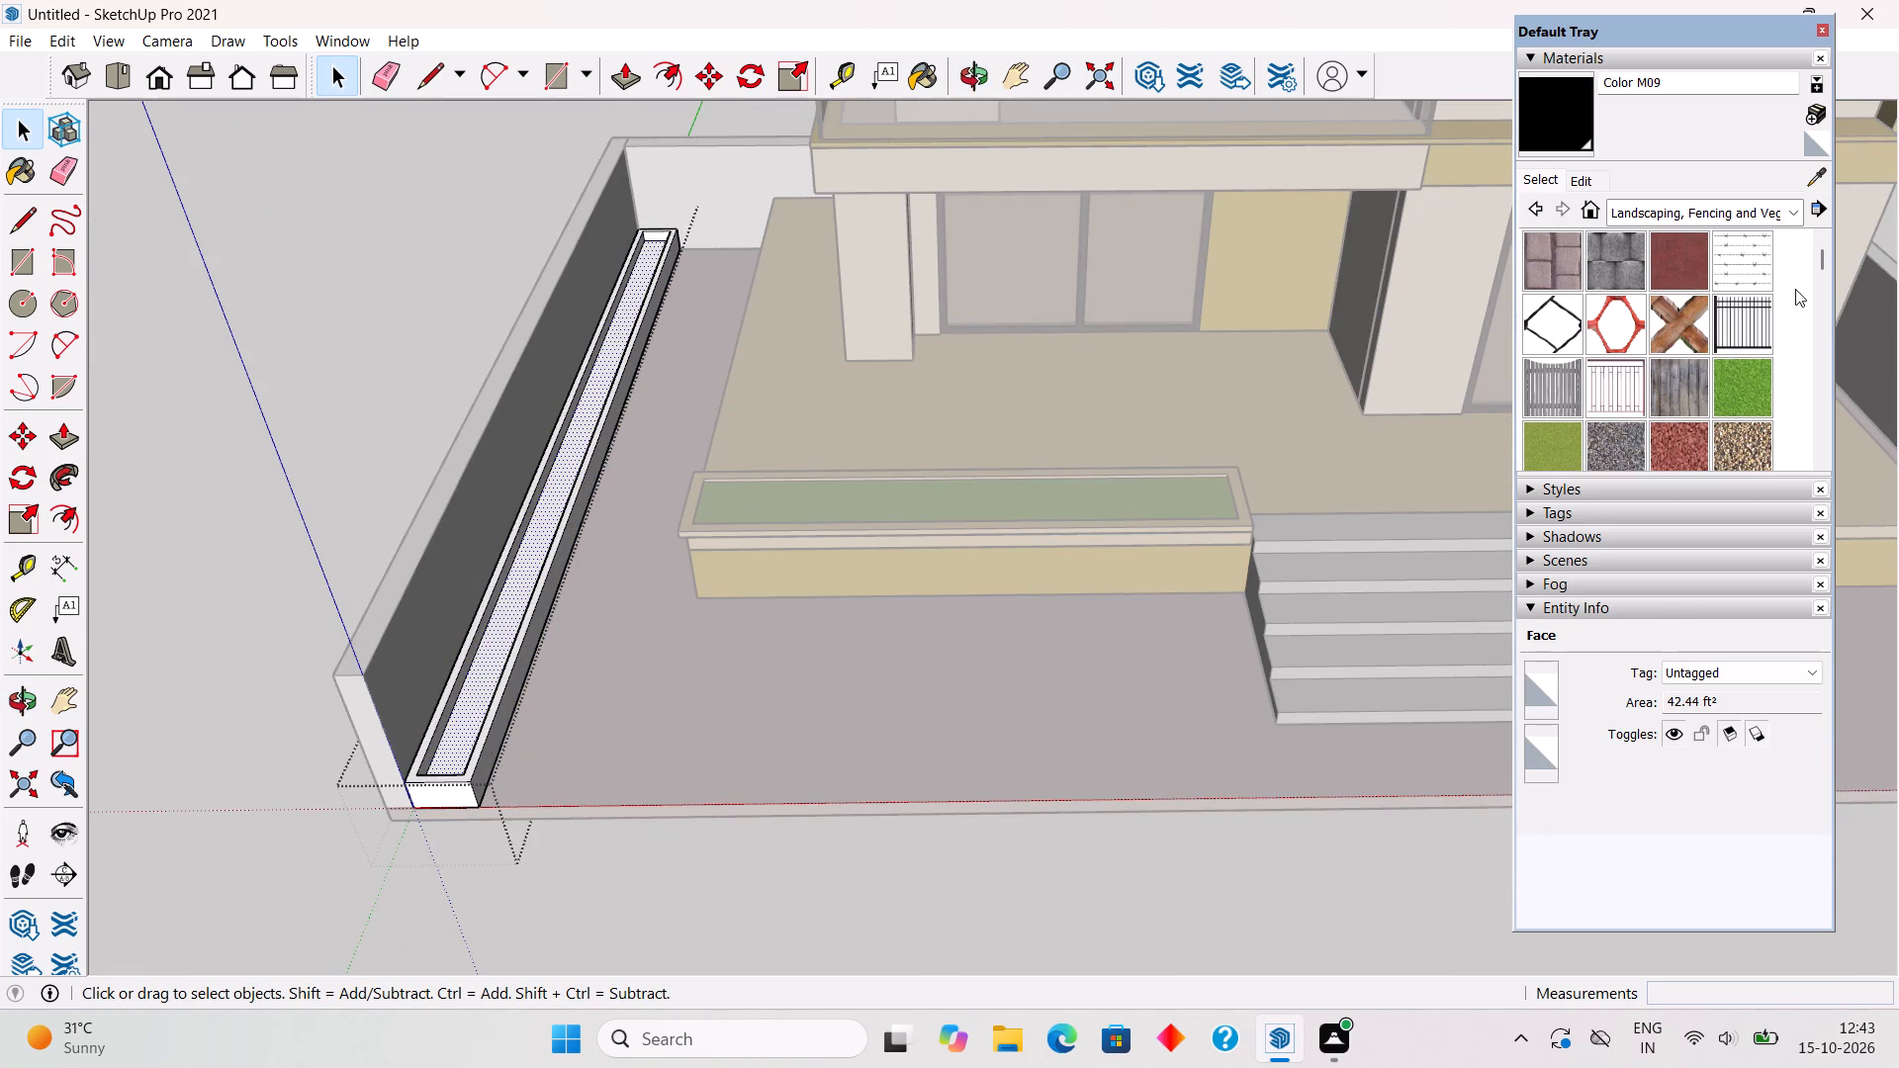
left_click(1723, 387)
left_click(476, 662)
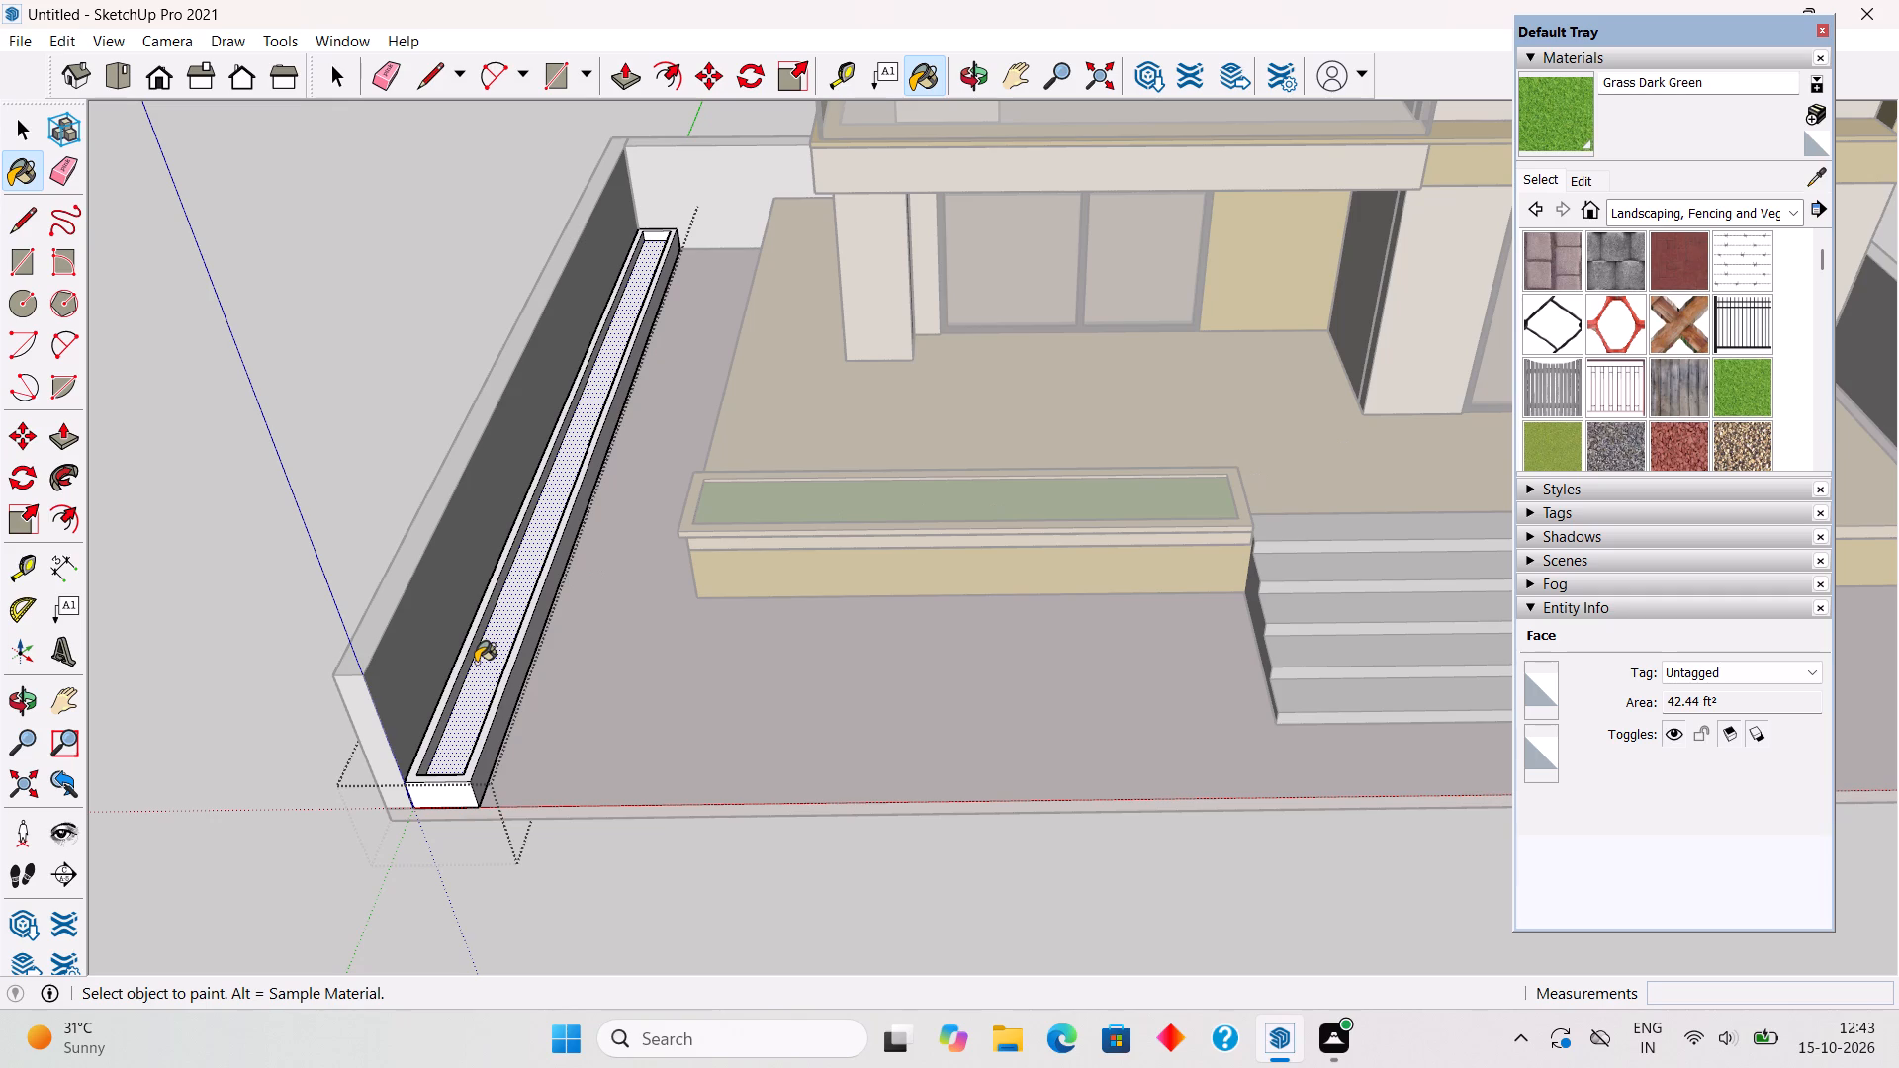
key("space")
left_click(311, 504)
Examine the house, paved yard, boundary walls and planters from the front, from above and from both front corners.
middle_click_drag(588, 572, 411, 453)
scroll(411, 453, "down", 3)
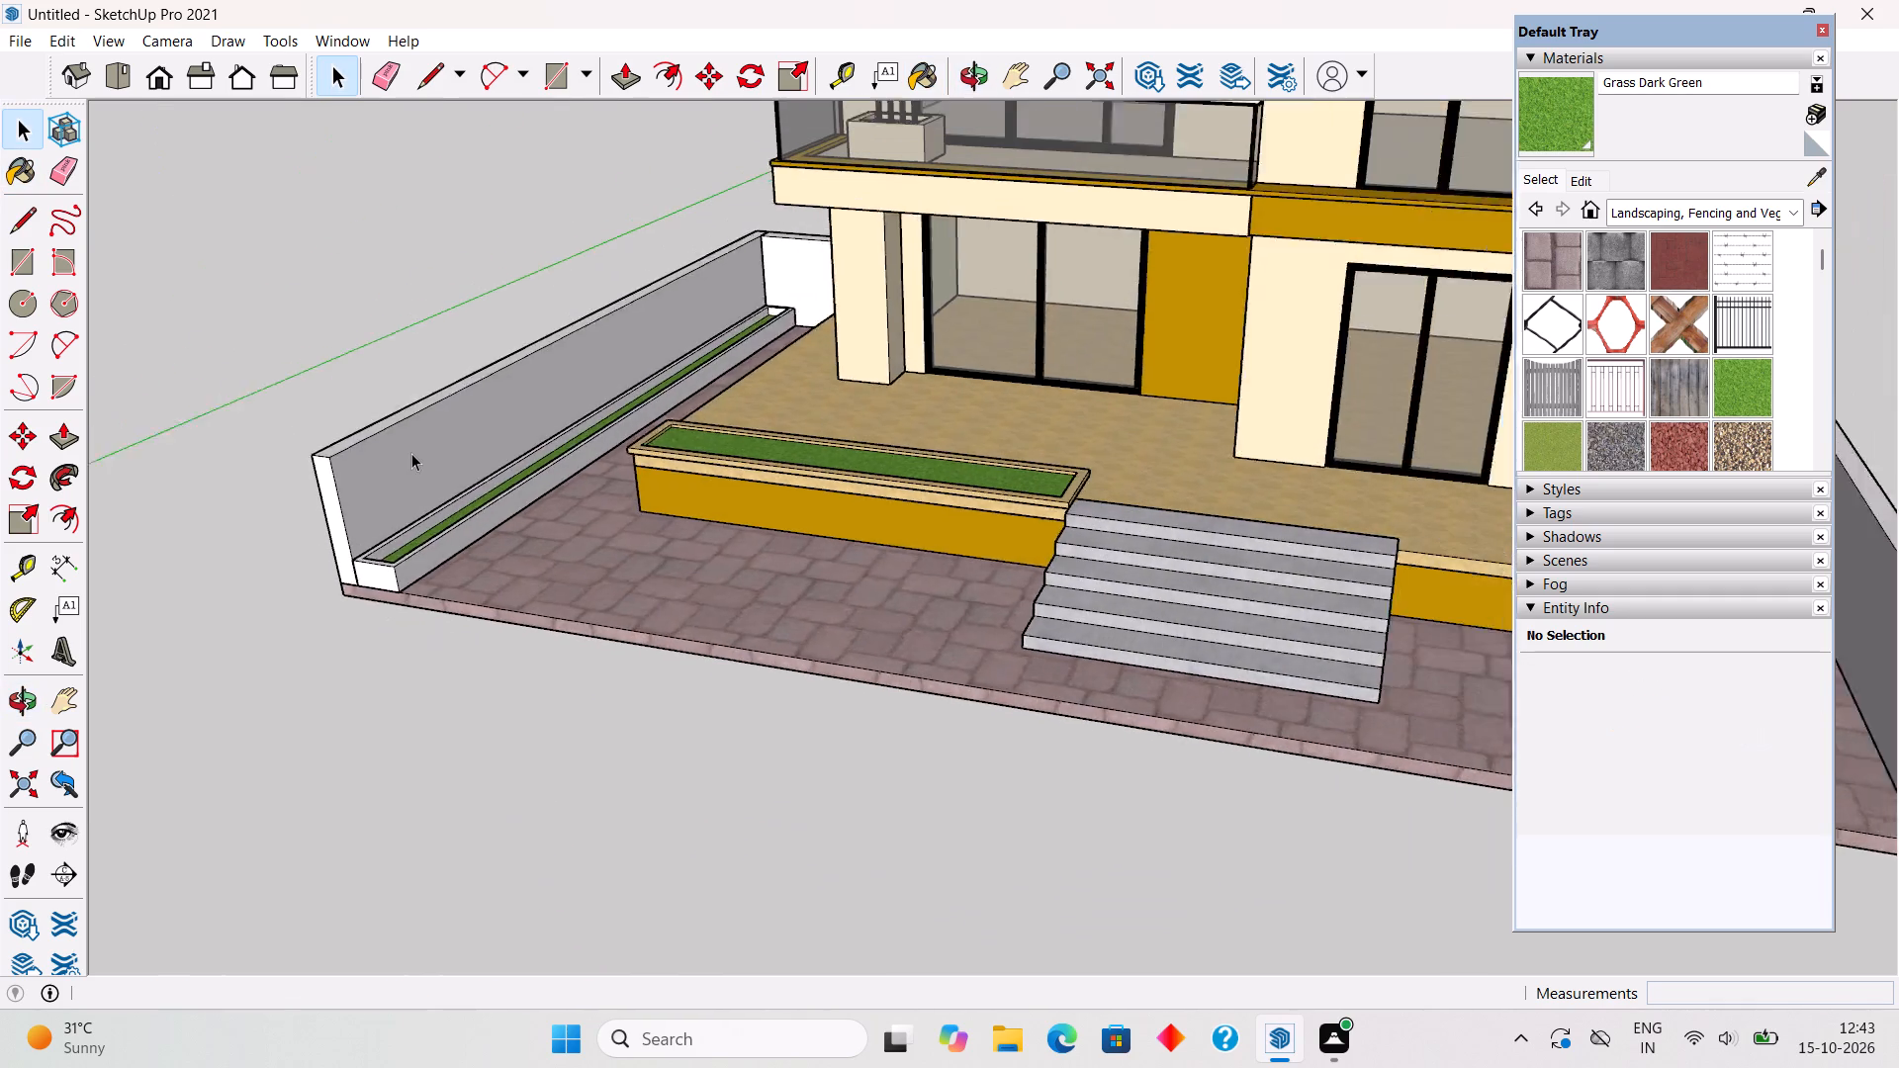
scroll(411, 453, "down", 1)
scroll(534, 447, "down", 5)
middle_click_drag(606, 559, 879, 656)
scroll(879, 656, "down", 3)
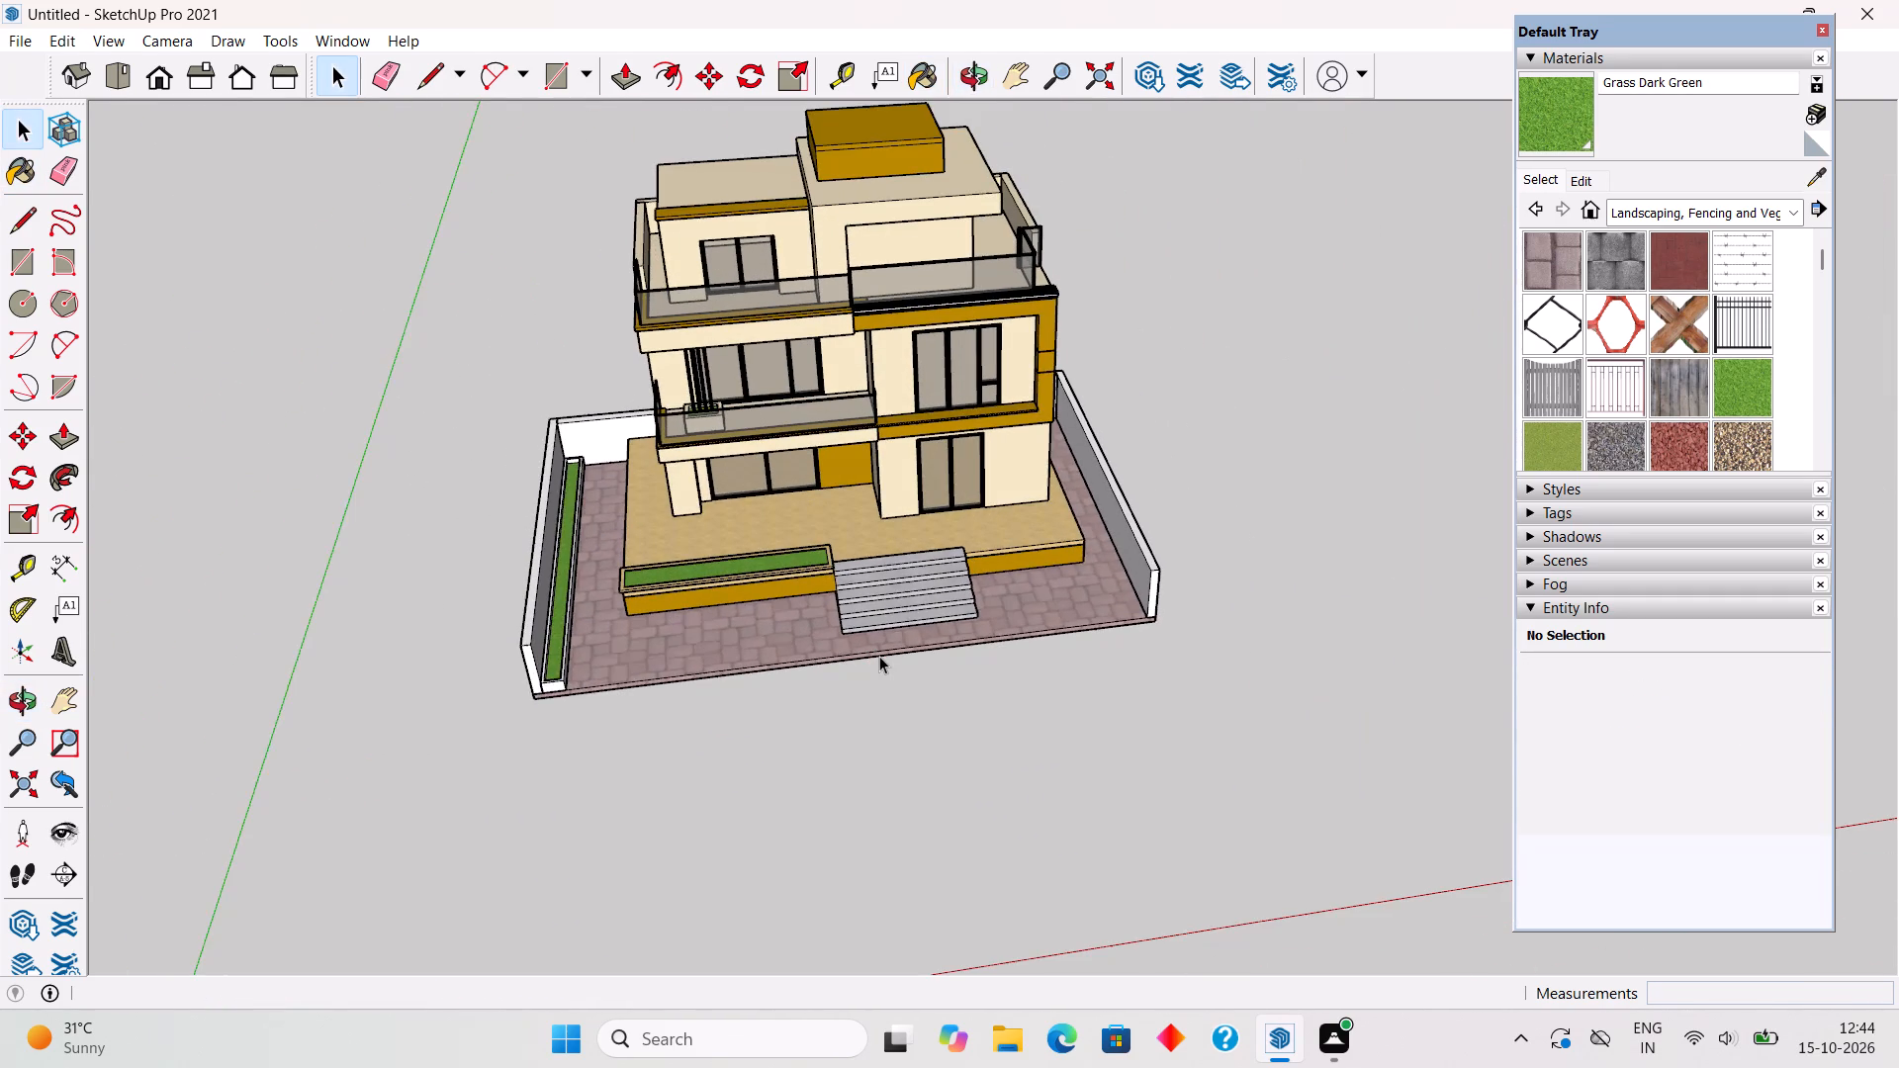
middle_click_drag(819, 623, 748, 821)
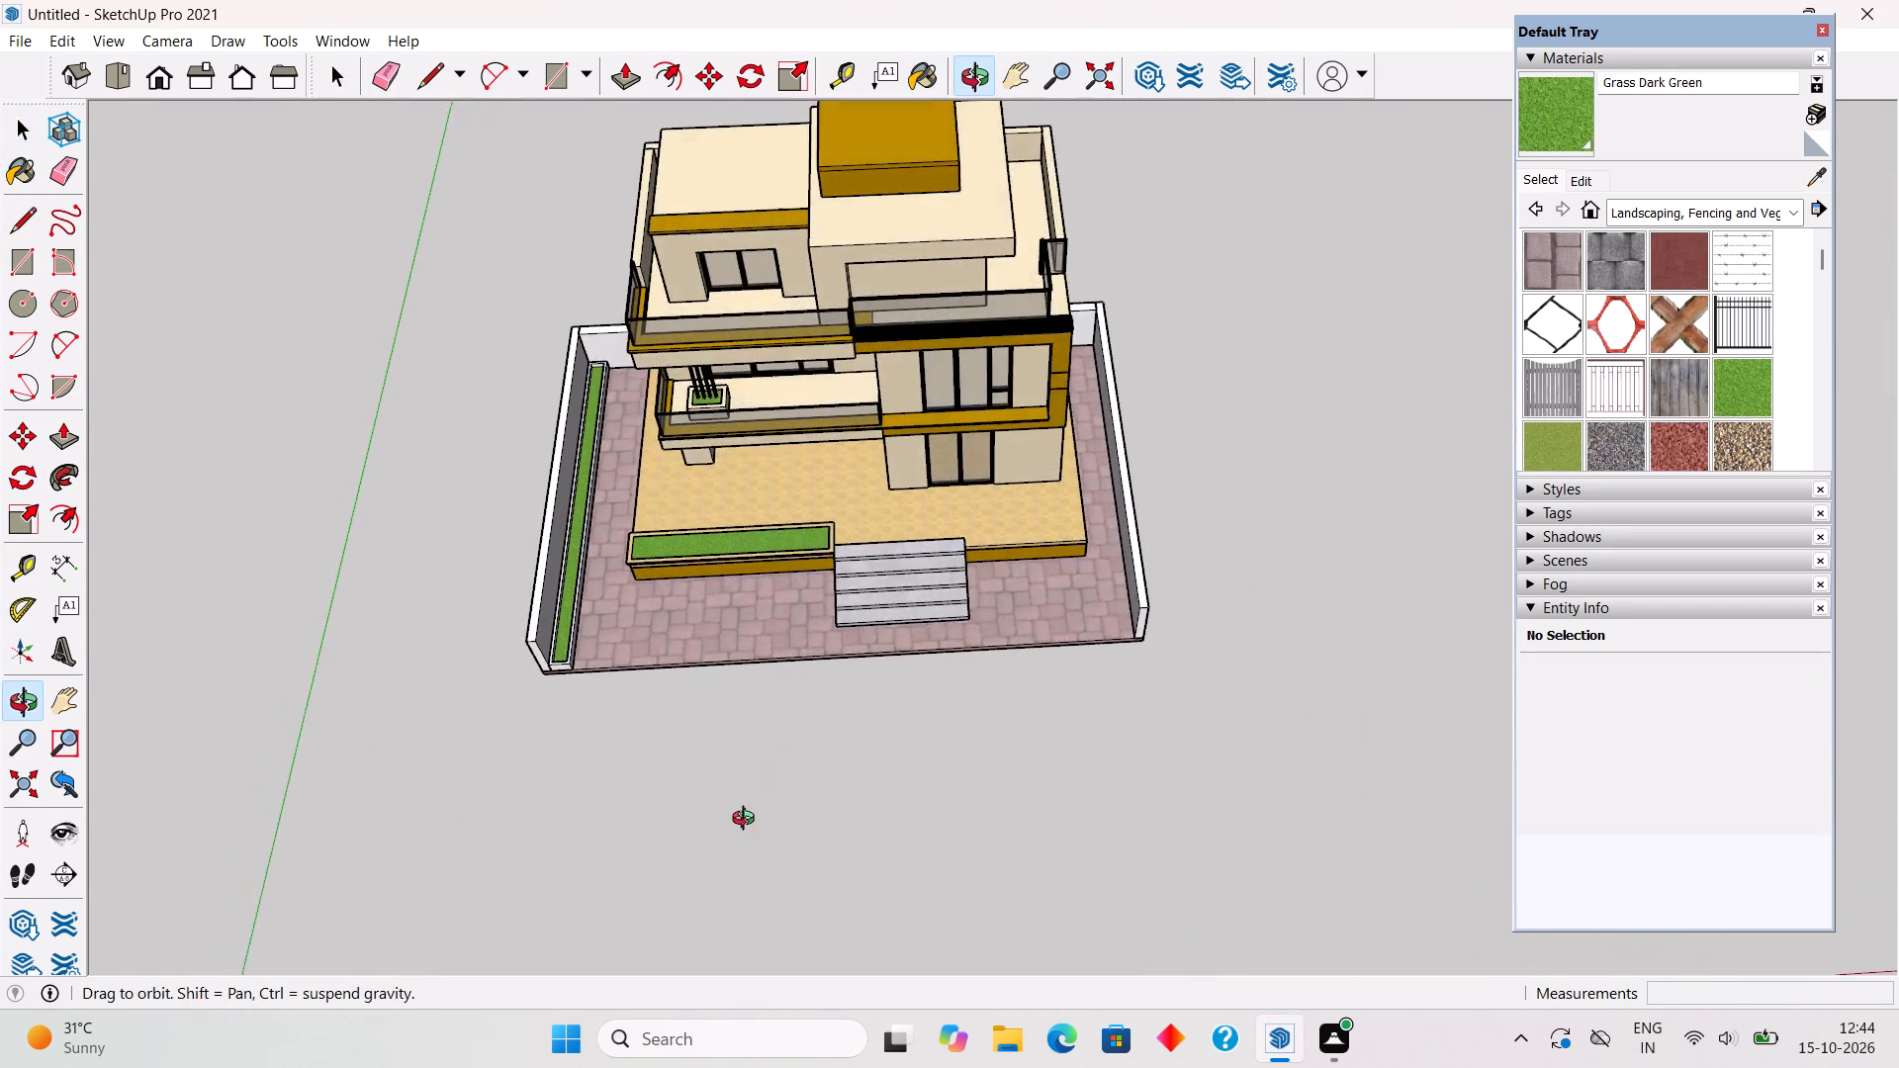
middle_click_drag(748, 821, 786, 551)
scroll(786, 551, "down", 3)
middle_click_drag(786, 550, 784, 565)
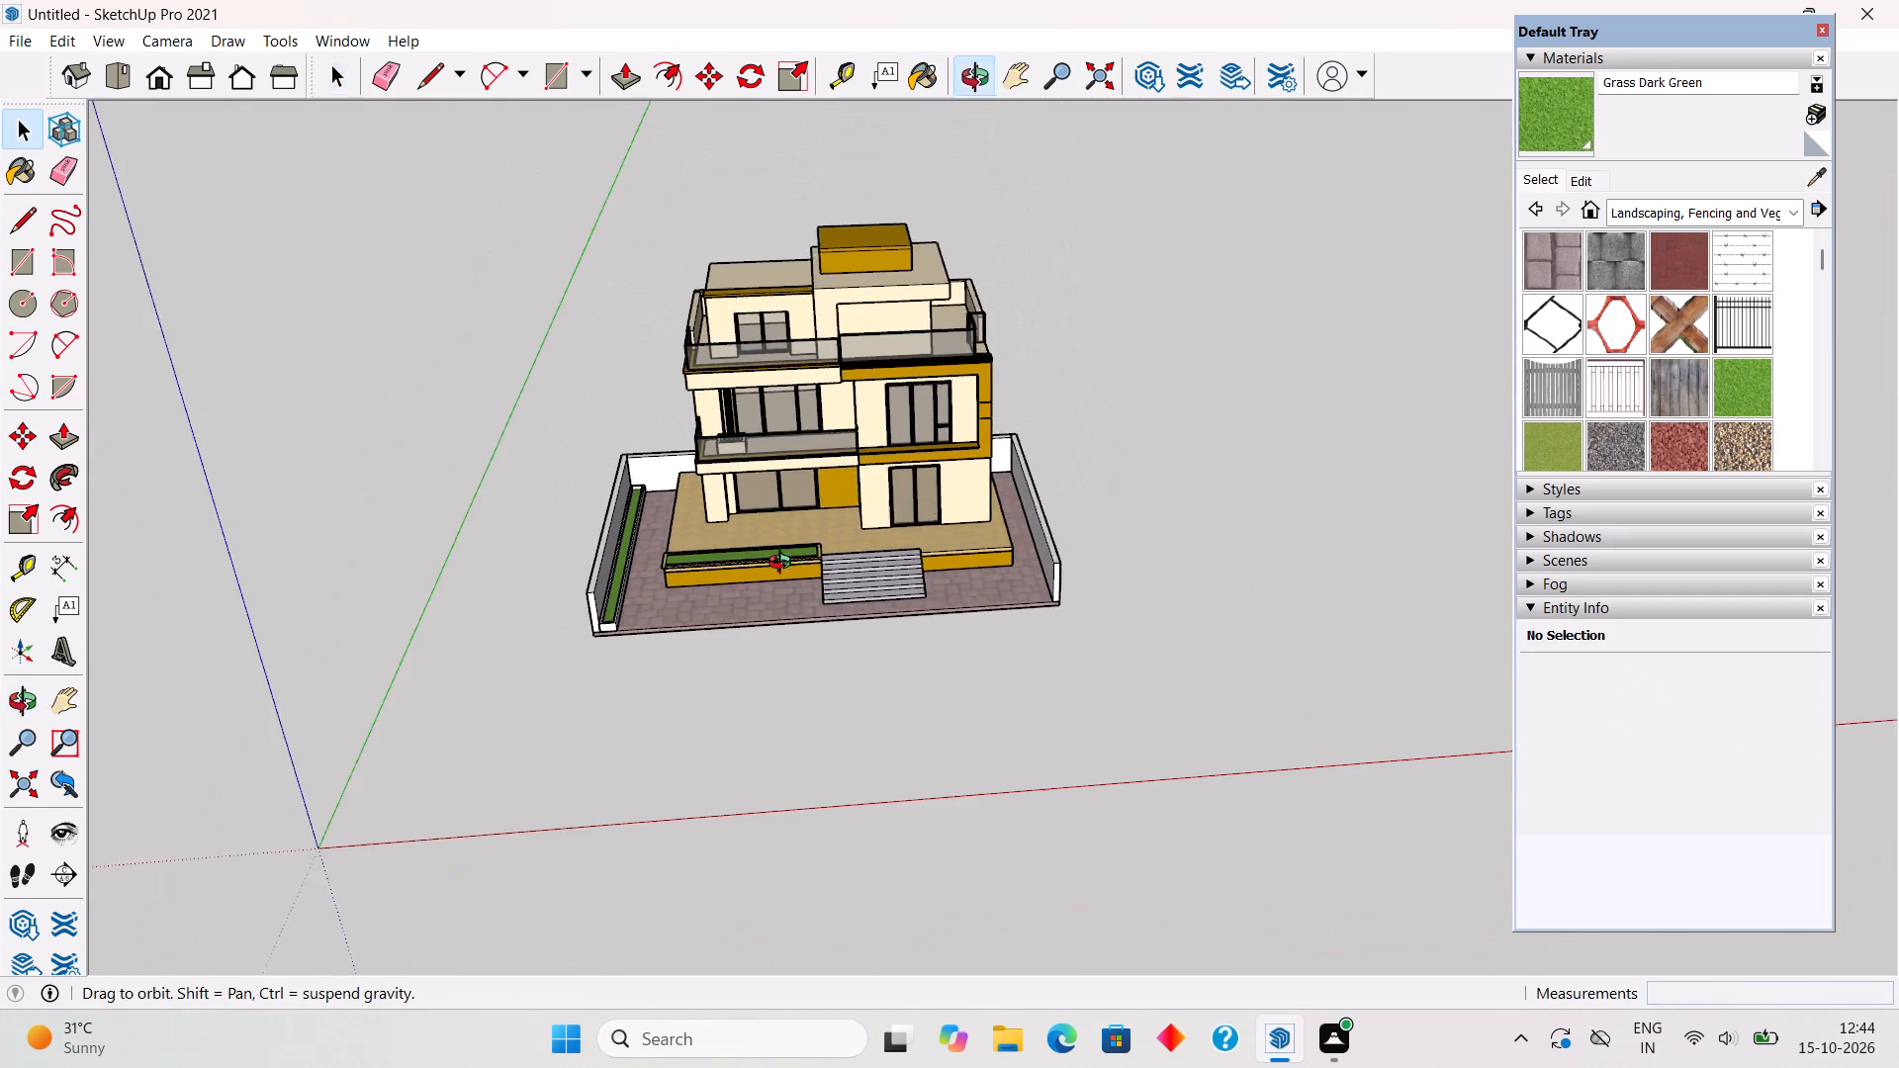
middle_click_drag(784, 565, 822, 755)
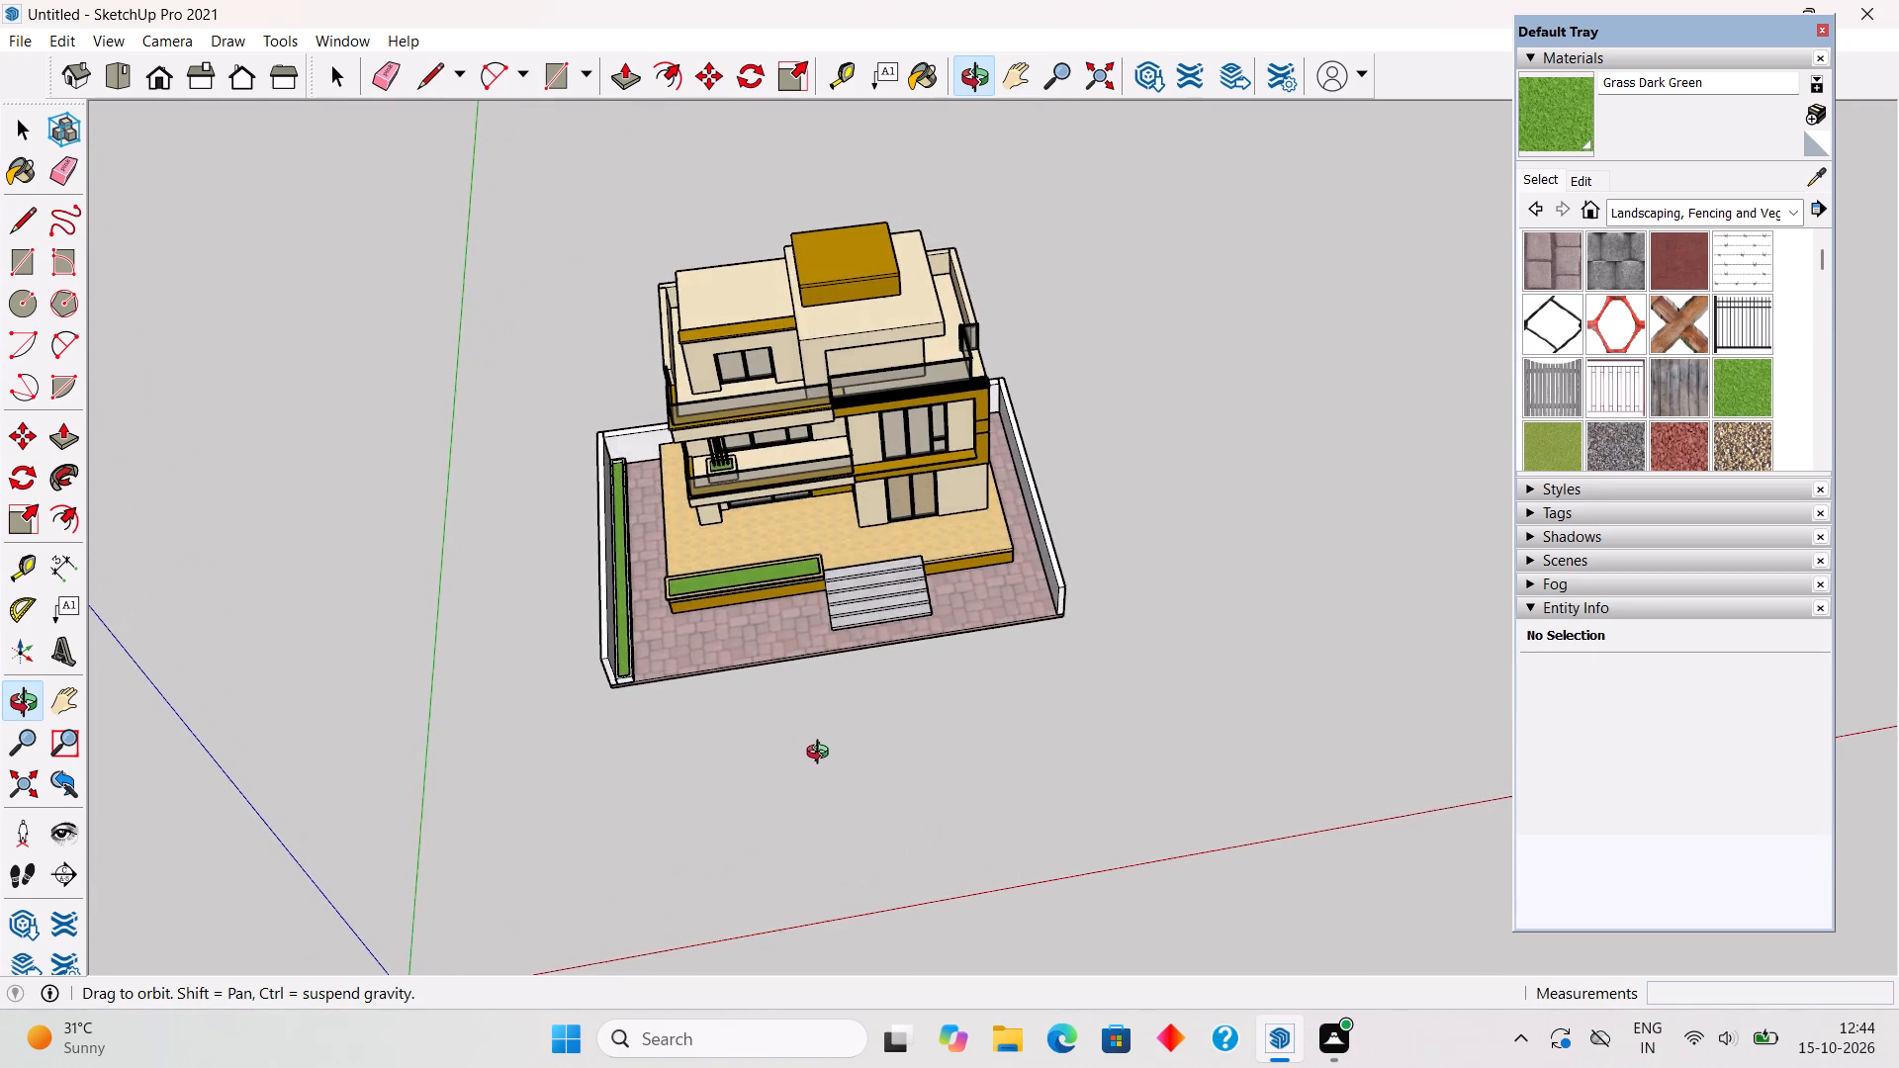
middle_click_drag(822, 755, 699, 425)
scroll(699, 425, "up", 7)
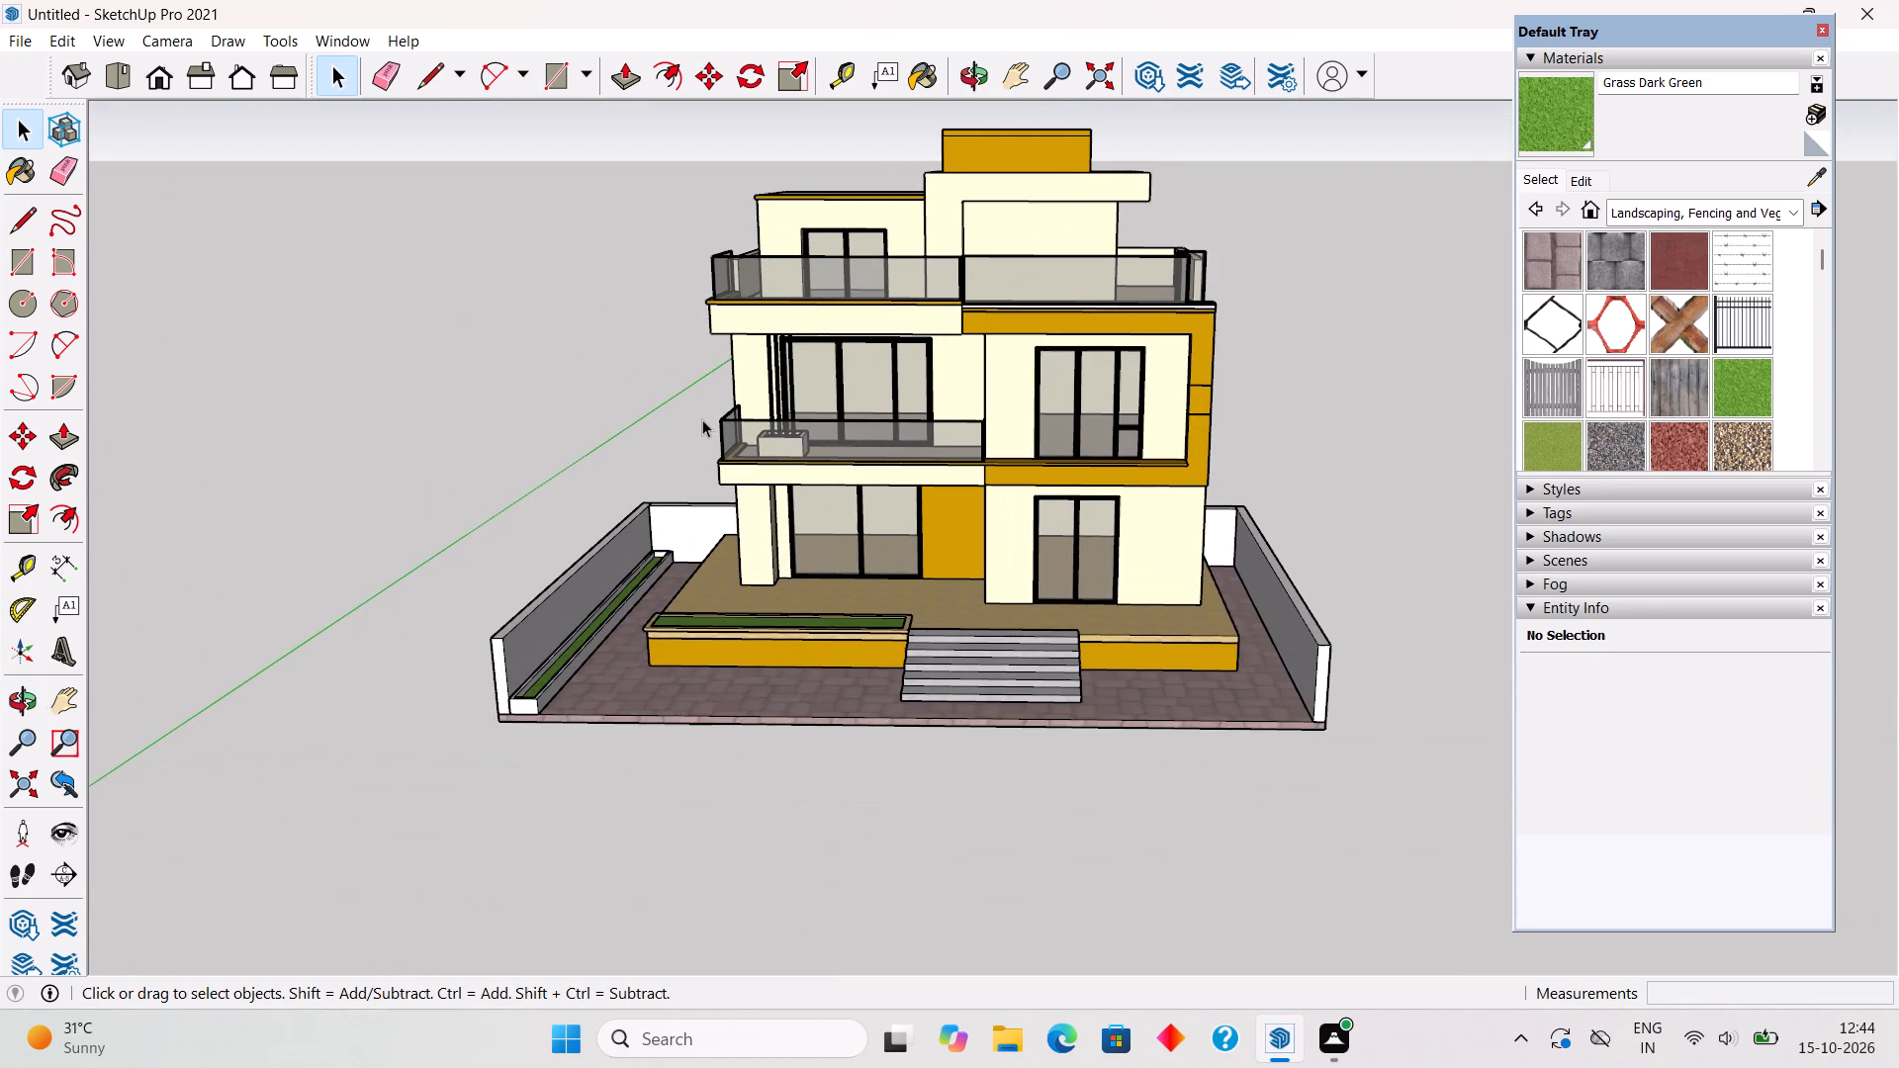
middle_click_drag(1117, 792, 1226, 756)
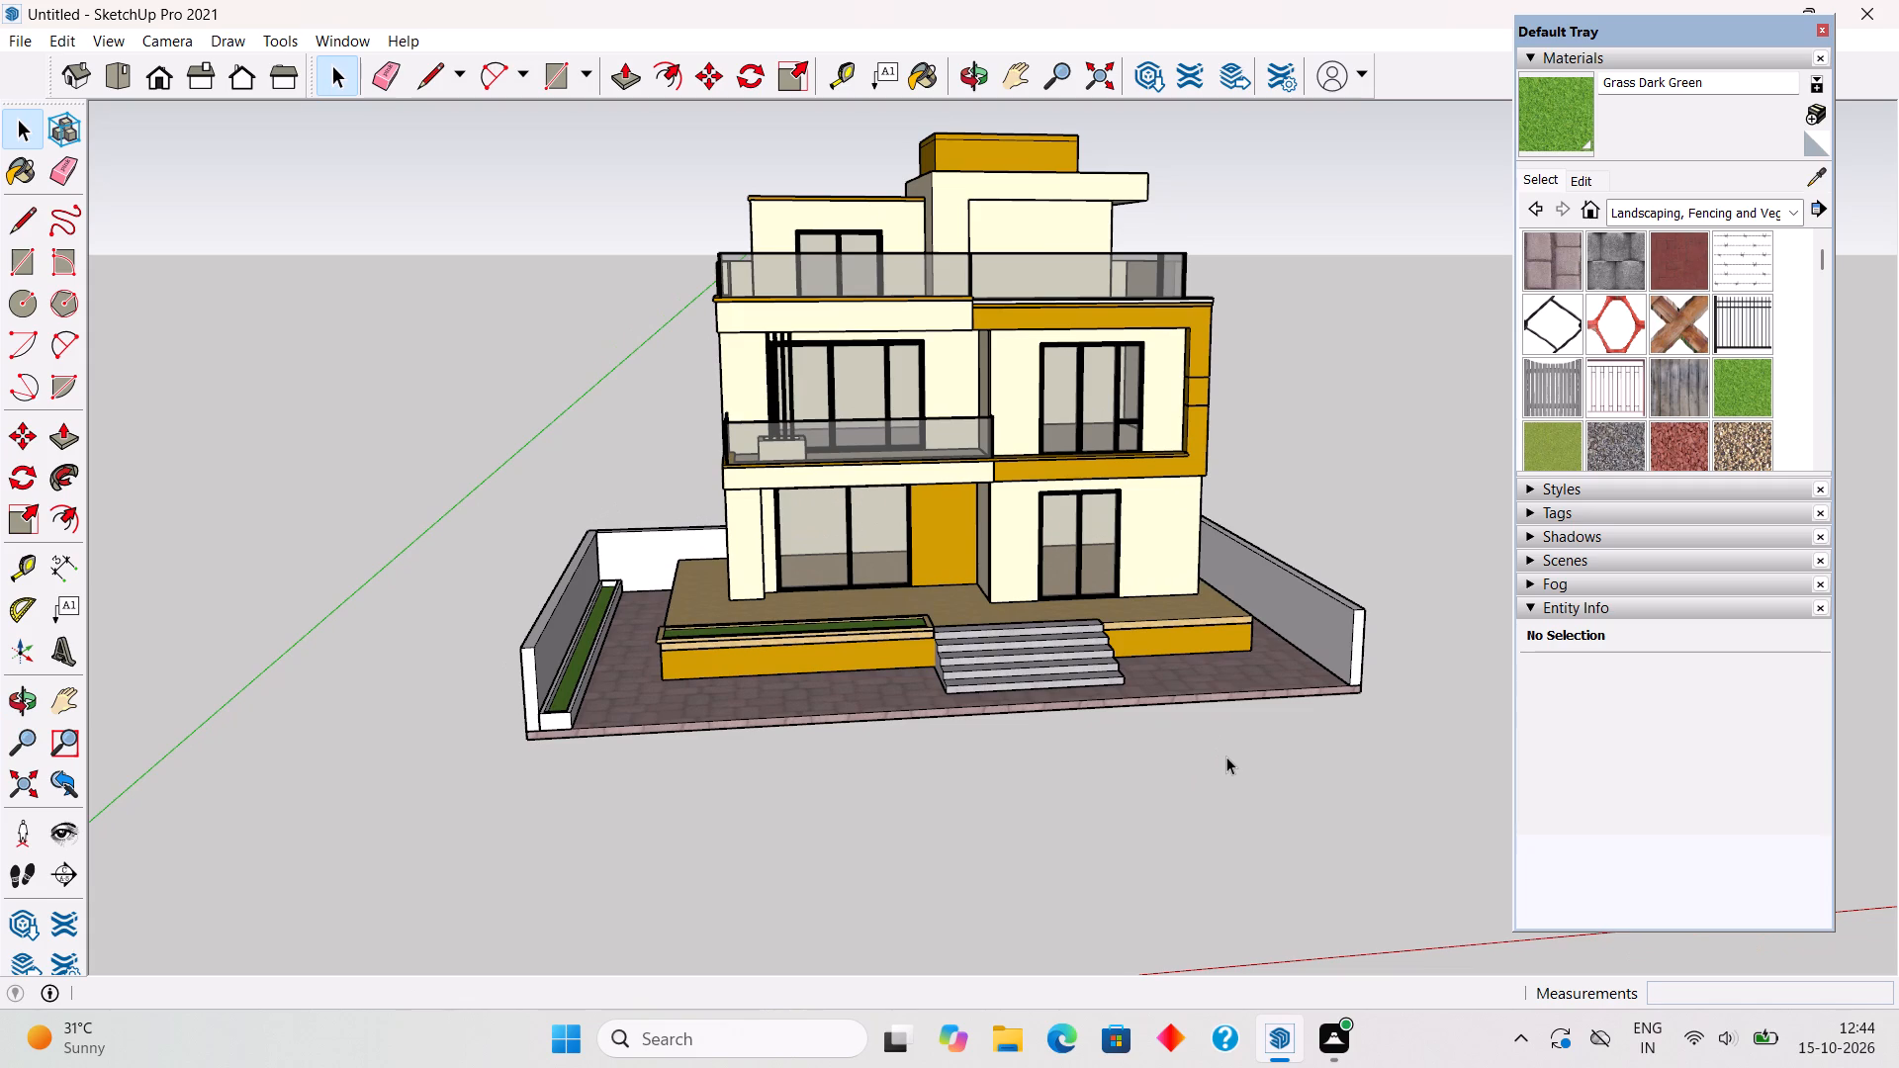
scroll(1226, 756, "down", 3)
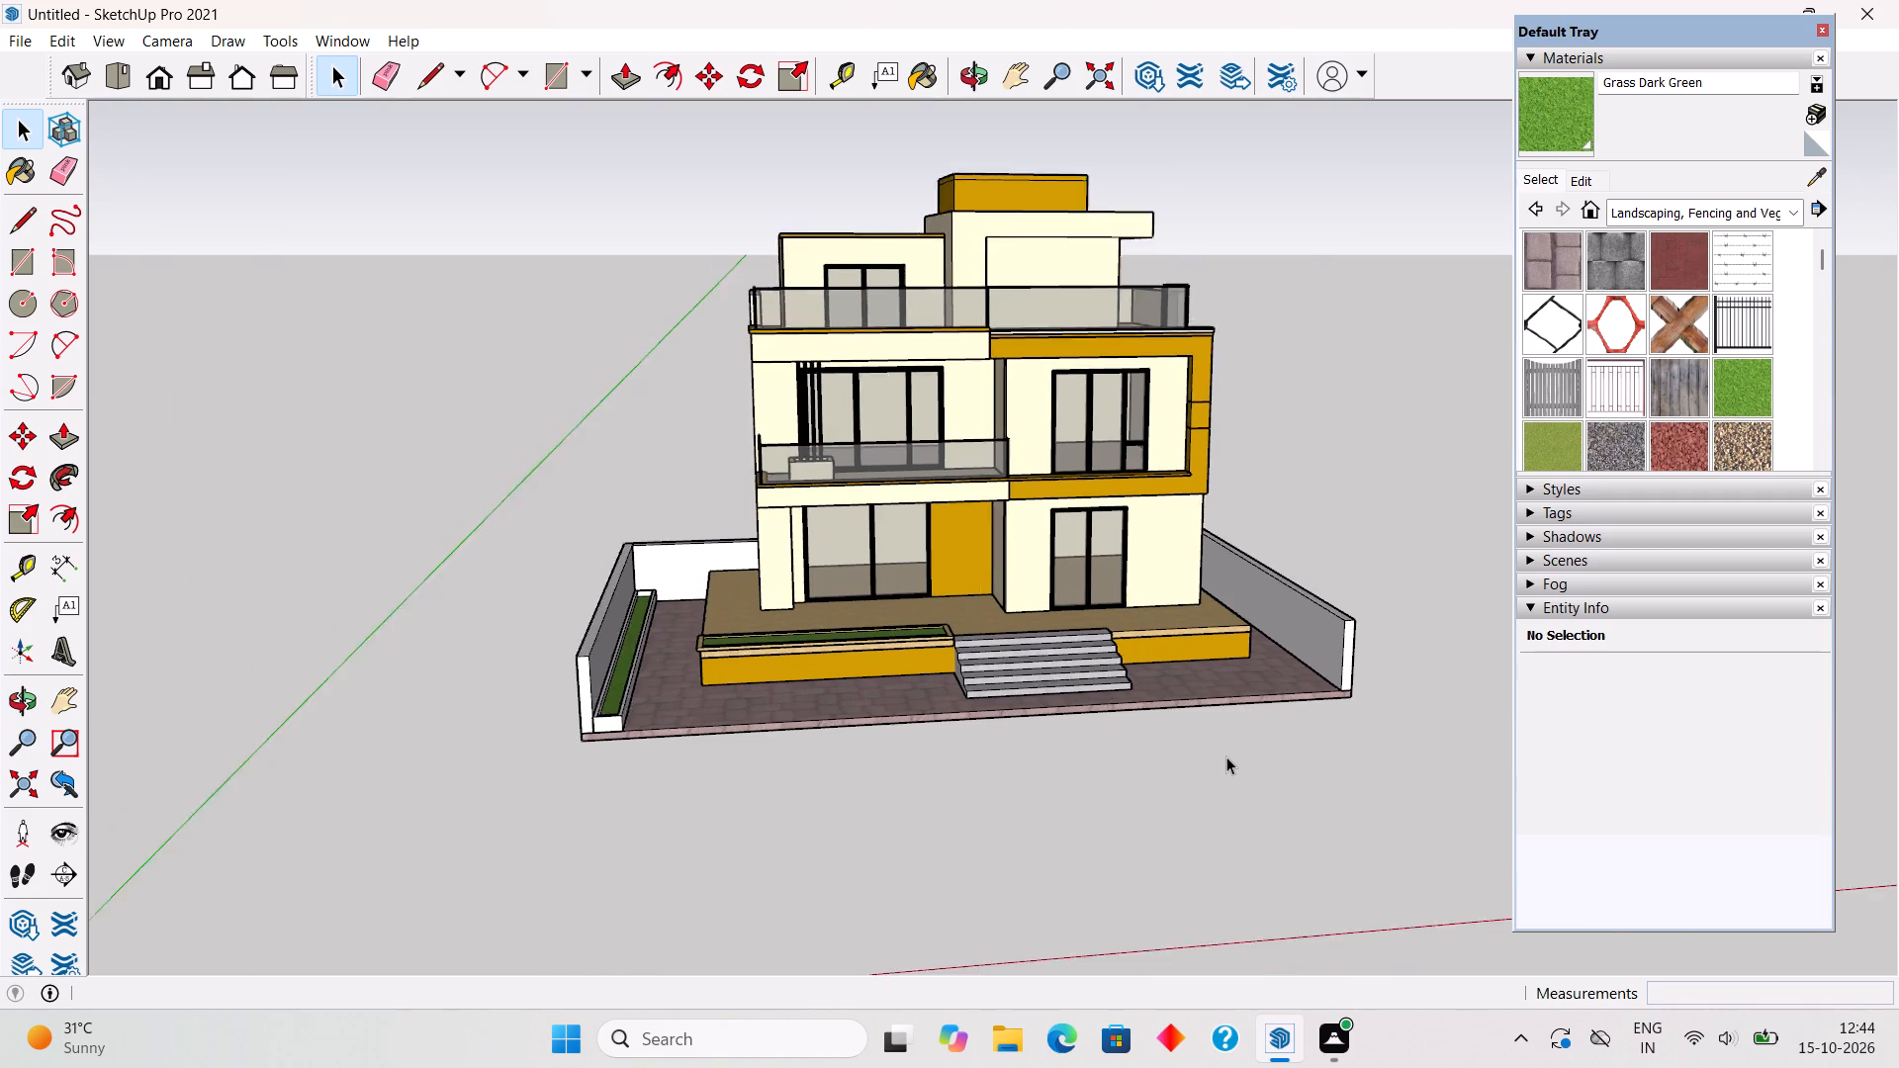
scroll(1226, 756, "down", 3)
scroll(1192, 728, "up", 4)
middle_click_drag(1182, 731, 988, 910)
scroll(991, 906, "up", 3)
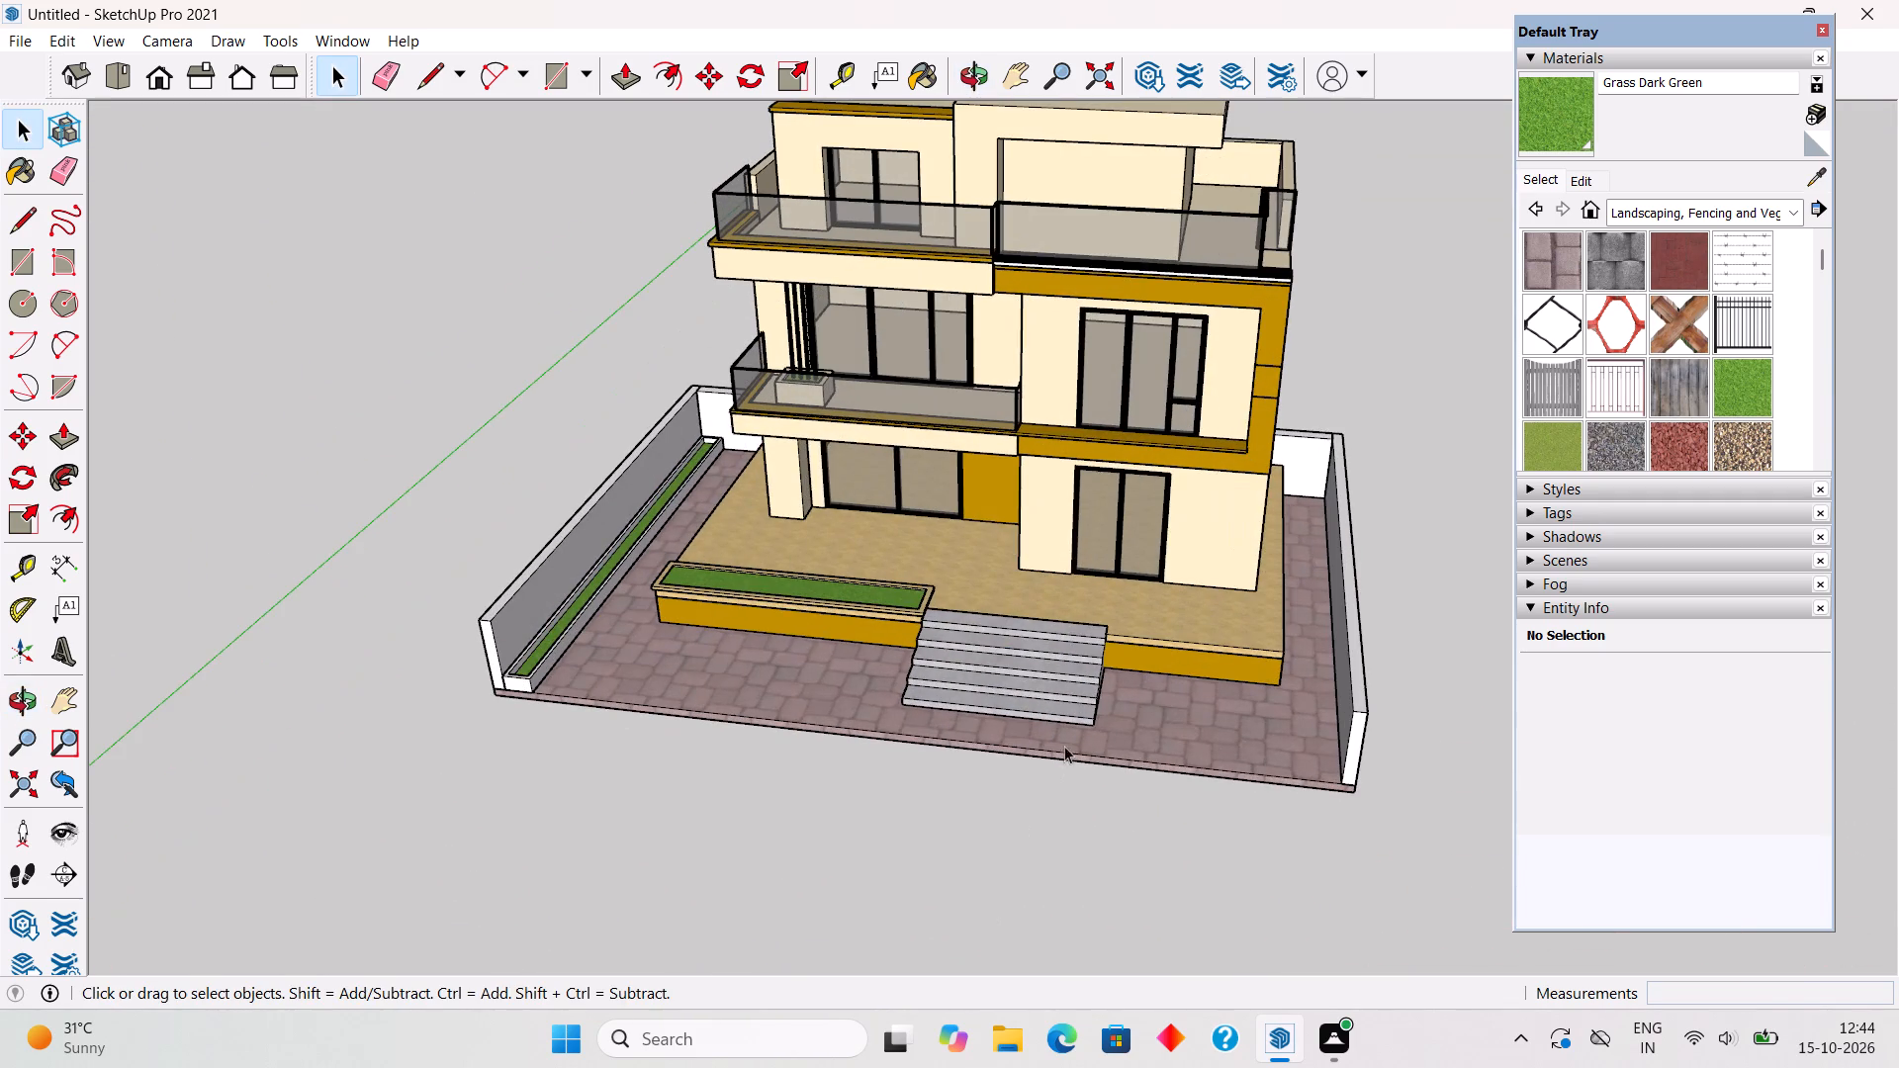
middle_click_drag(1064, 746, 940, 759)
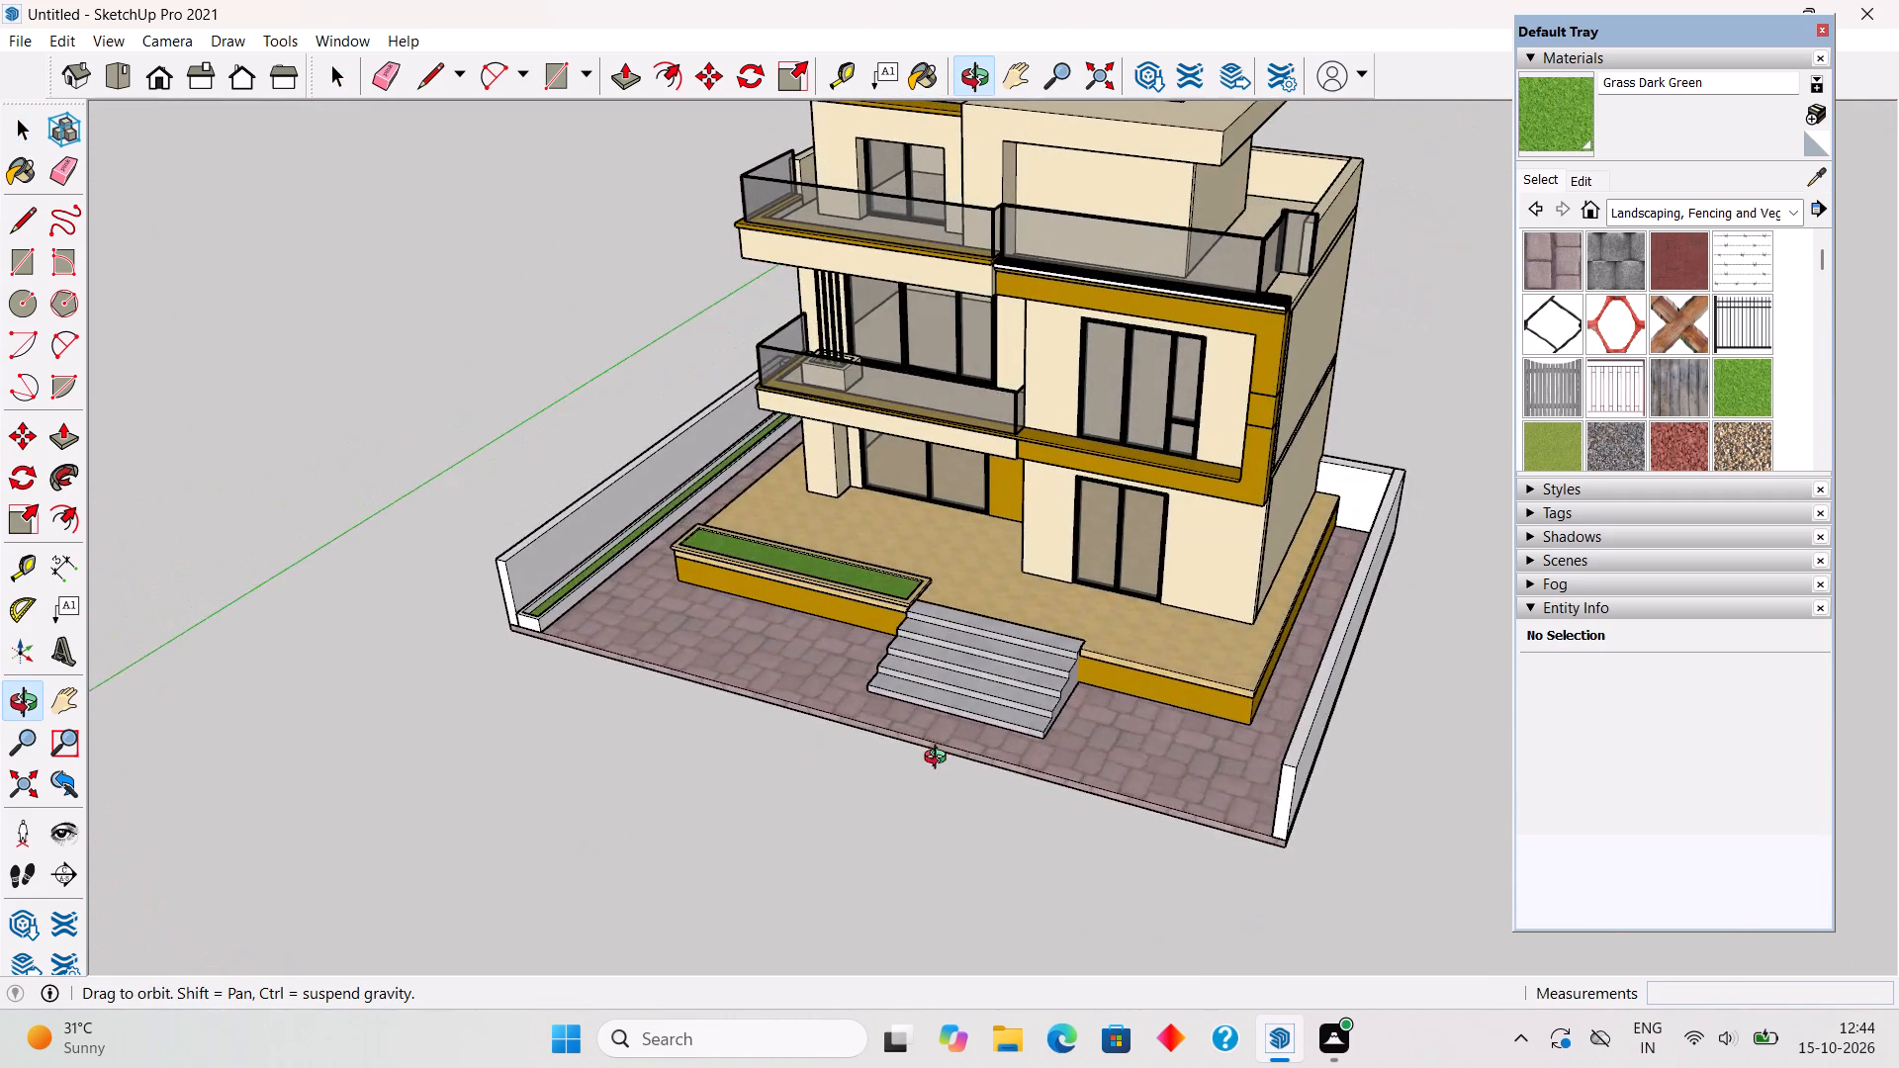
middle_click_drag(940, 759, 949, 778)
scroll(949, 778, "down", 2)
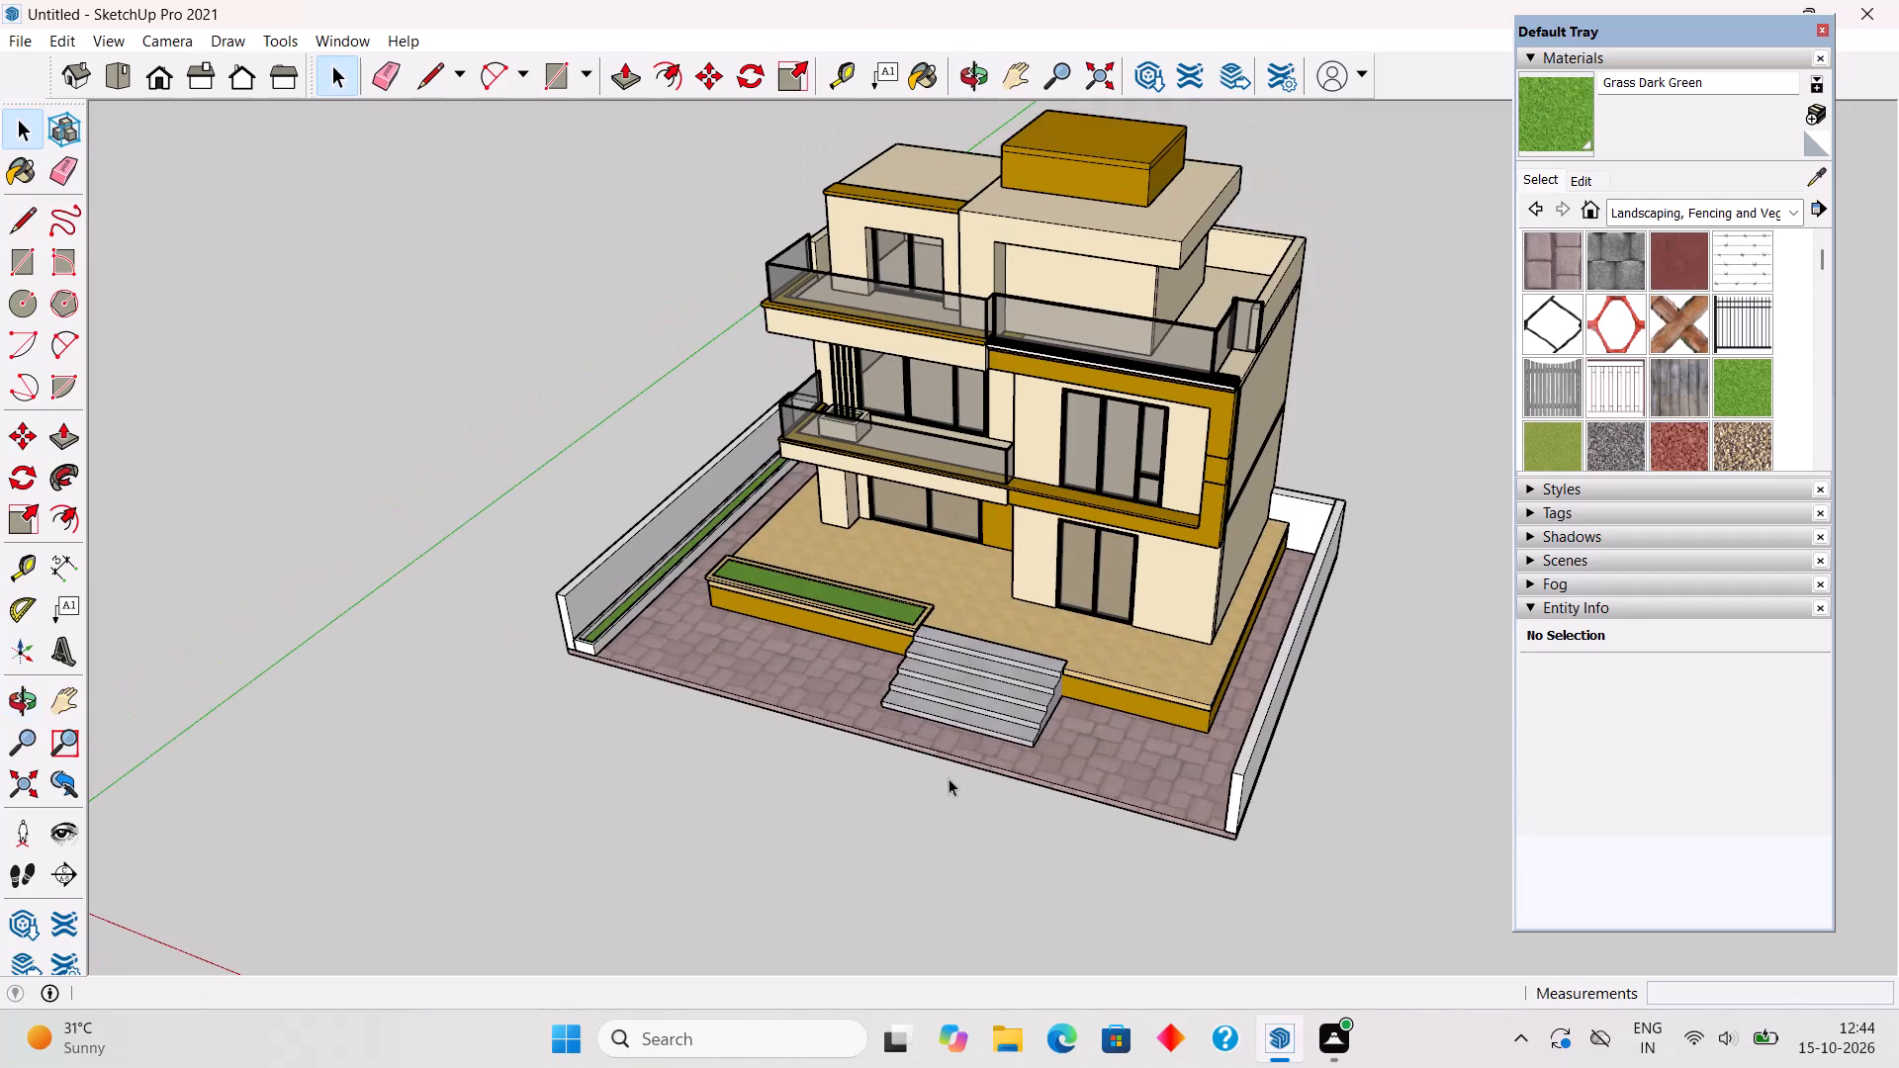
scroll(949, 778, "down", 8)
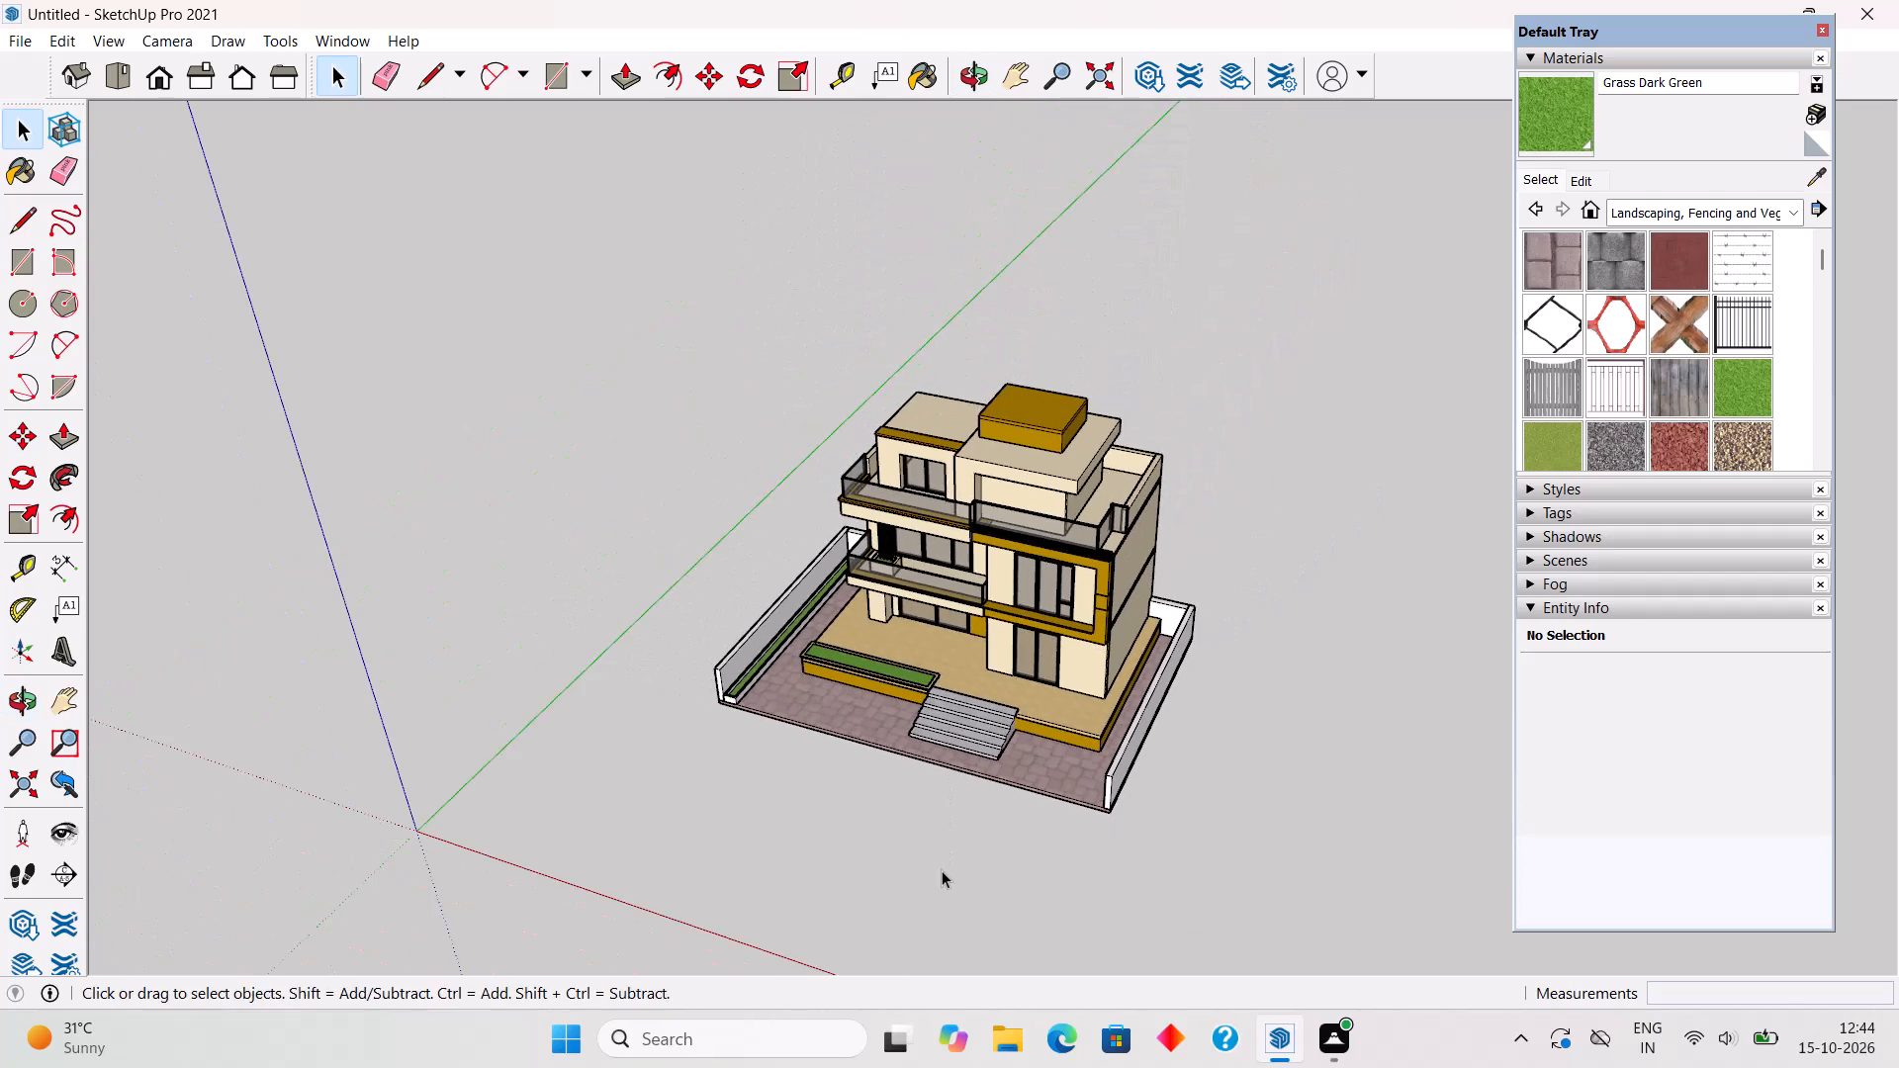
middle_click_drag(942, 870, 1177, 814)
scroll(1174, 815, "up", 8)
middle_click_drag(1091, 724, 1186, 823)
scroll(1160, 808, "up", 1)
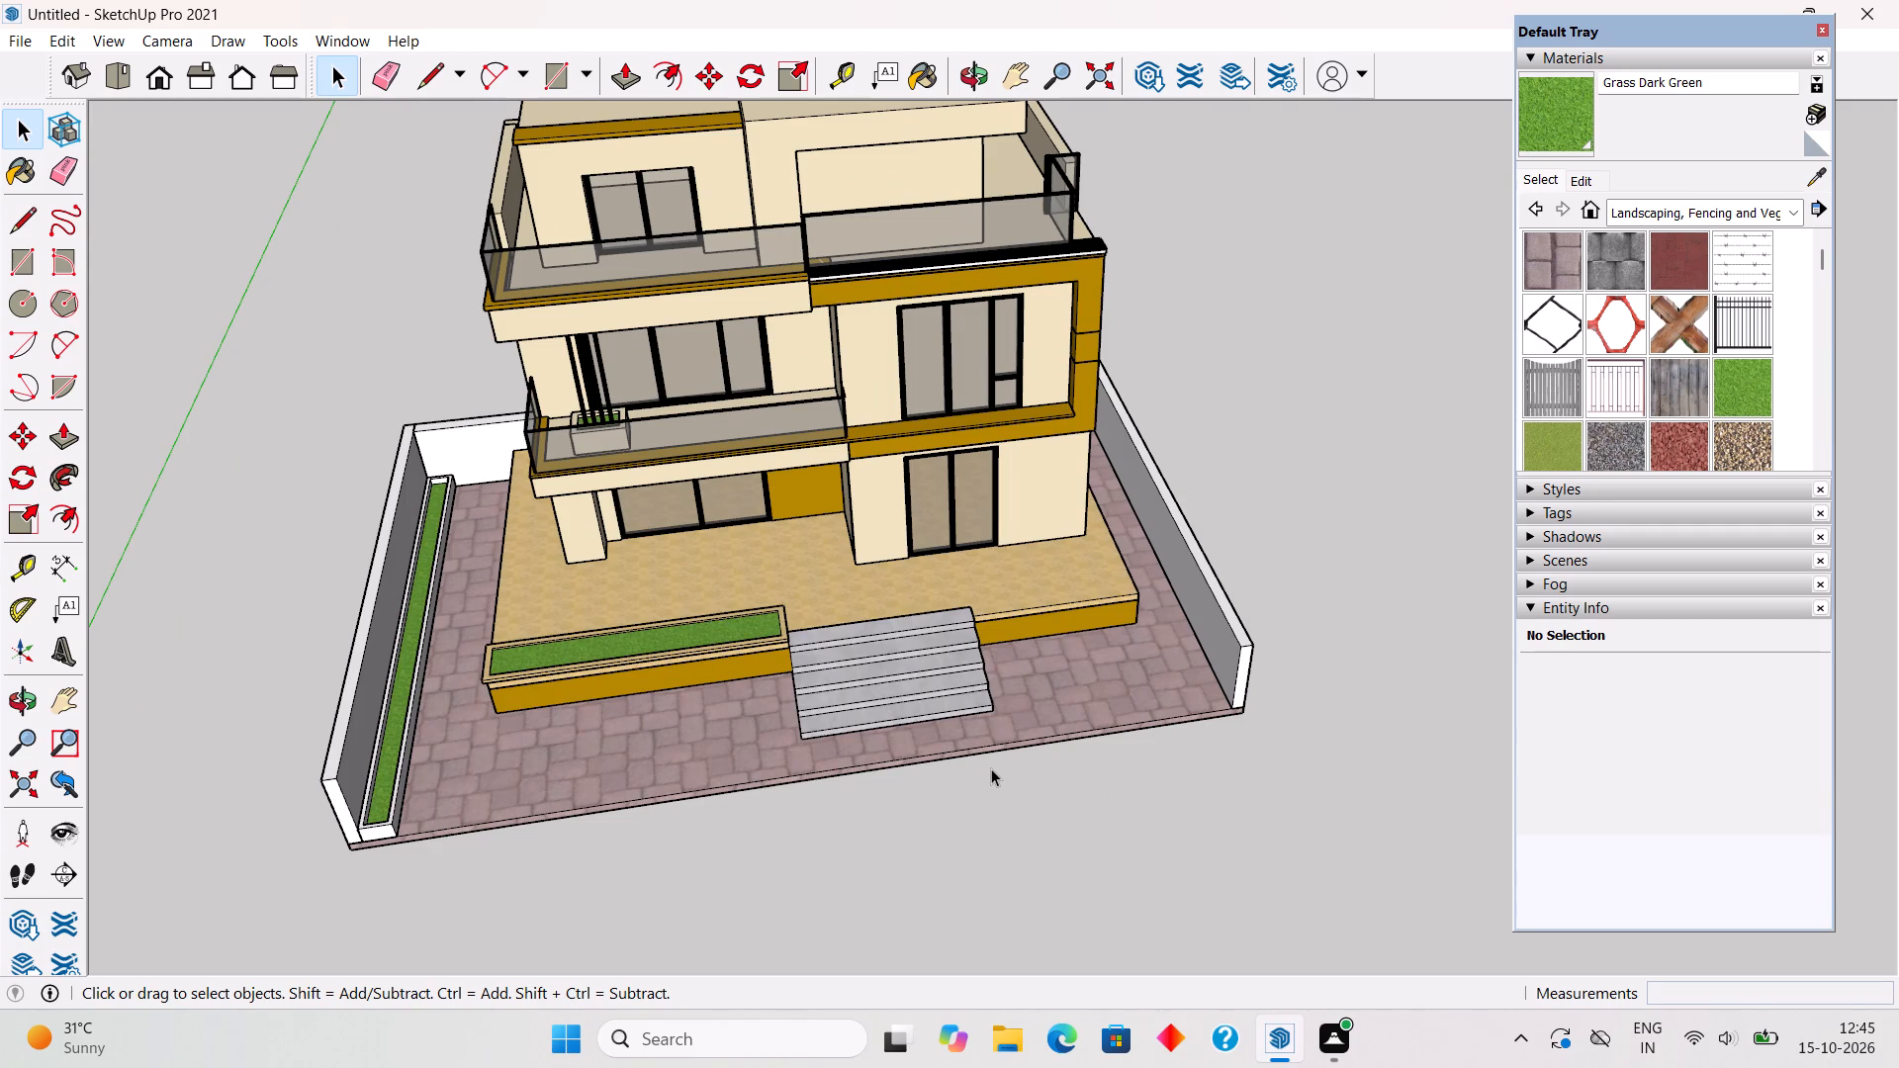
scroll(991, 768, "down", 5)
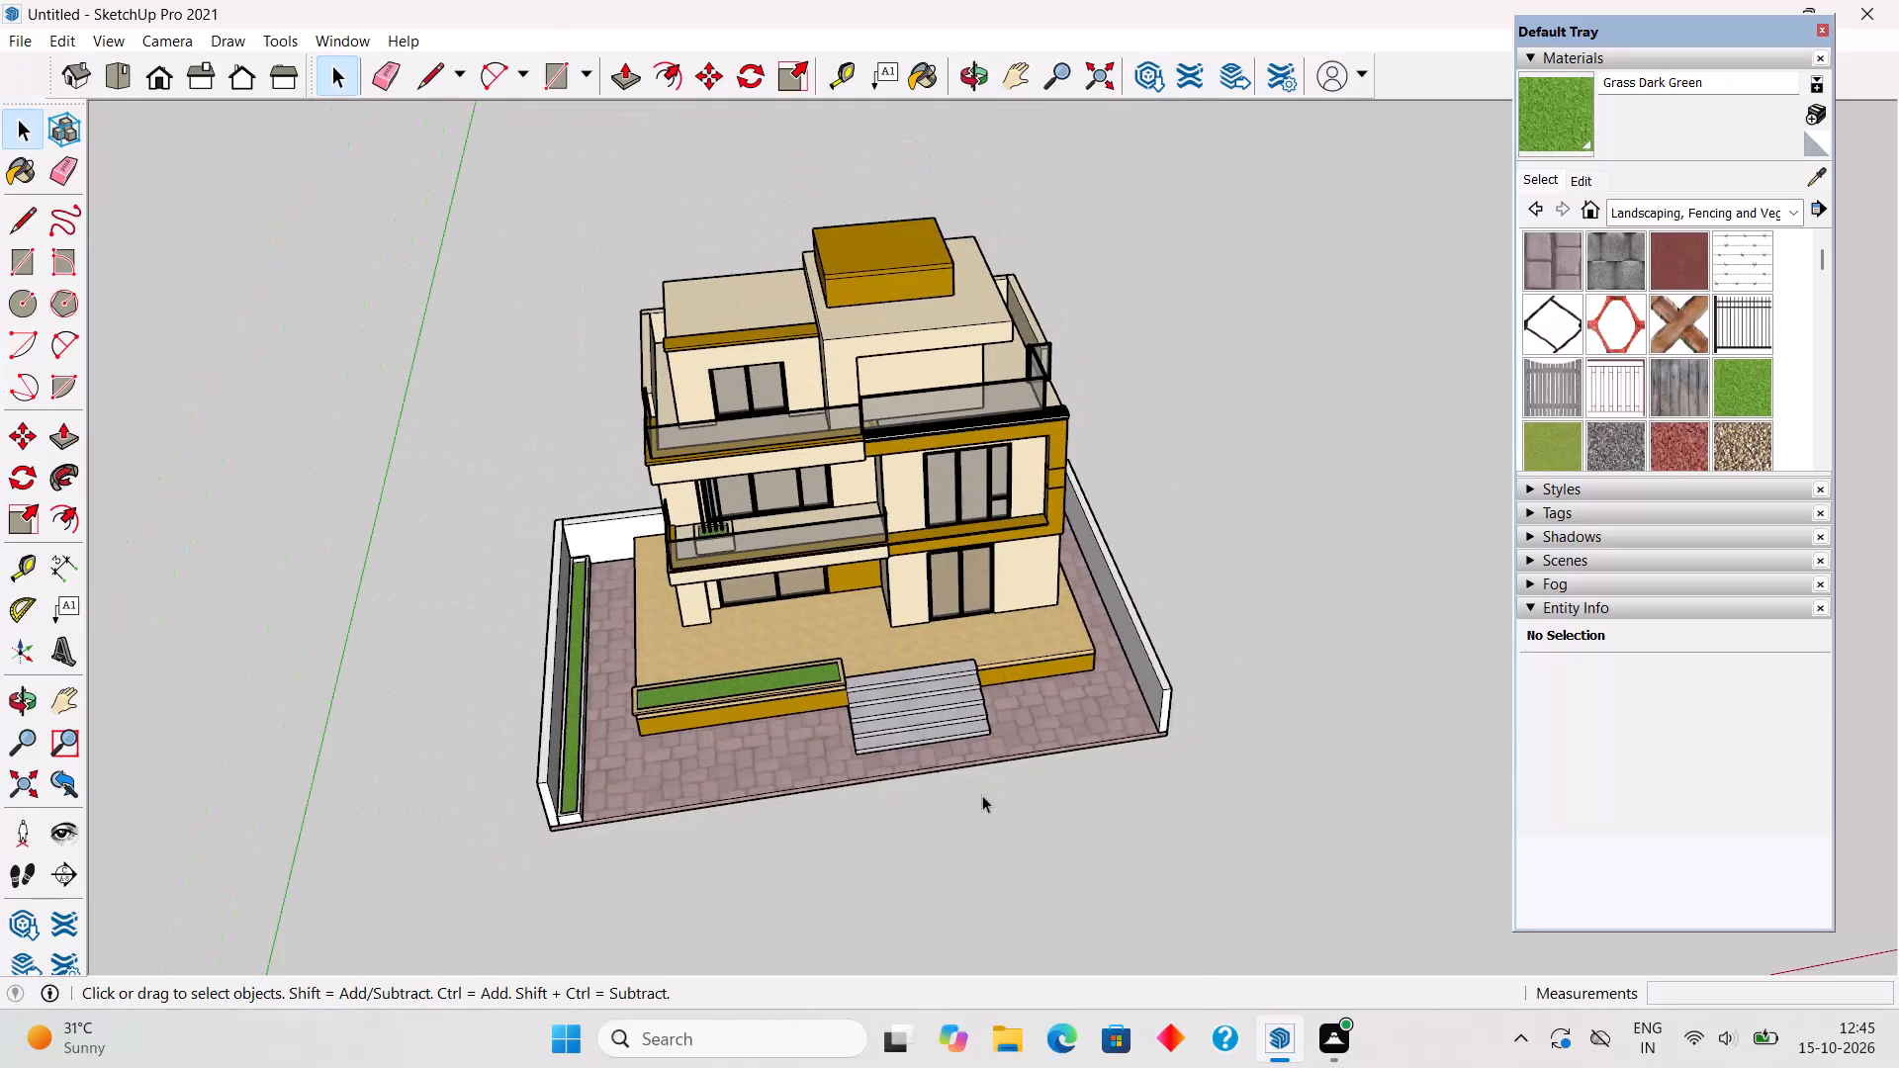
middle_click_drag(959, 787, 925, 805)
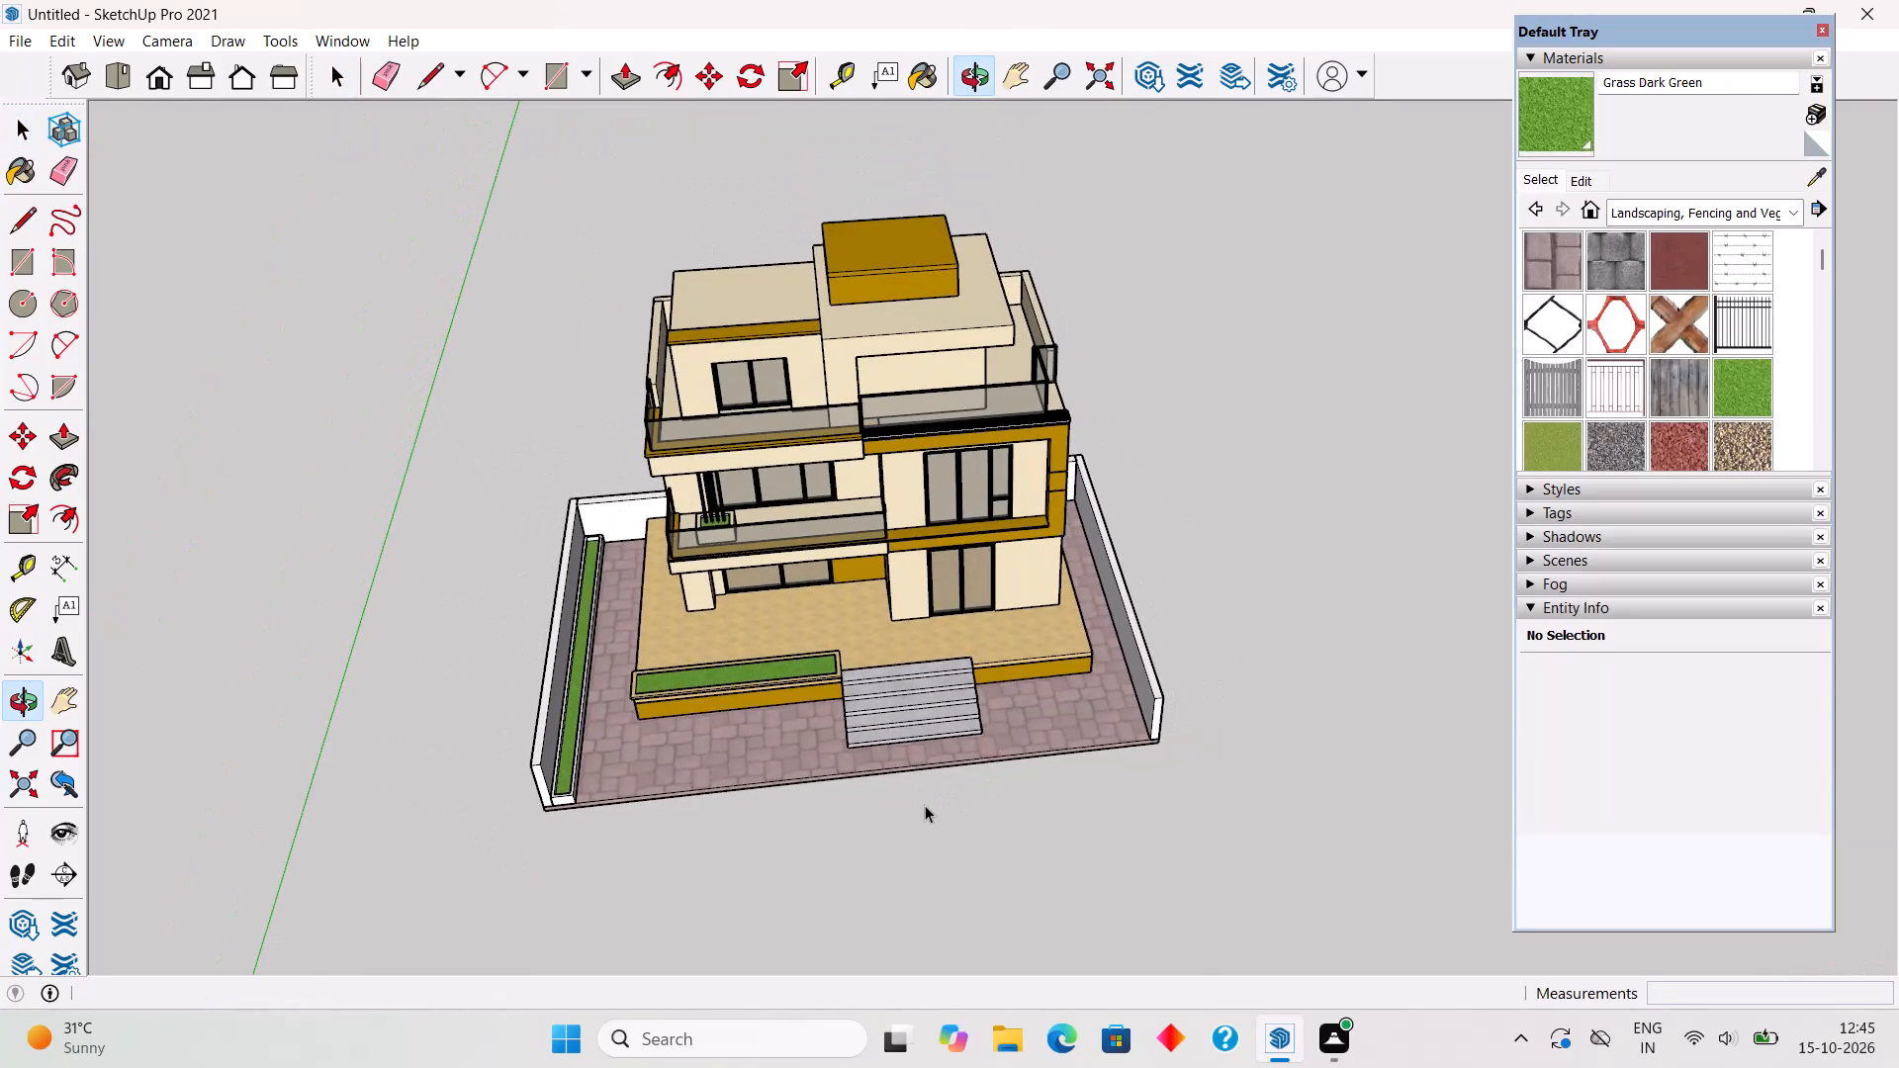
scroll(925, 805, "up", 1)
middle_click_drag(911, 775, 863, 470)
scroll(863, 470, "up", 1)
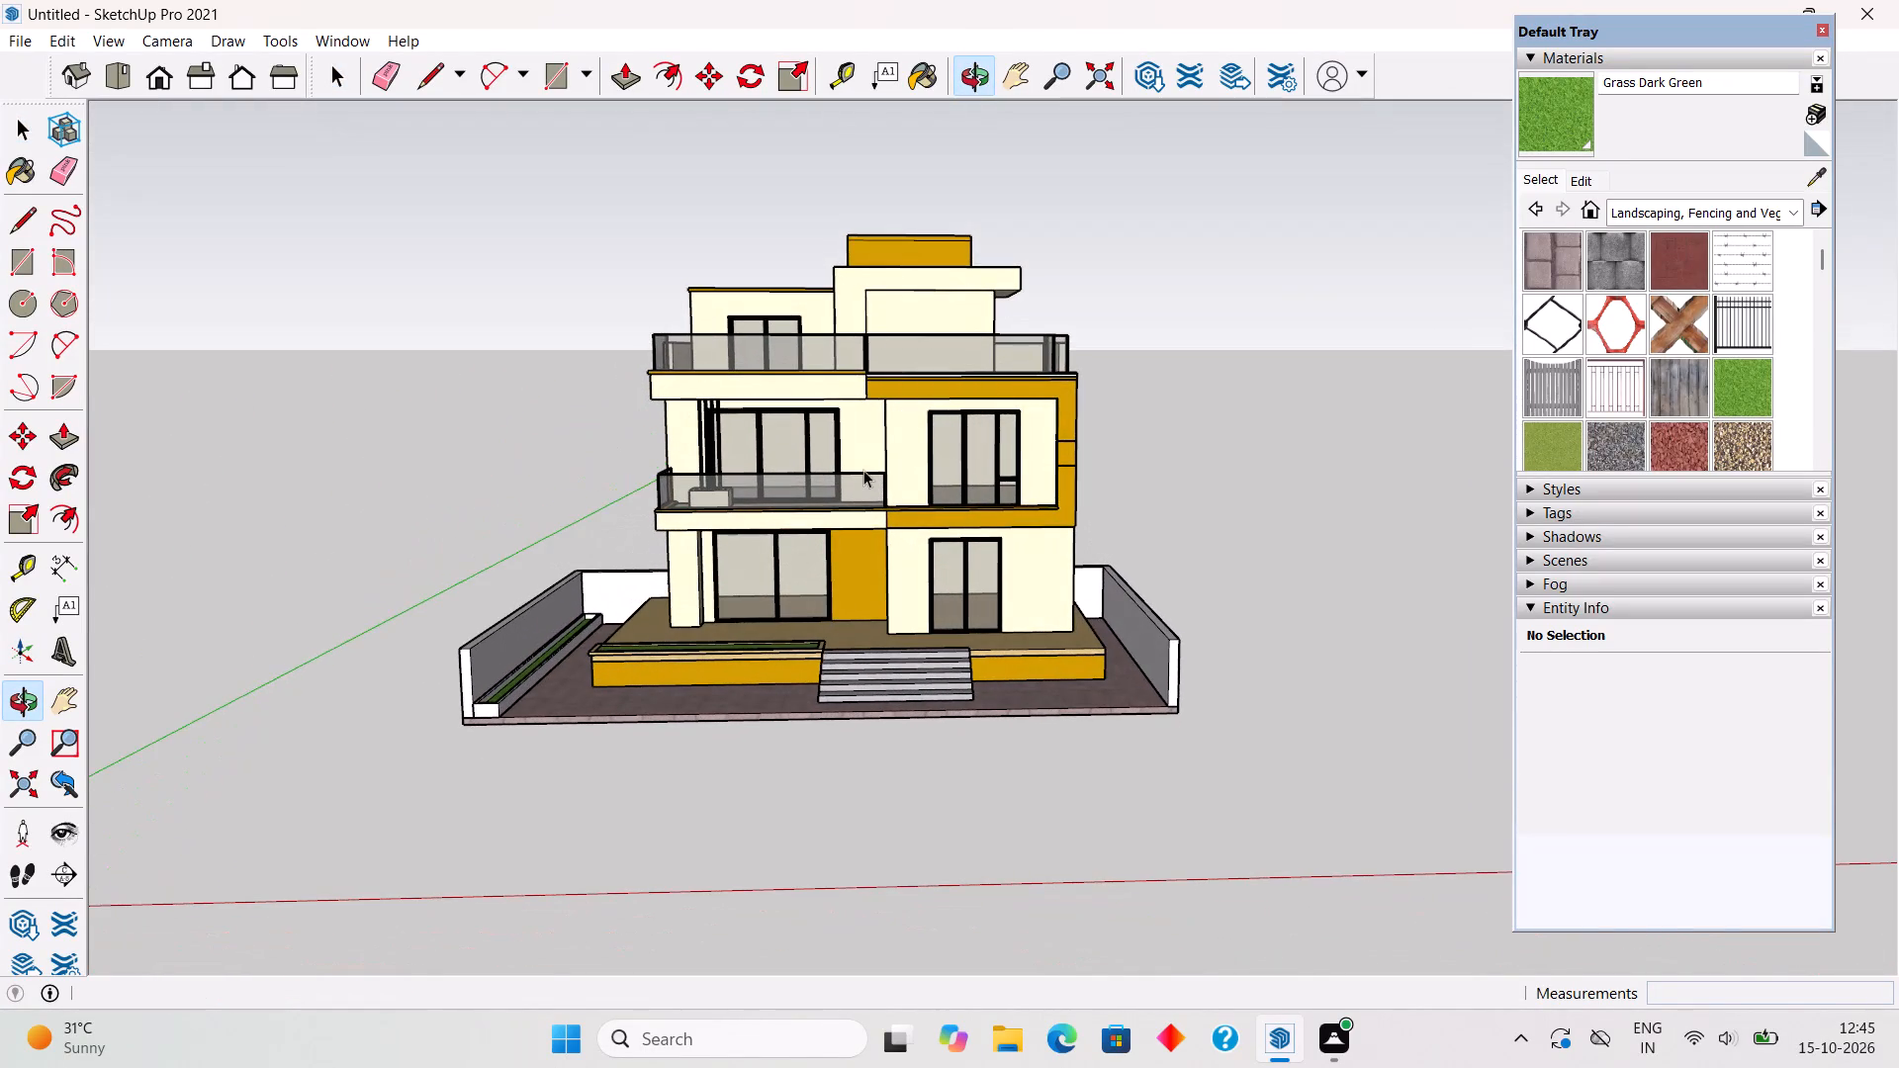
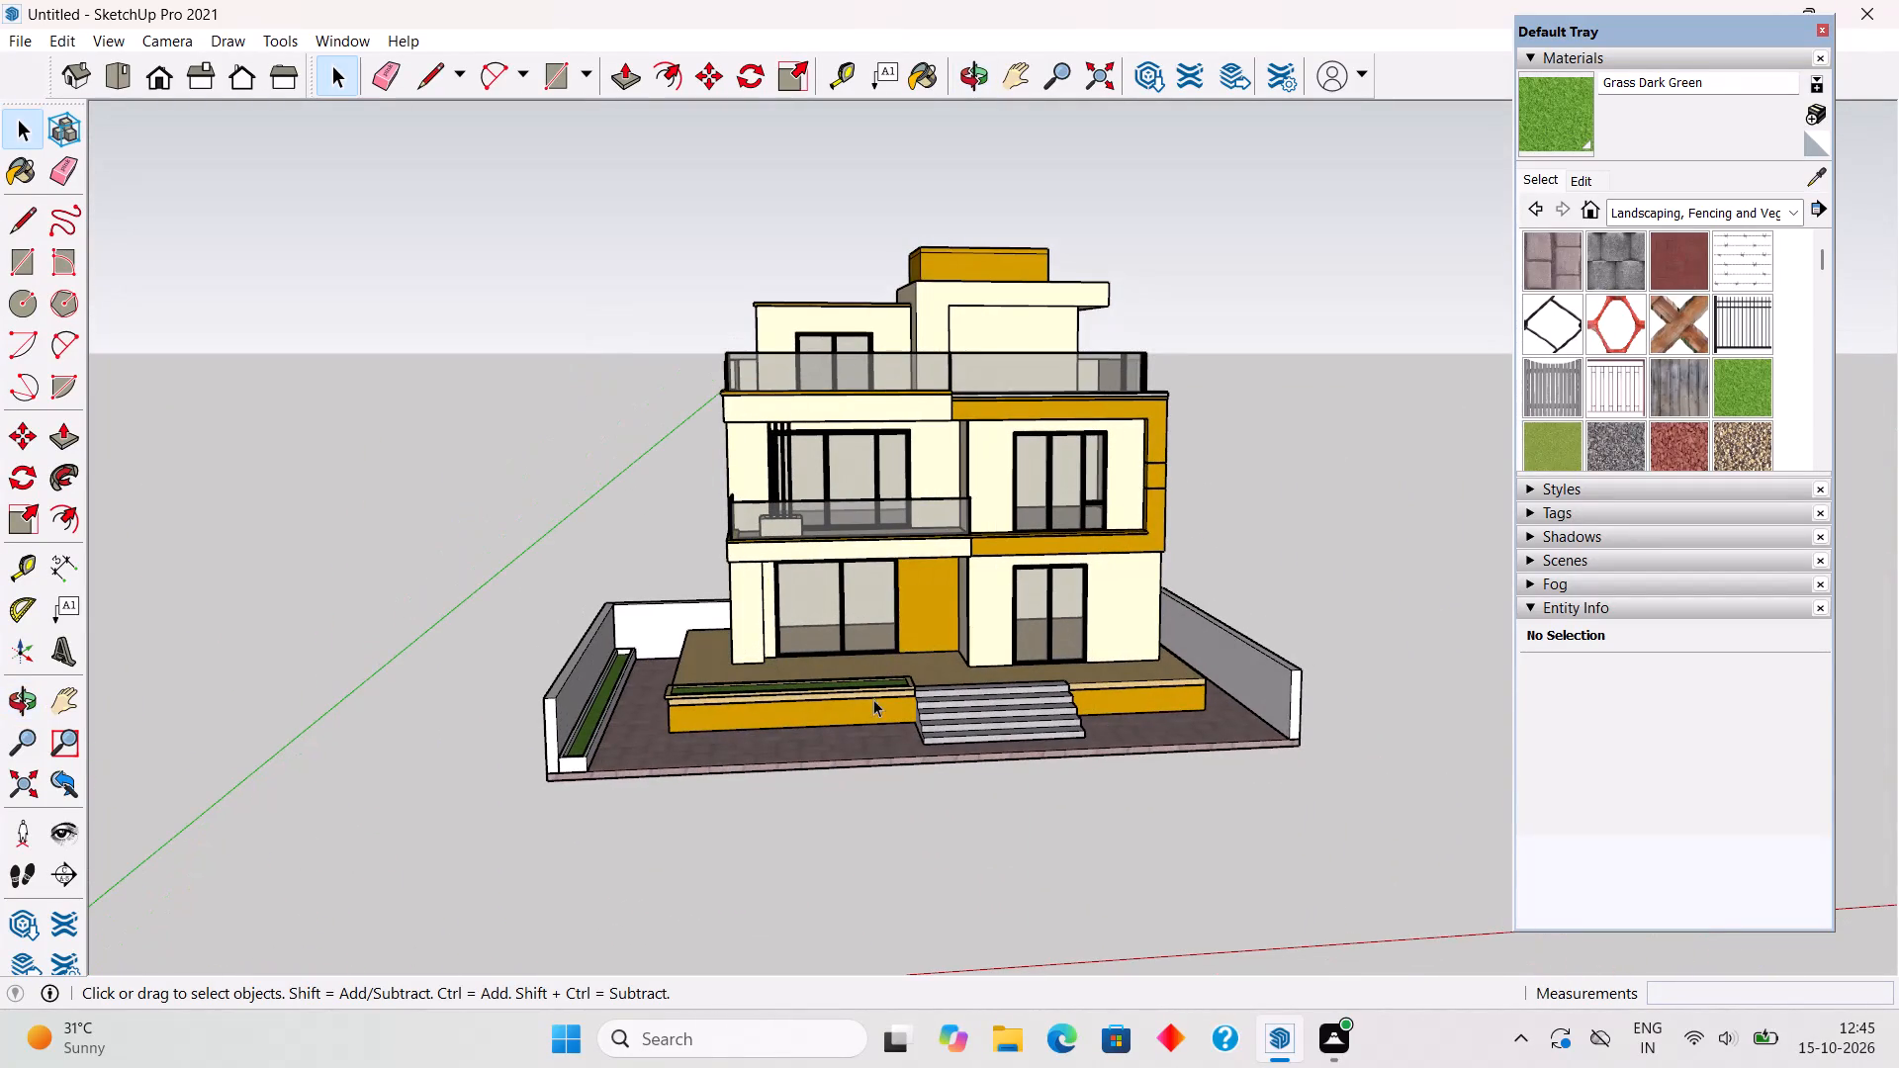
Sample the Stone Brushed Khaki material from the raised terrace slab around the house and make its colour slightly darker.
middle_click_drag(1009, 678, 995, 737)
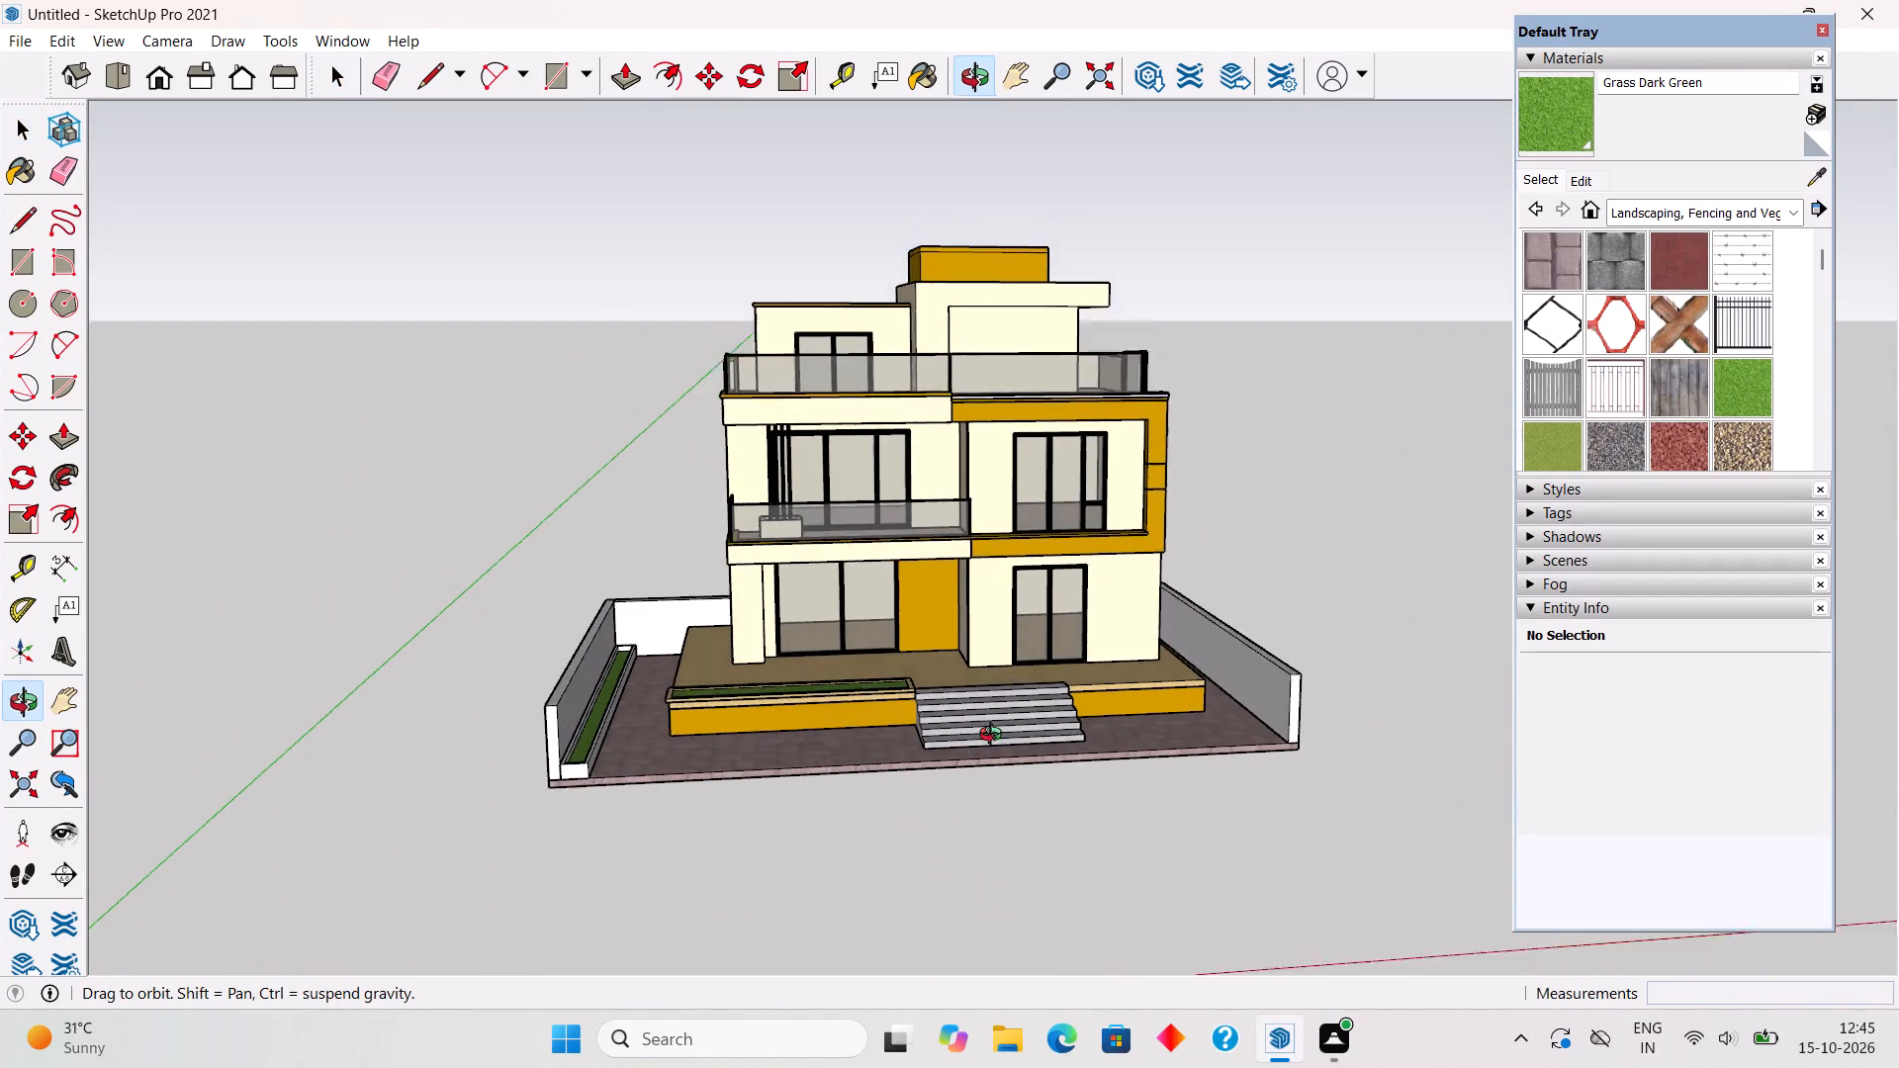
middle_click_drag(995, 737, 885, 917)
scroll(1097, 715, "up", 6)
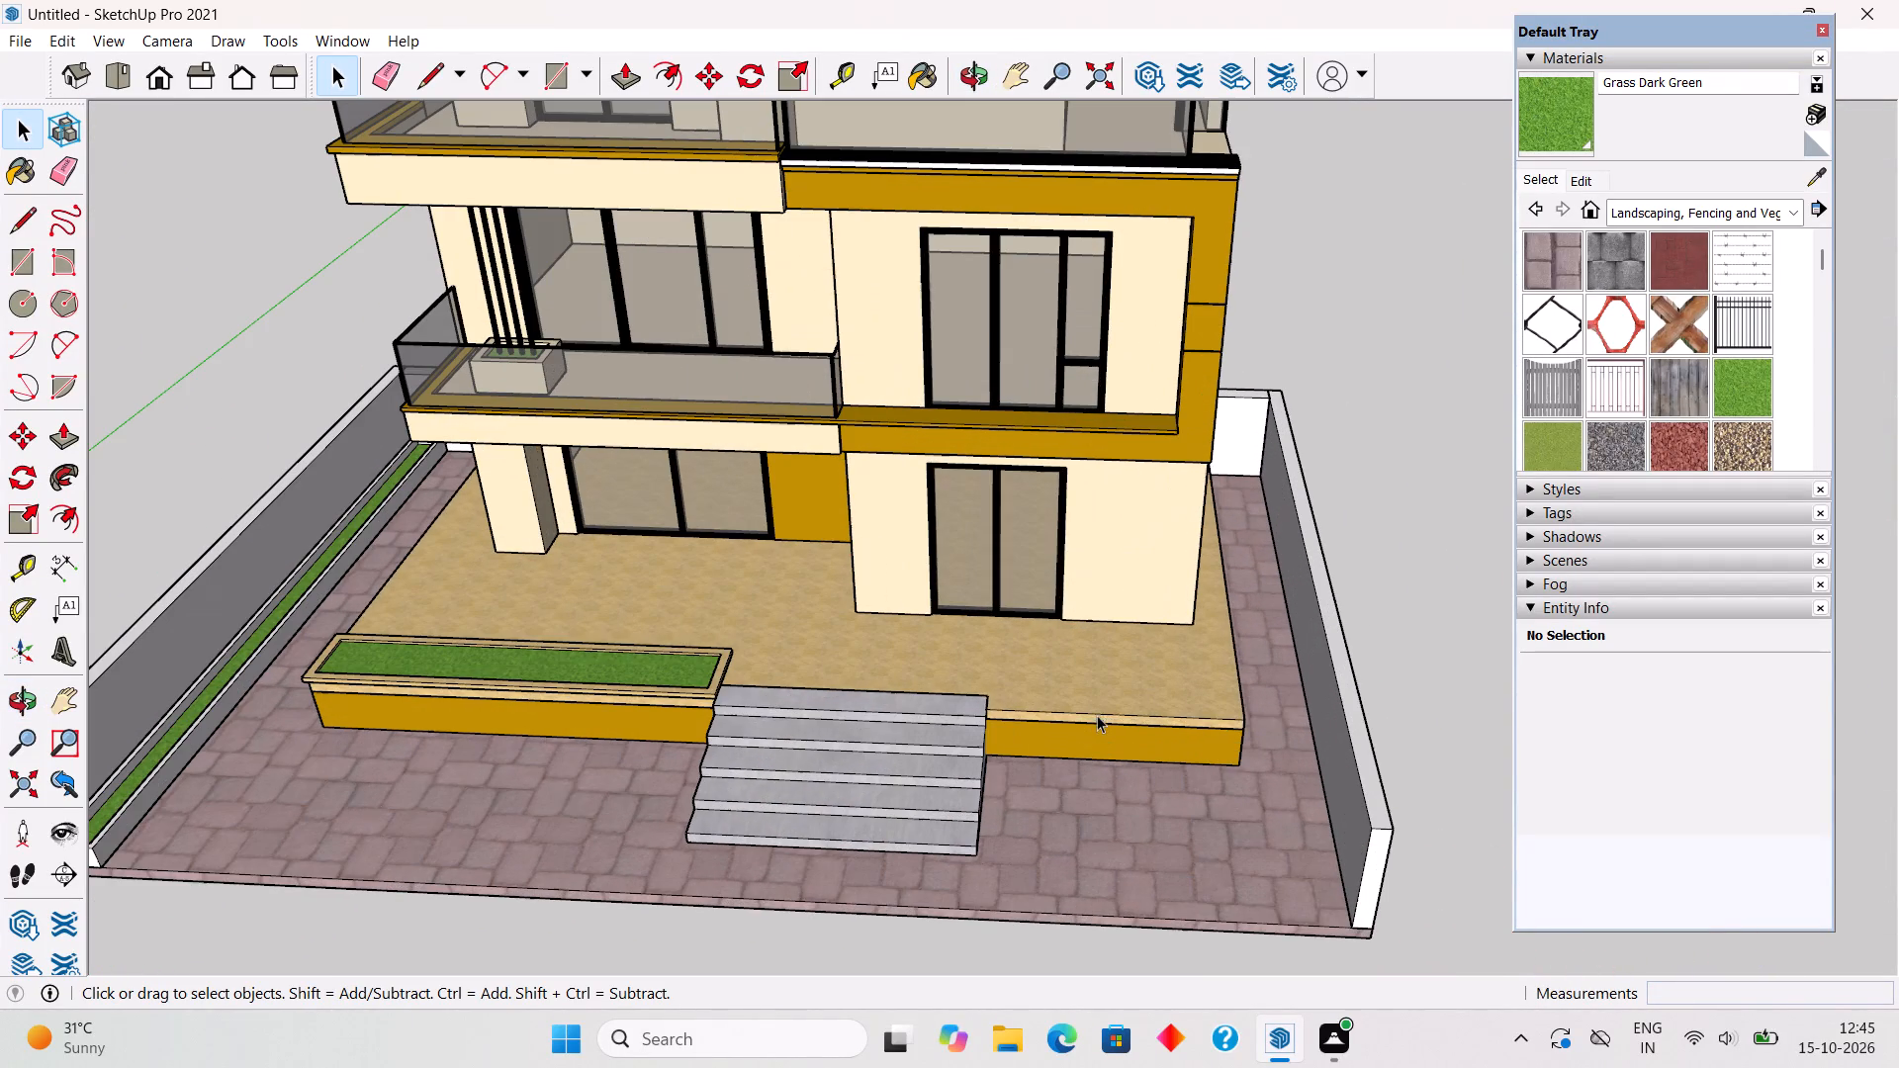
left_click(1097, 697)
triple_click(1097, 697)
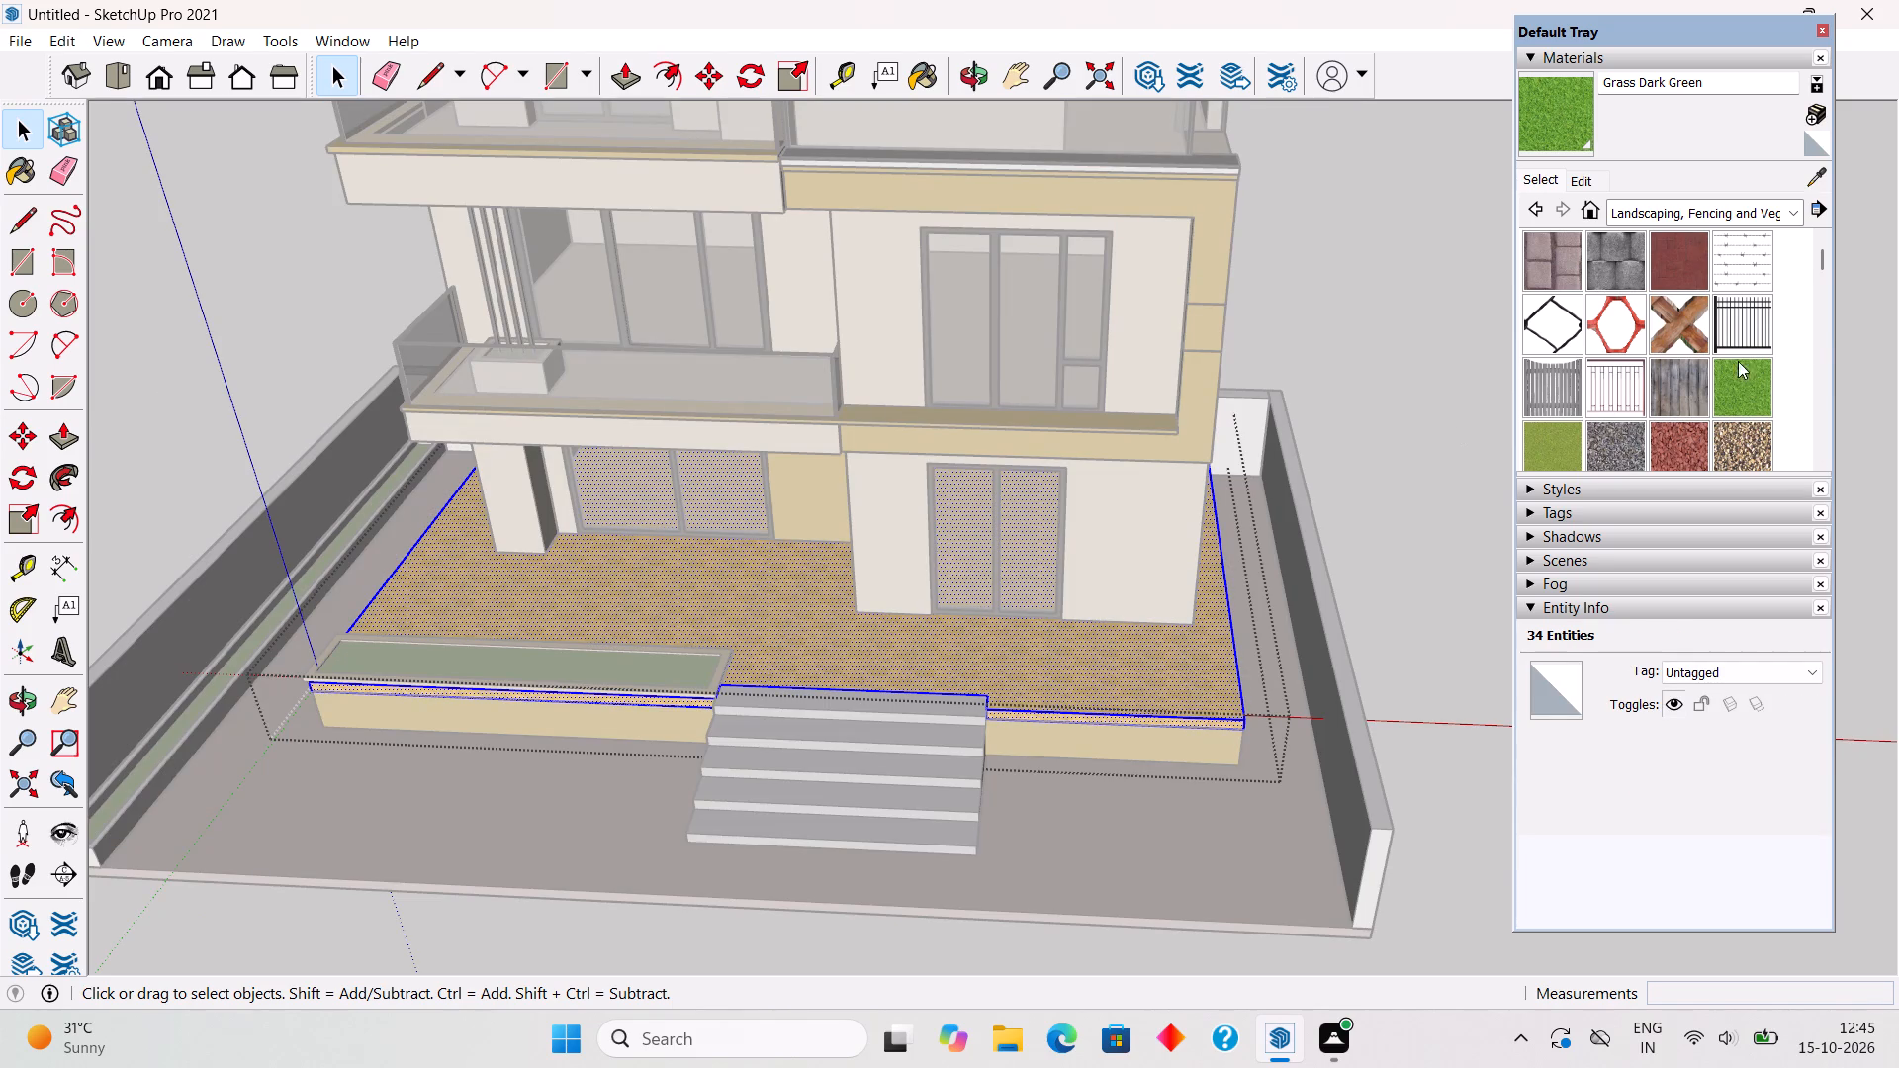
left_click(1673, 213)
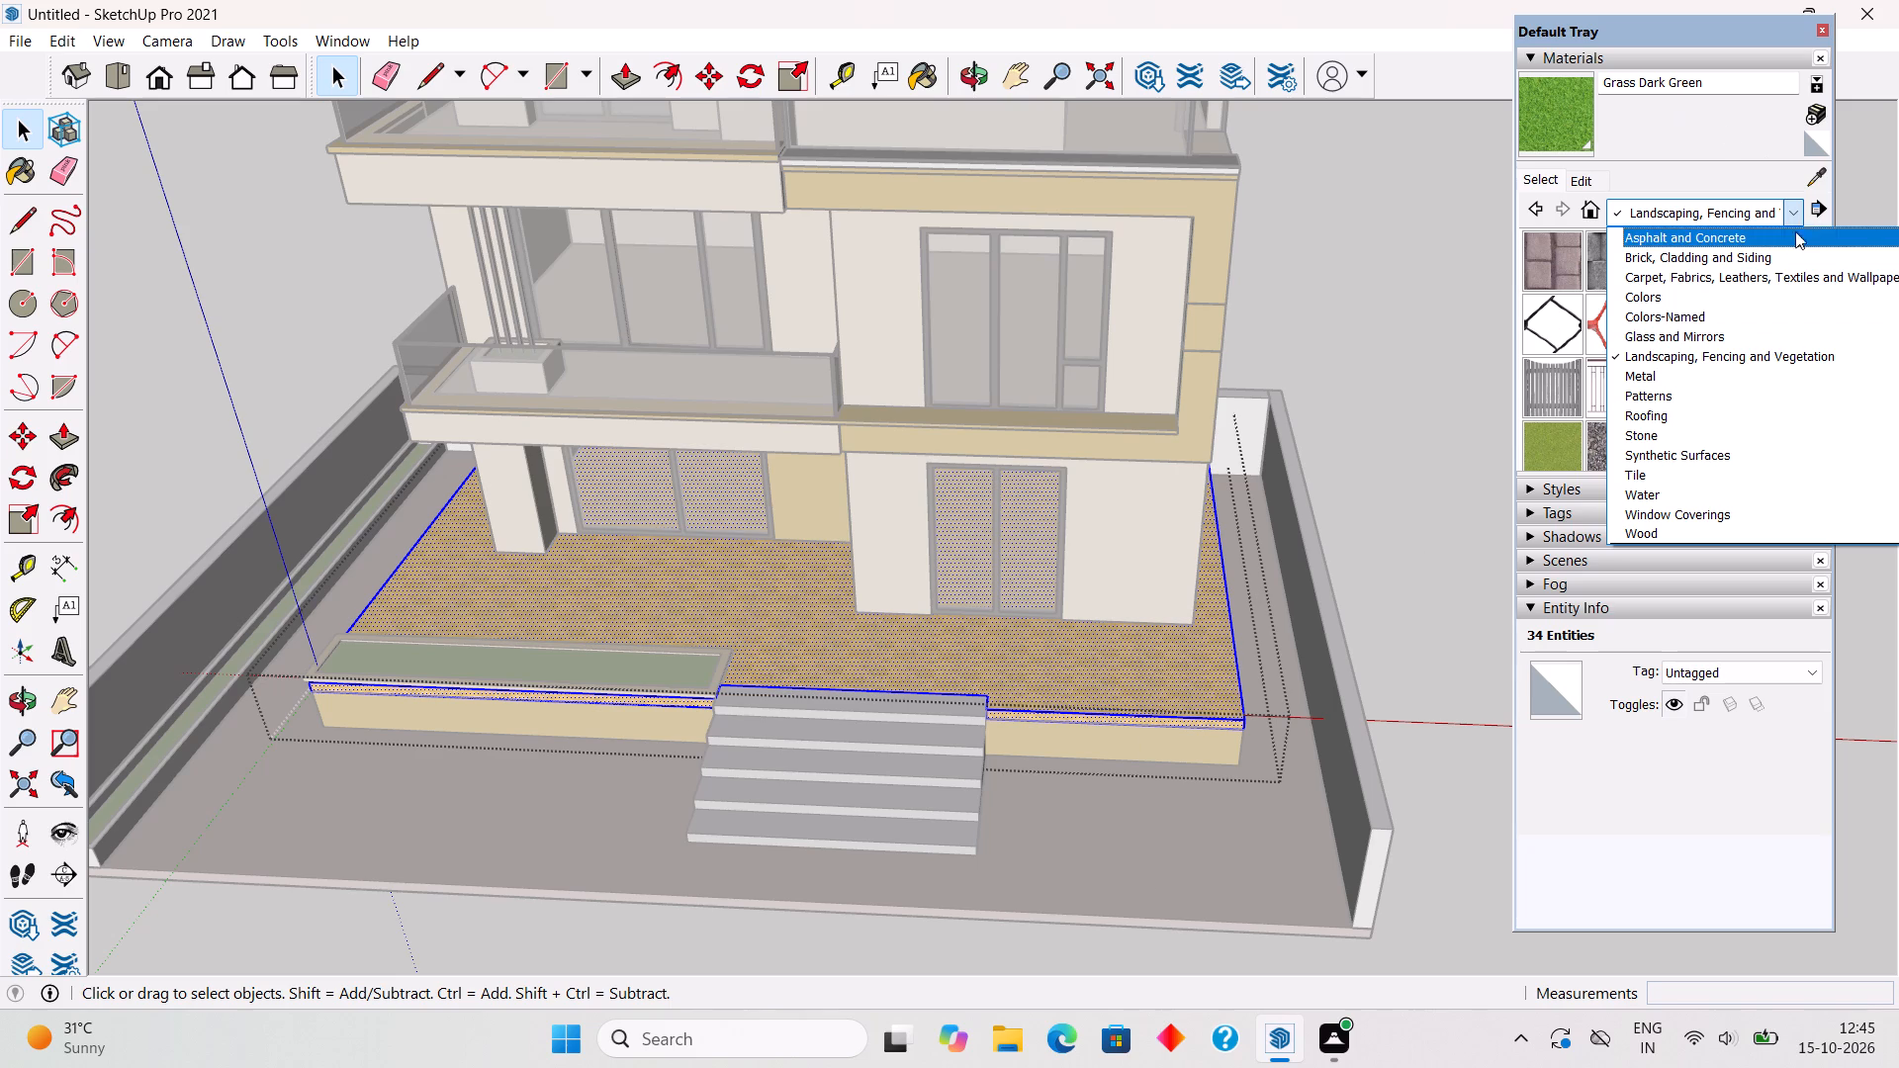
left_click(1817, 181)
left_click(1817, 181)
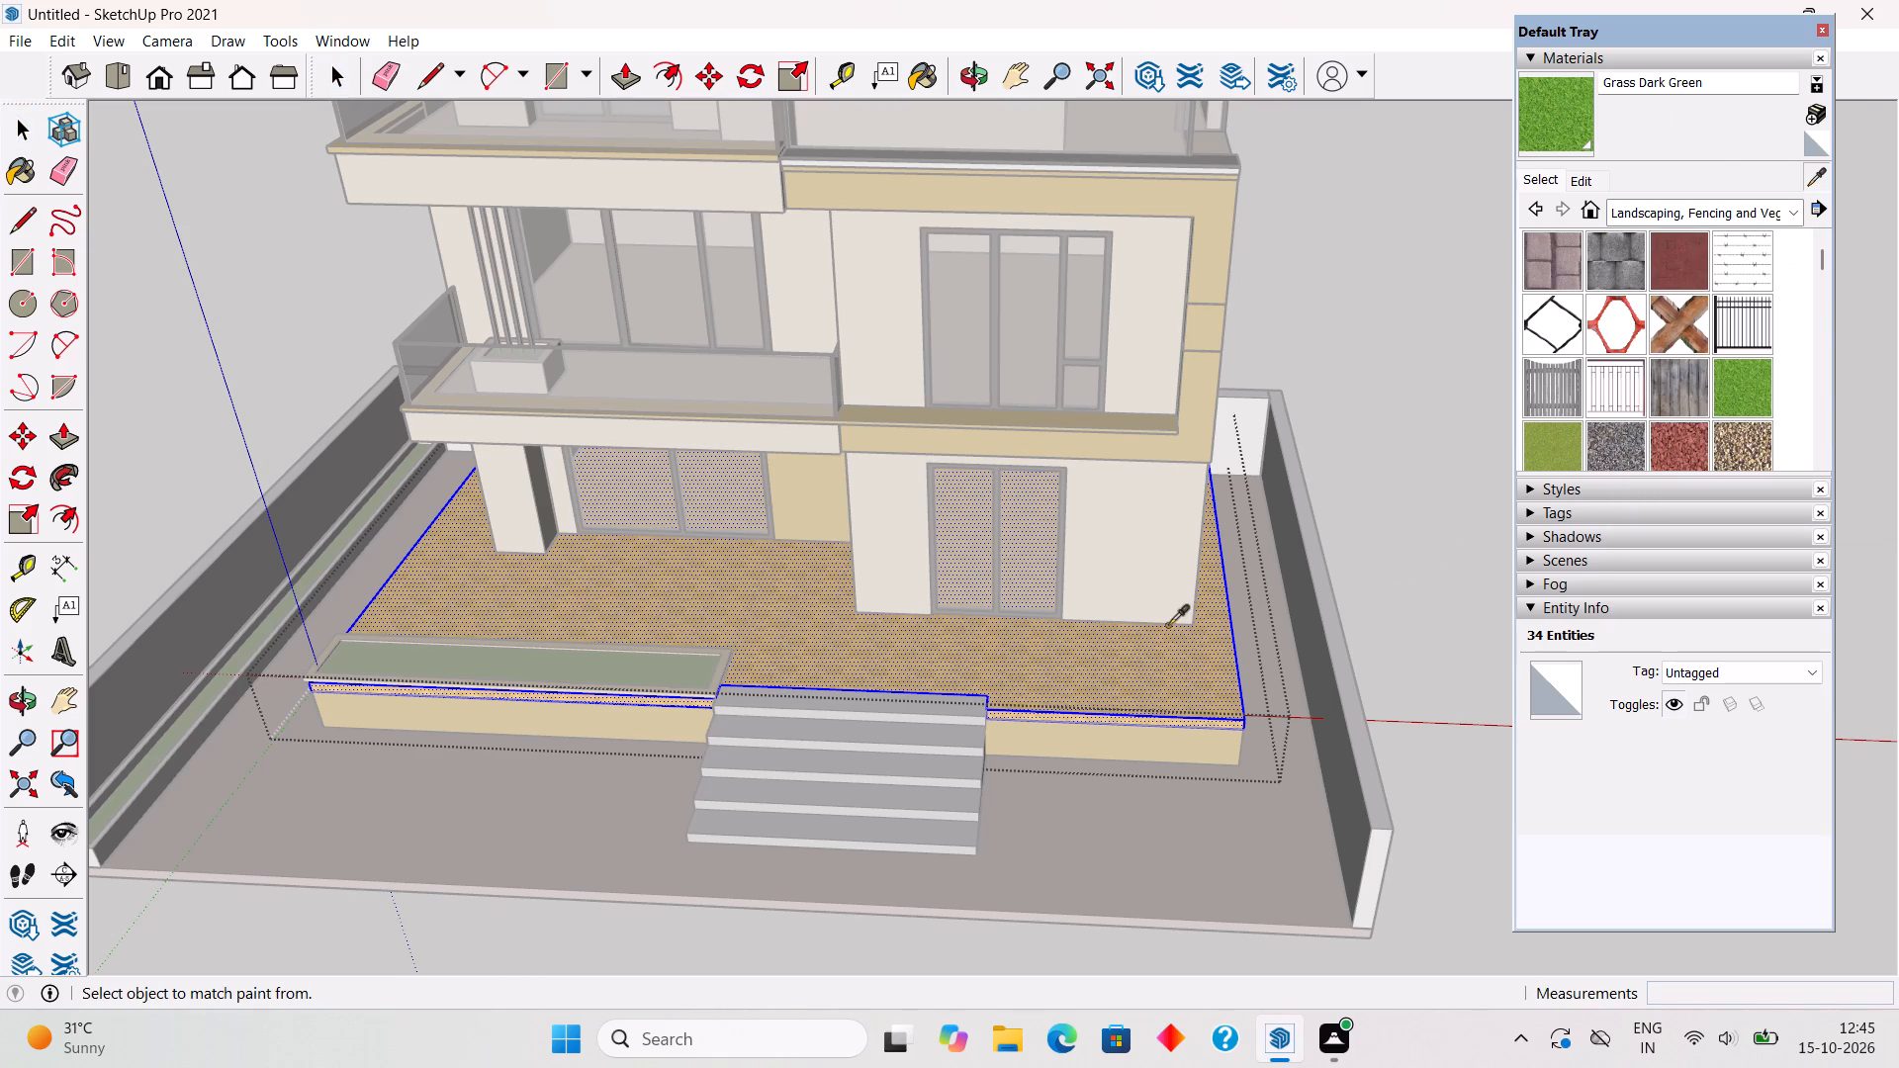
left_click(1140, 691)
scroll(1548, 170, "up", 4)
left_click(1585, 177)
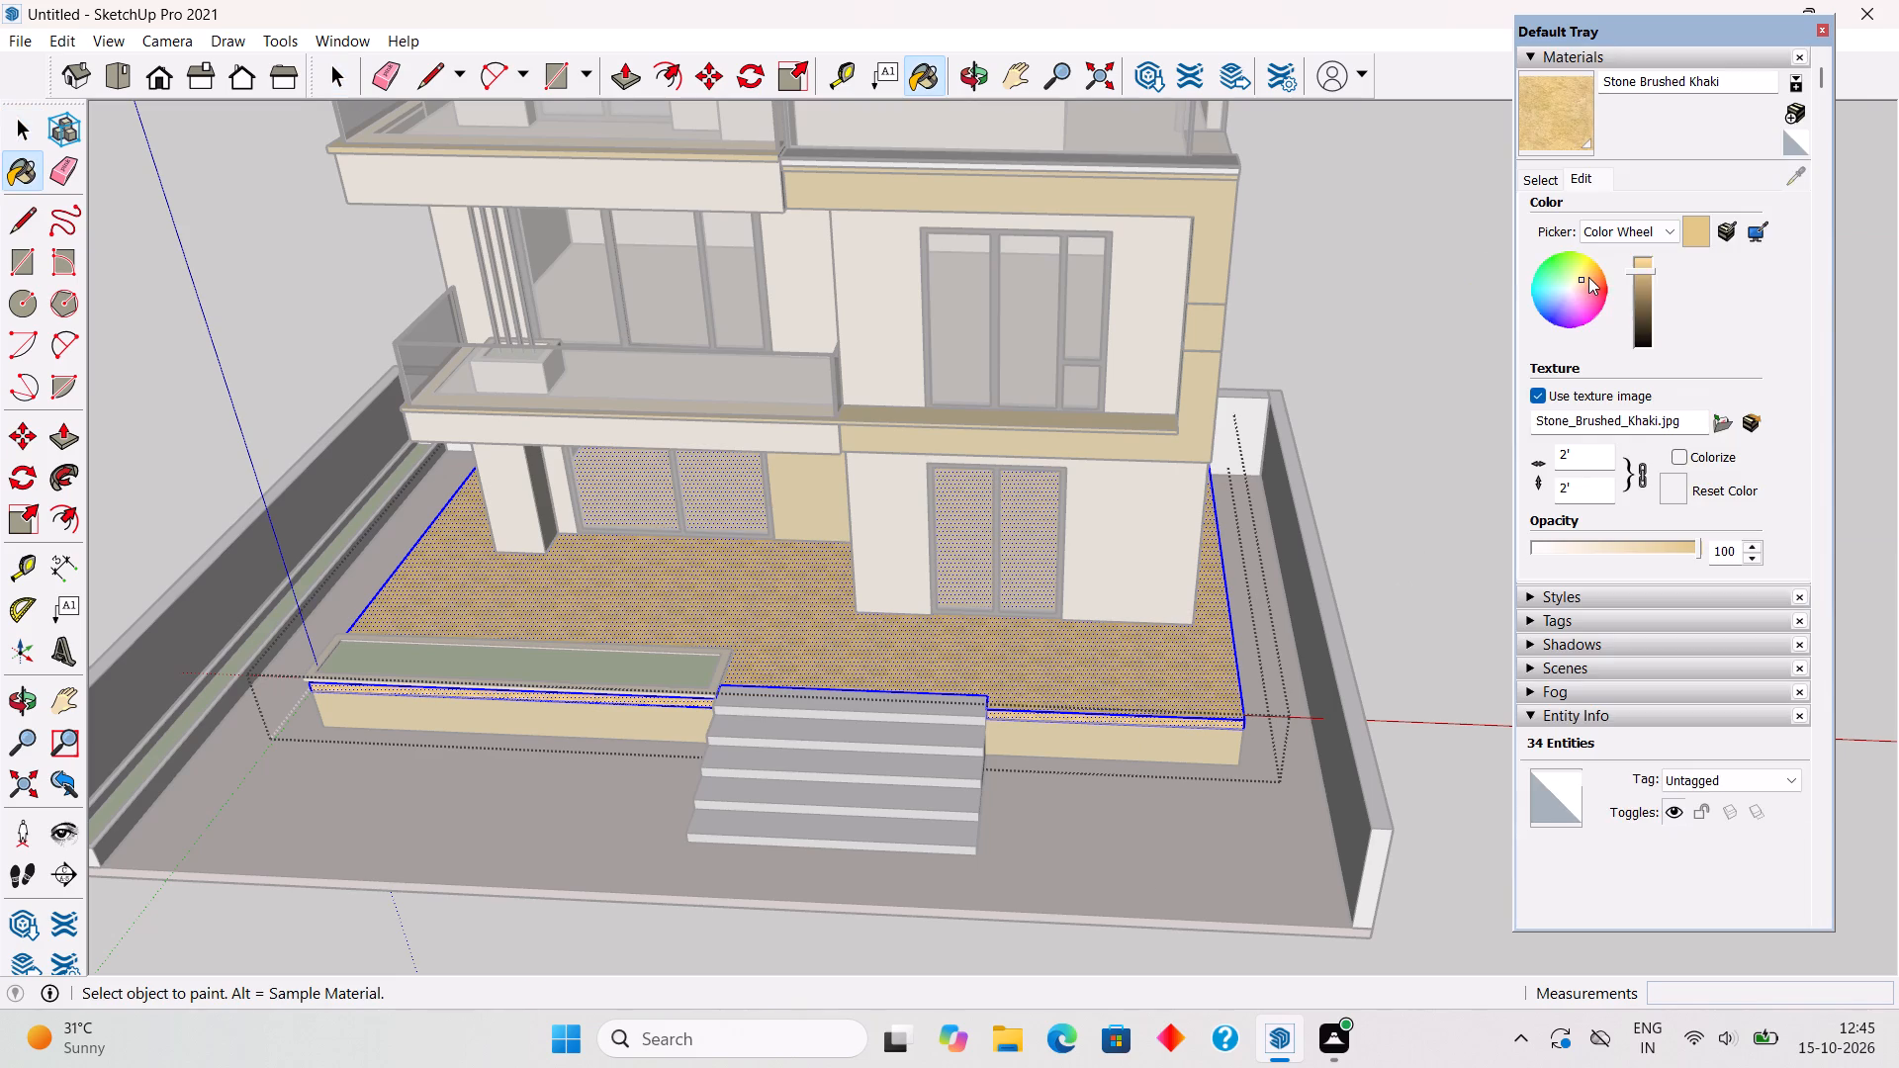
left_click_drag(1636, 270, 1636, 244)
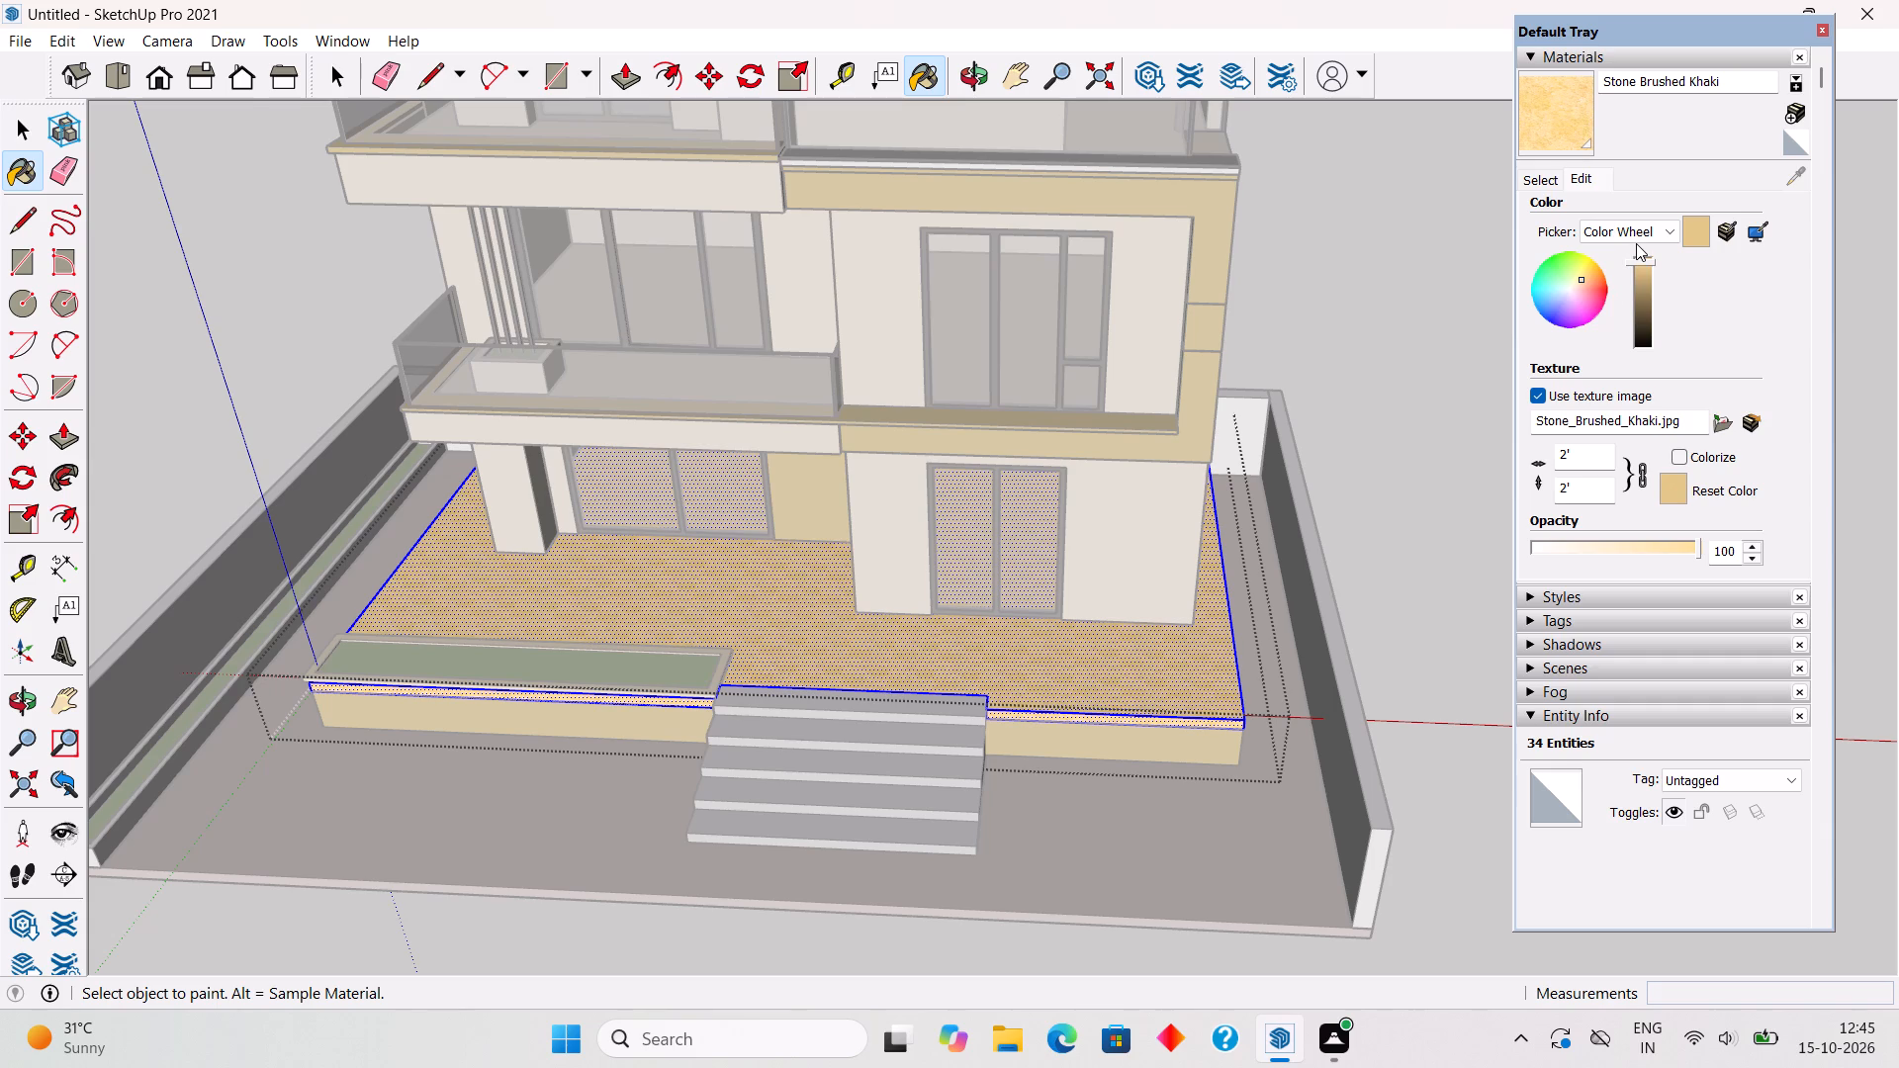
left_click_drag(1644, 259, 1647, 284)
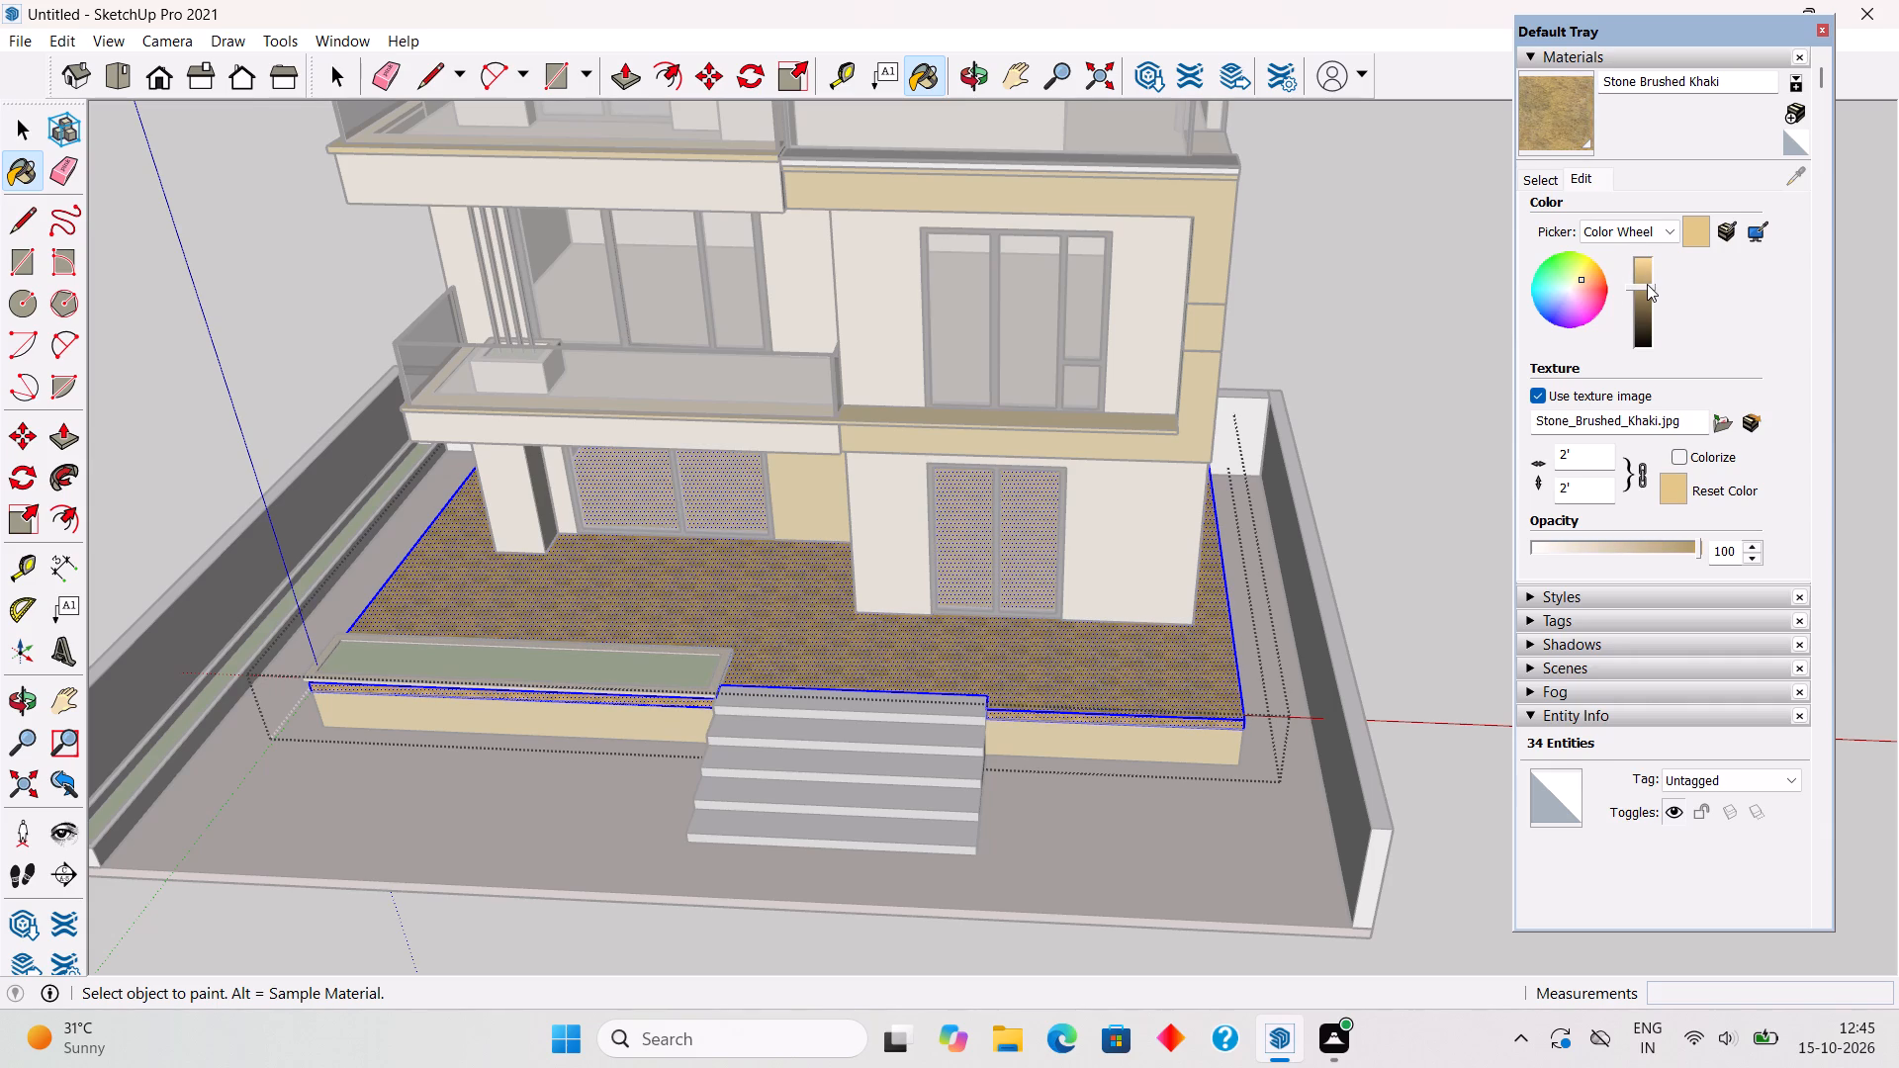
left_click_drag(1647, 284, 1647, 277)
key("space")
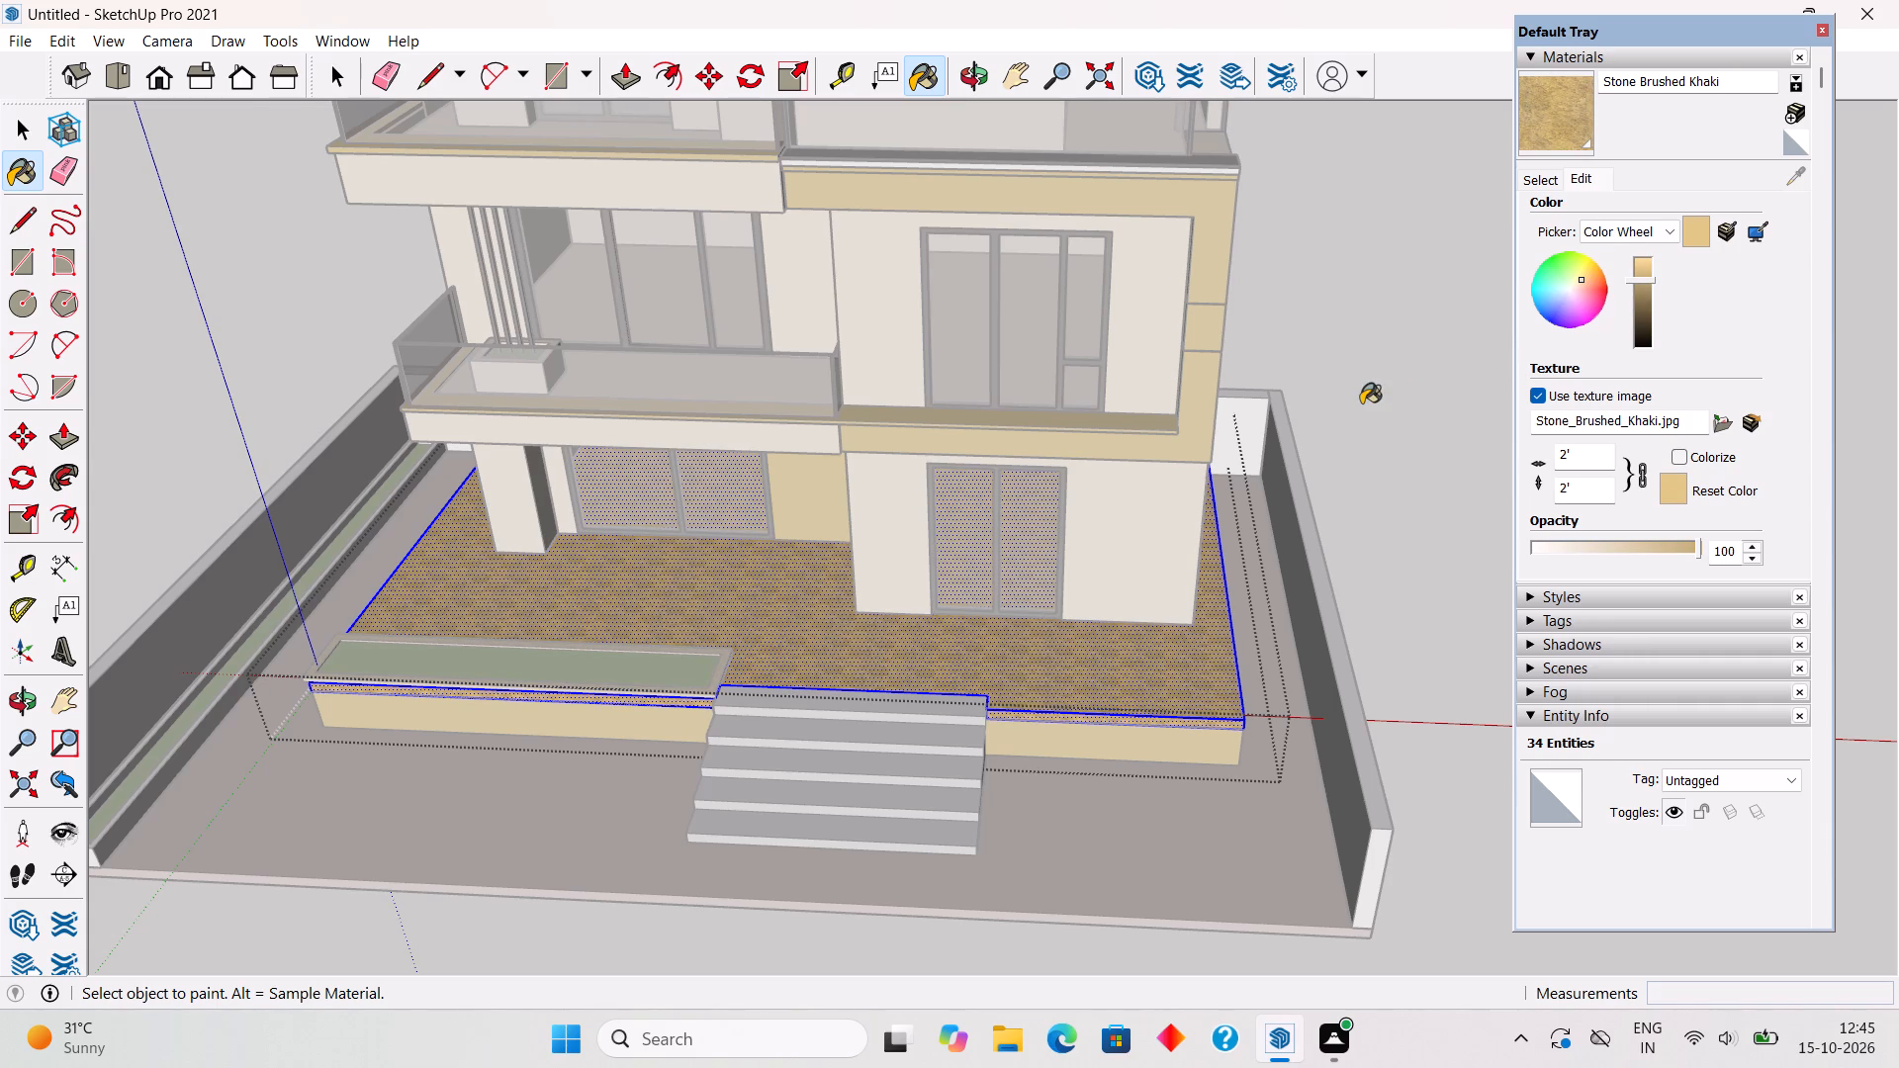
left_click(1361, 403)
key("space")
left_click(1361, 403)
Sample the Color D06 material from the golden facade frame and make its colour slightly brighter.
middle_click_drag(1325, 642, 1389, 334)
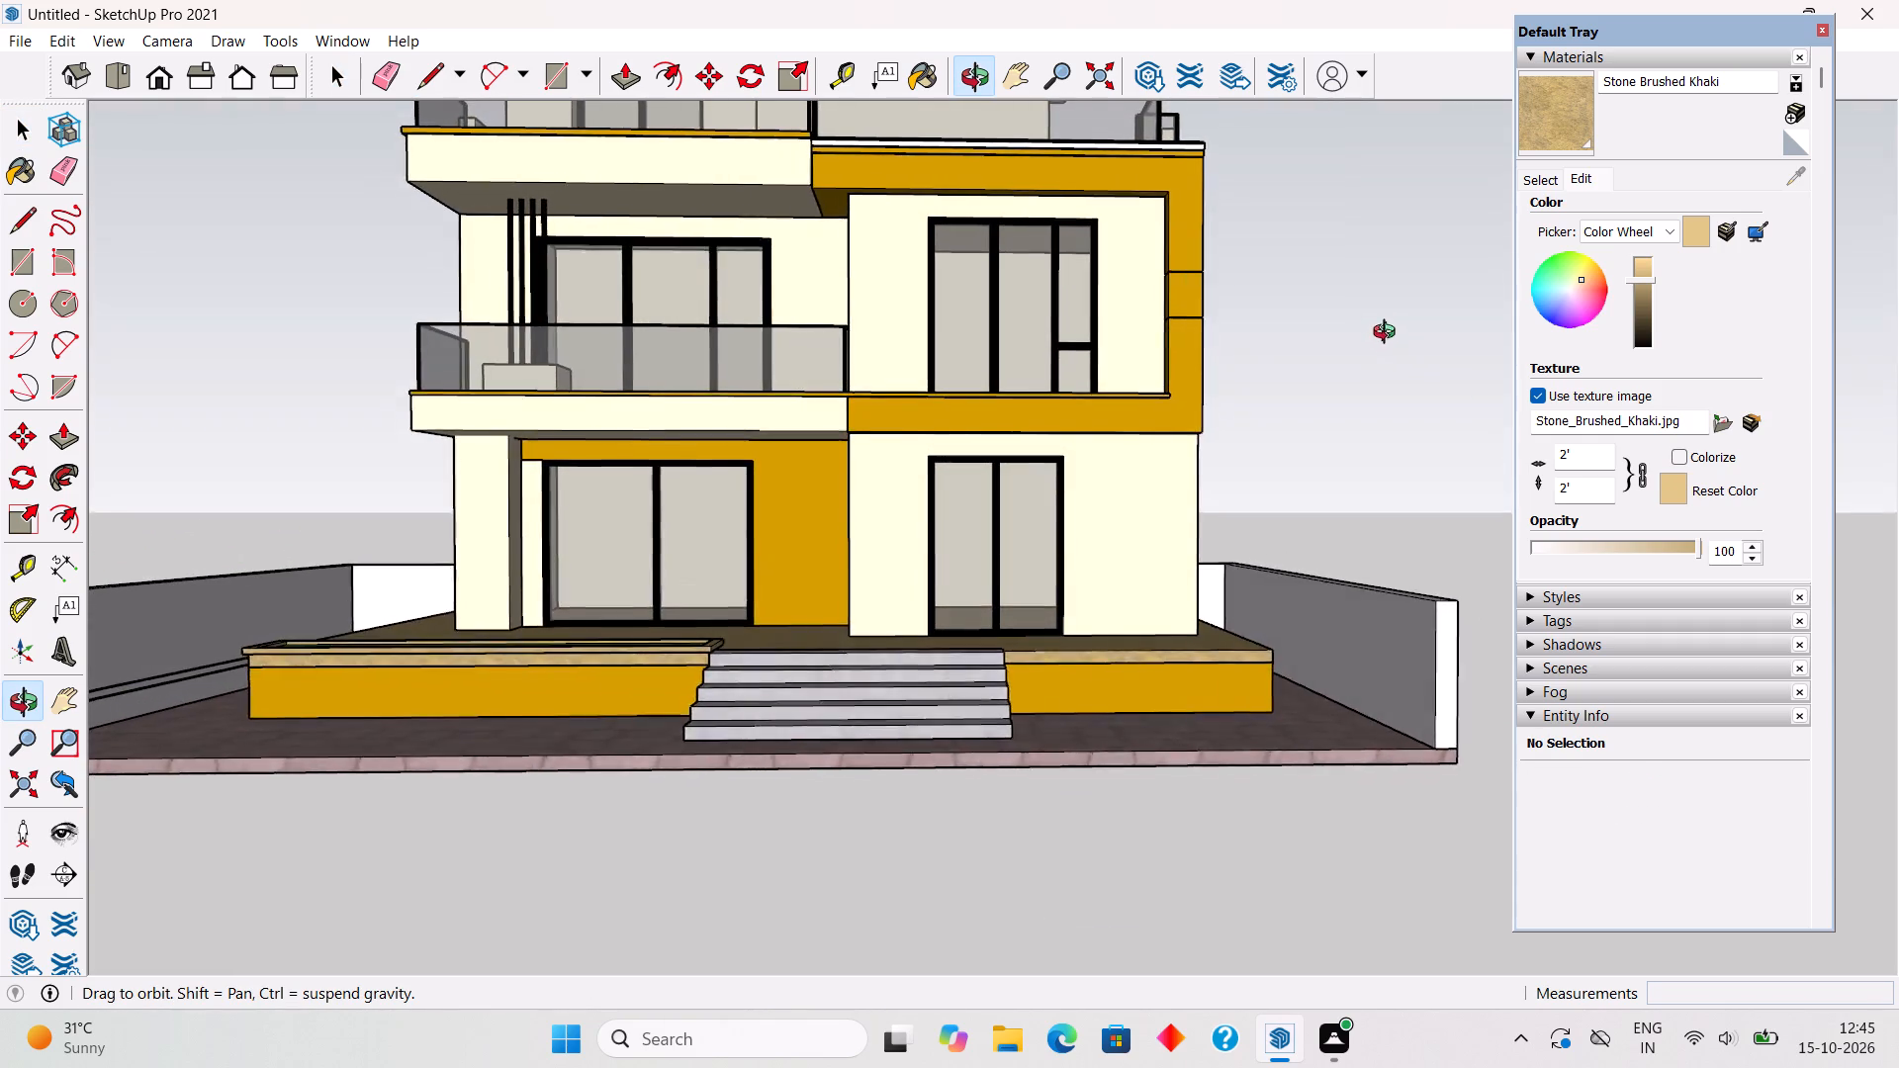
middle_click_drag(1389, 334, 1362, 739)
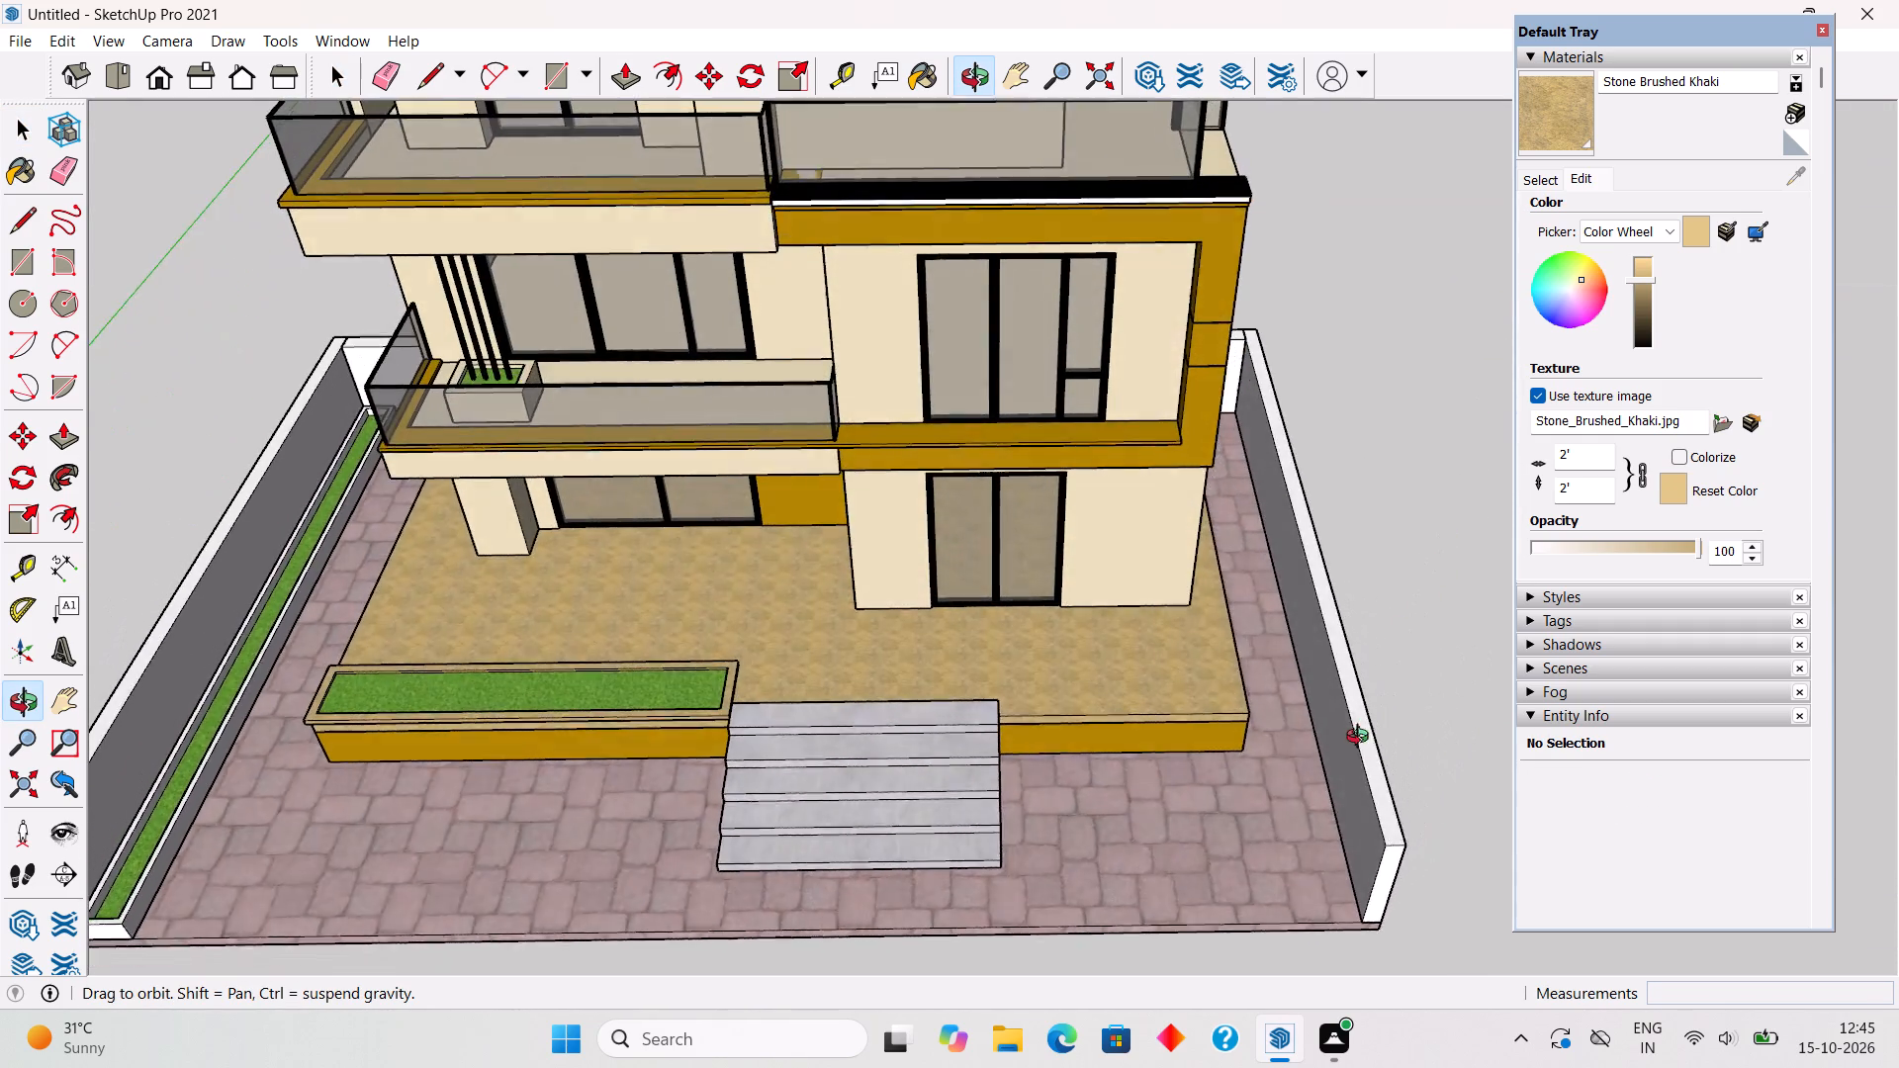
middle_click_drag(1362, 739, 1285, 758)
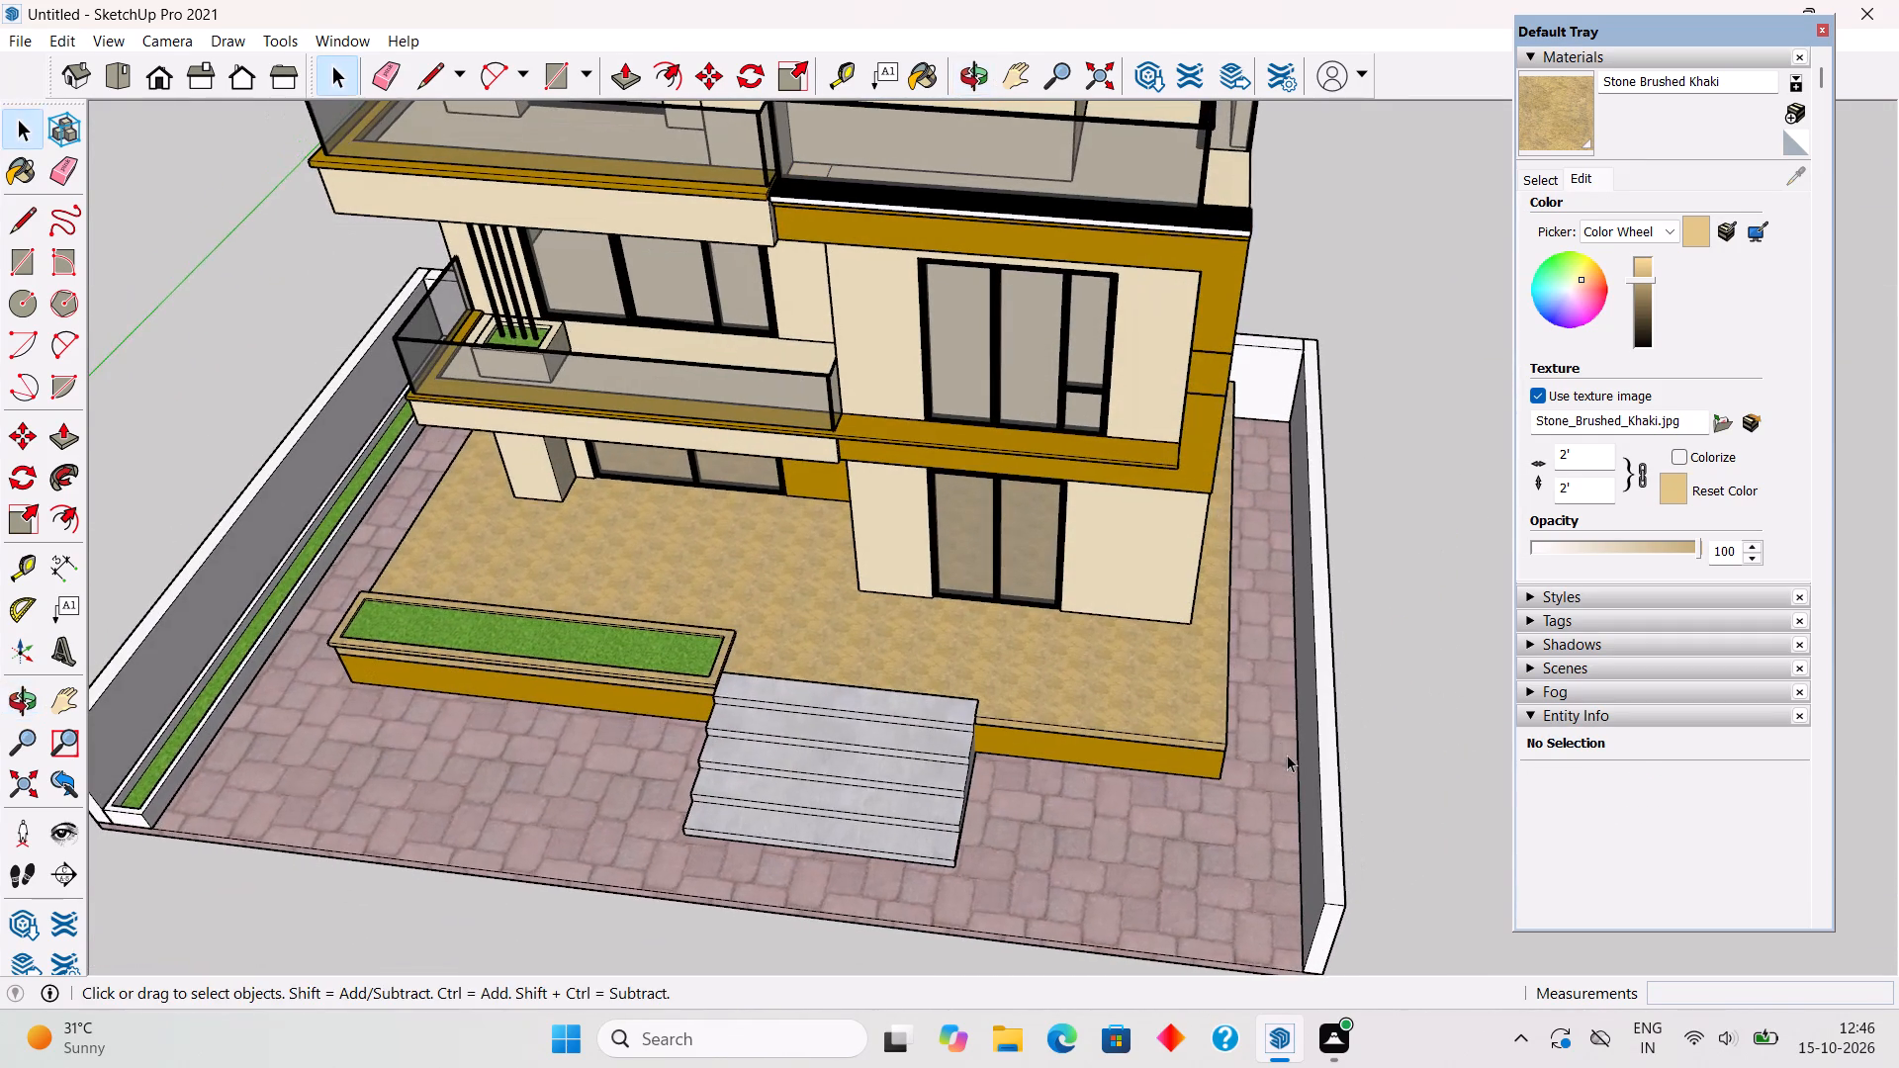
middle_click_drag(1278, 722, 1355, 427)
scroll(1355, 427, "down", 4)
middle_click_drag(1268, 530, 1294, 463)
scroll(1294, 463, "up", 2)
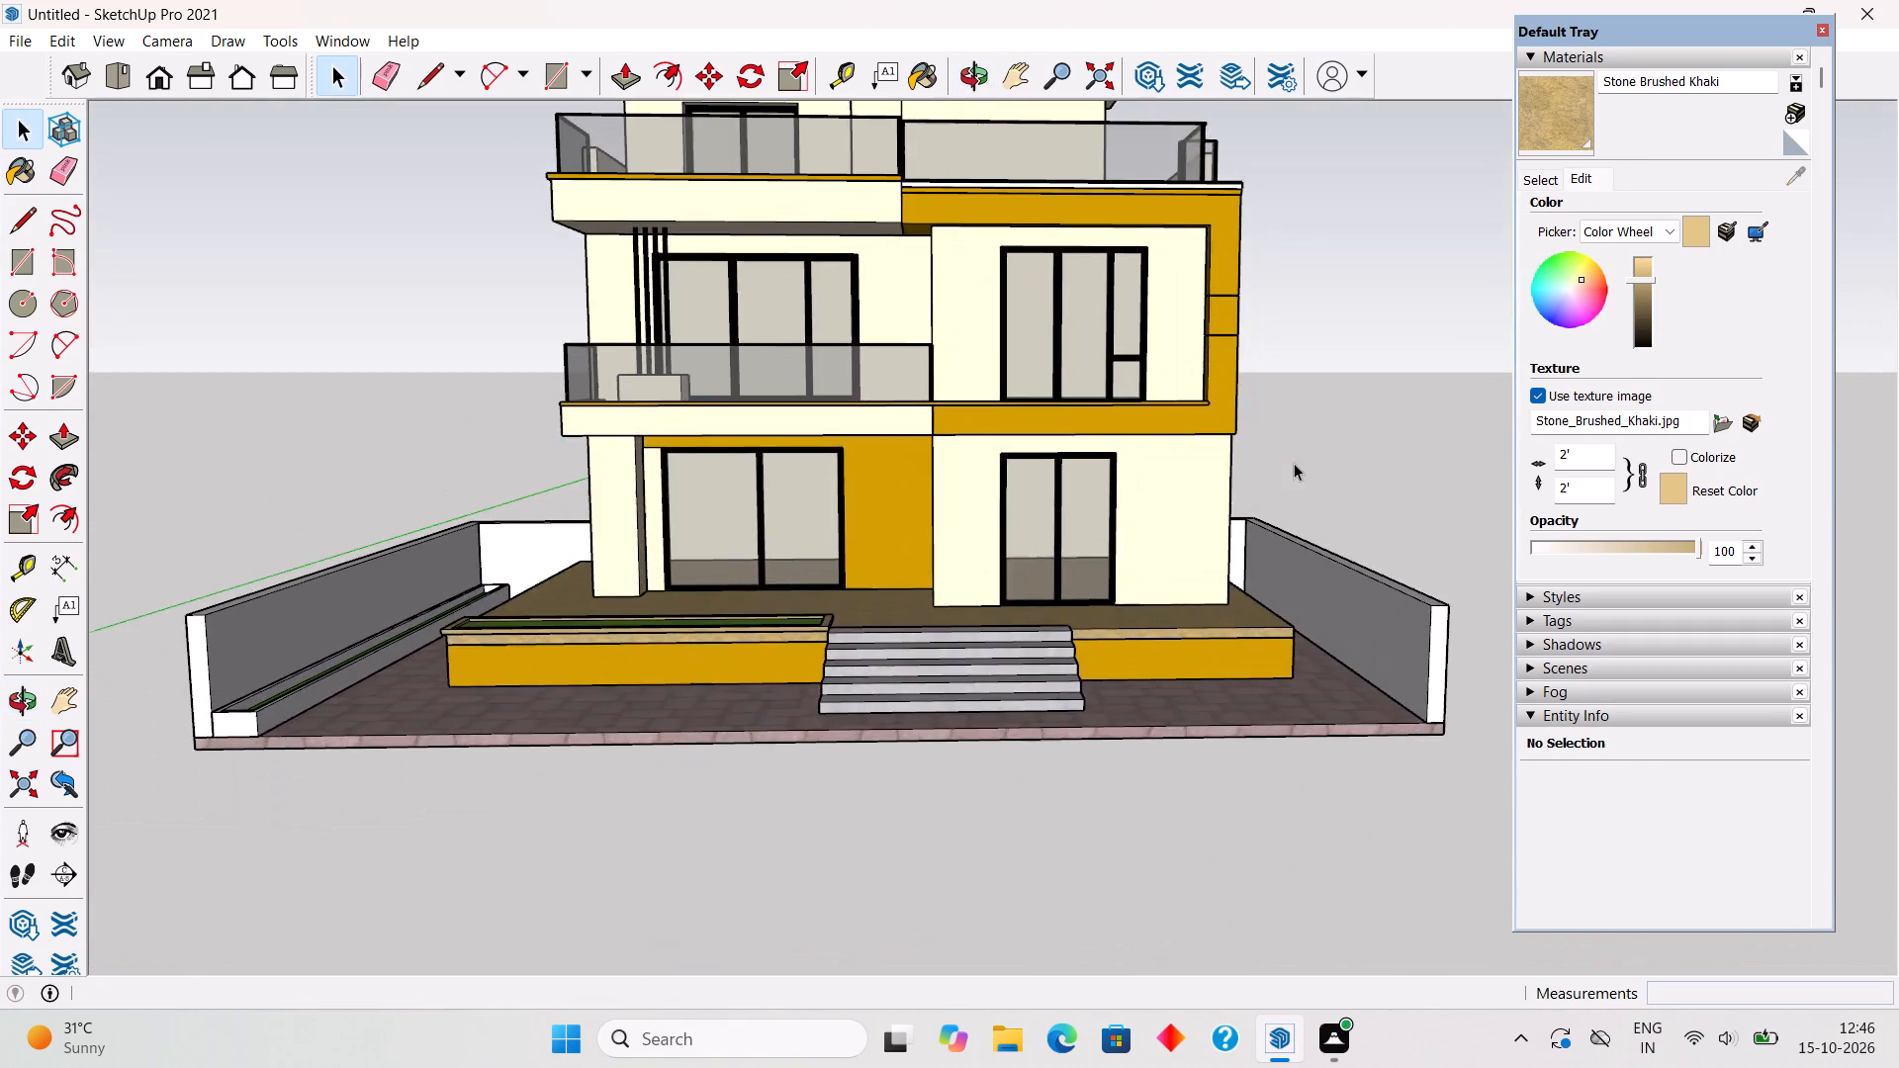
scroll(1235, 438, "up", 4)
left_click(1230, 408)
left_click(1259, 387)
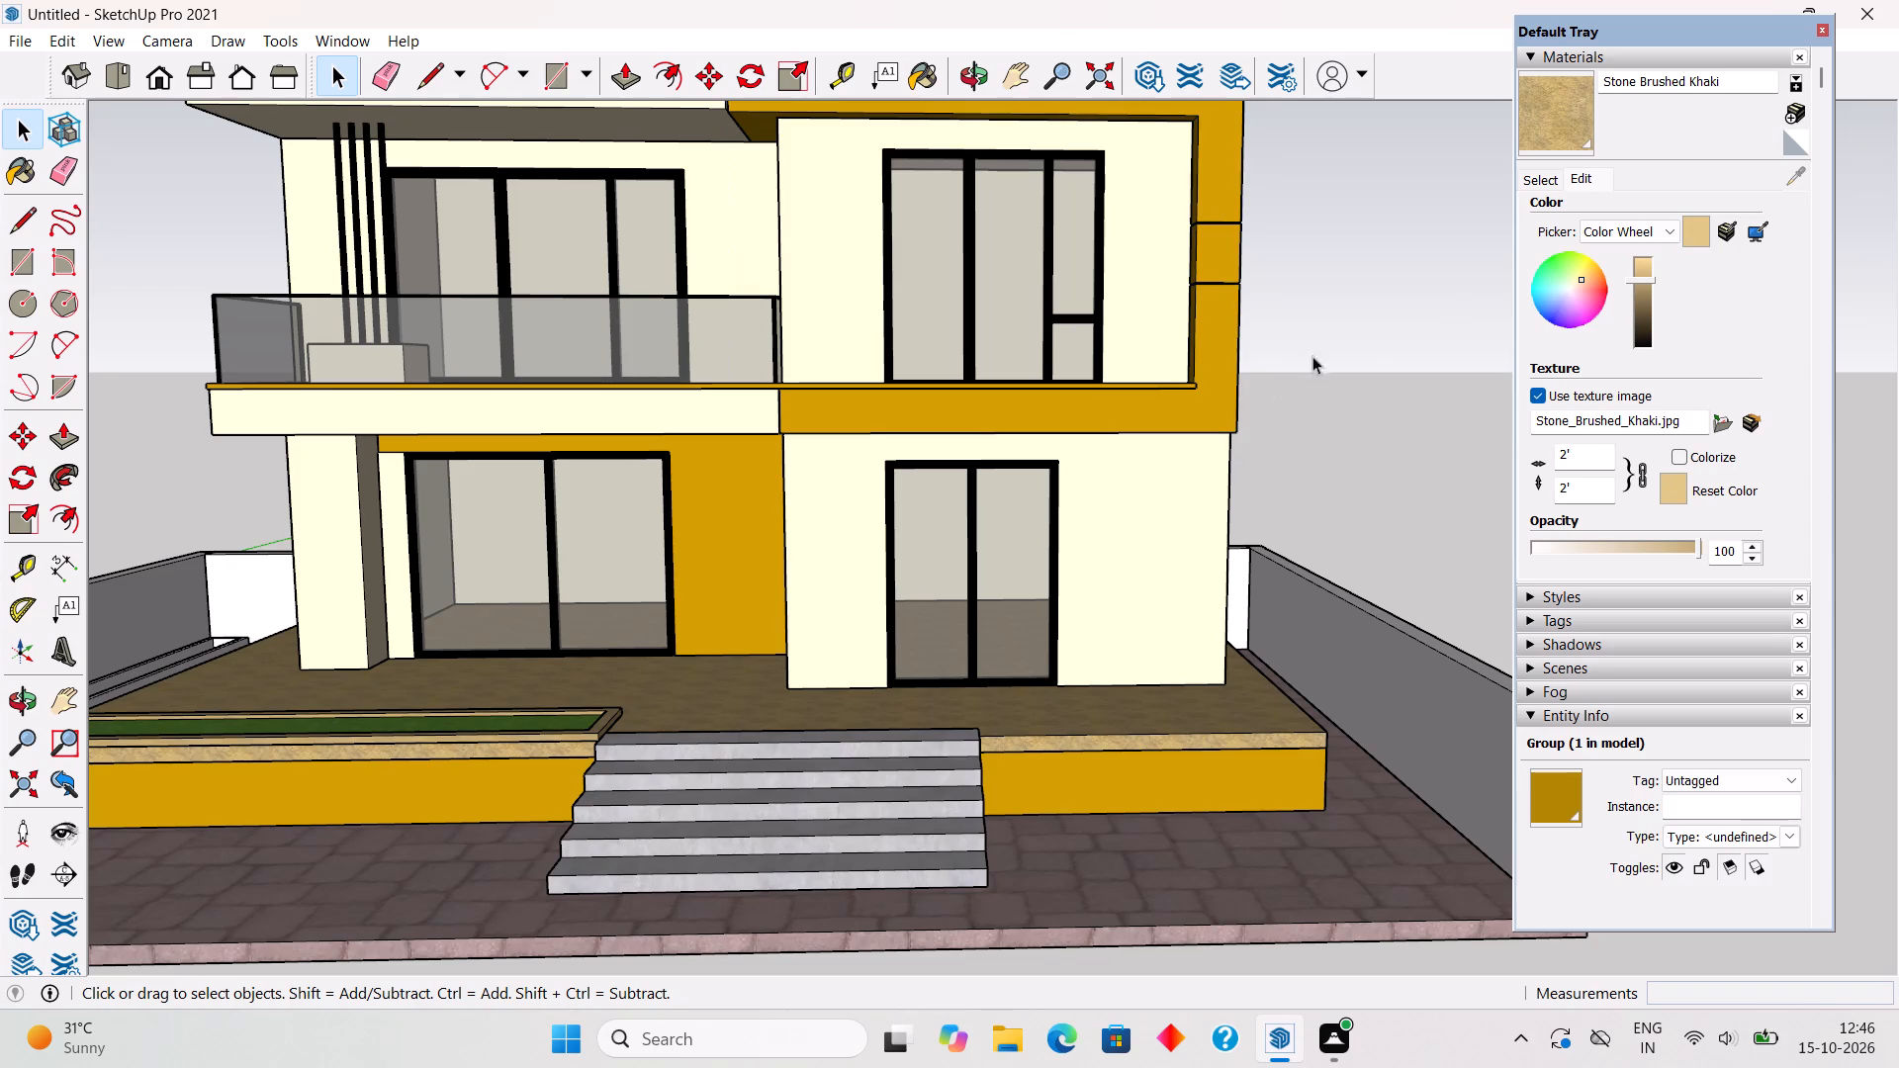
left_click(1800, 174)
left_click(1538, 186)
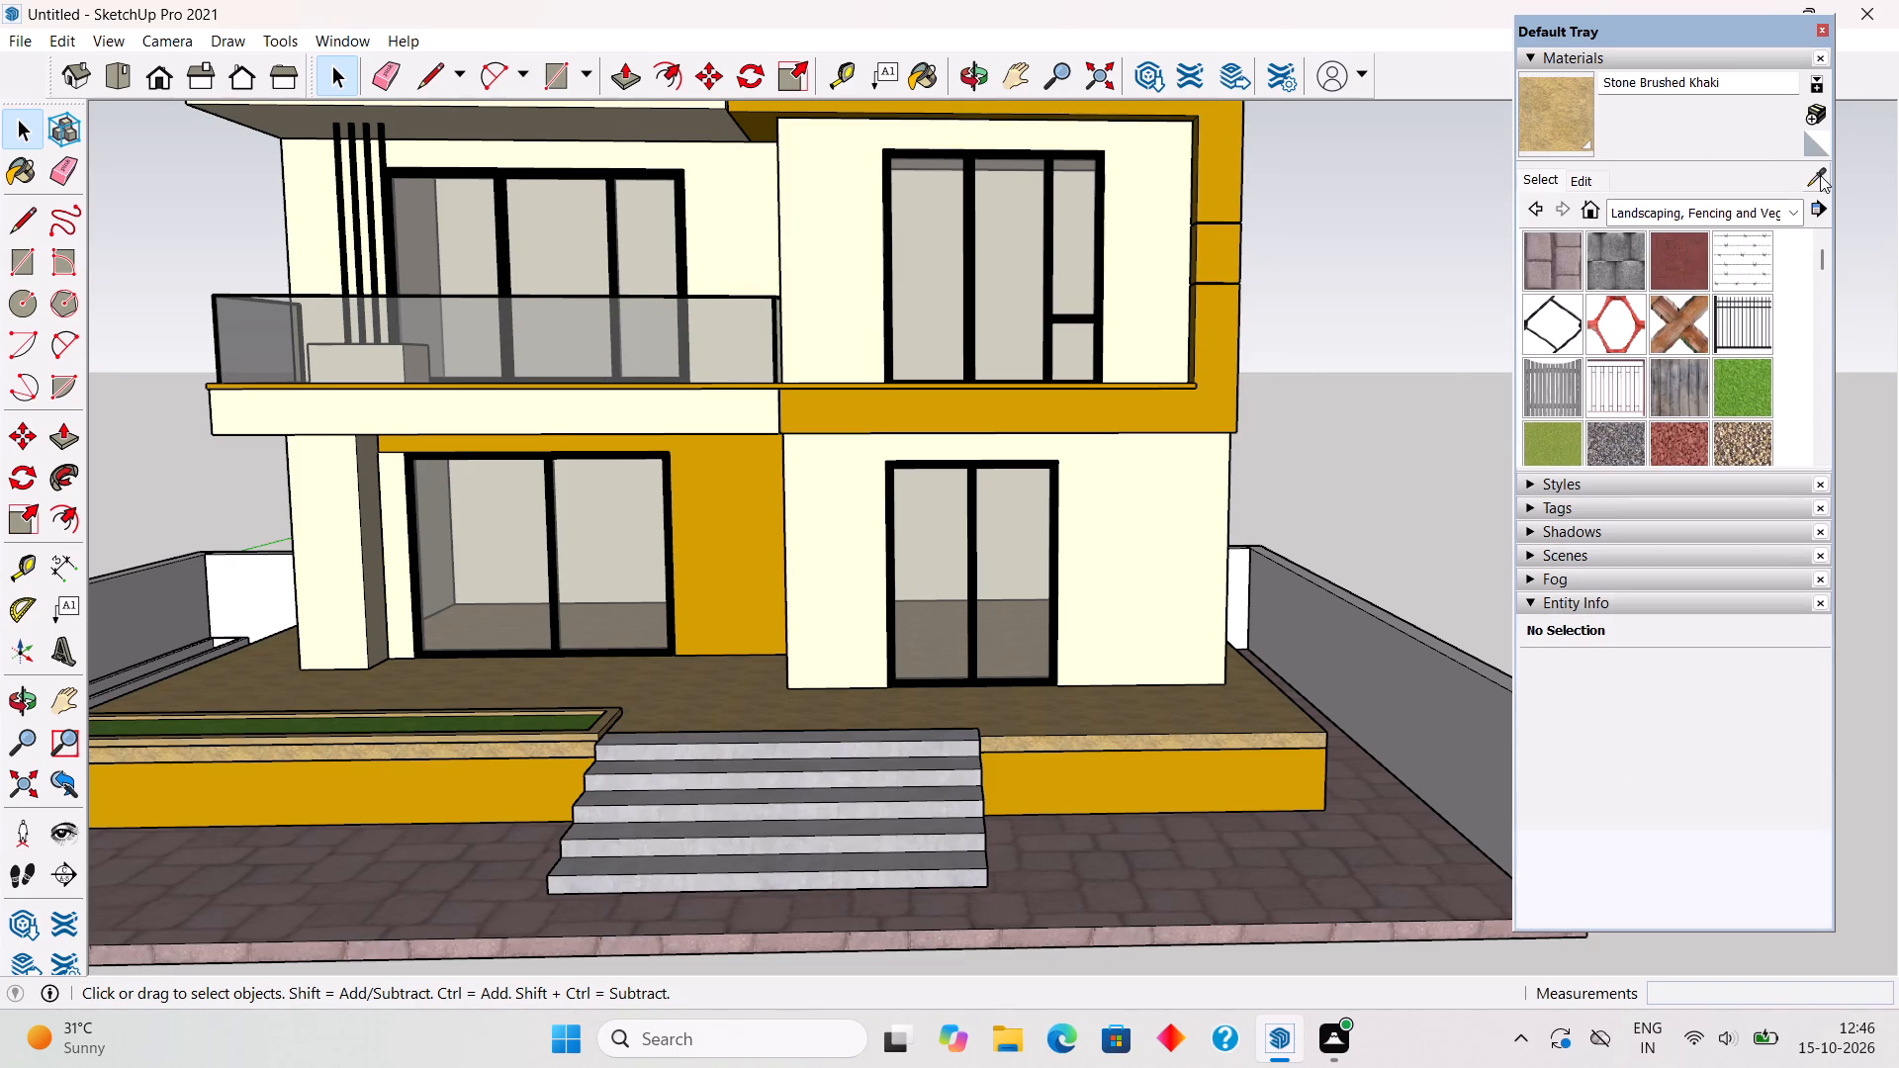
left_click(1820, 175)
left_click(1185, 402)
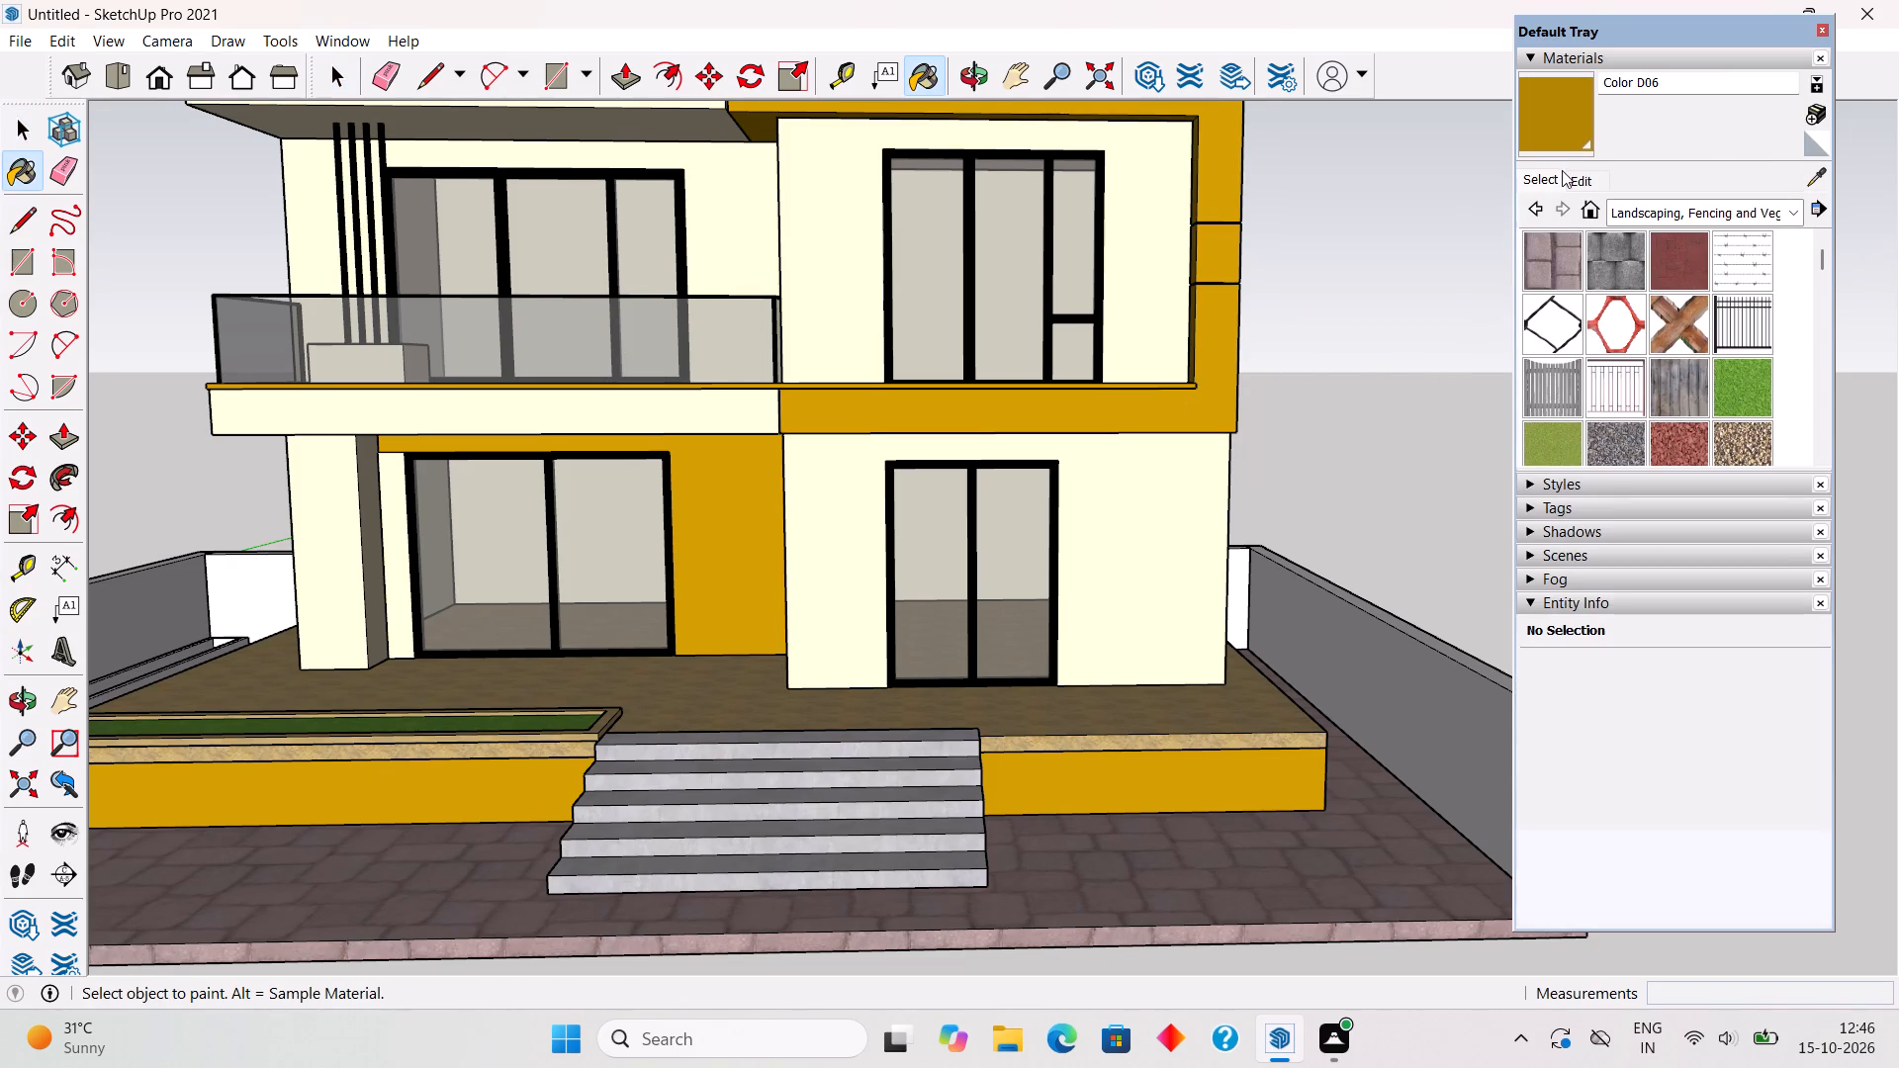
left_click(1582, 174)
left_click_drag(1645, 282, 1647, 273)
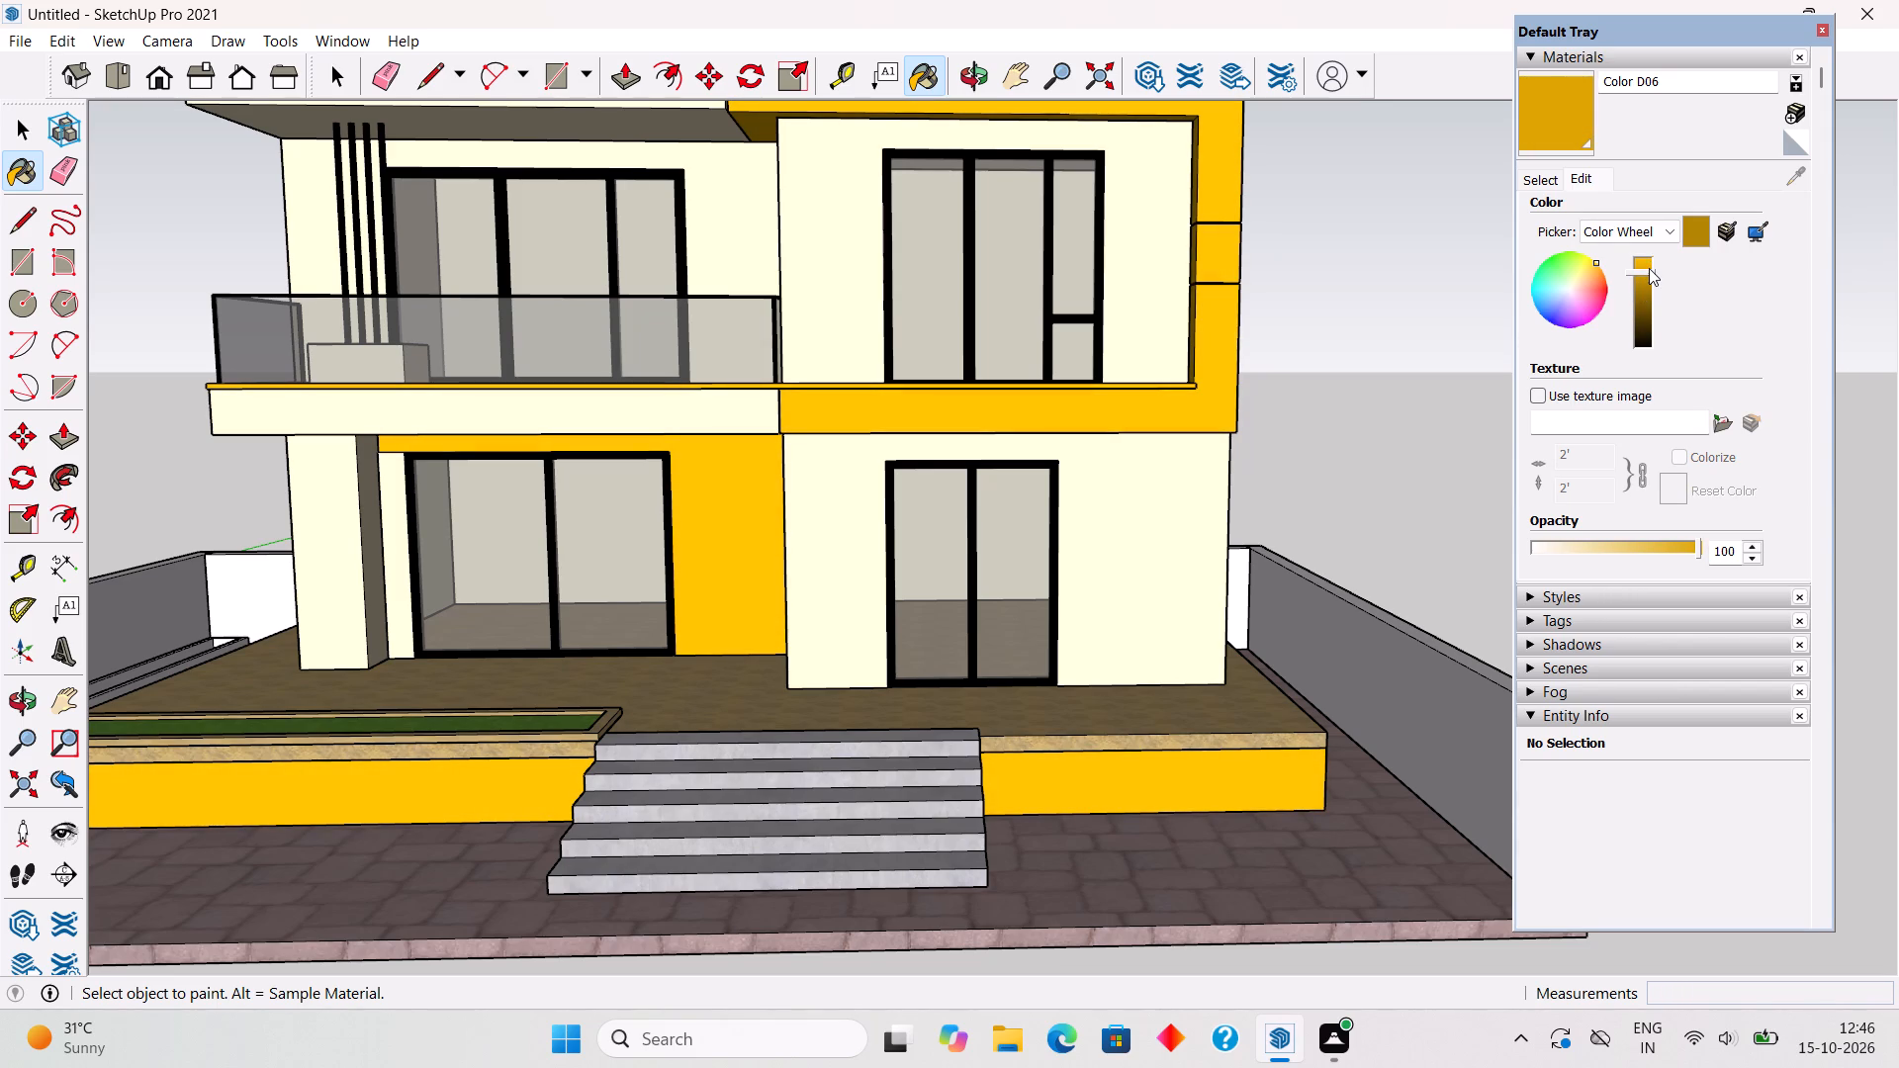
left_click(1649, 268)
left_click_drag(1649, 268, 1649, 276)
left_click_drag(1649, 276, 1649, 279)
left_click_drag(1649, 279, 1649, 288)
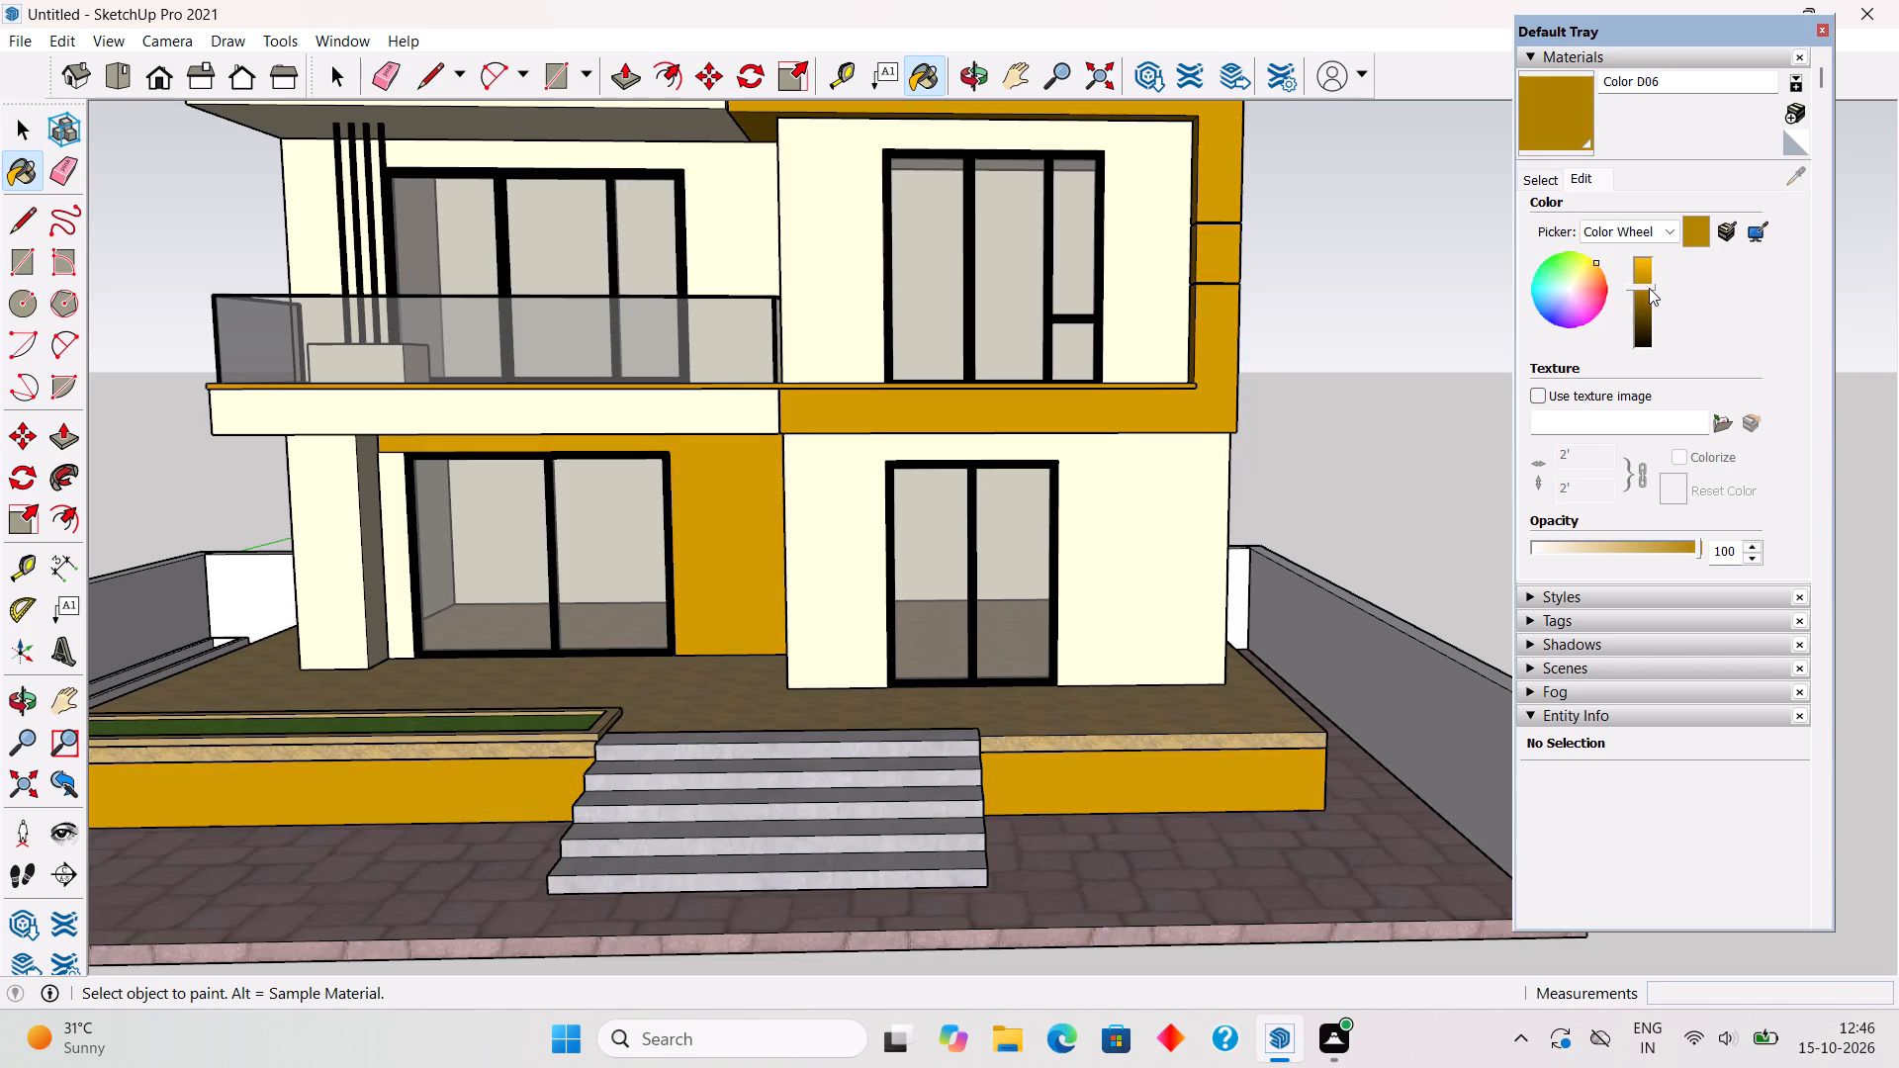
left_click_drag(1649, 288, 1648, 282)
scroll(1421, 464, "down", 4)
key("space")
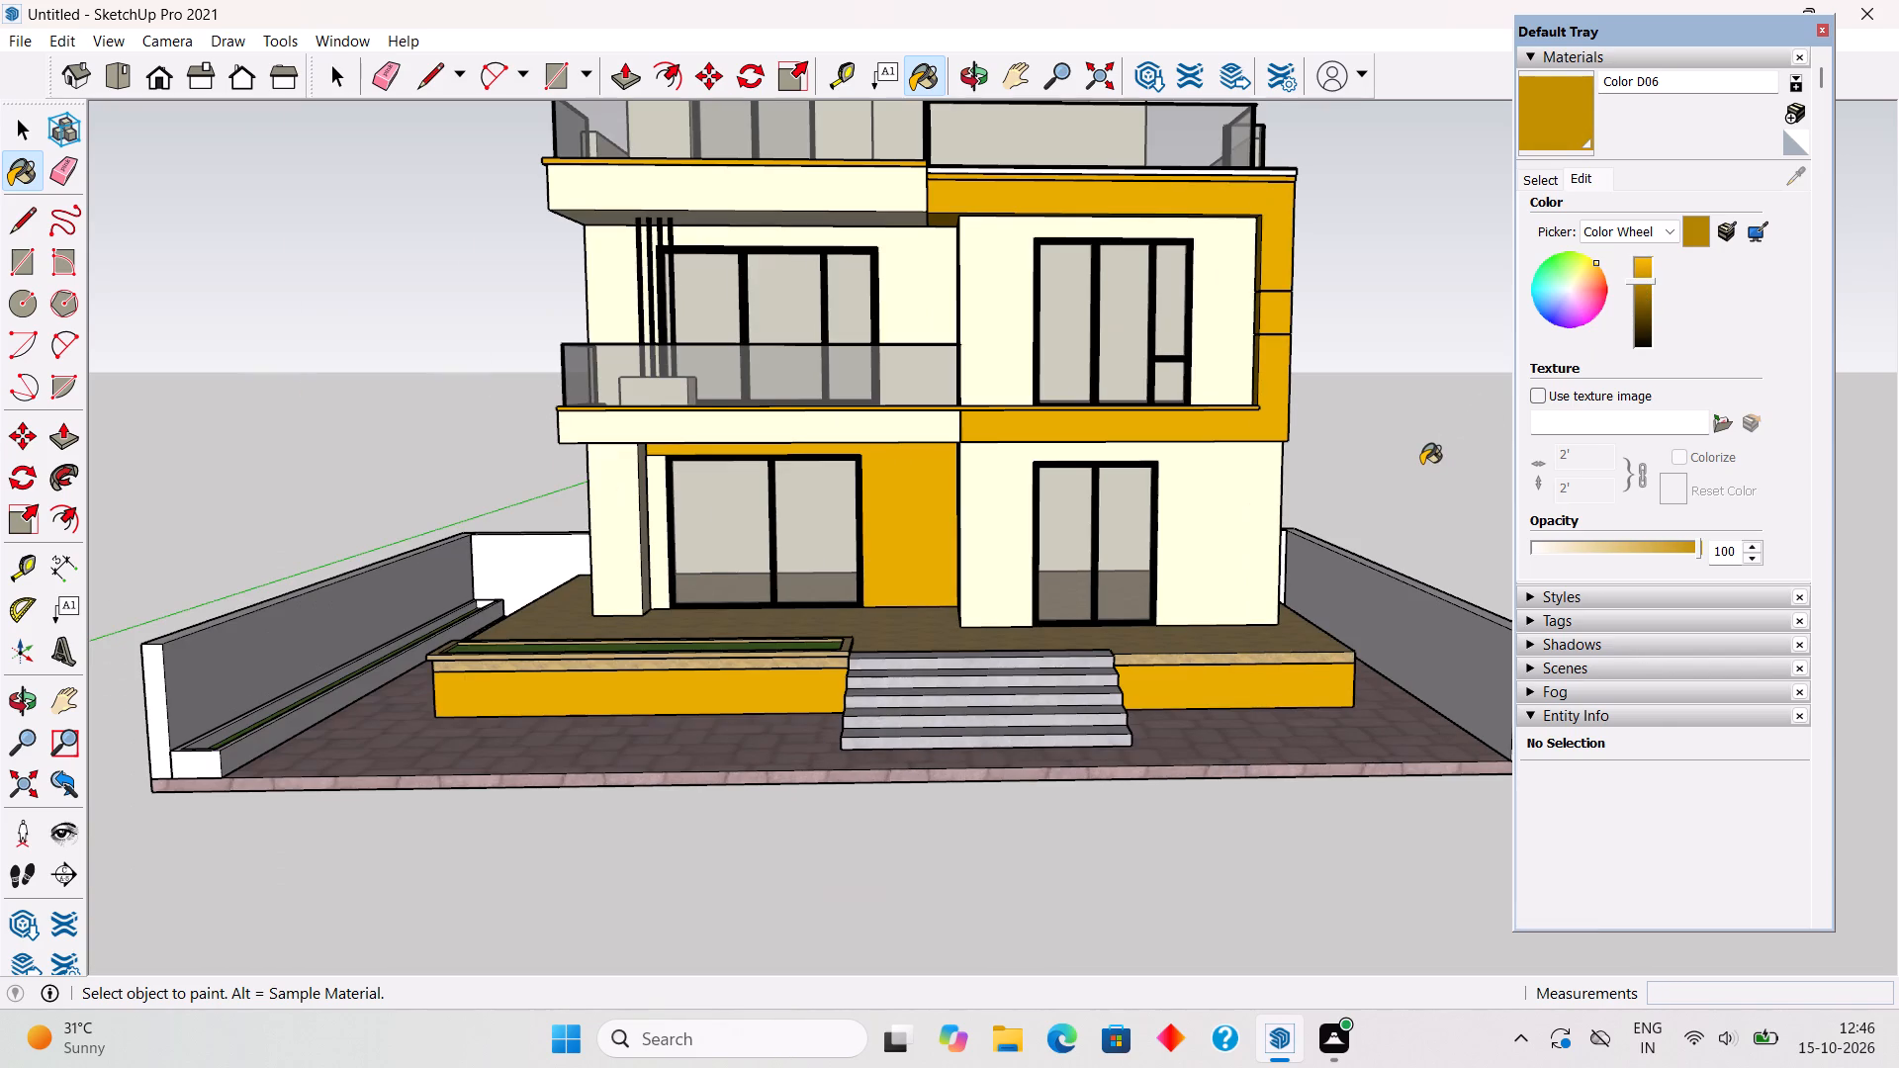
key("space")
left_click(1421, 464)
key("space")
Examine the whole house and compound from the front, the sides and above to check the adjusted colours.
scroll(1421, 464, "down", 5)
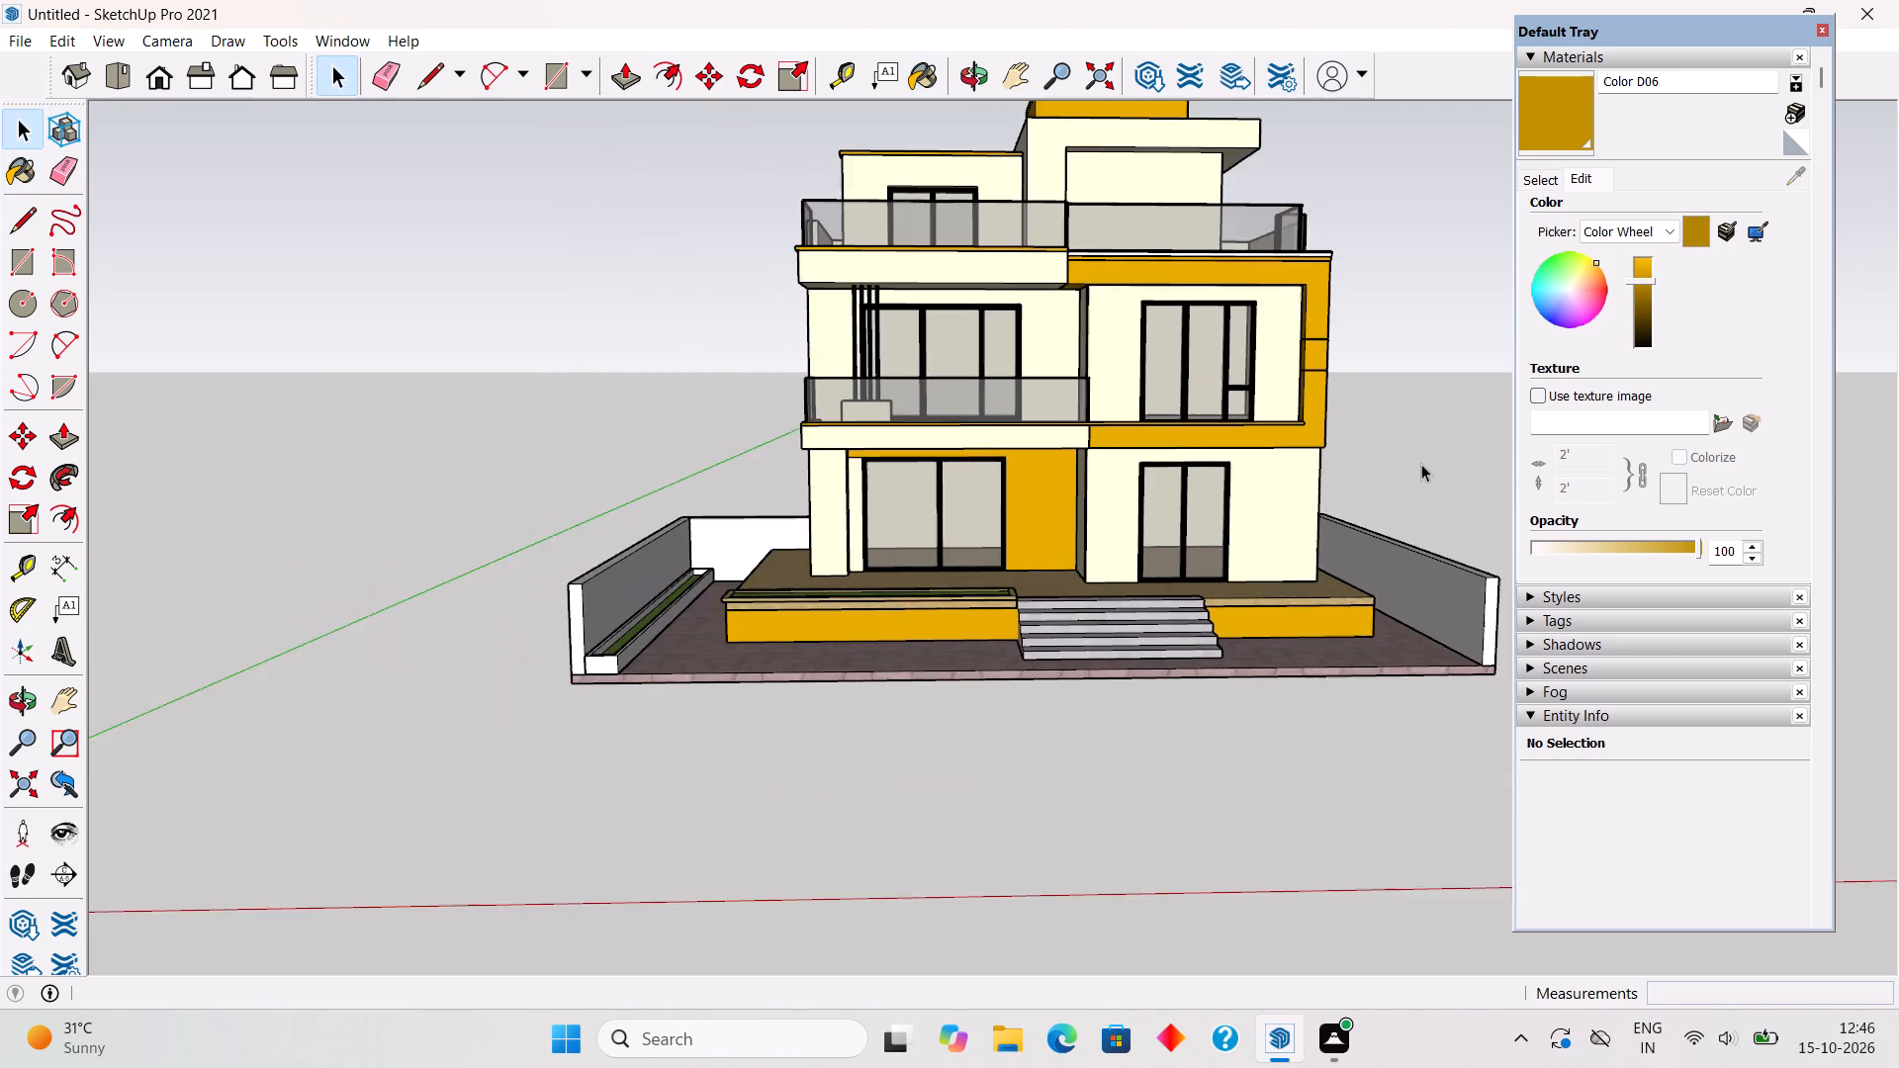
middle_click_drag(1416, 466, 1342, 544)
scroll(1342, 544, "up", 1)
scroll(1342, 544, "down", 4)
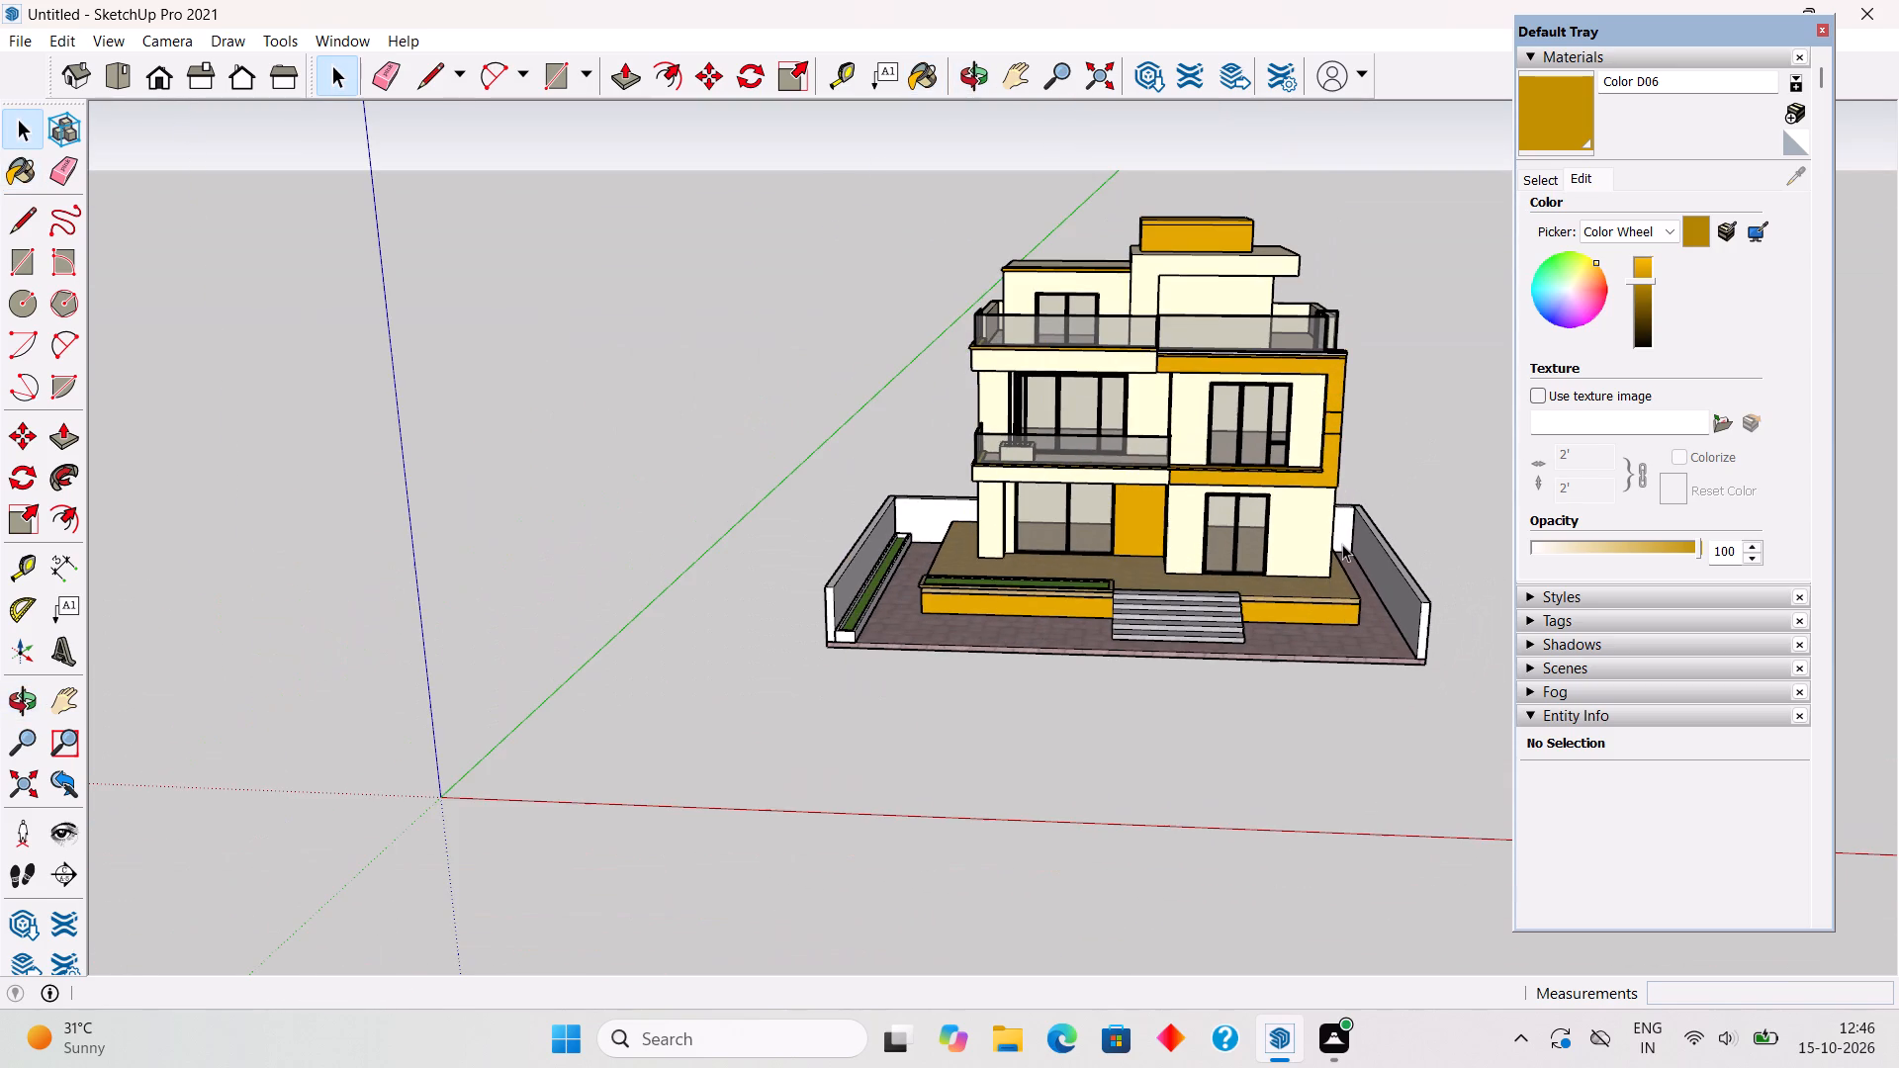
scroll(1342, 544, "down", 3)
scroll(1342, 548, "up", 3)
middle_click_drag(1342, 548, 1314, 512)
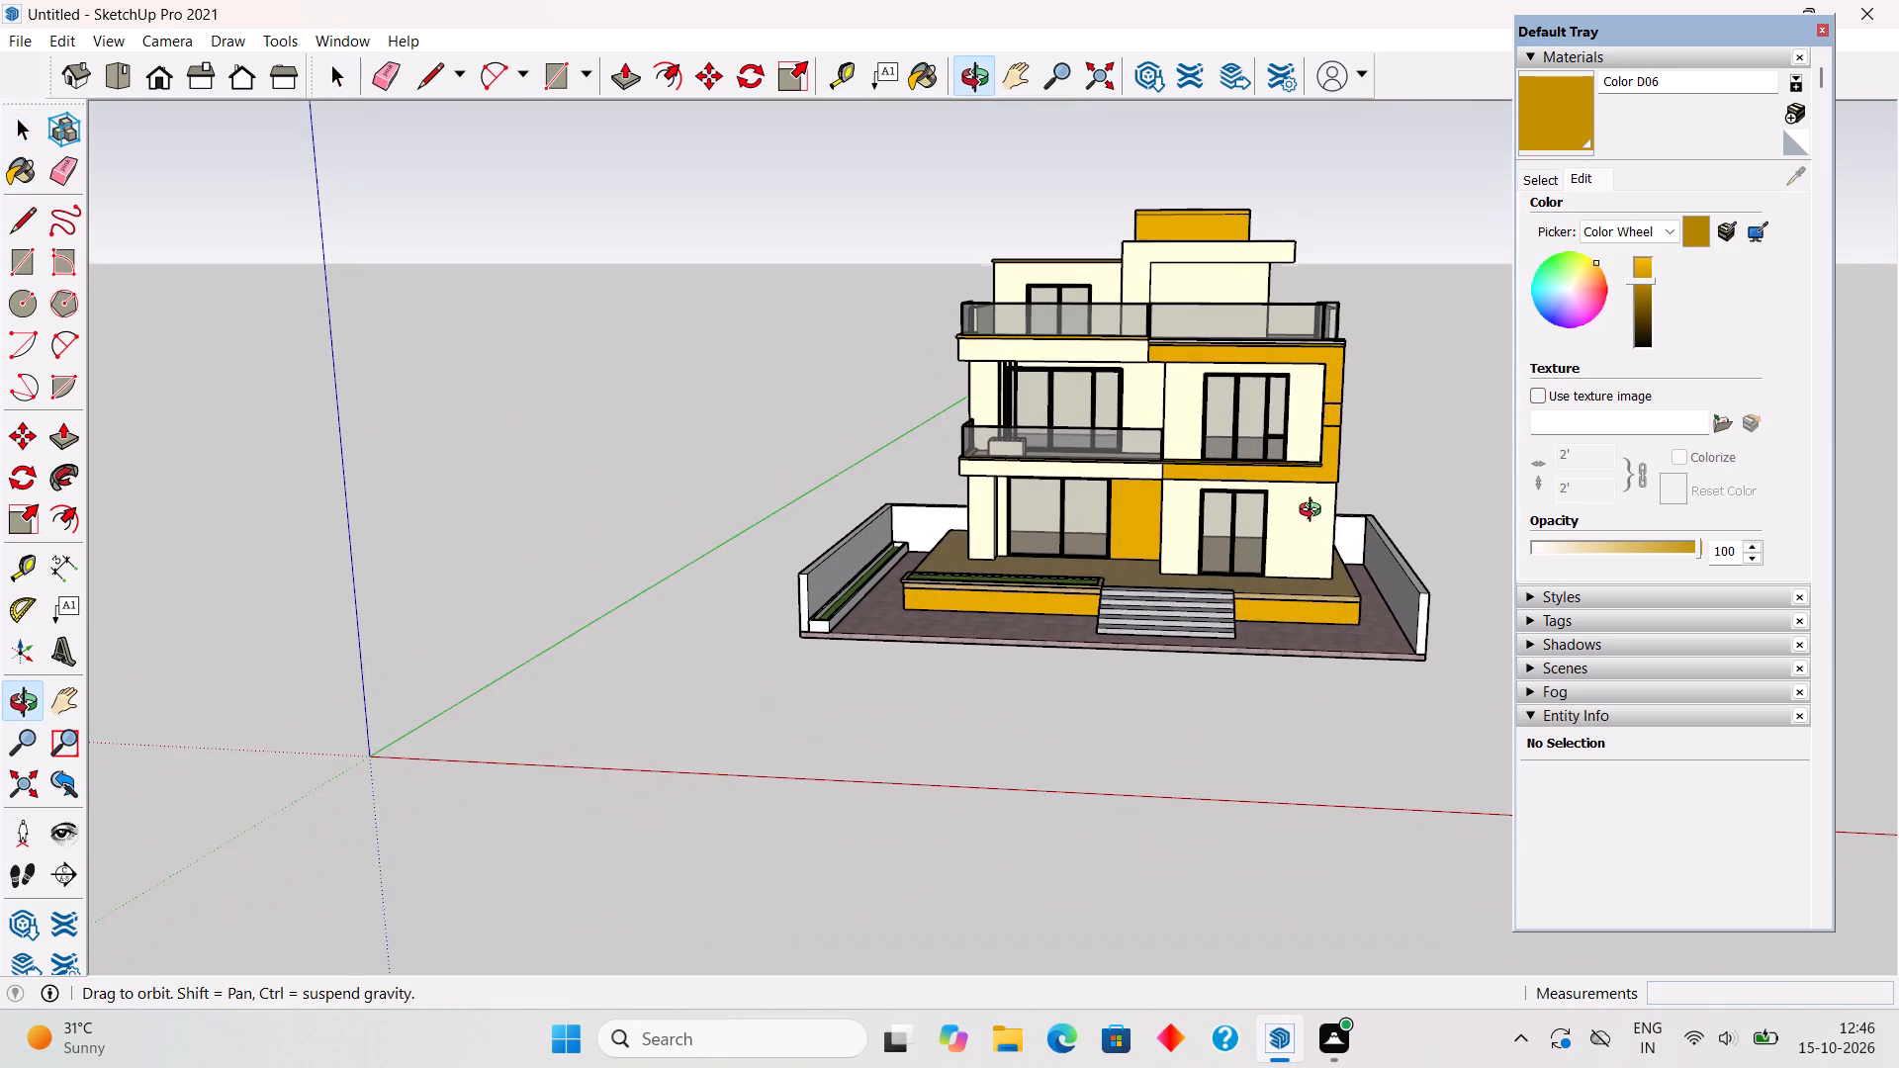
middle_click_drag(1314, 512, 1314, 511)
scroll(1314, 500, "up", 5)
middle_click_drag(1314, 500, 930, 390)
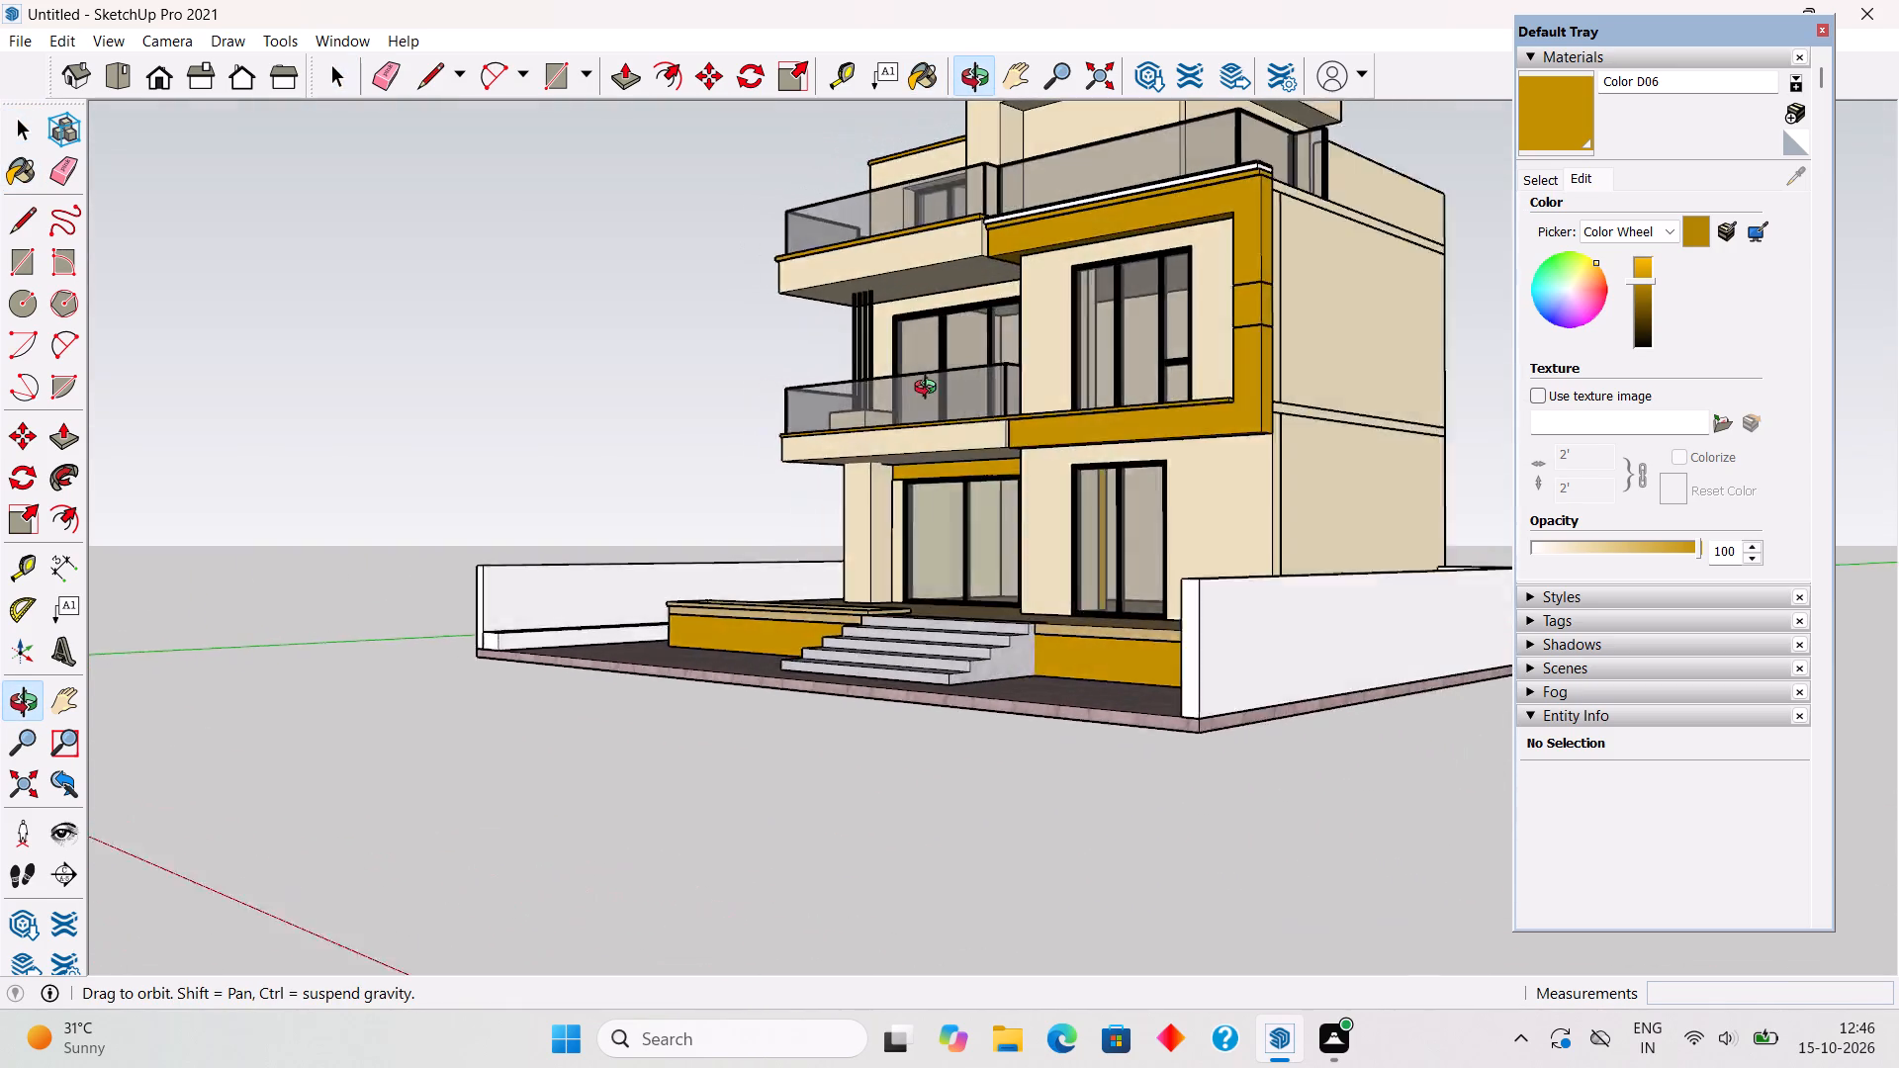
middle_click_drag(930, 390, 1162, 681)
scroll(1162, 681, "down", 5)
scroll(1156, 524, "up", 3)
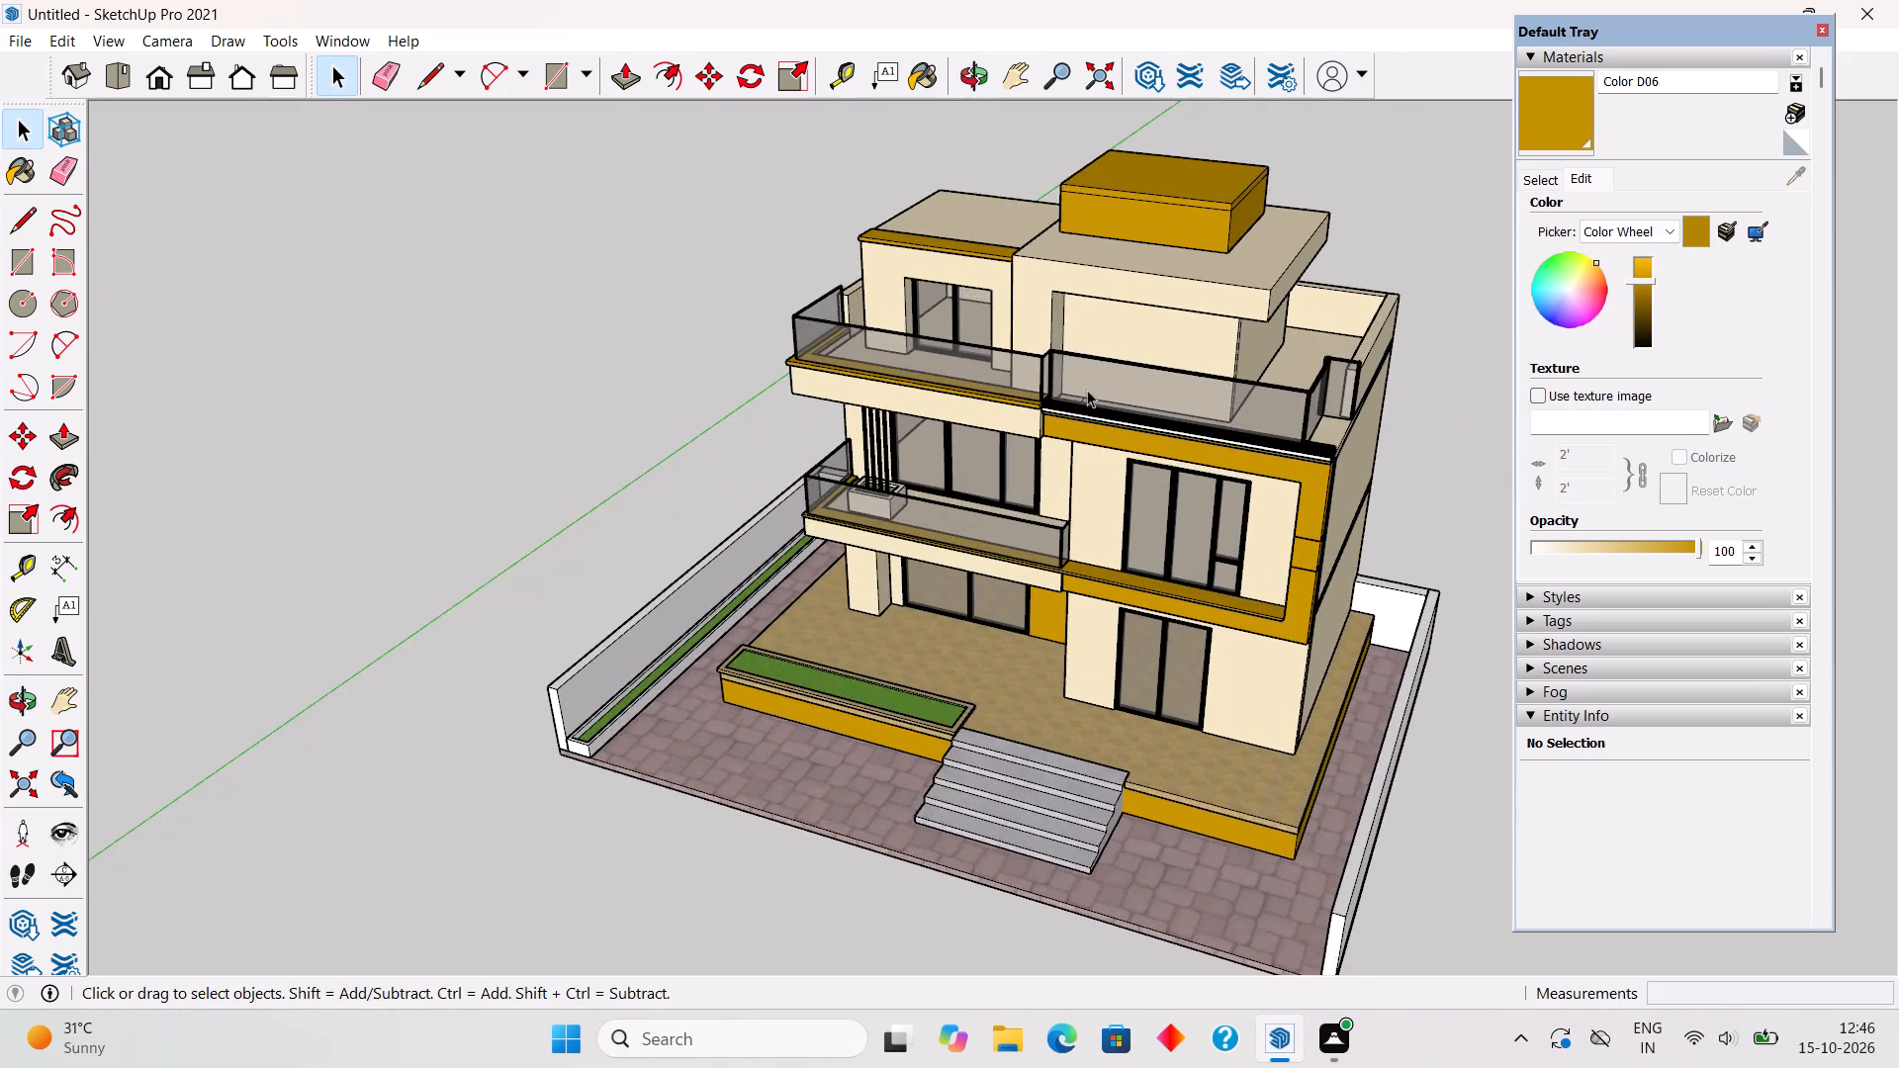
middle_click_drag(1053, 386, 1207, 327)
scroll(1207, 327, "down", 3)
middle_click_drag(1325, 737, 1429, 596)
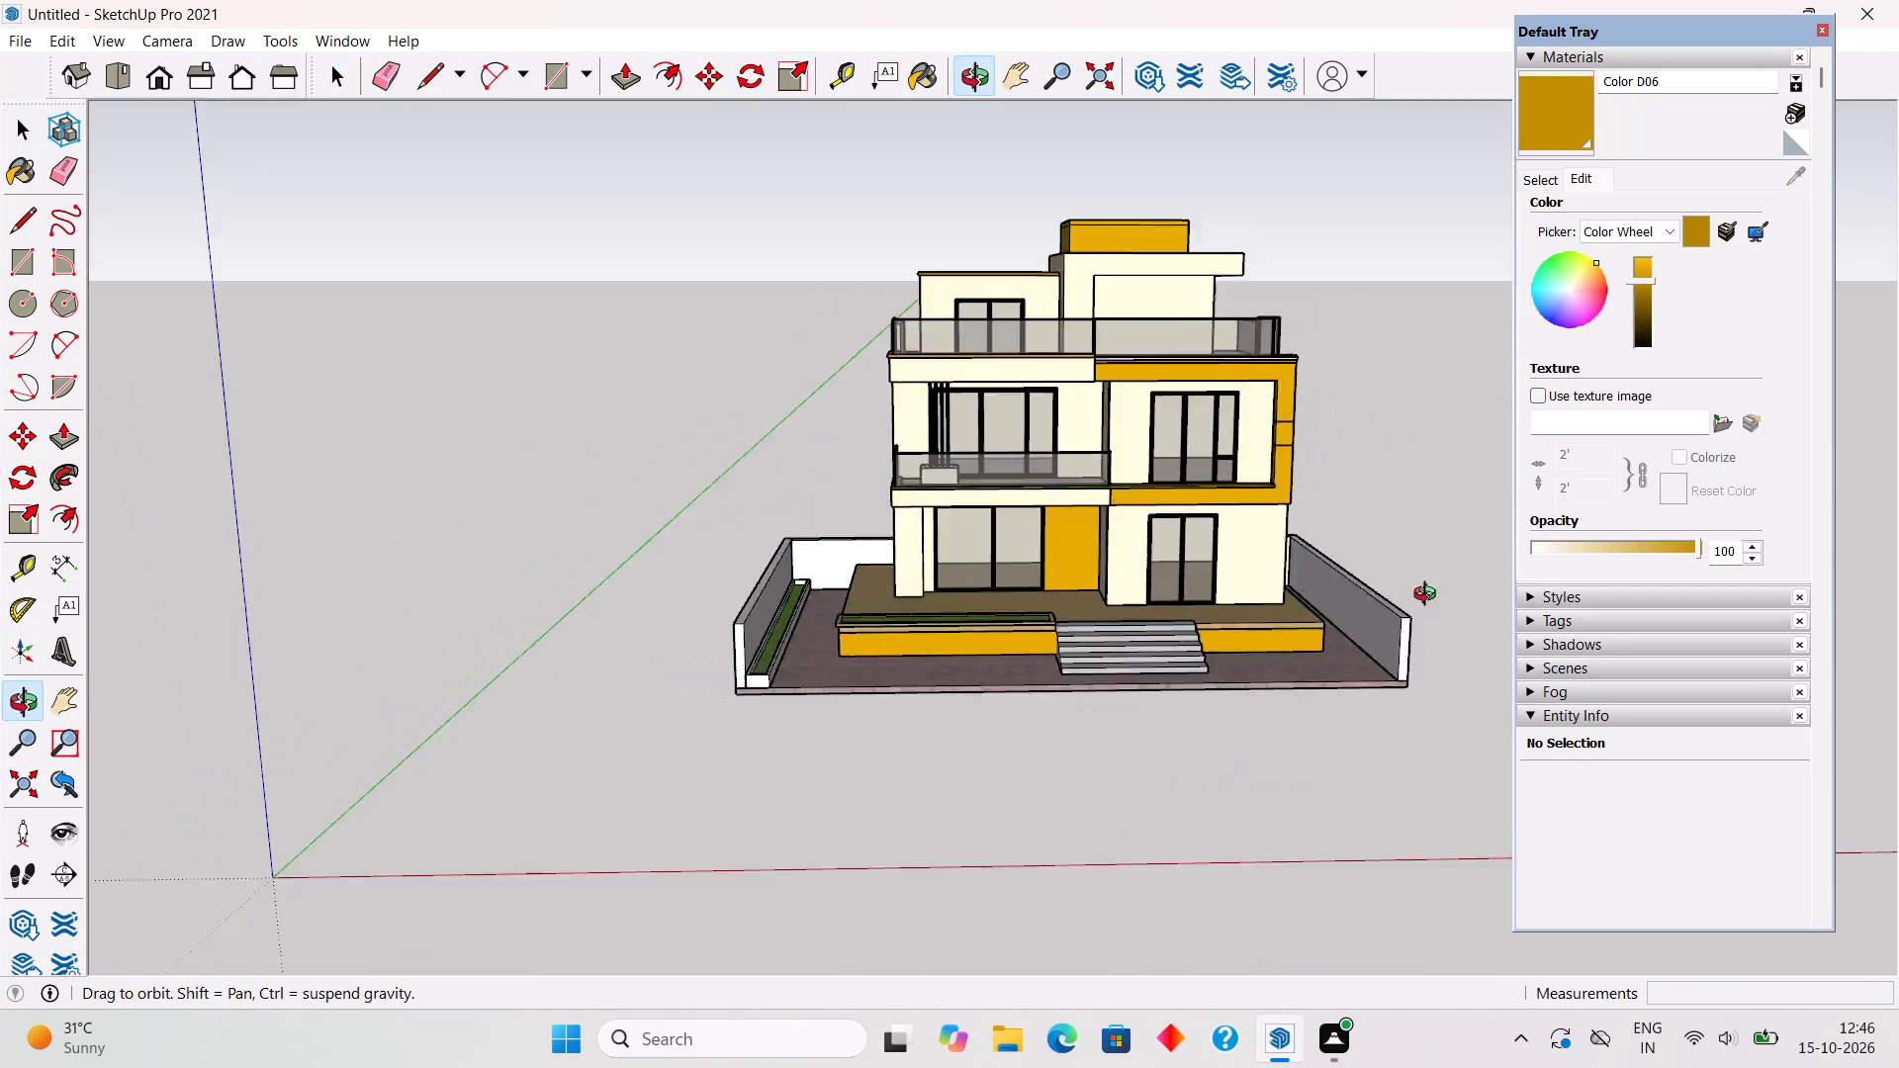
middle_click_drag(1429, 596, 1437, 580)
scroll(1437, 580, "up", 2)
scroll(1393, 476, "up", 2)
middle_click_drag(1348, 440, 1249, 368)
scroll(1249, 368, "up", 2)
scroll(1249, 368, "down", 1)
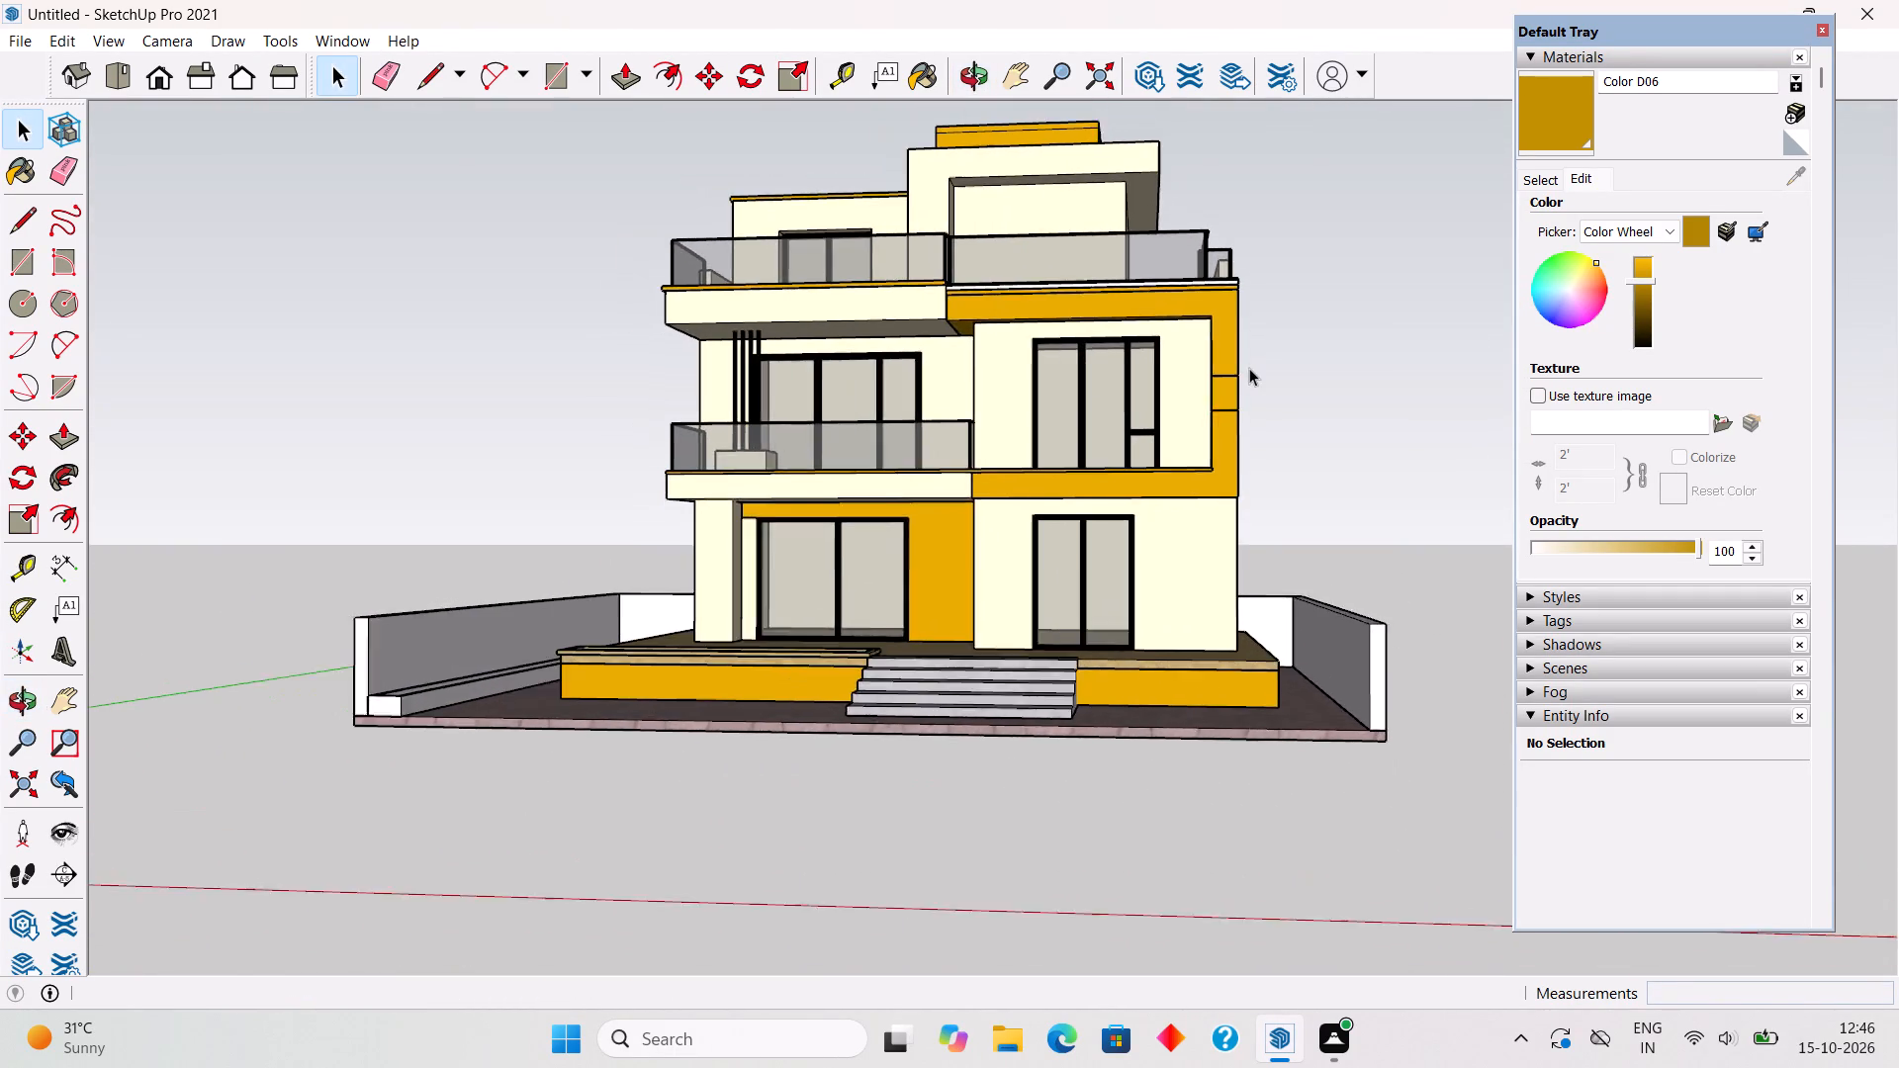
scroll(1249, 368, "down", 1)
middle_click_drag(1249, 368, 1342, 398)
scroll(1342, 398, "up", 1)
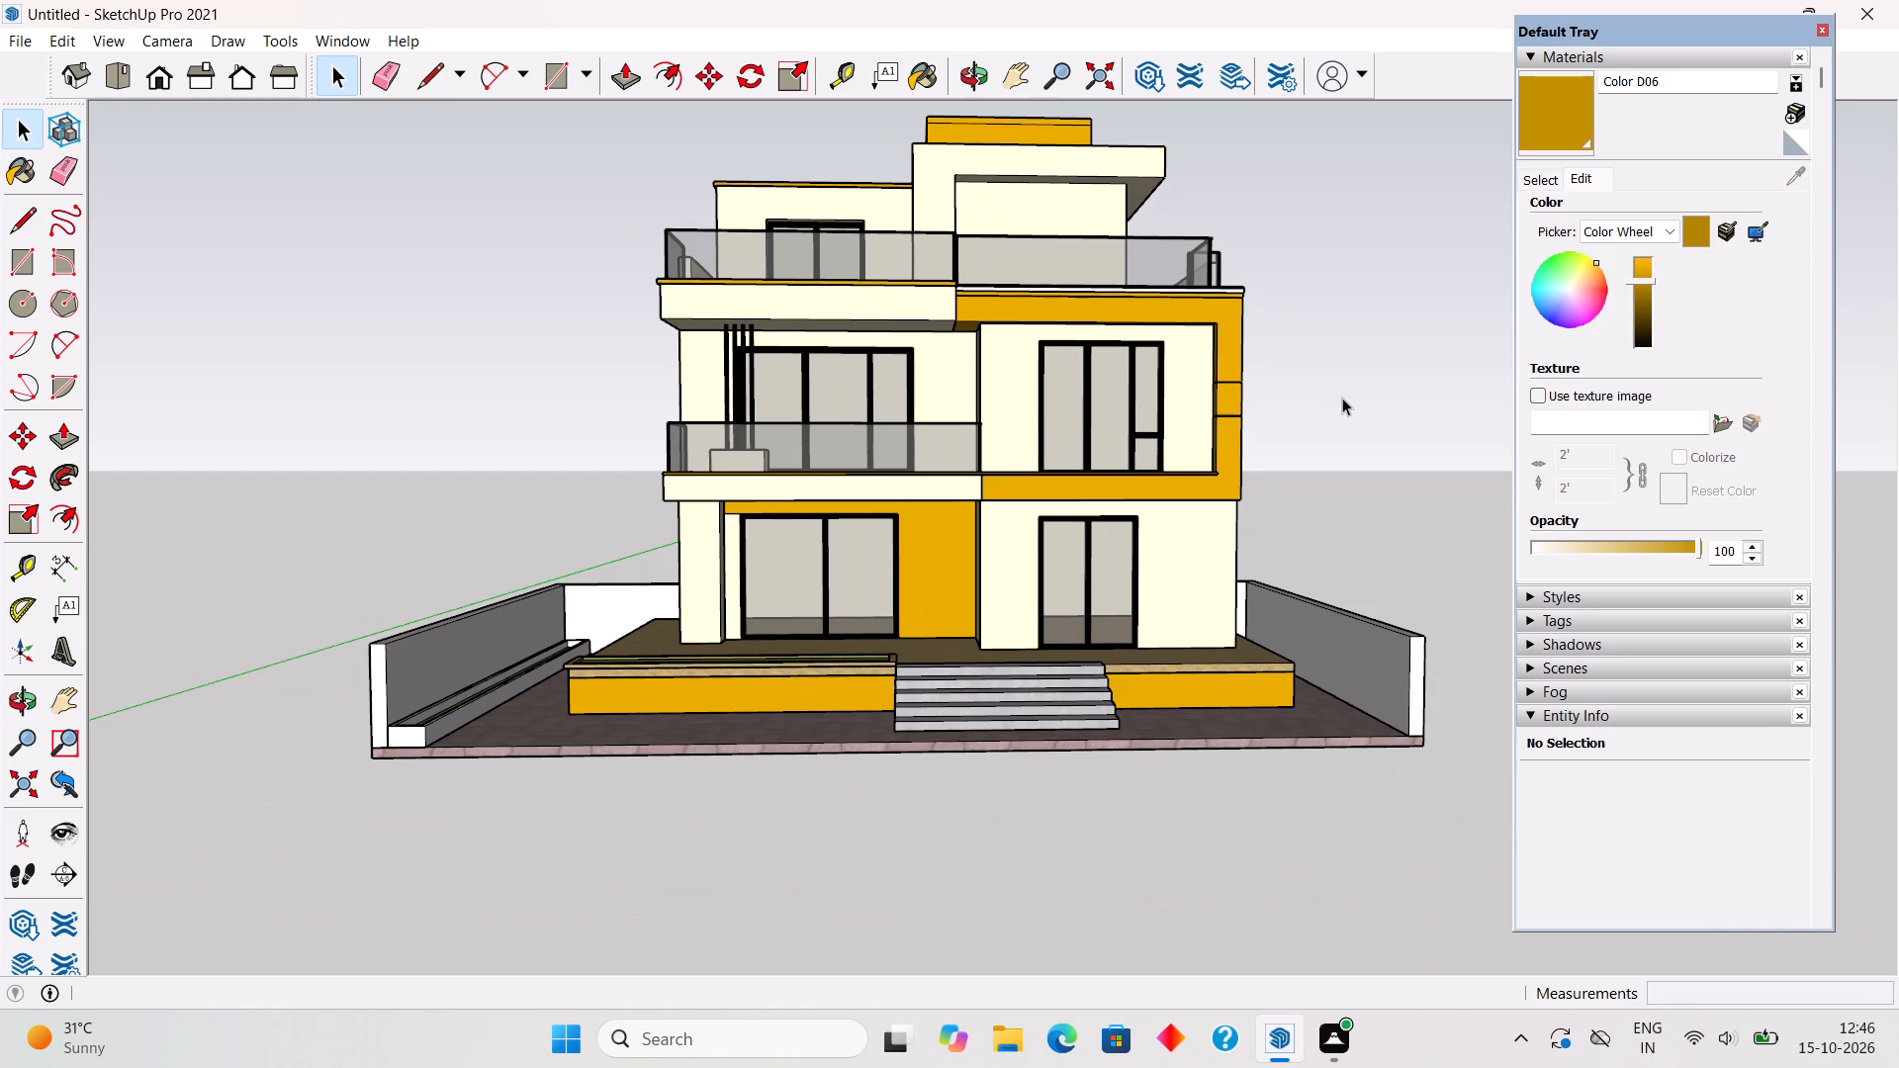
scroll(1342, 398, "up", 2)
middle_click_drag(1085, 539, 949, 774)
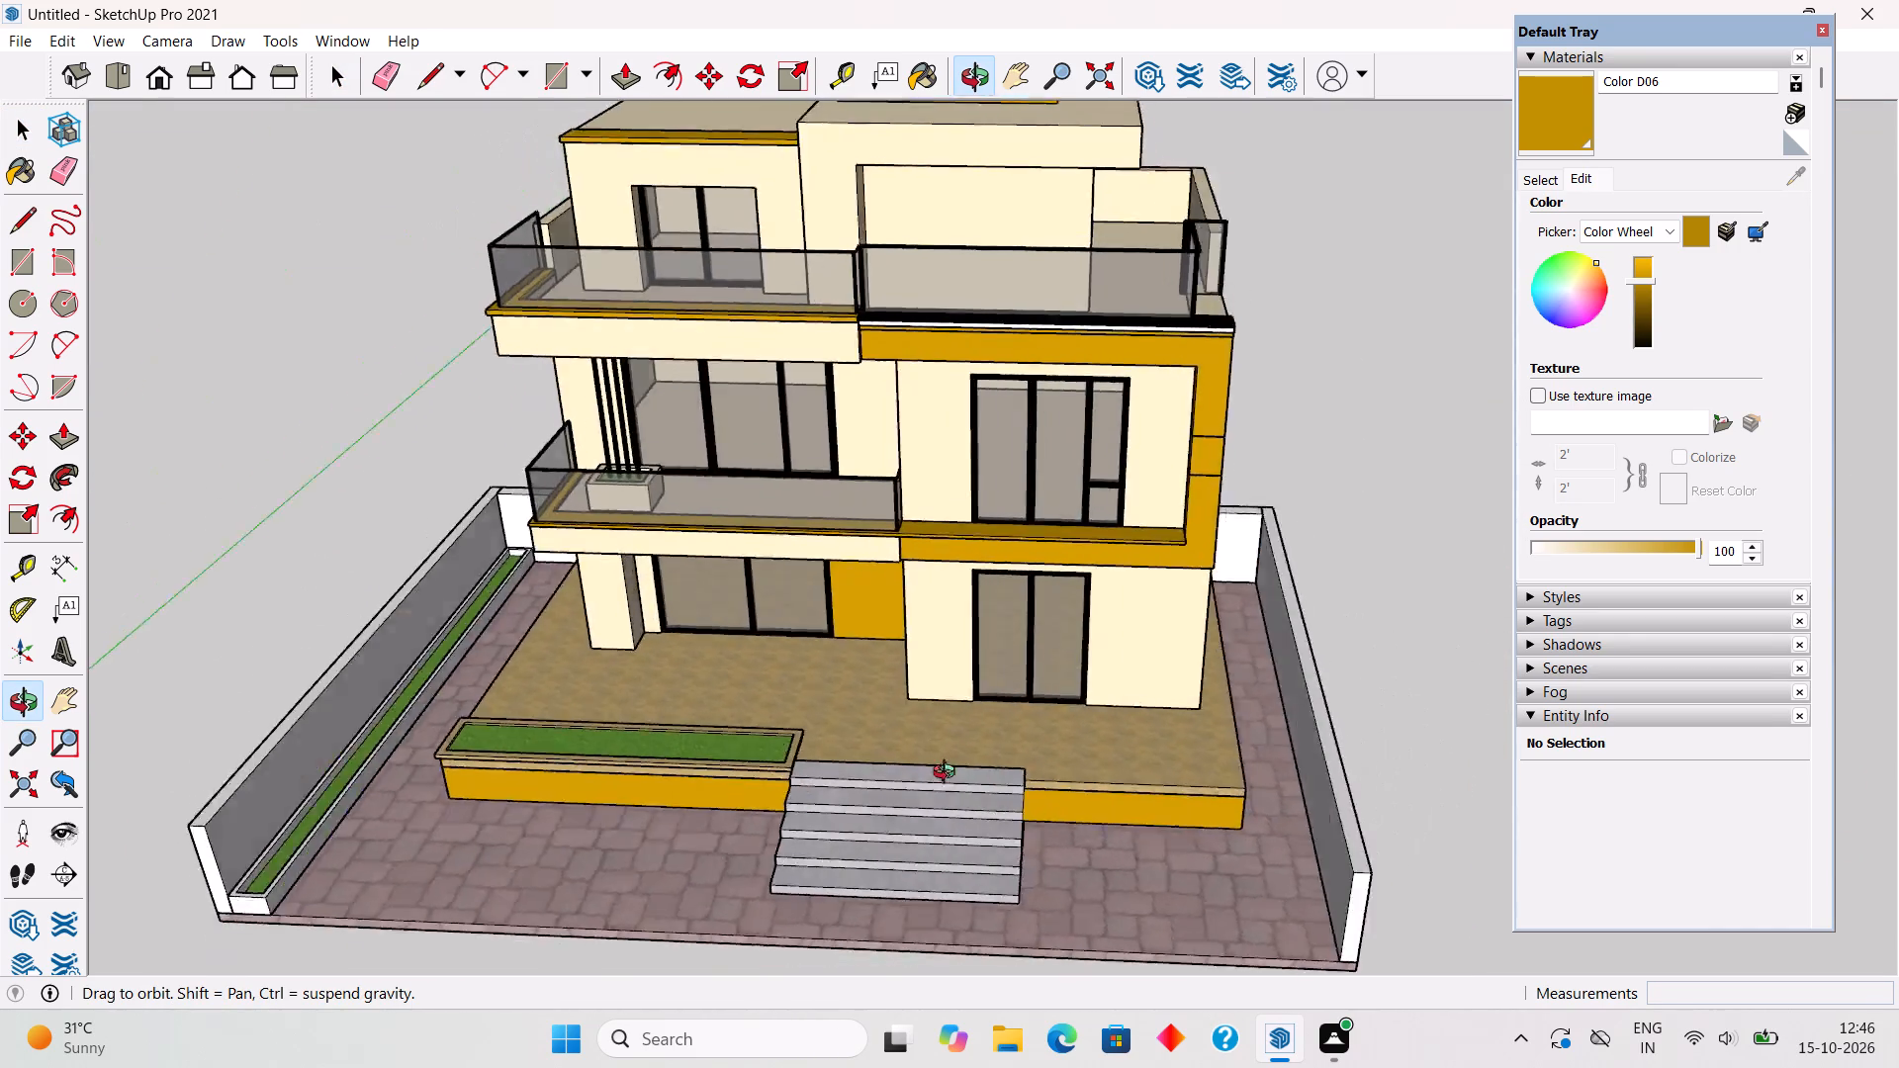
middle_click_drag(949, 774, 848, 679)
scroll(848, 679, "down", 9)
middle_click_drag(999, 830, 1151, 724)
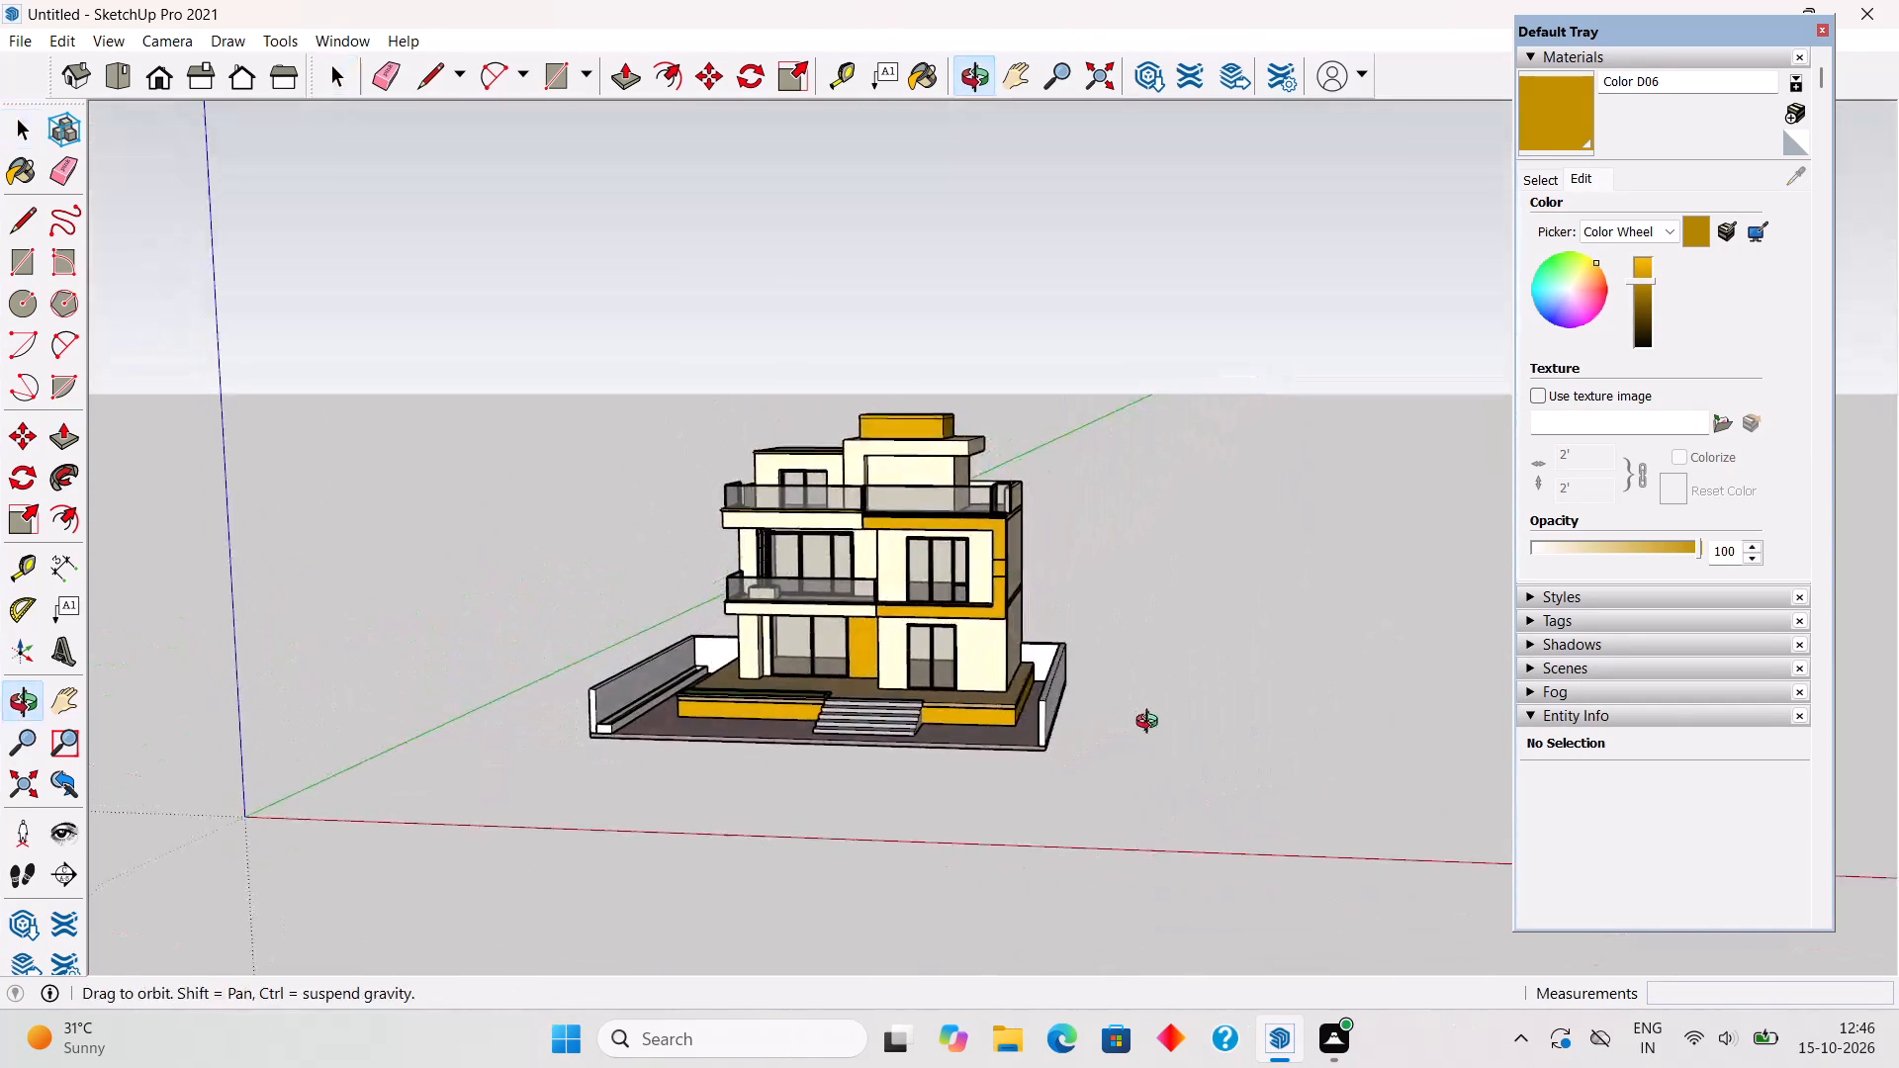
middle_click_drag(1151, 724, 1169, 724)
scroll(1157, 724, "up", 4)
middle_click_drag(891, 709, 1045, 711)
scroll(1038, 709, "up", 3)
scroll(1022, 717, "down", 3)
middle_click_drag(771, 723, 768, 730)
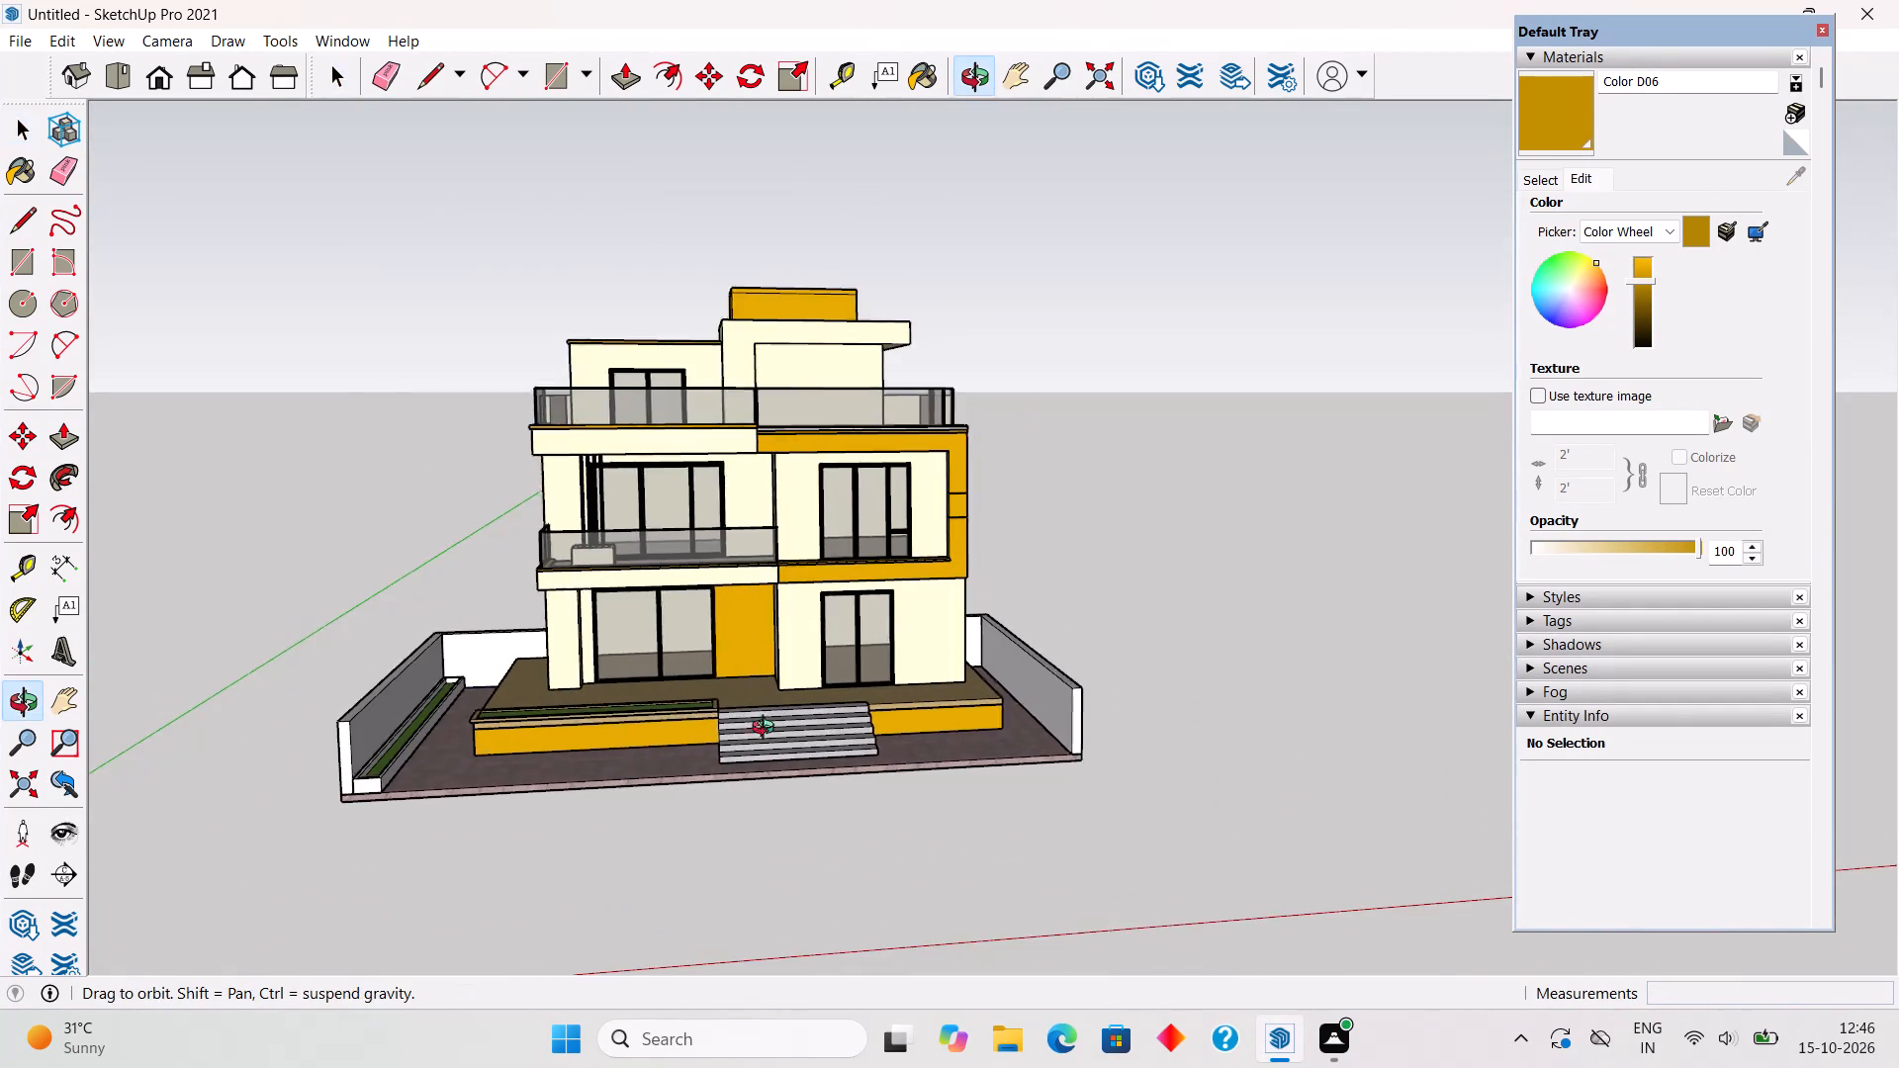
middle_click_drag(768, 730, 808, 823)
scroll(795, 815, "up", 2)
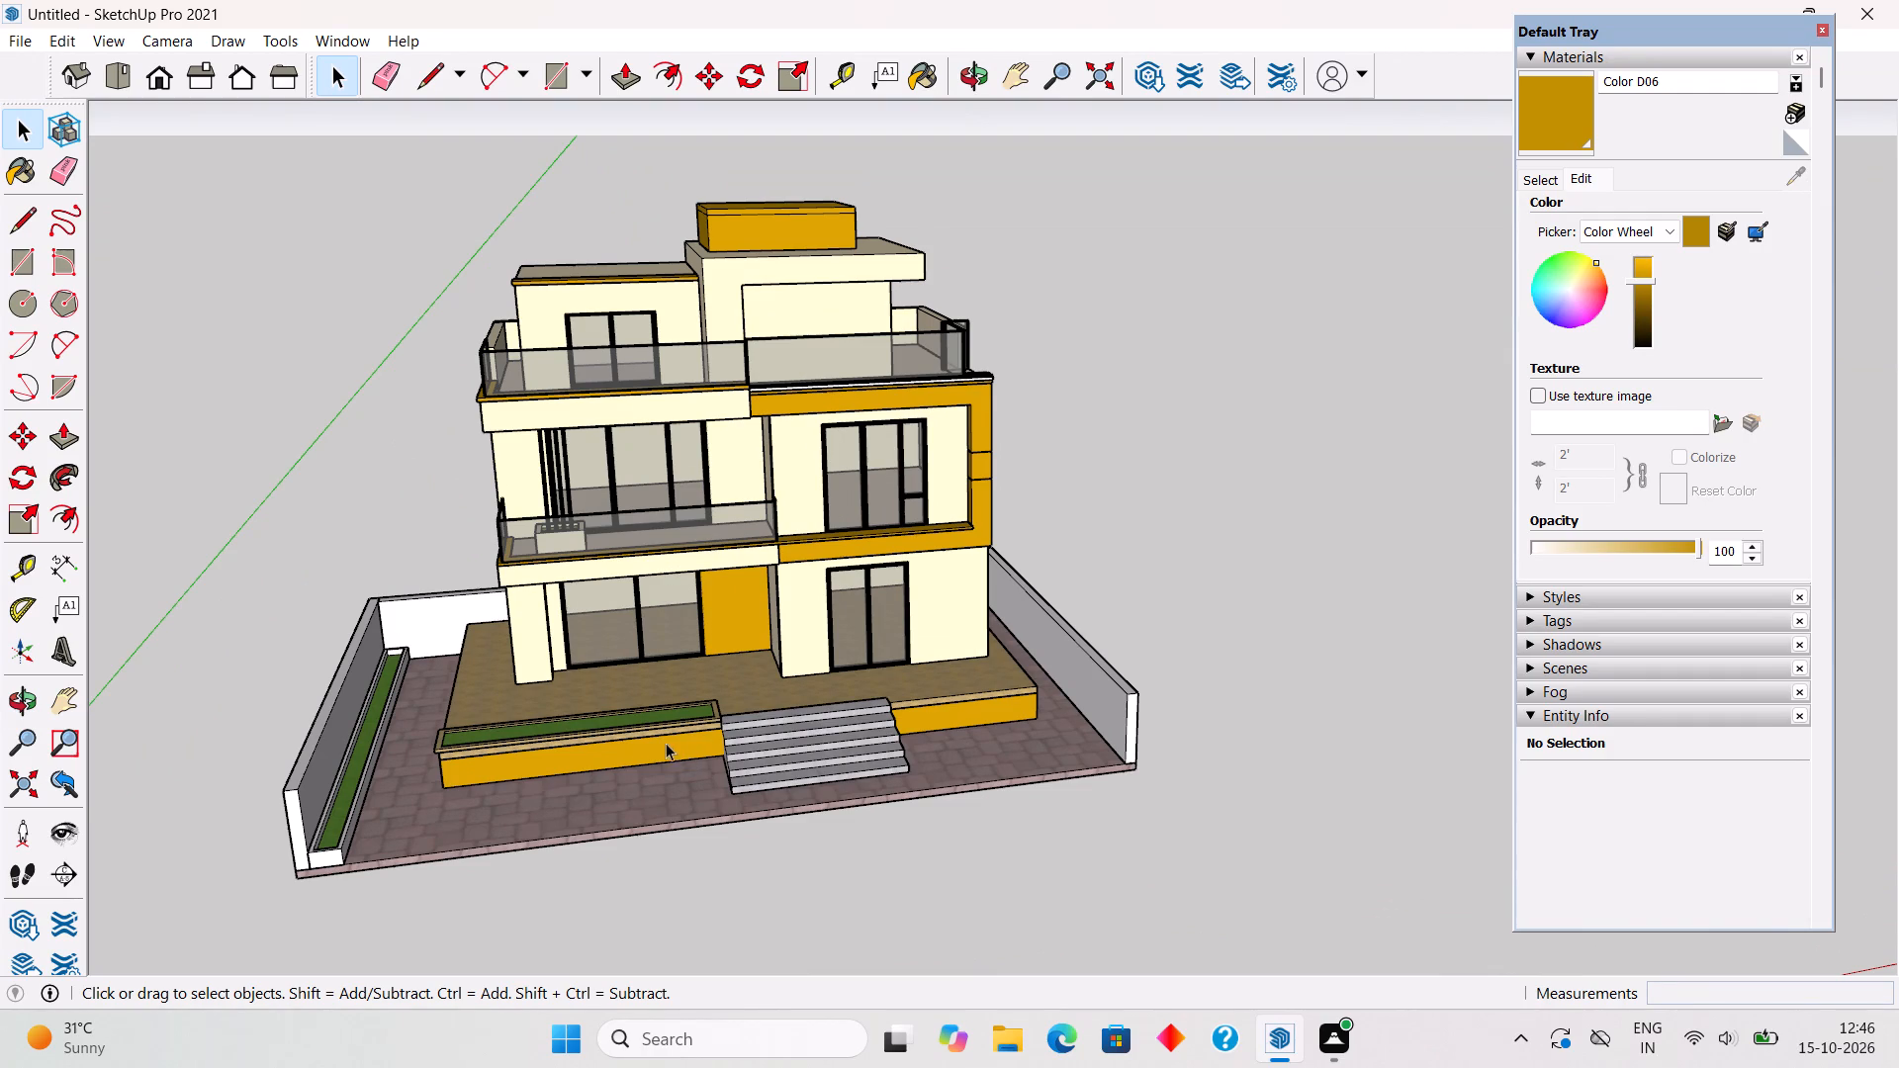
scroll(642, 727, "up", 1)
middle_click_drag(734, 725, 1017, 848)
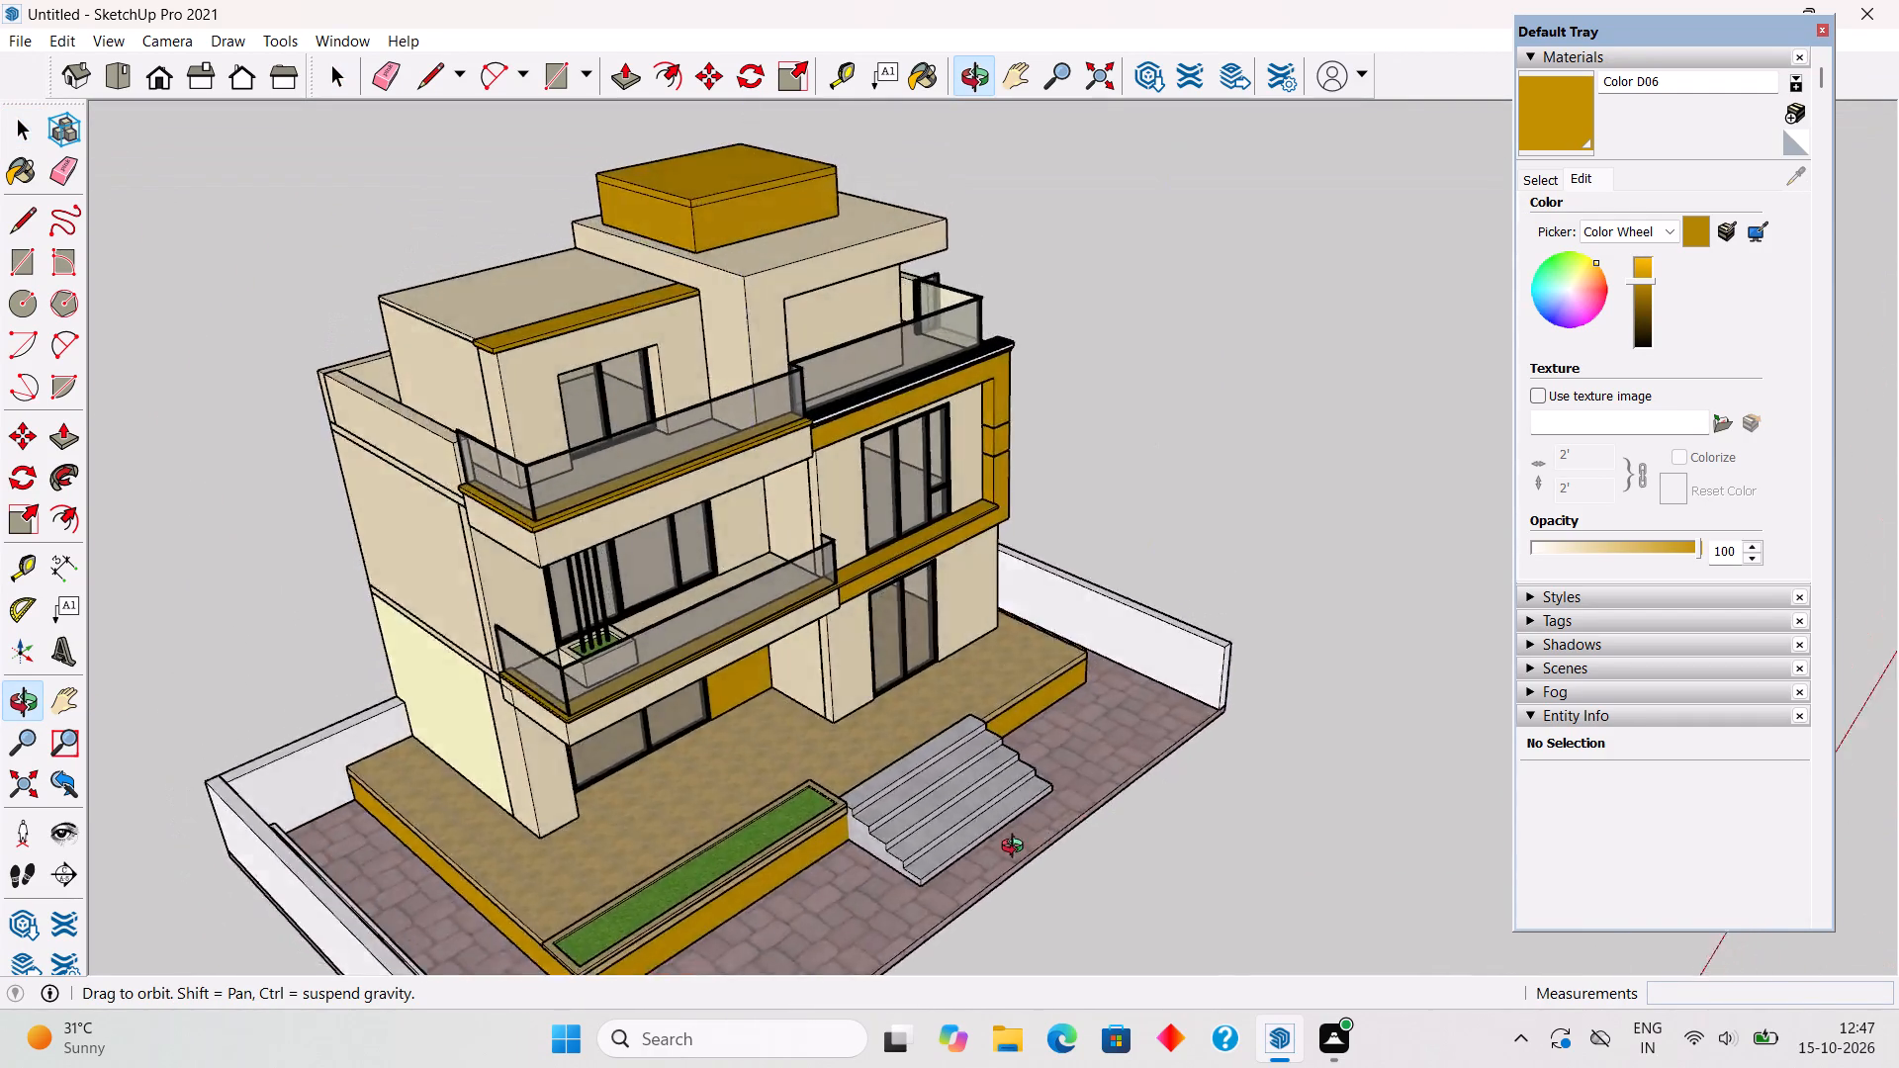
middle_click_drag(1017, 848, 588, 731)
scroll(588, 731, "down", 3)
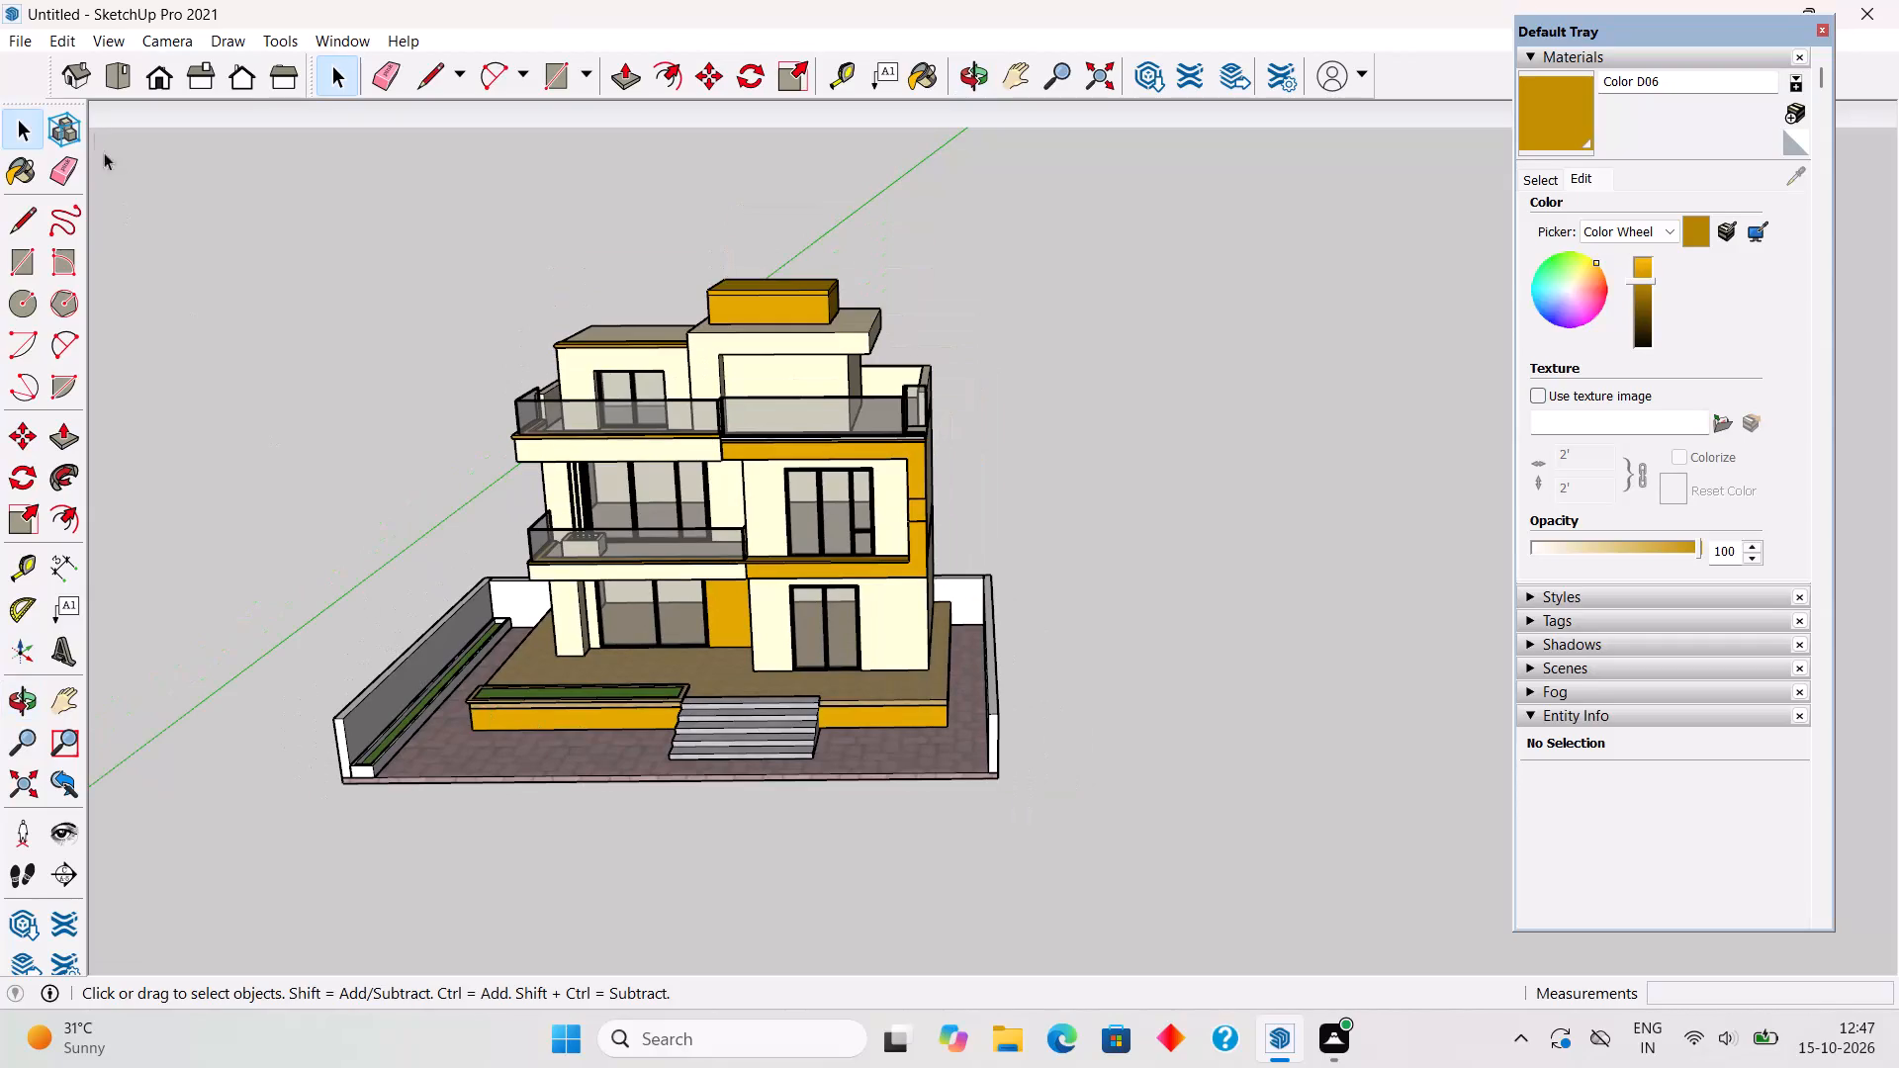
Save the house model as a SketchUp file named "exterior 13" in the Downloads folder.
left_click(27, 41)
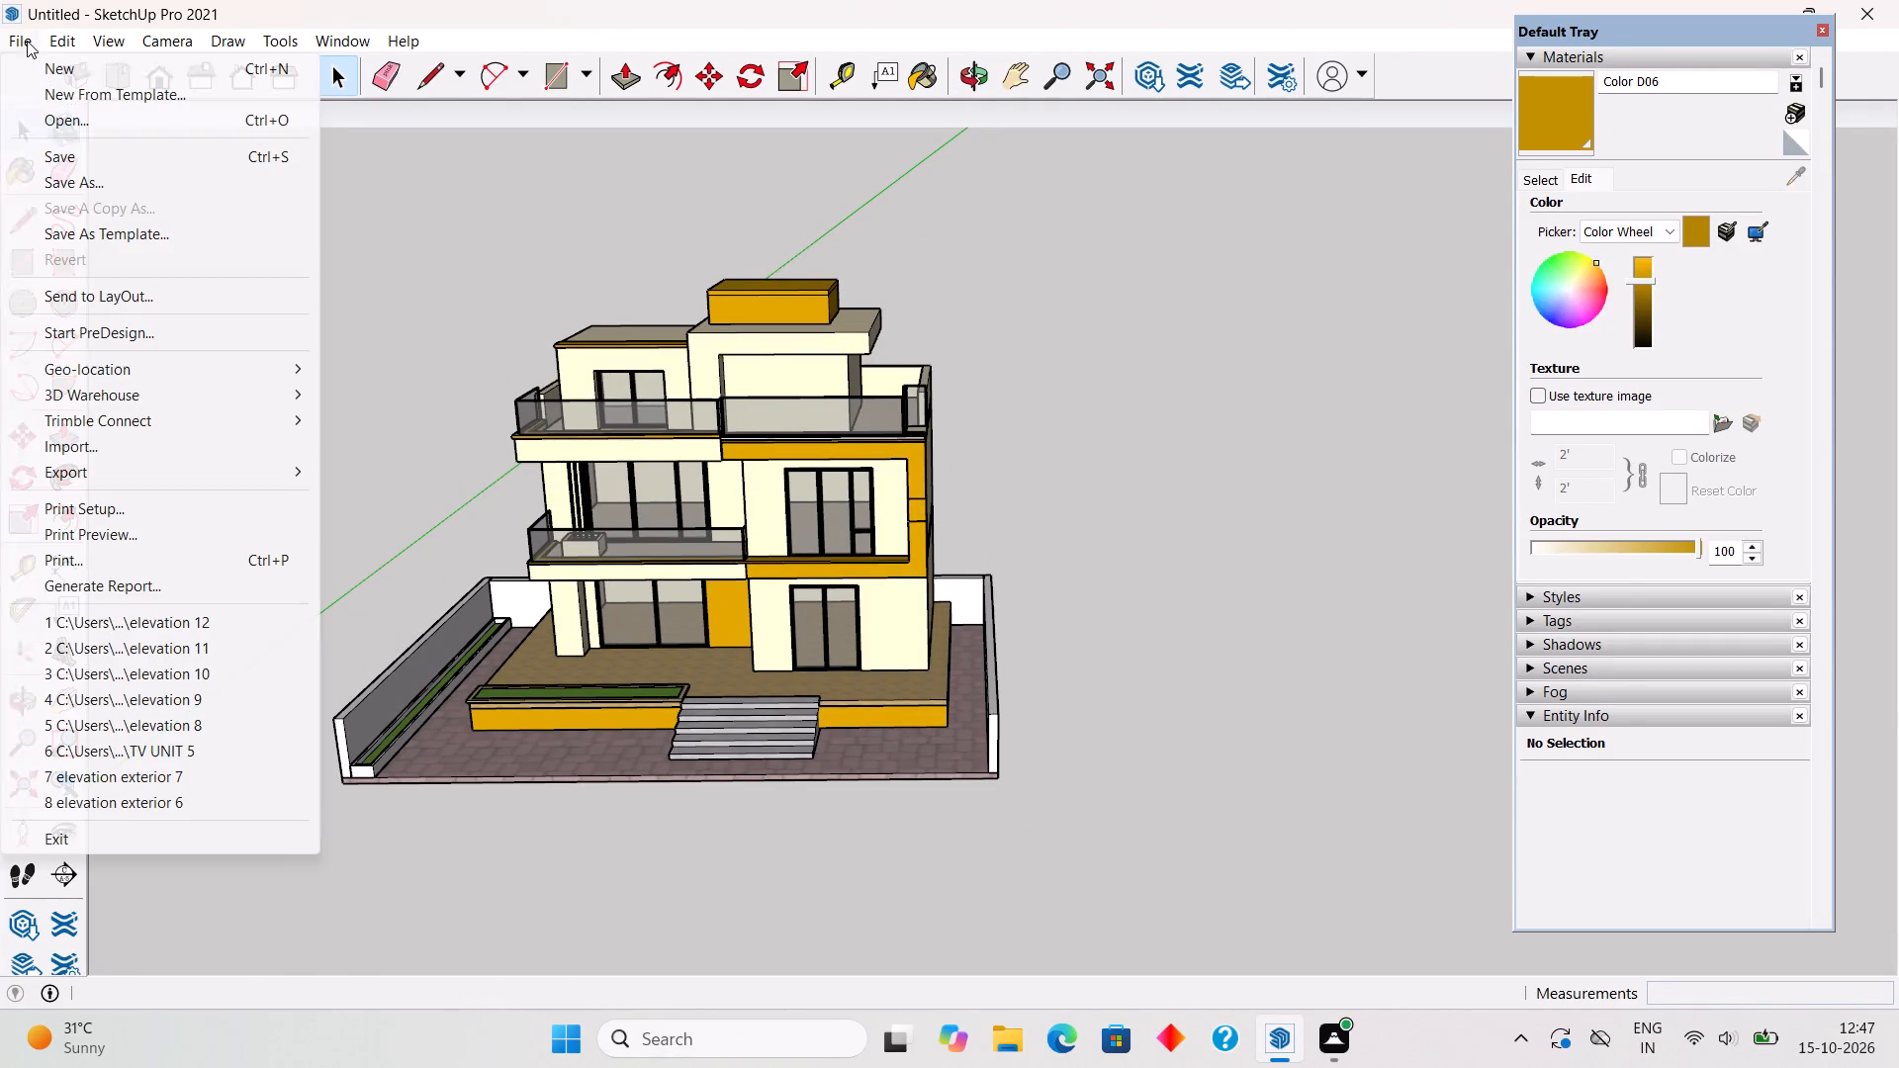
left_click(139, 188)
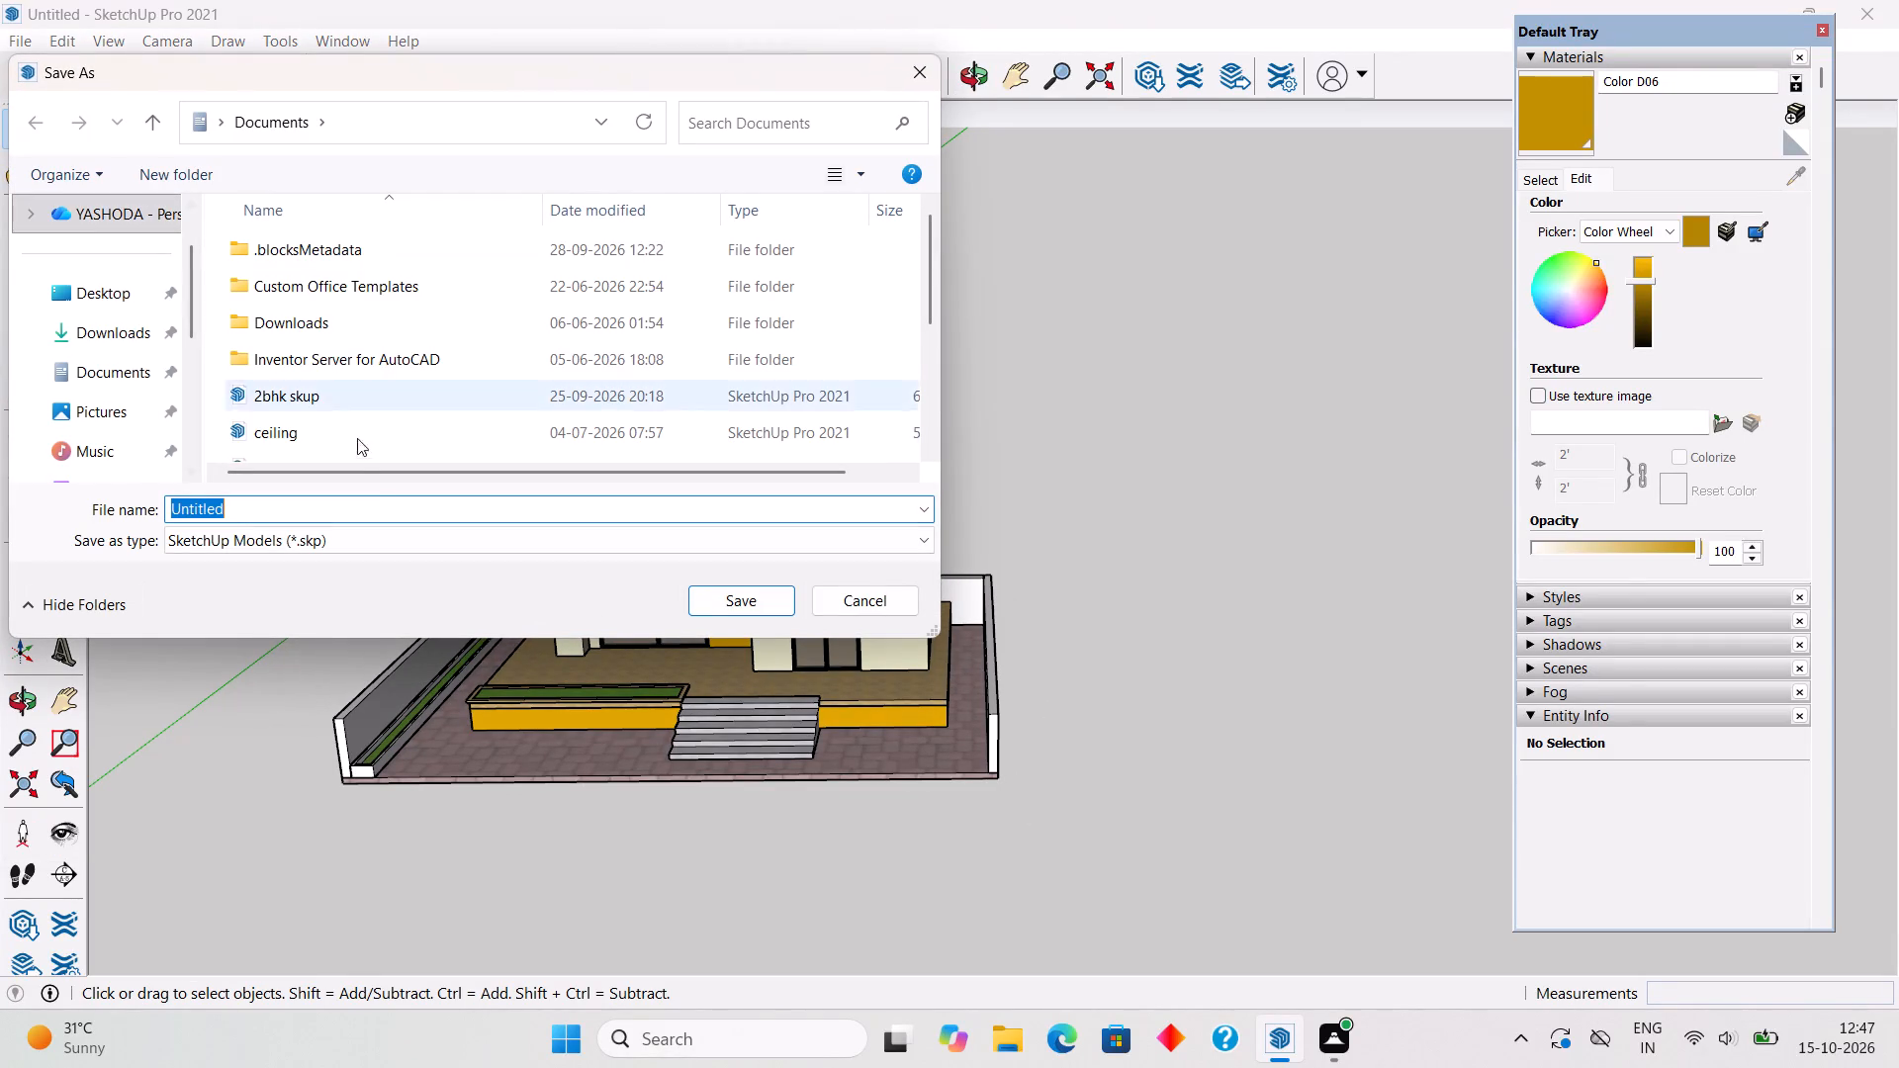
left_click(61, 325)
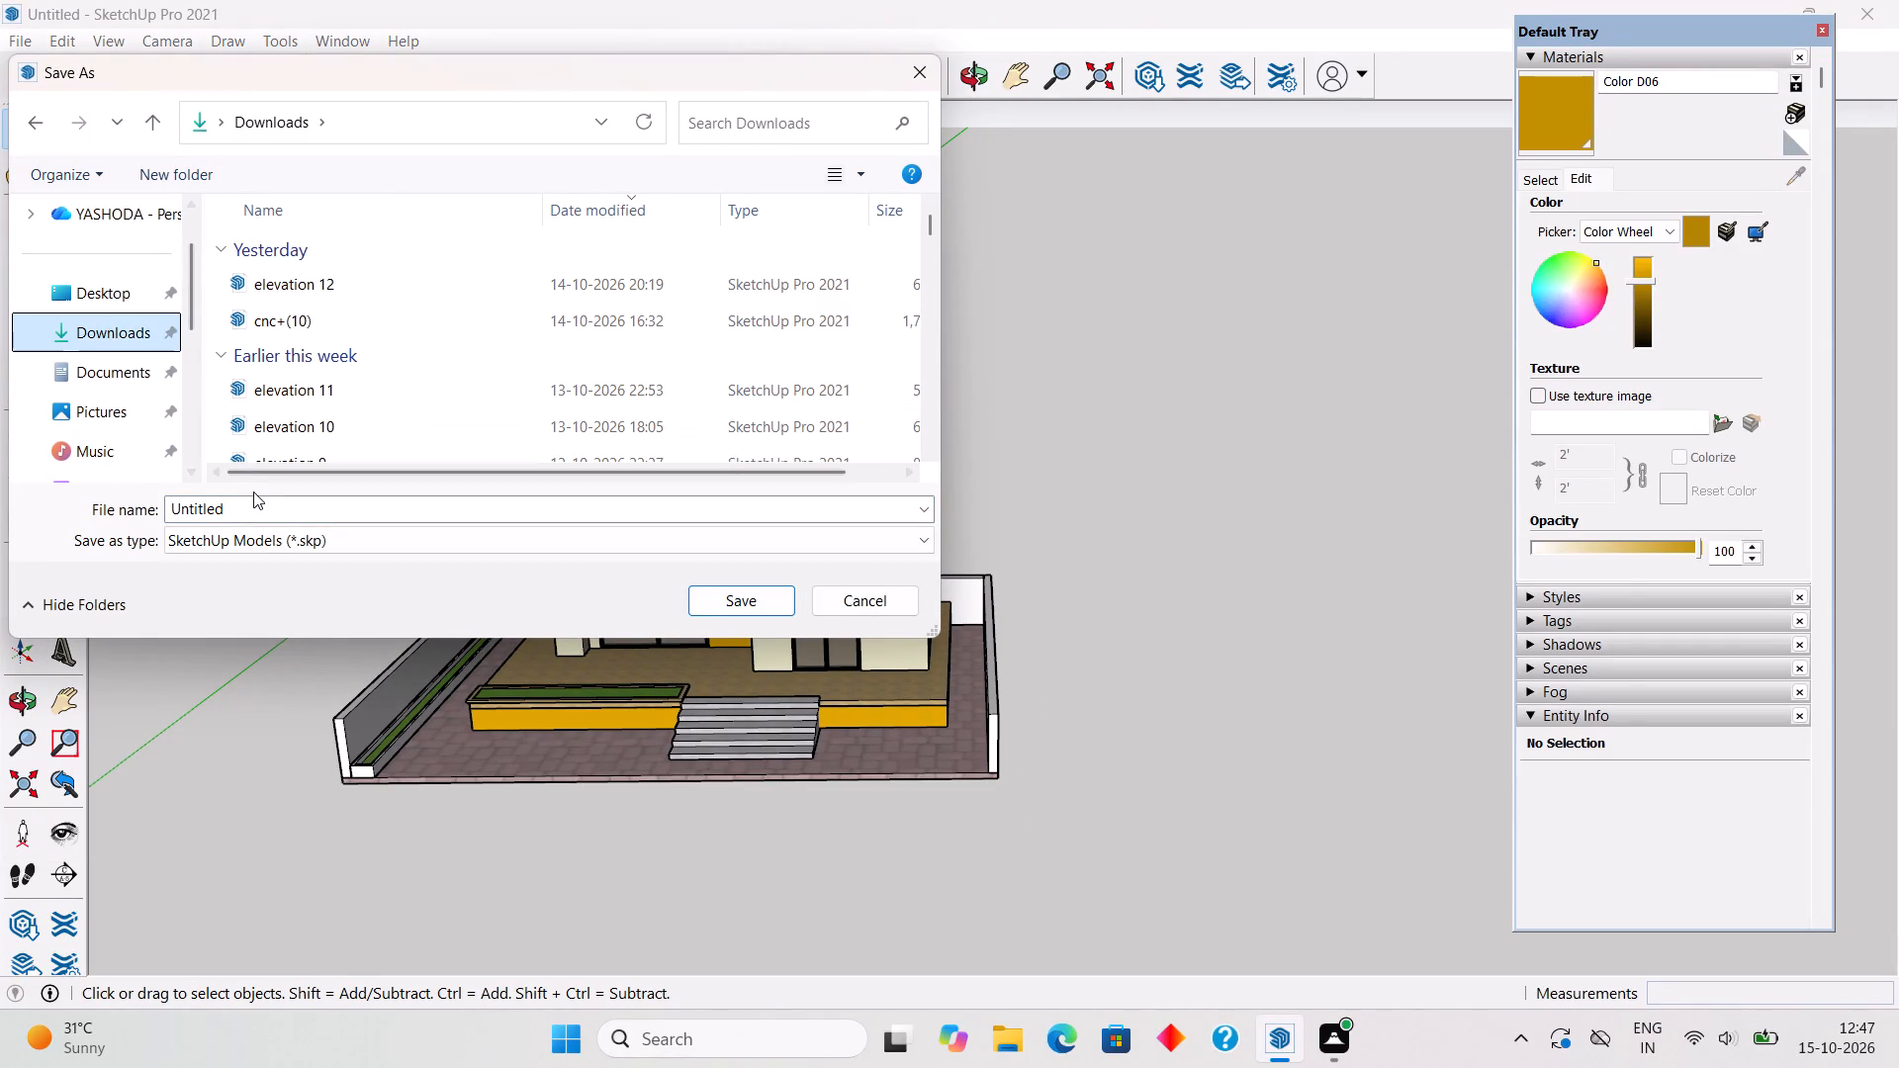
left_click(254, 497)
key("BackSpace")
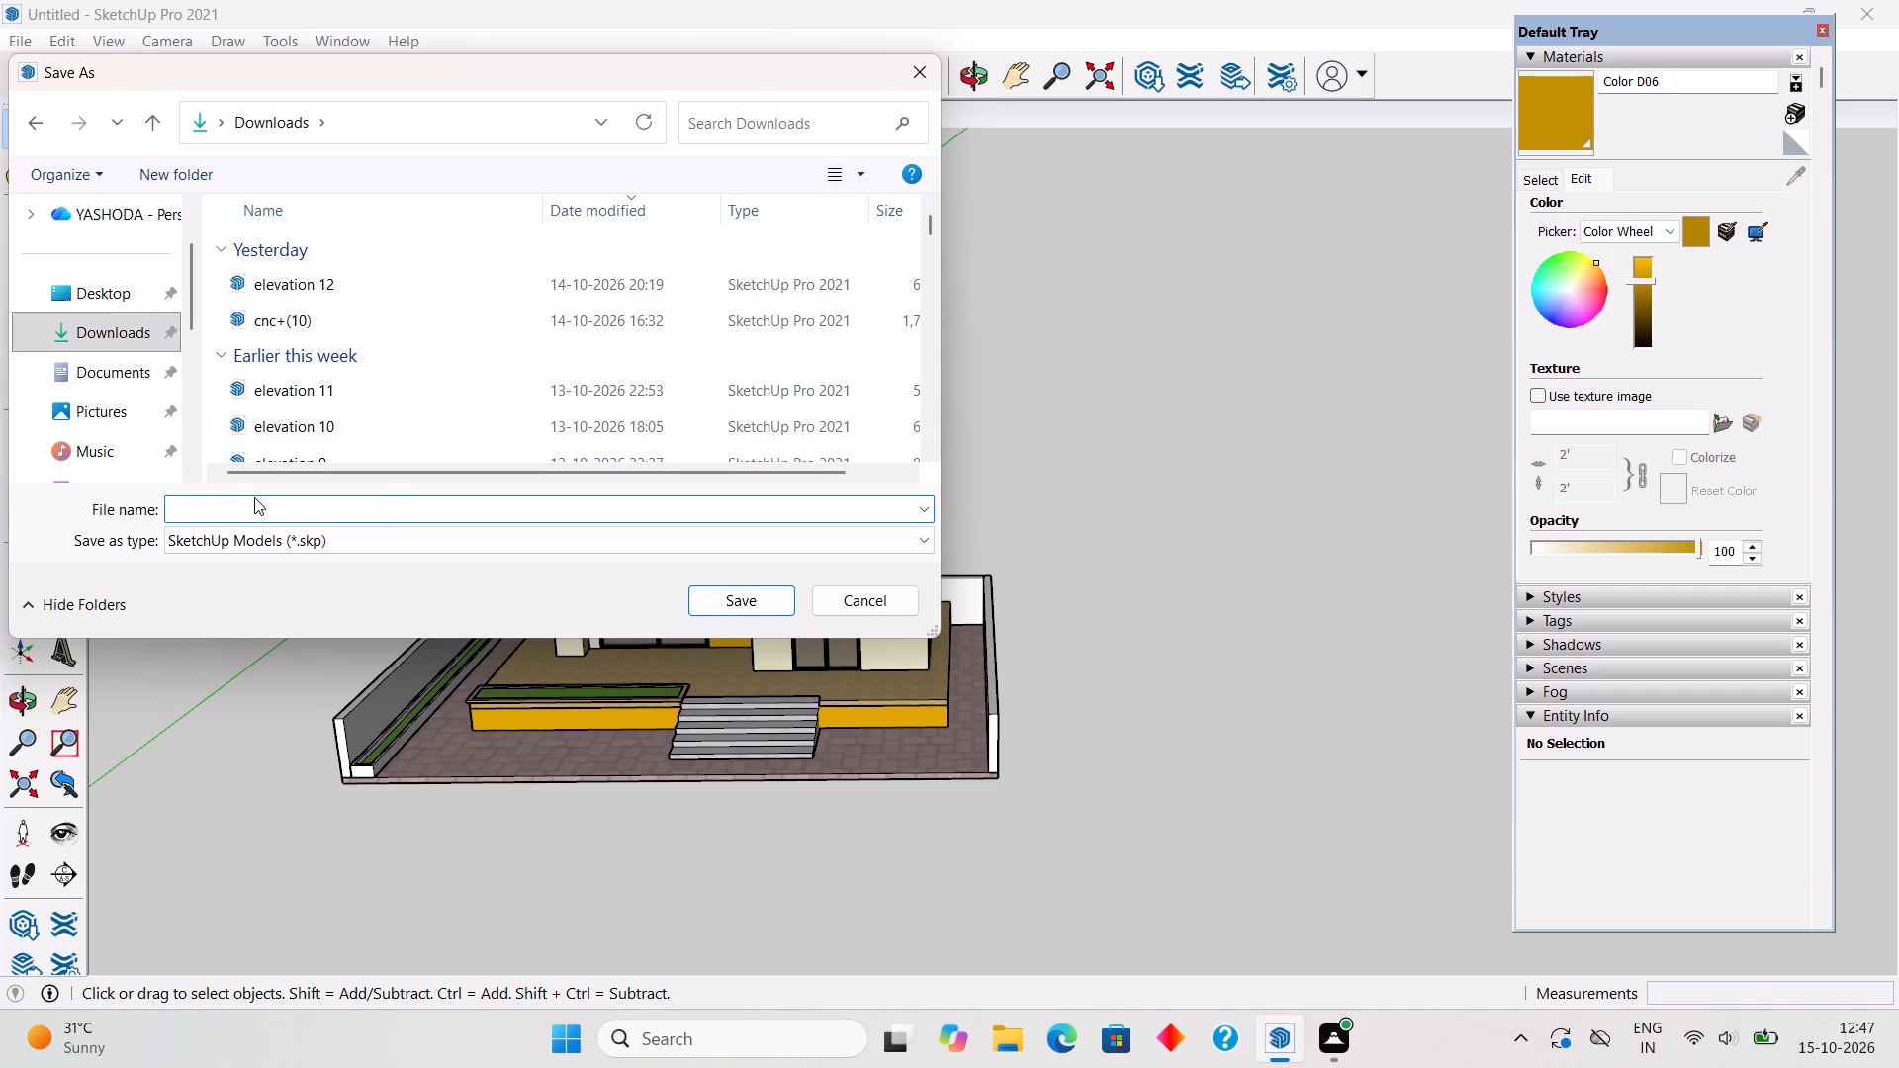
type("ex")
key("t")
type("er")
type("io")
type("r")
key("space")
type("13")
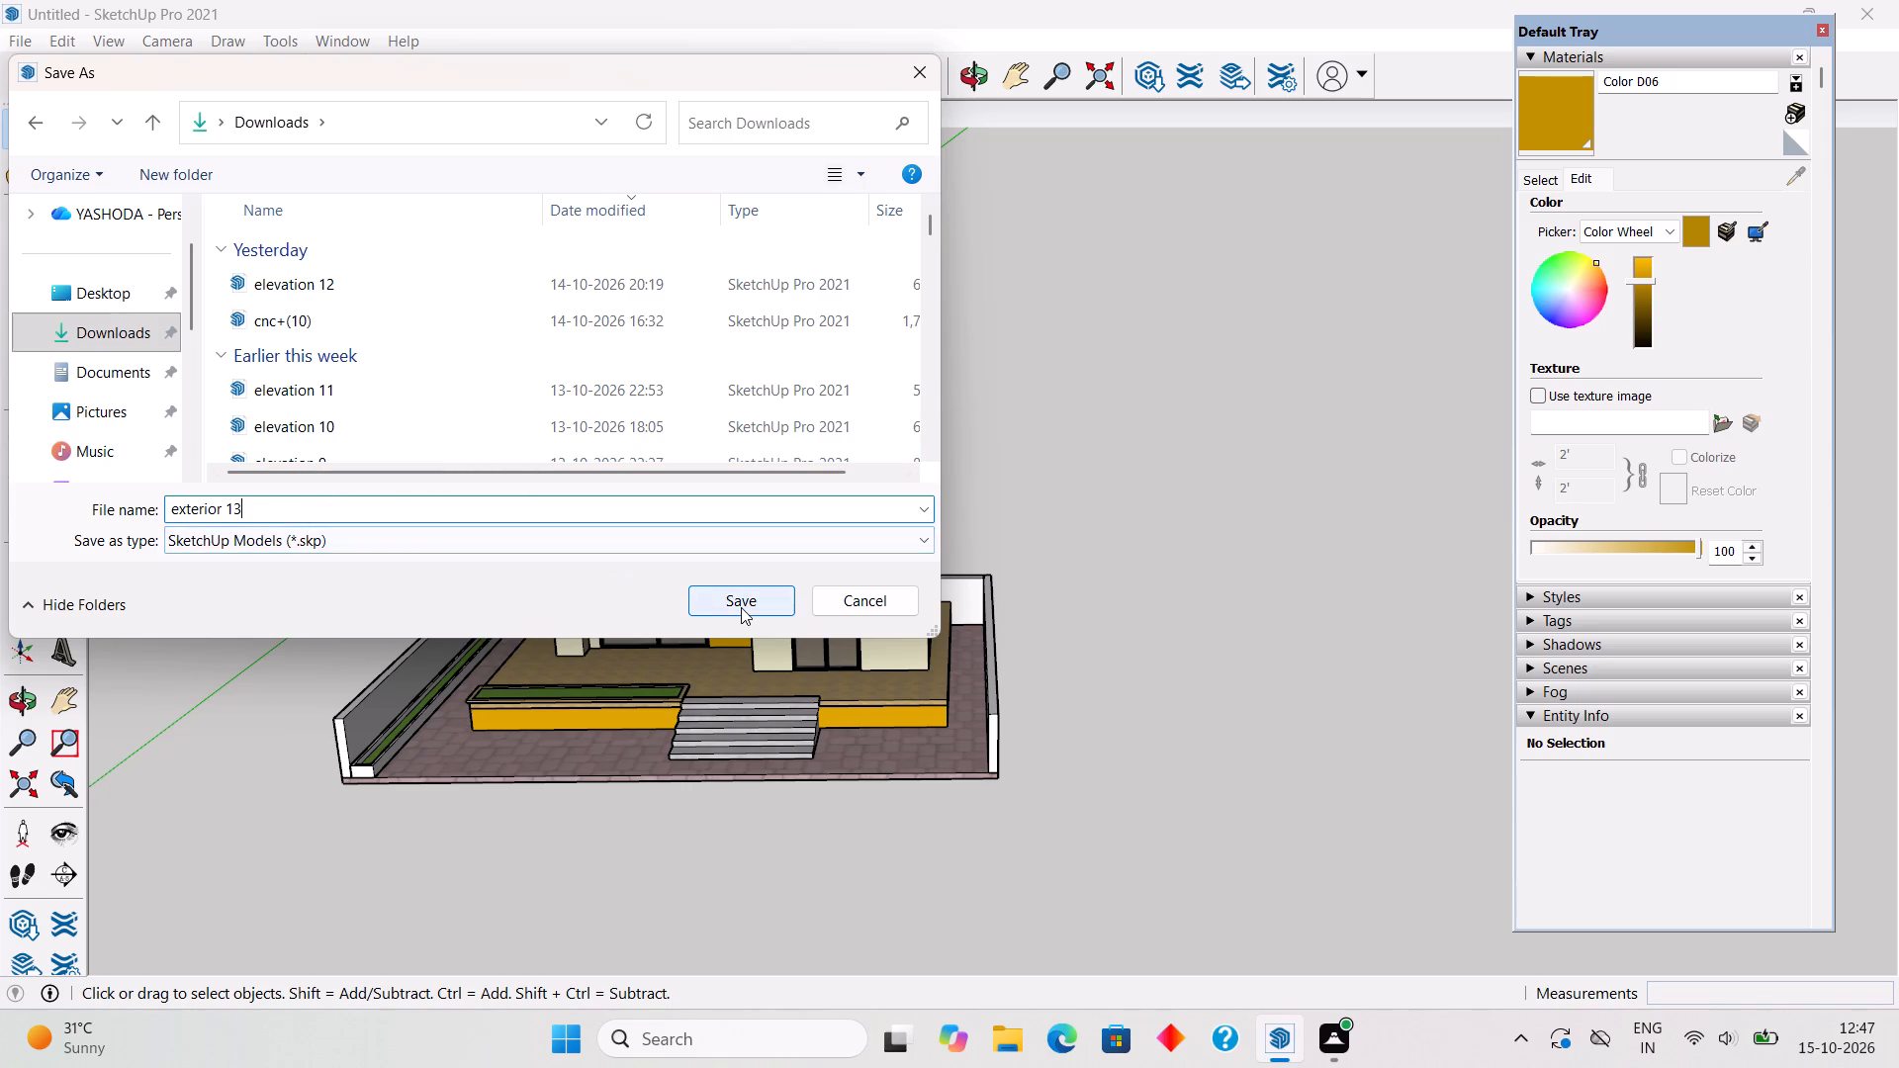
left_click(741, 607)
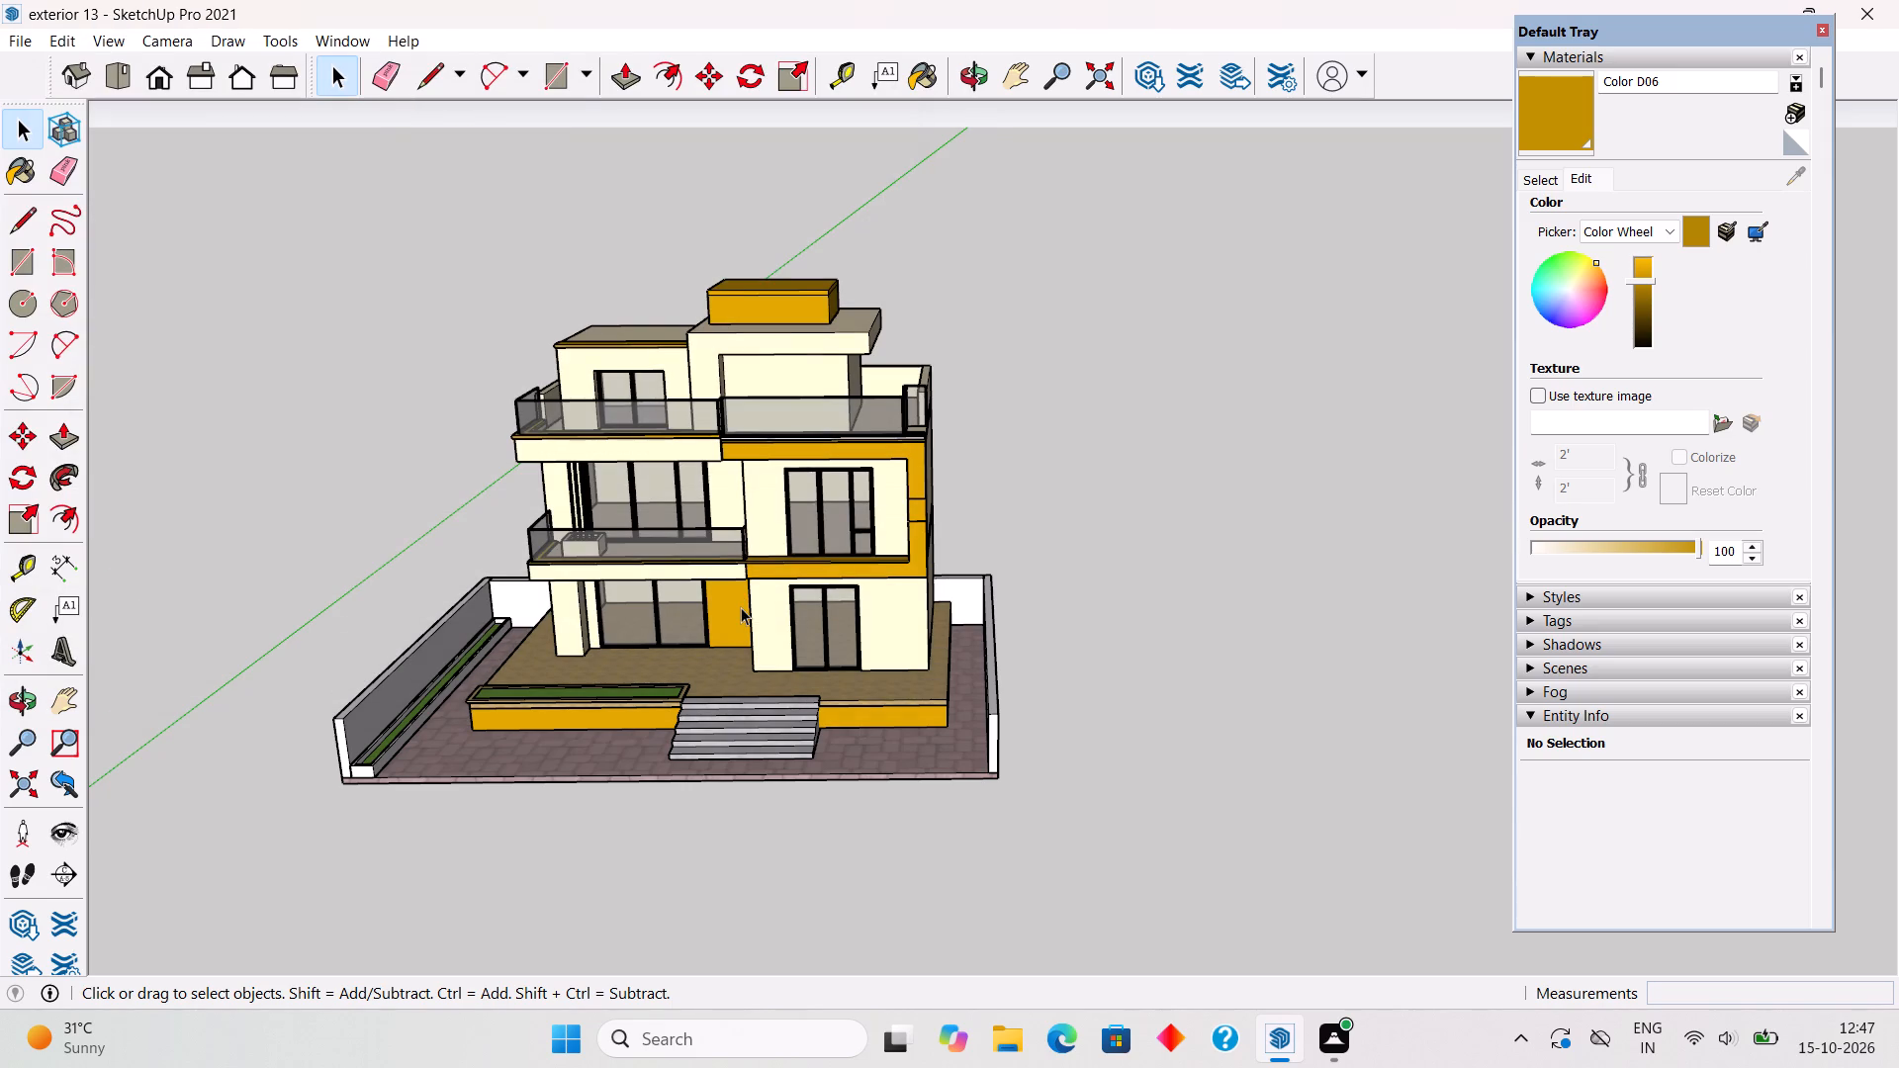
Examine the saved house and compound from above and from a low front view.
scroll(741, 607, "down", 5)
middle_click_drag(752, 575, 828, 436)
scroll(828, 437, "up", 5)
middle_click_drag(648, 564, 607, 641)
scroll(607, 641, "up", 3)
scroll(607, 644, "down", 5)
middle_click_drag(571, 740, 550, 818)
scroll(511, 867, "up", 3)
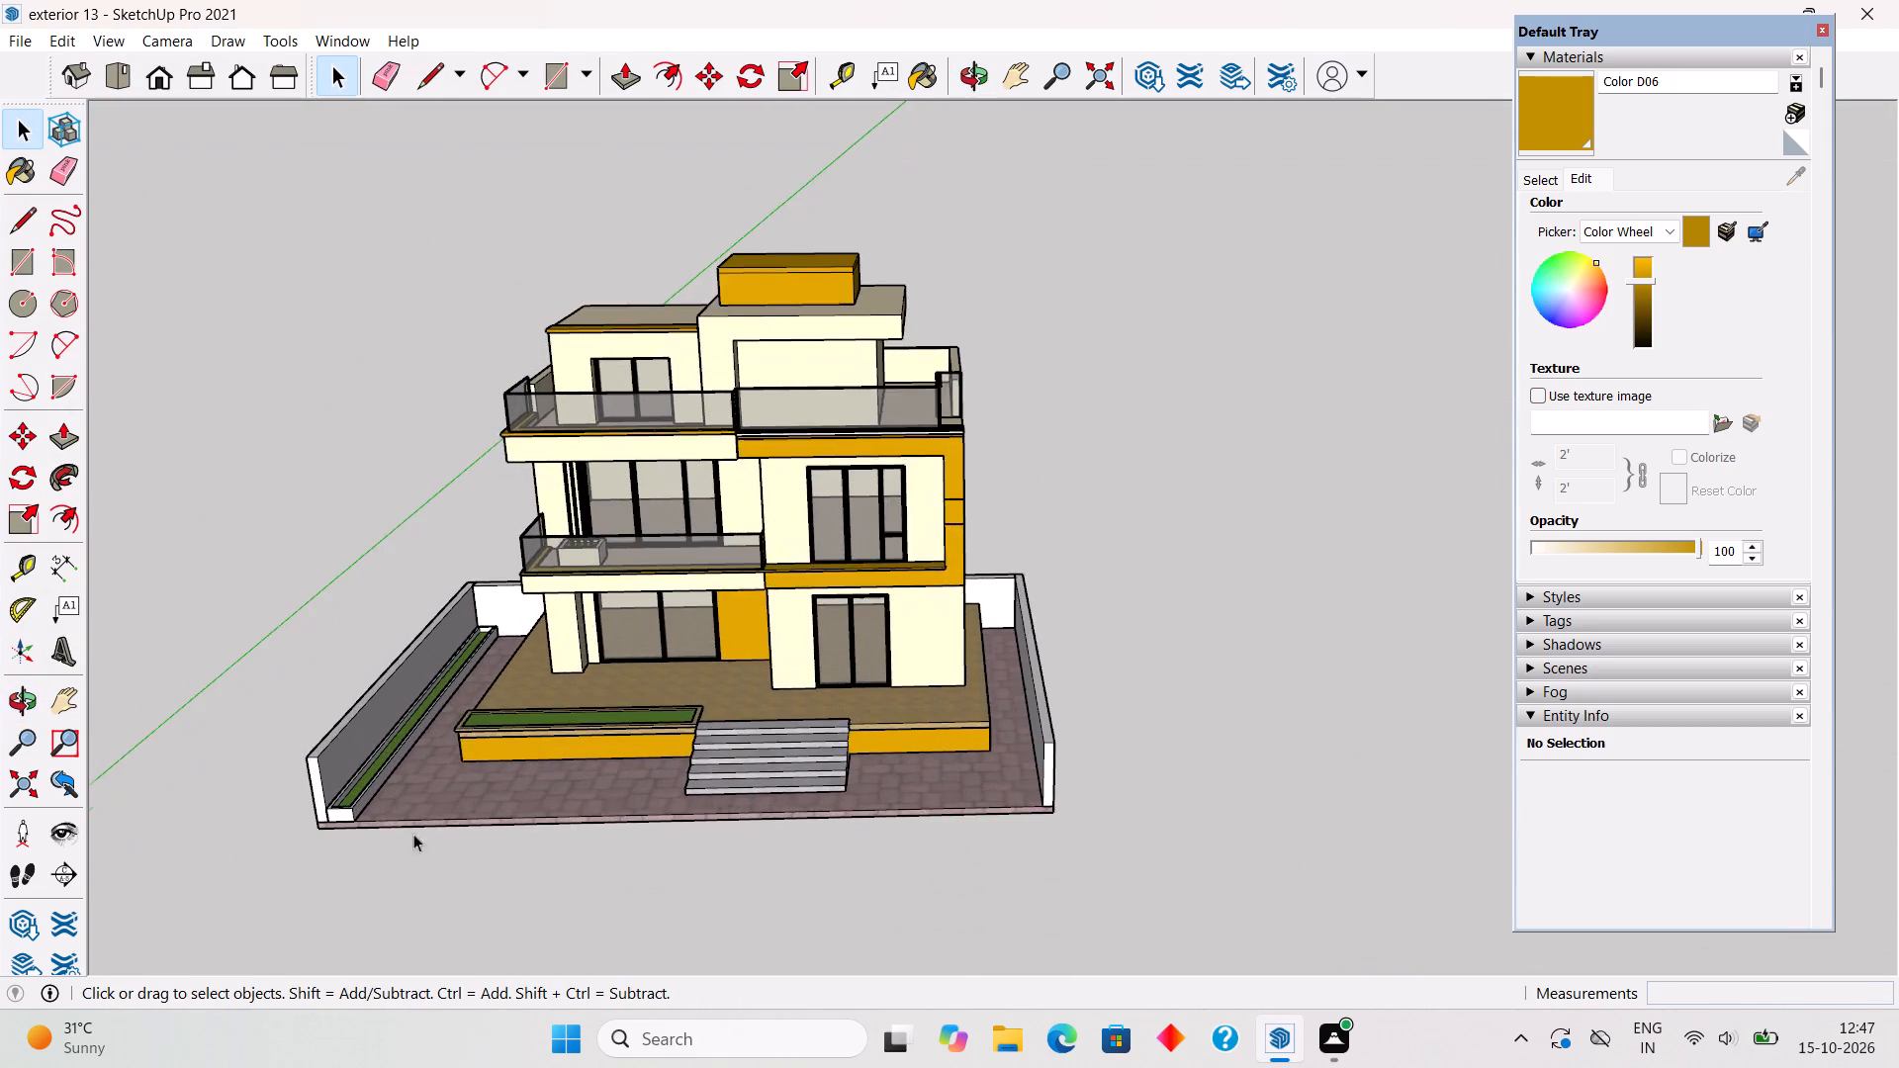
scroll(413, 834, "up", 4)
middle_click_drag(338, 843, 336, 711)
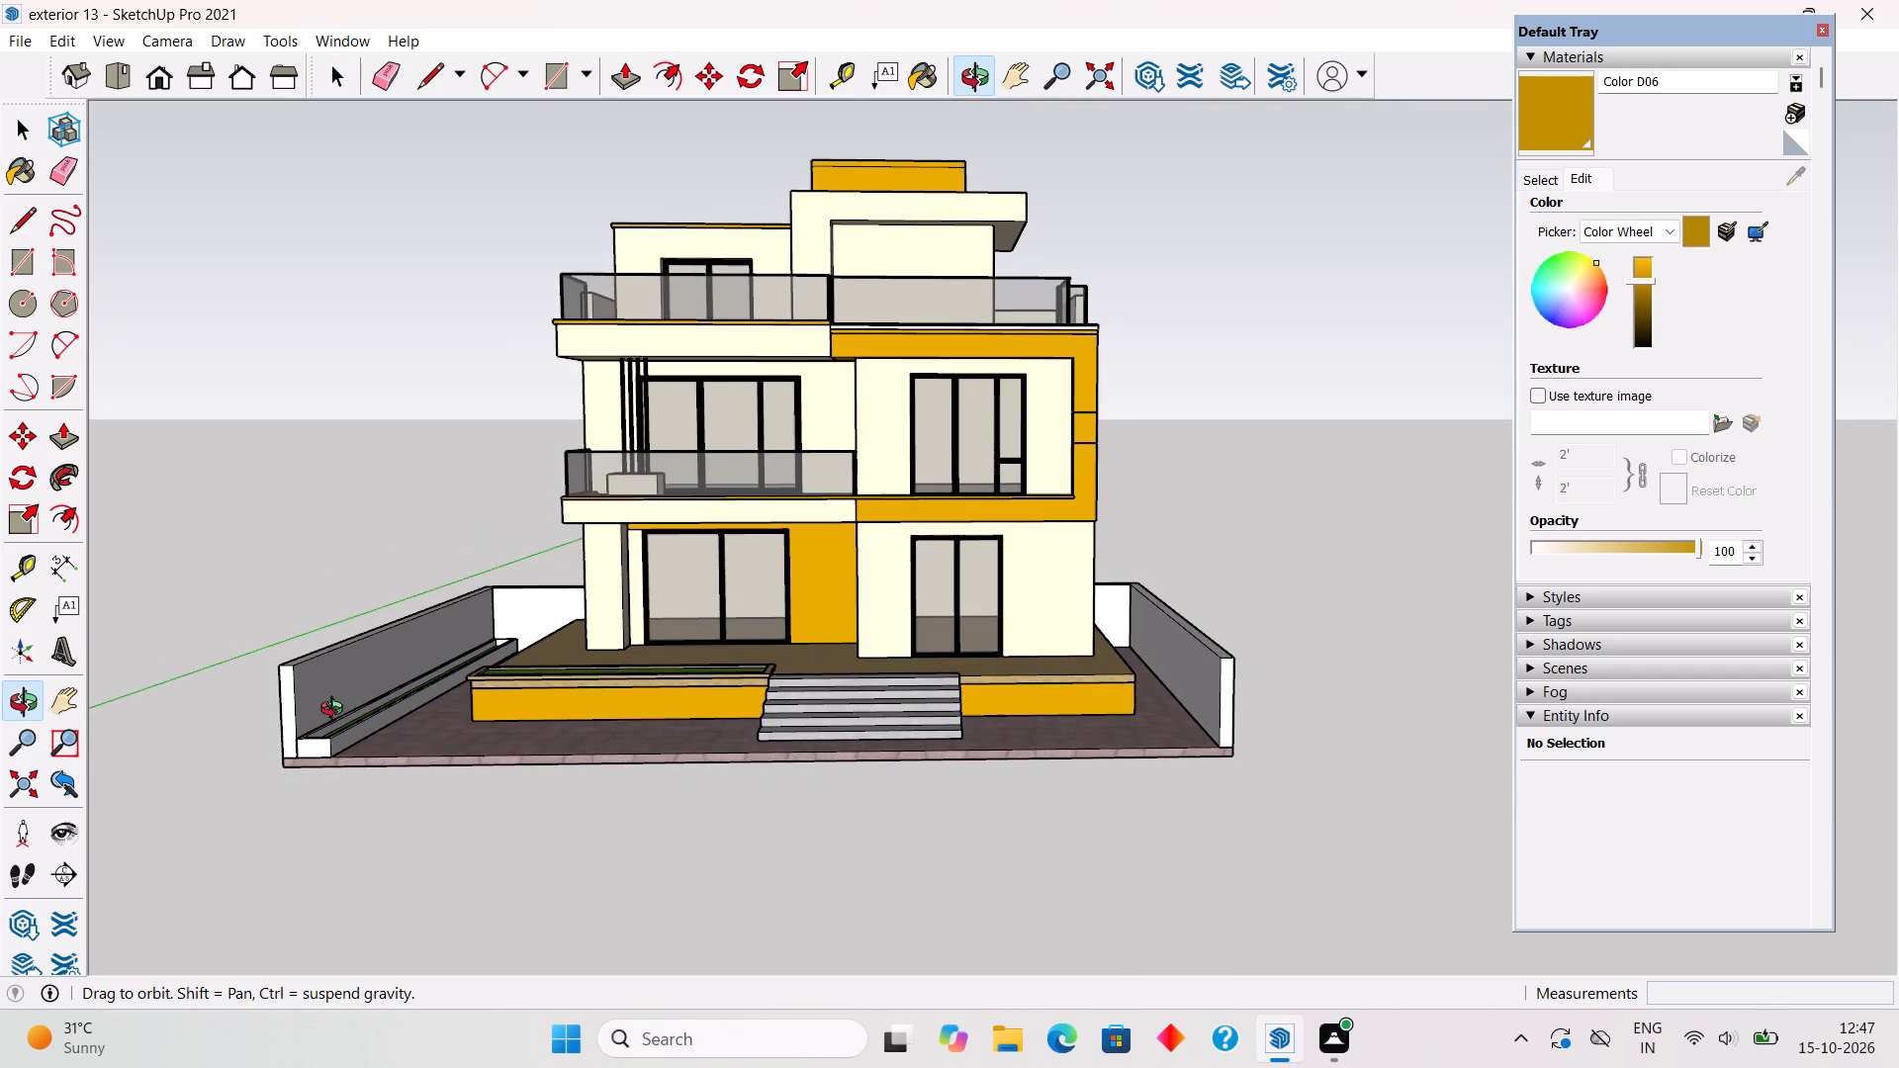
middle_click_drag(336, 711, 335, 709)
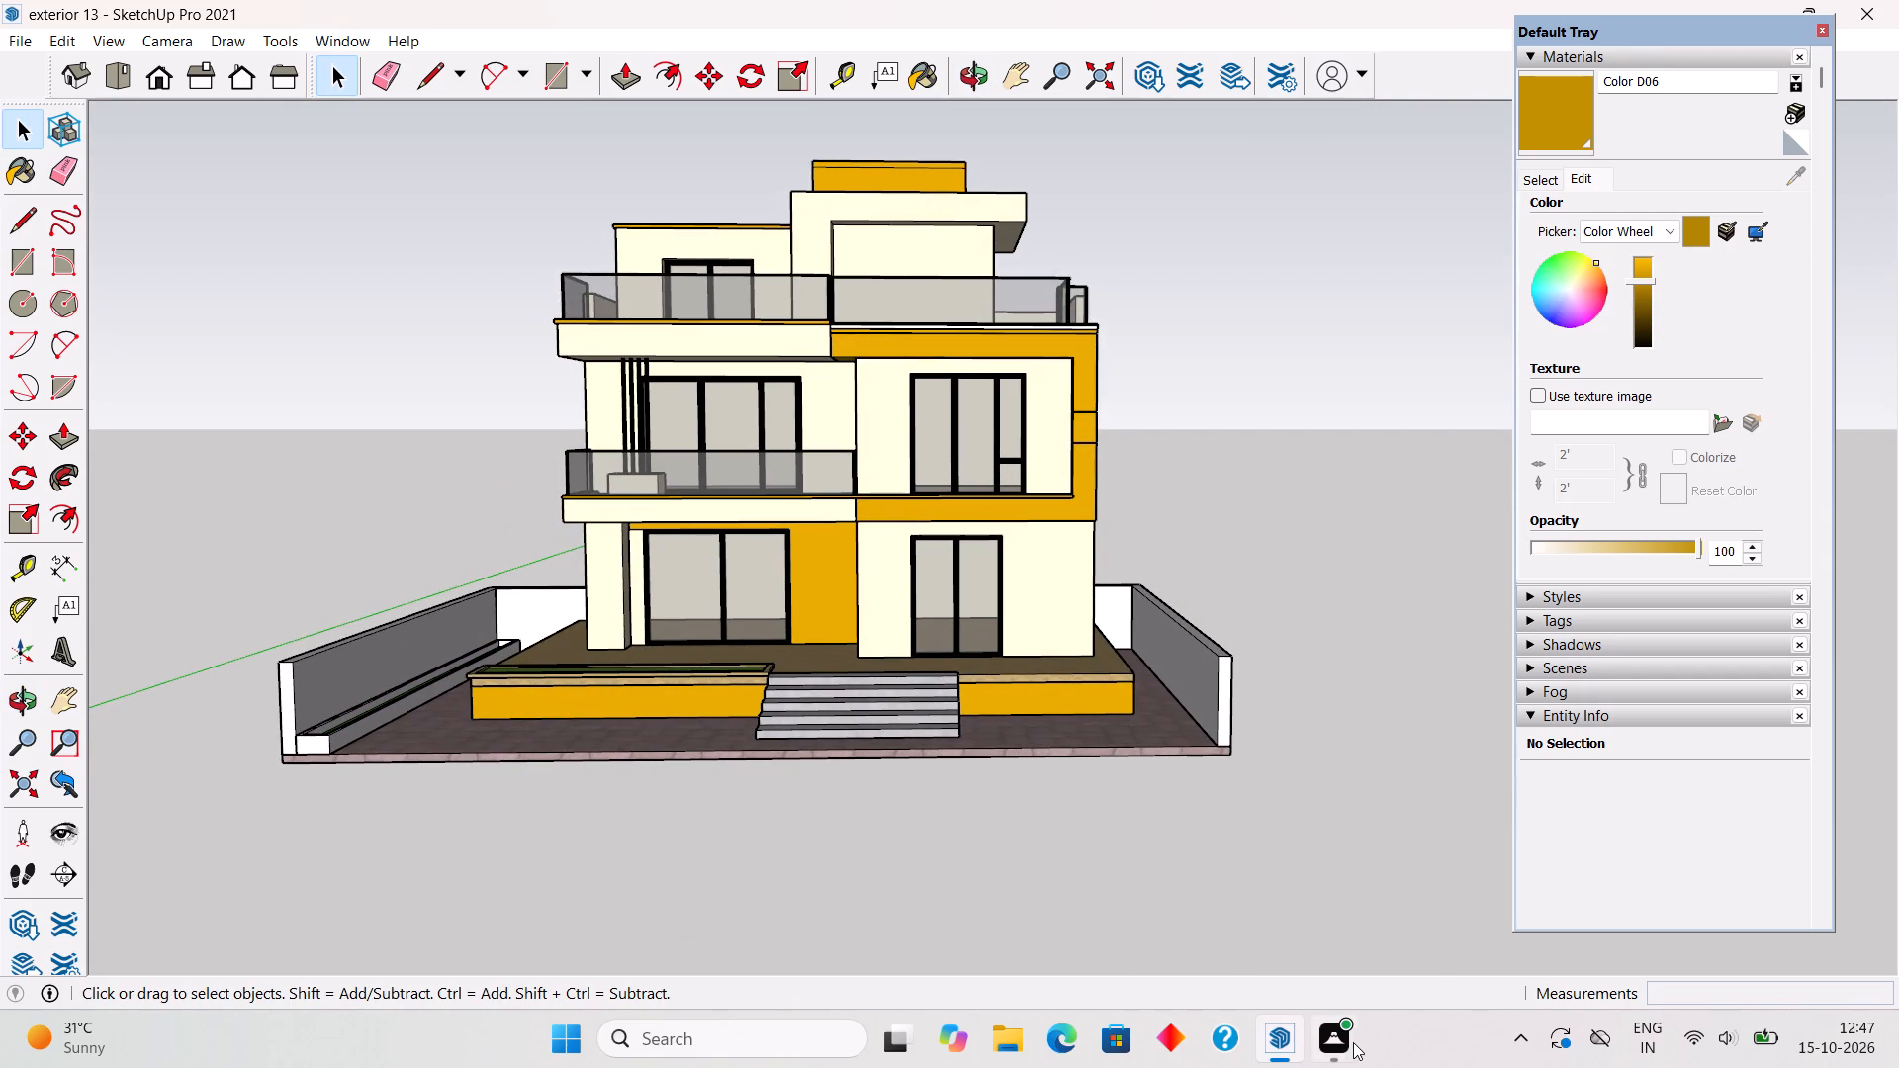